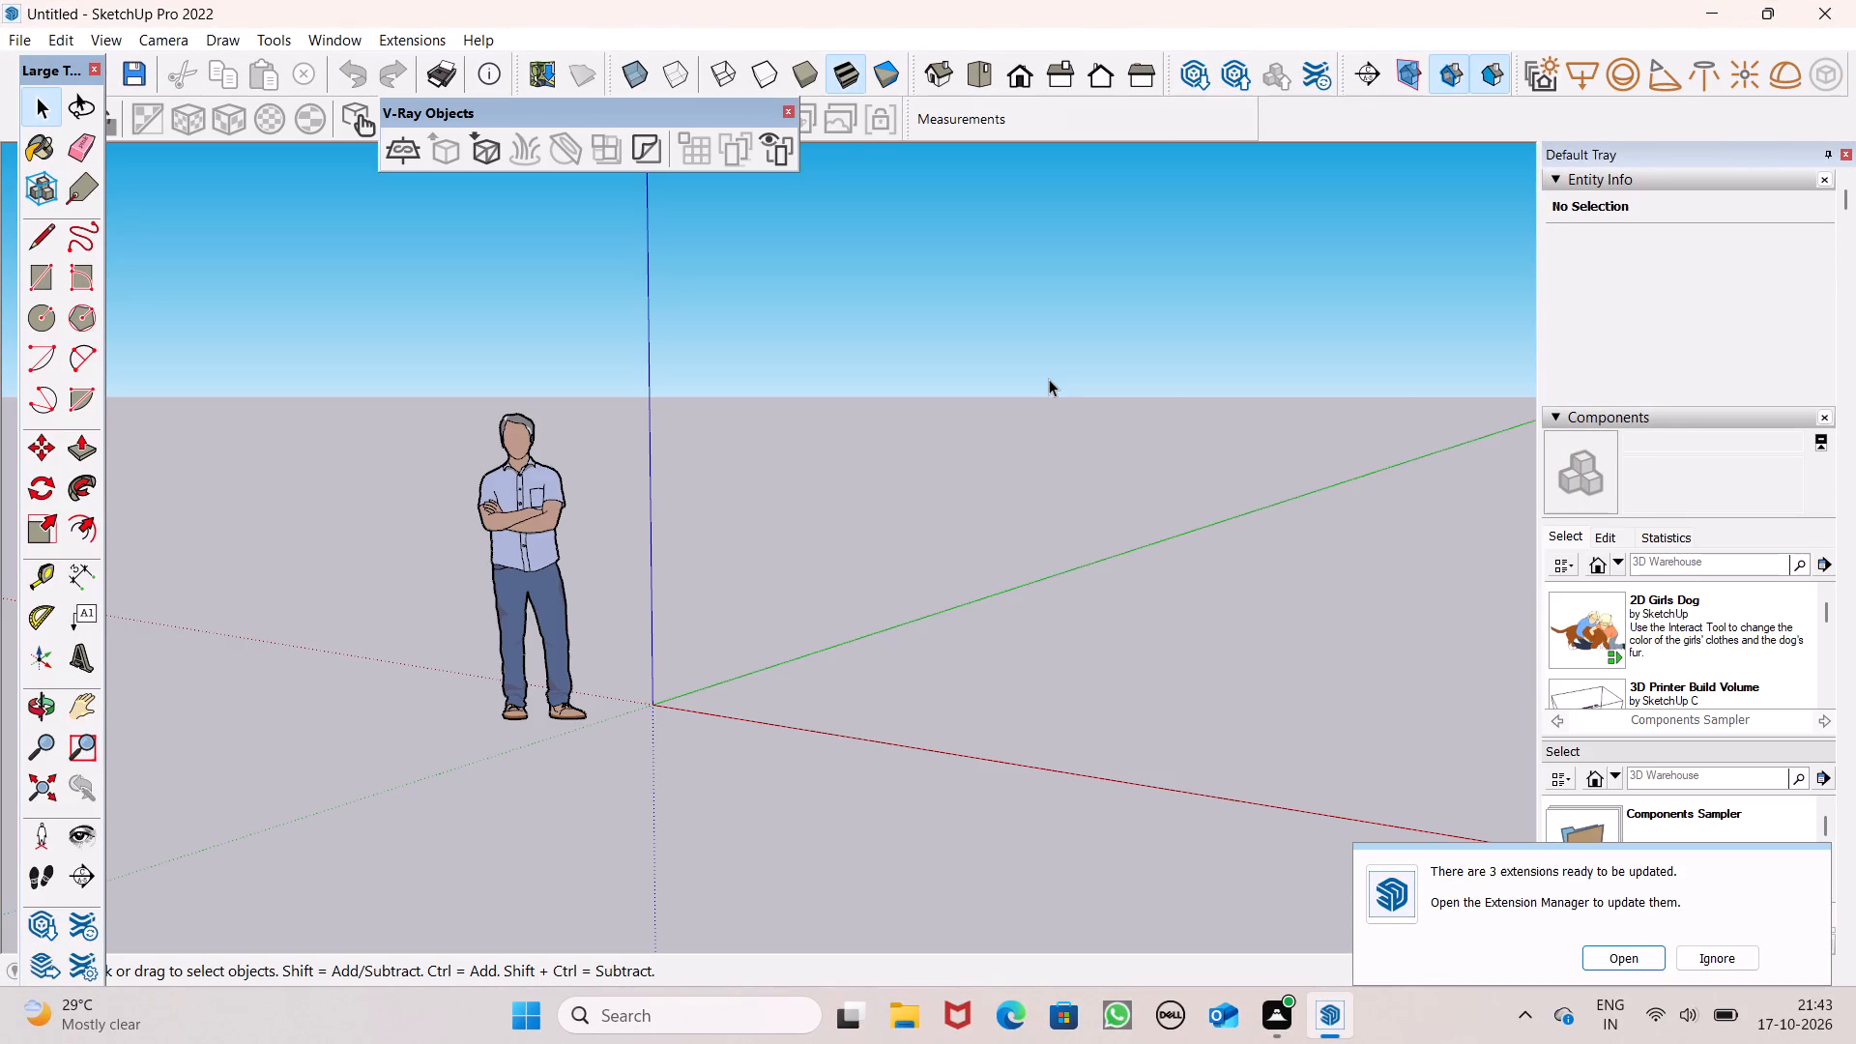
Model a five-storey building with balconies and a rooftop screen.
Switch the camera to the top view of the model.
click(971, 72)
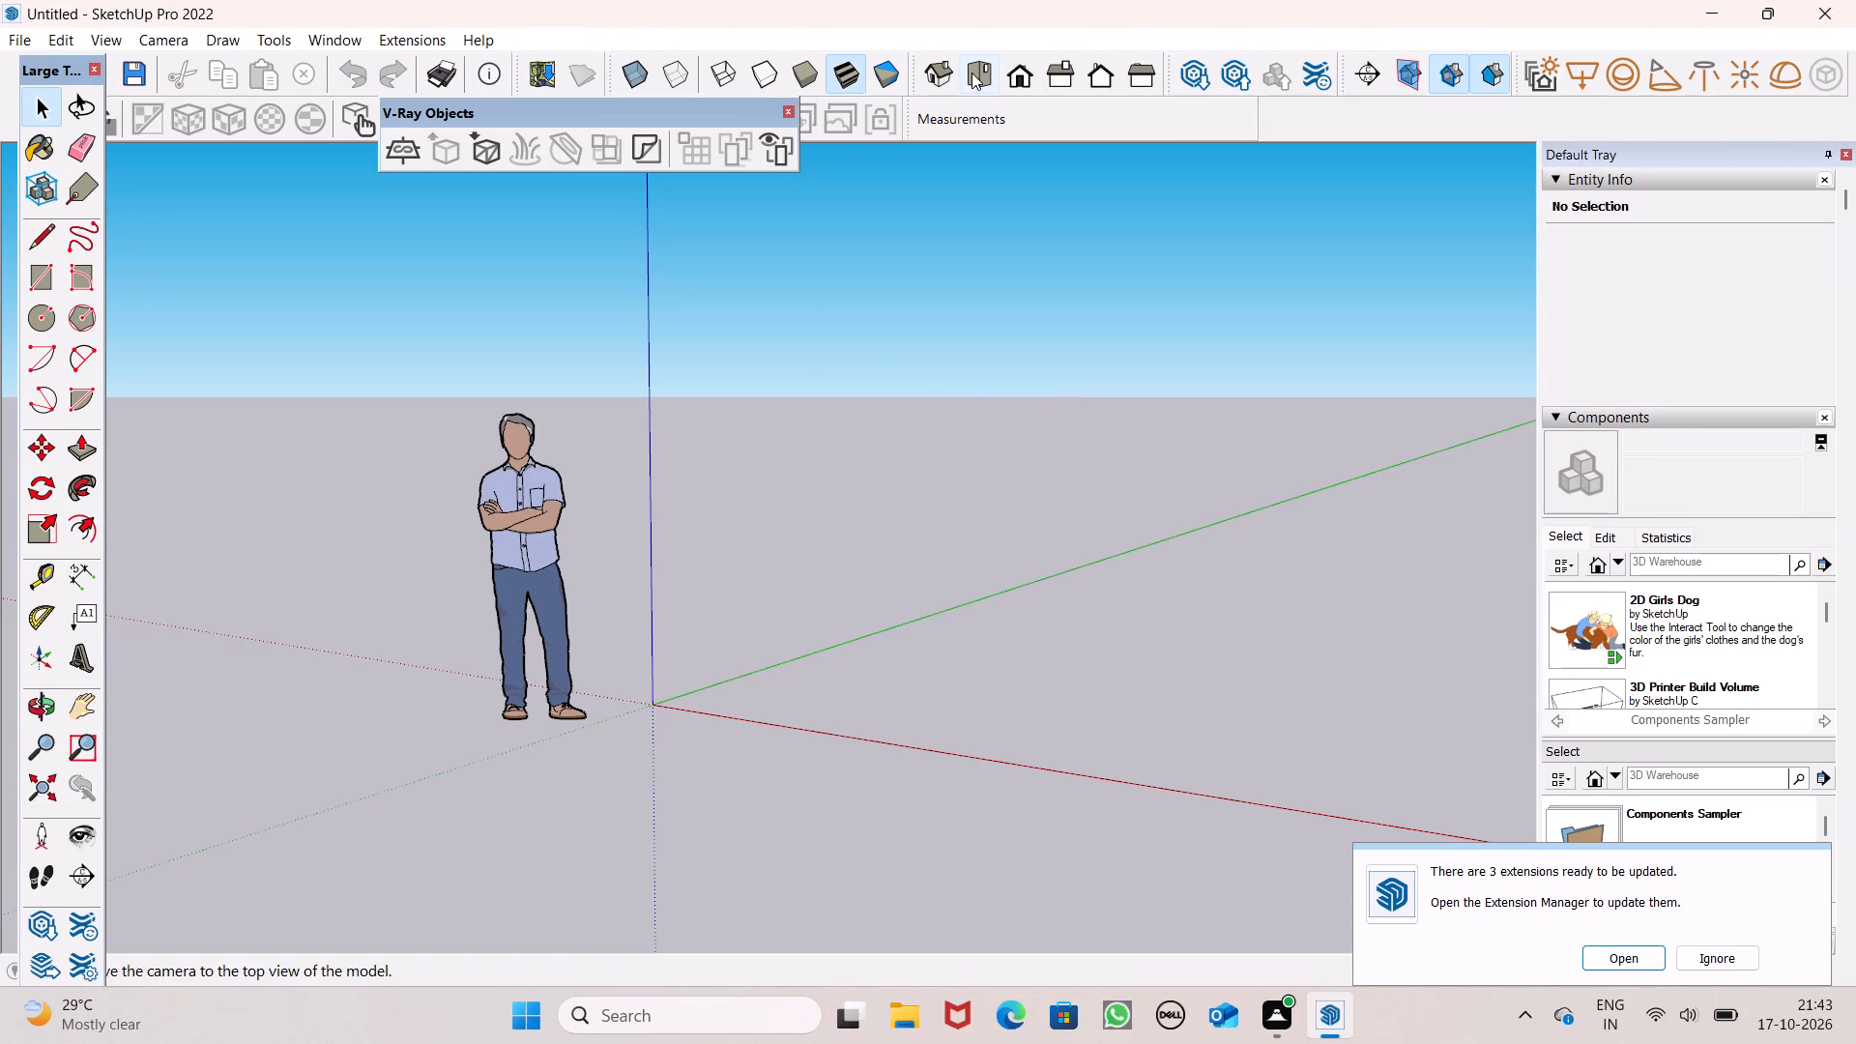
scroll(915, 439, down, 5)
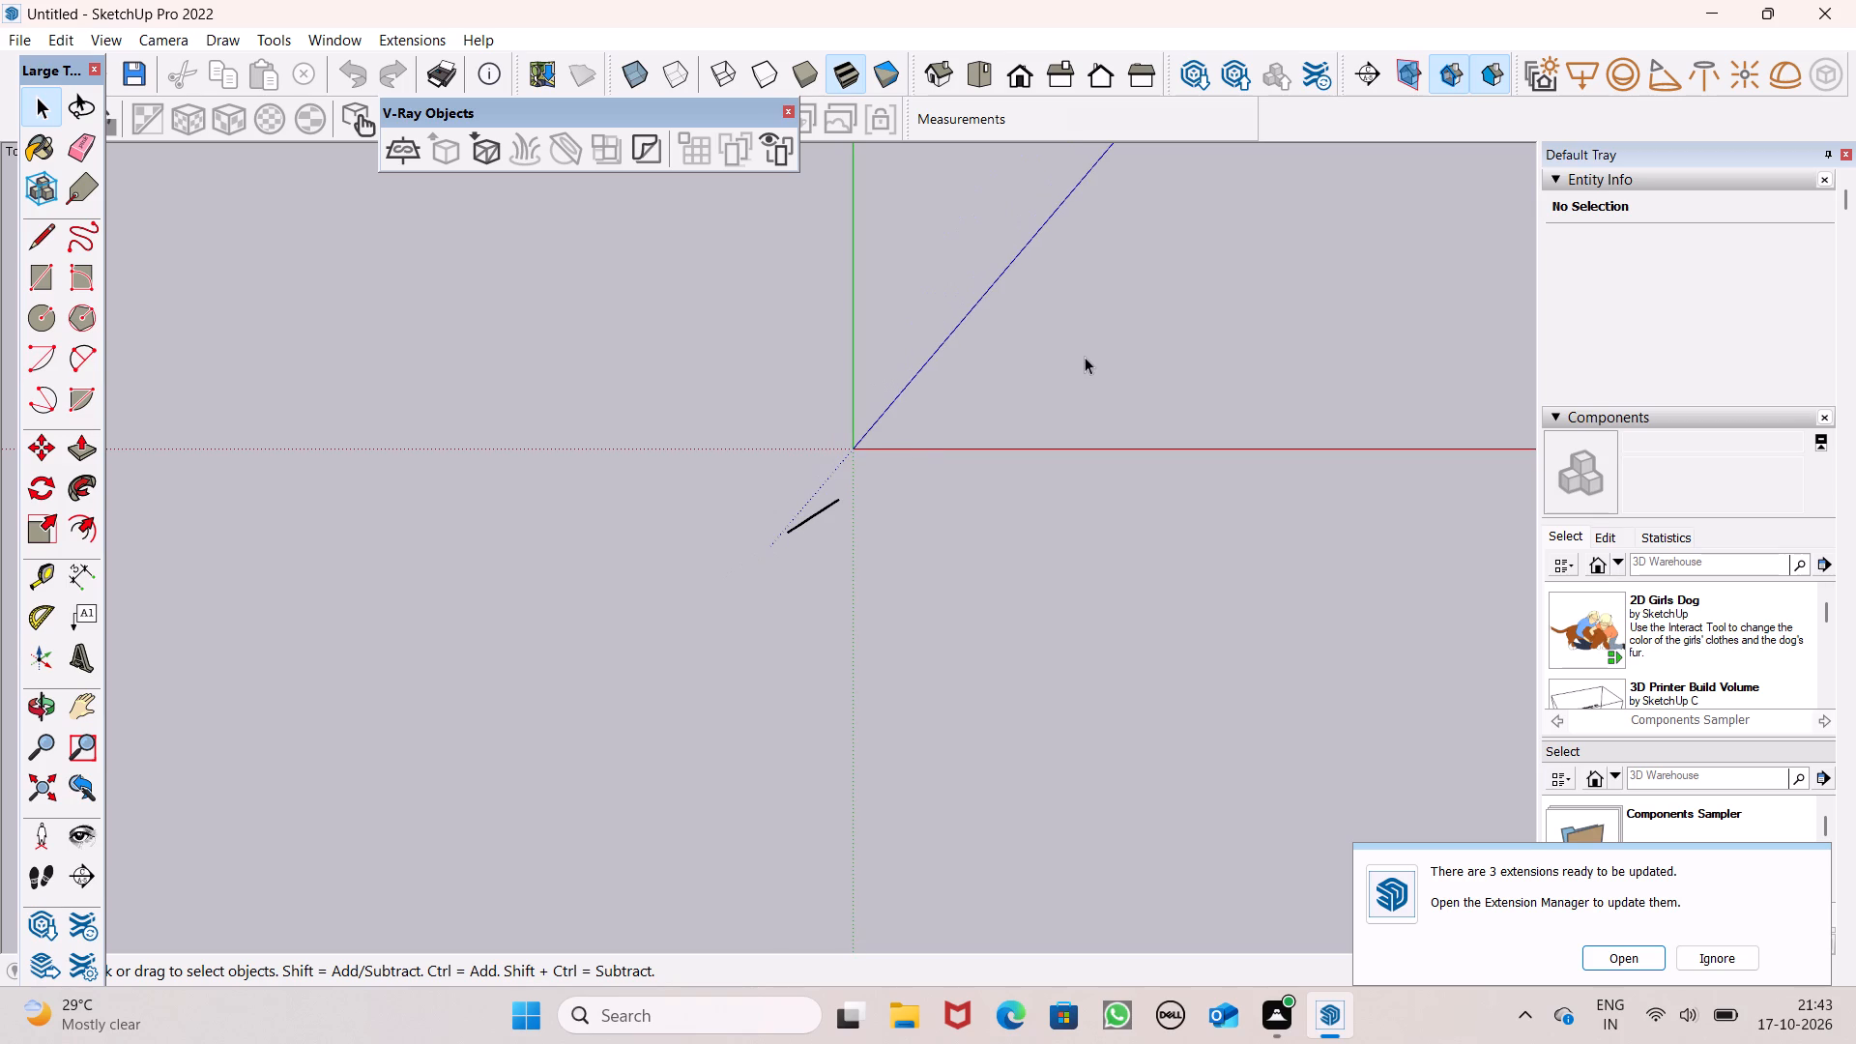
scroll(1150, 293, up, 4)
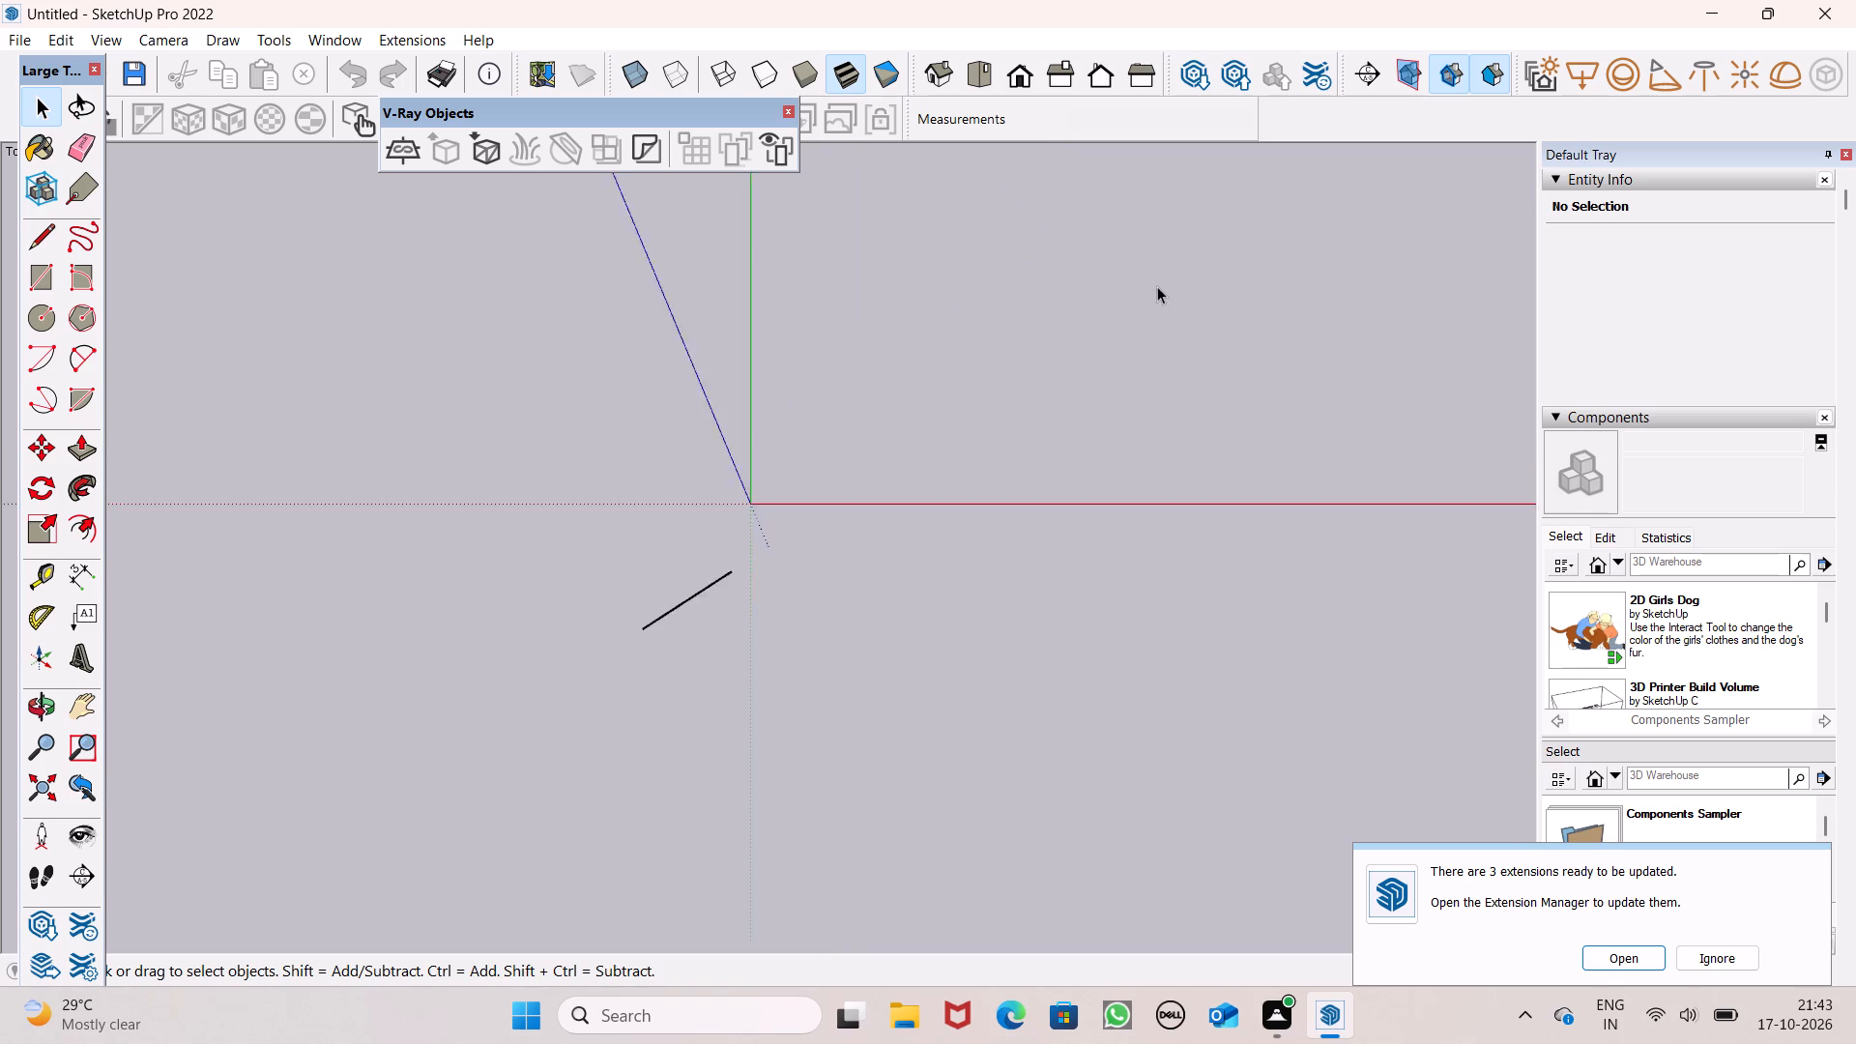
scroll(1157, 286, up, 2)
scroll(578, 636, down, 14)
scroll(556, 654, down, 11)
scroll(707, 606, down, 3)
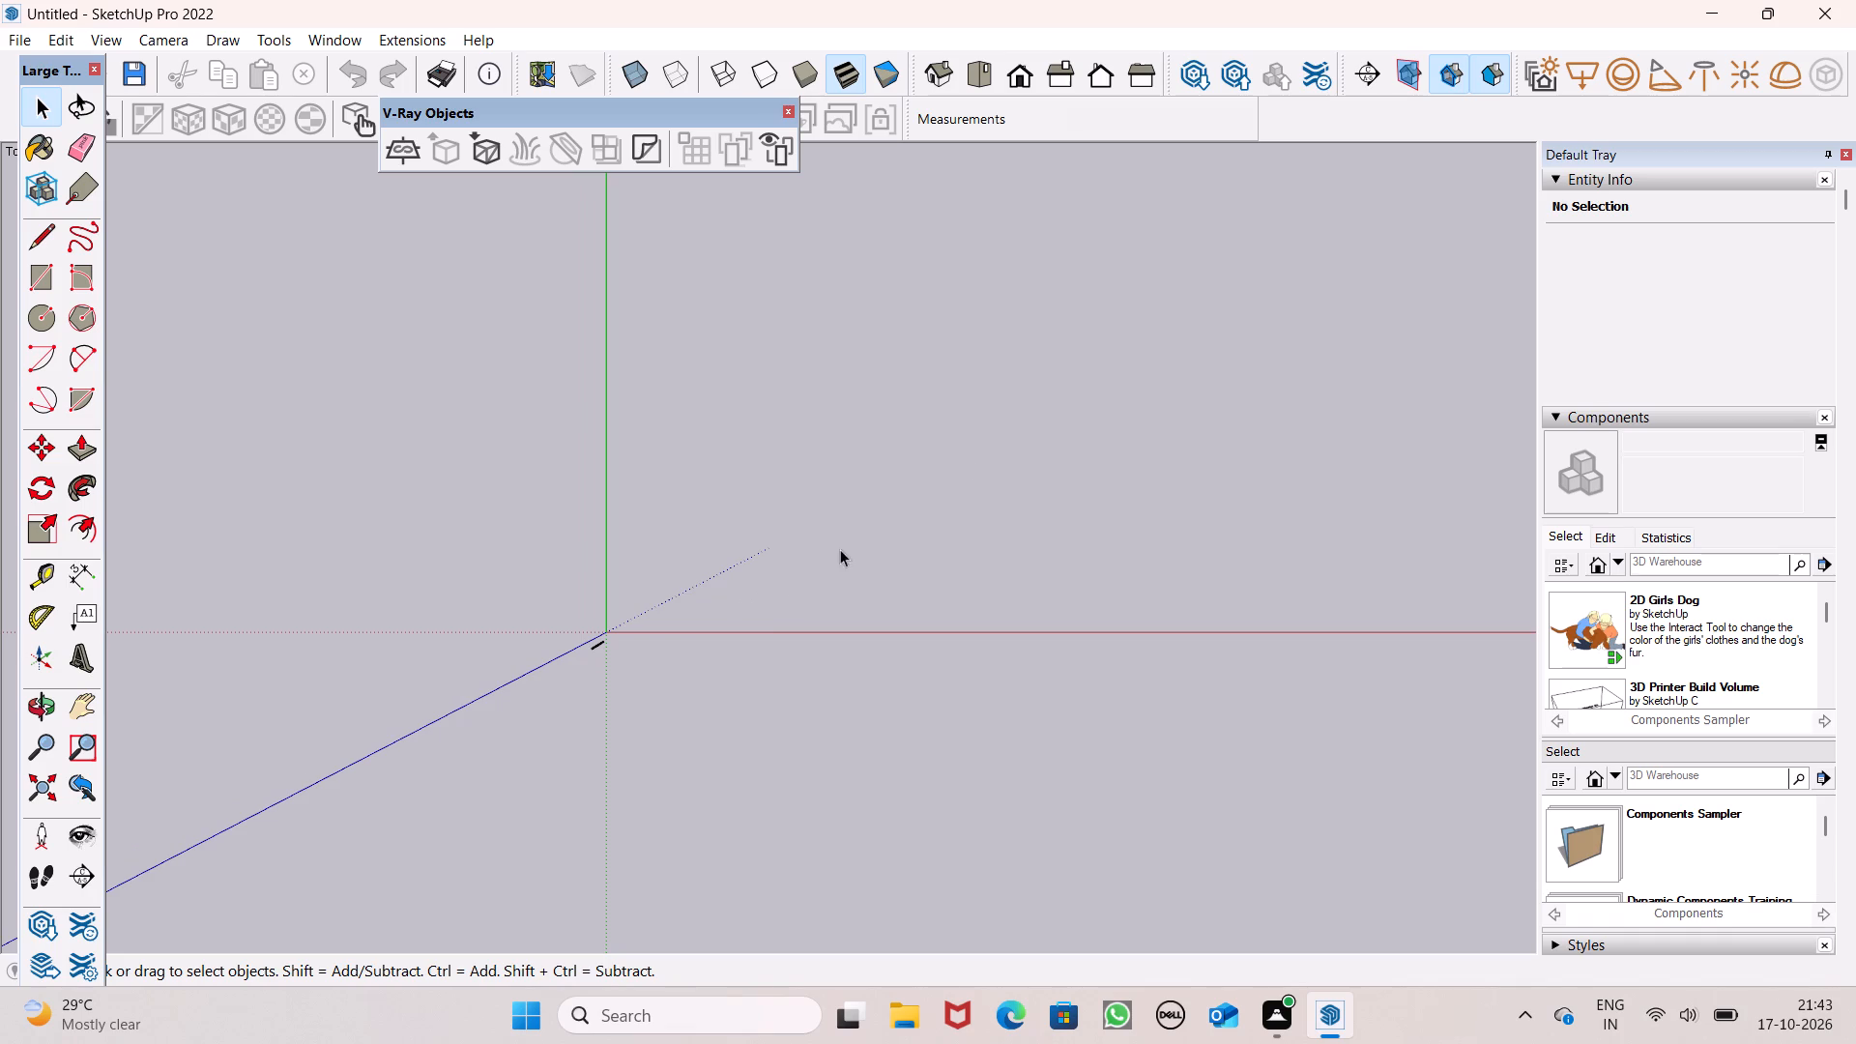
scroll(966, 455, down, 3)
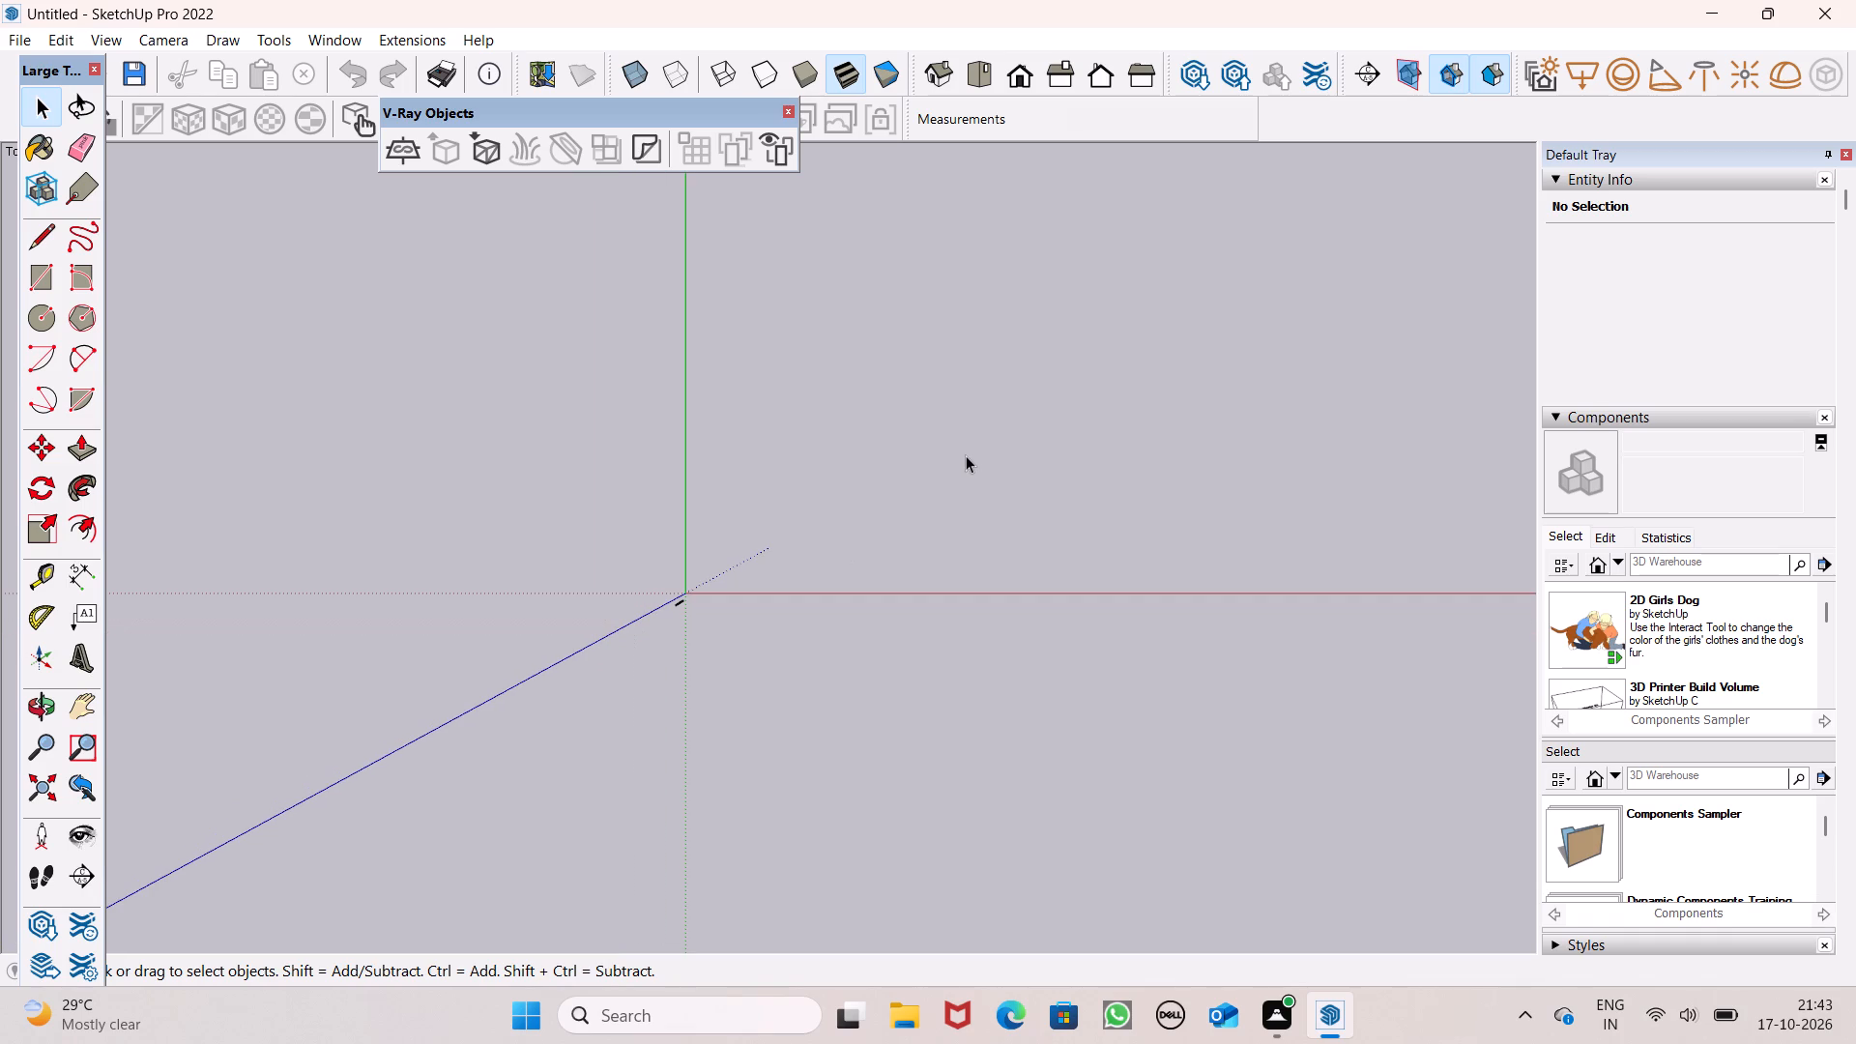
scroll(966, 455, down, 6)
scroll(932, 507, up, 9)
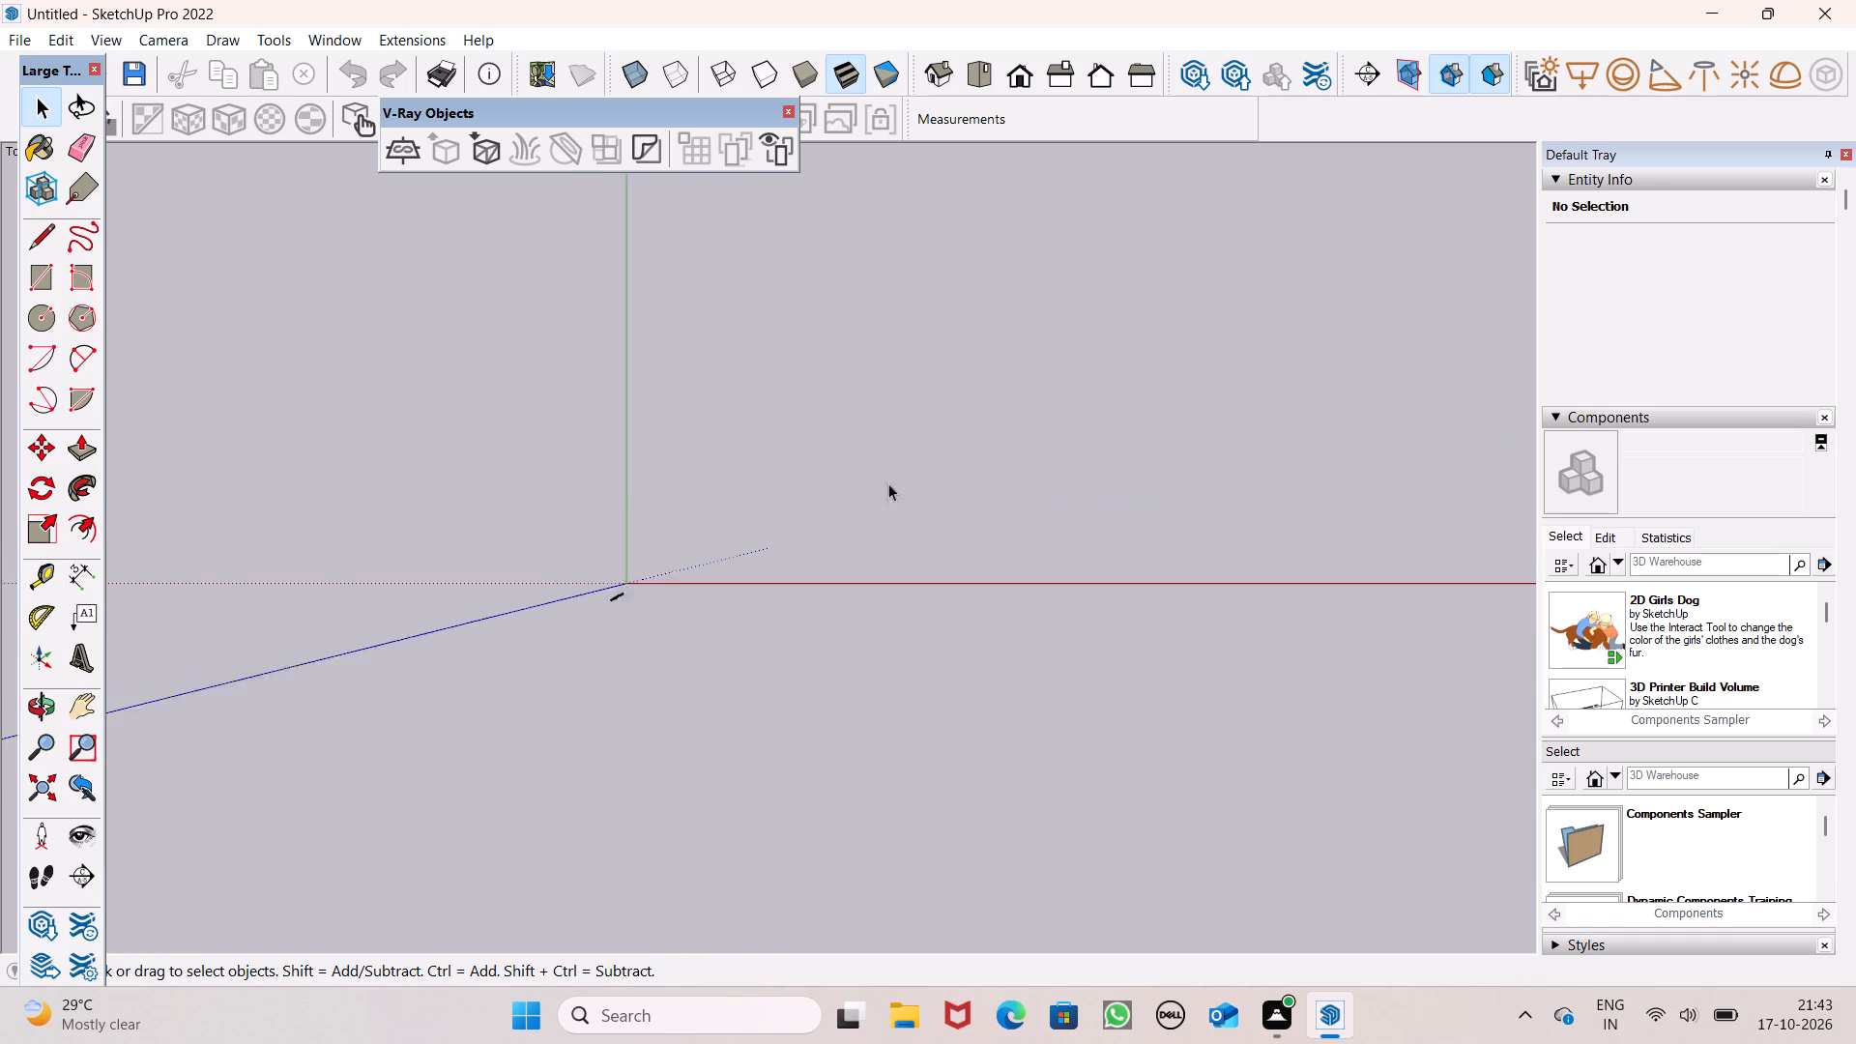
scroll(888, 483, up, 3)
scroll(665, 415, up, 4)
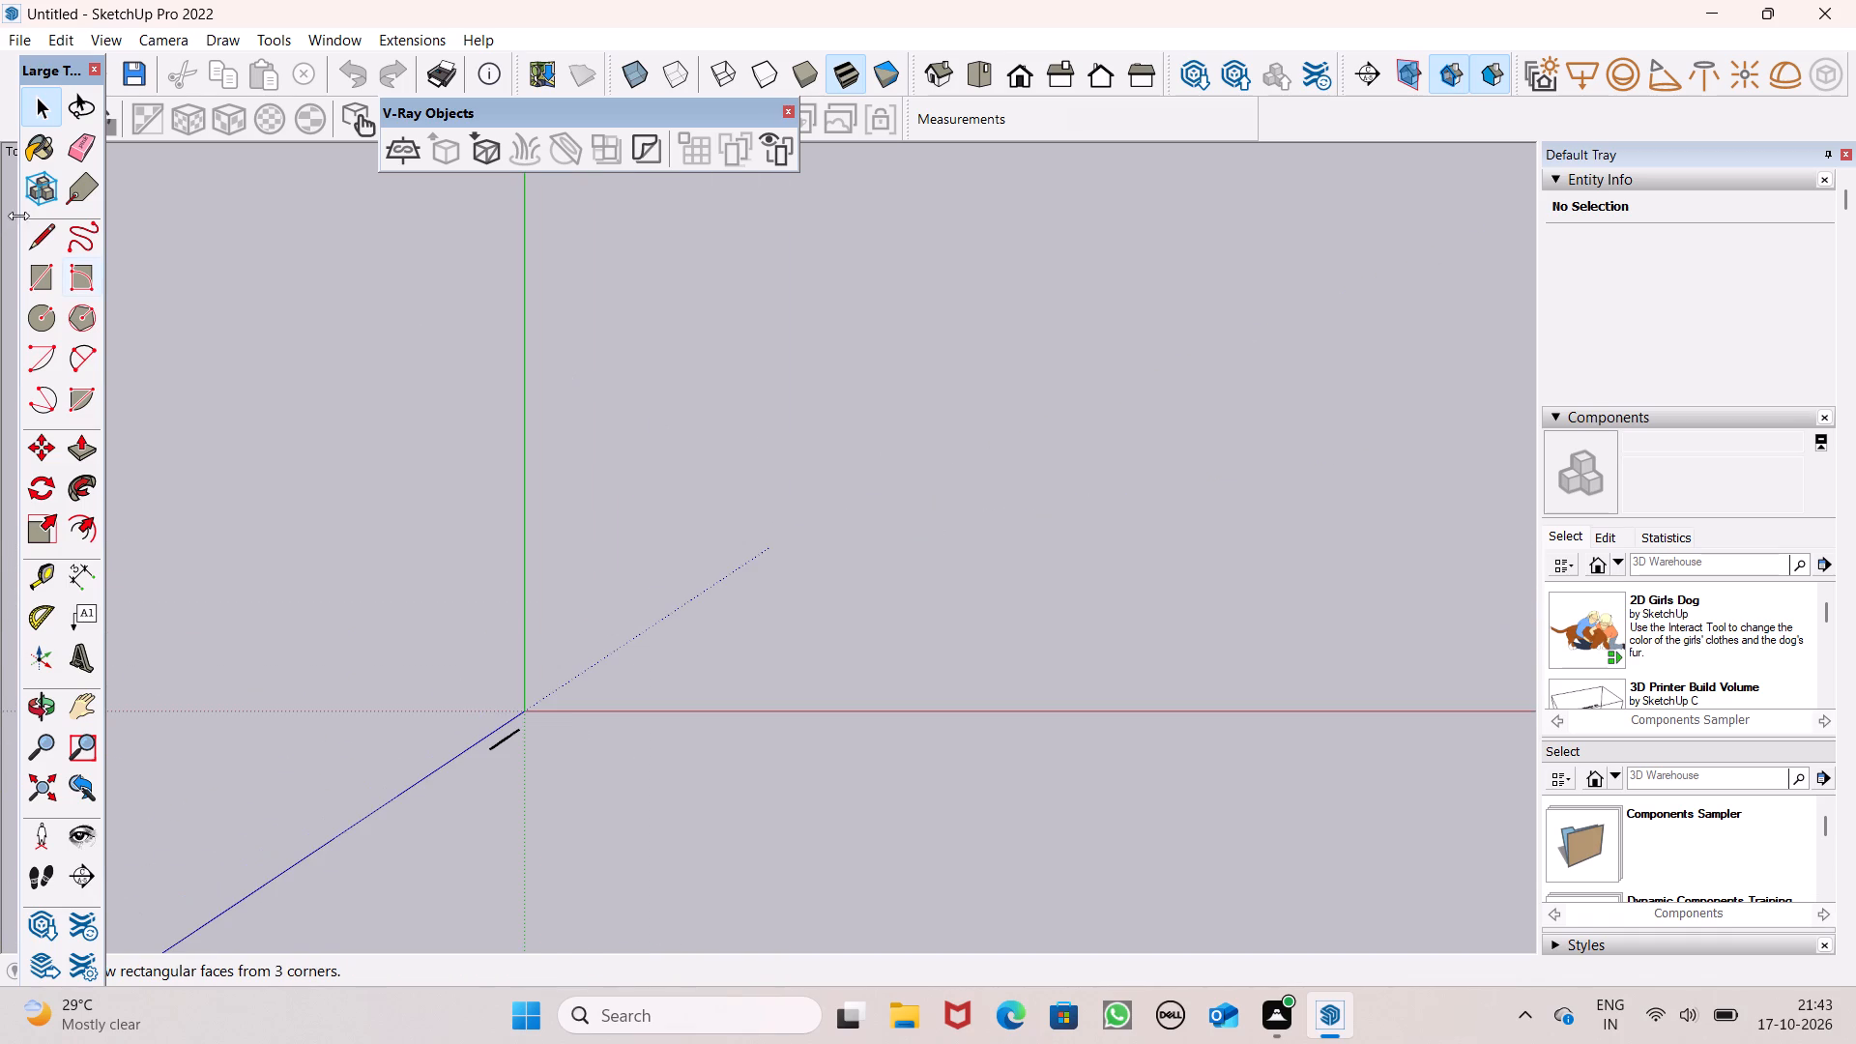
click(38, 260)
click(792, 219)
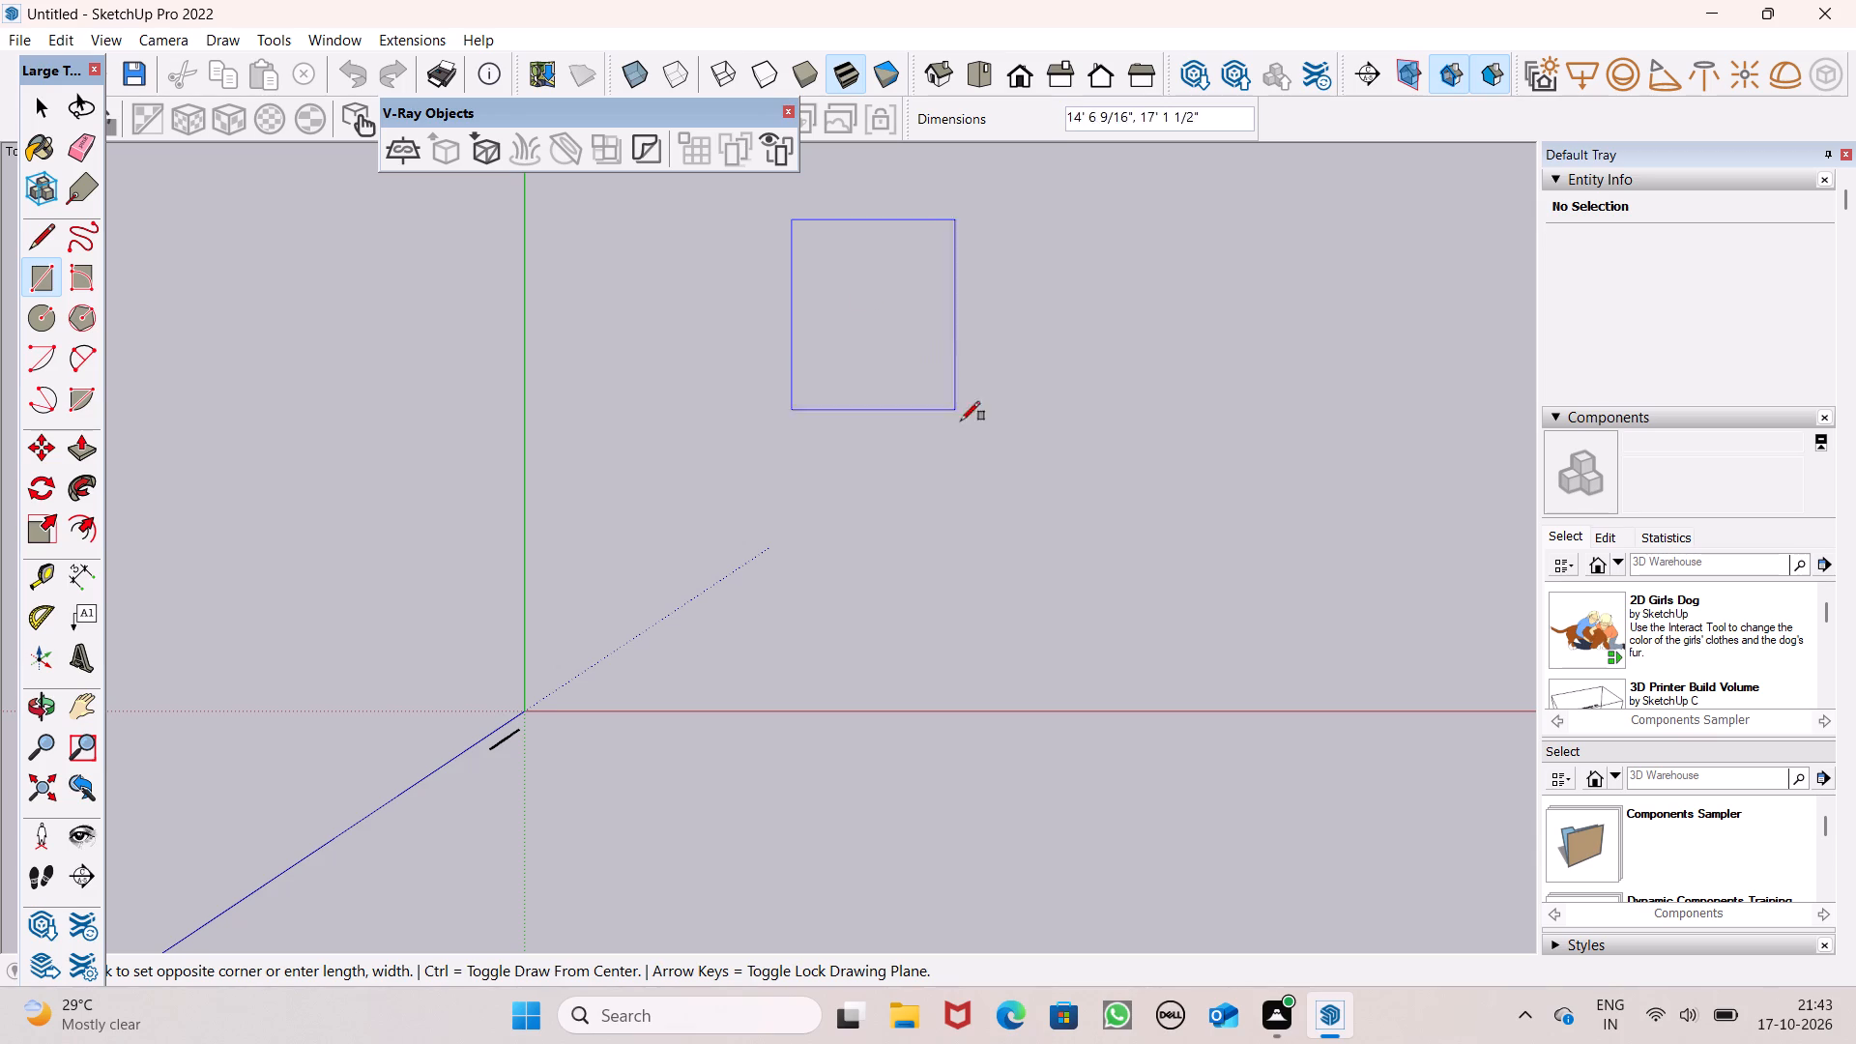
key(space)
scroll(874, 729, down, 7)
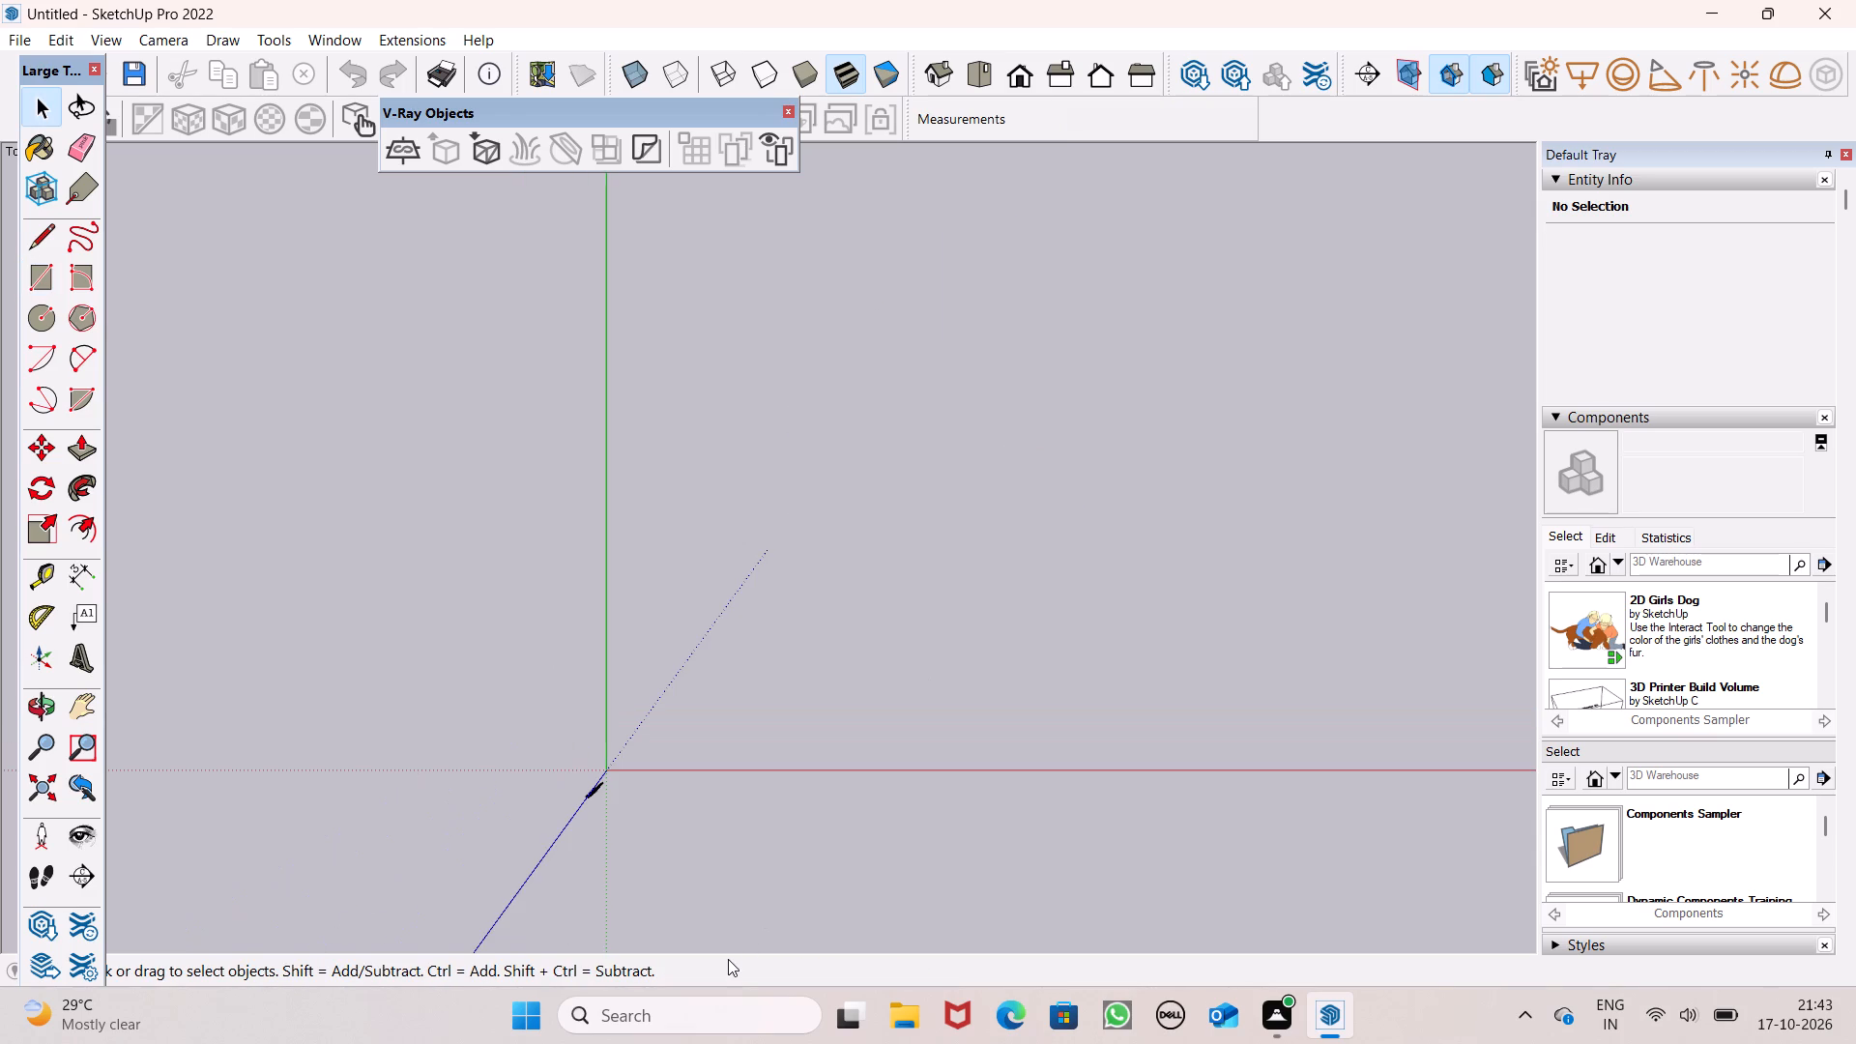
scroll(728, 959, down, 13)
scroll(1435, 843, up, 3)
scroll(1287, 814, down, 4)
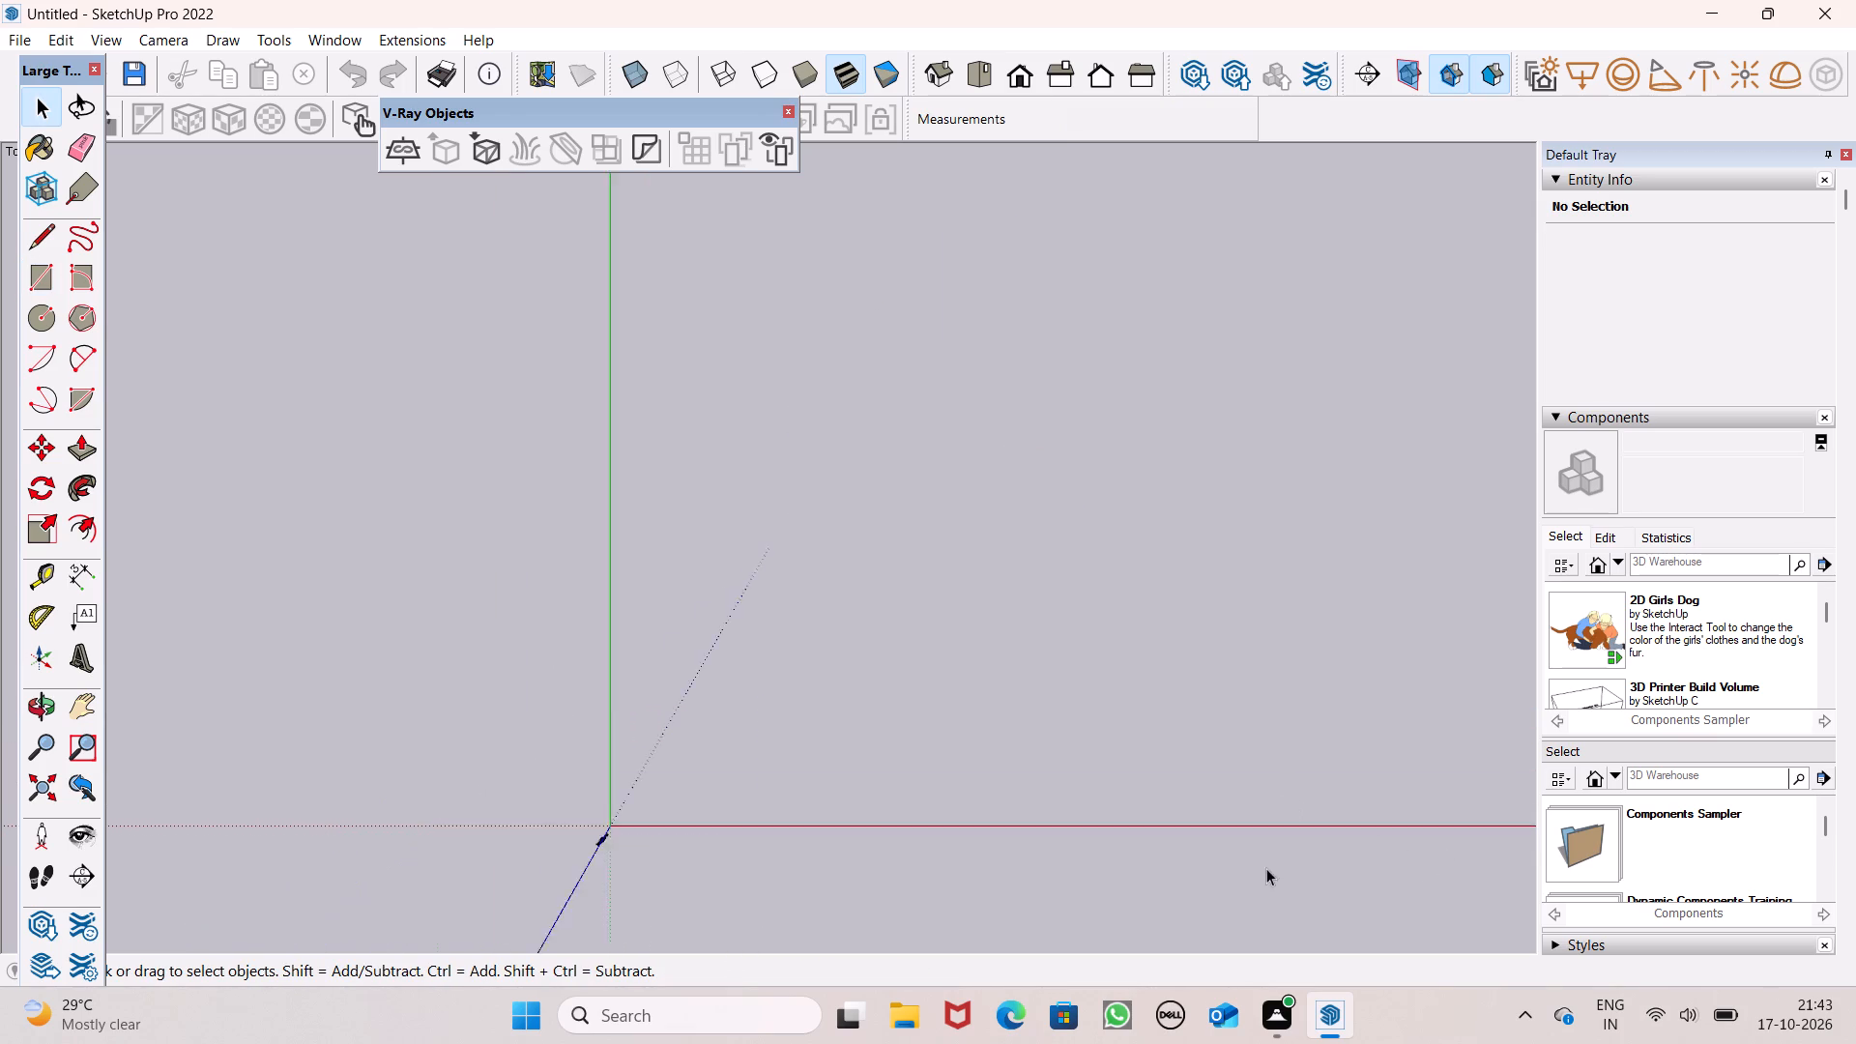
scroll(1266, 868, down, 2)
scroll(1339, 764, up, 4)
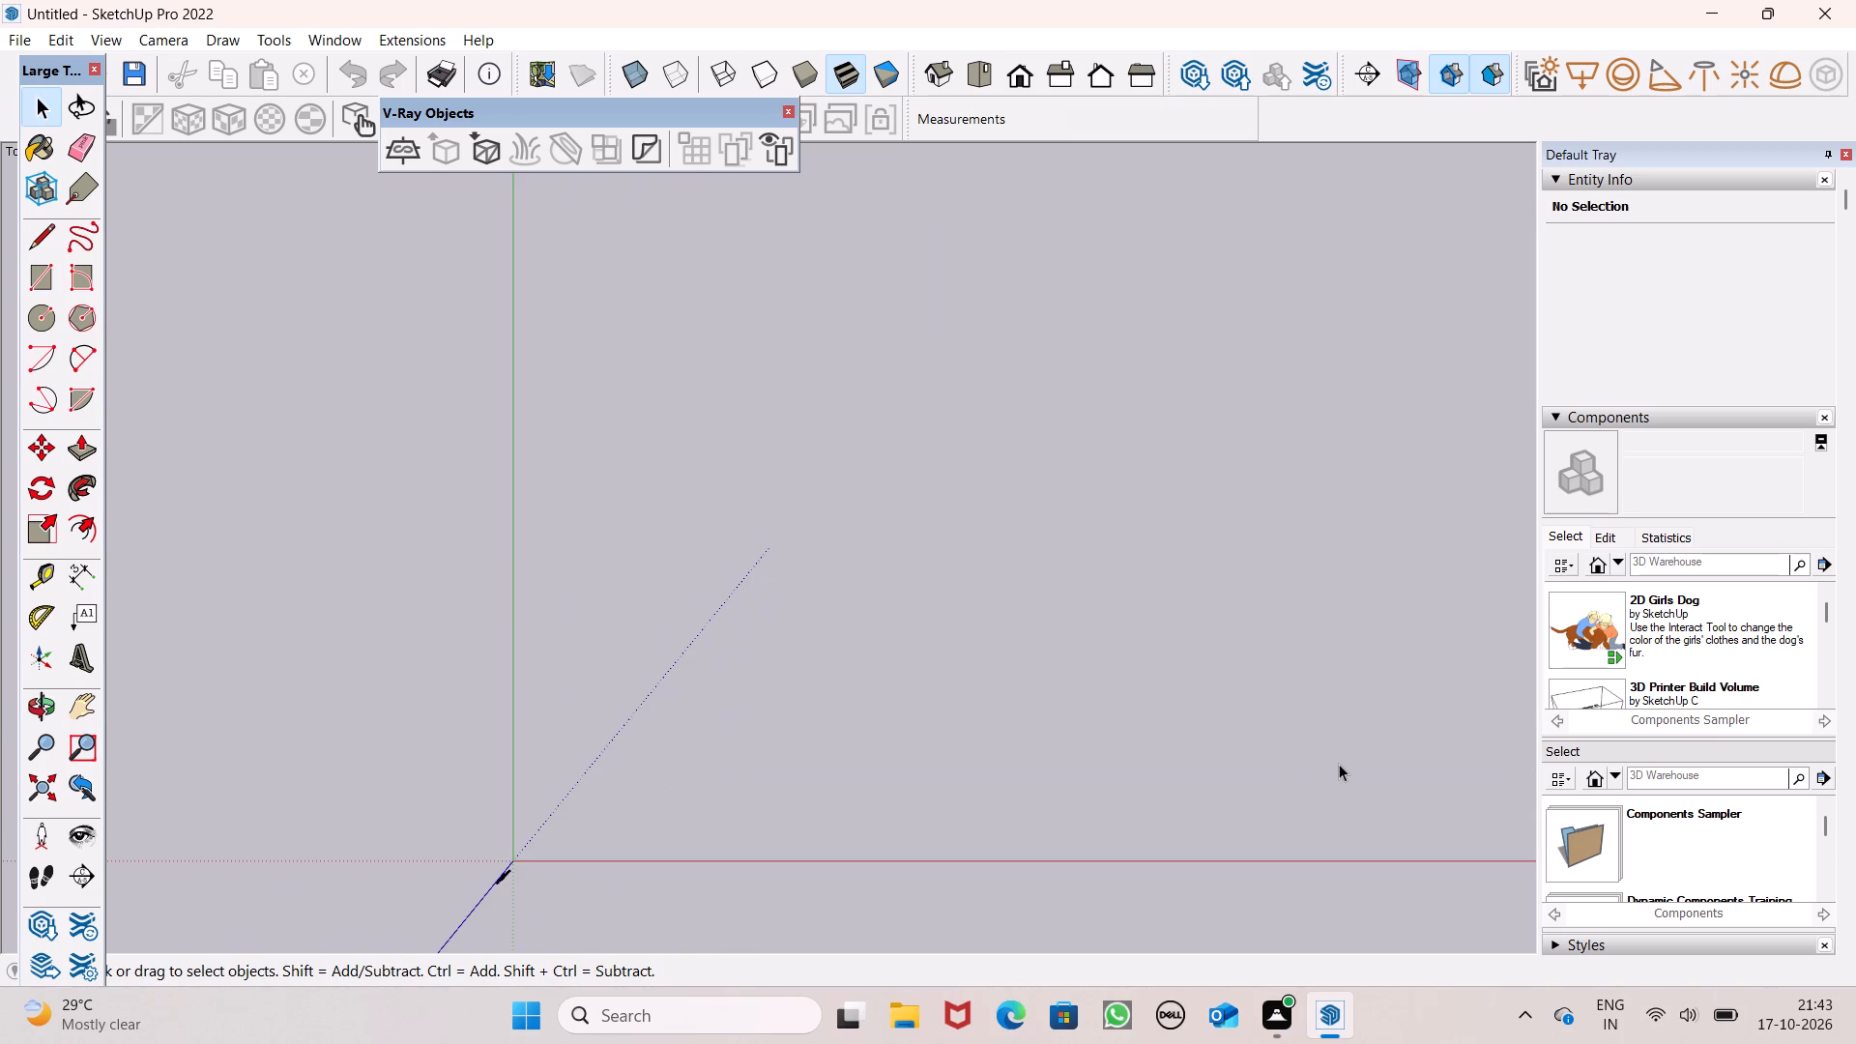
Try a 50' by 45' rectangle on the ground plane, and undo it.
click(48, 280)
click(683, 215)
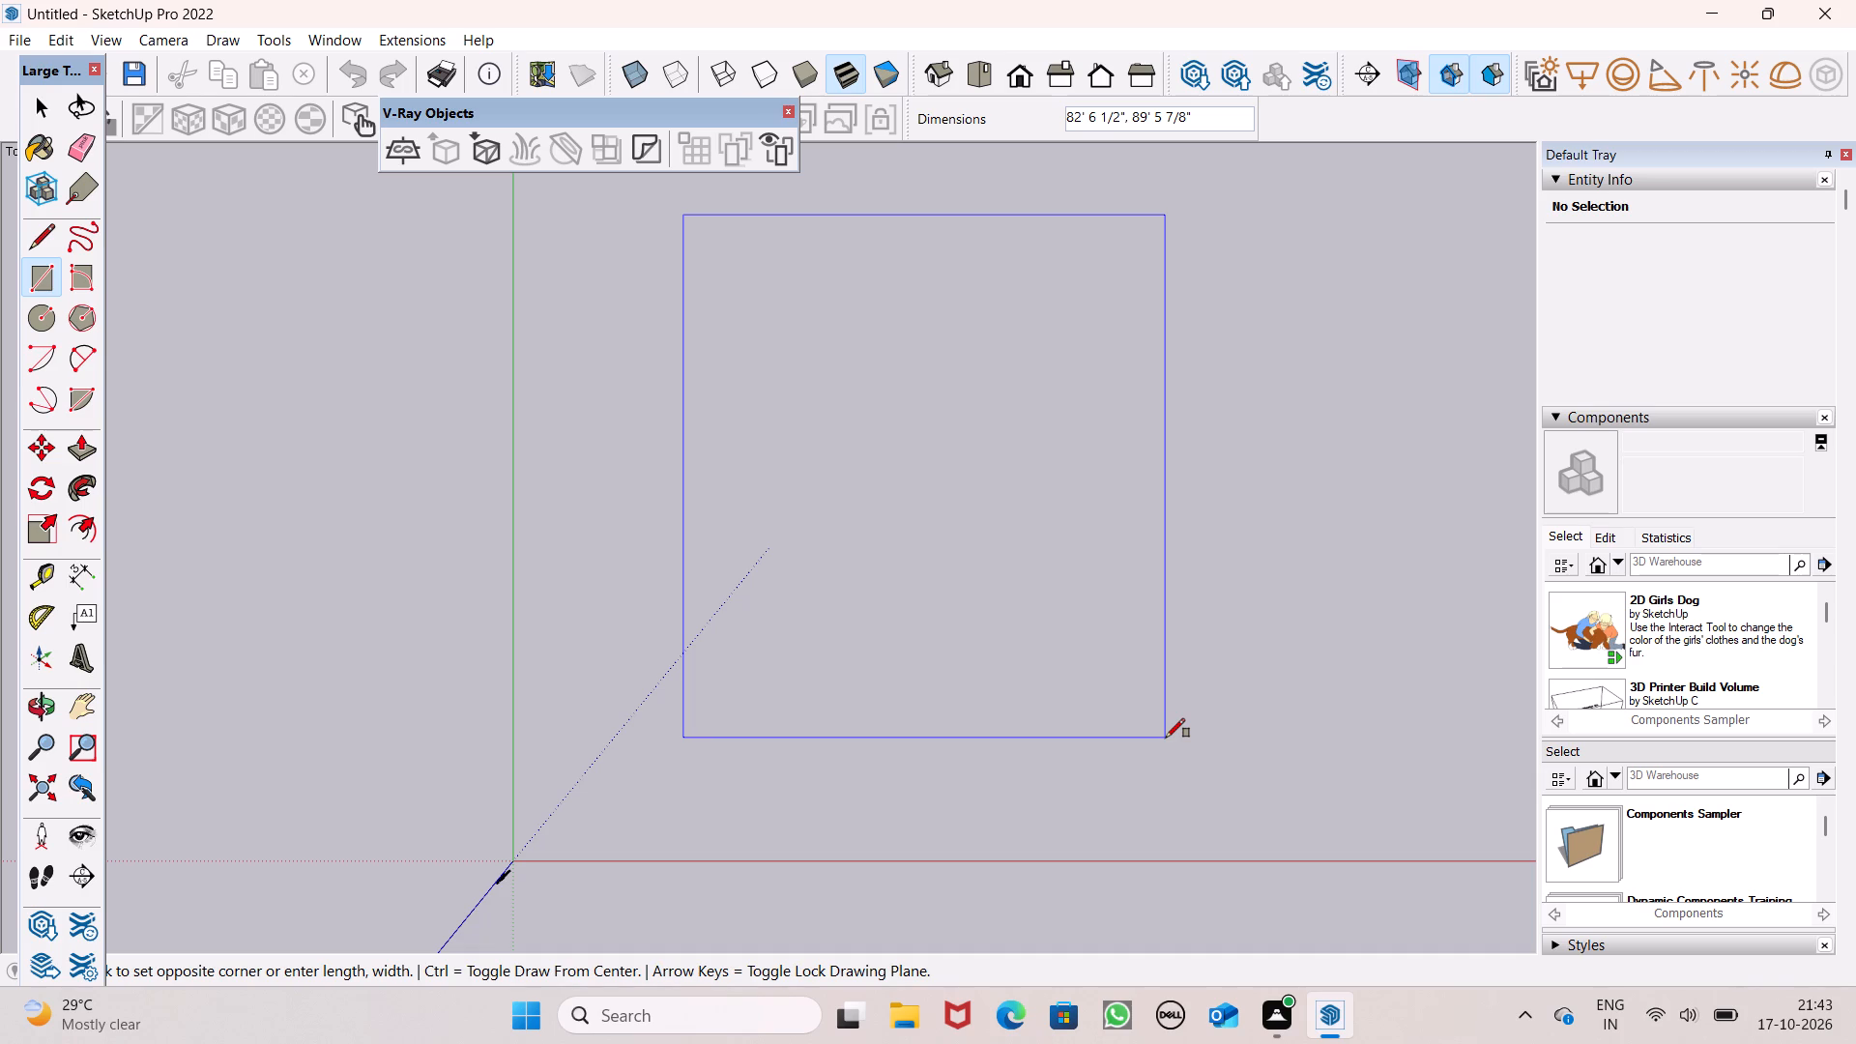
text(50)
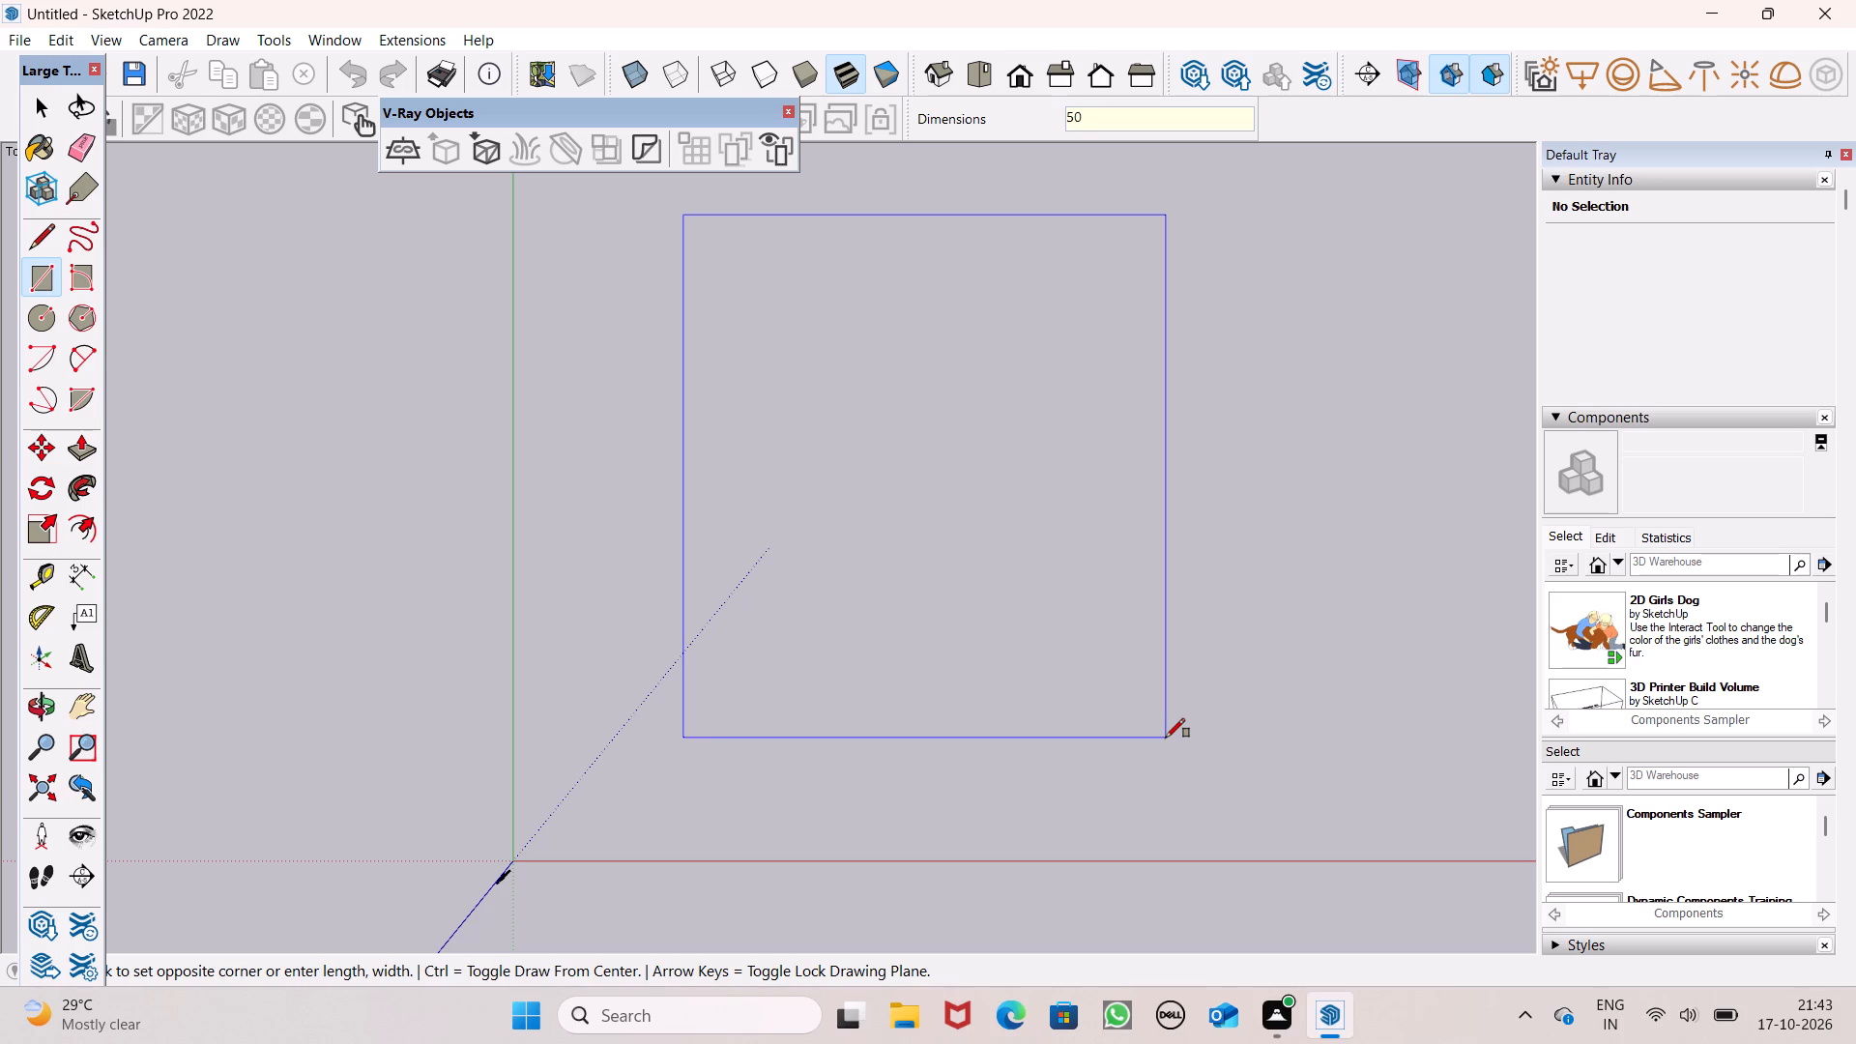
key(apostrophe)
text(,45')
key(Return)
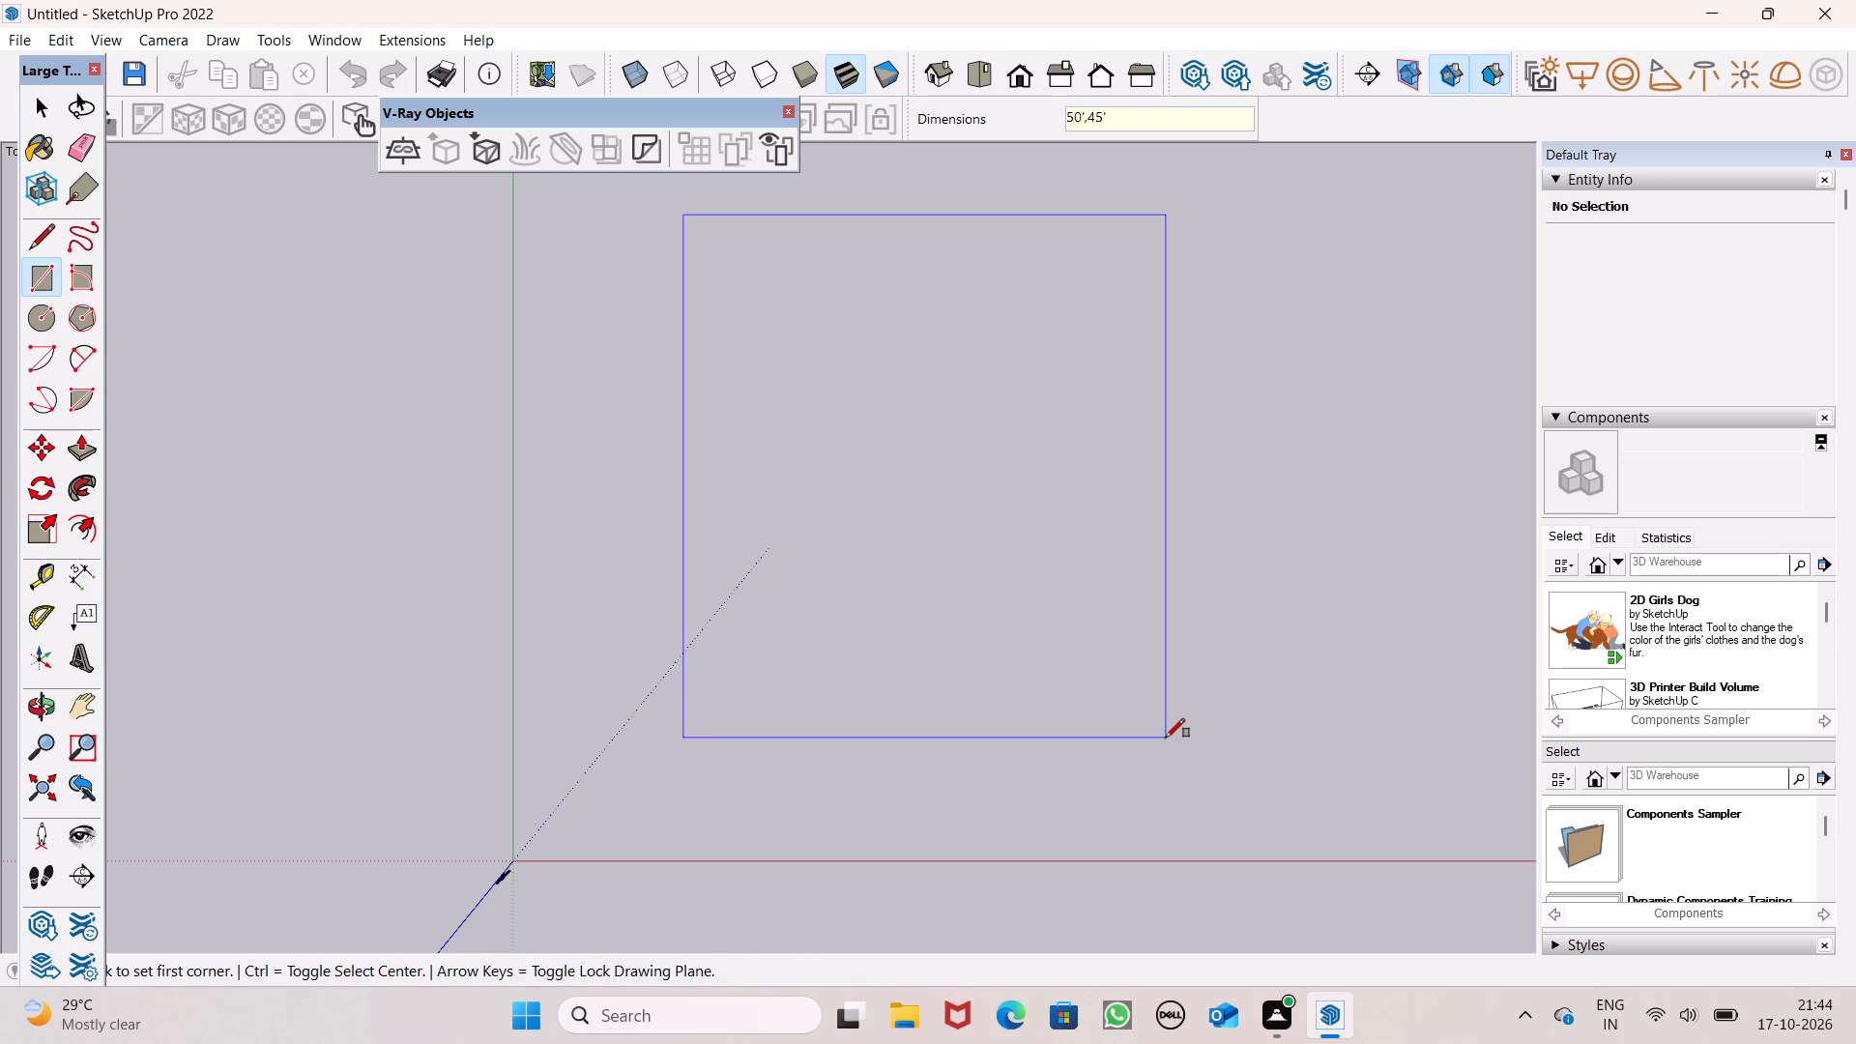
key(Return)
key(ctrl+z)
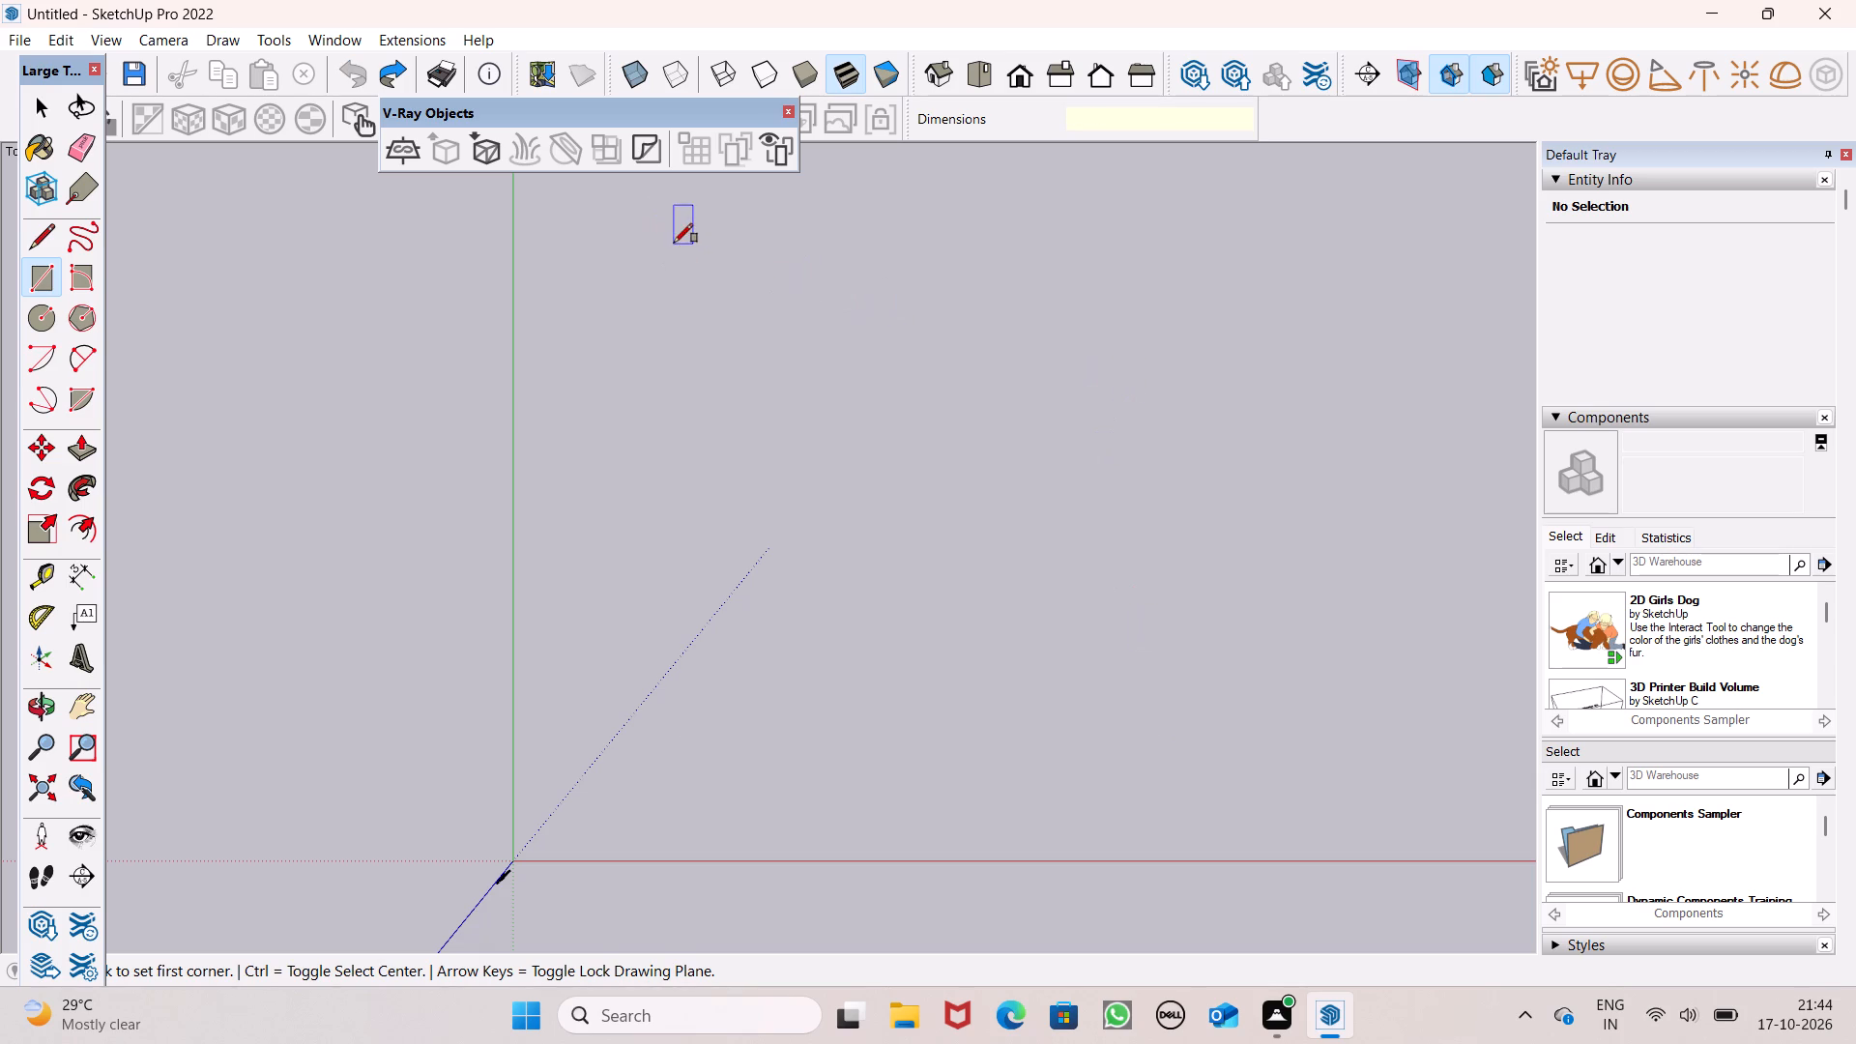
Draw a 55' by 60' rectangle on the ground plane, in the quadrant between the positive red and green axes.
click(674, 242)
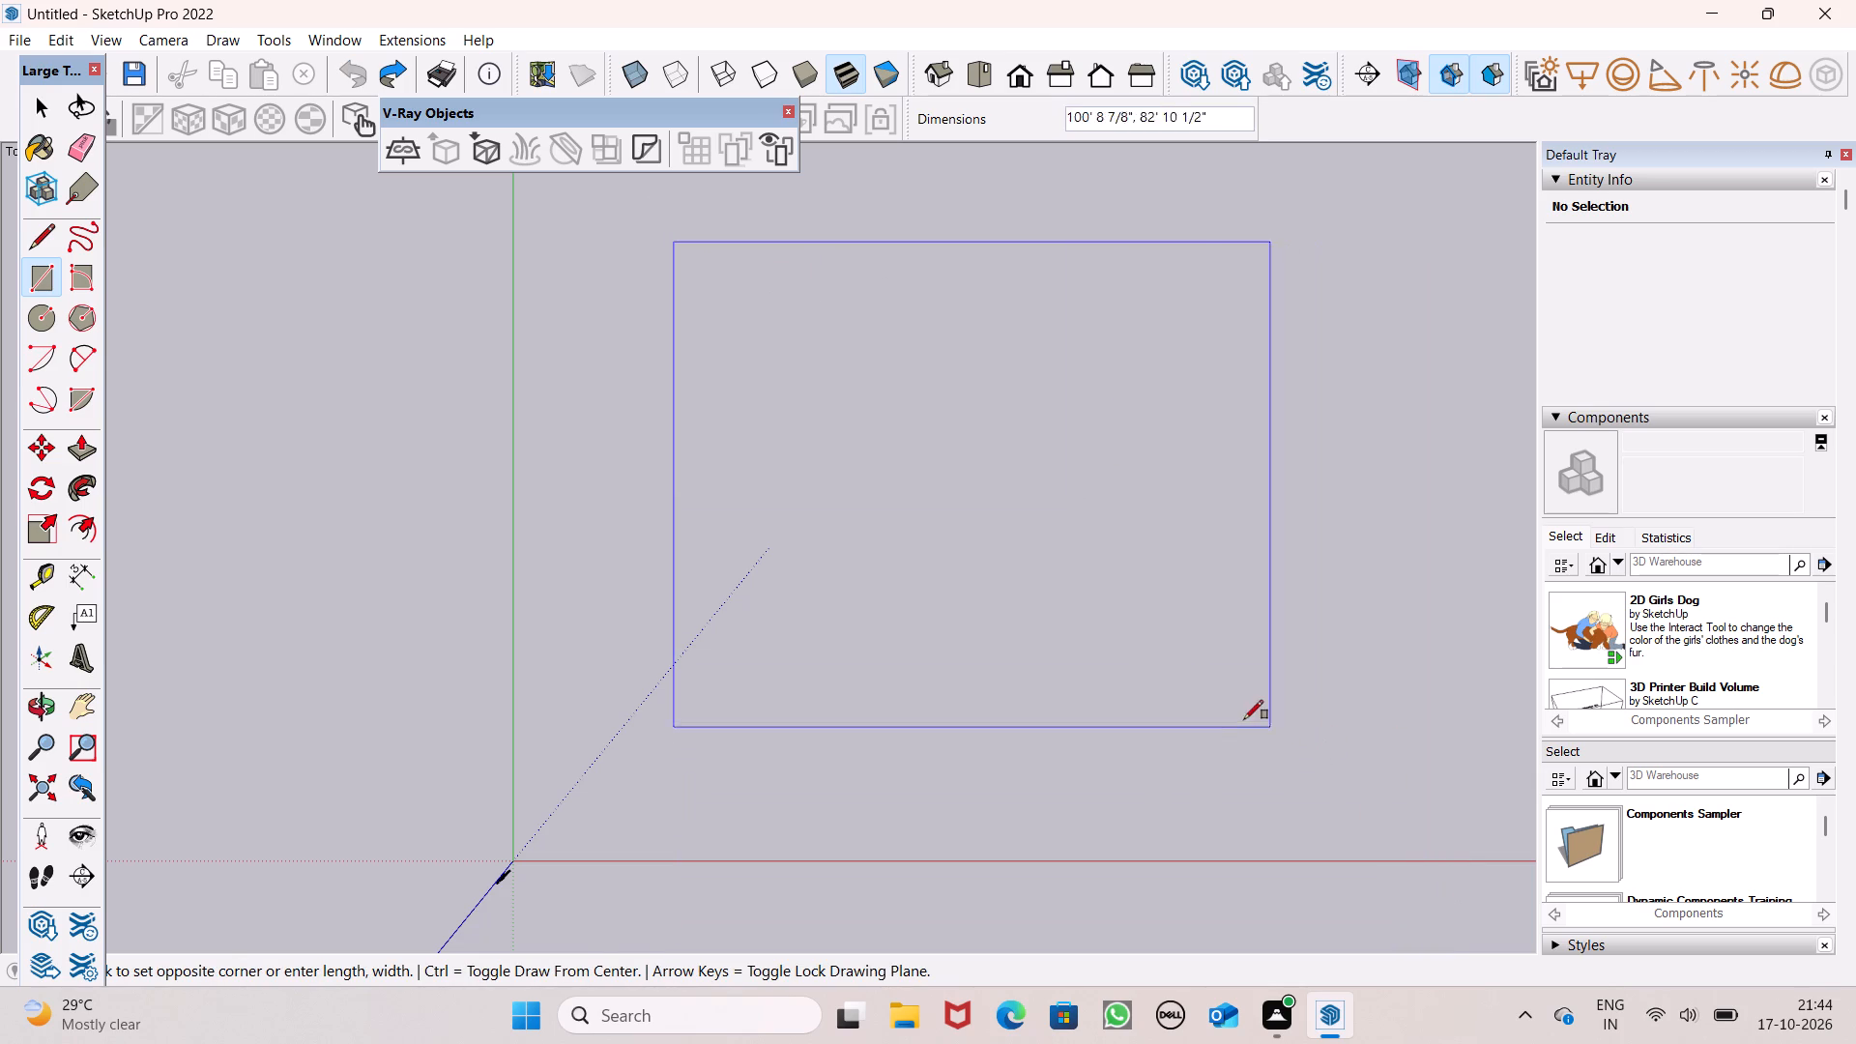
text(55',60')
key(Return)
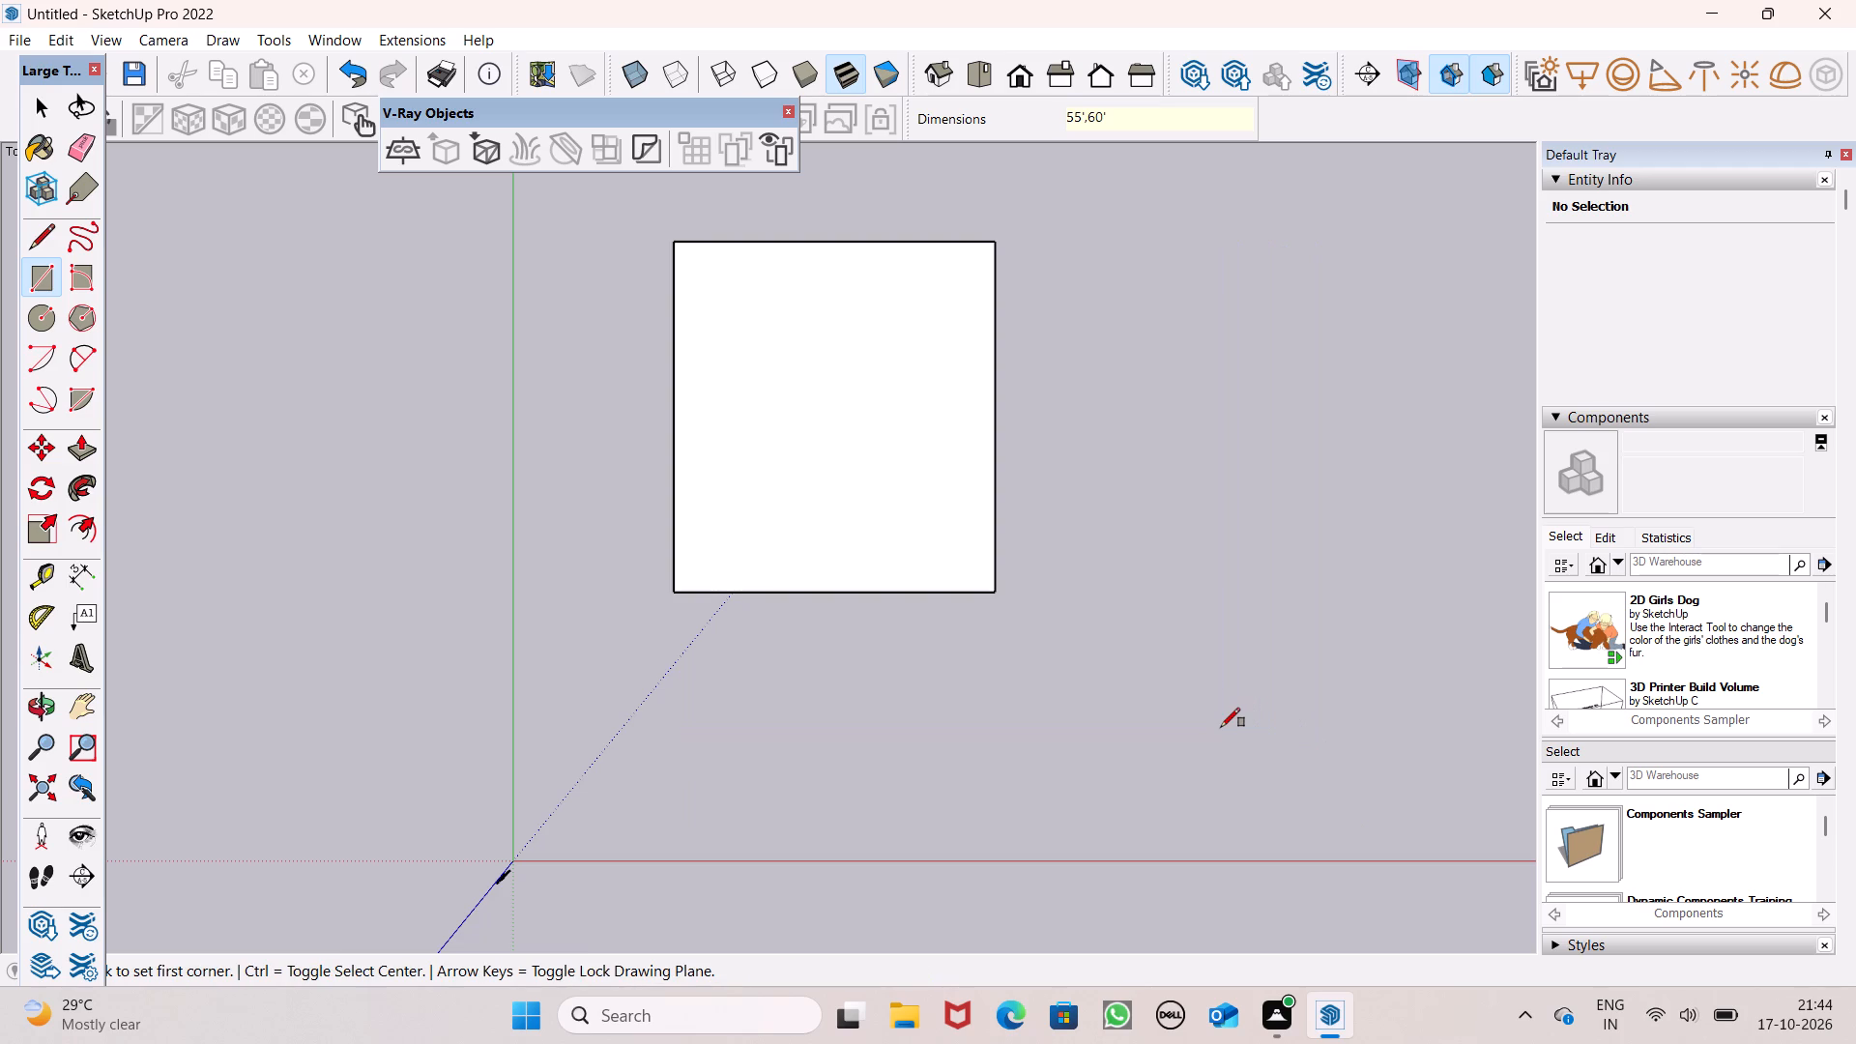
key(space)
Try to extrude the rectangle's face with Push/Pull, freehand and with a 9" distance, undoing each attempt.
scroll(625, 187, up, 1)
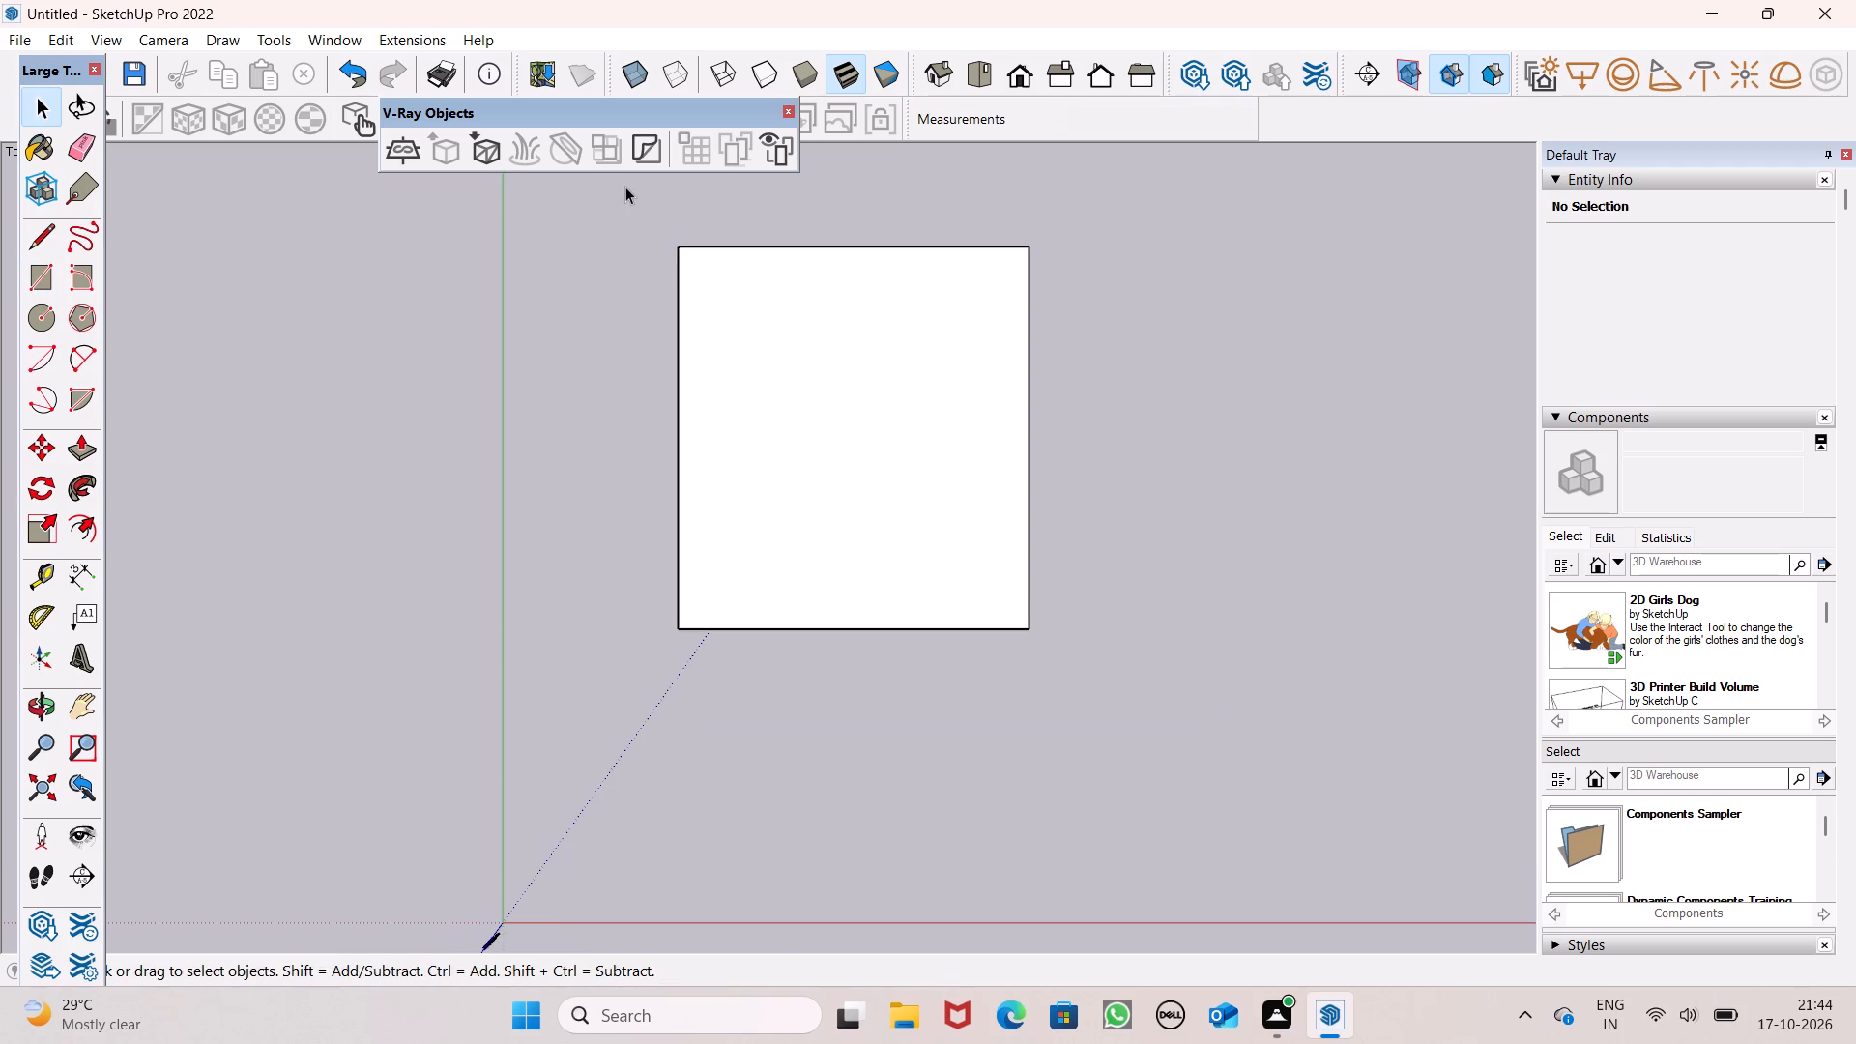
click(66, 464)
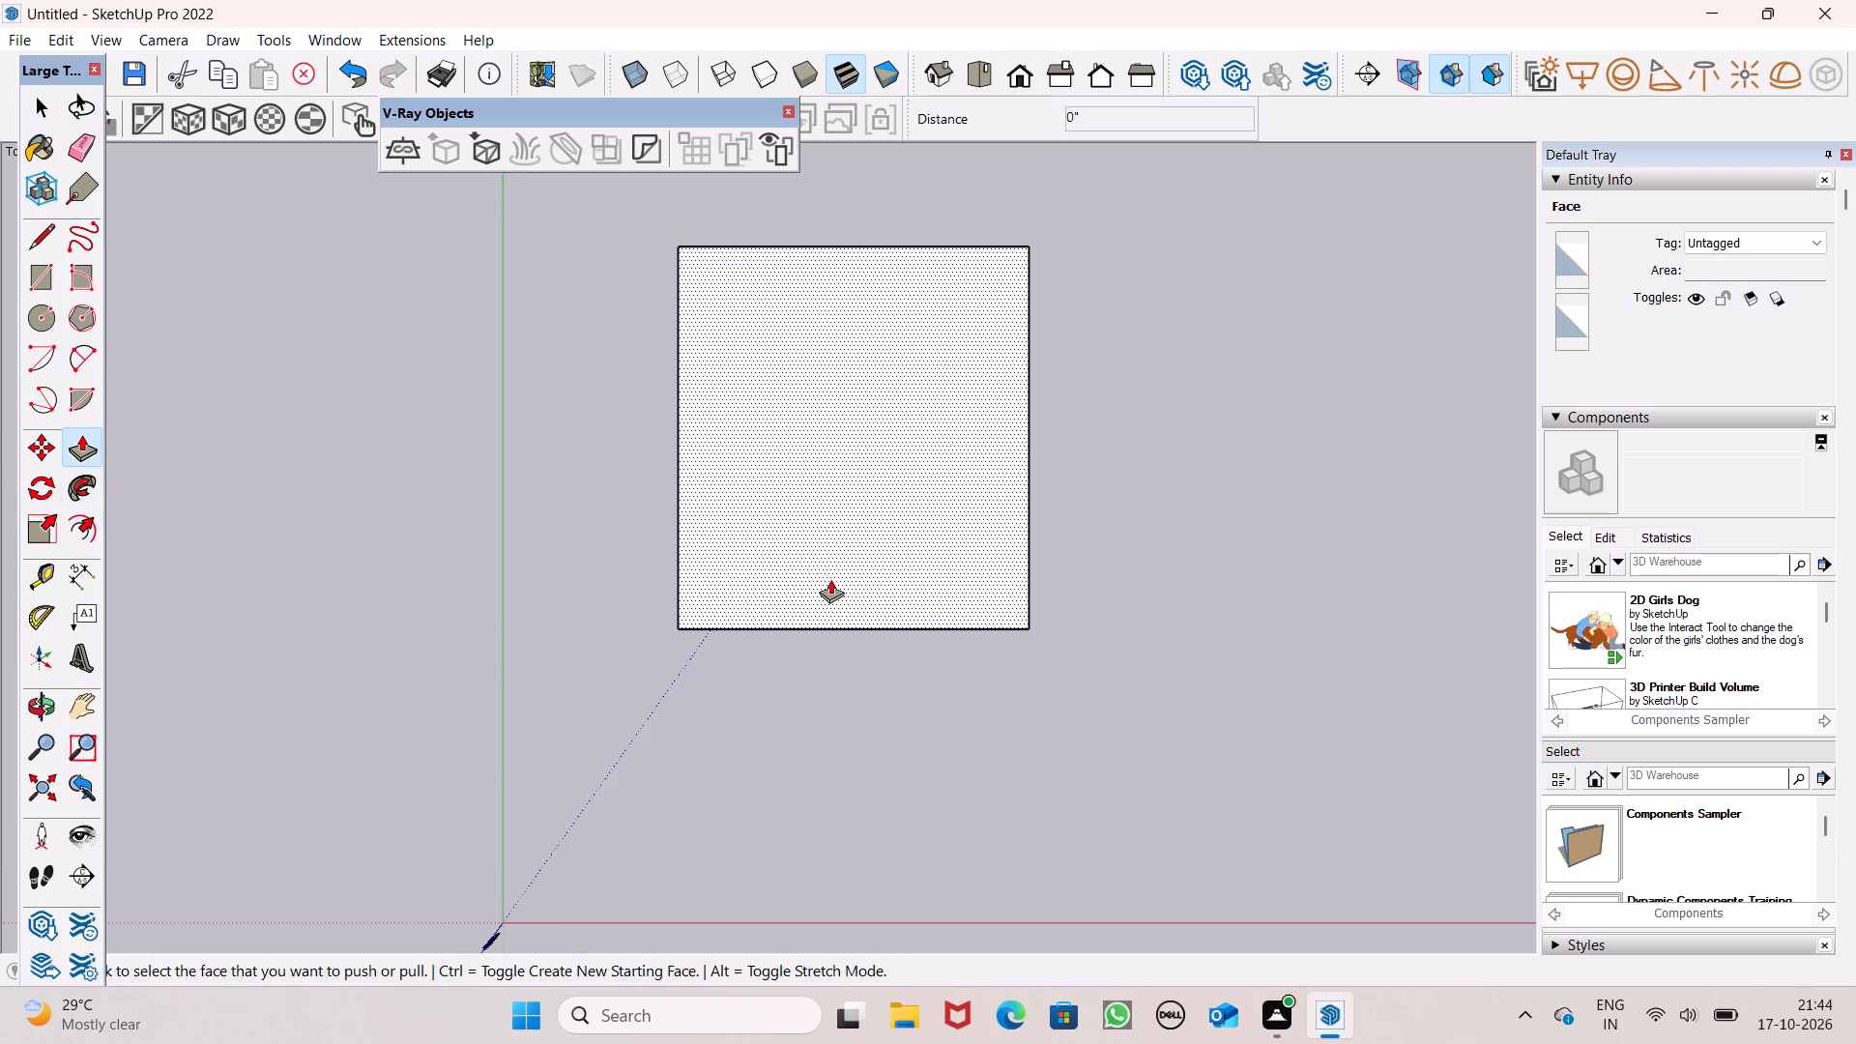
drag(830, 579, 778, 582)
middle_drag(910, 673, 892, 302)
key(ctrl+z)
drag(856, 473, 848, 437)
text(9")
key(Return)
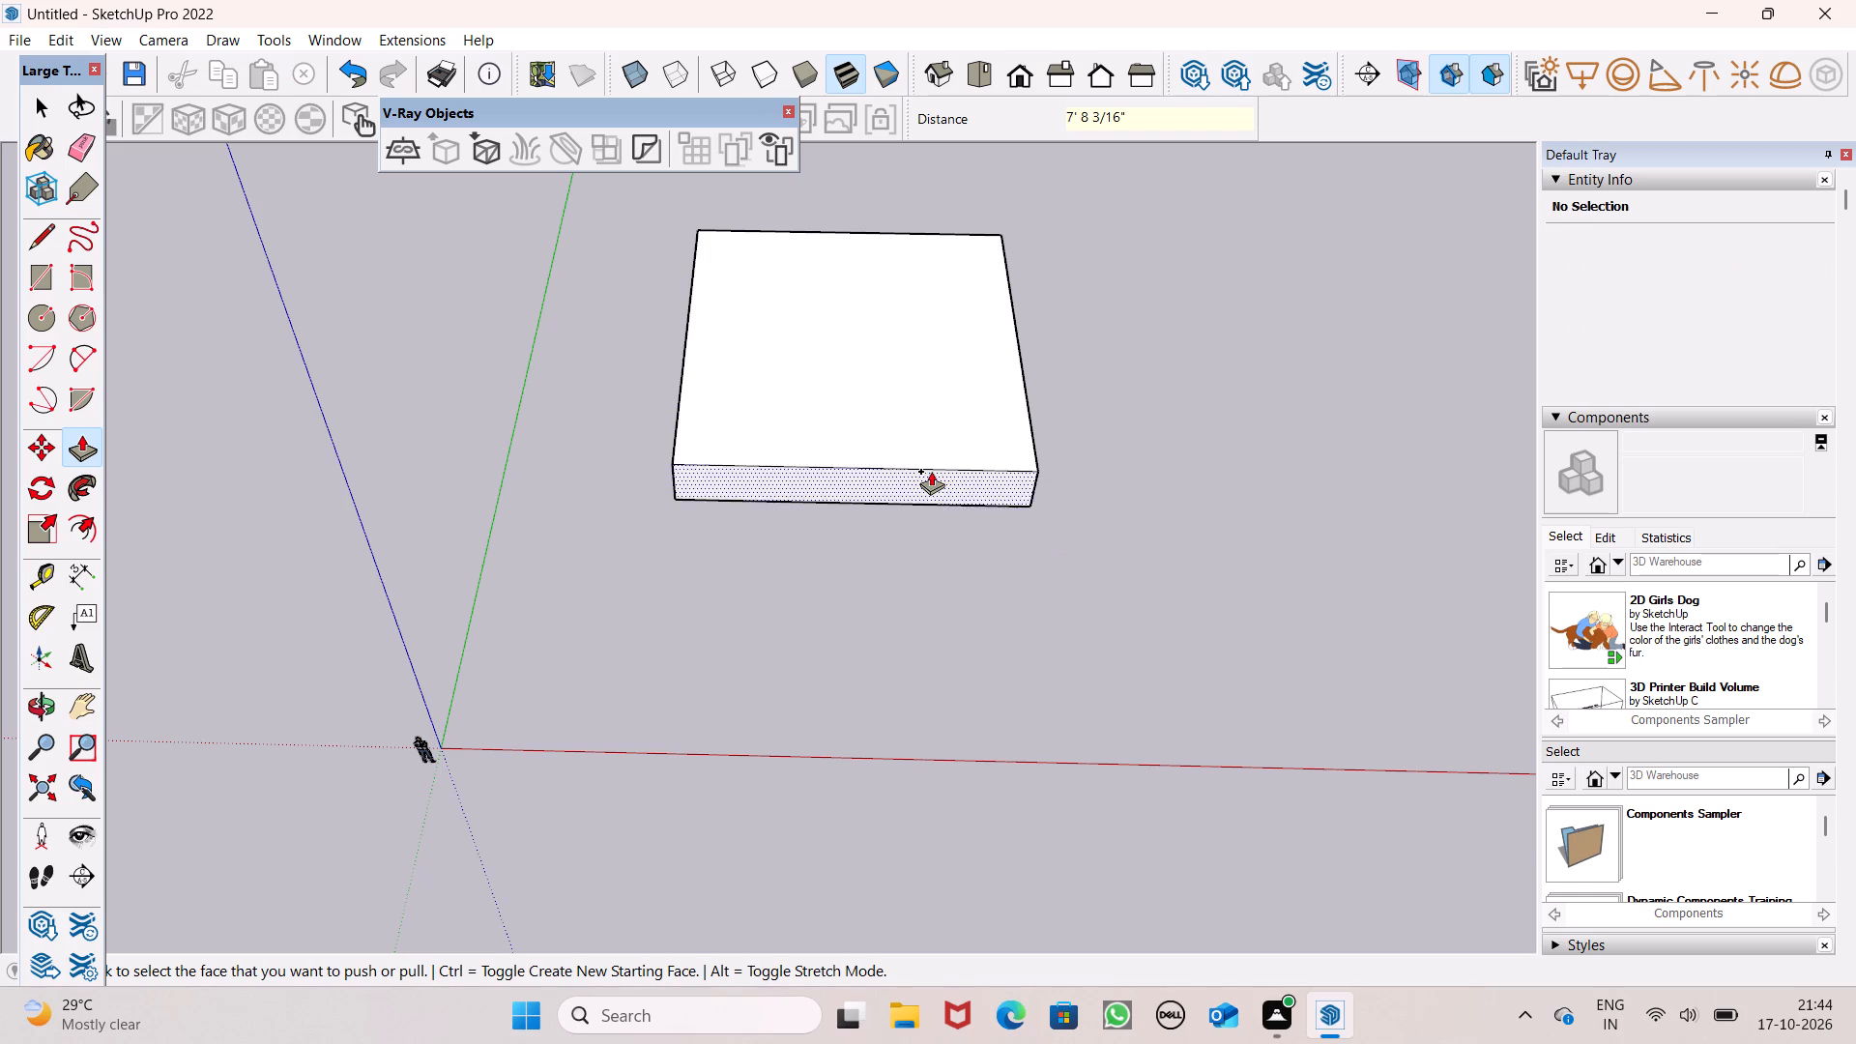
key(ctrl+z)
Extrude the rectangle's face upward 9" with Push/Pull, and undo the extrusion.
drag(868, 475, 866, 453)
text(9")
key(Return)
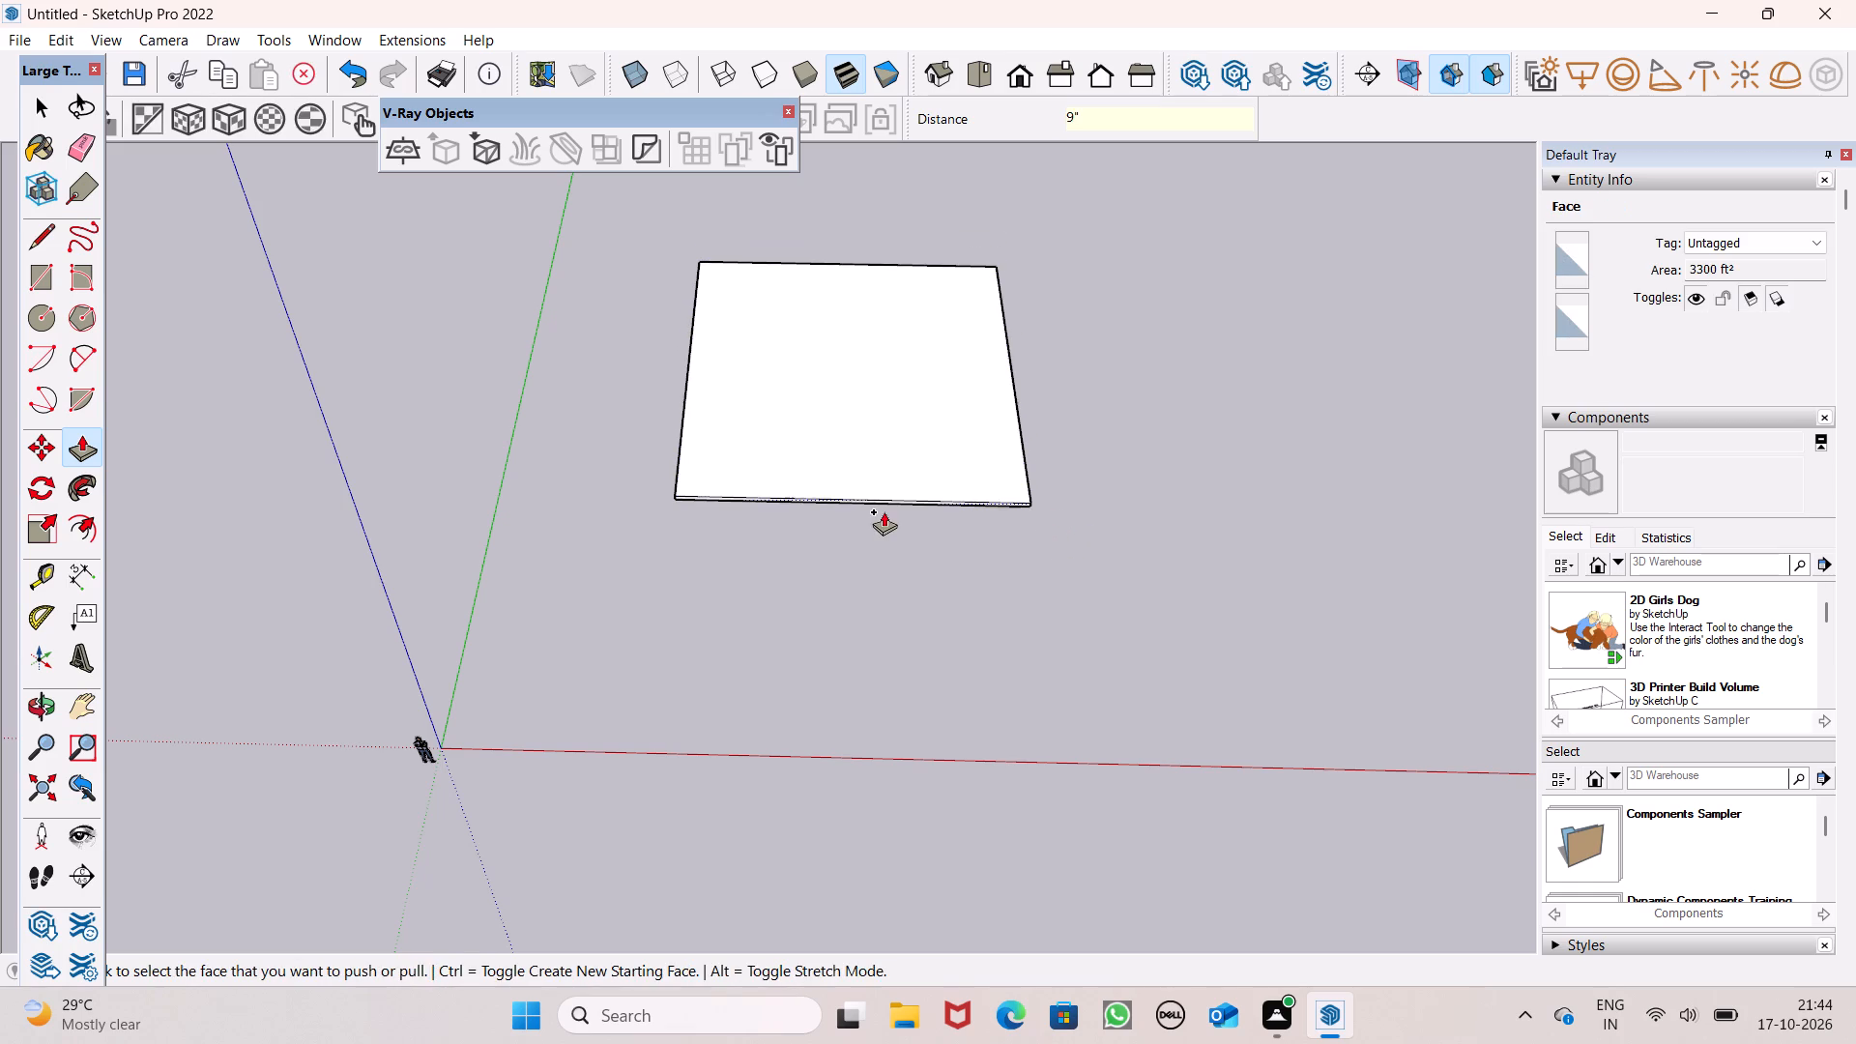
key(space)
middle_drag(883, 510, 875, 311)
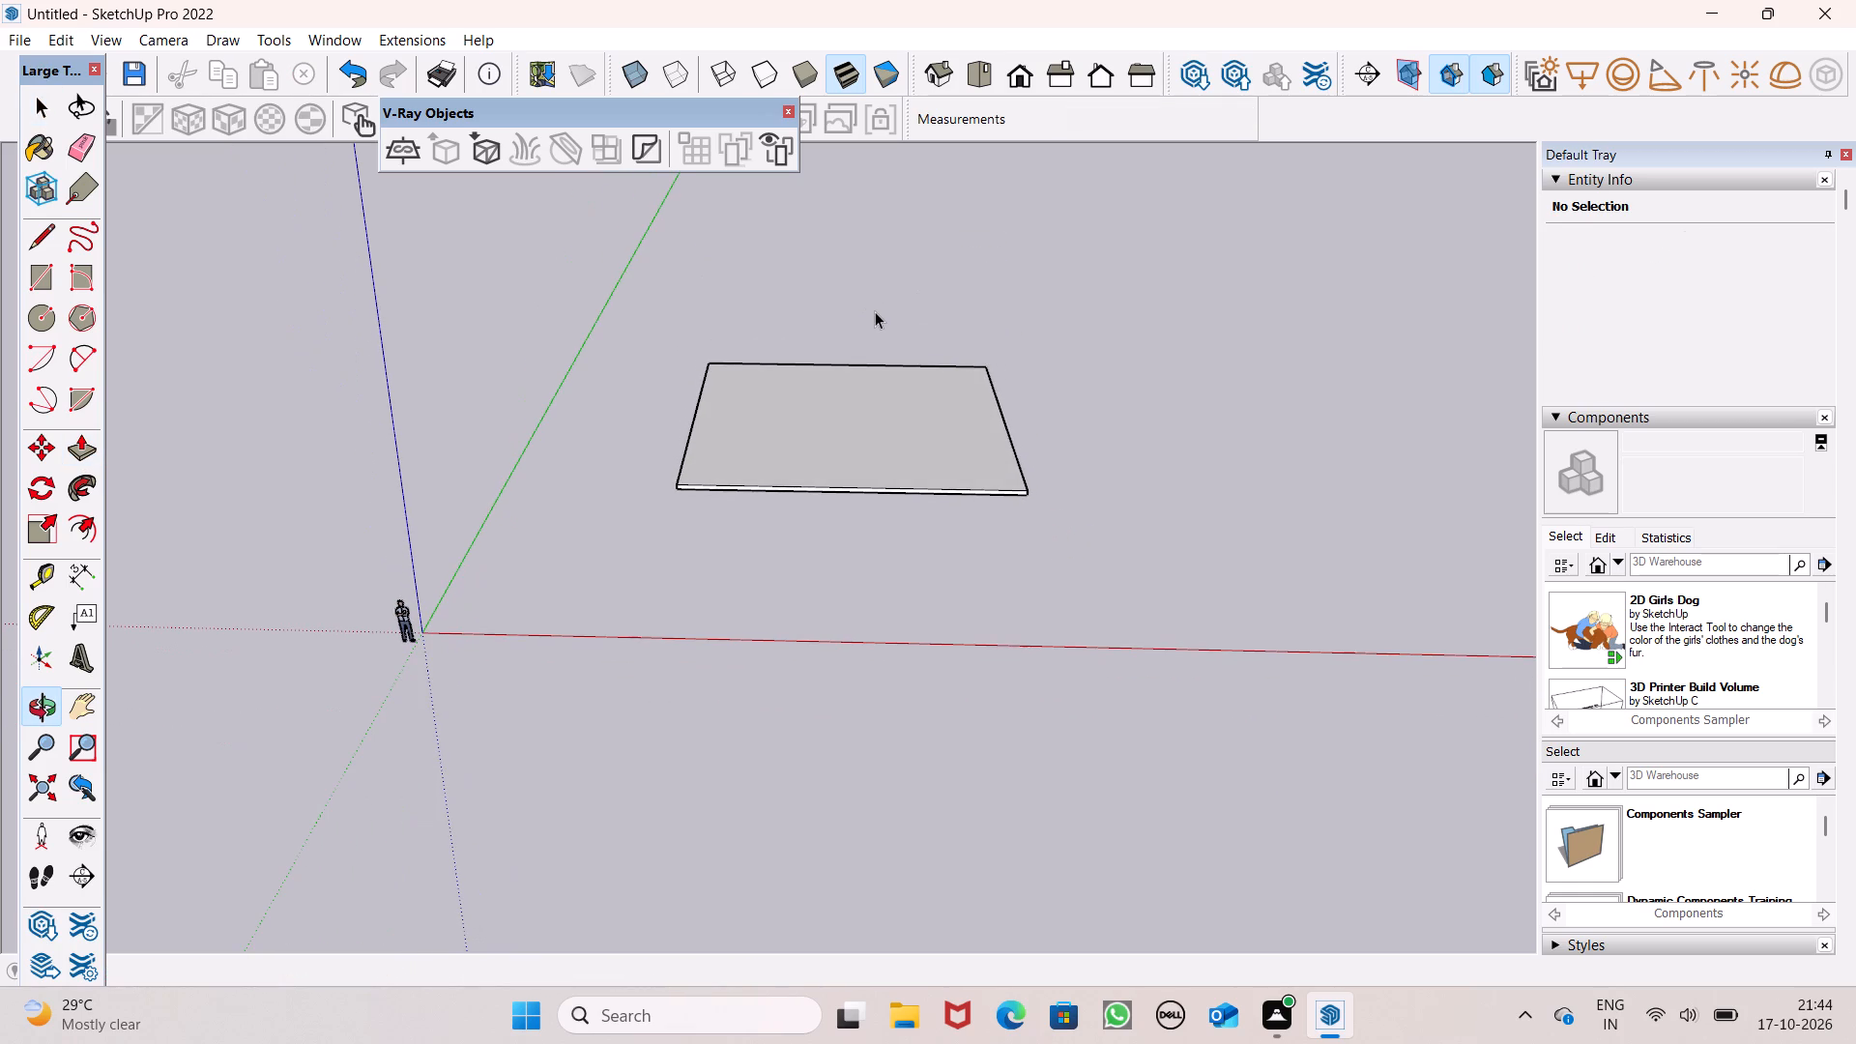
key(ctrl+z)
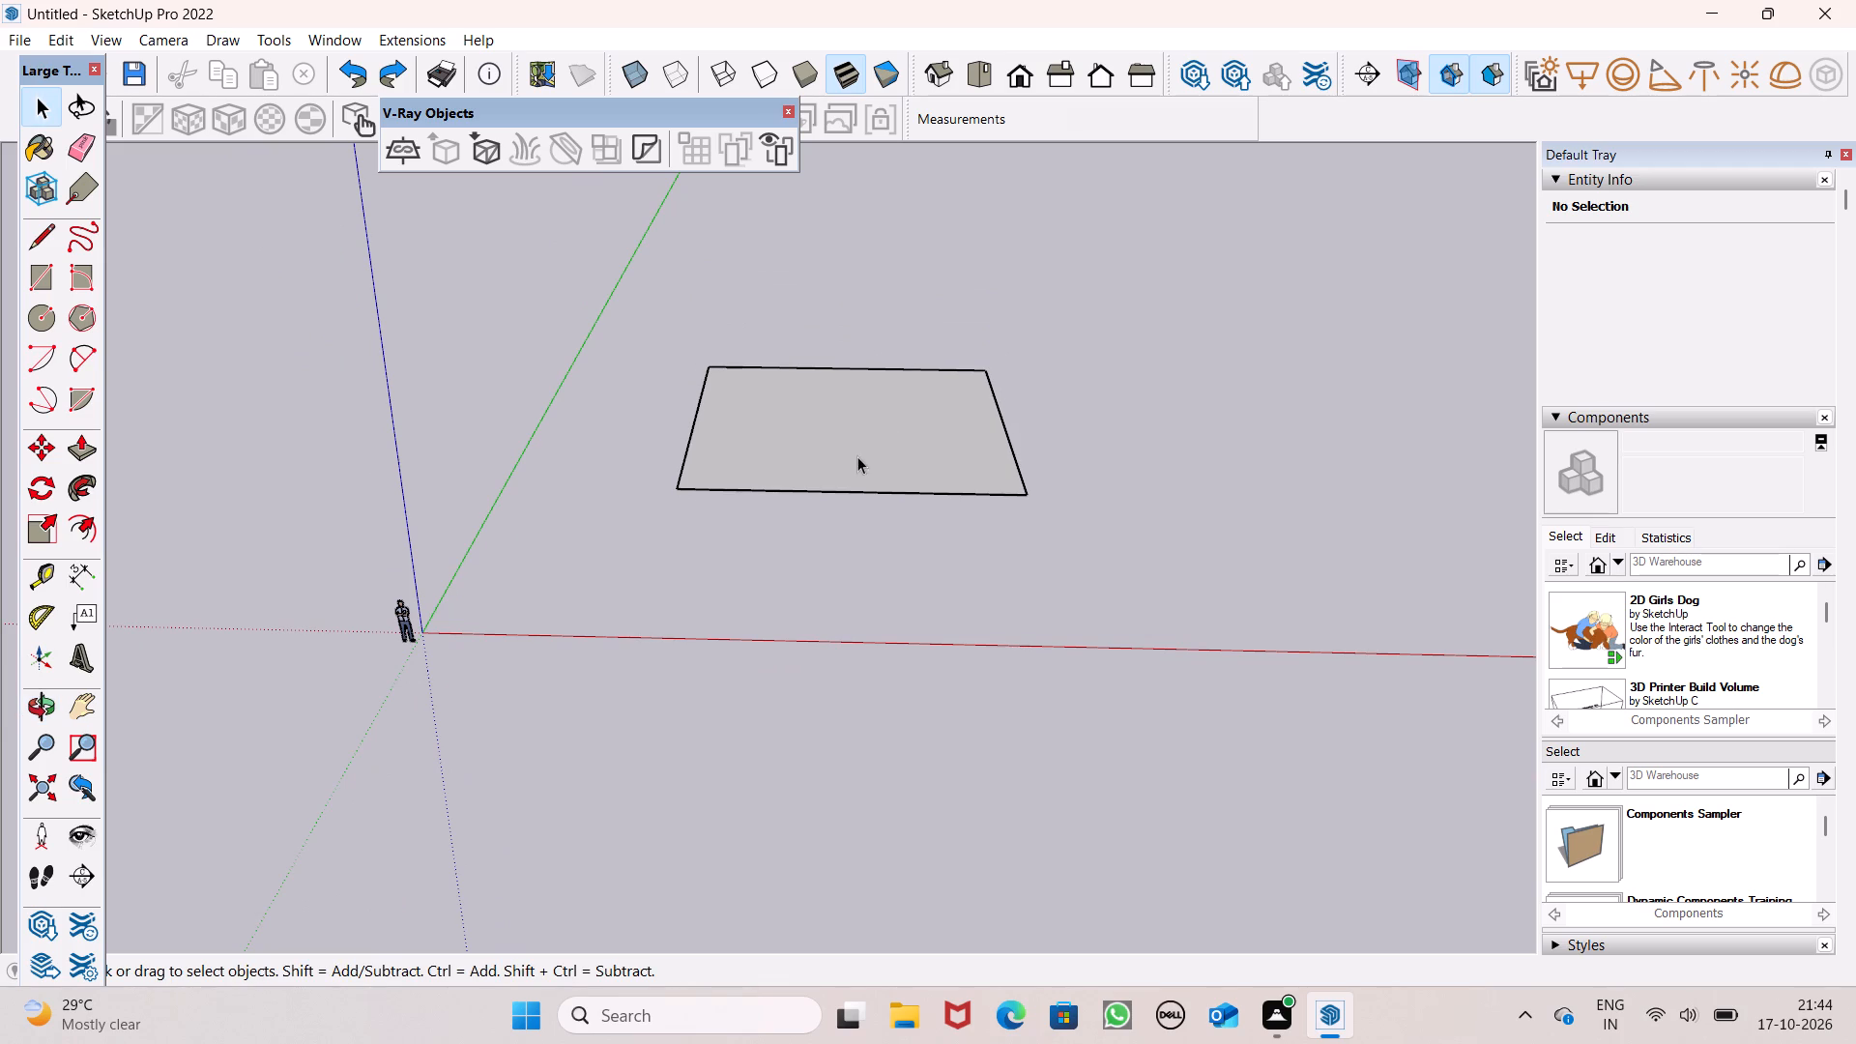
Extrude the 55' by 60' rectangle upward 1' with Push/Pull to form a base slab.
click(93, 455)
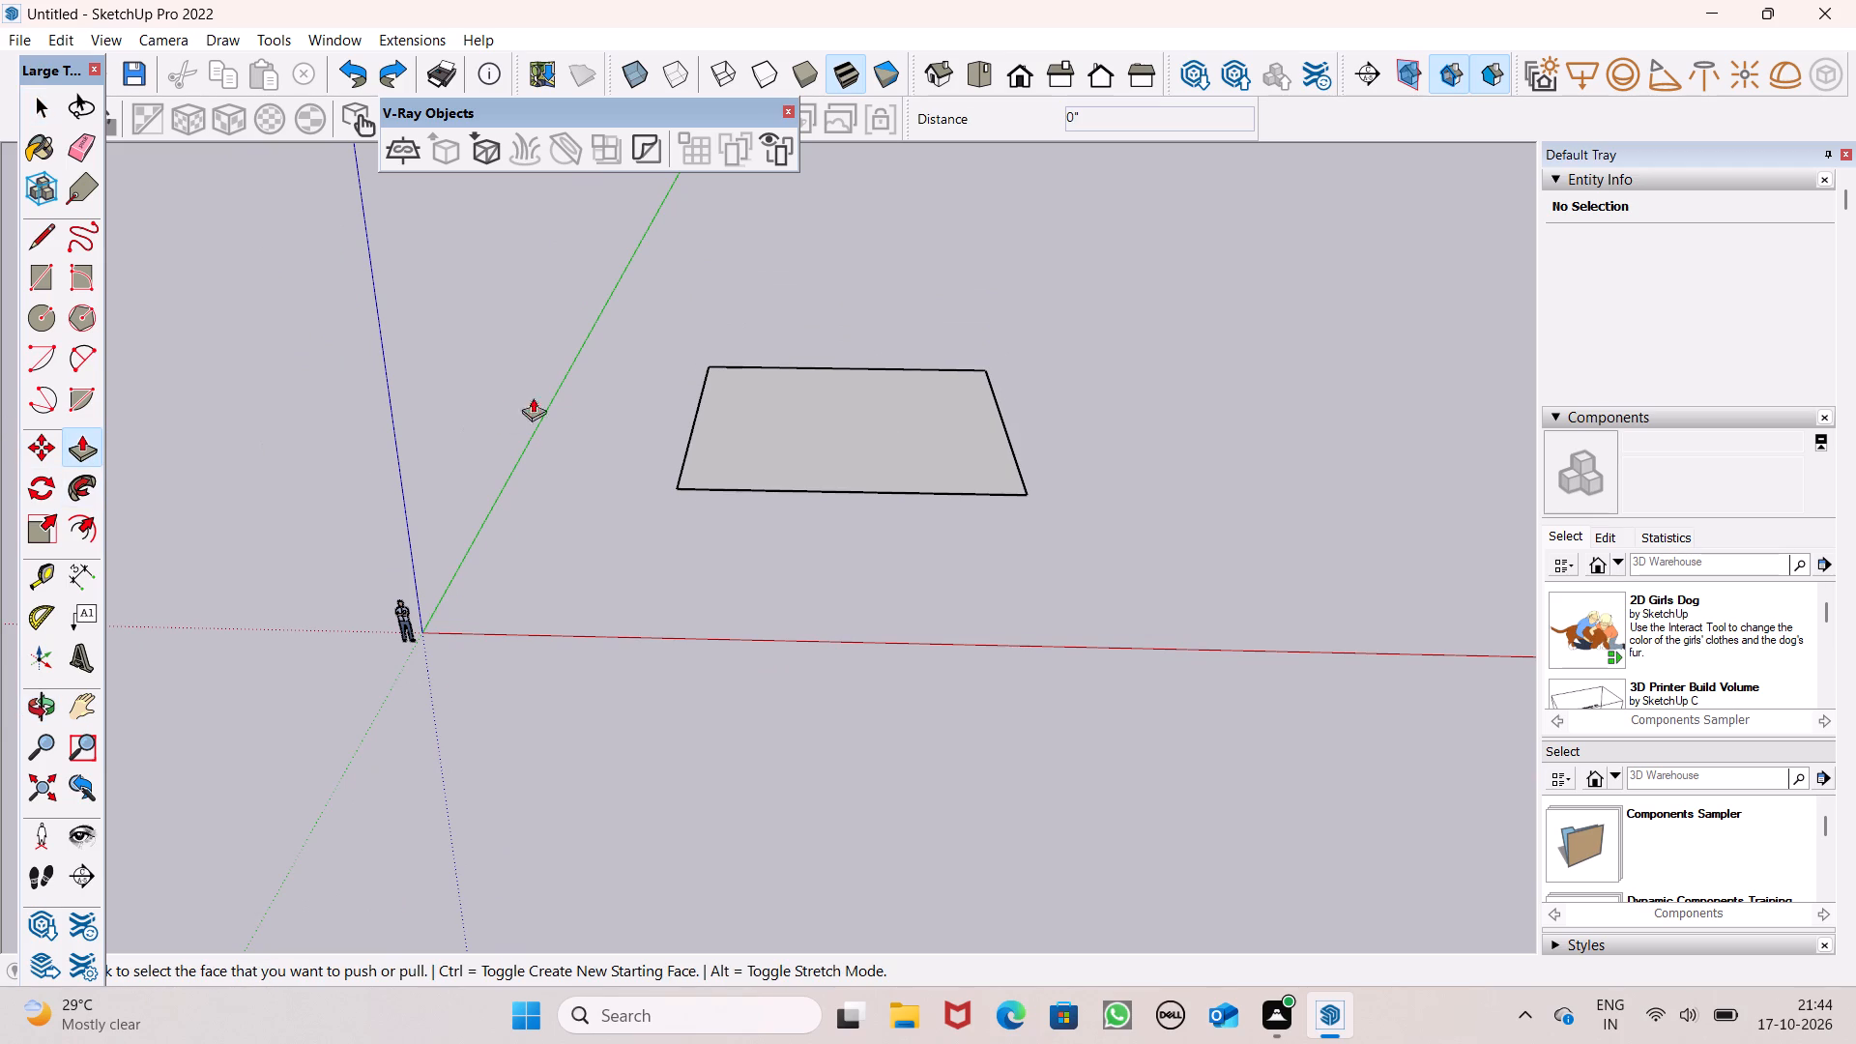
drag(766, 449, 767, 412)
text(1')
key(Return)
scroll(826, 472, up, 2)
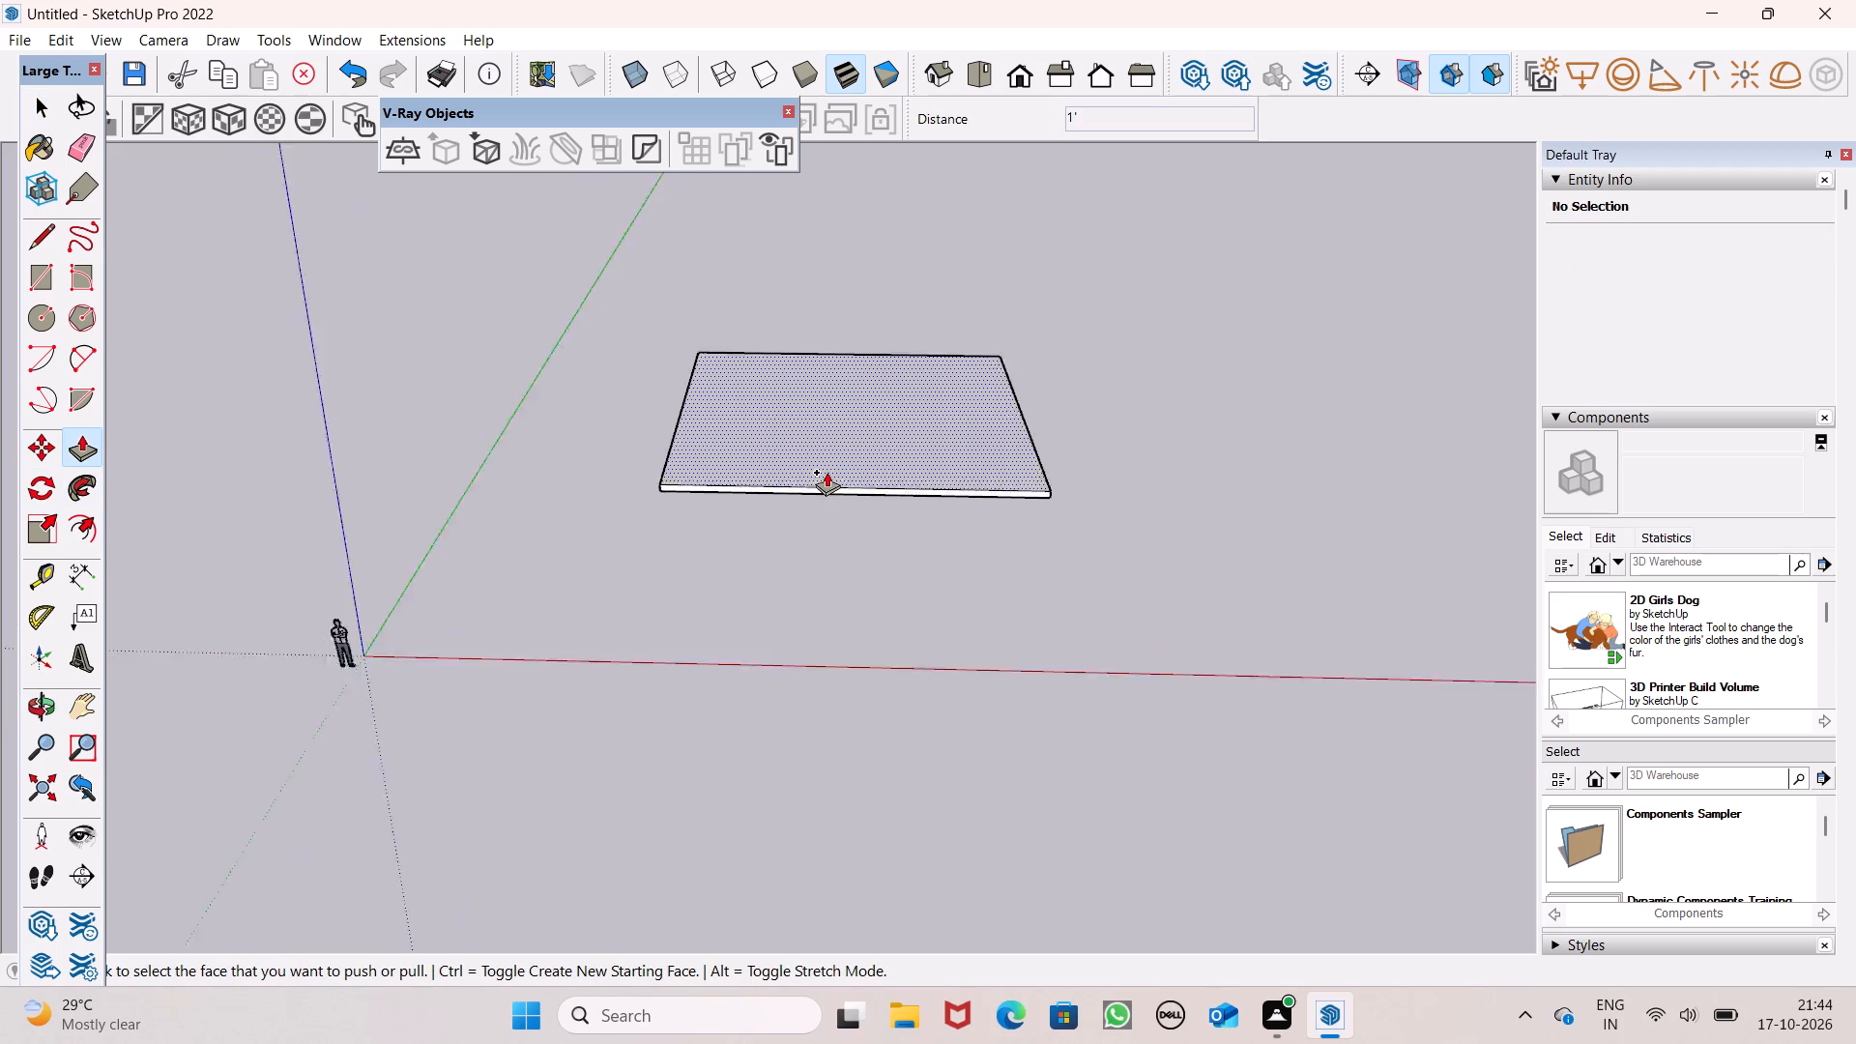
scroll(826, 472, up, 4)
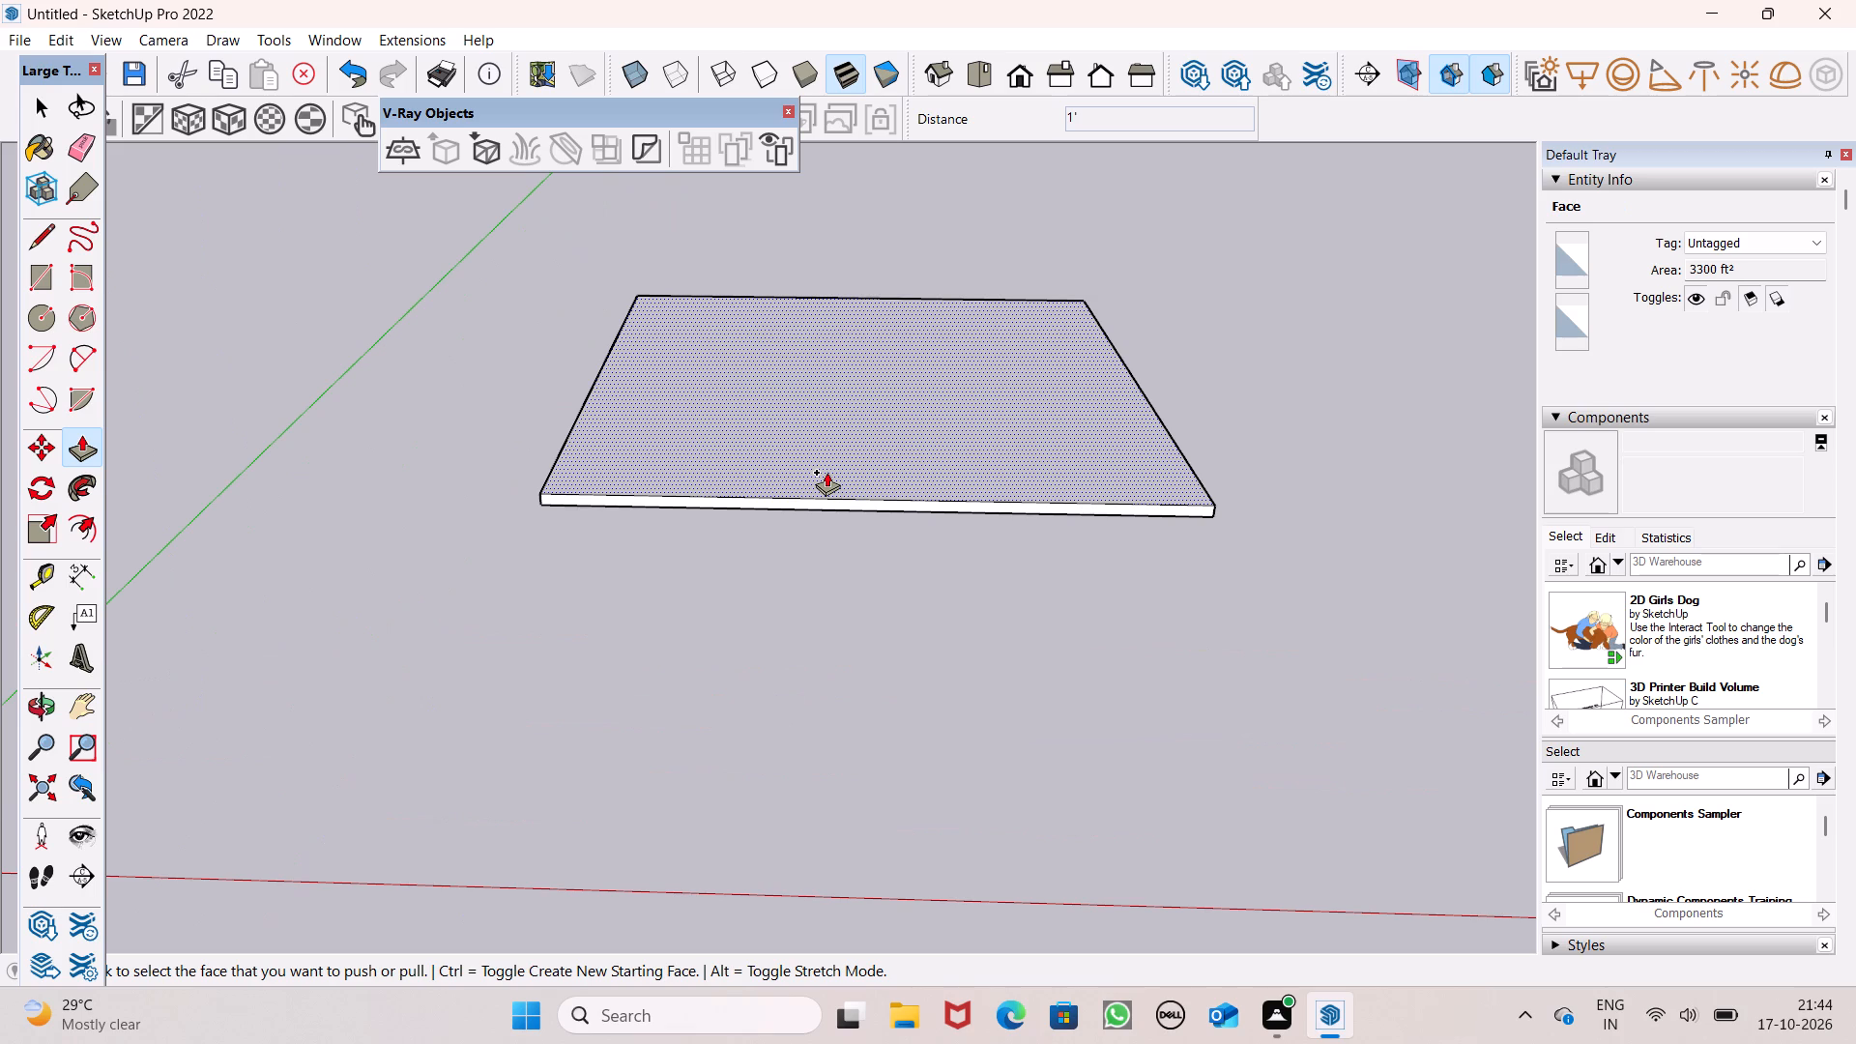
scroll(846, 427, down, 2)
scroll(849, 445, up, 1)
middle_drag(849, 445, 820, 628)
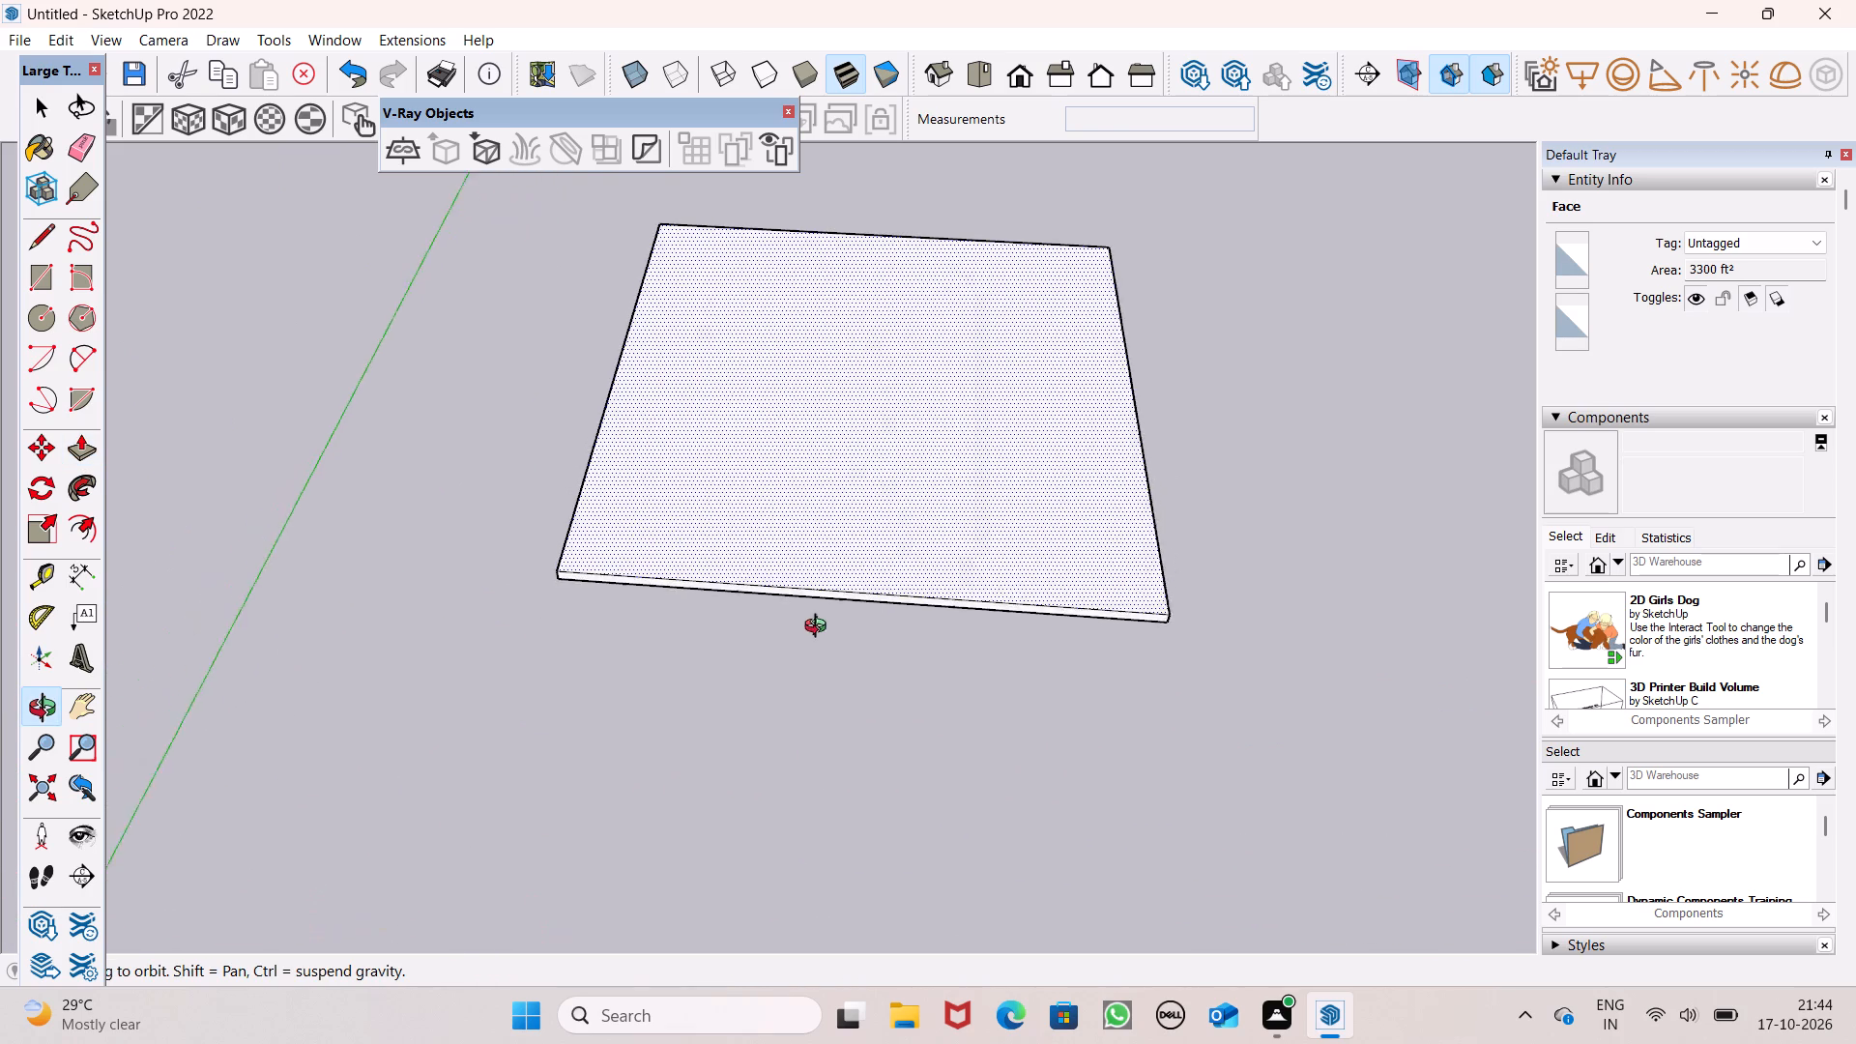
middle_drag(820, 628, 804, 739)
key(space)
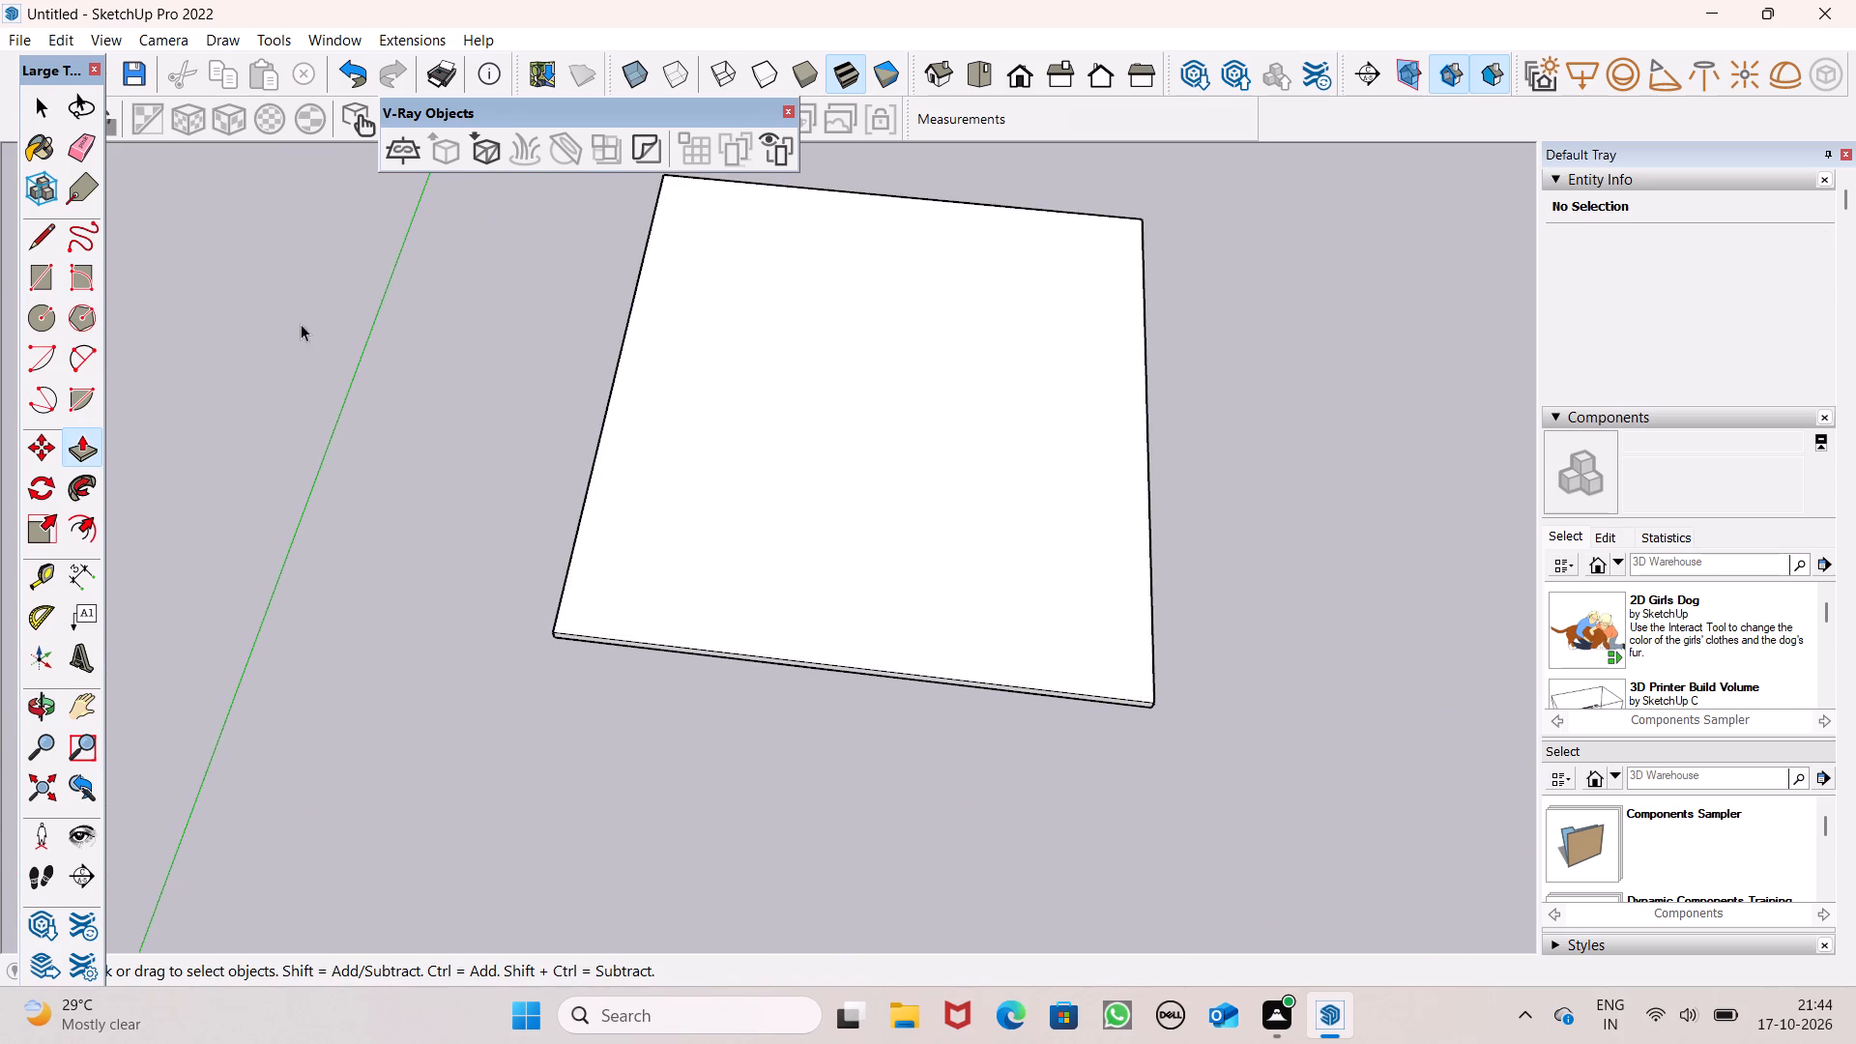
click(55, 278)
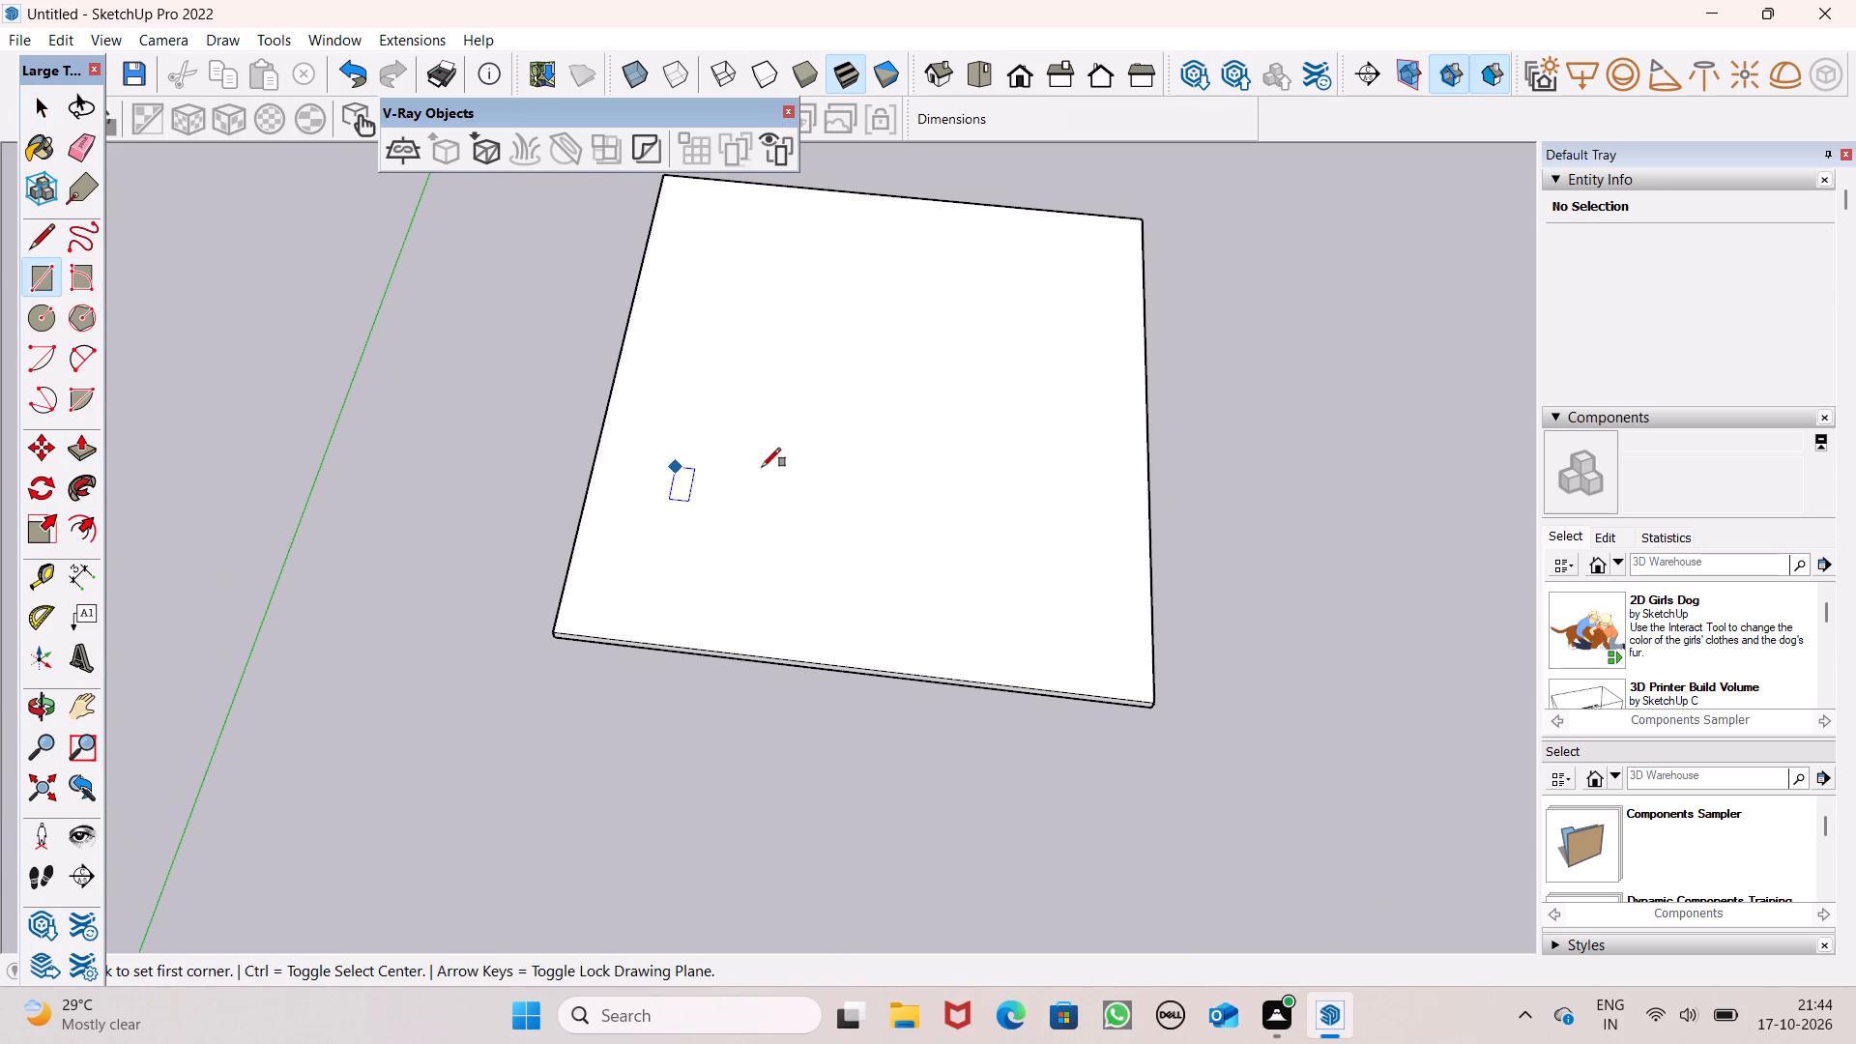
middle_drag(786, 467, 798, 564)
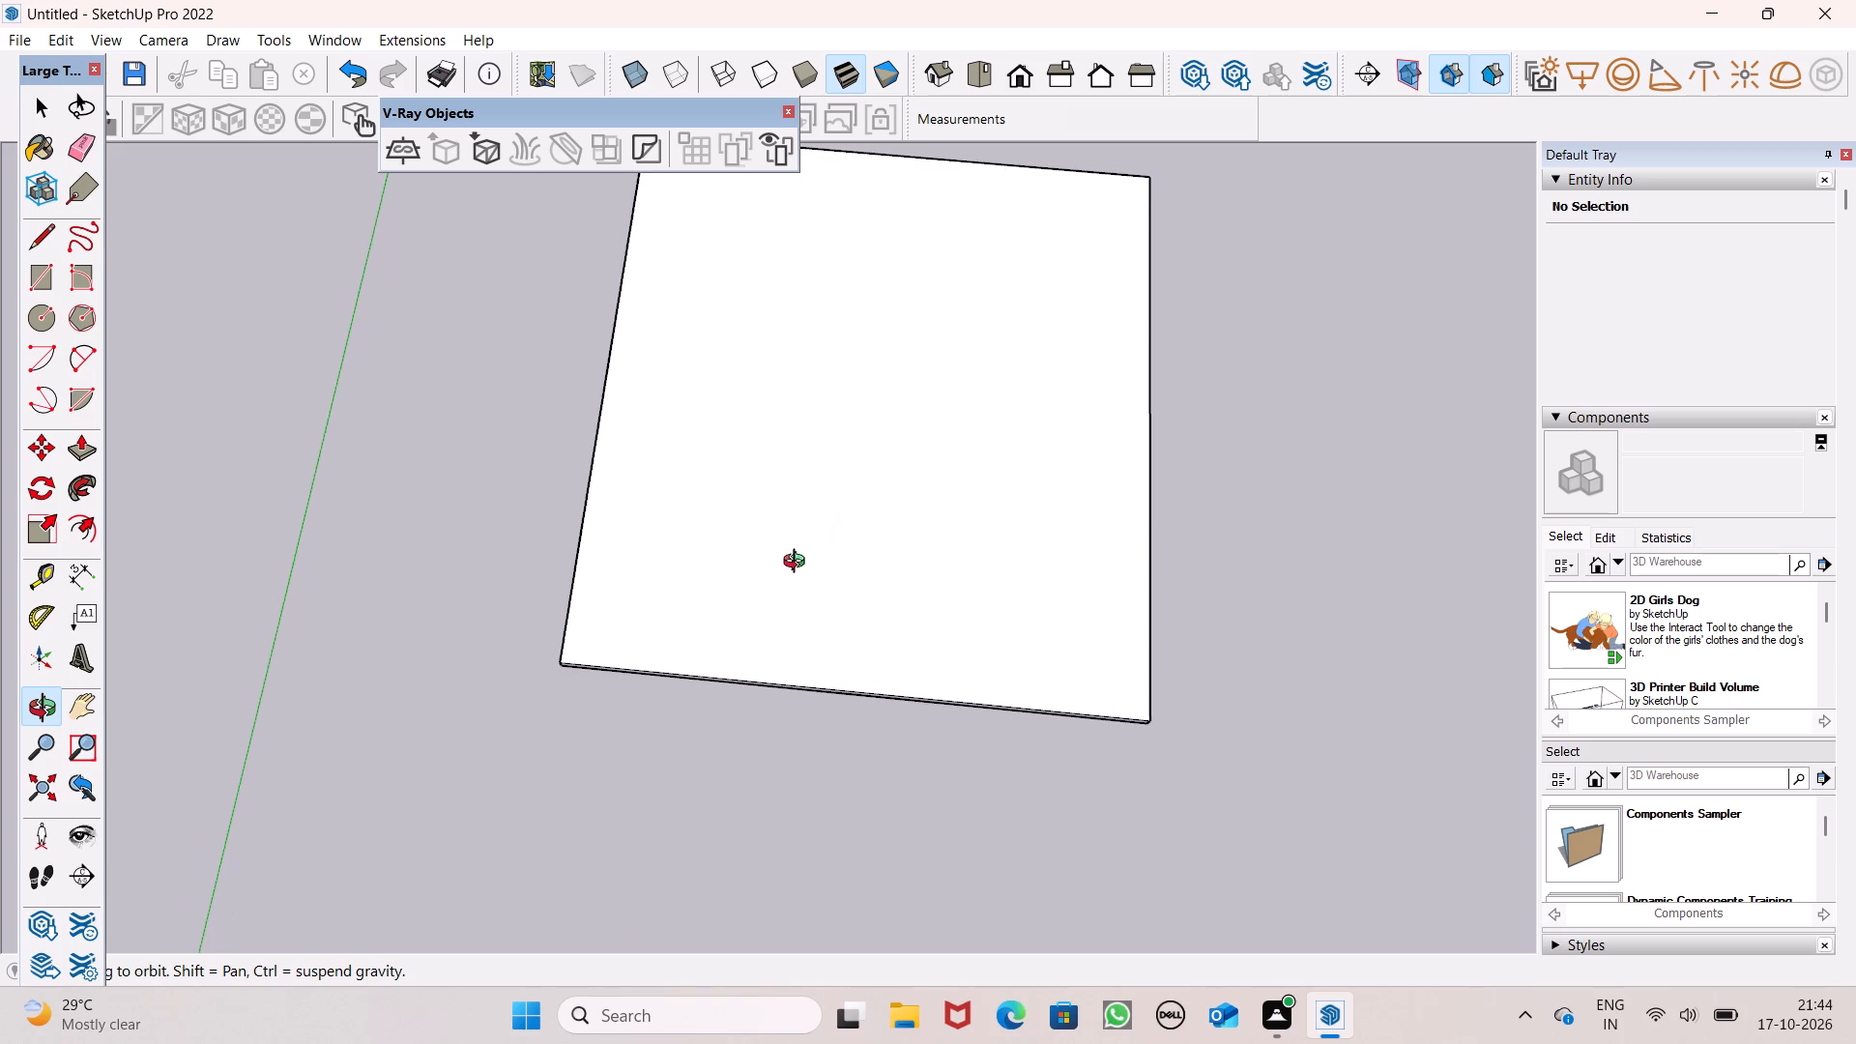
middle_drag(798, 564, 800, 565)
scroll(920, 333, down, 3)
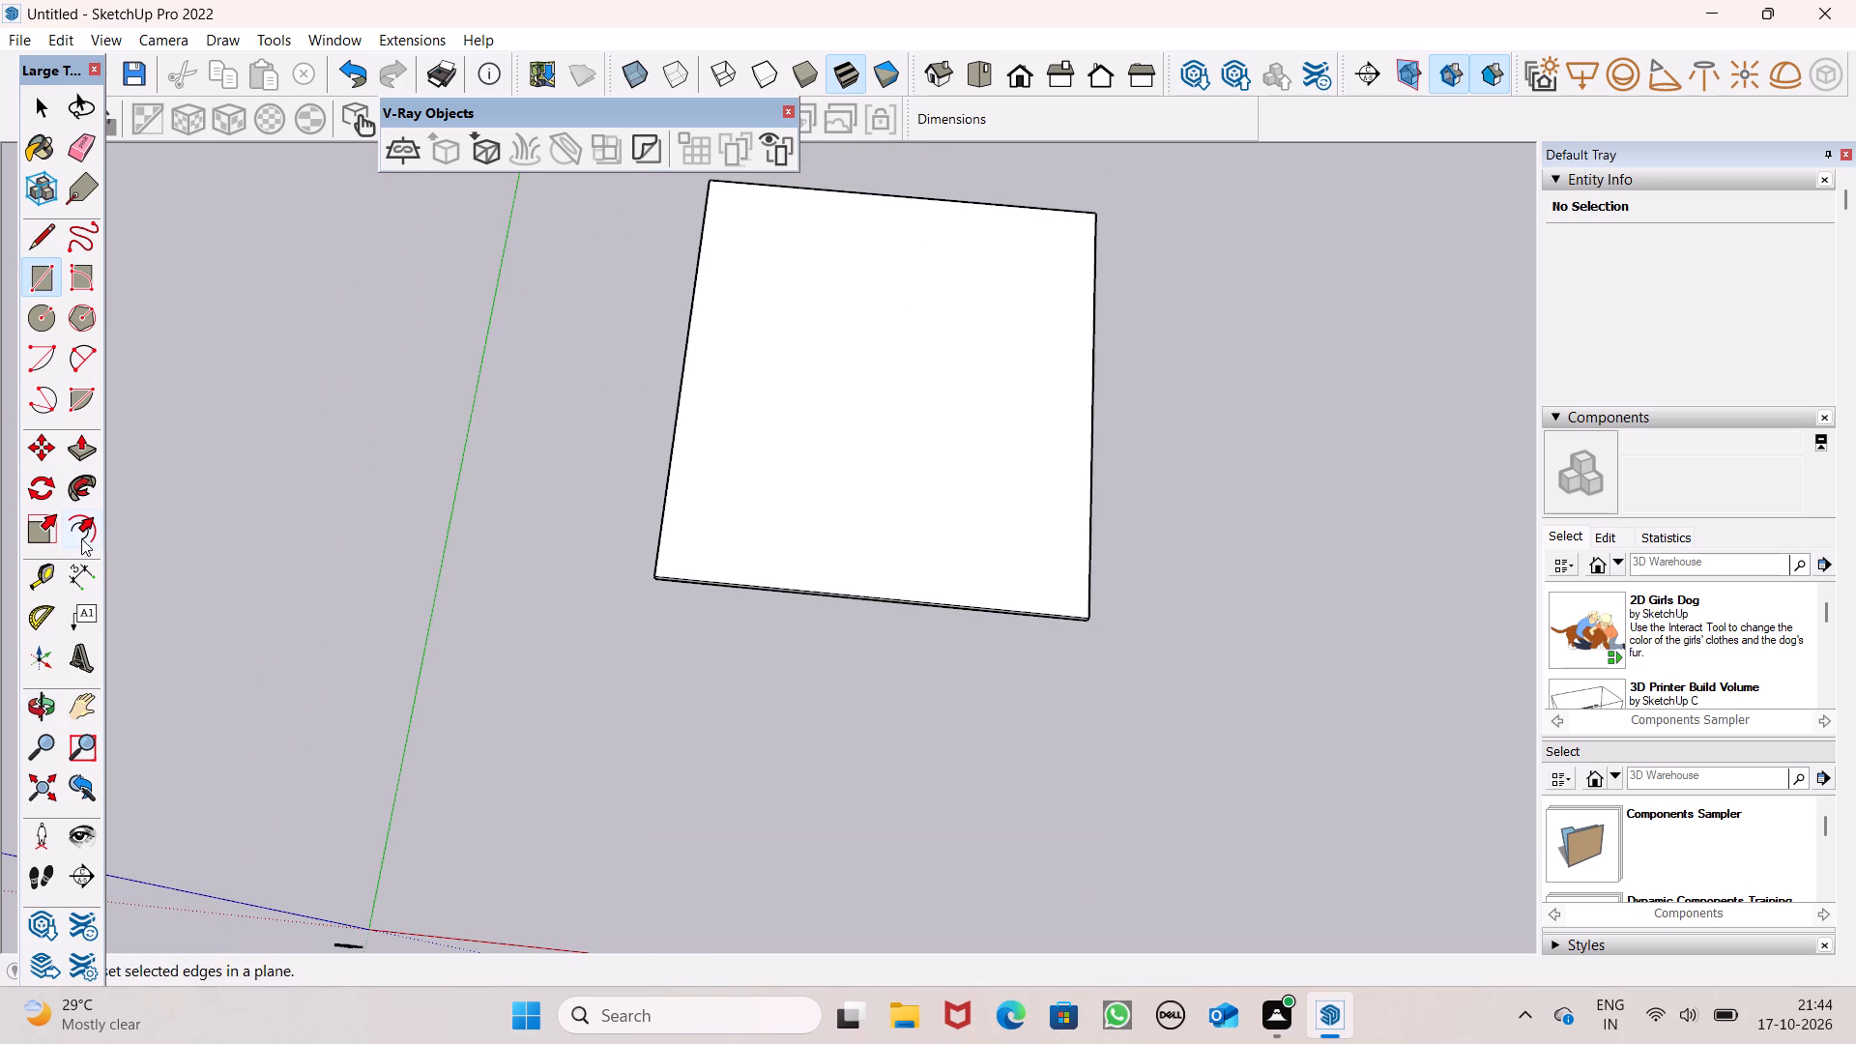
Offset the slab's top outline inward by 9" with the Offset tool.
click(73, 535)
middle_drag(1018, 804, 1075, 870)
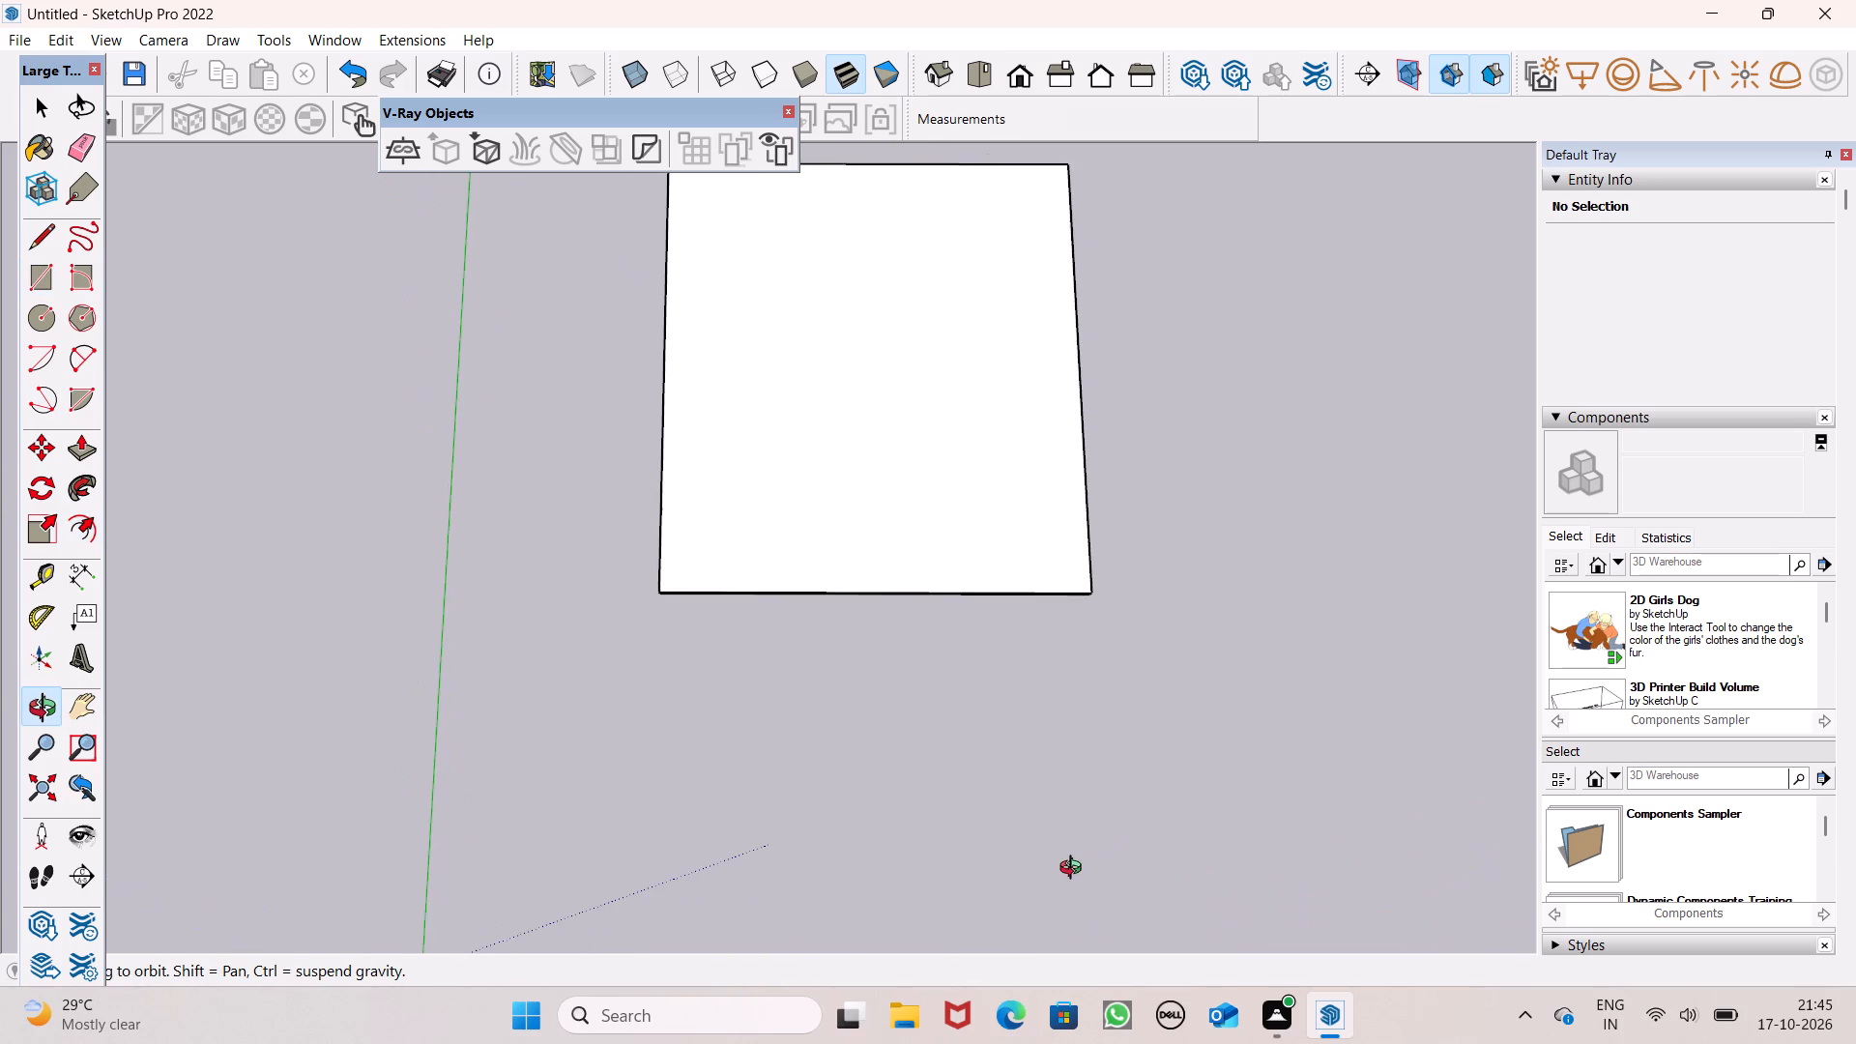
middle_drag(1075, 870, 1084, 867)
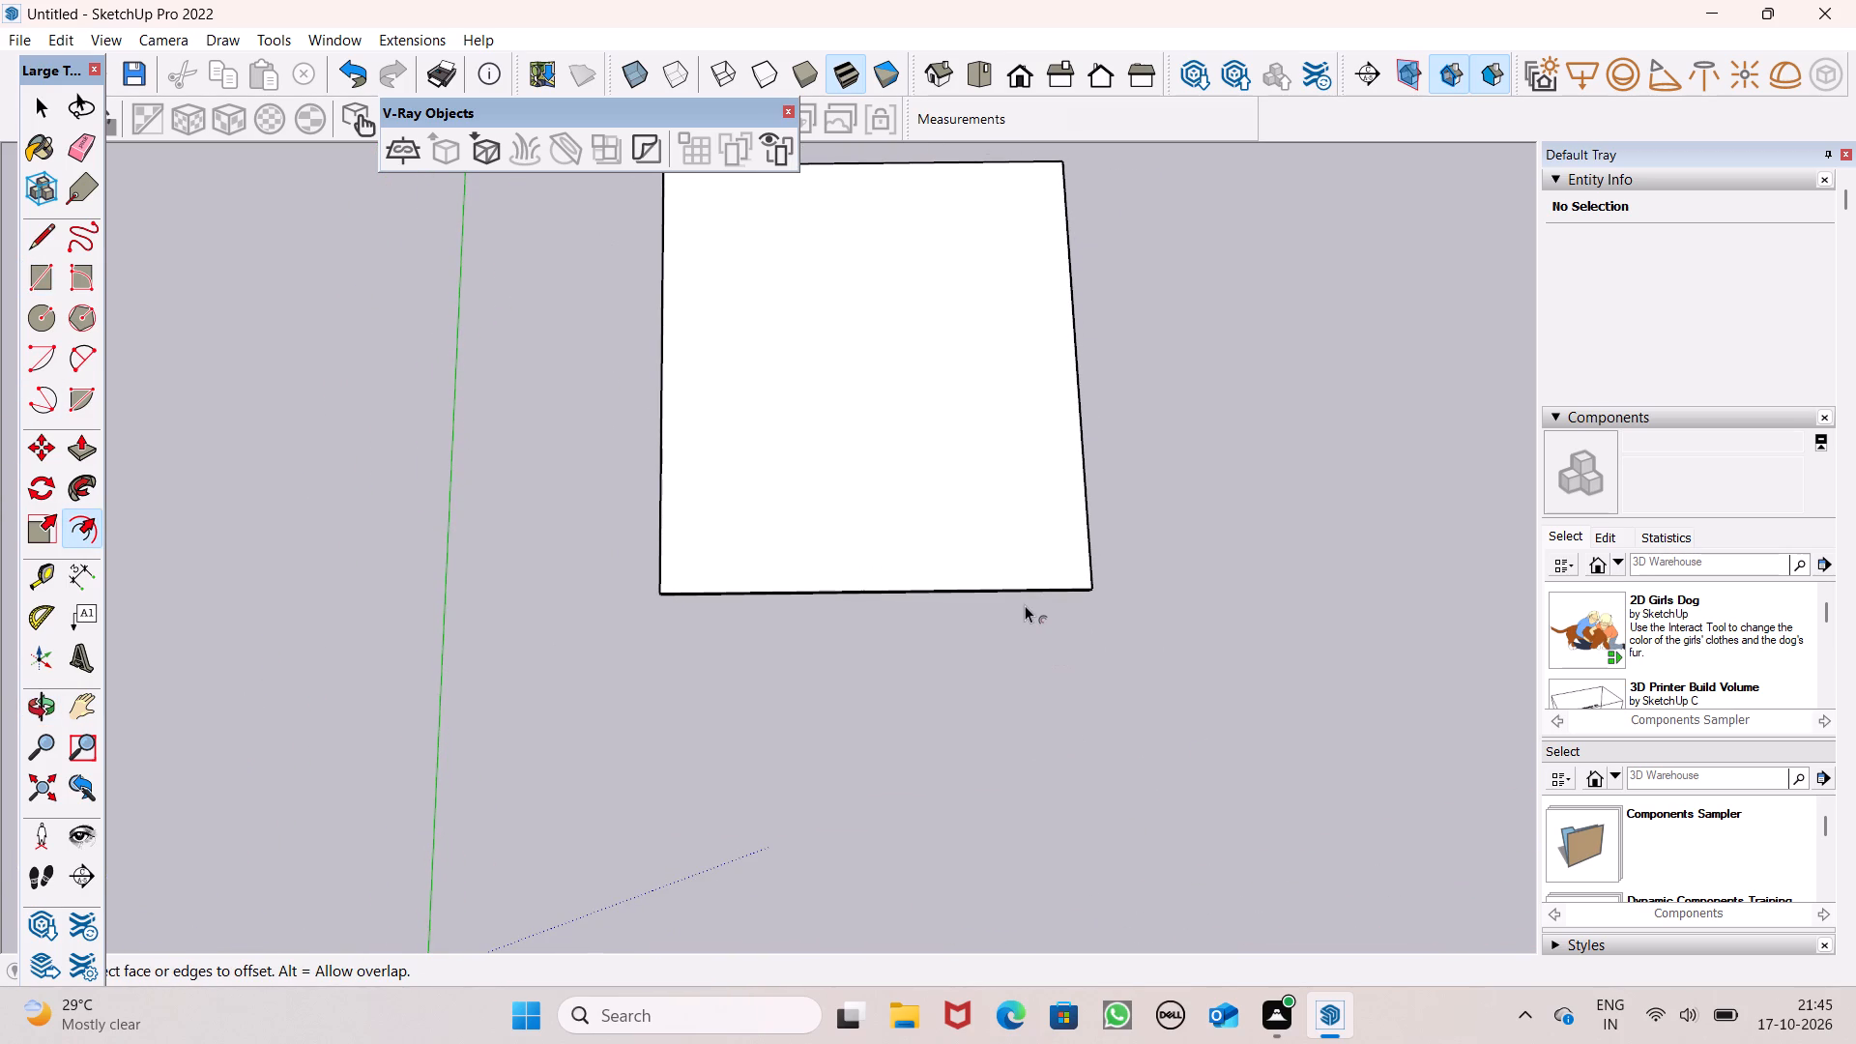
scroll(989, 431, down, 2)
middle_drag(1072, 456, 1065, 479)
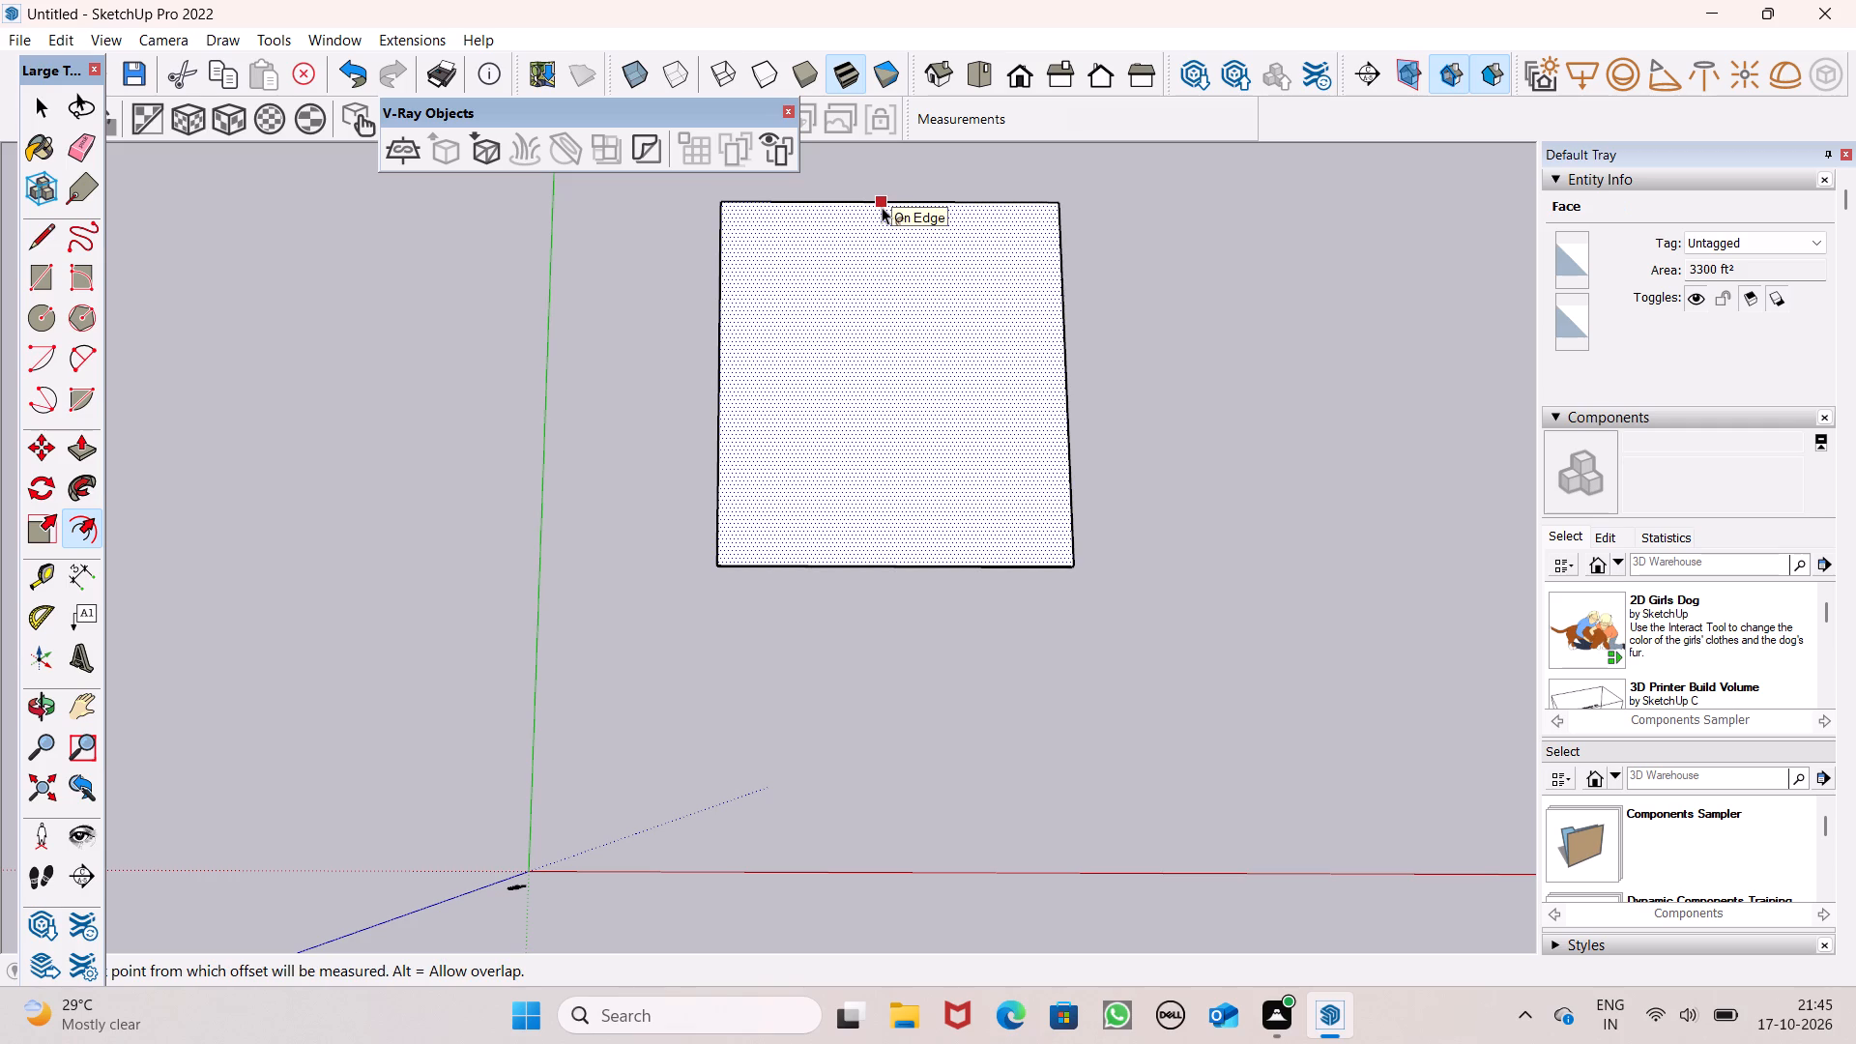
drag(858, 211, 855, 222)
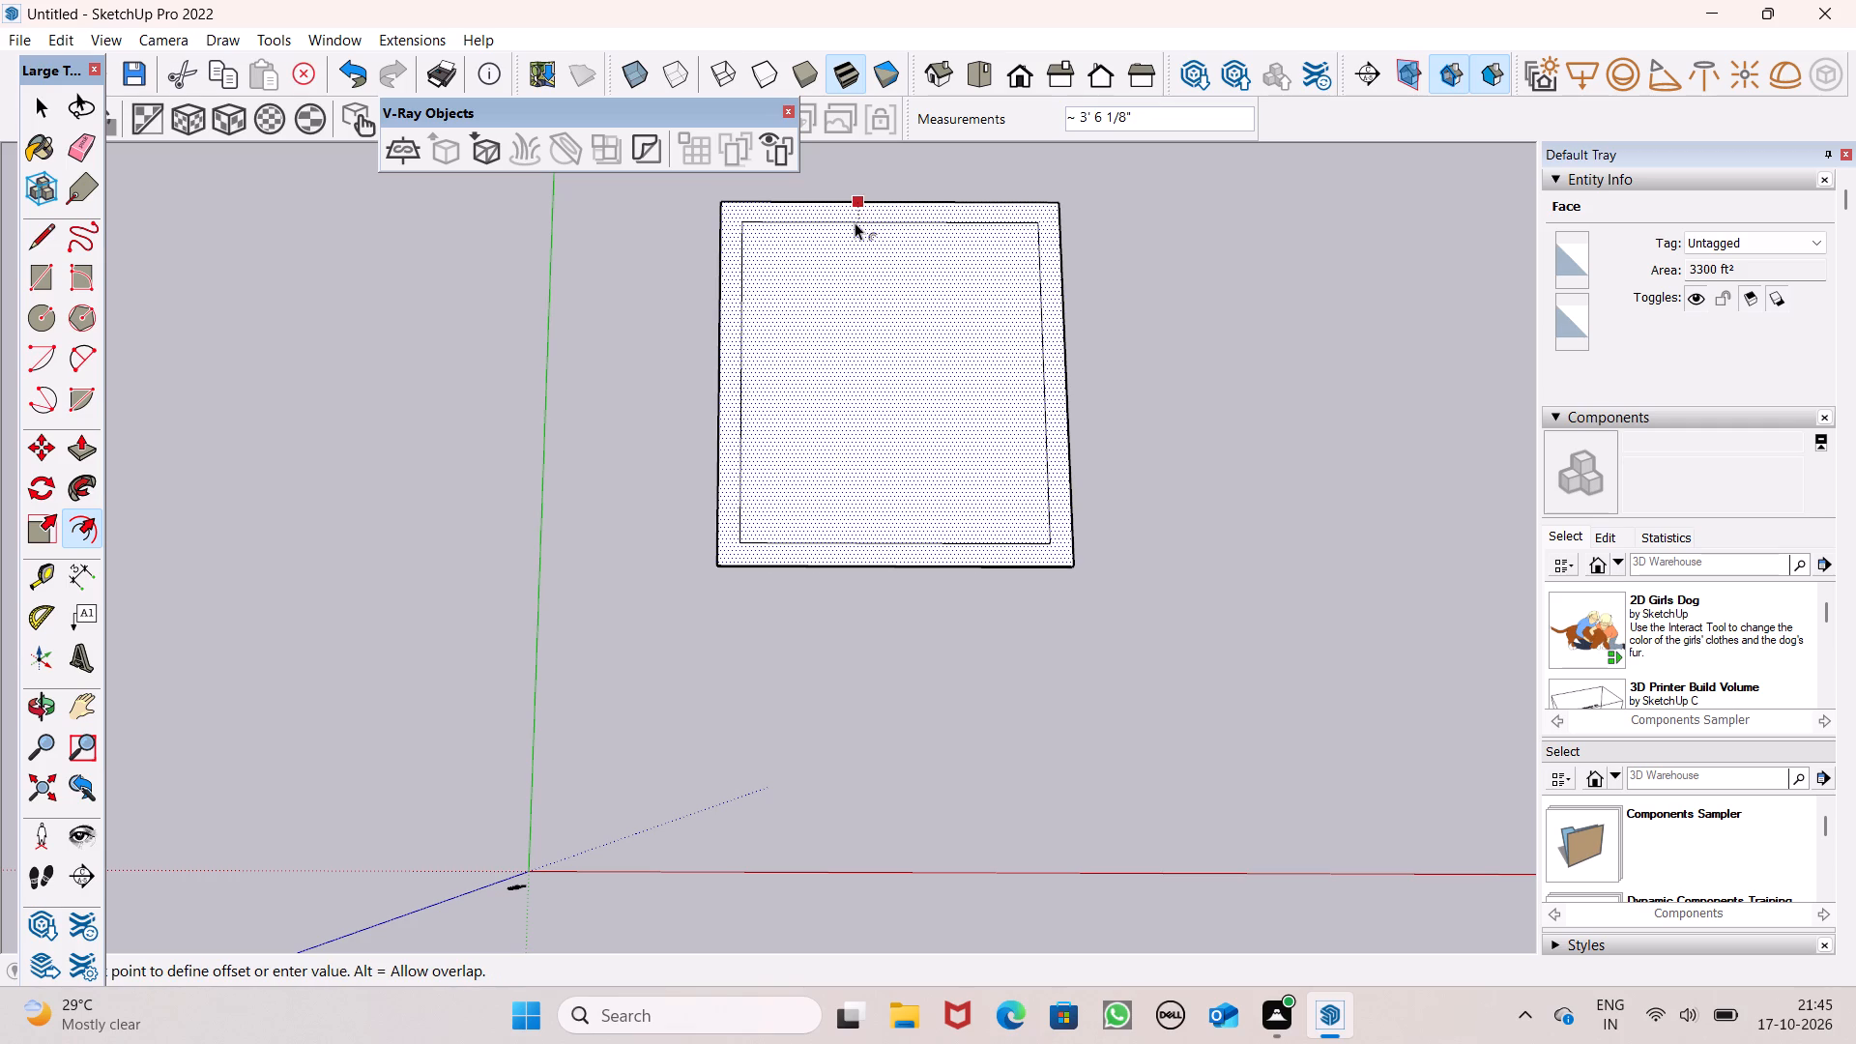
drag(855, 222, 855, 221)
text(9")
key(Return)
key(space)
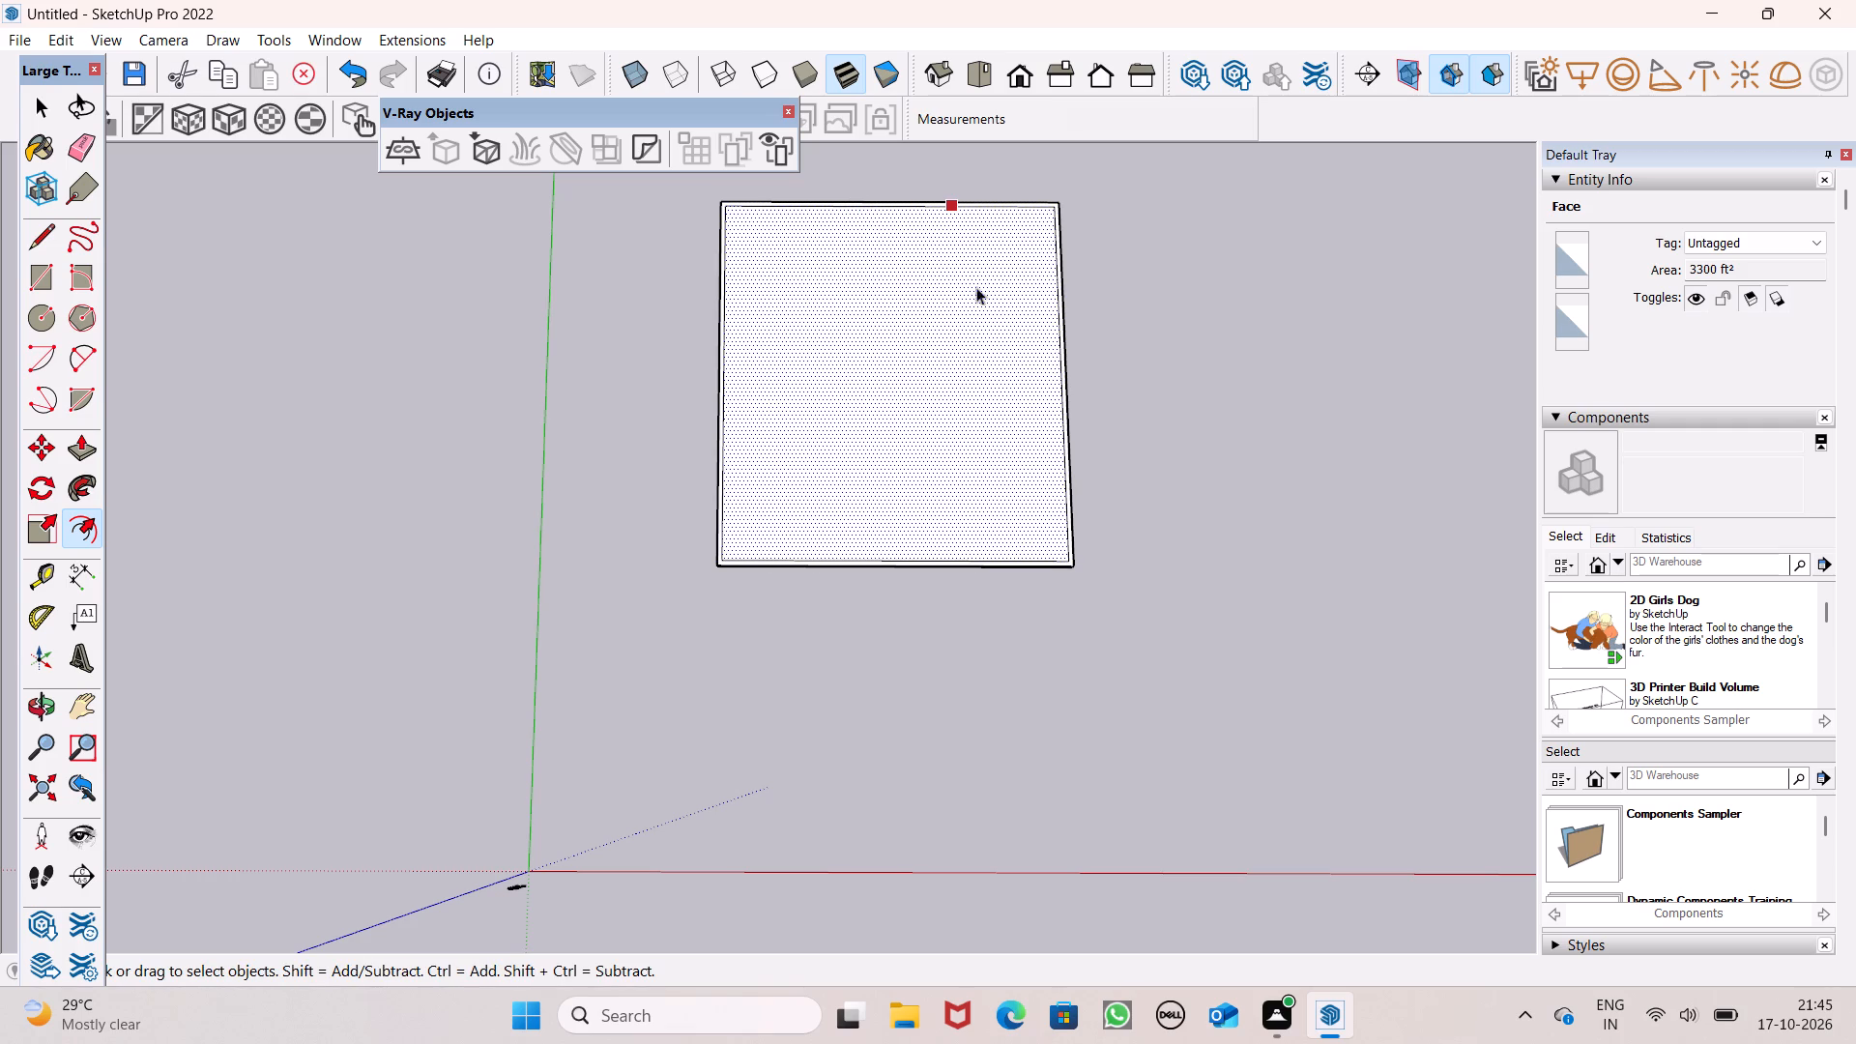
key(space)
key(space)
click(1176, 262)
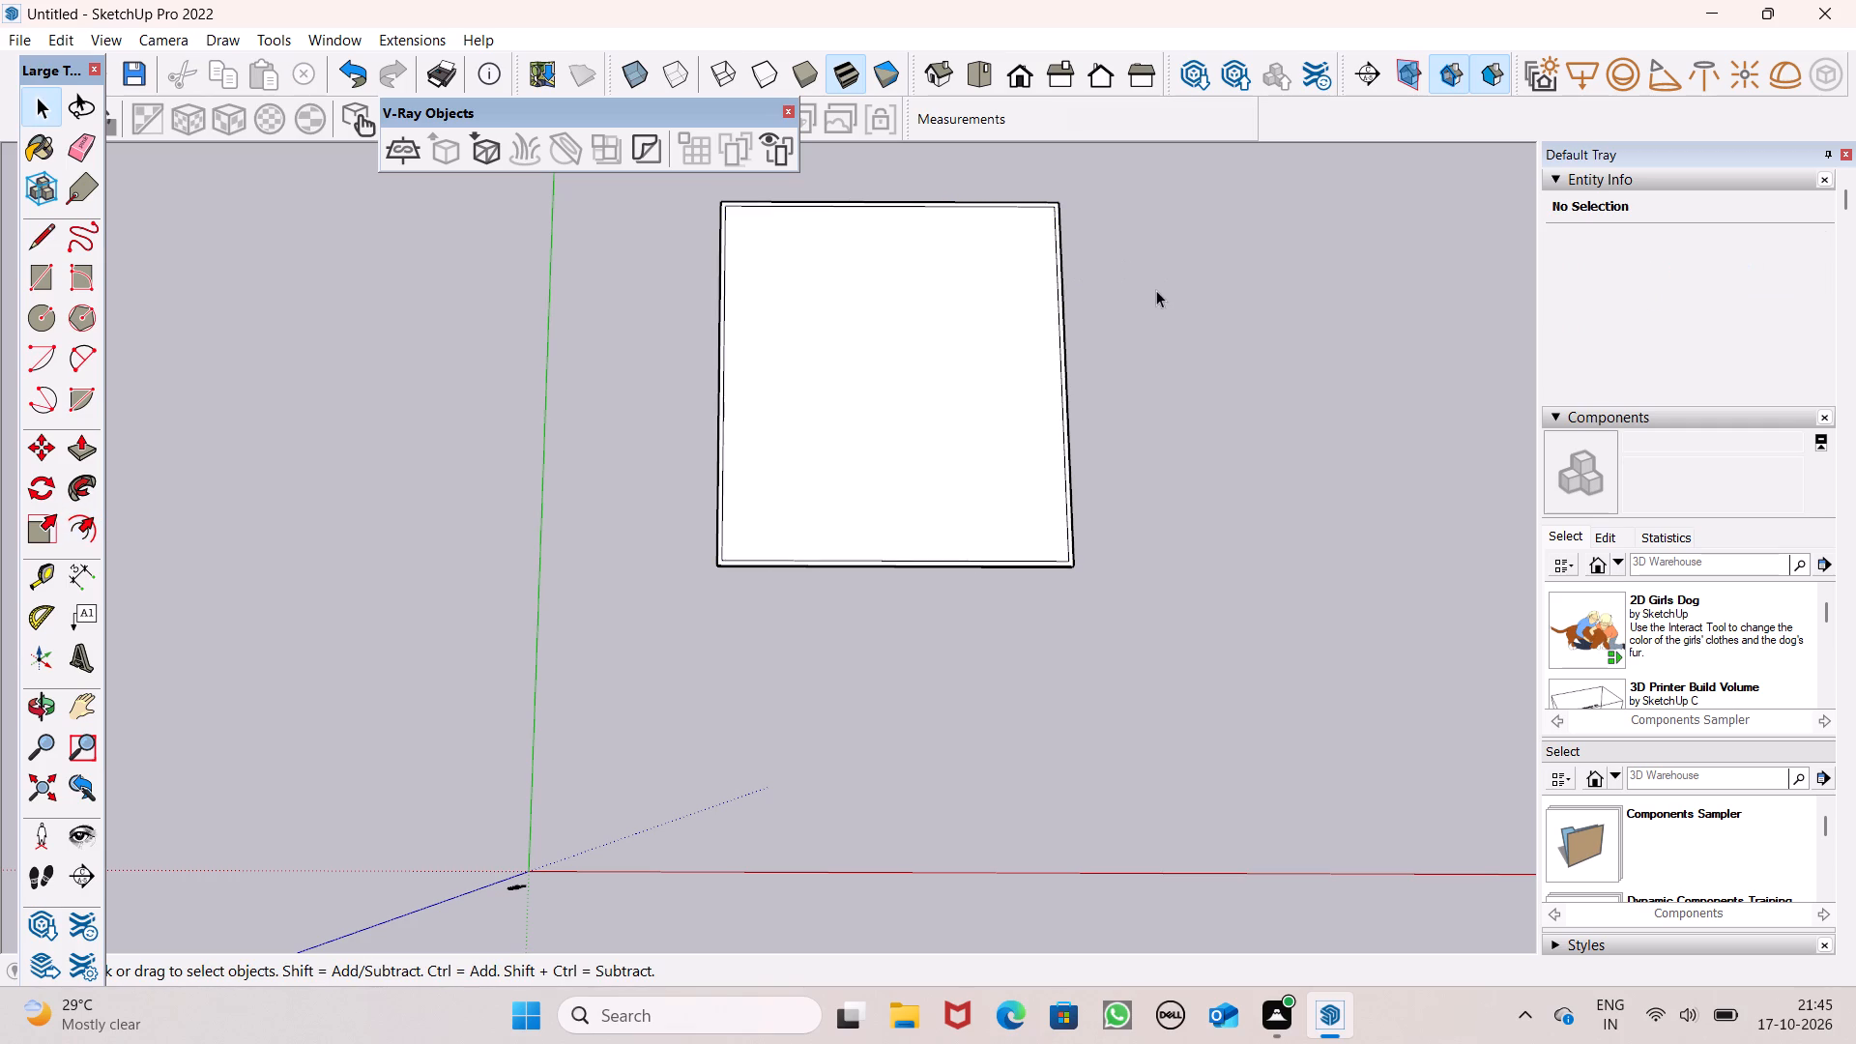
Set the camera to the standard top view, with the slab's offset outline in frame.
scroll(1147, 312, down, 1)
scroll(1177, 153, up, 3)
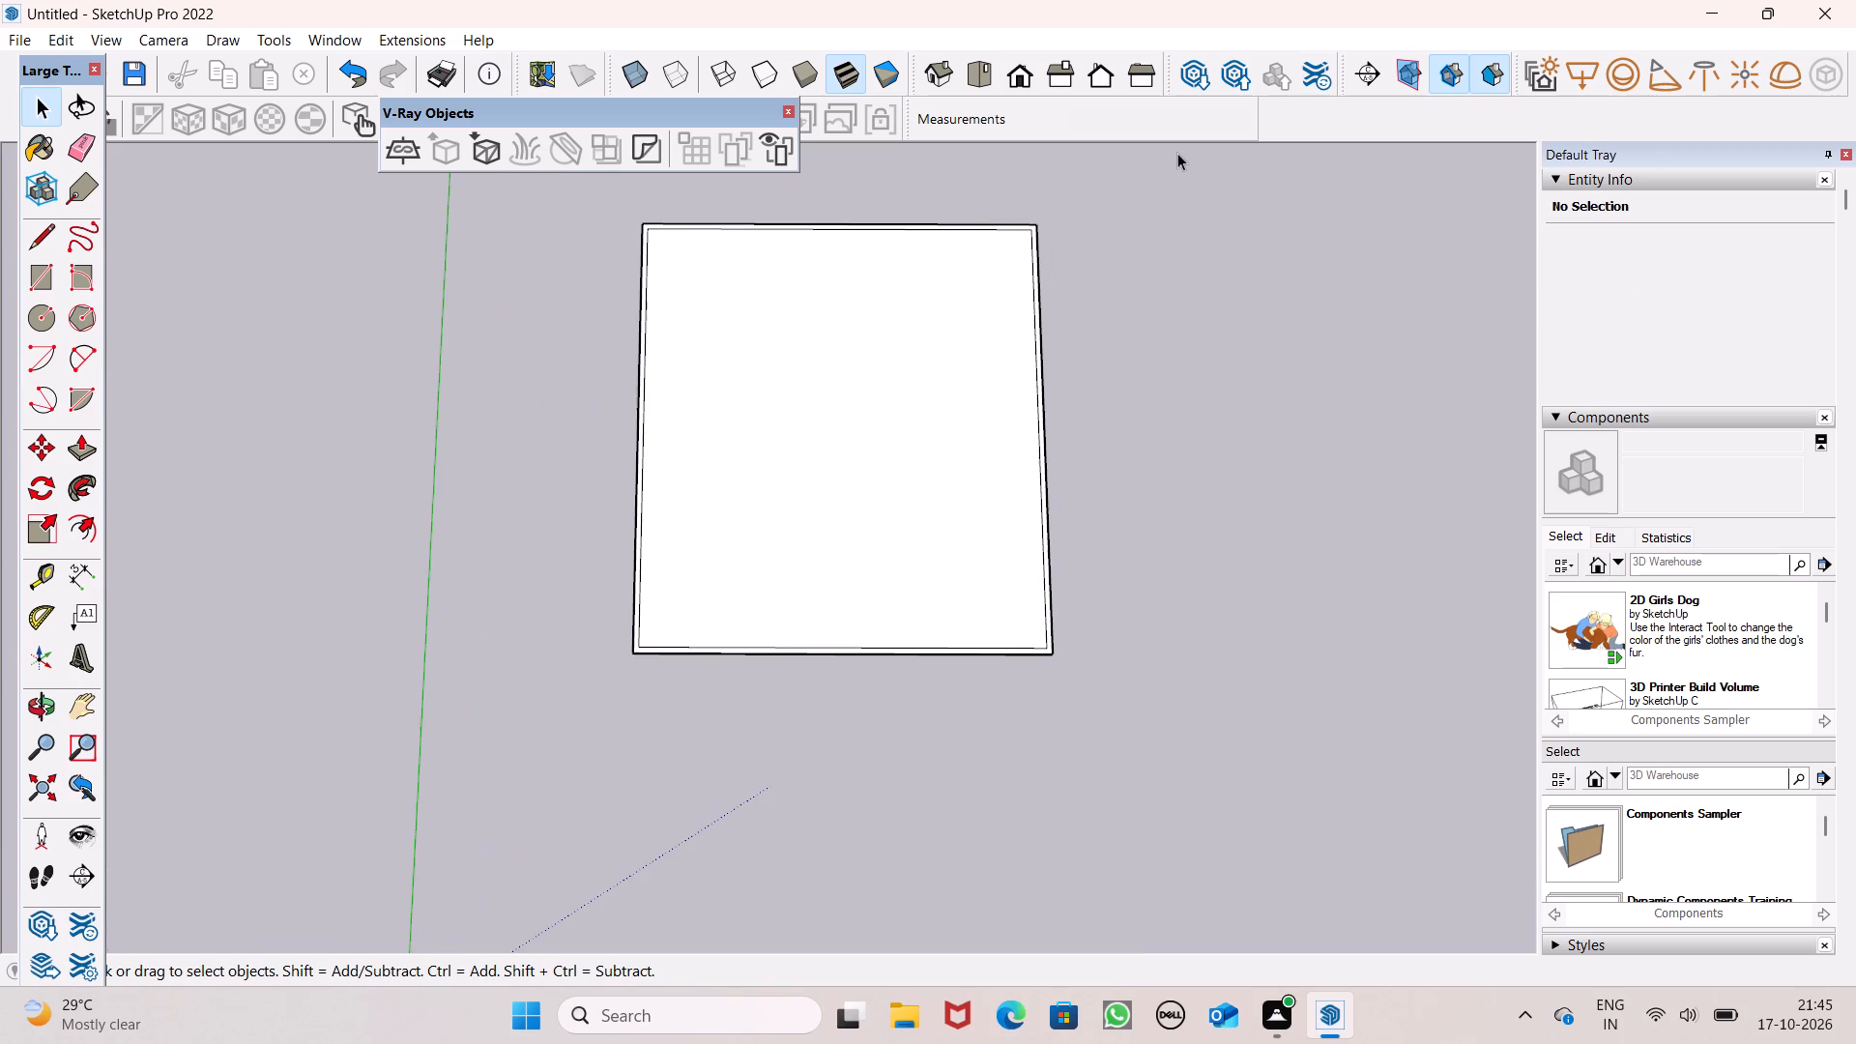
scroll(1030, 321, down, 1)
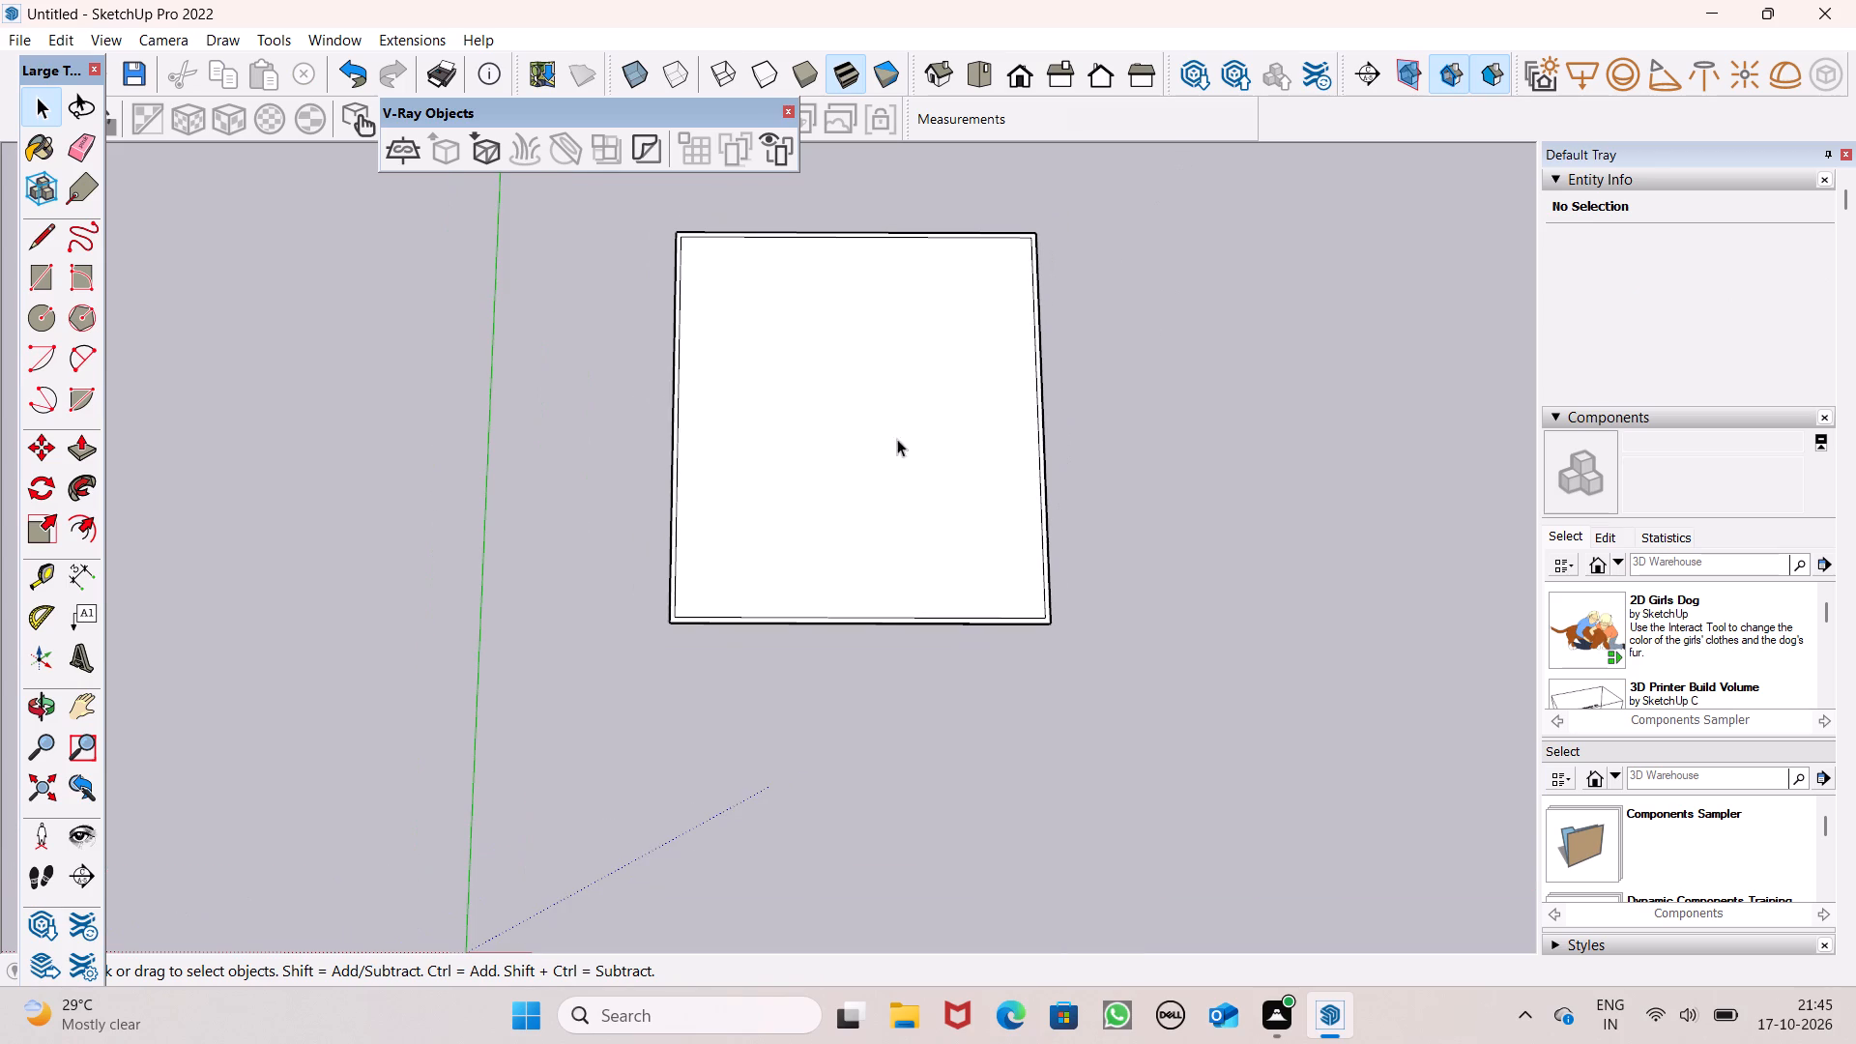
scroll(829, 581, up, 1)
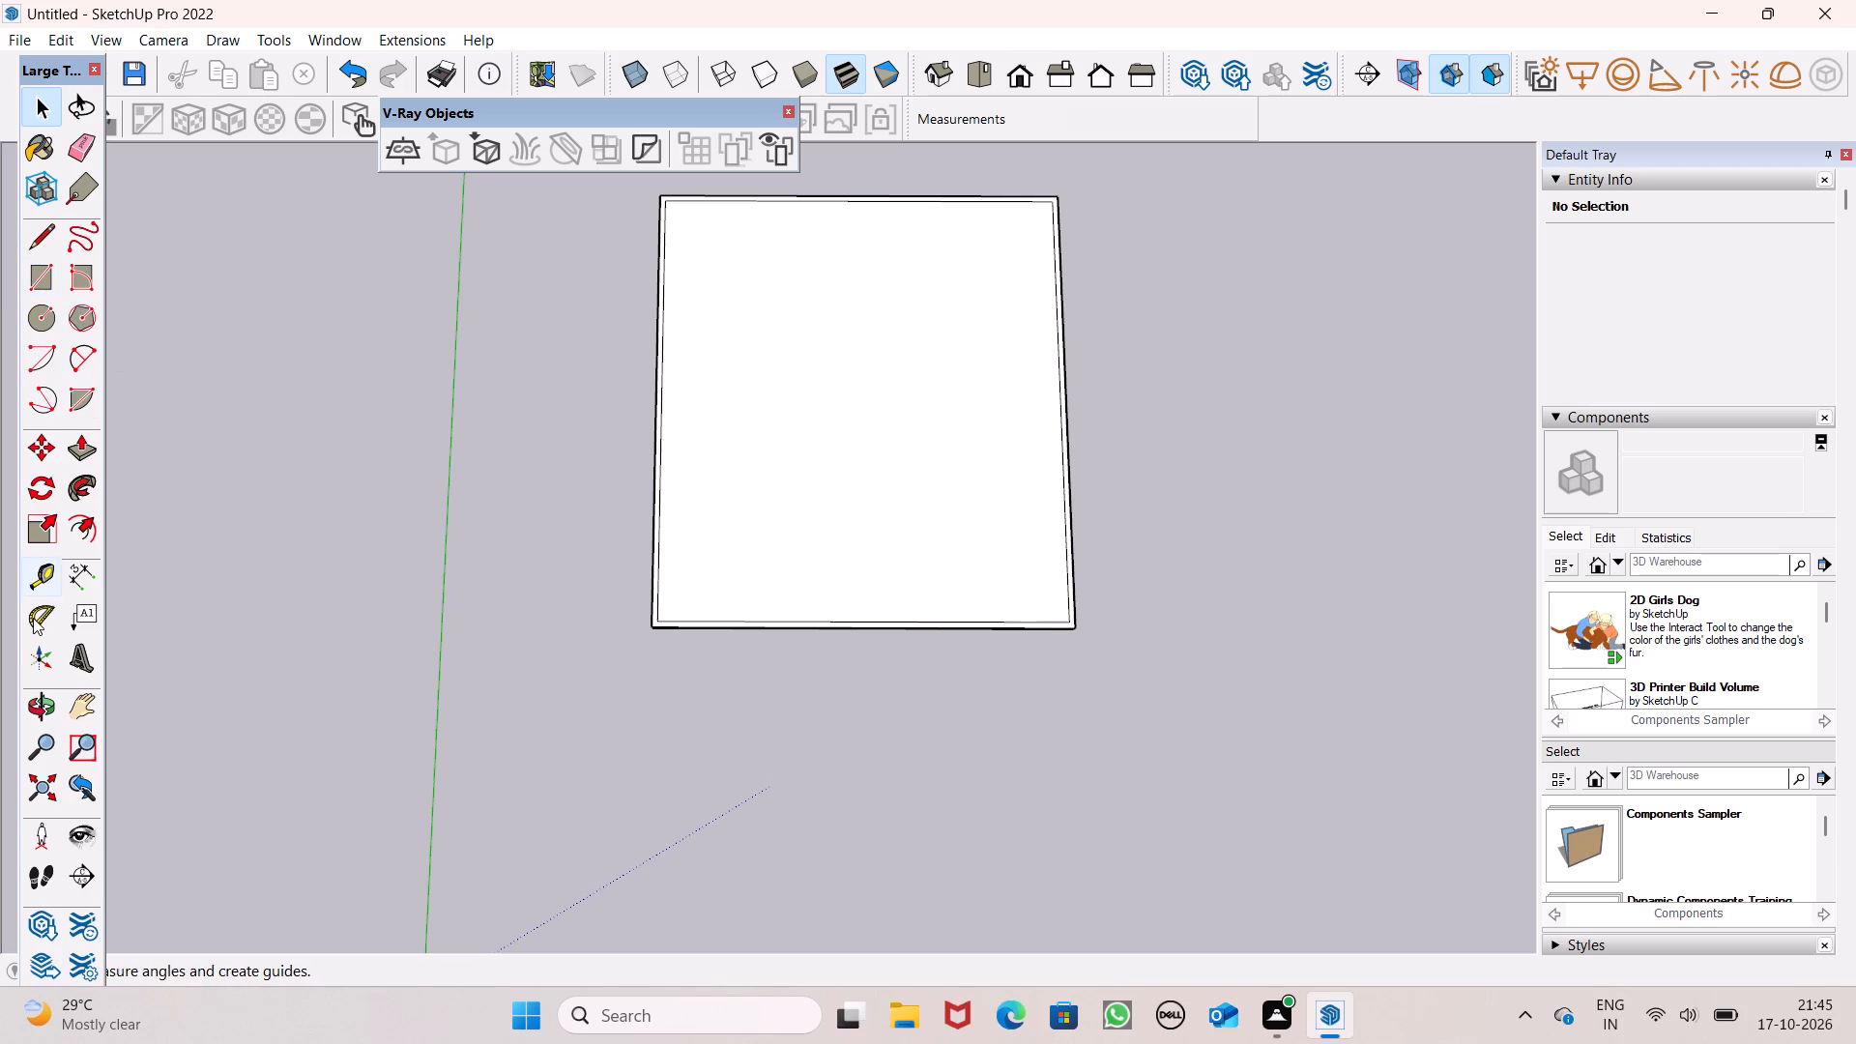
click(43, 581)
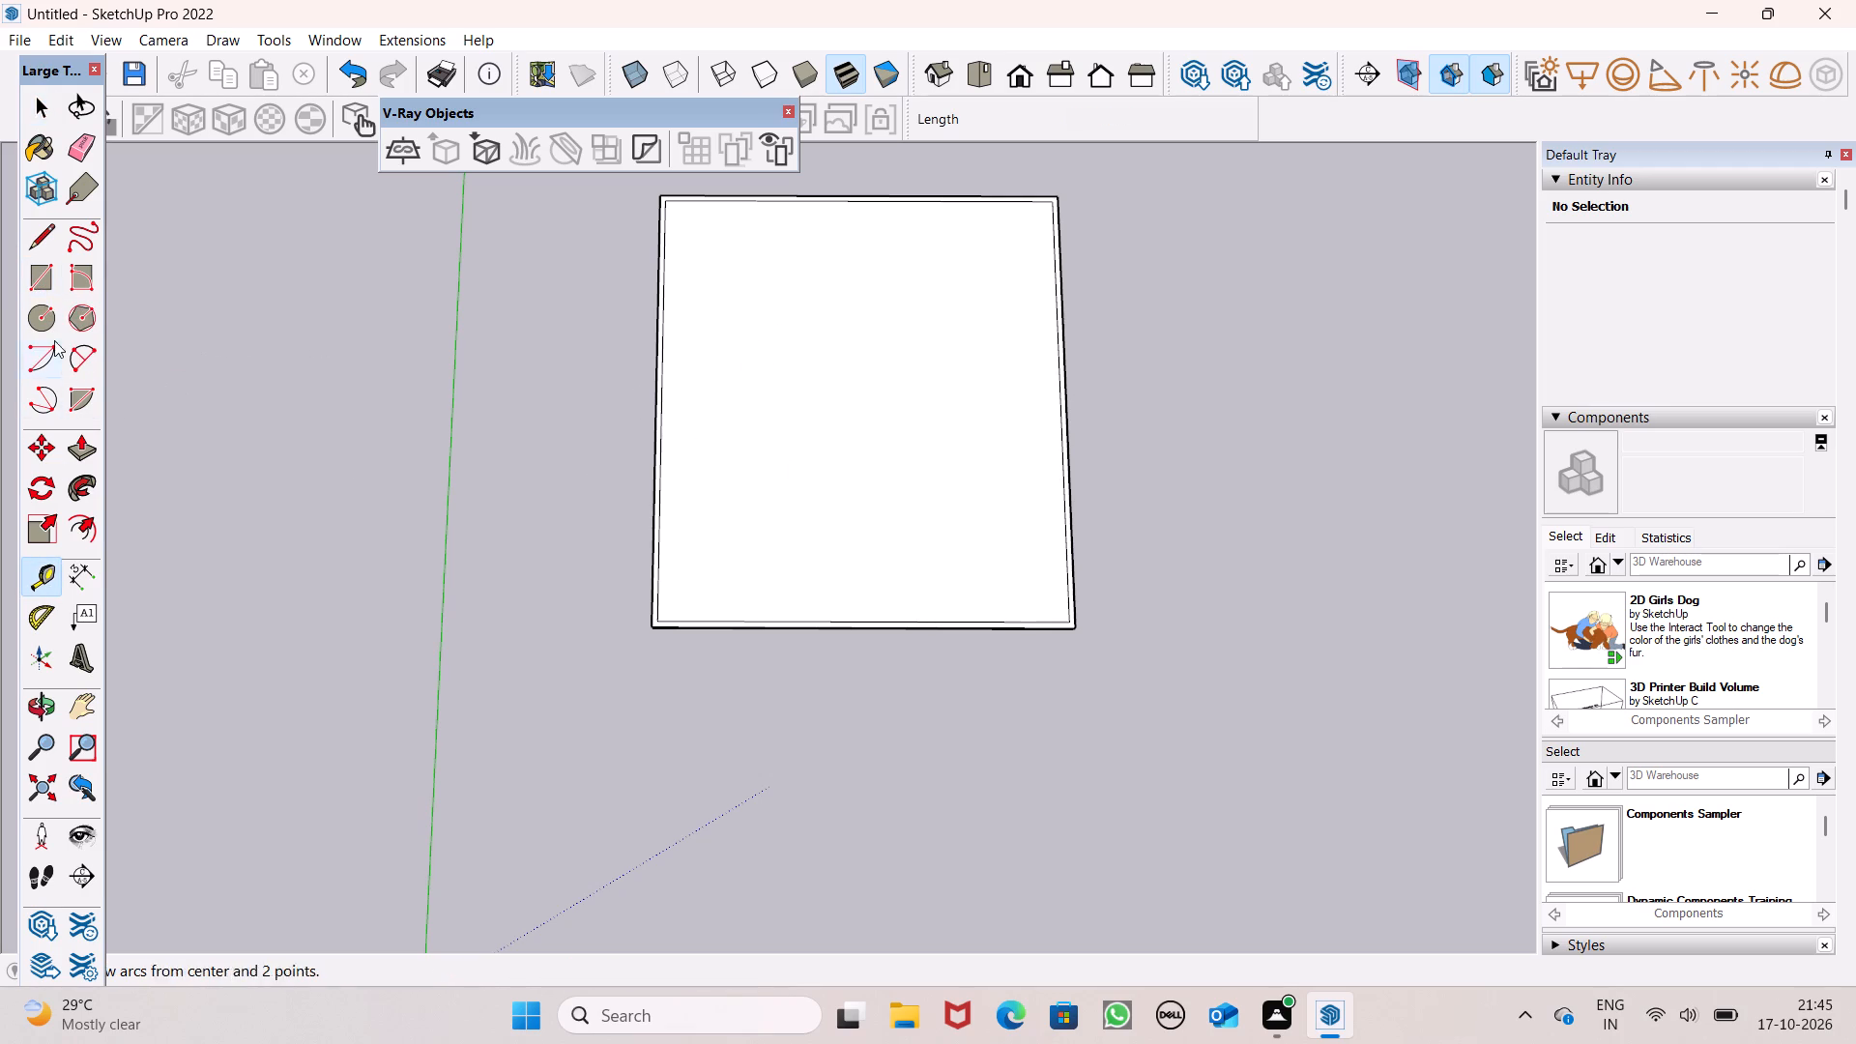
click(45, 273)
middle_drag(1117, 369, 1113, 382)
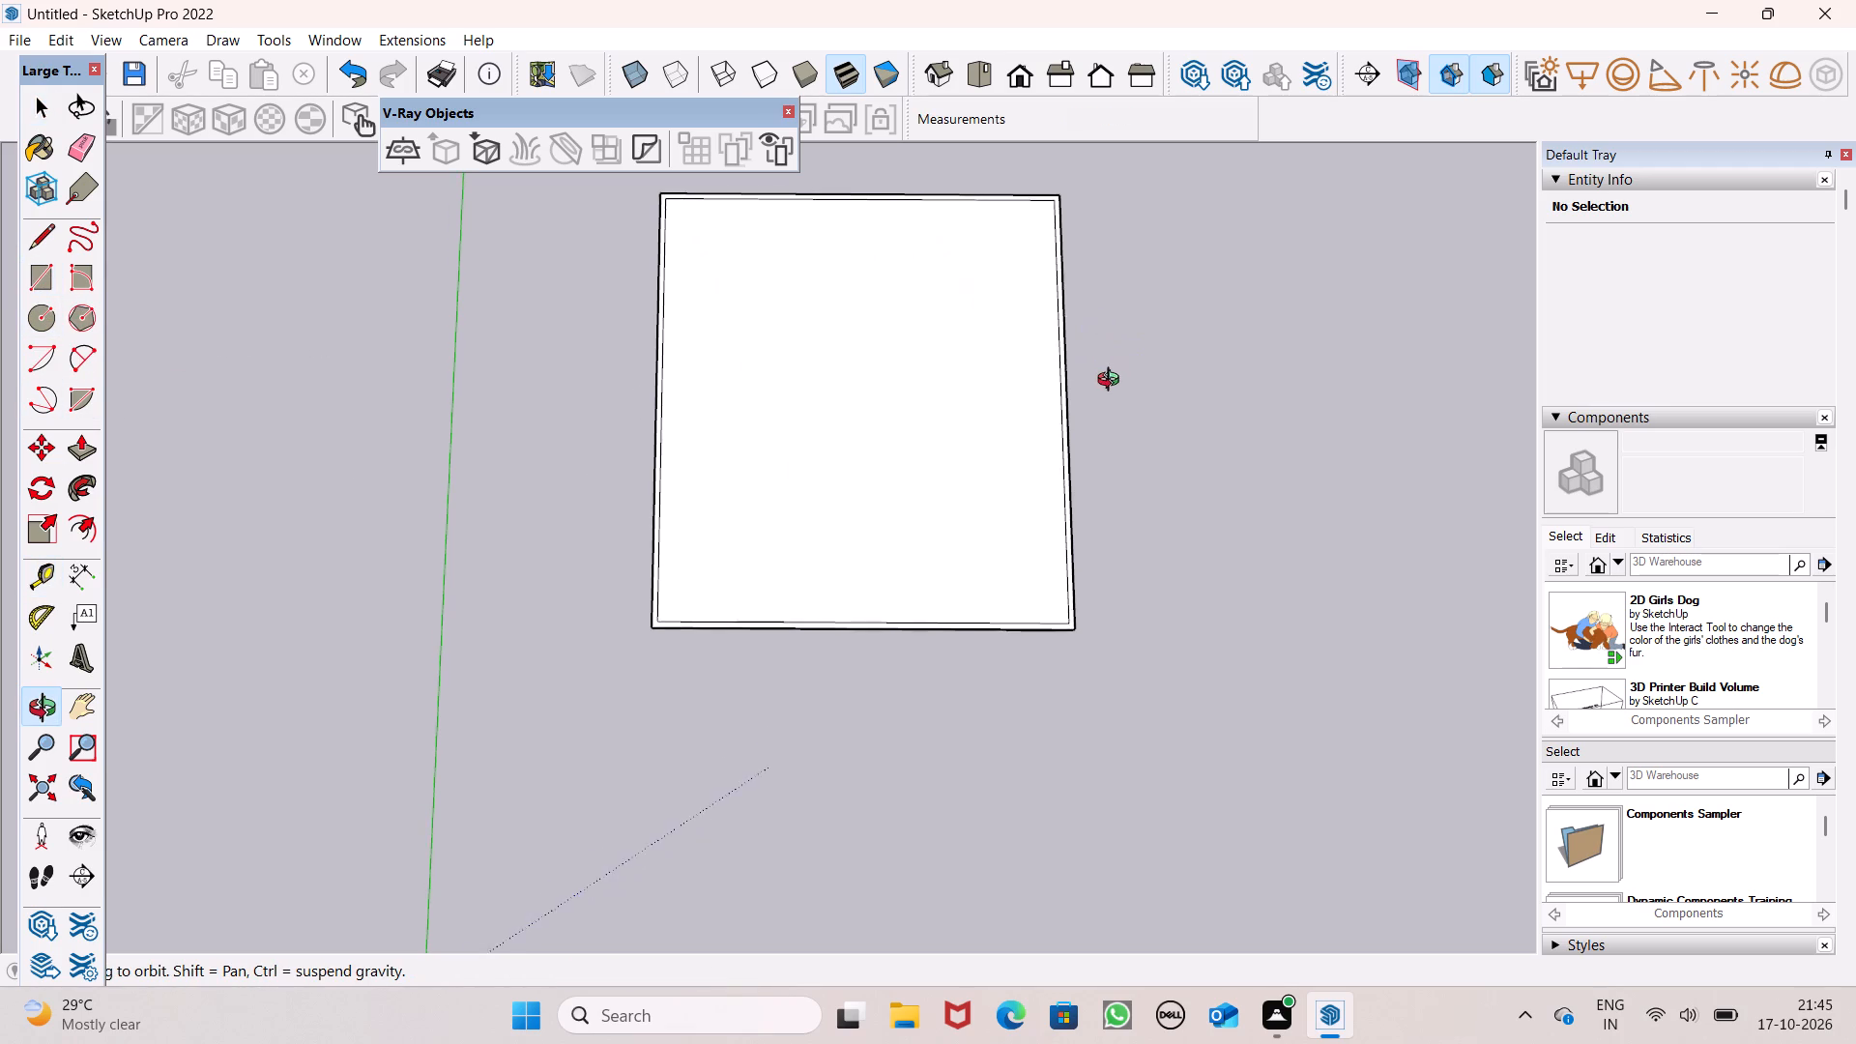
middle_drag(1113, 382, 1147, 468)
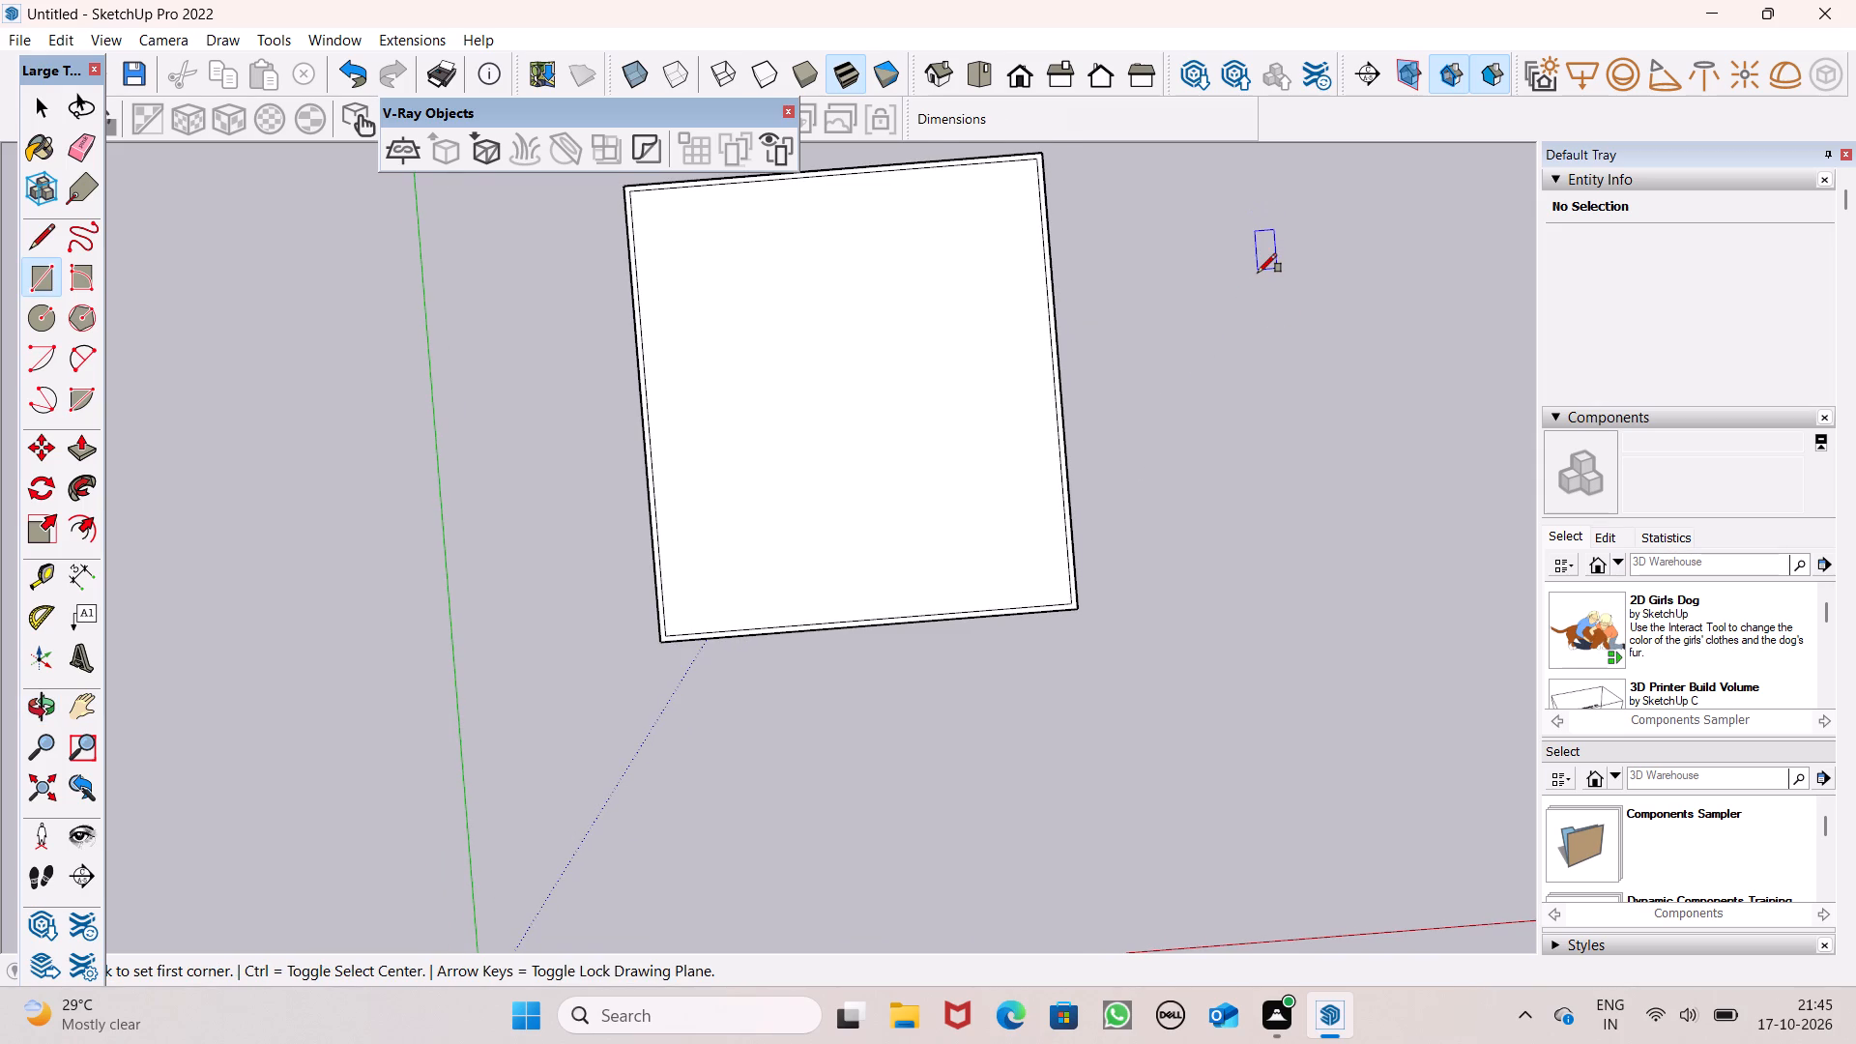
scroll(1297, 421, down, 1)
middle_drag(1336, 450, 1320, 618)
scroll(1141, 275, down, 3)
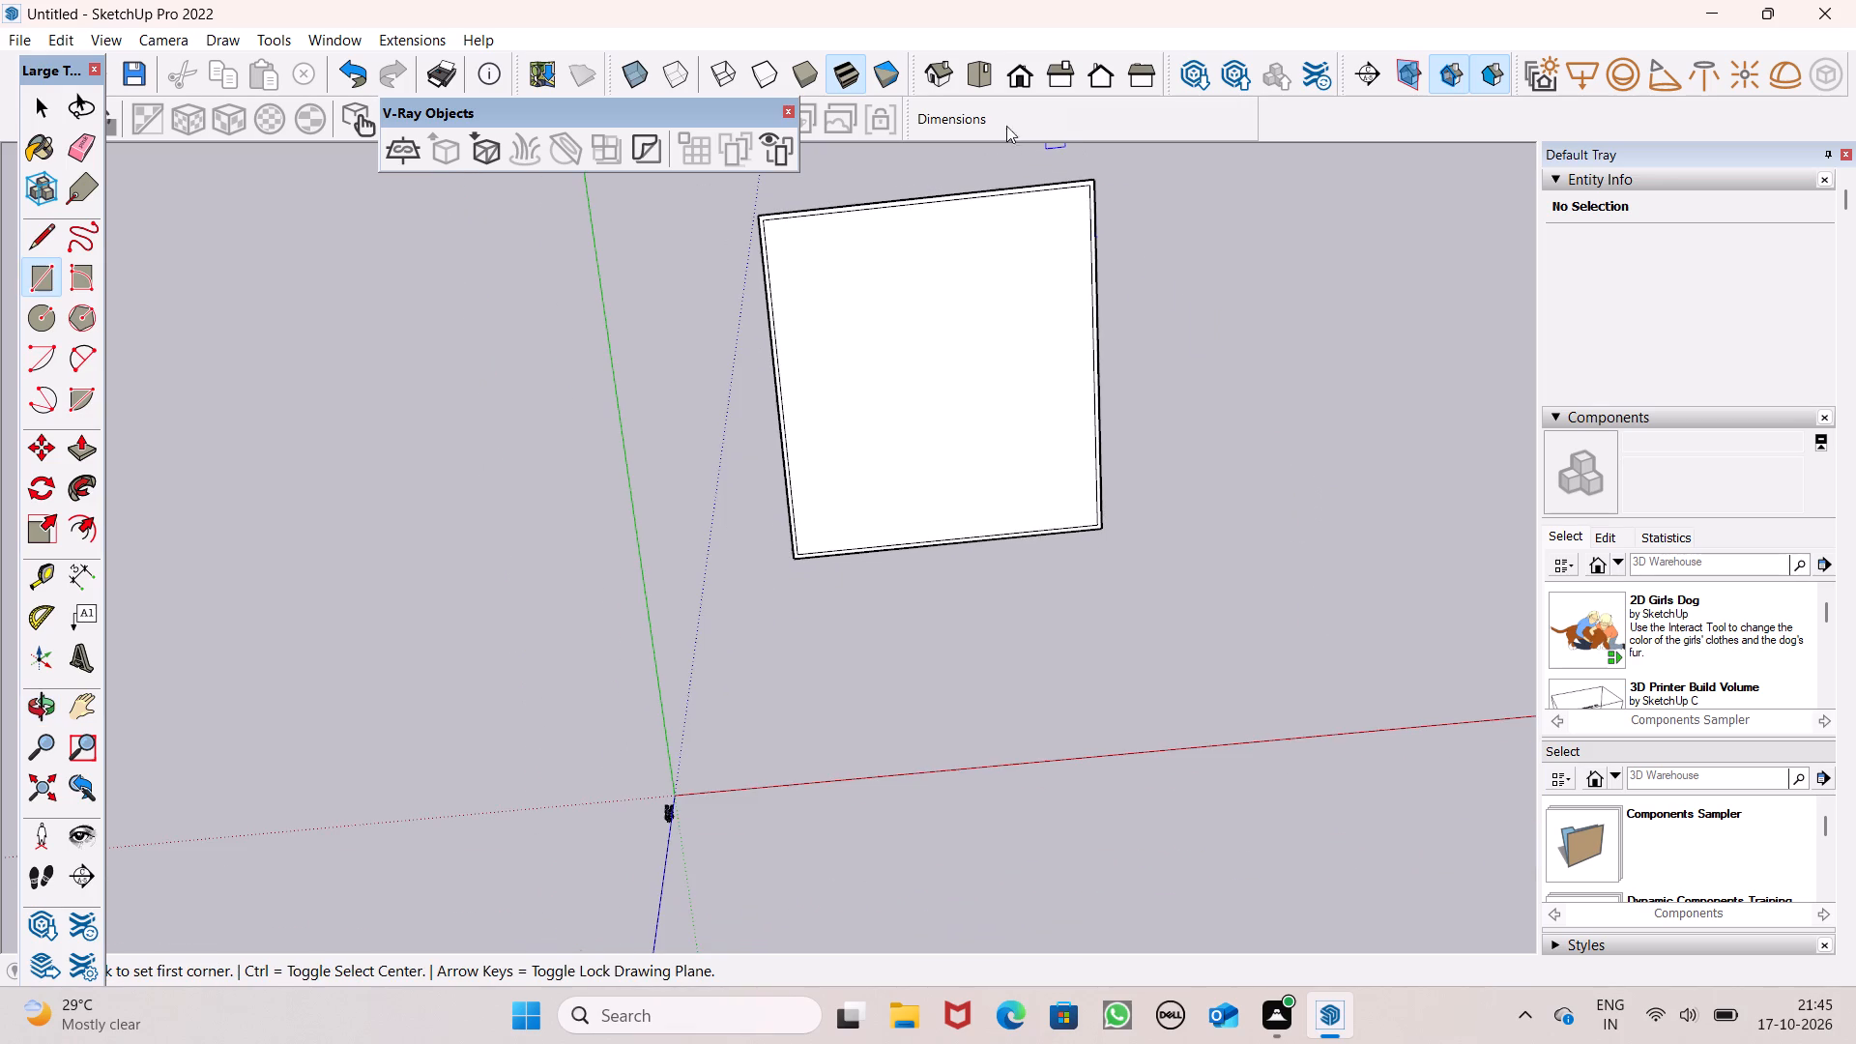
click(986, 91)
scroll(779, 320, up, 1)
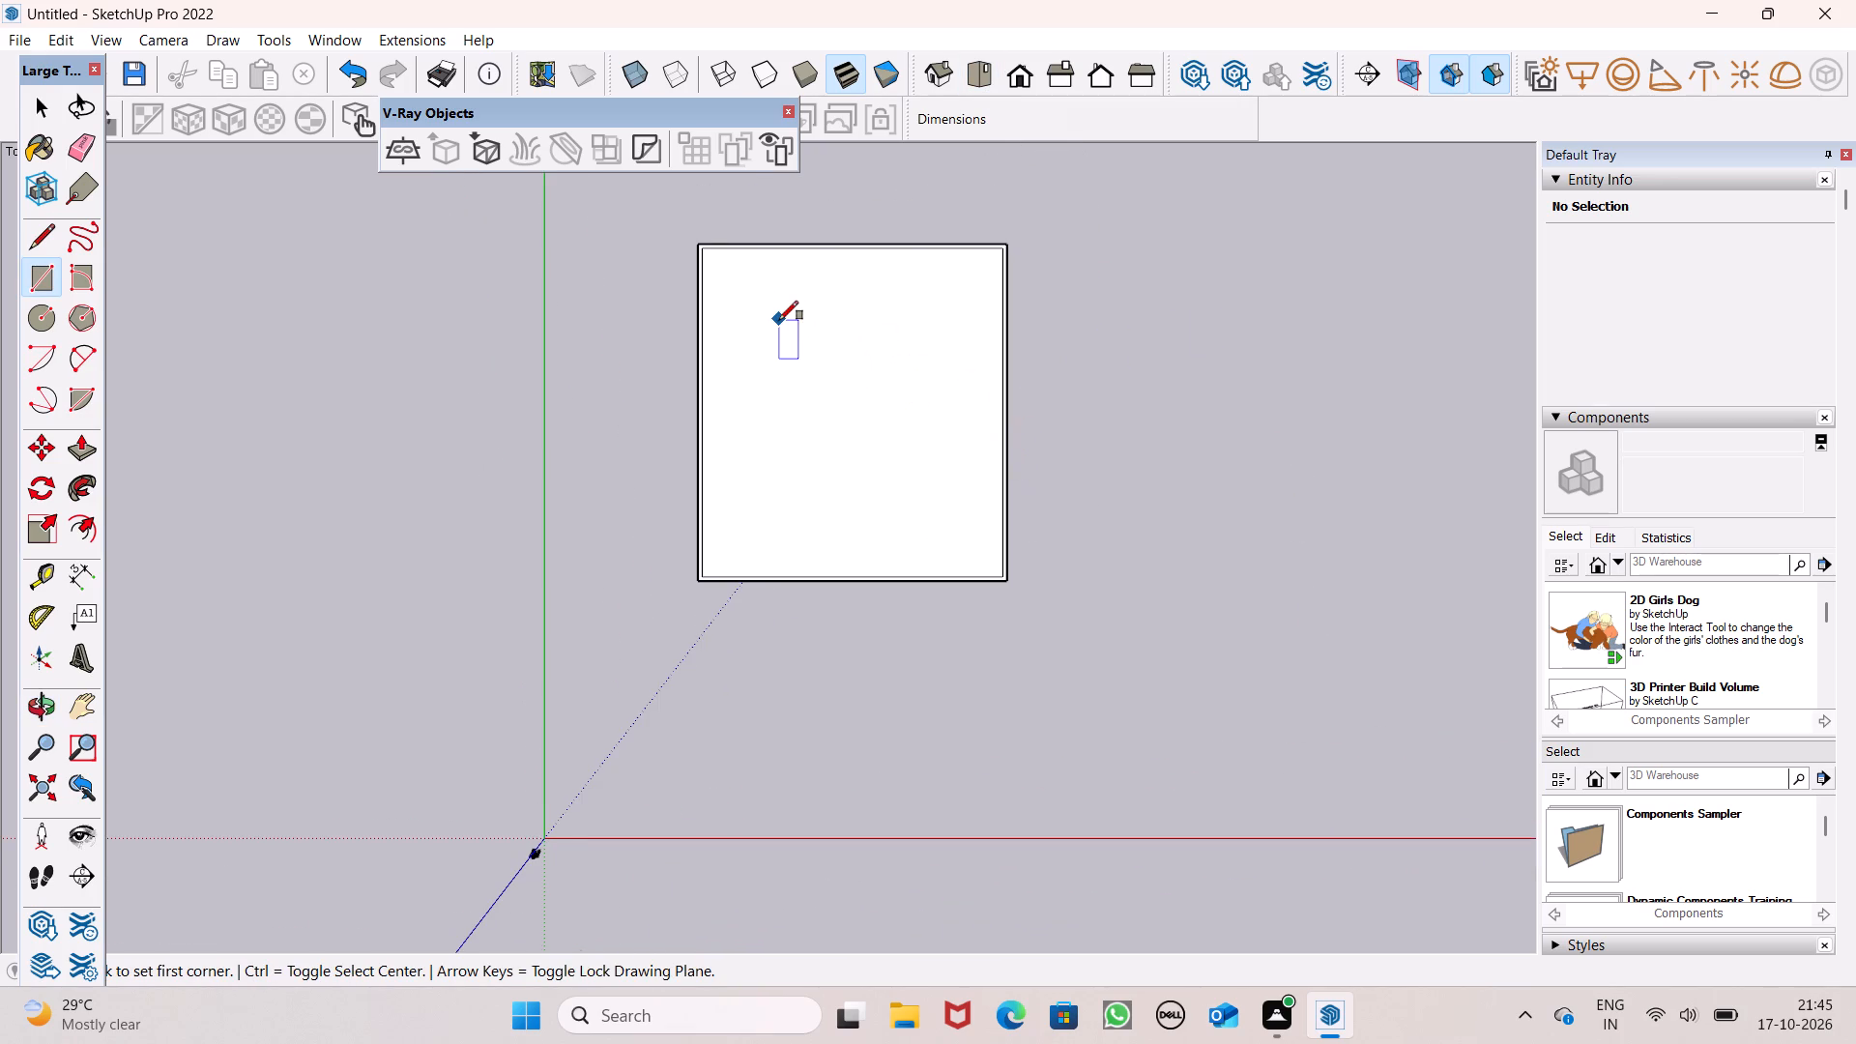
scroll(779, 320, up, 1)
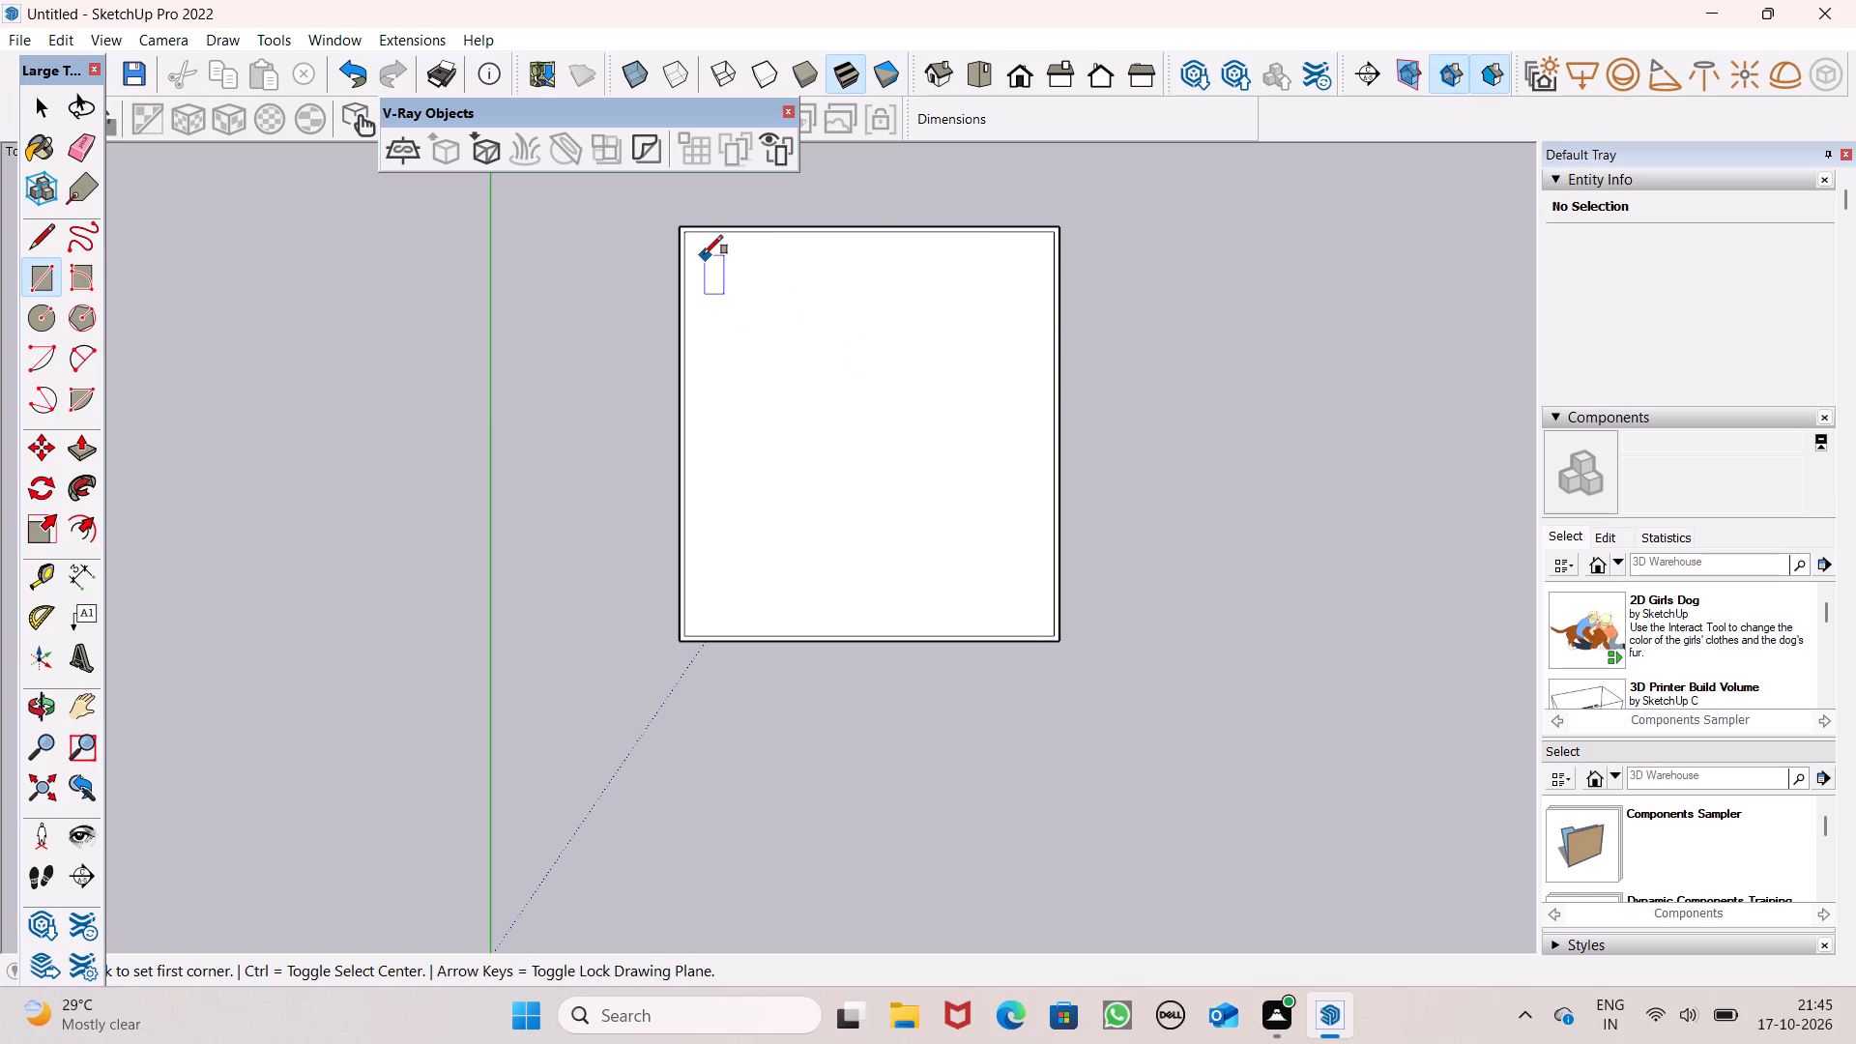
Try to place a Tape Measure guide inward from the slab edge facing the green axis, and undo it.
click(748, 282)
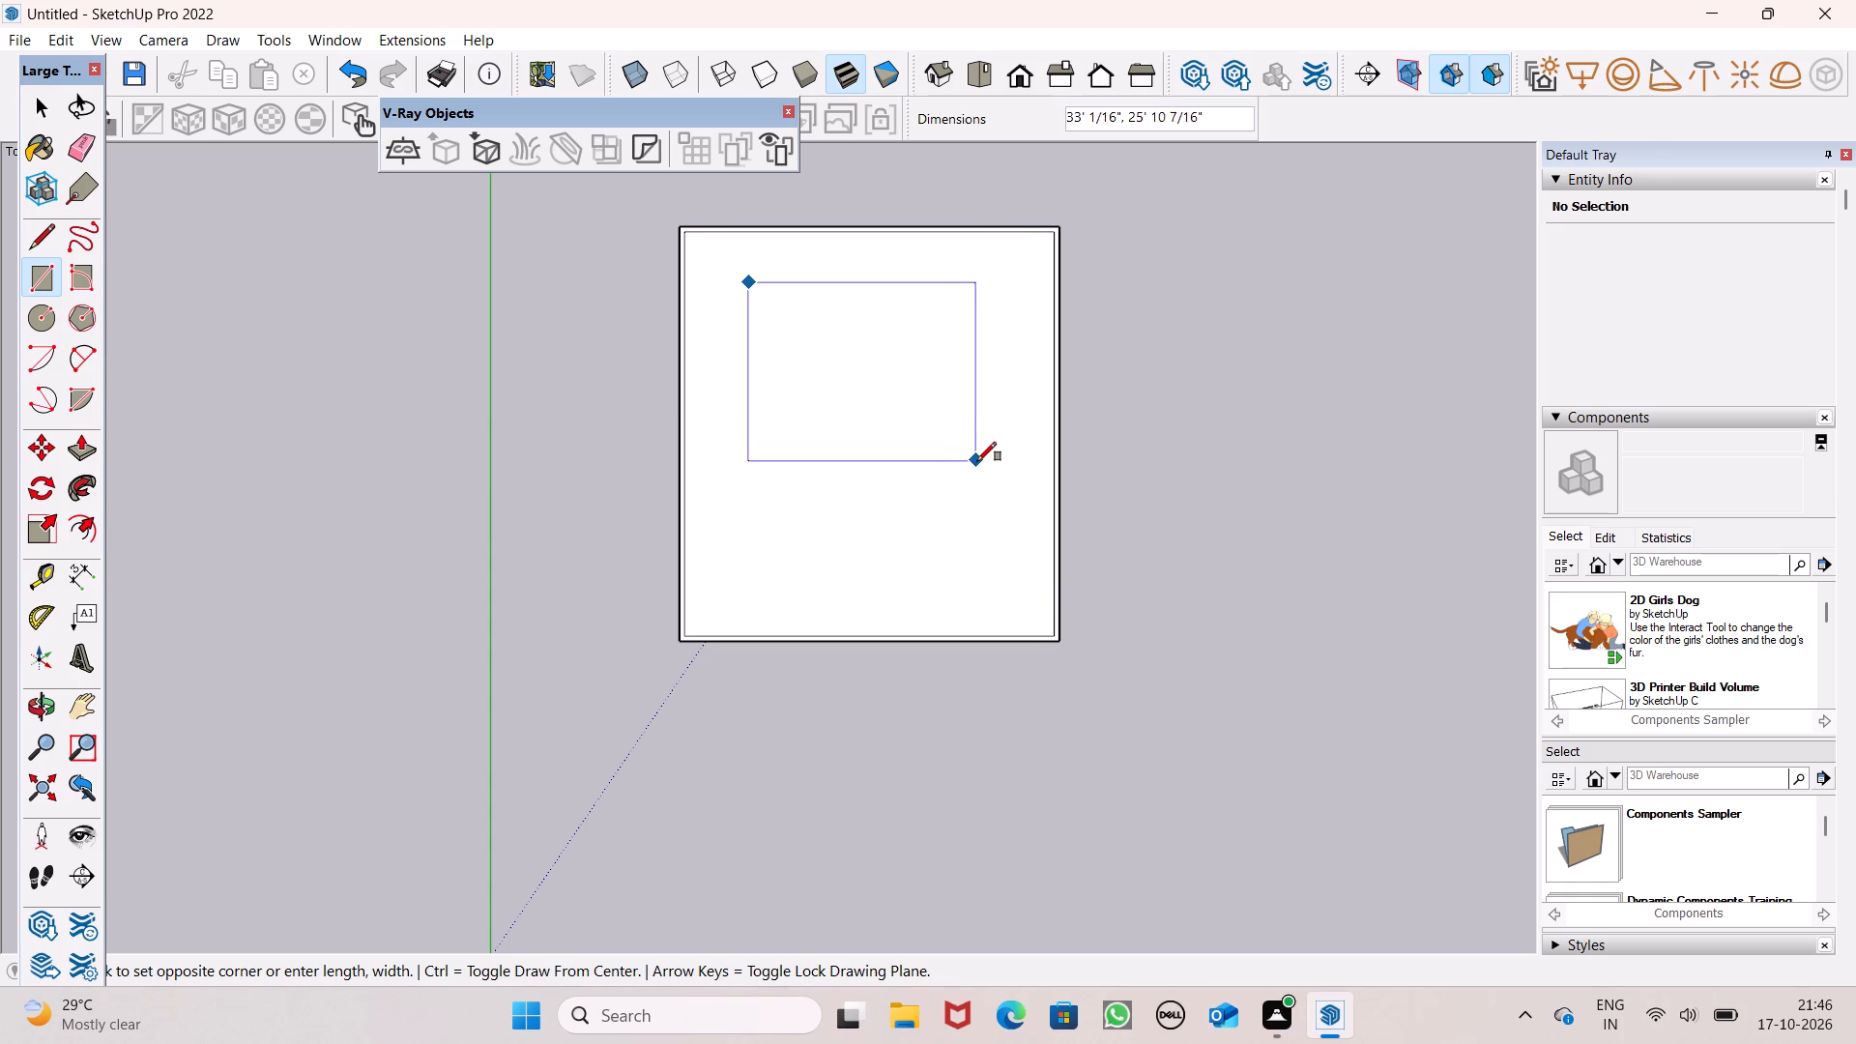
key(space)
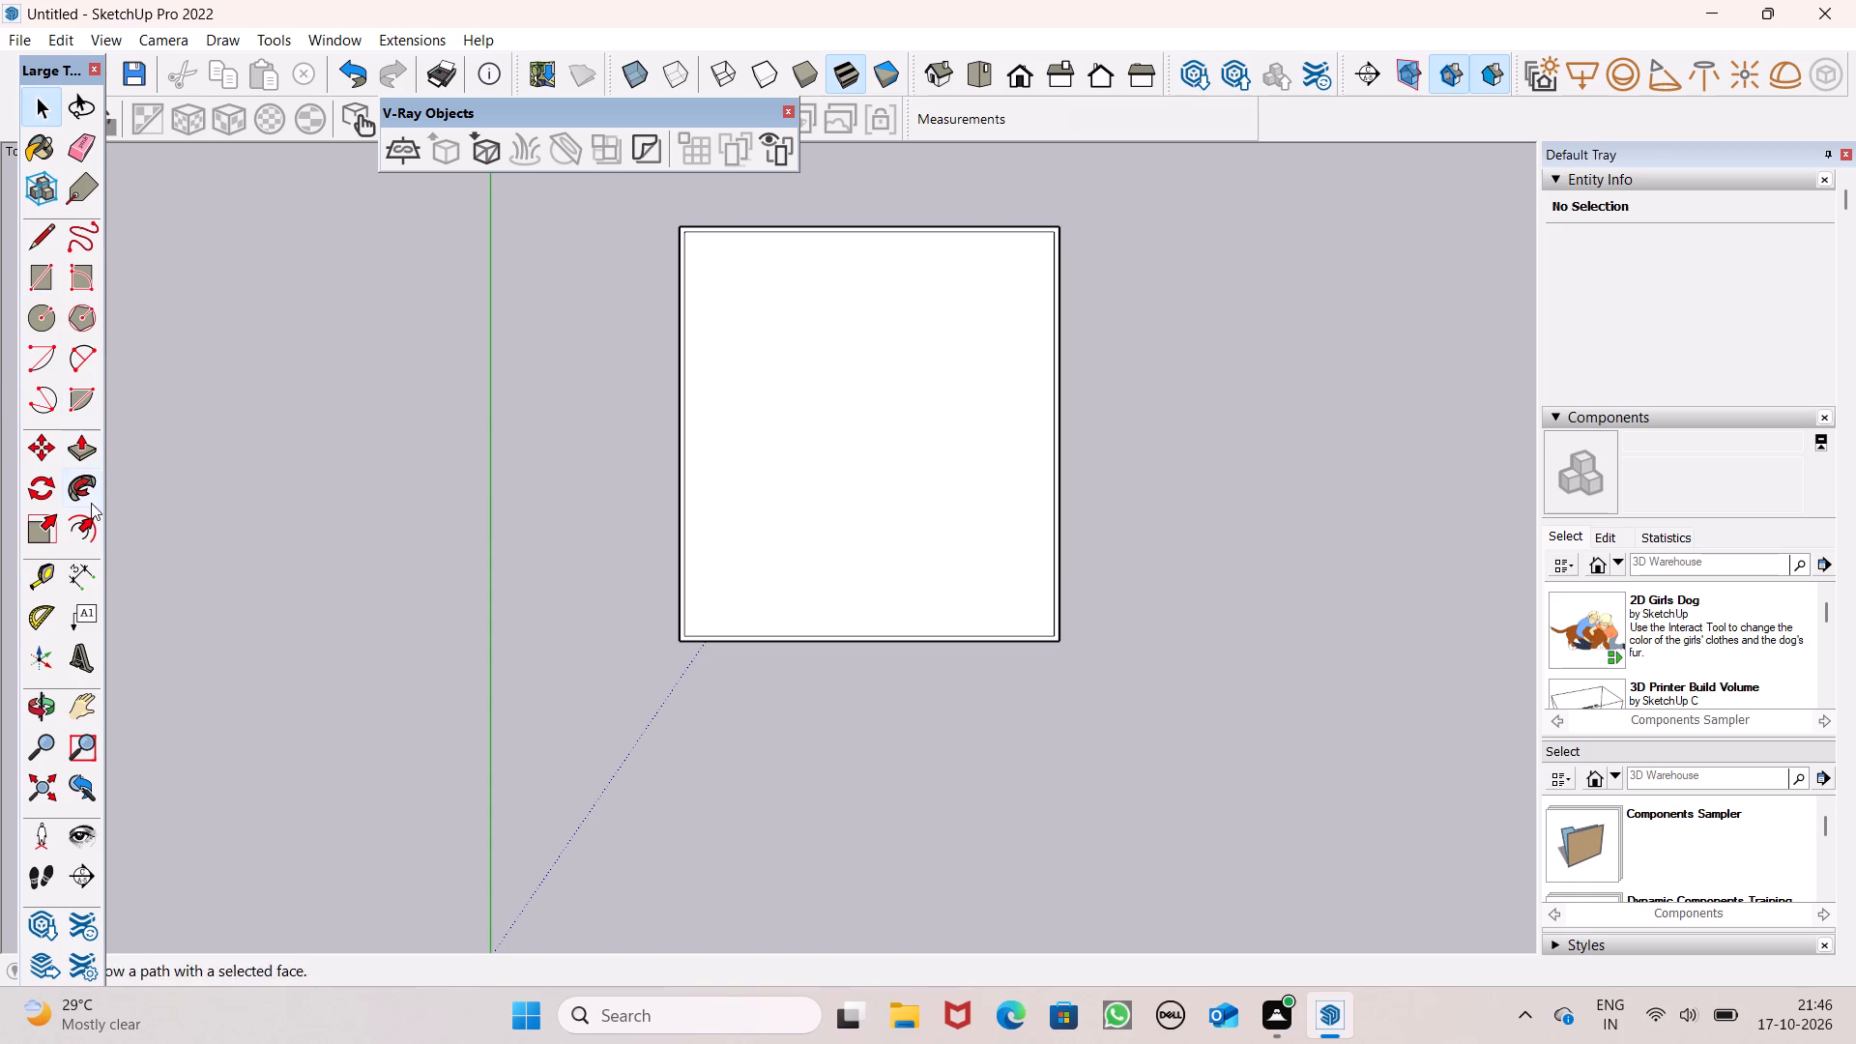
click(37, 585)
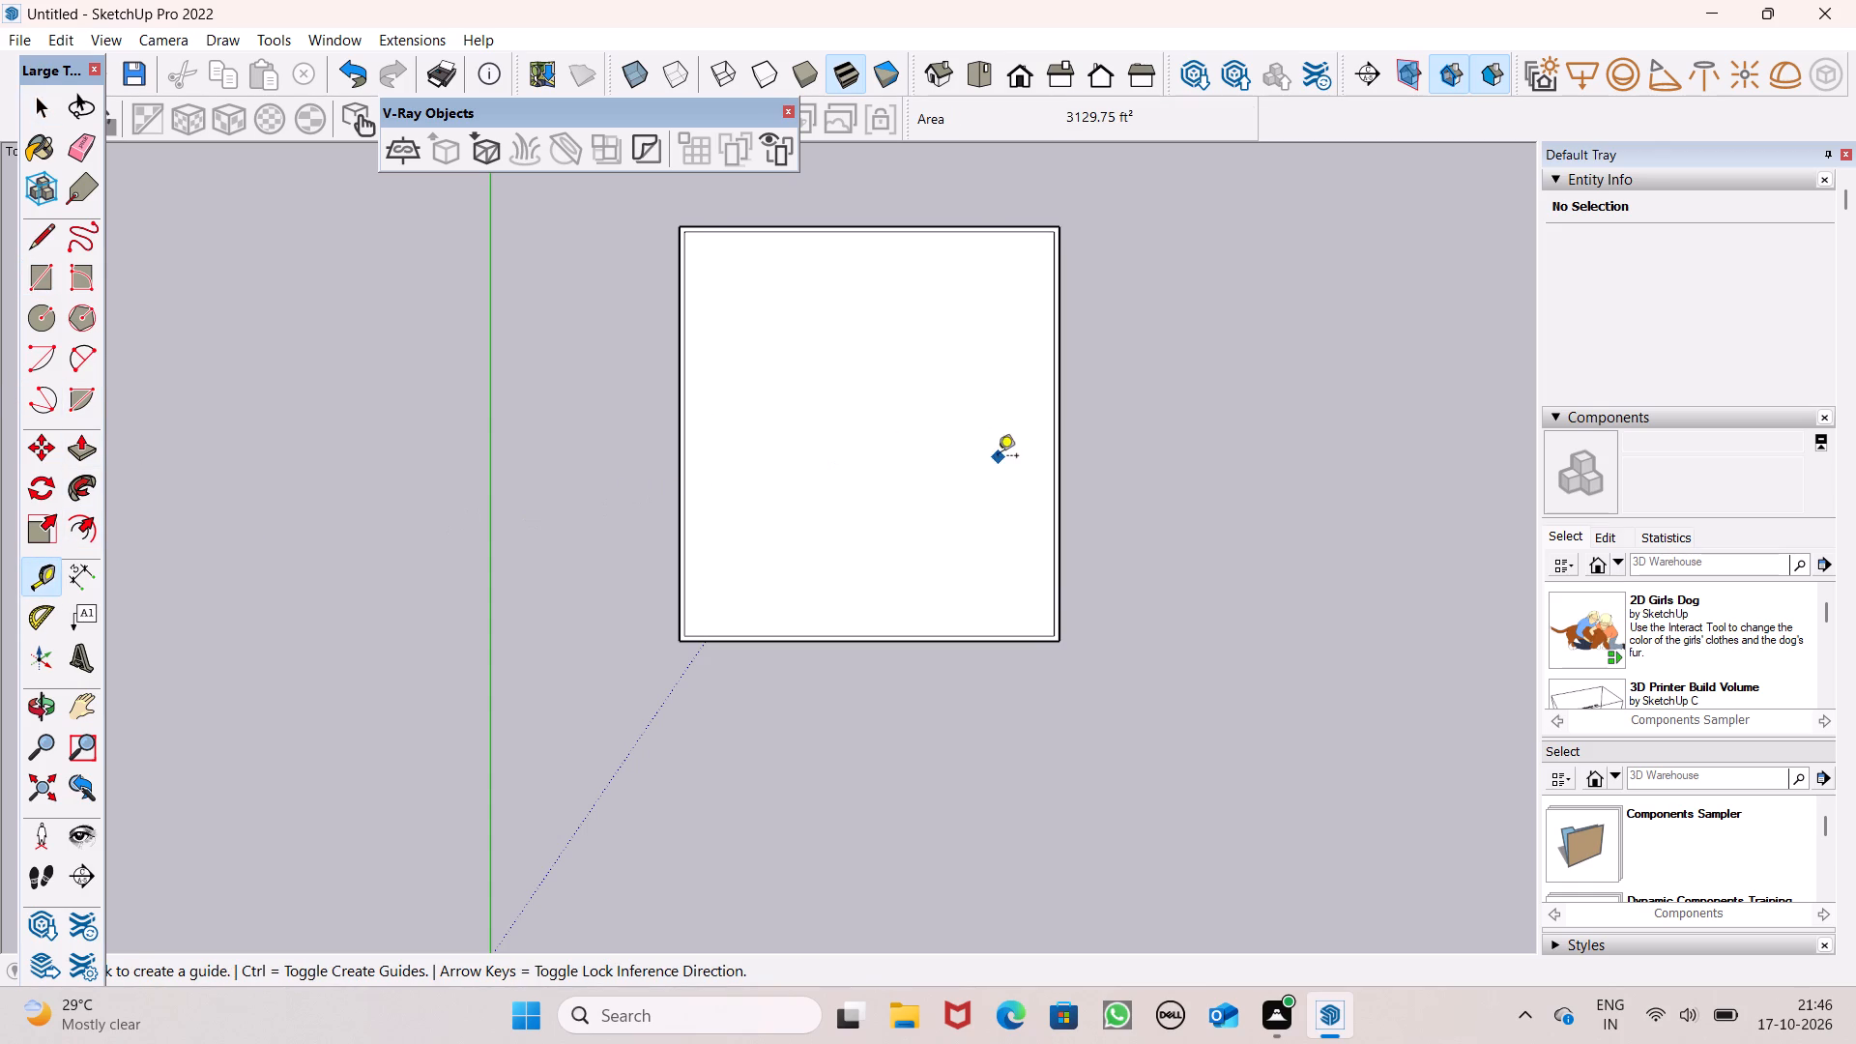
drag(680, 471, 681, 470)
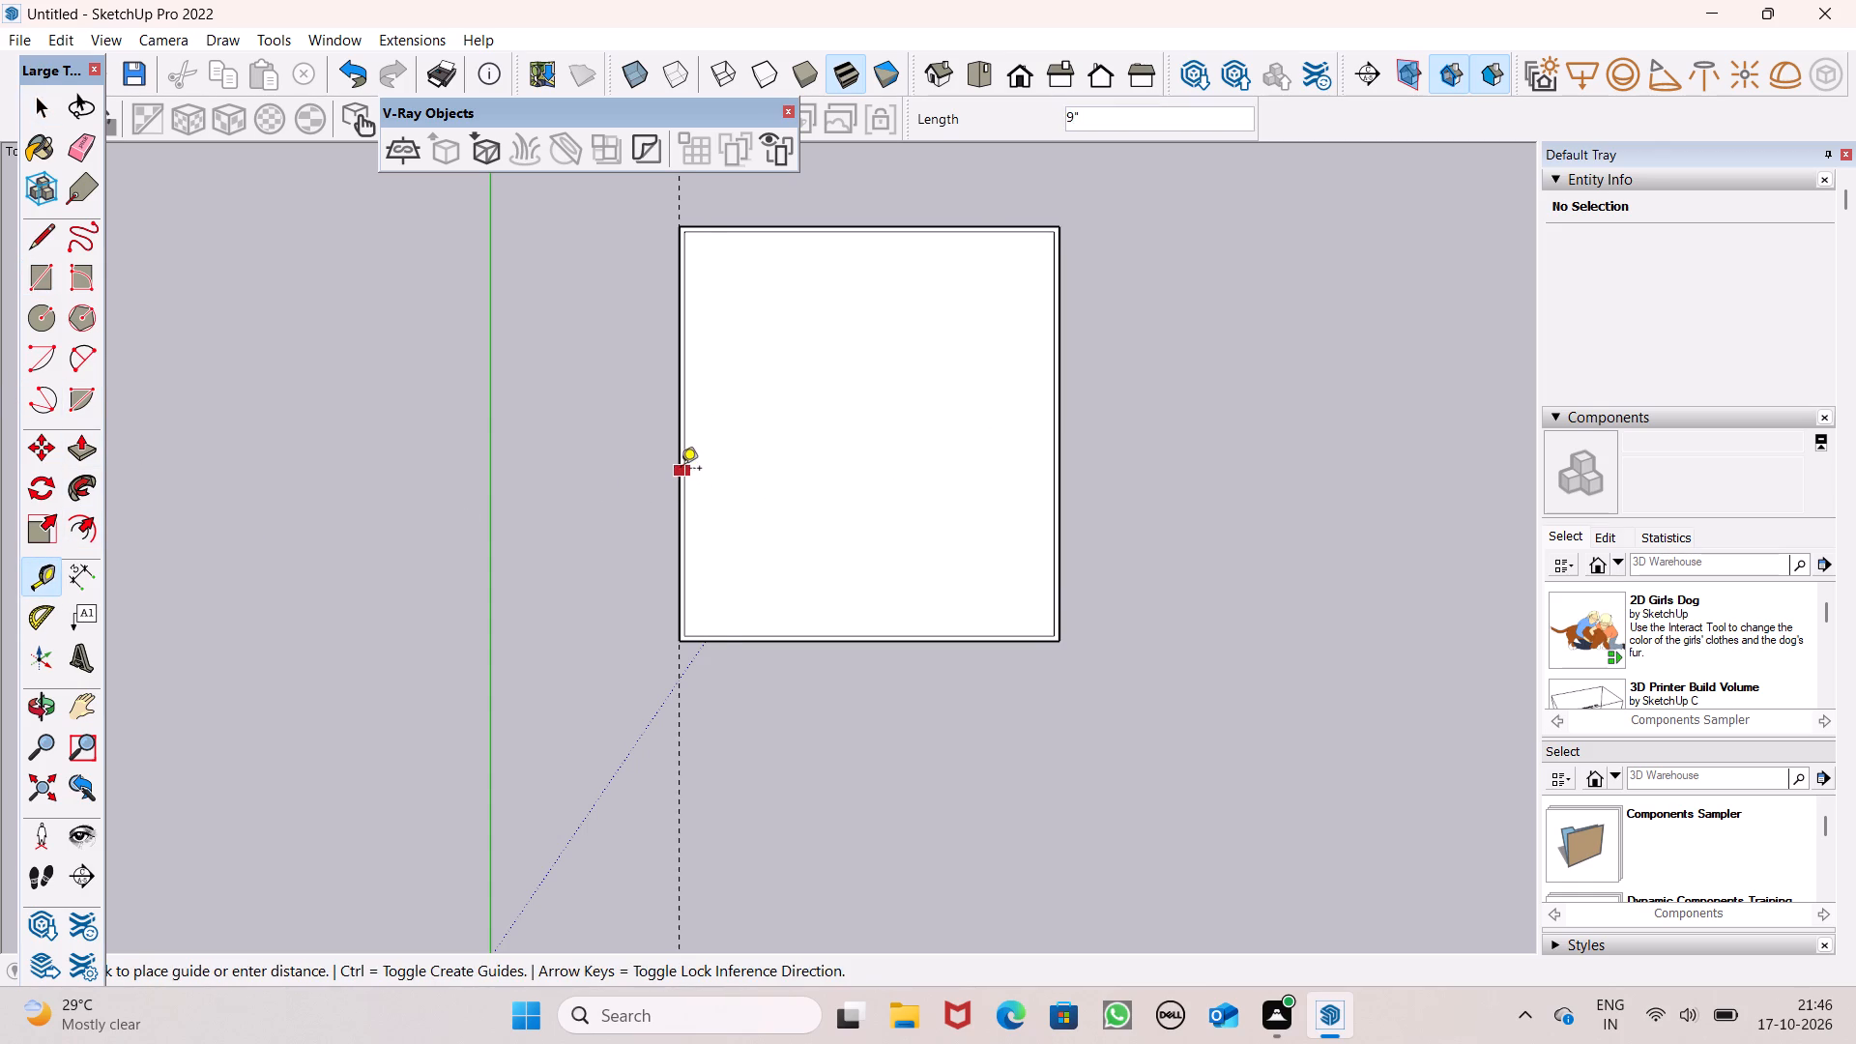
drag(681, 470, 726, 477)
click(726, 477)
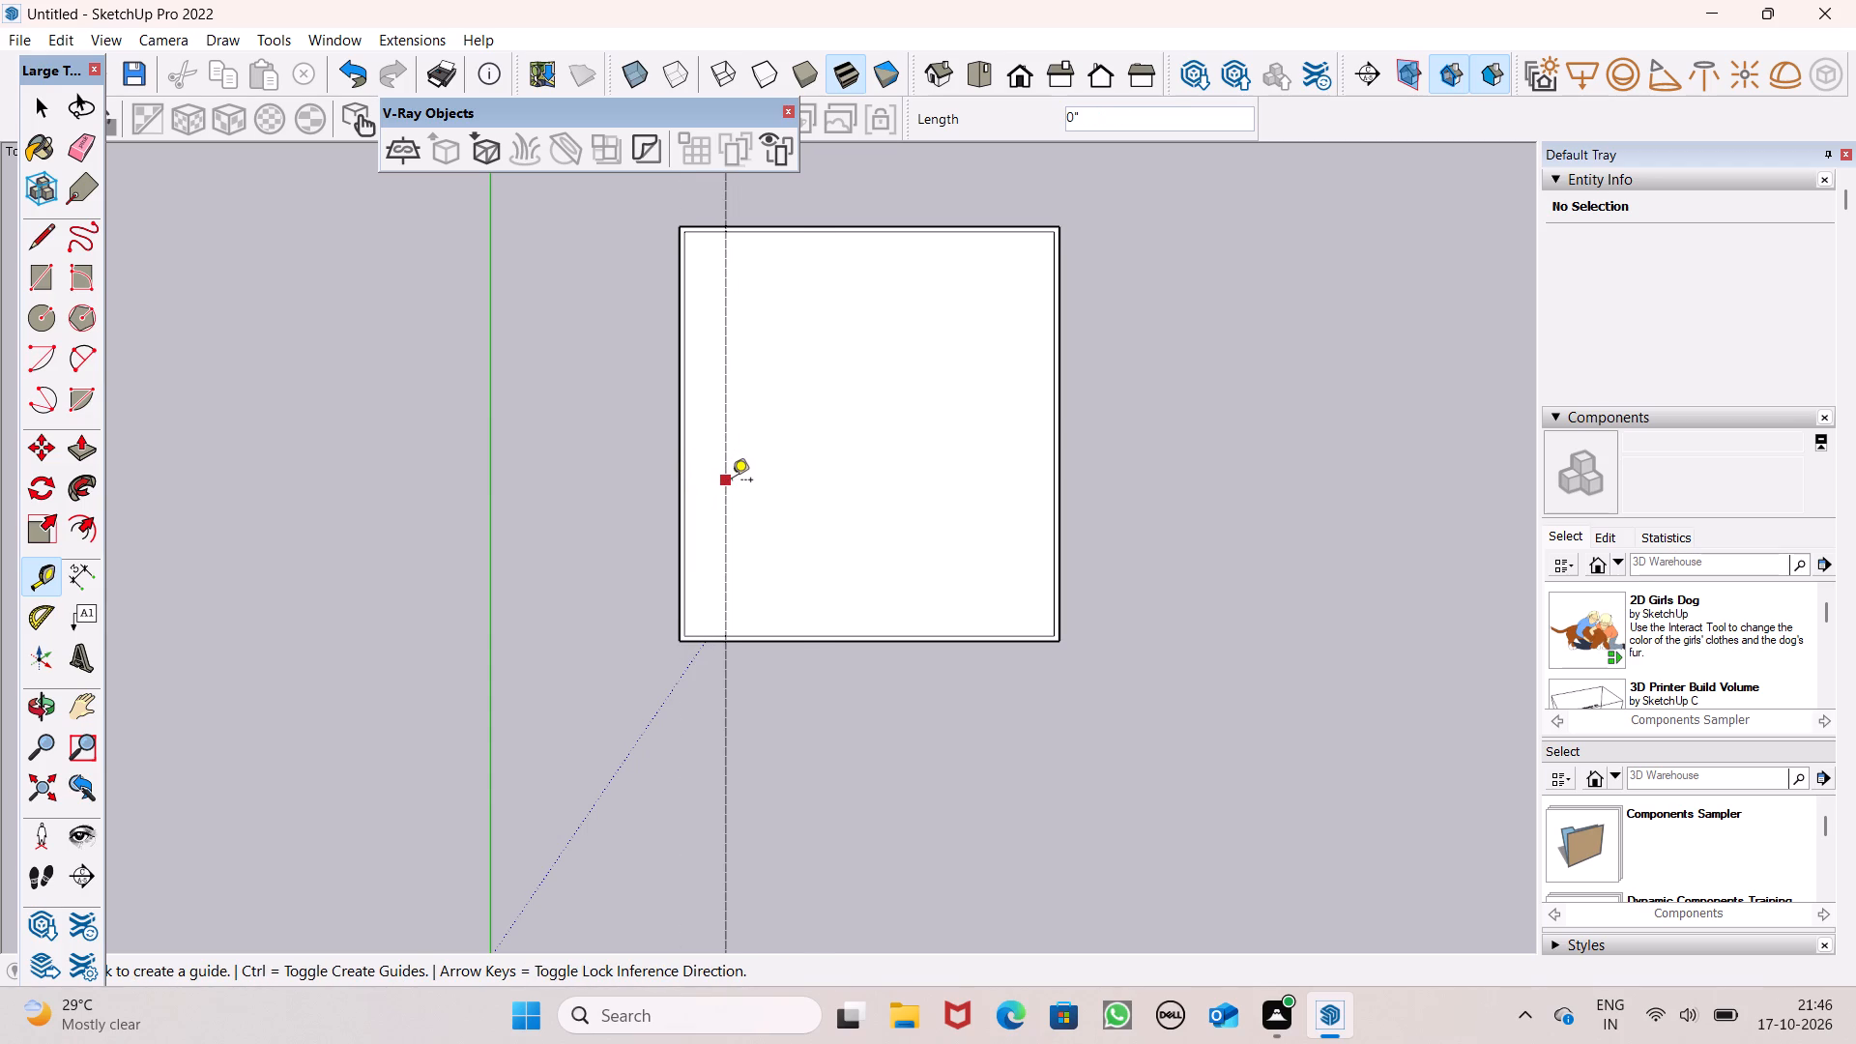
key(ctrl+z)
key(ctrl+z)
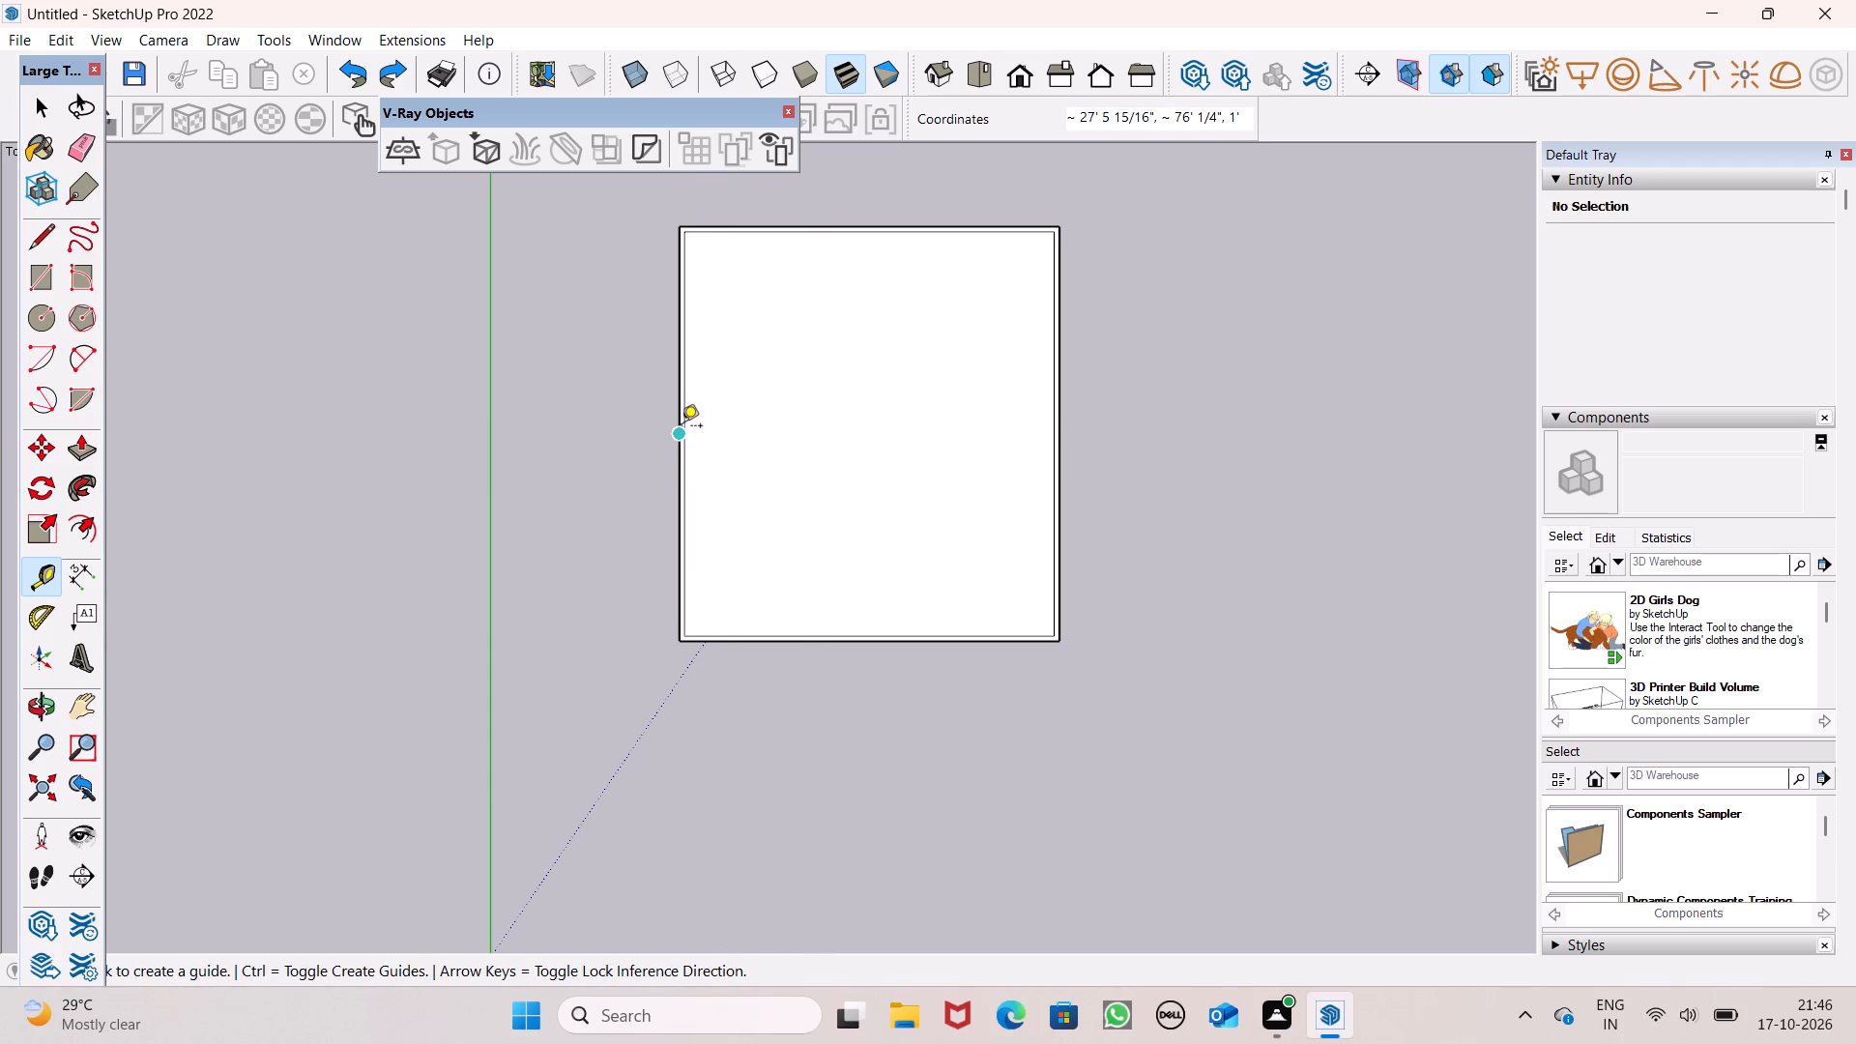
Place guides inward from the offset outline: about 5' 4" from the side facing the green axis, 6' 9" from the far side, 7' 3" from the opposite side.
click(683, 424)
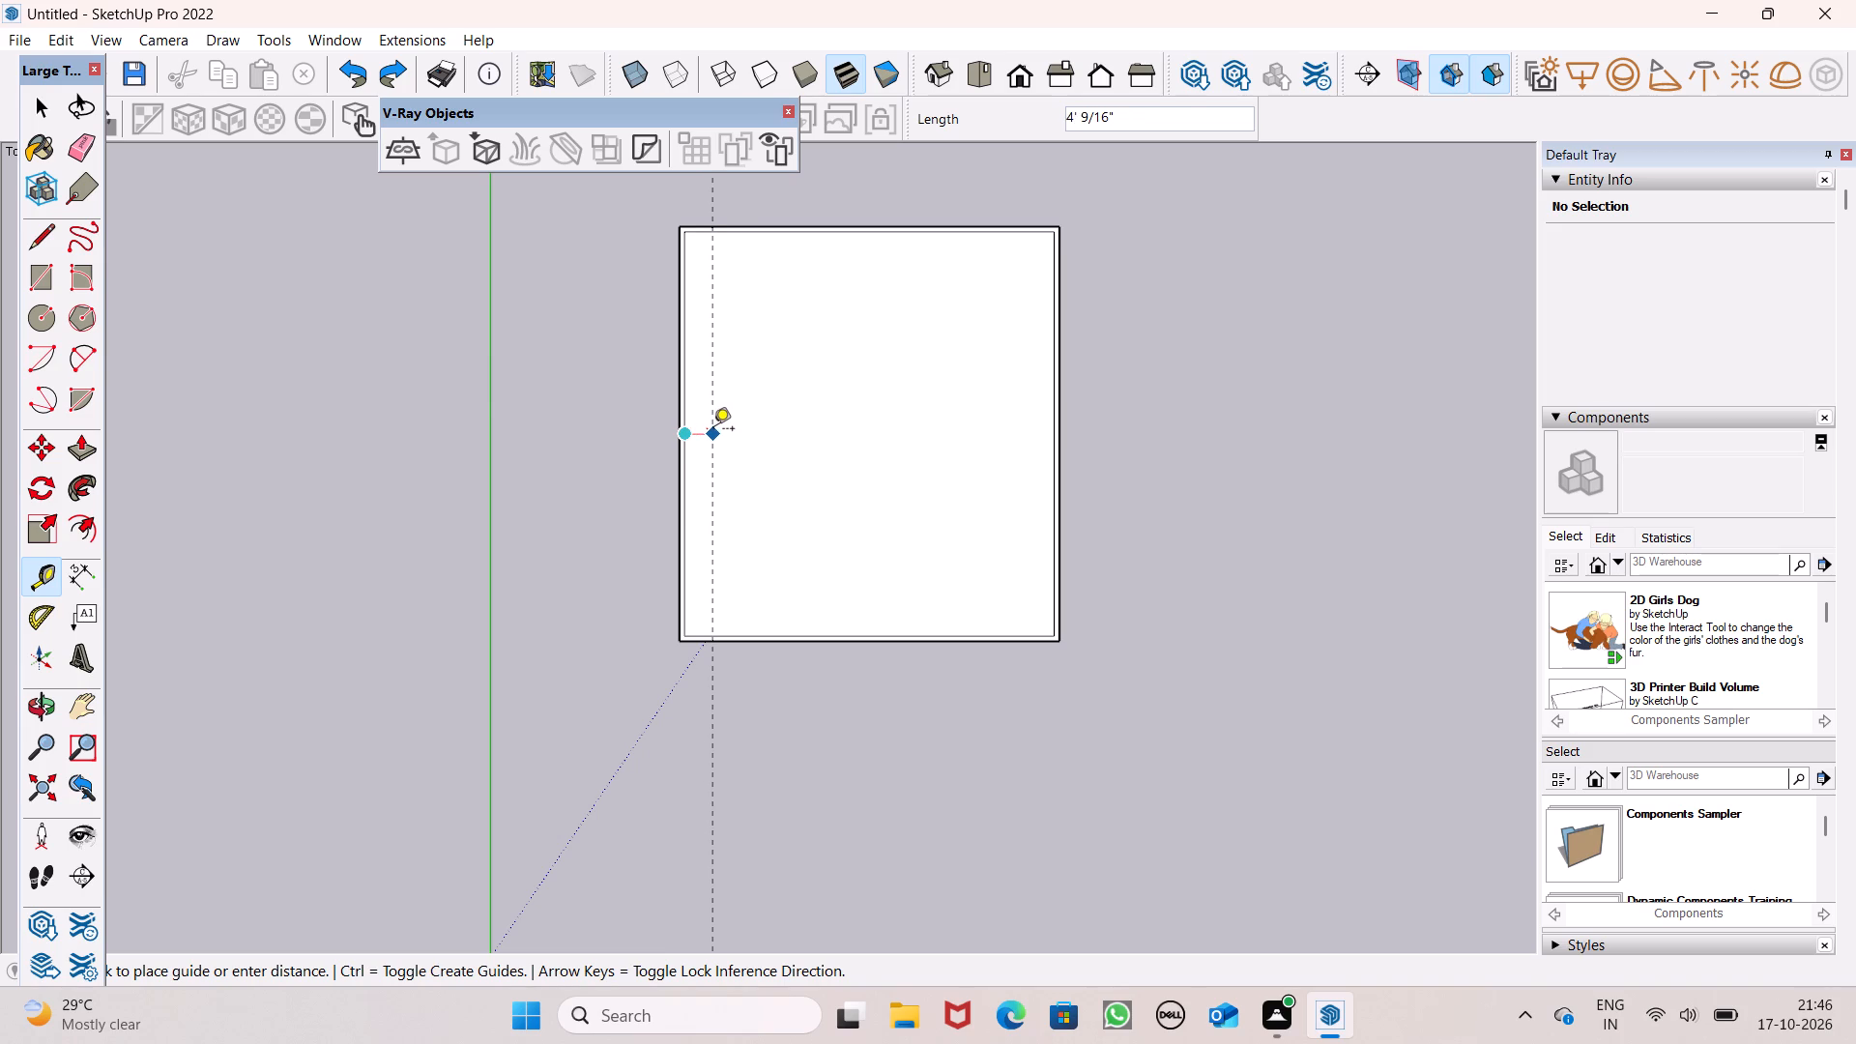
click(721, 428)
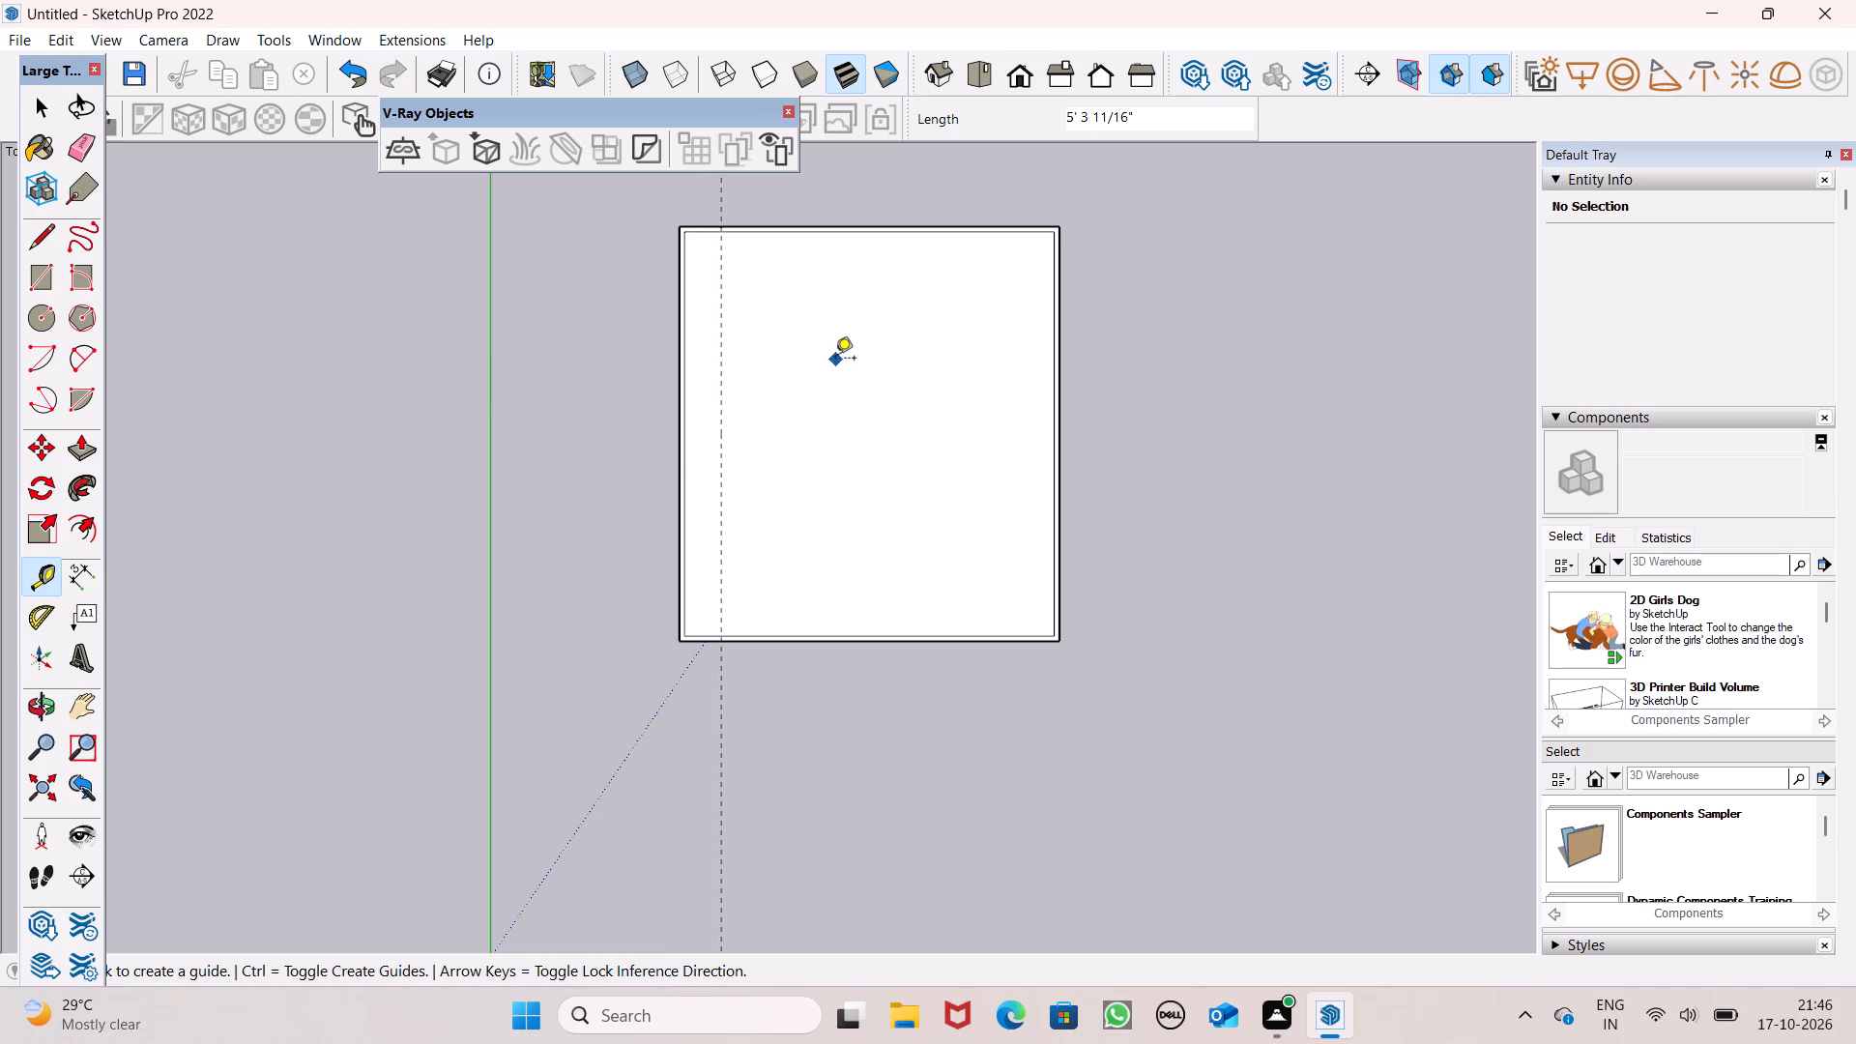
scroll(789, 332, down, 1)
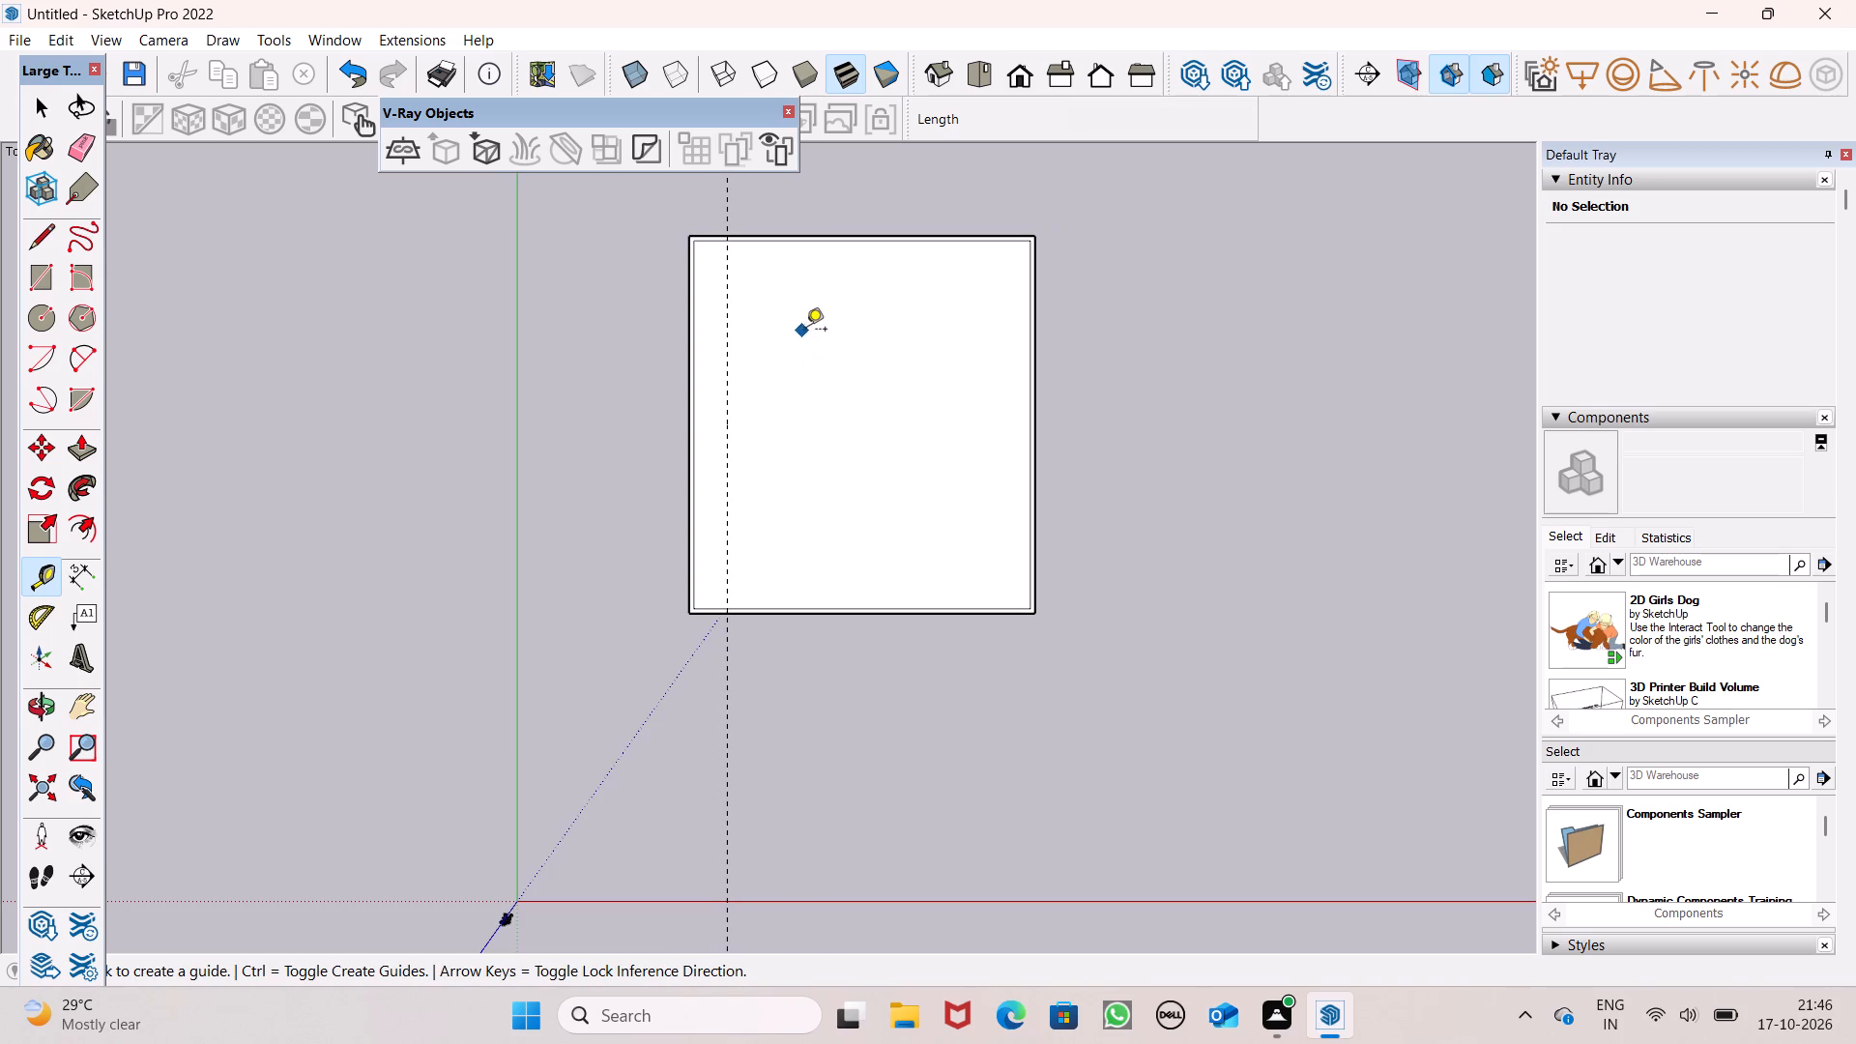
click(889, 246)
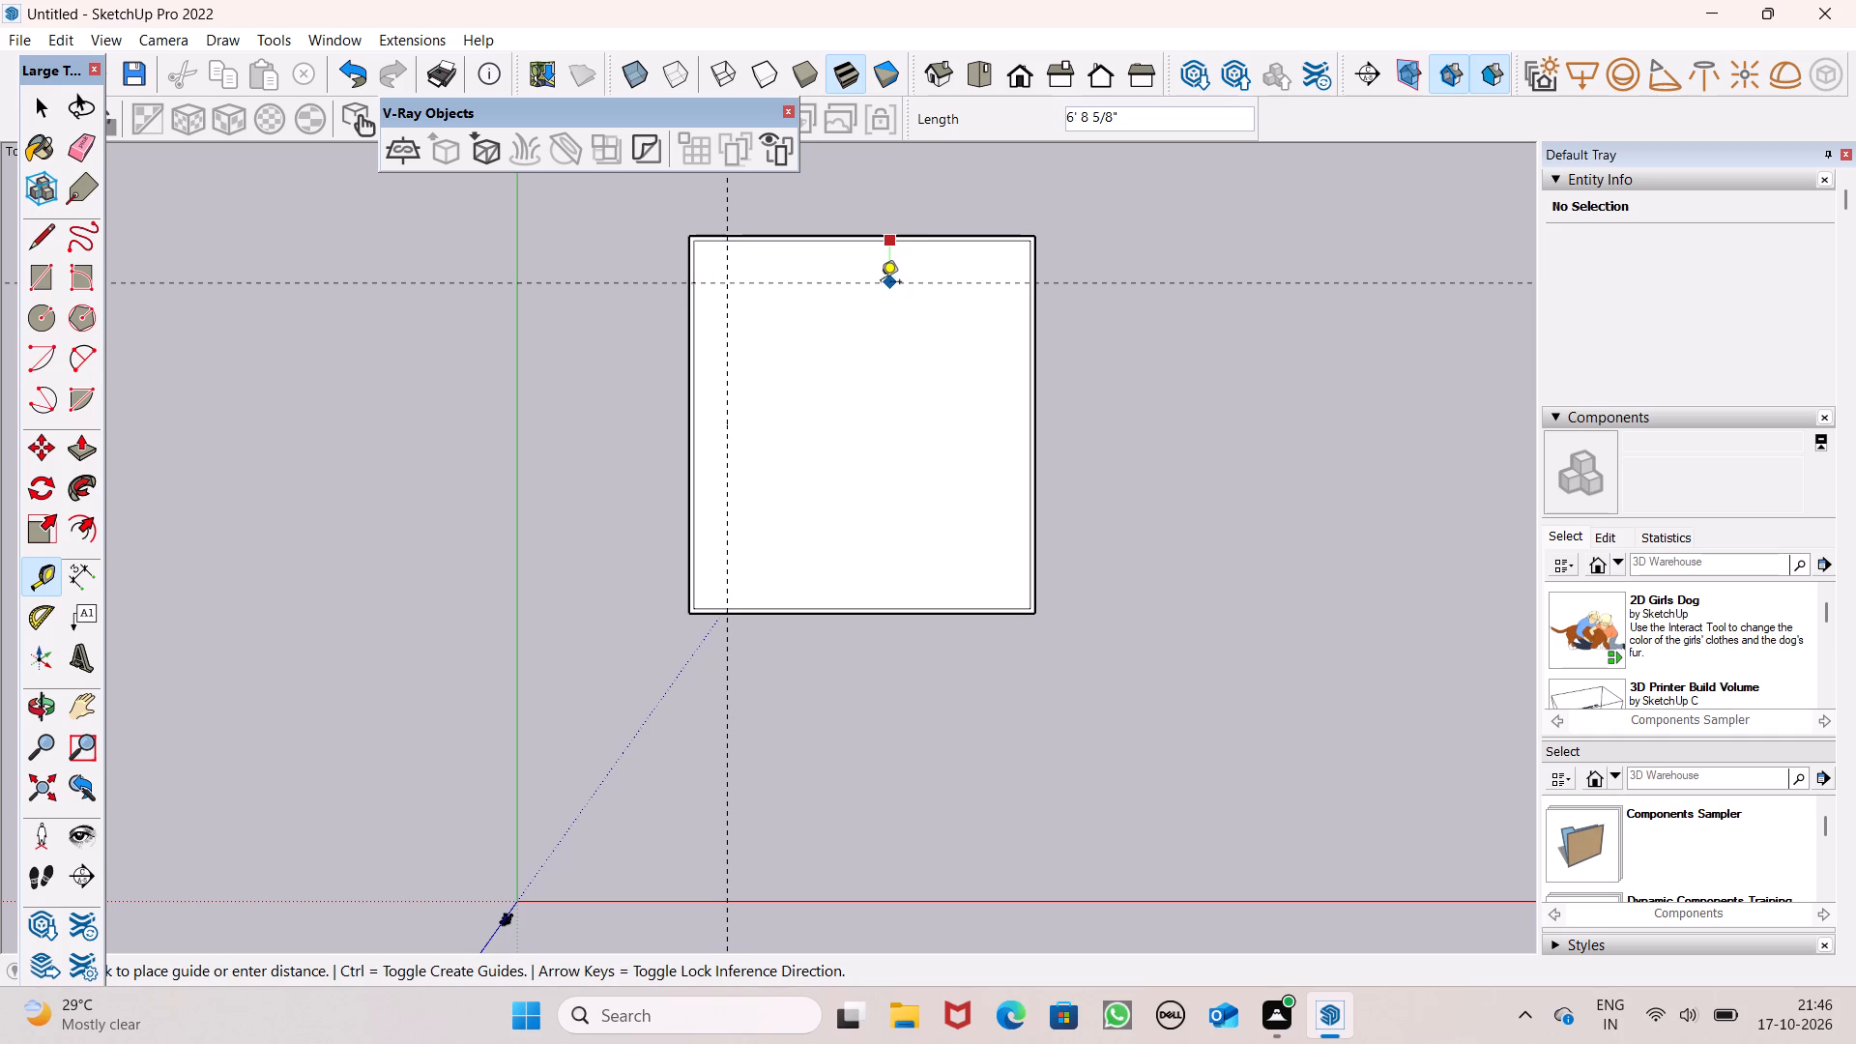
click(881, 283)
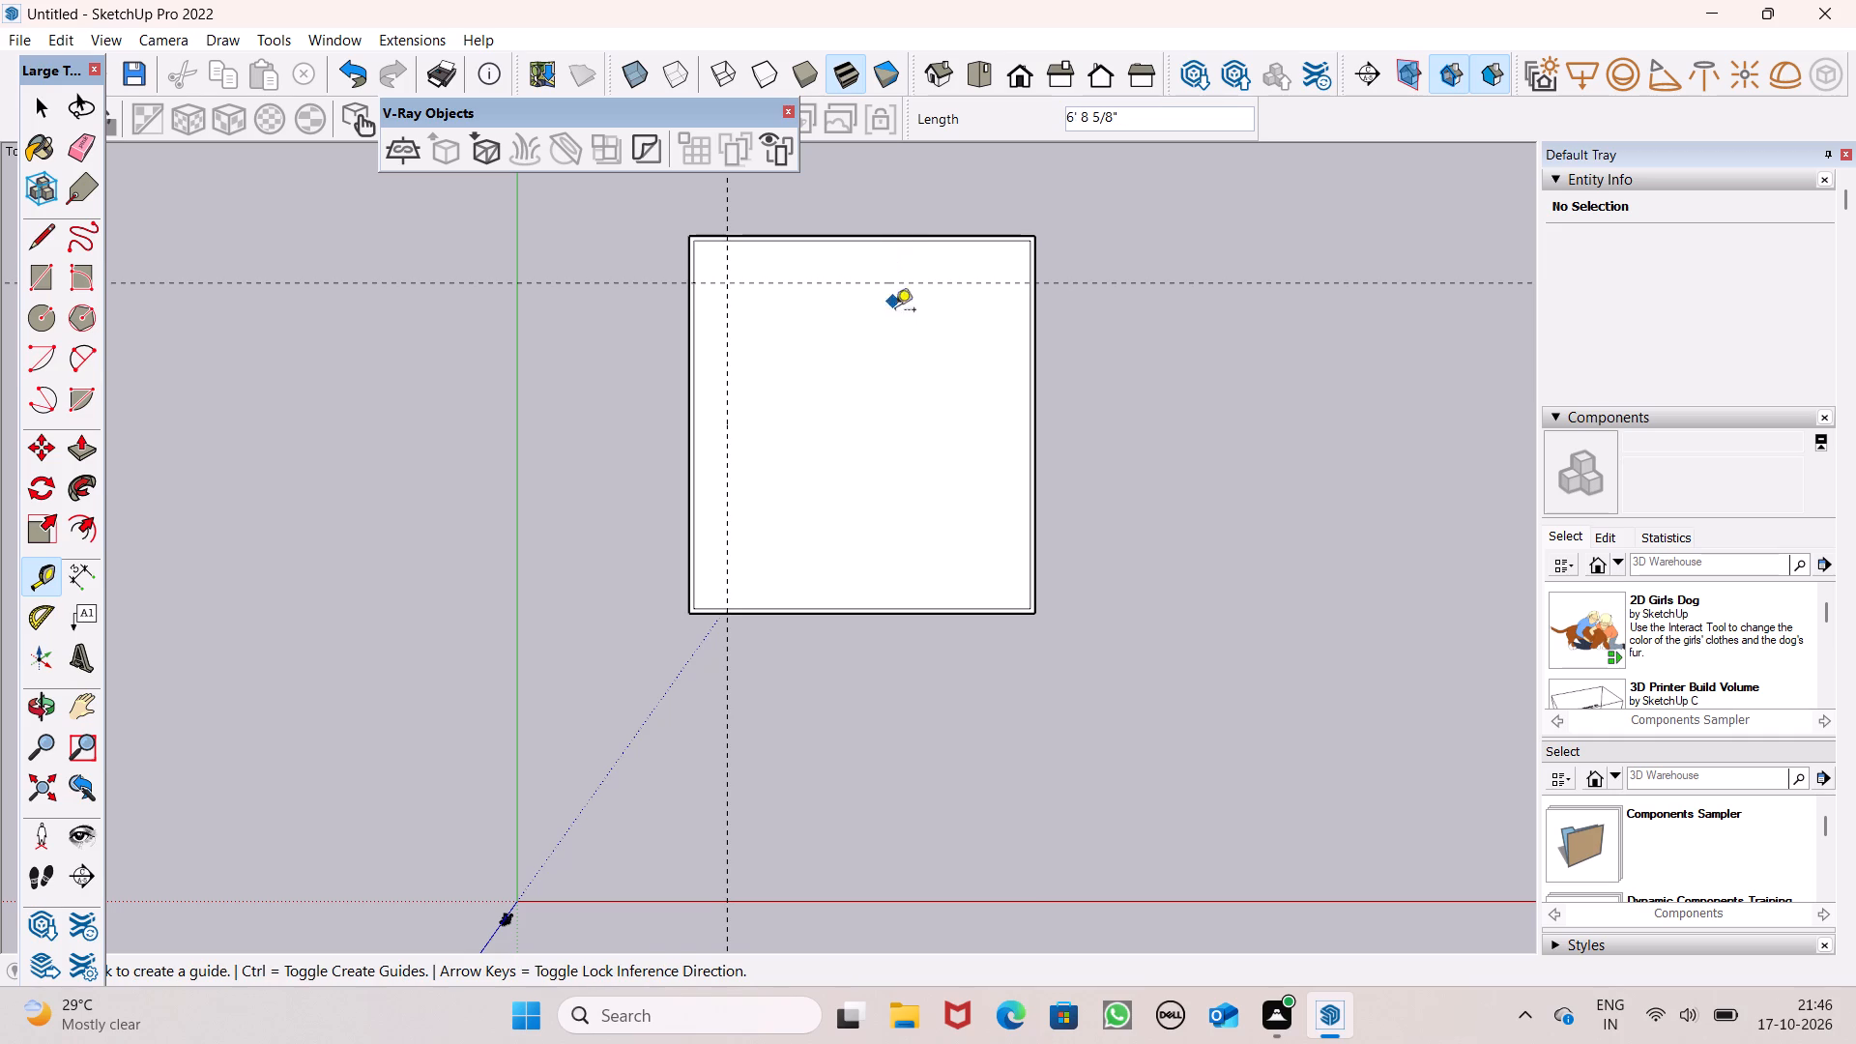
click(1029, 395)
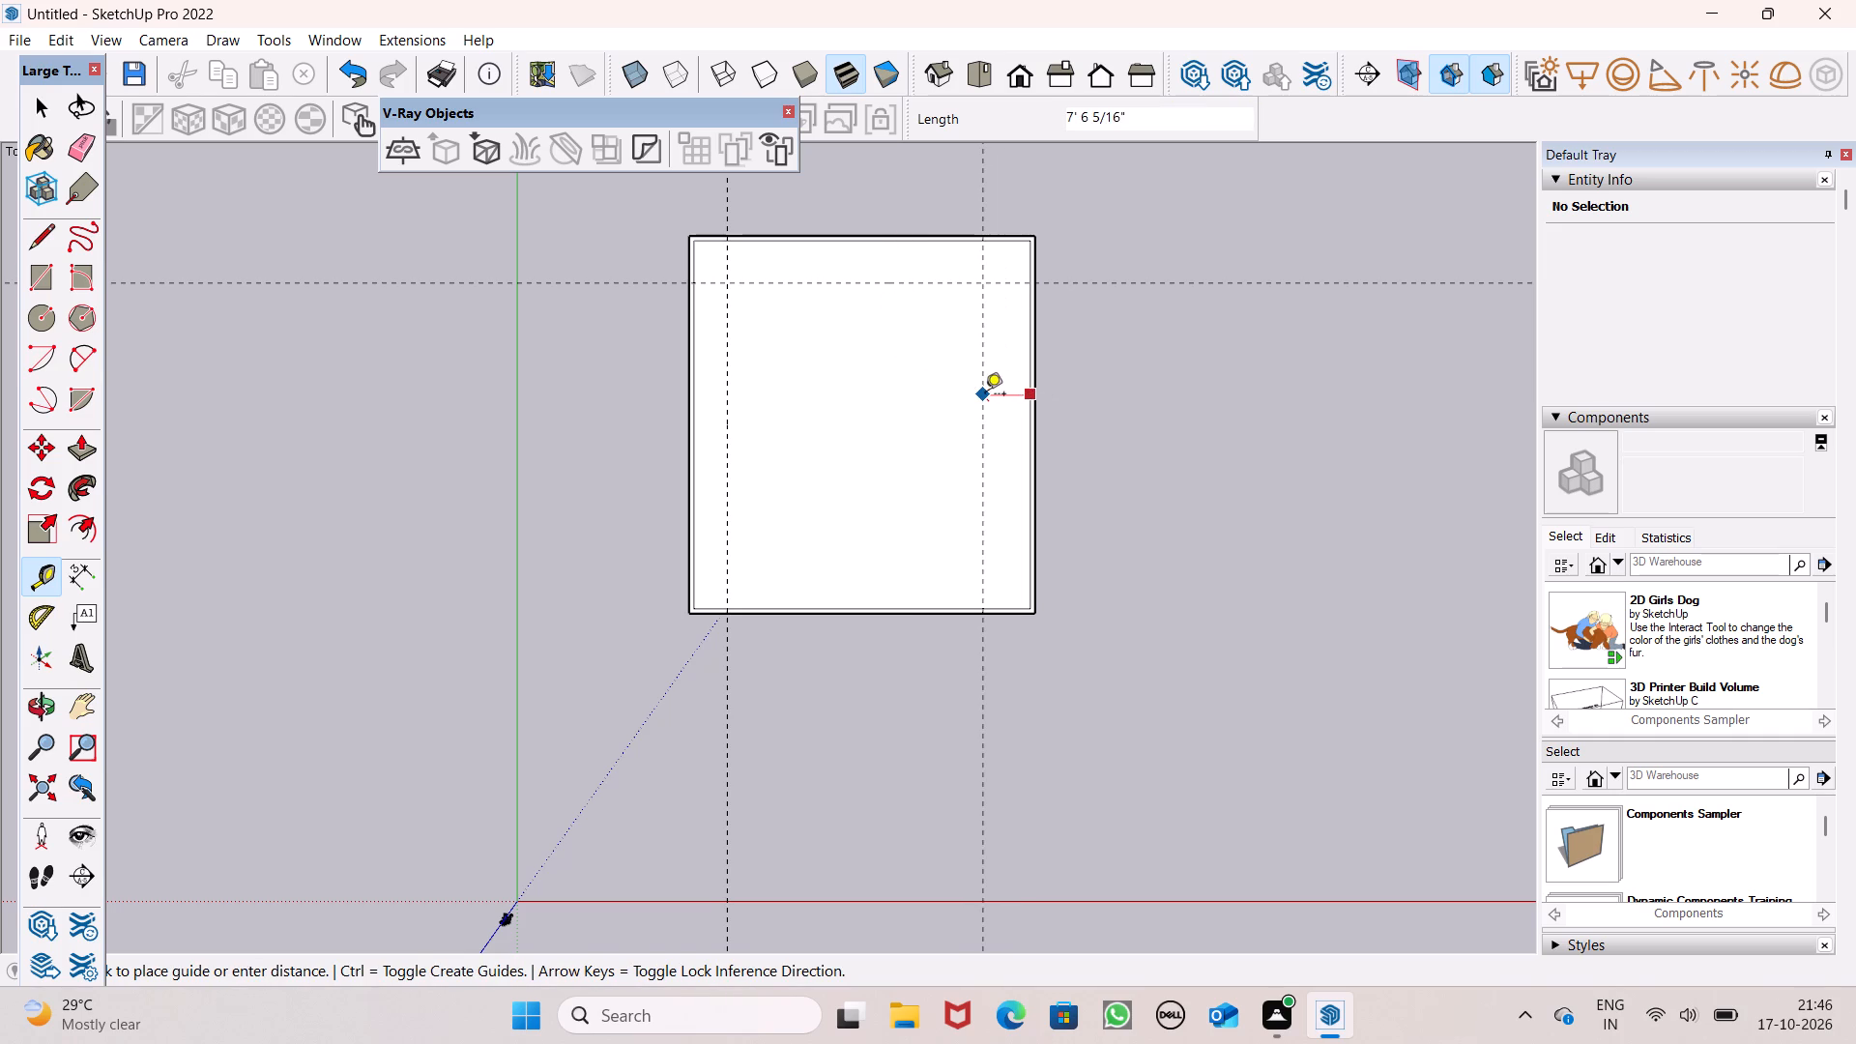
click(985, 394)
key(space)
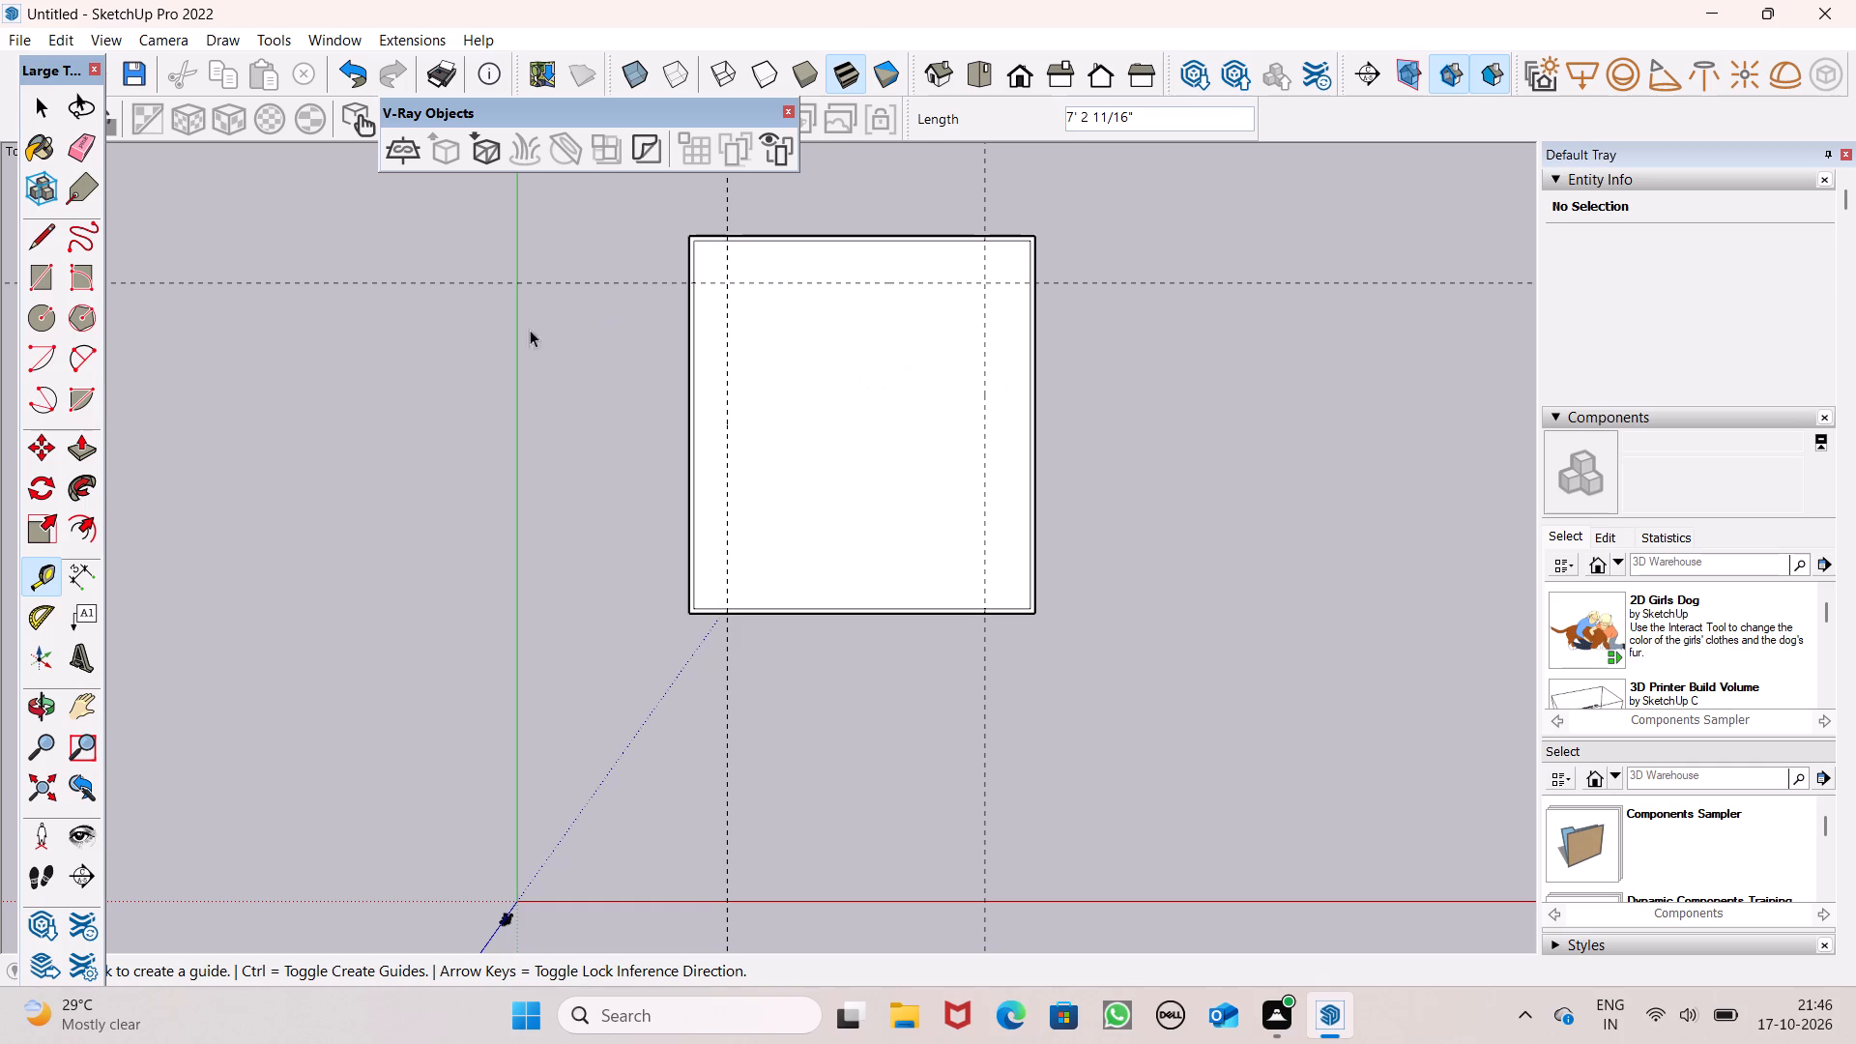
Draw a rectangle about 41' by 25' on the slab top, from the guides' far intersection nearest the green axis to the opposite guide.
click(30, 280)
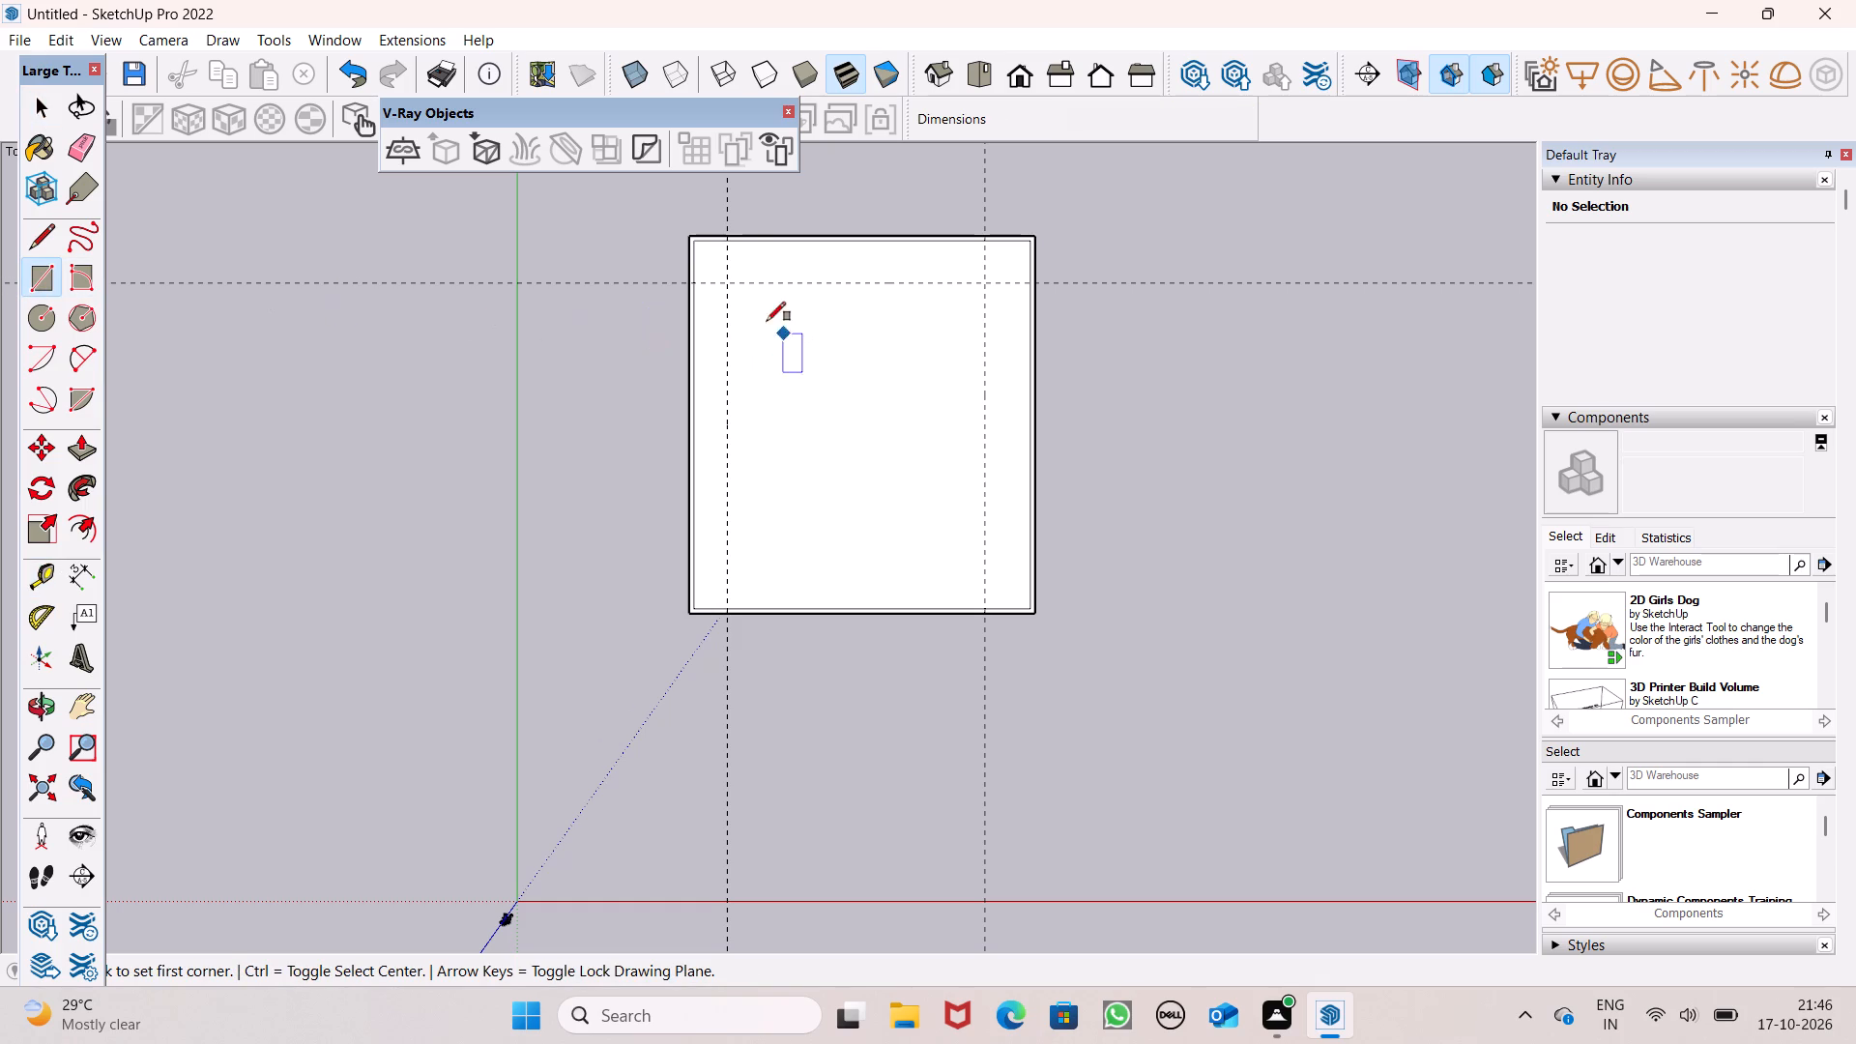
click(724, 285)
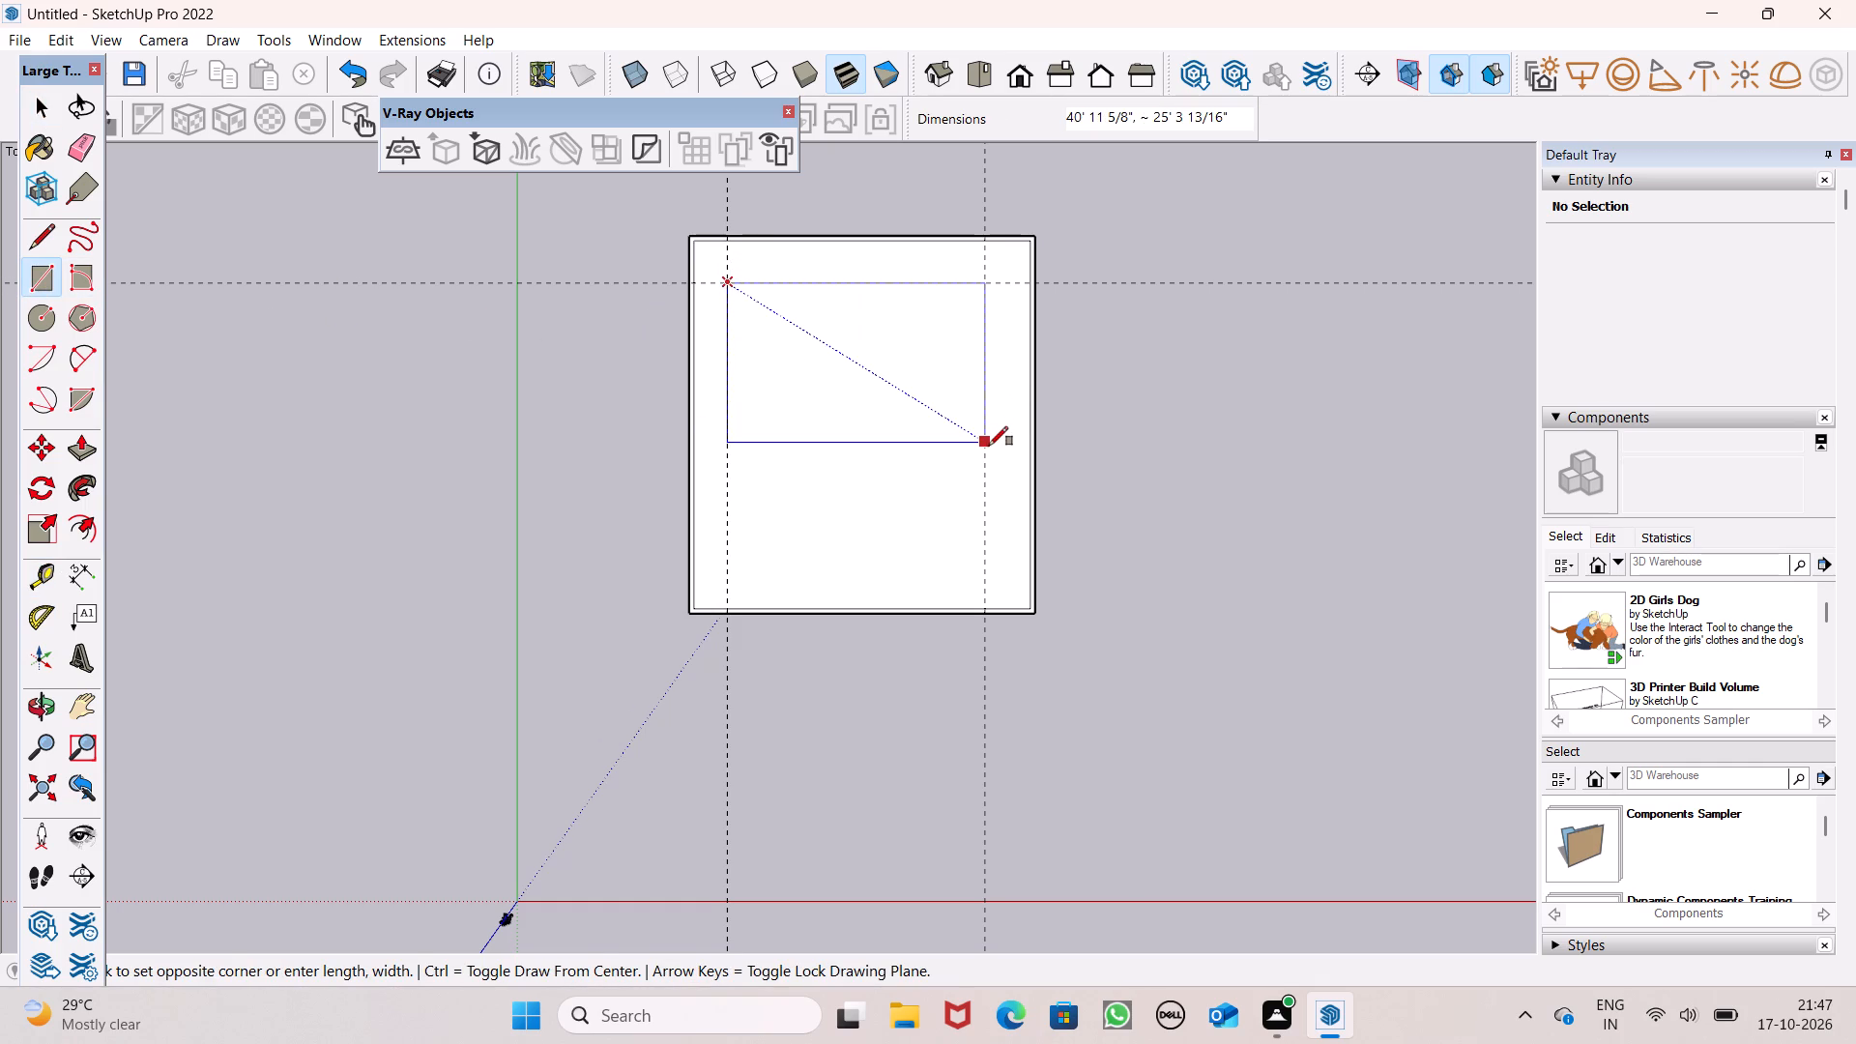
click(989, 446)
key(space)
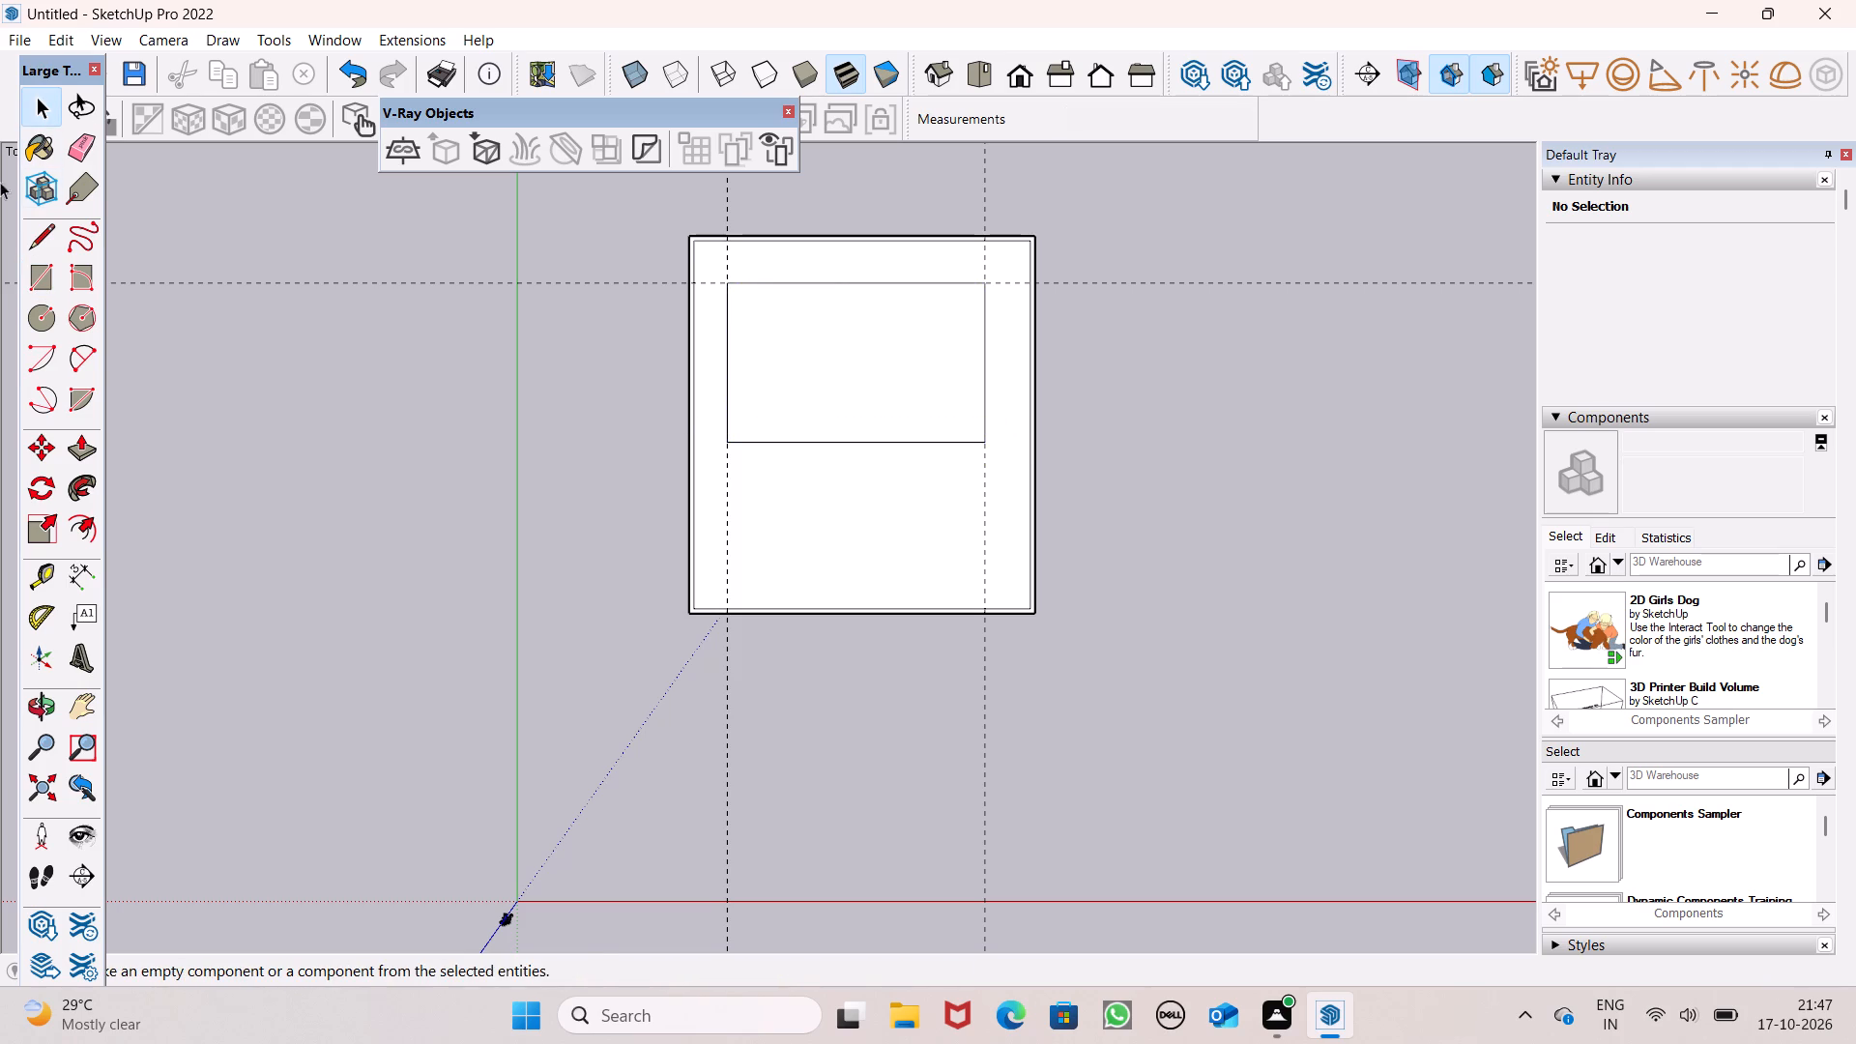
Erase the three guides around the inner rectangle with the Eraser.
click(72, 155)
click(557, 286)
click(565, 275)
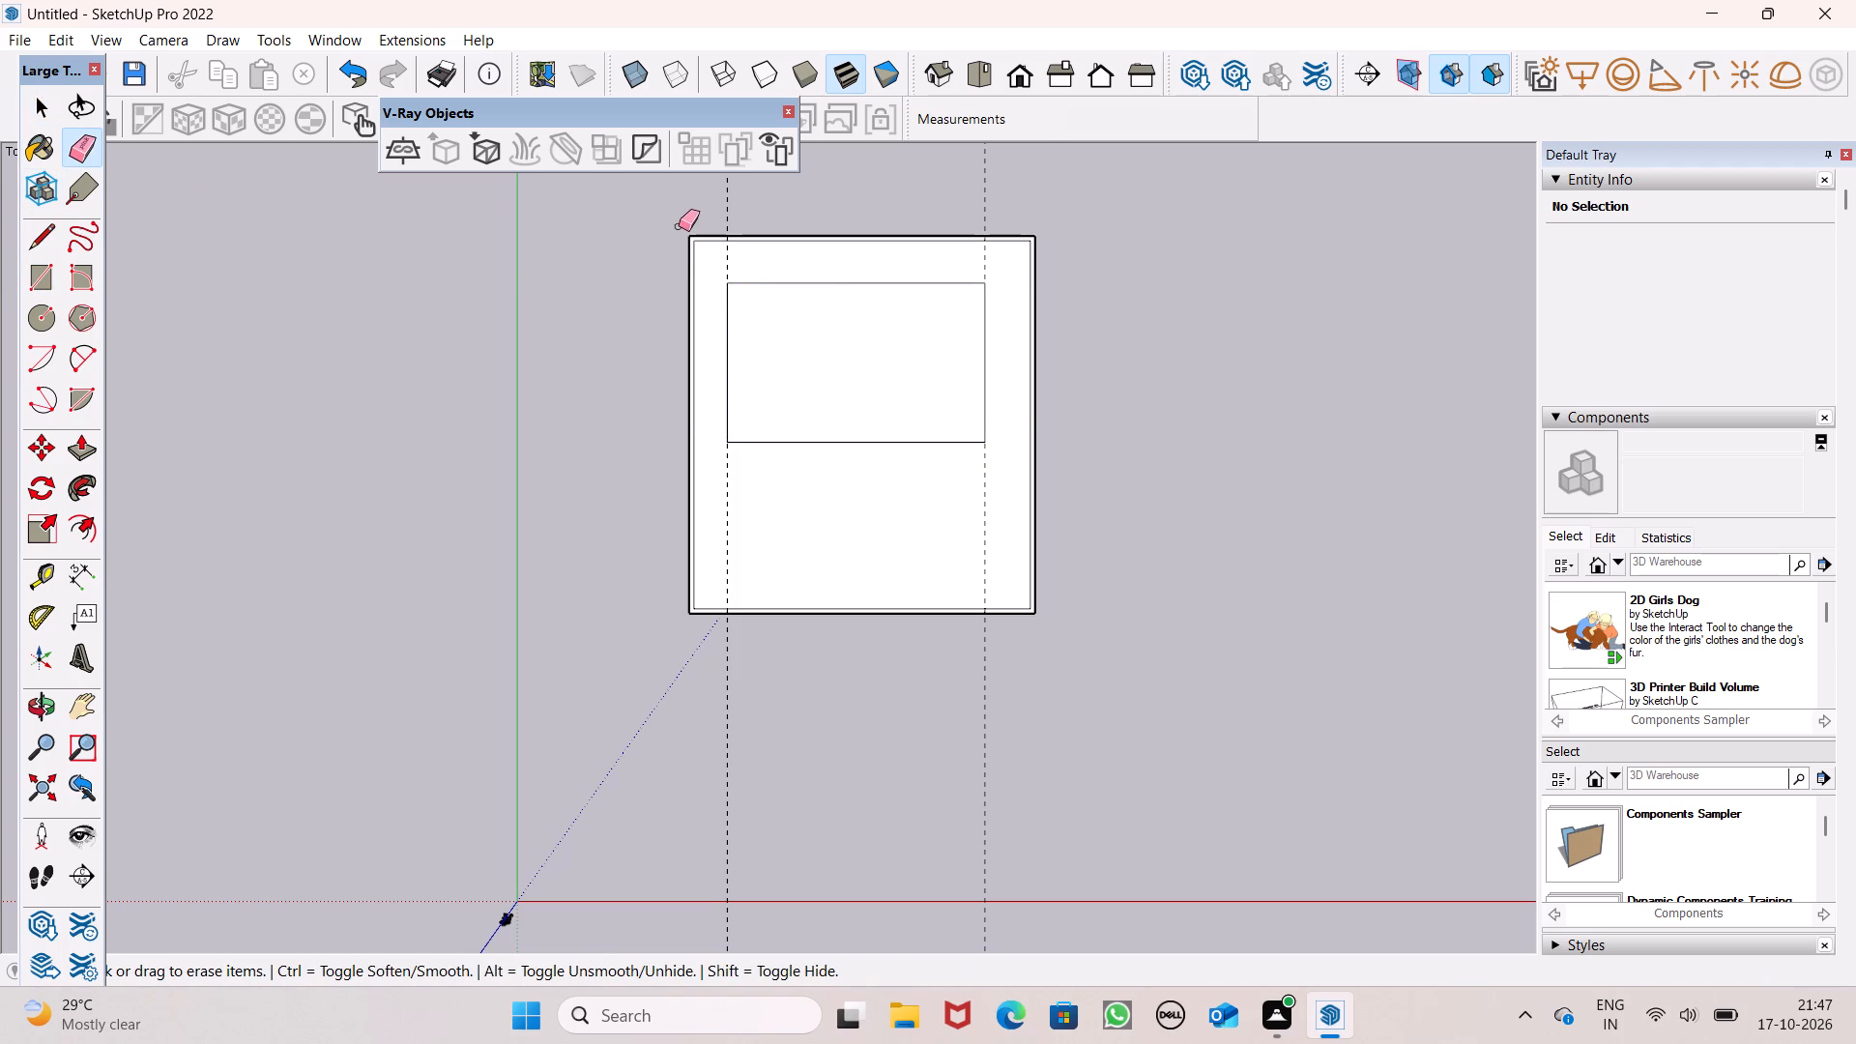
drag(694, 223, 1065, 209)
drag(998, 200, 726, 223)
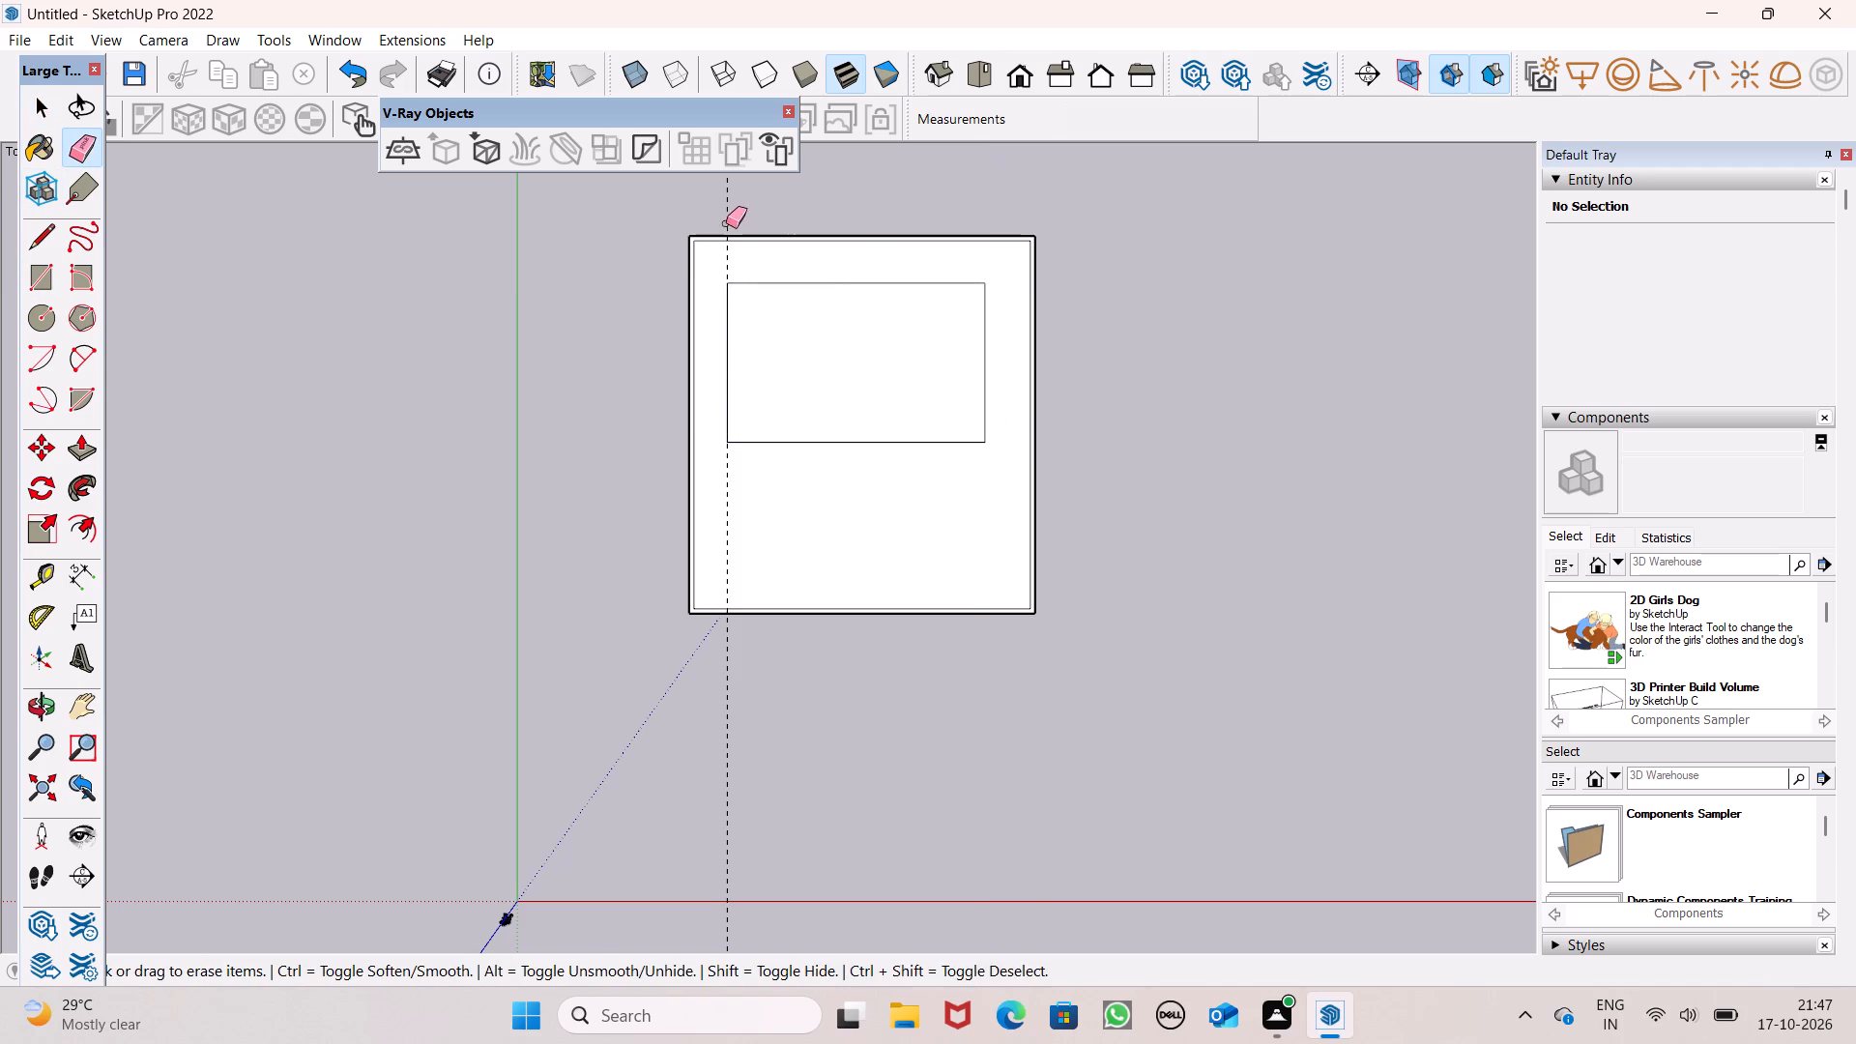
drag(726, 223, 712, 221)
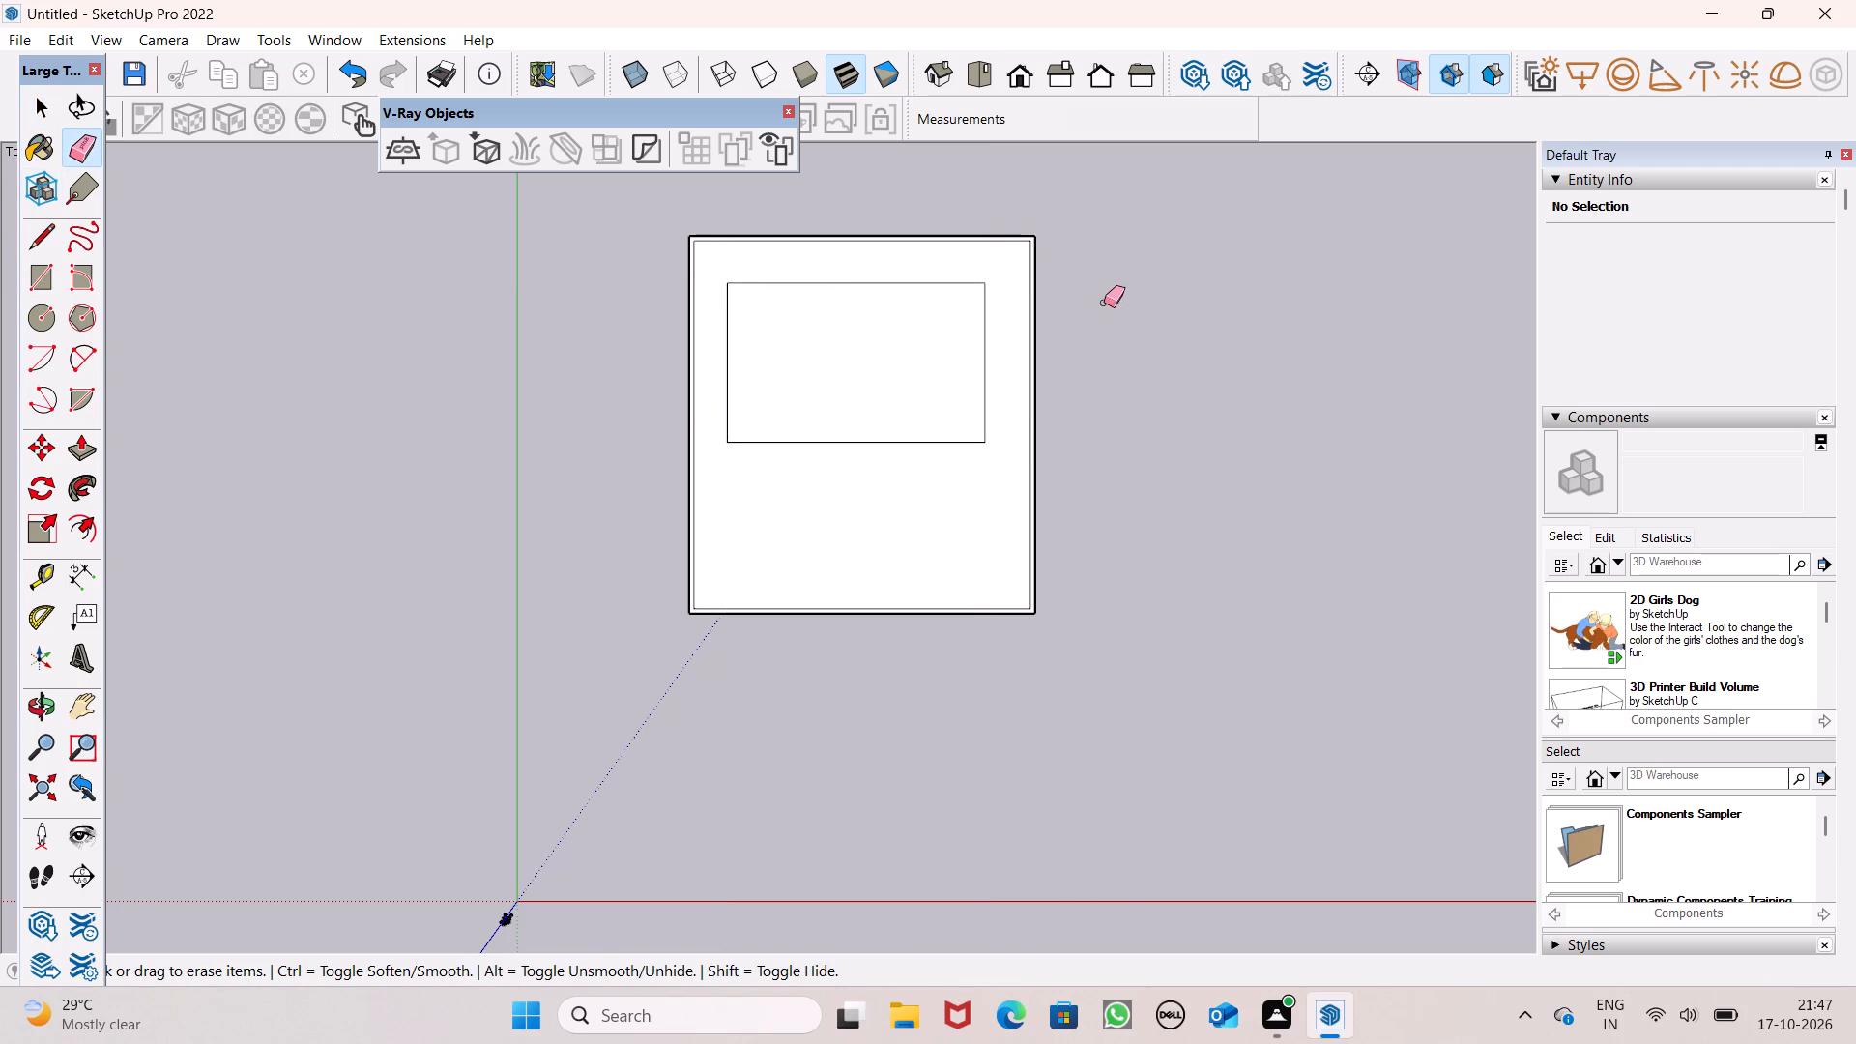
middle_drag(1087, 315, 1072, 303)
key(space)
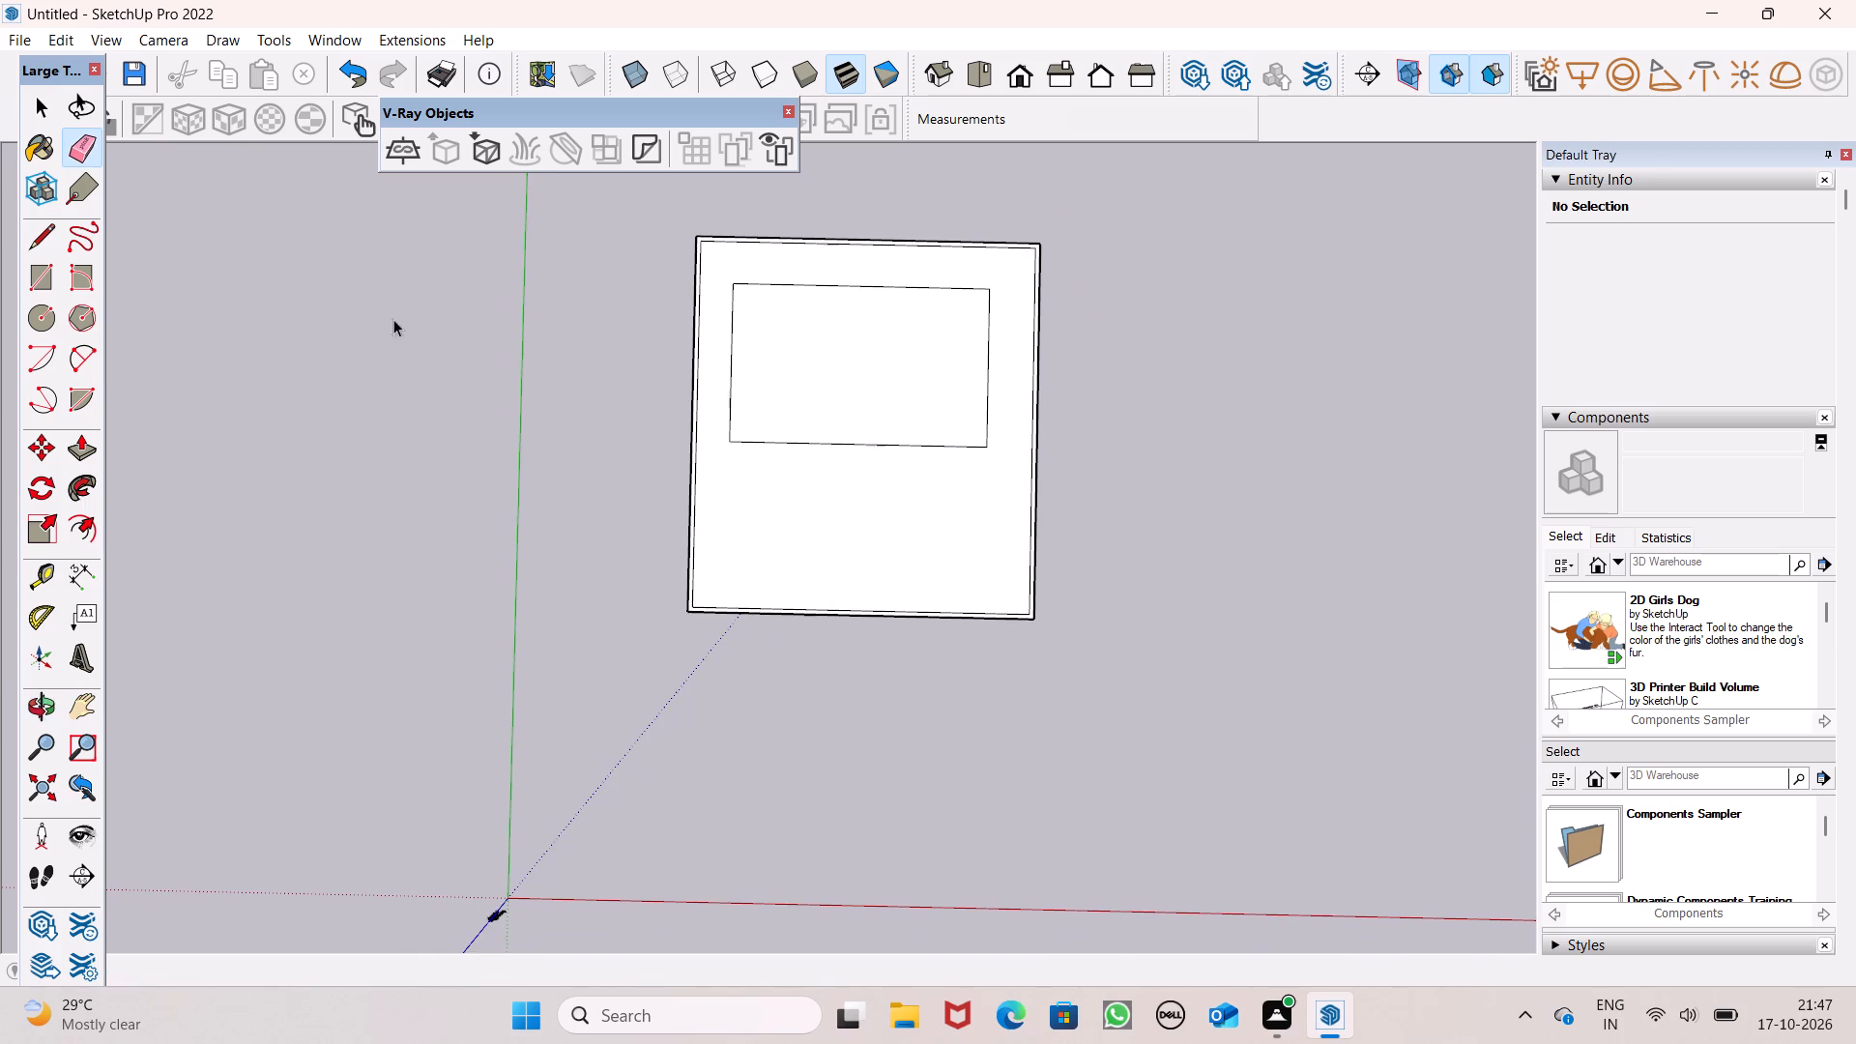
Offset the inner rectangle's outline 6" inward to form a wall strip.
click(73, 521)
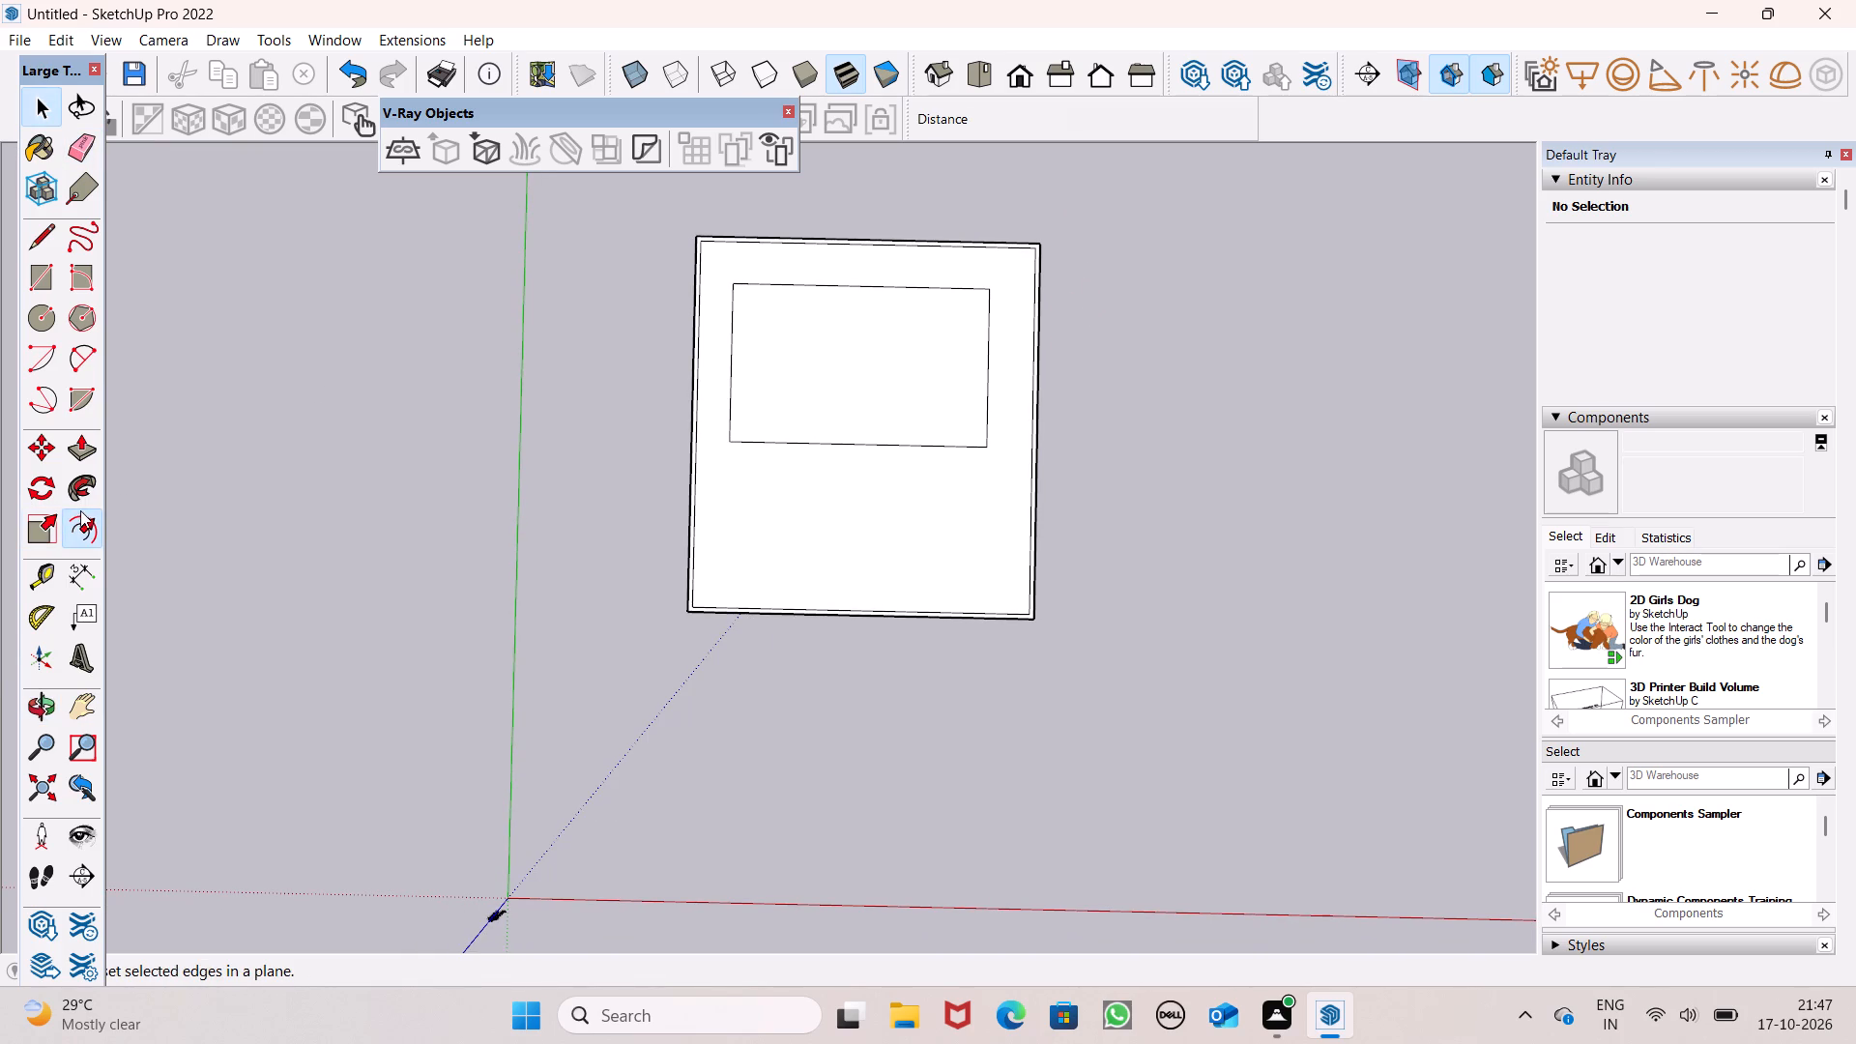
drag(819, 322, 819, 329)
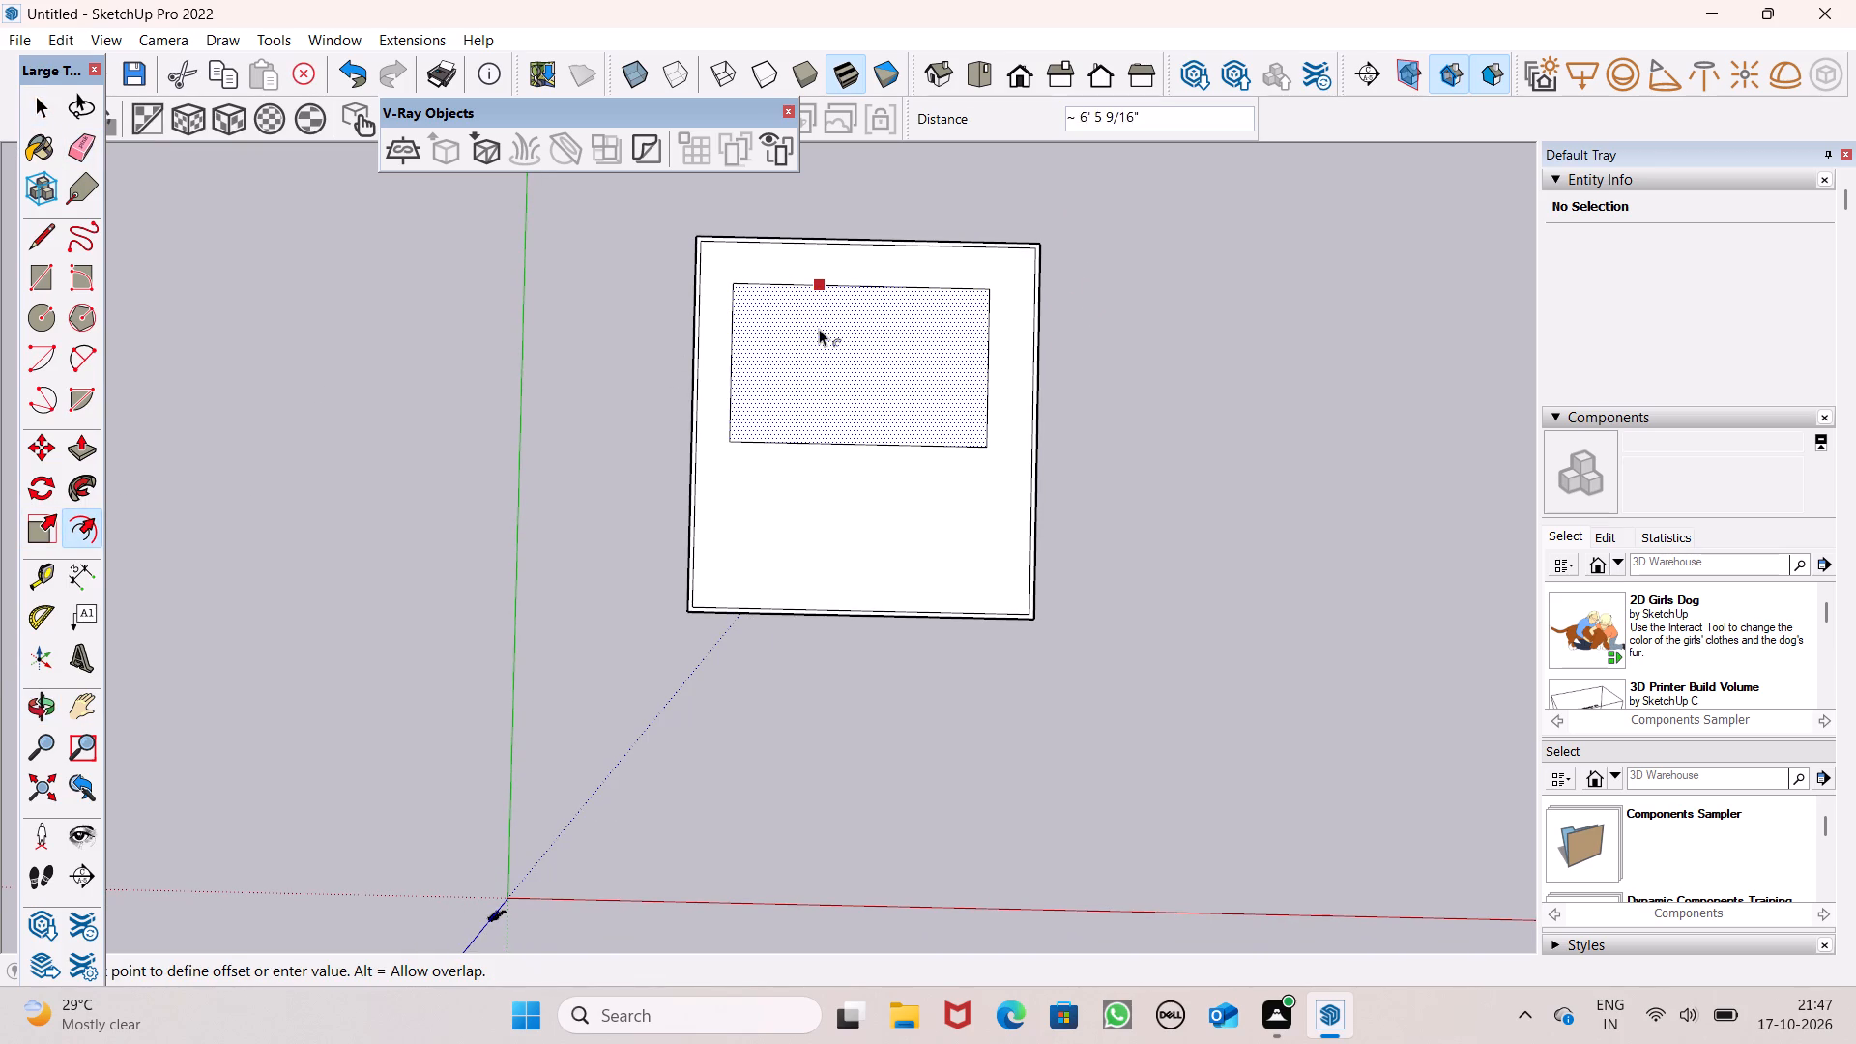
drag(819, 329, 819, 333)
text(6")
key(Return)
key(space)
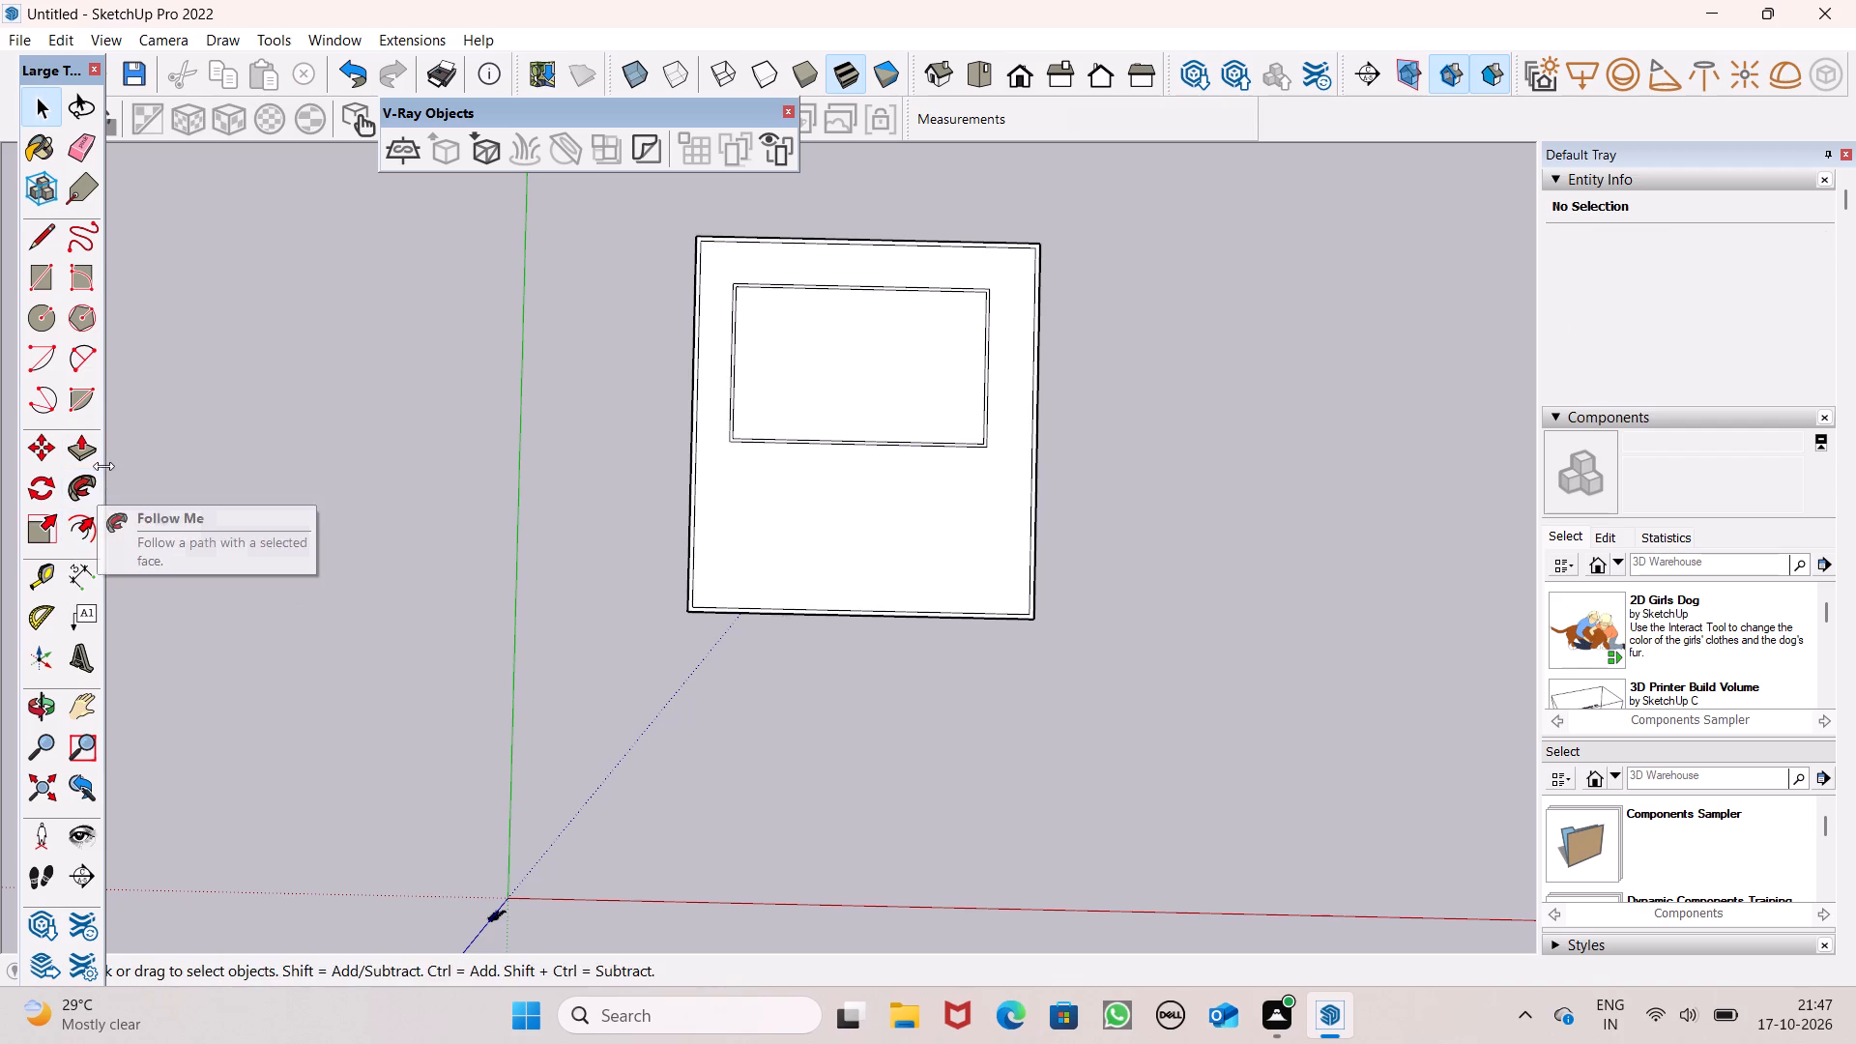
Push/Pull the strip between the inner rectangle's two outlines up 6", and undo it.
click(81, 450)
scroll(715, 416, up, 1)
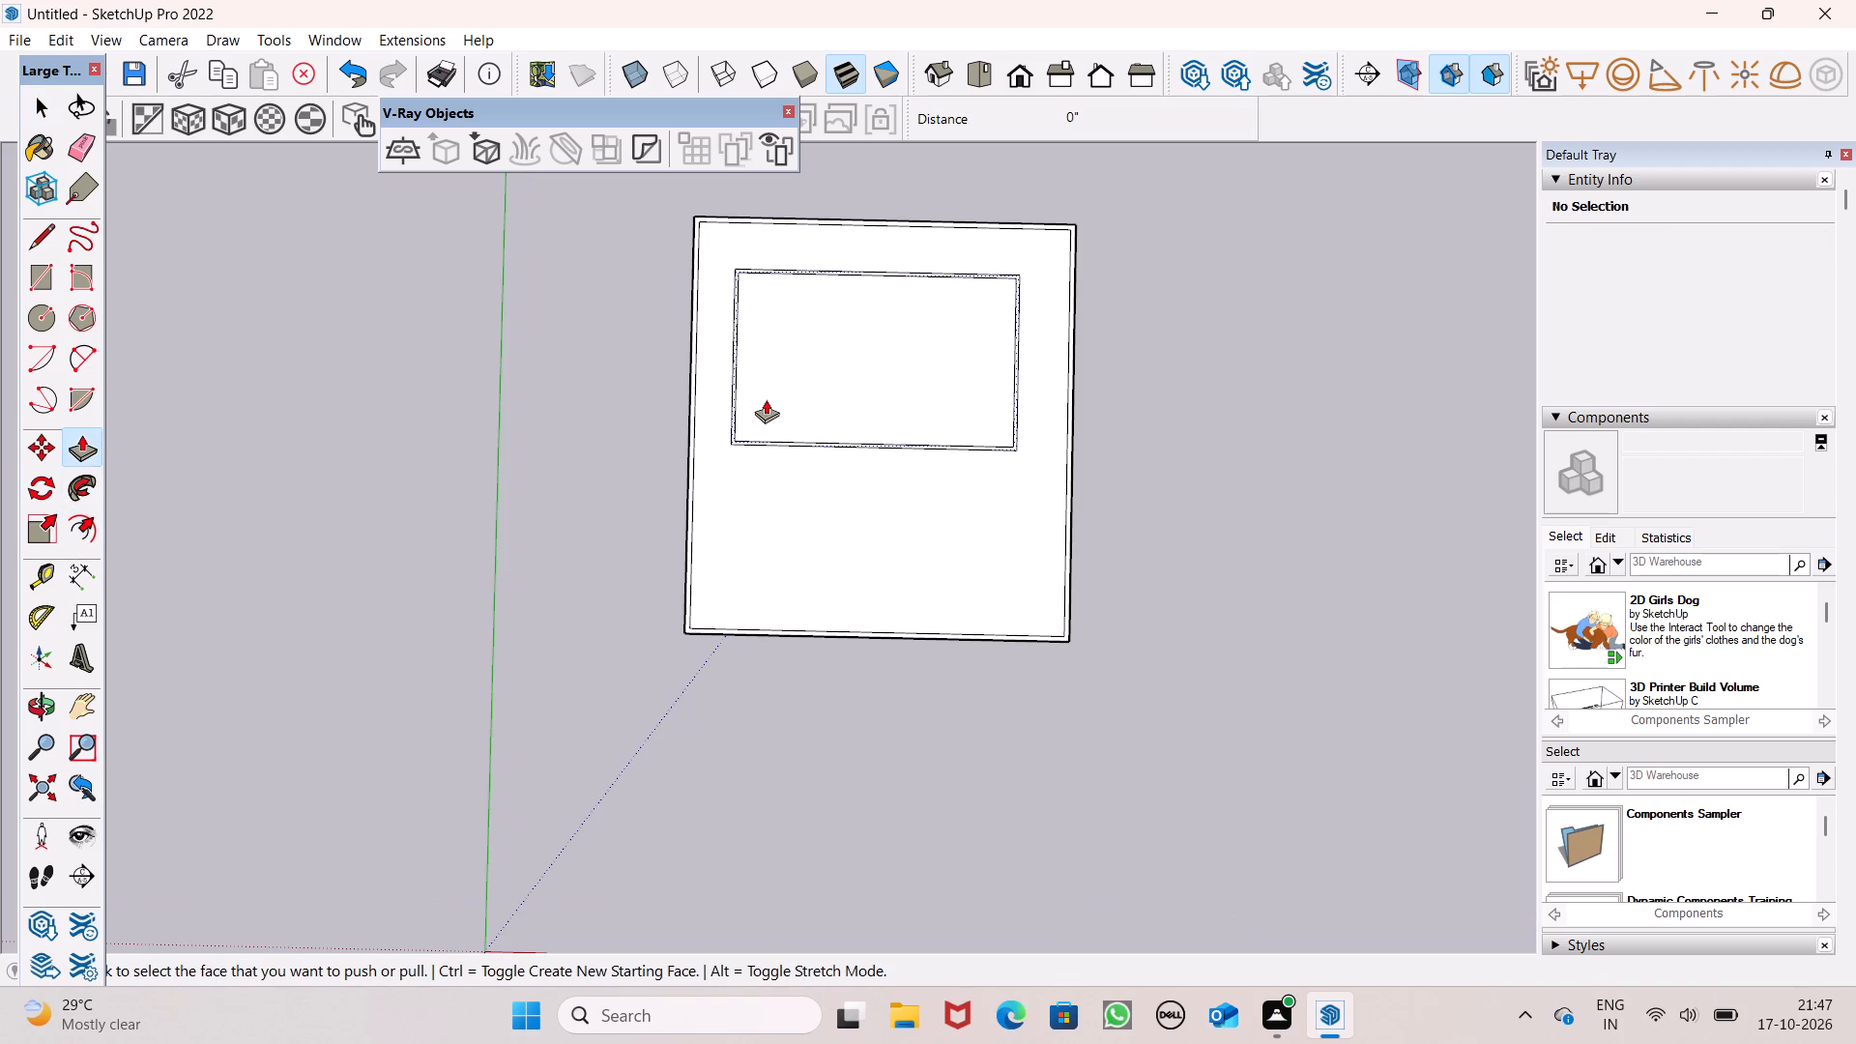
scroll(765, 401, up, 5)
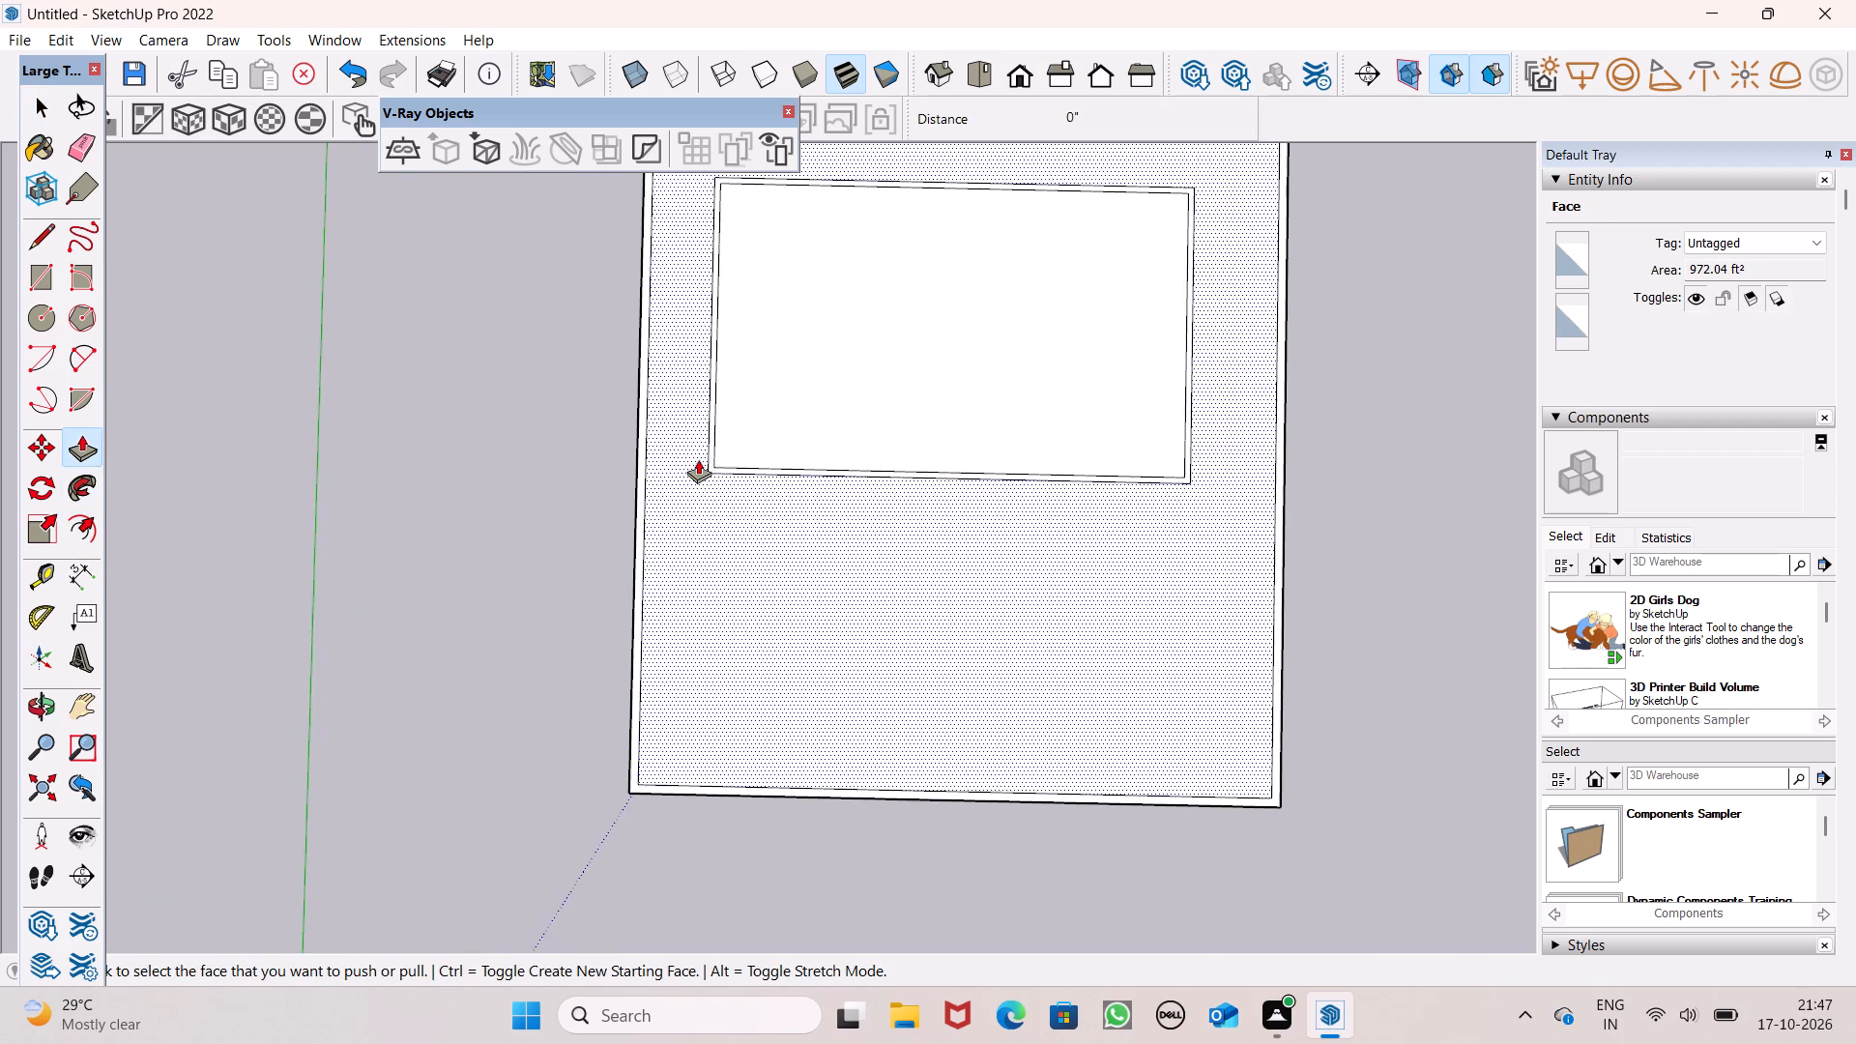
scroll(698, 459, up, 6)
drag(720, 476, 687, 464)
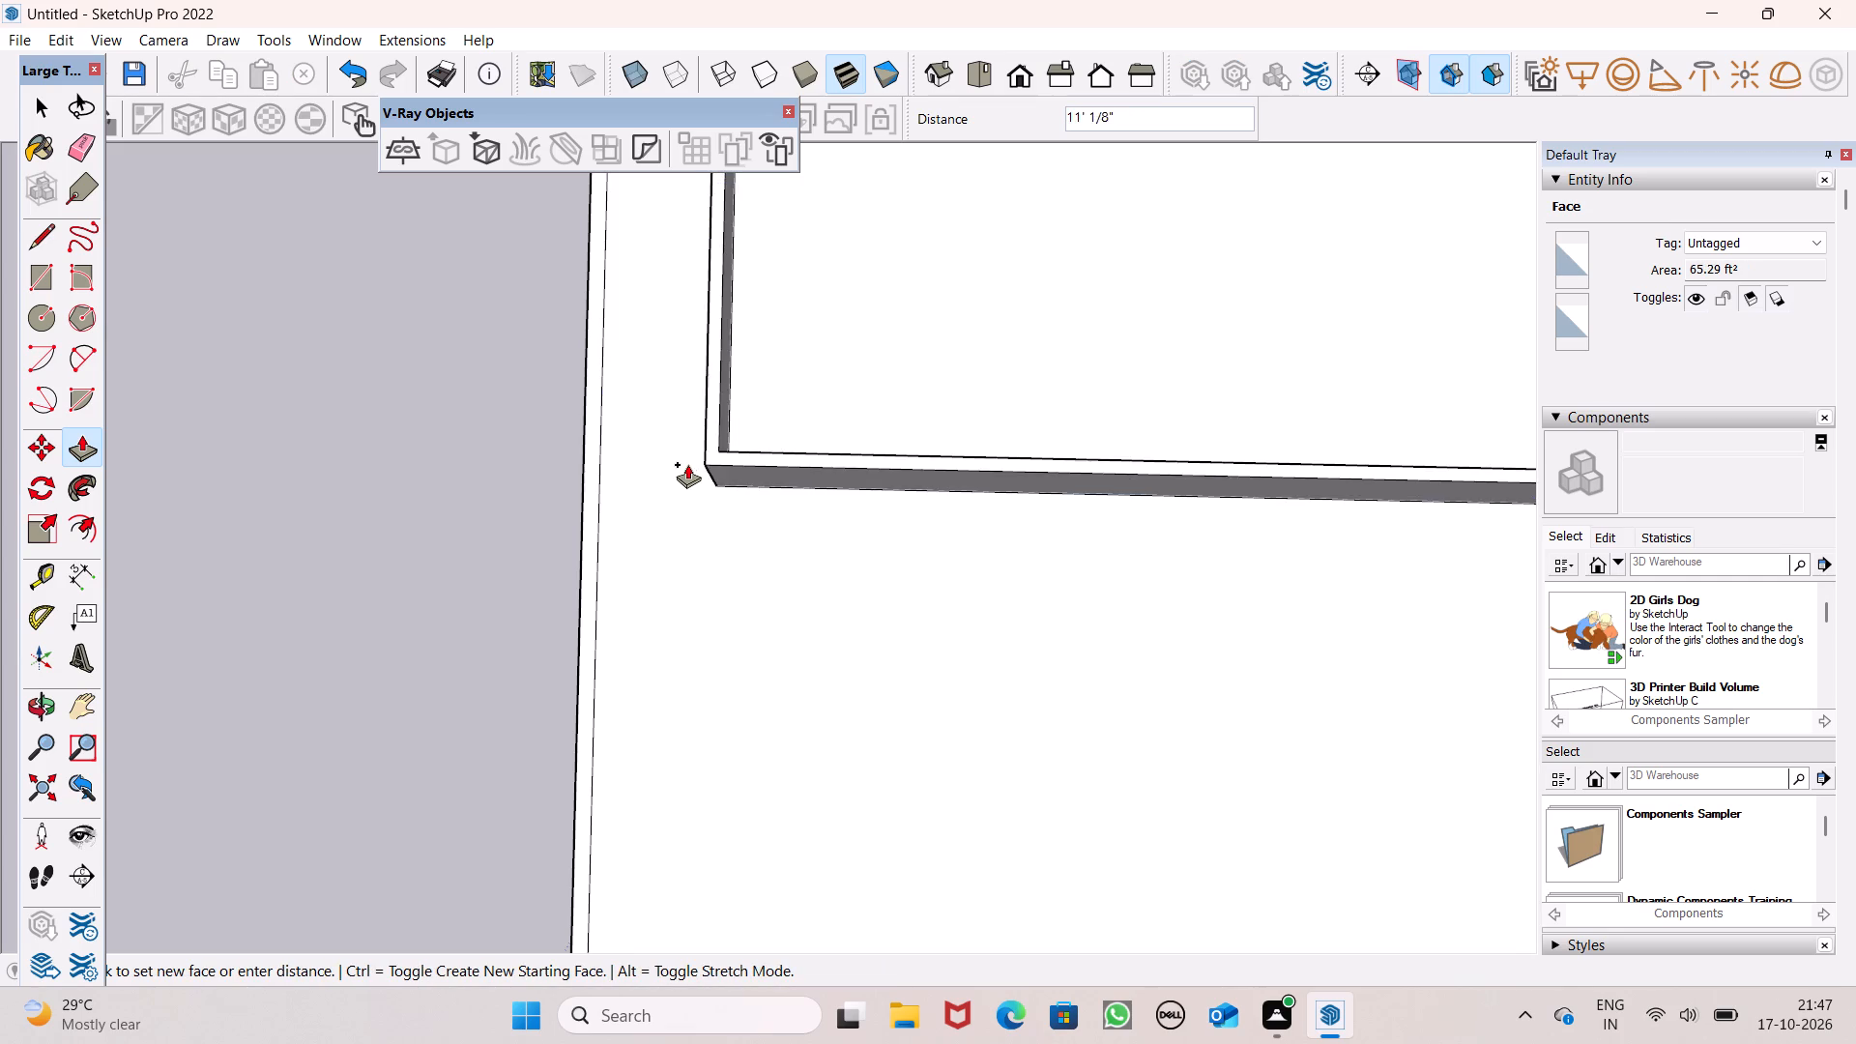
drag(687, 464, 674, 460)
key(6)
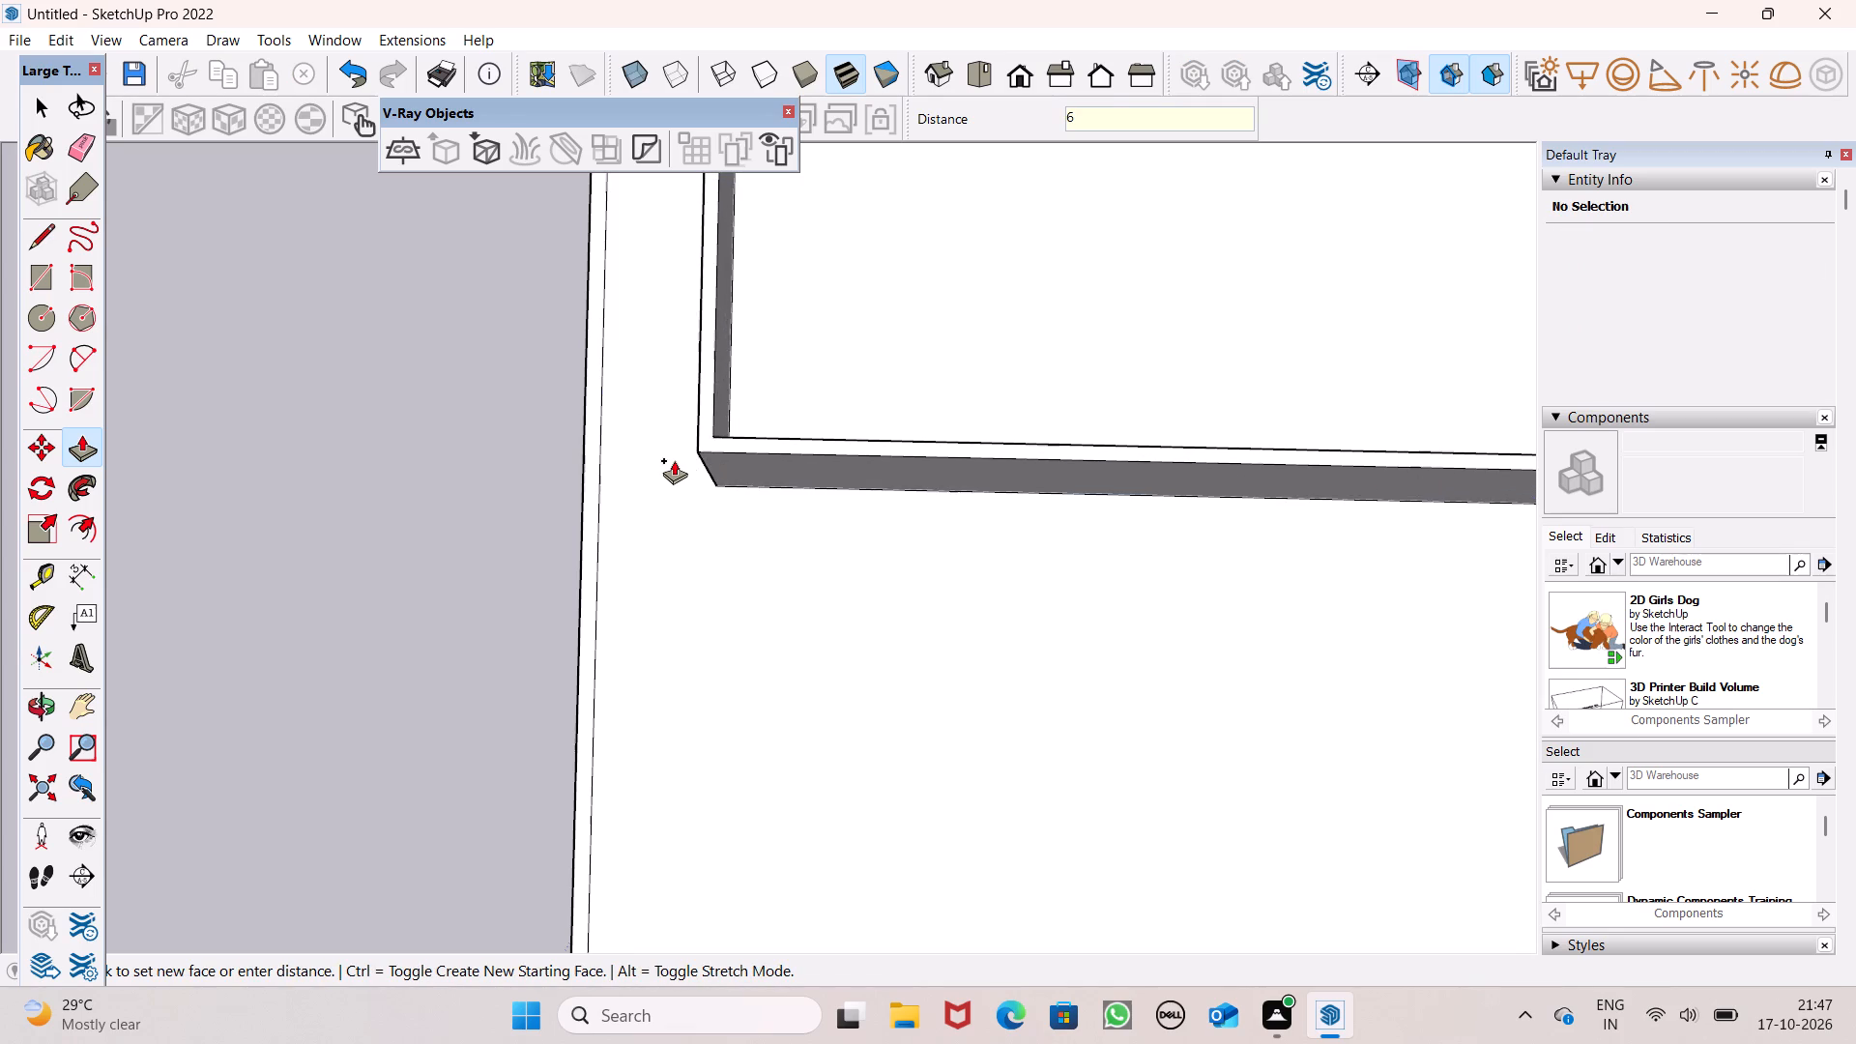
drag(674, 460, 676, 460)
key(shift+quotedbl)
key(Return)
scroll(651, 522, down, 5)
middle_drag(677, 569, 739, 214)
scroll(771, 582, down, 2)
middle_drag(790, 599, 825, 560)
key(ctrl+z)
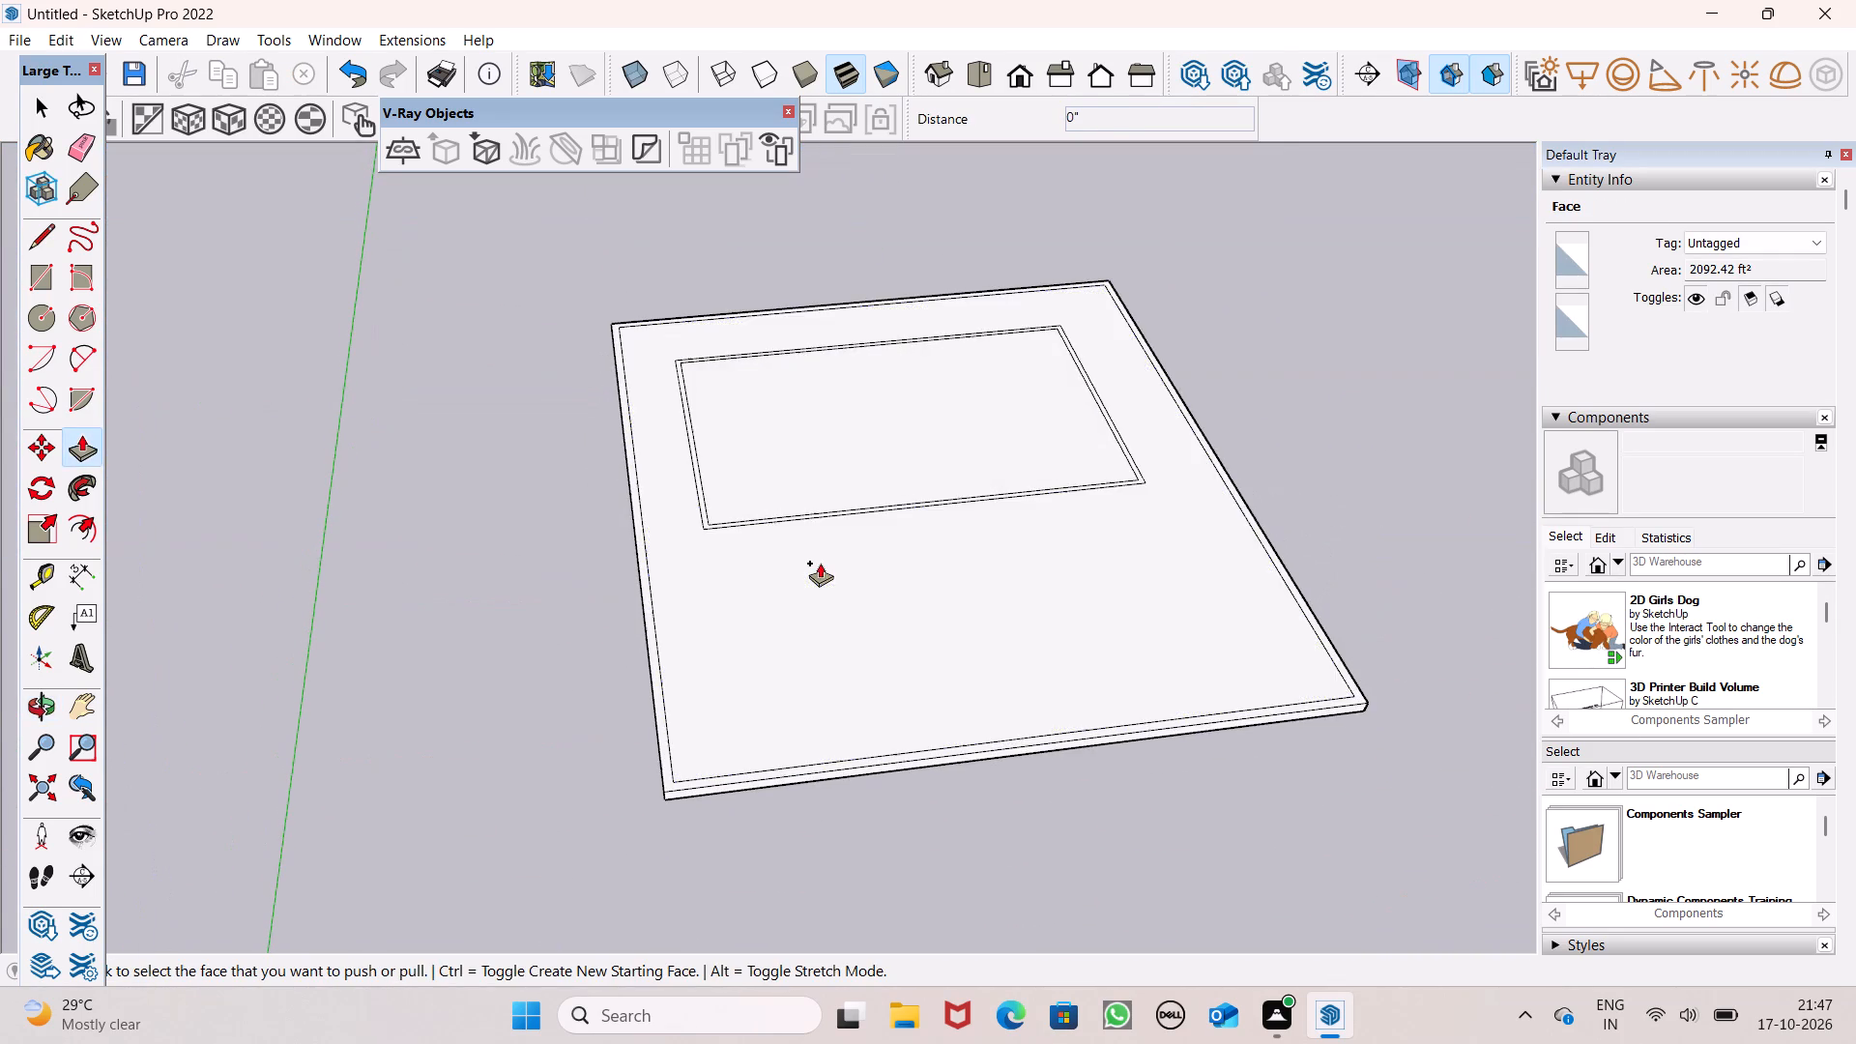
Push/Pull the 6" wide strip up 10' to raise the building's walls.
middle_drag(807, 595, 736, 735)
scroll(729, 542, up, 7)
drag(679, 530, 664, 501)
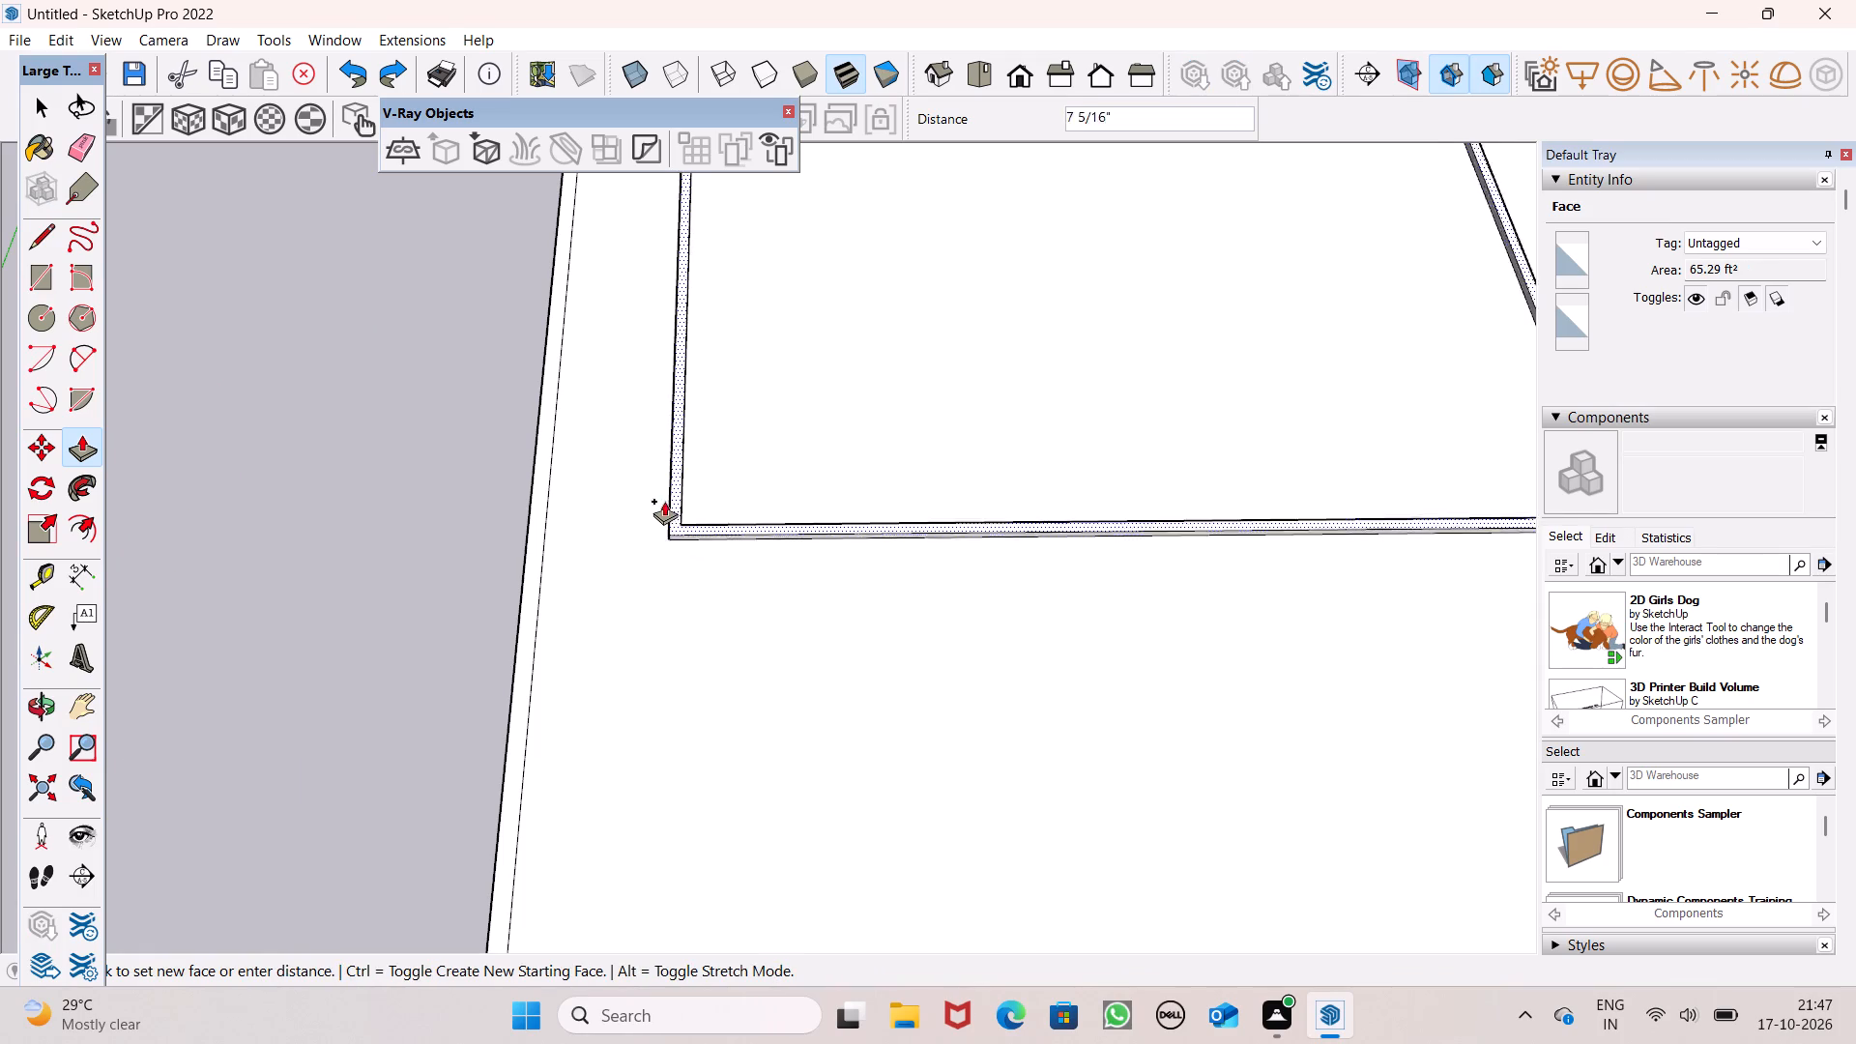
drag(664, 501, 650, 443)
text(10')
key(Return)
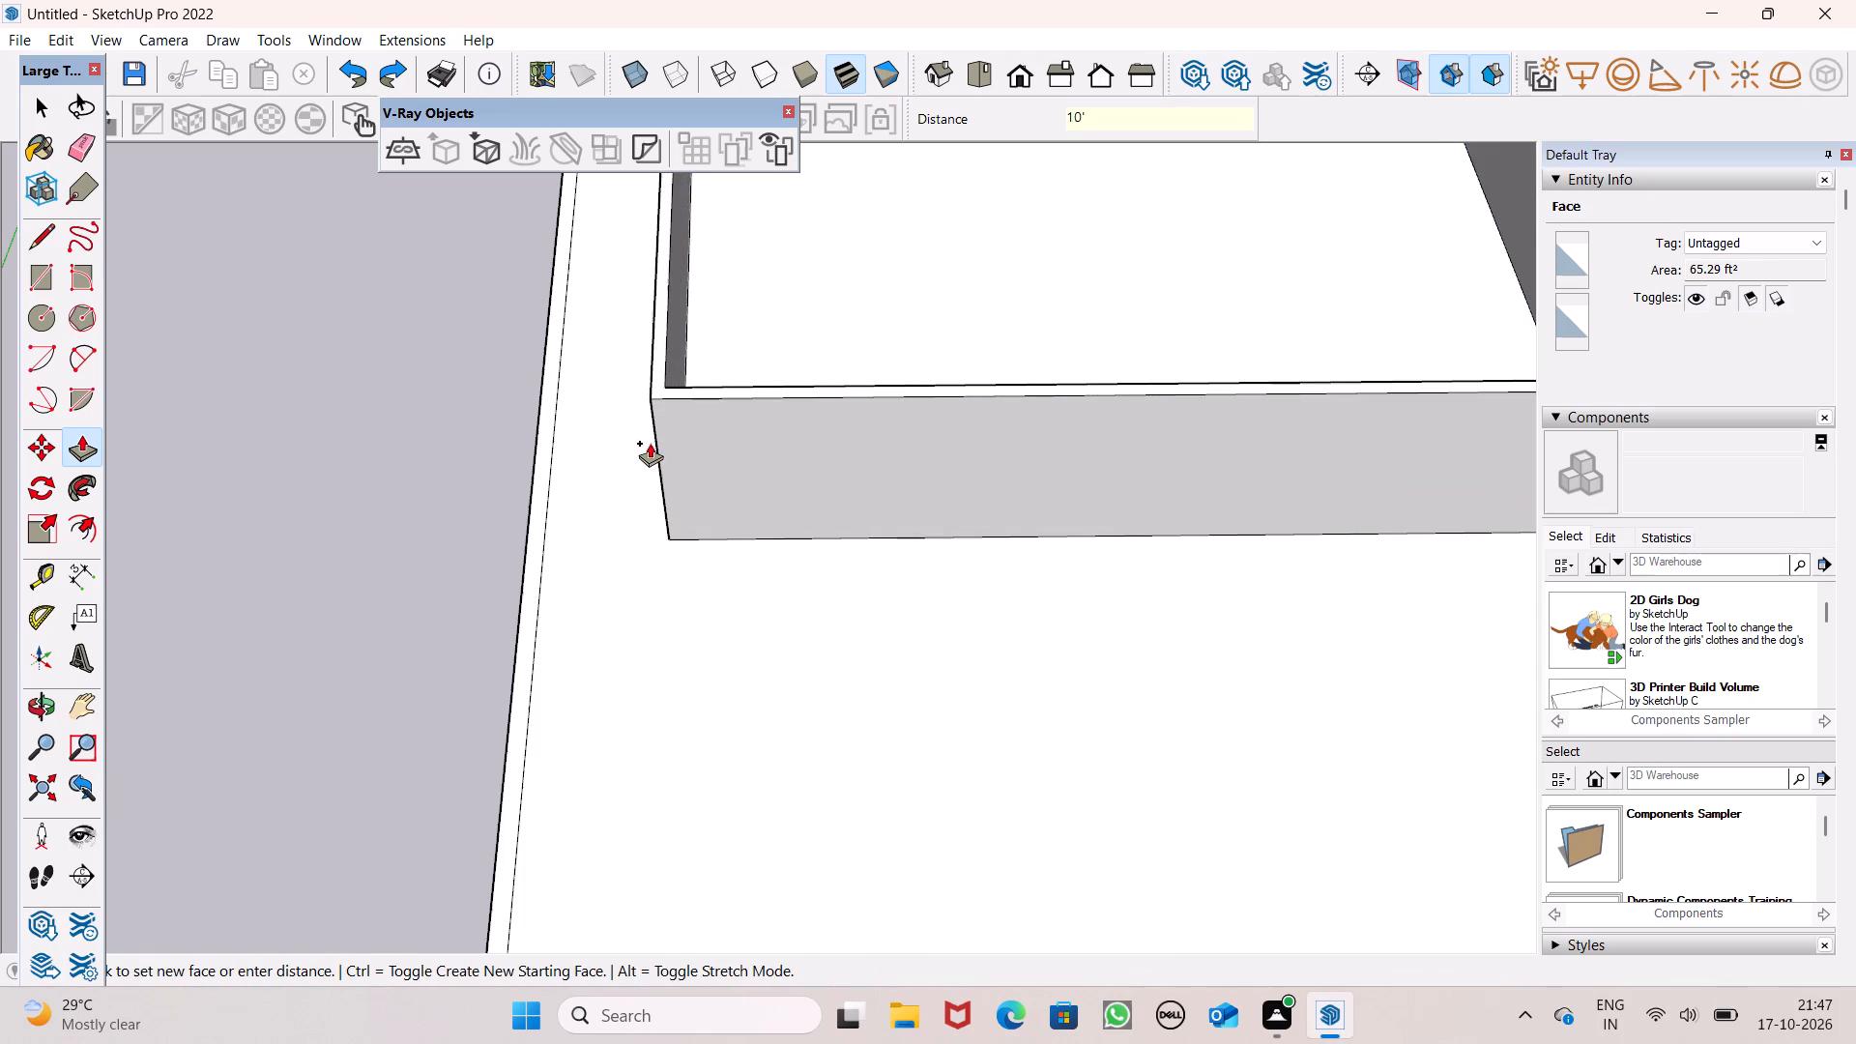
scroll(636, 512, down, 5)
middle_drag(784, 516, 784, 415)
scroll(852, 428, down, 2)
scroll(866, 458, up, 1)
middle_drag(866, 457, 874, 375)
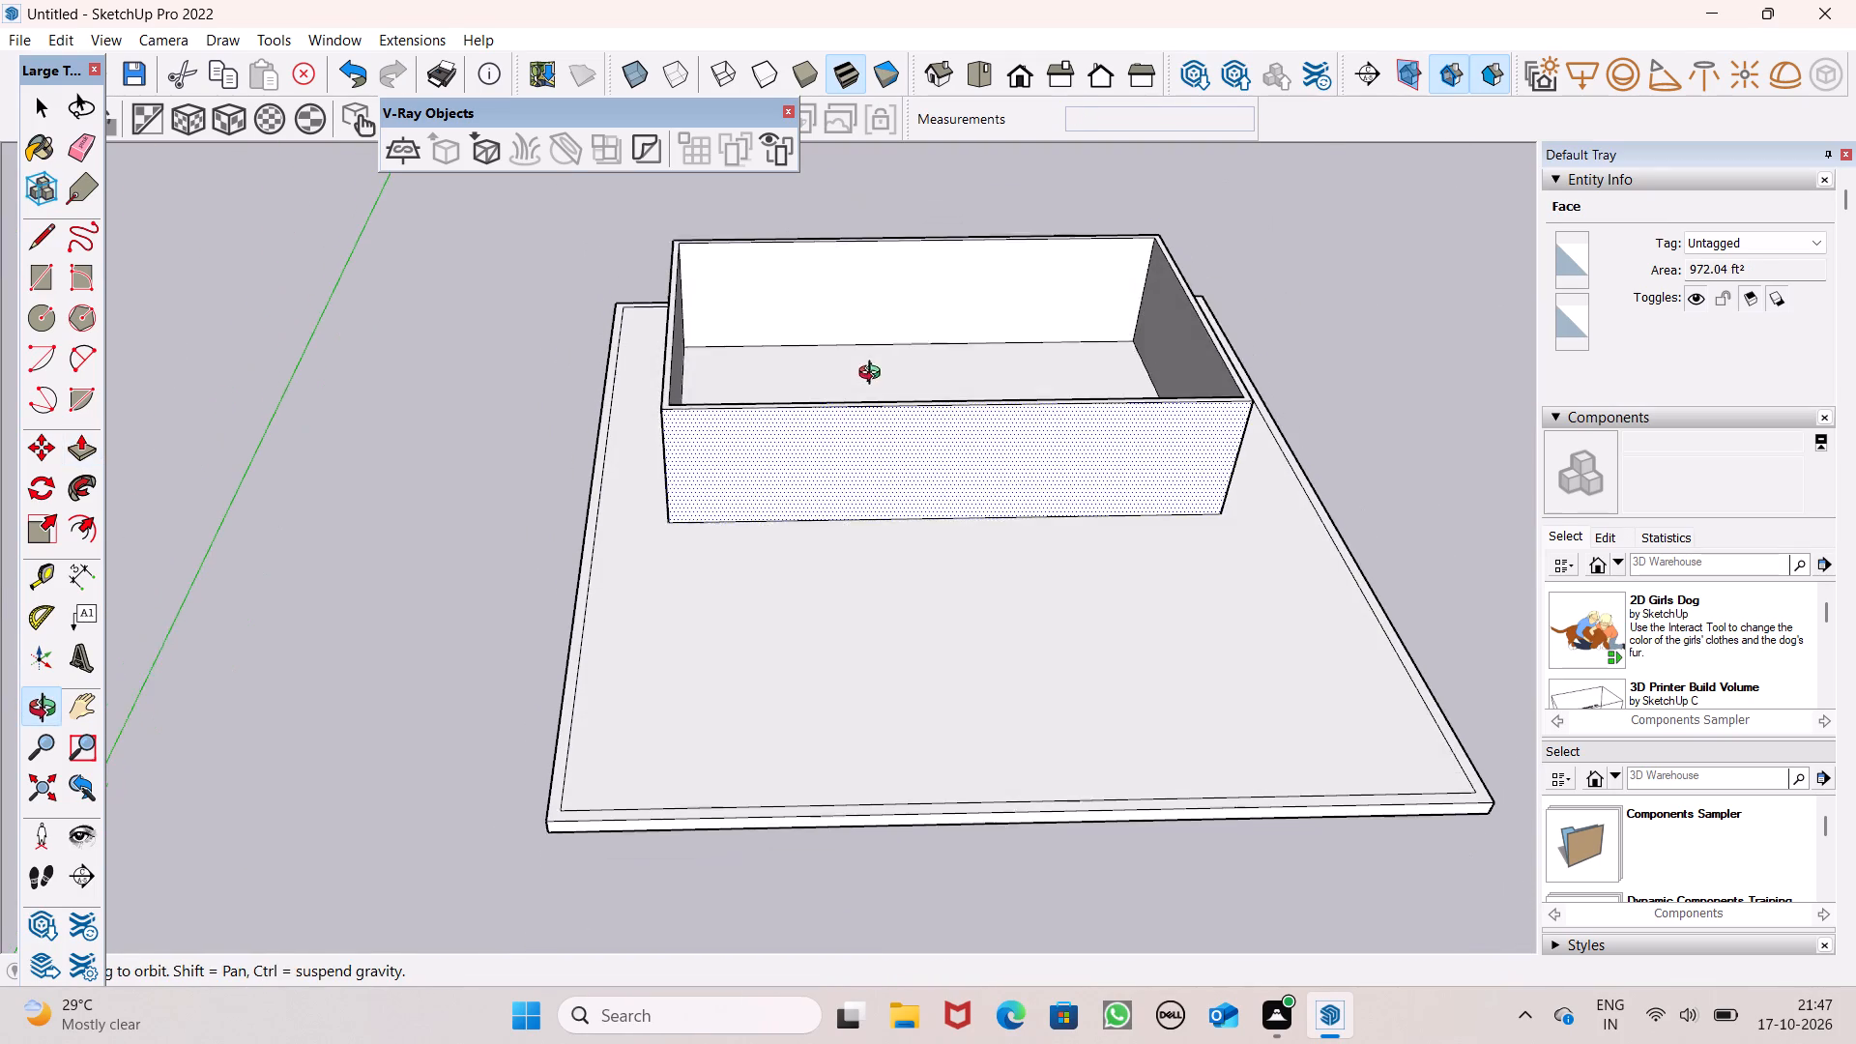
middle_drag(874, 375, 876, 368)
key(space)
Draw a short line along the top edge of the wall facing the green axis to close the open top with a roof face.
scroll(819, 393, up, 2)
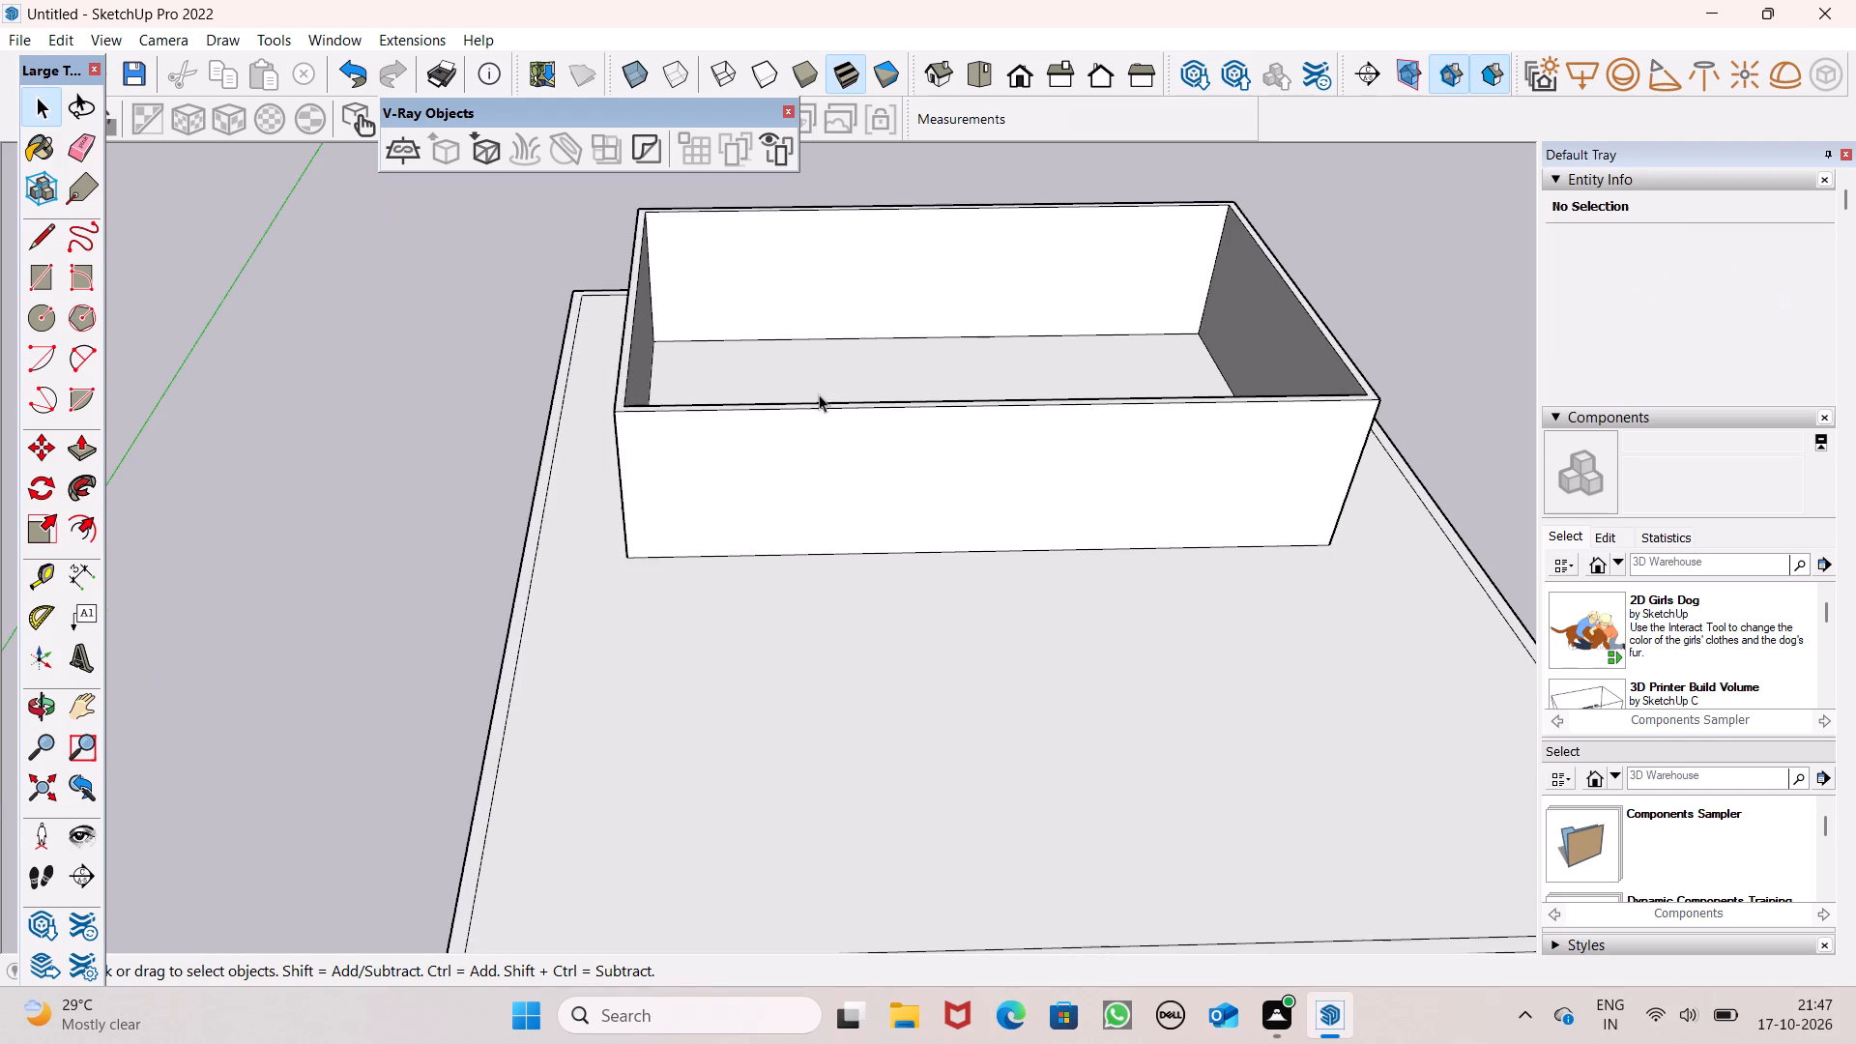
middle_drag(846, 439, 843, 636)
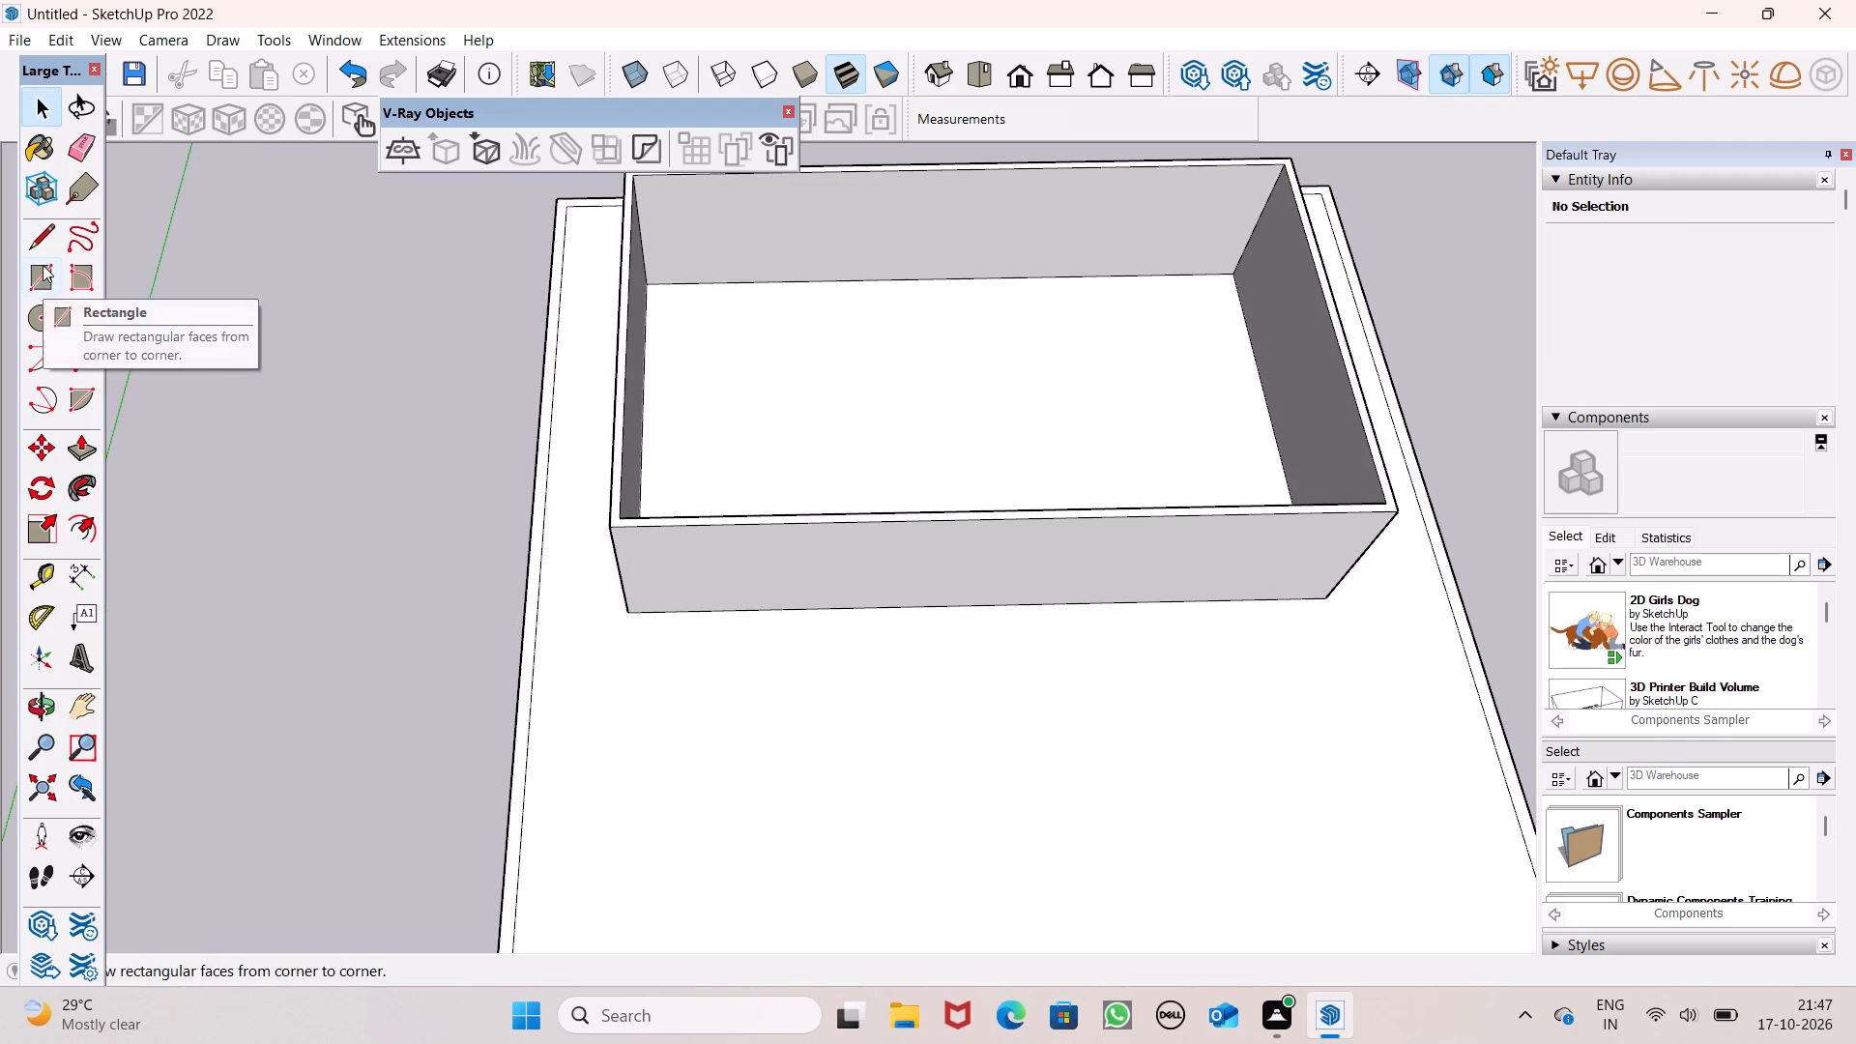
click(47, 238)
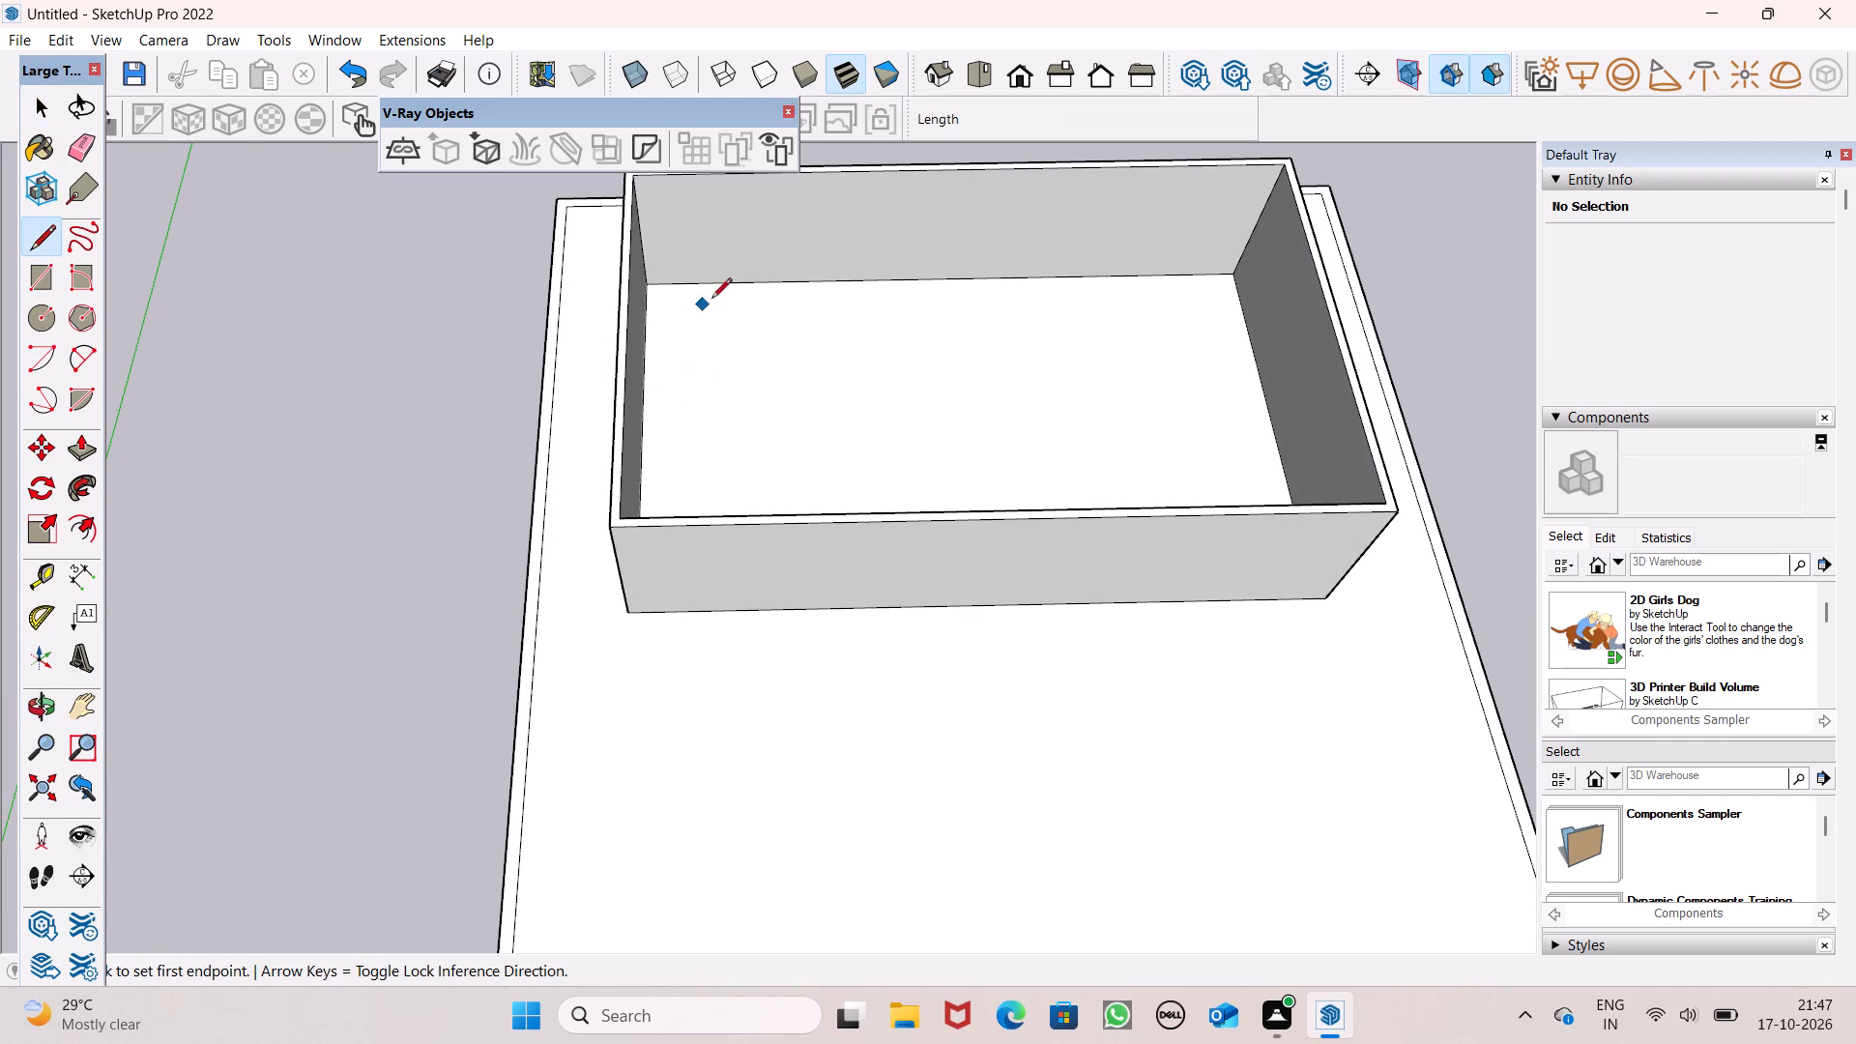
click(632, 313)
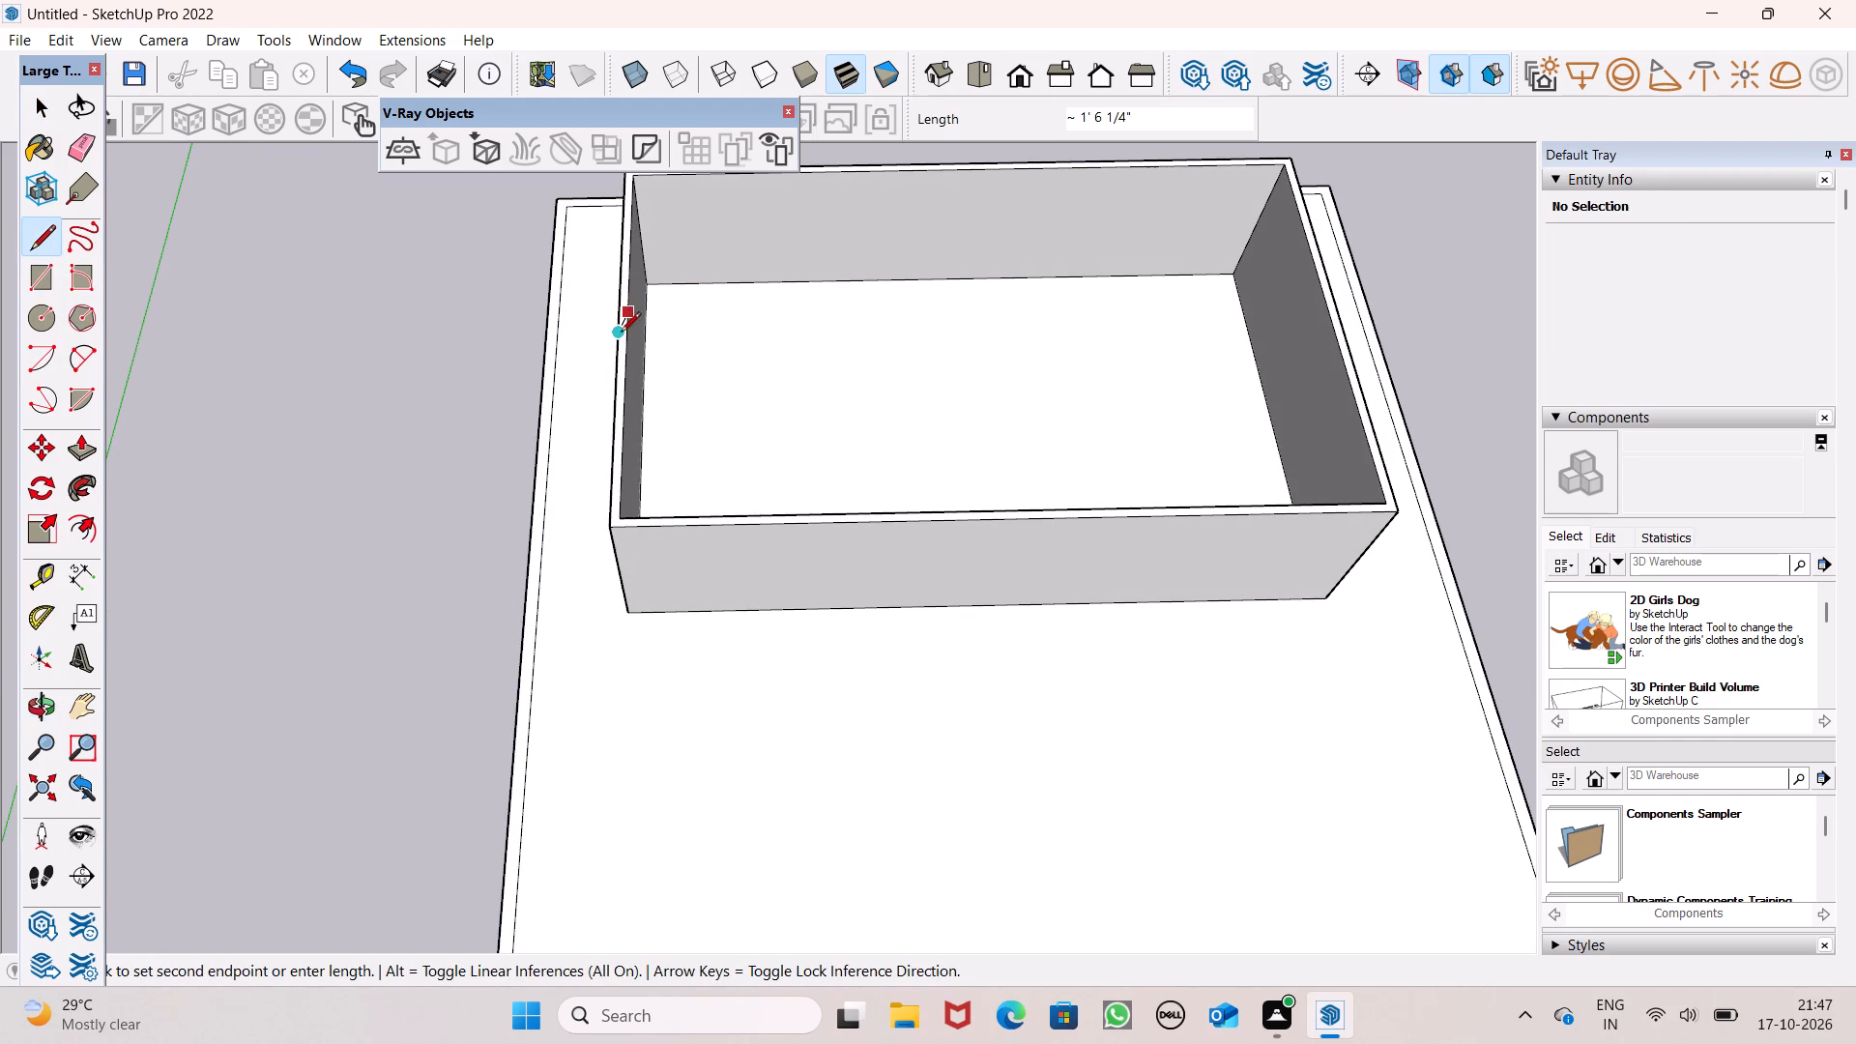
click(623, 353)
scroll(610, 466, down, 3)
key(space)
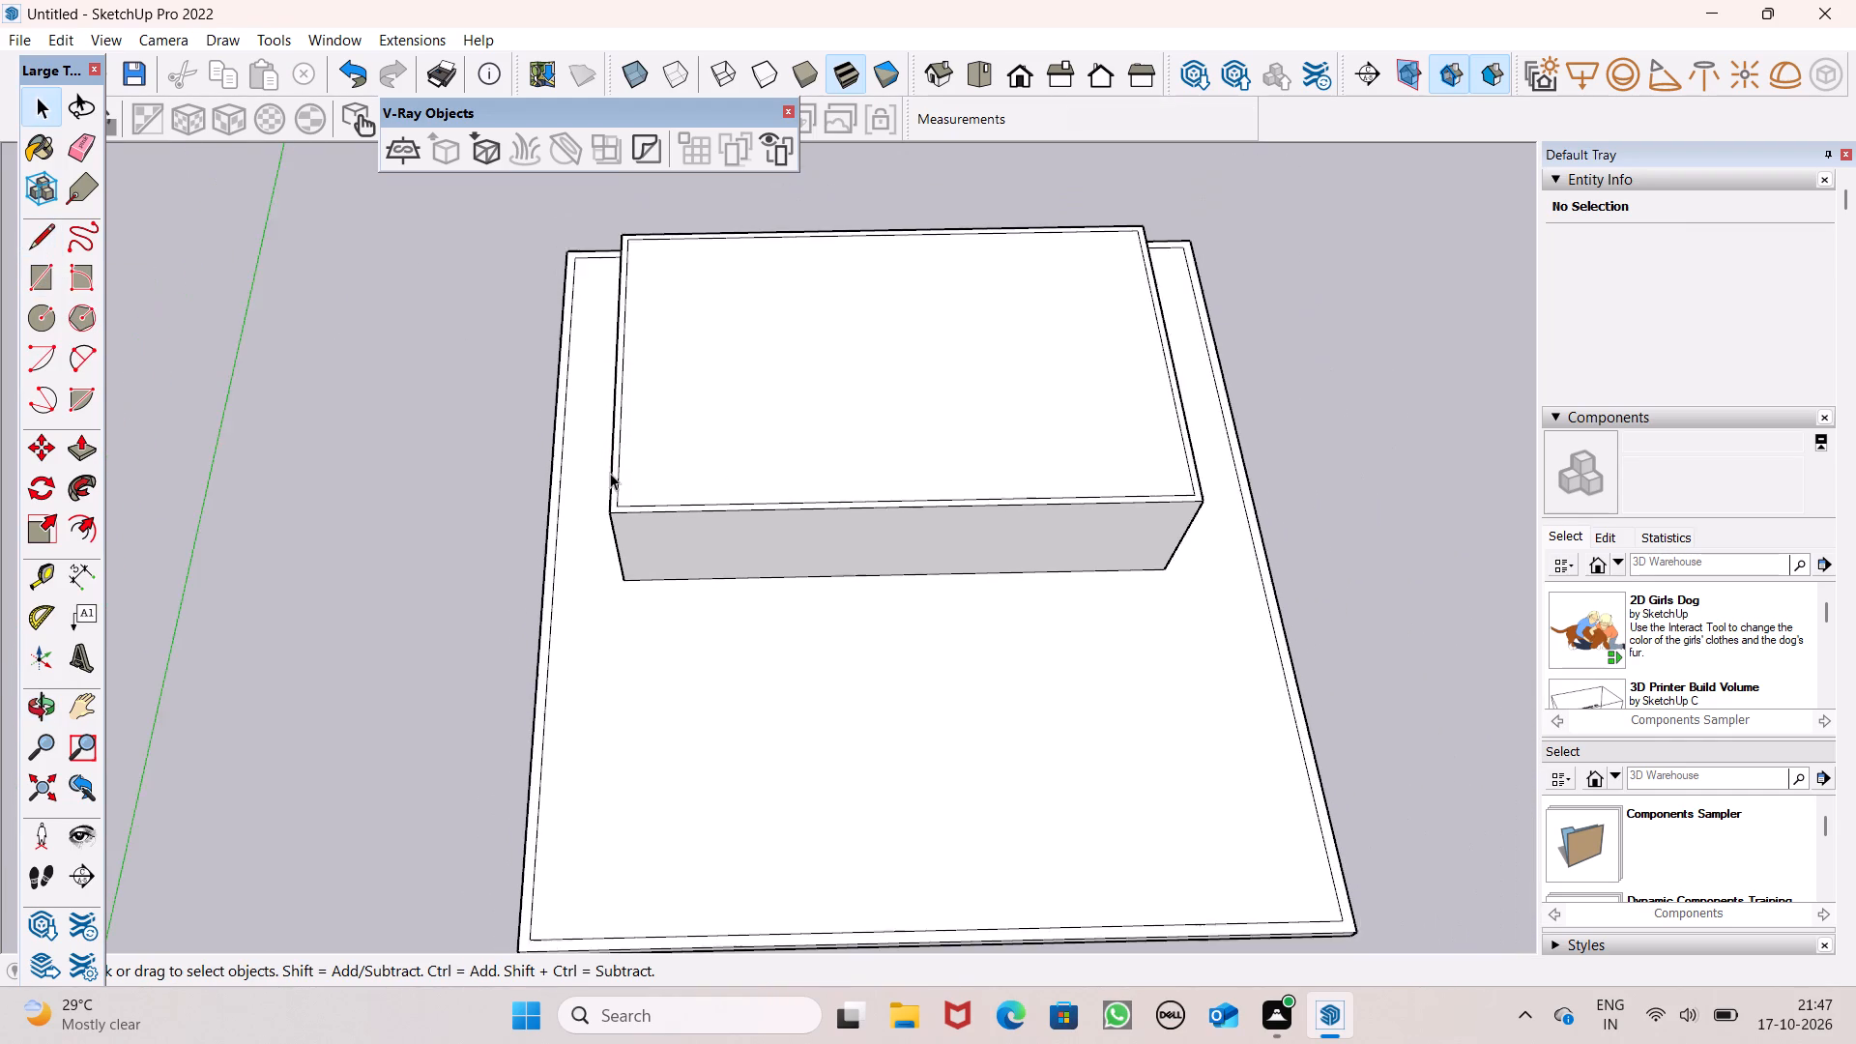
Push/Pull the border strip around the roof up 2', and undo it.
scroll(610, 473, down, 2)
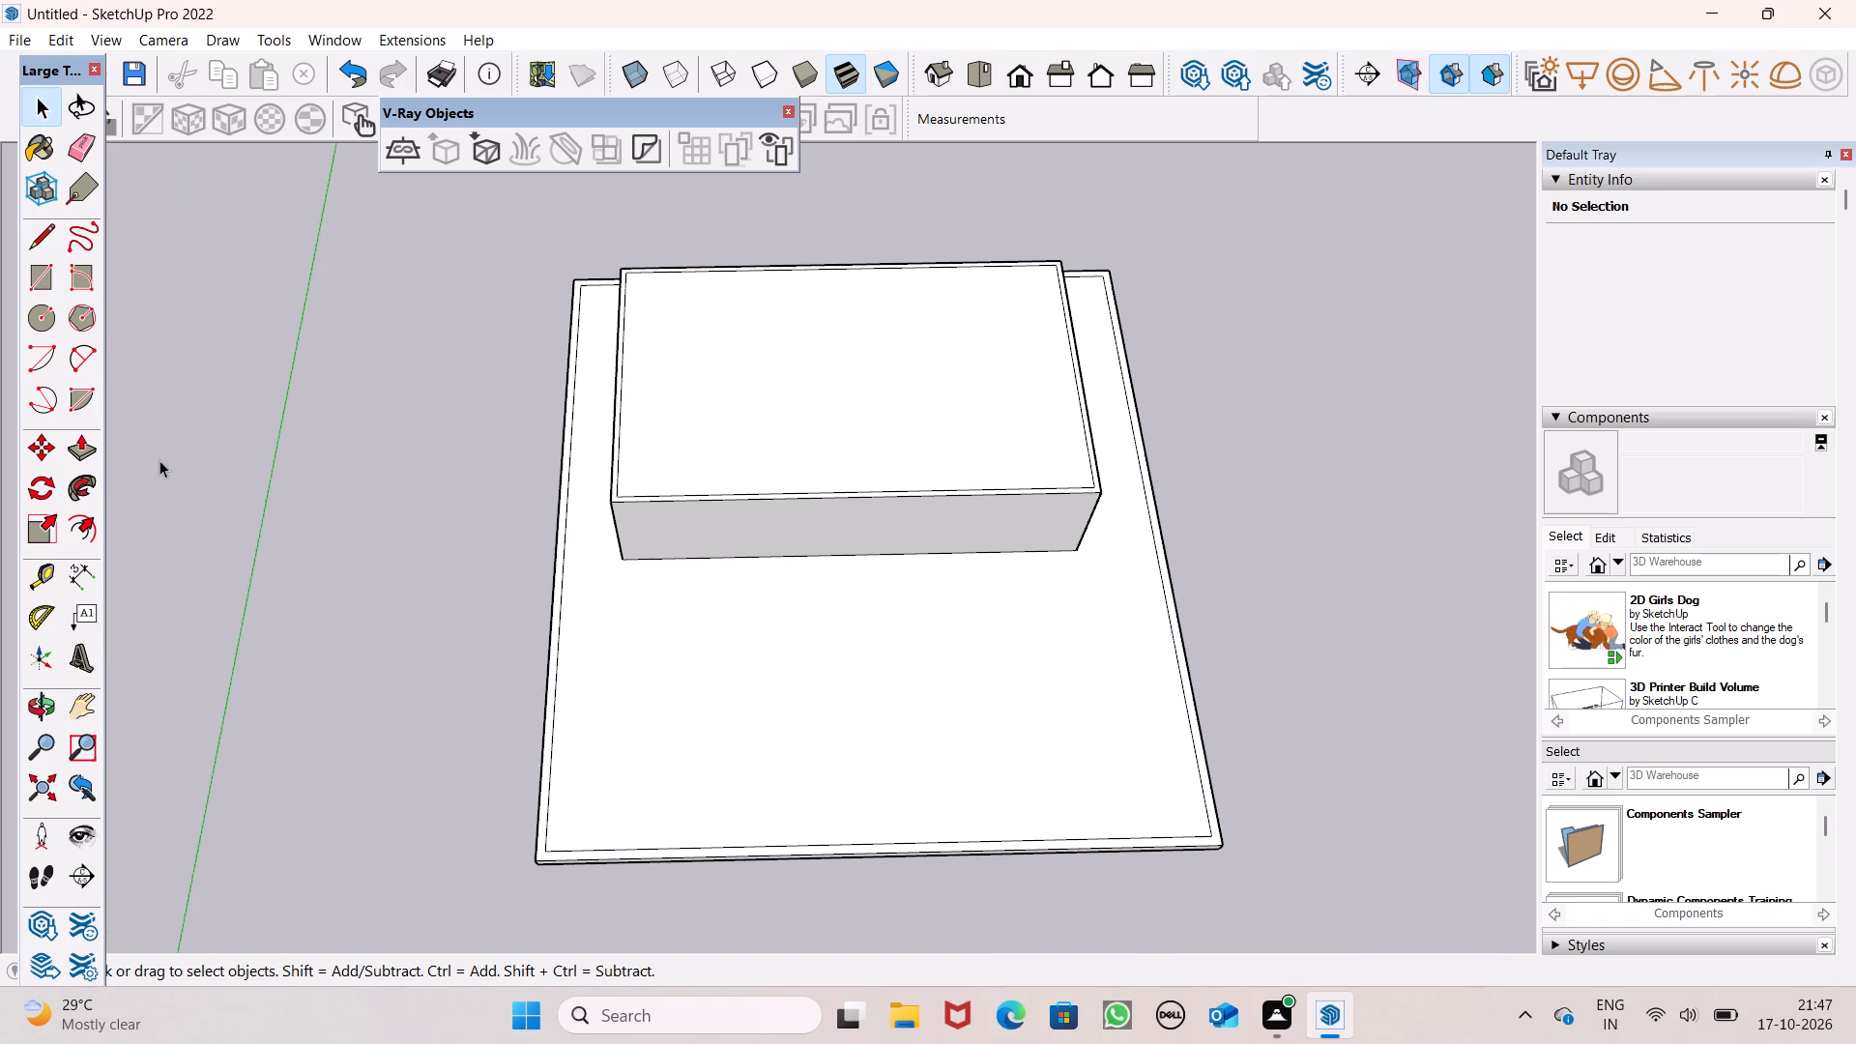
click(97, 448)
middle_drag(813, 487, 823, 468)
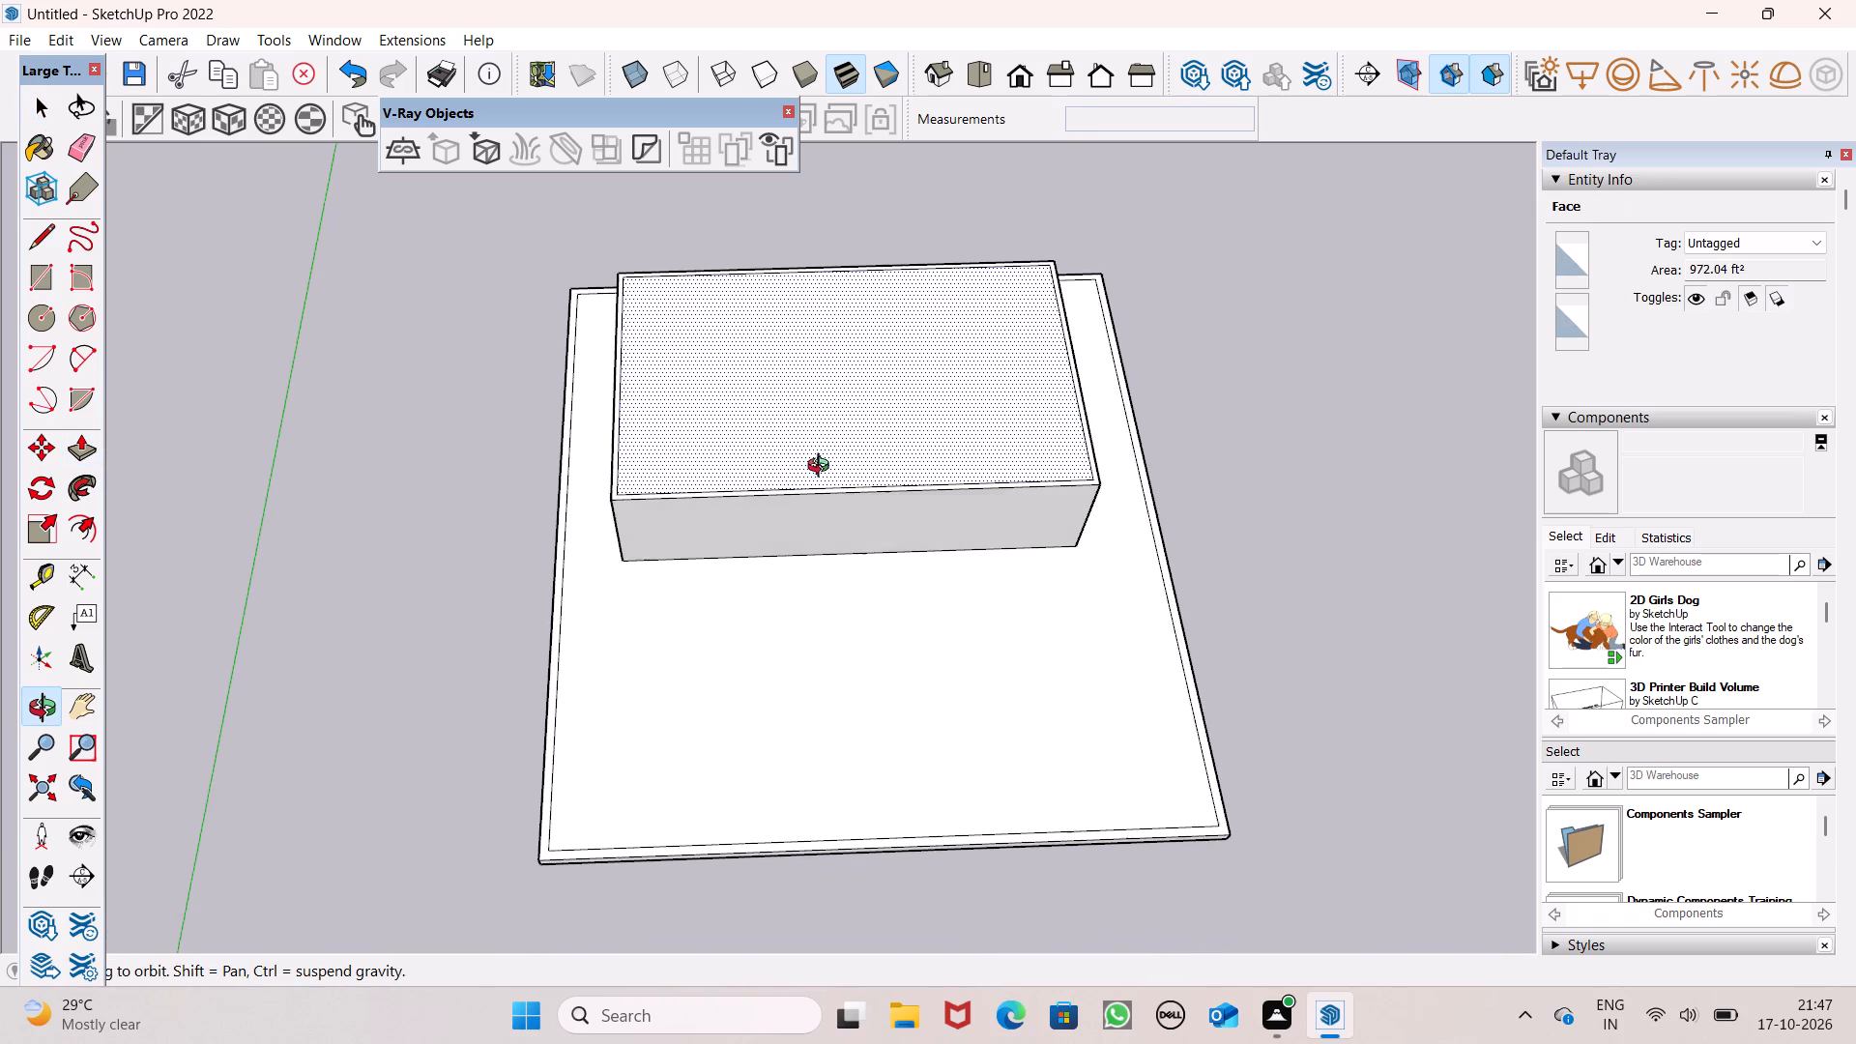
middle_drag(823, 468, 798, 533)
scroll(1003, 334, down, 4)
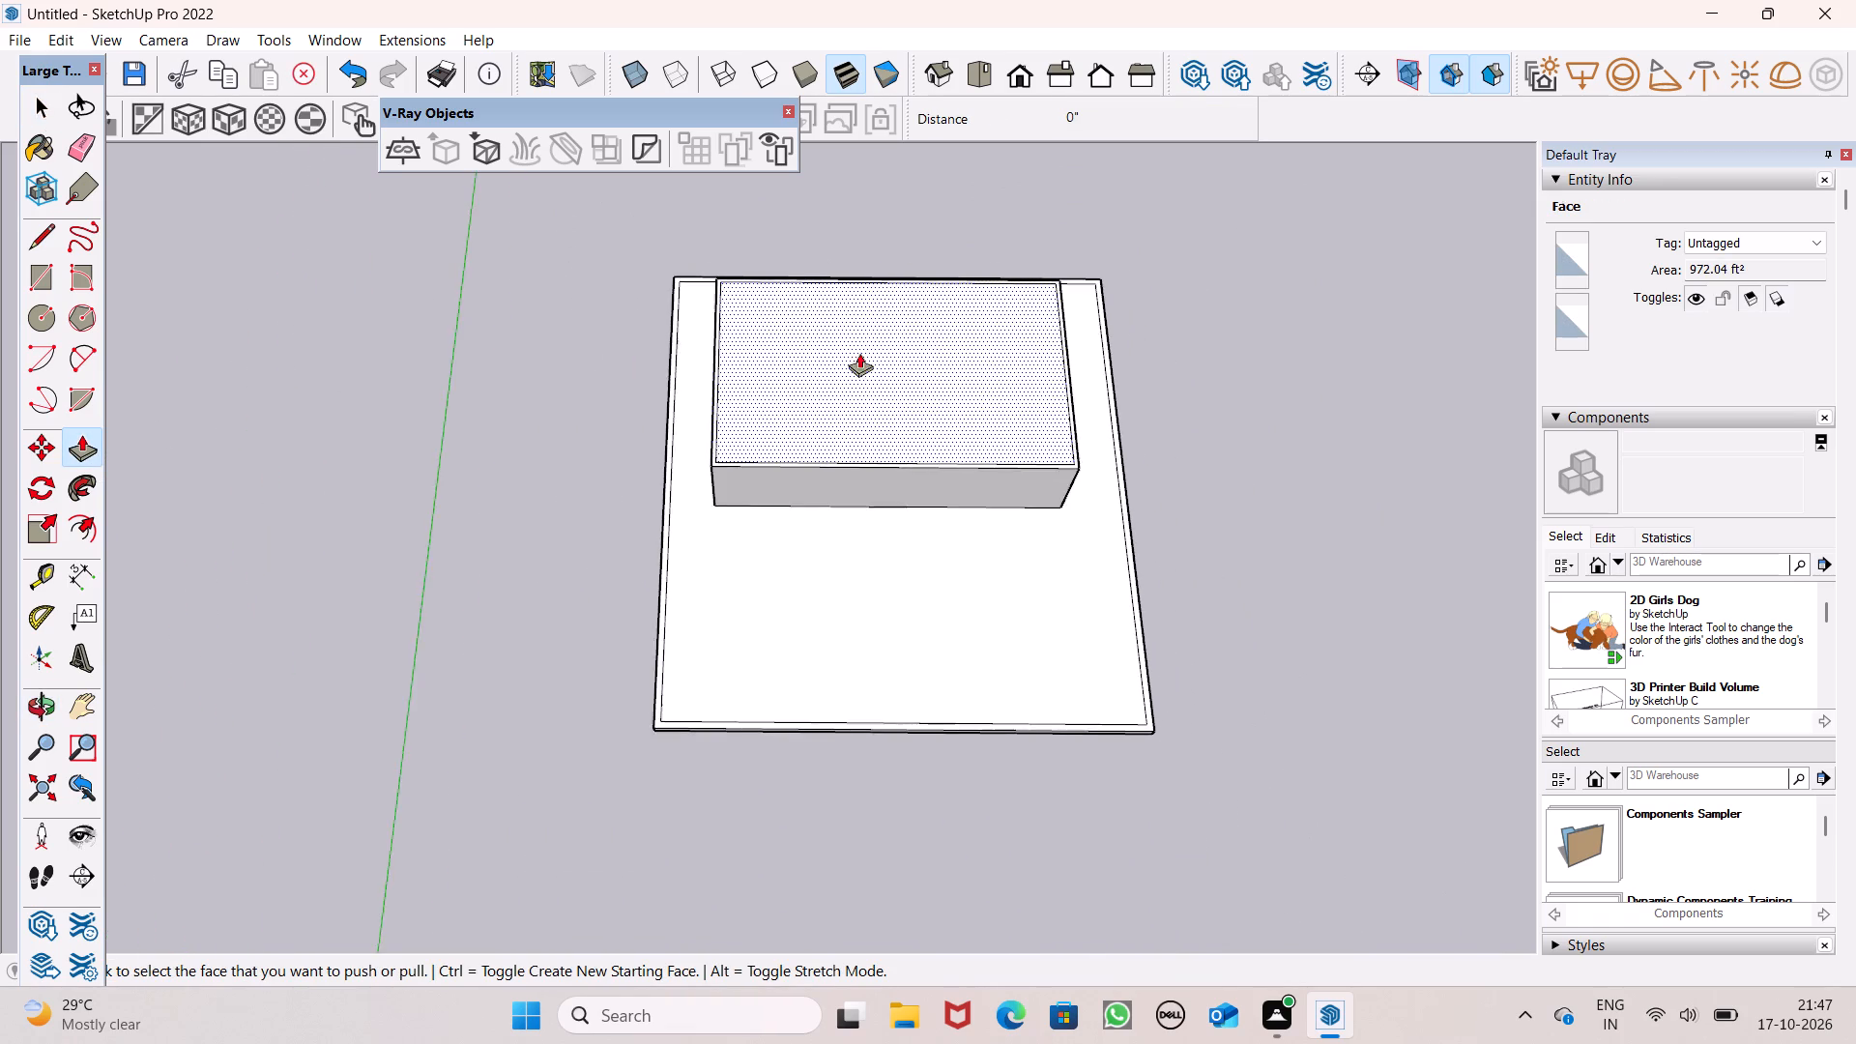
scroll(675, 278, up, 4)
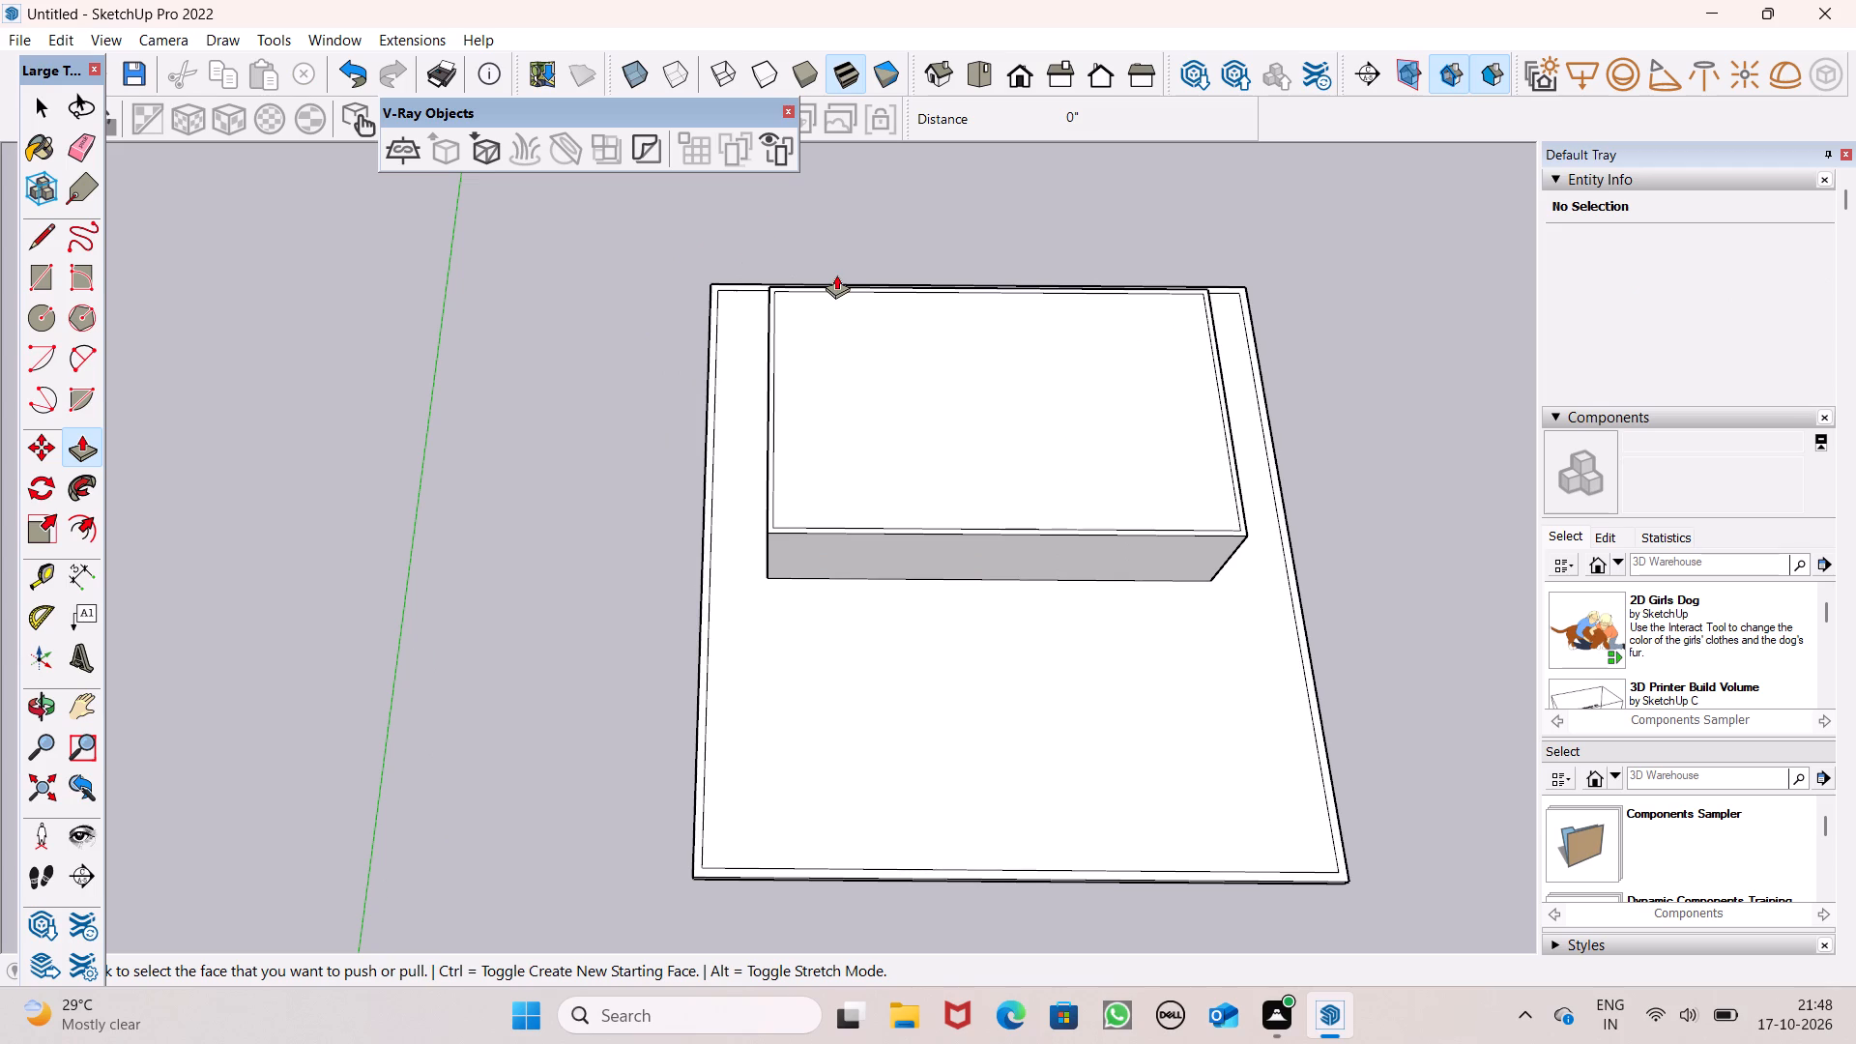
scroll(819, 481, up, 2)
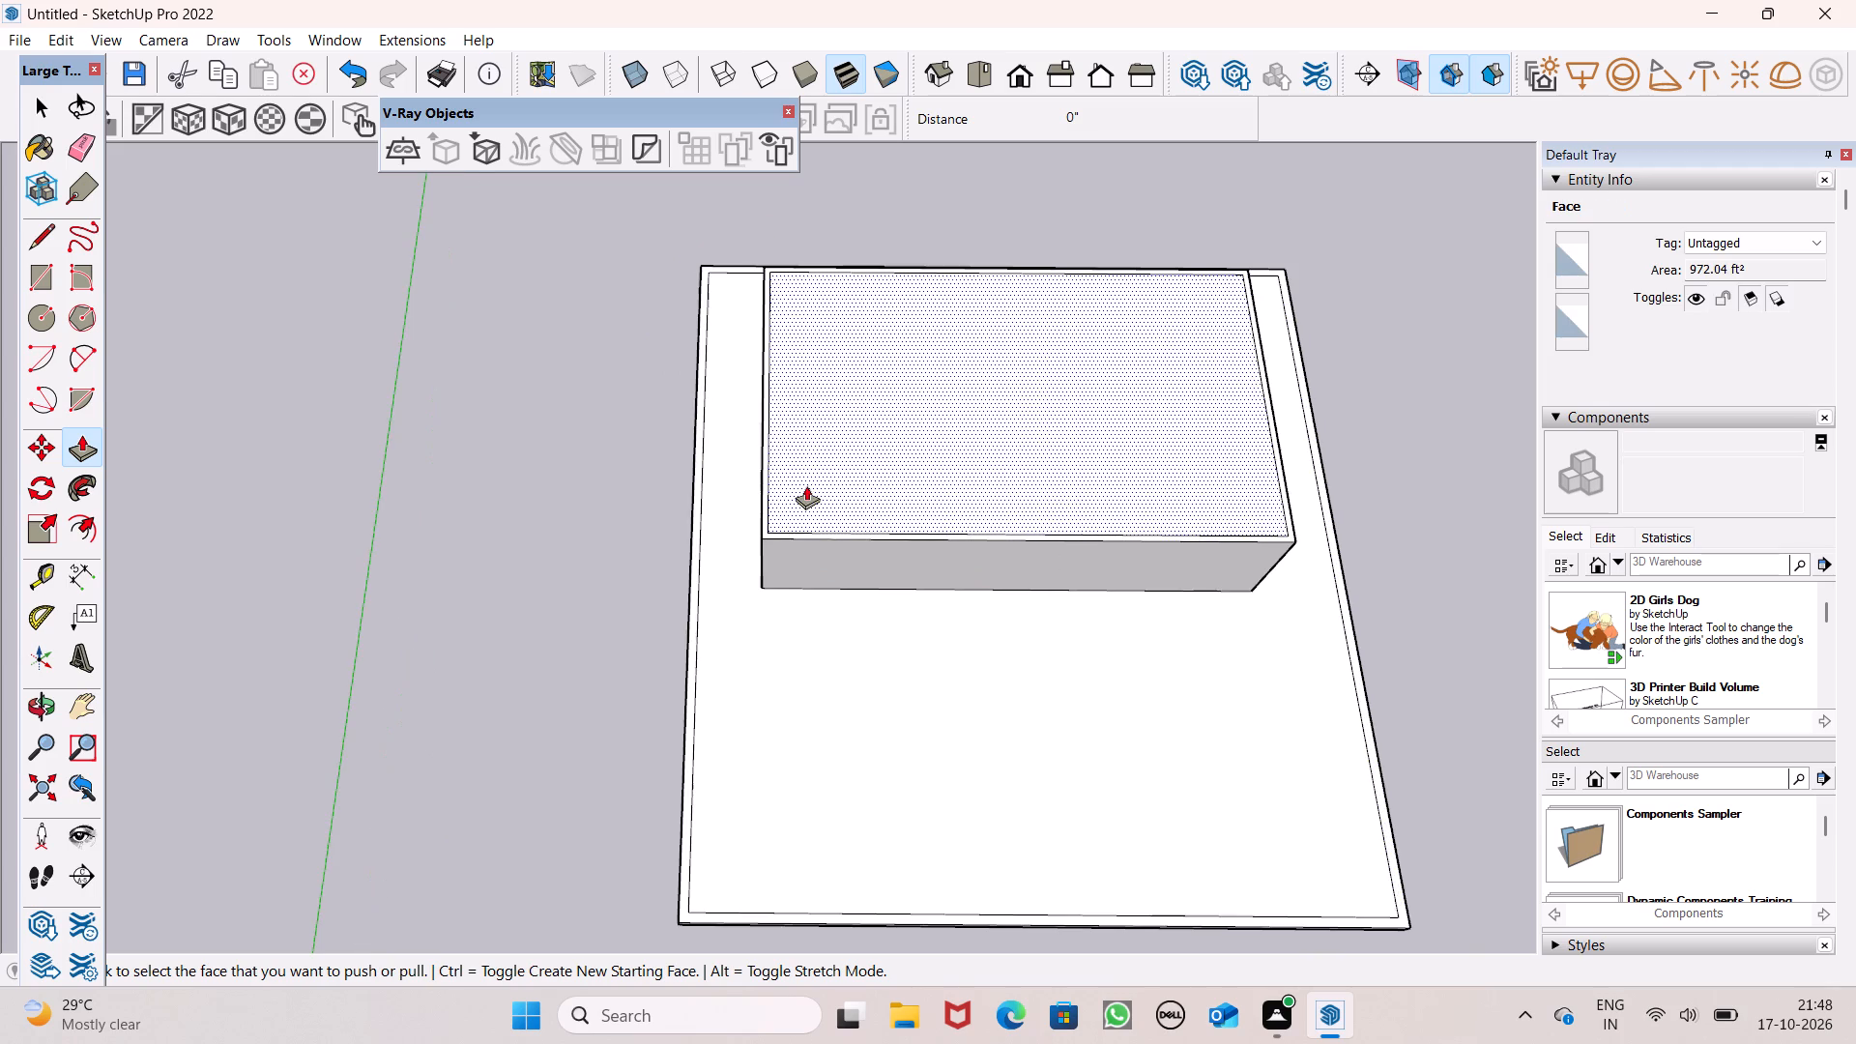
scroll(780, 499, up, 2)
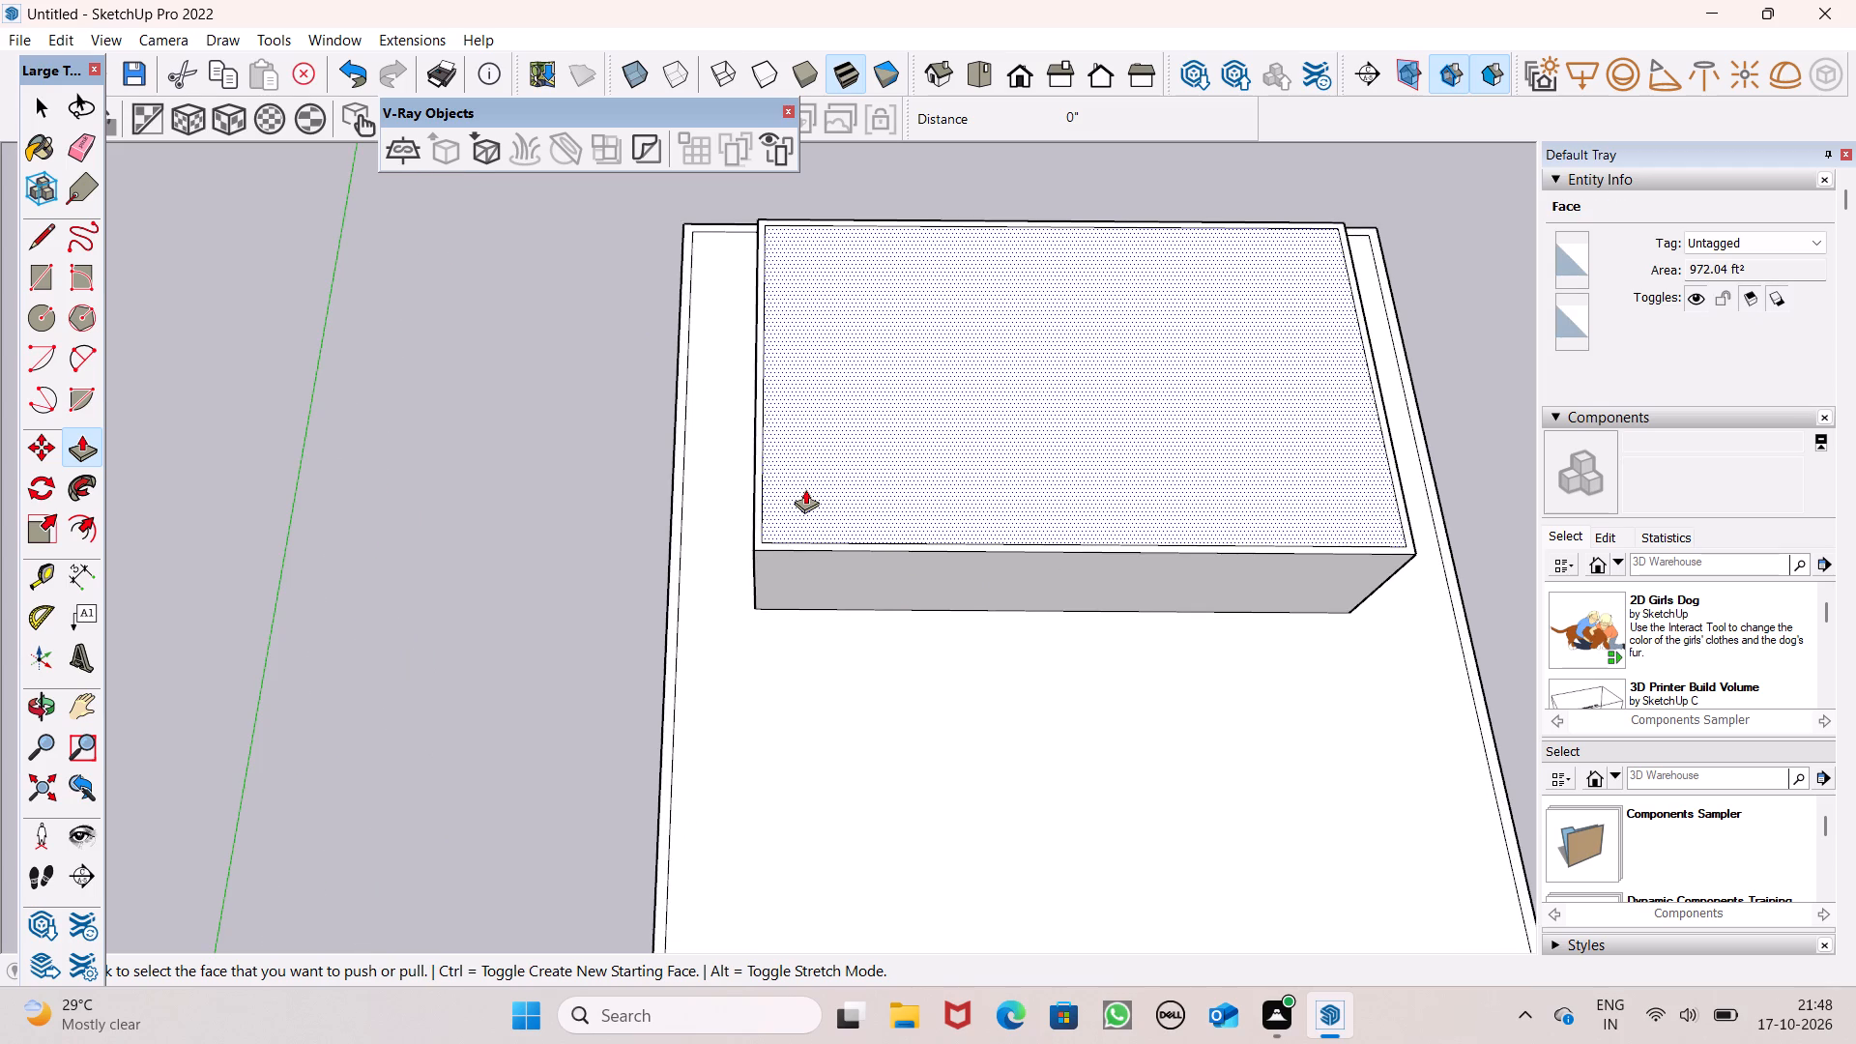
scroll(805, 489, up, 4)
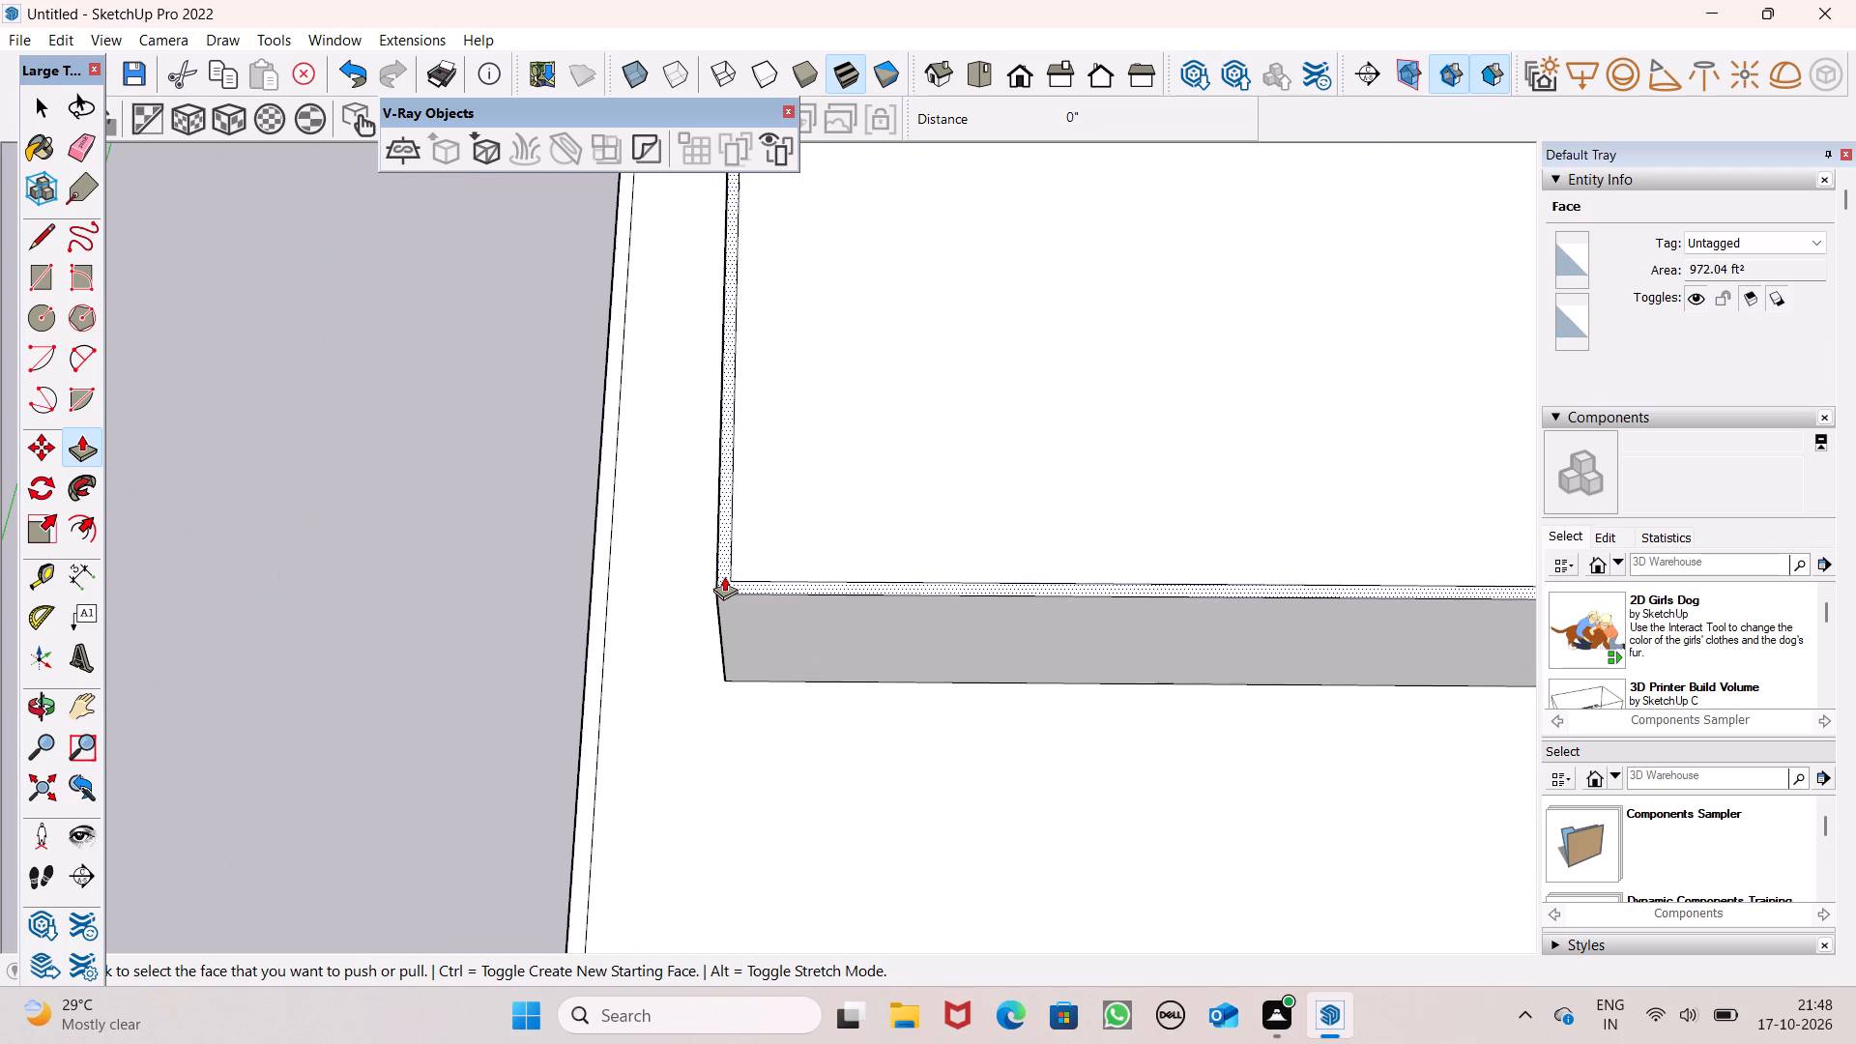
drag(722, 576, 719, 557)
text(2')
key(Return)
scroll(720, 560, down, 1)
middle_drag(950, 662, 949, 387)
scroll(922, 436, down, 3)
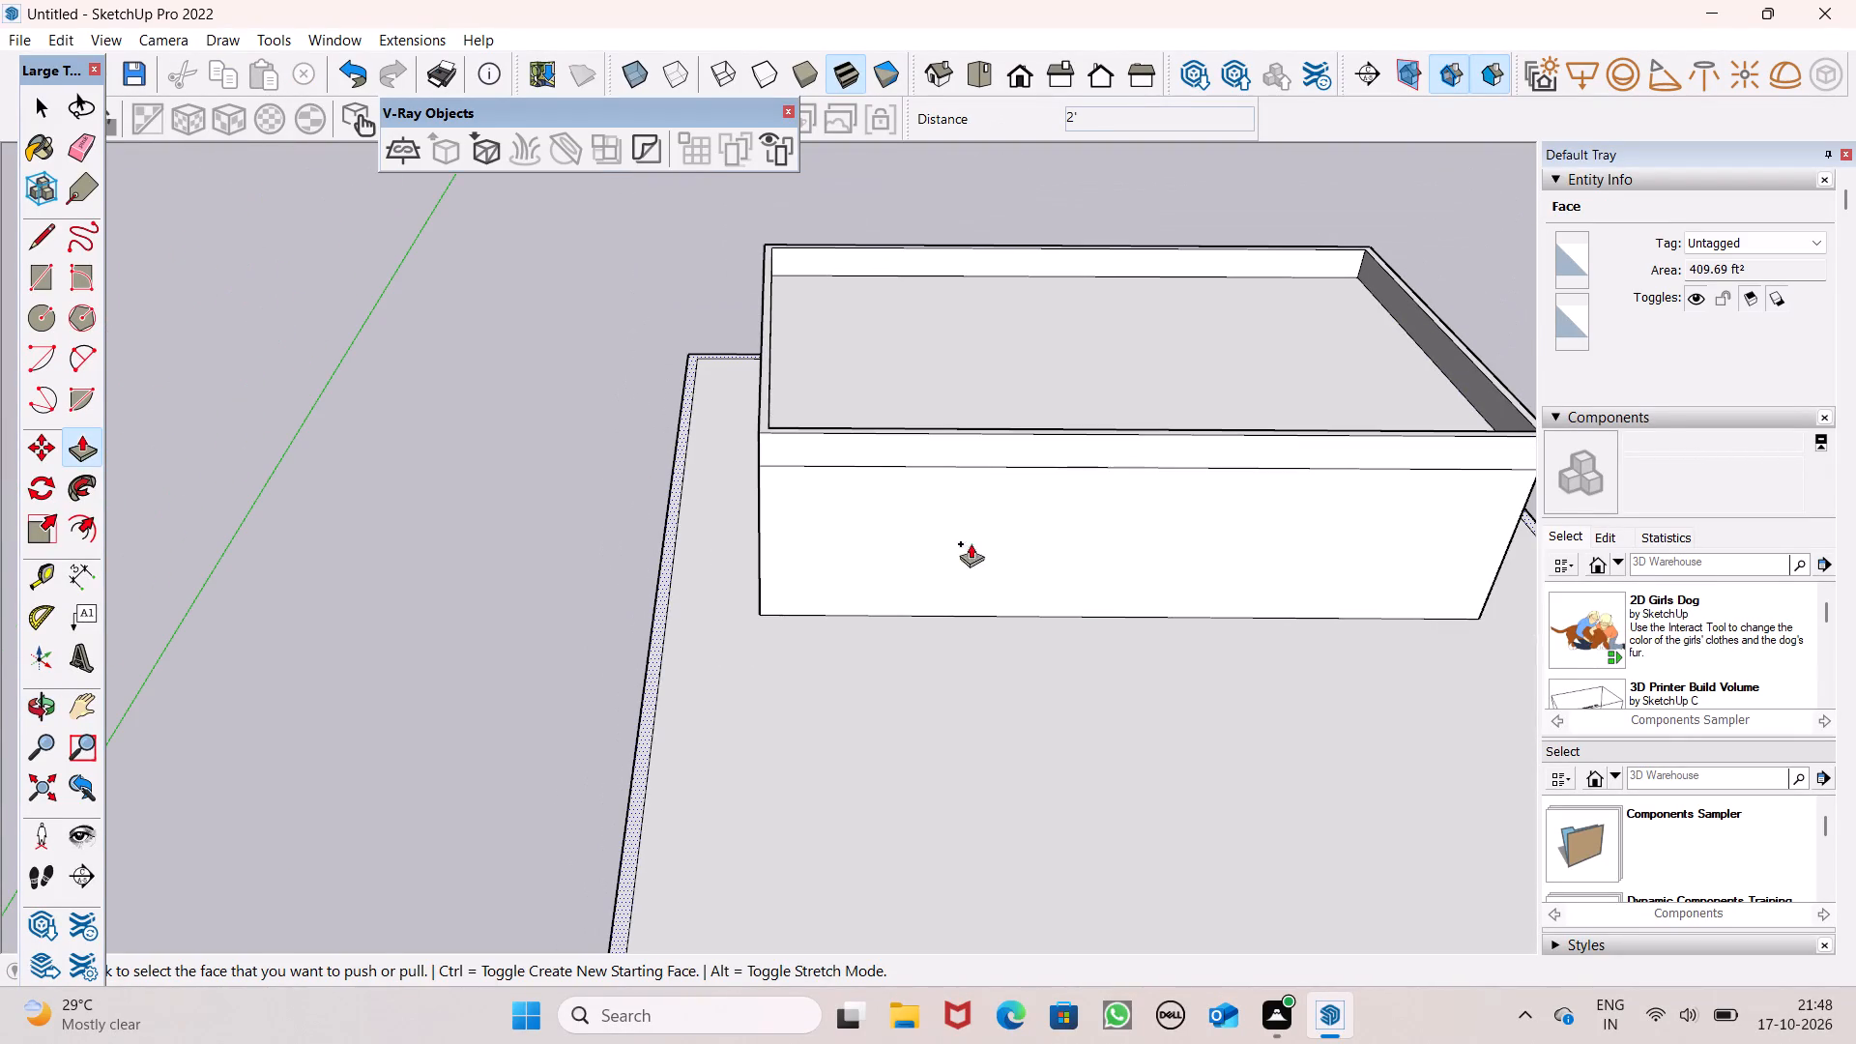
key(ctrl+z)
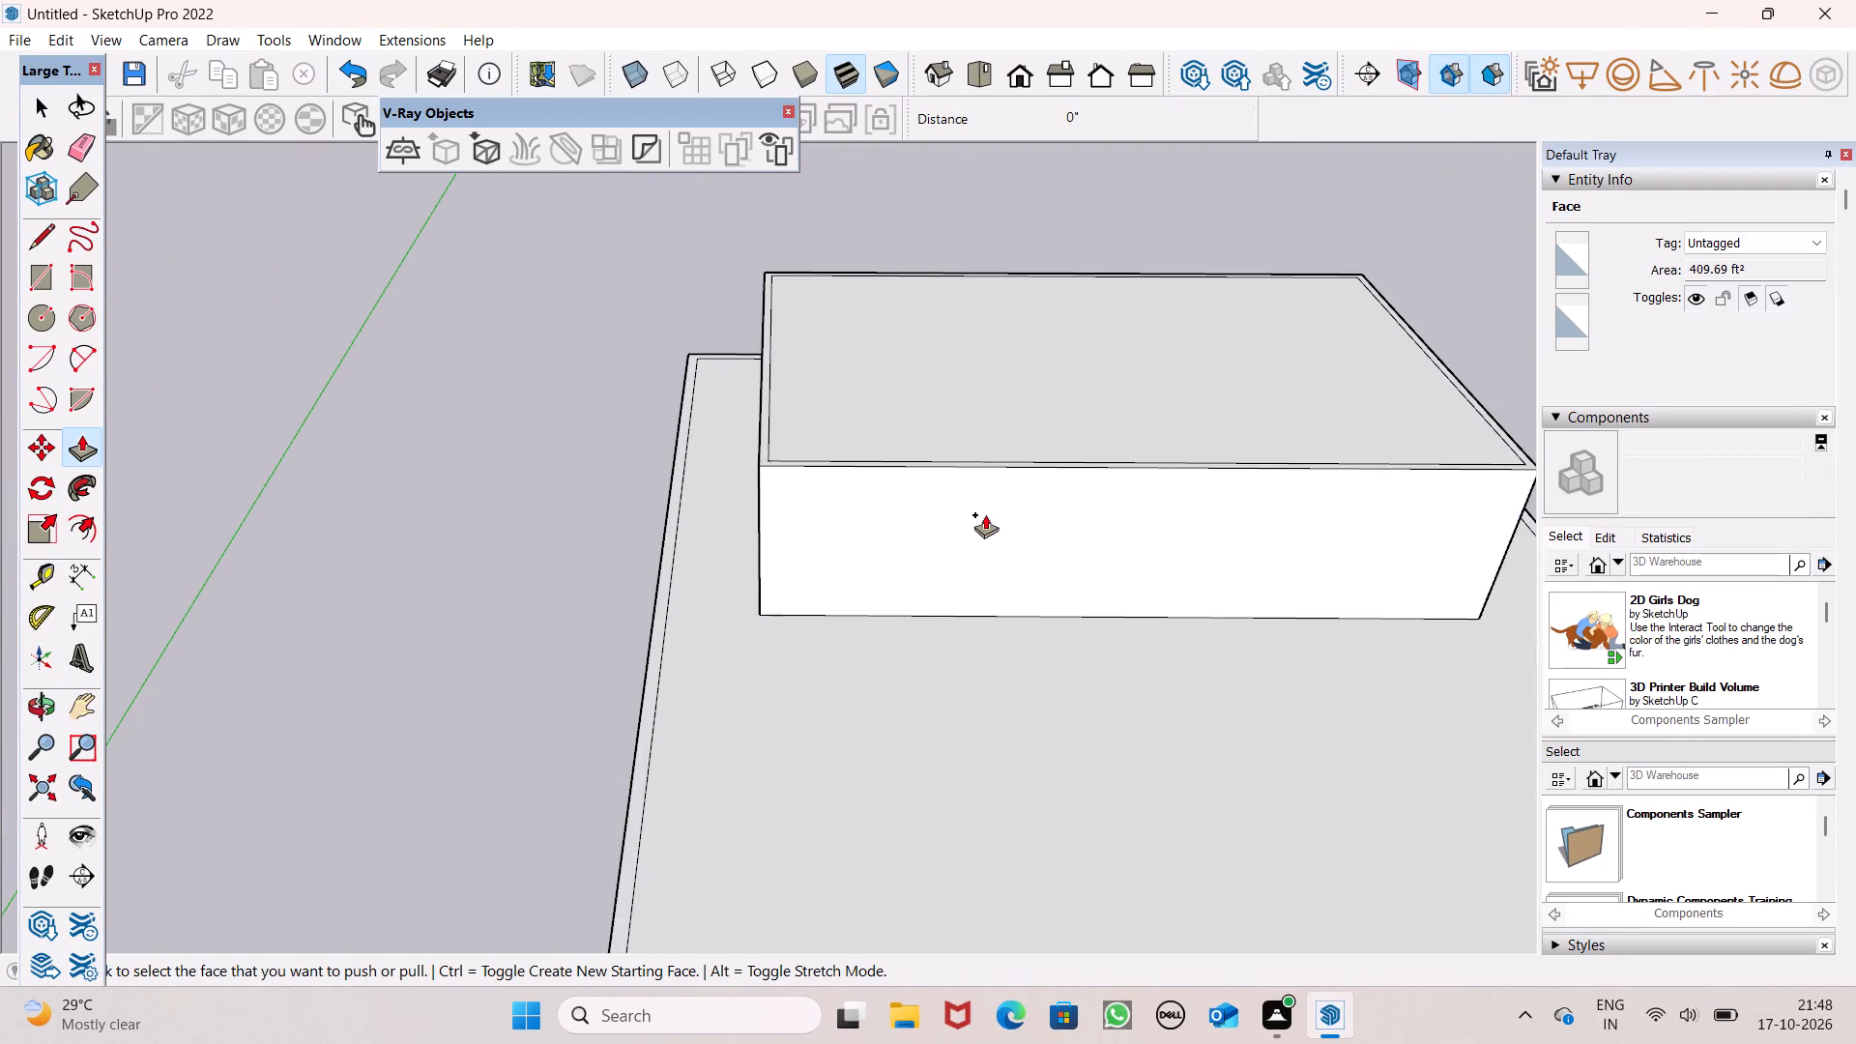
Push/Pull the border strip around the roof up 1' to form a parapet.
middle_drag(983, 539, 992, 774)
scroll(923, 681, up, 4)
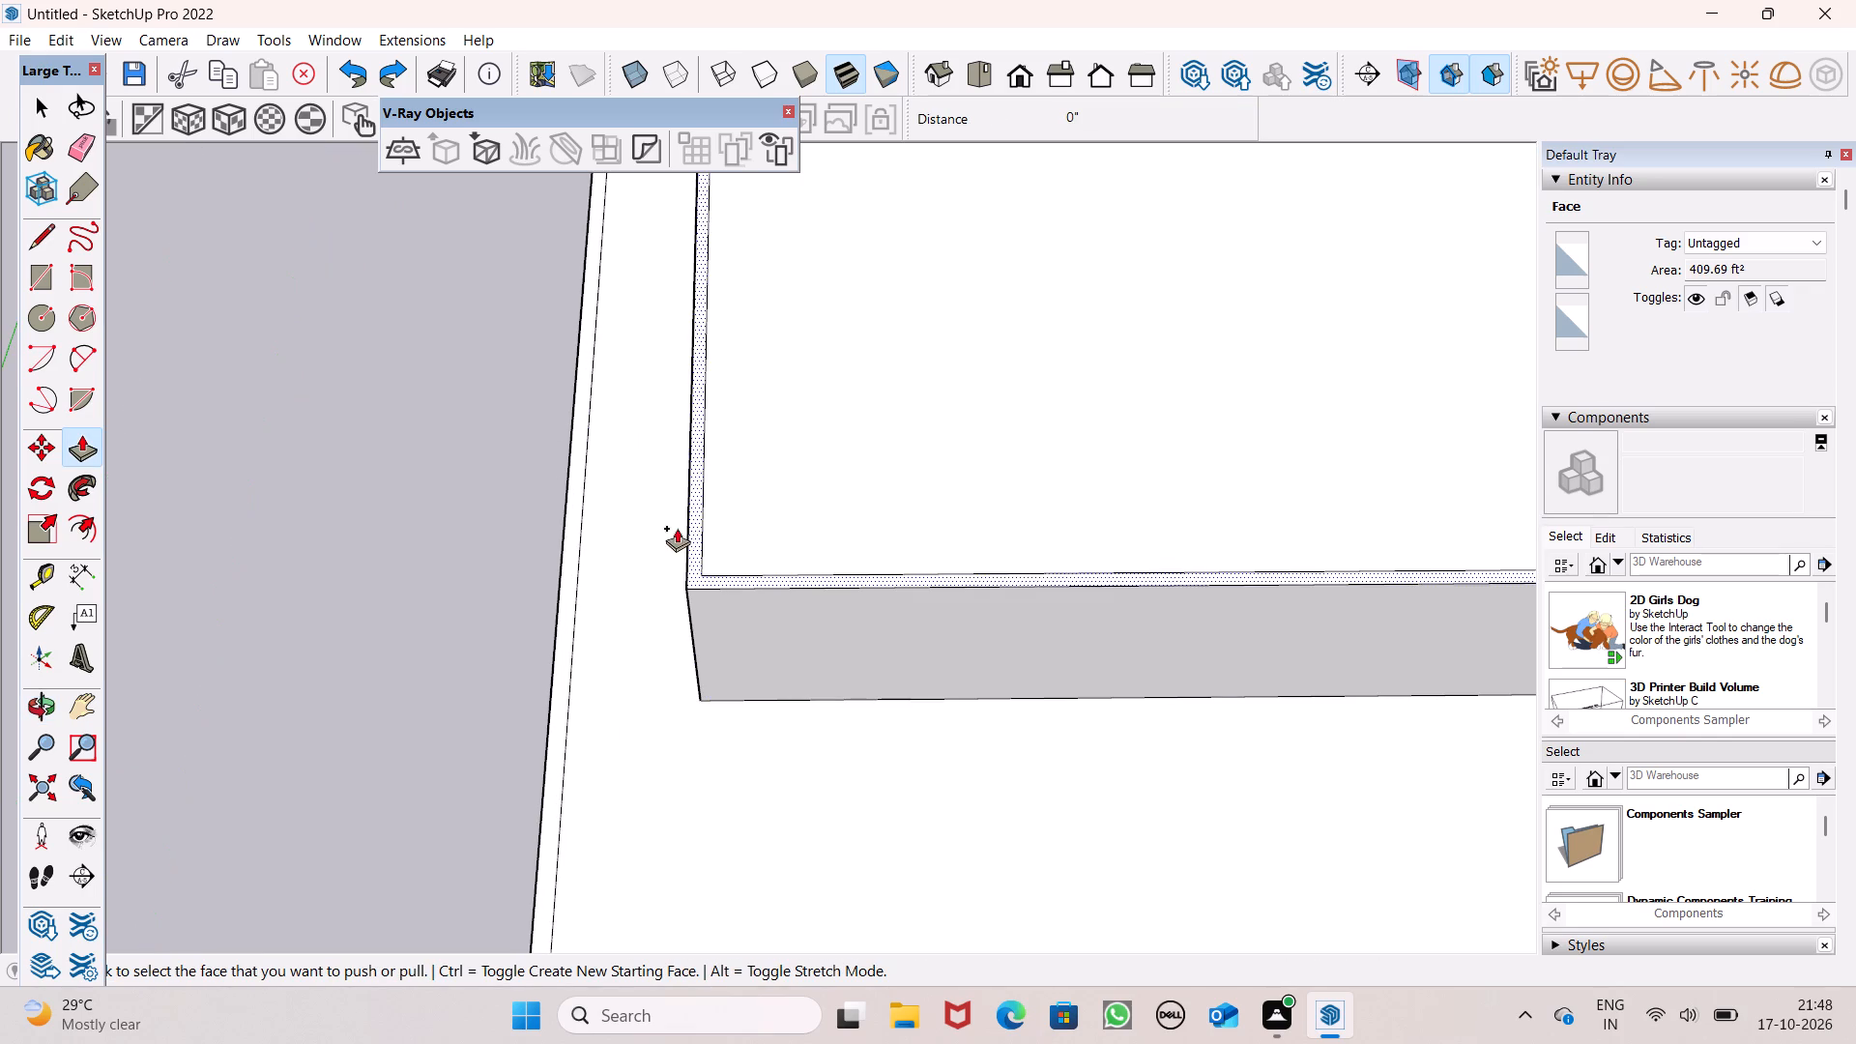
drag(699, 564, 699, 524)
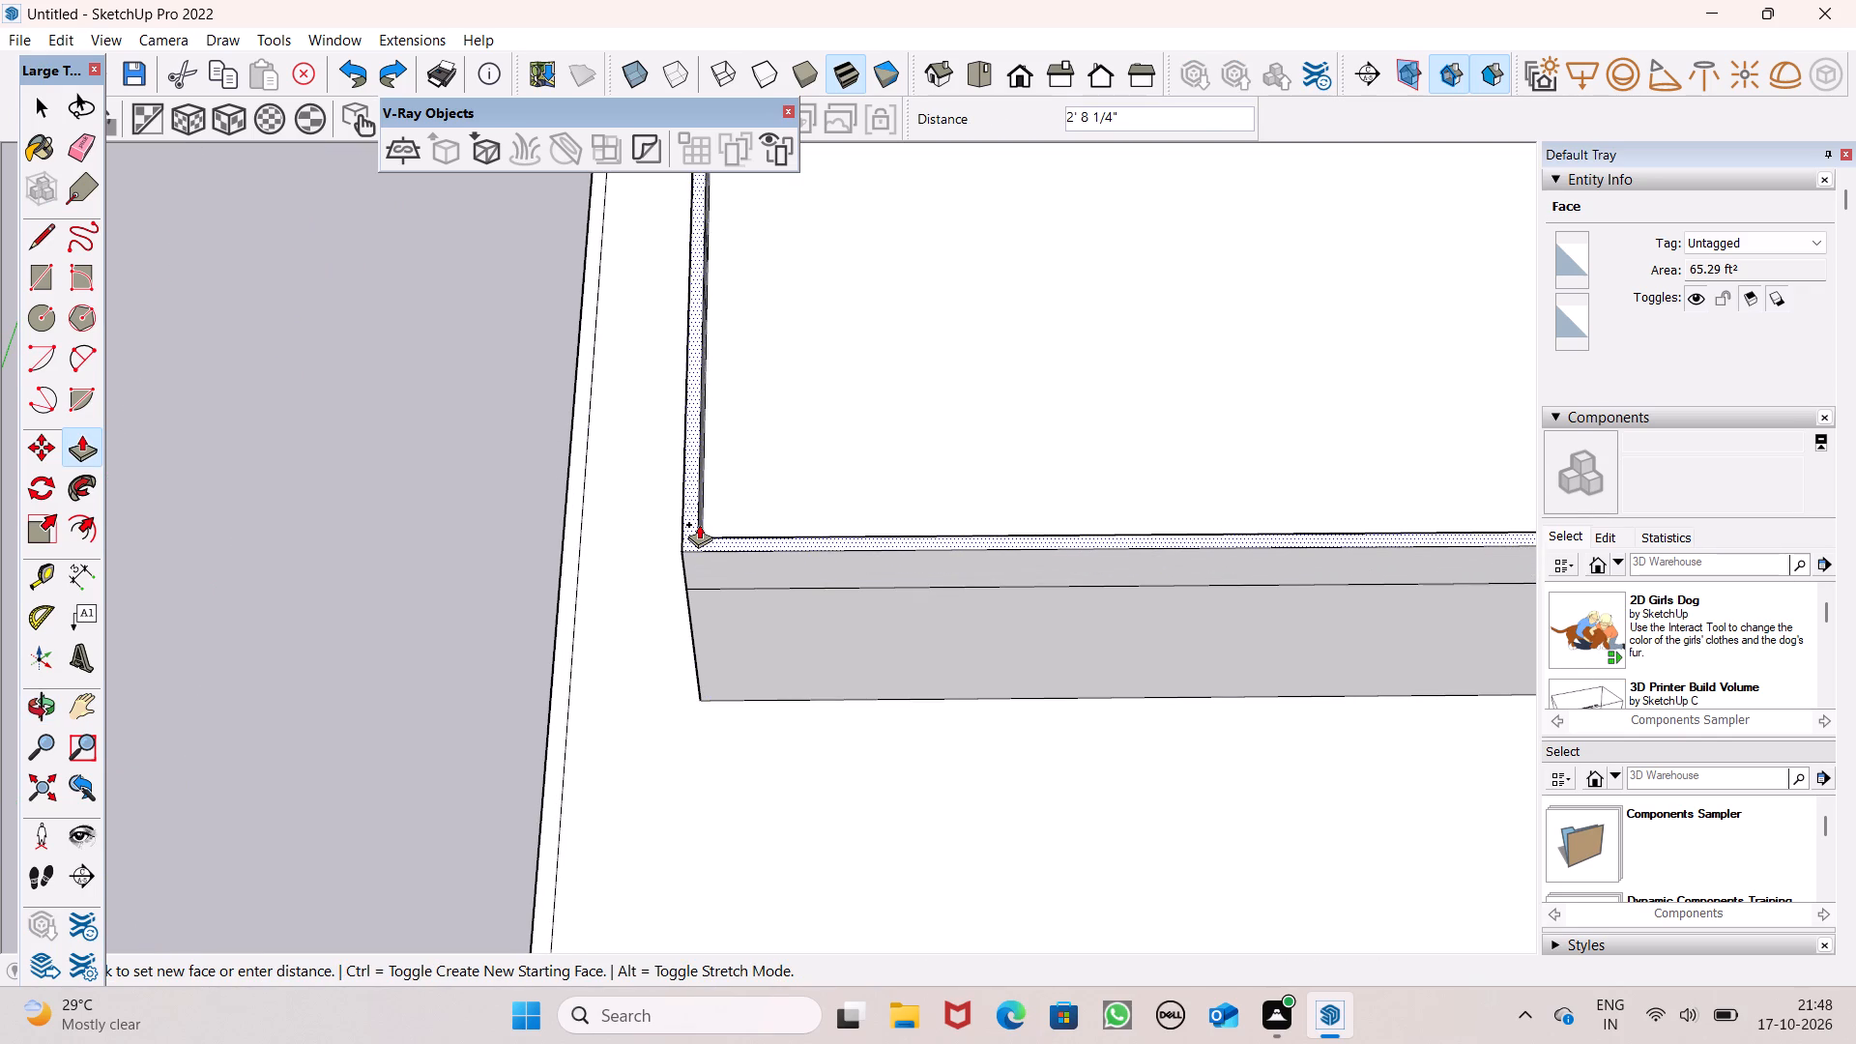
drag(699, 524, 701, 522)
key(1)
key(apostrophe)
key(Return)
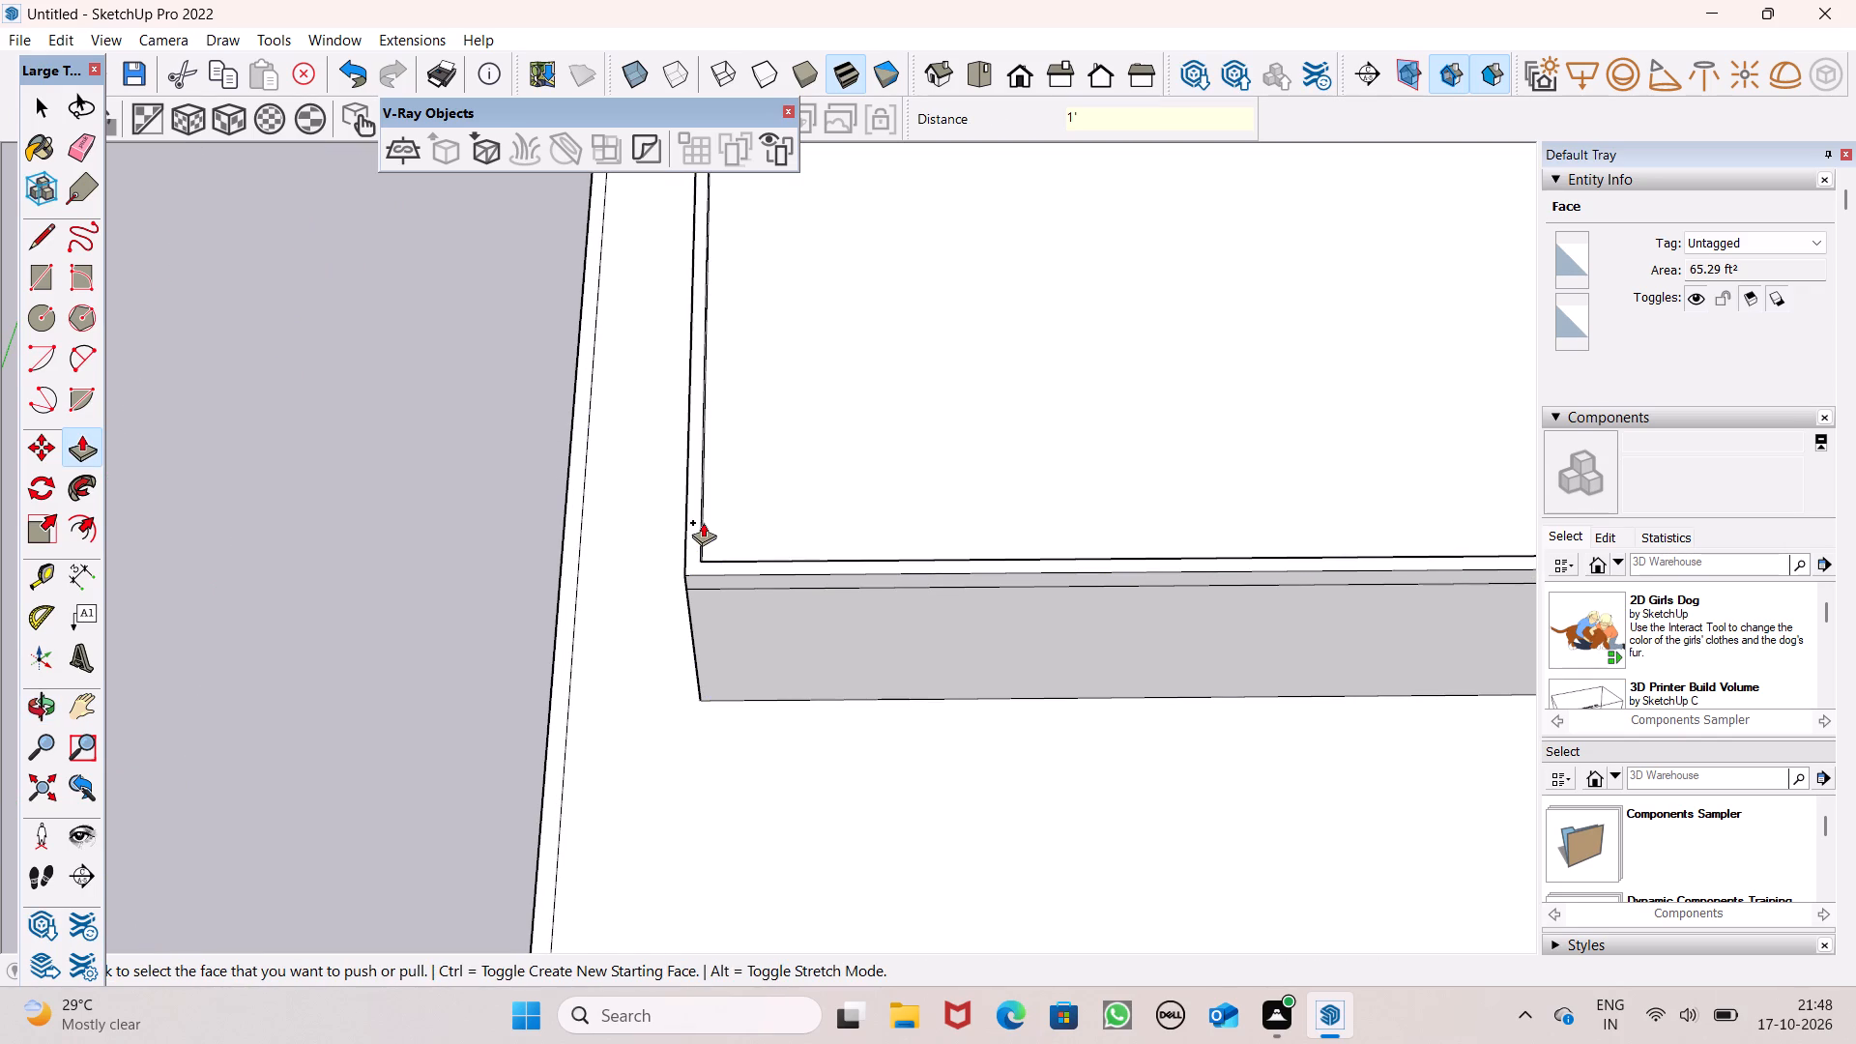
key(space)
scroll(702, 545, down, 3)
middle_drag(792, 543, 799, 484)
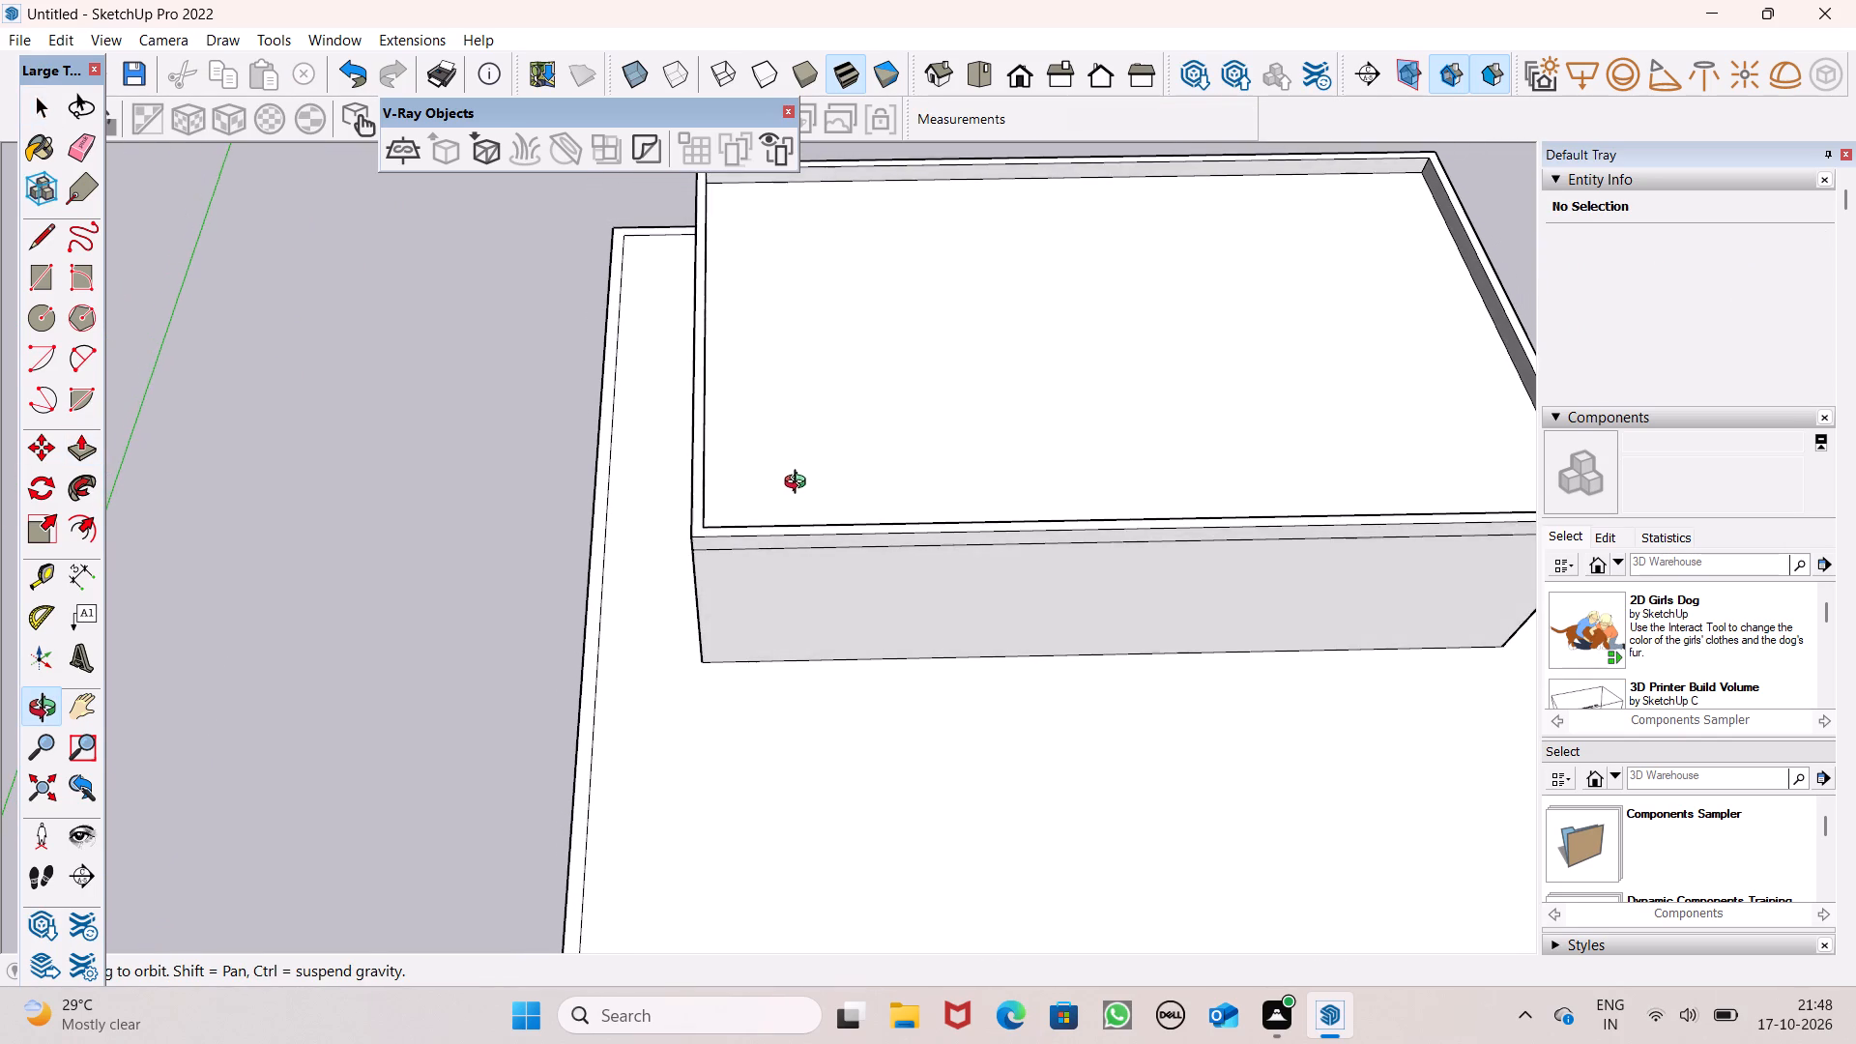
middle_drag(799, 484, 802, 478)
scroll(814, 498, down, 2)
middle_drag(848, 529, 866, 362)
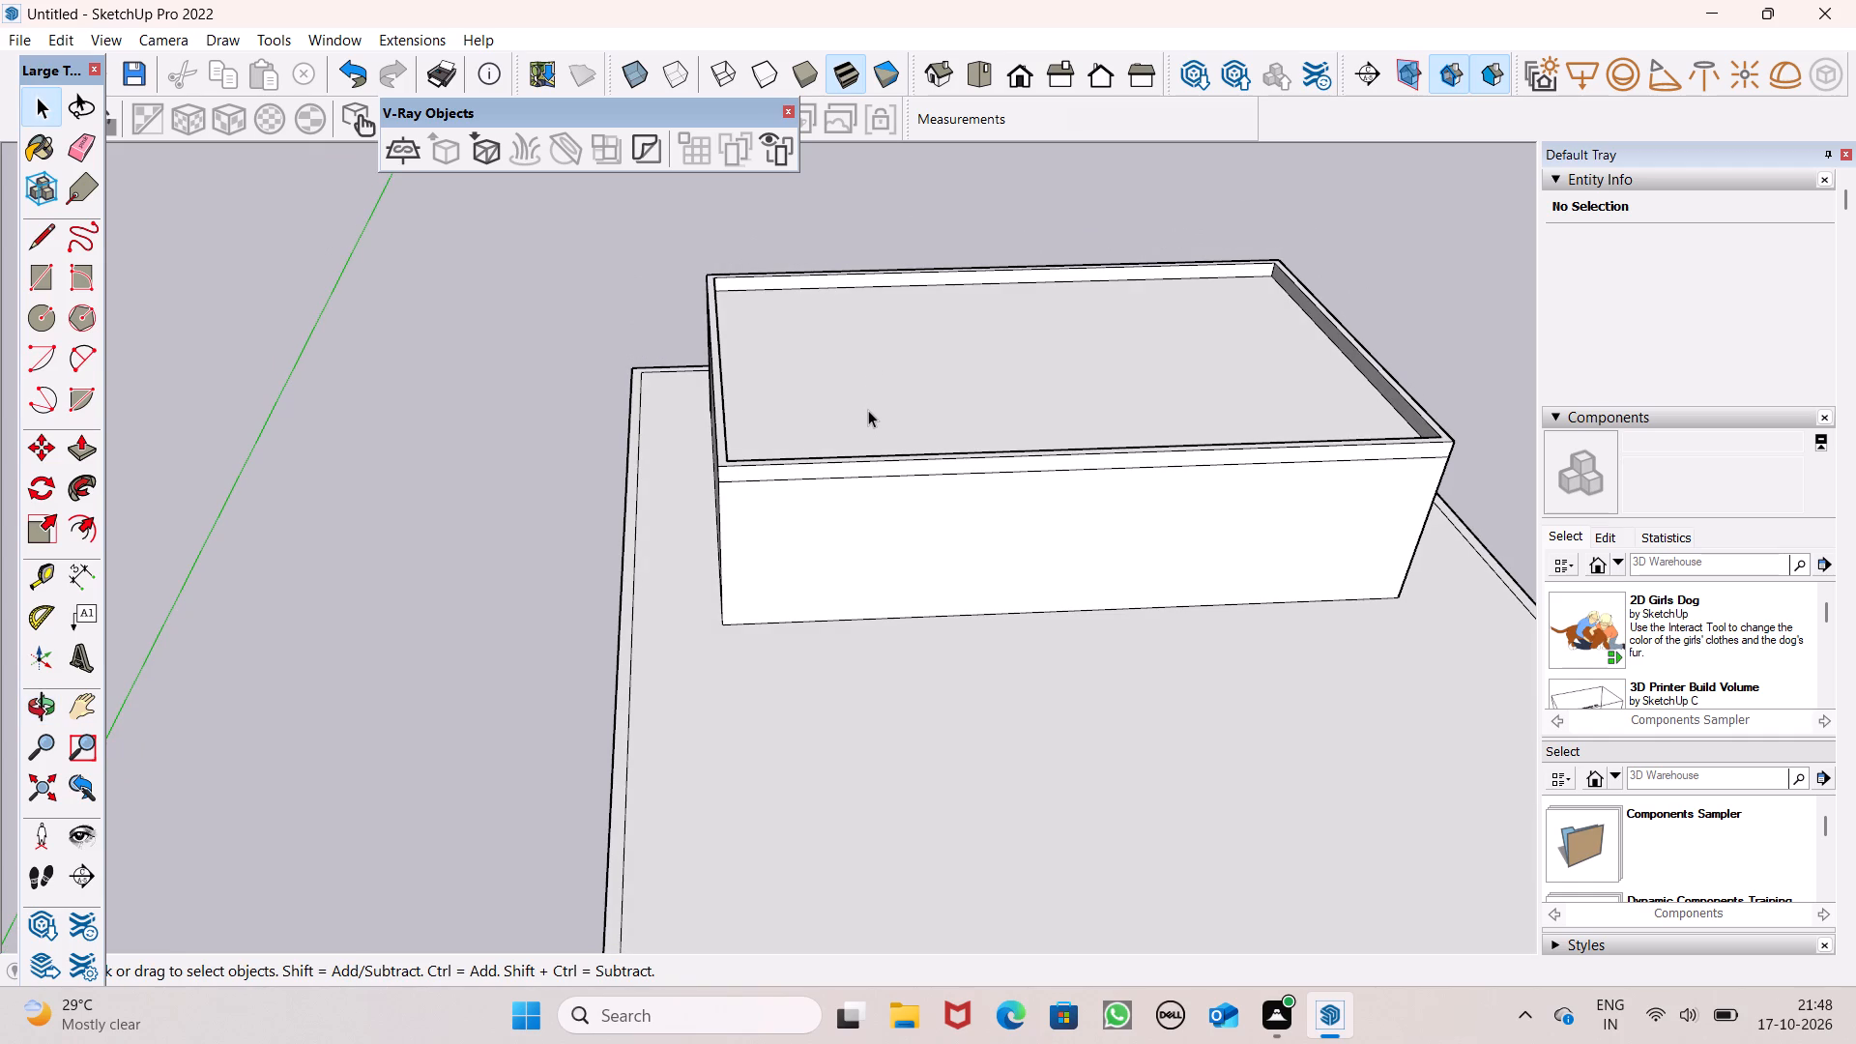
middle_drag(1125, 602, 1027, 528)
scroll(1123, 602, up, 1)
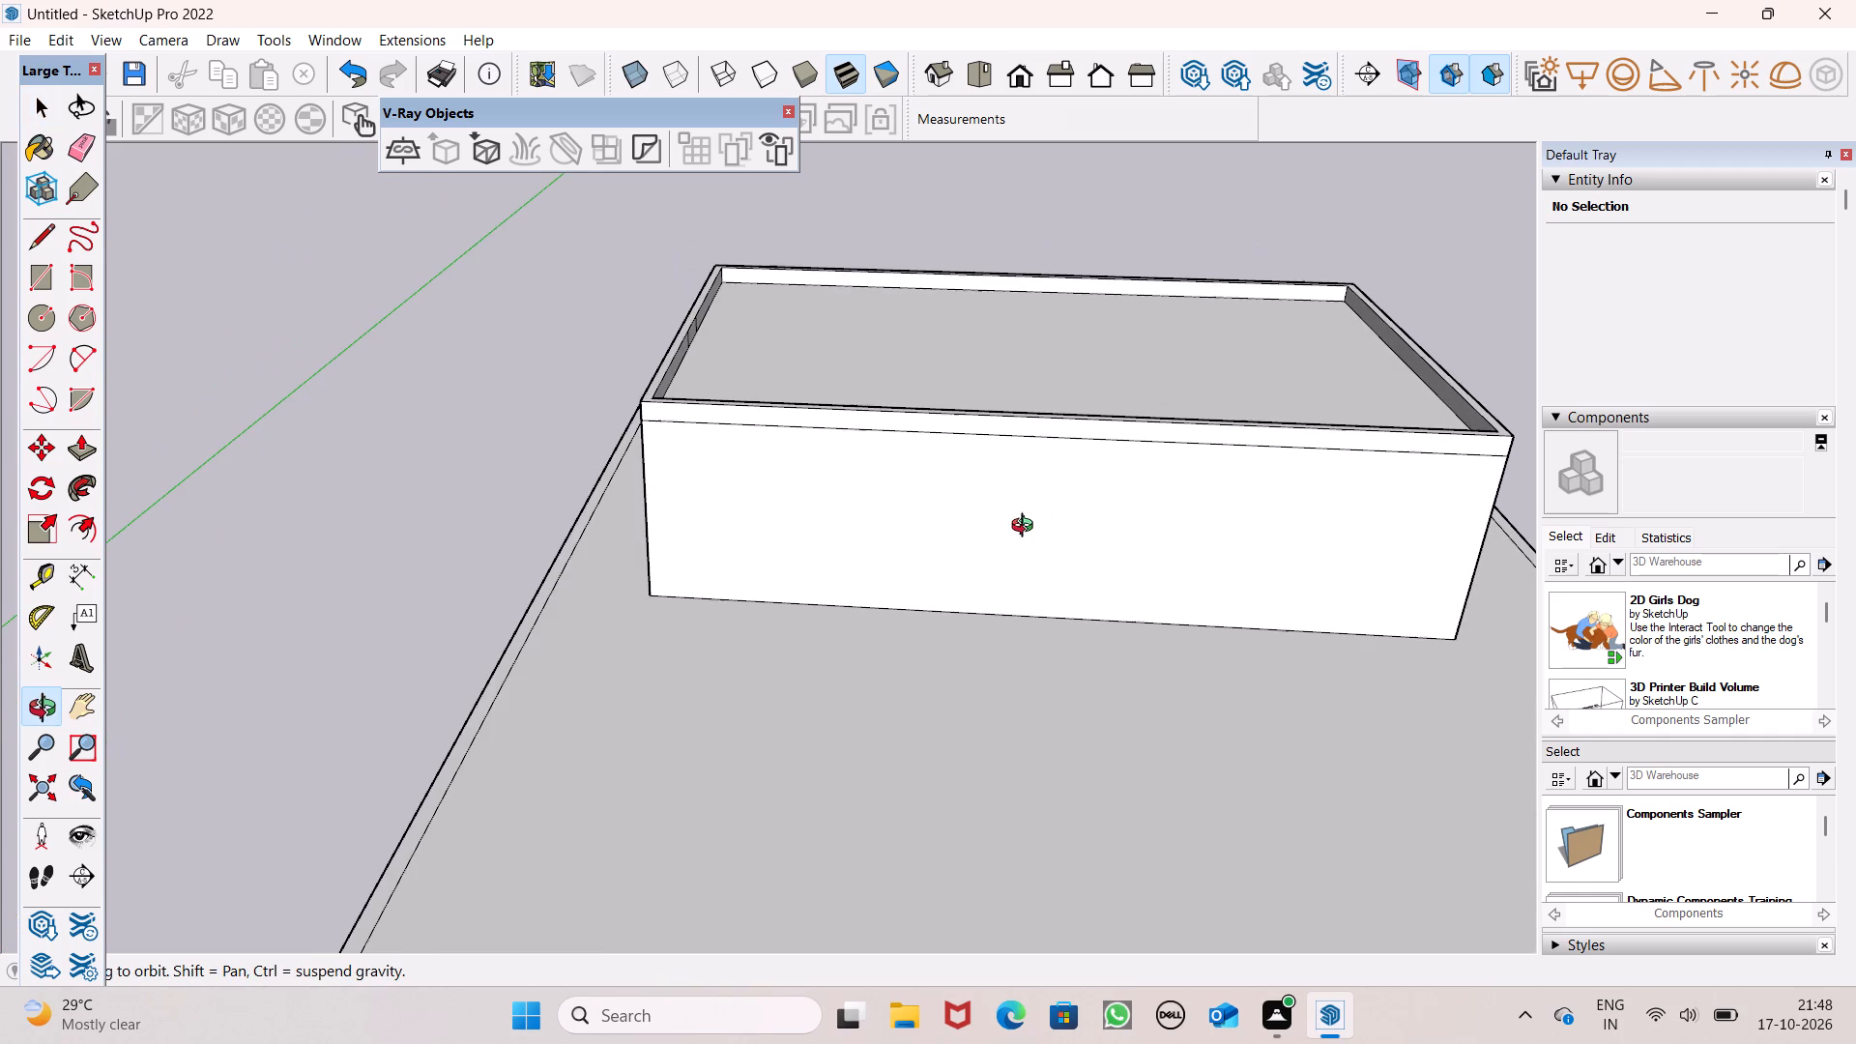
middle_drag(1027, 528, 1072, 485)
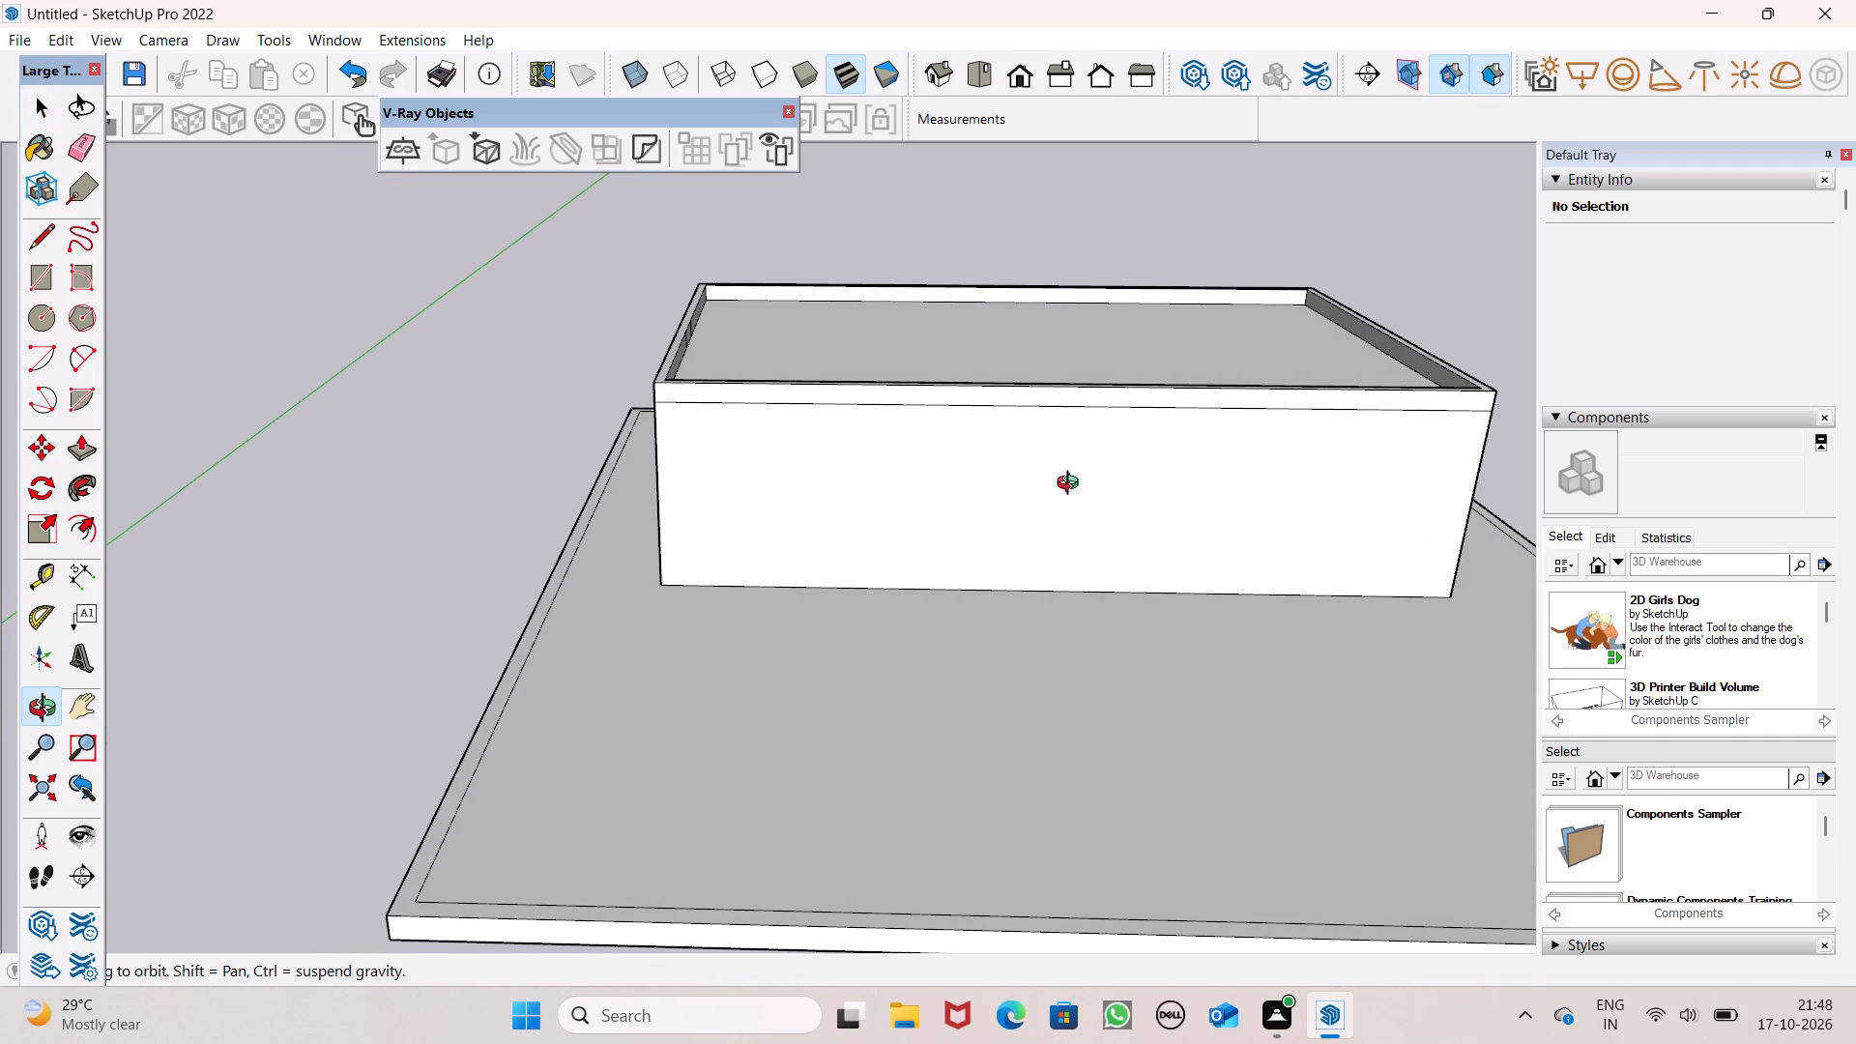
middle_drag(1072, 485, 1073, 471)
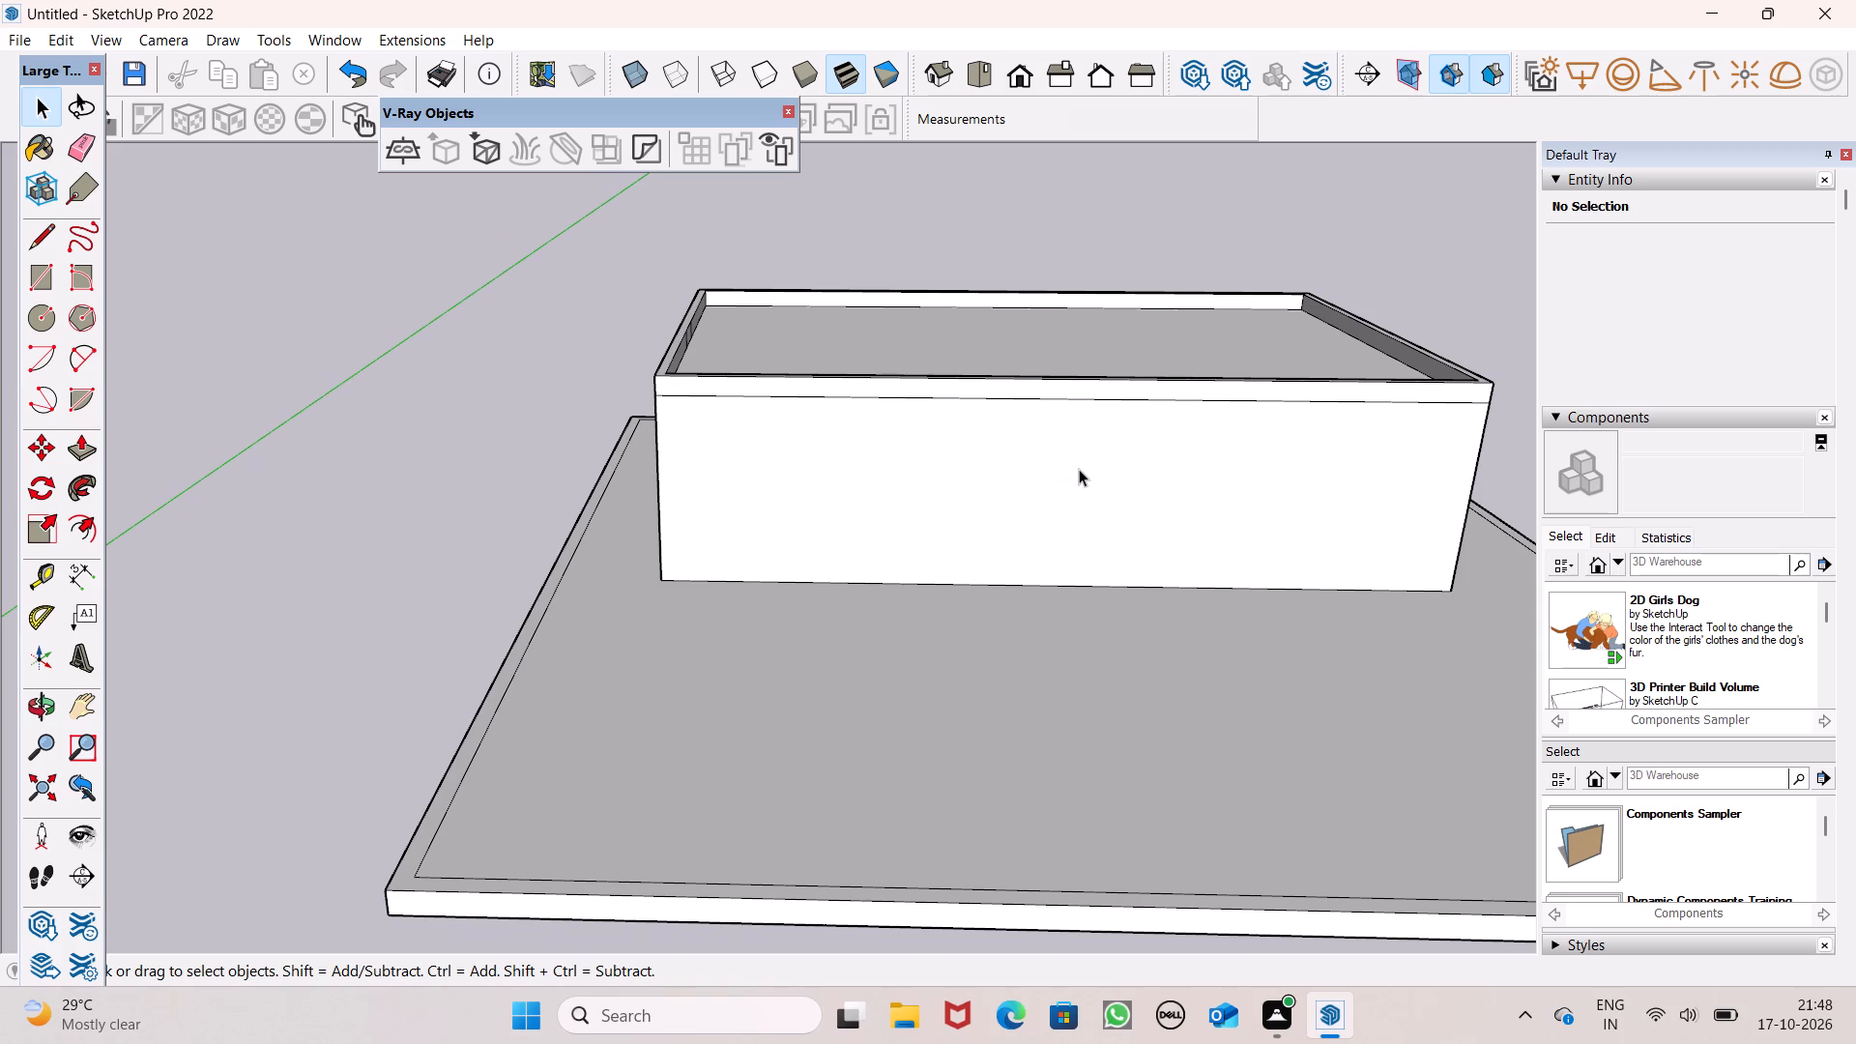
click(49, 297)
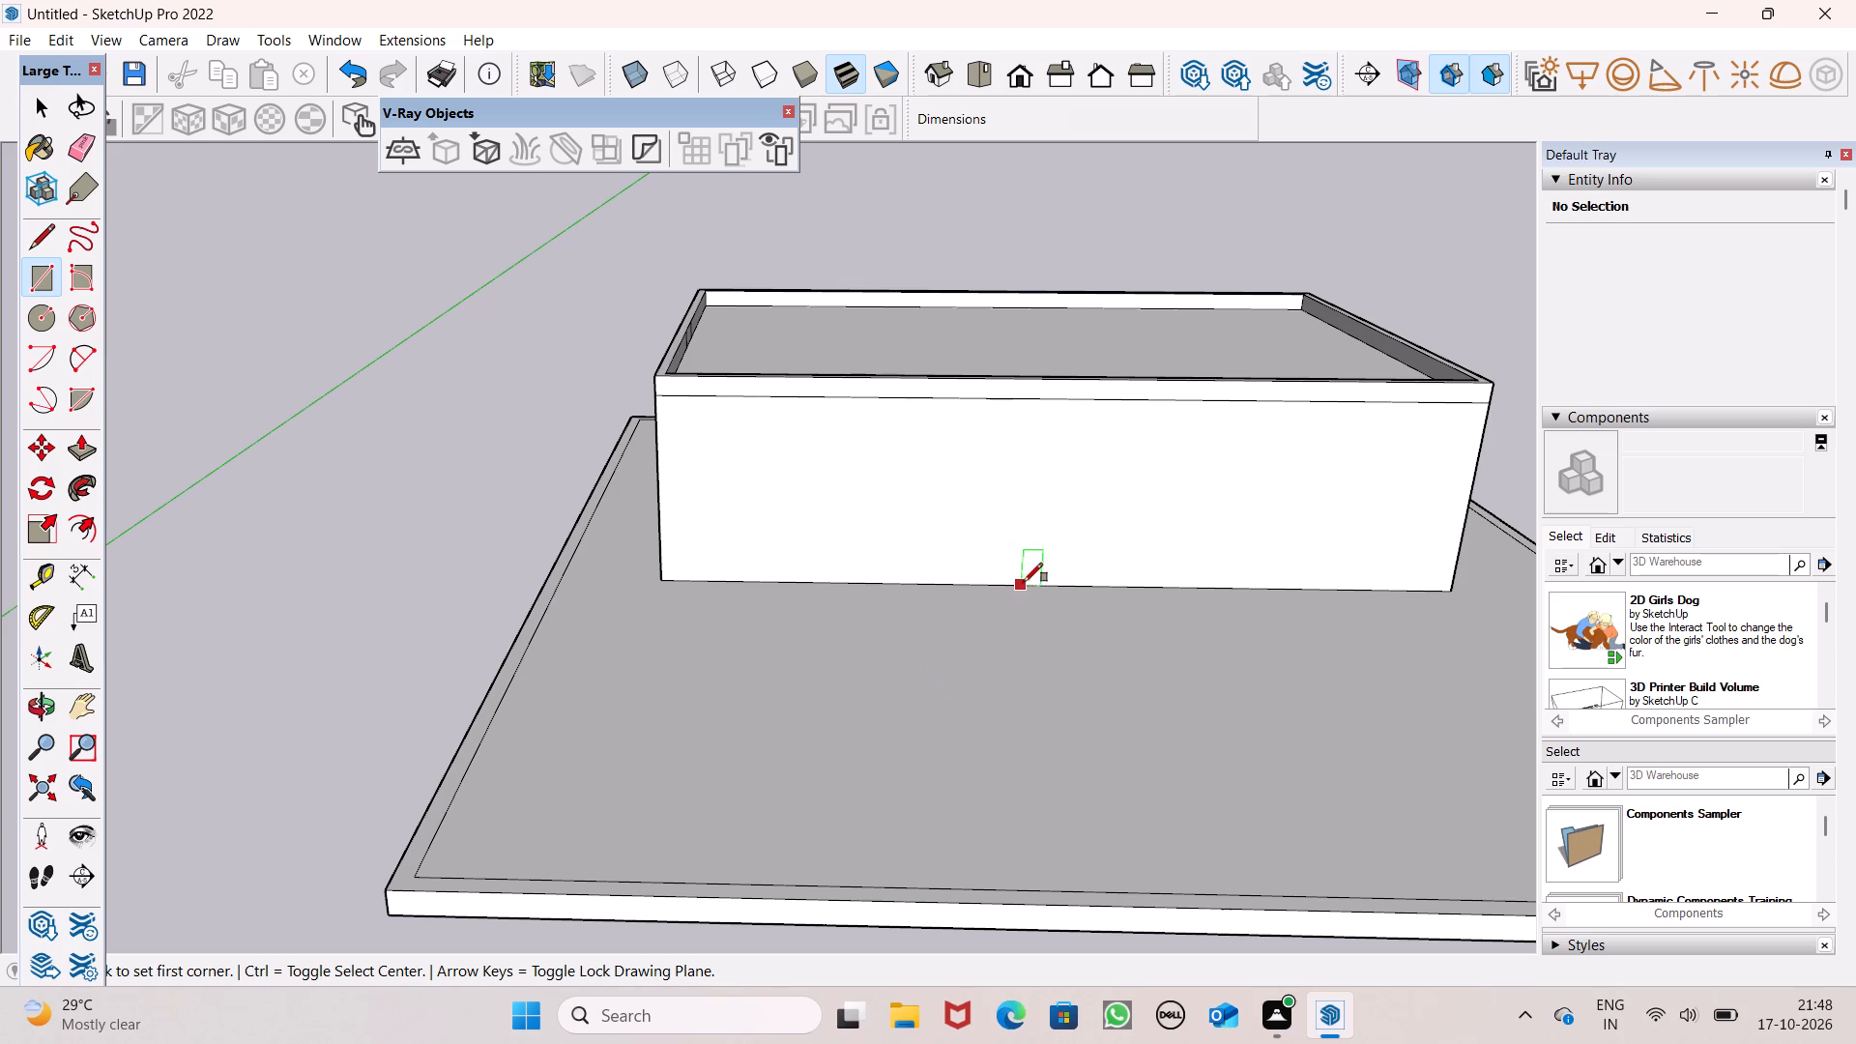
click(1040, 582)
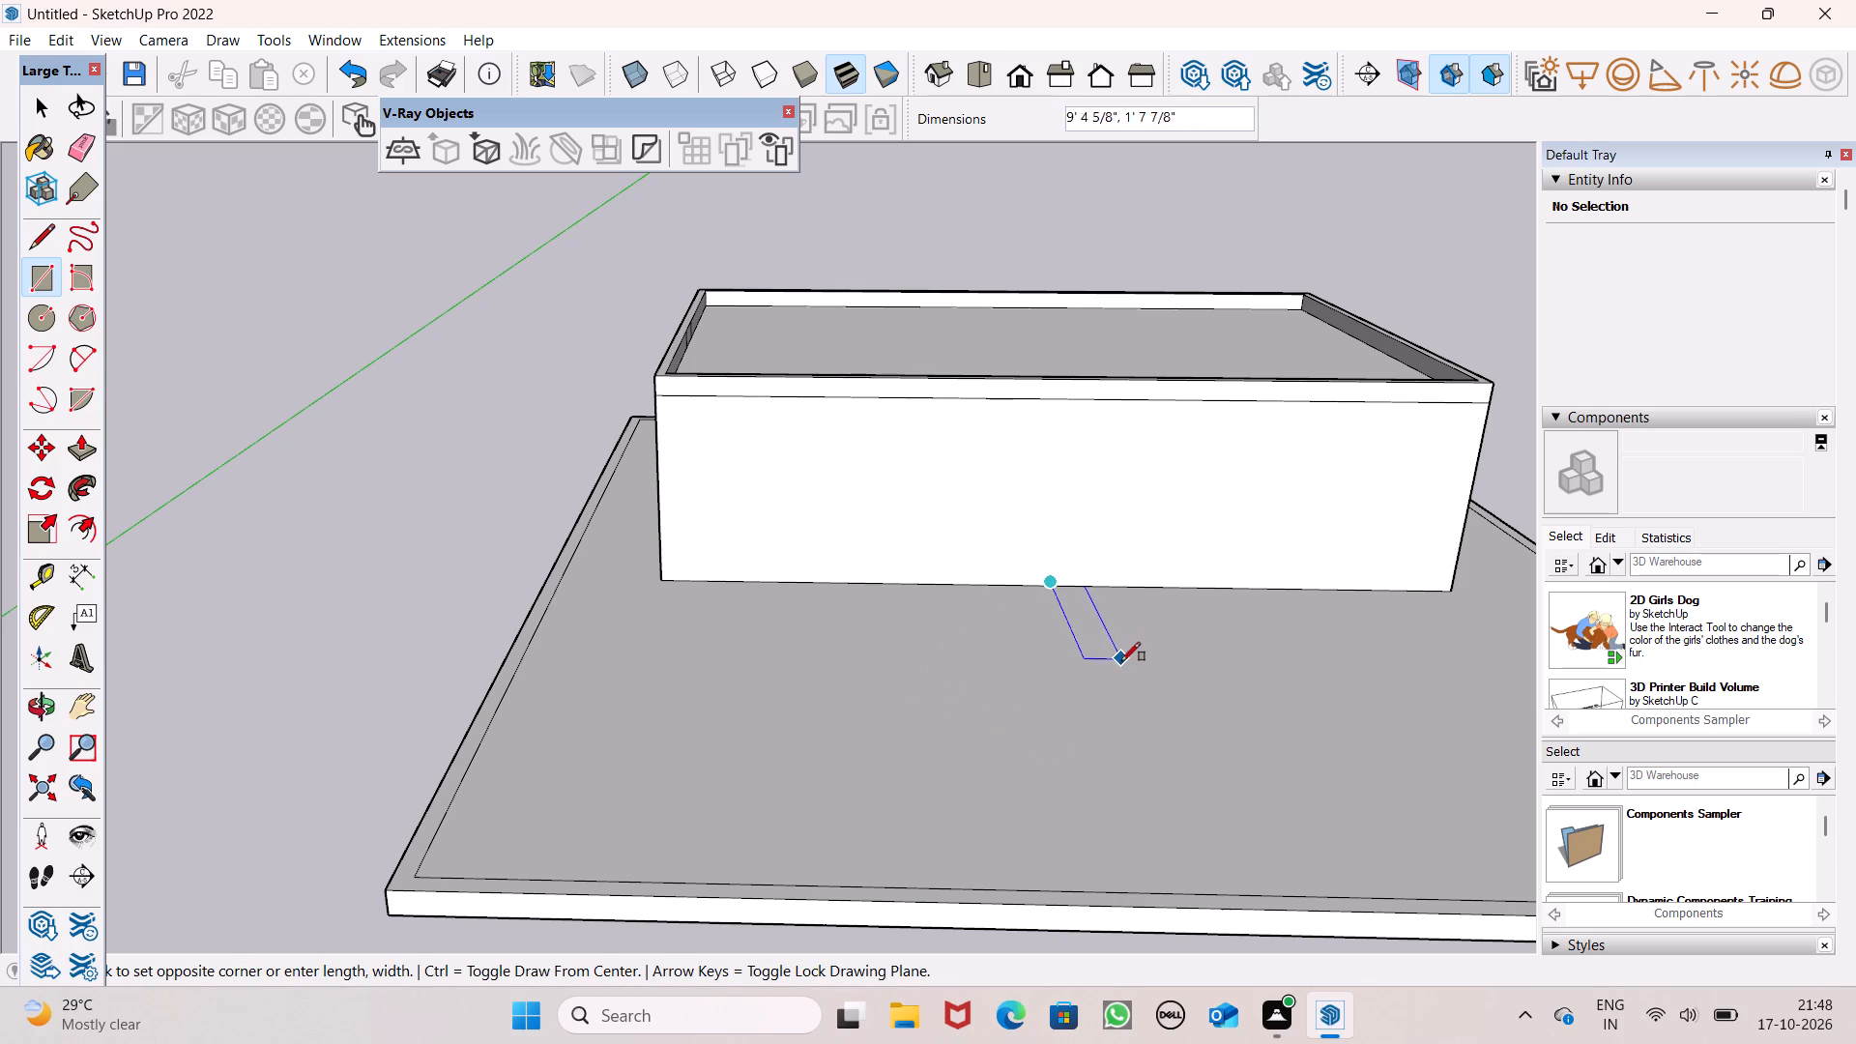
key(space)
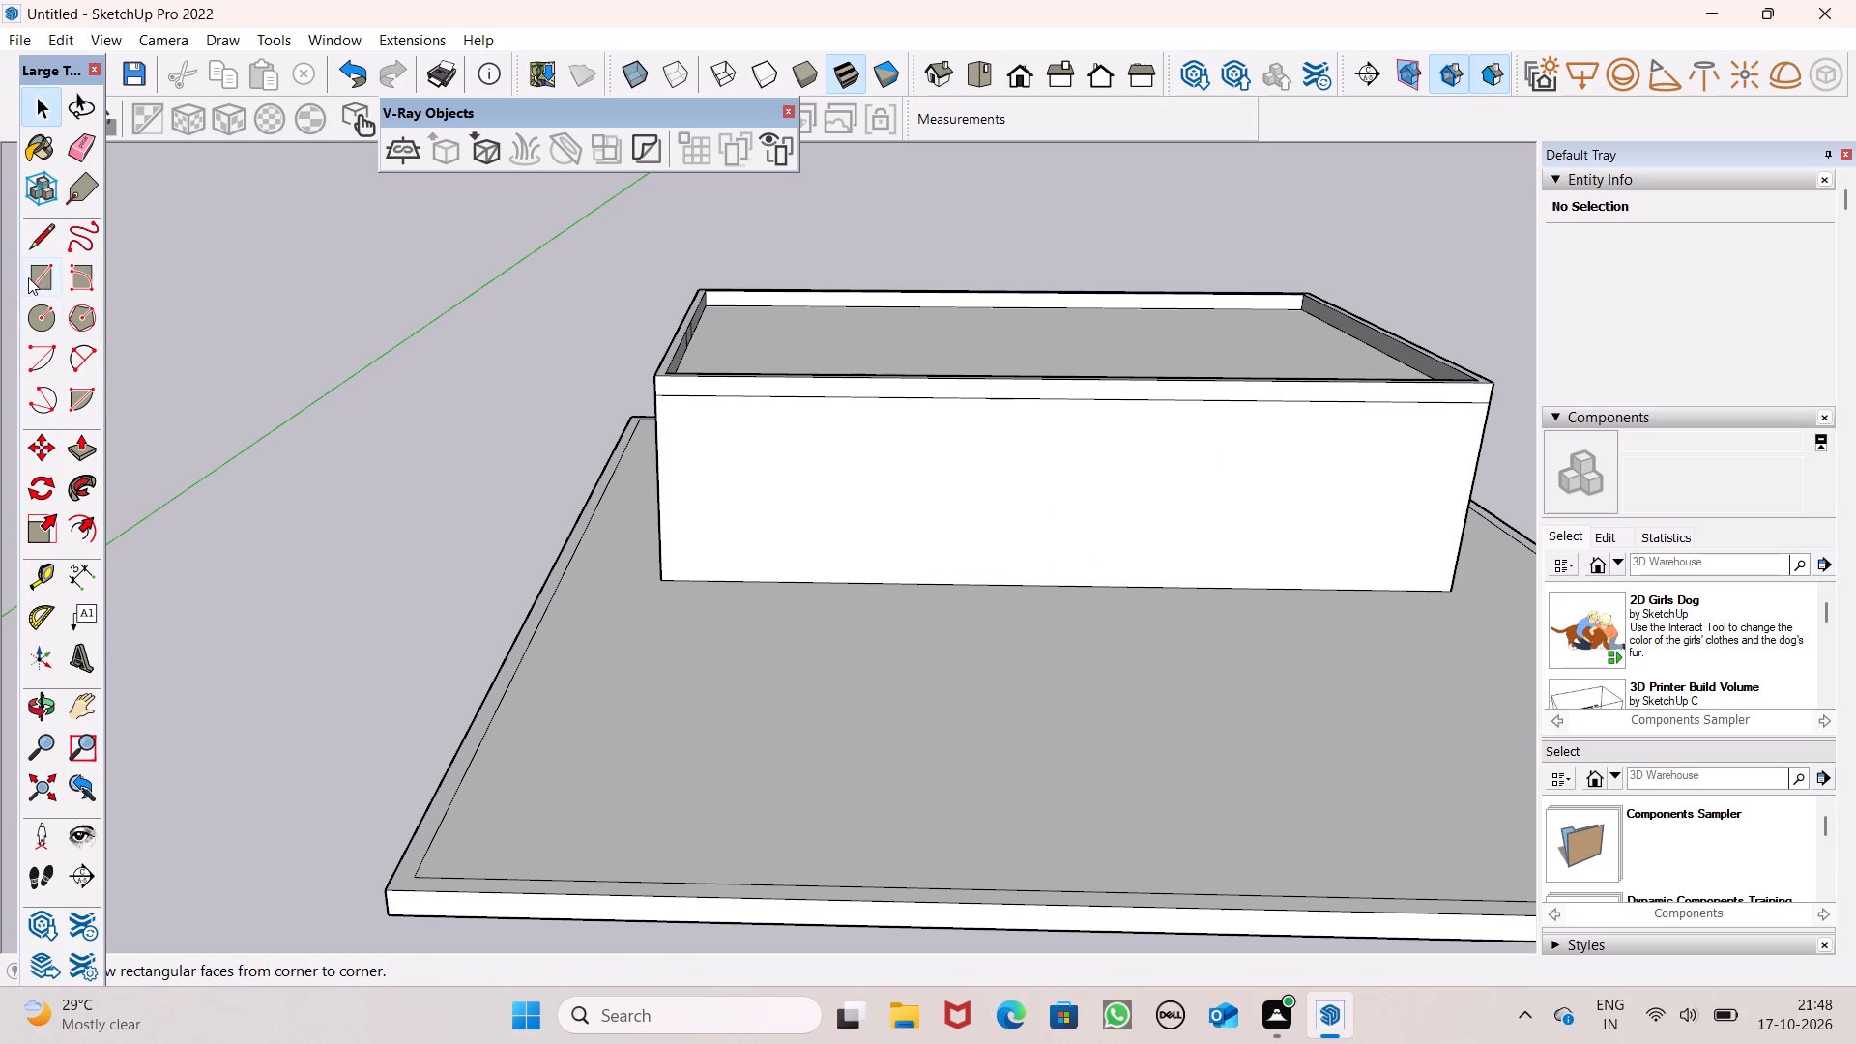
Draw a 4' wide by 7' high door rectangle on the building's long front wall, rising from the base edge near its middle.
click(28, 275)
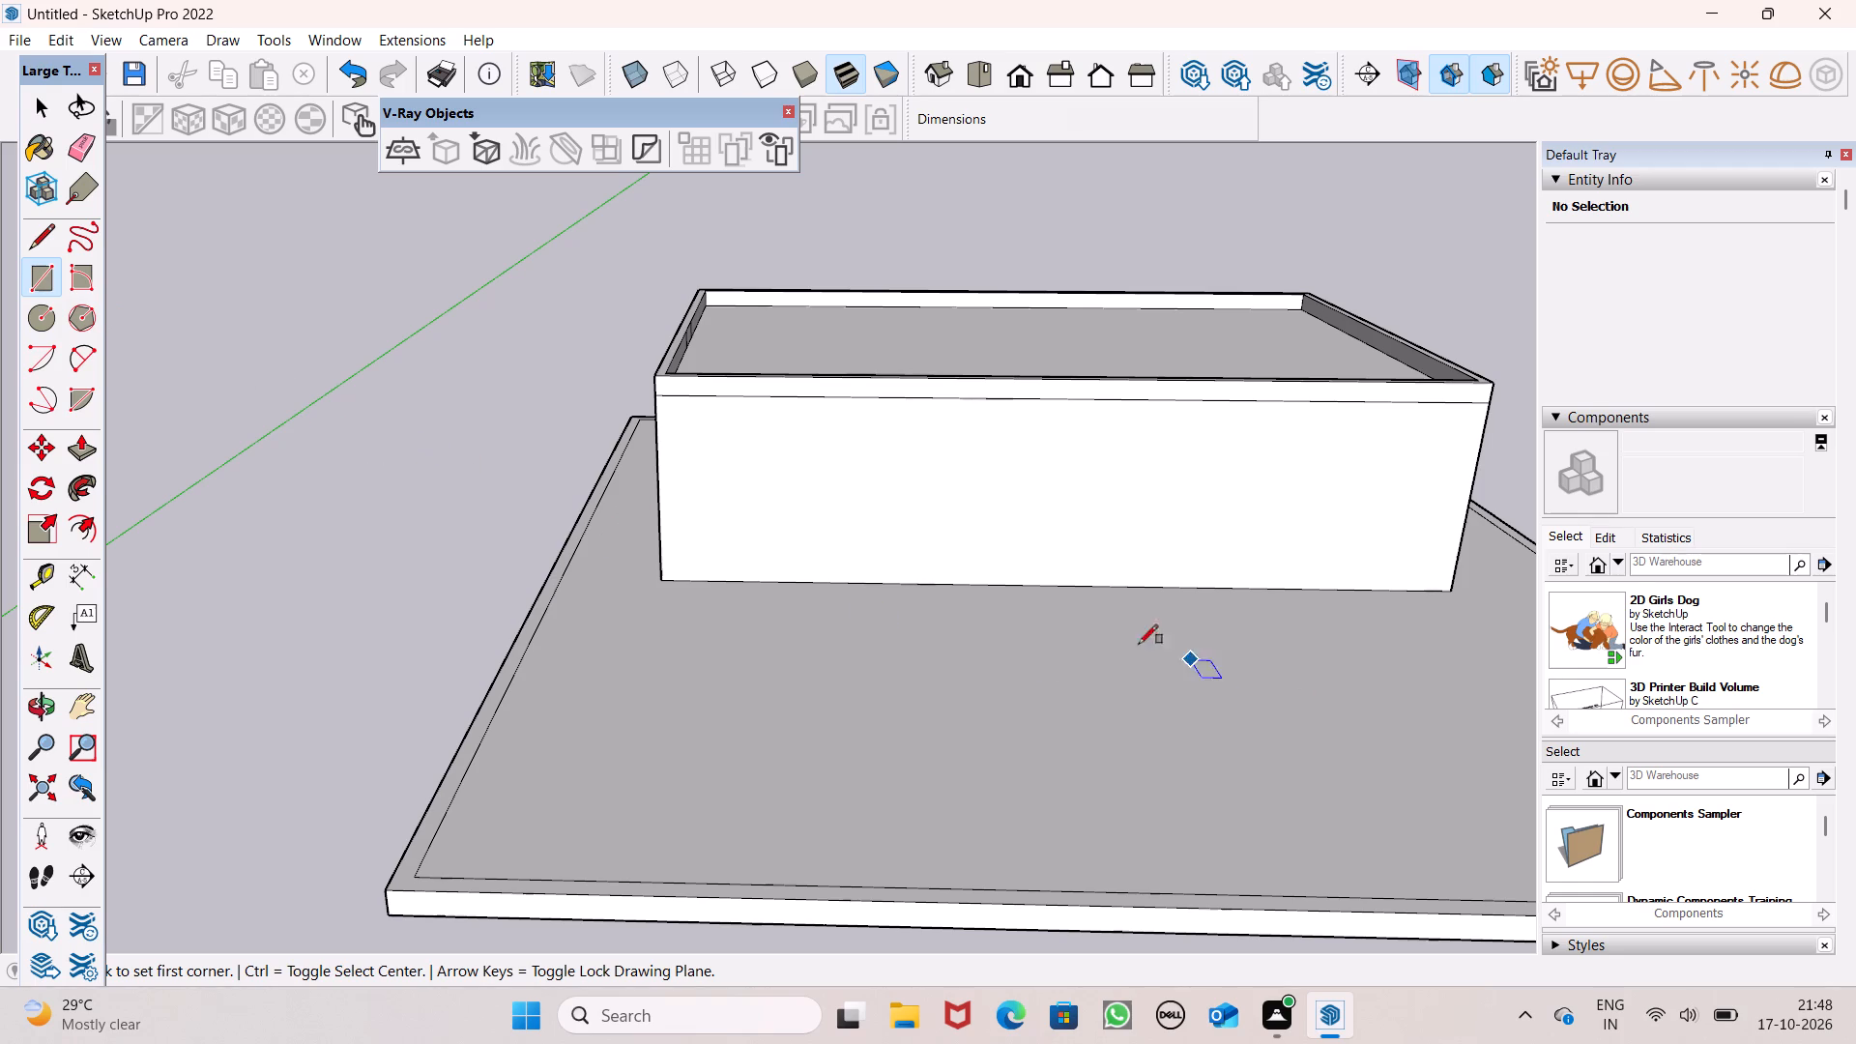
click(1027, 582)
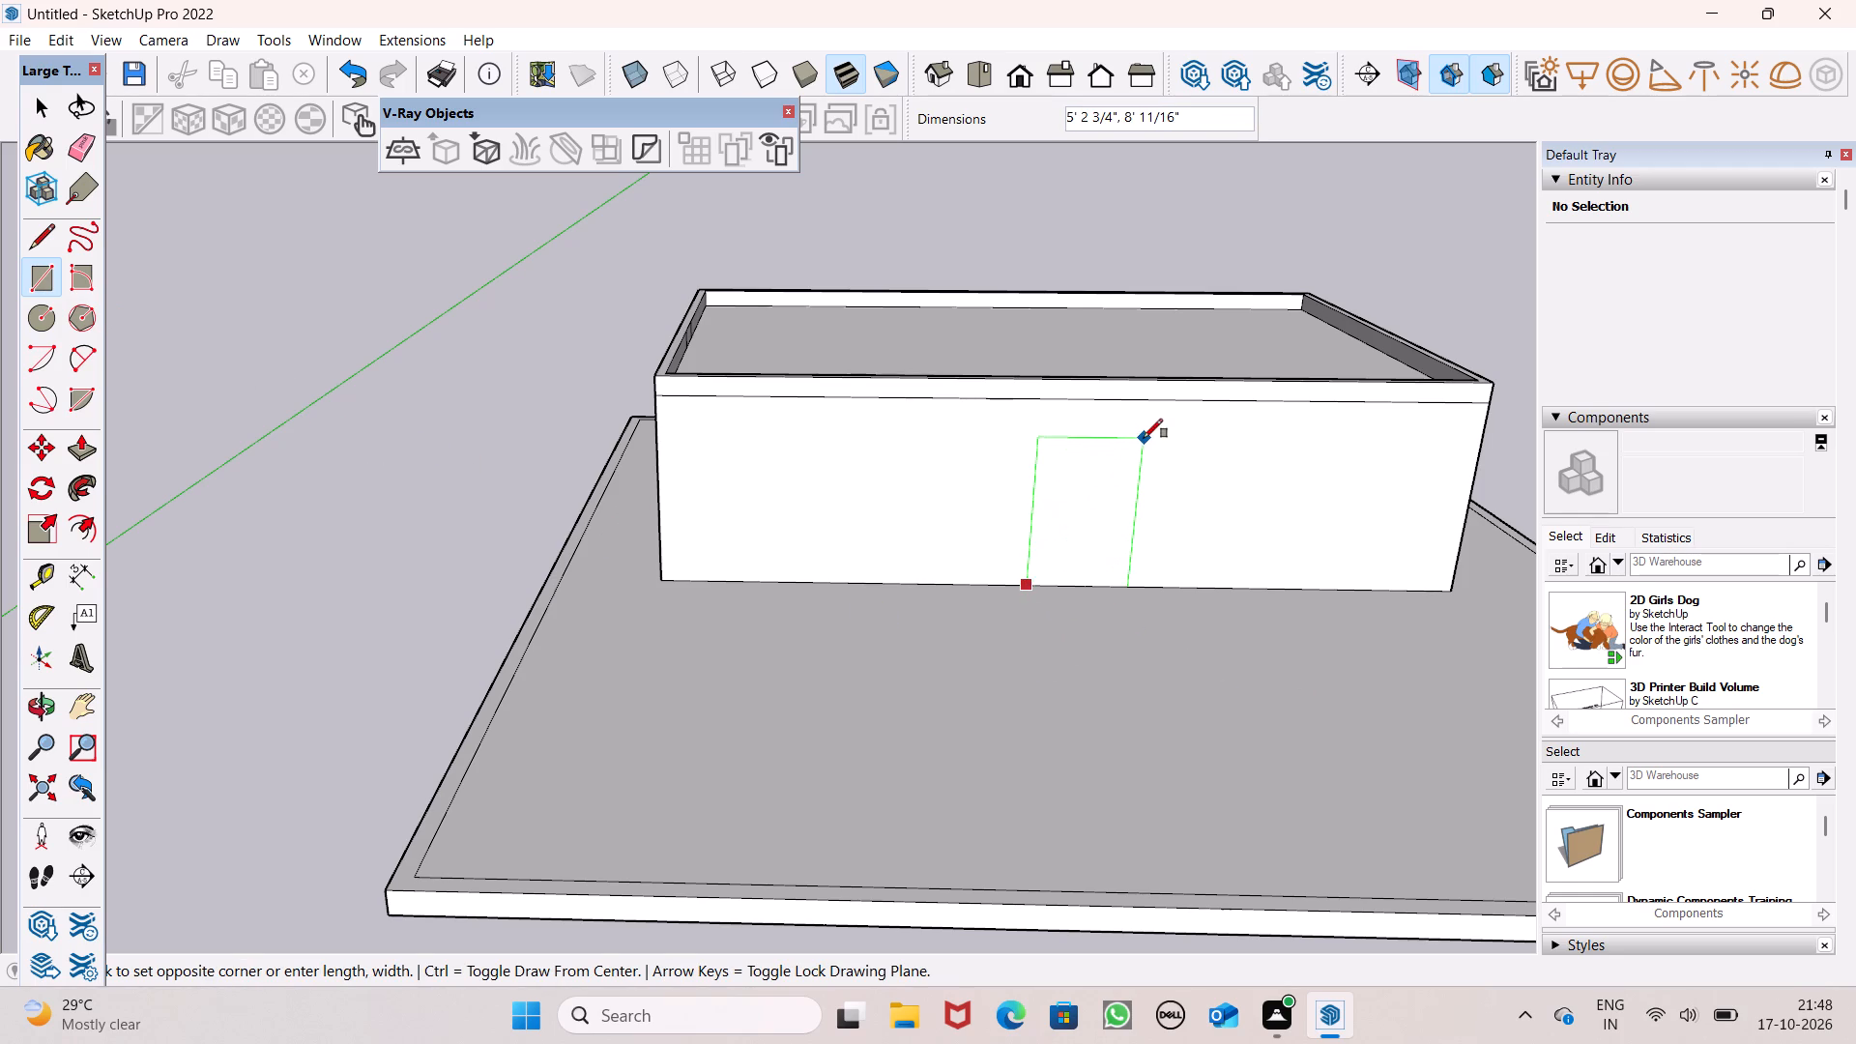
text(4',7')
key(Return)
key(space)
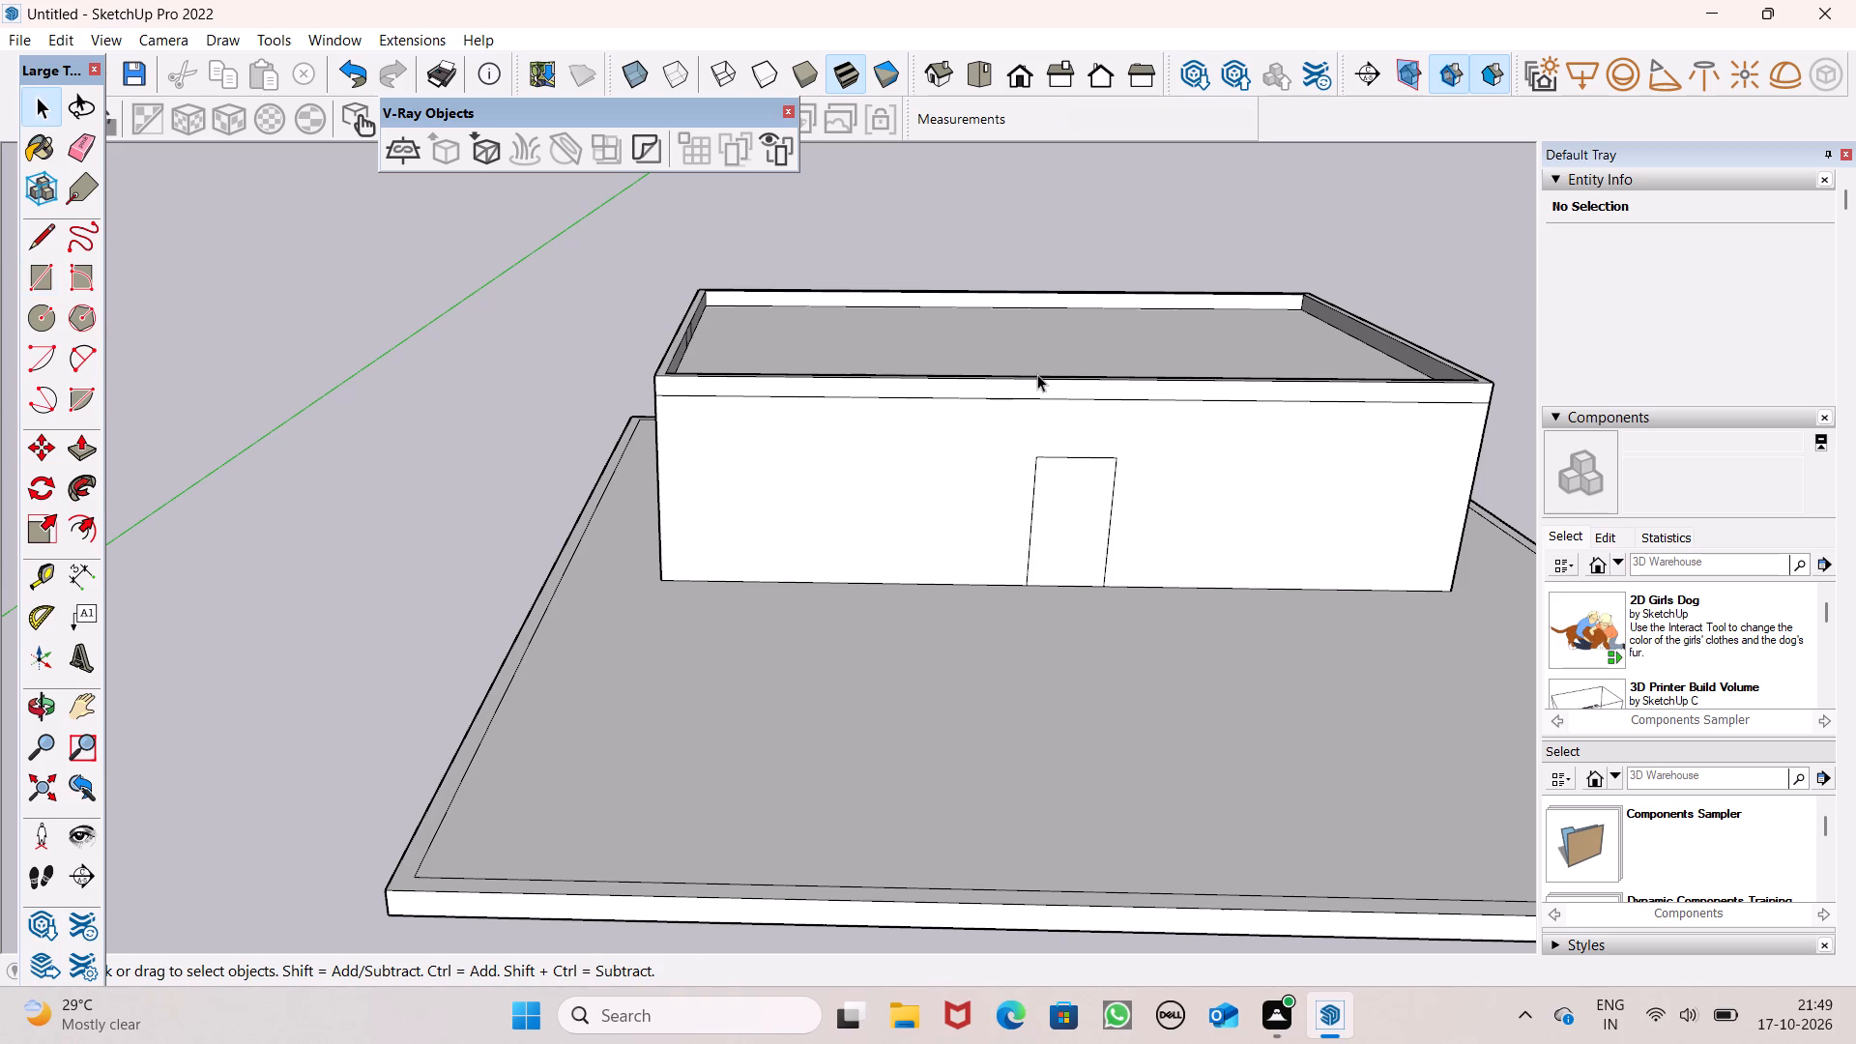
Push/Pull the door rectangle 6" inward through the wall to cut the doorway opening.
middle_drag(1089, 476, 1075, 414)
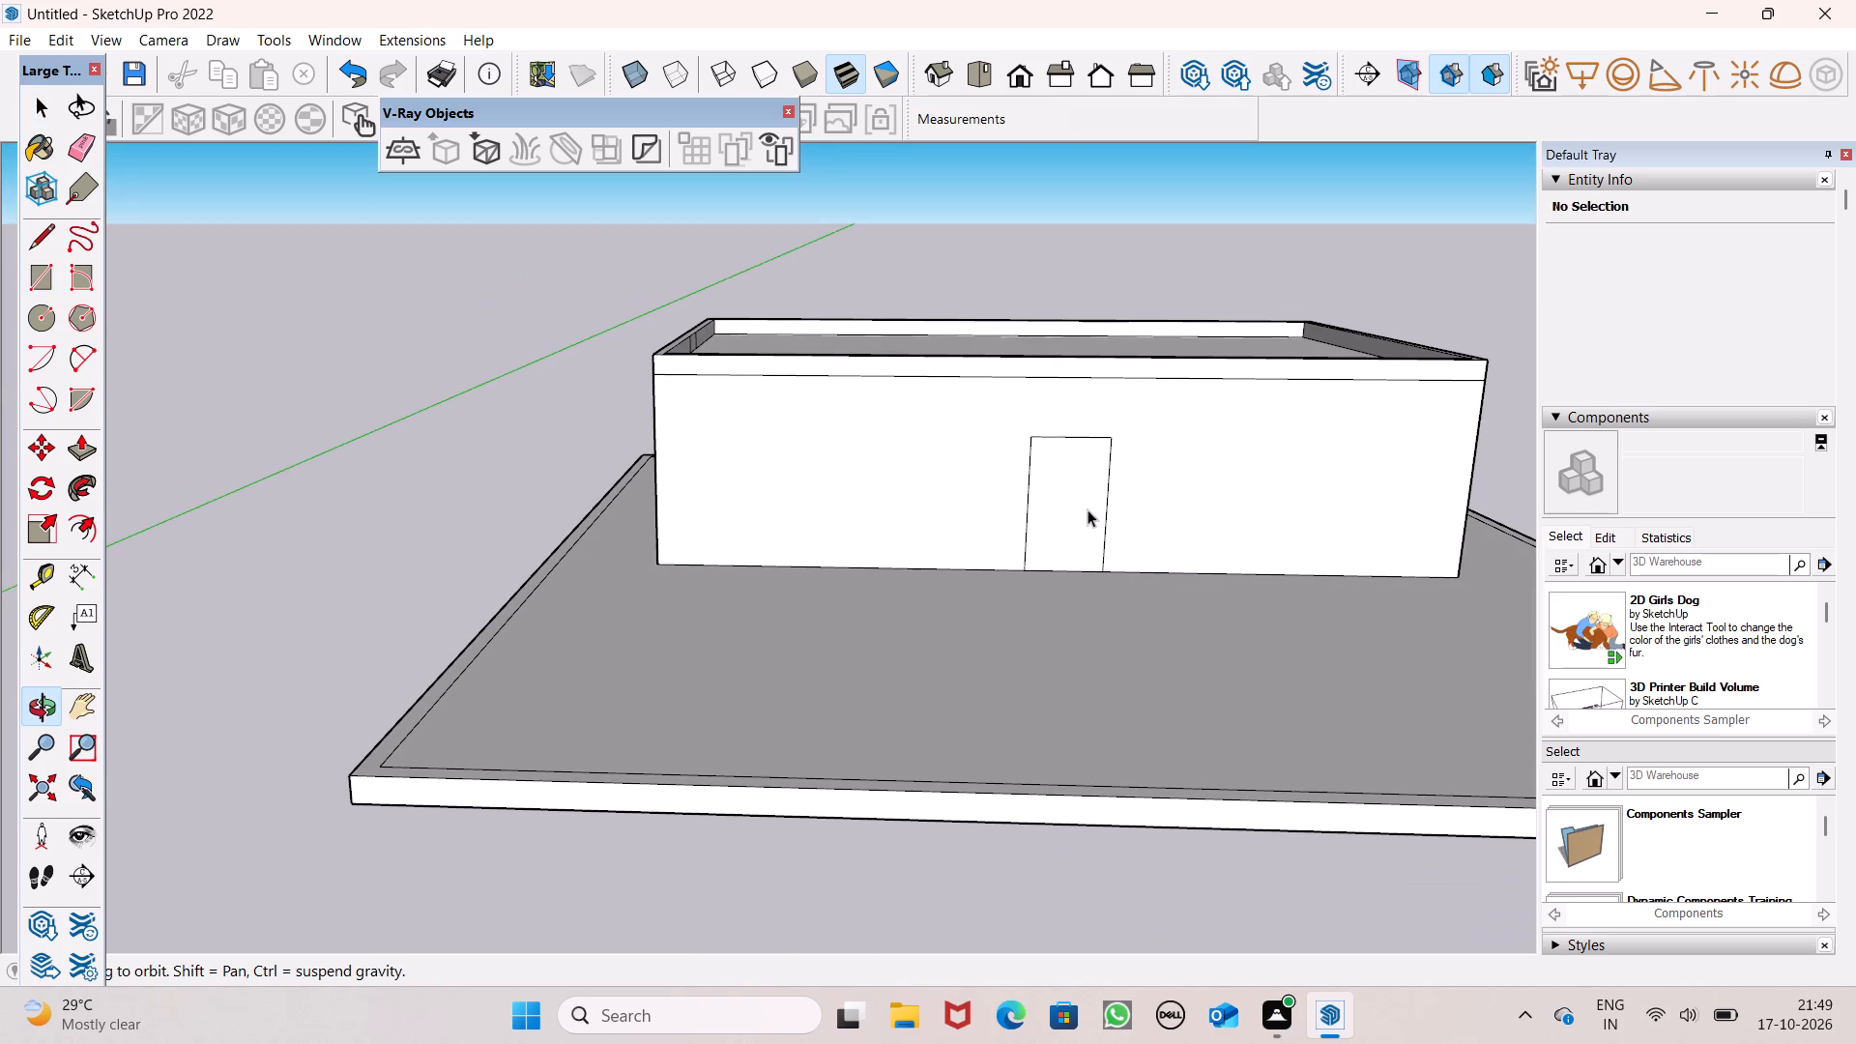
click(84, 451)
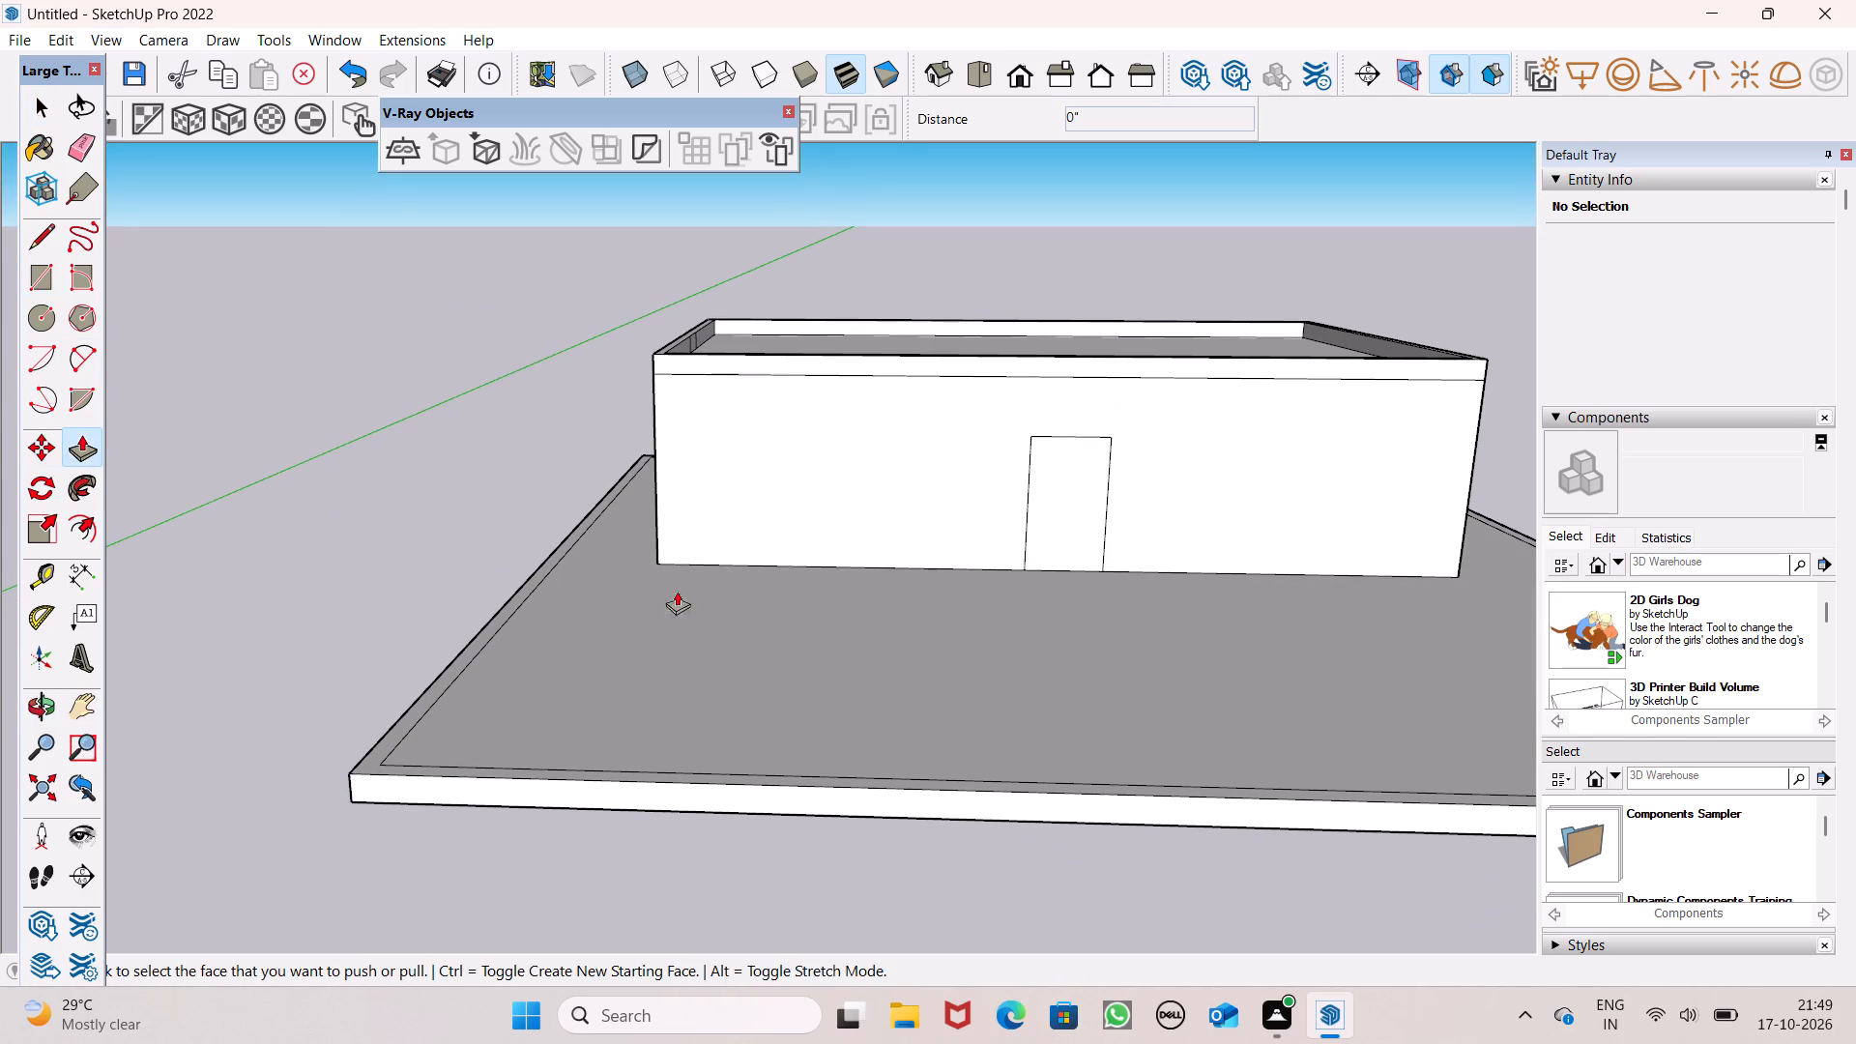
drag(1059, 552, 1077, 525)
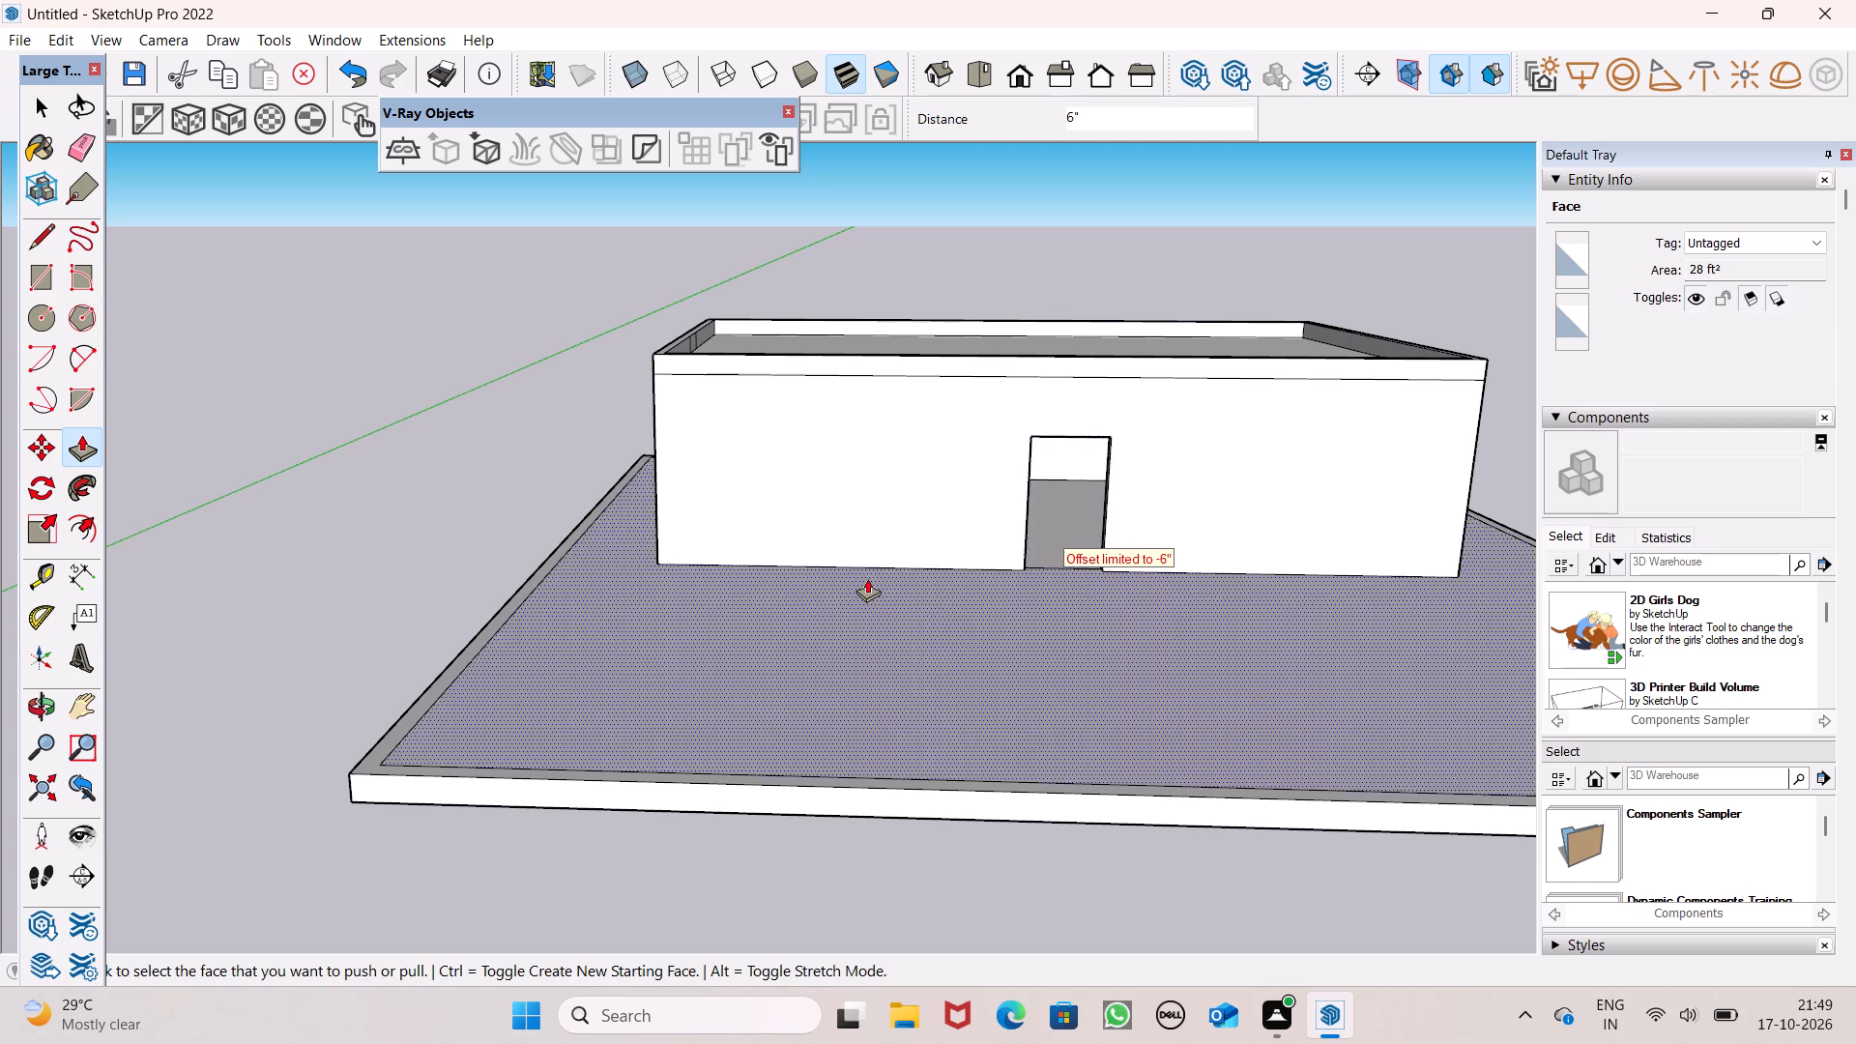
scroll(867, 578, down, 4)
middle_drag(1329, 733, 1317, 811)
key(space)
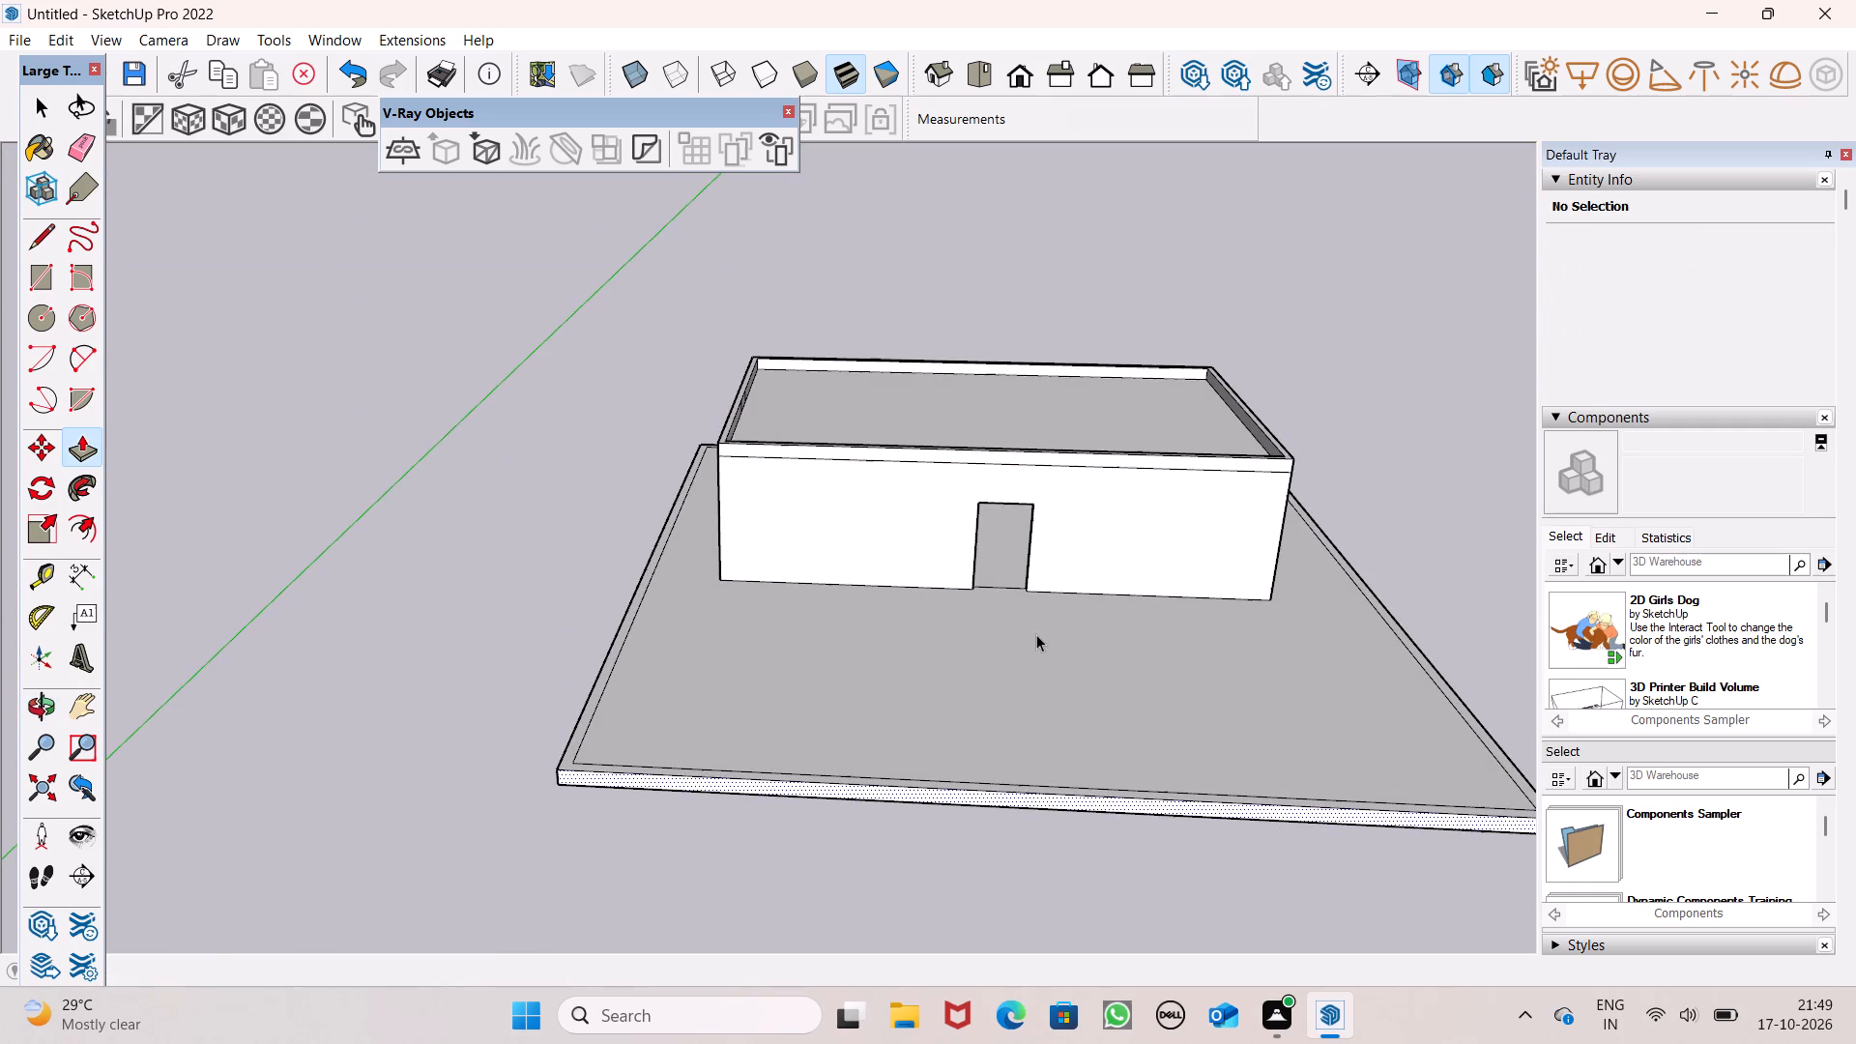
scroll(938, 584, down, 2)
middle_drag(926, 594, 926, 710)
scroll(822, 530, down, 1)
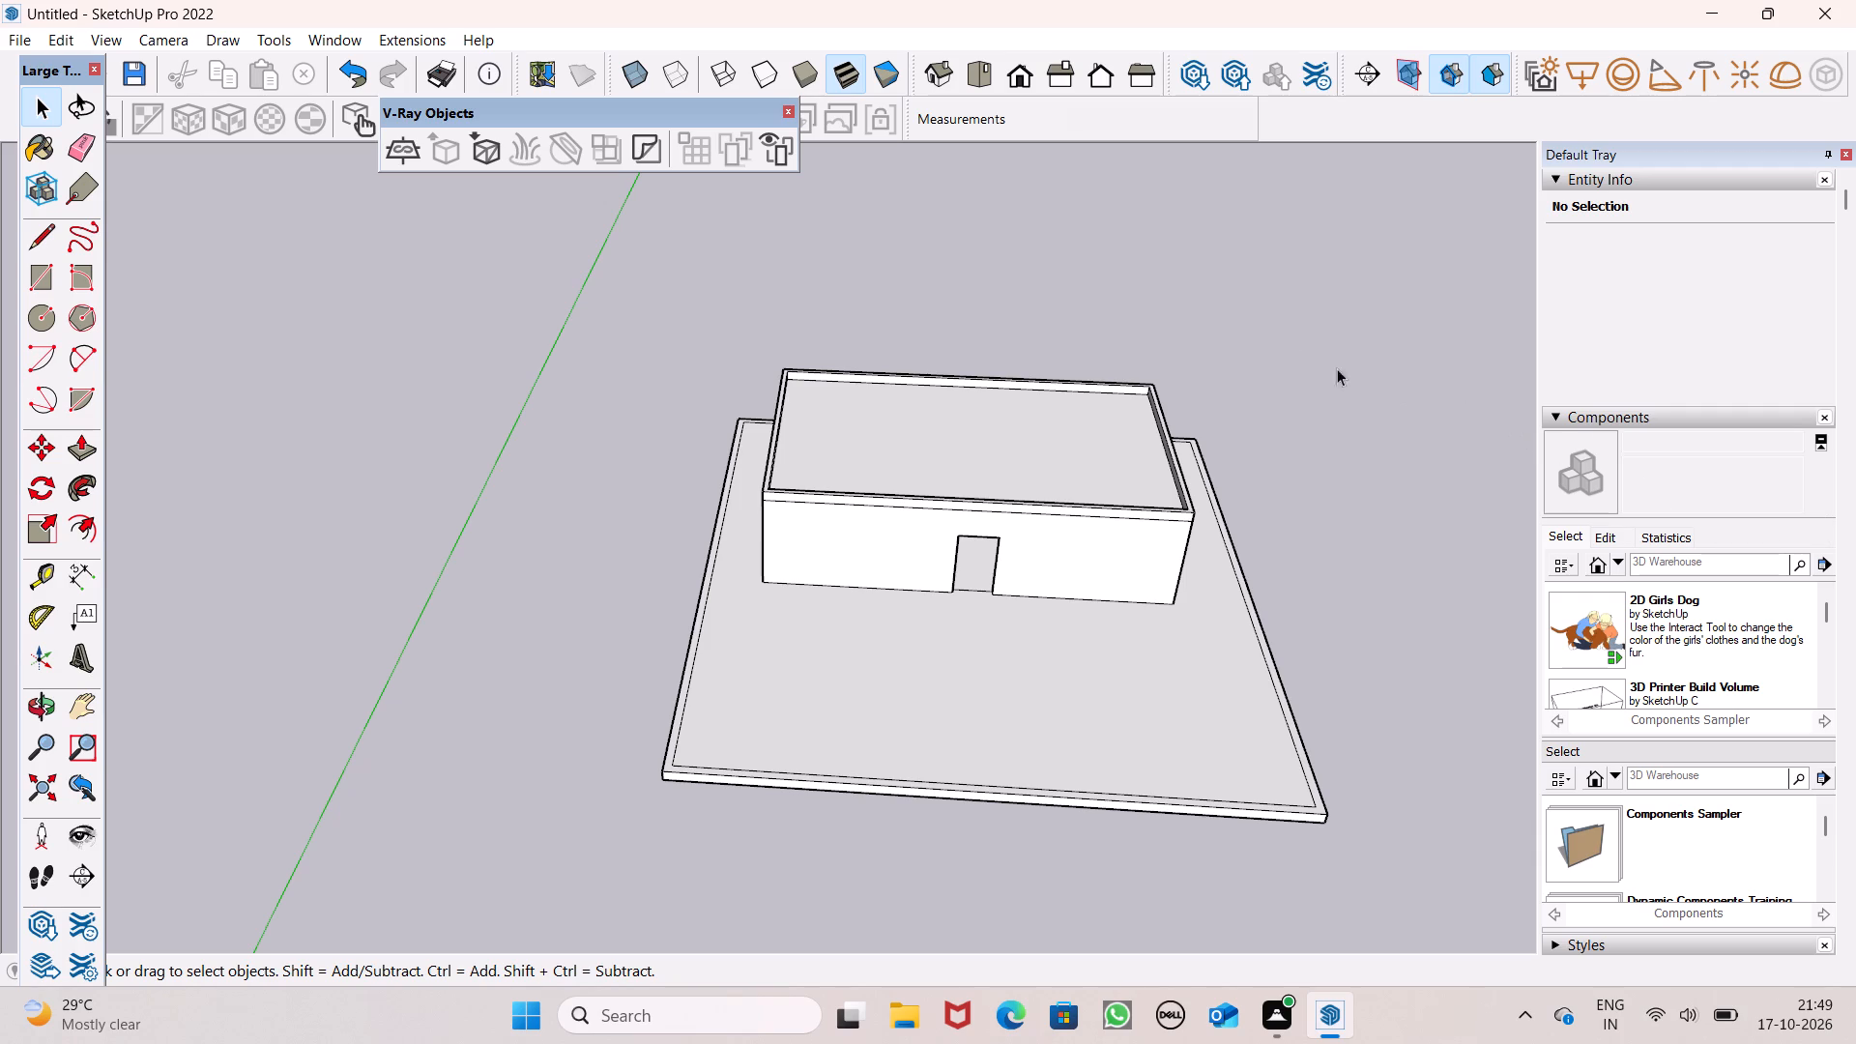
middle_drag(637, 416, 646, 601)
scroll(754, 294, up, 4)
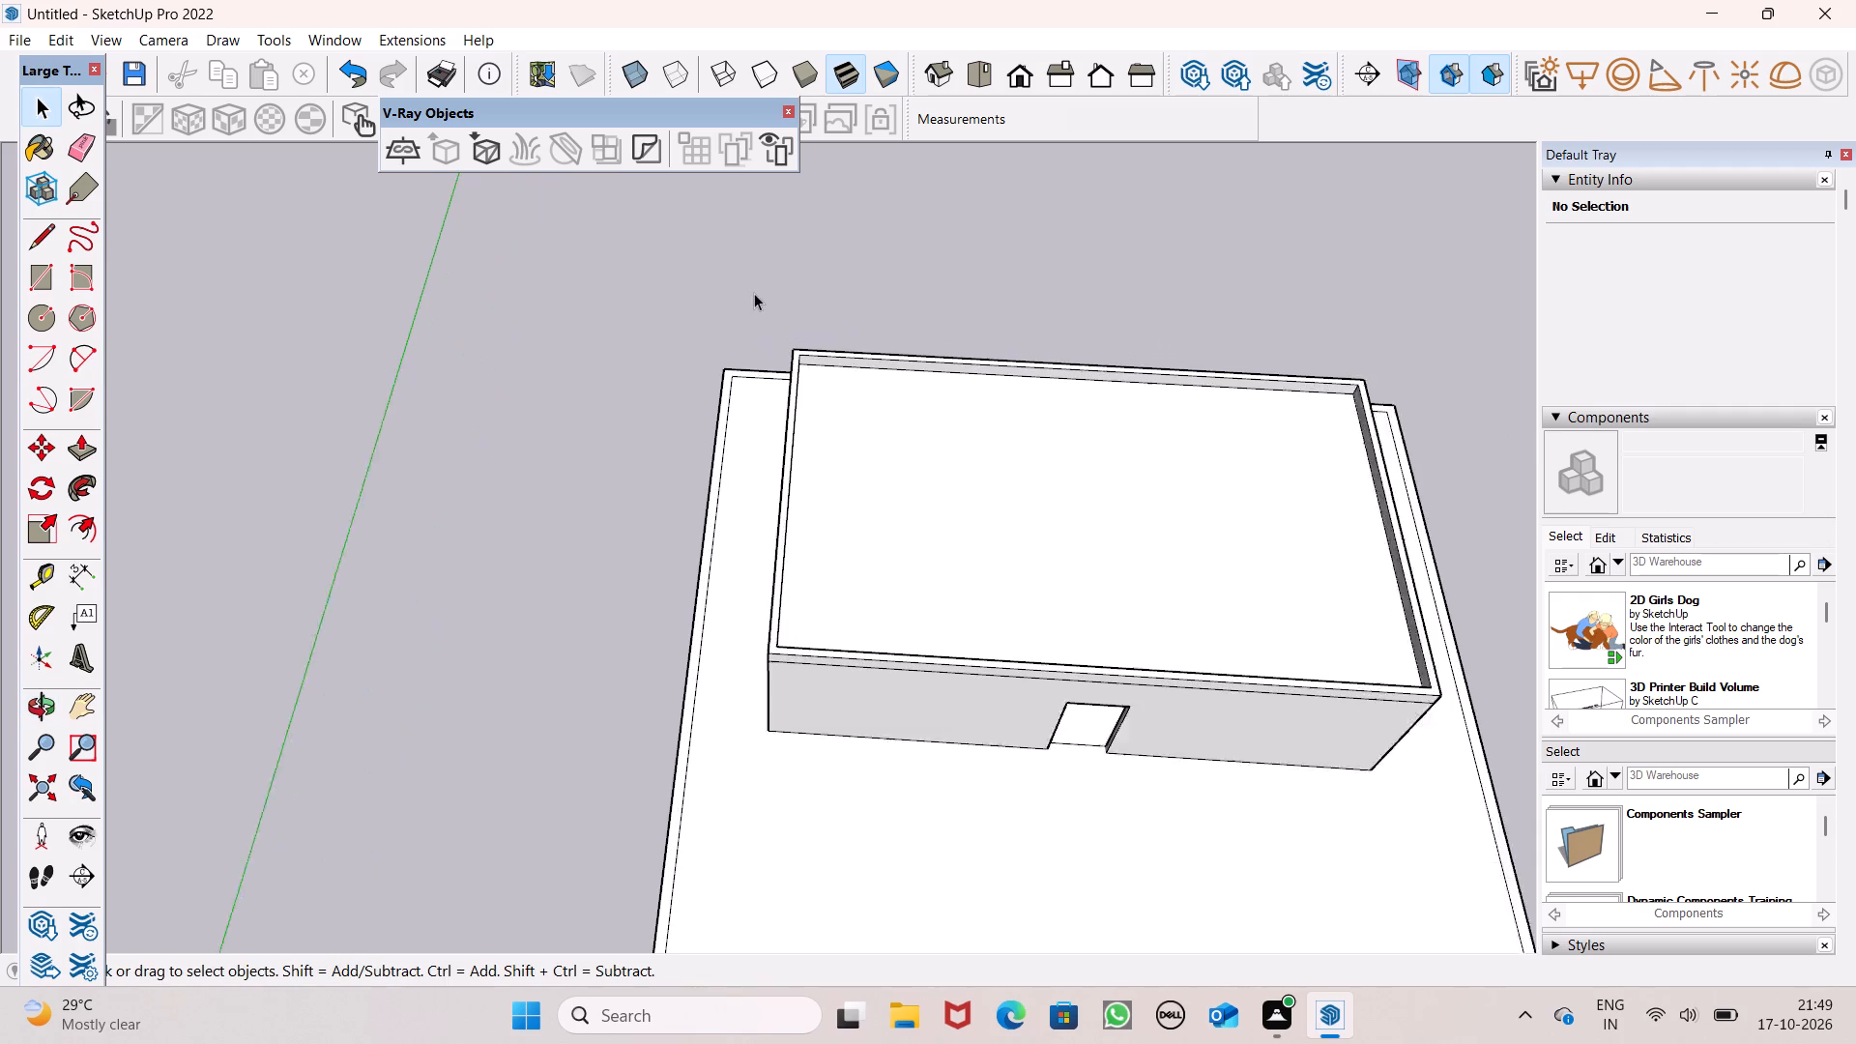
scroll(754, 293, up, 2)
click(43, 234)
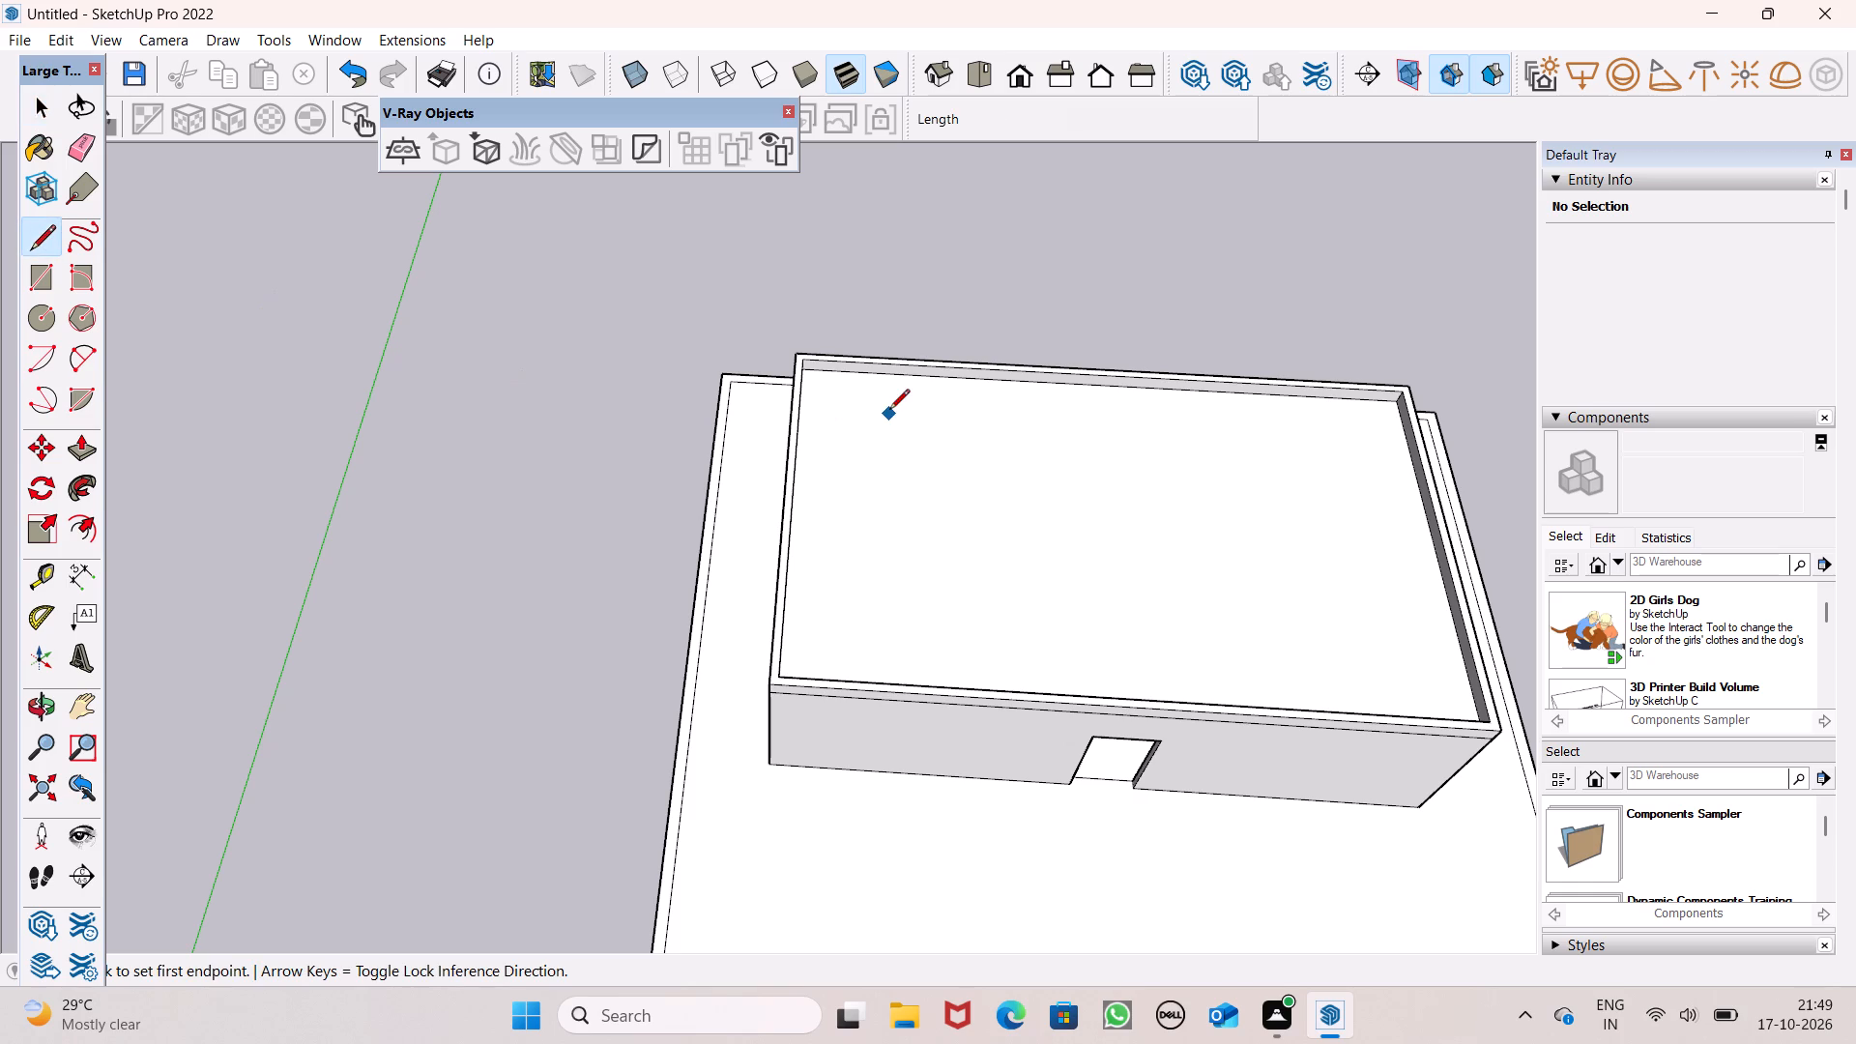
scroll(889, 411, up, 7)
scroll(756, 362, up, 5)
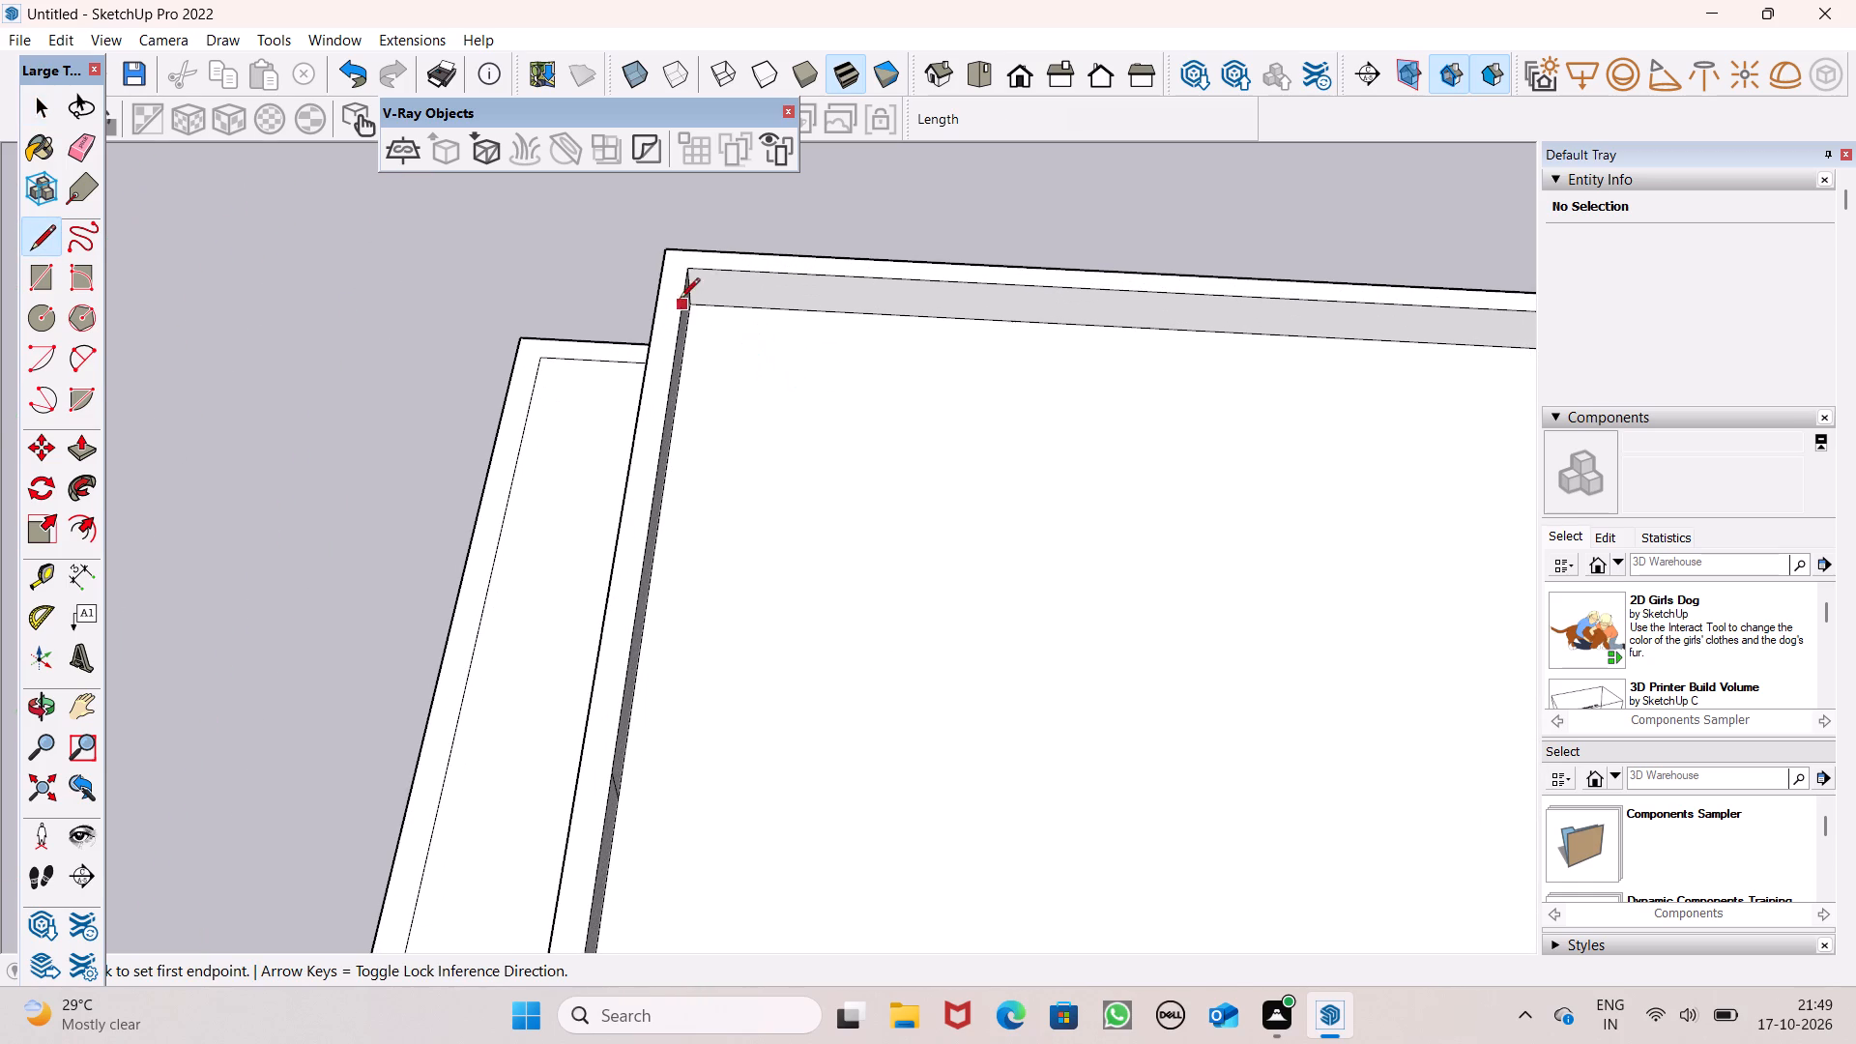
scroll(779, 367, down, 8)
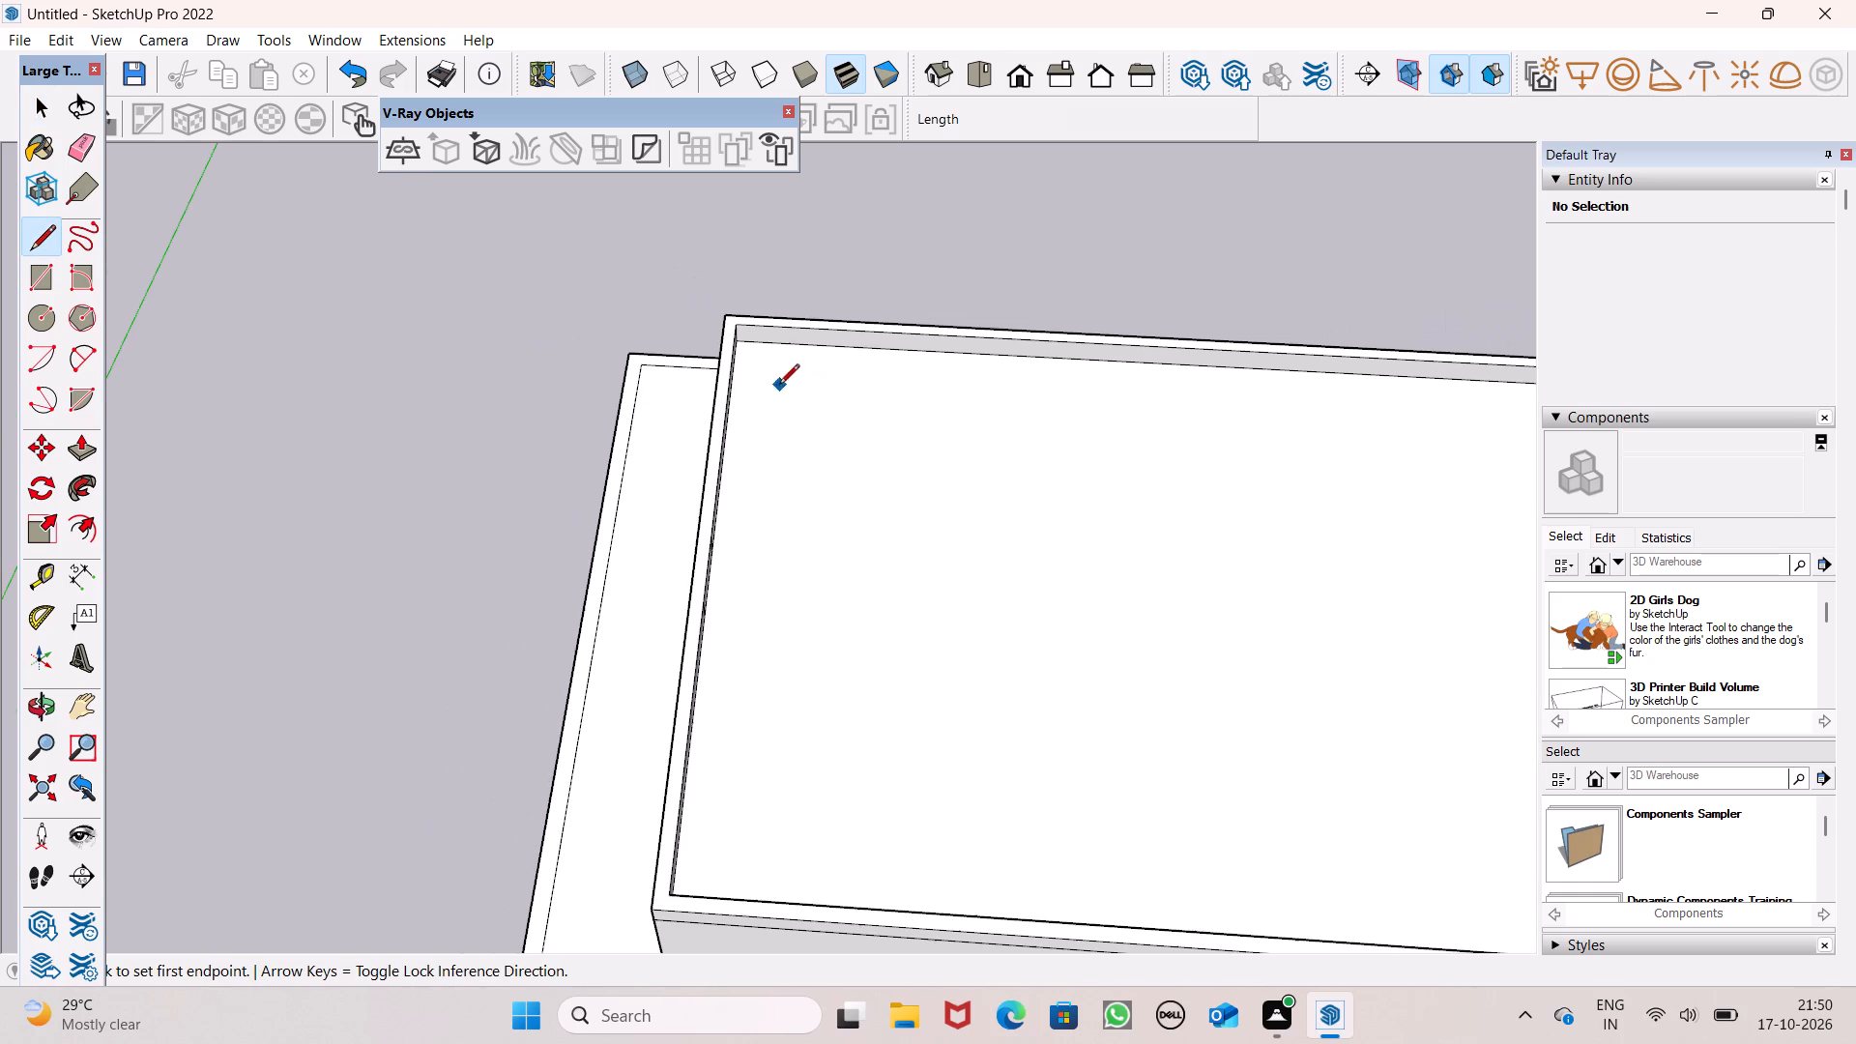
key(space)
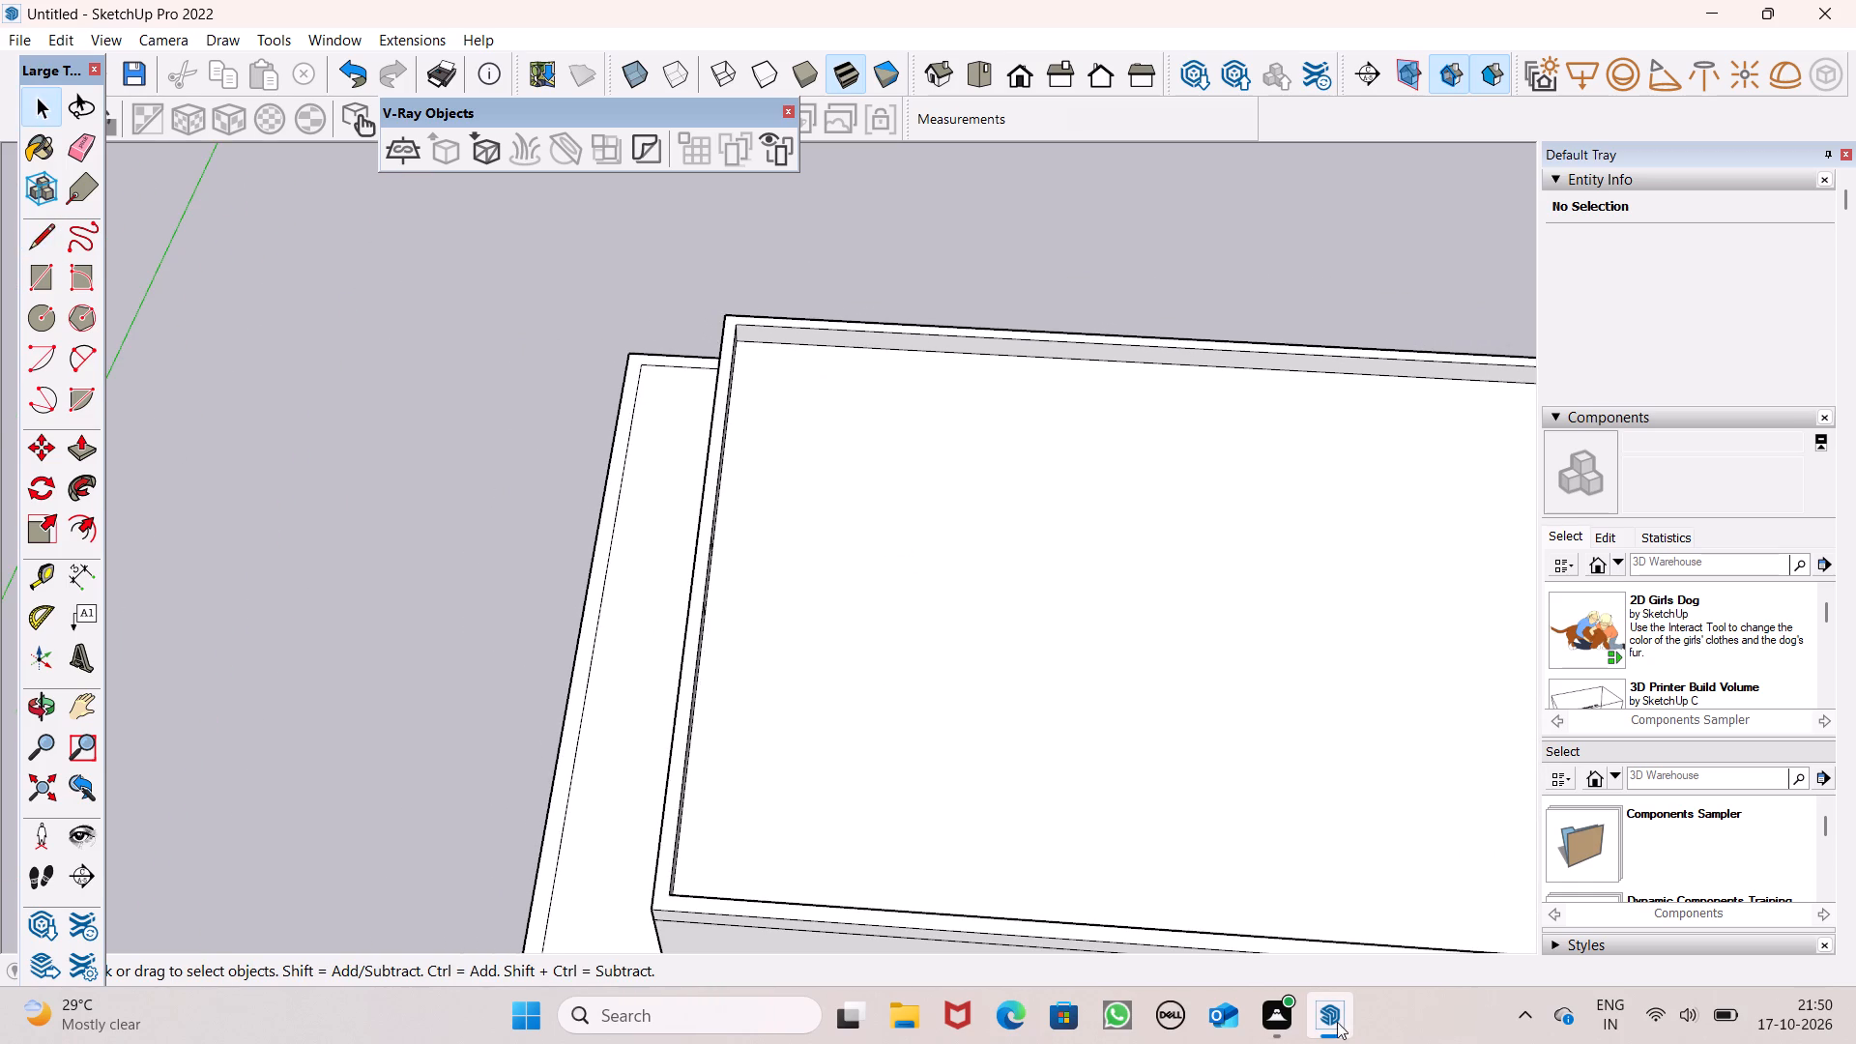
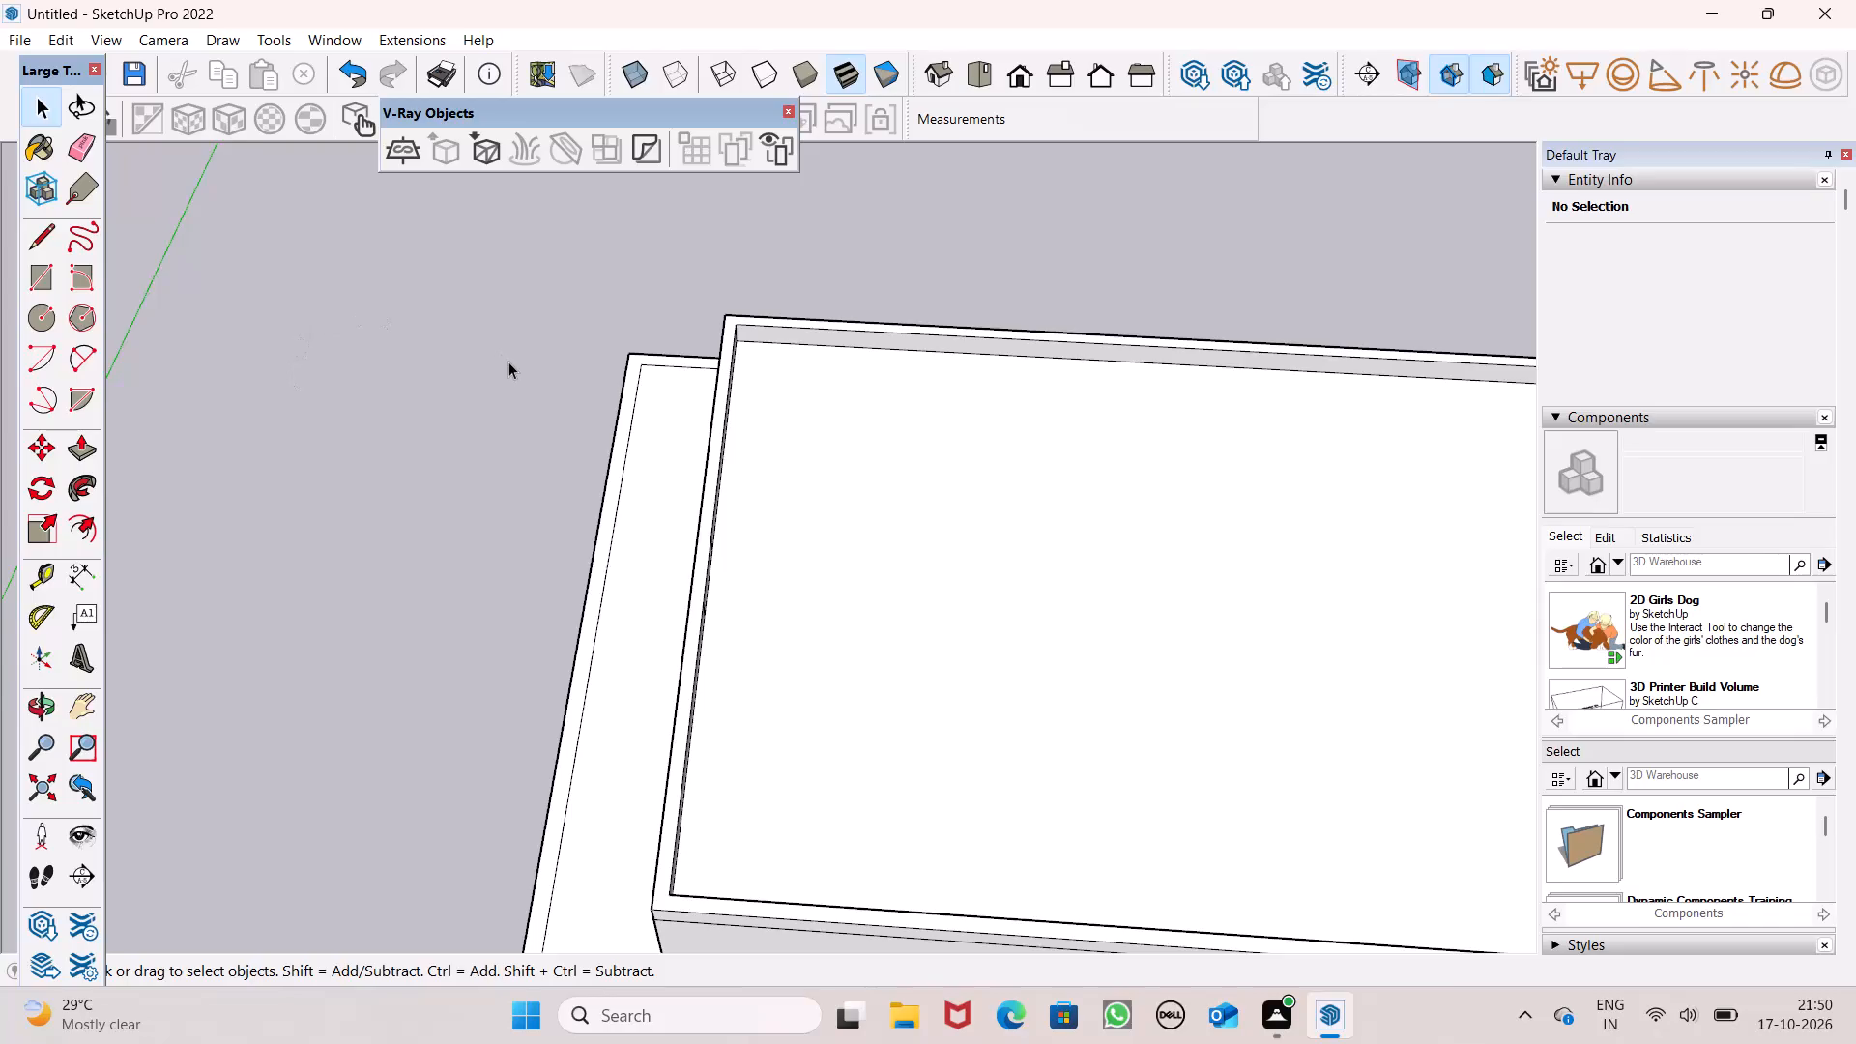
Undo the doorway cut, the door rectangle and the raised roof parapet.
scroll(508, 362, down, 2)
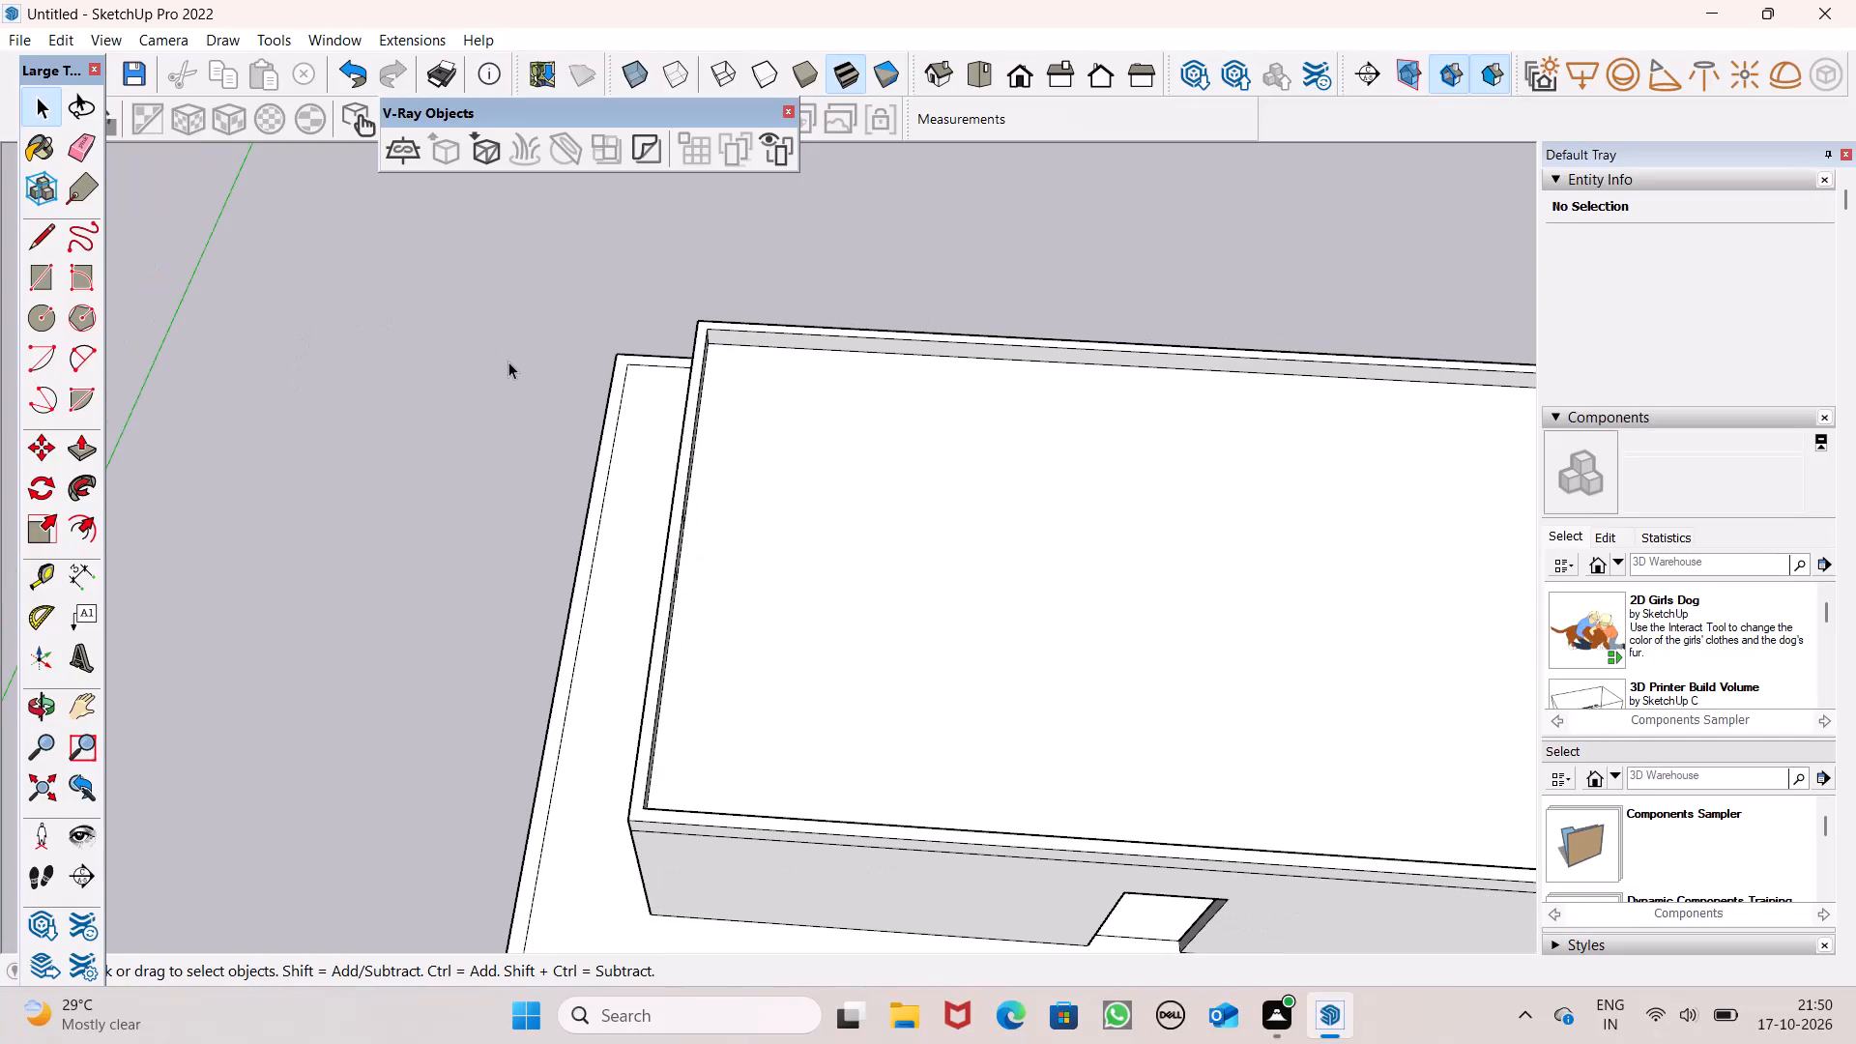
scroll(650, 375, down, 2)
middle_drag(780, 497, 843, 433)
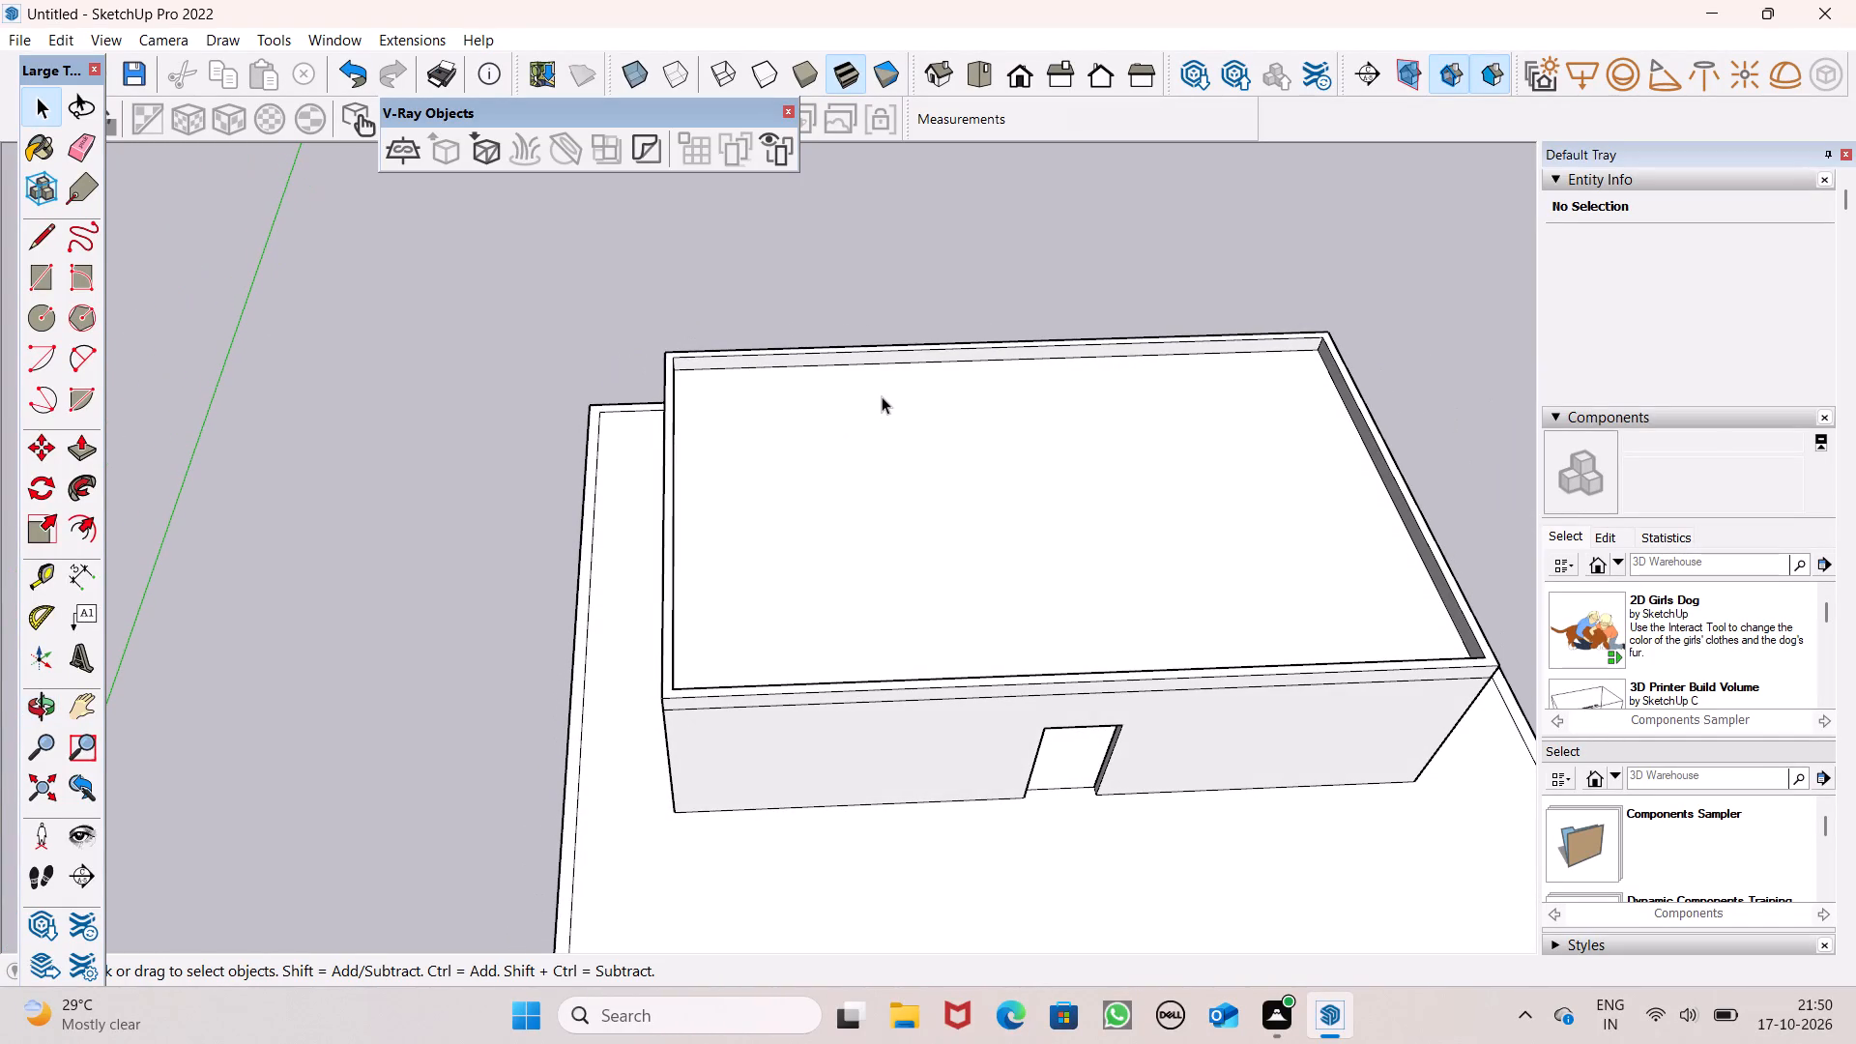
scroll(886, 571, down, 2)
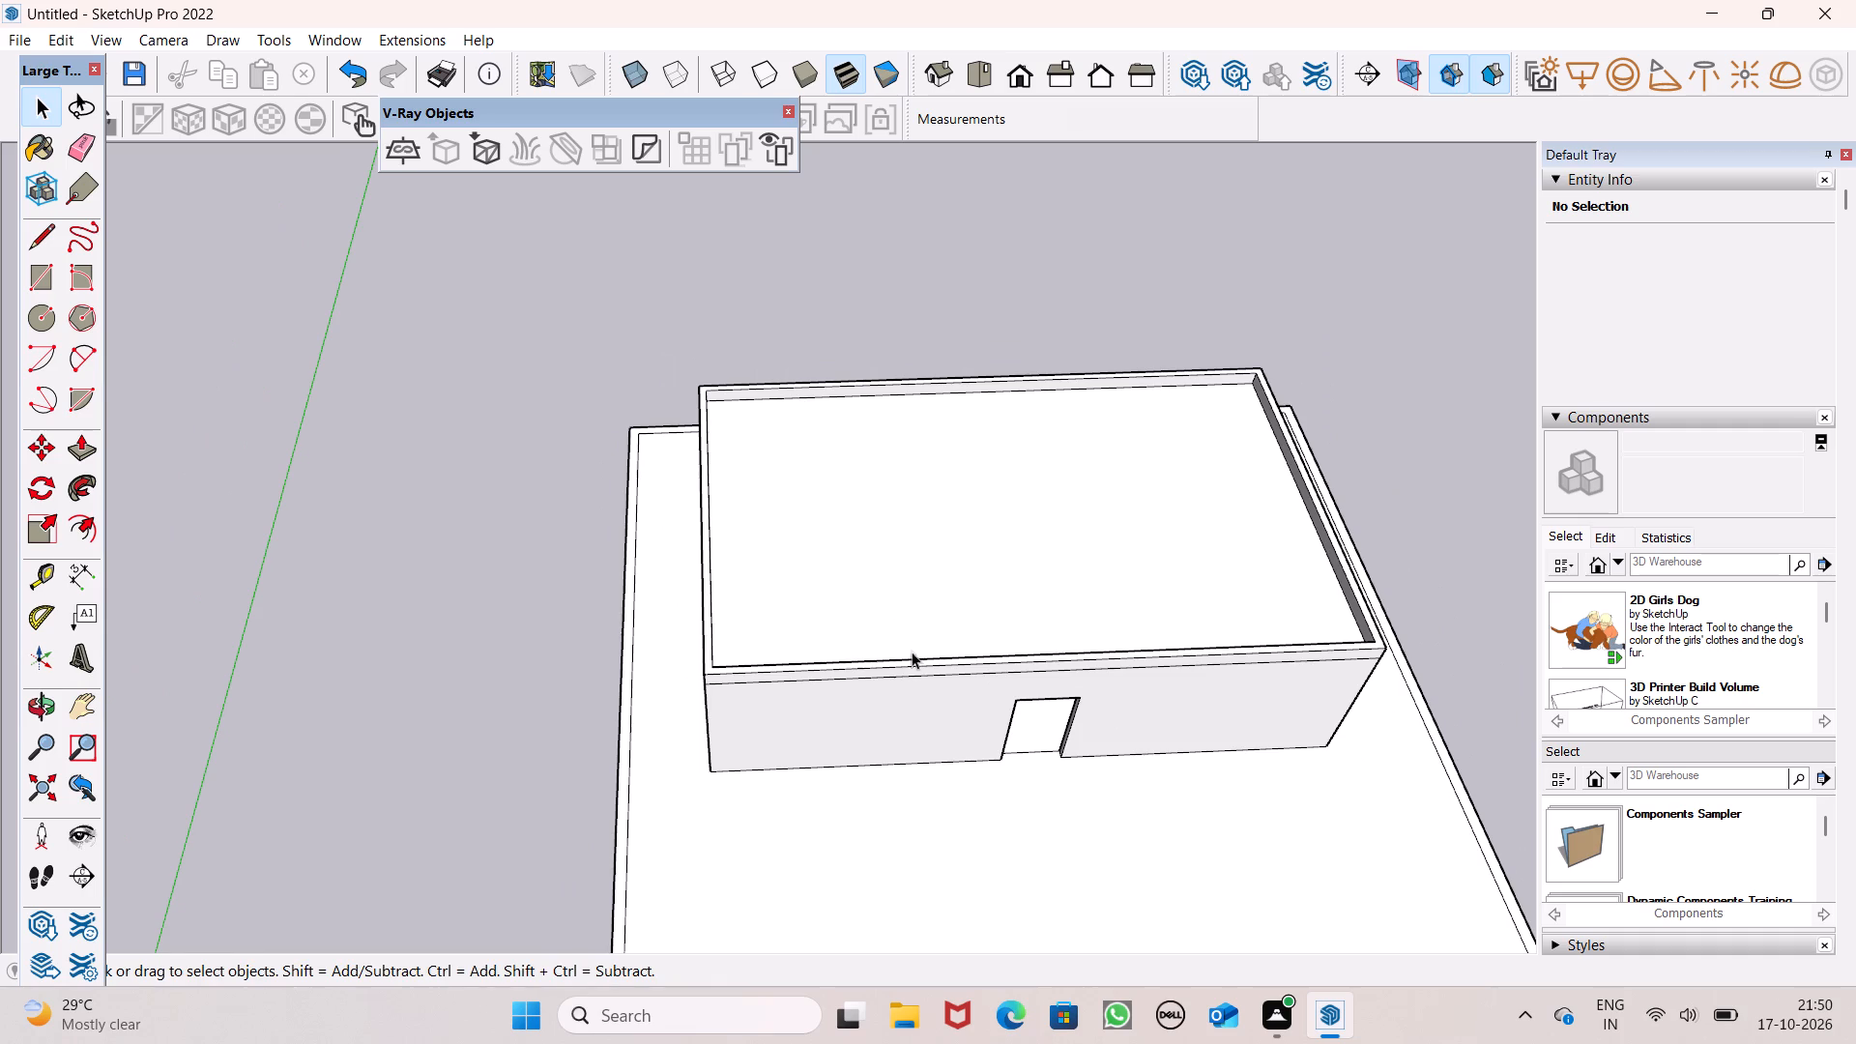
middle_drag(911, 682, 909, 625)
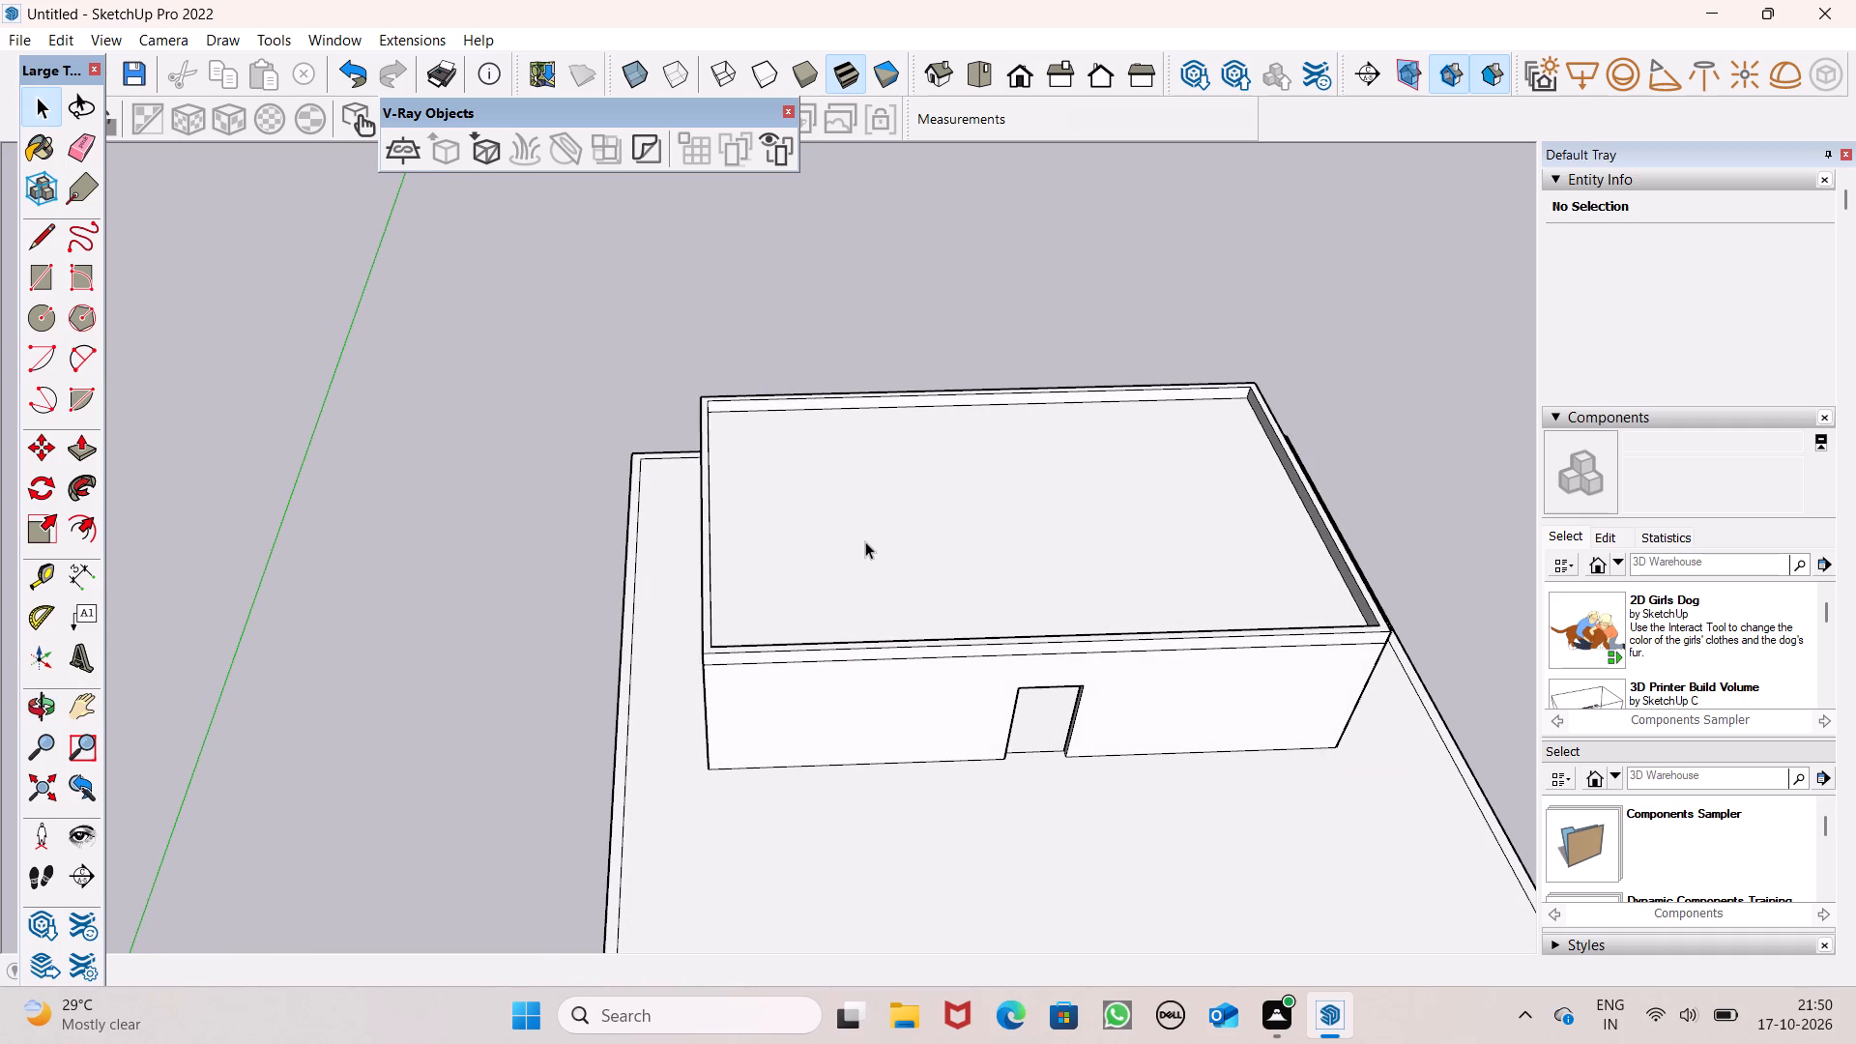
scroll(865, 541, down, 1)
middle_drag(913, 687, 902, 574)
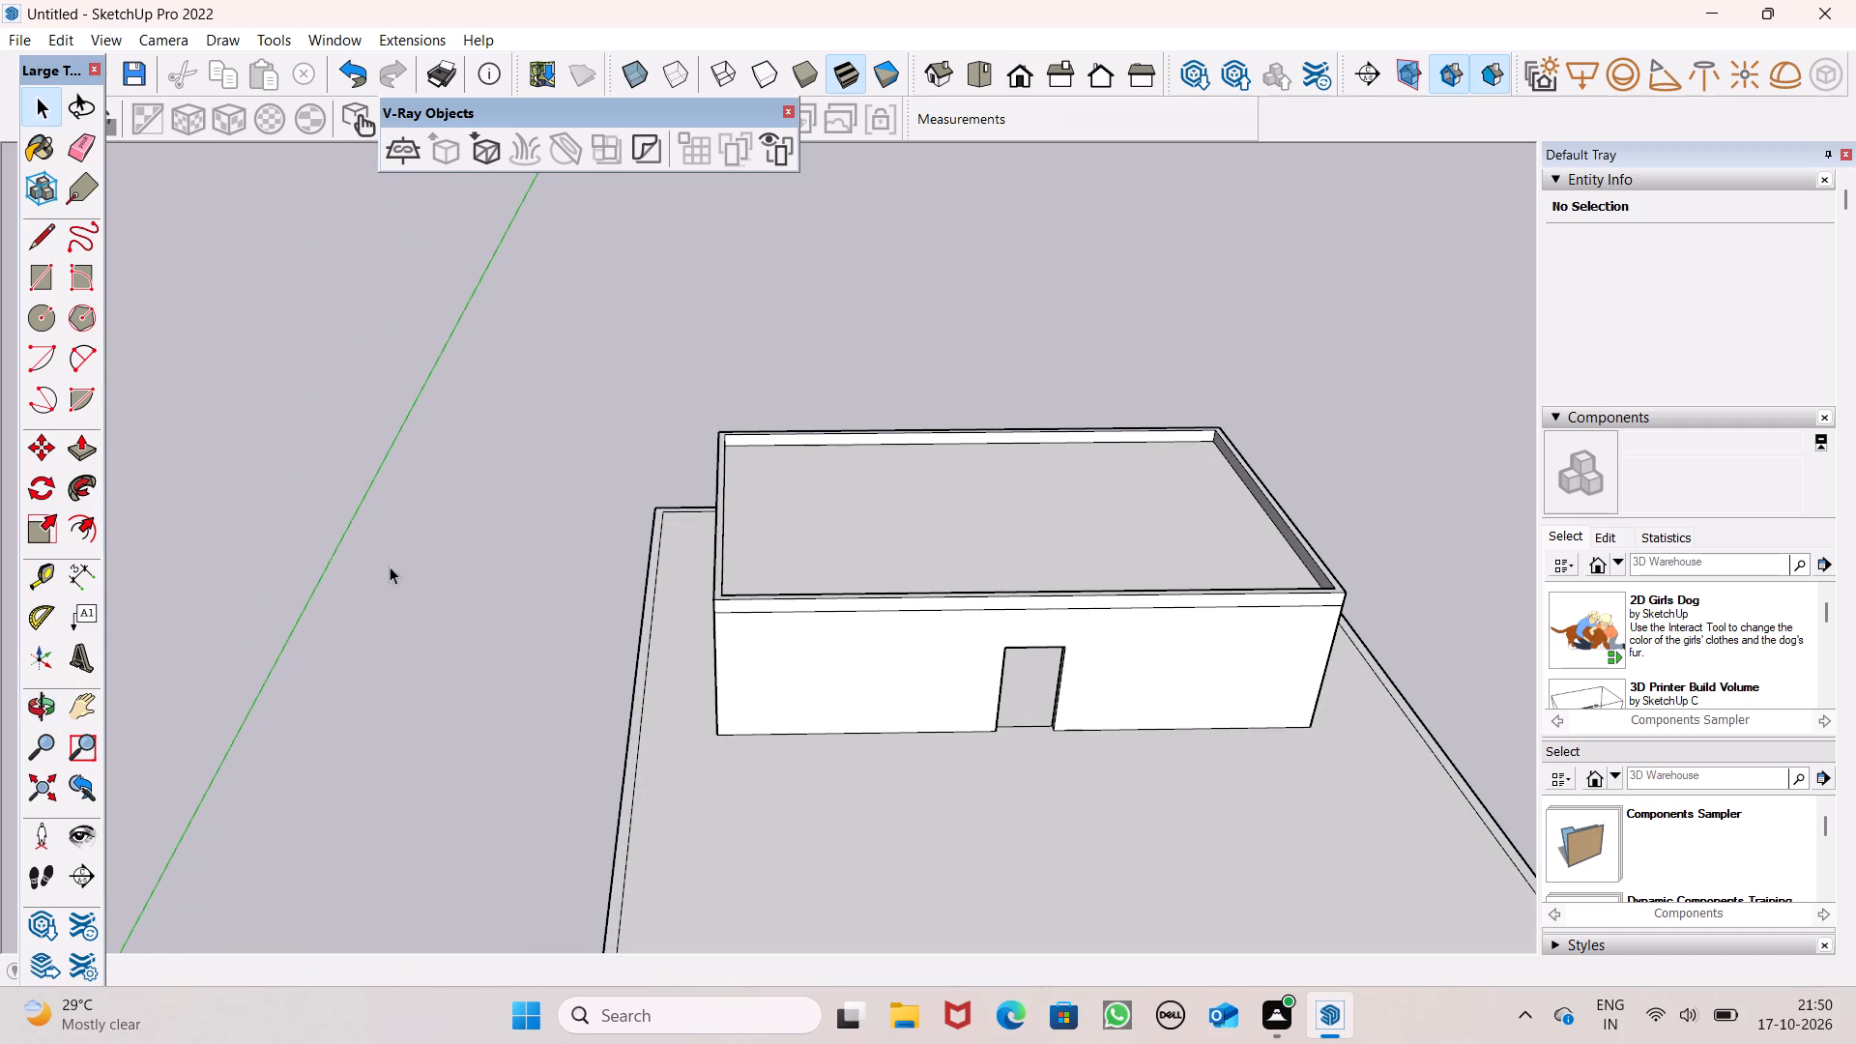
key(ctrl+z)
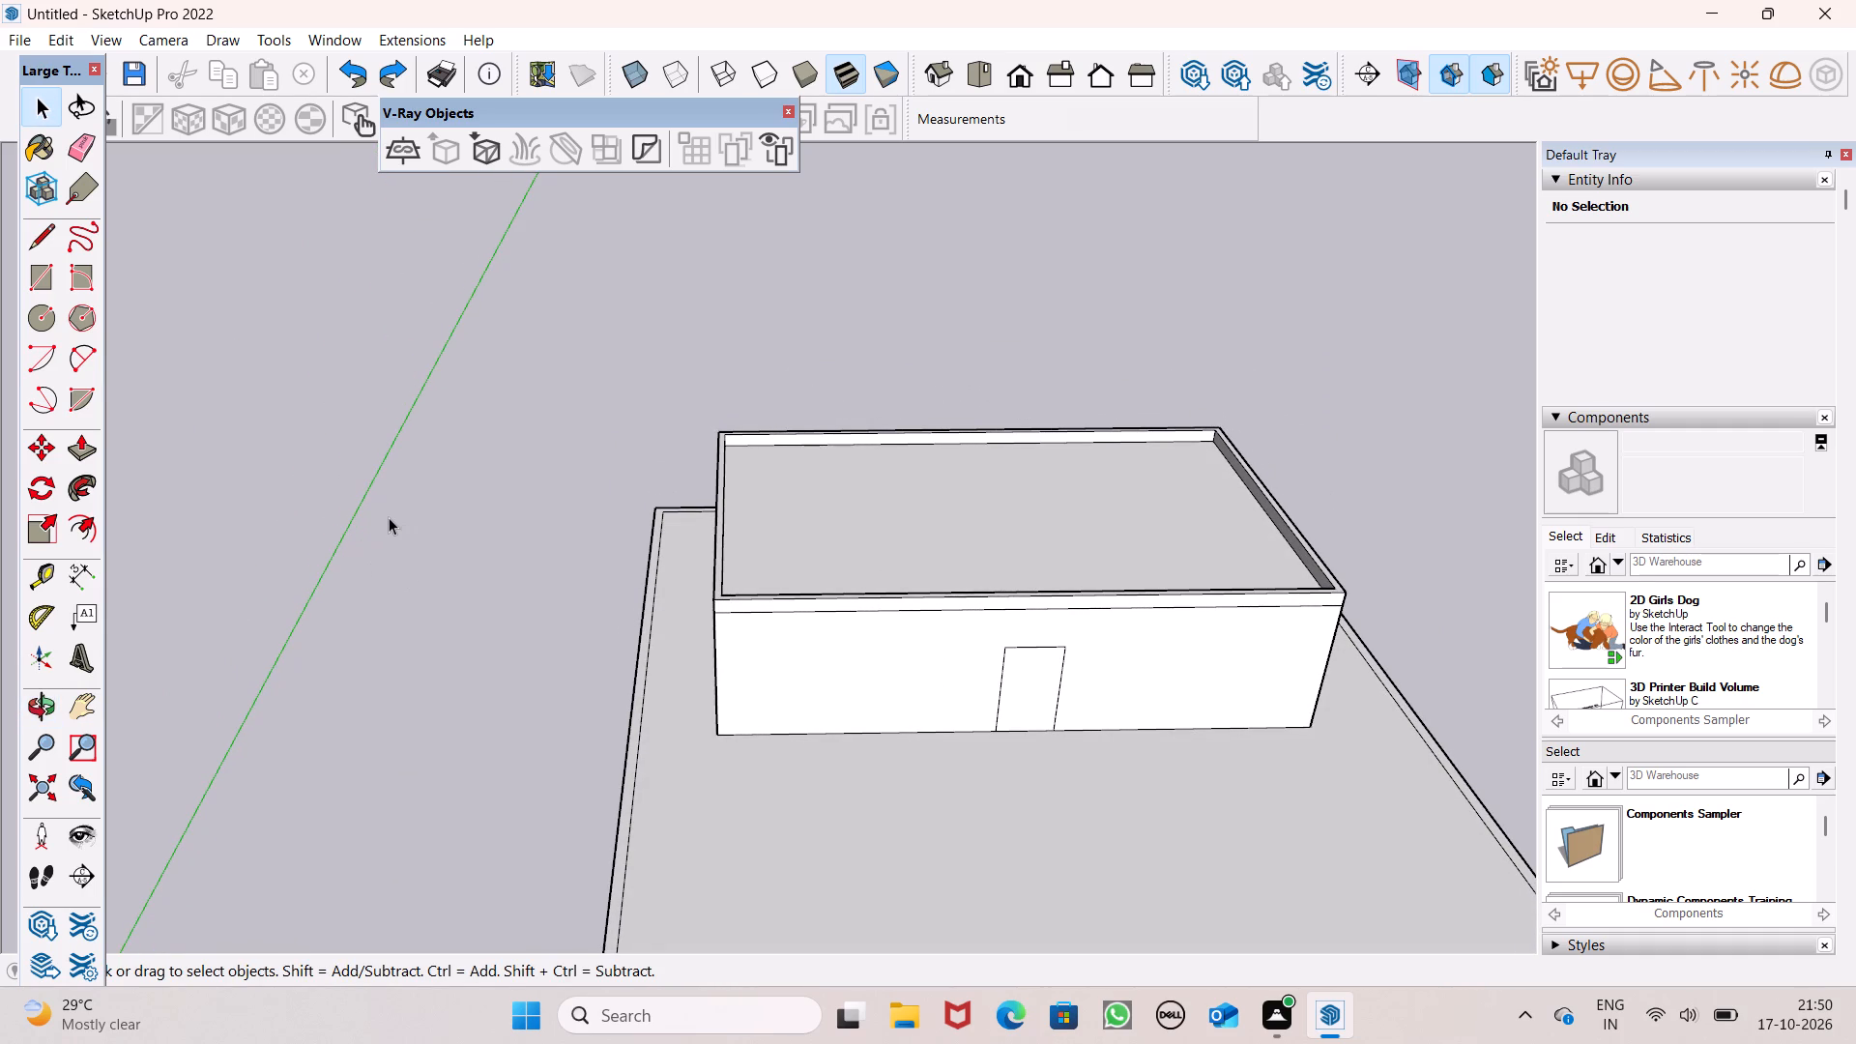
key(ctrl+z)
key(ctrl+z)
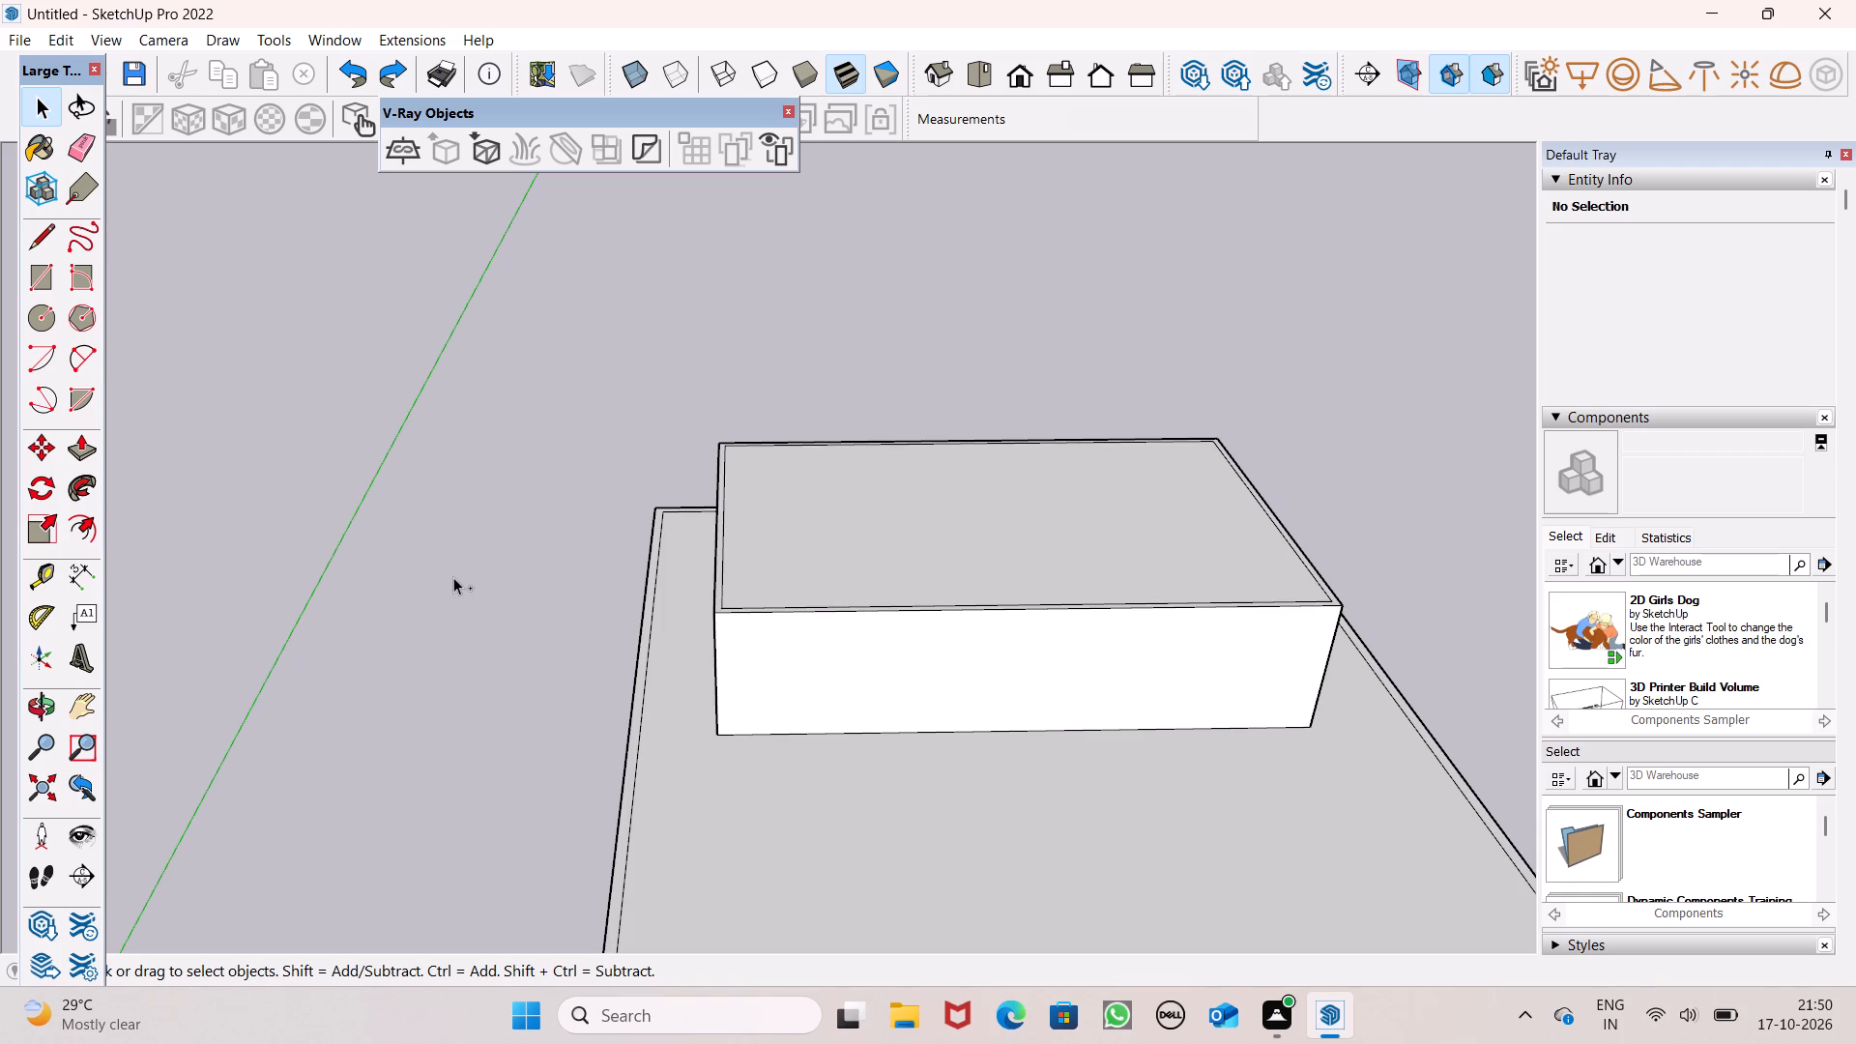
Push/Pull the border strip around the flat roof up 1' to form the parapet.
middle_drag(895, 668, 892, 801)
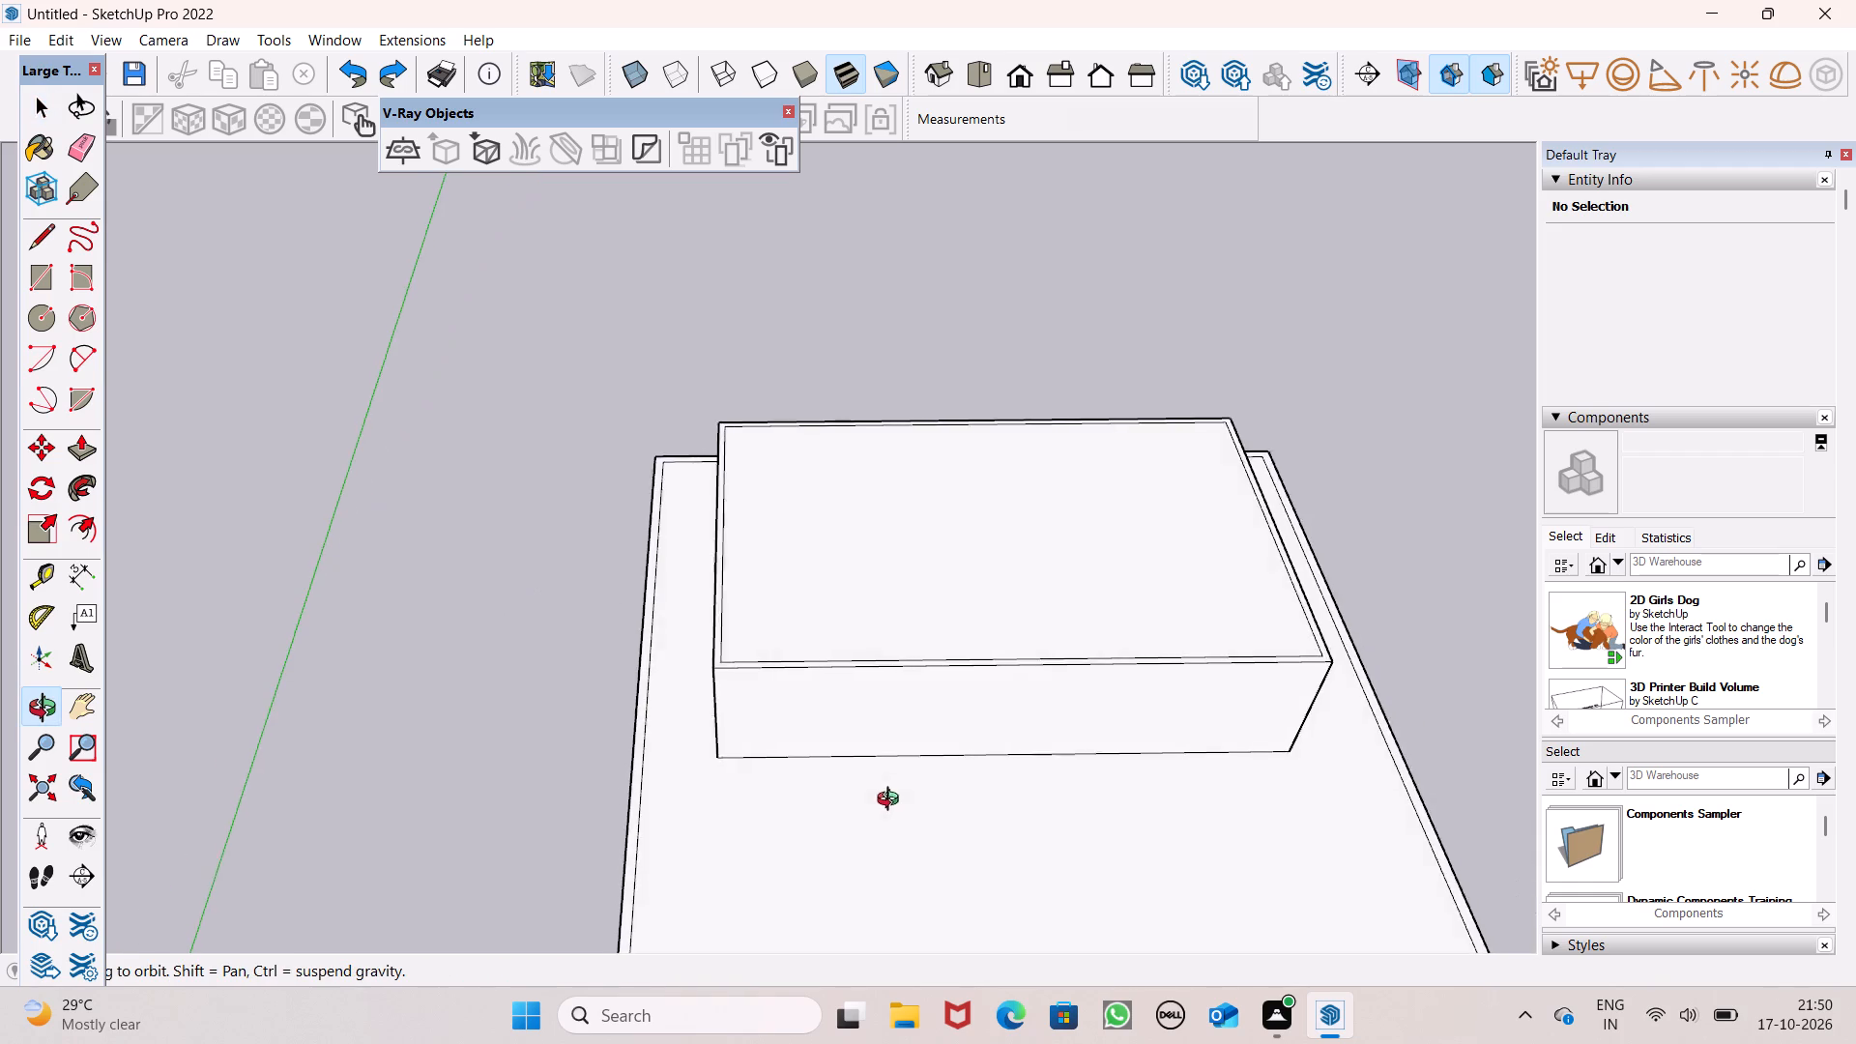
middle_drag(892, 801, 893, 800)
scroll(758, 680, up, 7)
click(80, 446)
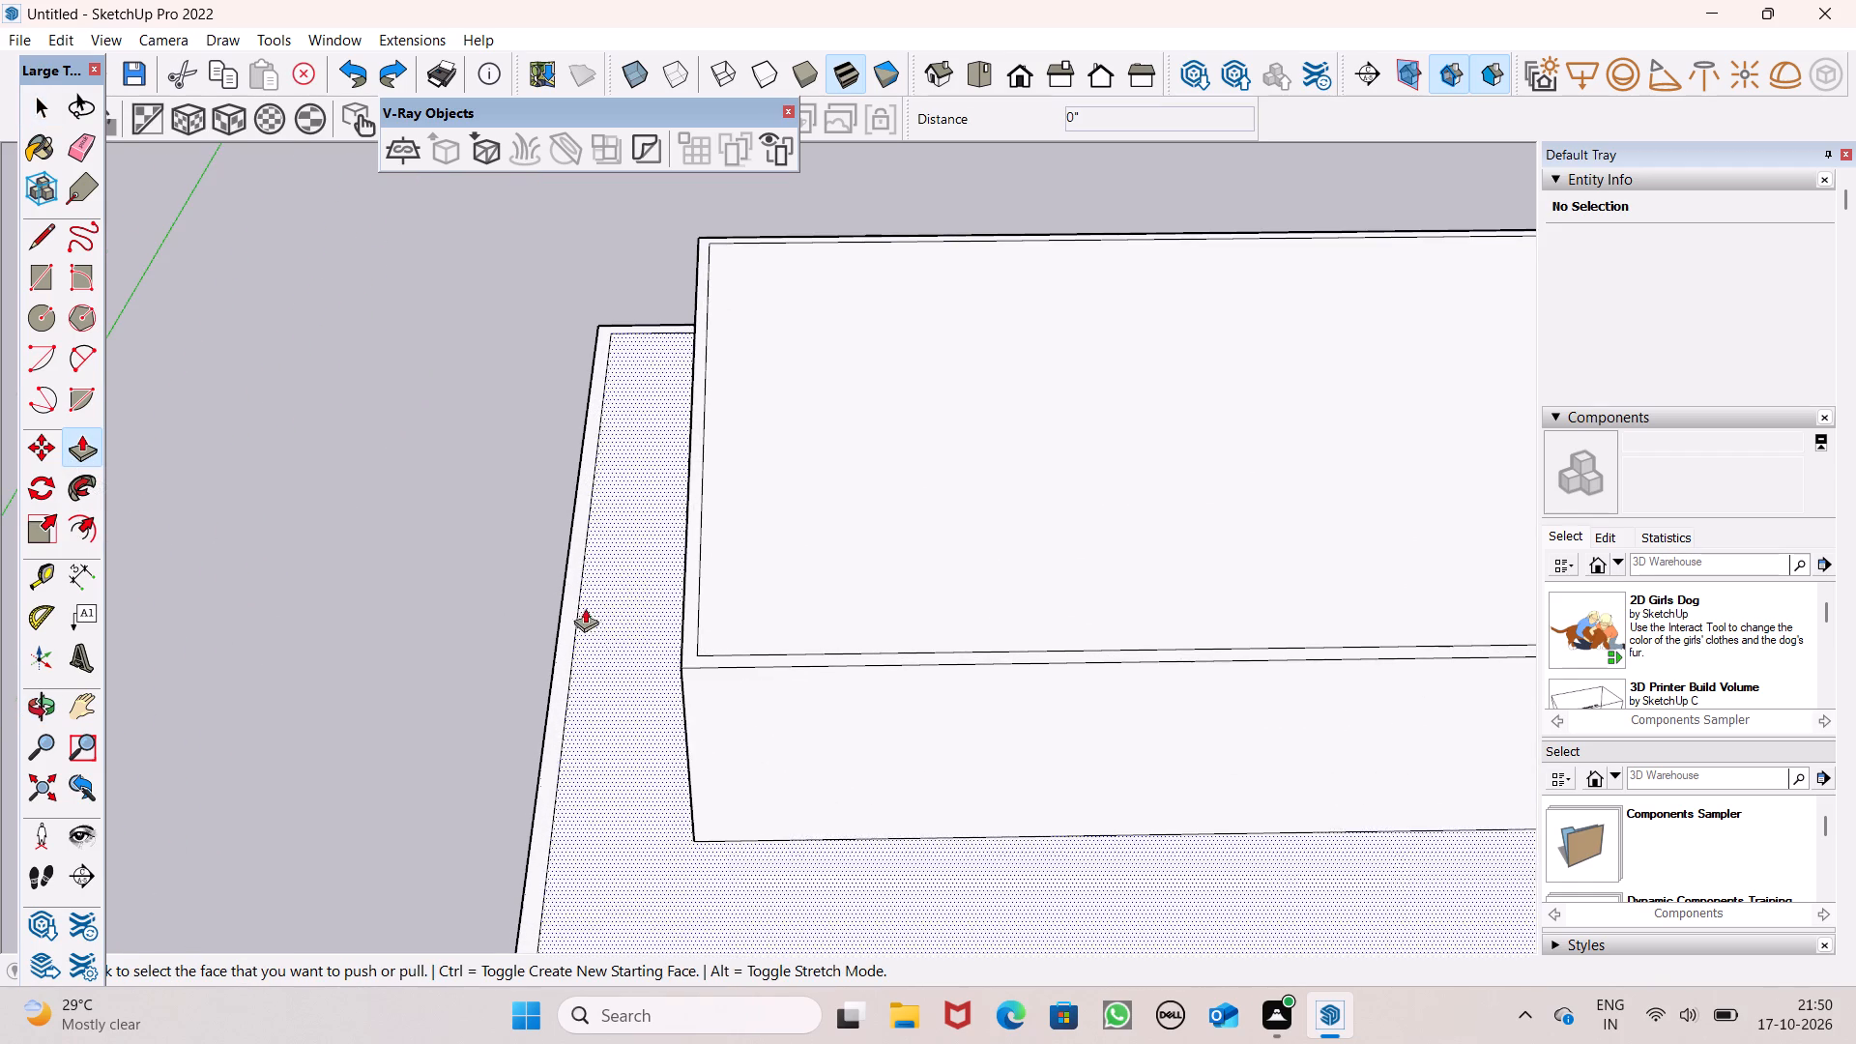
scroll(583, 607, up, 5)
drag(795, 708, 803, 672)
text(1')
key(Return)
Push/Pull the parapet's long front face outward about 21' 7" to form a canopy over the front of the slab.
scroll(804, 672, down, 4)
middle_drag(914, 724, 905, 588)
scroll(905, 599, up, 1)
scroll(807, 536, down, 9)
middle_drag(1032, 577, 1054, 623)
scroll(1054, 548, down, 4)
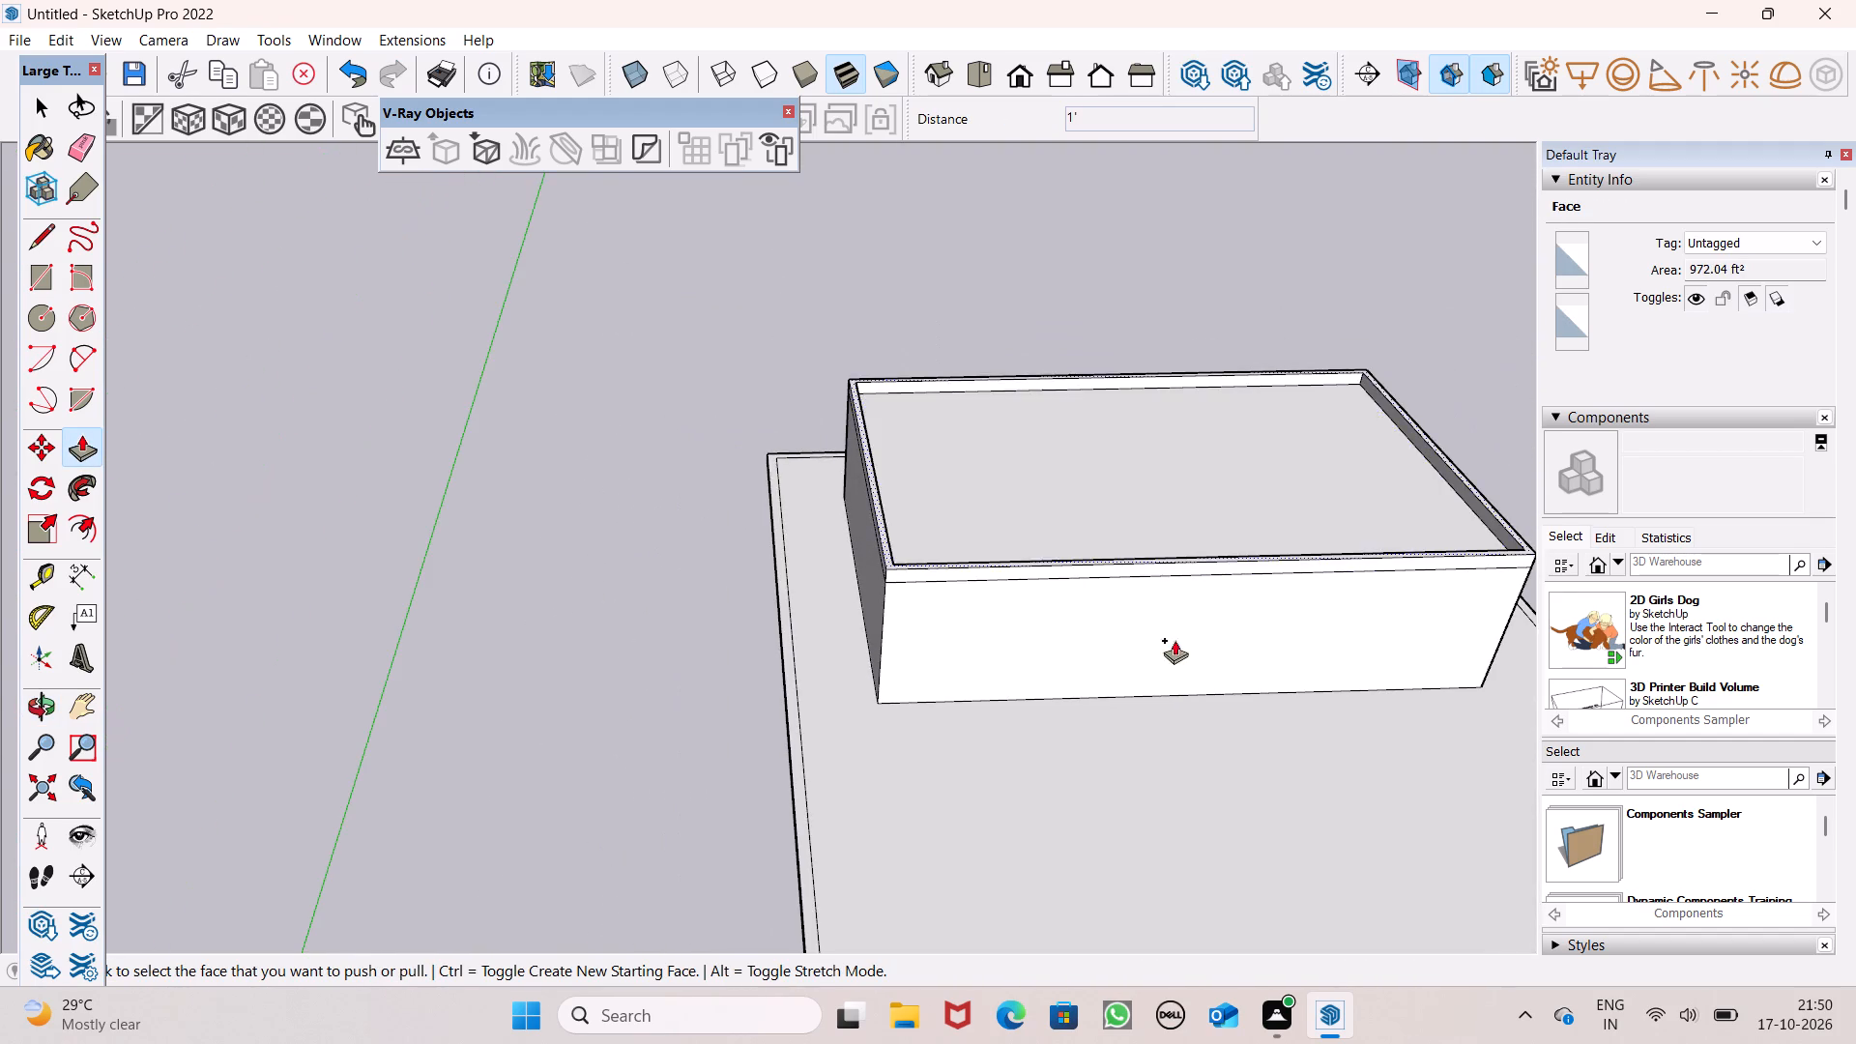
middle_drag(1174, 640, 1052, 590)
scroll(954, 467, down, 3)
middle_drag(1066, 611, 1149, 623)
drag(980, 533, 980, 636)
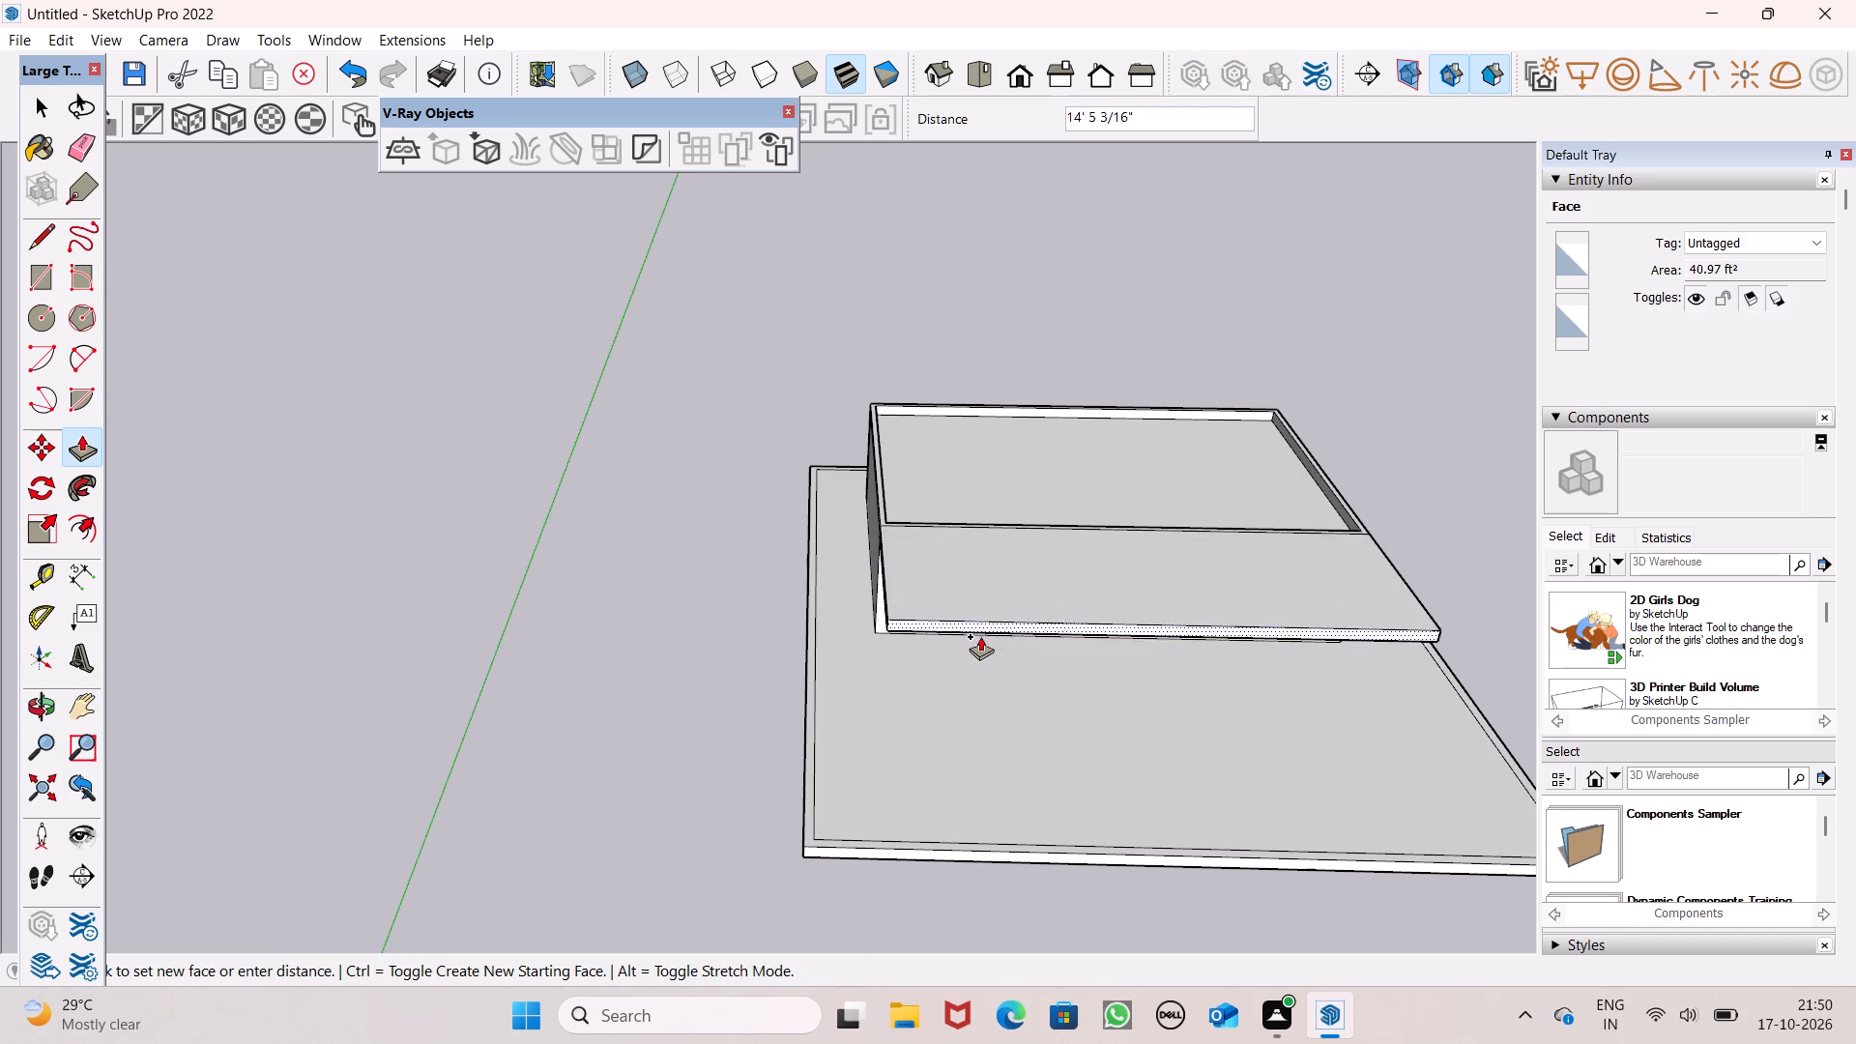
drag(980, 636, 978, 687)
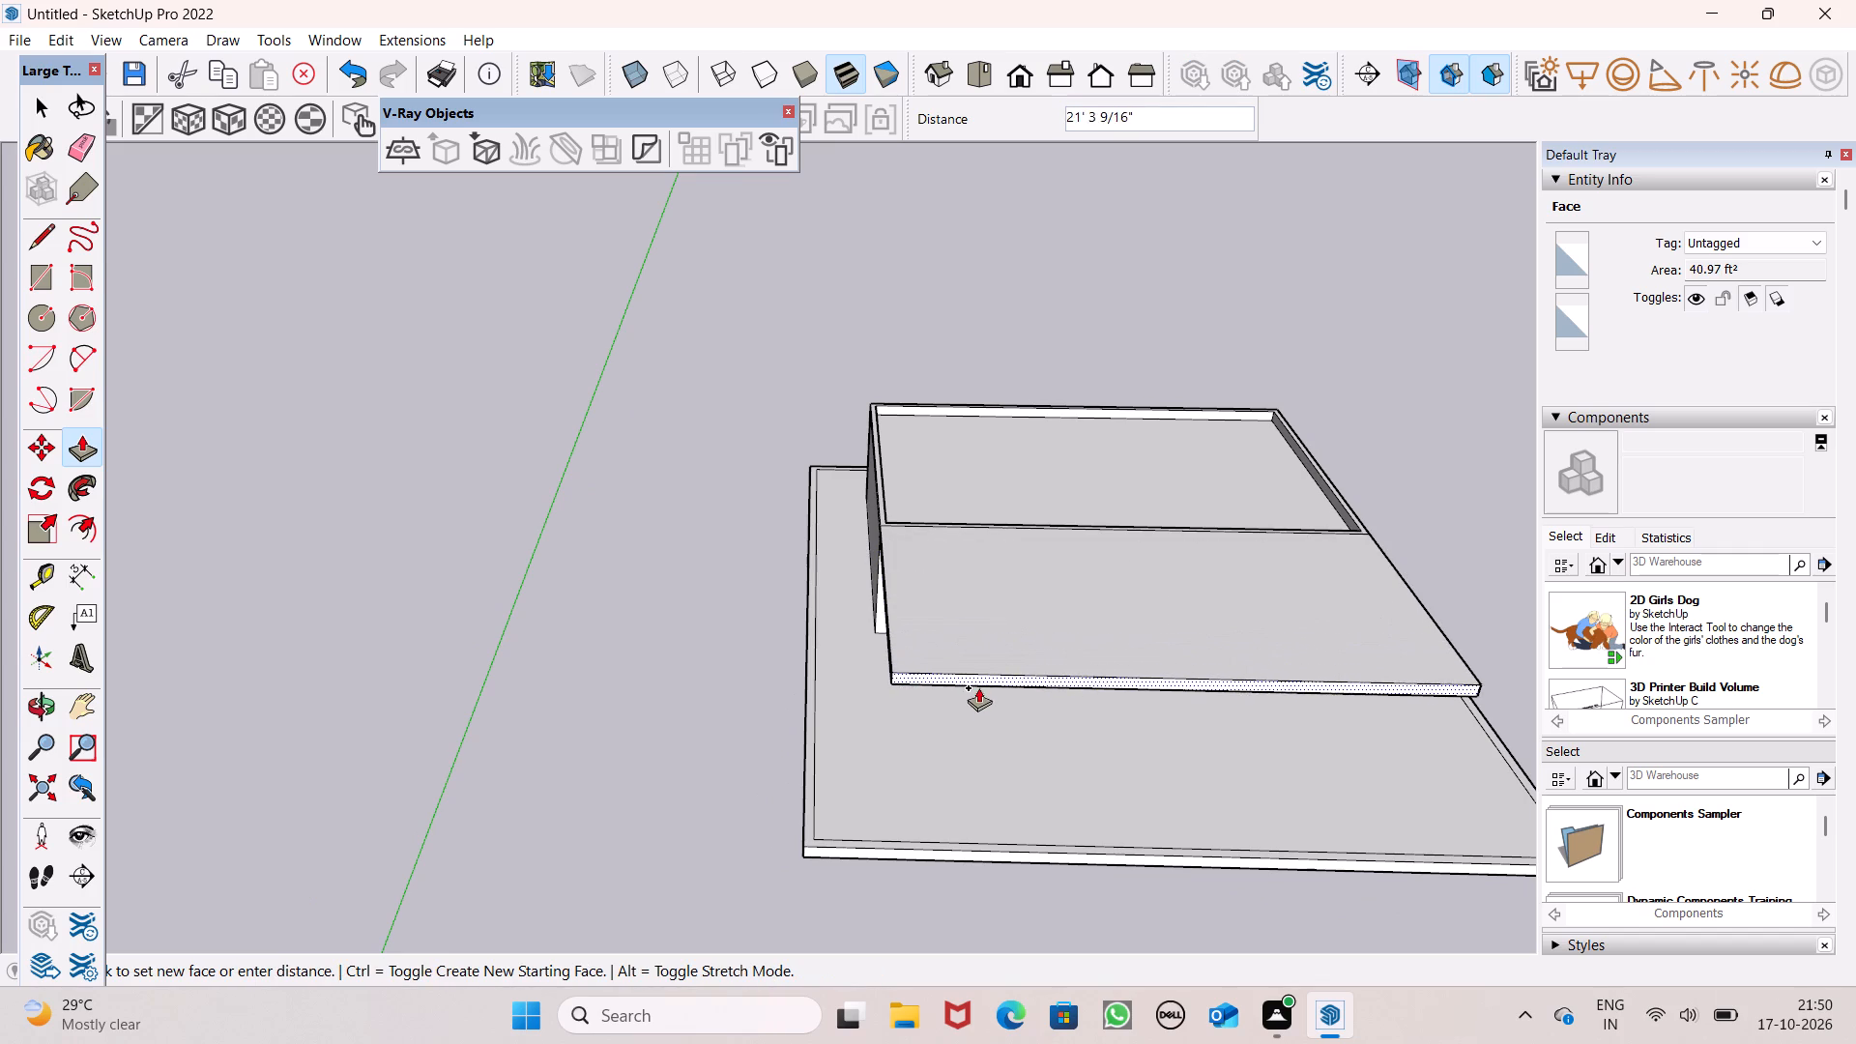
drag(978, 687, 976, 690)
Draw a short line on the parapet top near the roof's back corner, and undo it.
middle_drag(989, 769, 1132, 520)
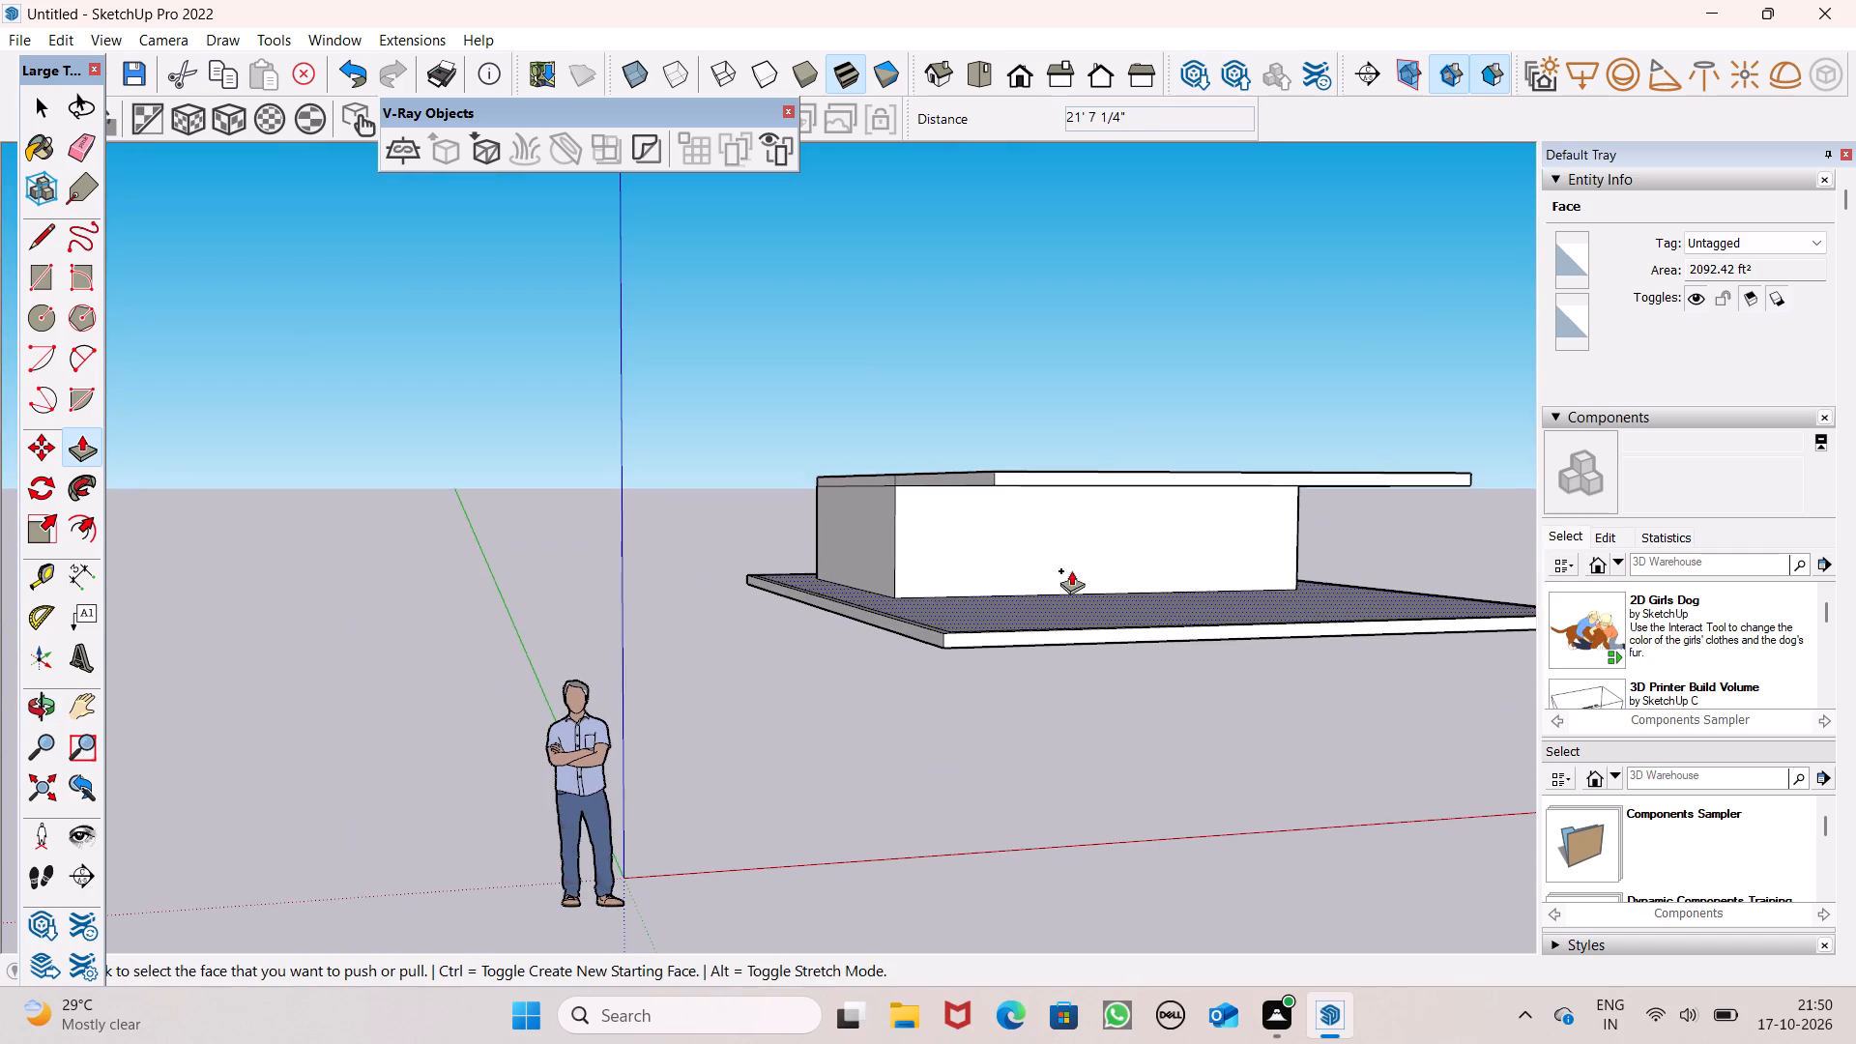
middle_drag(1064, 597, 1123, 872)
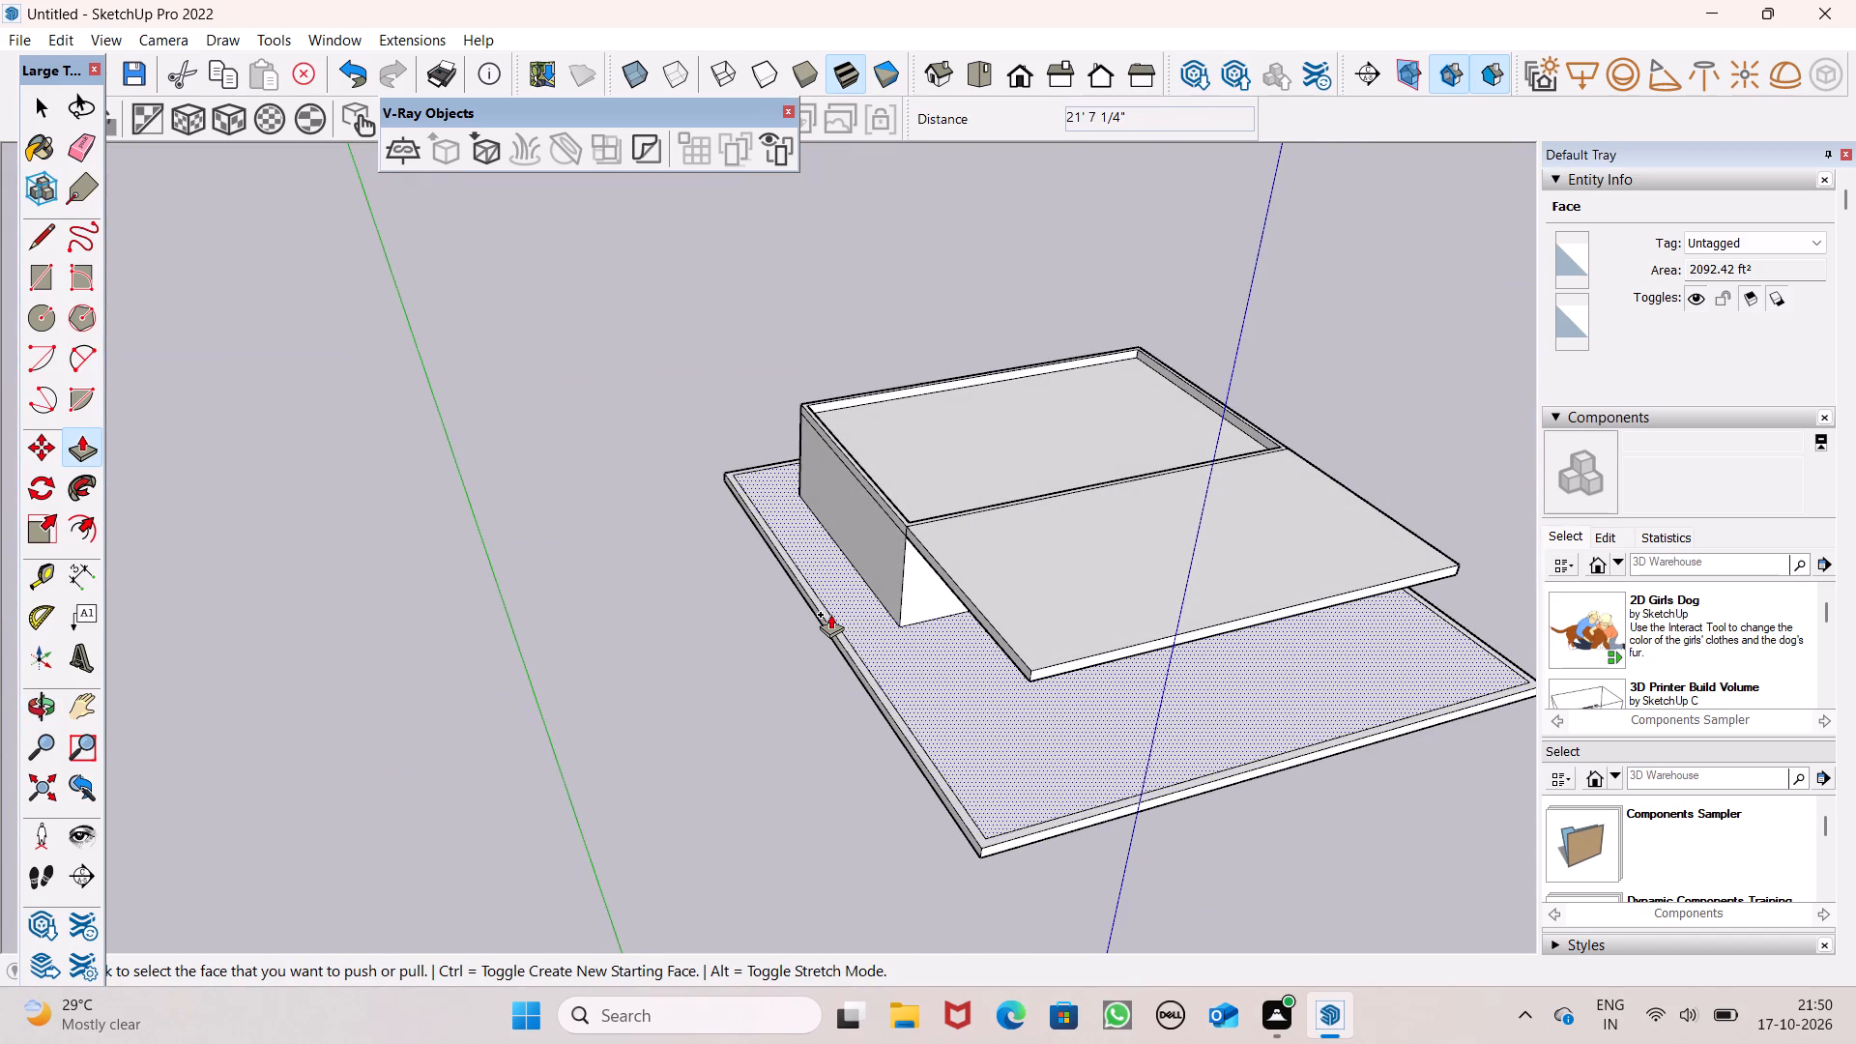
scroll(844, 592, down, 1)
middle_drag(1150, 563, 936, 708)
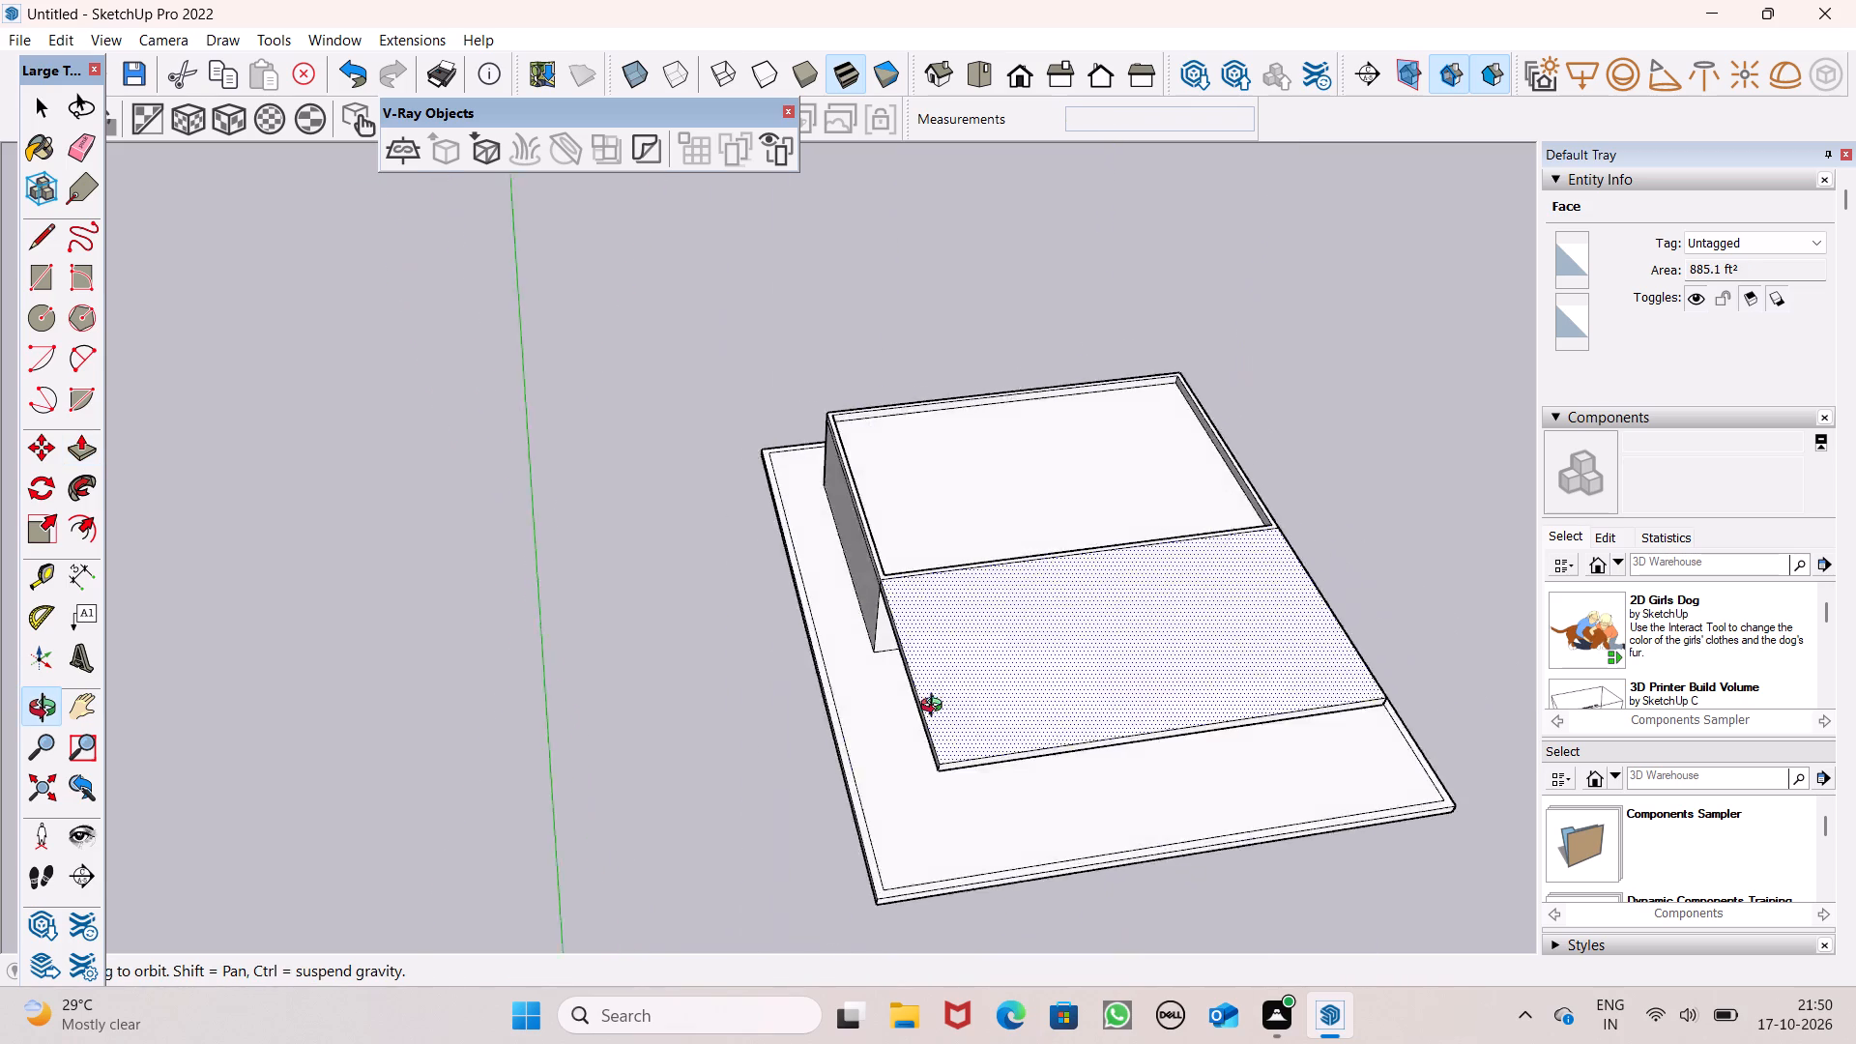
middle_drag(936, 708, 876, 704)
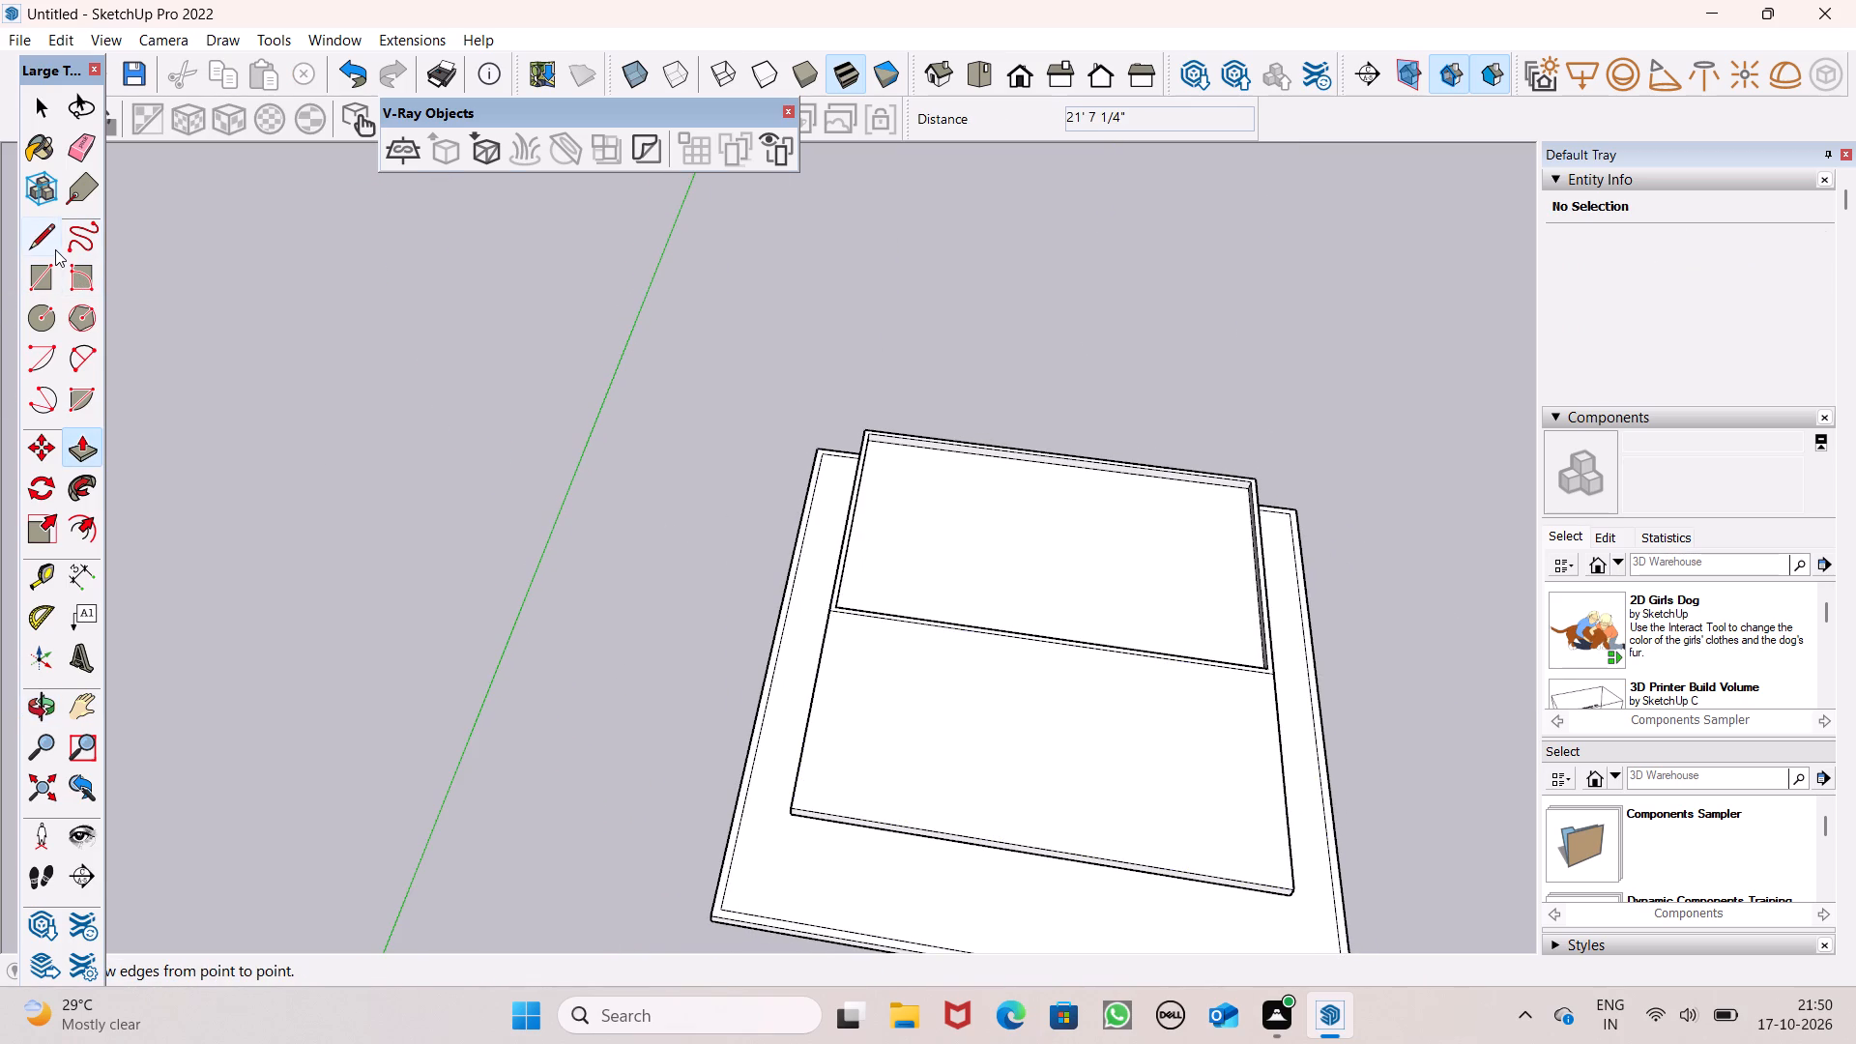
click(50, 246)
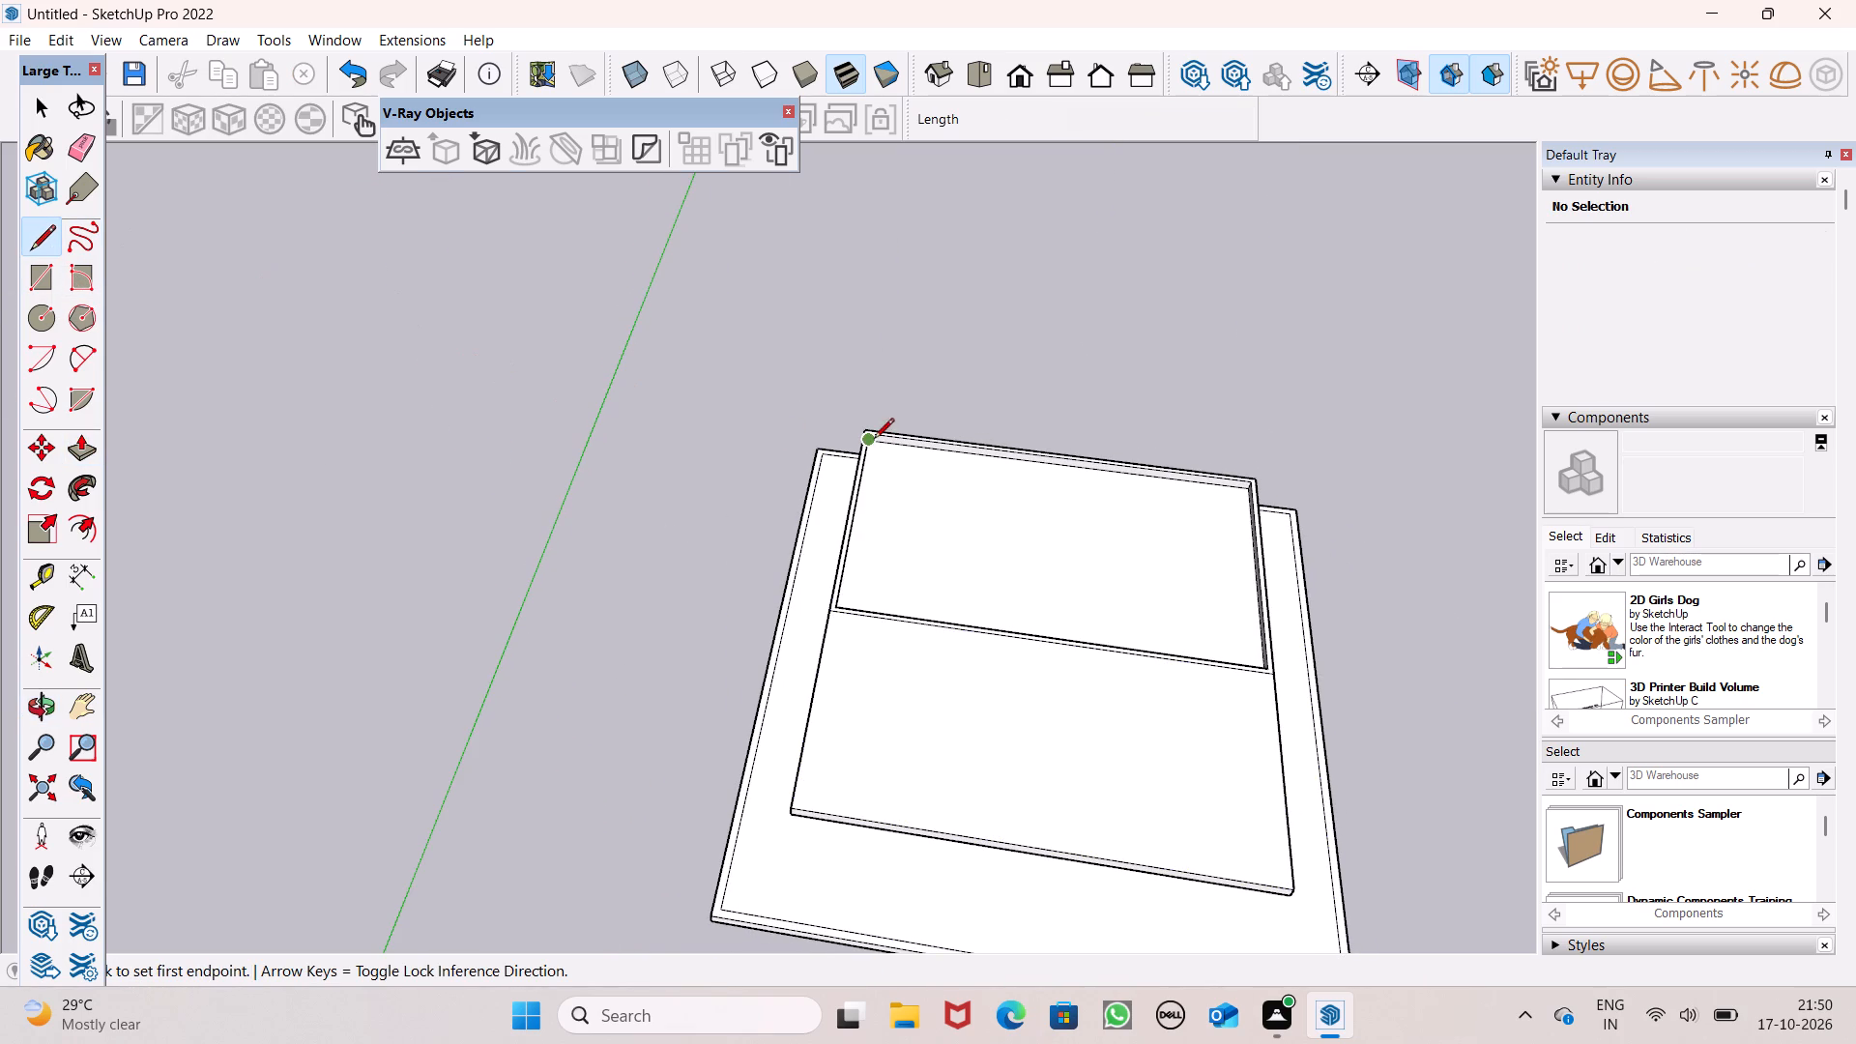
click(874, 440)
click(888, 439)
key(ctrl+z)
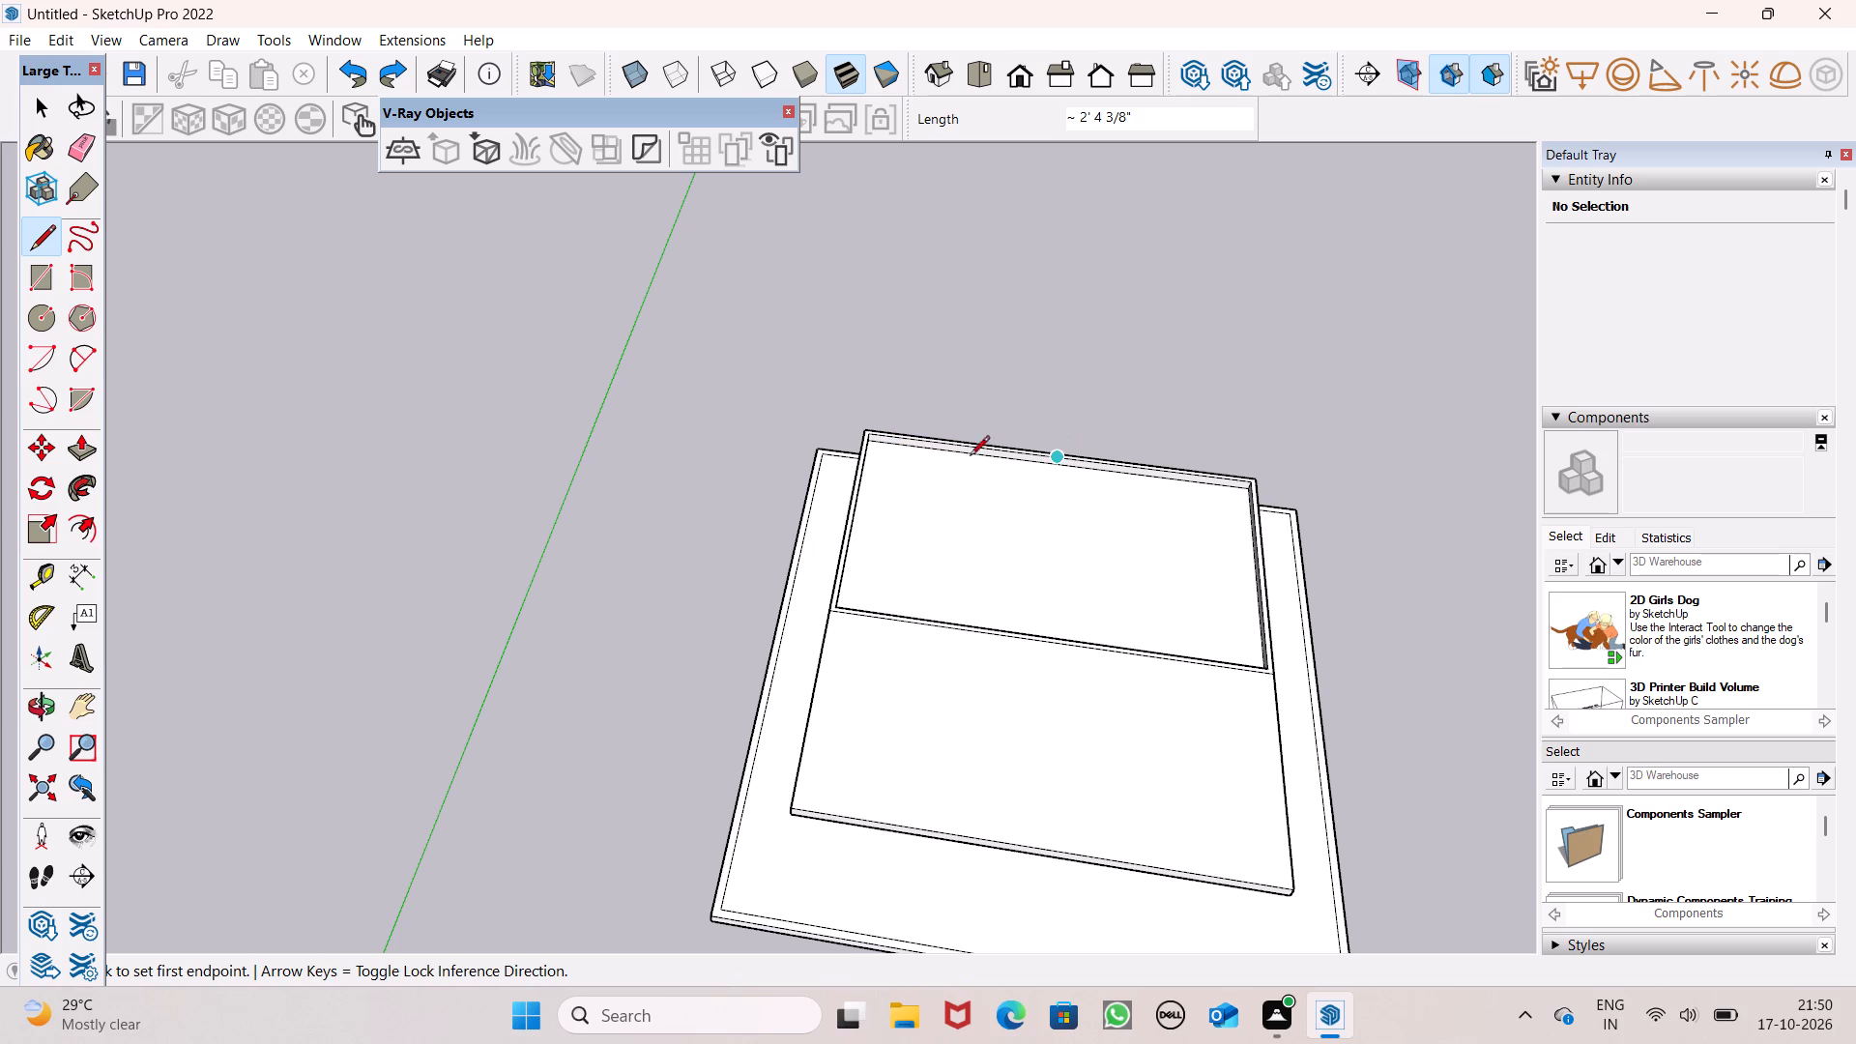
Draw a short line at the parapet's inner top edge near the back corner to close a face over the recessed roof.
scroll(909, 436, up, 12)
click(891, 444)
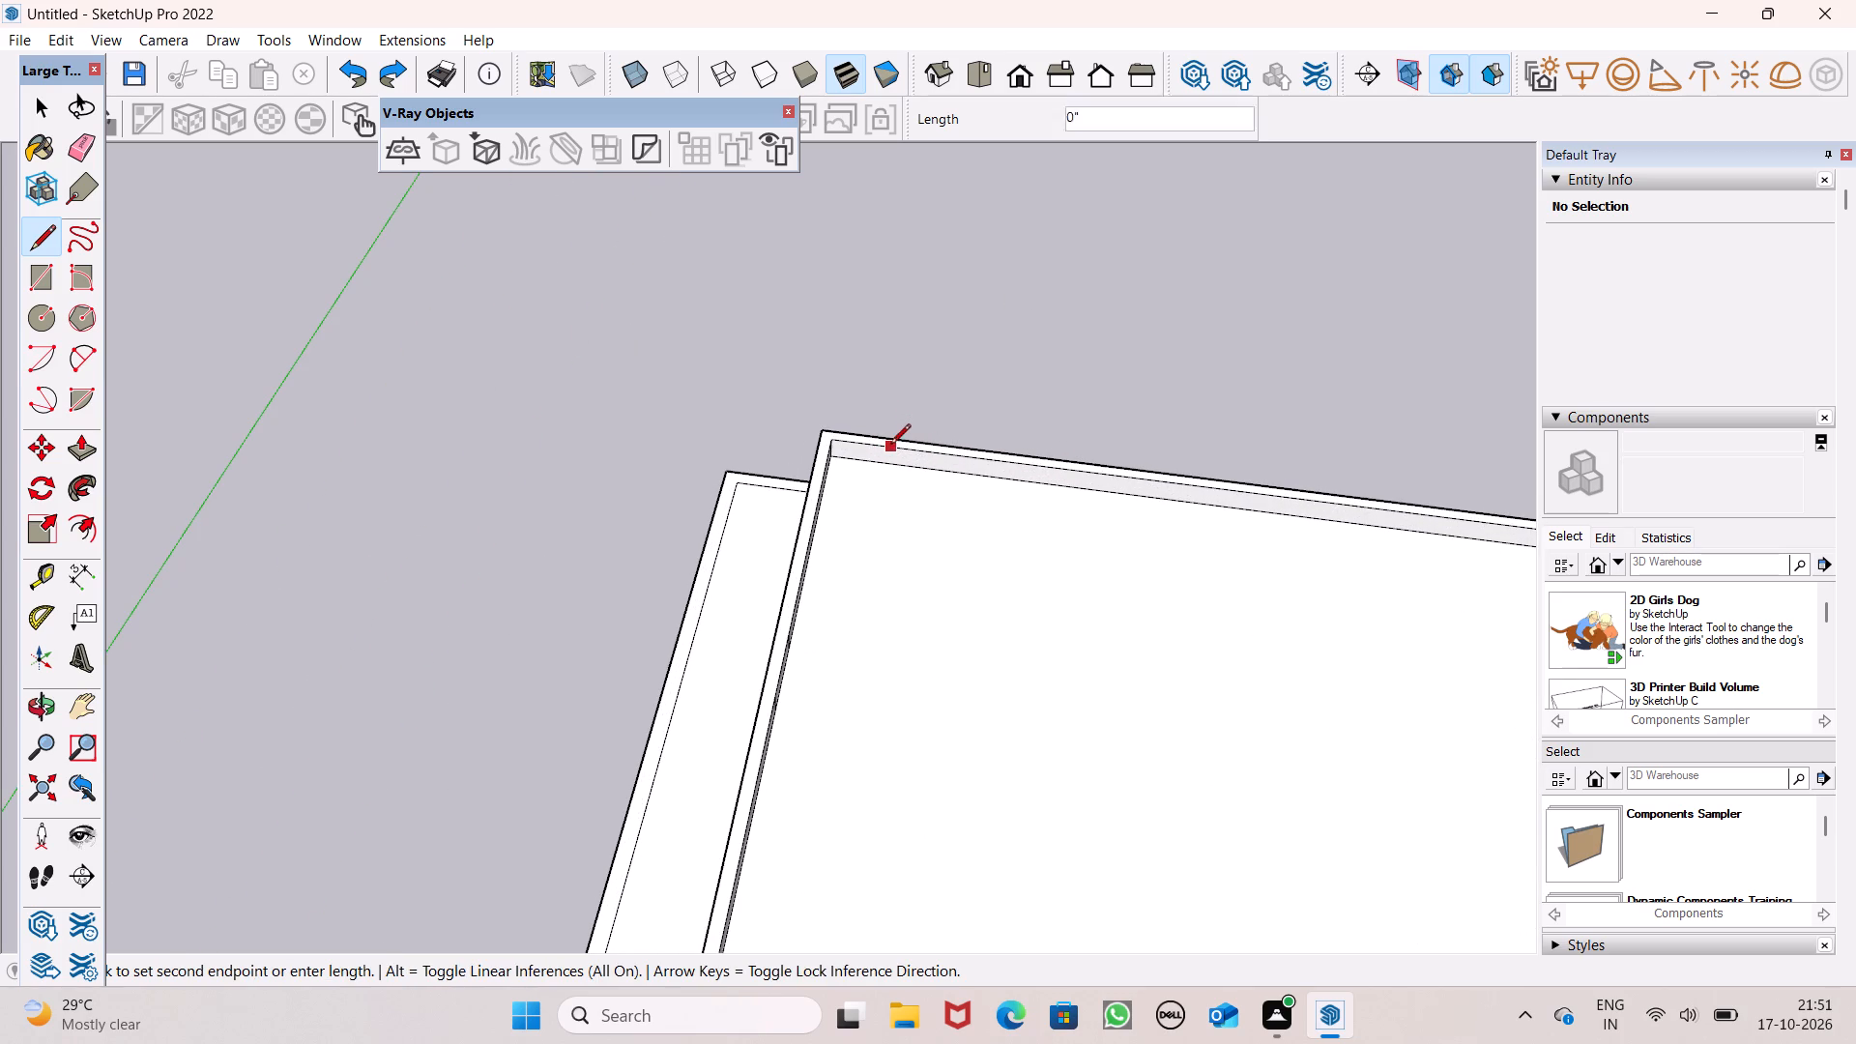
click(907, 456)
key(space)
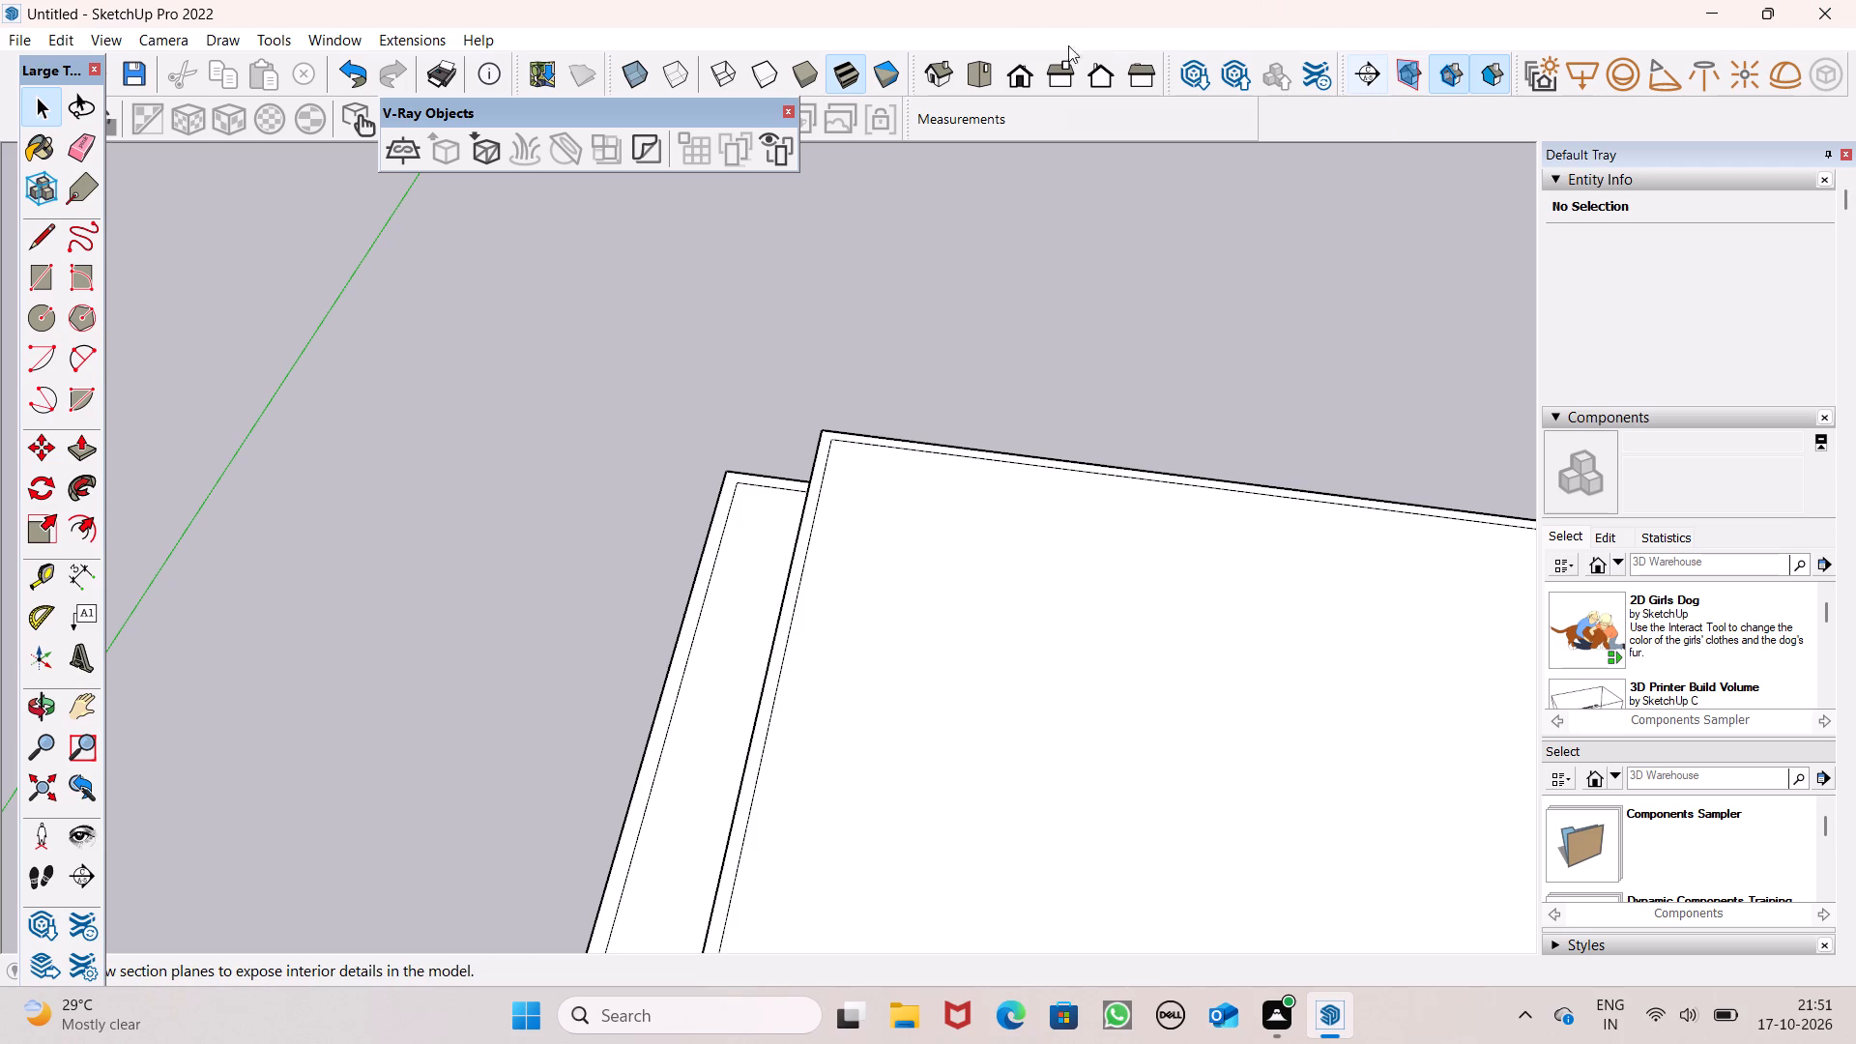
Switch to the top view and examine the roof and its front canopy from above and at an angle.
scroll(905, 97, down, 2)
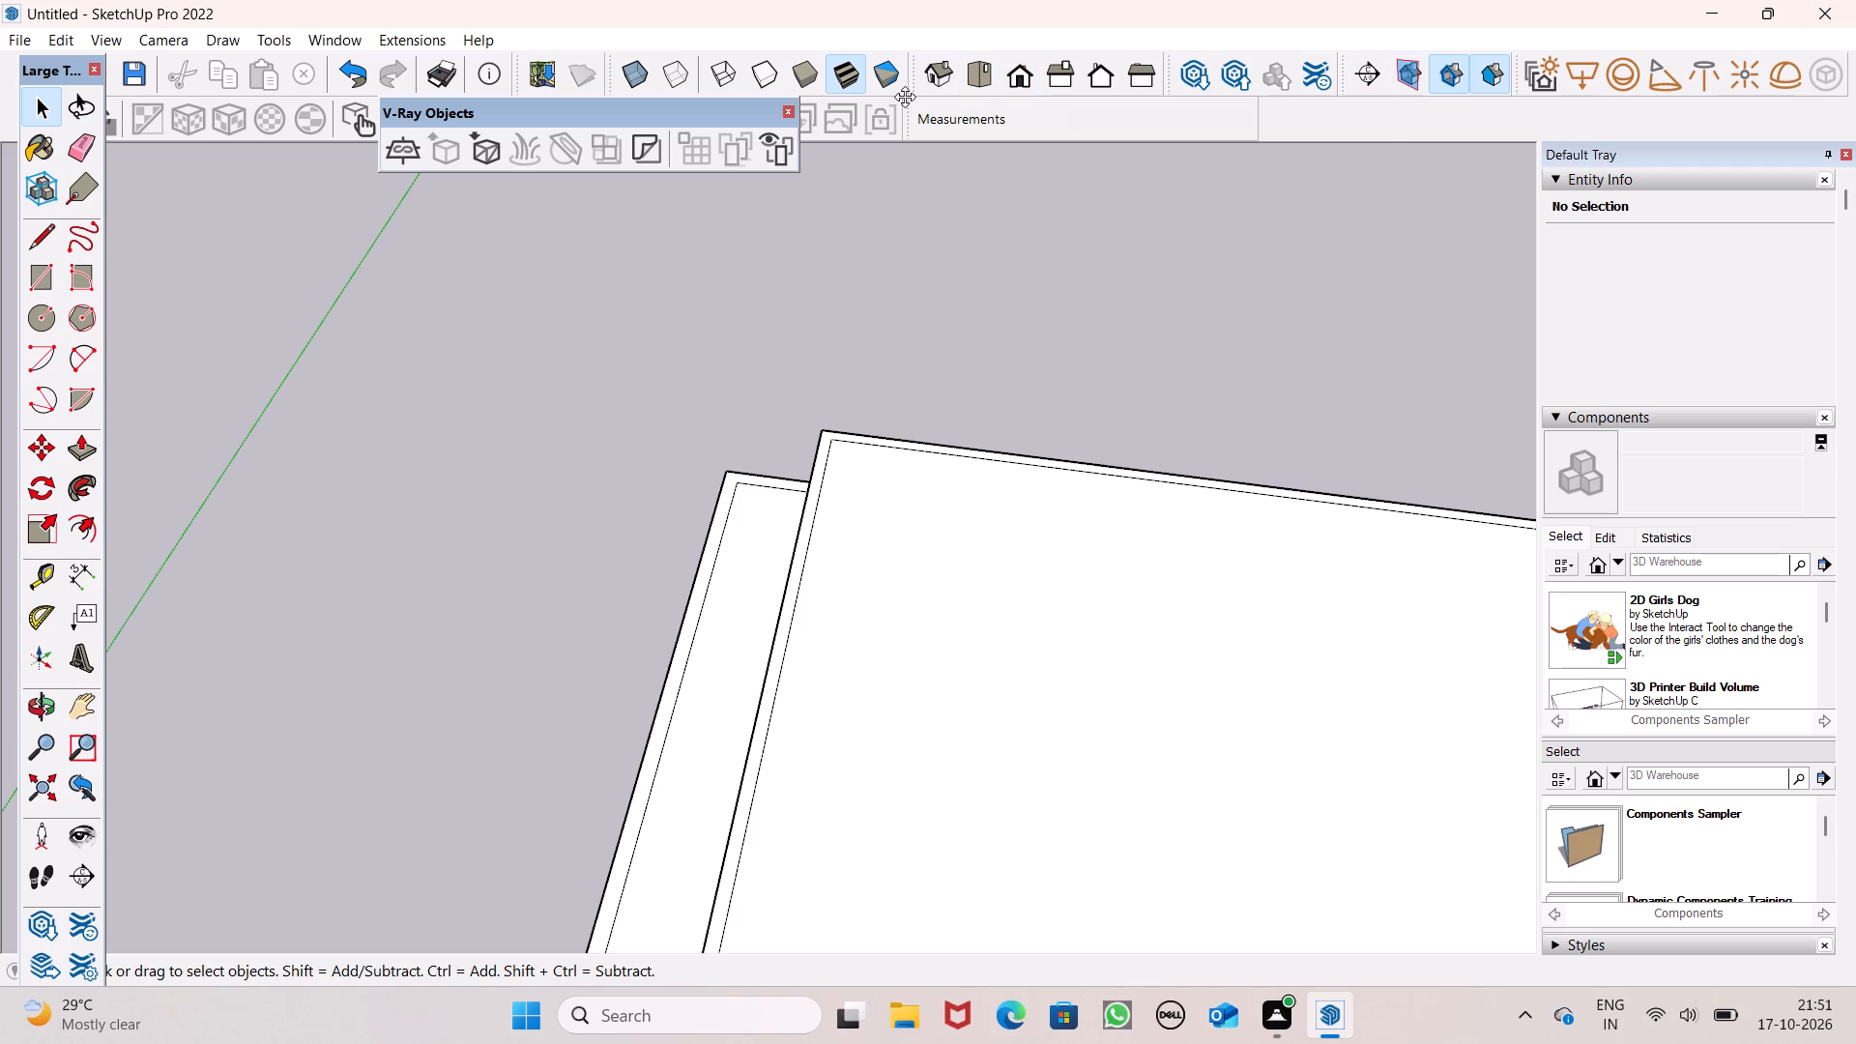
scroll(905, 97, down, 2)
scroll(572, 51, down, 3)
scroll(237, 0, down, 7)
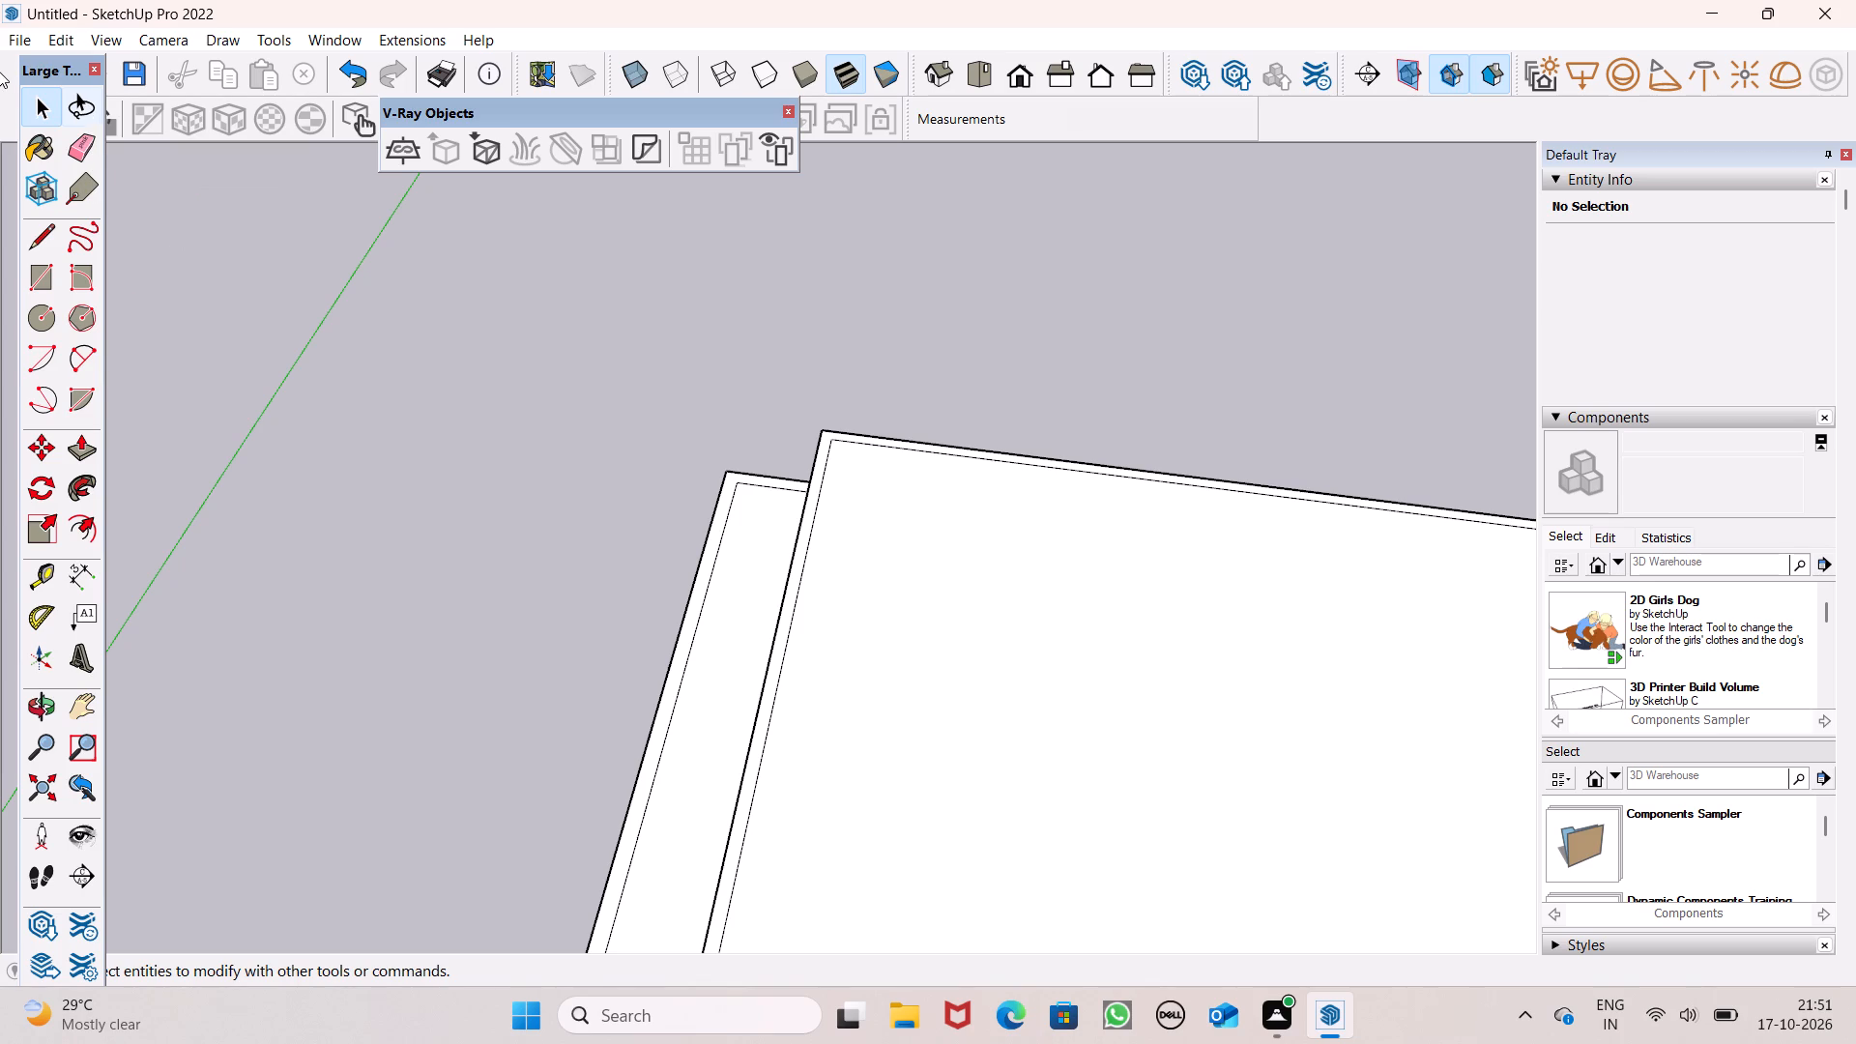
scroll(605, 301, down, 3)
scroll(508, 334, down, 2)
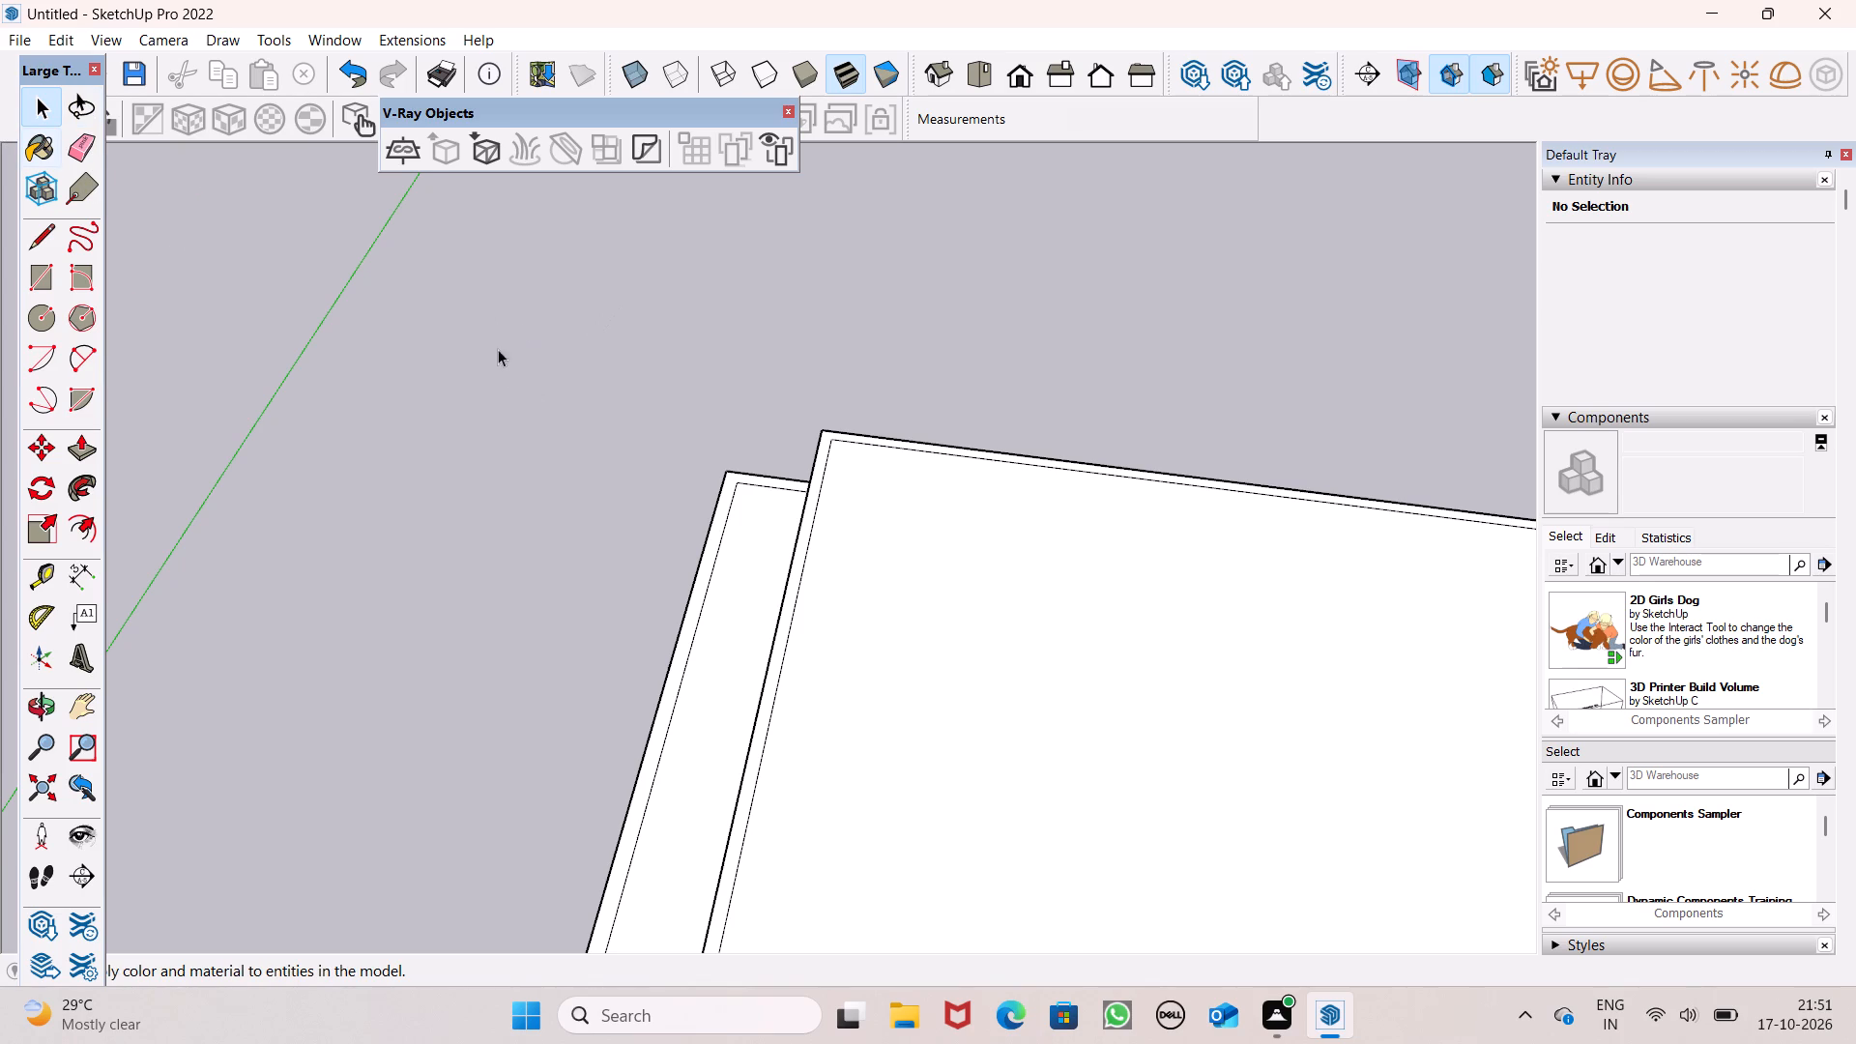
scroll(498, 349, down, 3)
middle_click(445, 333)
scroll(446, 323, down, 4)
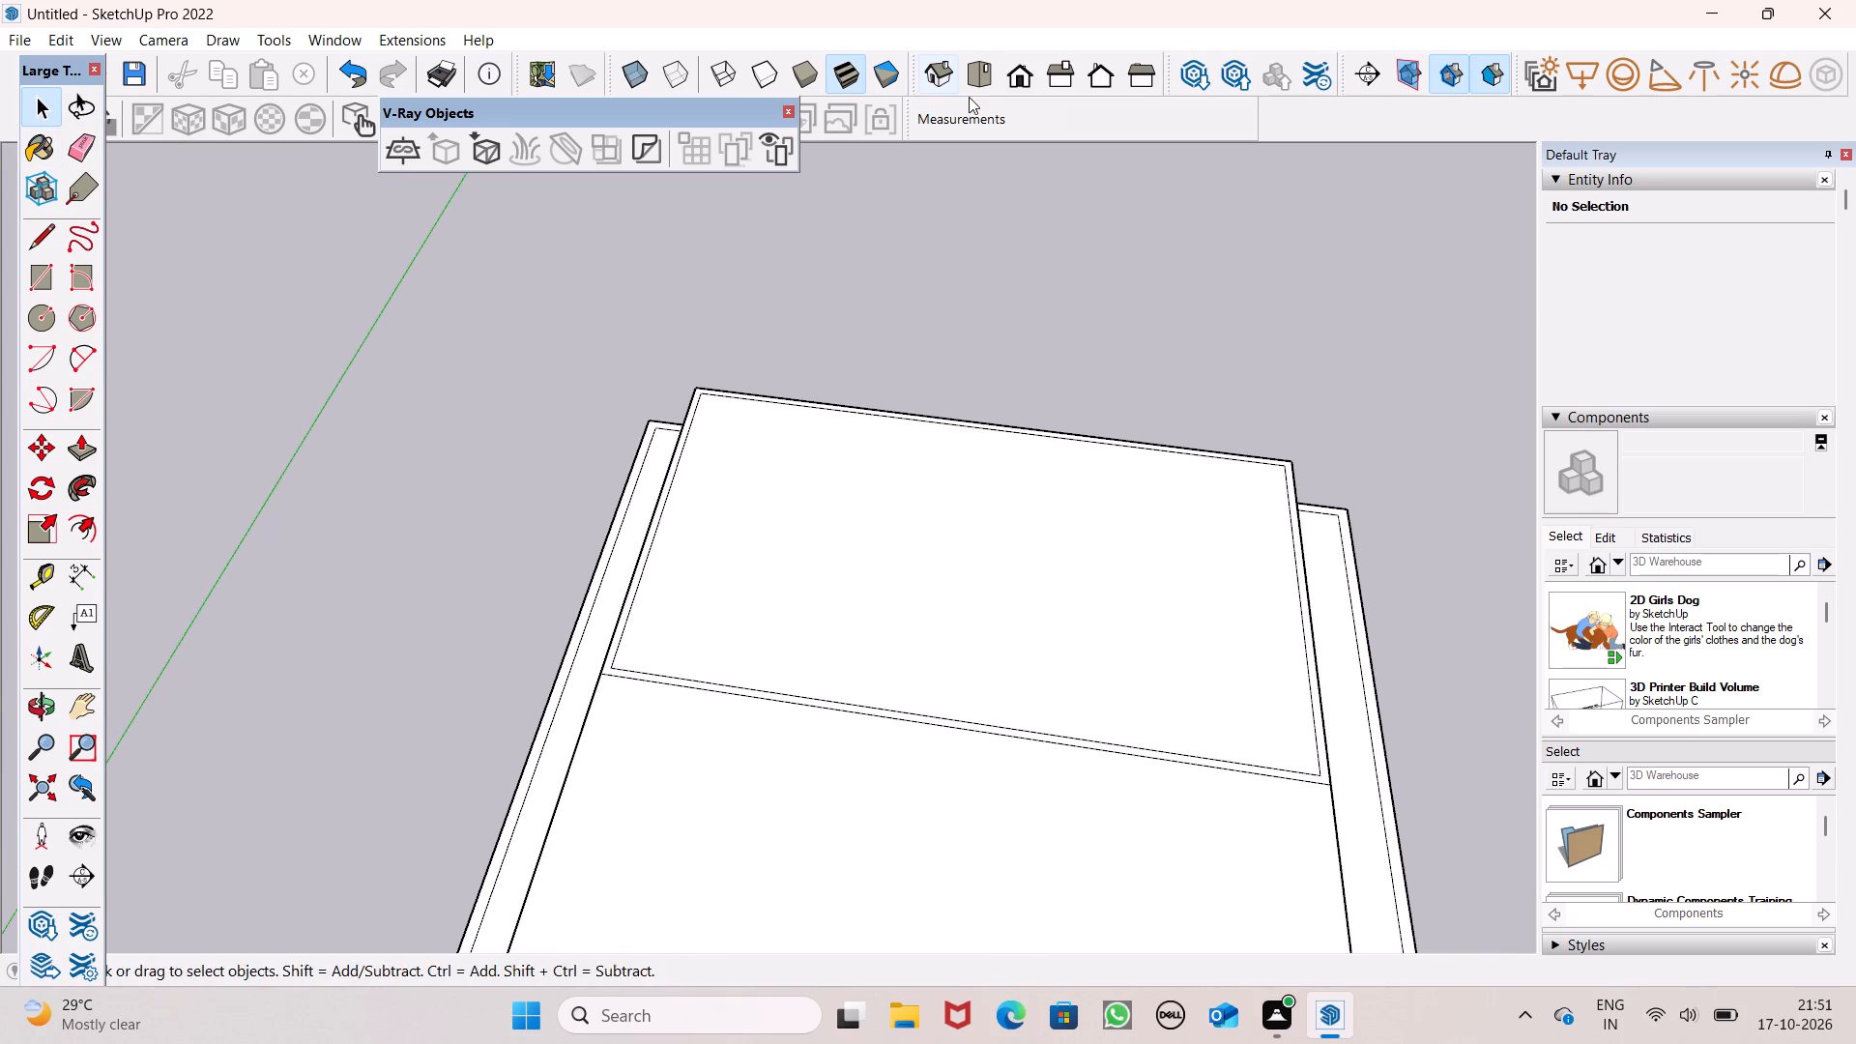
click(970, 83)
scroll(1017, 376, down, 6)
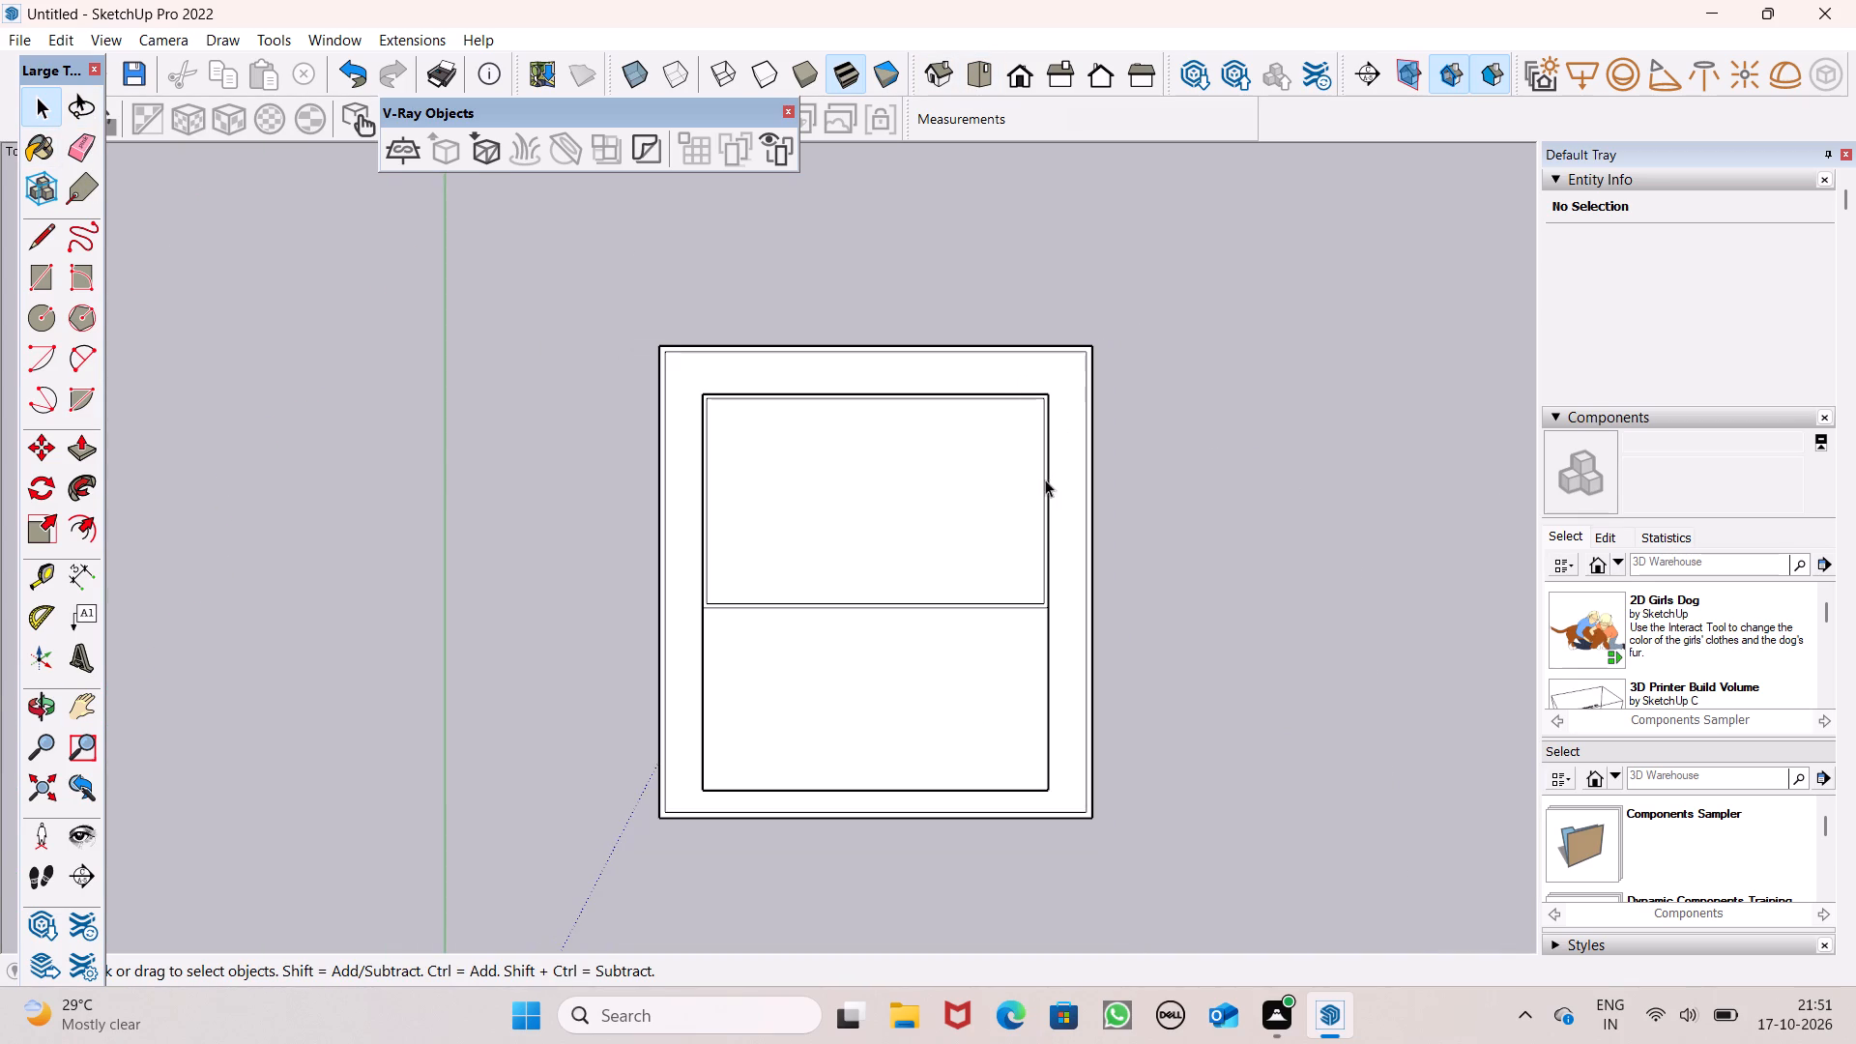
middle_drag(817, 636, 803, 542)
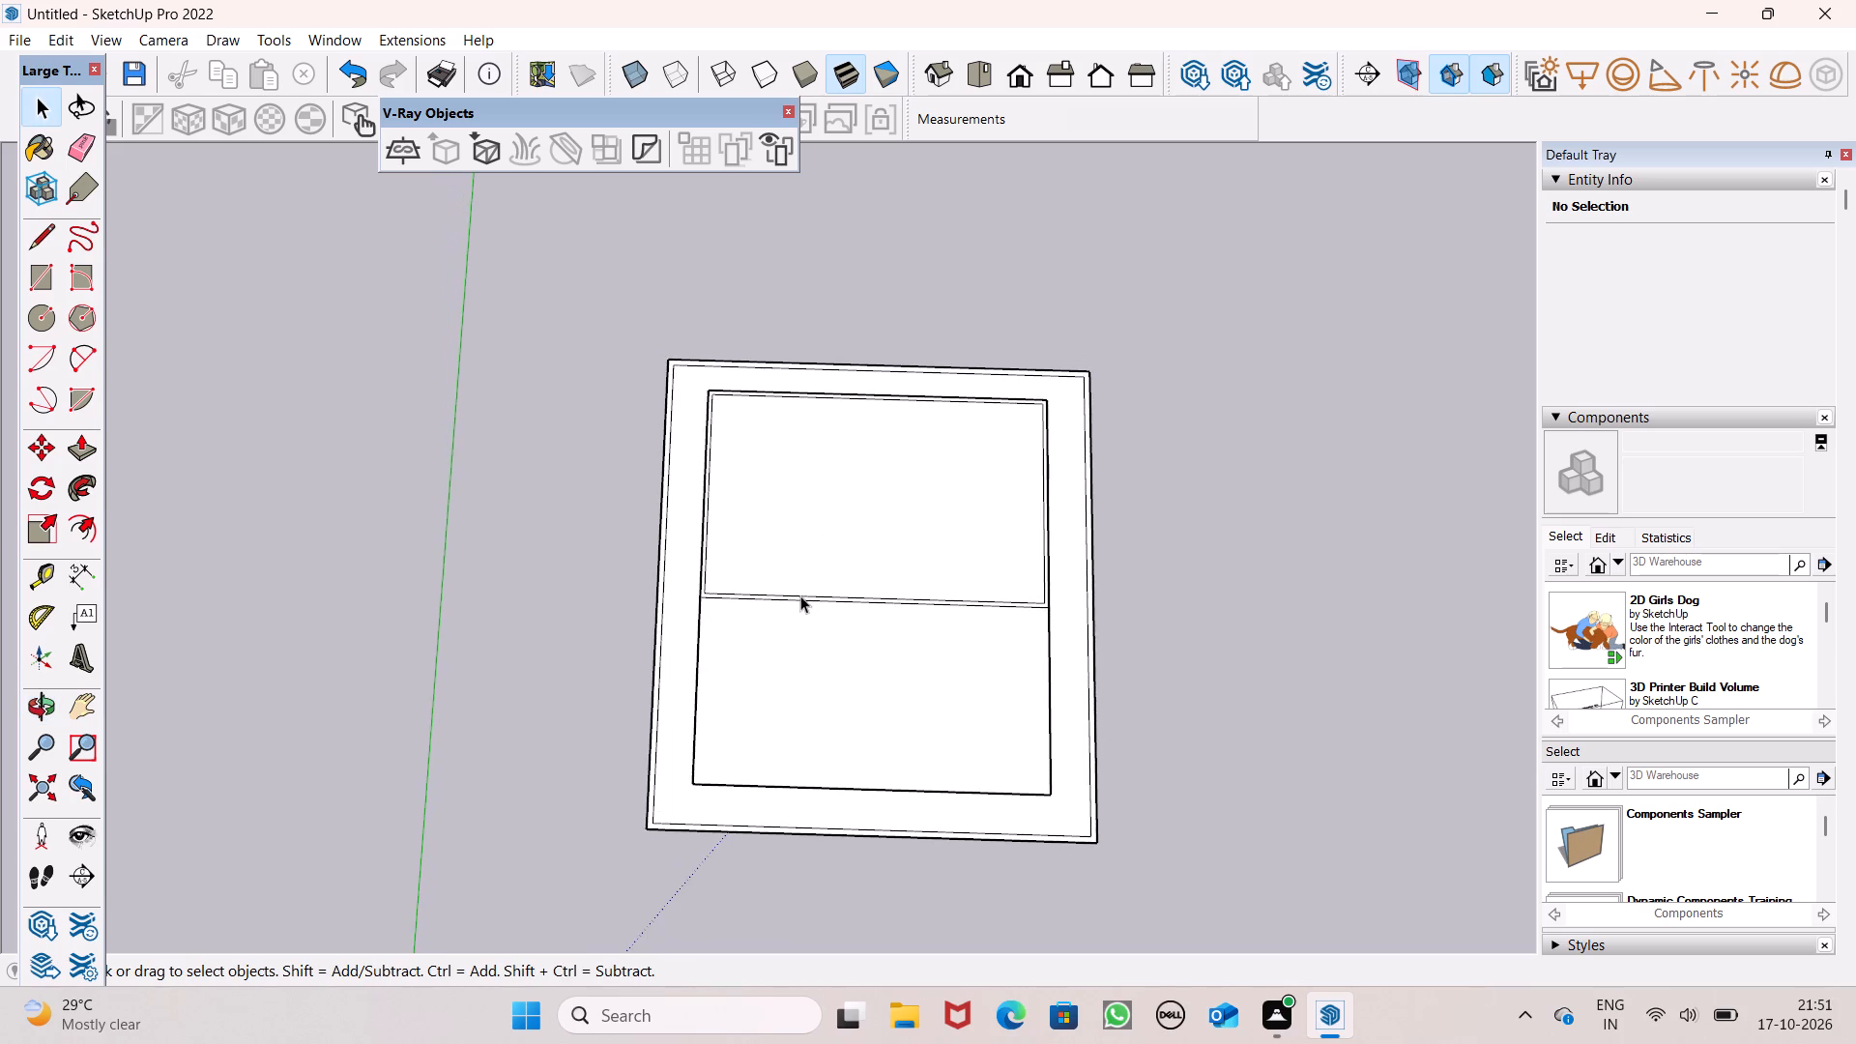
scroll(796, 593, up, 5)
scroll(1243, 464, down, 2)
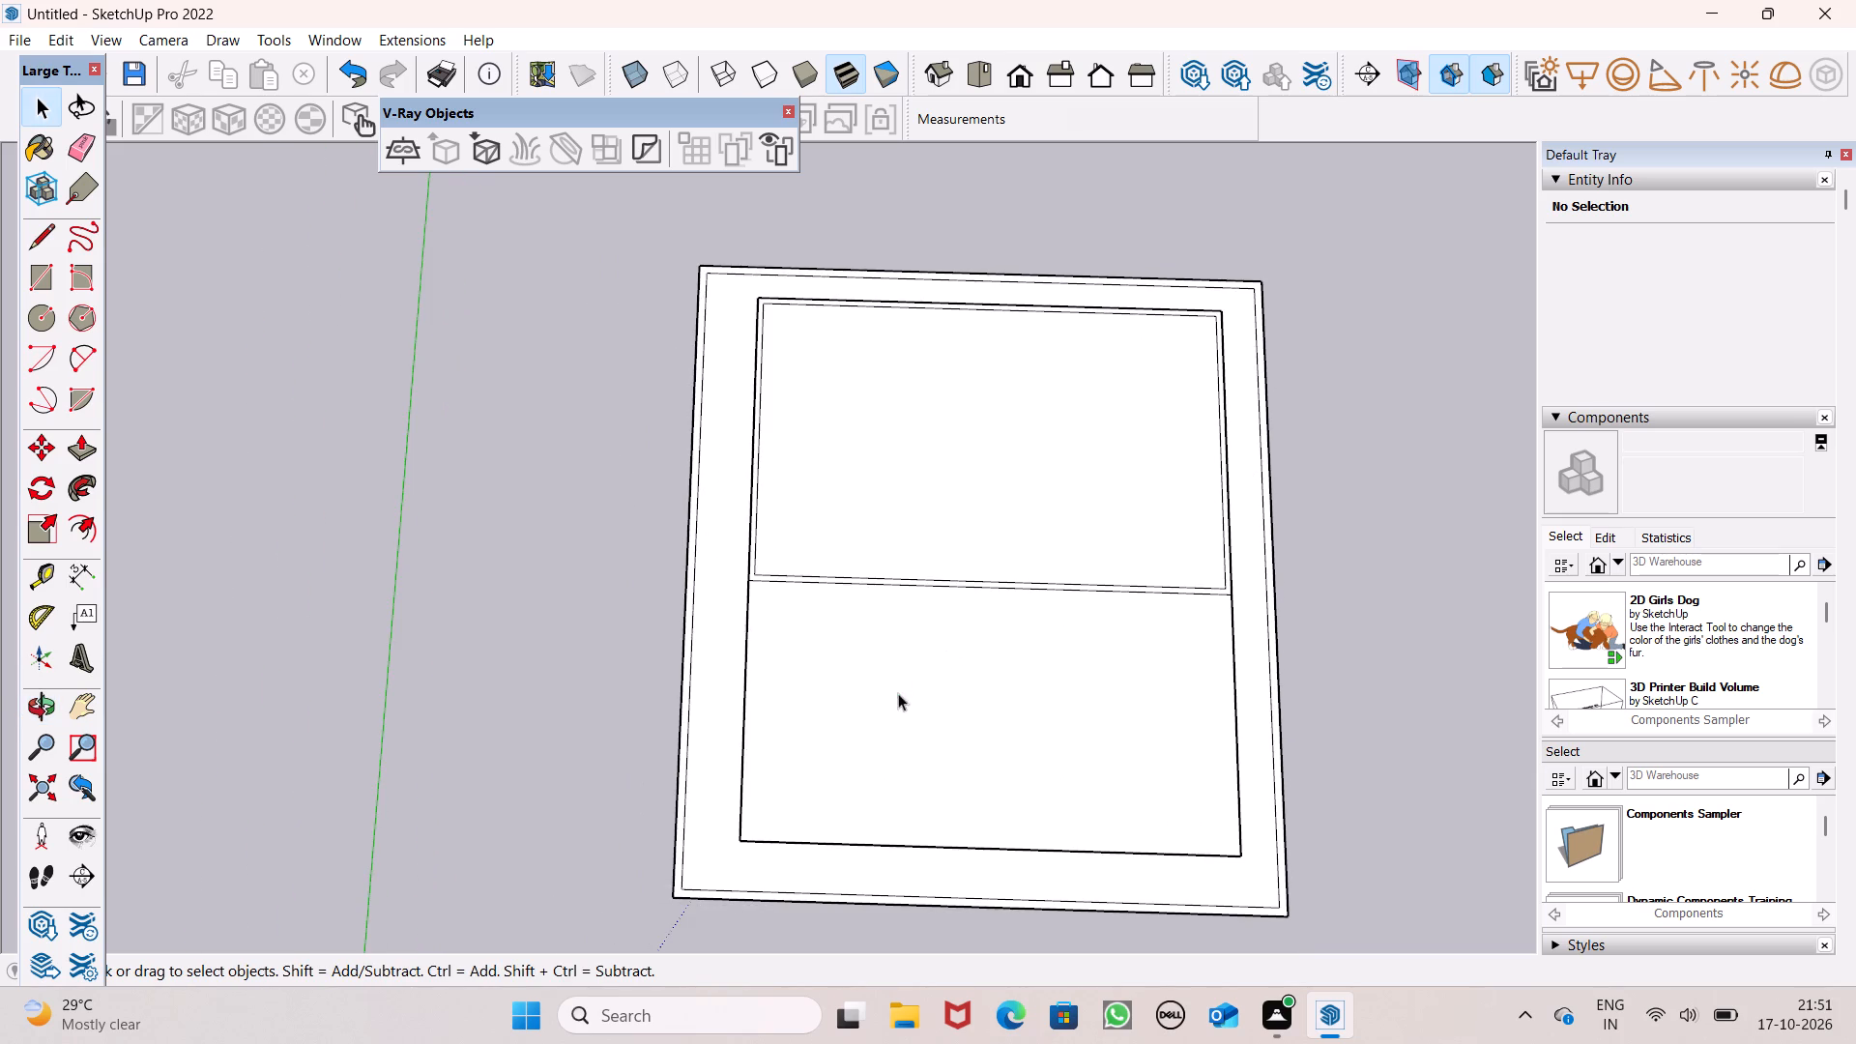
middle_drag(896, 693, 966, 381)
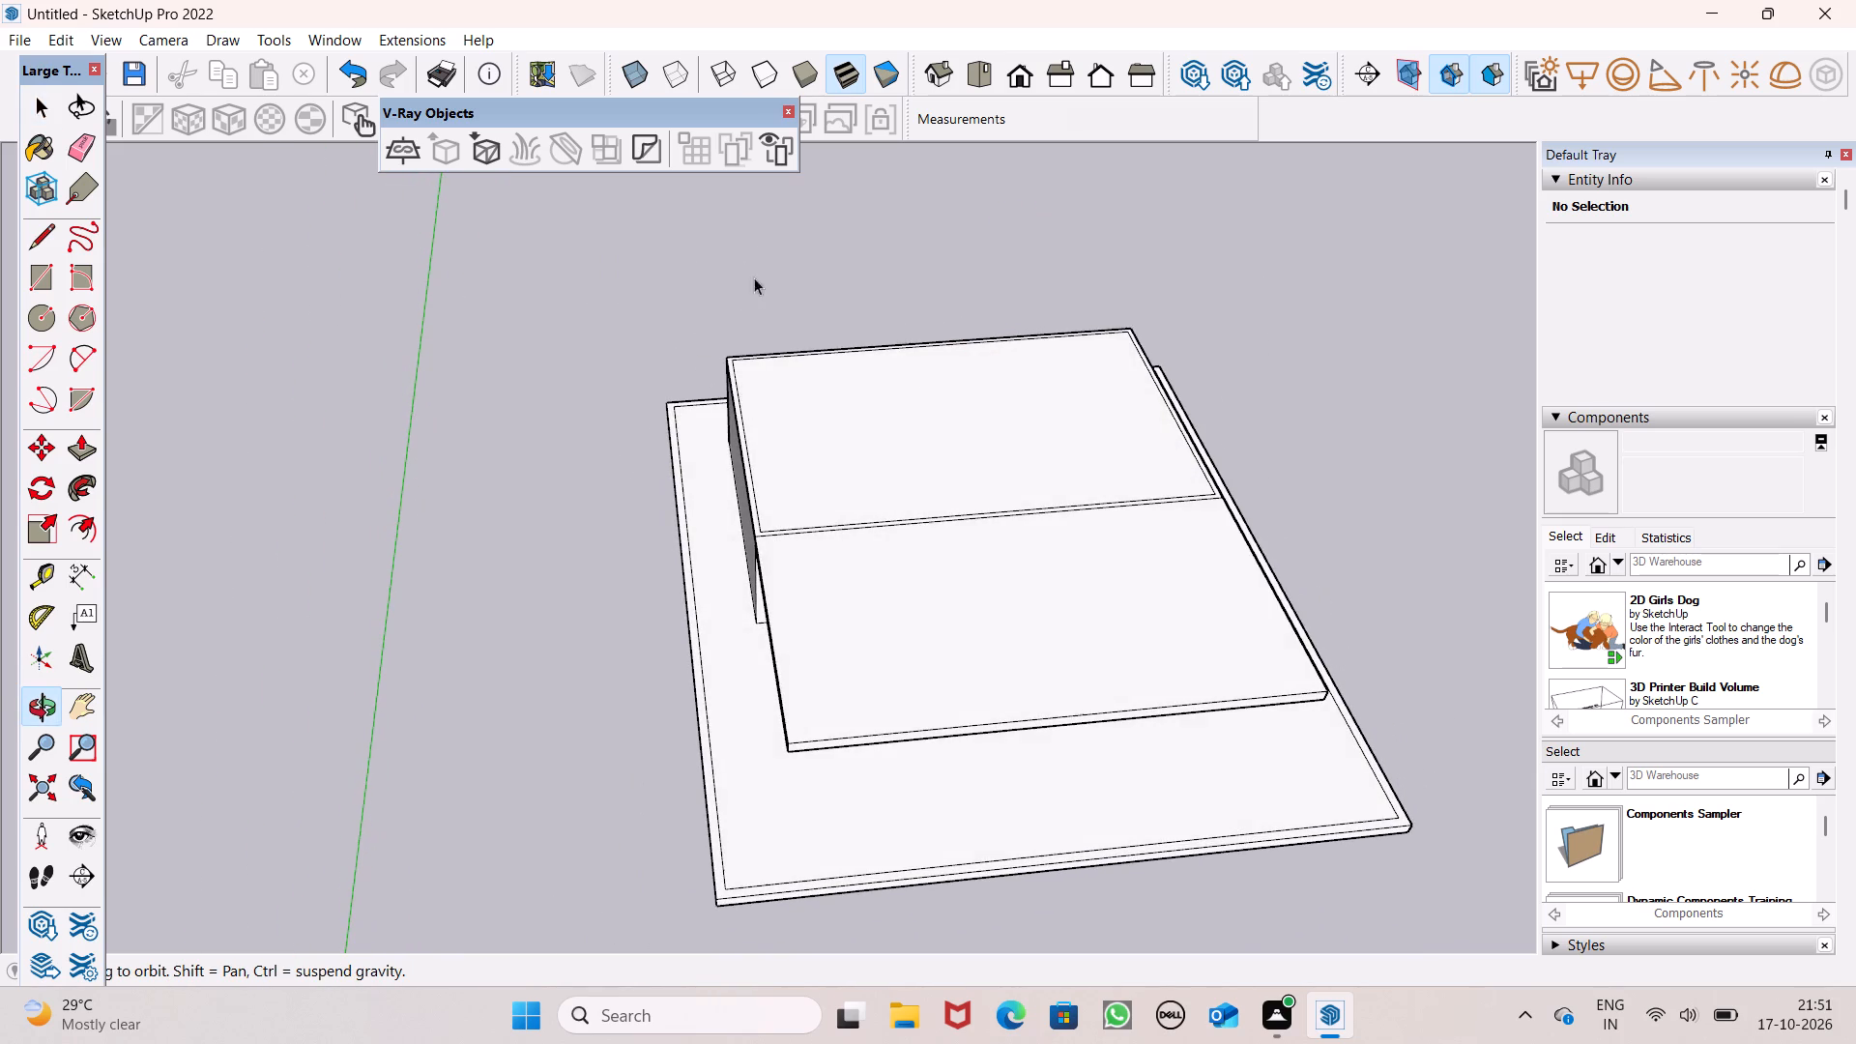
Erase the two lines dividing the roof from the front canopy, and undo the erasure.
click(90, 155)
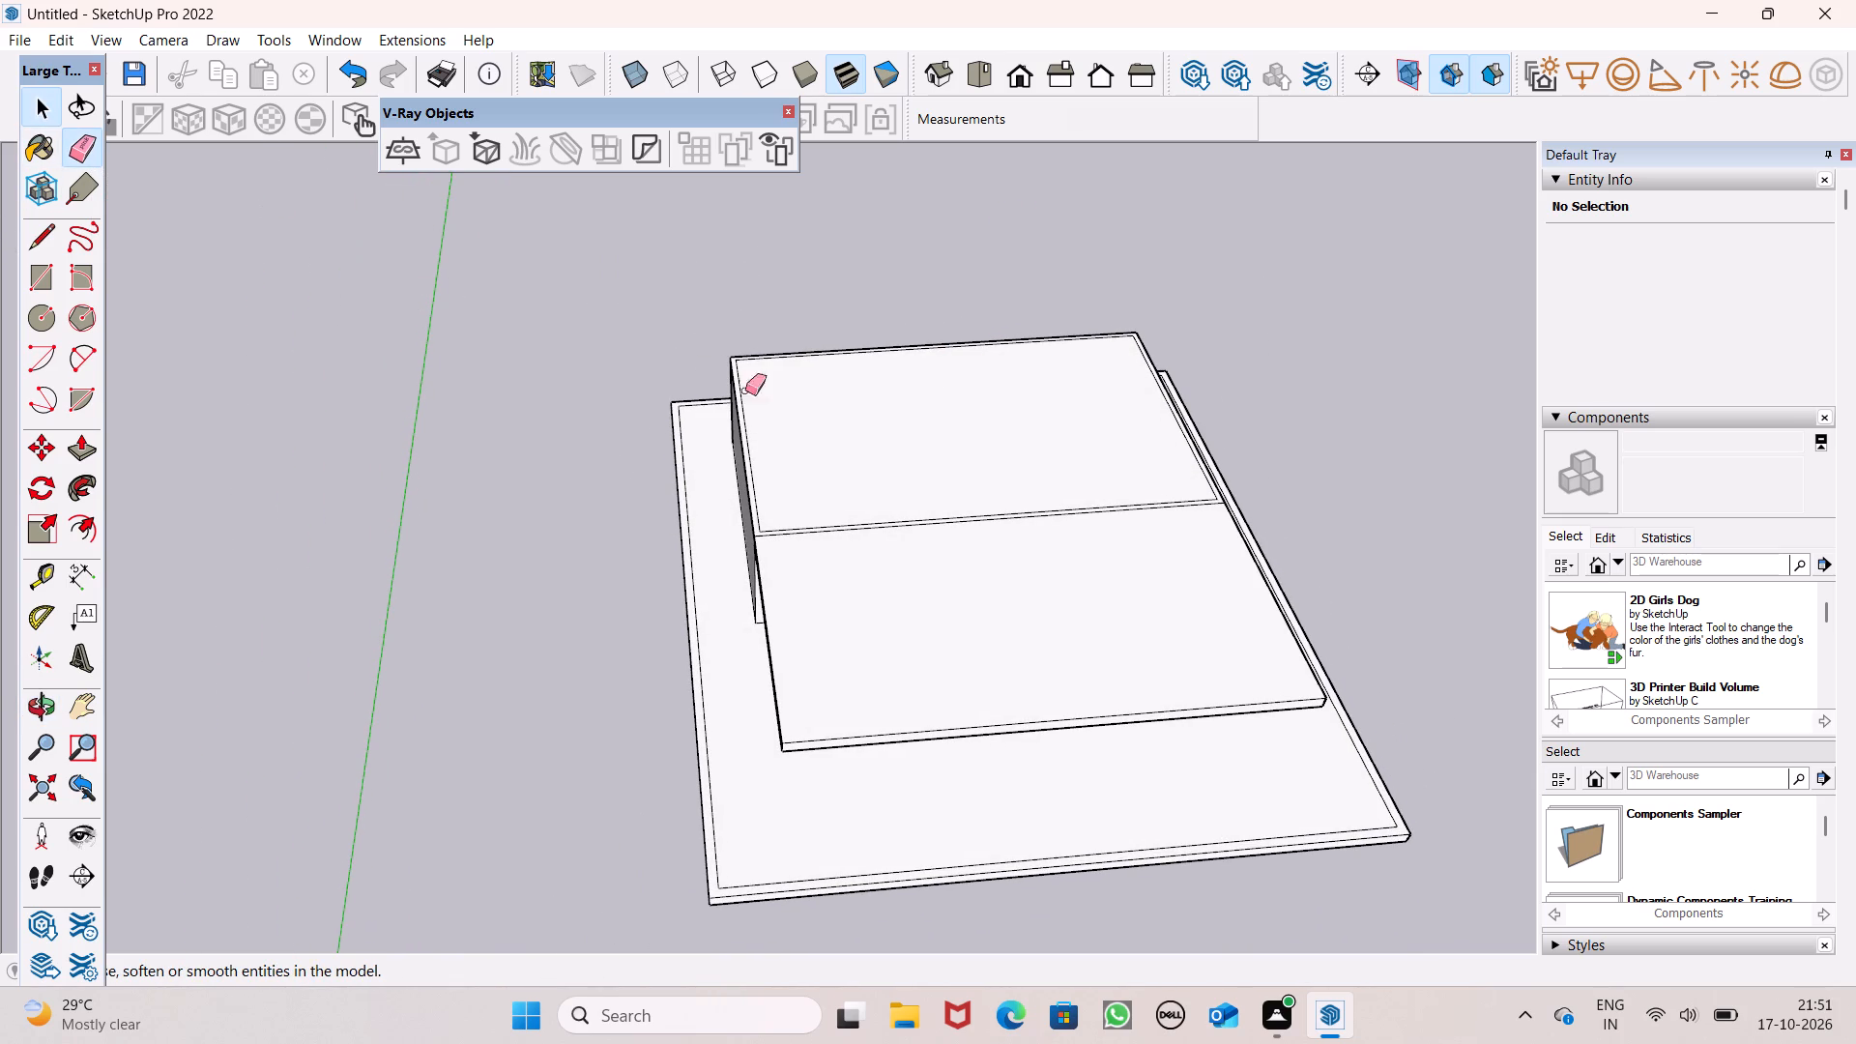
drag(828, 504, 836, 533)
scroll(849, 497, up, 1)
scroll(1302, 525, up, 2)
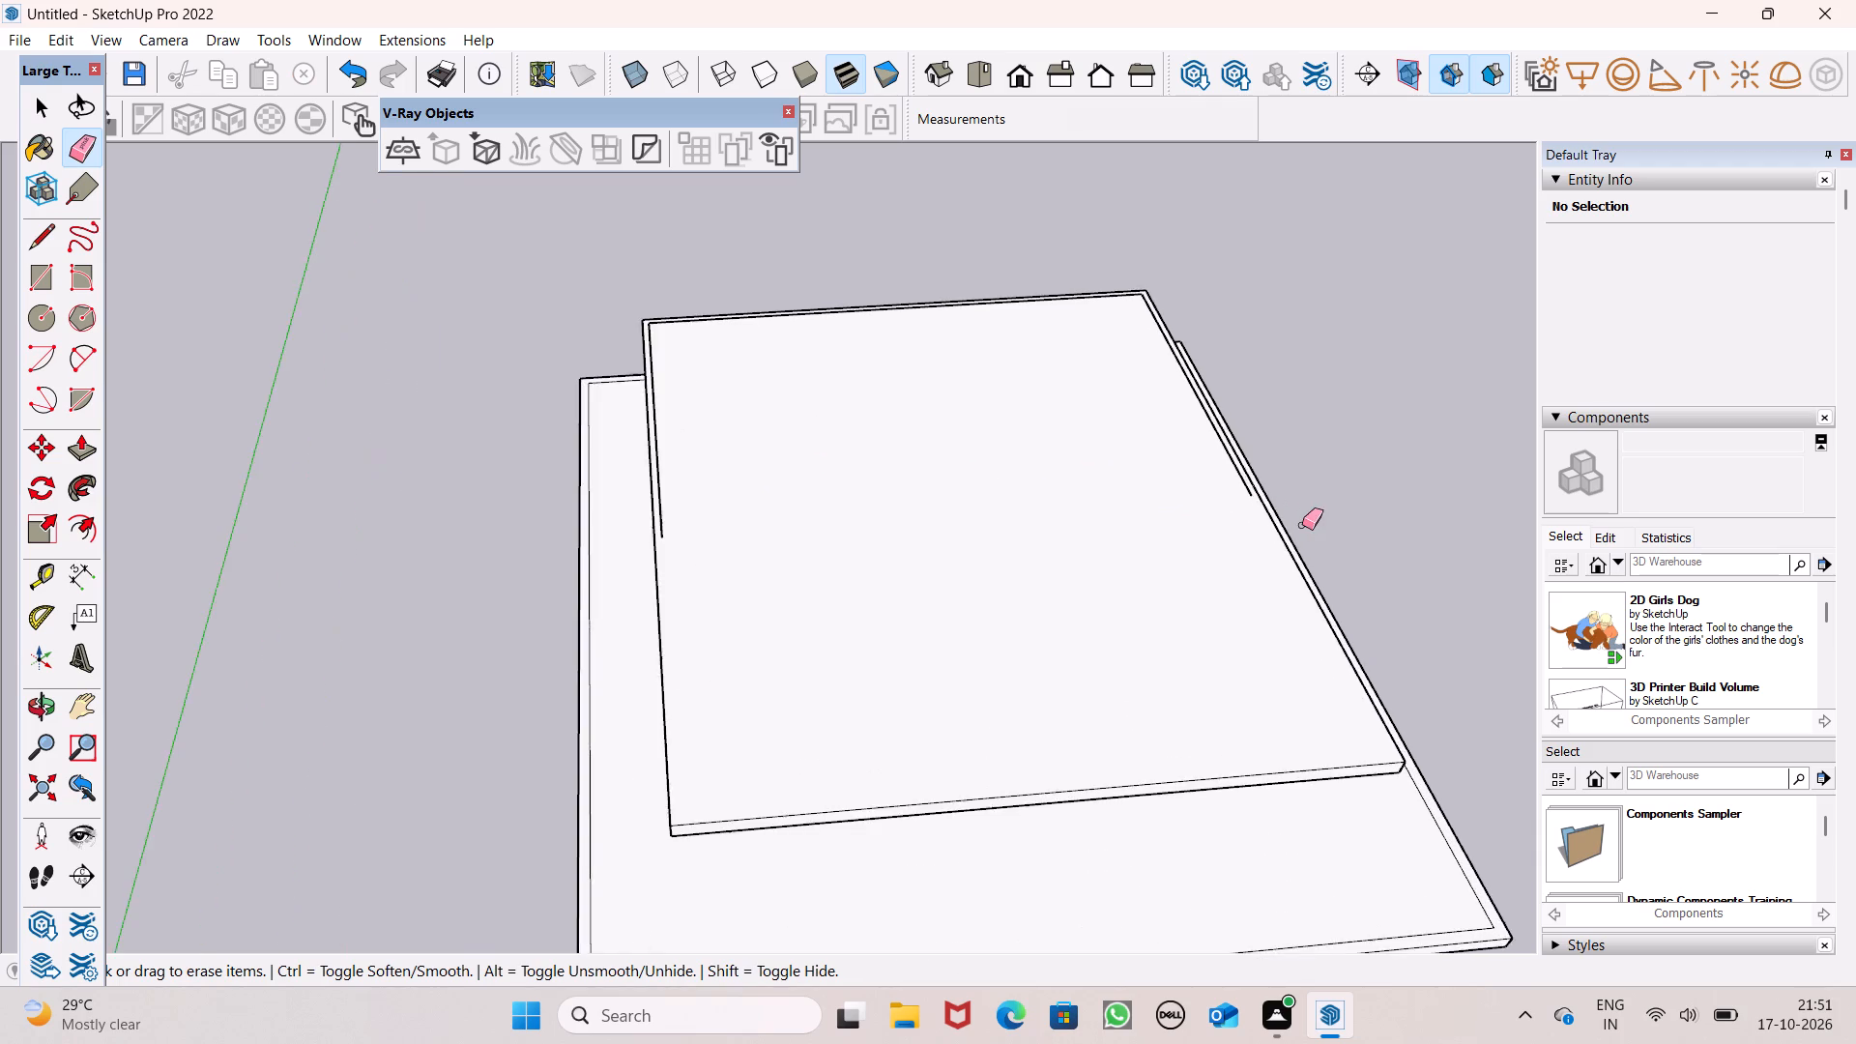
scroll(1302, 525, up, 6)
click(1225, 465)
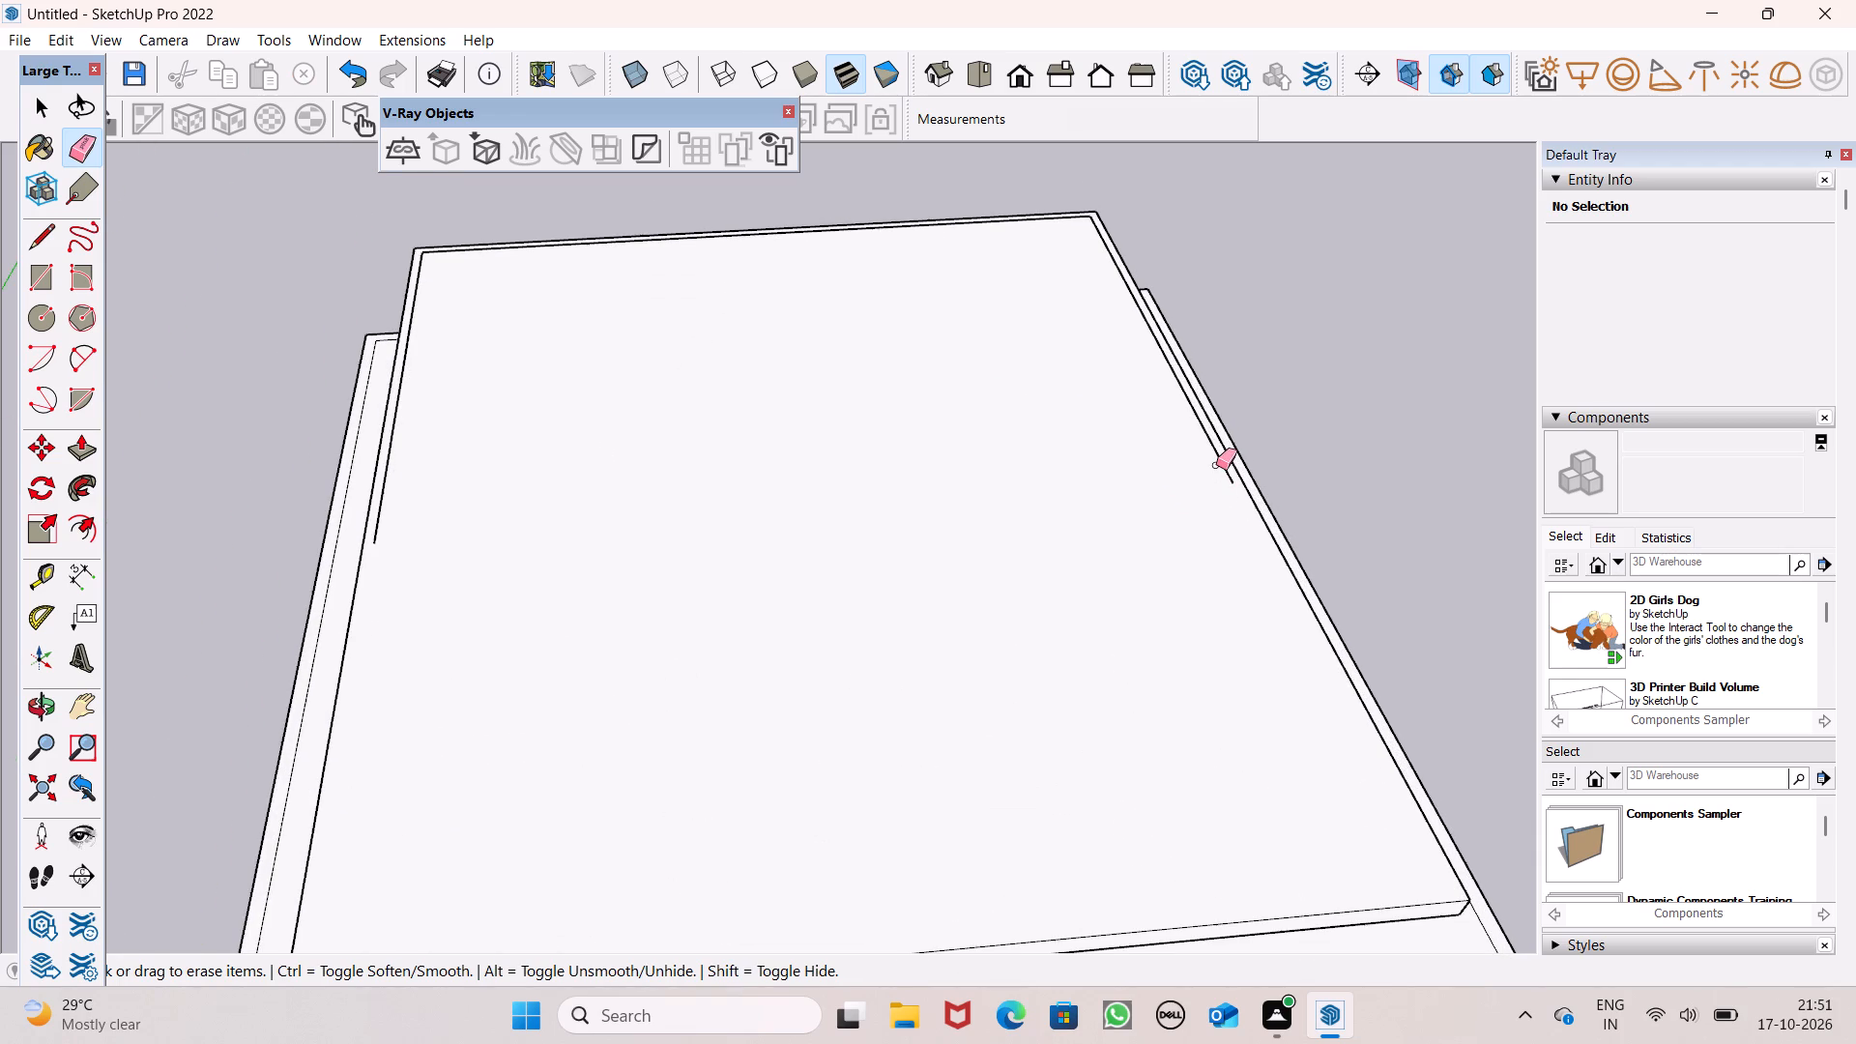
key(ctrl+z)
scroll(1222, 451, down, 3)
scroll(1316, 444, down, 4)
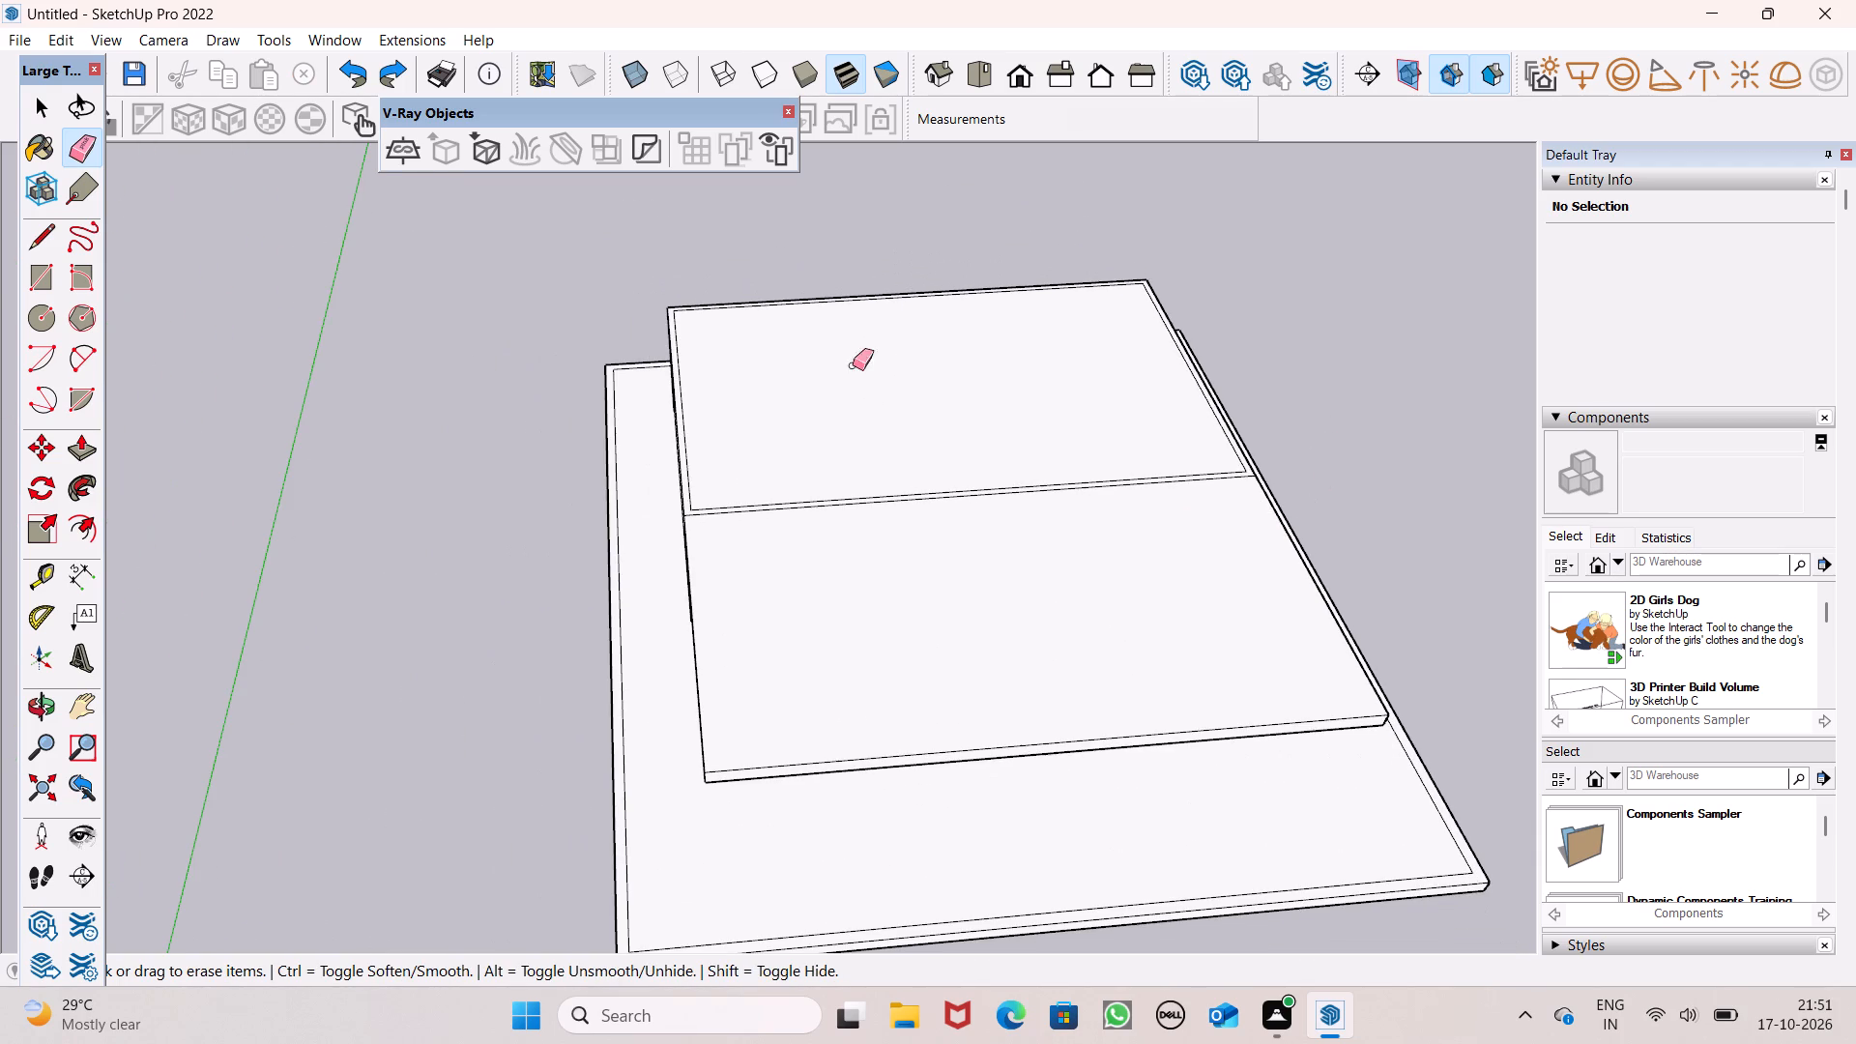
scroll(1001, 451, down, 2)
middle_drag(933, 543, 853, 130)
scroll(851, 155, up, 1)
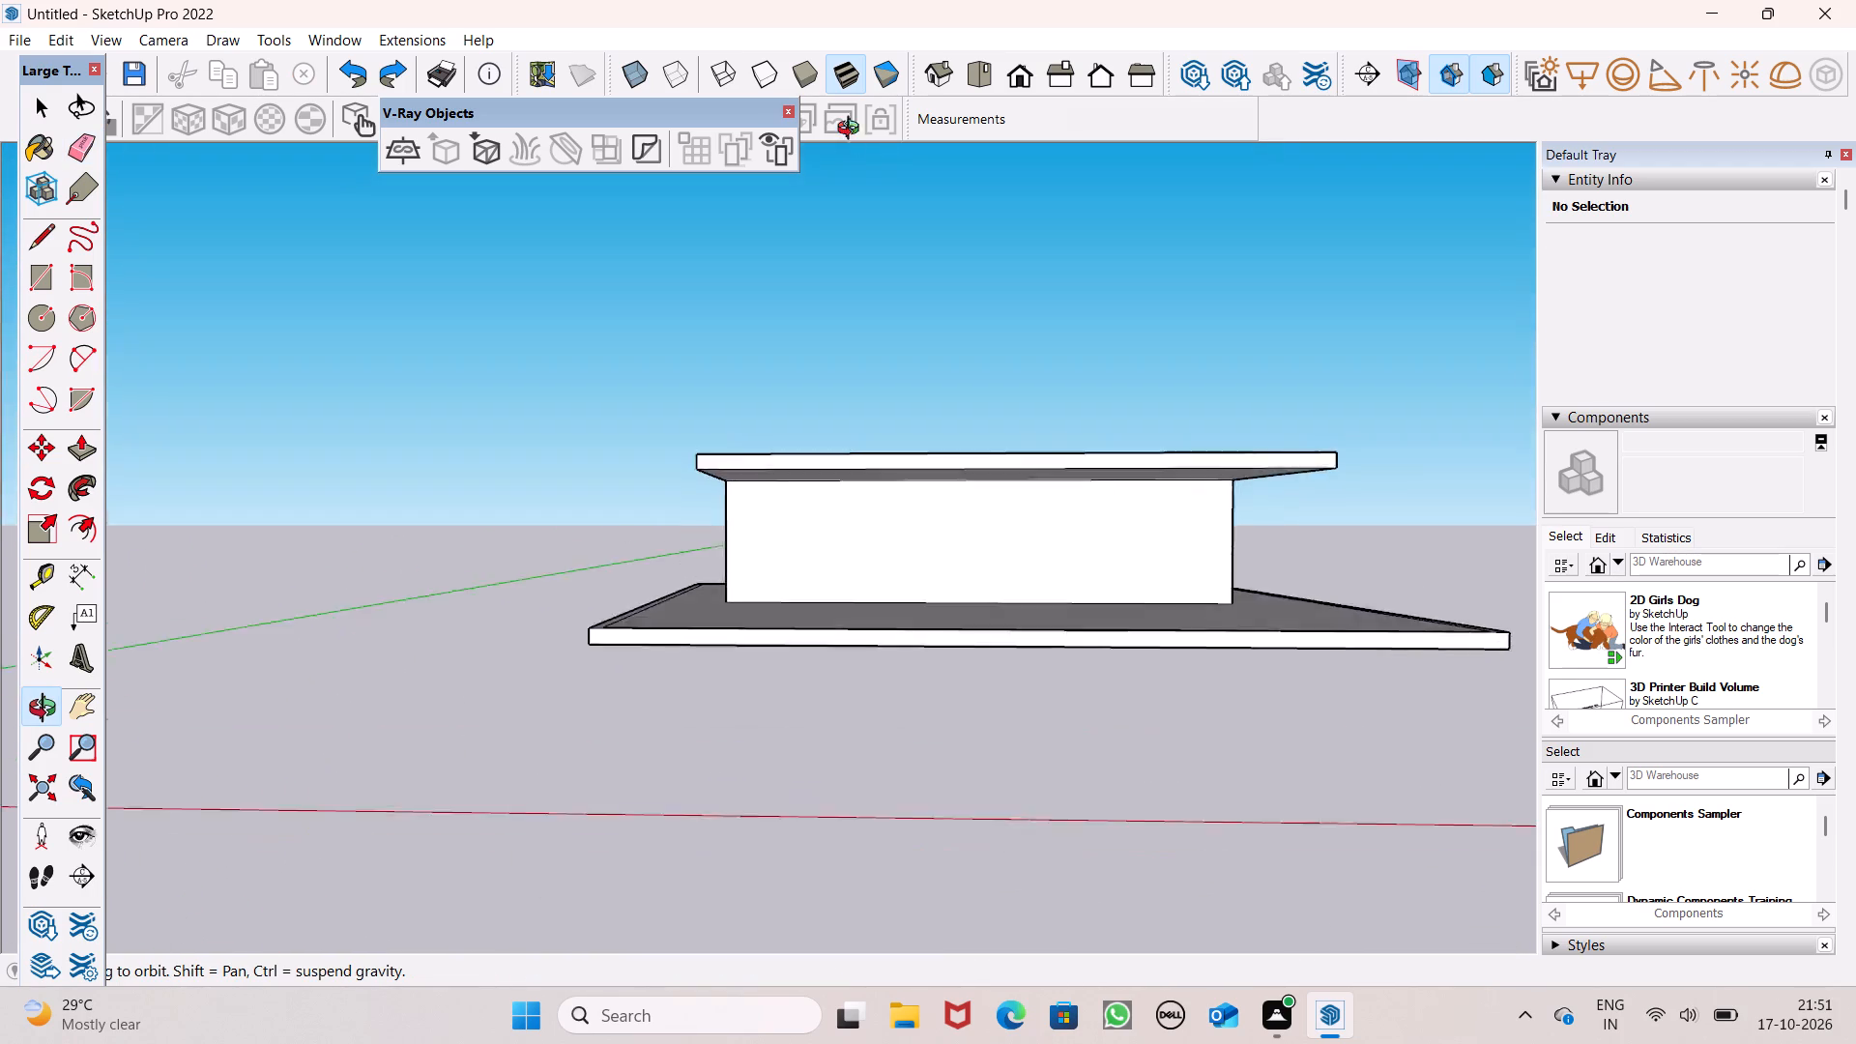
Erase the inset outline's edges where they meet at the roof's two back corners.
middle_drag(853, 130, 928, 708)
scroll(768, 326, up, 6)
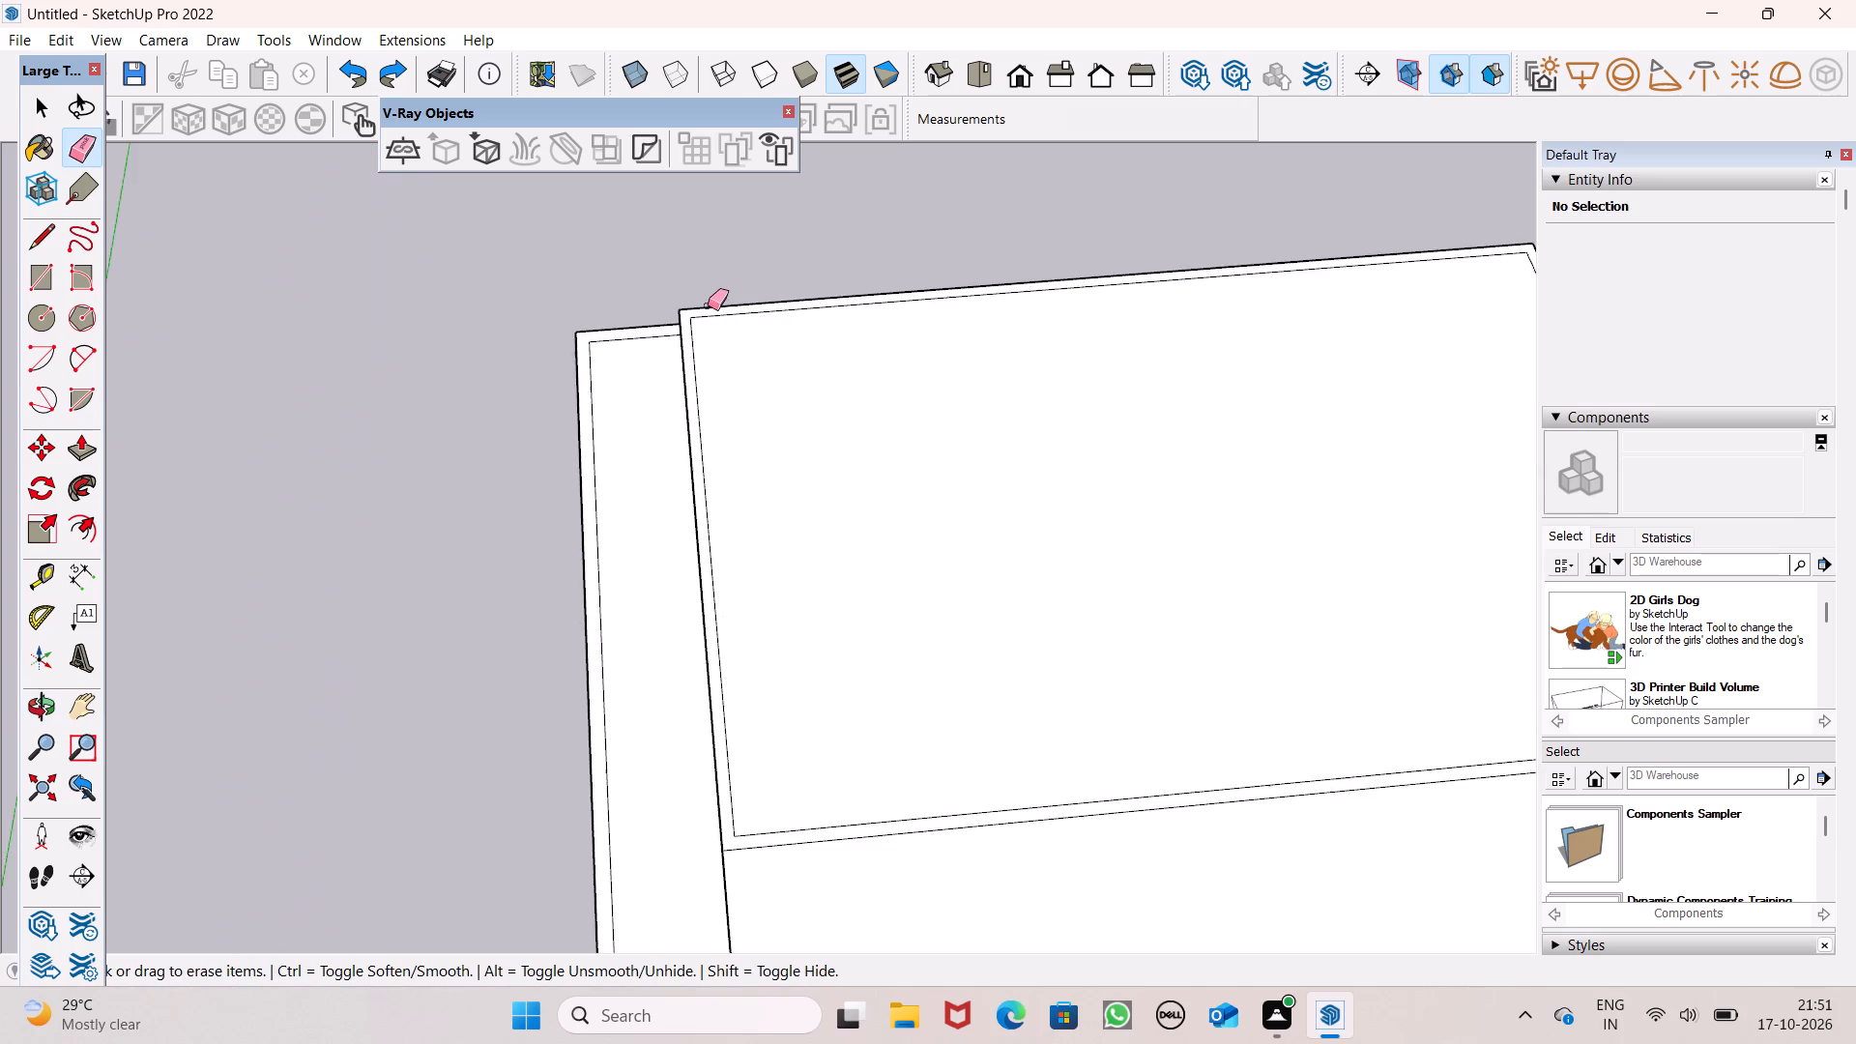
scroll(708, 305, up, 6)
drag(680, 323, 682, 332)
click(801, 318)
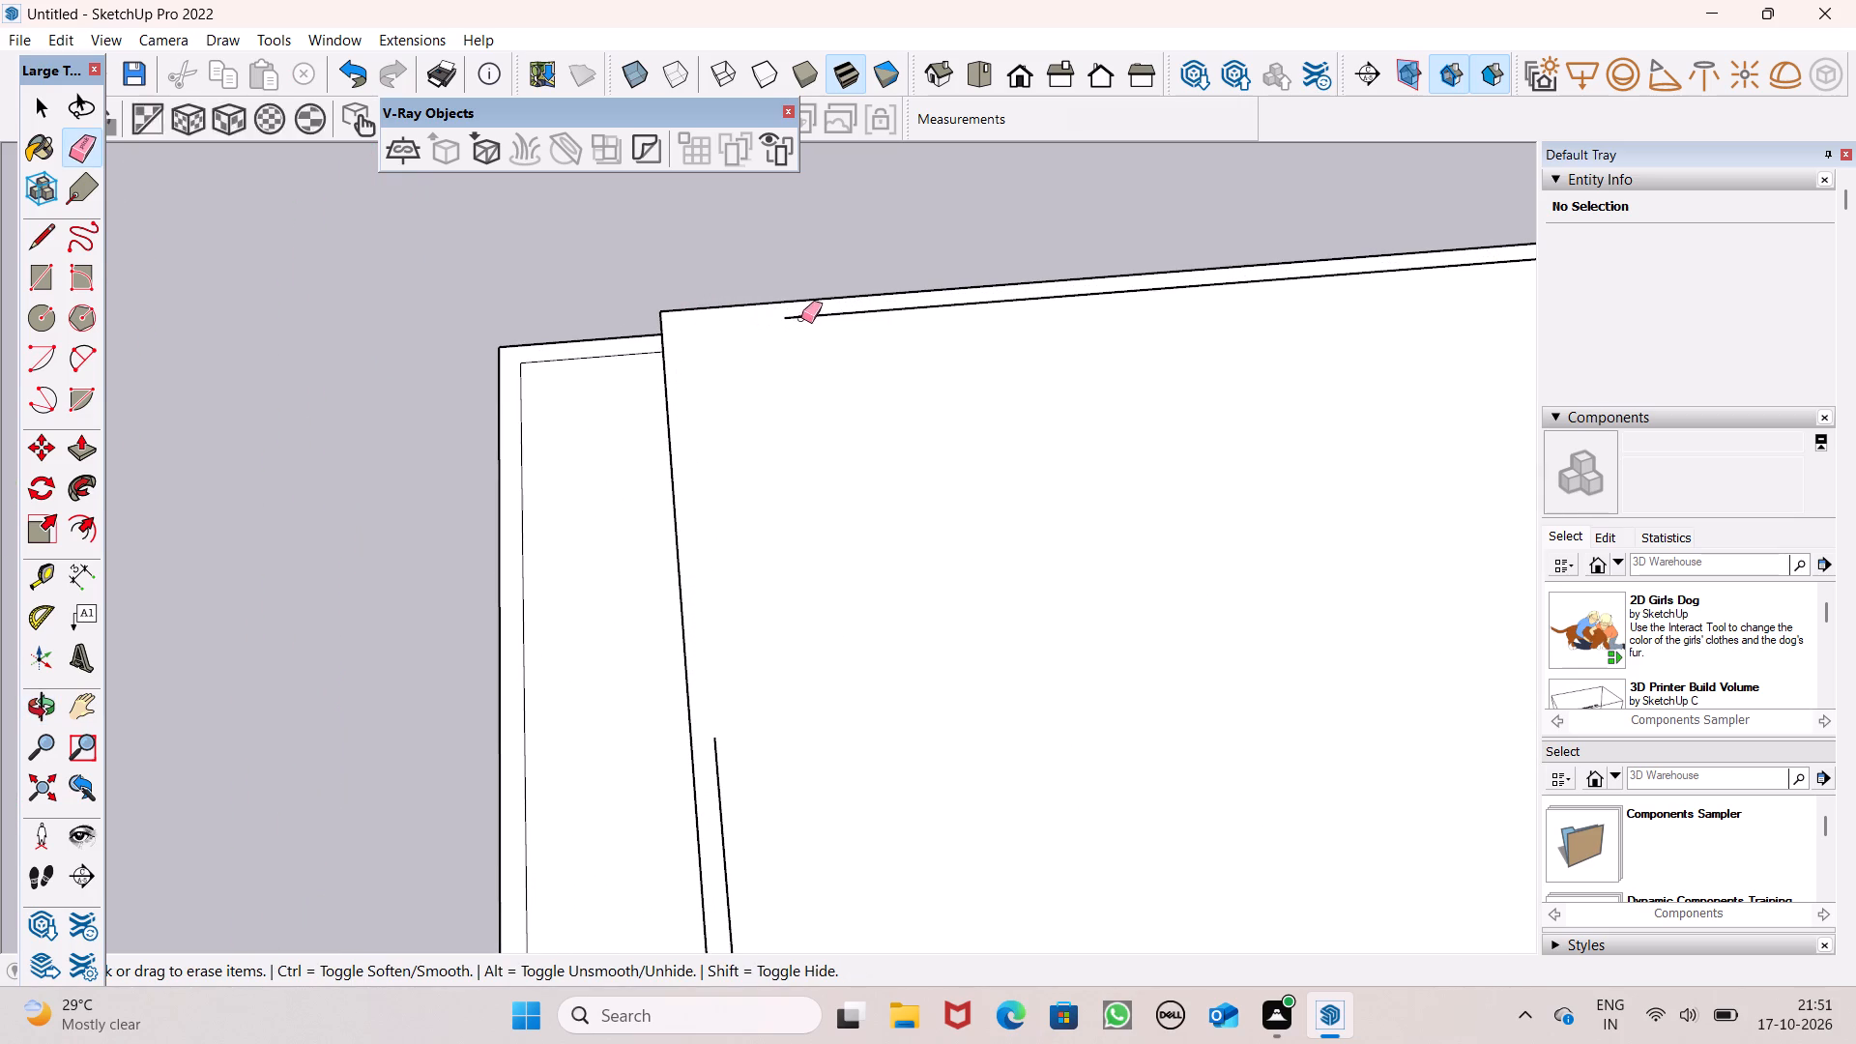
scroll(702, 445, down, 12)
scroll(1338, 528, up, 7)
scroll(1197, 346, up, 1)
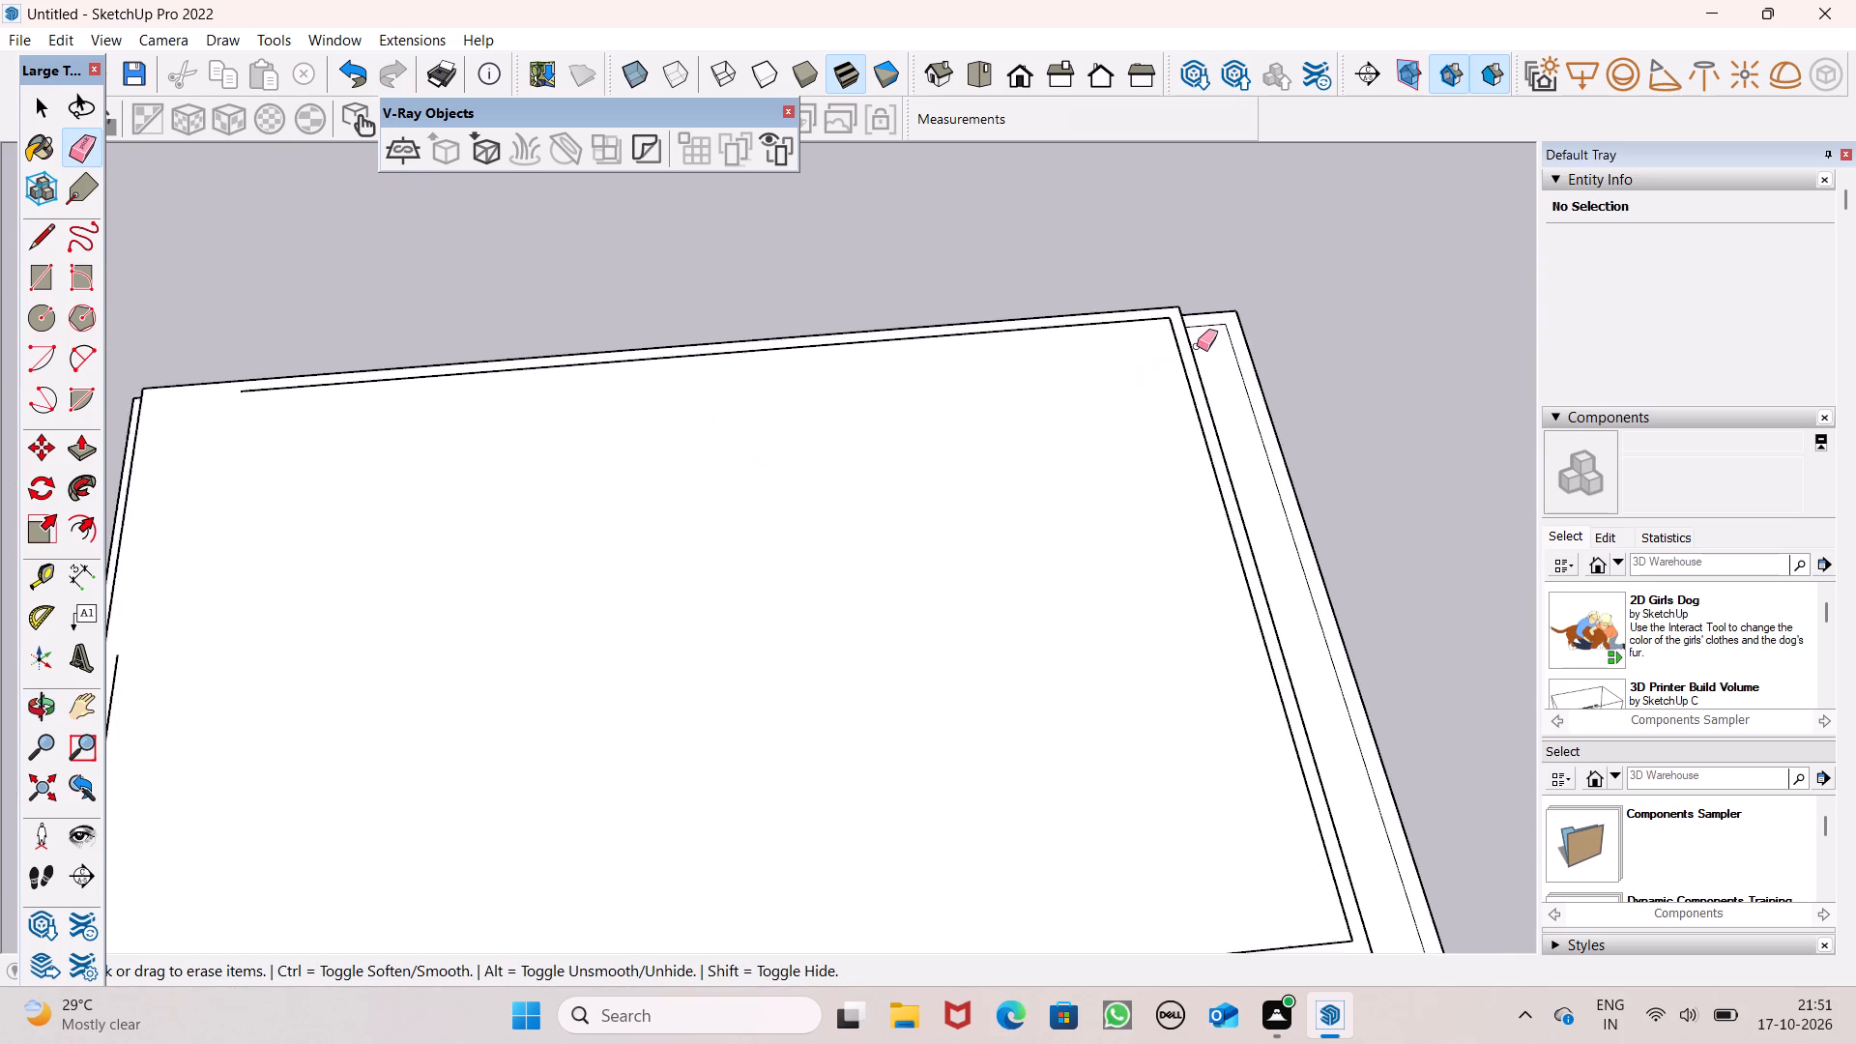
scroll(1197, 346, up, 11)
drag(1138, 298, 1138, 307)
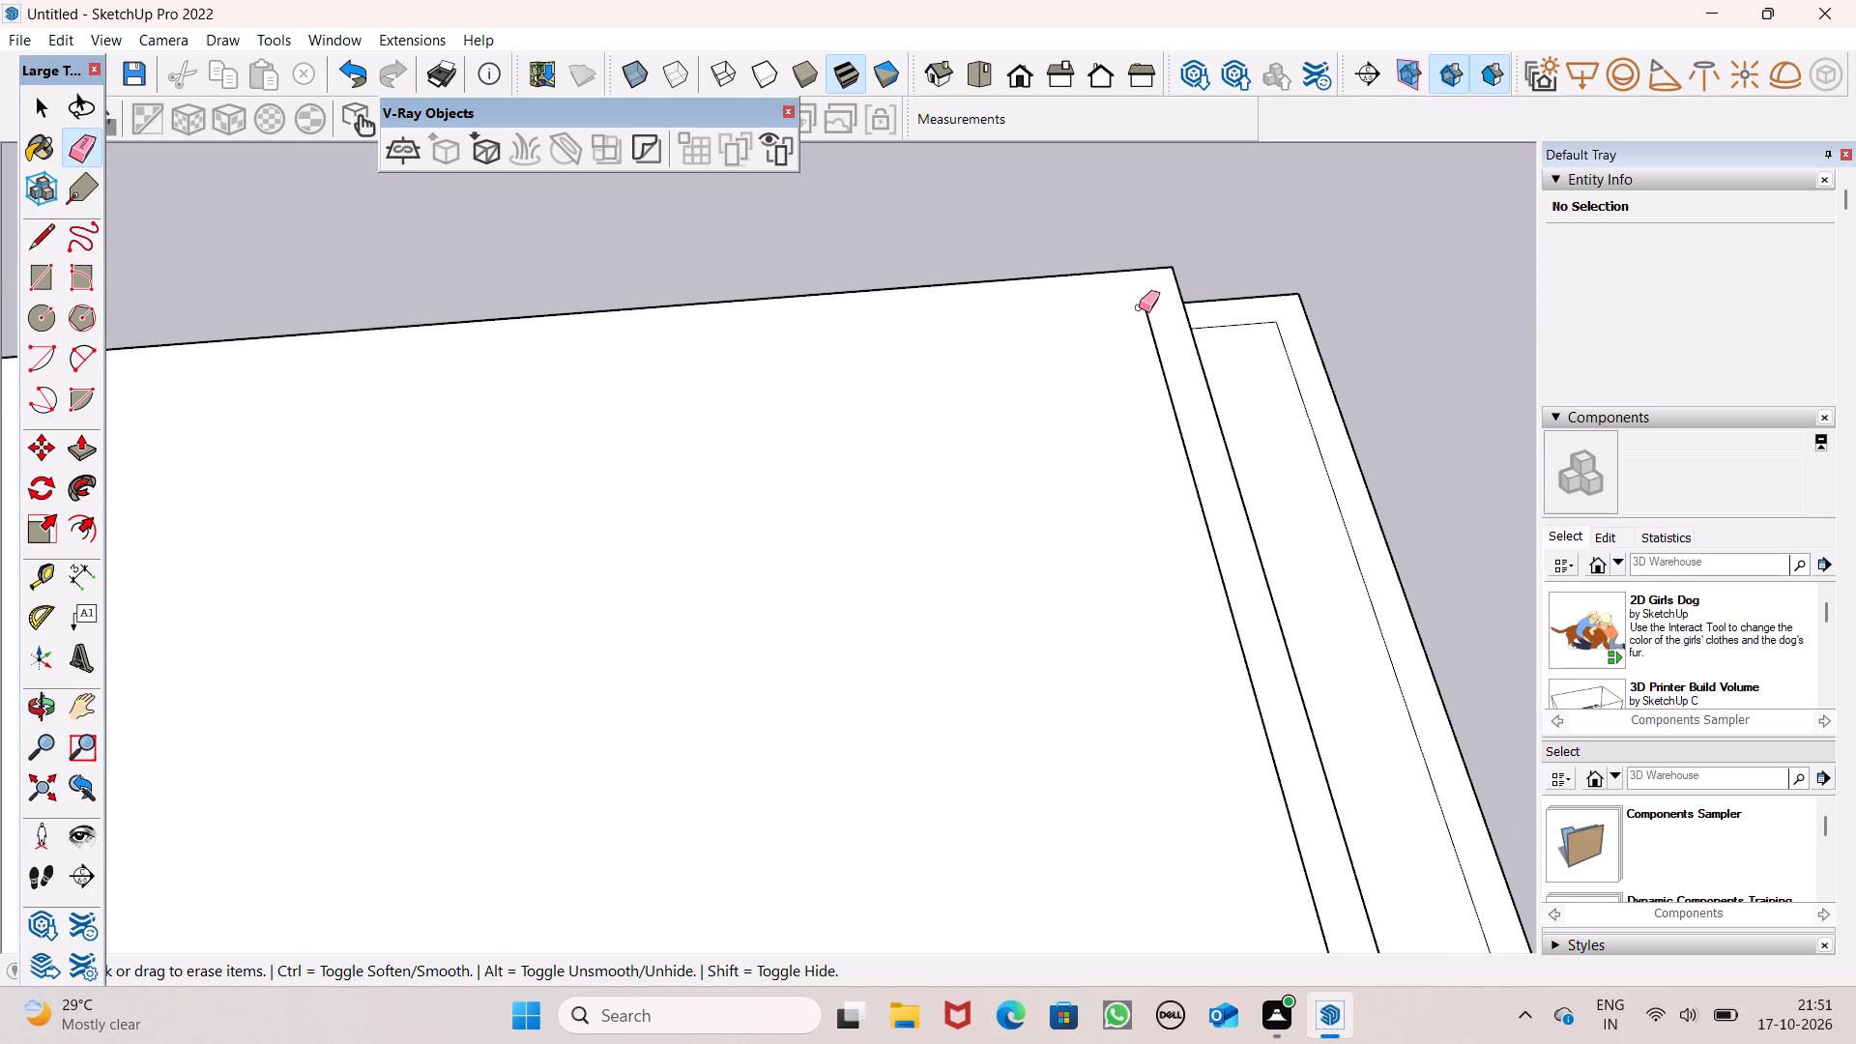
drag(1141, 304, 1149, 299)
Erase the lines dividing the roof from the front canopy and the leftover inset edge fragments along the roof's side.
scroll(1008, 162, down, 9)
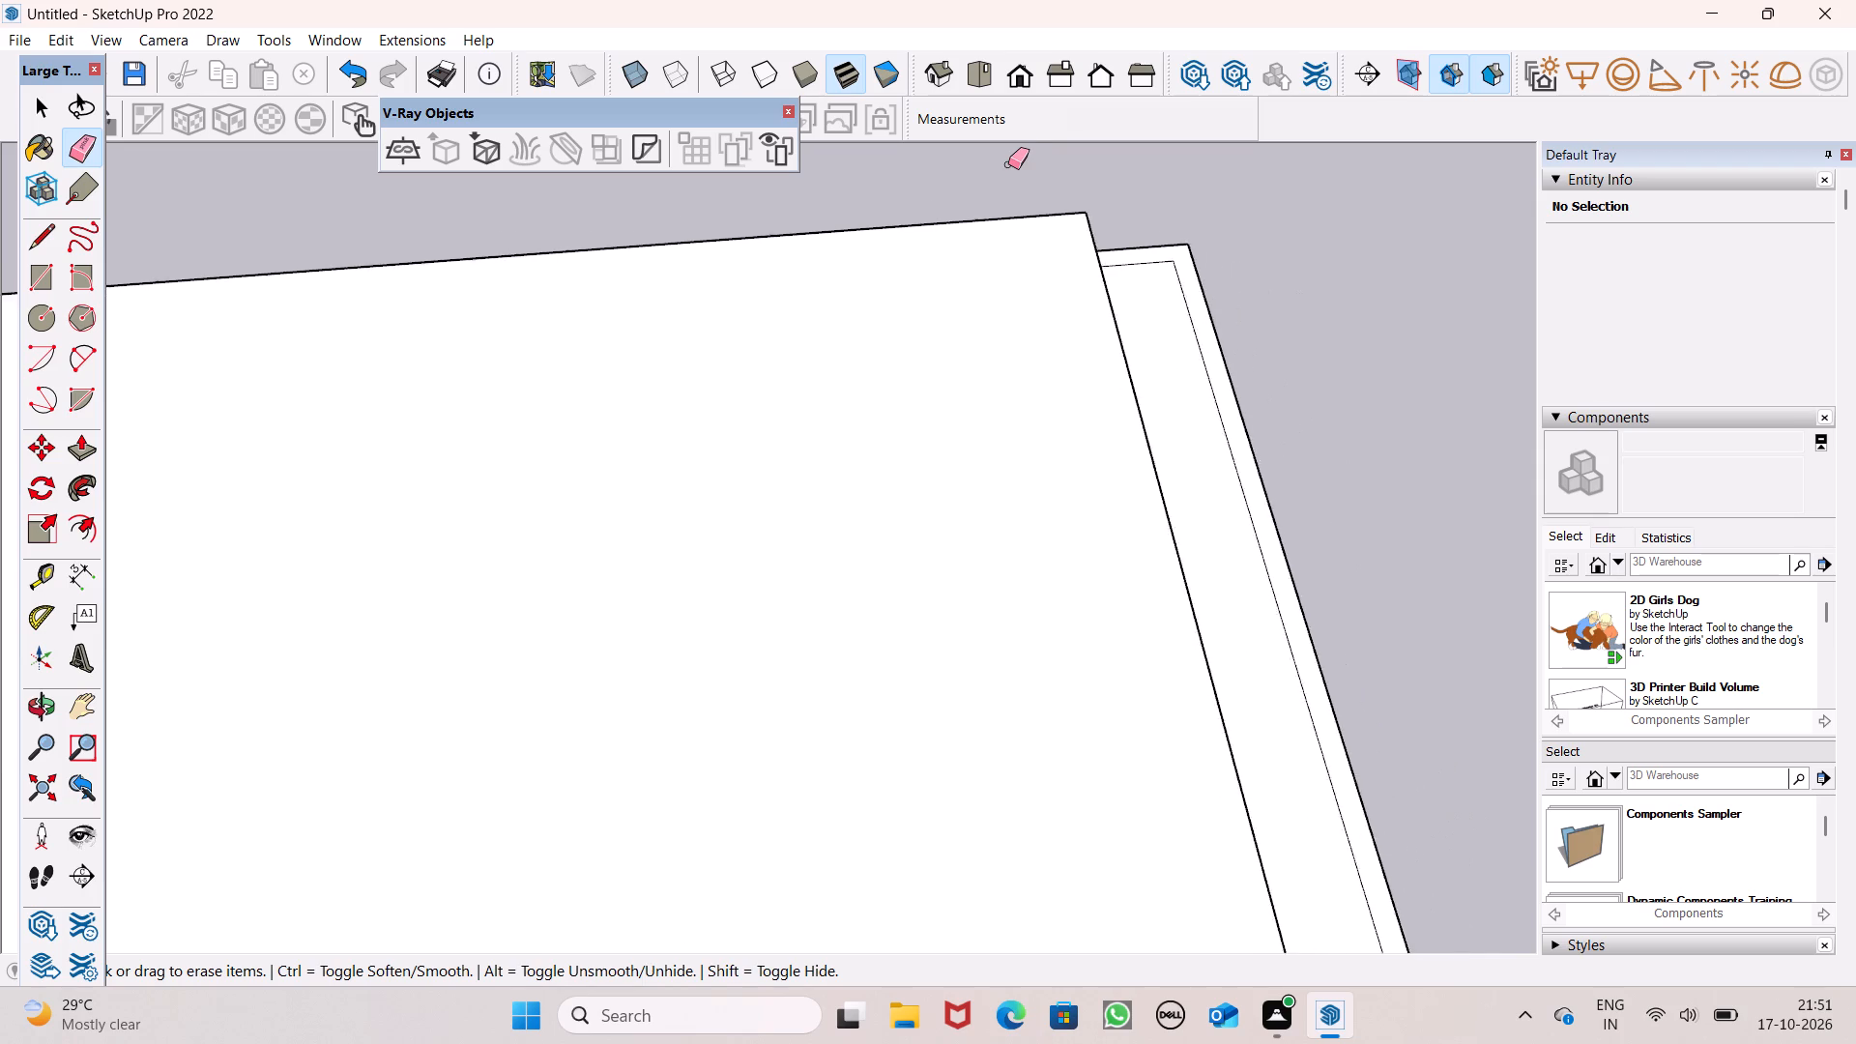
scroll(1008, 164, down, 4)
scroll(1110, 237, down, 7)
scroll(745, 499, up, 5)
scroll(1523, 361, down, 4)
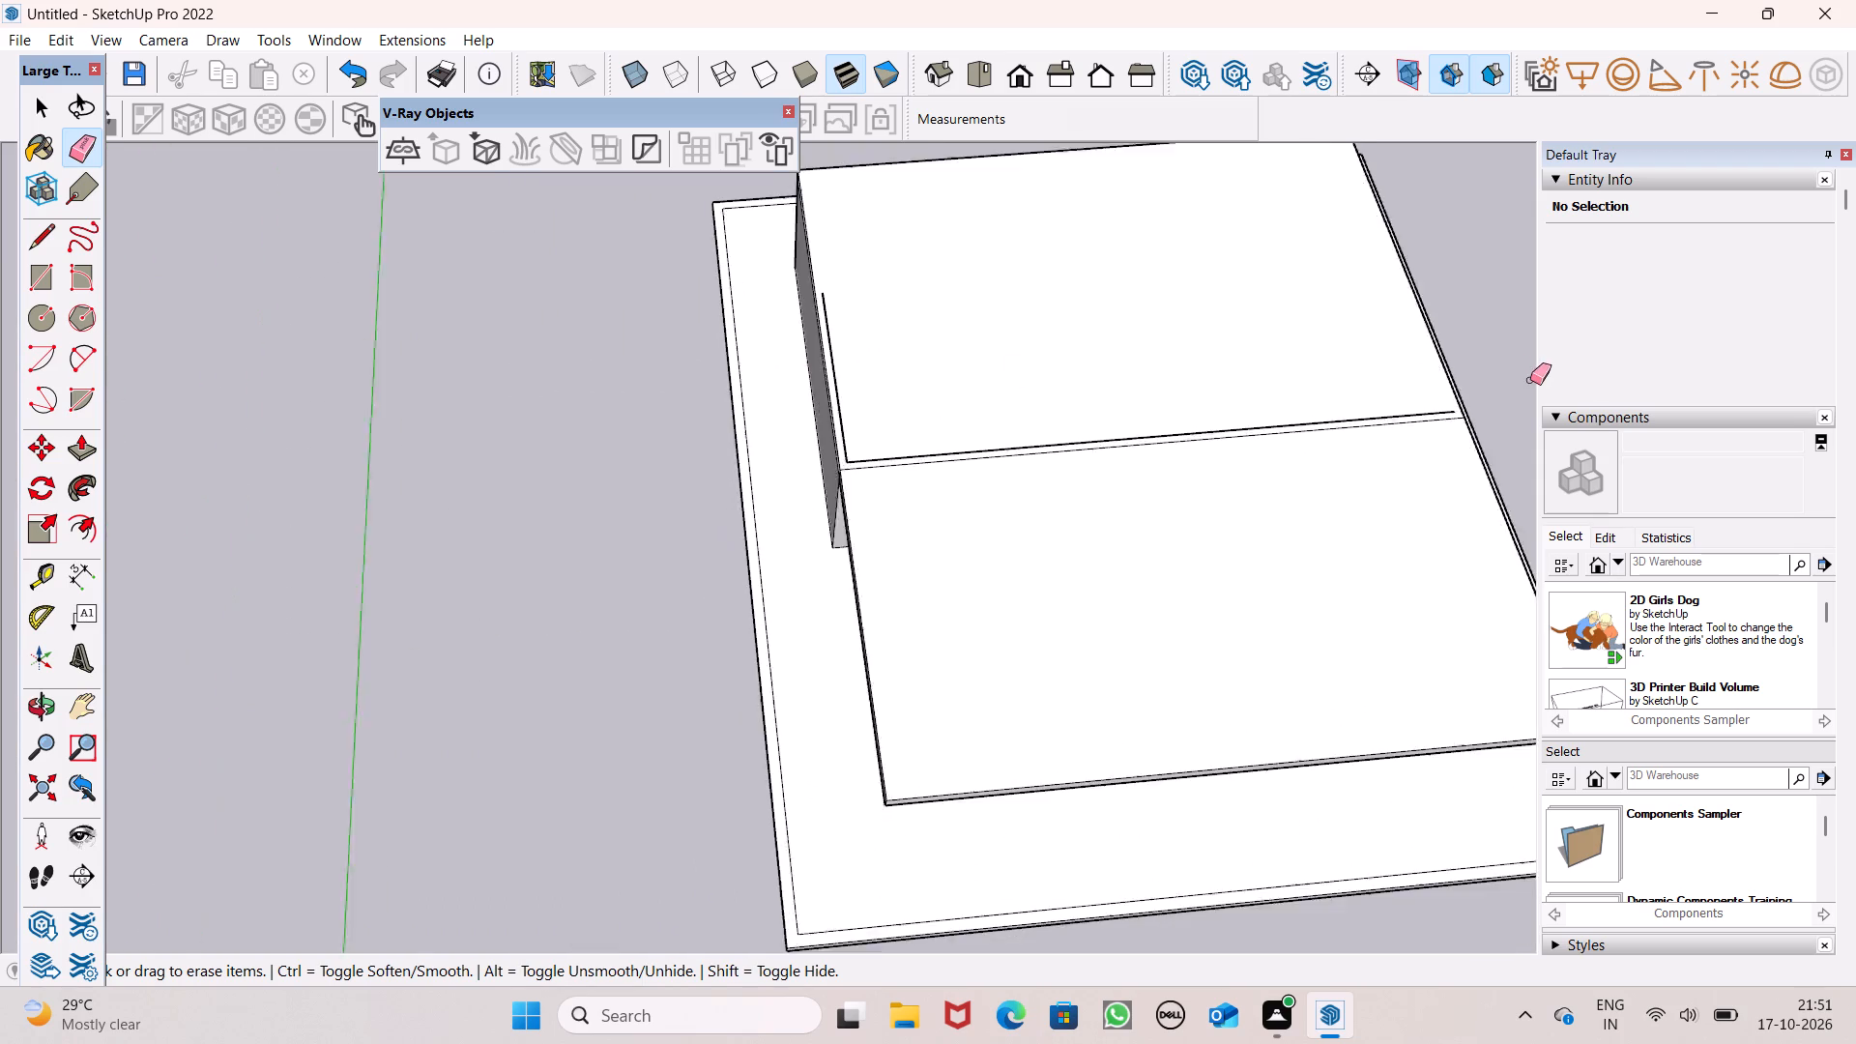
scroll(1530, 380, down, 2)
middle_drag(1511, 434, 1415, 515)
scroll(1431, 522, up, 1)
scroll(790, 460, up, 7)
scroll(882, 523, up, 5)
drag(864, 492, 847, 475)
double_click(817, 471)
drag(824, 484, 820, 476)
drag(815, 462, 833, 526)
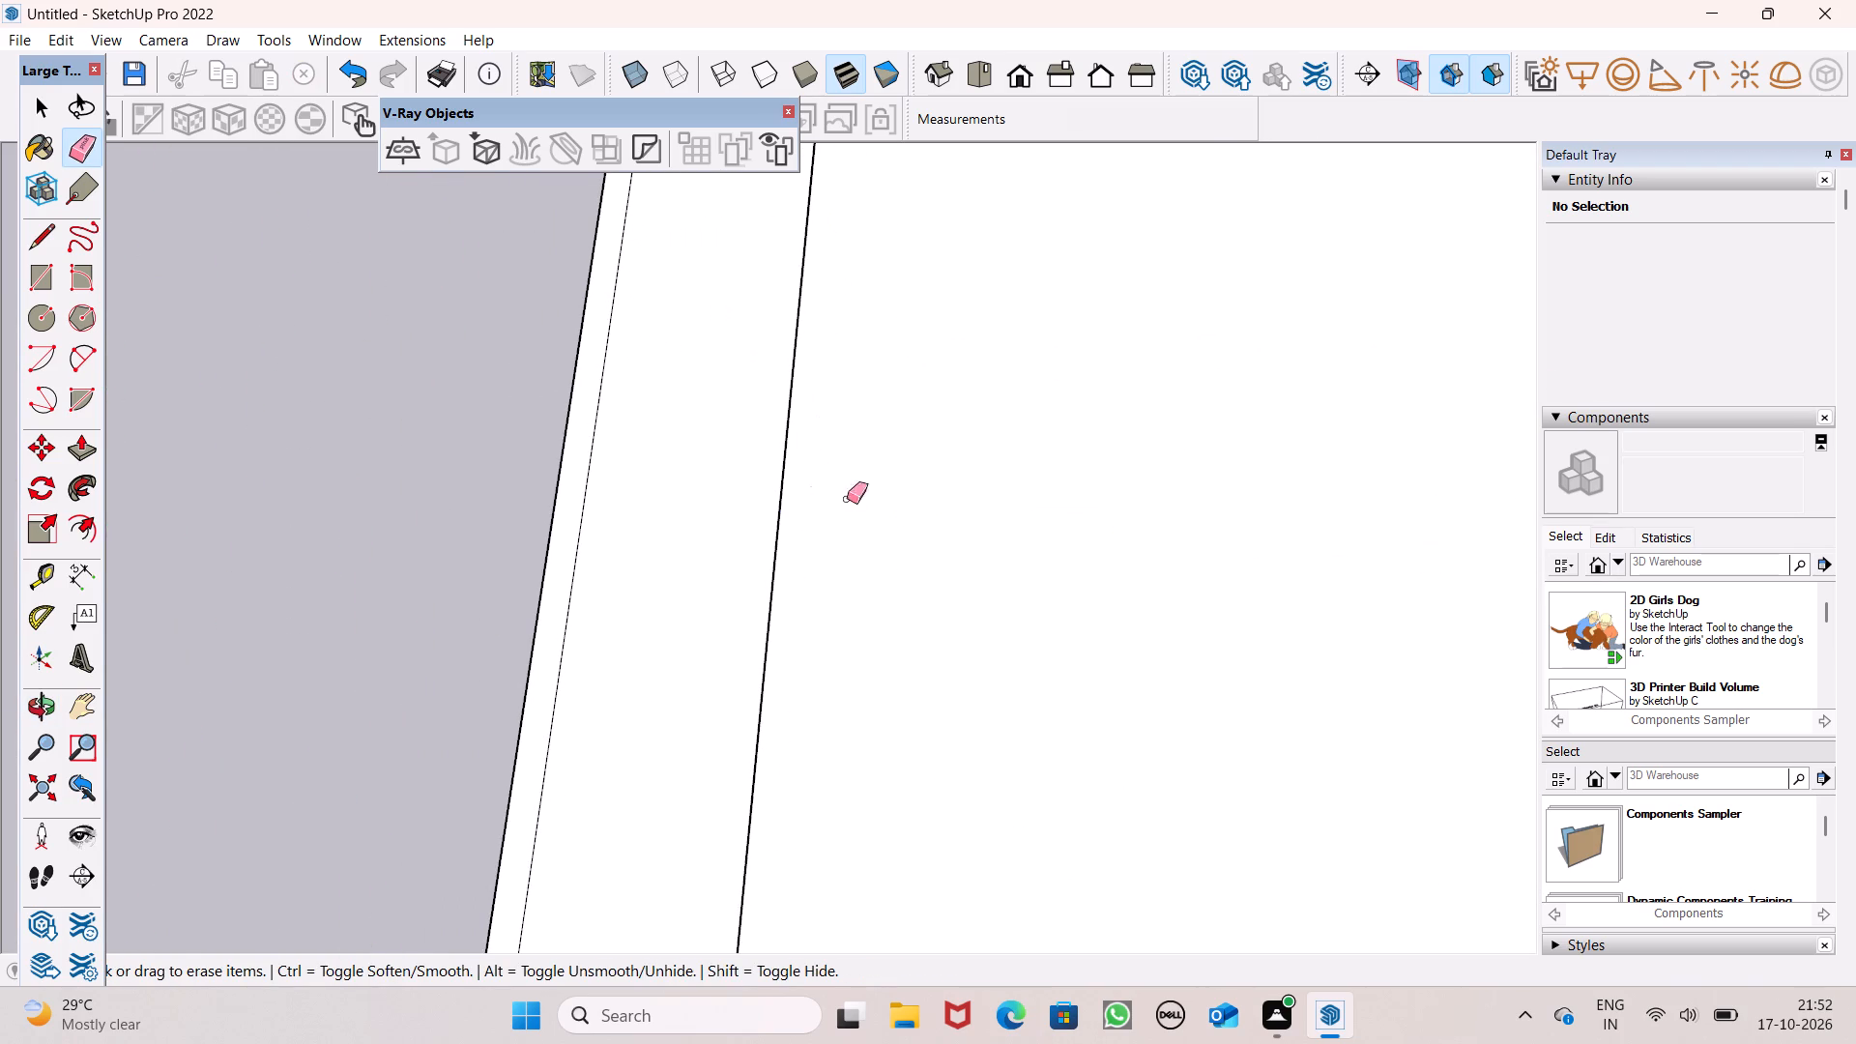
scroll(1148, 508, down, 11)
middle_drag(1024, 678, 935, 703)
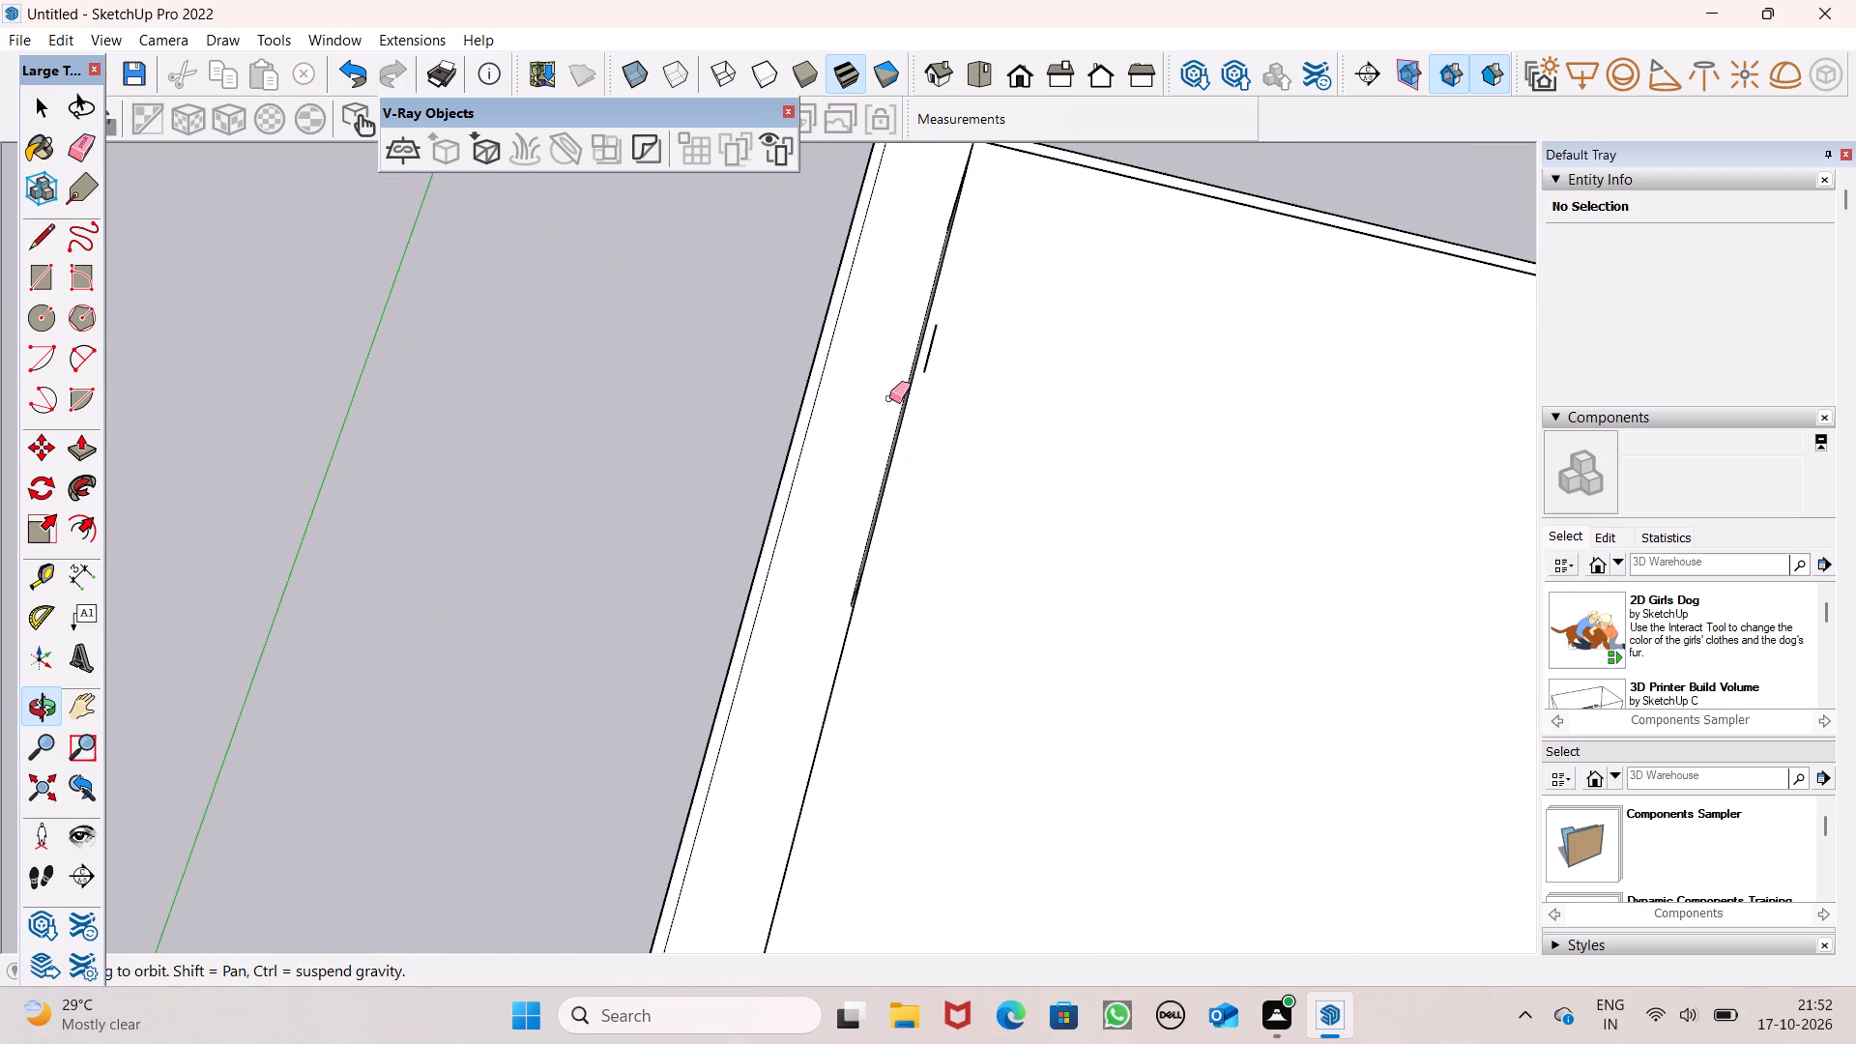
scroll(911, 362, up, 7)
click(960, 365)
key(space)
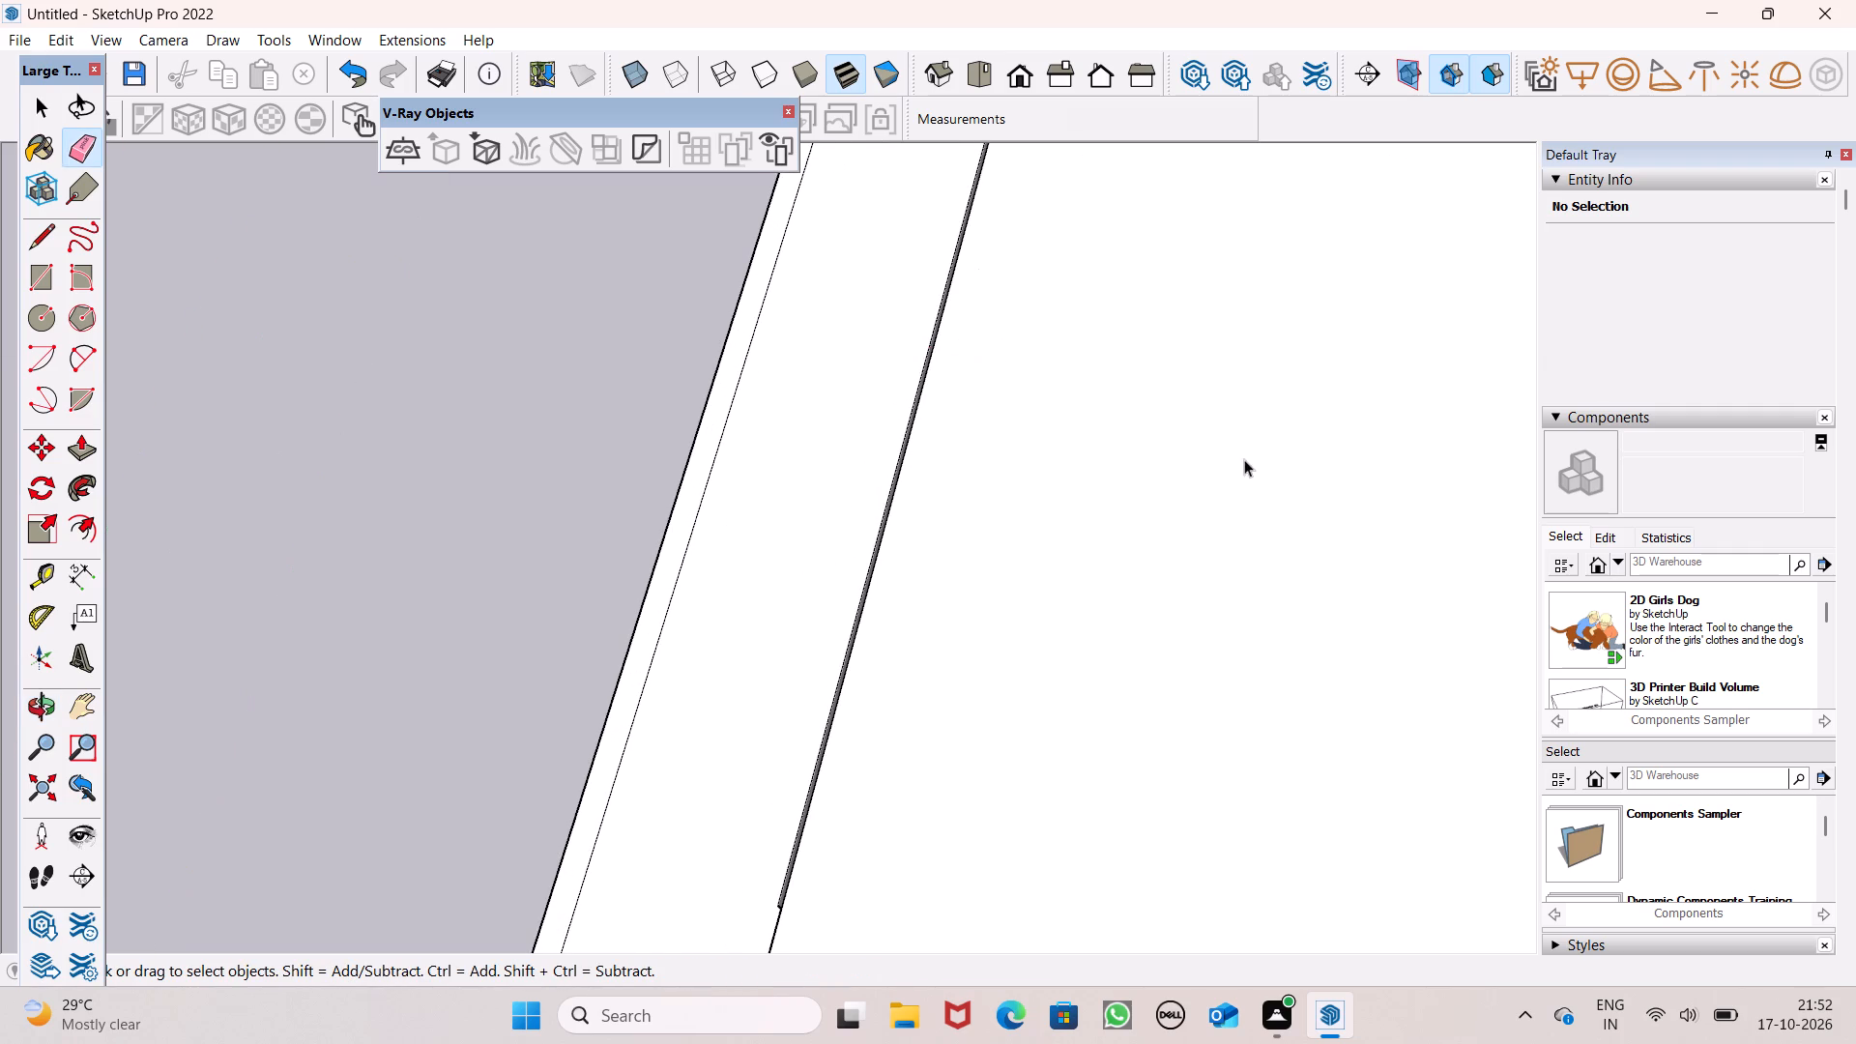
Examine the roof and canopy slab from the side, front and above for leftover lines.
scroll(1058, 508, down, 5)
scroll(542, 411, down, 9)
middle_drag(974, 582, 1102, 0)
middle_drag(1103, 323, 1342, 498)
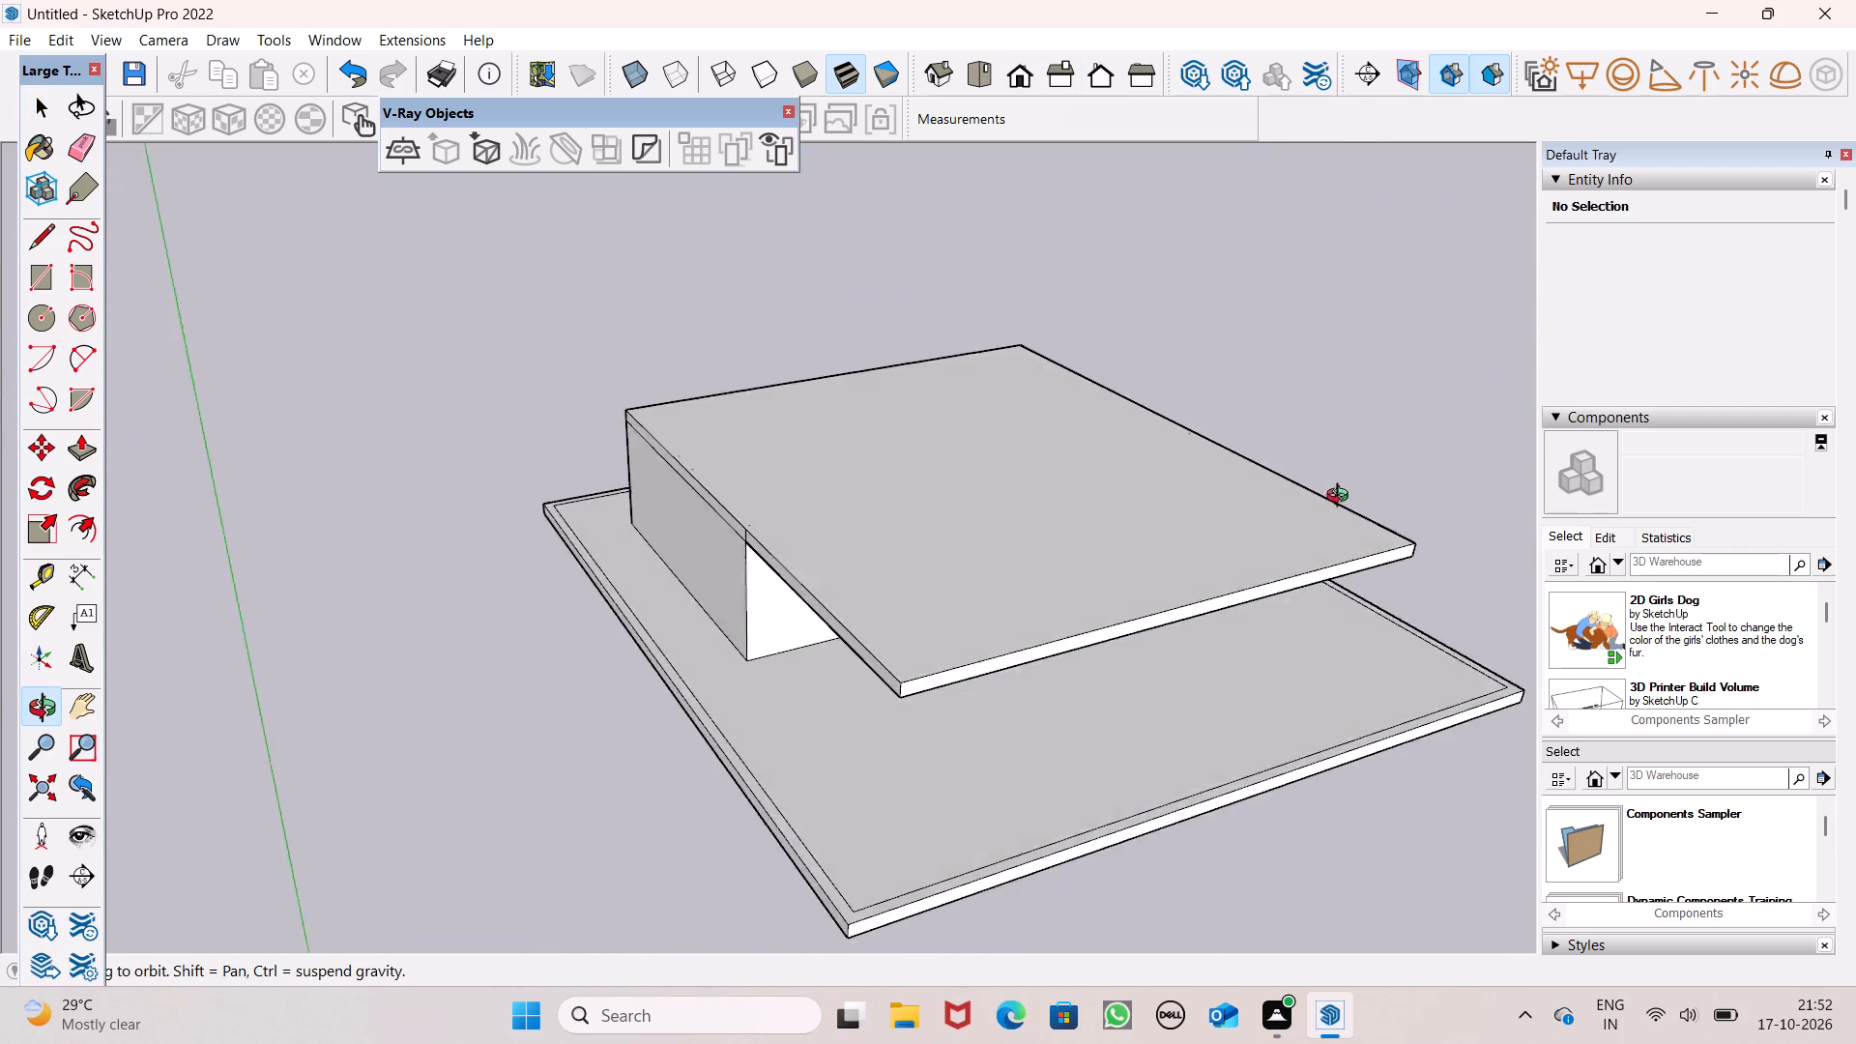
middle_drag(1342, 498, 1214, 324)
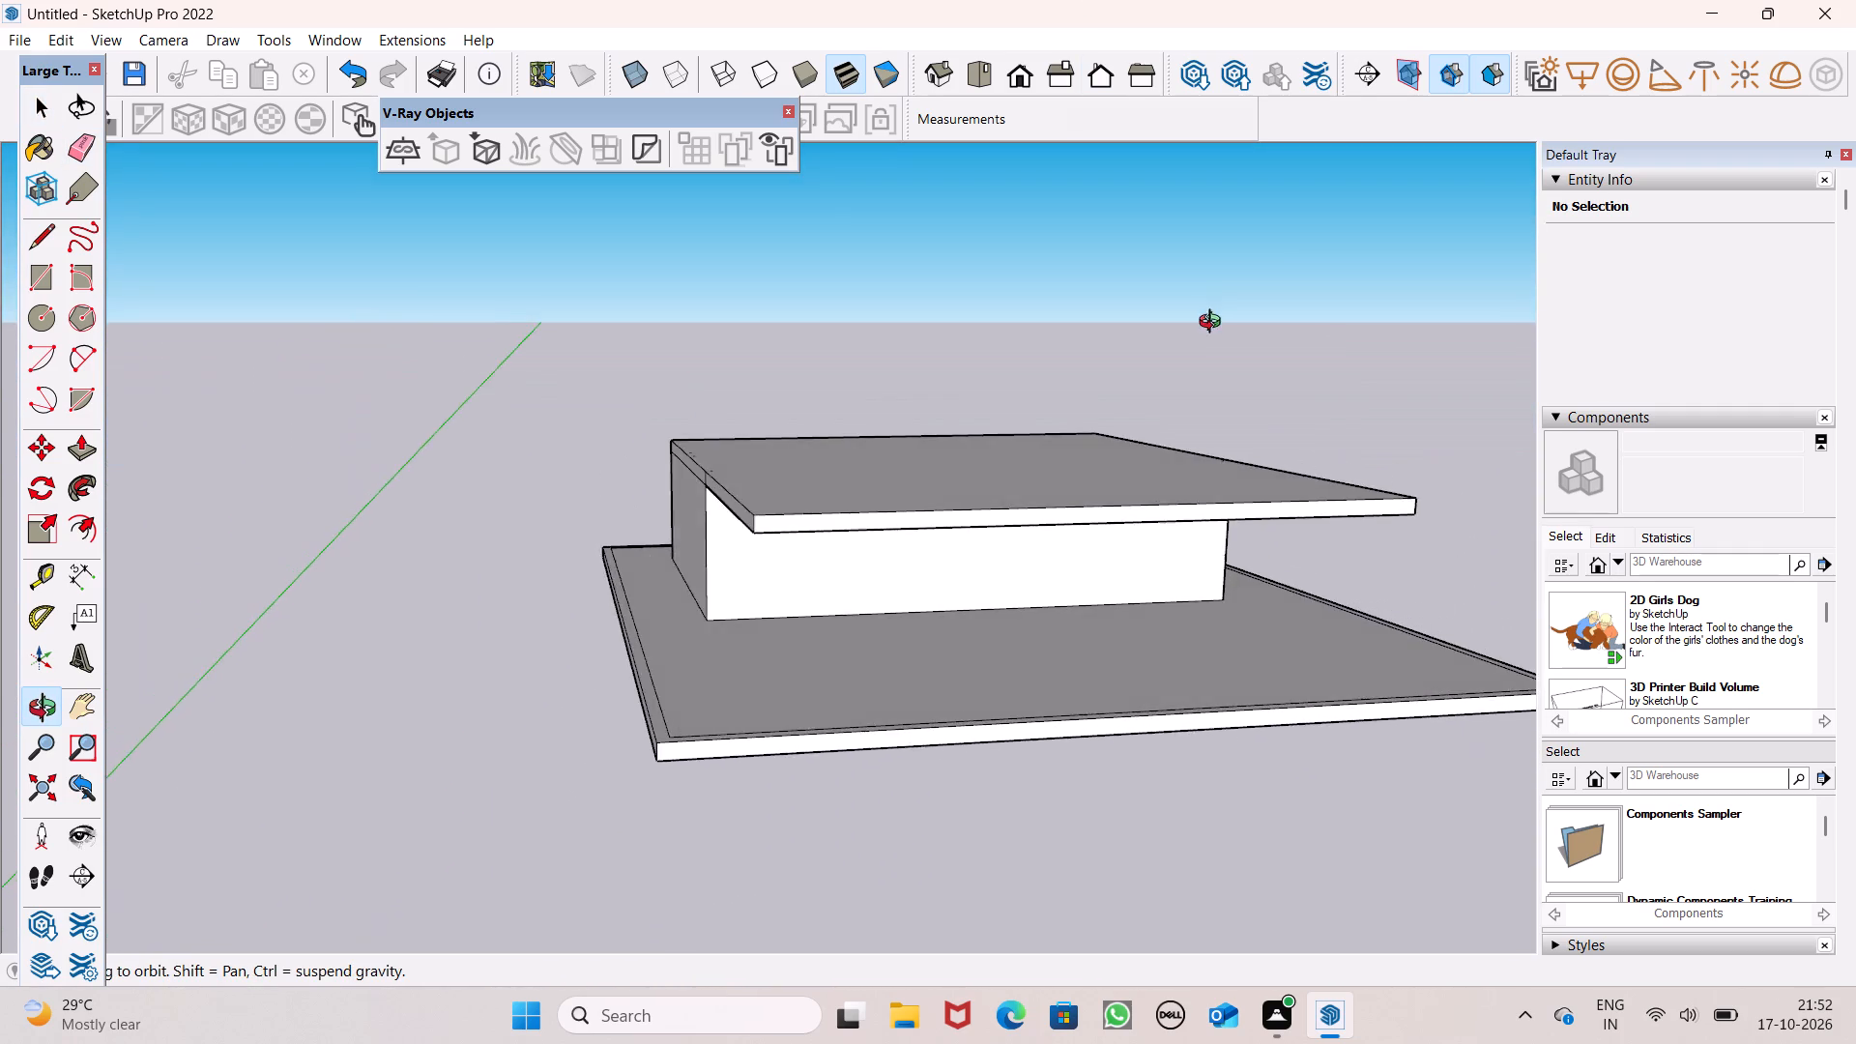
middle_drag(1214, 324, 1119, 588)
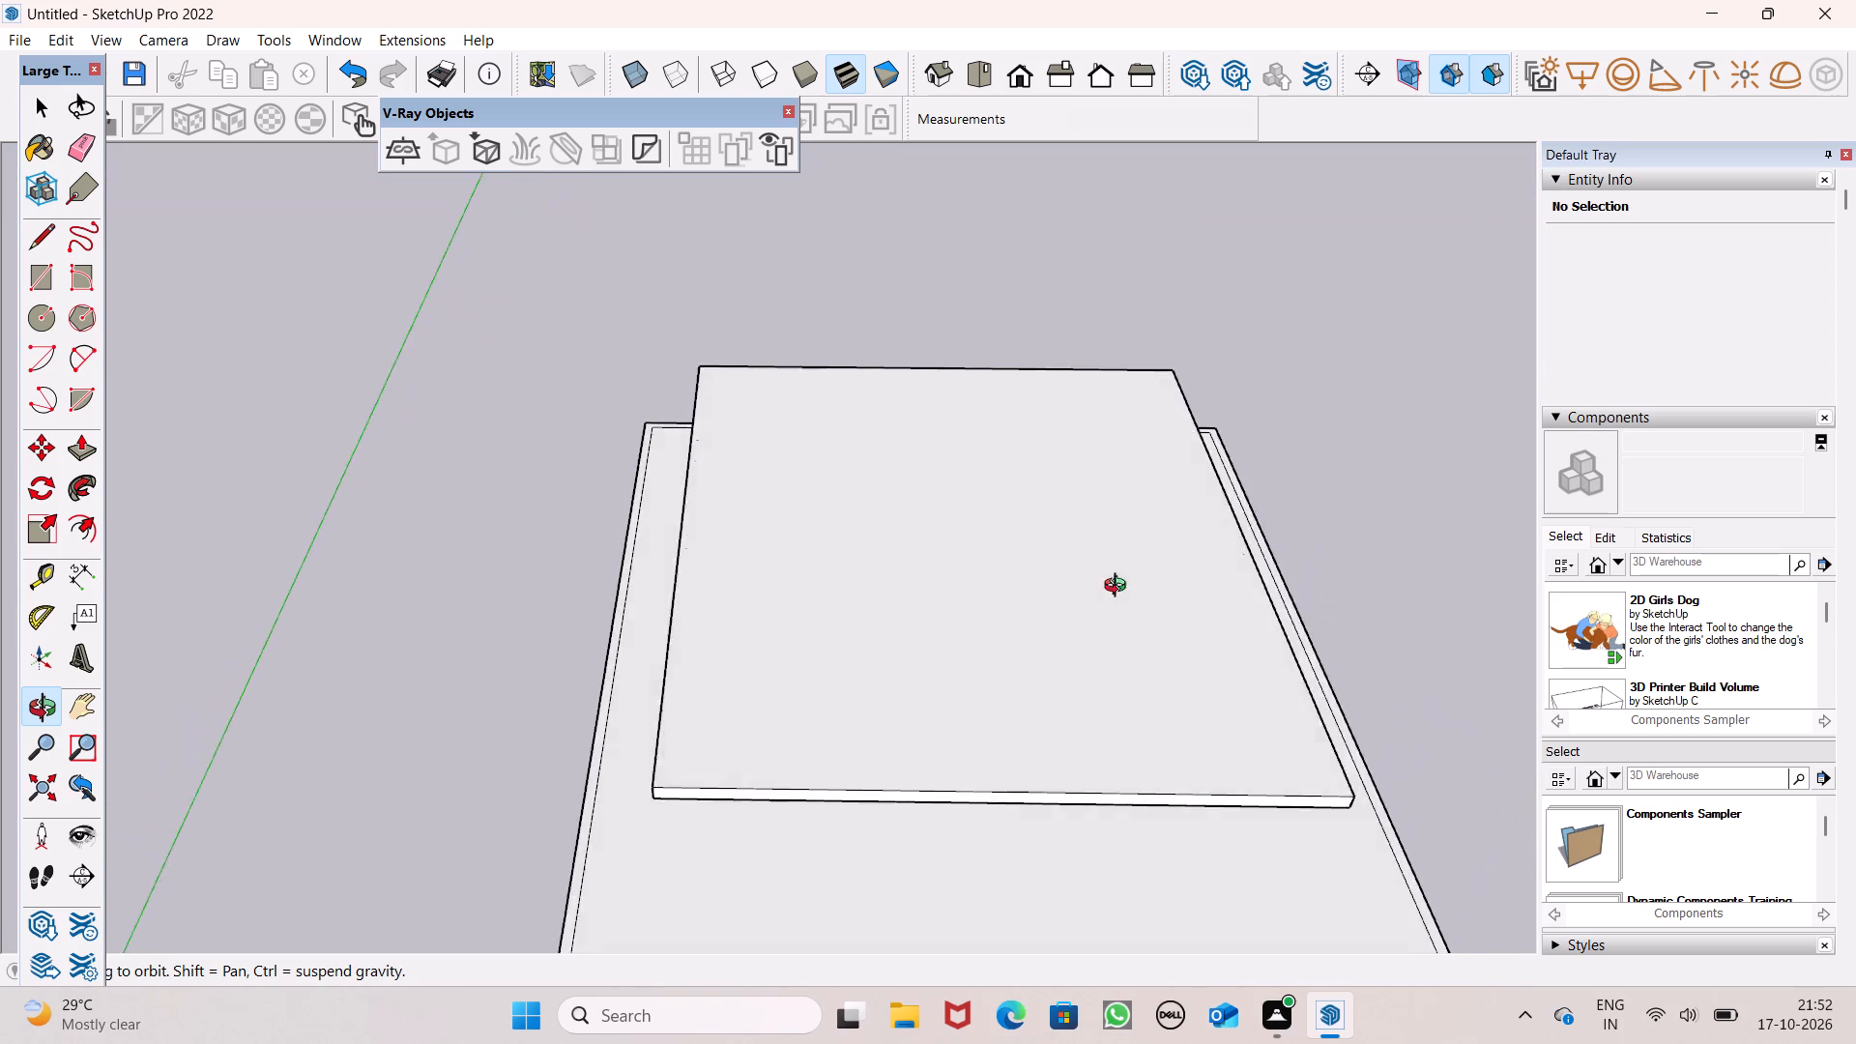
middle_drag(1119, 588, 1140, 606)
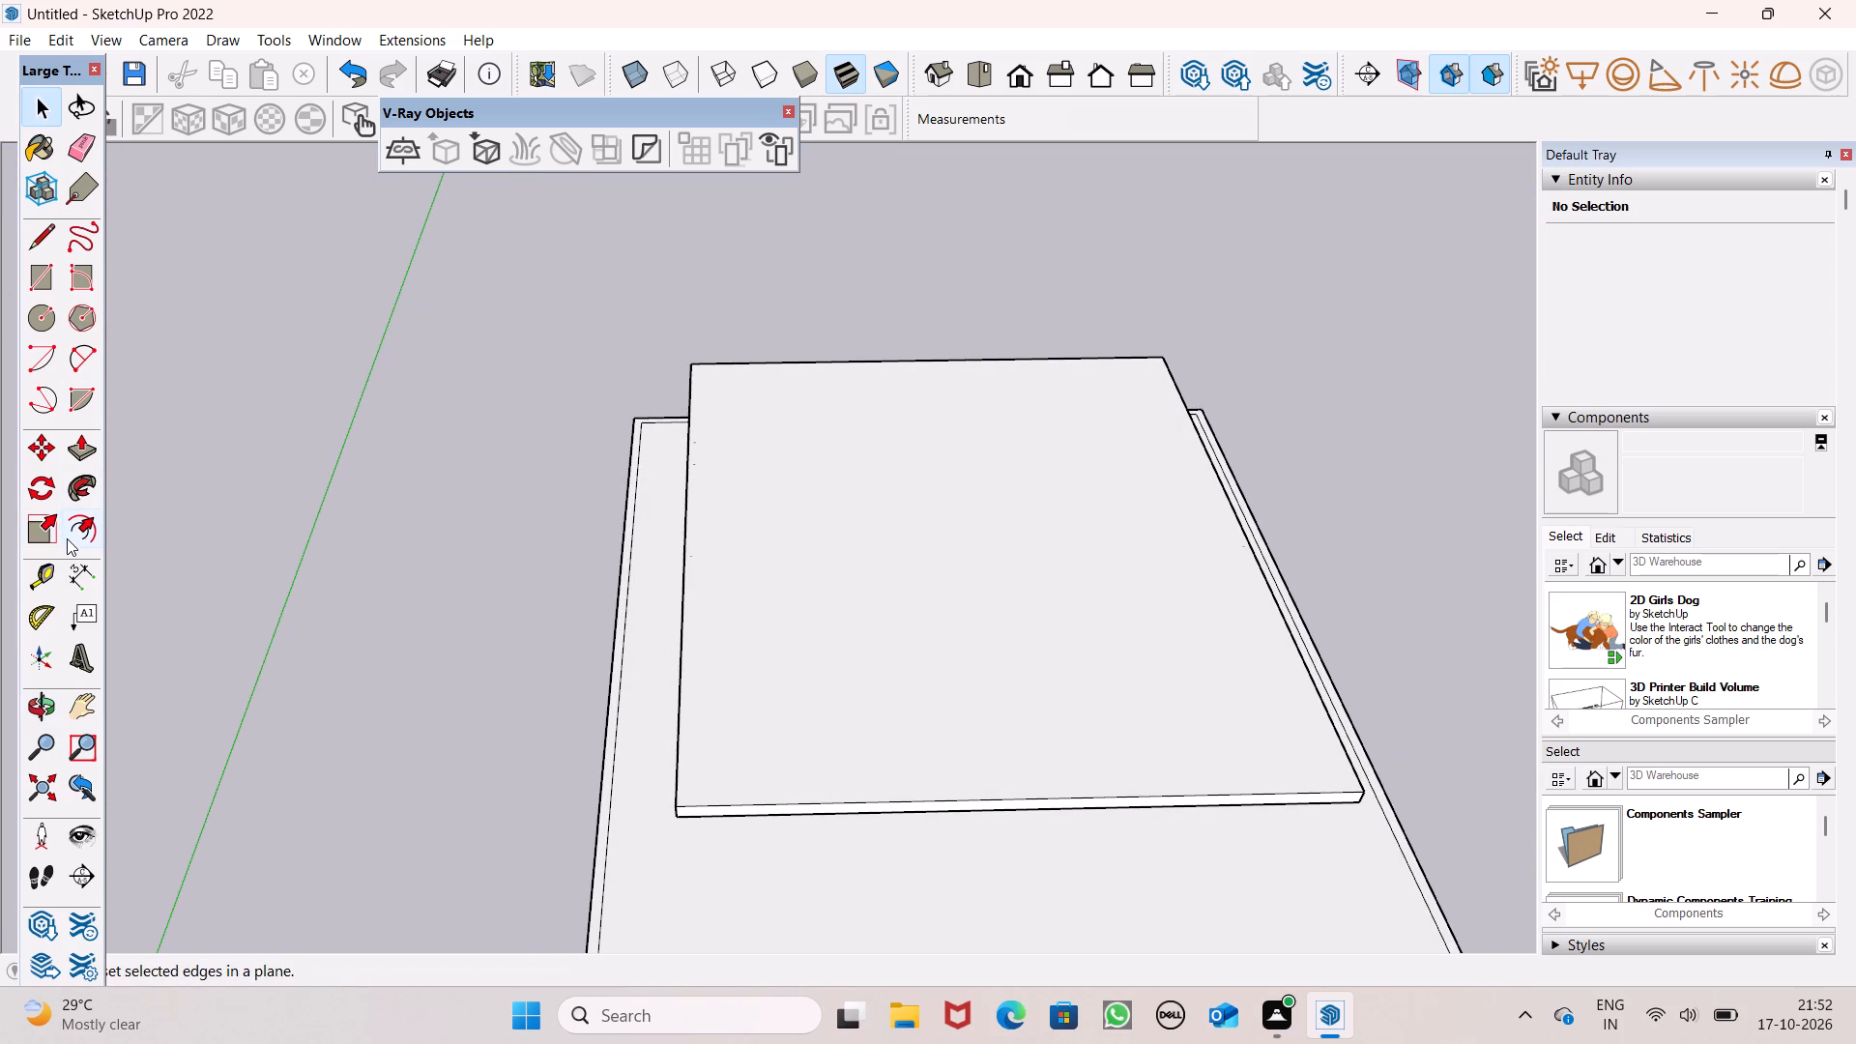
Offset the outline of the whole roof and canopy top face inward by 9".
click(75, 530)
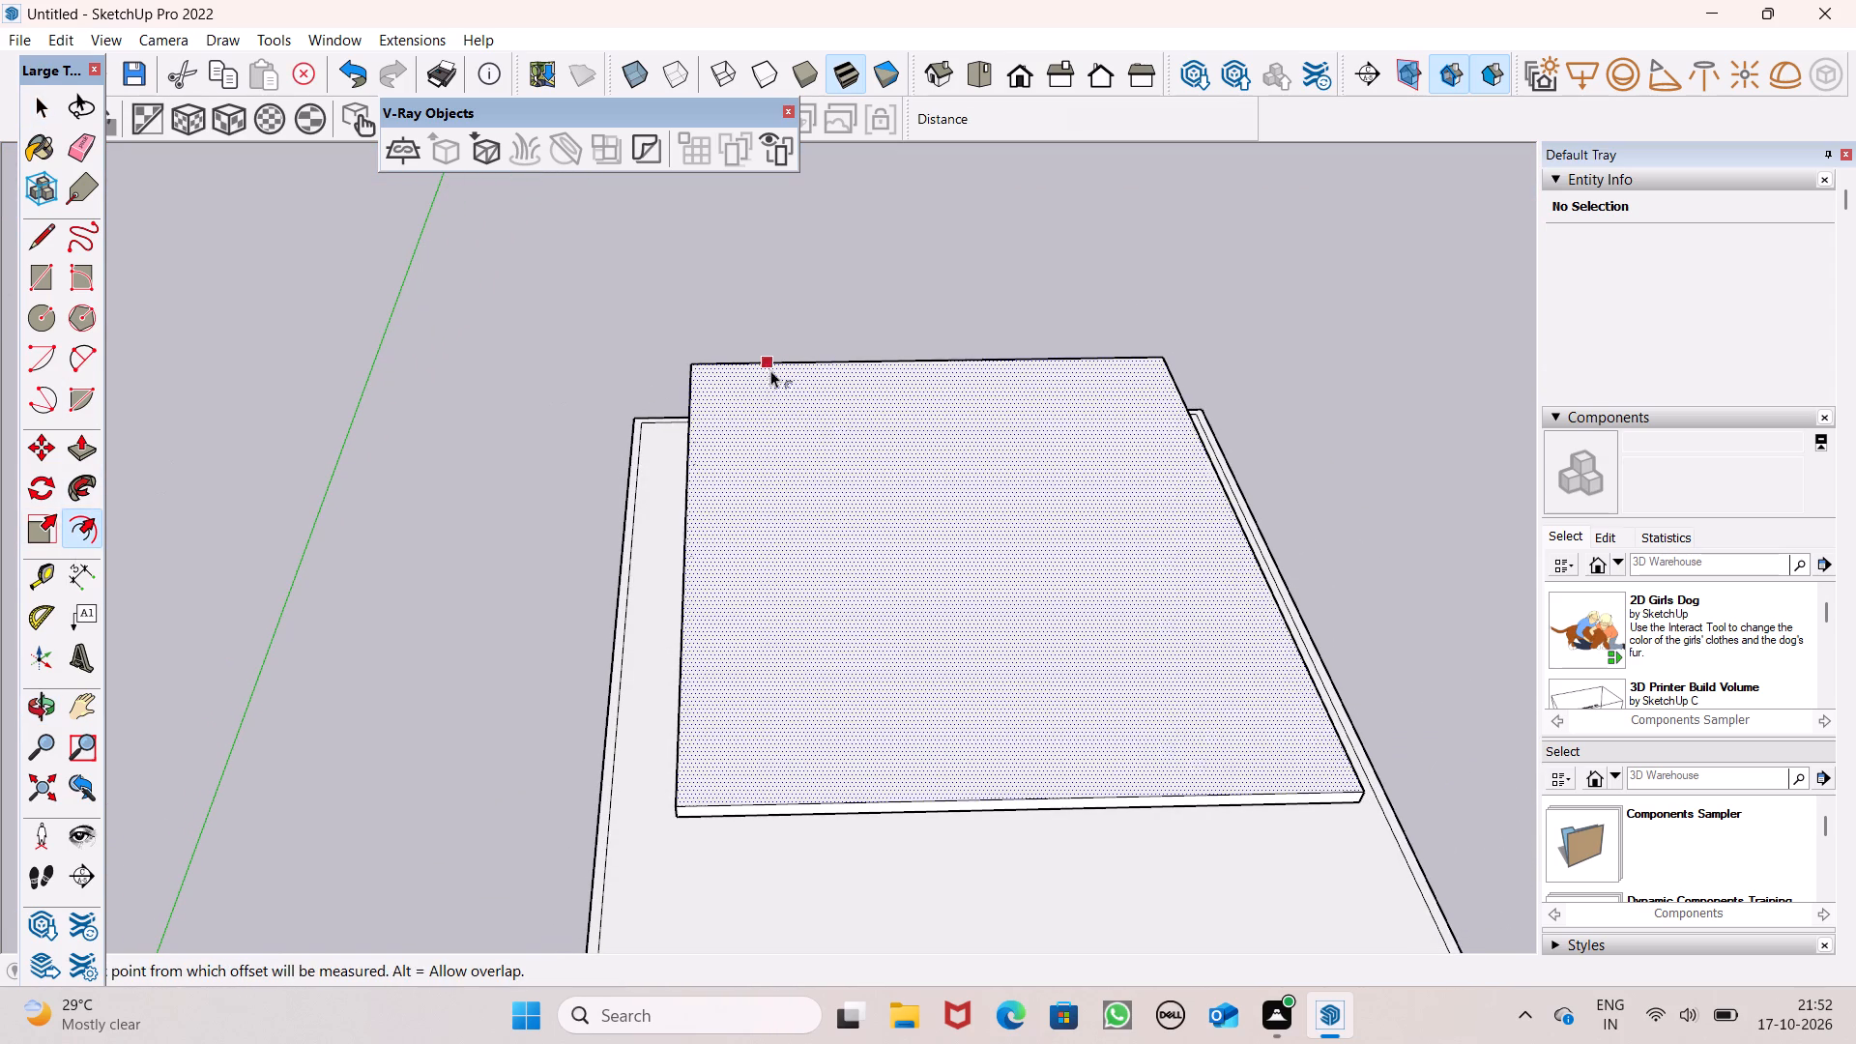
middle_drag(826, 409, 809, 467)
click(846, 424)
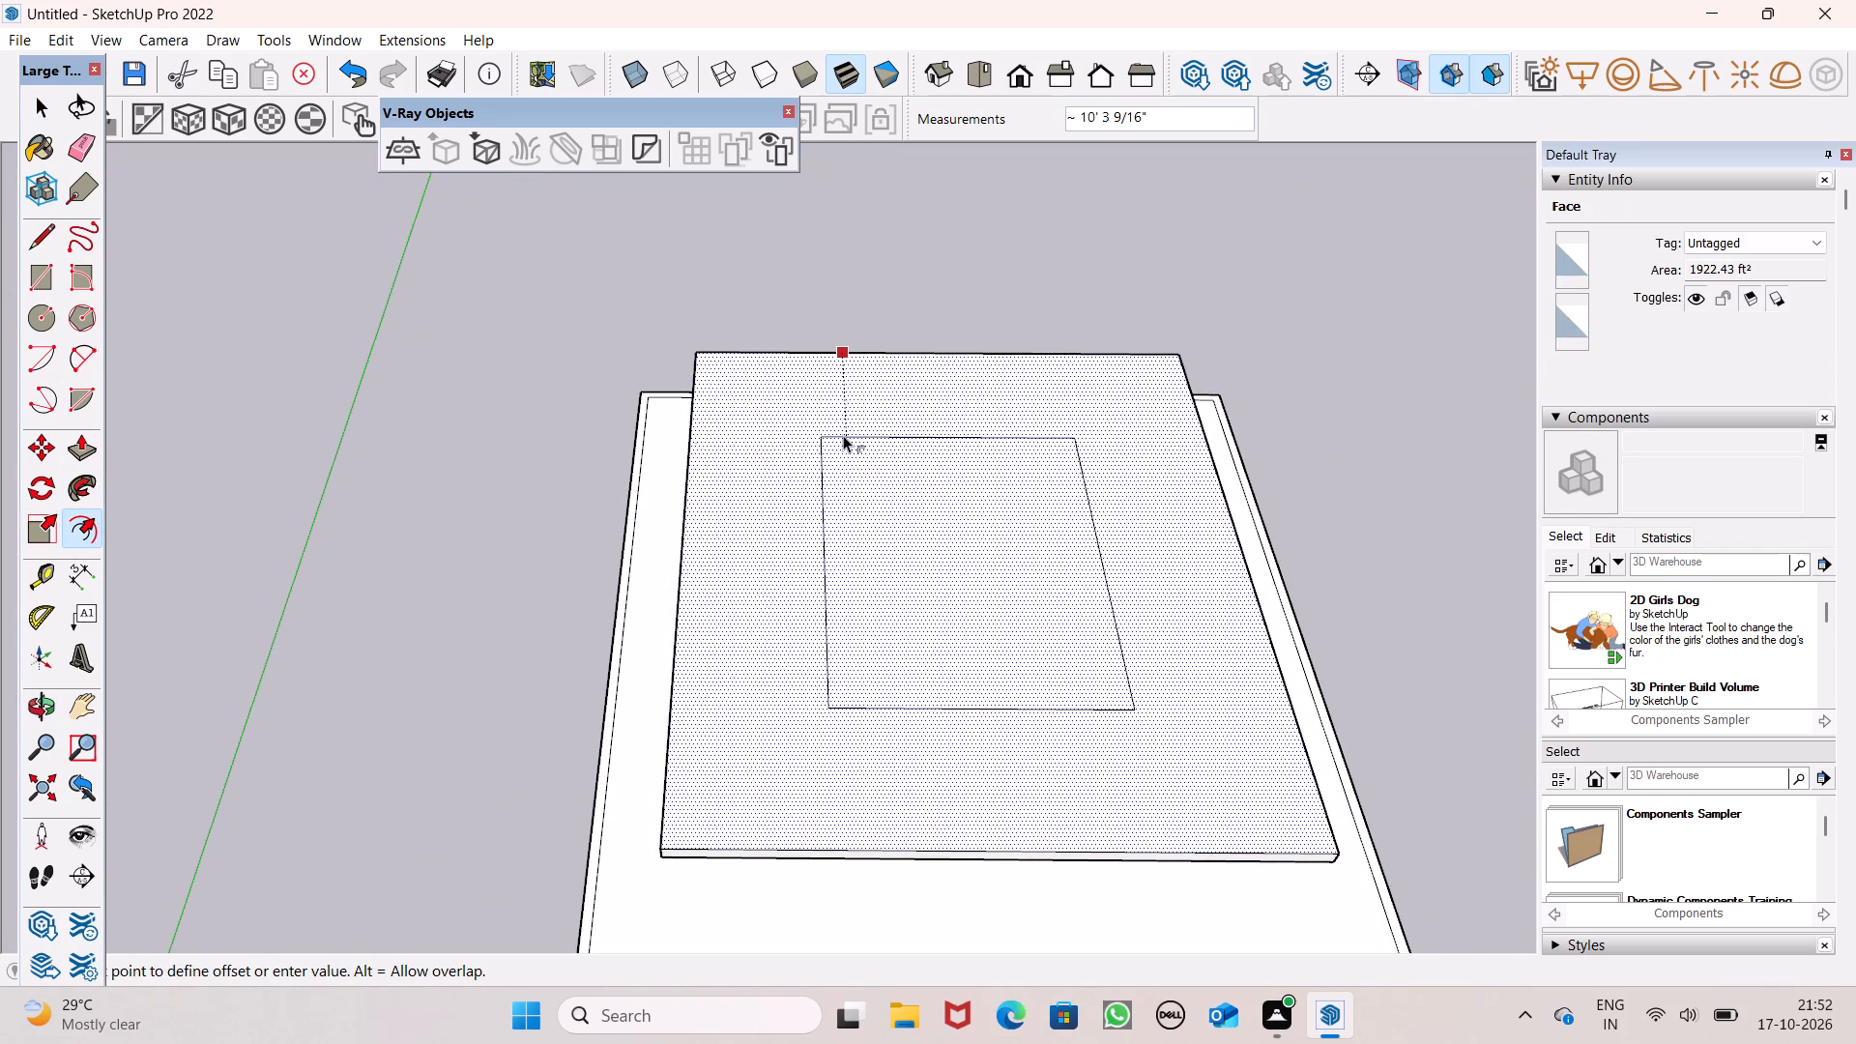
key(ctrl+z)
drag(843, 383, 844, 396)
text(9")
key(Return)
key(space)
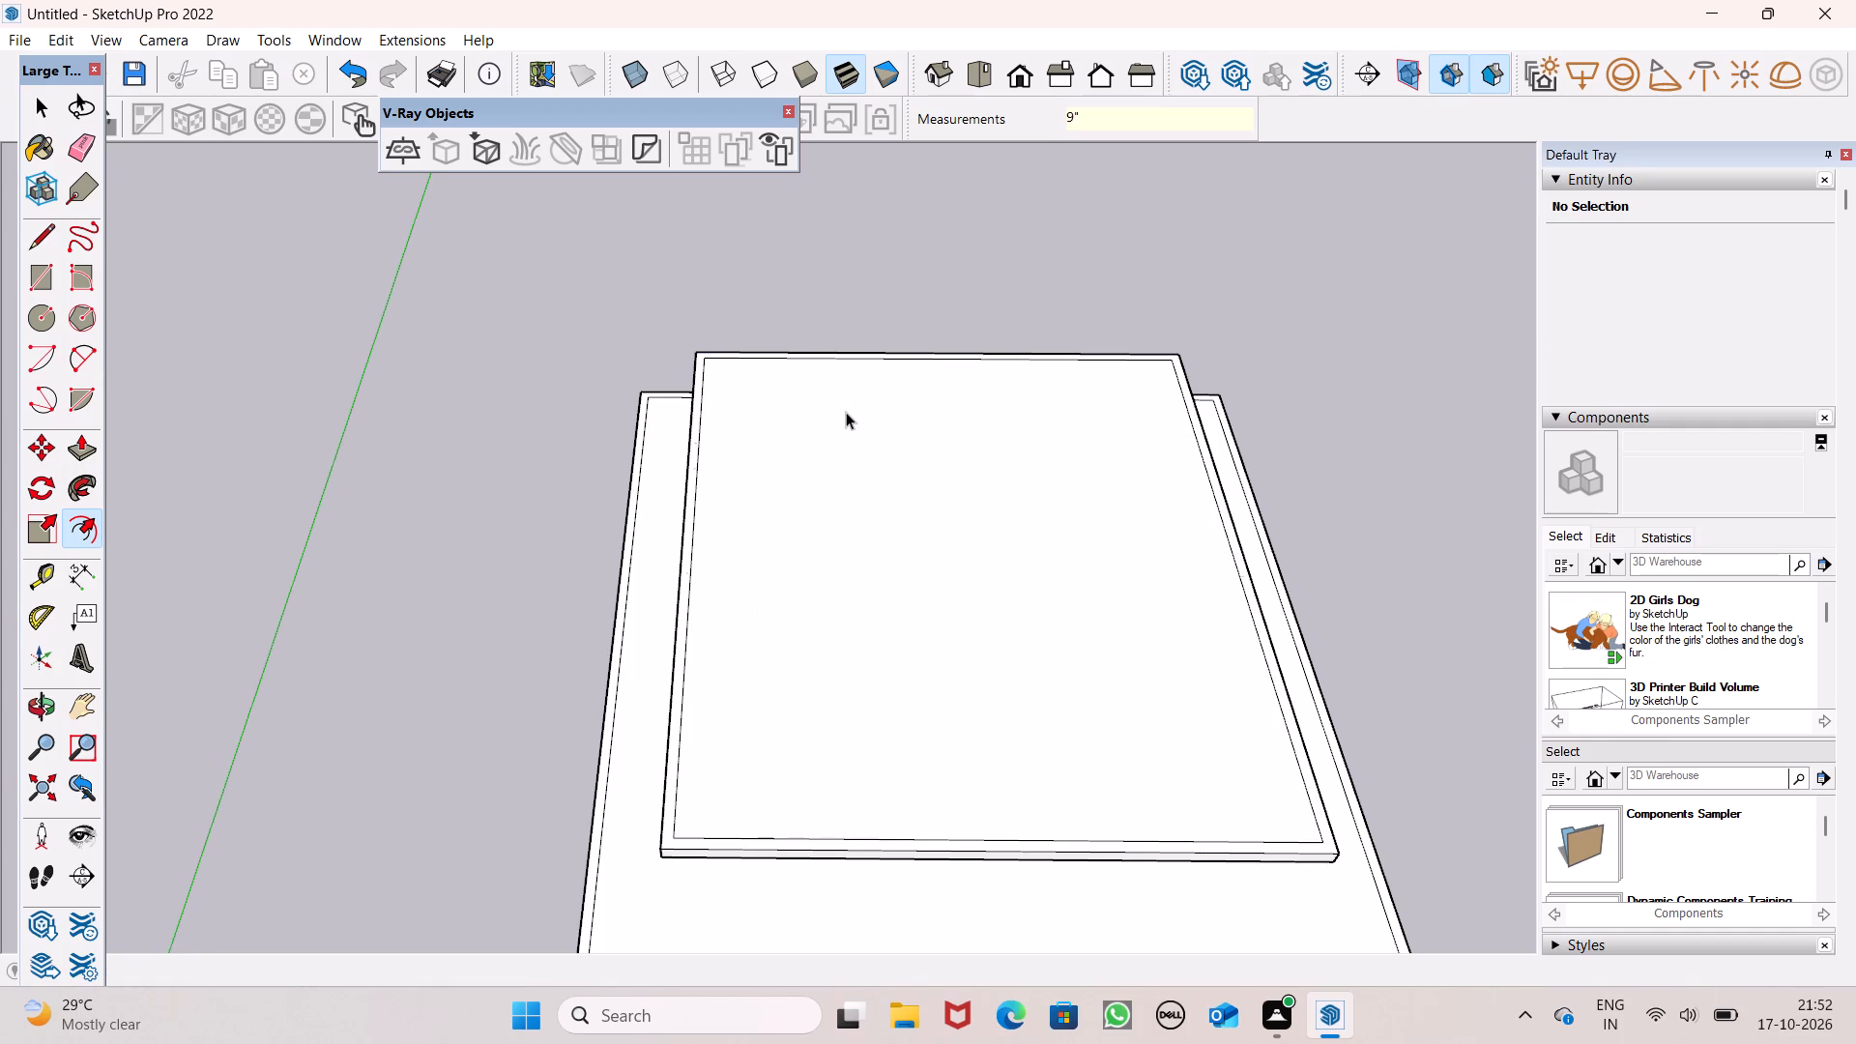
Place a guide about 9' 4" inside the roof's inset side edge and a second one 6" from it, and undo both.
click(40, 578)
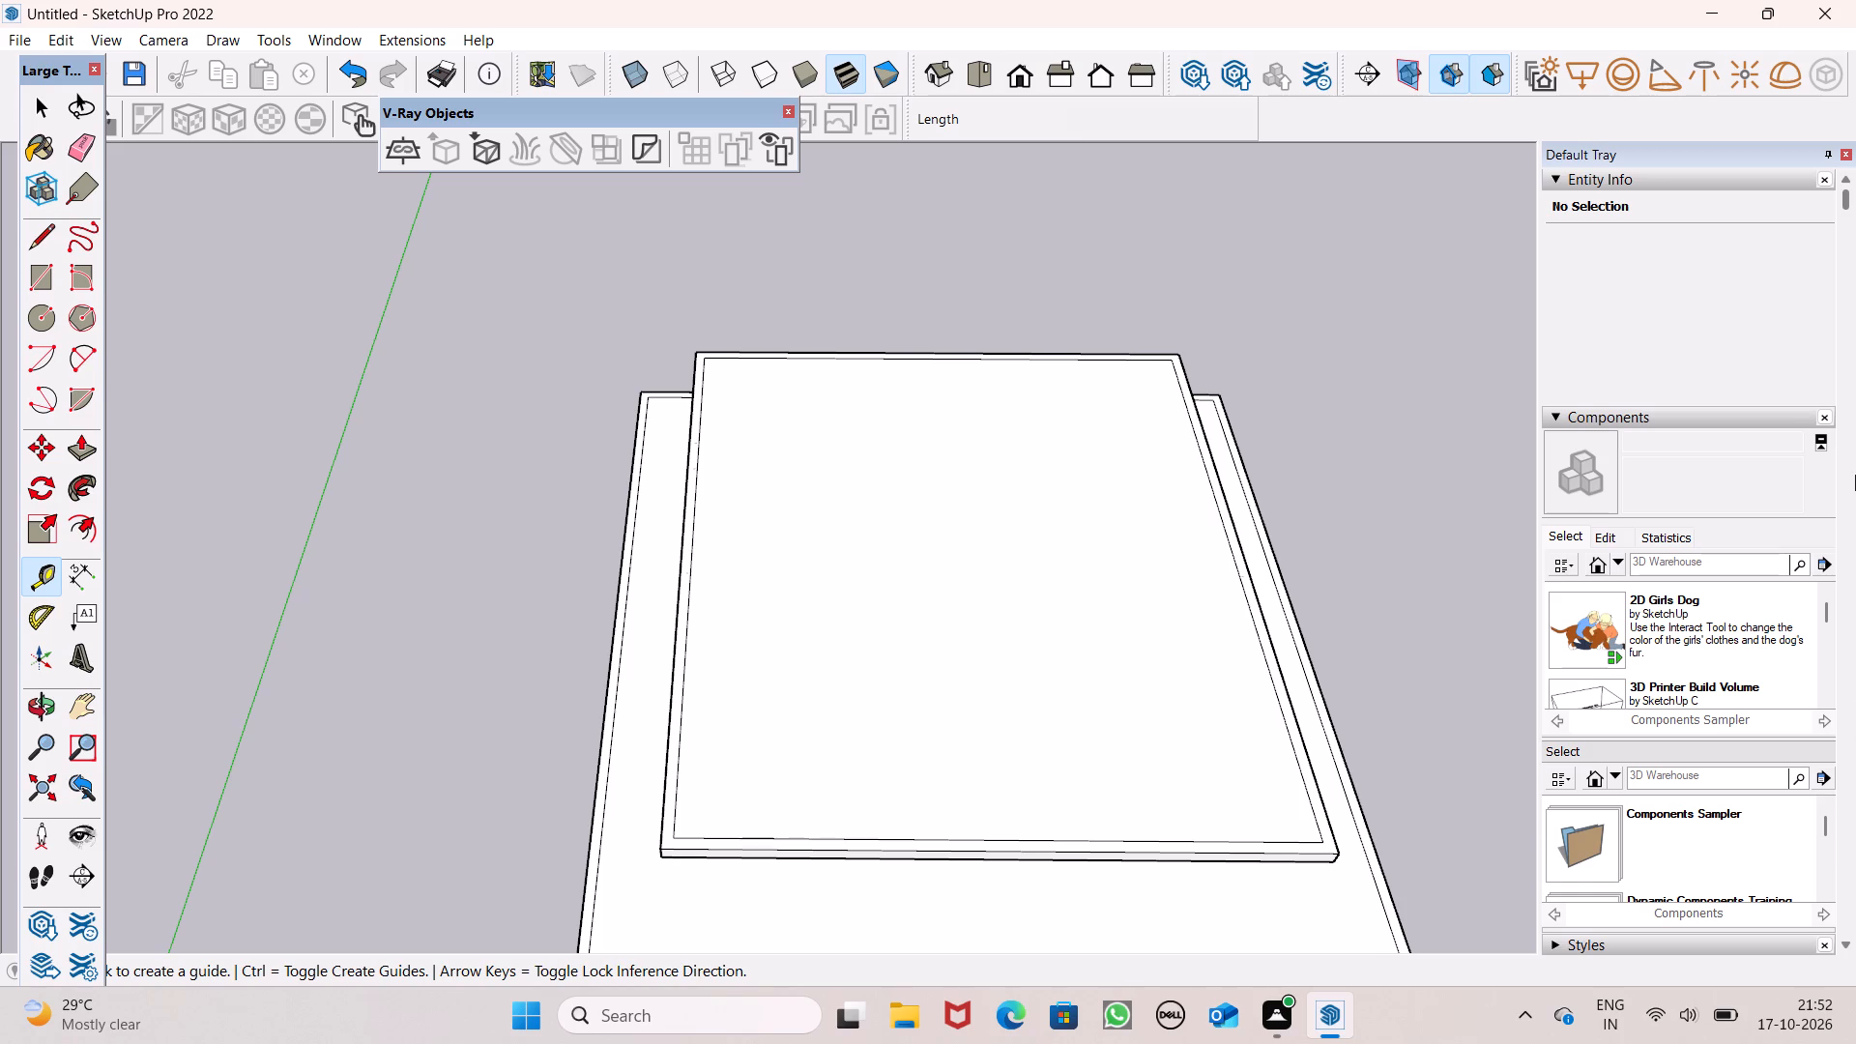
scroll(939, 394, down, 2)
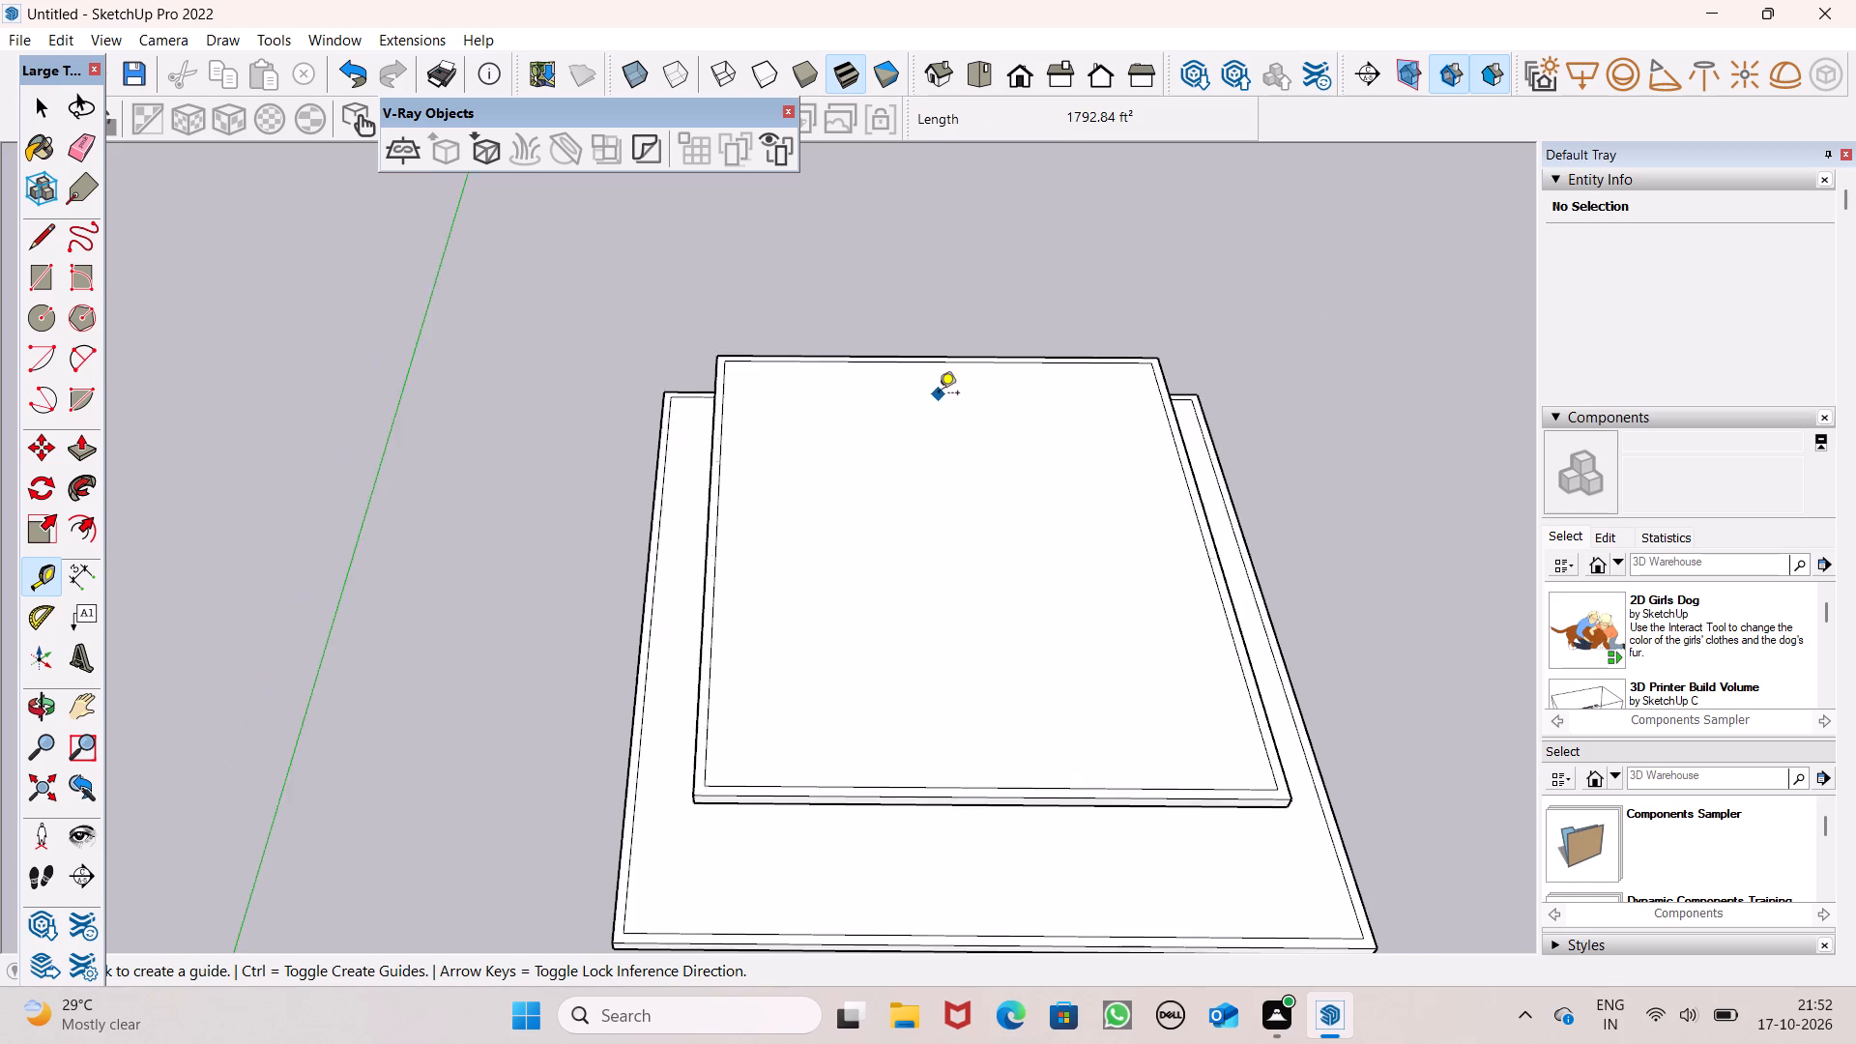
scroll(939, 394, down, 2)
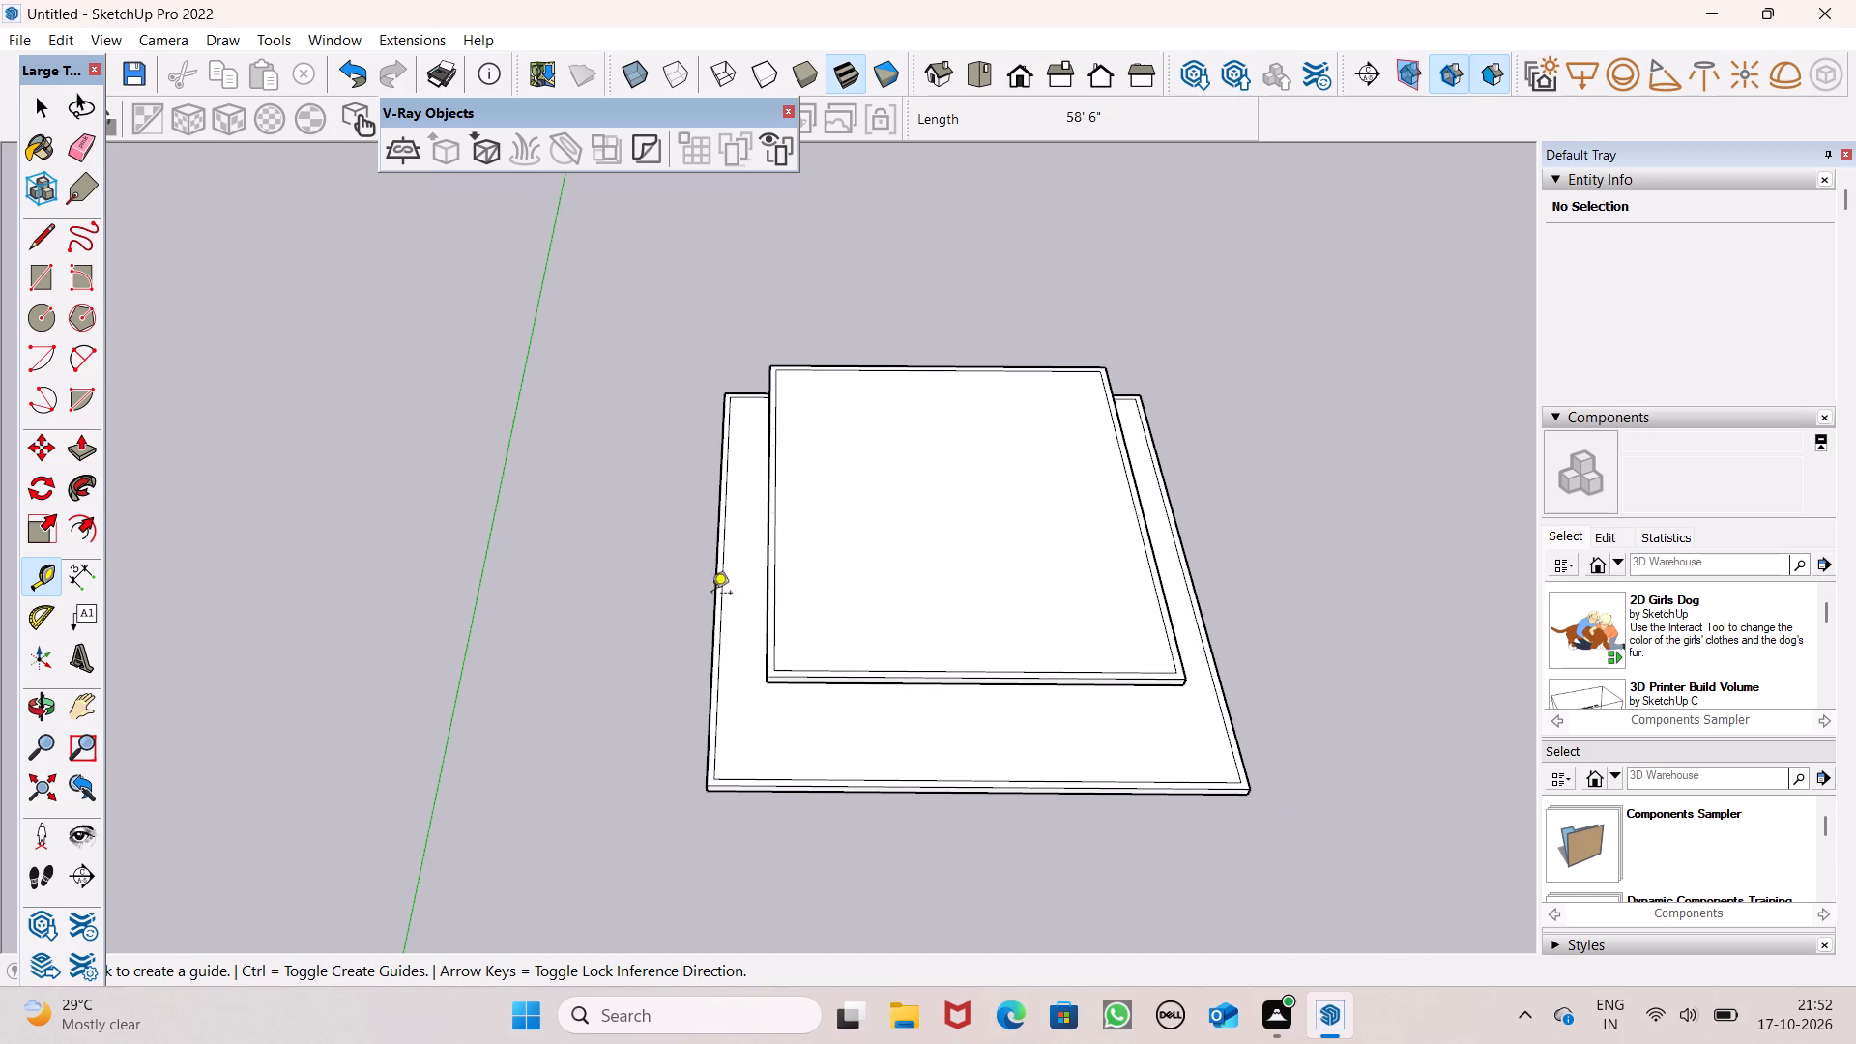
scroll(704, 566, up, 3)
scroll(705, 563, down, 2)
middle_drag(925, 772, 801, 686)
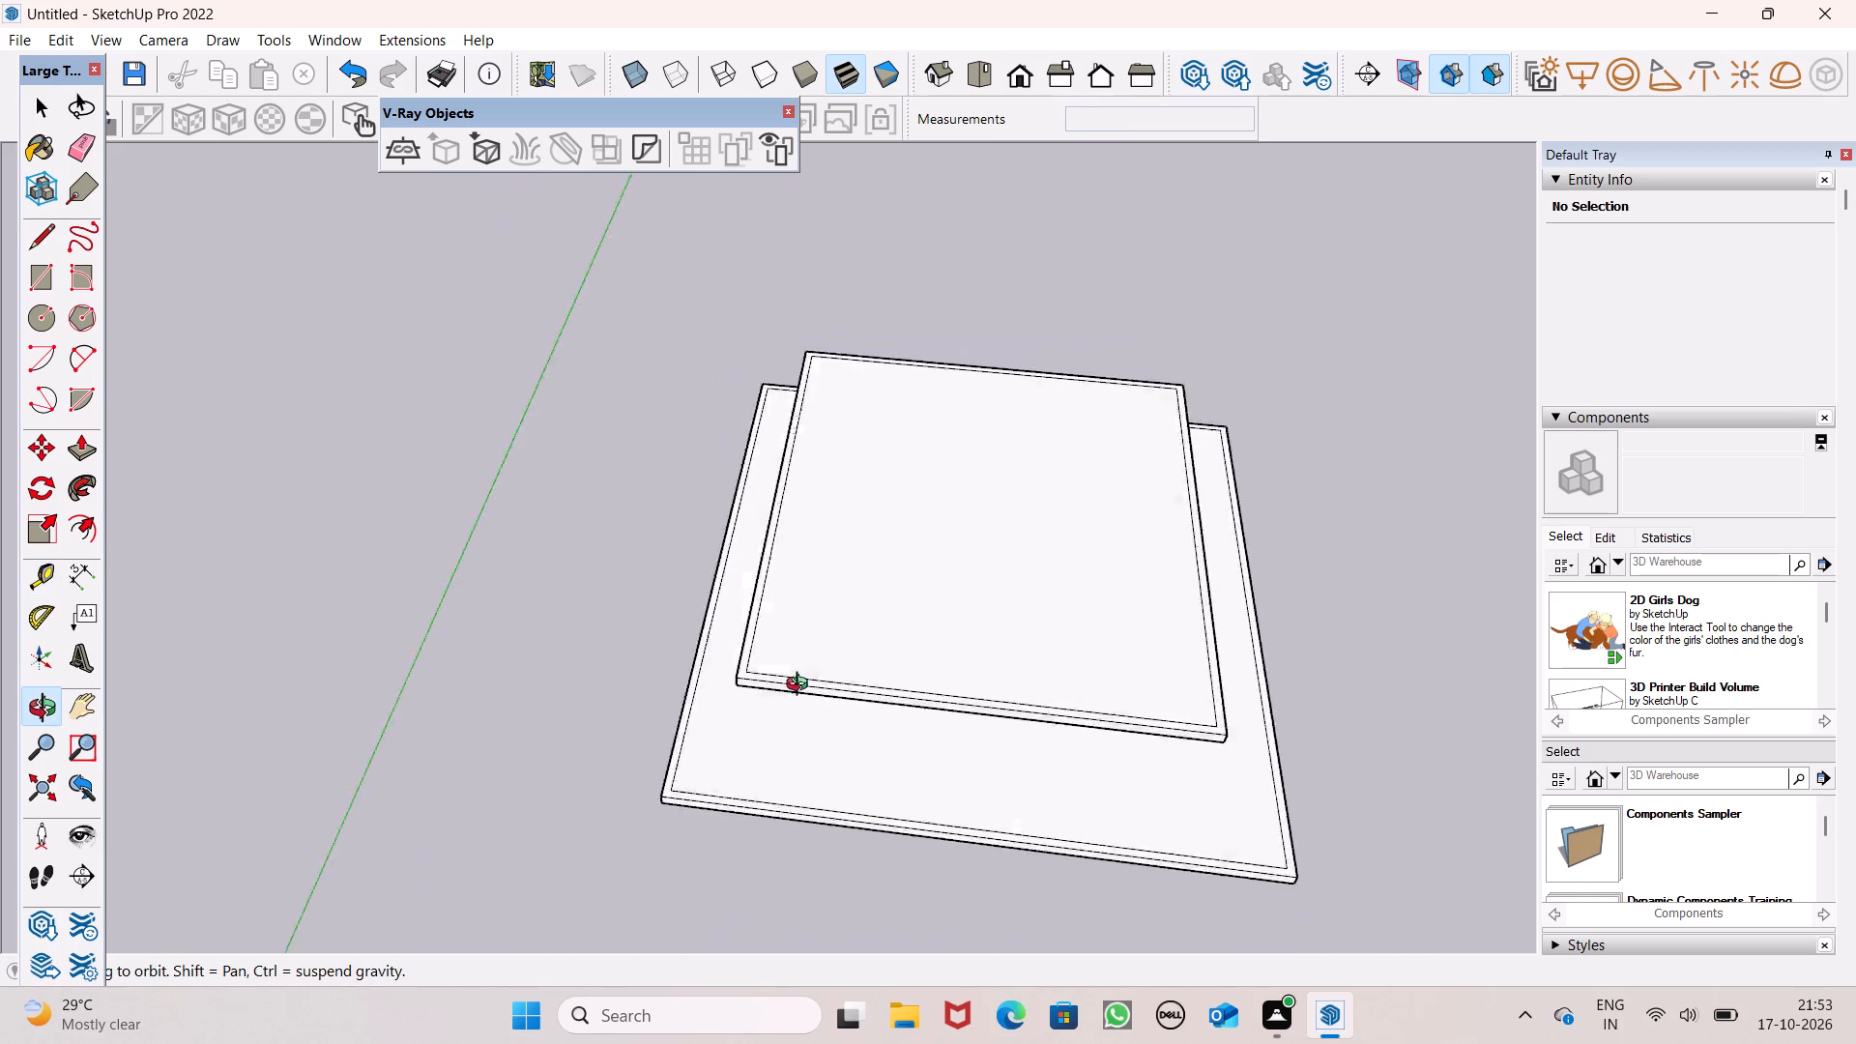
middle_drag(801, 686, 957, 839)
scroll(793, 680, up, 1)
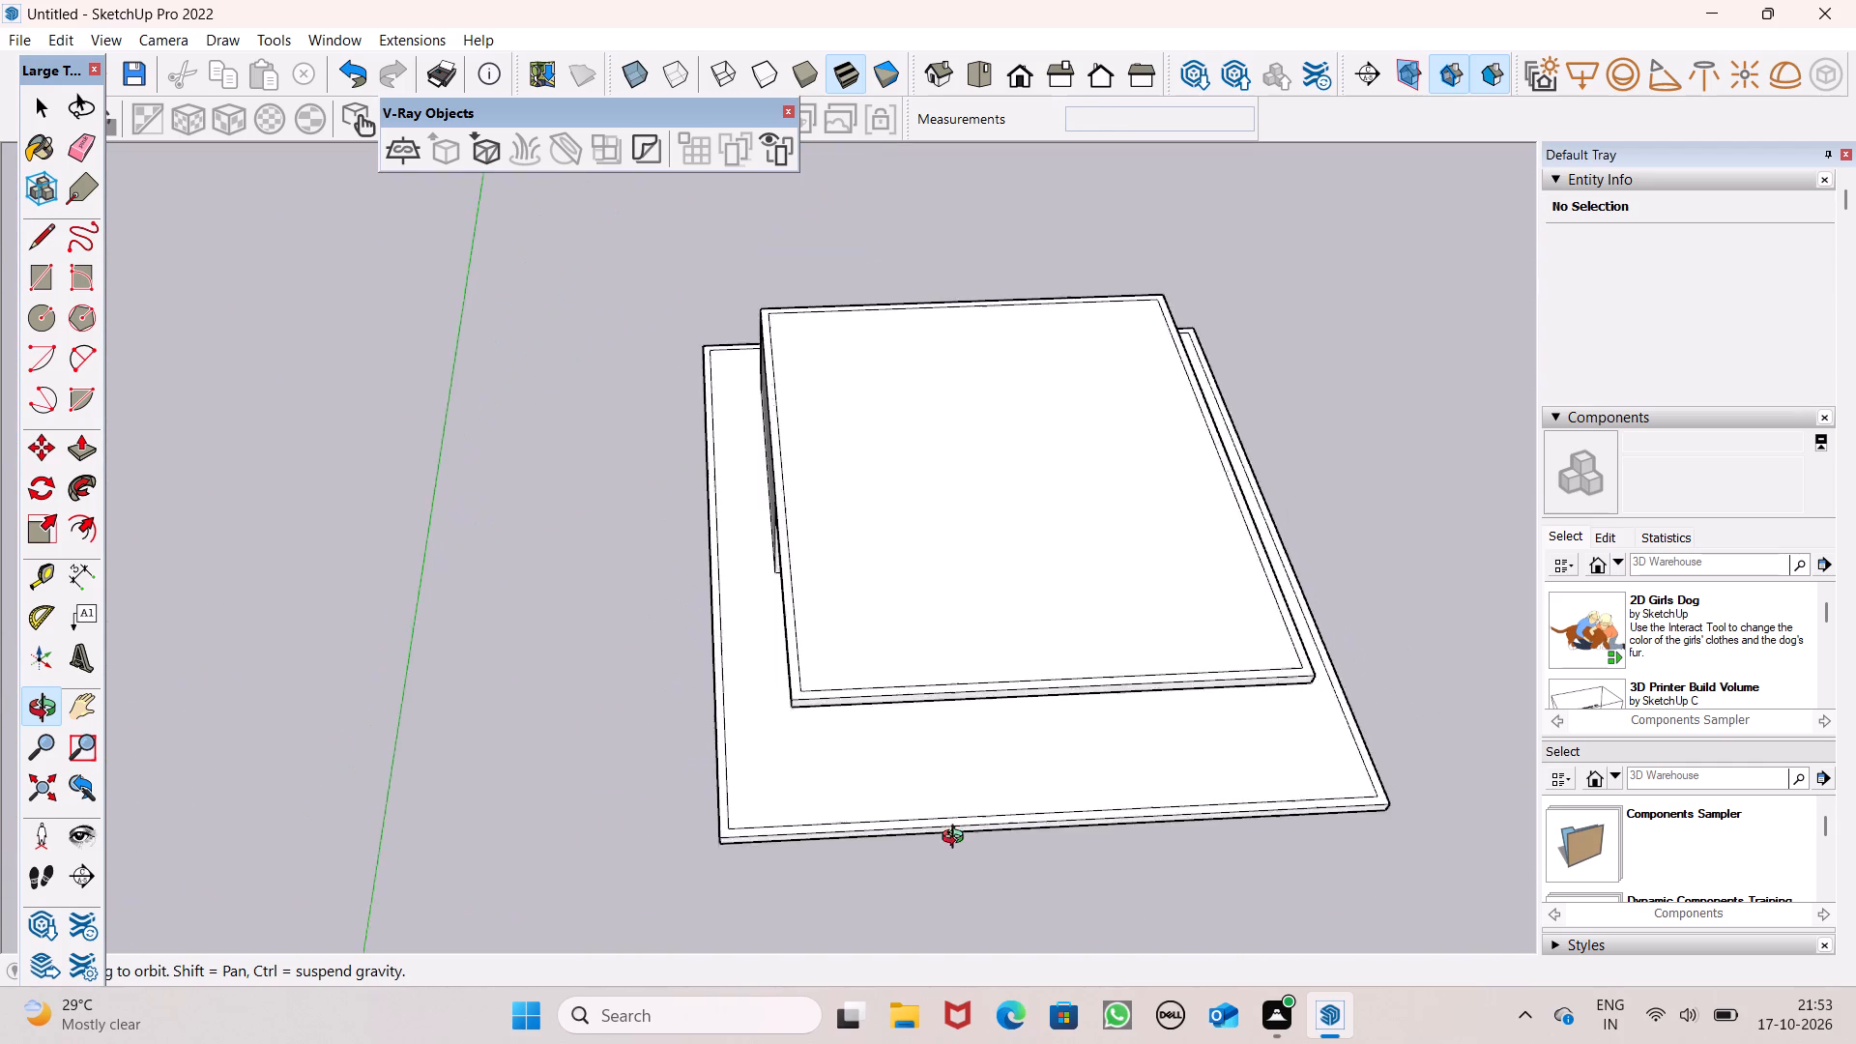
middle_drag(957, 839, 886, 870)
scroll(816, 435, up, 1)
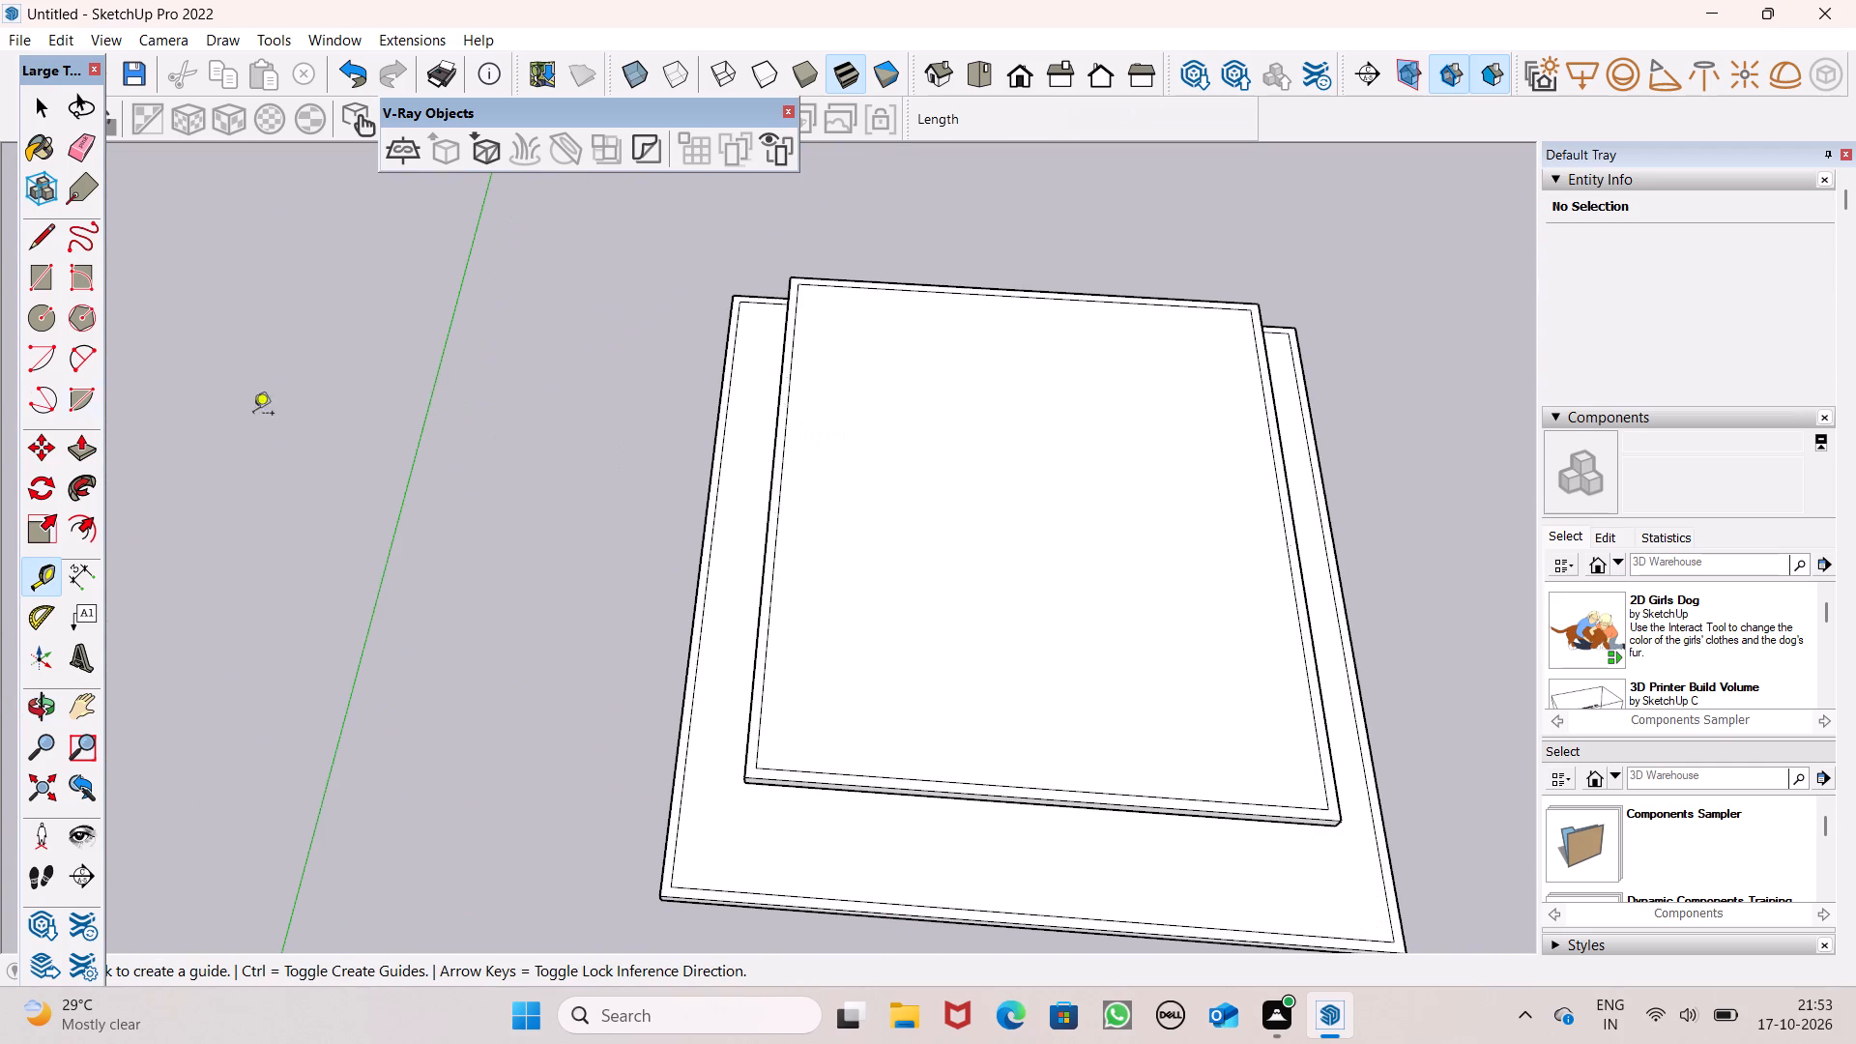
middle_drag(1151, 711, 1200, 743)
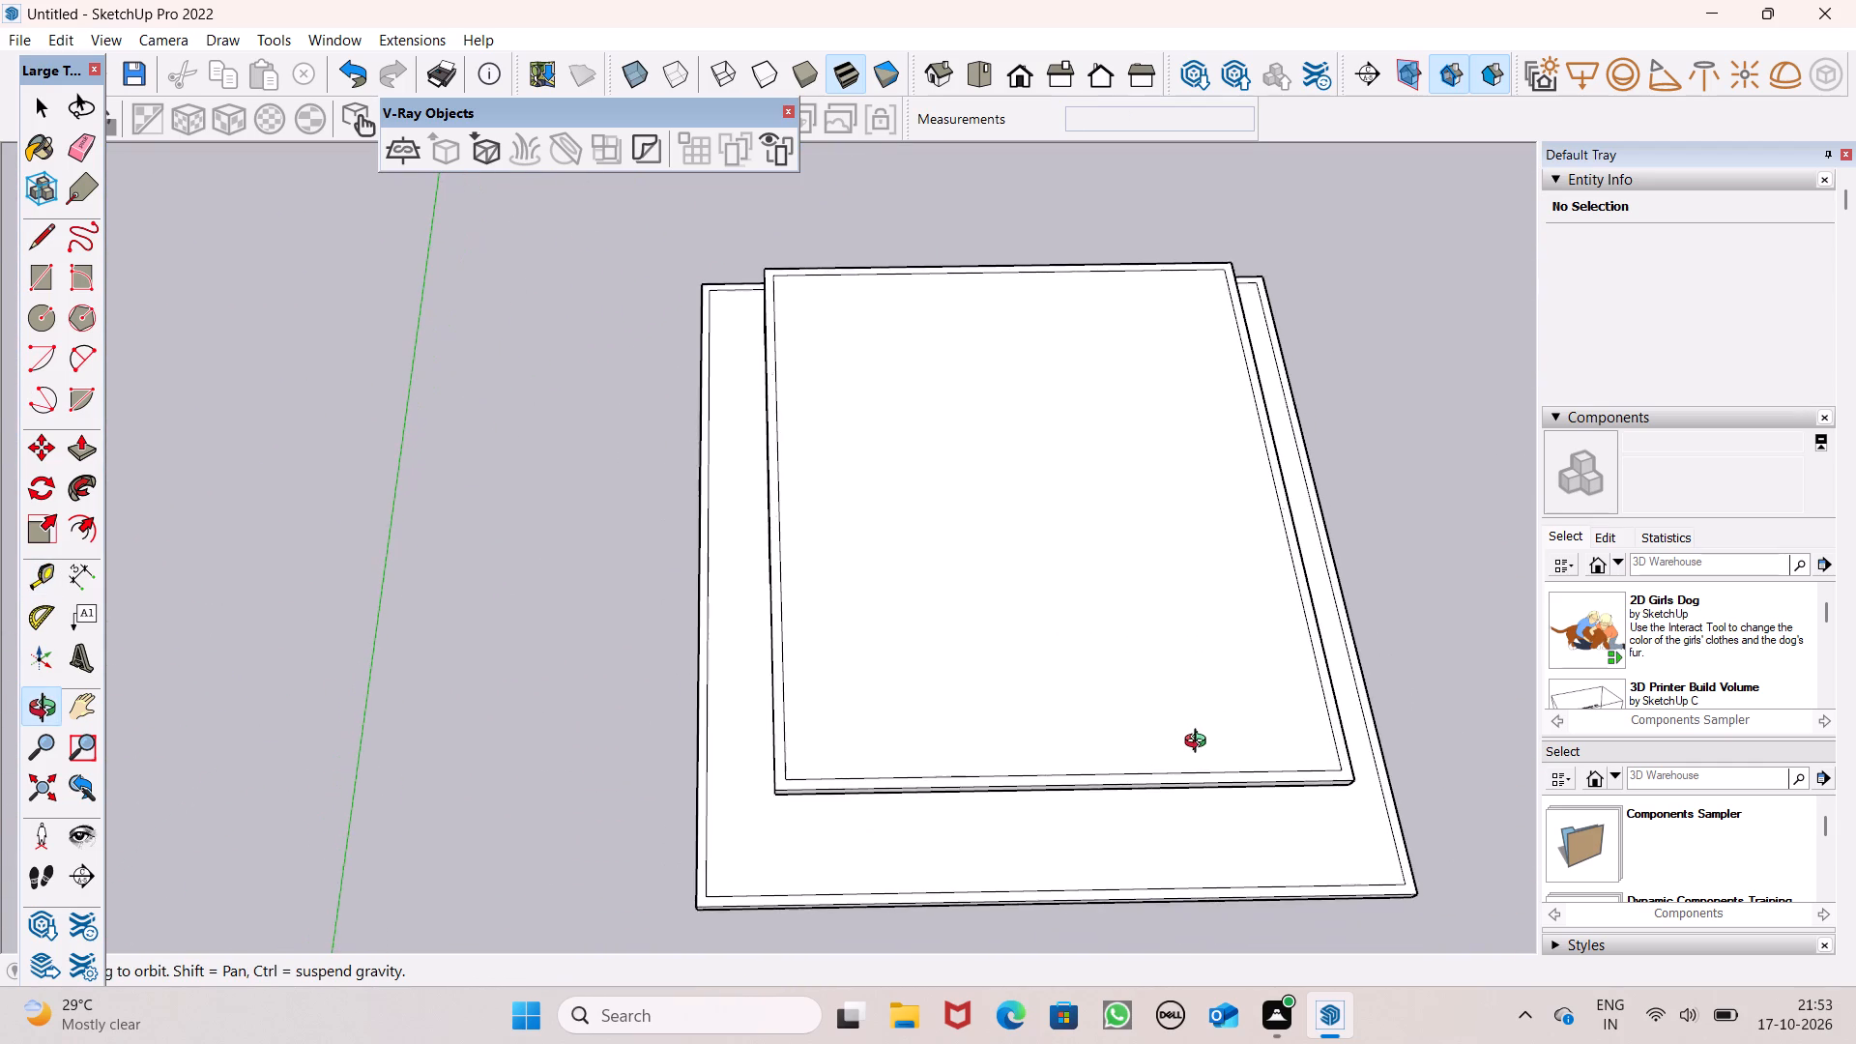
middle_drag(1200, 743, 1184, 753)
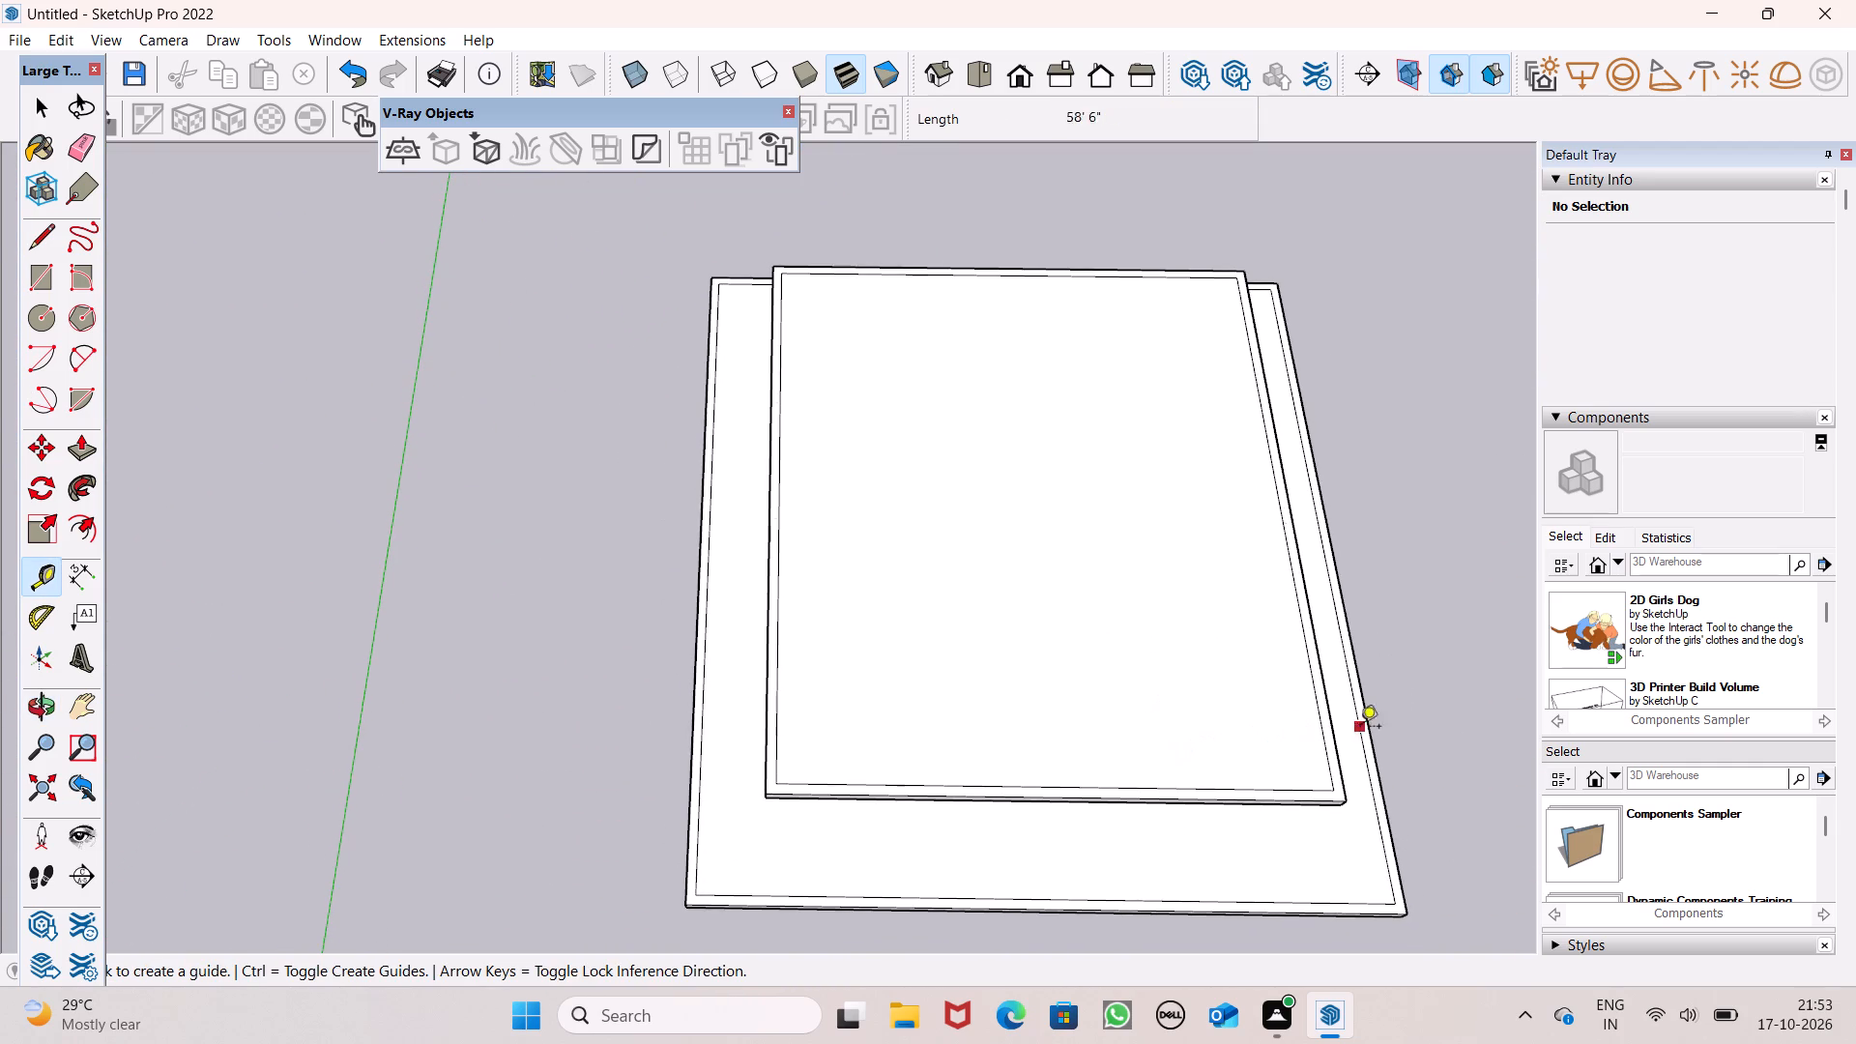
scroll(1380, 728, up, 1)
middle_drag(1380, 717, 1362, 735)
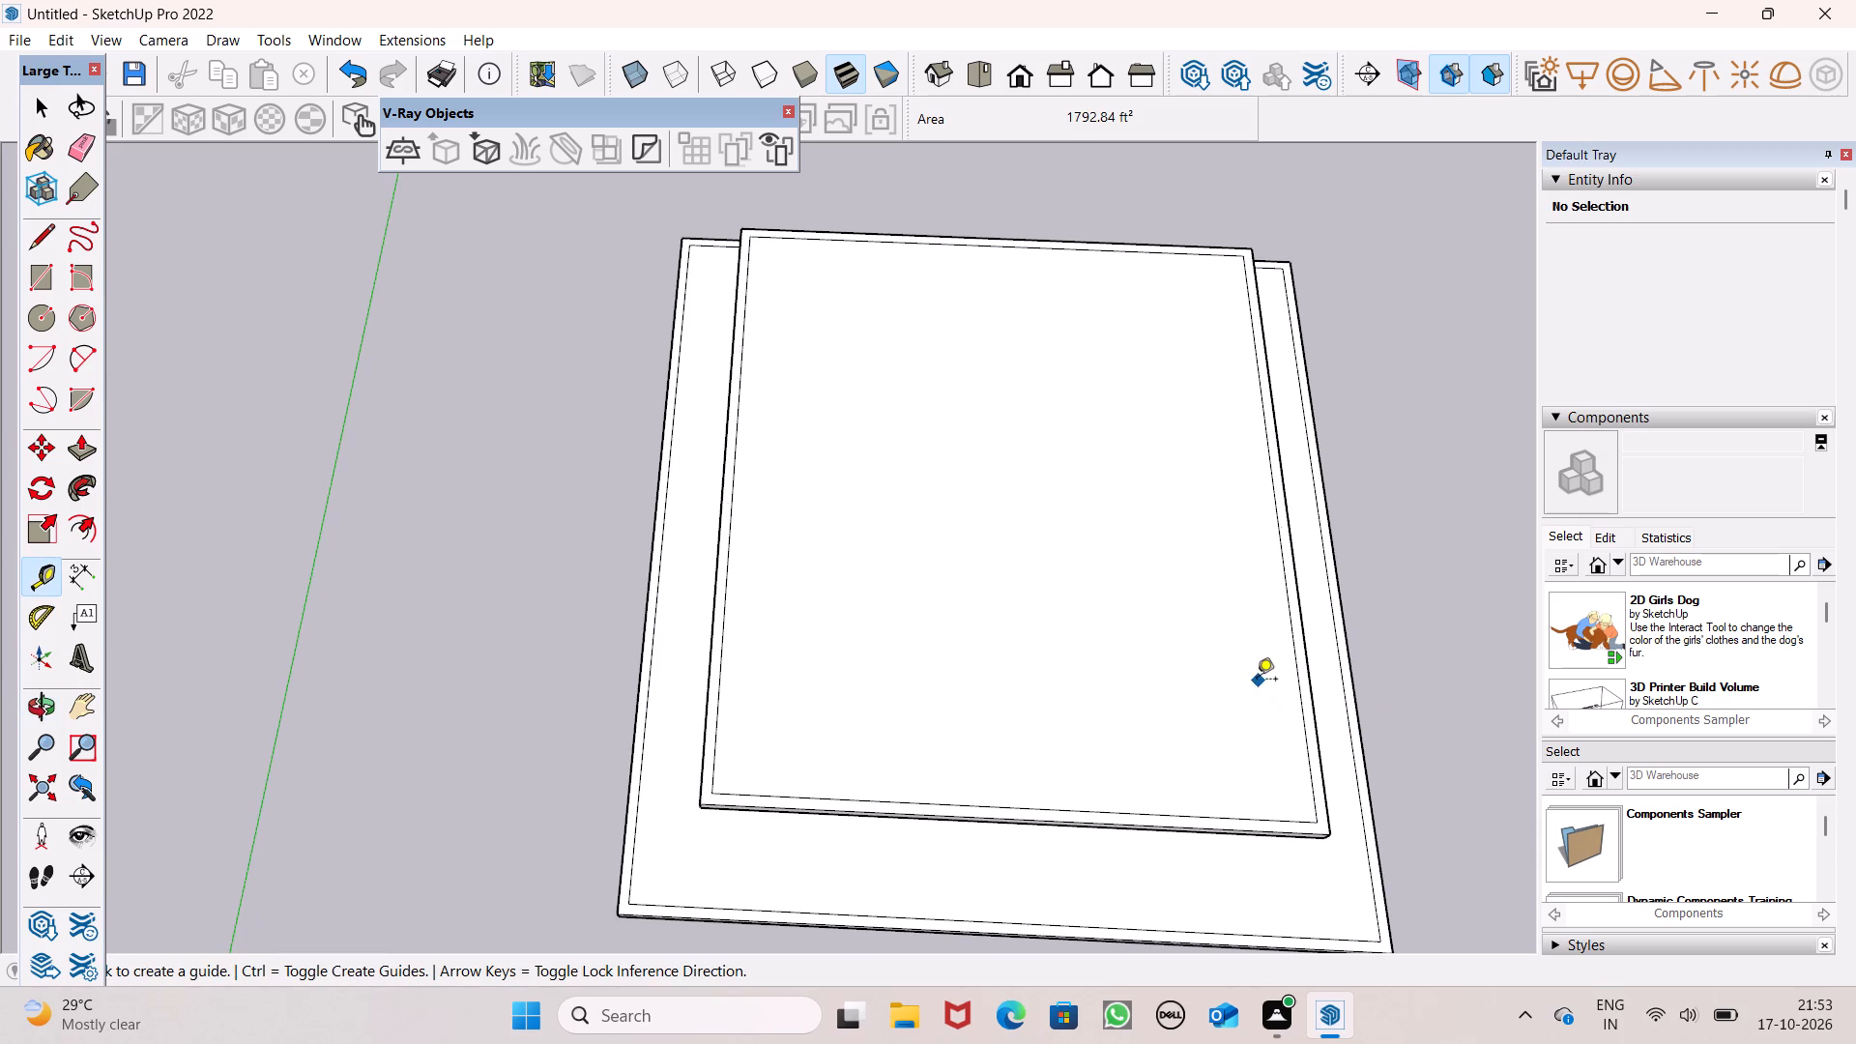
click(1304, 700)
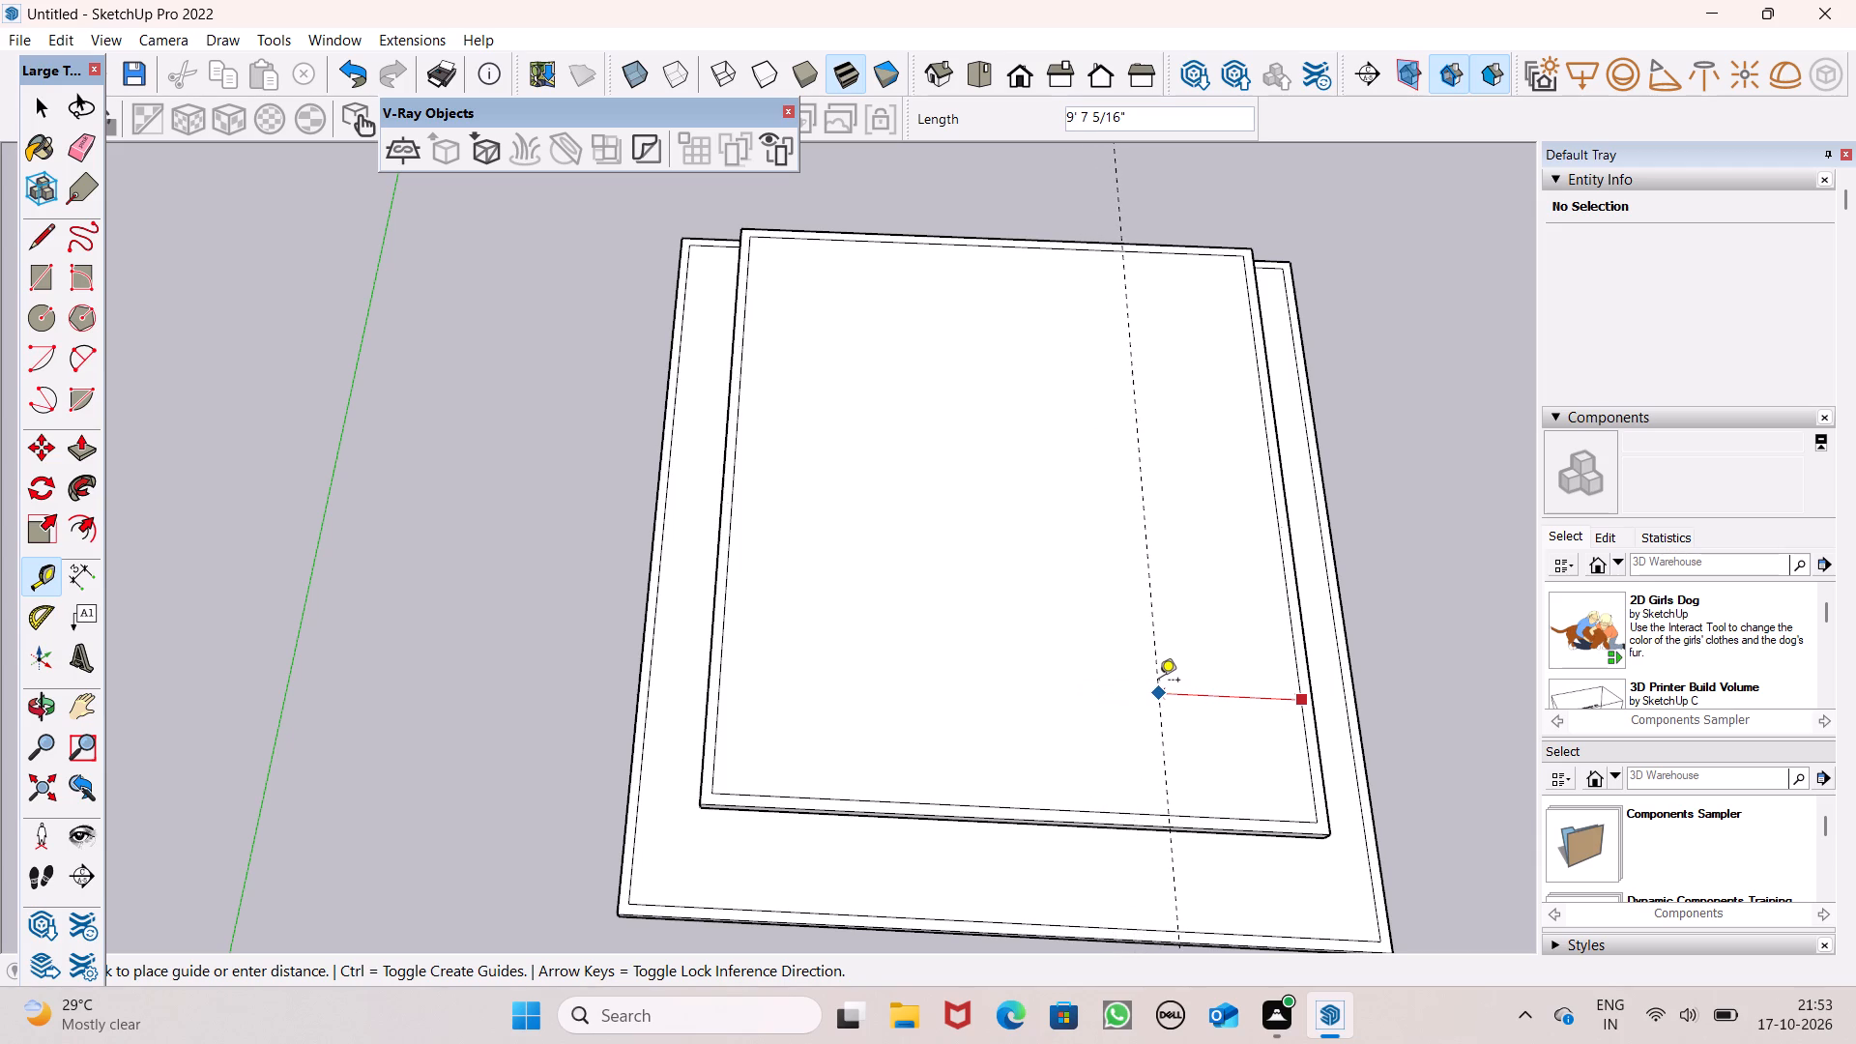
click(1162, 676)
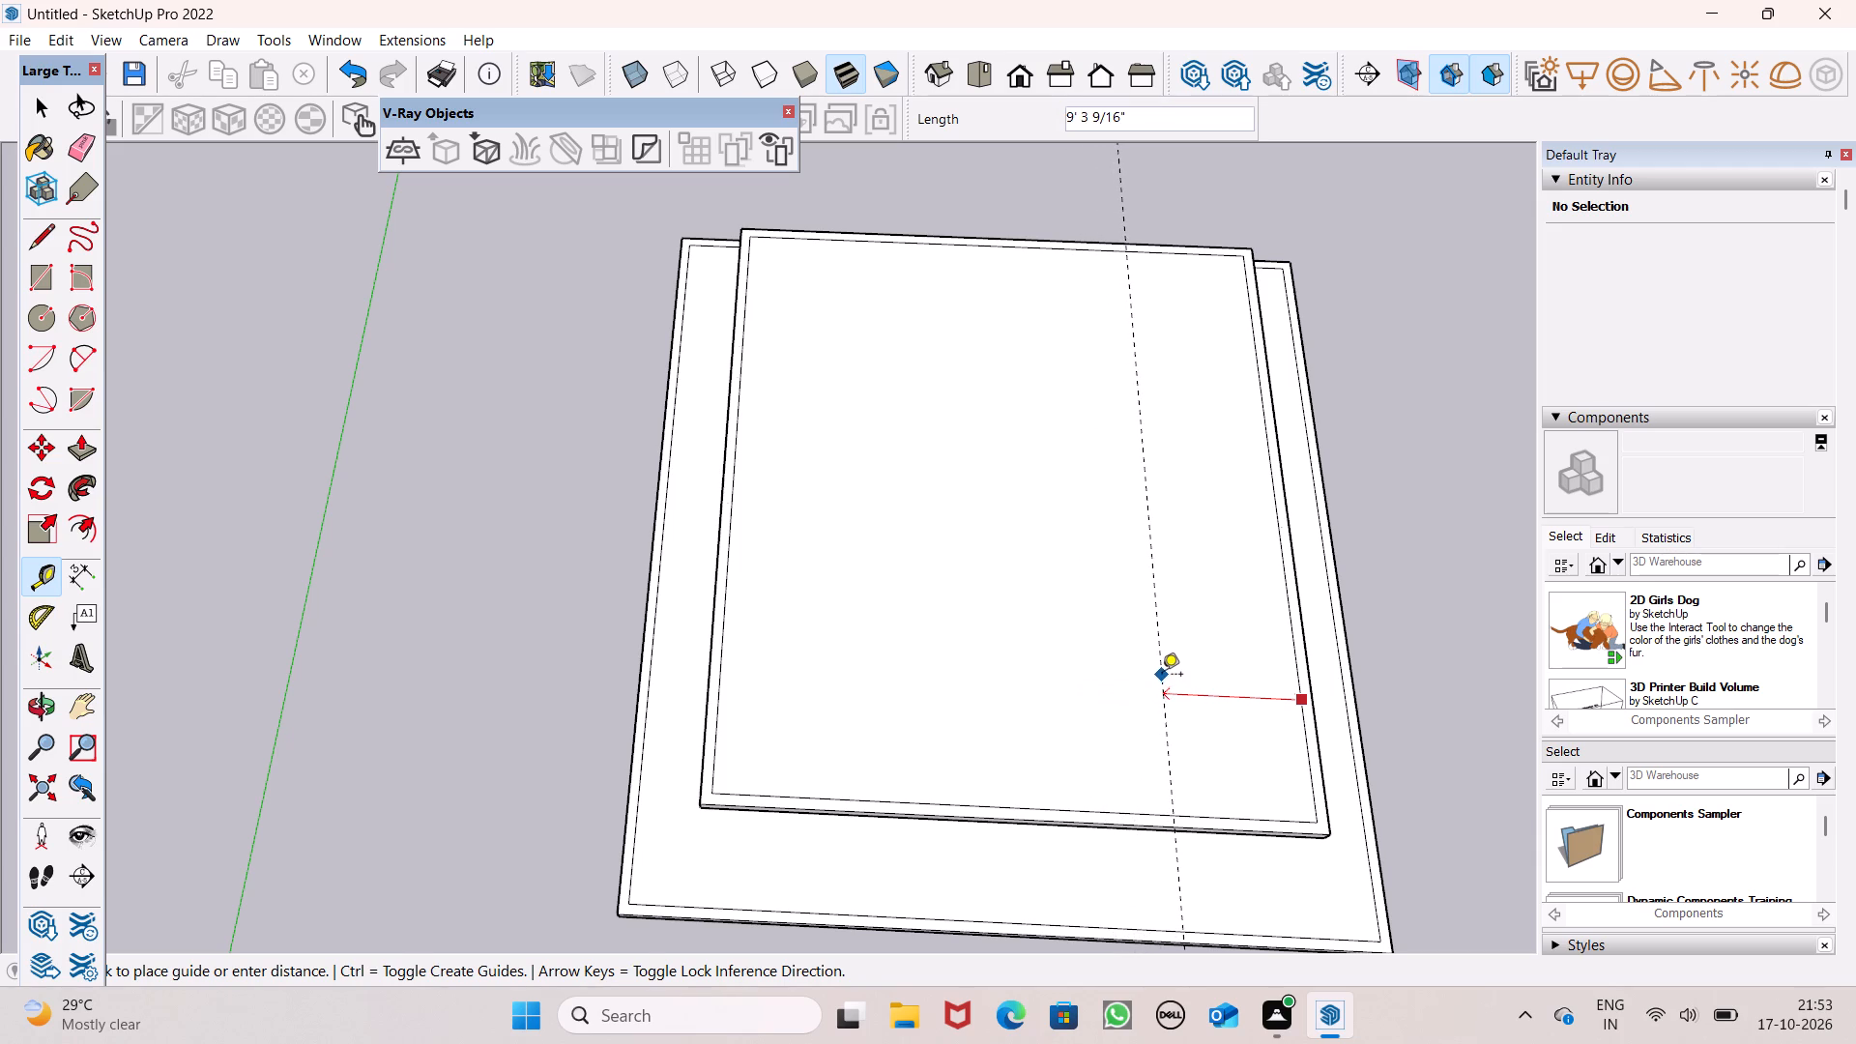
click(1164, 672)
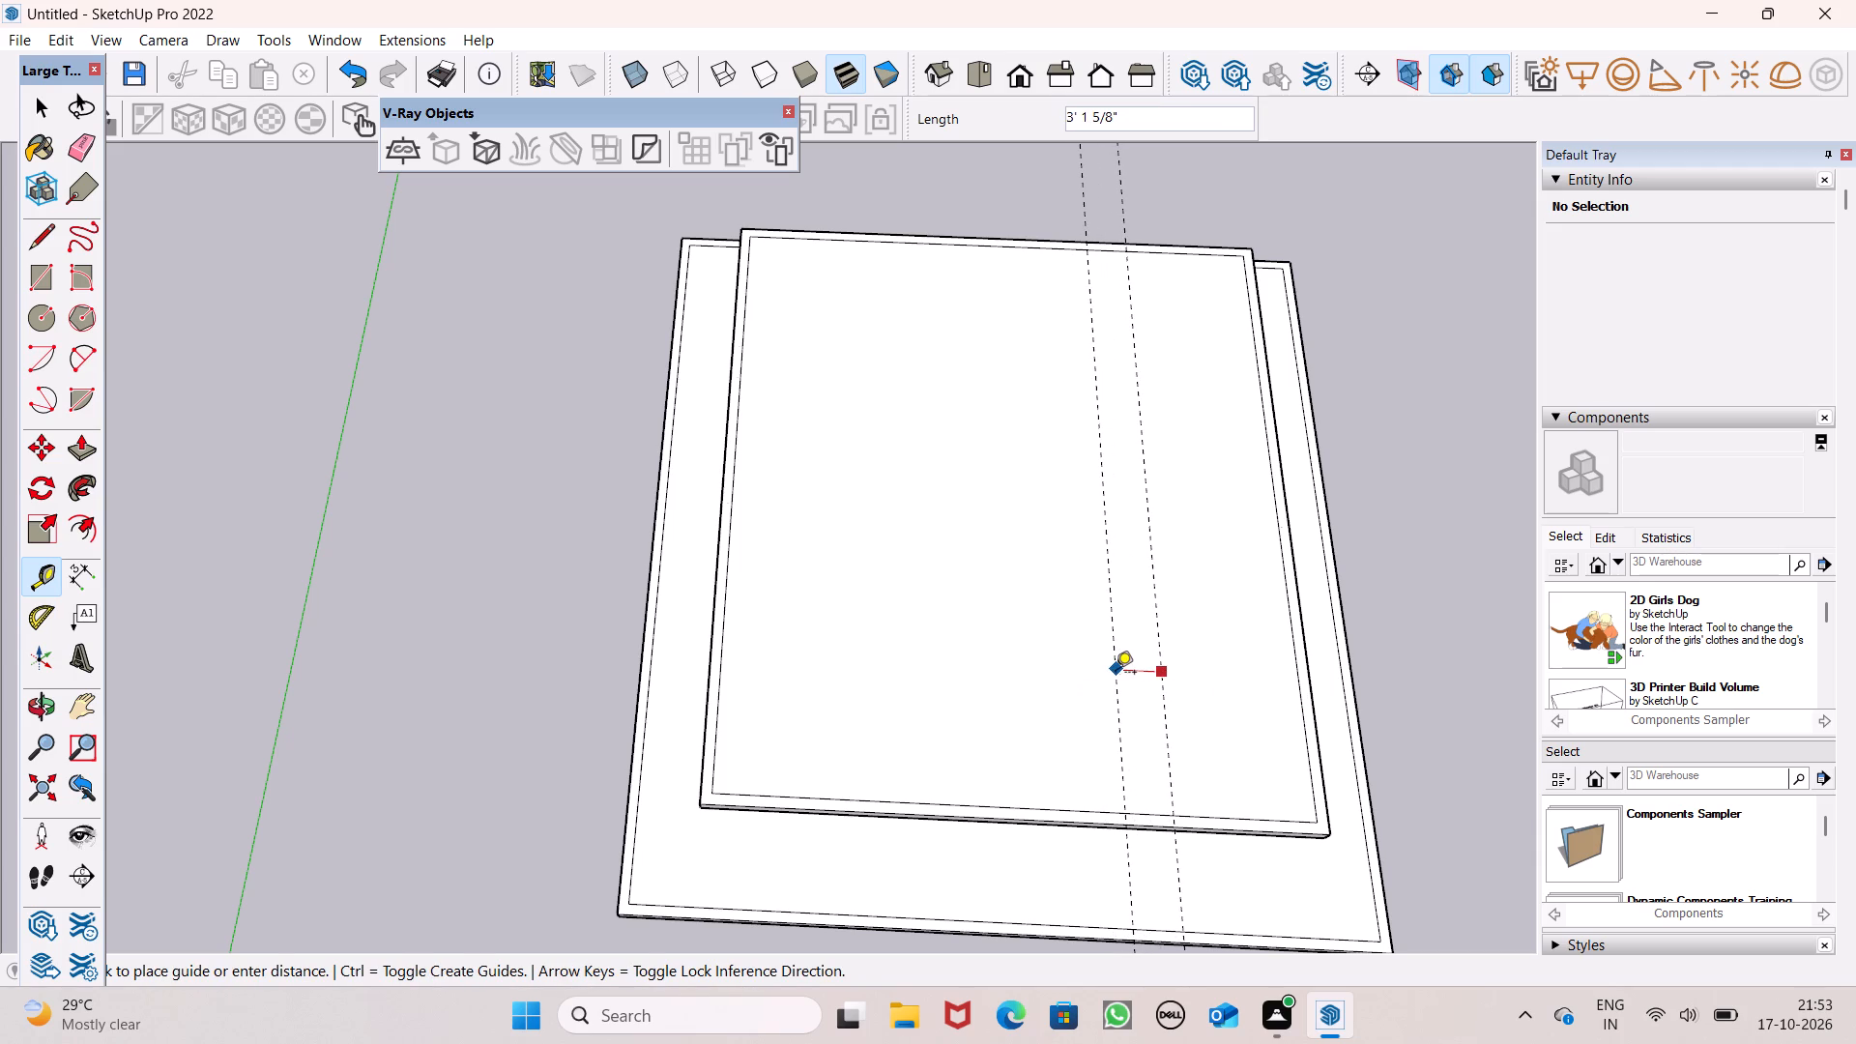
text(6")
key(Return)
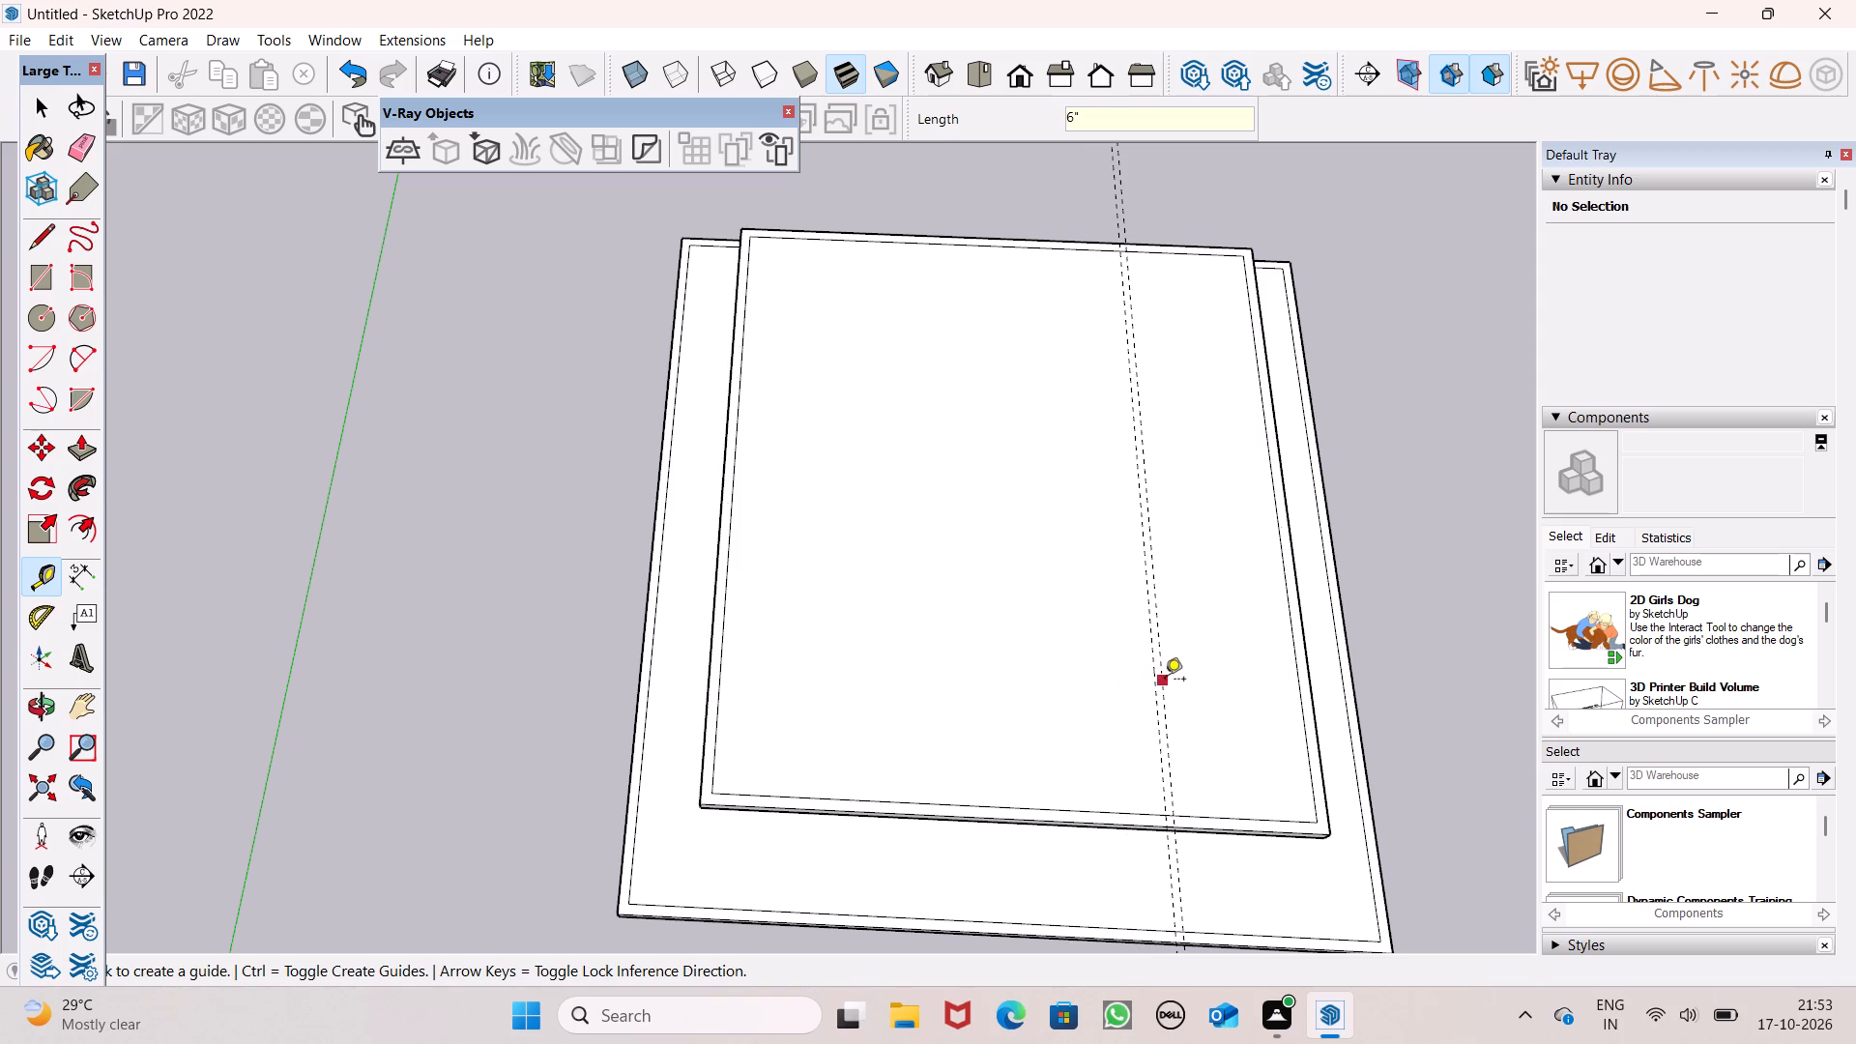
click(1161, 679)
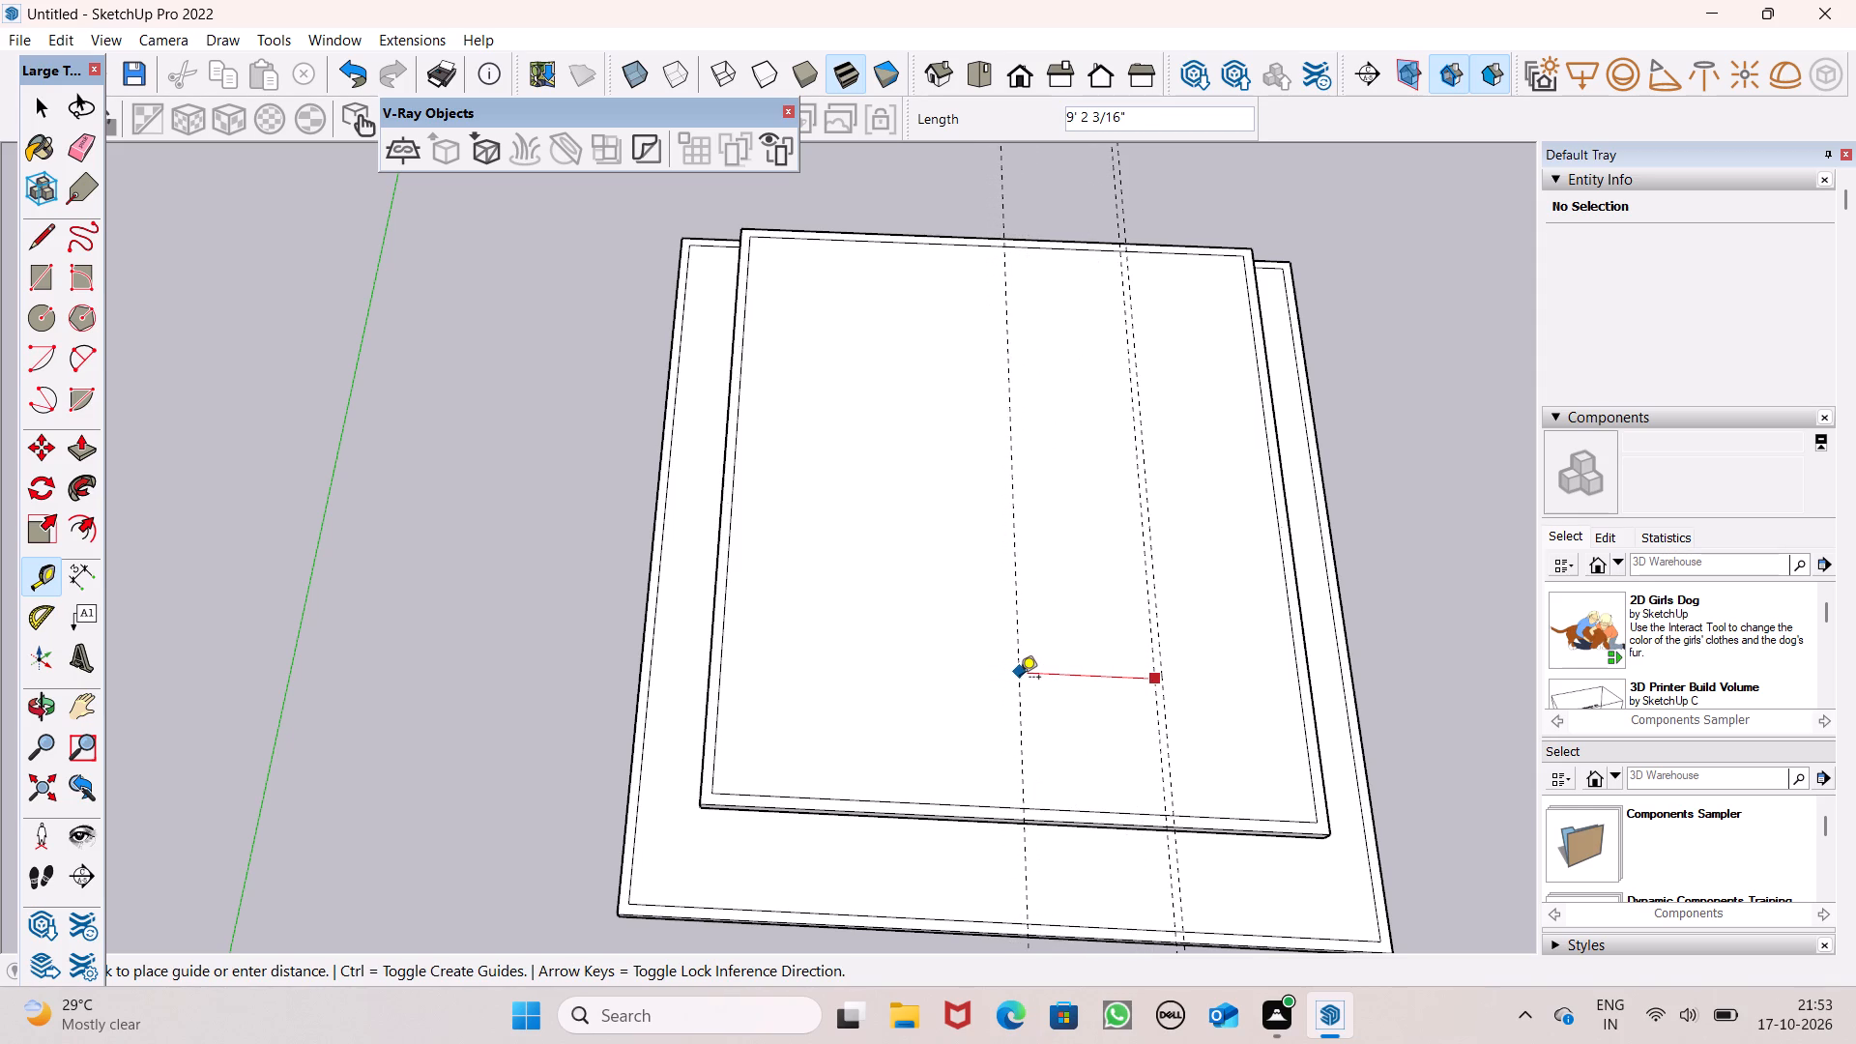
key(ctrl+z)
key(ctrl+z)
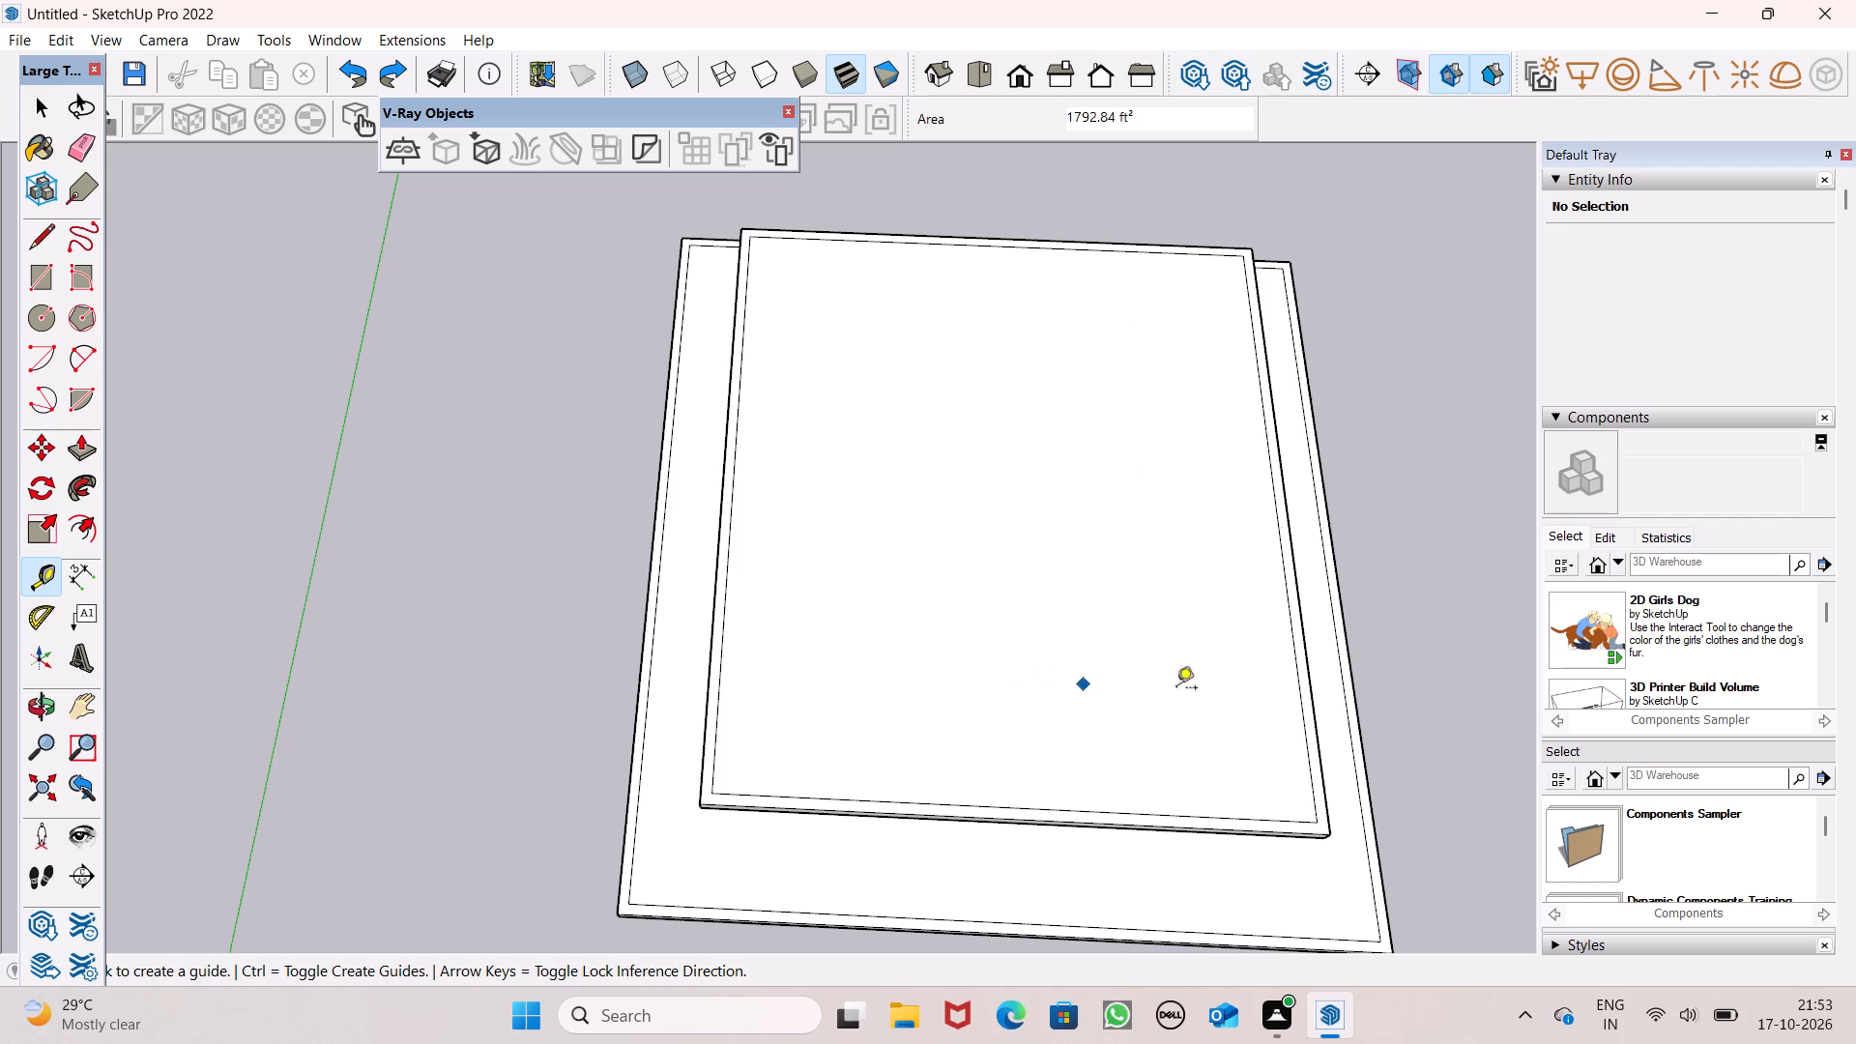
Place a Tape Measure guide 10' inward from the roof's inset side edge farthest from the green axis.
click(1295, 677)
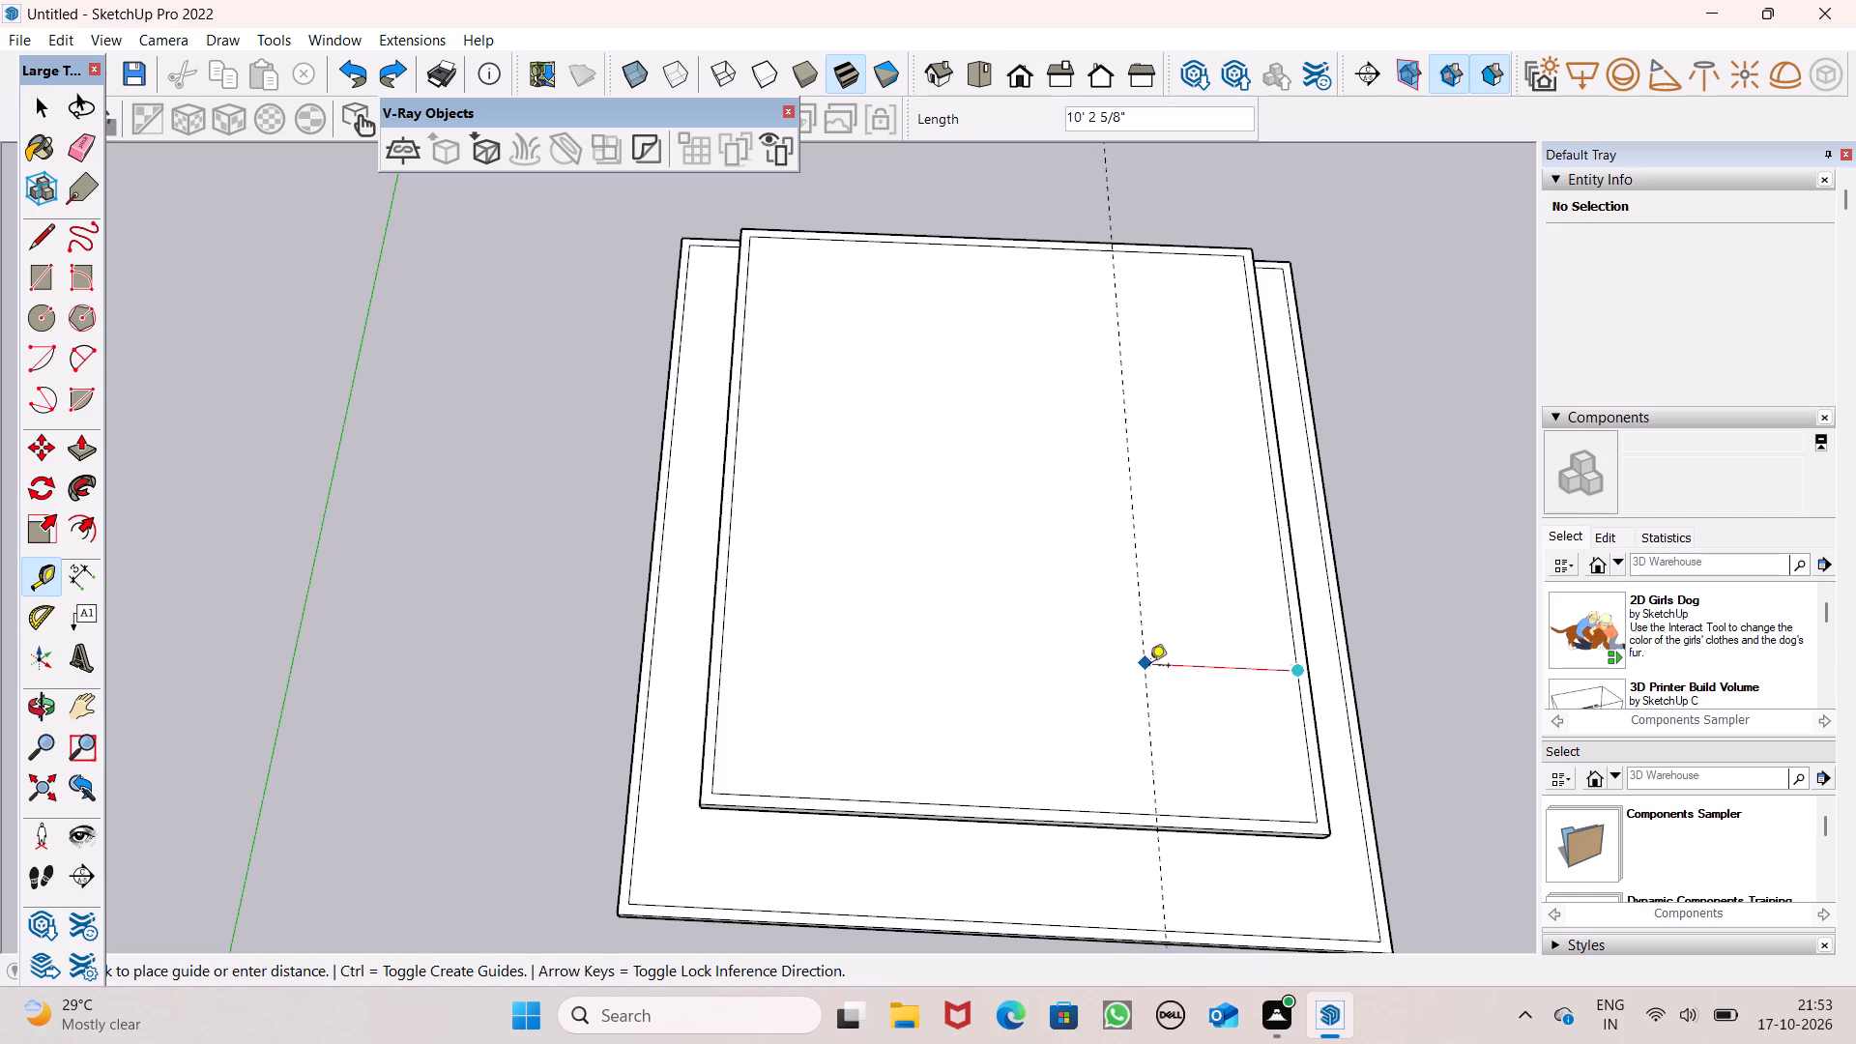
text(10')
key(Return)
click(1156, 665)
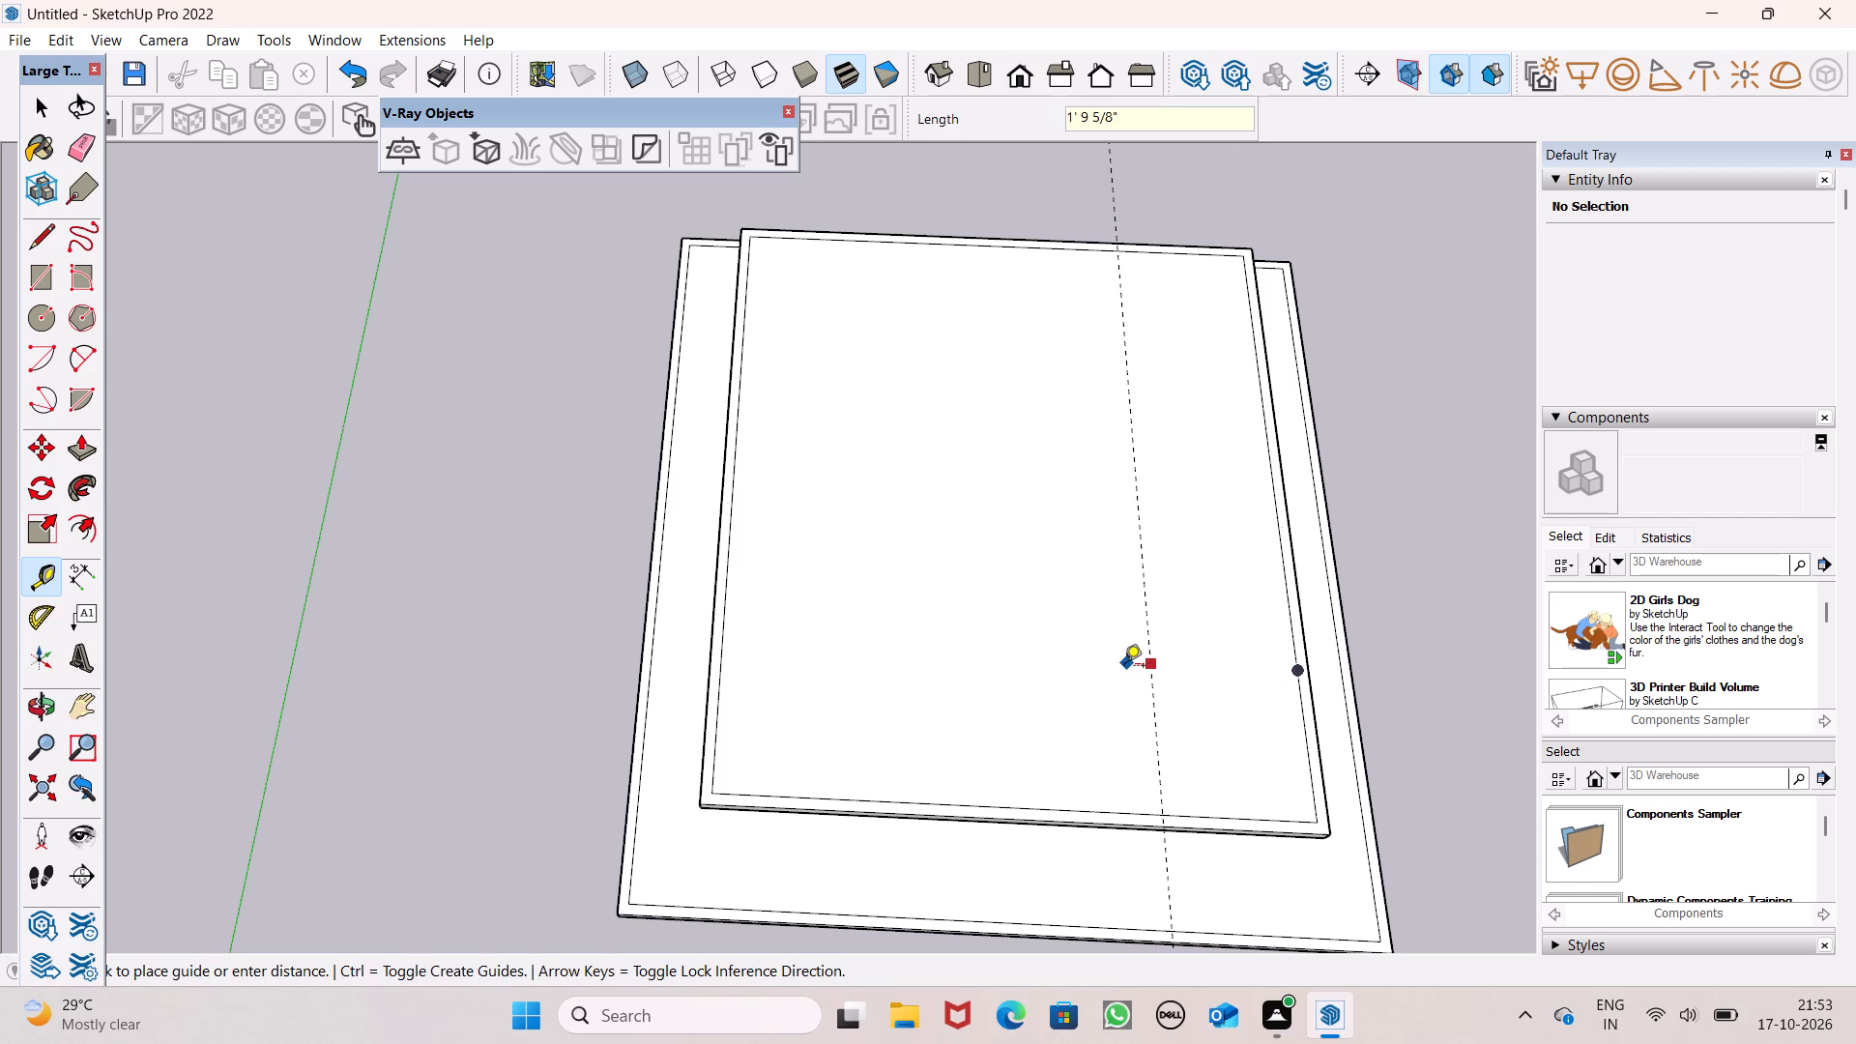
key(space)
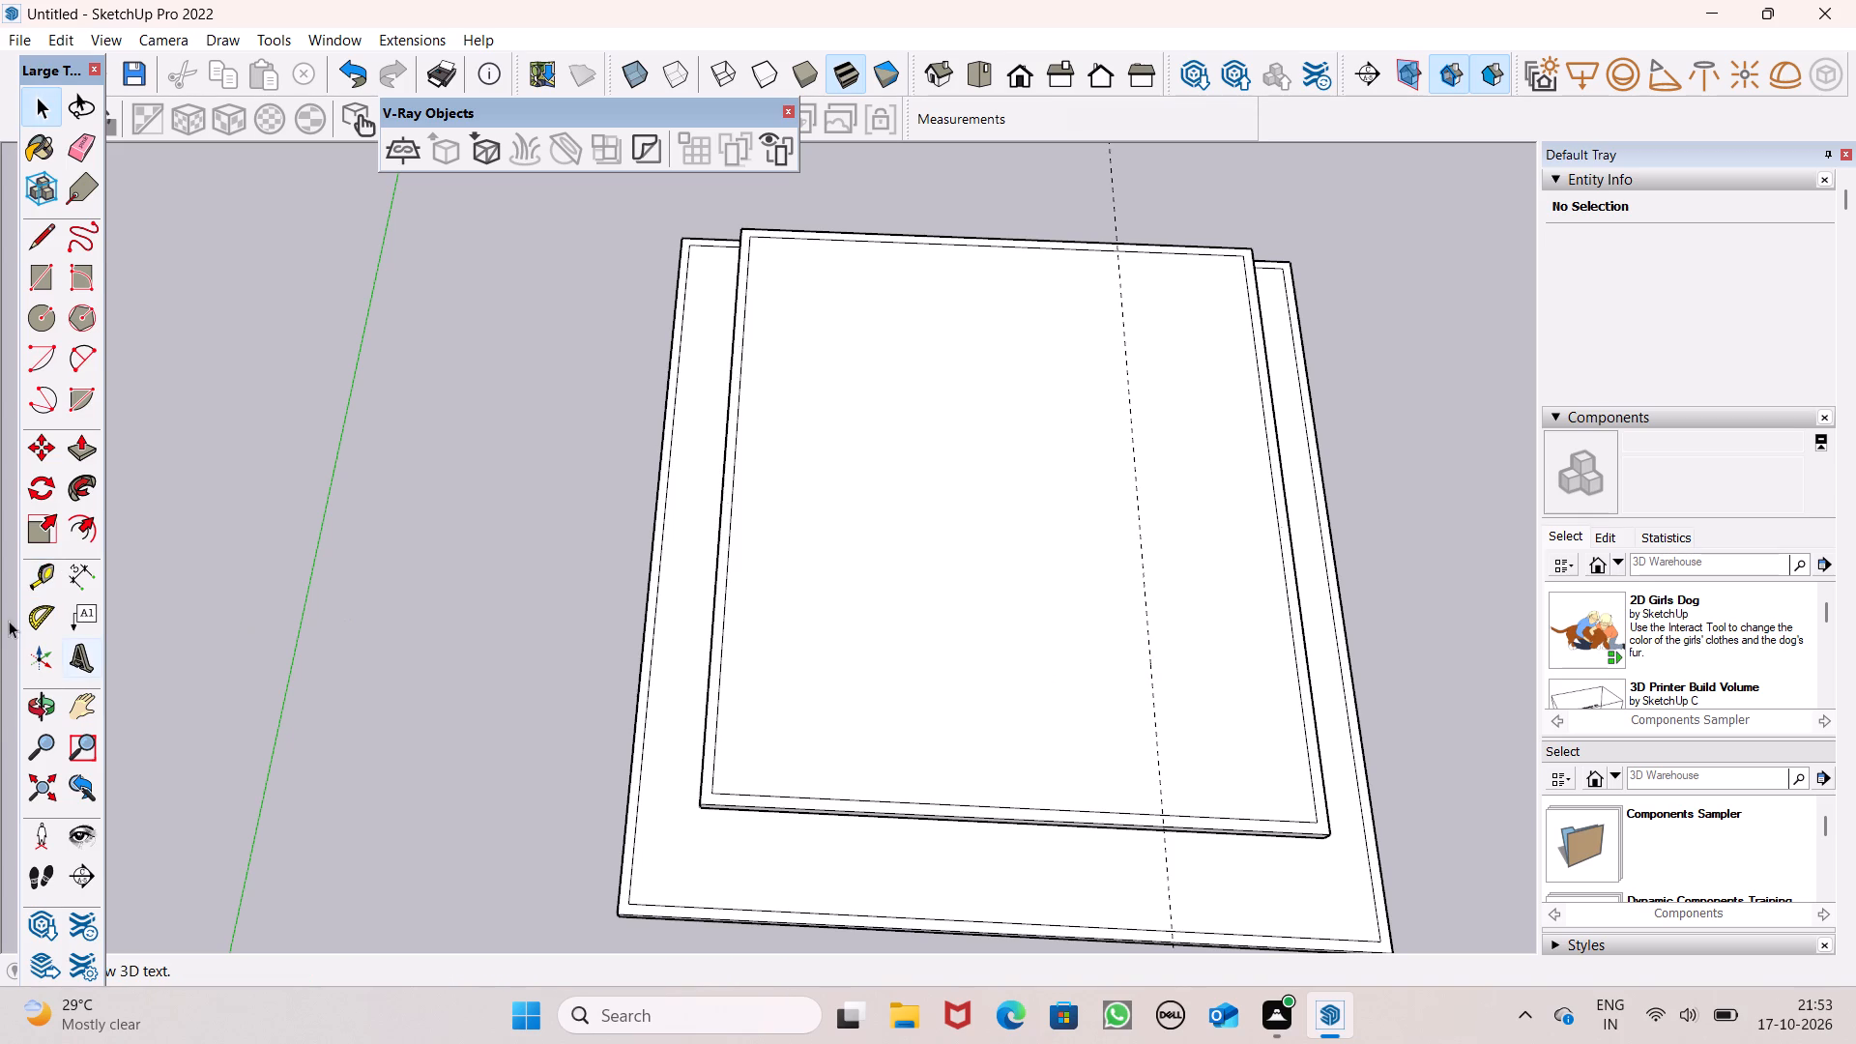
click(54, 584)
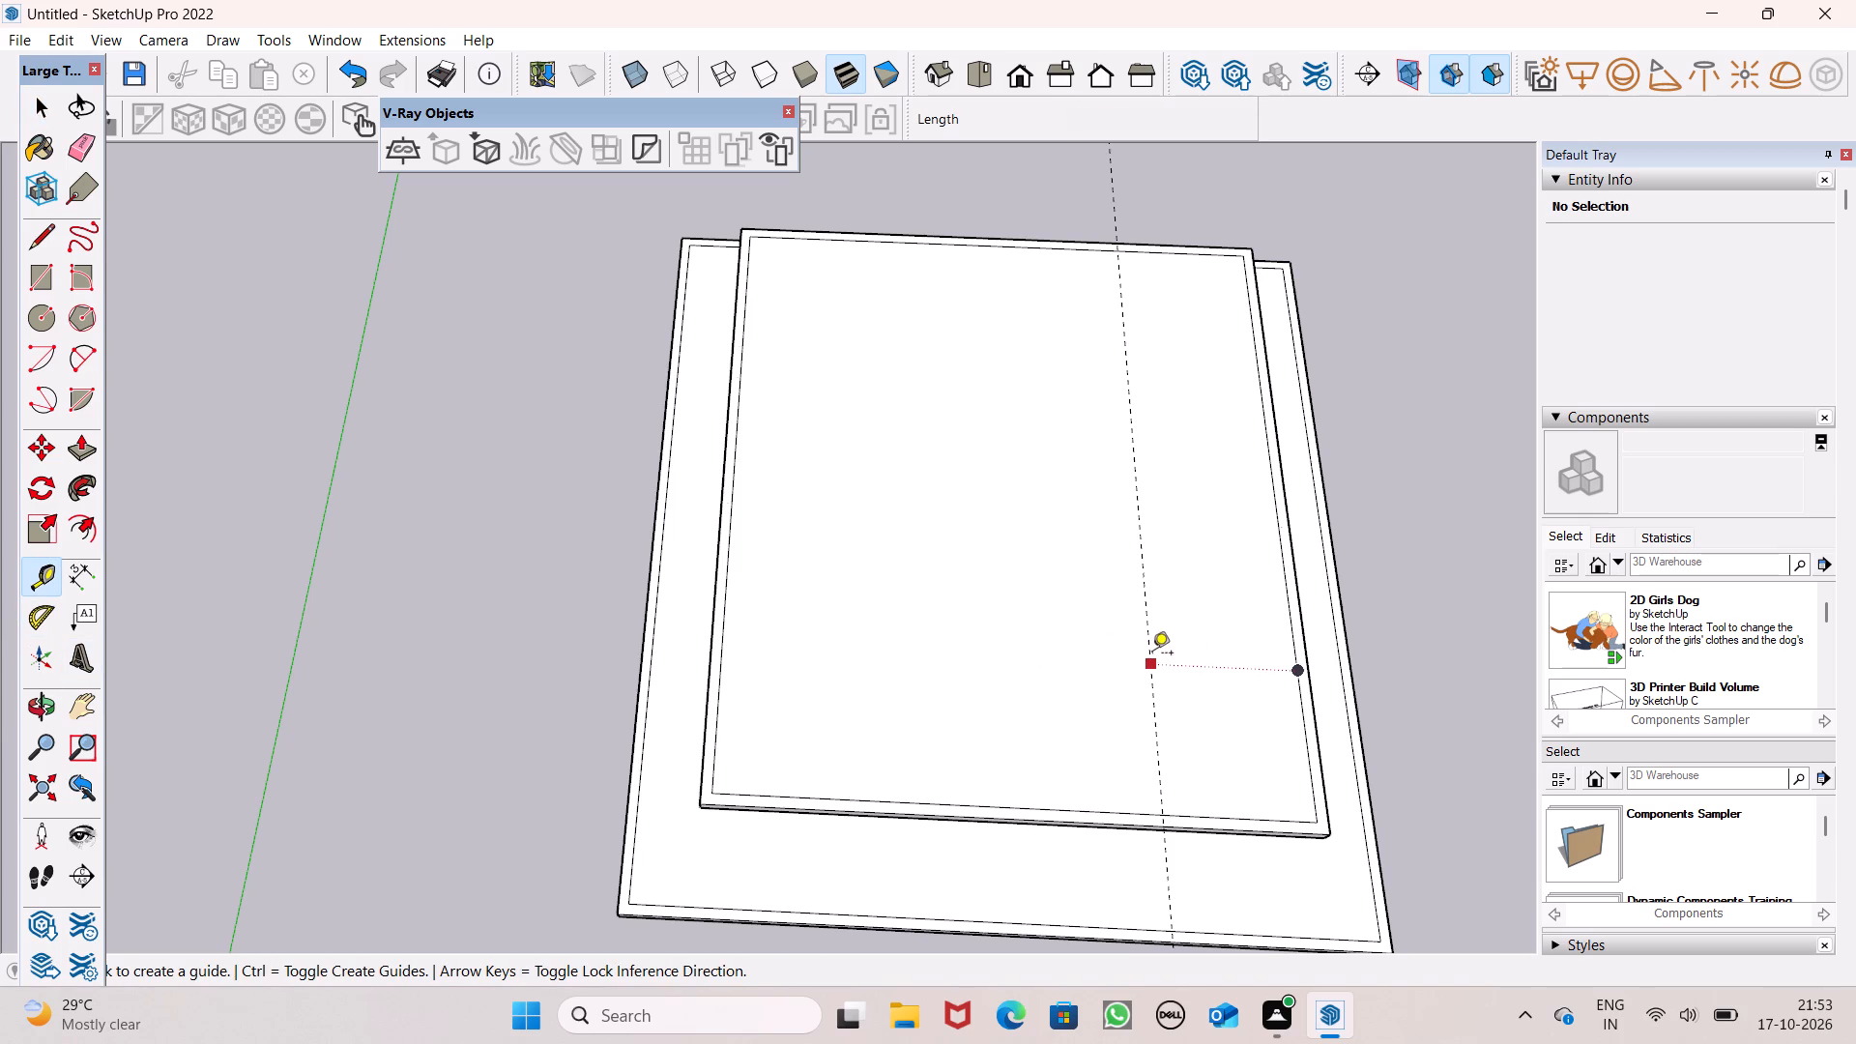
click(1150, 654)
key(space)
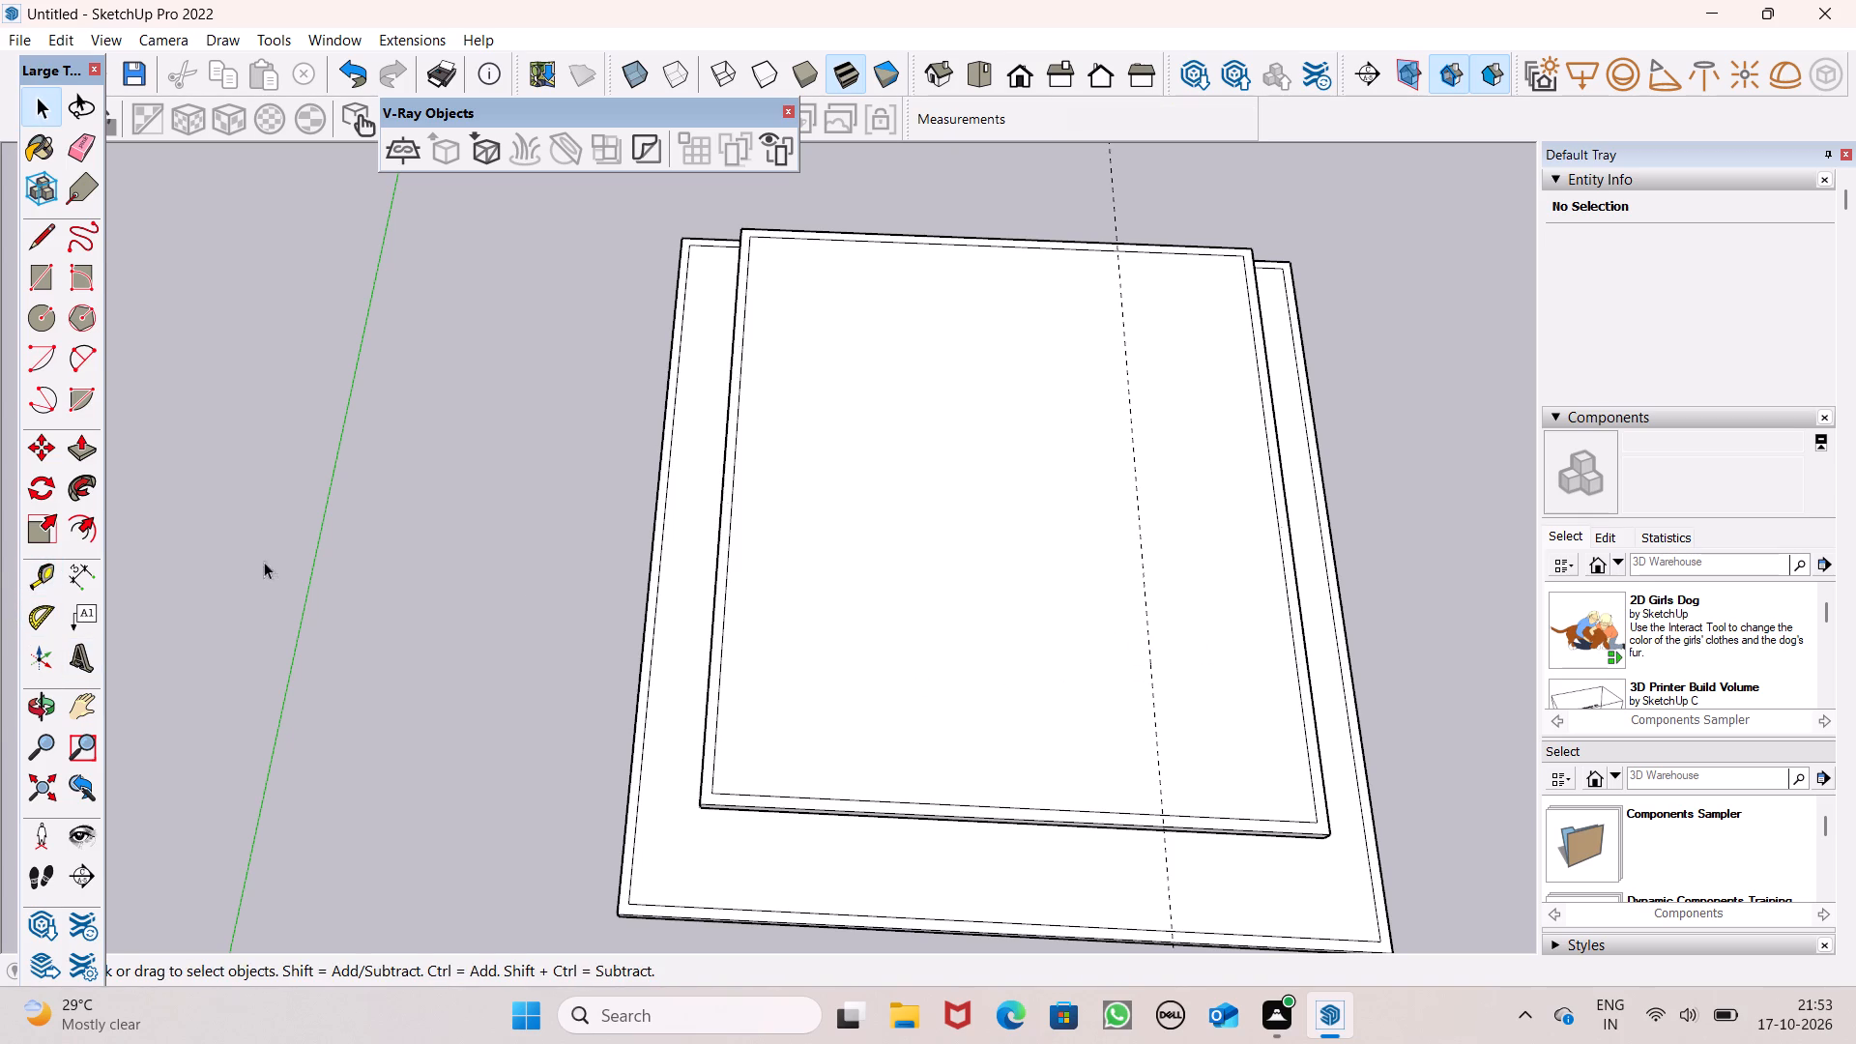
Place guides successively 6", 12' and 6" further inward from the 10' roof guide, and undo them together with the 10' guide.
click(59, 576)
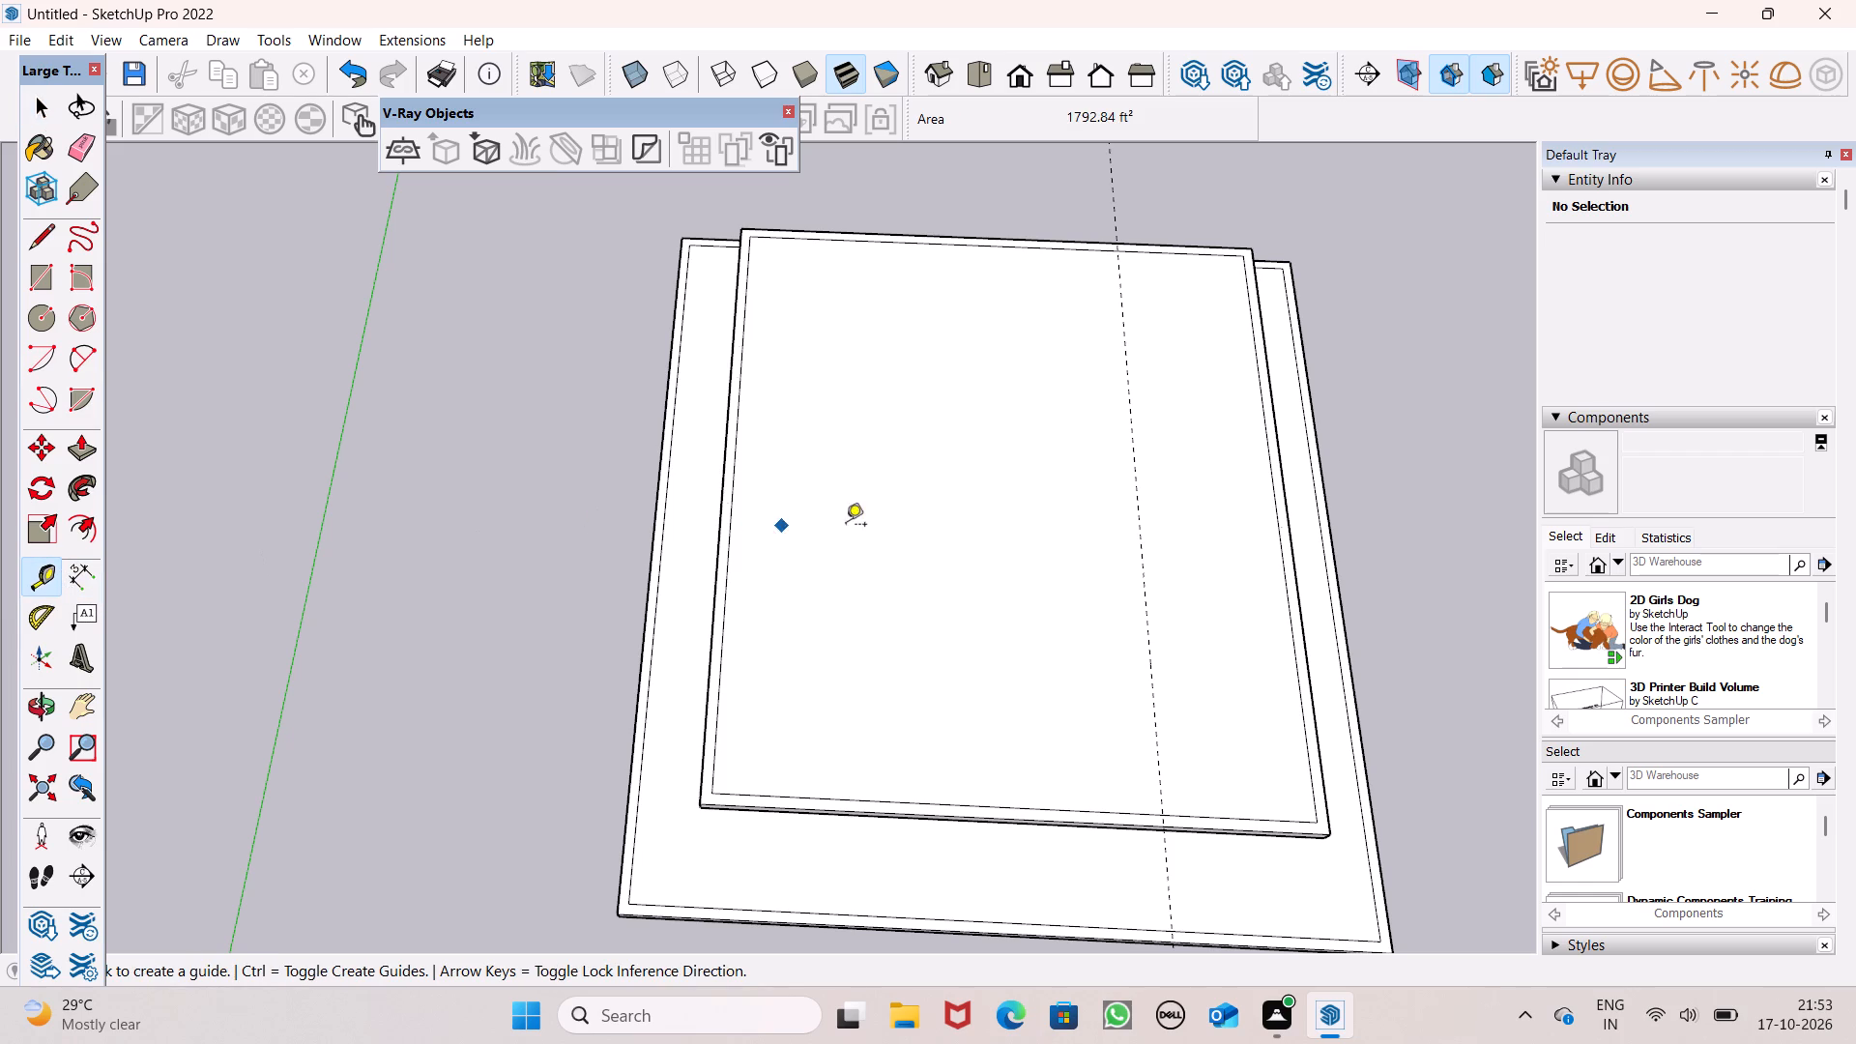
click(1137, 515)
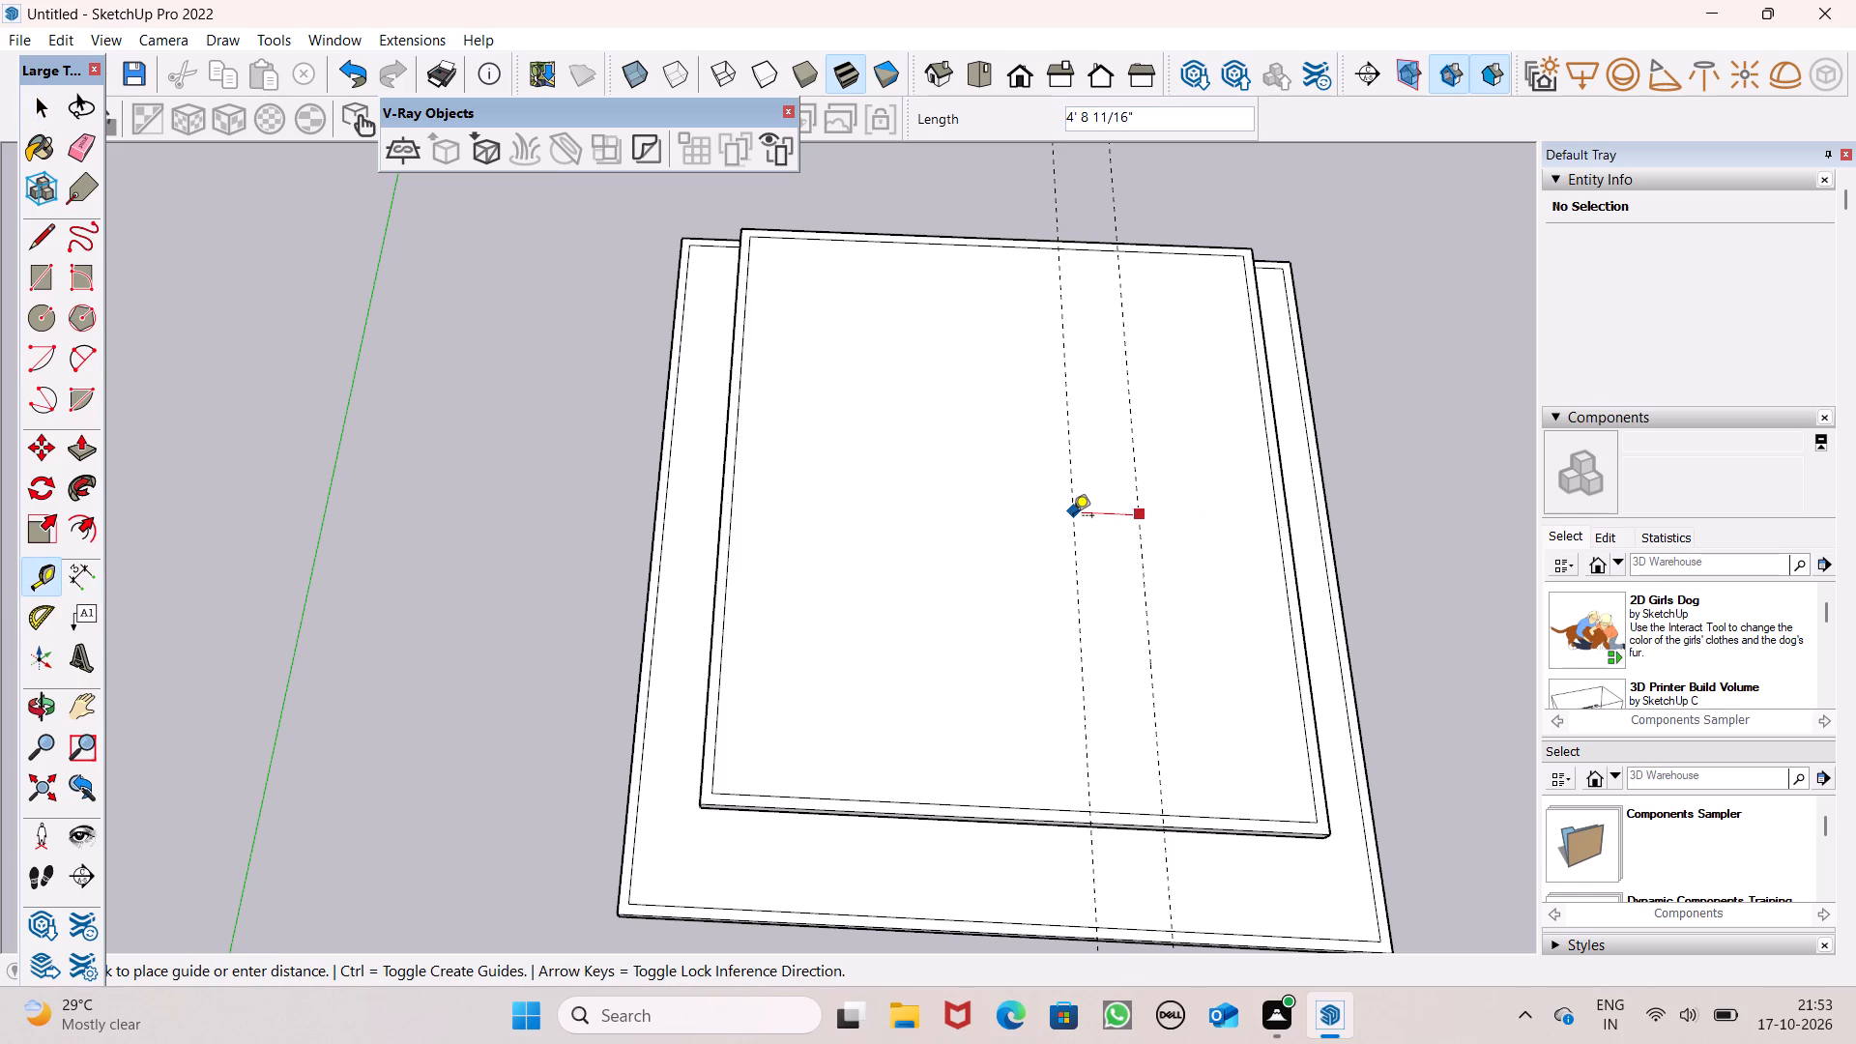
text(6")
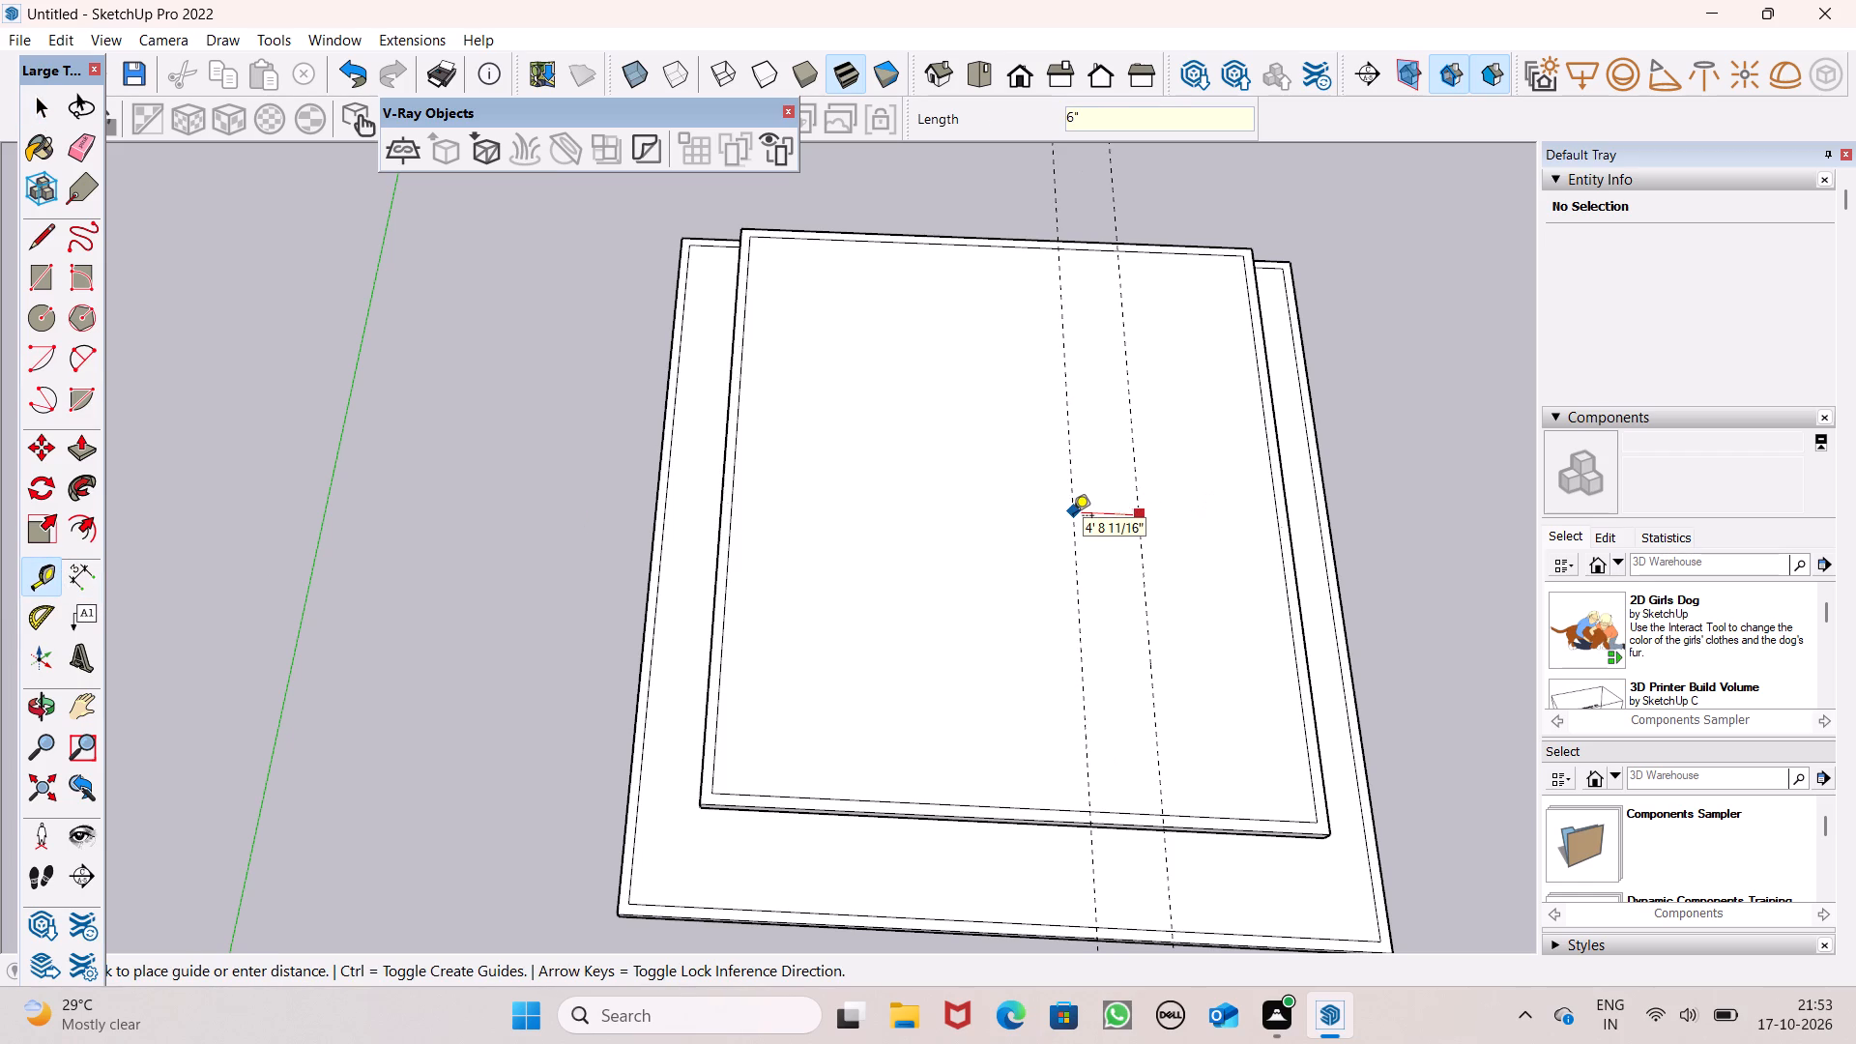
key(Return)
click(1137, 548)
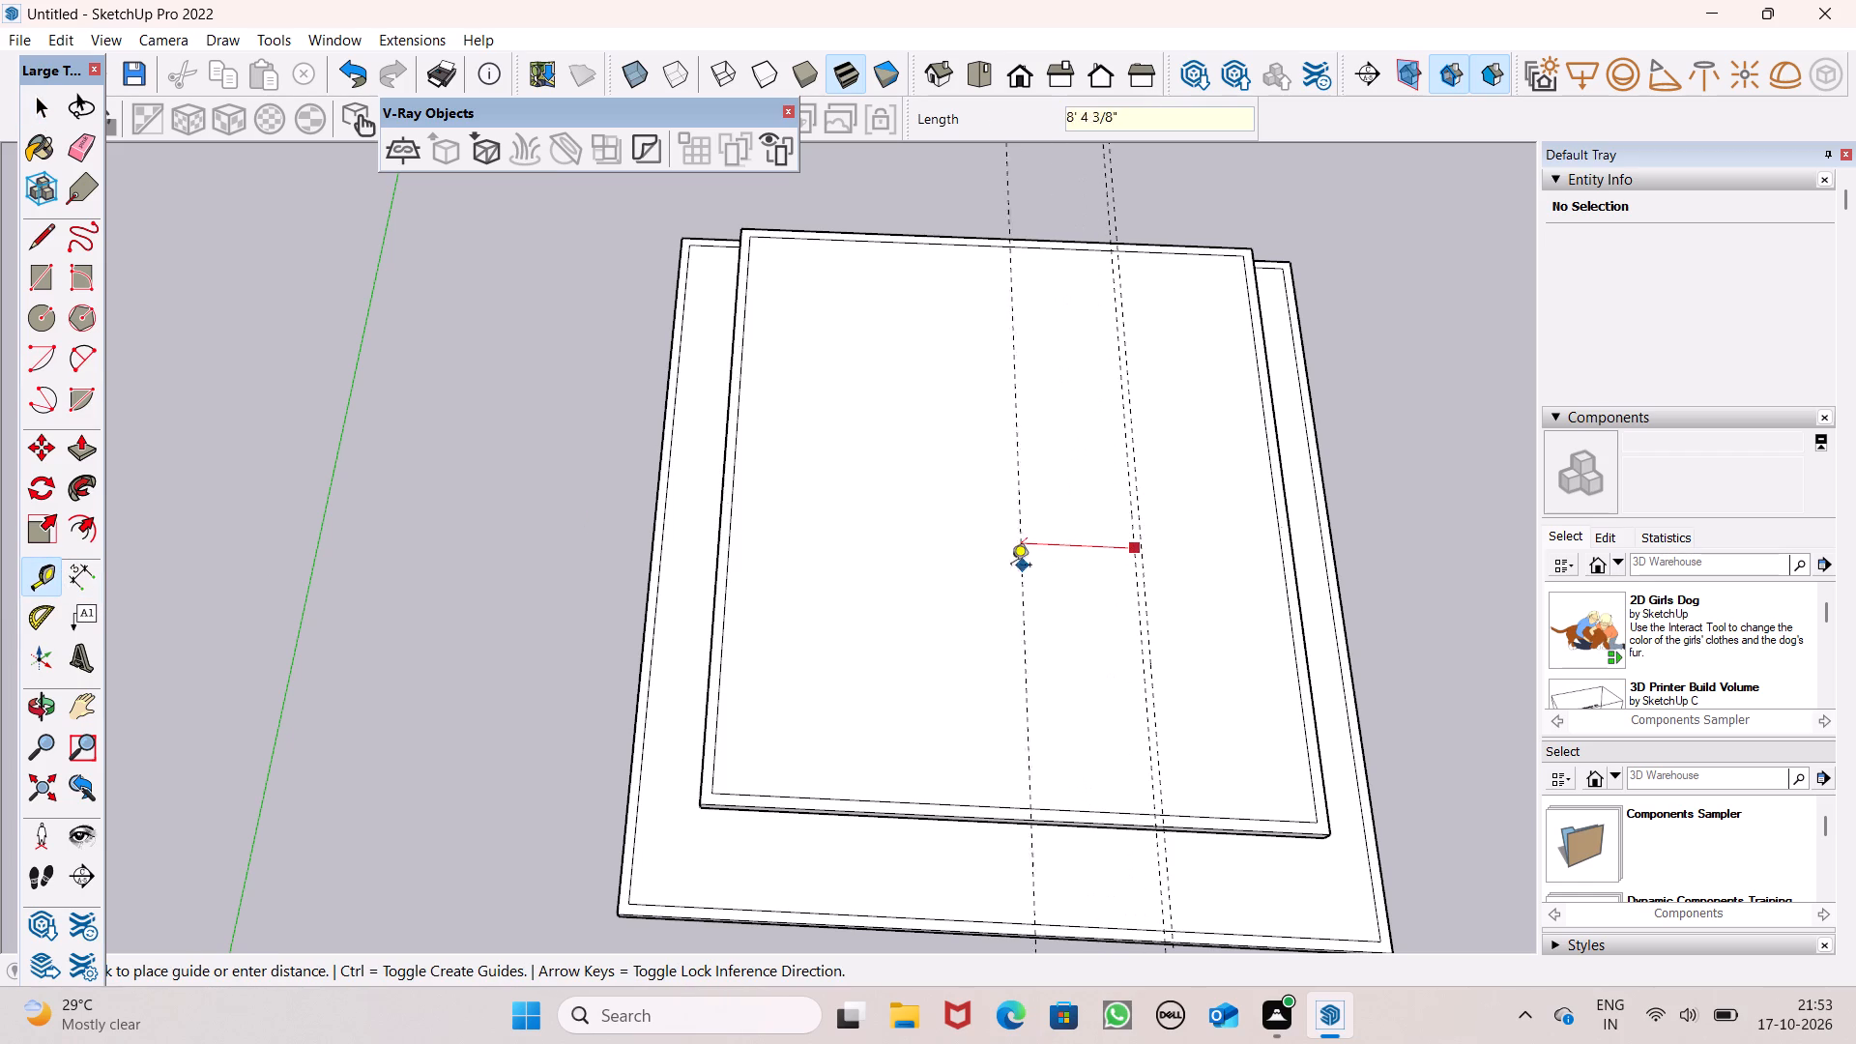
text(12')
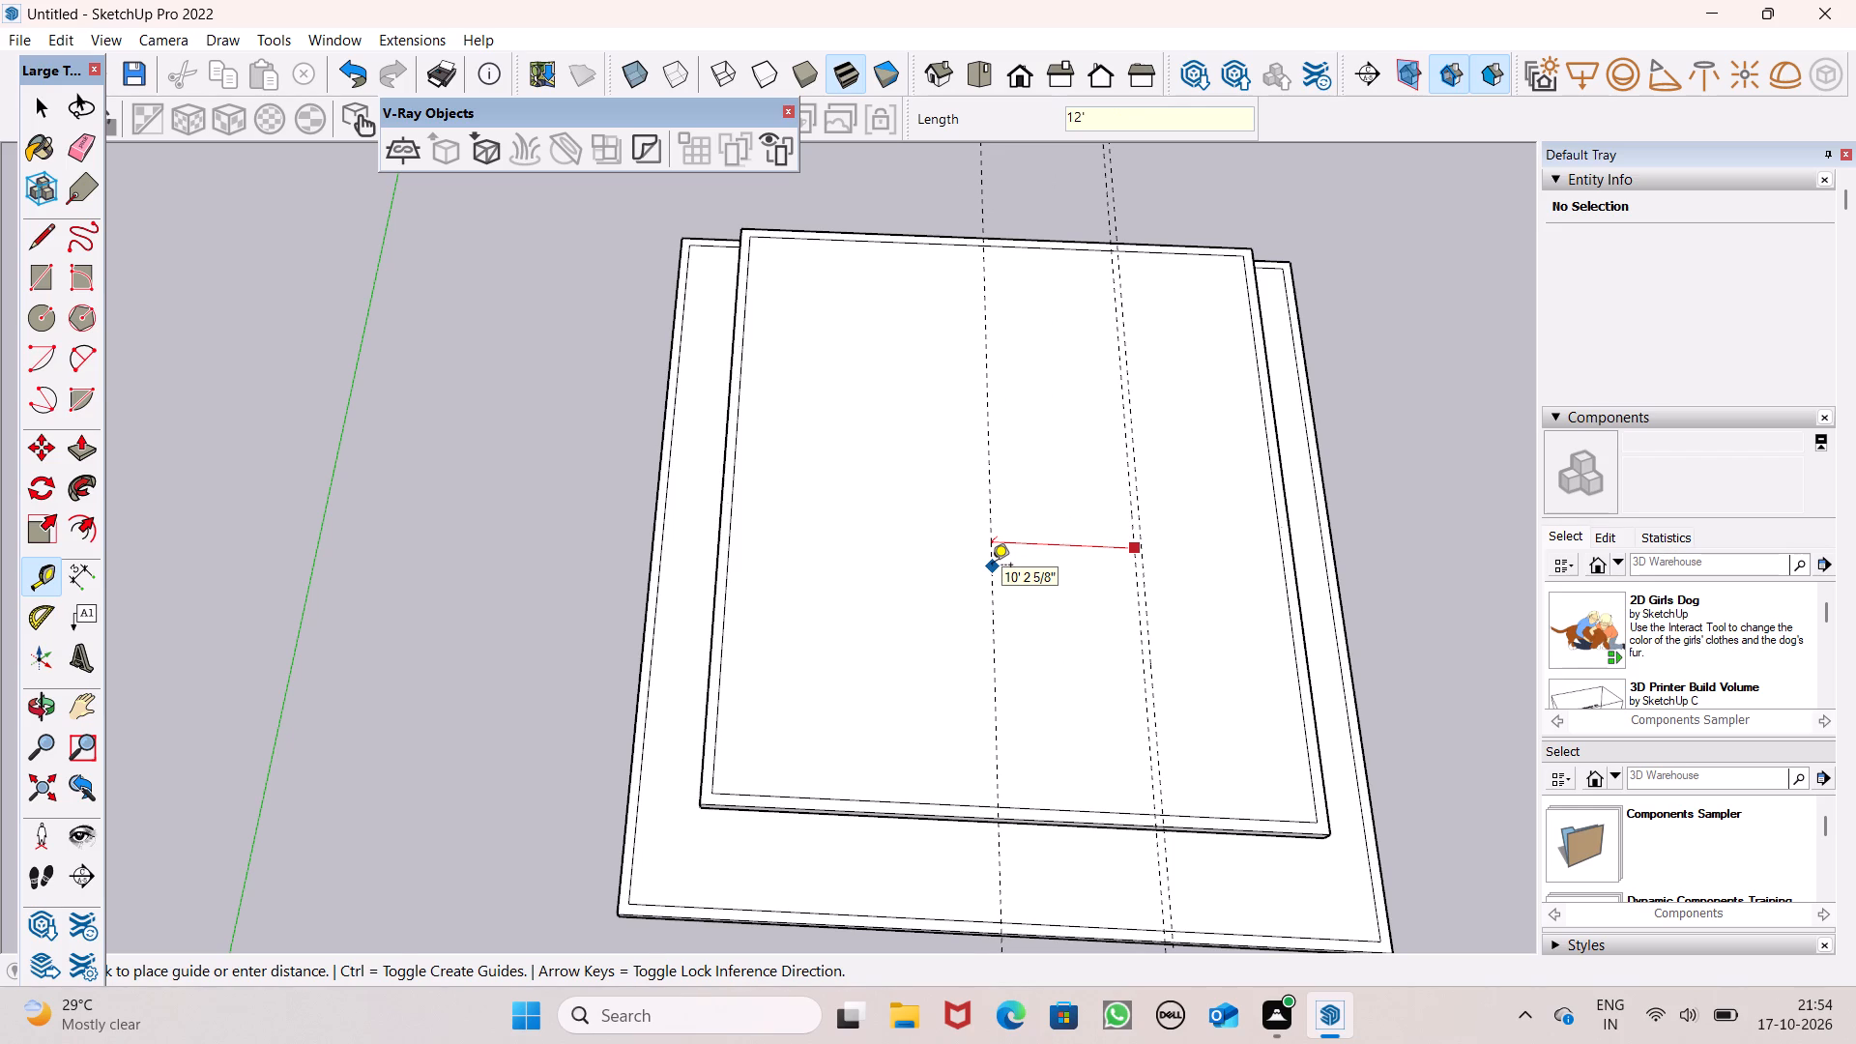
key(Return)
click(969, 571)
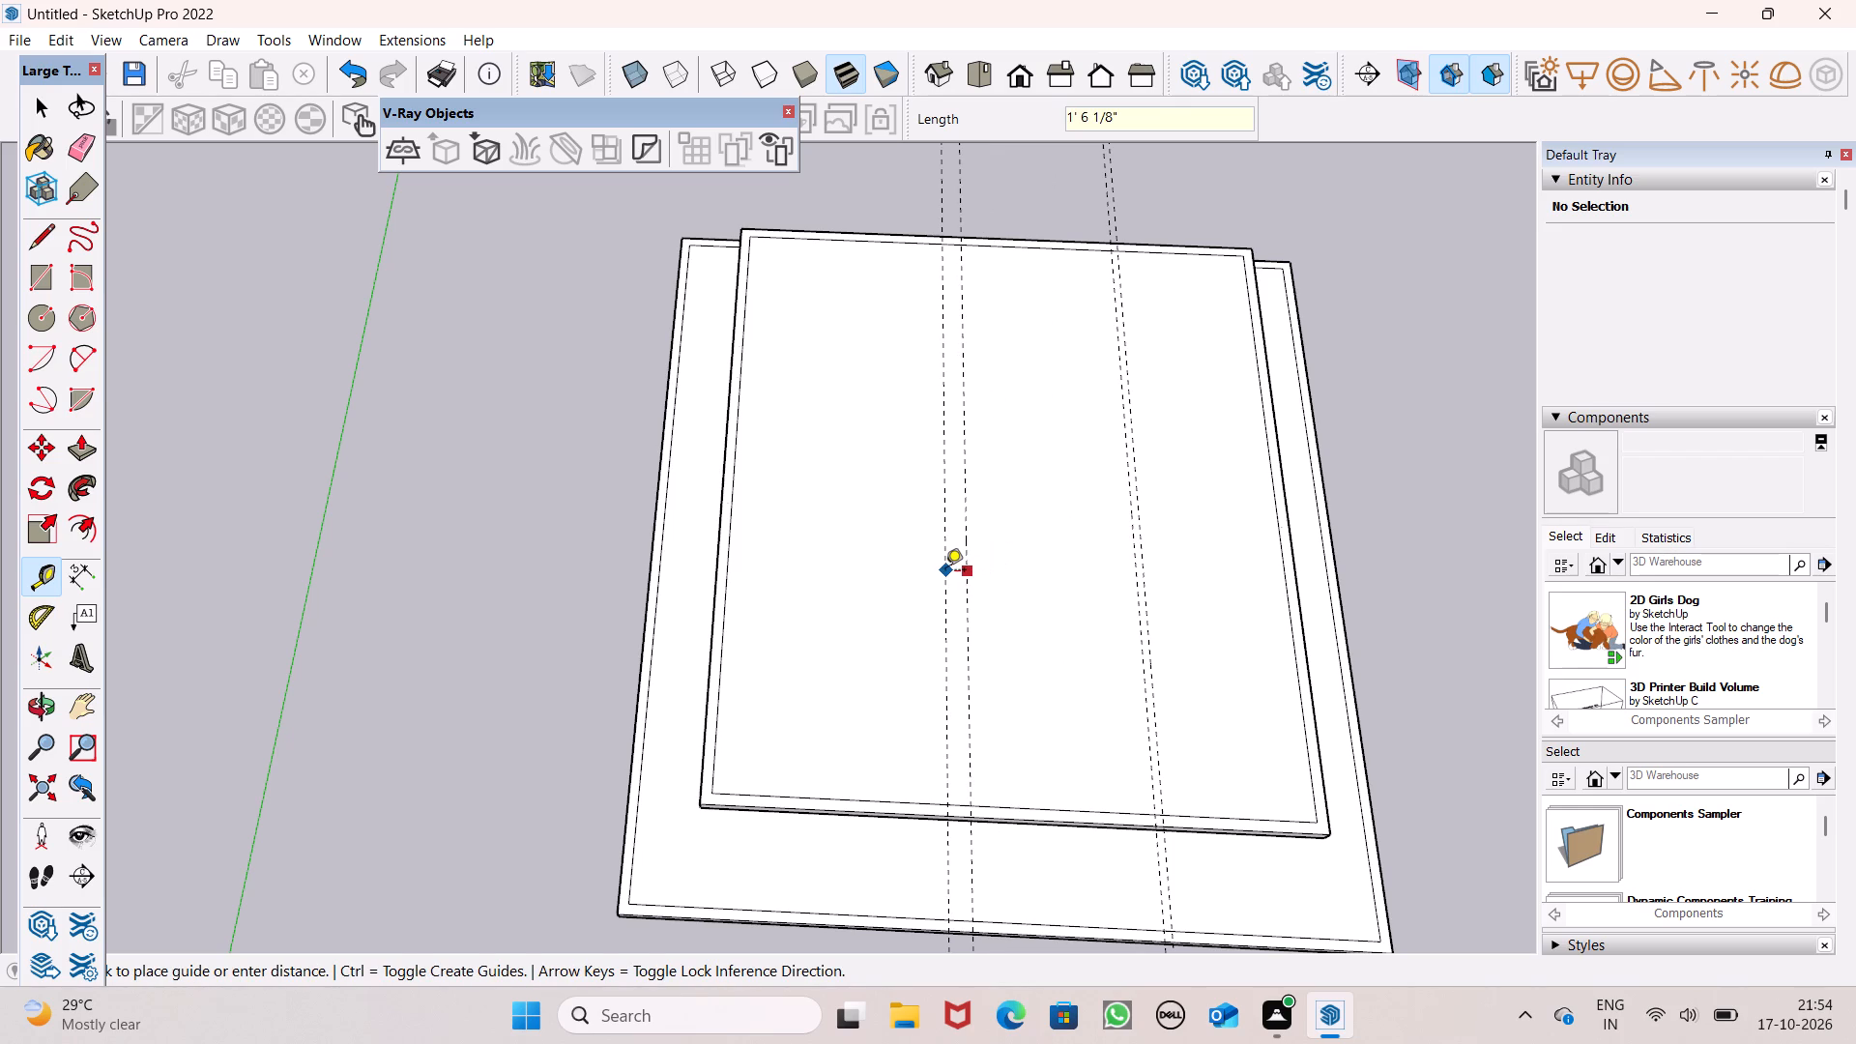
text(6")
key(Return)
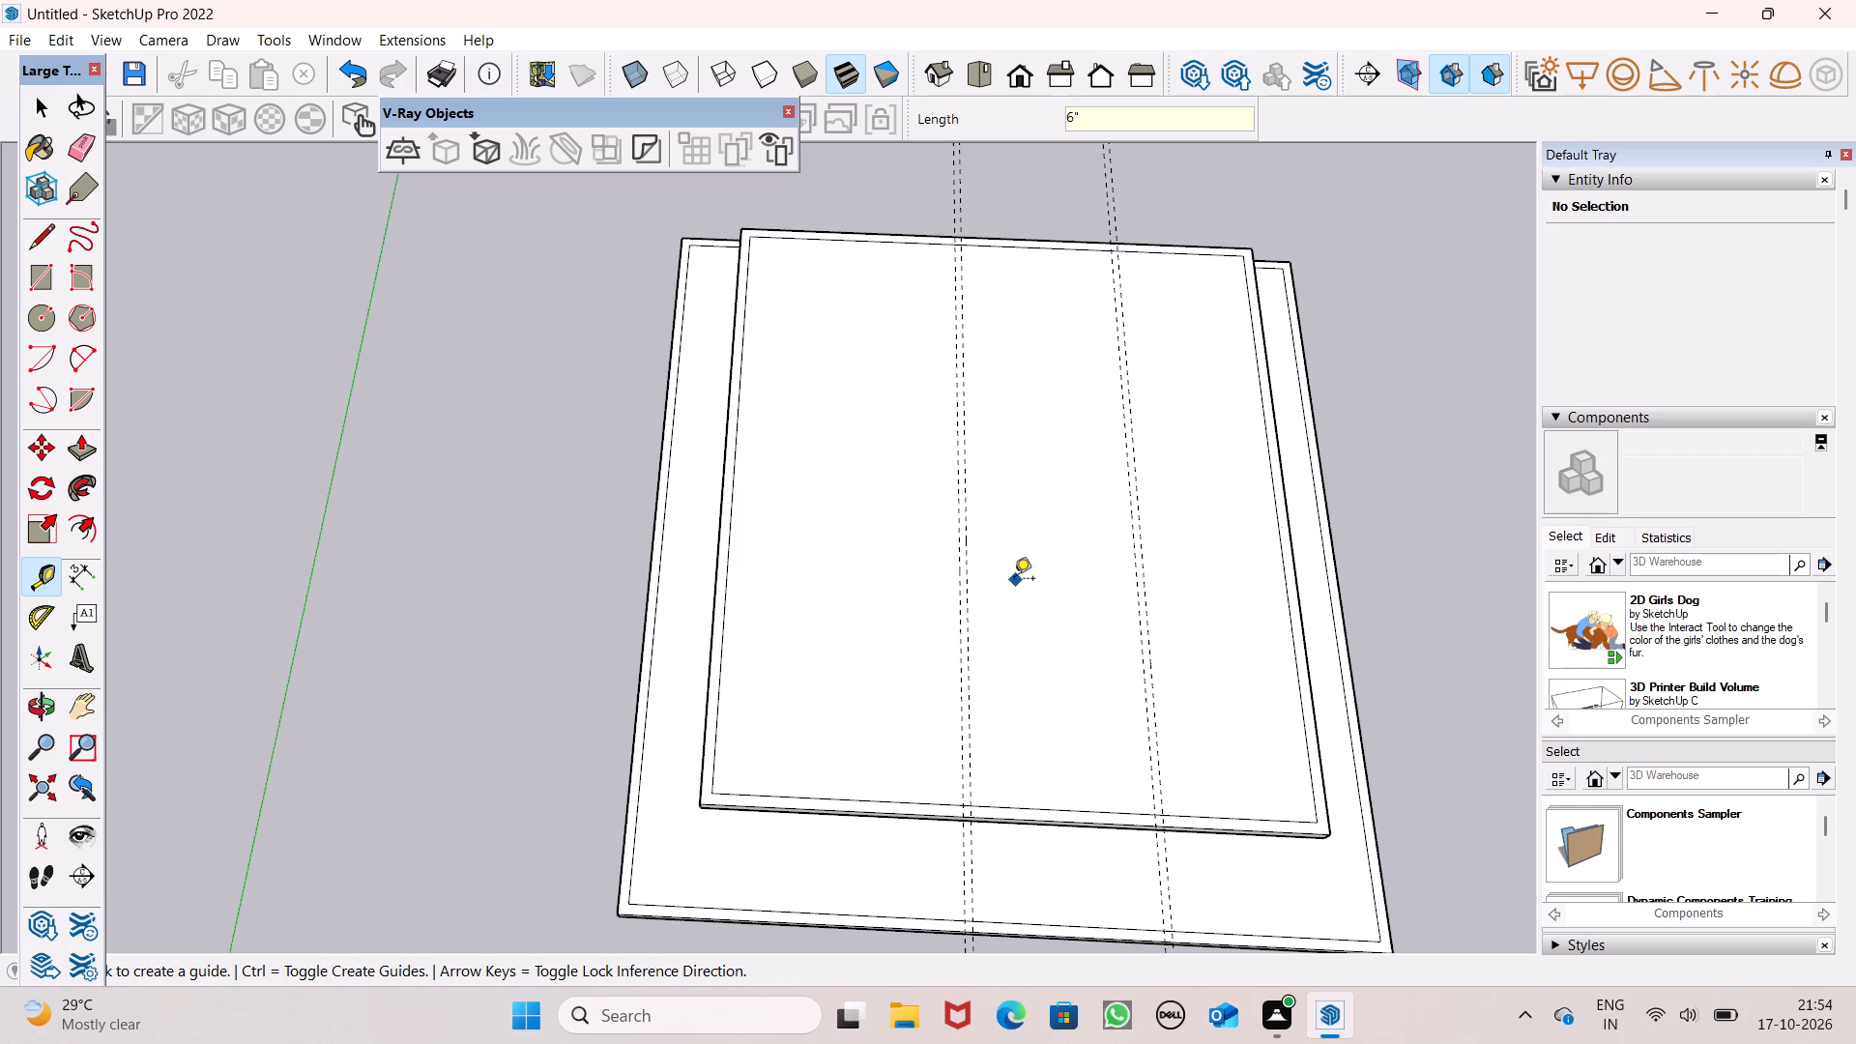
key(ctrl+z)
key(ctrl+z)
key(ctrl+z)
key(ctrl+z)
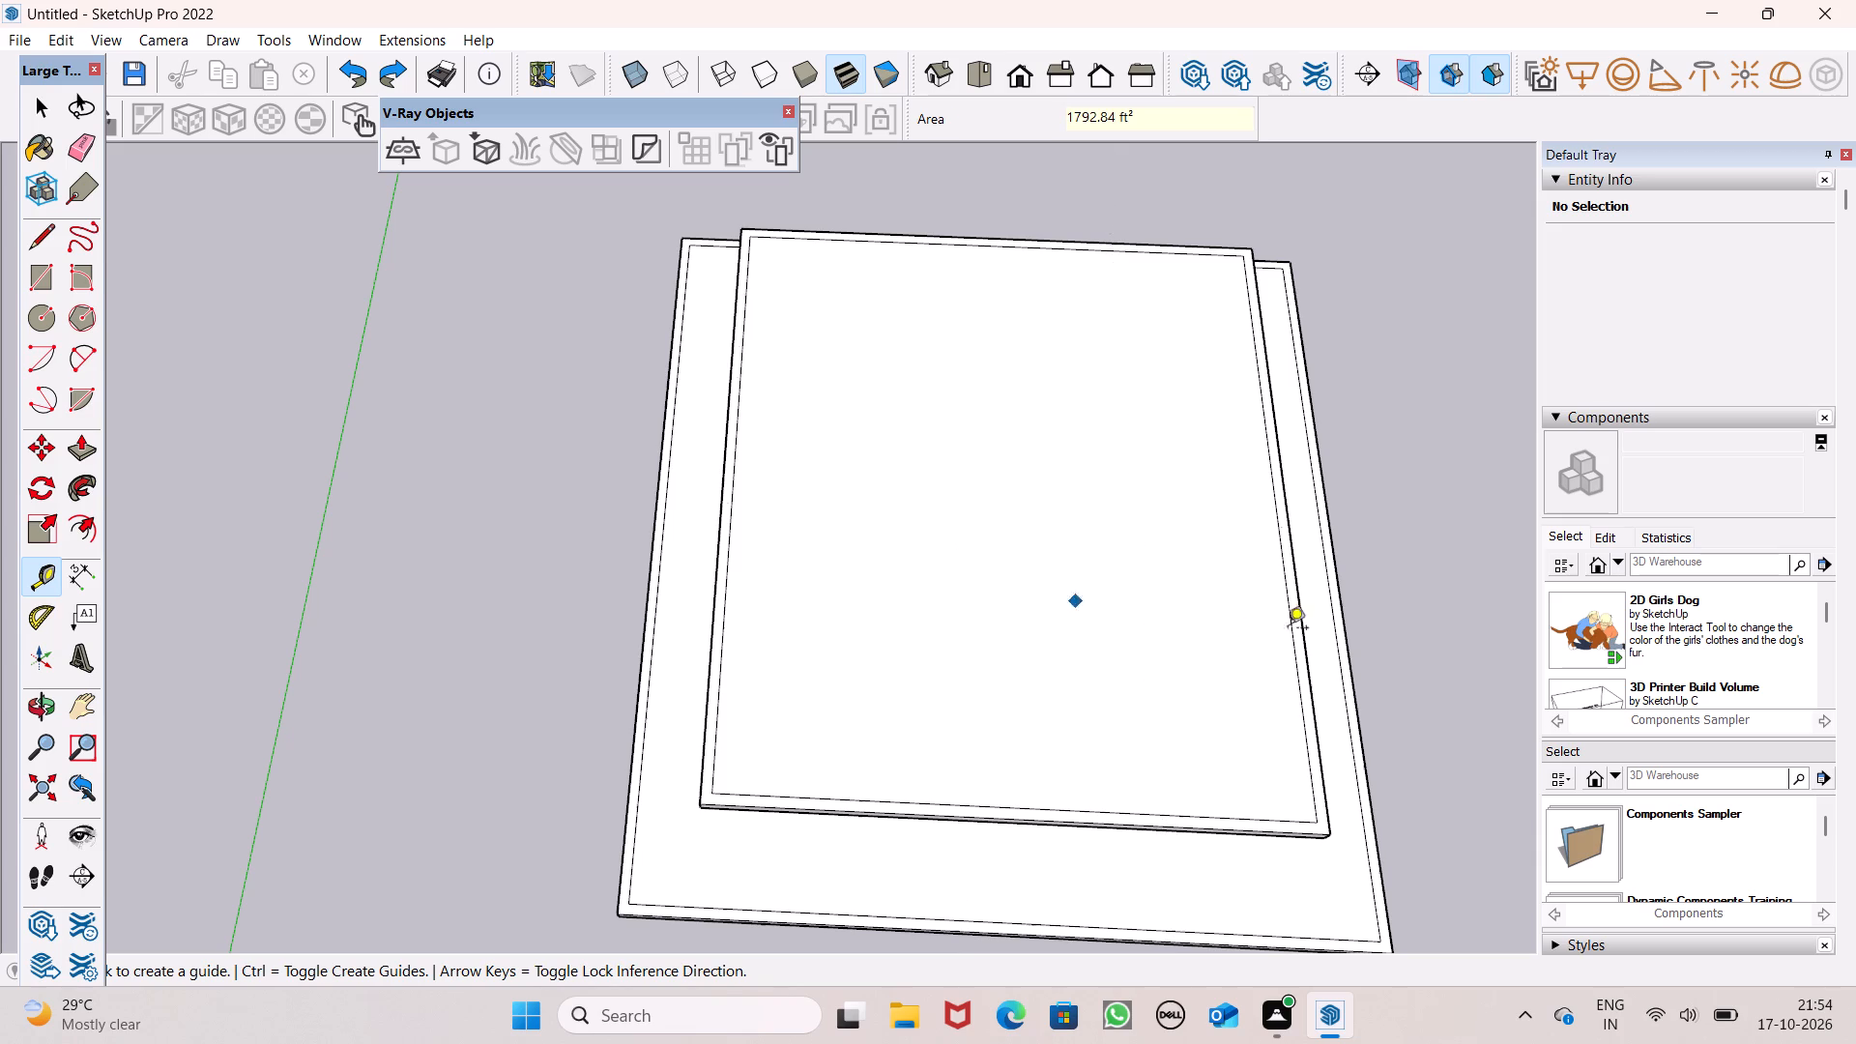
Place a guide 7' inward from the roof's inset side edge farthest from the green axis, and a second one 6" beyond it.
click(1284, 623)
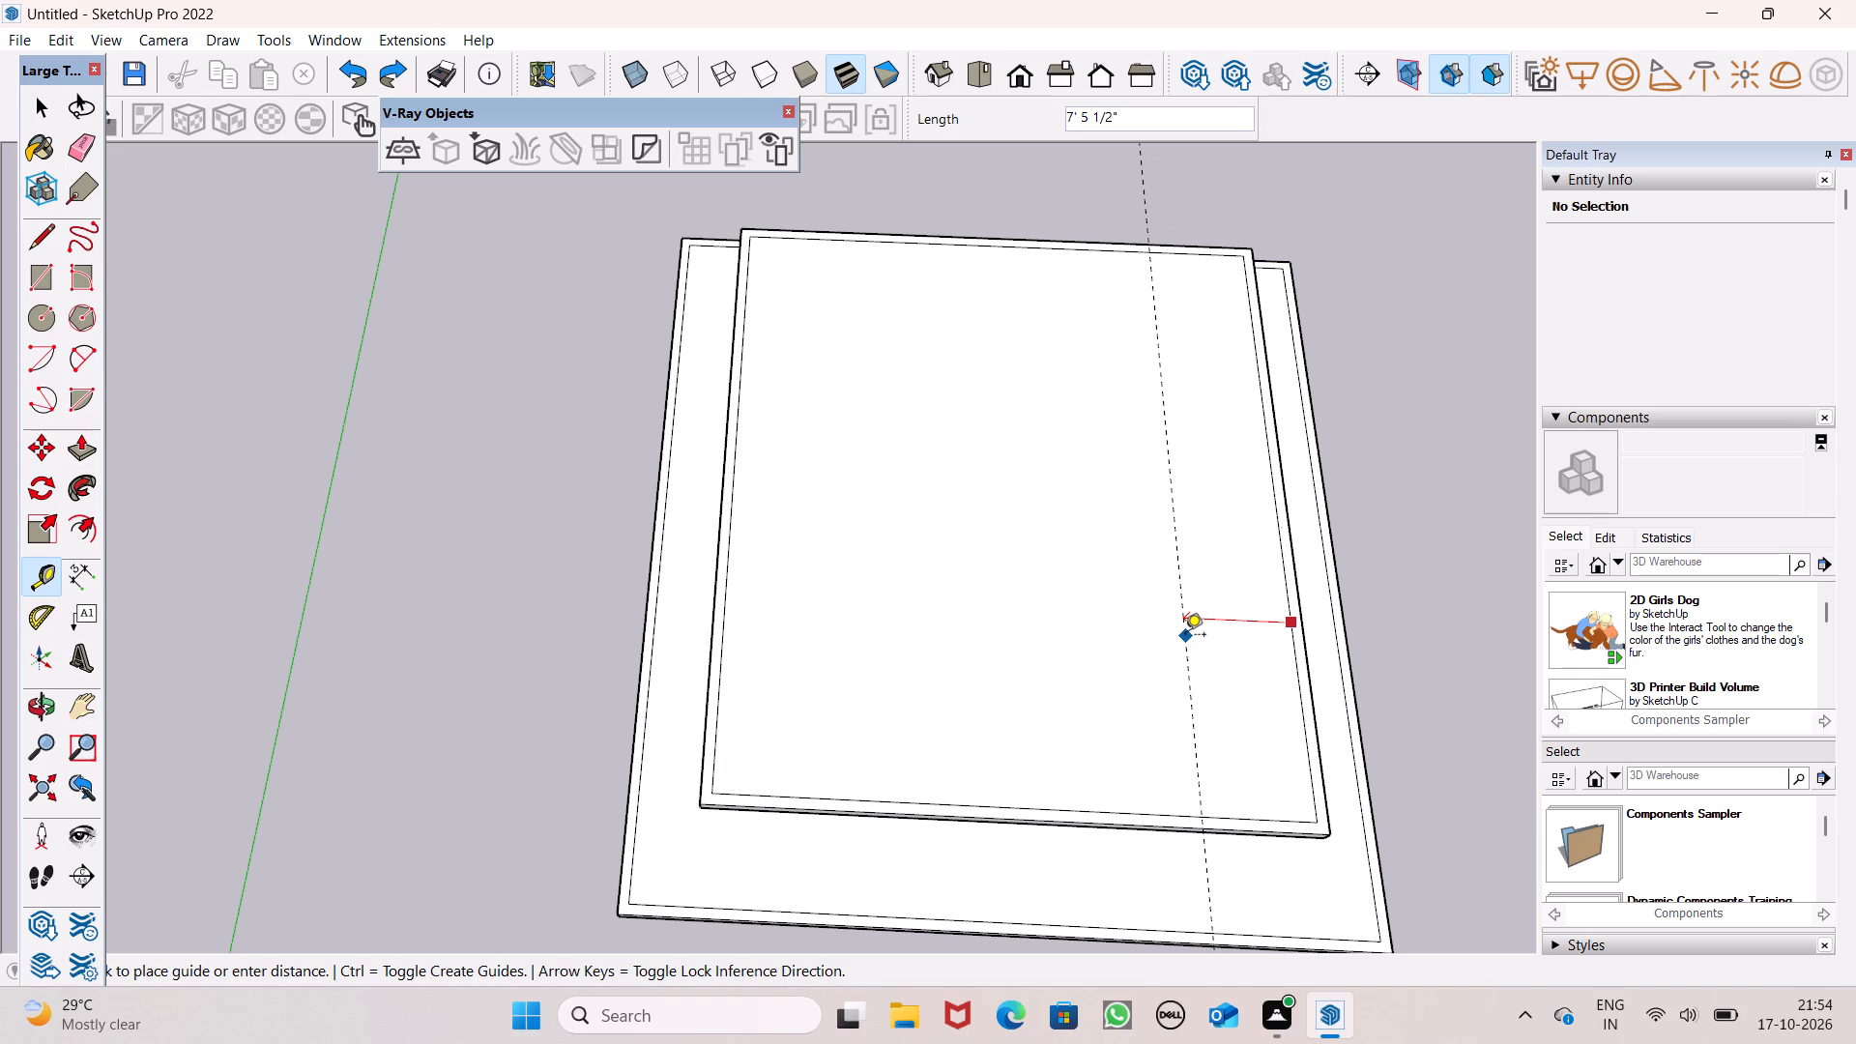
text(7')
key(Return)
click(1185, 634)
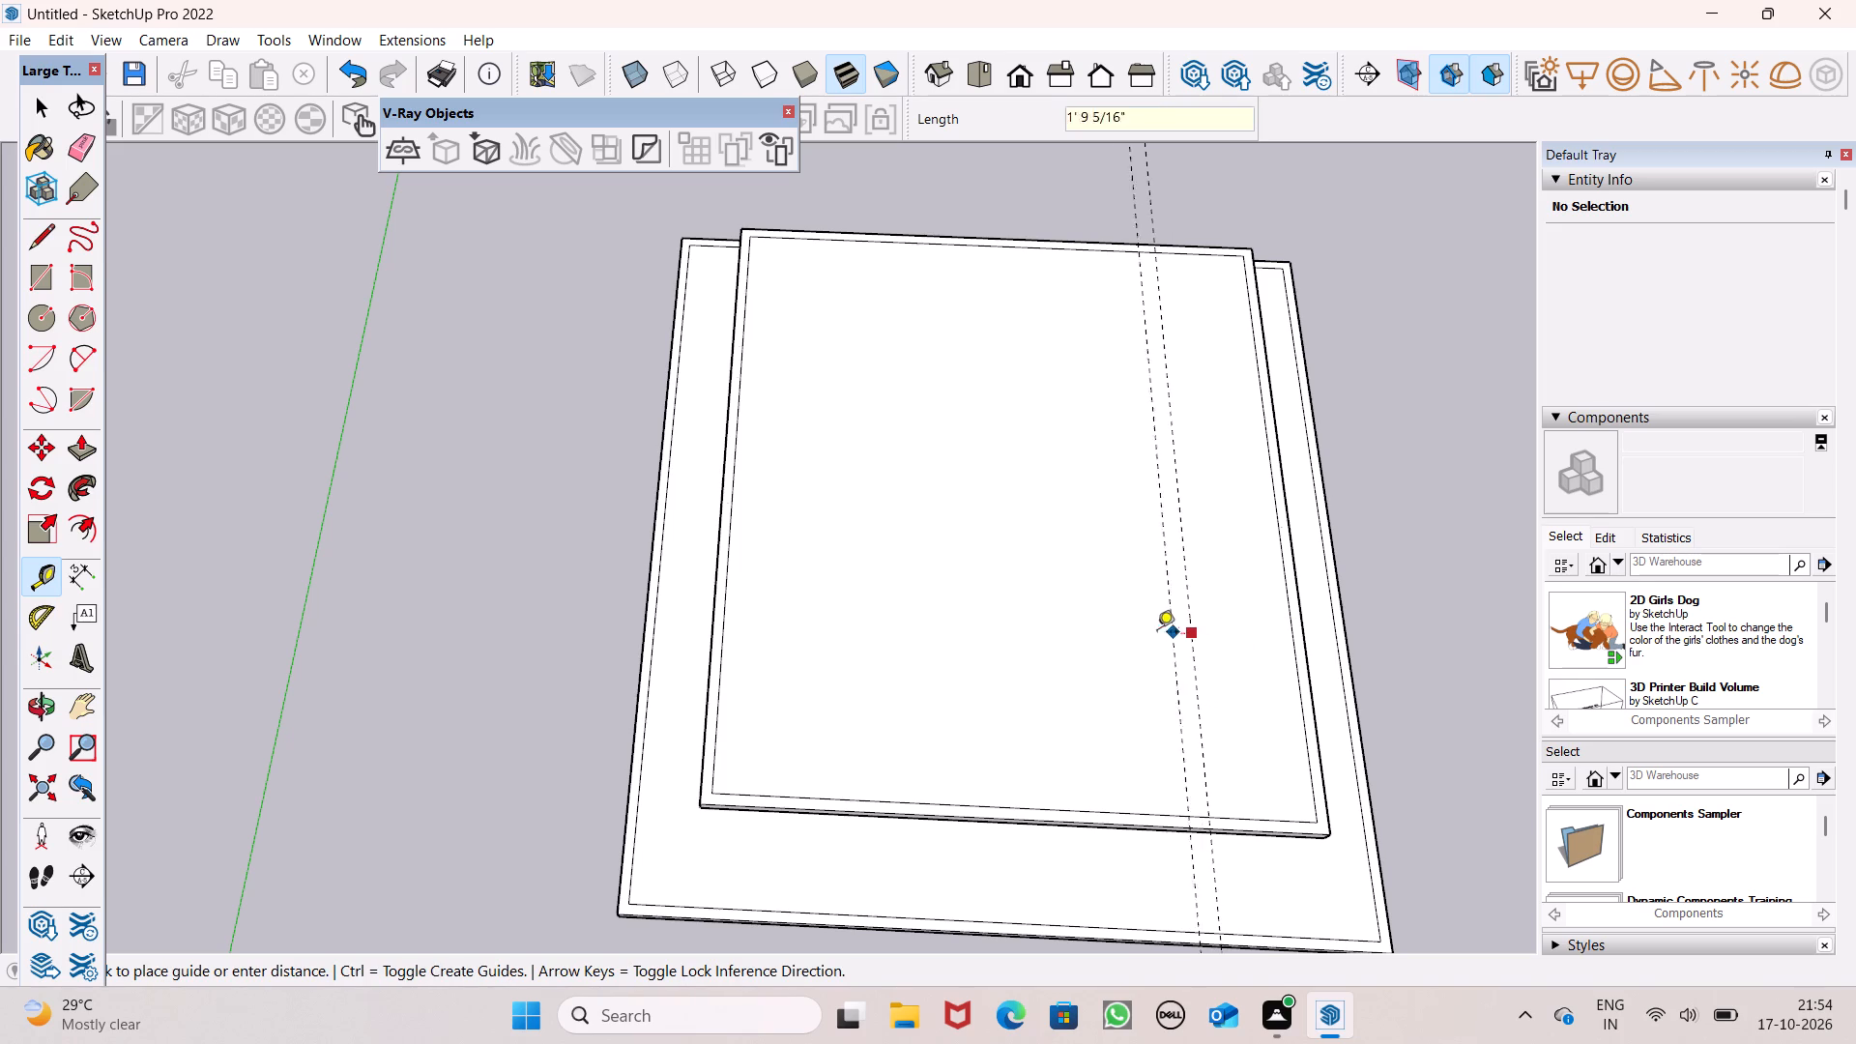
text(6")
key(Return)
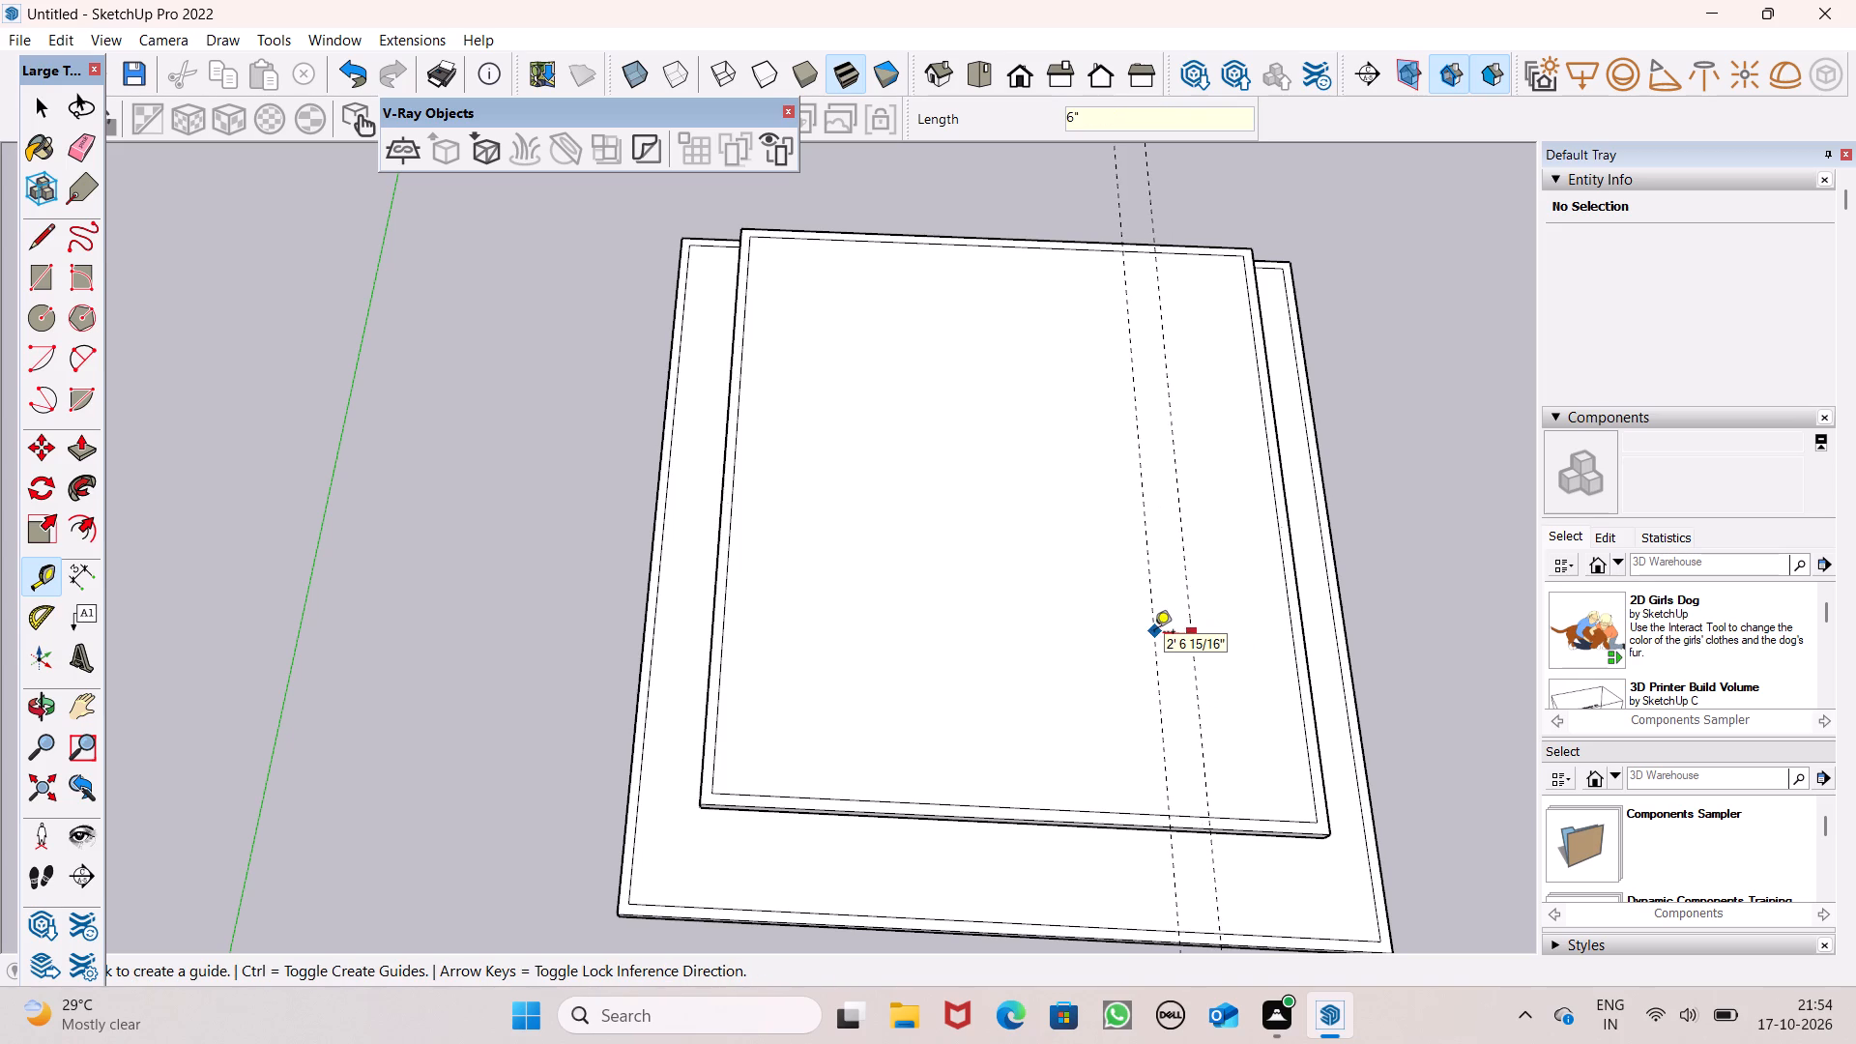
Place a guide 8' further inward from the inner guide of the existing pair, and another 6" beyond it.
click(1187, 631)
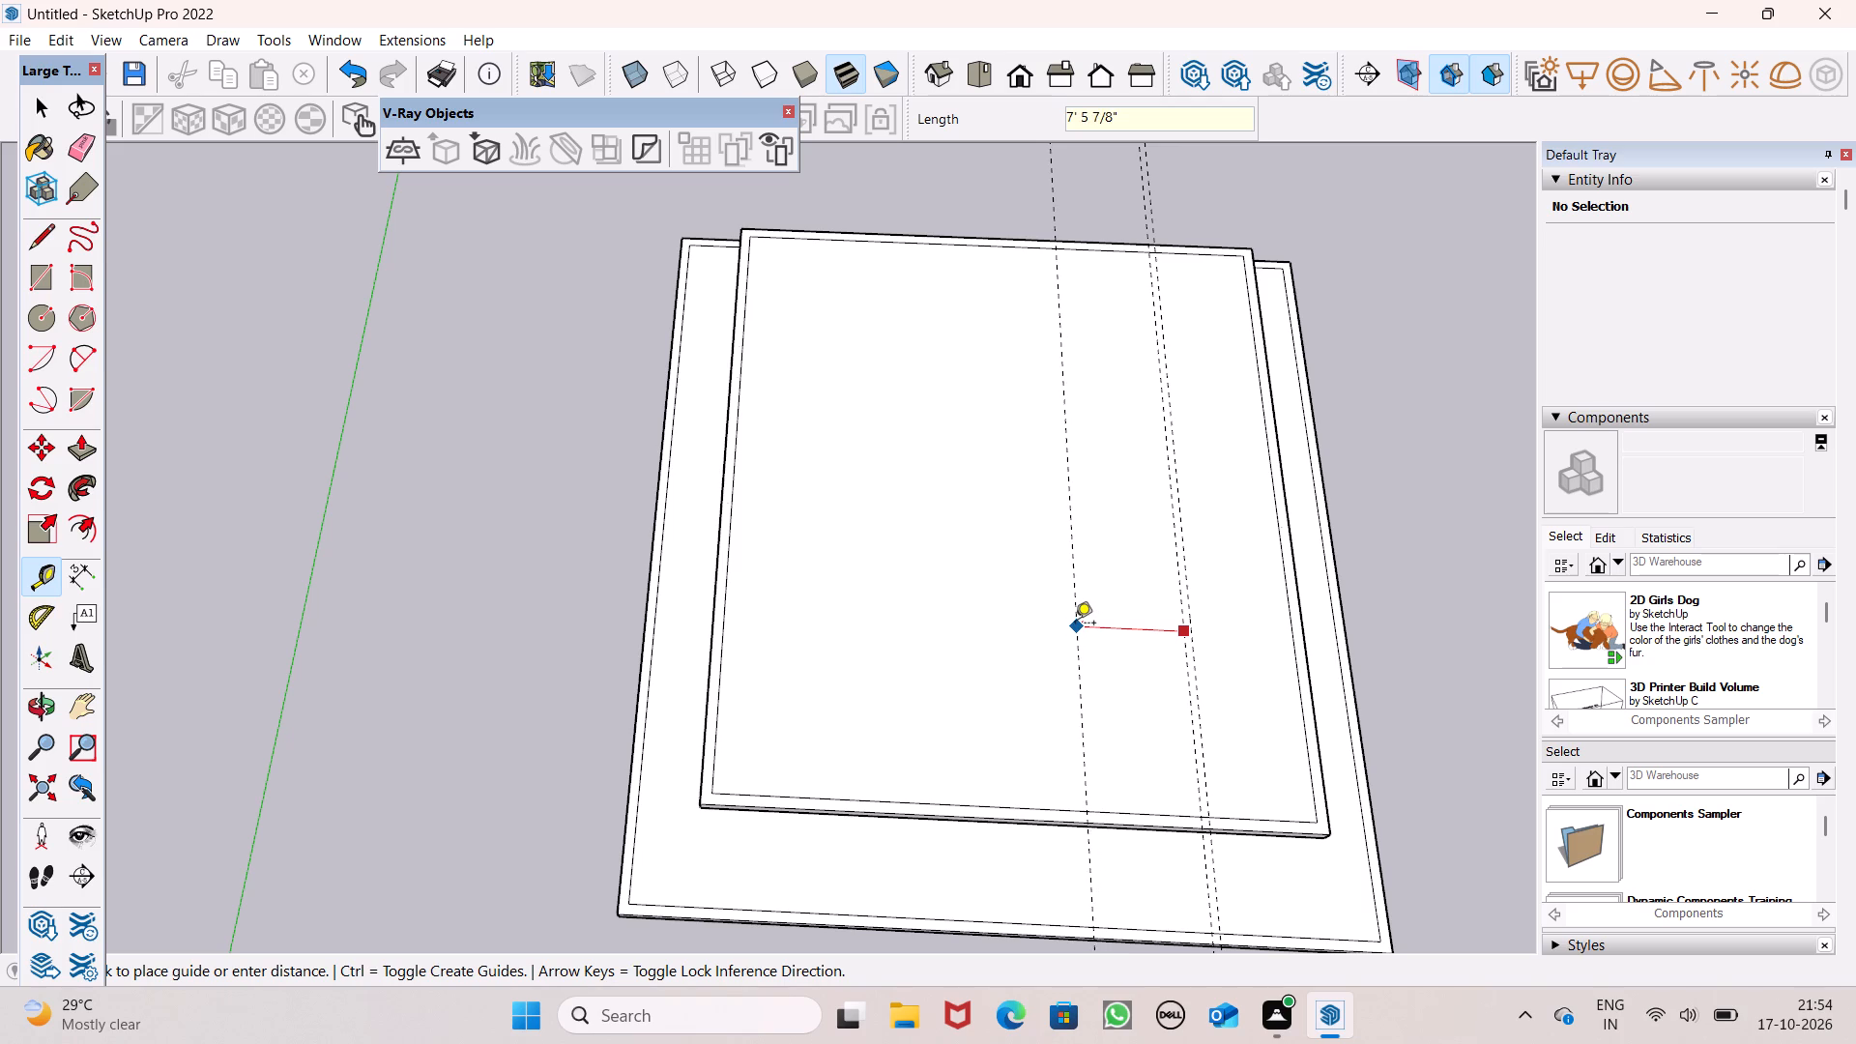
text(8')
key(Return)
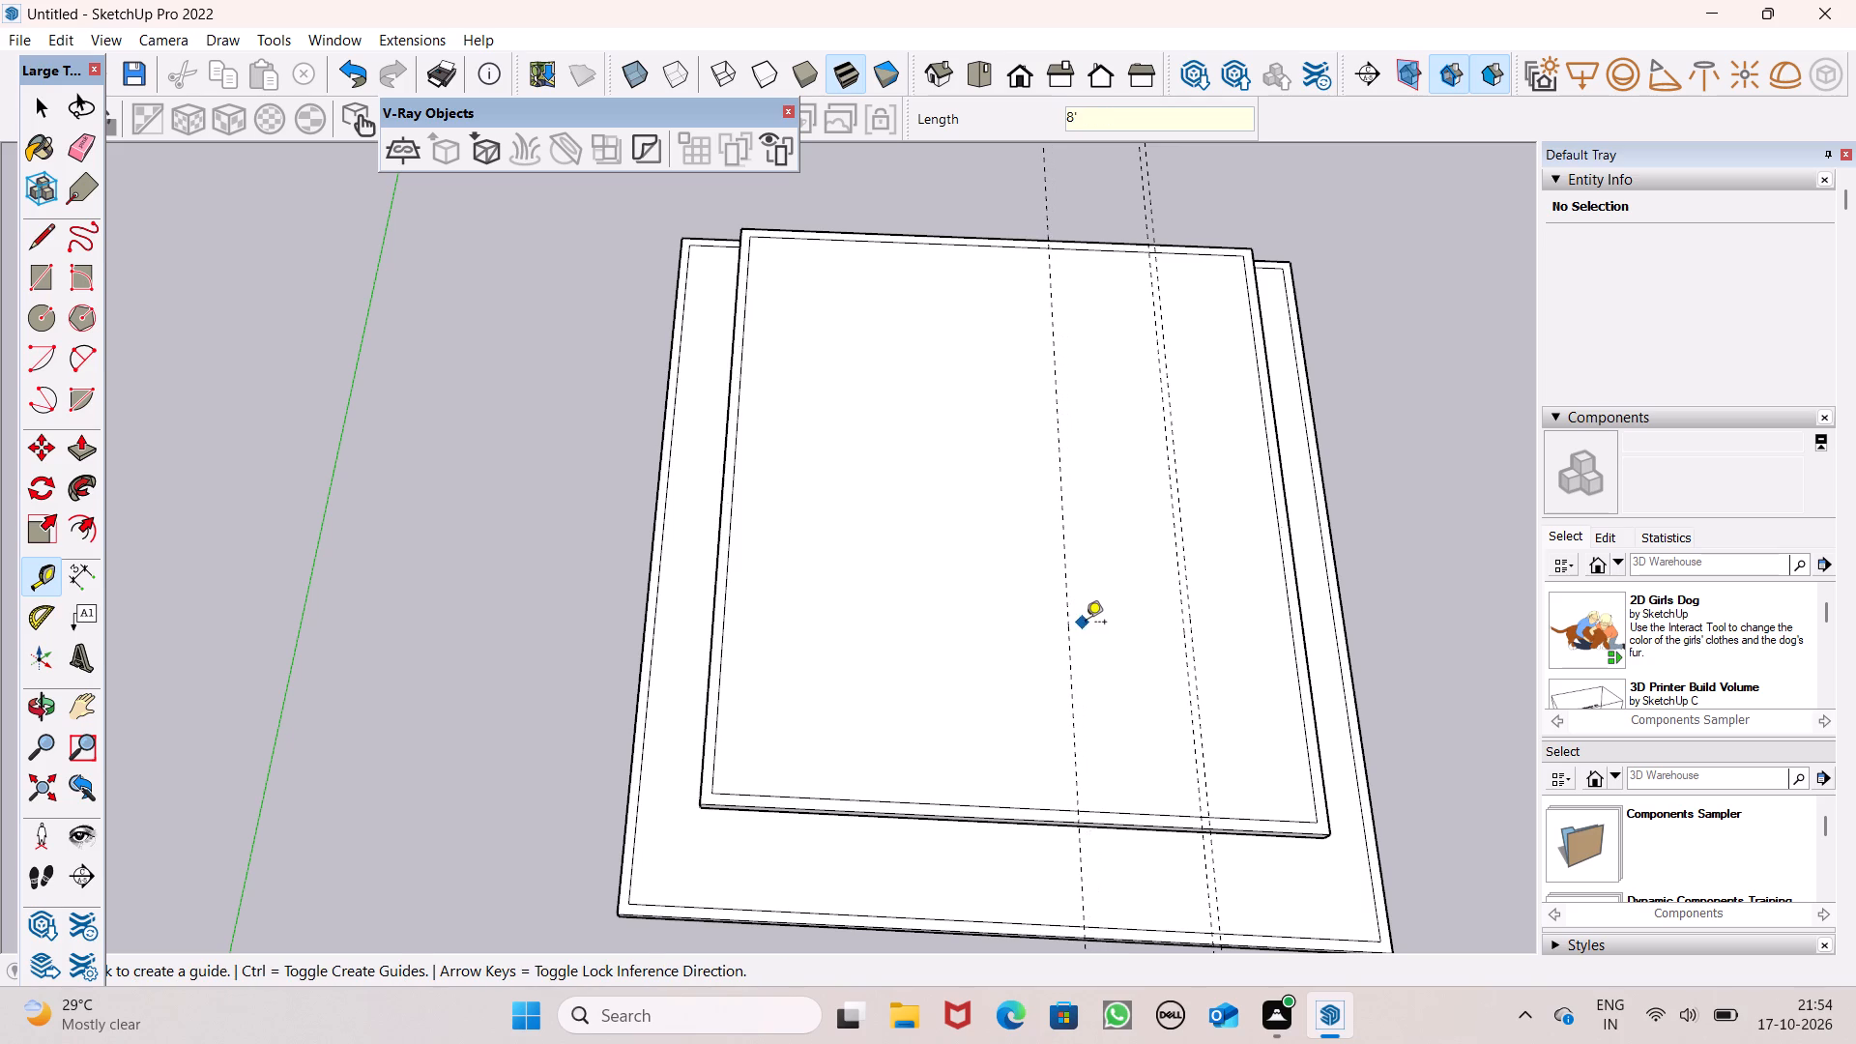
click(1070, 623)
key(6)
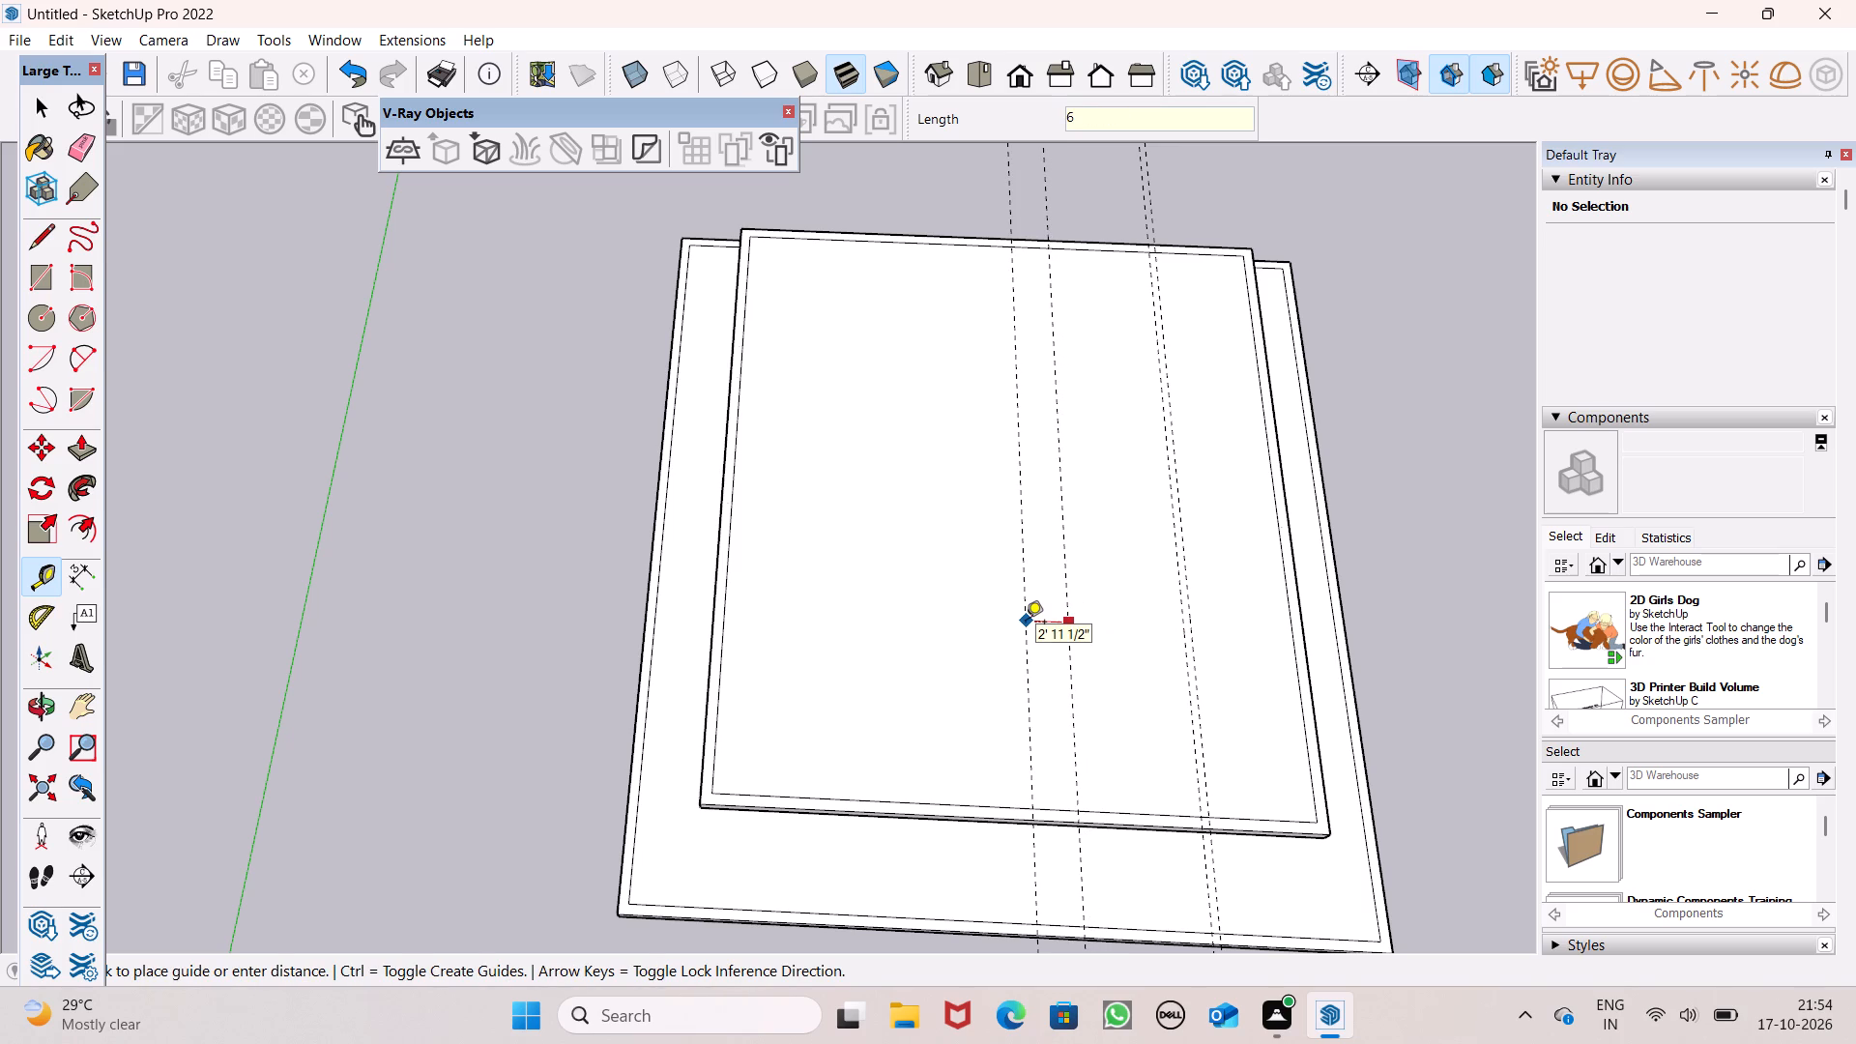
key(shift+quotedbl)
key(Return)
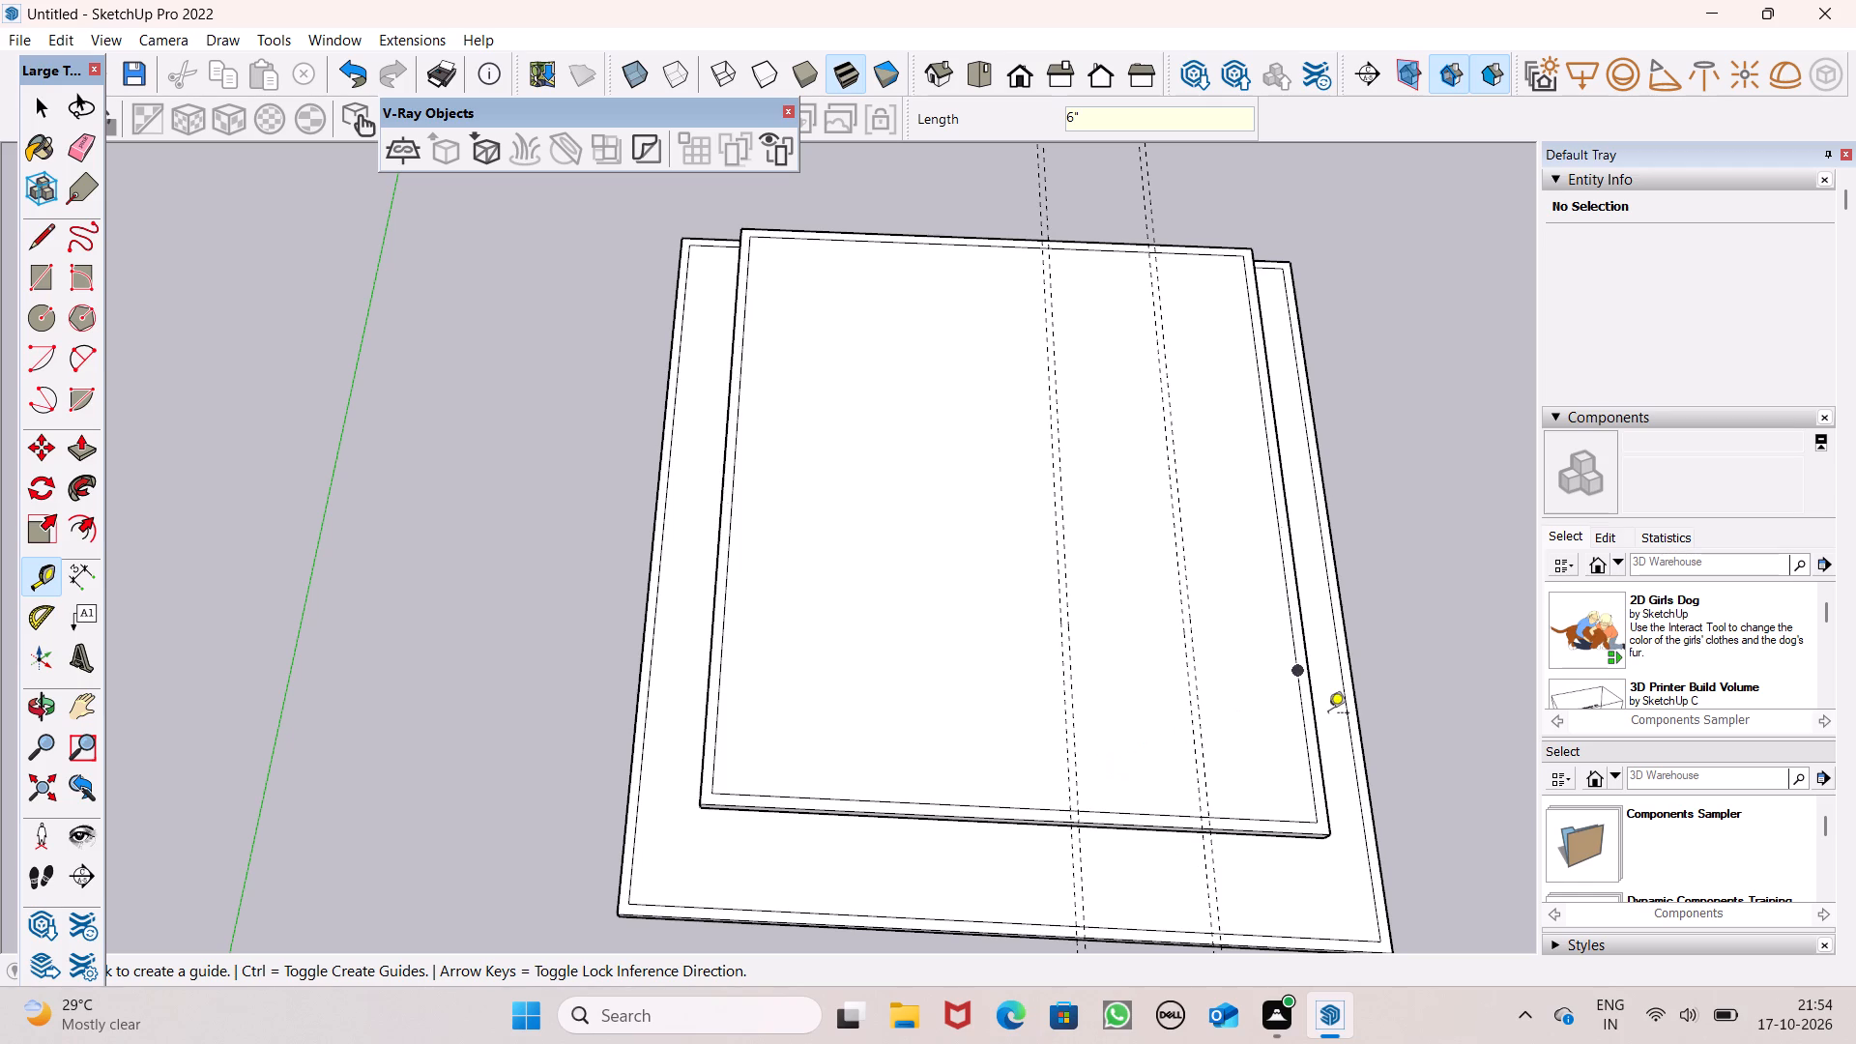
Place a crosswise guide about 10' 5" inward from the roof's inset front edge, and a second one 6" beyond it.
drag(1247, 814, 1246, 802)
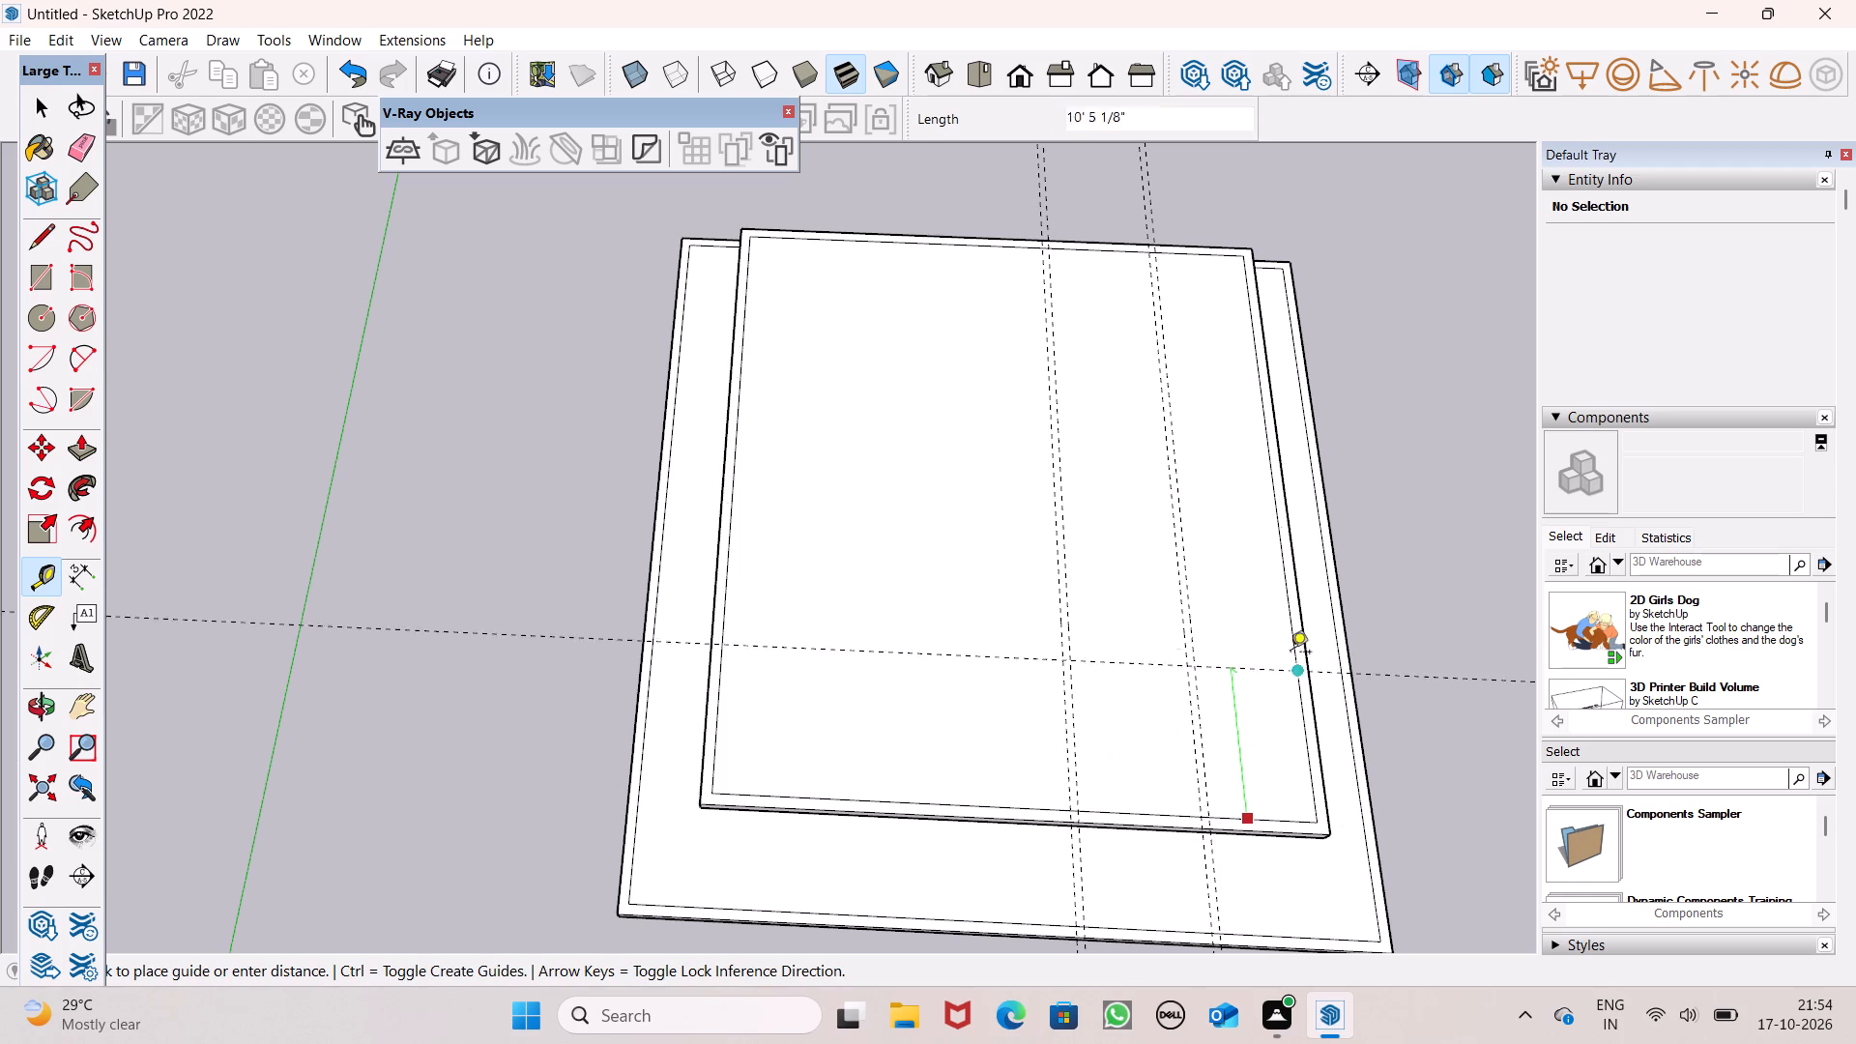
click(1218, 679)
click(1218, 673)
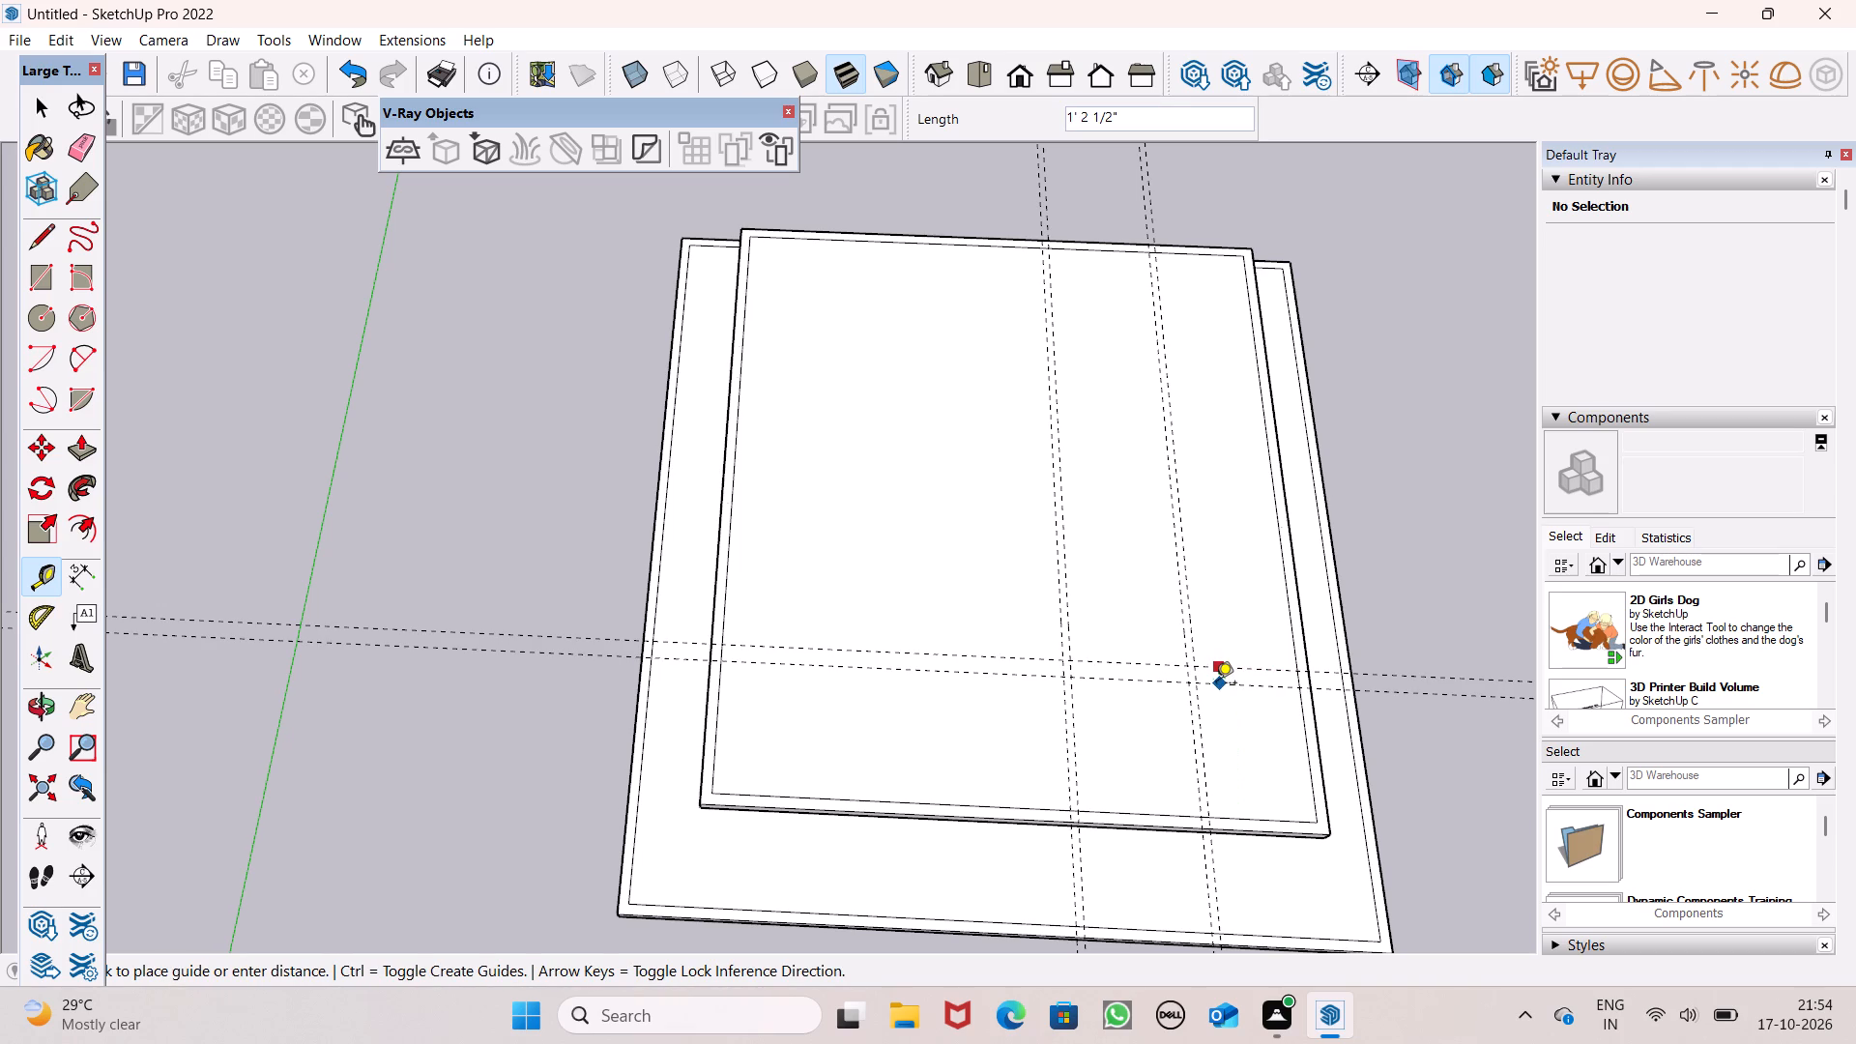
text(6")
key(Return)
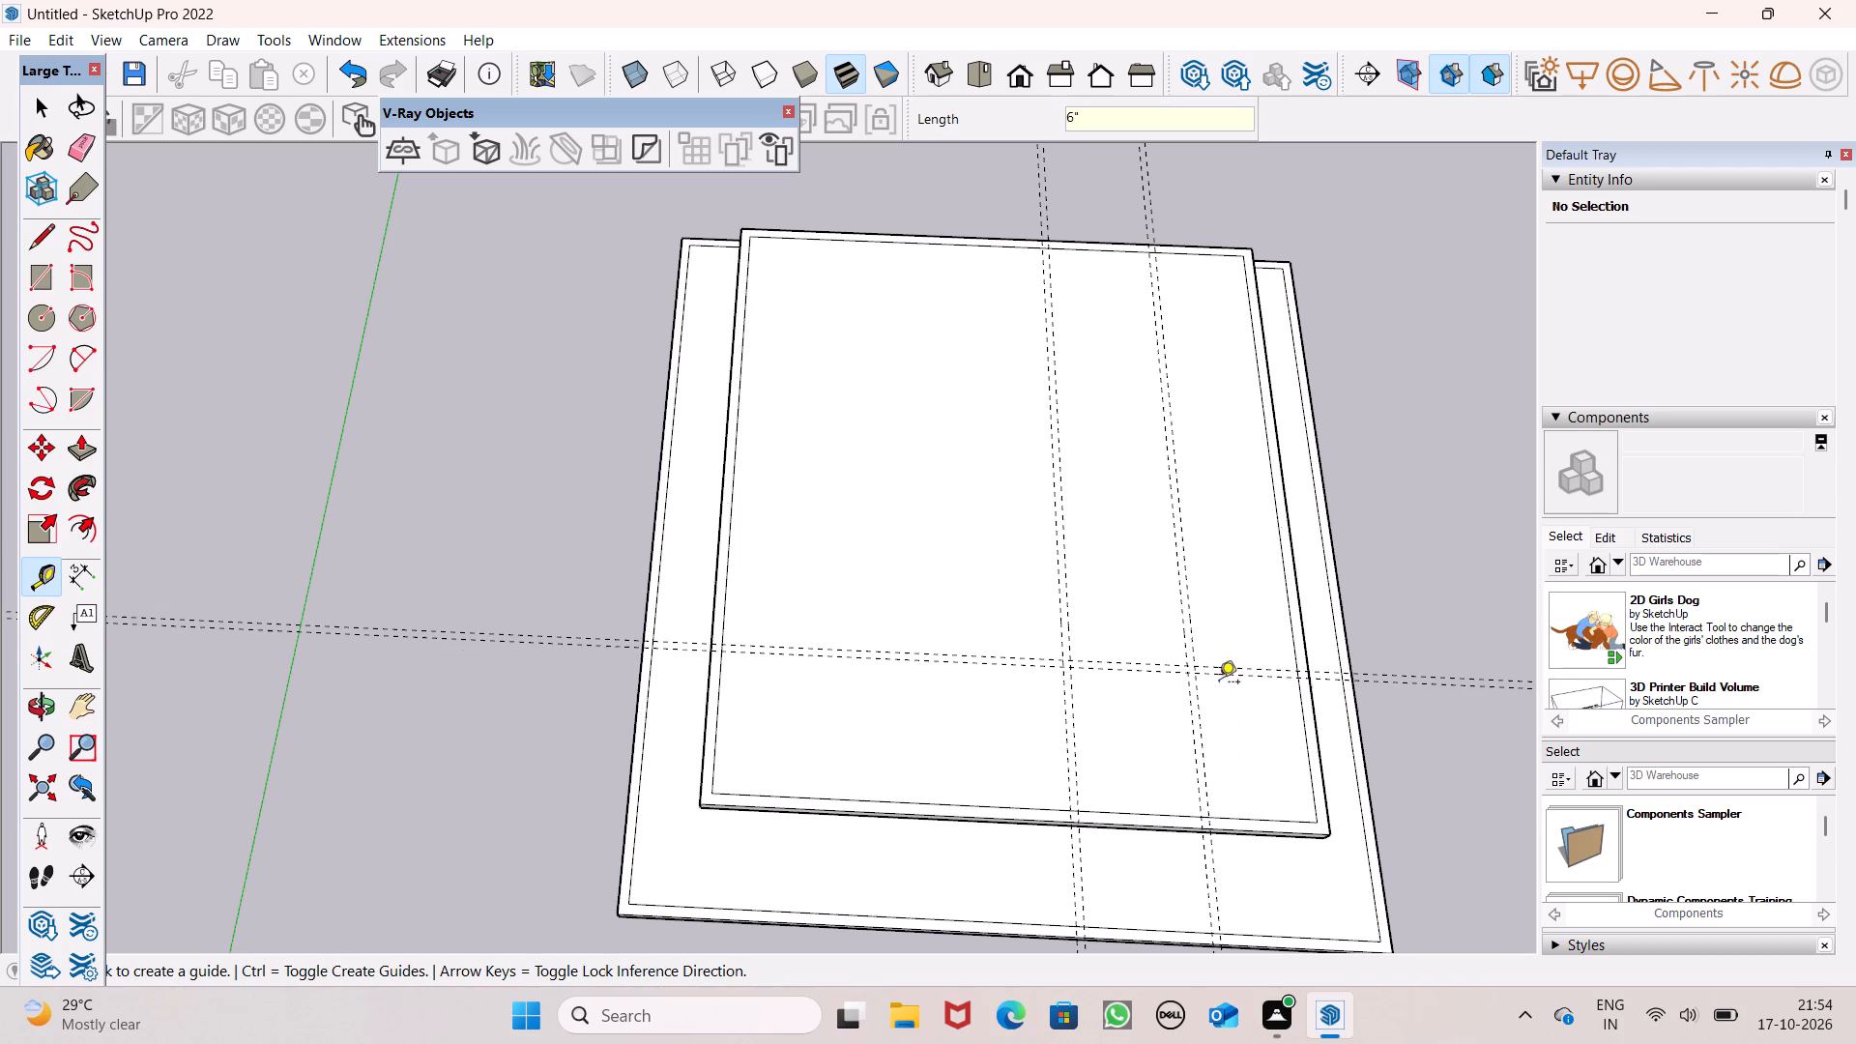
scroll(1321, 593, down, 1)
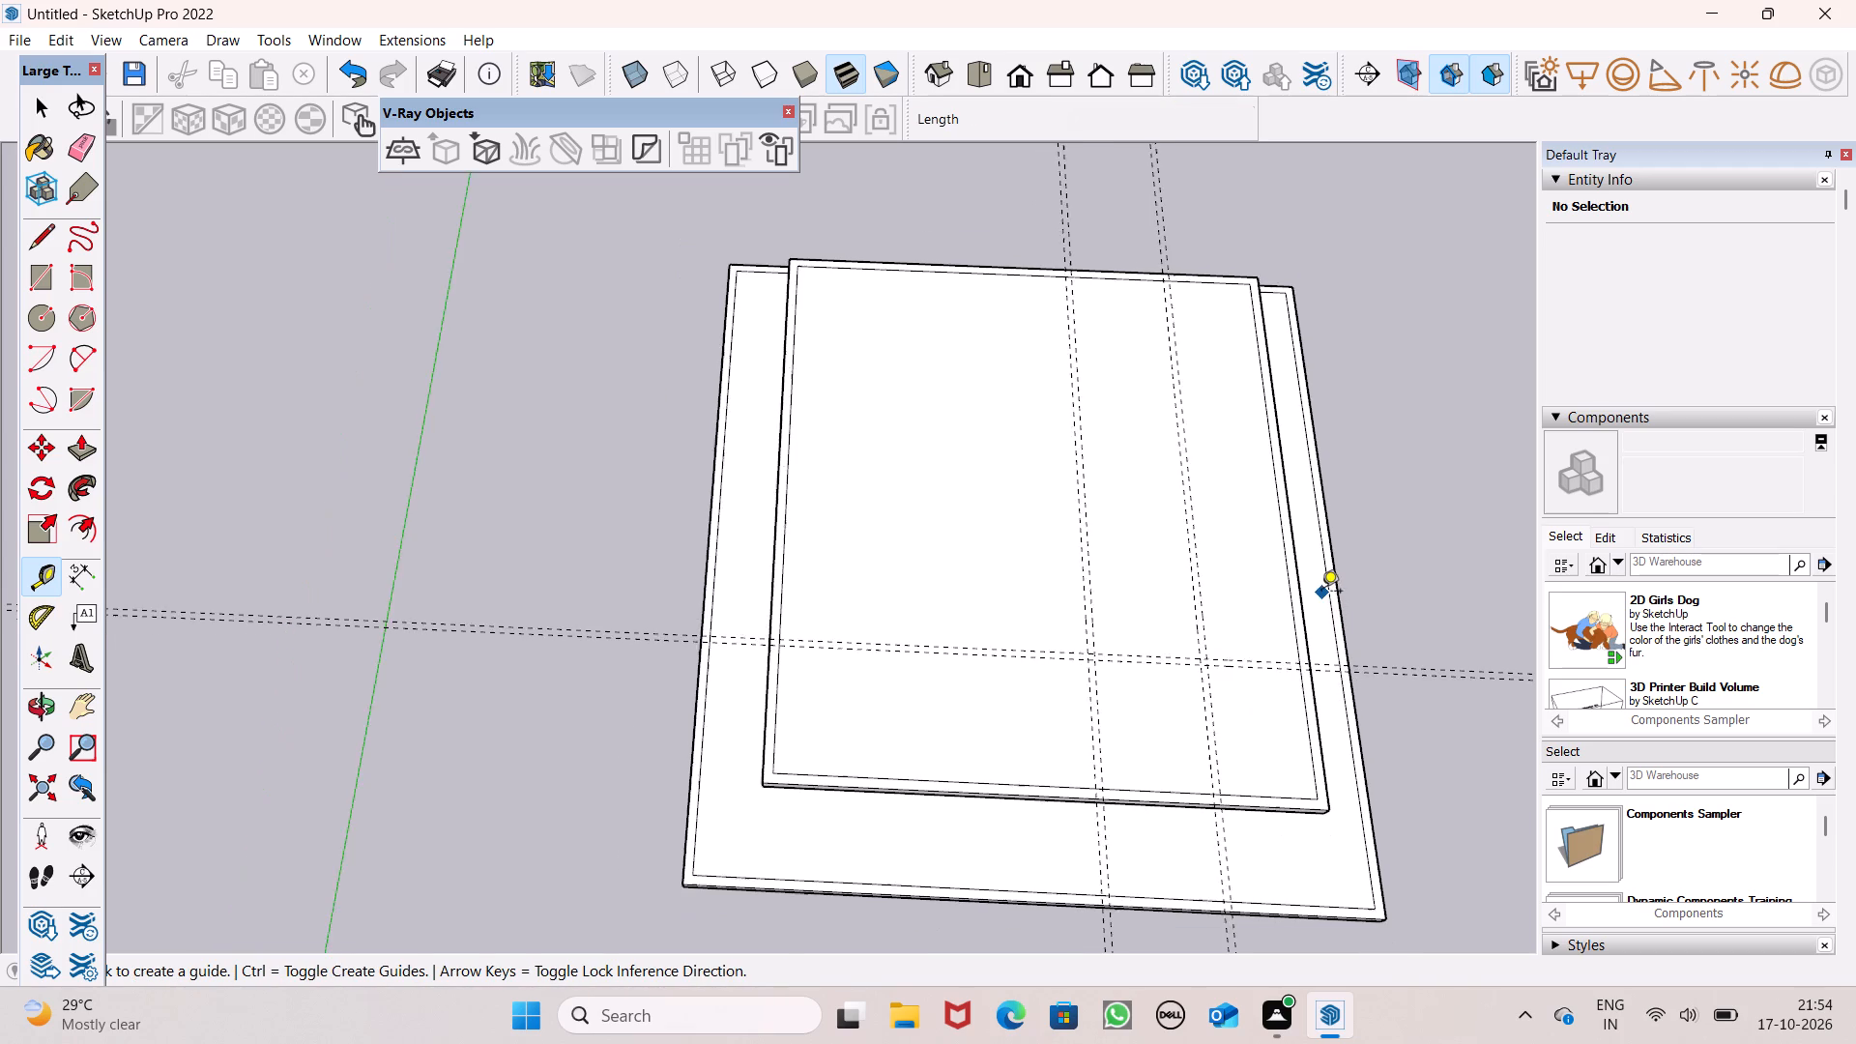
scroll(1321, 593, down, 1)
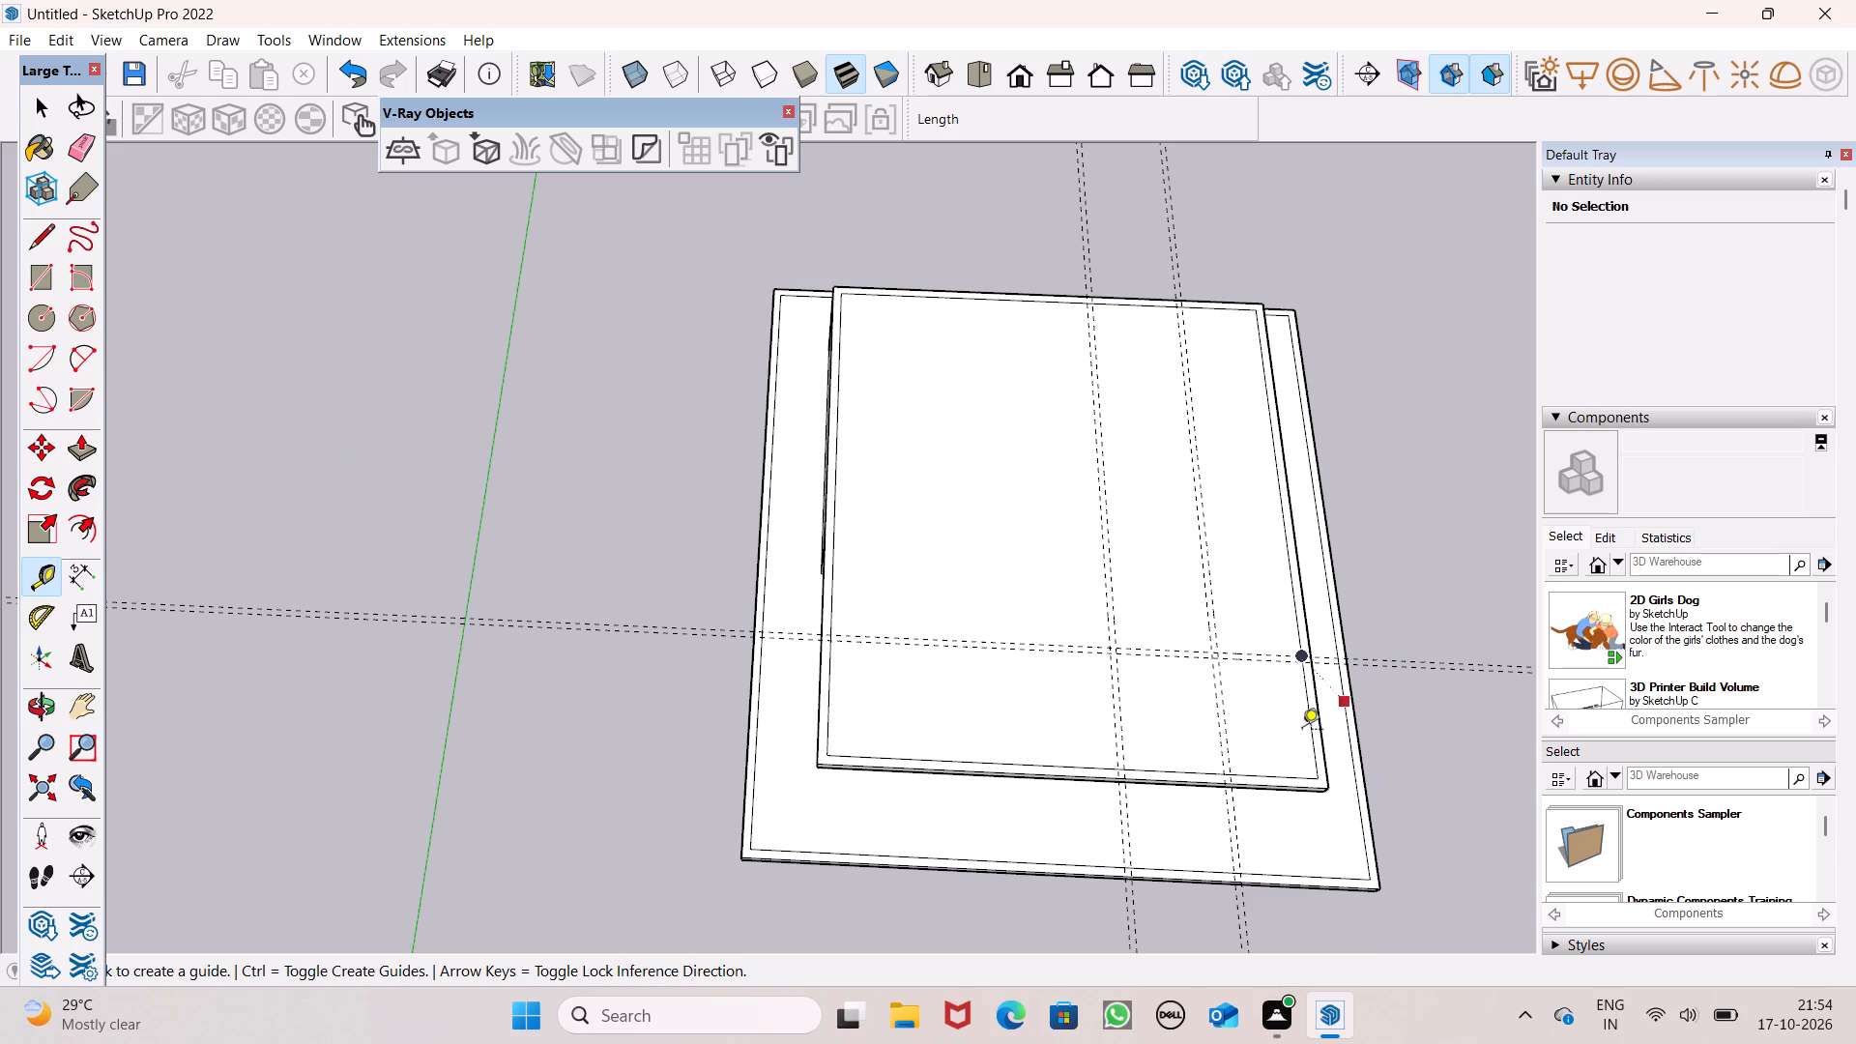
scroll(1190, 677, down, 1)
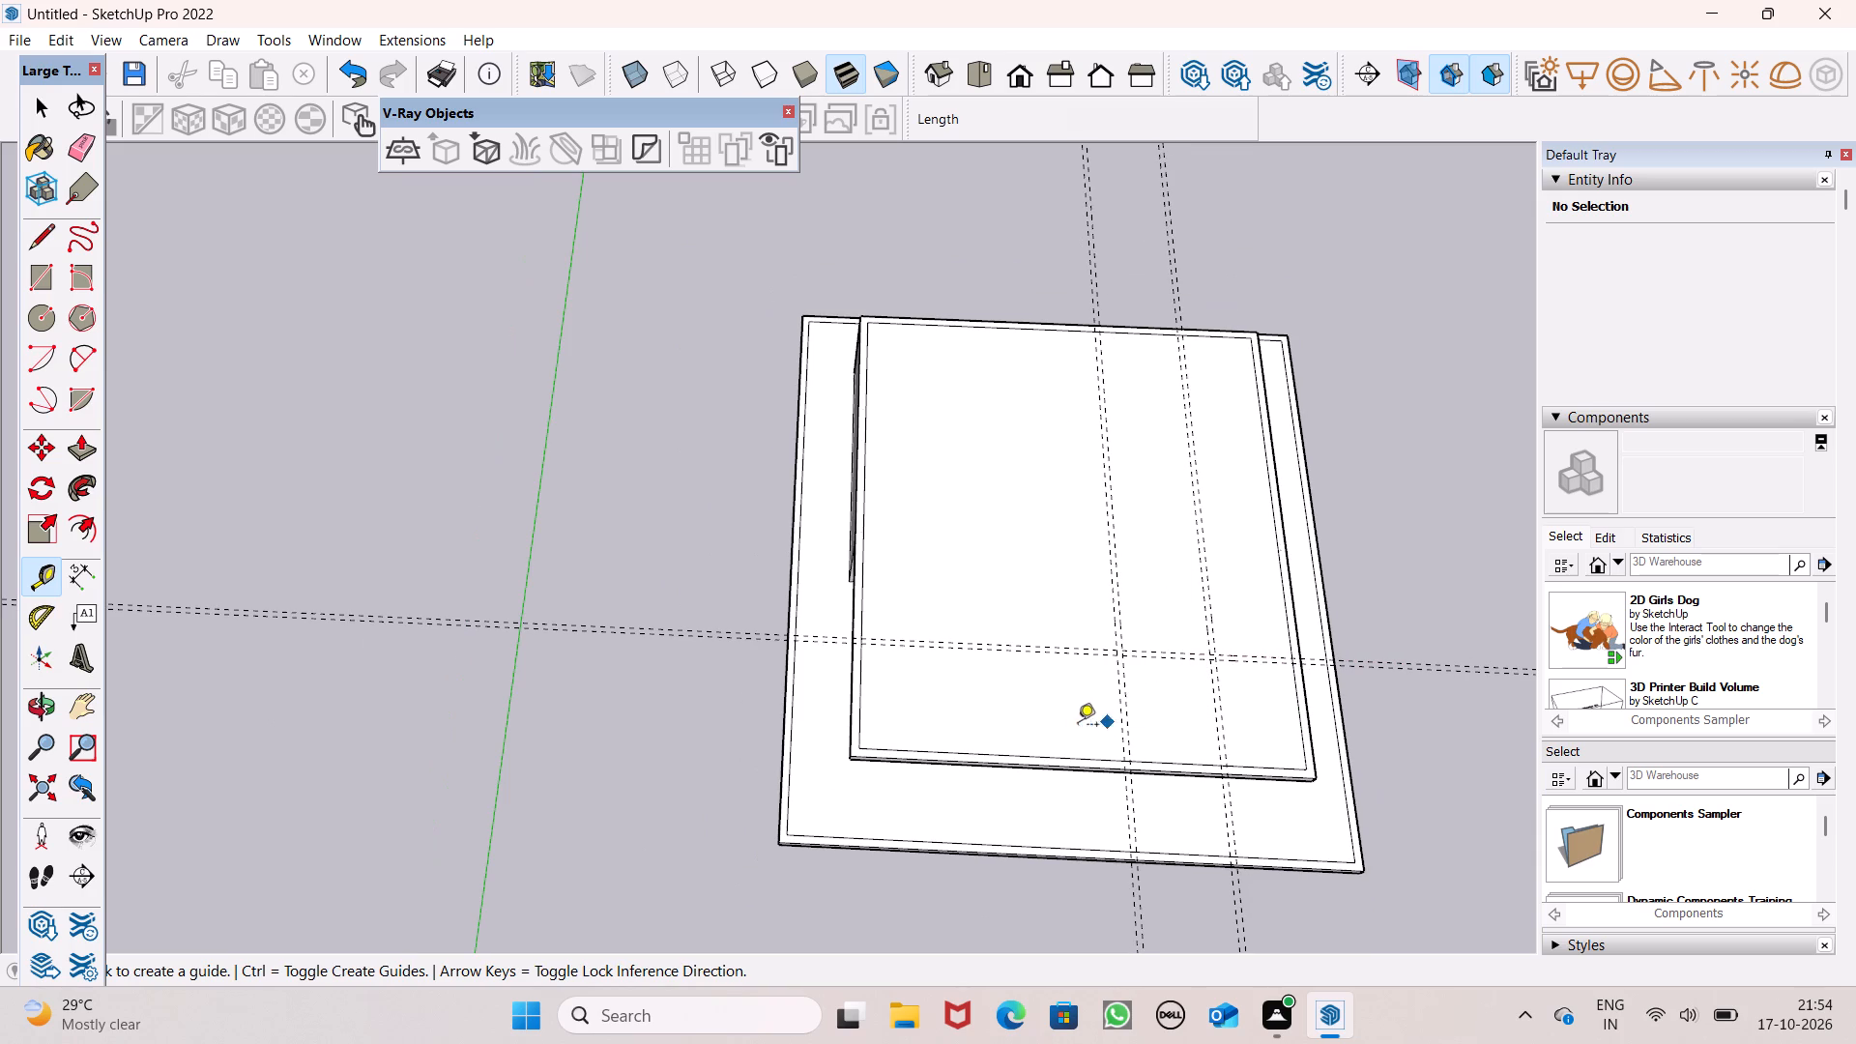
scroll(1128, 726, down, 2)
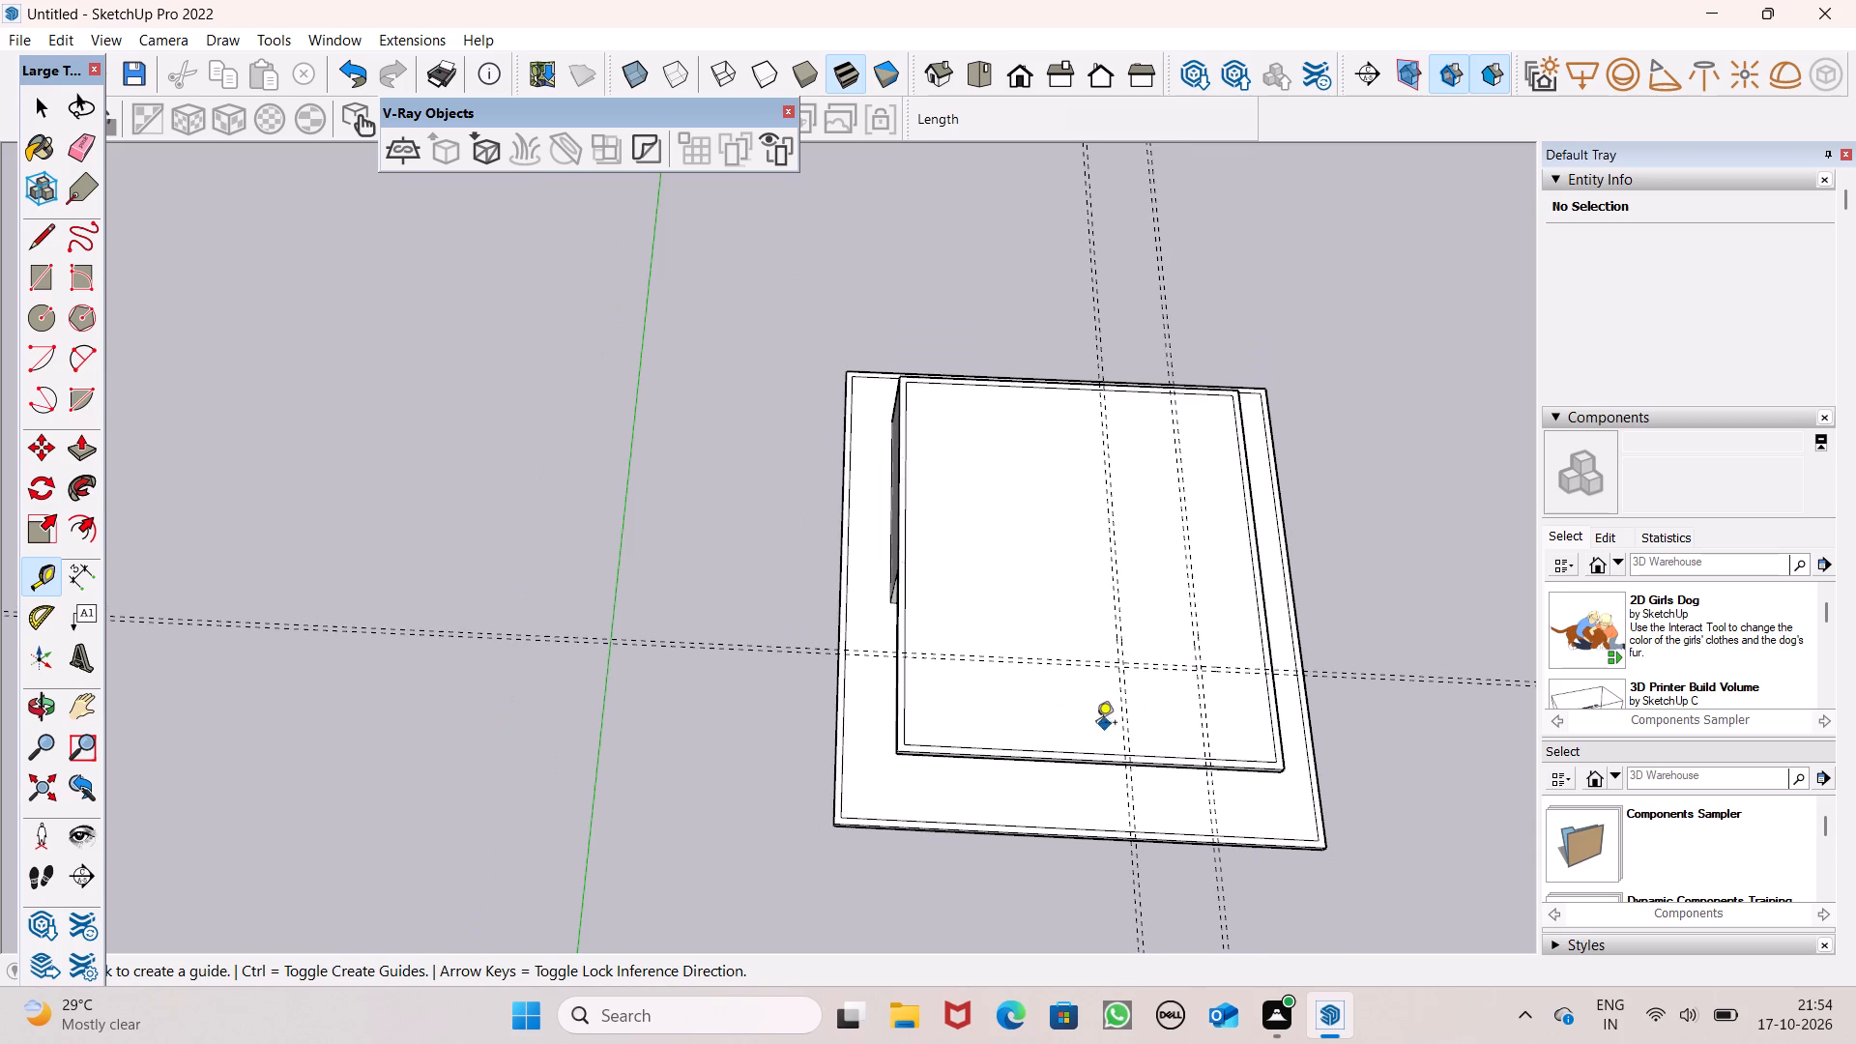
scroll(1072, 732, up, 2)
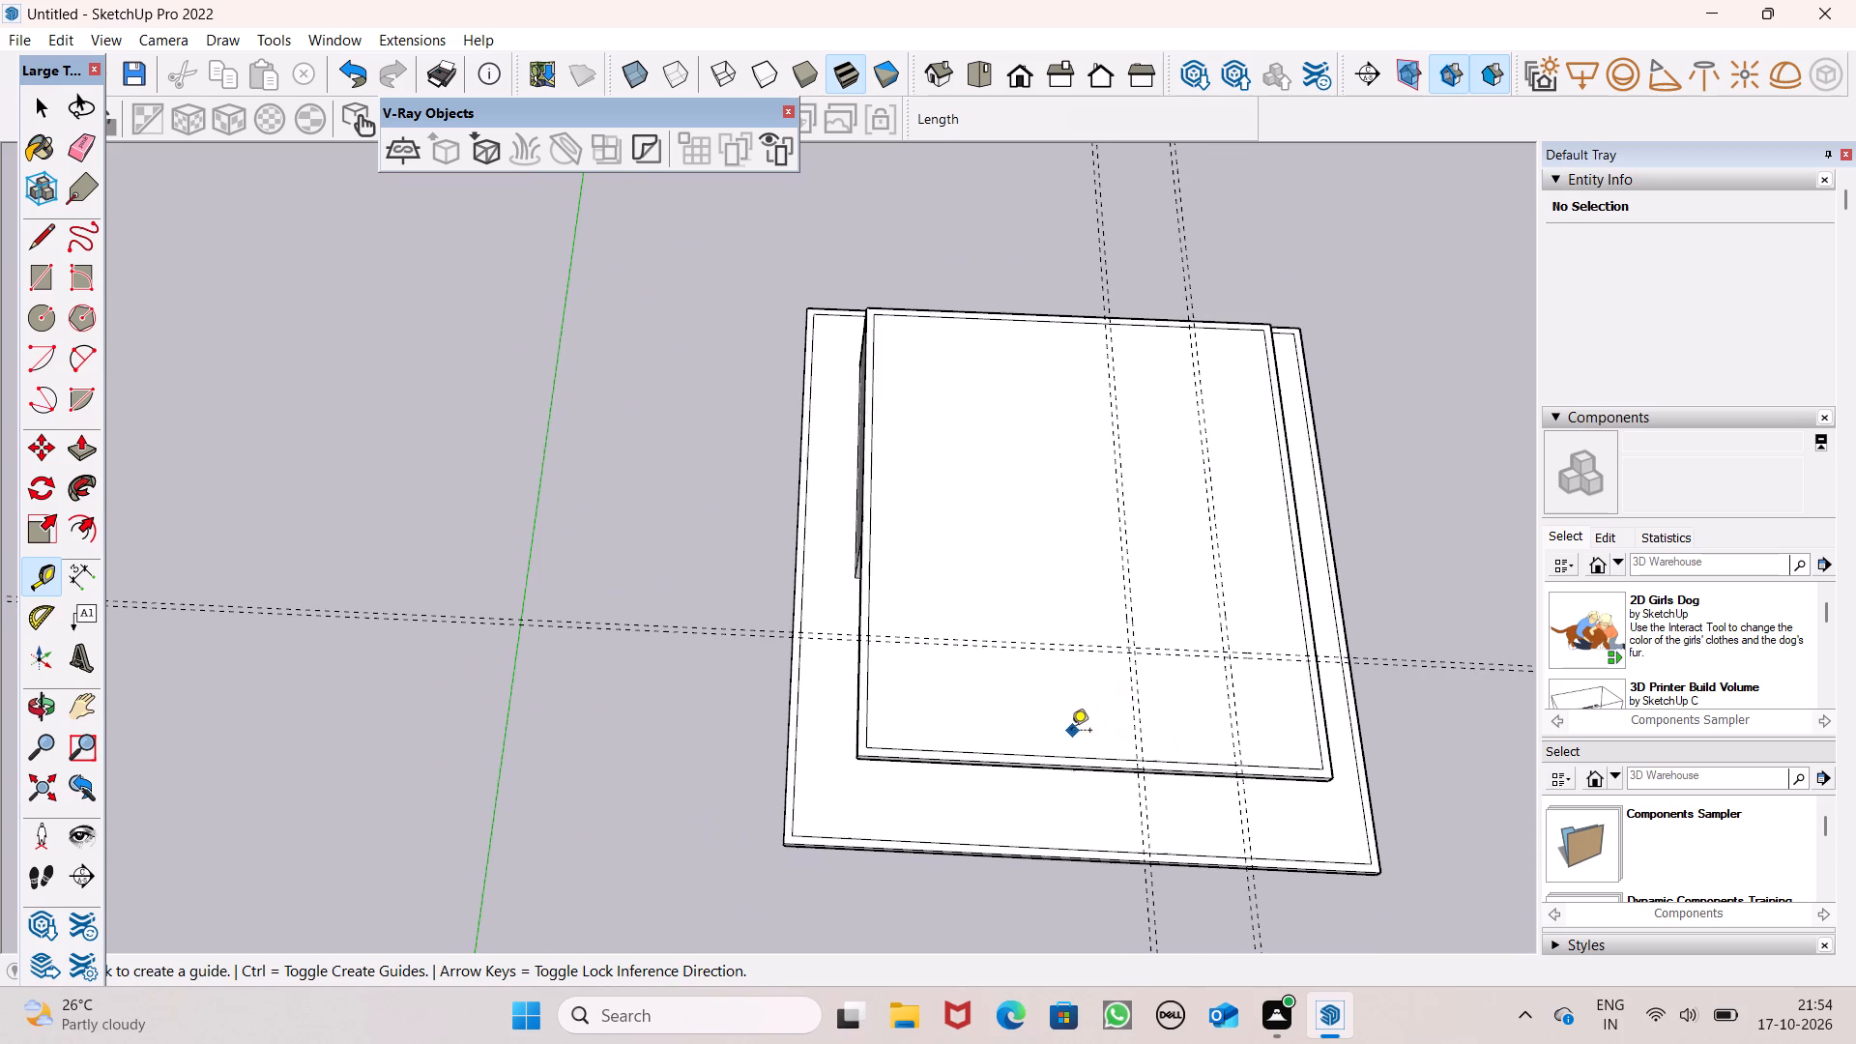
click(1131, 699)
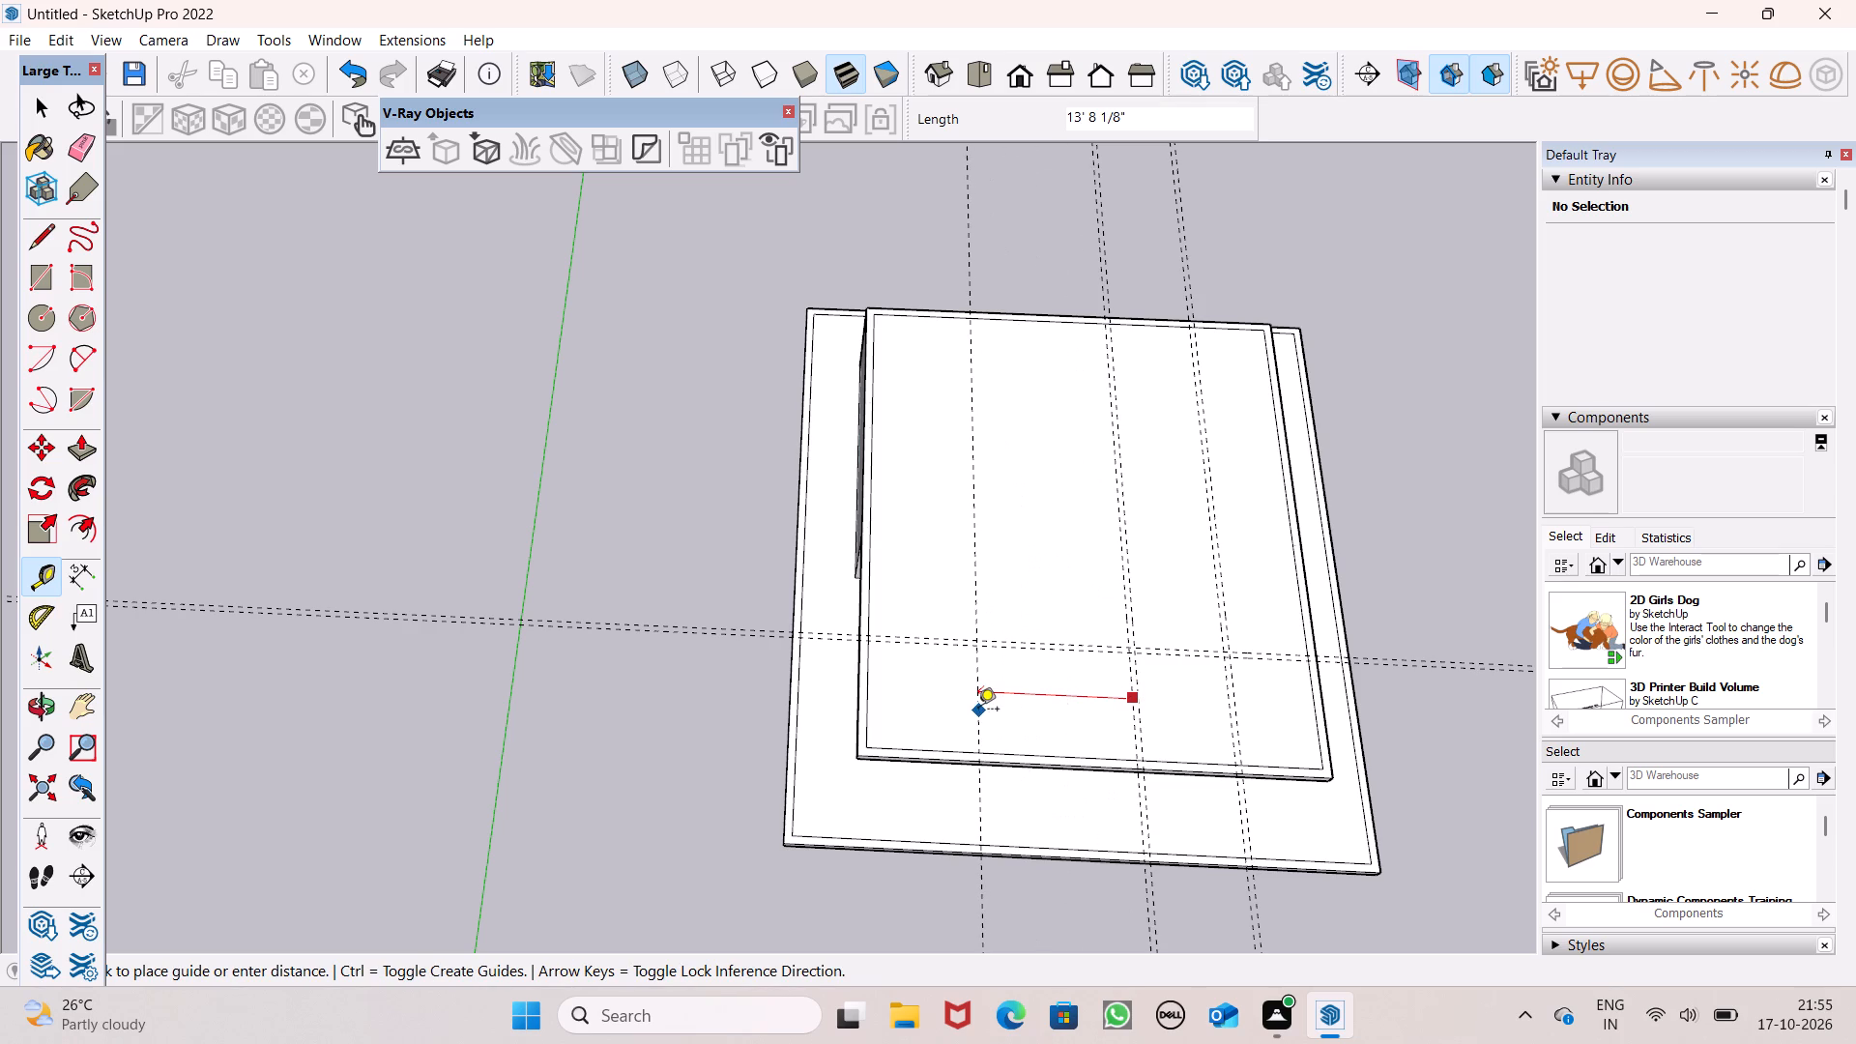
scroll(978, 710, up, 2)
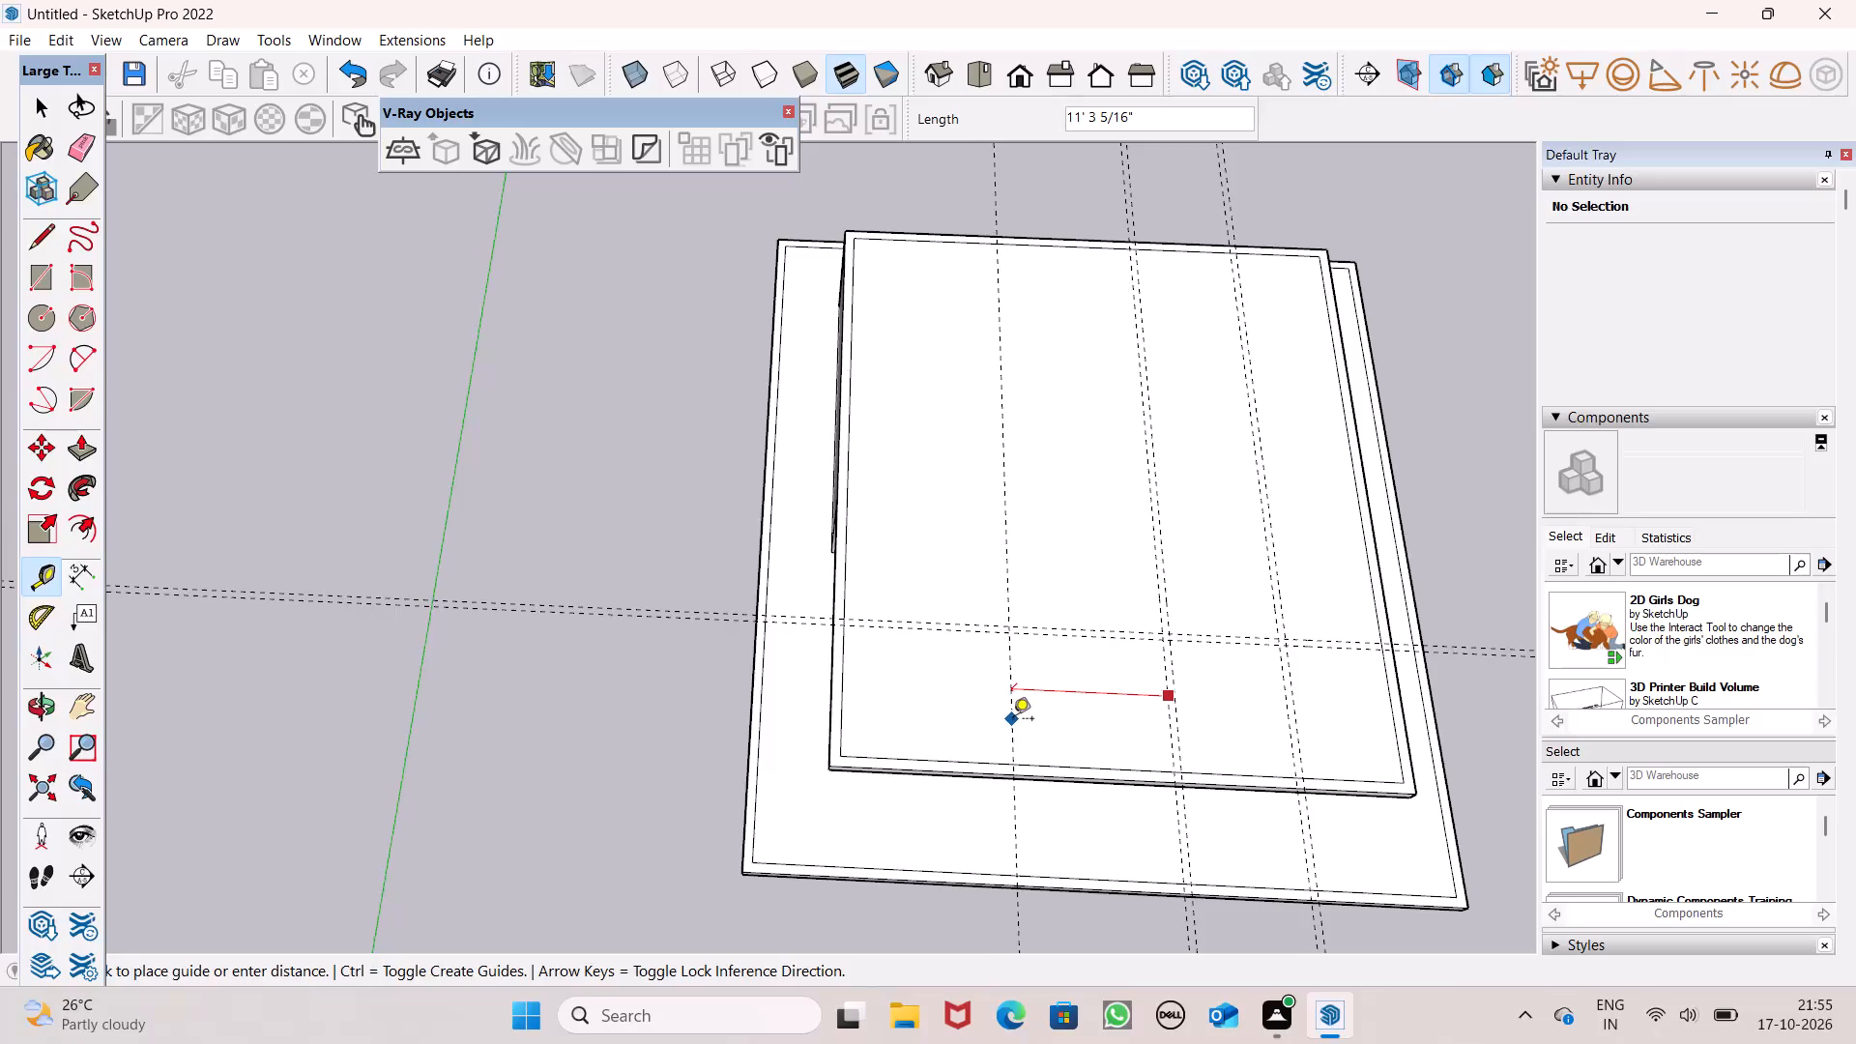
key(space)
Examine the guide layout on the roof from above and at an angle.
scroll(912, 727, down, 1)
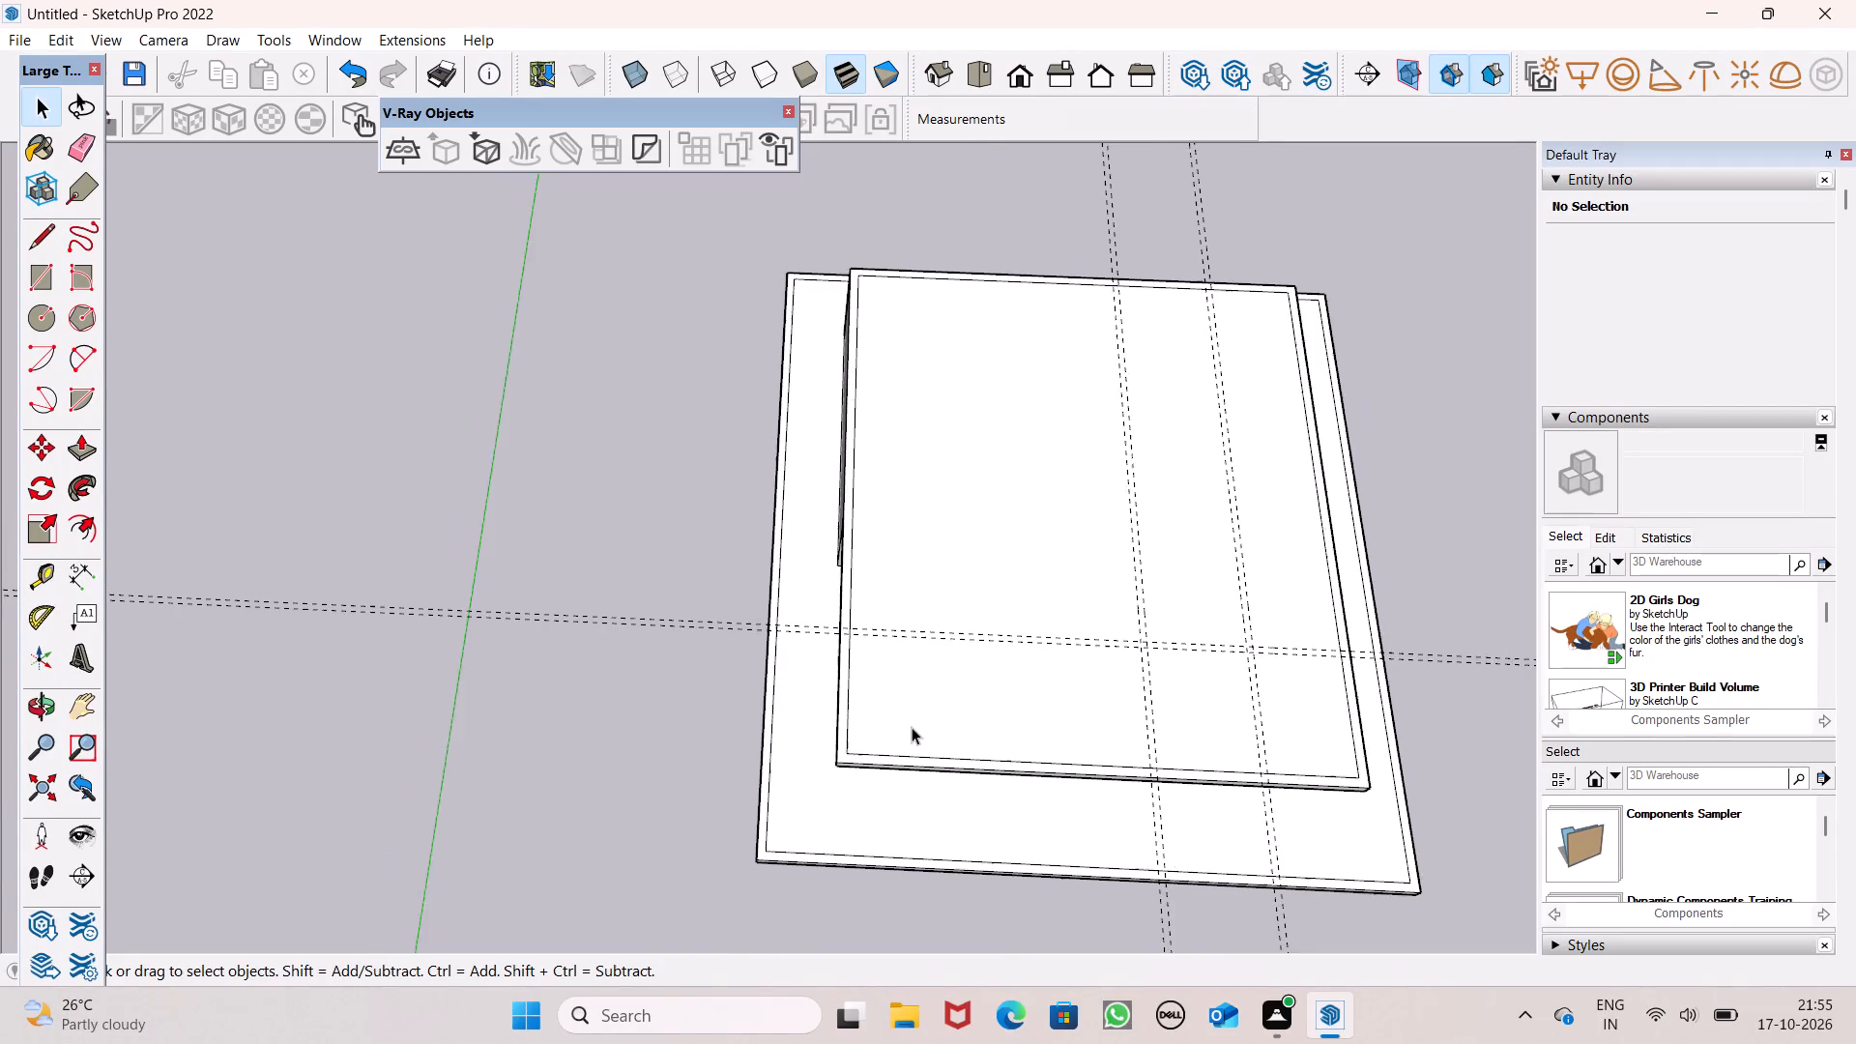
scroll(912, 727, down, 1)
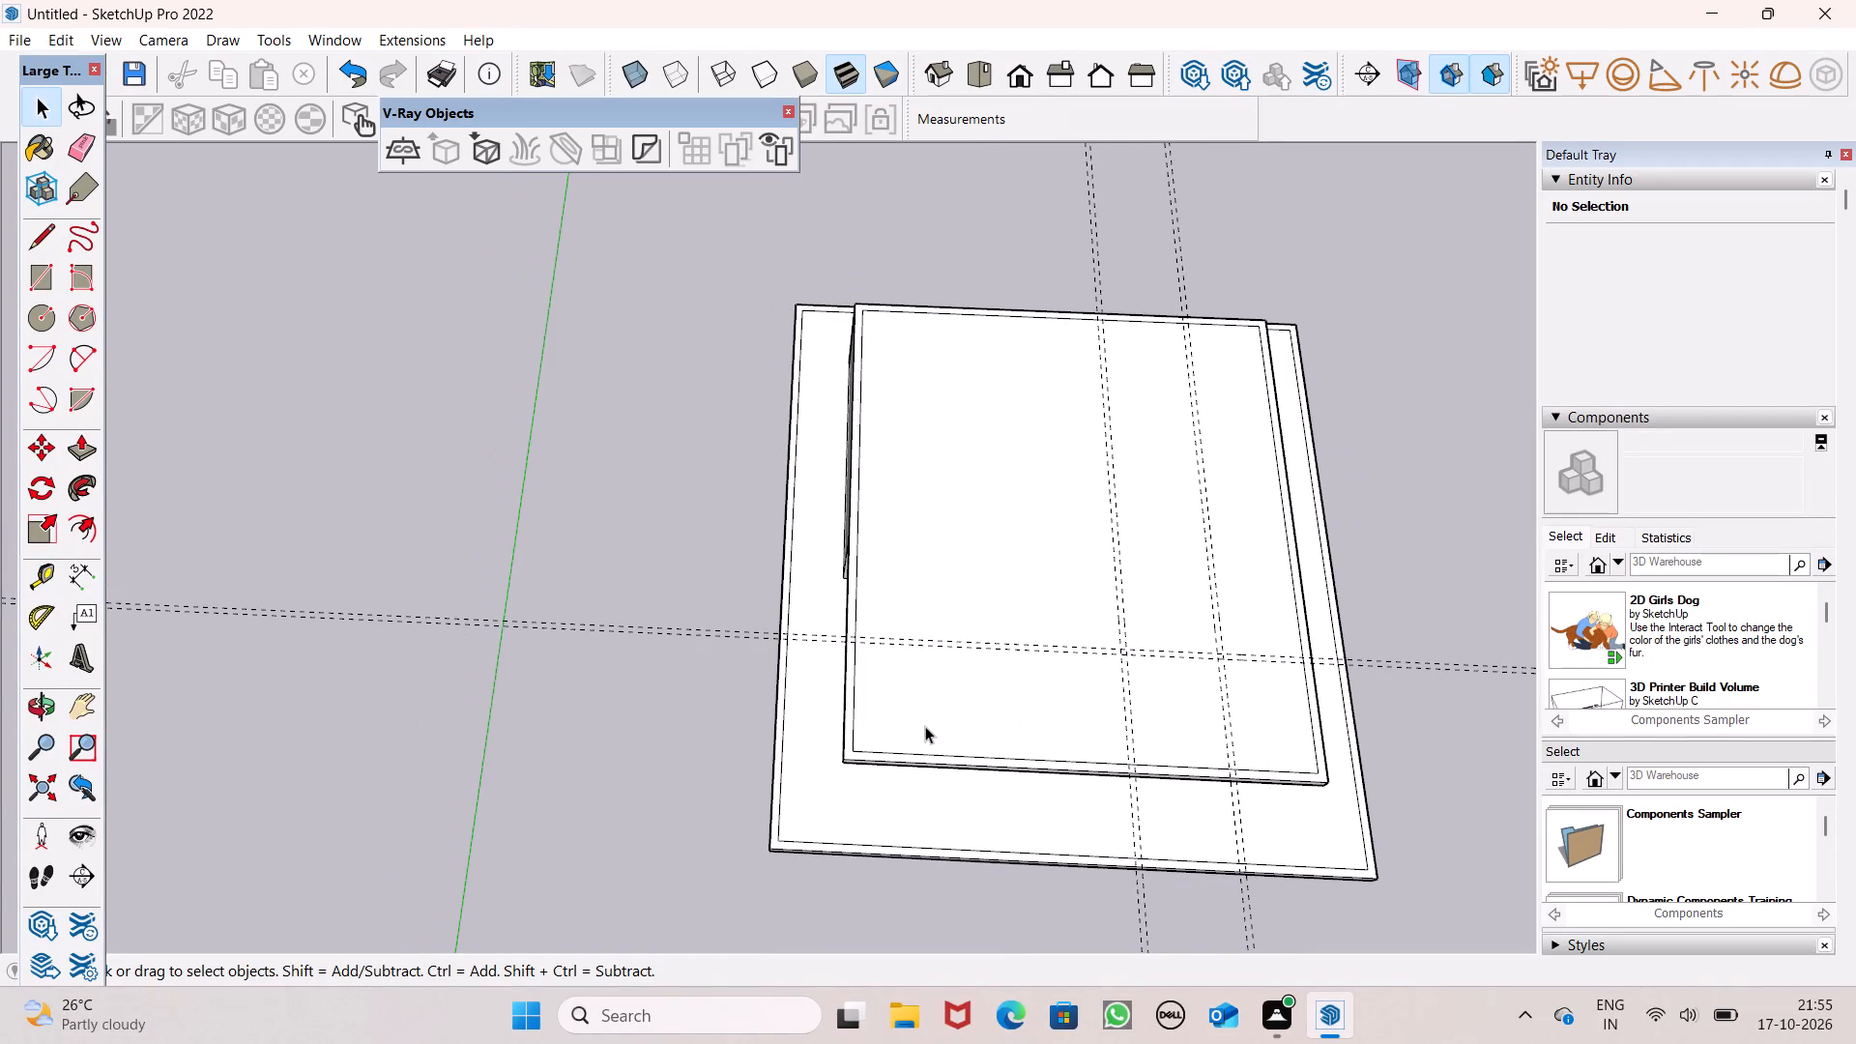
middle_drag(928, 783, 931, 845)
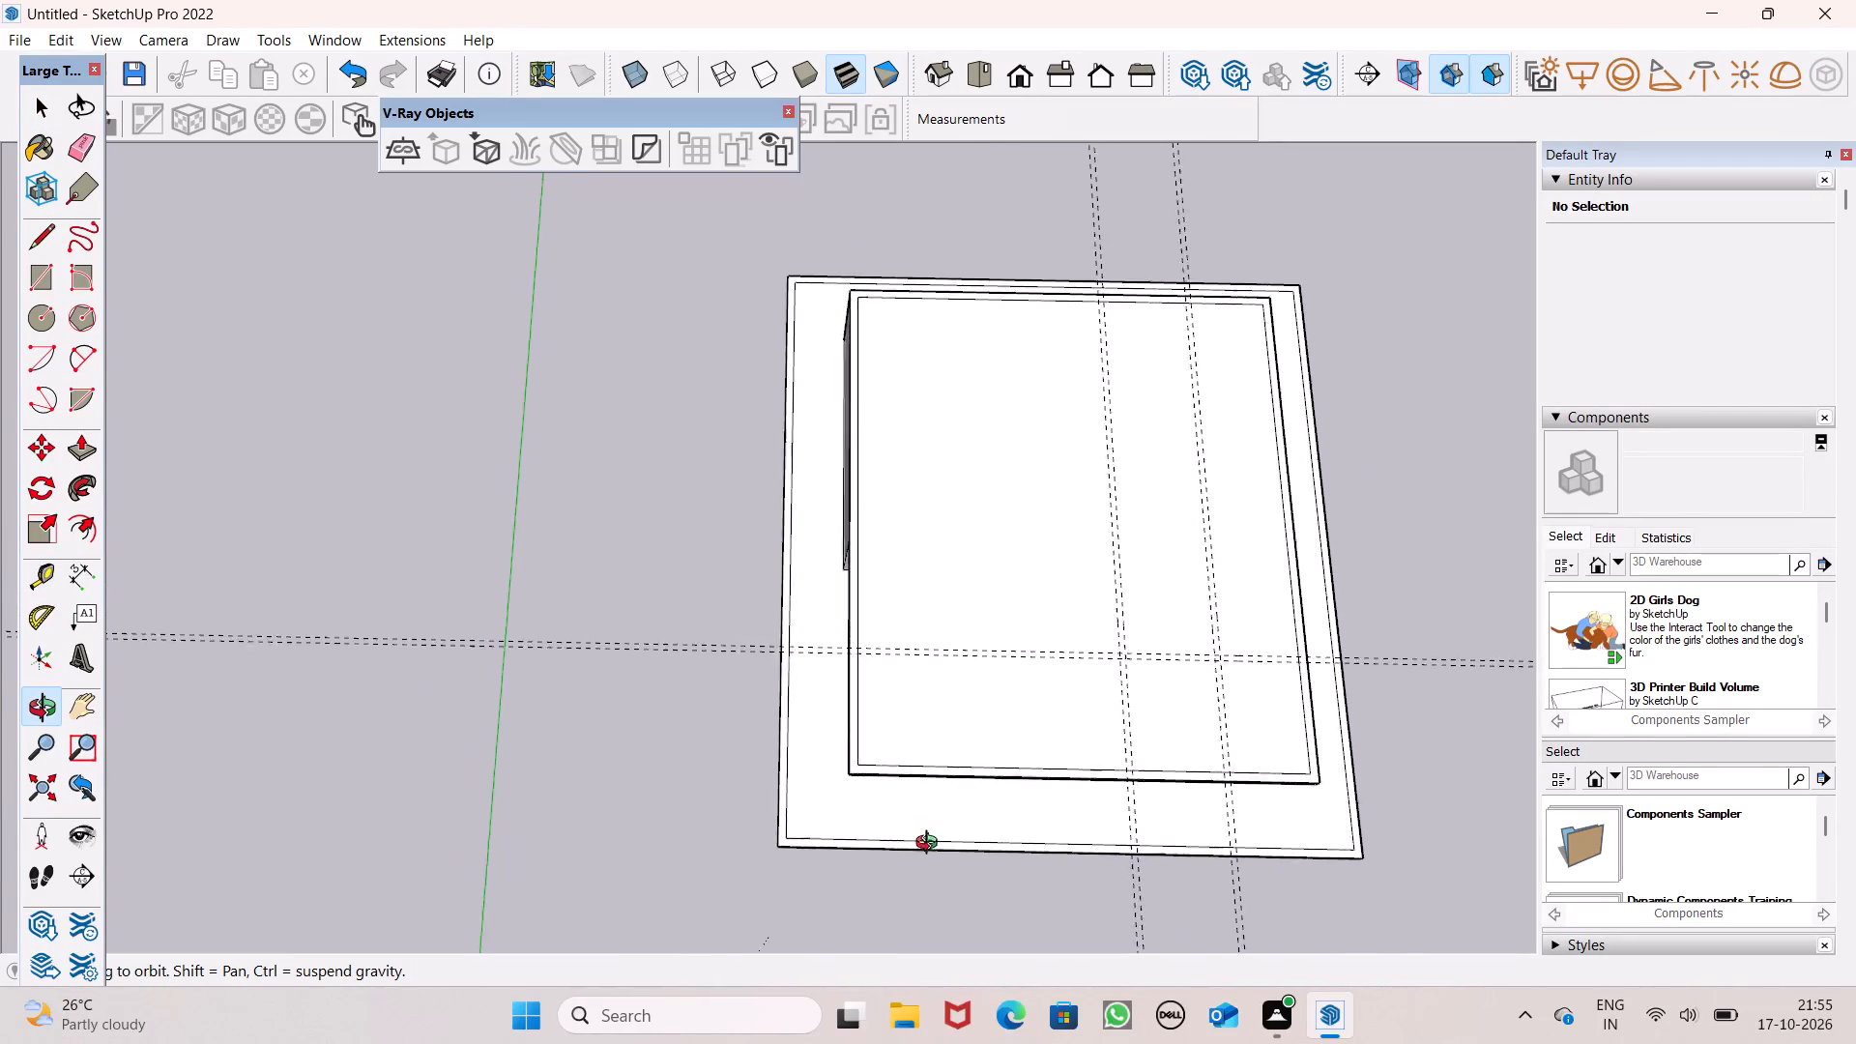
middle_drag(931, 845, 954, 740)
scroll(999, 737, up, 1)
middle_drag(998, 740, 997, 743)
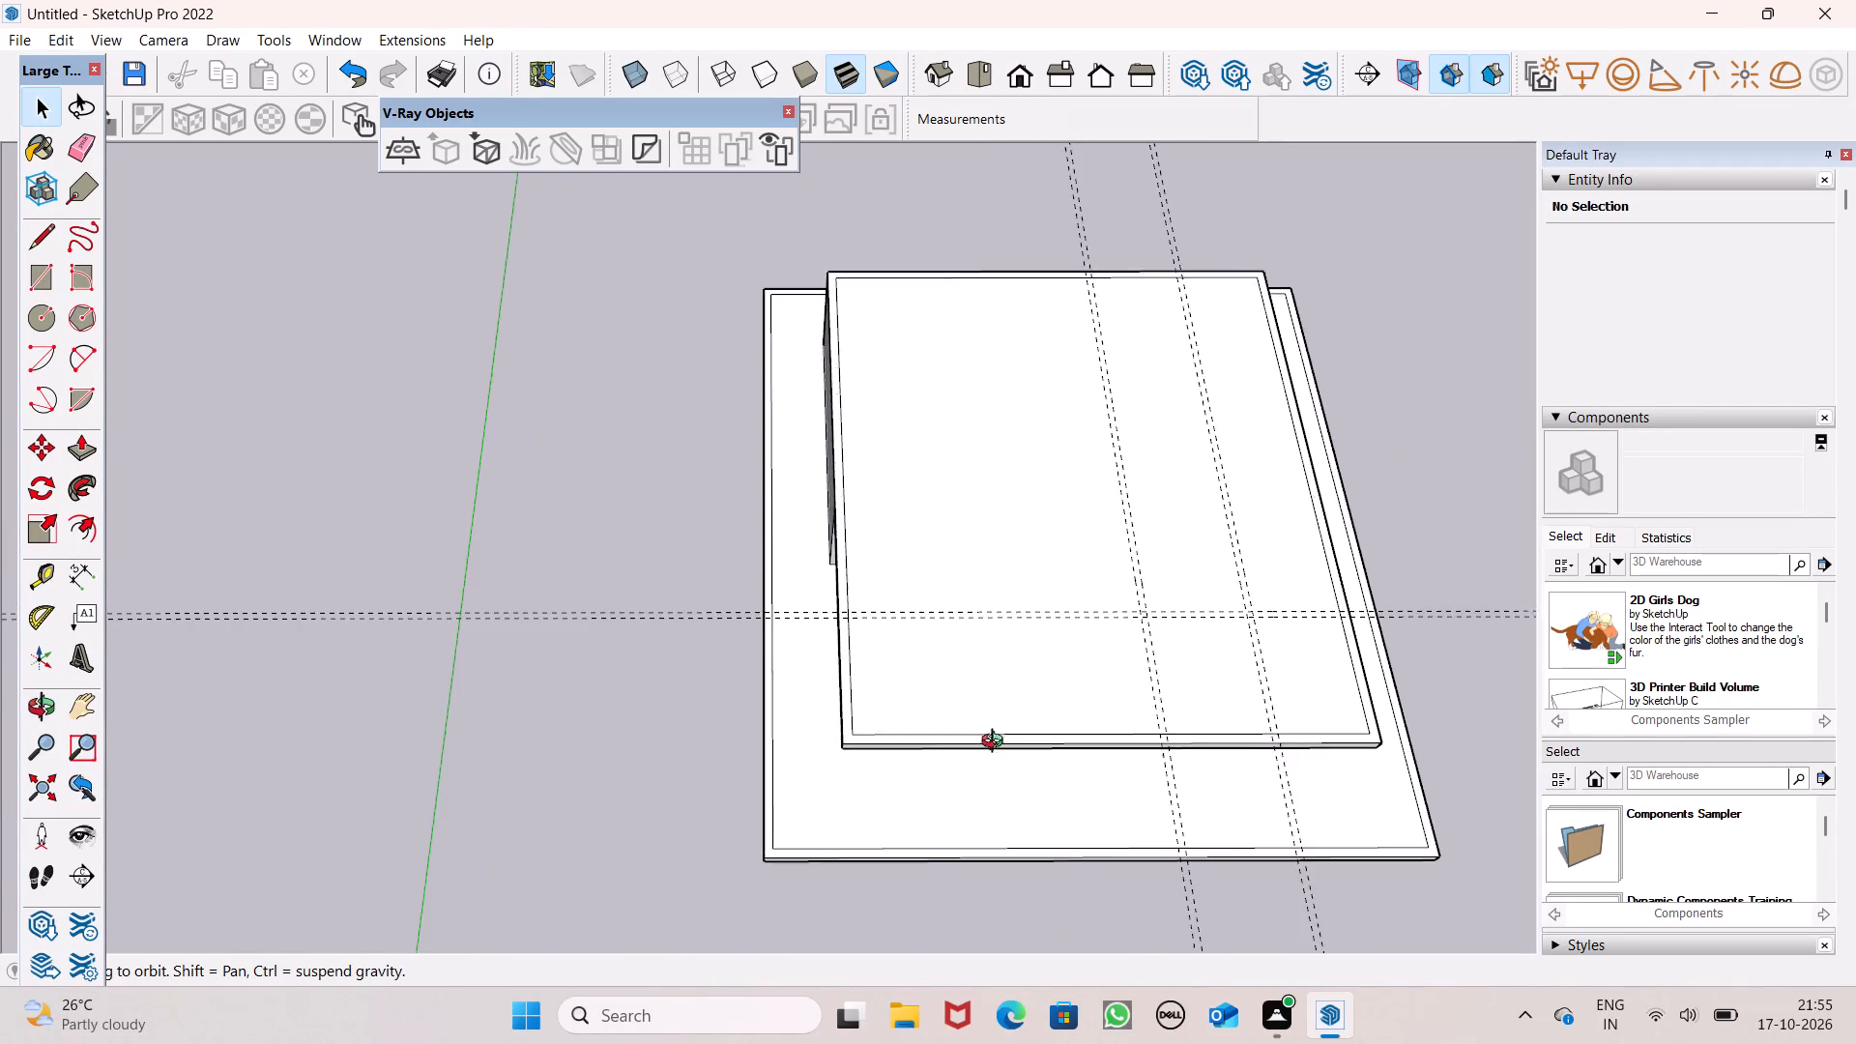
middle_drag(997, 743, 1023, 779)
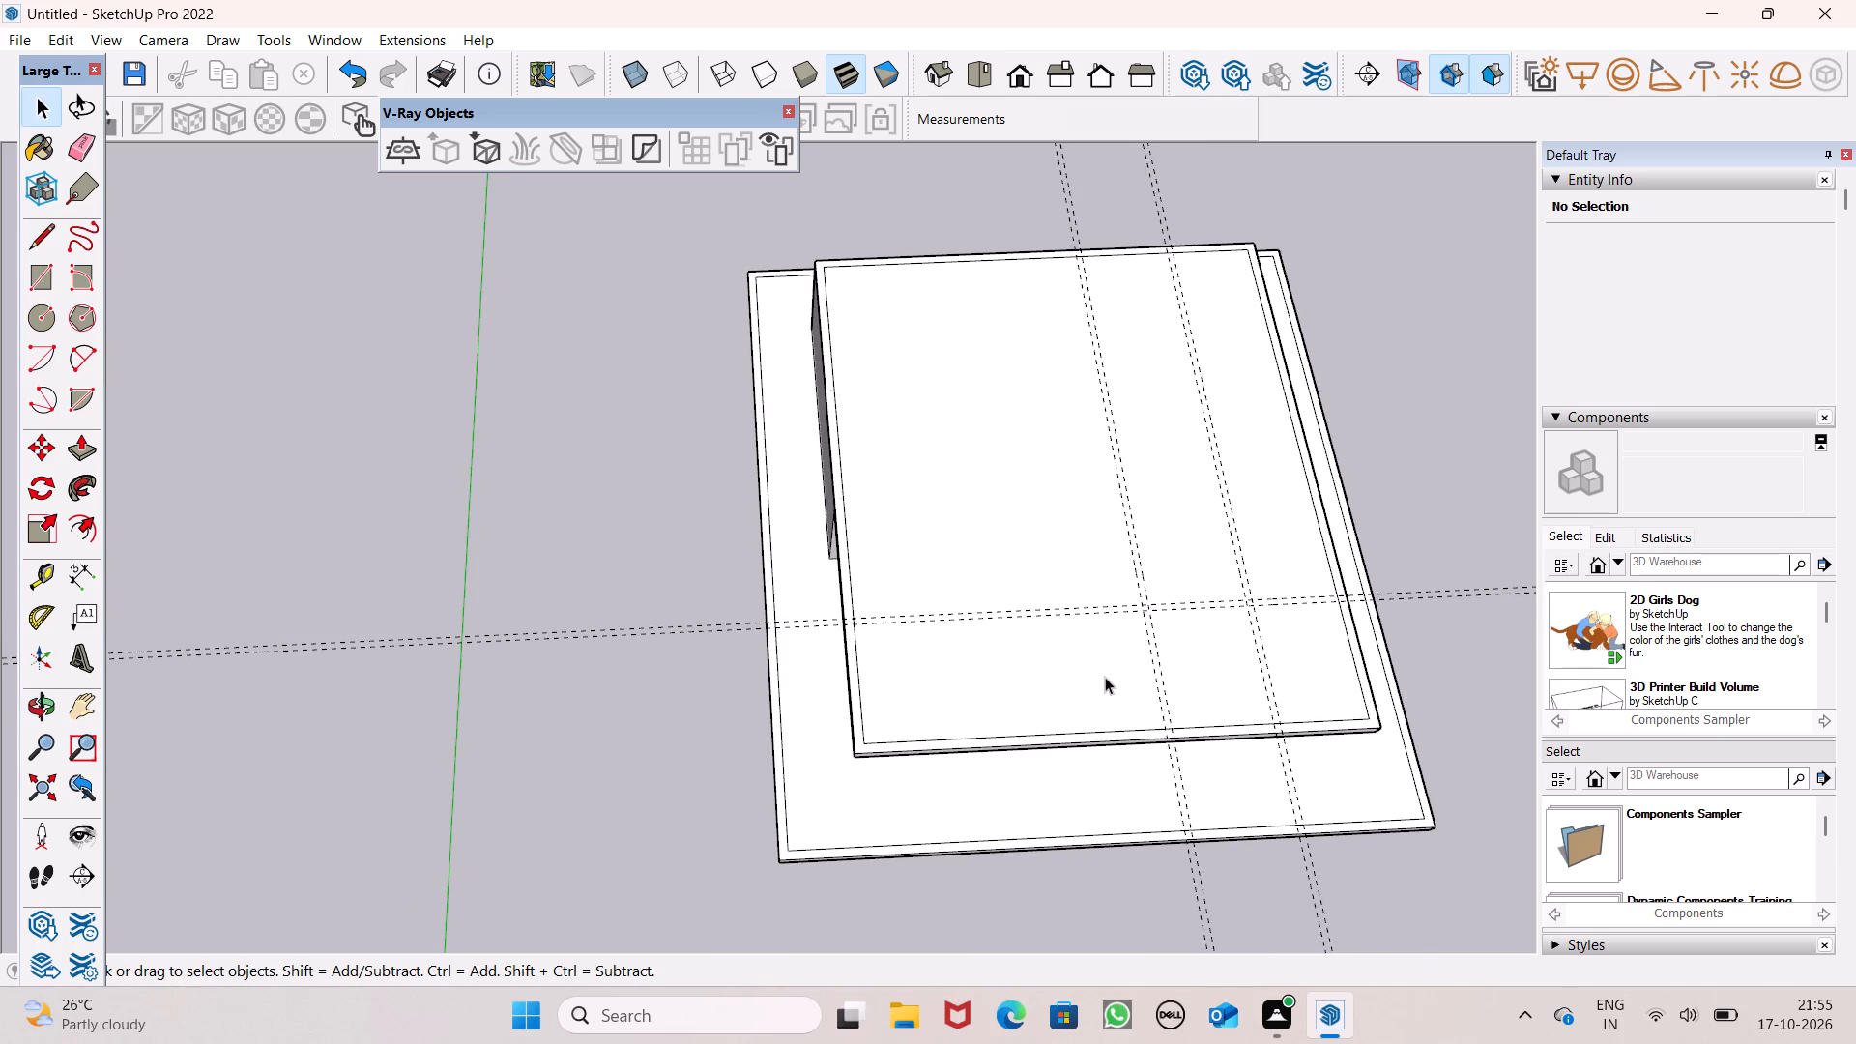
scroll(1105, 677, down, 3)
scroll(1203, 602, down, 1)
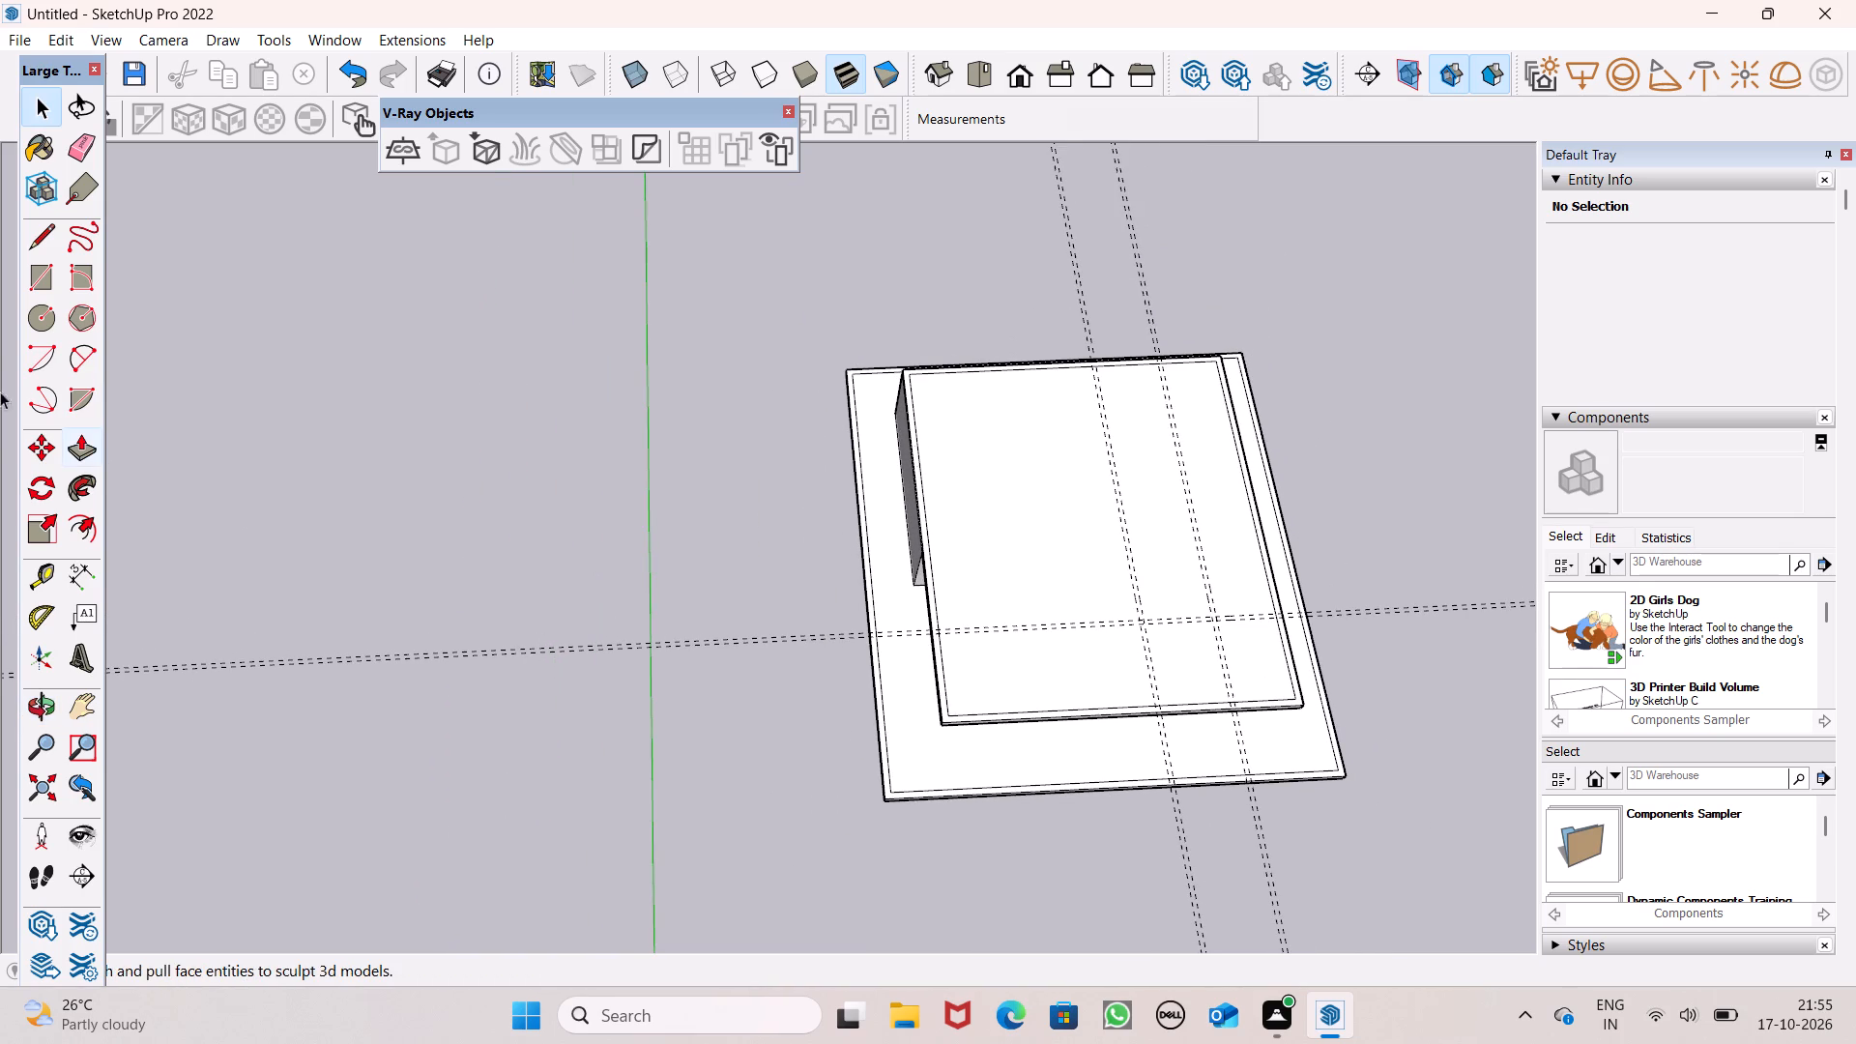
Draw a 6" by 39' 5 5/8" rectangle between the paired crosswise guides, spanning the roof's inset side edges.
click(43, 280)
scroll(1189, 533, up, 6)
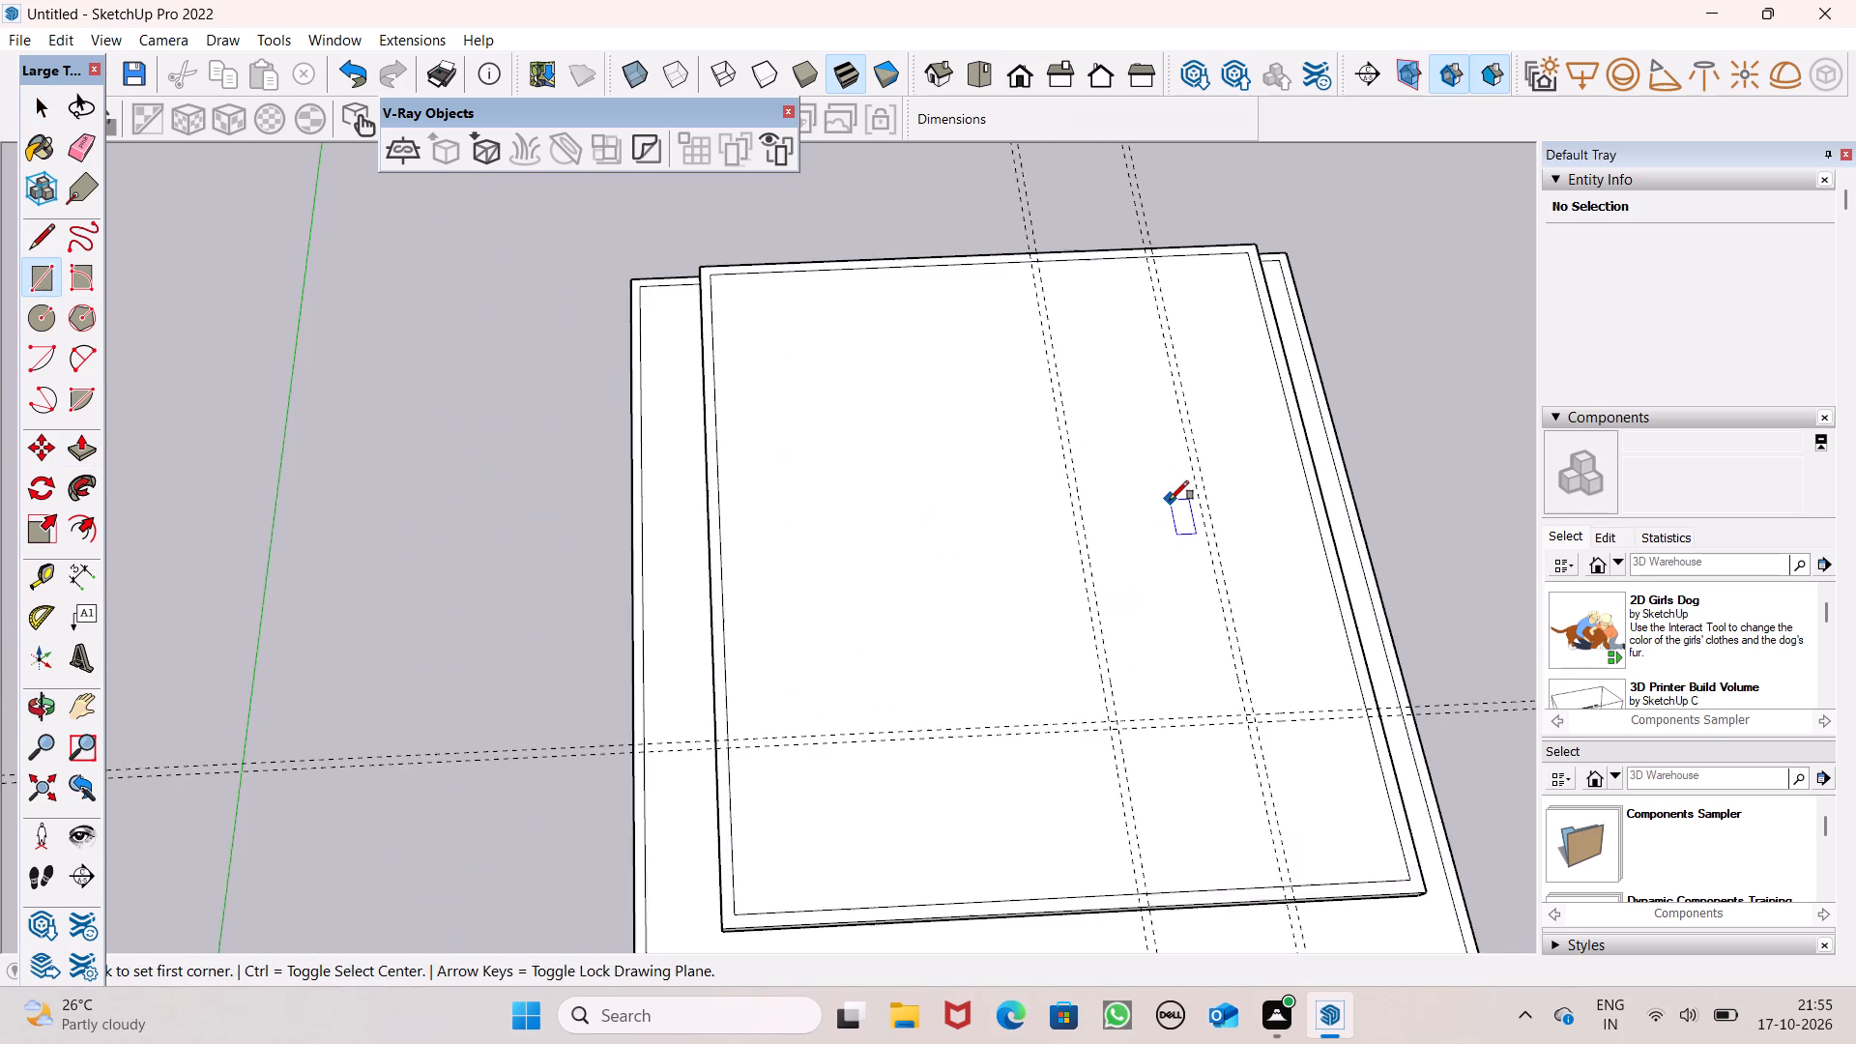
scroll(1164, 502, down, 3)
scroll(852, 704, up, 4)
click(829, 672)
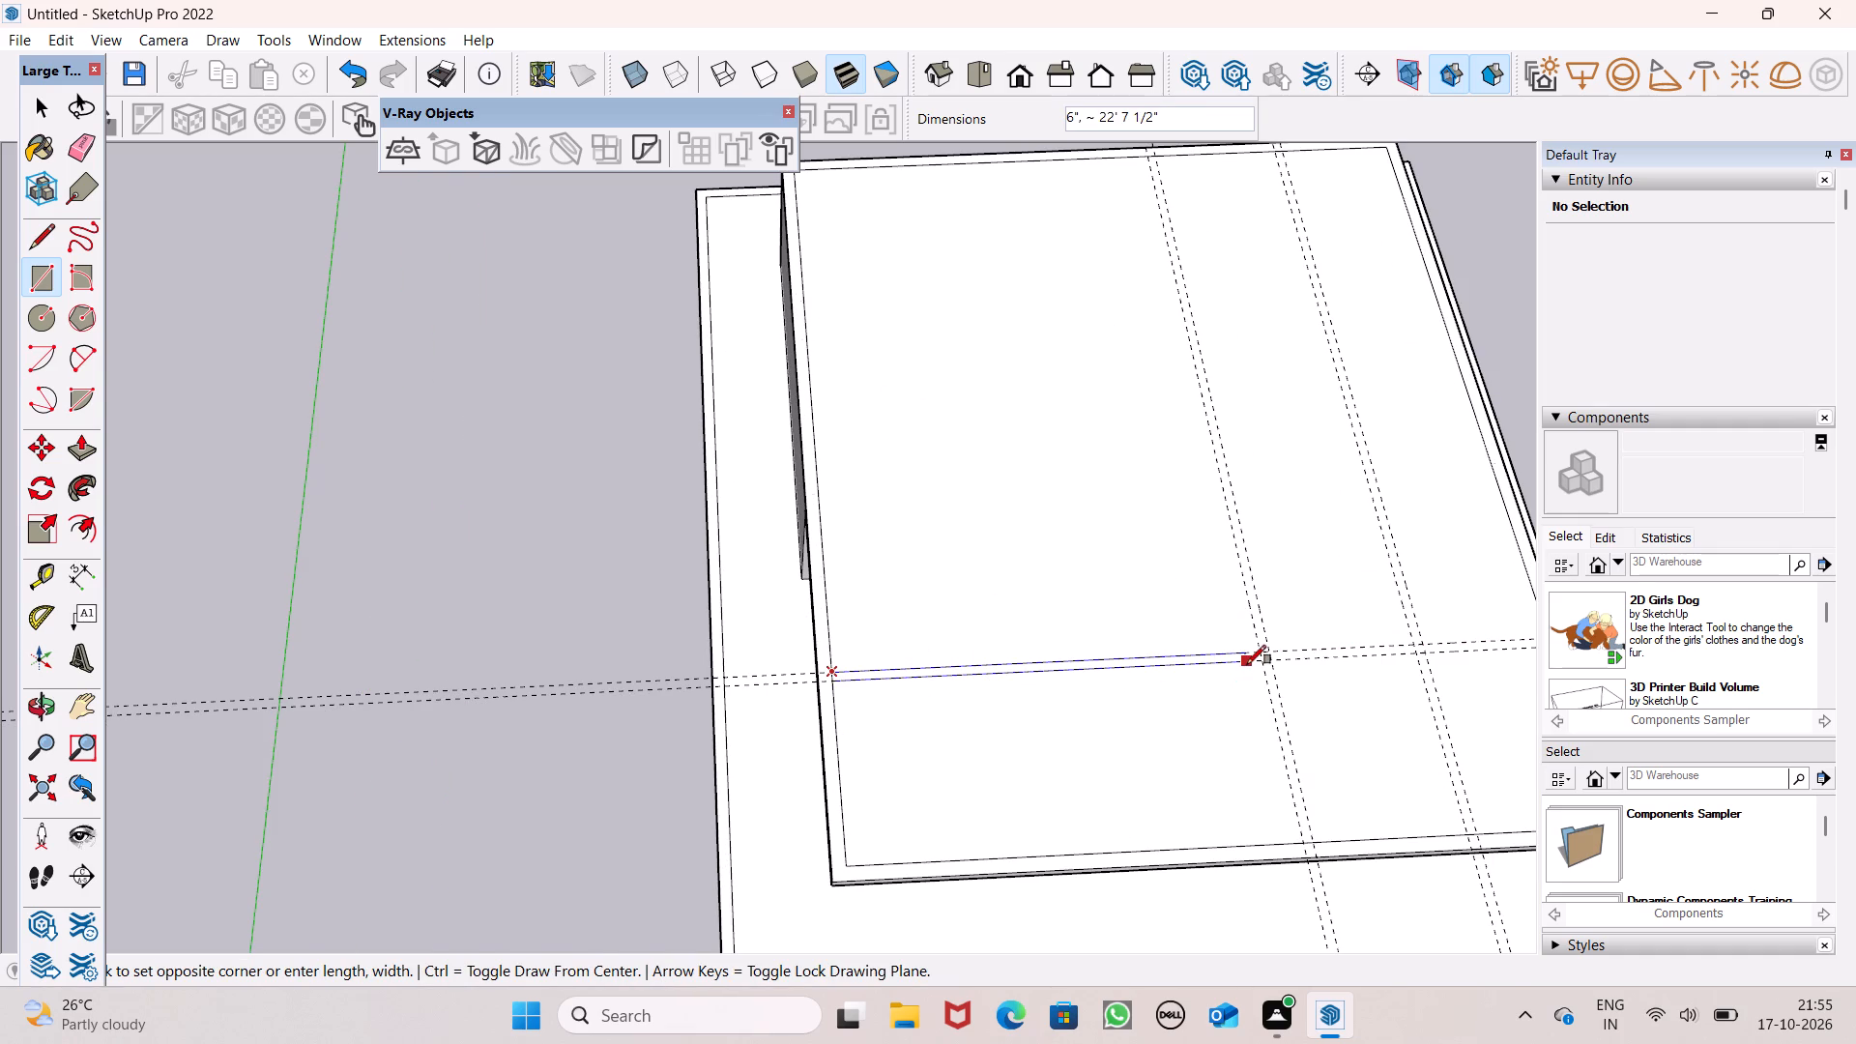
scroll(1321, 672, down, 2)
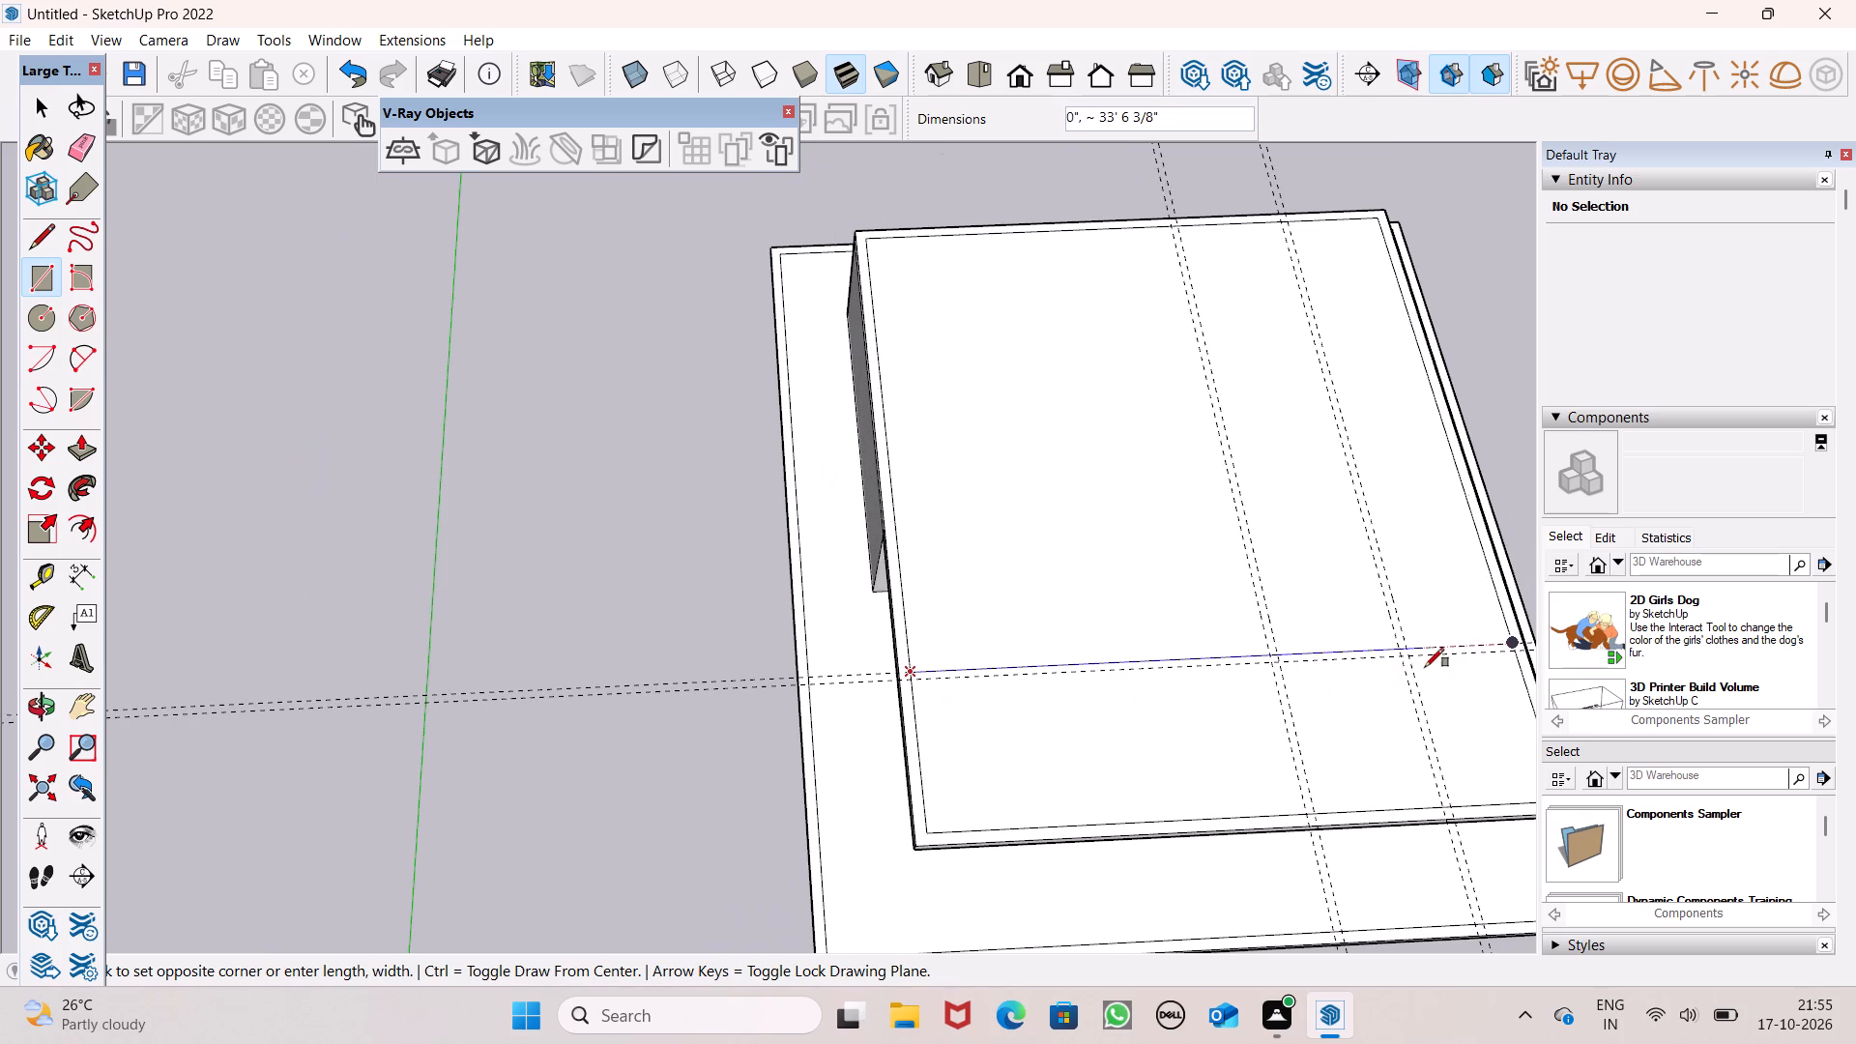
scroll(1513, 667, up, 8)
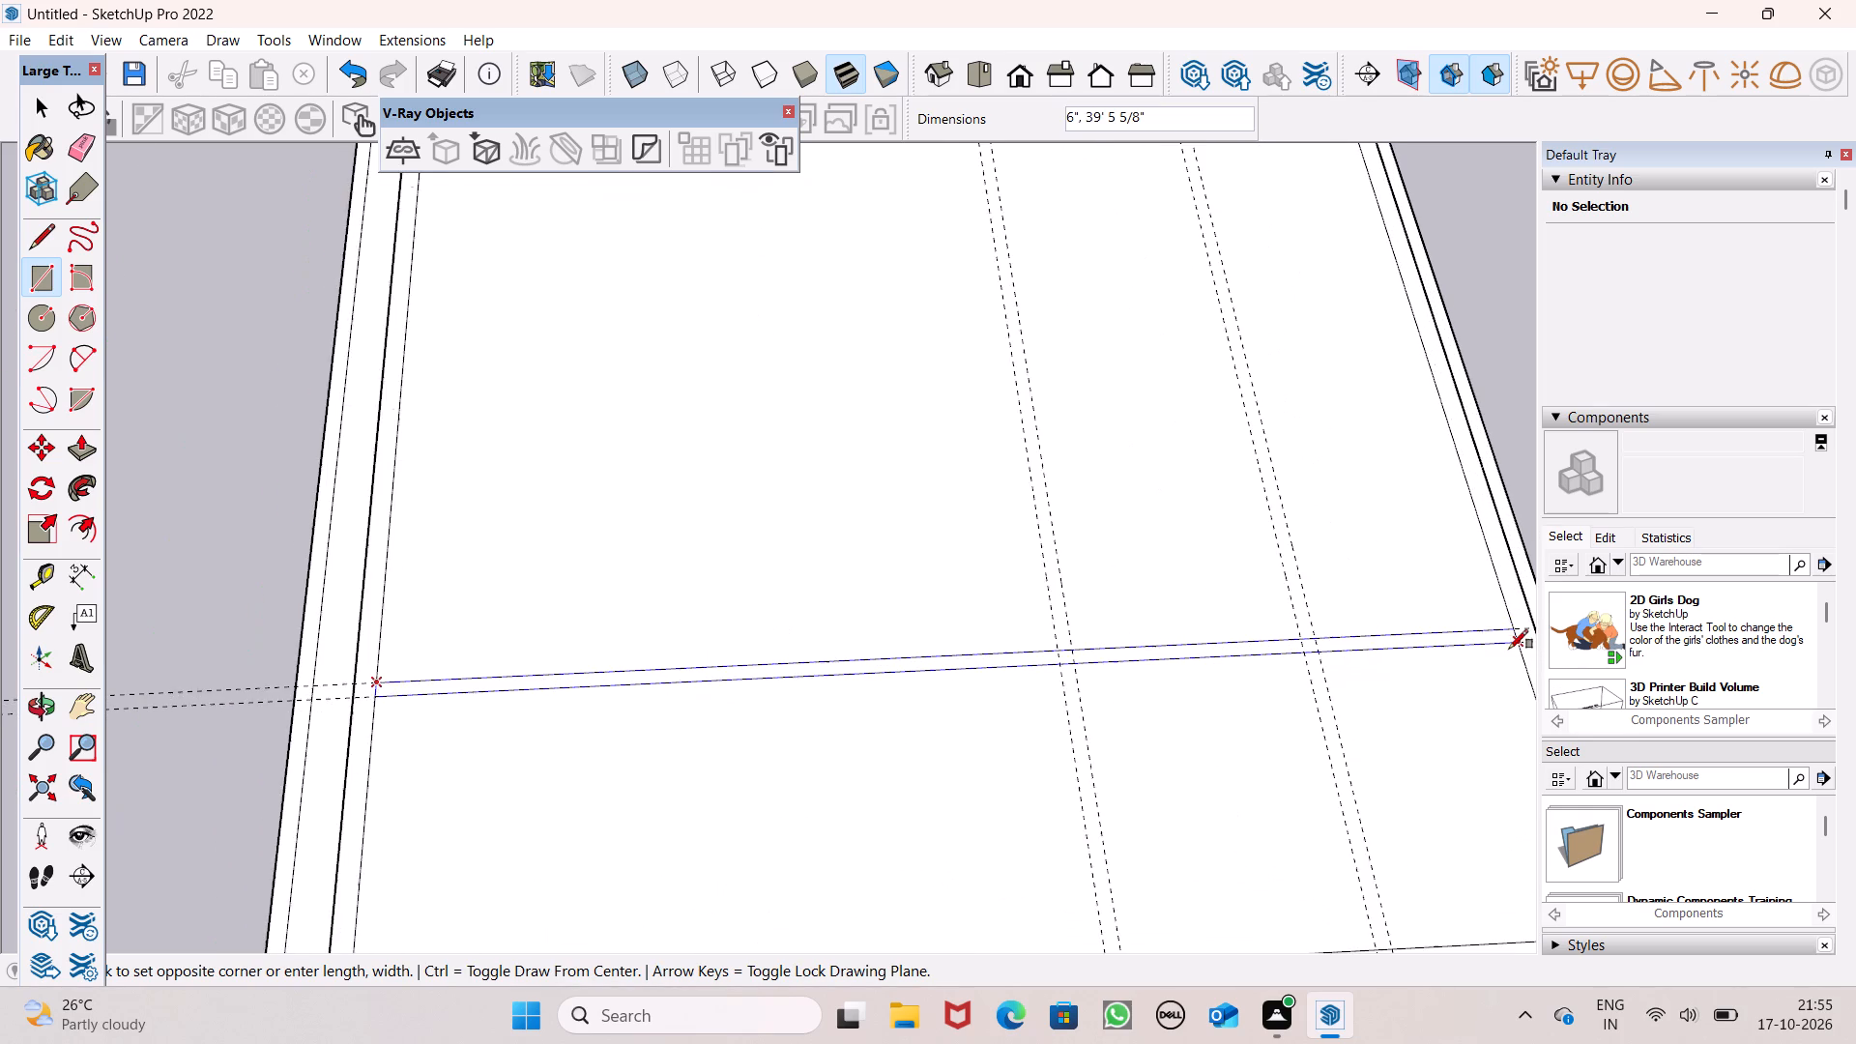
click(1509, 642)
key(space)
scroll(1295, 522, down, 1)
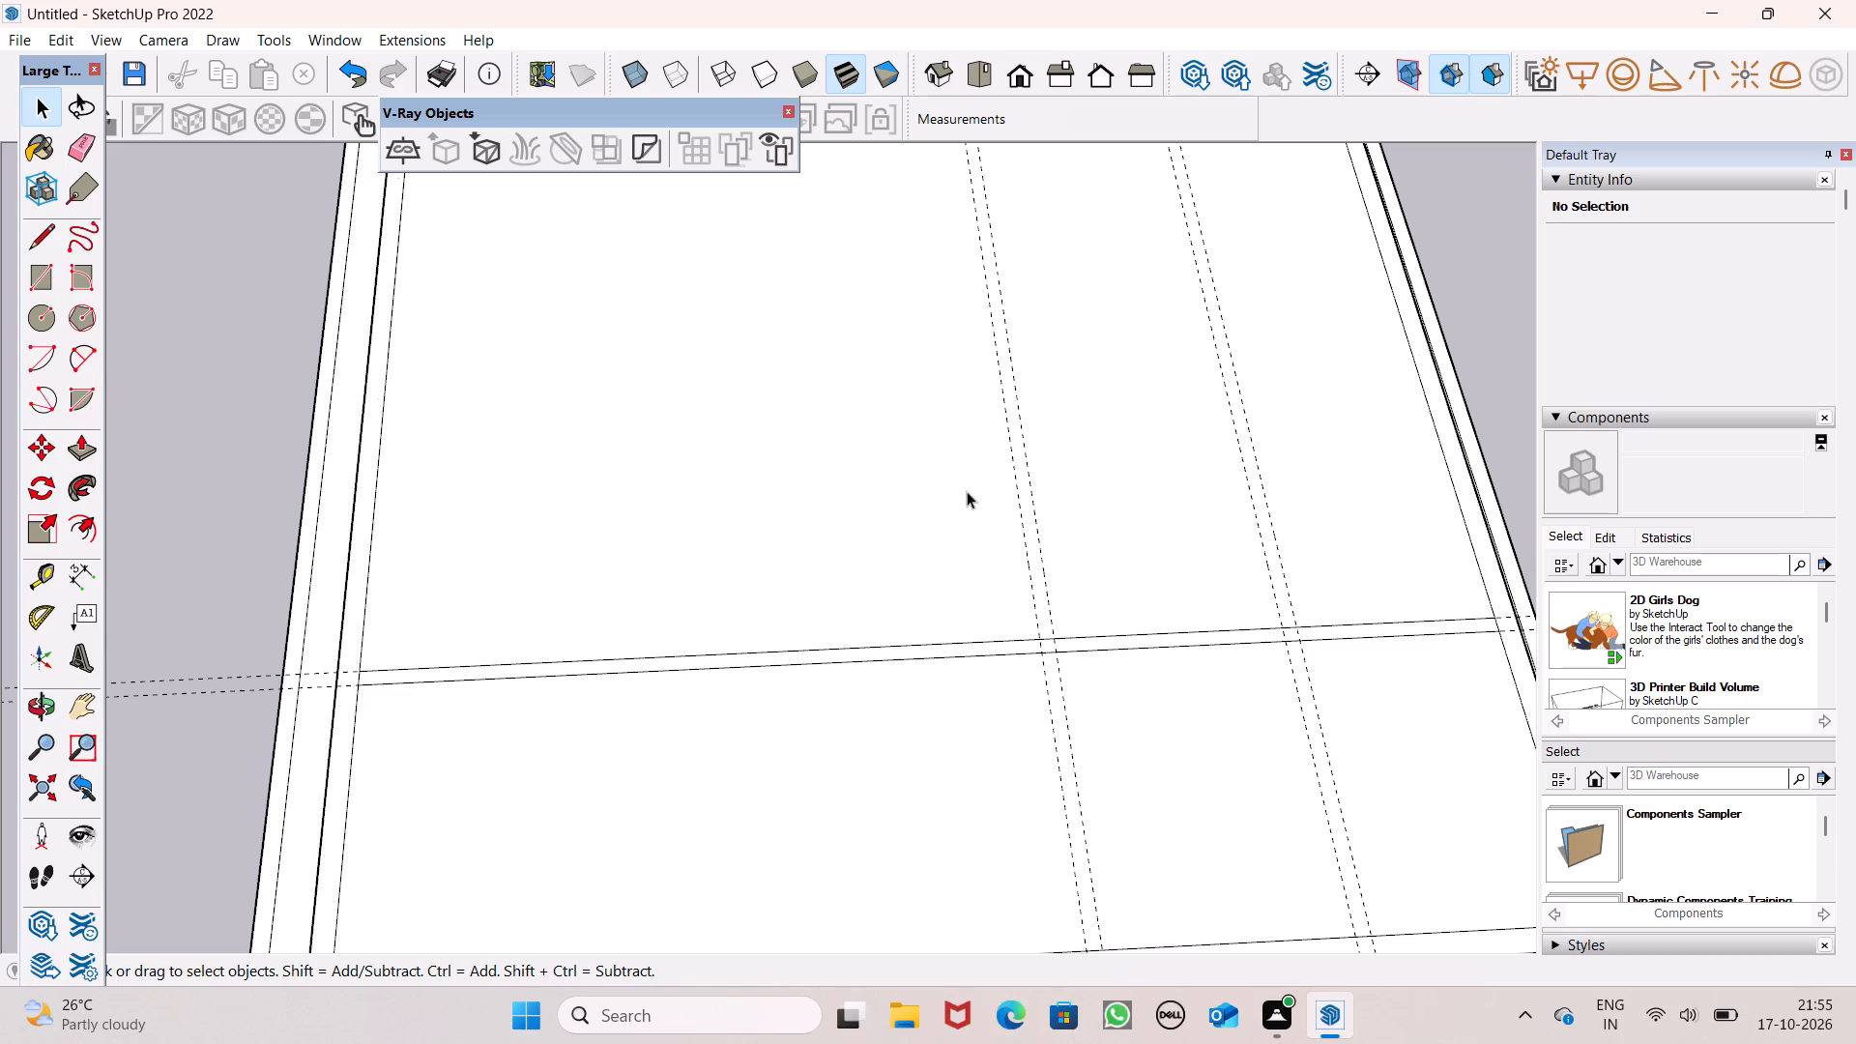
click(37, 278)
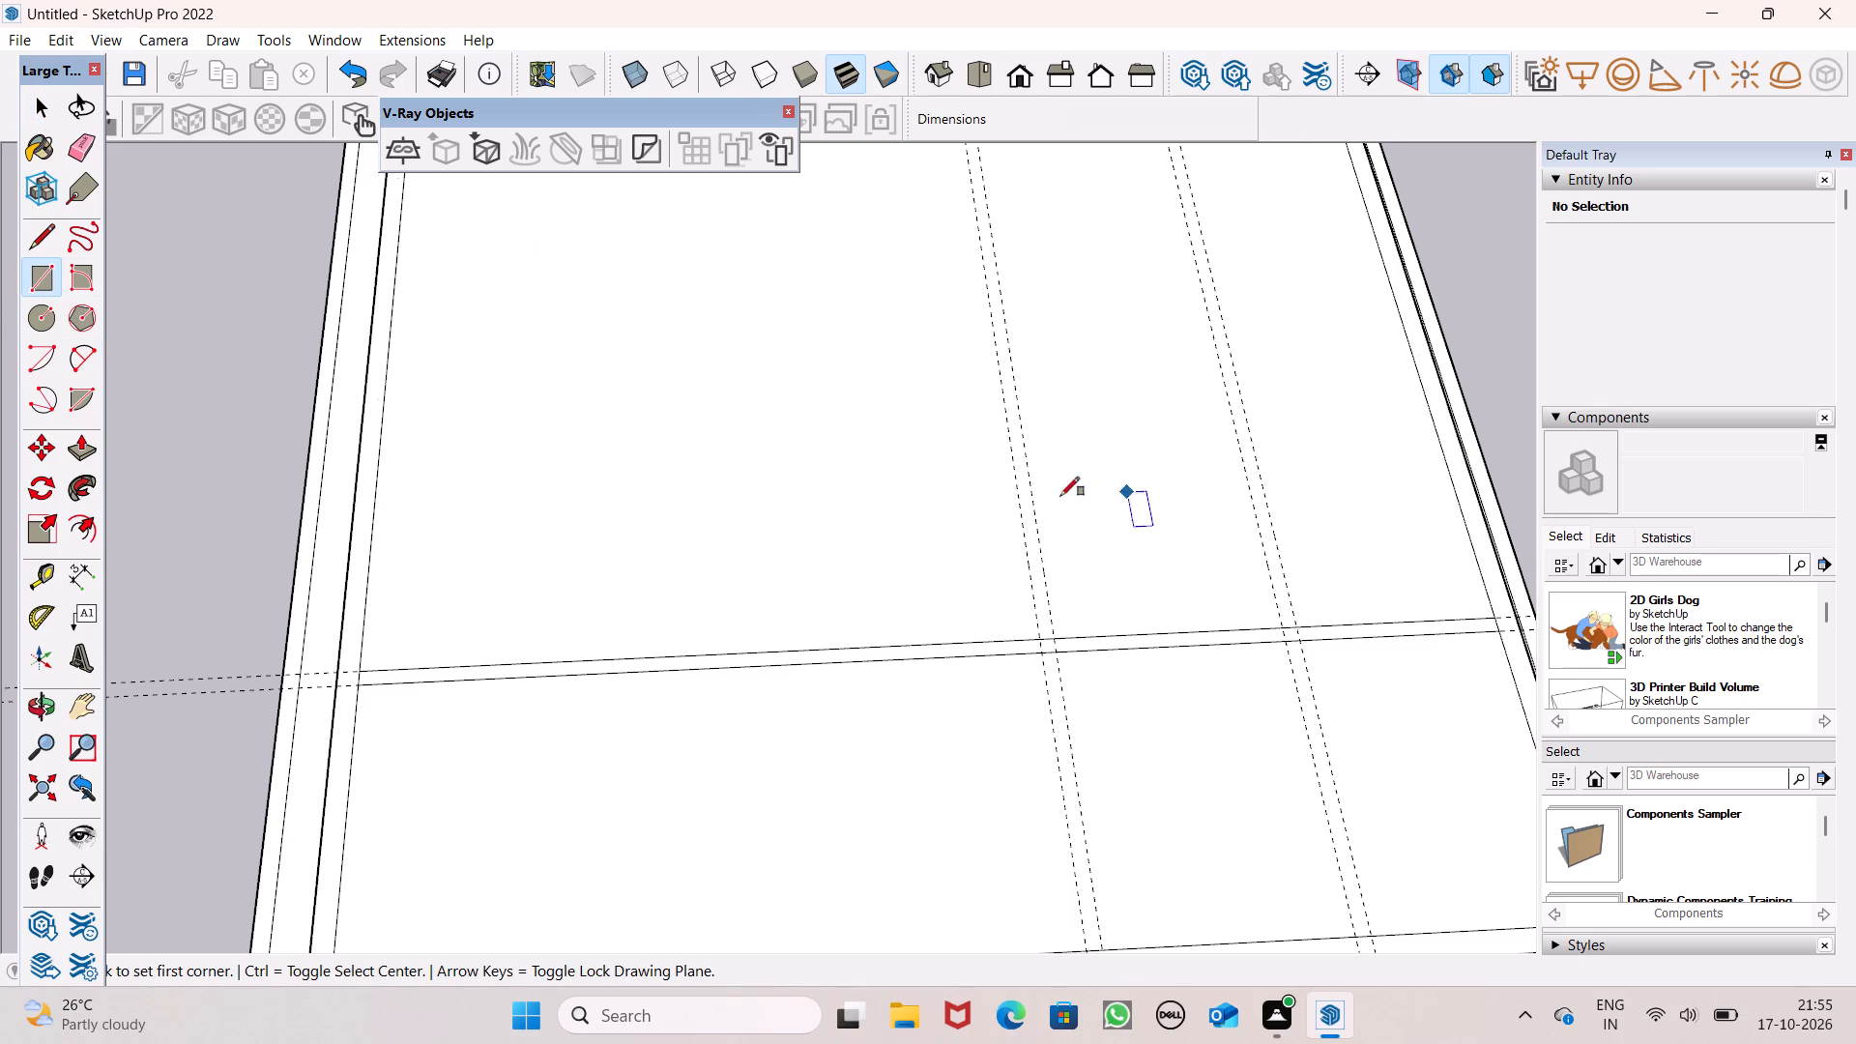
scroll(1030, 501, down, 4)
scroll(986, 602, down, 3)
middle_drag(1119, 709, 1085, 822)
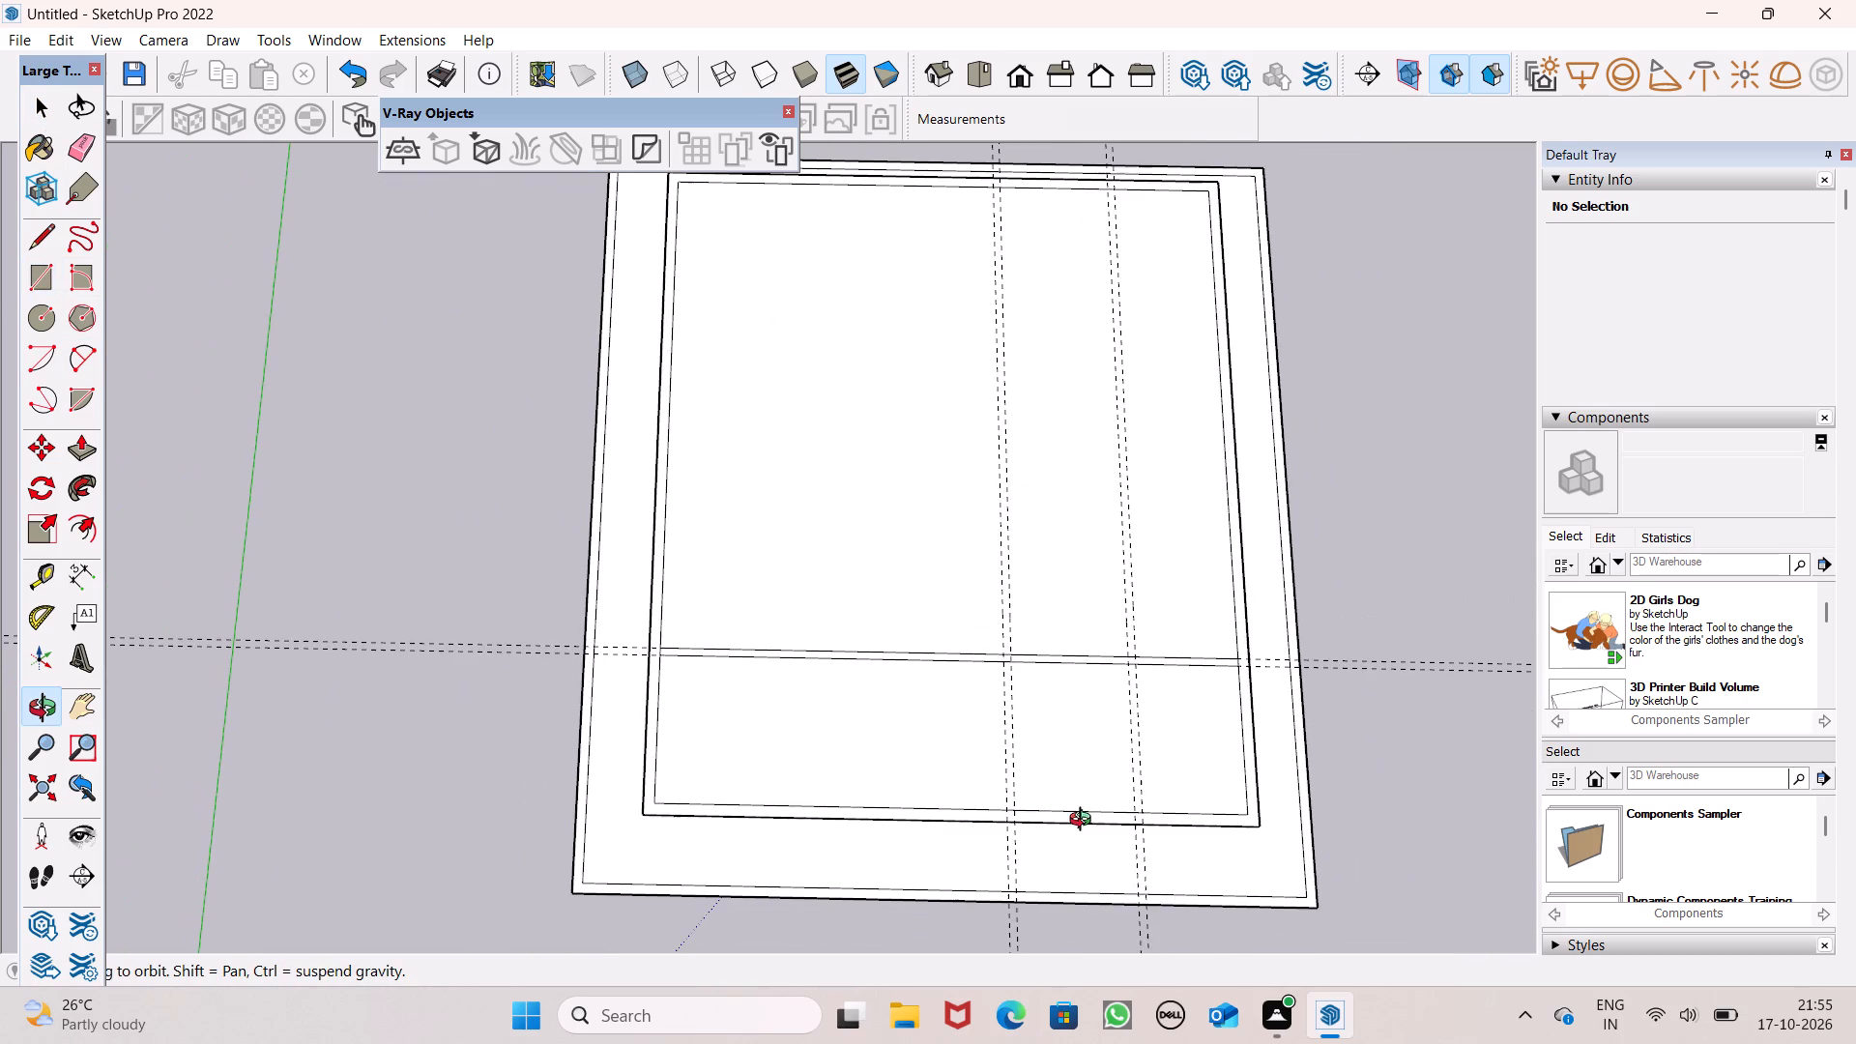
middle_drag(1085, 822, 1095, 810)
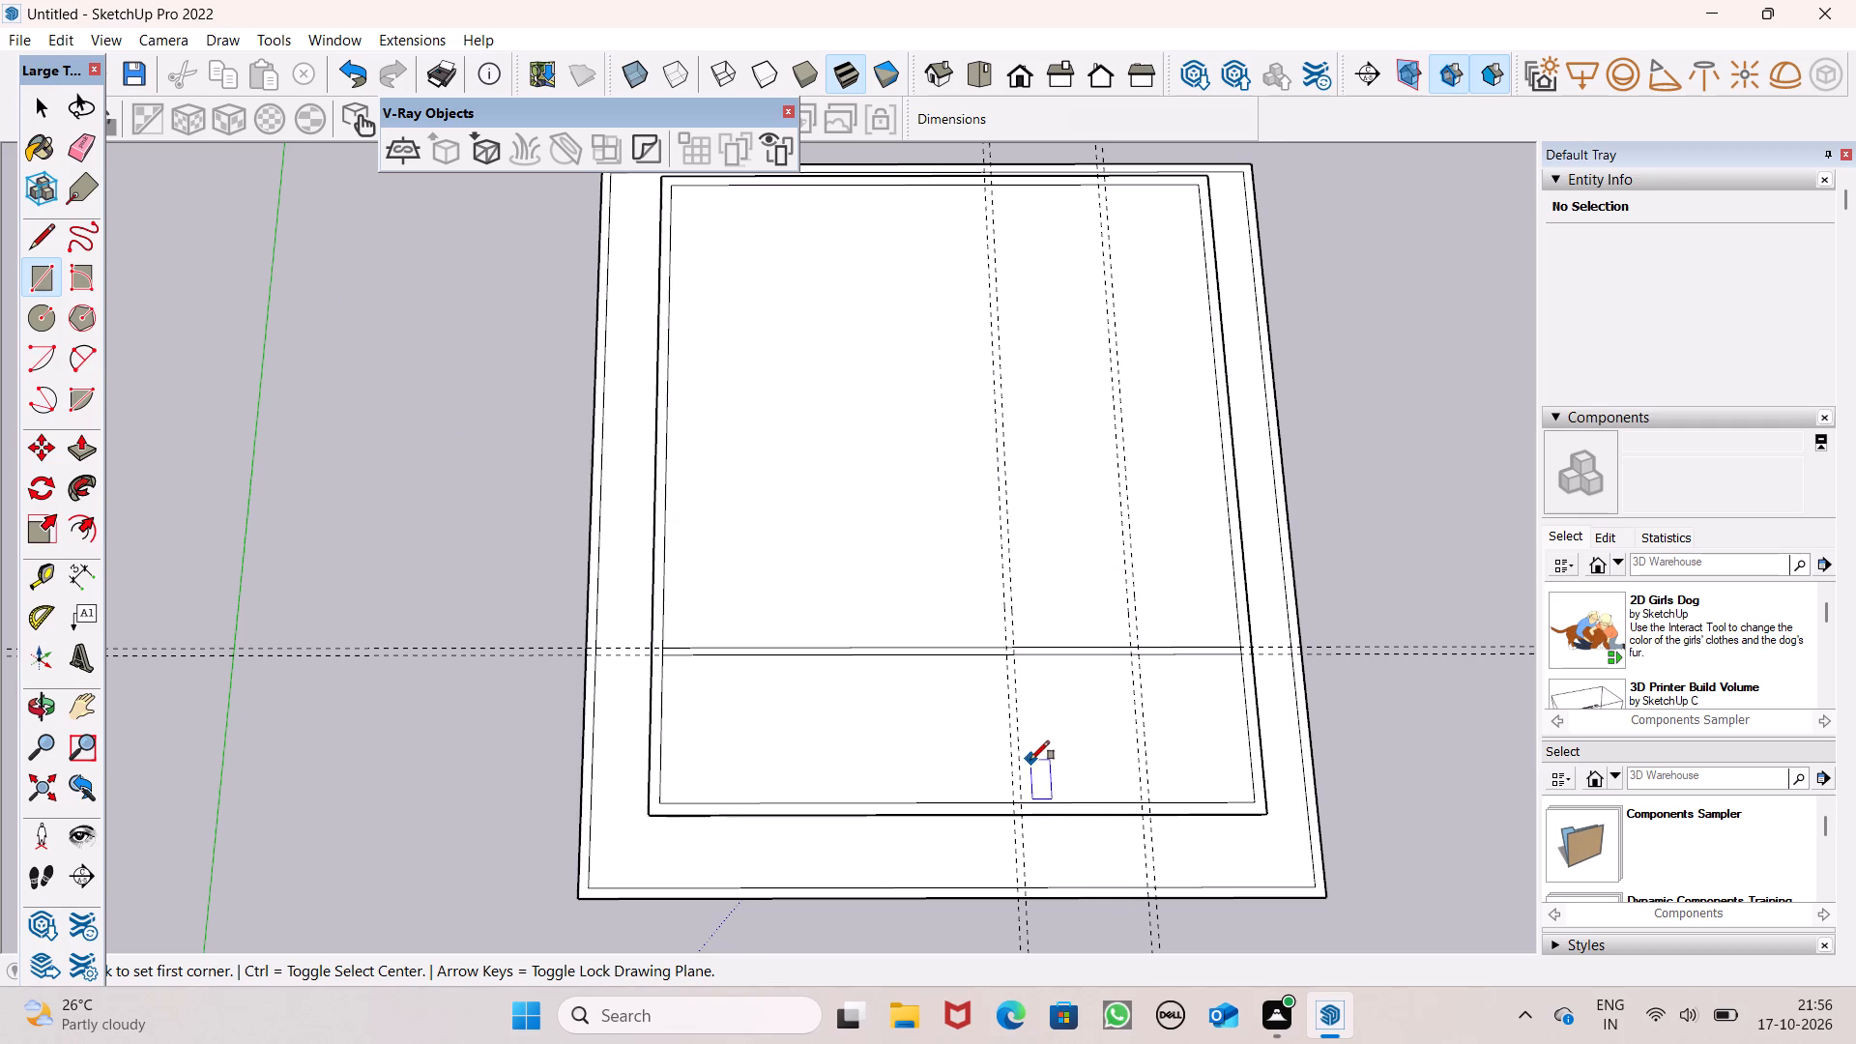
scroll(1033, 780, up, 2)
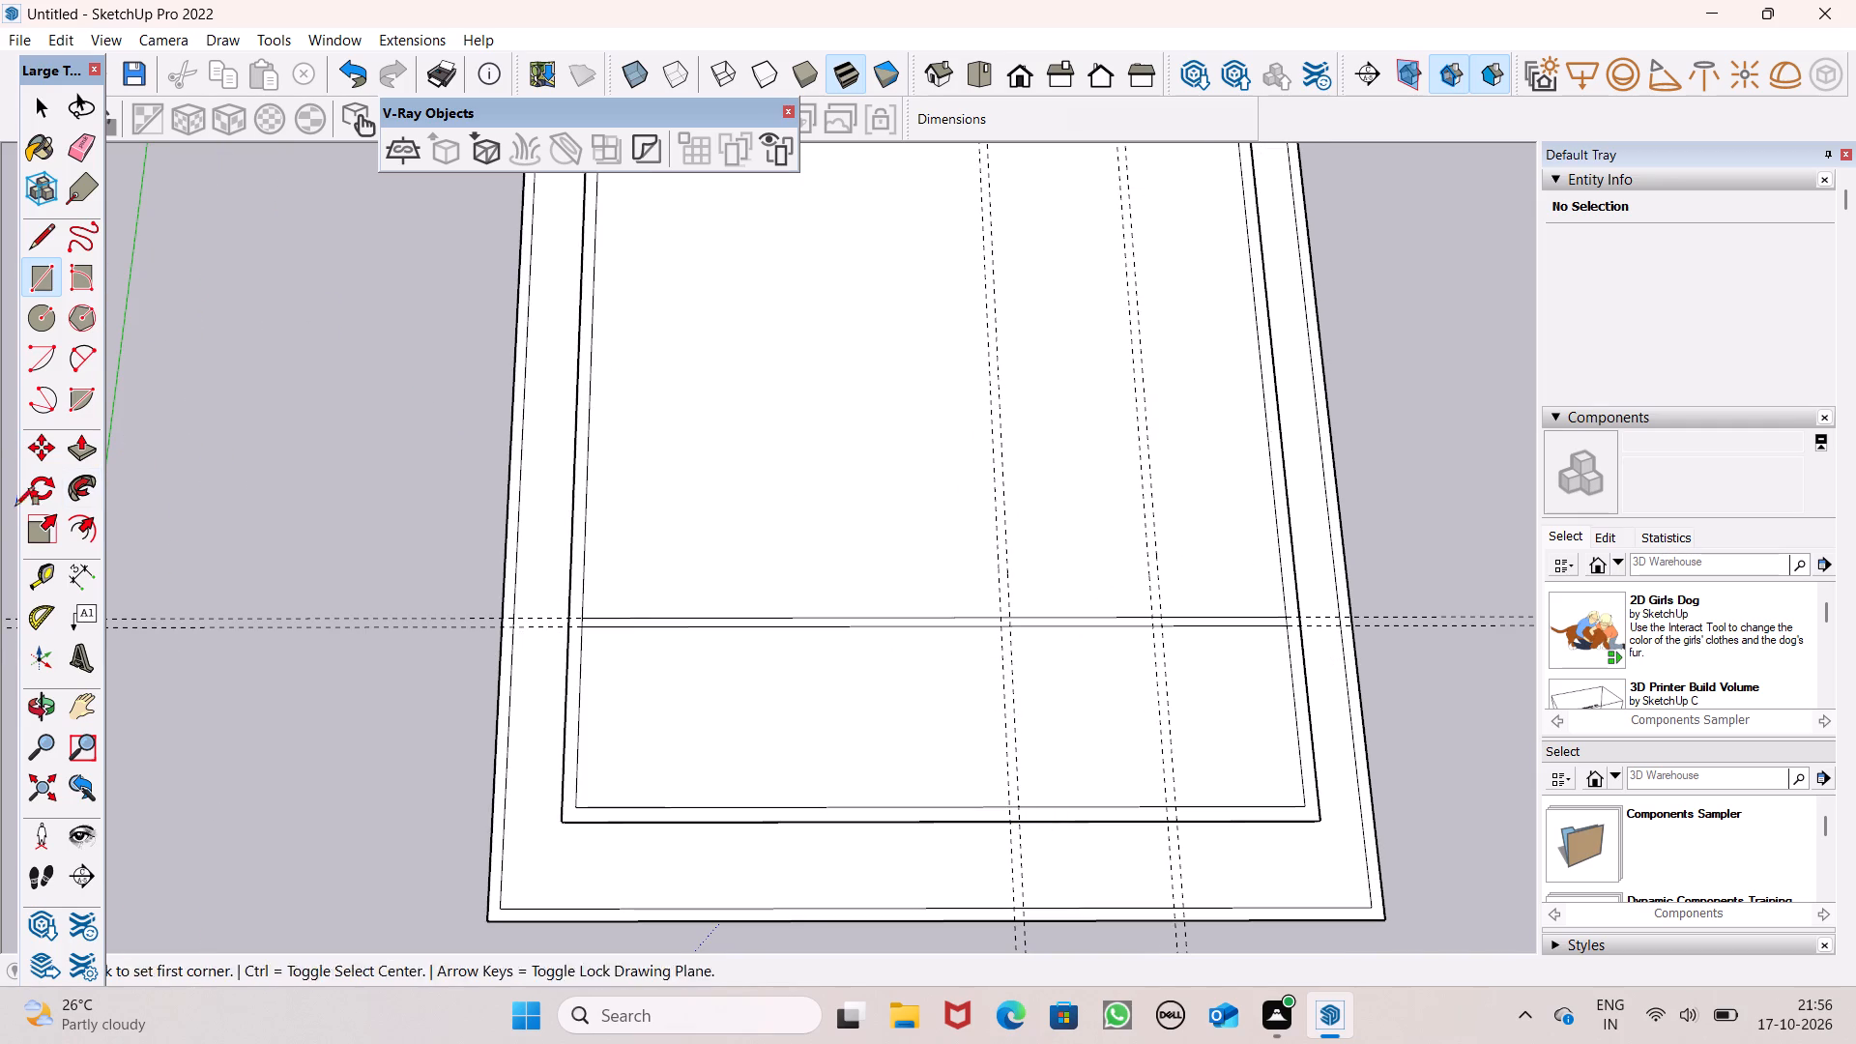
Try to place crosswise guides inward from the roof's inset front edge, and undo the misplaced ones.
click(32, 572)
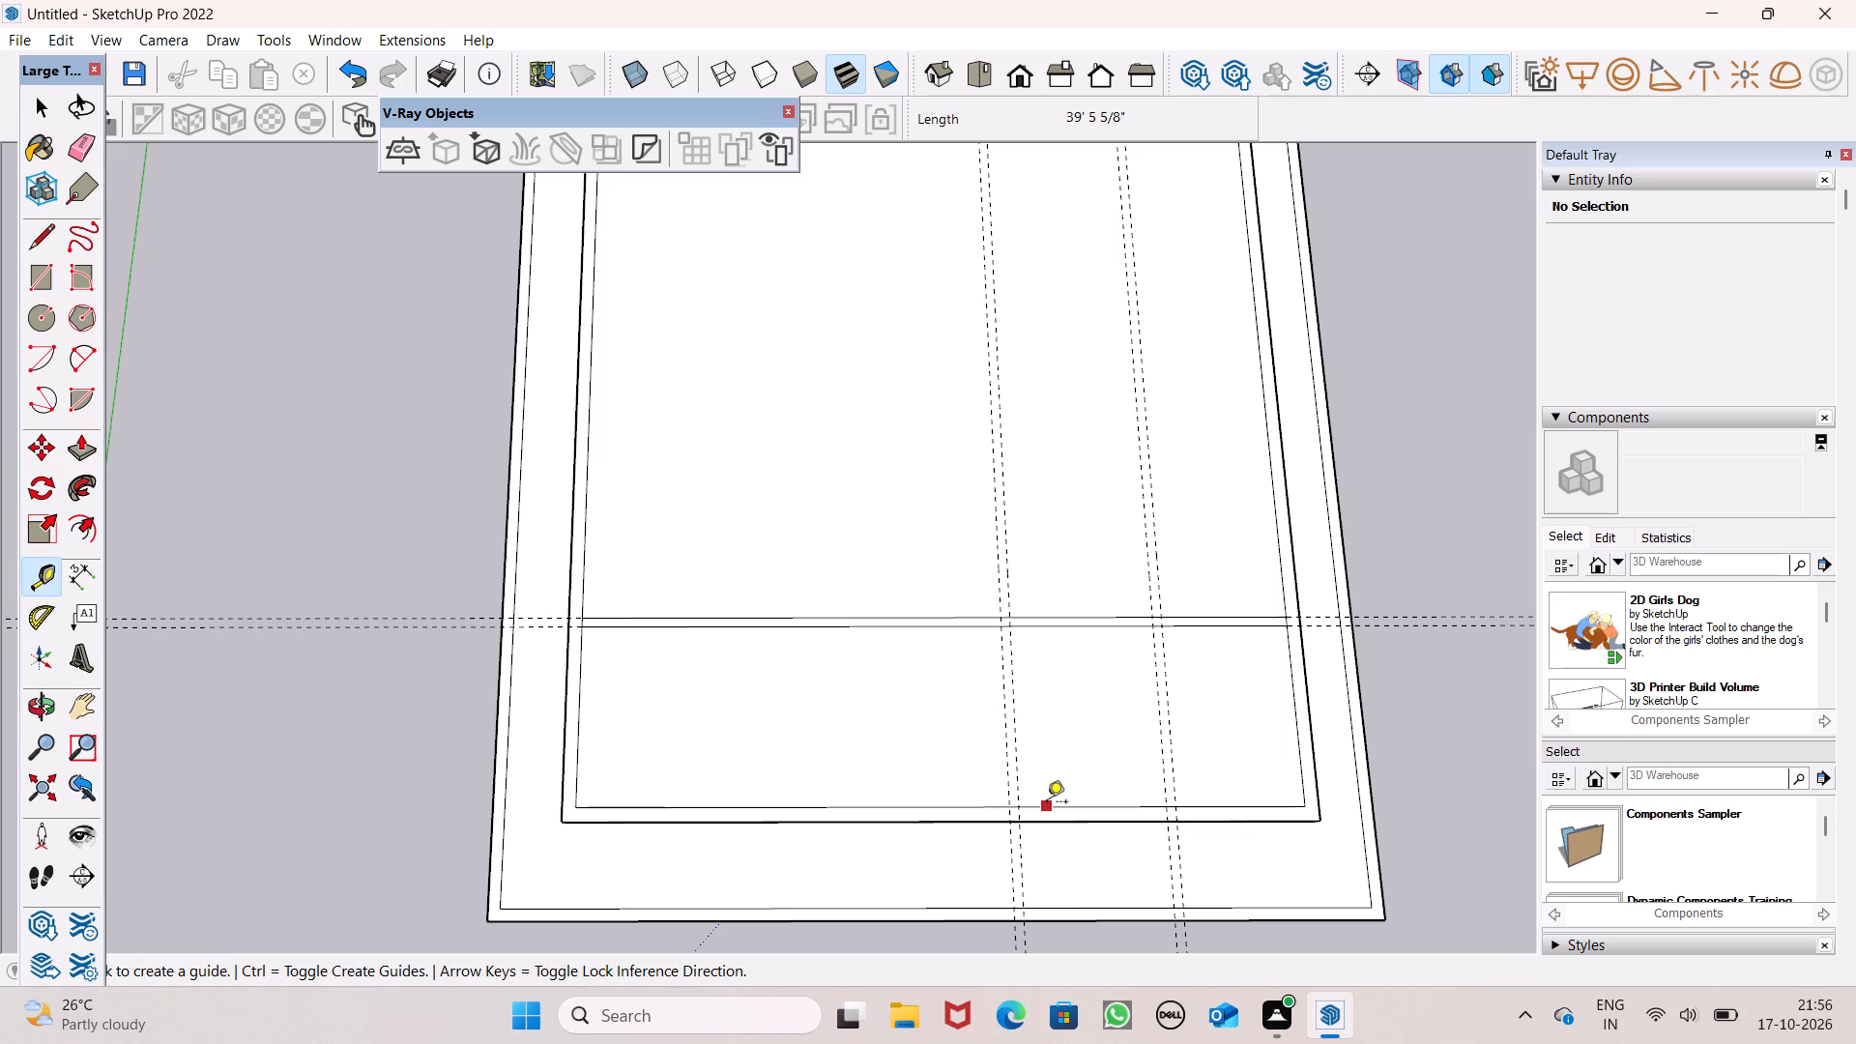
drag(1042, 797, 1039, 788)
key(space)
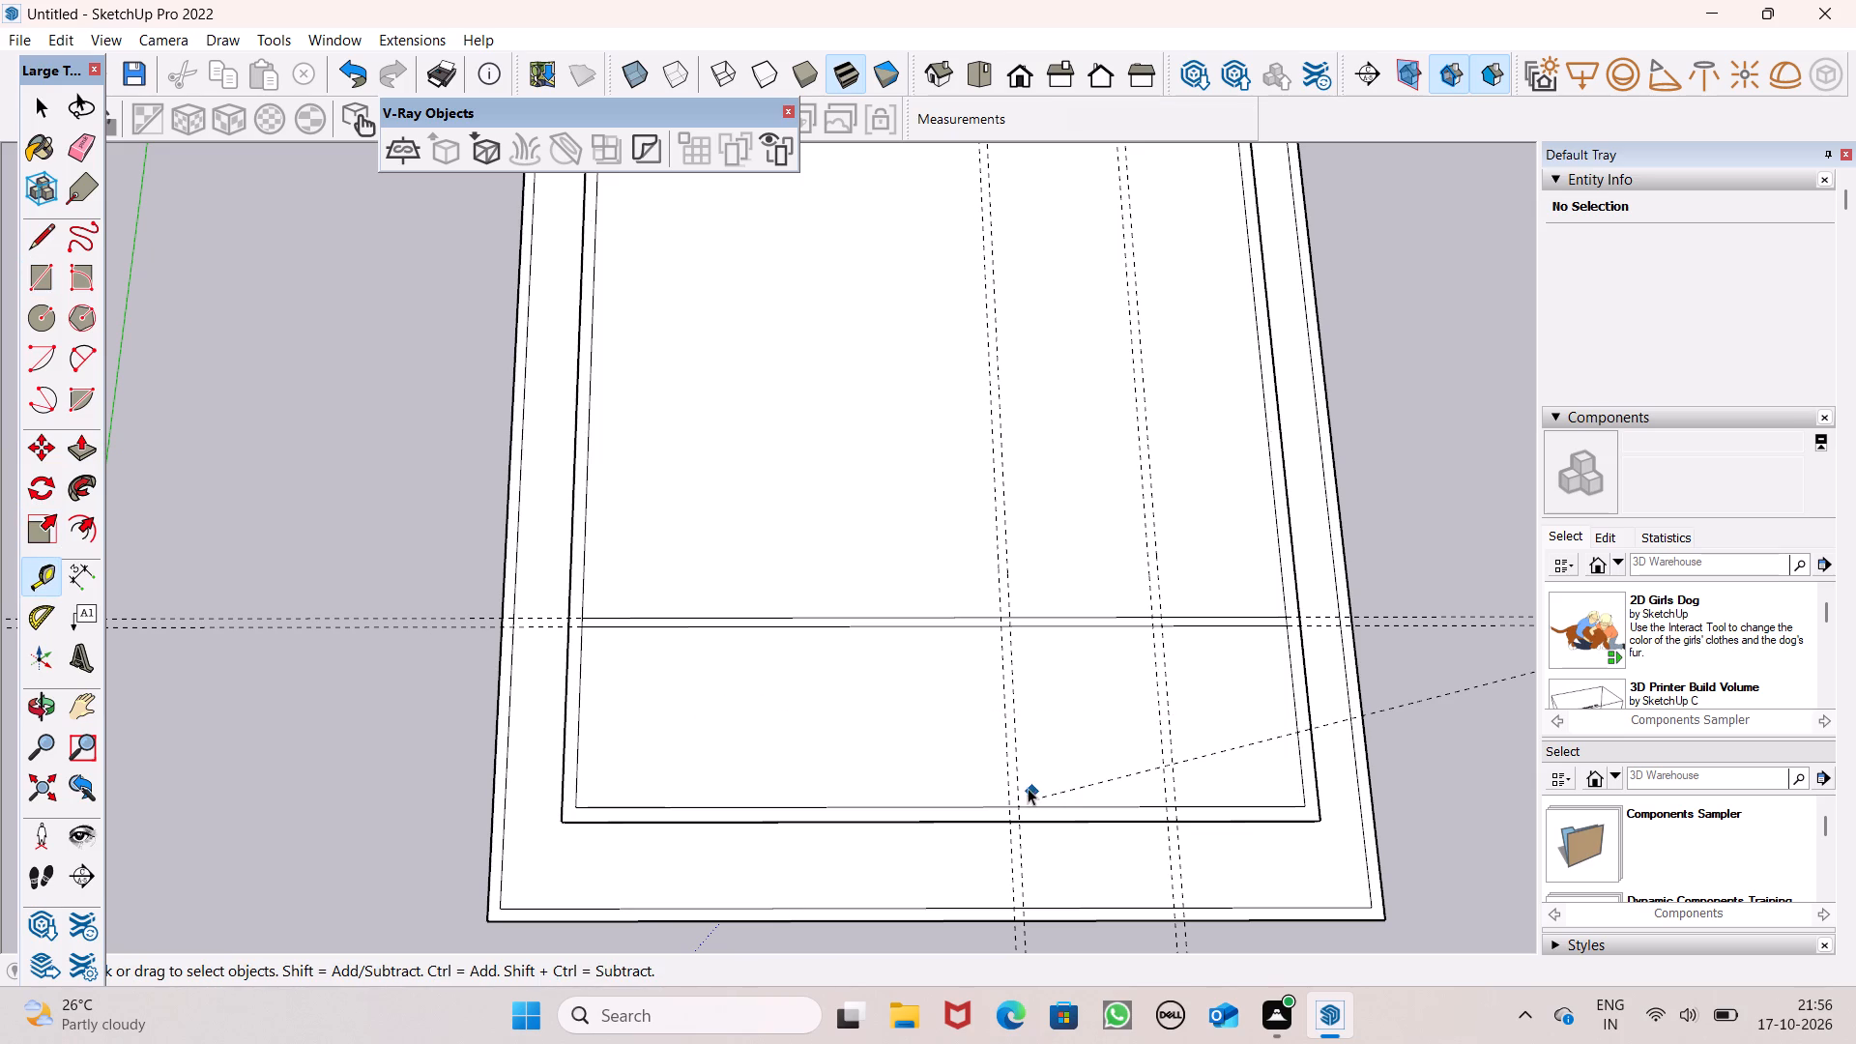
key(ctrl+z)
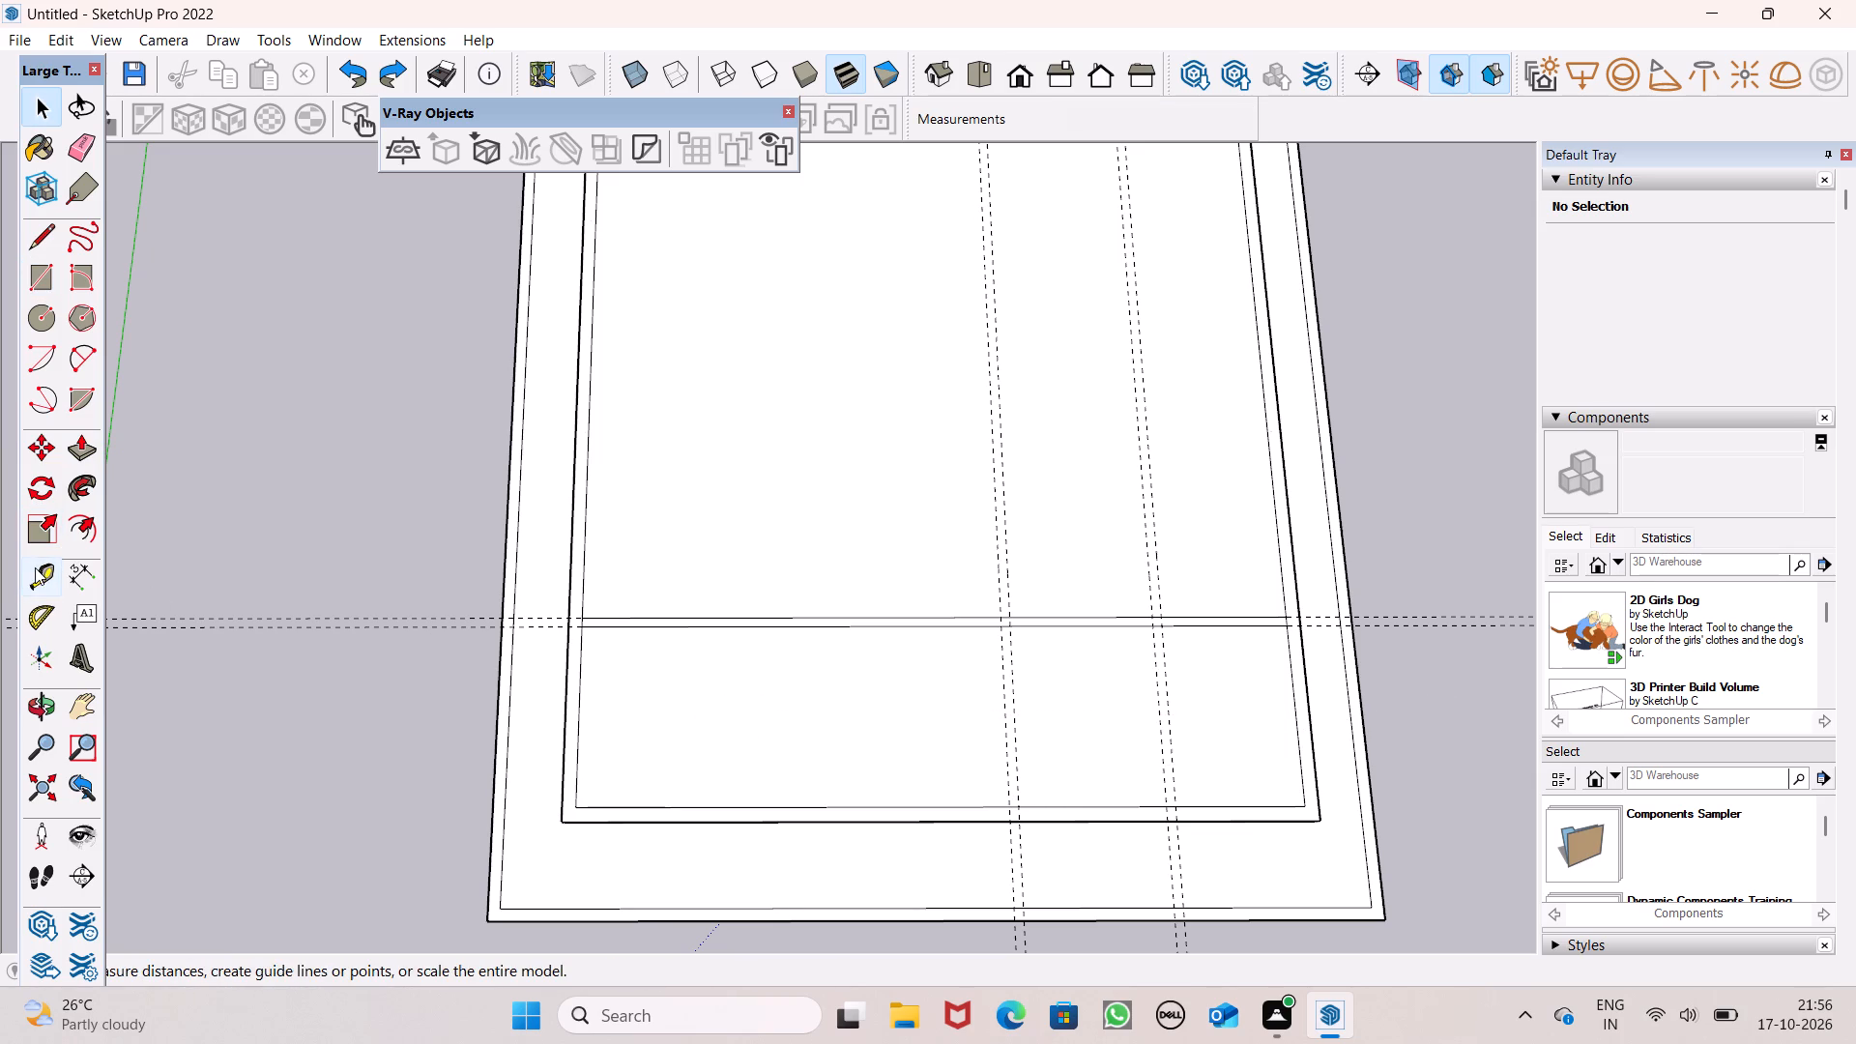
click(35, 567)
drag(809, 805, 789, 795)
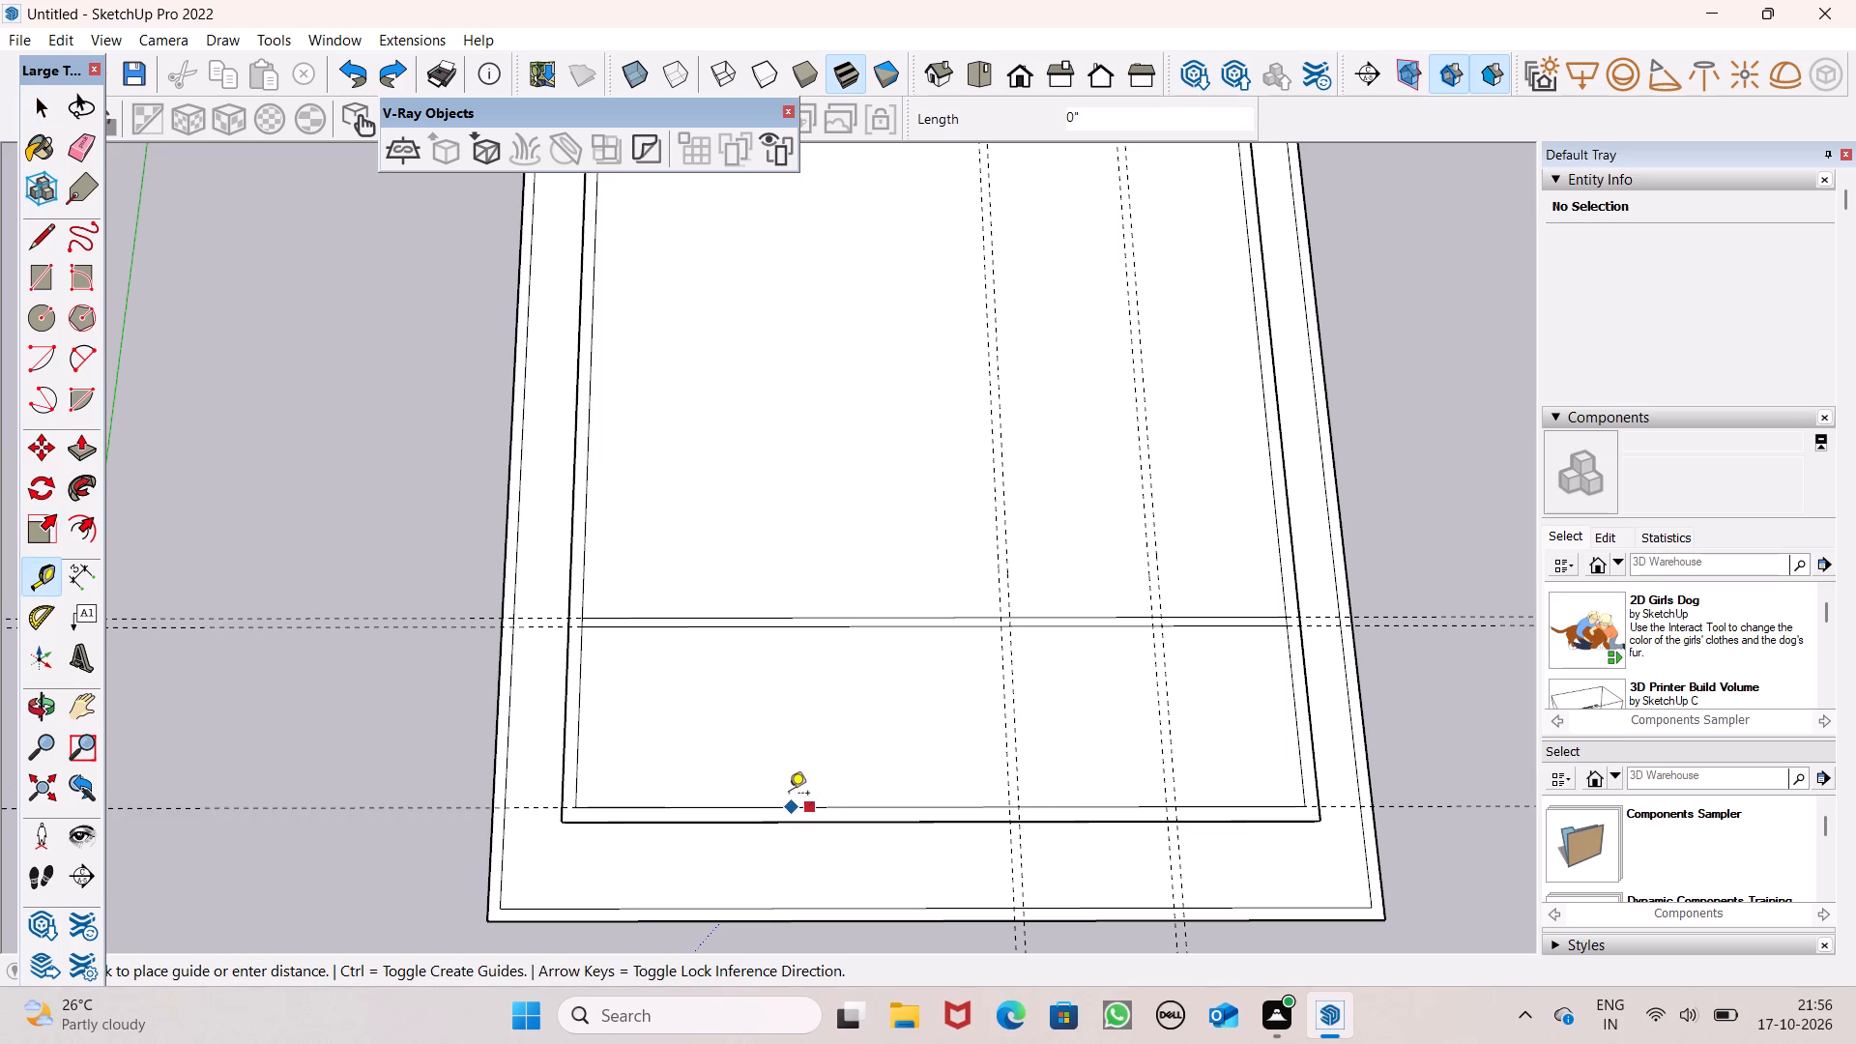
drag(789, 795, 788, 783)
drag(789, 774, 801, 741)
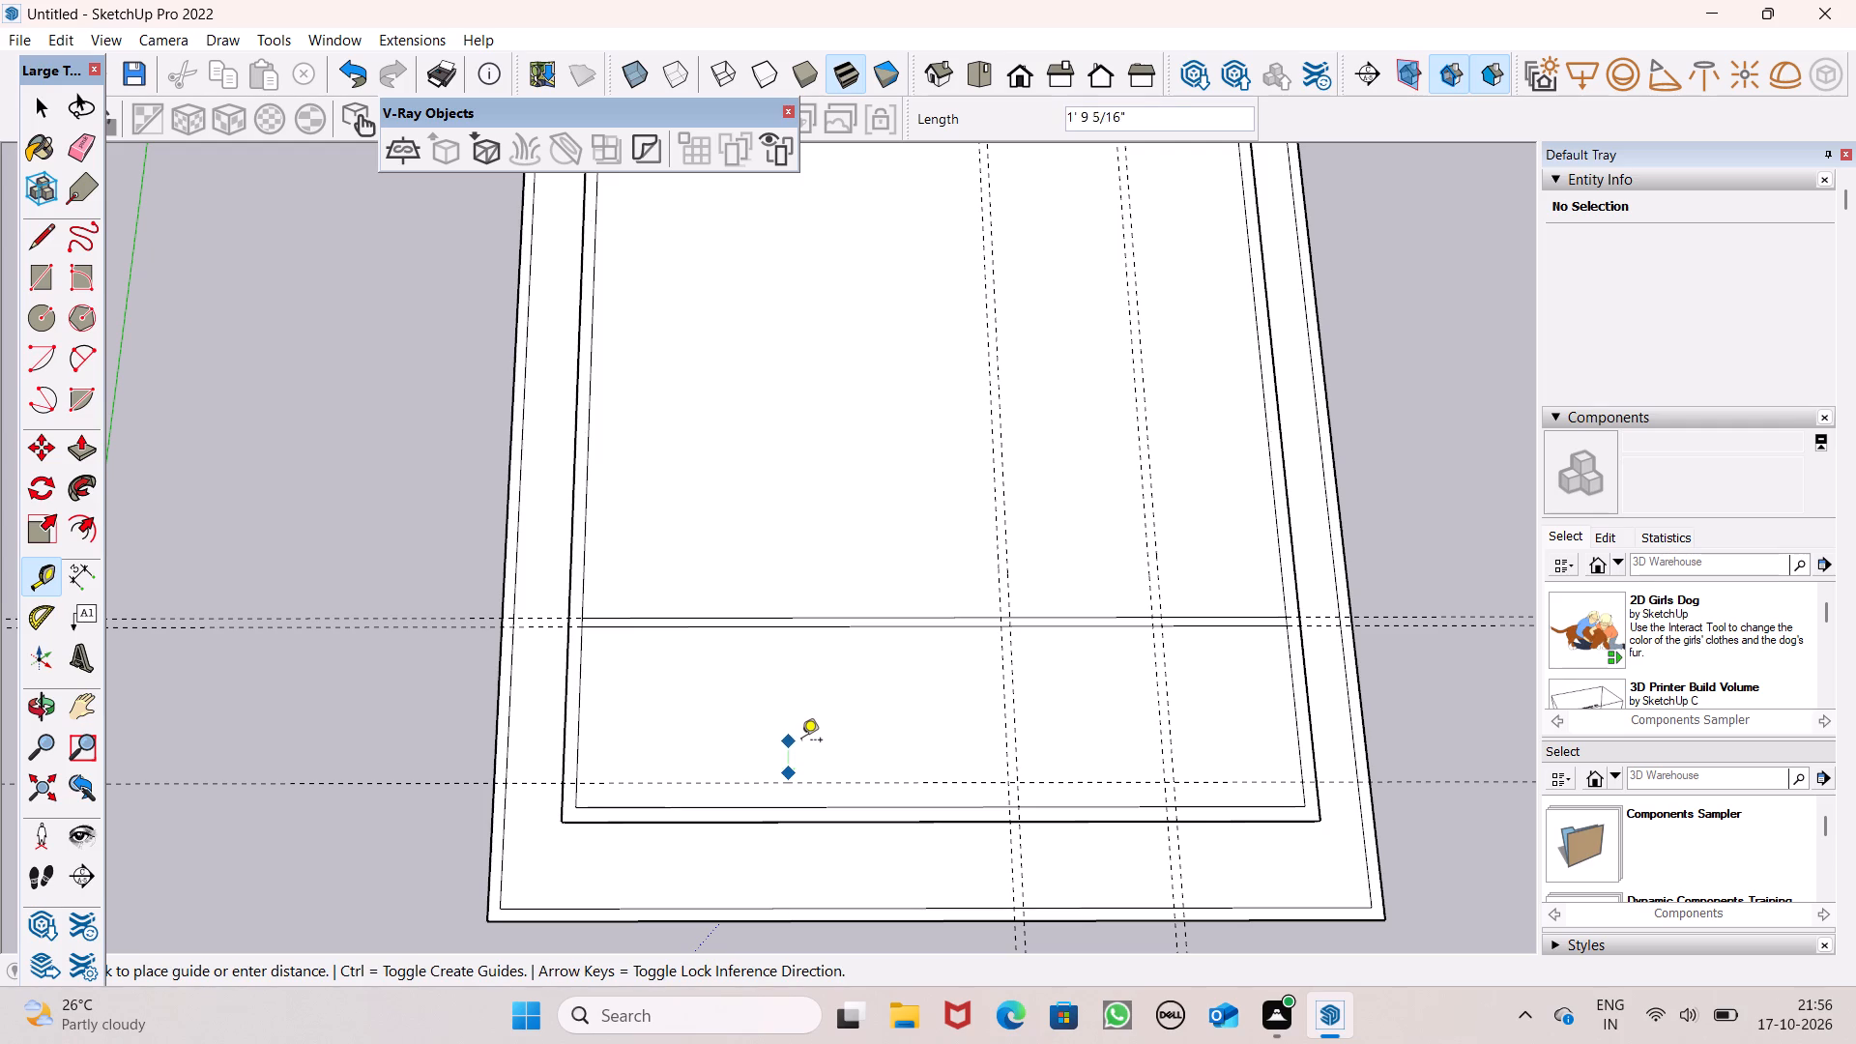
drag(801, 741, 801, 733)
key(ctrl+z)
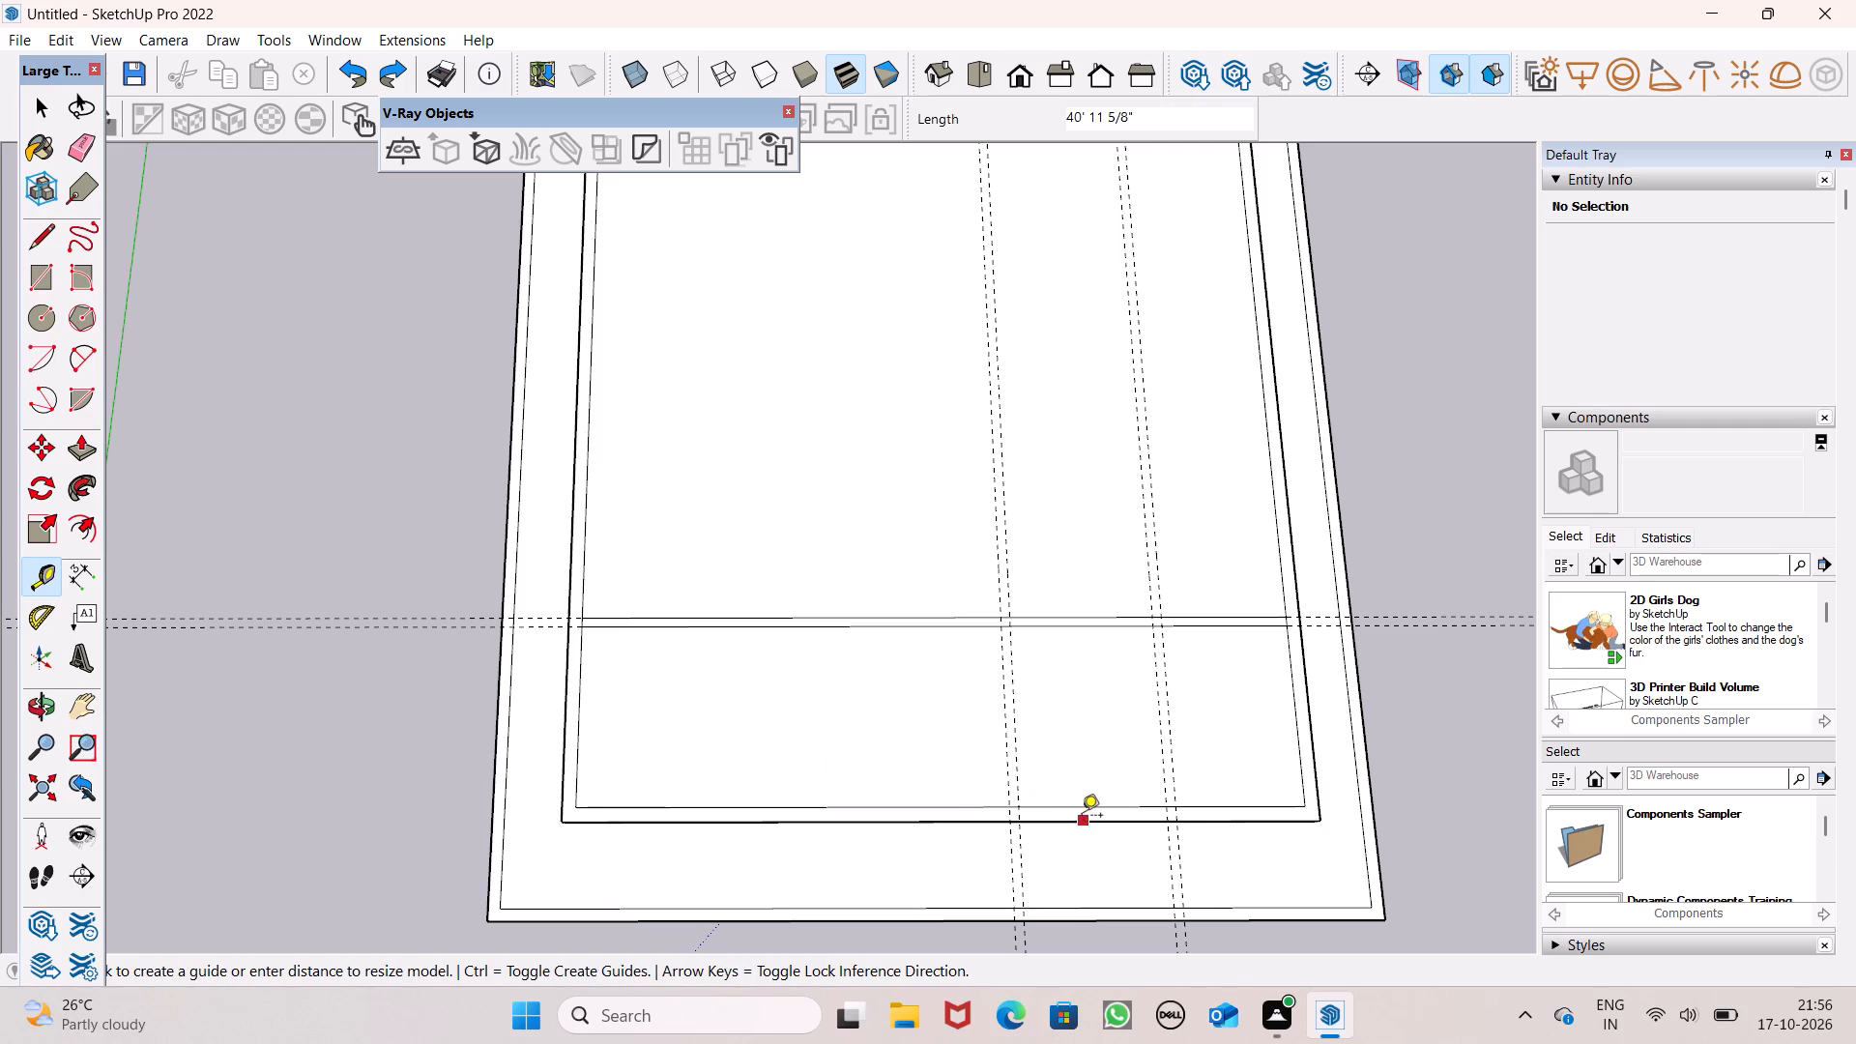
Place a crosswise guide about 3' 1" inward from the roof's inset front edge, and a second one 6" beyond it.
drag(1069, 806, 1058, 772)
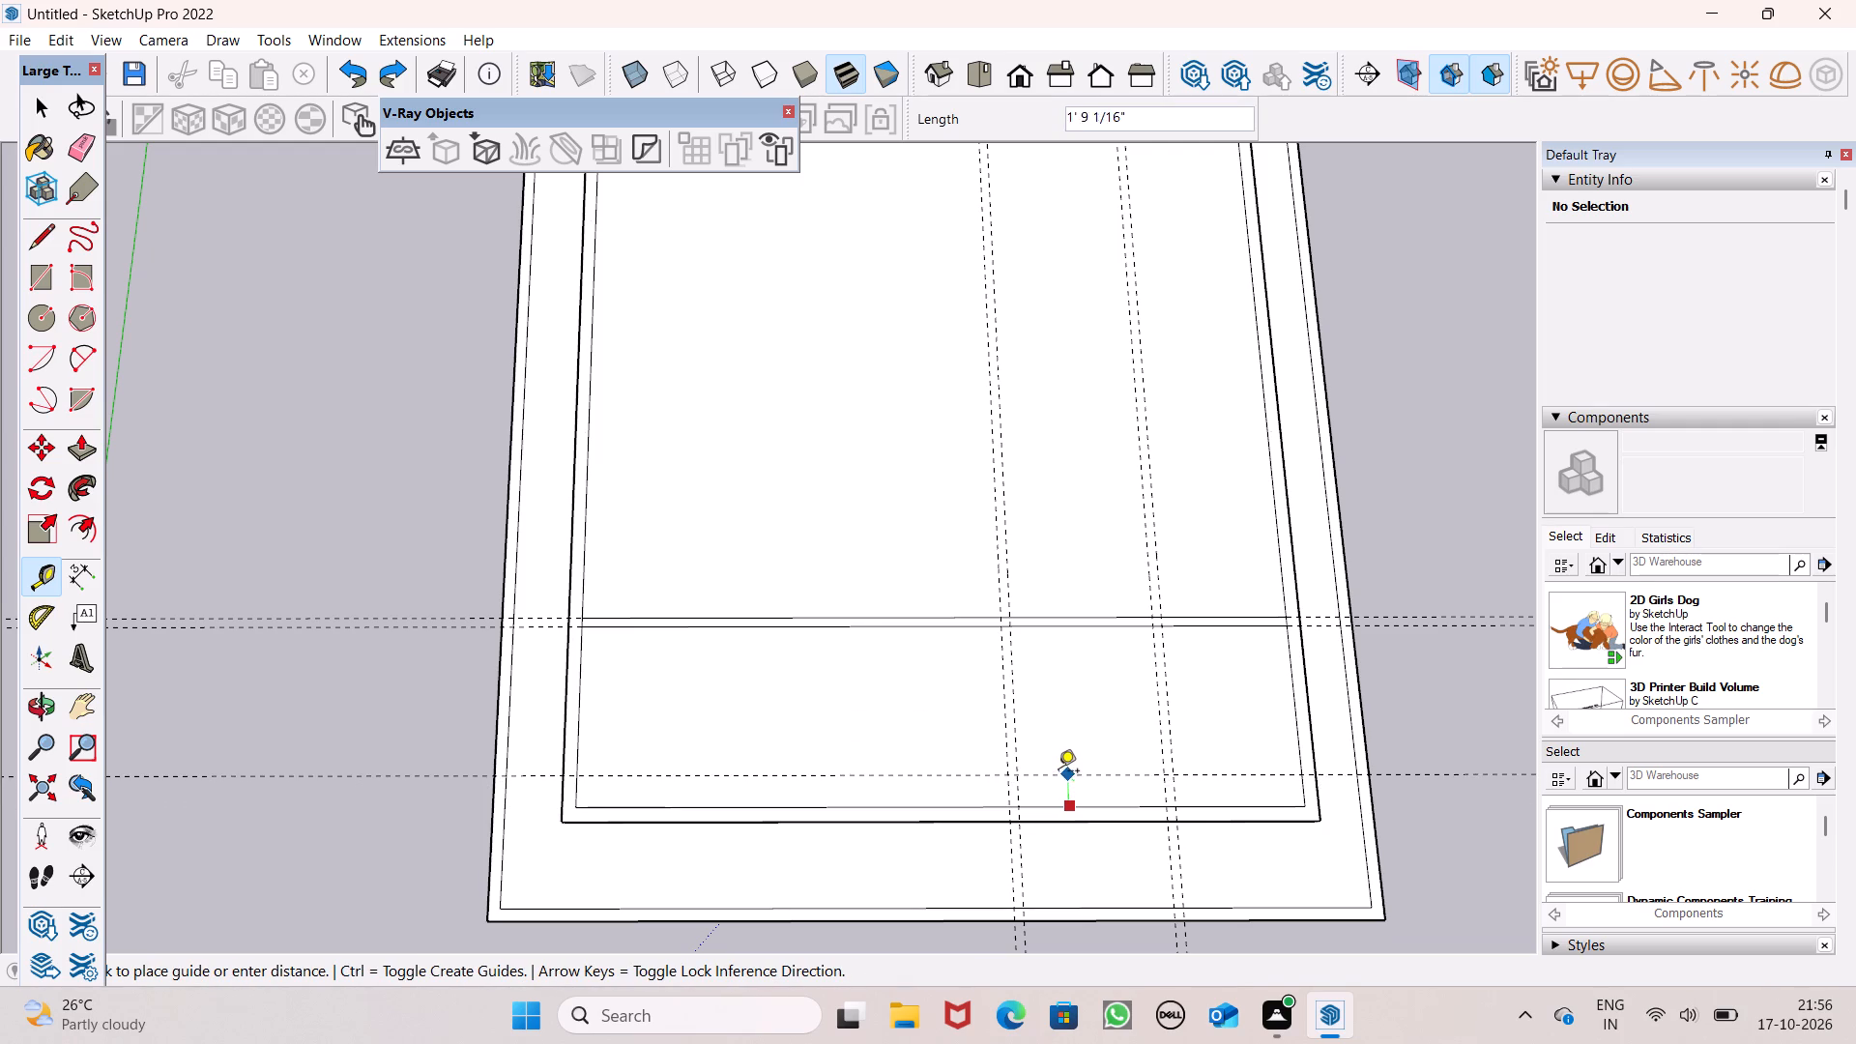
drag(1058, 772, 1057, 755)
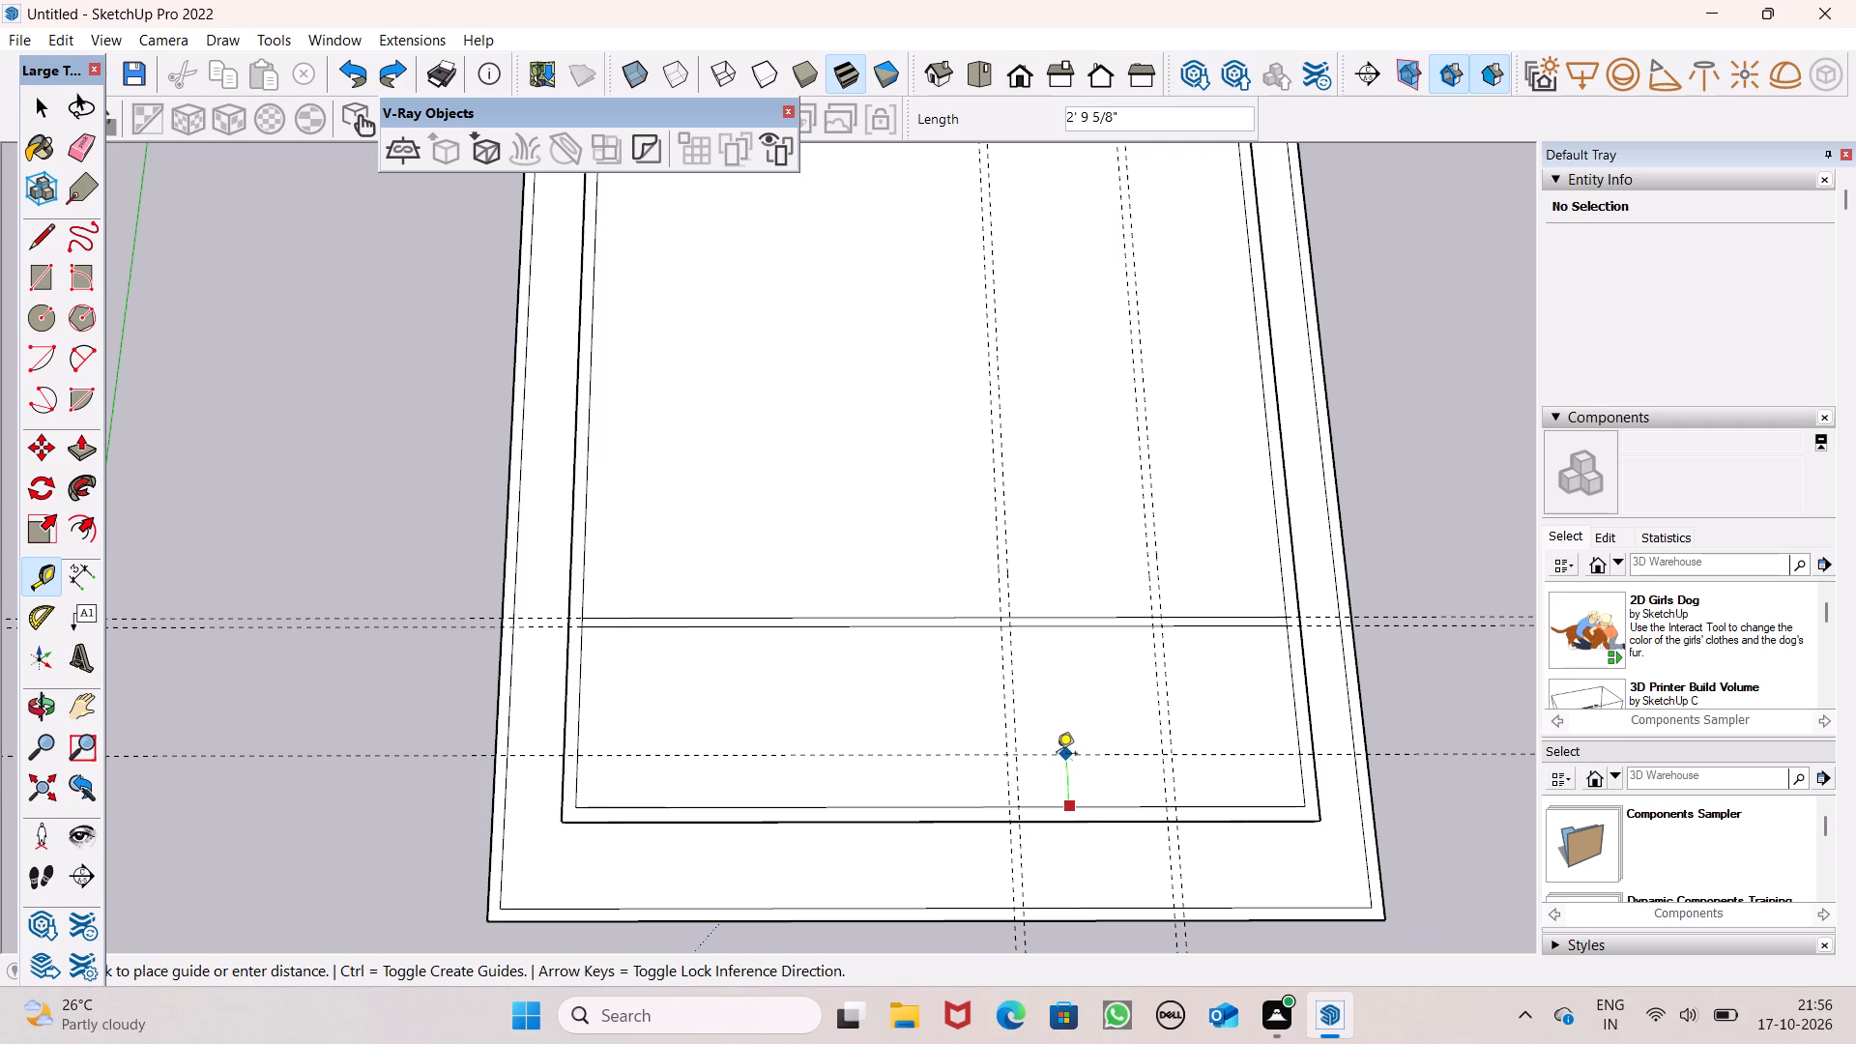
drag(1057, 755, 1058, 749)
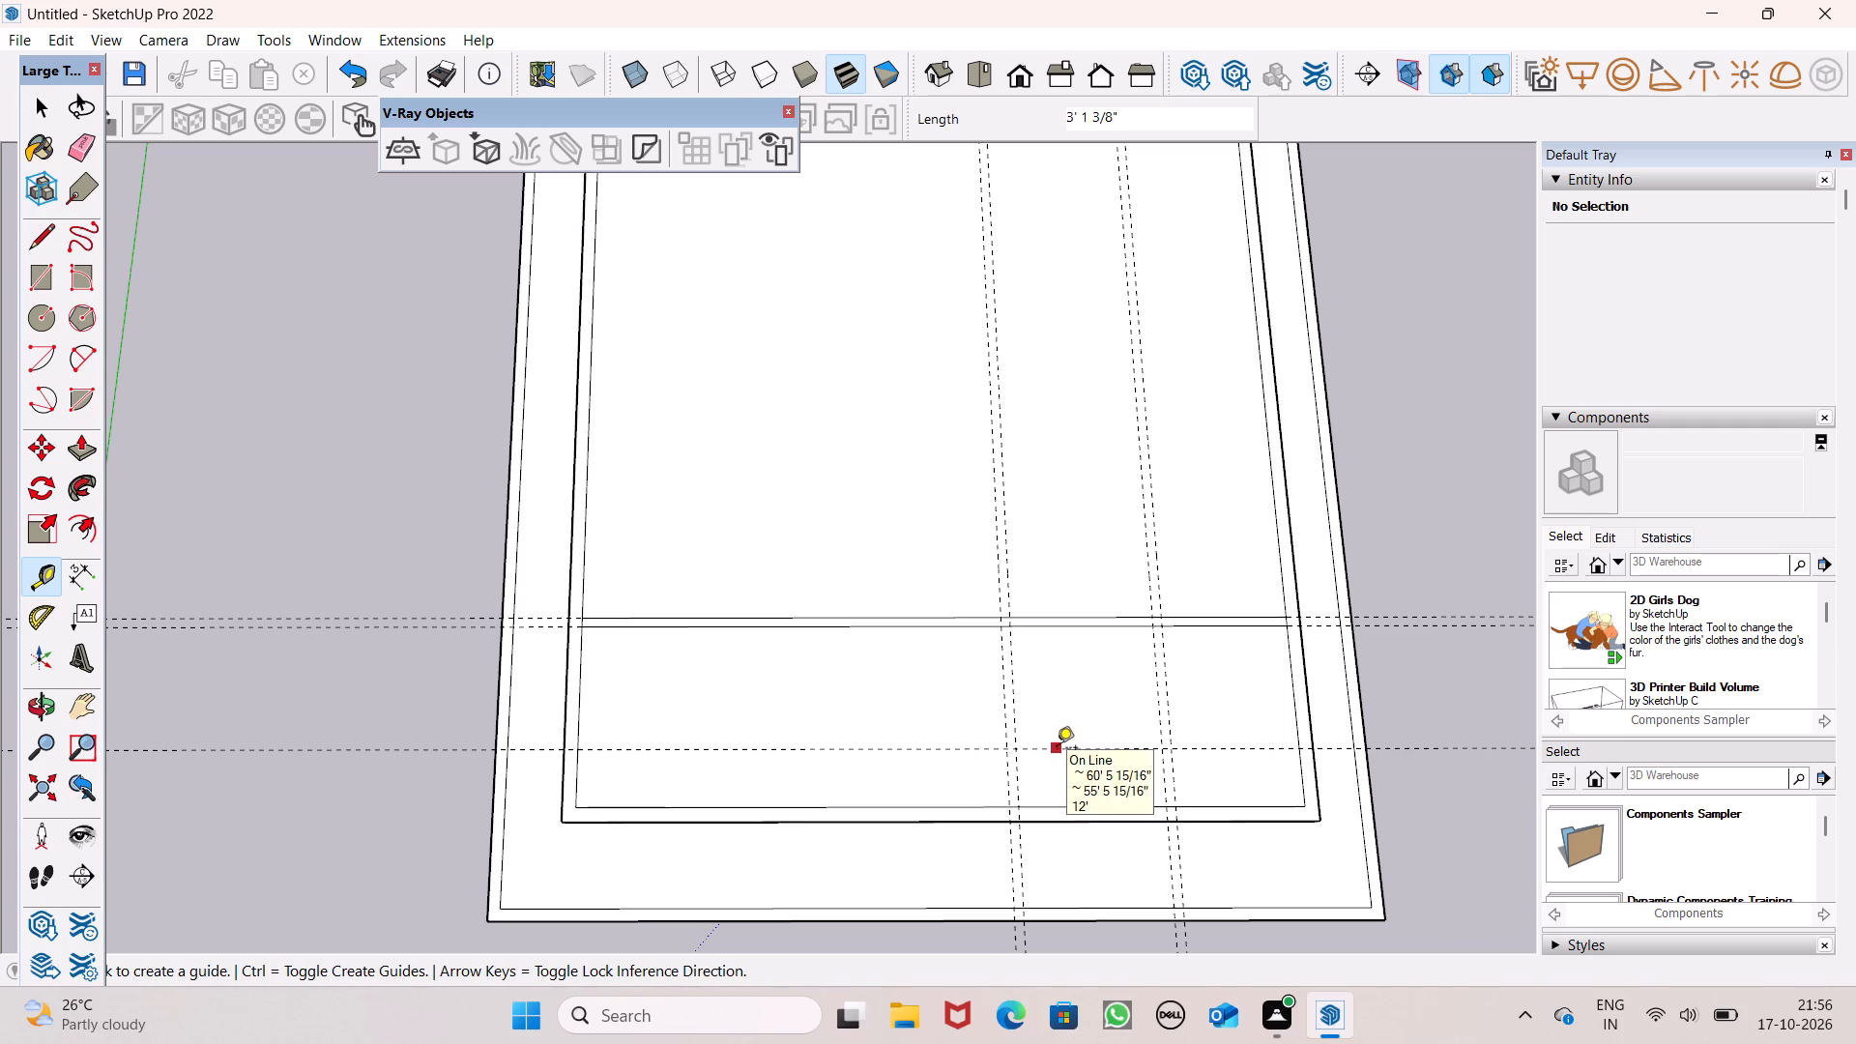
drag(1057, 749, 1067, 726)
text(6")
key(Return)
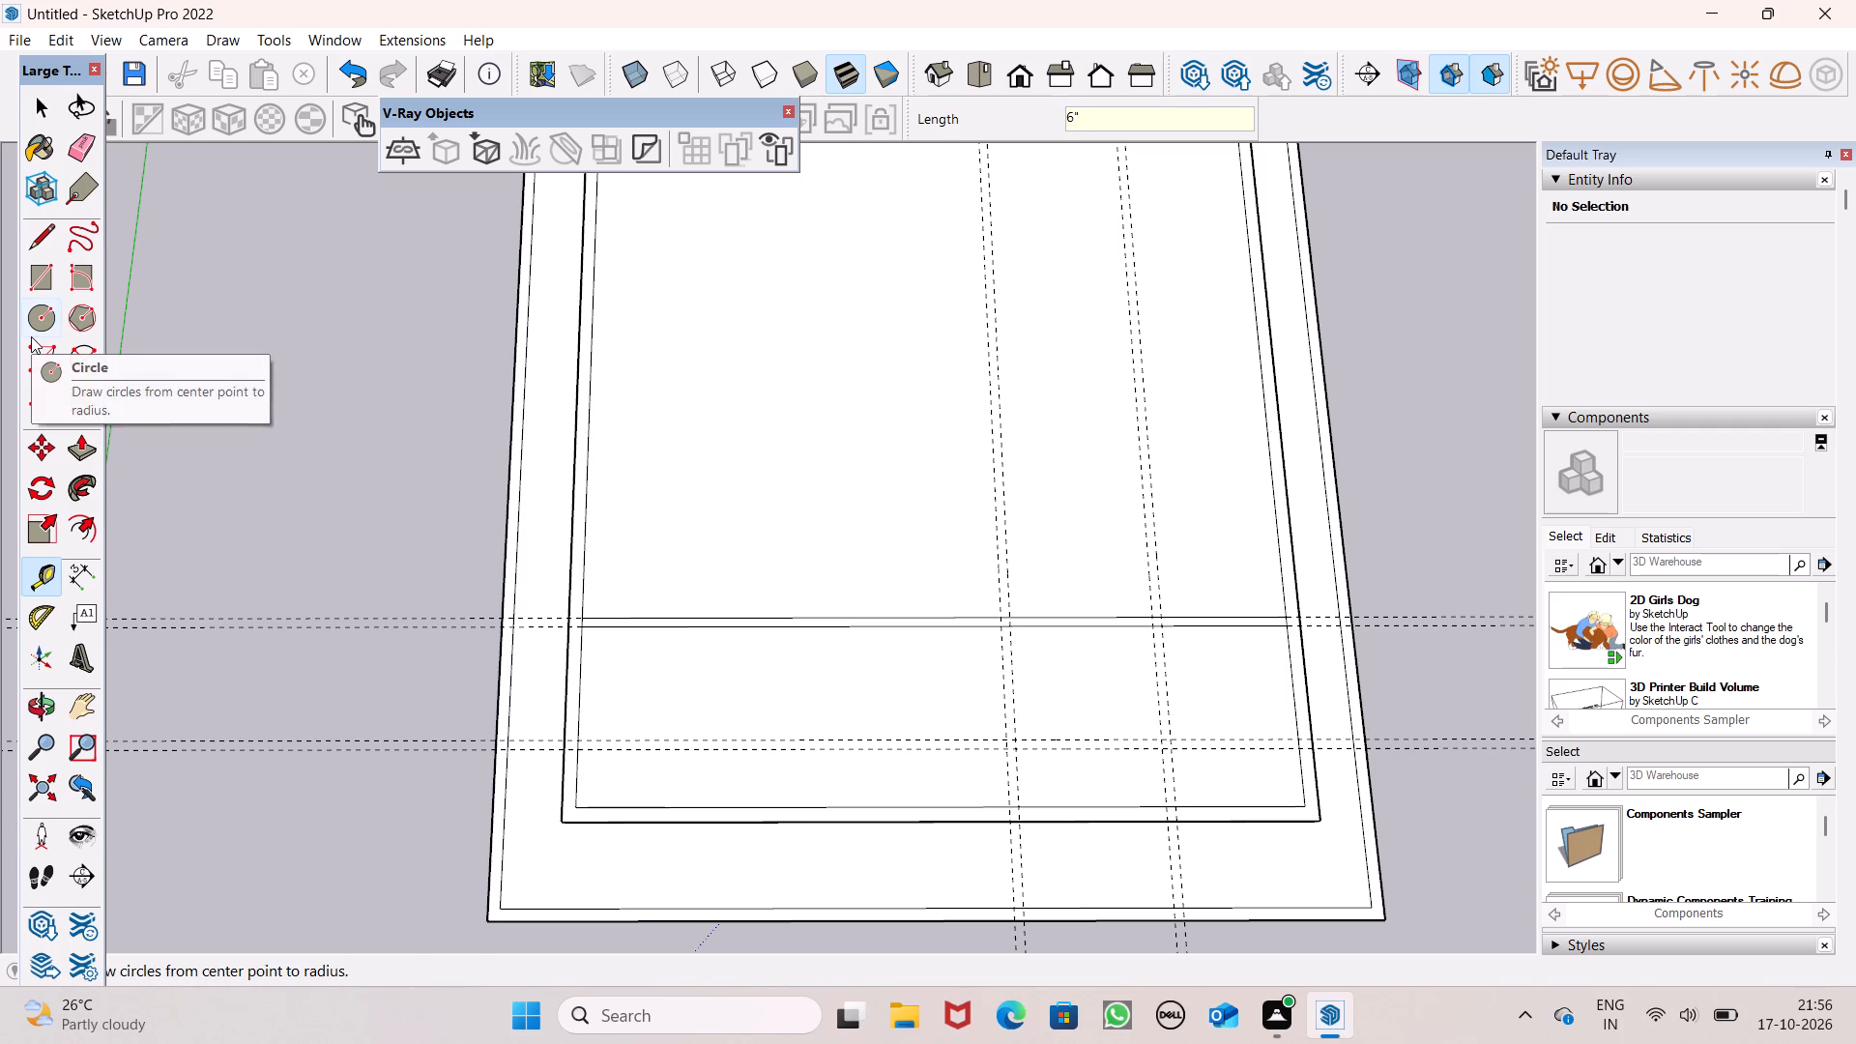
Draw a 6"-wide rectangle along the front crosswise guides between the lengthwise pairs, and another along the outer pair joining both crosswise strips.
click(32, 287)
scroll(1018, 768, up, 3)
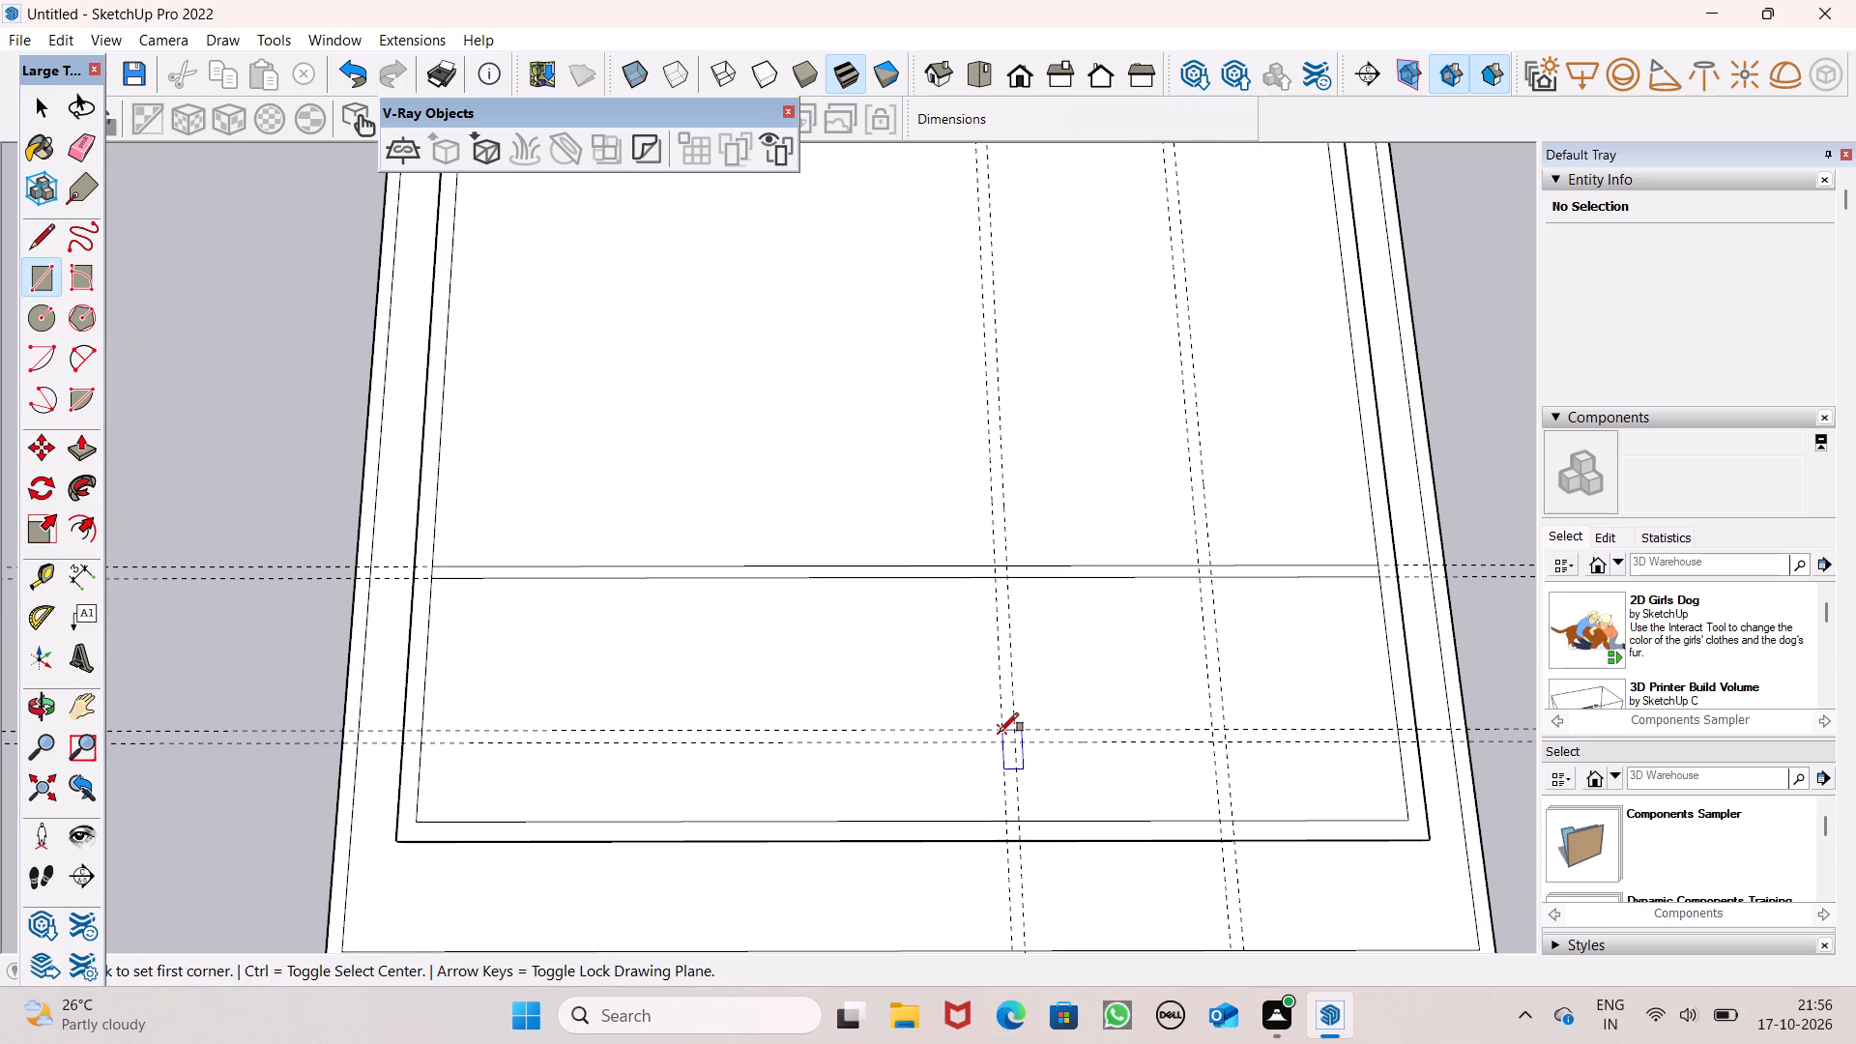
click(1000, 732)
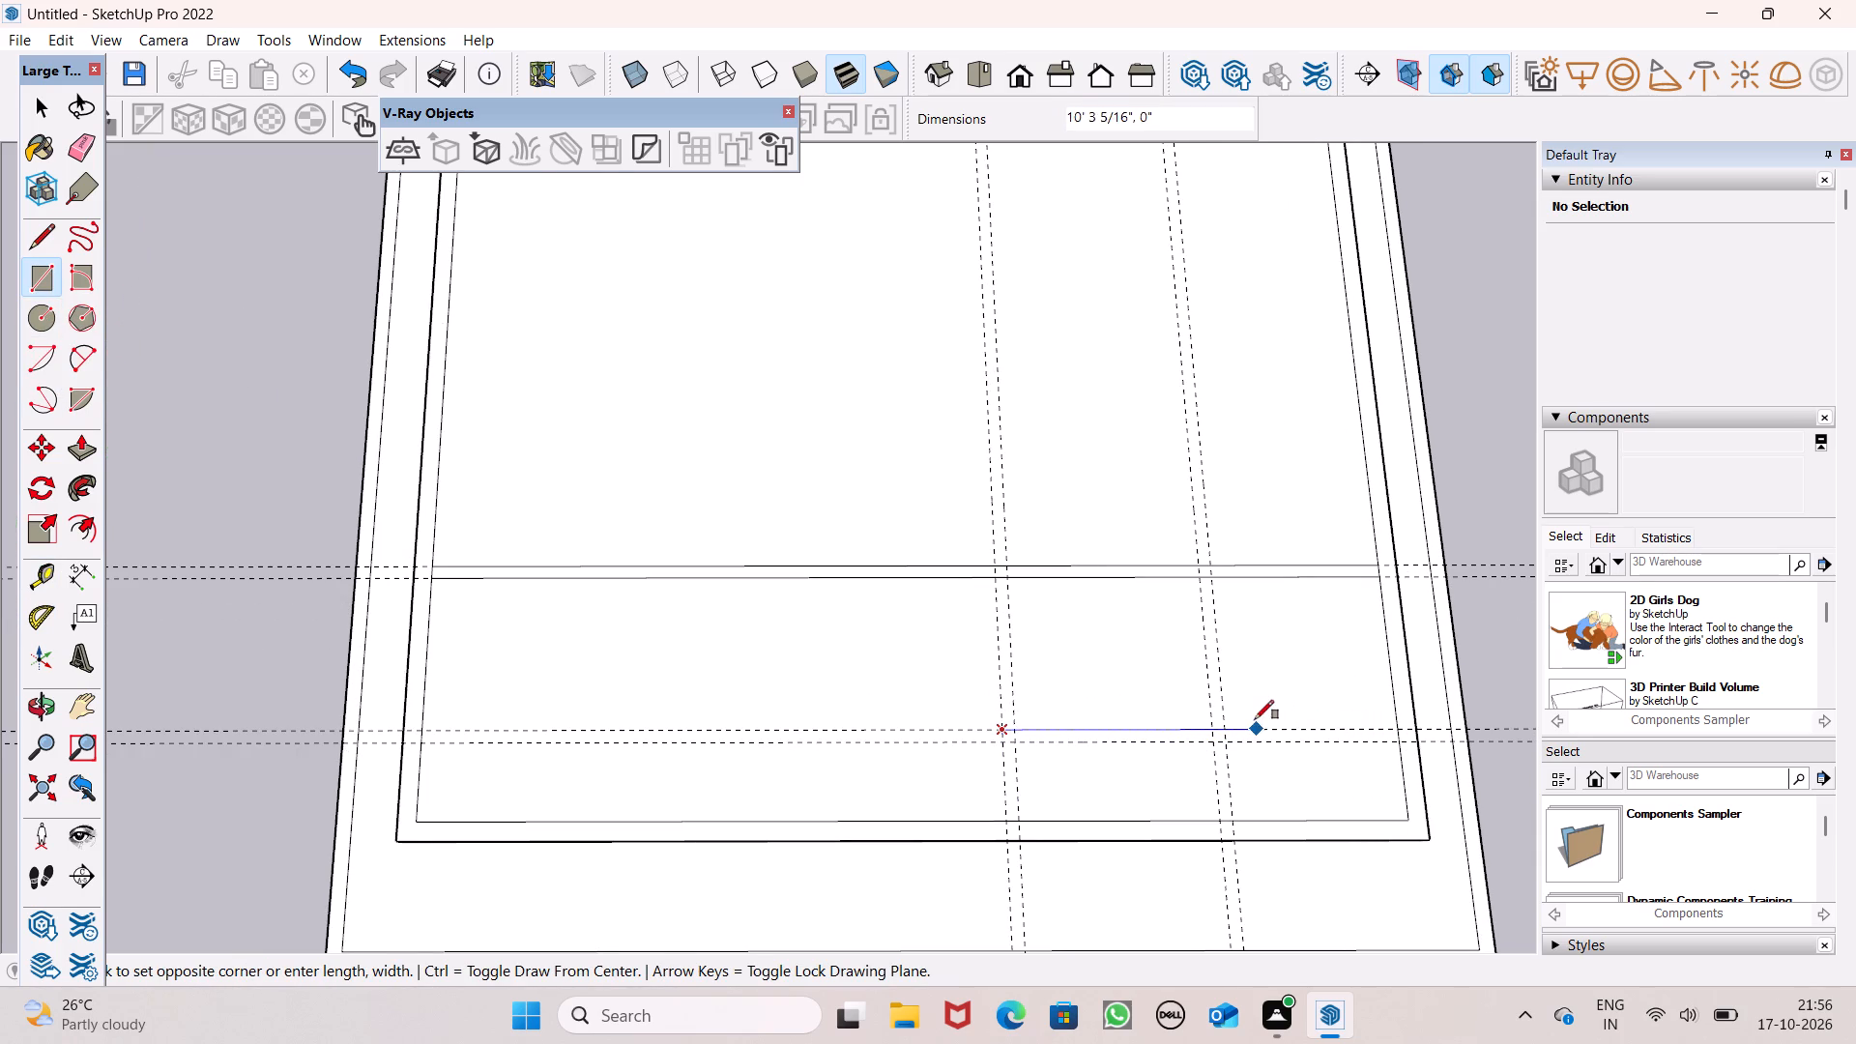
click(1232, 740)
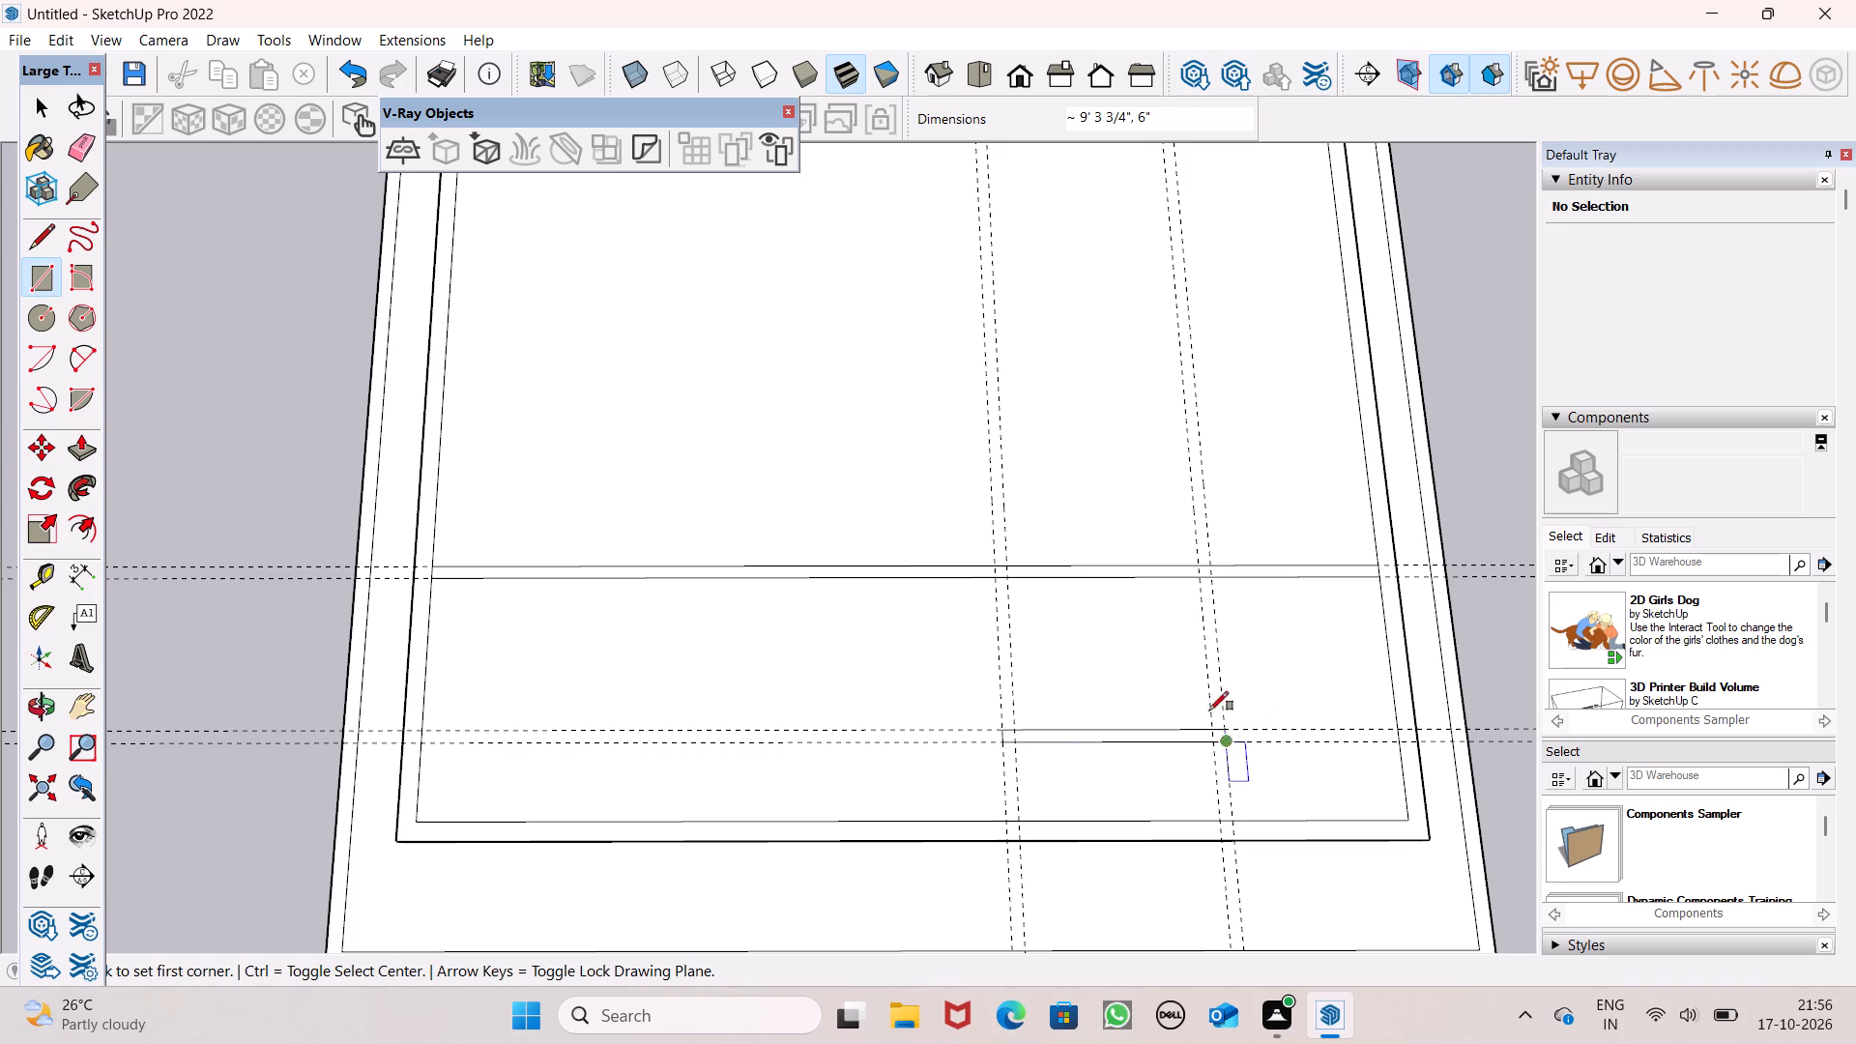
click(1201, 566)
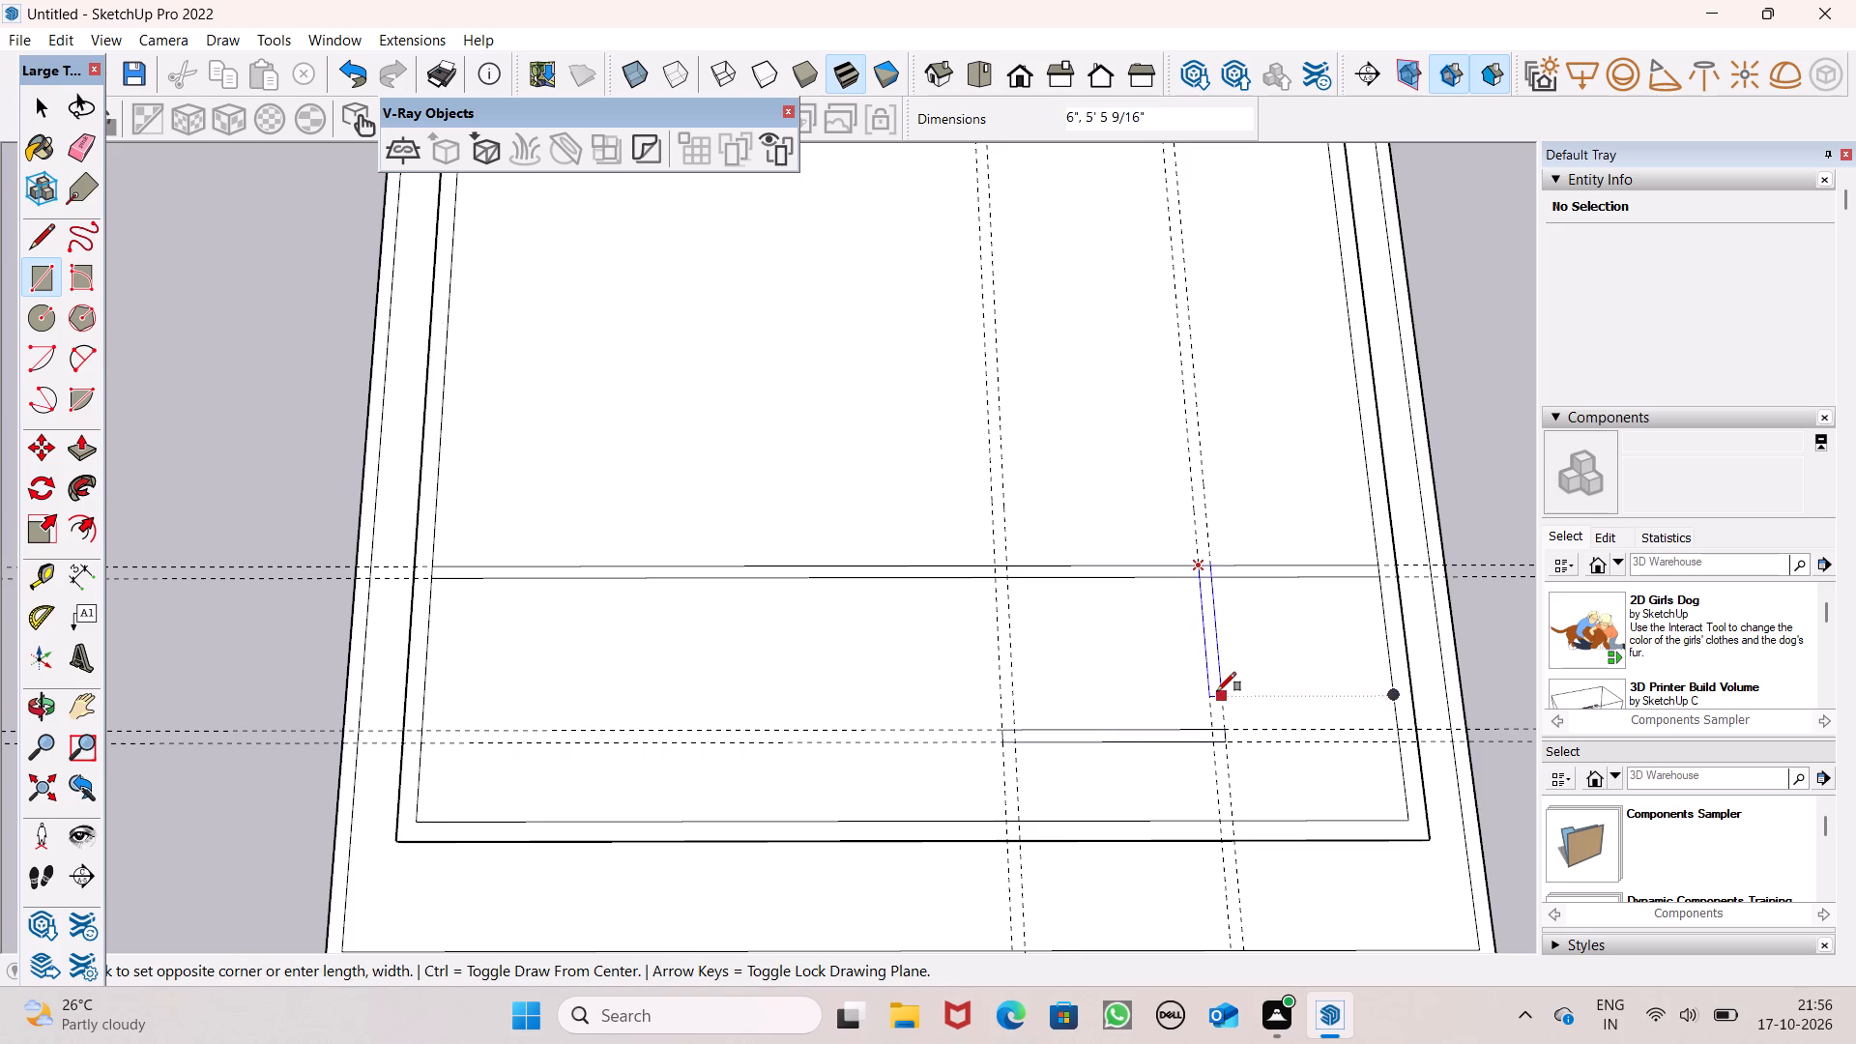
click(1220, 739)
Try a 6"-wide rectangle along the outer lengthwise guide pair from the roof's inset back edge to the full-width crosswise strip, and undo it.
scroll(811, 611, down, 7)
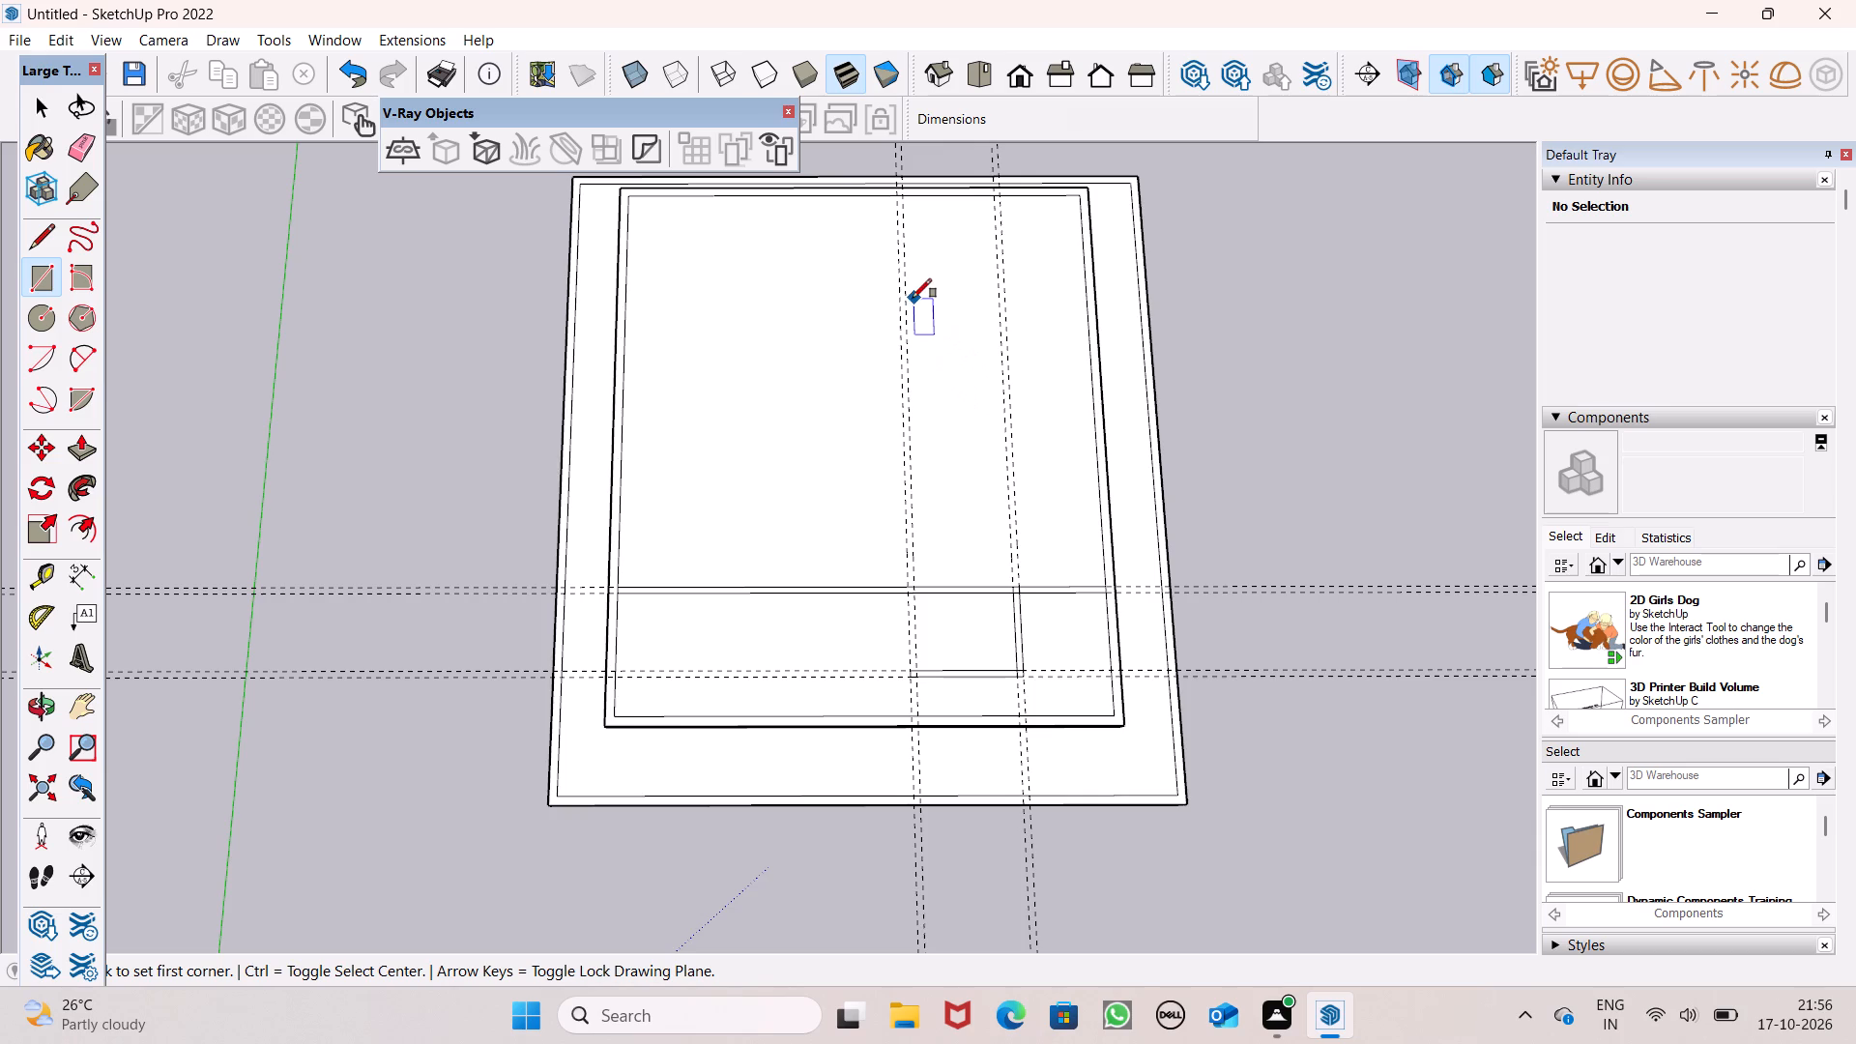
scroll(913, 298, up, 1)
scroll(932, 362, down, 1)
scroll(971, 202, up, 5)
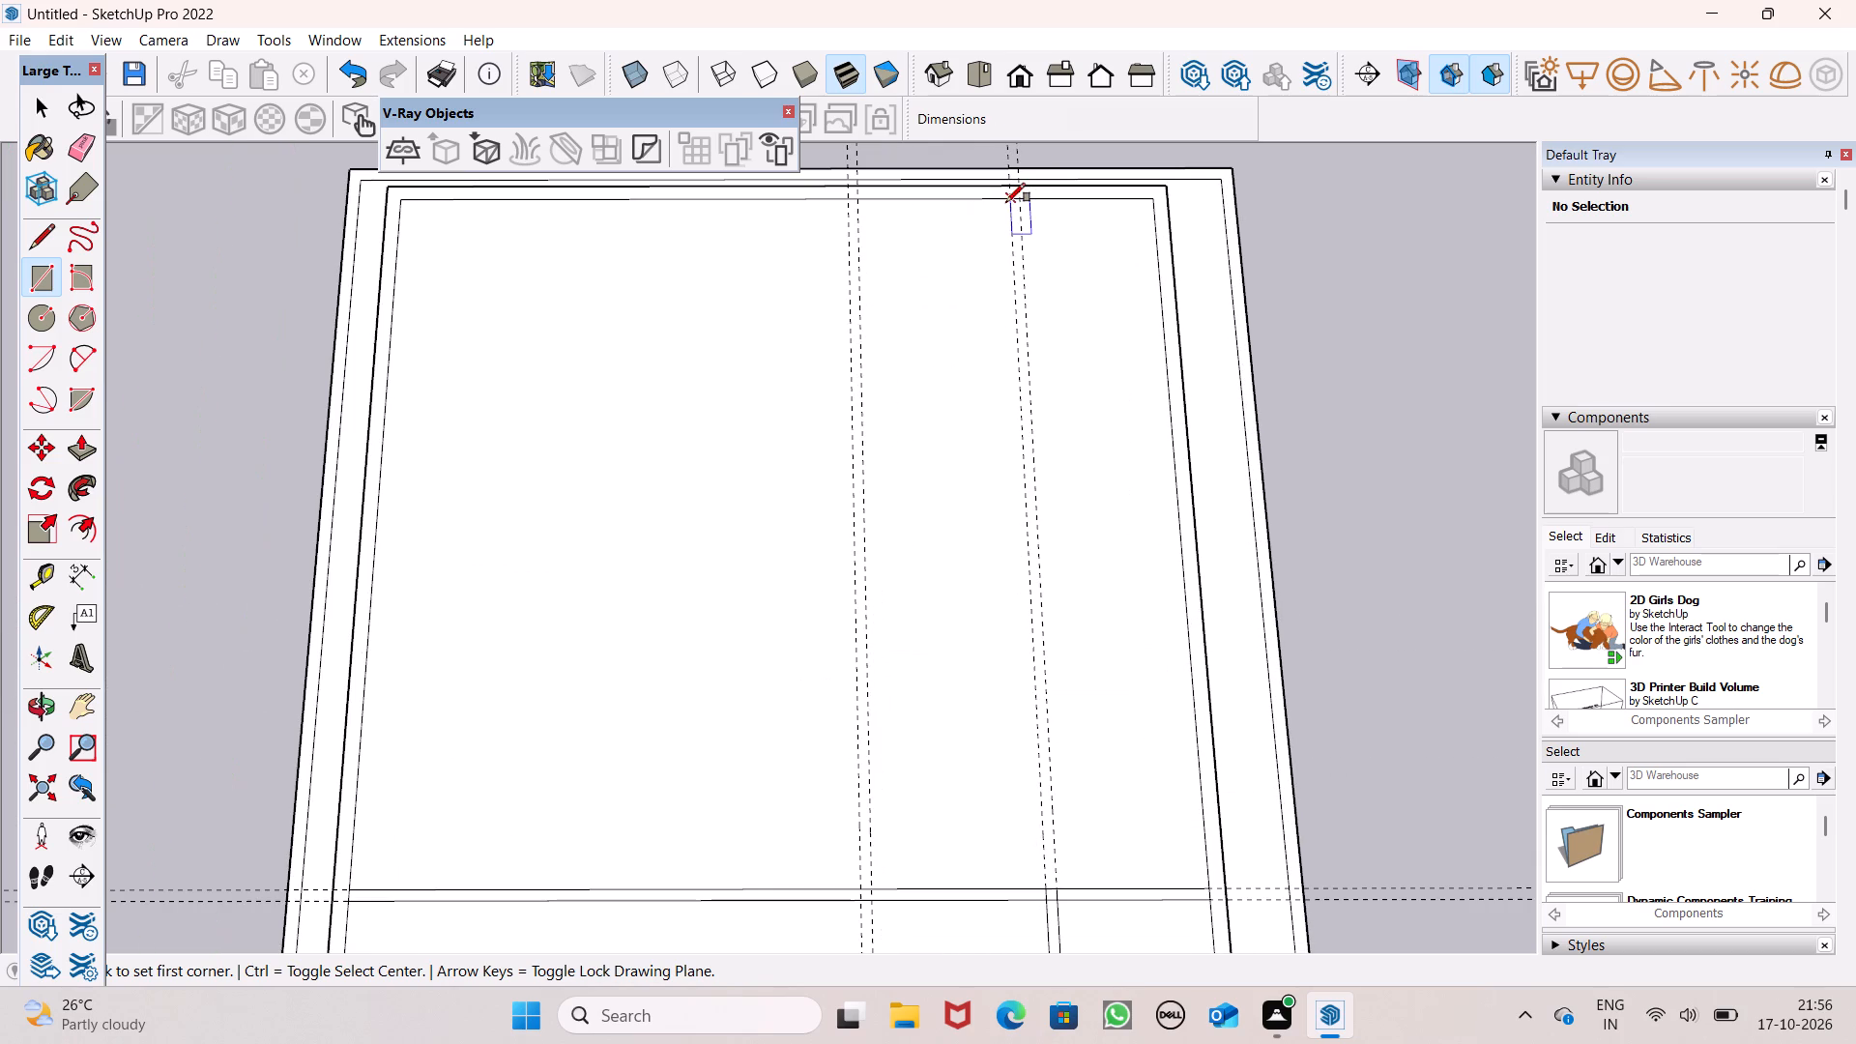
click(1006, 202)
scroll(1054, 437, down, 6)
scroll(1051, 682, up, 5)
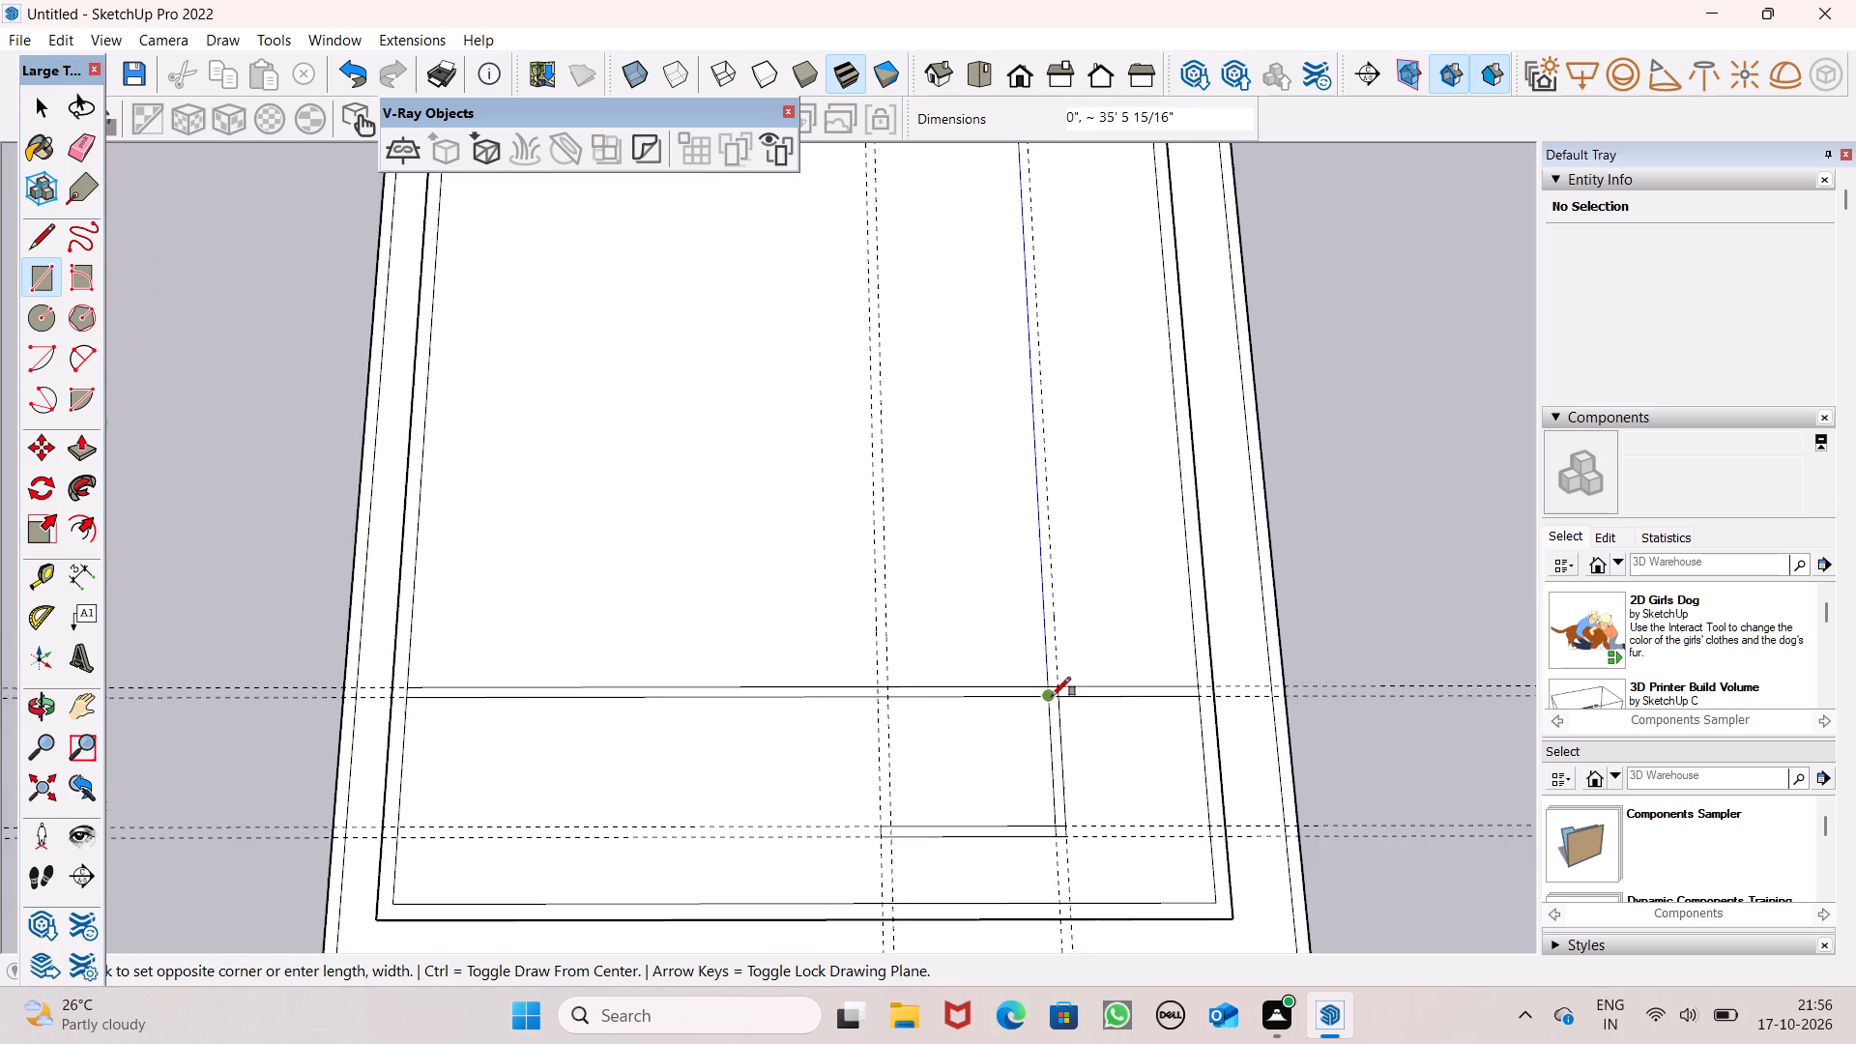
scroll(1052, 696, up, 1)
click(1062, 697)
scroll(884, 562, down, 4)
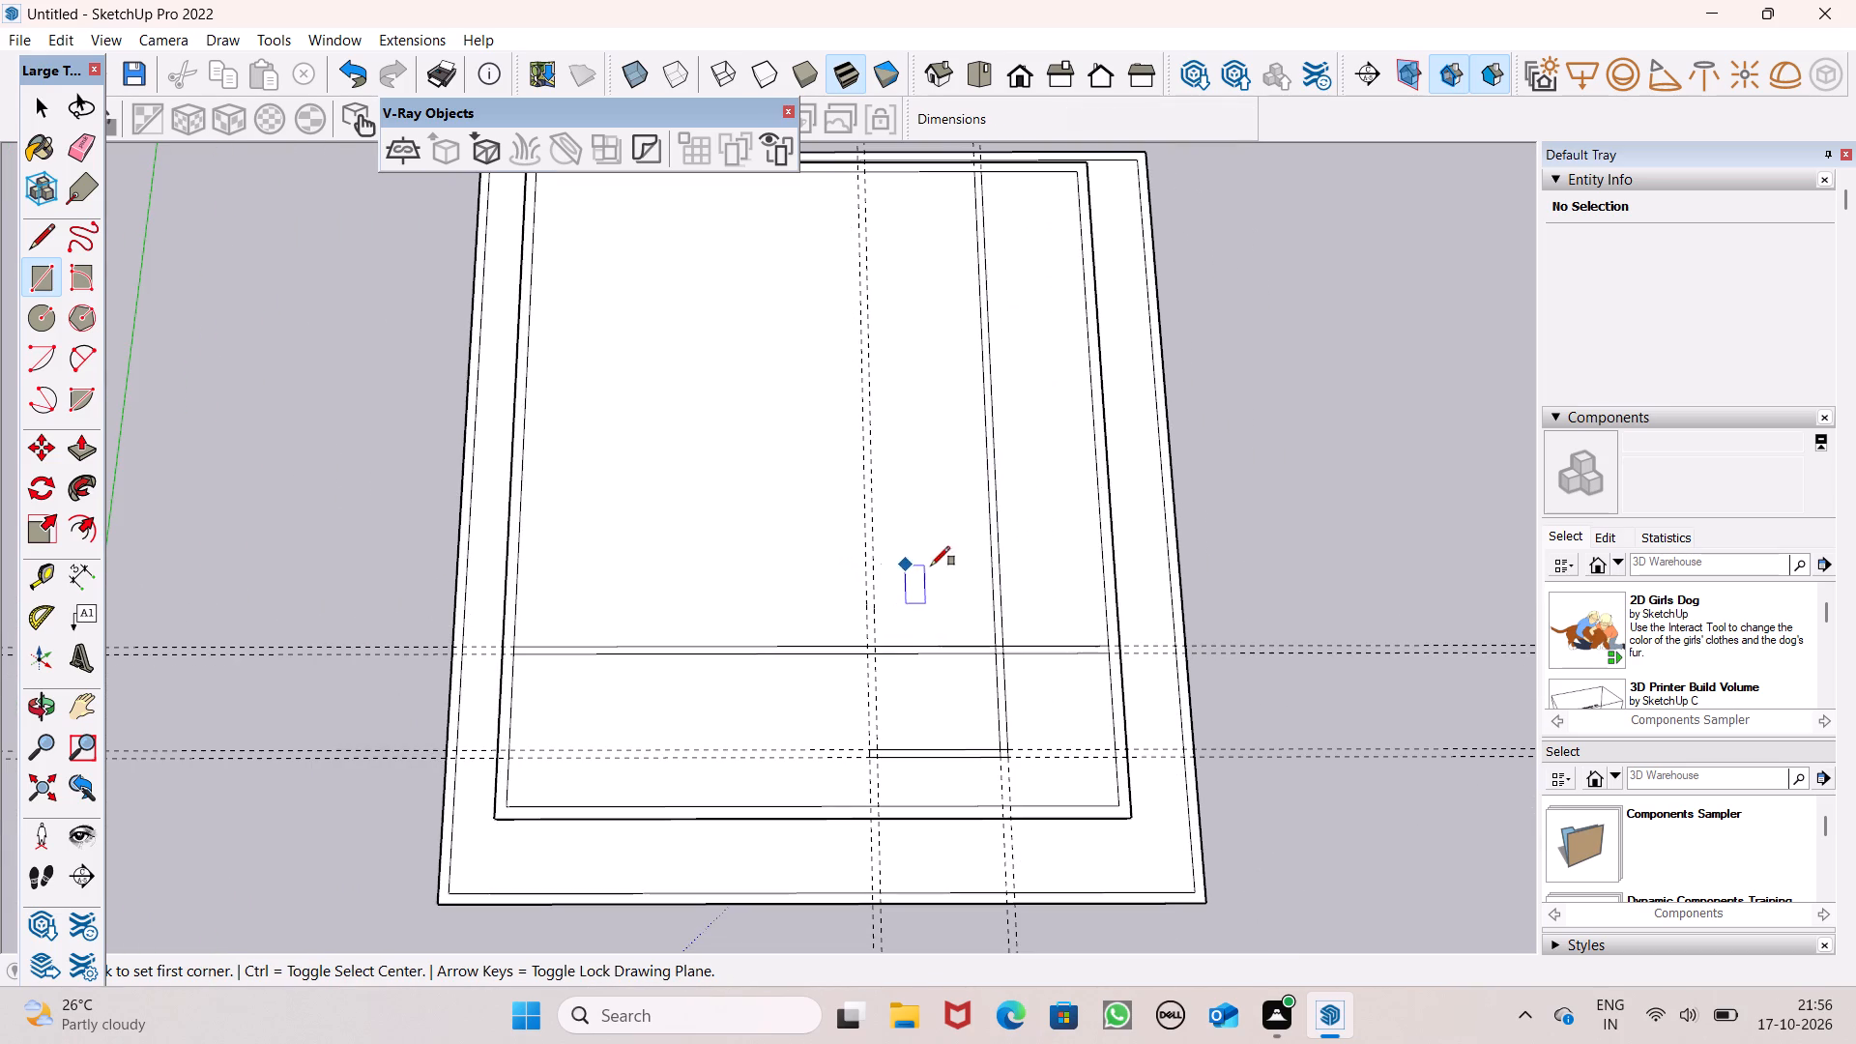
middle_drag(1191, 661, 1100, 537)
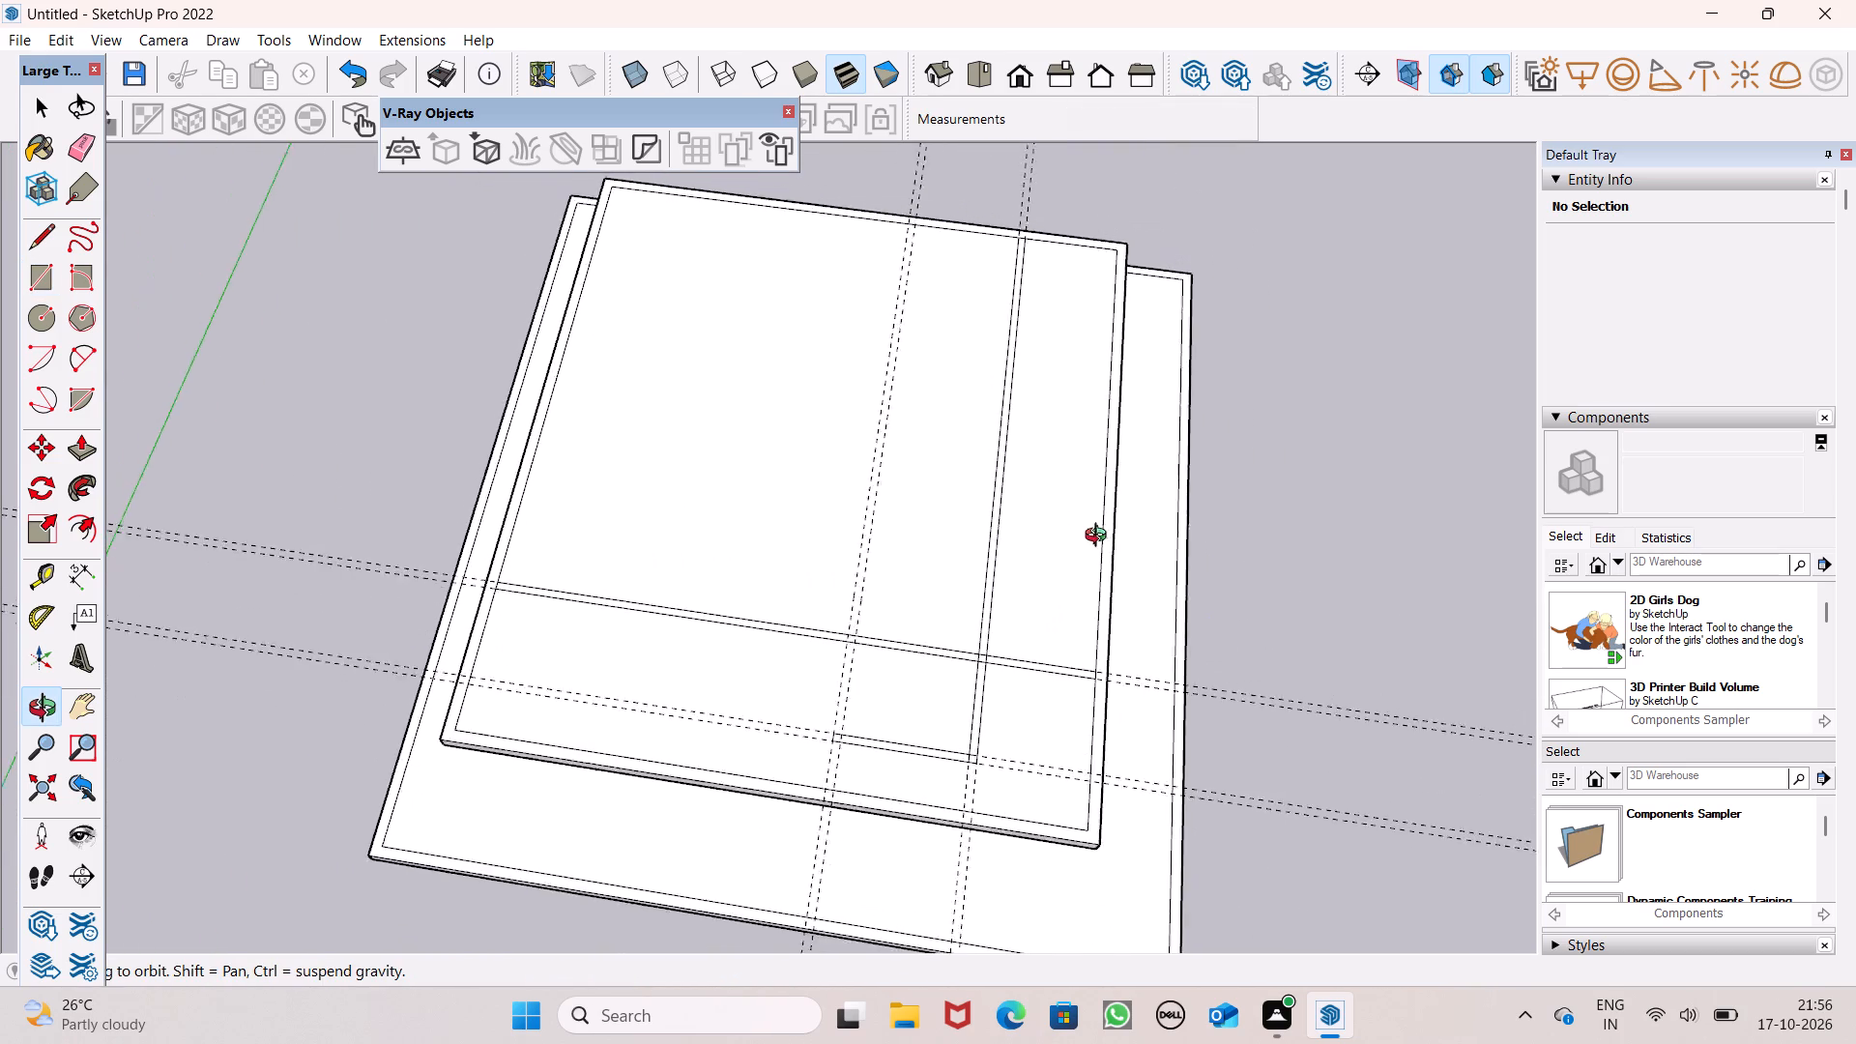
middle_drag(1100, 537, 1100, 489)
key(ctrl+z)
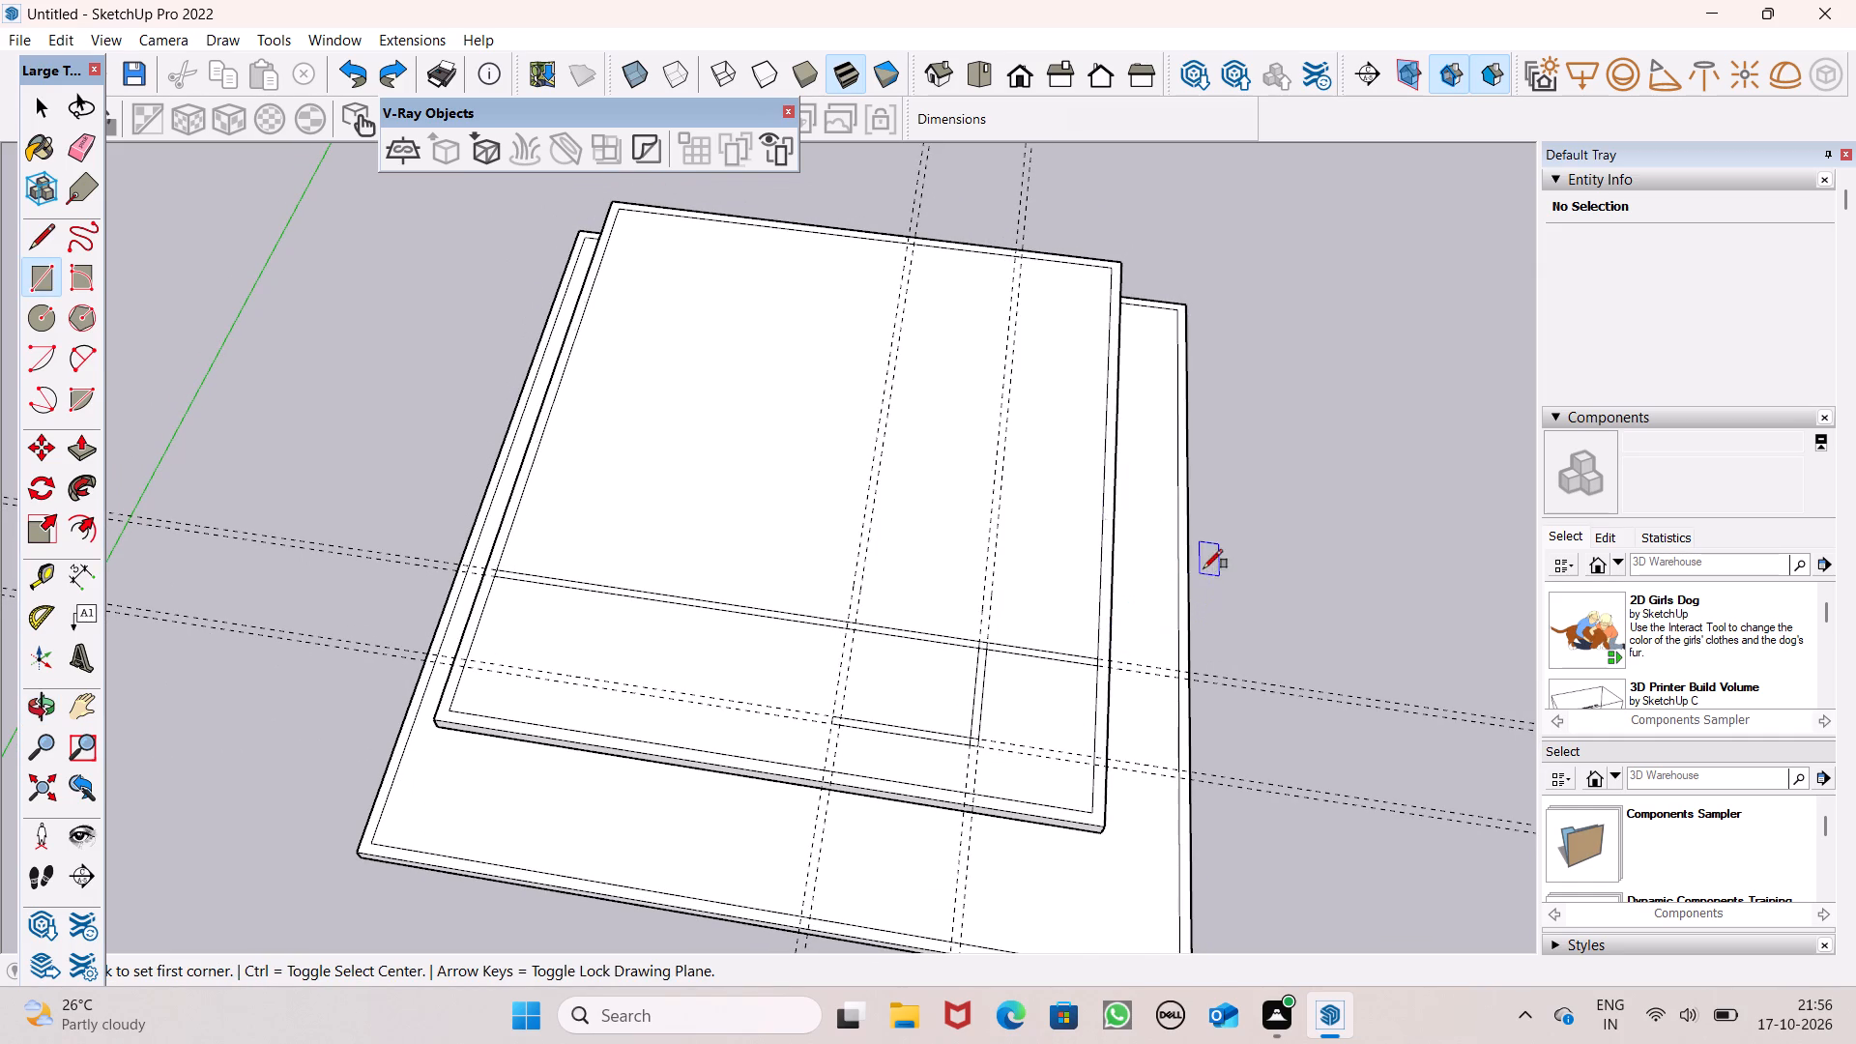
Draw a 6"-wide rectangle about 42' 4" long along the inner lengthwise guide pair, from the roof's inset back edge to the short front strip's outer line.
scroll(1206, 553, down, 1)
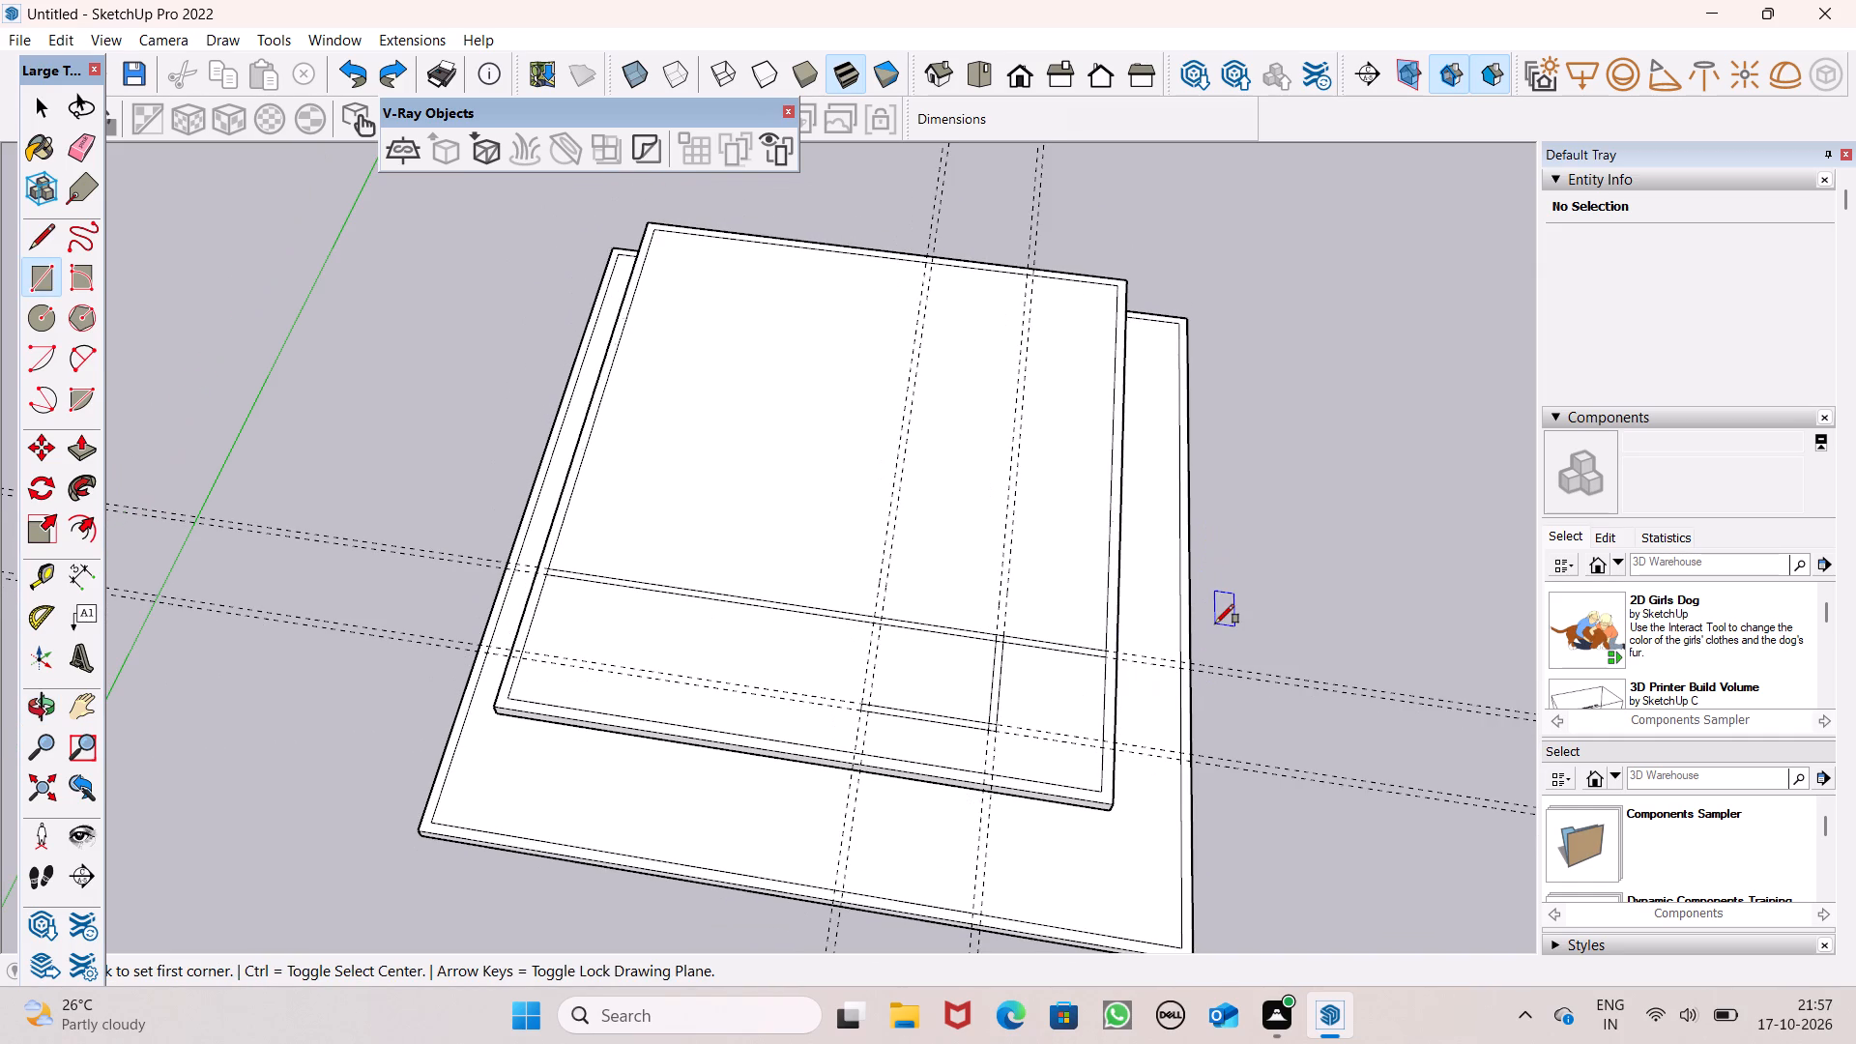
scroll(1215, 623, down, 2)
middle_drag(894, 730, 935, 727)
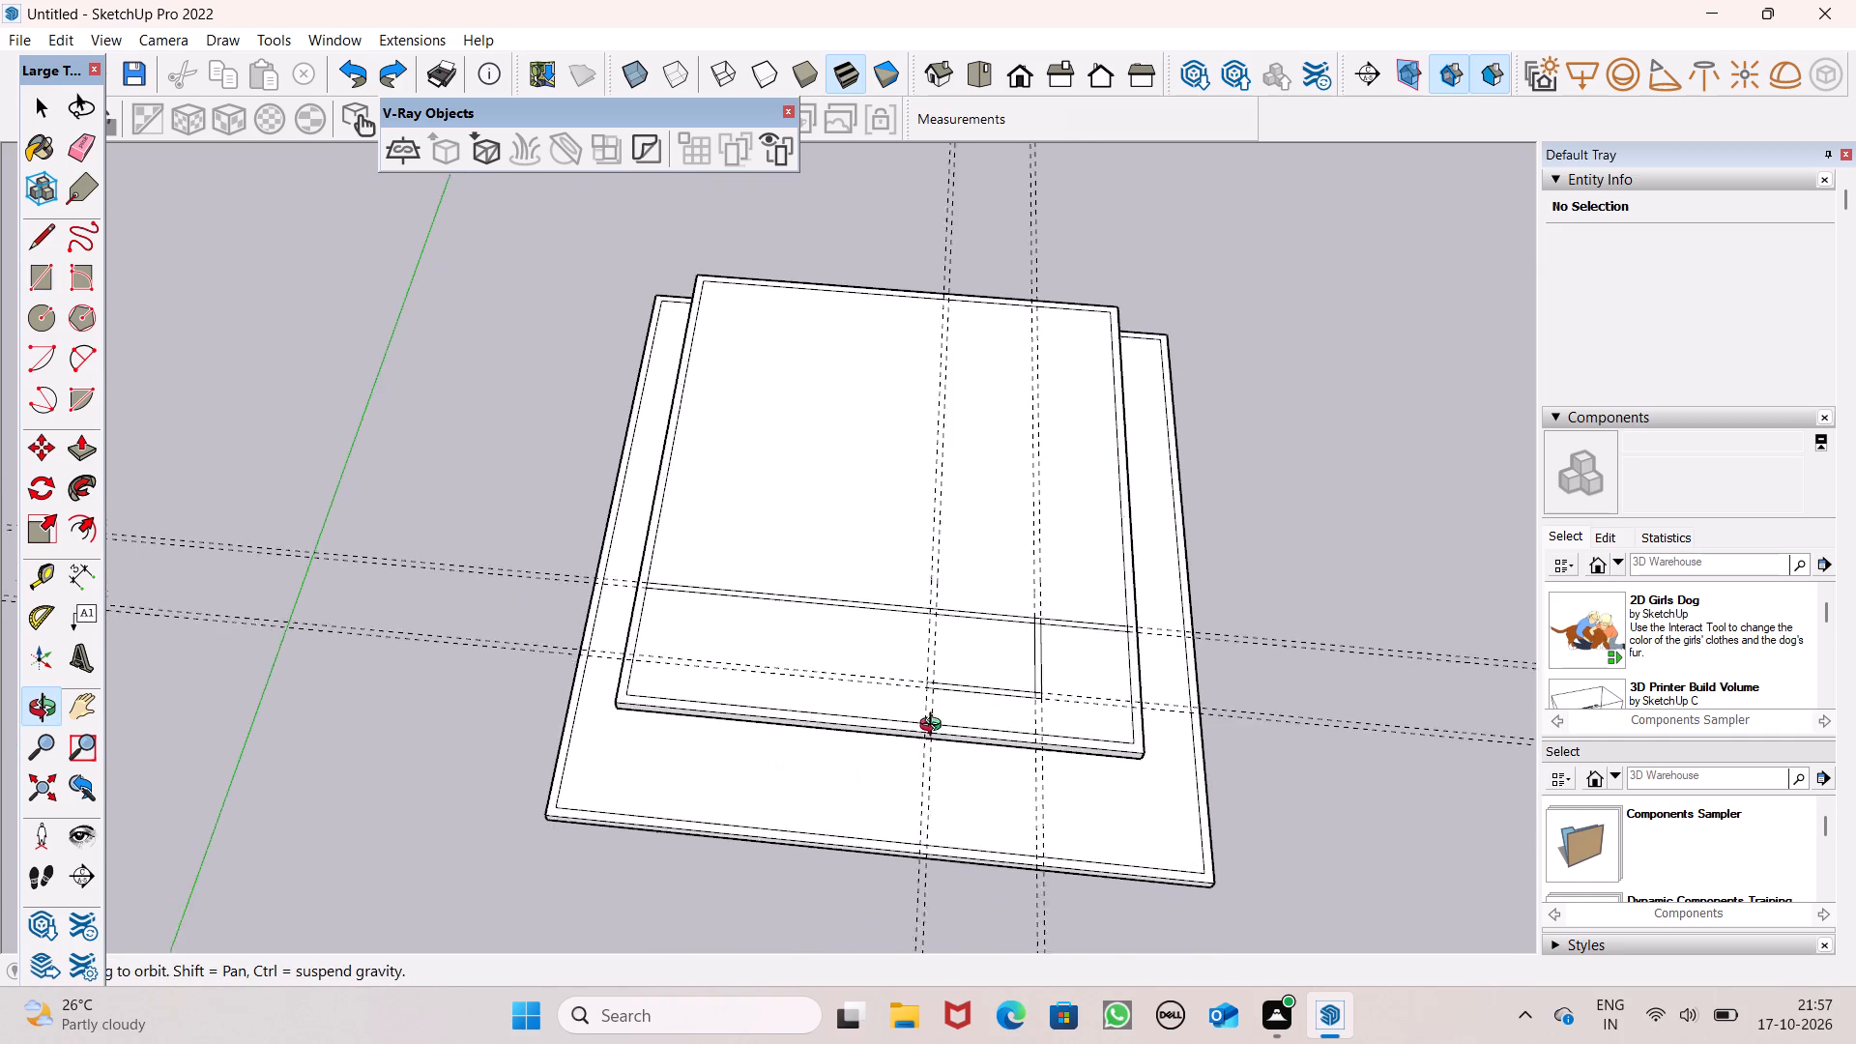
middle_drag(935, 727, 938, 728)
scroll(962, 701, up, 1)
scroll(961, 693, down, 2)
middle_drag(967, 700, 956, 732)
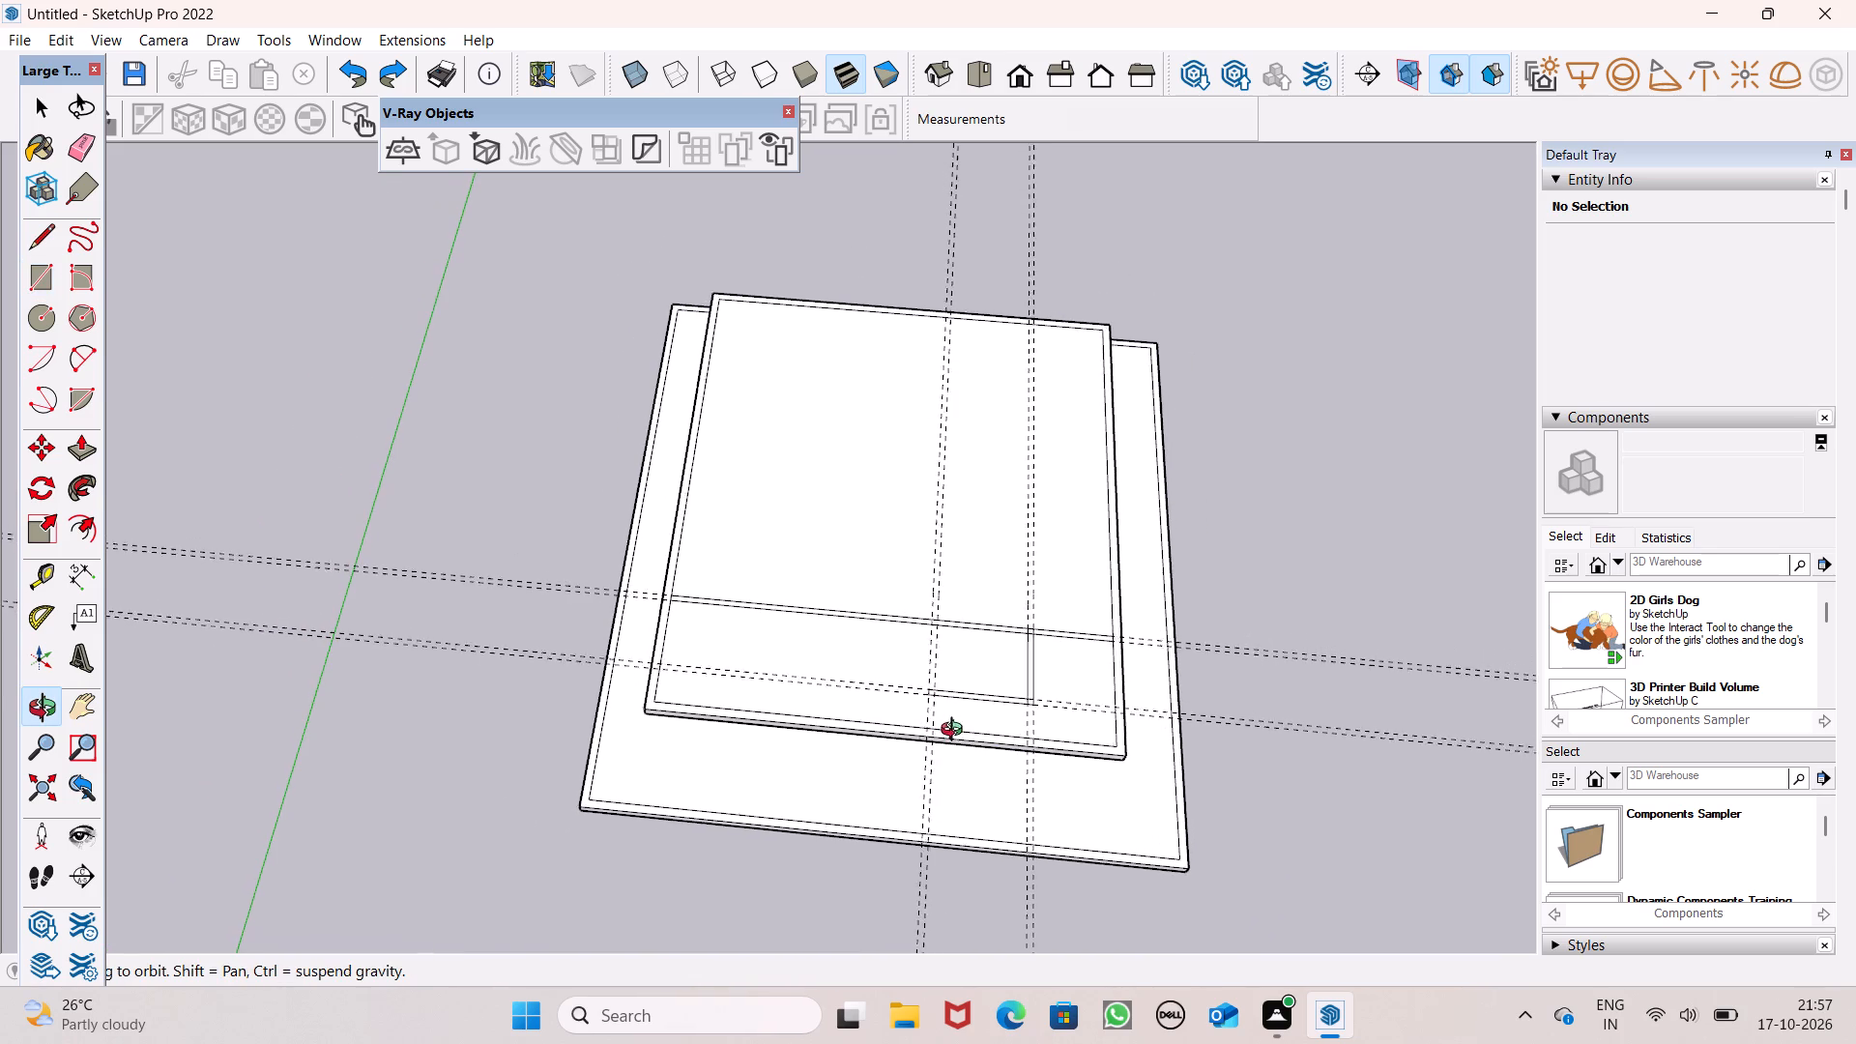
middle_drag(956, 732, 956, 733)
scroll(928, 344, up, 1)
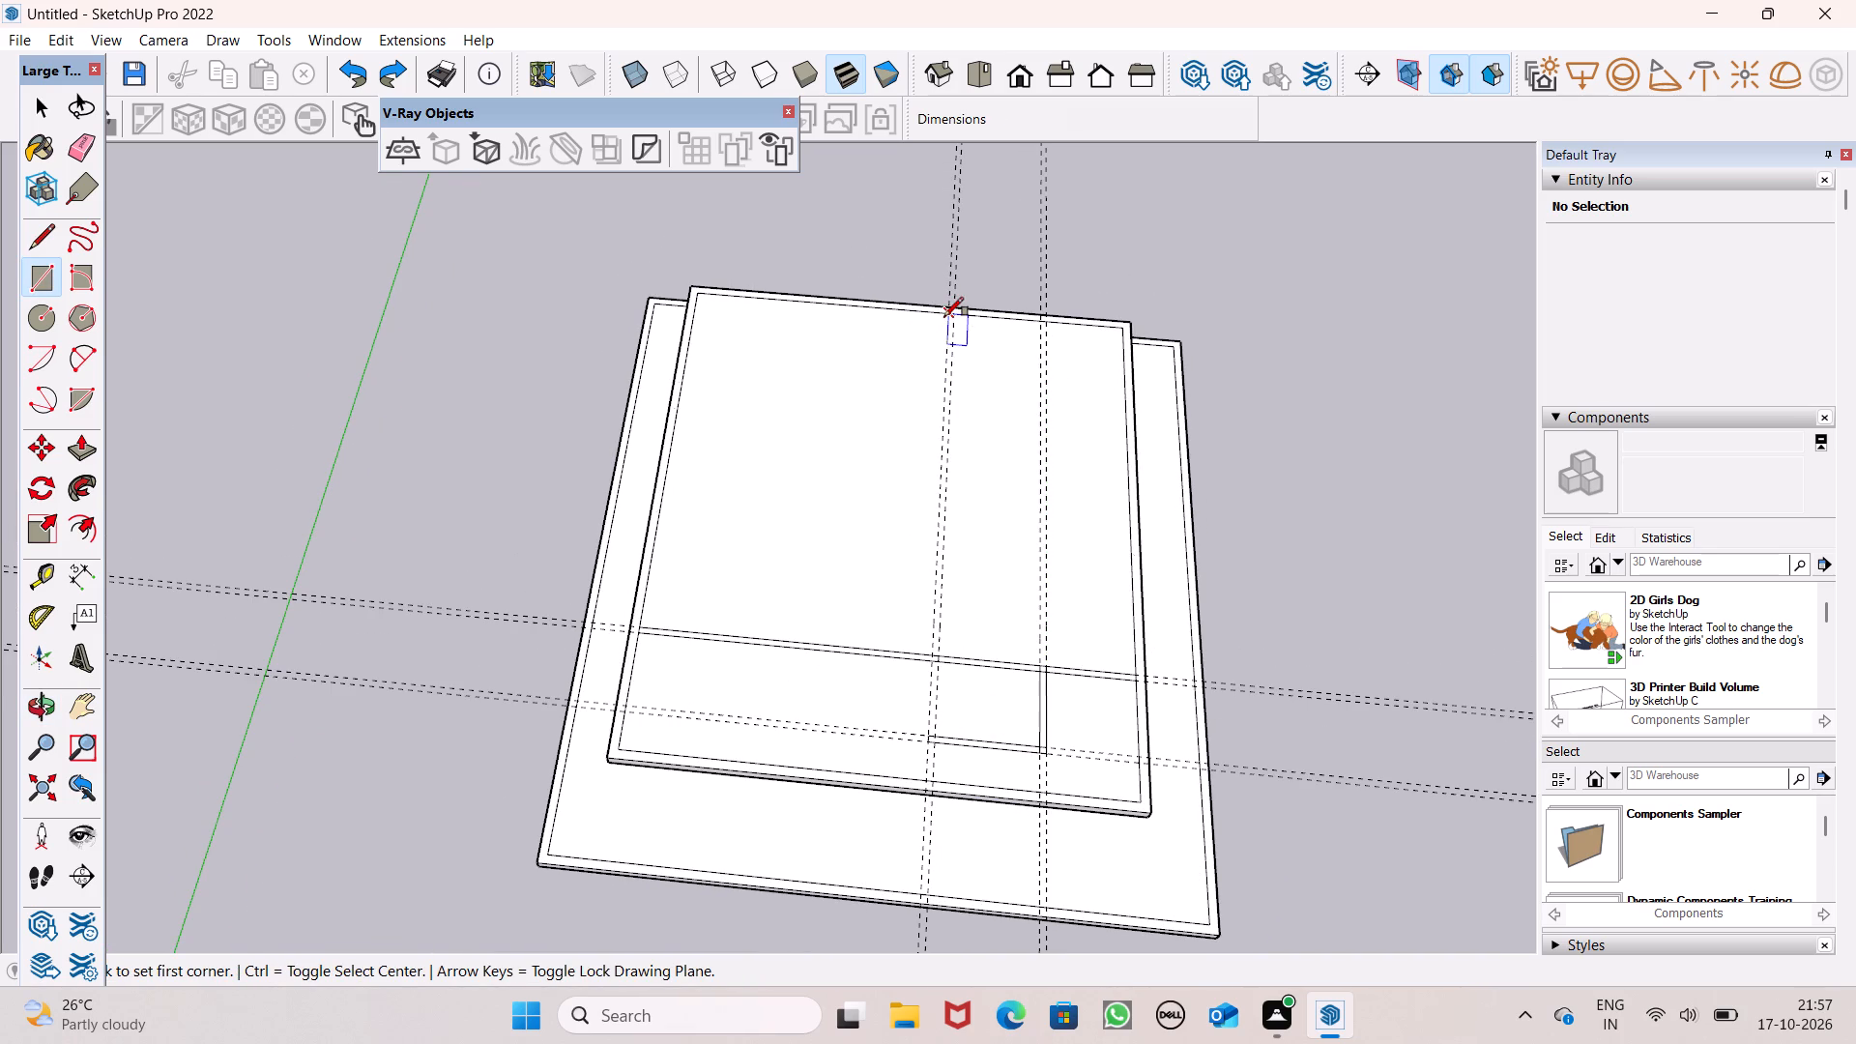
click(944, 316)
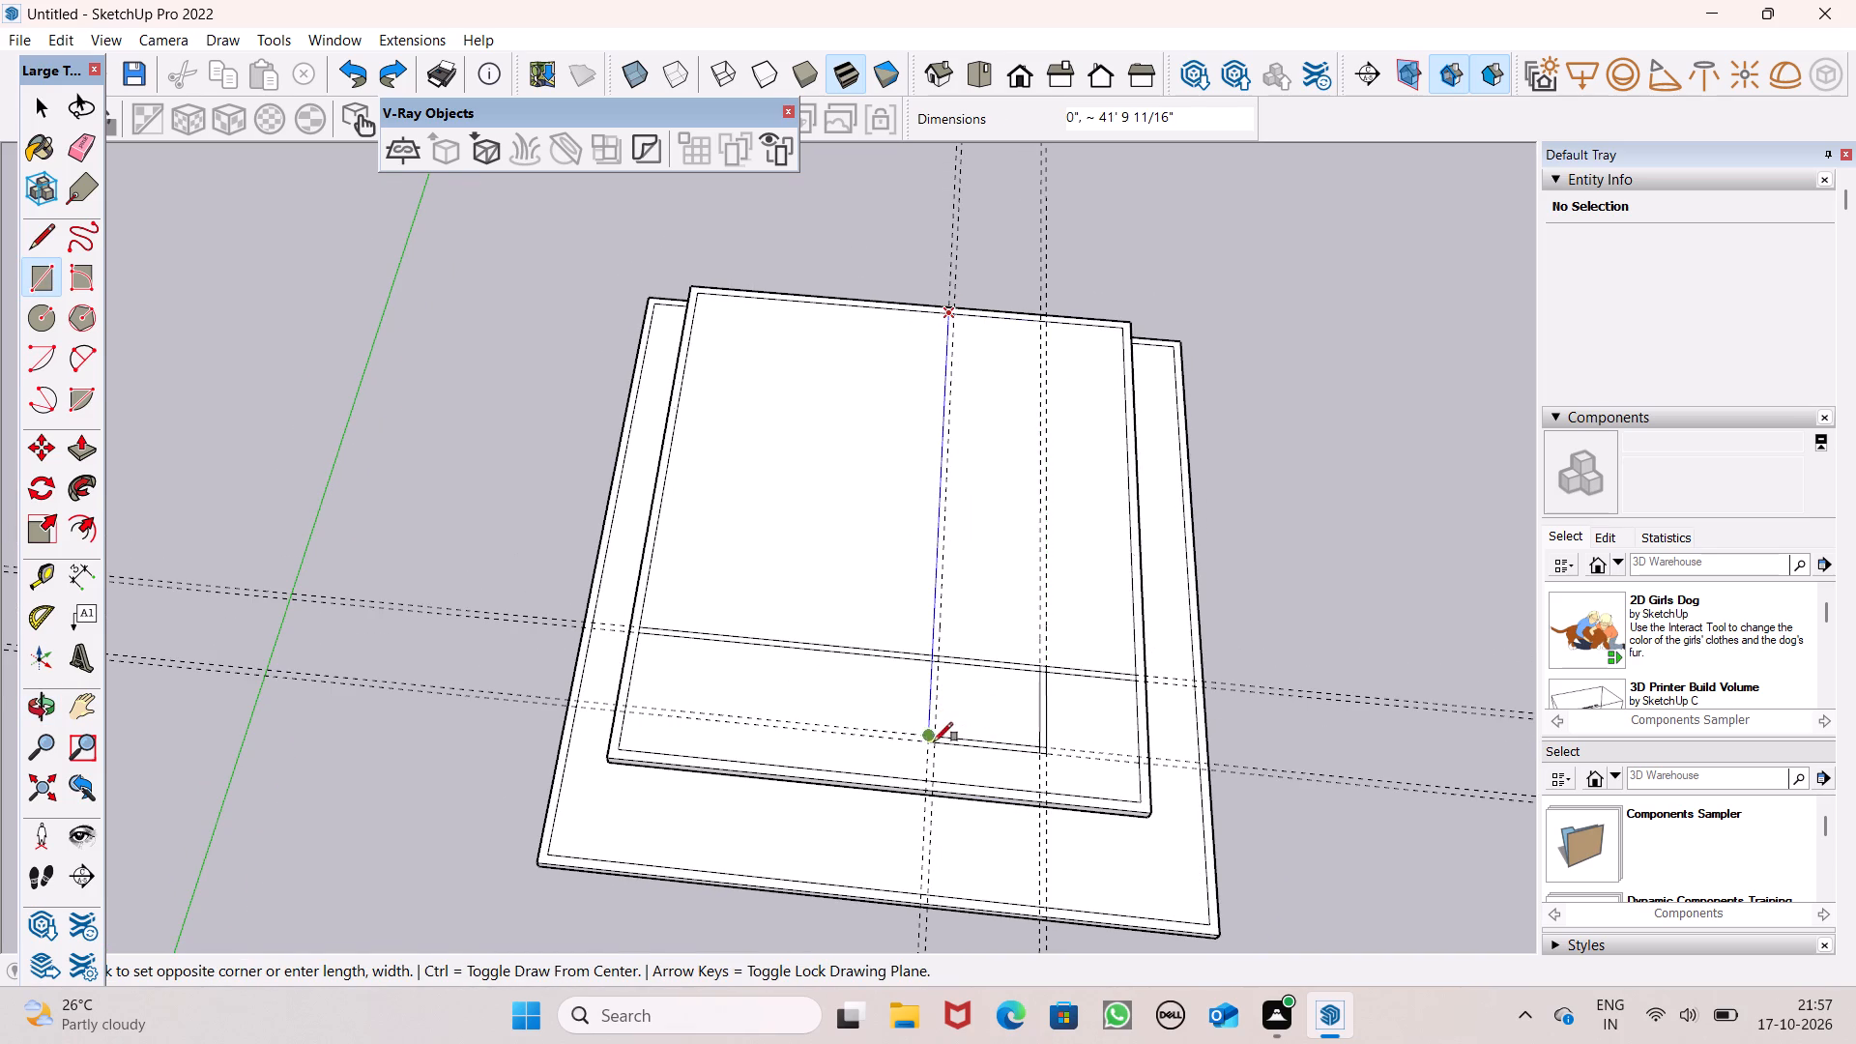
scroll(923, 739, up, 9)
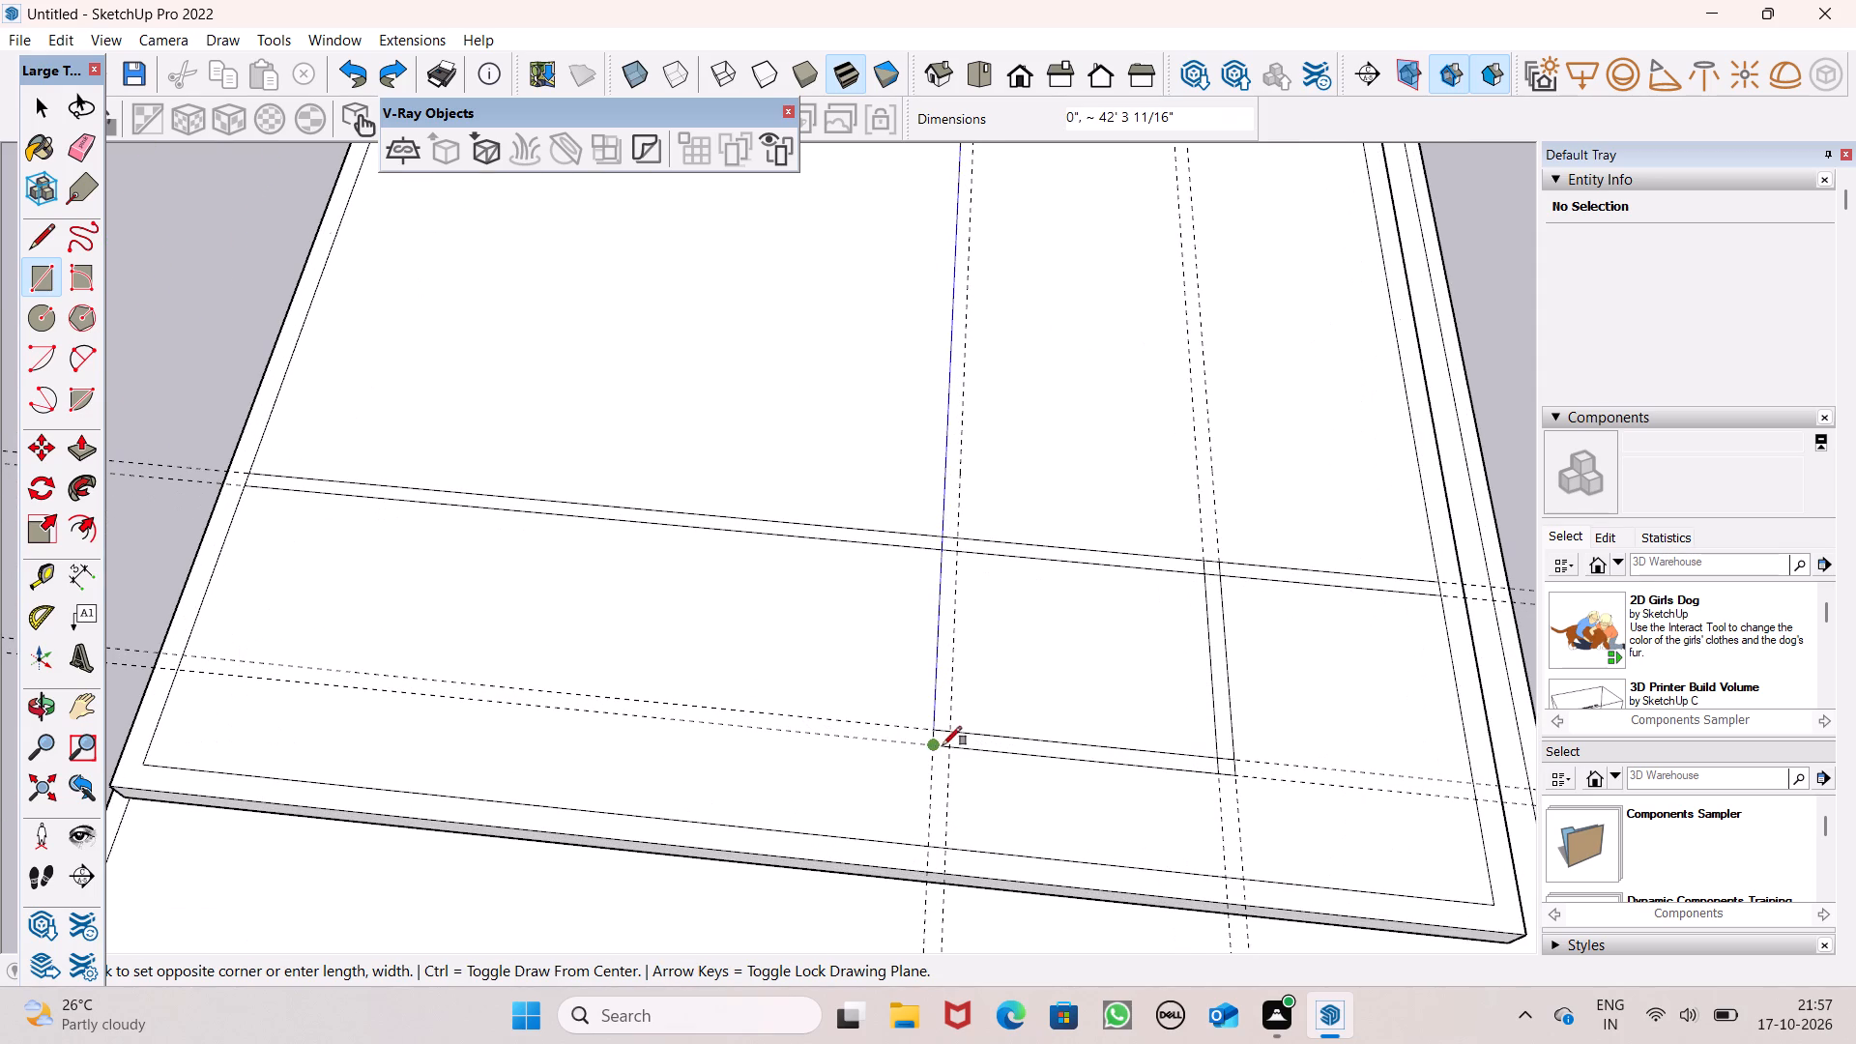
click(956, 748)
Erase all the crosswise and lengthwise guides around the roof.
scroll(1221, 402, down, 6)
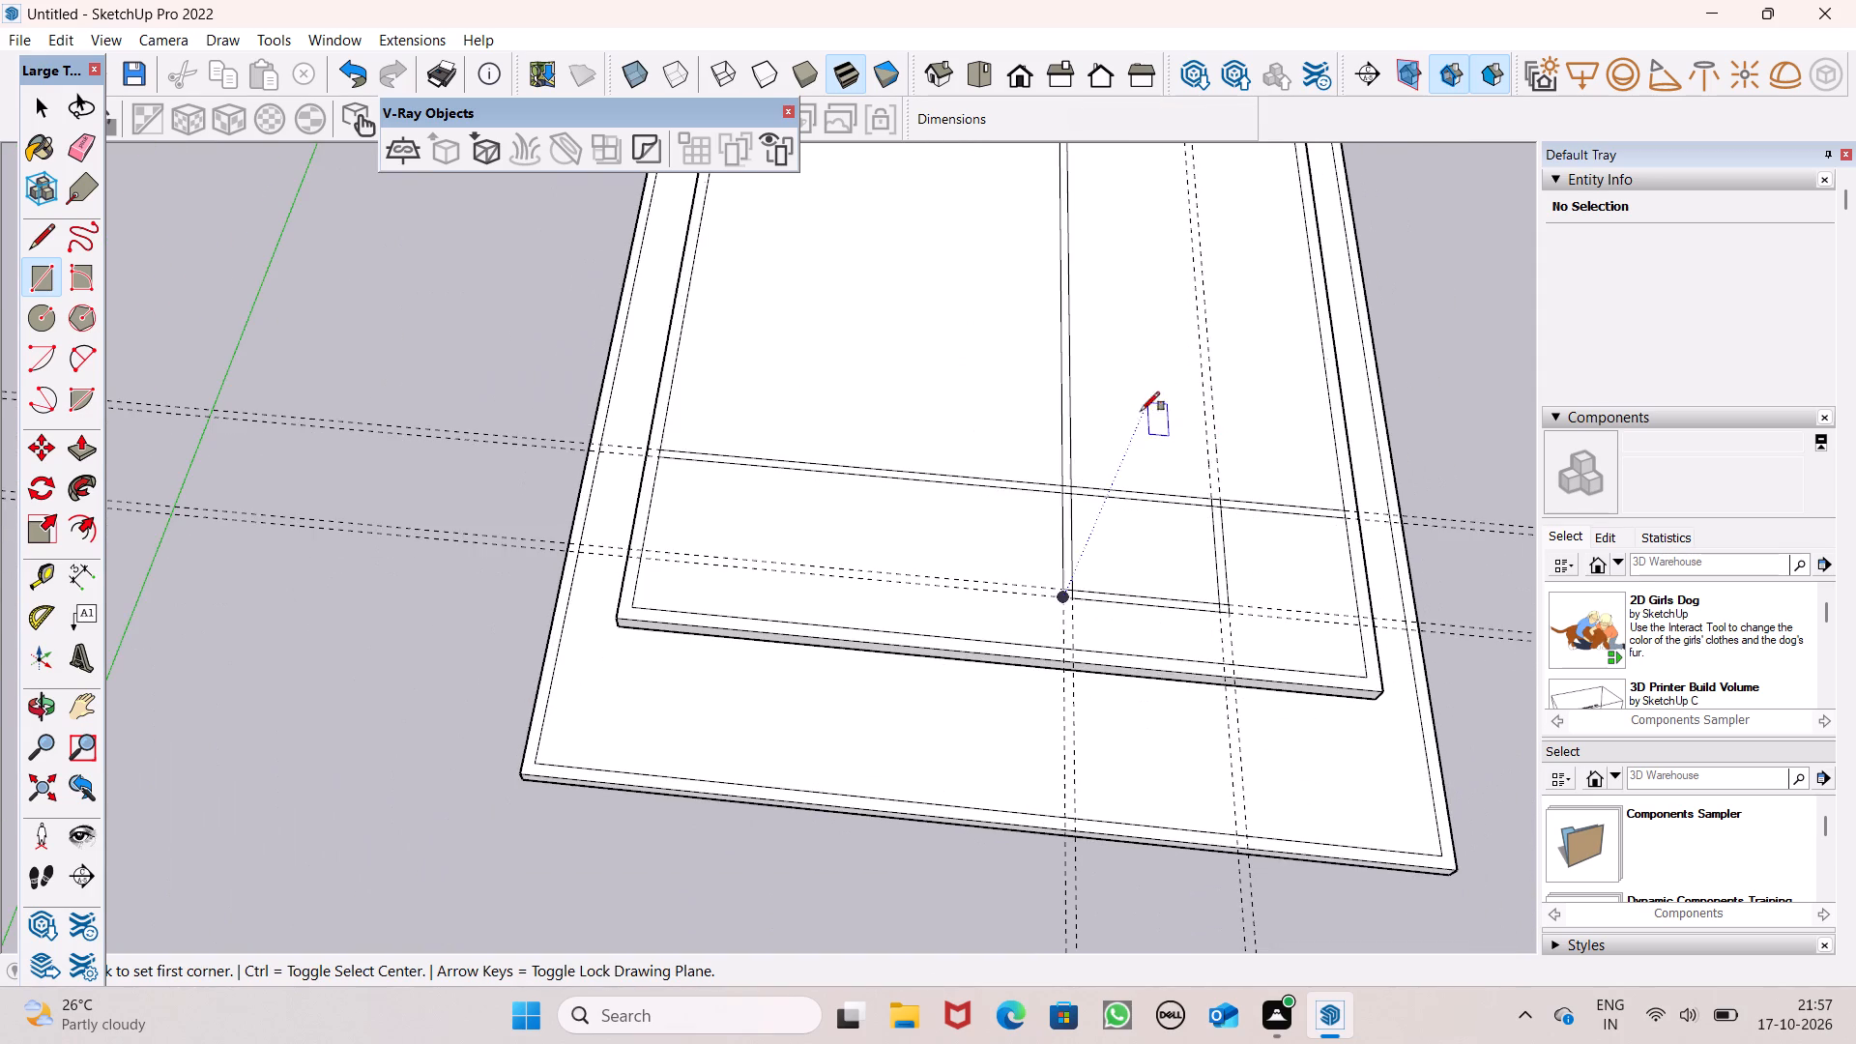
scroll(1110, 452, down, 1)
scroll(897, 630, down, 4)
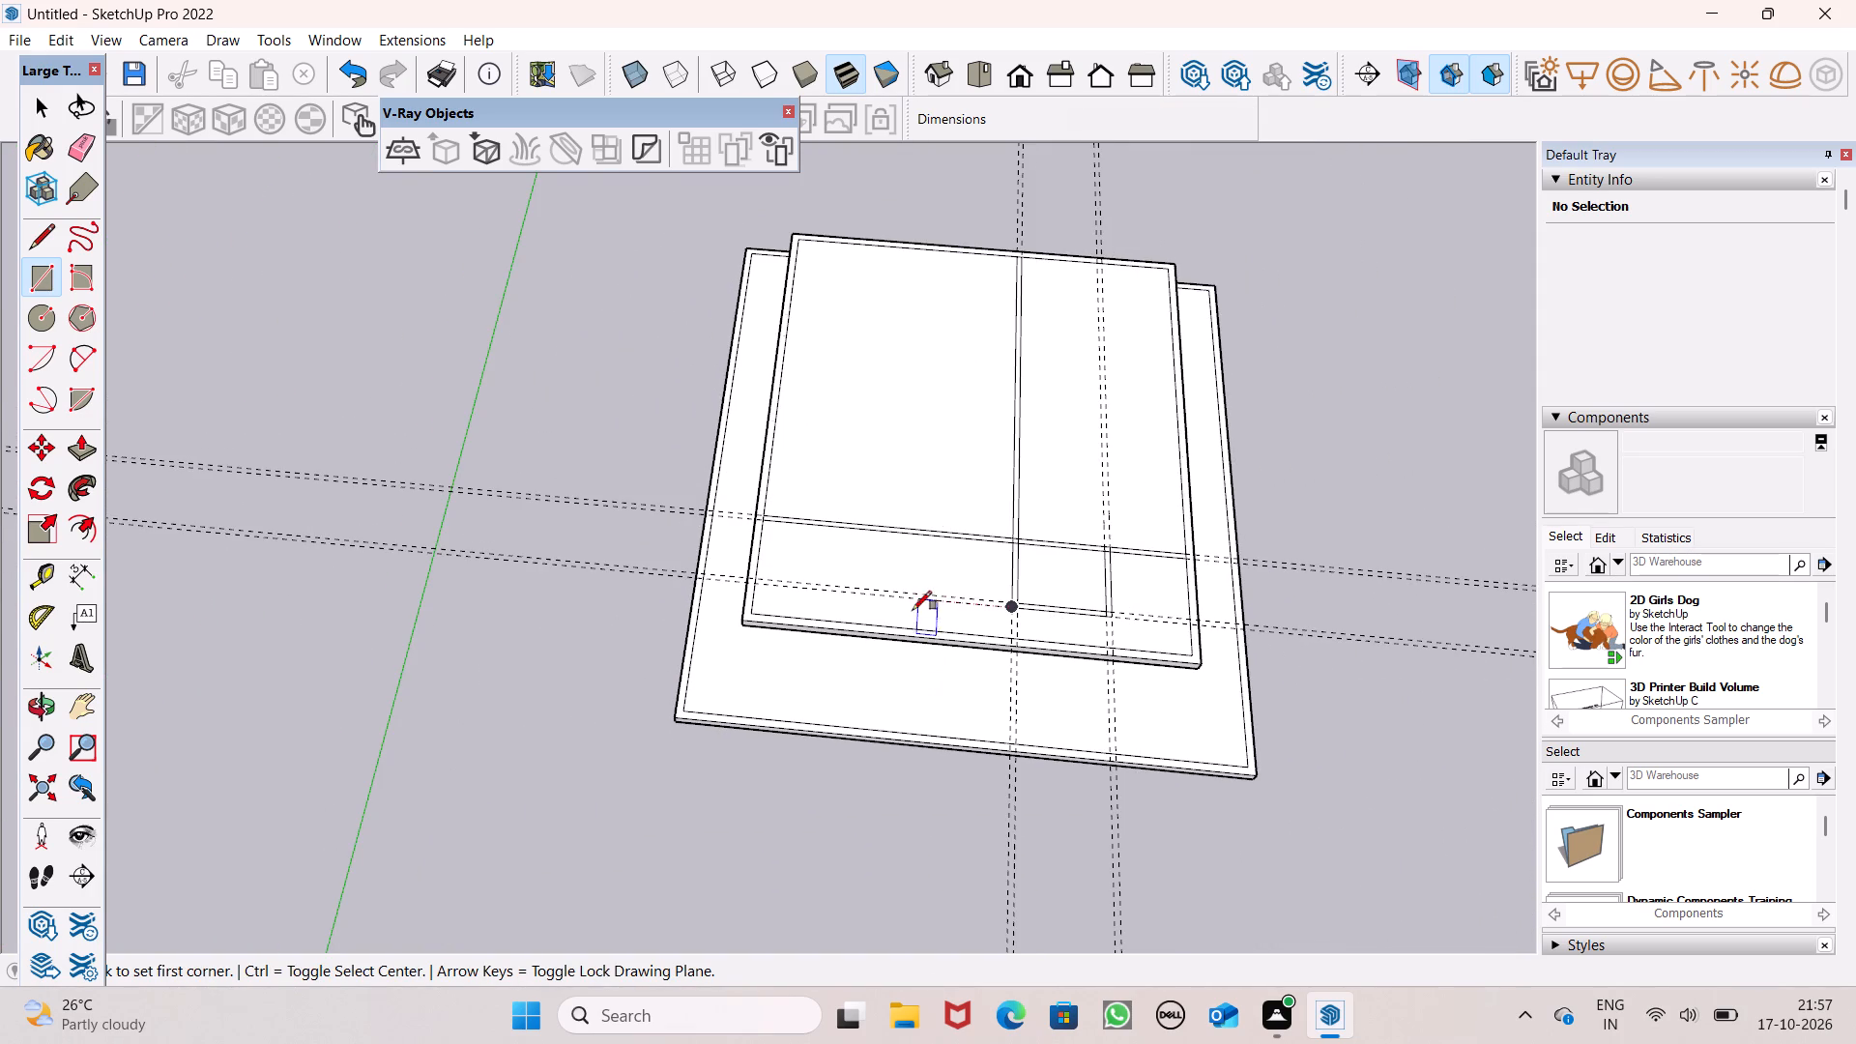
scroll(909, 640, up, 5)
middle_drag(942, 633, 947, 652)
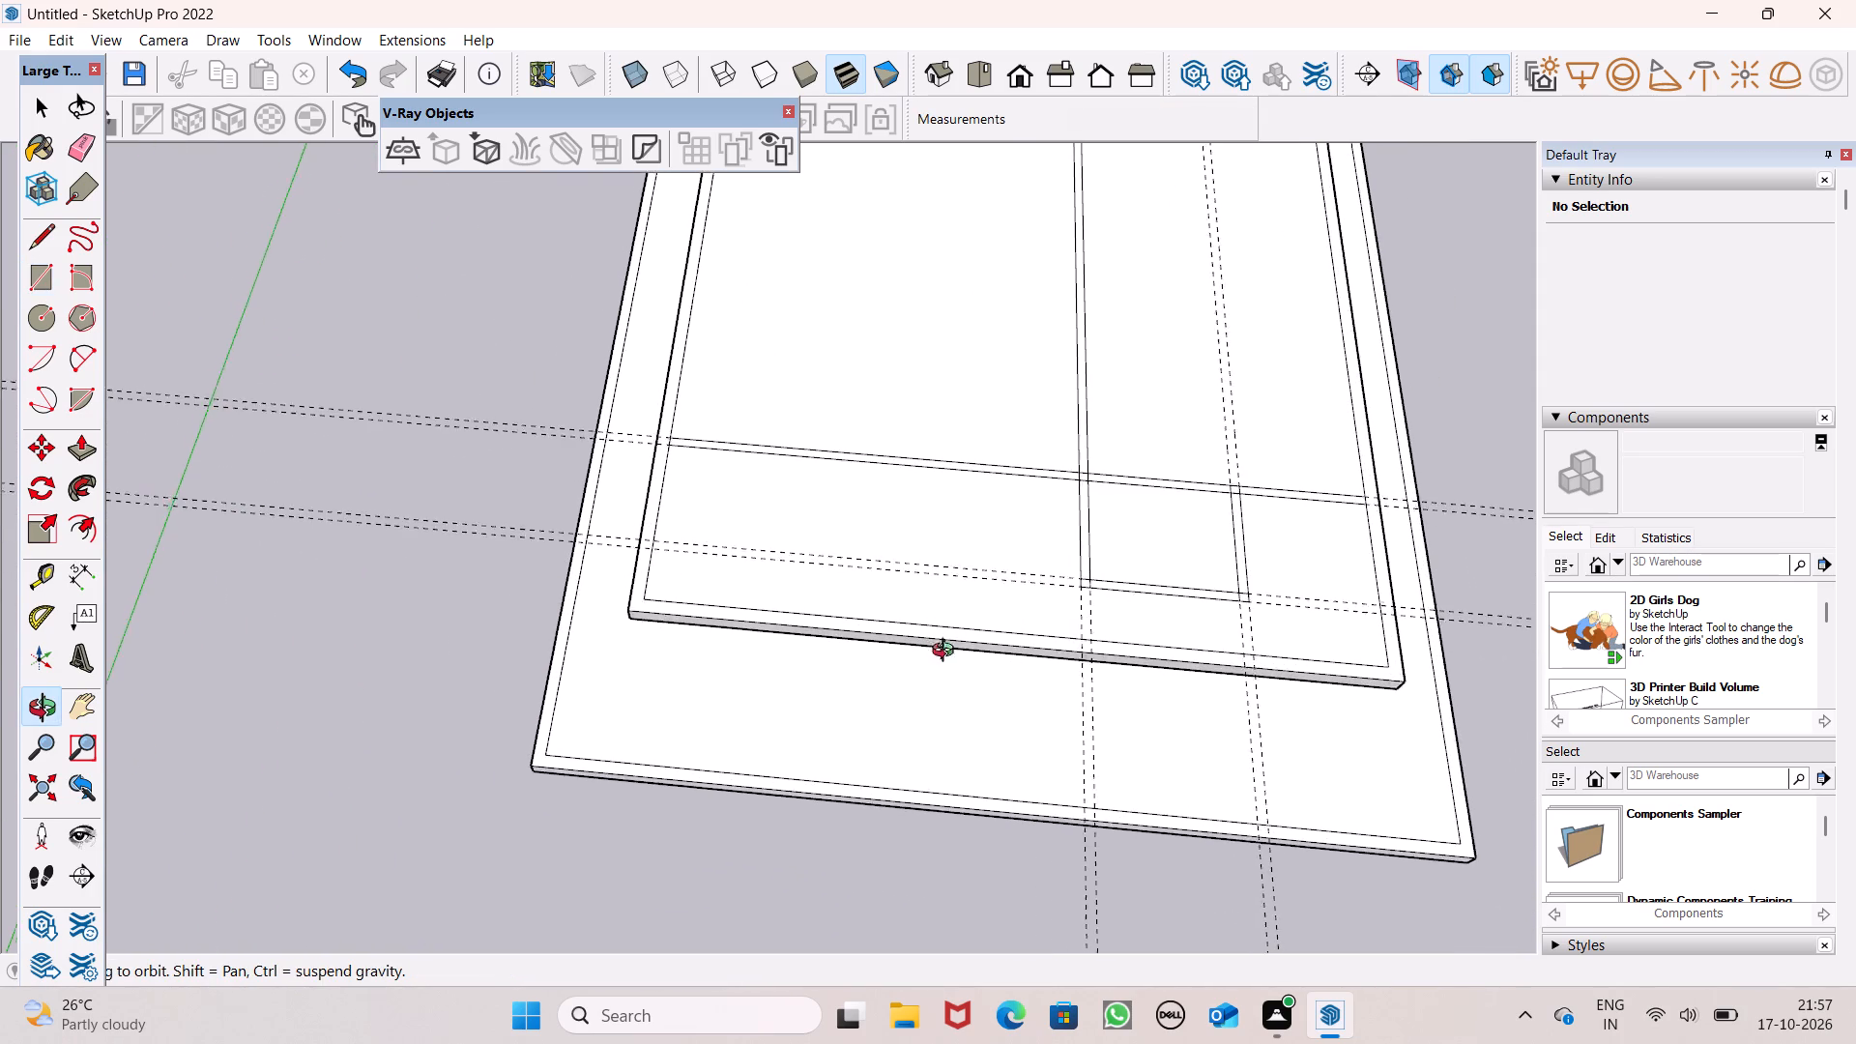
middle_drag(947, 652, 953, 662)
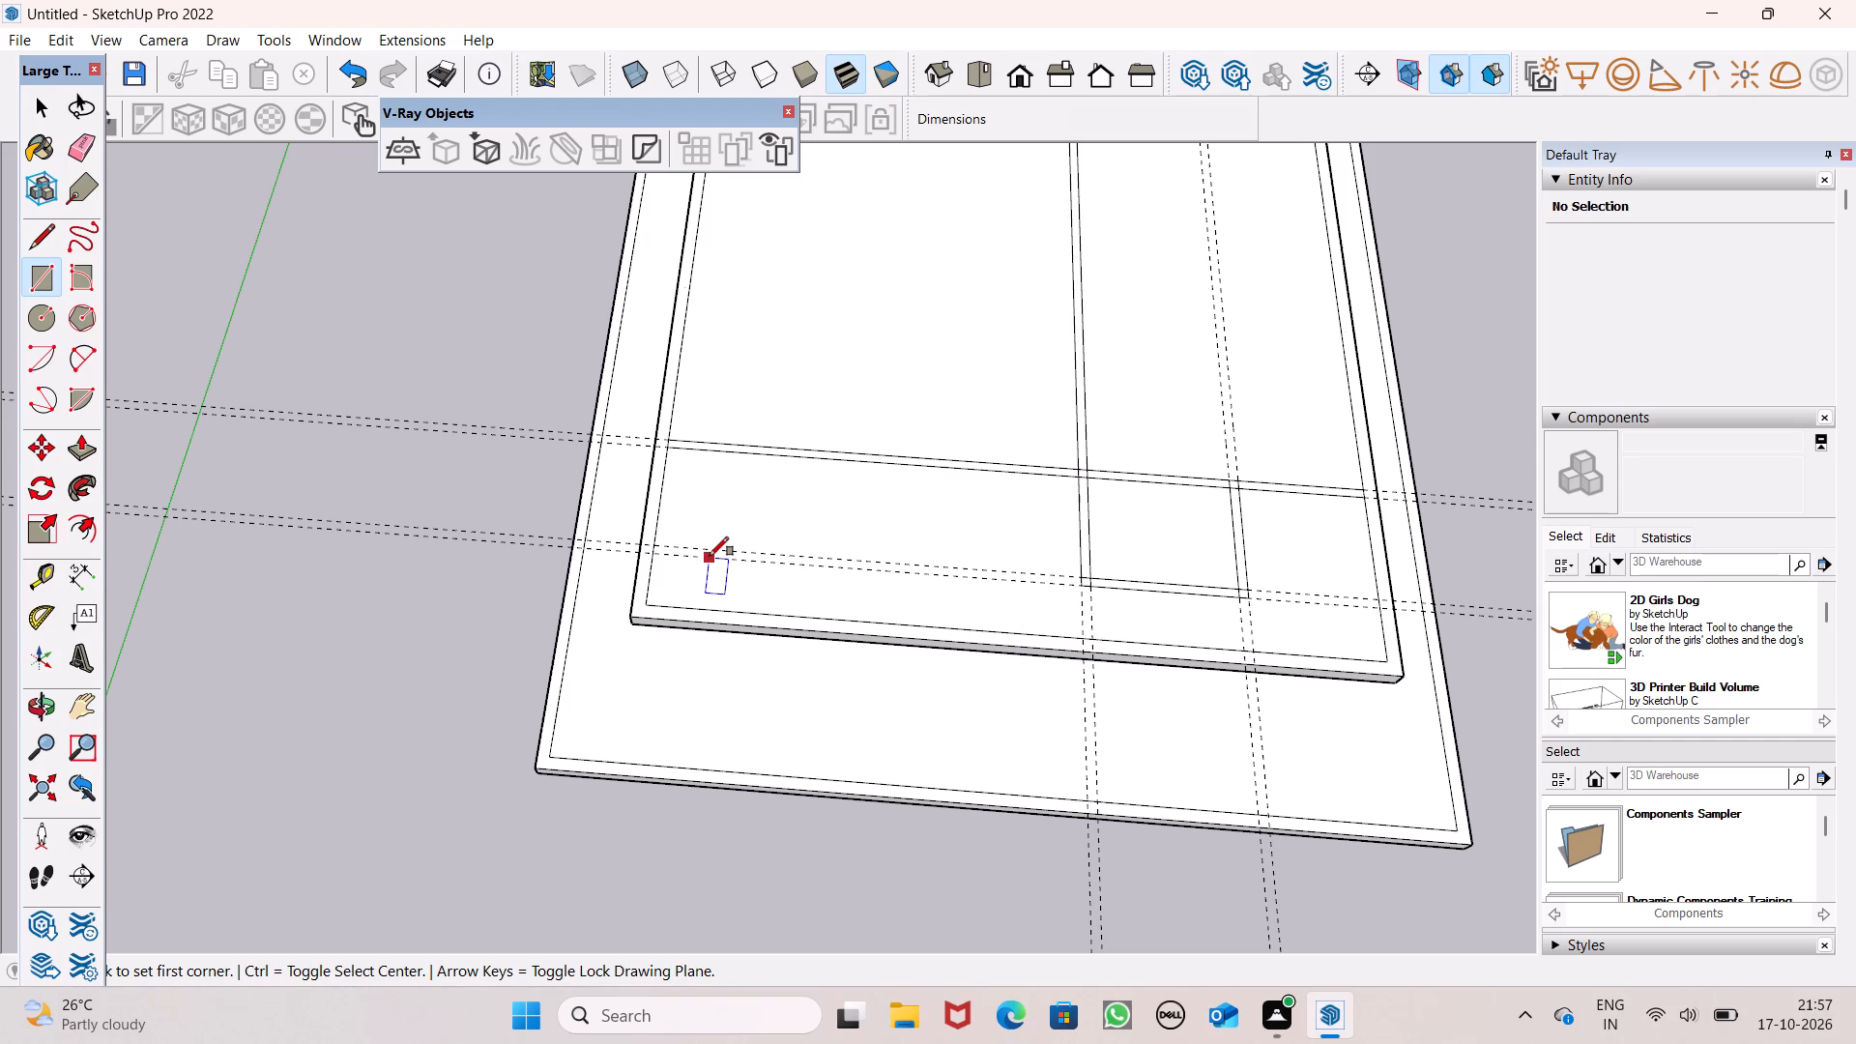
scroll(710, 556, down, 2)
middle_drag(977, 662, 959, 730)
scroll(988, 686, up, 3)
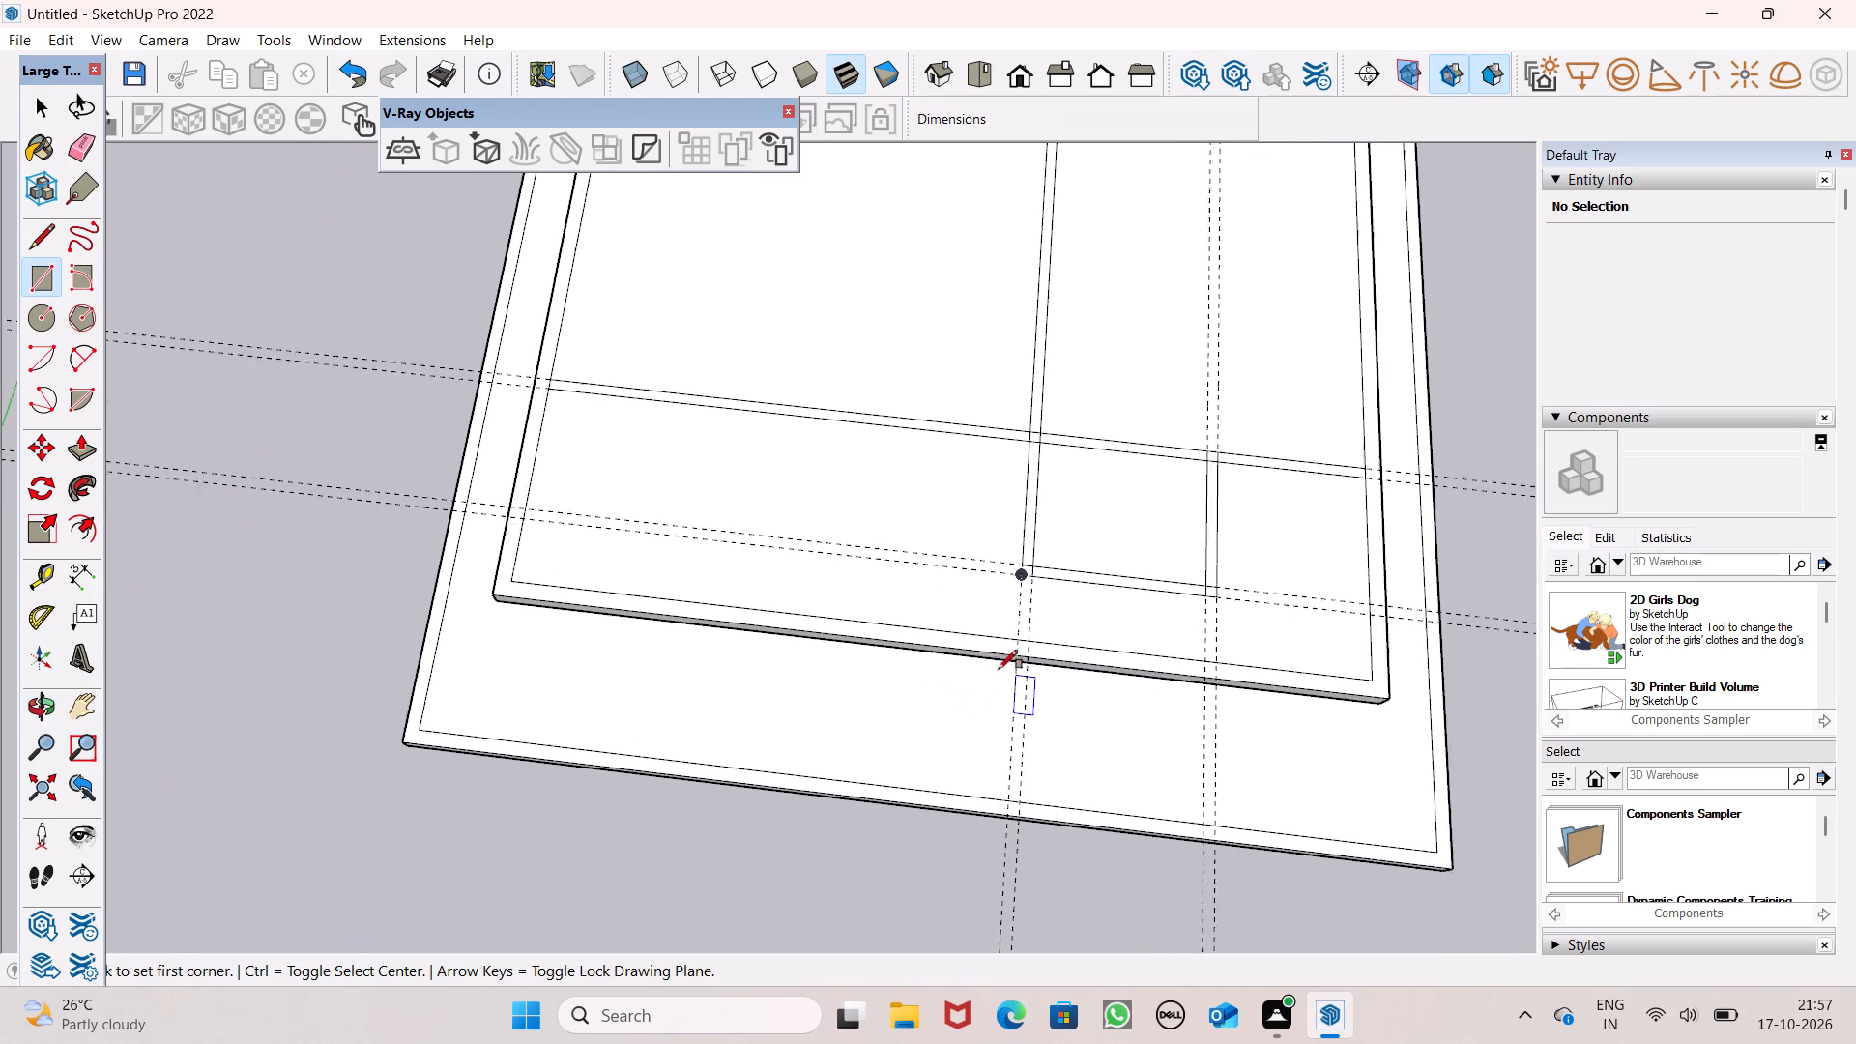
scroll(999, 669, up, 1)
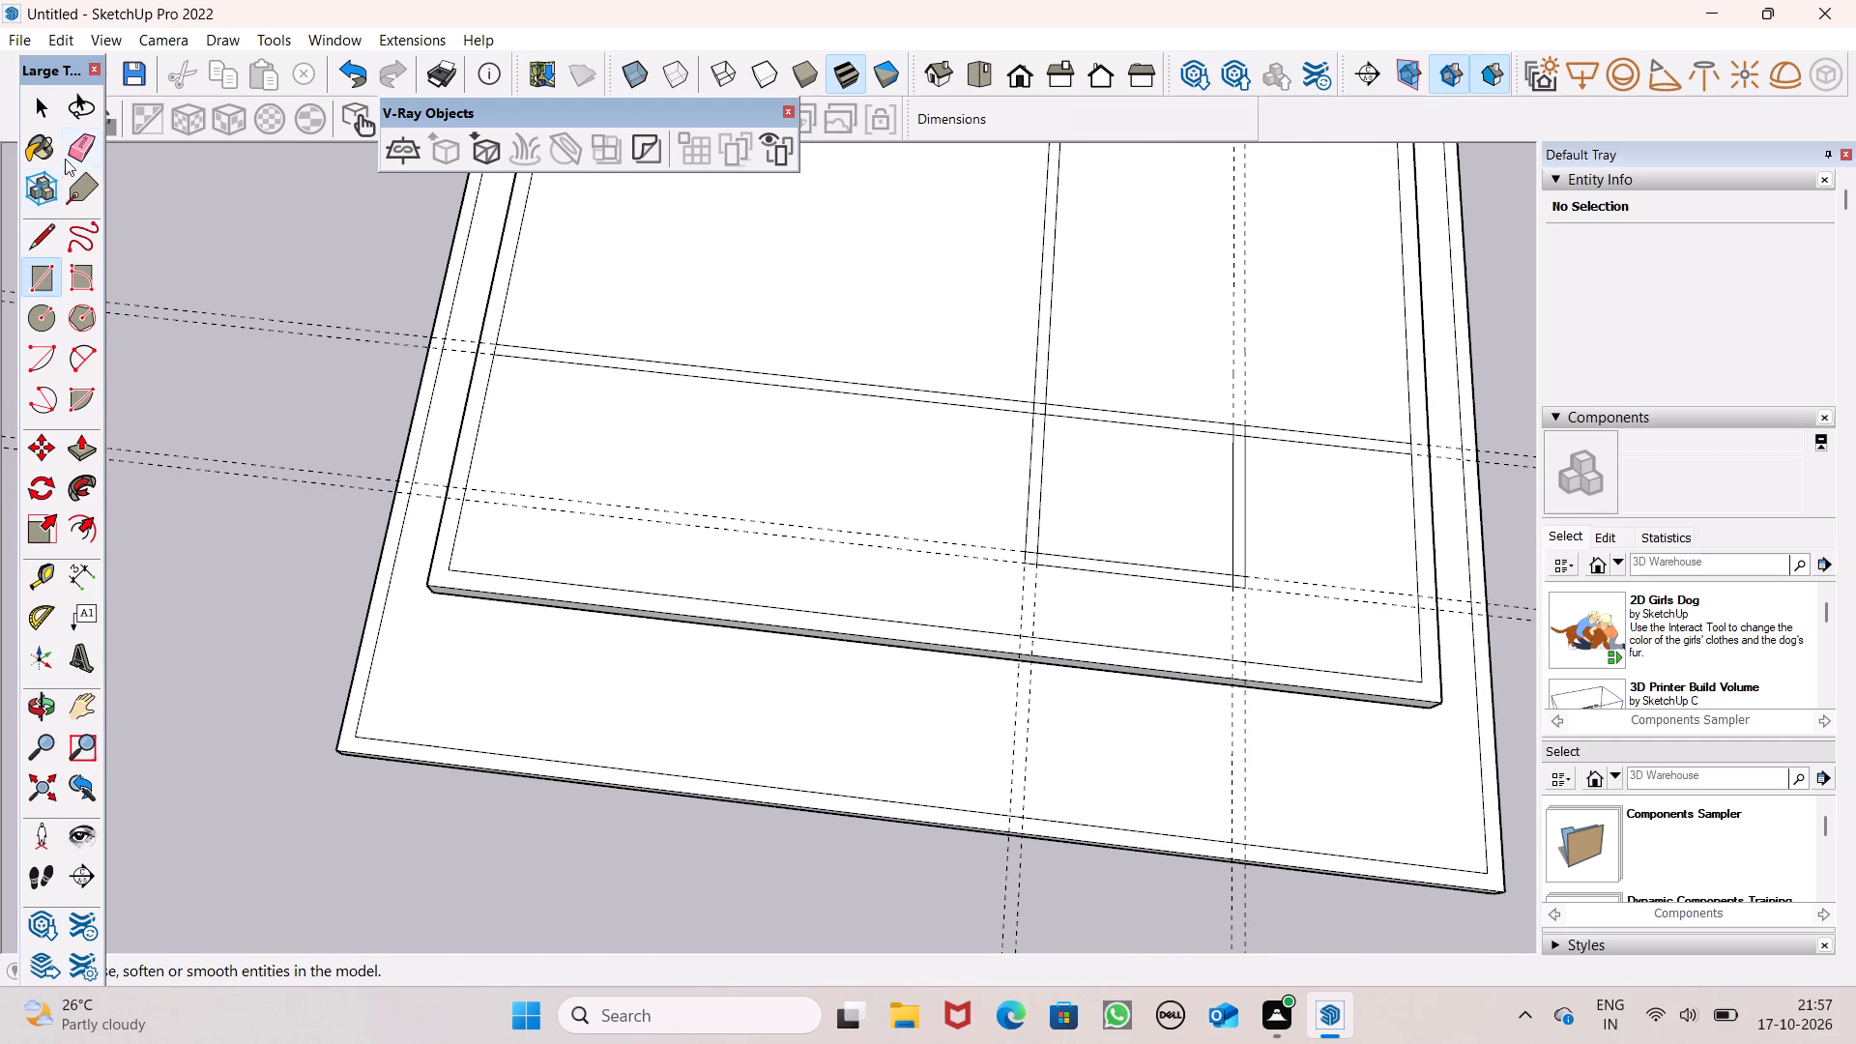
click(72, 154)
drag(297, 248, 192, 489)
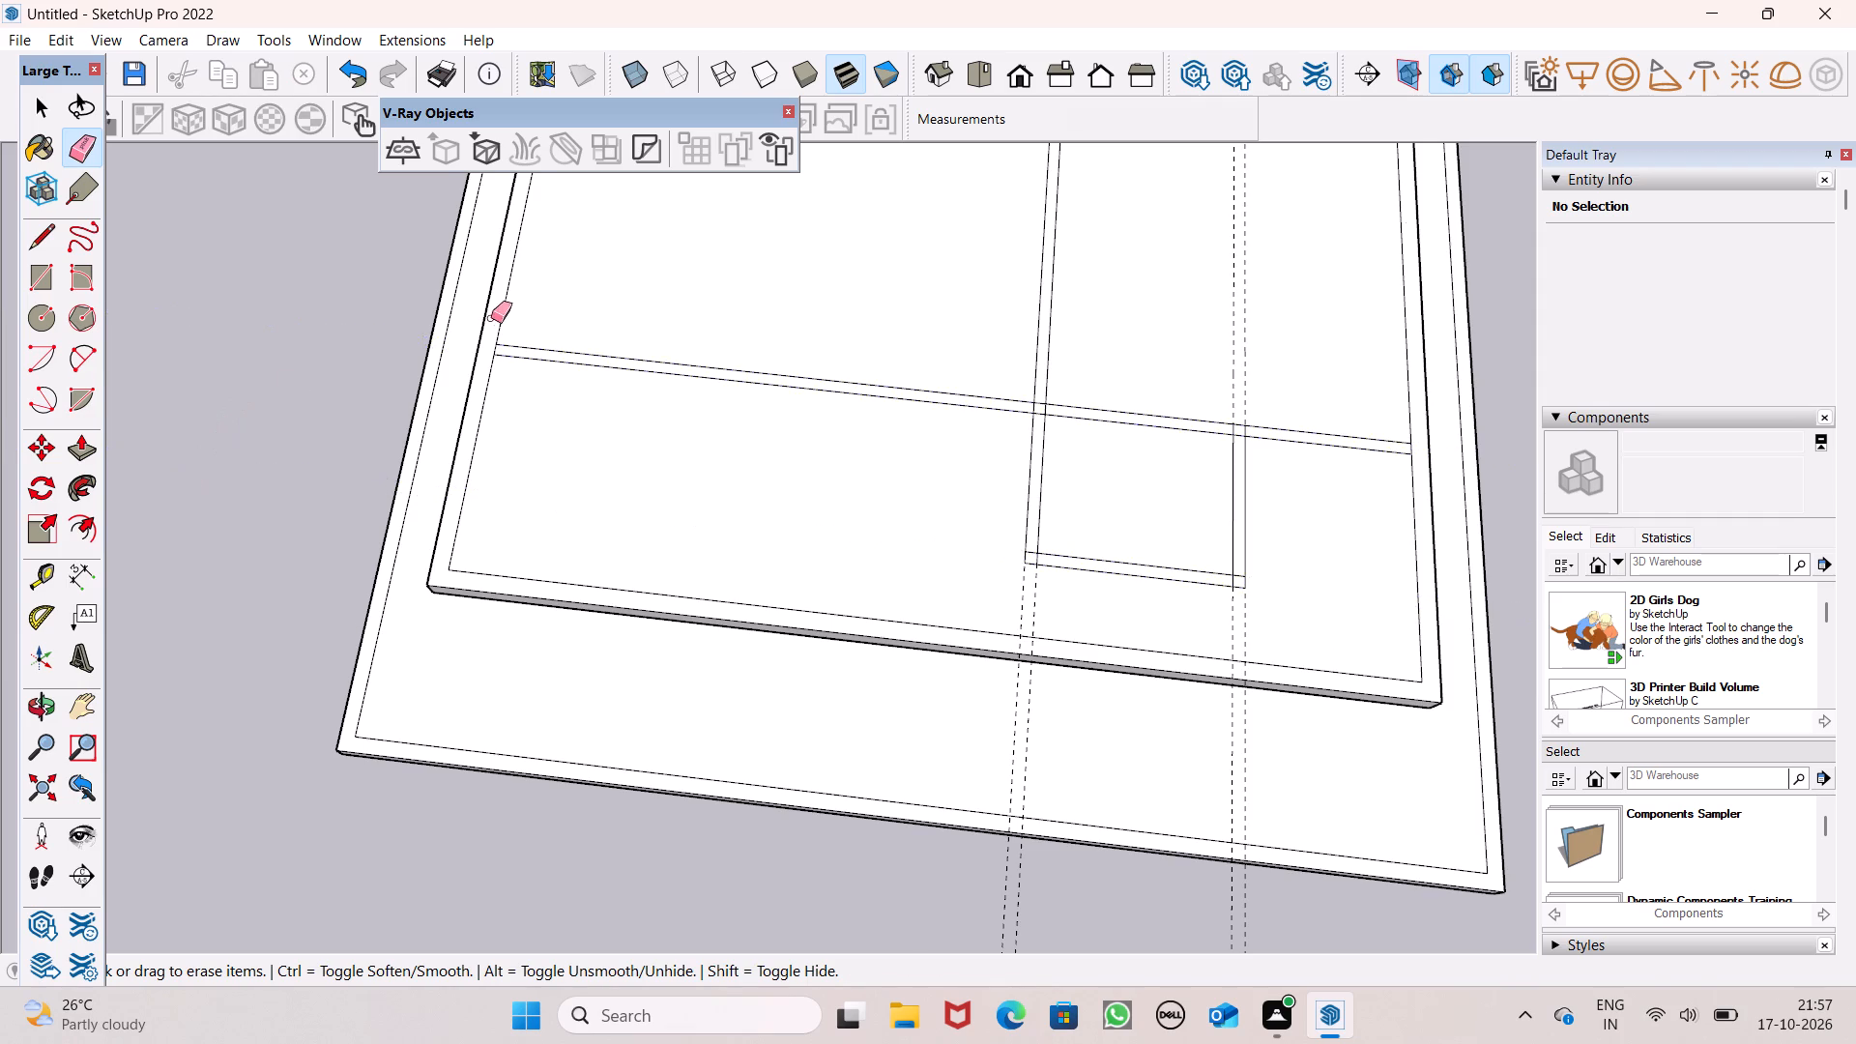
scroll(491, 318, down, 5)
drag(770, 733, 934, 766)
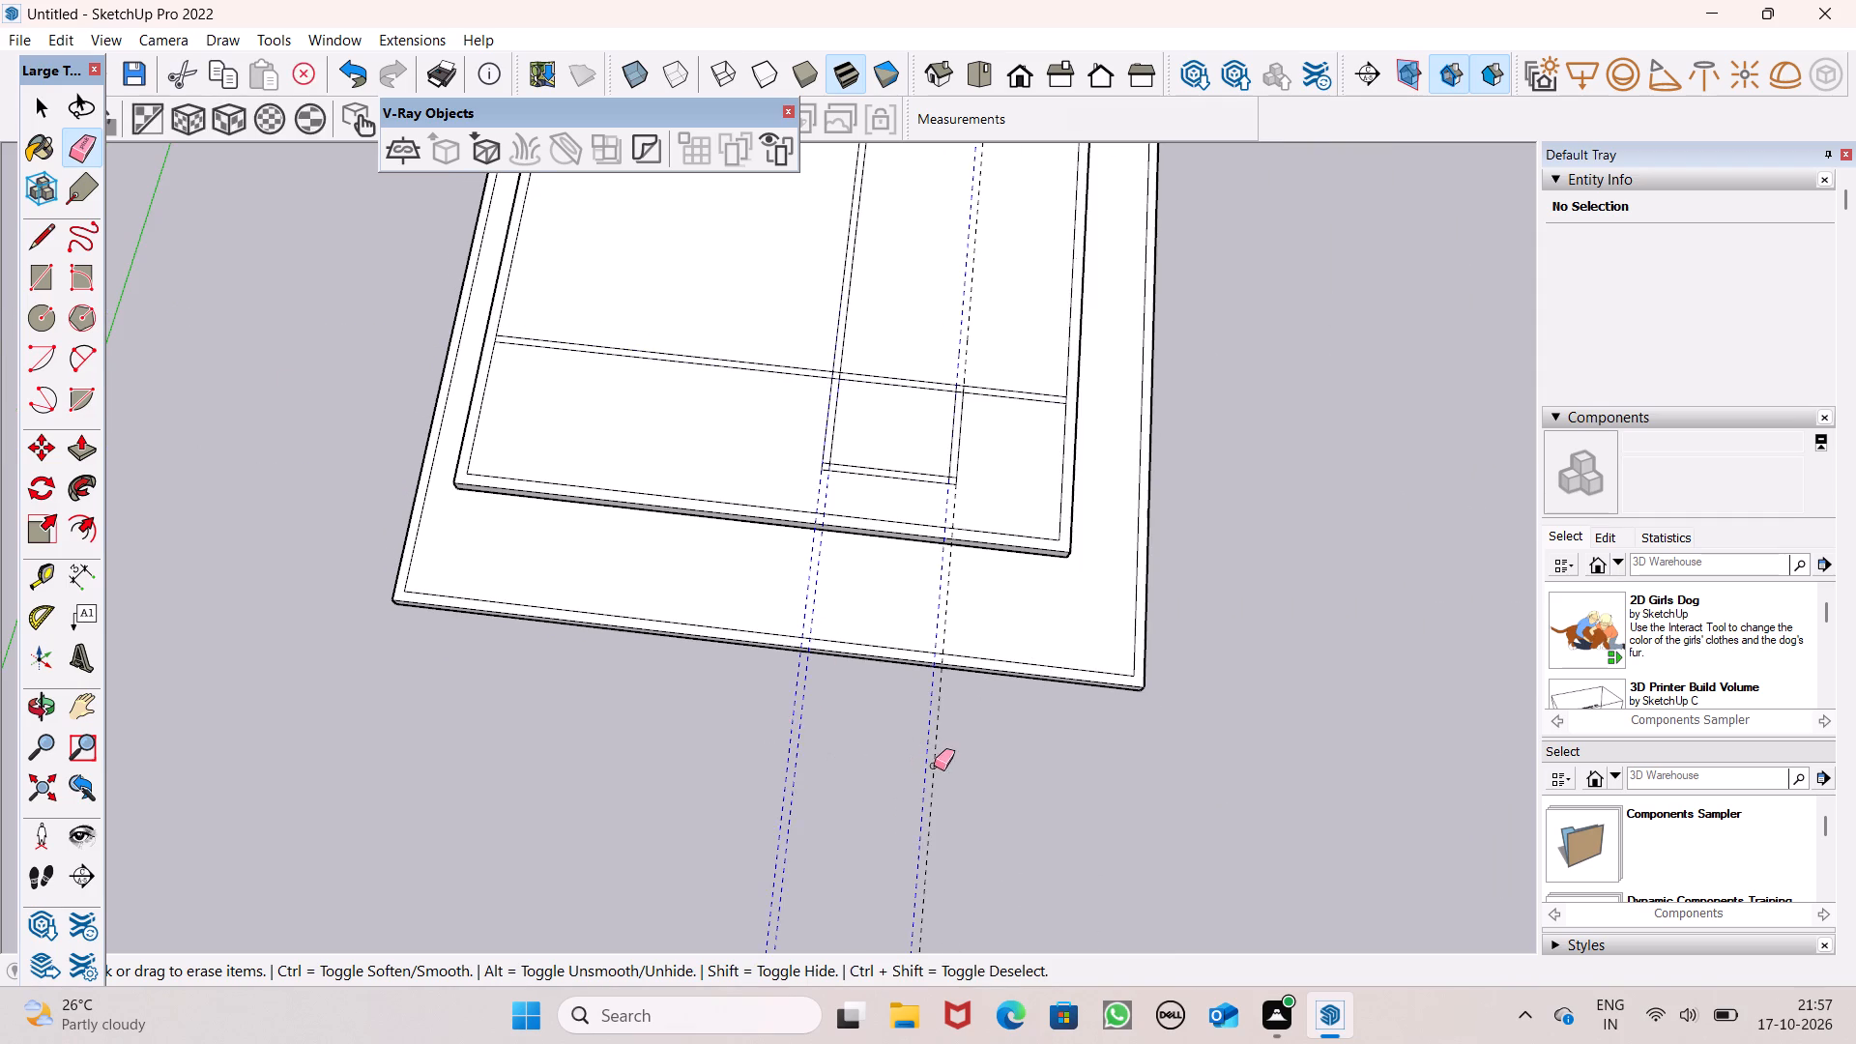
drag(934, 766, 940, 766)
scroll(960, 721, down, 2)
Erase the overlapping line segments where the short outer lengthwise strip meets the full-width crosswise strip, leaving an open T-junction.
scroll(929, 390, up, 8)
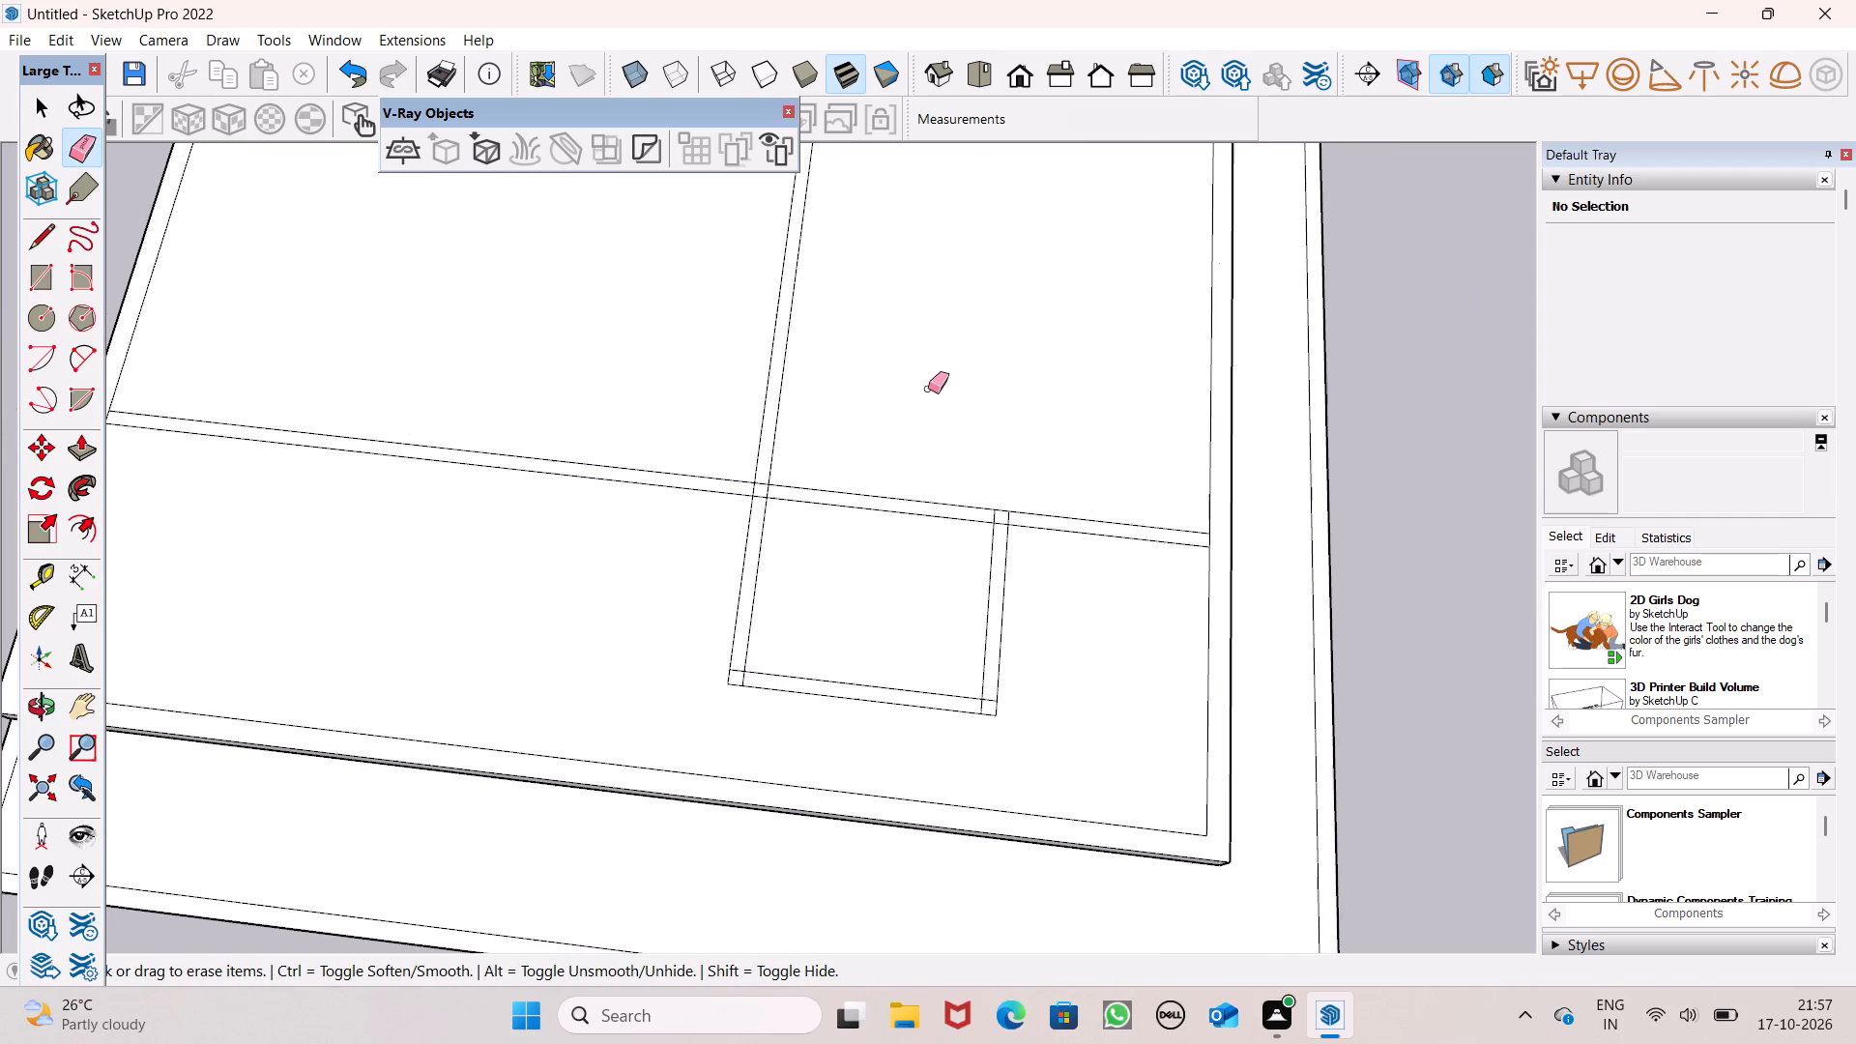
middle_drag(968, 592, 1023, 507)
scroll(942, 528, up, 4)
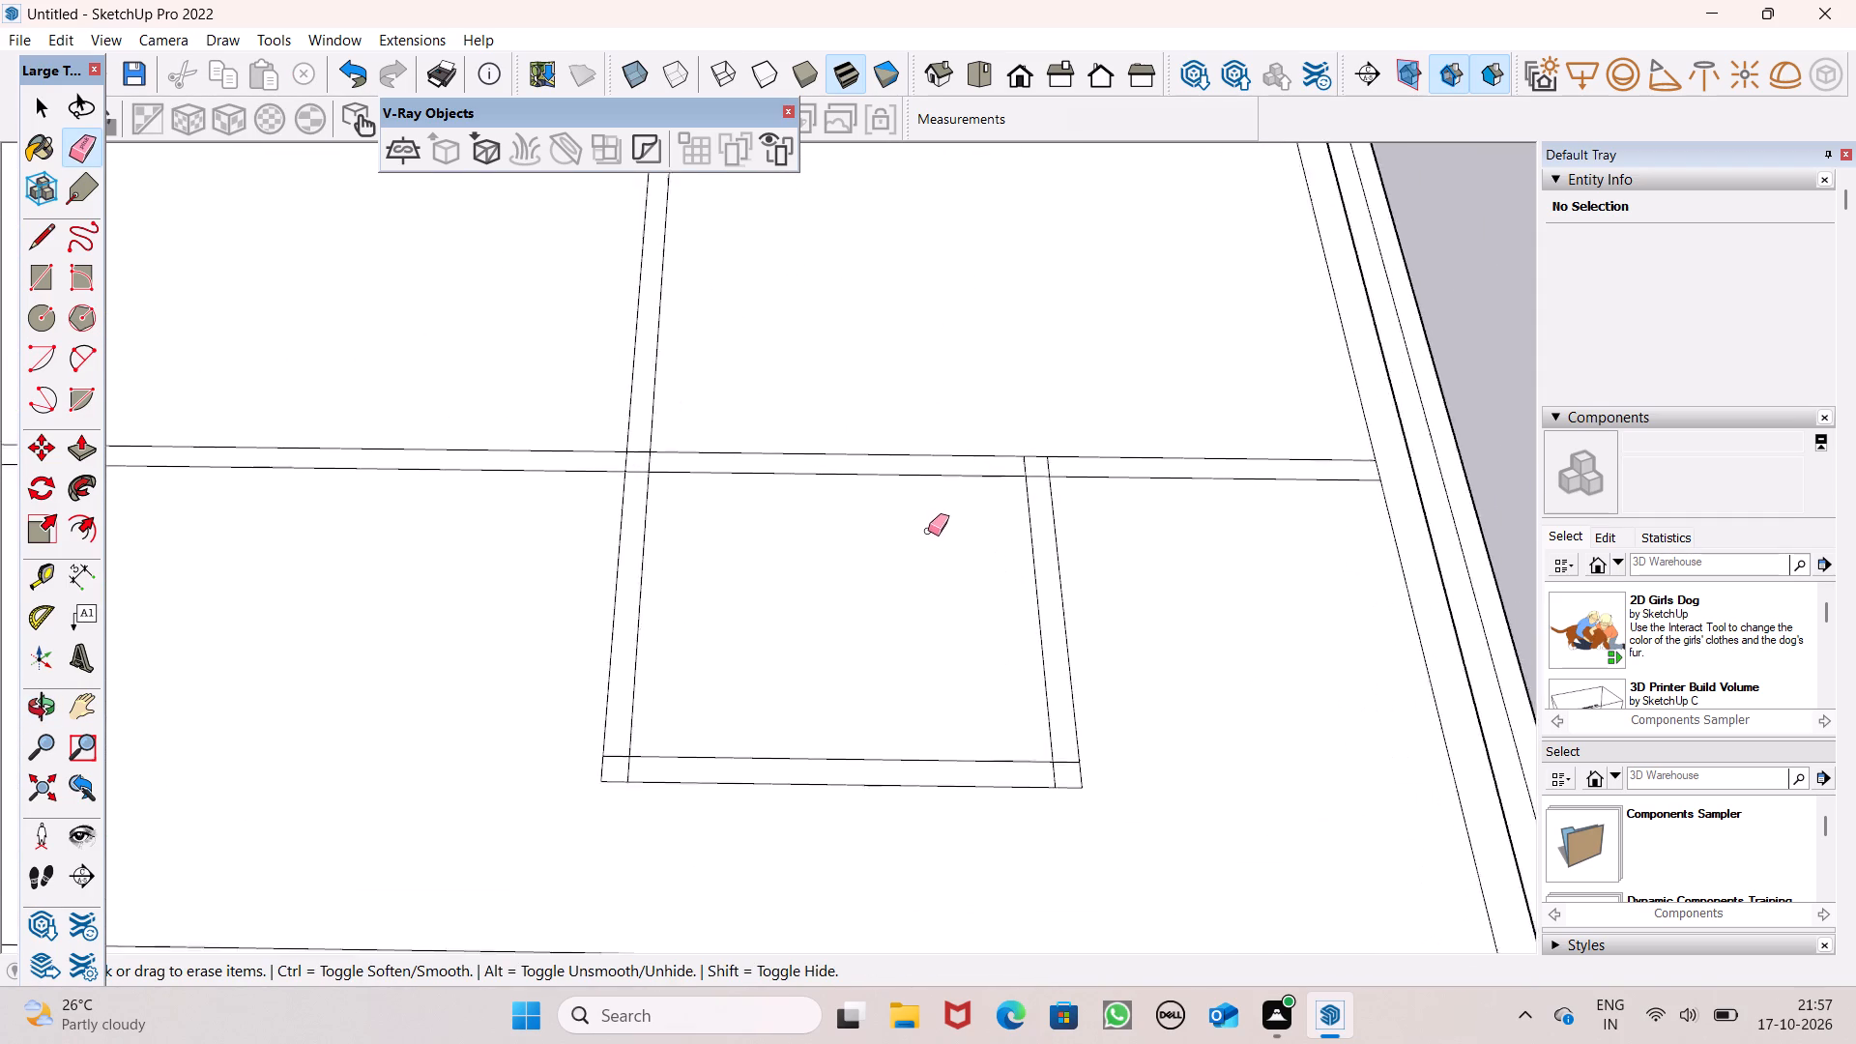
scroll(928, 531, up, 10)
scroll(990, 462, up, 4)
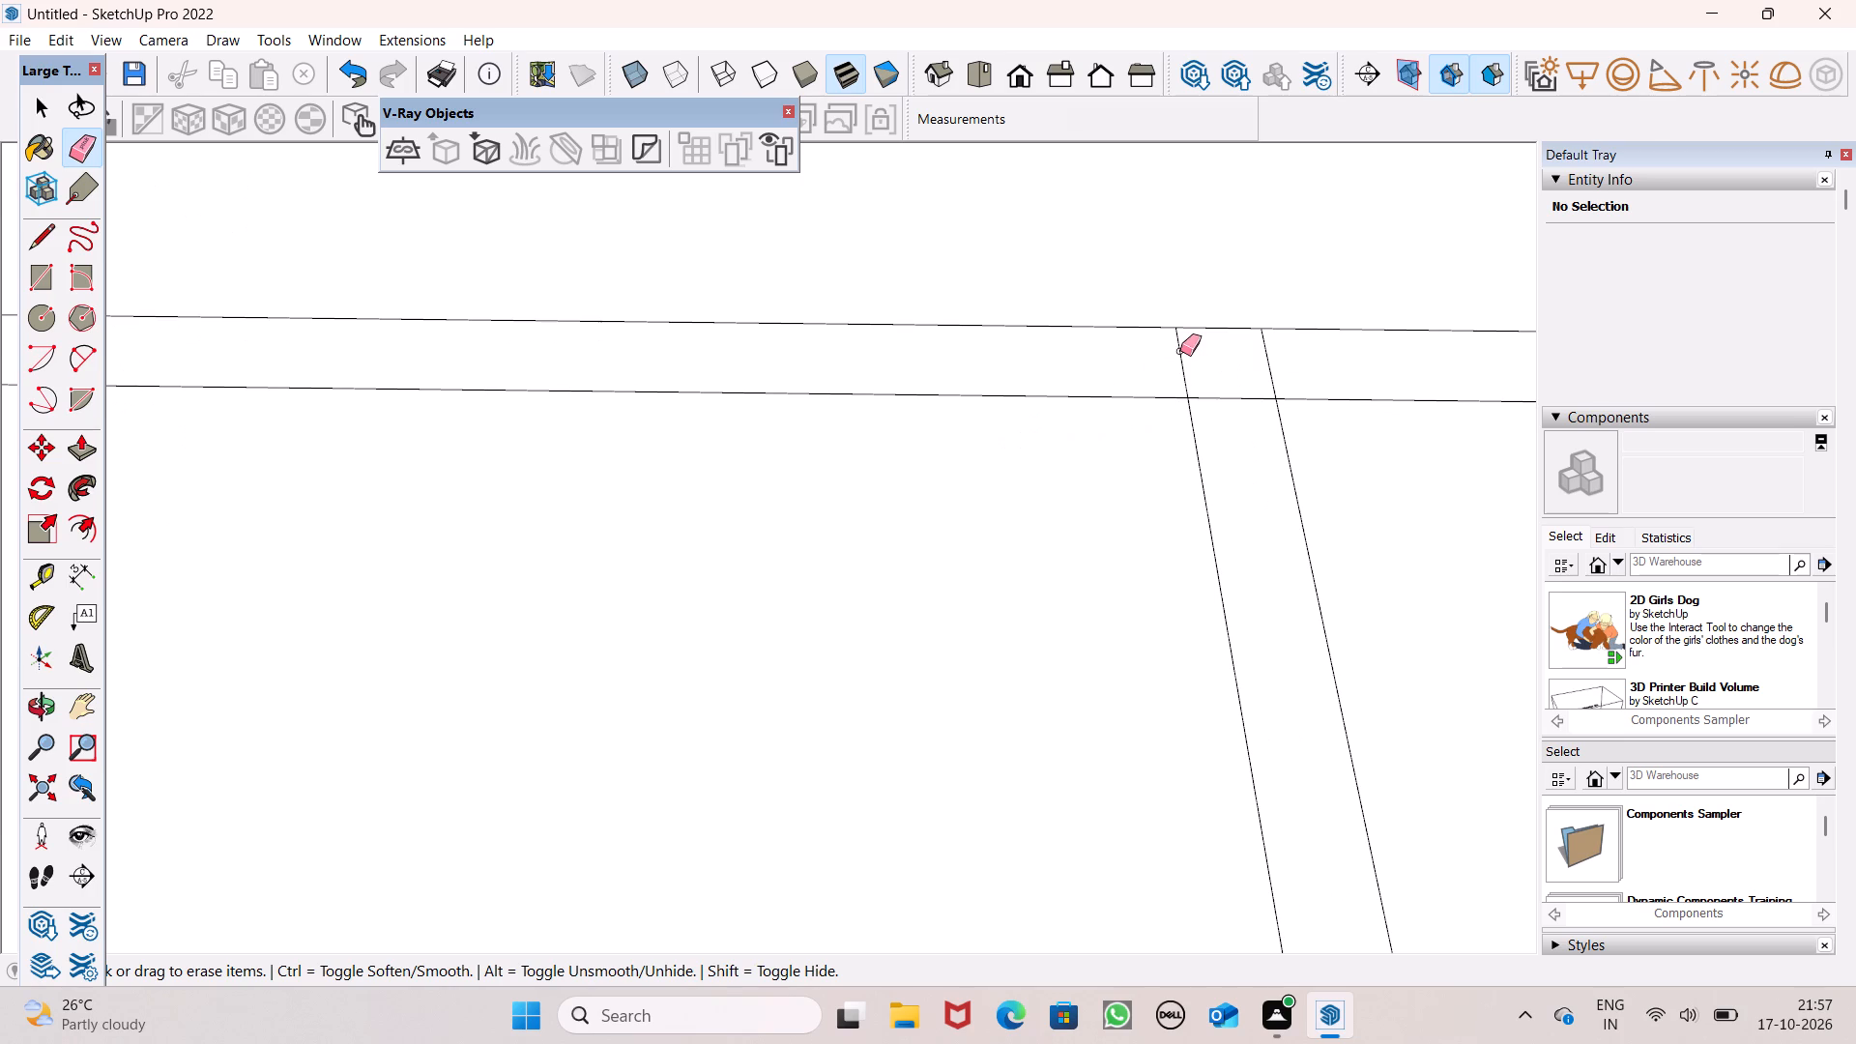
drag(1182, 357, 1180, 367)
drag(1262, 365, 1279, 374)
drag(1225, 392, 1236, 401)
drag(1242, 399, 1246, 418)
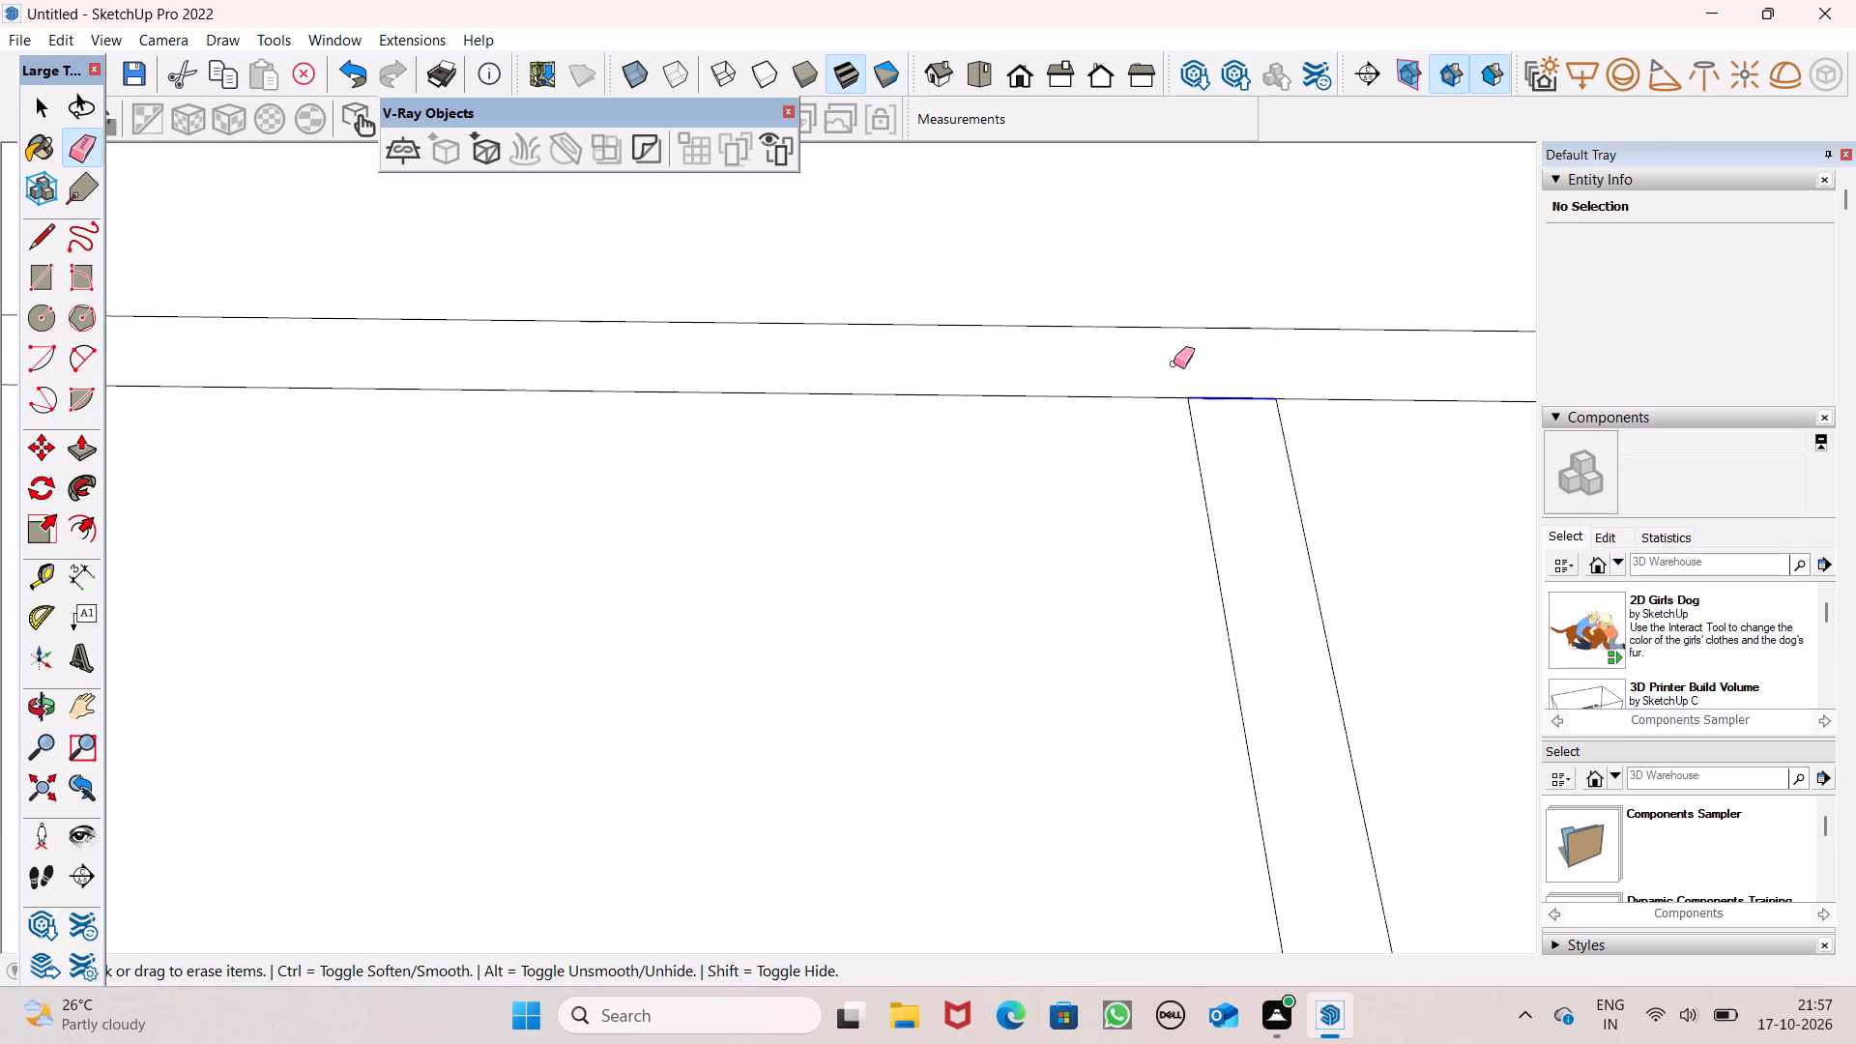
Erase the overlapping line segments inside the two front corners where the lengthwise strips meet the short front strip.
scroll(1254, 264, down, 10)
scroll(1128, 301, down, 5)
scroll(843, 638, up, 3)
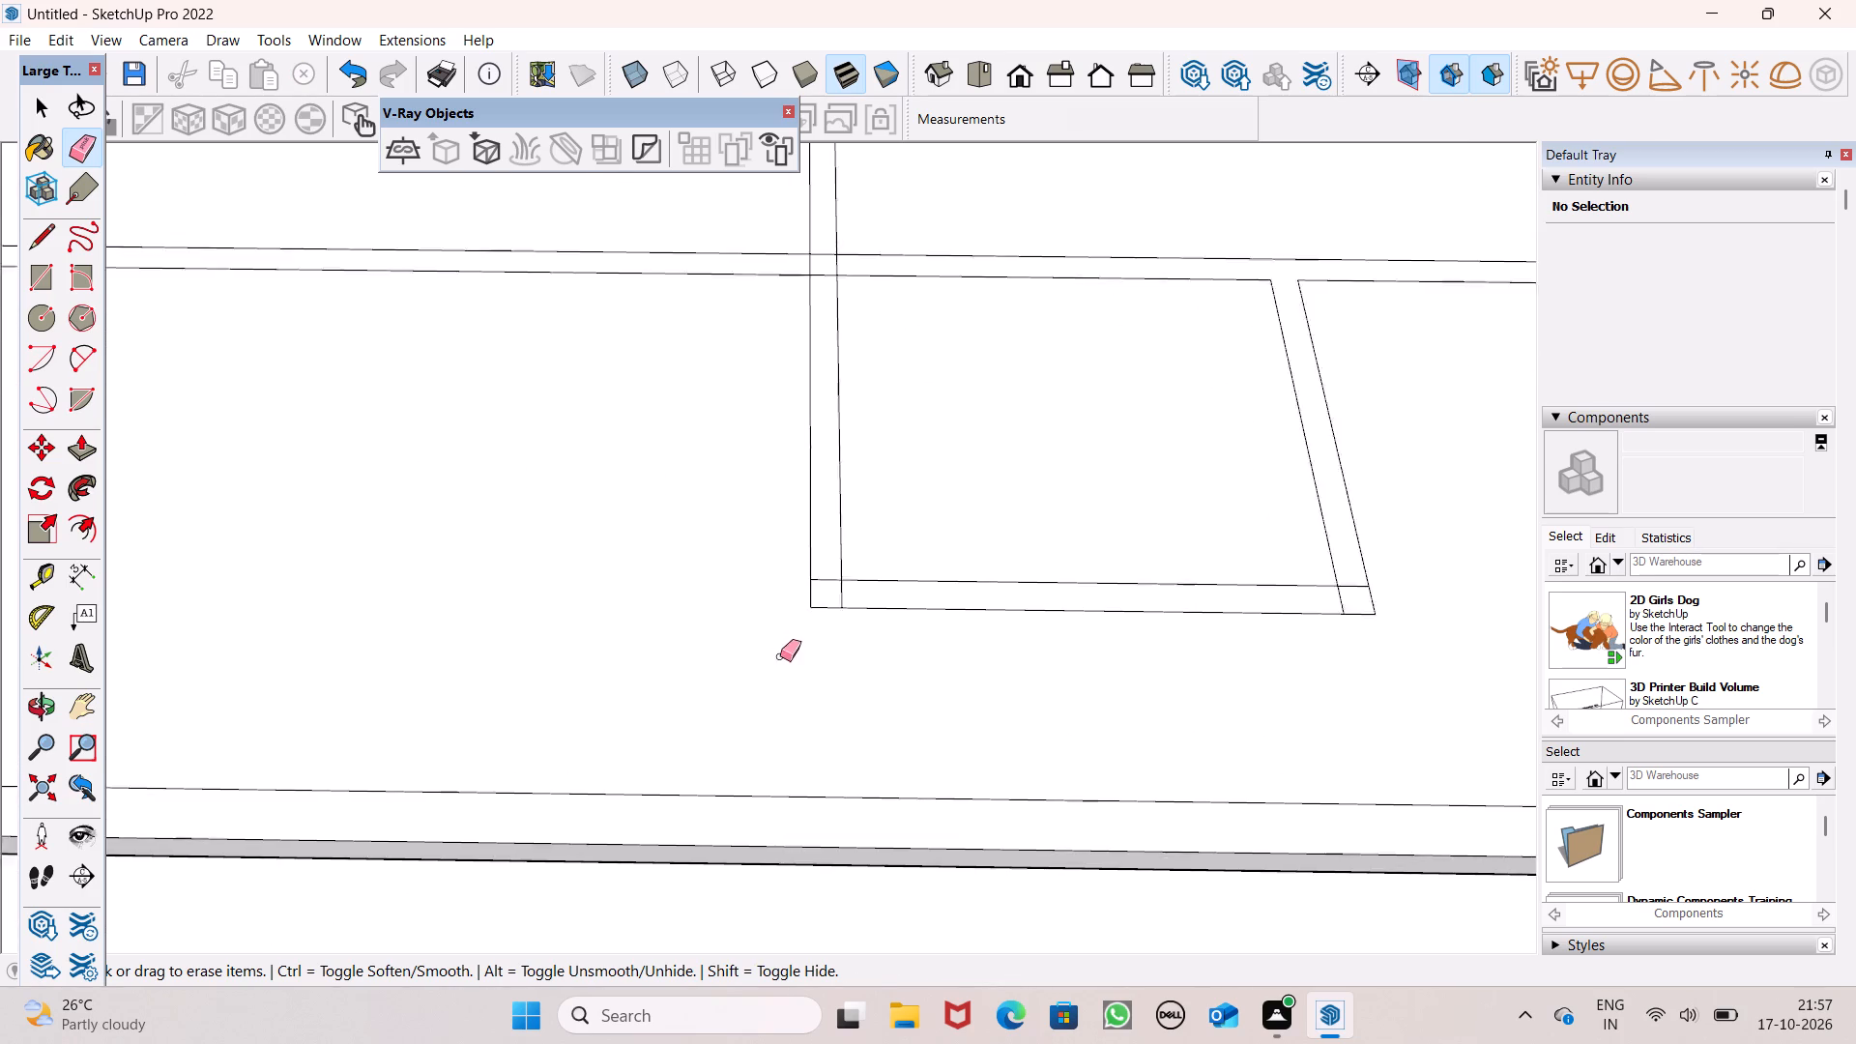
scroll(780, 656, up, 4)
scroll(899, 571, up, 5)
drag(823, 504, 854, 549)
scroll(763, 480, down, 6)
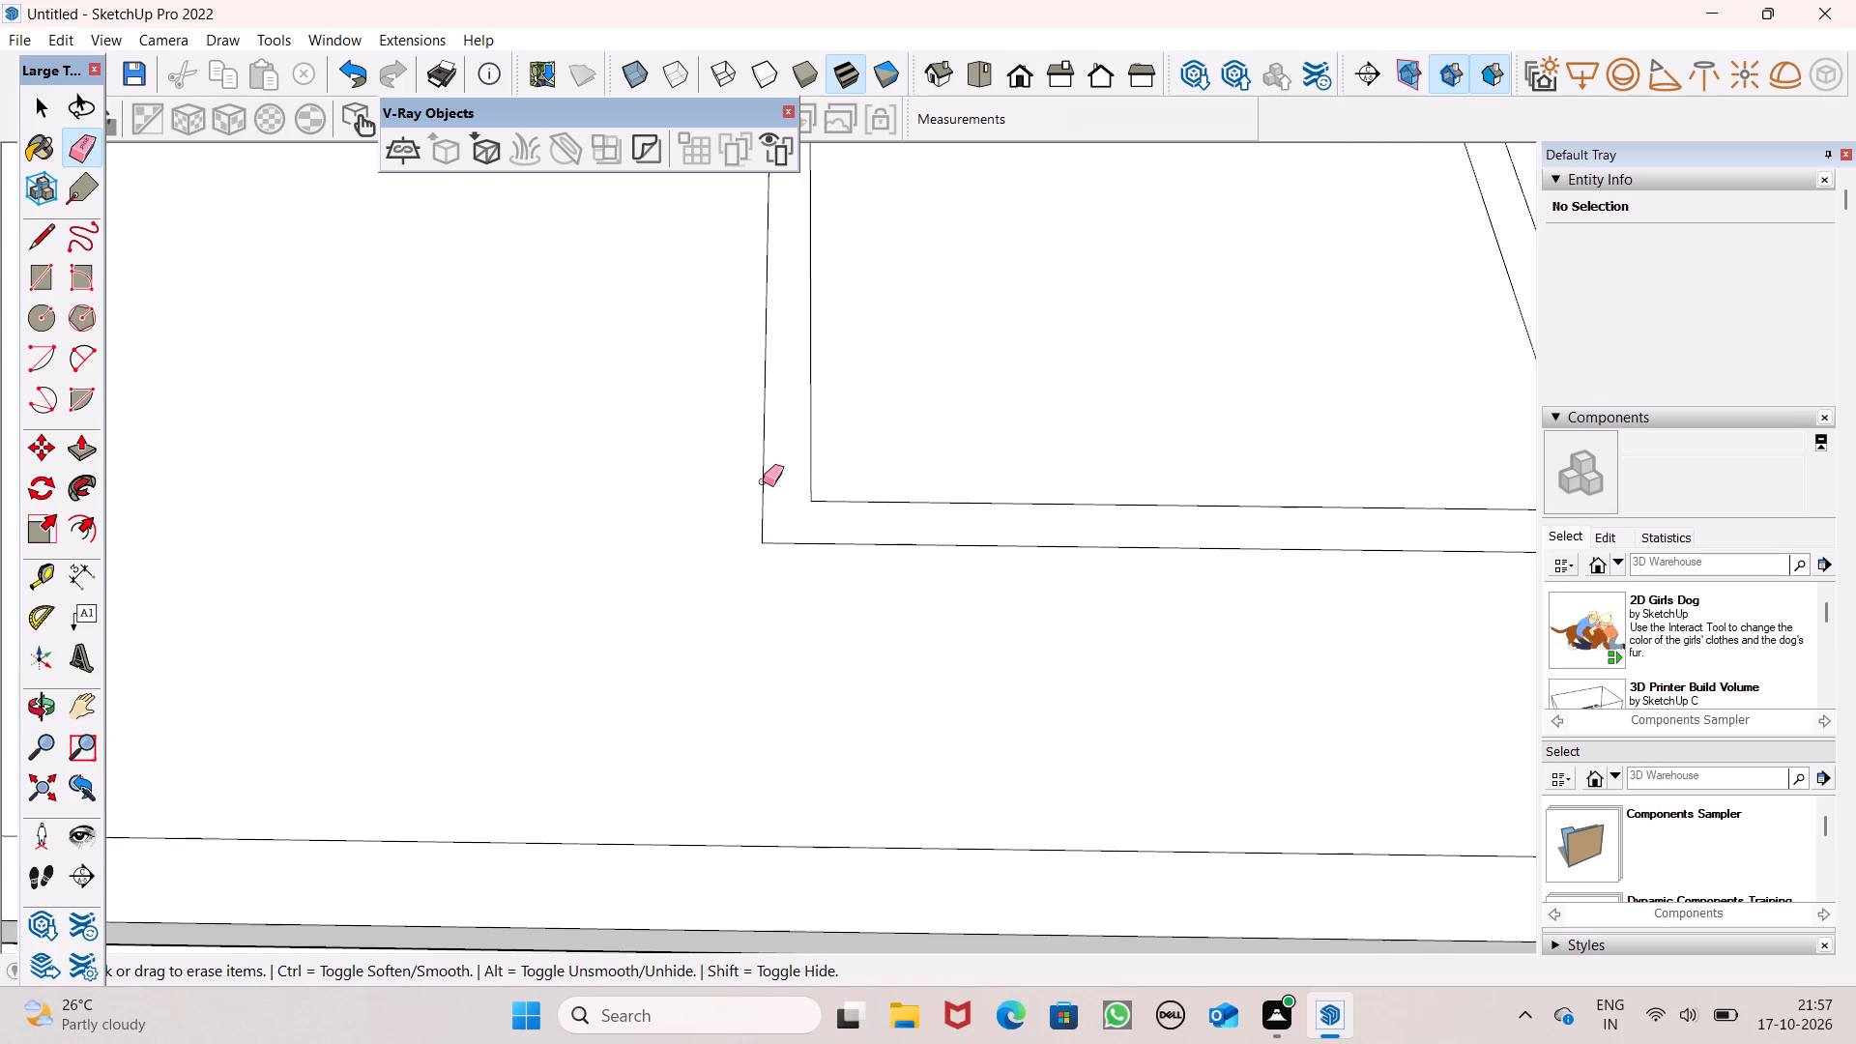
scroll(594, 440, down, 5)
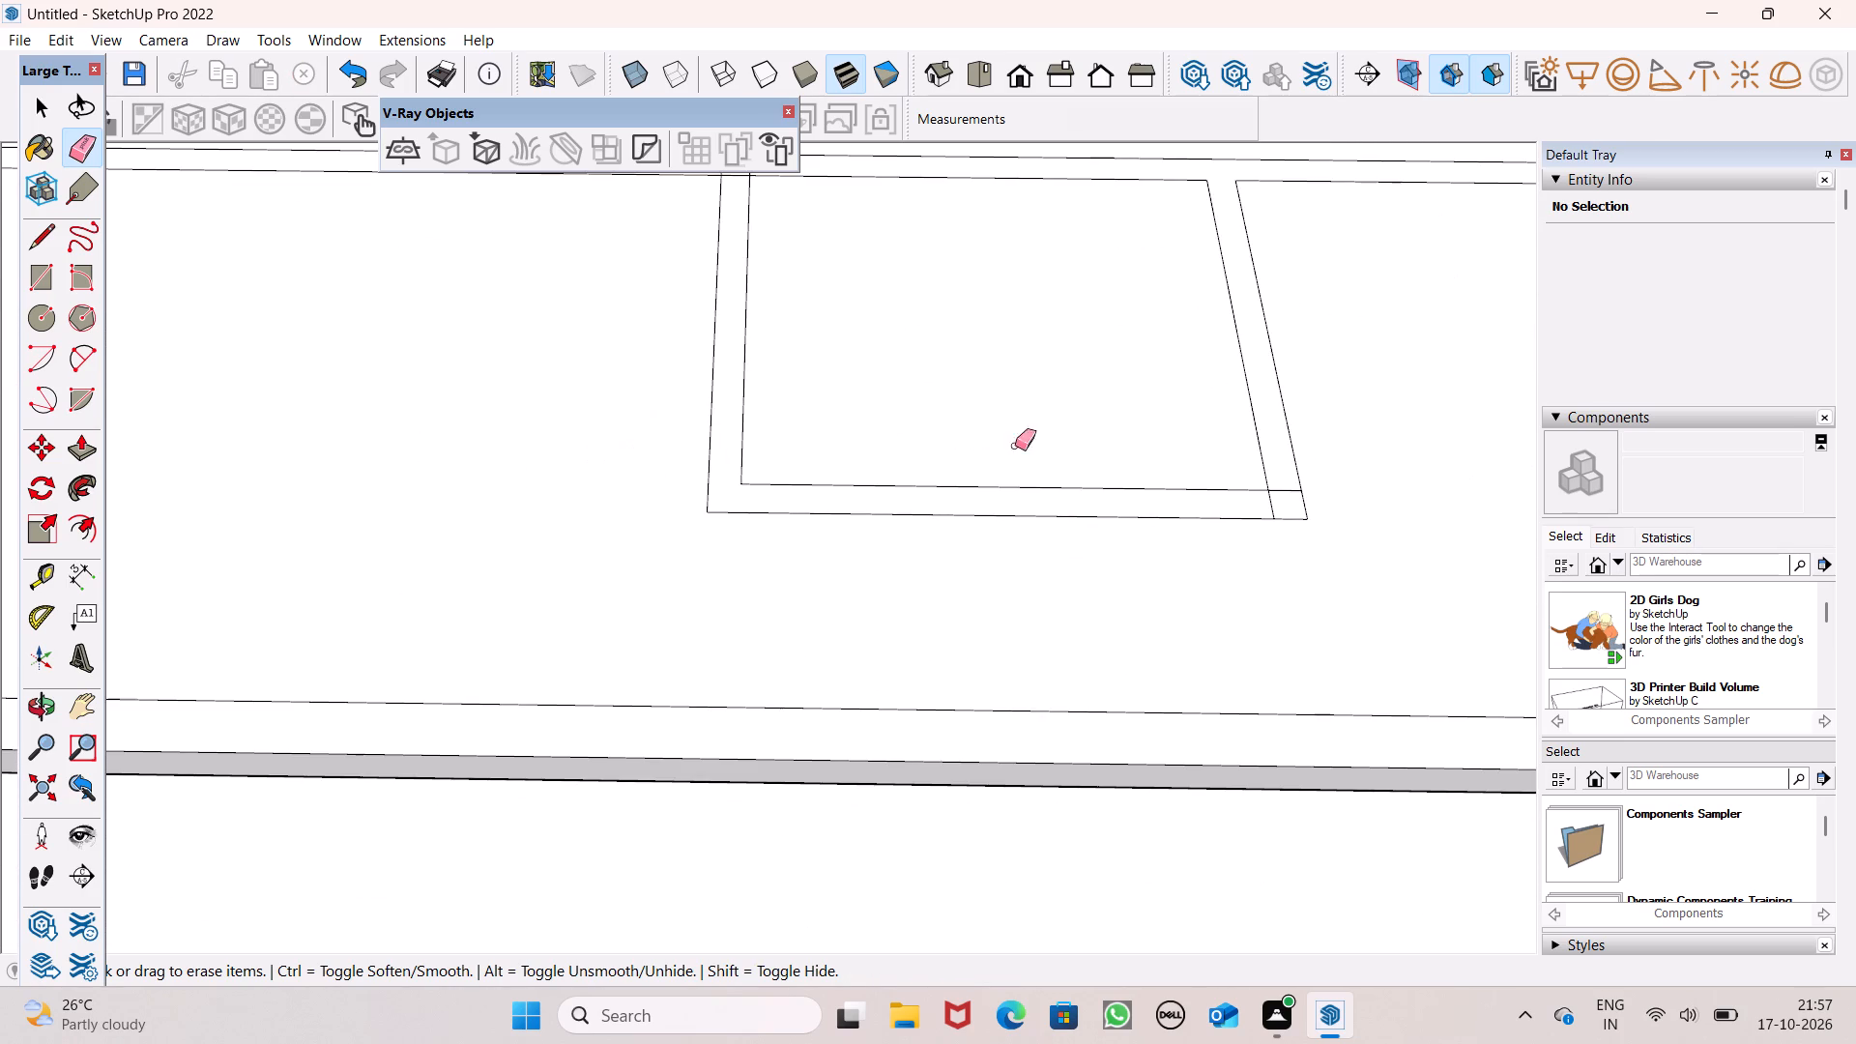
scroll(747, 391, down, 4)
scroll(960, 447, up, 2)
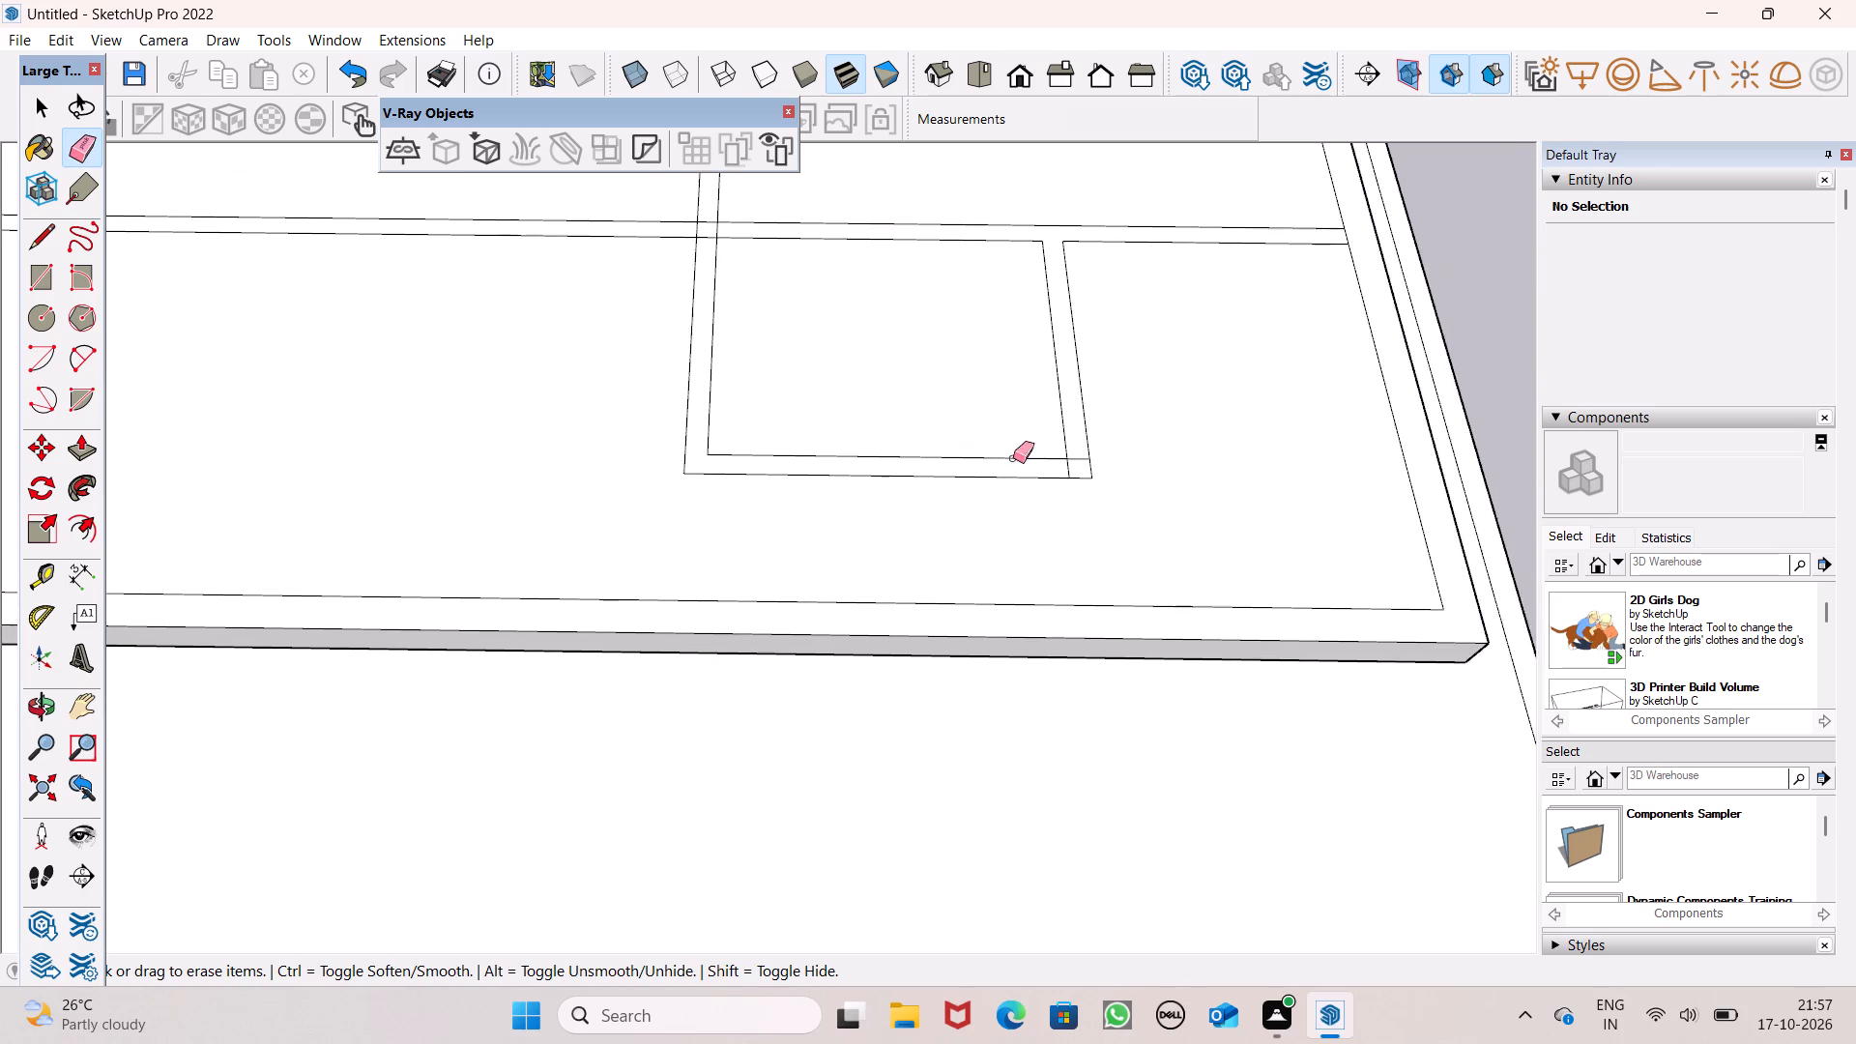
scroll(1013, 458, up, 7)
drag(1063, 439, 1040, 466)
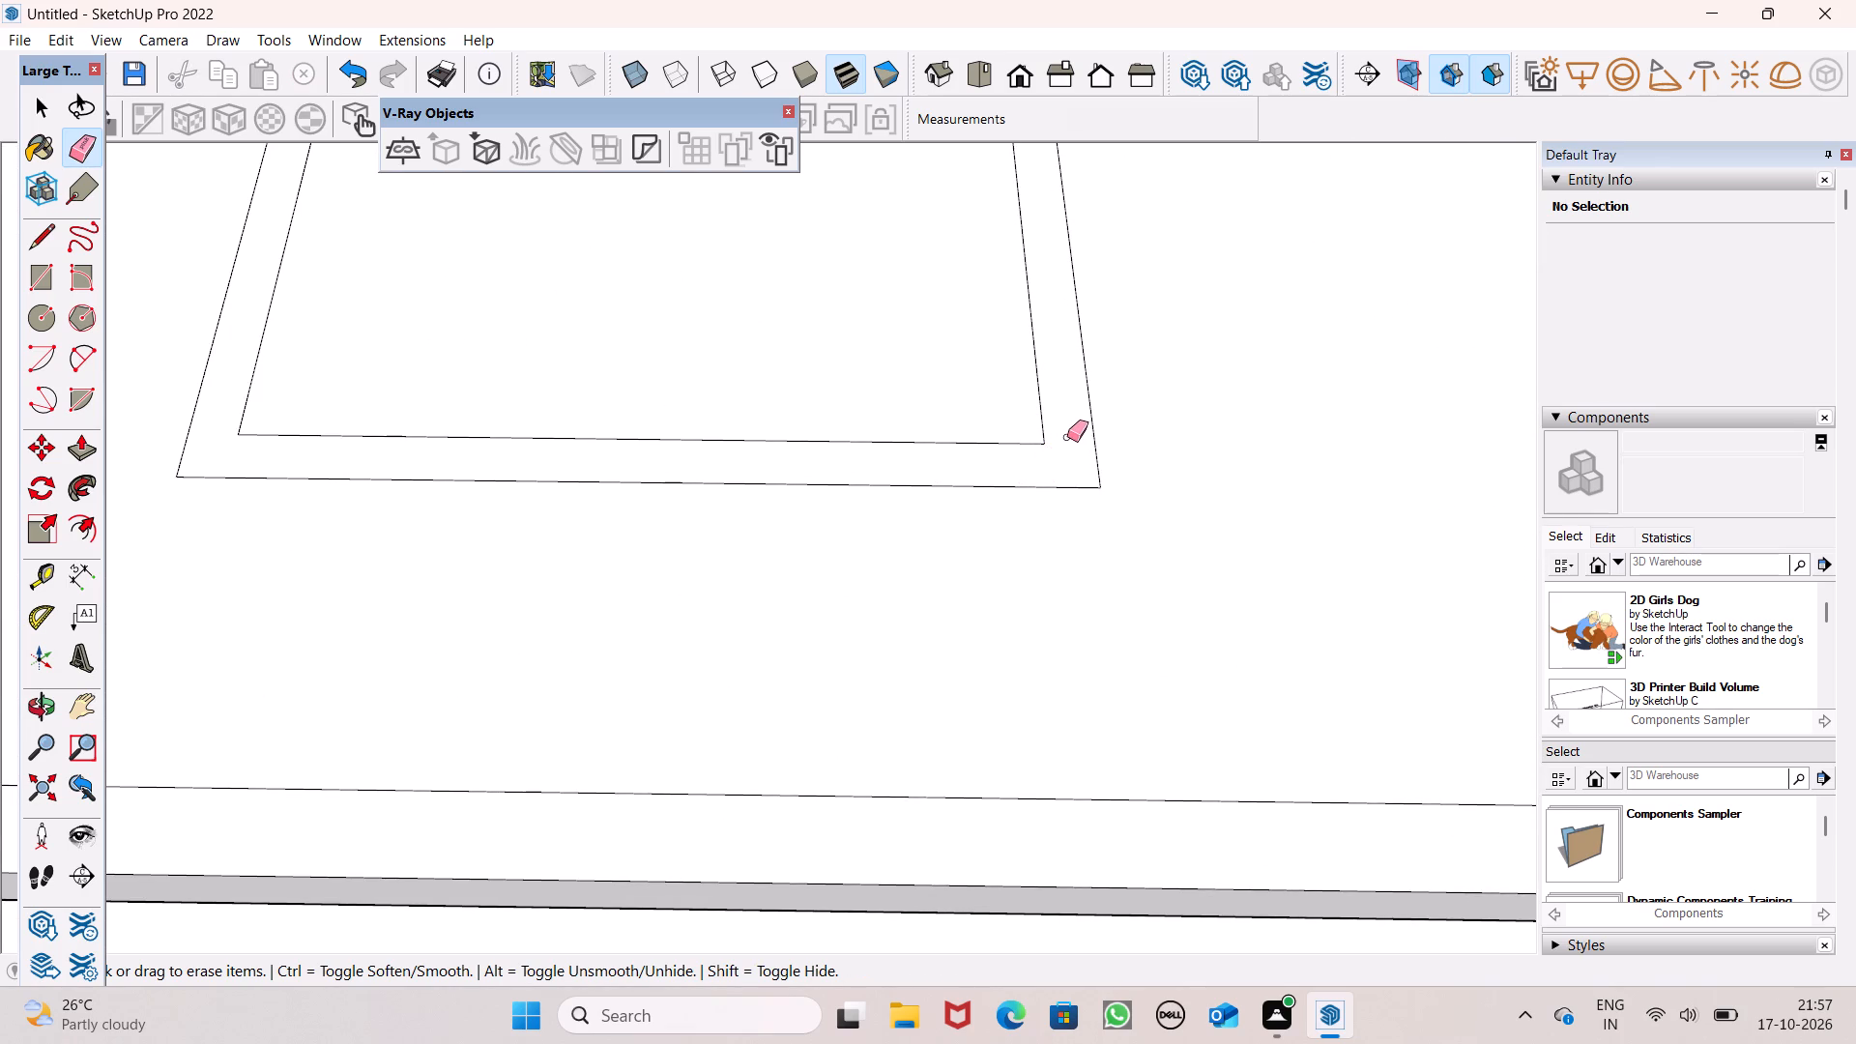
key(space)
Draw a line about 3' 10" long from the long lengthwise strip's outer front corner to the roof's front outer edge.
scroll(1085, 453, down, 14)
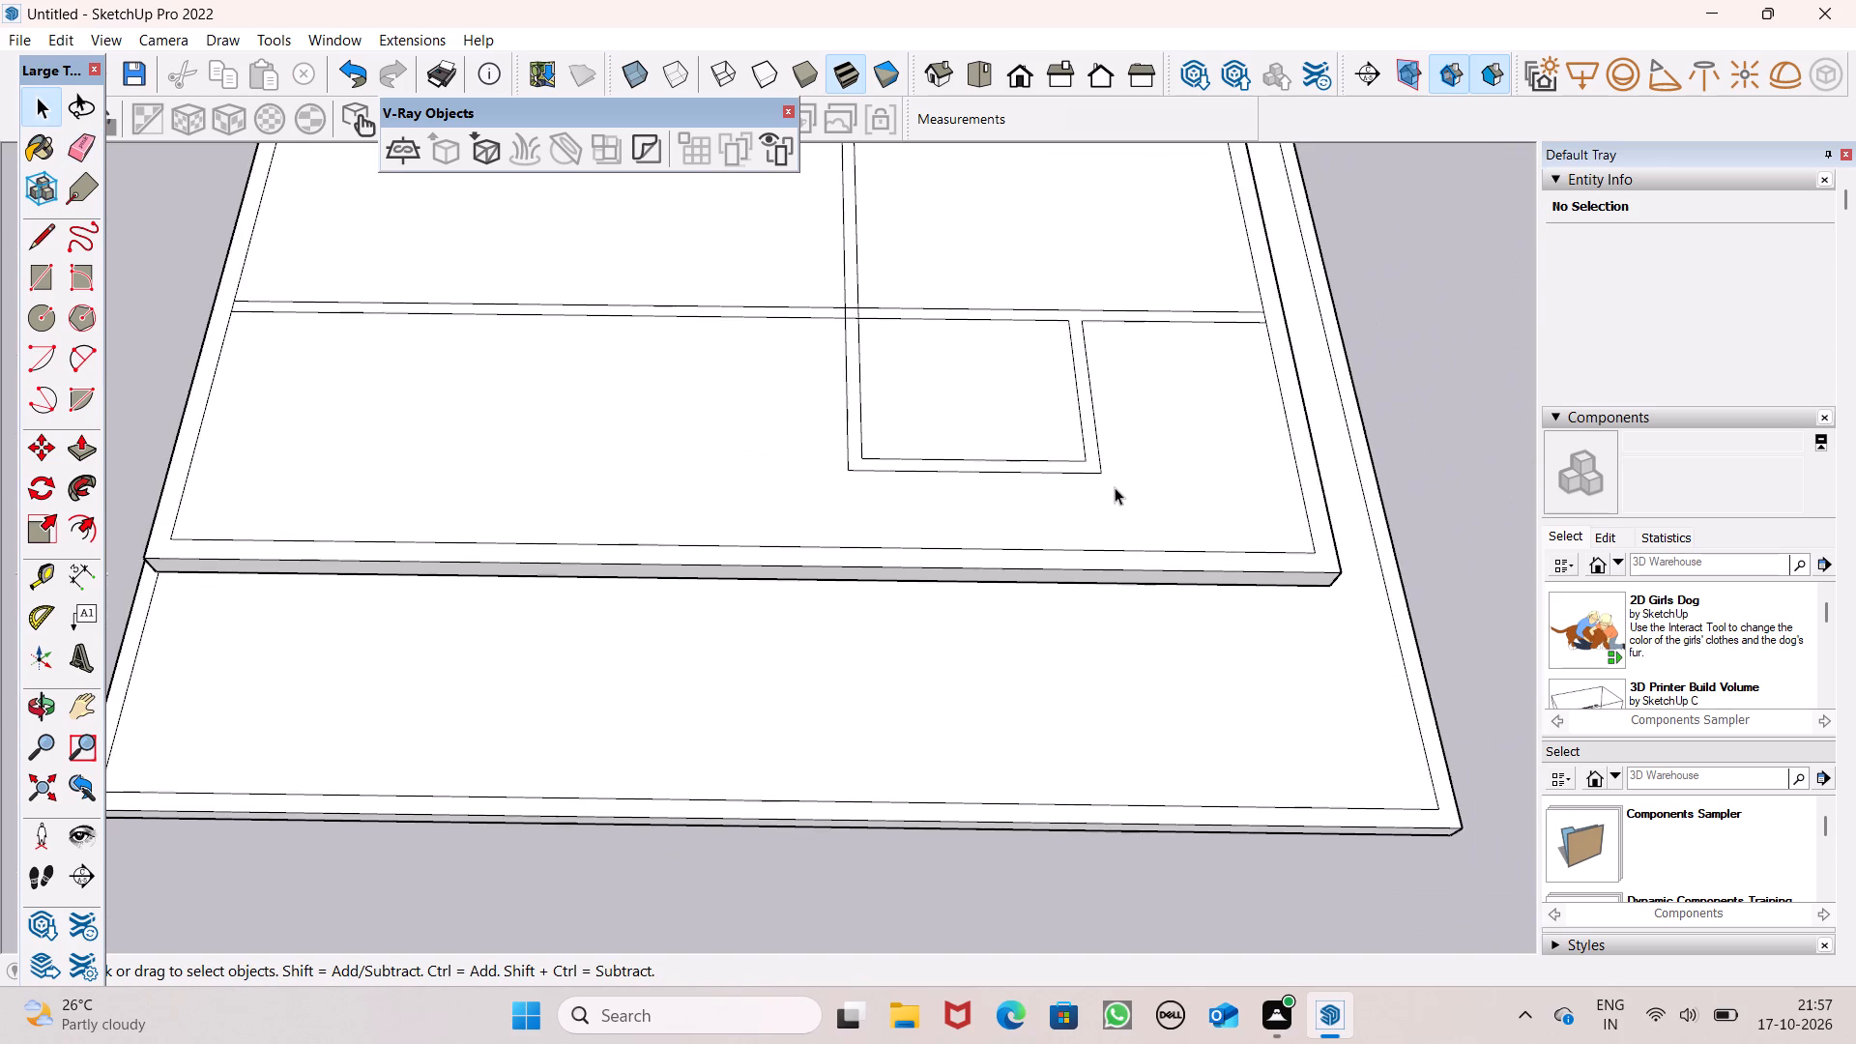
scroll(1115, 487, down, 6)
middle_drag(1172, 485, 1179, 541)
scroll(1203, 495, down, 5)
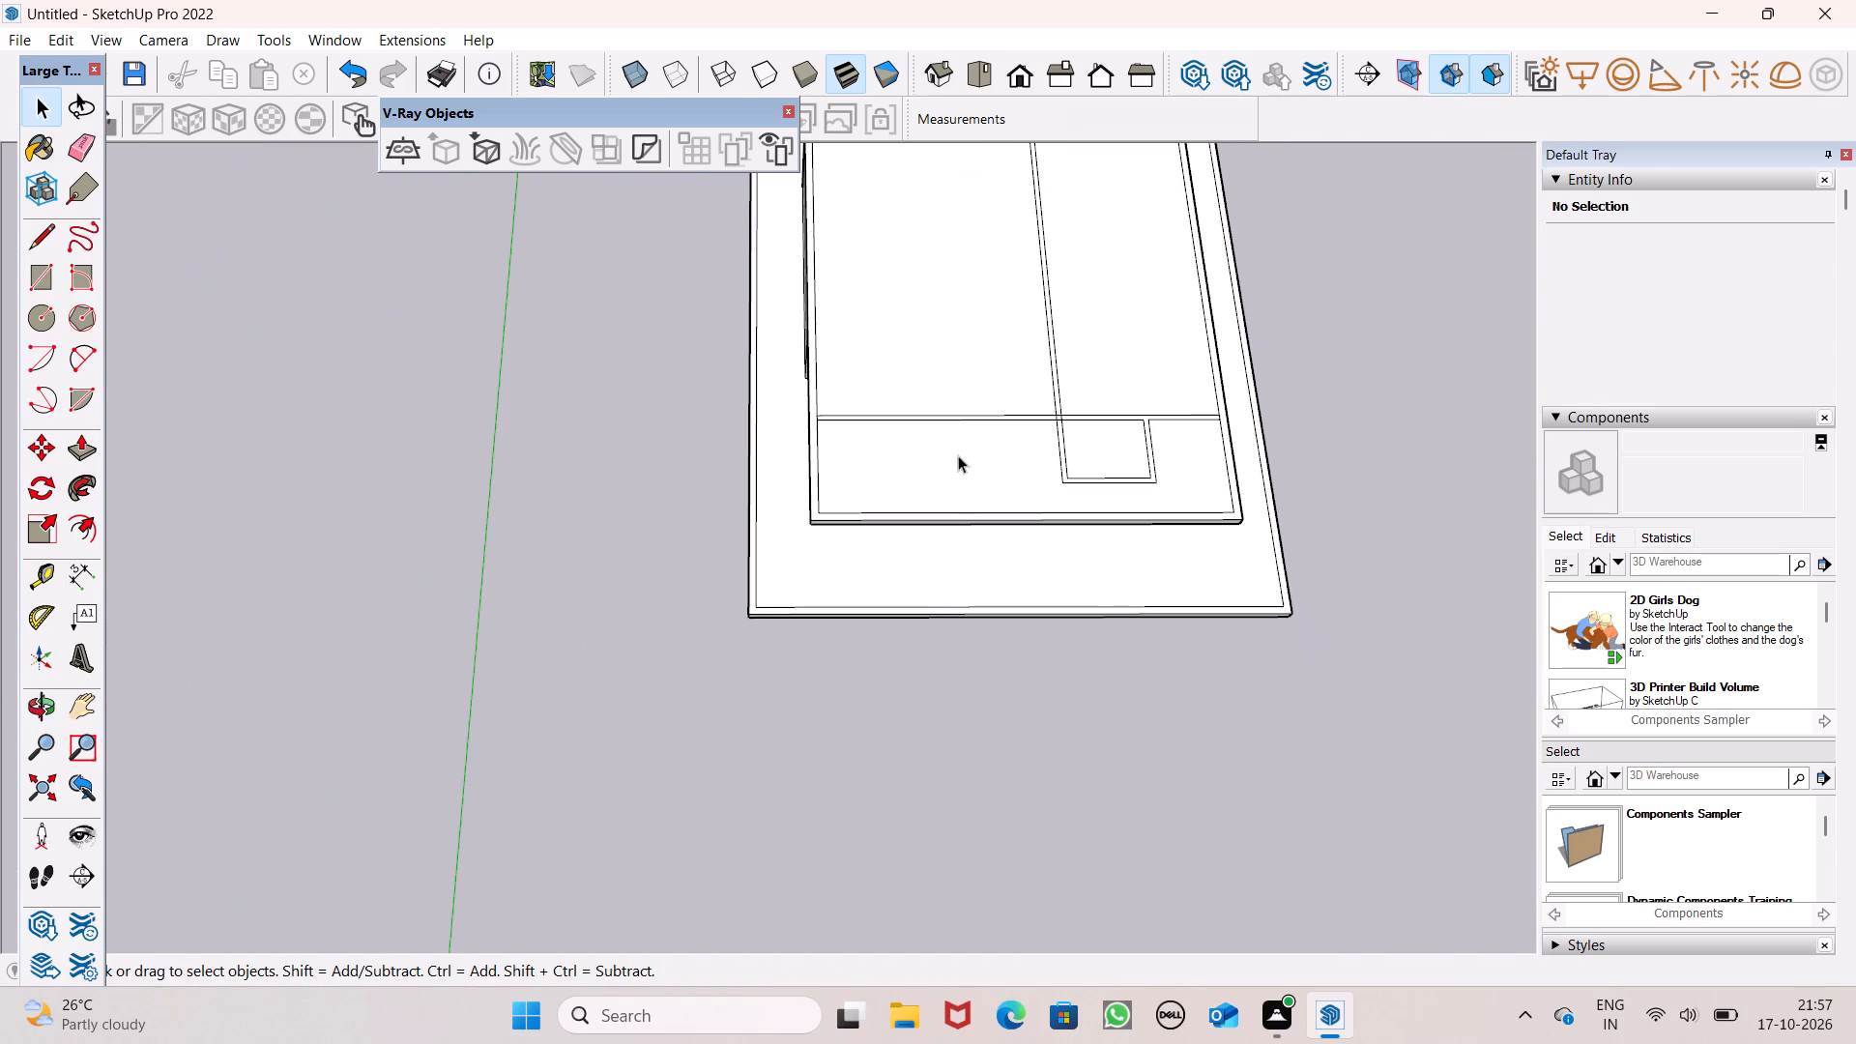
click(56, 234)
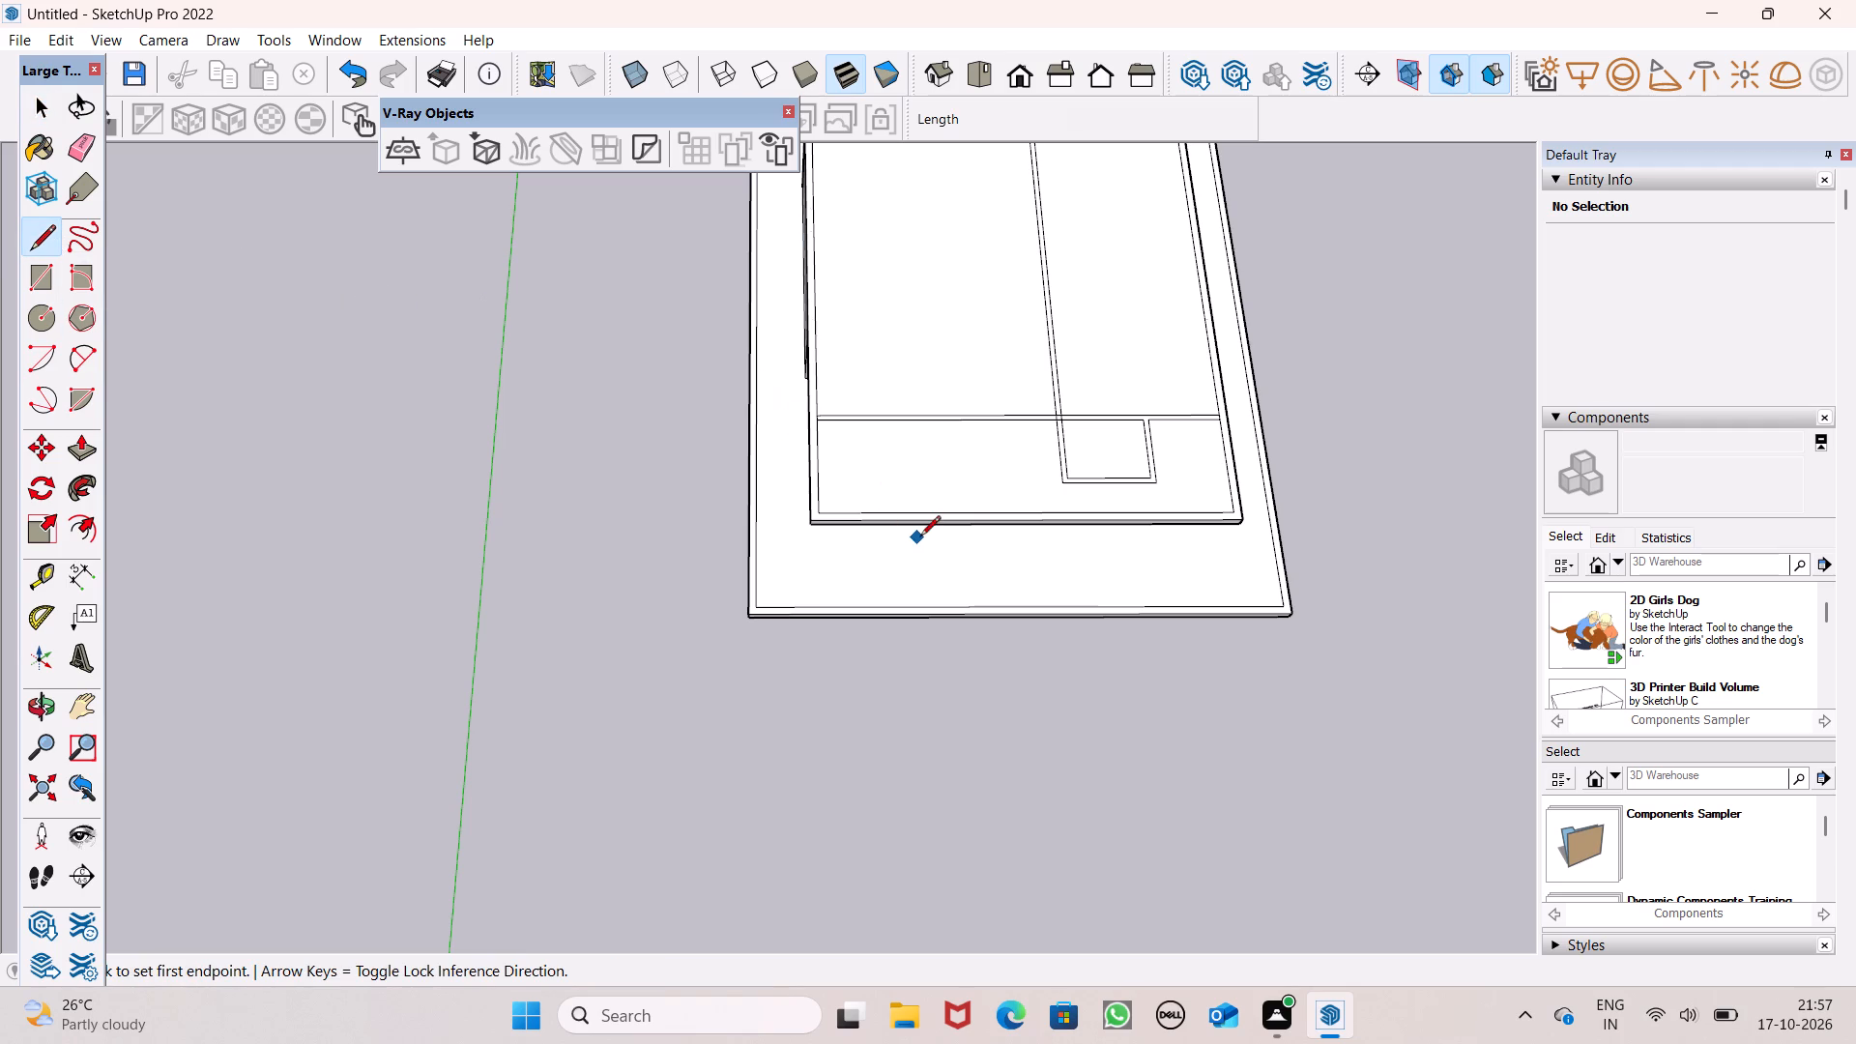
scroll(984, 488, up, 4)
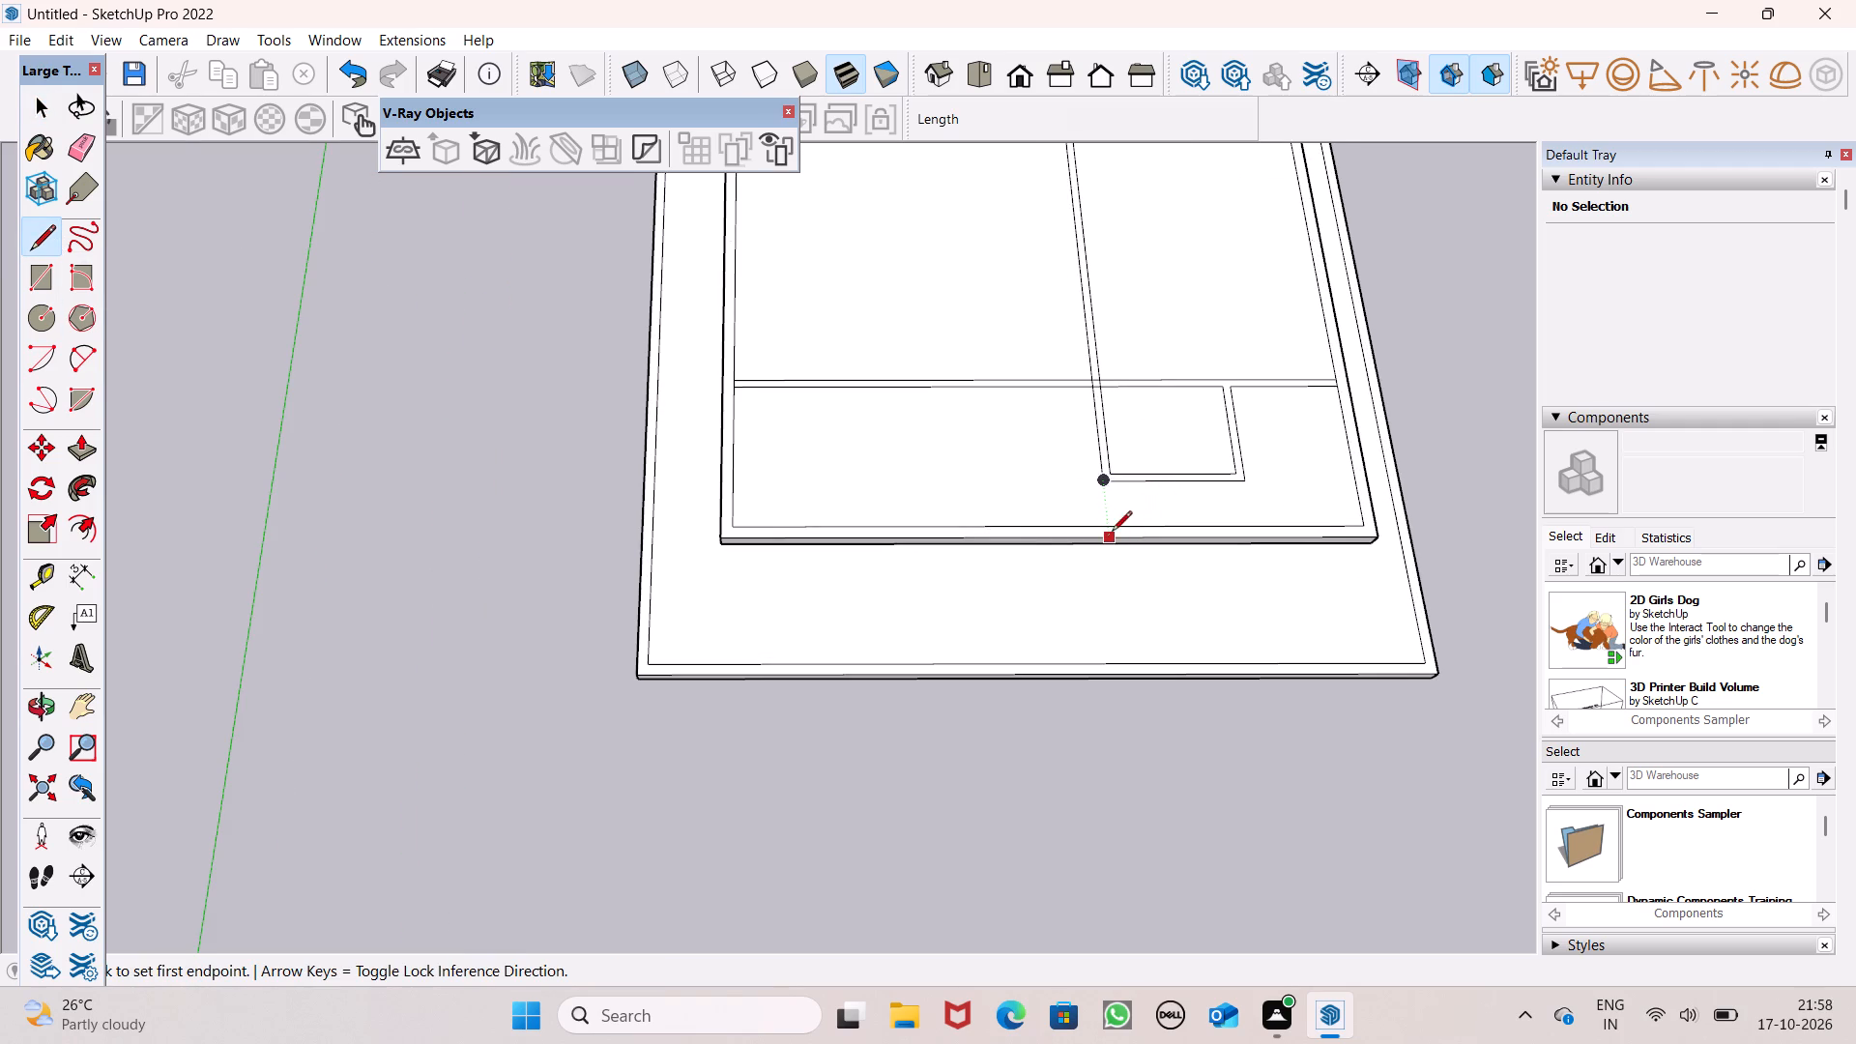
scroll(1112, 533, up, 2)
click(1097, 476)
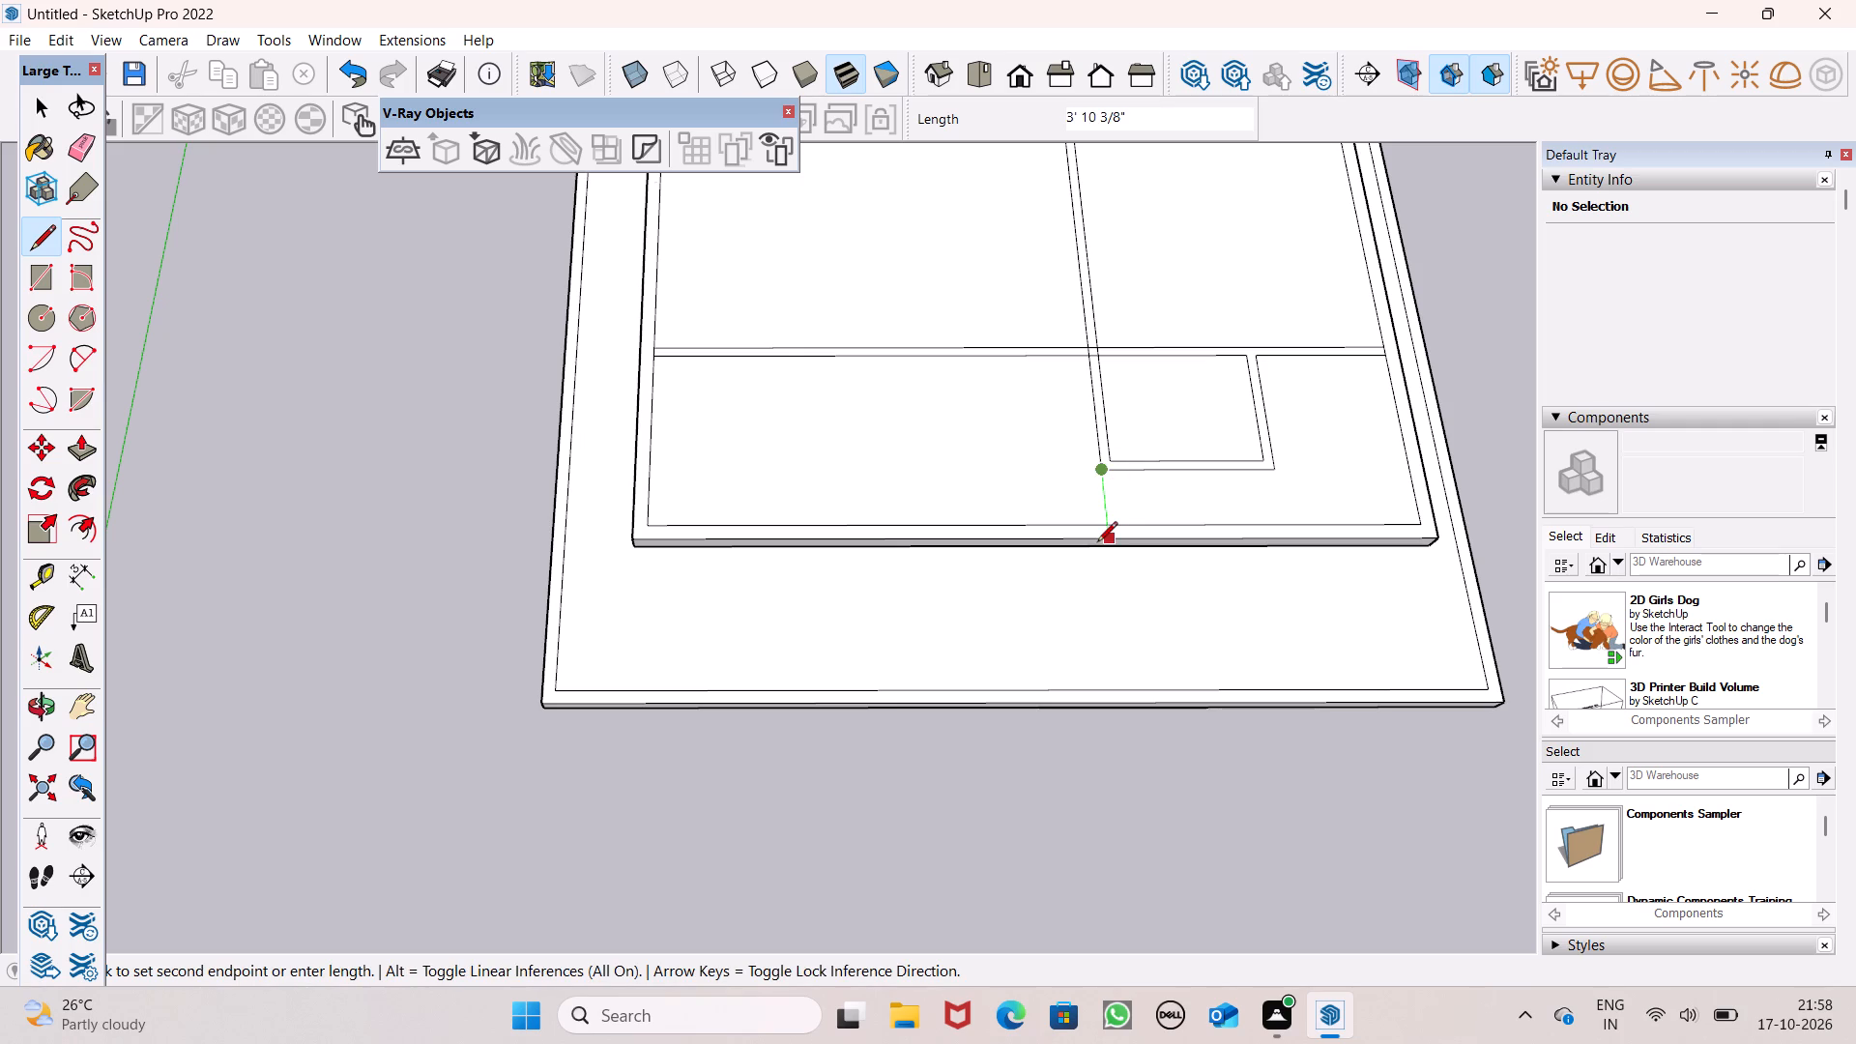
click(1097, 542)
scroll(1232, 500, down, 2)
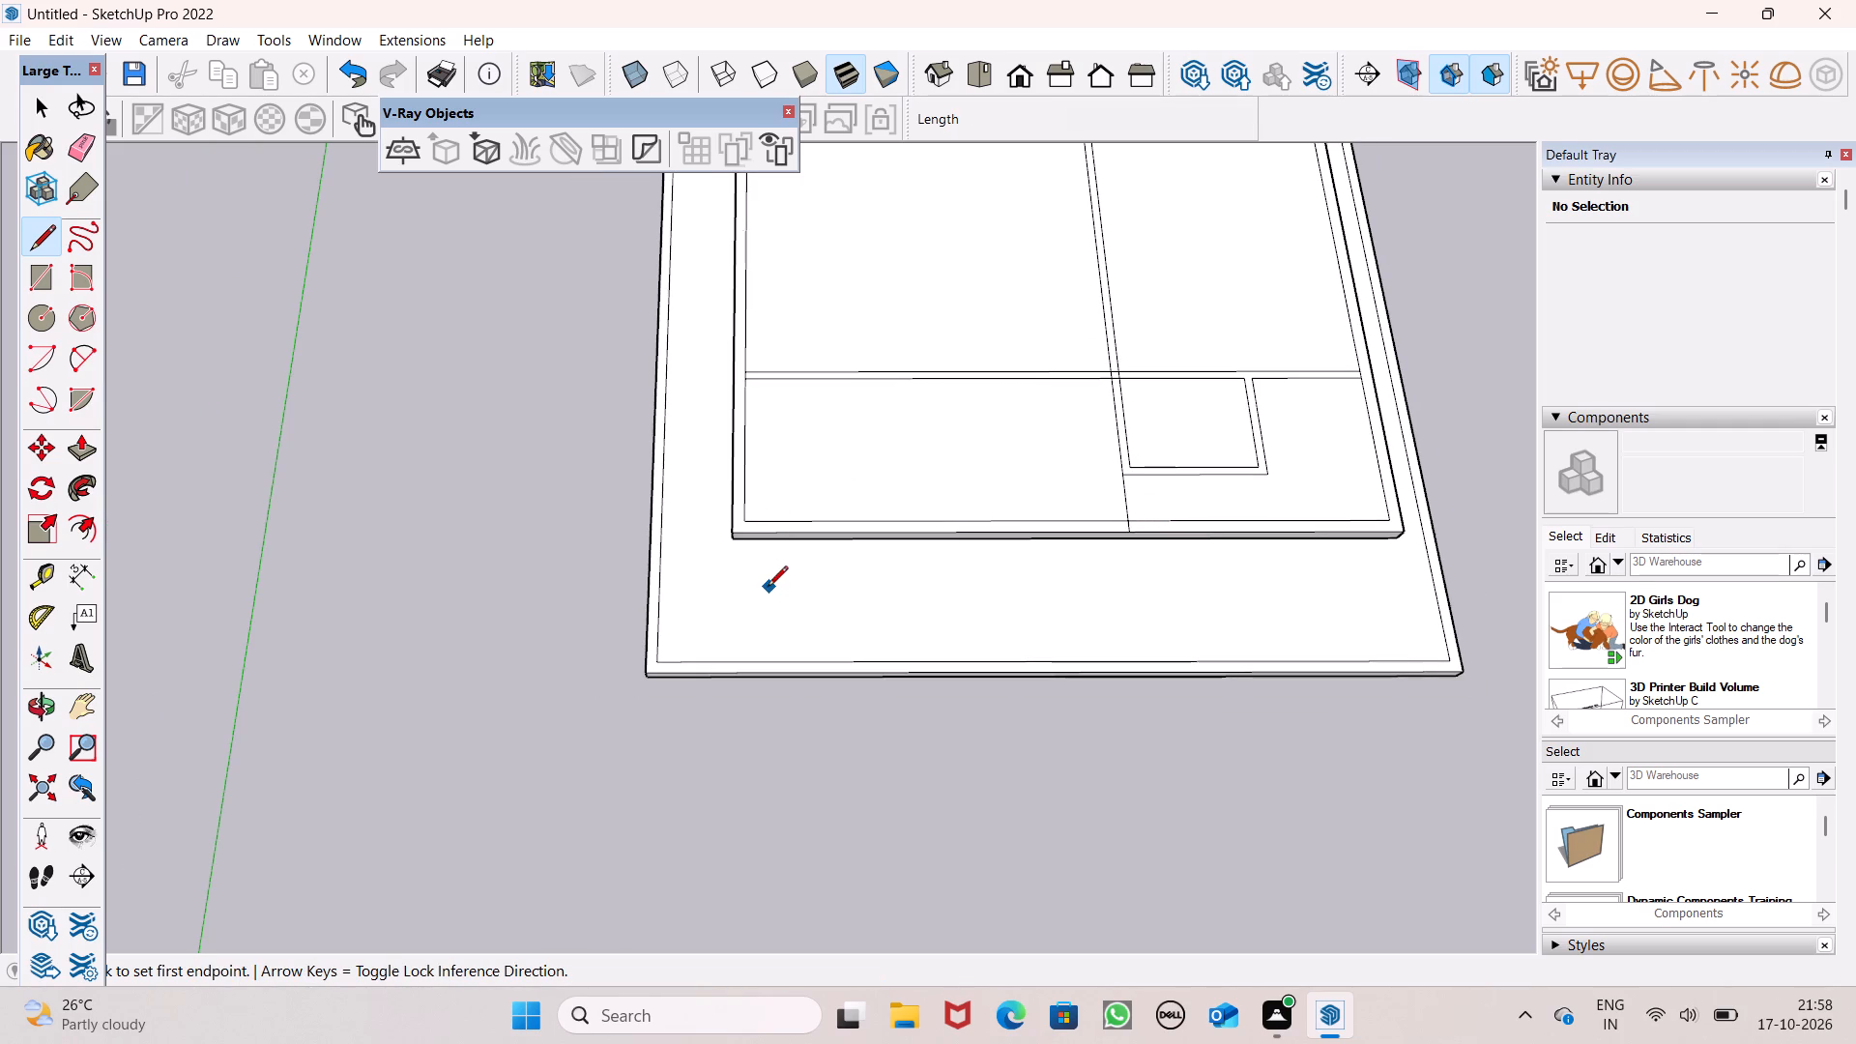
middle_drag(1086, 623, 1079, 647)
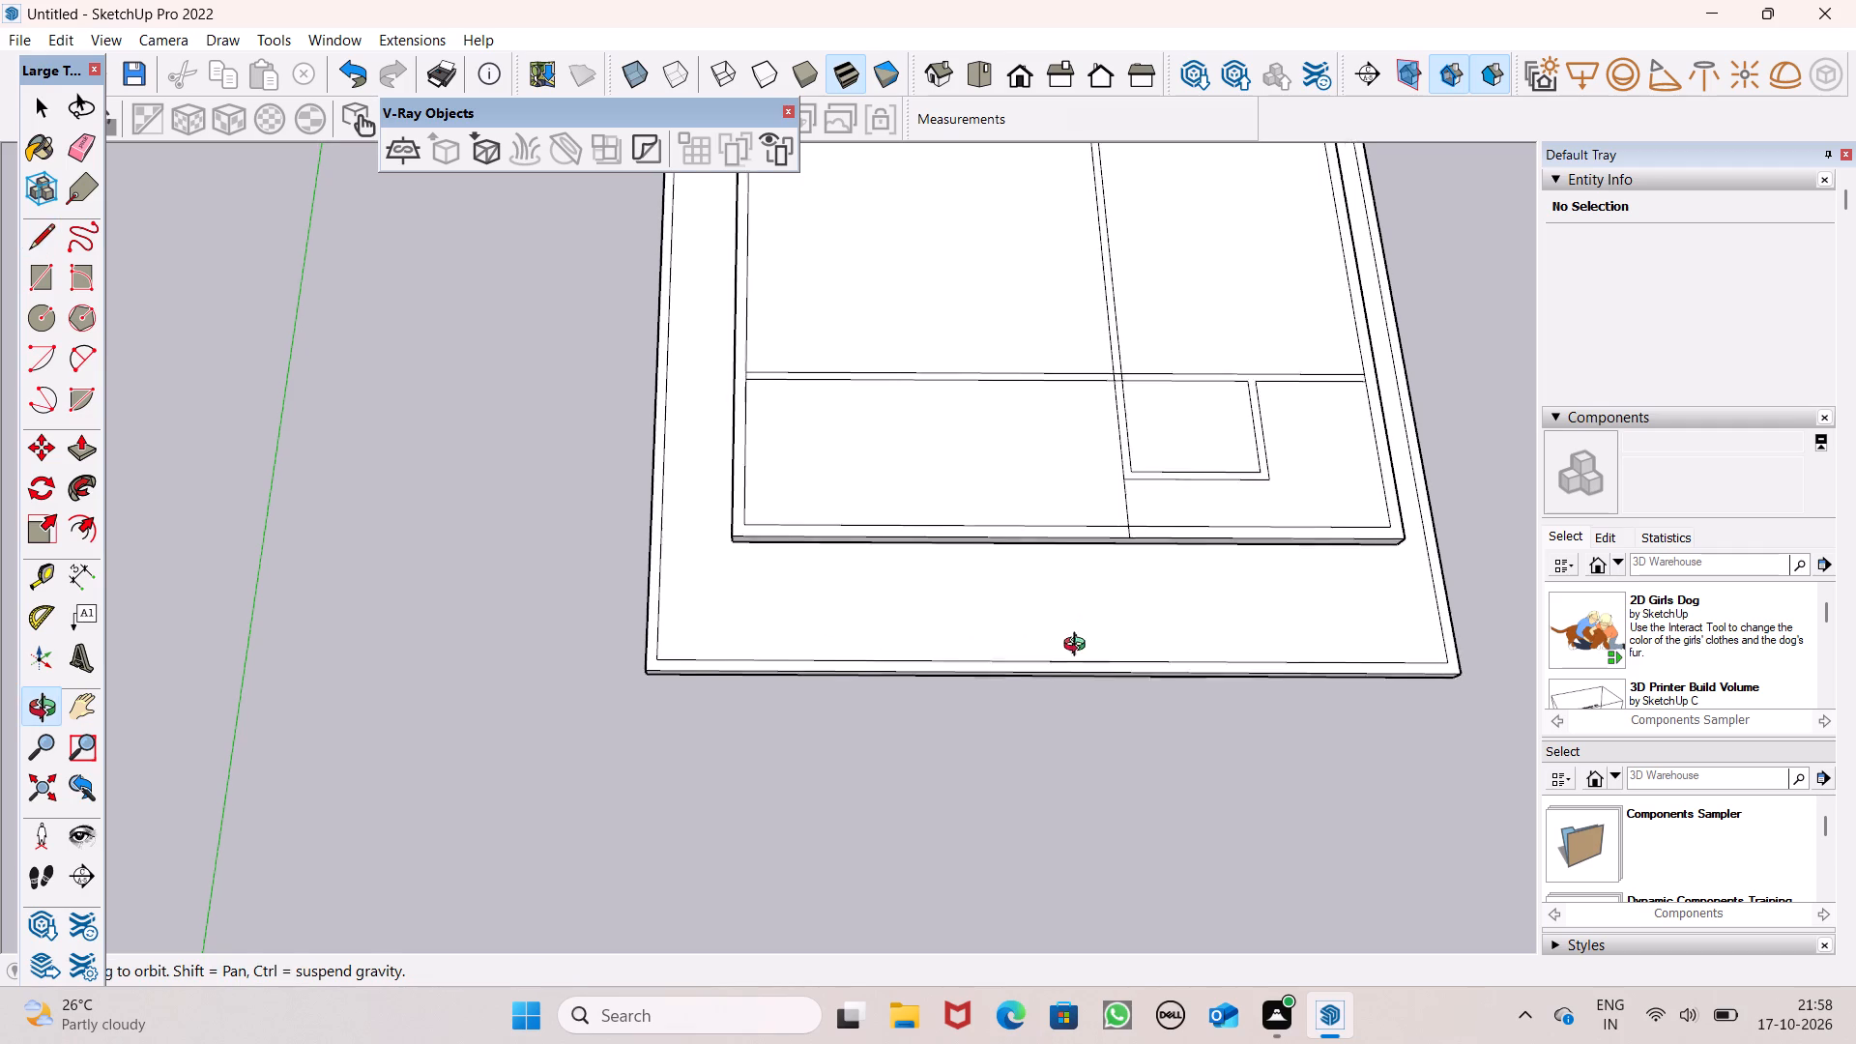
middle_drag(1079, 647, 1063, 733)
key(space)
Erase the overlapping line segments where the long lengthwise strip crosses the full-width crosswise strip.
scroll(958, 585, down, 5)
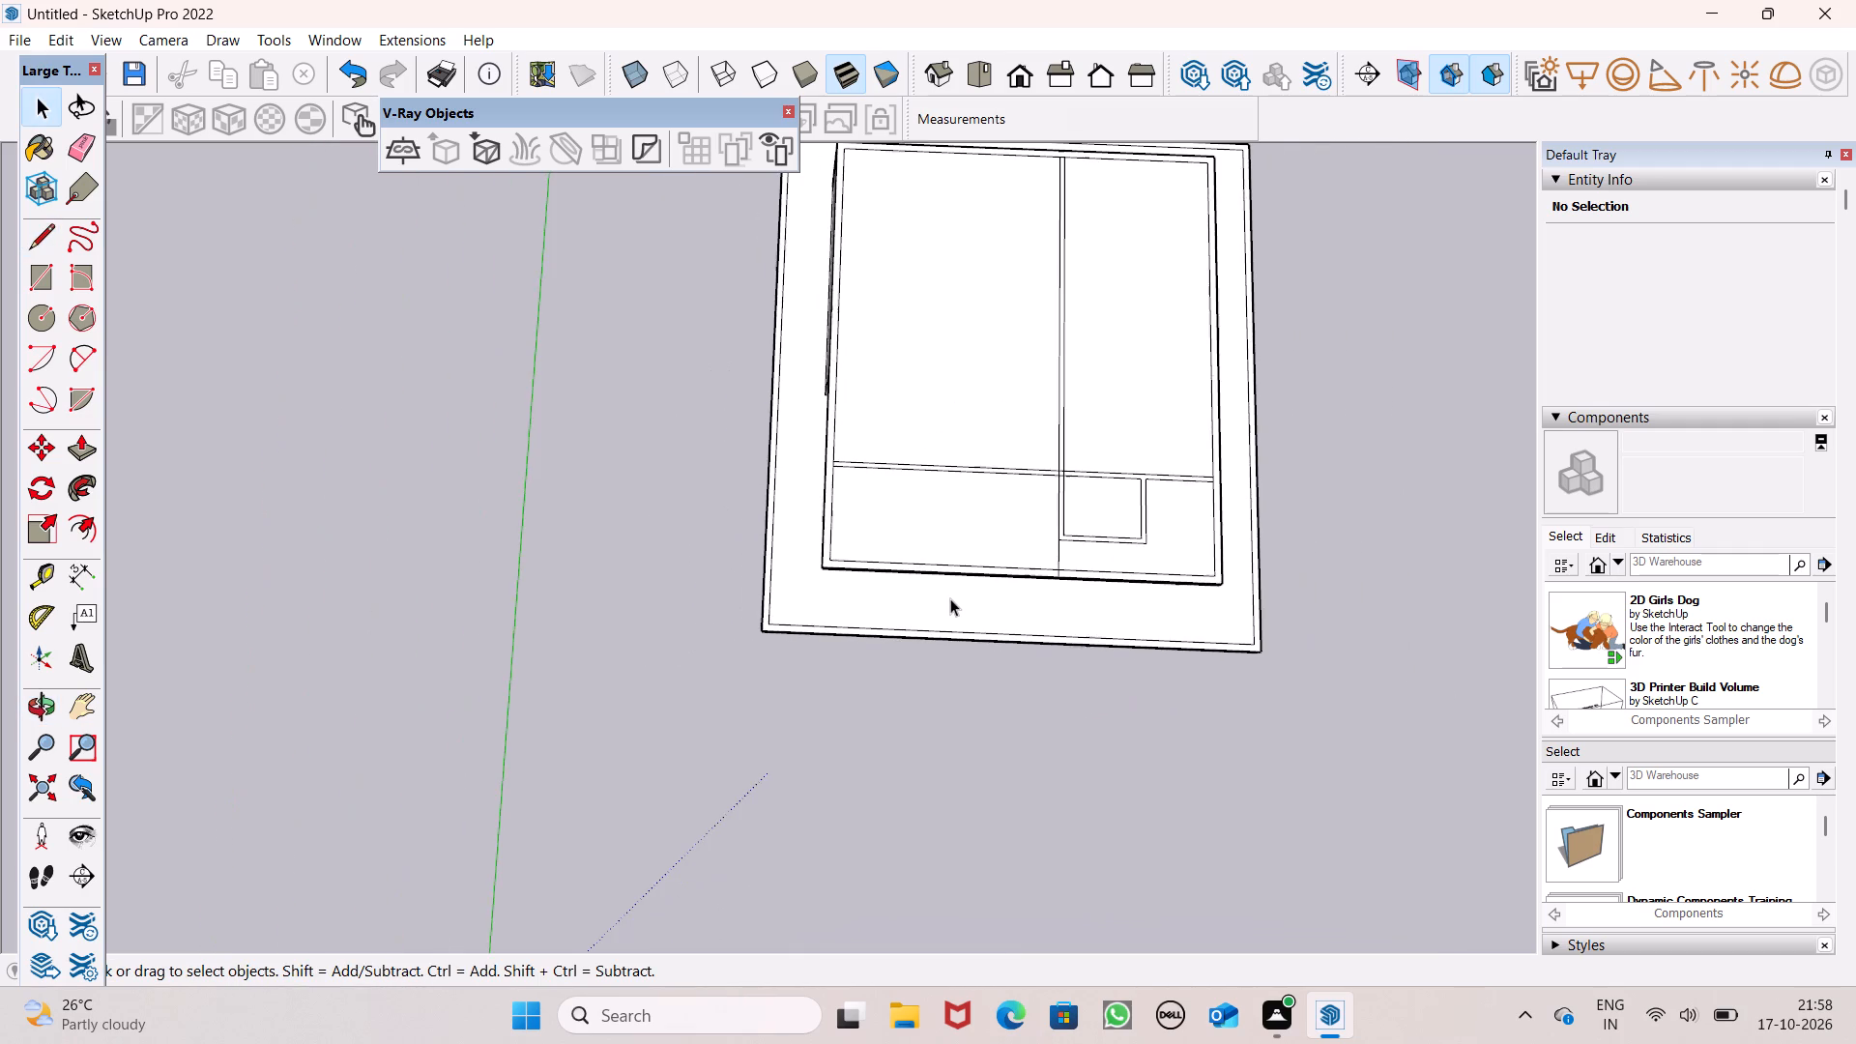
scroll(947, 585, down, 1)
middle_click(935, 627)
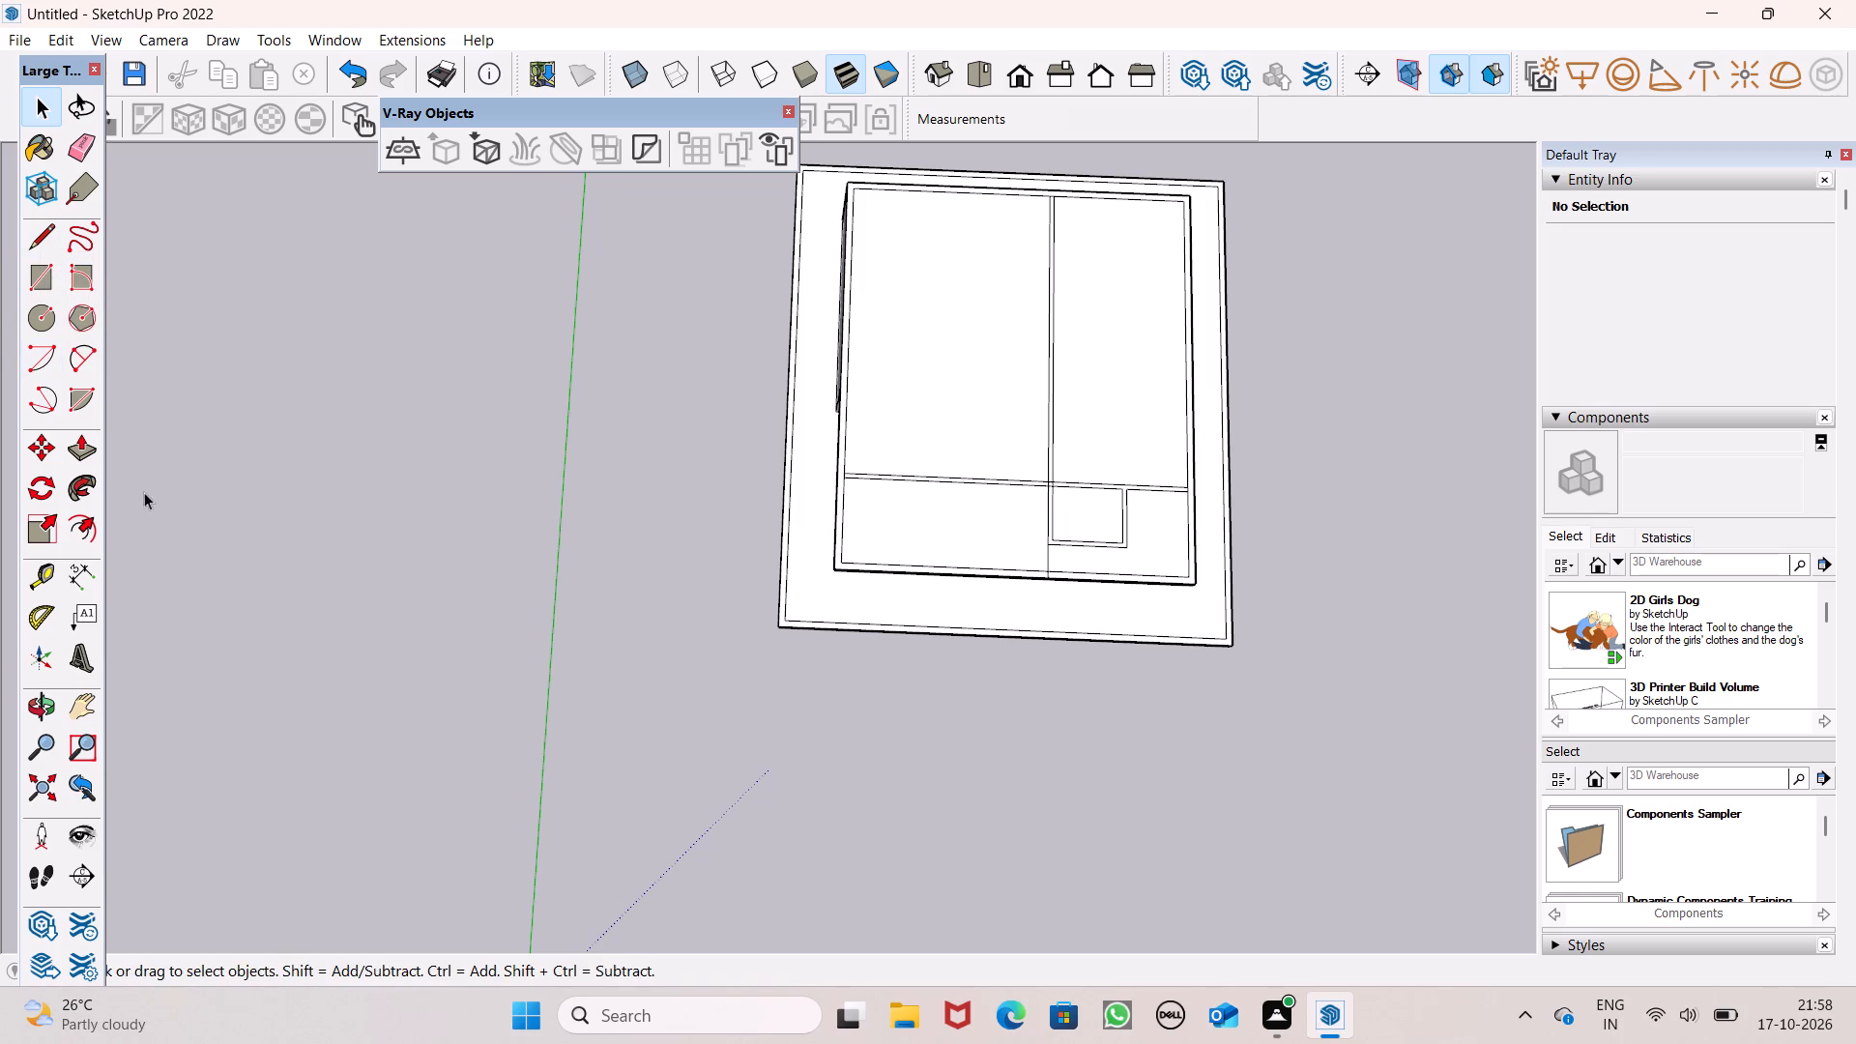
click(77, 148)
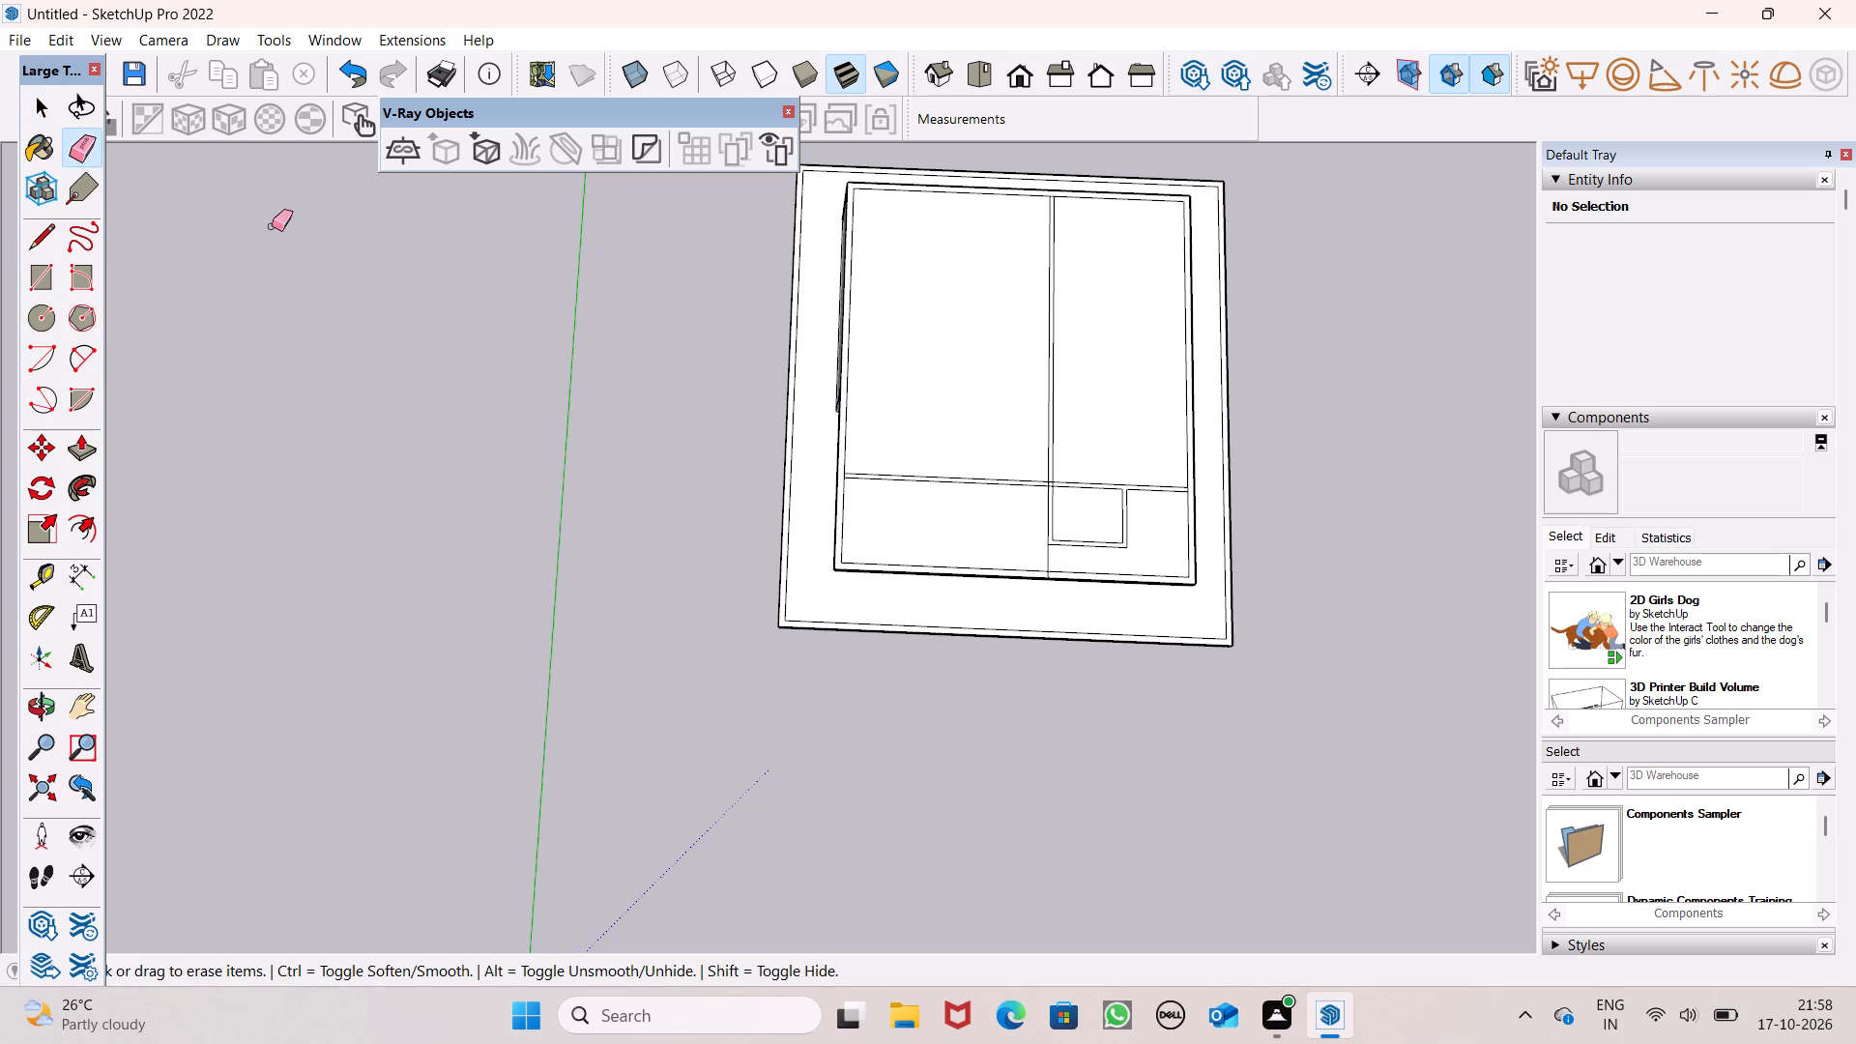
scroll(885, 490, up, 6)
scroll(999, 540, up, 8)
scroll(1193, 506, up, 5)
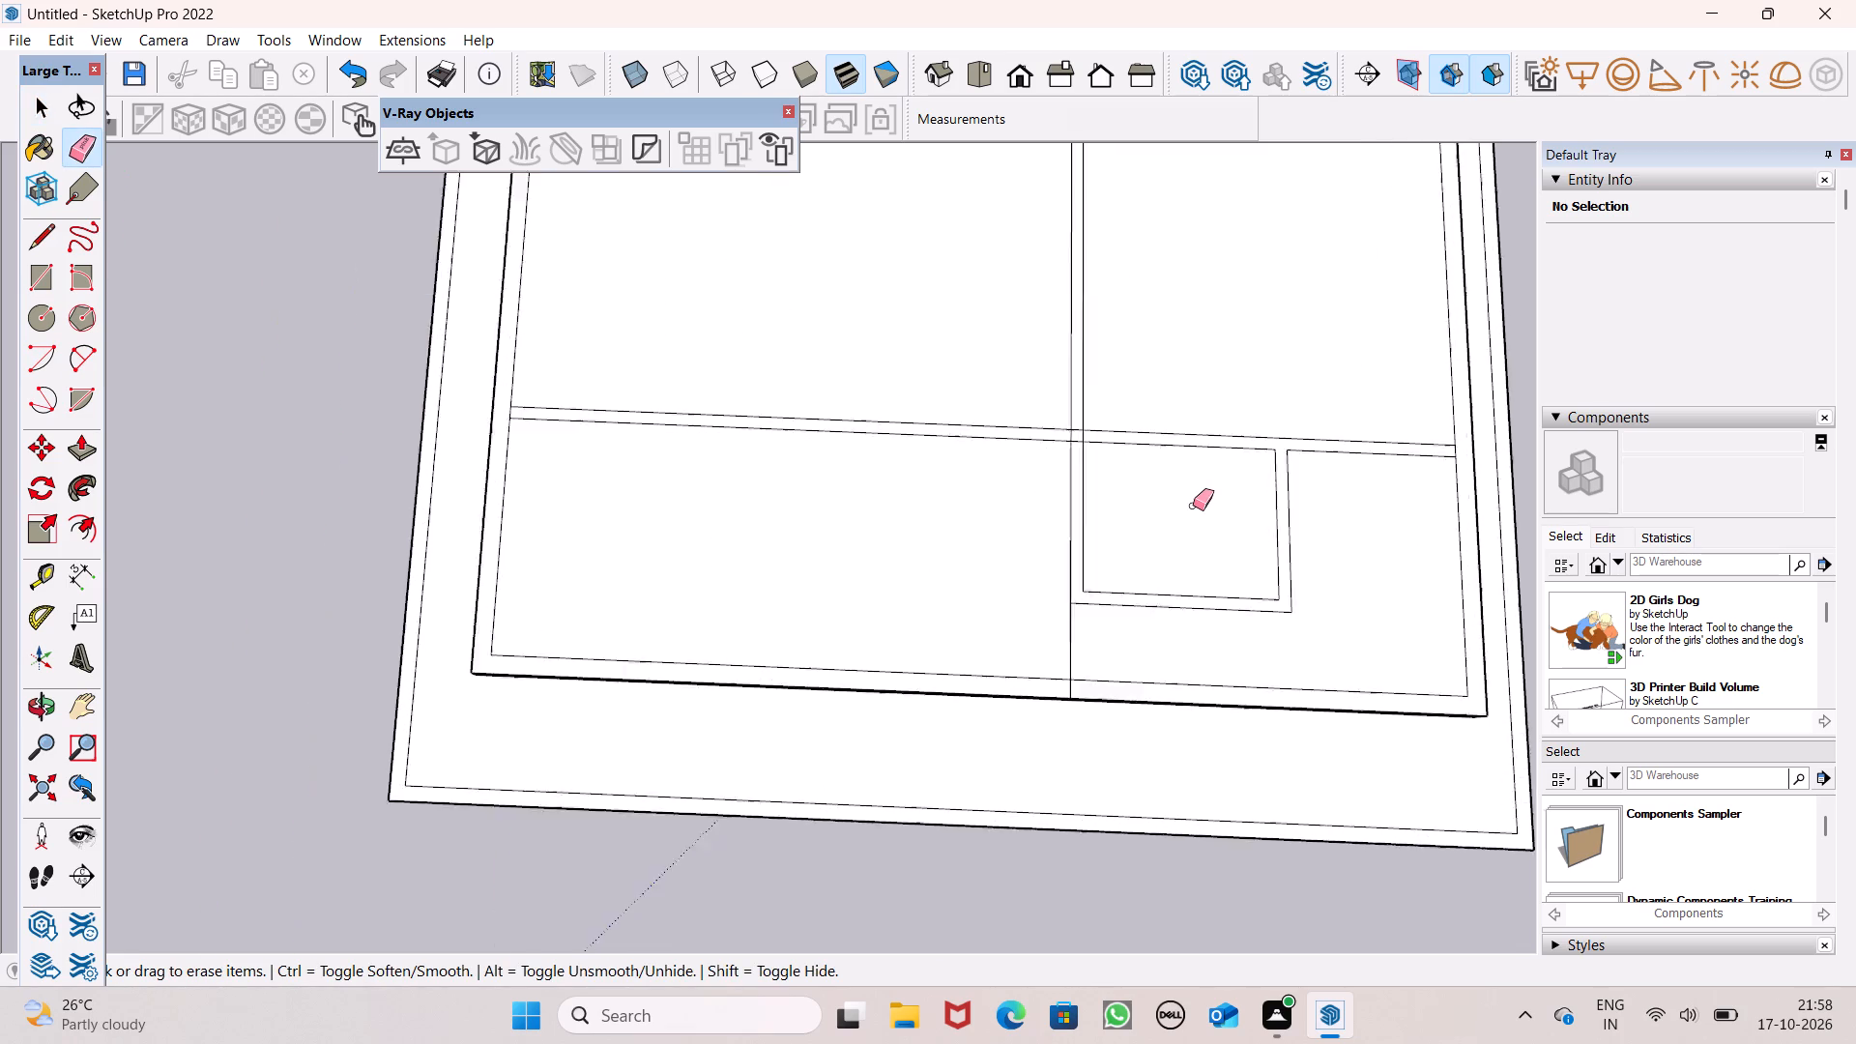
scroll(1193, 506, up, 3)
scroll(1098, 468, up, 7)
drag(952, 362, 1007, 362)
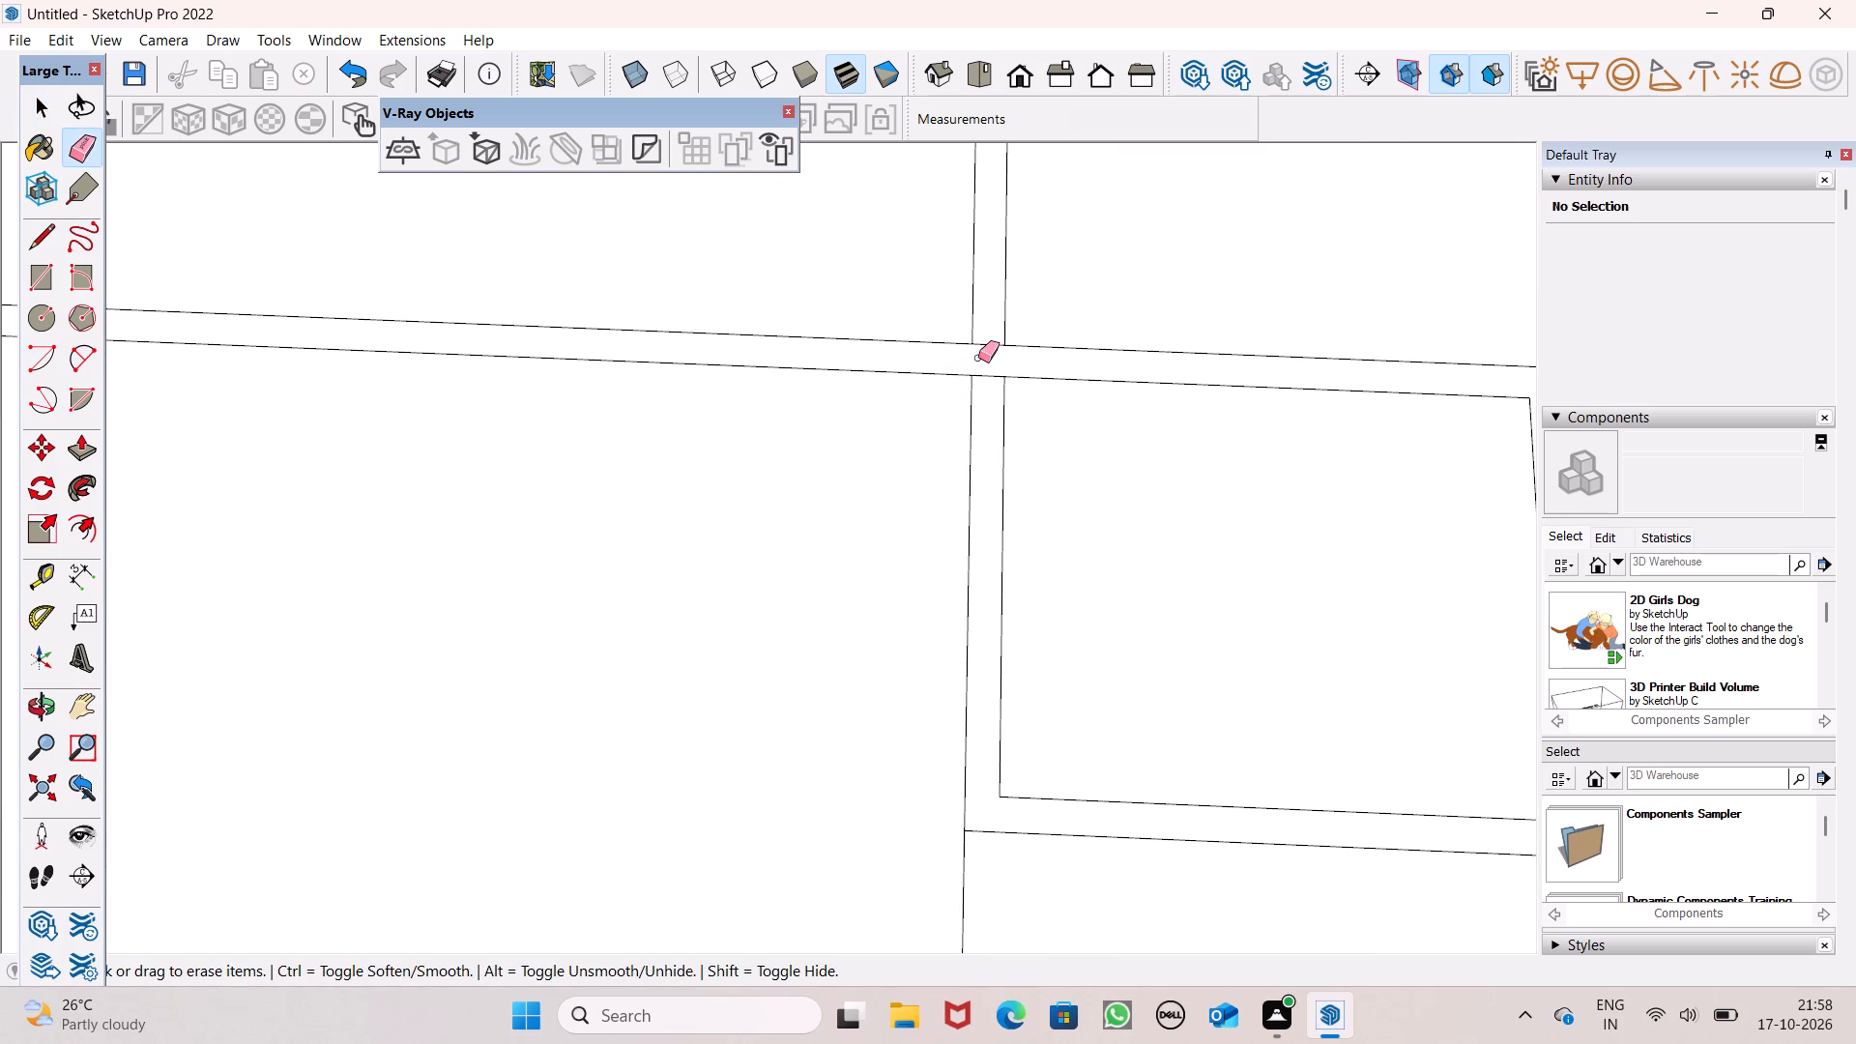
Erase the crosswise line segments remaining inside the crossing of the long lengthwise strip and the full-width crosswise strip.
drag(983, 335, 980, 360)
drag(980, 363, 980, 378)
scroll(1049, 562, down, 6)
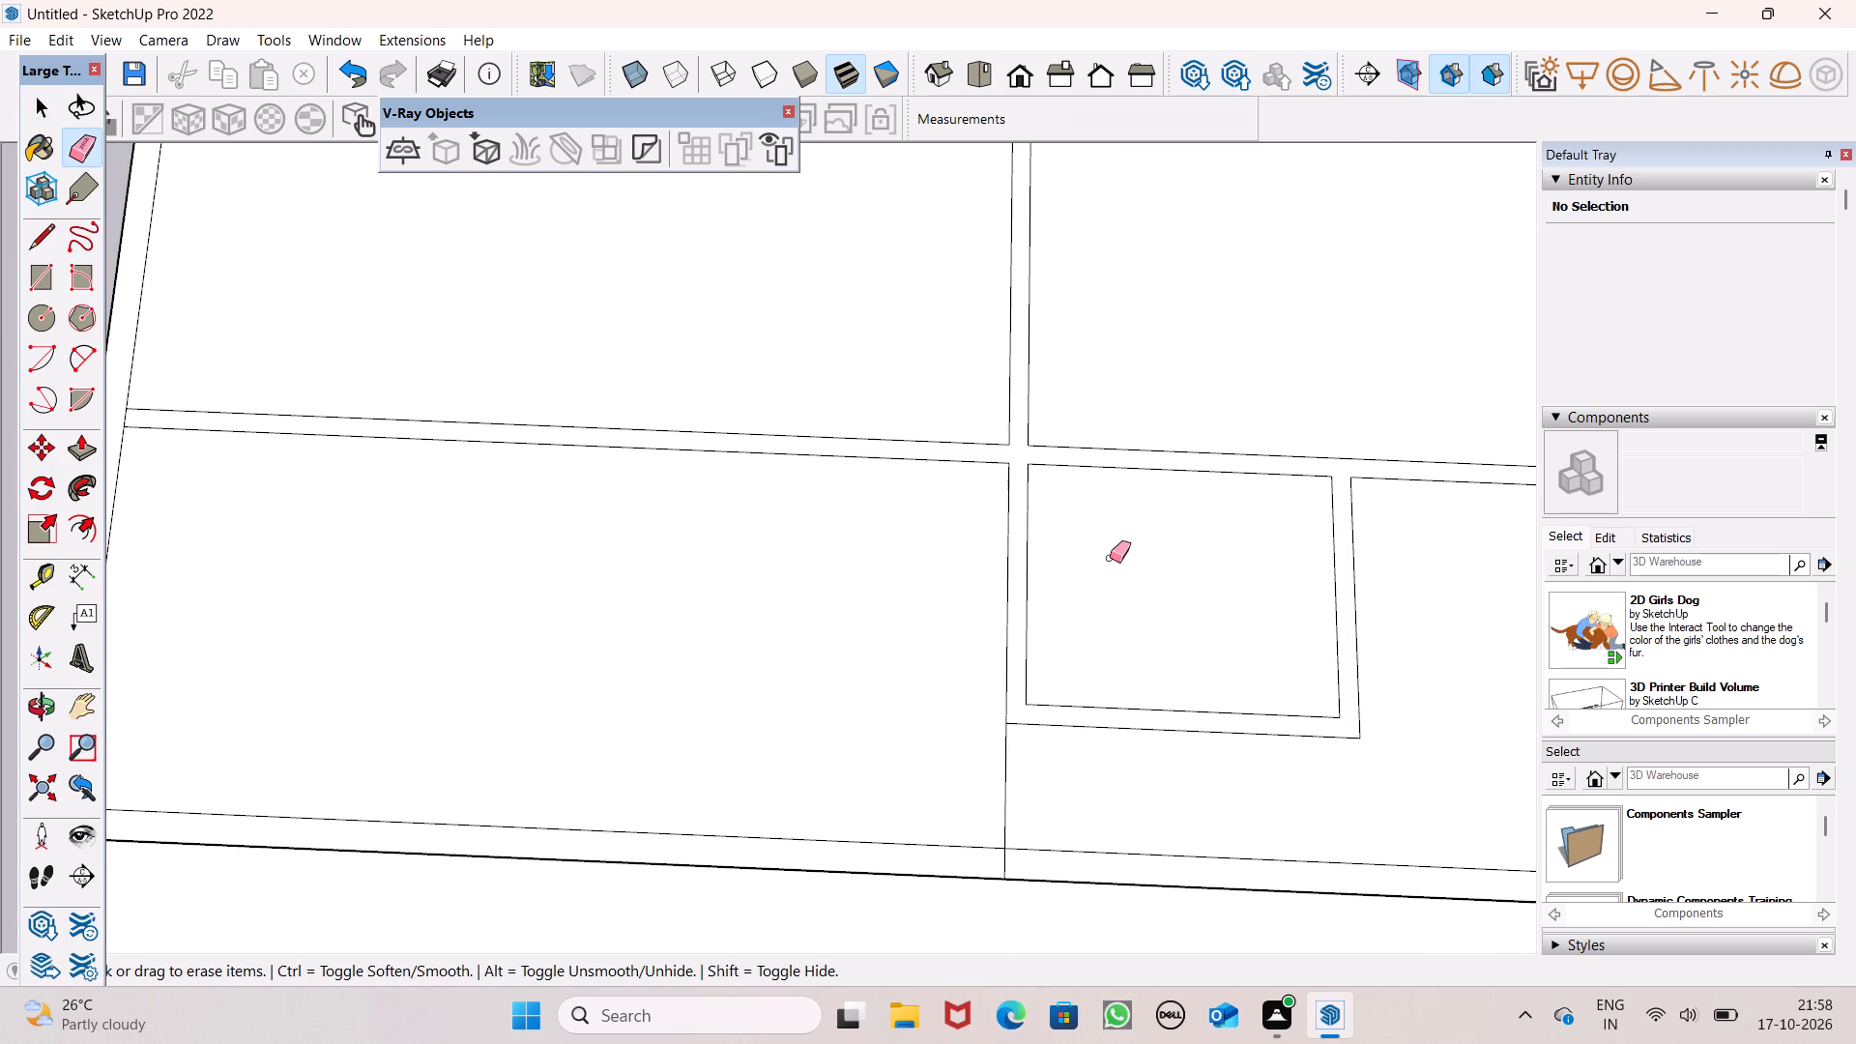
scroll(1112, 554, down, 10)
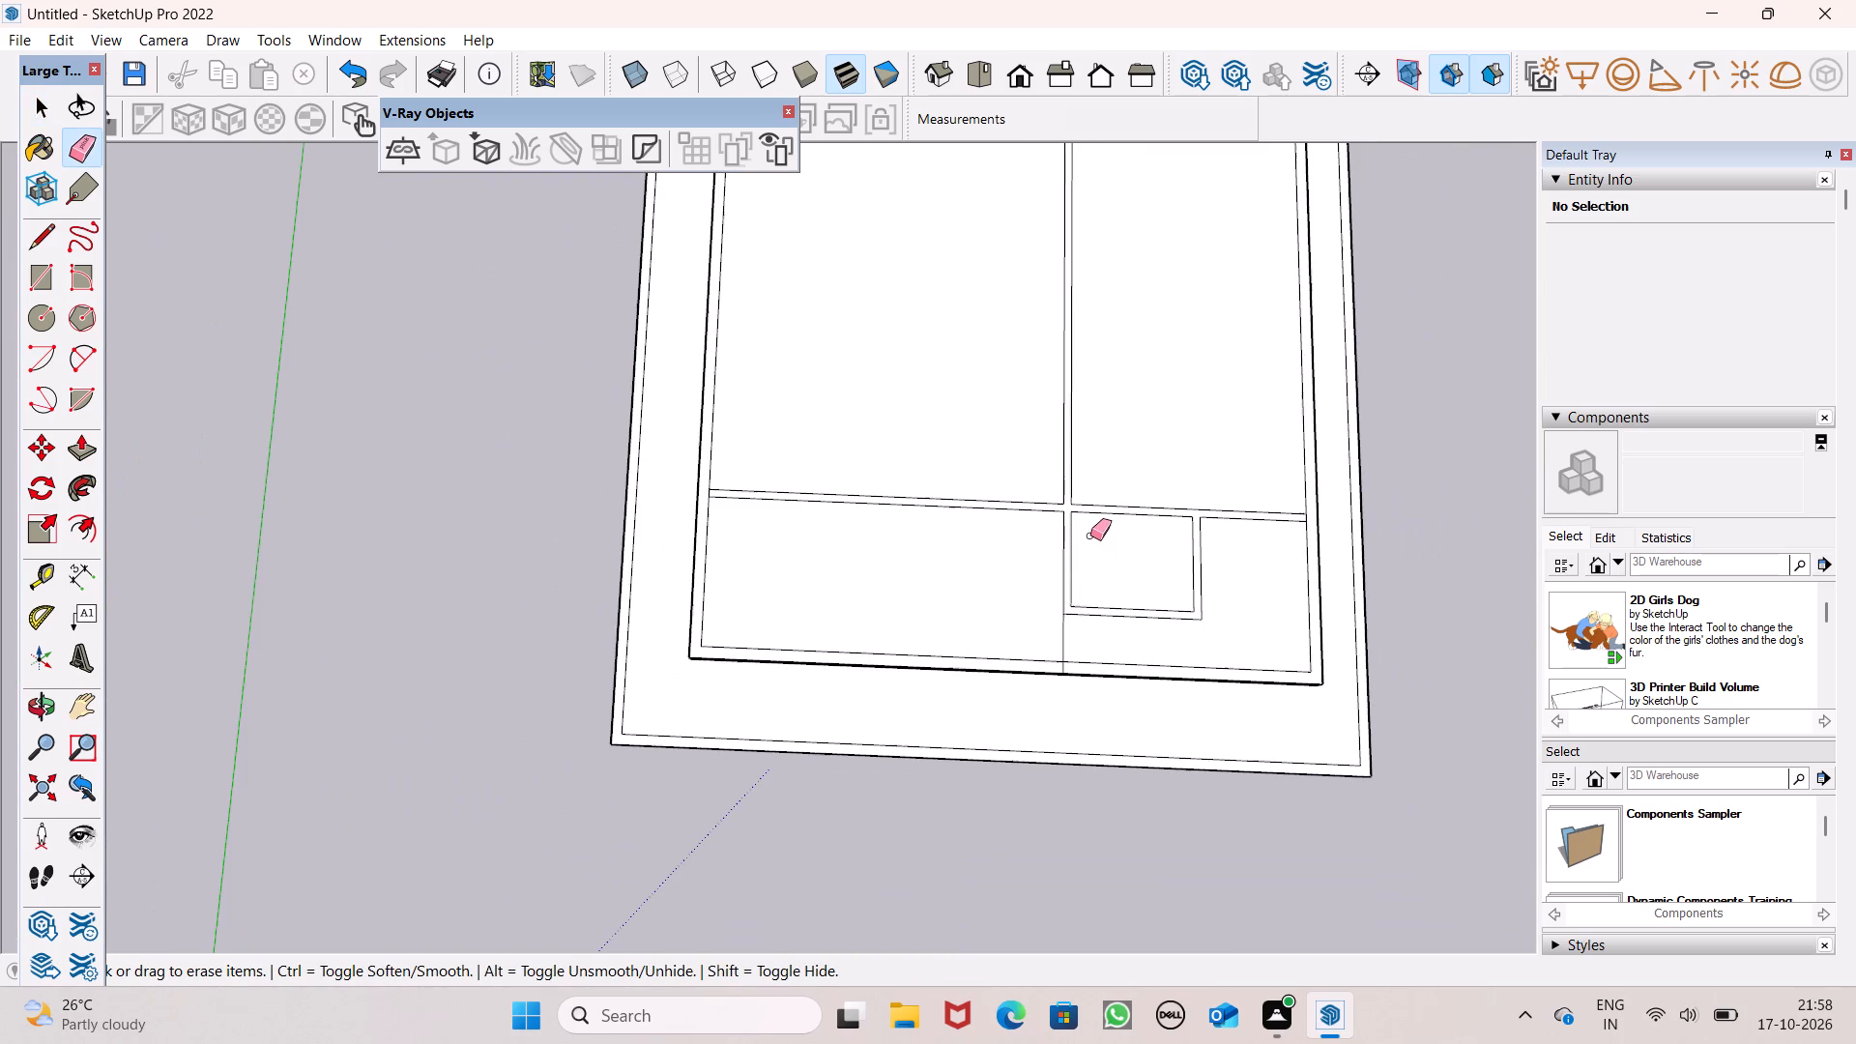
Erase the roof border's inner line segment where the full-width crosswise strip meets it, at the end away from the small room.
scroll(767, 557, up, 2)
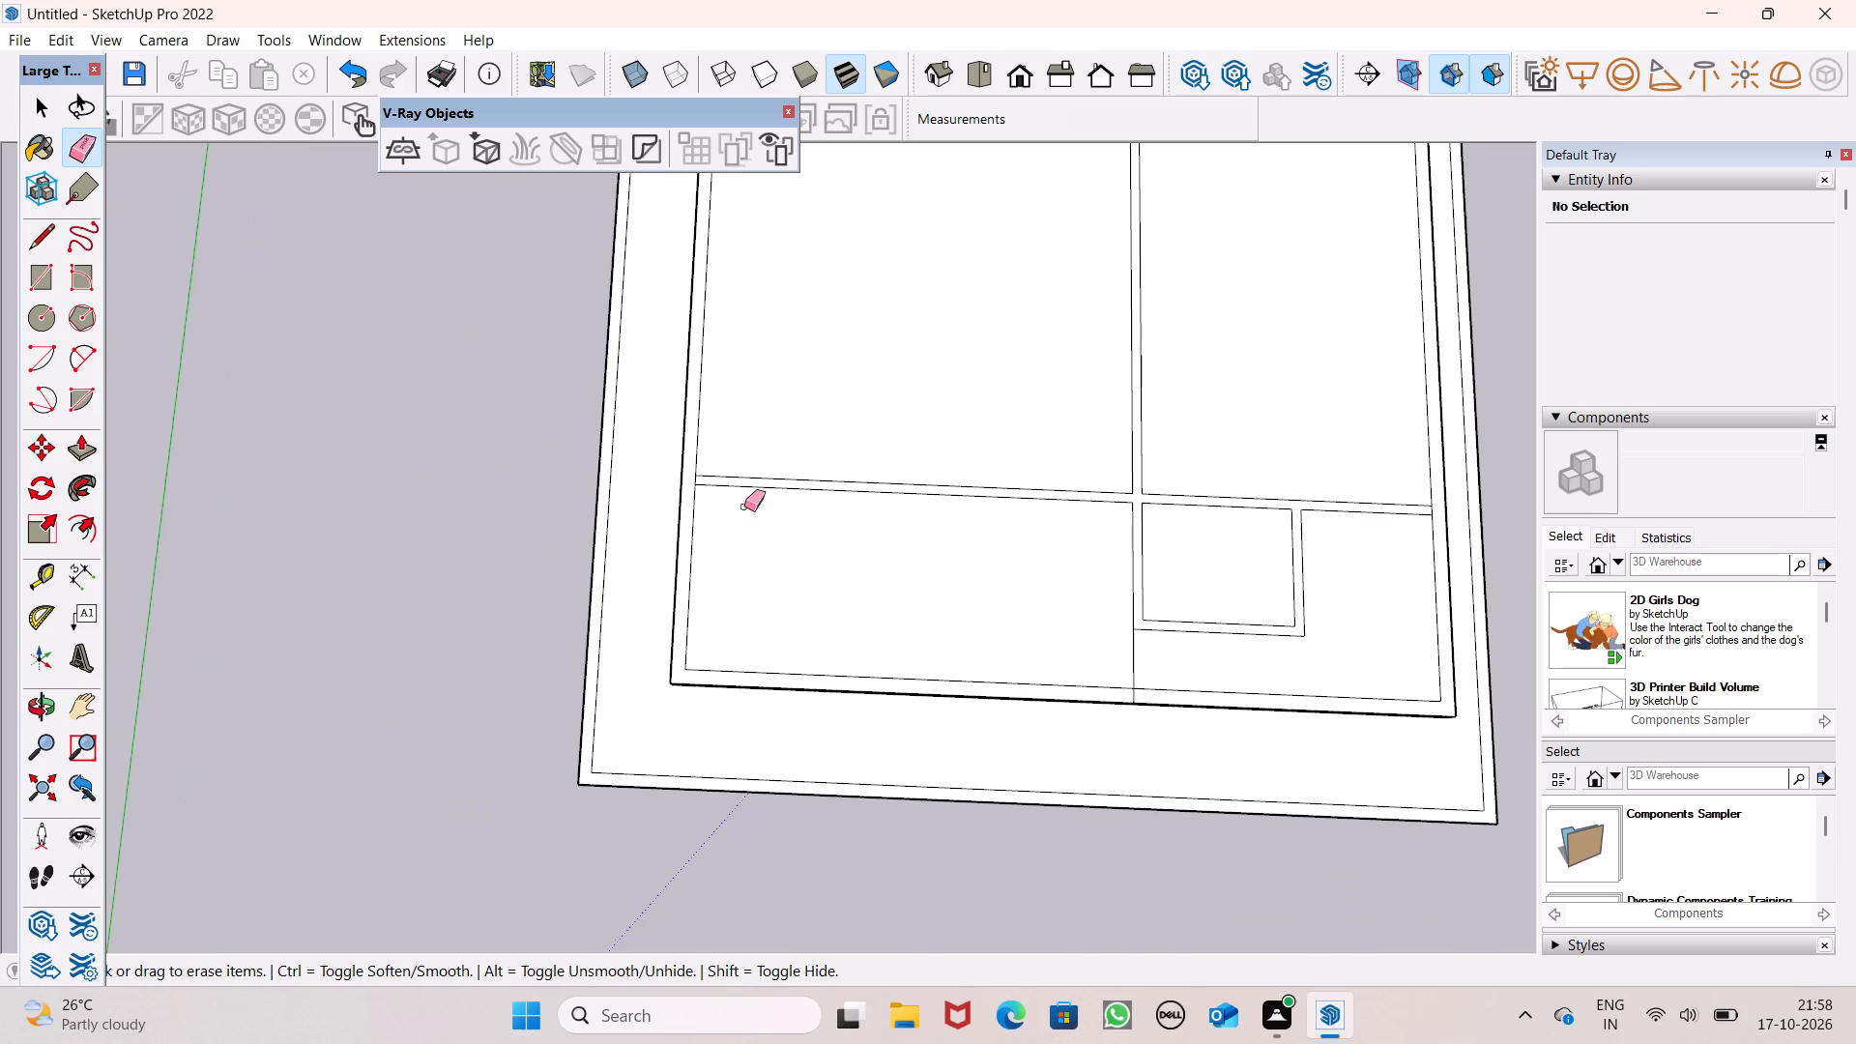
scroll(725, 490, up, 7)
scroll(646, 471, up, 4)
drag(690, 475, 699, 478)
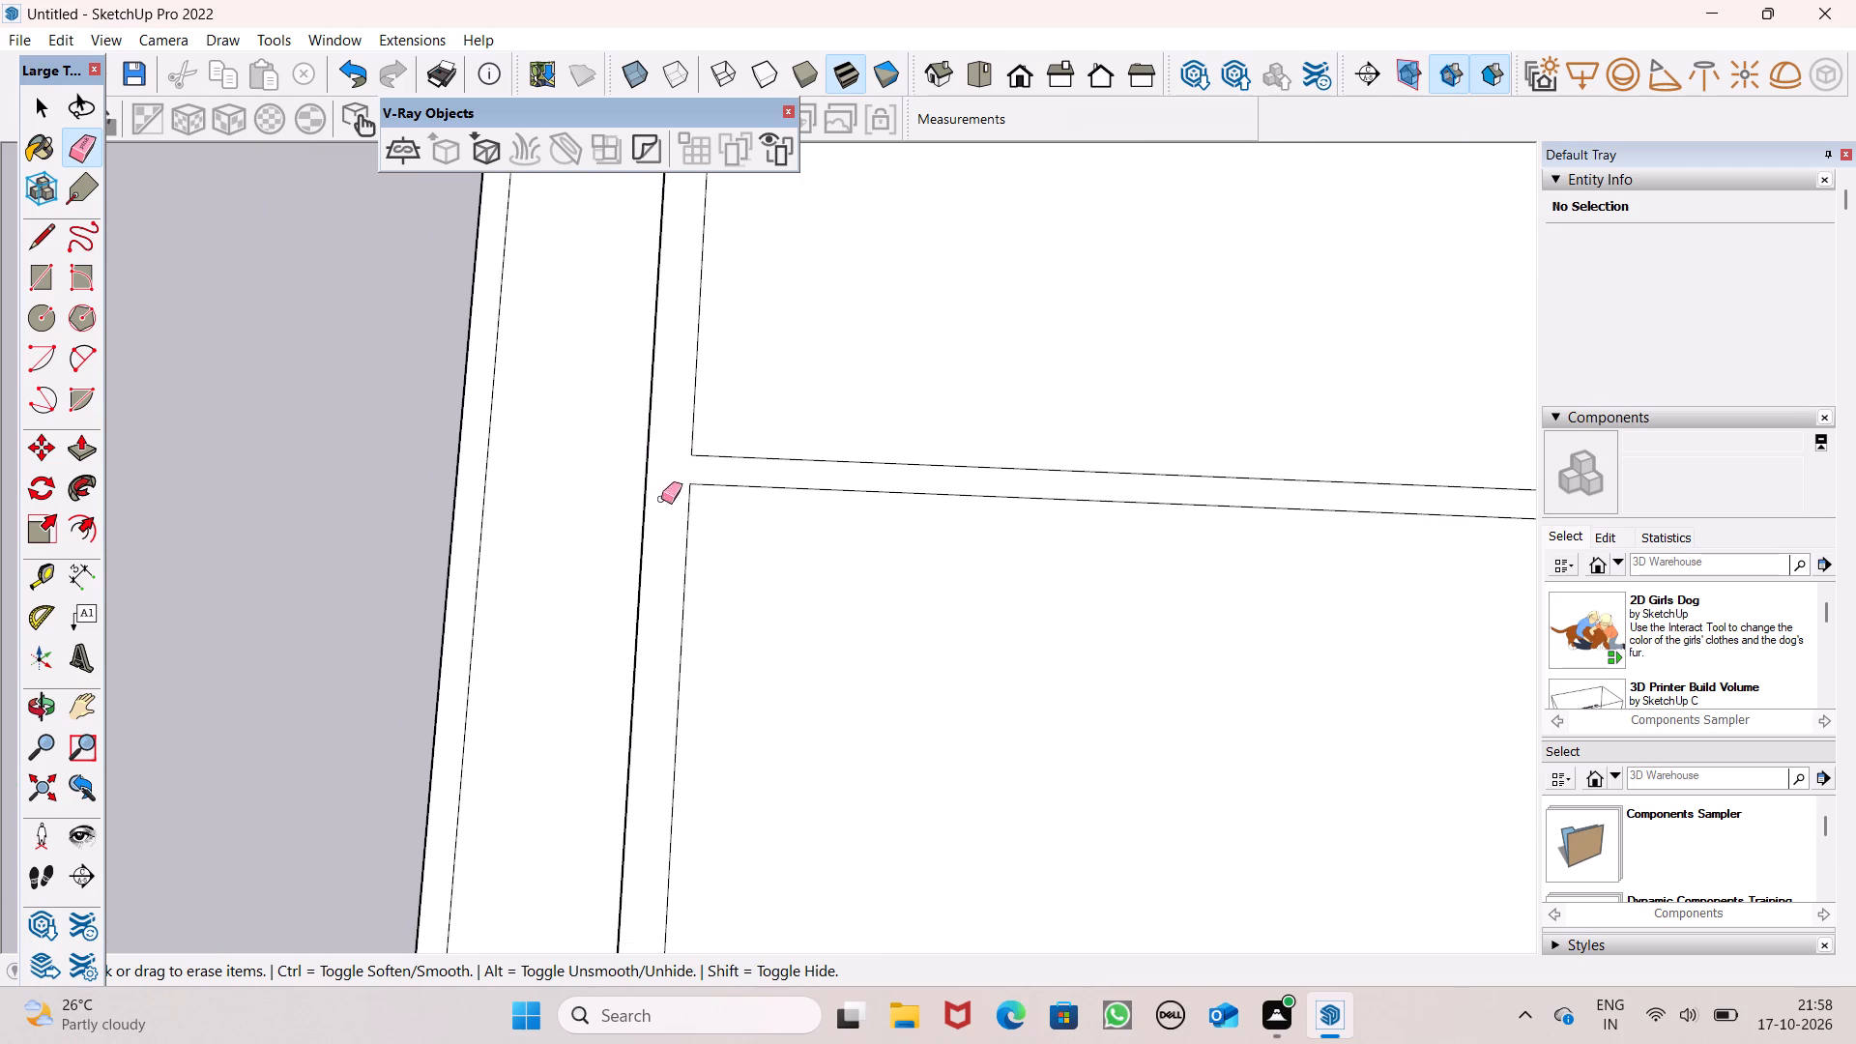
scroll(641, 629, down, 15)
scroll(850, 587, down, 4)
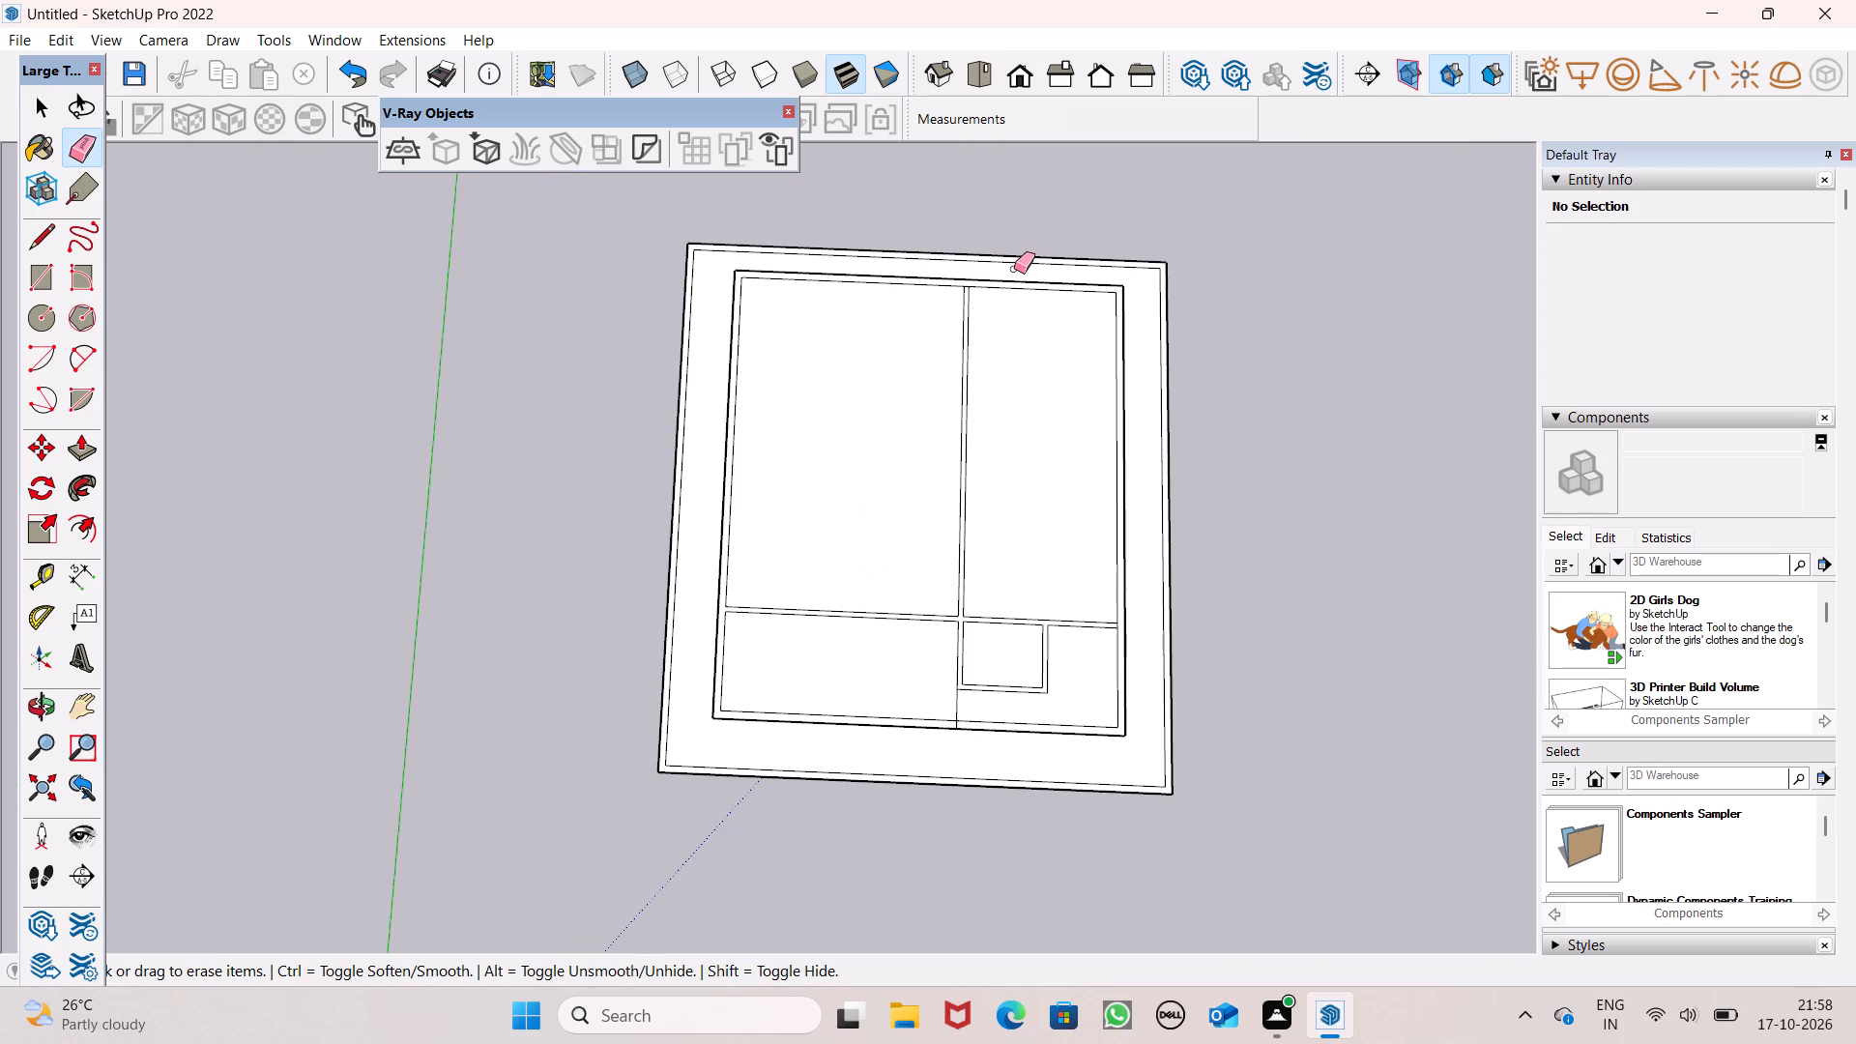
Erase the roof border's inner line segment where the long lengthwise strip meets it at the back.
scroll(1014, 269, up, 6)
scroll(901, 298, up, 5)
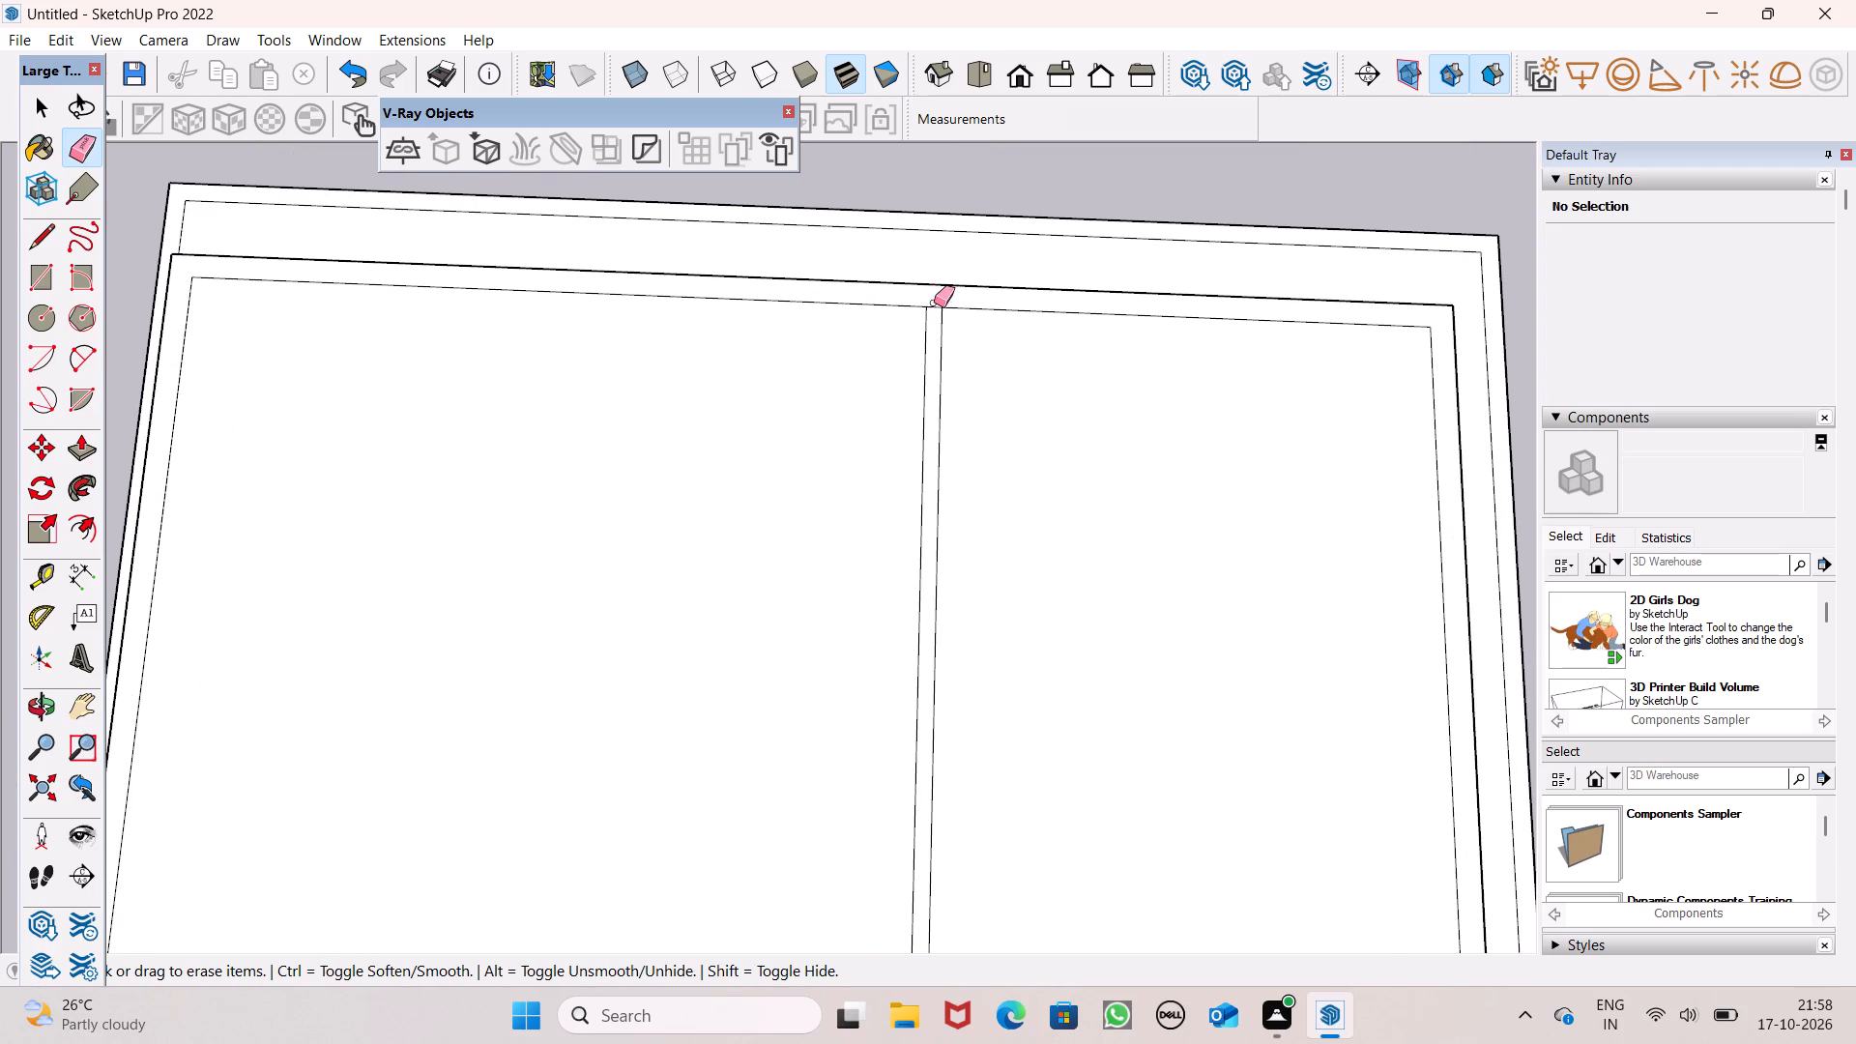
click(934, 303)
scroll(1081, 221, down, 12)
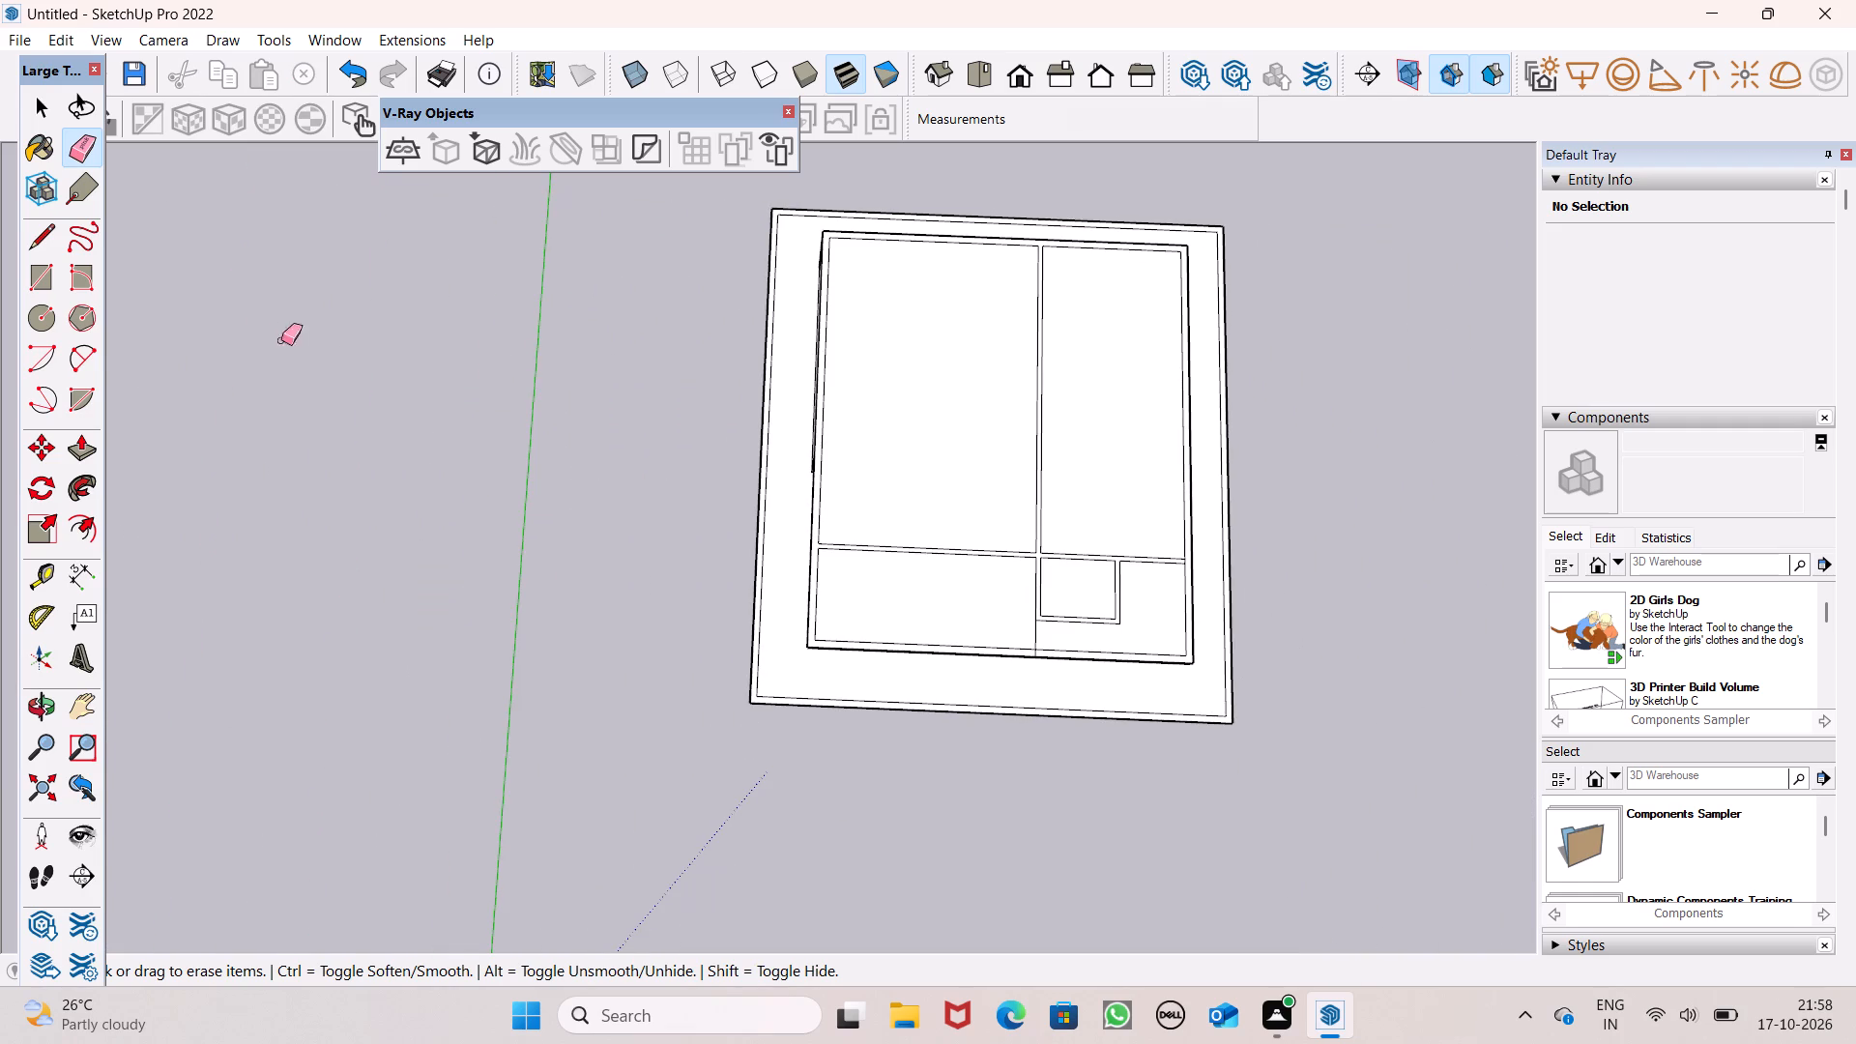
Draw a line about 4' 4" long from the small room's inner front corner beside the lengthwise strip to the roof's front outer edge.
click(6, 240)
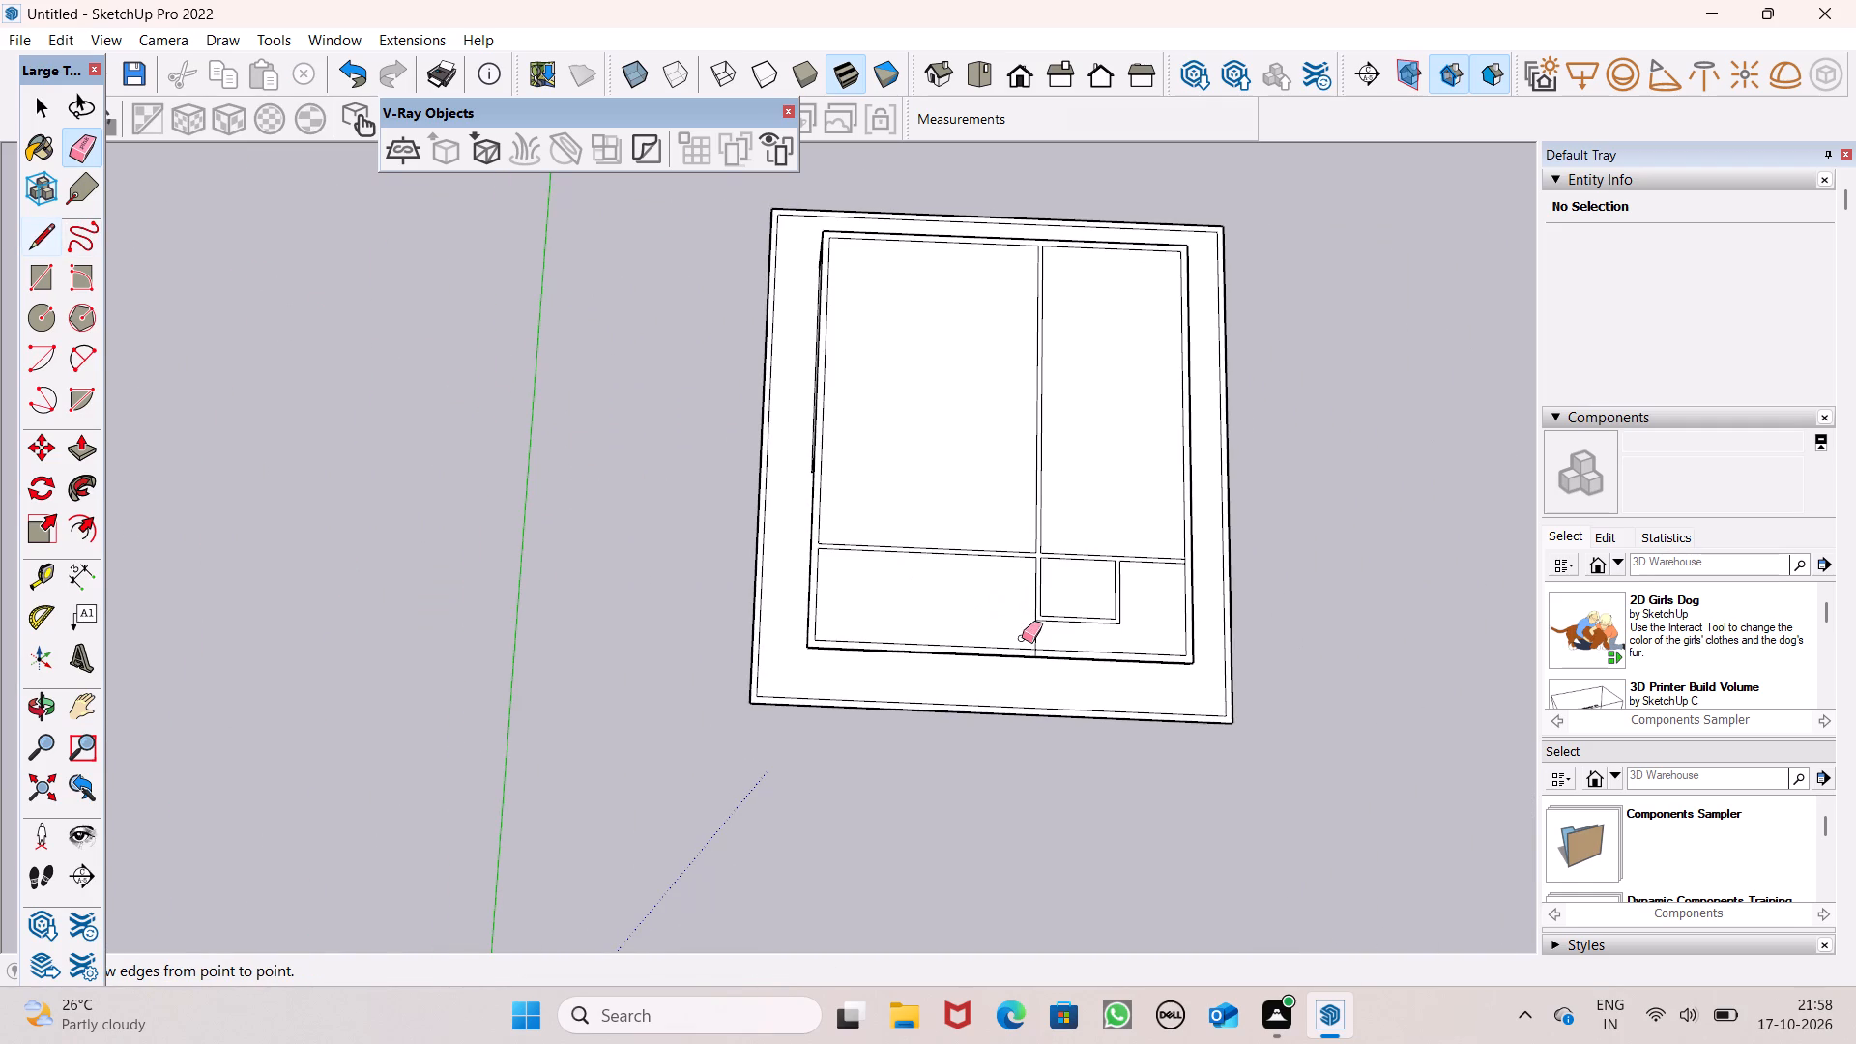
scroll(1022, 638, up, 6)
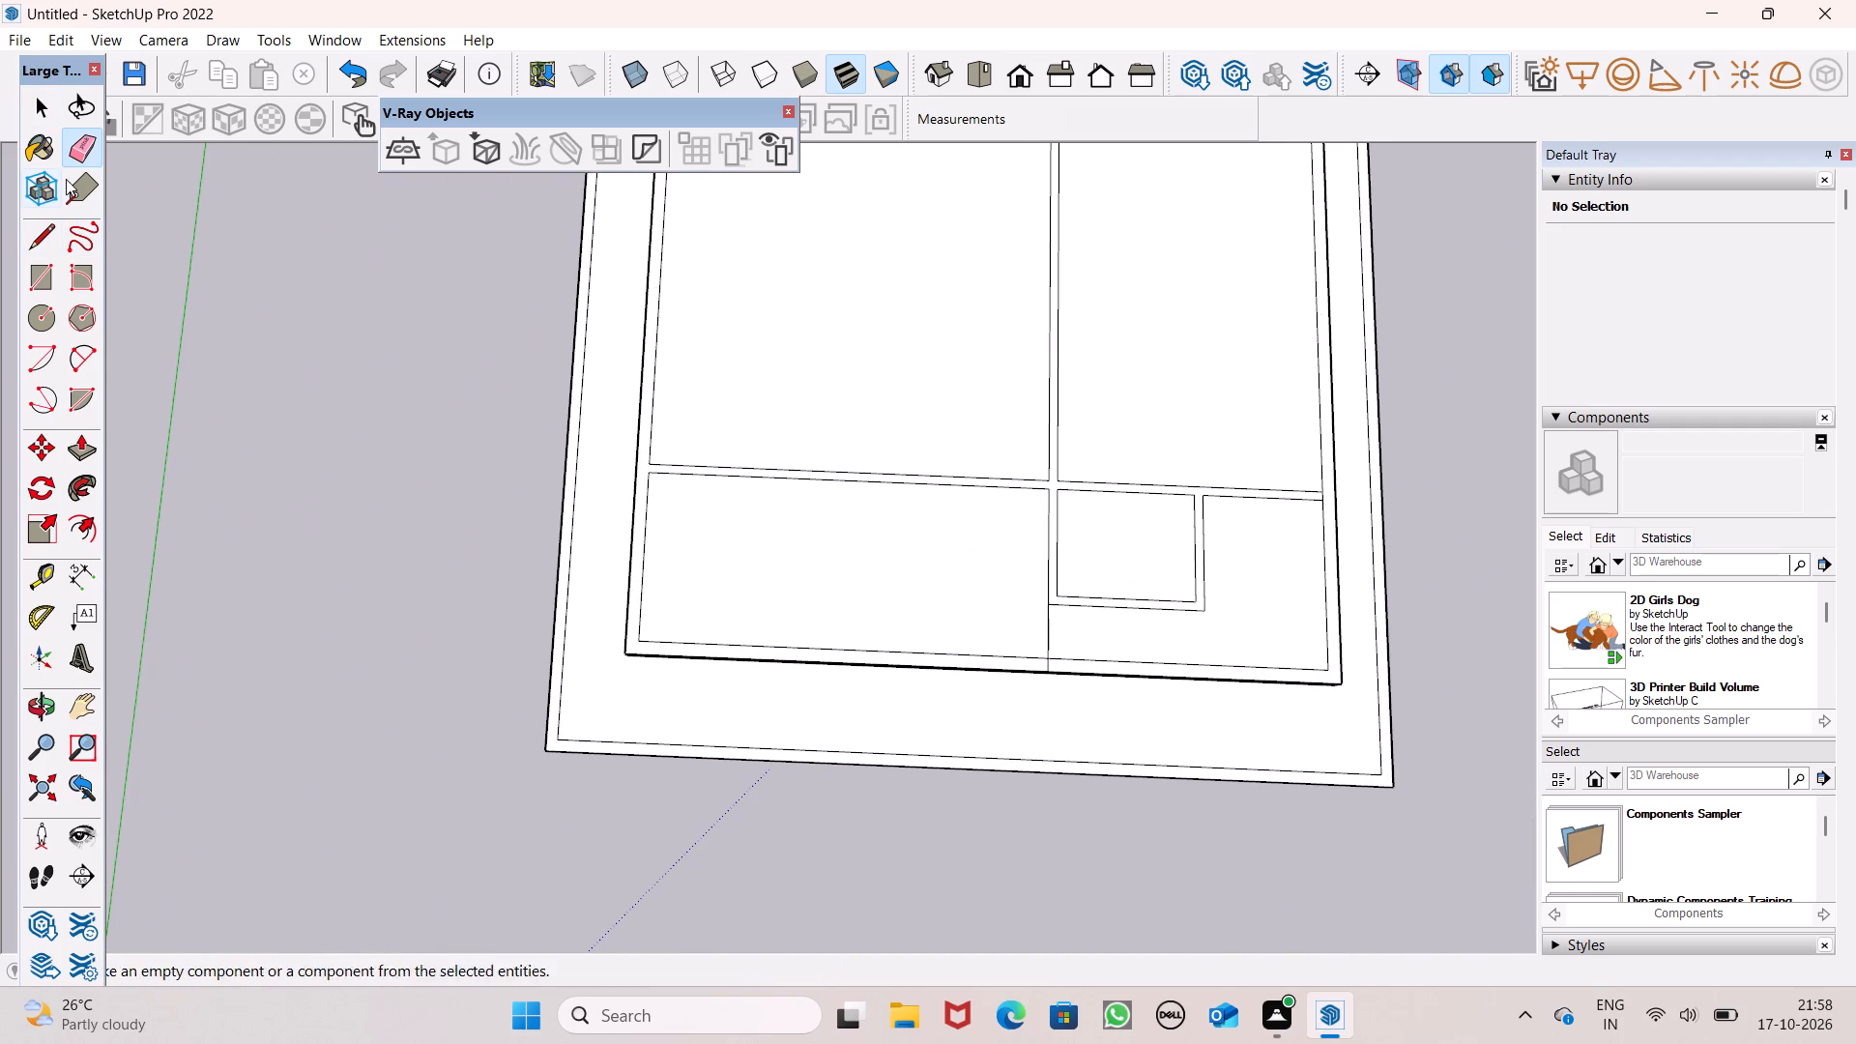
click(56, 233)
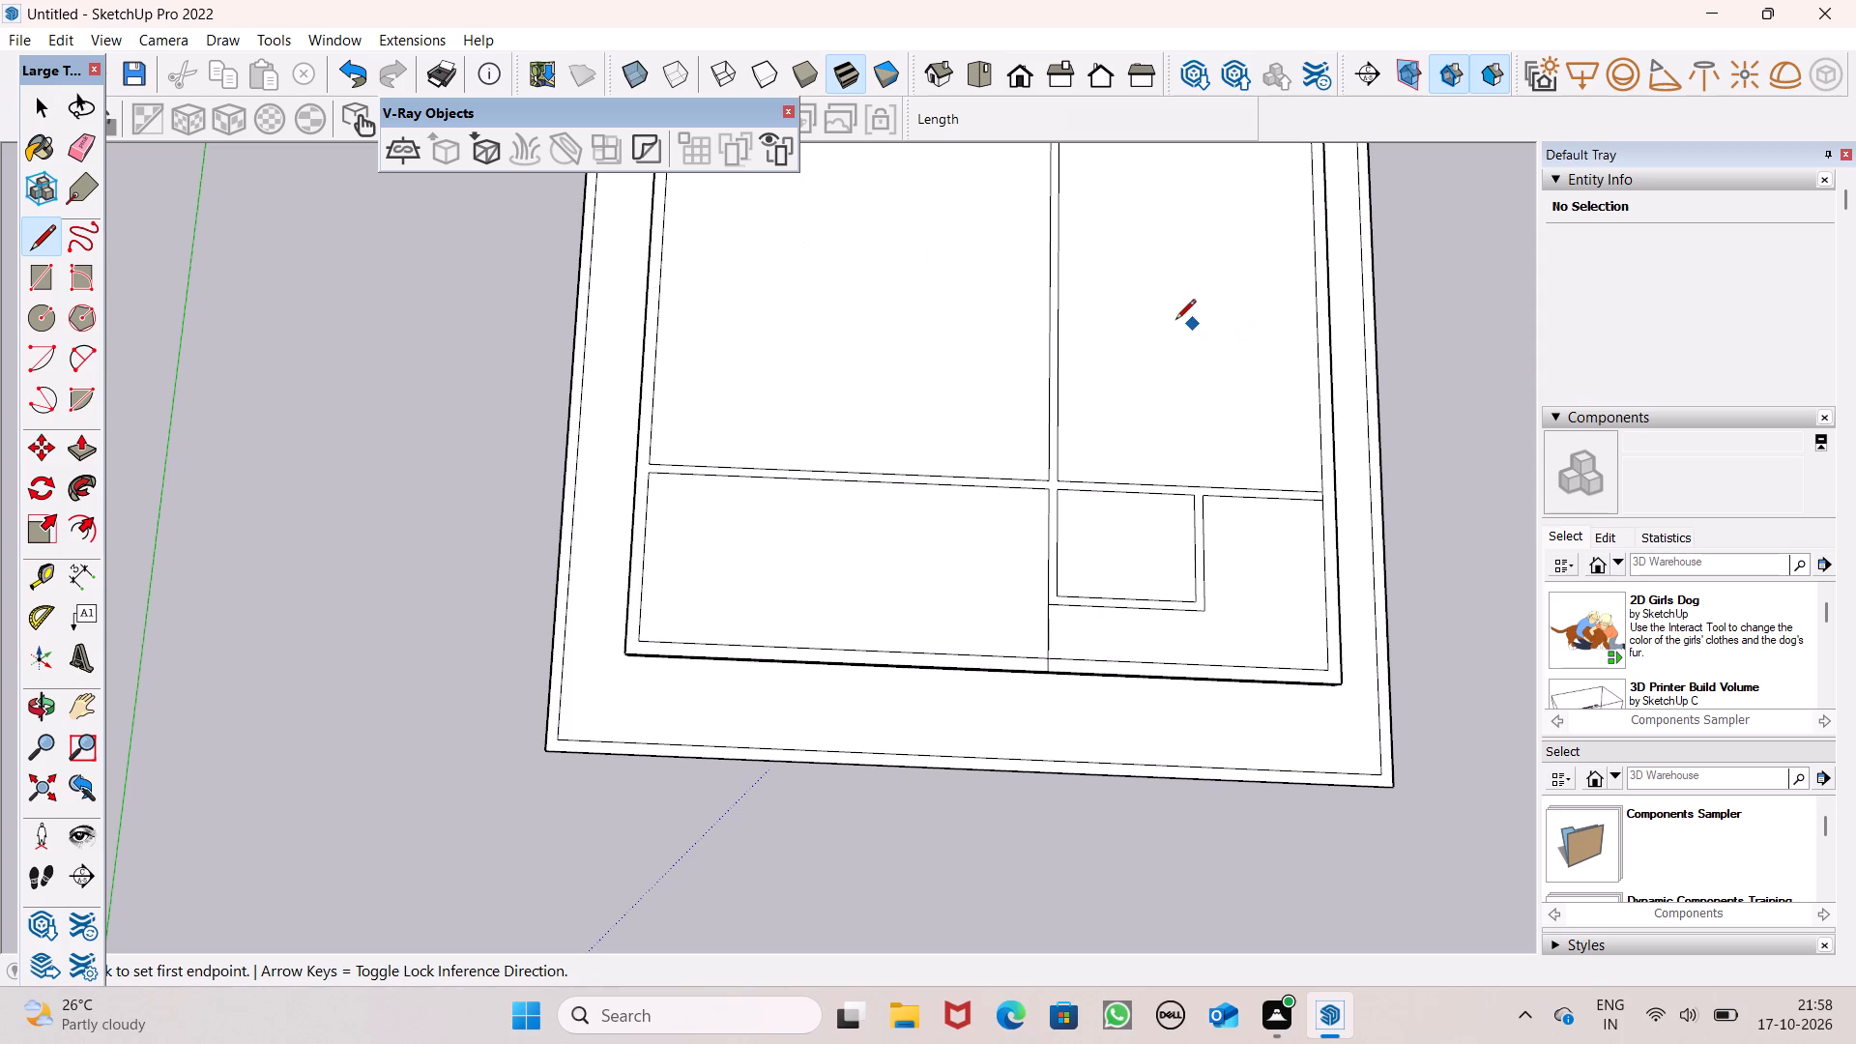
scroll(1149, 347, down, 2)
scroll(1205, 616, up, 7)
scroll(1032, 565, up, 6)
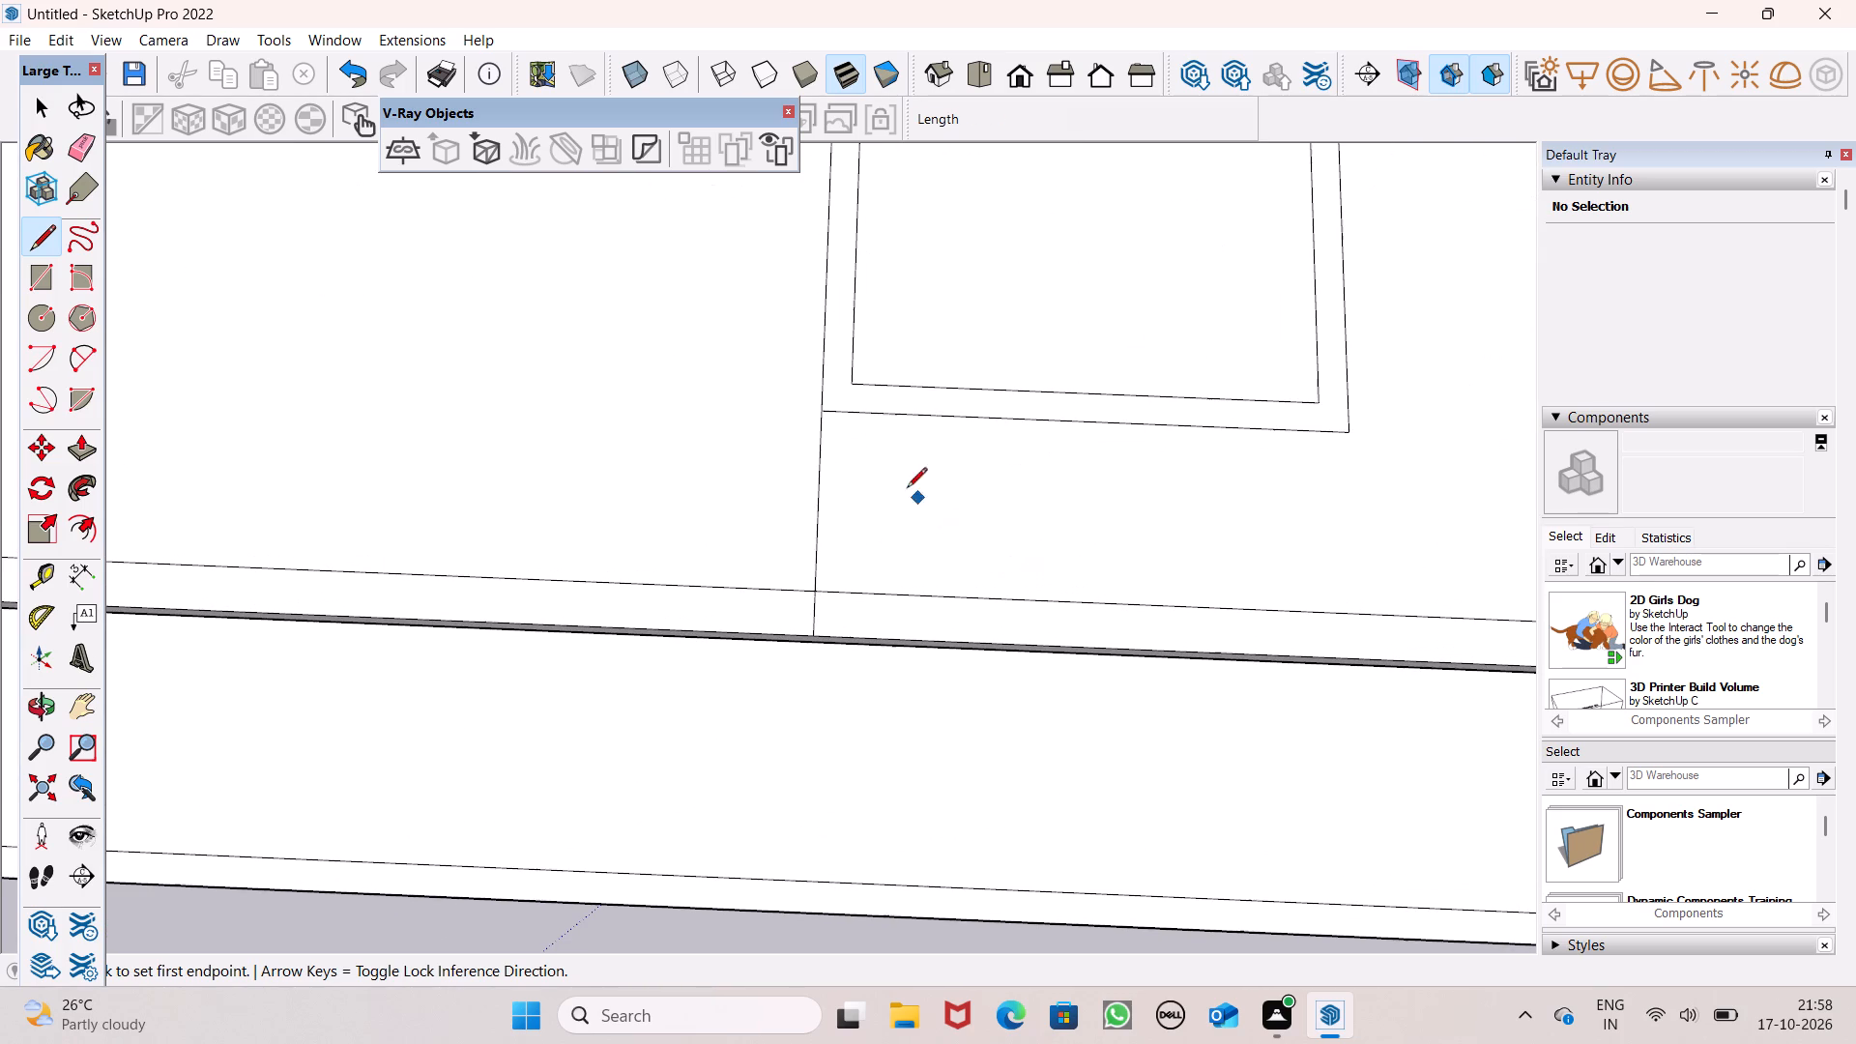
click(855, 388)
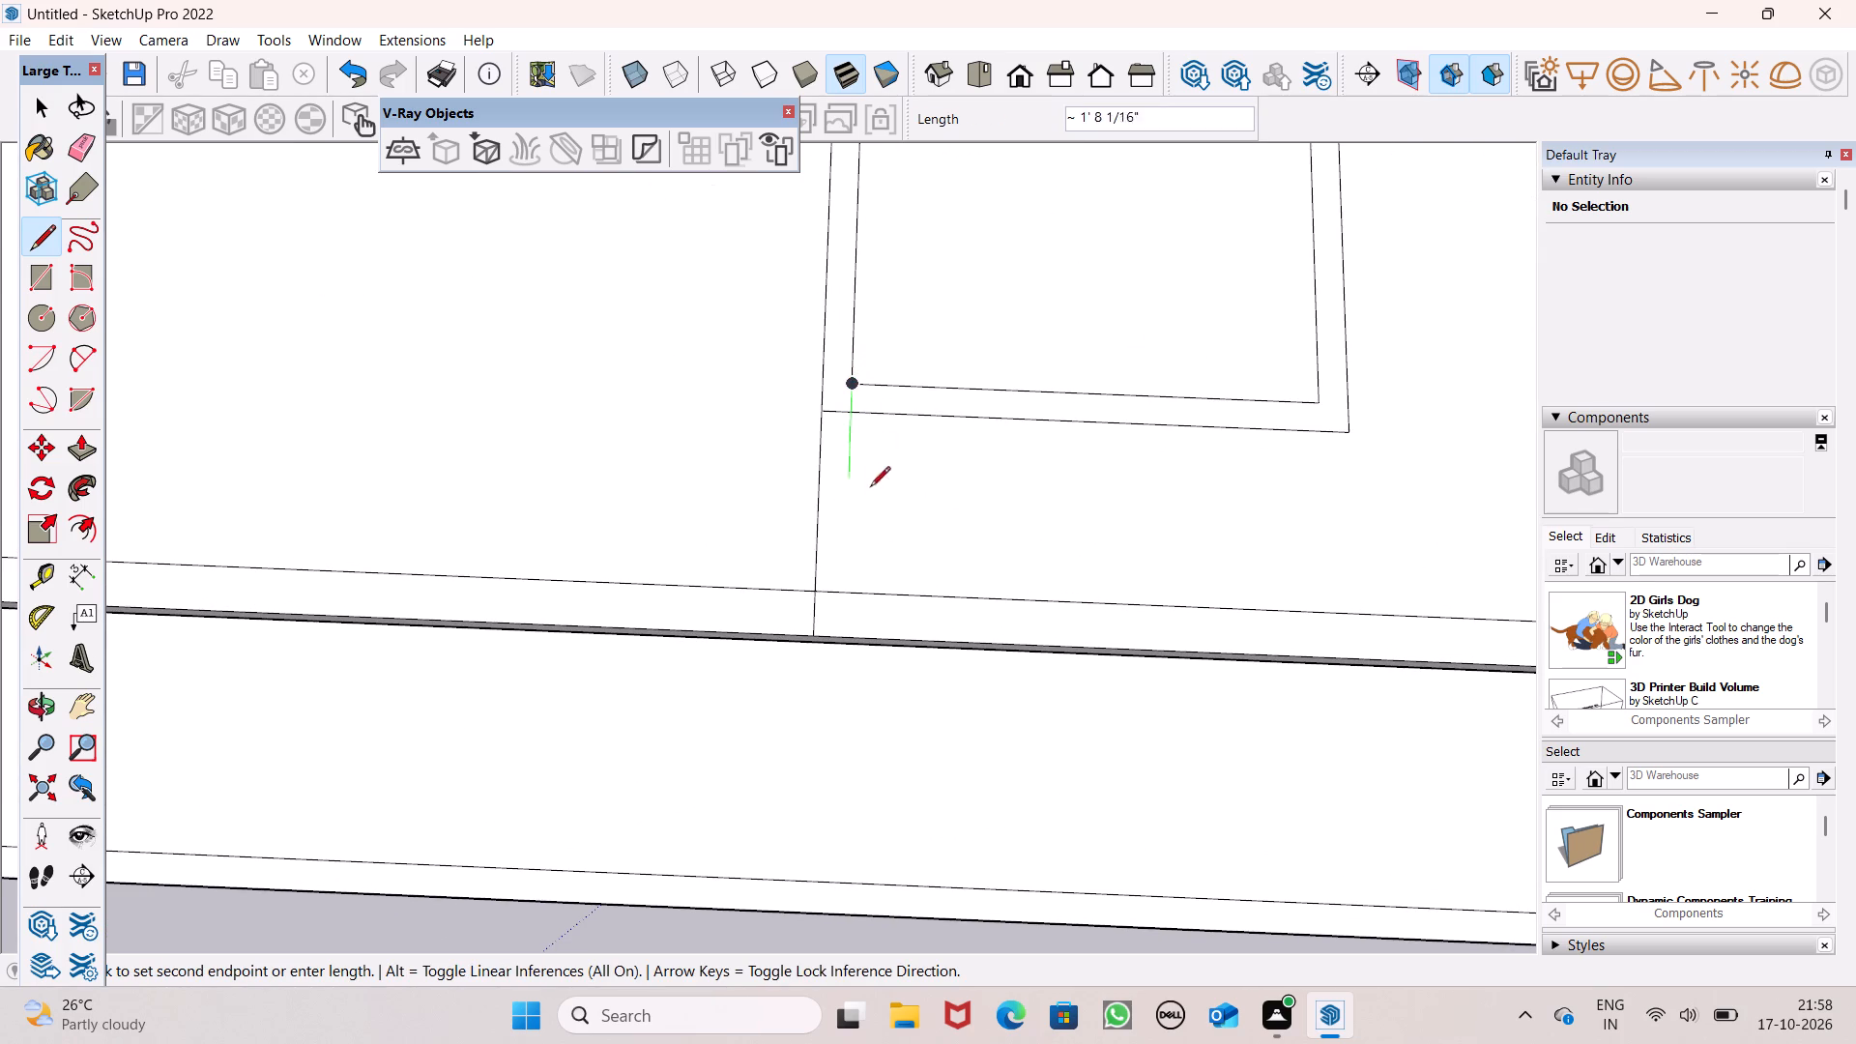
click(848, 634)
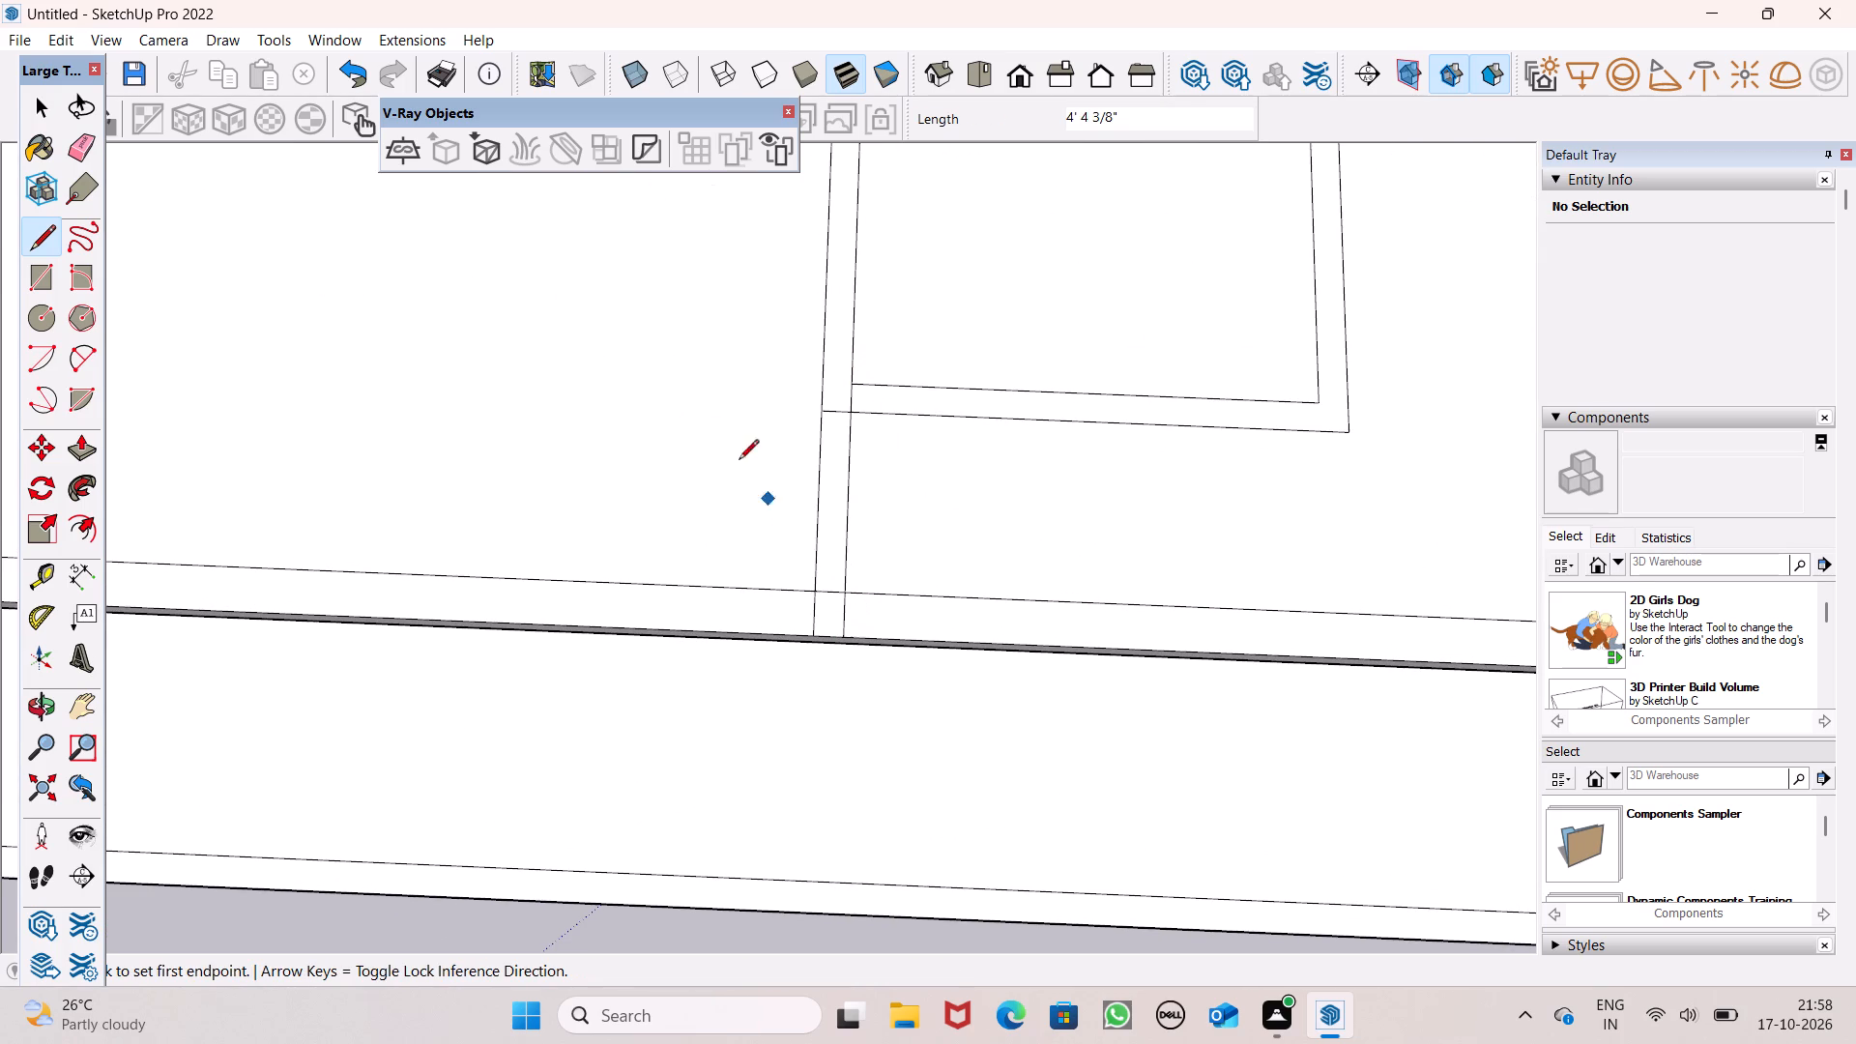
Erase the overlapping line segments where the small room's front strip meets the lengthwise strip, leaving an open T-junction.
click(82, 164)
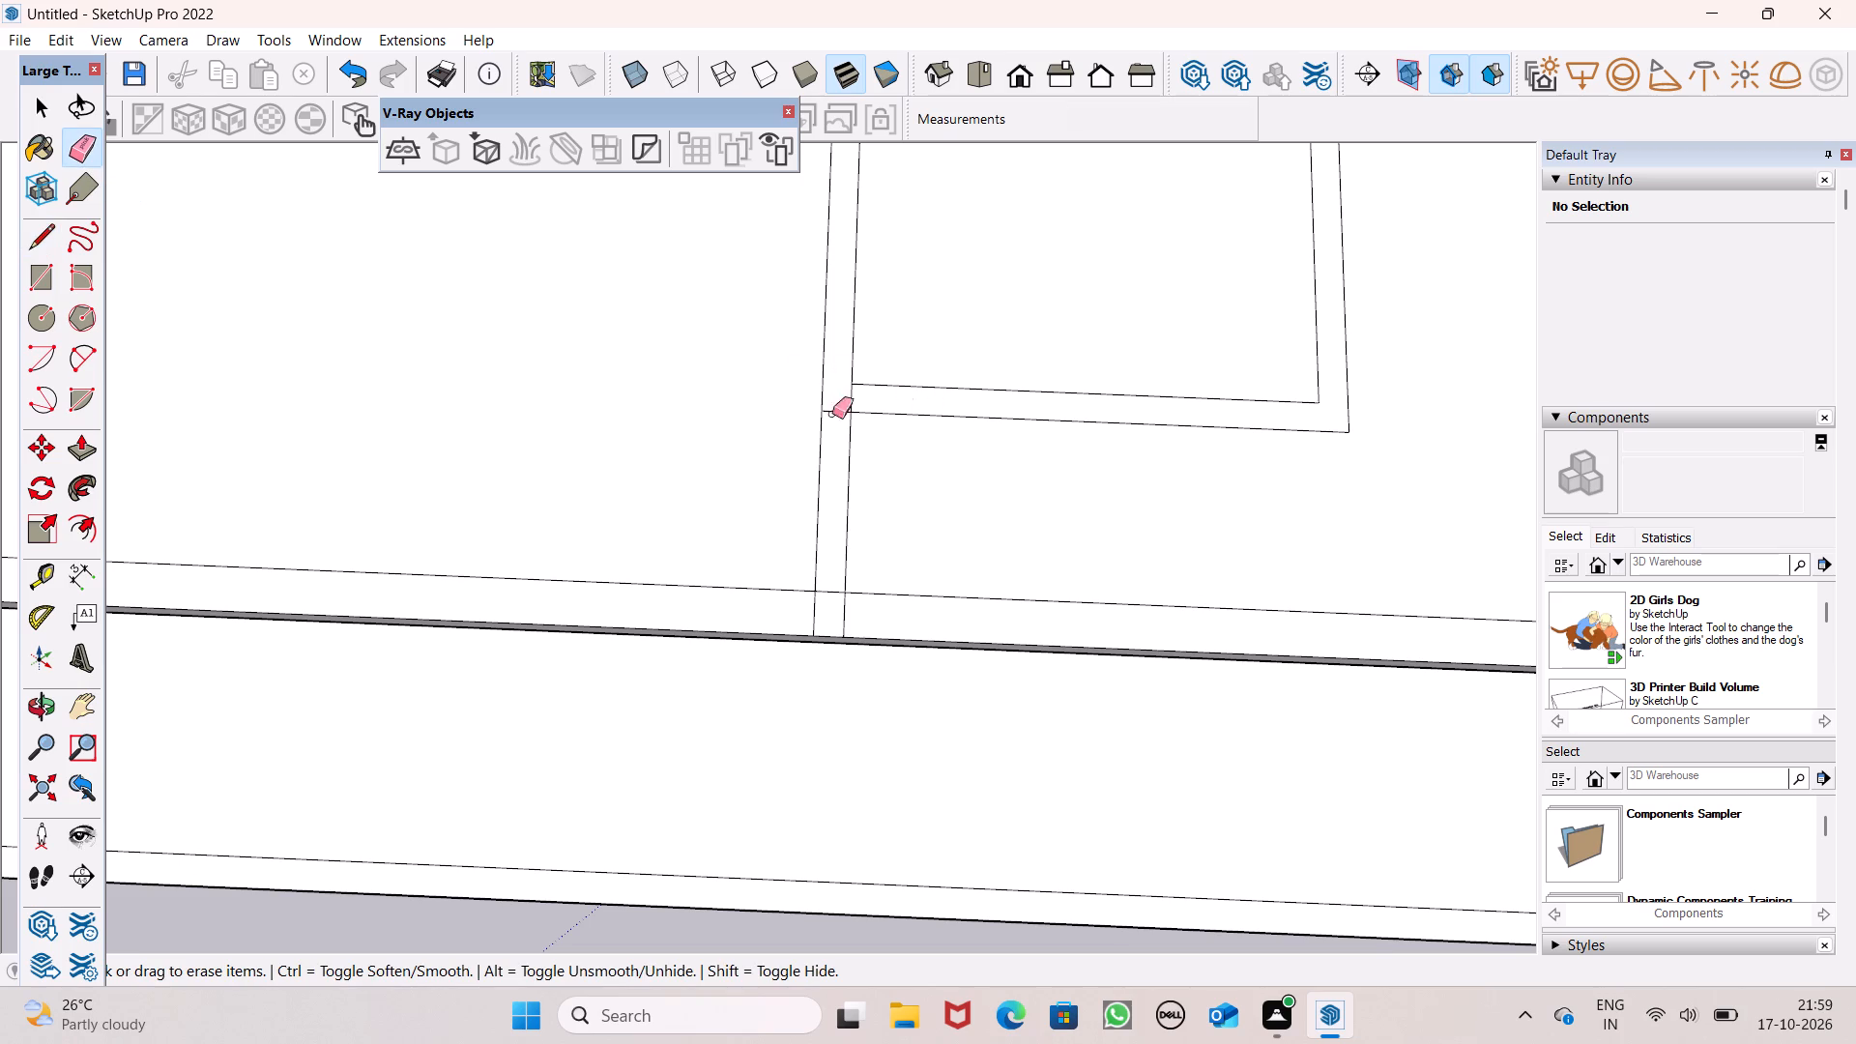
drag(853, 401, 841, 417)
scroll(1094, 414, down, 3)
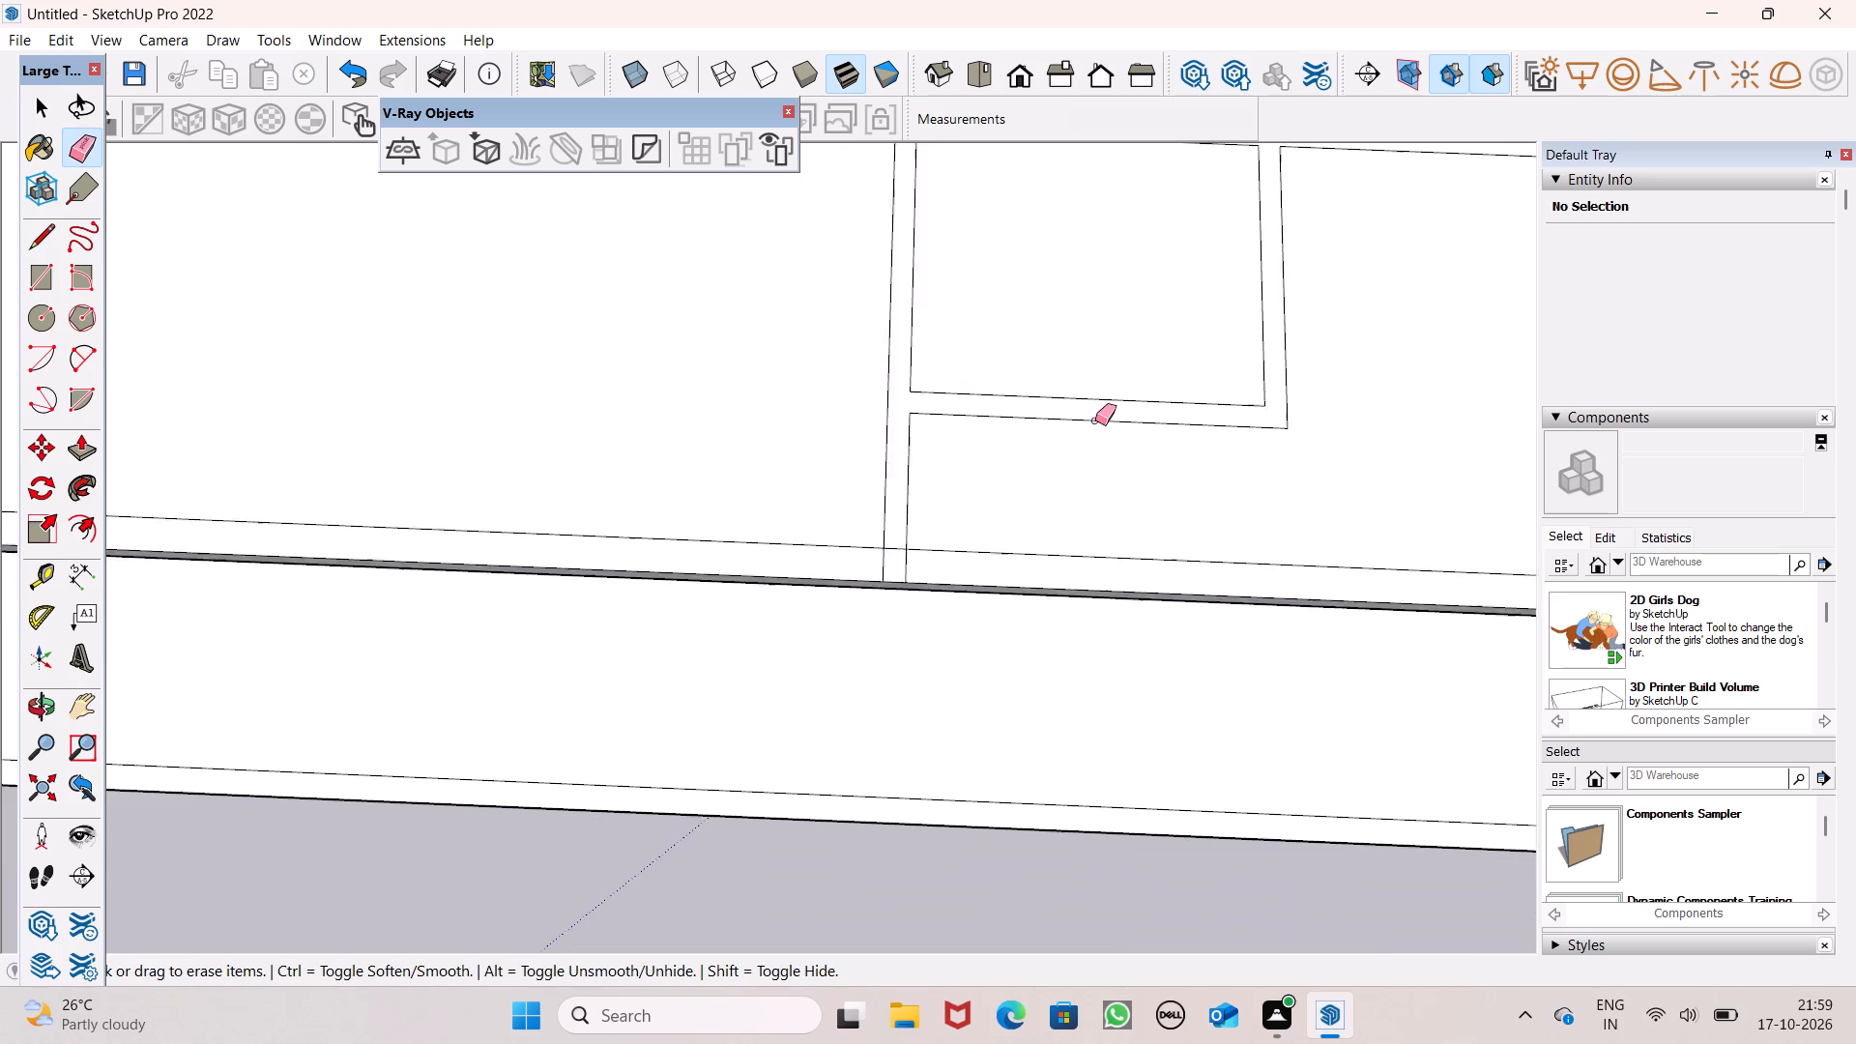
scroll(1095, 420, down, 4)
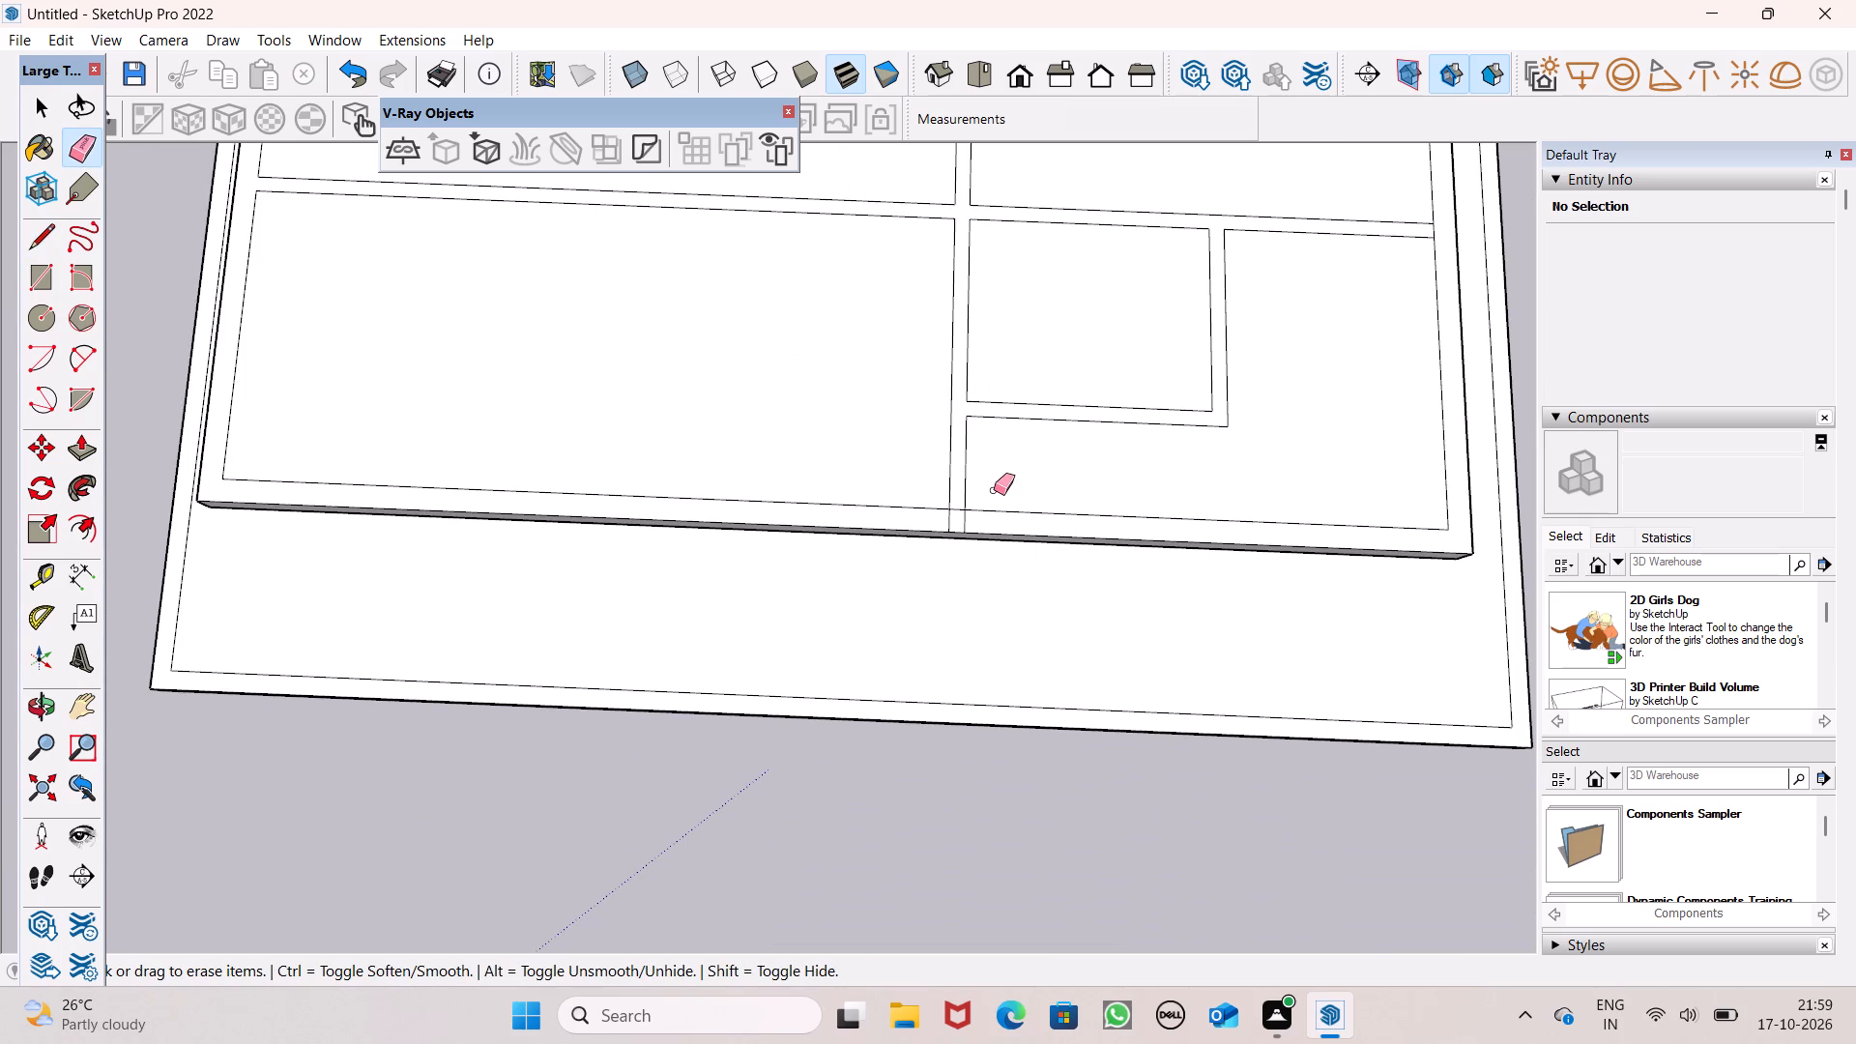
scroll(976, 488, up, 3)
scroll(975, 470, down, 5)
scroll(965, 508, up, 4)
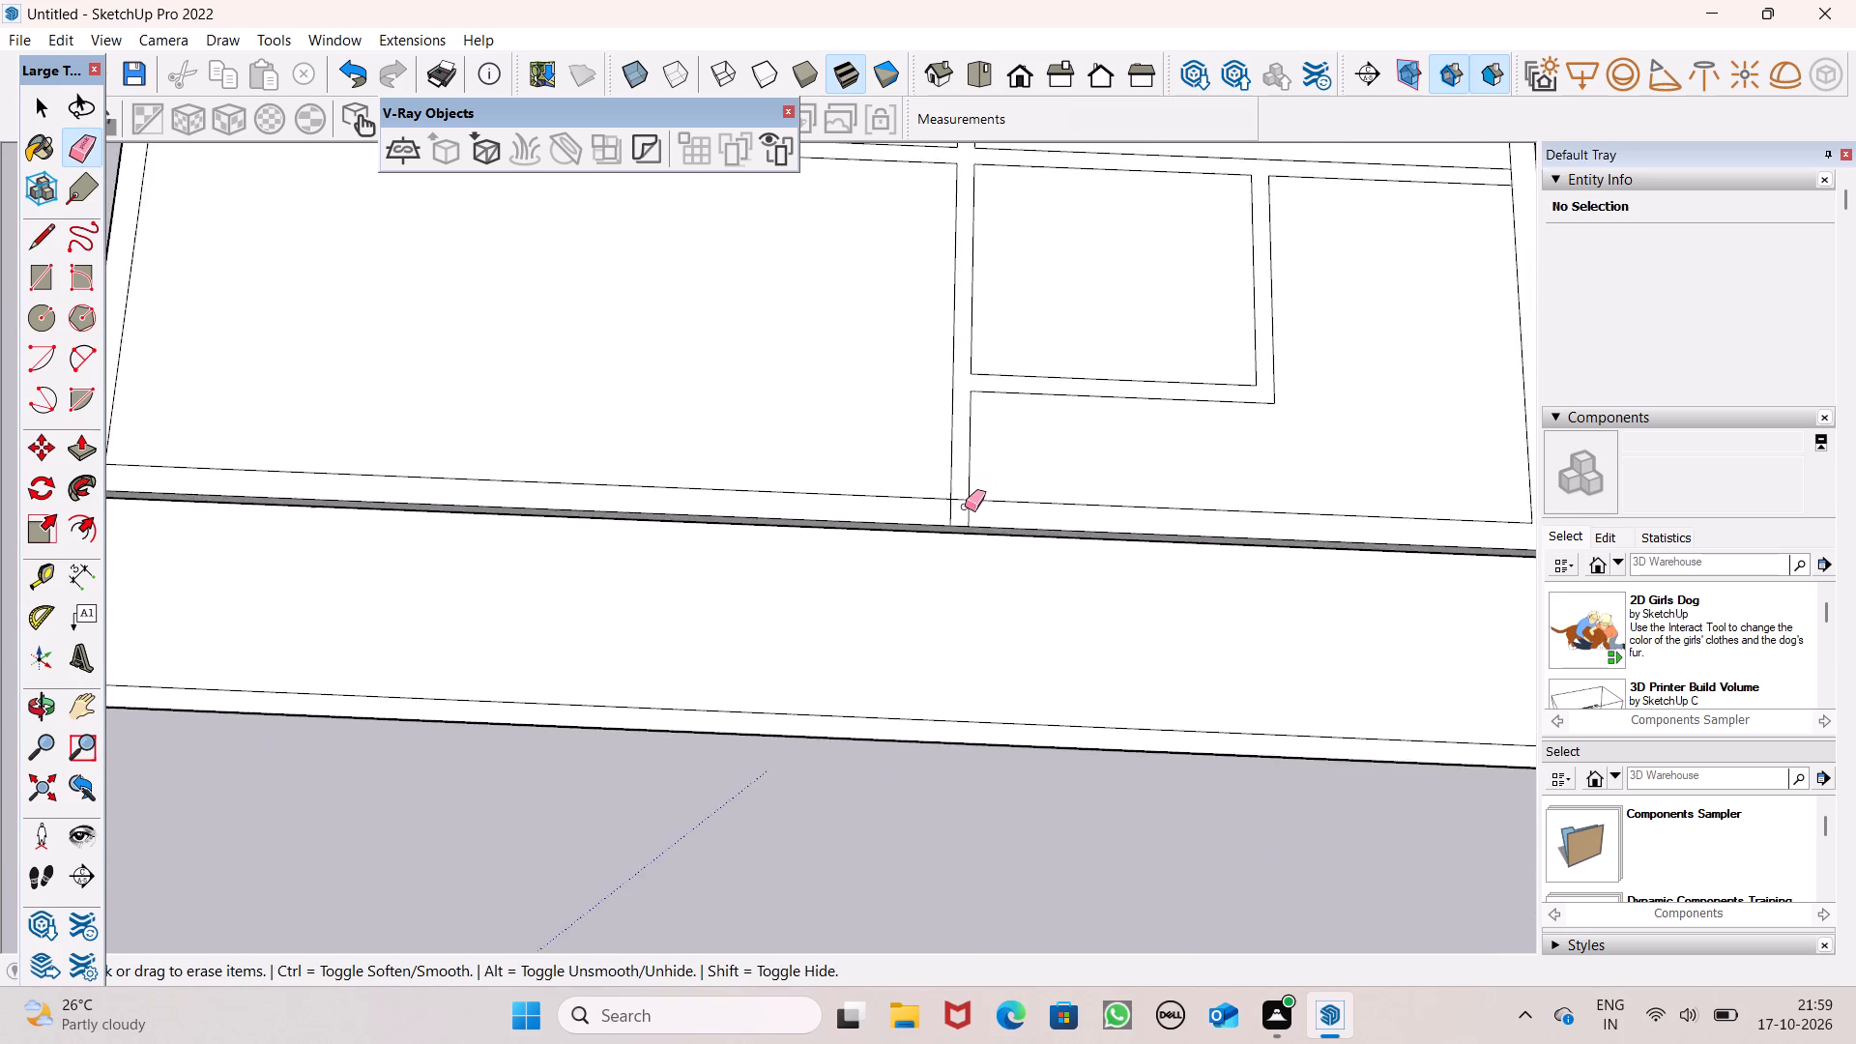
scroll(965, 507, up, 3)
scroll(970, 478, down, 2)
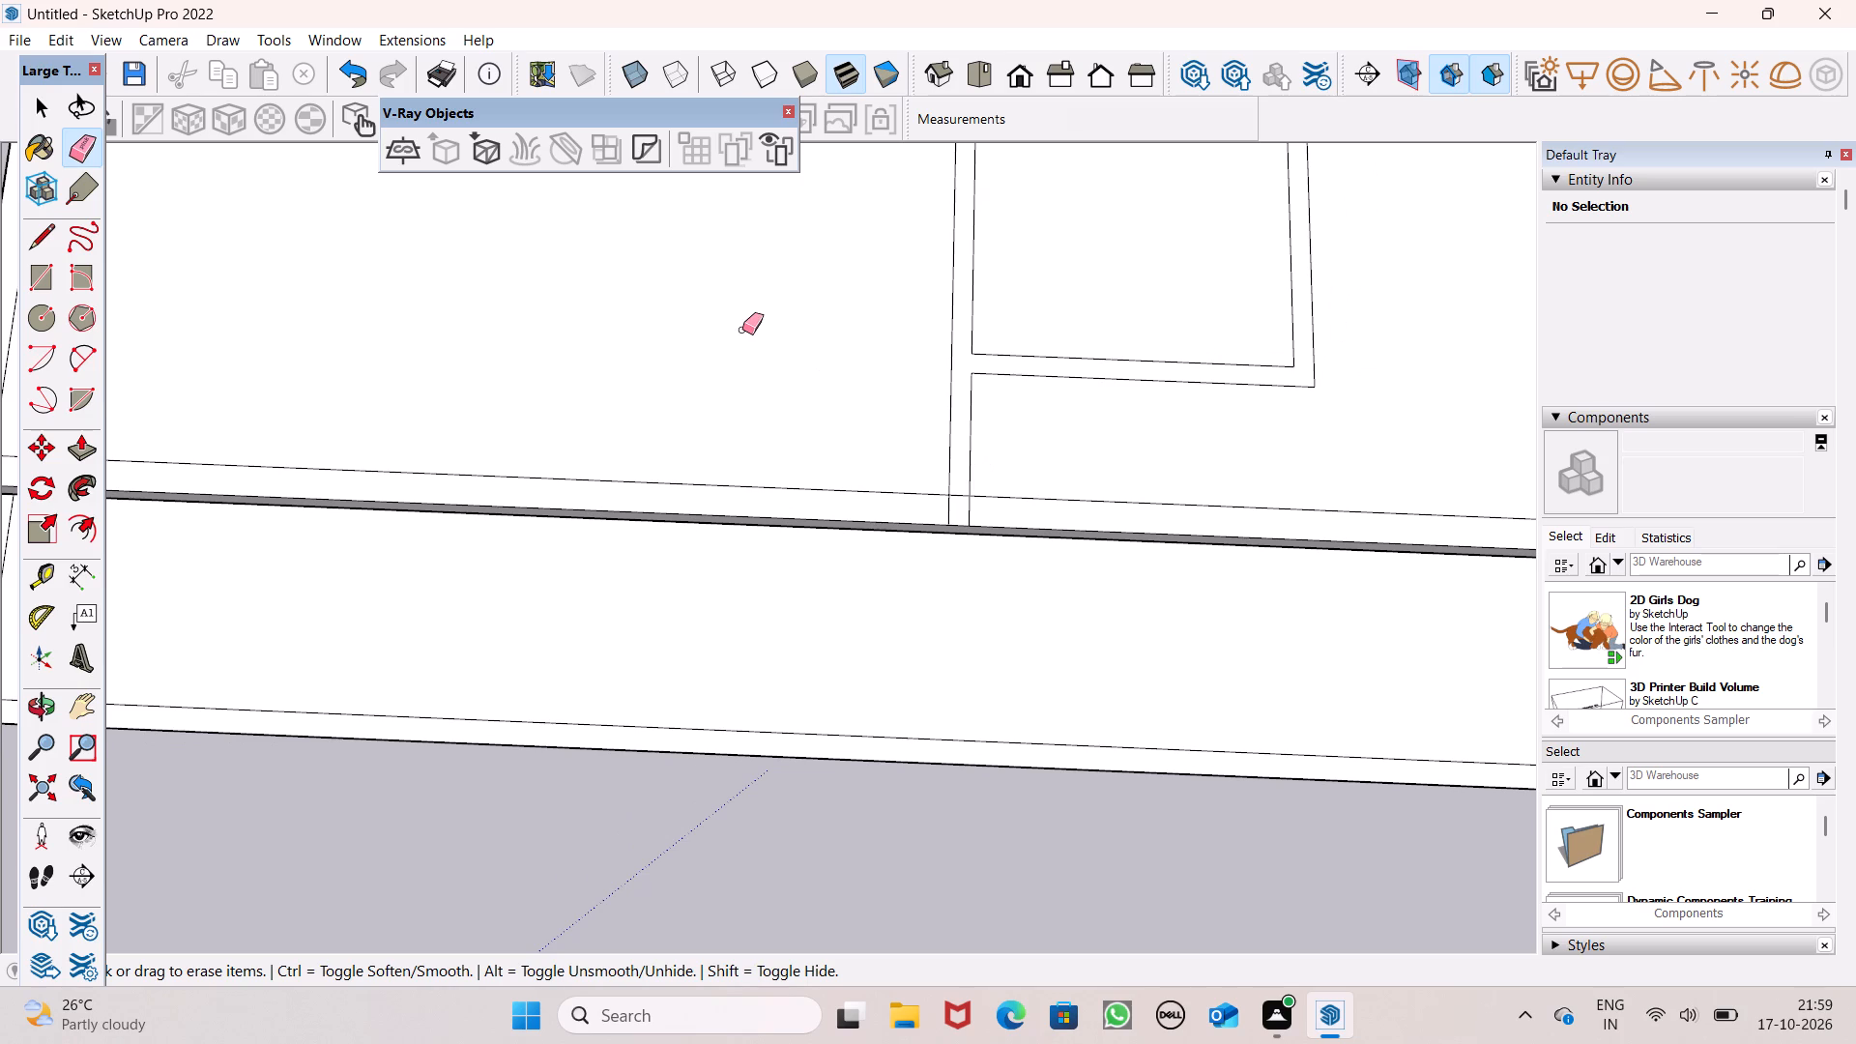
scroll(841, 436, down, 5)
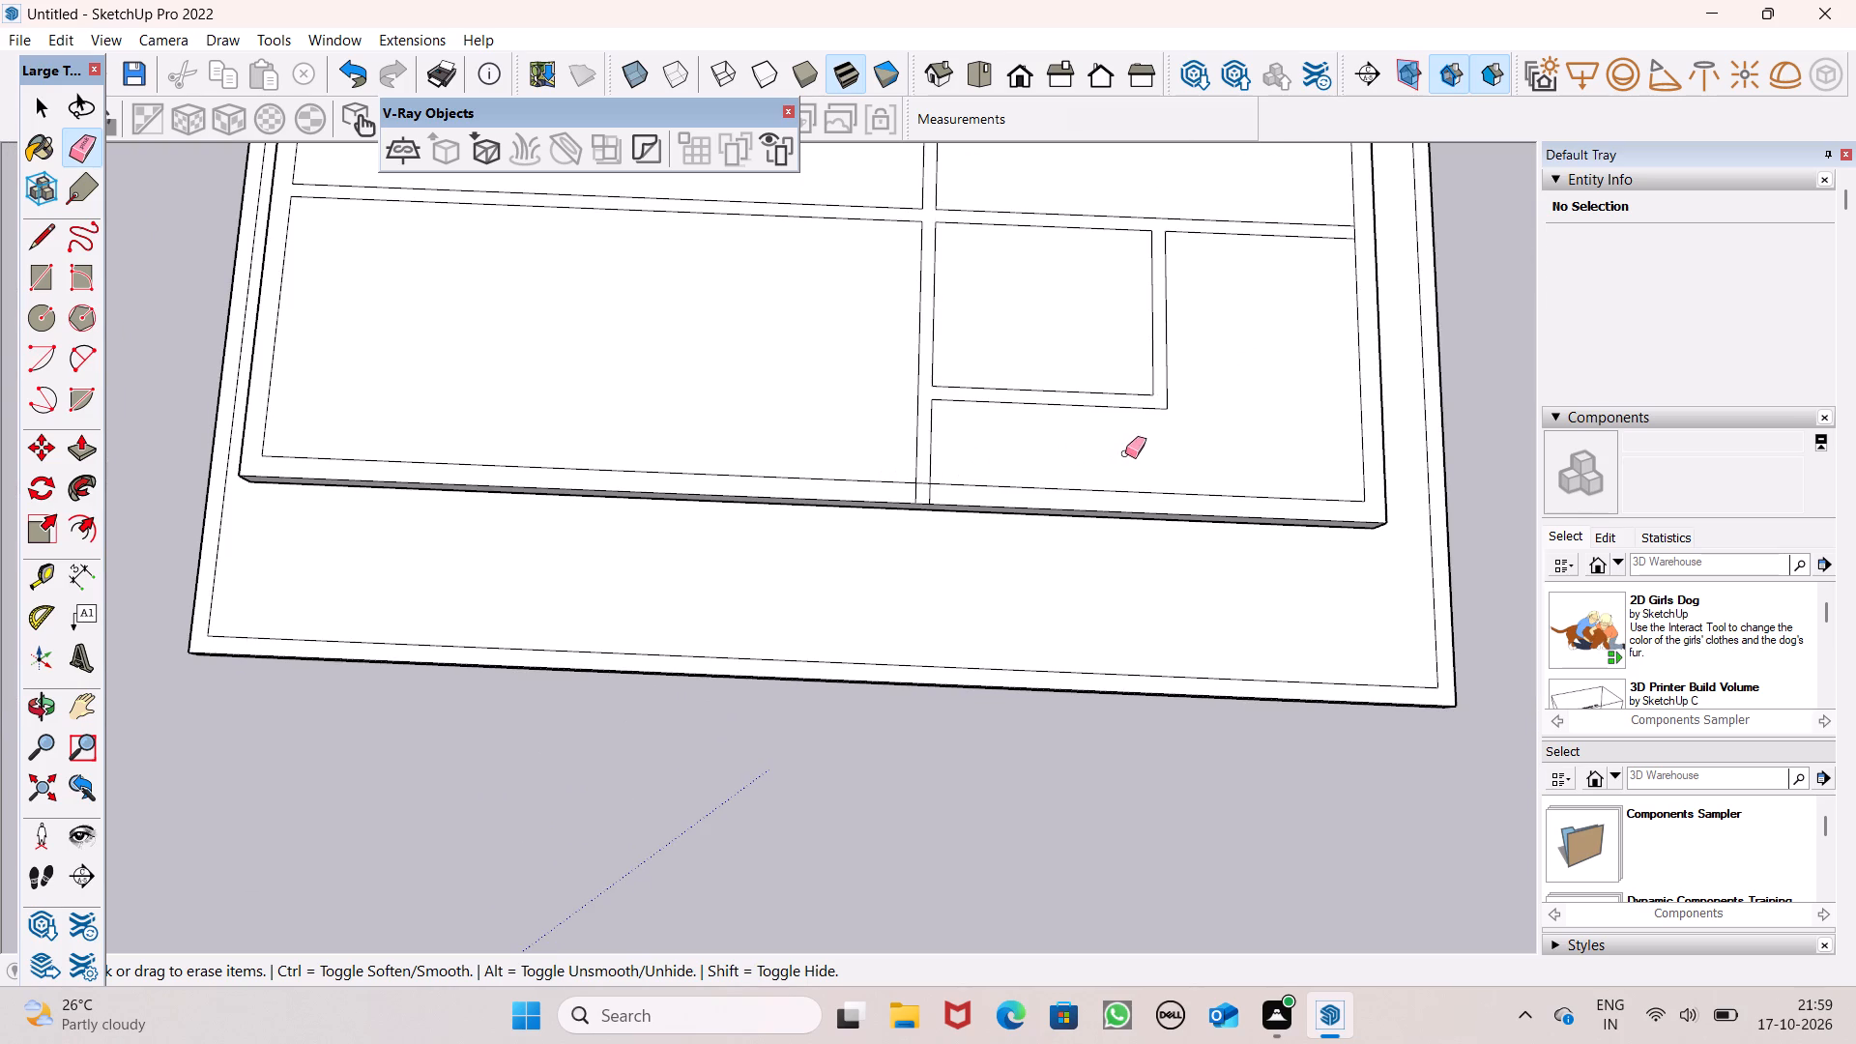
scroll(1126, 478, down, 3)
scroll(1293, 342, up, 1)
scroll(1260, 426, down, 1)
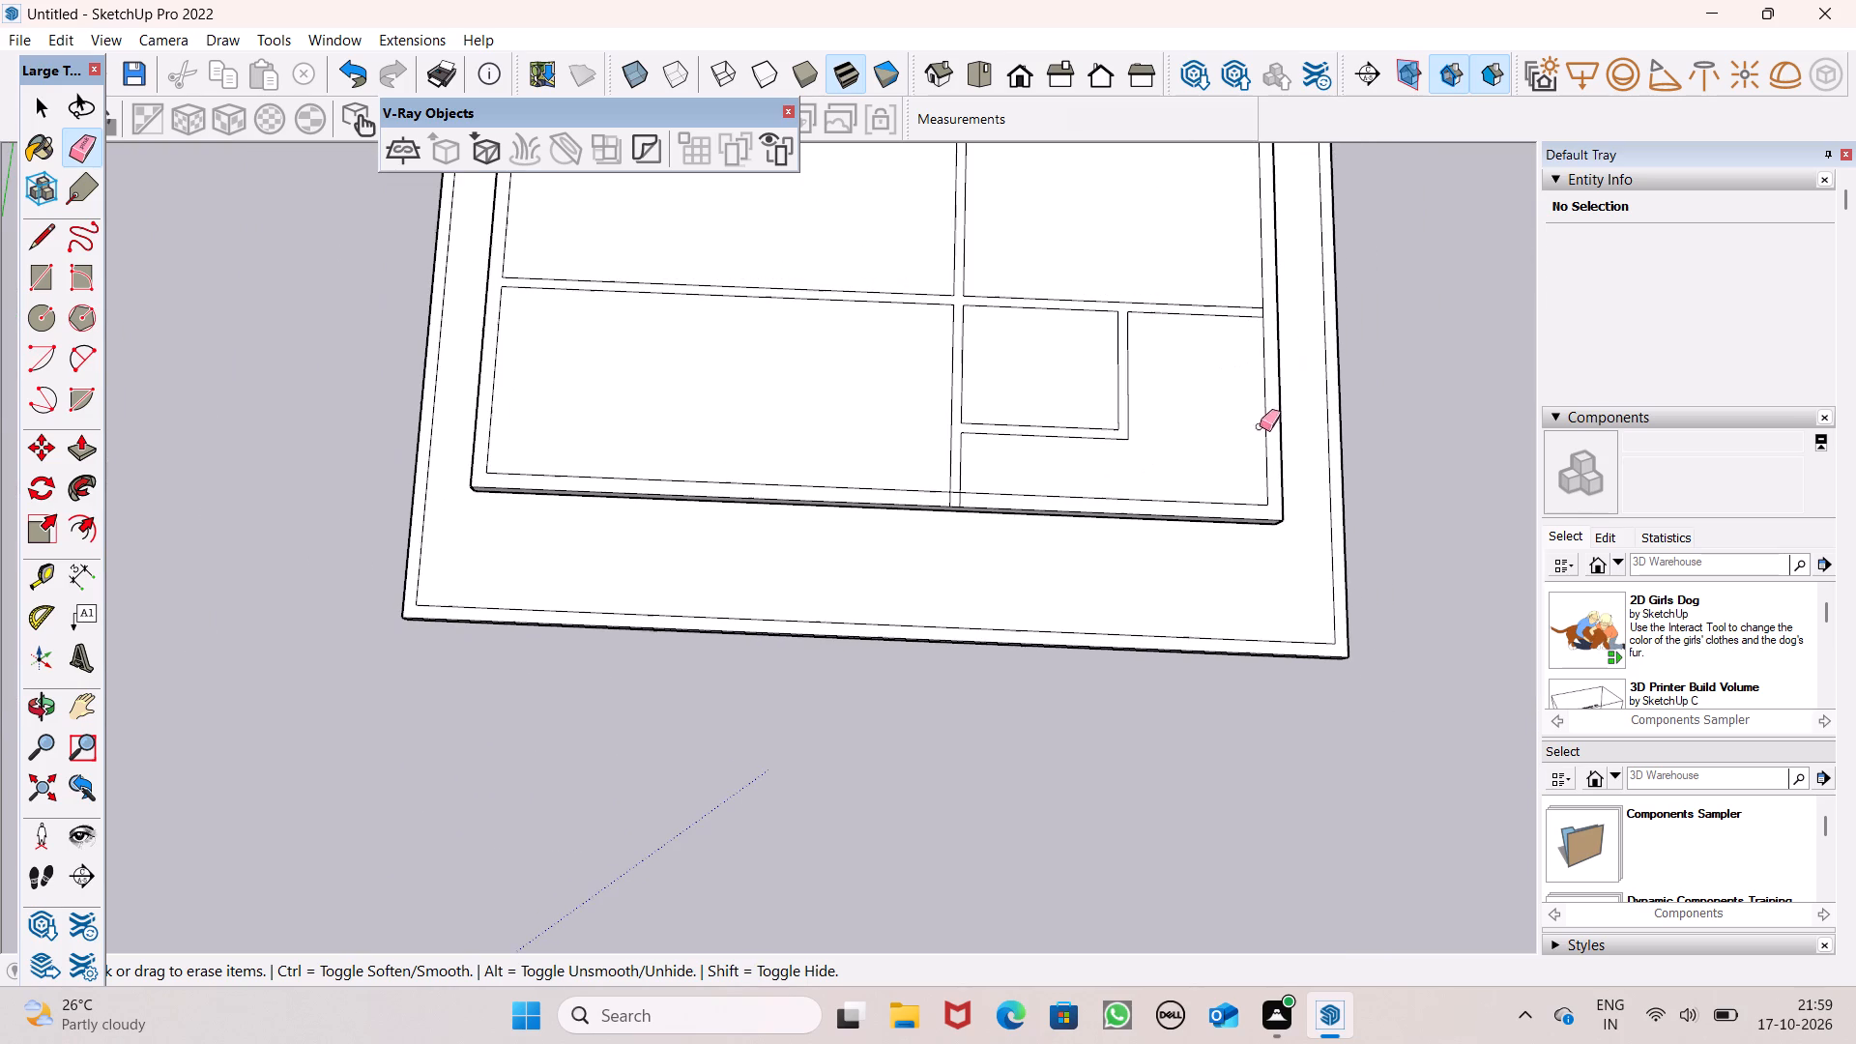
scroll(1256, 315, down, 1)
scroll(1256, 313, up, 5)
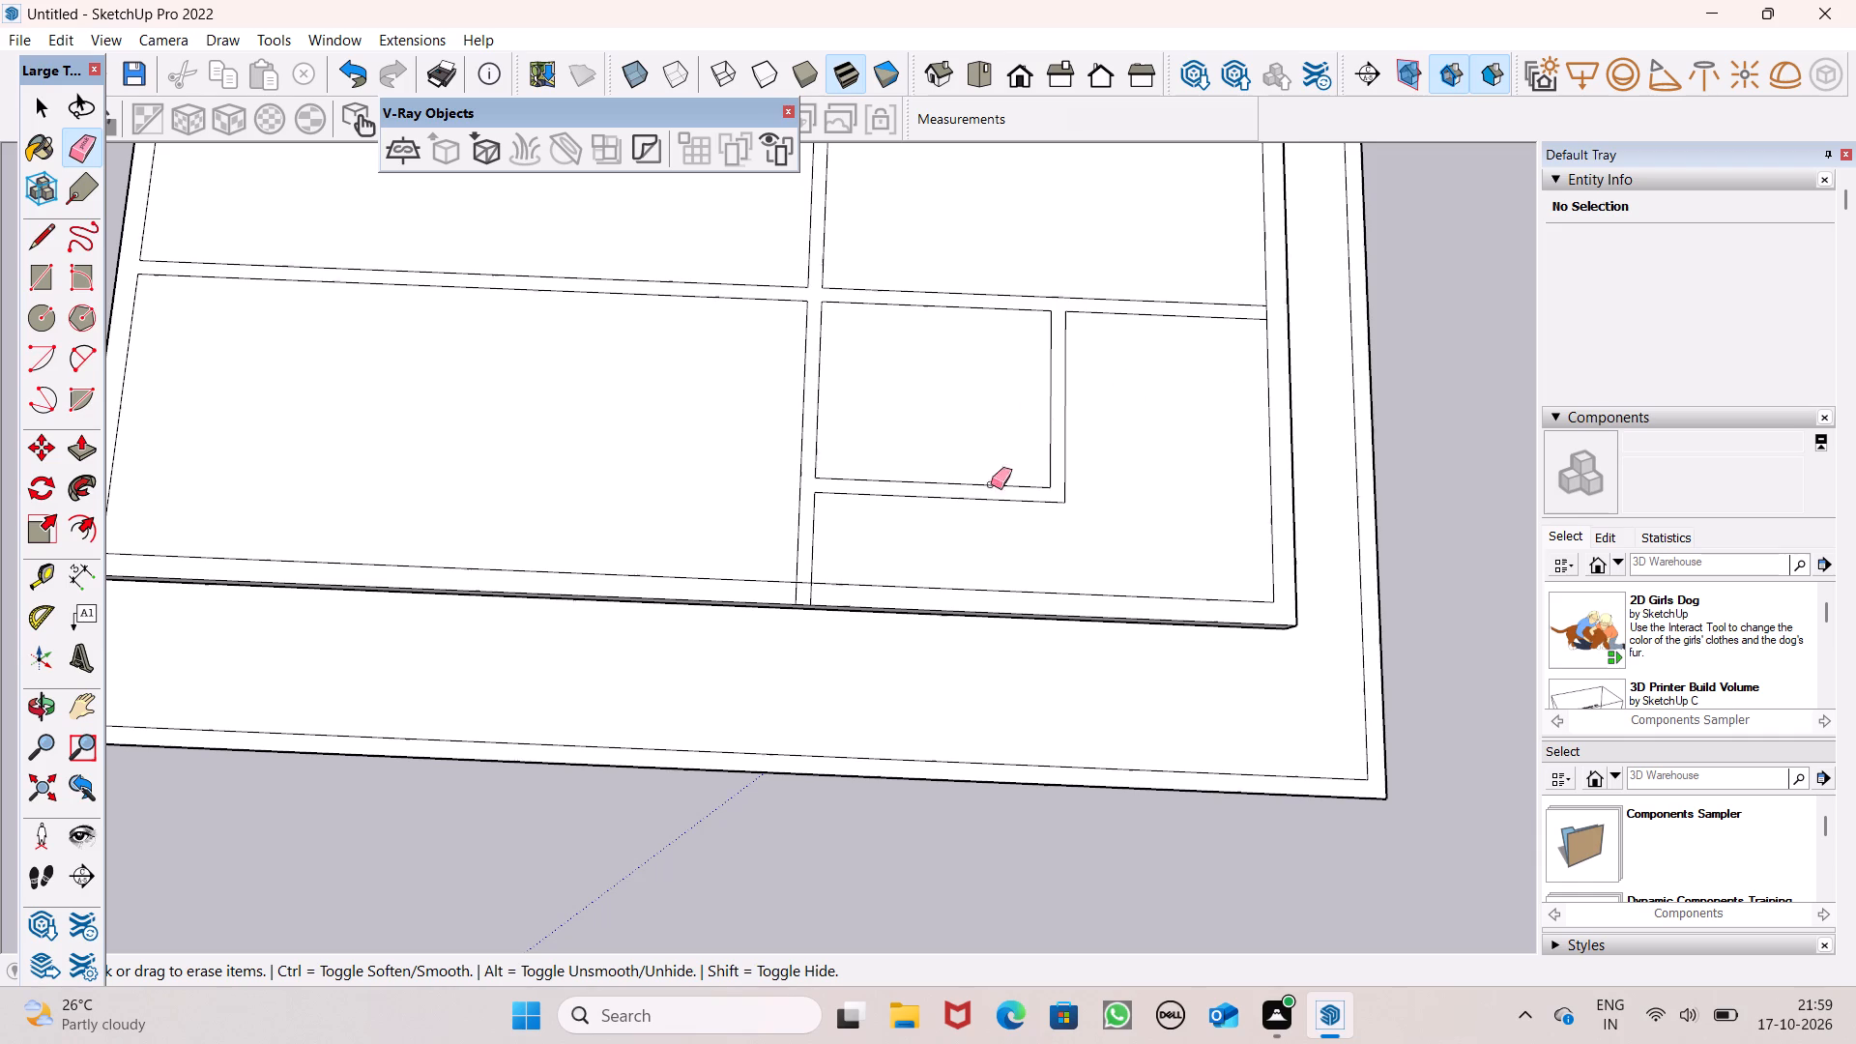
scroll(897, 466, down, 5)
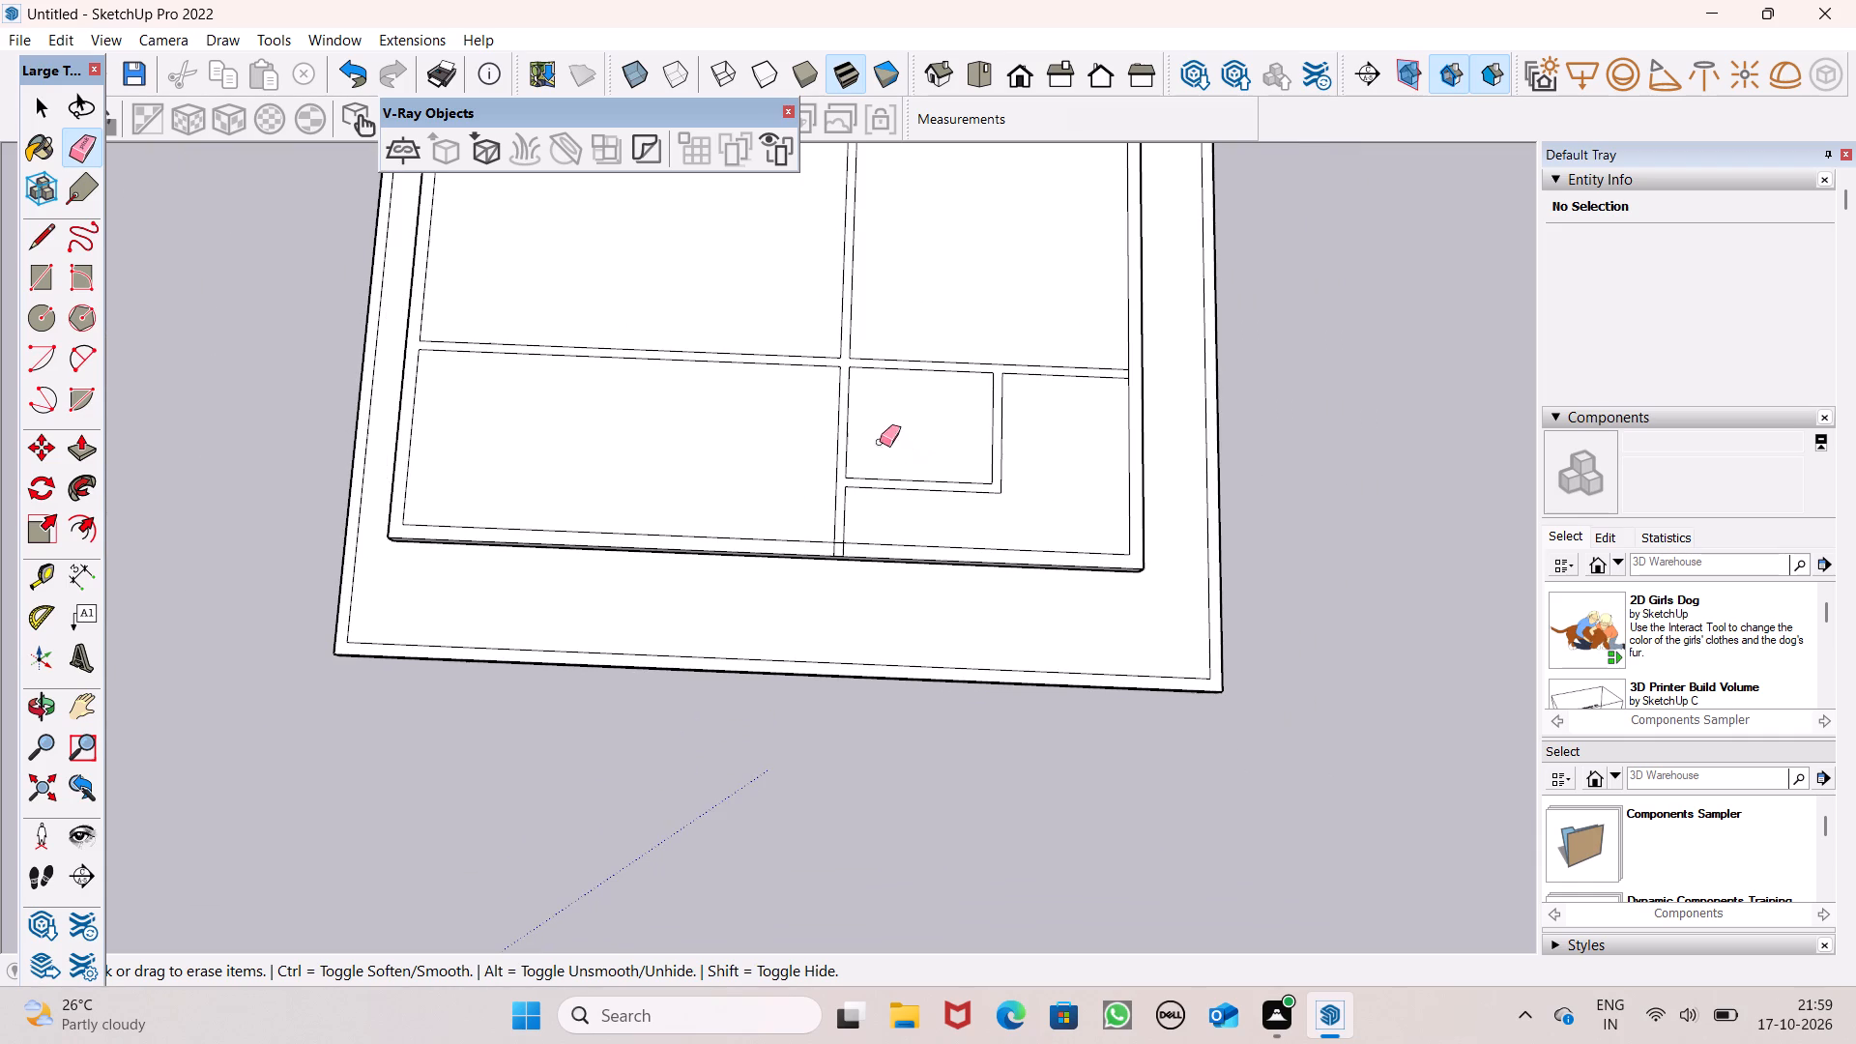
Draw a 9" line across the side border from the crosswise strip's front line, near the small room, to the roof's outer edge.
click(37, 235)
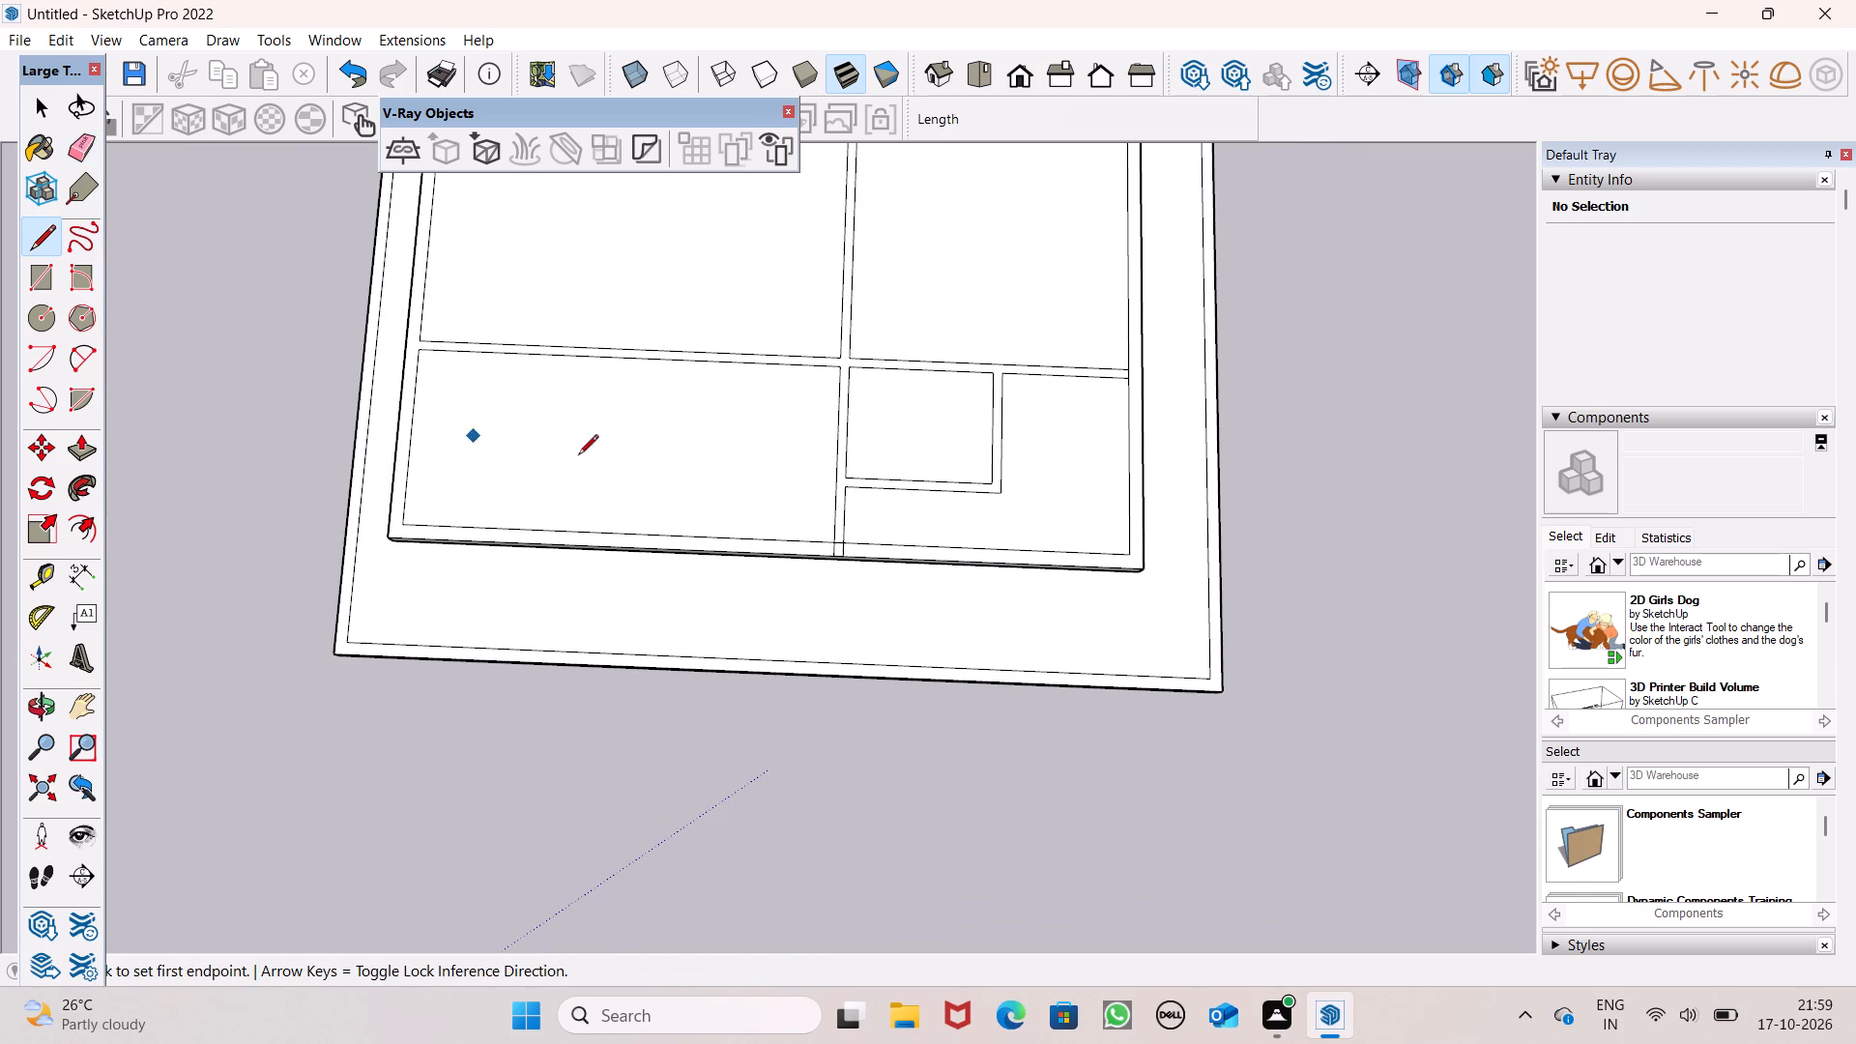
scroll(1051, 494, up, 1)
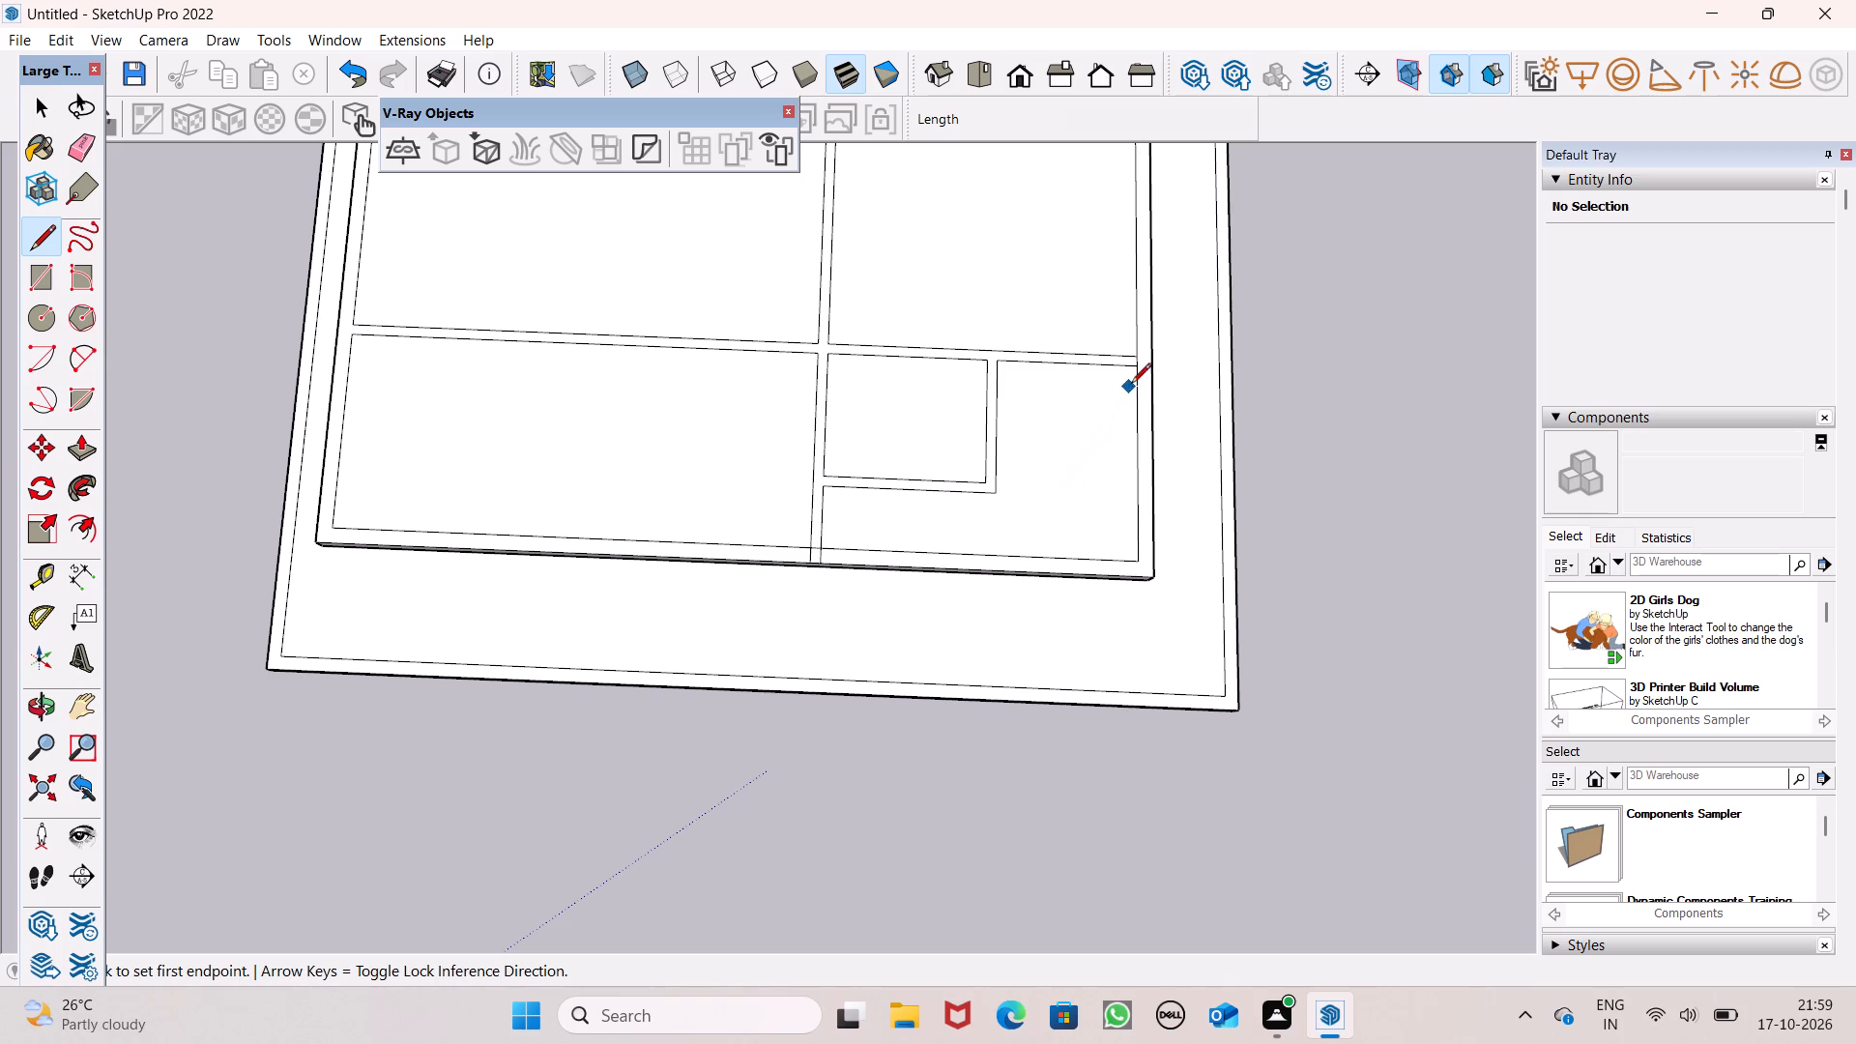
scroll(1151, 374, up, 4)
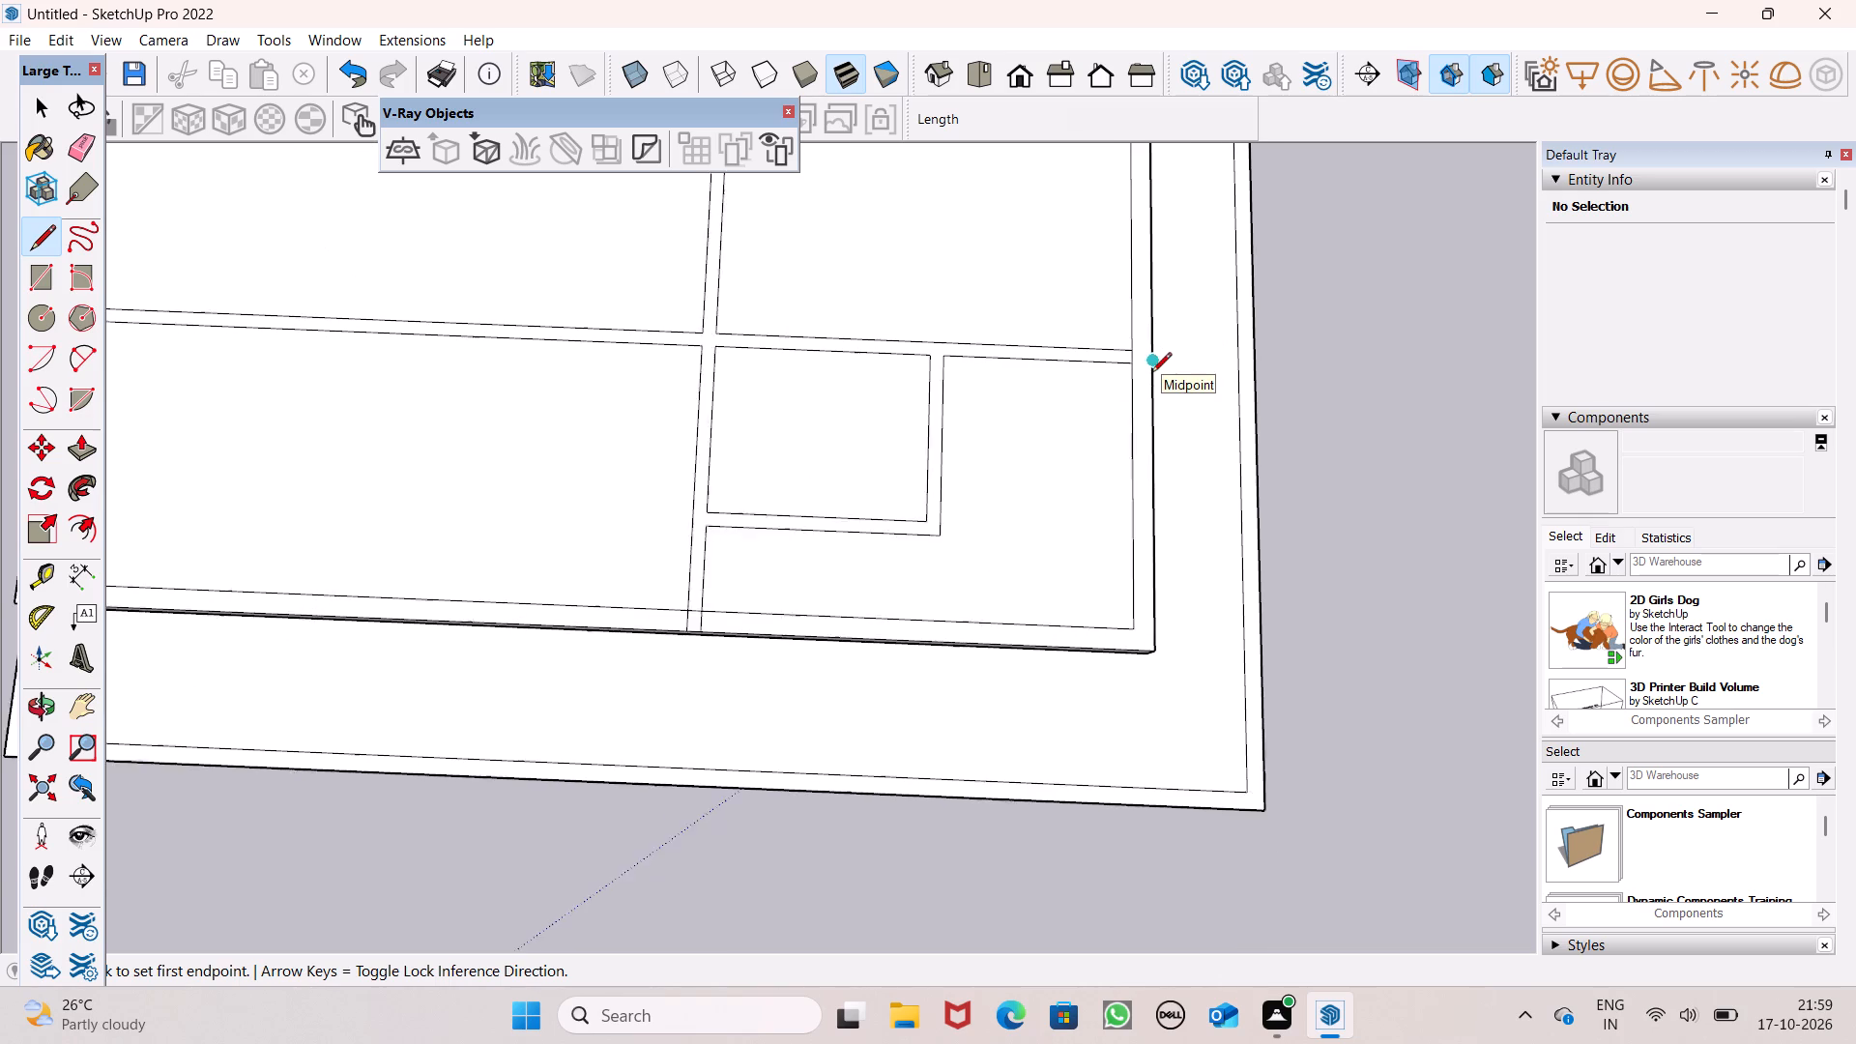
scroll(1151, 374, up, 2)
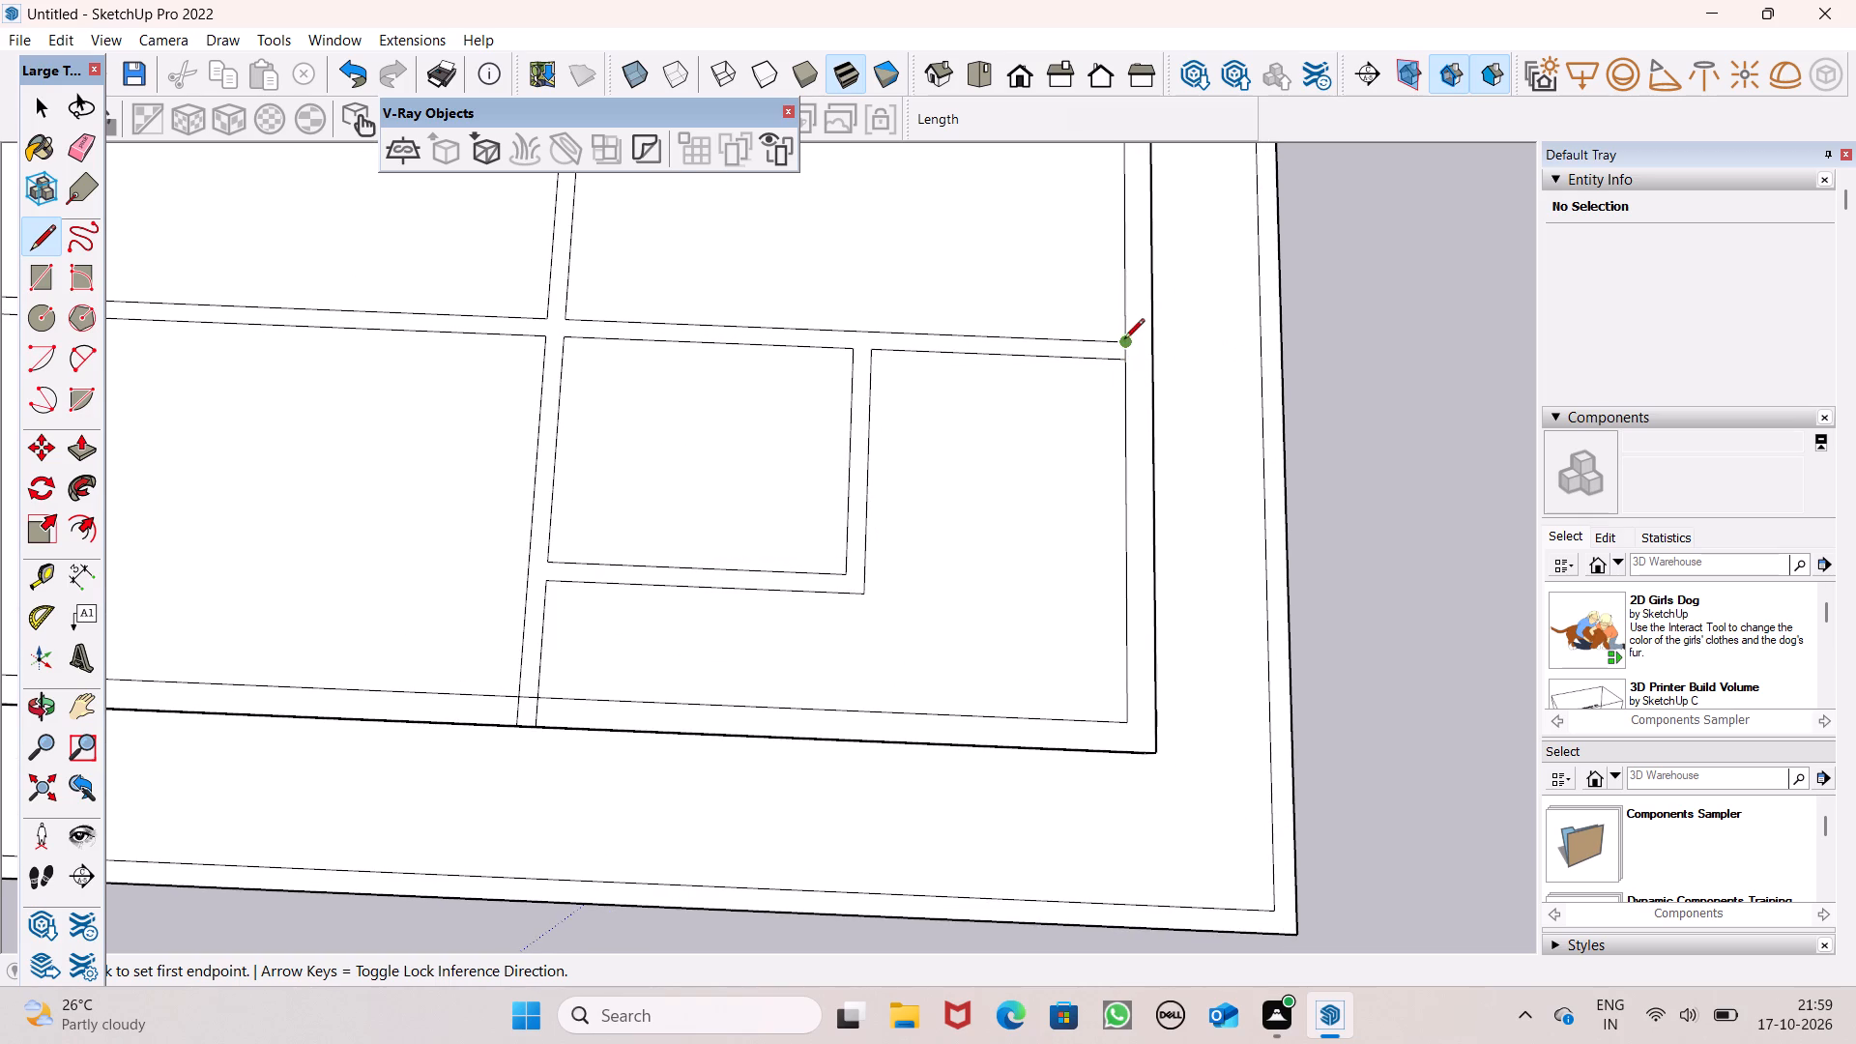
click(1121, 358)
click(1150, 357)
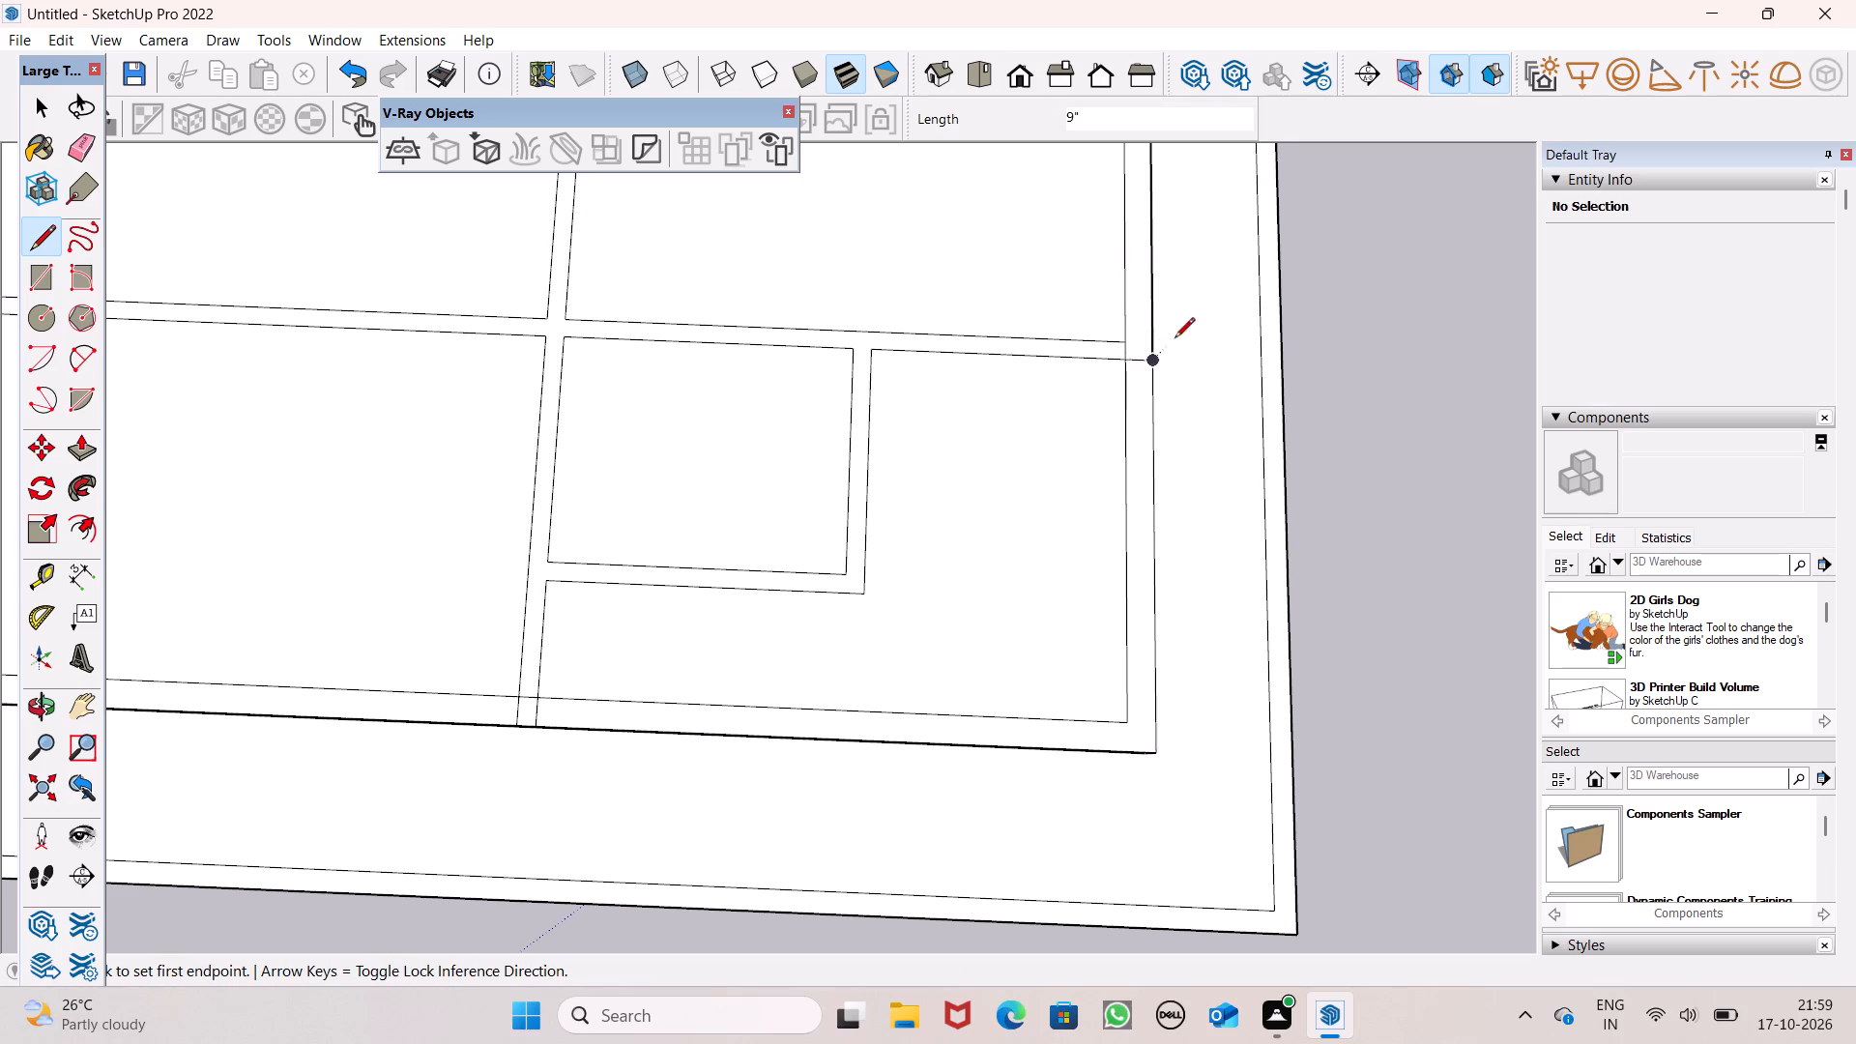
scroll(1259, 376, down, 6)
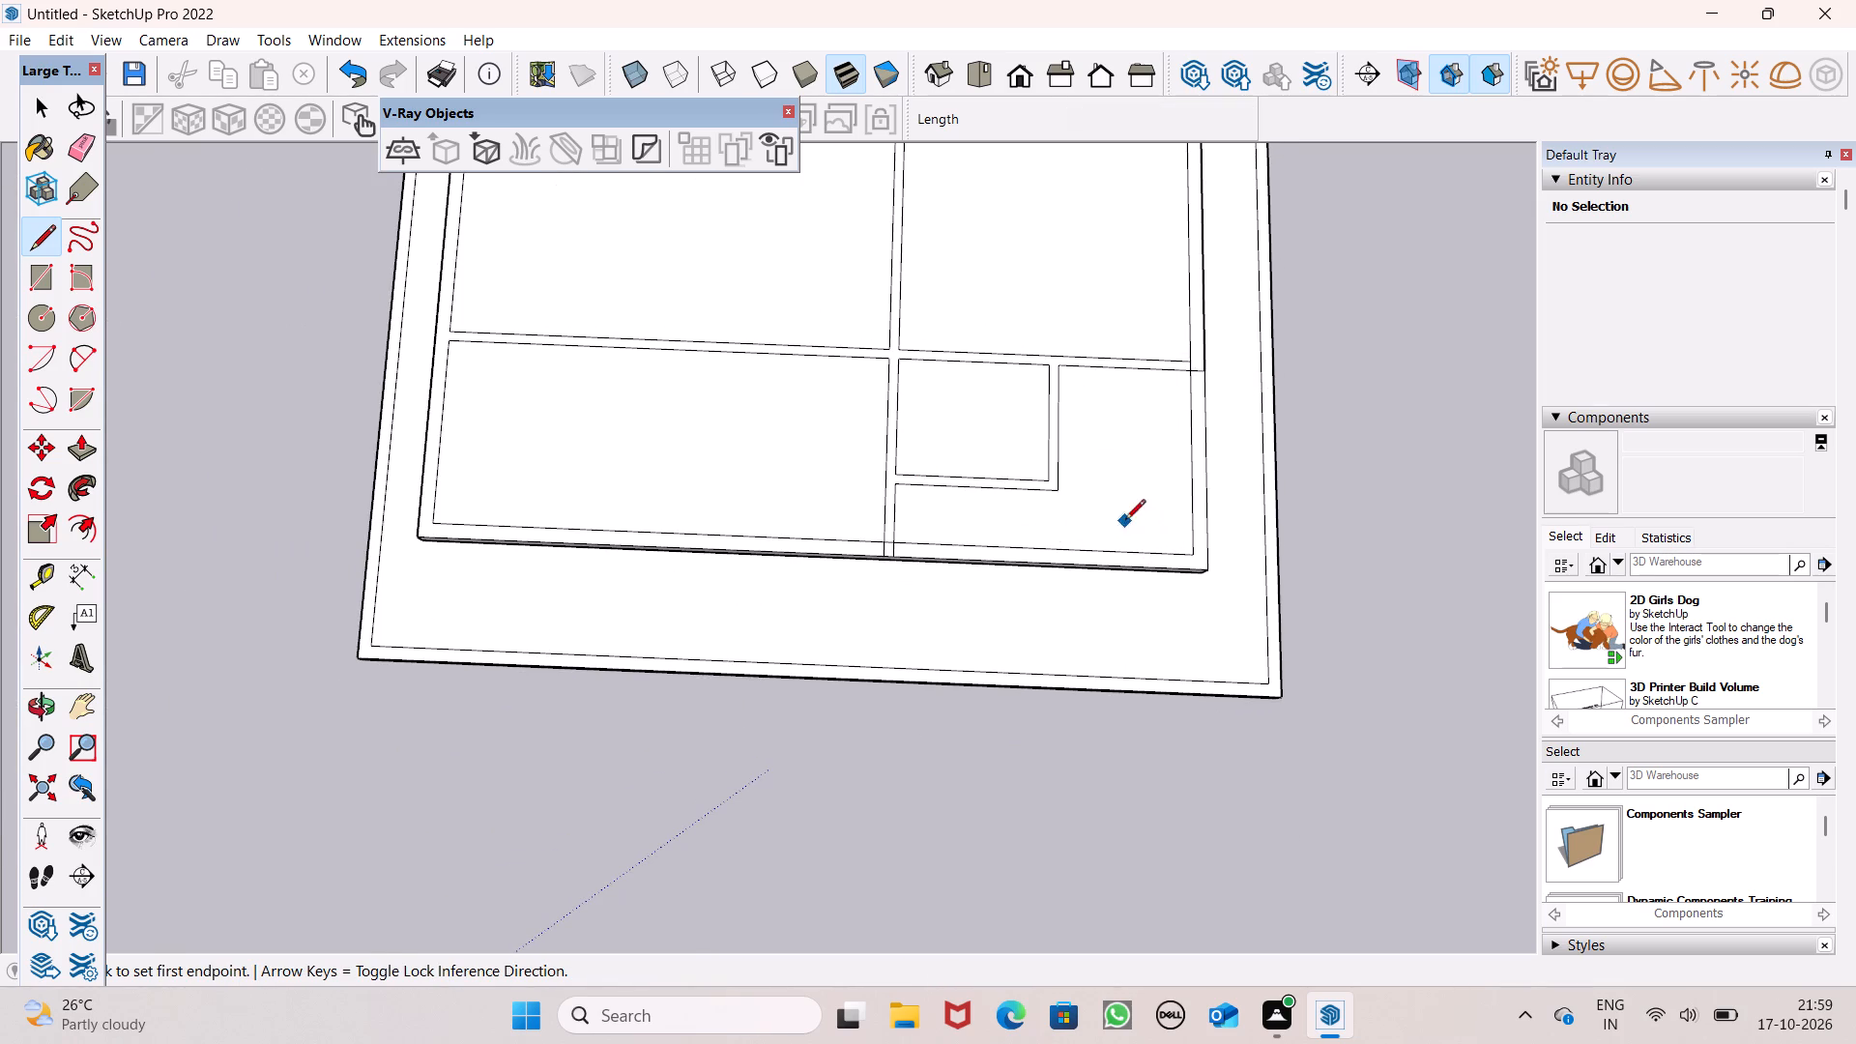
scroll(1127, 522, down, 7)
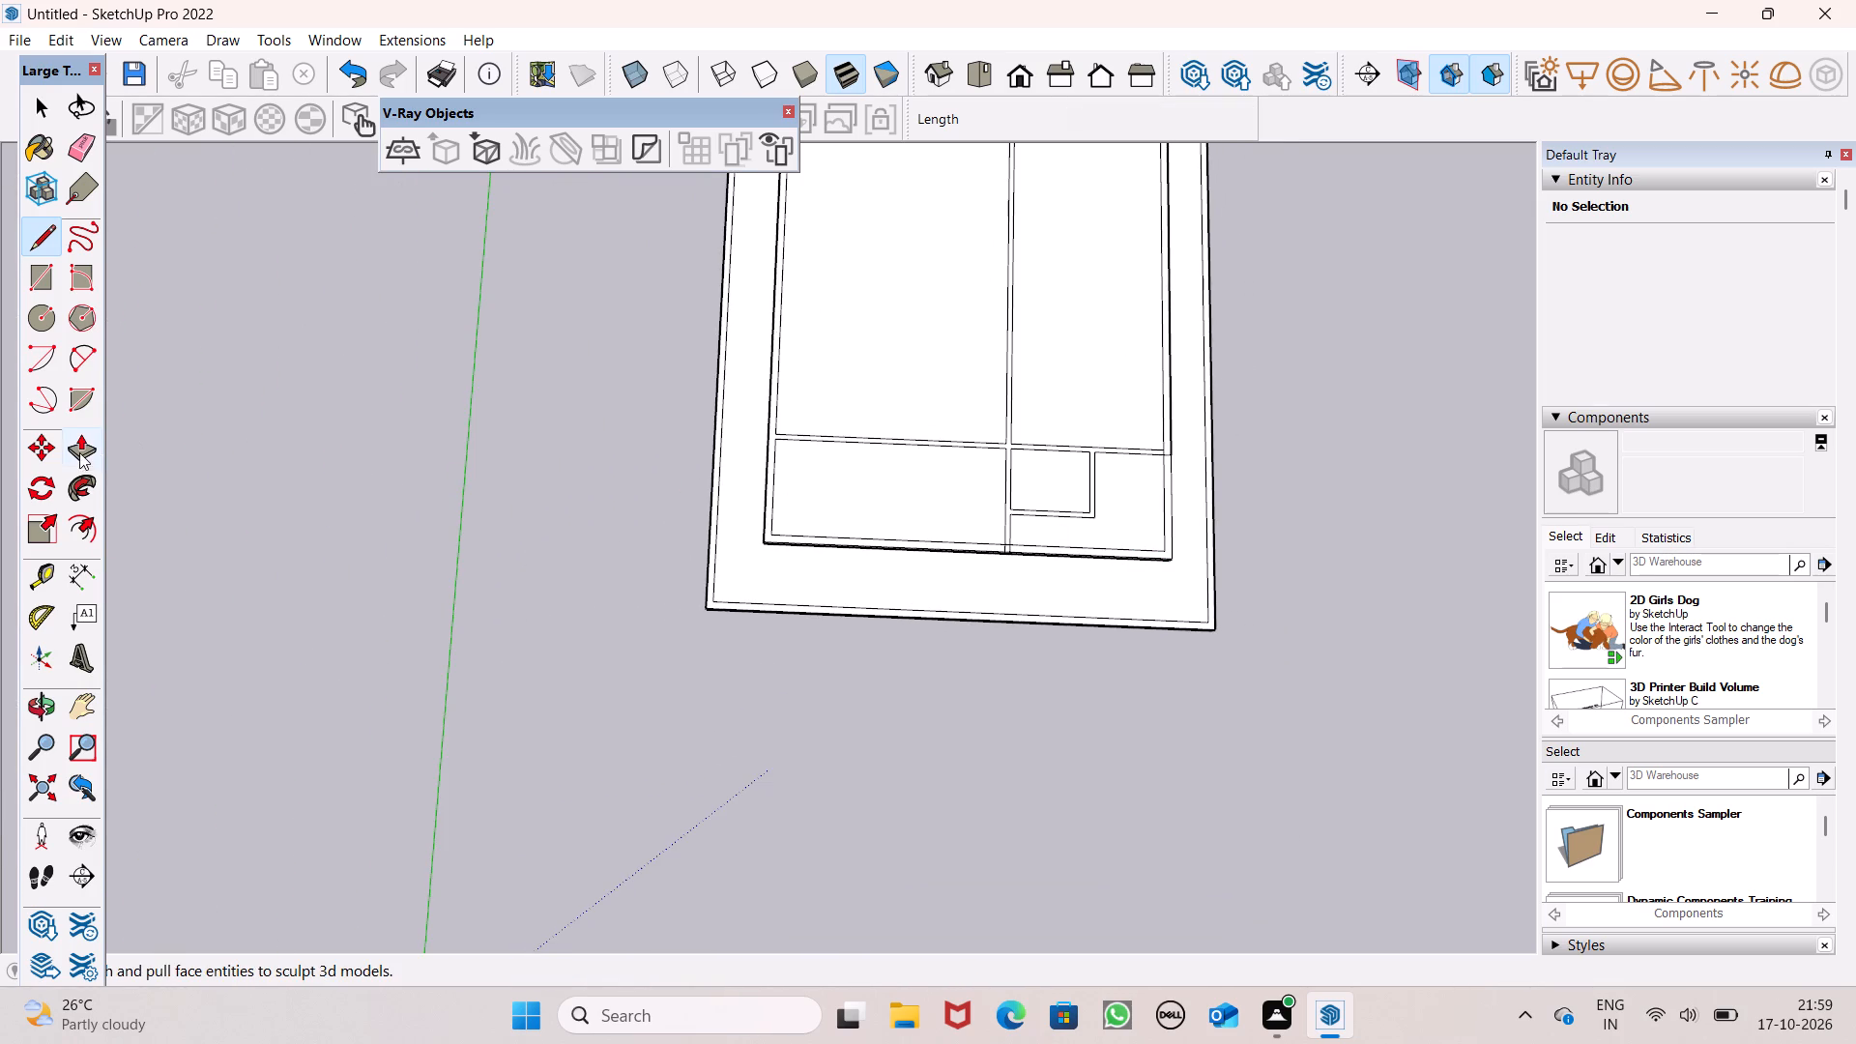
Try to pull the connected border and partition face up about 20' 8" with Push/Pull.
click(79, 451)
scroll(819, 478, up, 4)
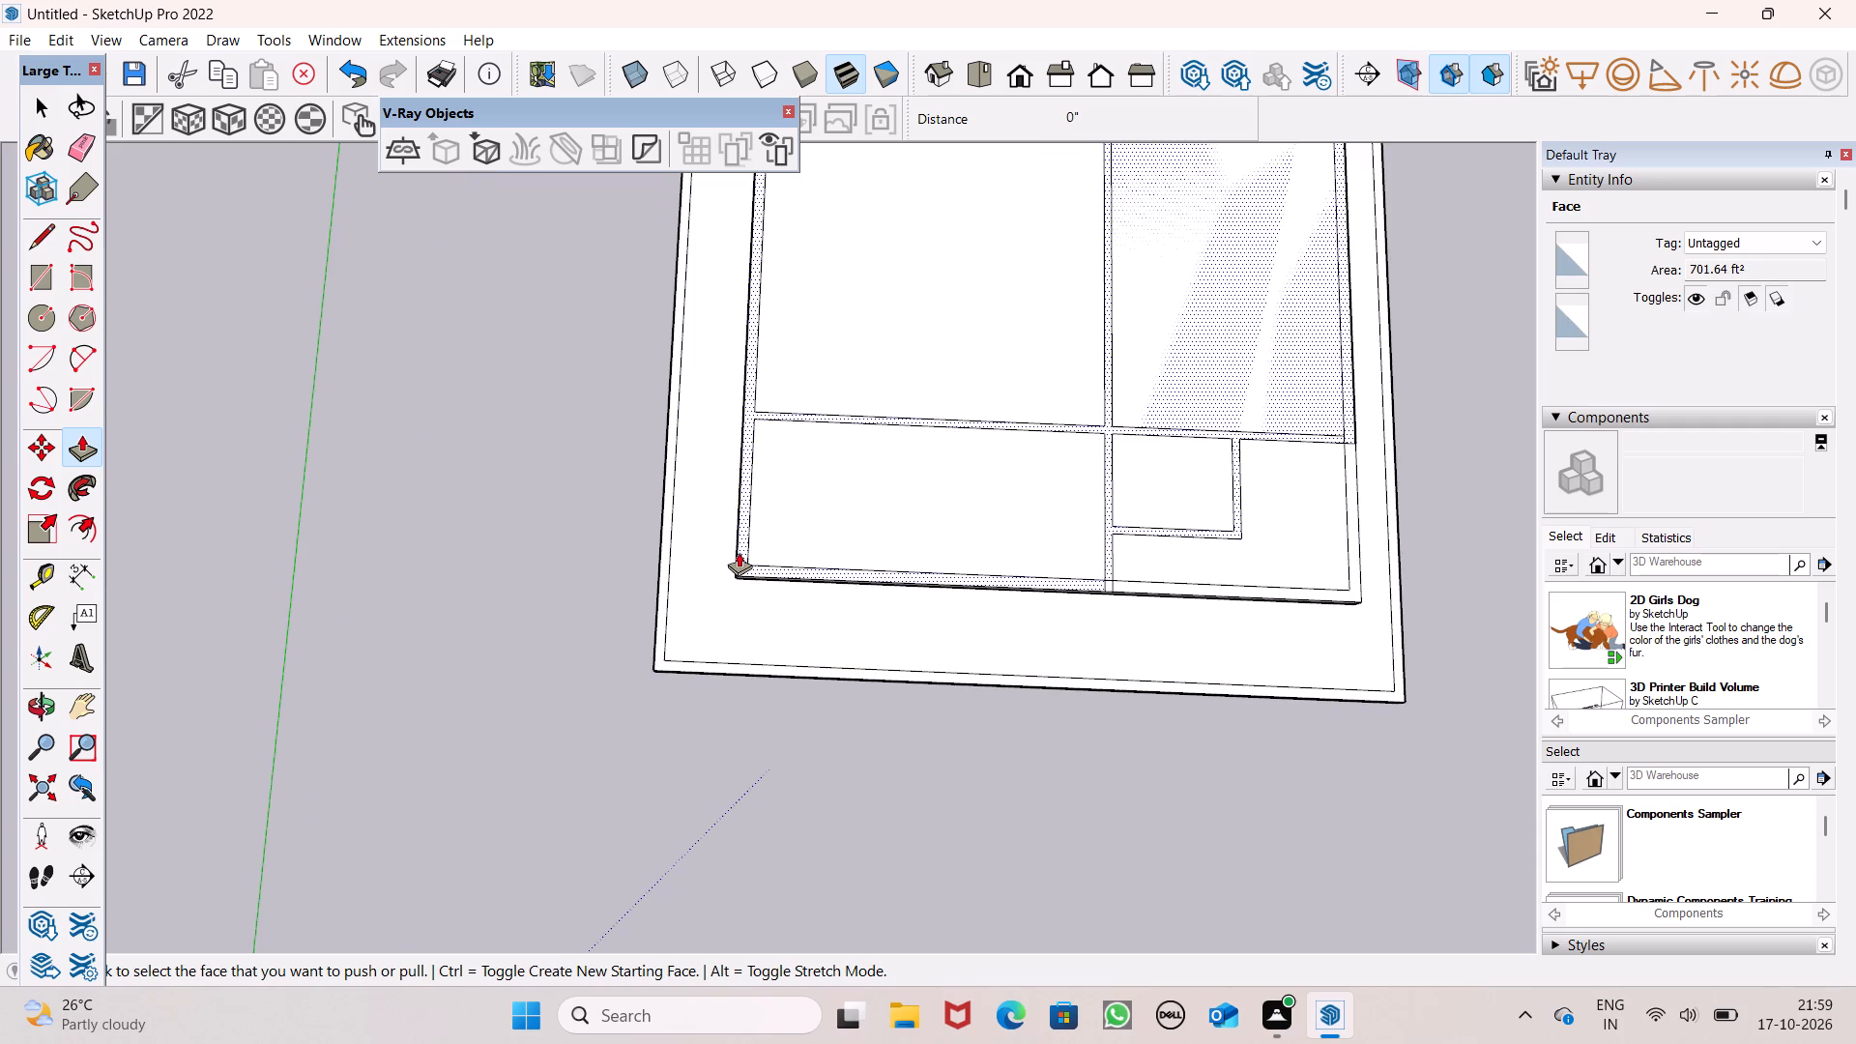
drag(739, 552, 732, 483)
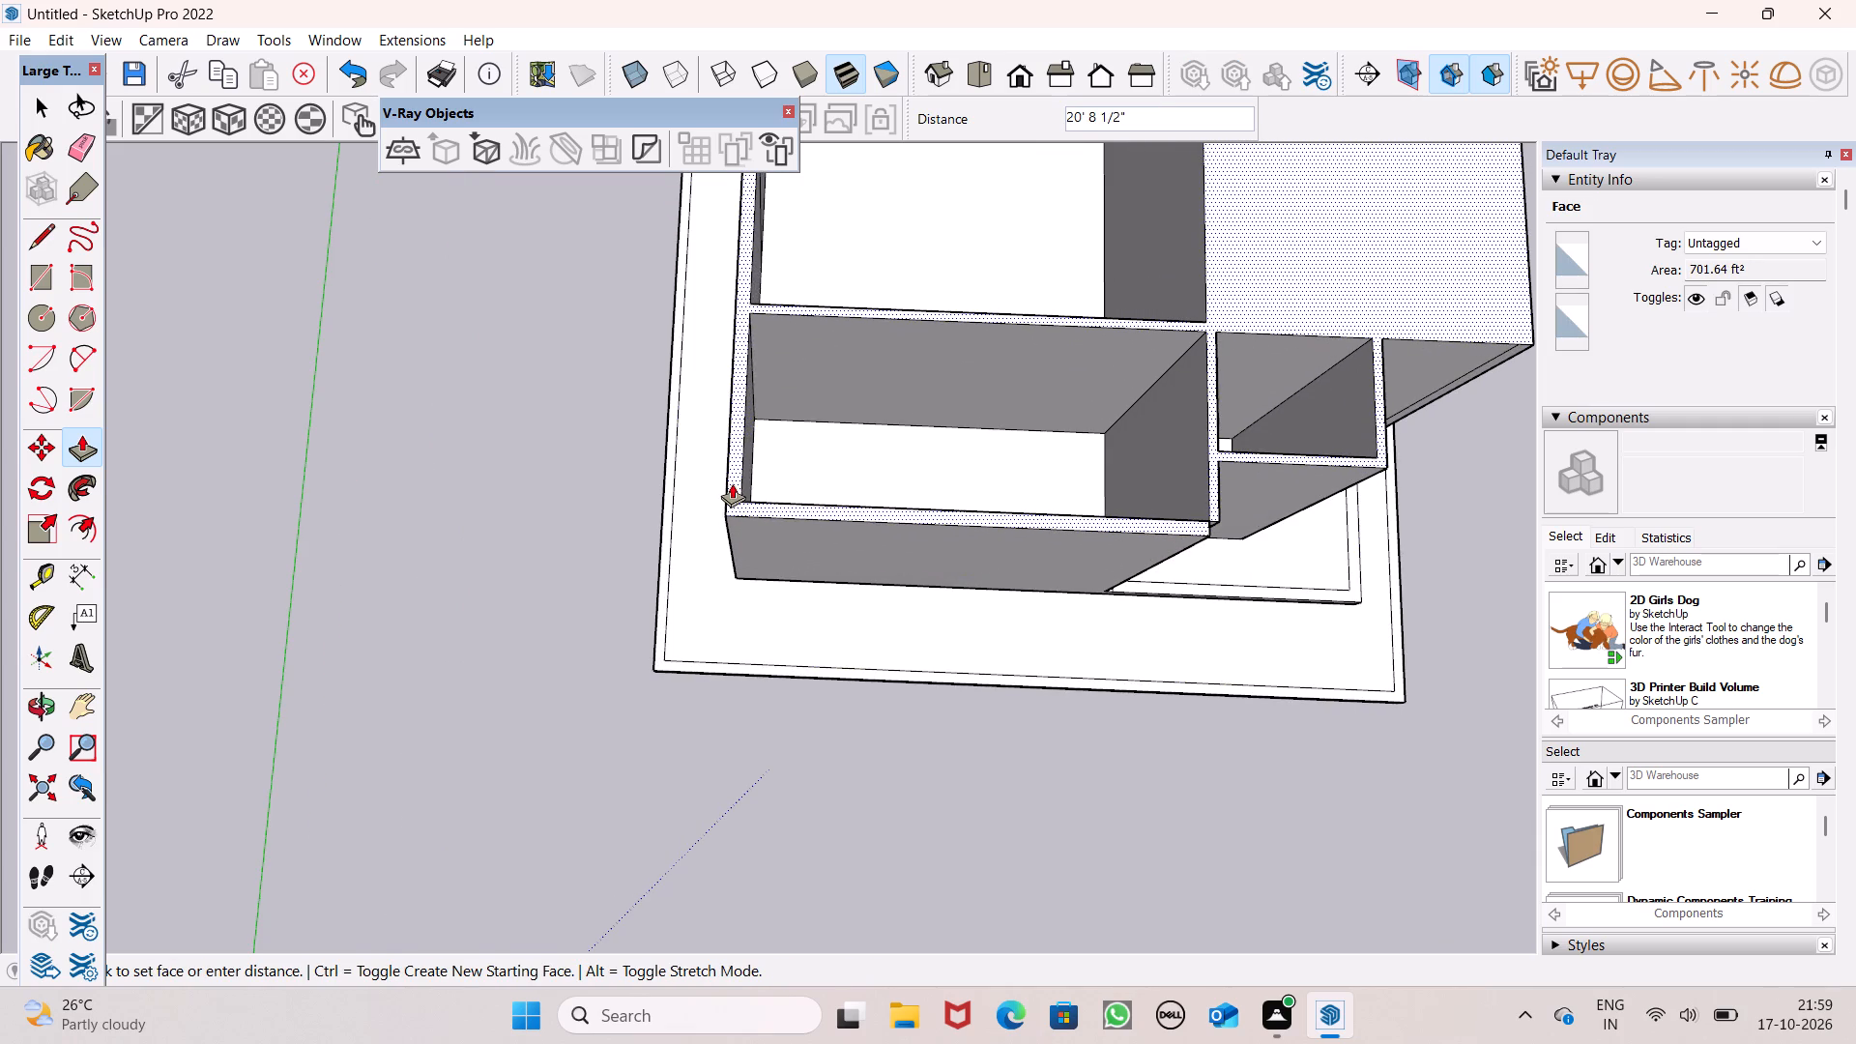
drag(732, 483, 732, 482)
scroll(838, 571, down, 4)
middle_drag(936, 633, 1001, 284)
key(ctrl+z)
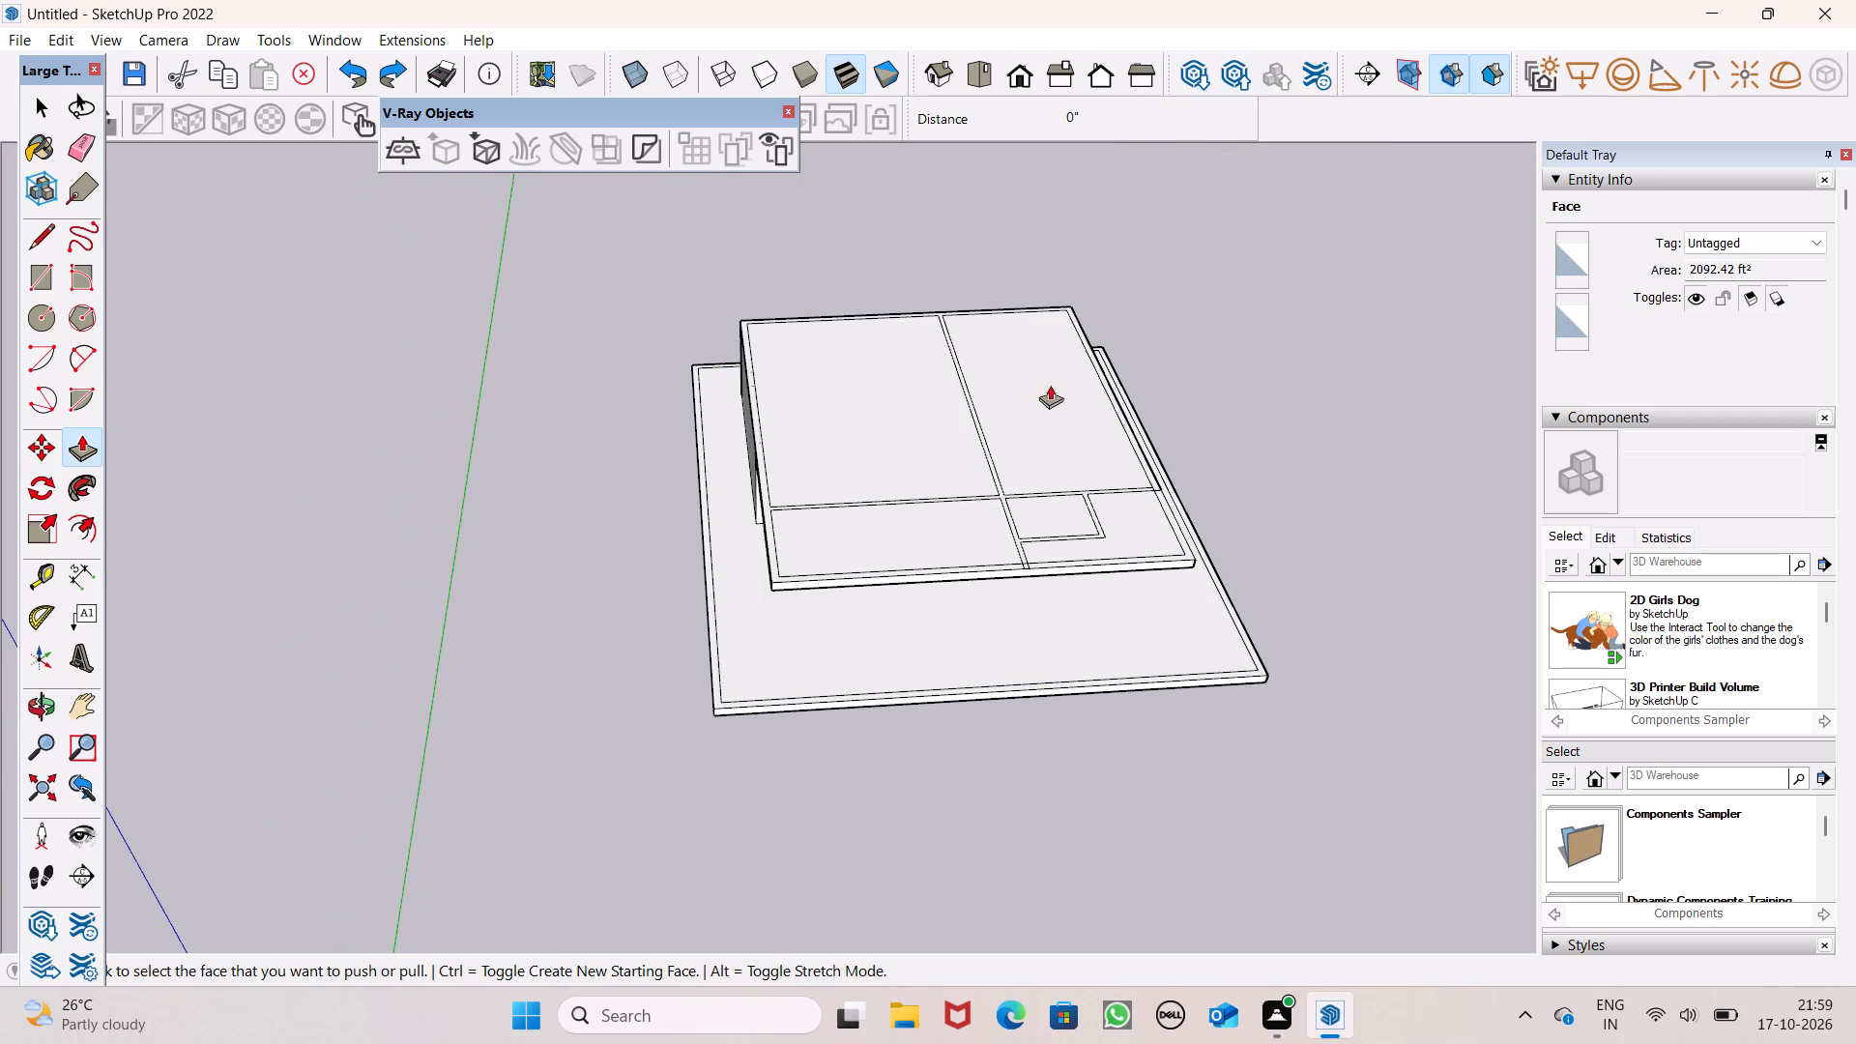
Delete the roof face enclosed by the narrower back room, on the small room's side of the long lengthwise strip.
key(space)
click(1029, 460)
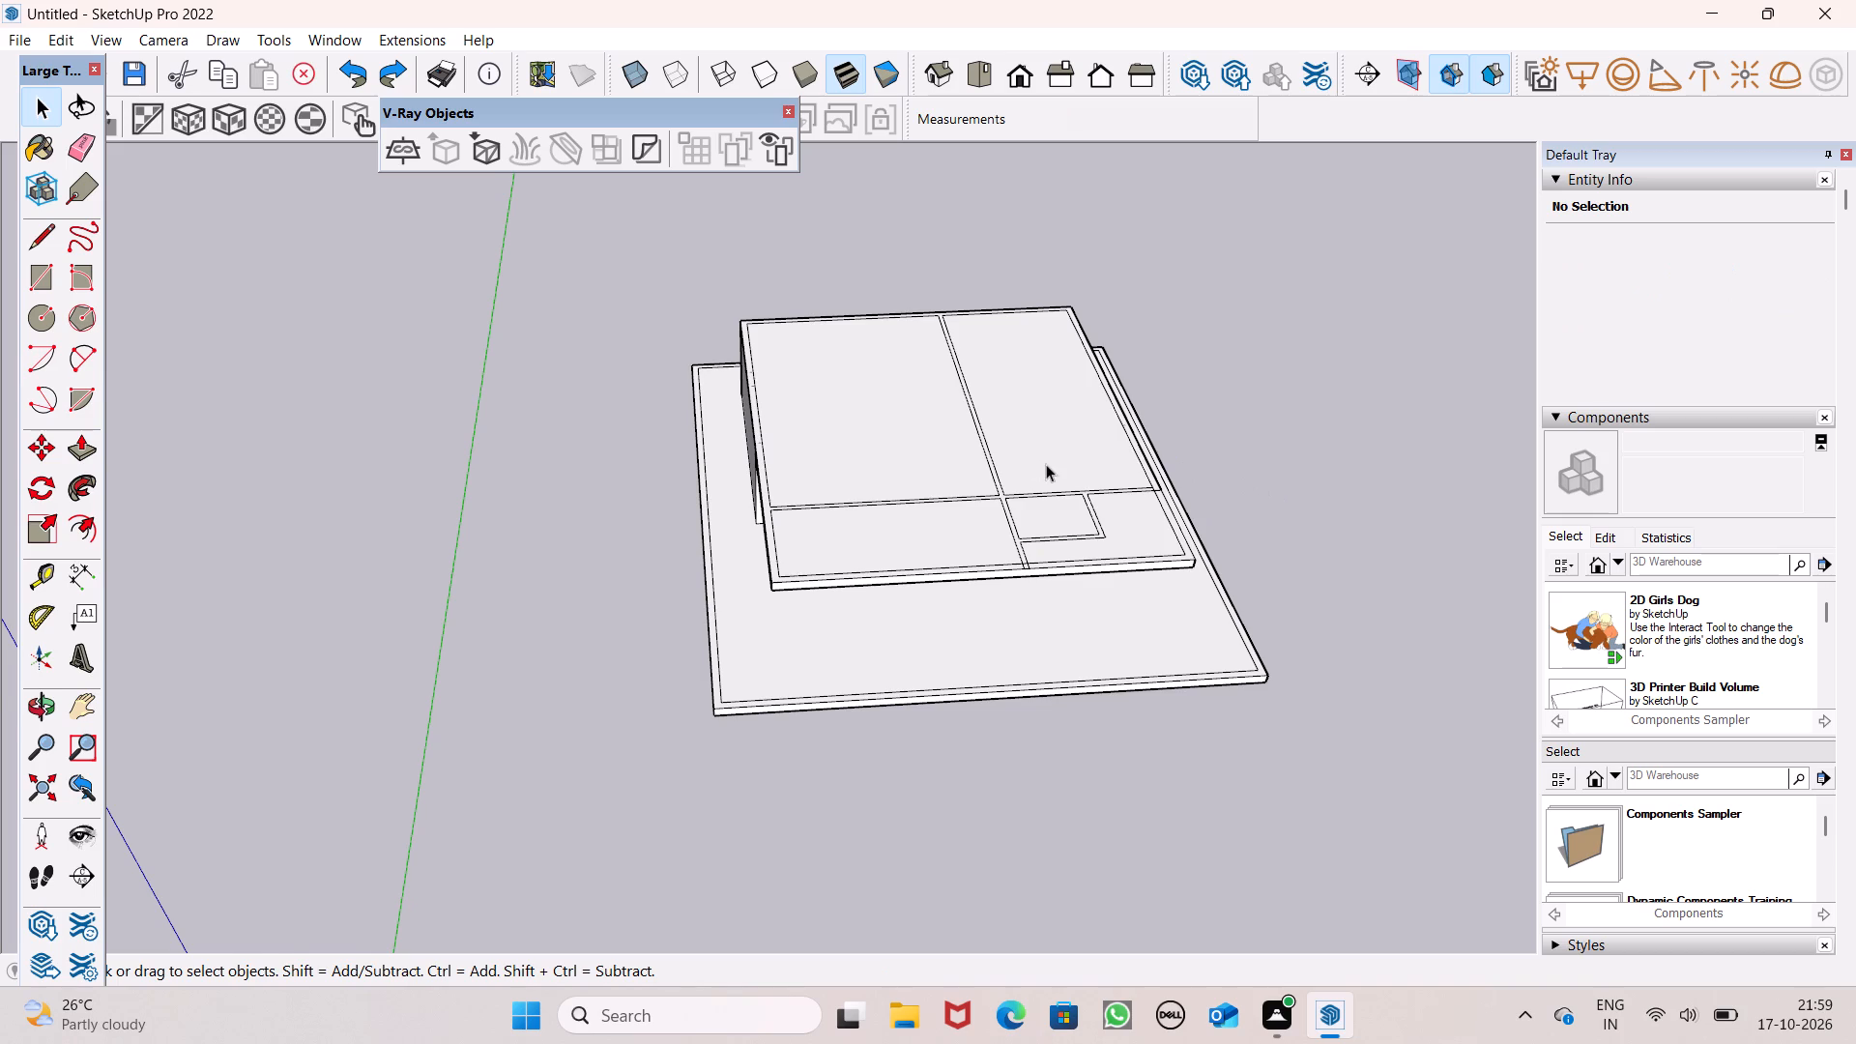
middle_drag(1046, 464, 996, 577)
scroll(994, 576, up, 1)
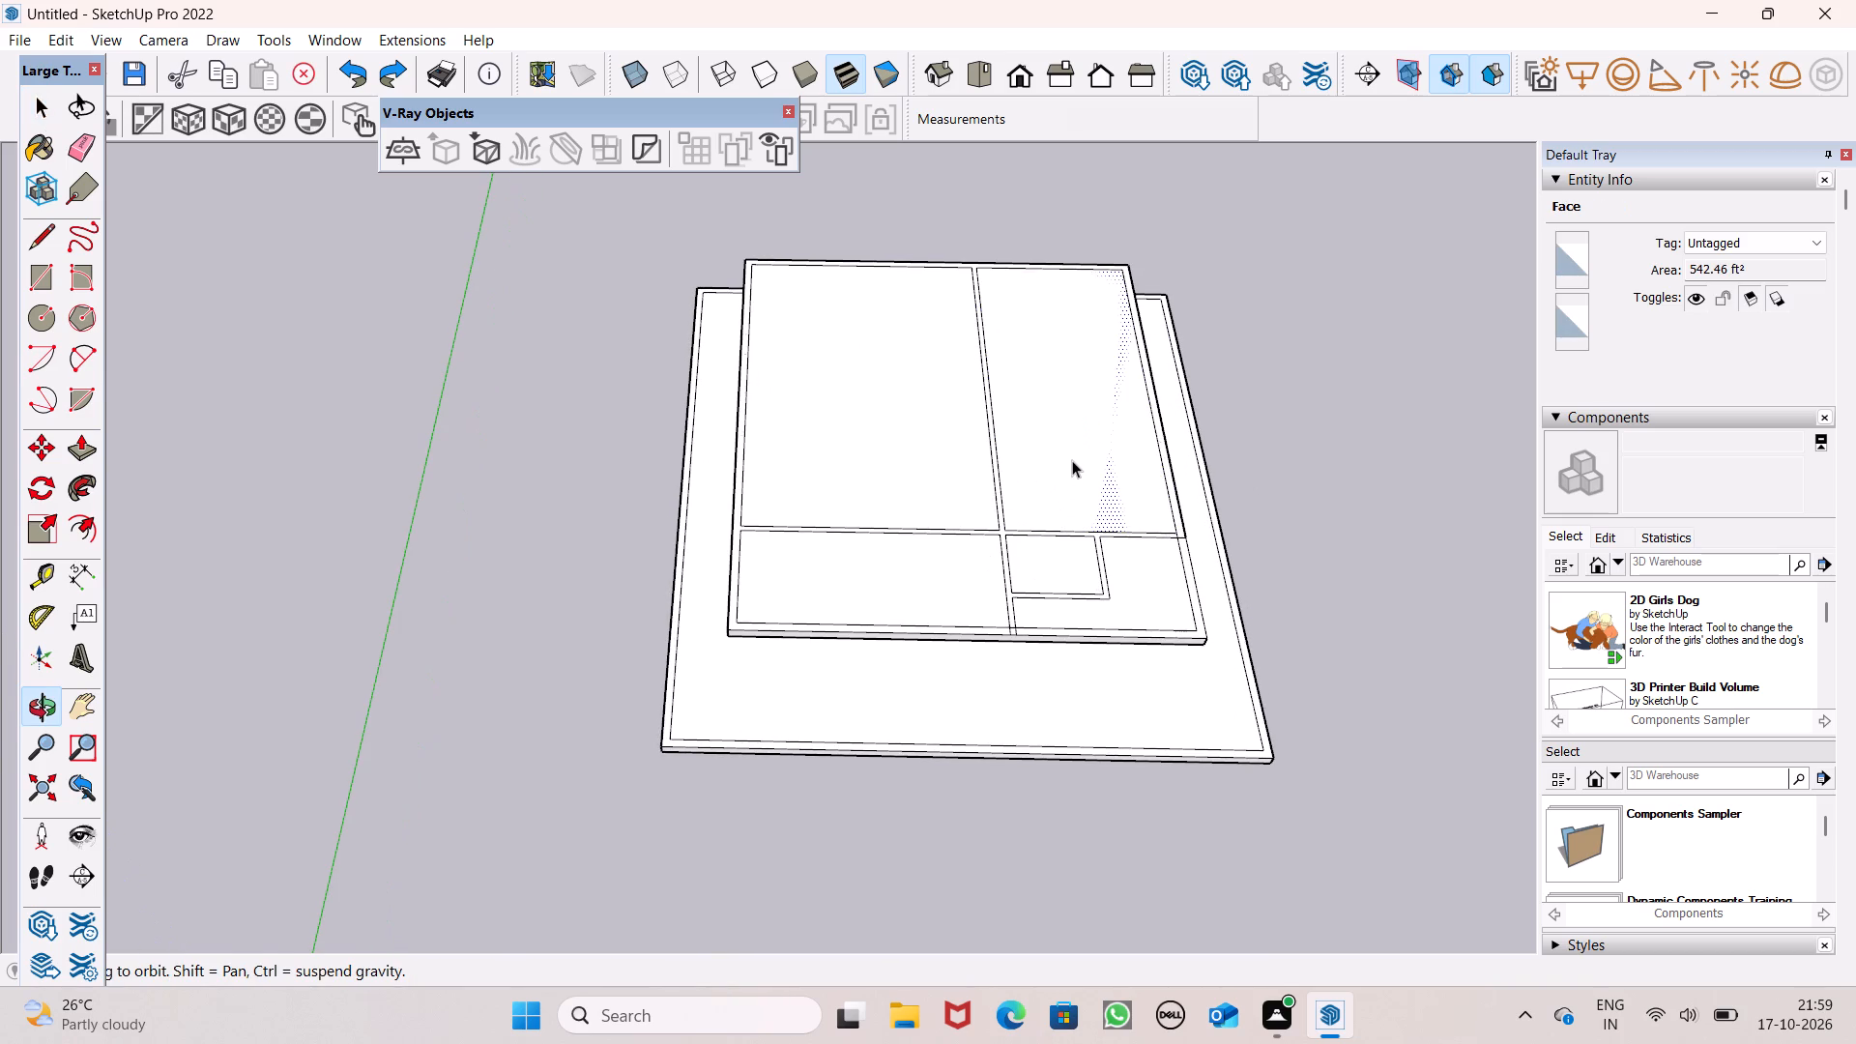
key(Delete)
middle_drag(1052, 474, 984, 198)
scroll(1052, 474, up, 1)
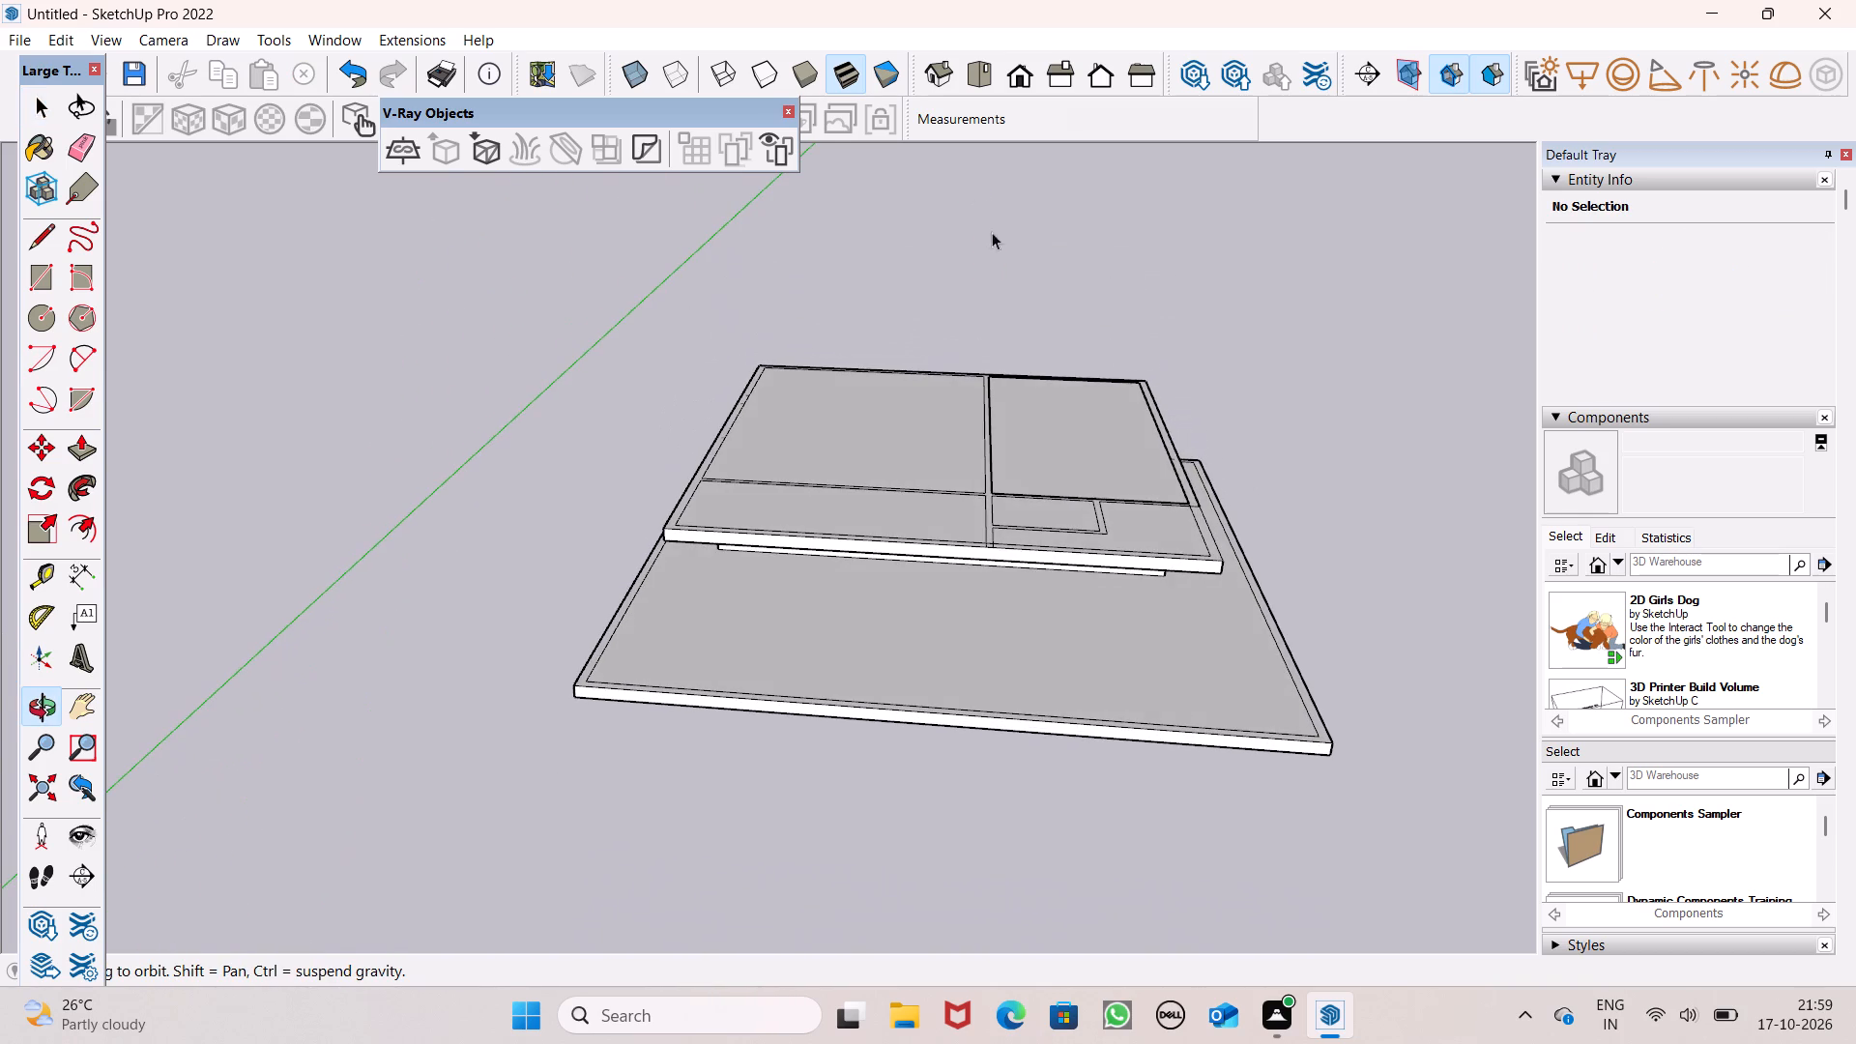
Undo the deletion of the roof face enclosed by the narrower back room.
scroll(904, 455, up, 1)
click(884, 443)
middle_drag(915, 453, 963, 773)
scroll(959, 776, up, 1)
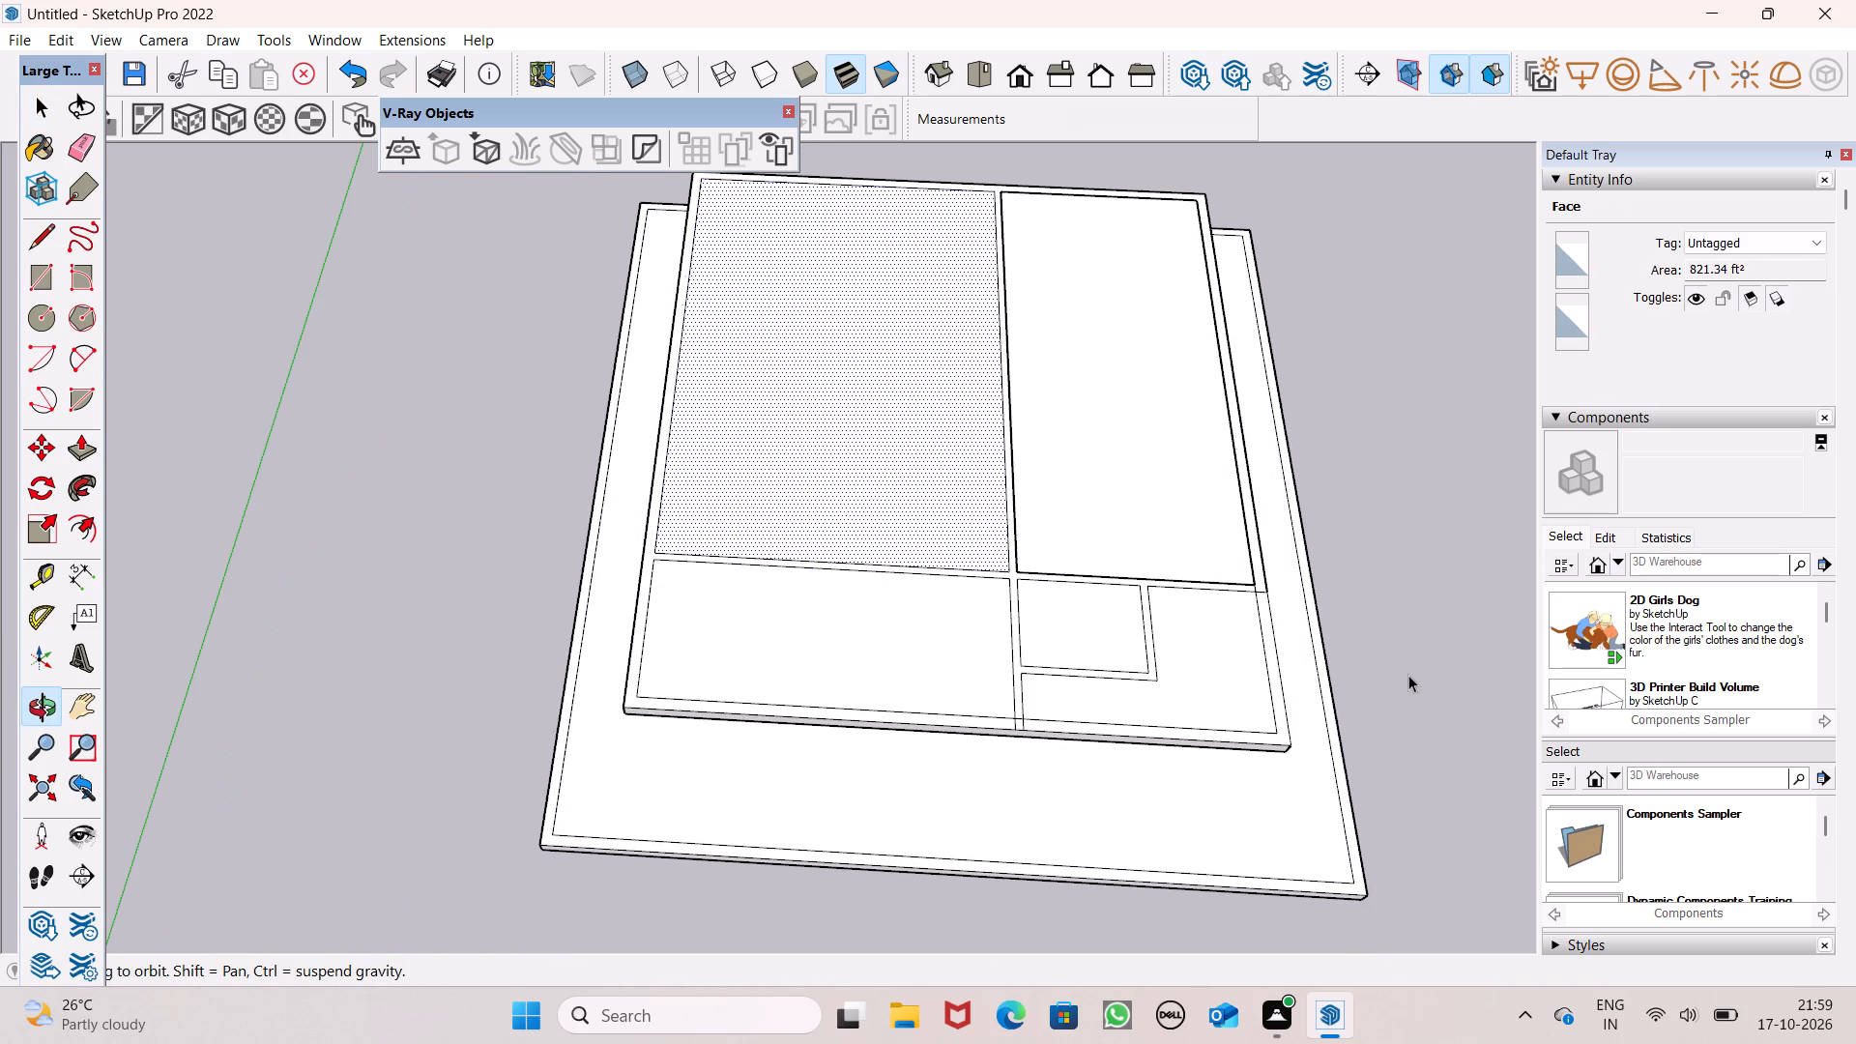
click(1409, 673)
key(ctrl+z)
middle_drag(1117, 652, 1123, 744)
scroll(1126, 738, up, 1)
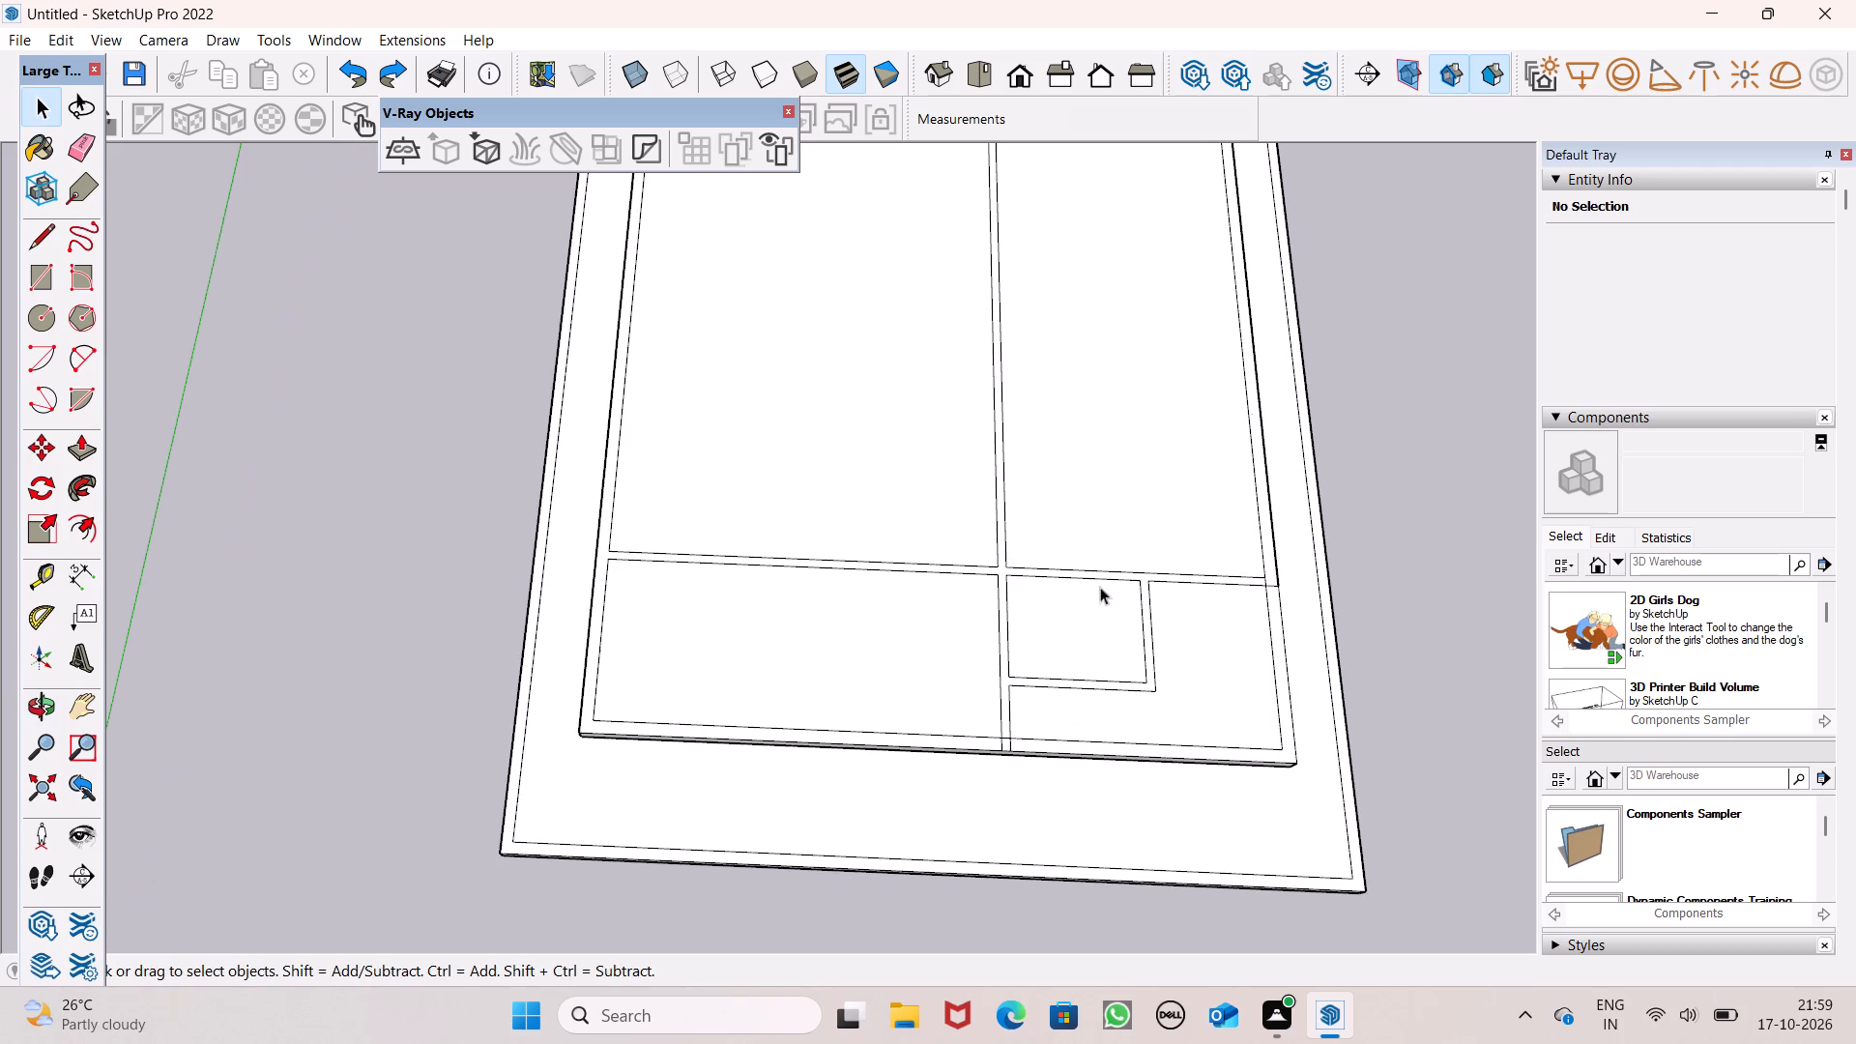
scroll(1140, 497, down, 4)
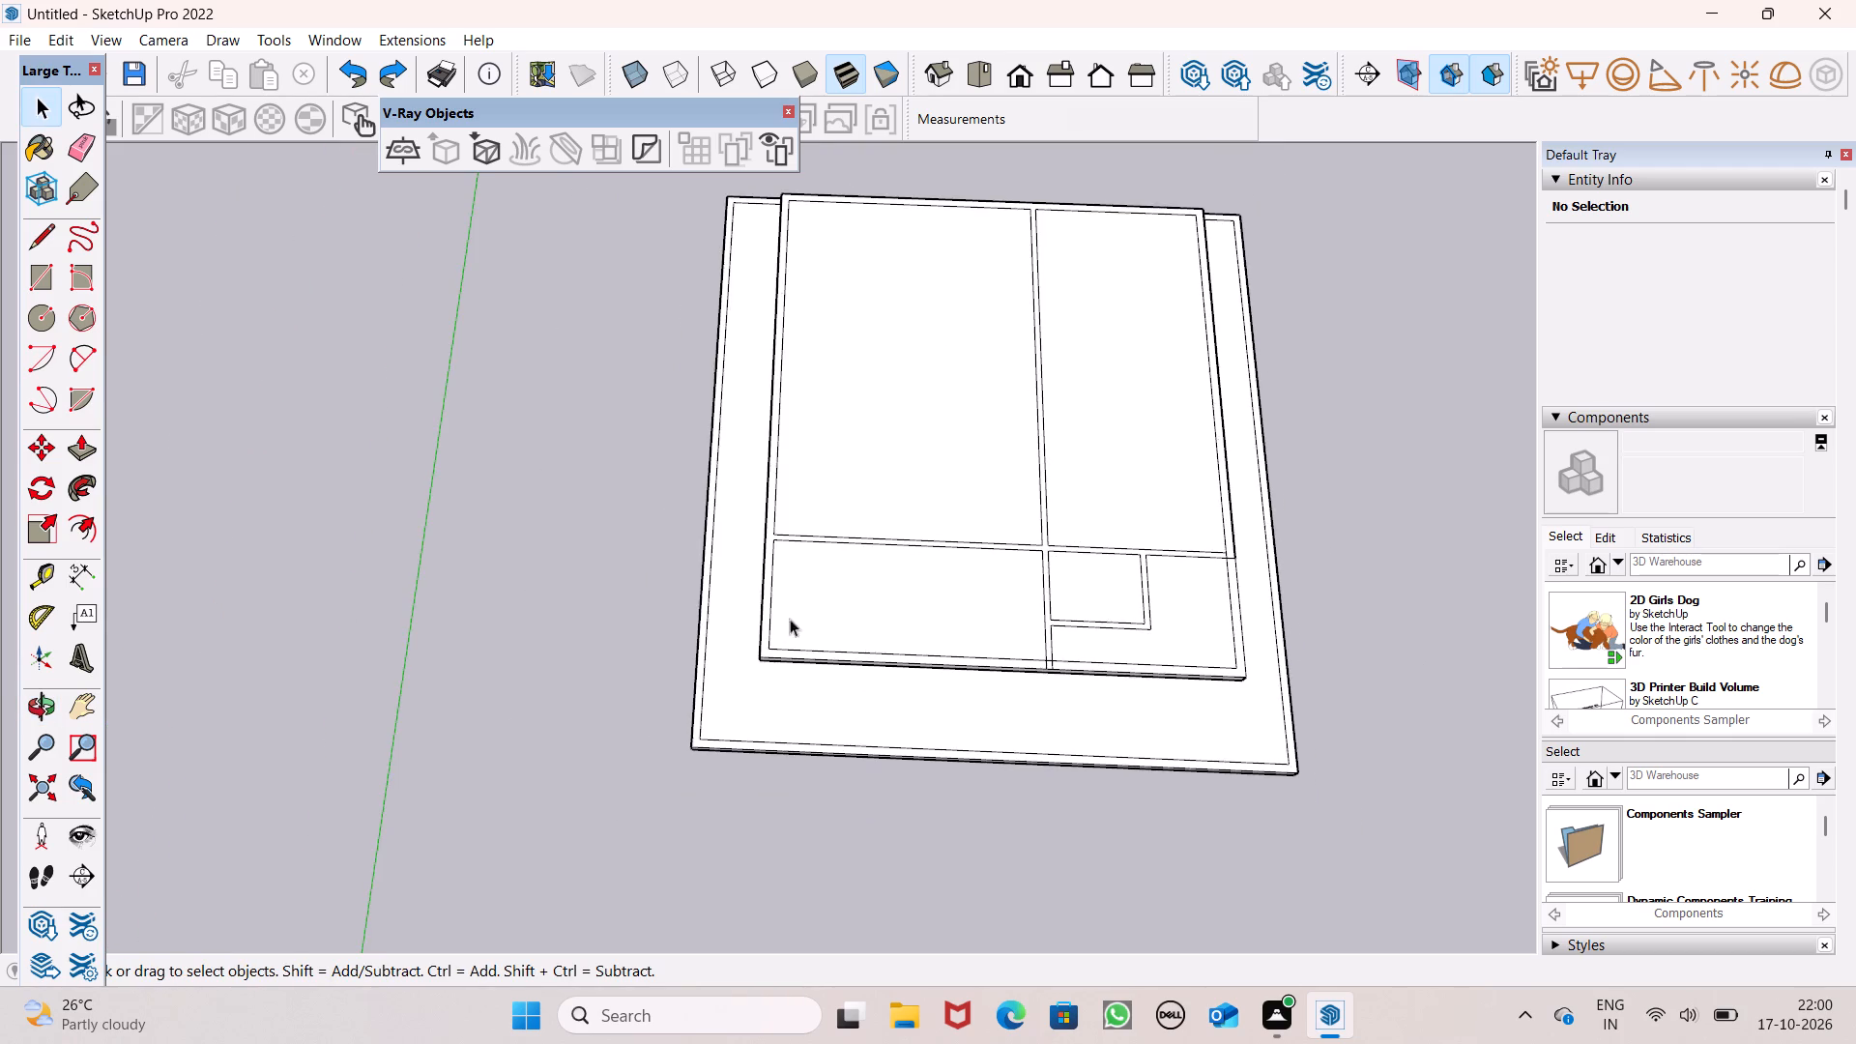
Pull the connected border and partition face at roof level up 10' with Push/Pull to raise the walls.
scroll(806, 614, up, 6)
click(83, 445)
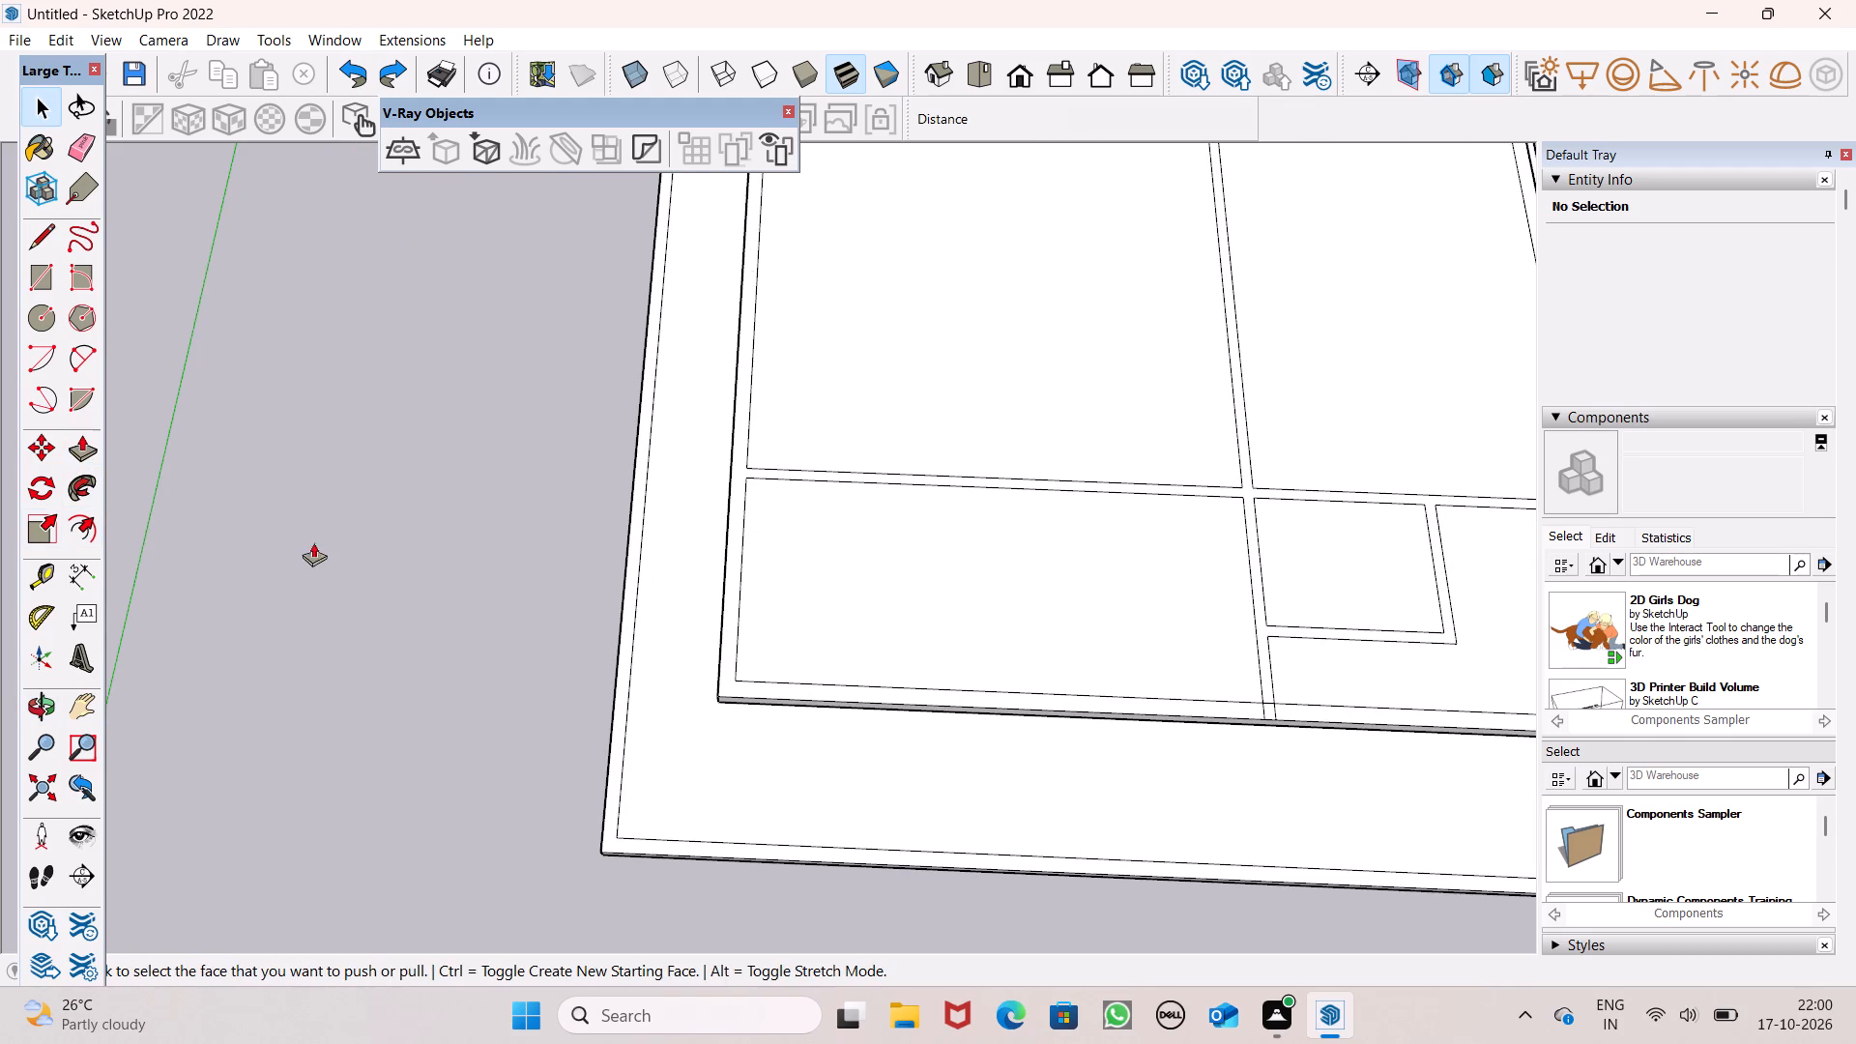
drag(725, 677, 727, 638)
text(10')
key(Return)
Pull the recessed narrow end of the lengthwise wall out 9" so it is flush with the front wall's outer face.
scroll(774, 655, down, 3)
middle_drag(996, 702, 988, 339)
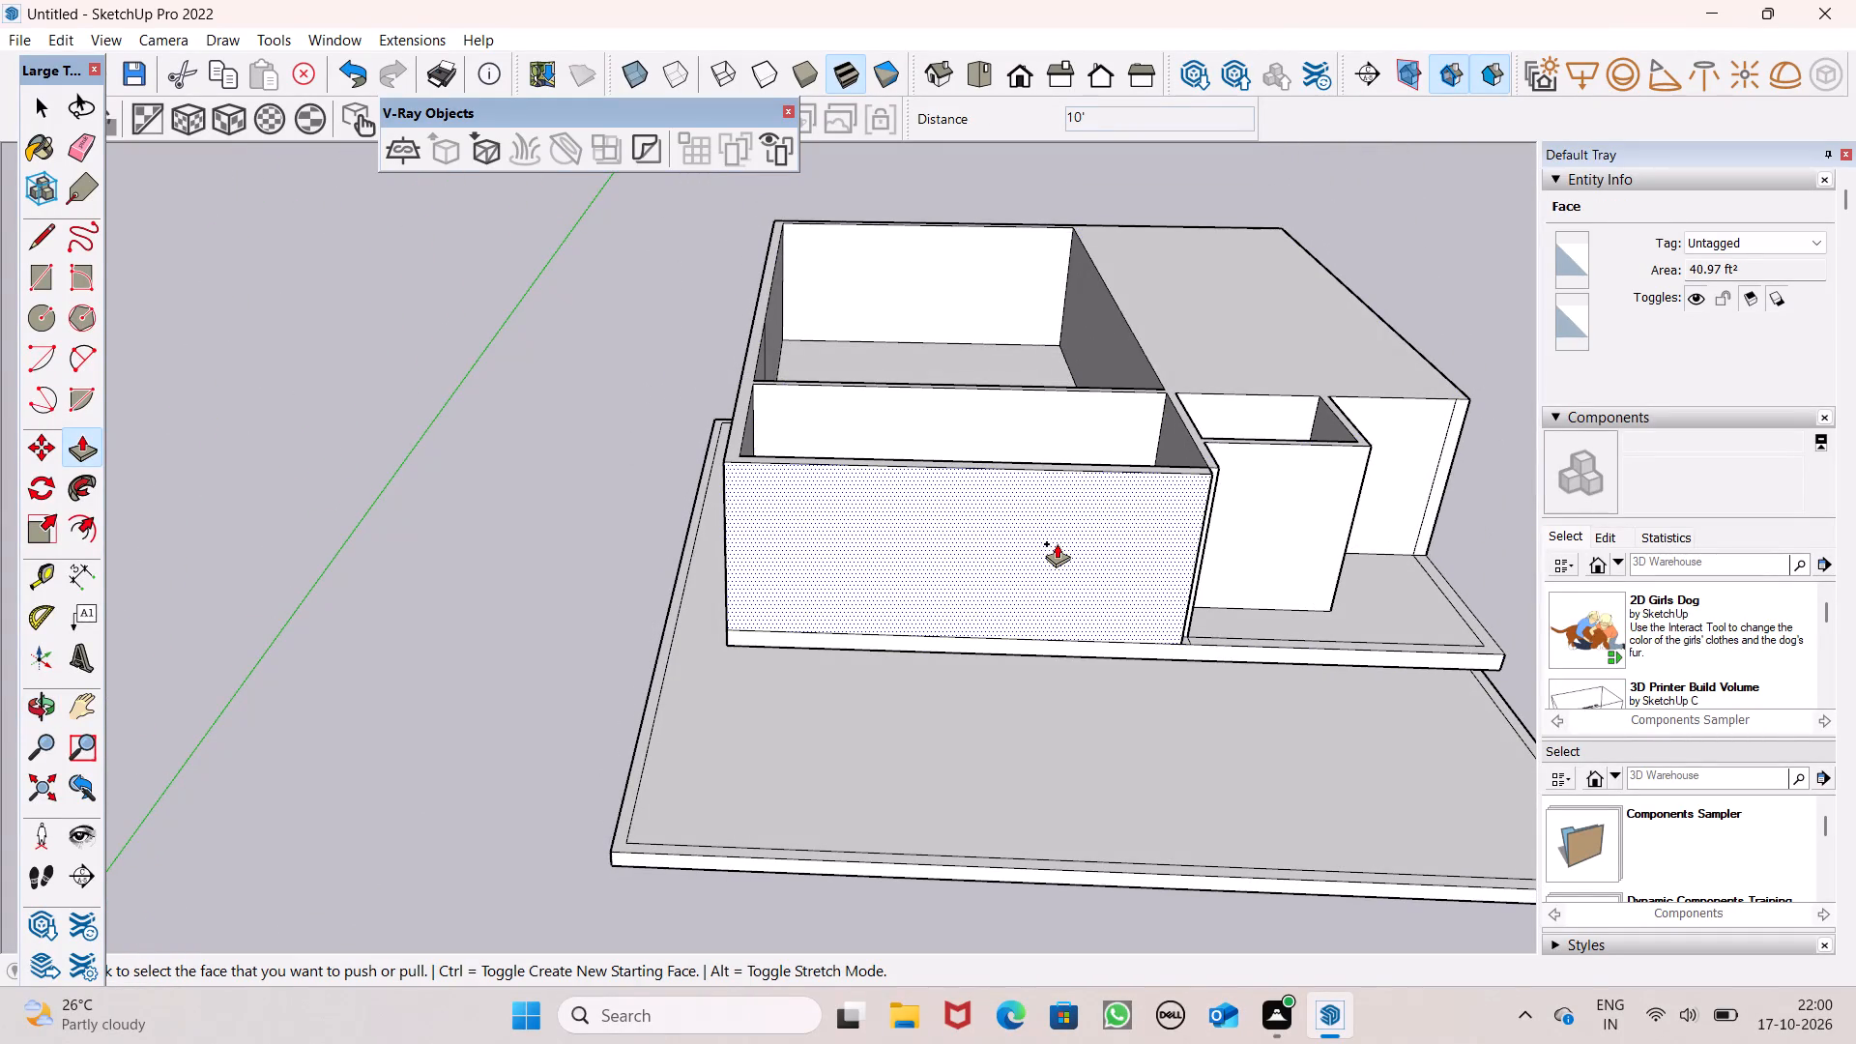
middle_drag(1167, 589, 1141, 449)
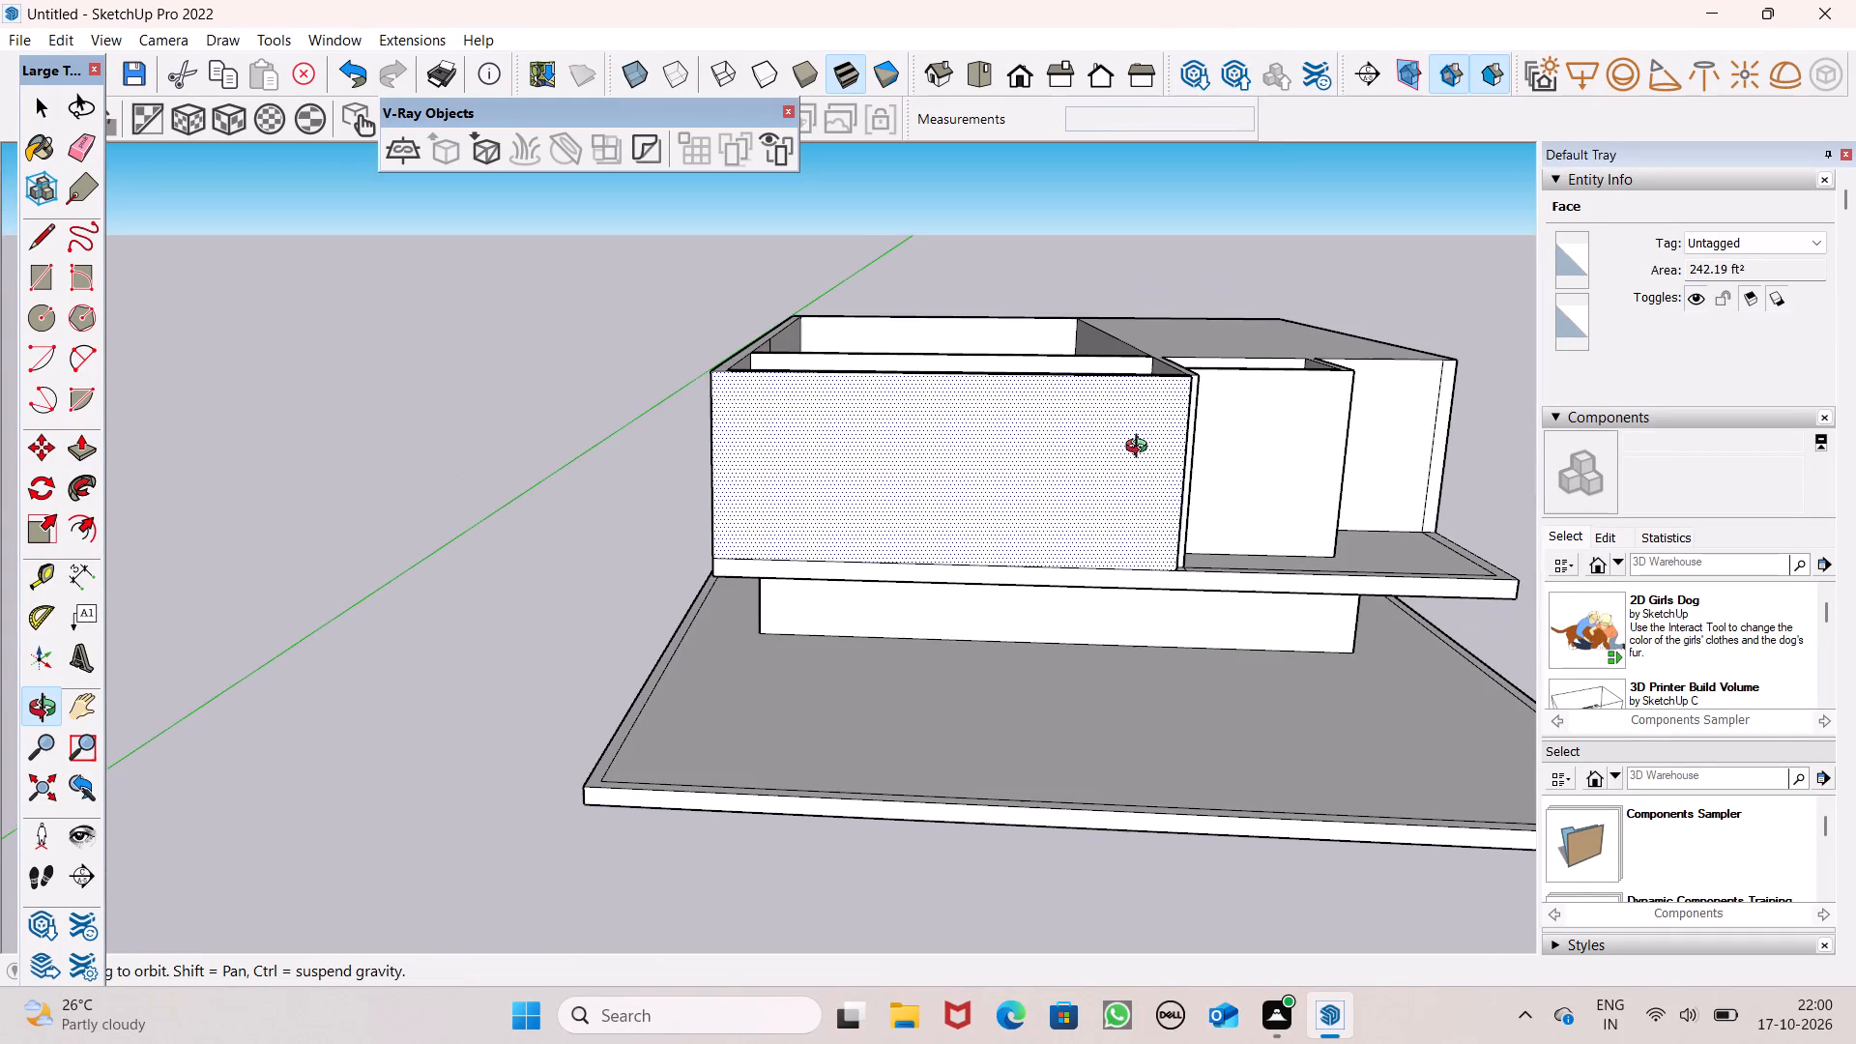
middle_drag(1141, 449, 1145, 464)
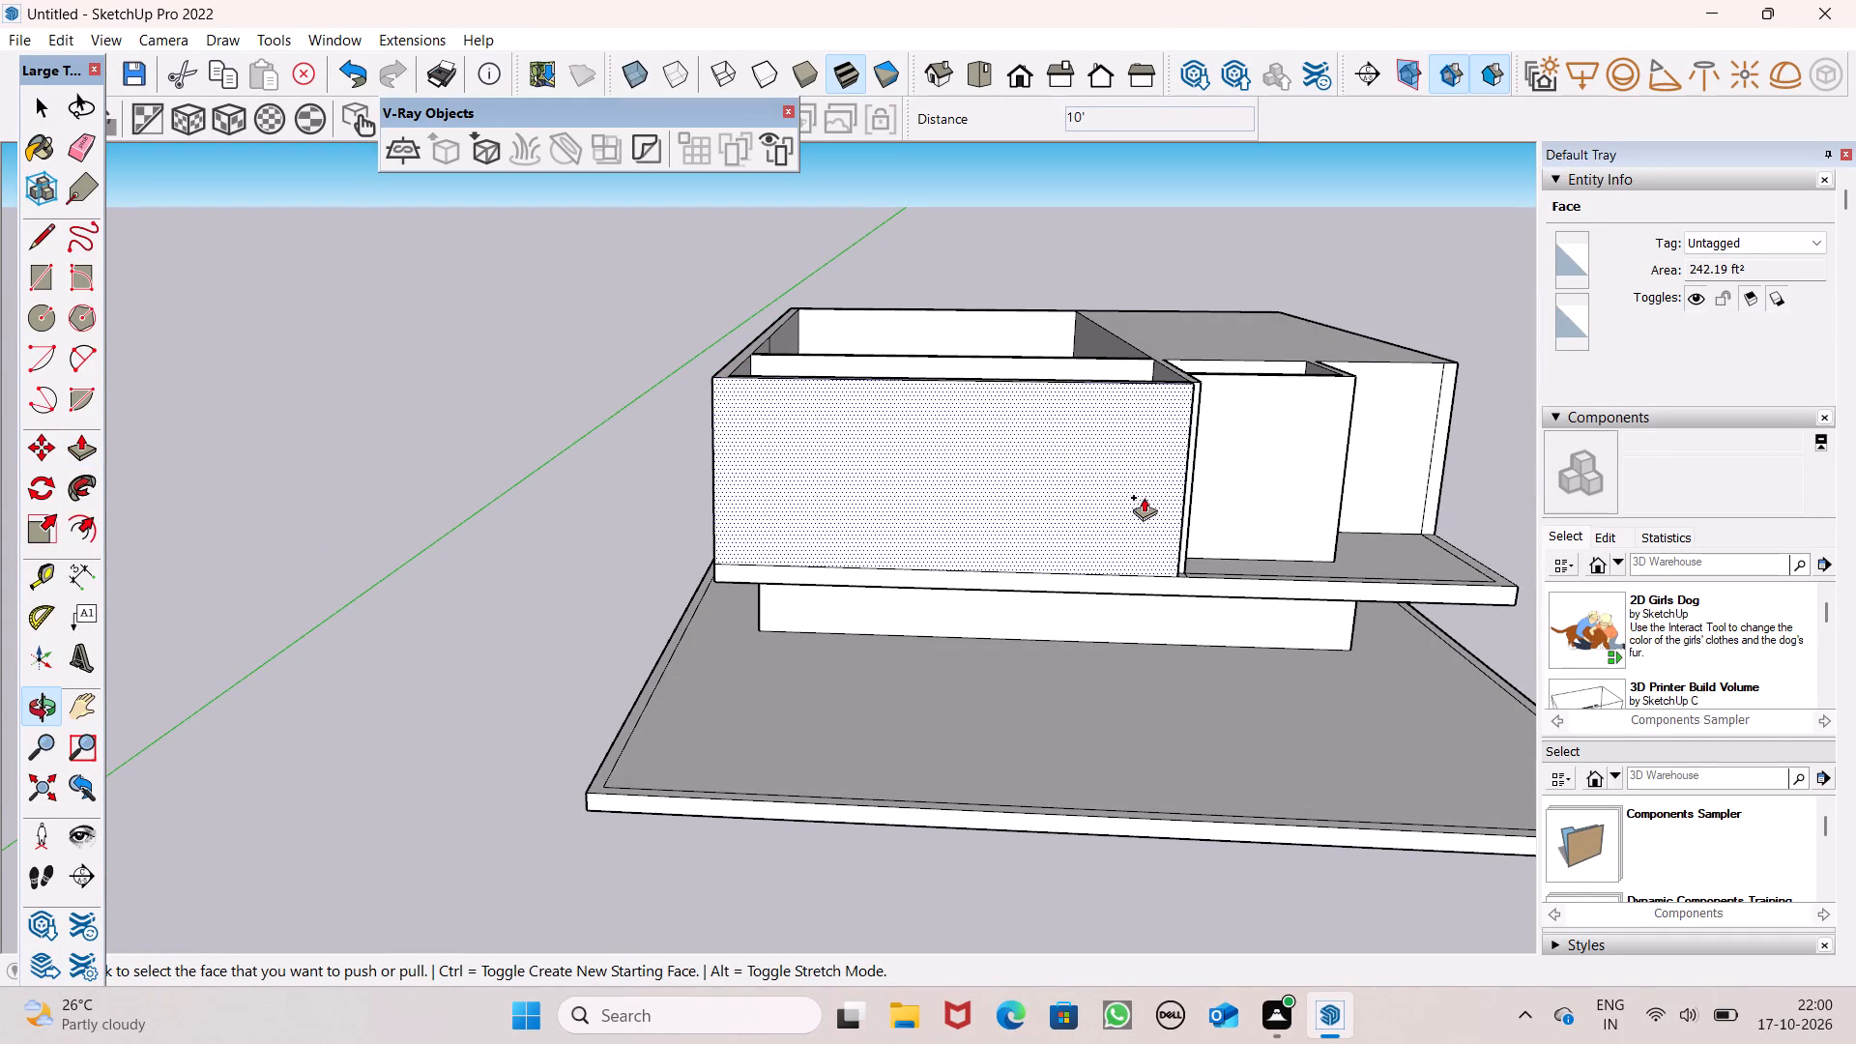
middle_drag(1190, 521, 1150, 561)
scroll(1189, 464, down, 2)
middle_drag(1258, 557, 1227, 472)
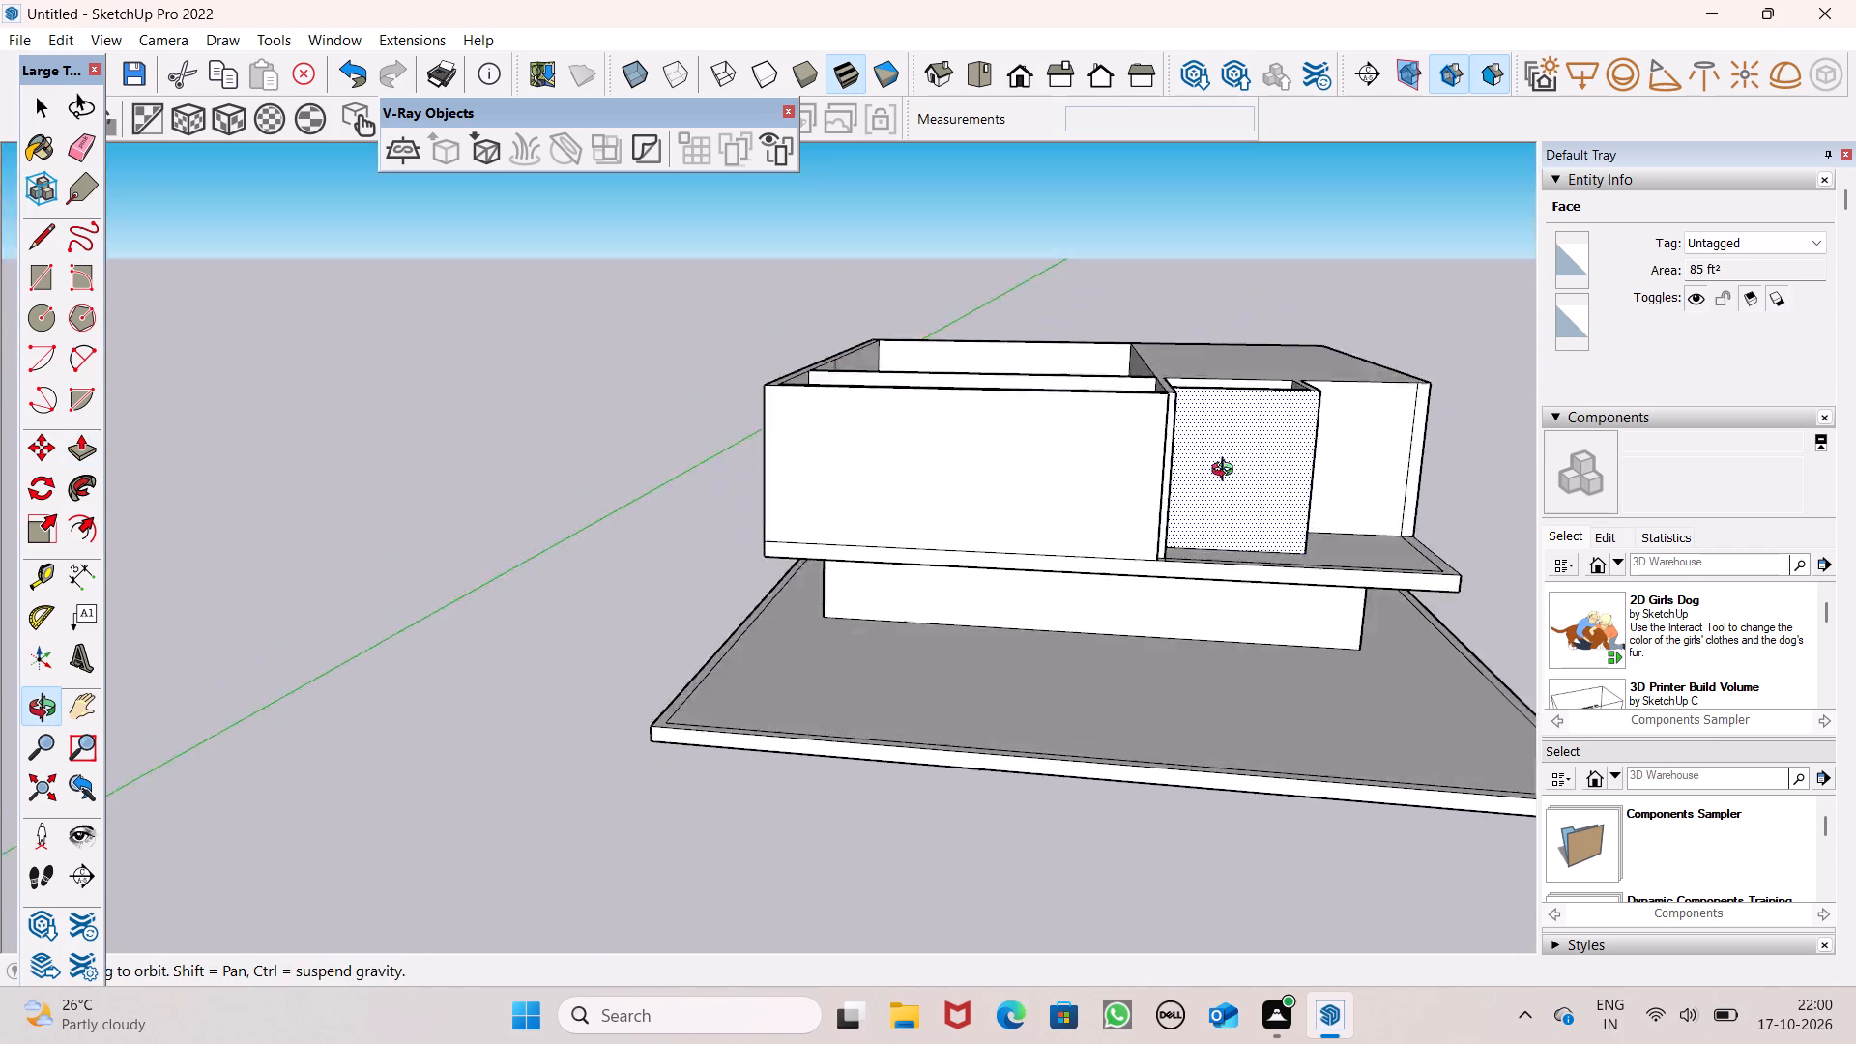
middle_drag(1227, 472, 1221, 425)
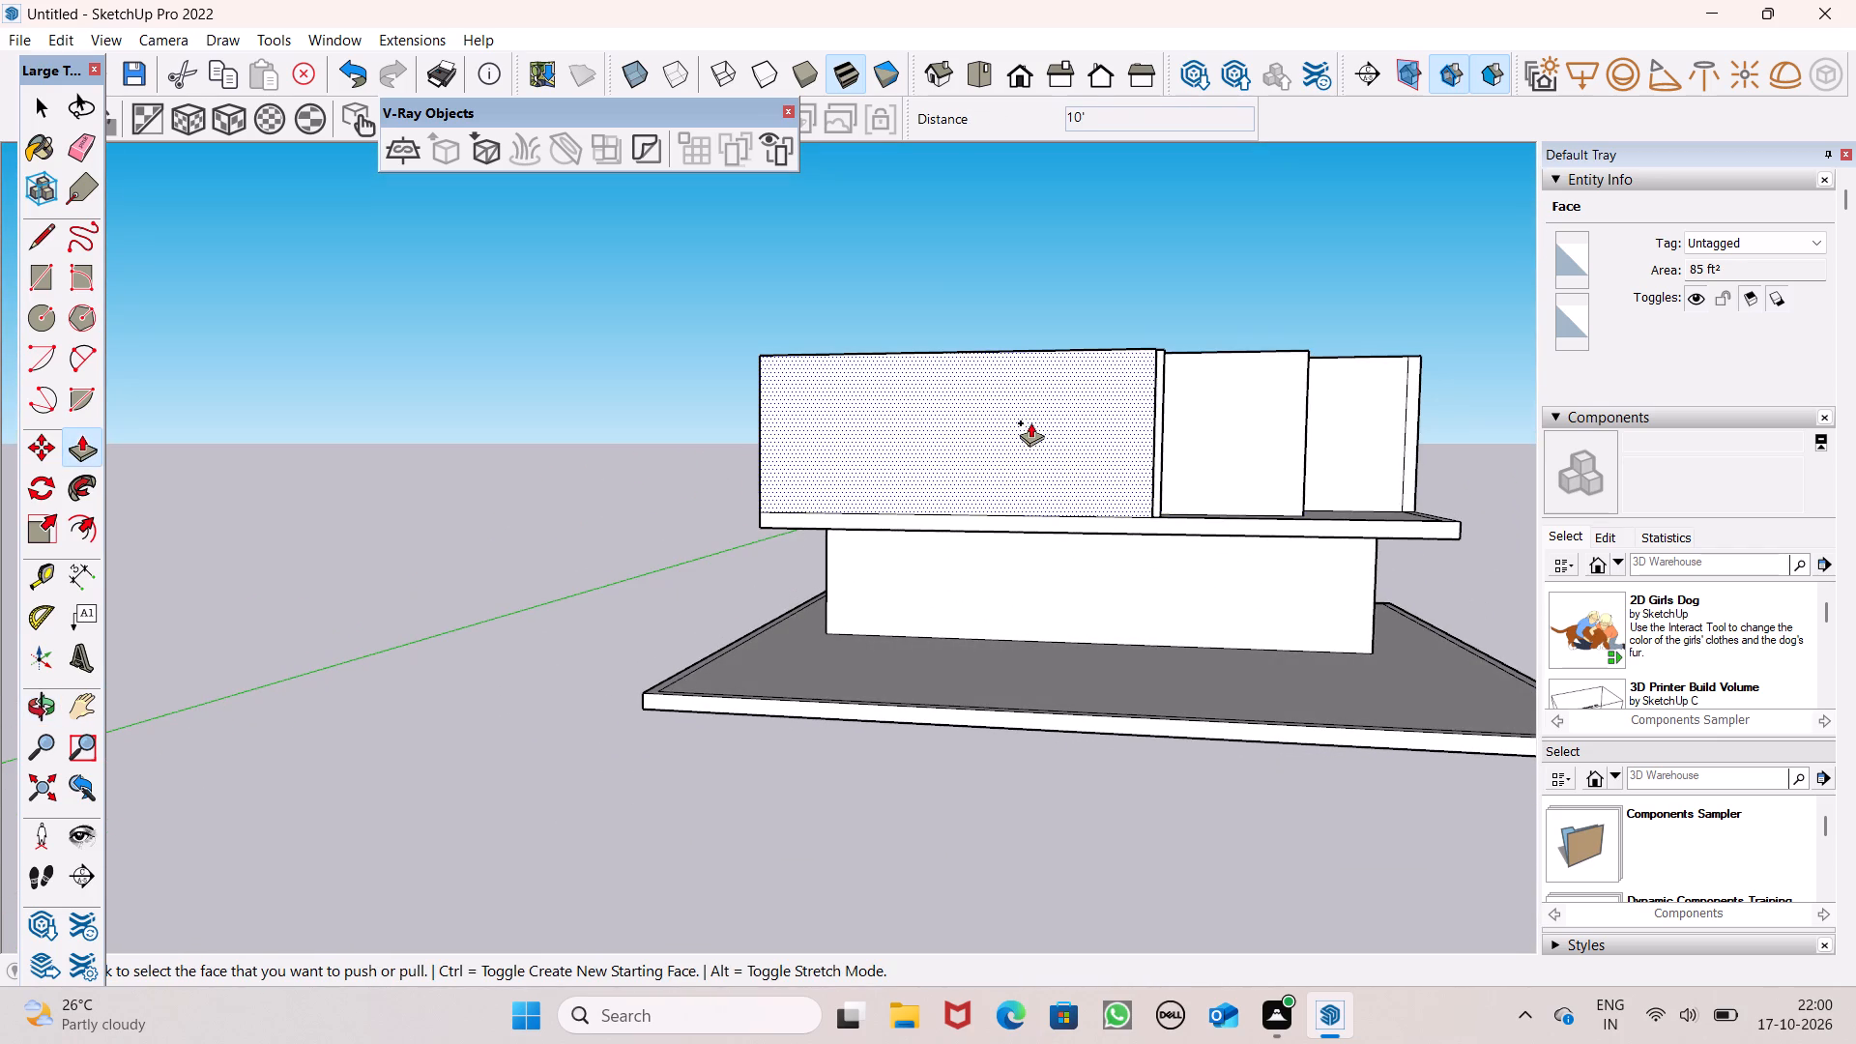
middle_drag(1200, 472, 1223, 532)
middle_drag(1349, 536, 1090, 562)
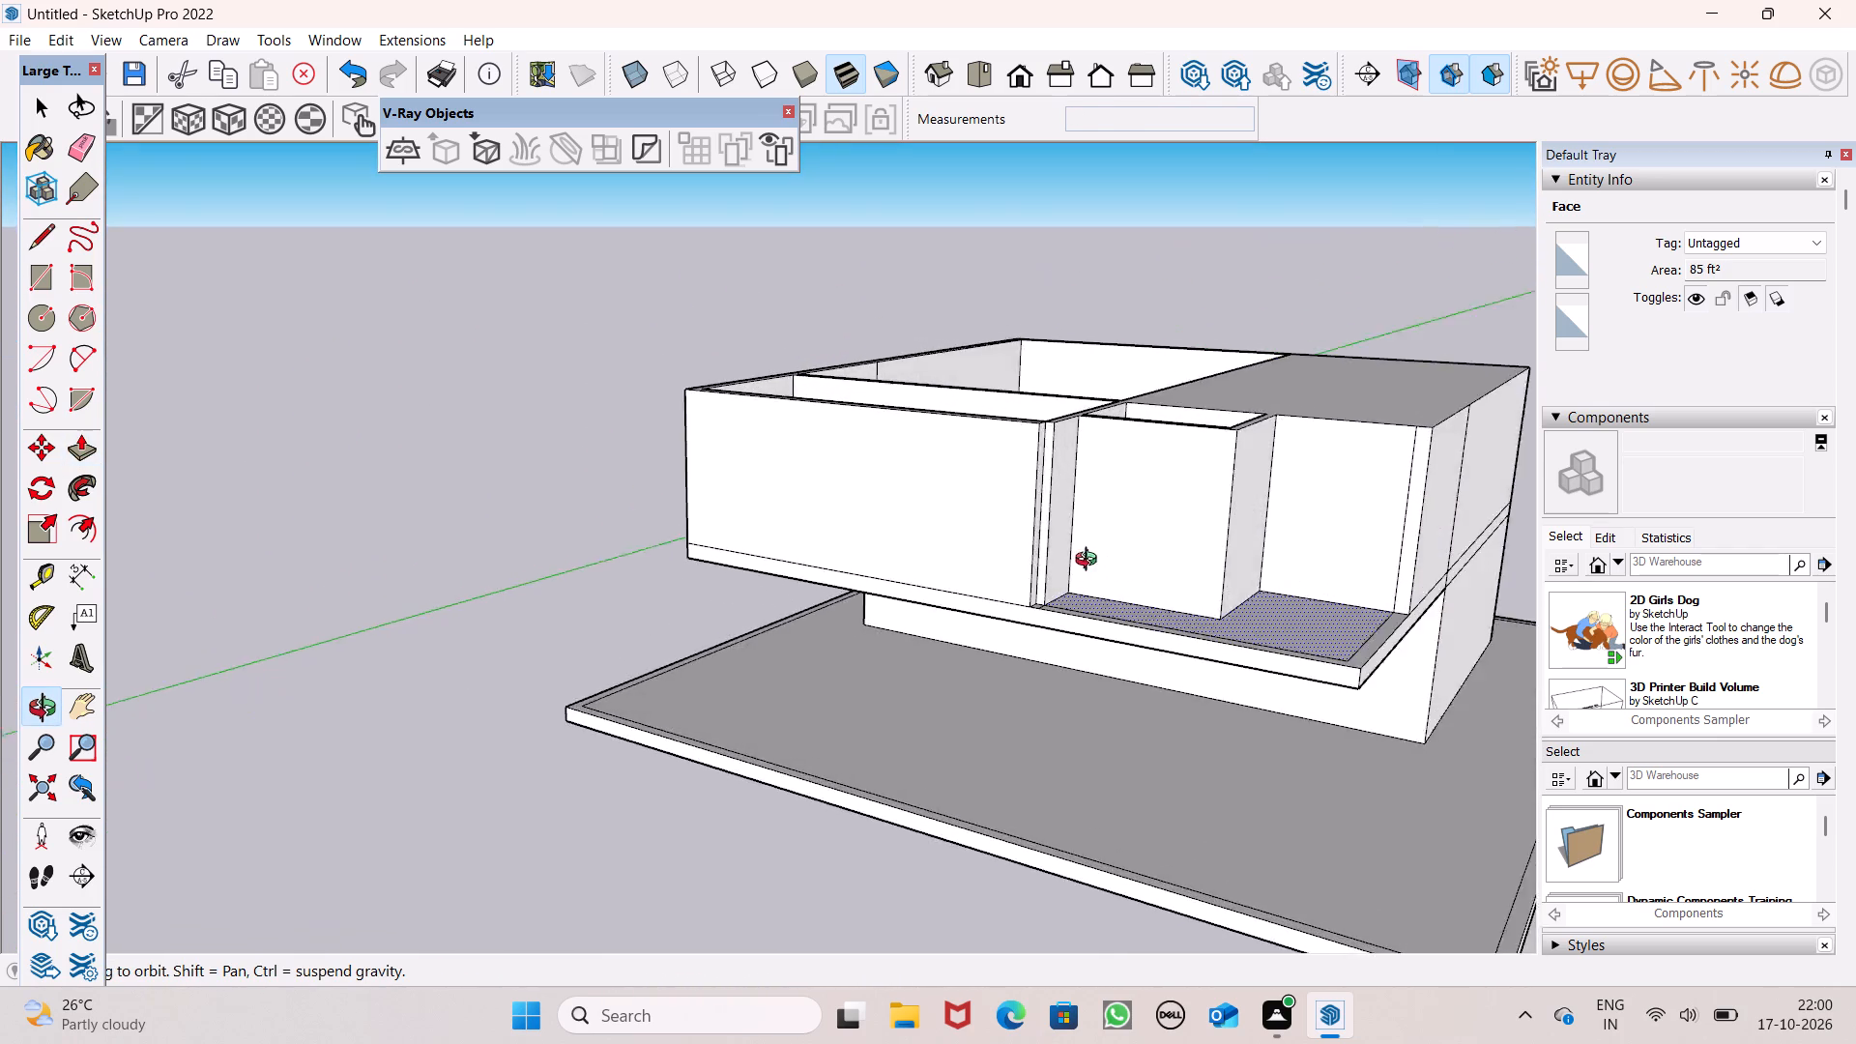
middle_drag(1090, 562, 1211, 674)
scroll(1203, 611, up, 6)
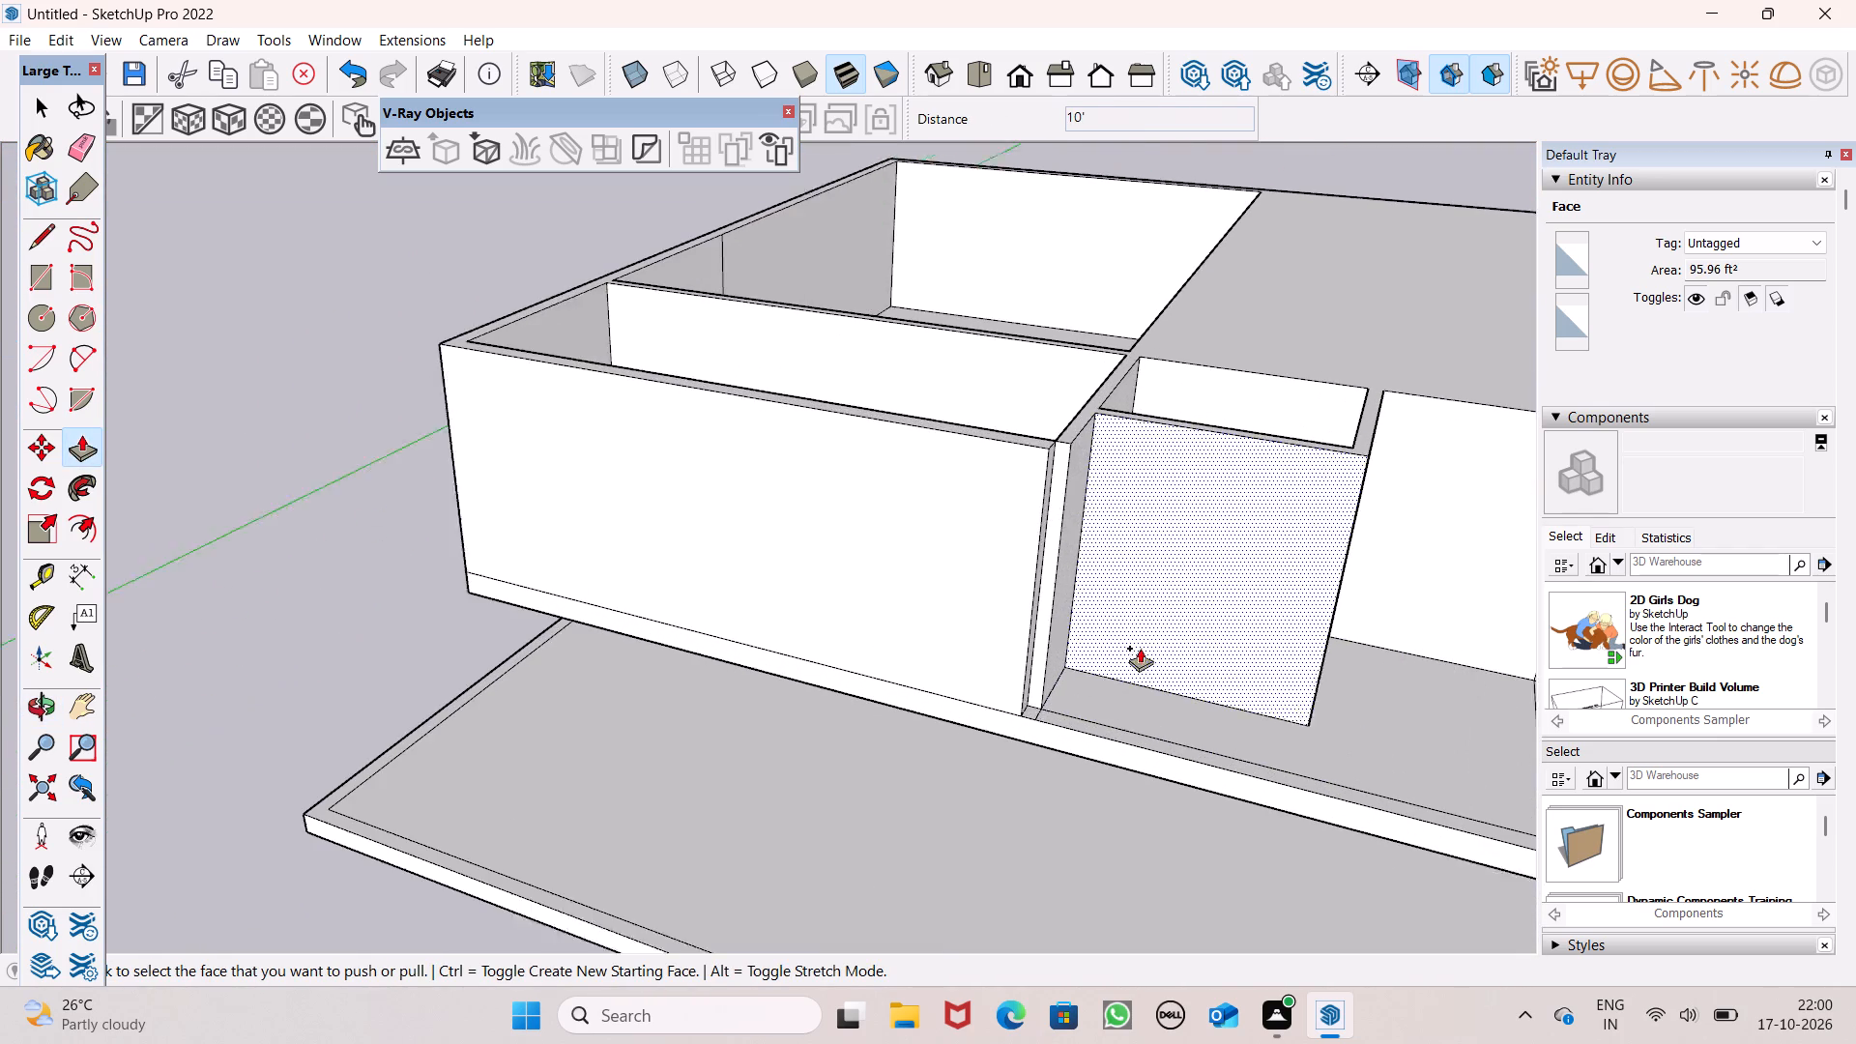
middle_drag(1103, 653, 1089, 694)
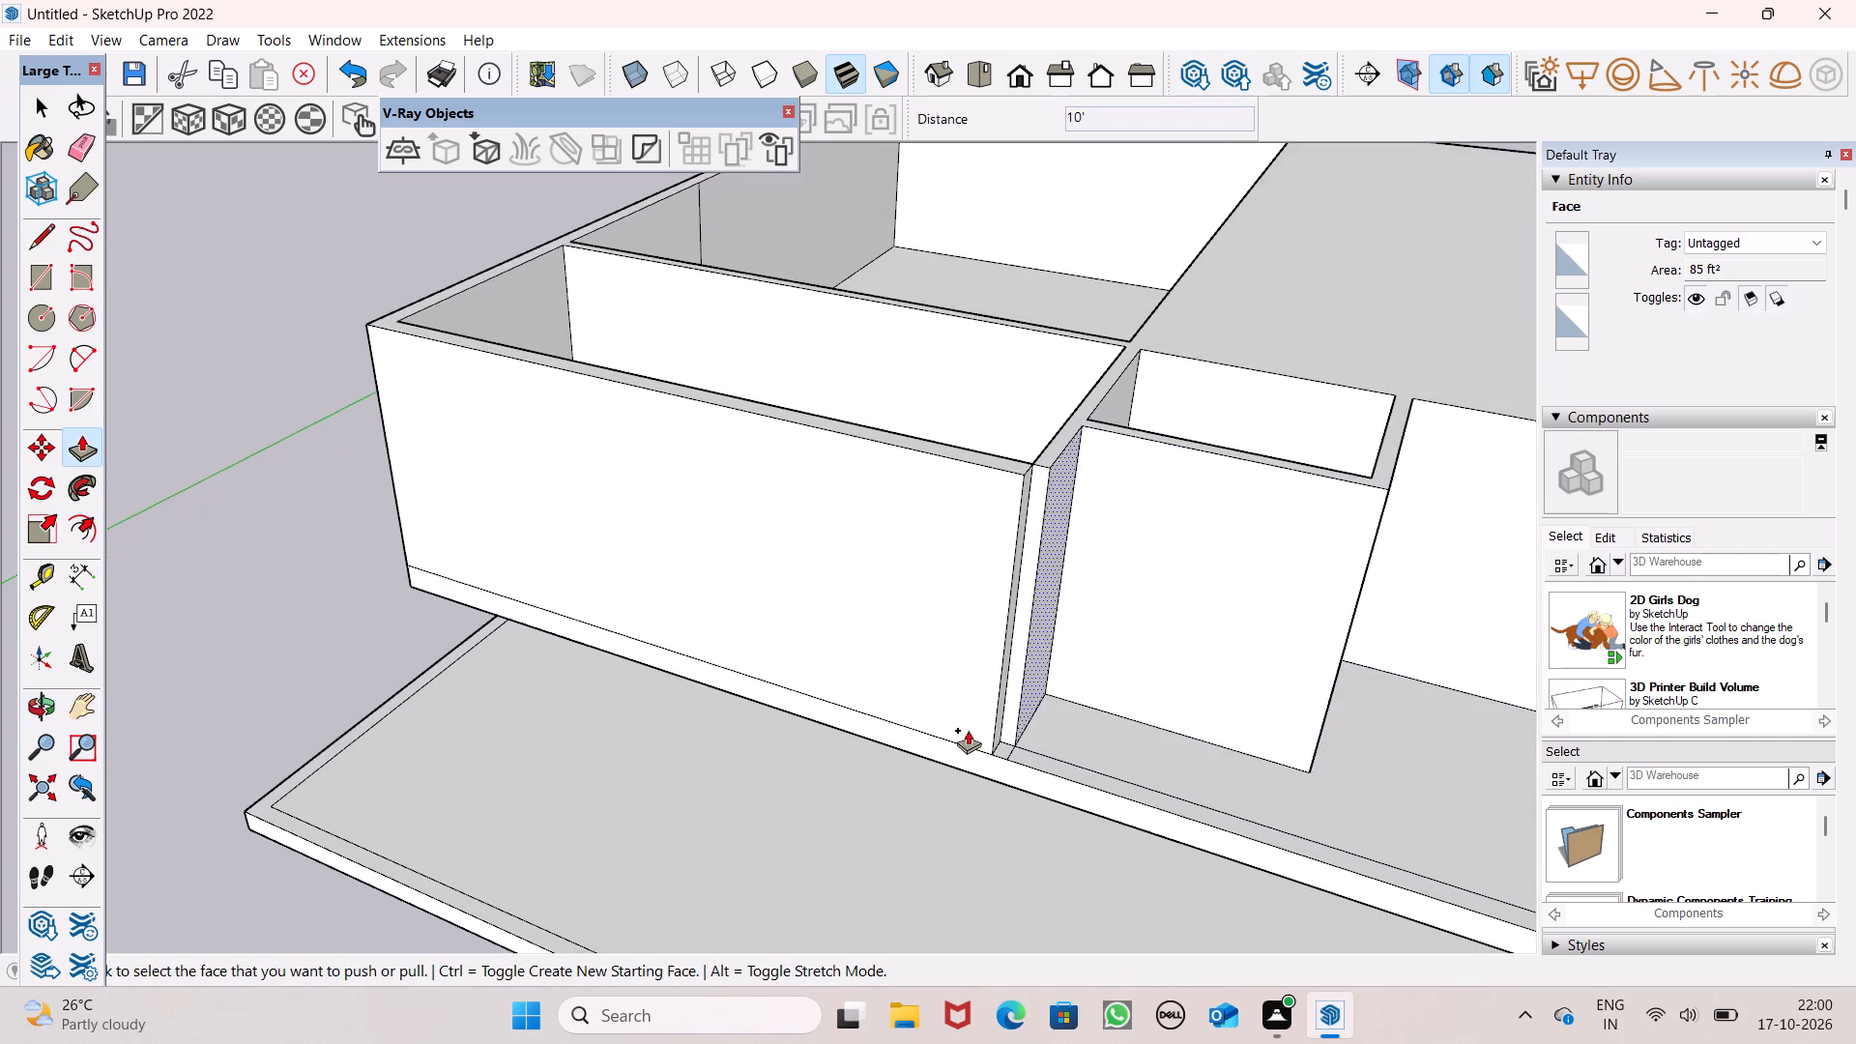
scroll(968, 730, up, 3)
ctrl+drag(1020, 732, 998, 751)
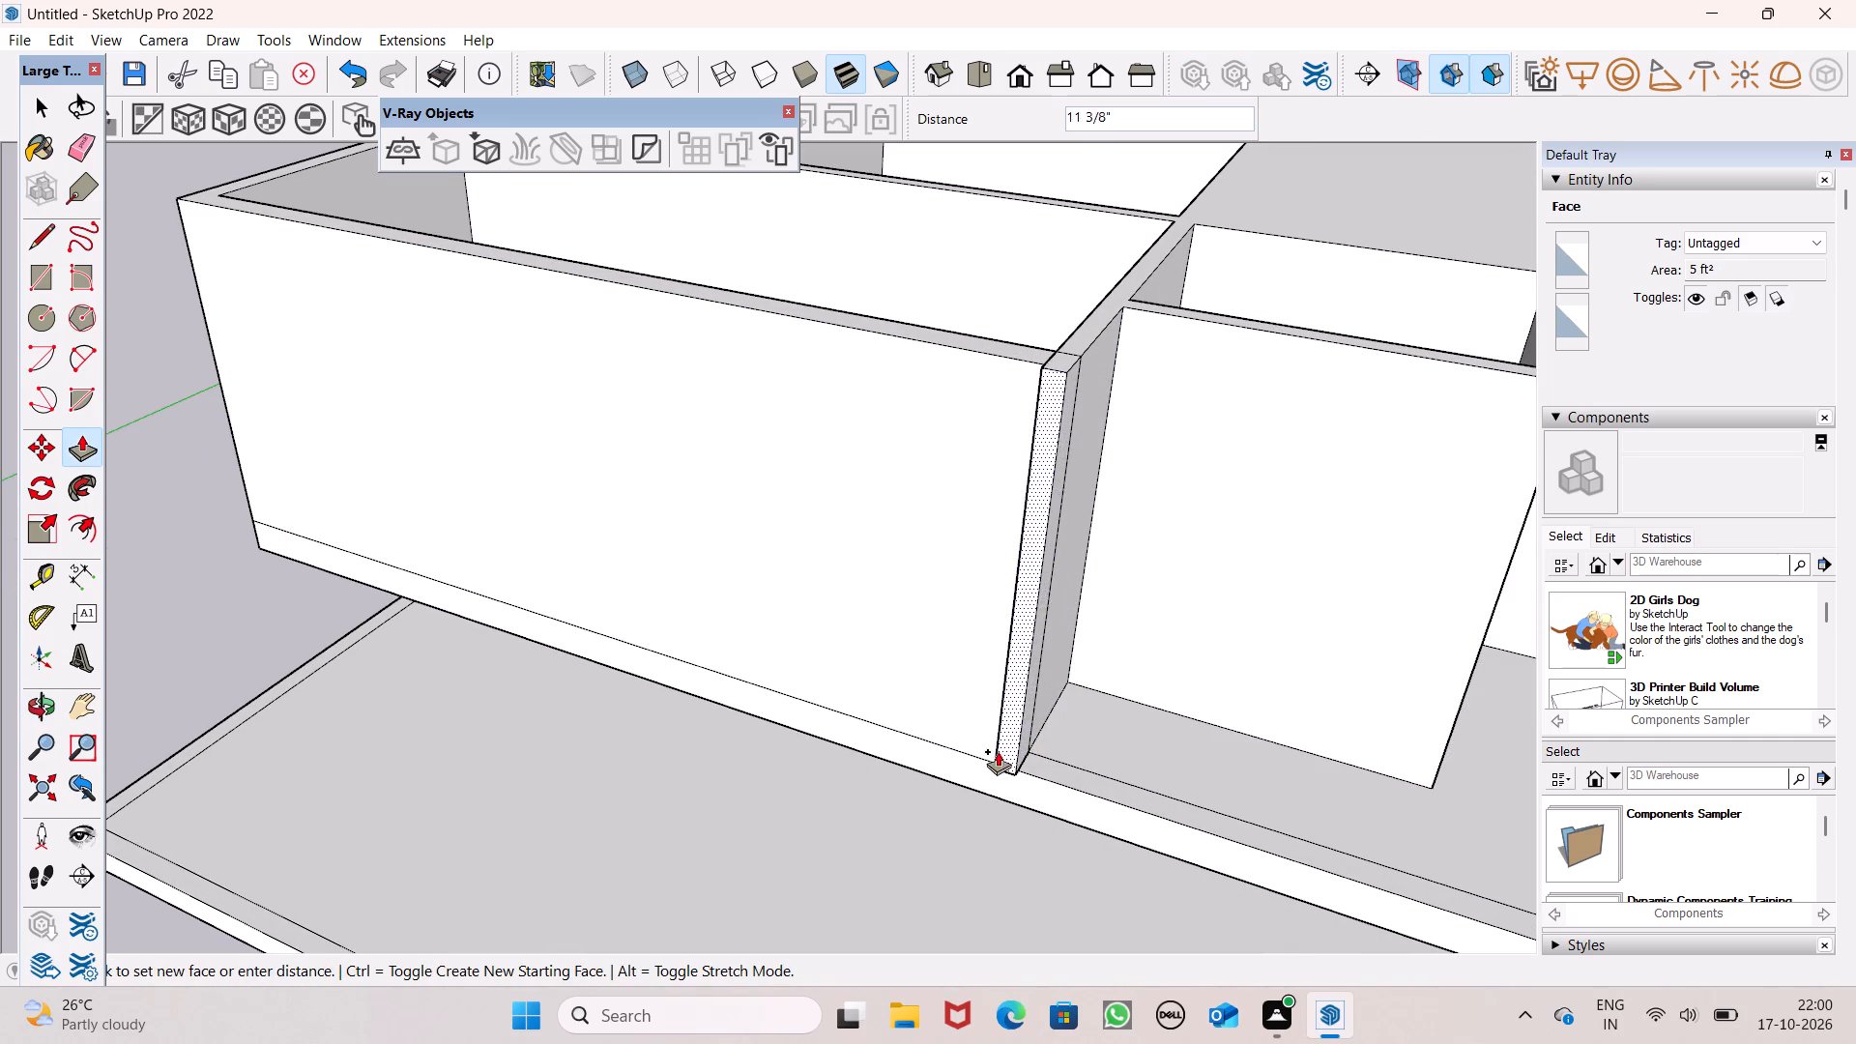
ctrl+drag(998, 751, 966, 729)
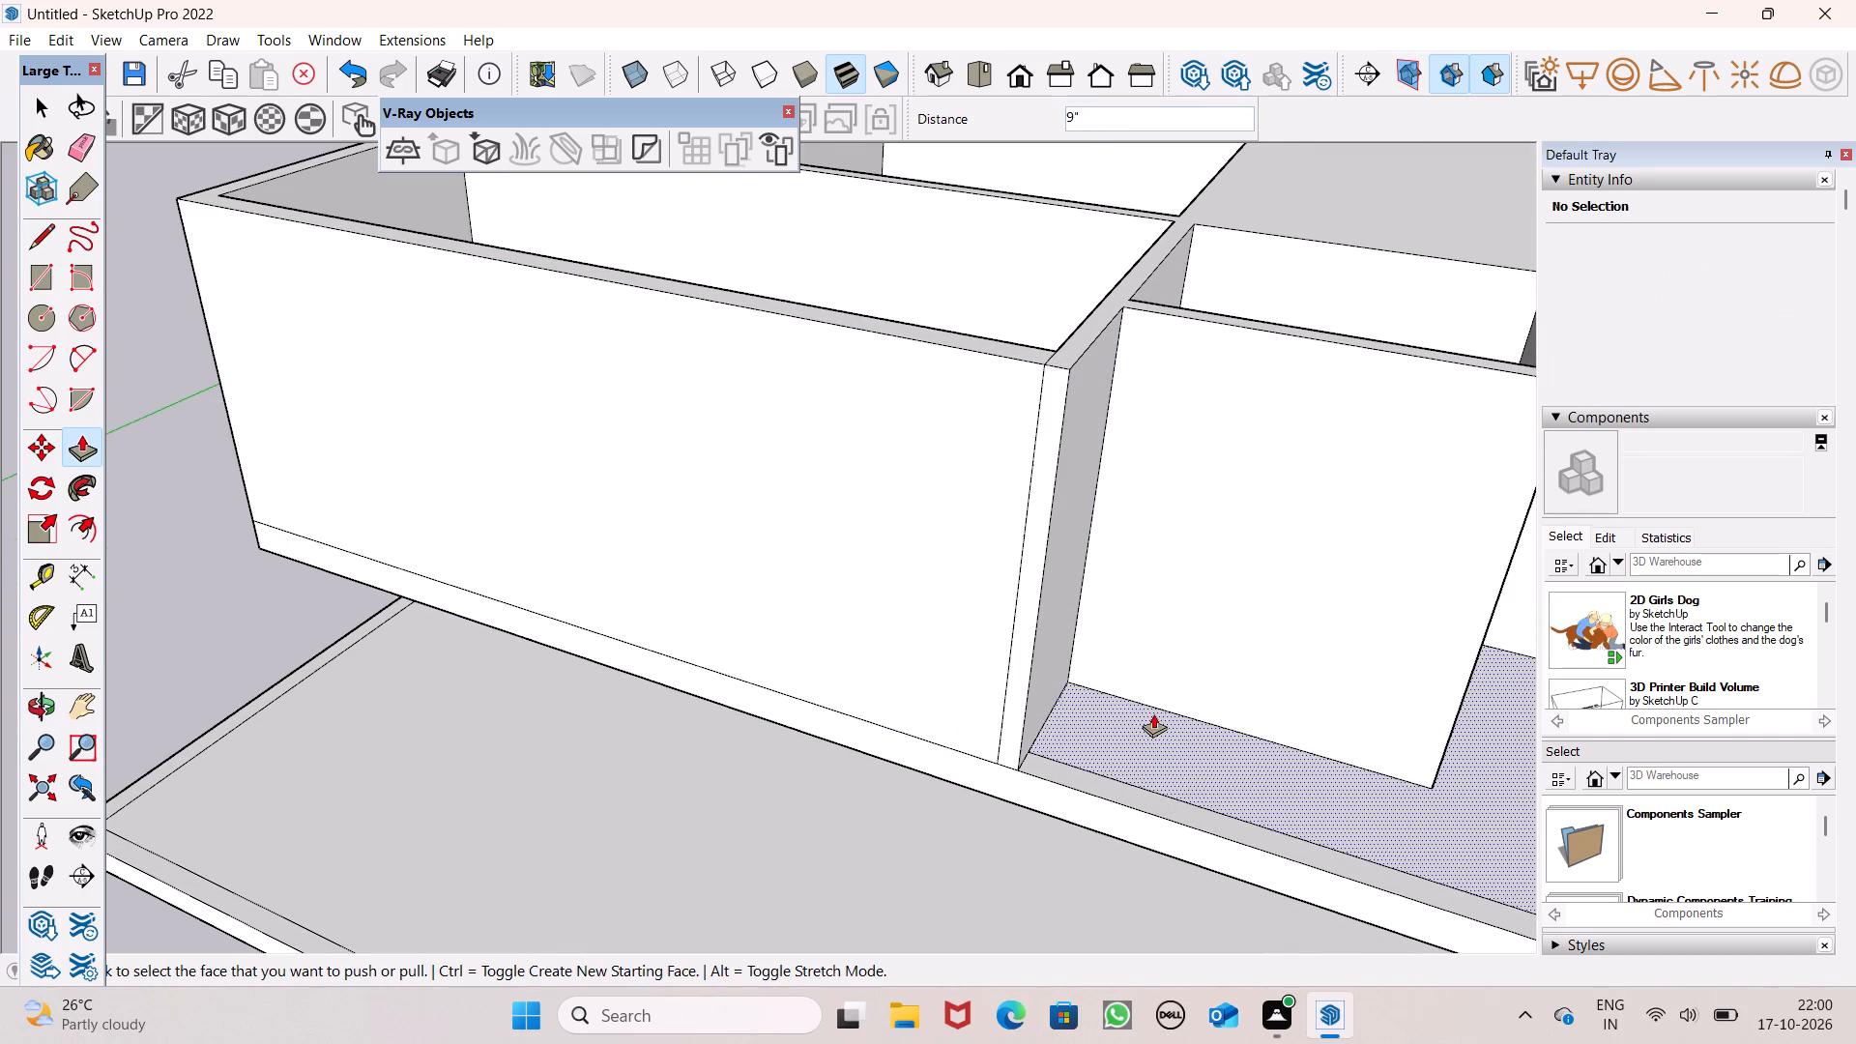
Push the wide front room's outer end wall inward about 10' 9", shortening the room with a solid block.
scroll(1162, 714, down, 2)
middle_drag(1113, 733, 1344, 719)
scroll(1333, 668, down, 4)
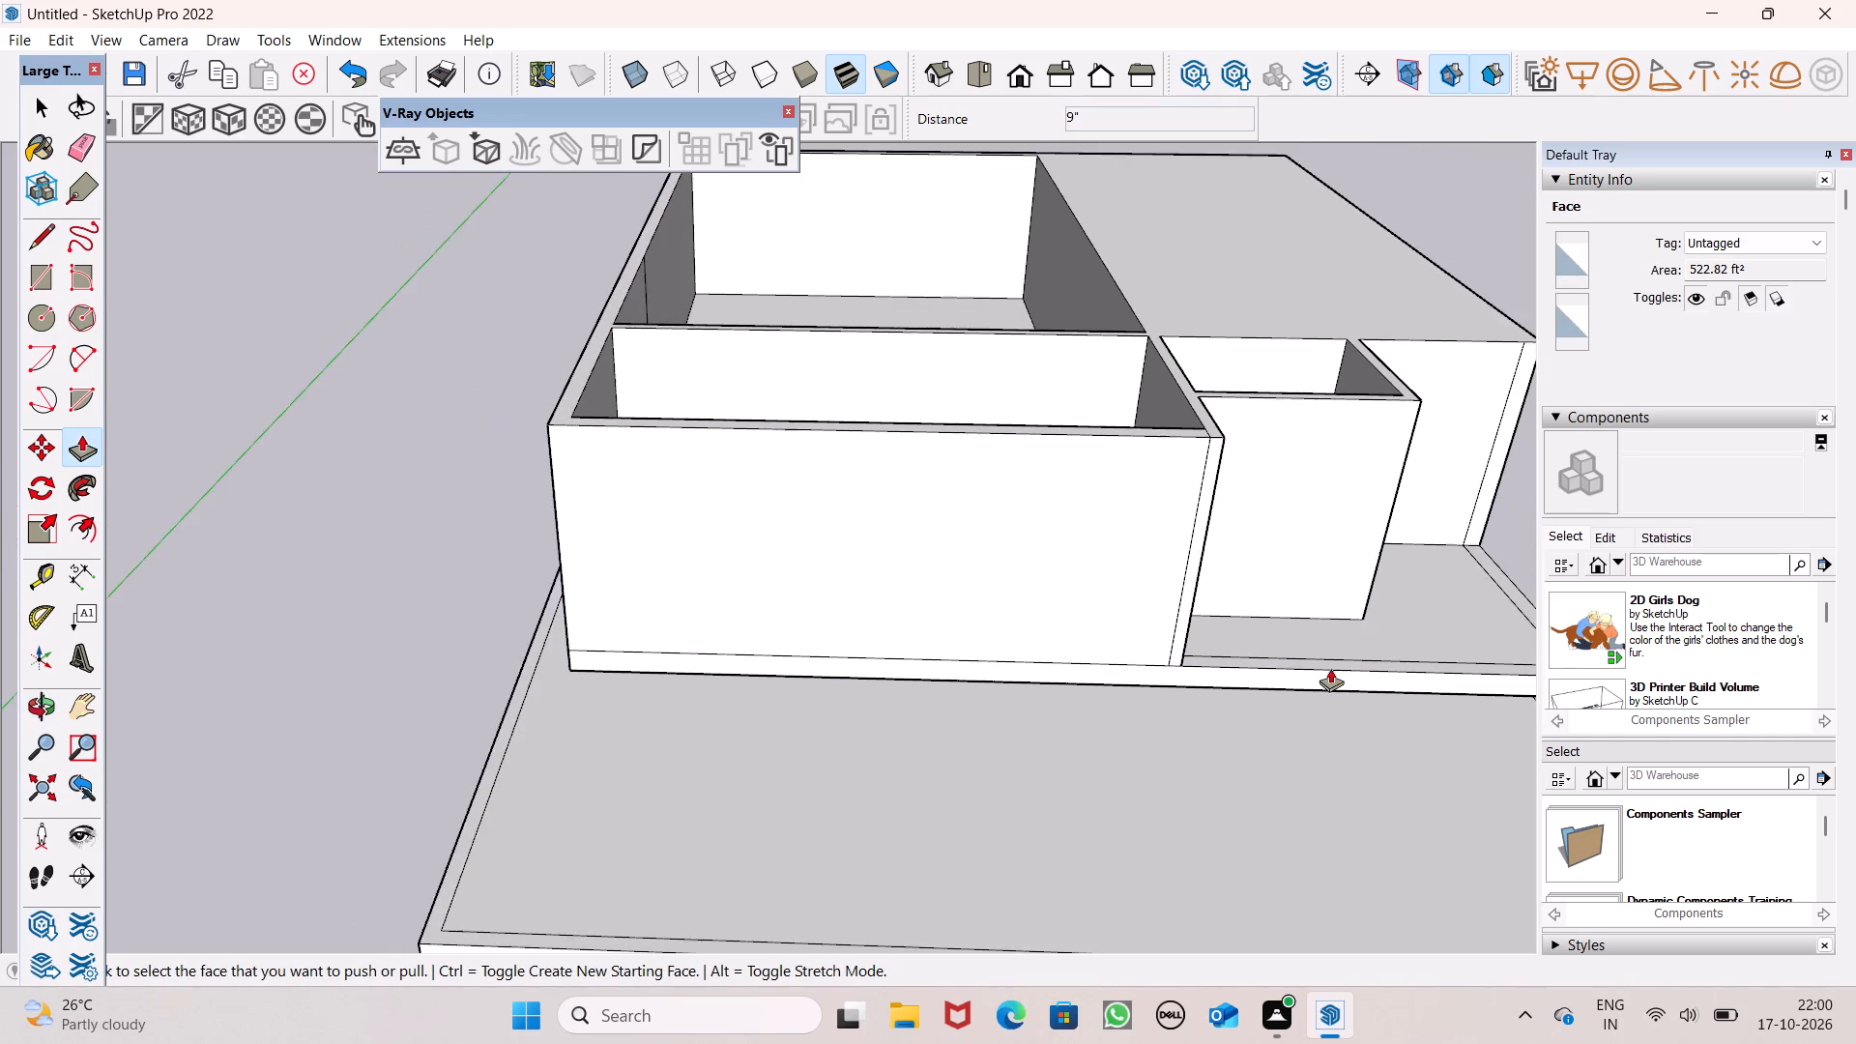
middle_drag(1320, 678, 1261, 717)
scroll(1211, 628, down, 8)
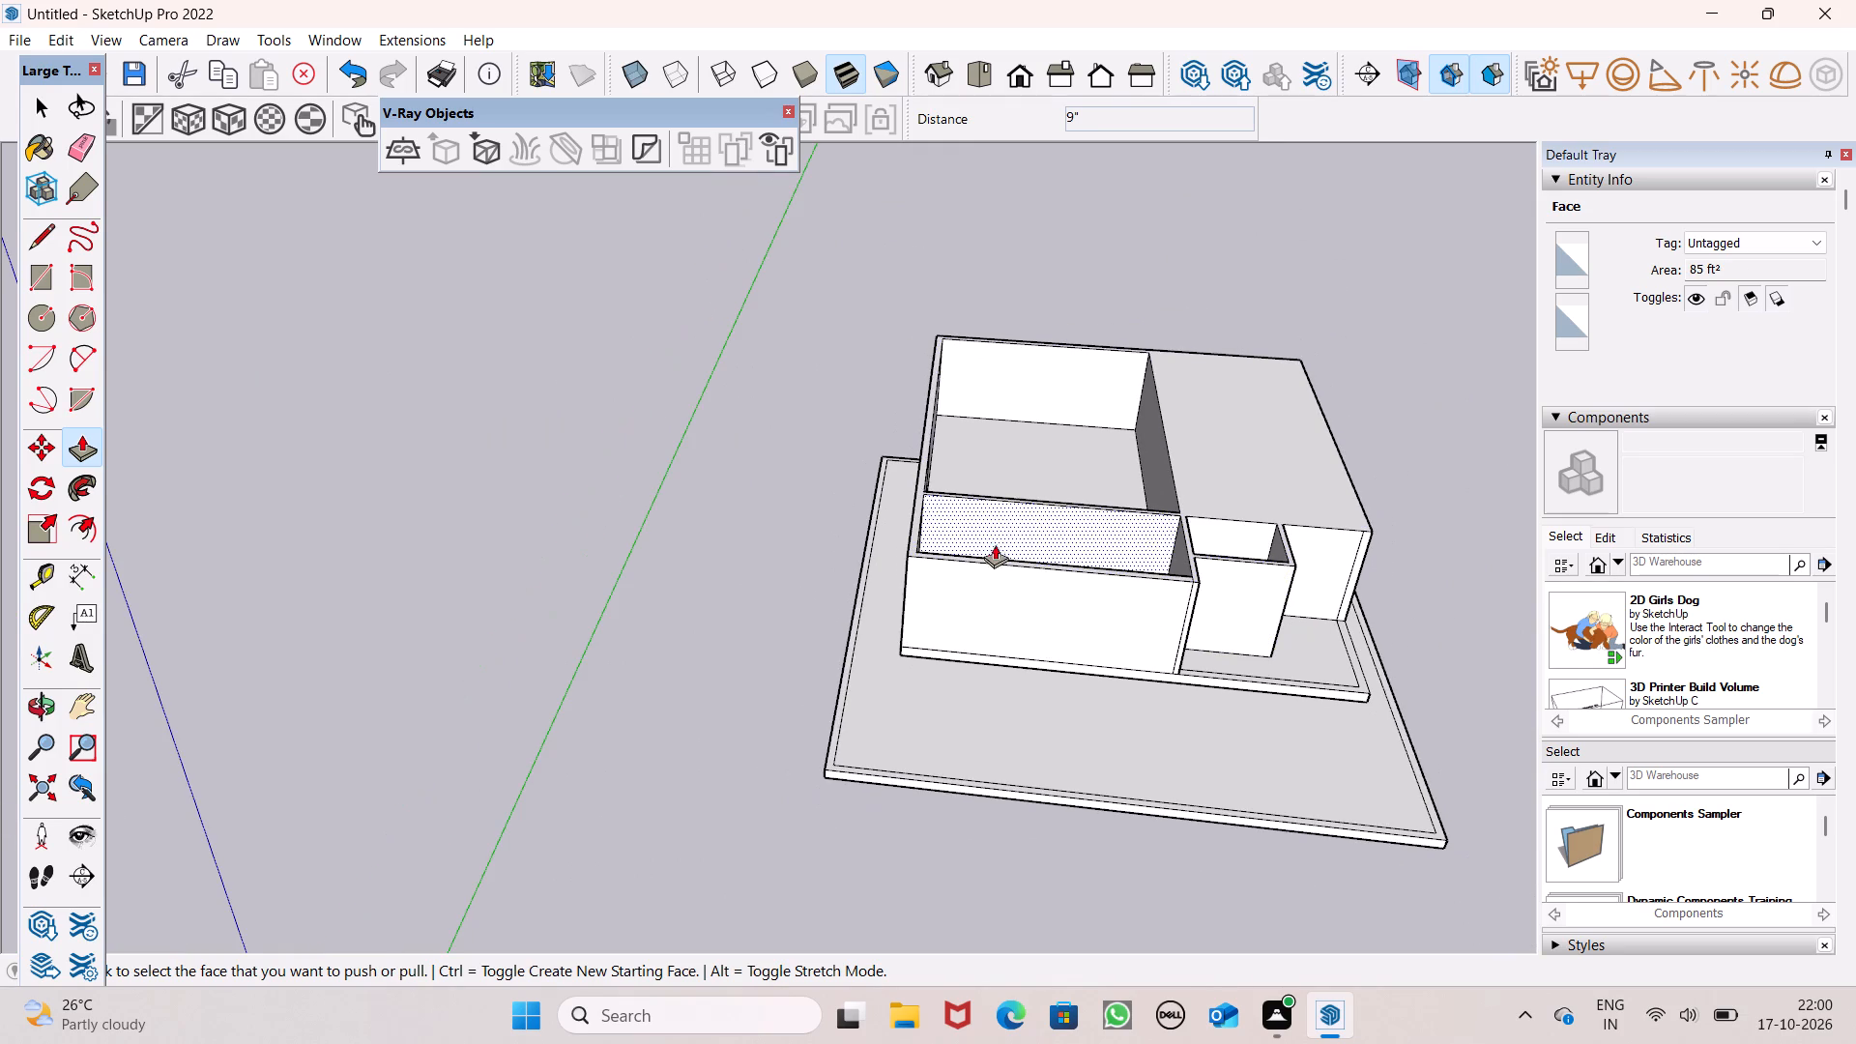
middle_drag(1083, 492, 1045, 594)
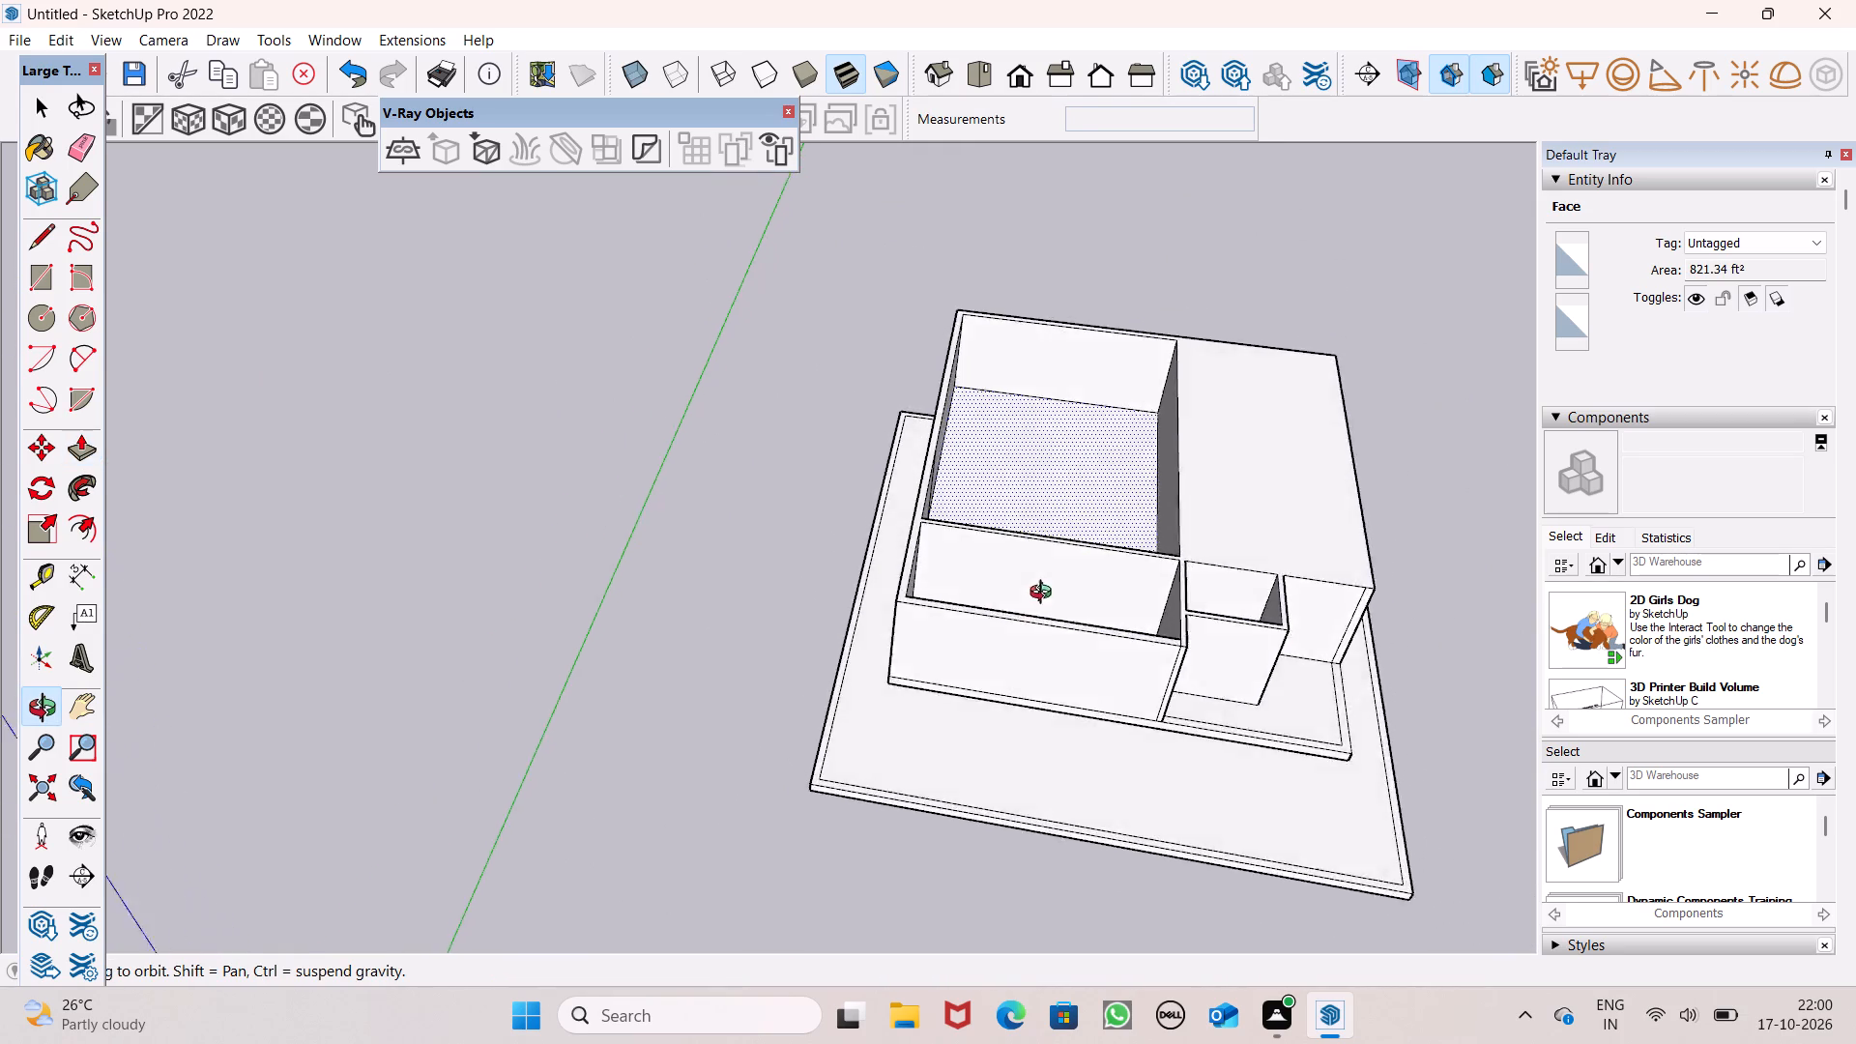
middle_drag(1045, 594, 774, 645)
scroll(841, 655, up, 3)
drag(834, 632, 843, 634)
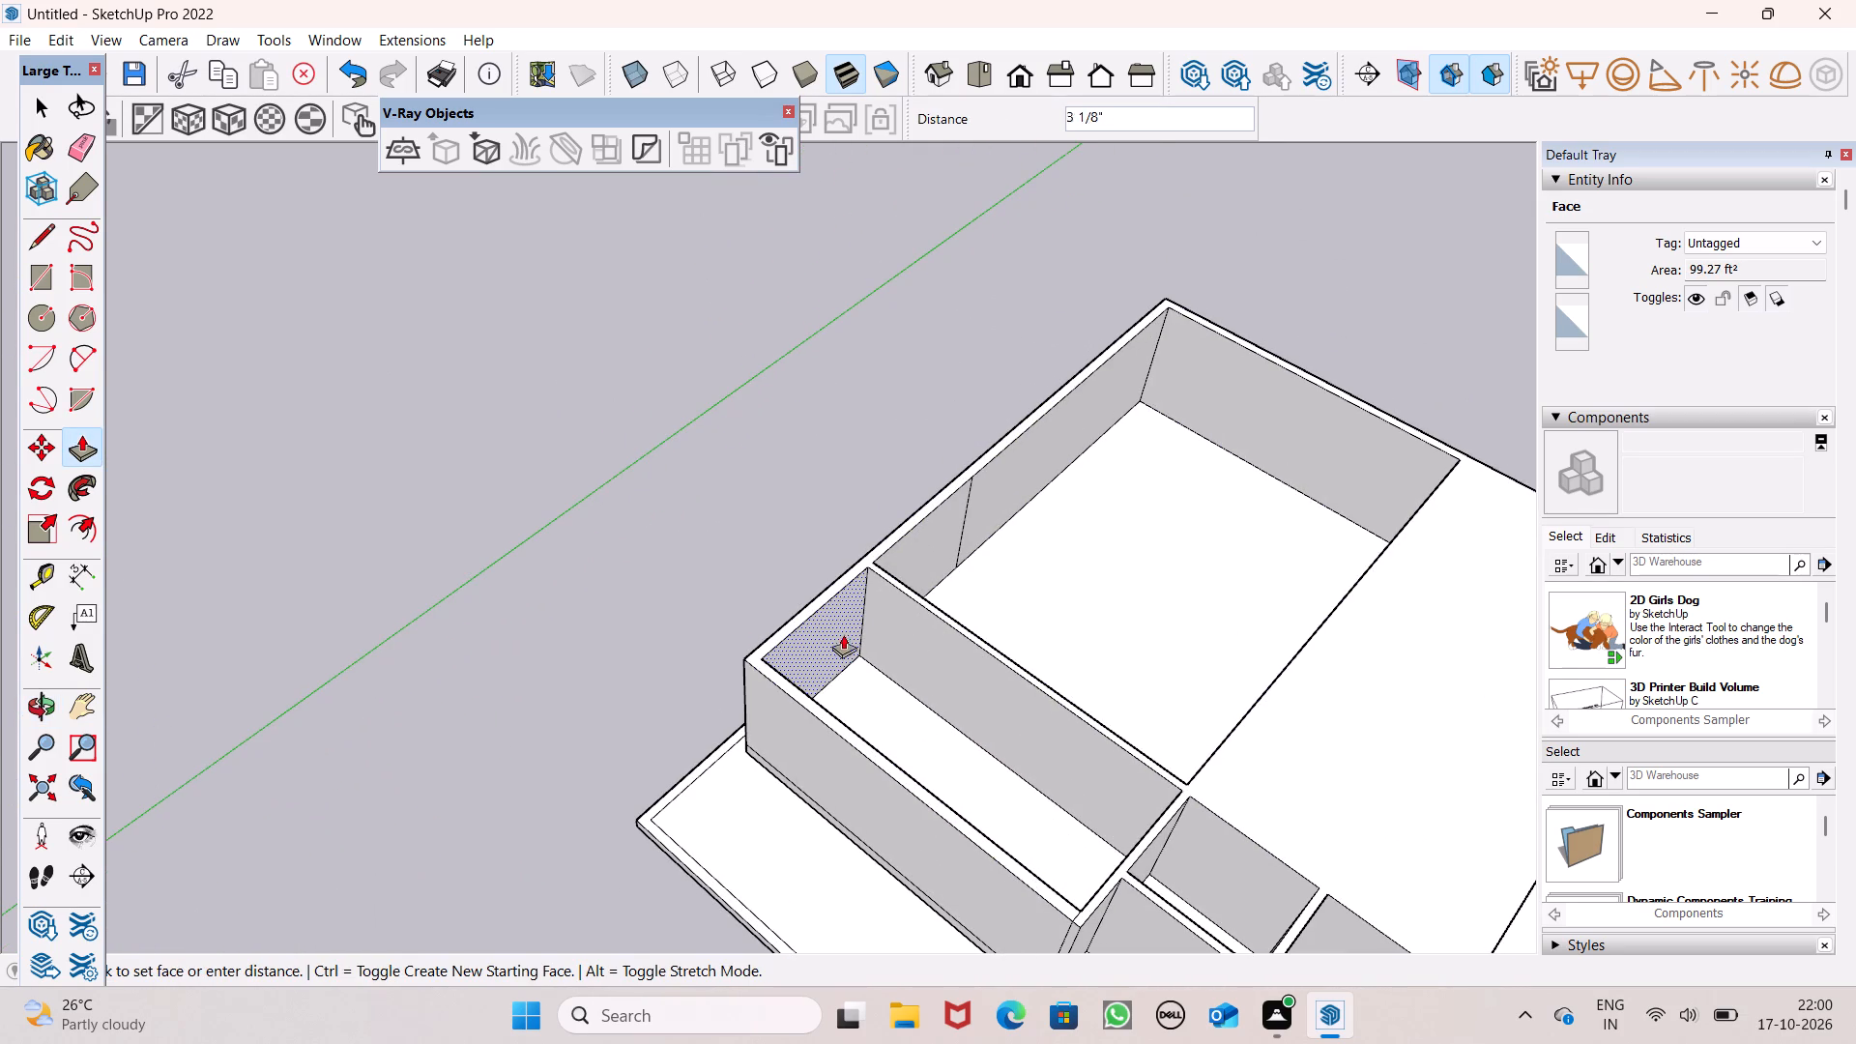
drag(843, 634, 931, 680)
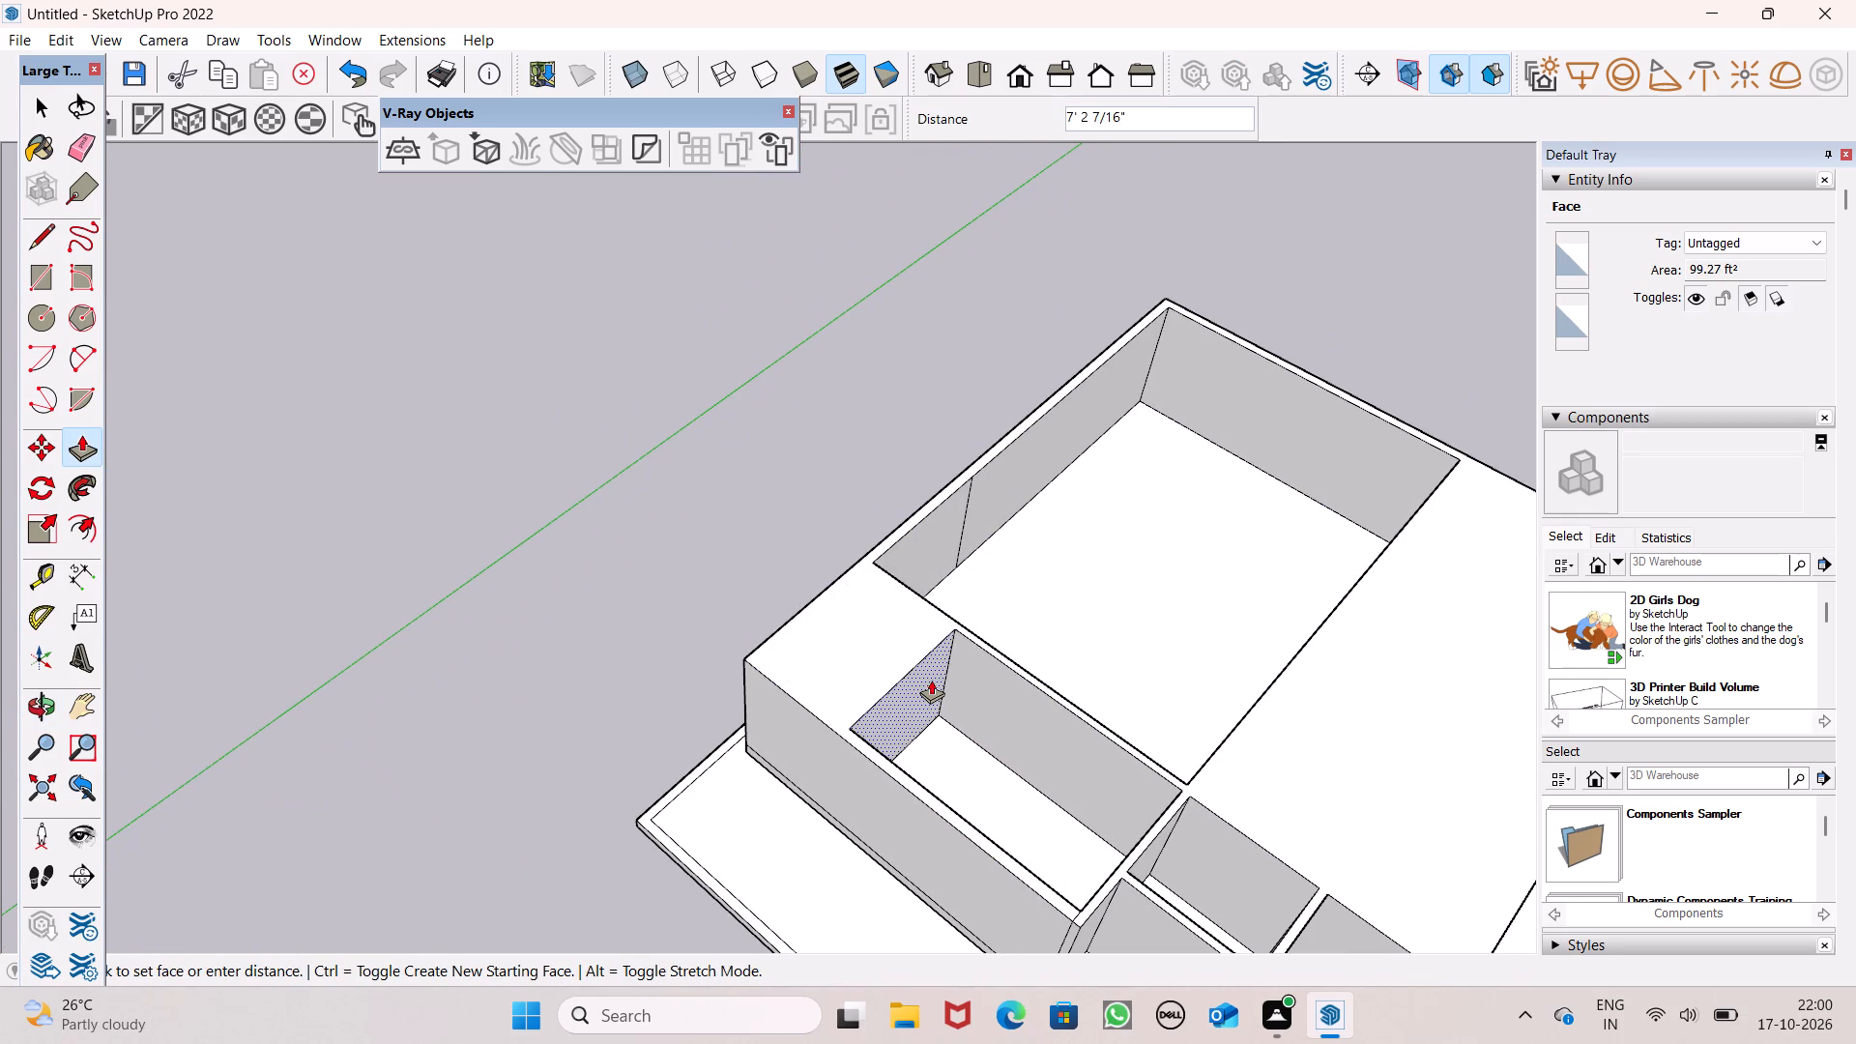
drag(931, 680, 974, 702)
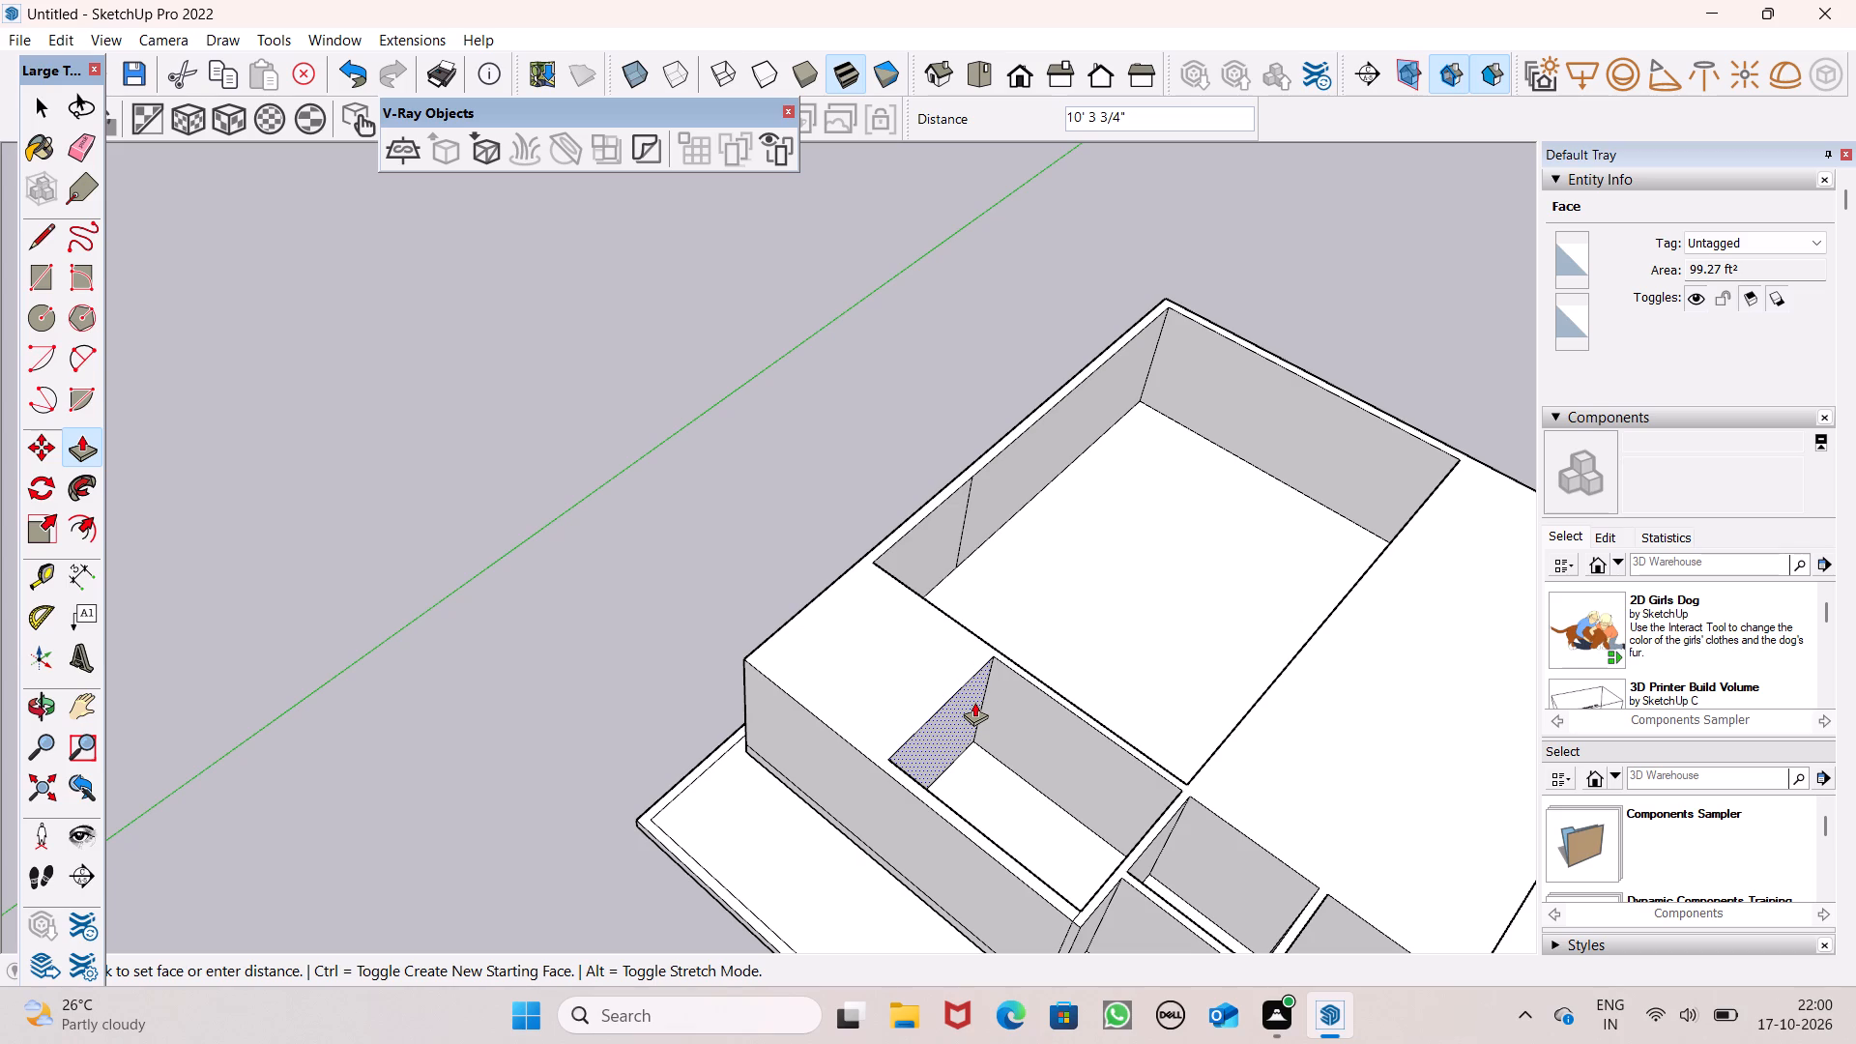
drag(974, 702, 980, 710)
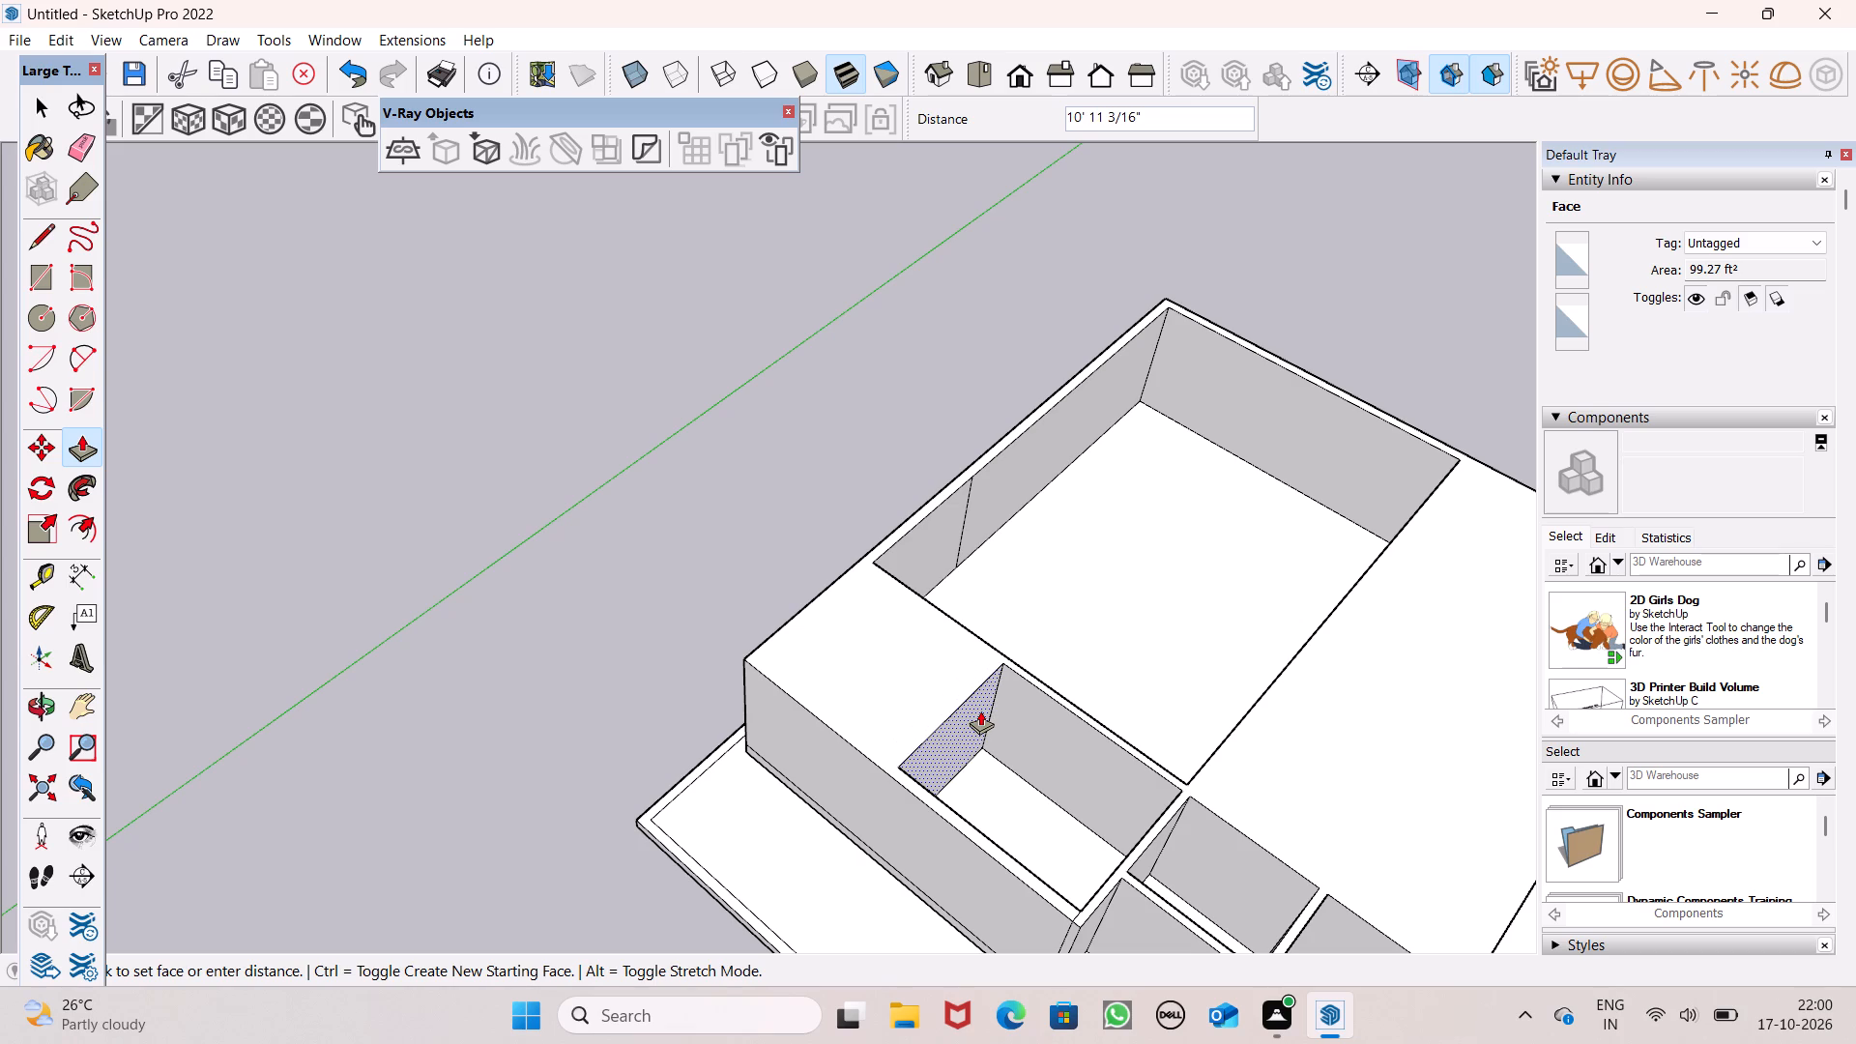
drag(980, 710, 977, 709)
Draw an 11' 5 9/16" line across the solid block's top from the front room's back corner to the building's outer side edge.
scroll(898, 710, up, 1)
middle_drag(902, 708, 1485, 554)
middle_drag(1058, 599, 1646, 632)
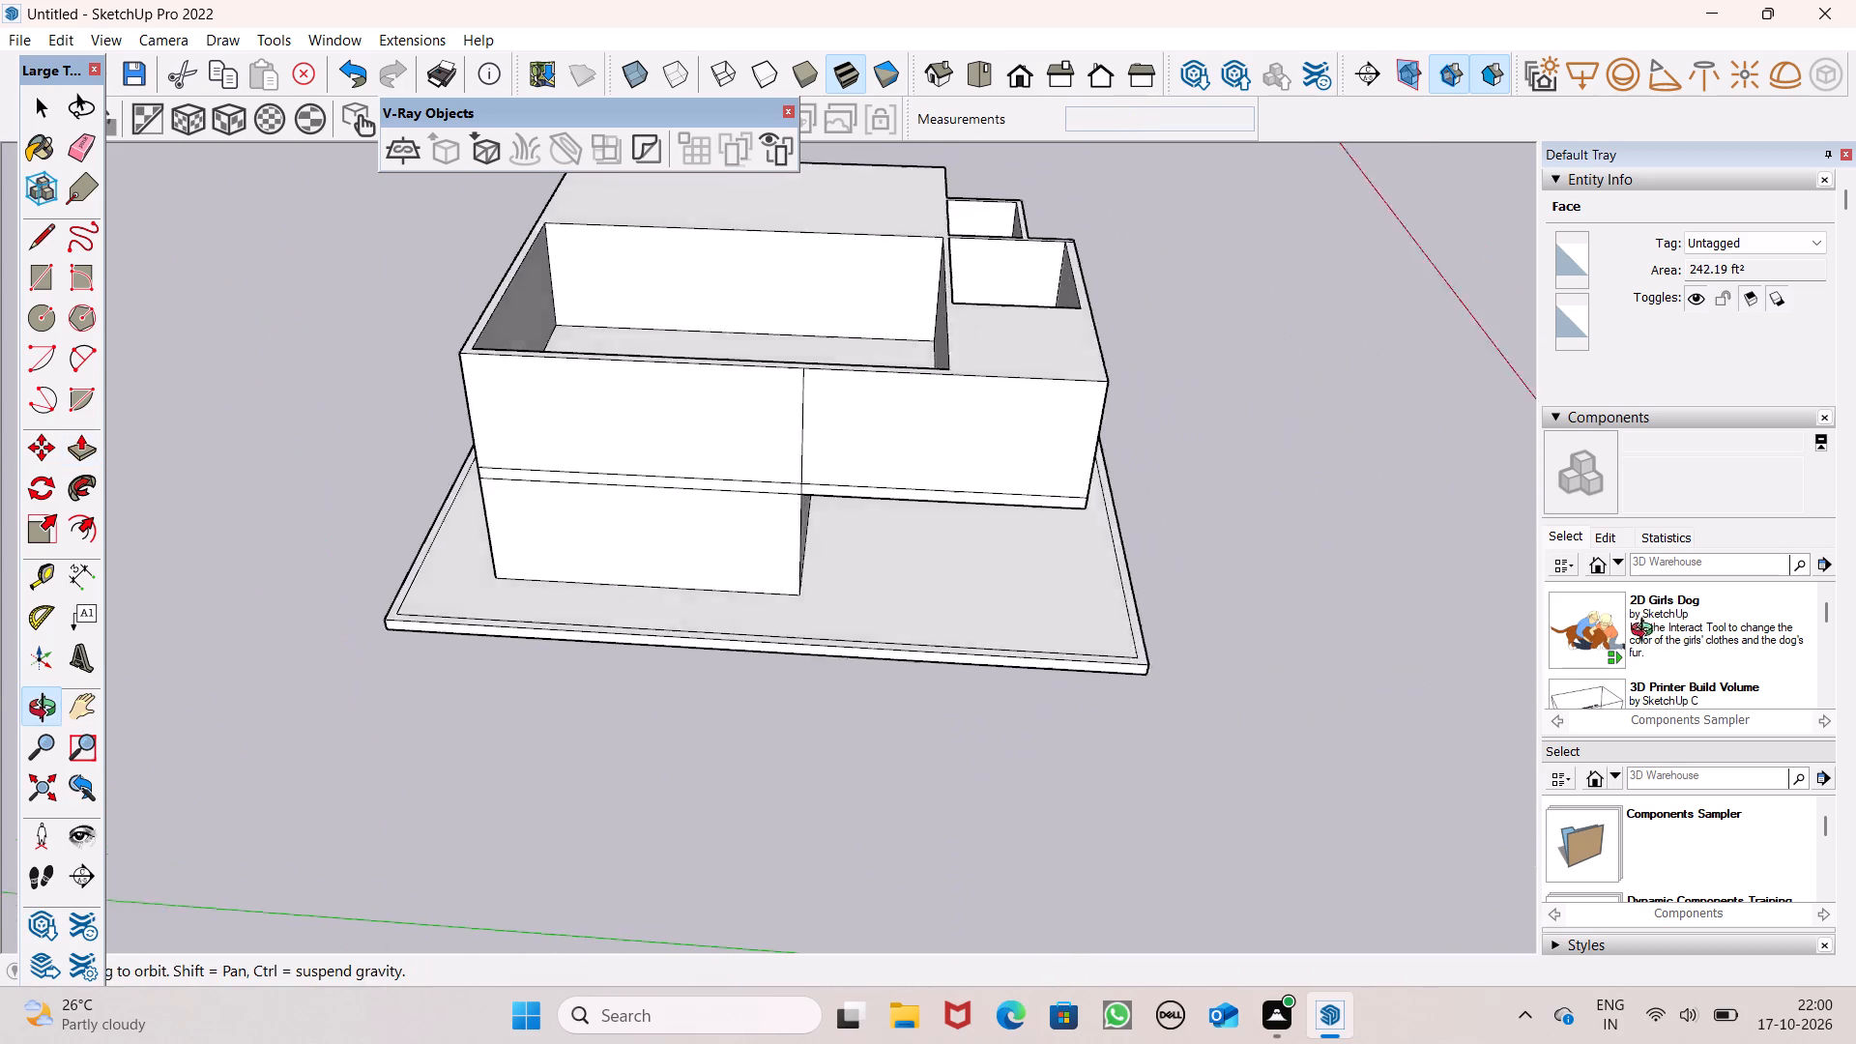
middle_drag(1646, 632, 1647, 622)
middle_drag(942, 522, 939, 768)
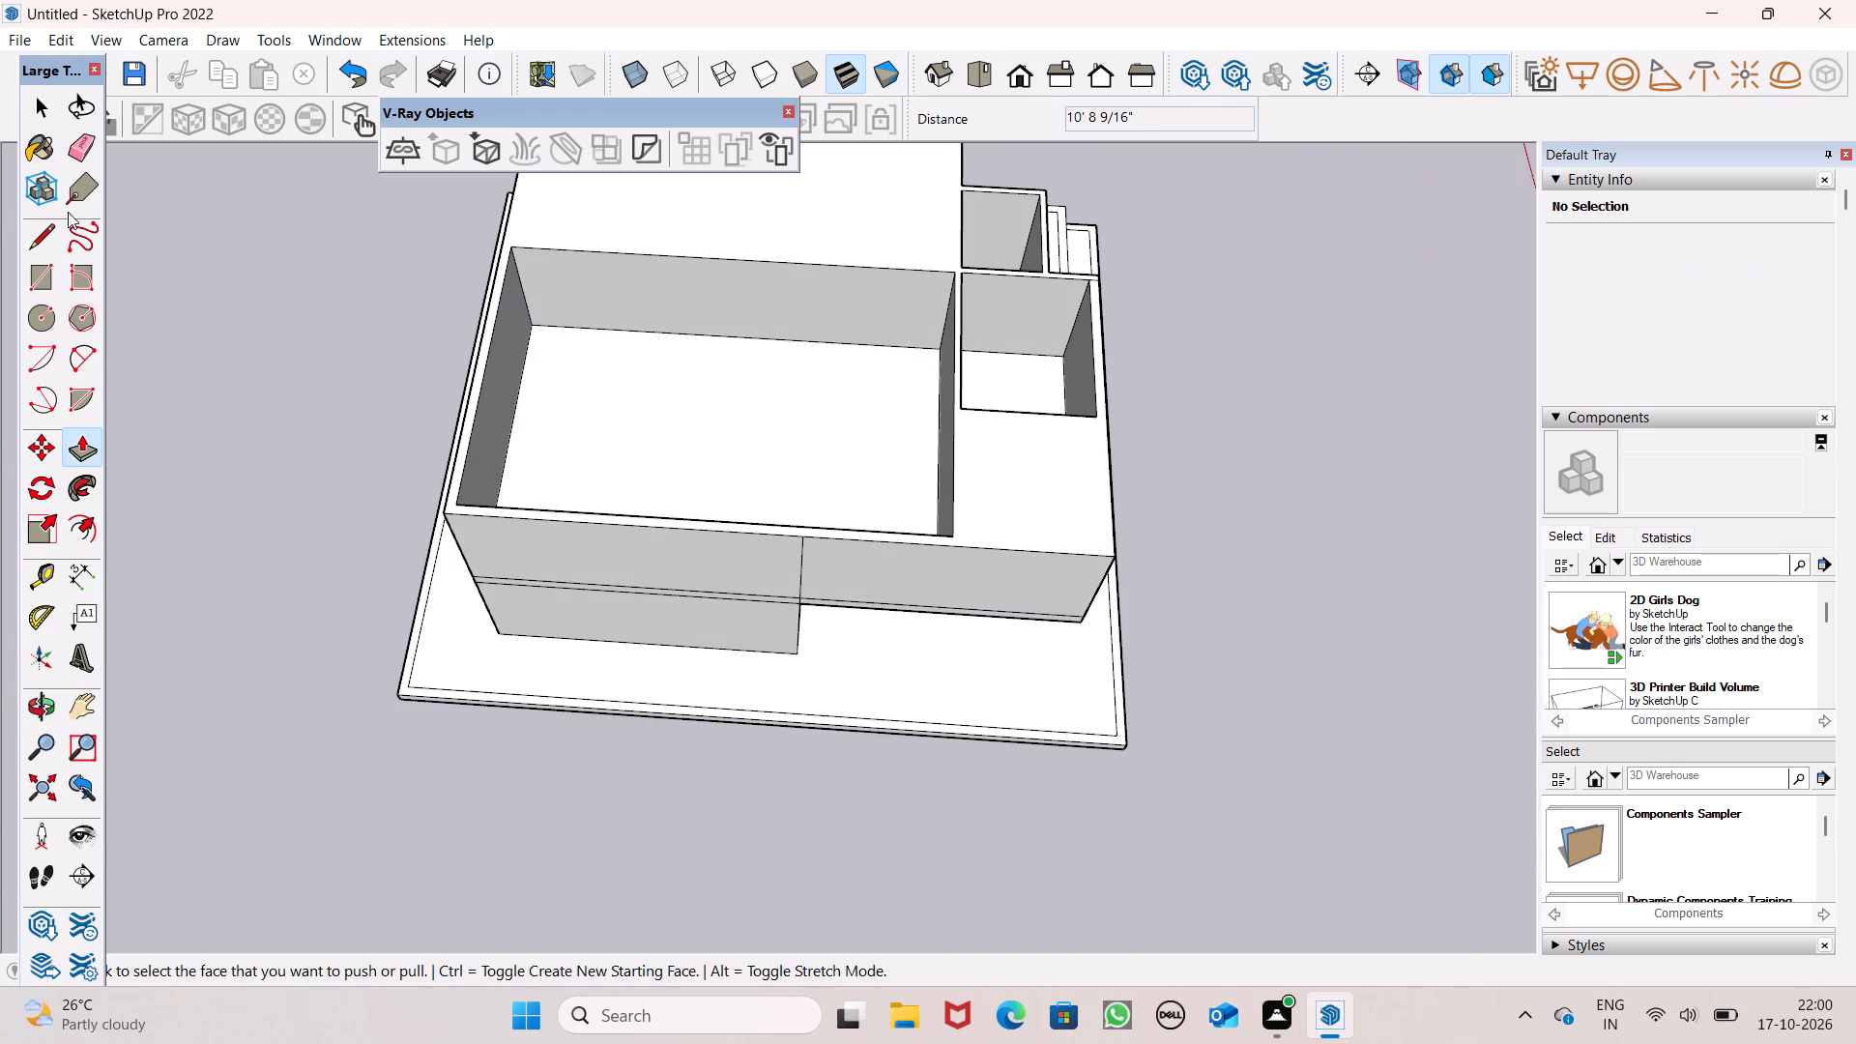
click(35, 242)
scroll(551, 398, up, 6)
scroll(1224, 534, down, 5)
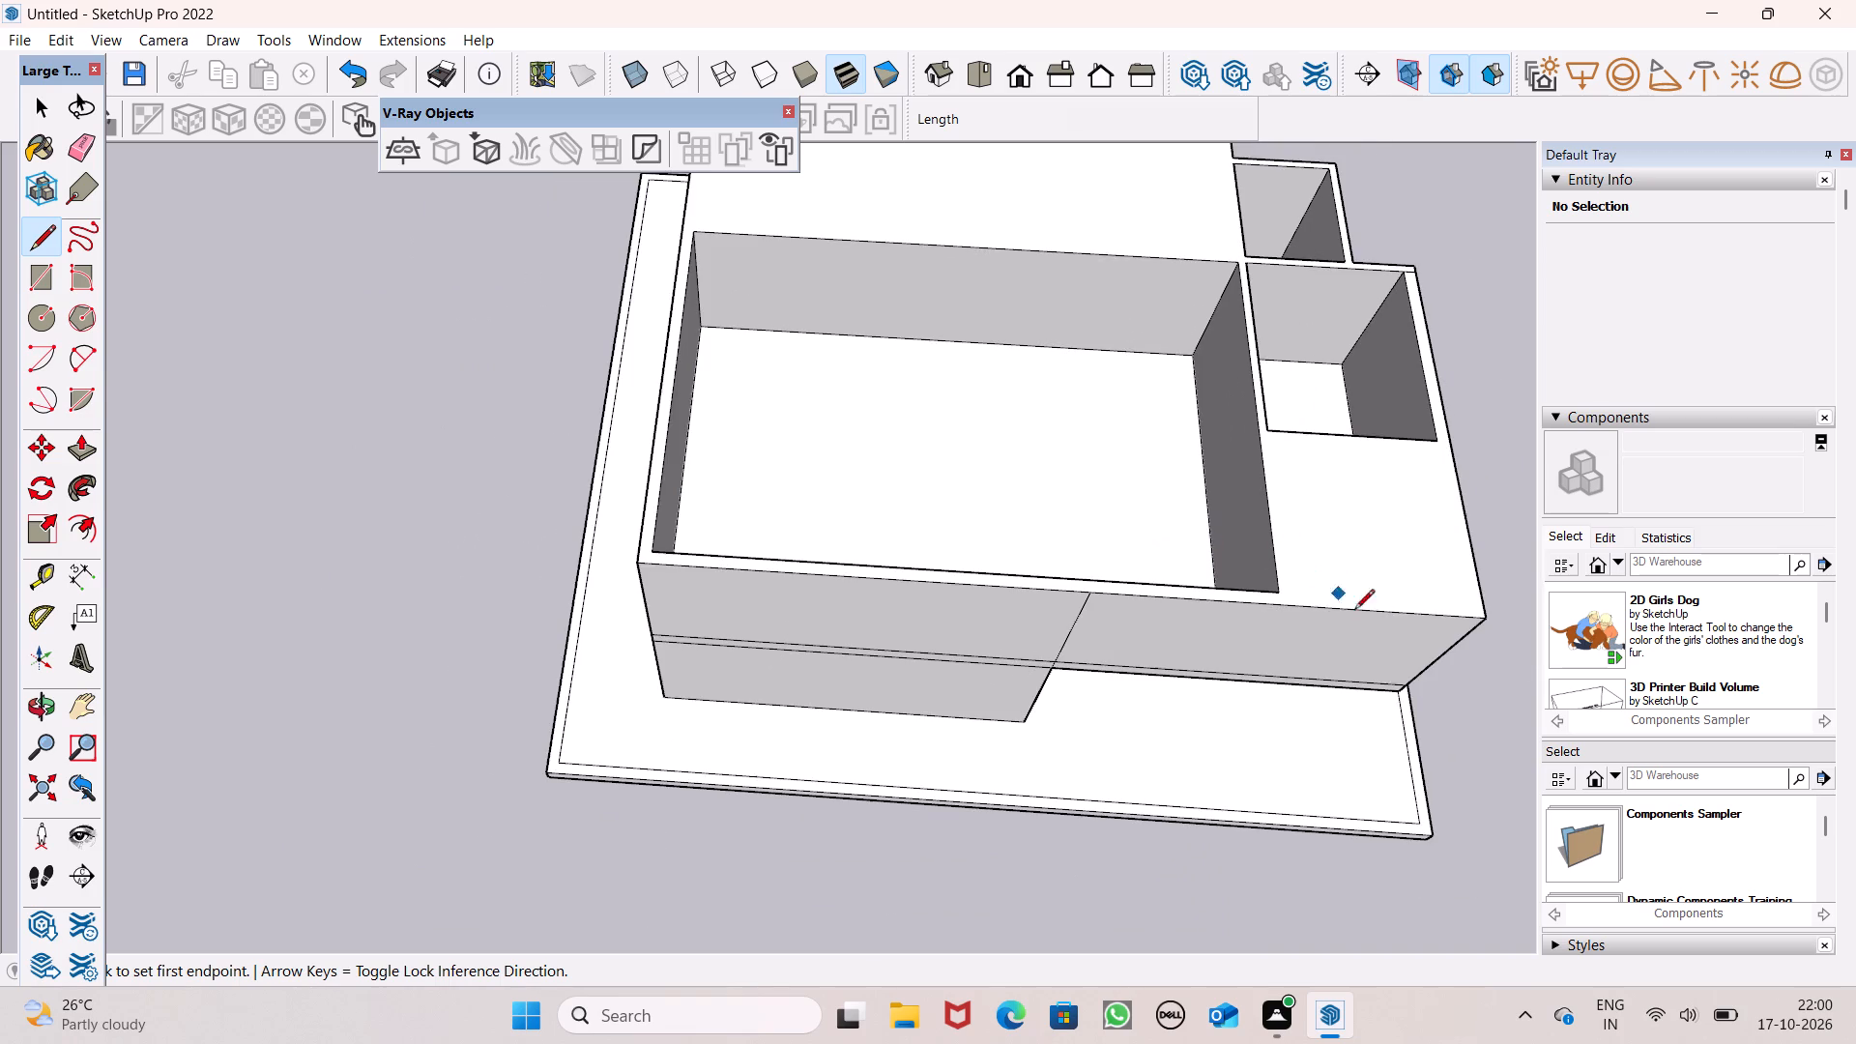
scroll(806, 489, down, 5)
scroll(1105, 518, up, 7)
scroll(1183, 522, up, 4)
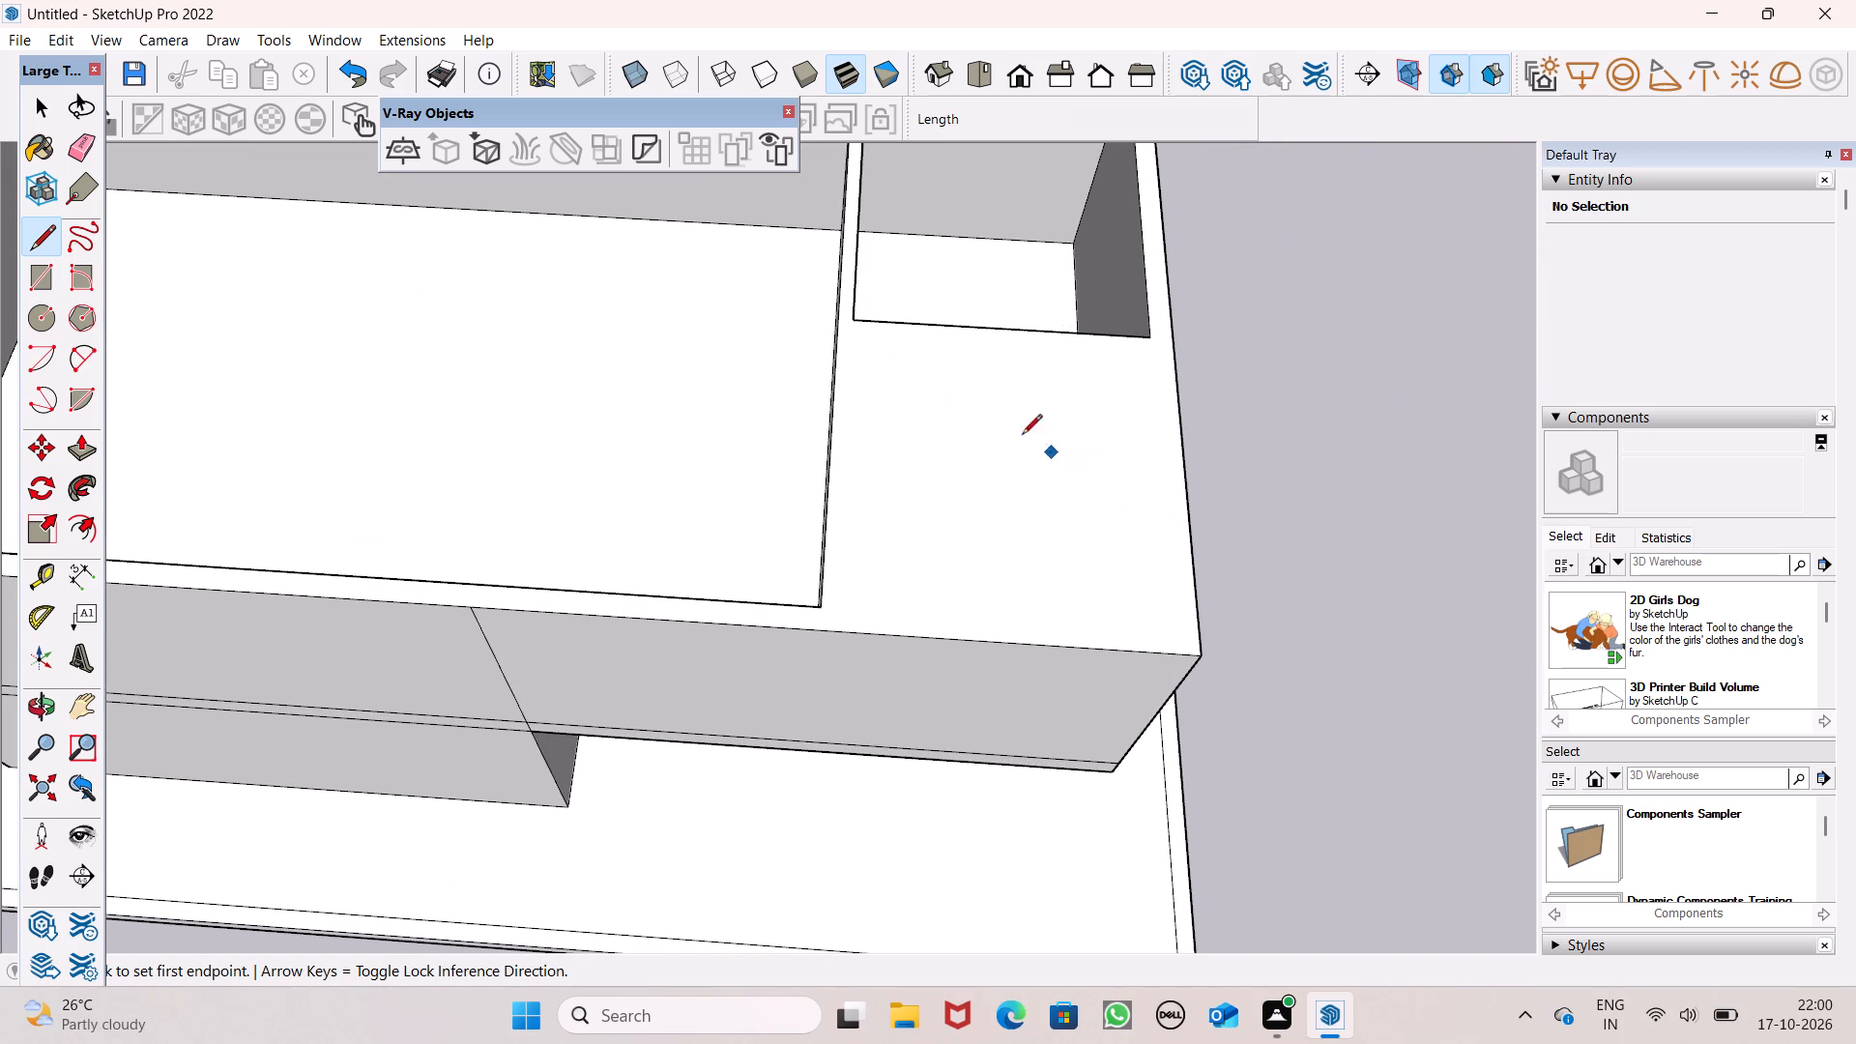
click(855, 328)
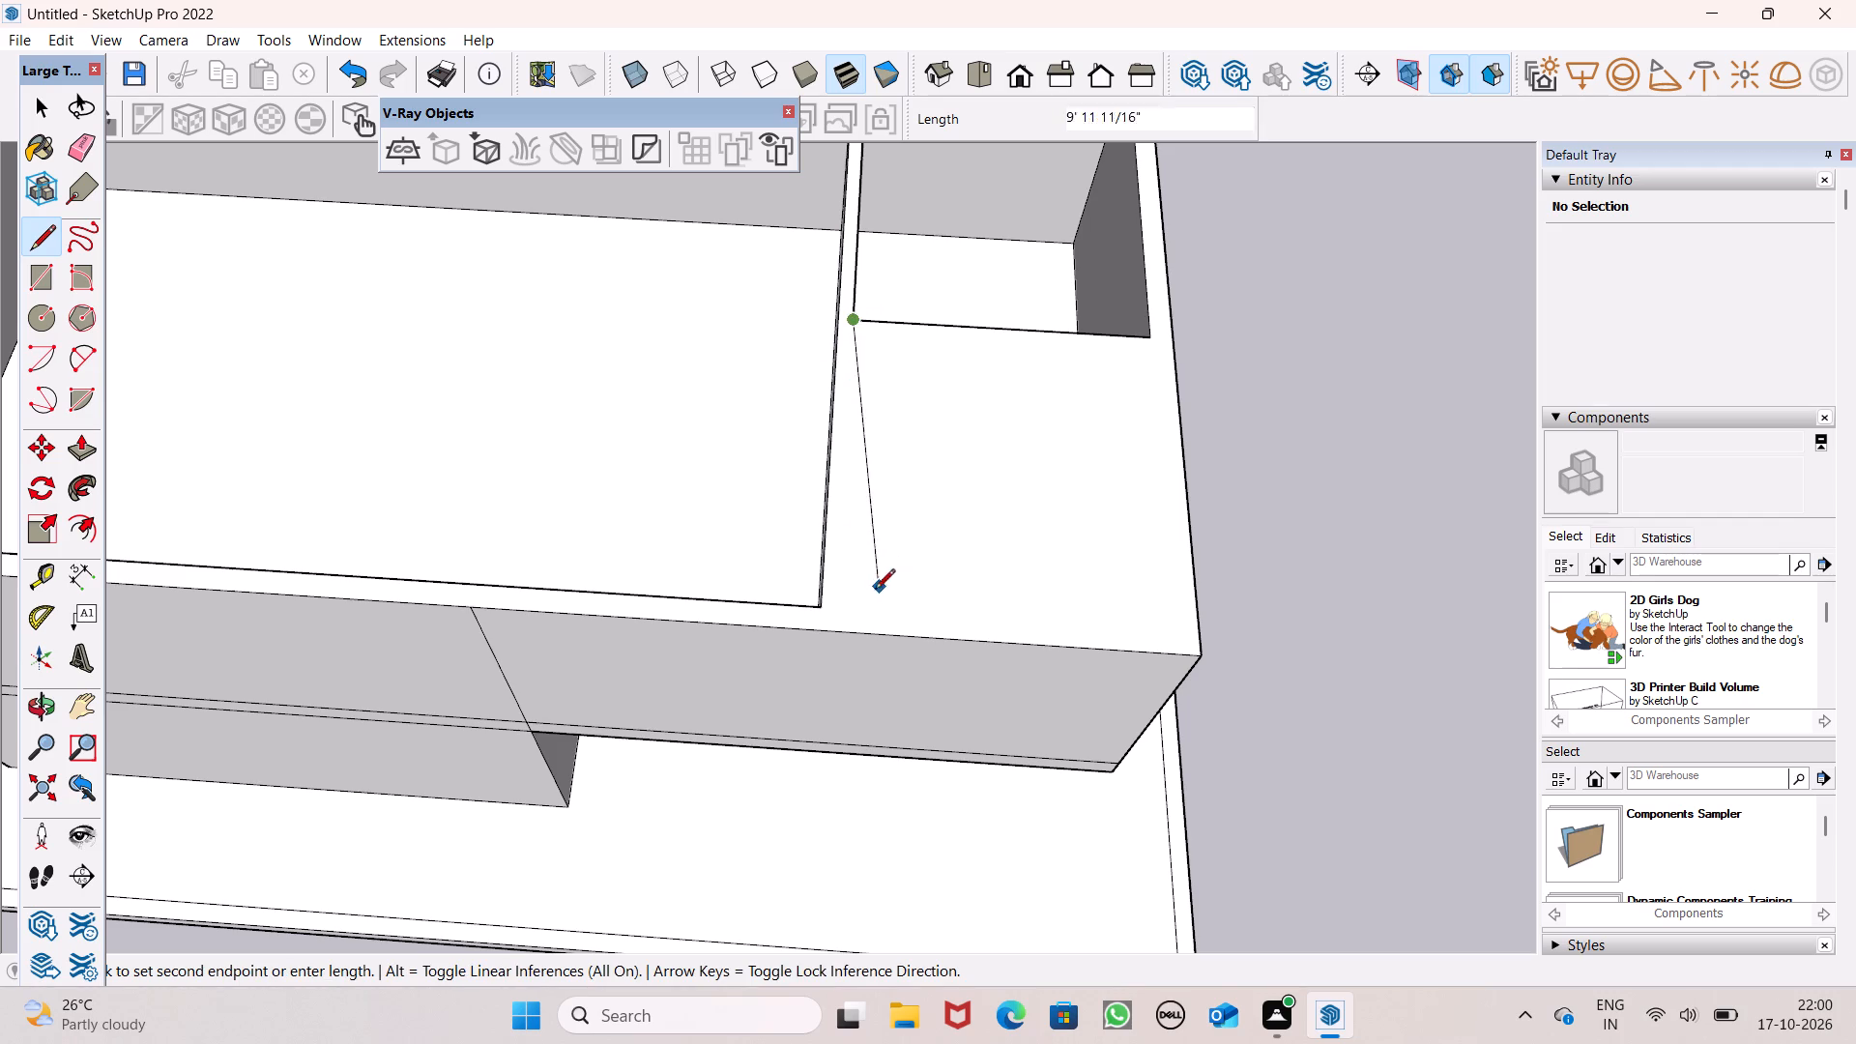
click(845, 627)
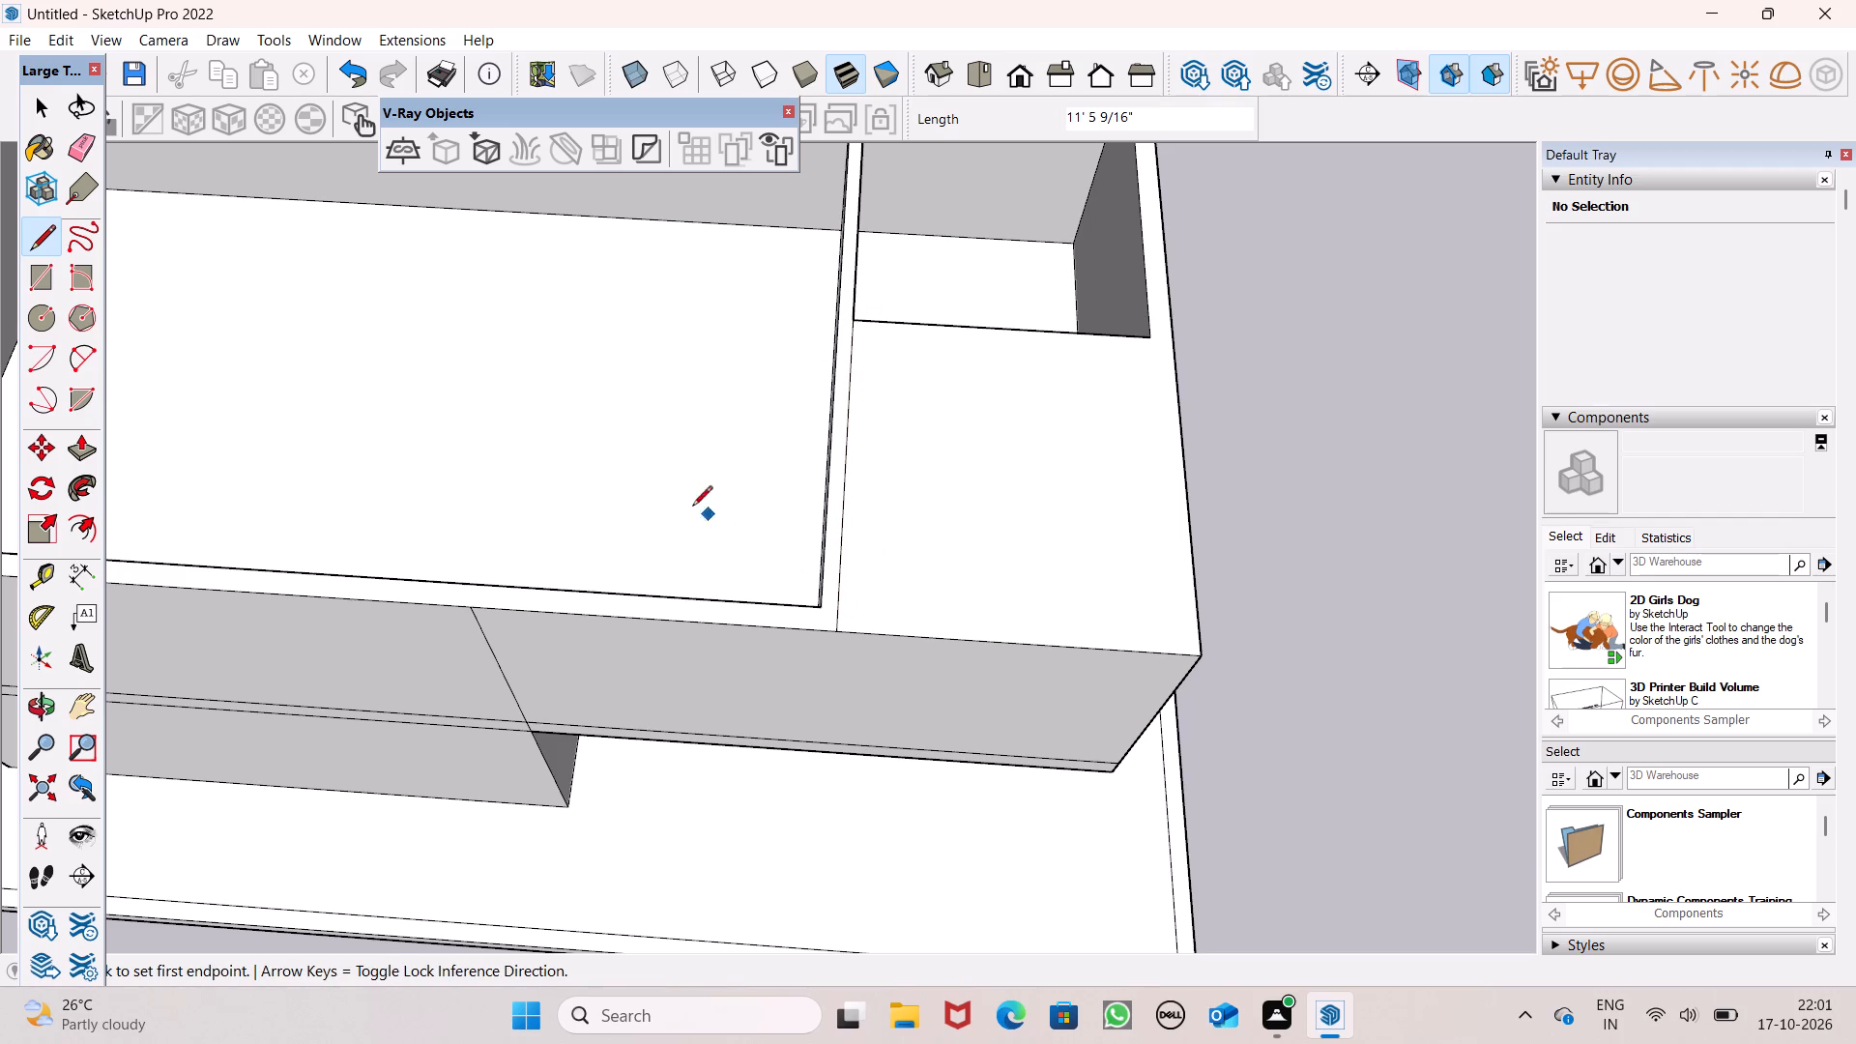
Draw a 10' vertical line down the outer side wall from the end of the top line to the wall's base.
middle_drag(936, 741, 930, 500)
drag(827, 433, 827, 447)
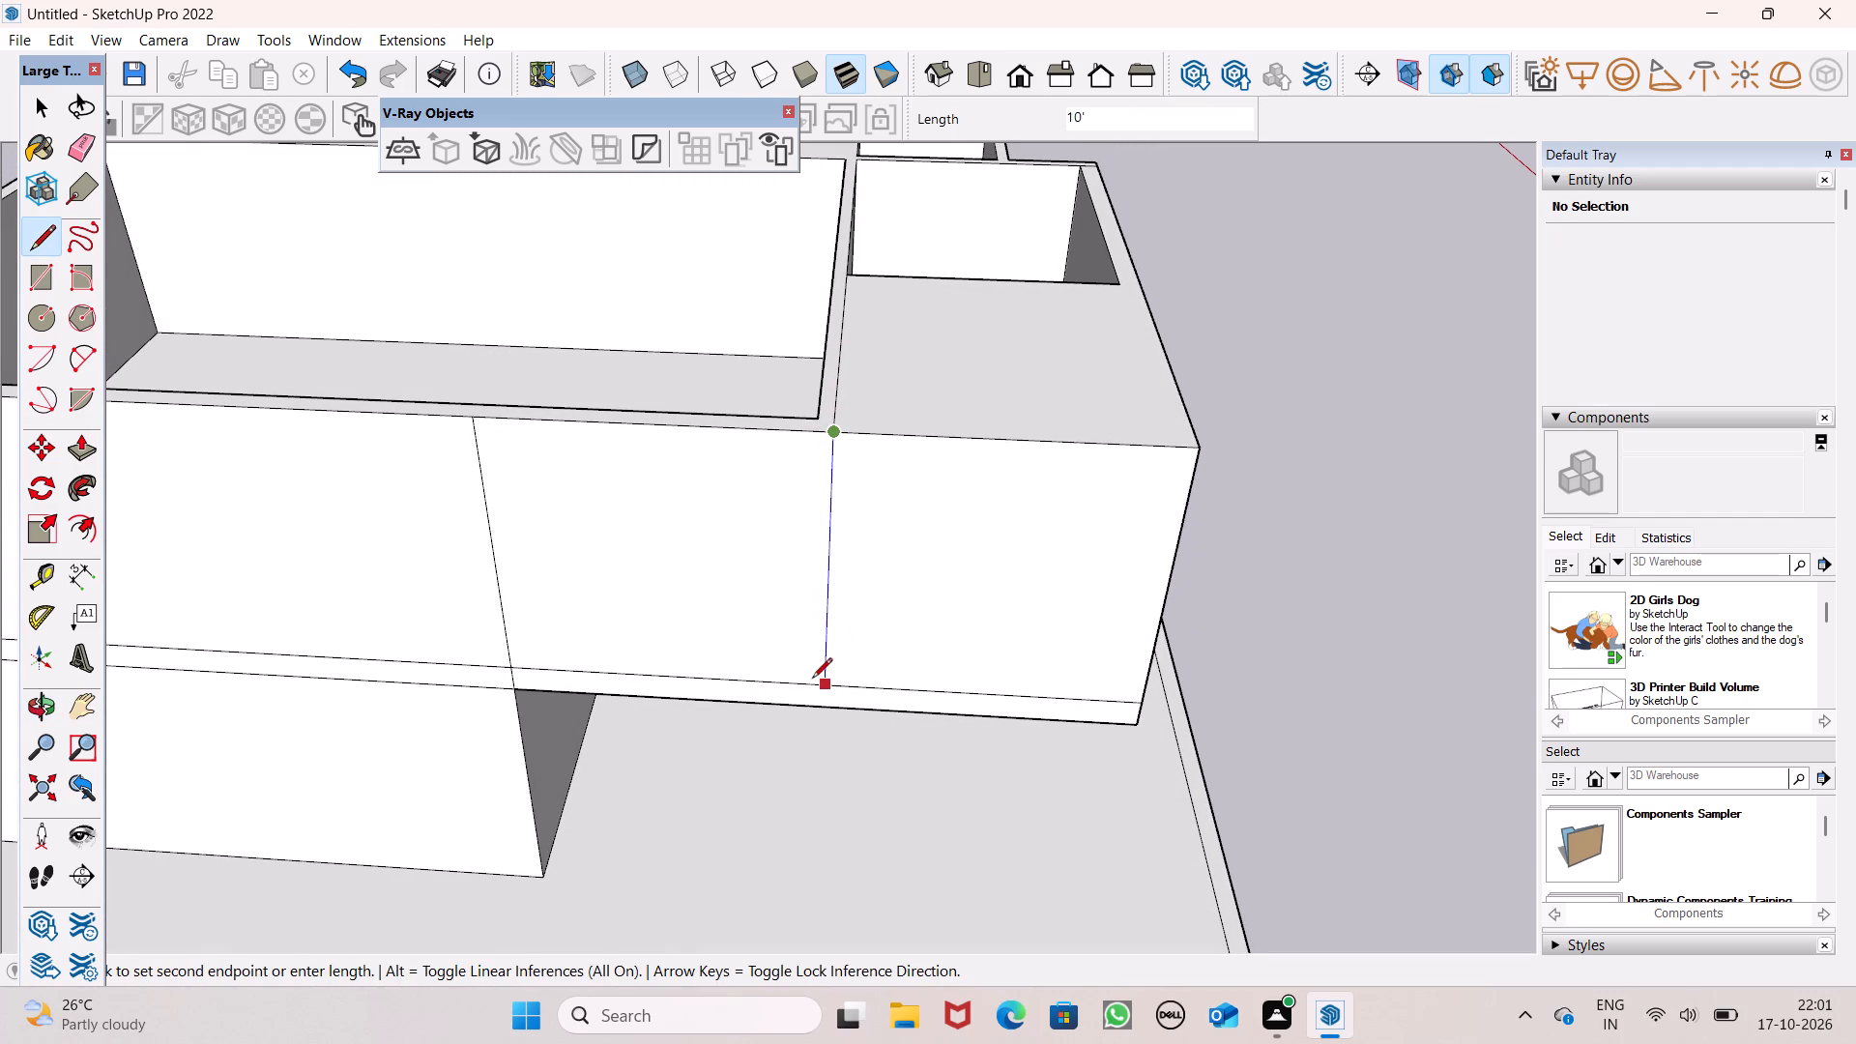
click(826, 686)
key(space)
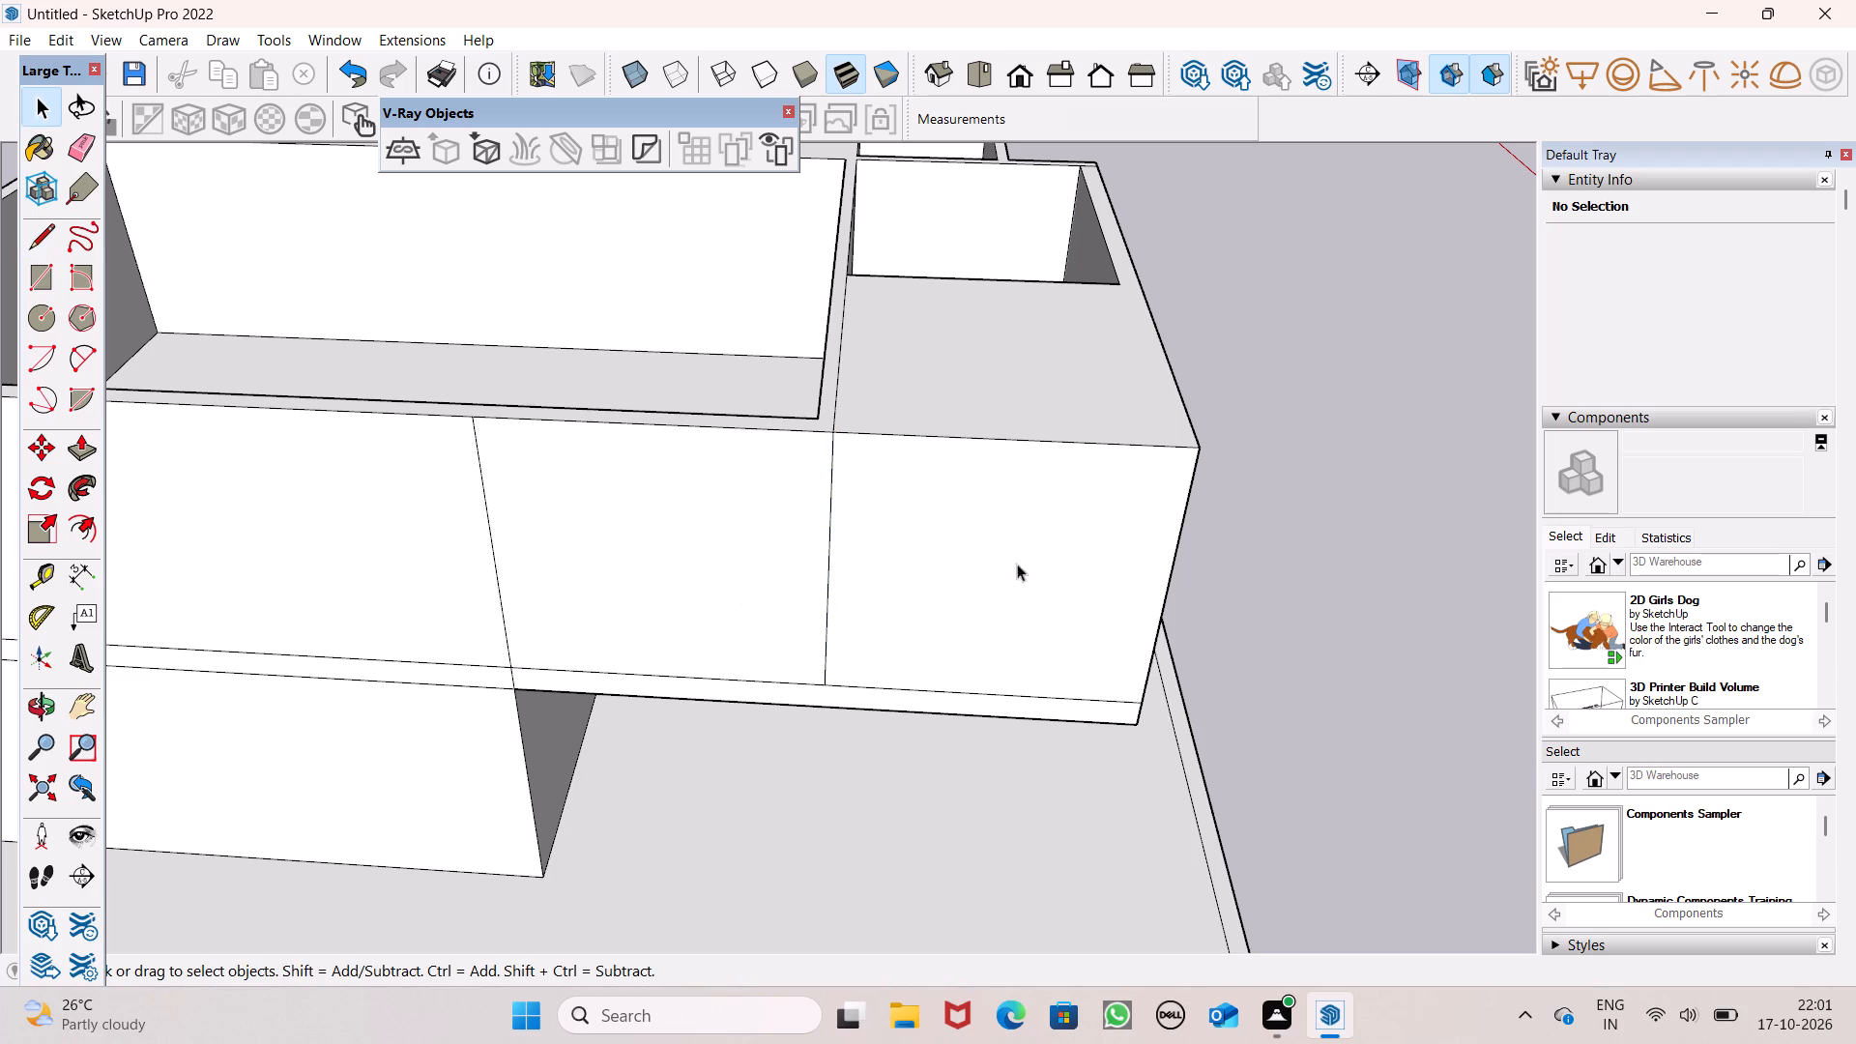
Push the solid corner block's outer side face inward 6' 9 1/4" to open the front corner of the slab.
middle_drag(1232, 642, 1212, 659)
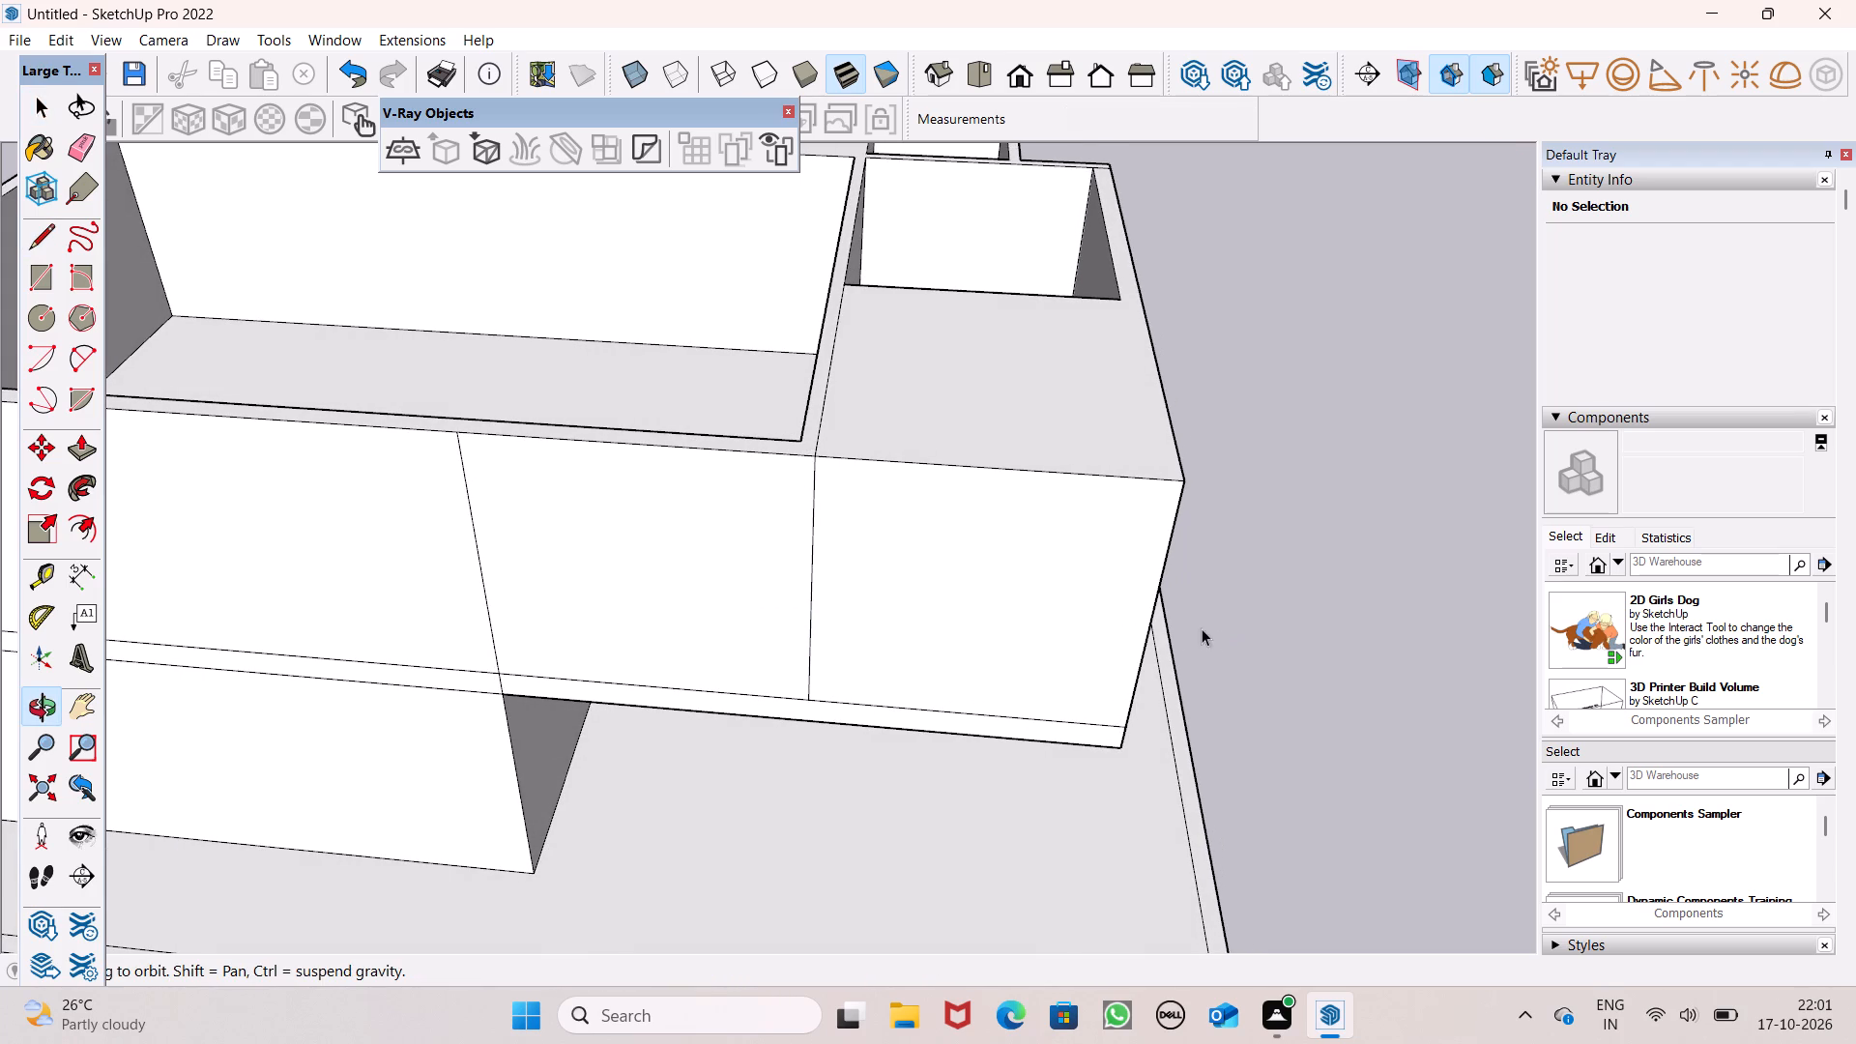
click(69, 443)
drag(1000, 638, 995, 583)
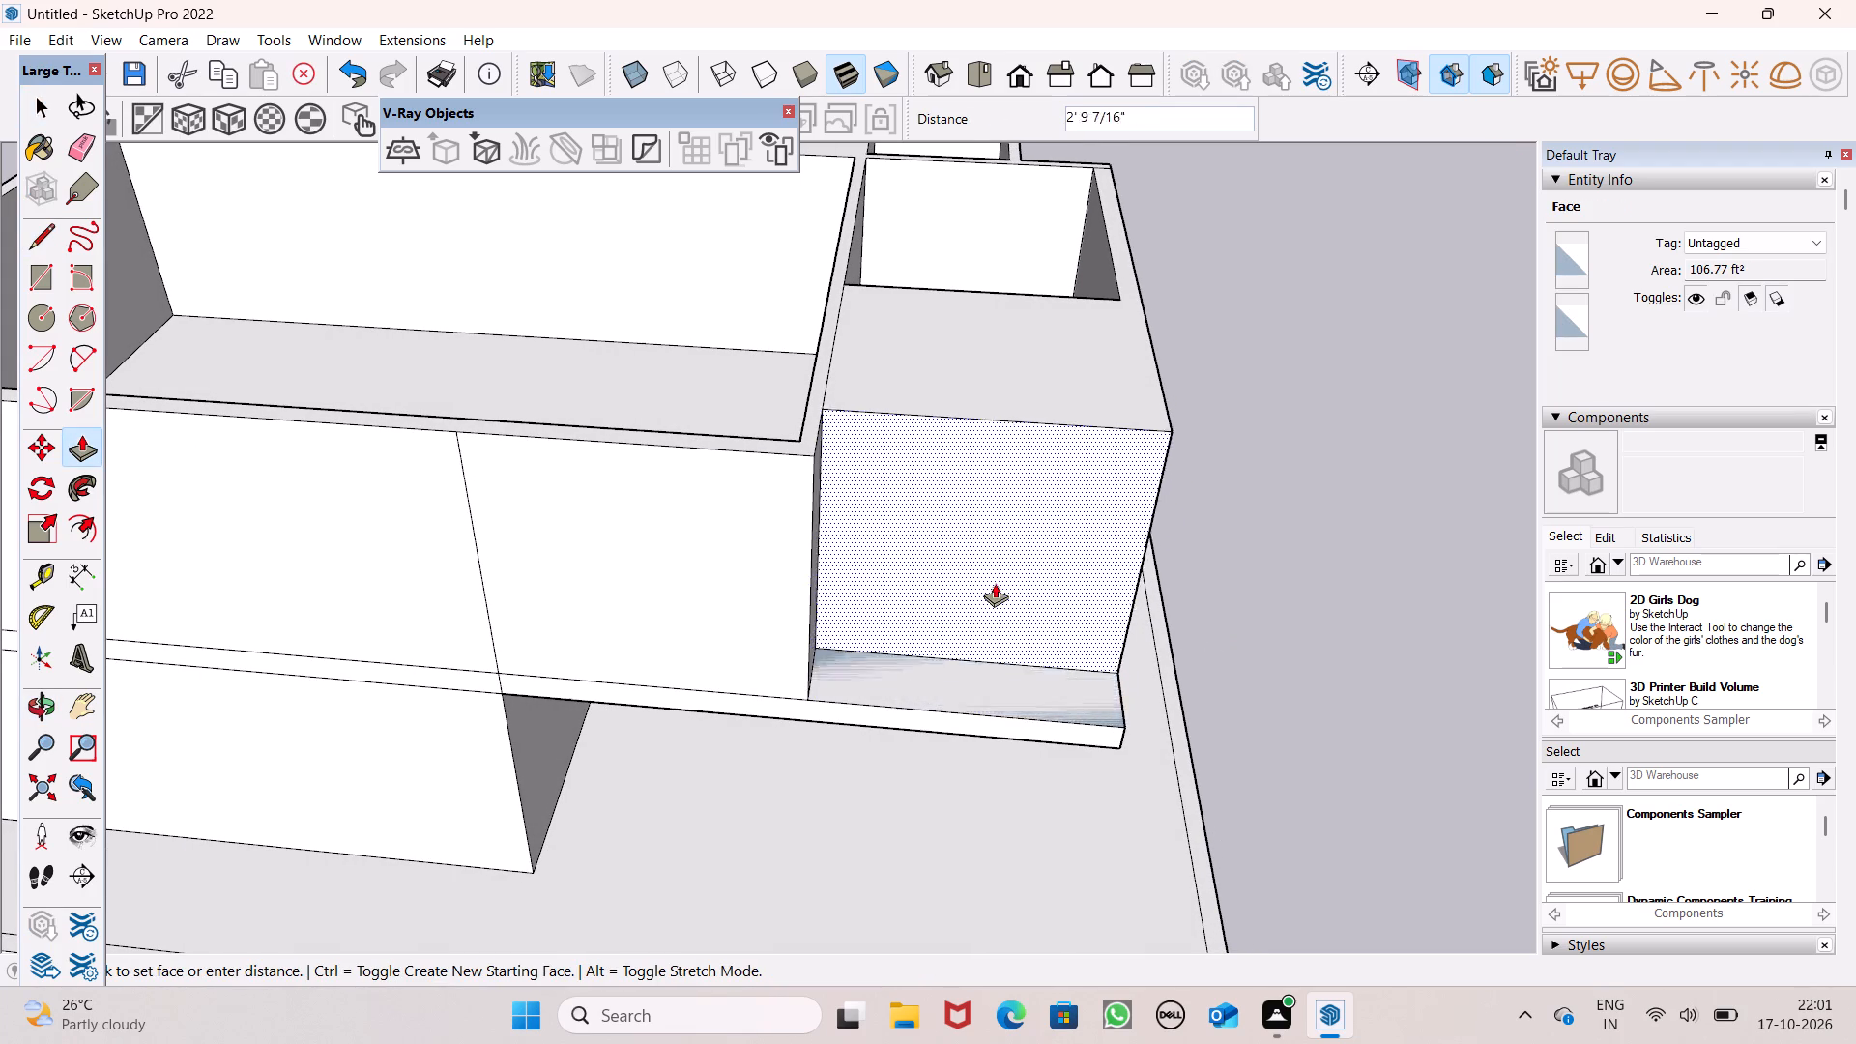
drag(995, 583, 991, 519)
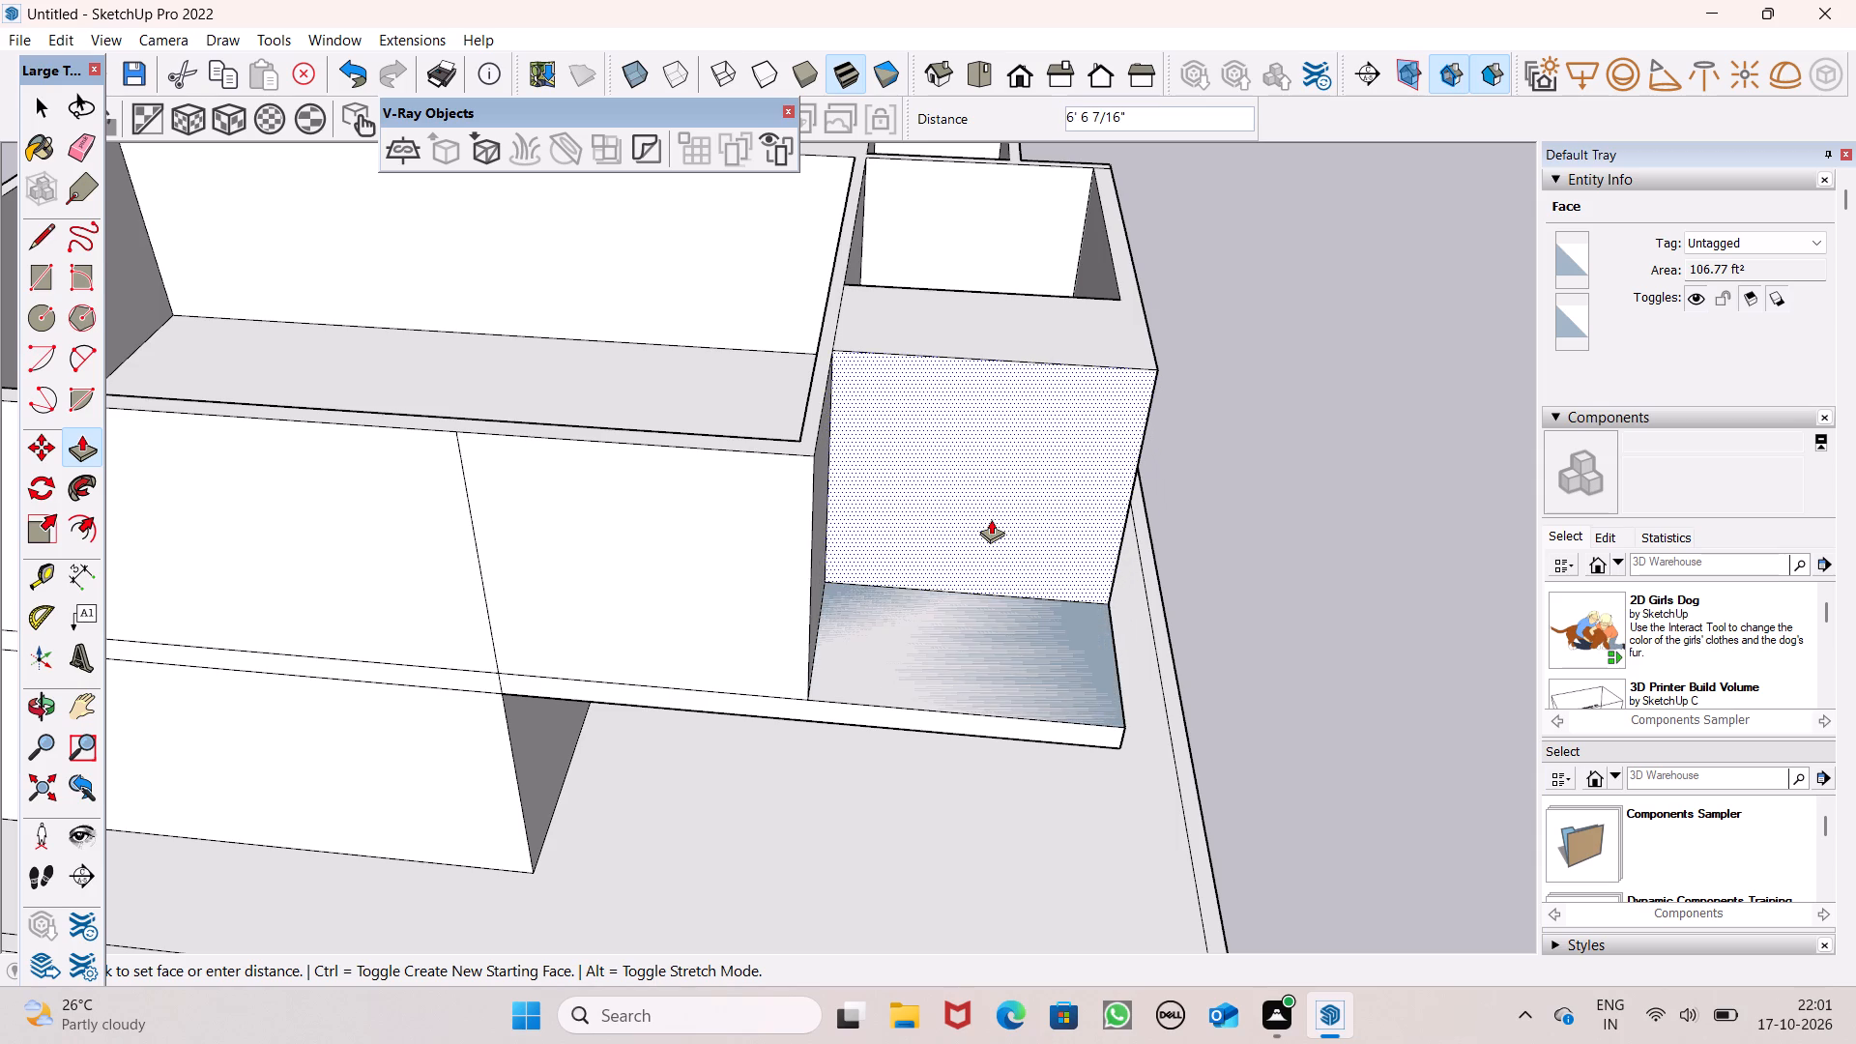
drag(991, 519, 996, 515)
Push the front room's outer end face beside the open corner inward about 2' 7" to enlarge the corner.
scroll(1173, 659, down, 2)
middle_drag(1151, 709, 661, 656)
scroll(1020, 582, down, 2)
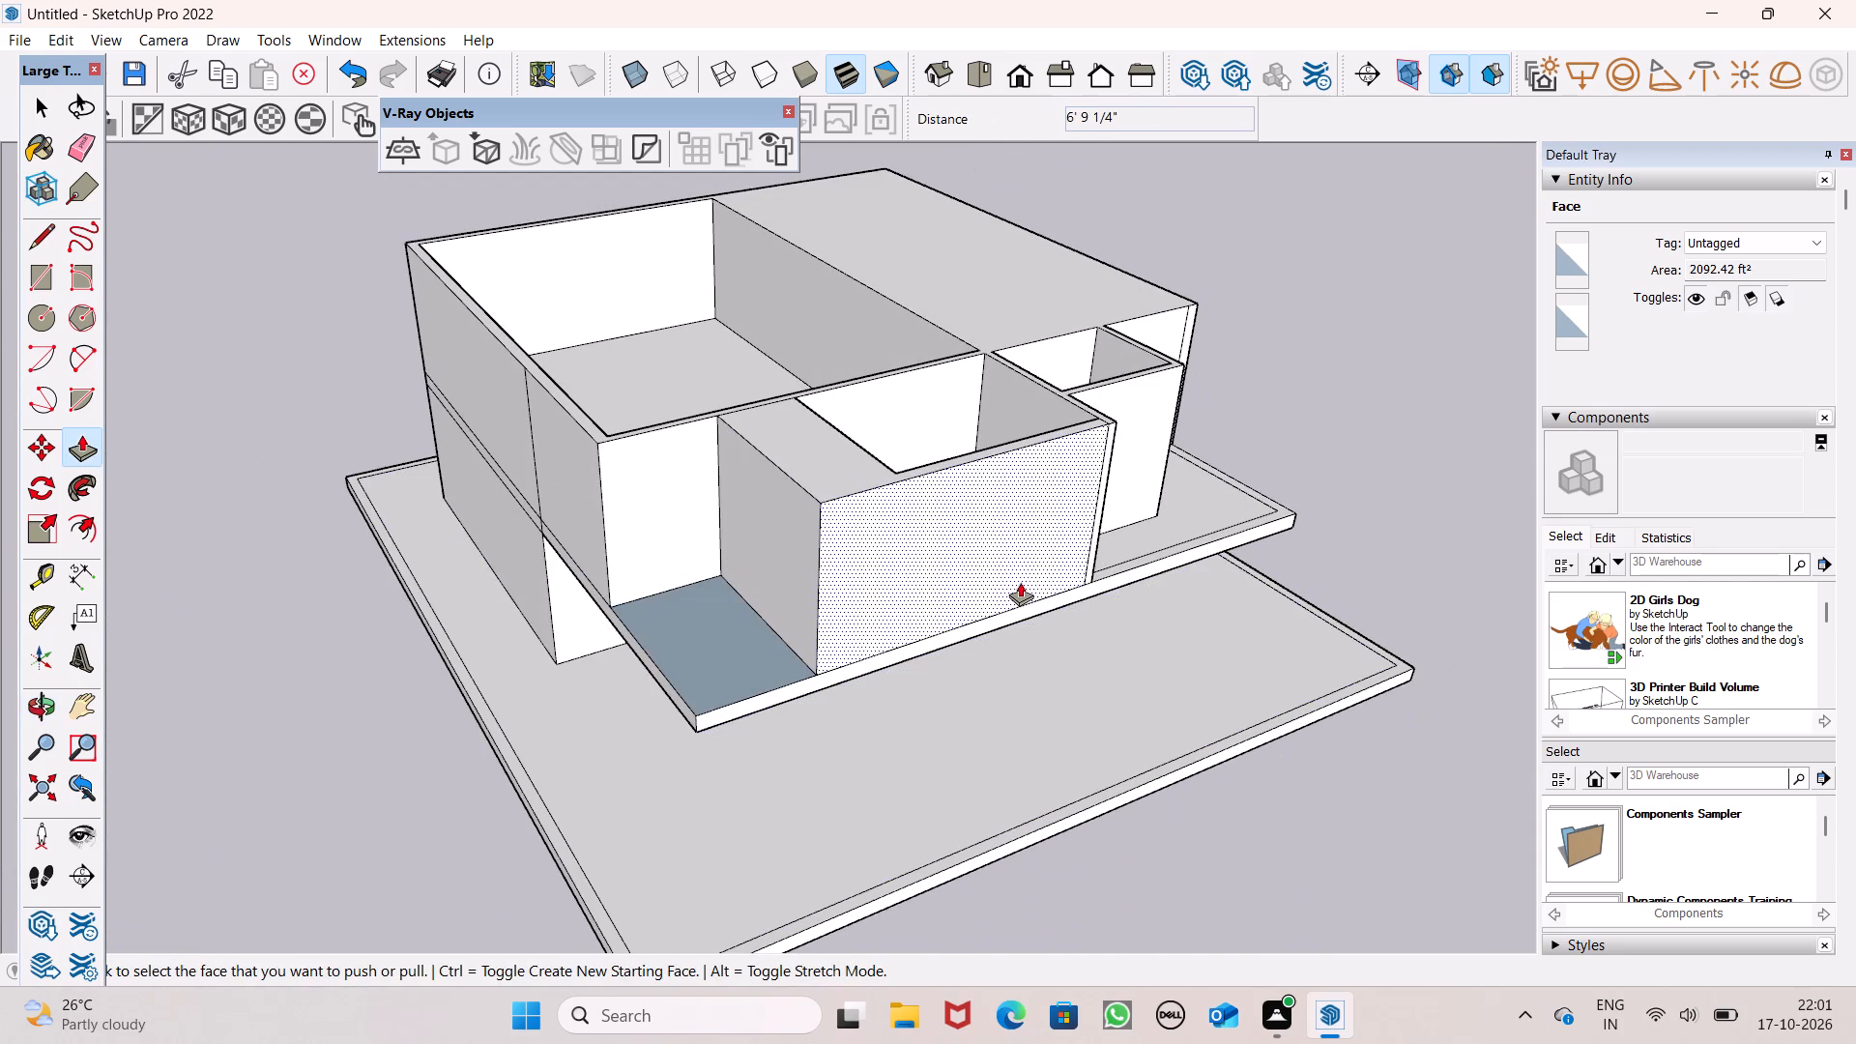
scroll(1020, 582, down, 1)
middle_drag(975, 605, 1420, 591)
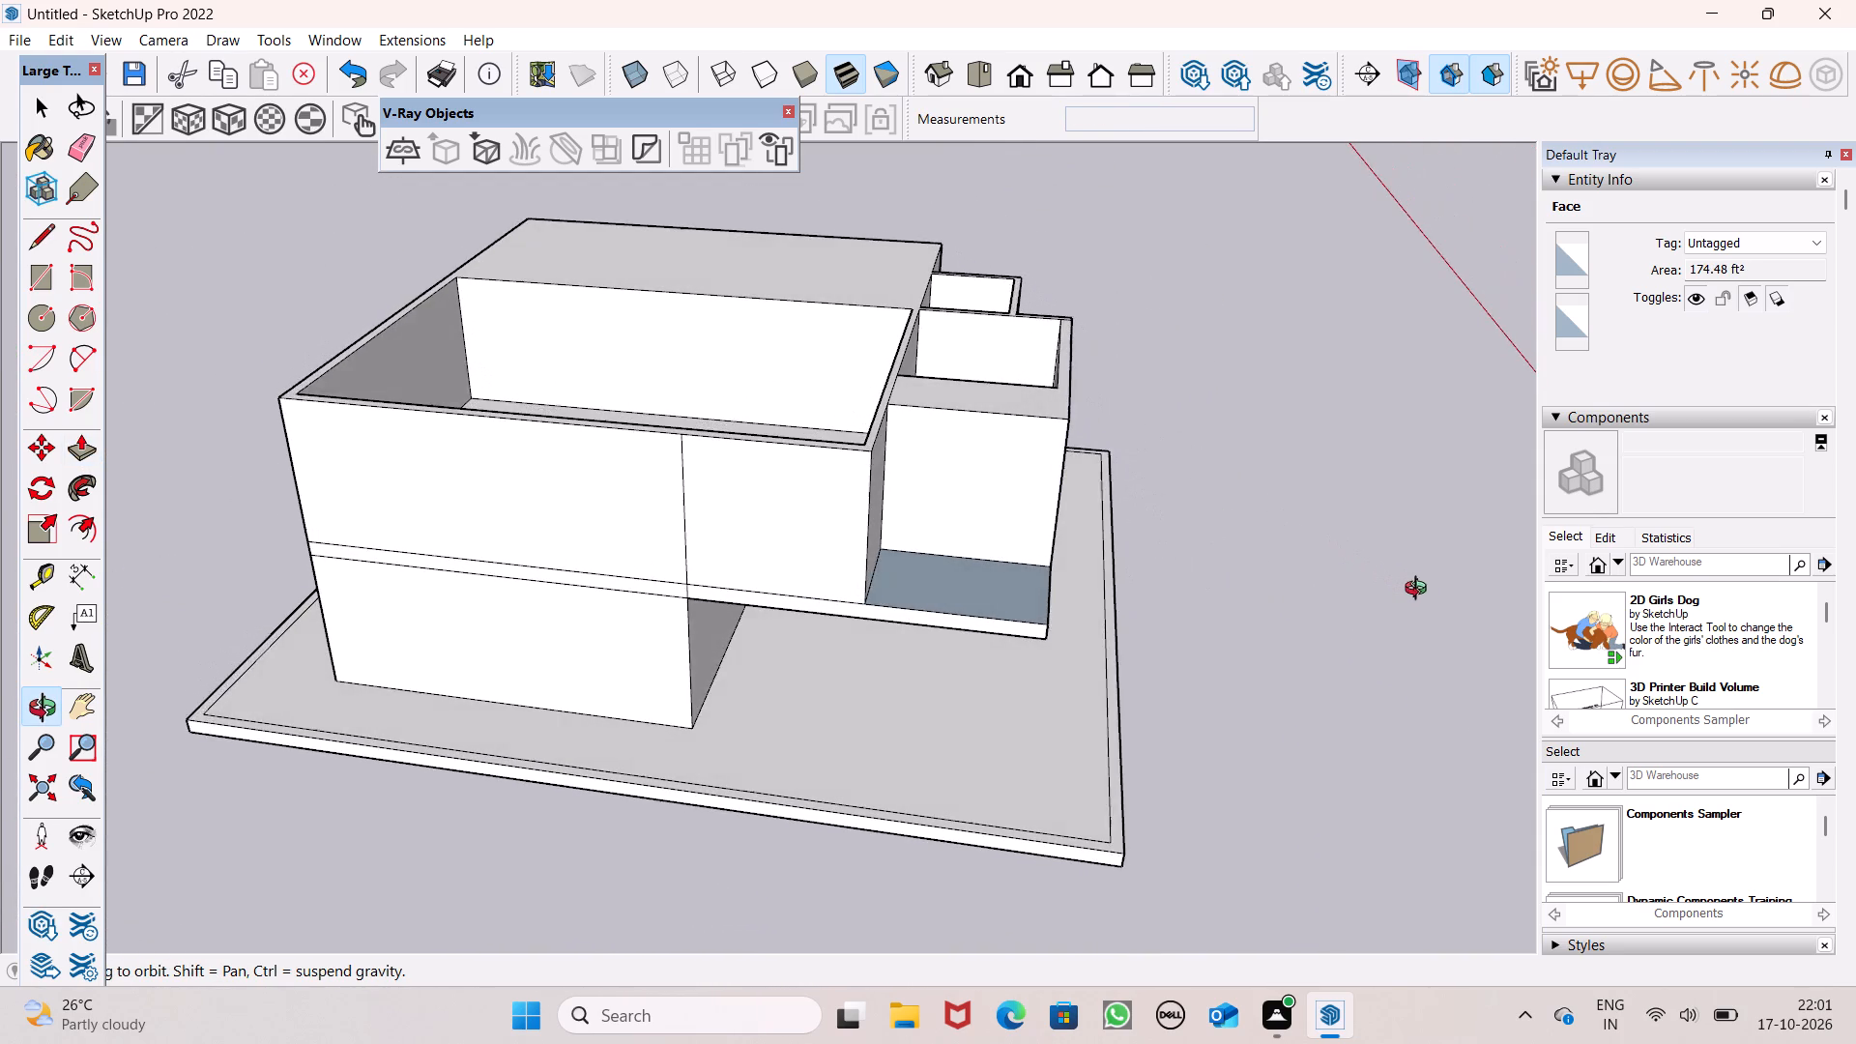
middle_drag(1420, 591, 1429, 600)
middle_drag(1207, 557, 949, 684)
scroll(942, 691, up, 1)
middle_drag(942, 691, 884, 723)
drag(810, 617, 849, 603)
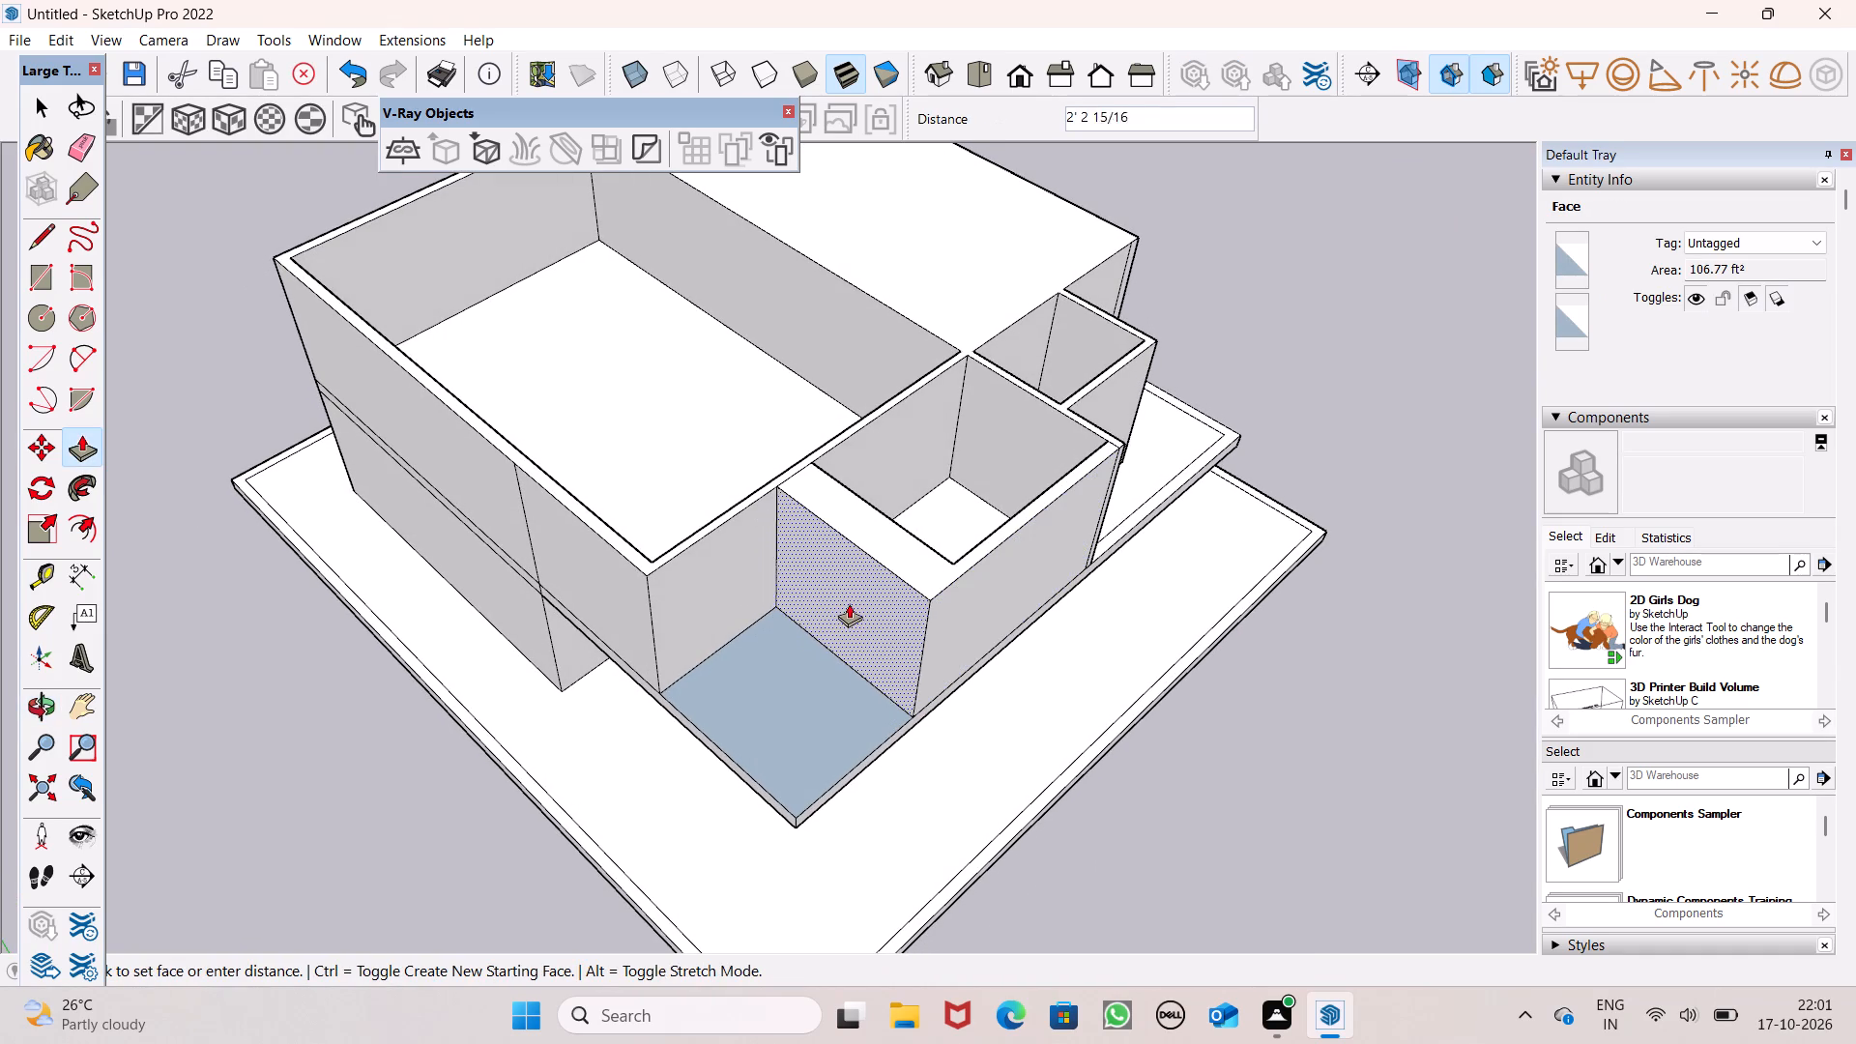
drag(849, 603, 854, 602)
Push the same corner-side end face of the front room inward a further 1' 6".
scroll(1020, 564, down, 1)
middle_drag(1095, 602, 1023, 680)
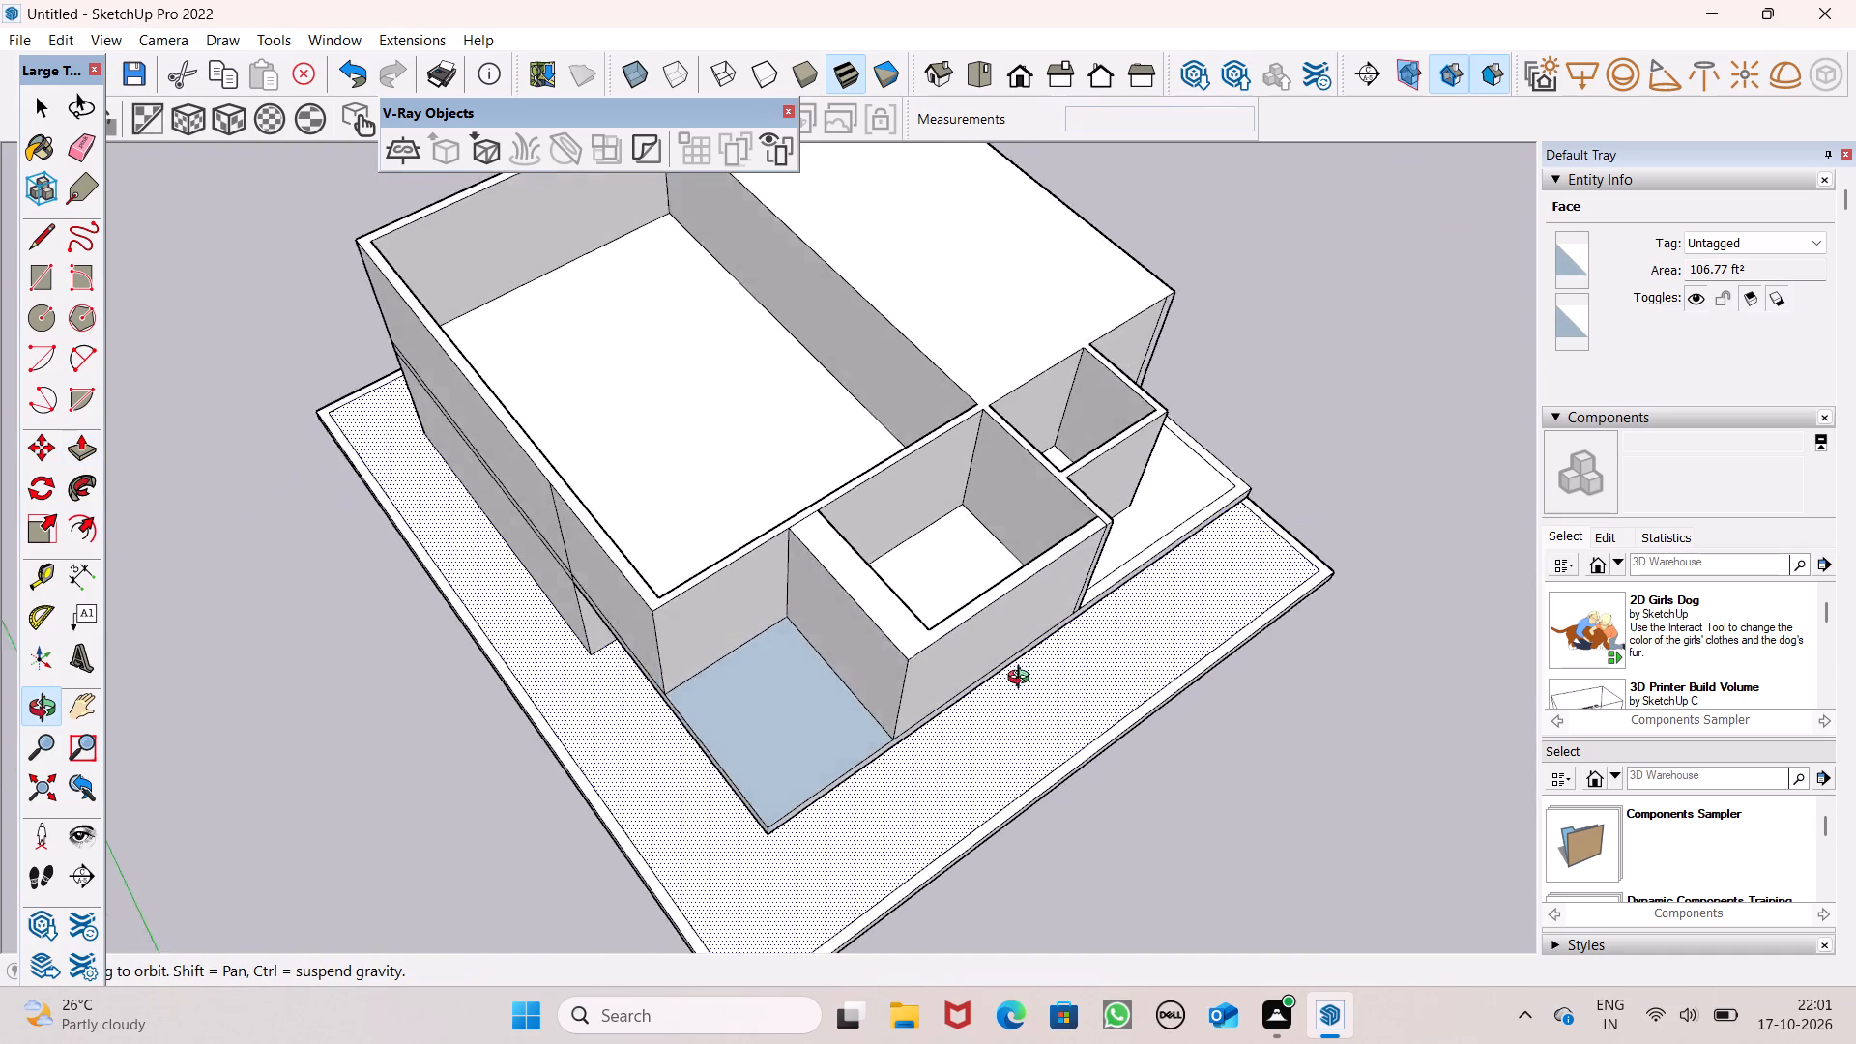
middle_drag(1023, 680, 1017, 533)
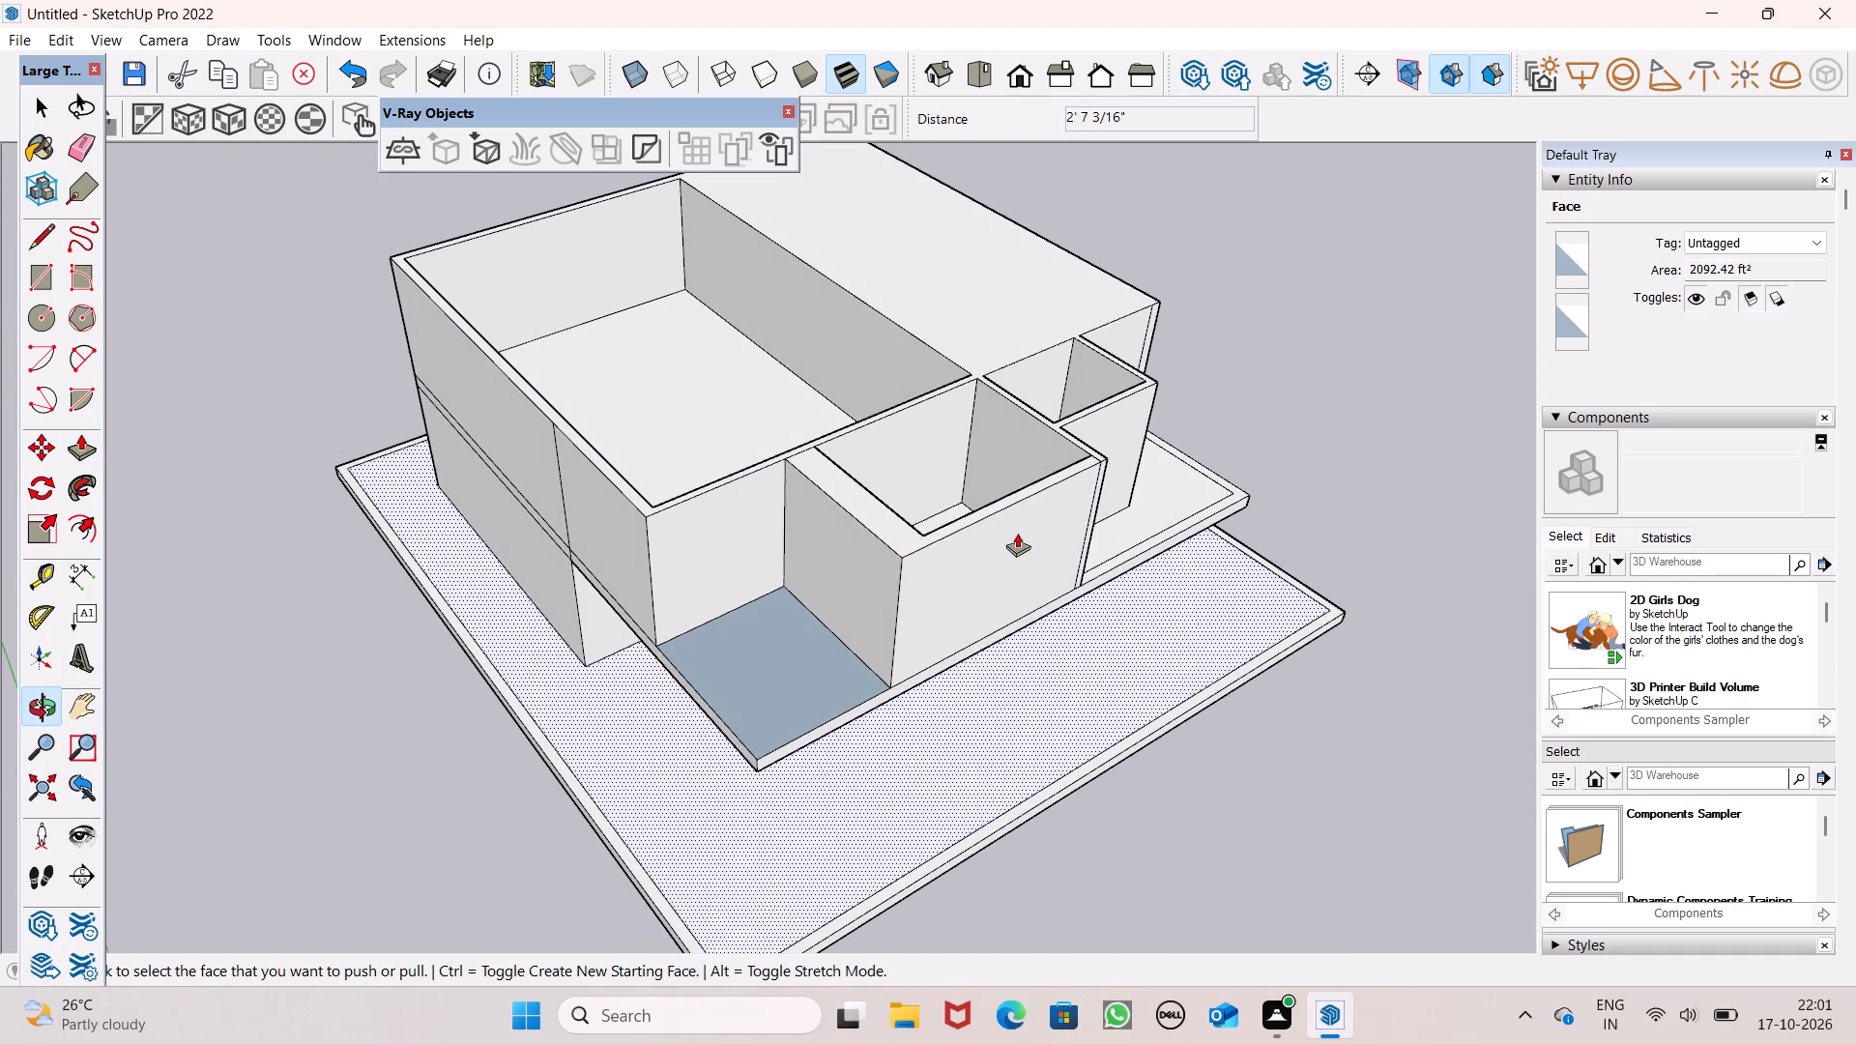
scroll(836, 652, up, 5)
drag(881, 608, 902, 600)
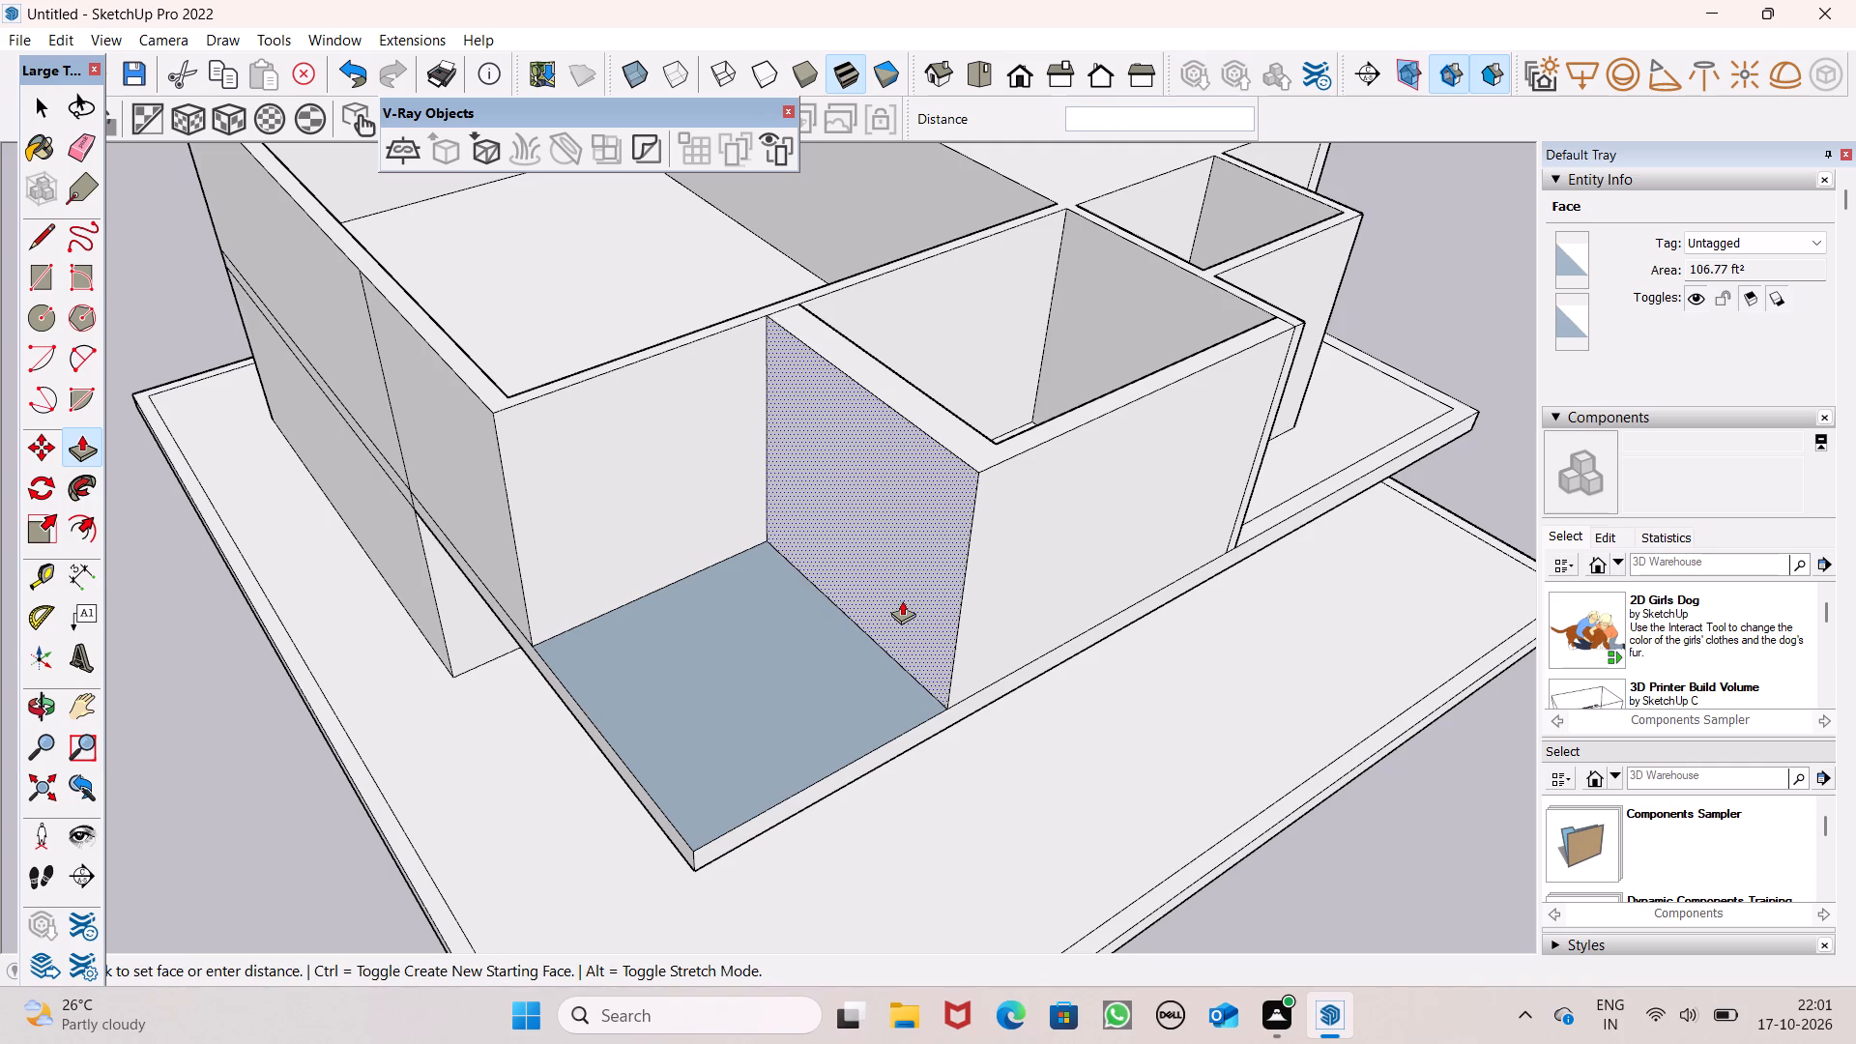
drag(902, 600, 917, 594)
Inspect the enlarged open corner and the shortened front room from above, the front and the side.
scroll(874, 614, down, 5)
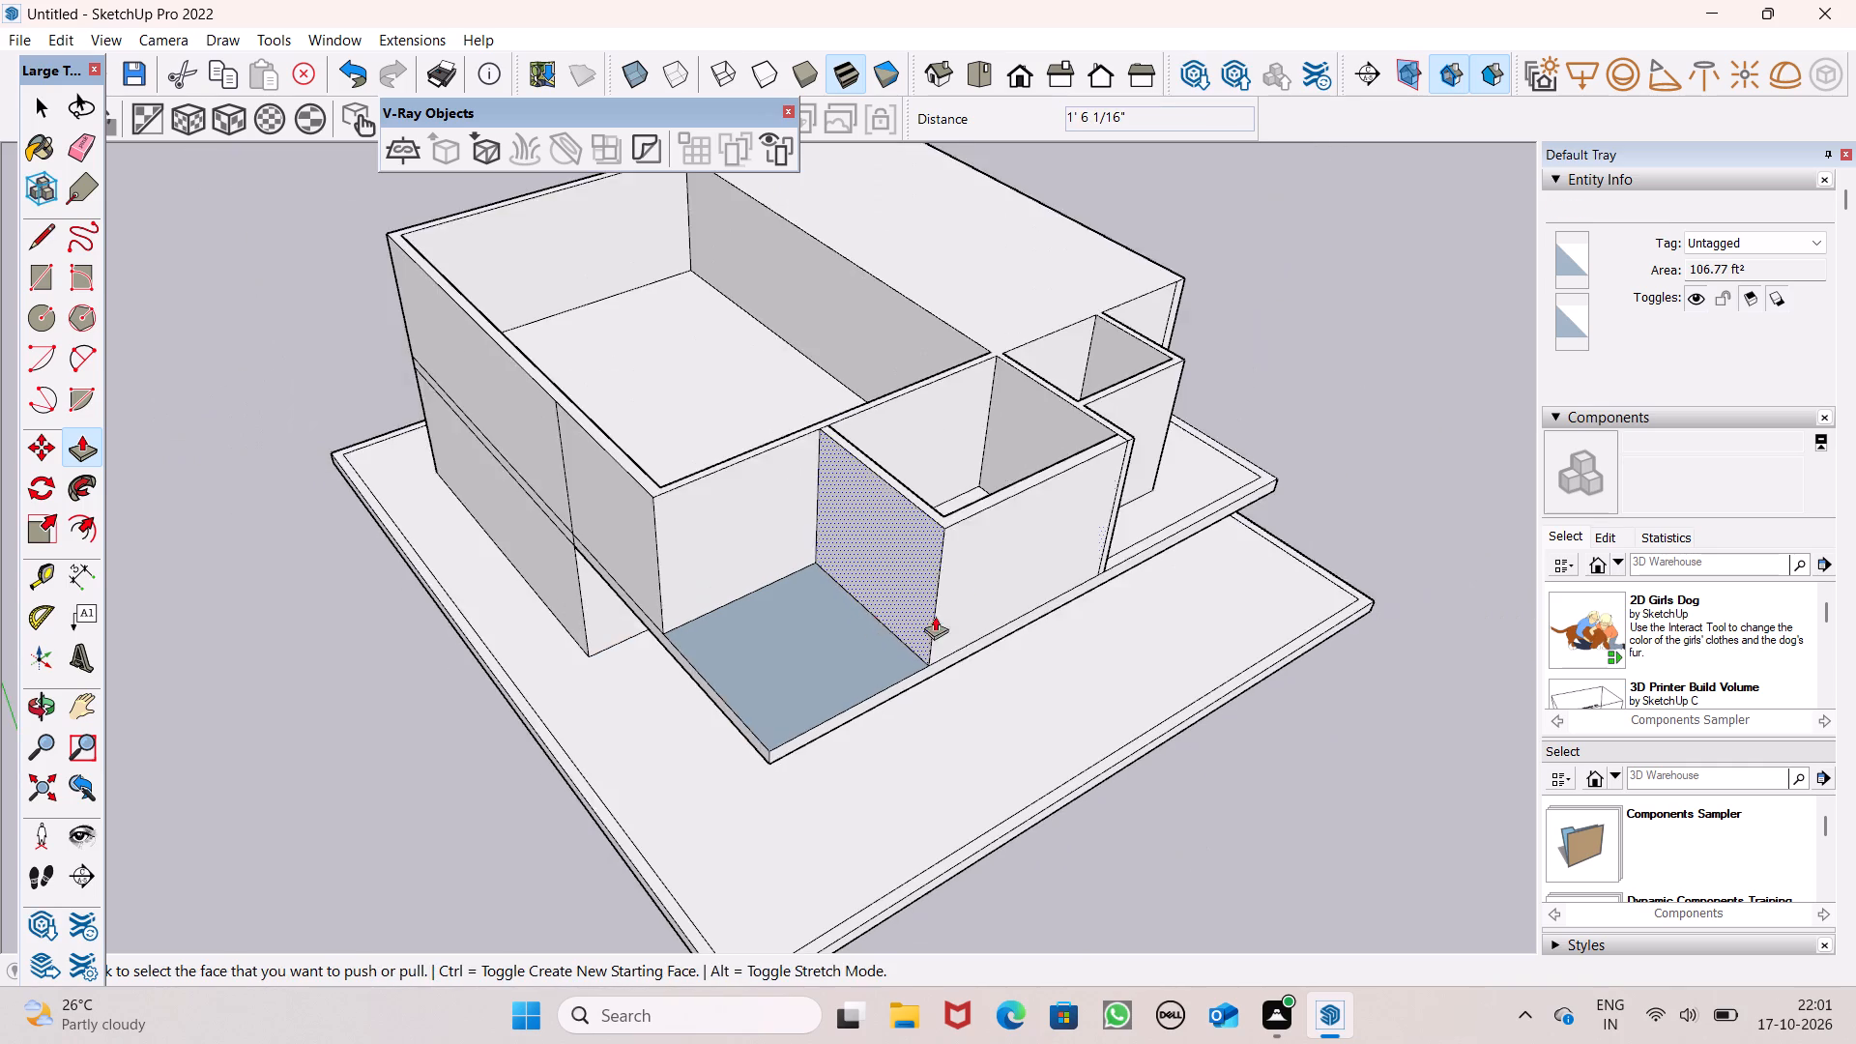
middle_drag(1091, 640, 1159, 734)
scroll(1218, 674, down, 3)
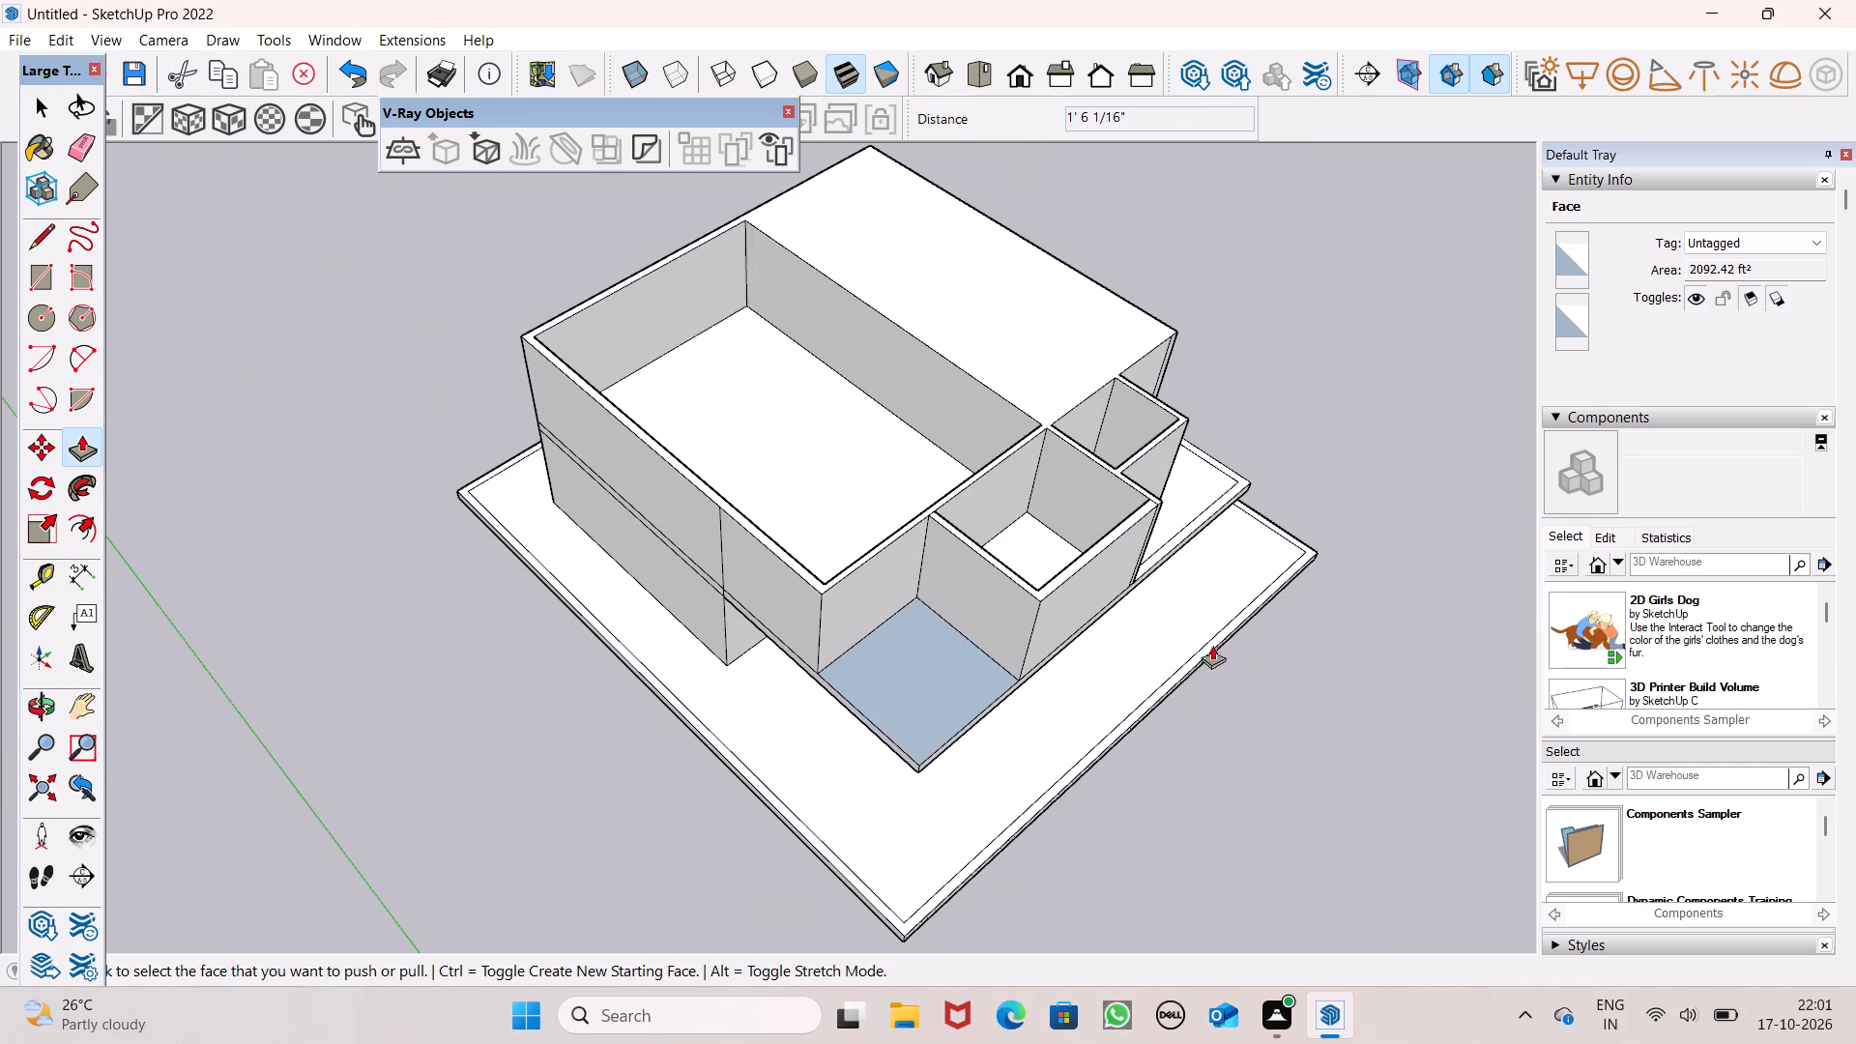
scroll(1137, 620, up, 1)
middle_drag(1137, 620, 1286, 586)
scroll(1100, 574, down, 3)
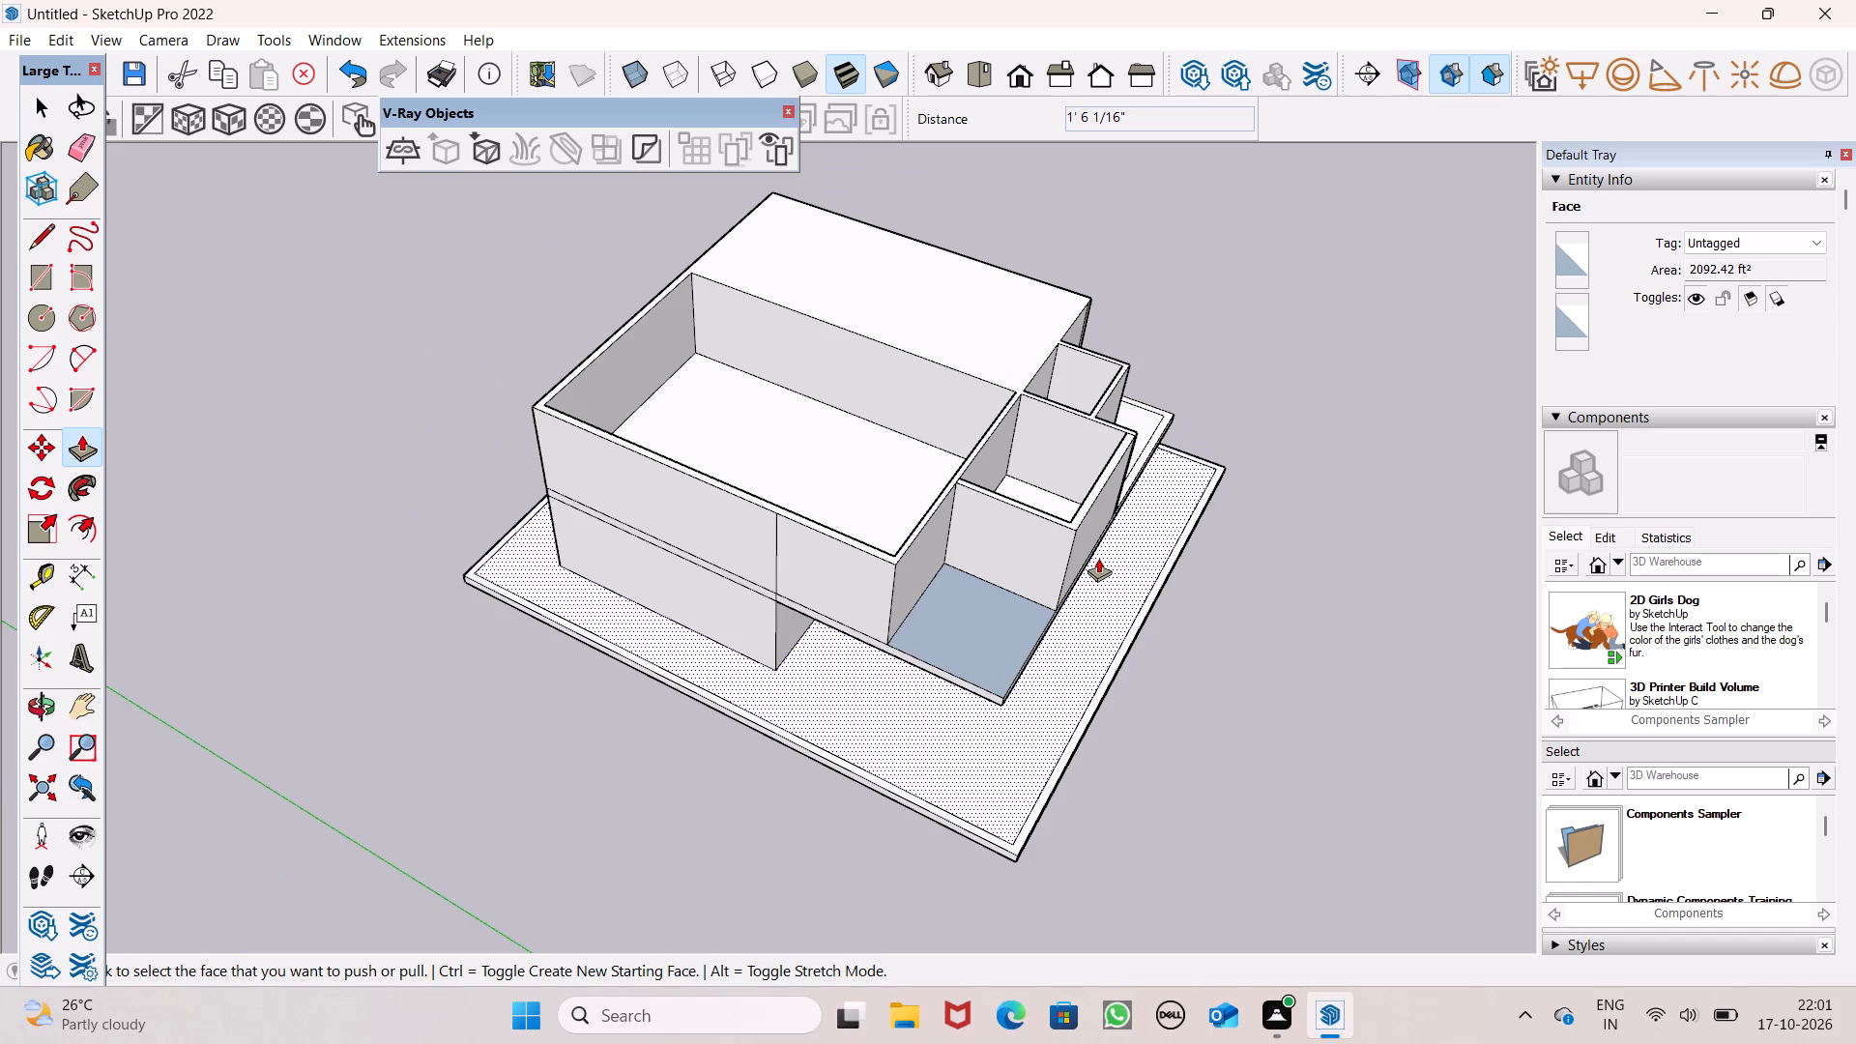
scroll(1098, 558, down, 2)
middle_drag(1090, 564, 768, 589)
middle_drag(945, 730, 785, 381)
scroll(920, 590, up, 1)
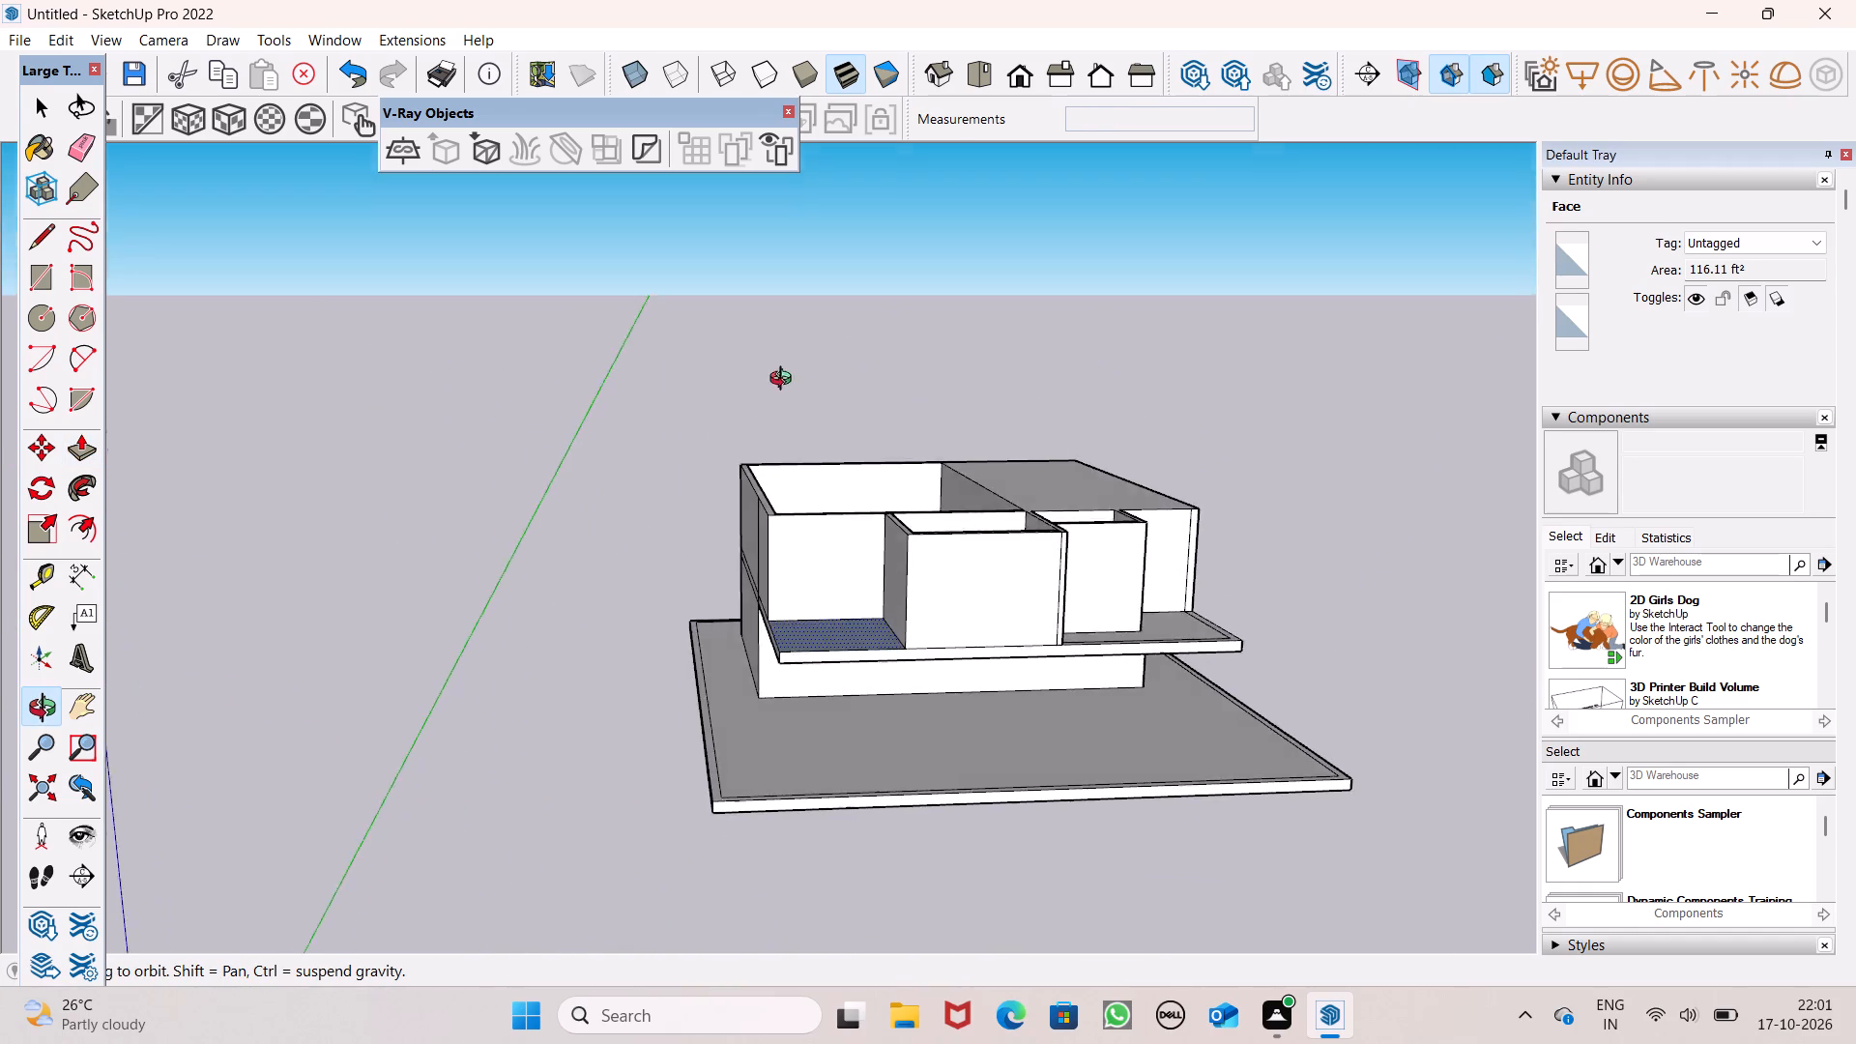
middle_drag(785, 381, 785, 373)
middle_drag(1011, 543, 880, 488)
scroll(1011, 543, up, 1)
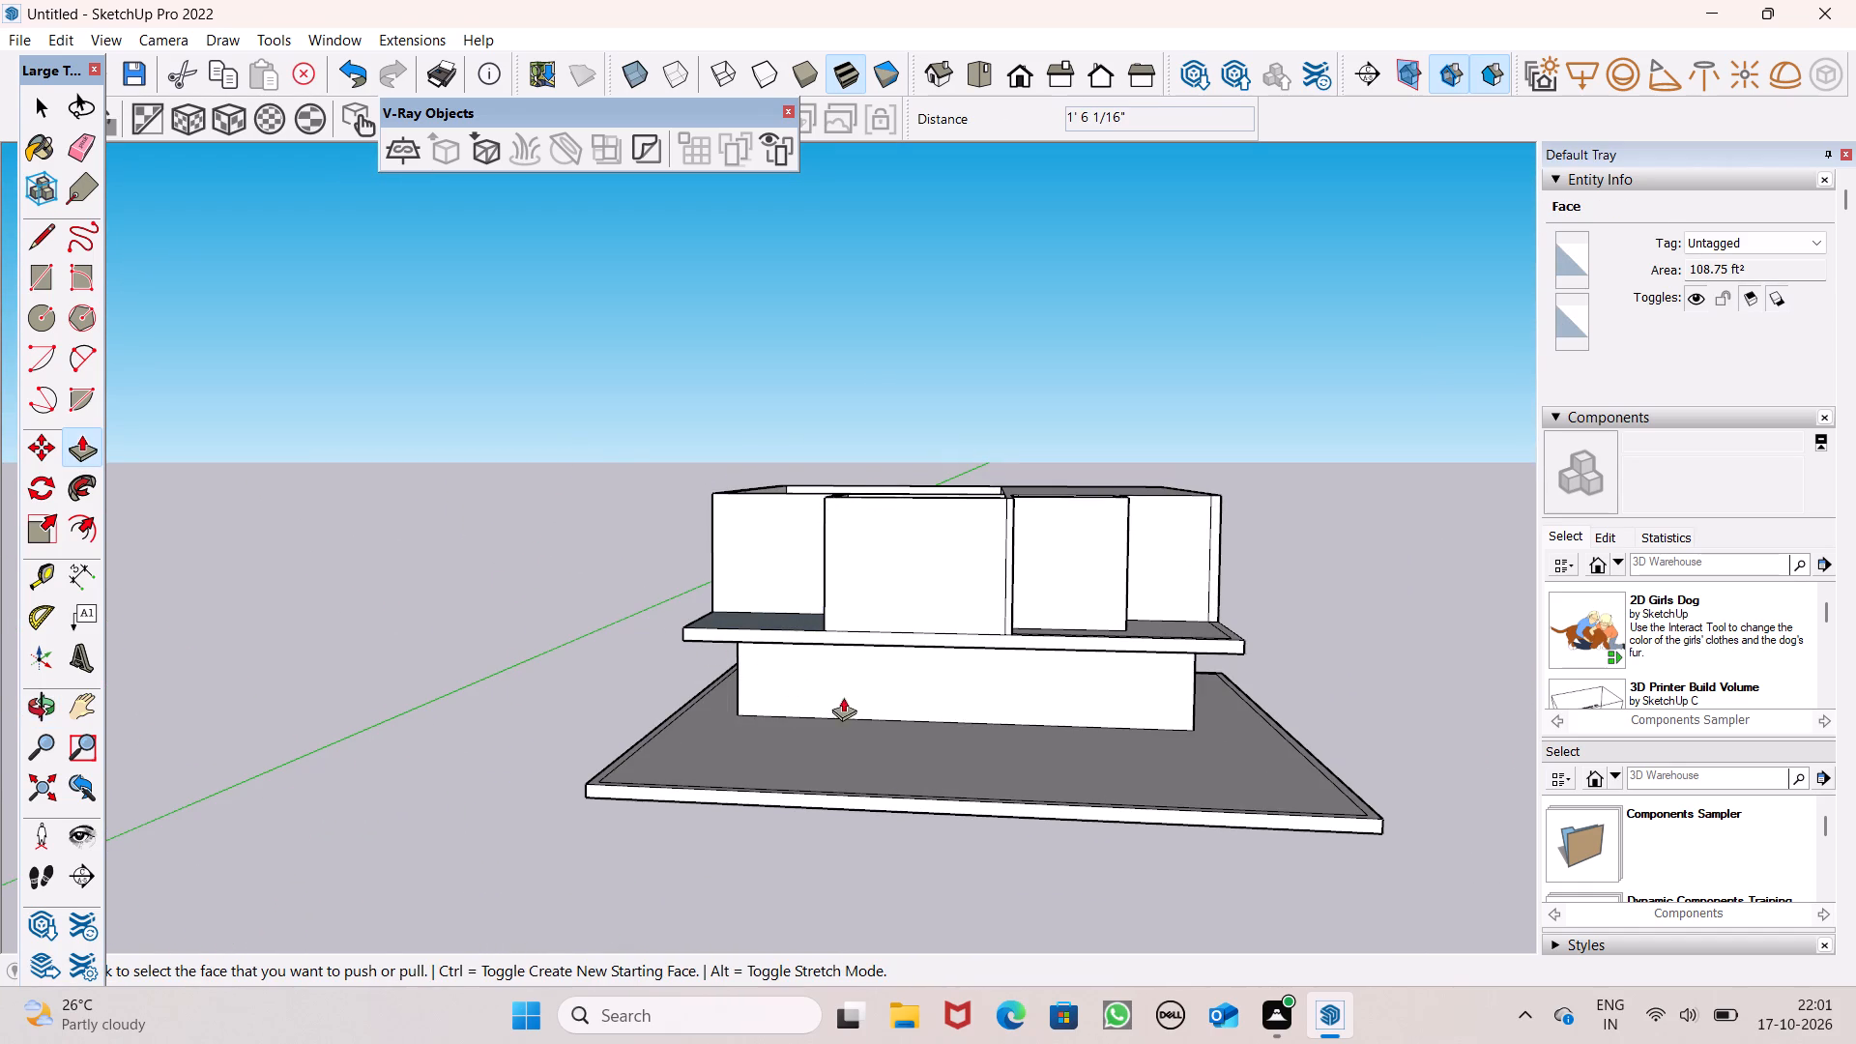
middle_drag(844, 696, 999, 721)
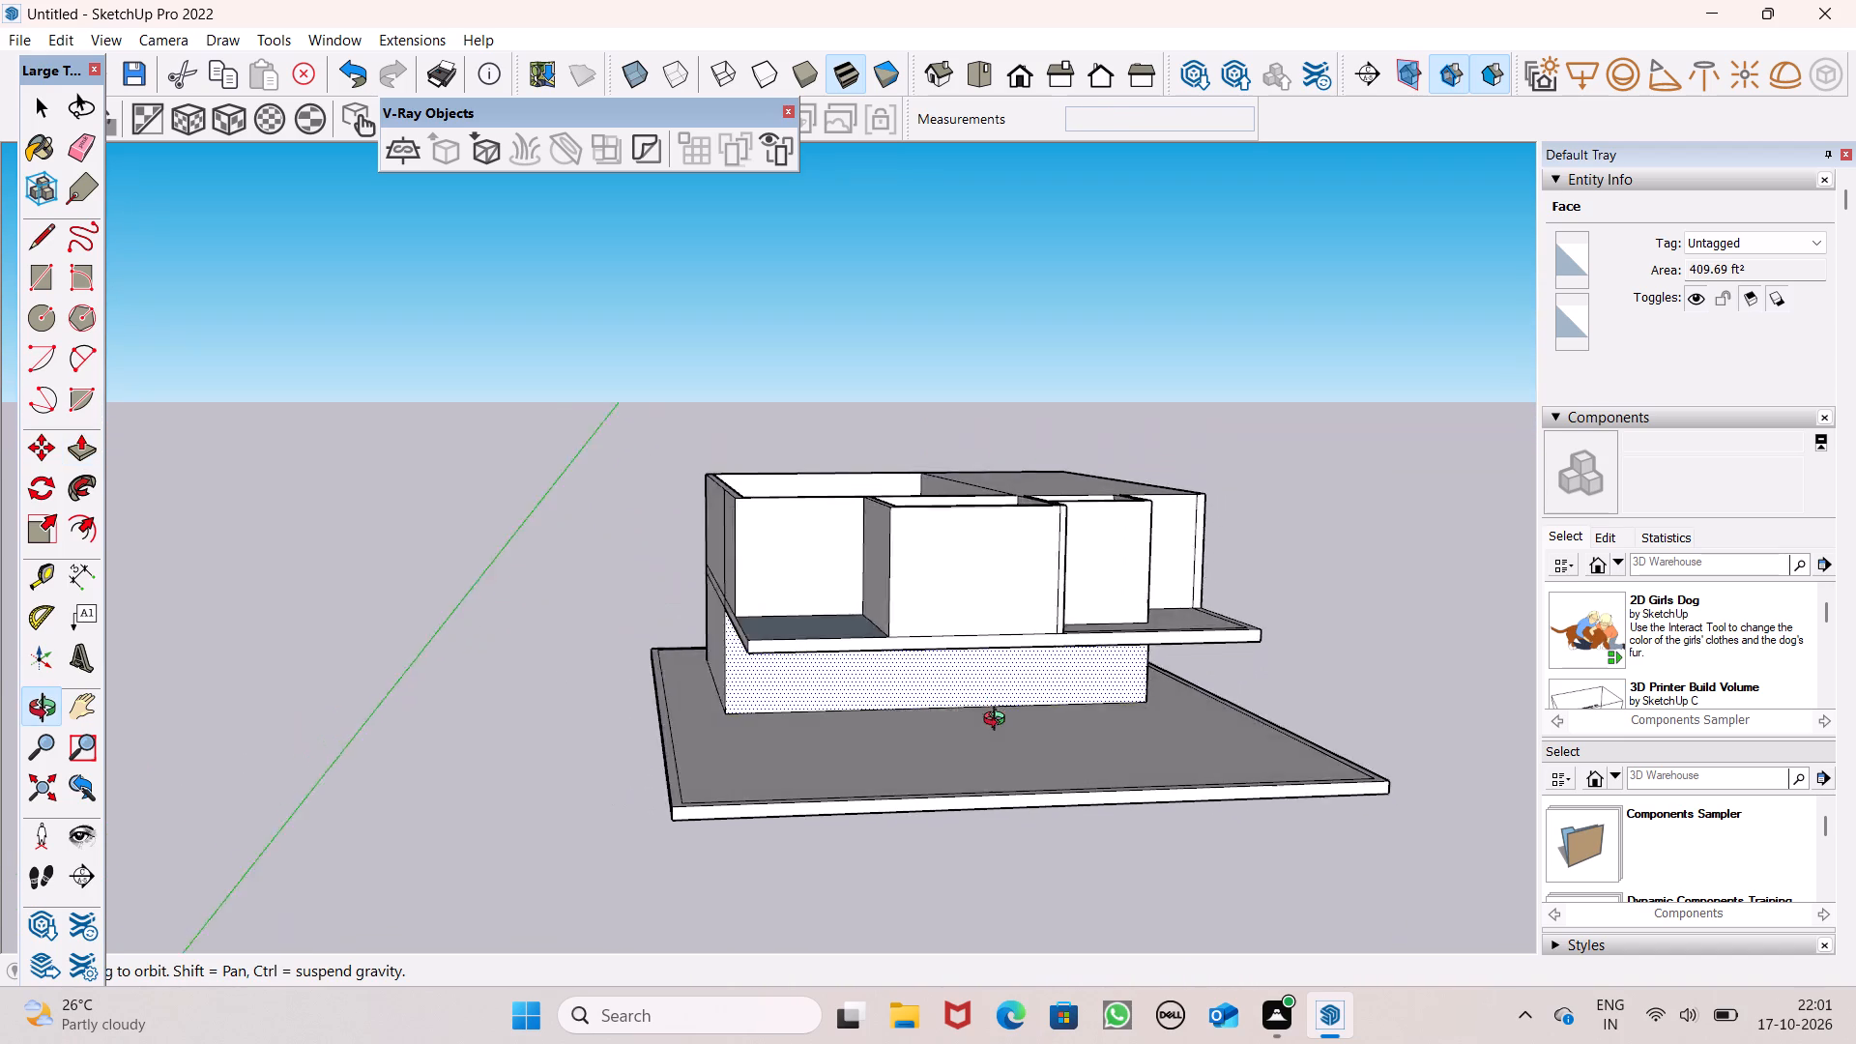
middle_drag(999, 721, 1129, 752)
scroll(966, 624, up, 1)
middle_drag(969, 639, 1058, 721)
scroll(950, 600, up, 4)
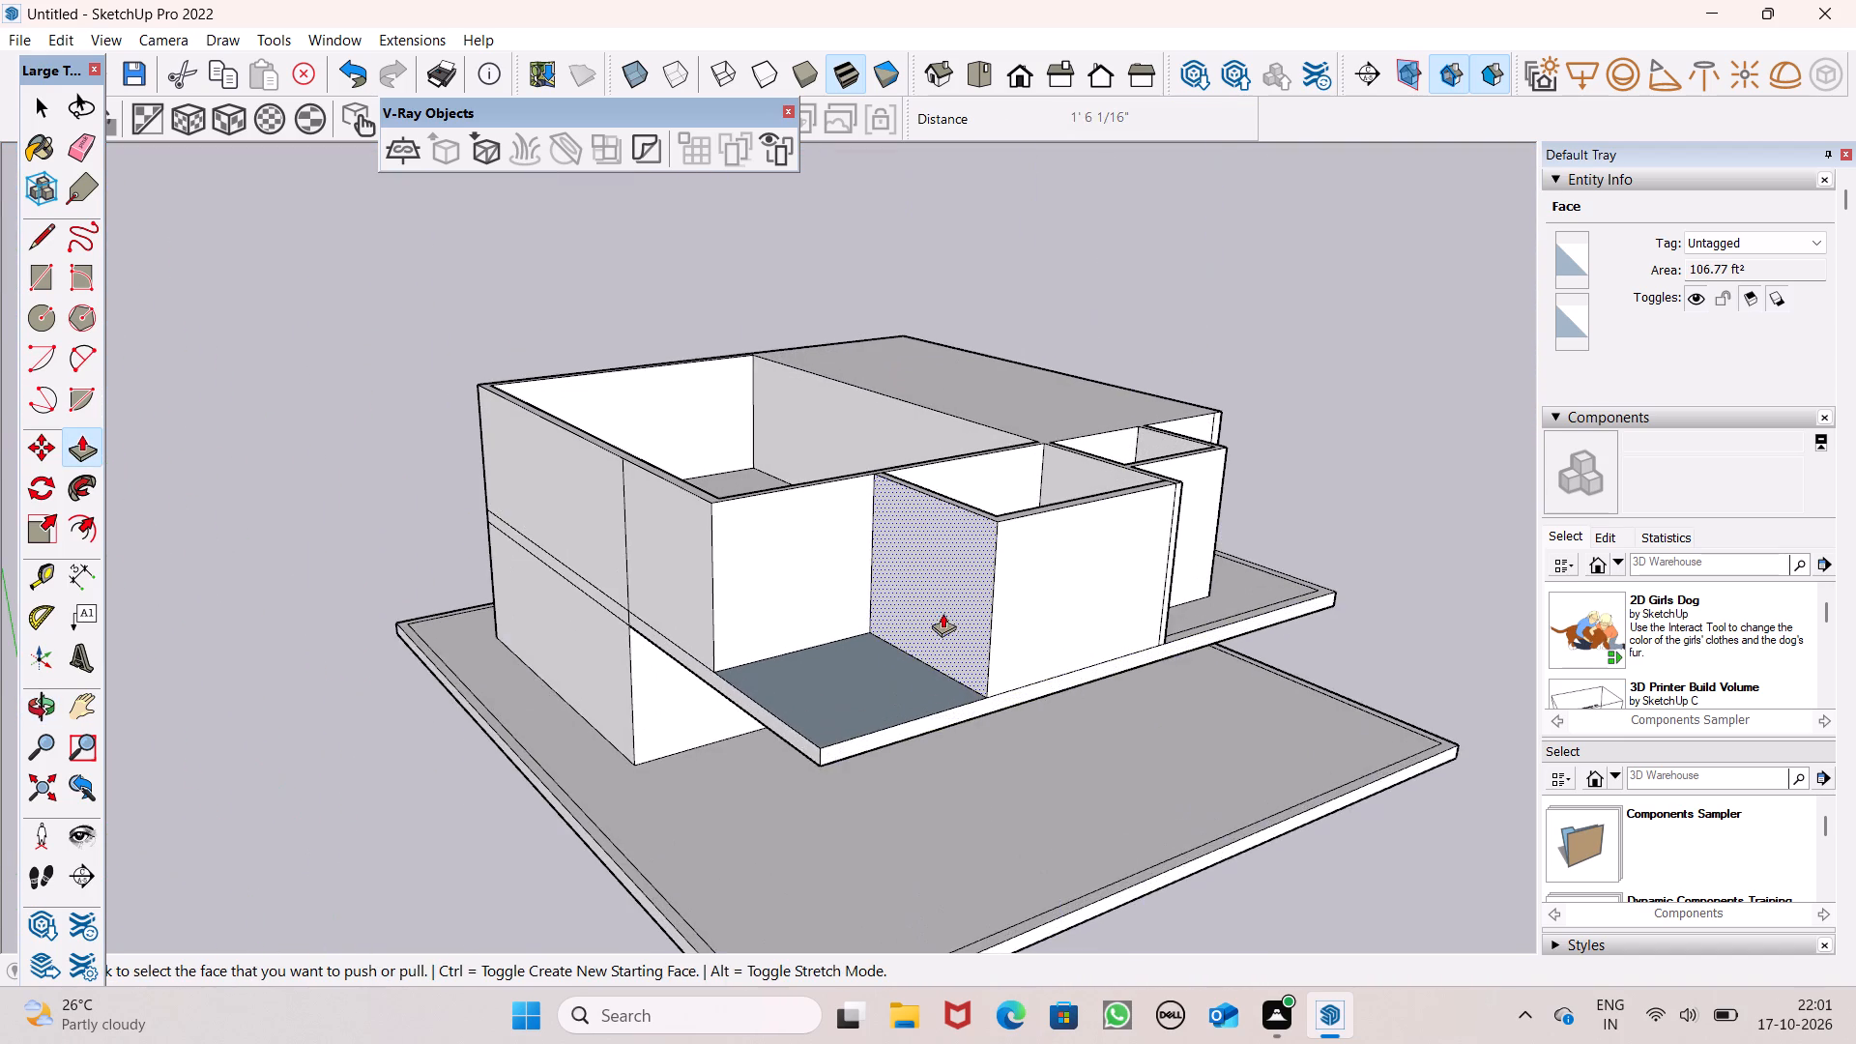
Pull the front room's corner-side end face back outward about 2' 9", and extend it about 6" further.
drag(942, 614, 902, 641)
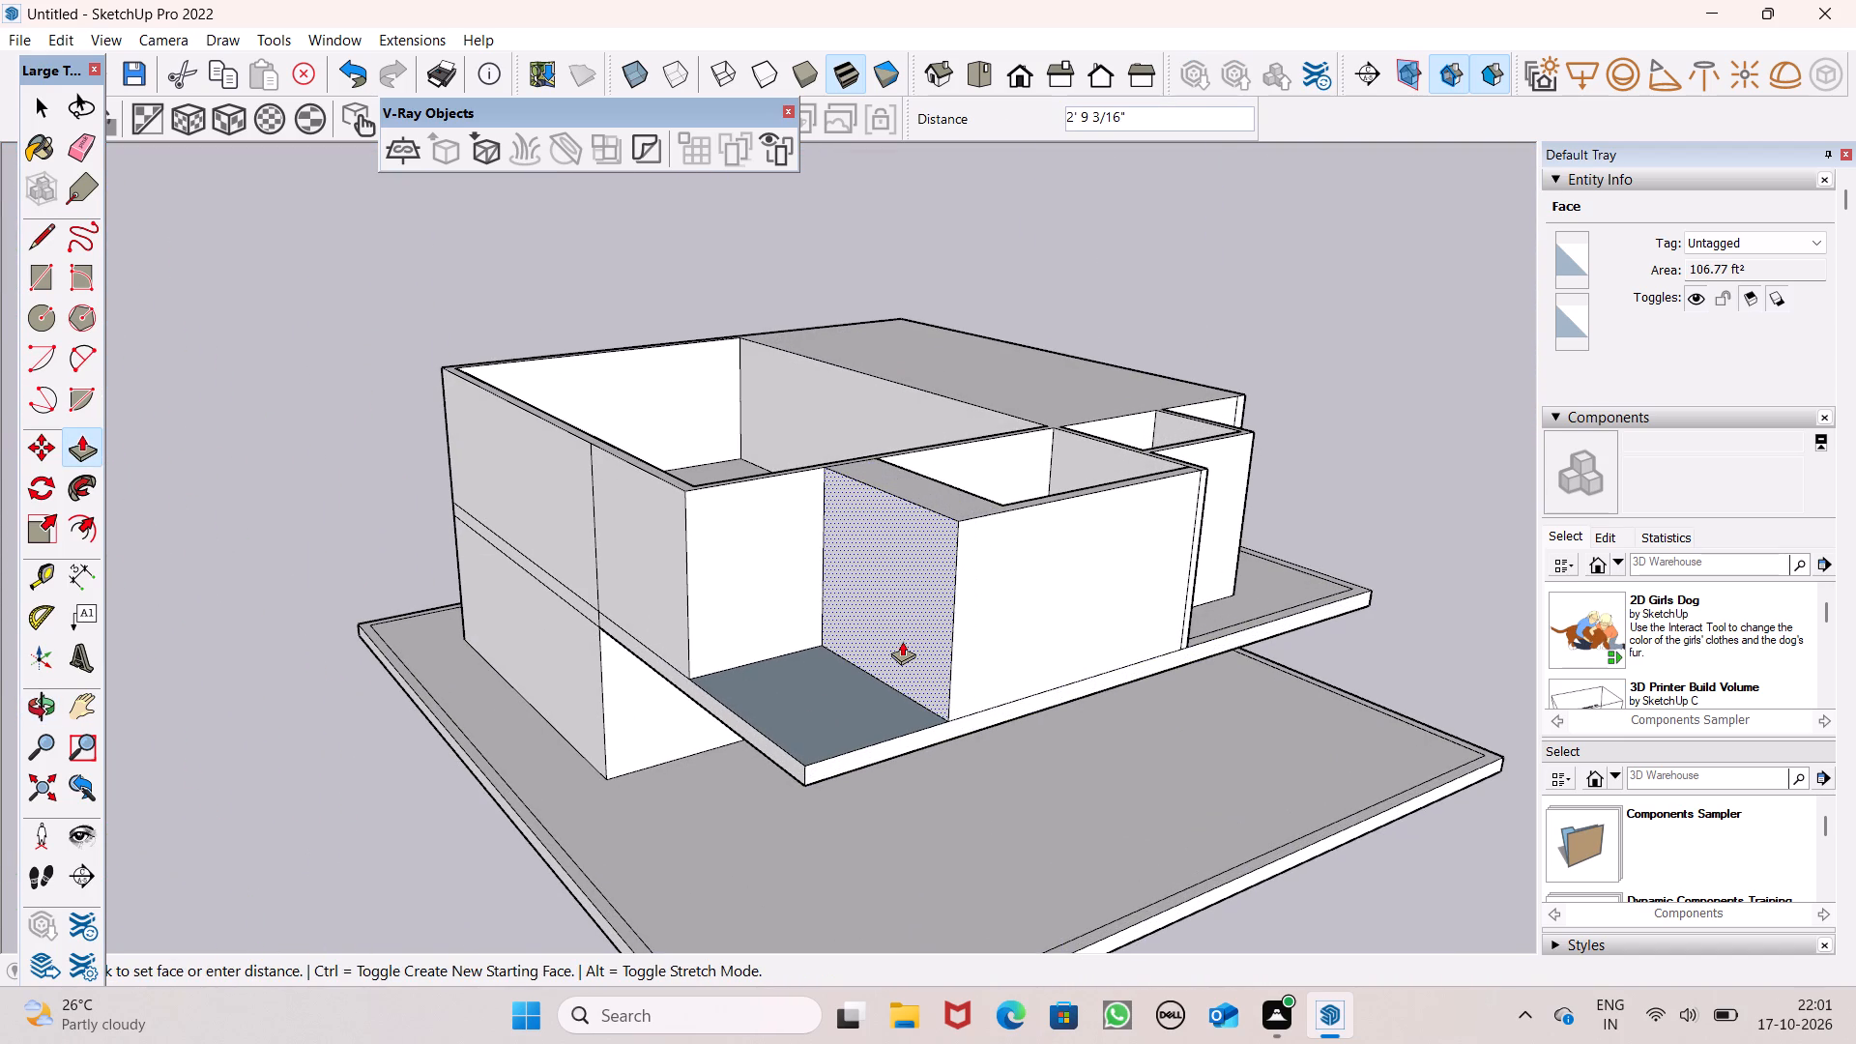
drag(902, 641, 897, 637)
triple_click(897, 637)
key(ctrl+z)
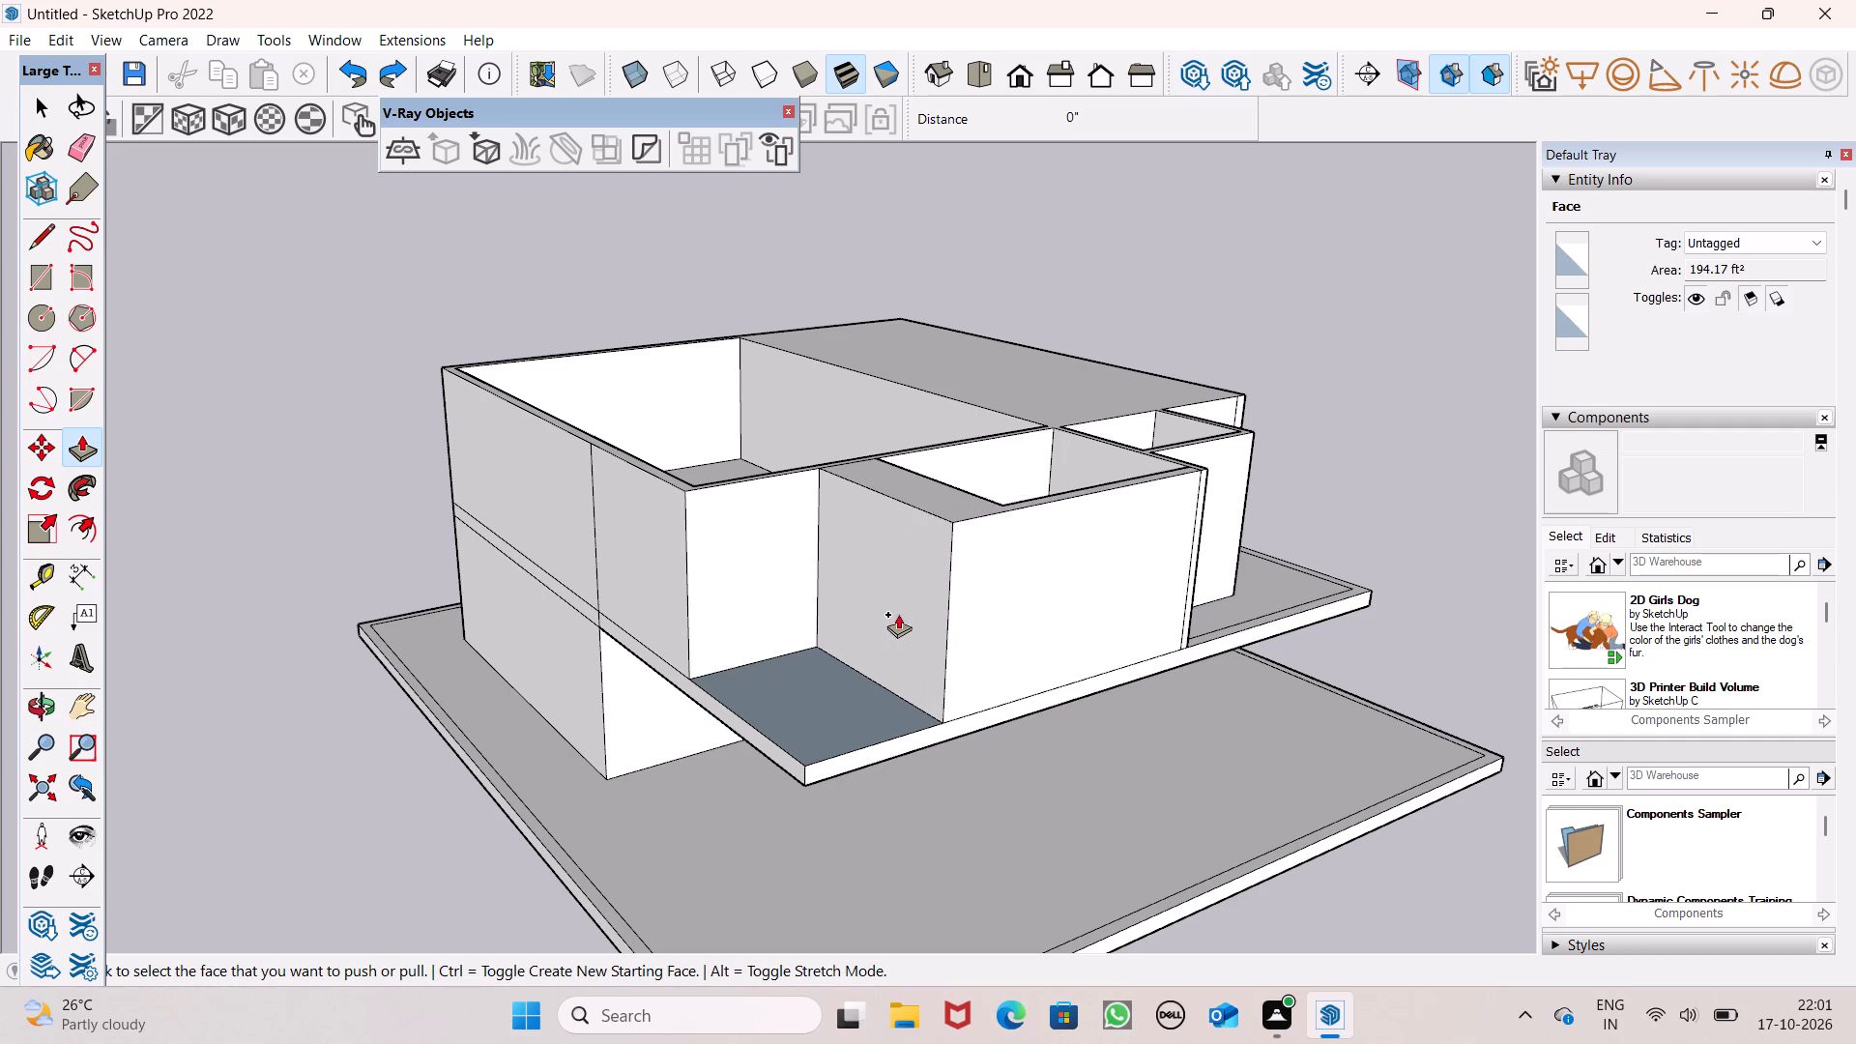
drag(913, 630, 906, 634)
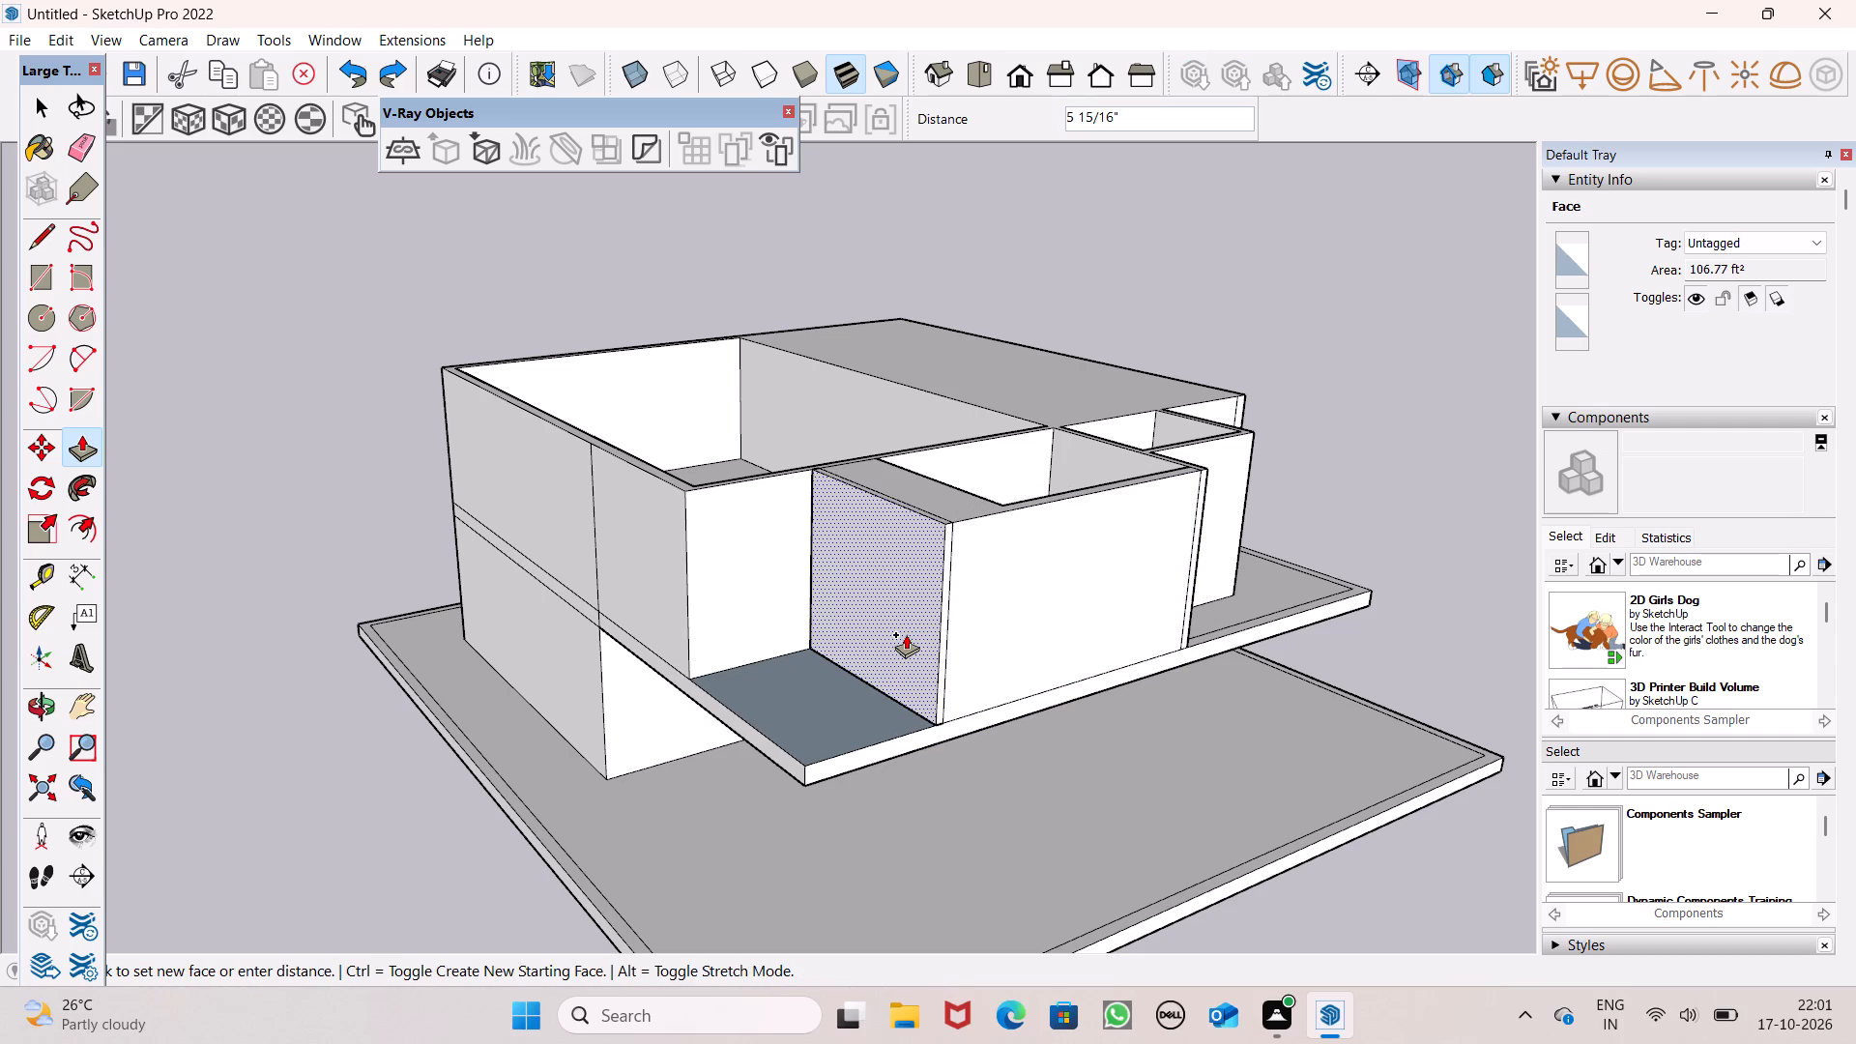
drag(906, 634, 903, 639)
Push the front room's inner end face toward the open corner, leaving an end wall about 10" thick.
middle_drag(1042, 662, 423, 833)
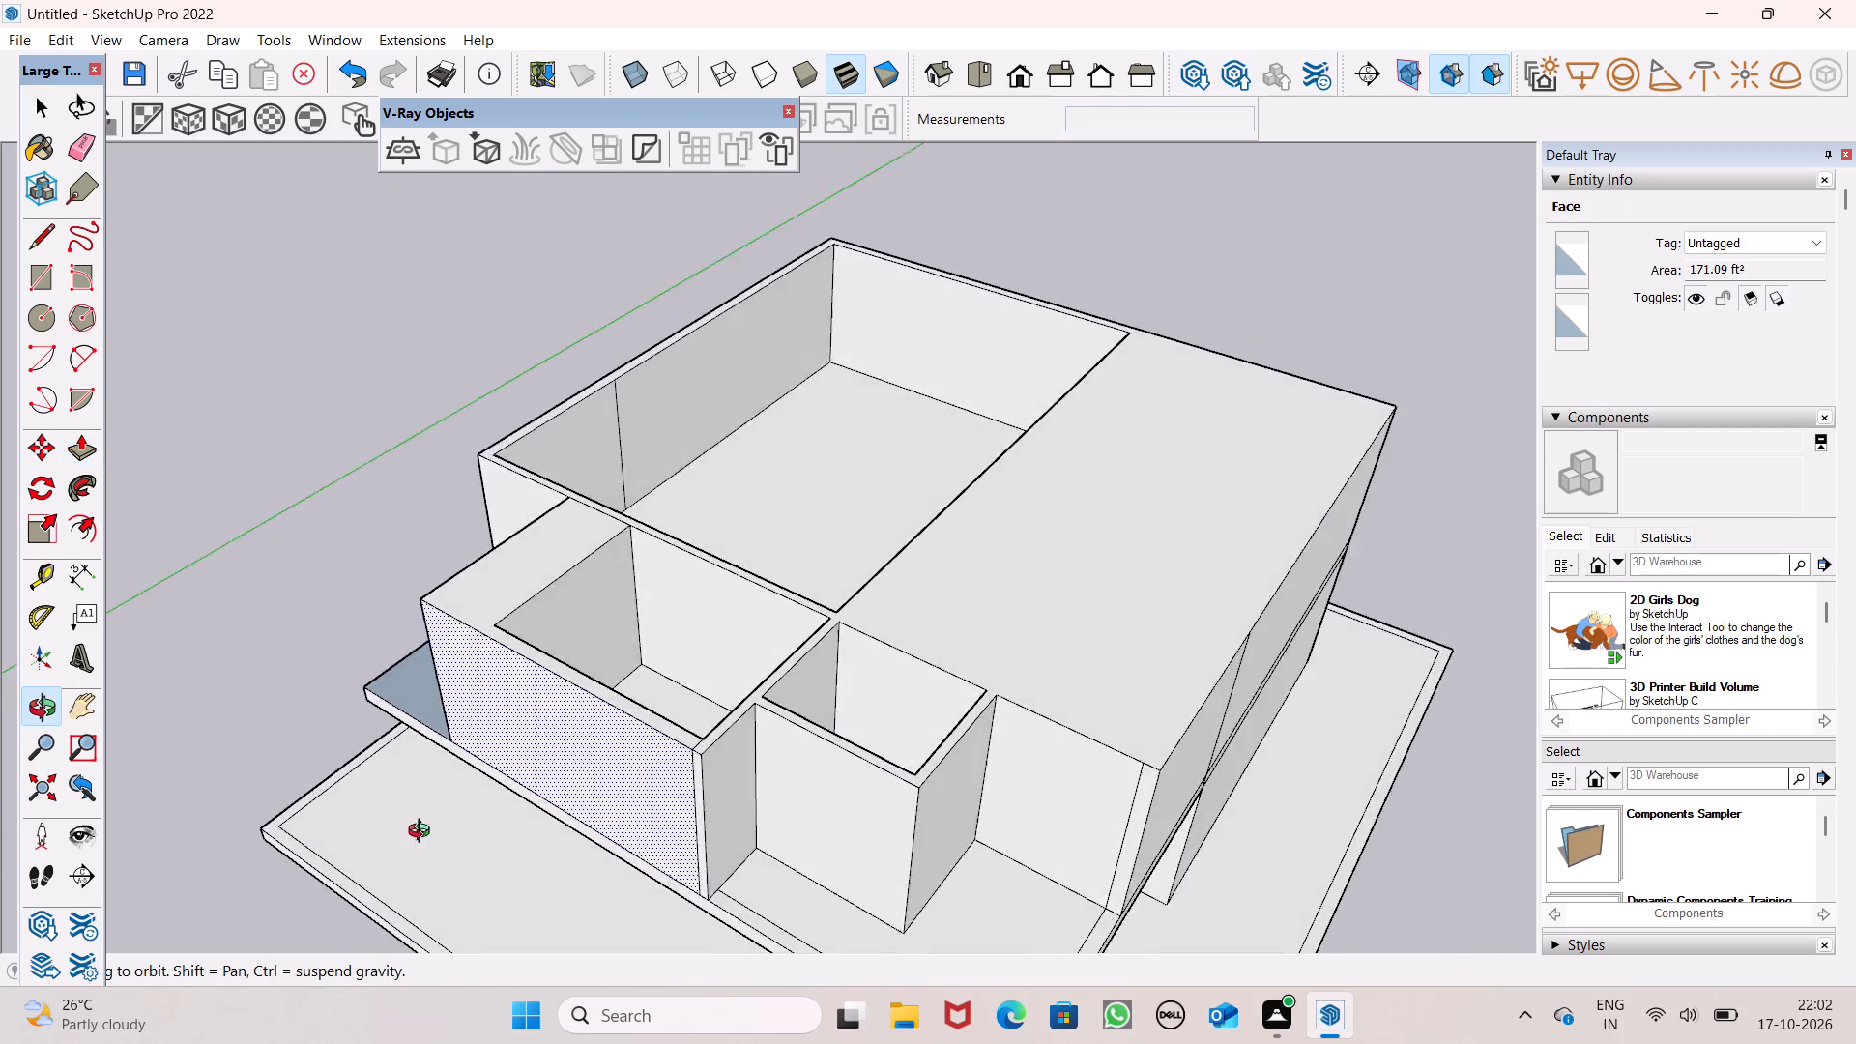
middle_drag(423, 833, 421, 801)
scroll(464, 768, up, 1)
scroll(1040, 595, down, 6)
scroll(772, 590, up, 6)
drag(750, 575, 717, 539)
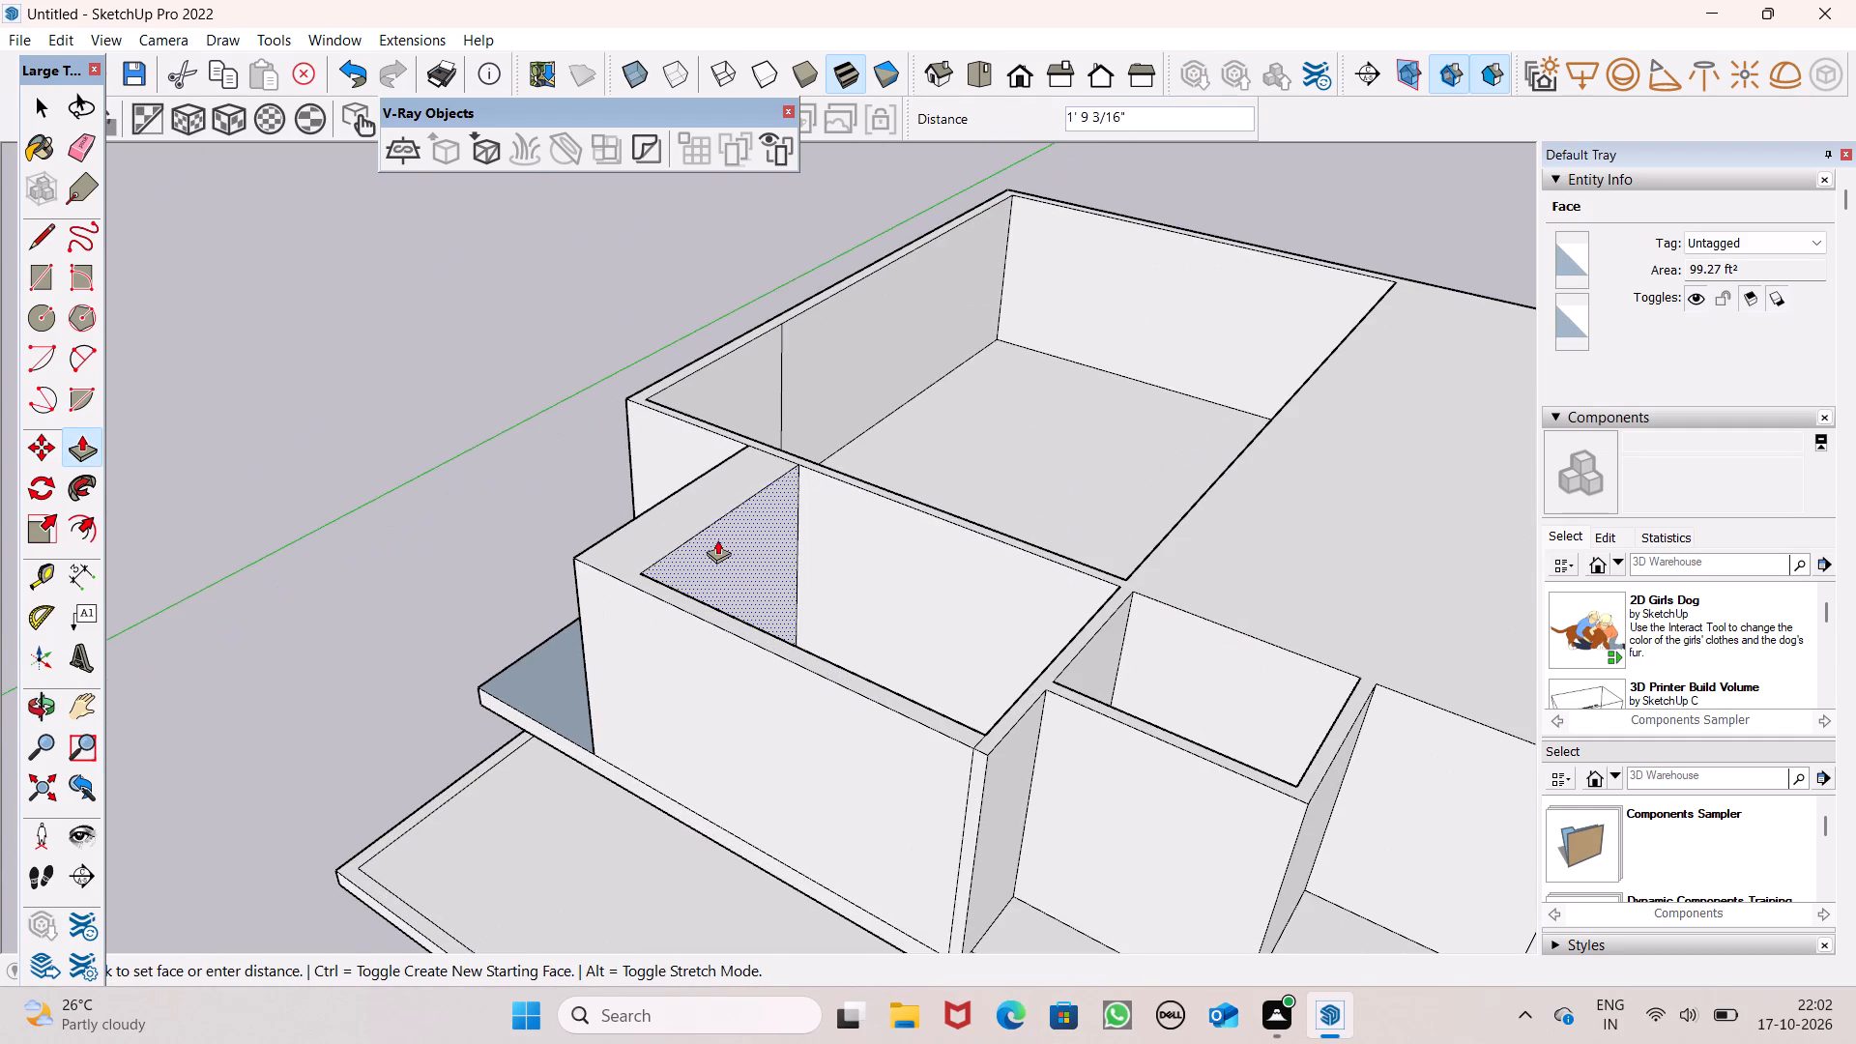
drag(717, 539, 693, 520)
double_click(693, 520)
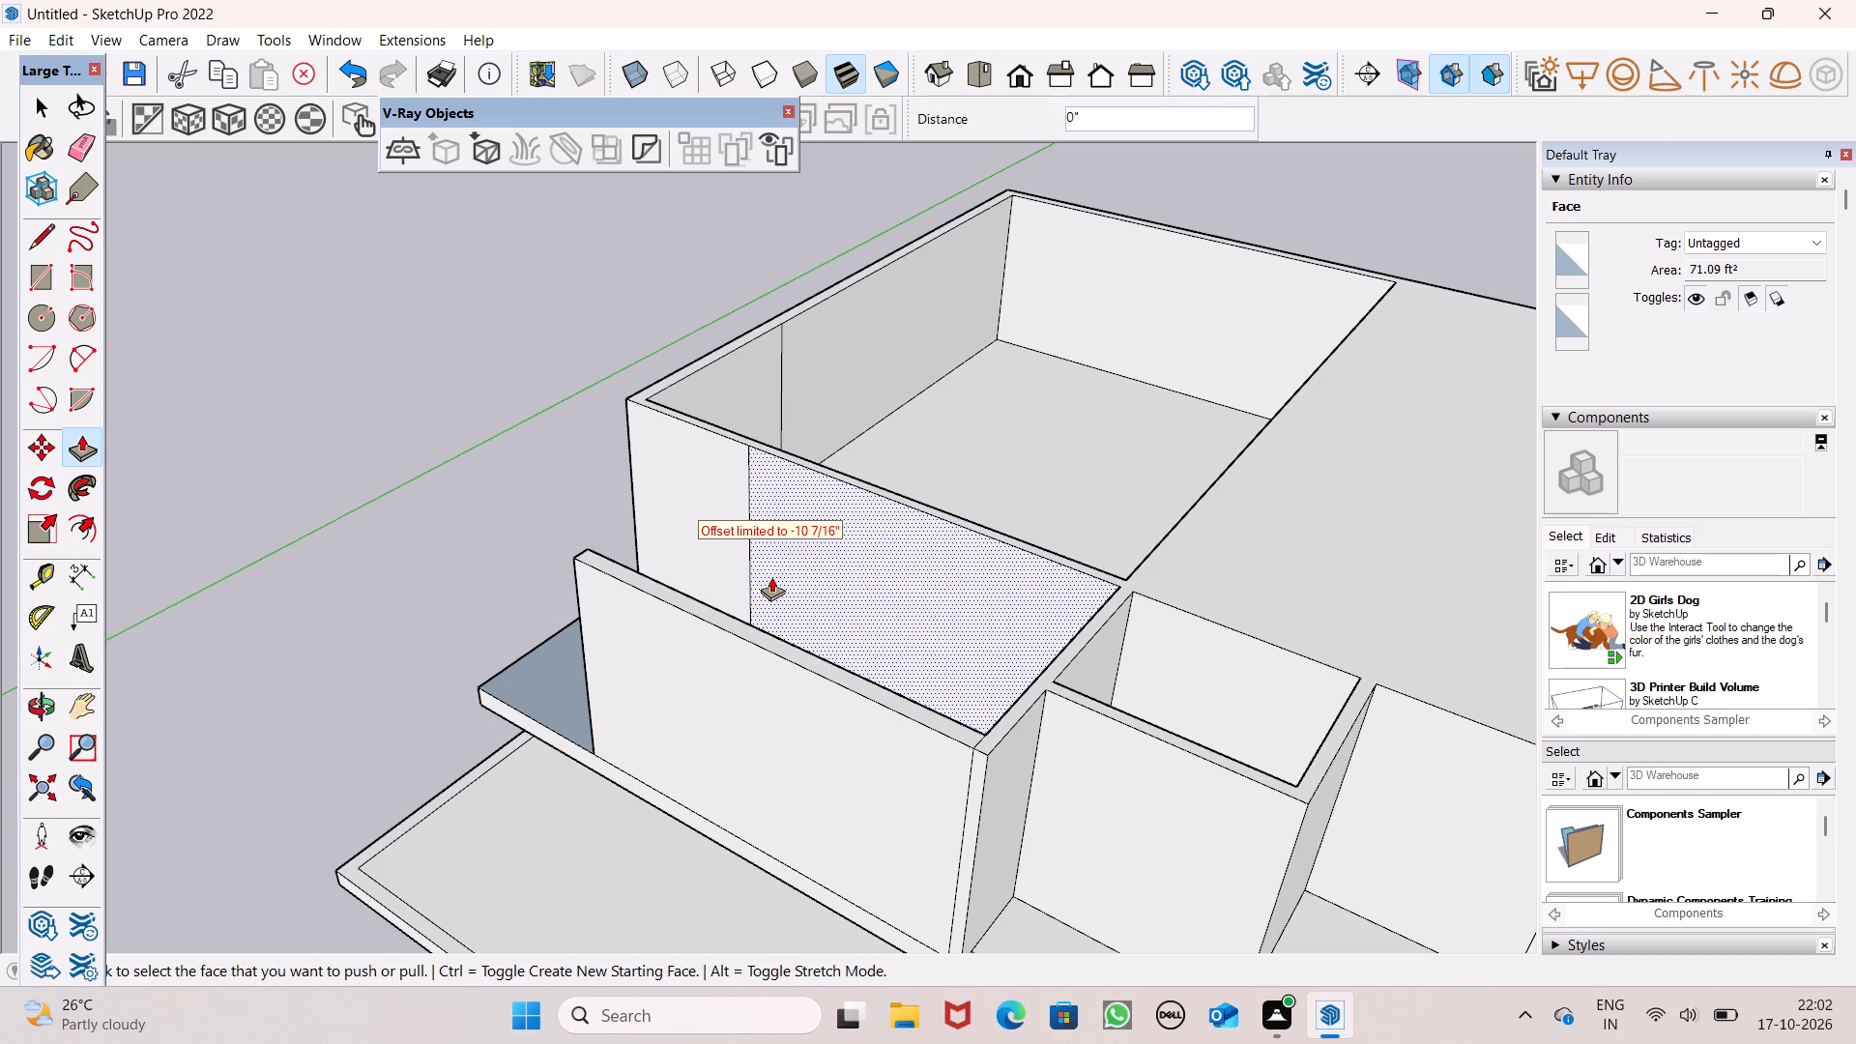
key(ctrl+z)
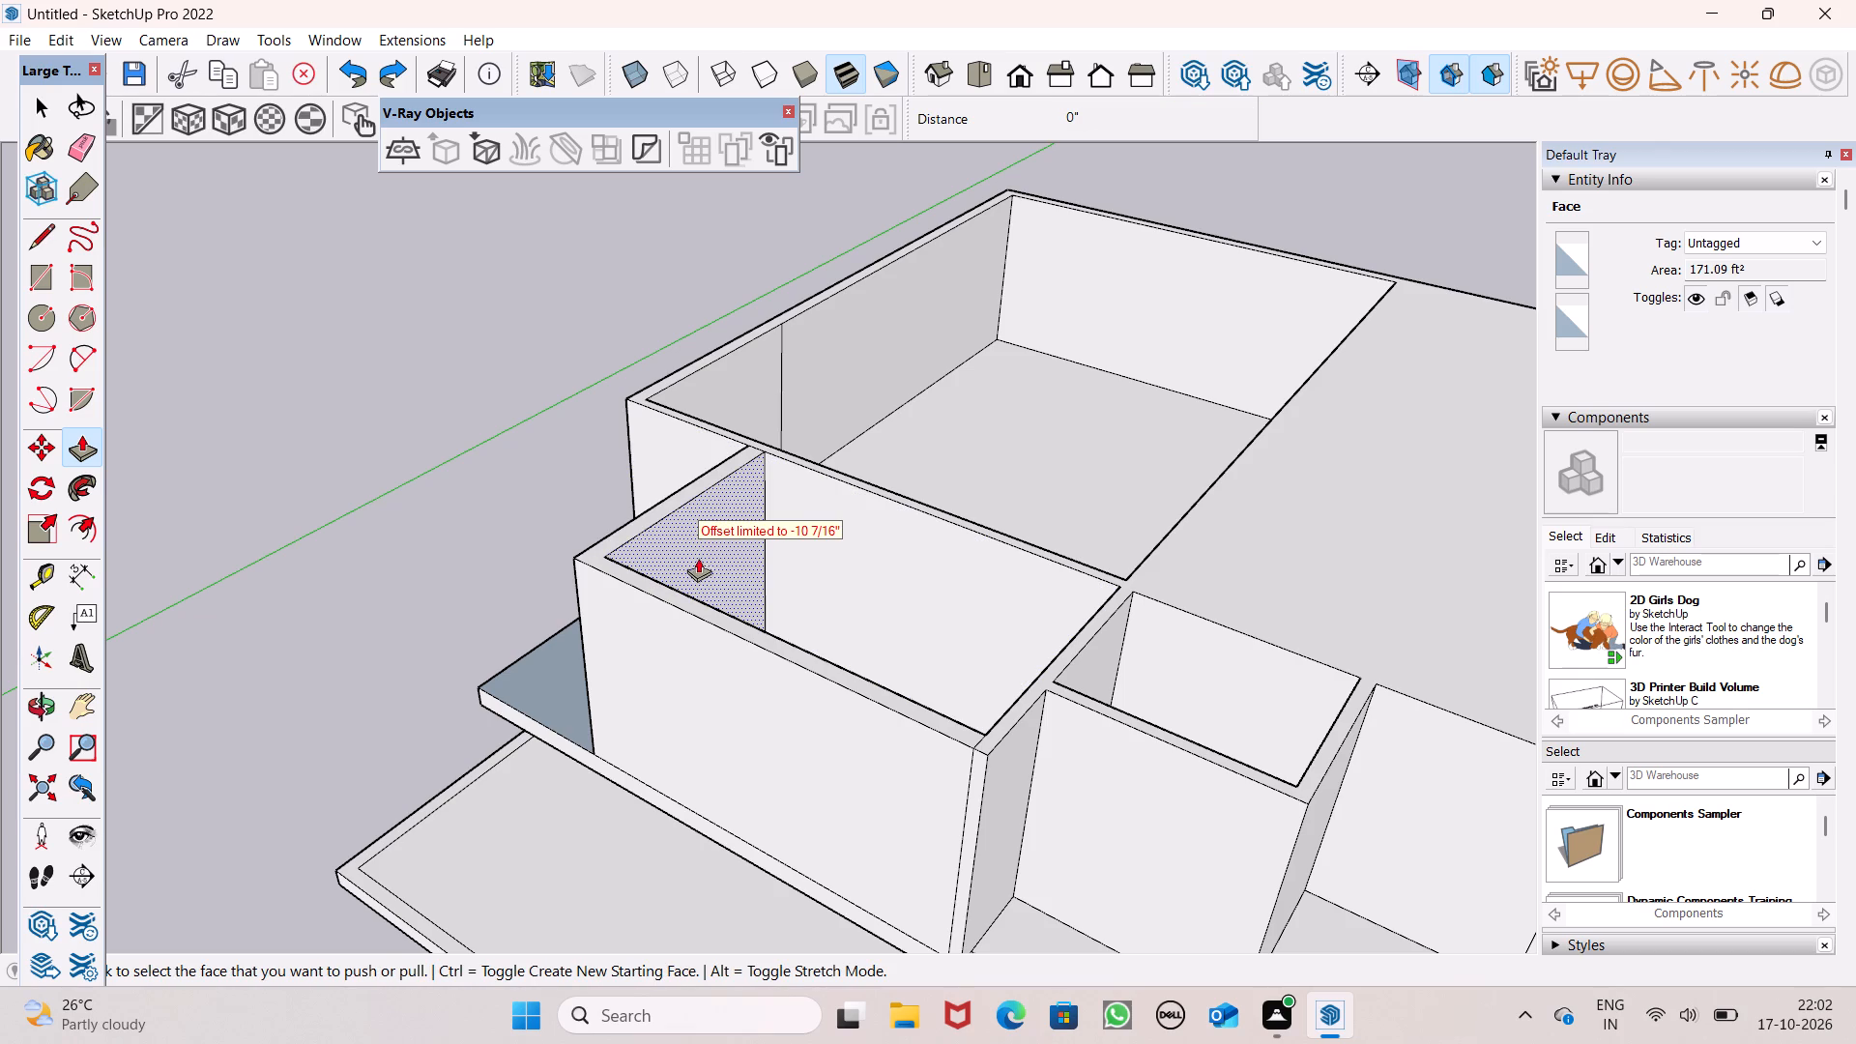
click(698, 556)
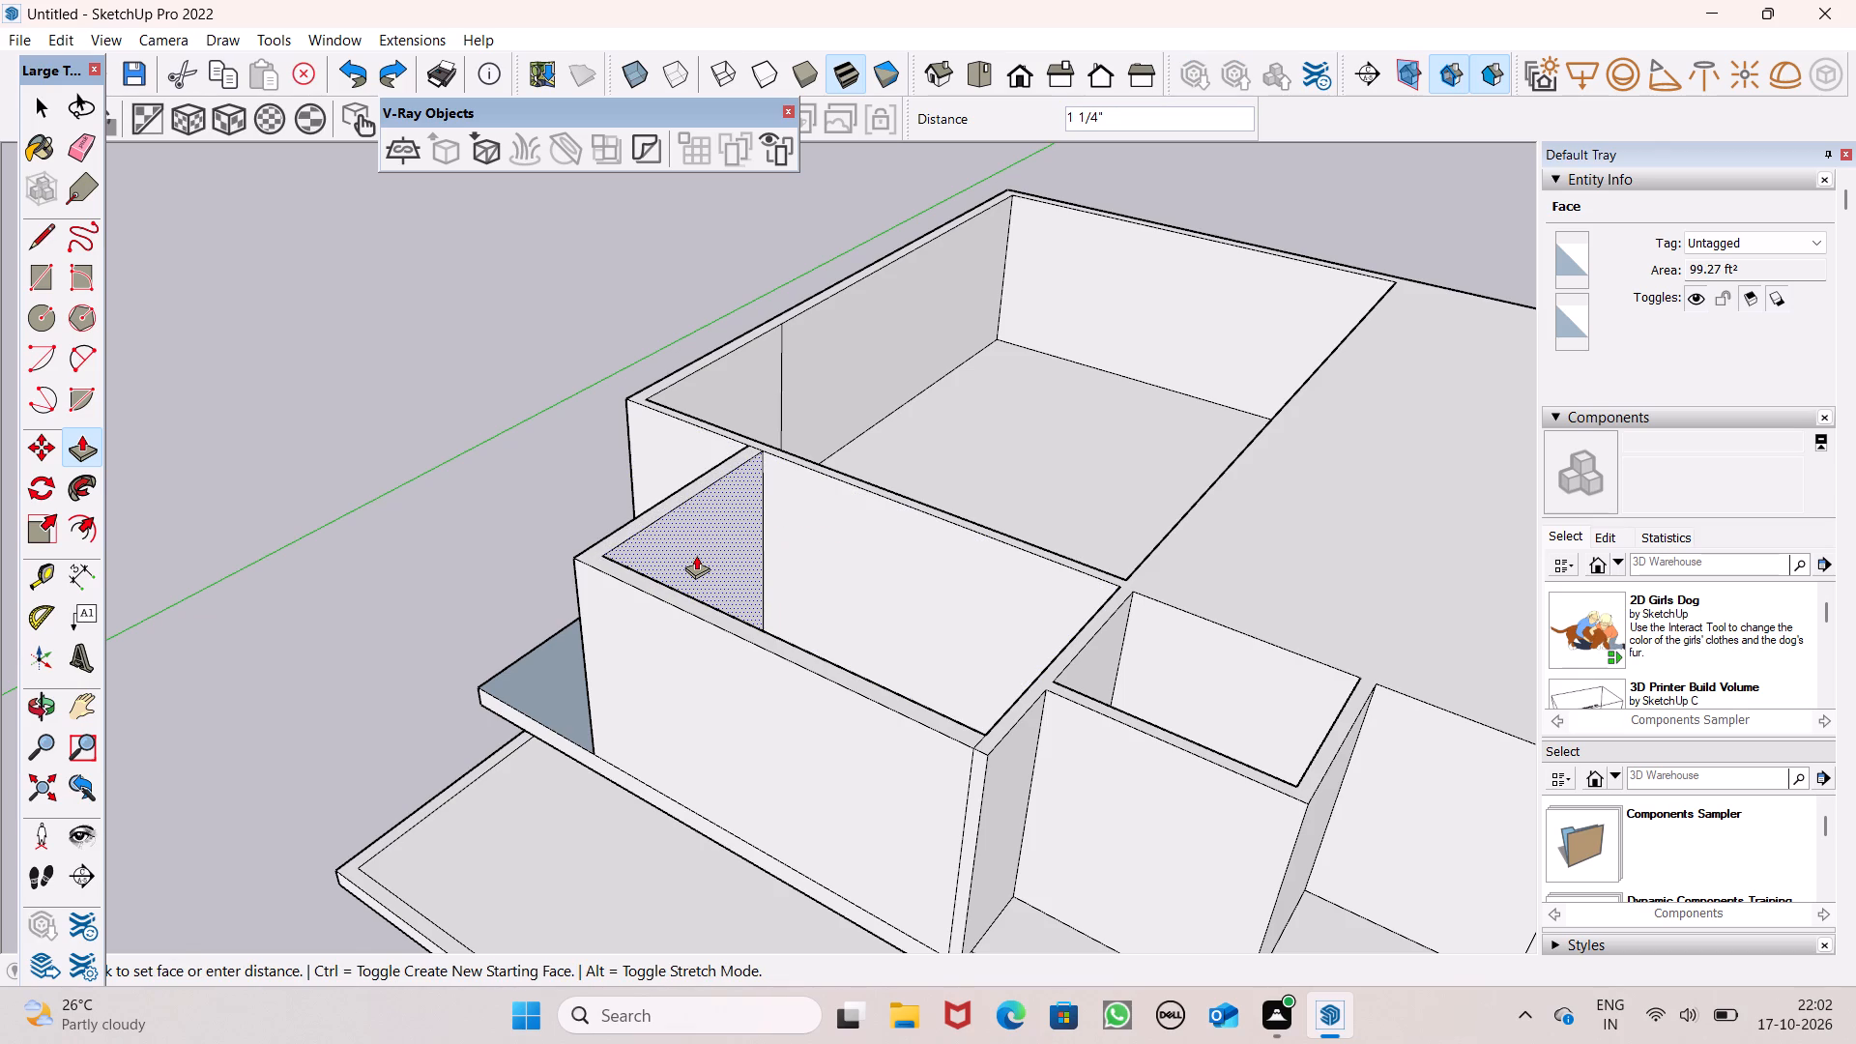
key(space)
Examine the two-level building's front rooms, open corner and slab overhang from several angles.
scroll(758, 545, down, 3)
middle_drag(677, 681, 1324, 629)
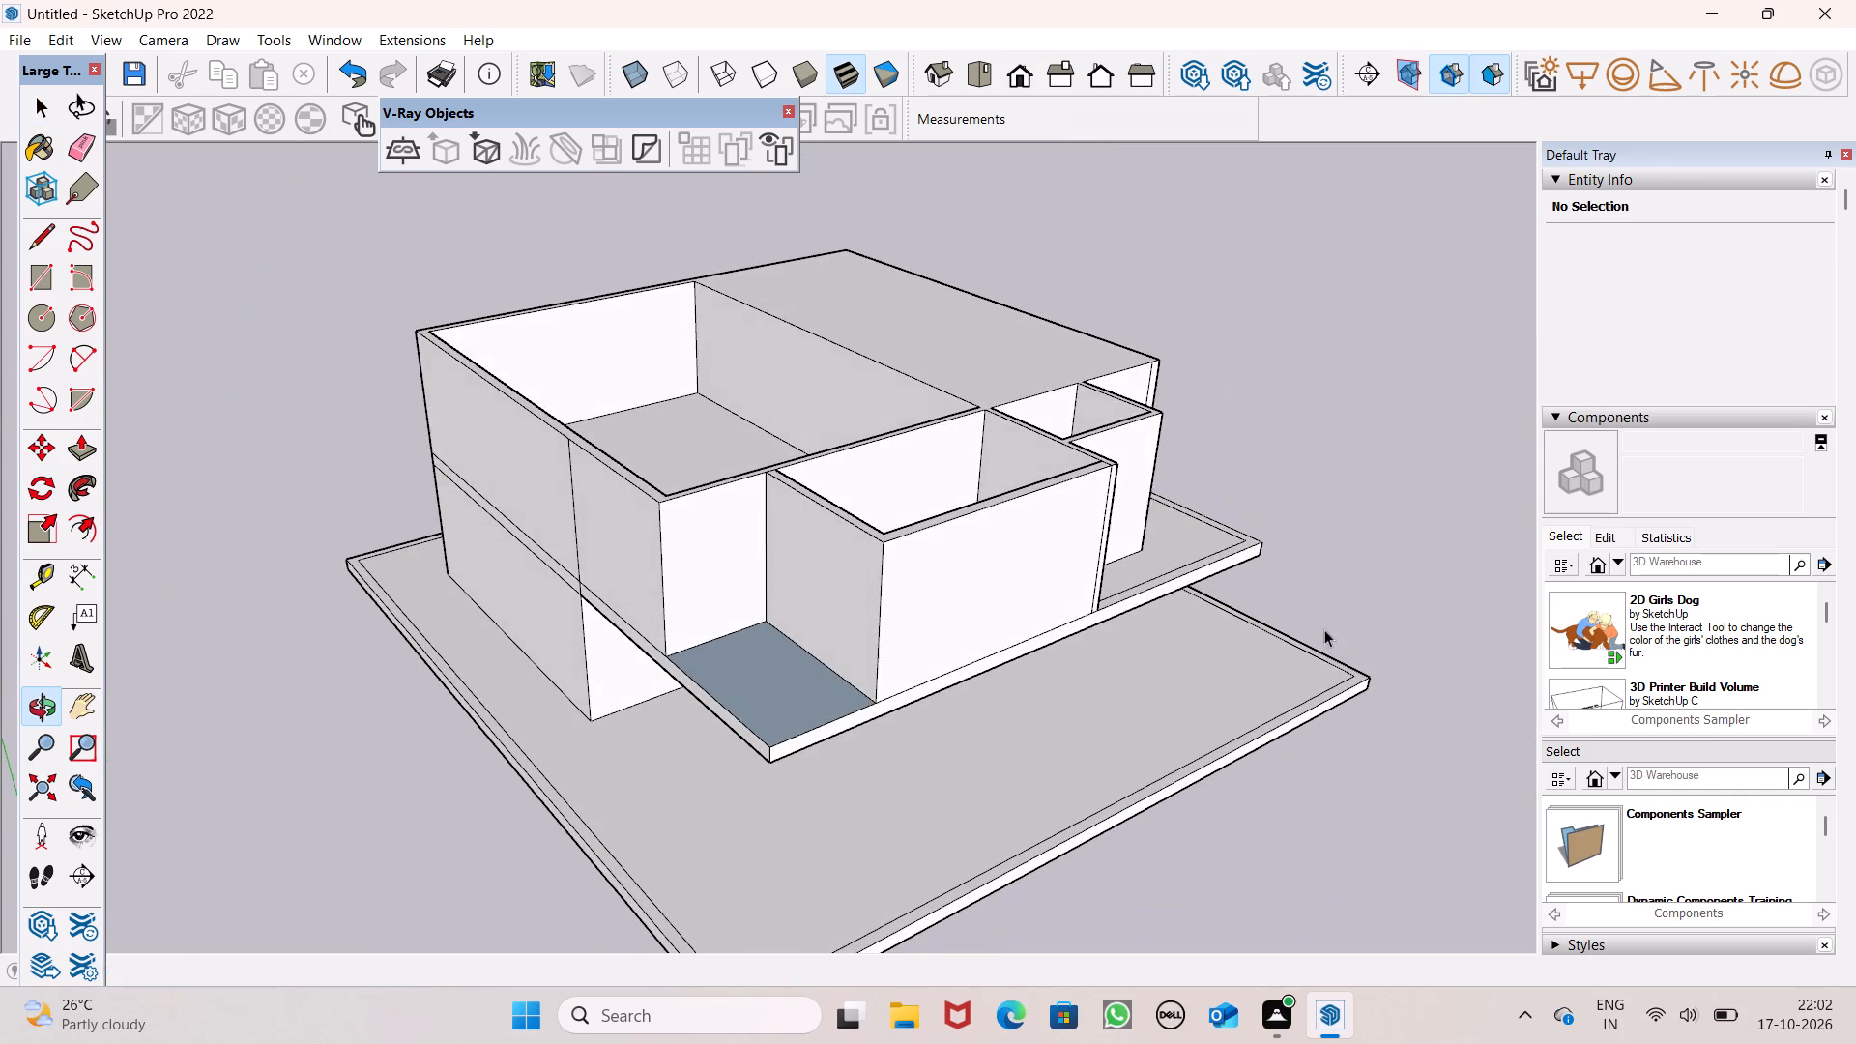
scroll(954, 590, up, 1)
middle_drag(954, 600, 759, 867)
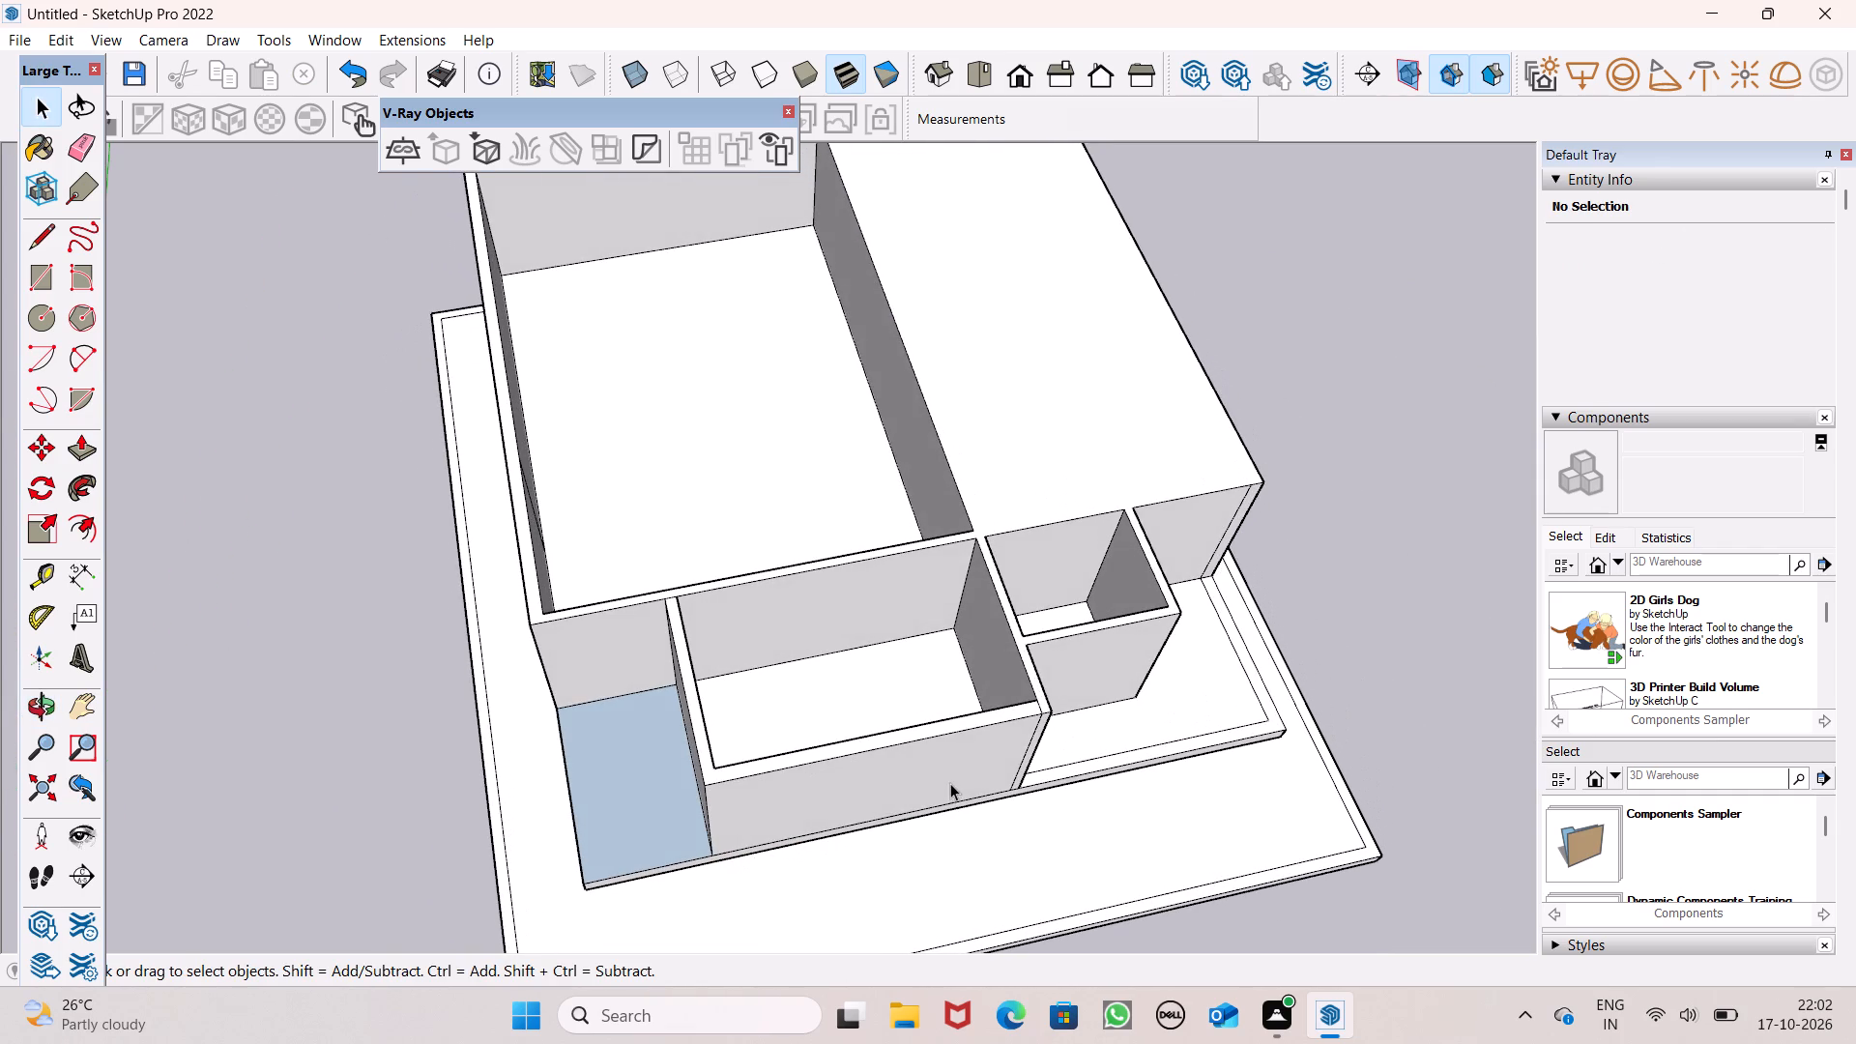
middle_drag(950, 783, 949, 374)
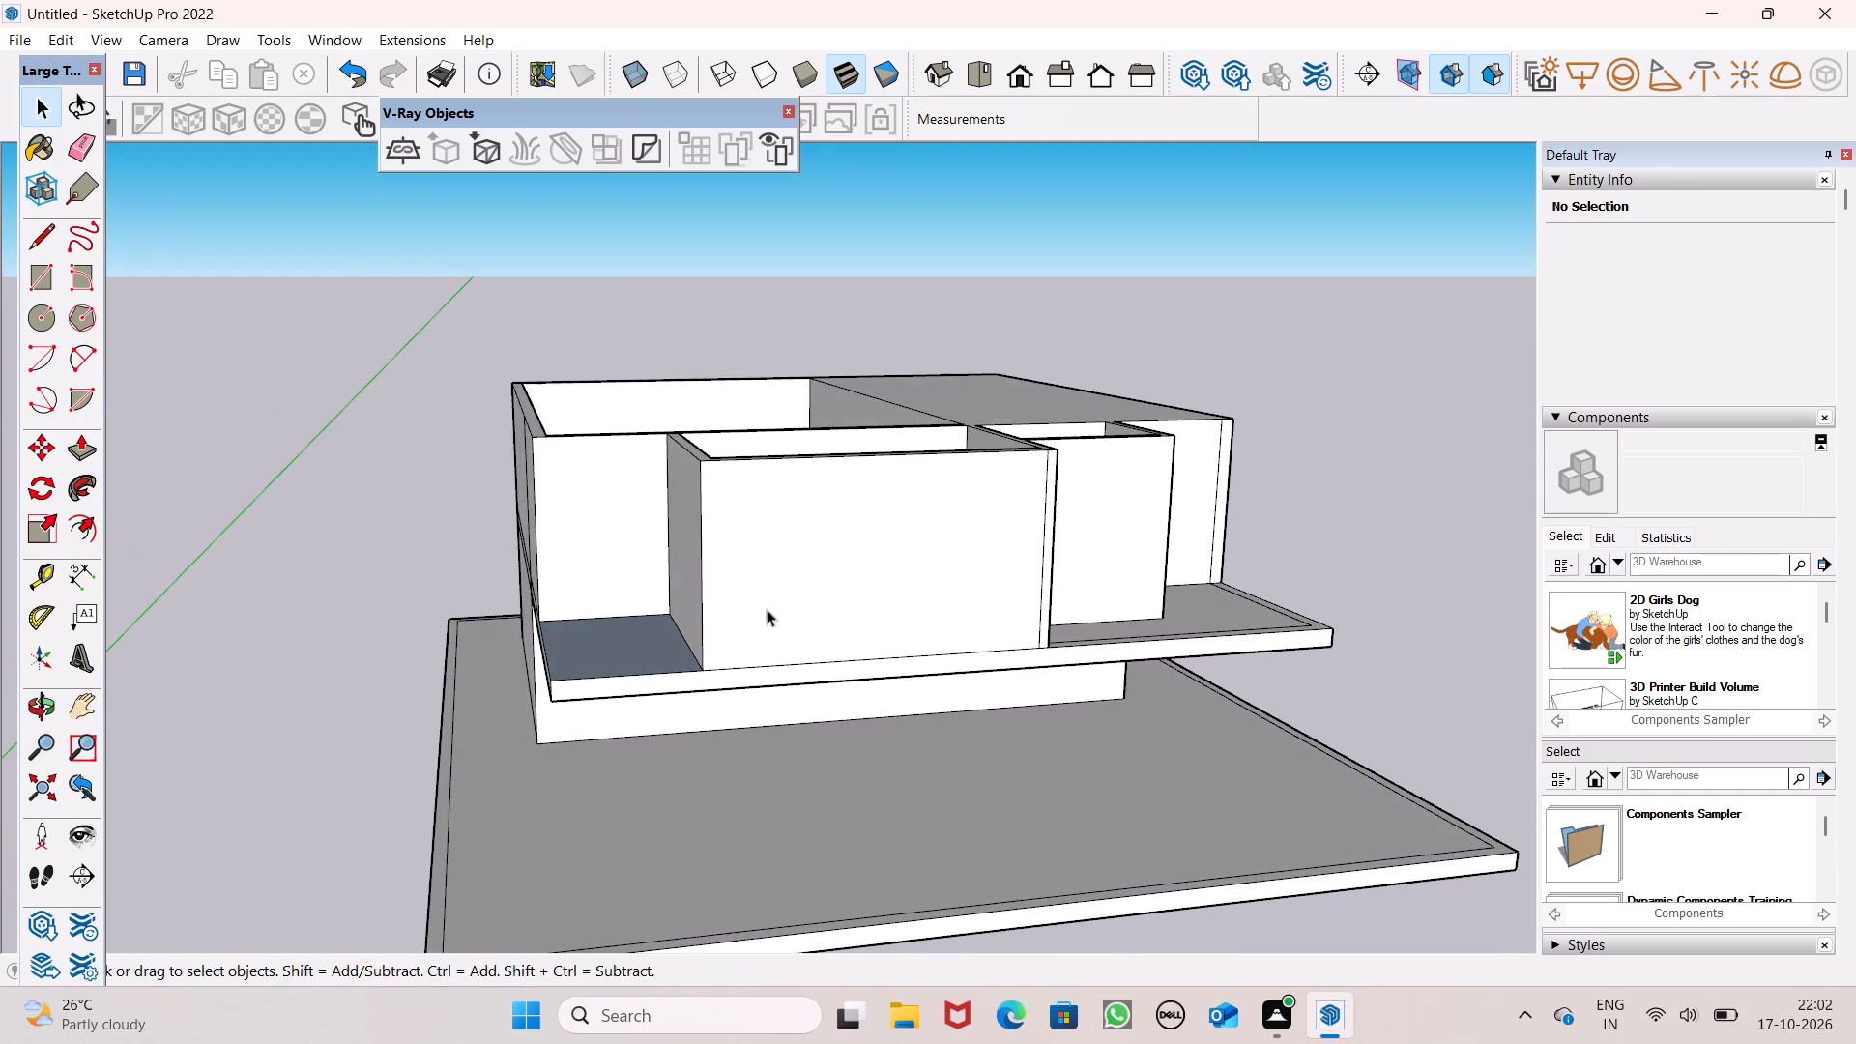
middle_drag(743, 636, 773, 620)
scroll(743, 636, up, 1)
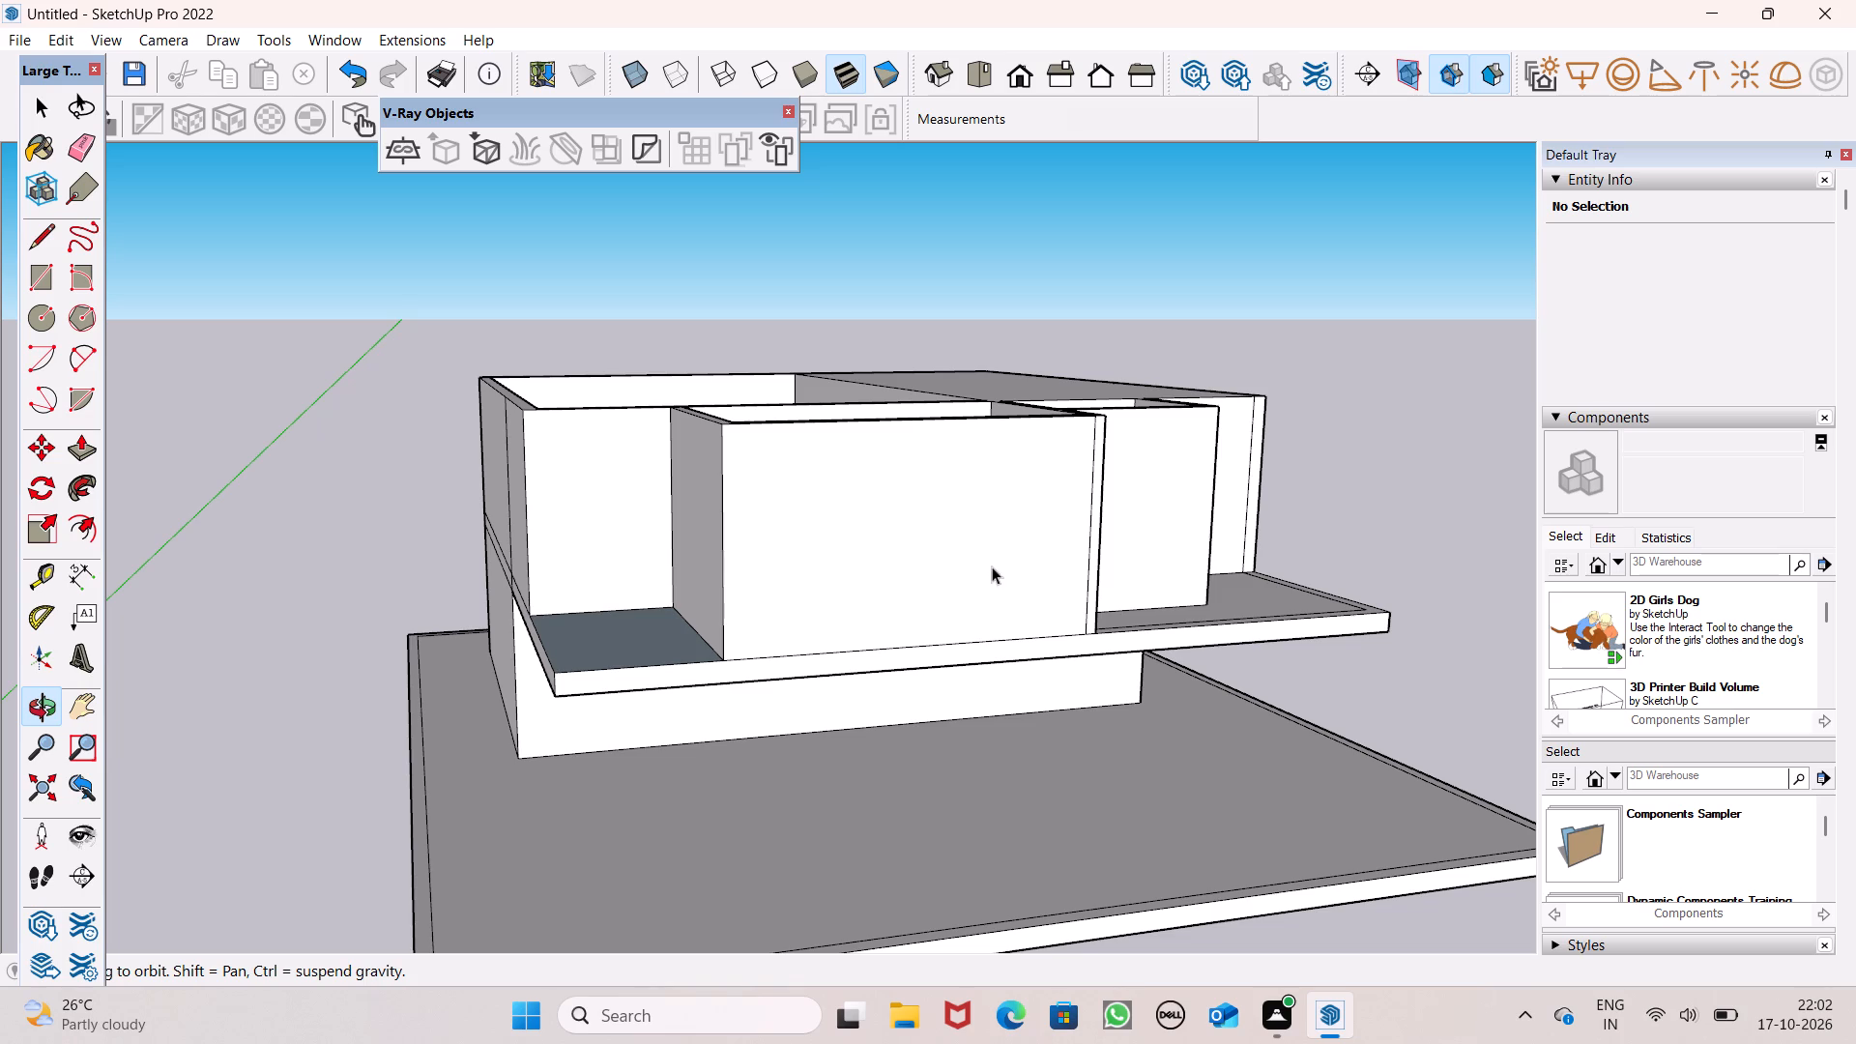
scroll(1018, 602, down, 1)
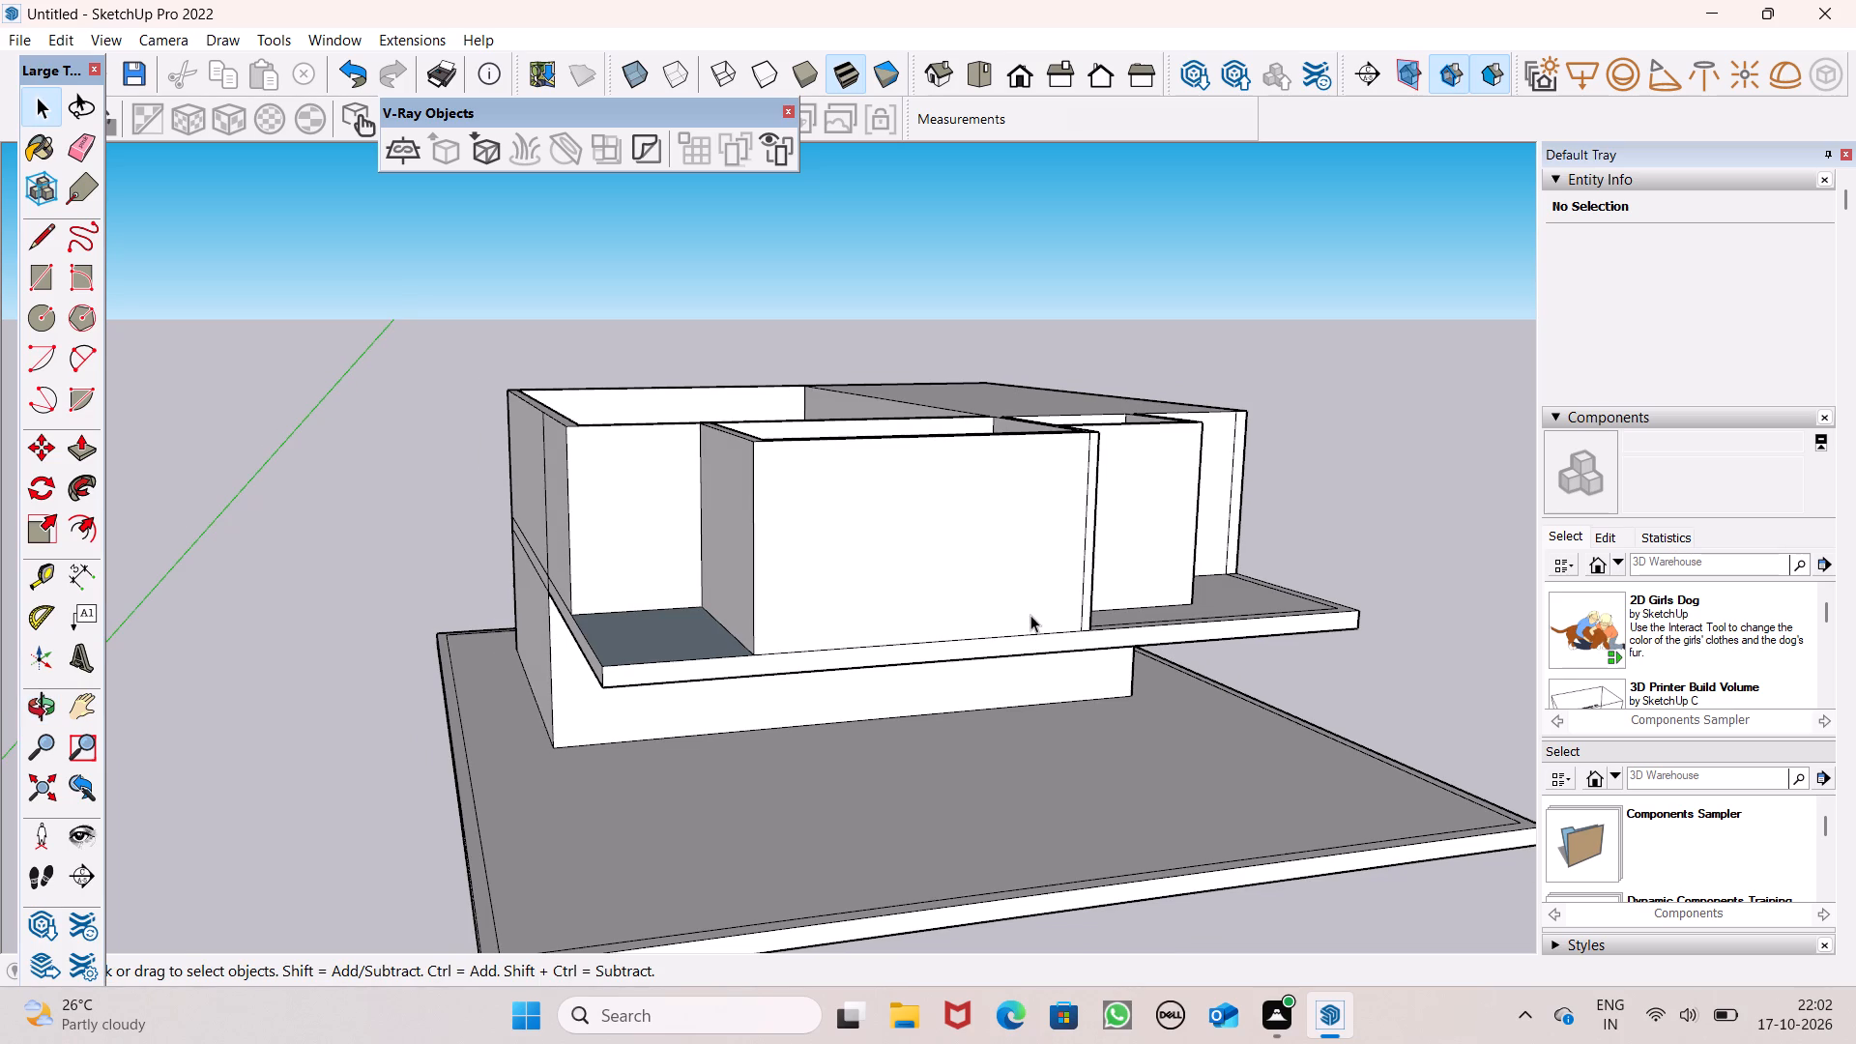
scroll(1029, 597, down, 2)
scroll(1029, 519, down, 1)
middle_drag(1094, 627, 1092, 631)
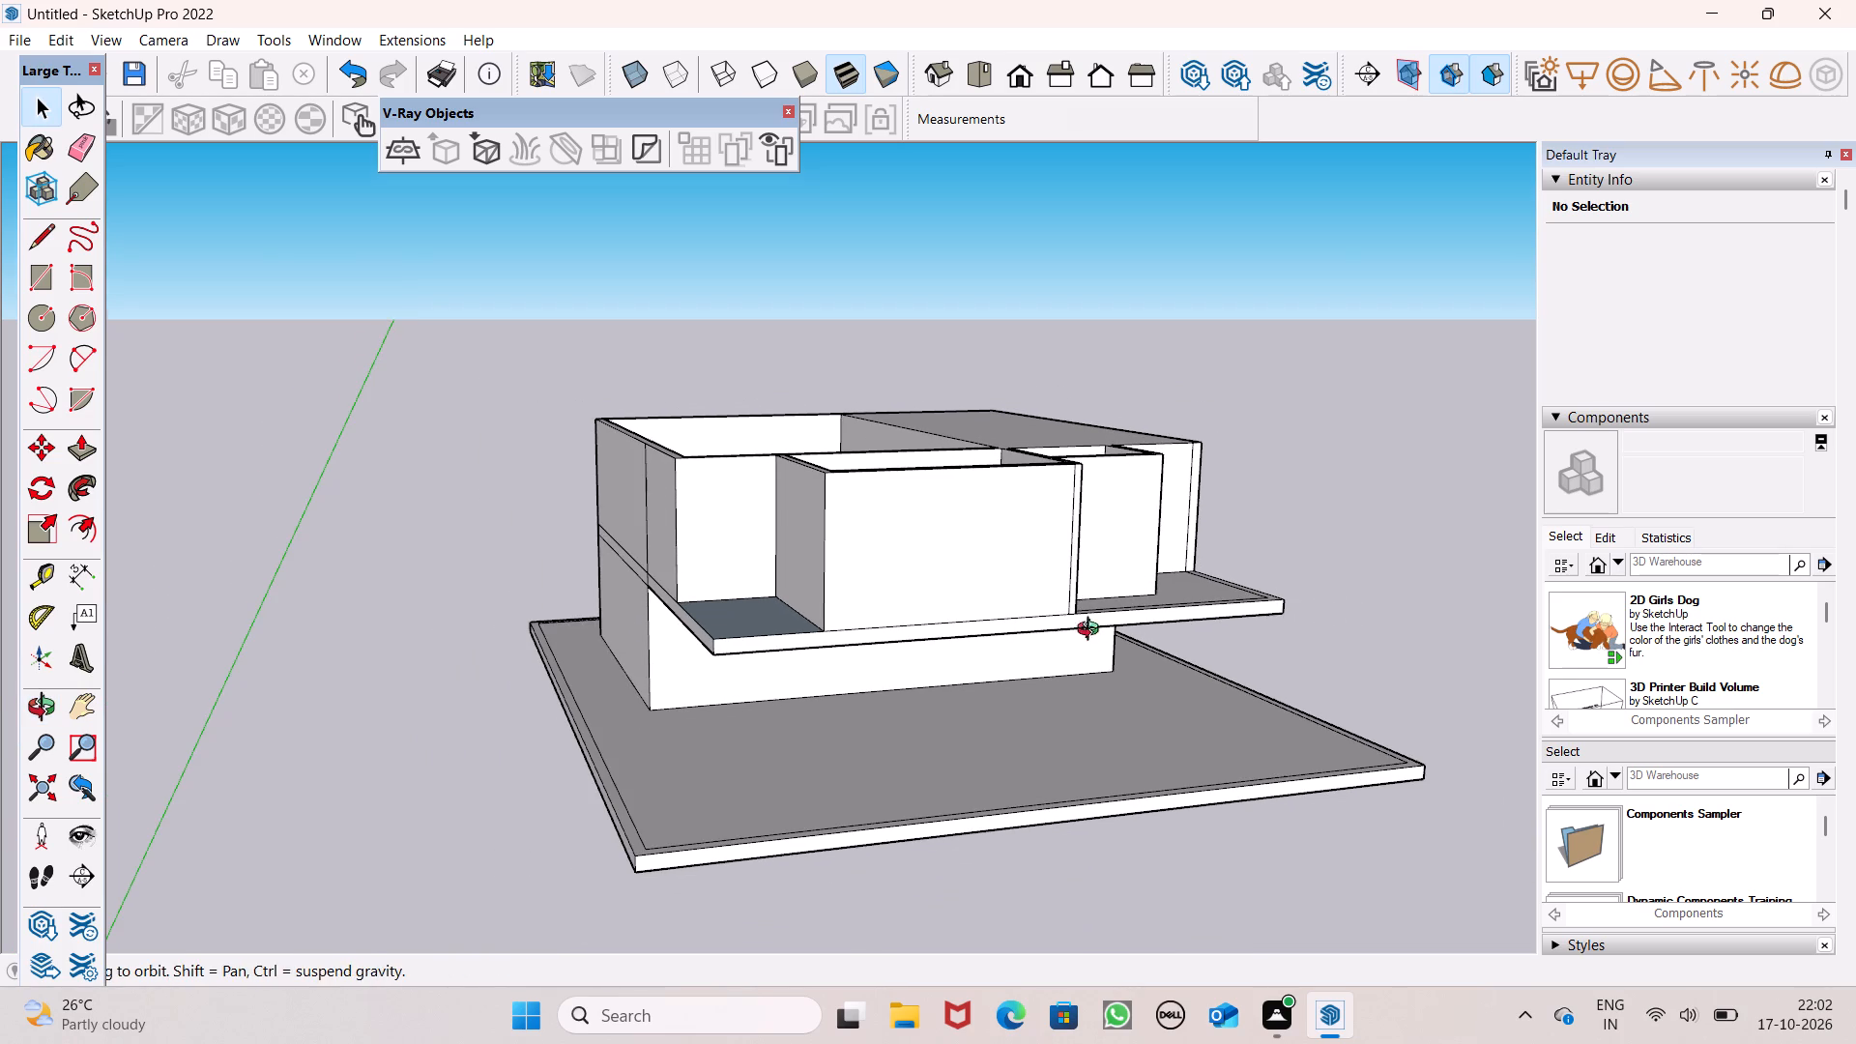
middle_drag(1092, 631, 1065, 675)
scroll(1001, 581, down, 3)
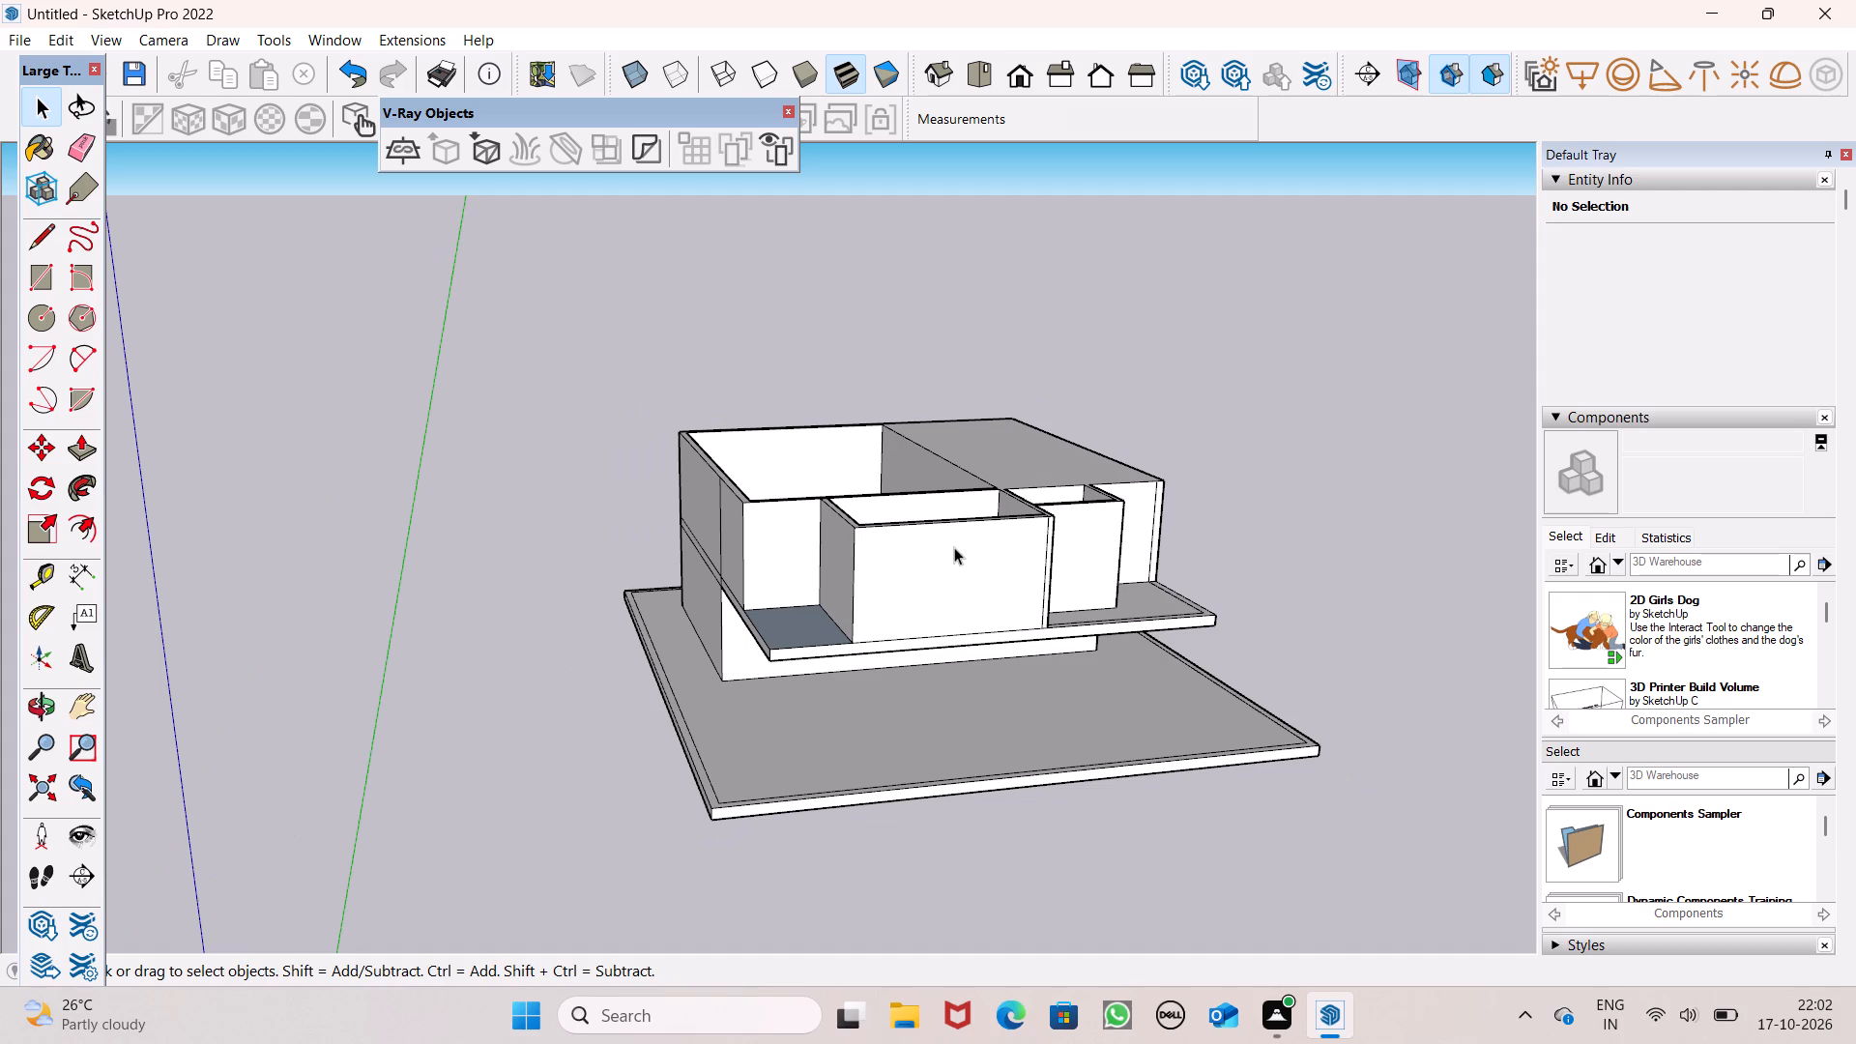
middle_drag(935, 622, 920, 662)
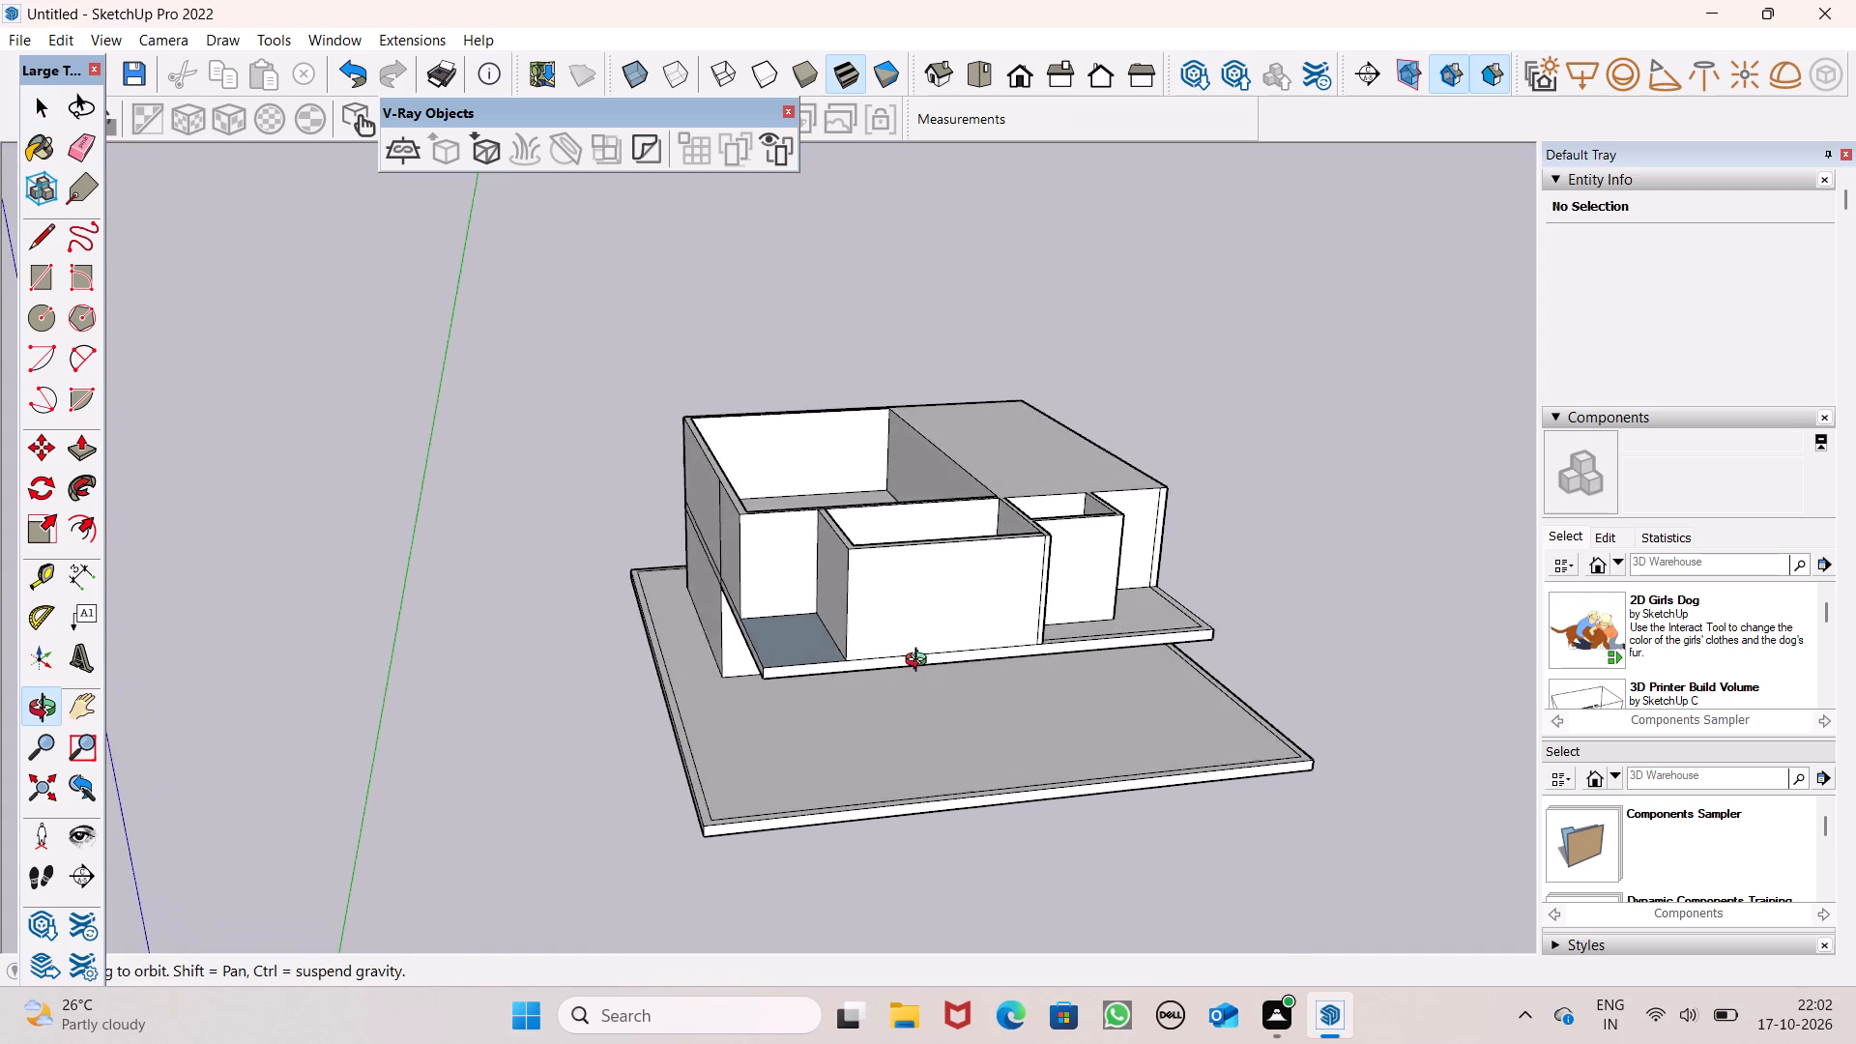
middle_drag(920, 662, 843, 685)
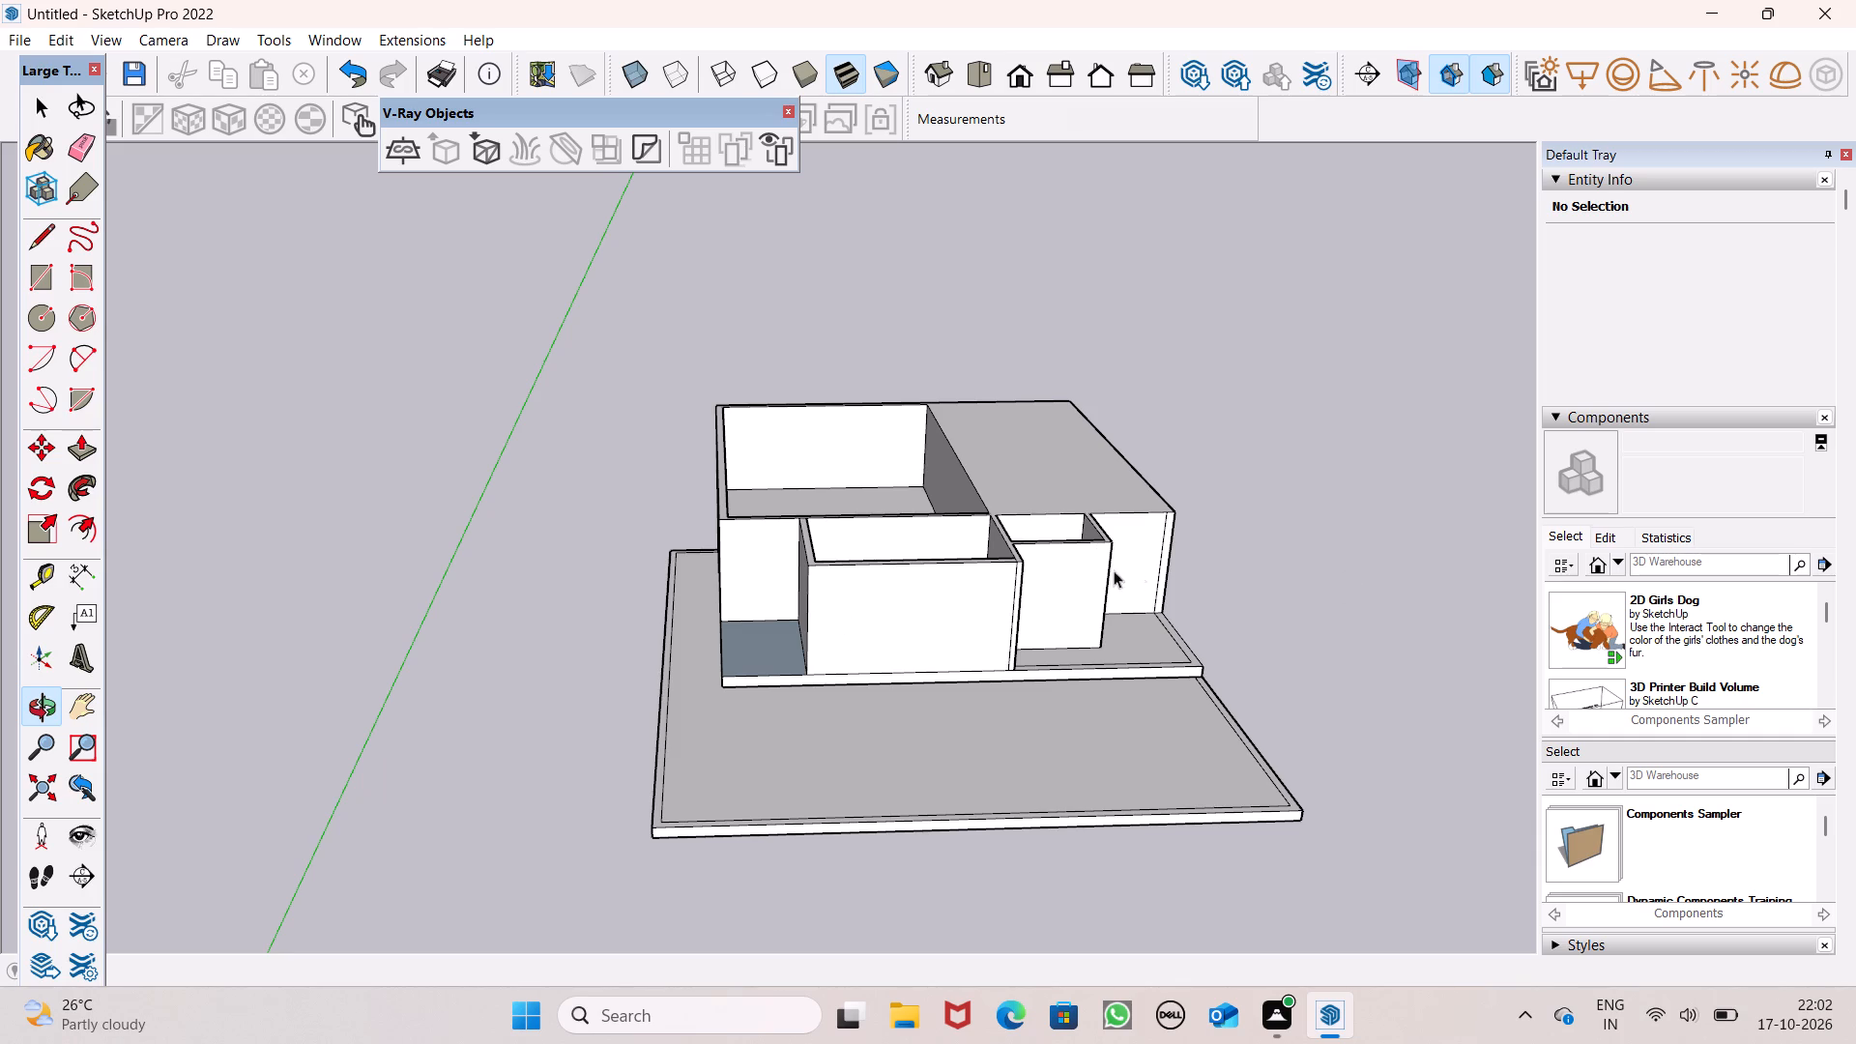
middle_drag(1048, 592, 1094, 441)
scroll(1094, 441, up, 1)
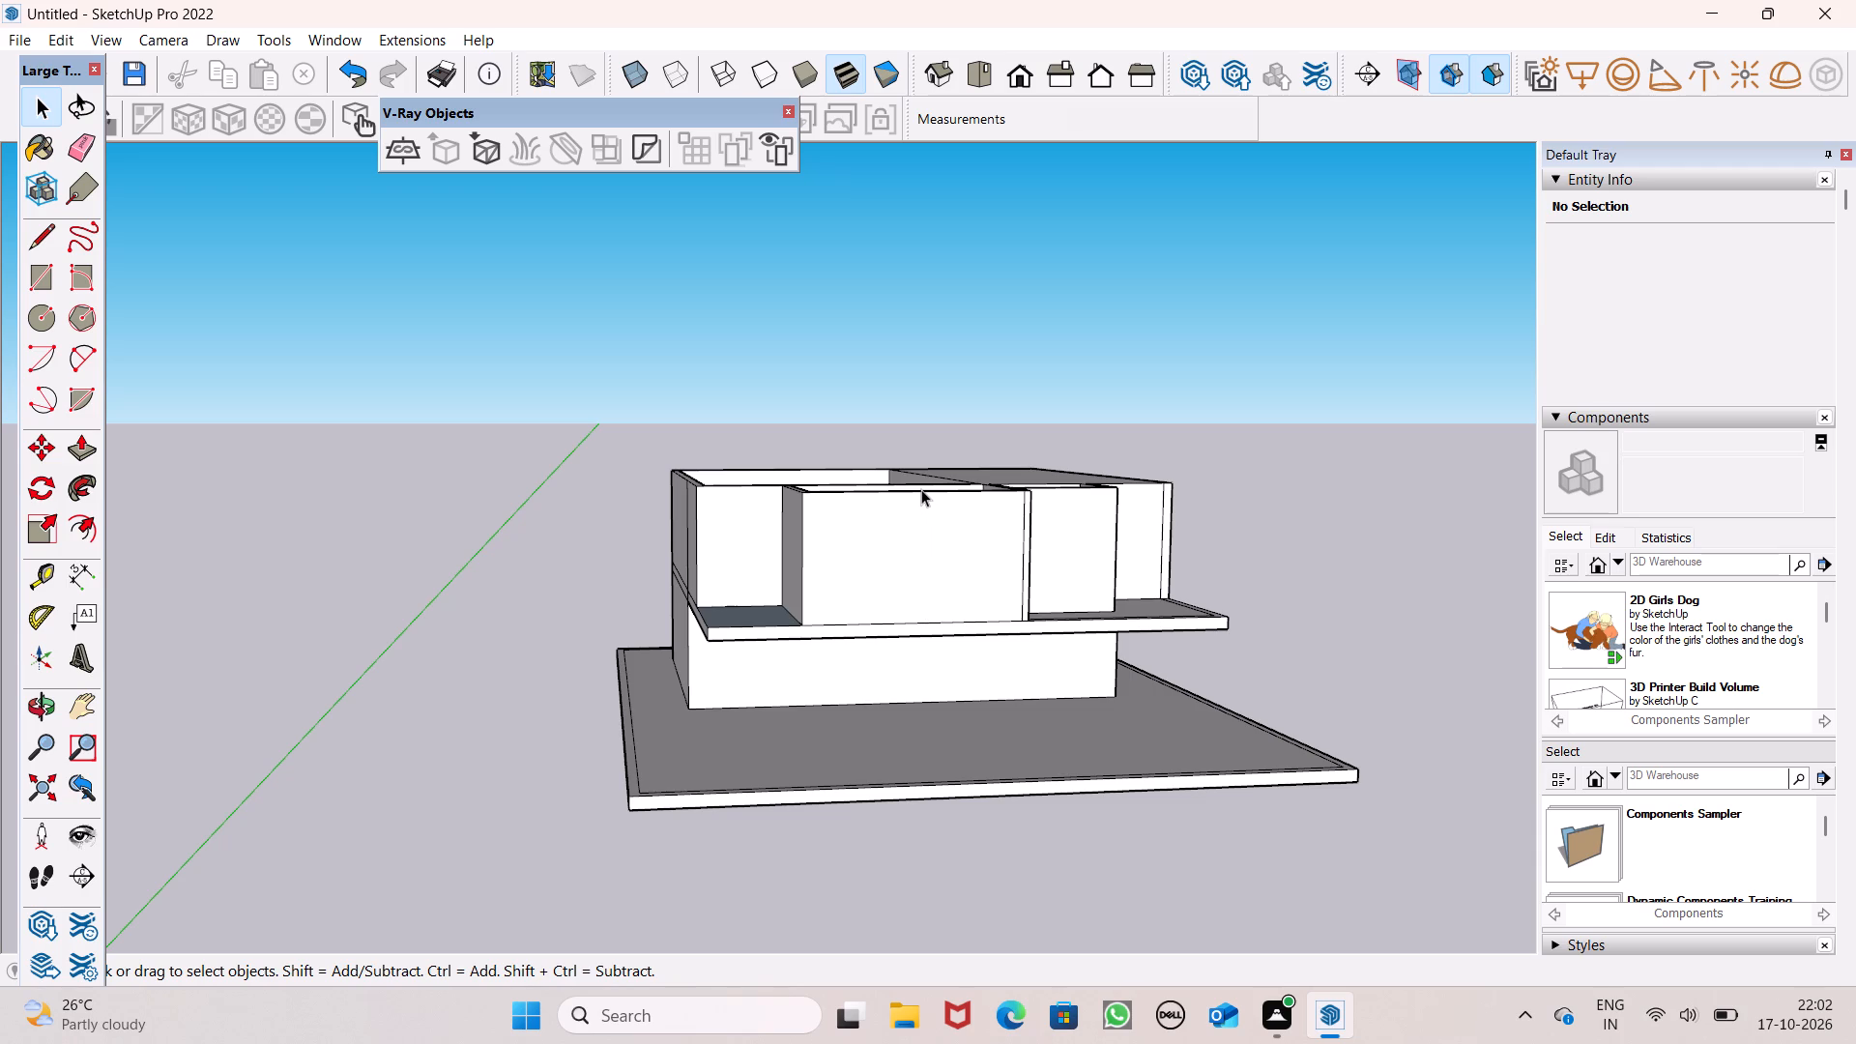
middle_drag(1031, 610, 931, 678)
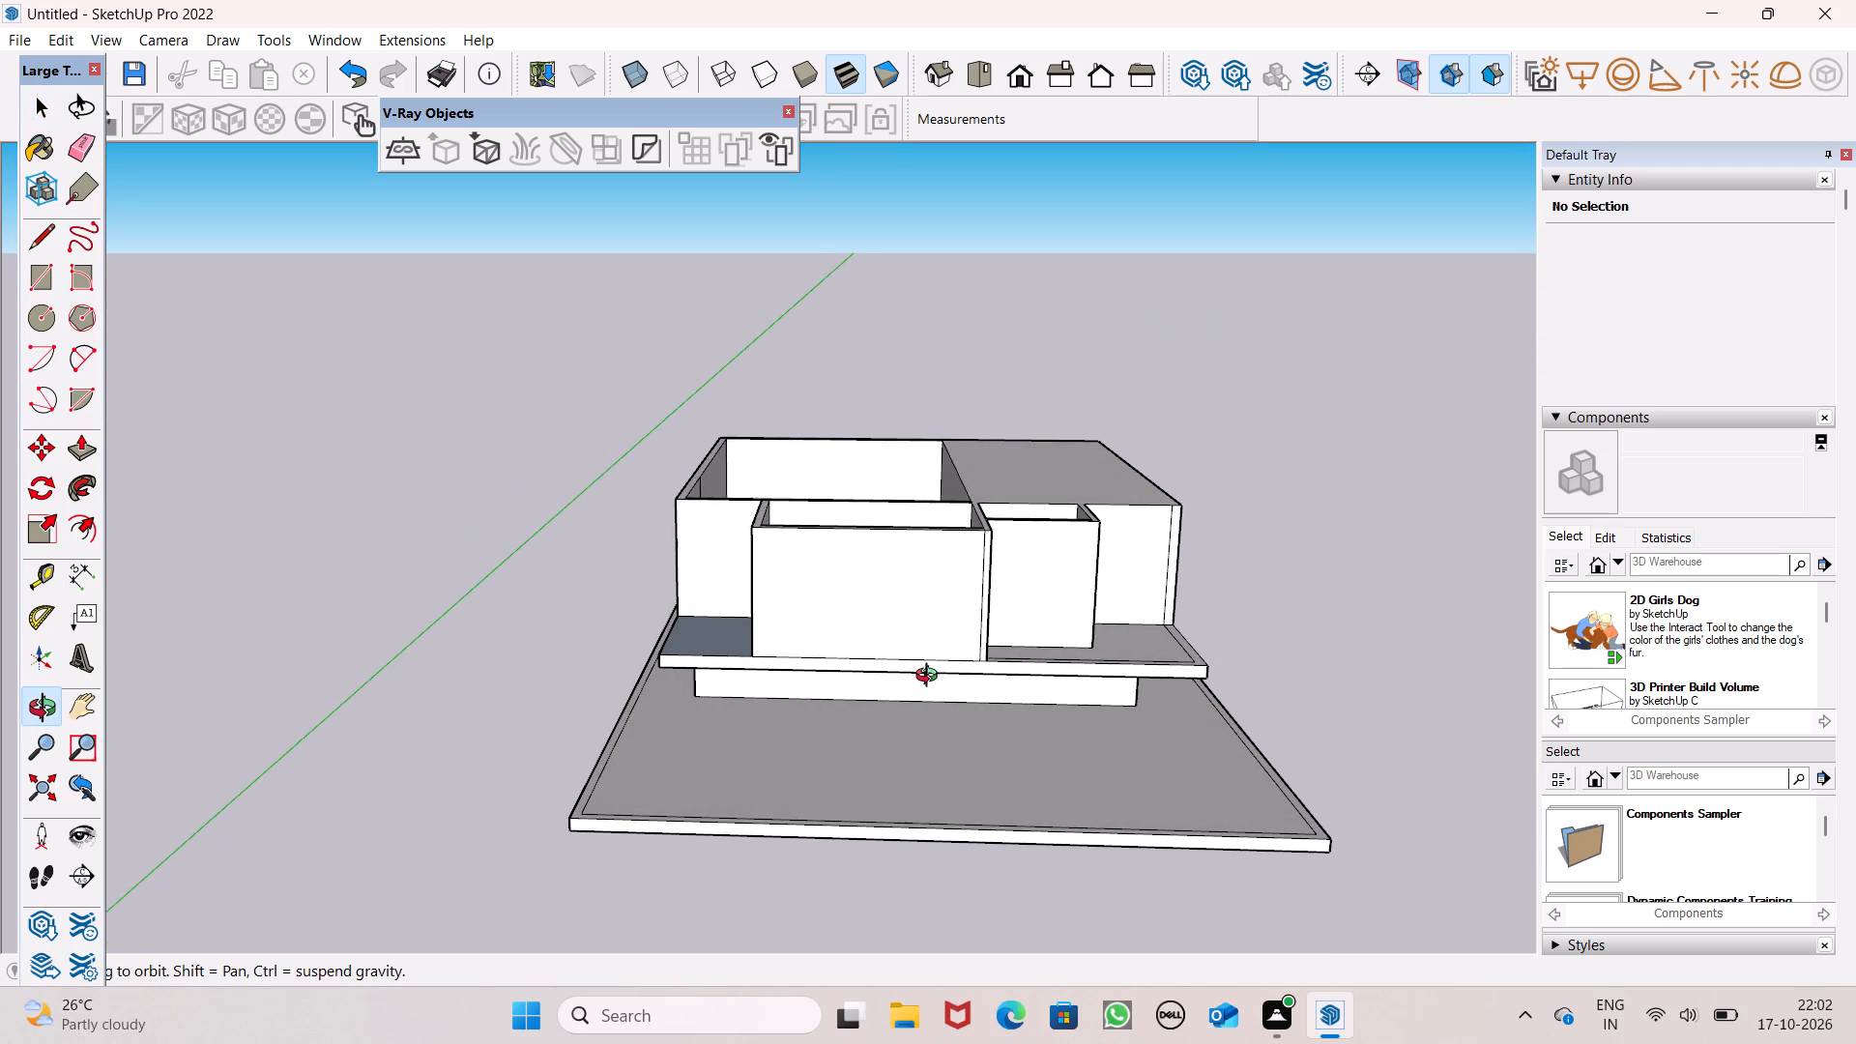
middle_drag(931, 678, 917, 664)
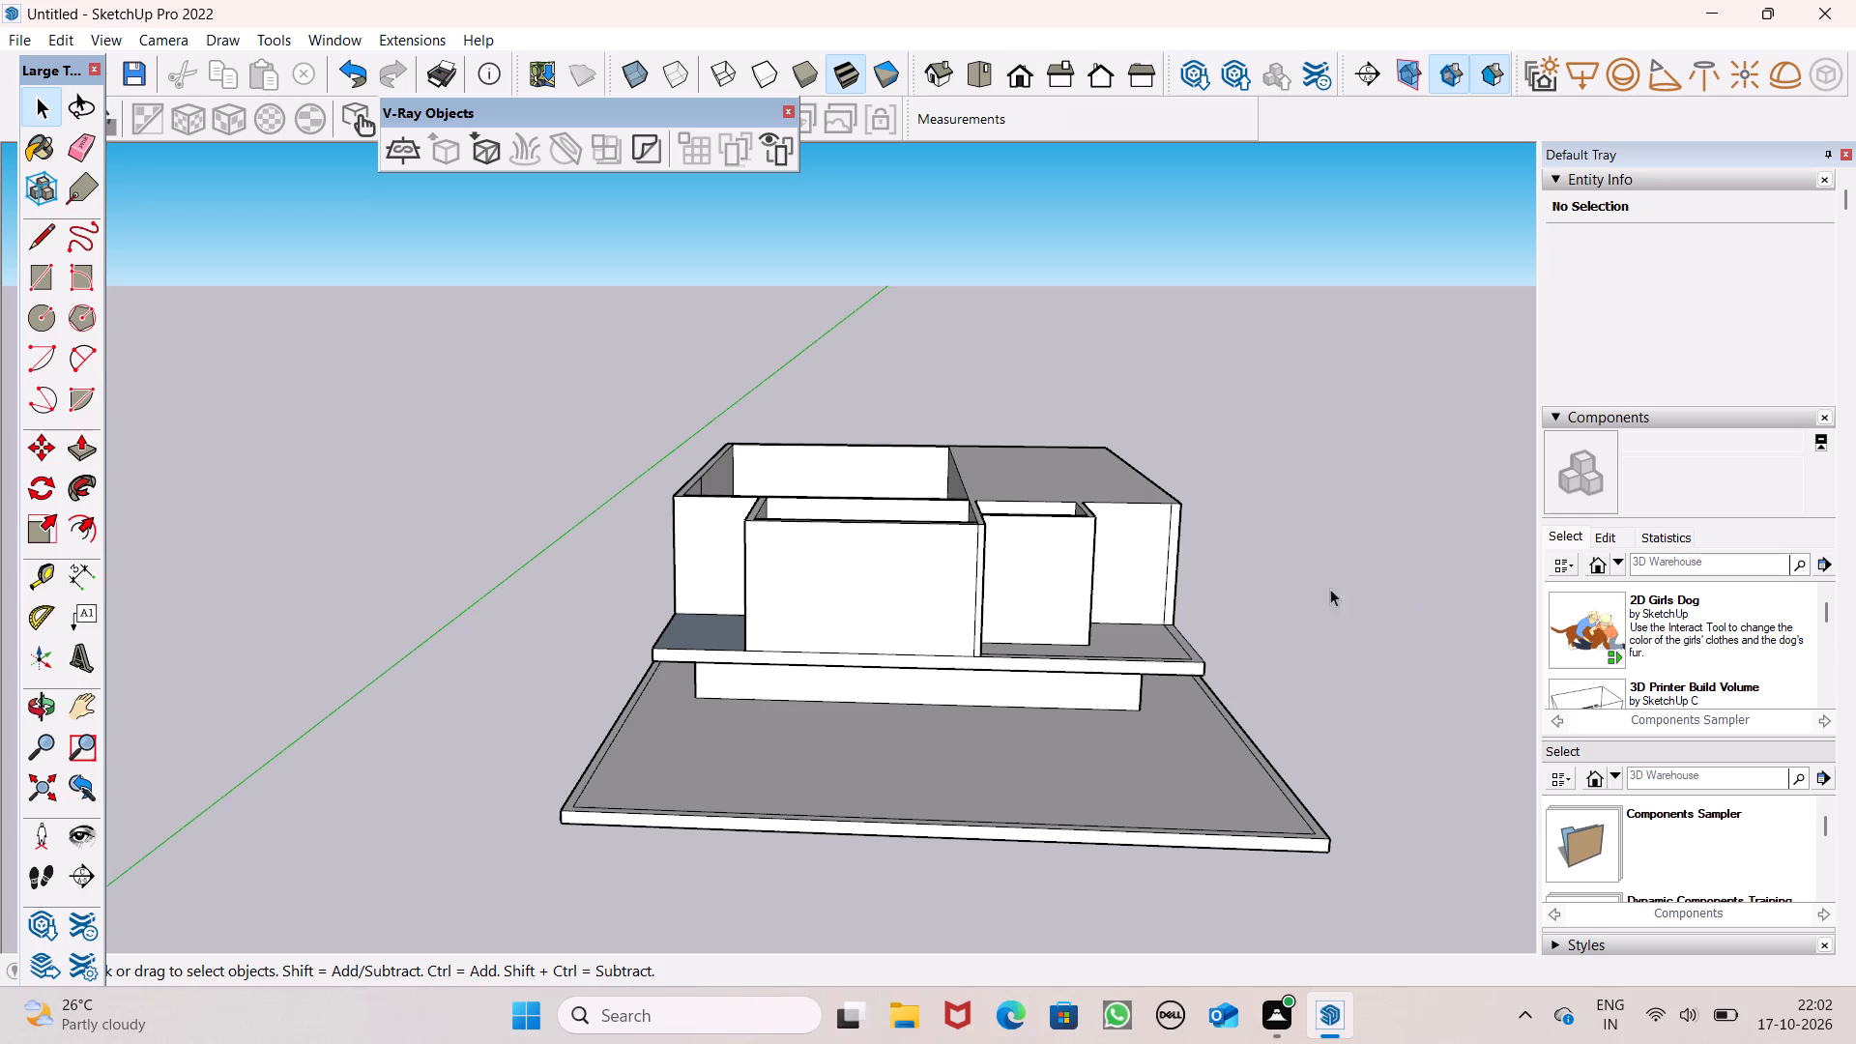
middle_drag(738, 554, 864, 543)
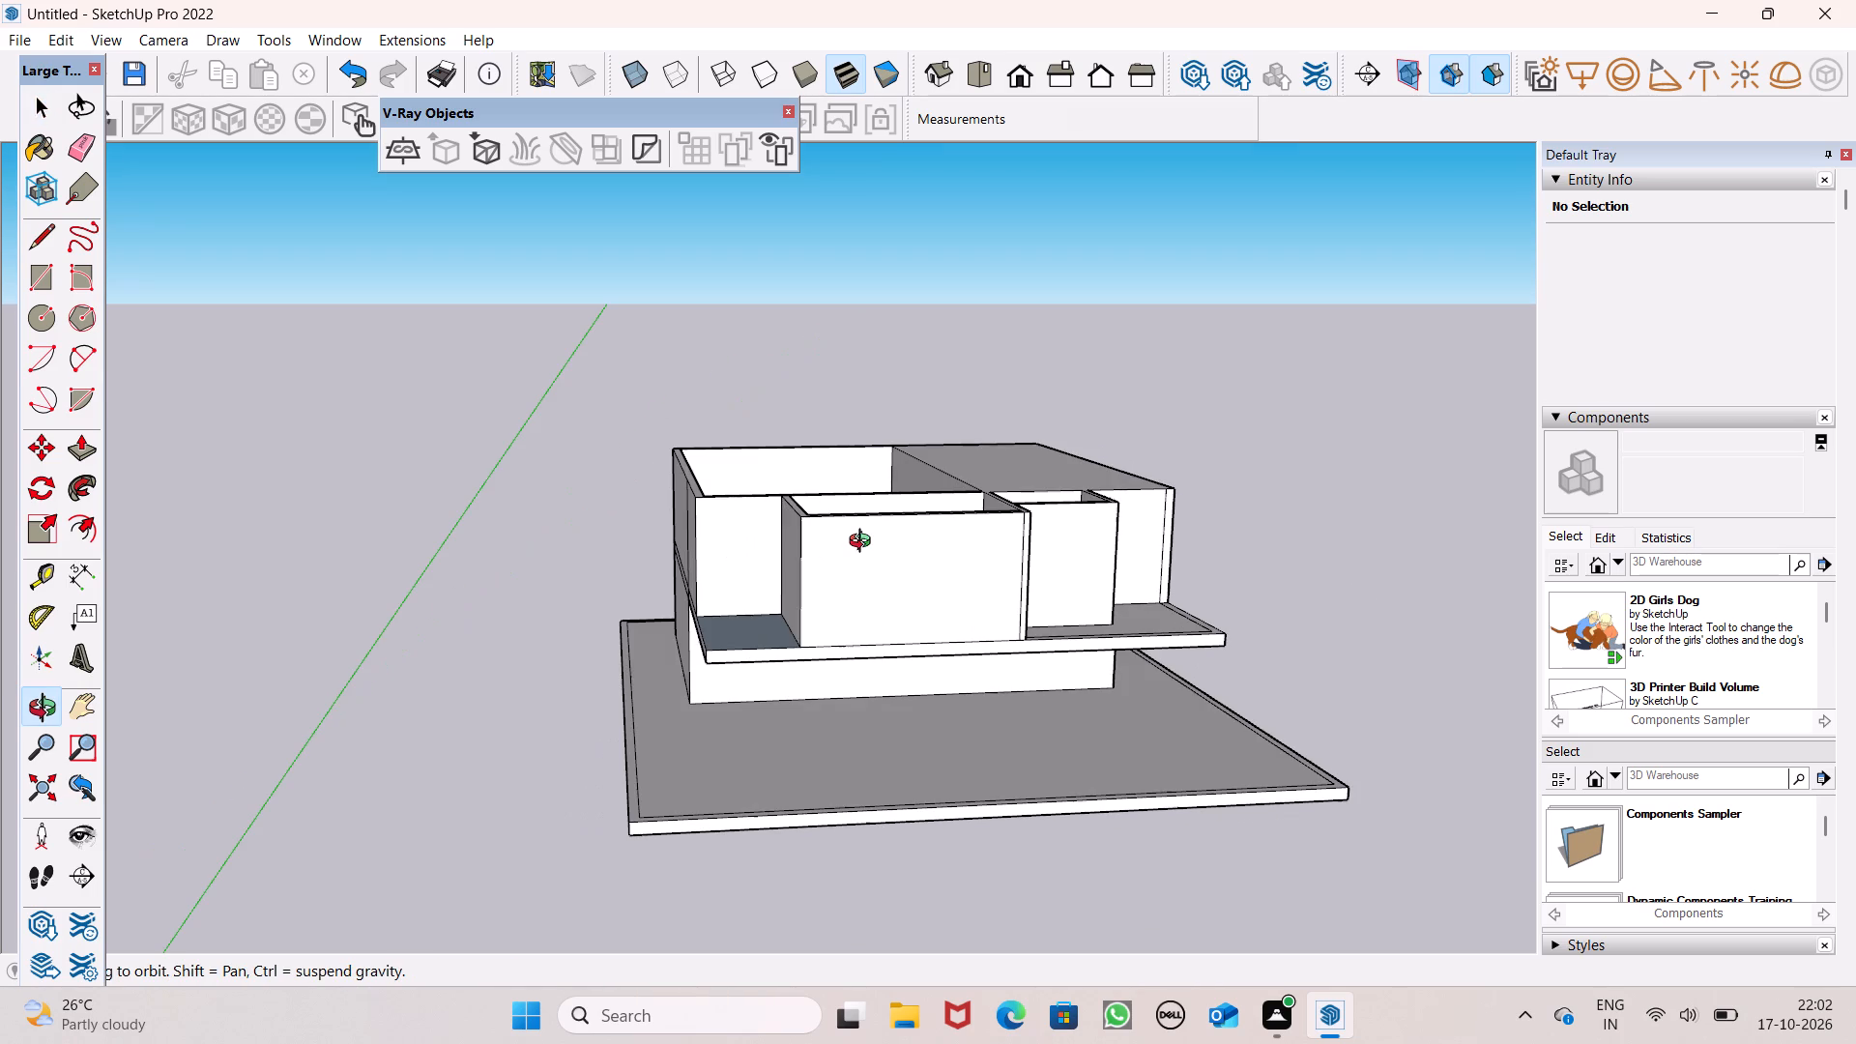
middle_drag(864, 543, 1145, 569)
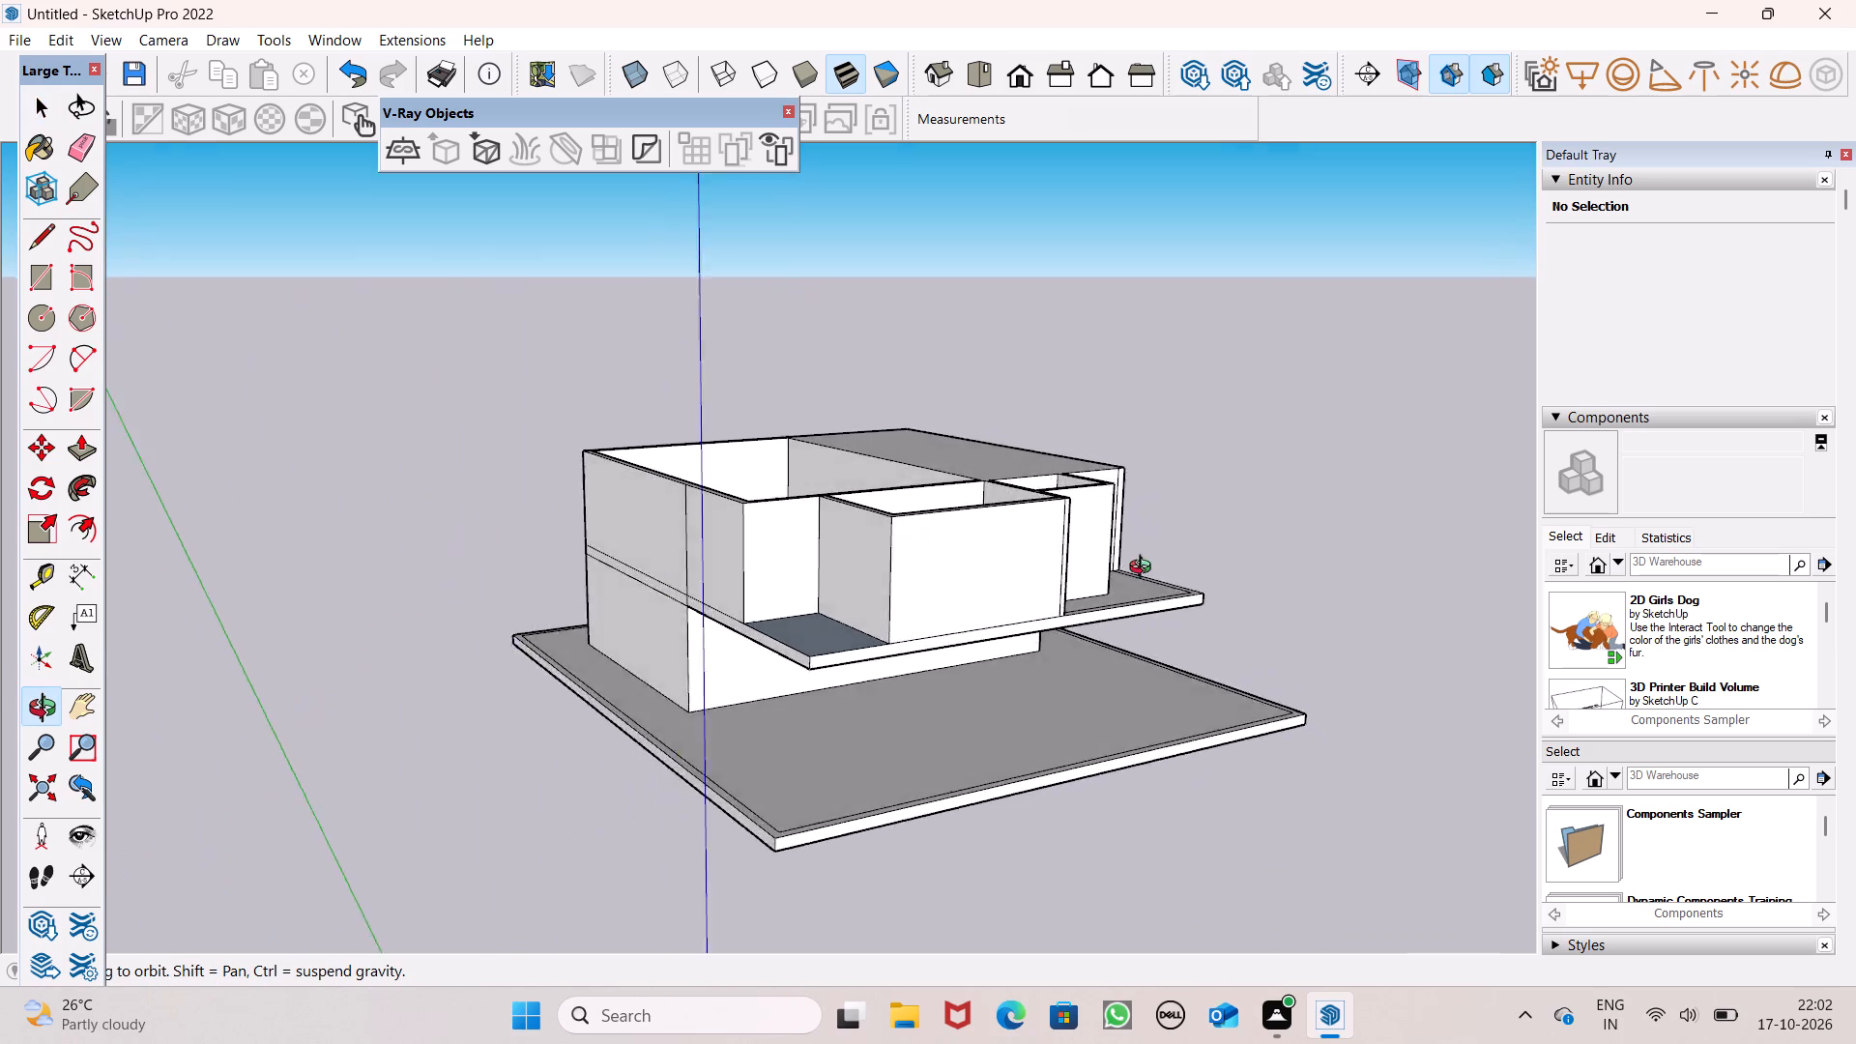
Examine the upper side wall, its overhang beyond the lower storey, and the open front corner from several angles.
middle_drag(1145, 569, 1231, 582)
scroll(909, 563, up, 1)
middle_drag(907, 565, 1043, 608)
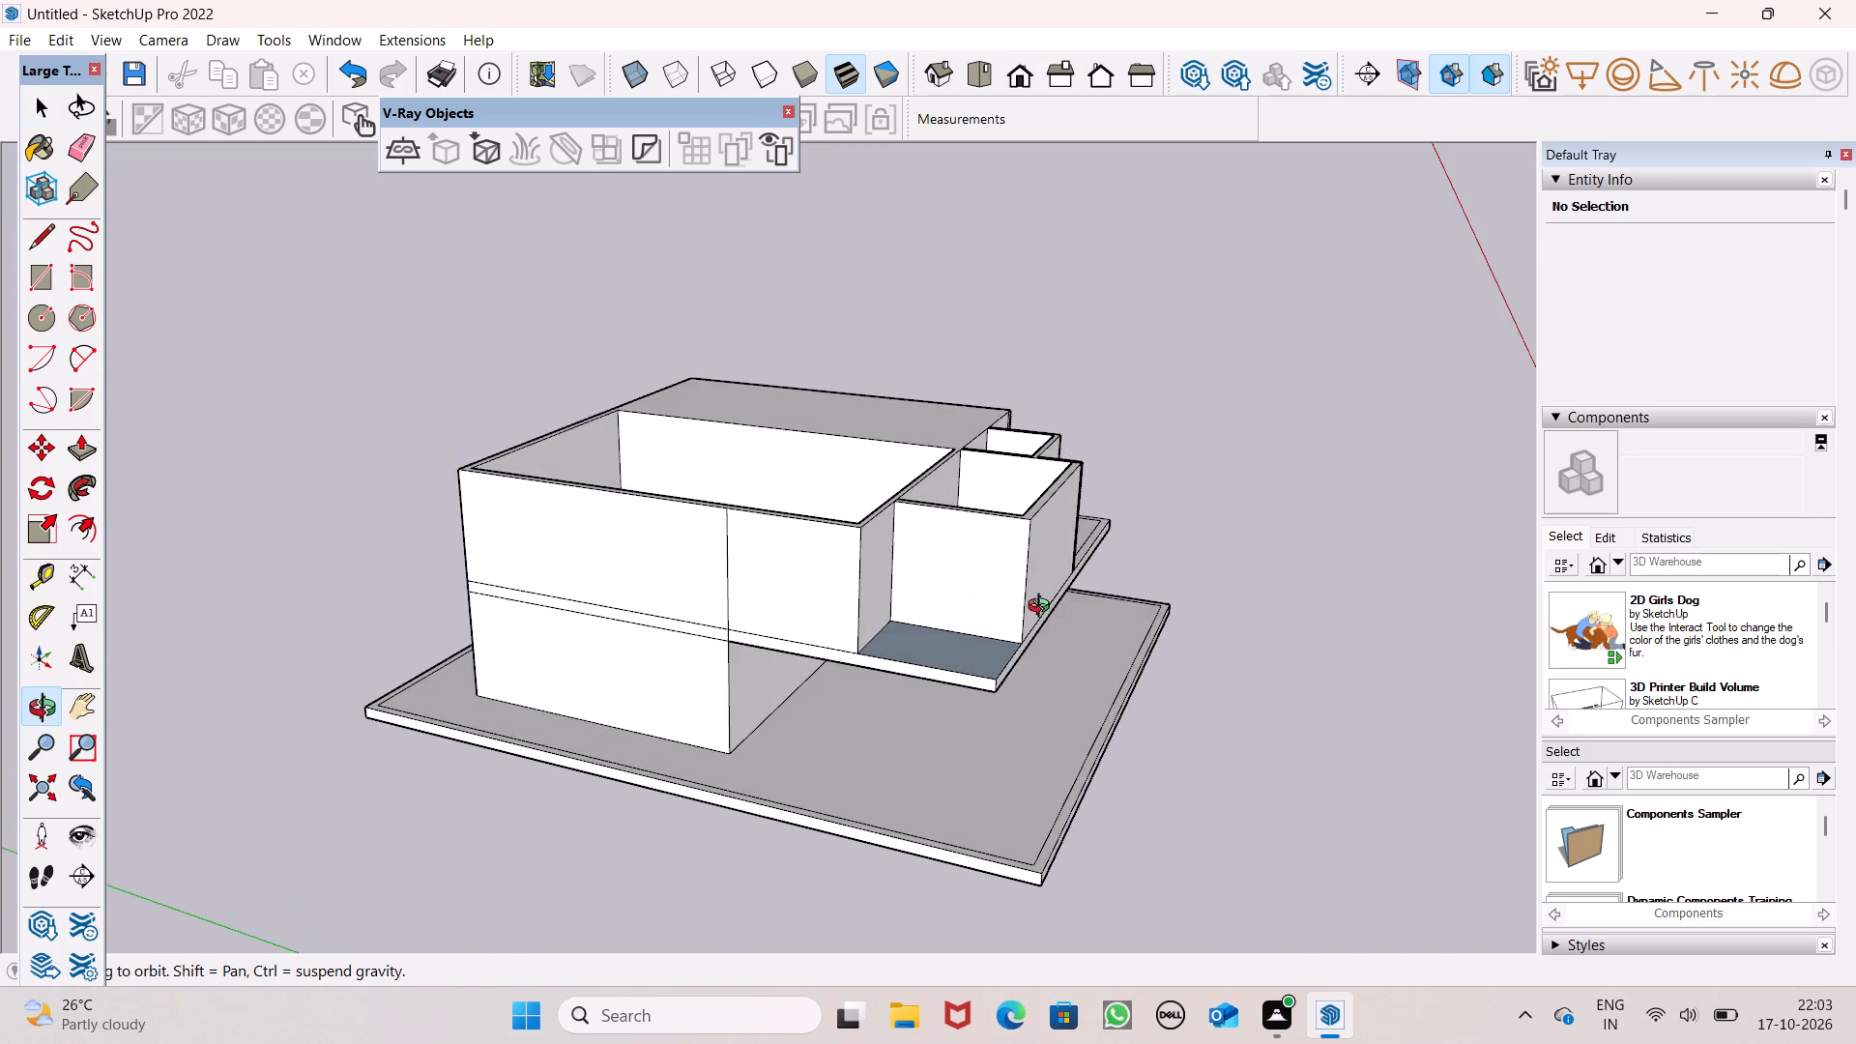
middle_drag(1043, 608, 1103, 630)
middle_drag(896, 614, 941, 656)
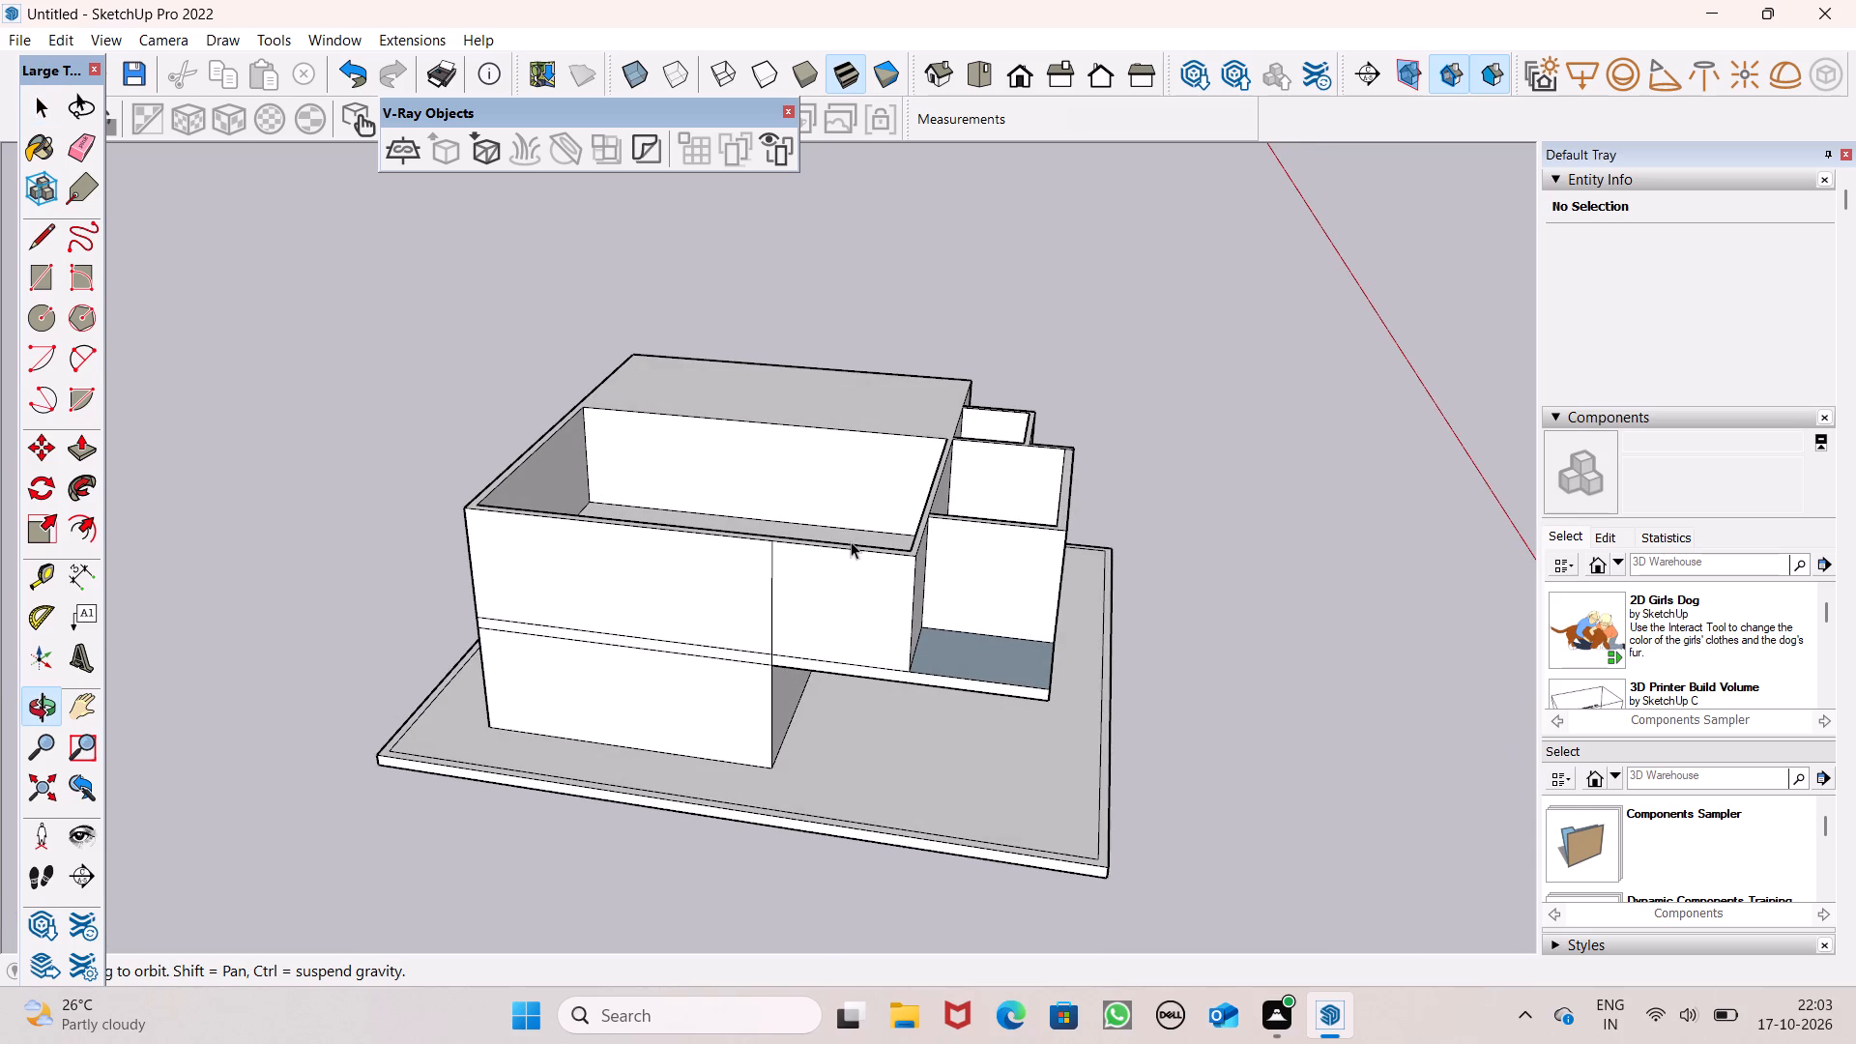
scroll(803, 536, down, 1)
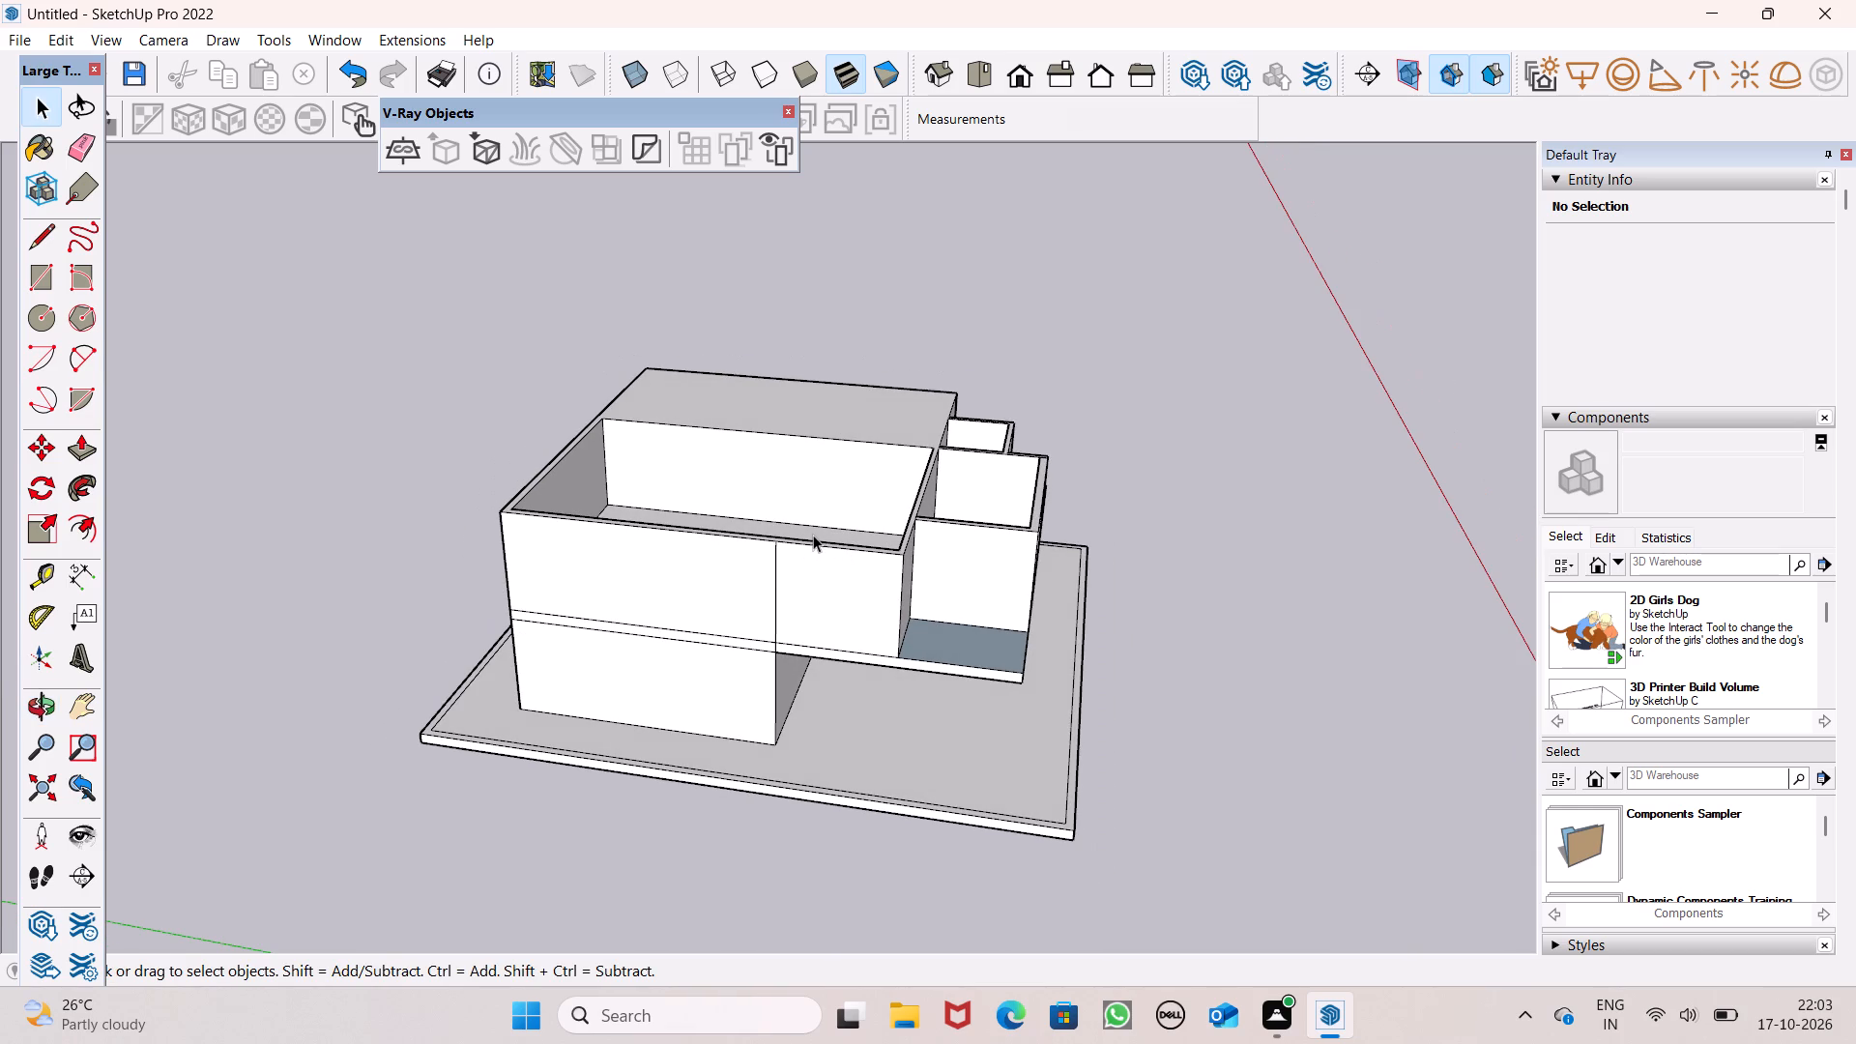
middle_drag(828, 561, 543, 570)
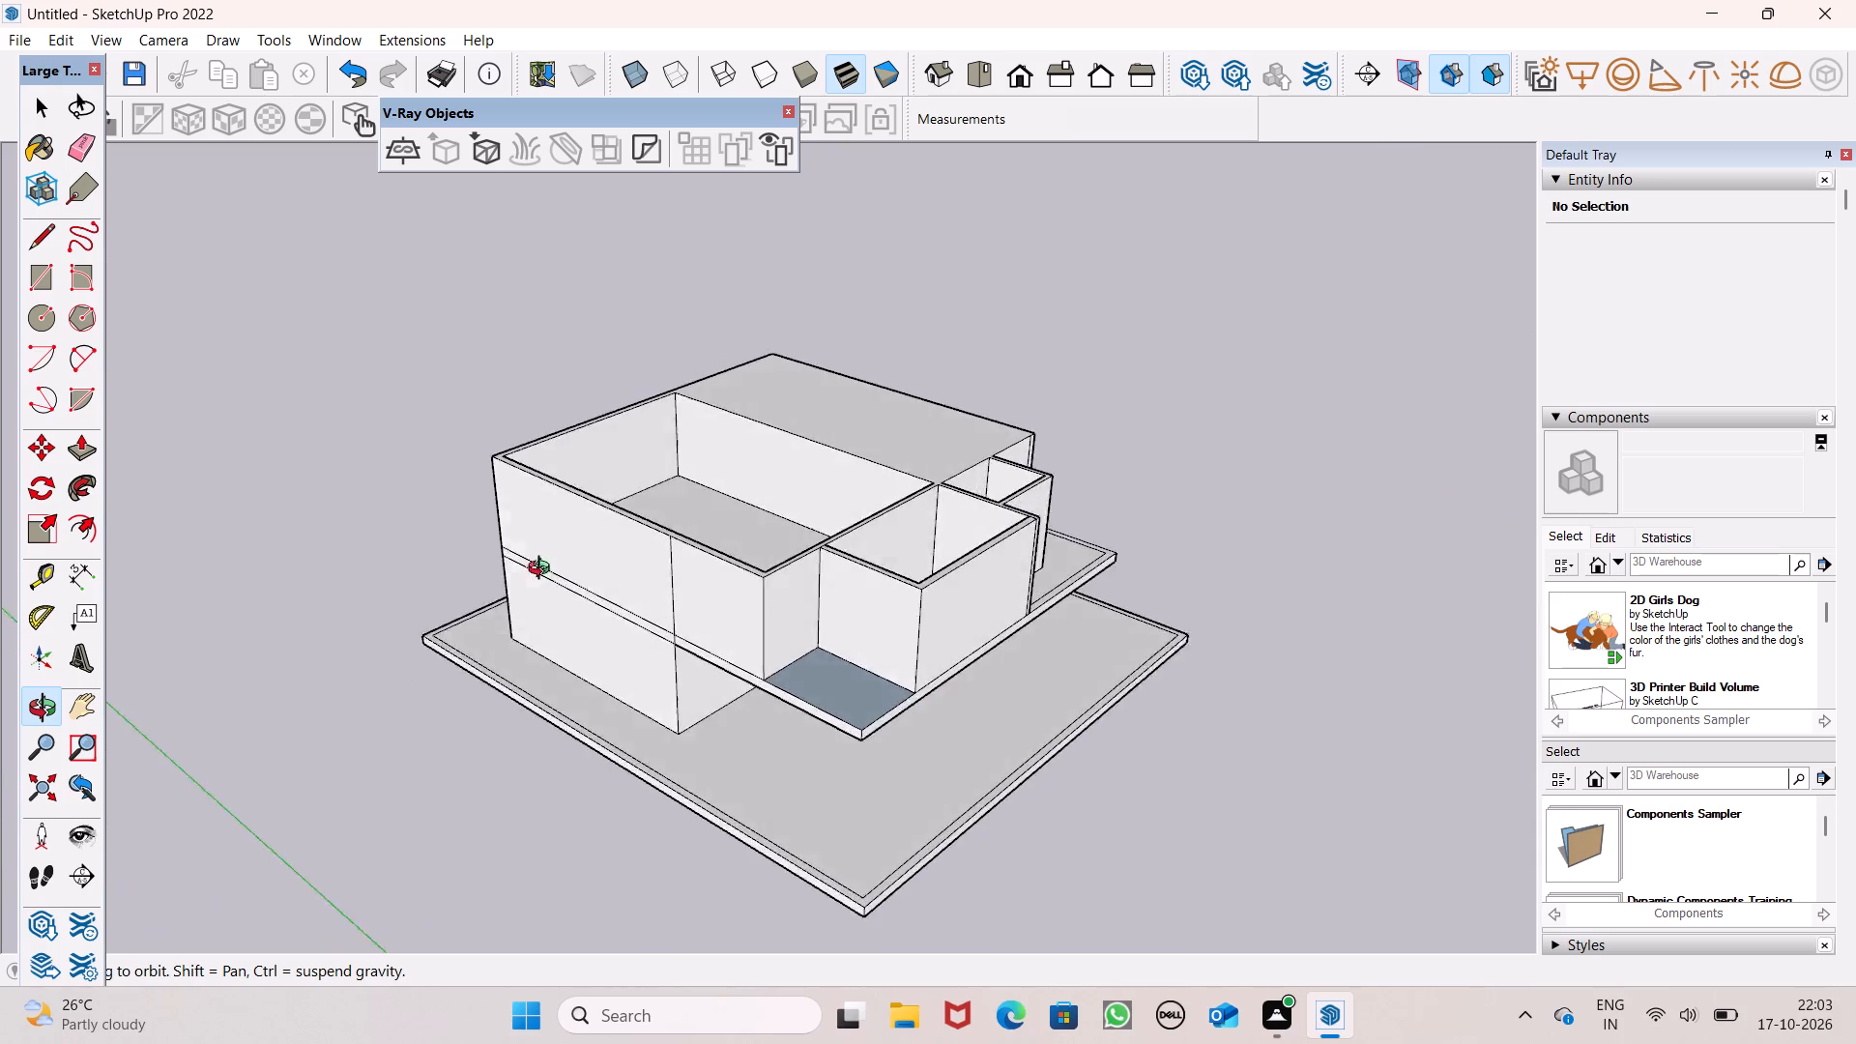
middle_drag(543, 570, 344, 601)
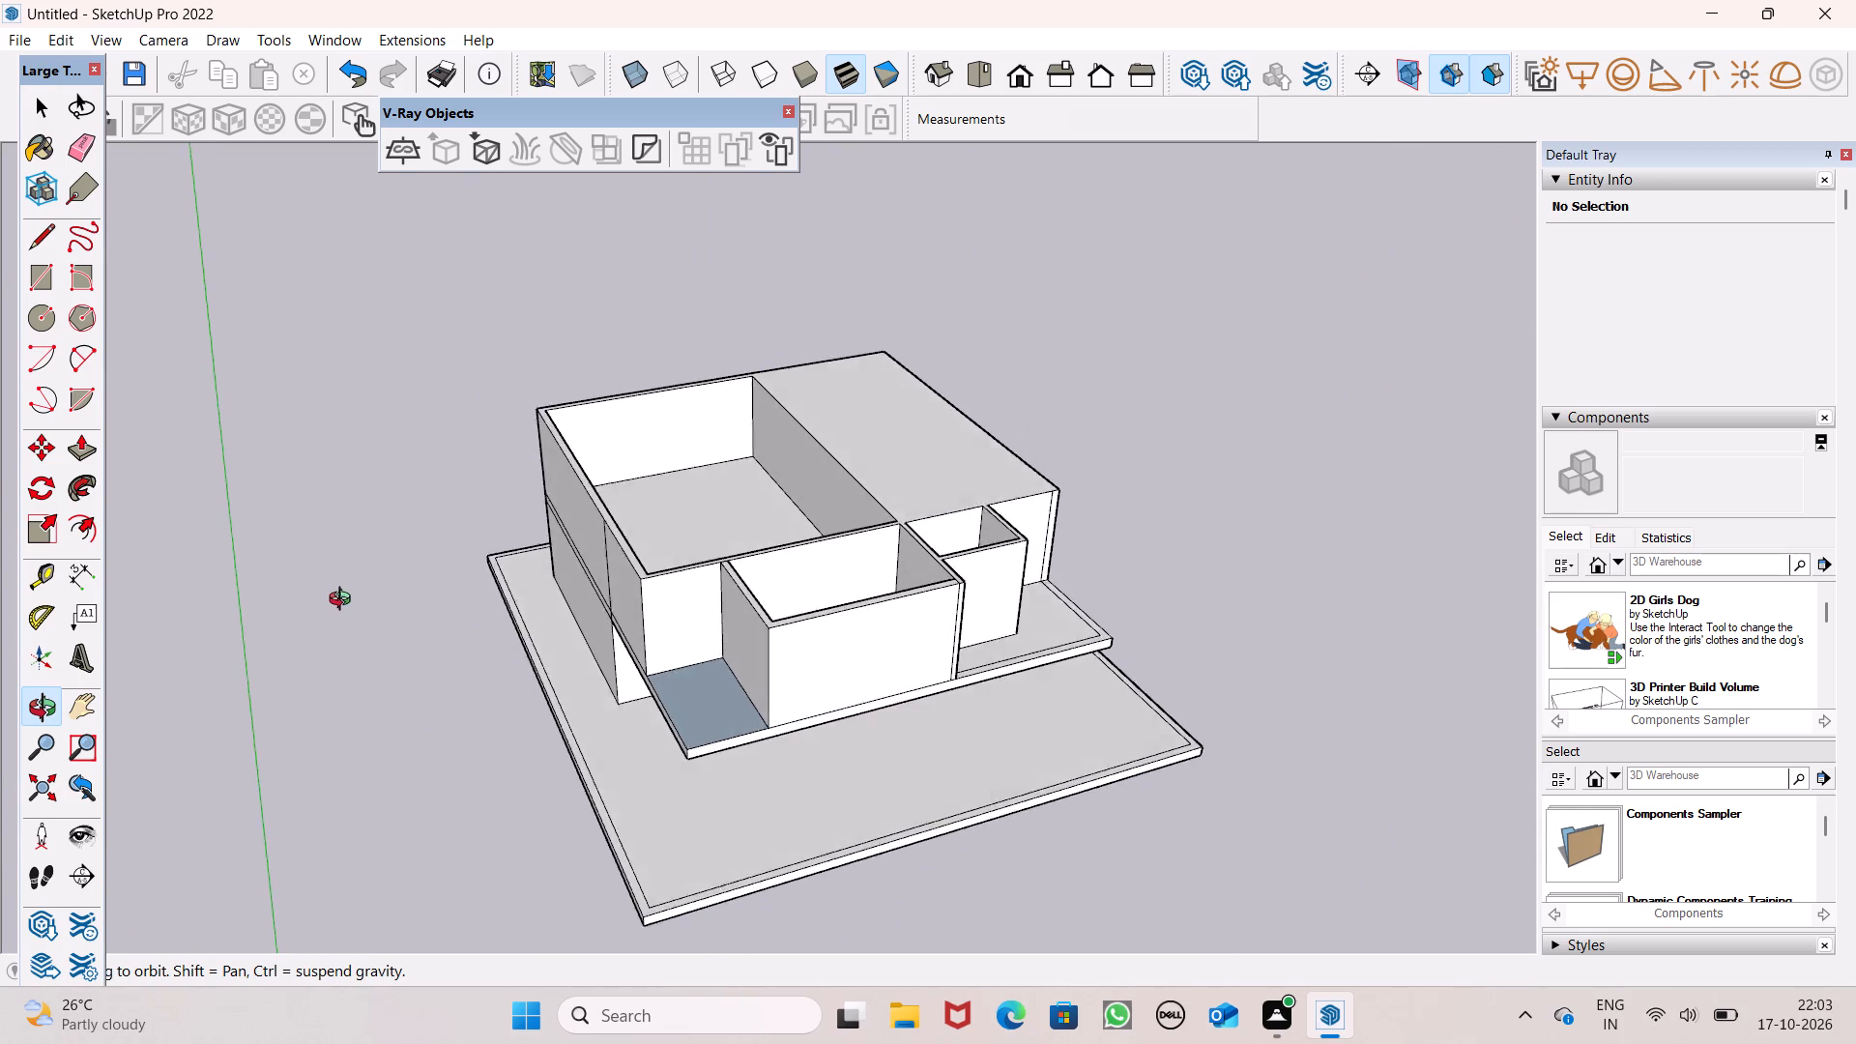
middle_drag(344, 601, 893, 465)
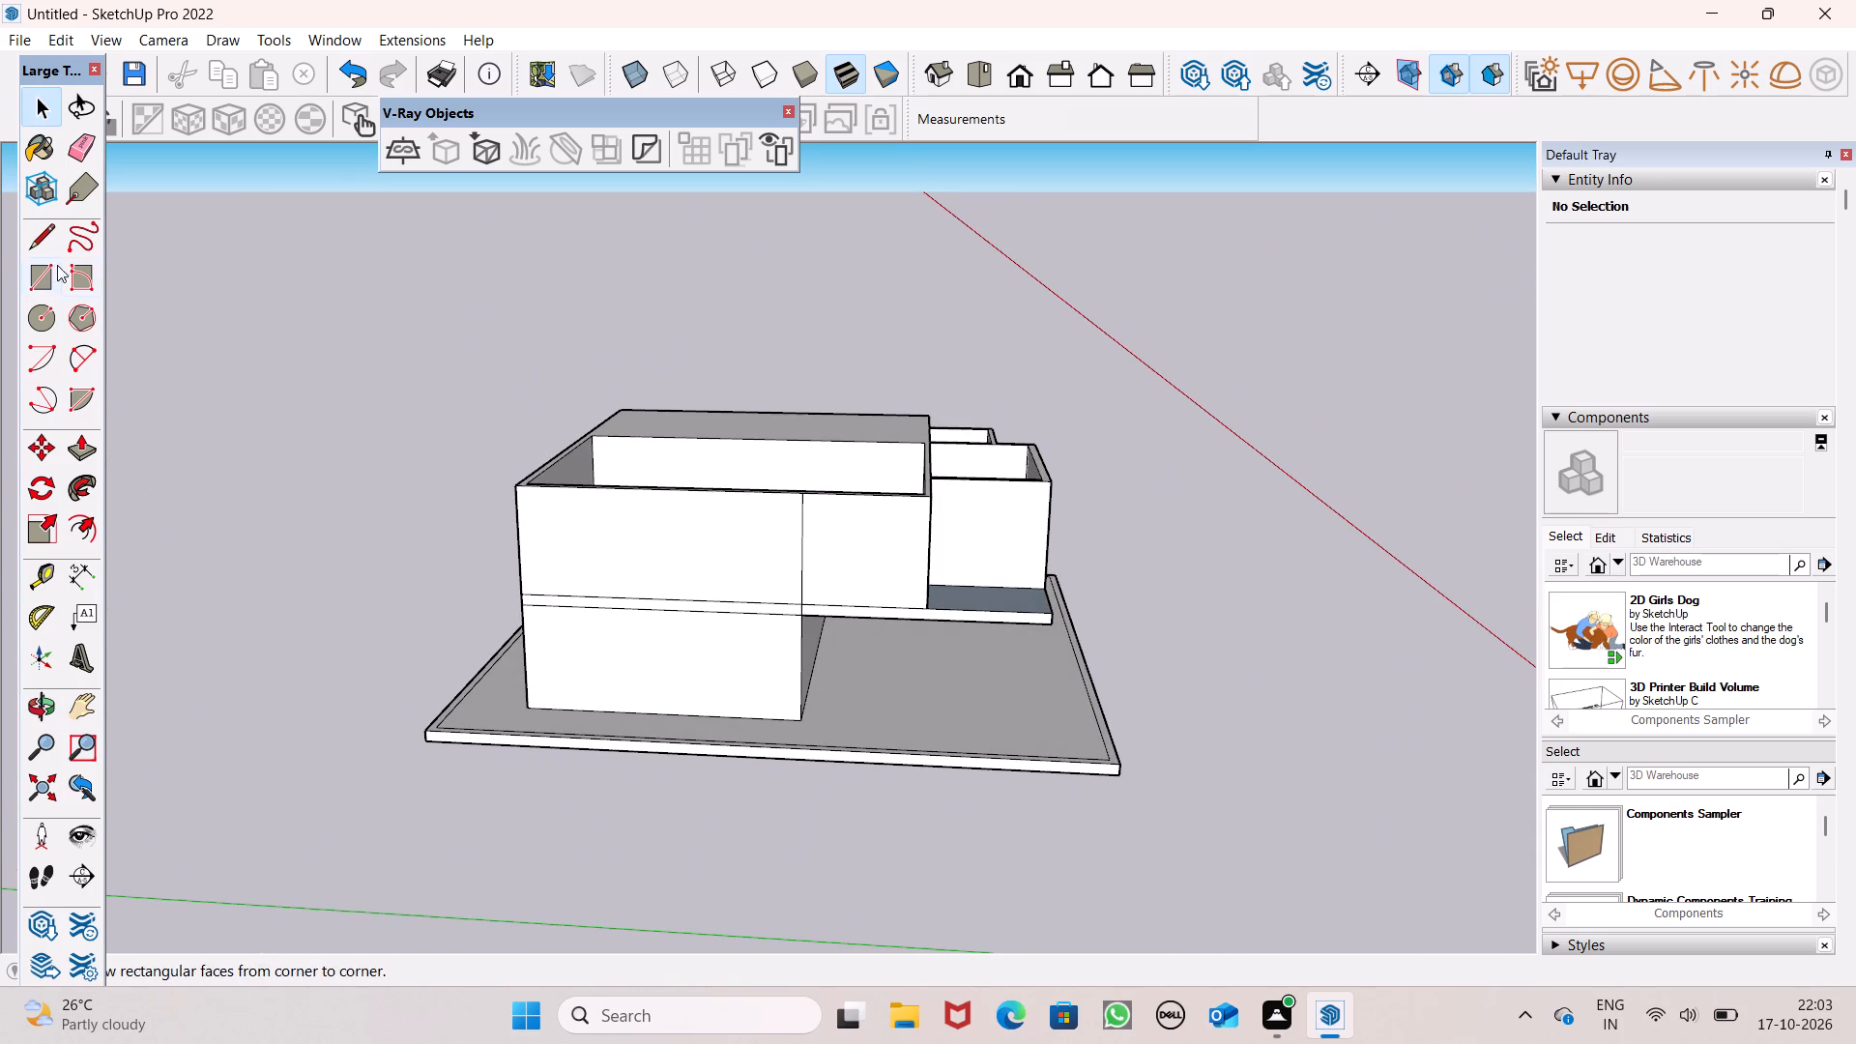
click(42, 244)
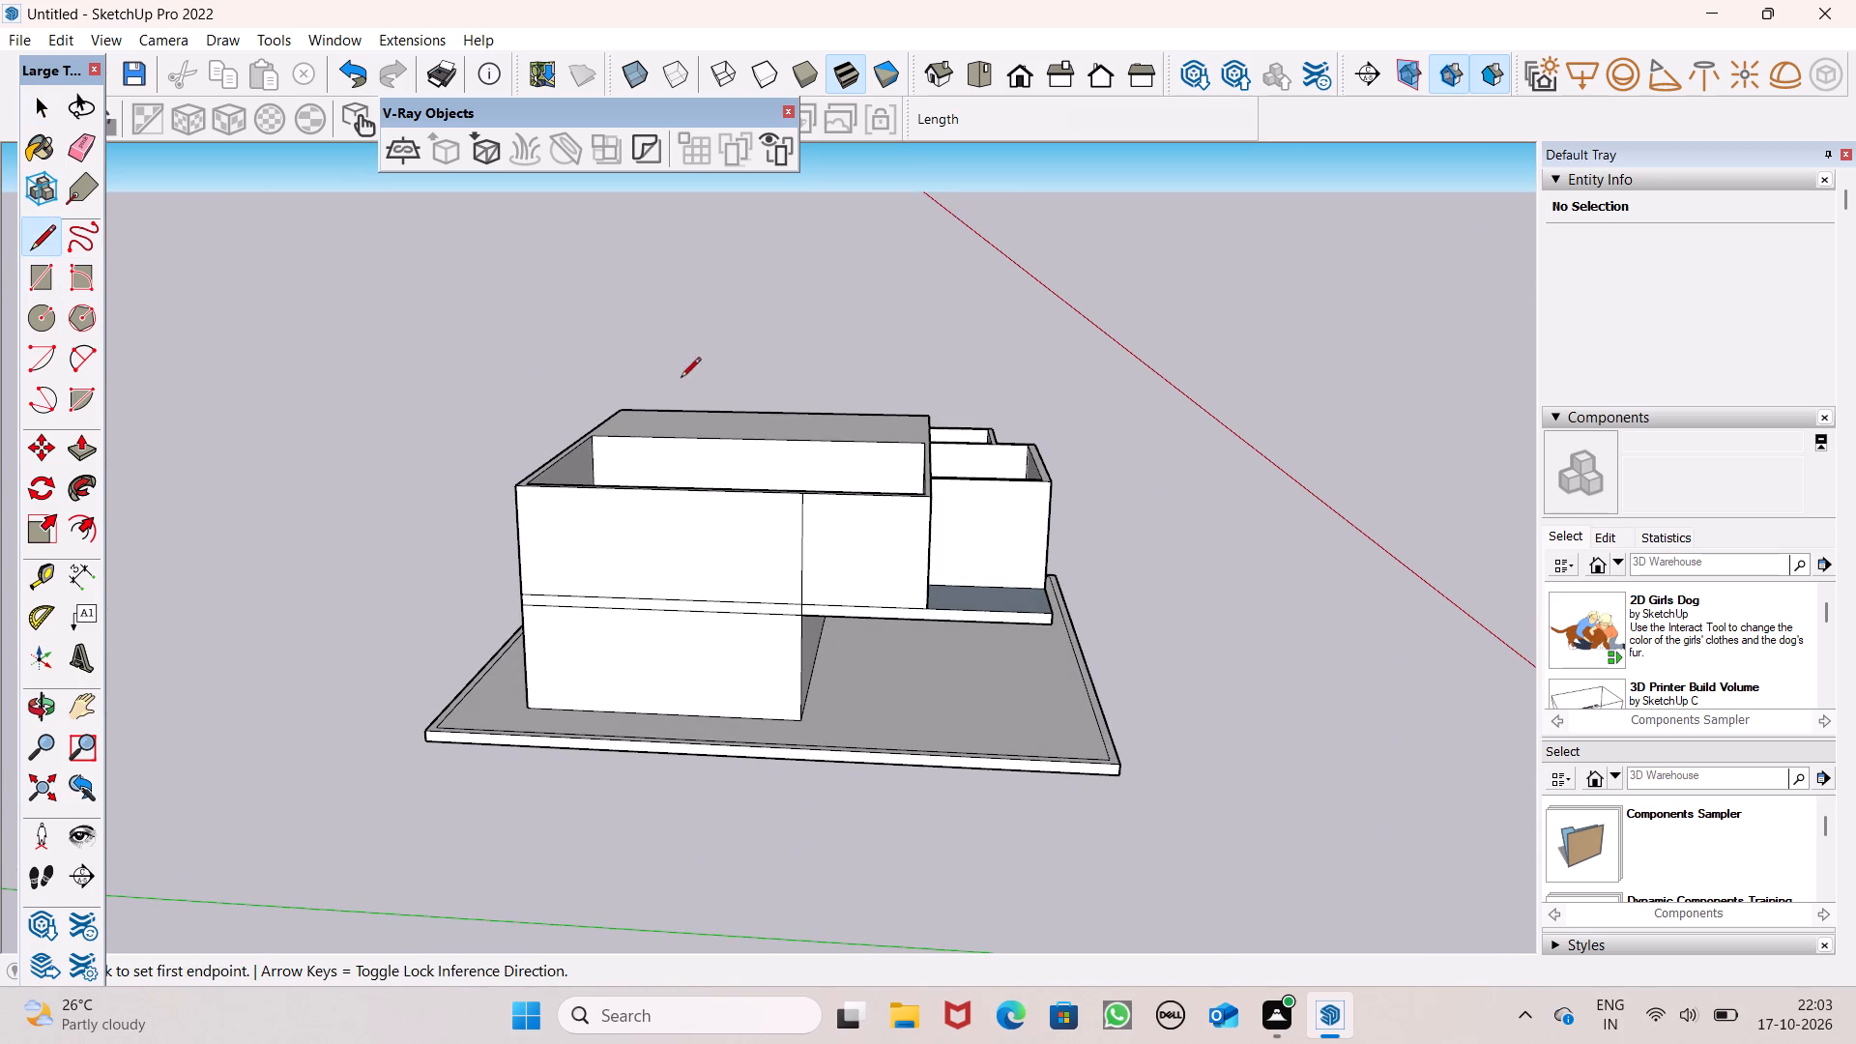
scroll(800, 384, down, 1)
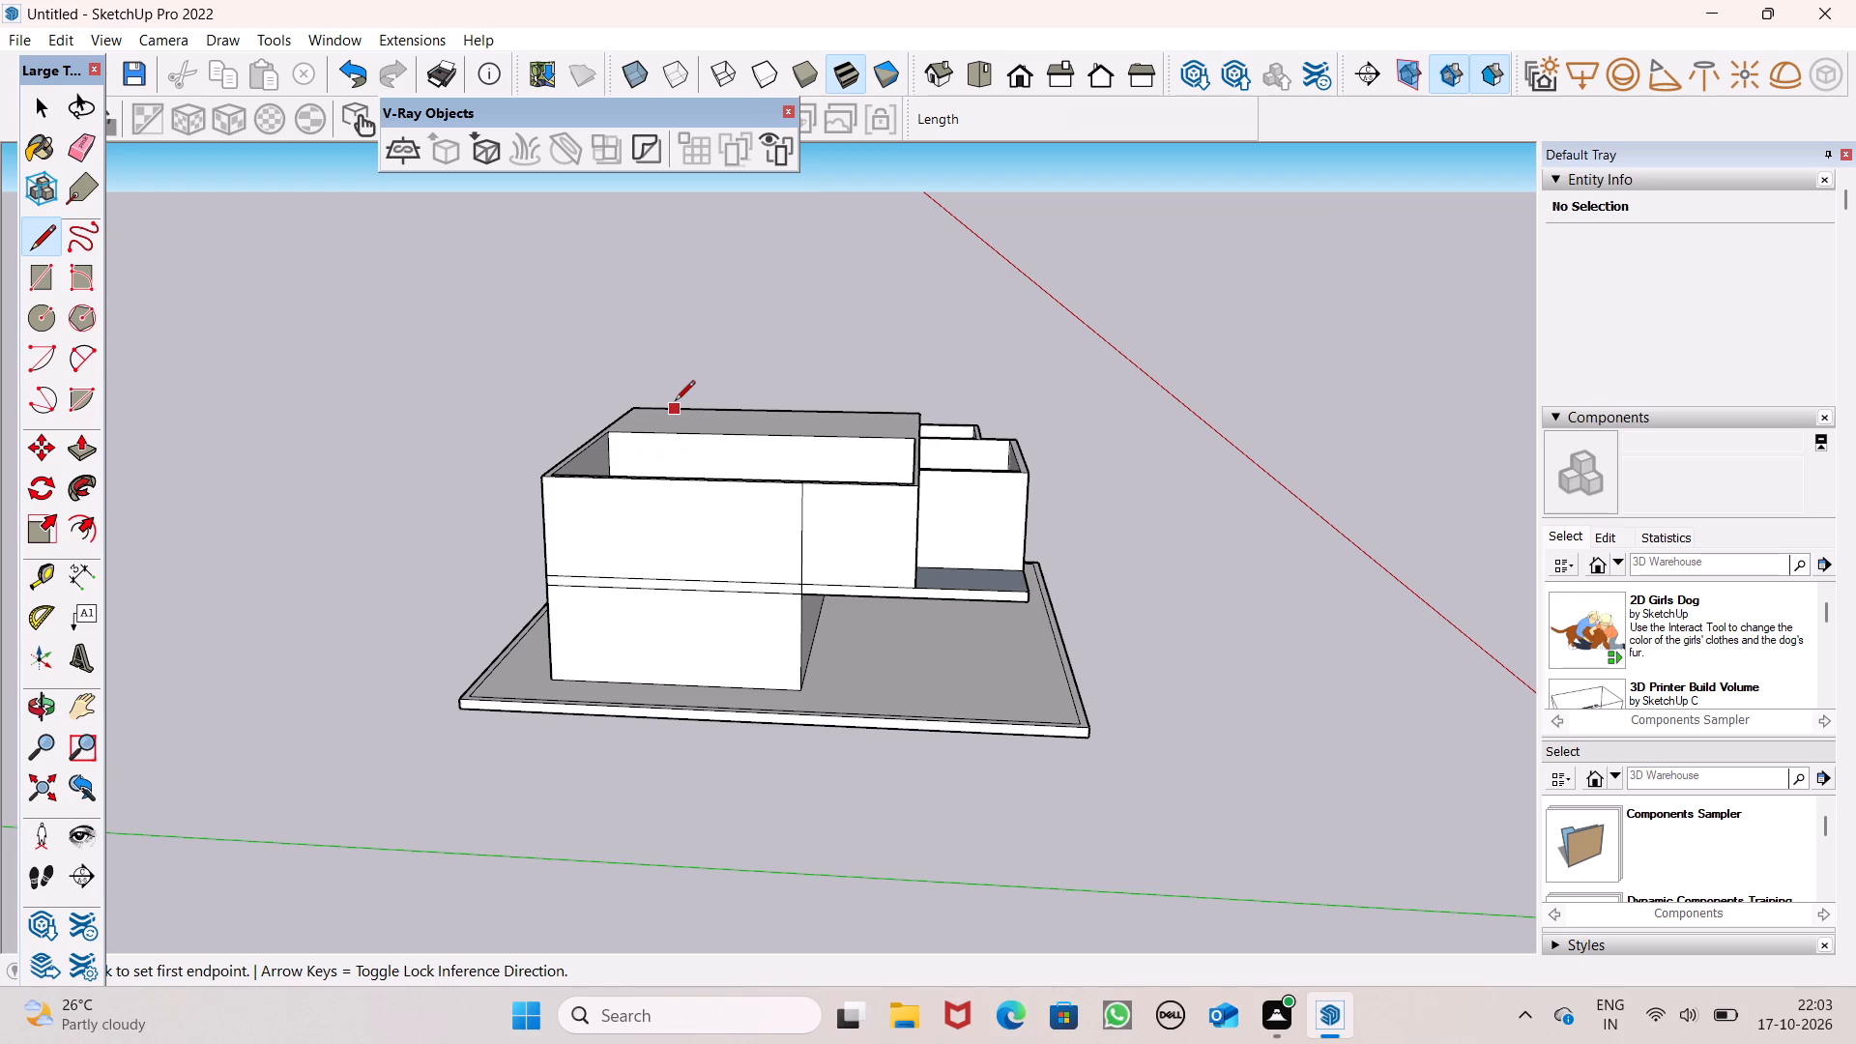
middle_drag(706, 528, 711, 629)
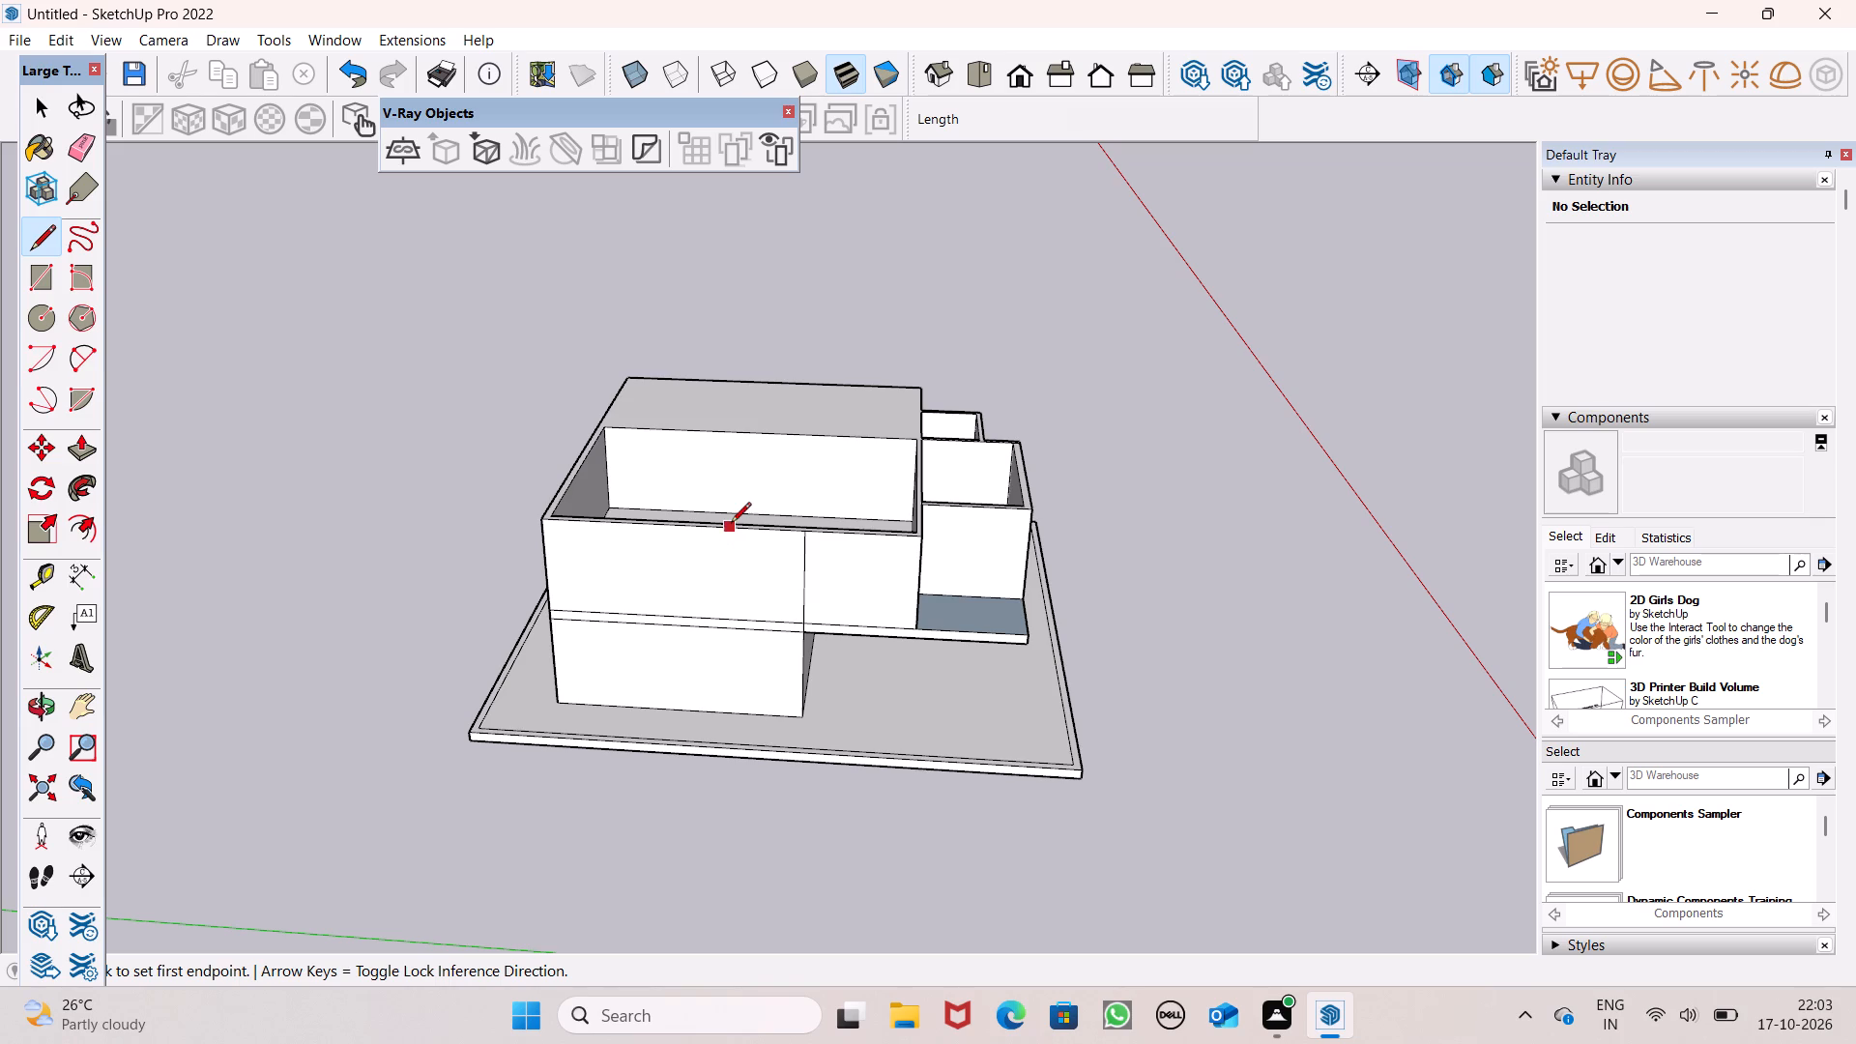
middle_drag(713, 627, 684, 747)
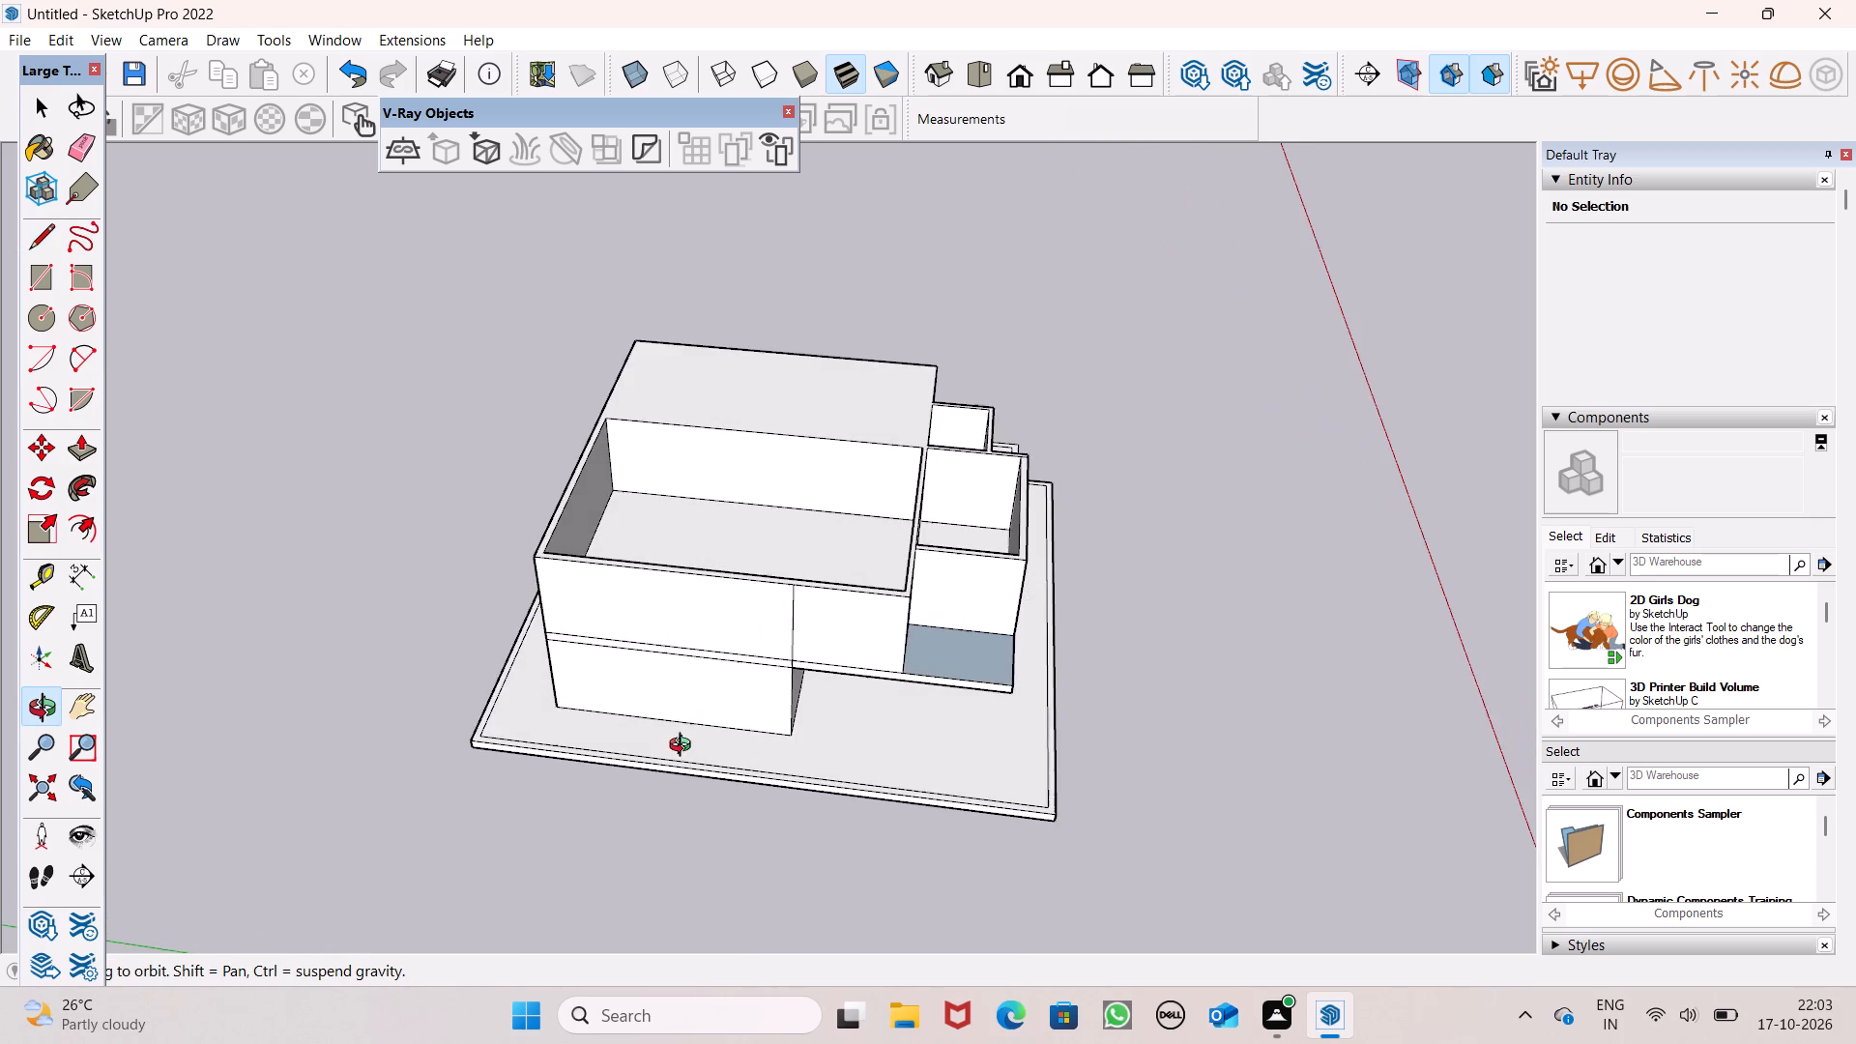
middle_drag(684, 747, 768, 710)
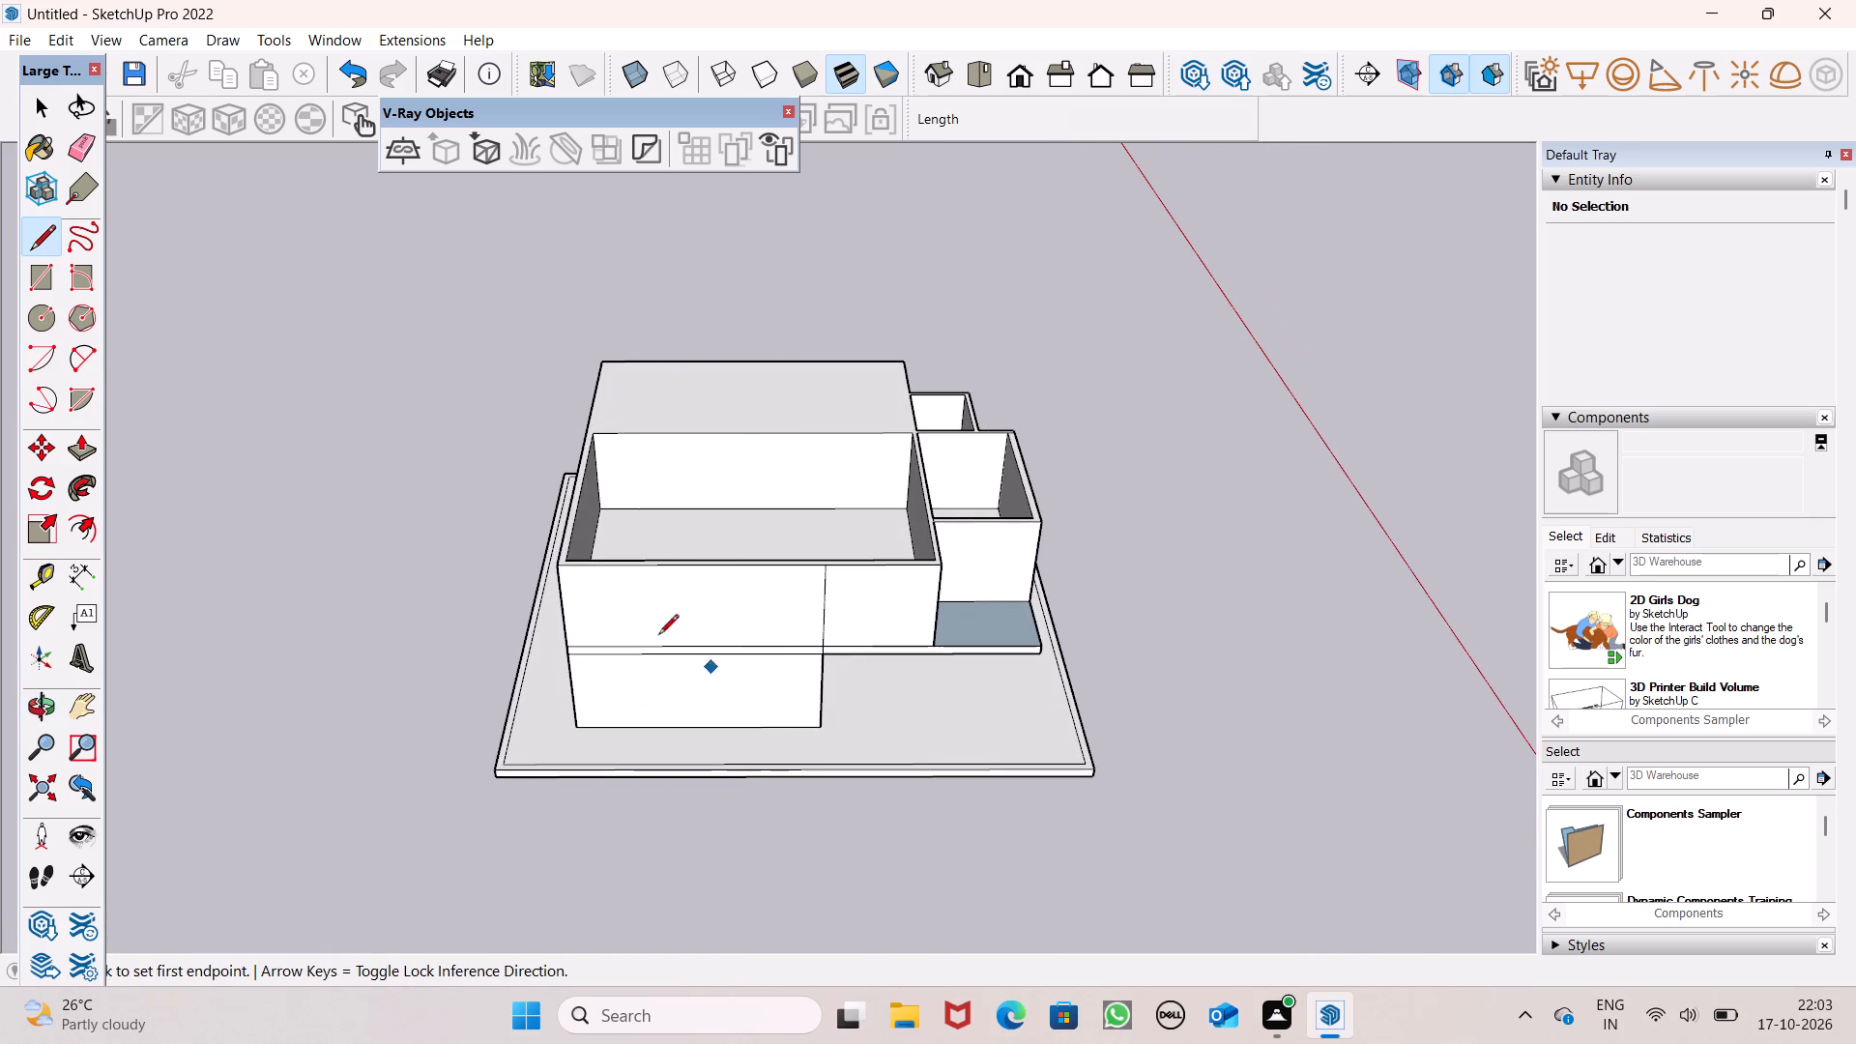
scroll(743, 608, up, 1)
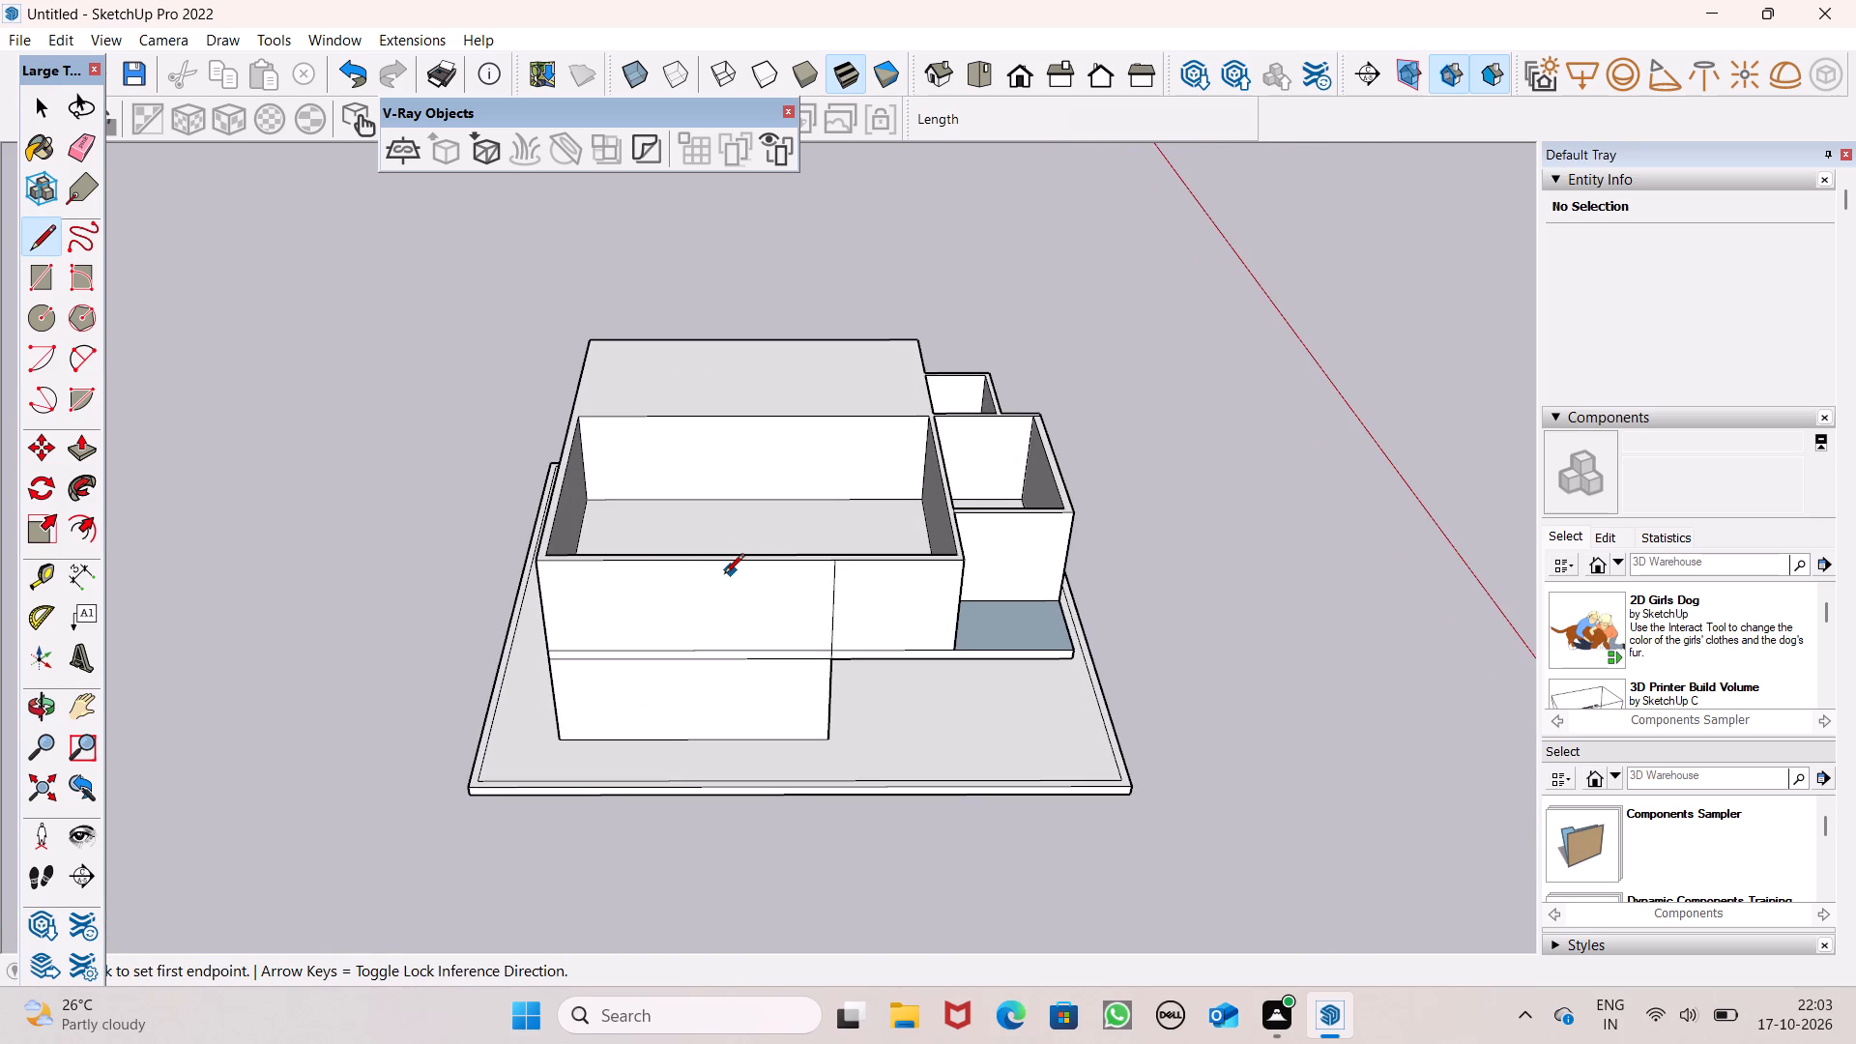
scroll(723, 575, up, 4)
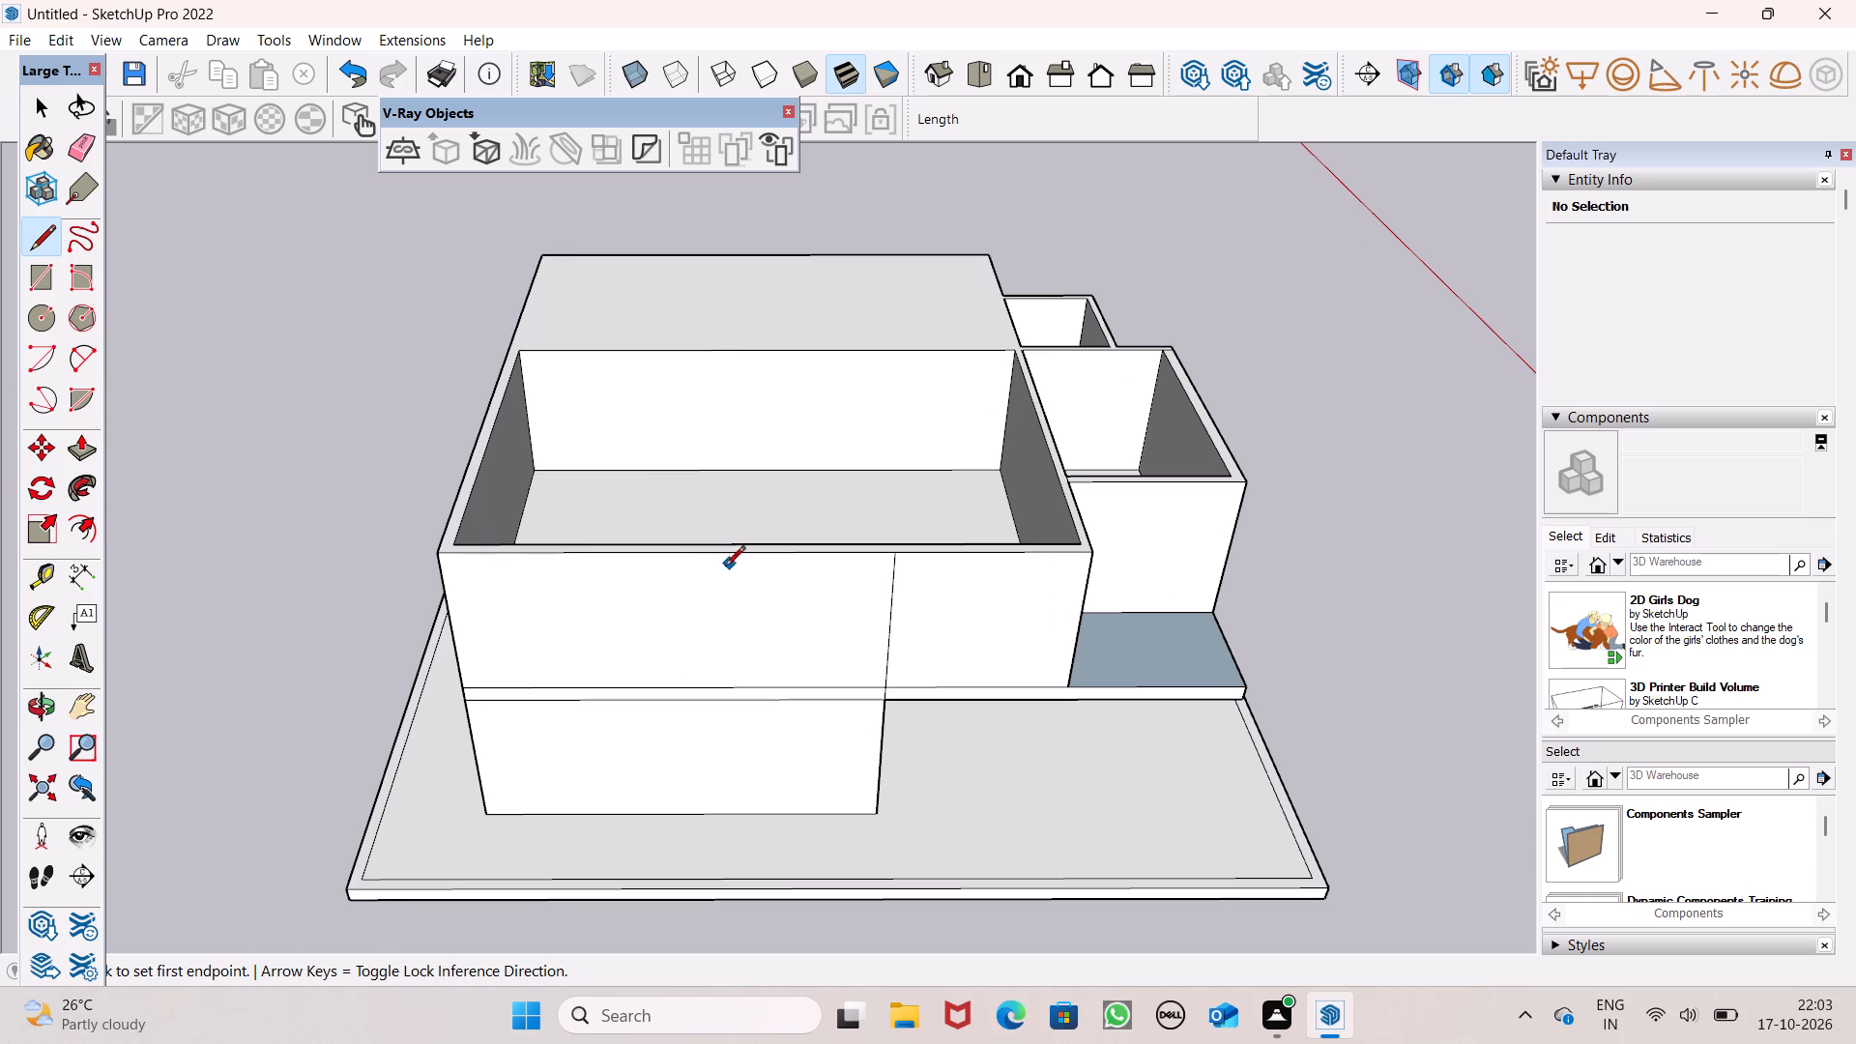
middle_drag(721, 566, 606, 402)
scroll(606, 402, up, 1)
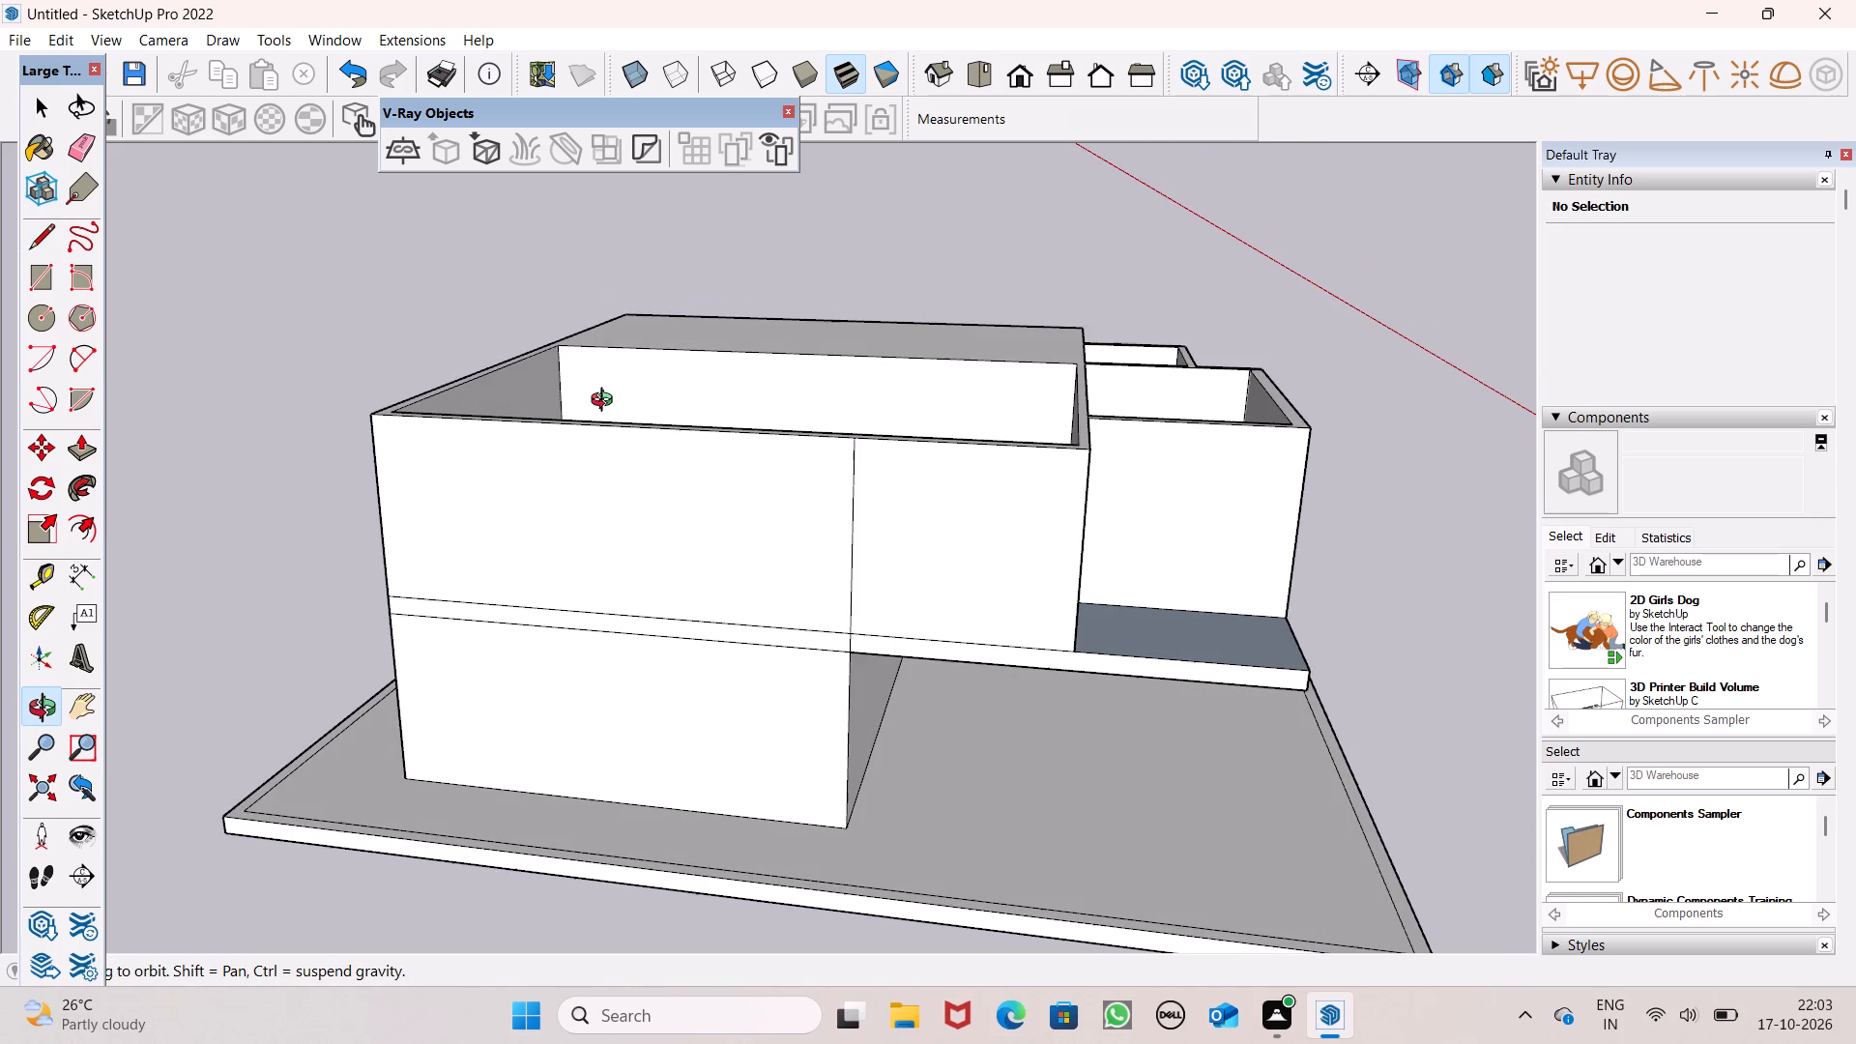
middle_drag(606, 402, 609, 401)
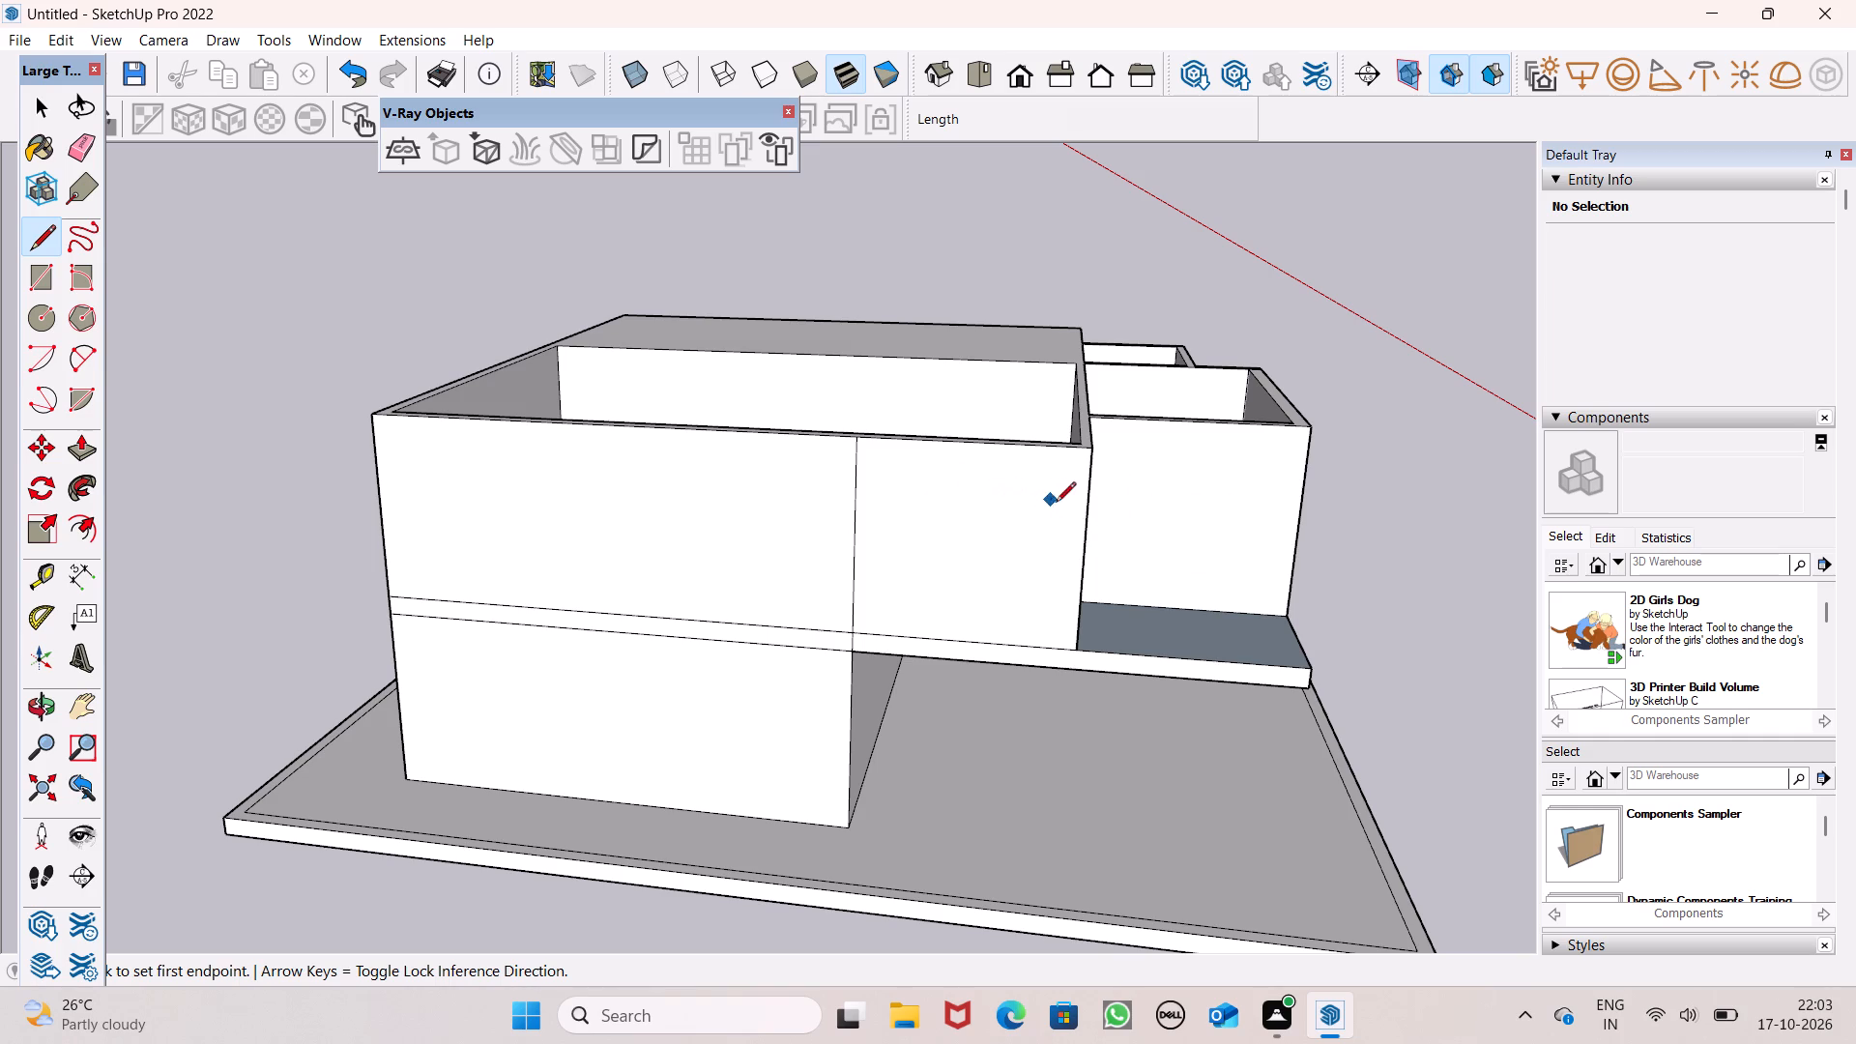
key(space)
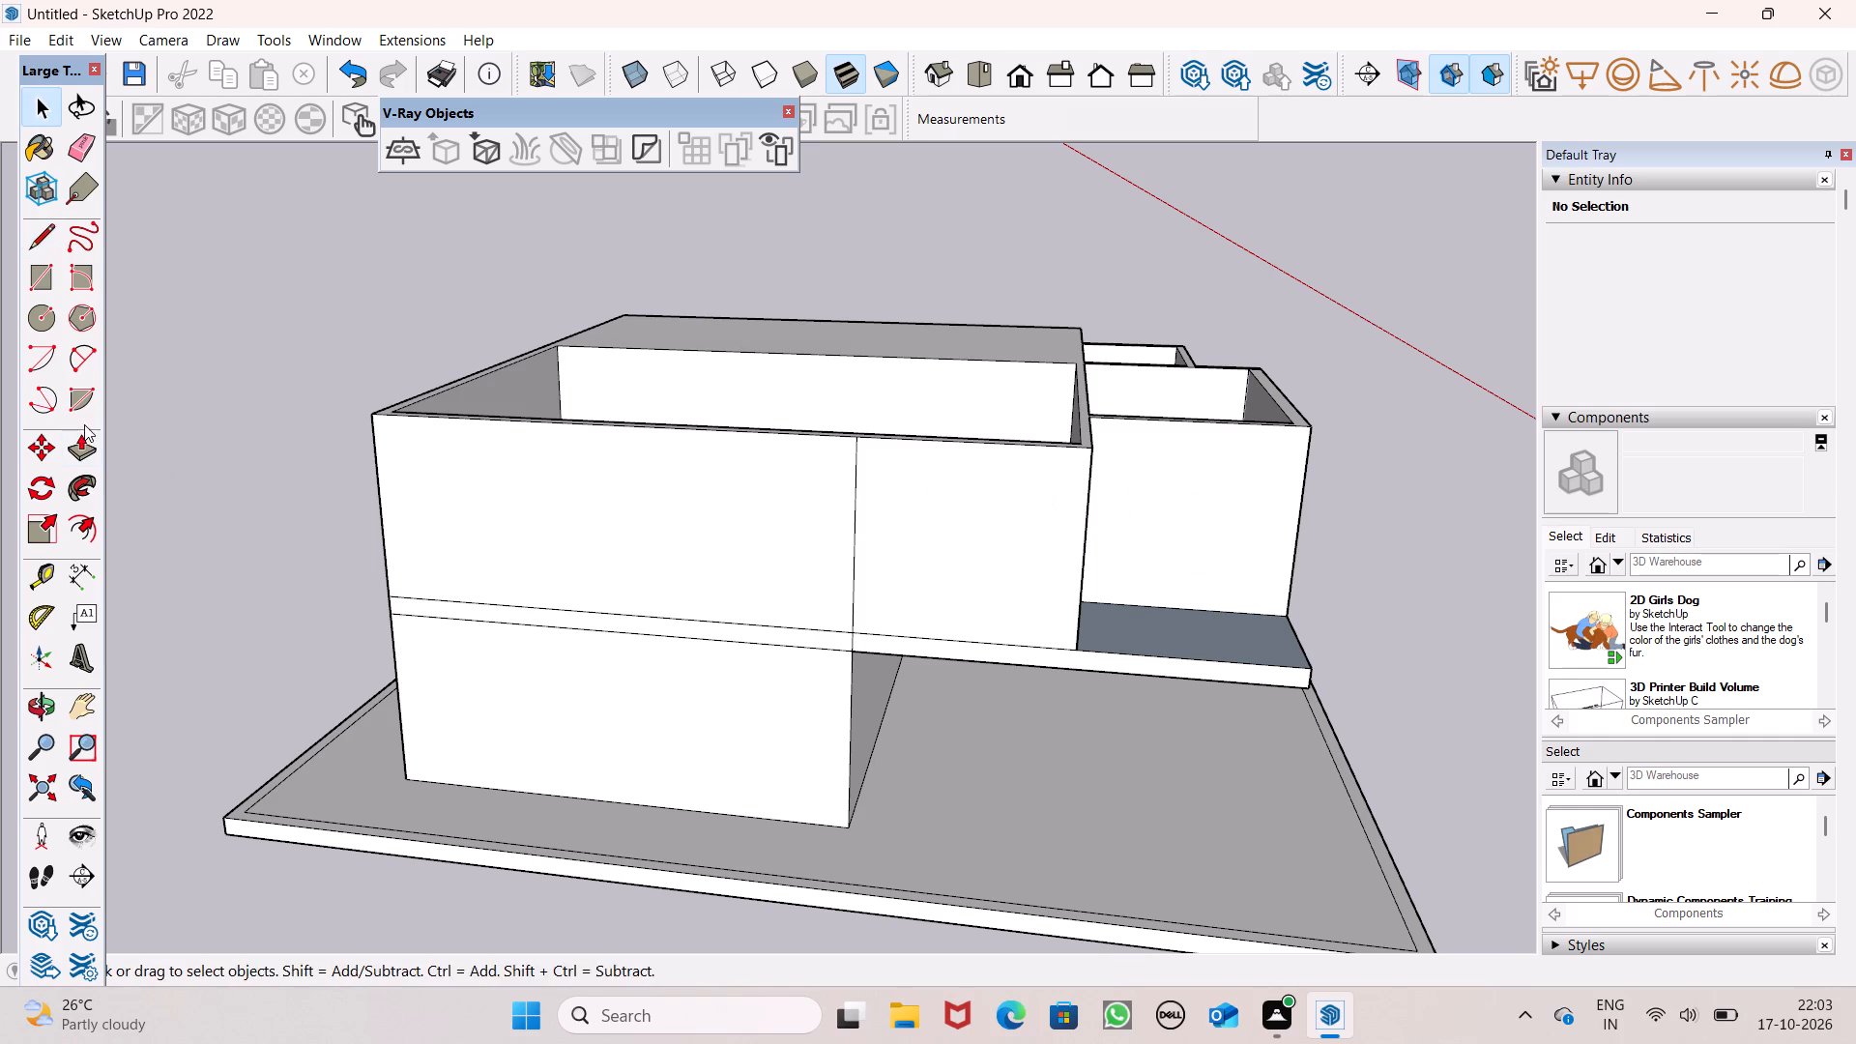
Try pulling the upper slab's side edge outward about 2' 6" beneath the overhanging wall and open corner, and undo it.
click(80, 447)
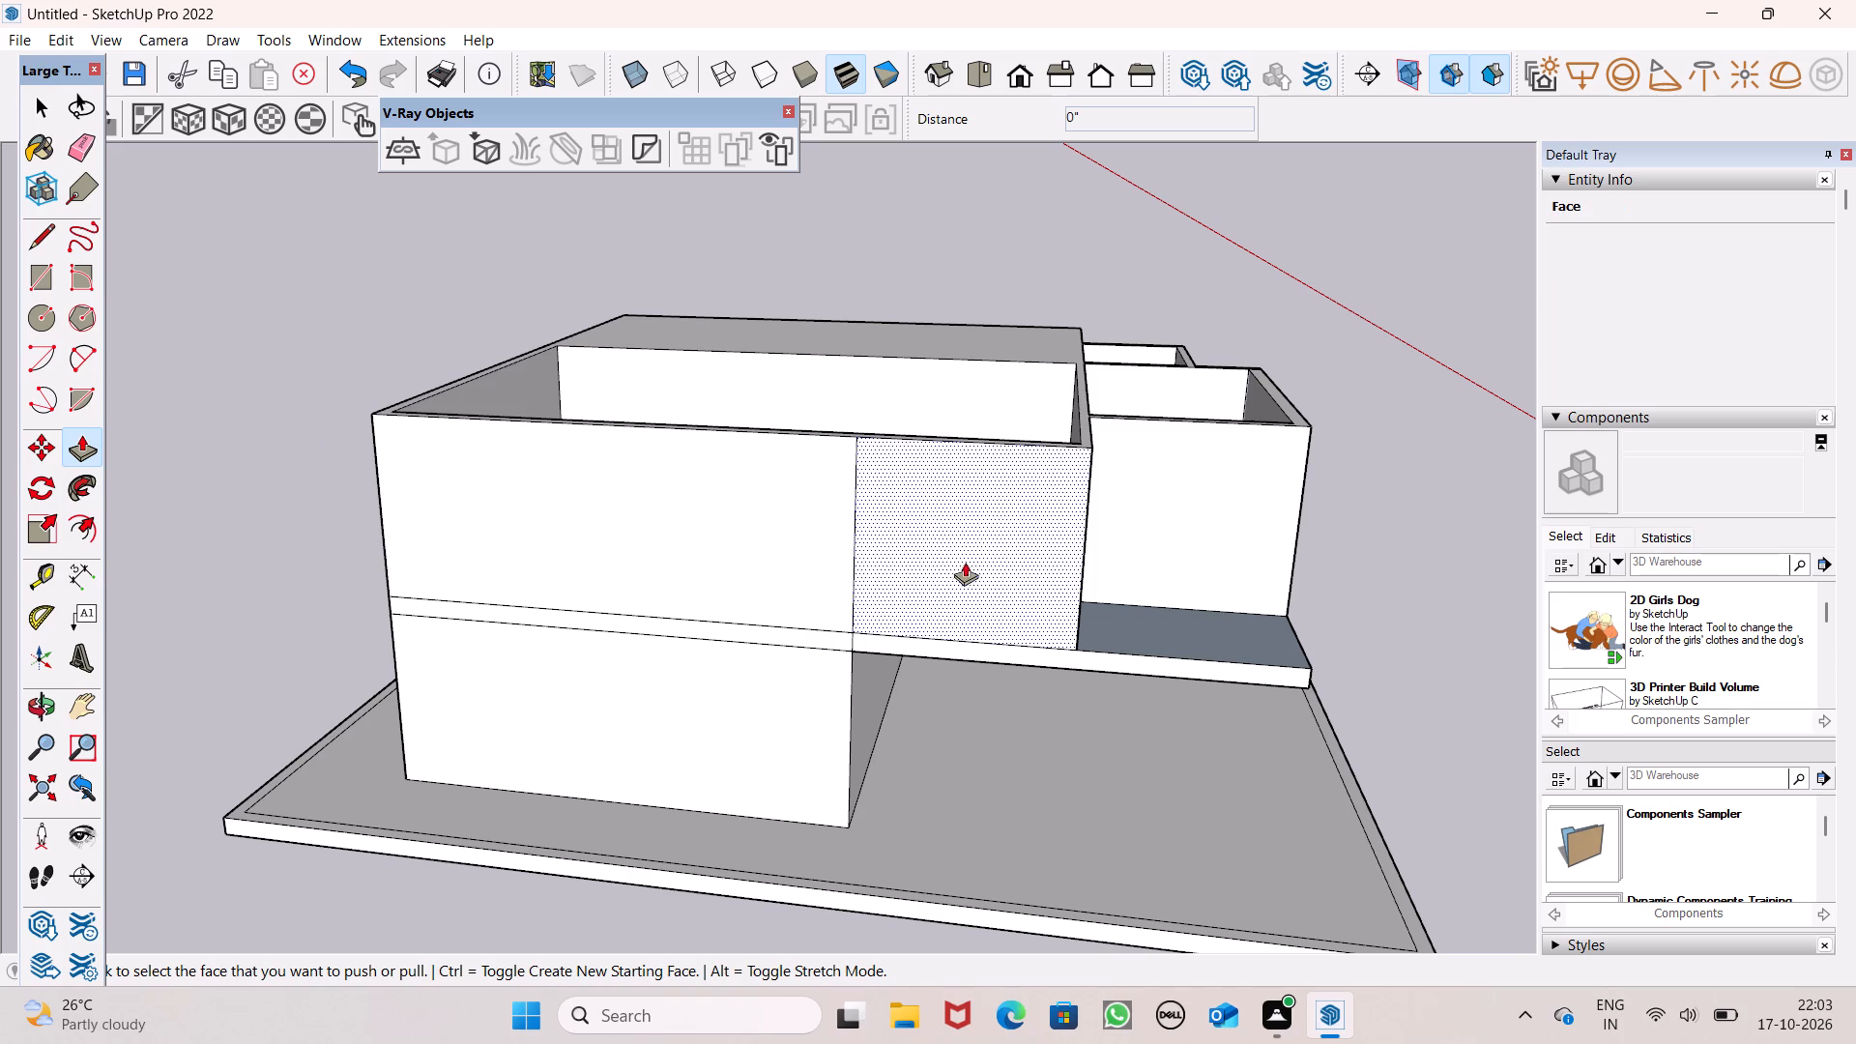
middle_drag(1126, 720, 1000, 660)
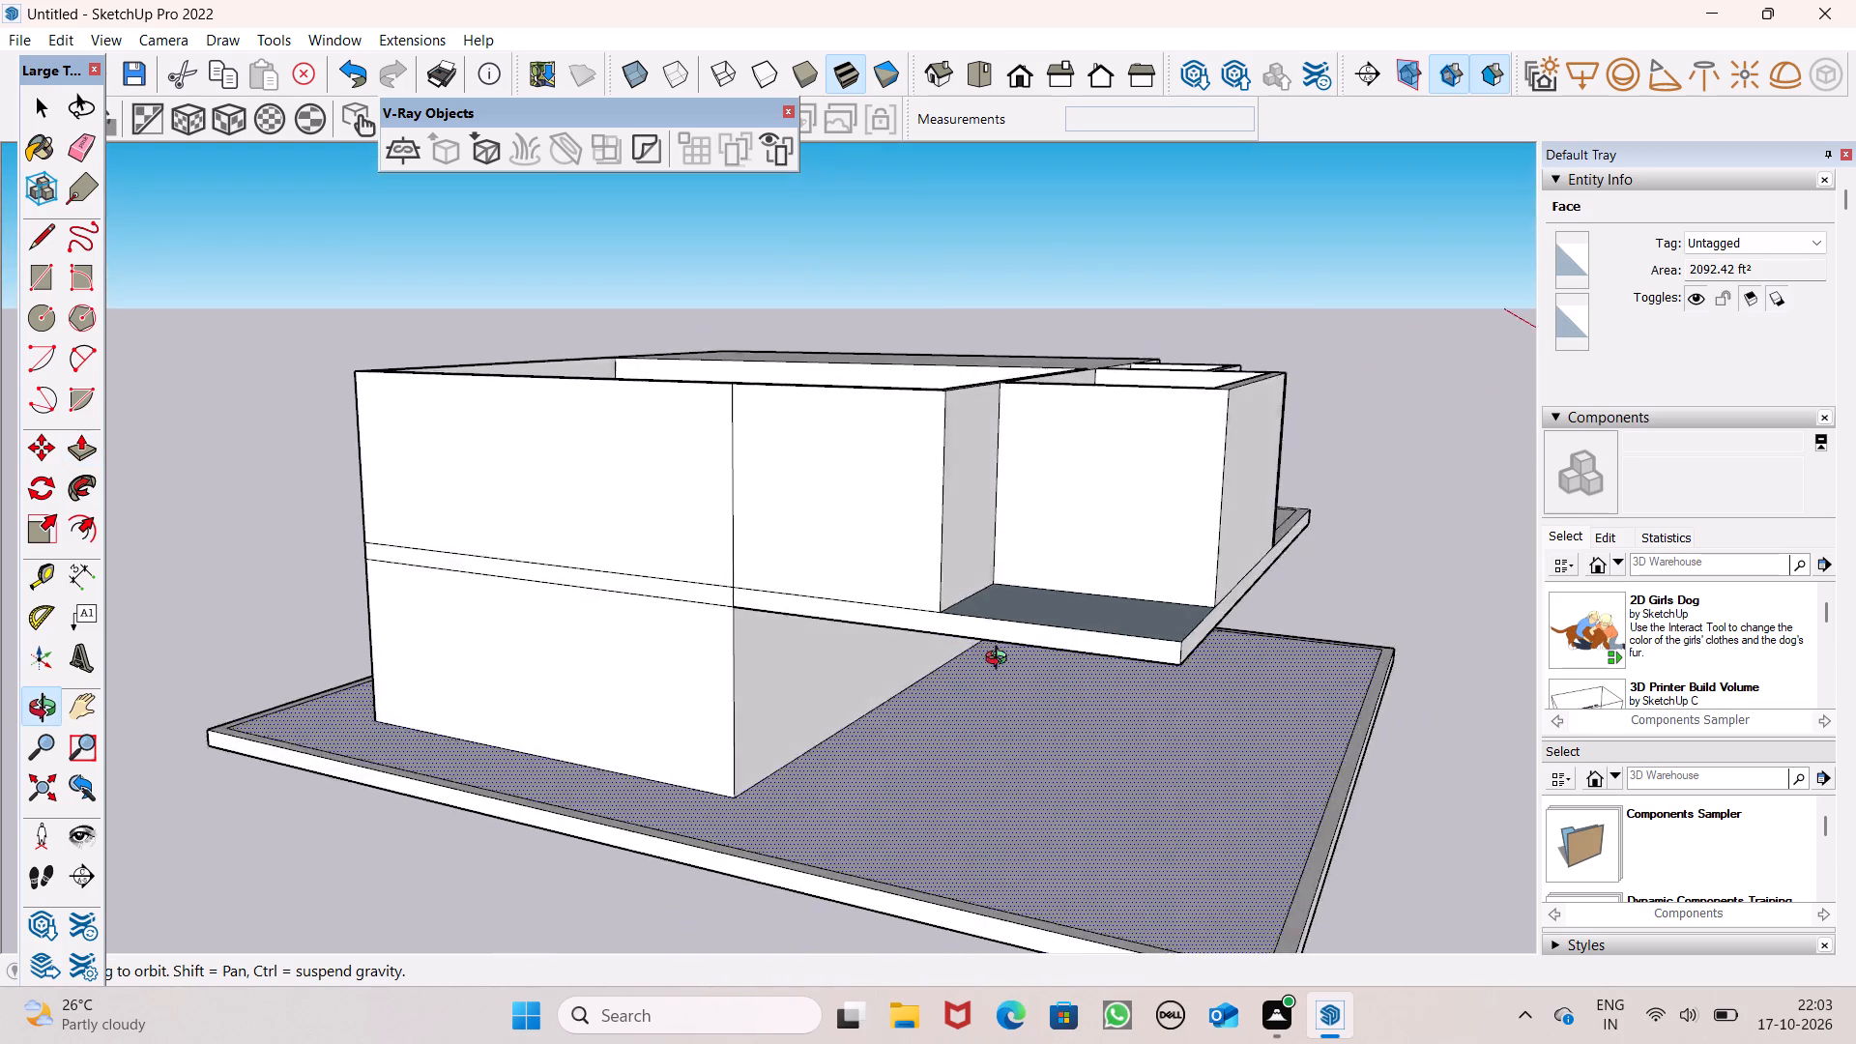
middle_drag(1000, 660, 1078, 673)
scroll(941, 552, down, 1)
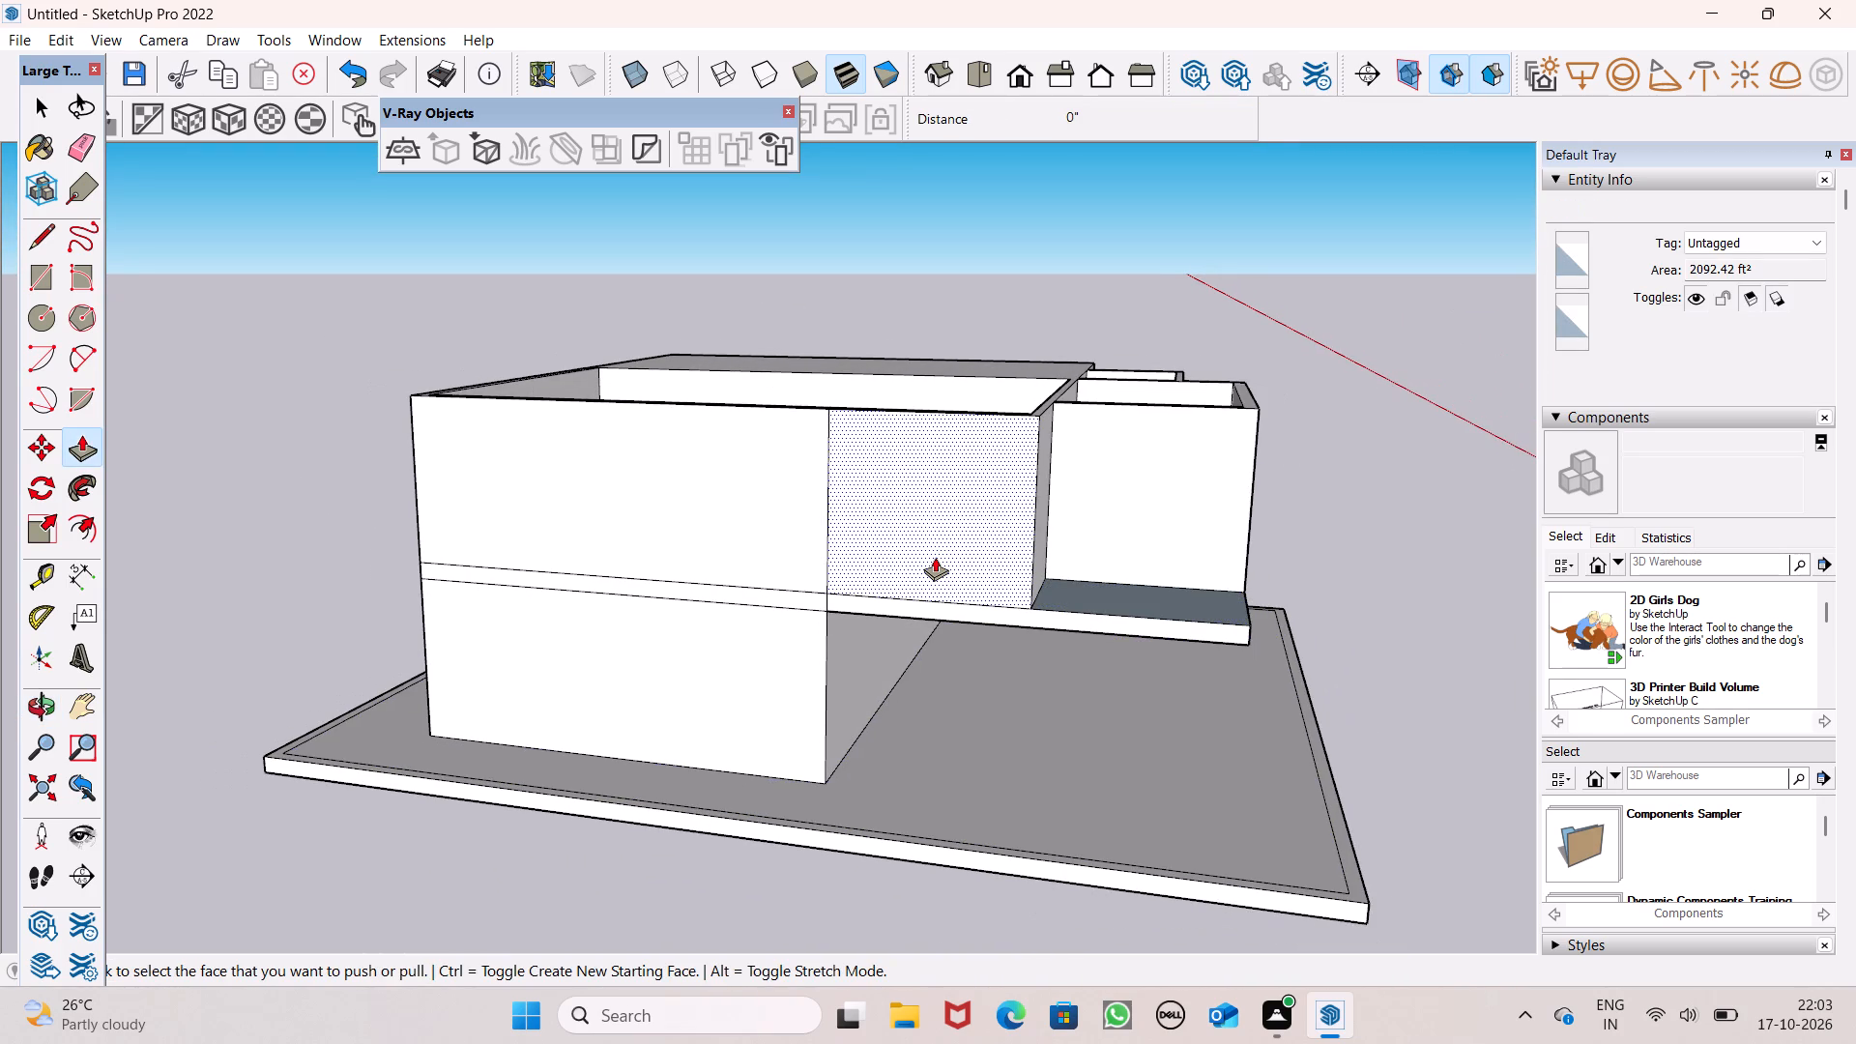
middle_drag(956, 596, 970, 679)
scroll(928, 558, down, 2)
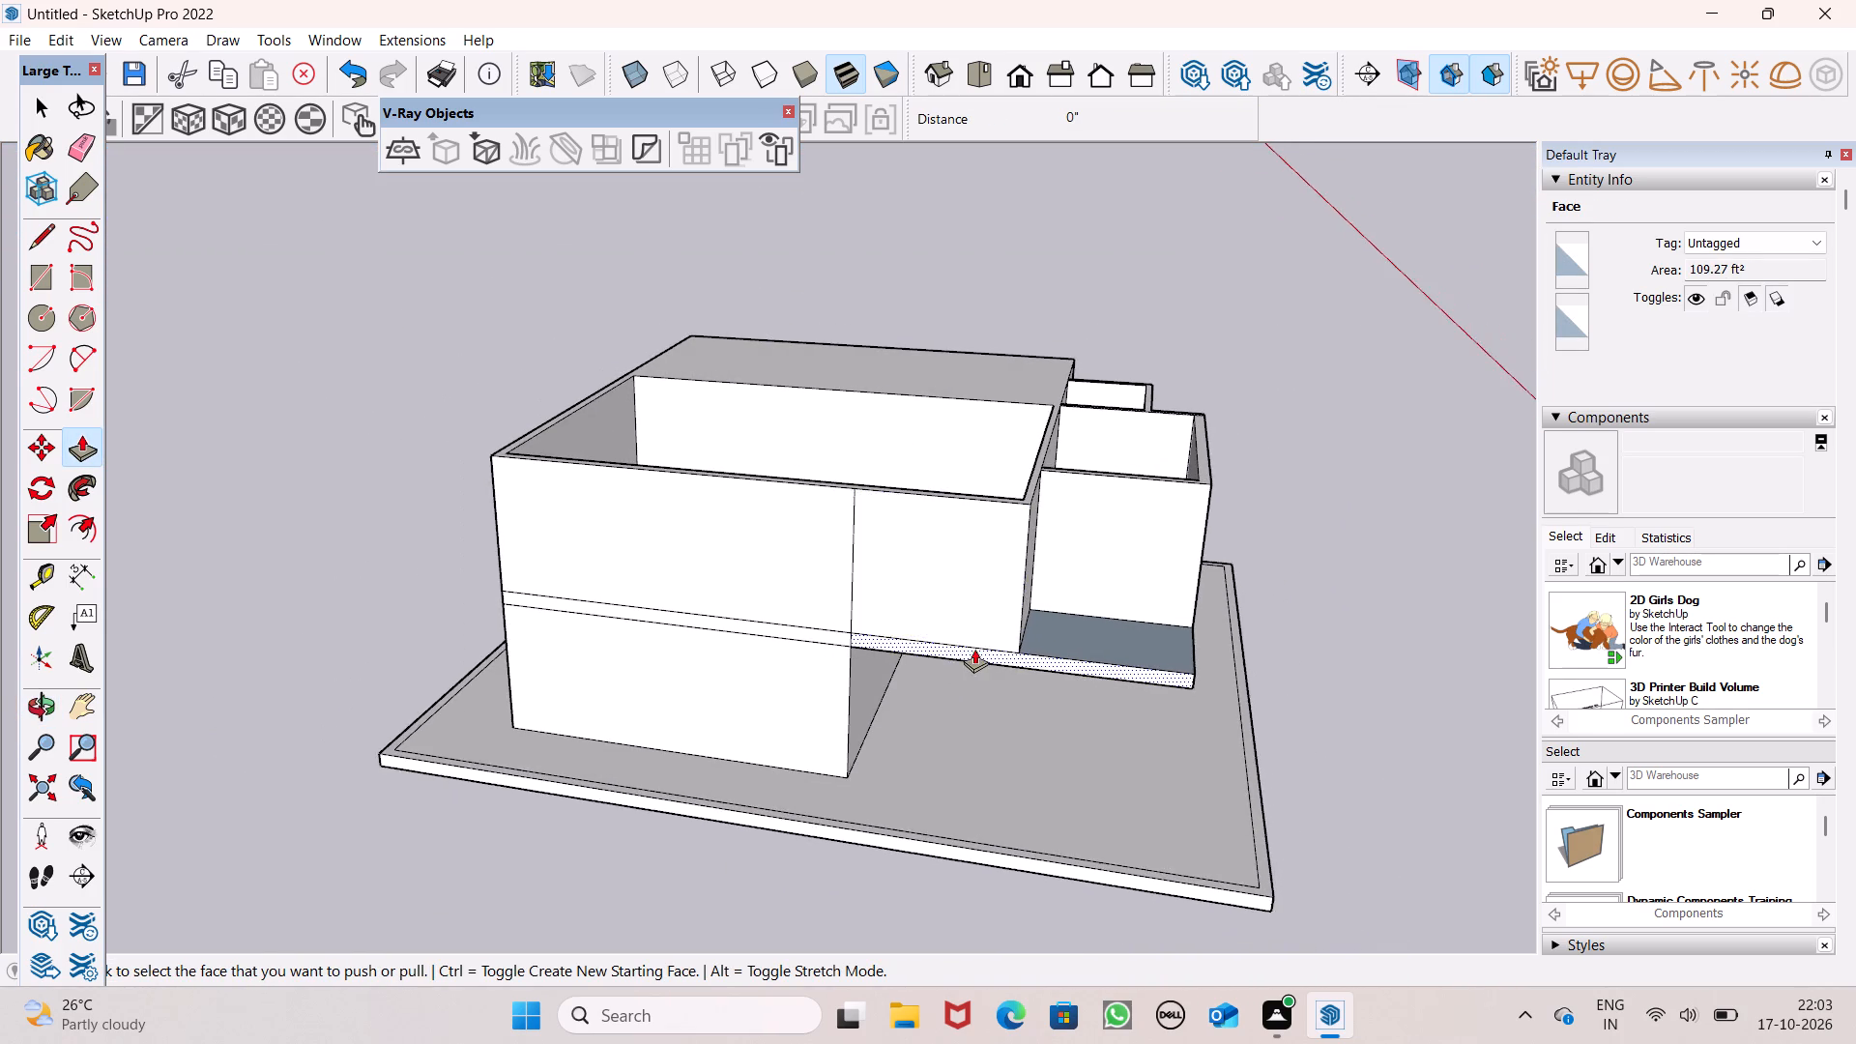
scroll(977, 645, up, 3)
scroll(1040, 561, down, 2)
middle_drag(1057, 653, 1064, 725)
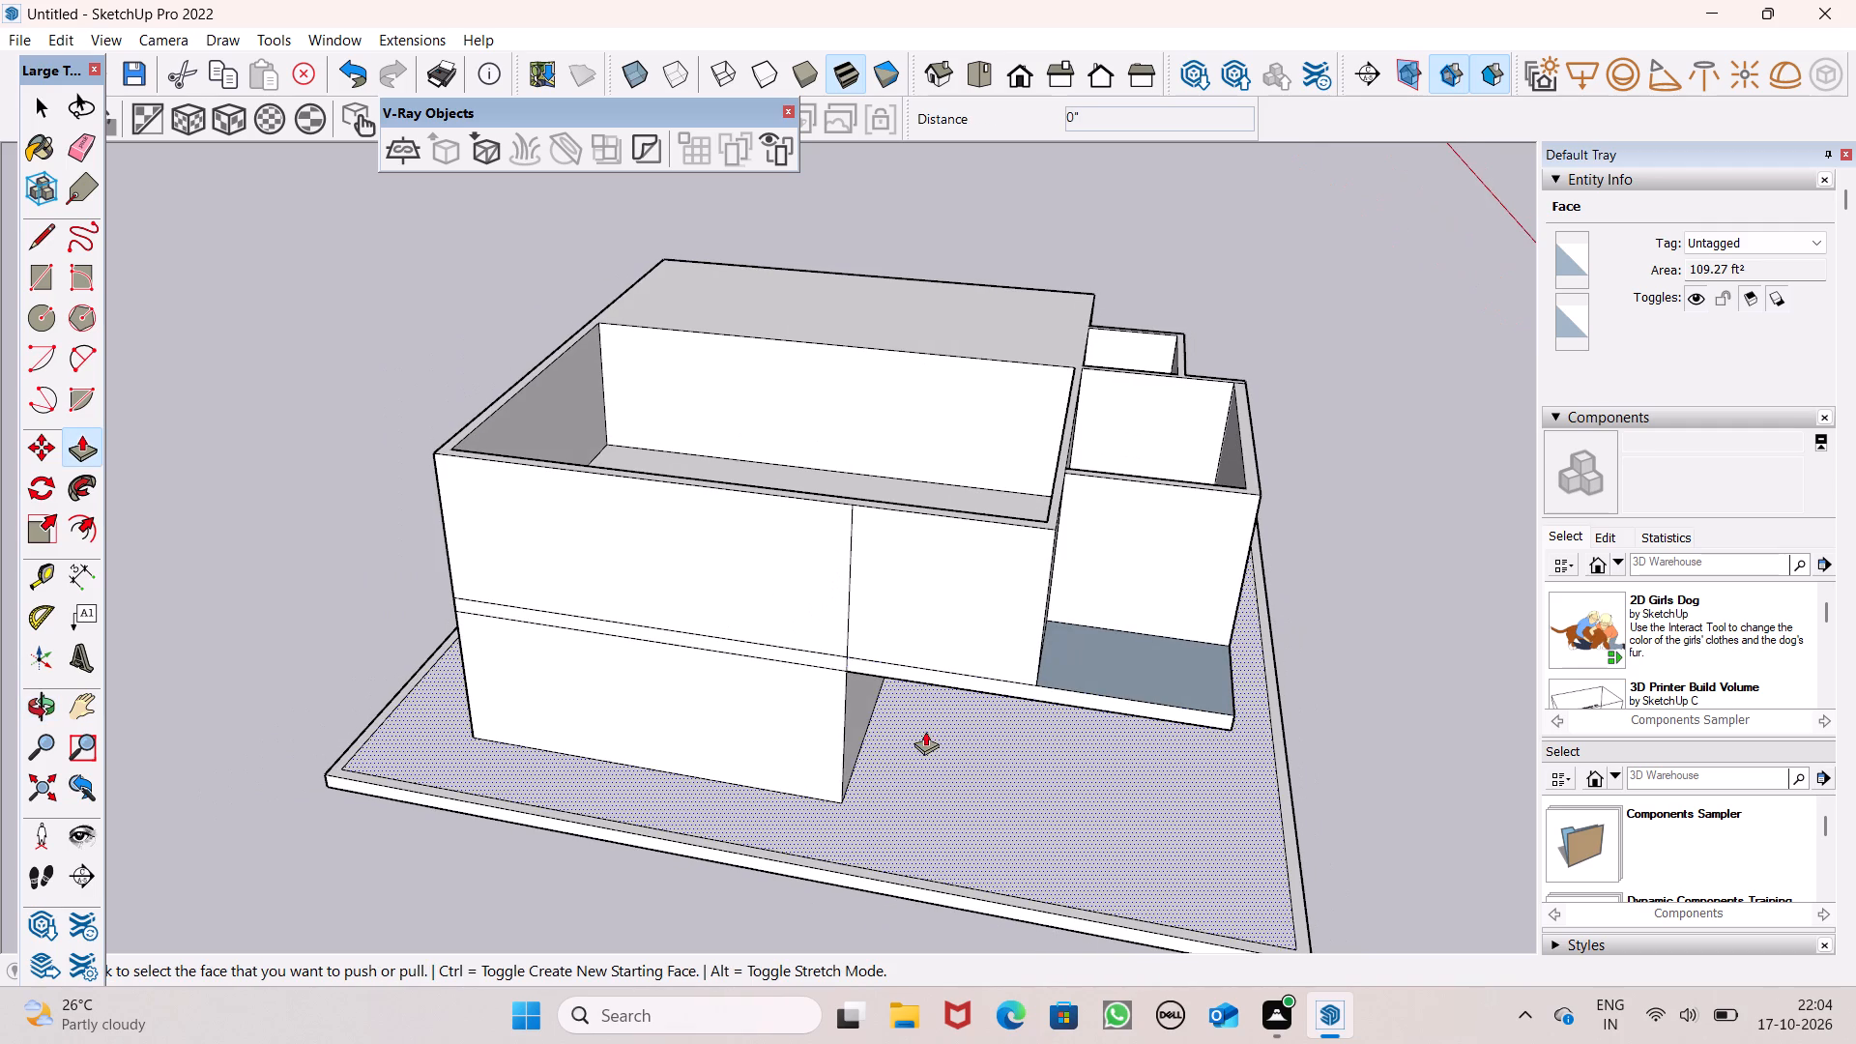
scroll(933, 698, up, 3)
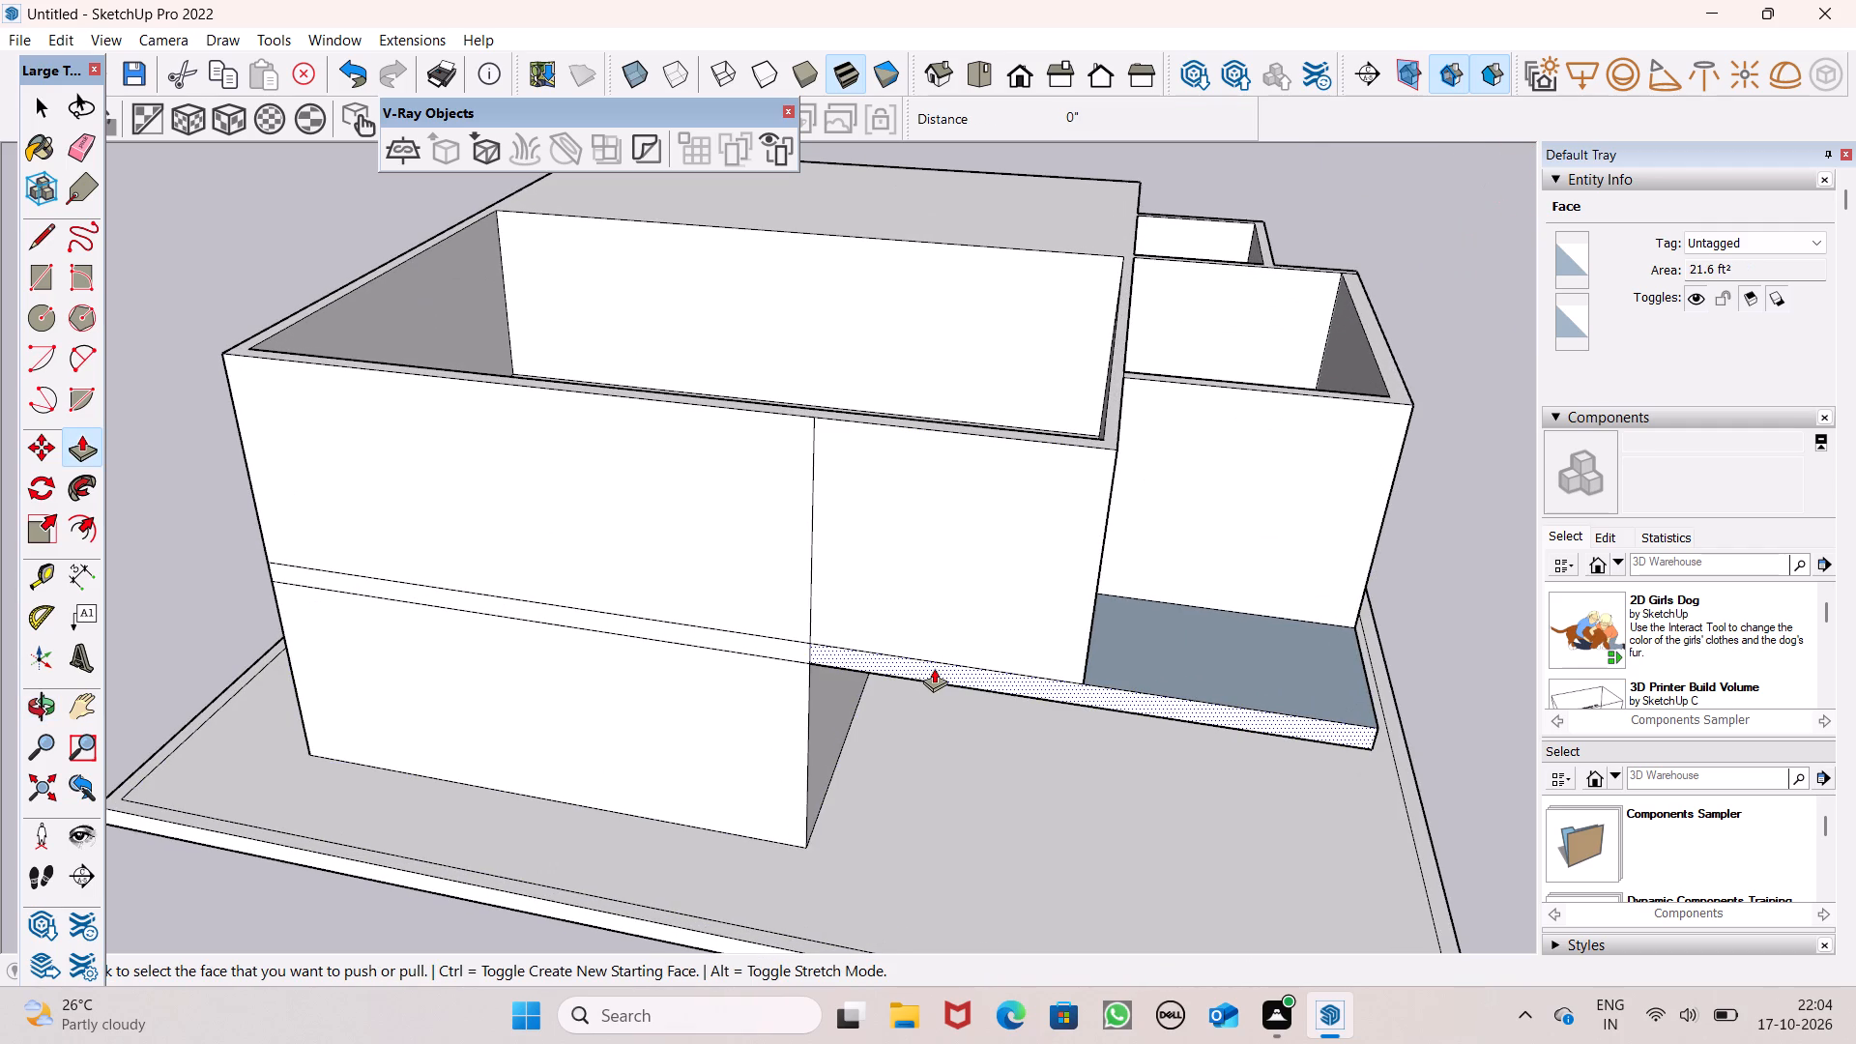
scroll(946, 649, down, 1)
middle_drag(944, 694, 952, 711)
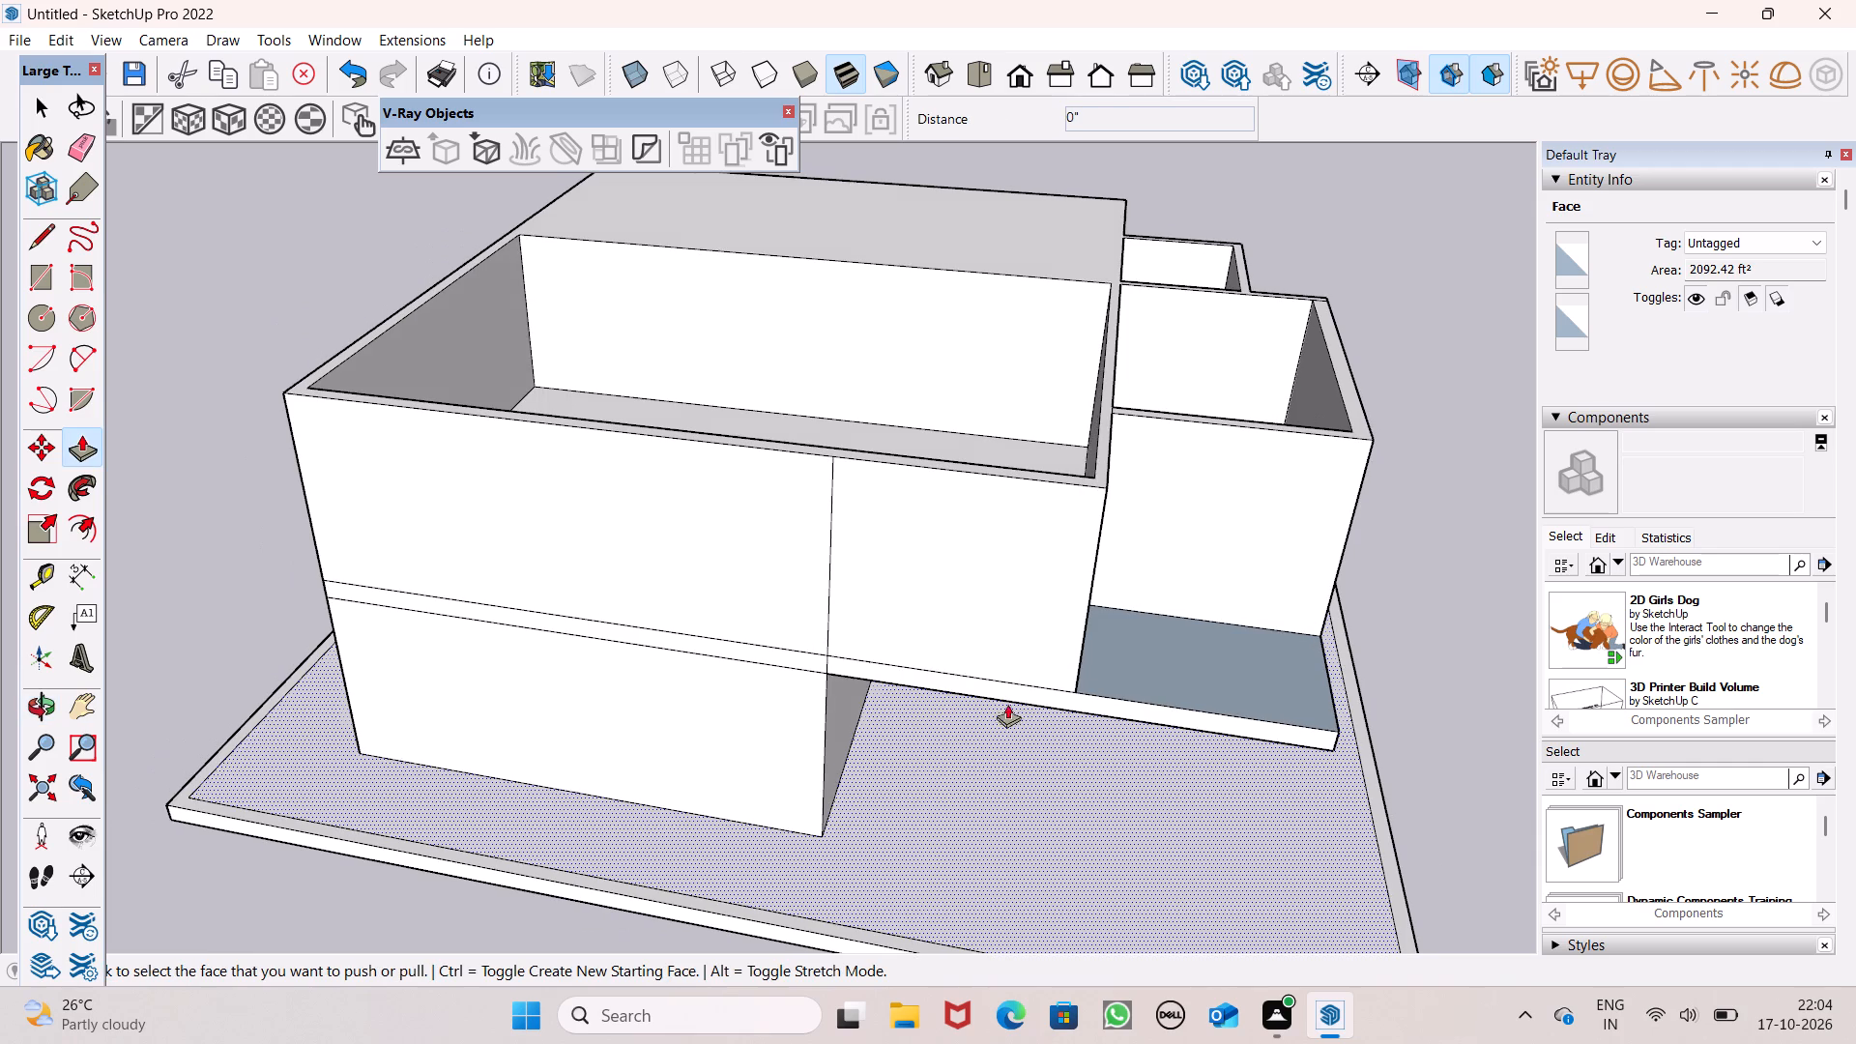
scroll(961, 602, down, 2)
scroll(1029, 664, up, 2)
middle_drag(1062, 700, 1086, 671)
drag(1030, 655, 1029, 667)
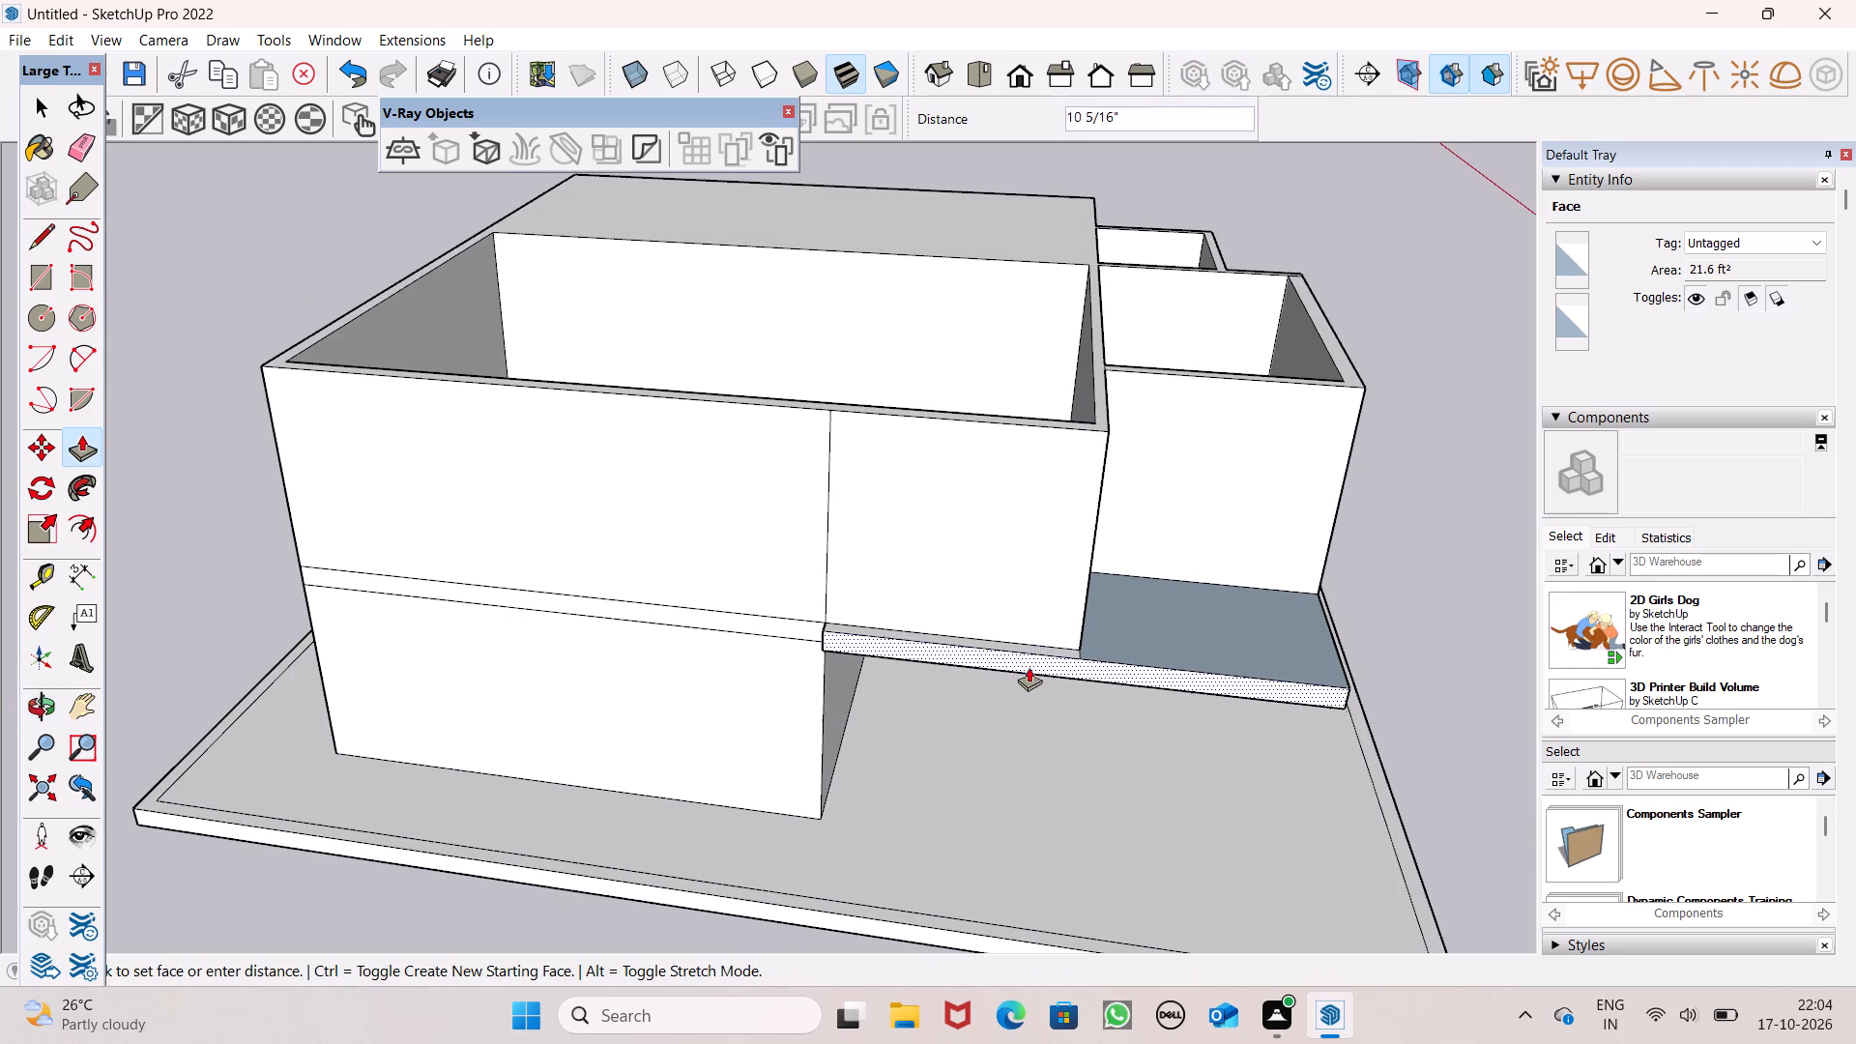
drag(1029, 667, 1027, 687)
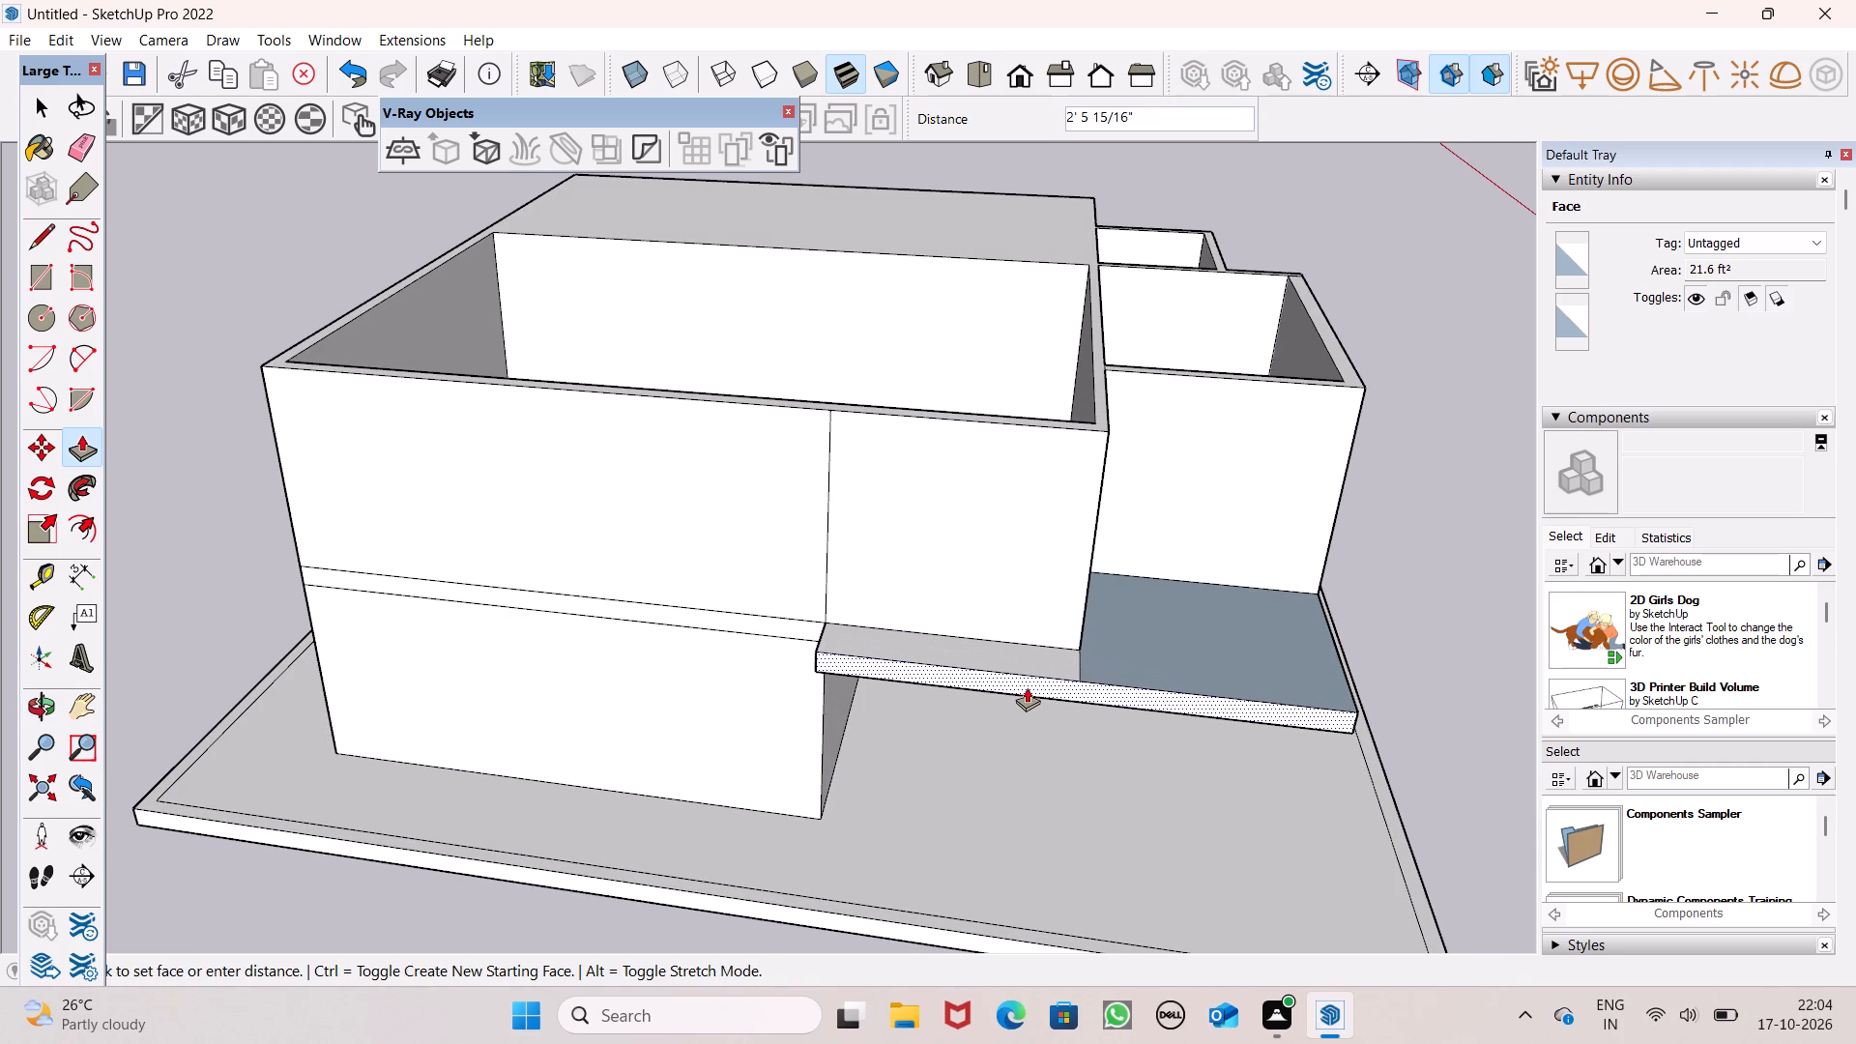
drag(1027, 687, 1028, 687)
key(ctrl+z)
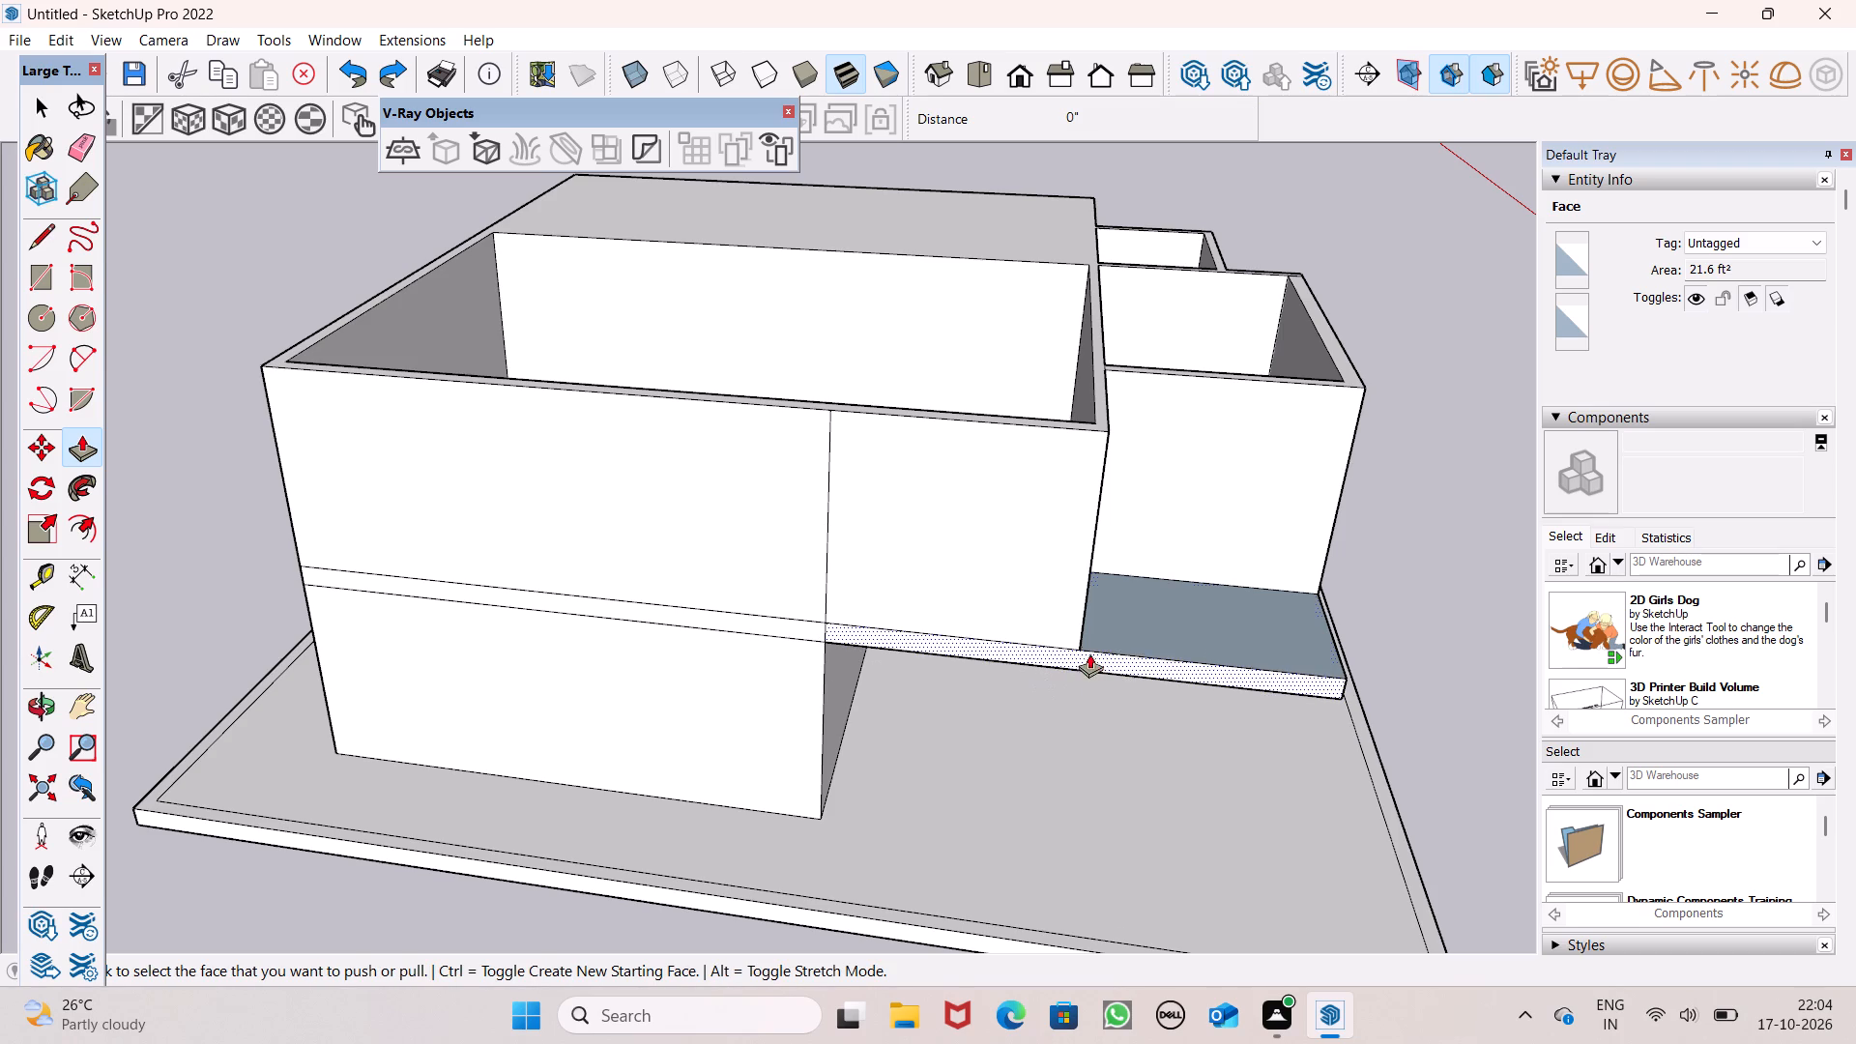
Draw a 1' vertical line across the upper slab's side edge, from the wall's bottom corner beside the open corner.
click(42, 247)
scroll(1097, 676, up, 1)
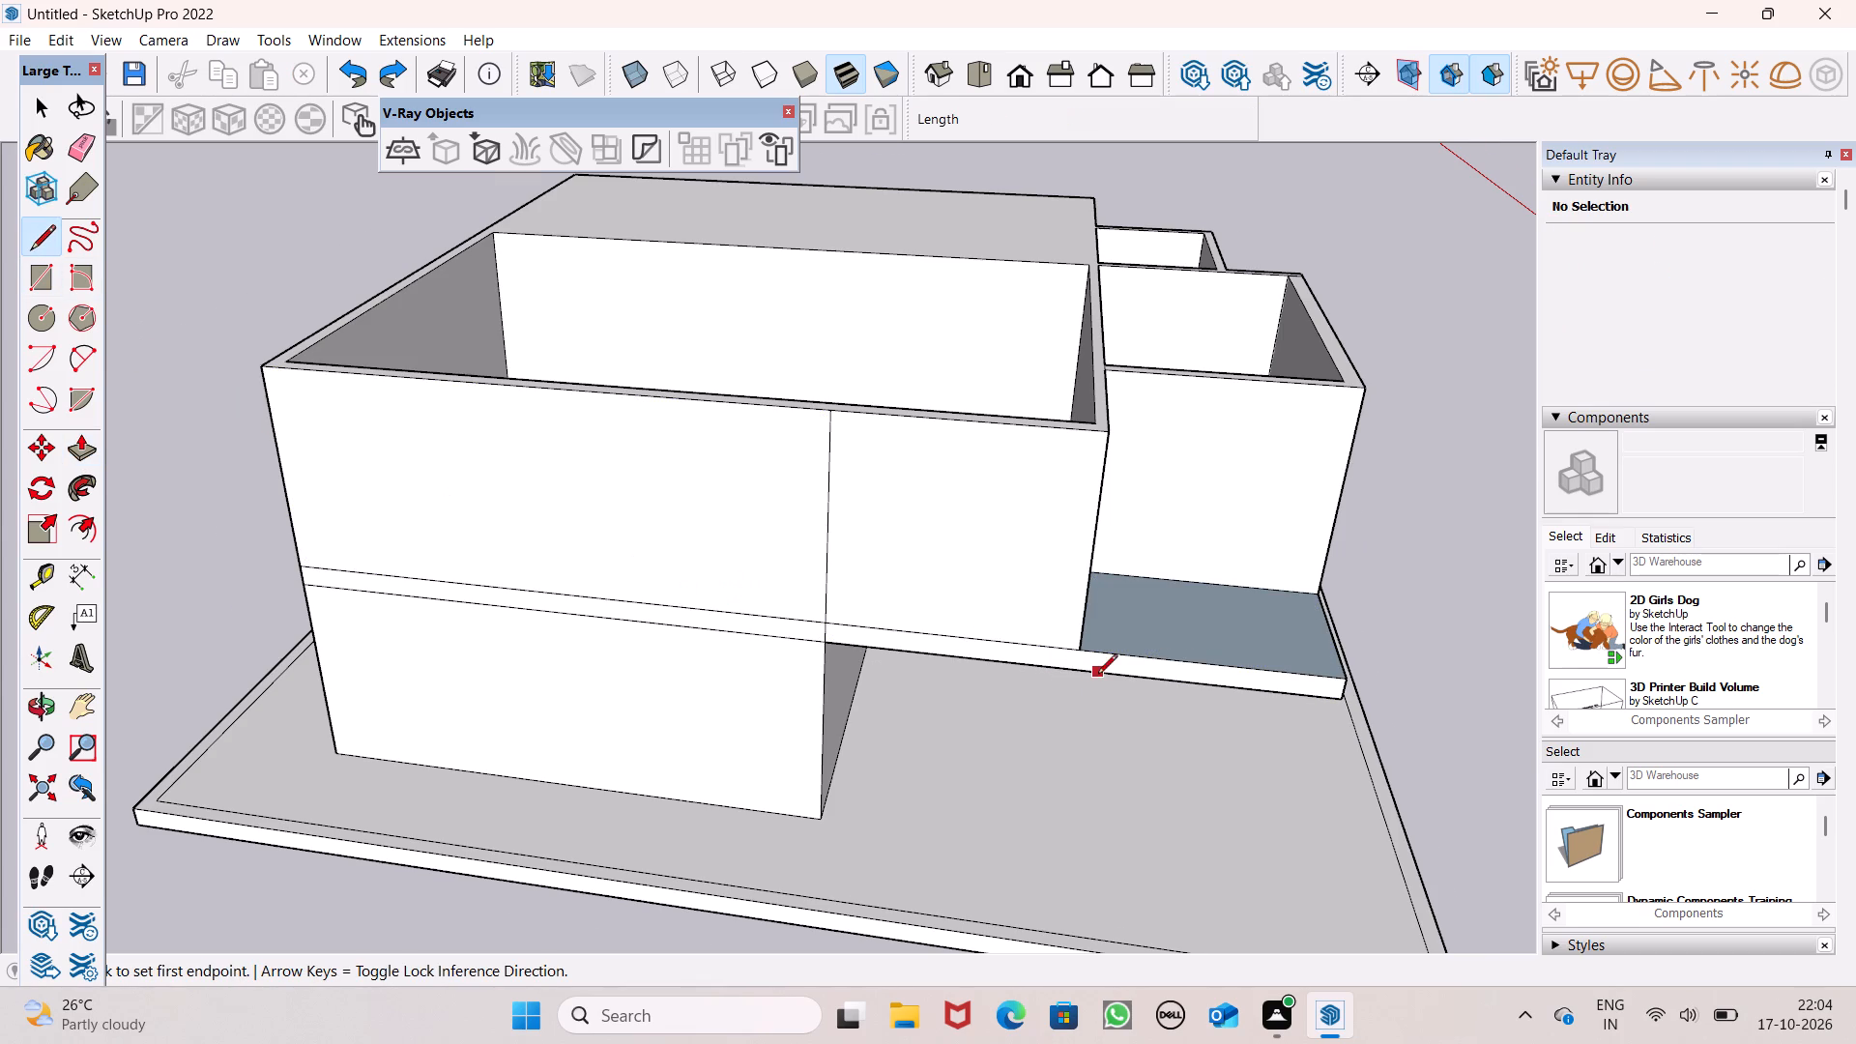
scroll(1097, 676, up, 4)
click(1075, 626)
click(1060, 662)
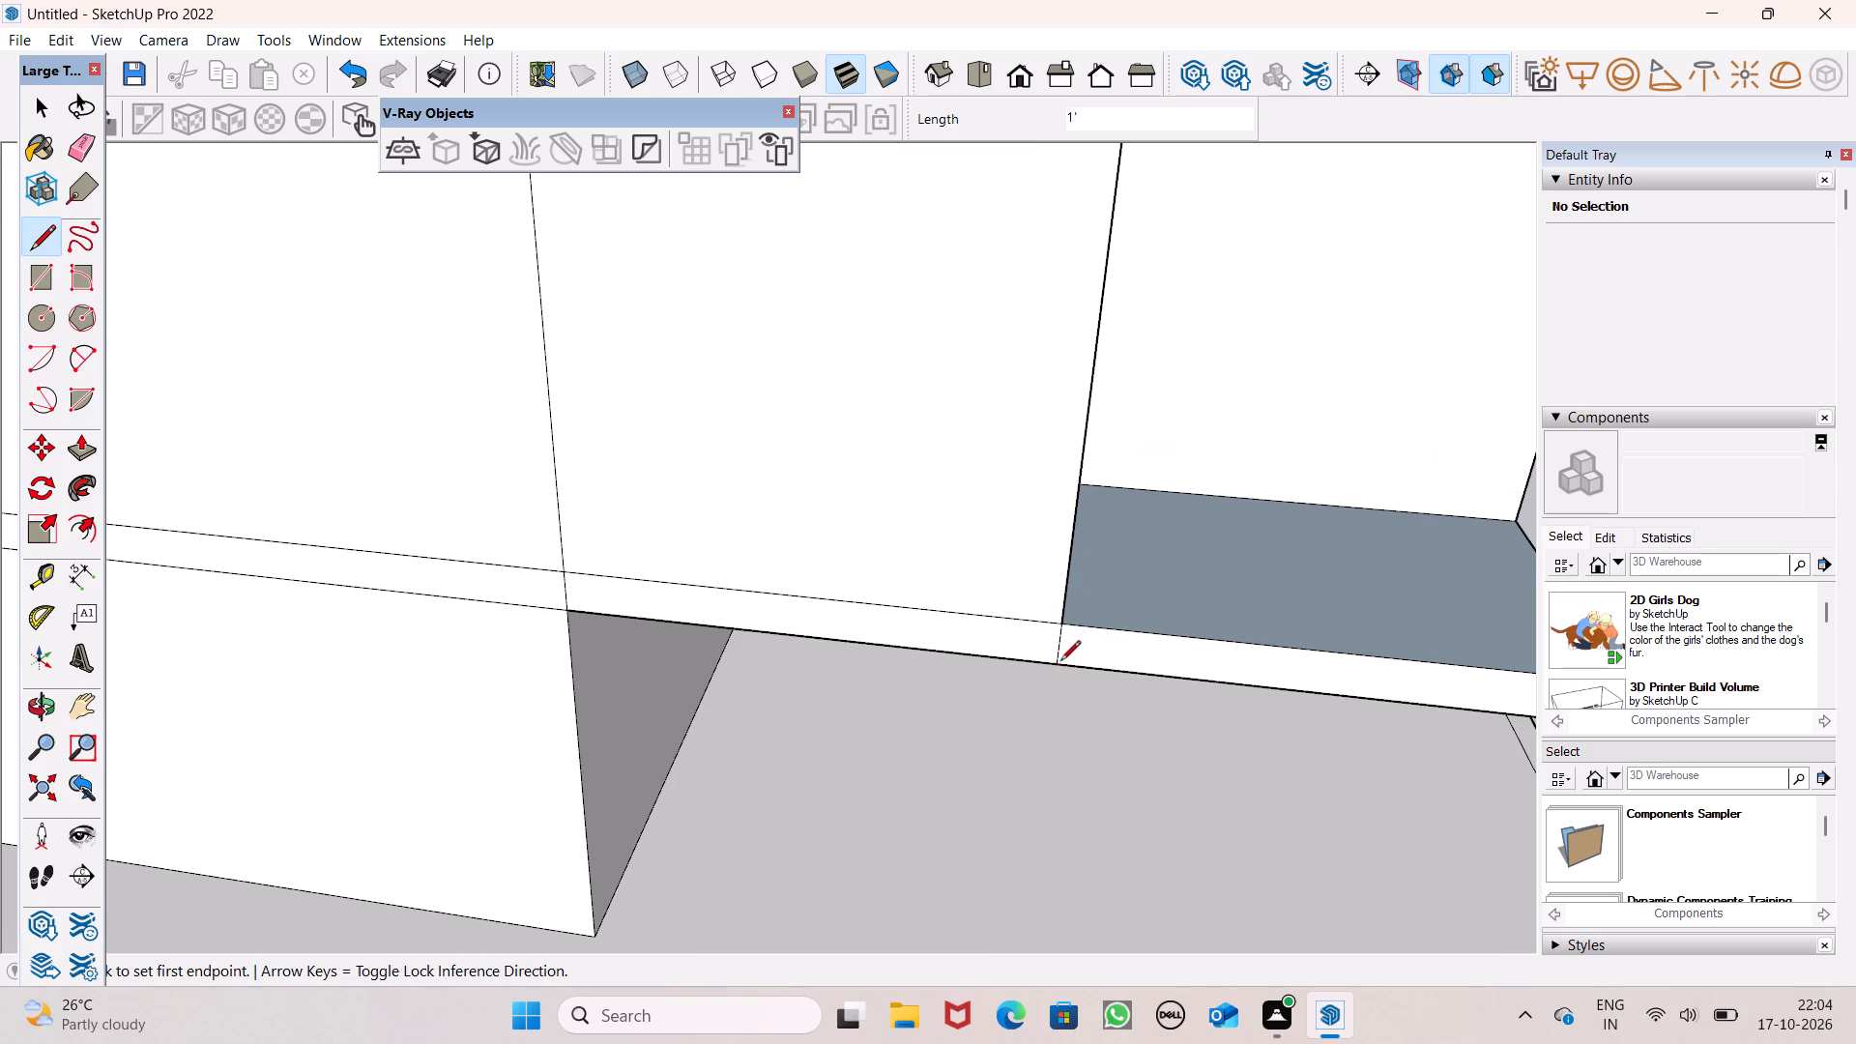
key(space)
scroll(1063, 575, down, 4)
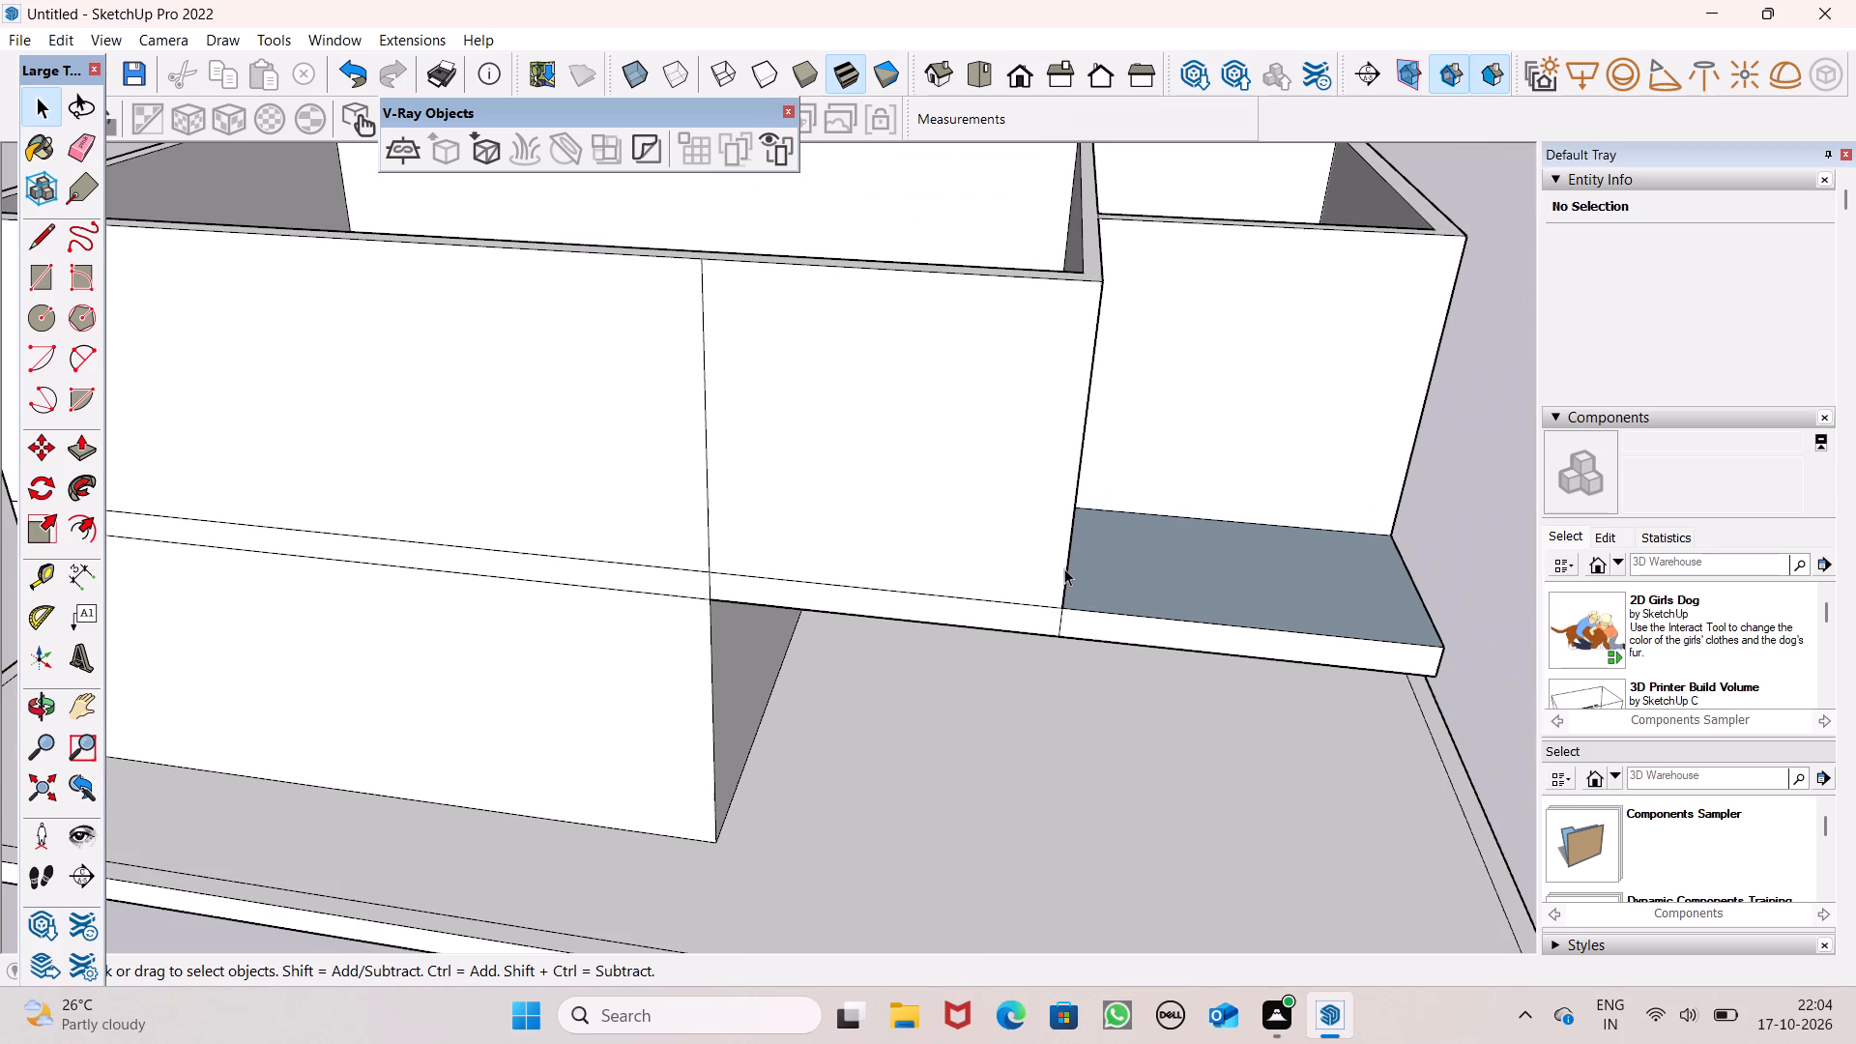
Erase the line between the overhanging side wall and the slab edge below it, merging them into one face.
click(77, 153)
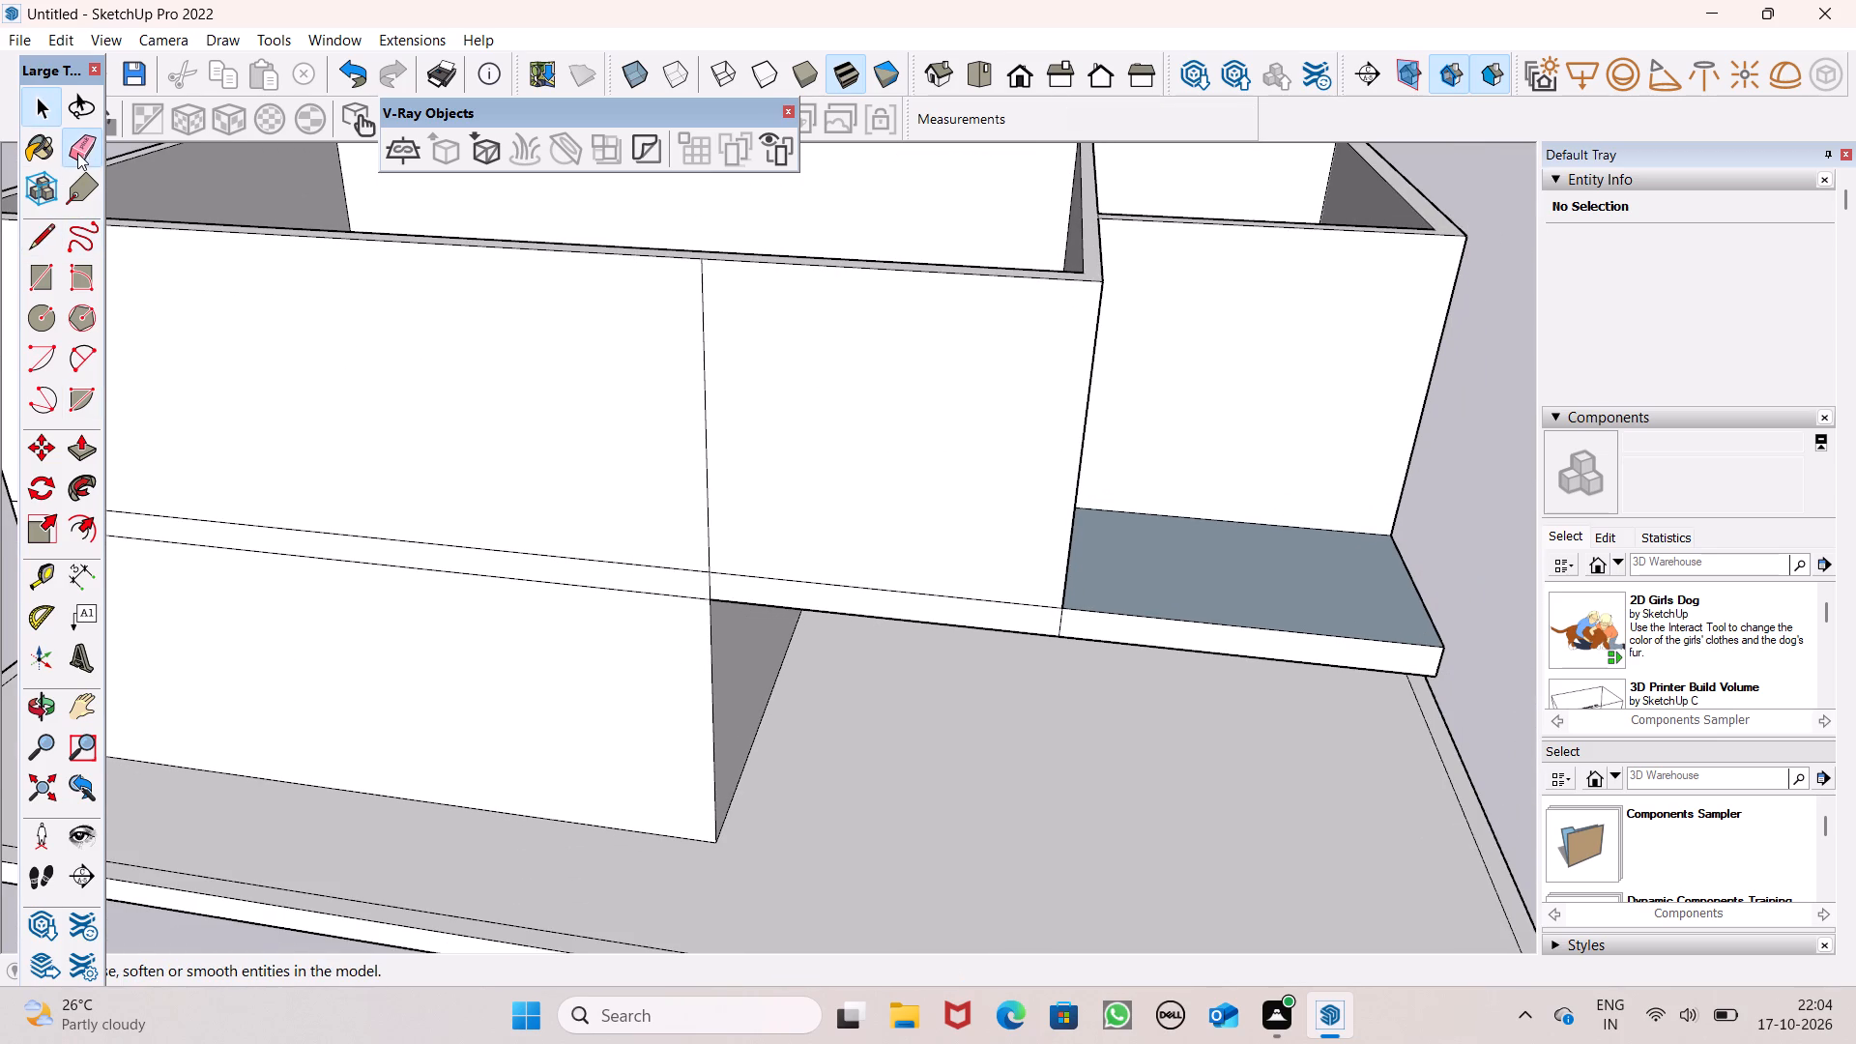
click(793, 573)
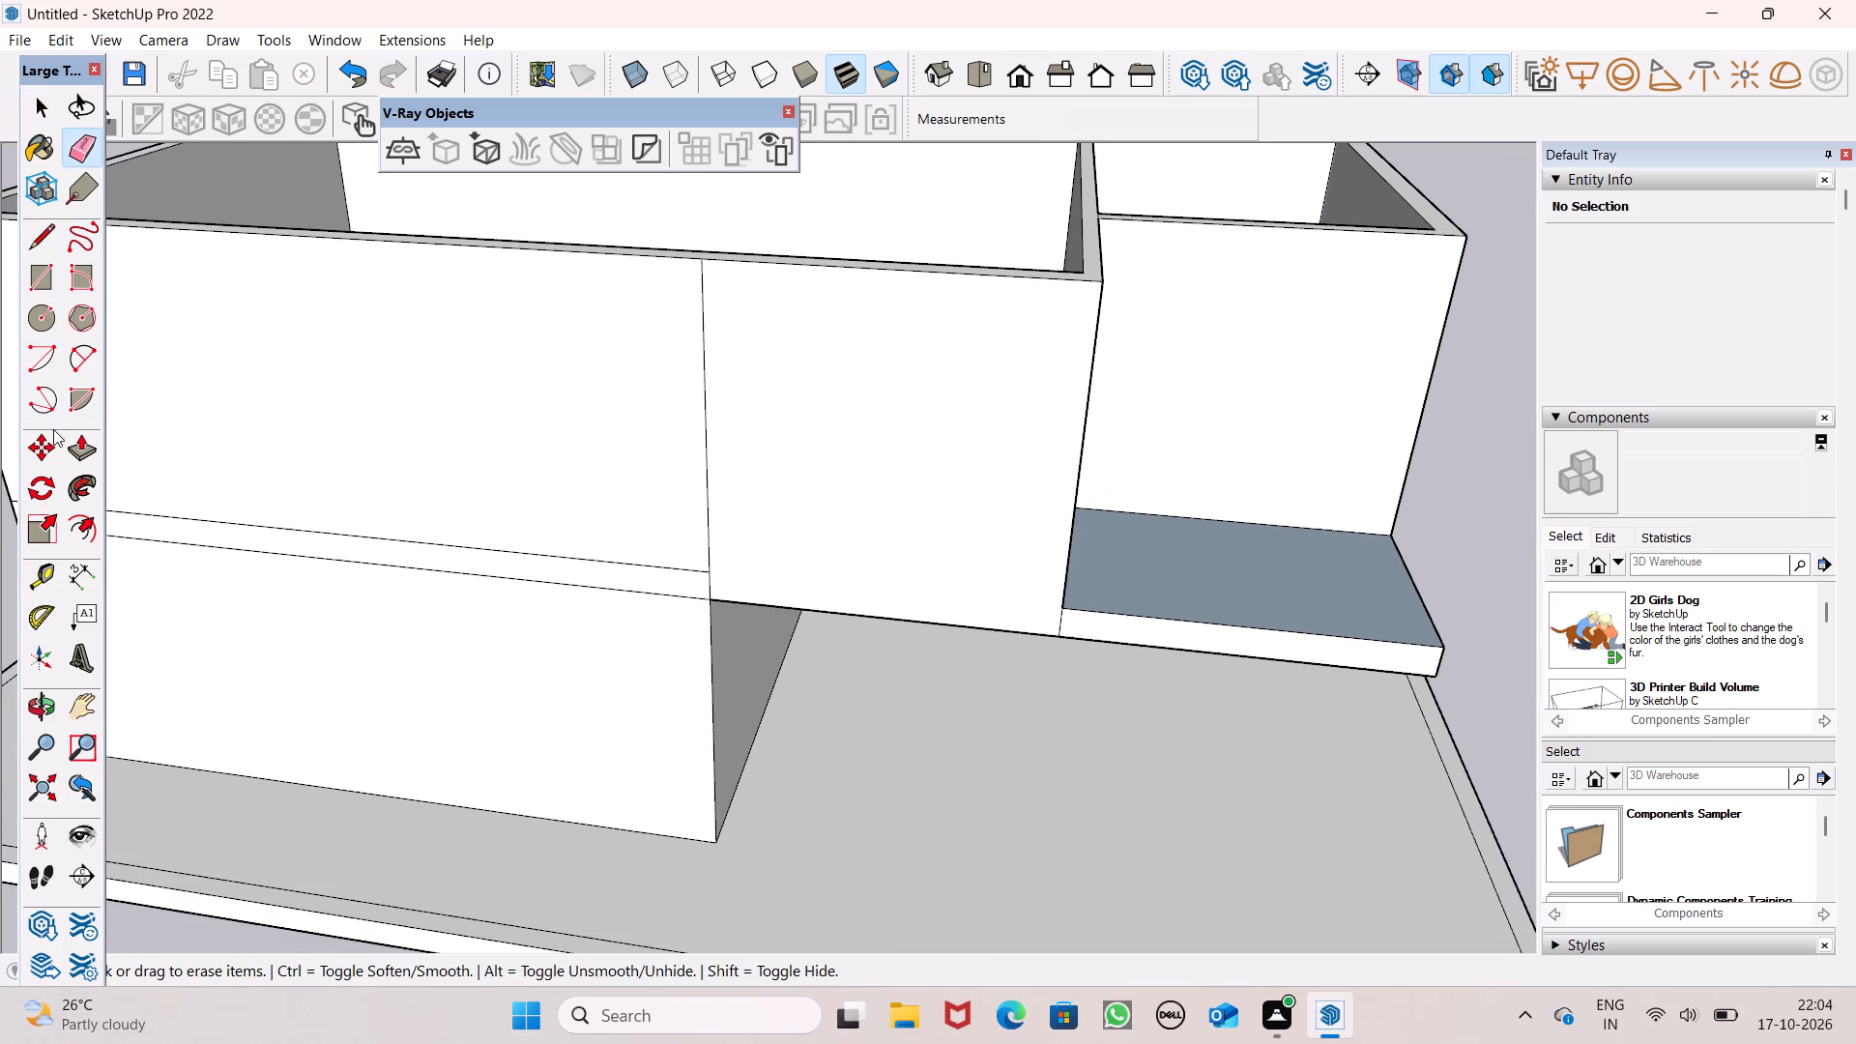
Pull the merged overhanging side wall face outward about 3' 8".
click(83, 449)
scroll(988, 379, down, 1)
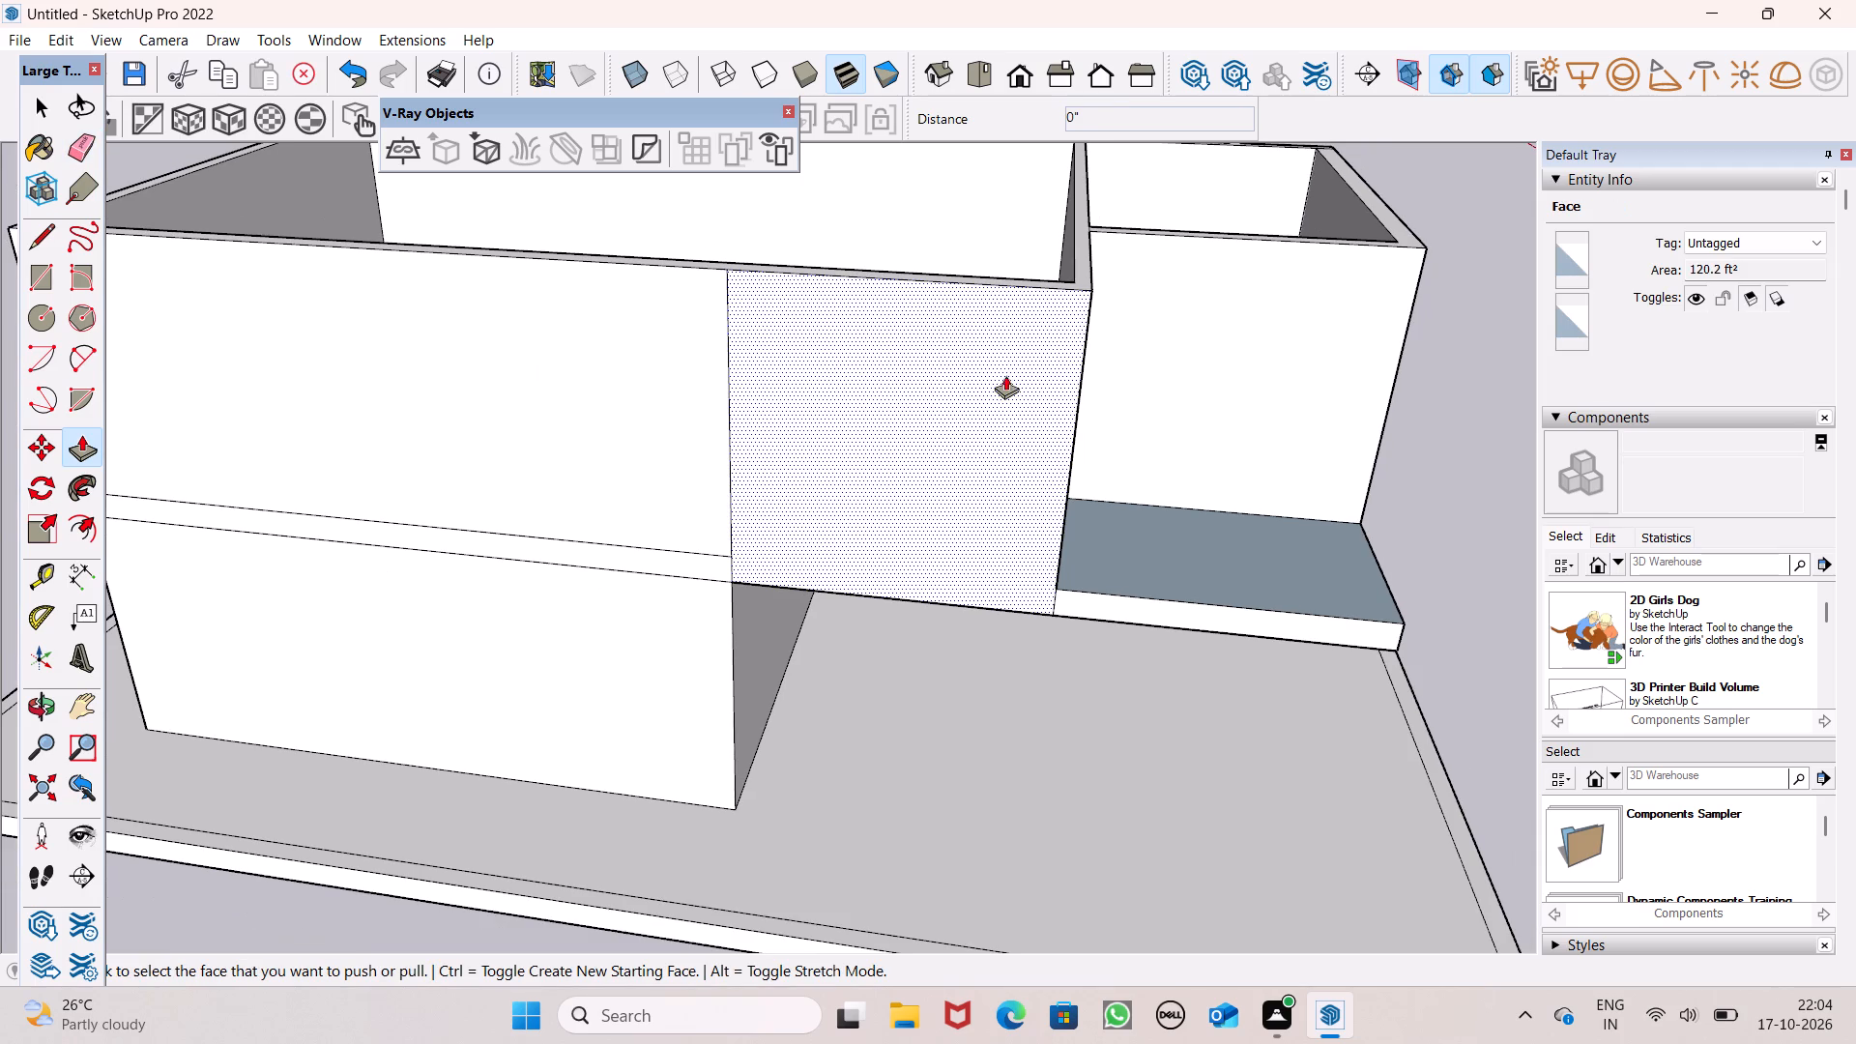
drag(971, 441, 971, 446)
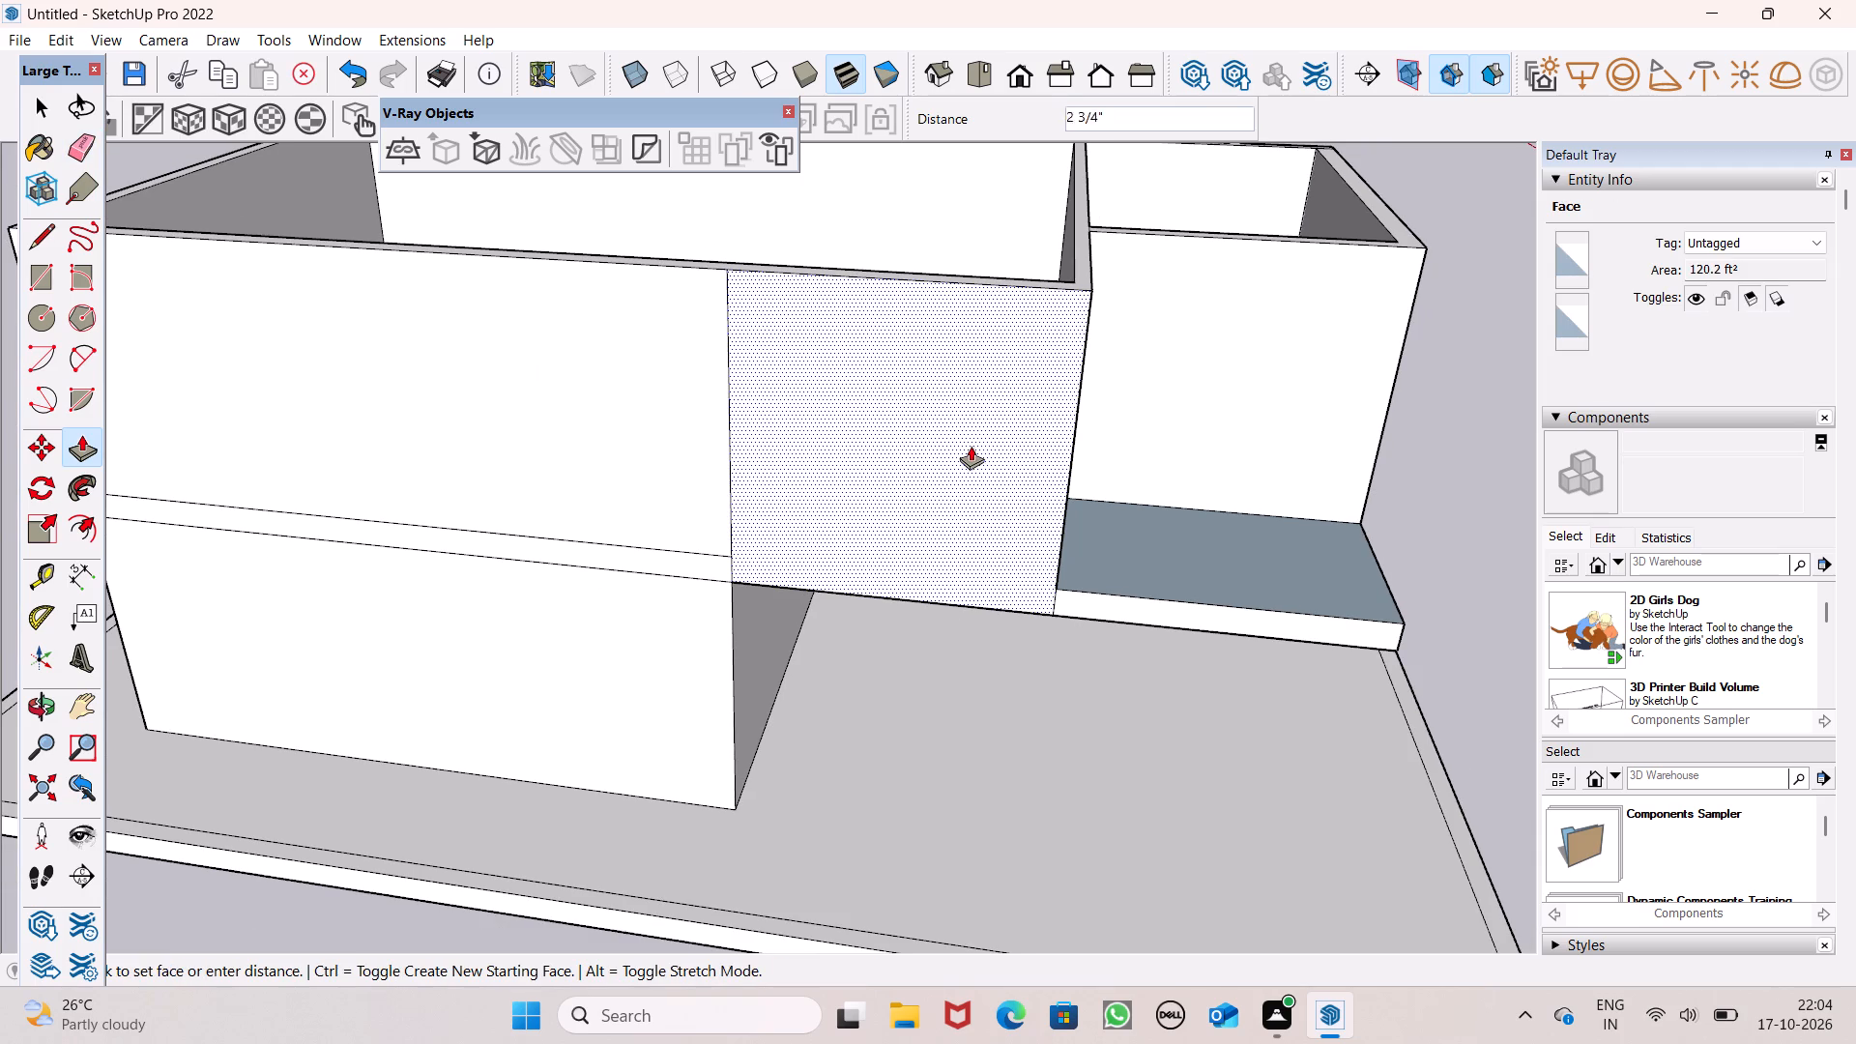
drag(971, 446, 985, 493)
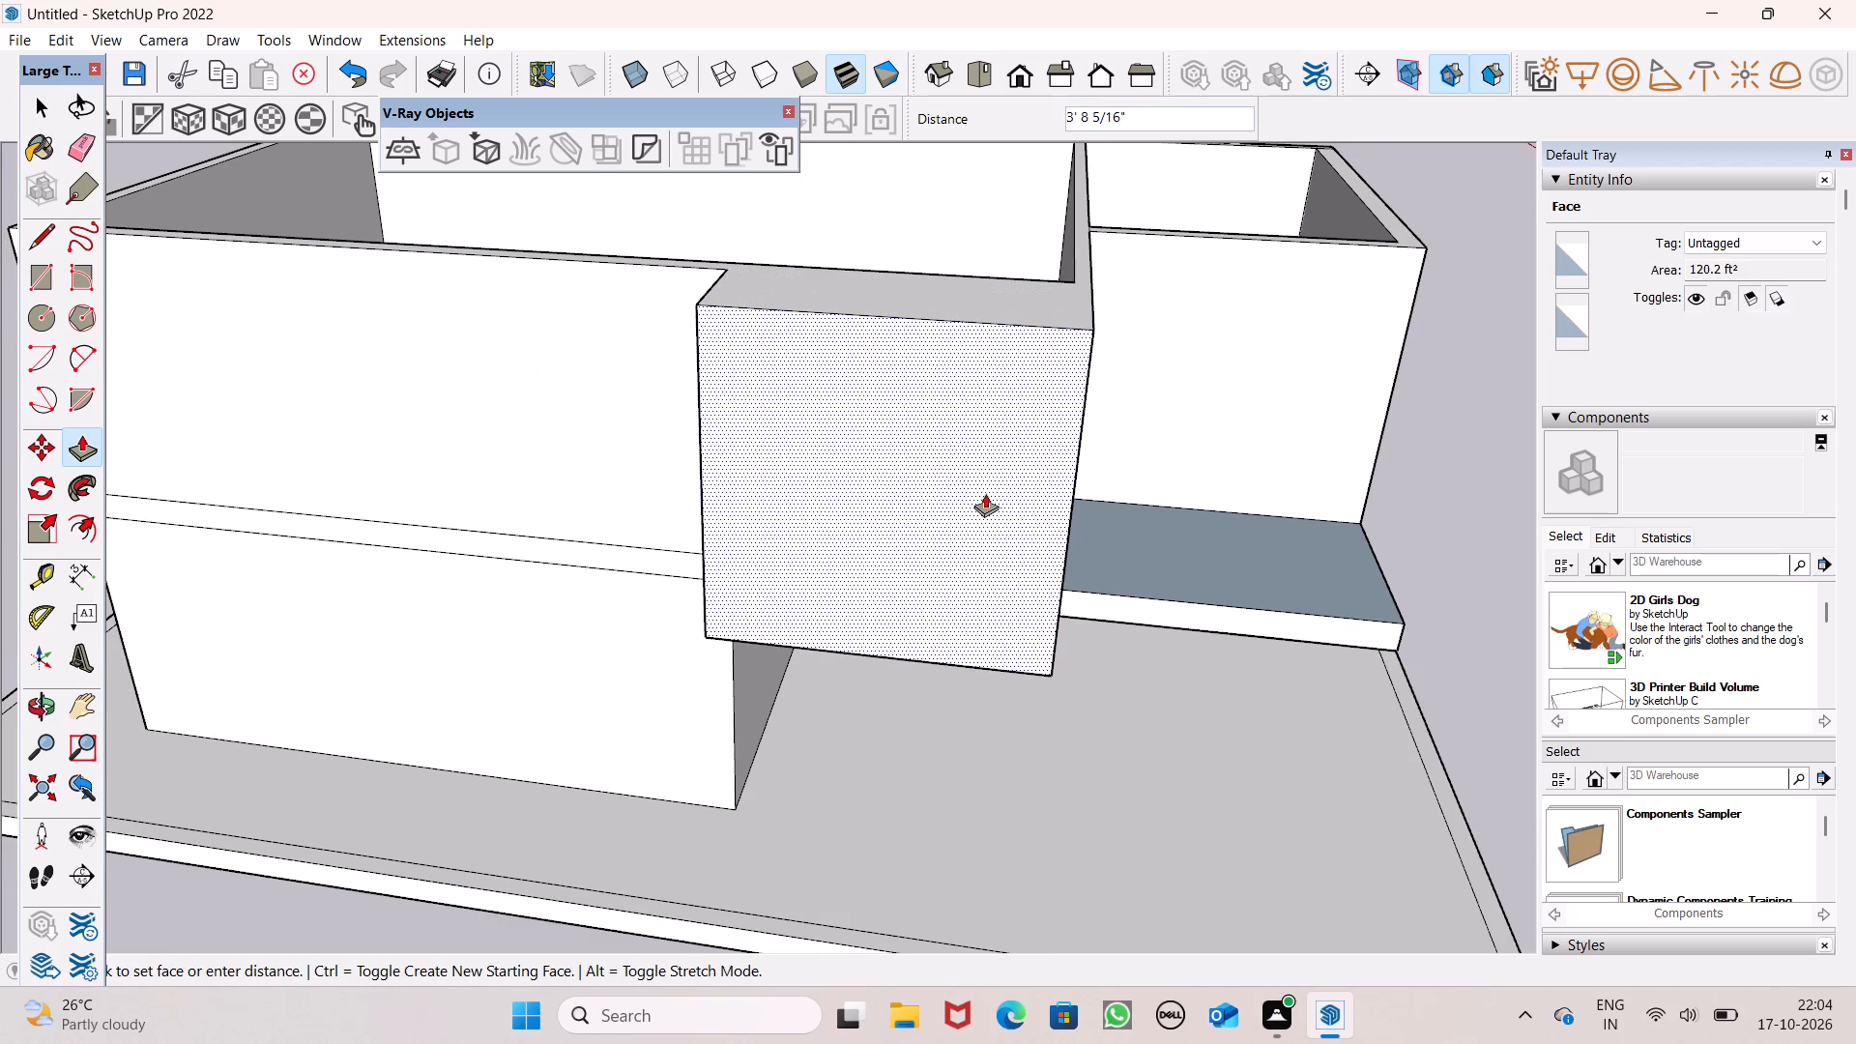
drag(985, 493, 971, 500)
scroll(1012, 442, down, 4)
middle_drag(1187, 571, 1182, 575)
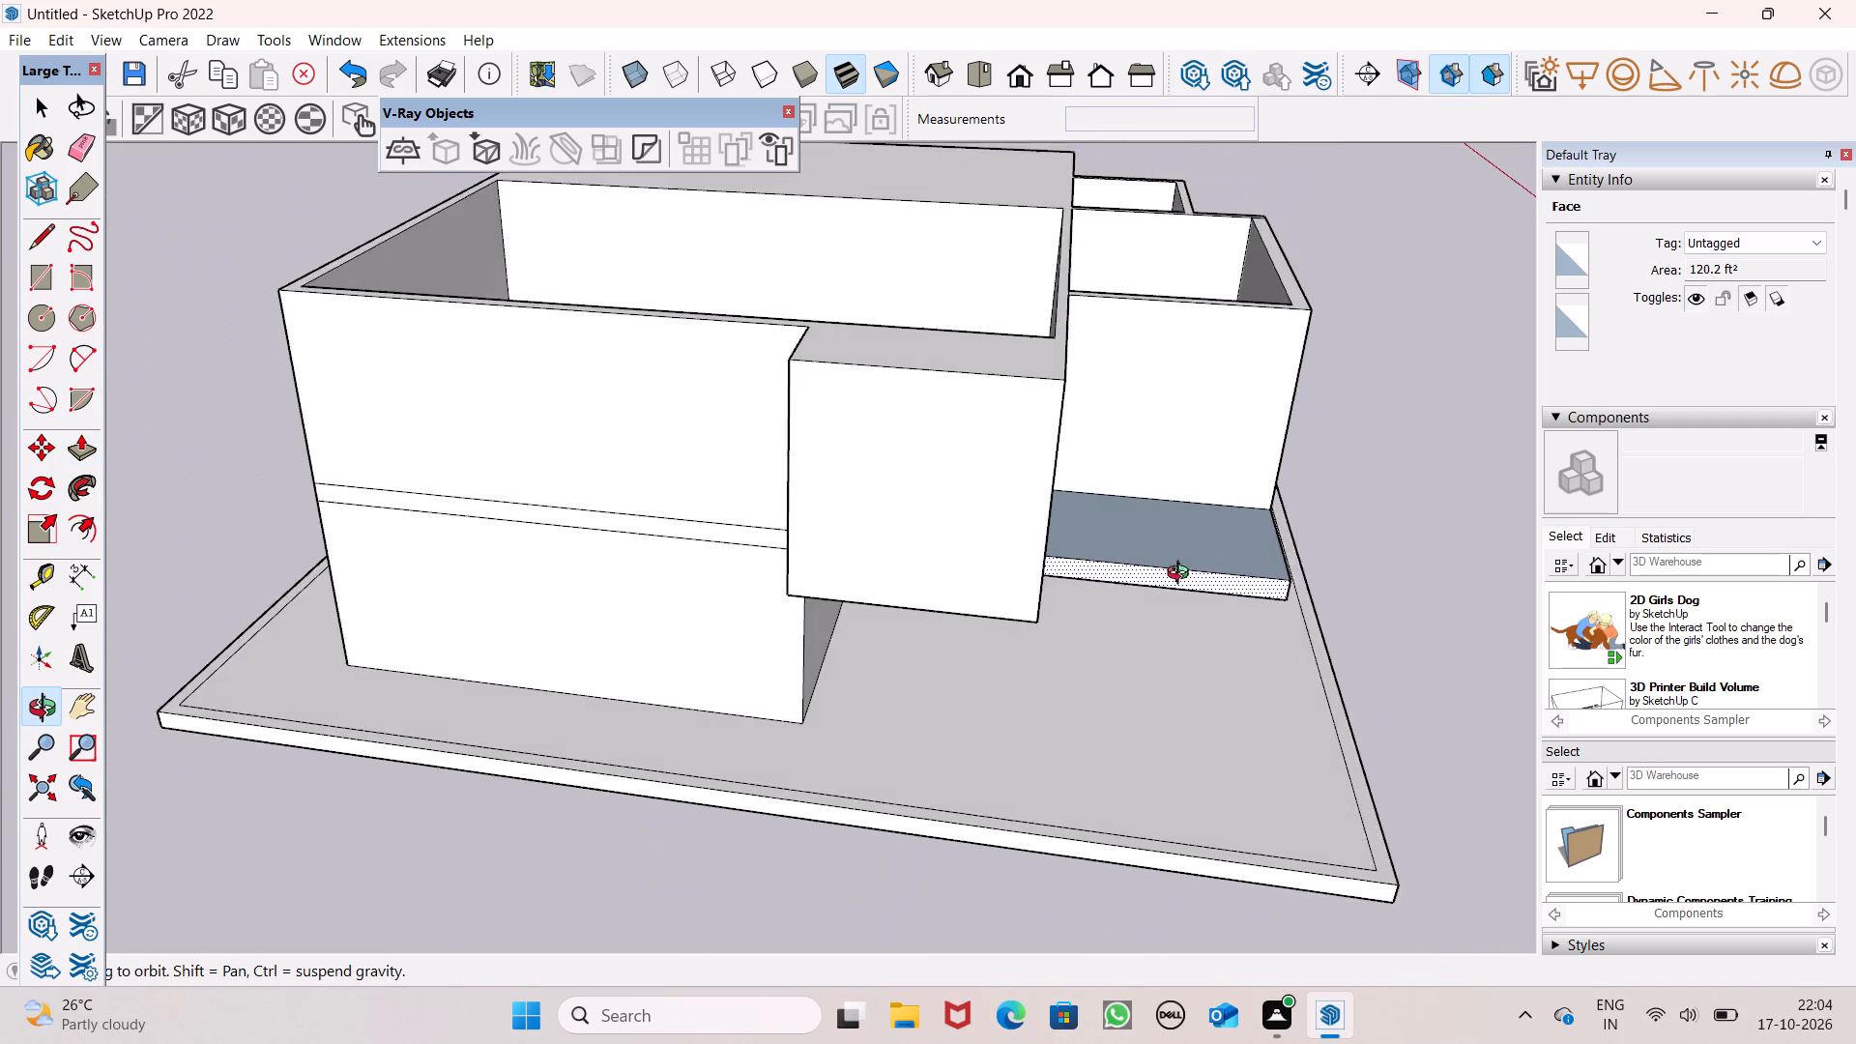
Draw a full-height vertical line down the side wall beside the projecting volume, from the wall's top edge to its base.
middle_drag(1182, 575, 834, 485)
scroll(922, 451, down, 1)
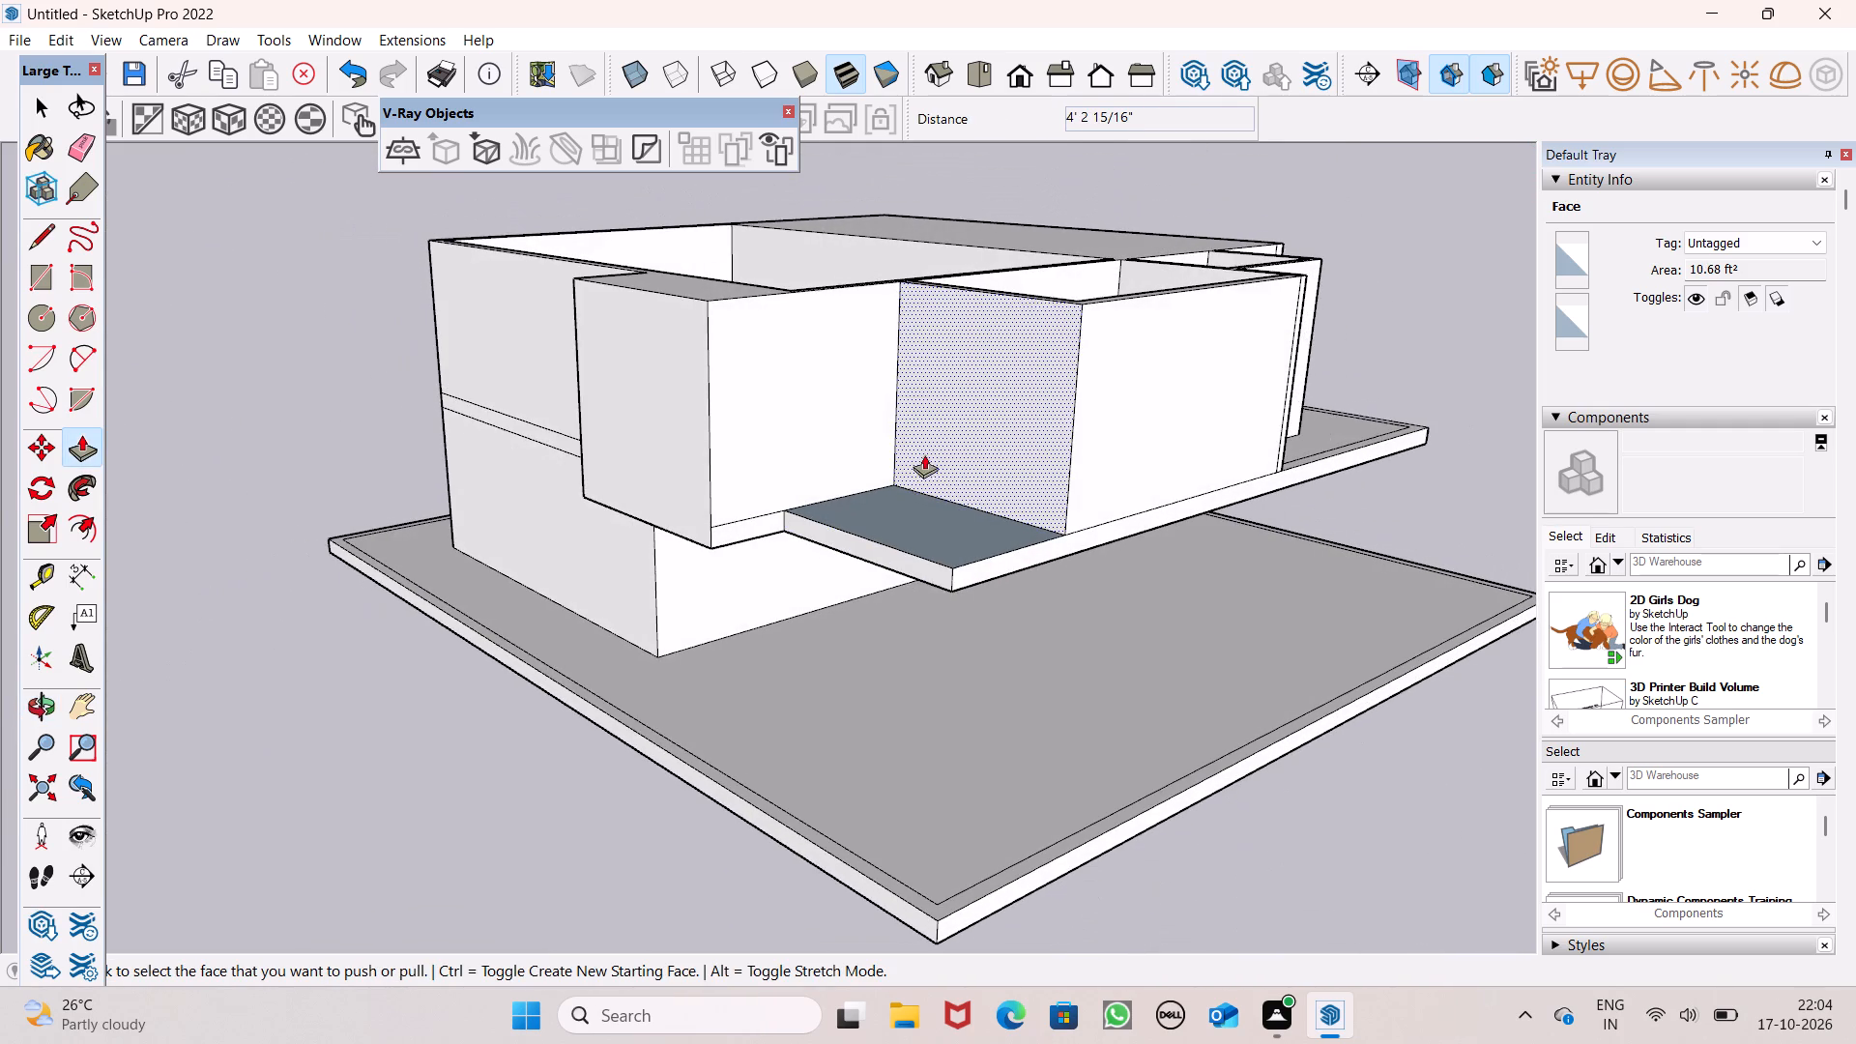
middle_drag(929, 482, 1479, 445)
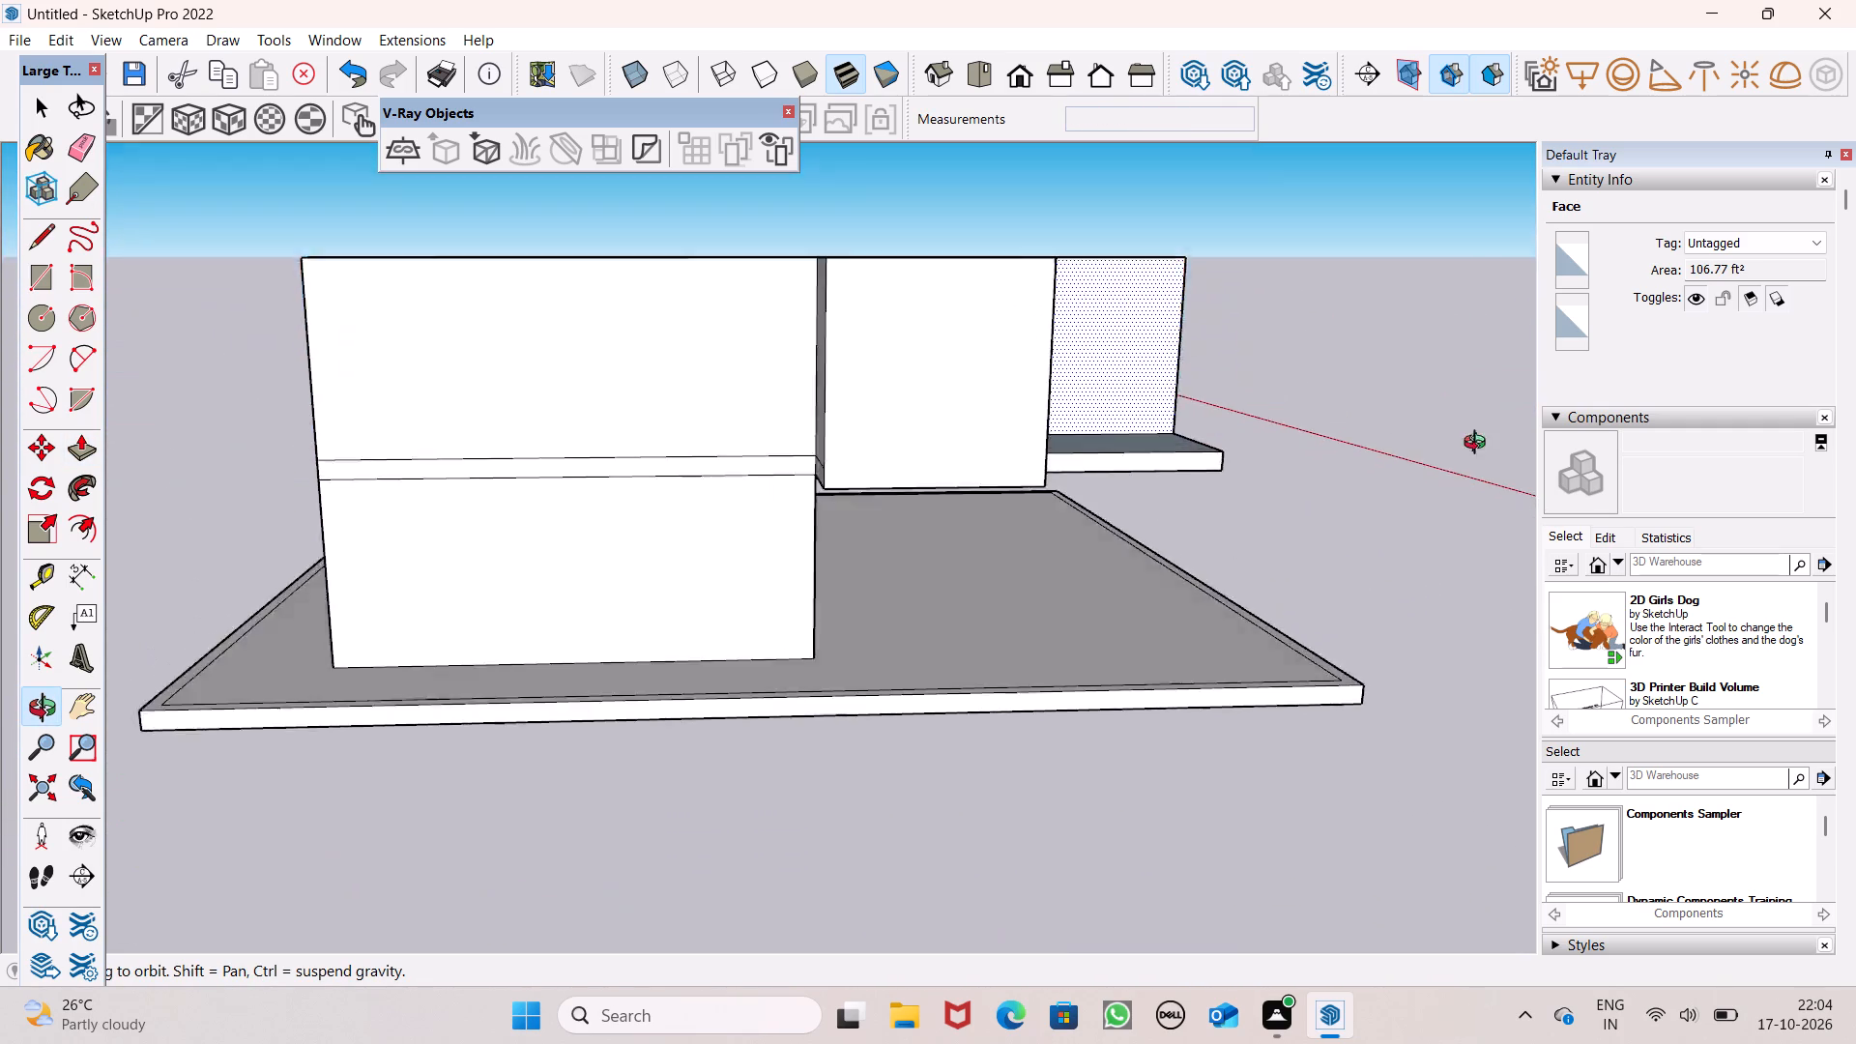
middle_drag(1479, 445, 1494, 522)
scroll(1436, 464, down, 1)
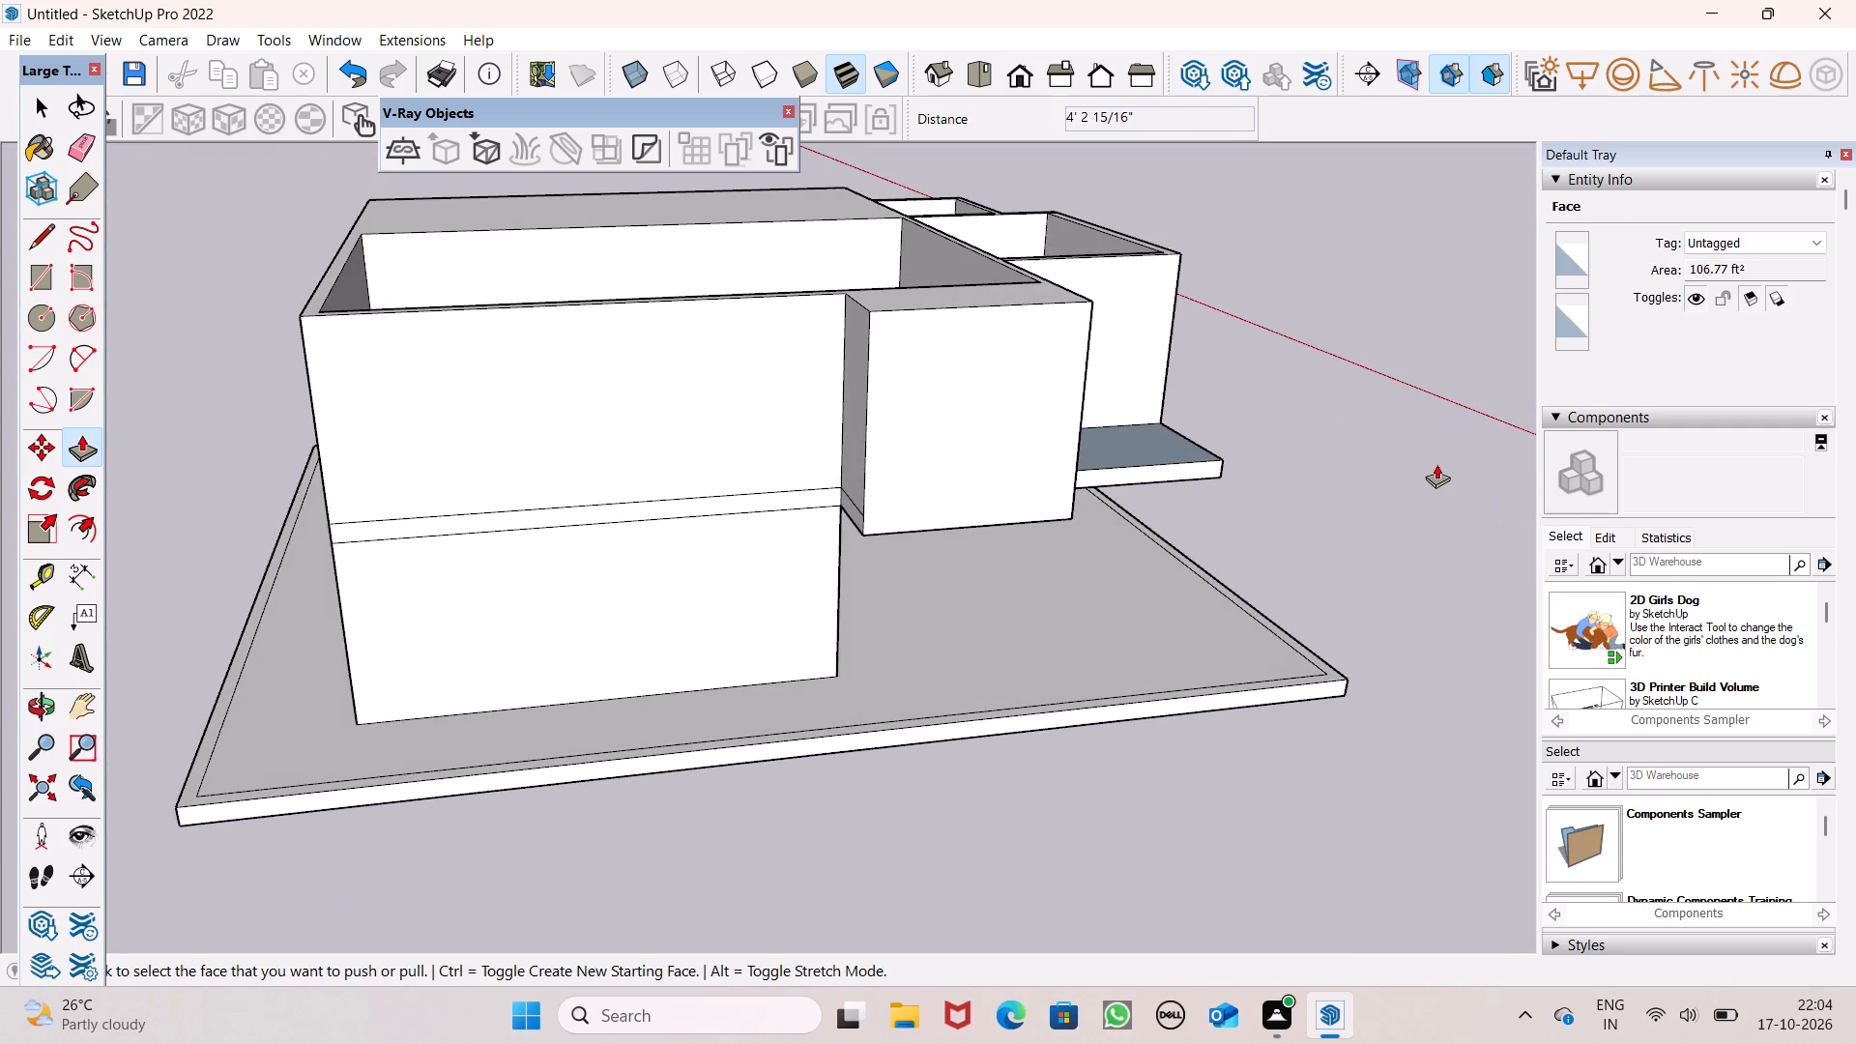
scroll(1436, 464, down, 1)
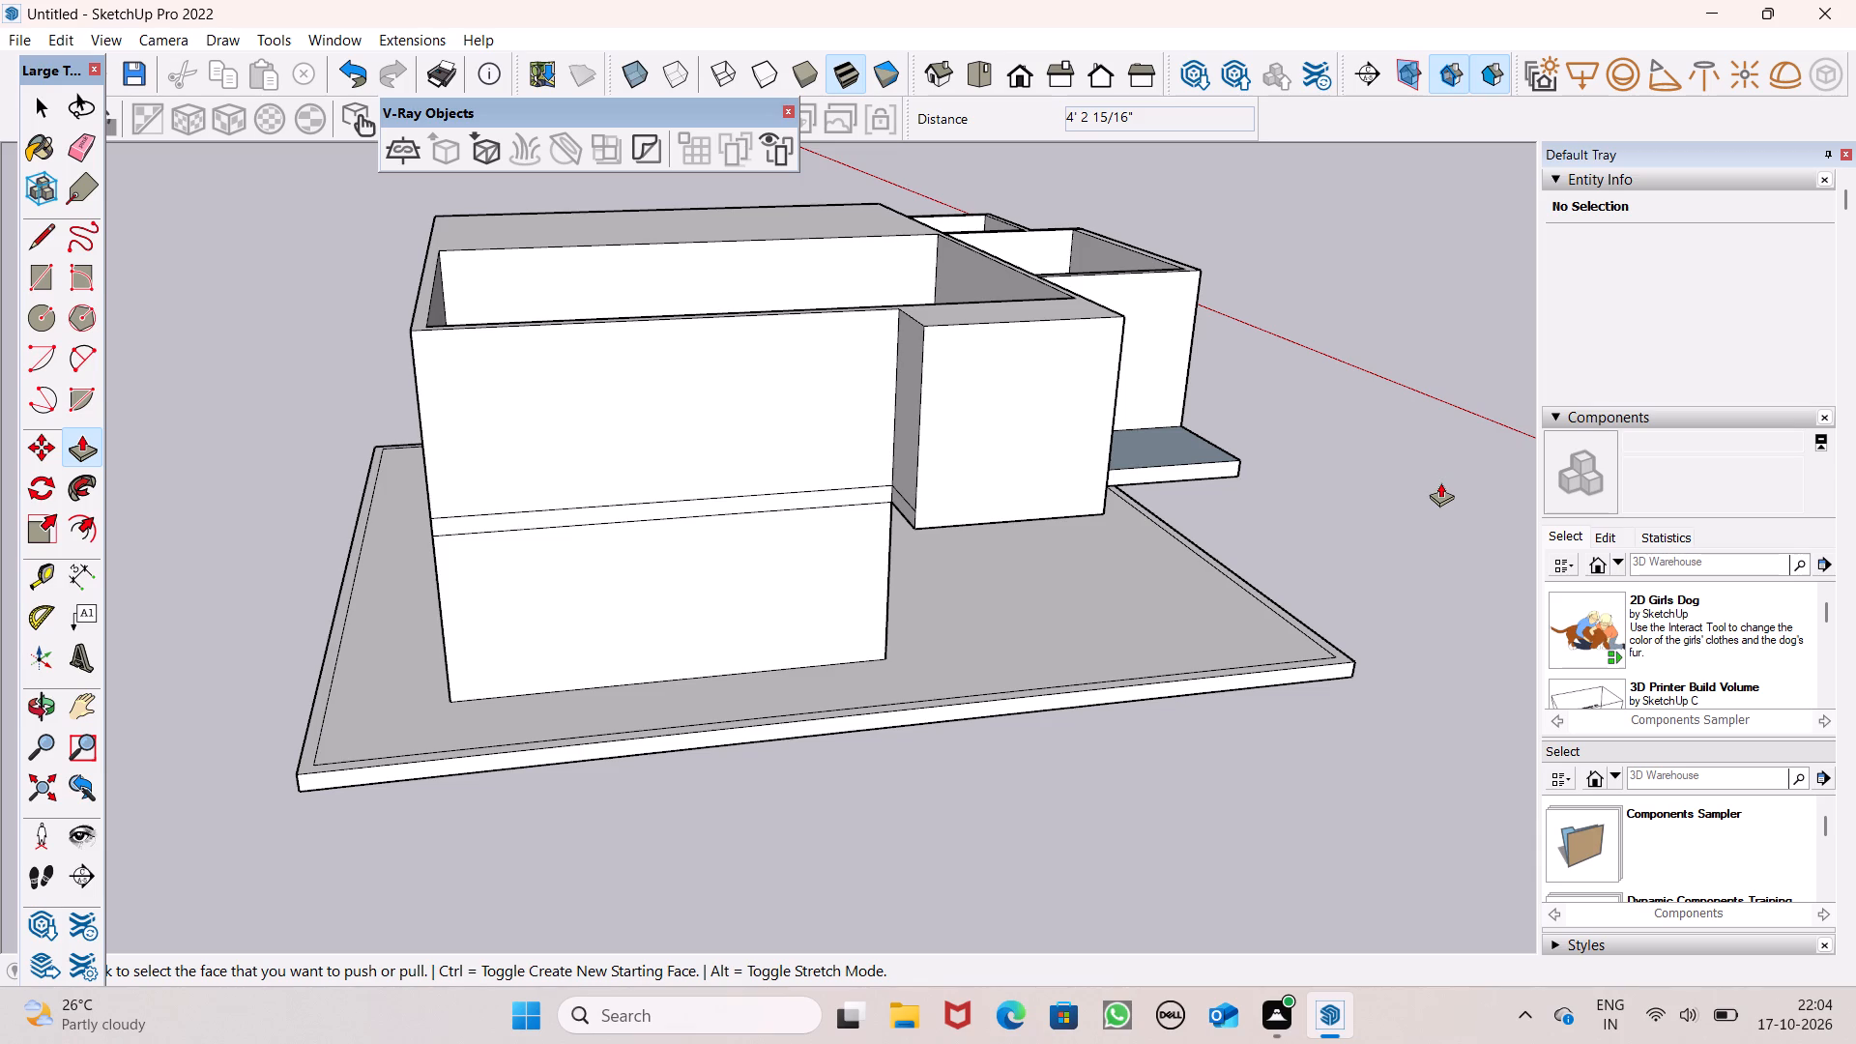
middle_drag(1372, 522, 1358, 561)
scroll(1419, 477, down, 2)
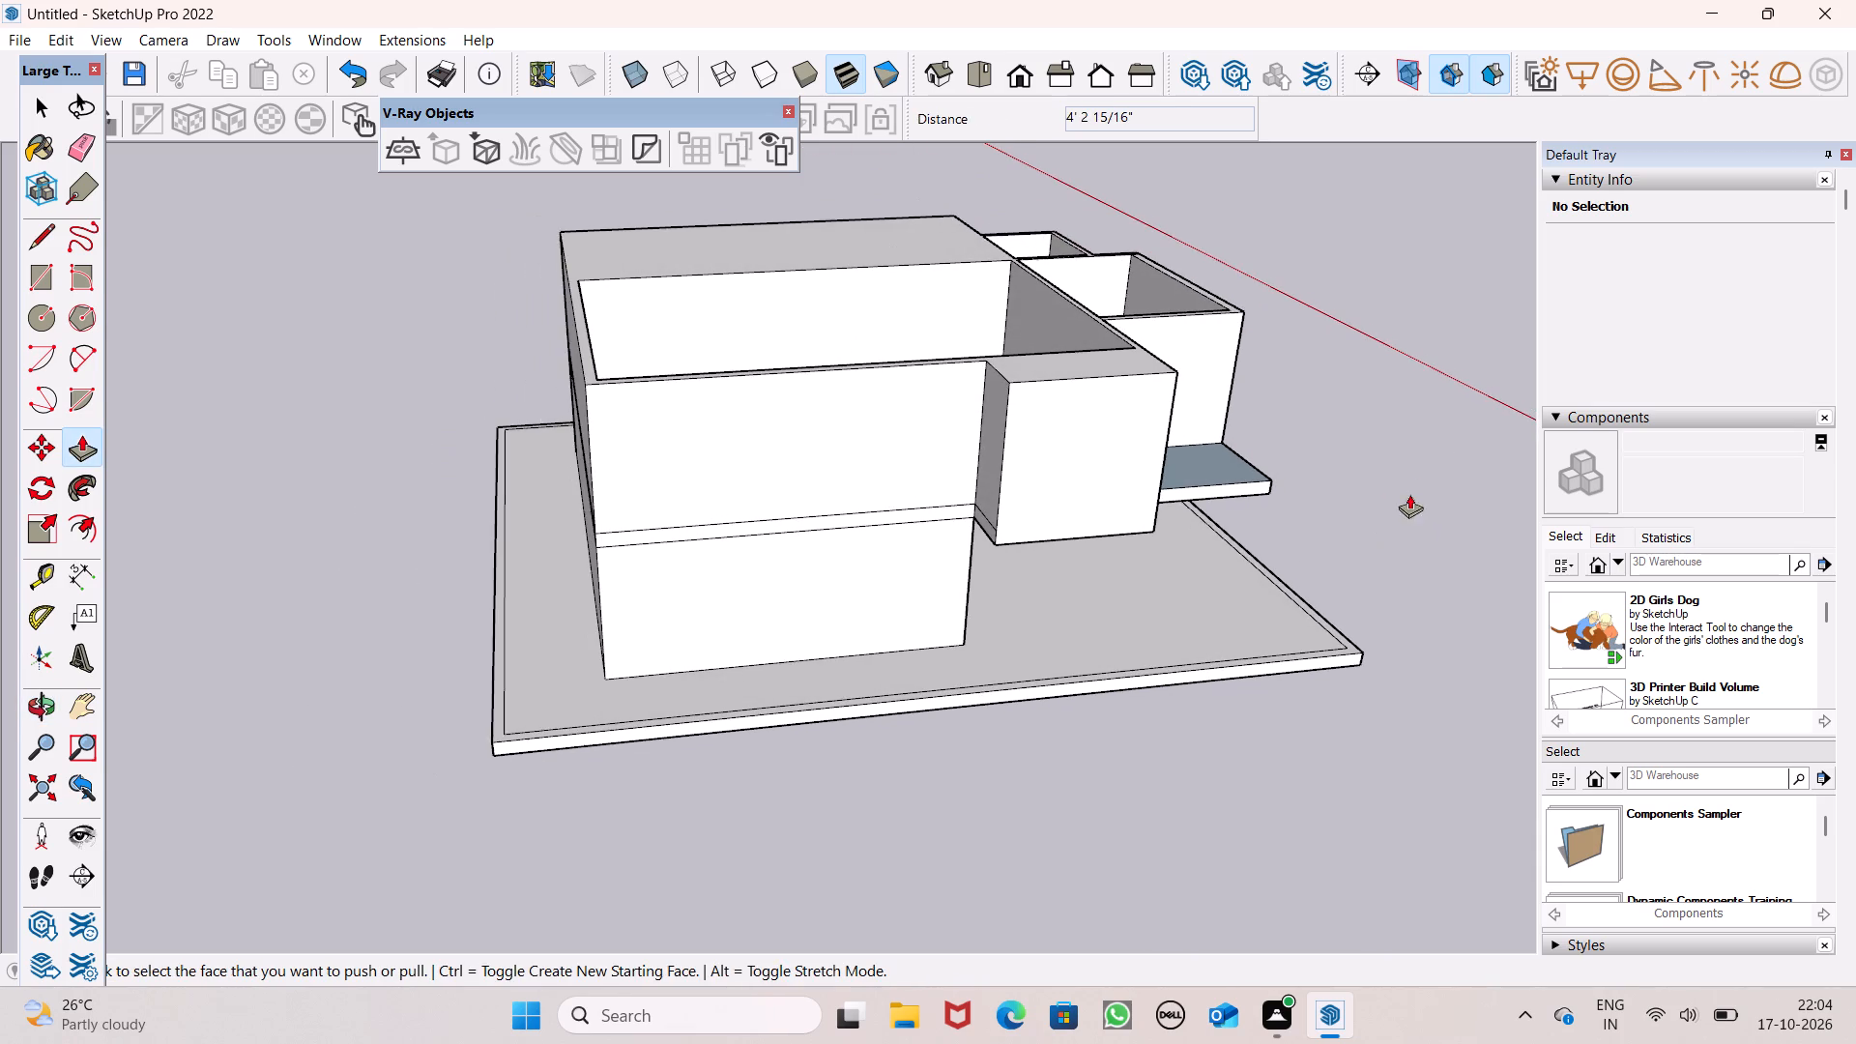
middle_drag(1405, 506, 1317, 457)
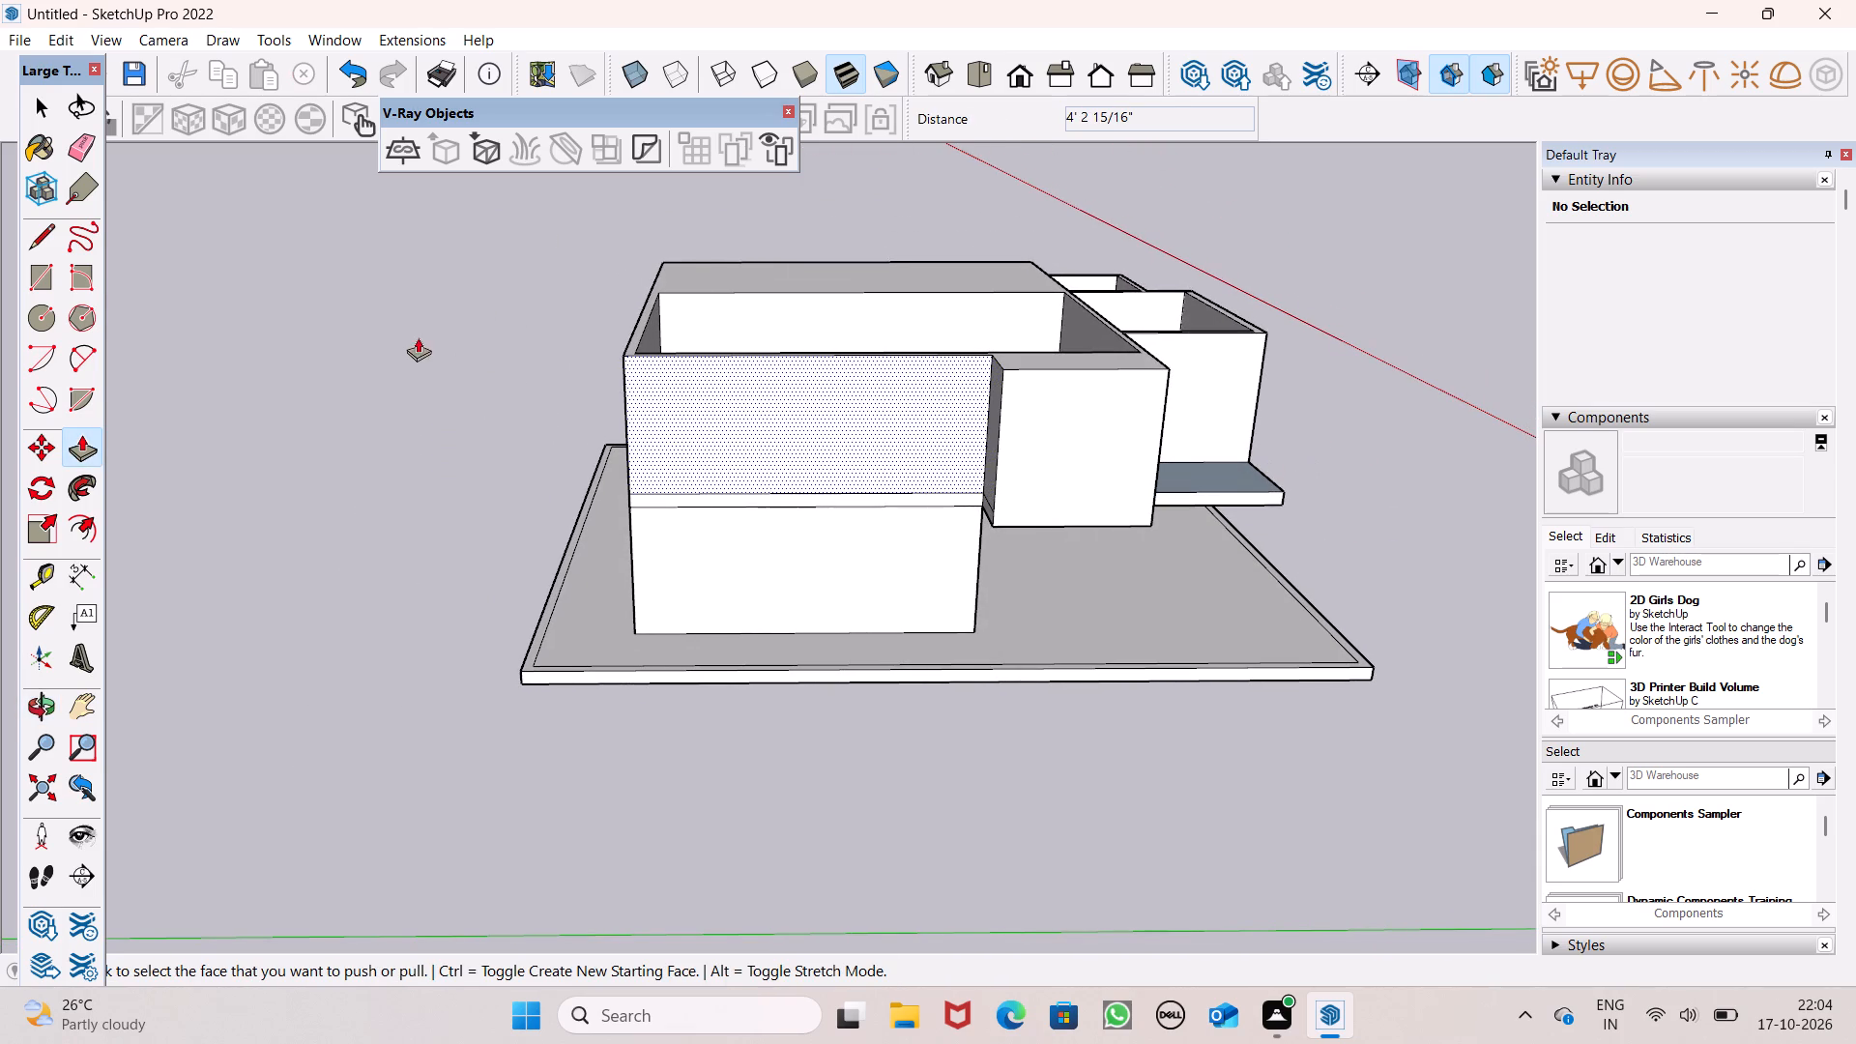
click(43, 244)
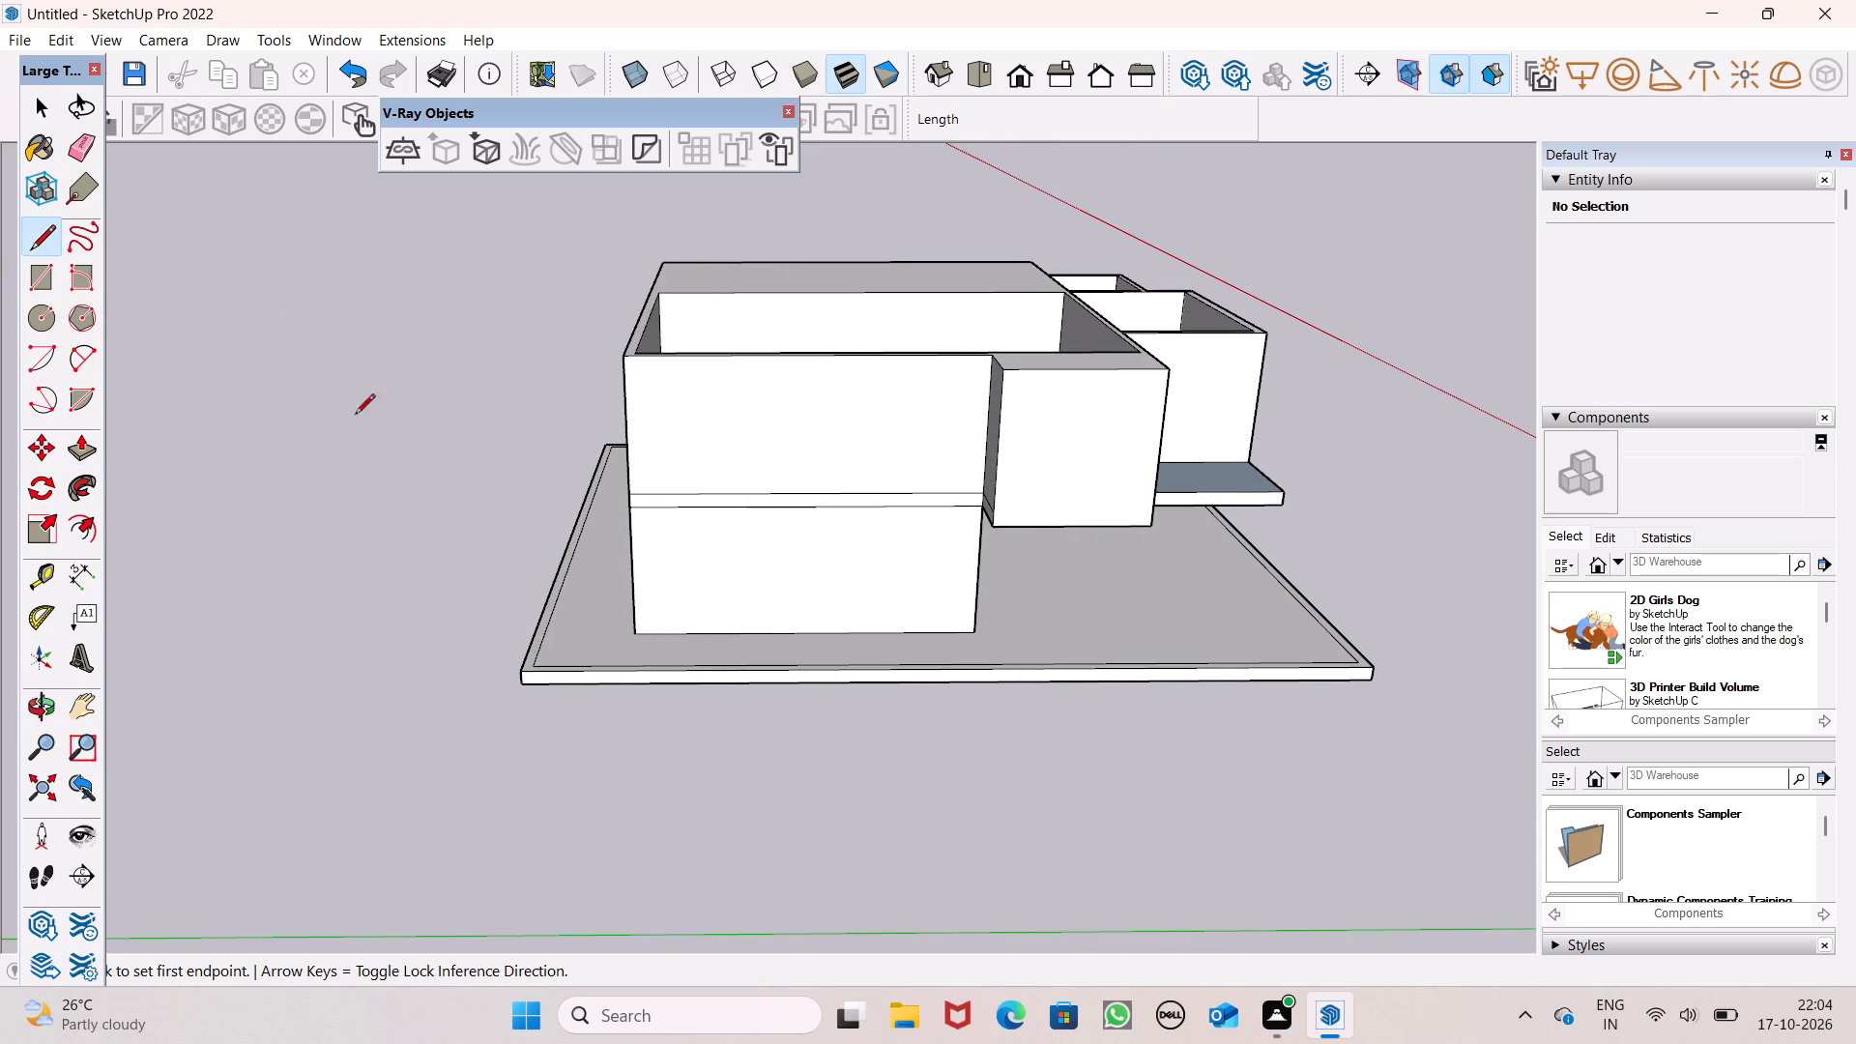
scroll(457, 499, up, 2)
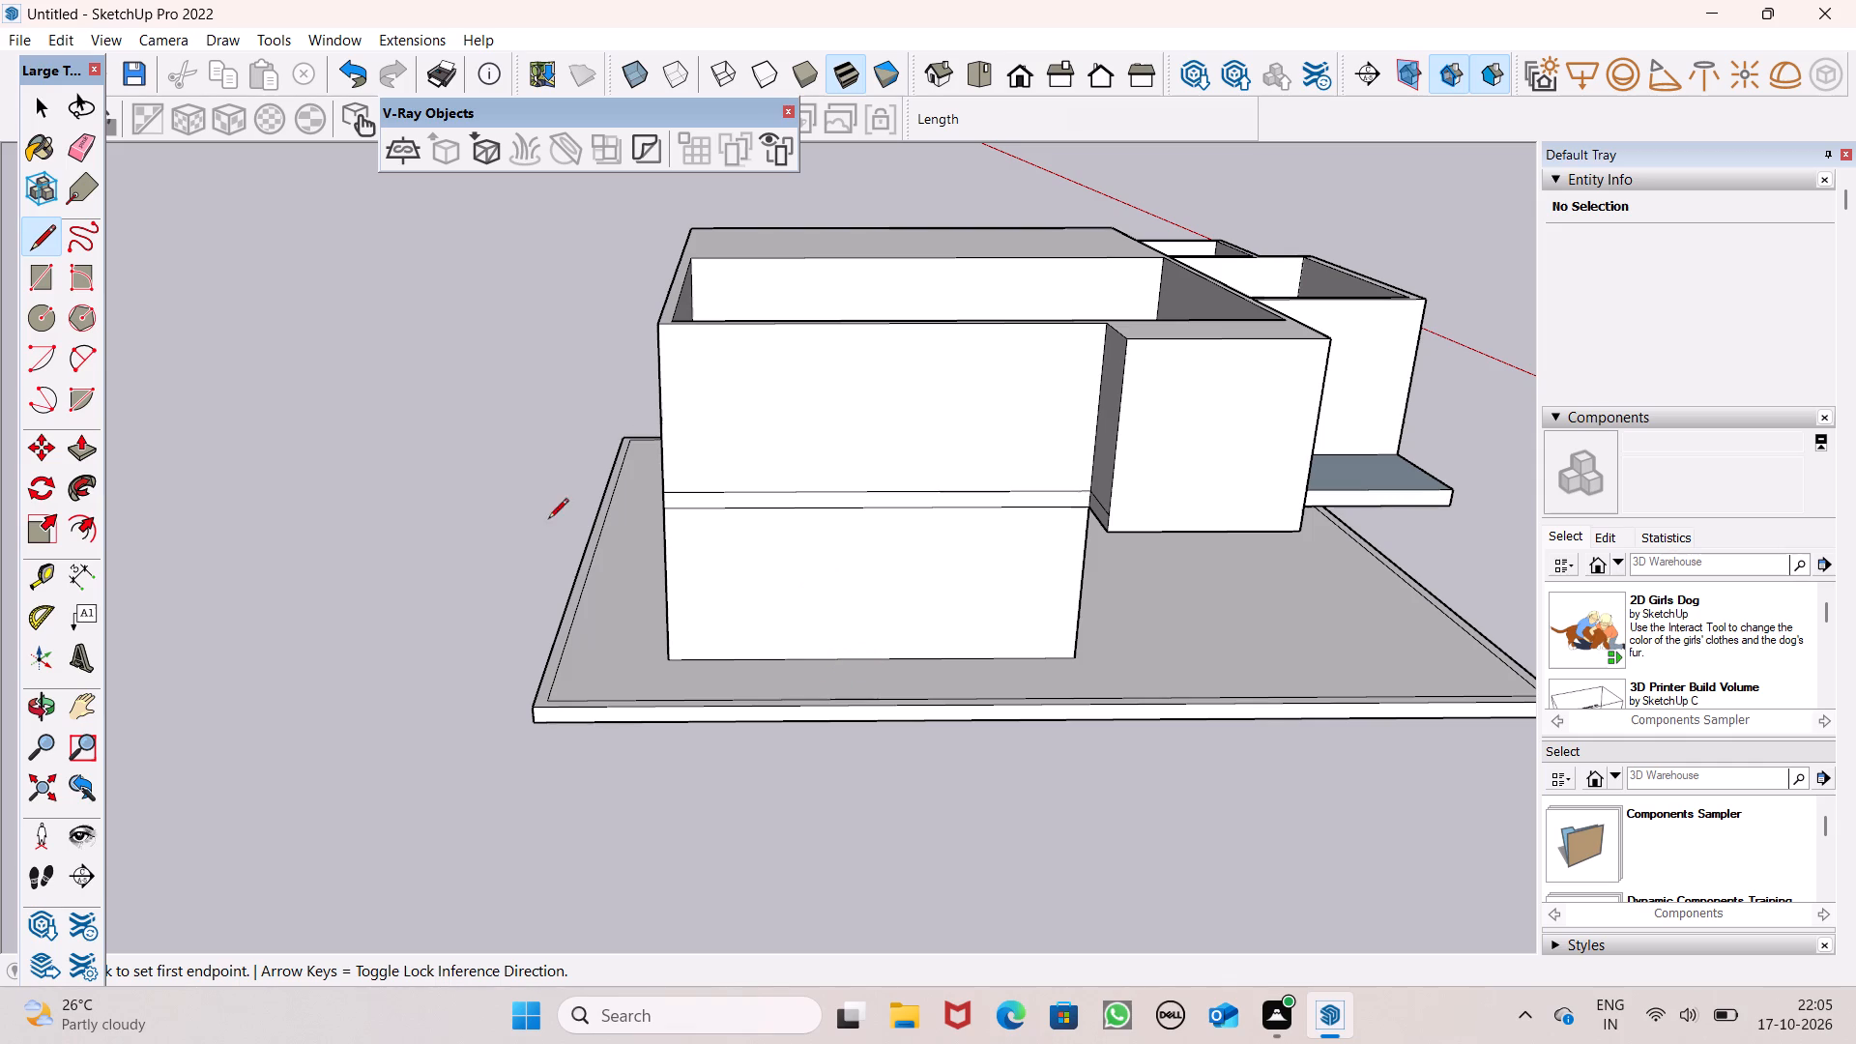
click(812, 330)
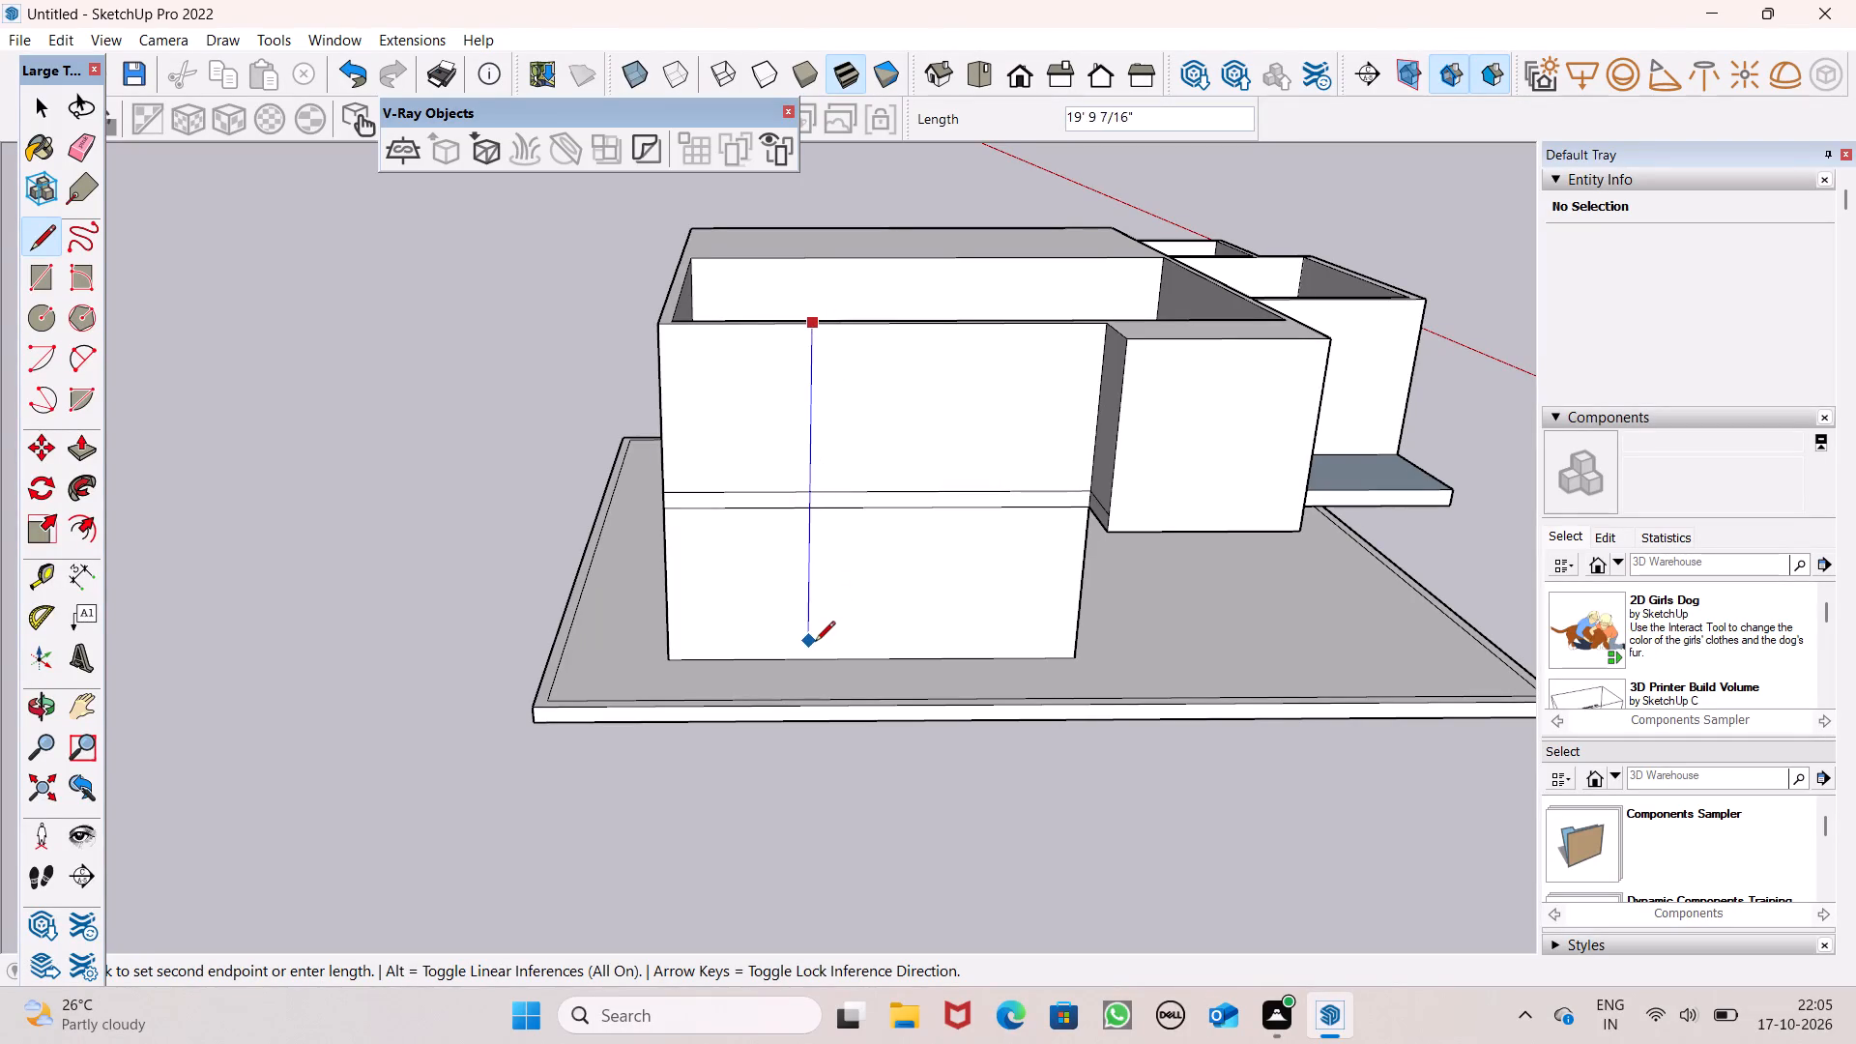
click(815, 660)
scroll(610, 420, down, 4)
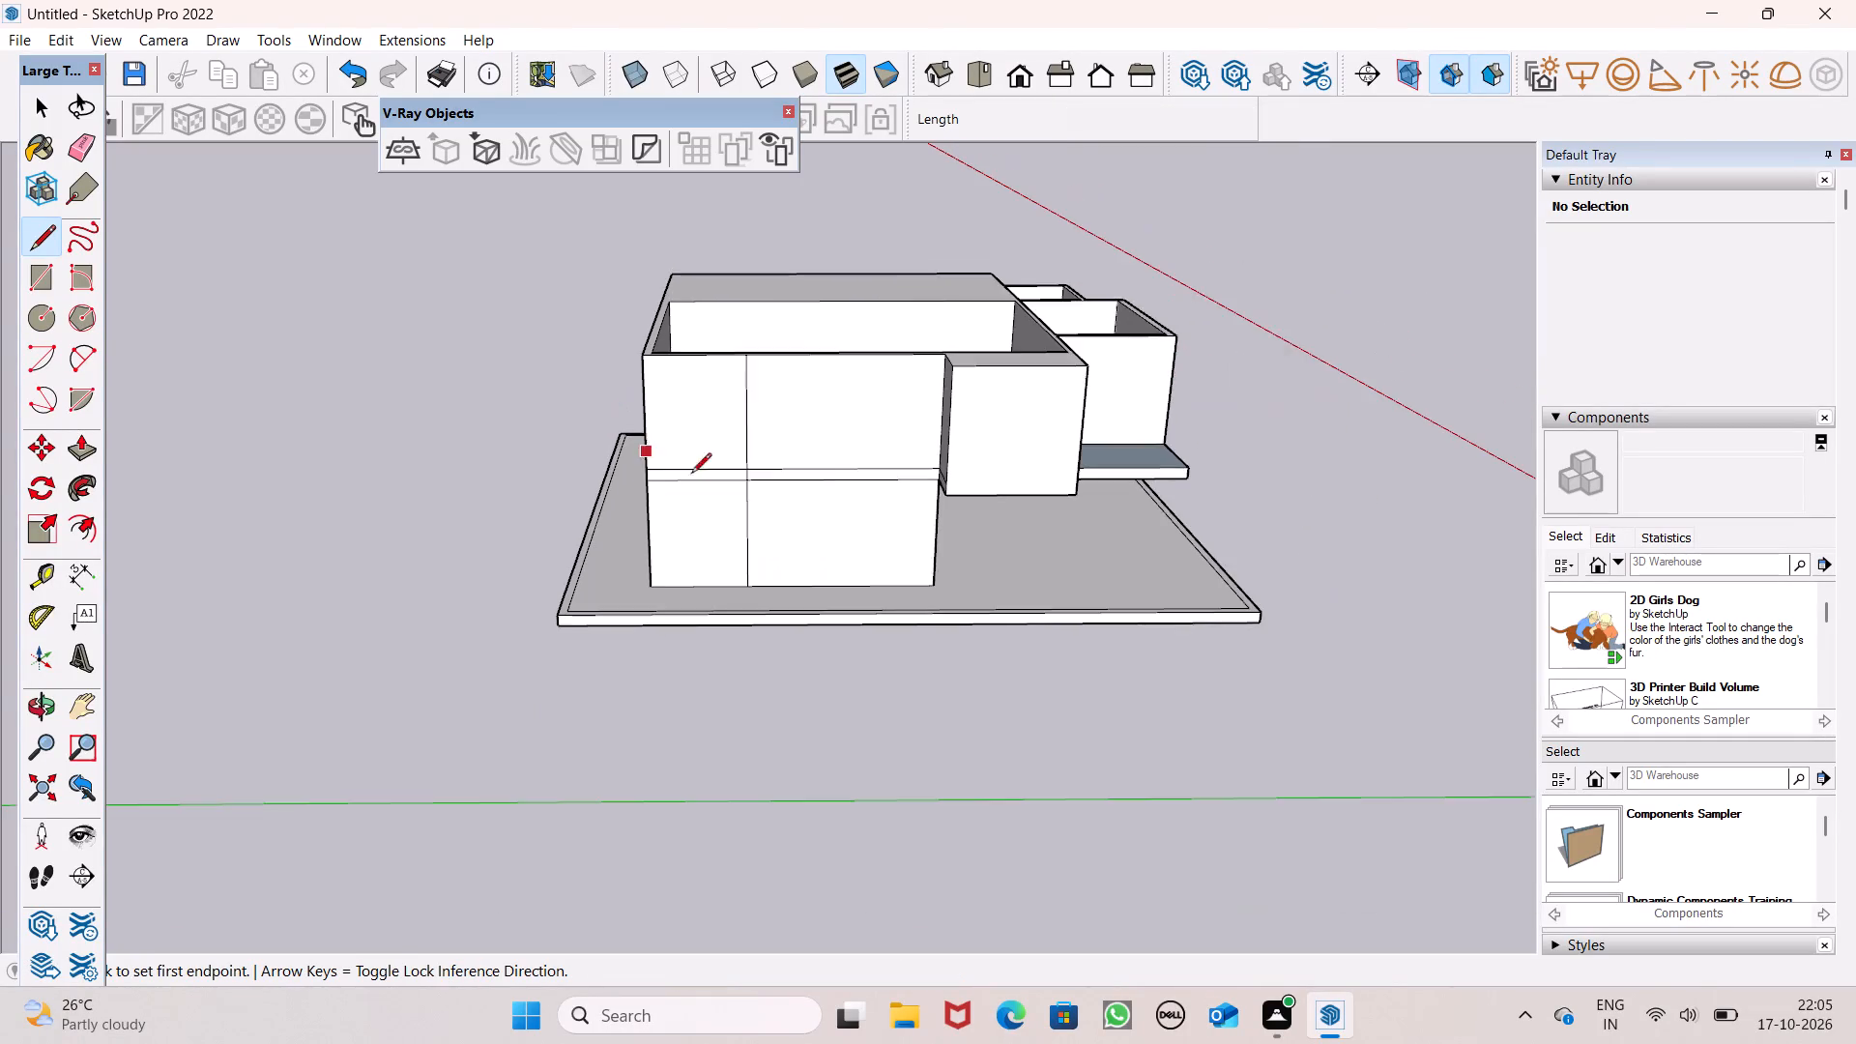
Pull the ground-floor face of the long wall farthest from the open corner outward about 4' 7/8".
middle_drag(821, 525, 542, 564)
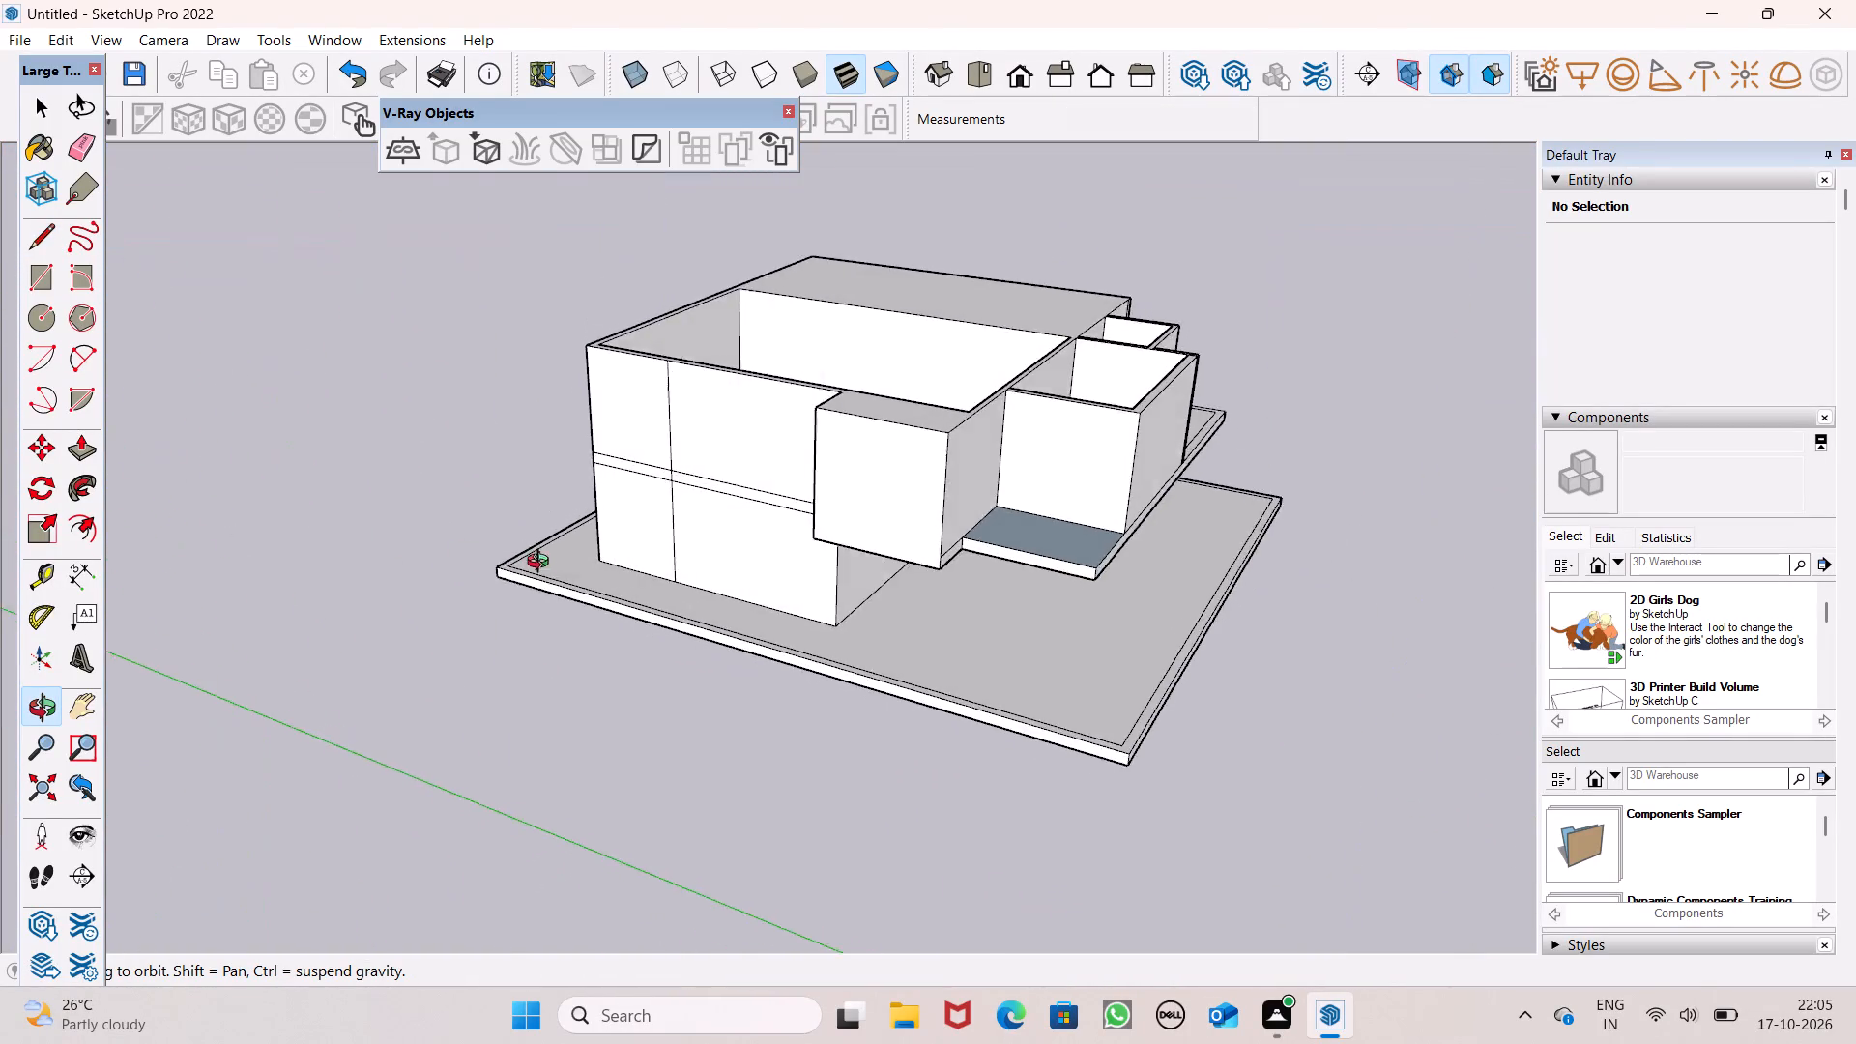
middle_drag(542, 564, 756, 534)
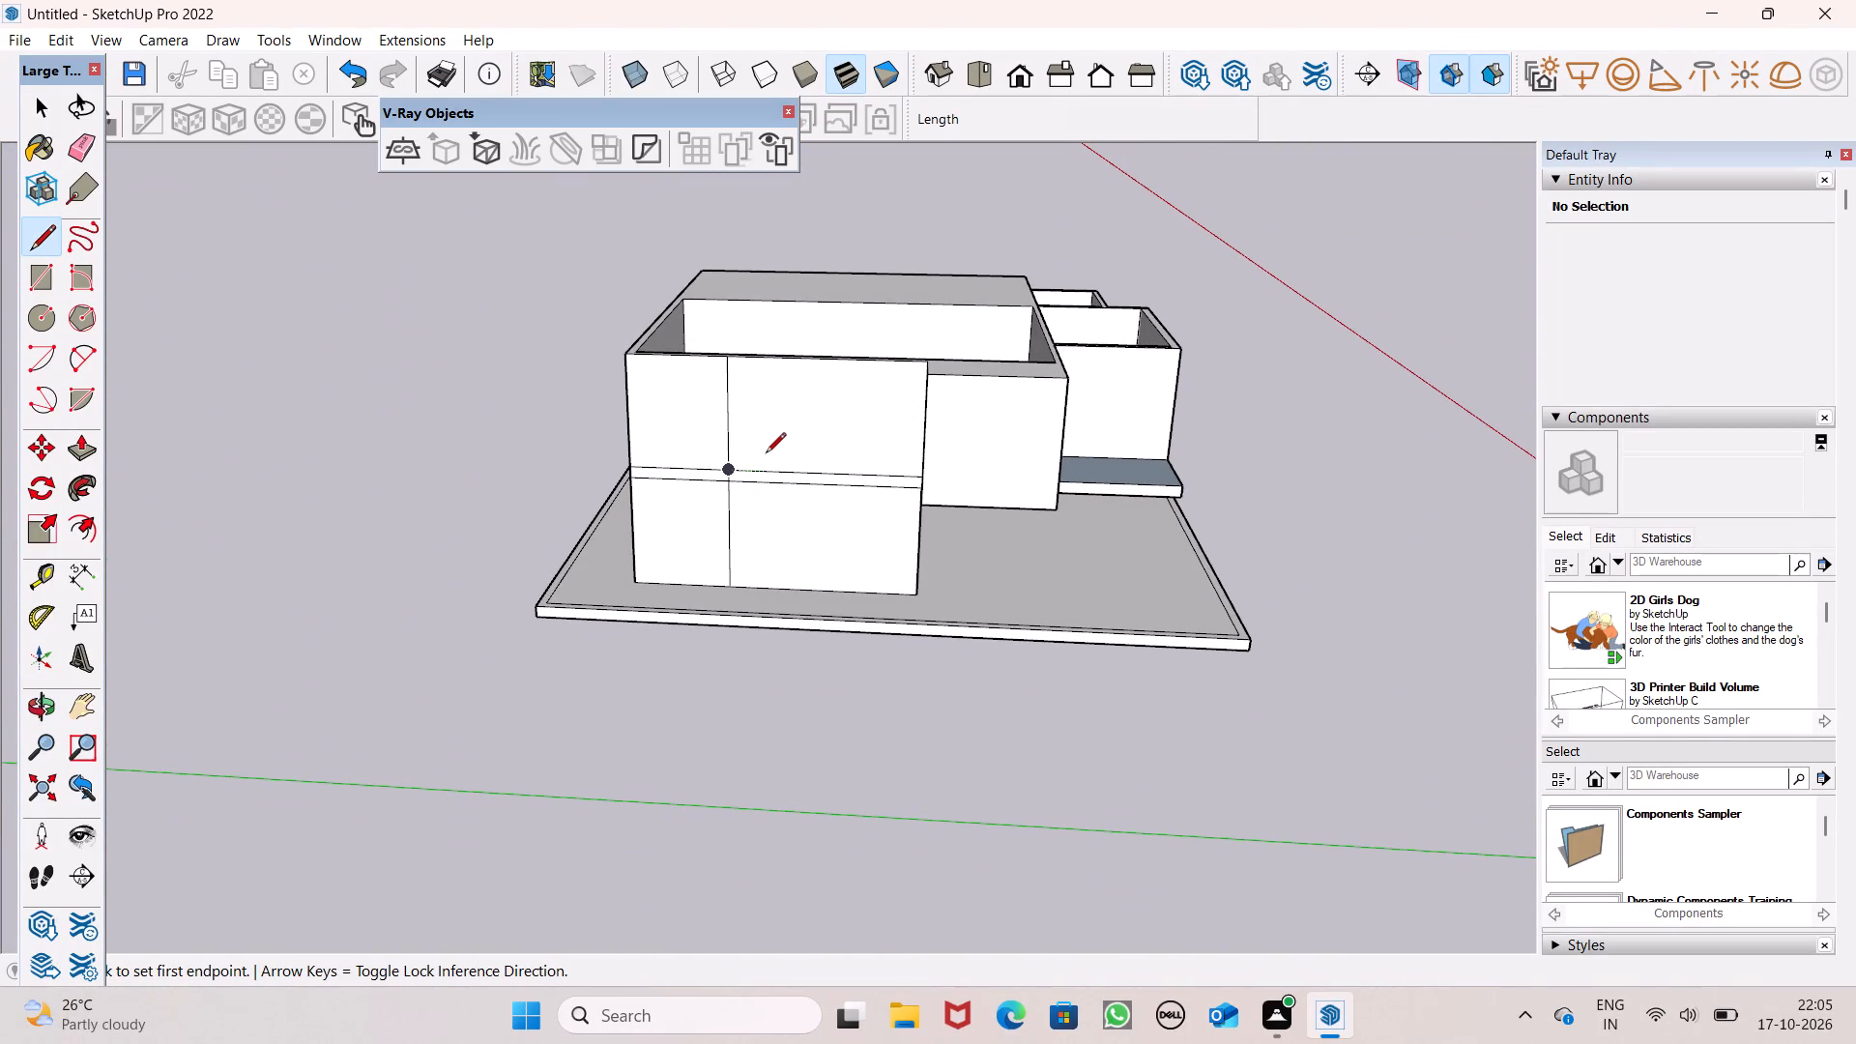
middle_drag(882, 453, 995, 448)
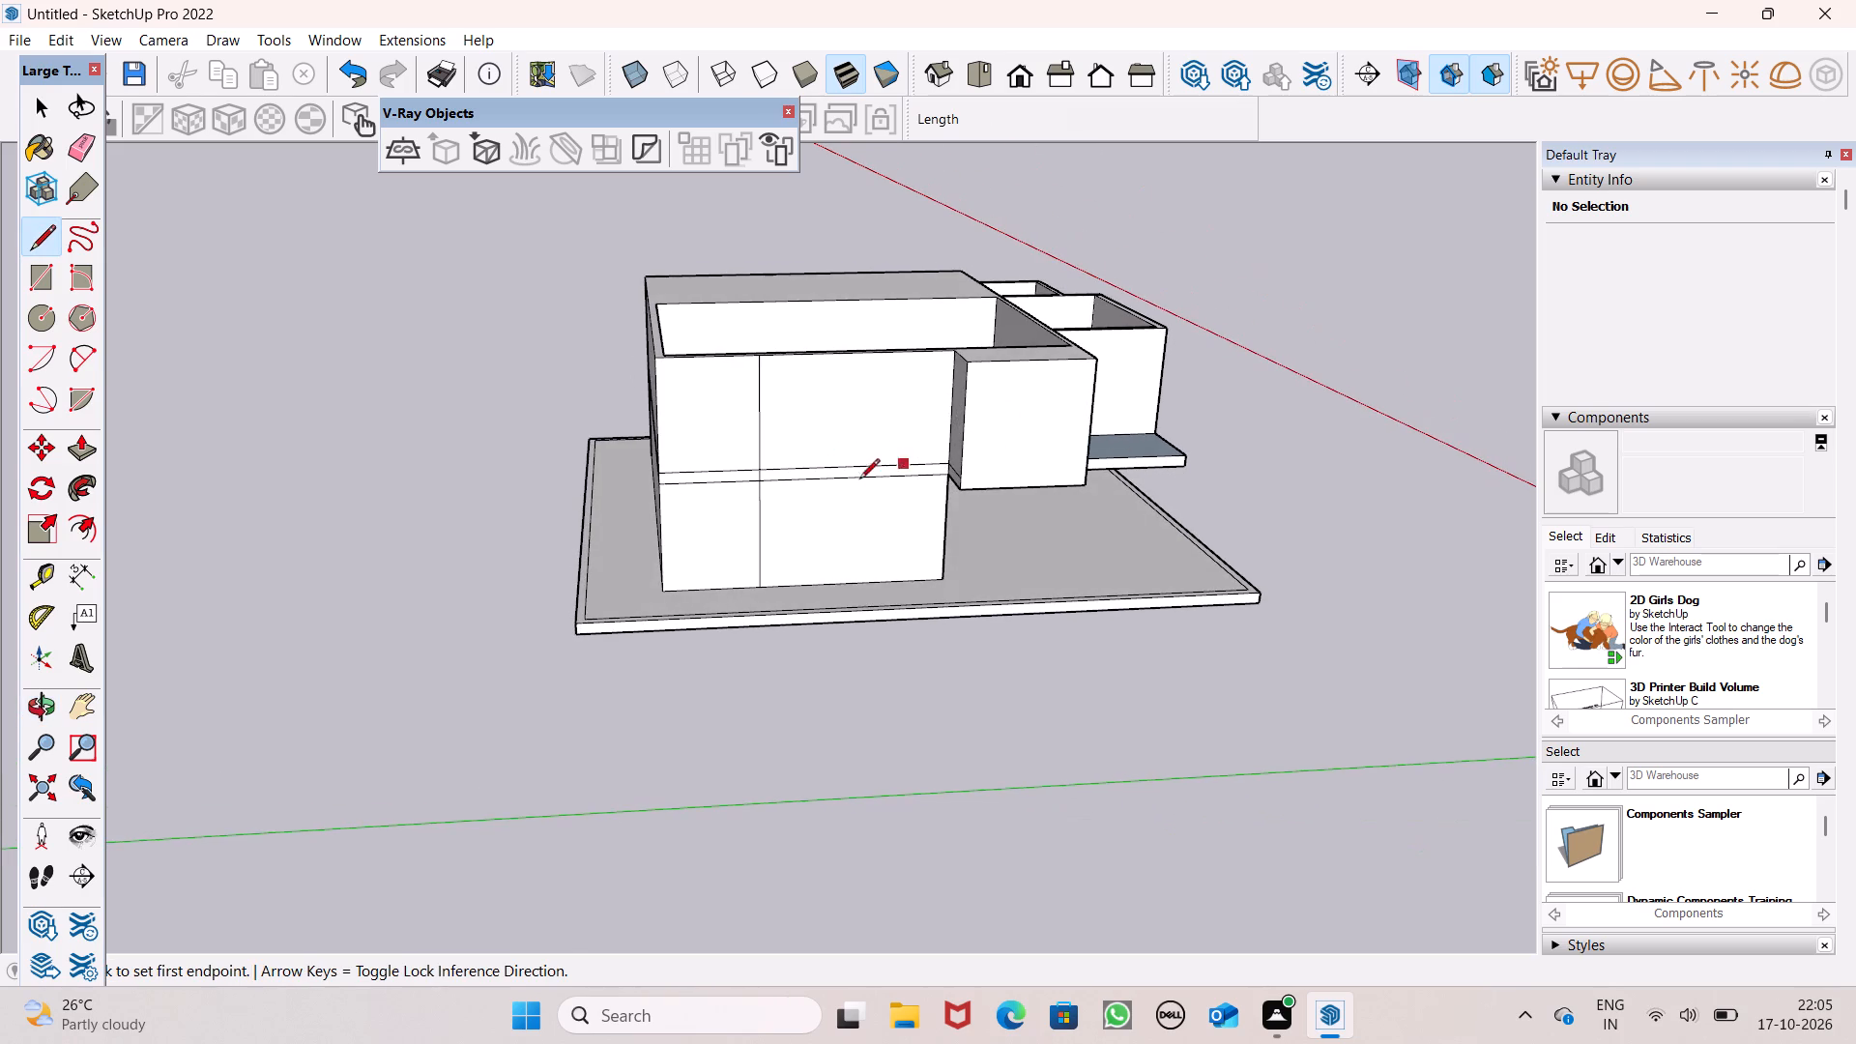
scroll(838, 477, up, 1)
middle_drag(842, 474, 1258, 559)
middle_drag(1084, 556, 1247, 535)
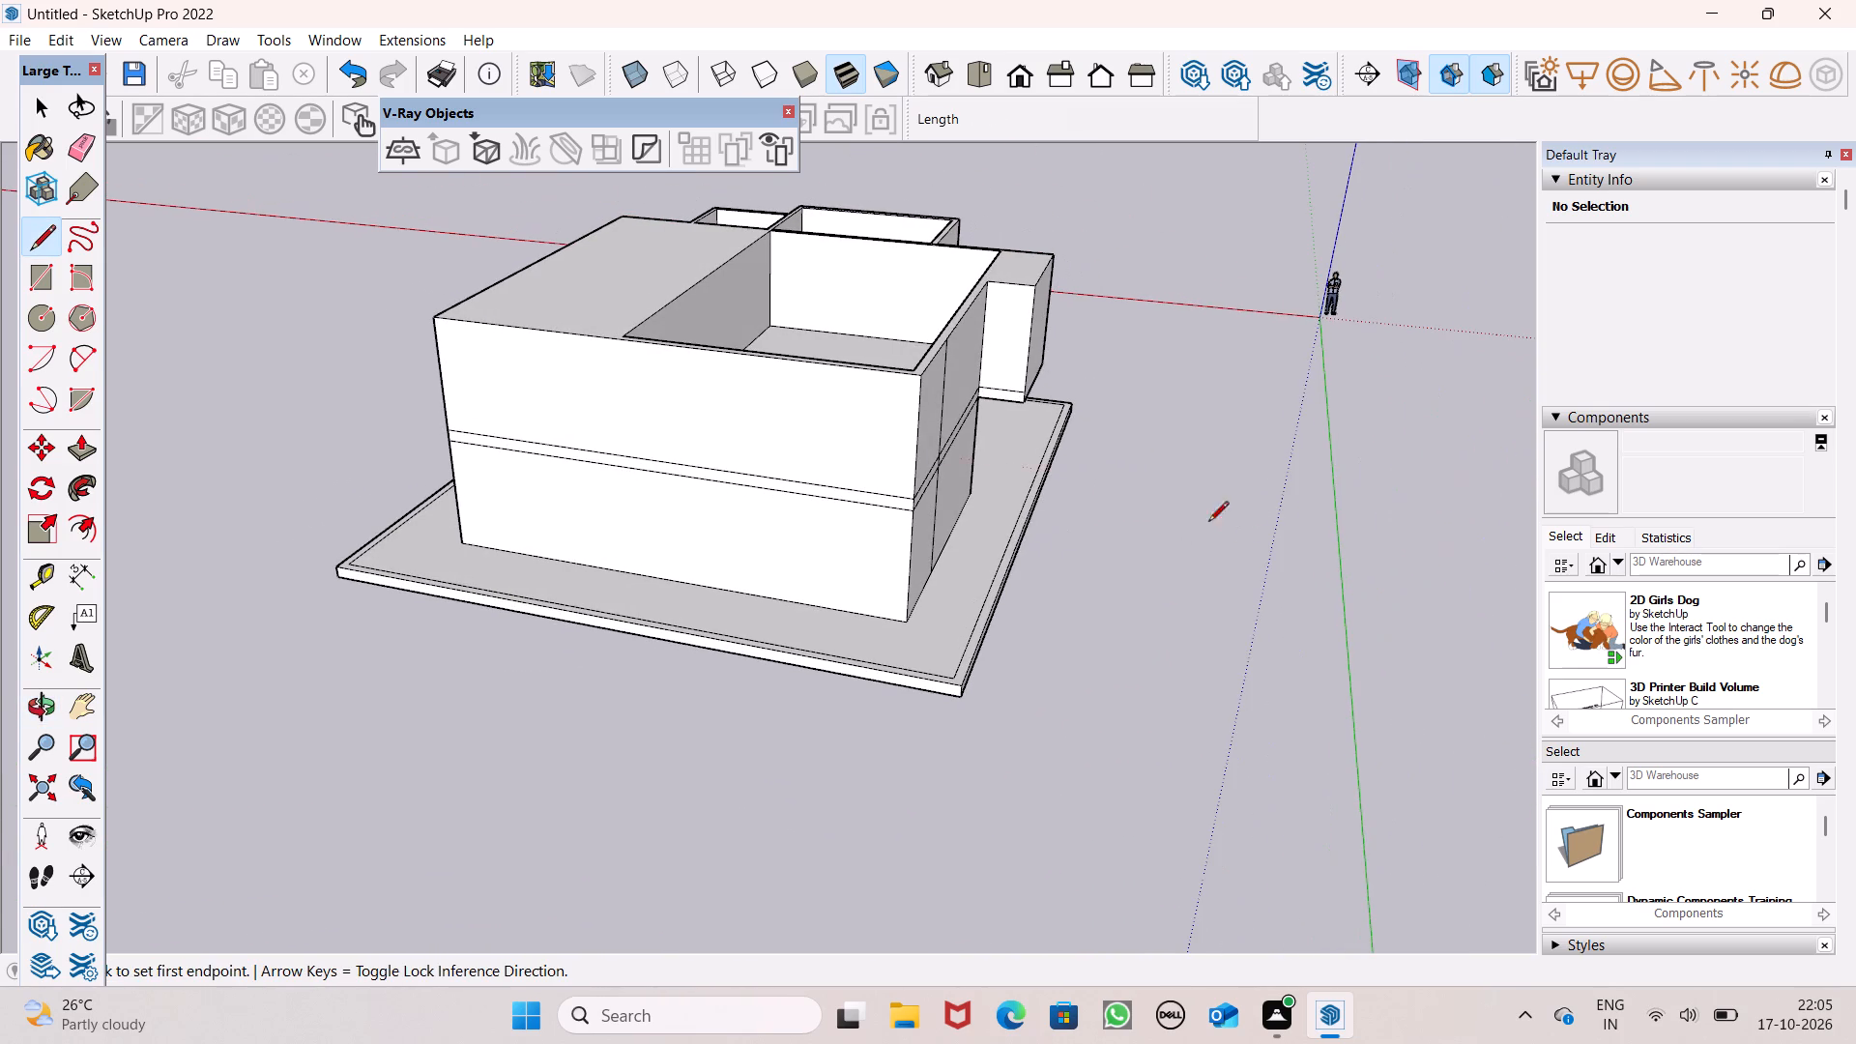
click(86, 450)
drag(650, 528, 633, 556)
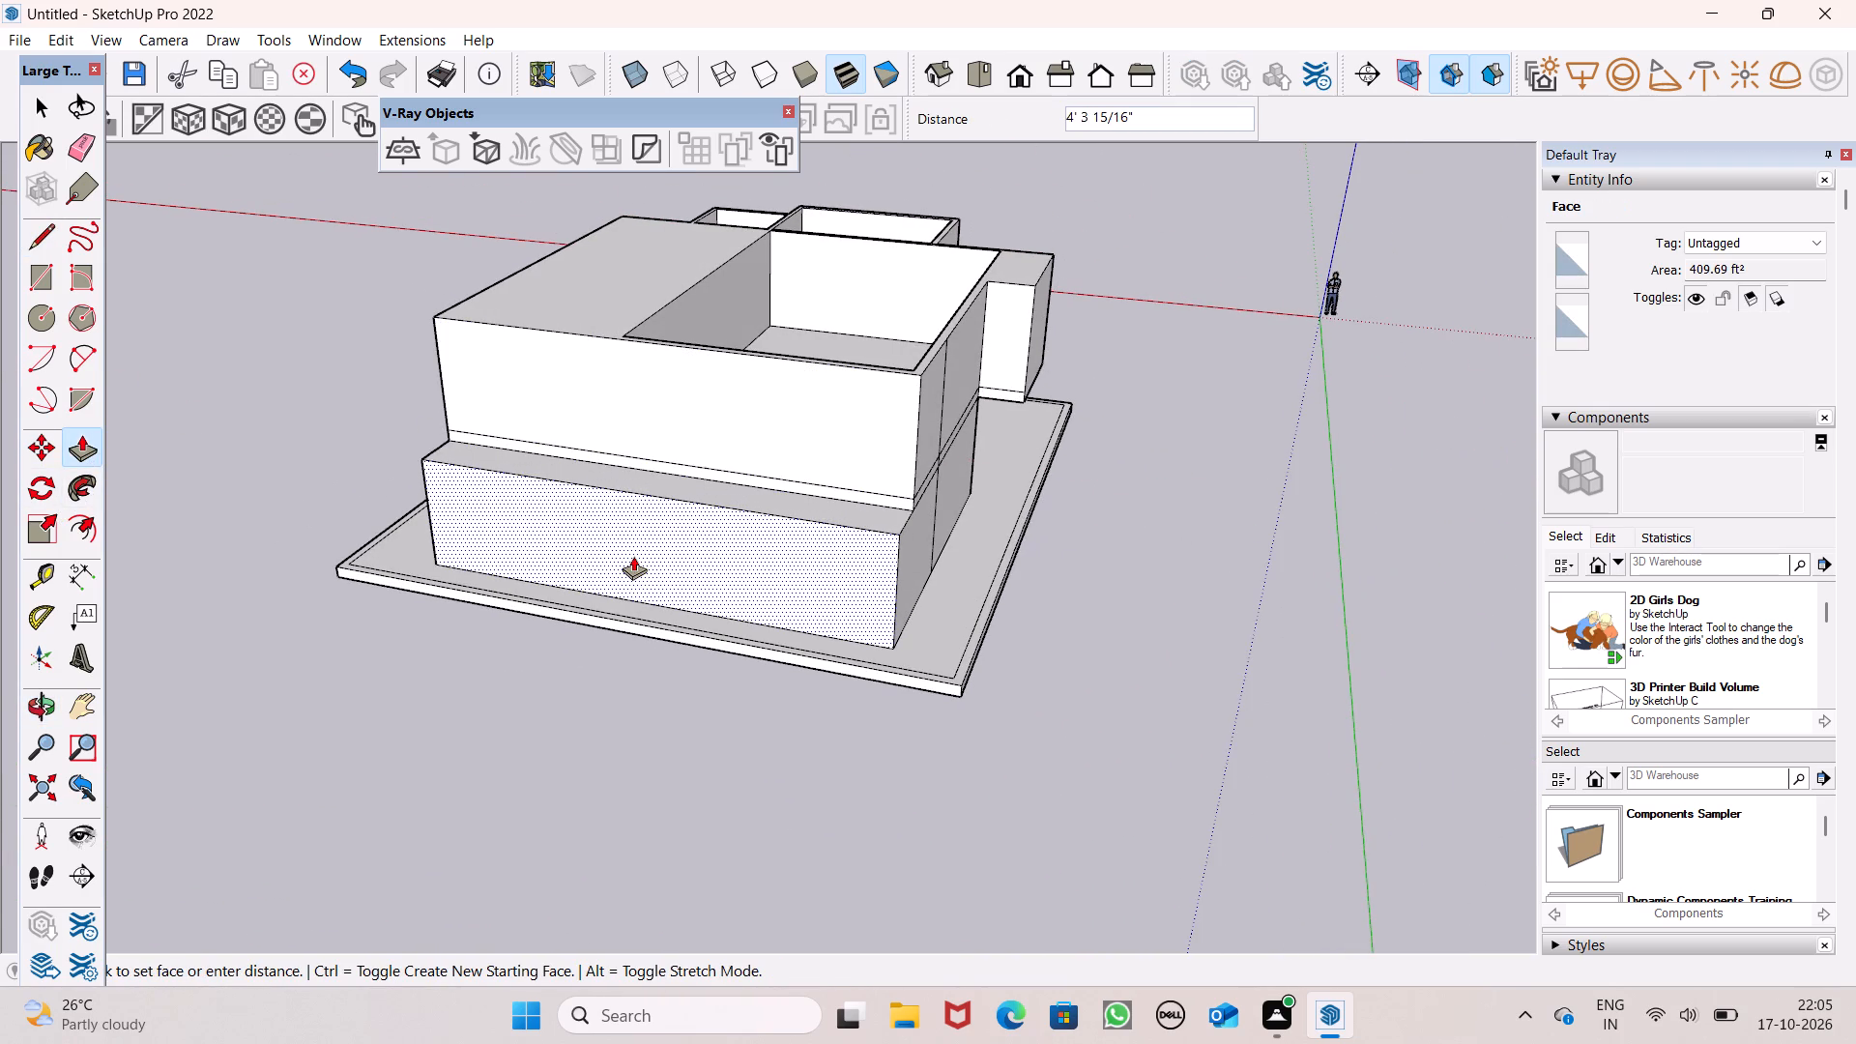
drag(633, 556, 636, 556)
Pull the slab-edge band and upper-floor wall face above the extended ground-floor wall outward about 4' 7/8", flush with it.
middle_drag(940, 530, 956, 663)
scroll(1039, 643, down, 3)
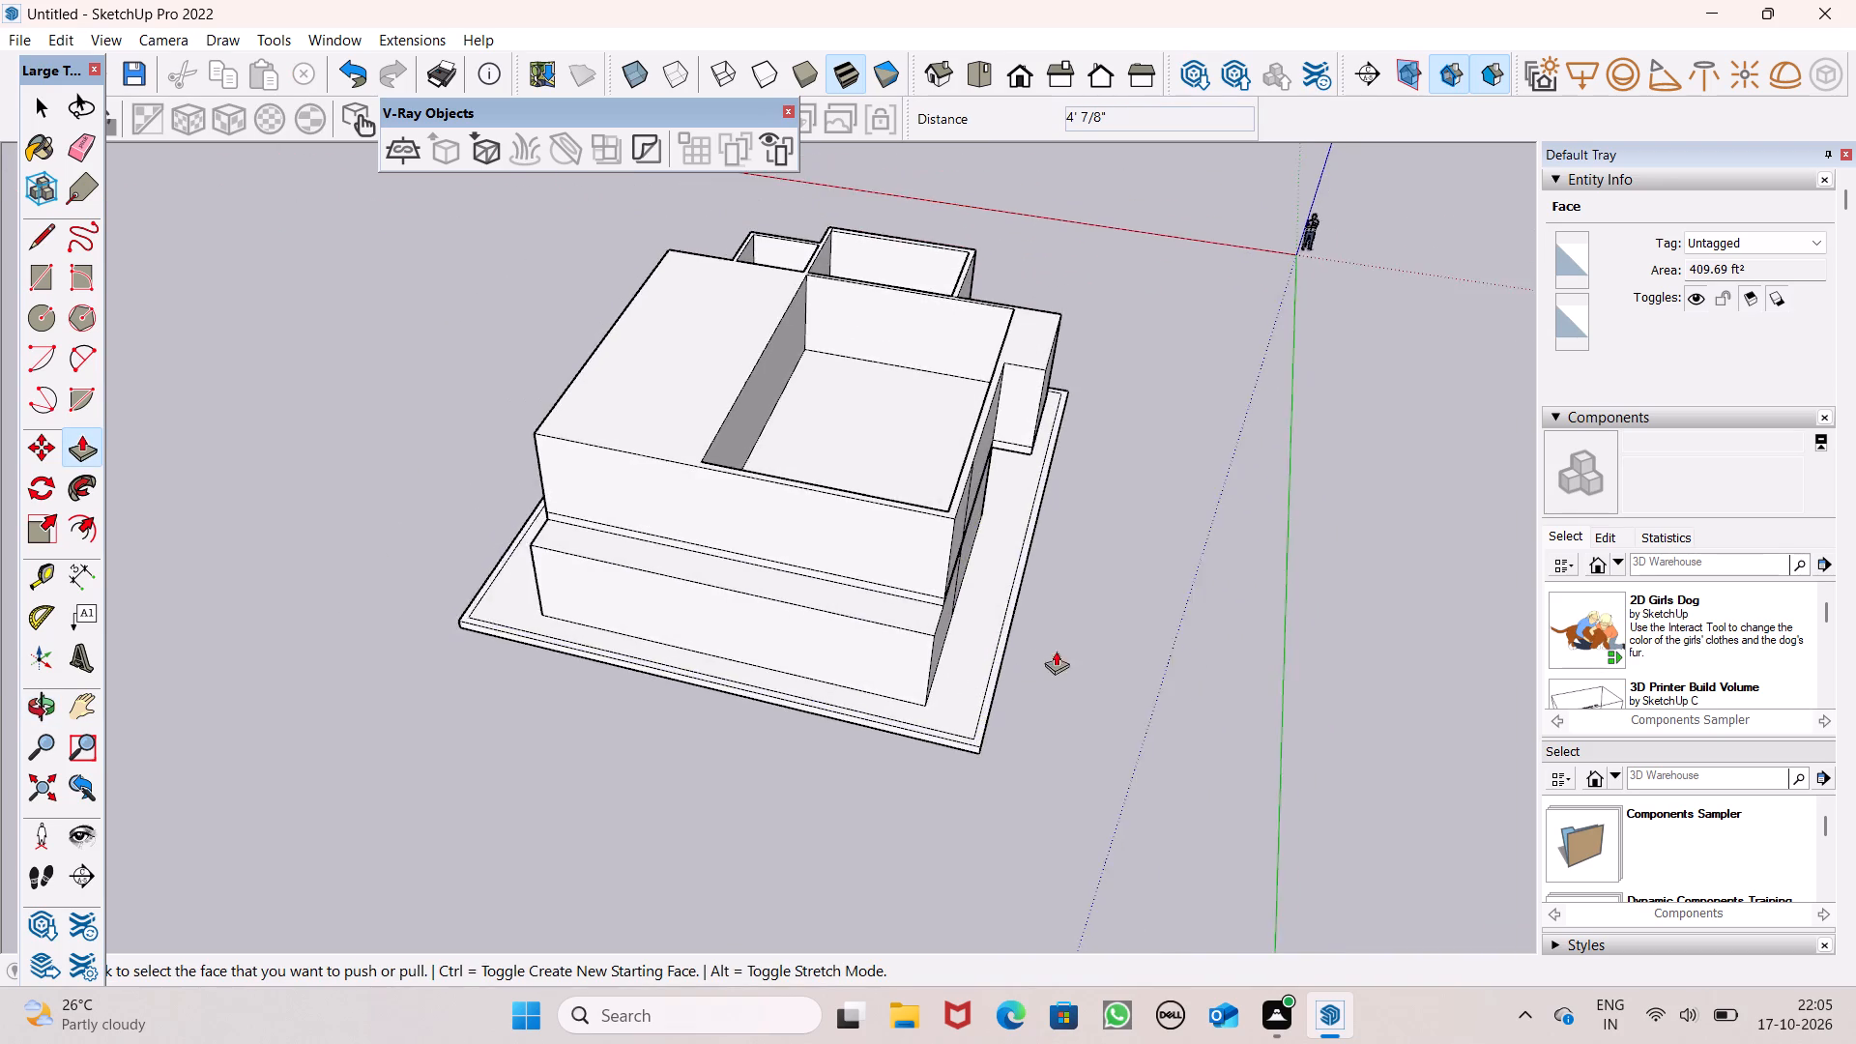
middle_drag(1174, 630, 358, 749)
scroll(661, 565, up, 1)
middle_drag(663, 559, 523, 383)
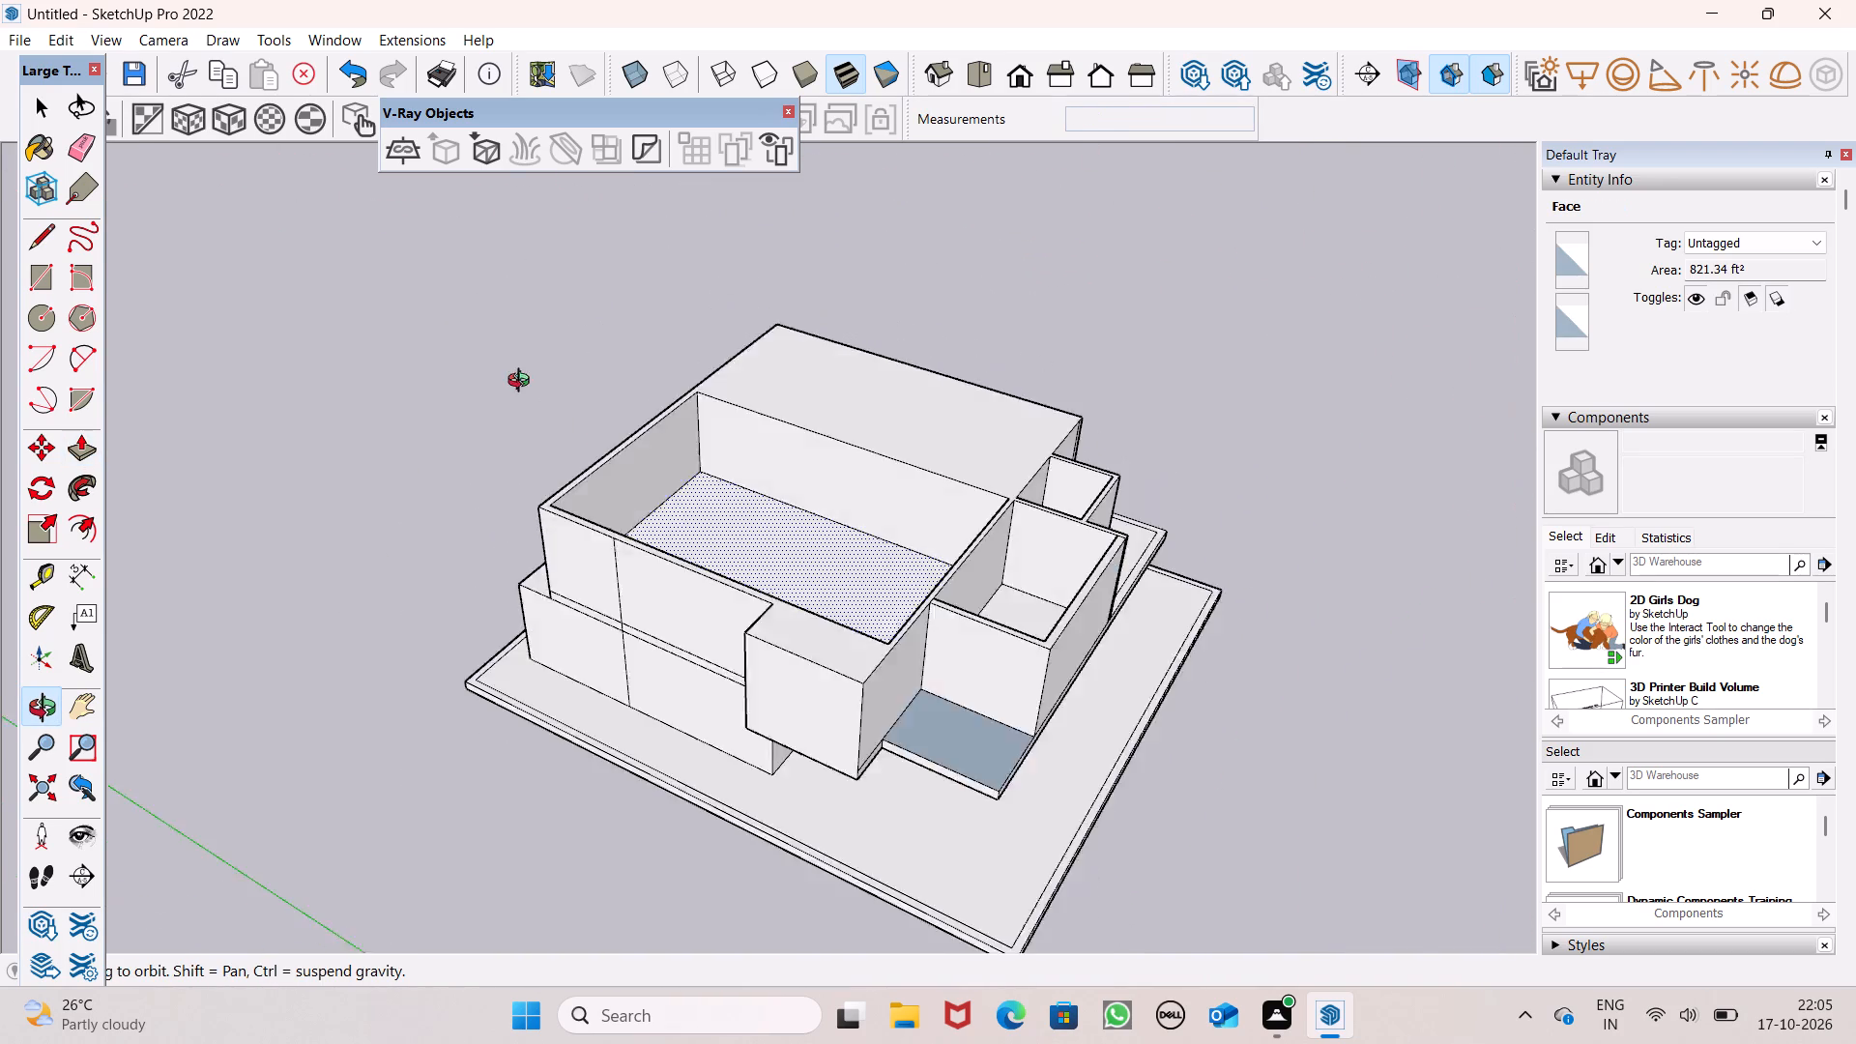
middle_drag(523, 383, 1209, 329)
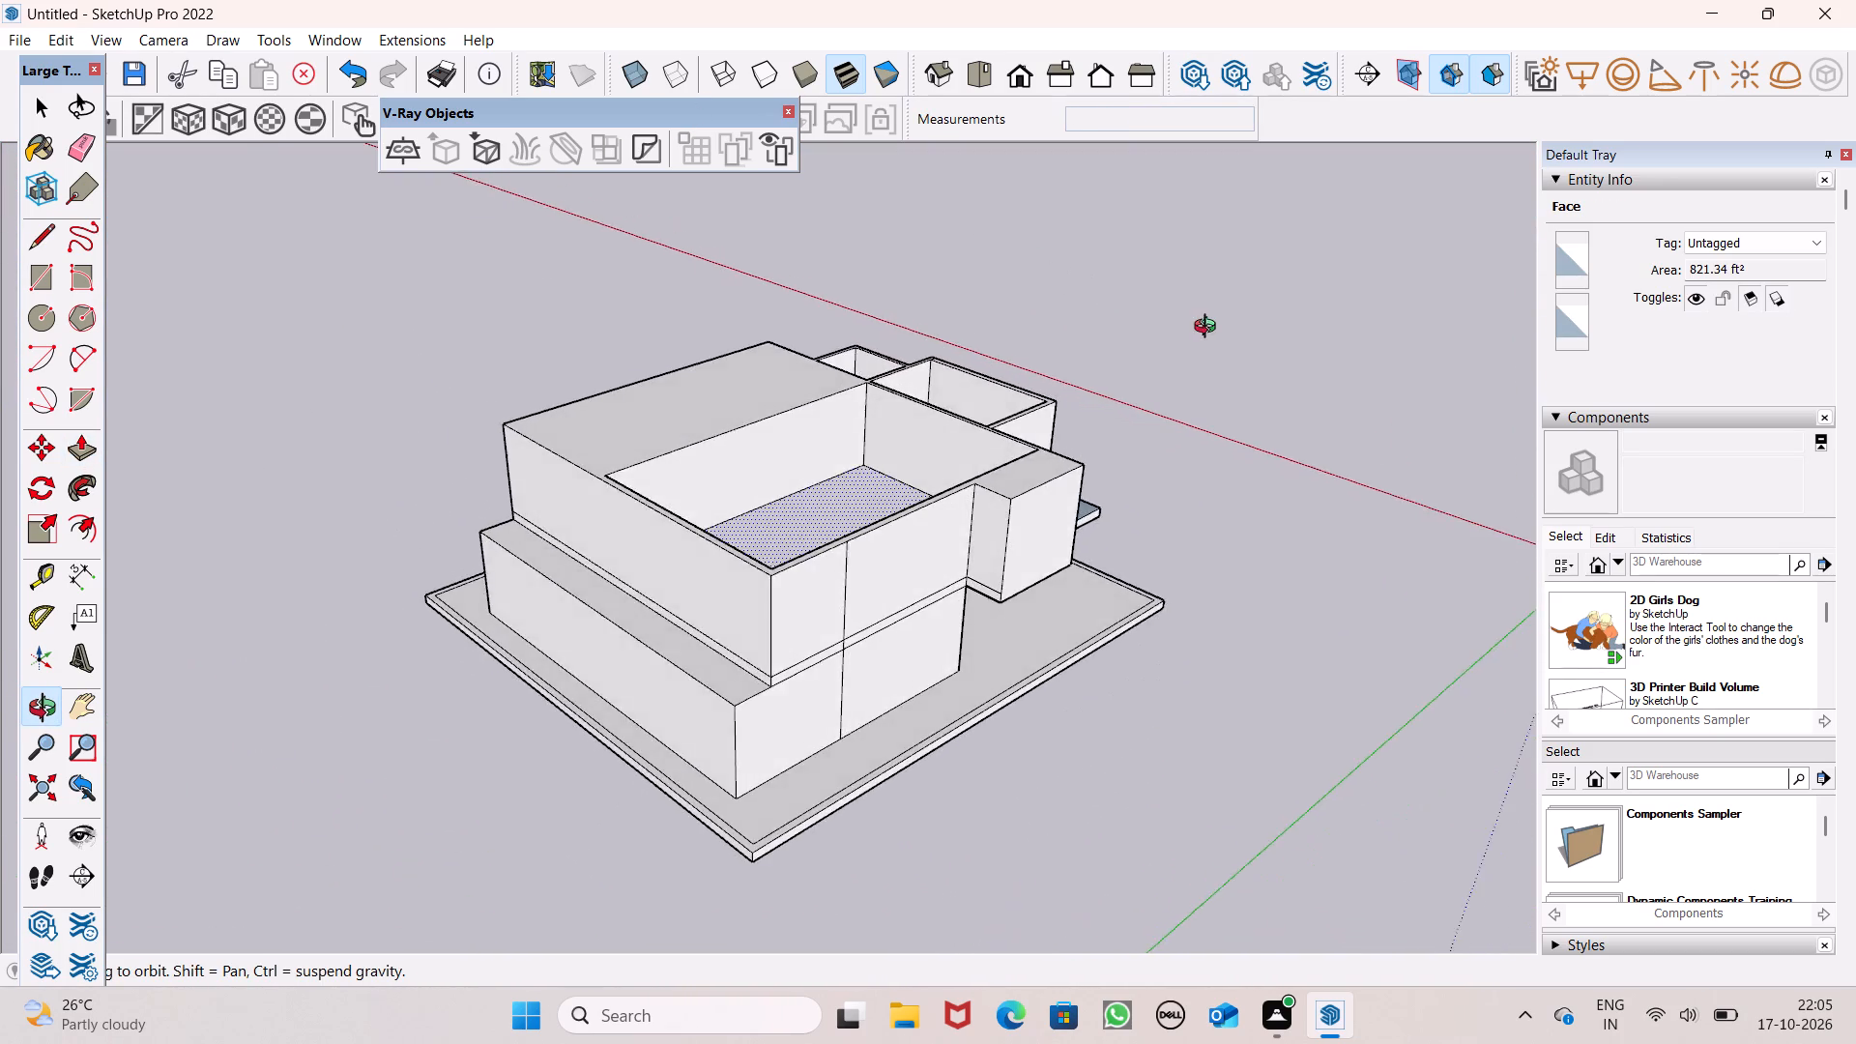
middle_drag(1209, 329, 1315, 327)
scroll(493, 724, up, 1)
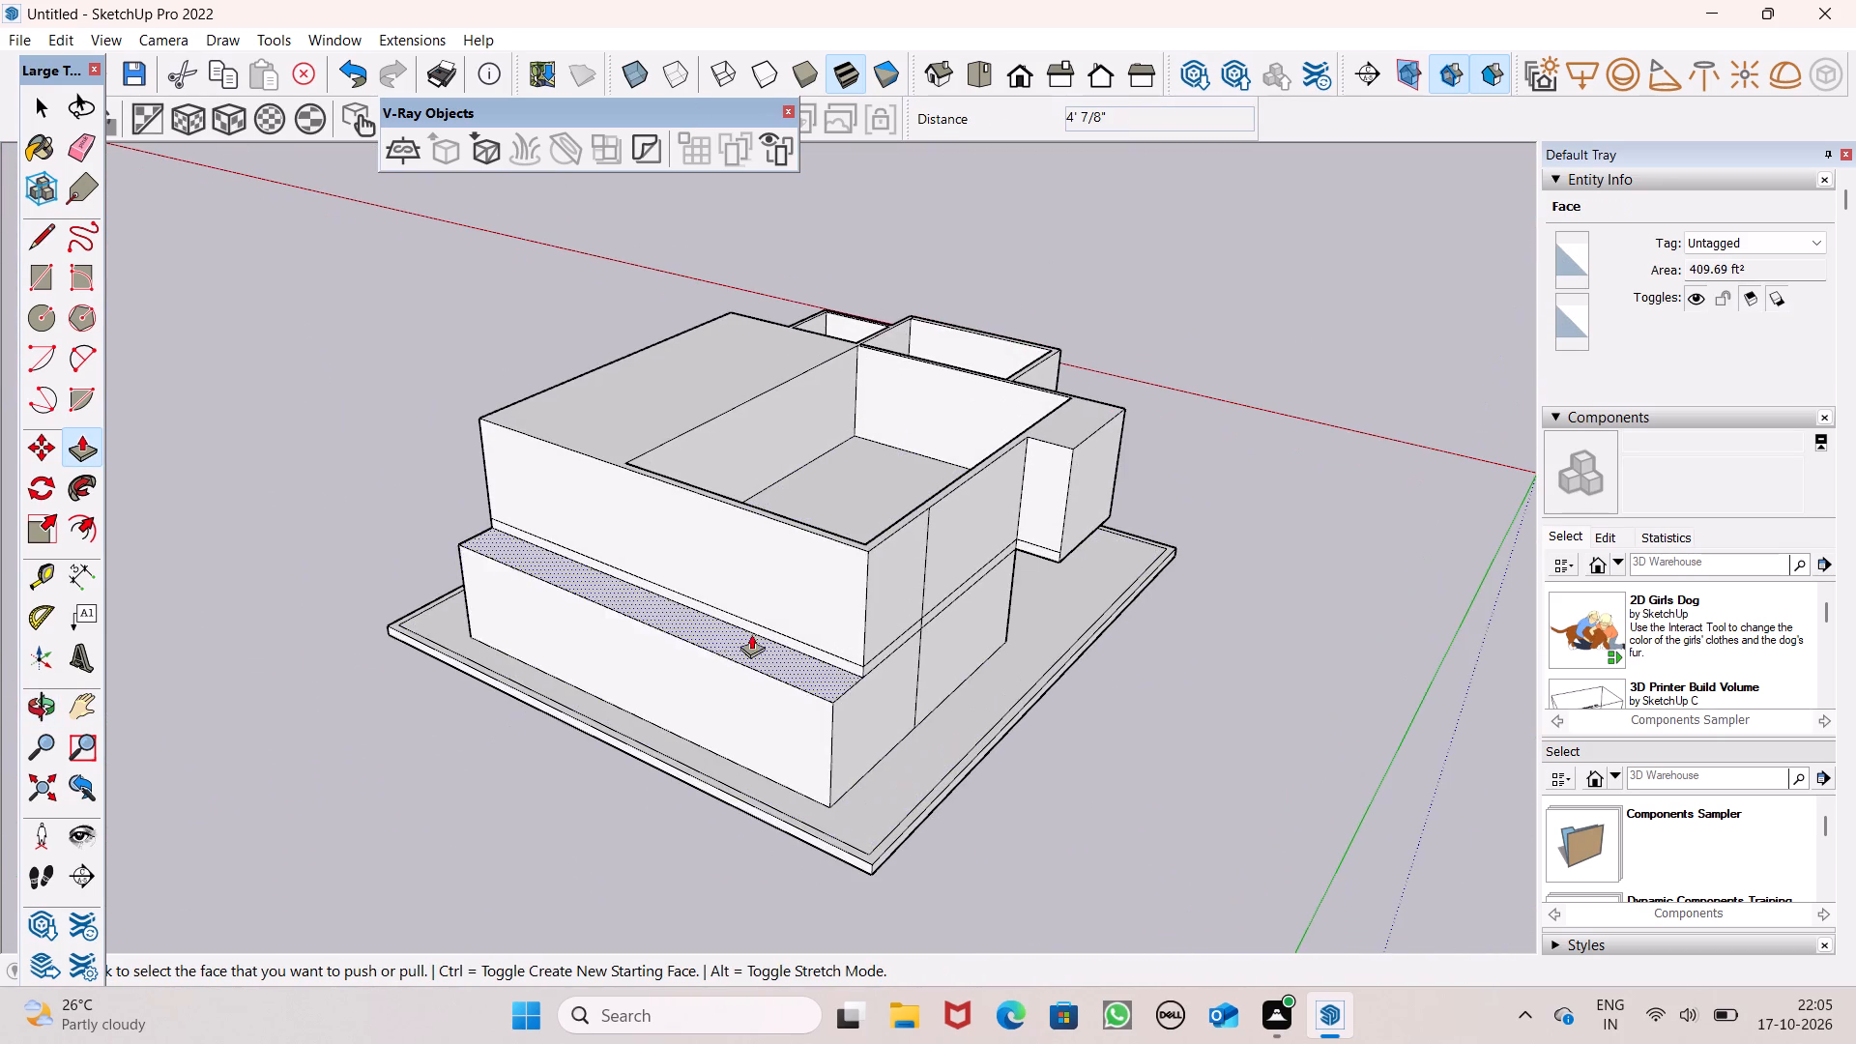
scroll(751, 634, up, 5)
drag(790, 640, 759, 707)
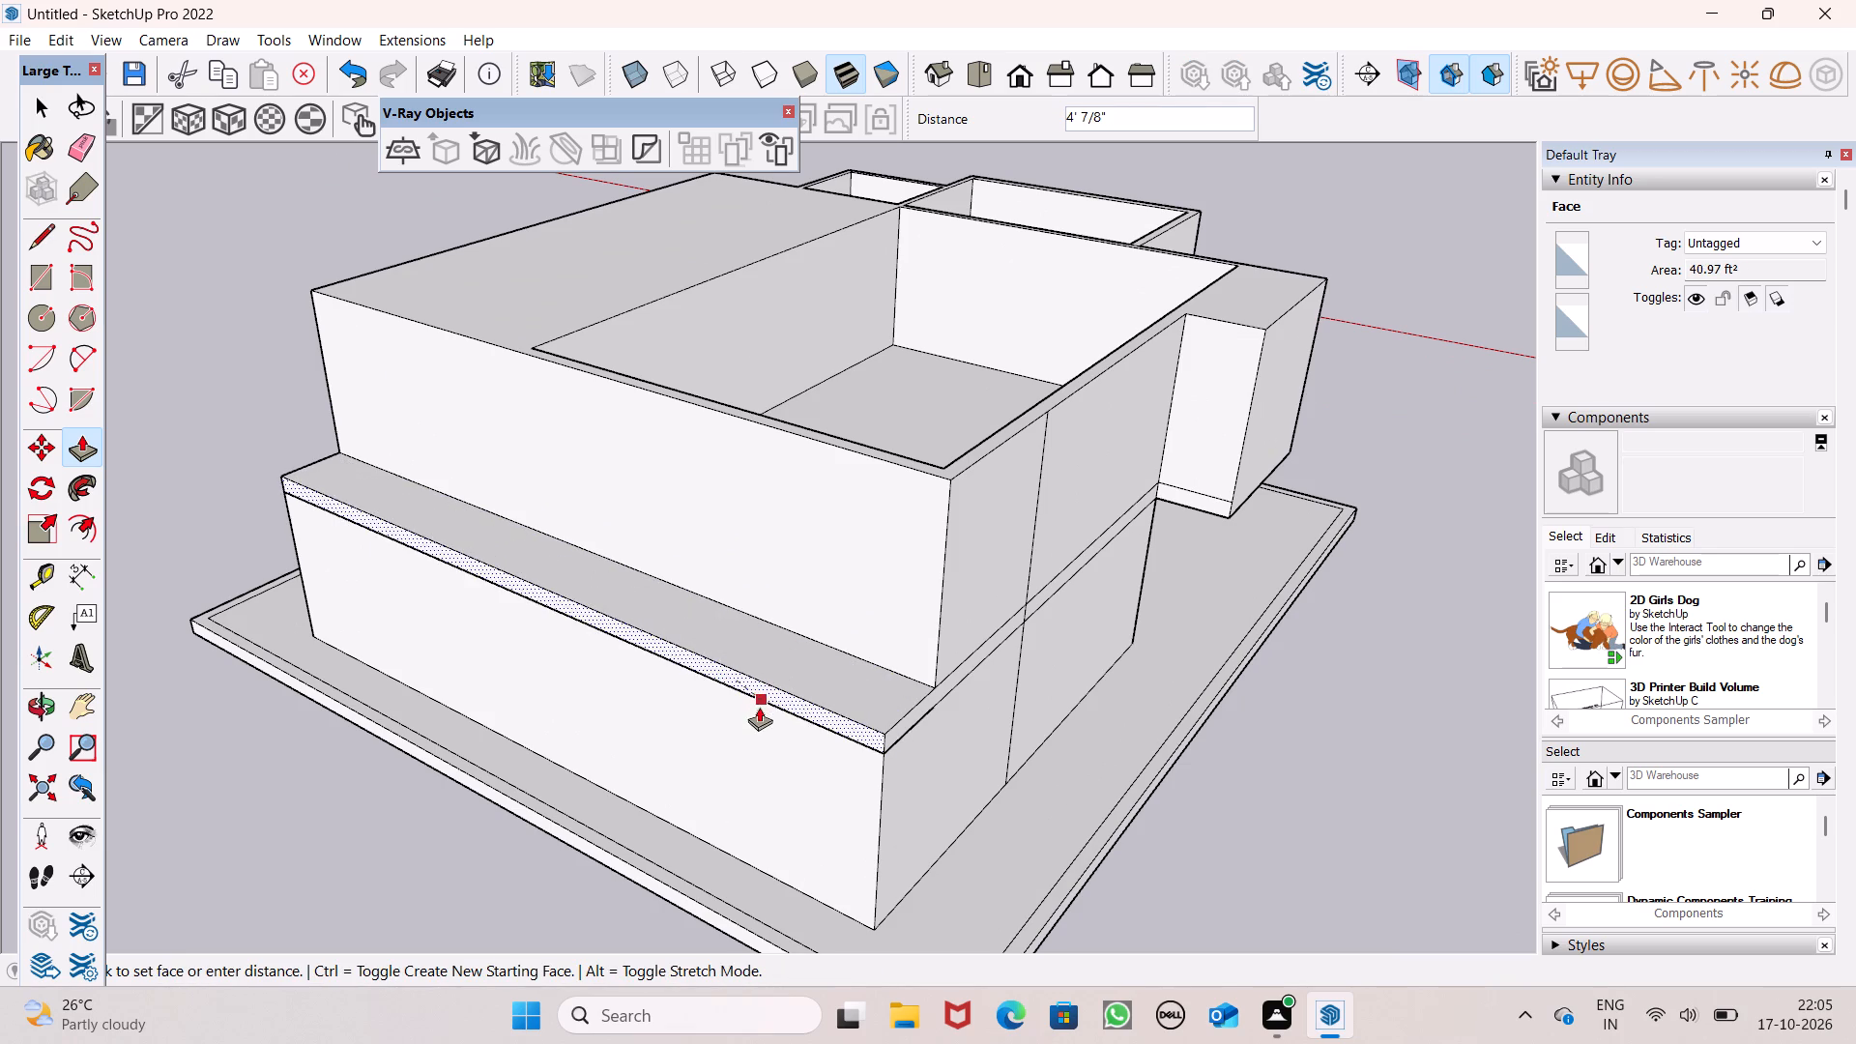
drag(759, 707, 756, 708)
drag(824, 616, 804, 703)
Push the large upper room's inner wall face toward the extended outer wall about 3' 2", with a further adjustment of about 3 1/2".
scroll(1053, 518, down, 4)
middle_drag(1435, 407, 1082, 626)
scroll(1120, 459, up, 1)
scroll(1131, 500, down, 3)
middle_drag(1132, 618, 763, 709)
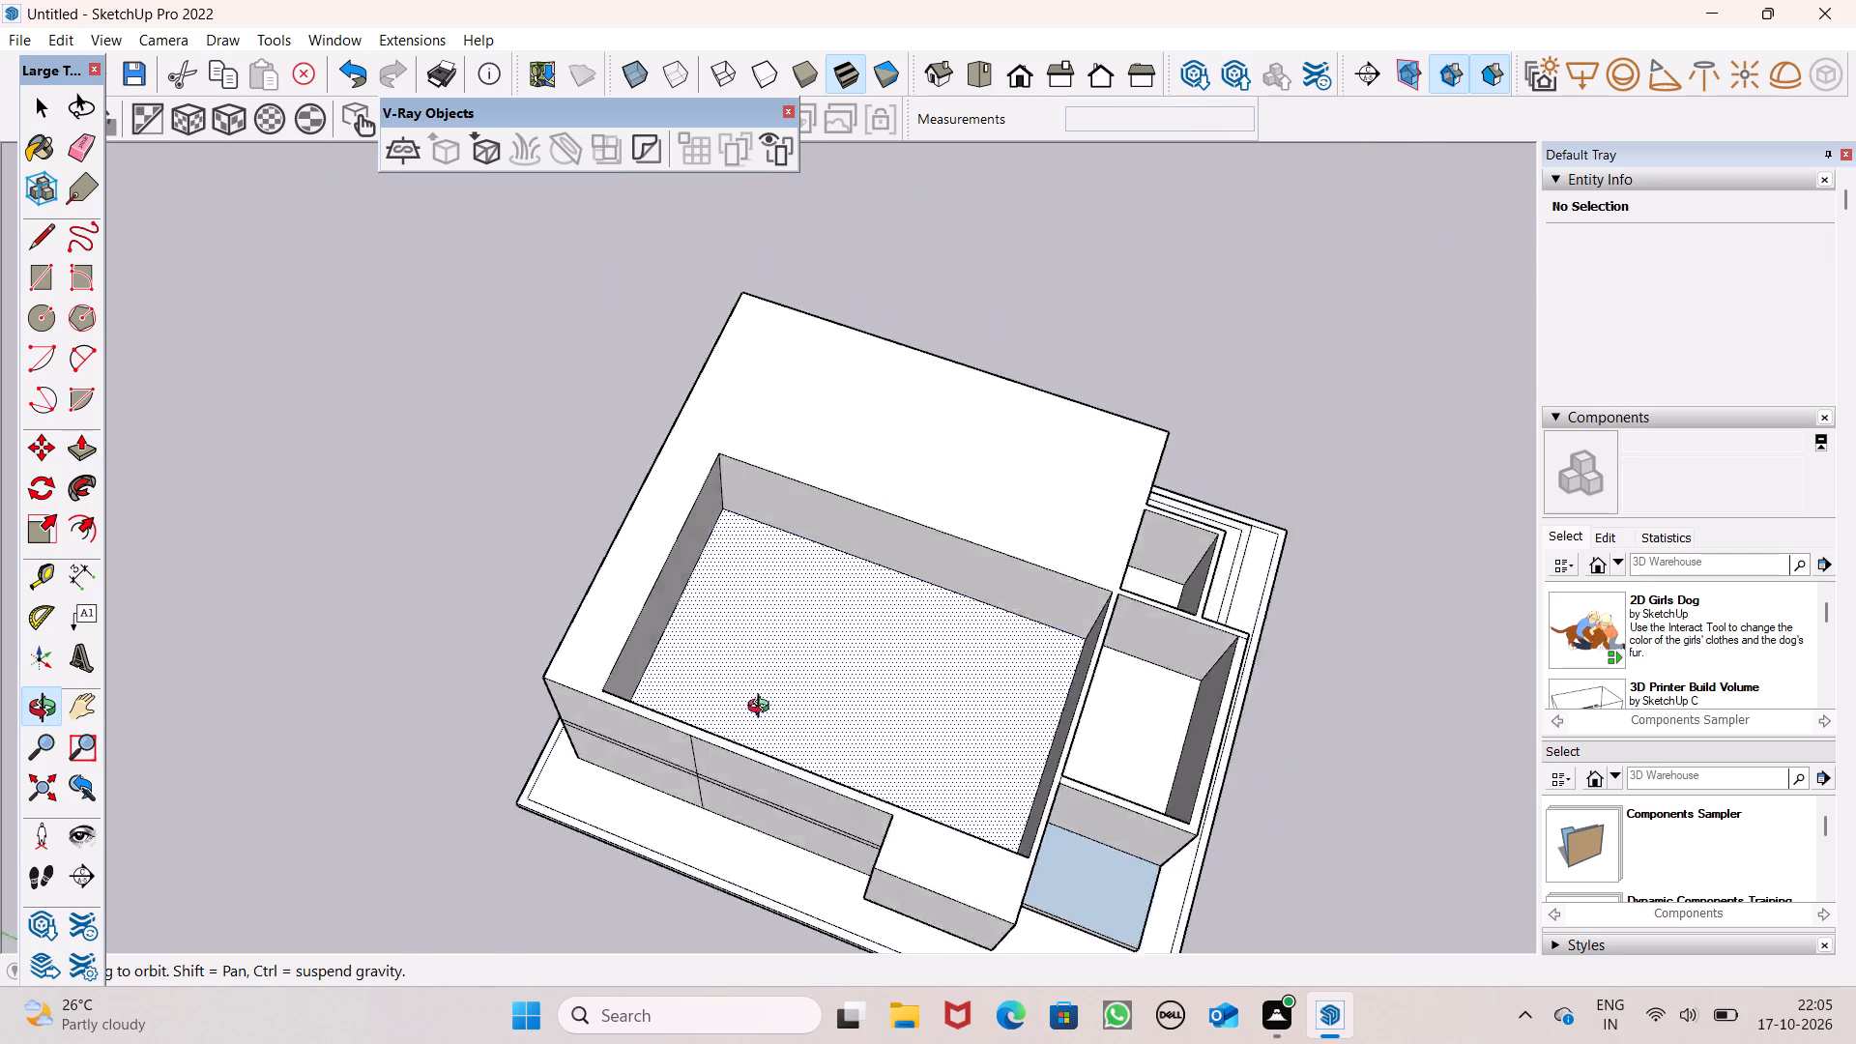
middle_drag(763, 709, 684, 679)
scroll(664, 526, up, 3)
drag(673, 536, 650, 485)
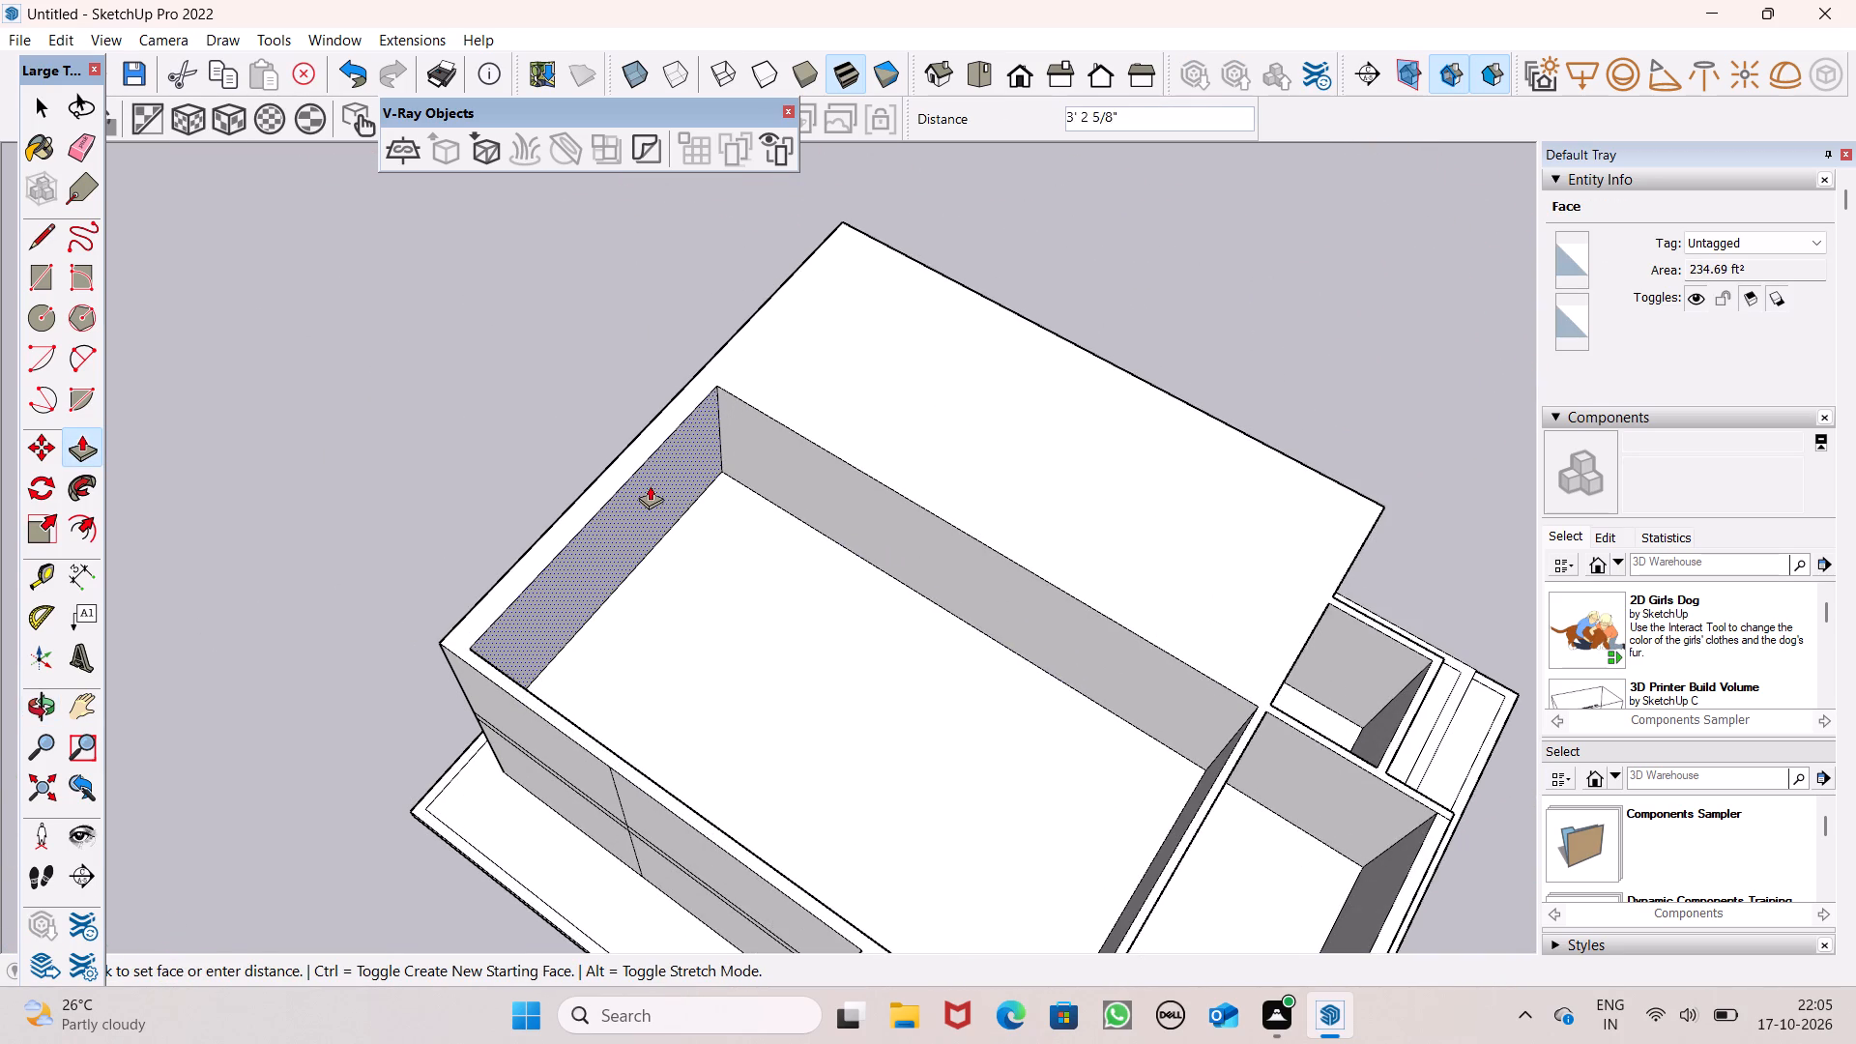
drag(650, 485, 658, 472)
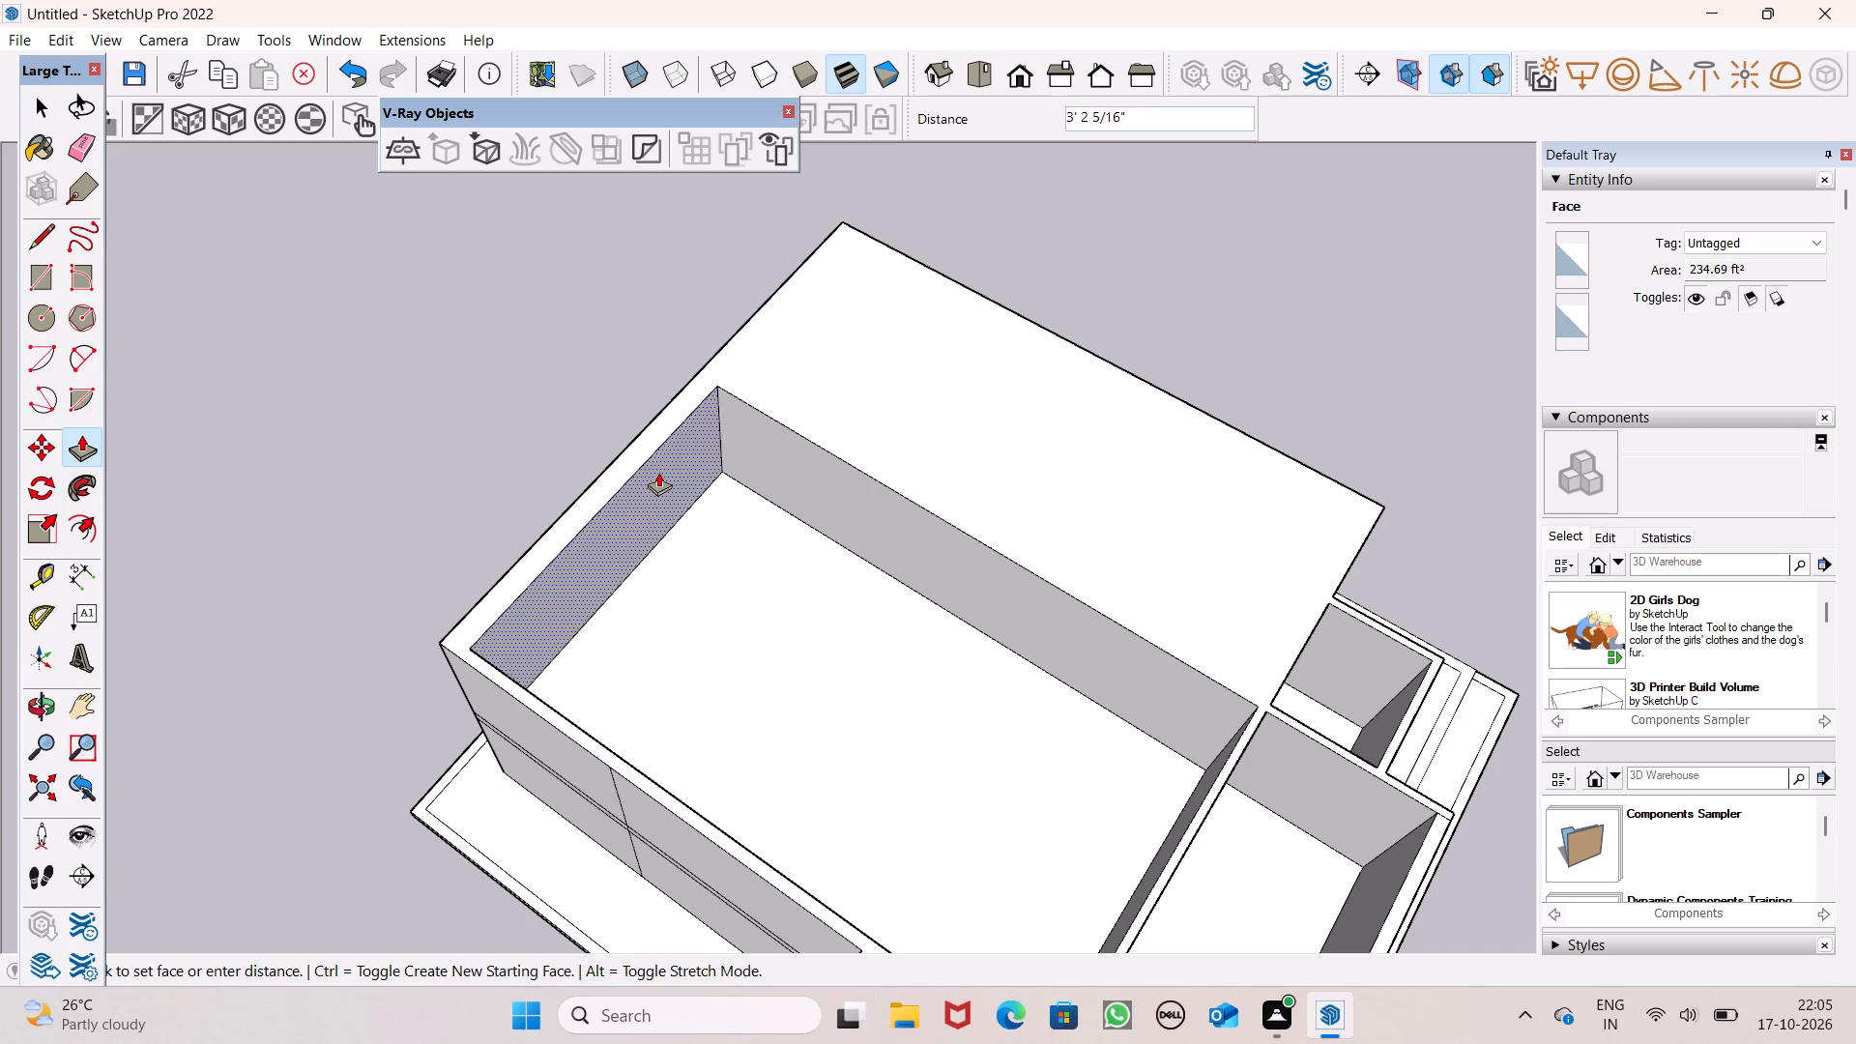
drag(658, 472, 658, 466)
scroll(960, 436, down, 3)
middle_drag(952, 521, 1049, 527)
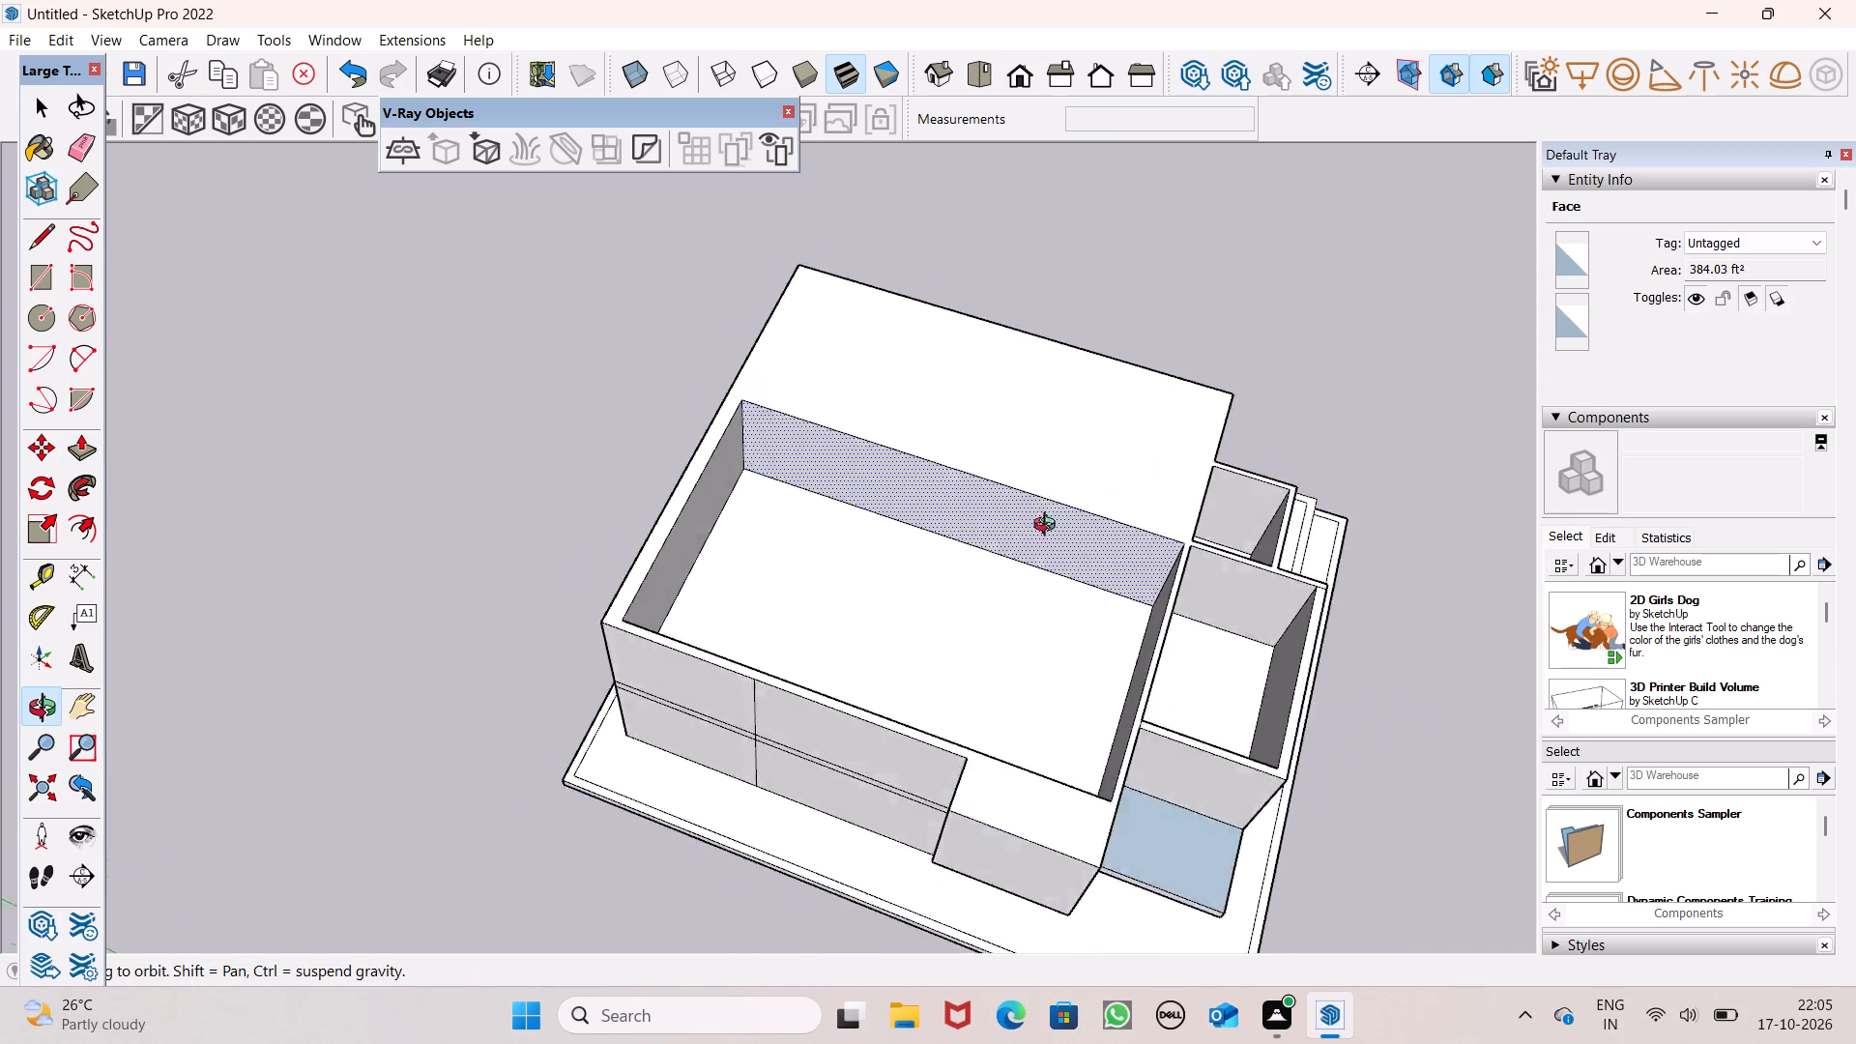
middle_drag(1049, 527, 1015, 554)
scroll(596, 559, up, 1)
click(702, 536)
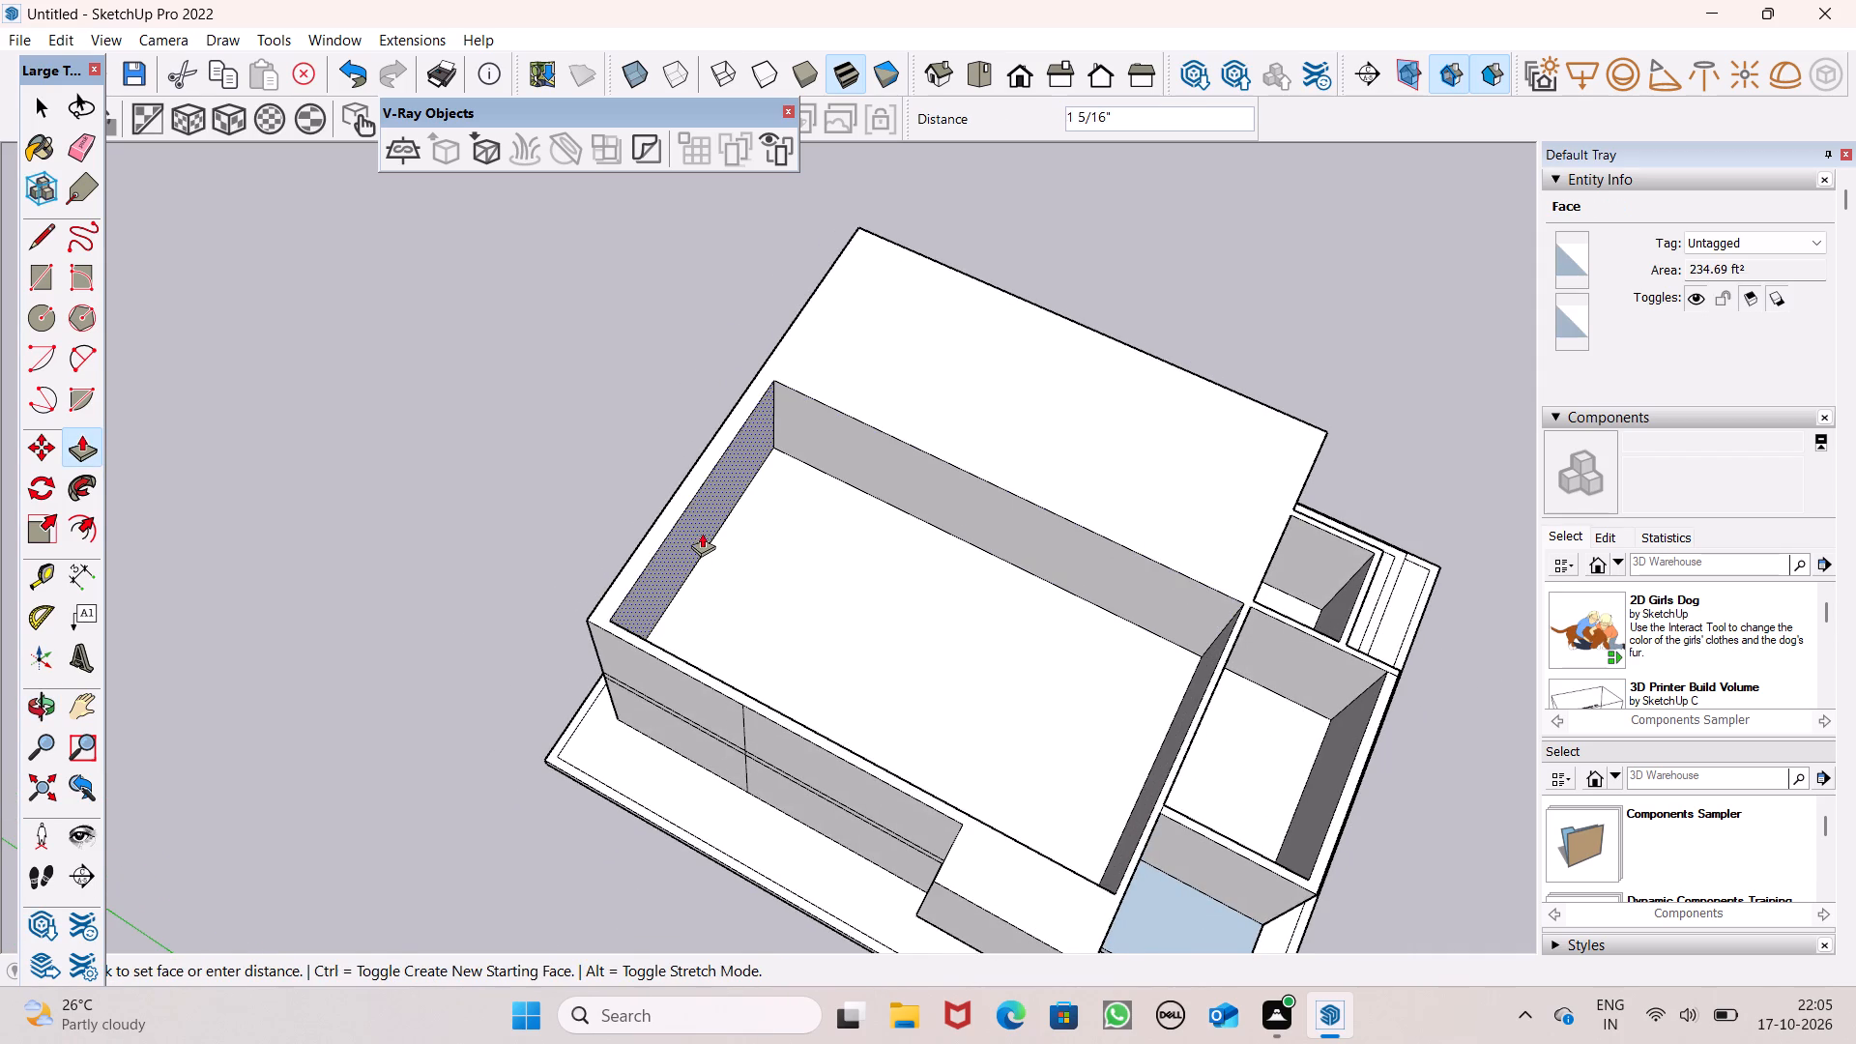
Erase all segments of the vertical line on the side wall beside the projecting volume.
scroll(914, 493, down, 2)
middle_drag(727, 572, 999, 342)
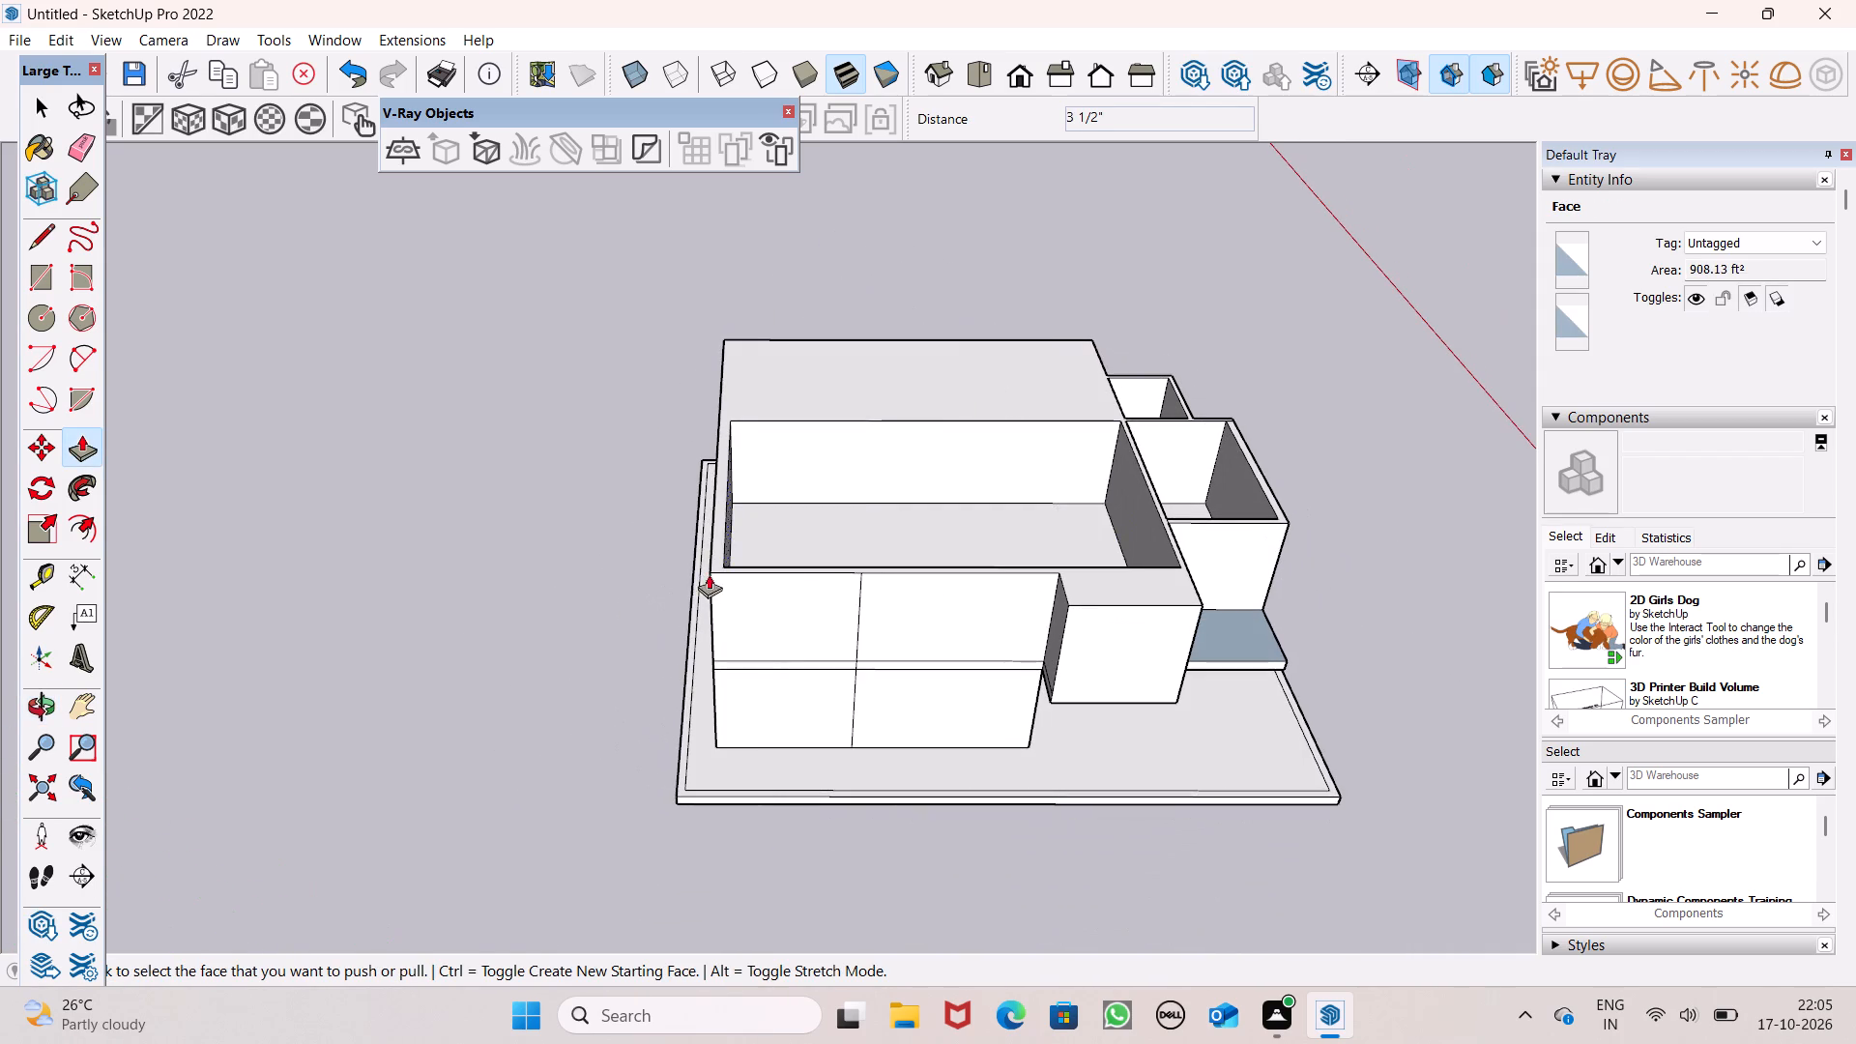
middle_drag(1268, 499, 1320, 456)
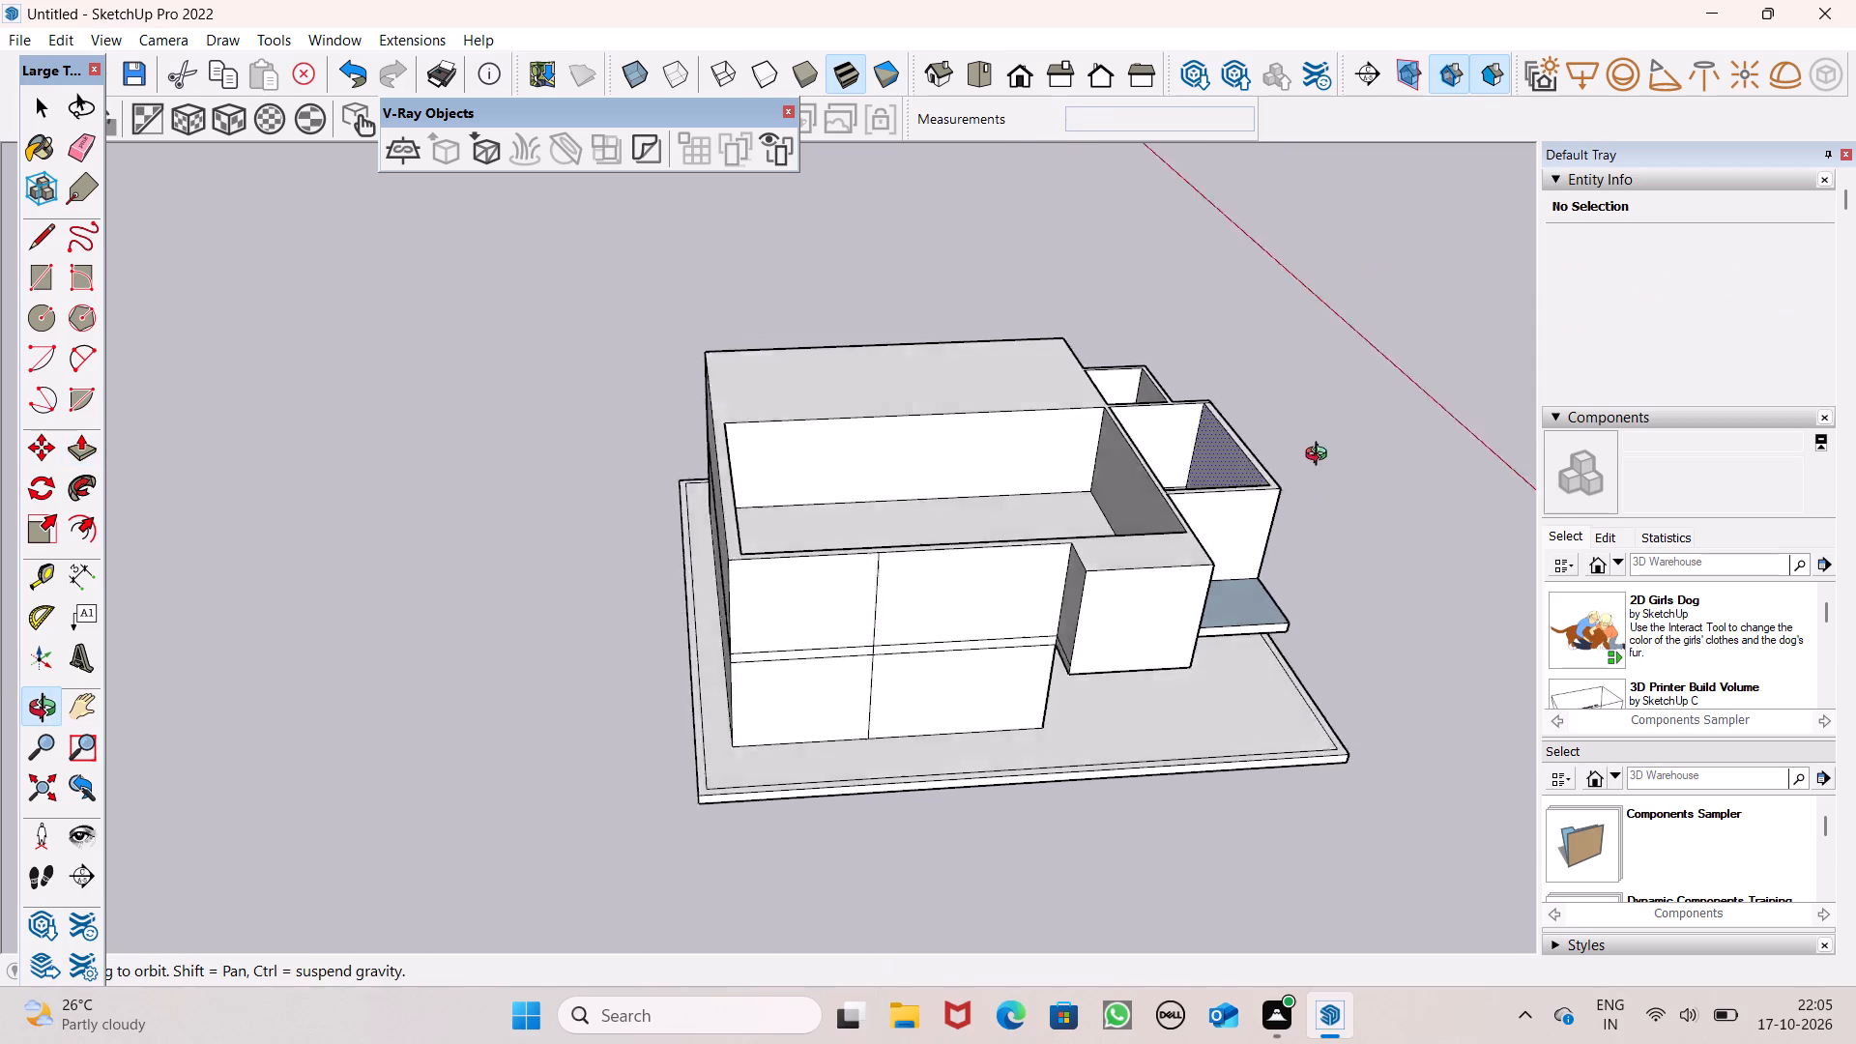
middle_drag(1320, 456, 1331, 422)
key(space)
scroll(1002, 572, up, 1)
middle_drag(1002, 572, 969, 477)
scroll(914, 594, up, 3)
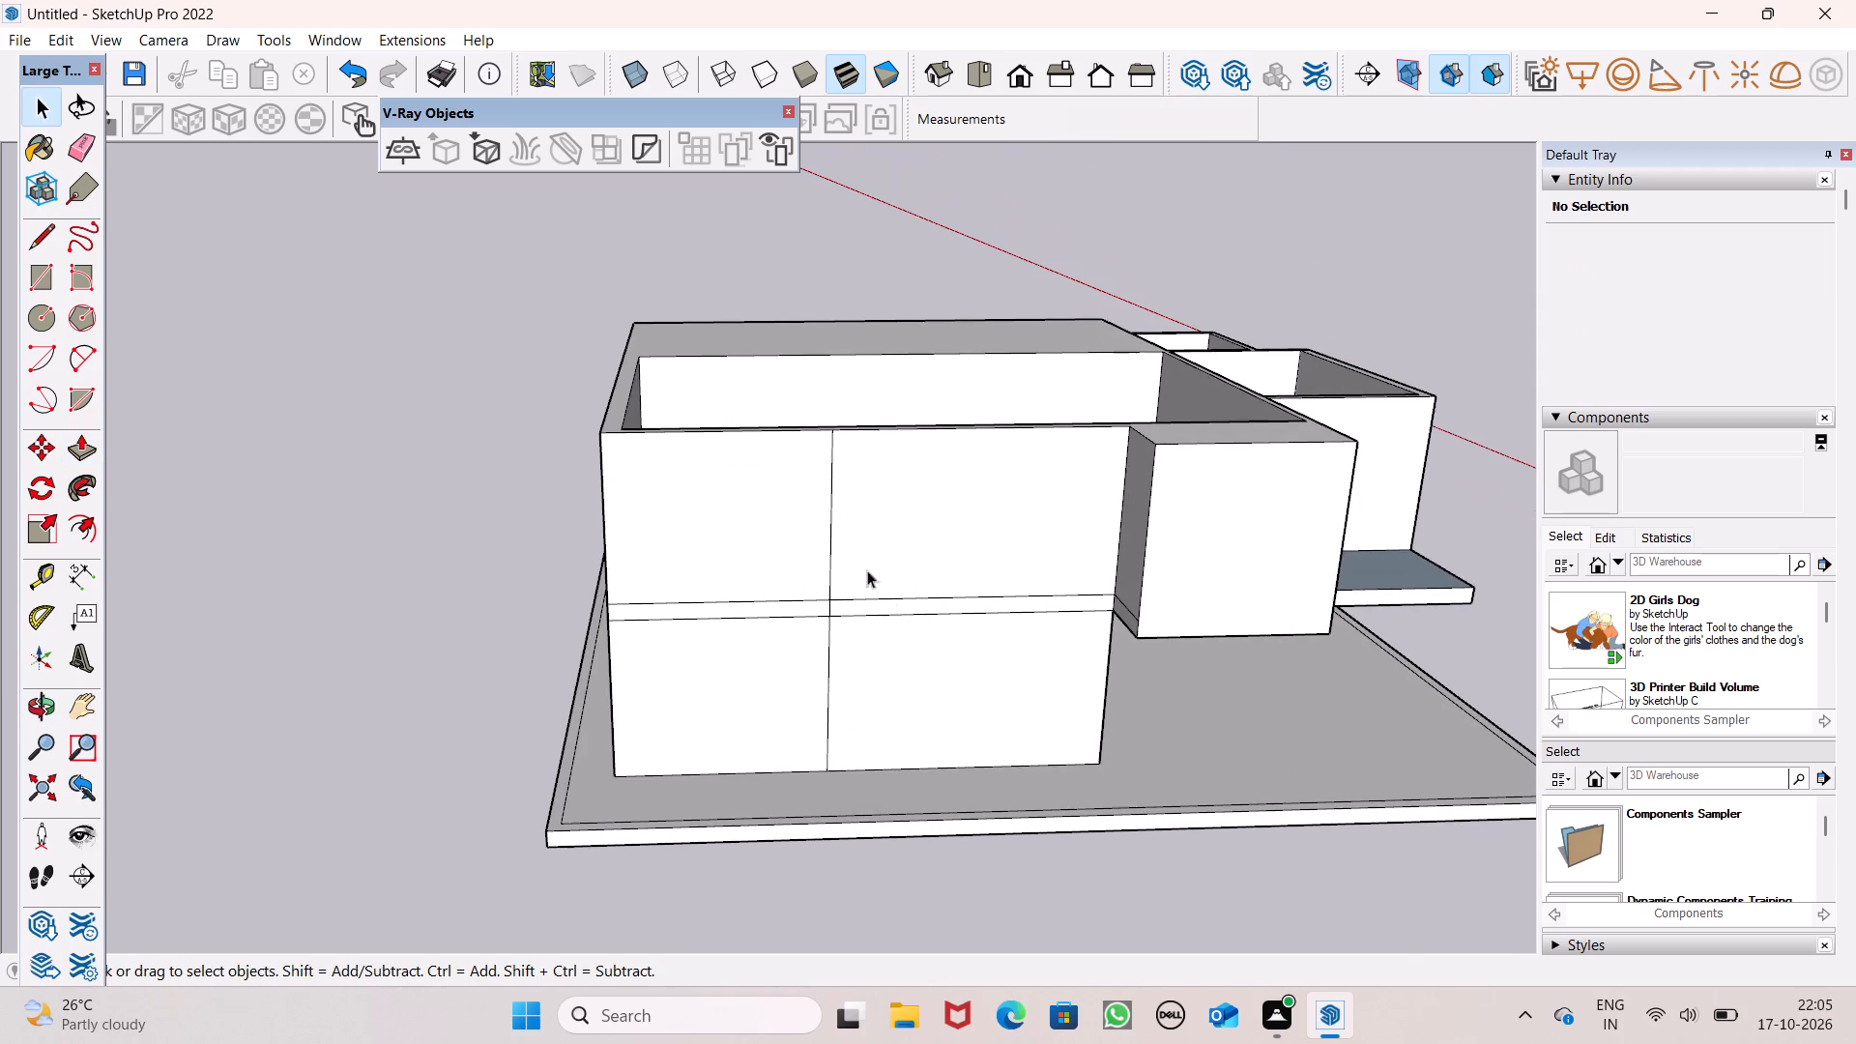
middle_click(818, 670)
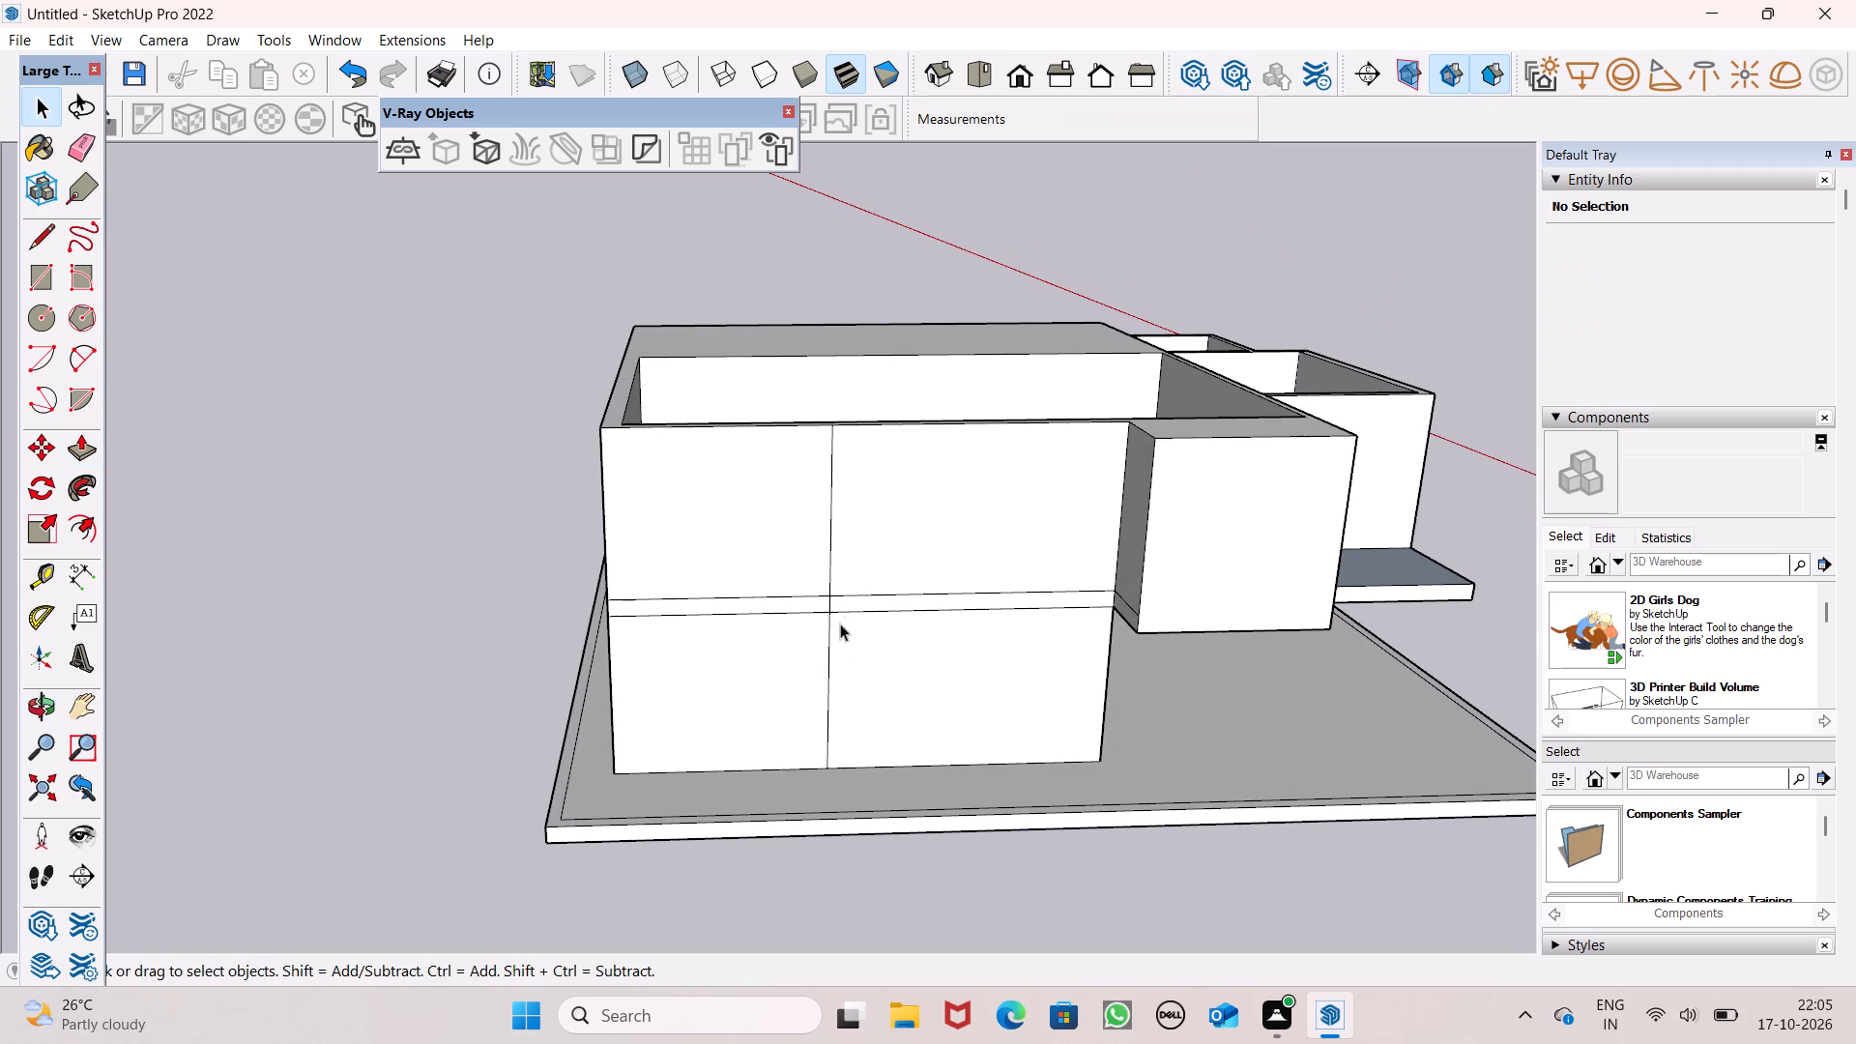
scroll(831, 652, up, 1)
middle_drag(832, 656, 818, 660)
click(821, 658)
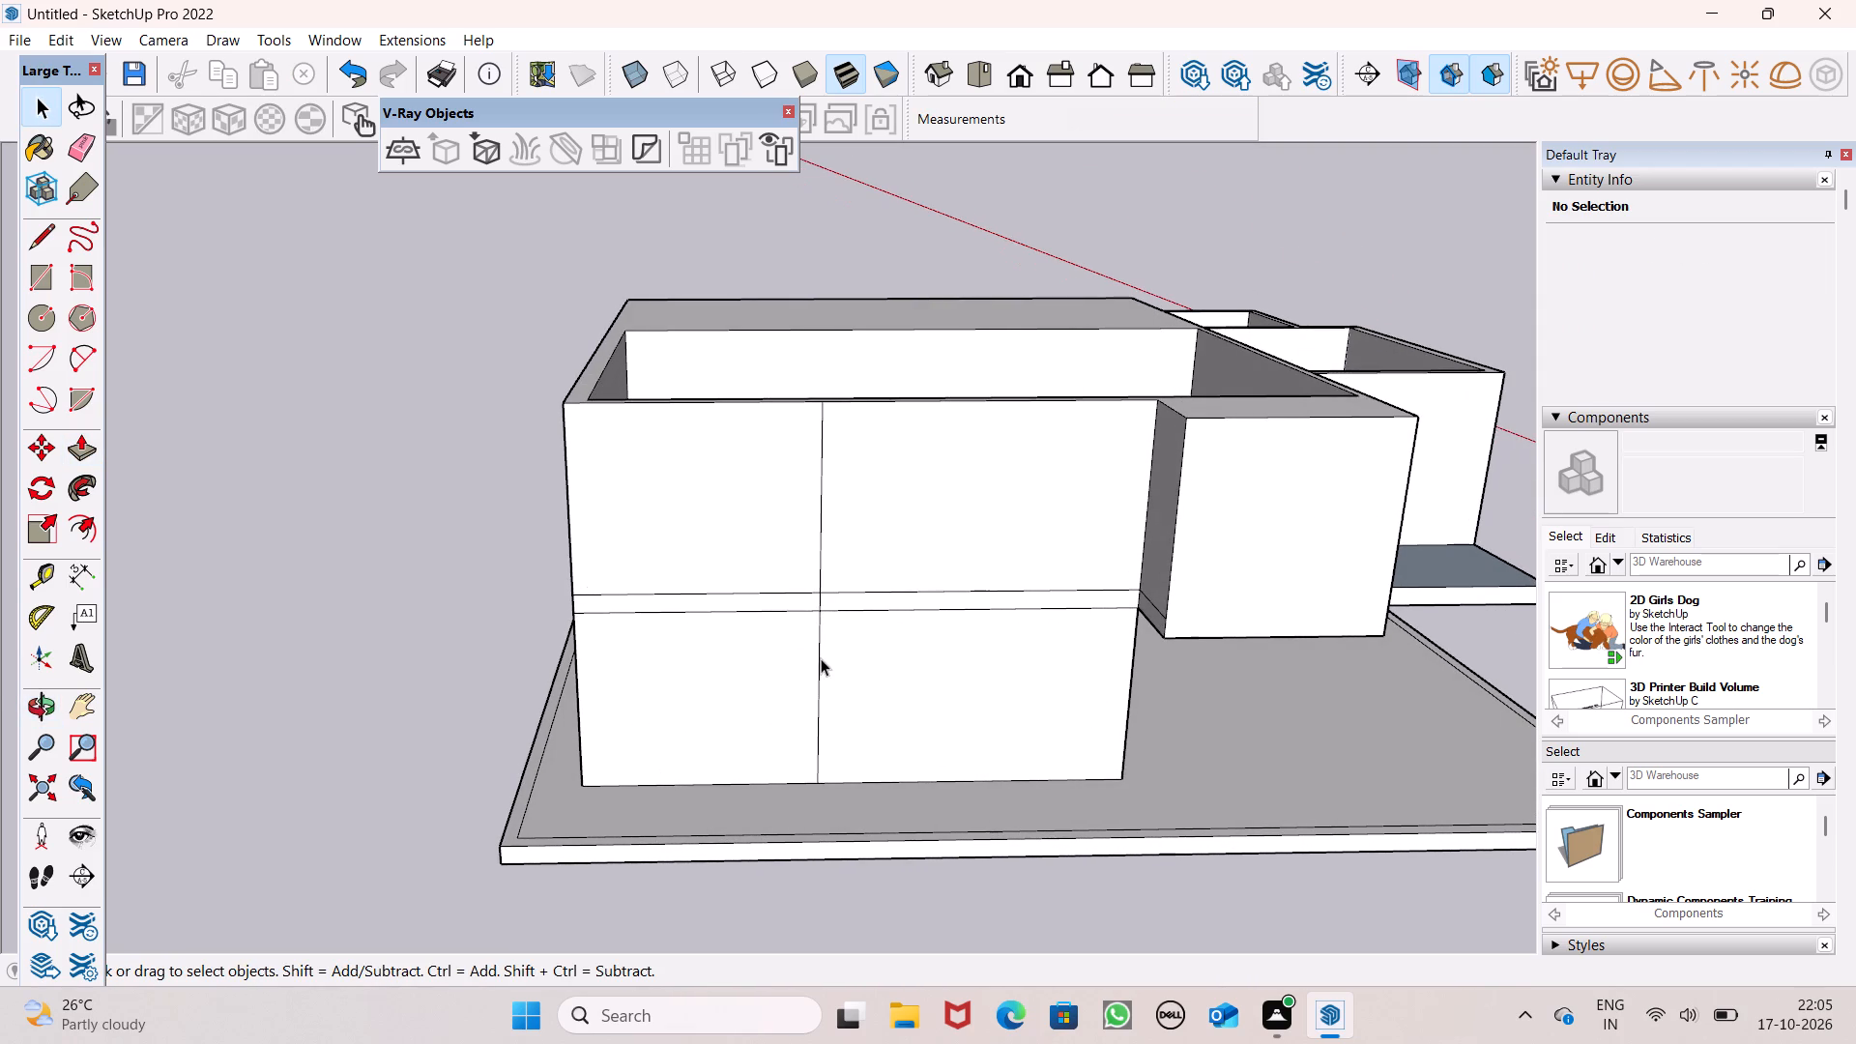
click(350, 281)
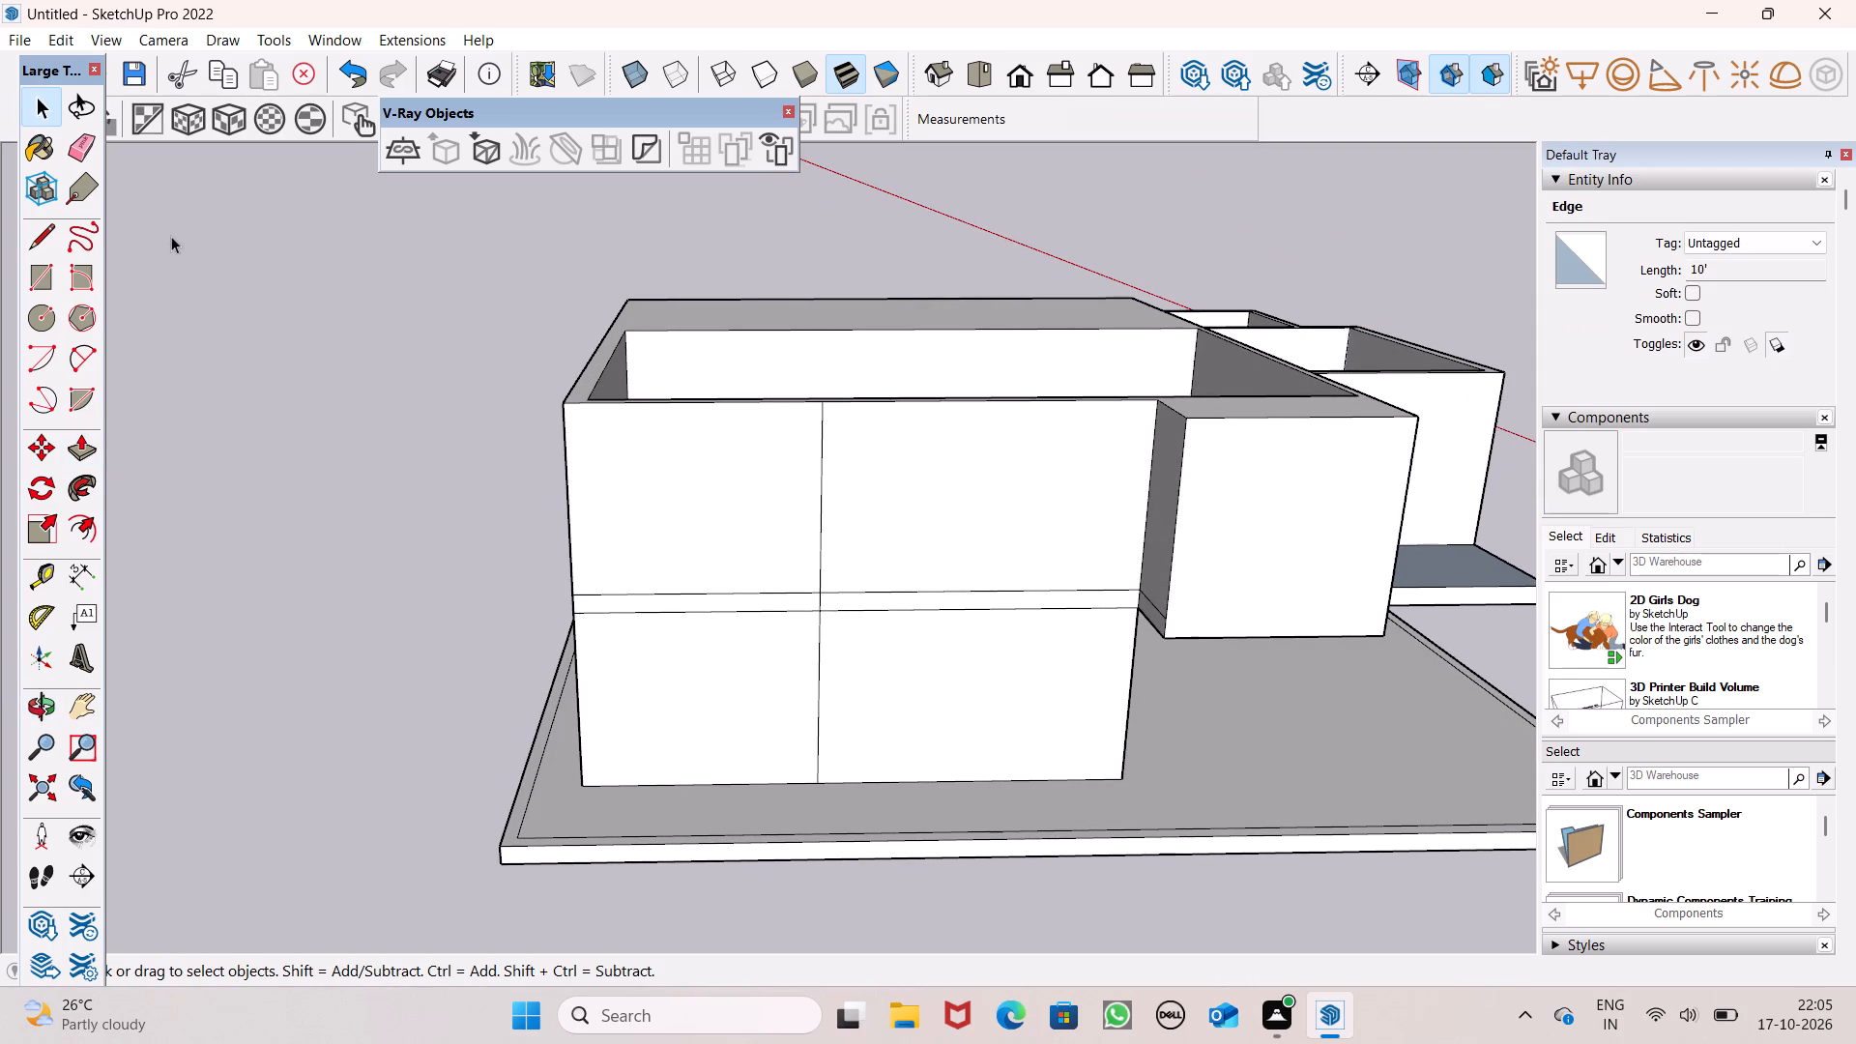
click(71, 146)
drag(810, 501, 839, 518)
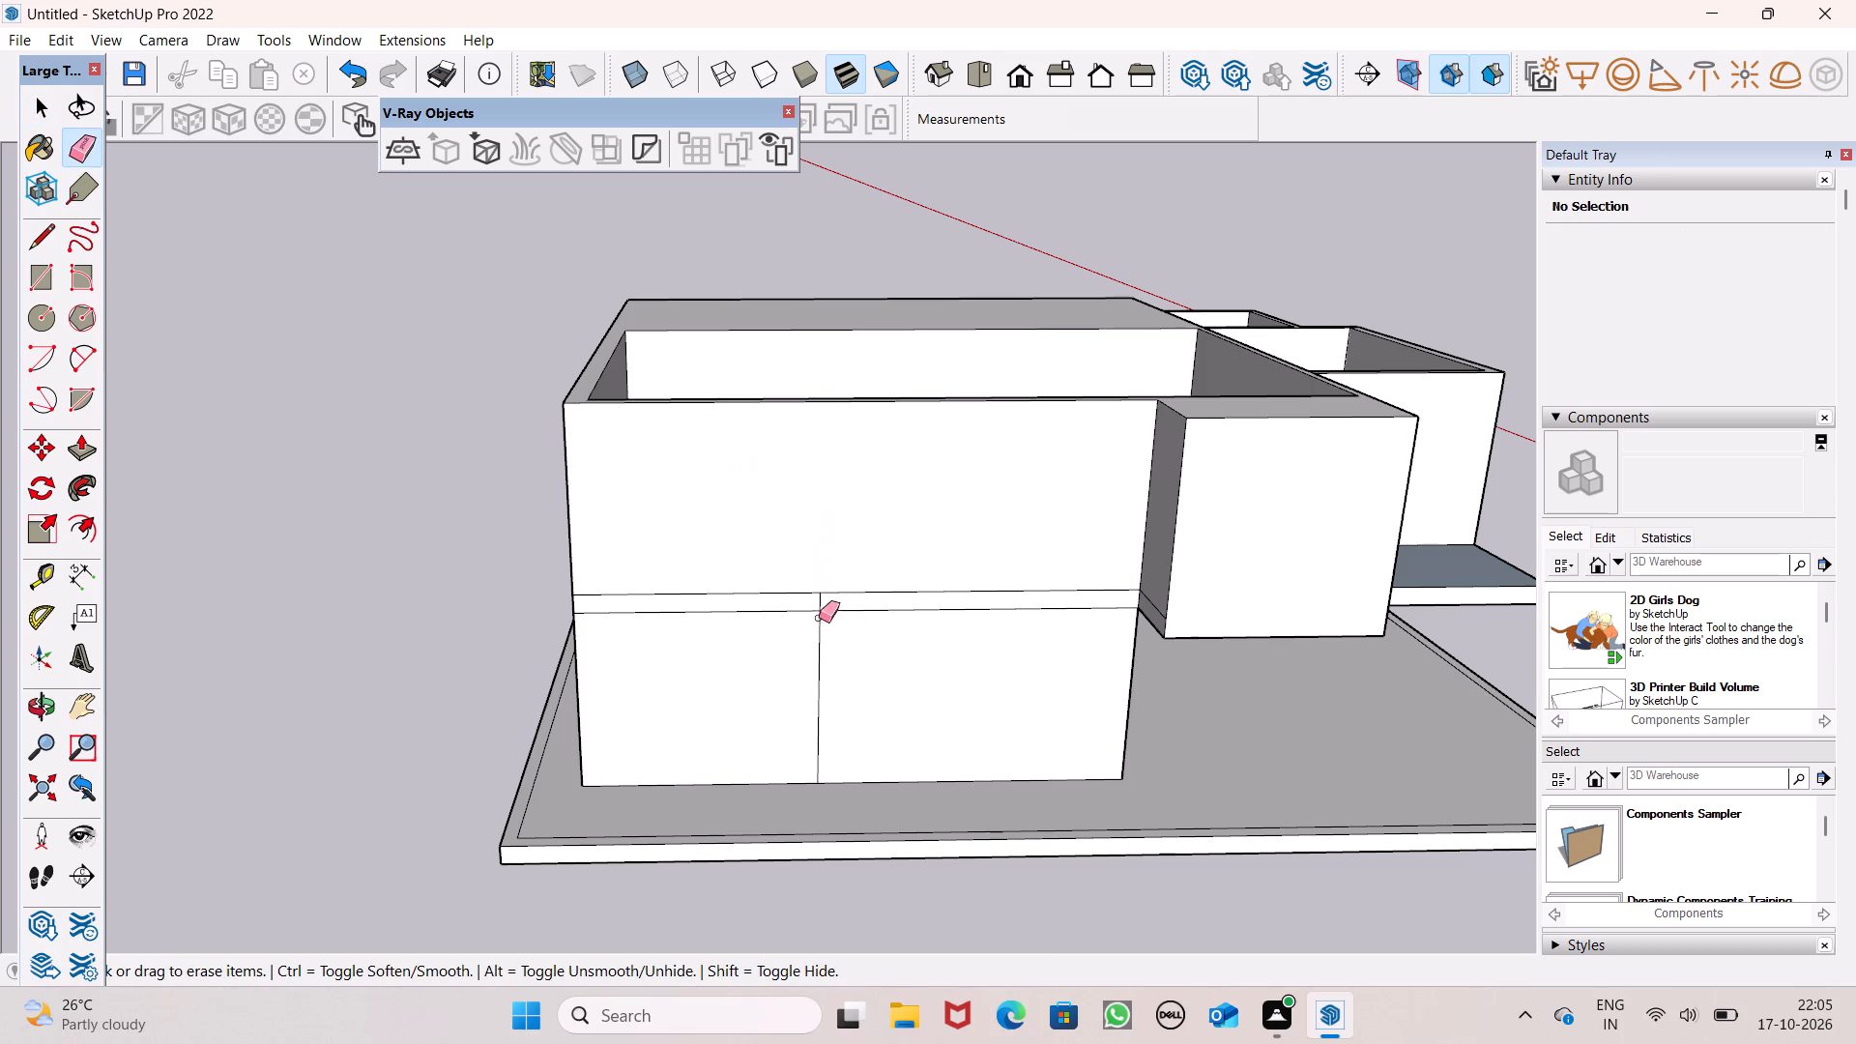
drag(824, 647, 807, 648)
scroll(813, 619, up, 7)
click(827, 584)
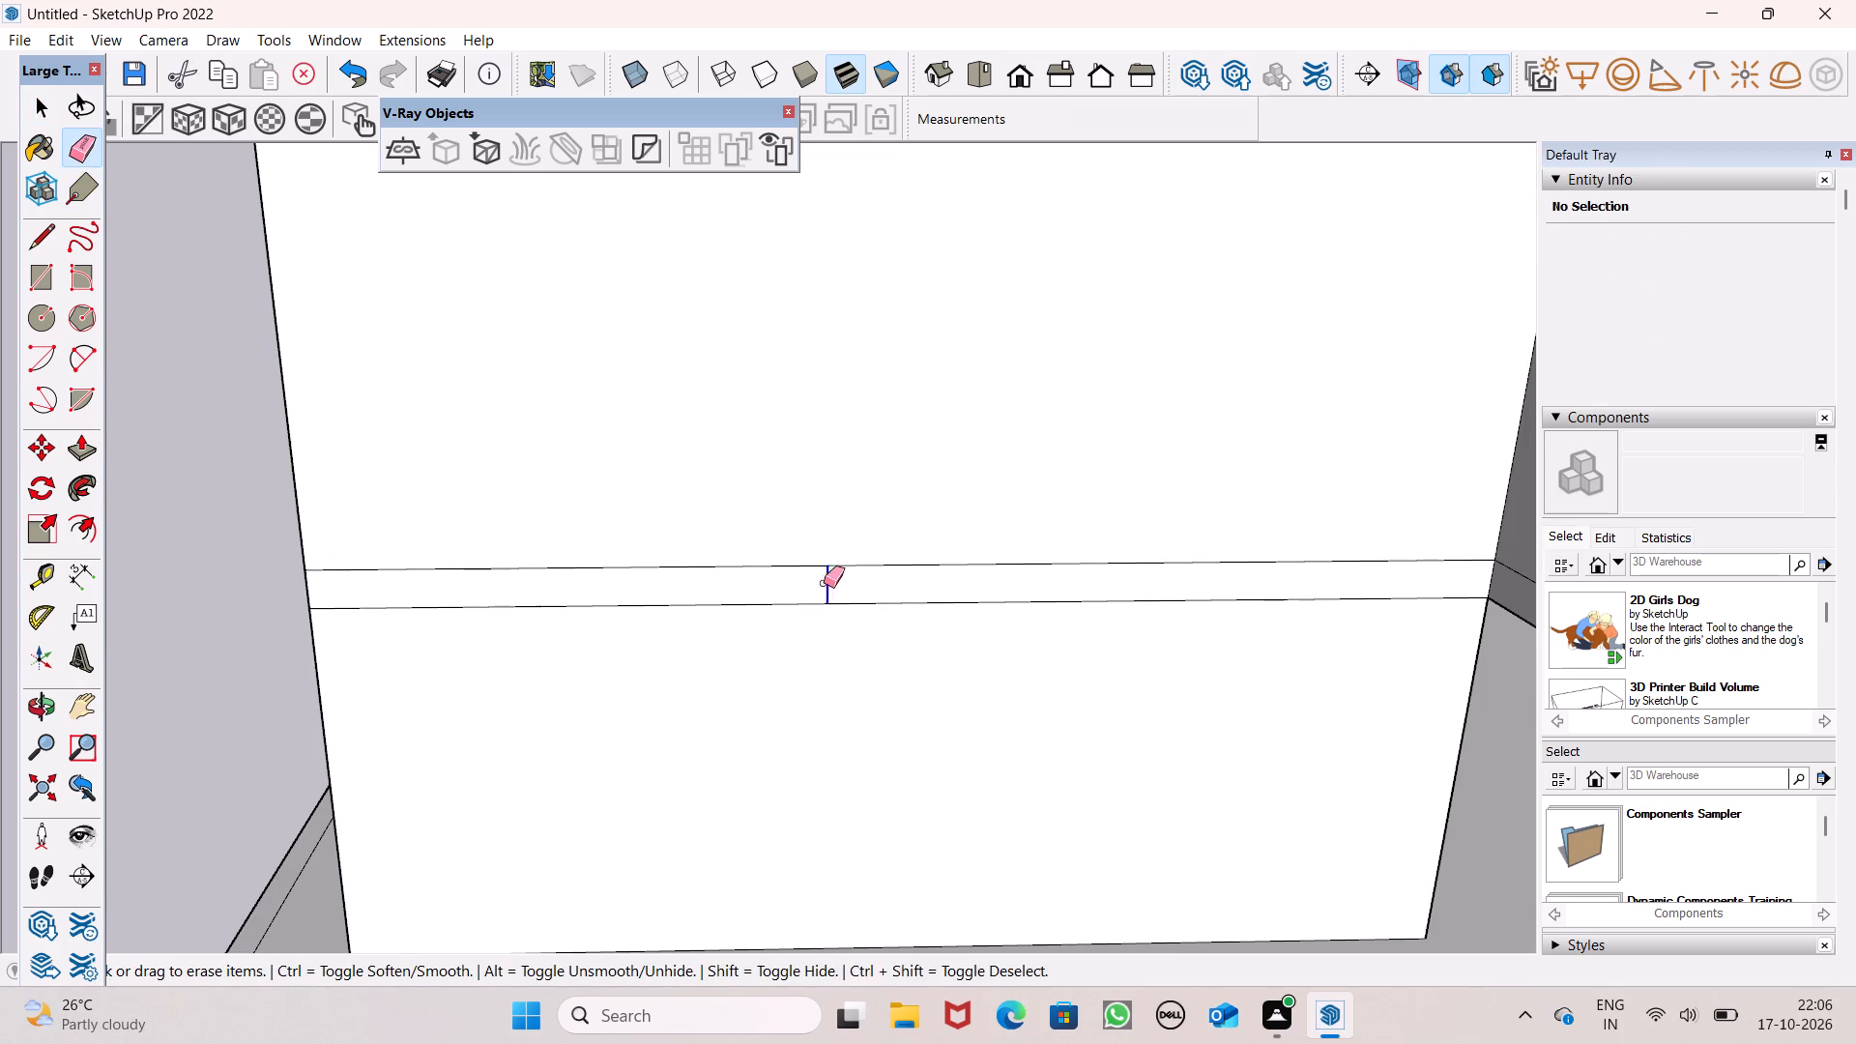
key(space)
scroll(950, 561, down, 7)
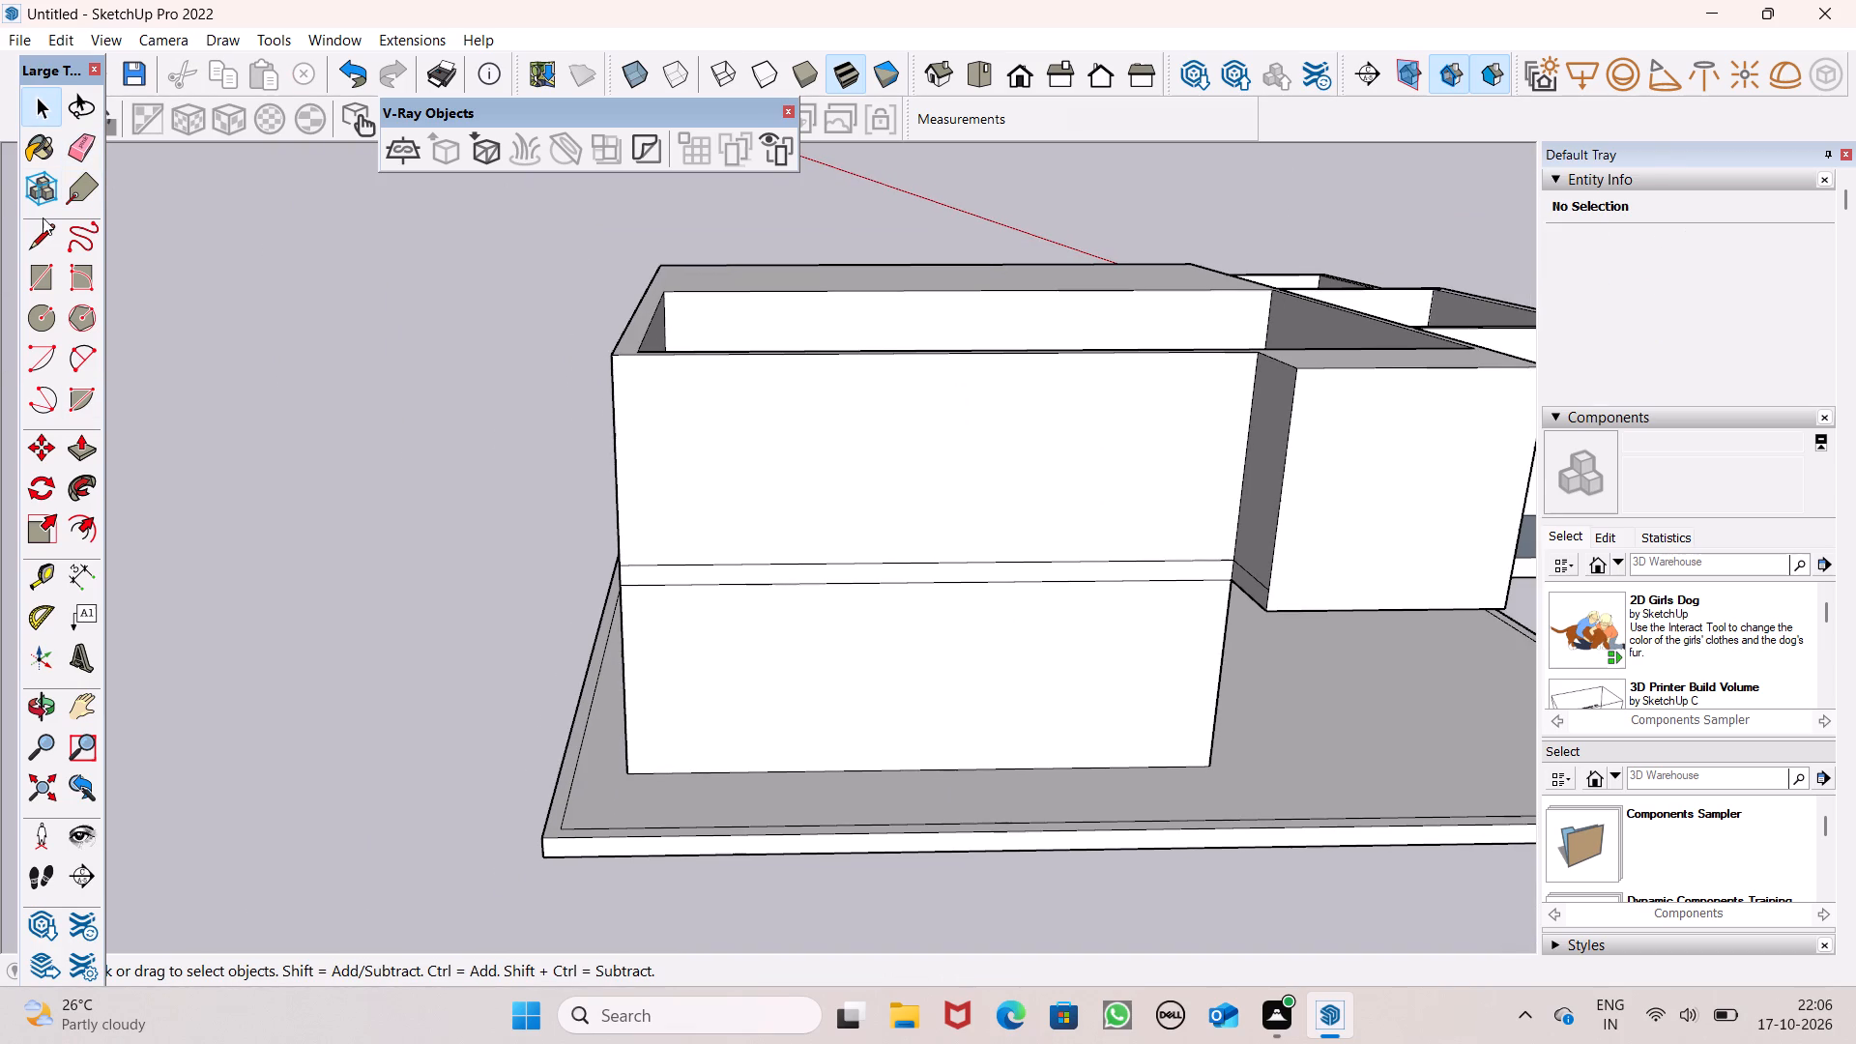
Draw a 21' vertical line down the side wall beside the projecting volume, from its top edge to its base.
click(40, 227)
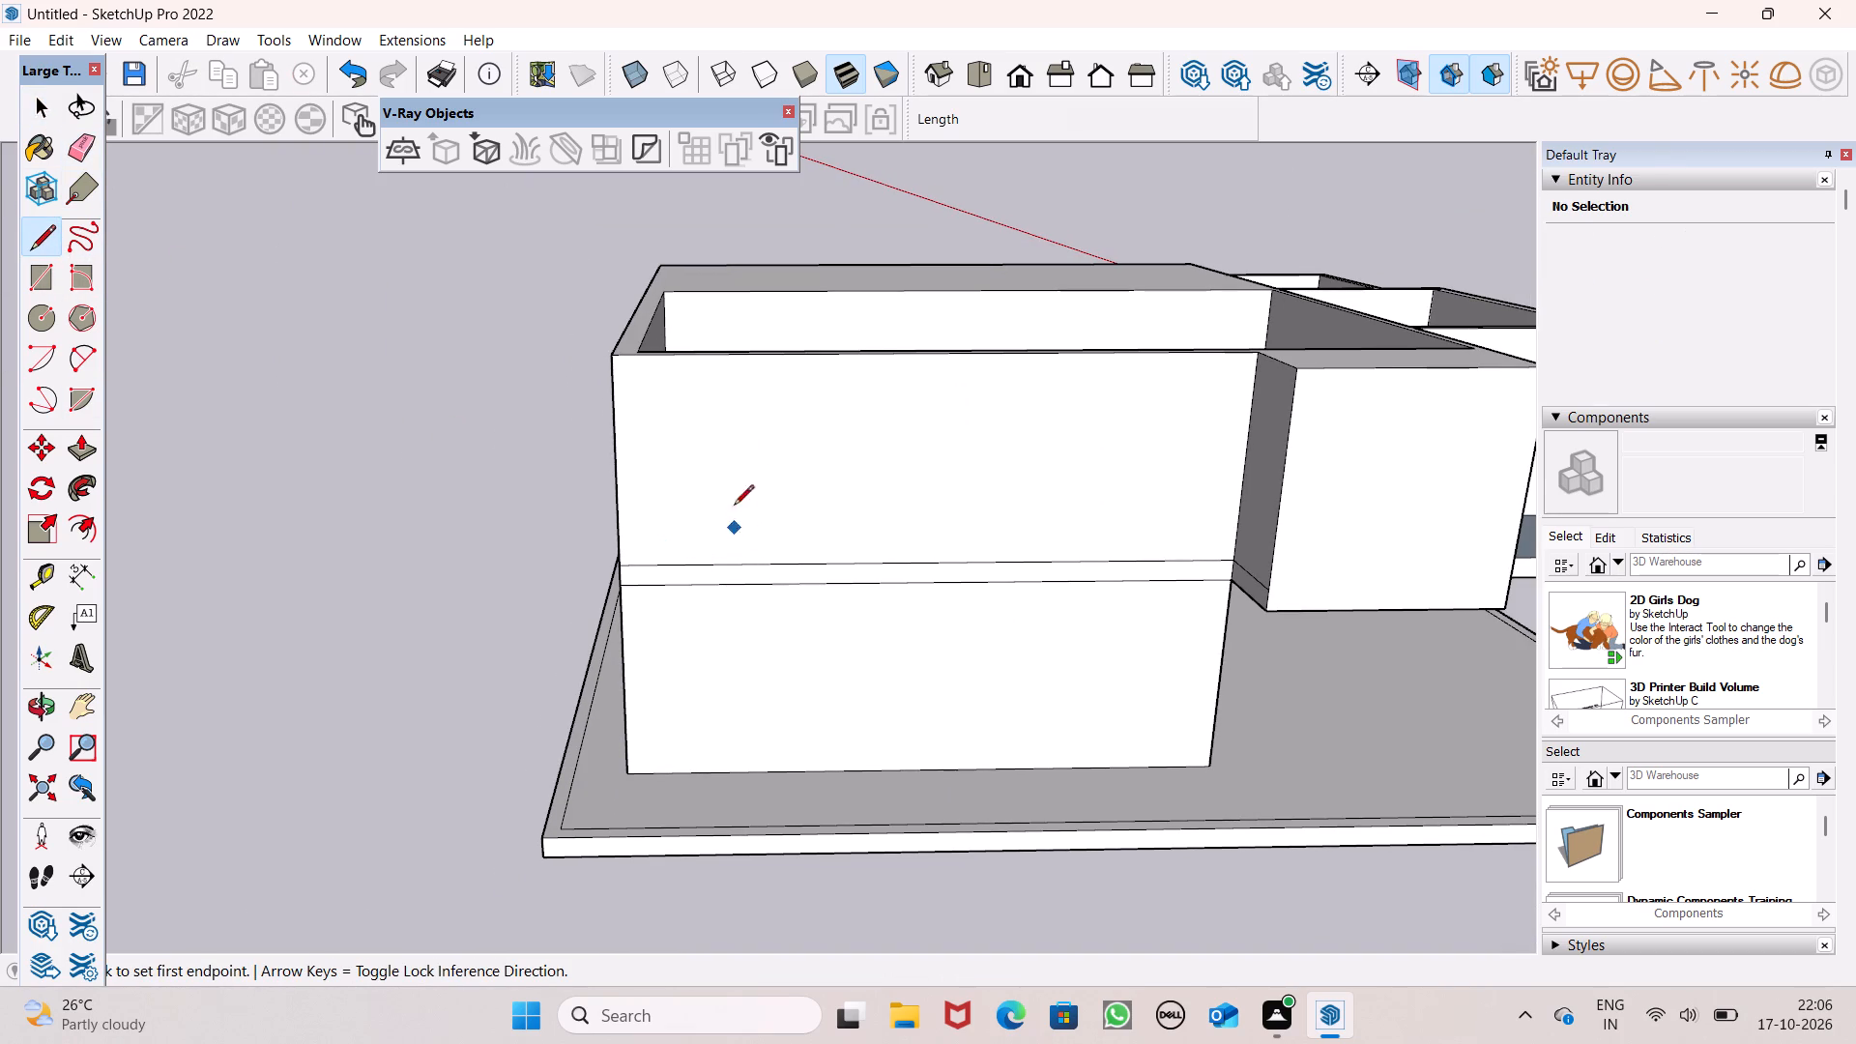
click(790, 355)
click(780, 769)
key(space)
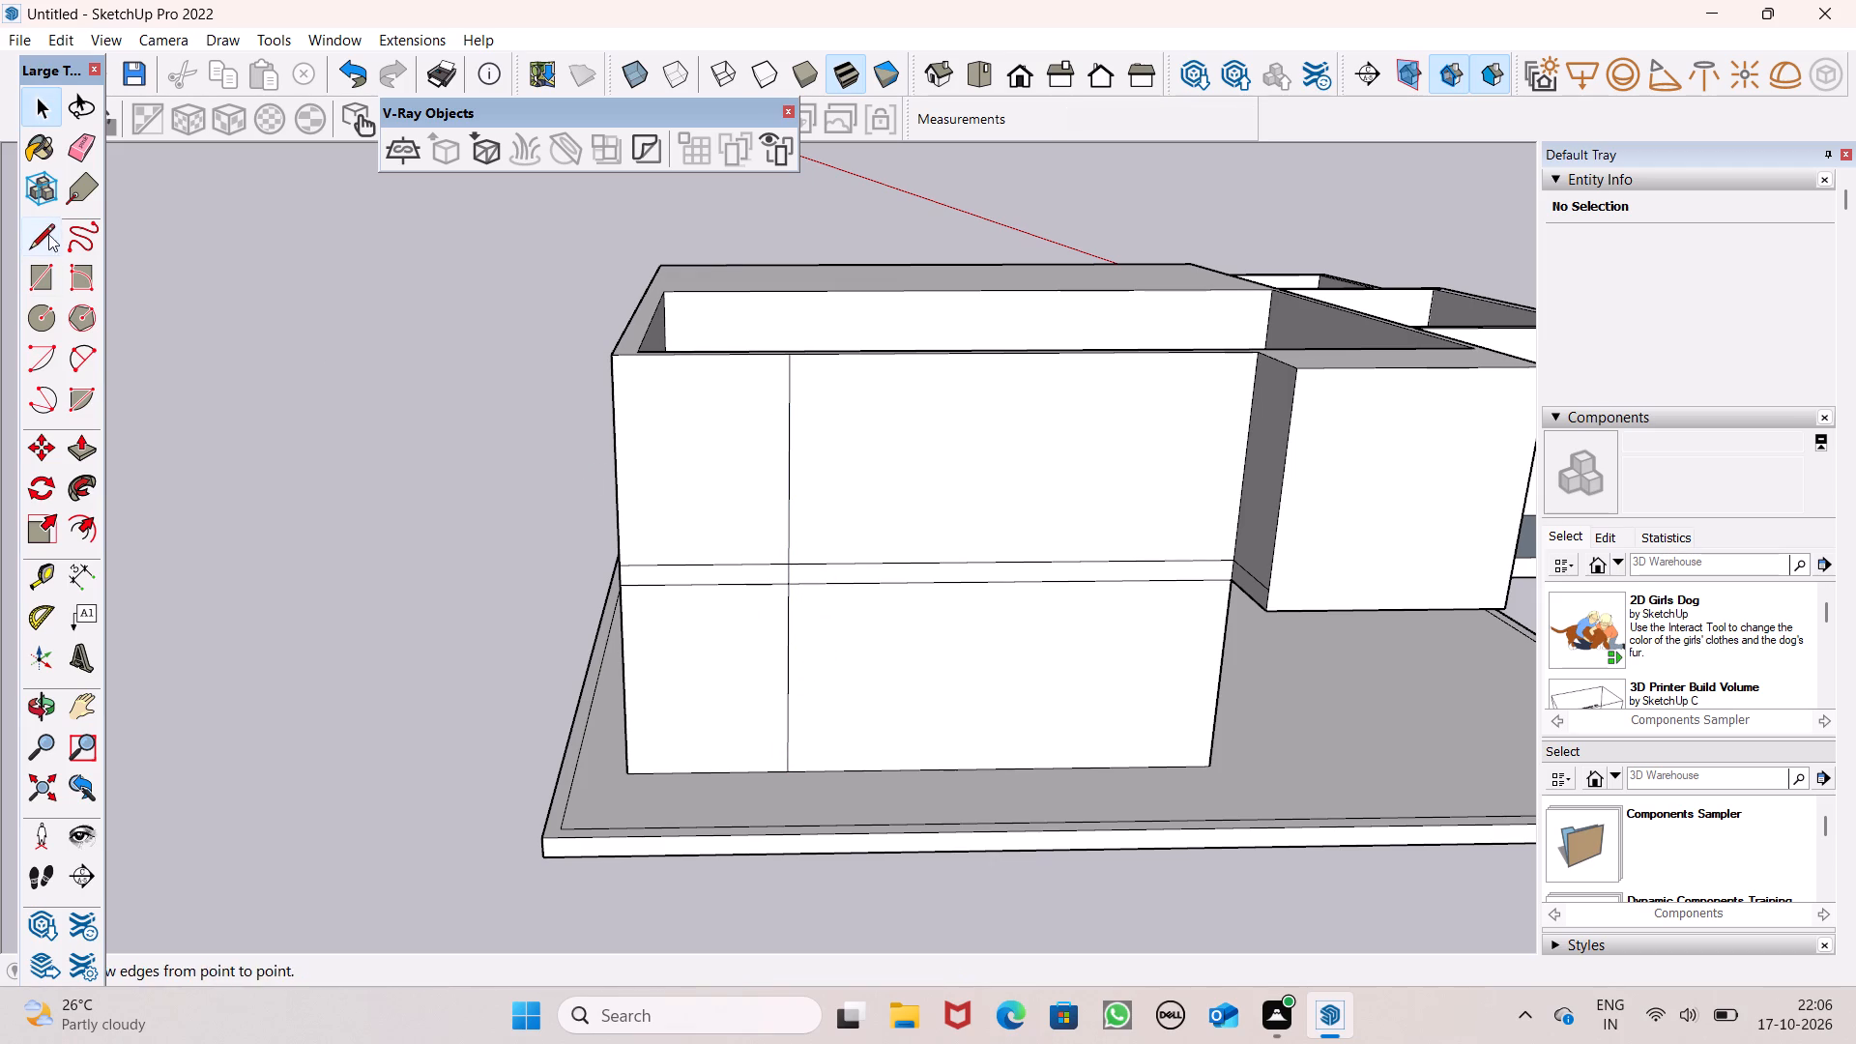
Erase the two horizontal slab-band lines on the narrower part of the side wall, between the vertical line and the outer corner.
click(91, 145)
drag(714, 544, 718, 590)
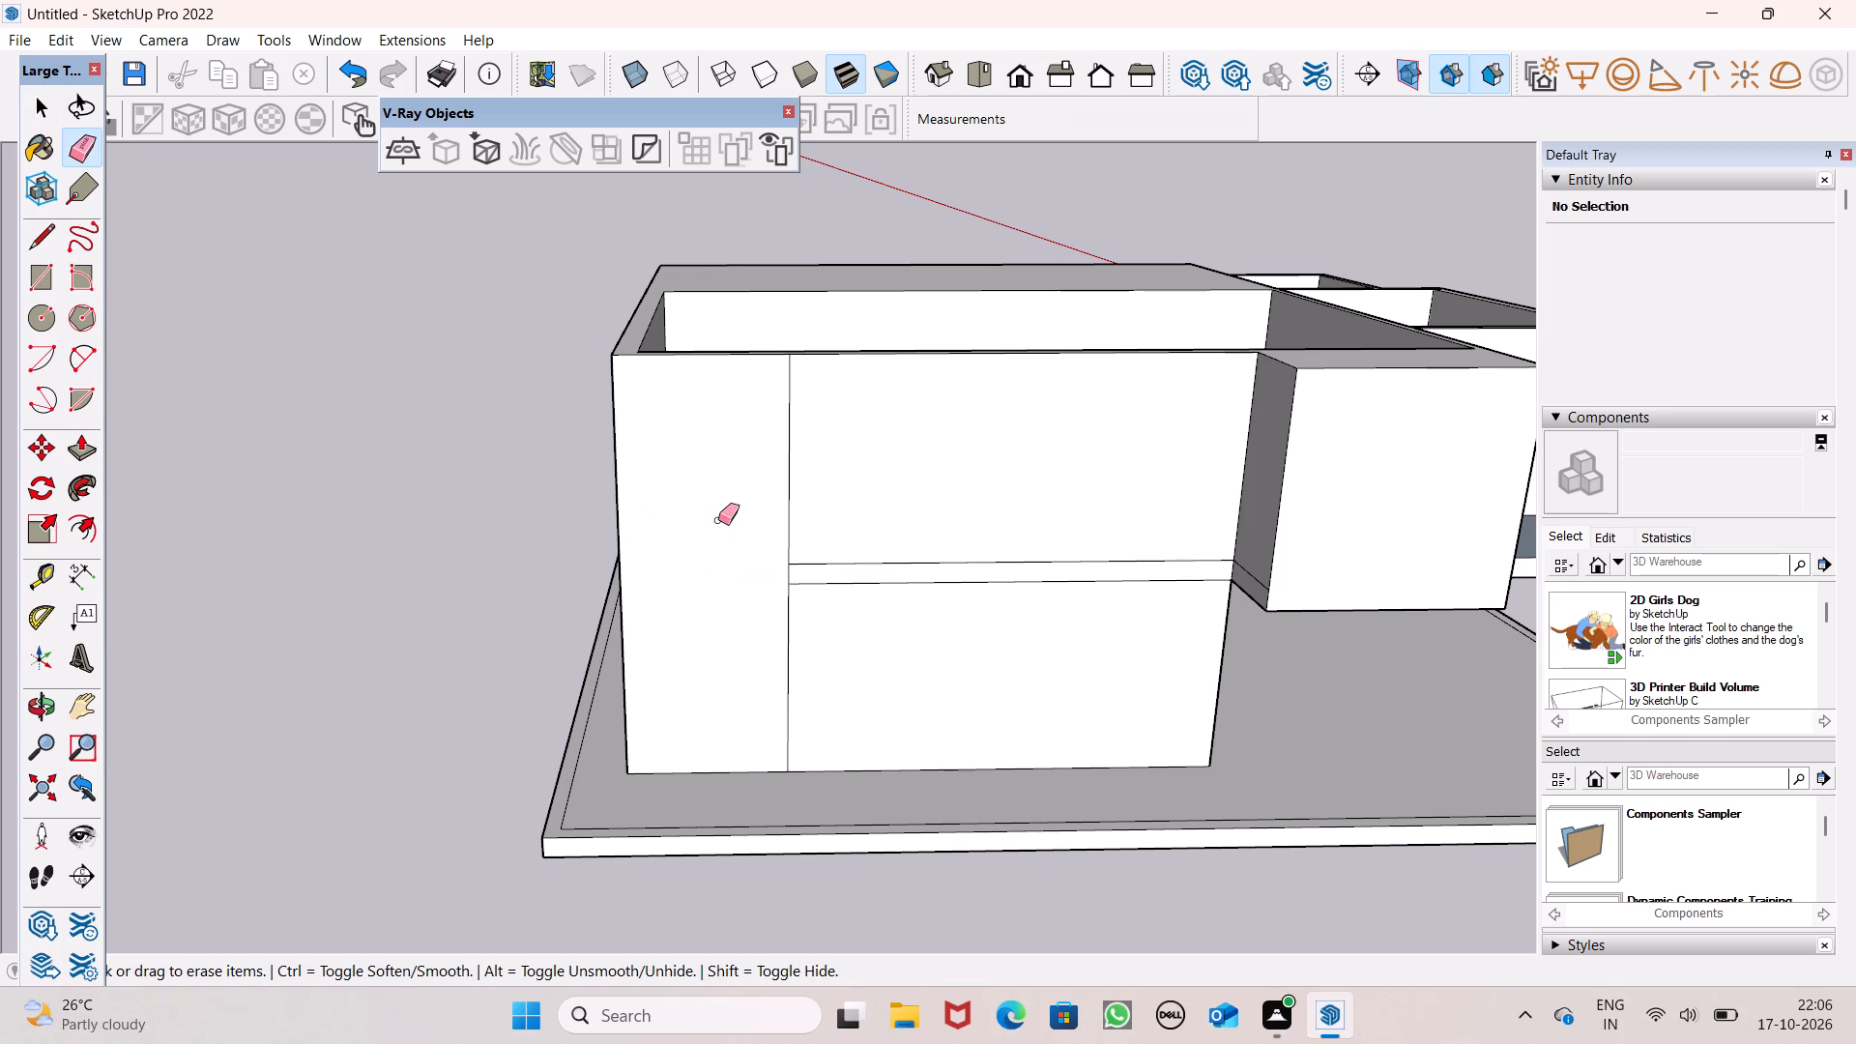
Examine the upper-floor rooms and the solid flat-topped section beside the large room from several sides.
scroll(714, 473, down, 6)
middle_drag(995, 579, 467, 661)
scroll(467, 669, up, 1)
scroll(1218, 550, down, 2)
middle_drag(1279, 608, 1036, 657)
key(space)
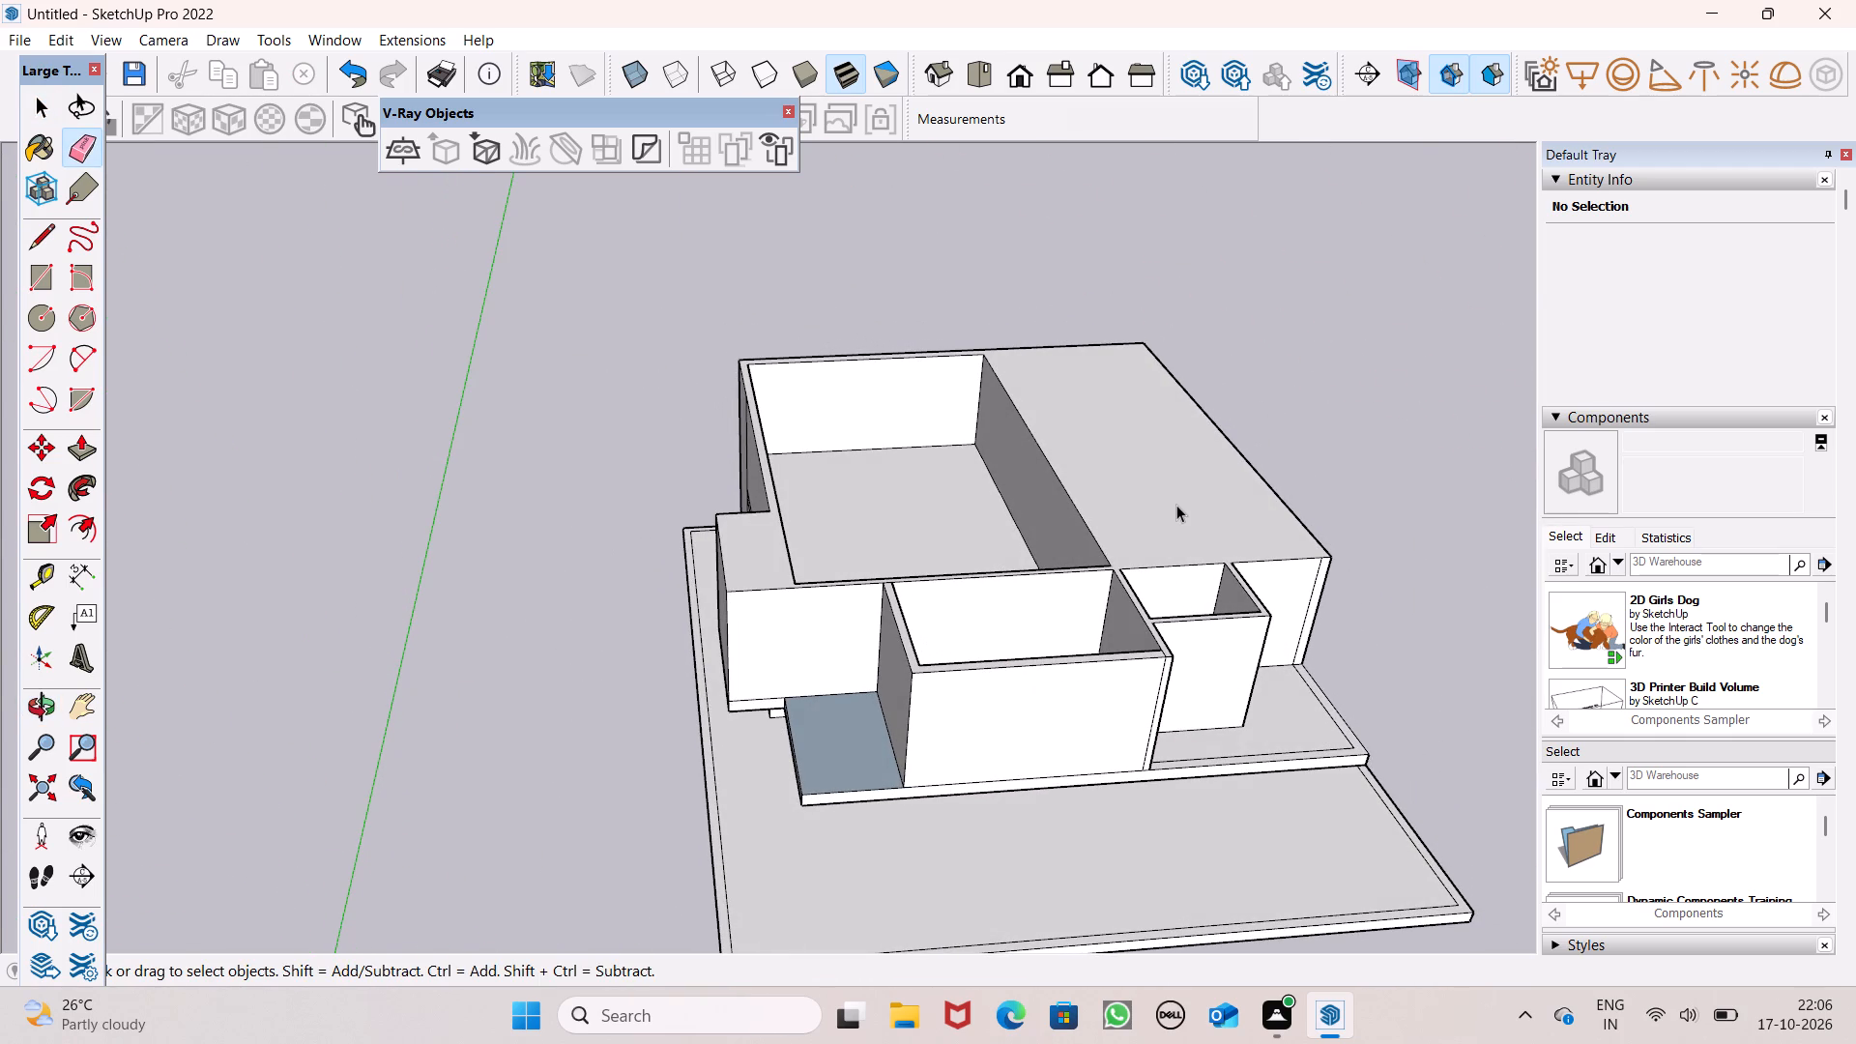
middle_drag(1198, 600, 612, 466)
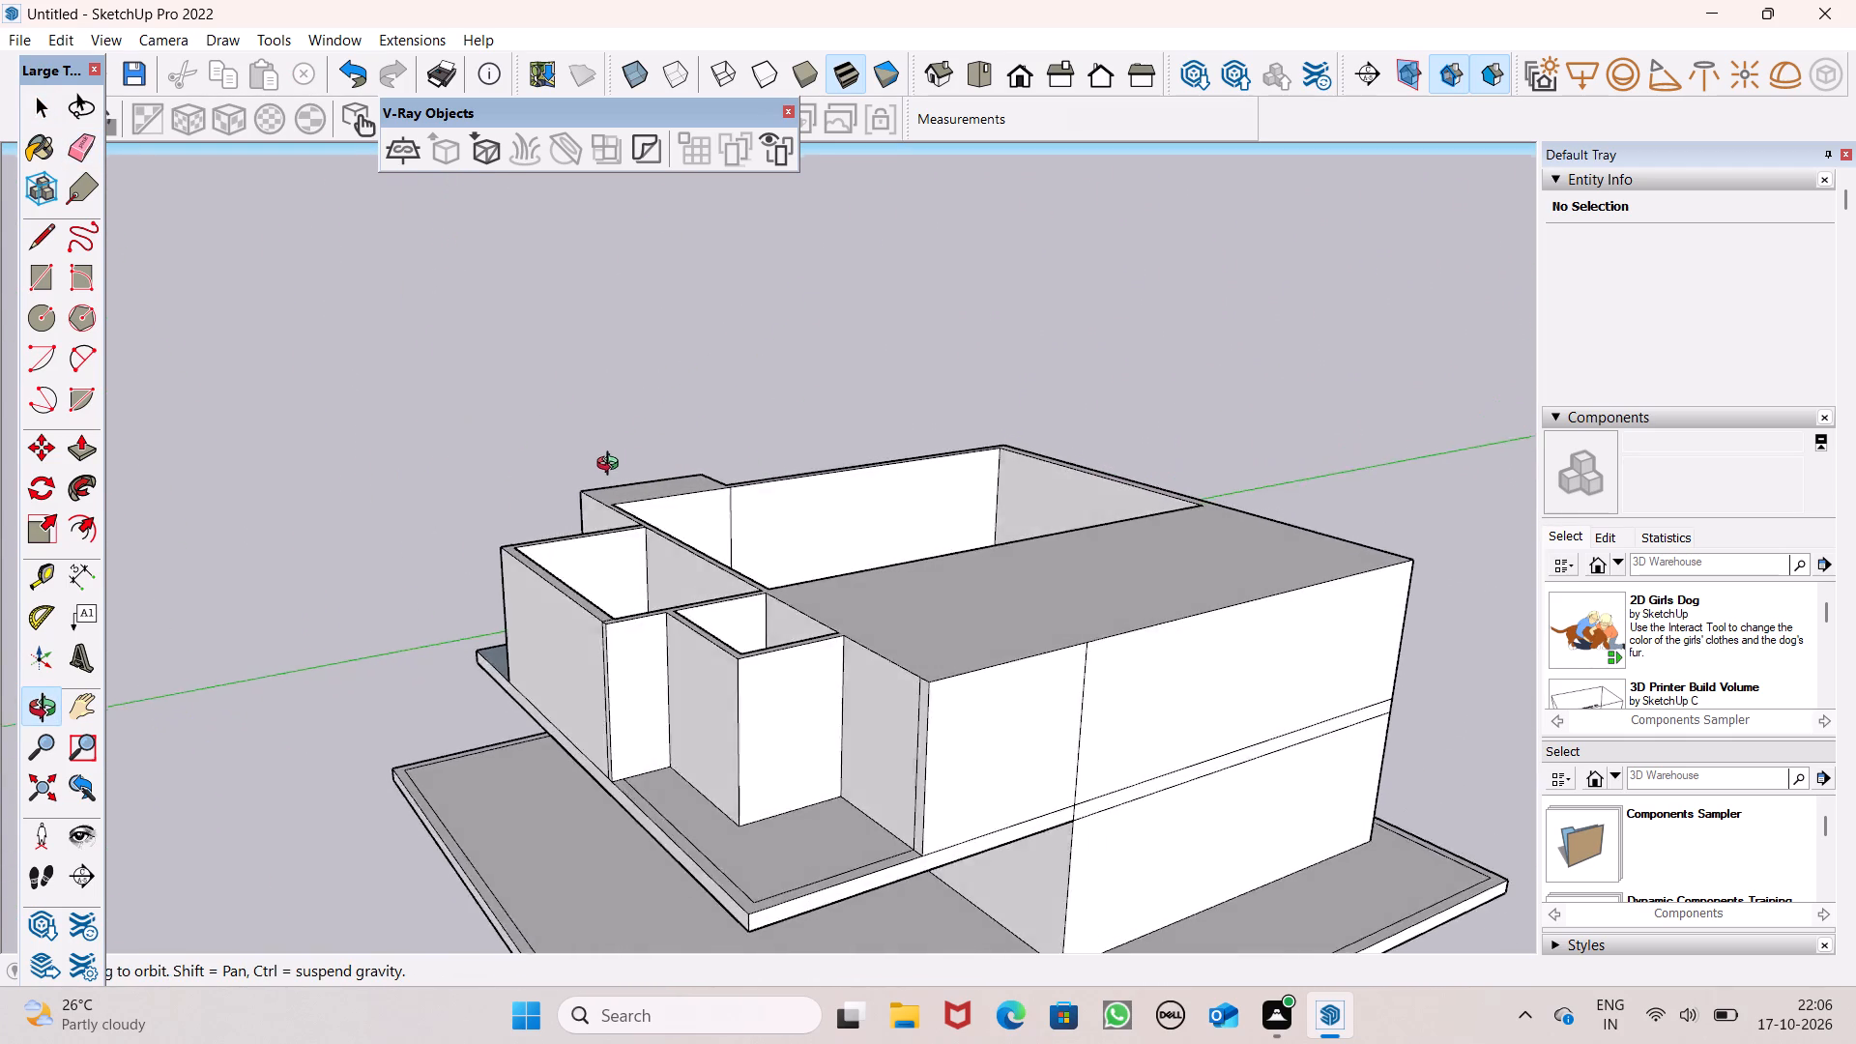
middle_drag(612, 466, 1063, 599)
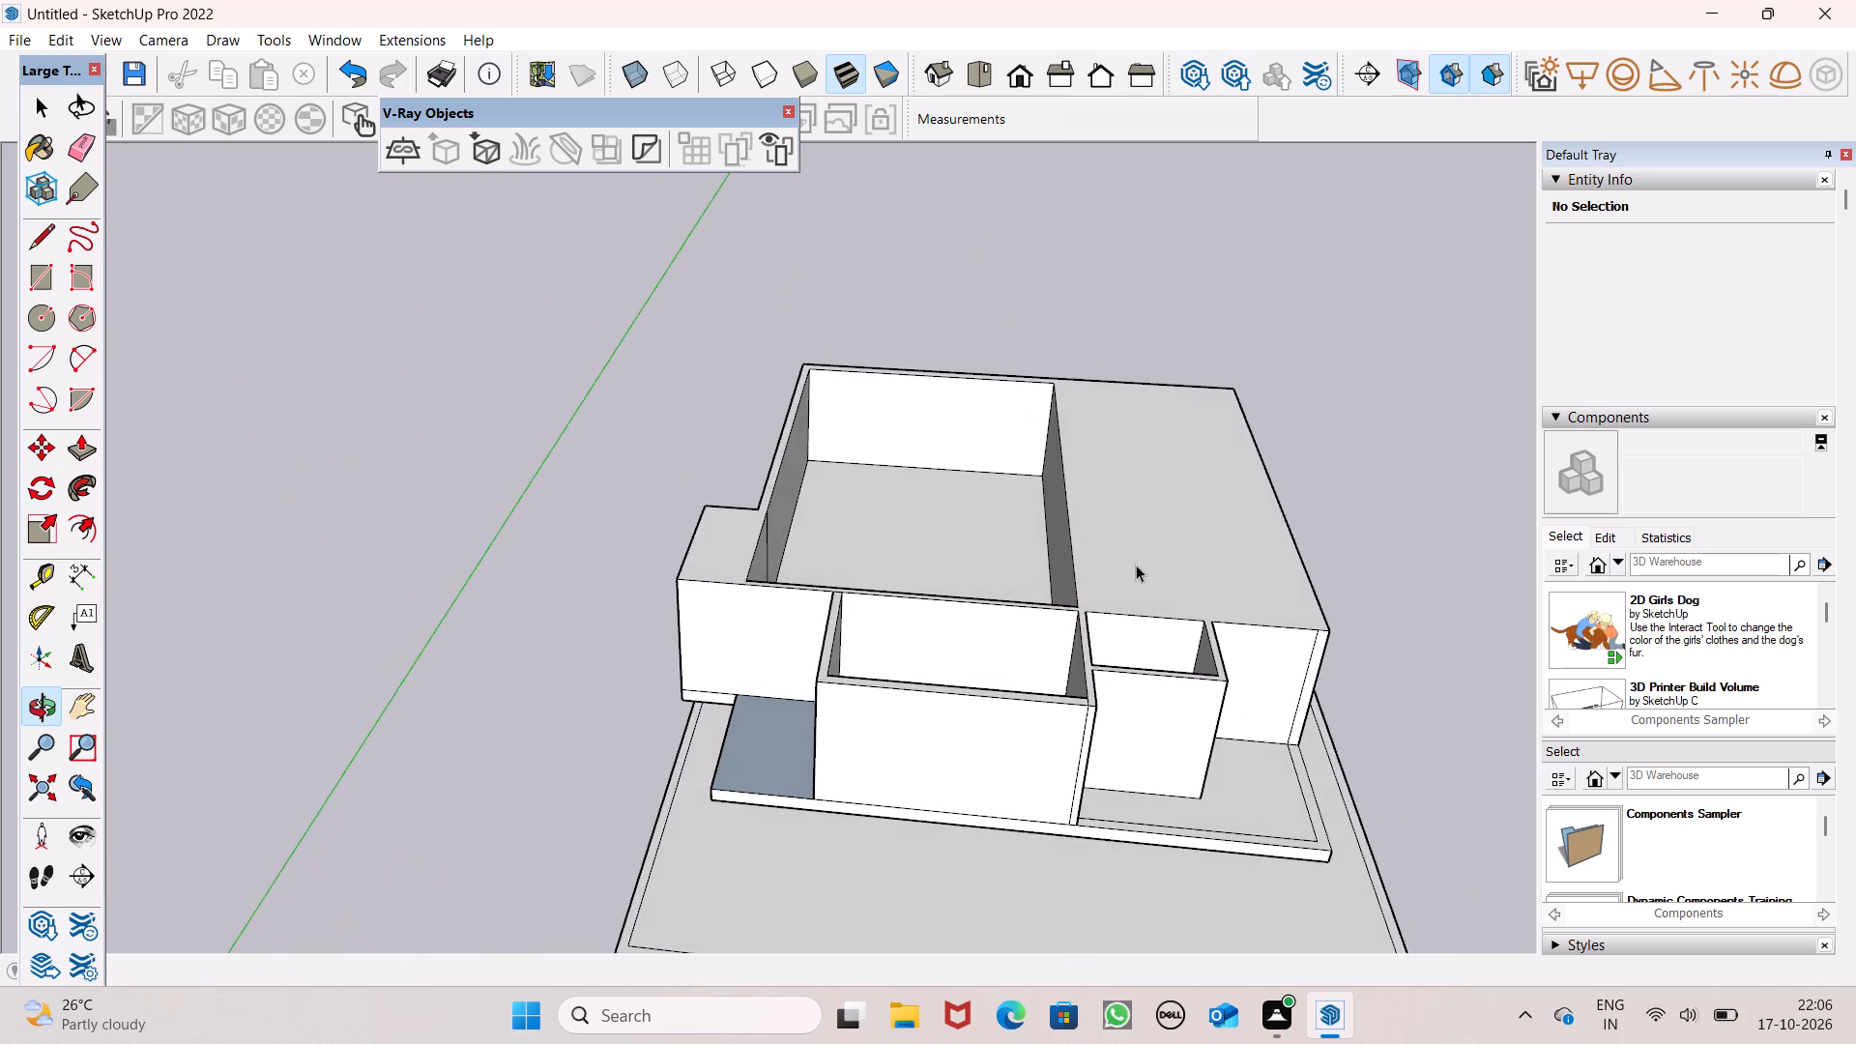
scroll(1130, 545, down, 2)
middle_drag(1138, 603, 1111, 777)
scroll(1319, 594, up, 4)
scroll(1323, 597, down, 3)
middle_drag(1318, 632, 909, 573)
scroll(933, 601, up, 2)
scroll(862, 539, down, 2)
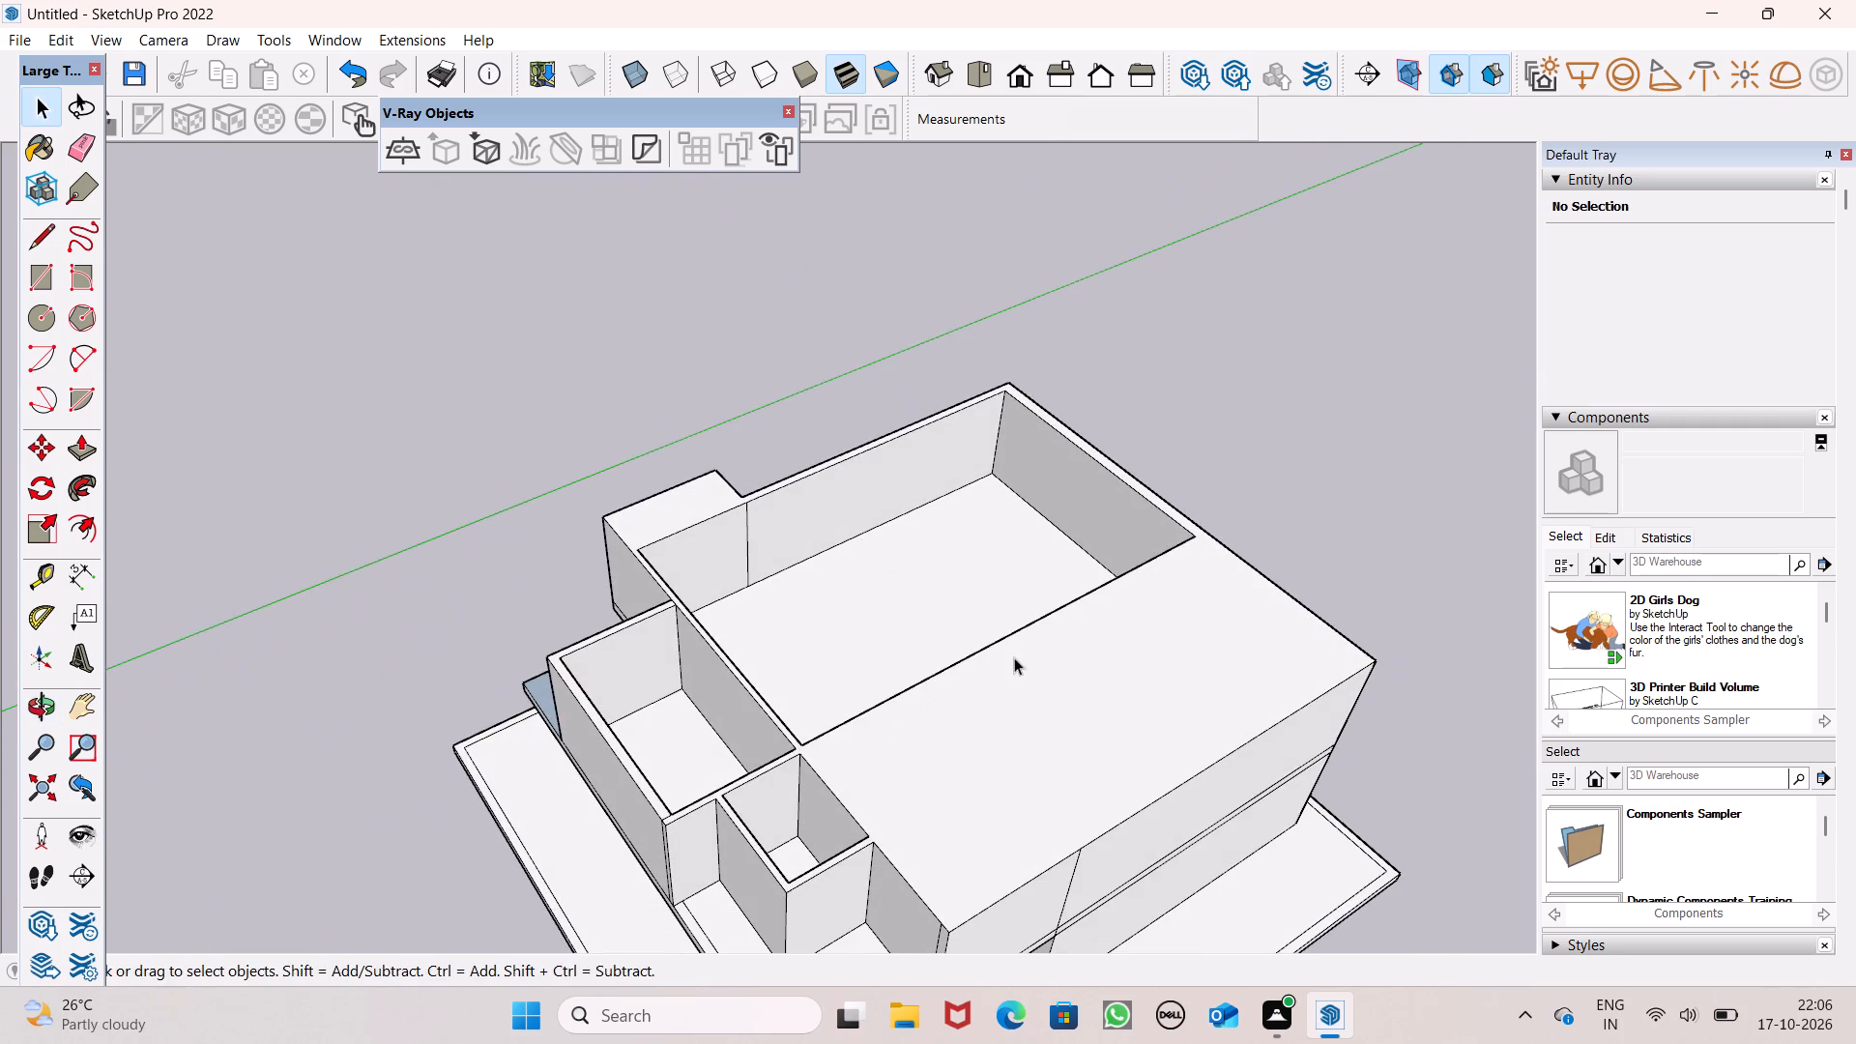
Draw a wall-thickness line about 38' 8 7/8" long on the flat top, parallel to the large room's edge, and close it at the room's corner.
middle_drag(1014, 657, 1013, 601)
scroll(947, 537, down, 2)
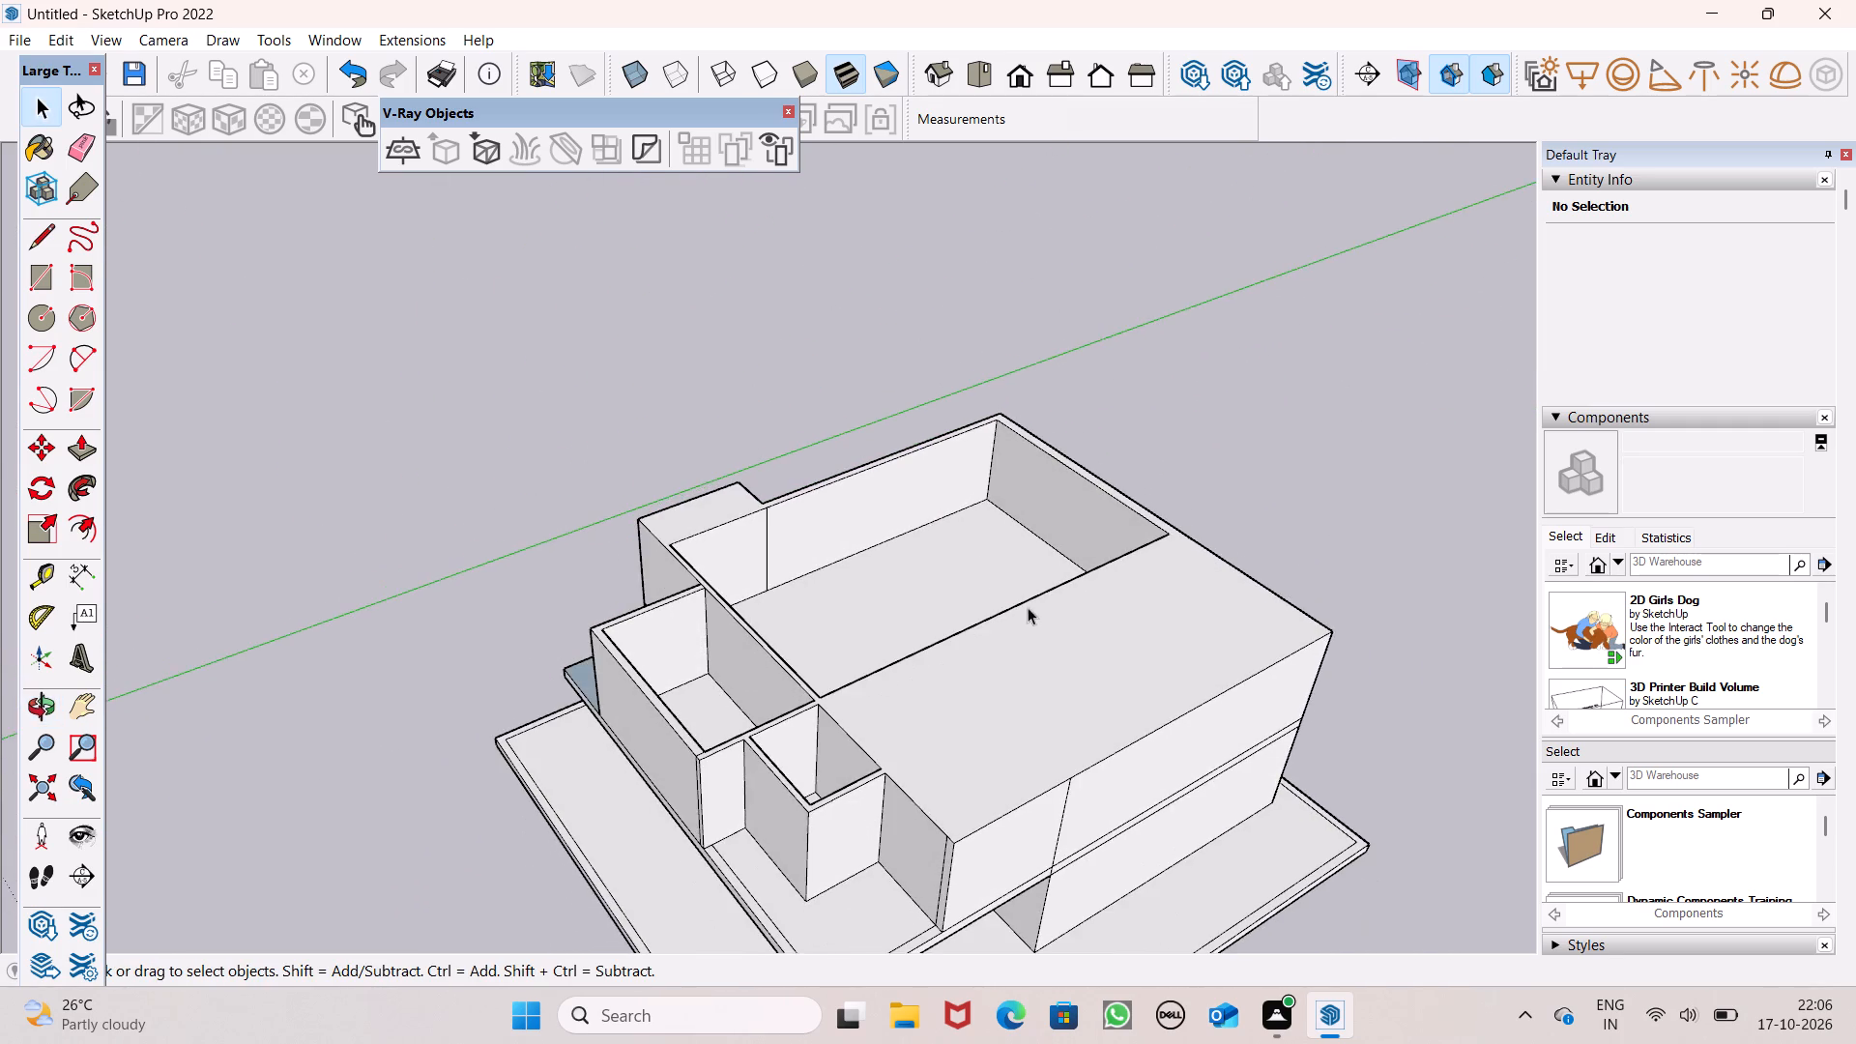
middle_drag(1036, 629, 822, 829)
click(57, 244)
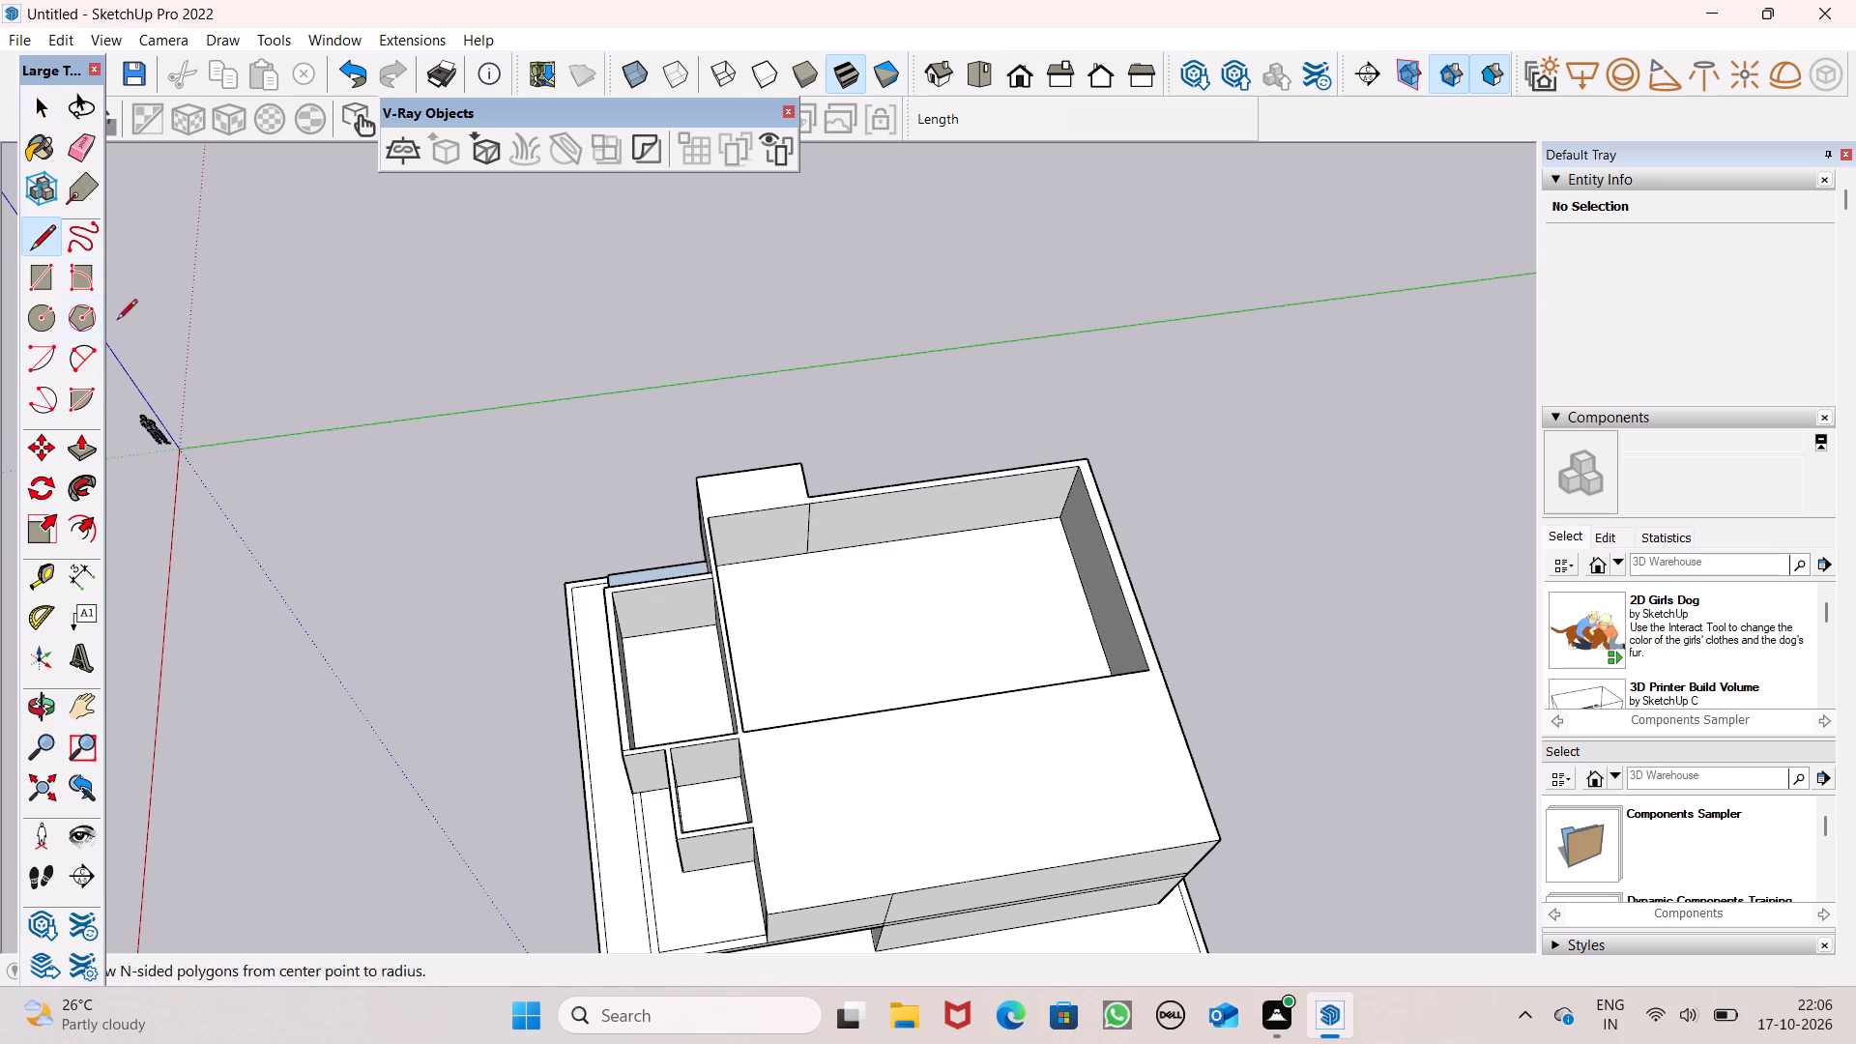
scroll(540, 645, up, 4)
scroll(906, 675, down, 2)
scroll(1105, 879, up, 6)
scroll(765, 685, up, 2)
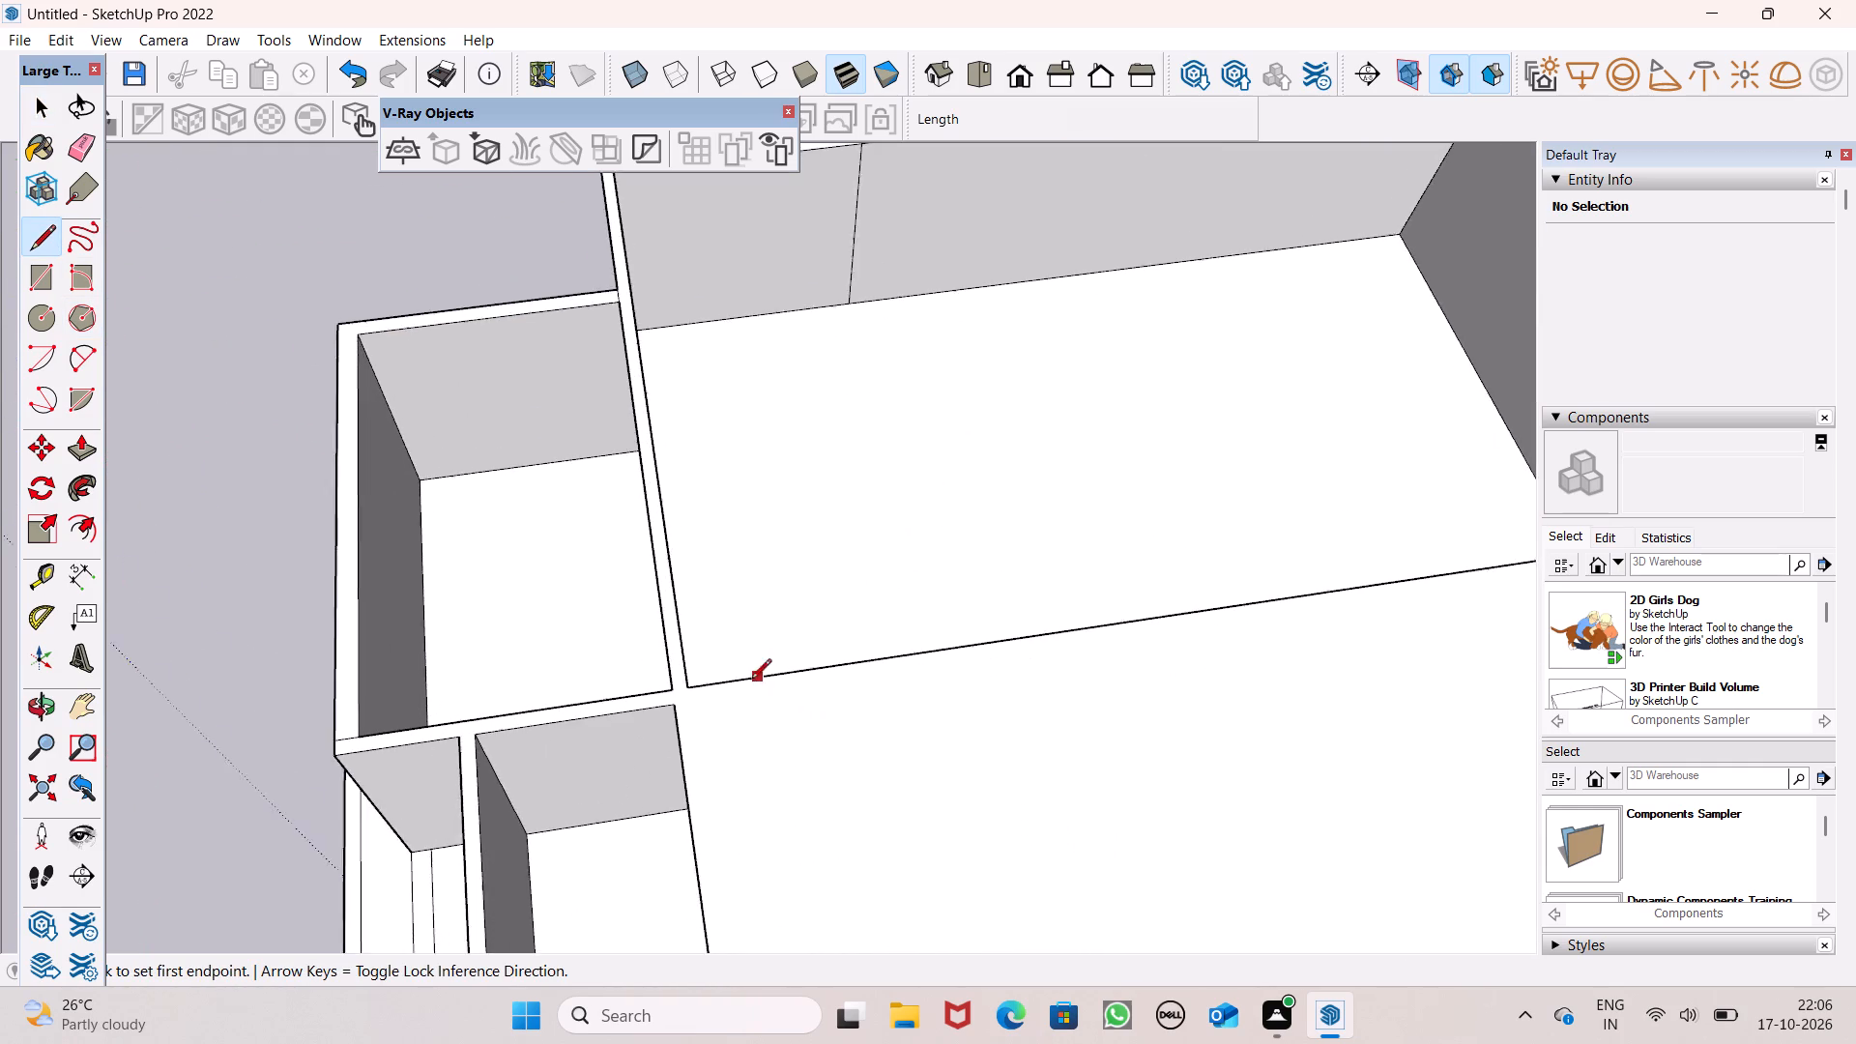
scroll(751, 681, up, 2)
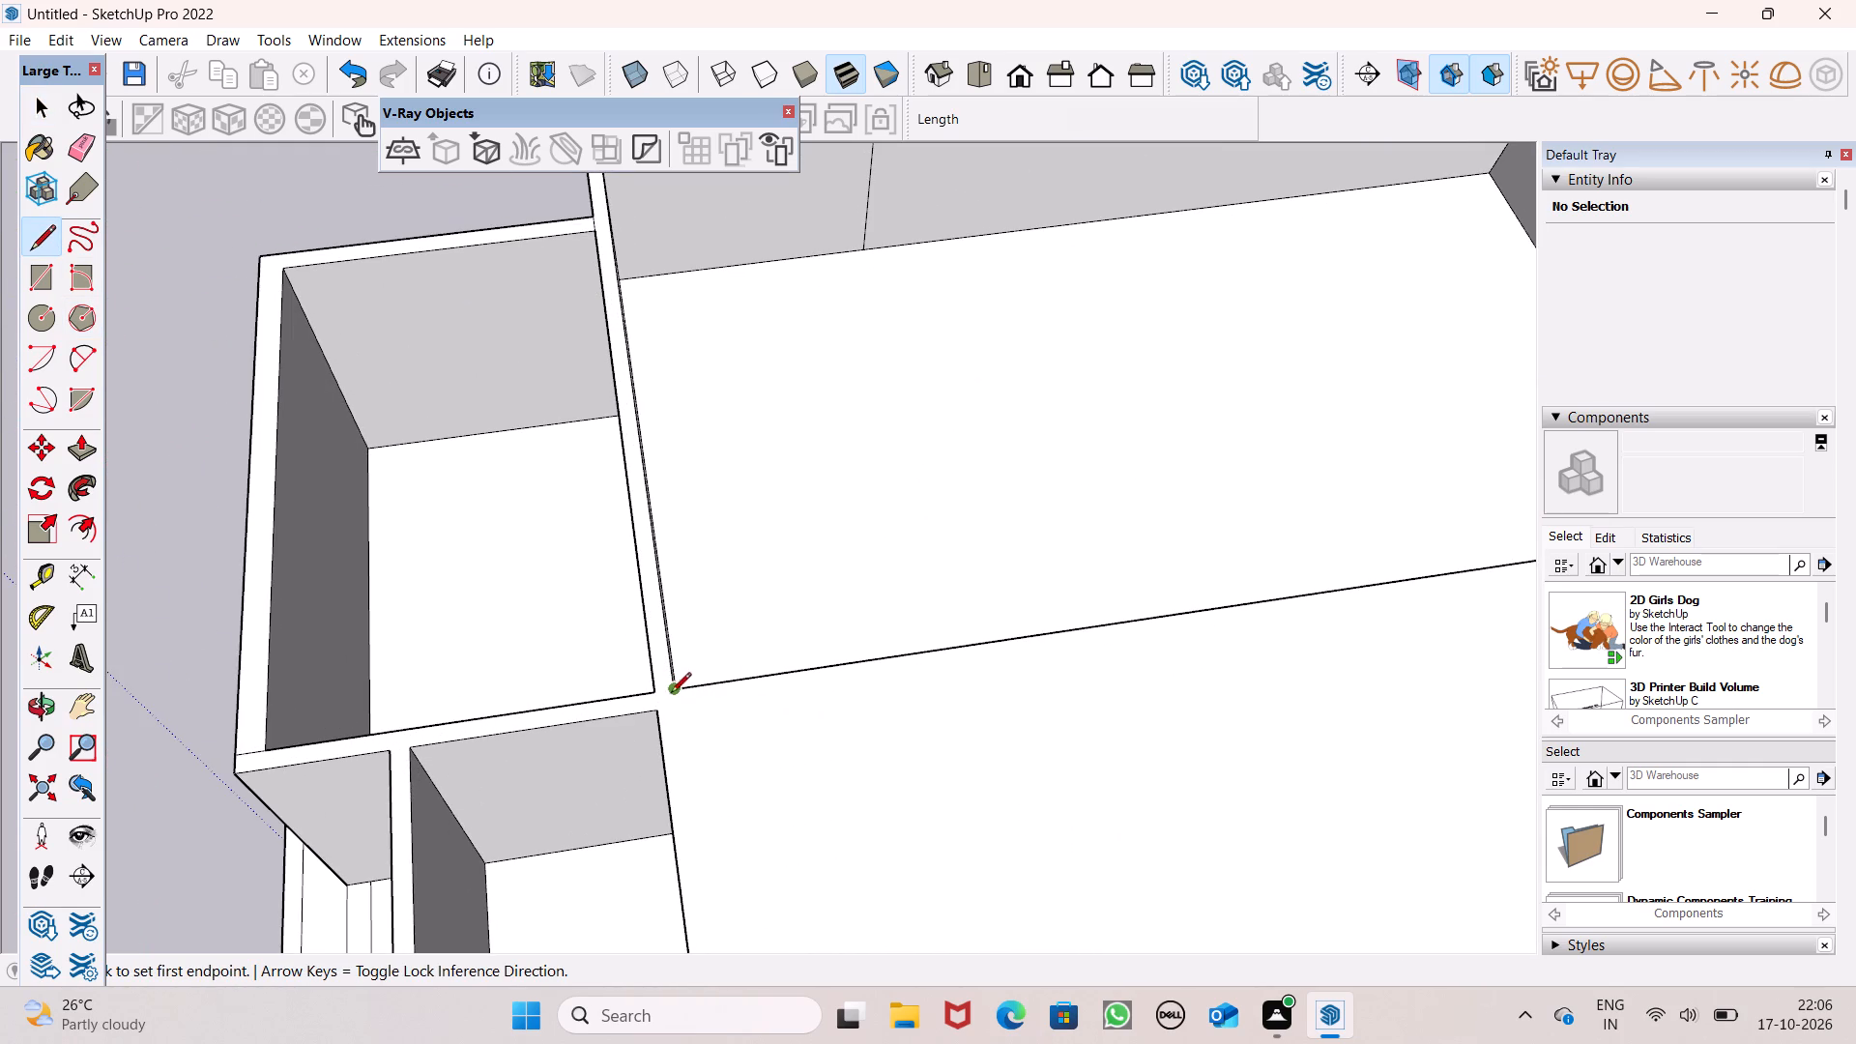
drag(654, 714, 685, 707)
scroll(782, 686, down, 6)
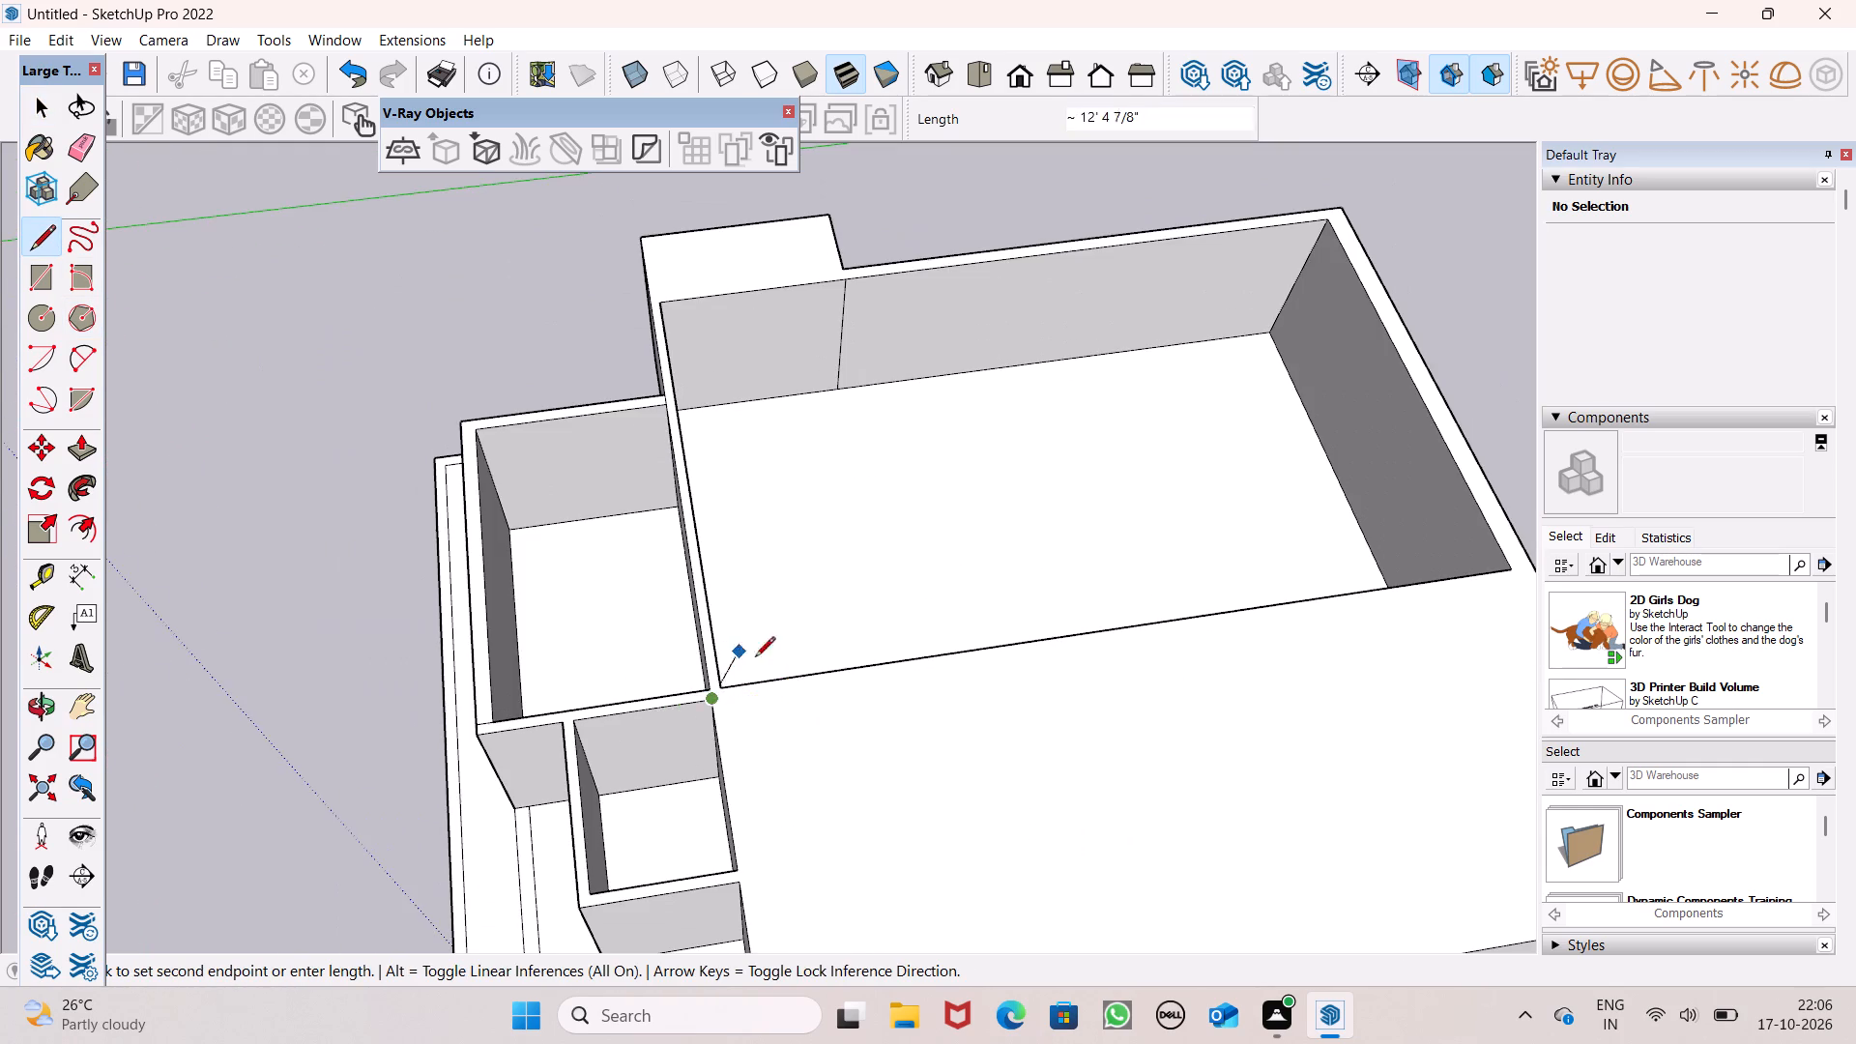
scroll(808, 676, down, 3)
scroll(1260, 645, up, 6)
scroll(1366, 616, up, 5)
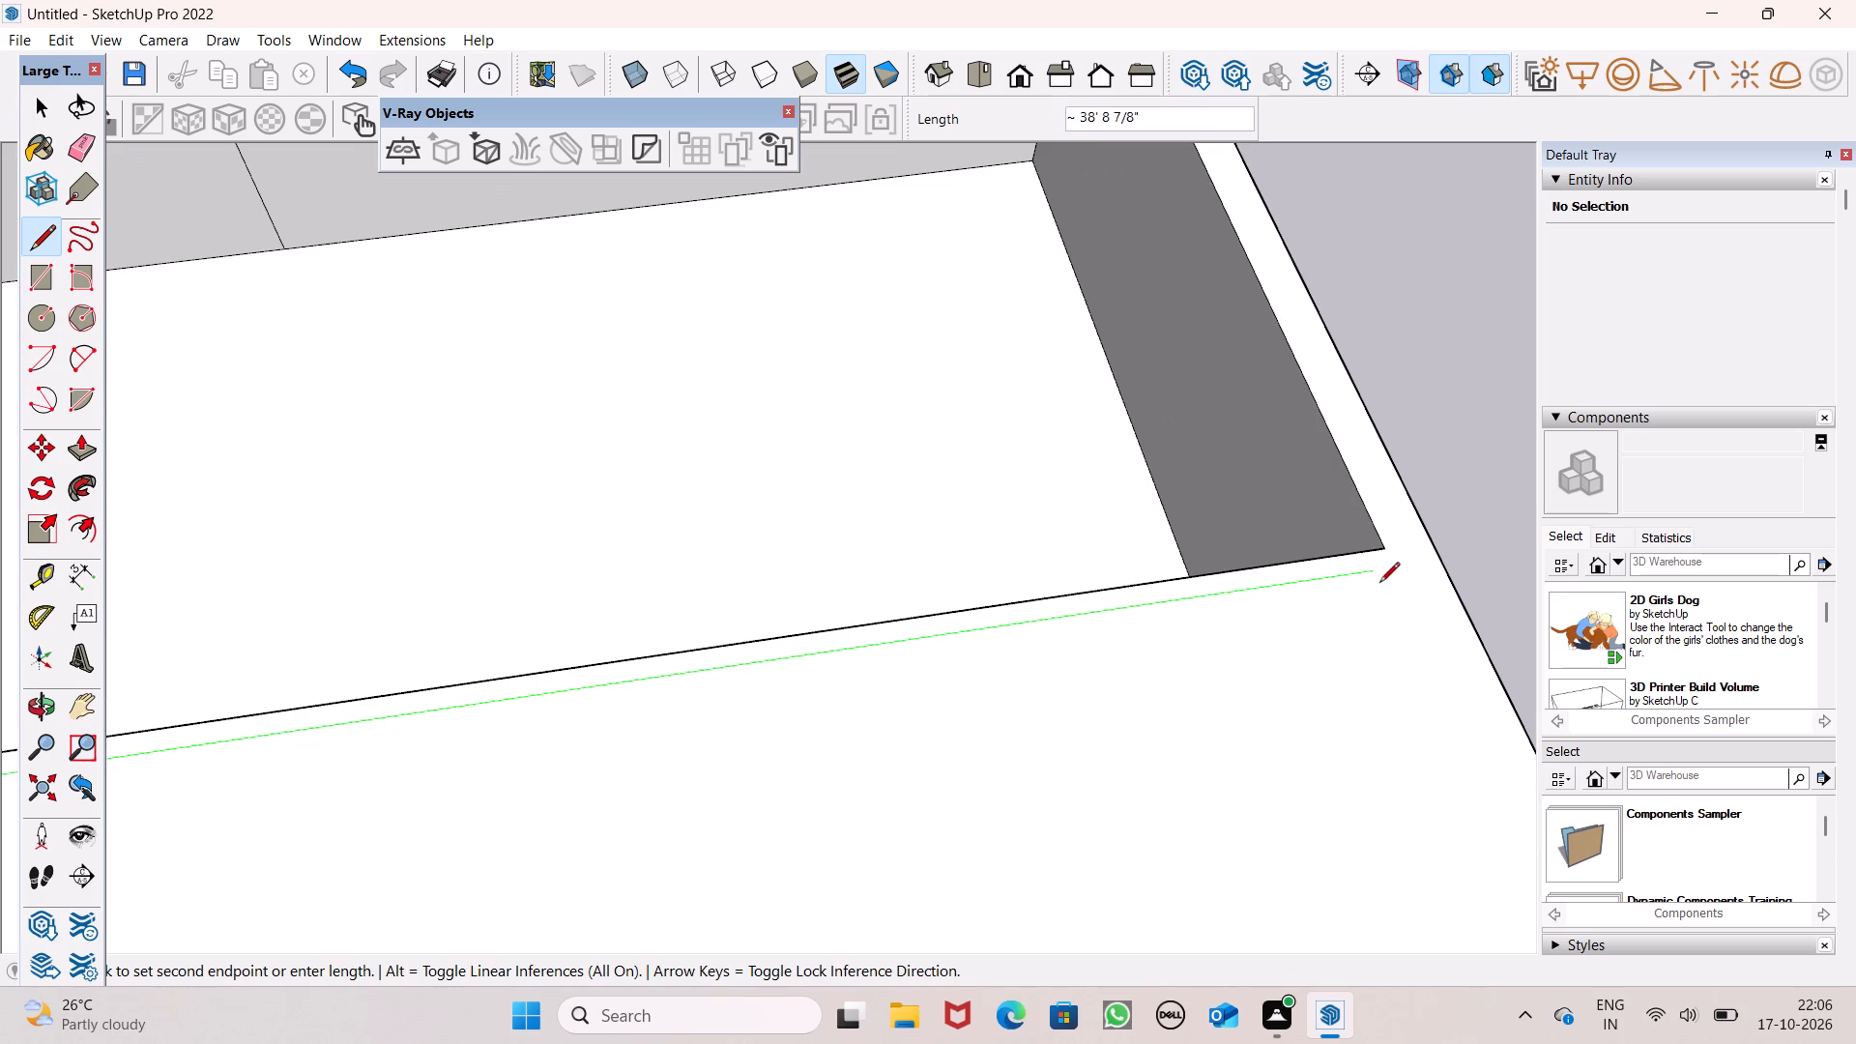
click(1390, 564)
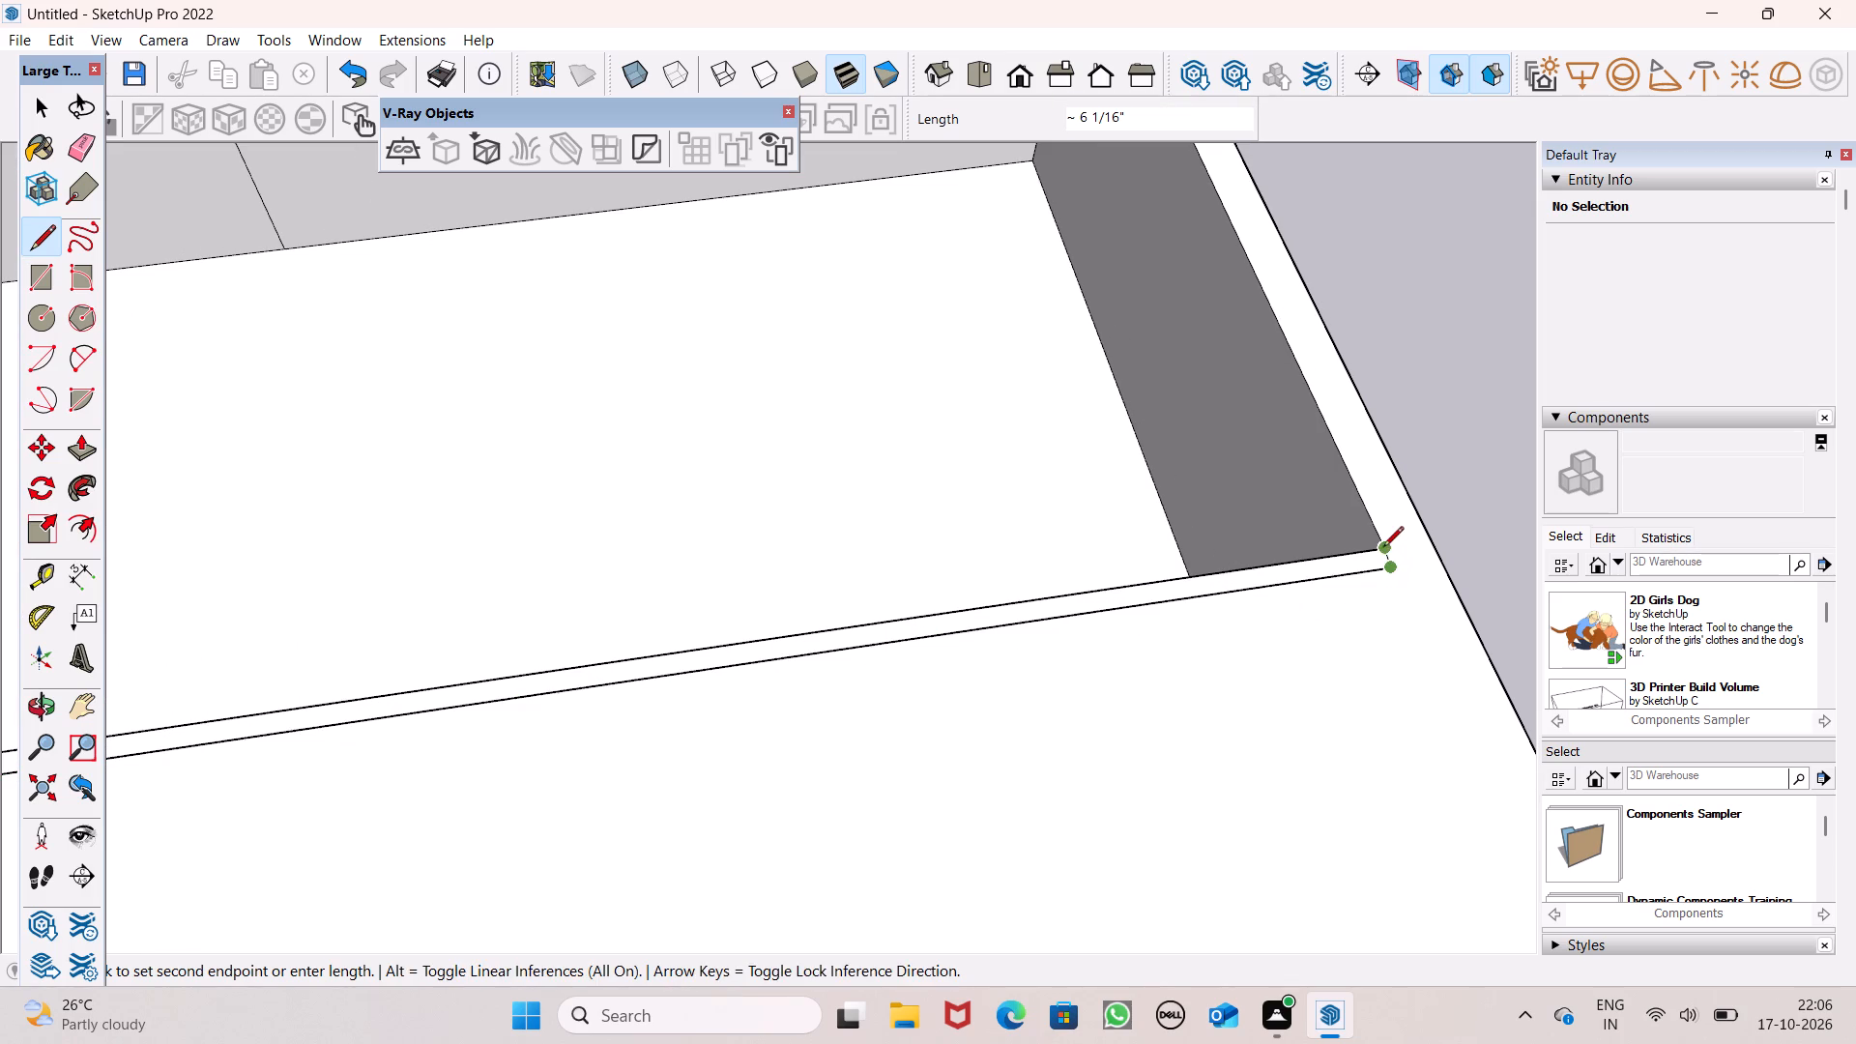
click(1383, 548)
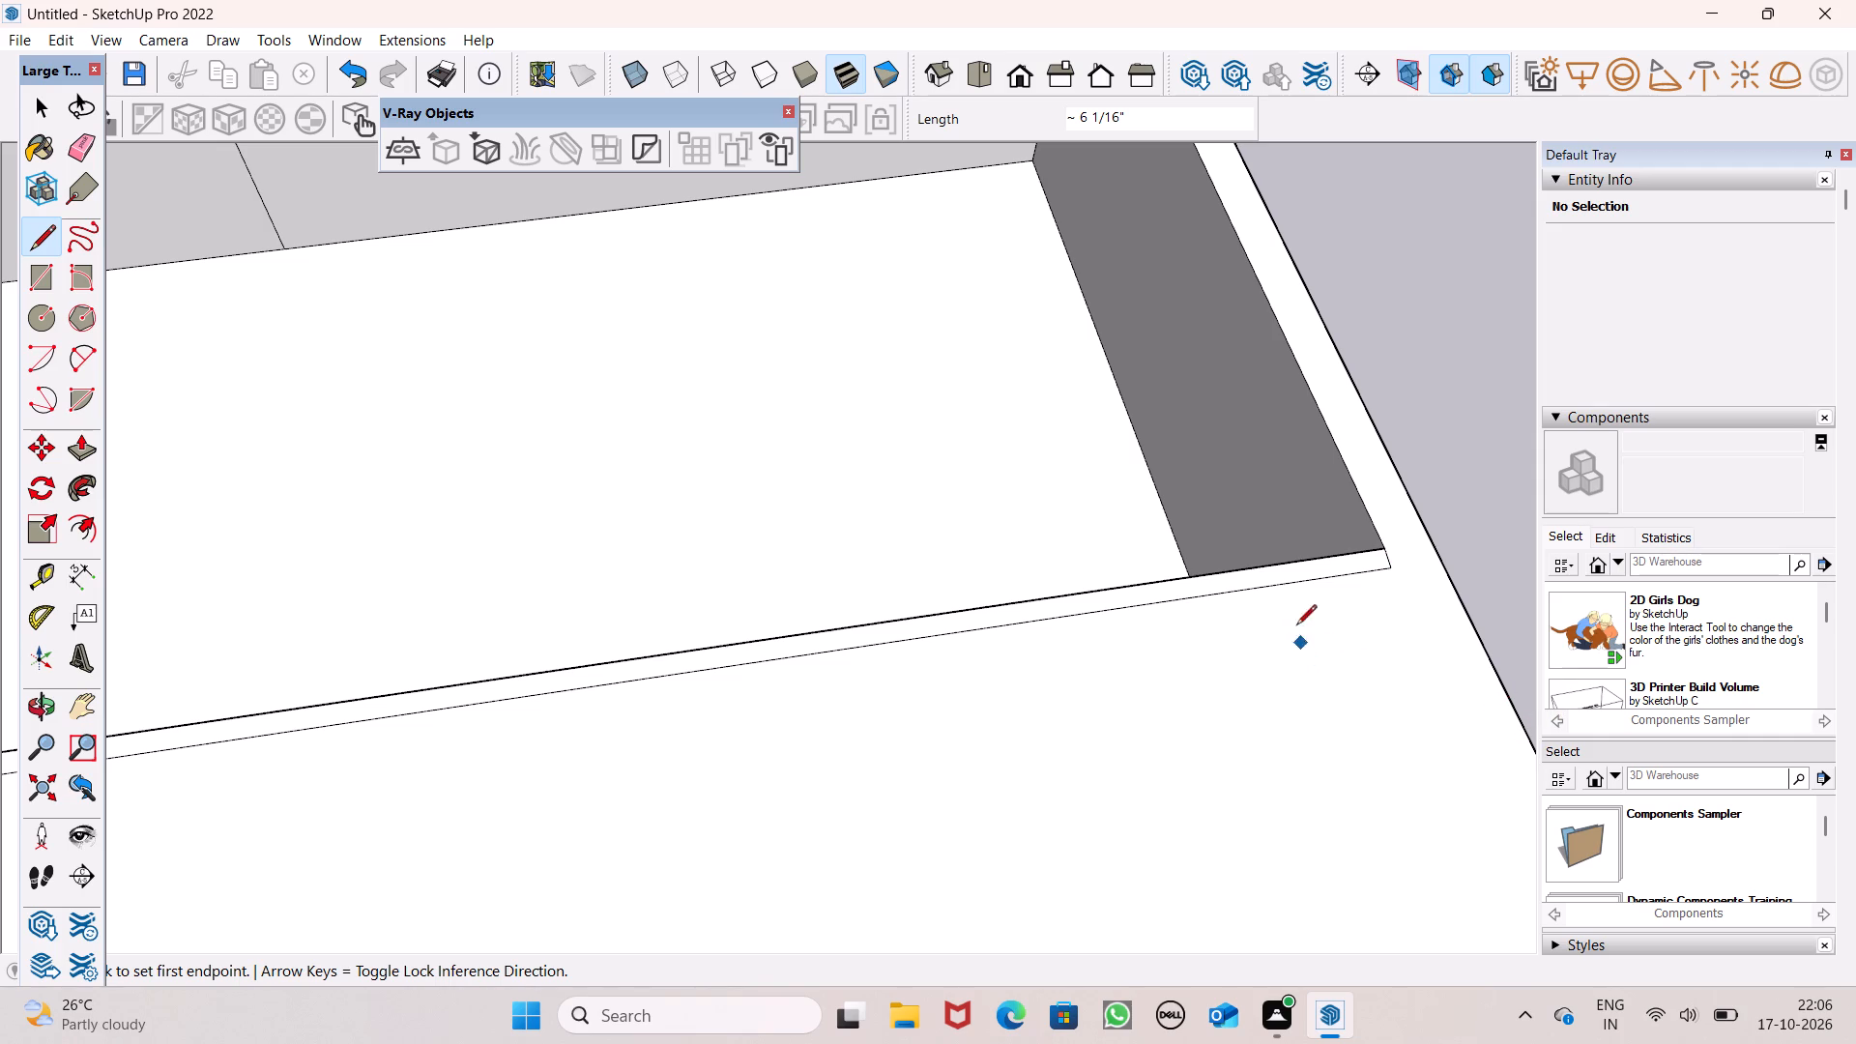
Draw a line from that wall line's outer end along the flat top to its far edge, parallel to the outer wall.
scroll(1137, 379, down, 6)
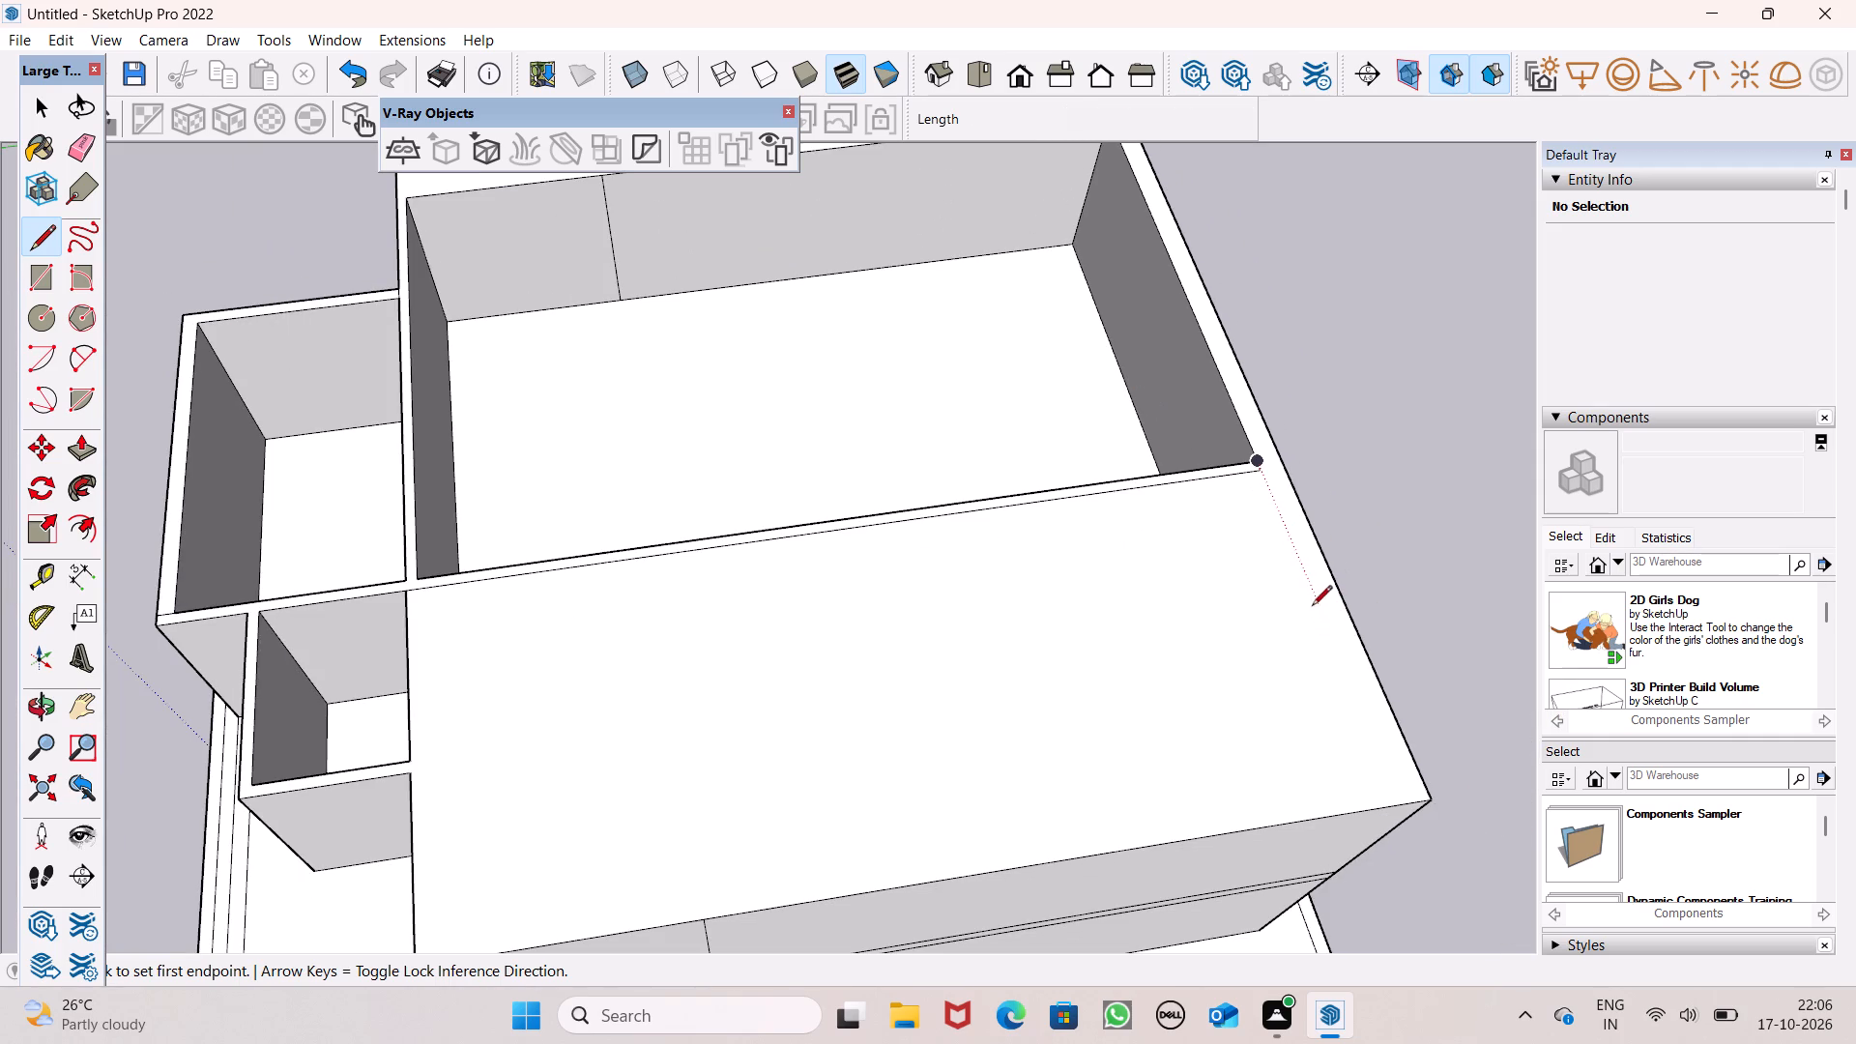
click(1257, 467)
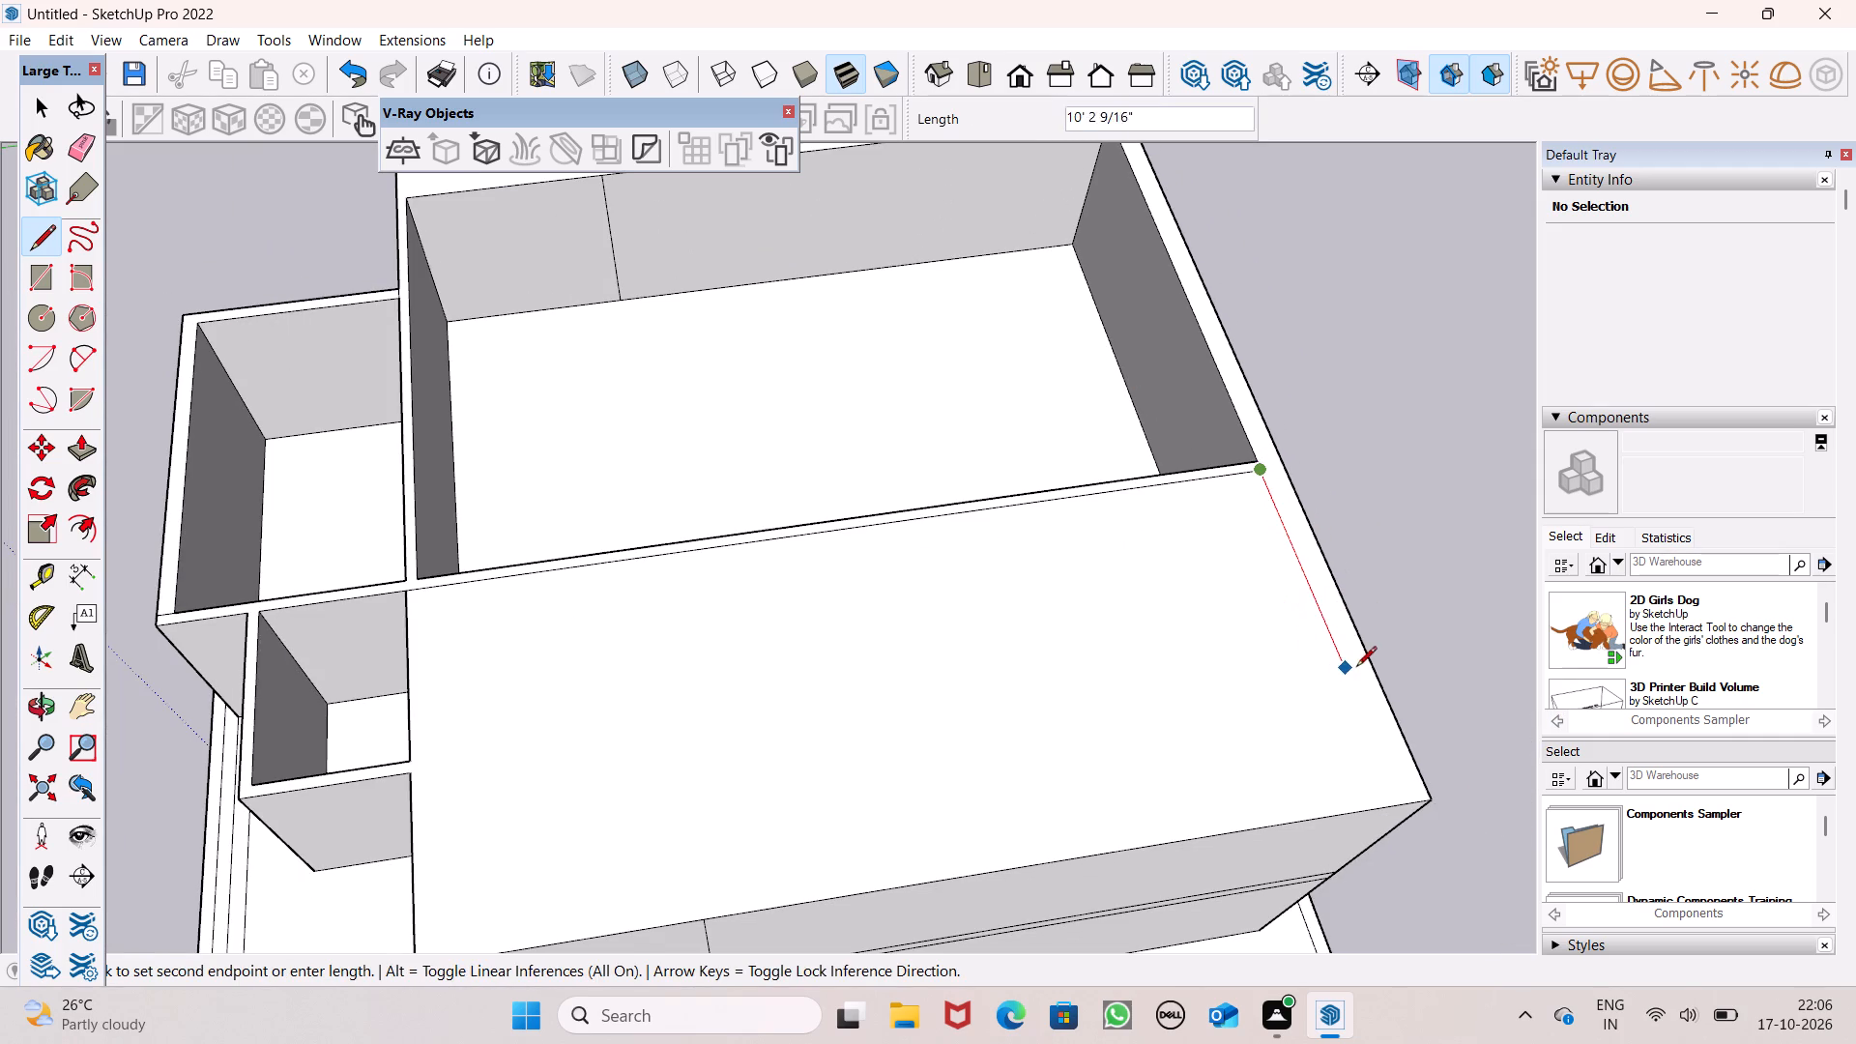
click(1395, 807)
Draw a line about 39' 1 9/16" long on the flat top, parallel to the long outer edge, ending at the perpendicular wall-thickness line.
scroll(1445, 501, down, 4)
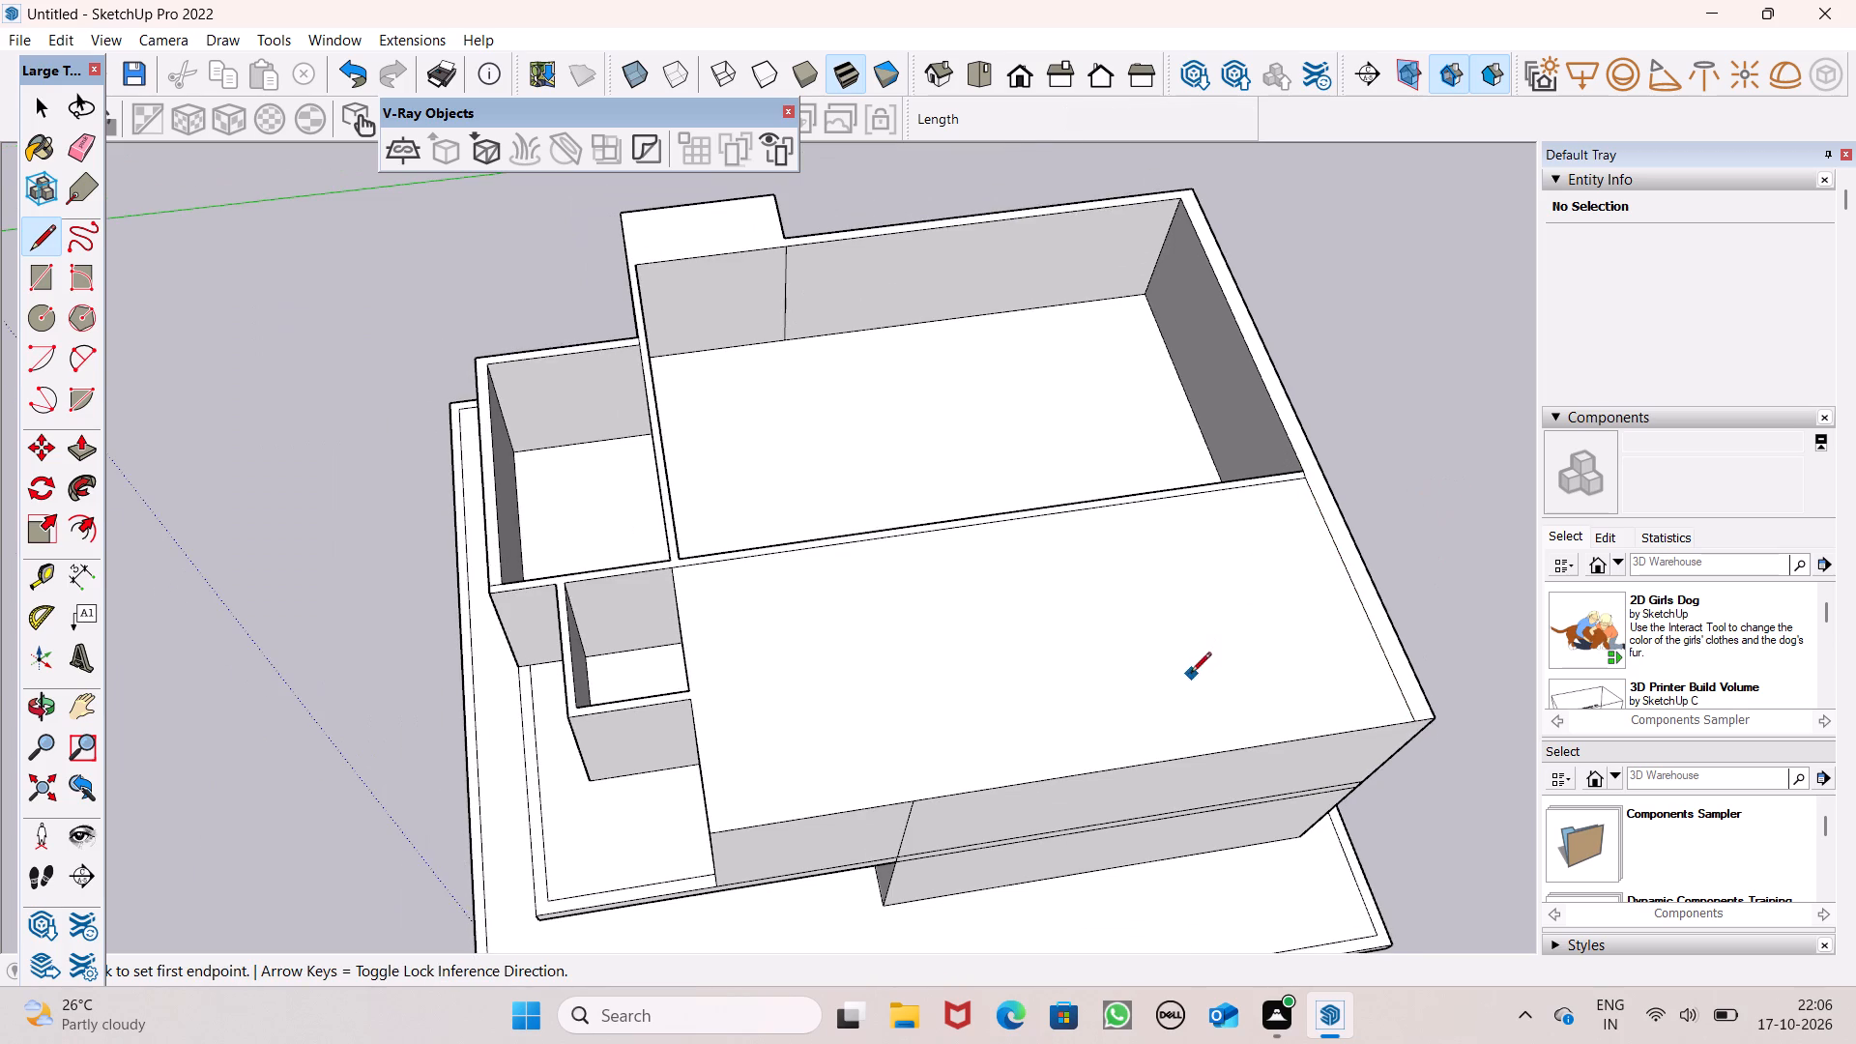
scroll(1191, 674, down, 1)
middle_drag(1223, 732, 1349, 419)
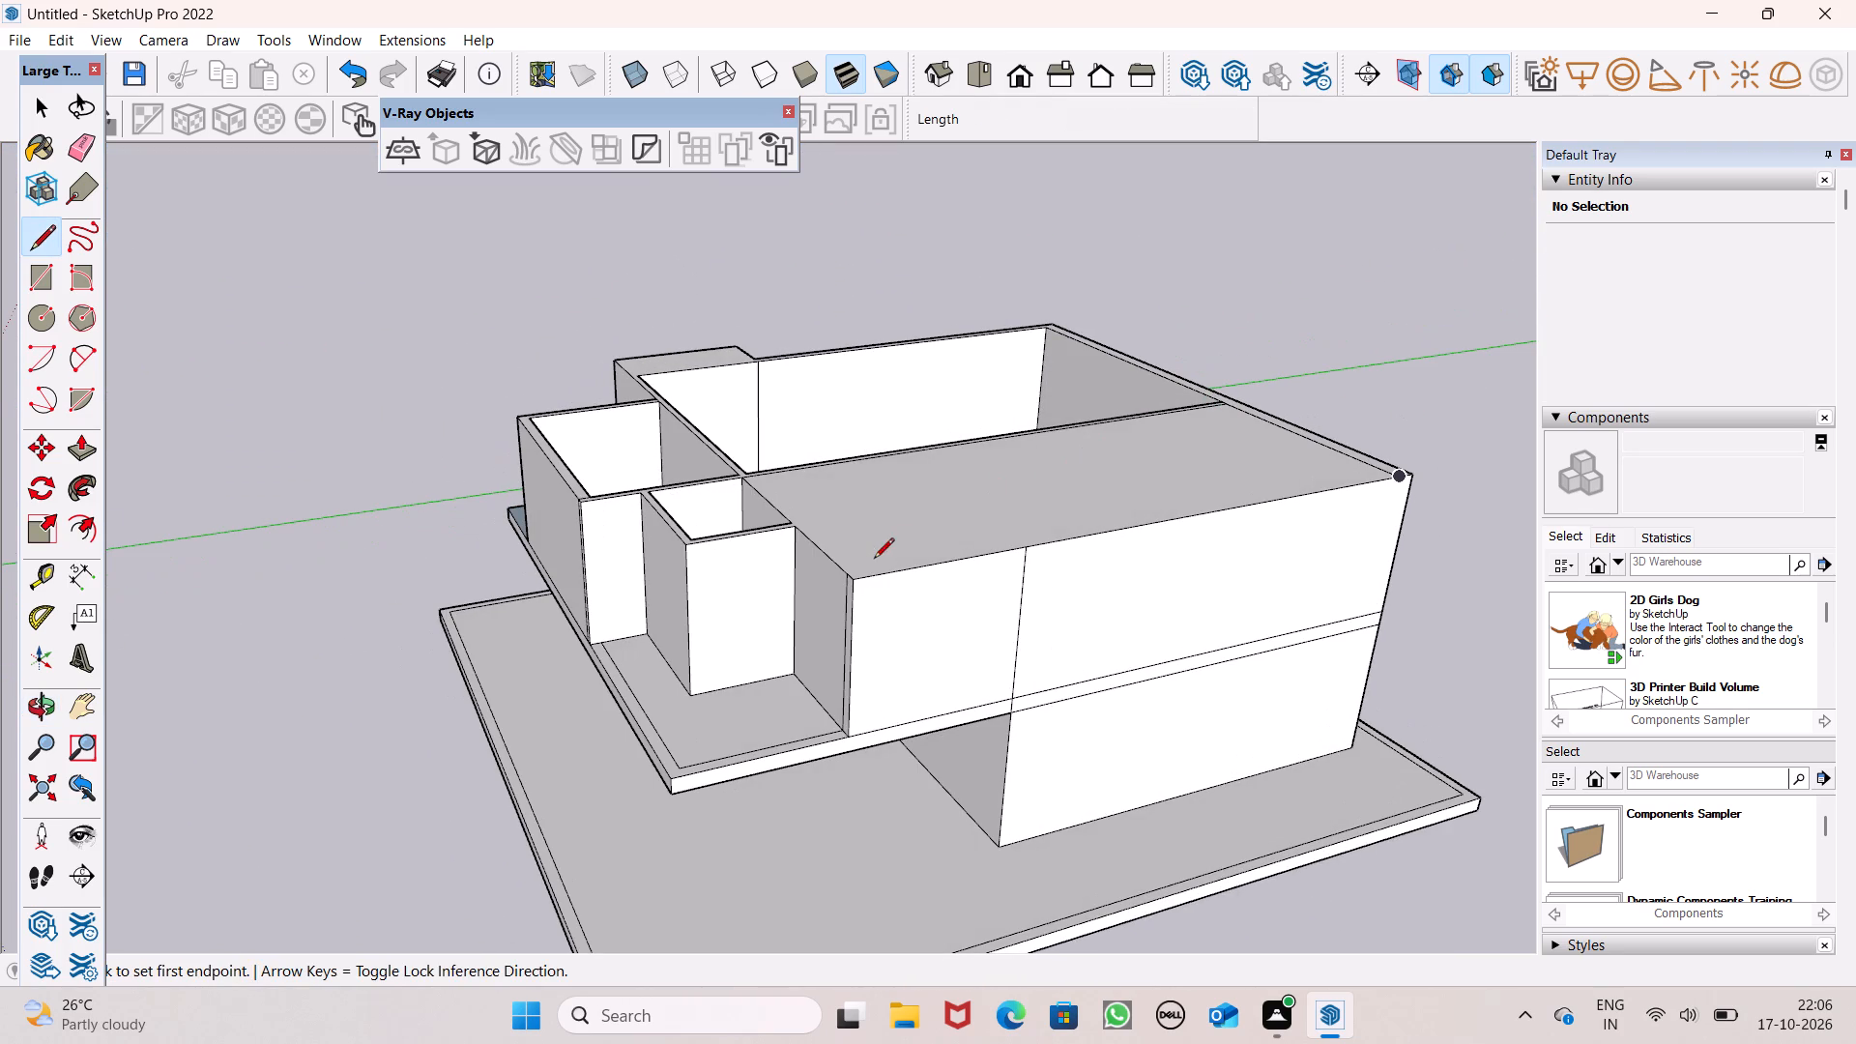
click(846, 574)
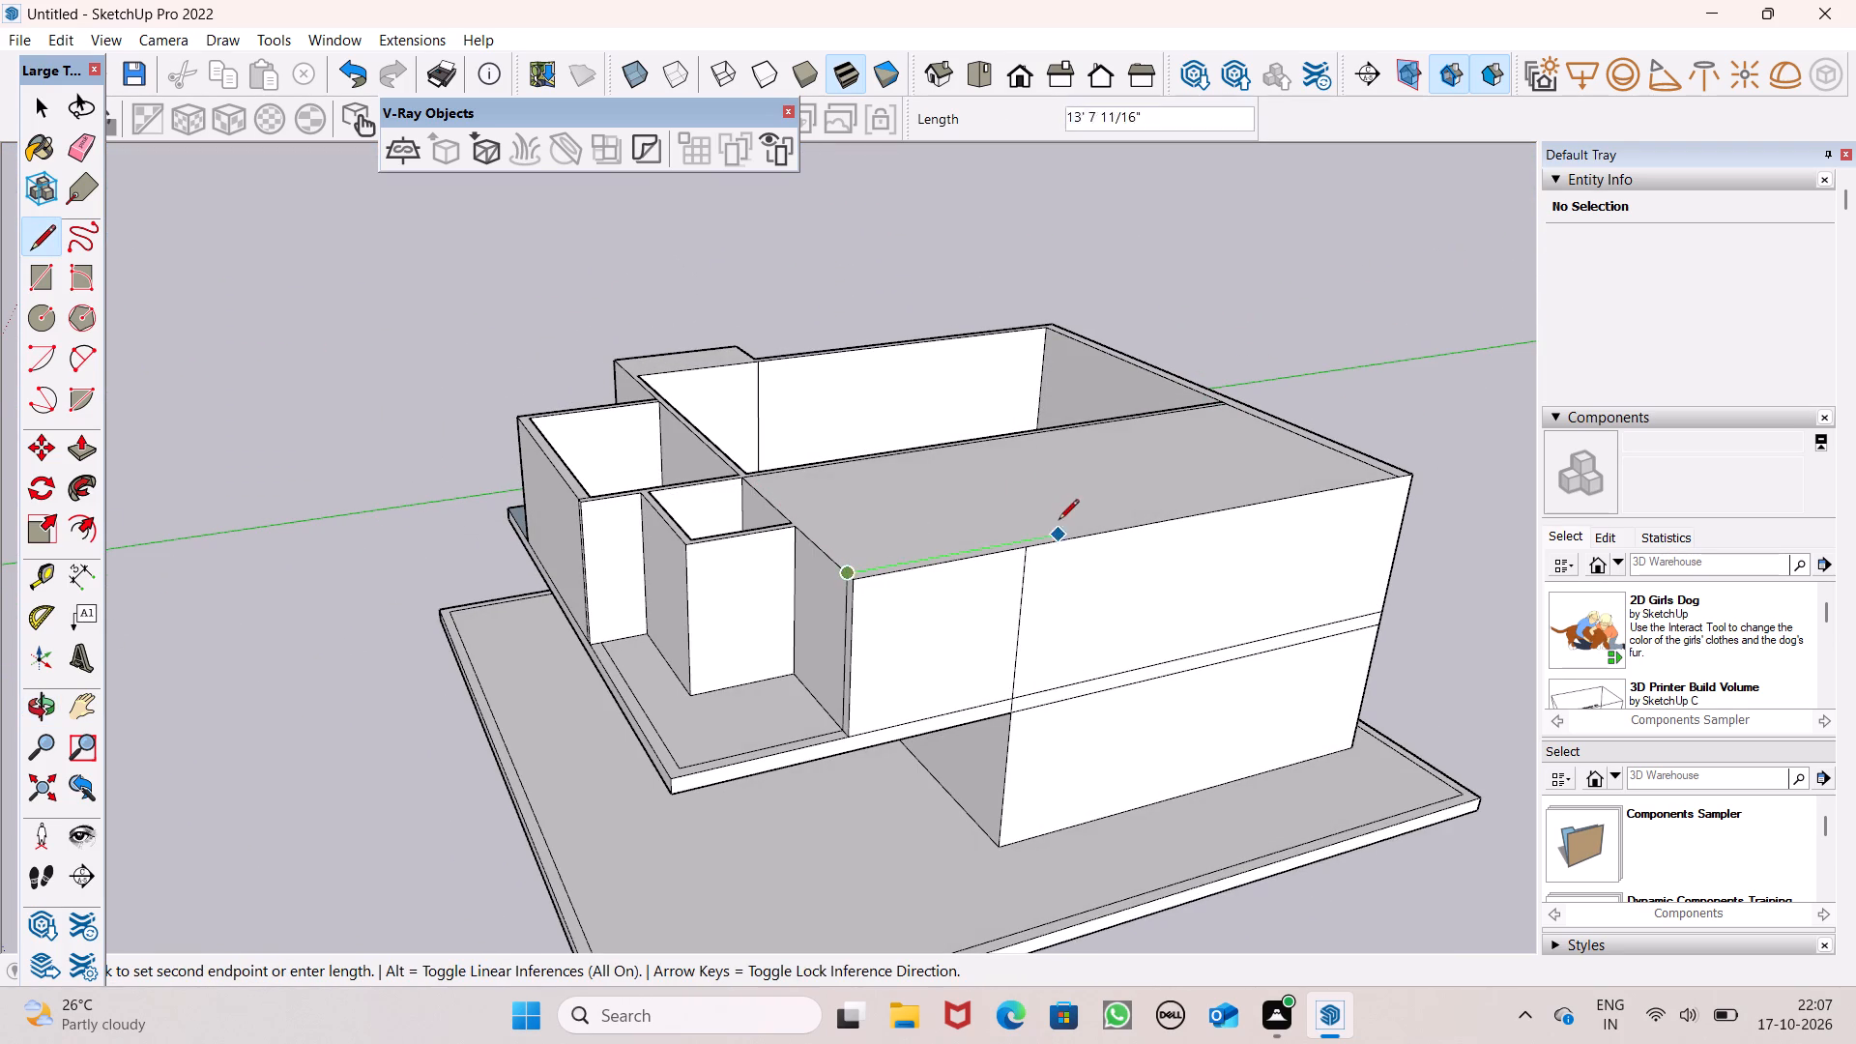
middle_drag(1427, 532, 1419, 561)
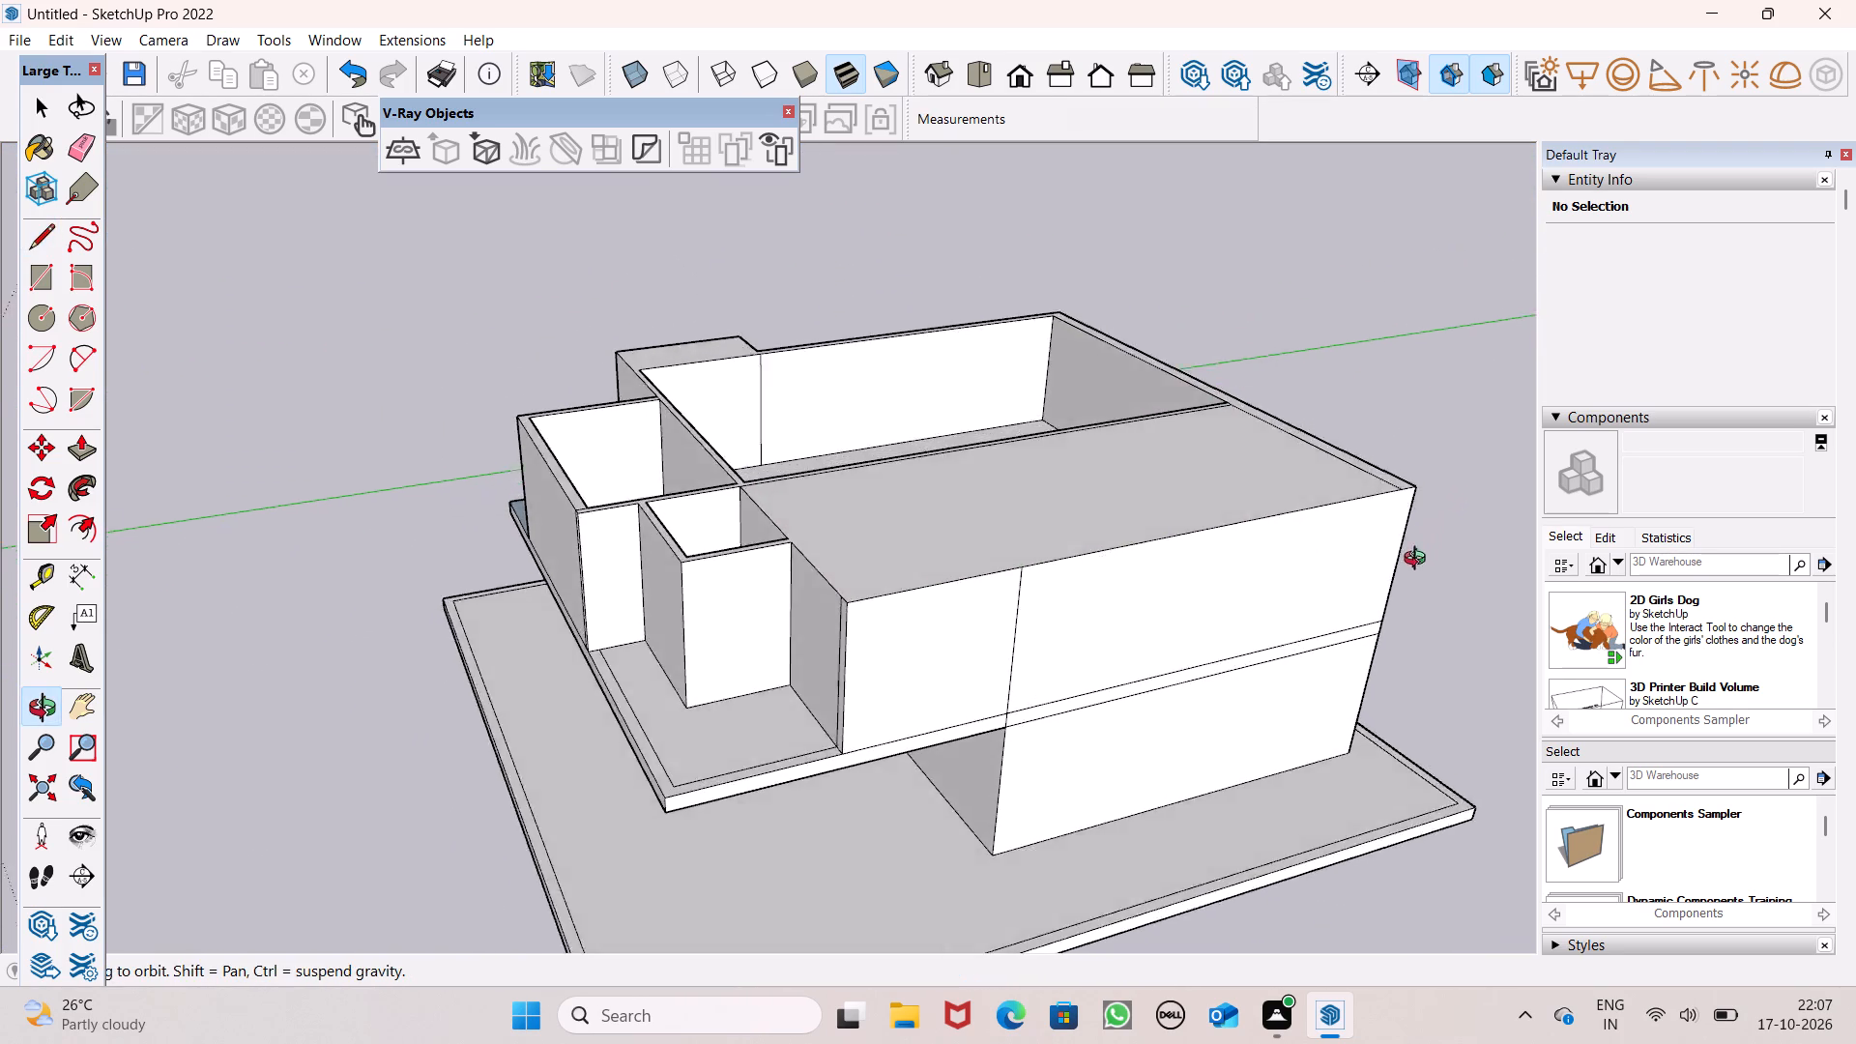
middle_drag(1419, 561, 1352, 639)
scroll(1375, 558, up, 6)
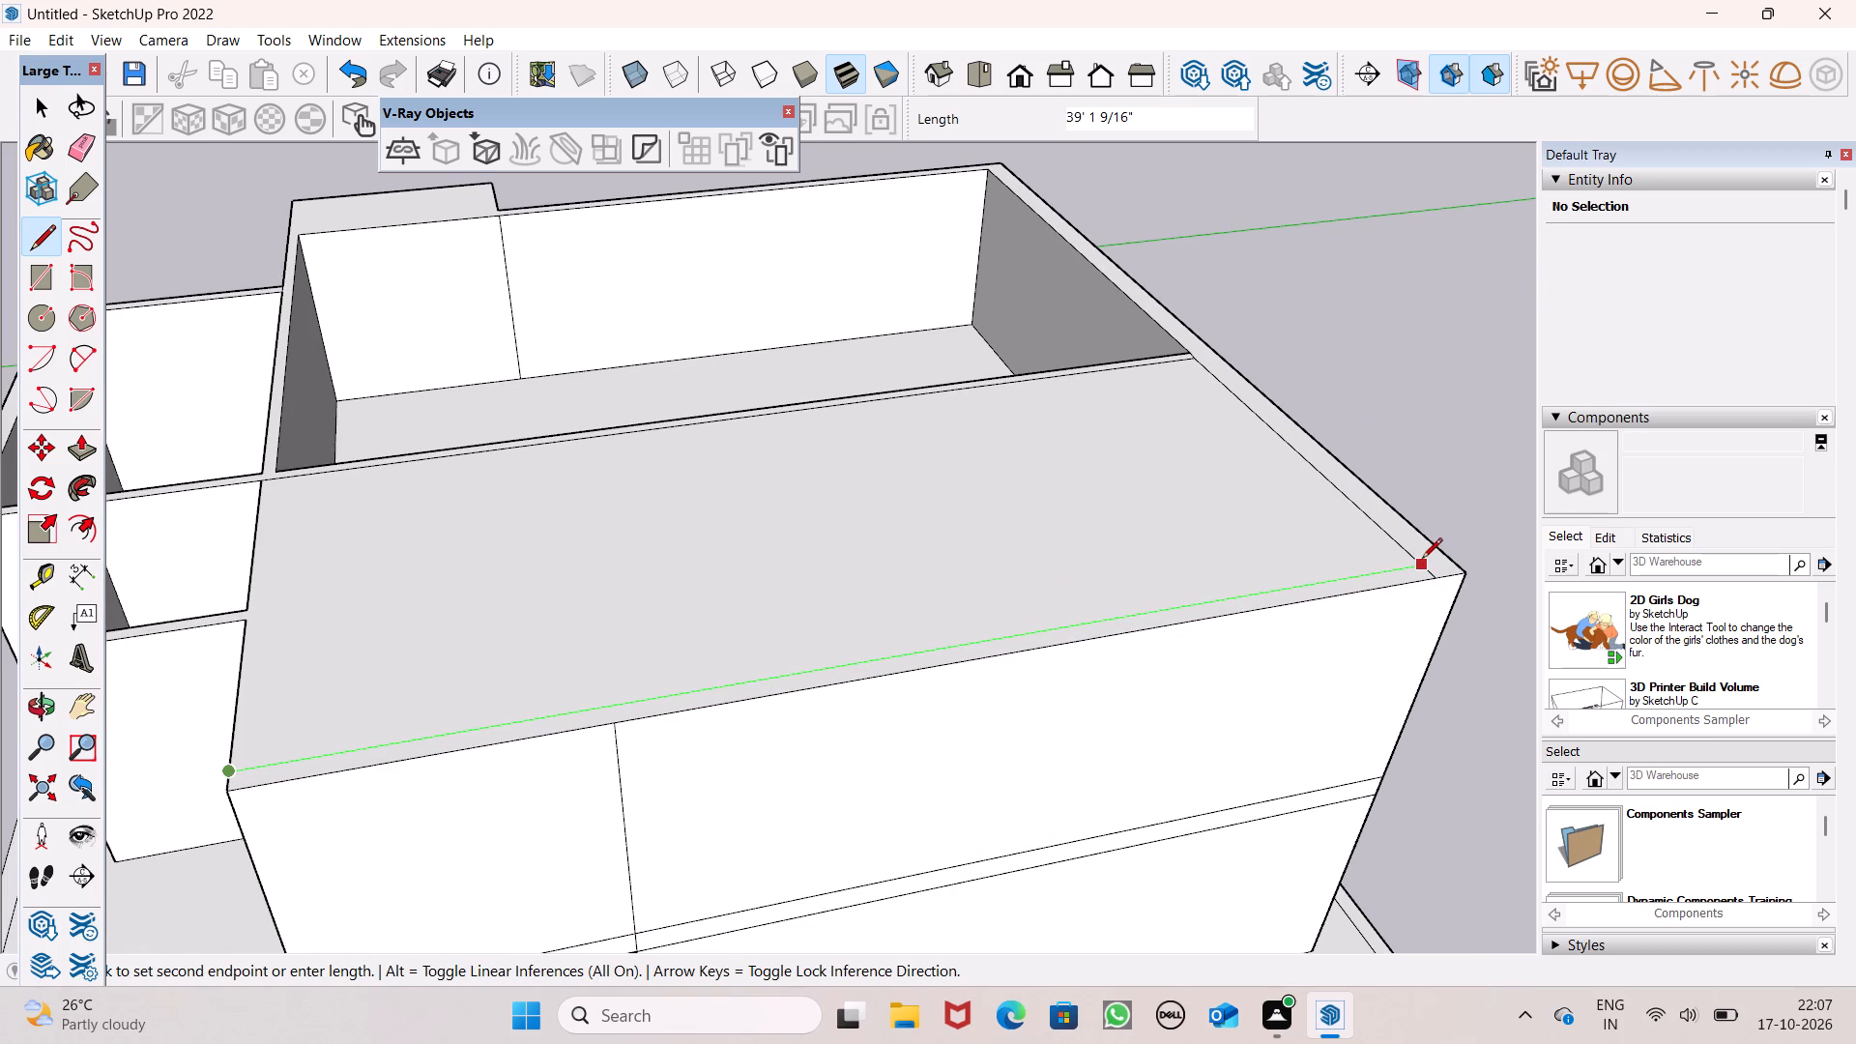
click(1422, 560)
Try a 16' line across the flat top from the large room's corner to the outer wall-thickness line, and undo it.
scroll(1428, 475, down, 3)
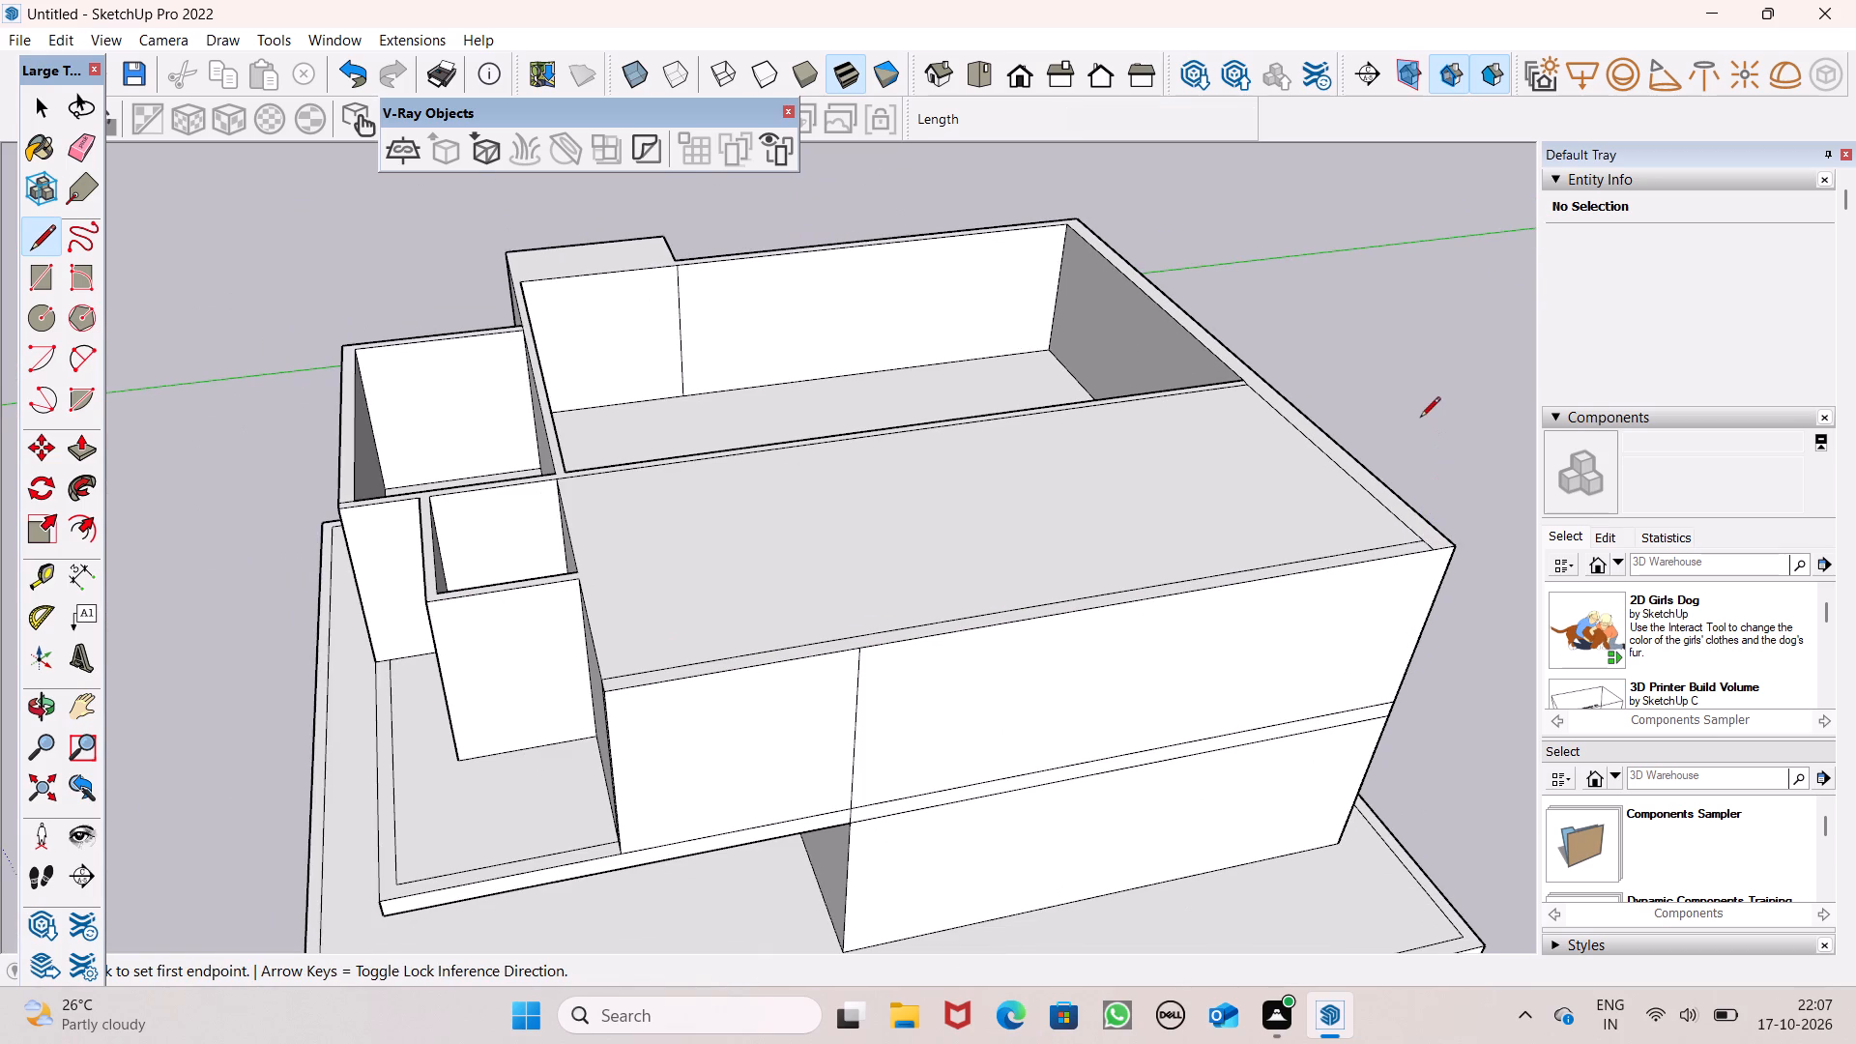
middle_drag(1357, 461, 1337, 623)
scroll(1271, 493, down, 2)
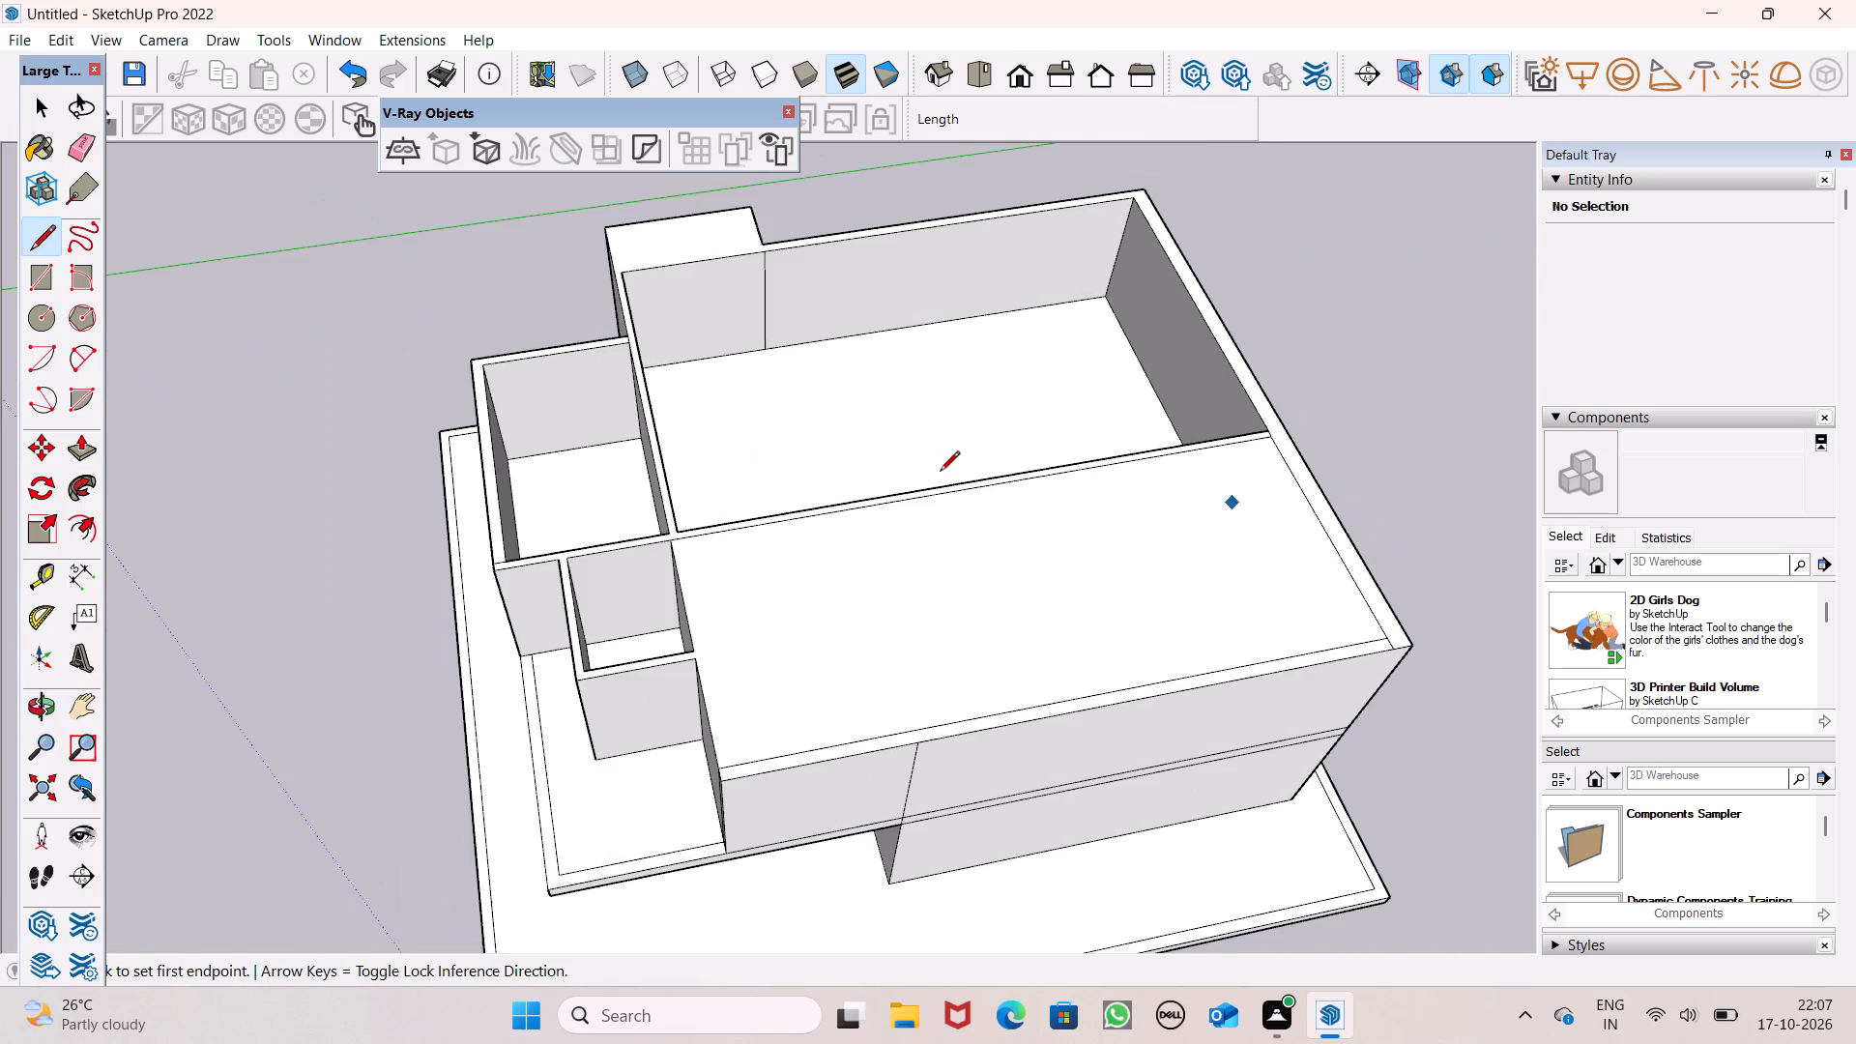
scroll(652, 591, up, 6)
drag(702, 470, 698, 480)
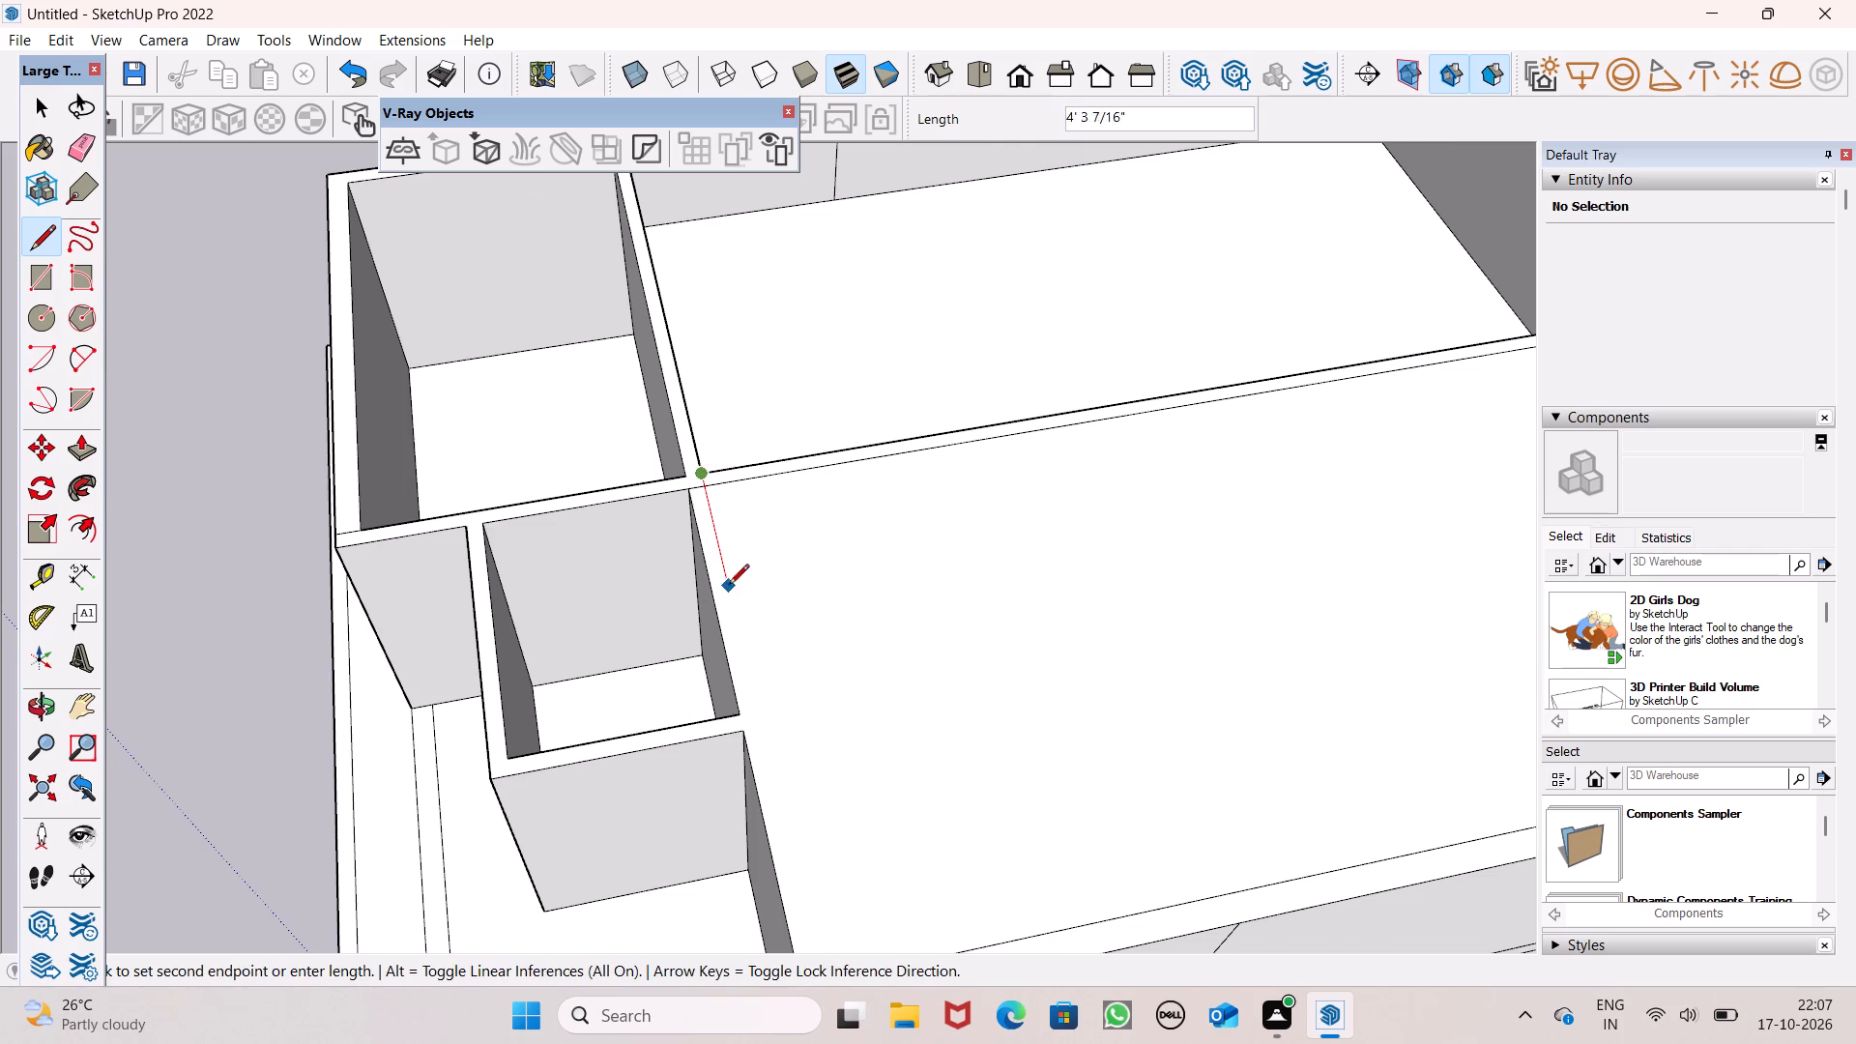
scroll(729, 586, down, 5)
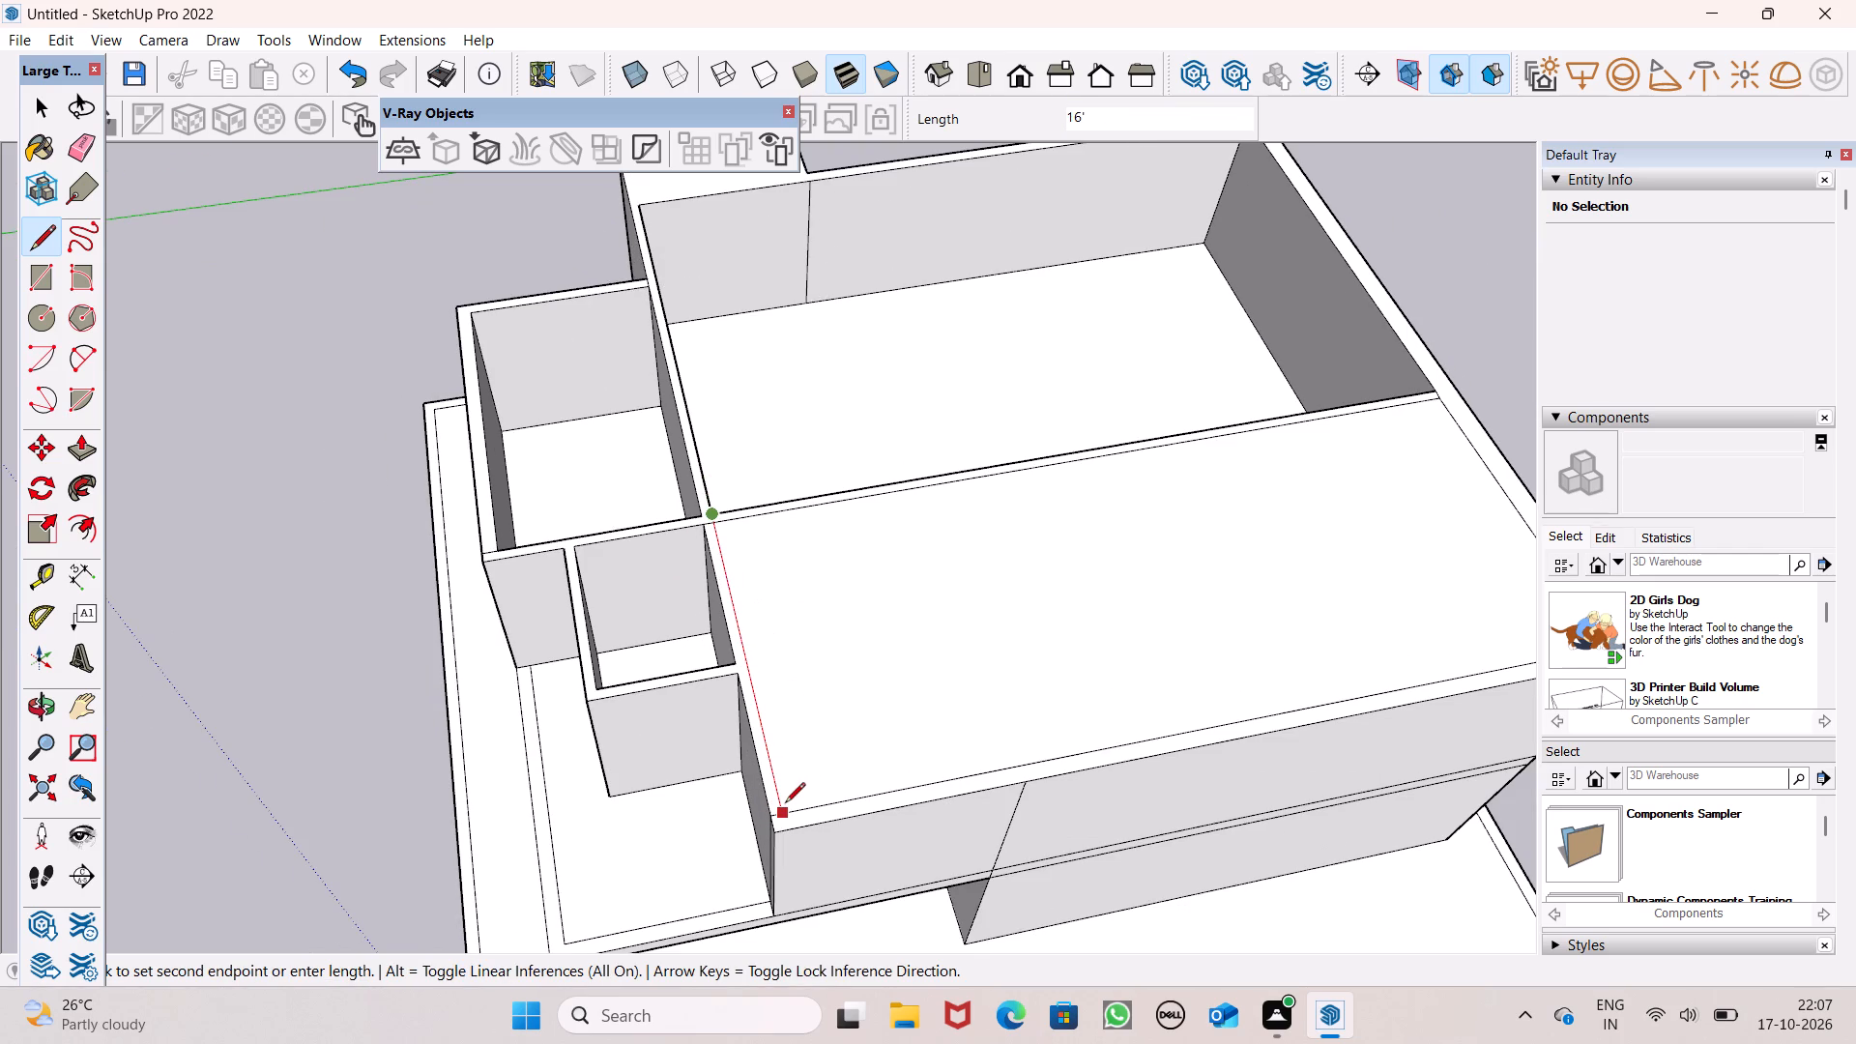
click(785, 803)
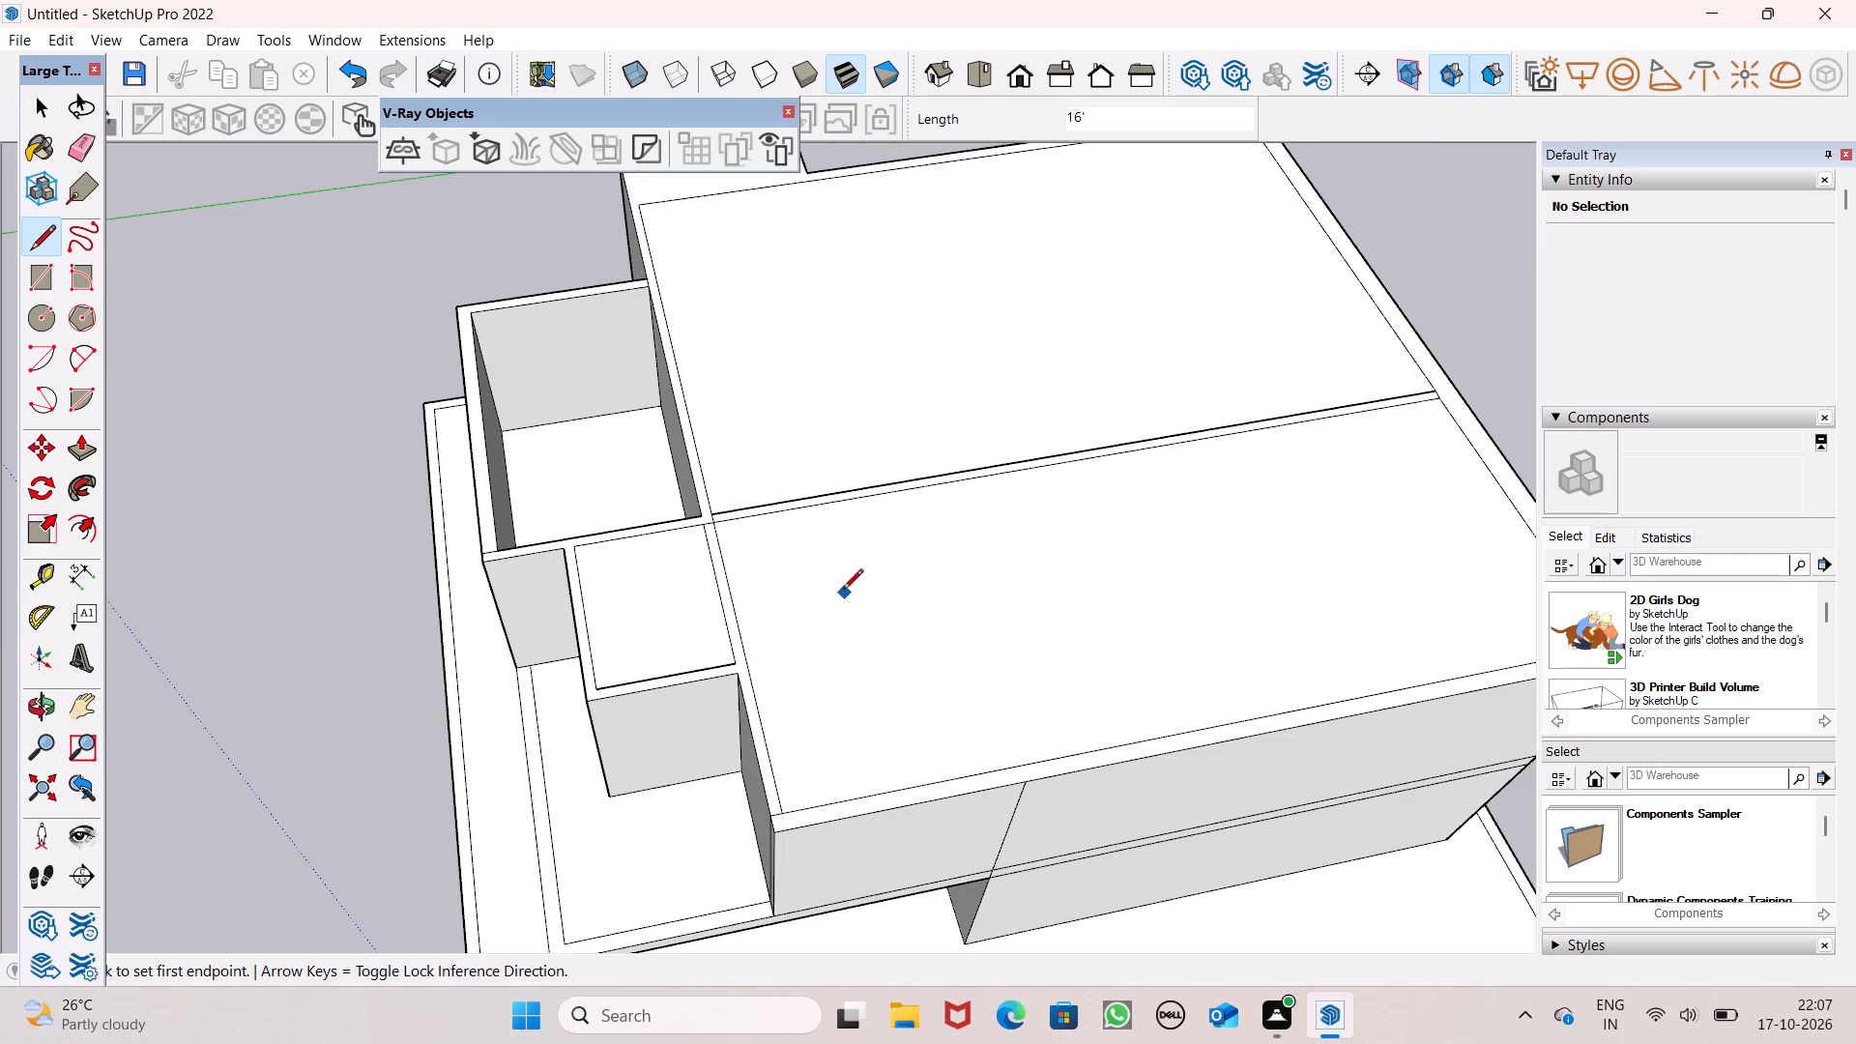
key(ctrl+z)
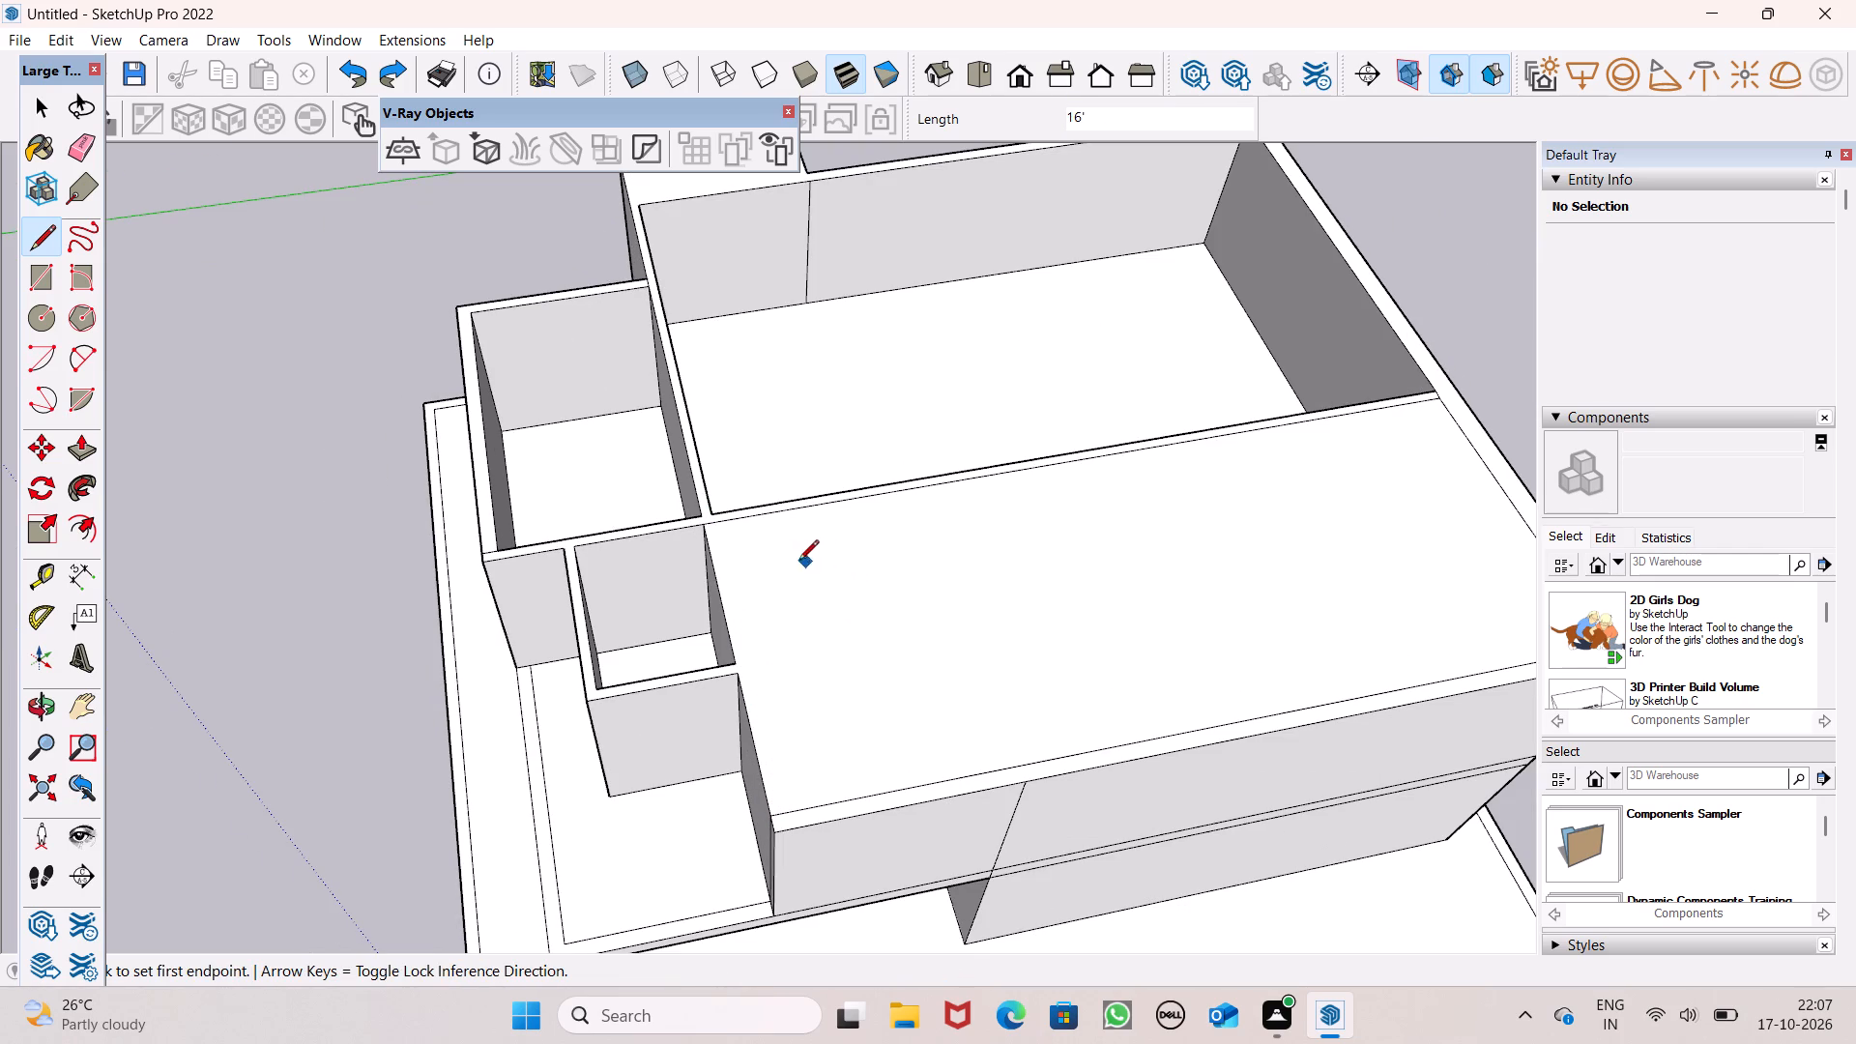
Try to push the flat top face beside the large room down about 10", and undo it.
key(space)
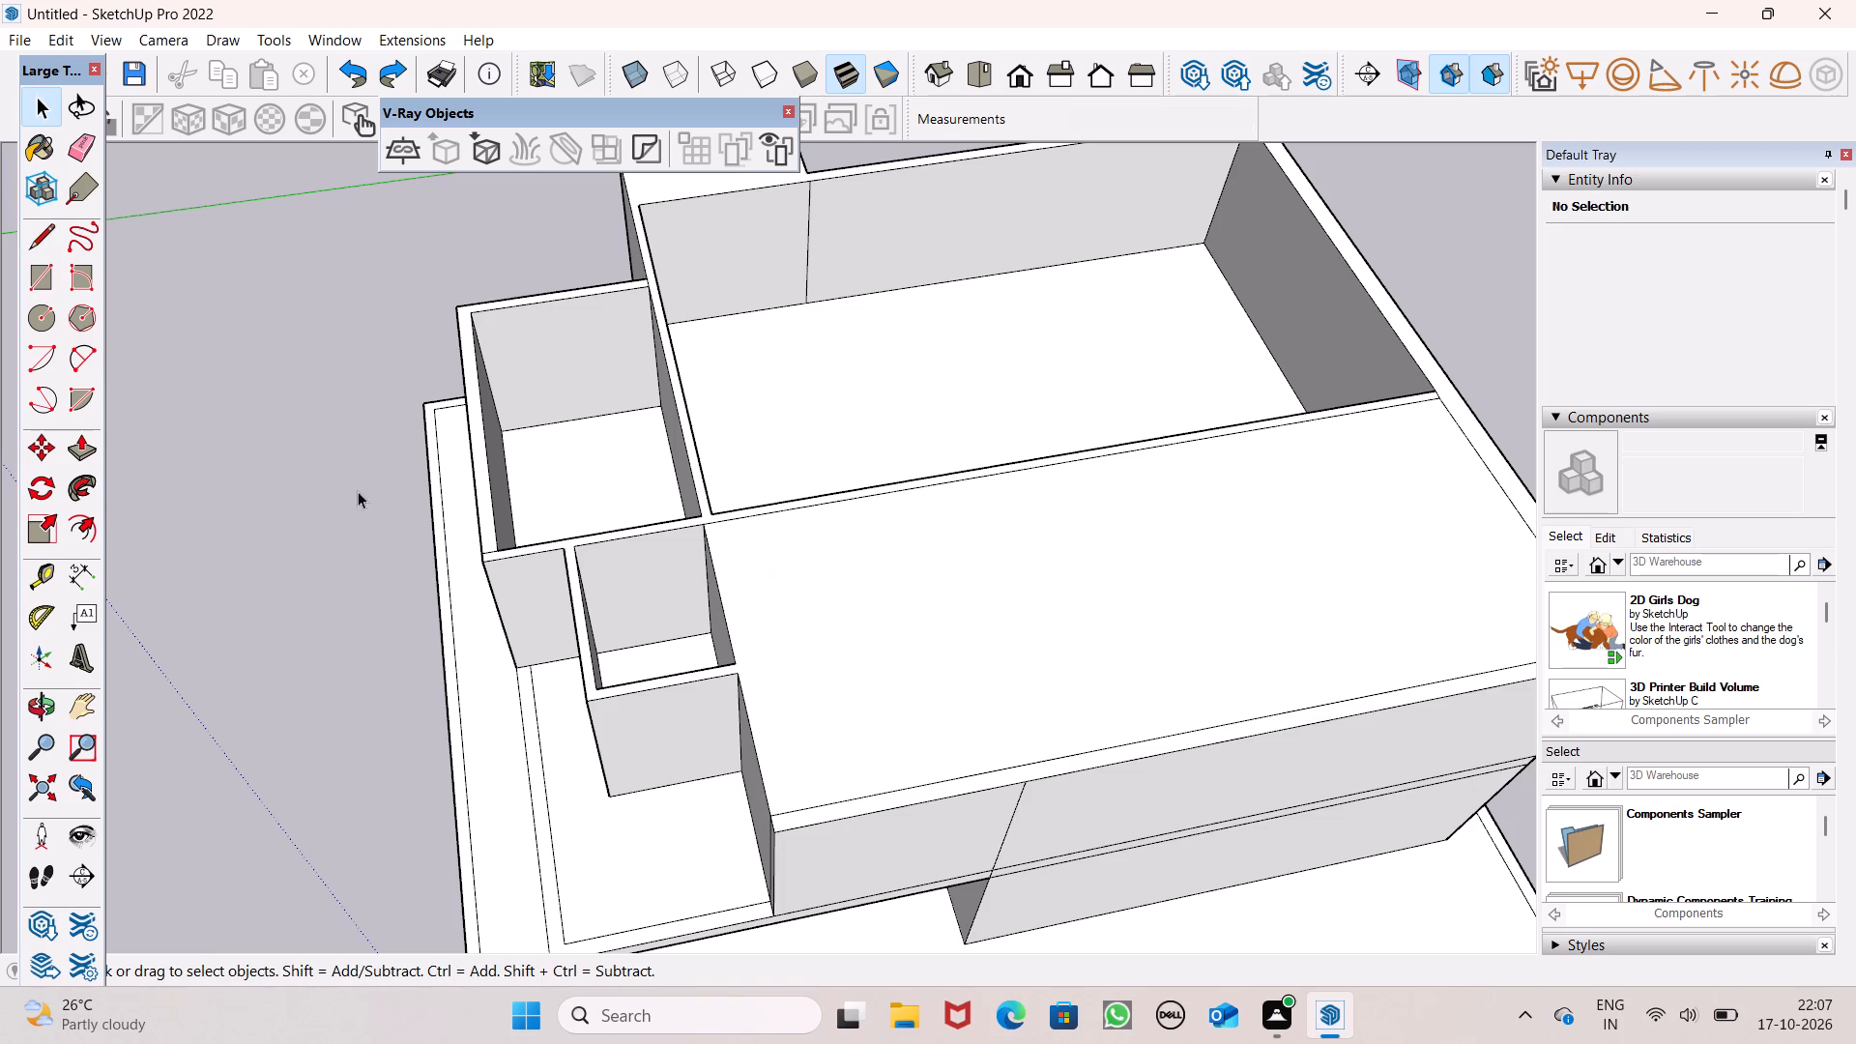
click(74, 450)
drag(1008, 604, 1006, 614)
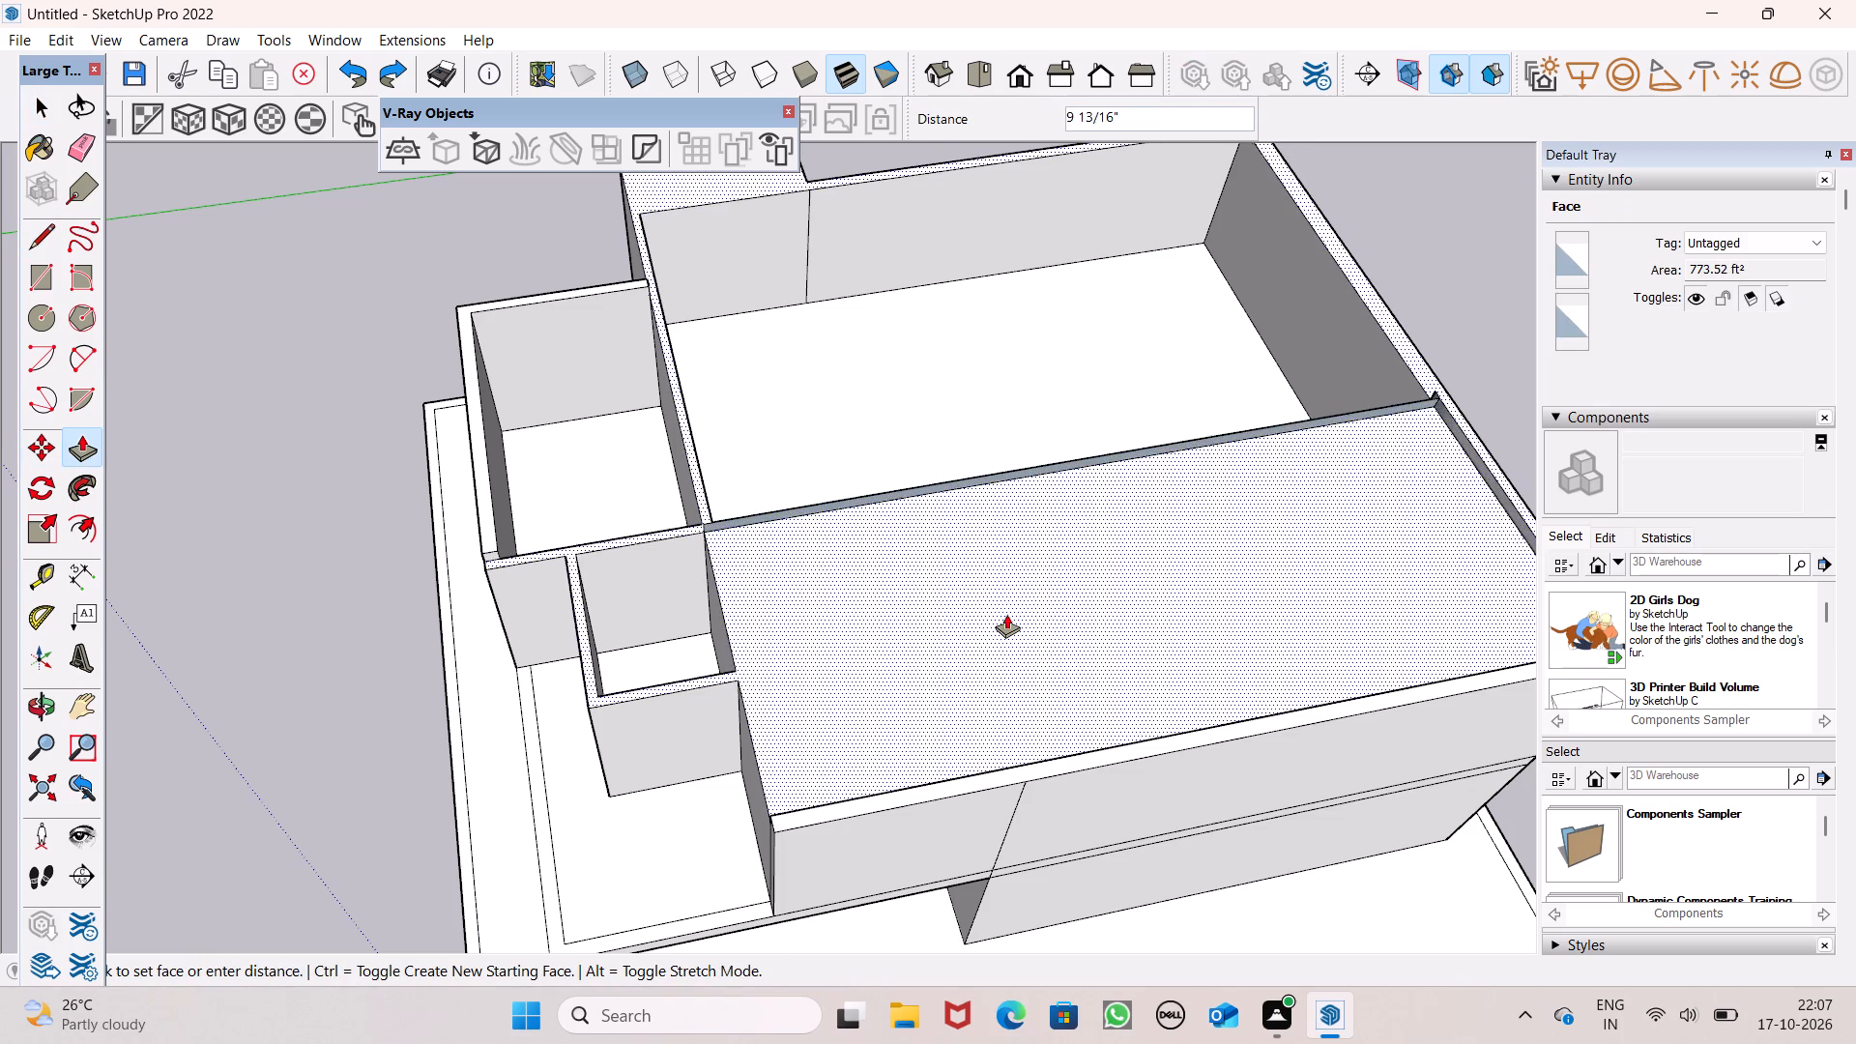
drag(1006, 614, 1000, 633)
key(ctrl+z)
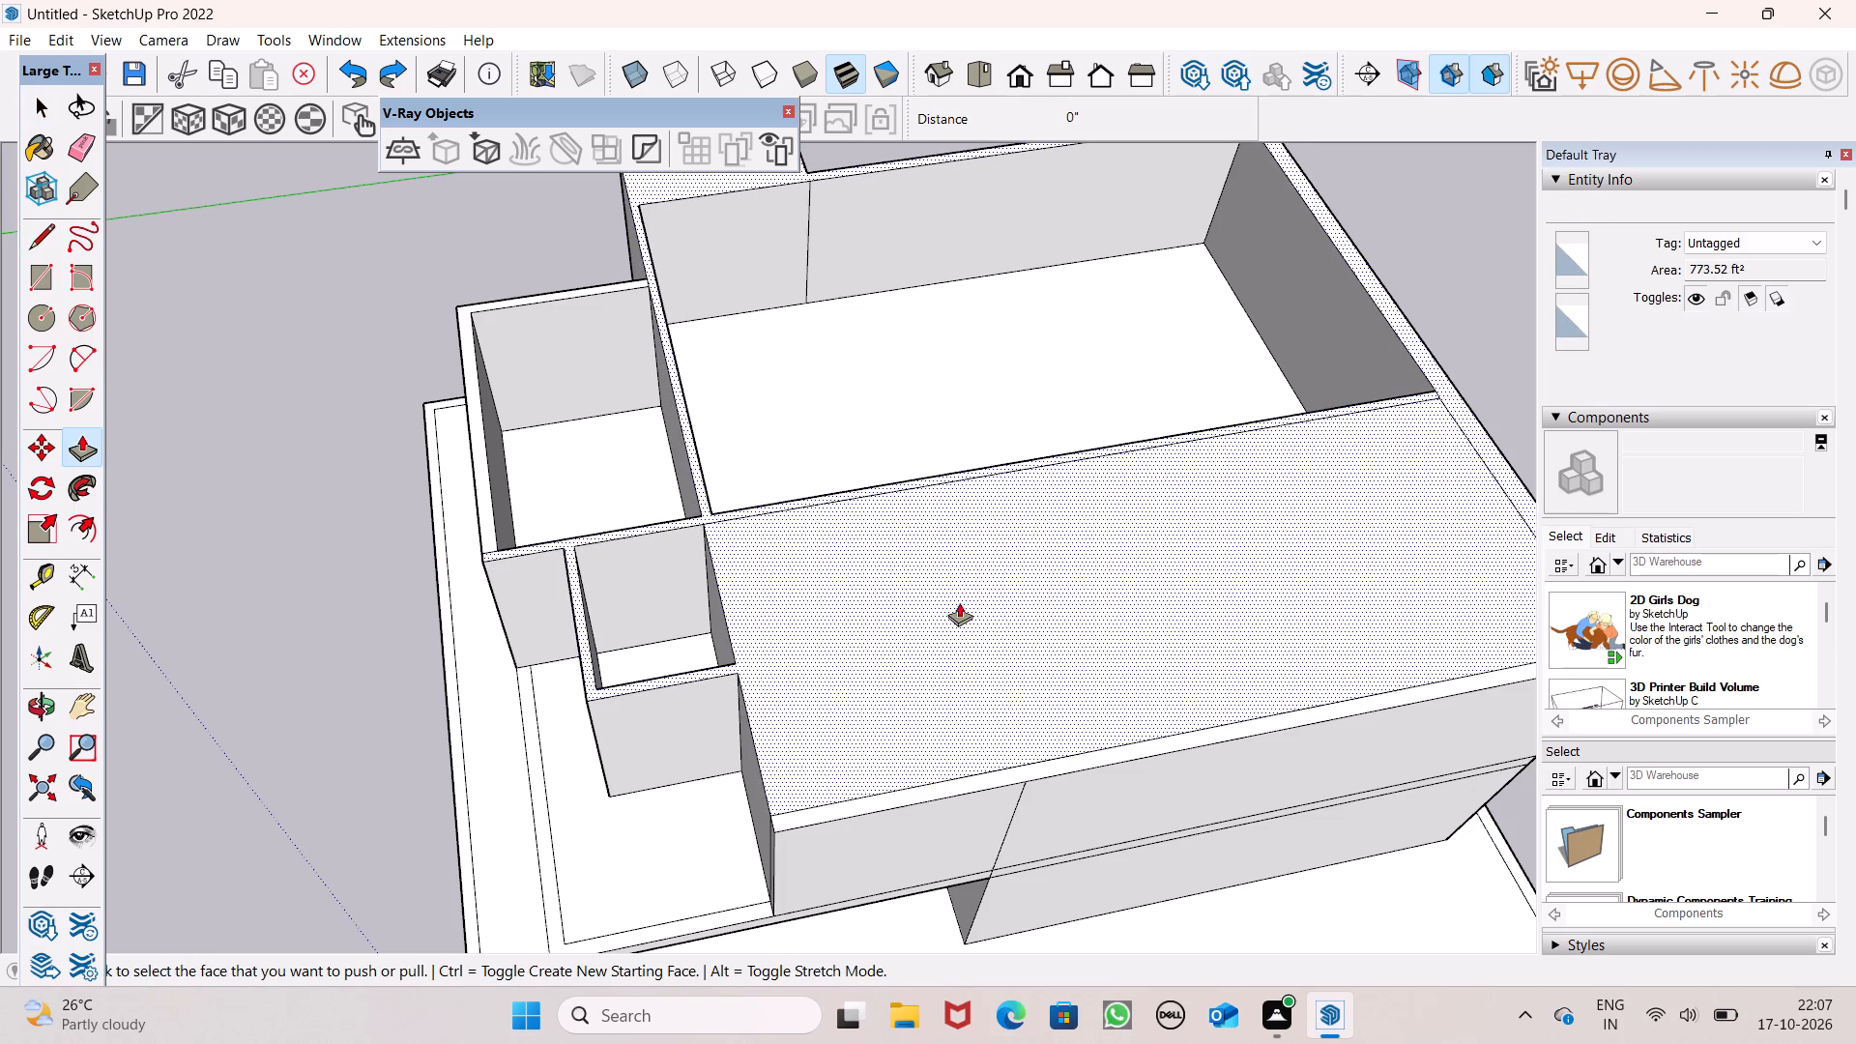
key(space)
Examine the whole building and its wall-thickness outlines from several sides.
scroll(776, 444, down, 5)
middle_drag(1379, 564, 1296, 580)
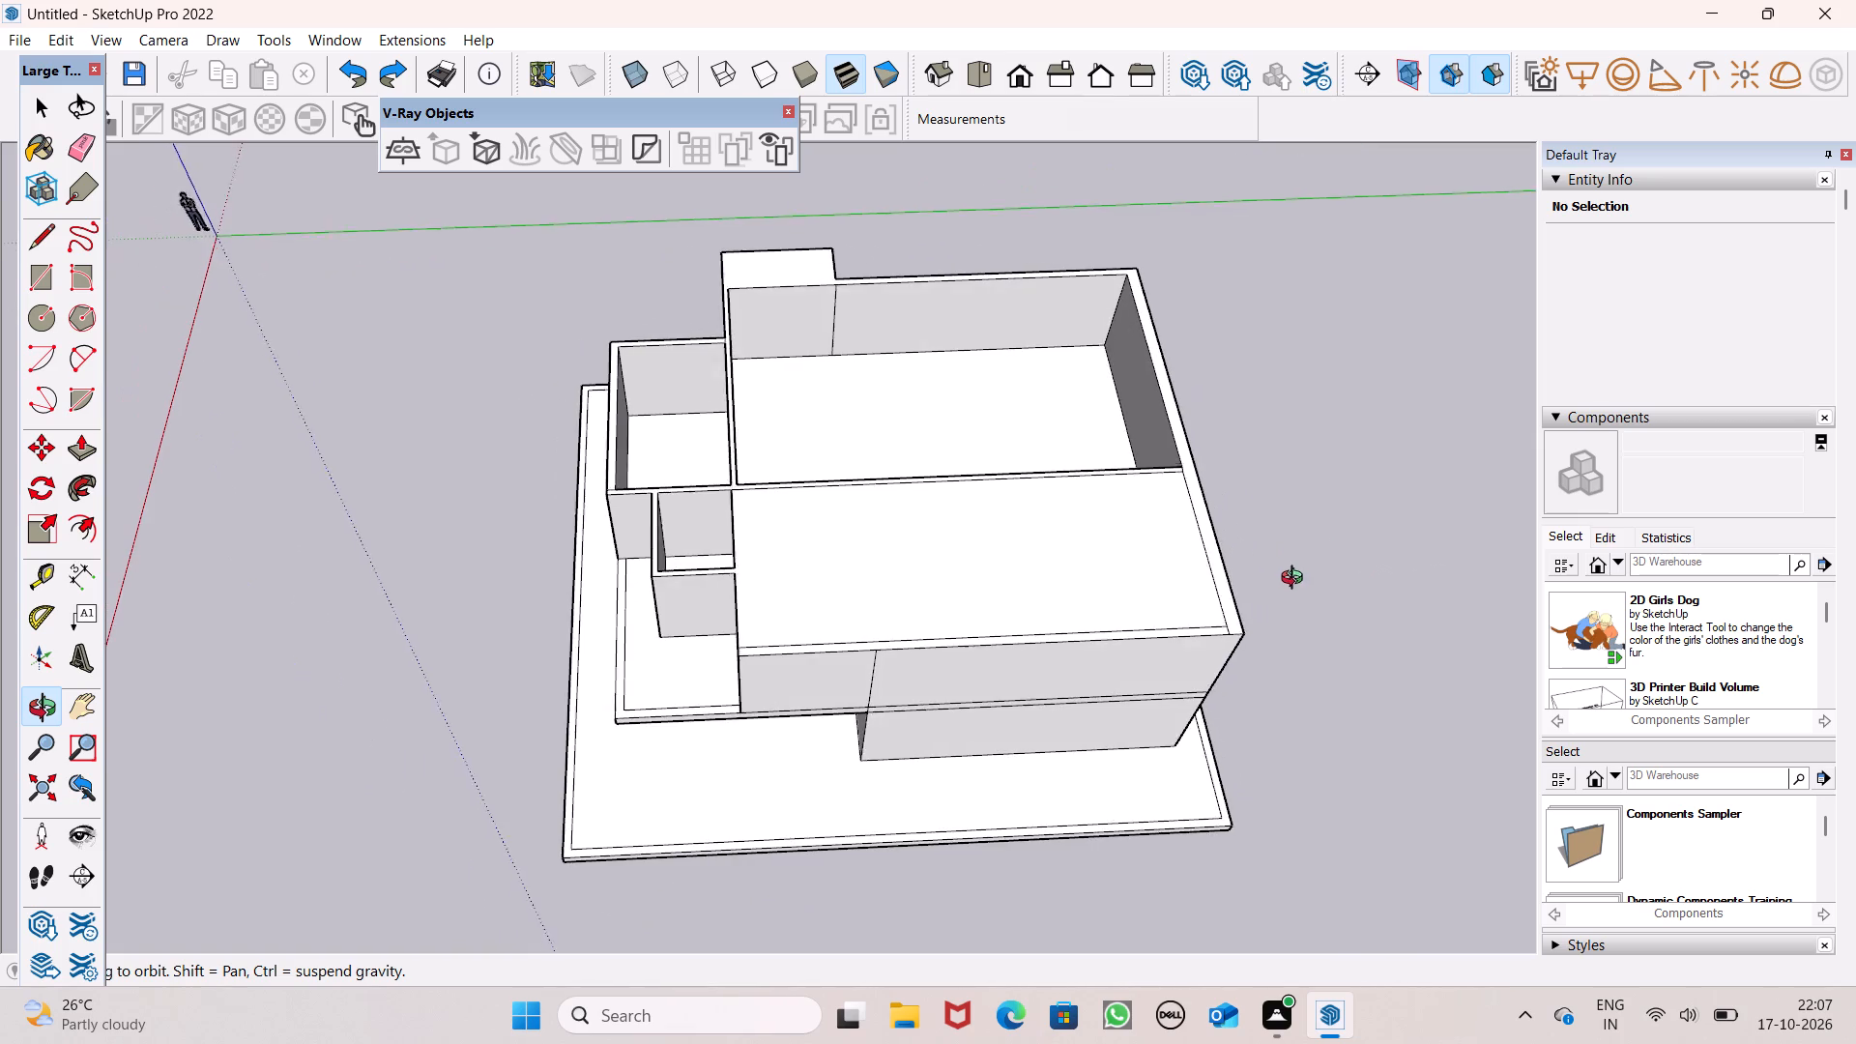
middle_drag(1296, 580, 1317, 543)
click(1293, 526)
middle_drag(1026, 543, 1500, 490)
scroll(1493, 492, up, 1)
middle_drag(987, 538, 1232, 477)
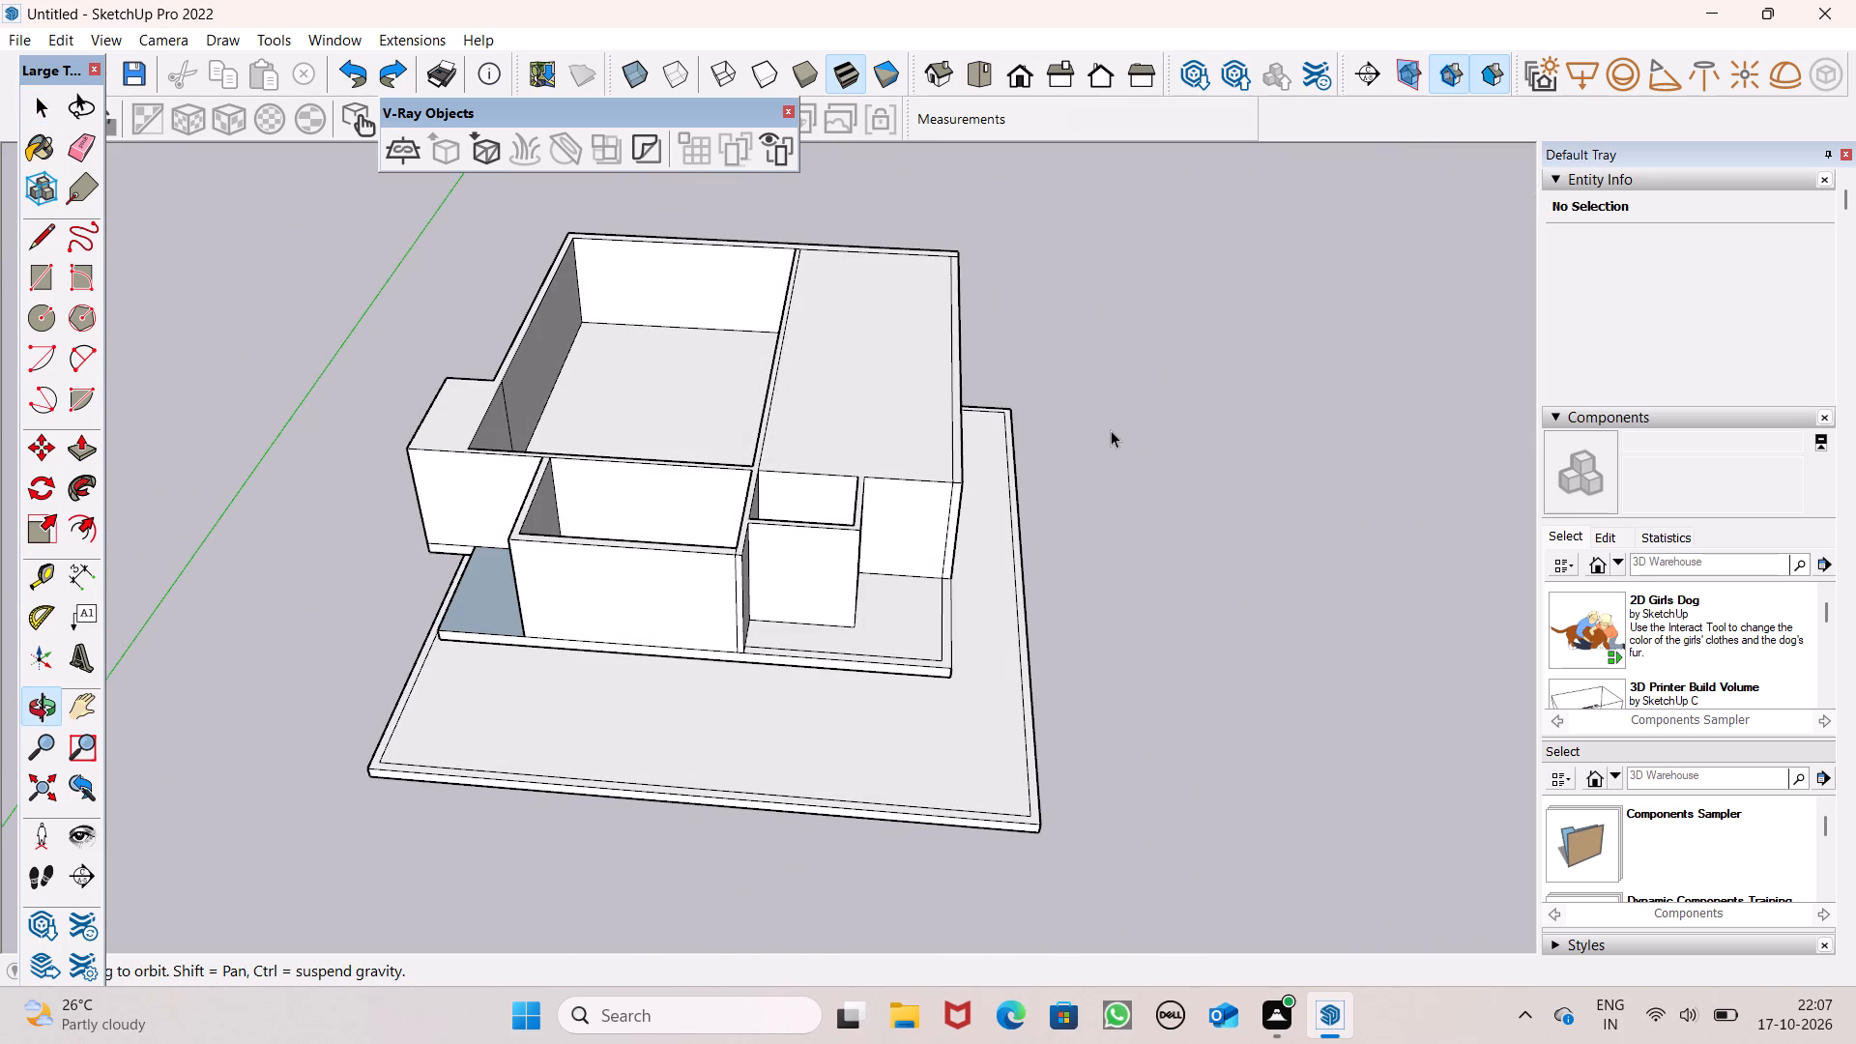
scroll(1103, 299, down, 2)
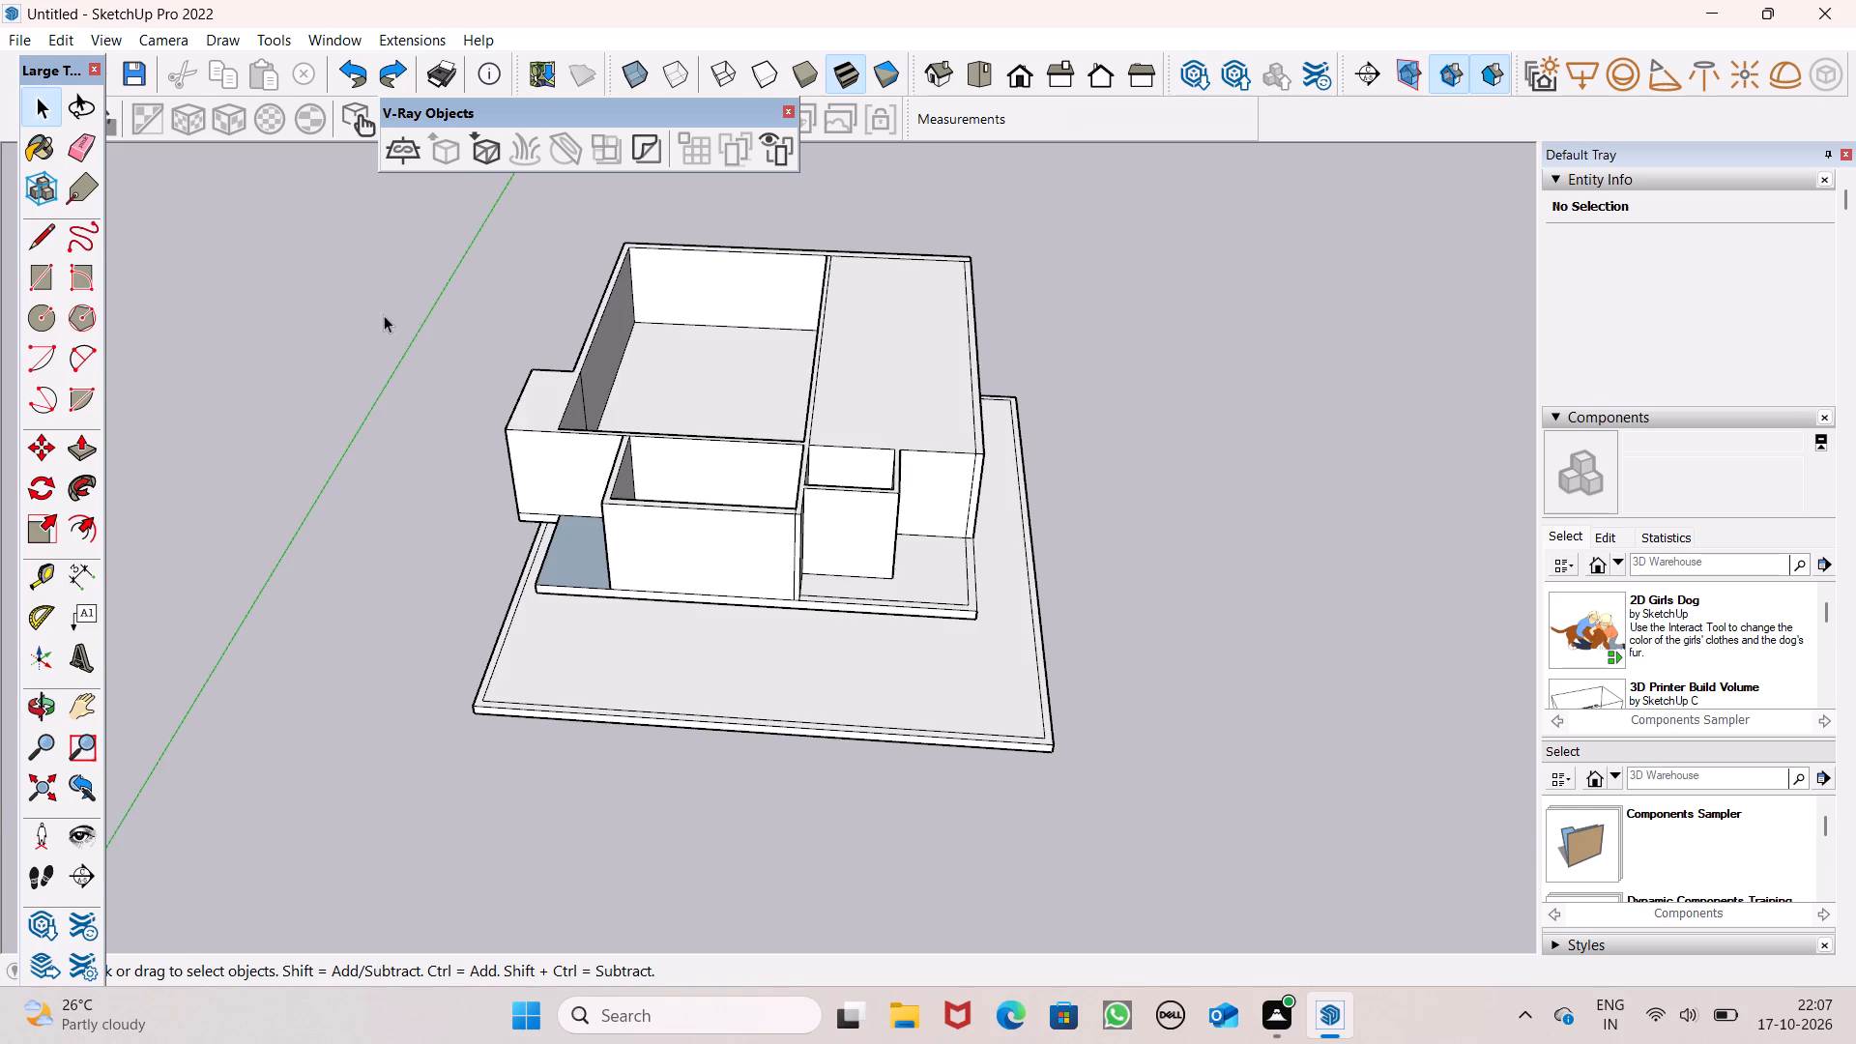
Examine the whole building from above, at eye level and from the side with the projecting volume.
scroll(480, 309, down, 4)
middle_drag(524, 341, 876, 494)
scroll(1123, 322, down, 6)
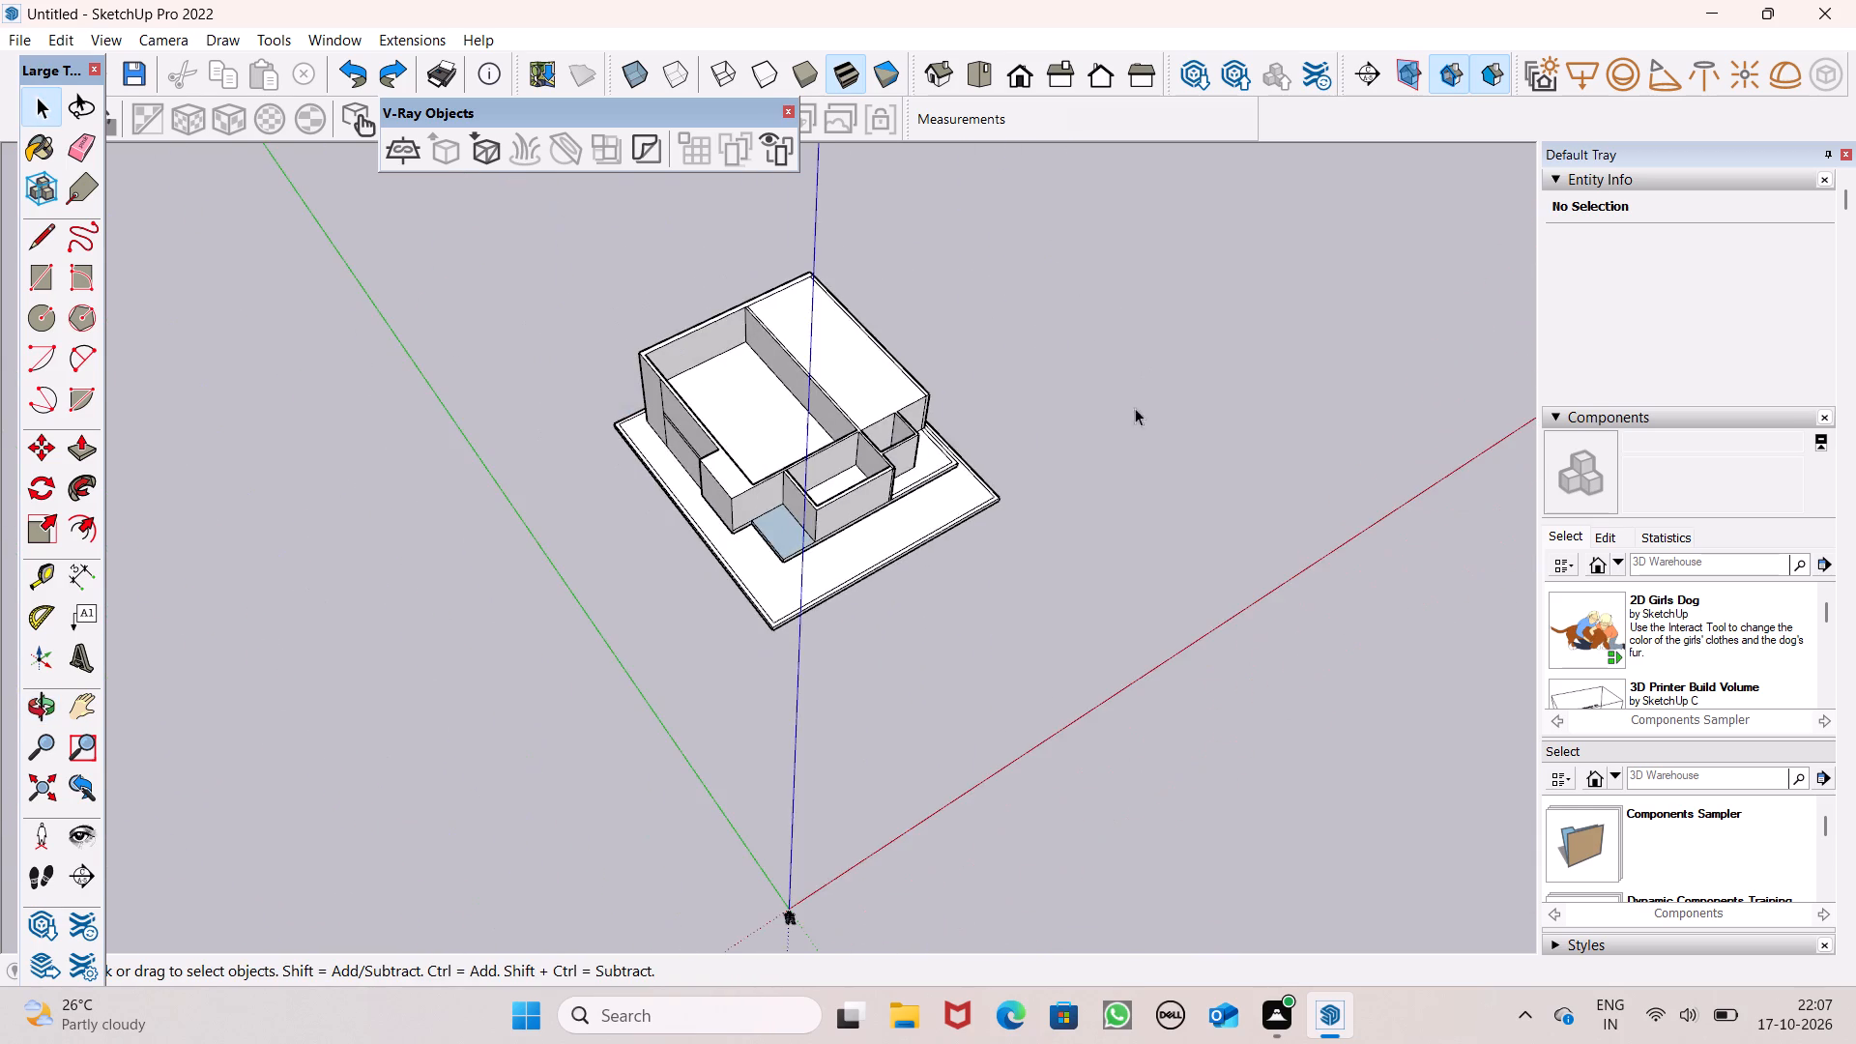
middle_drag(1087, 461, 755, 391)
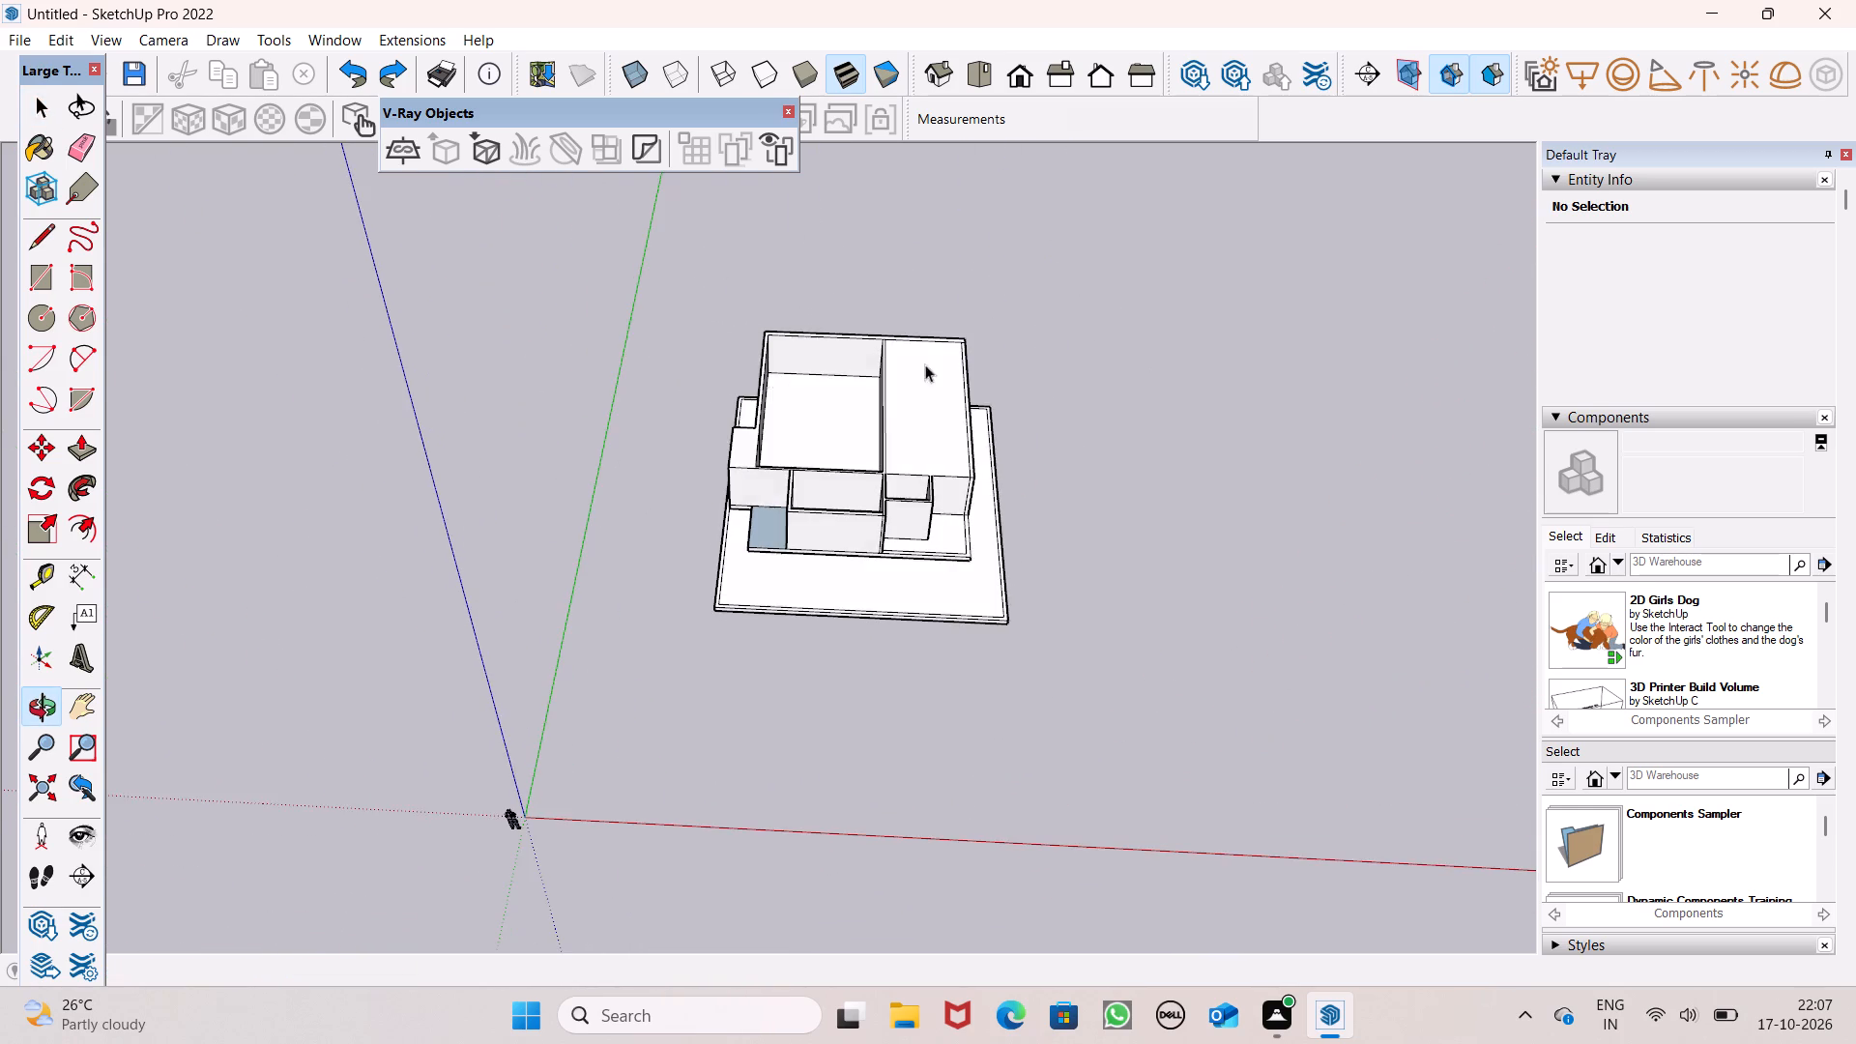
scroll(1263, 467, down, 5)
scroll(884, 460, up, 7)
middle_drag(921, 497, 969, 205)
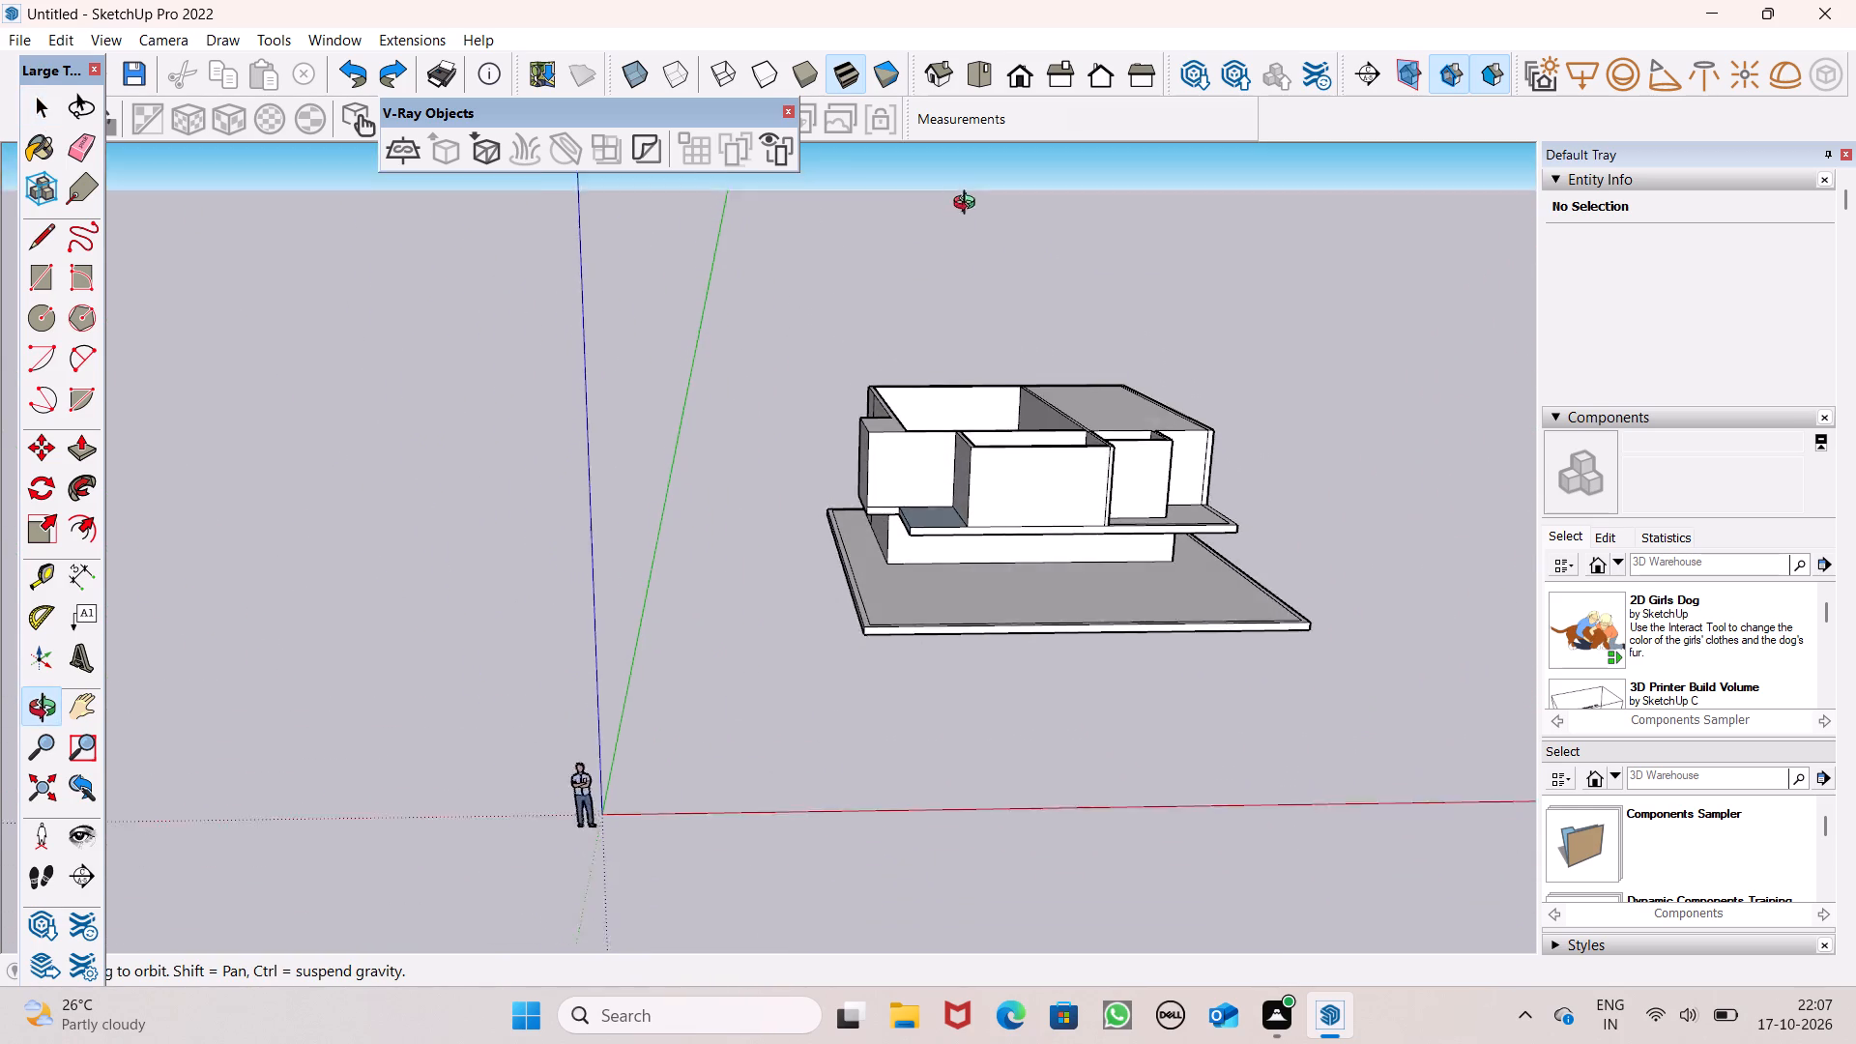
middle_drag(969, 205, 970, 198)
scroll(969, 202, up, 1)
middle_drag(942, 455, 936, 345)
scroll(935, 346, up, 1)
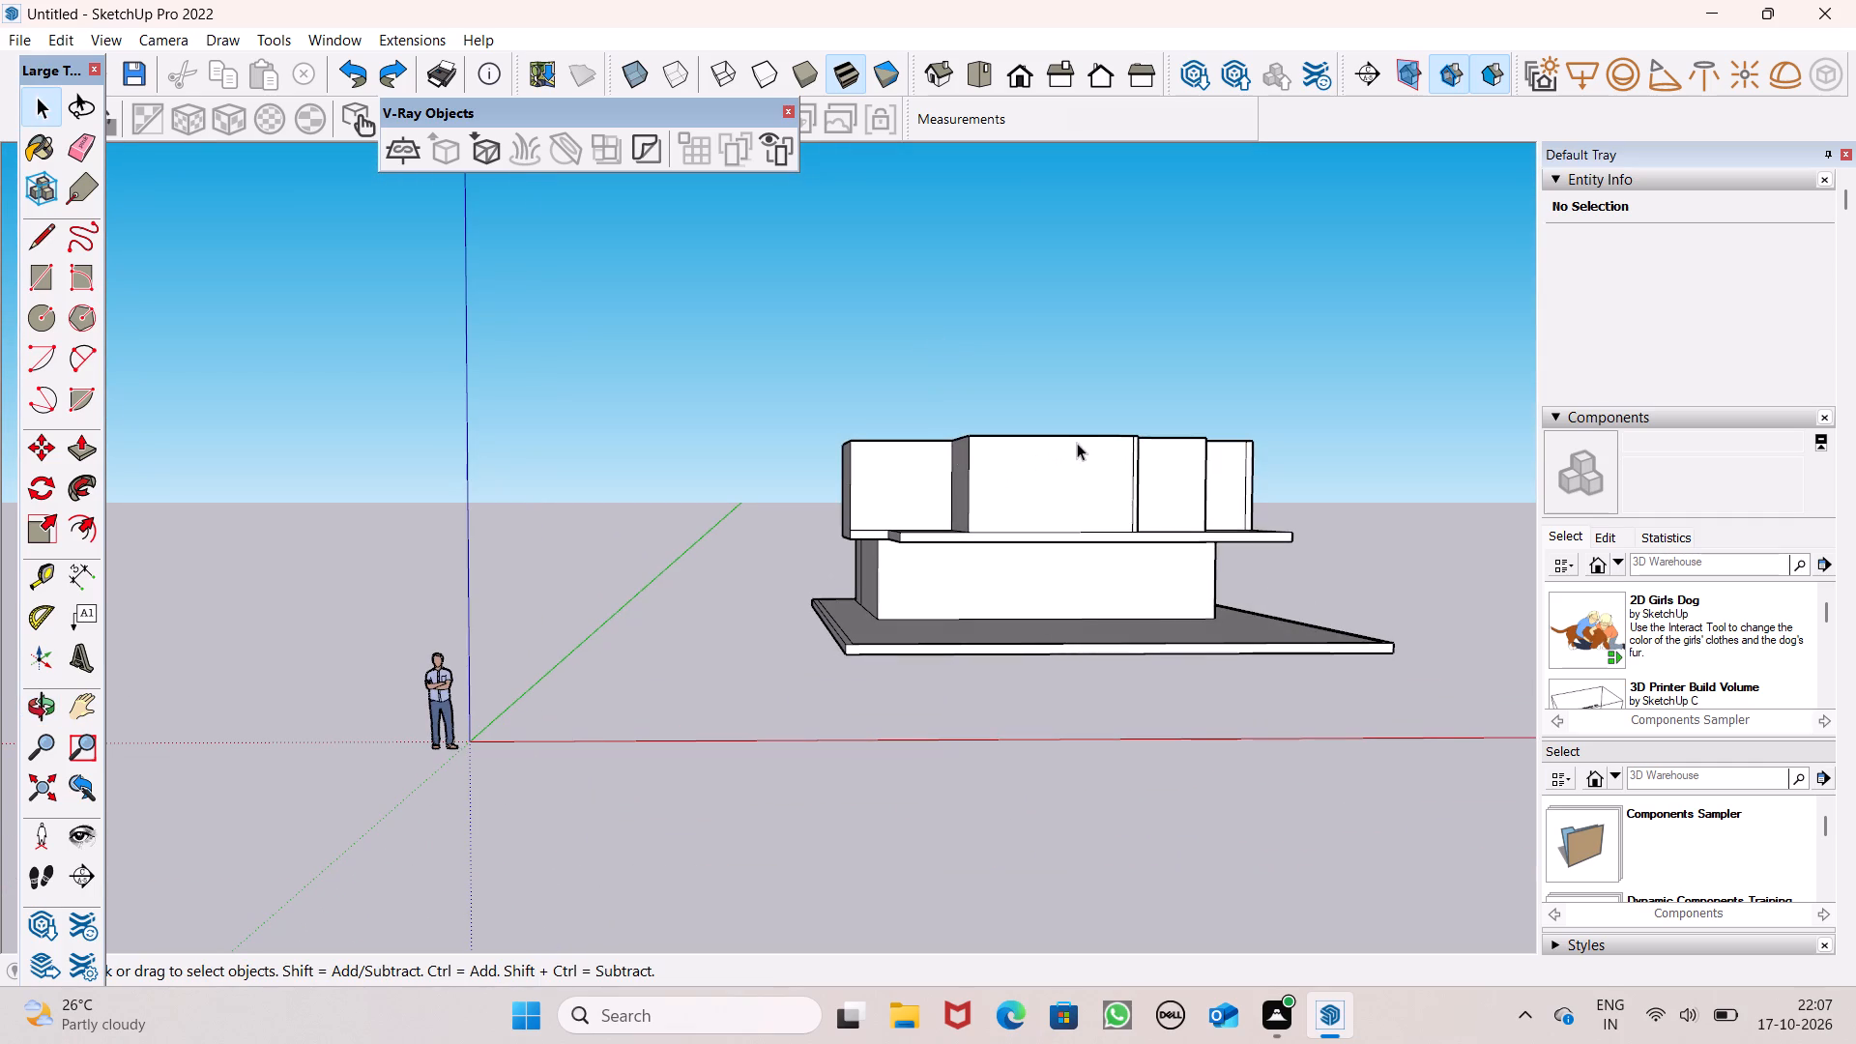
middle_drag(1059, 453, 1064, 973)
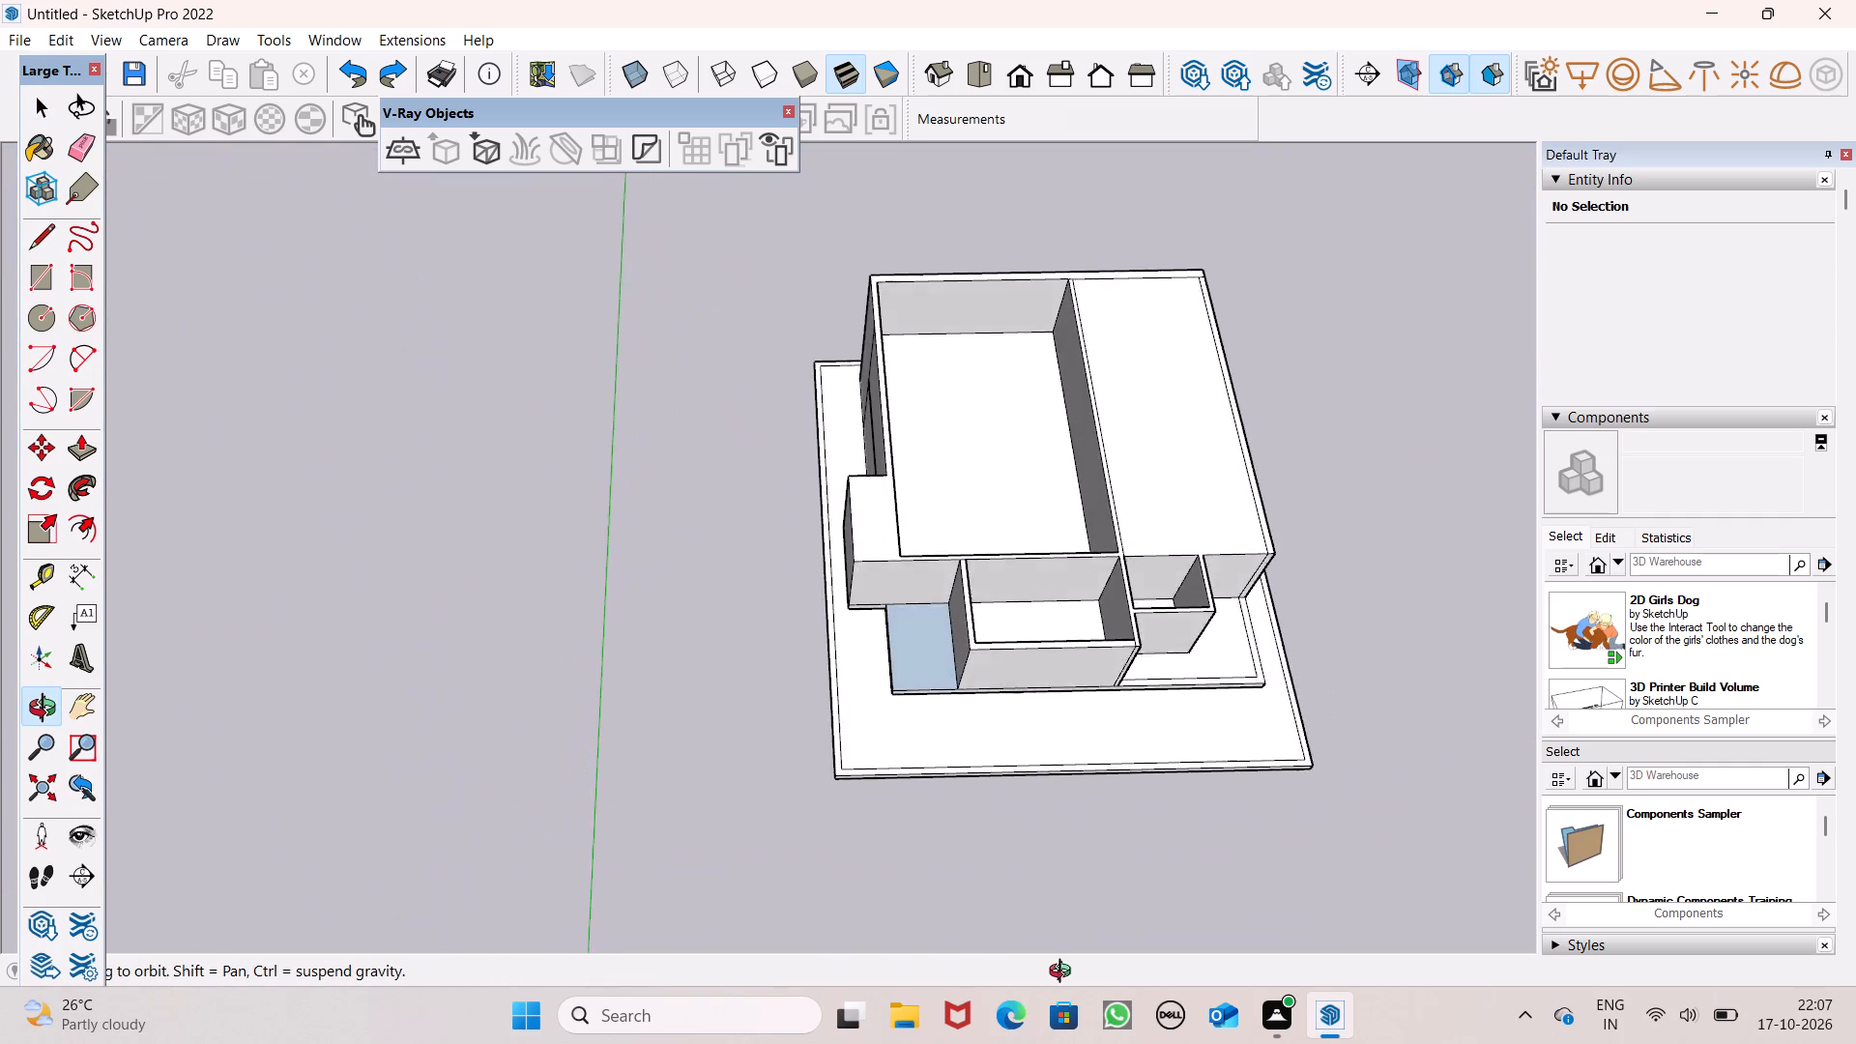
middle_drag(1064, 973, 1073, 933)
scroll(884, 516, up, 3)
middle_drag(907, 538, 870, 578)
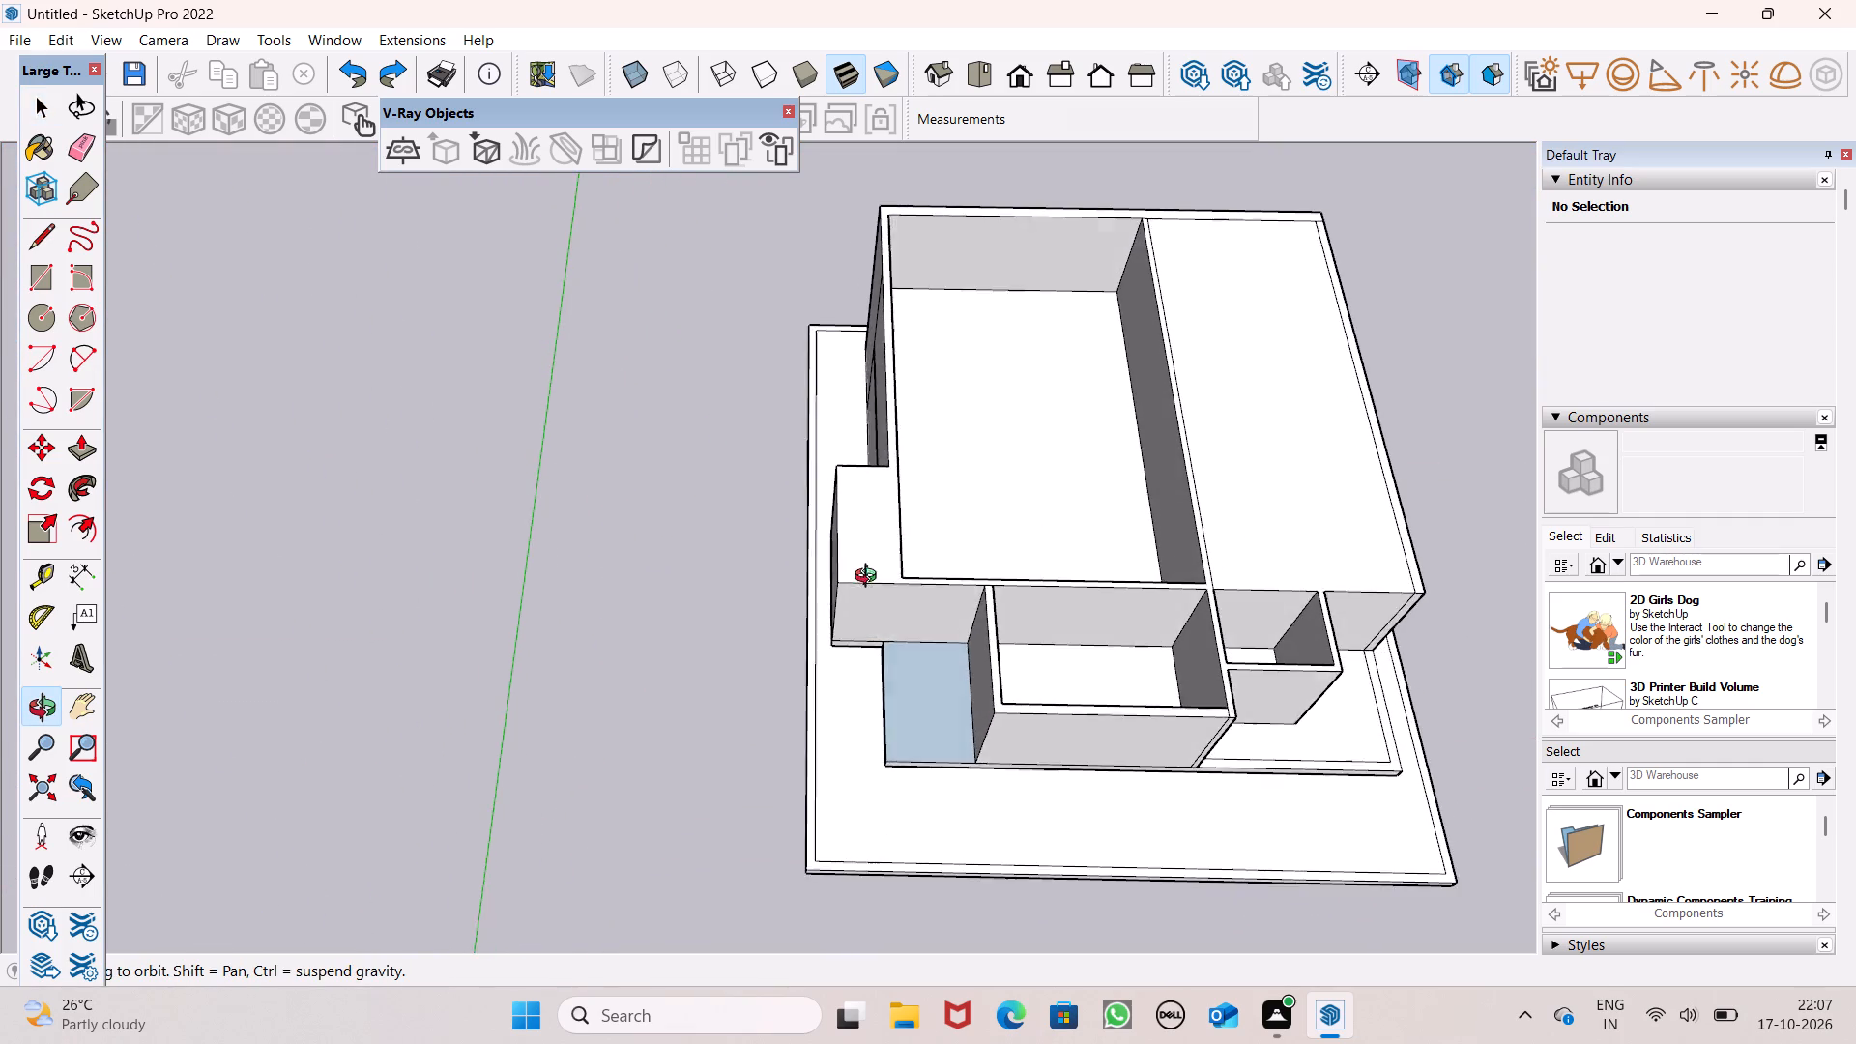
middle_drag(870, 578, 872, 647)
middle_drag(856, 587, 866, 579)
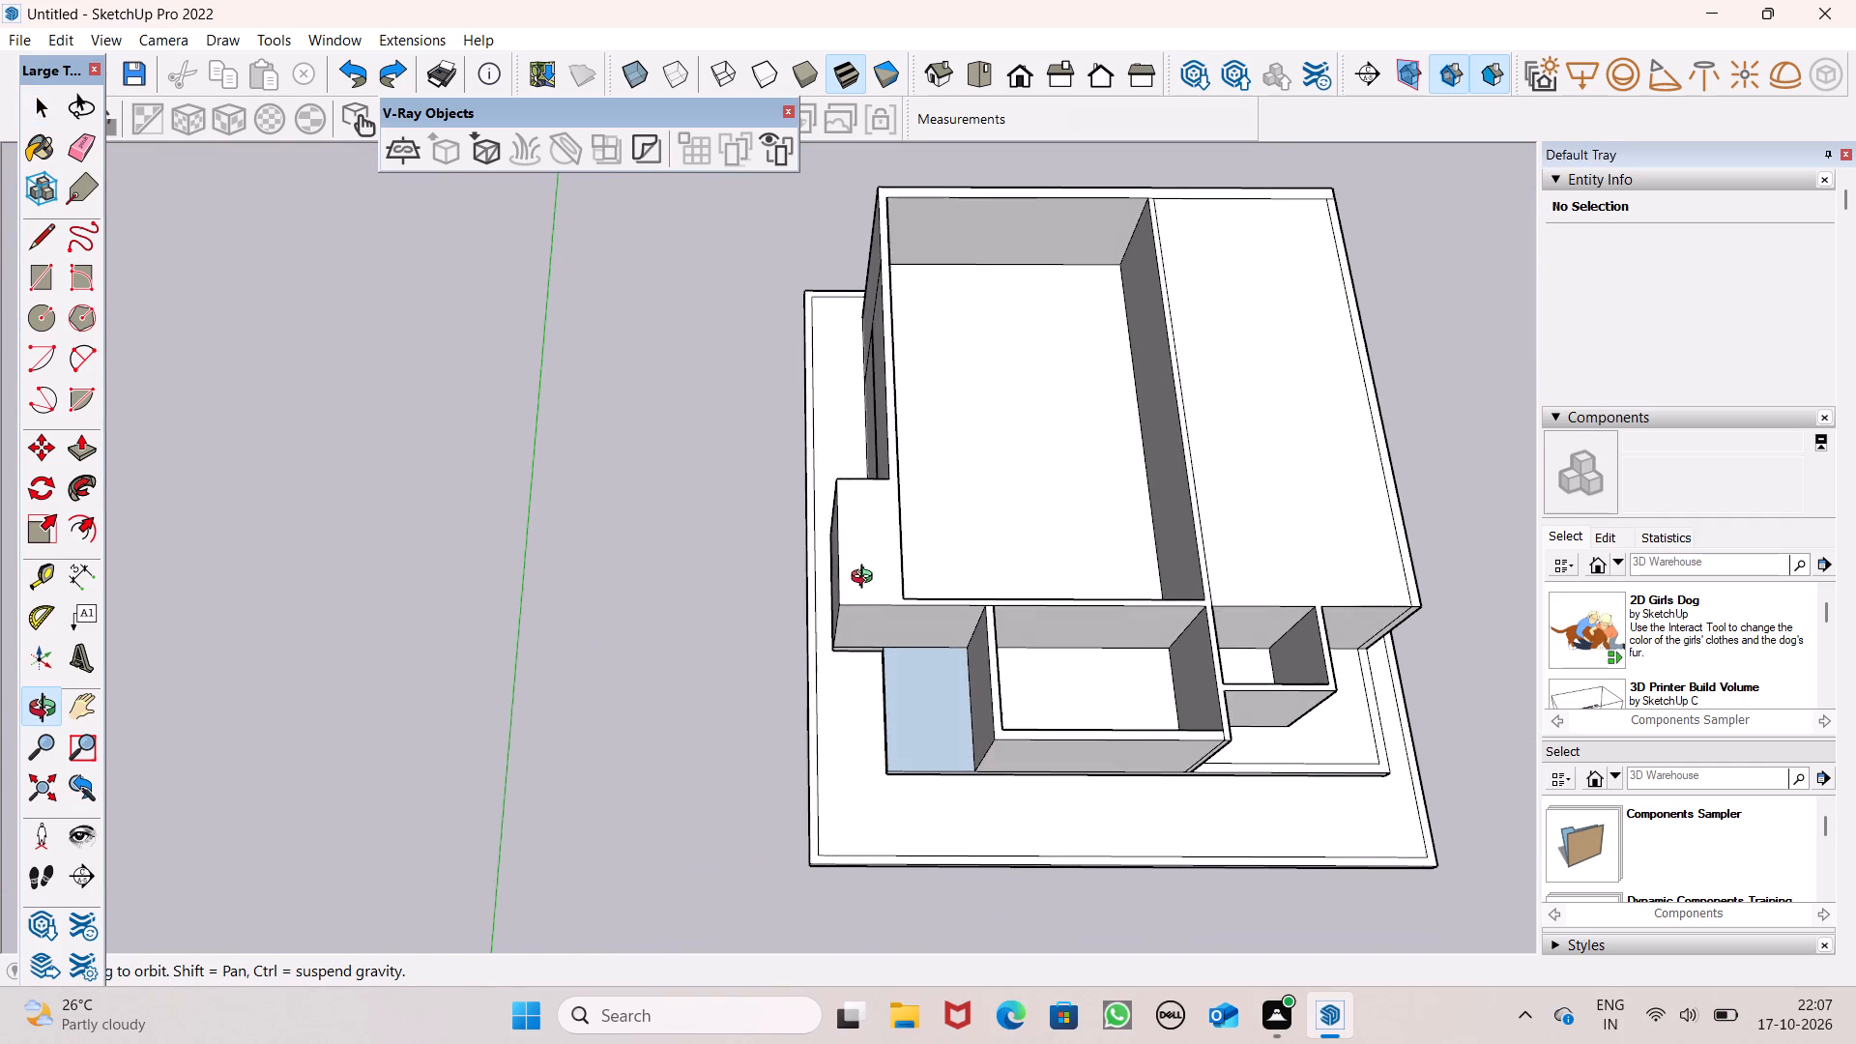
middle_drag(866, 579, 1232, 421)
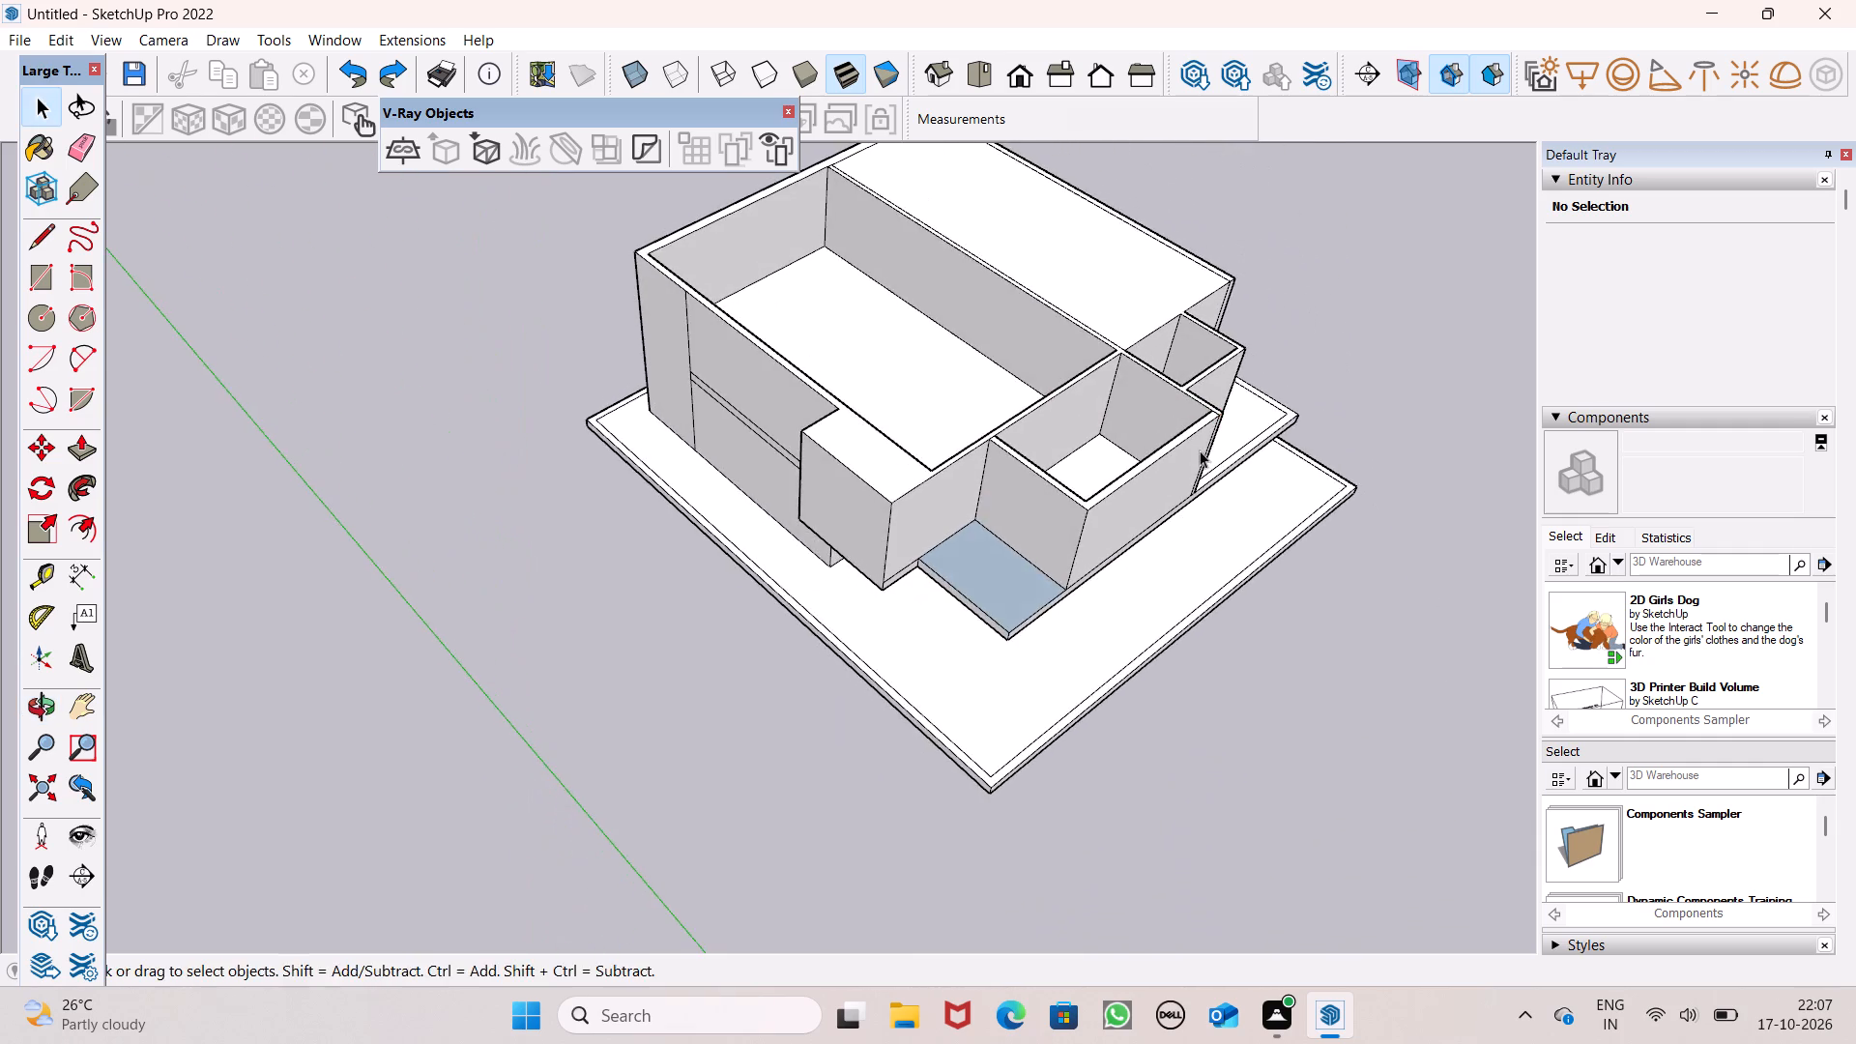
middle_drag(808, 516, 1086, 437)
scroll(974, 464, up, 1)
middle_drag(974, 464, 1018, 579)
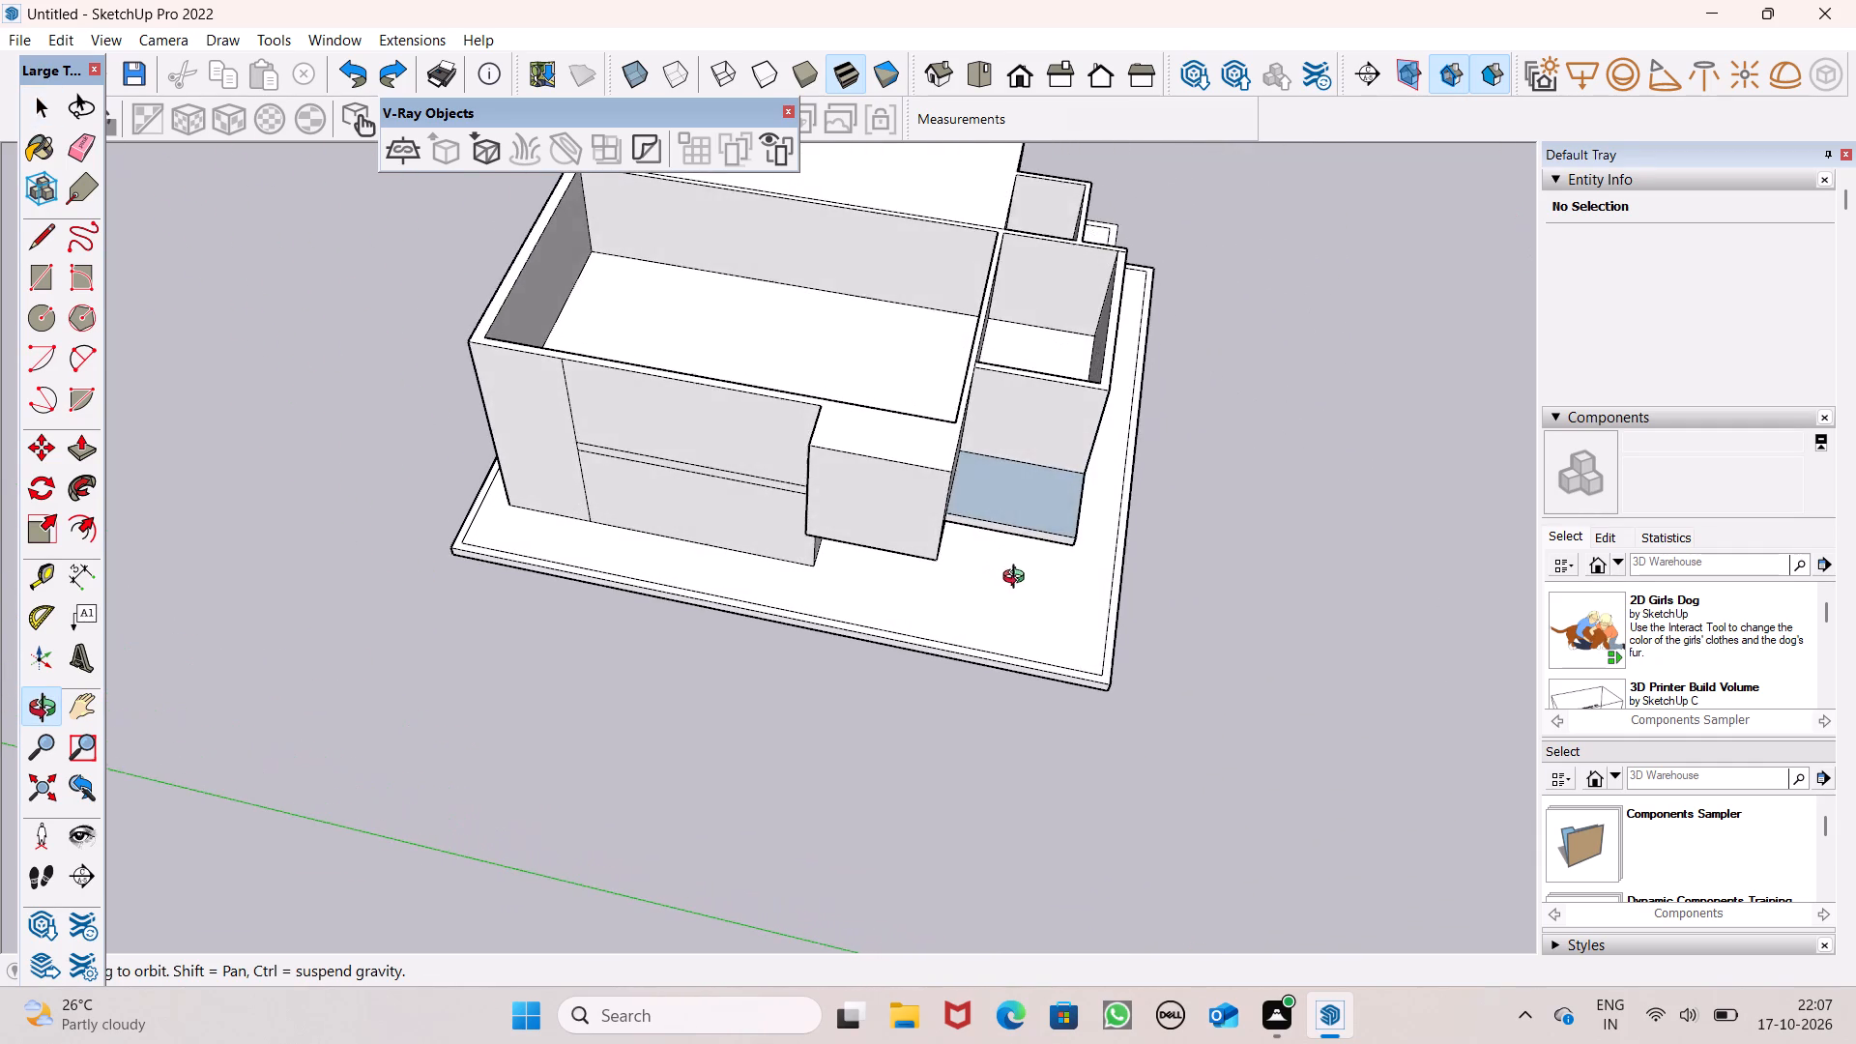
middle_drag(1018, 579, 1020, 579)
middle_drag(913, 518, 981, 567)
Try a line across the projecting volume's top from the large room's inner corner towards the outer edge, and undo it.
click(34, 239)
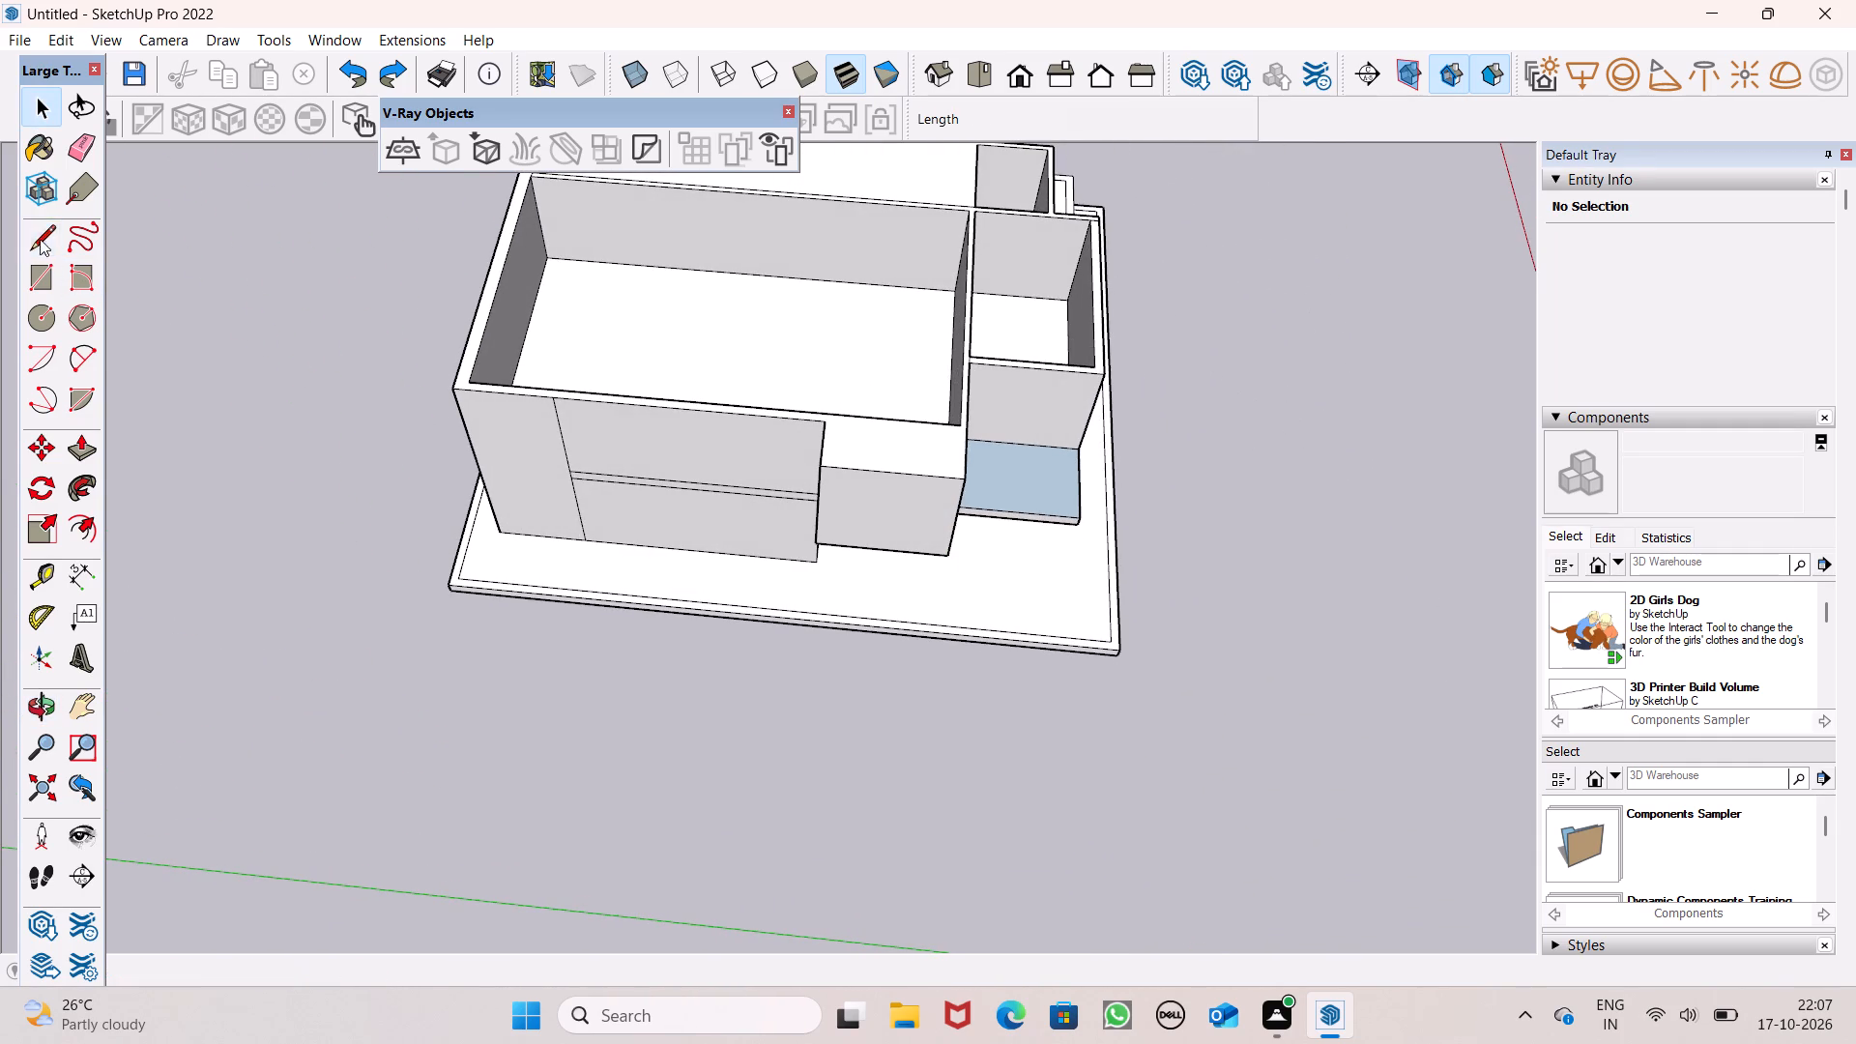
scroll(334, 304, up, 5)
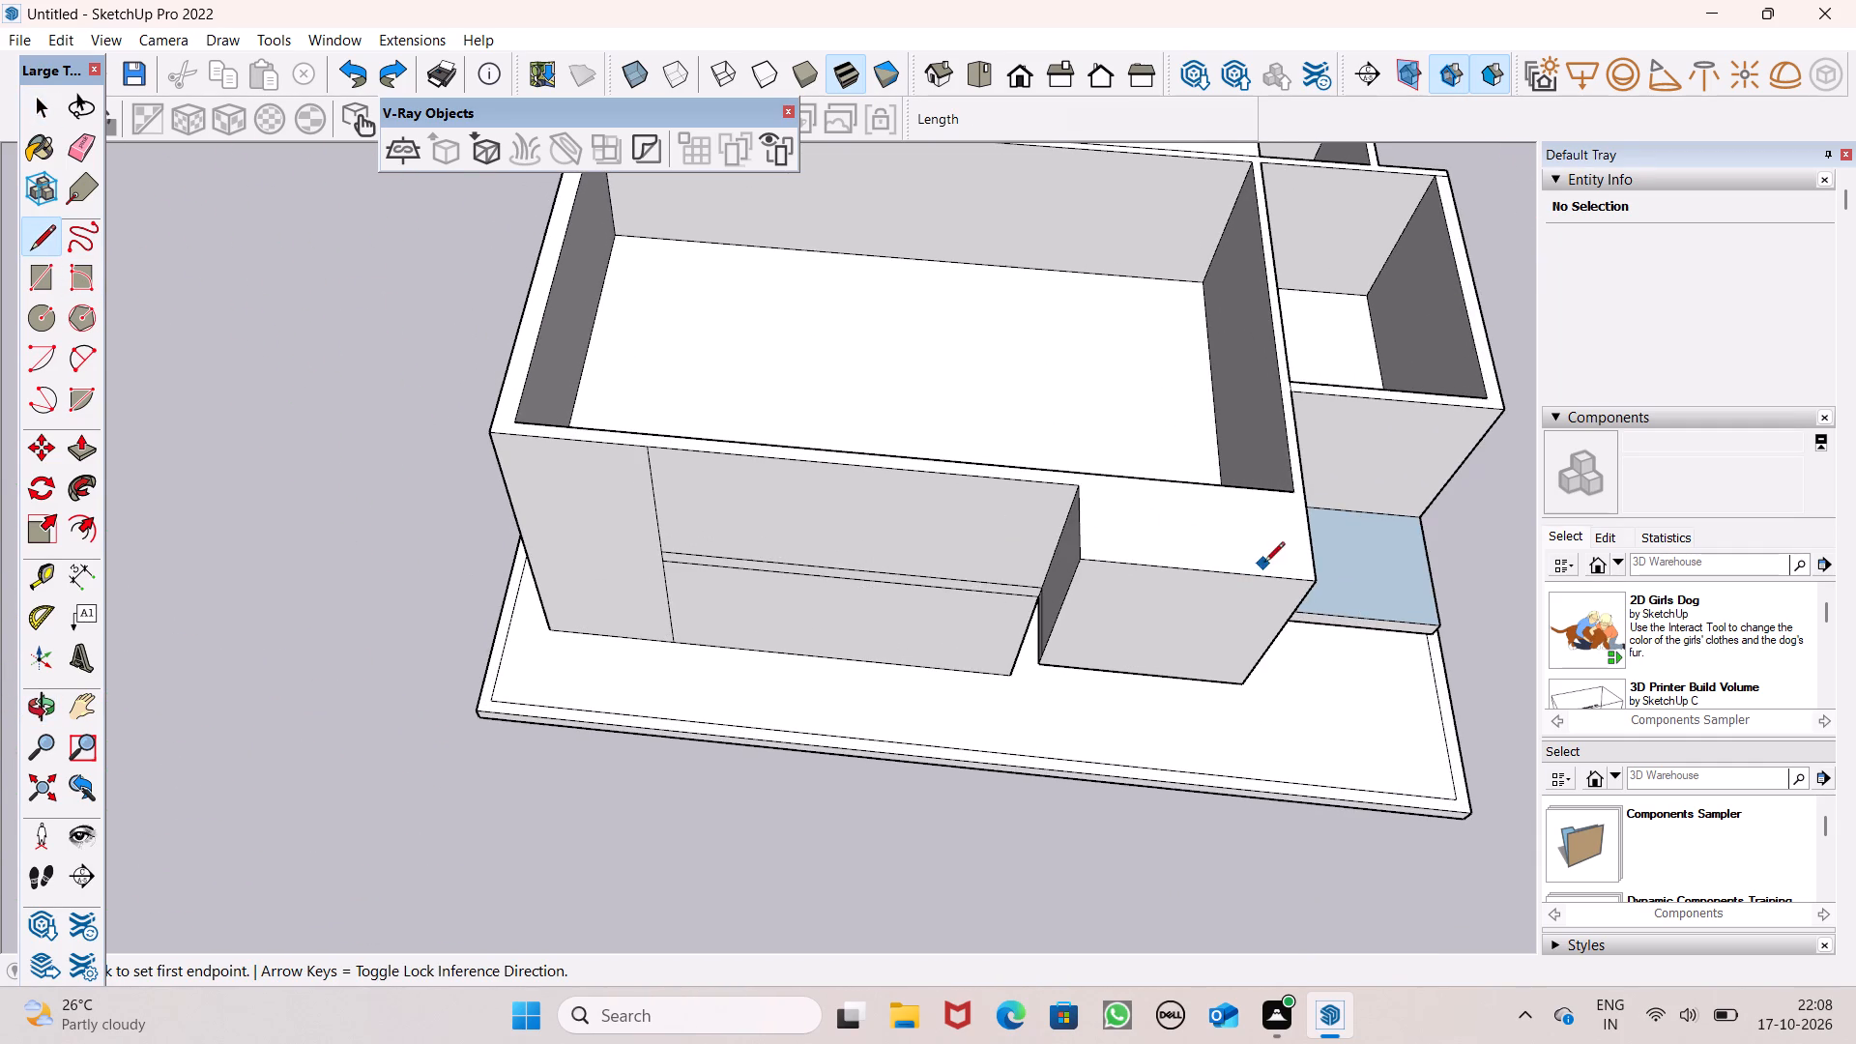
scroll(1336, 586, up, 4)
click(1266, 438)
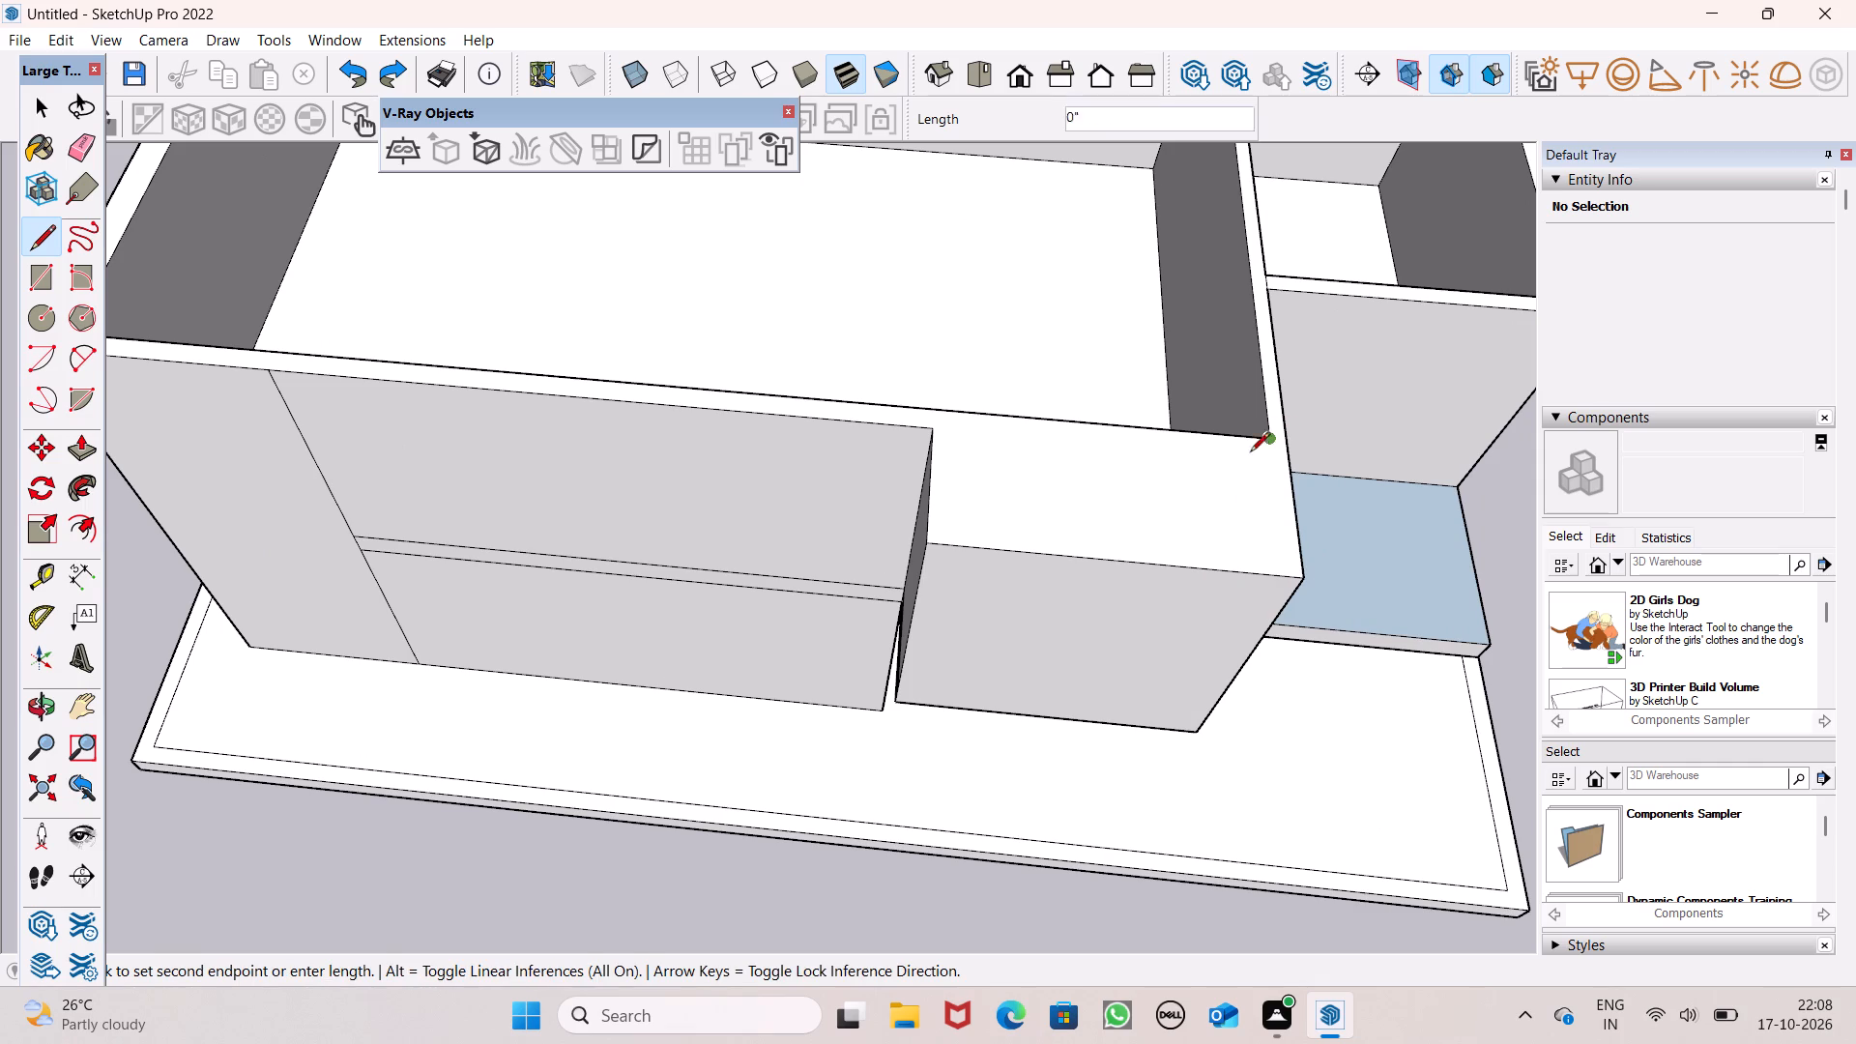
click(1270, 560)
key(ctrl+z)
Outline the wall thickness on the projecting volume's top with lines about 4' 7" and 9' 10", a return line and a 5 11/16" closing line.
ctrl+scroll(1415, 668, up, 1)
ctrl+middle_drag(1415, 671, 1332, 693)
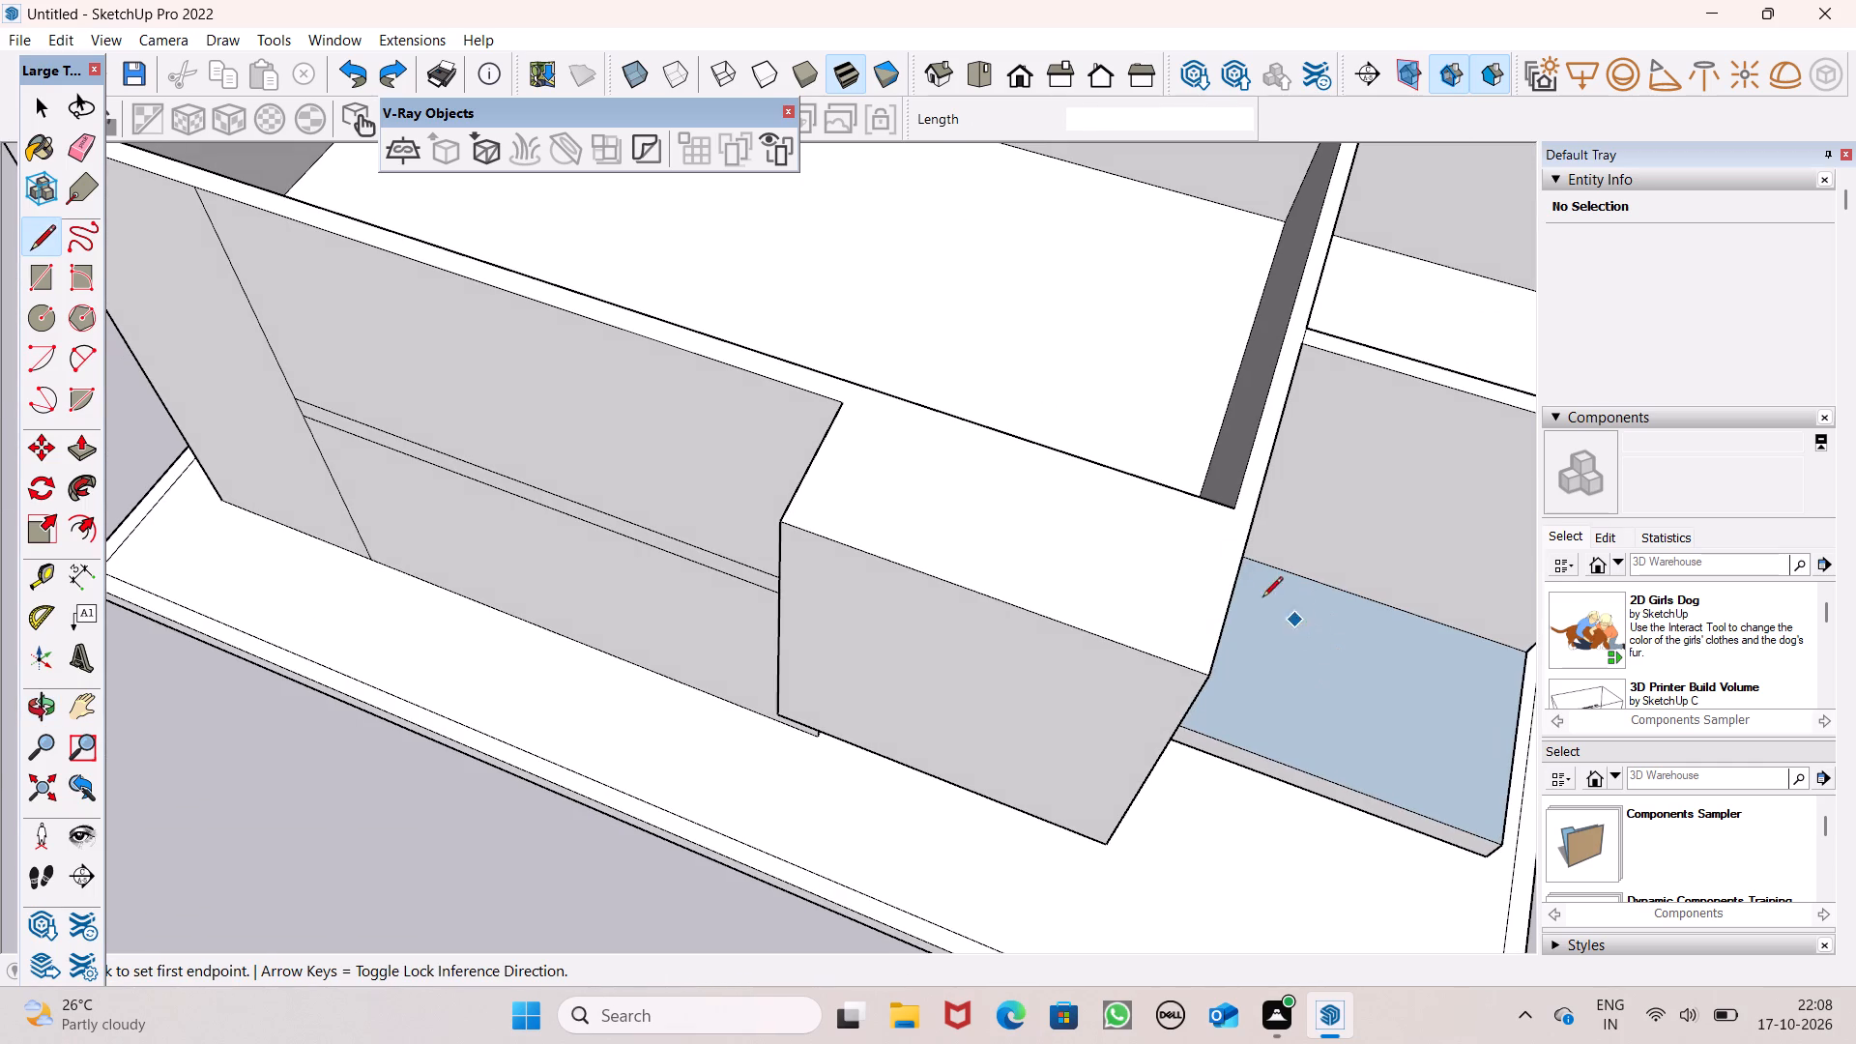
drag(1231, 508, 1232, 517)
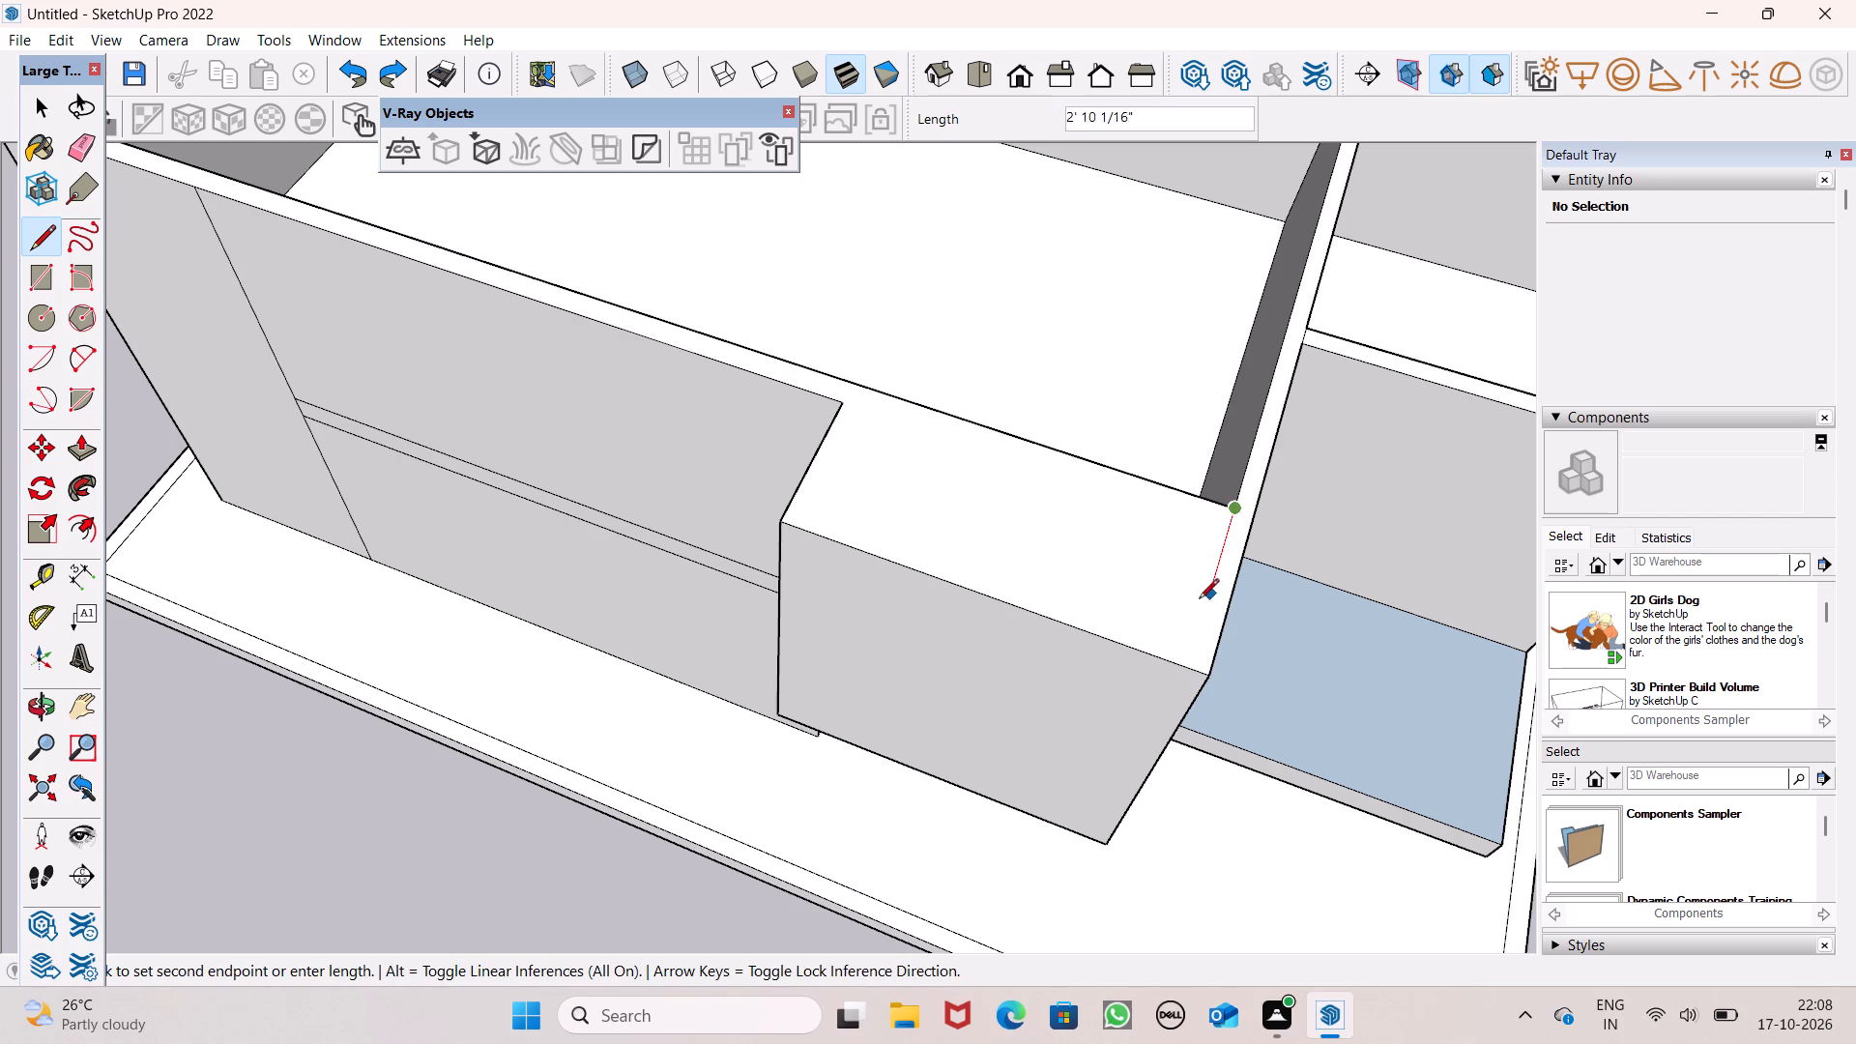
click(1188, 652)
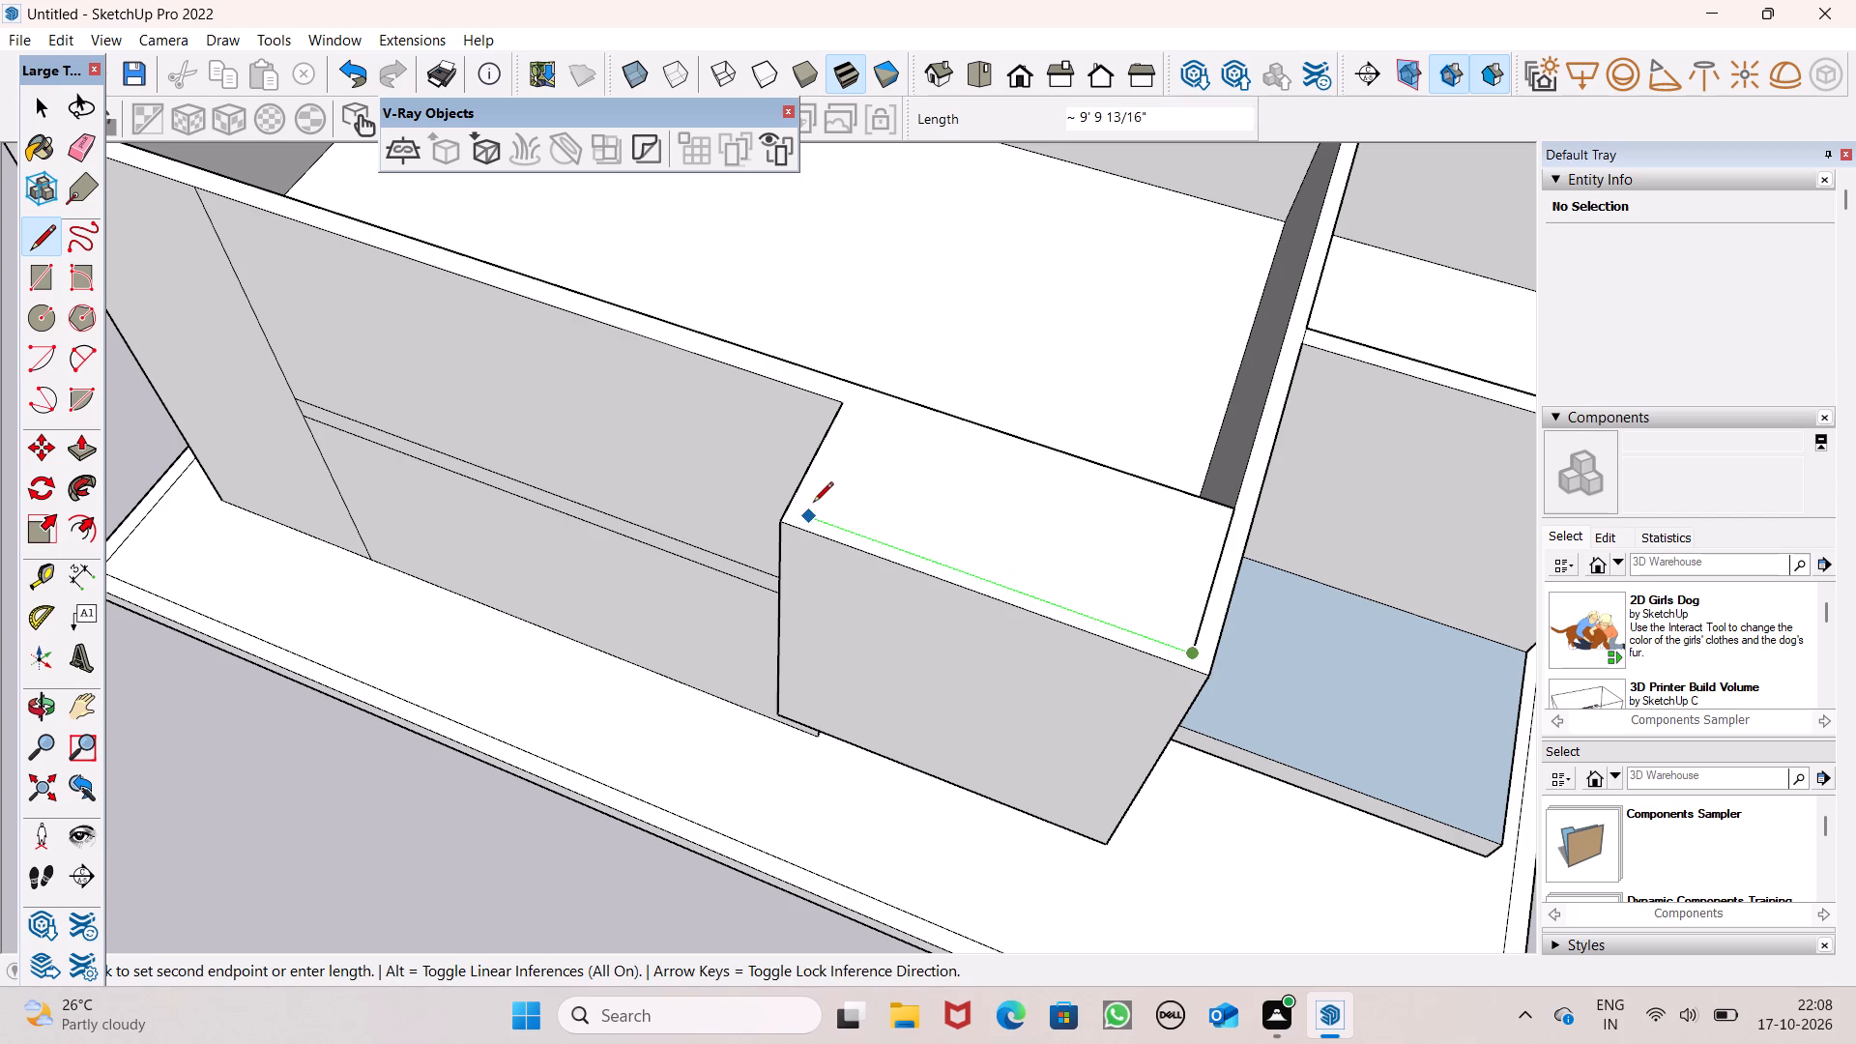
click(808, 504)
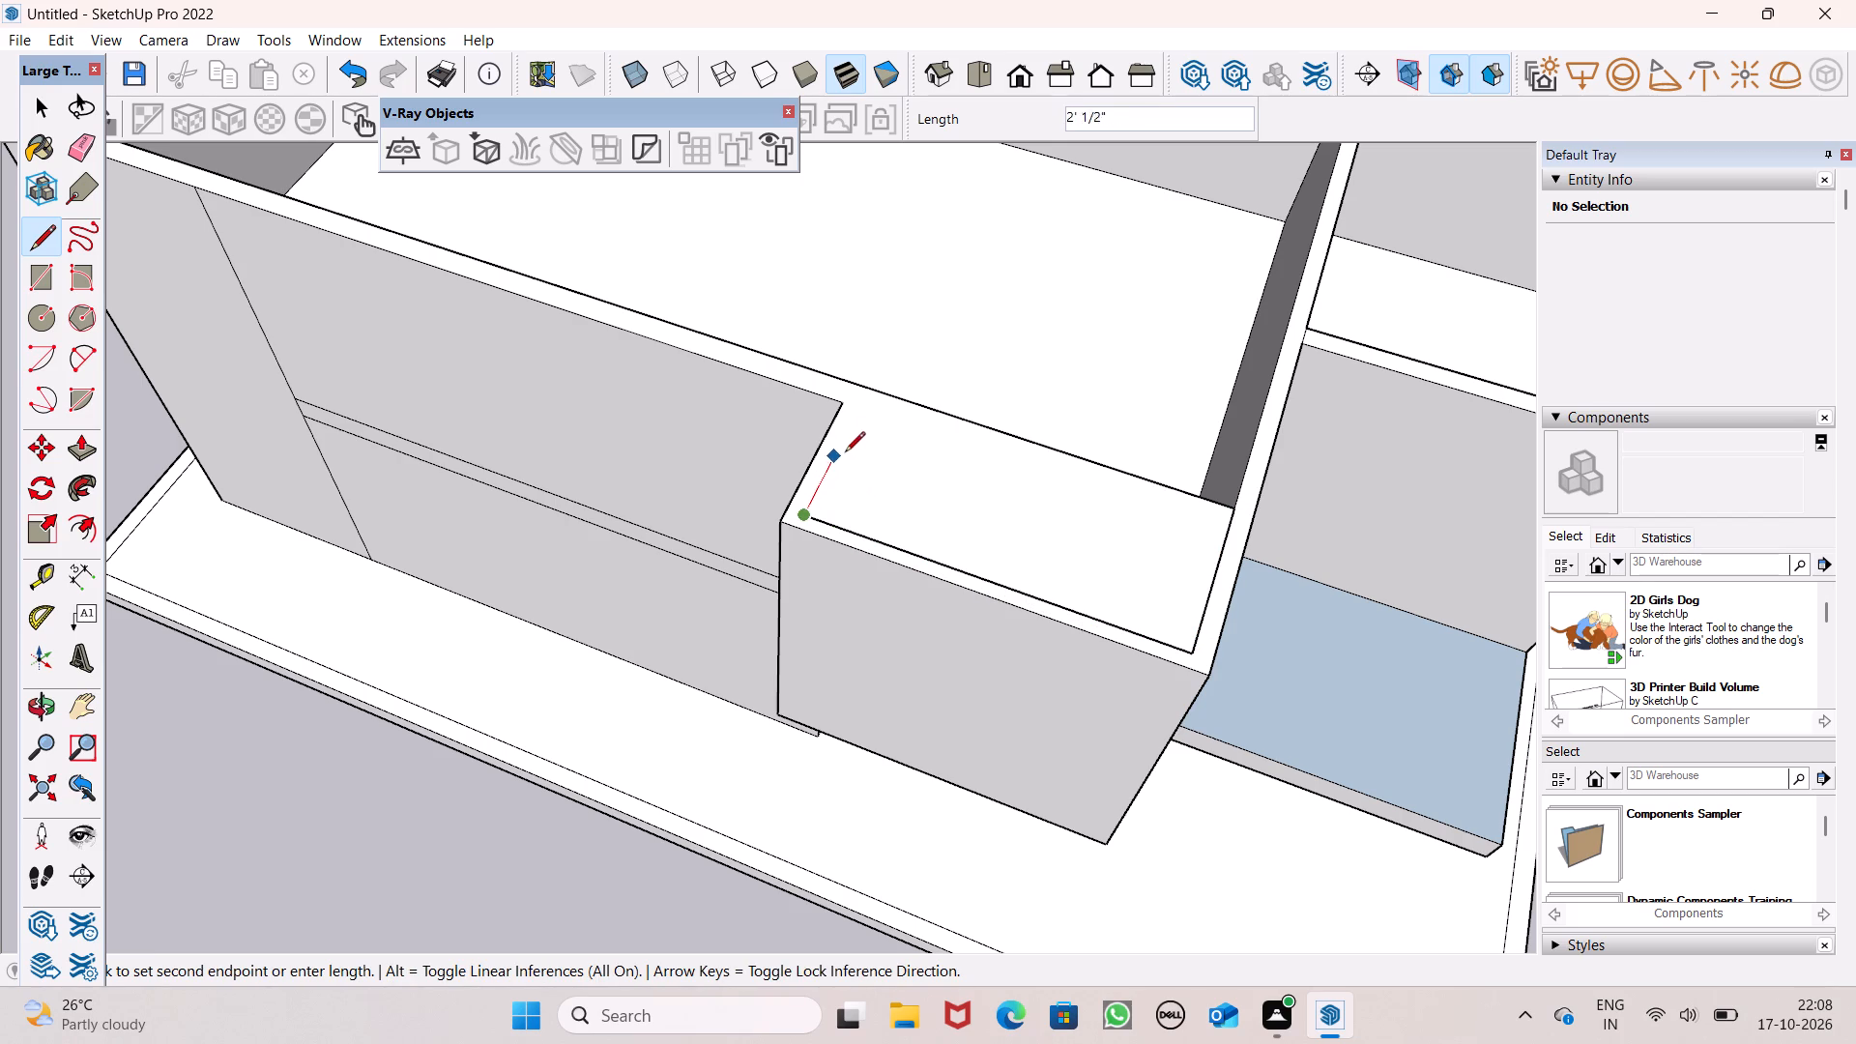
click(861, 407)
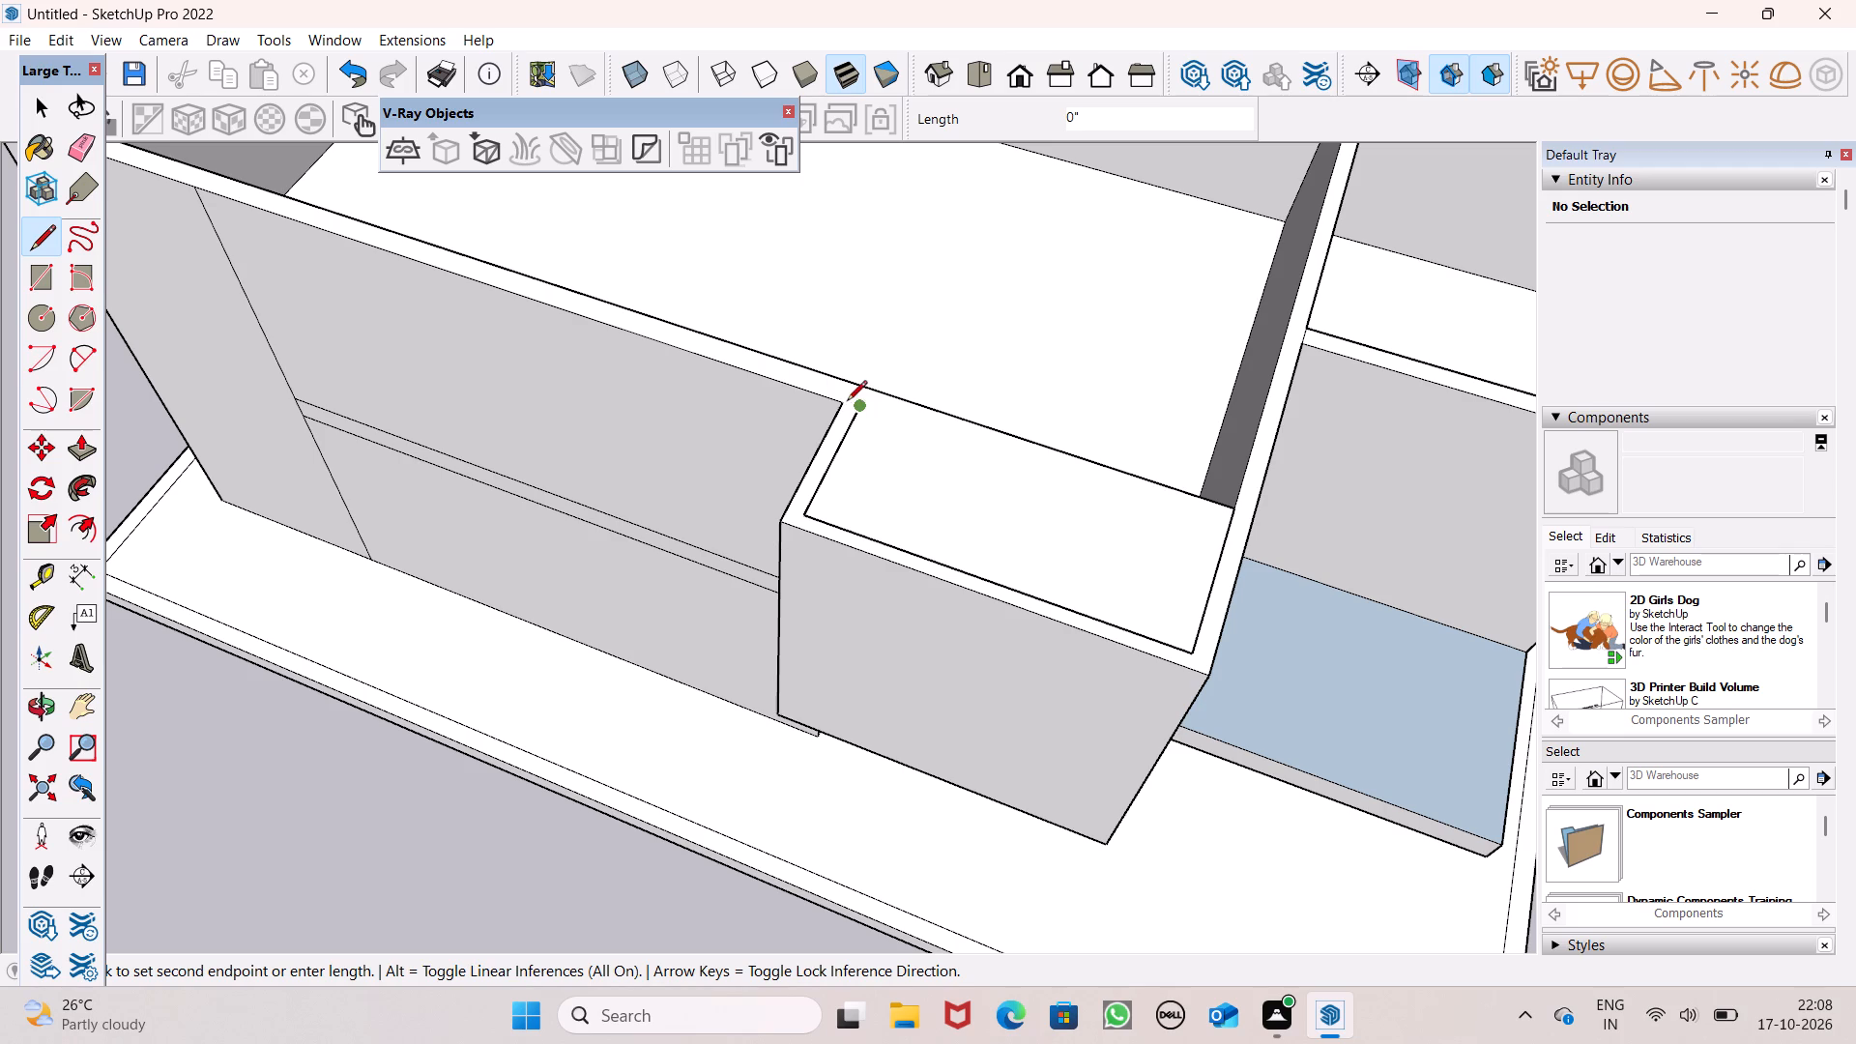
click(843, 401)
scroll(957, 386, up, 1)
middle_drag(957, 401, 999, 482)
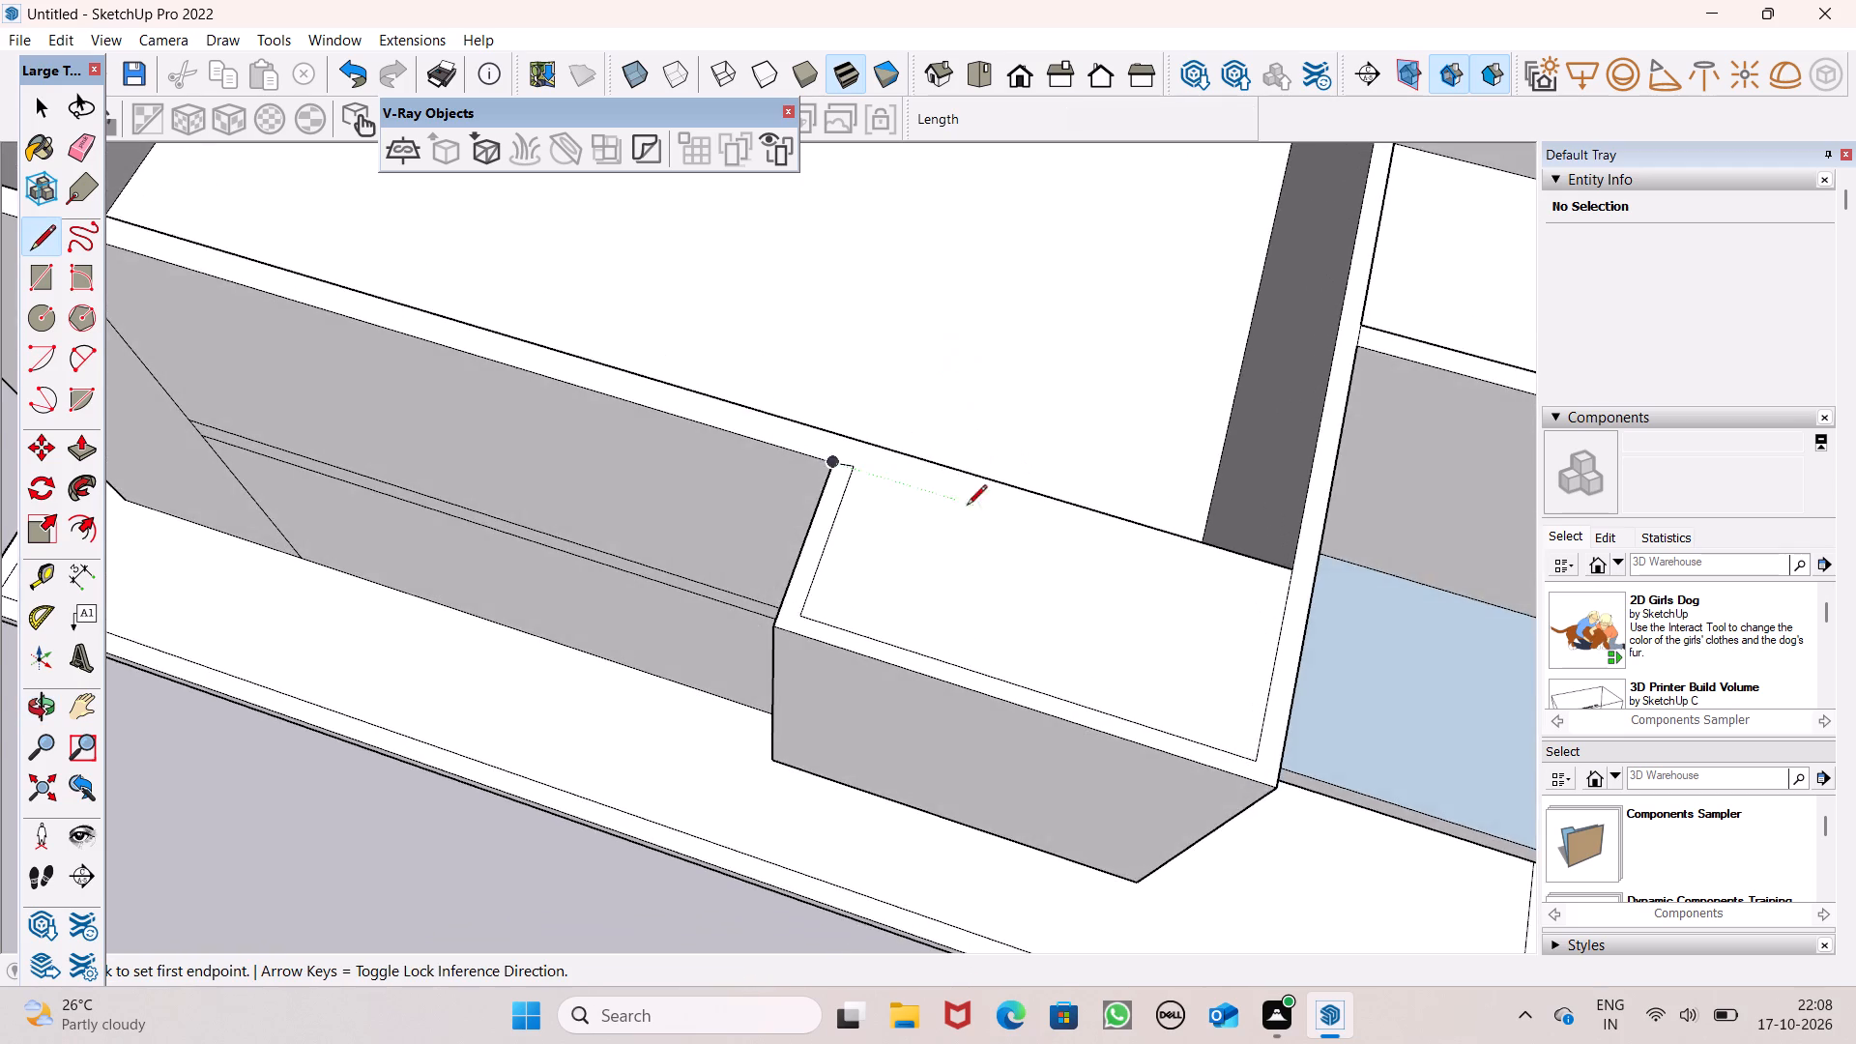
scroll(847, 540, up, 5)
click(844, 409)
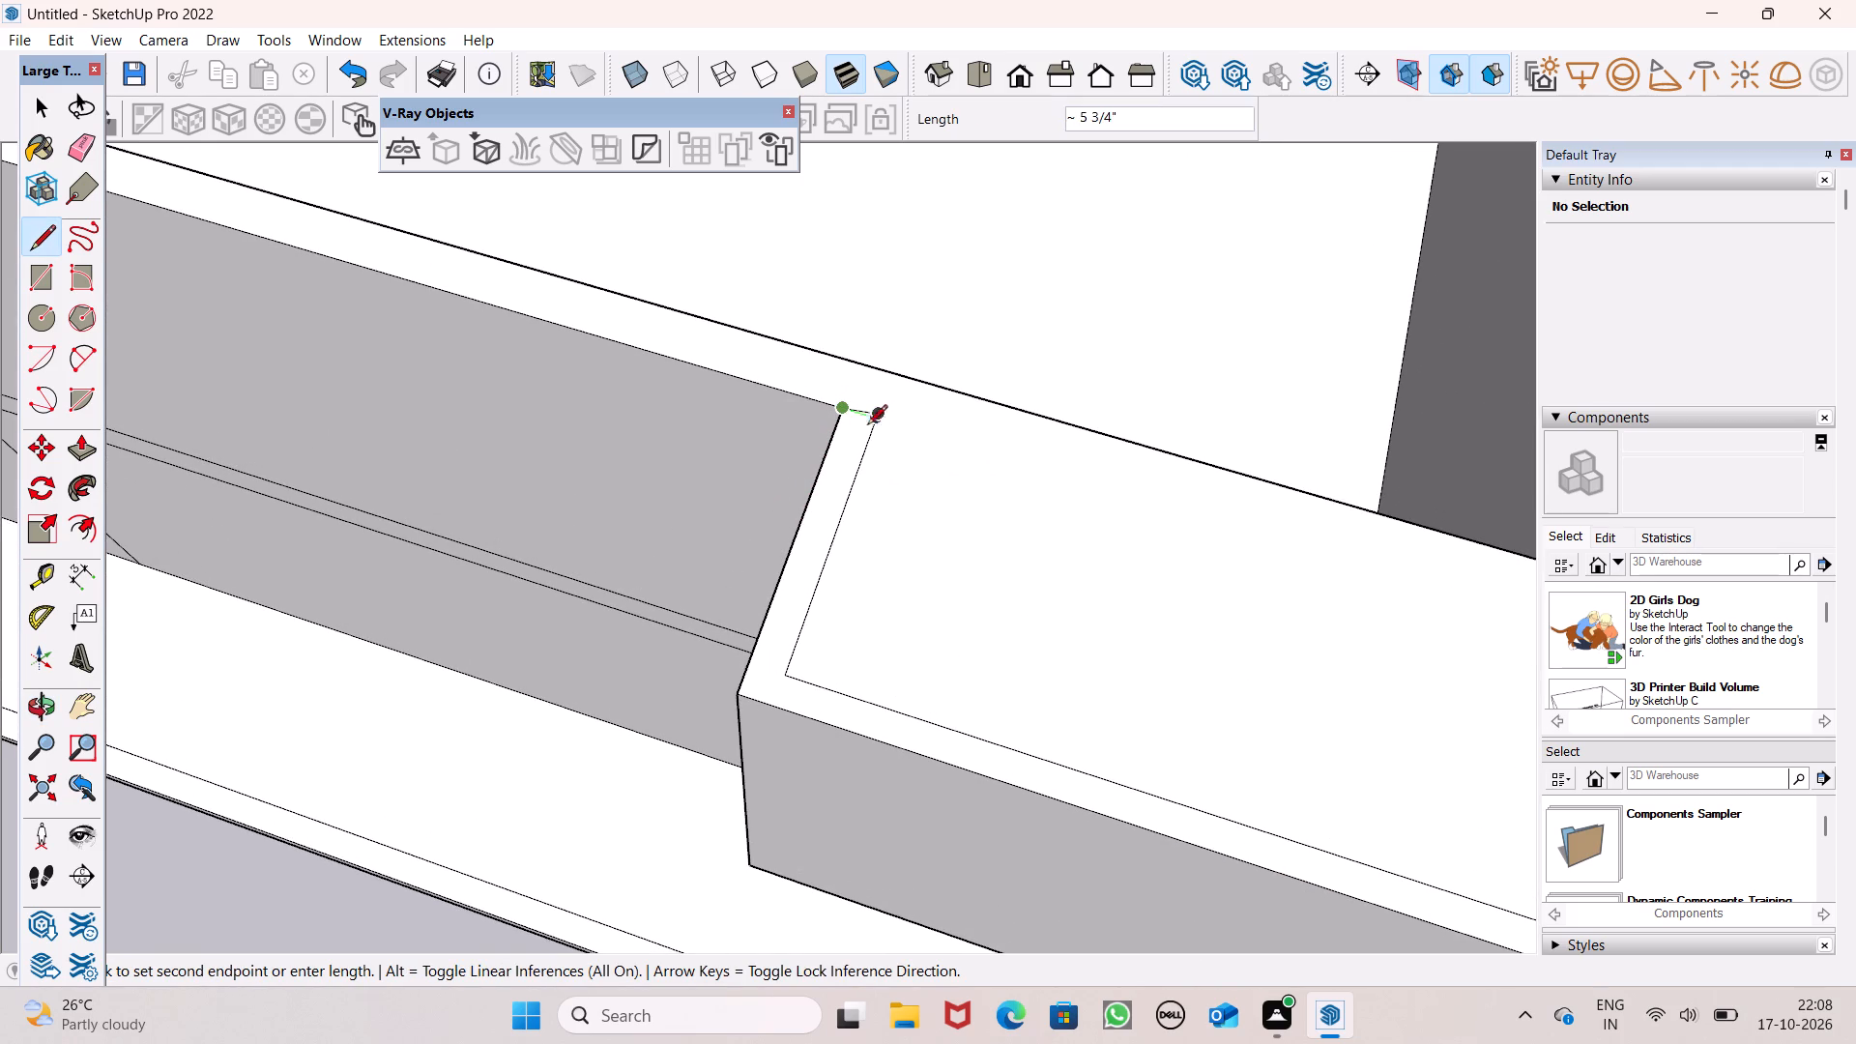
click(871, 430)
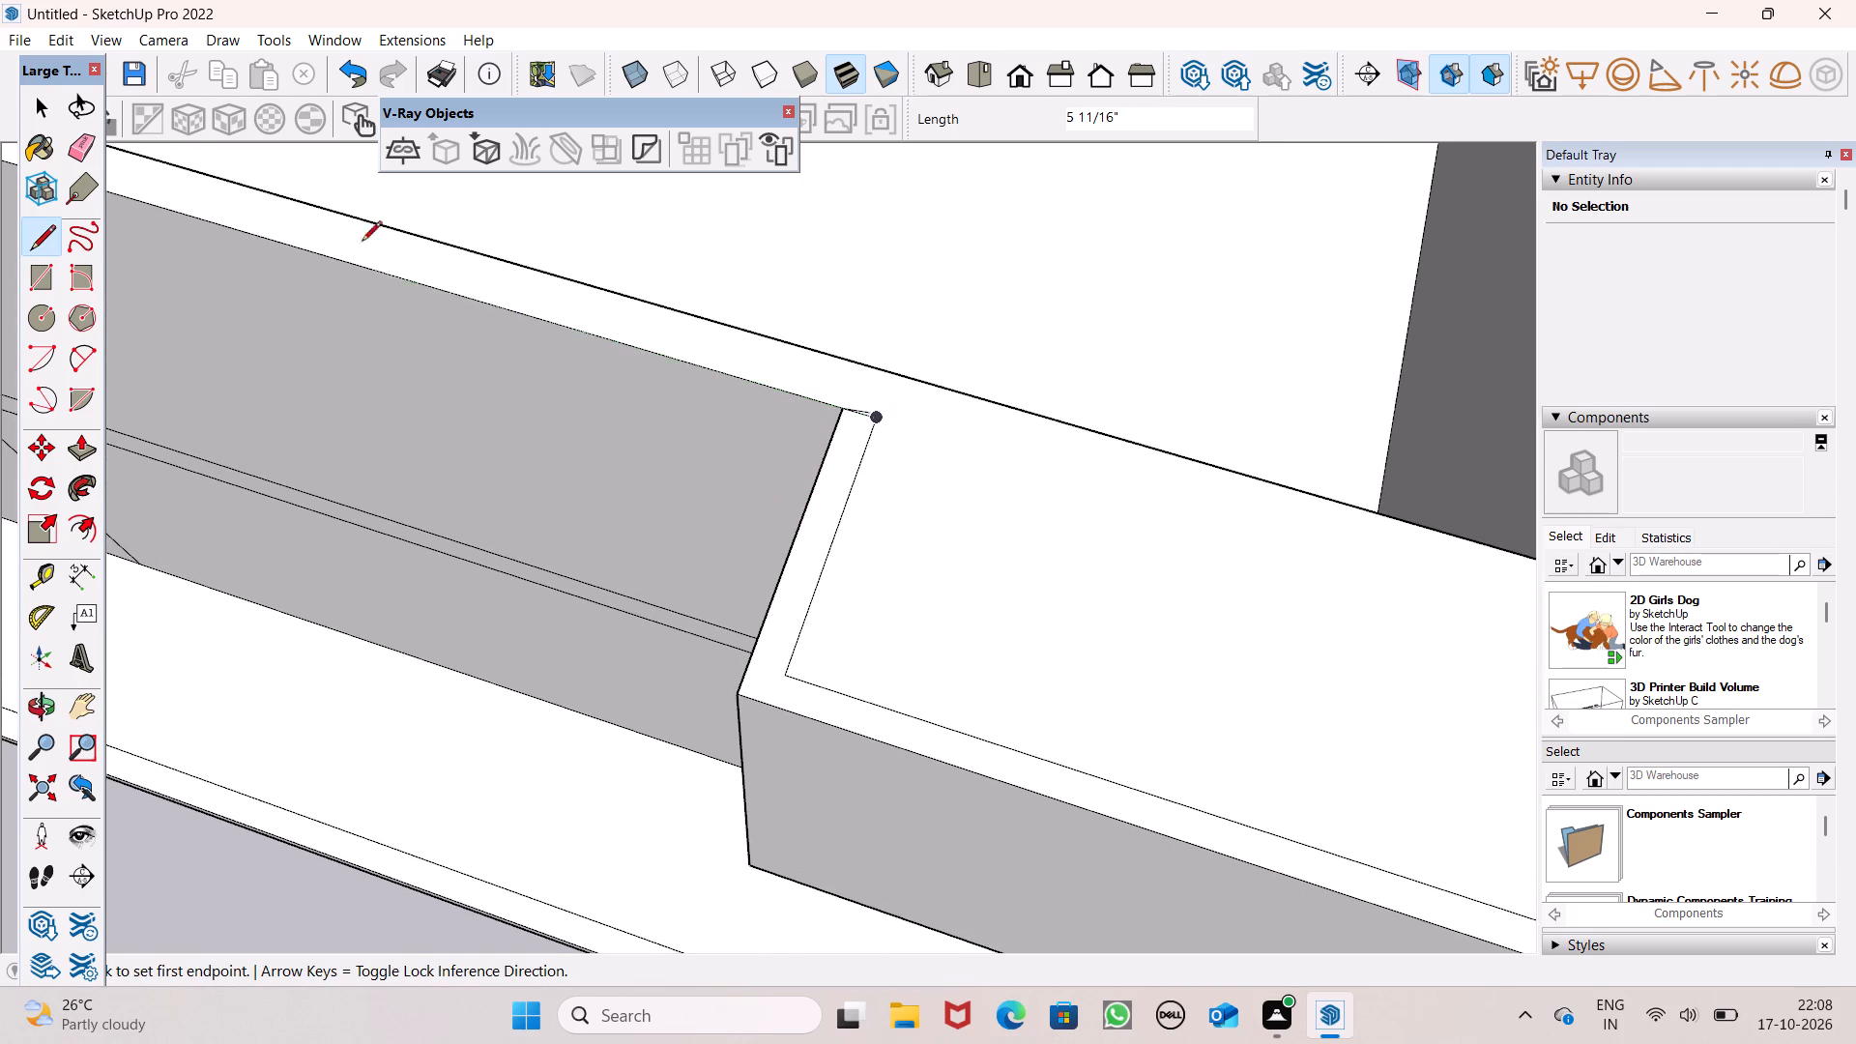
Erase the stray short edges where the projecting volume's wall-thickness outline meets the large room's wall.
key(space)
click(99, 144)
scroll(1031, 559, up, 5)
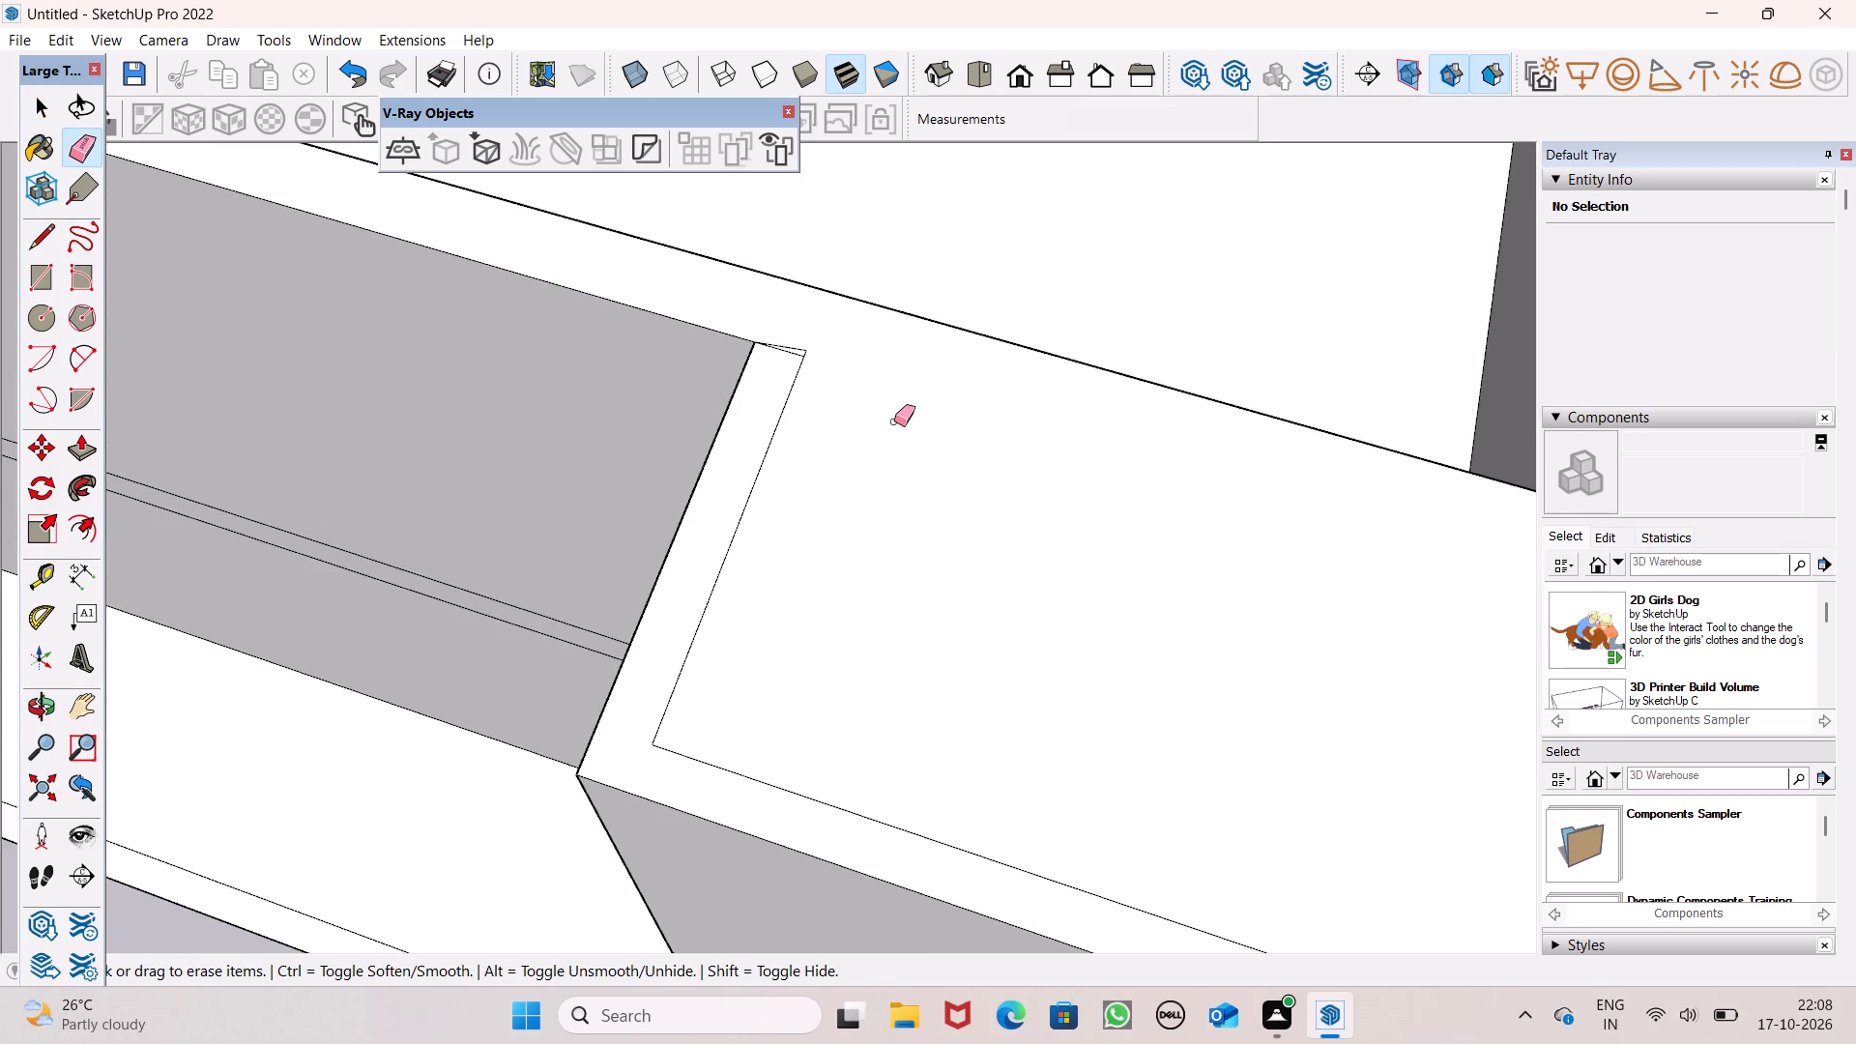
scroll(795, 359, up, 7)
click(797, 317)
drag(816, 324, 816, 325)
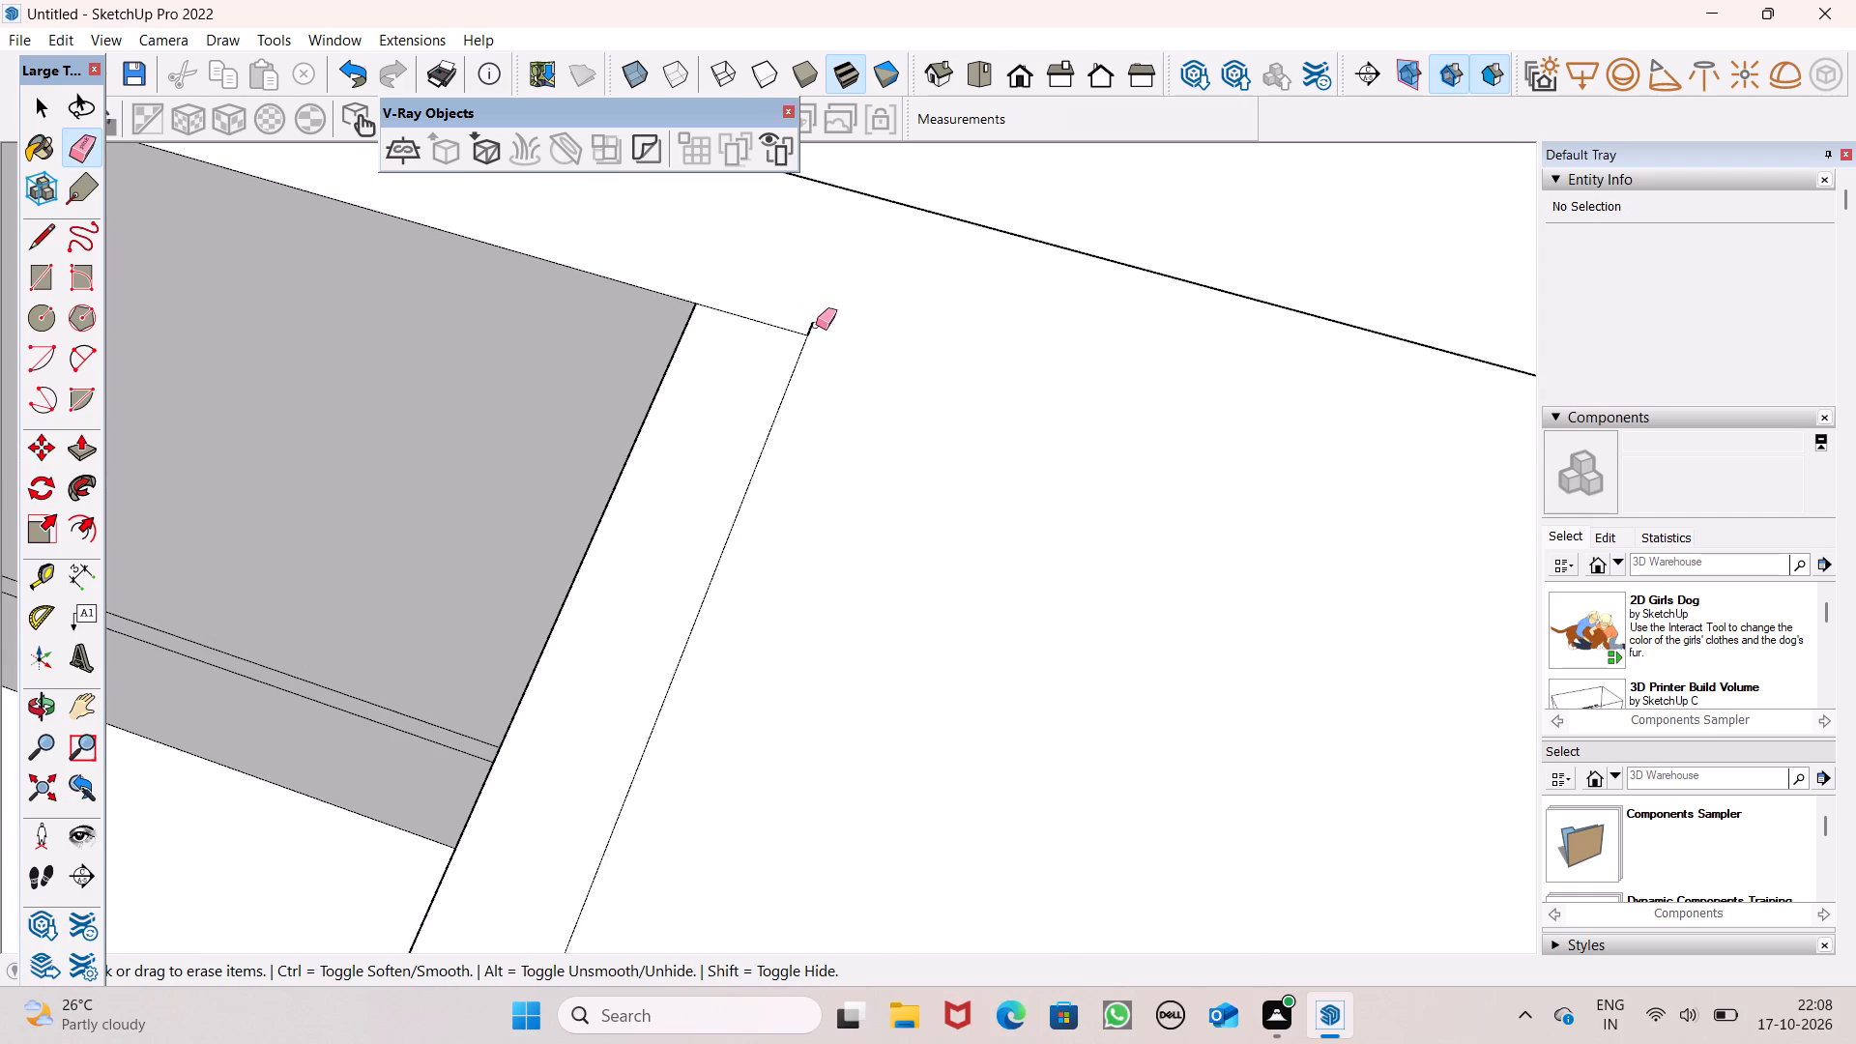
drag(816, 325, 801, 320)
scroll(1011, 364, down, 7)
scroll(994, 333, down, 14)
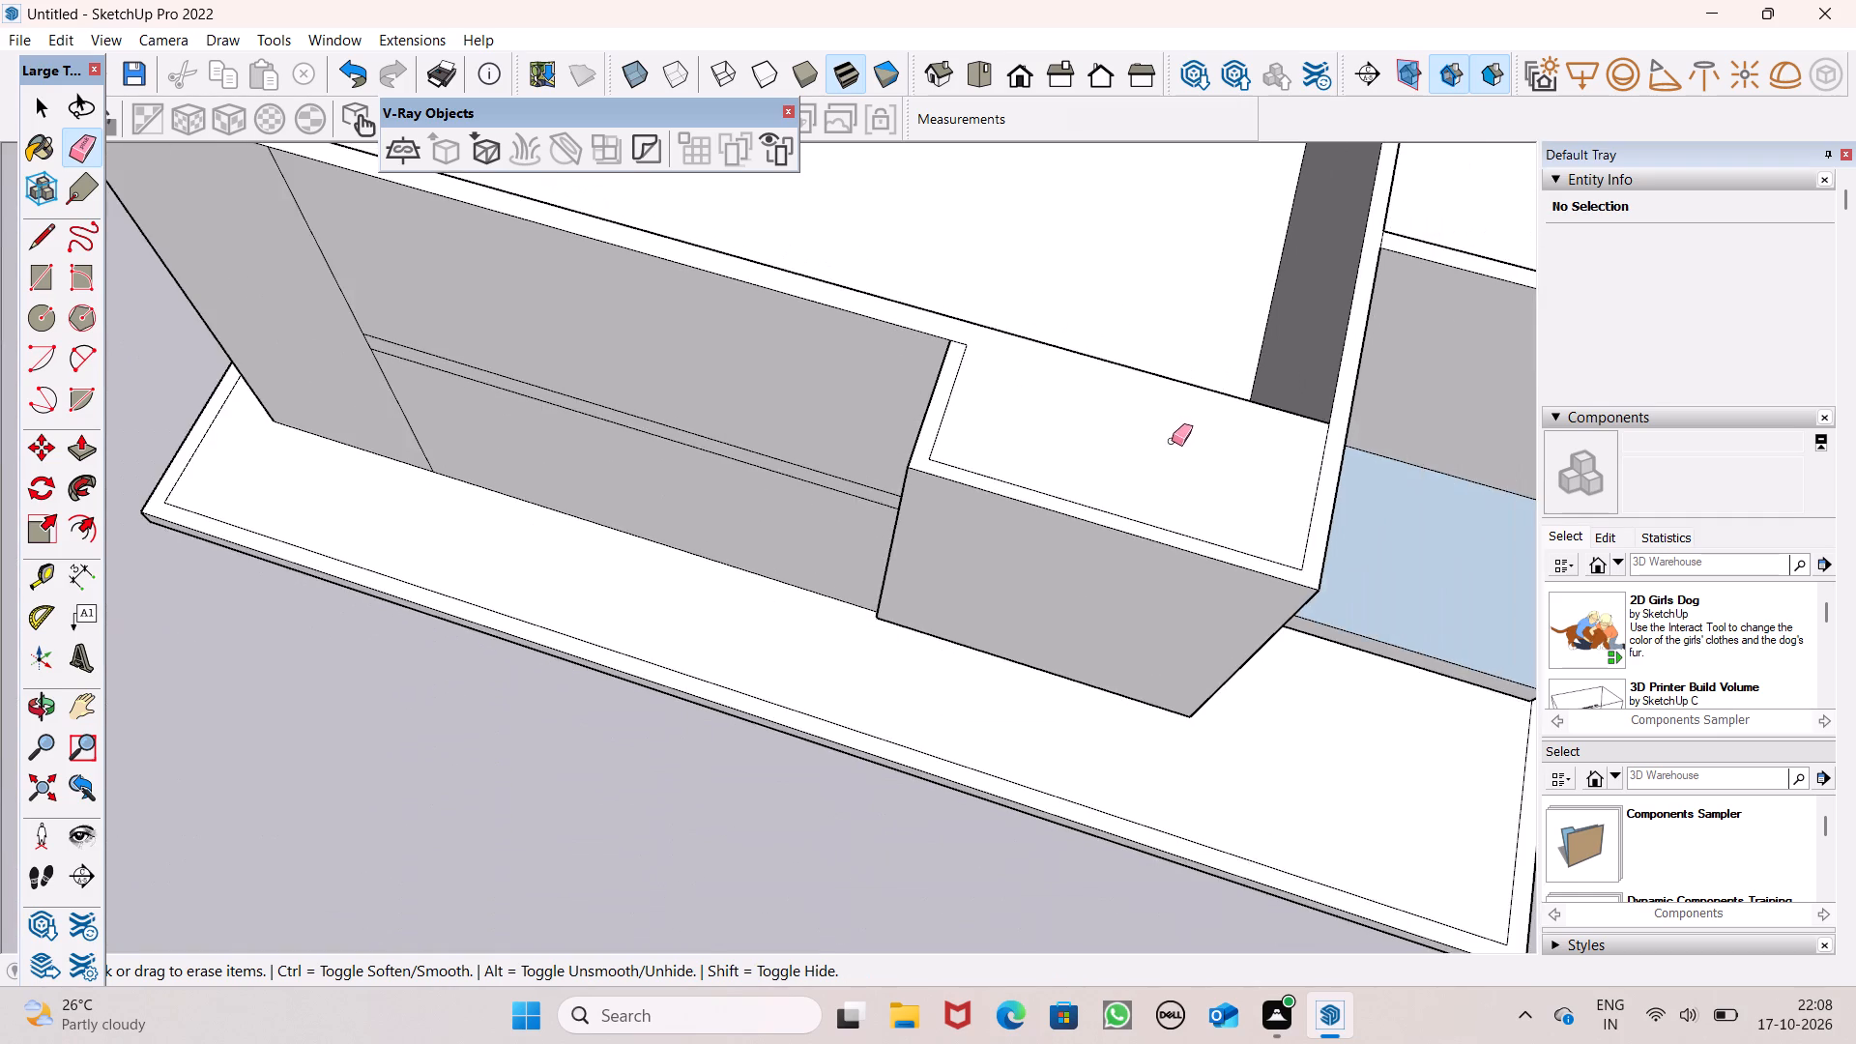
Extend the projecting volume's outer edge and wall-thickness line across the large room's wall top with two parallel 9" lines.
middle_drag(1171, 443, 1105, 288)
scroll(1139, 357, down, 2)
middle_drag(1216, 428, 716, 542)
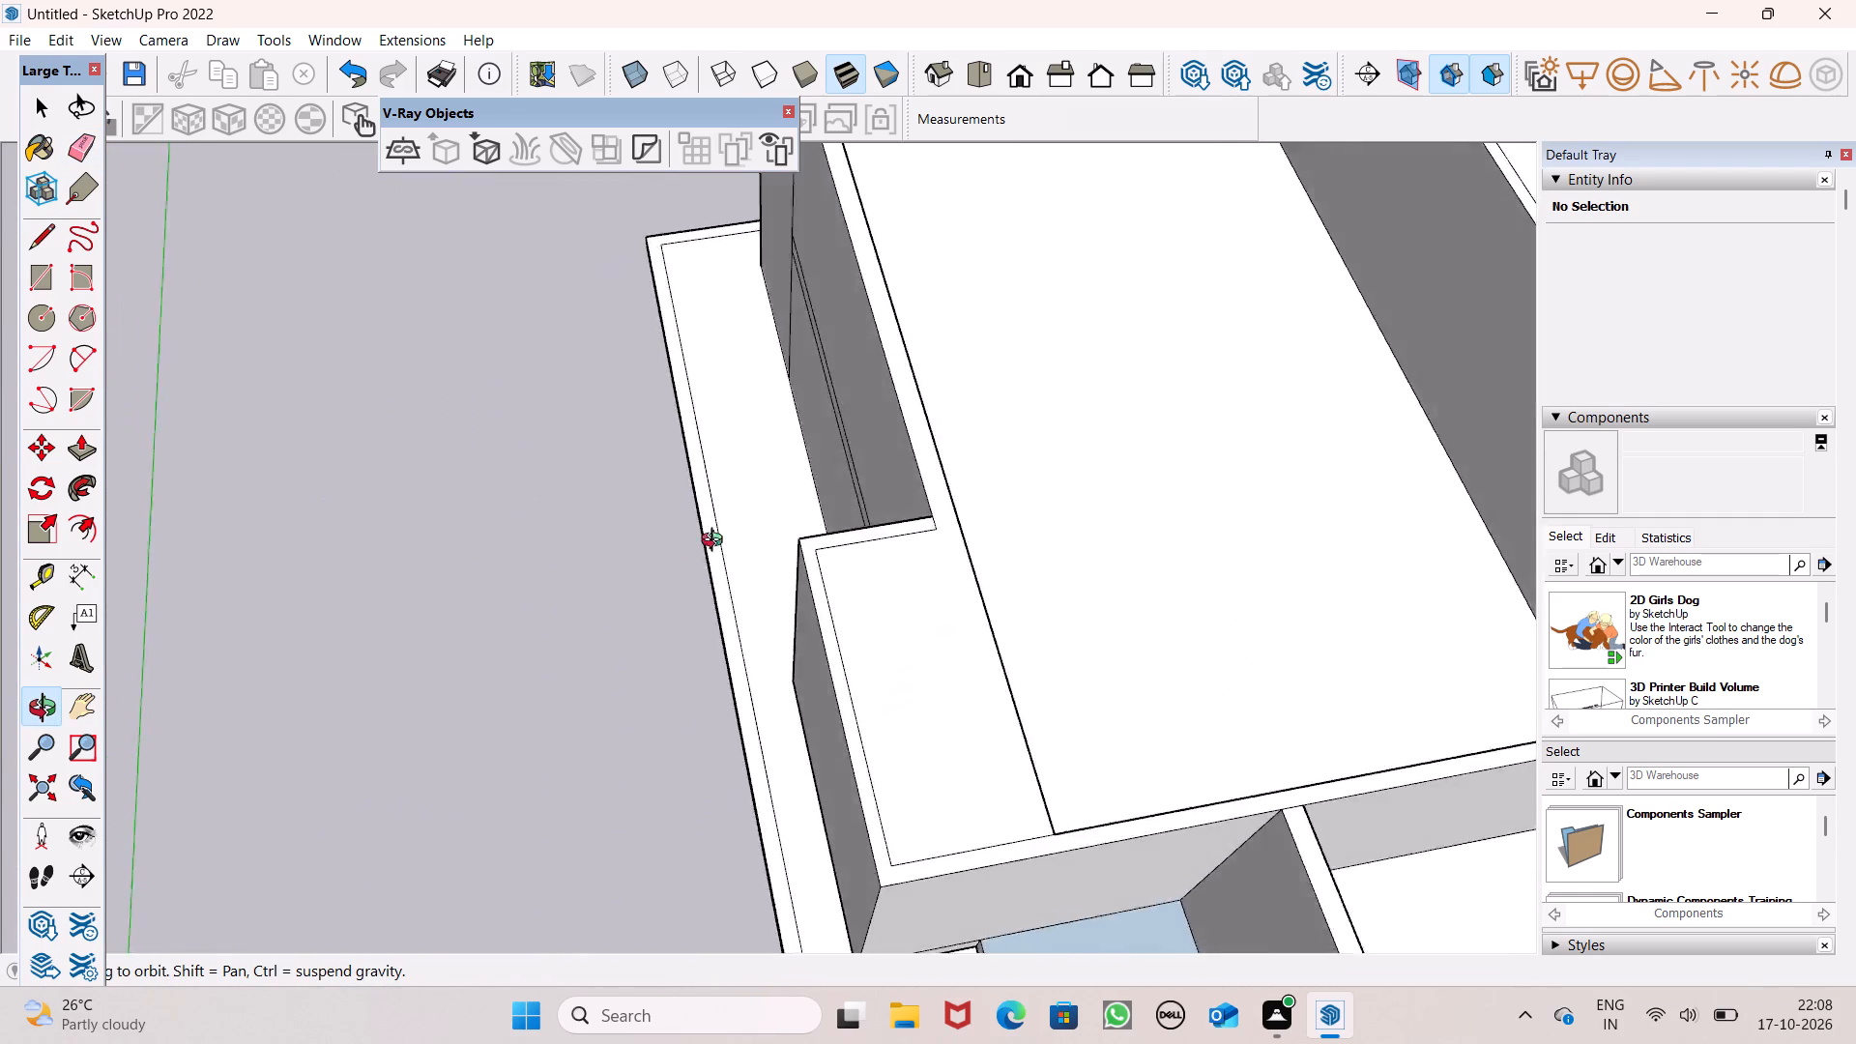
middle_drag(716, 542, 391, 449)
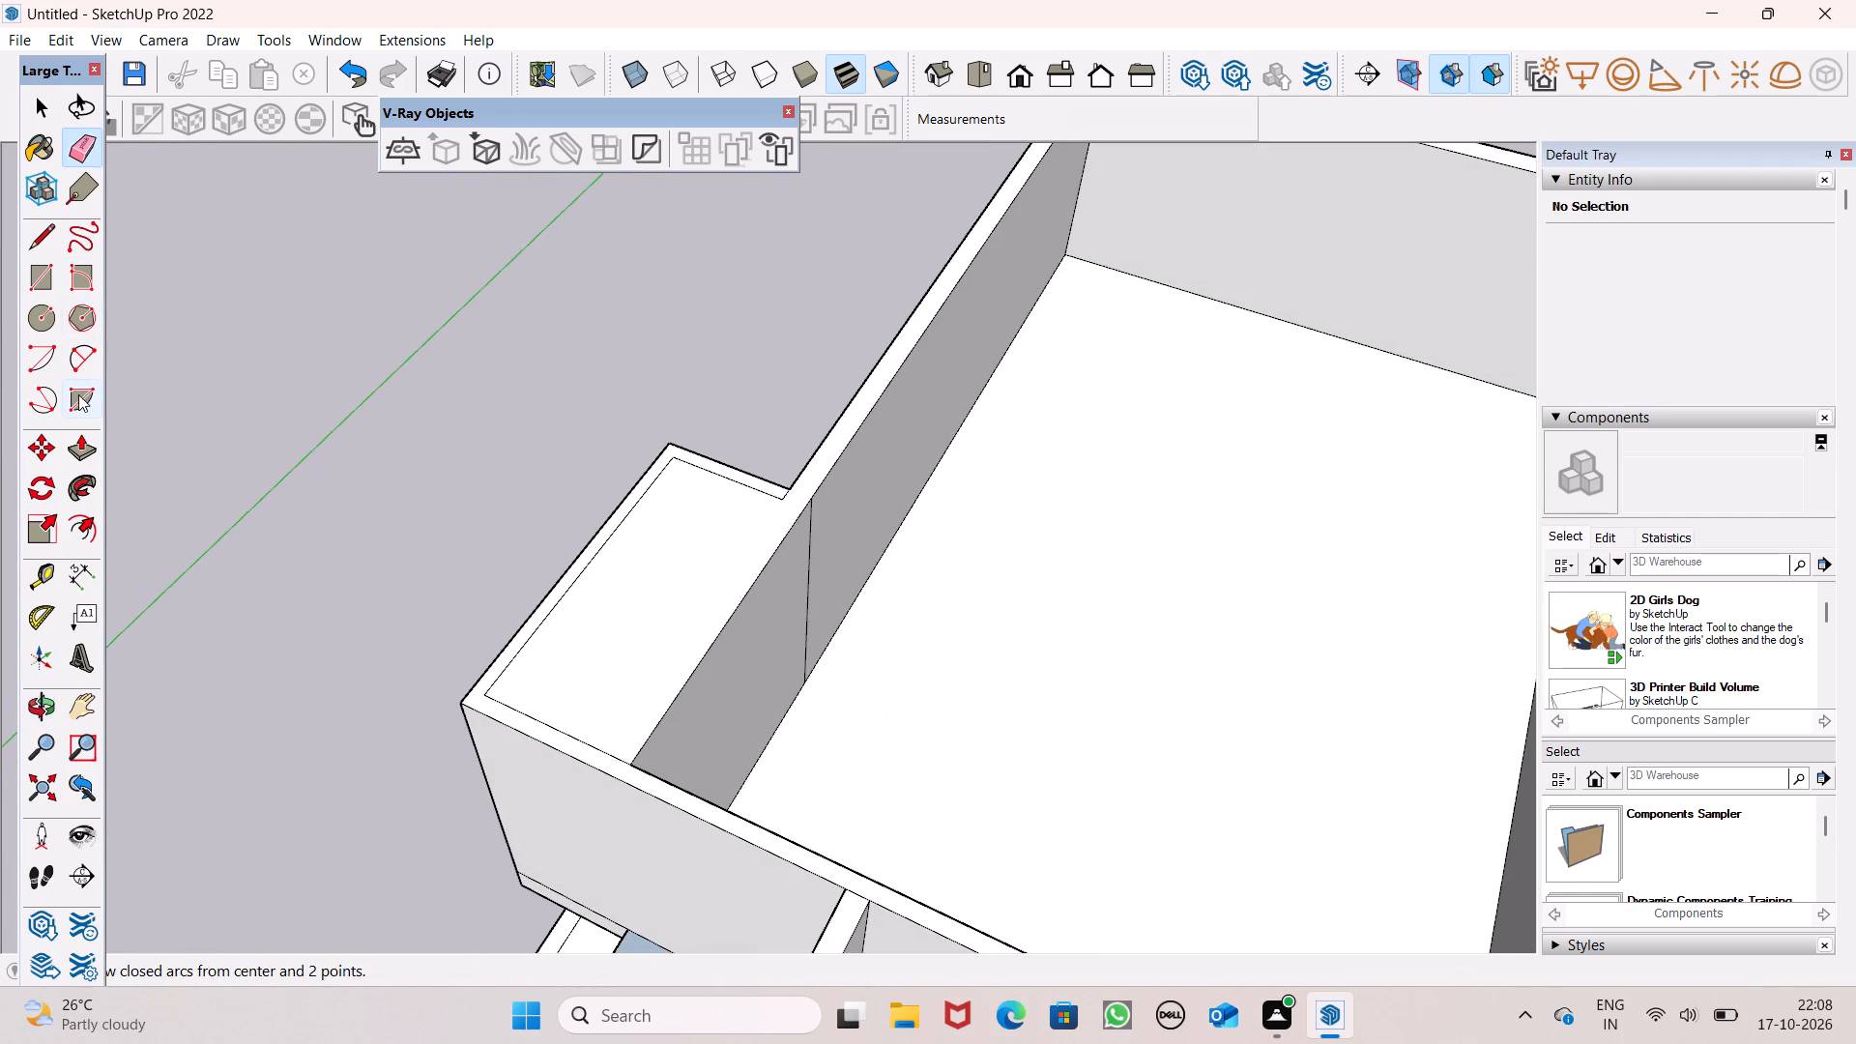
click(79, 436)
middle_drag(802, 666, 539, 703)
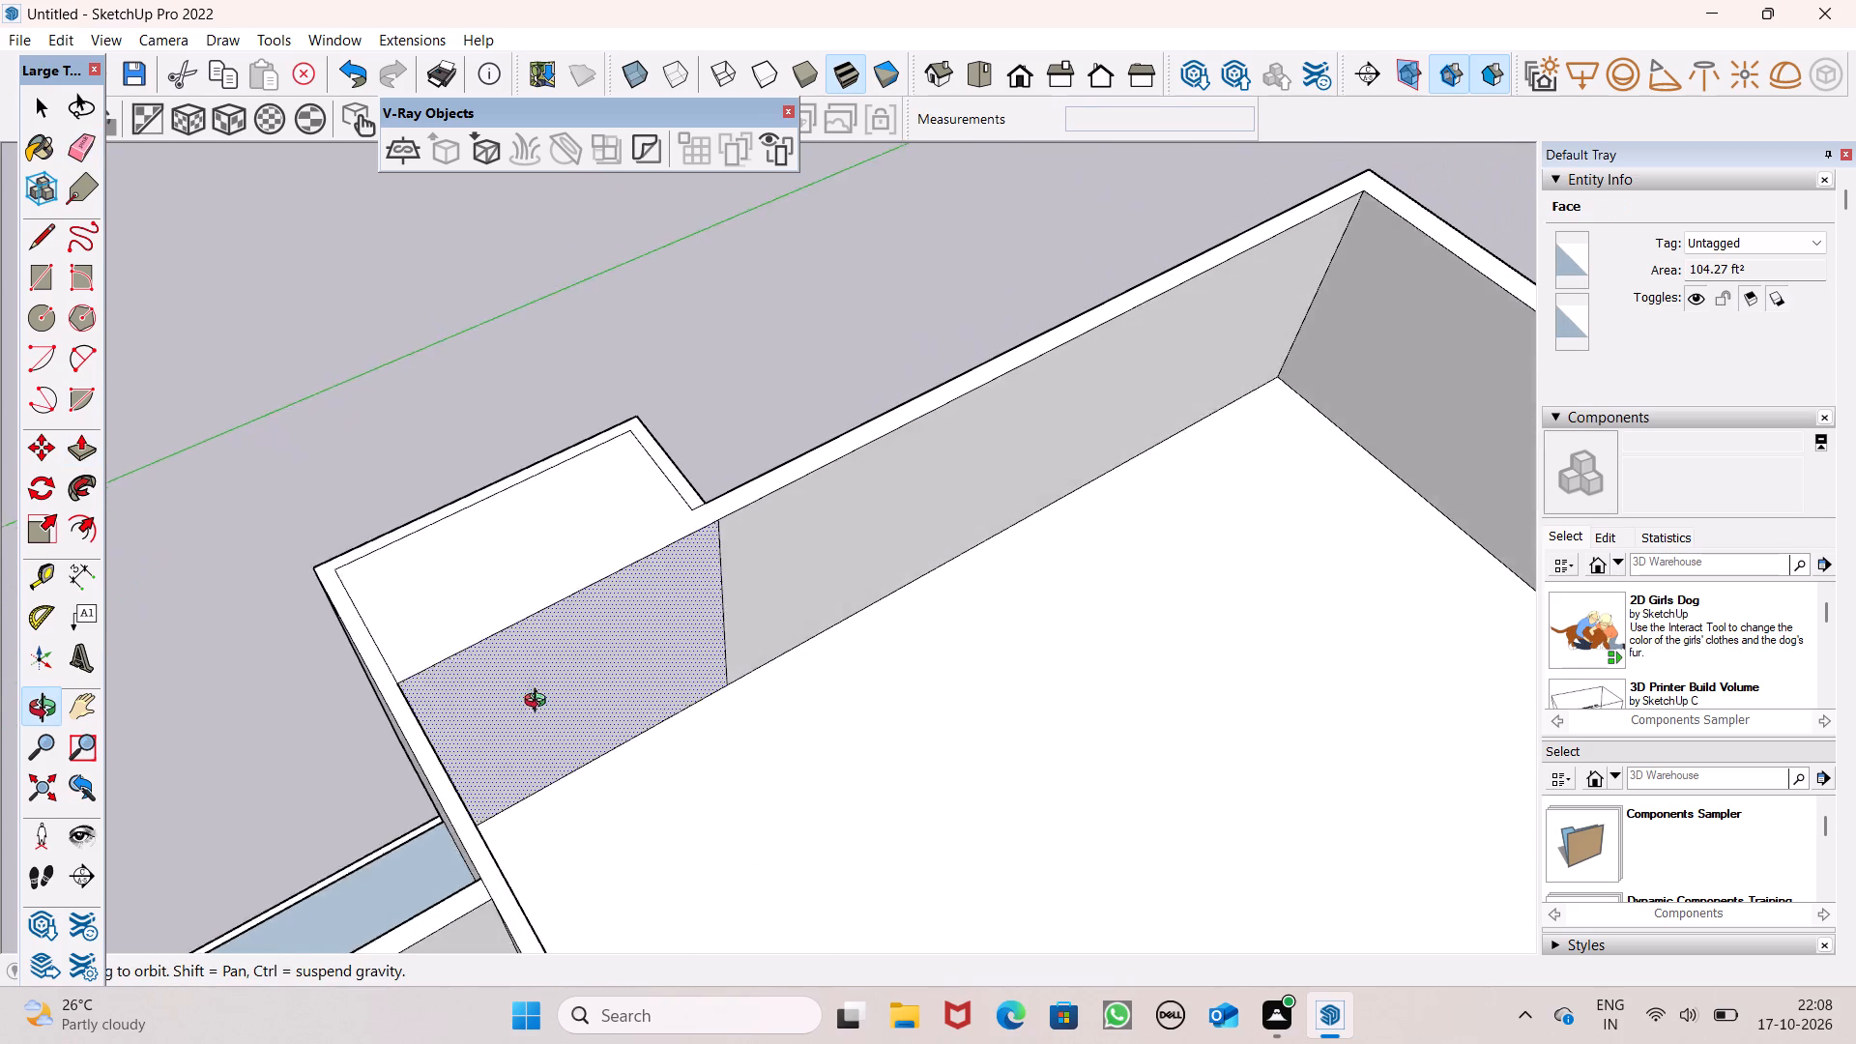
middle_drag(539, 703, 531, 681)
click(48, 230)
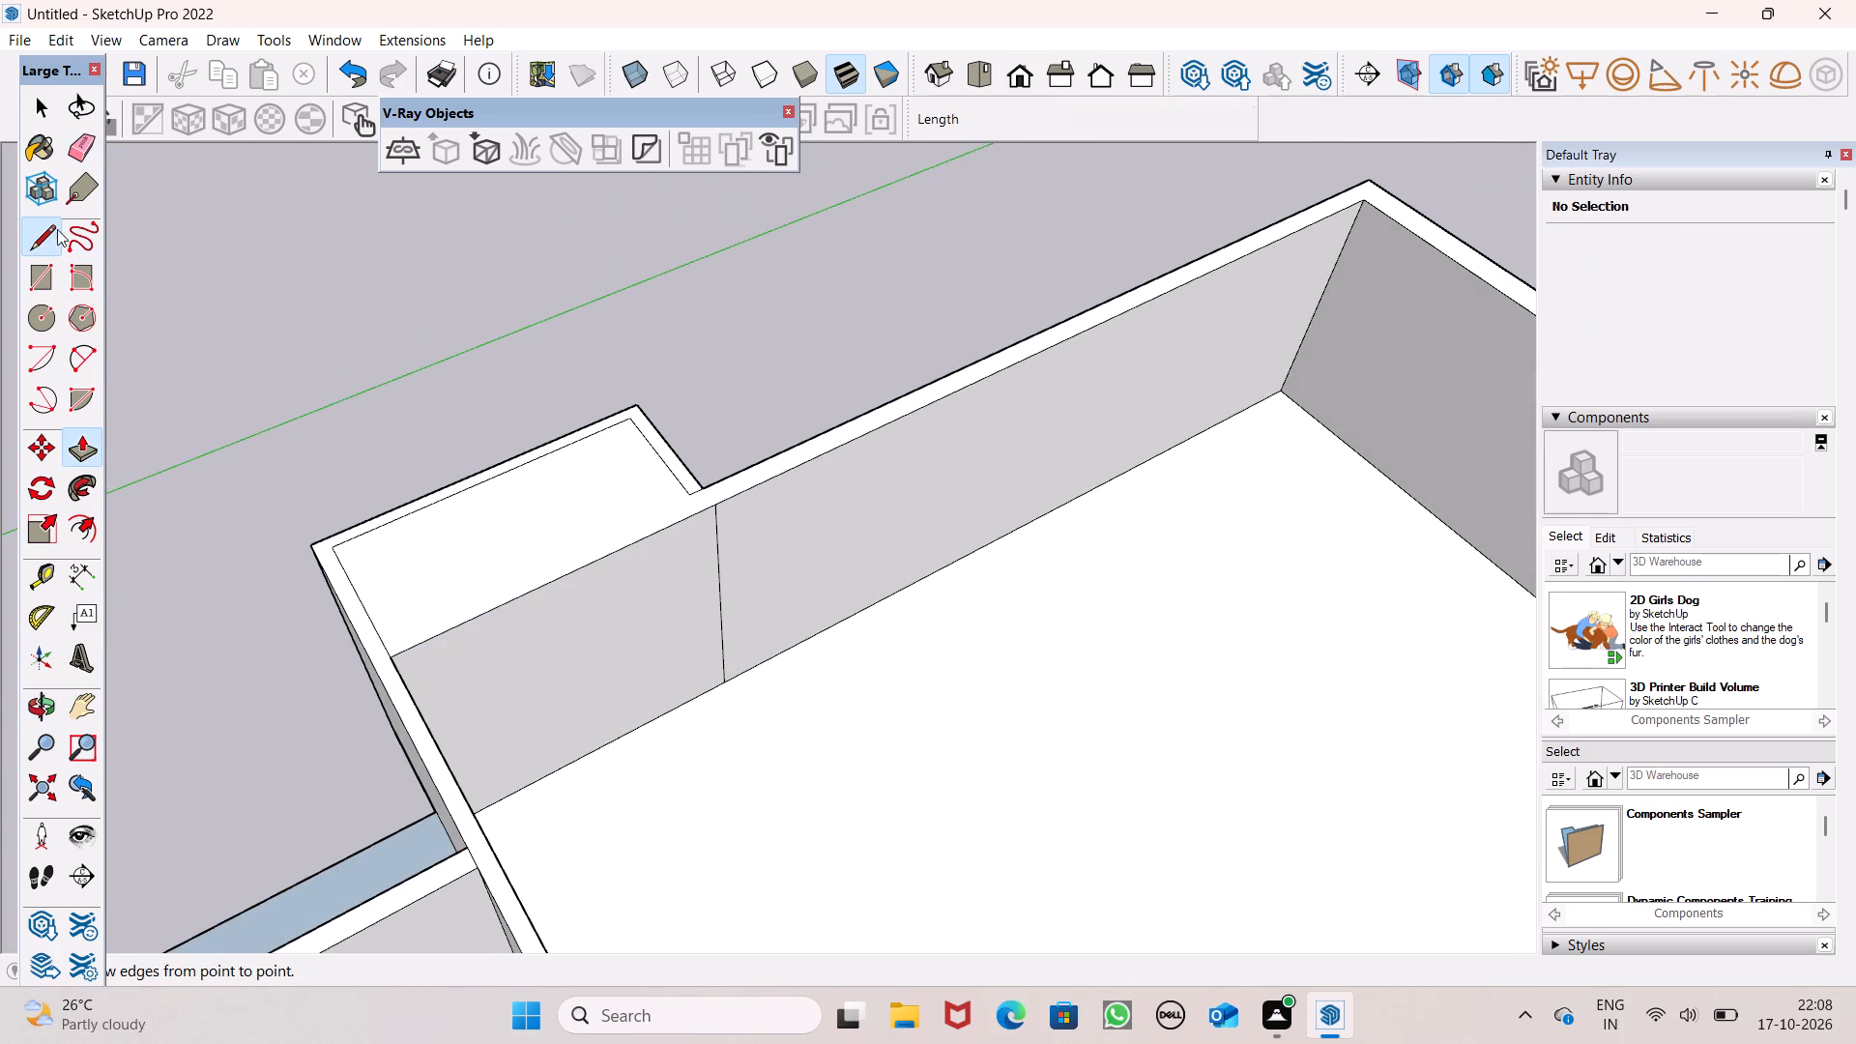
scroll(639, 518, up, 7)
middle_drag(642, 517, 651, 514)
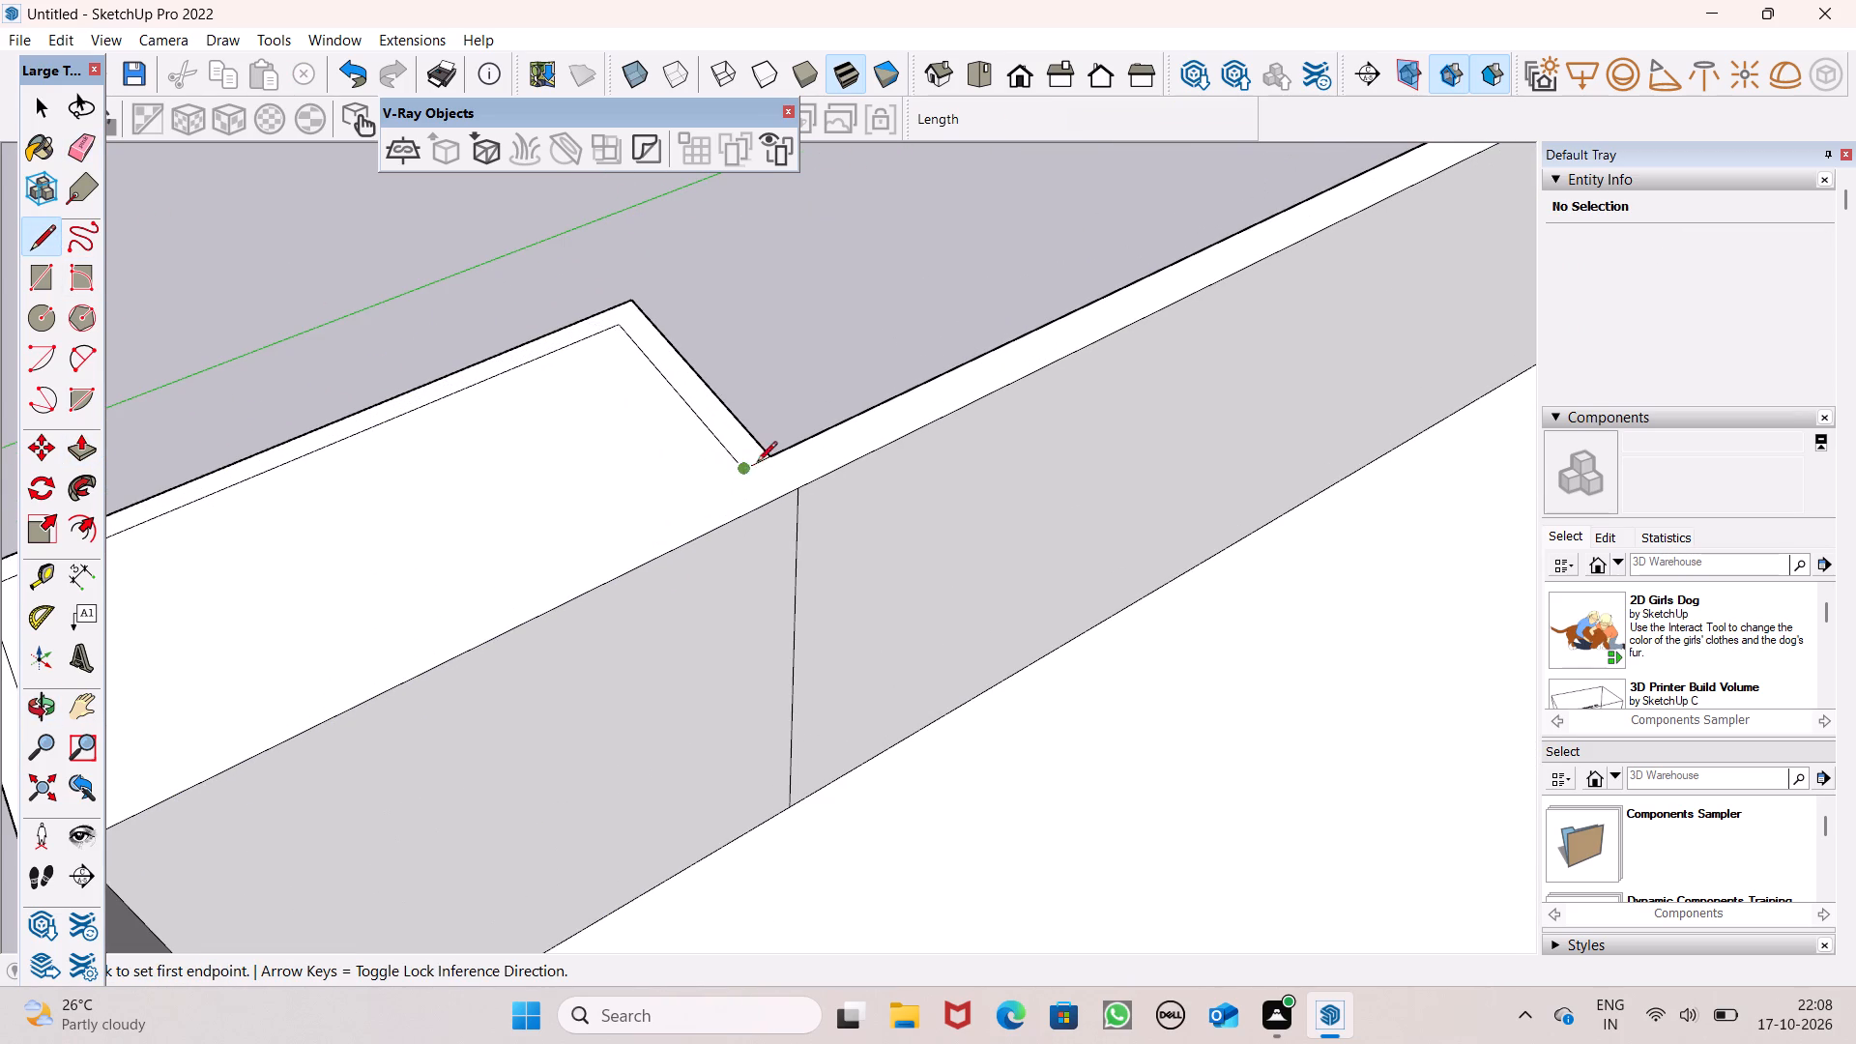
click(768, 457)
click(793, 486)
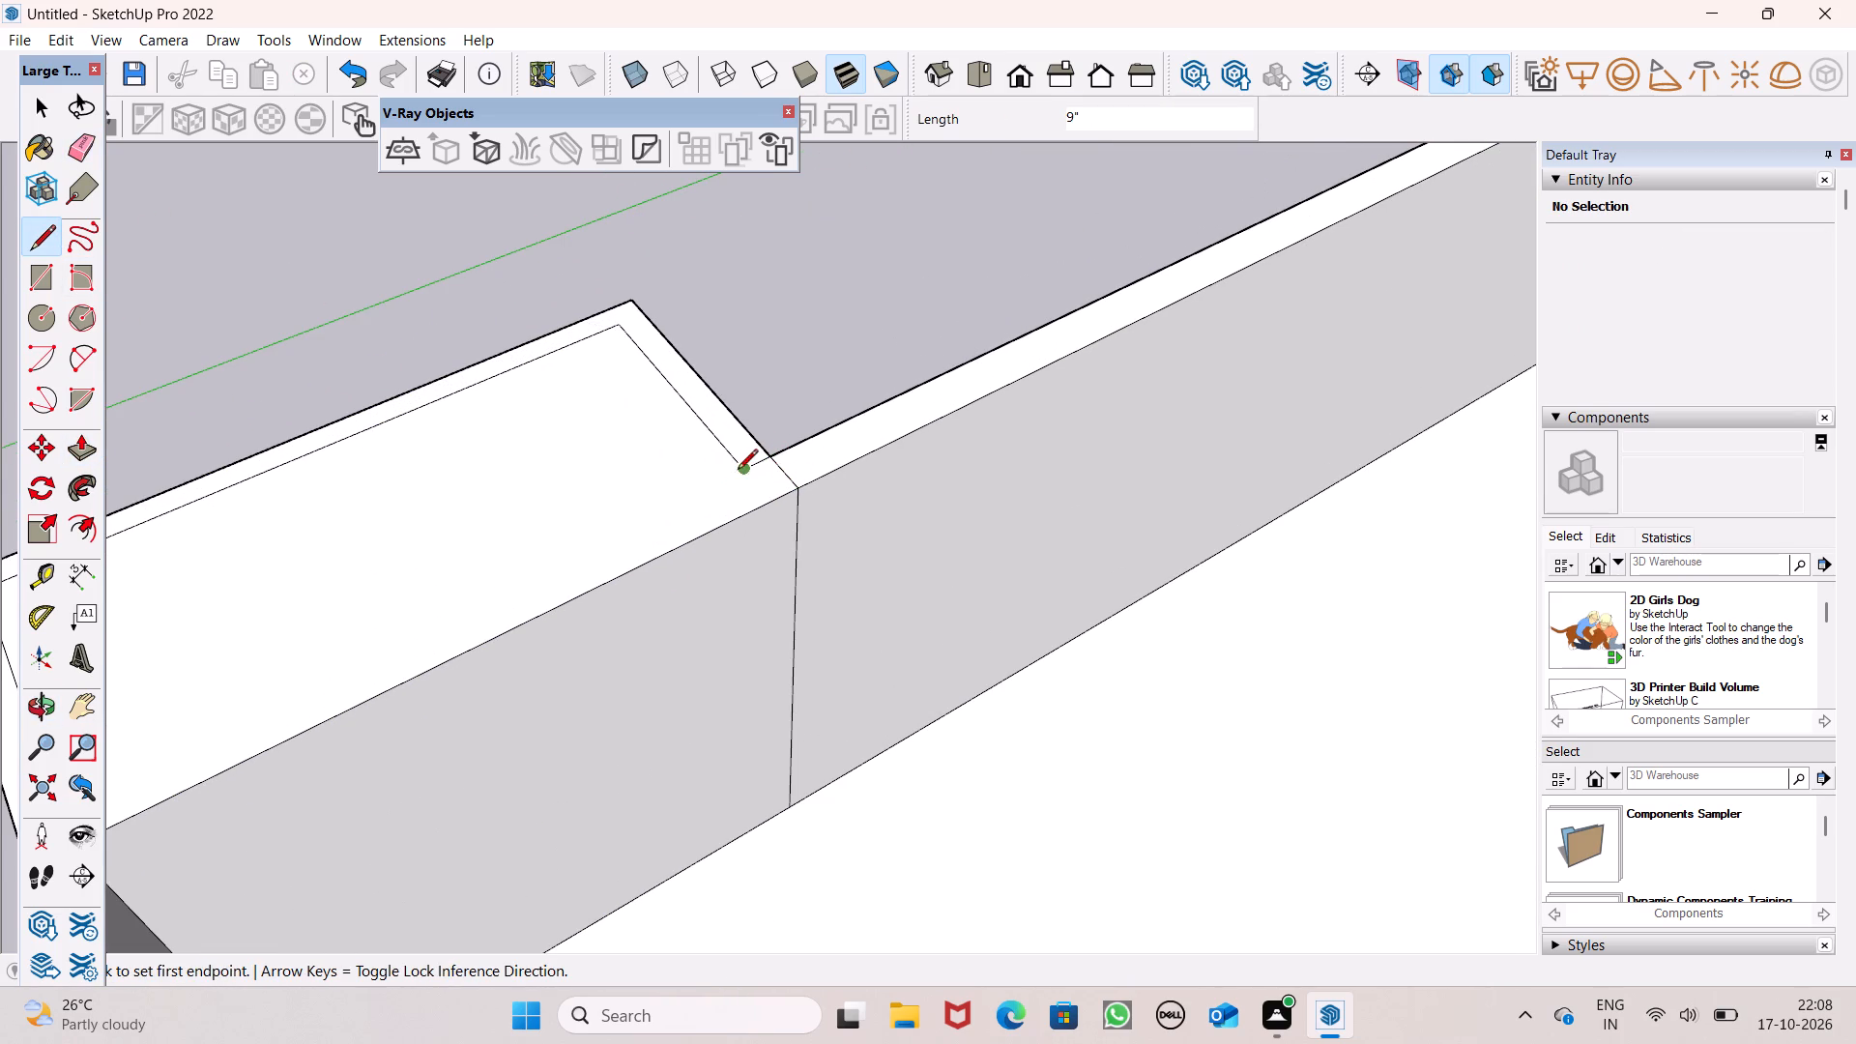
click(745, 467)
click(760, 504)
Erase the short edge joining the two parallel lines at the projecting volume's inner corner.
click(88, 147)
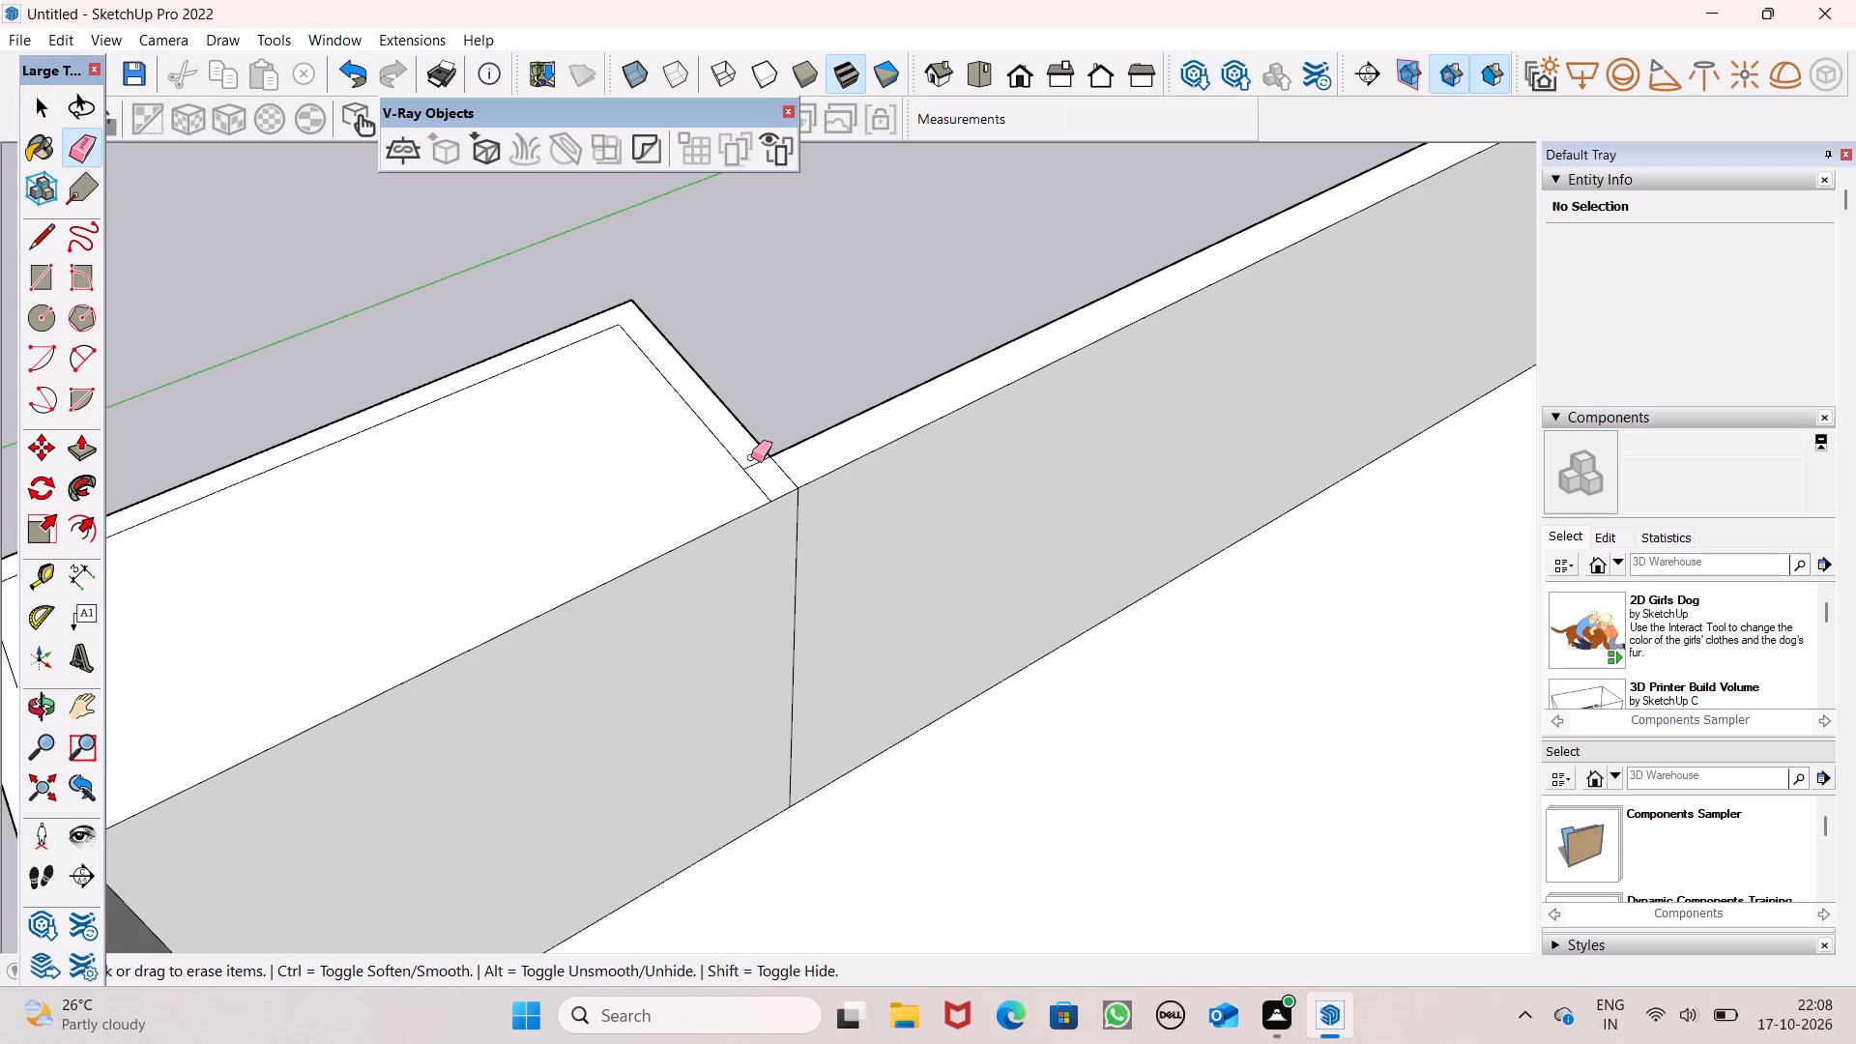
drag(751, 457, 758, 467)
scroll(1043, 473, down, 5)
scroll(1141, 508, down, 4)
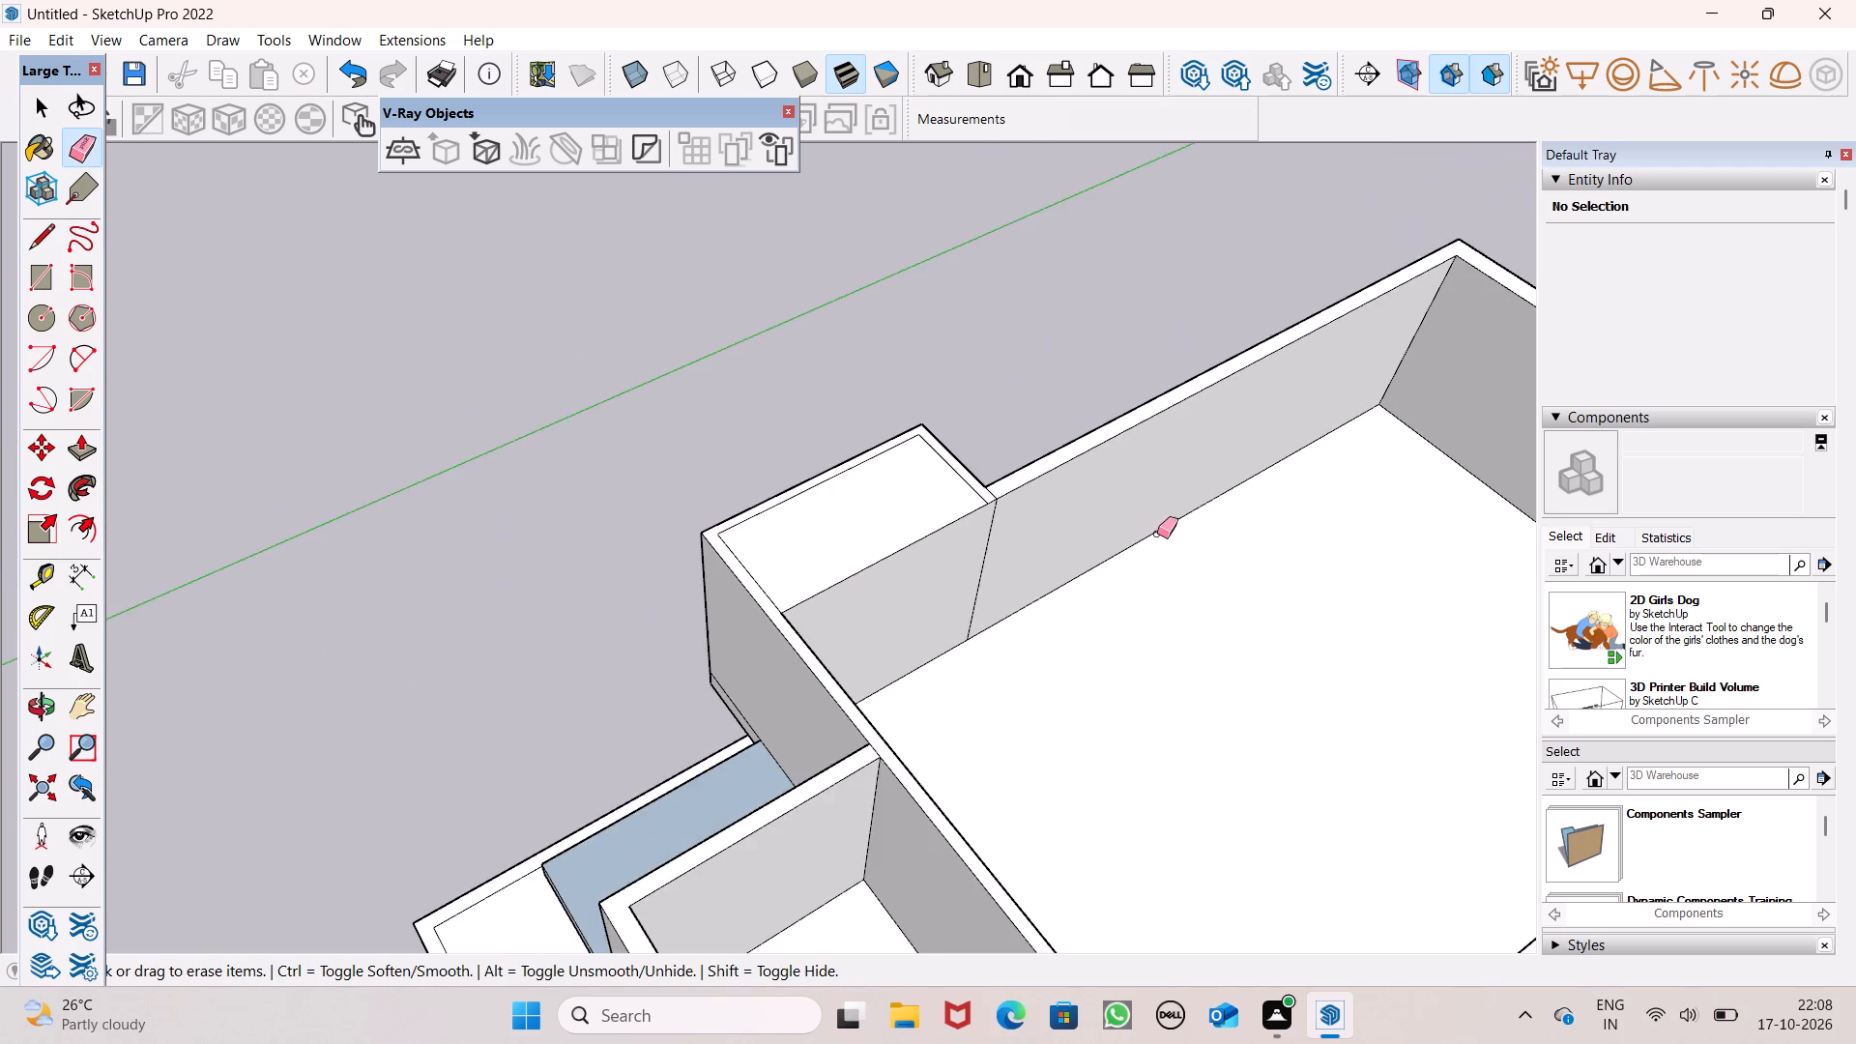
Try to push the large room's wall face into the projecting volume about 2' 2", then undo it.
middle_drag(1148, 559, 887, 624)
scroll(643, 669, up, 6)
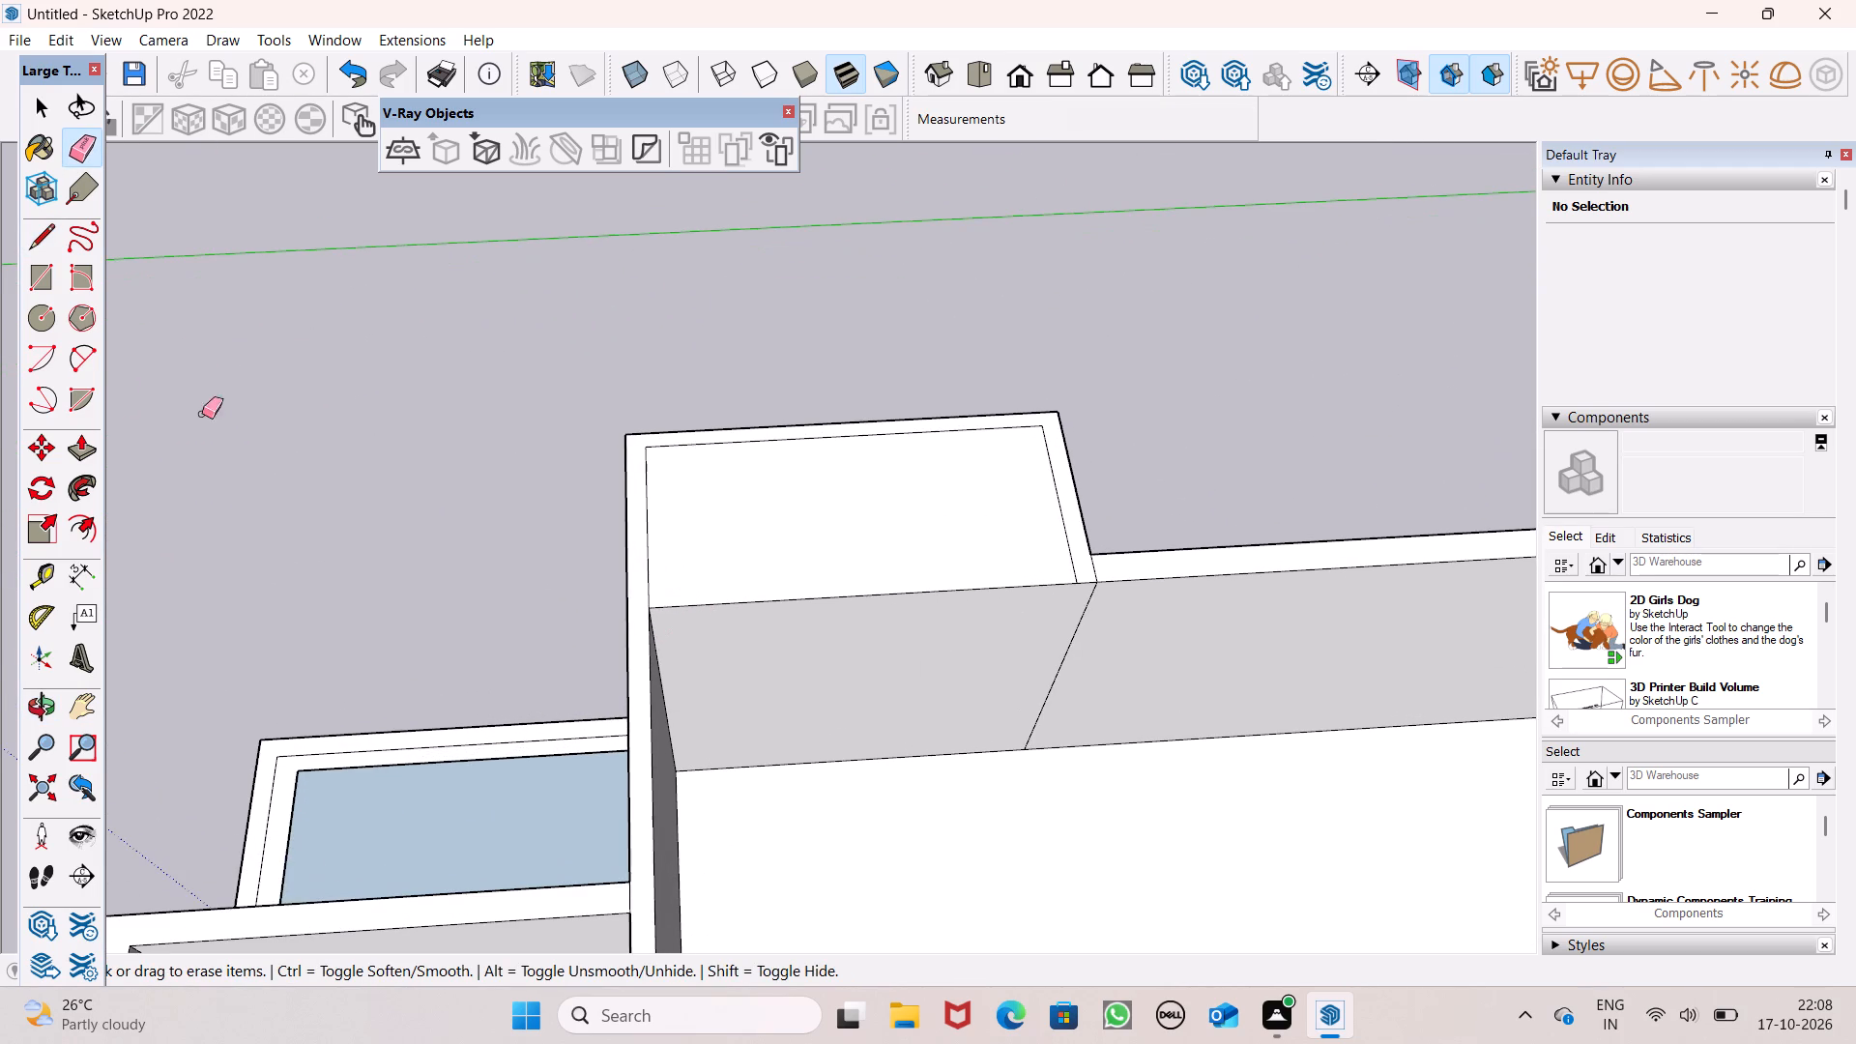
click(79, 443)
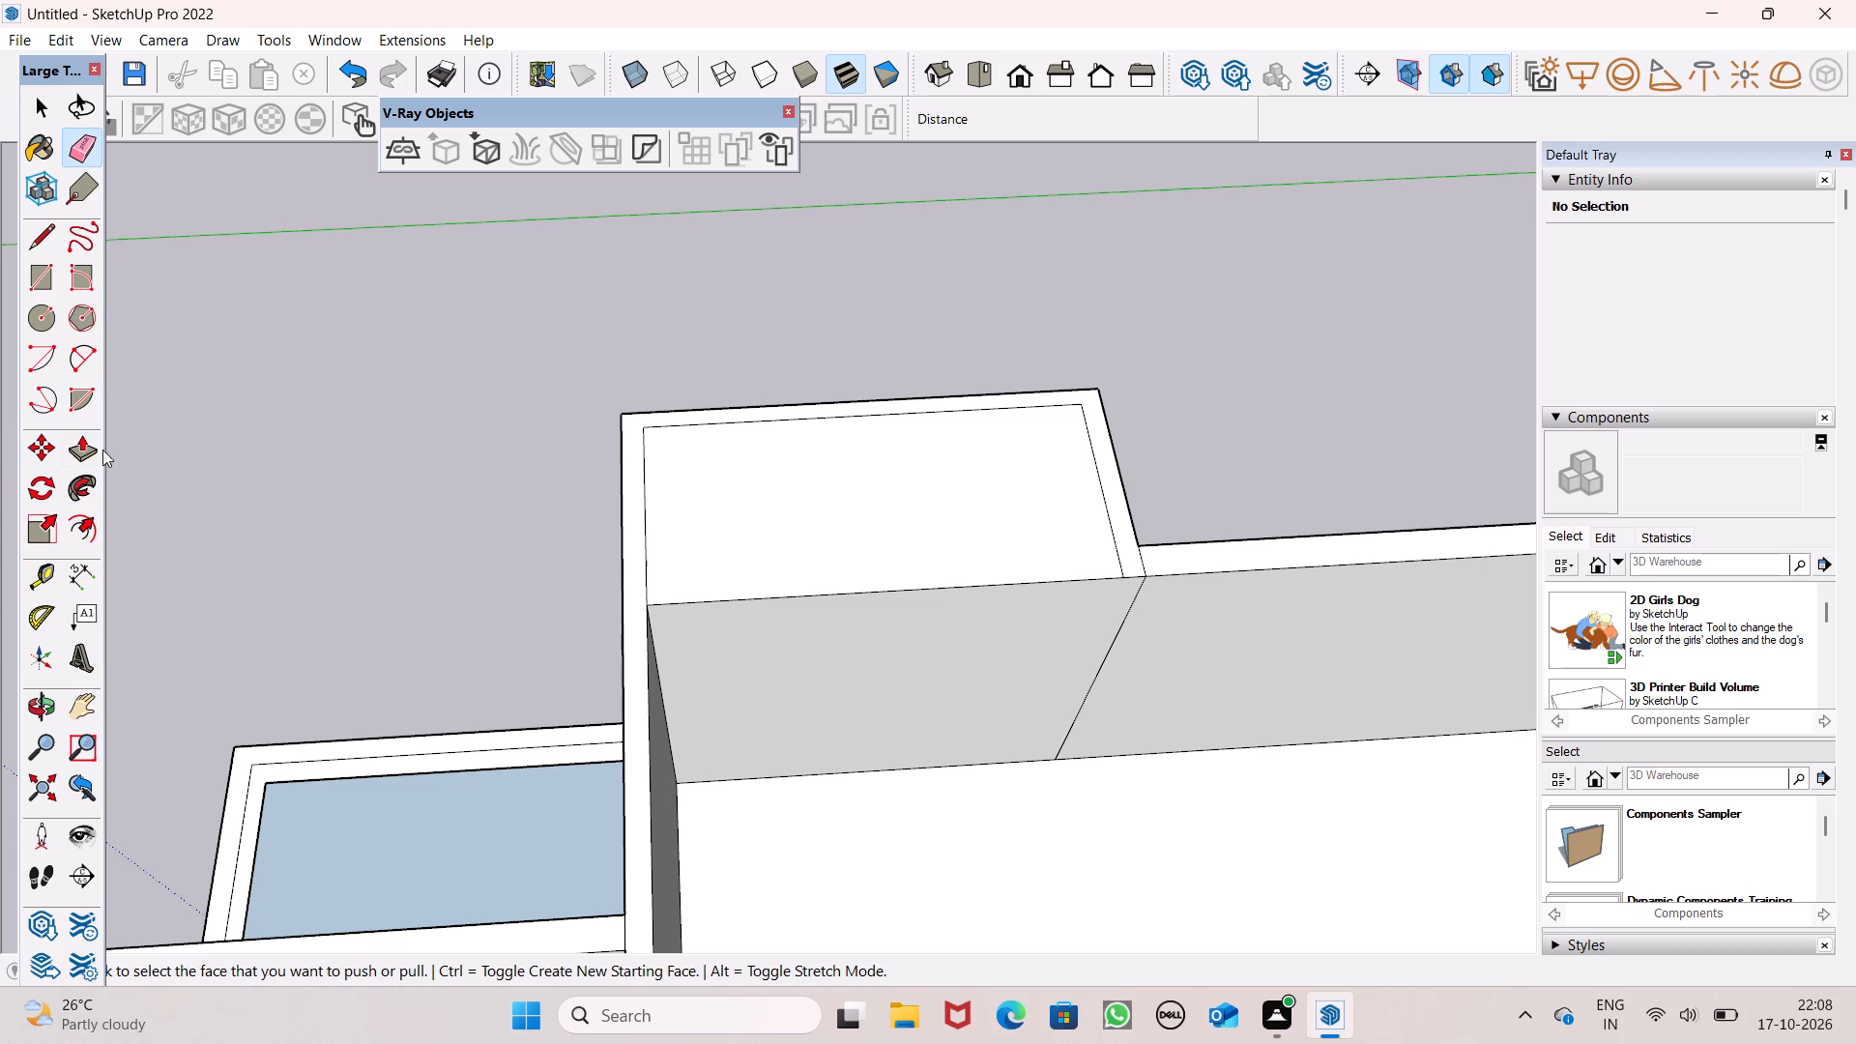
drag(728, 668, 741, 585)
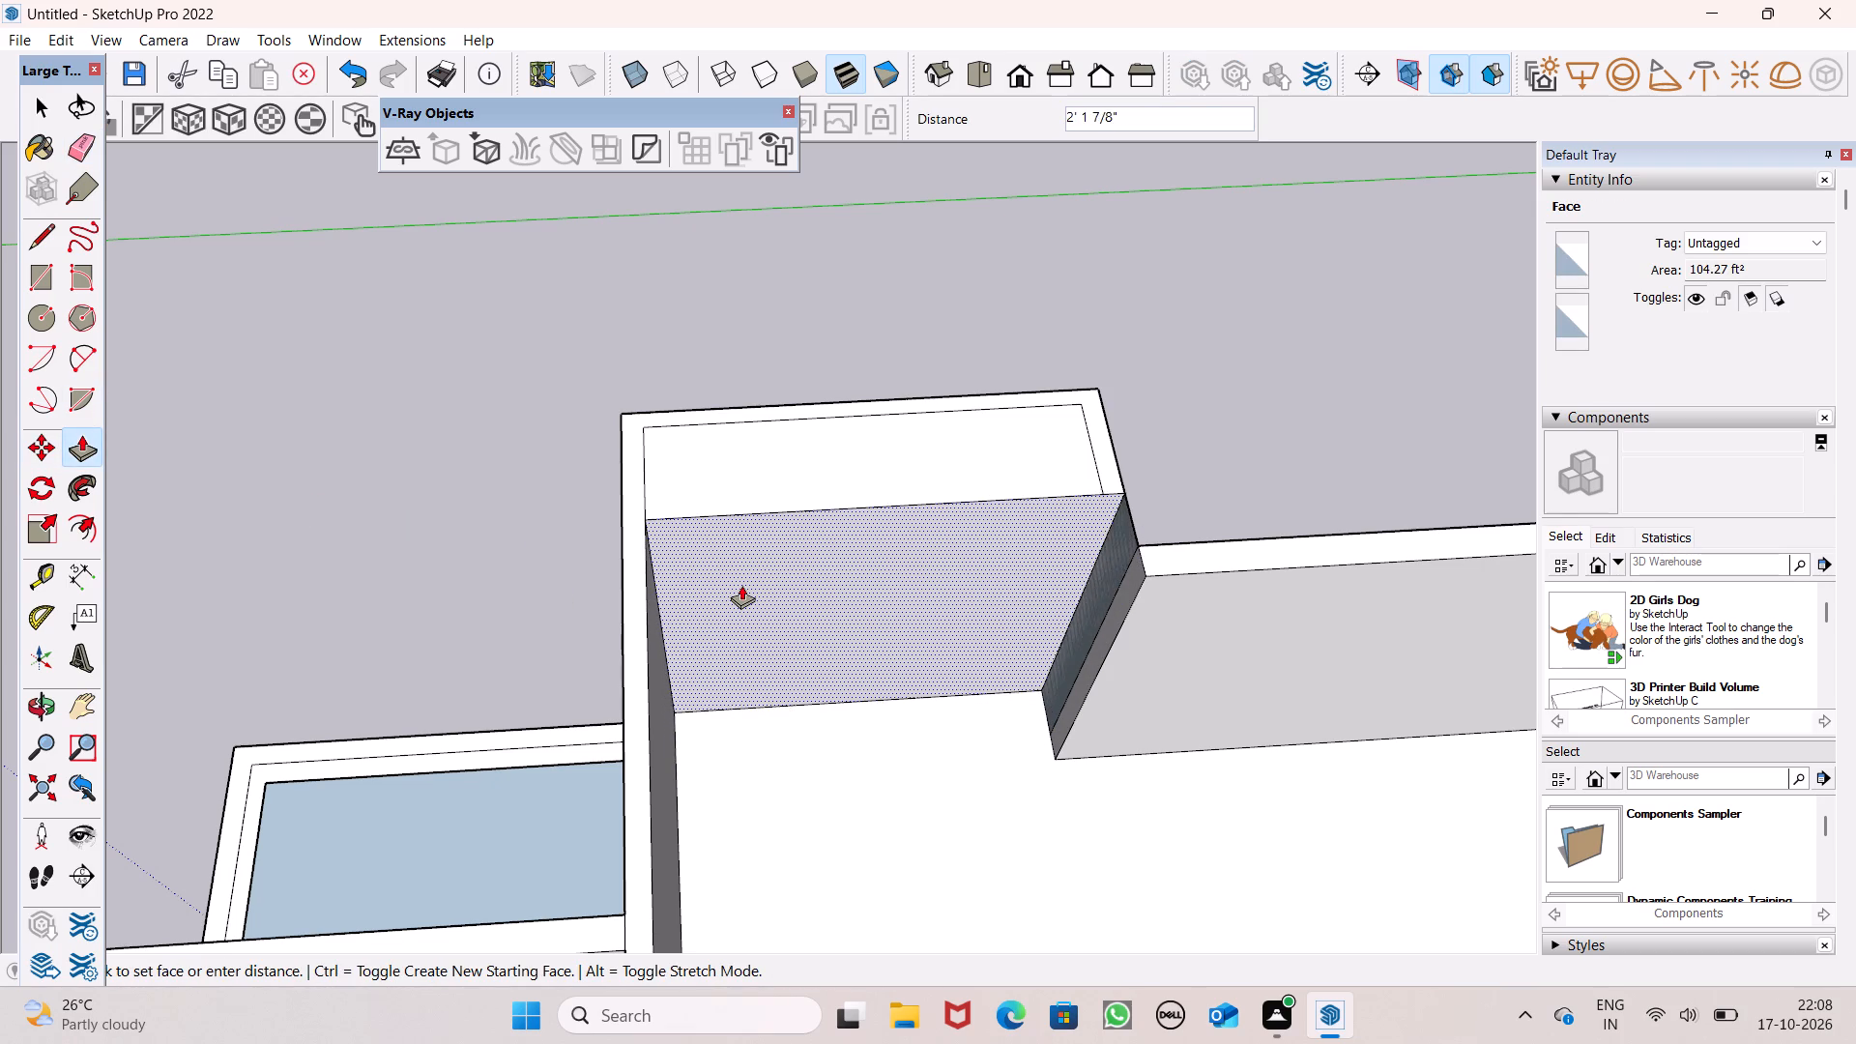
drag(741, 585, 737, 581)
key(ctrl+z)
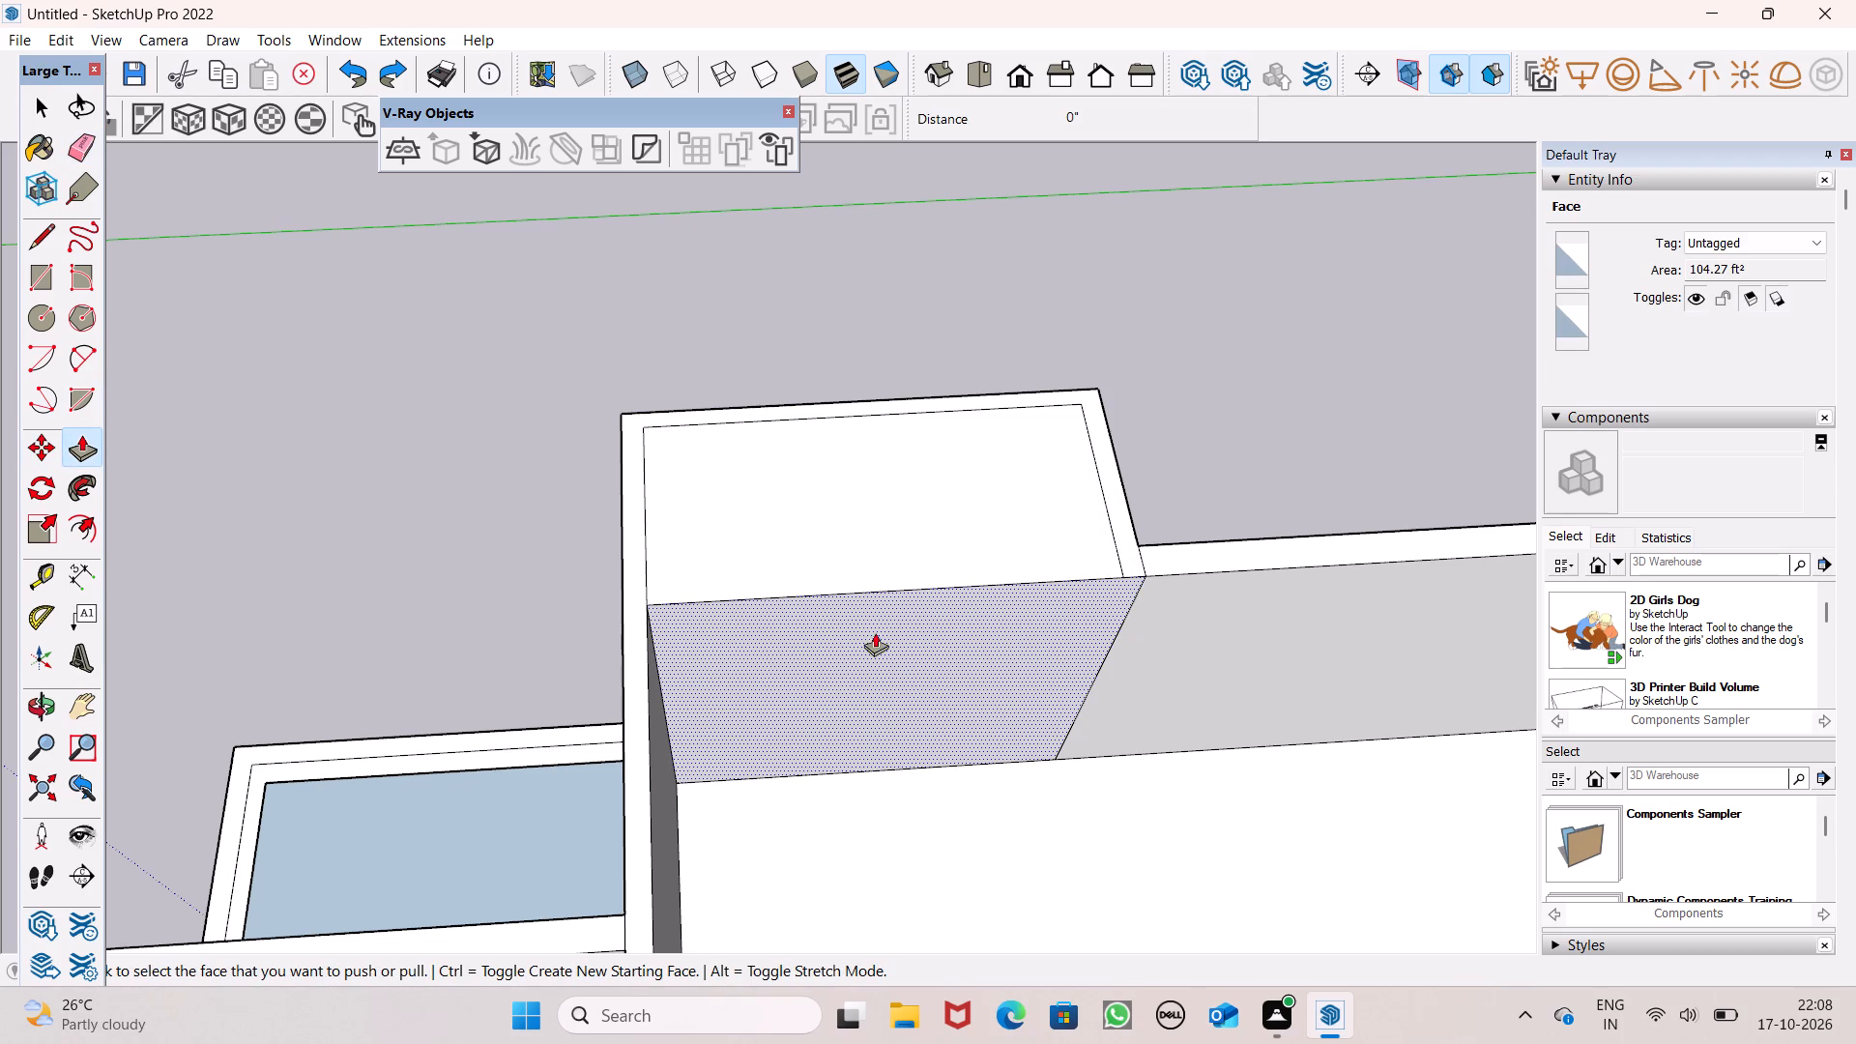
Draw a line about 10' 10" down the large room's wall face from the projecting volume's inner wall-thickness corner to the floor.
click(41, 234)
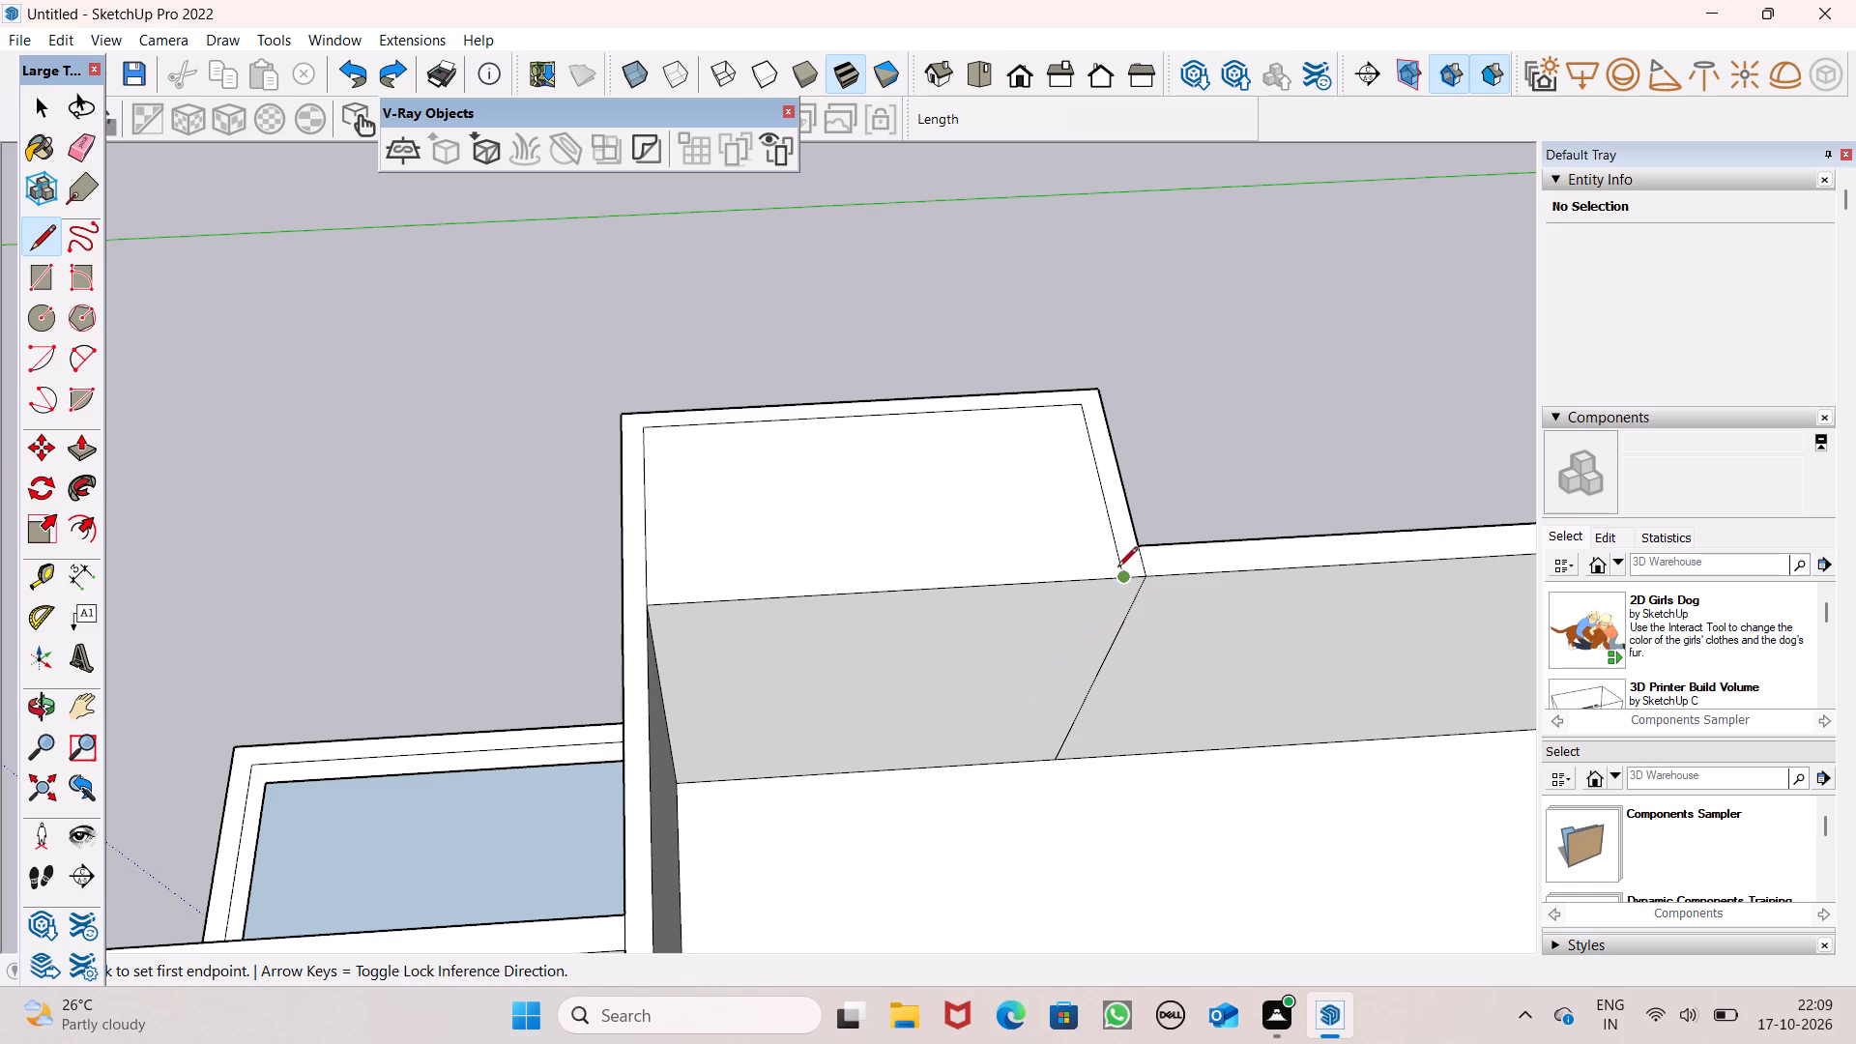
click(1122, 579)
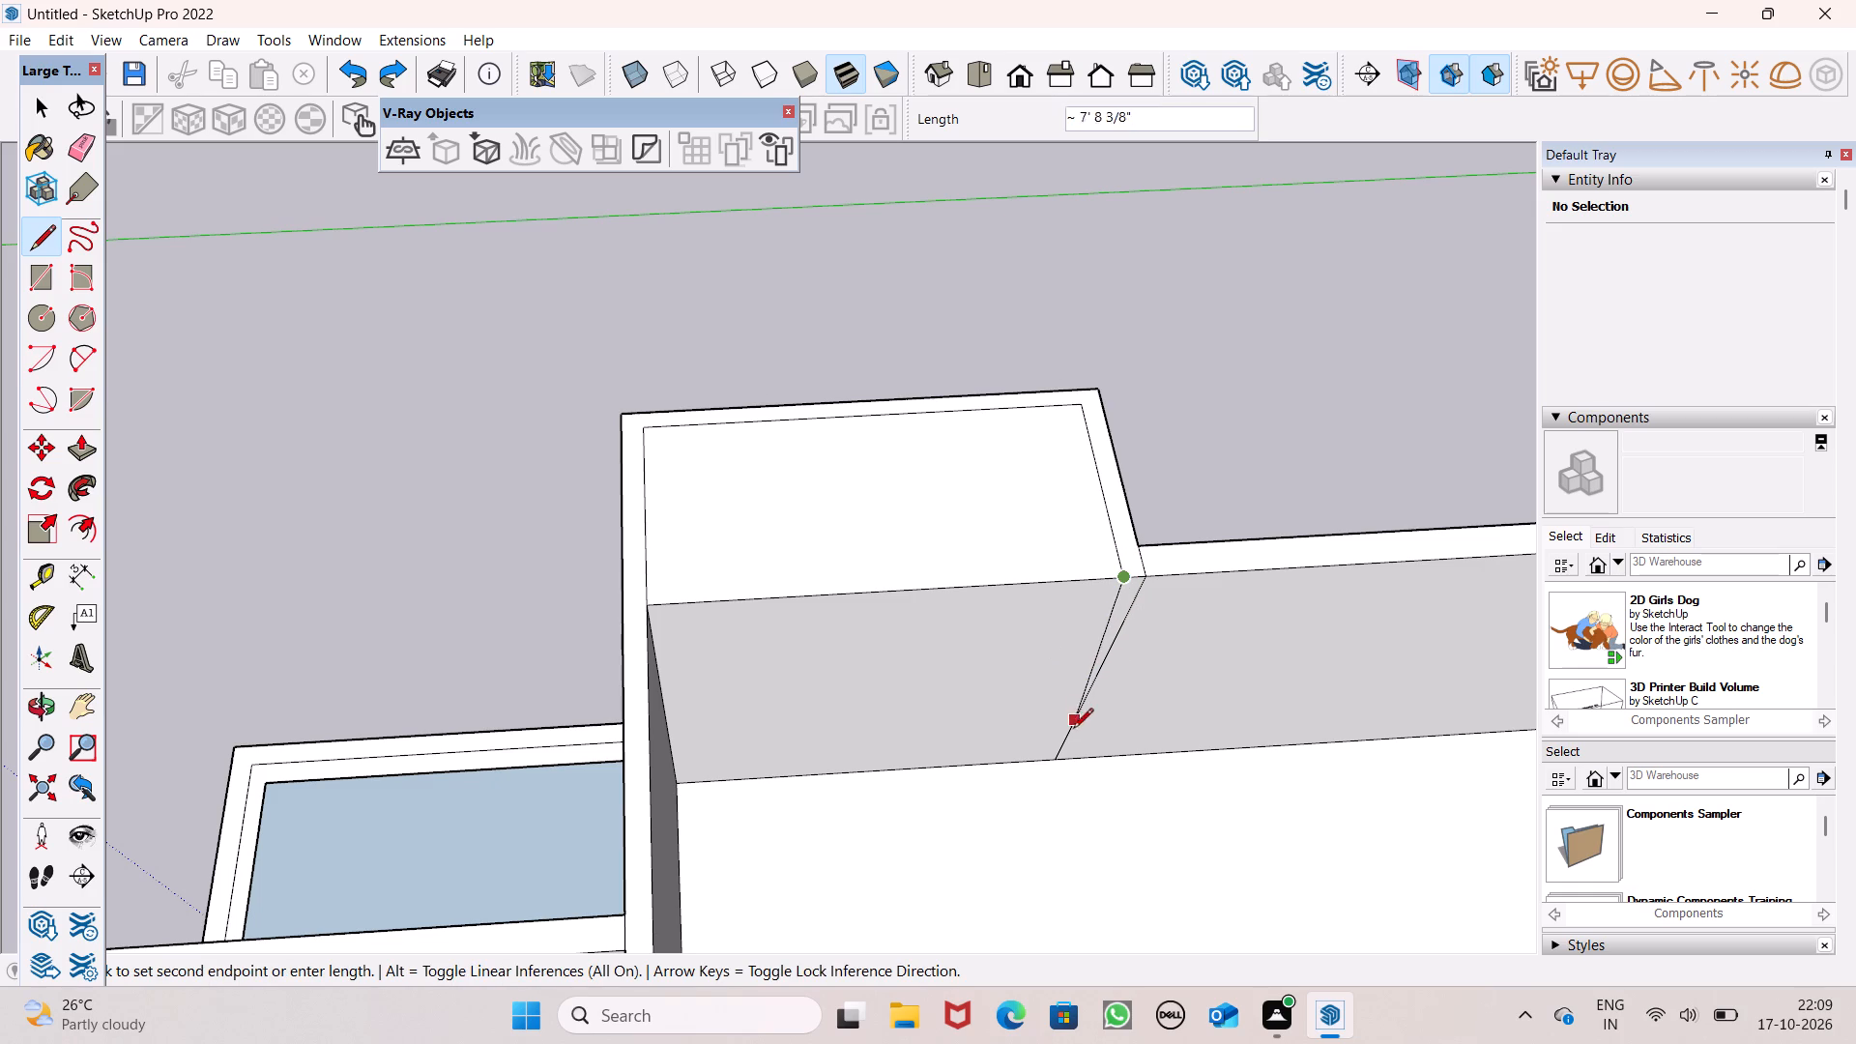
click(1040, 775)
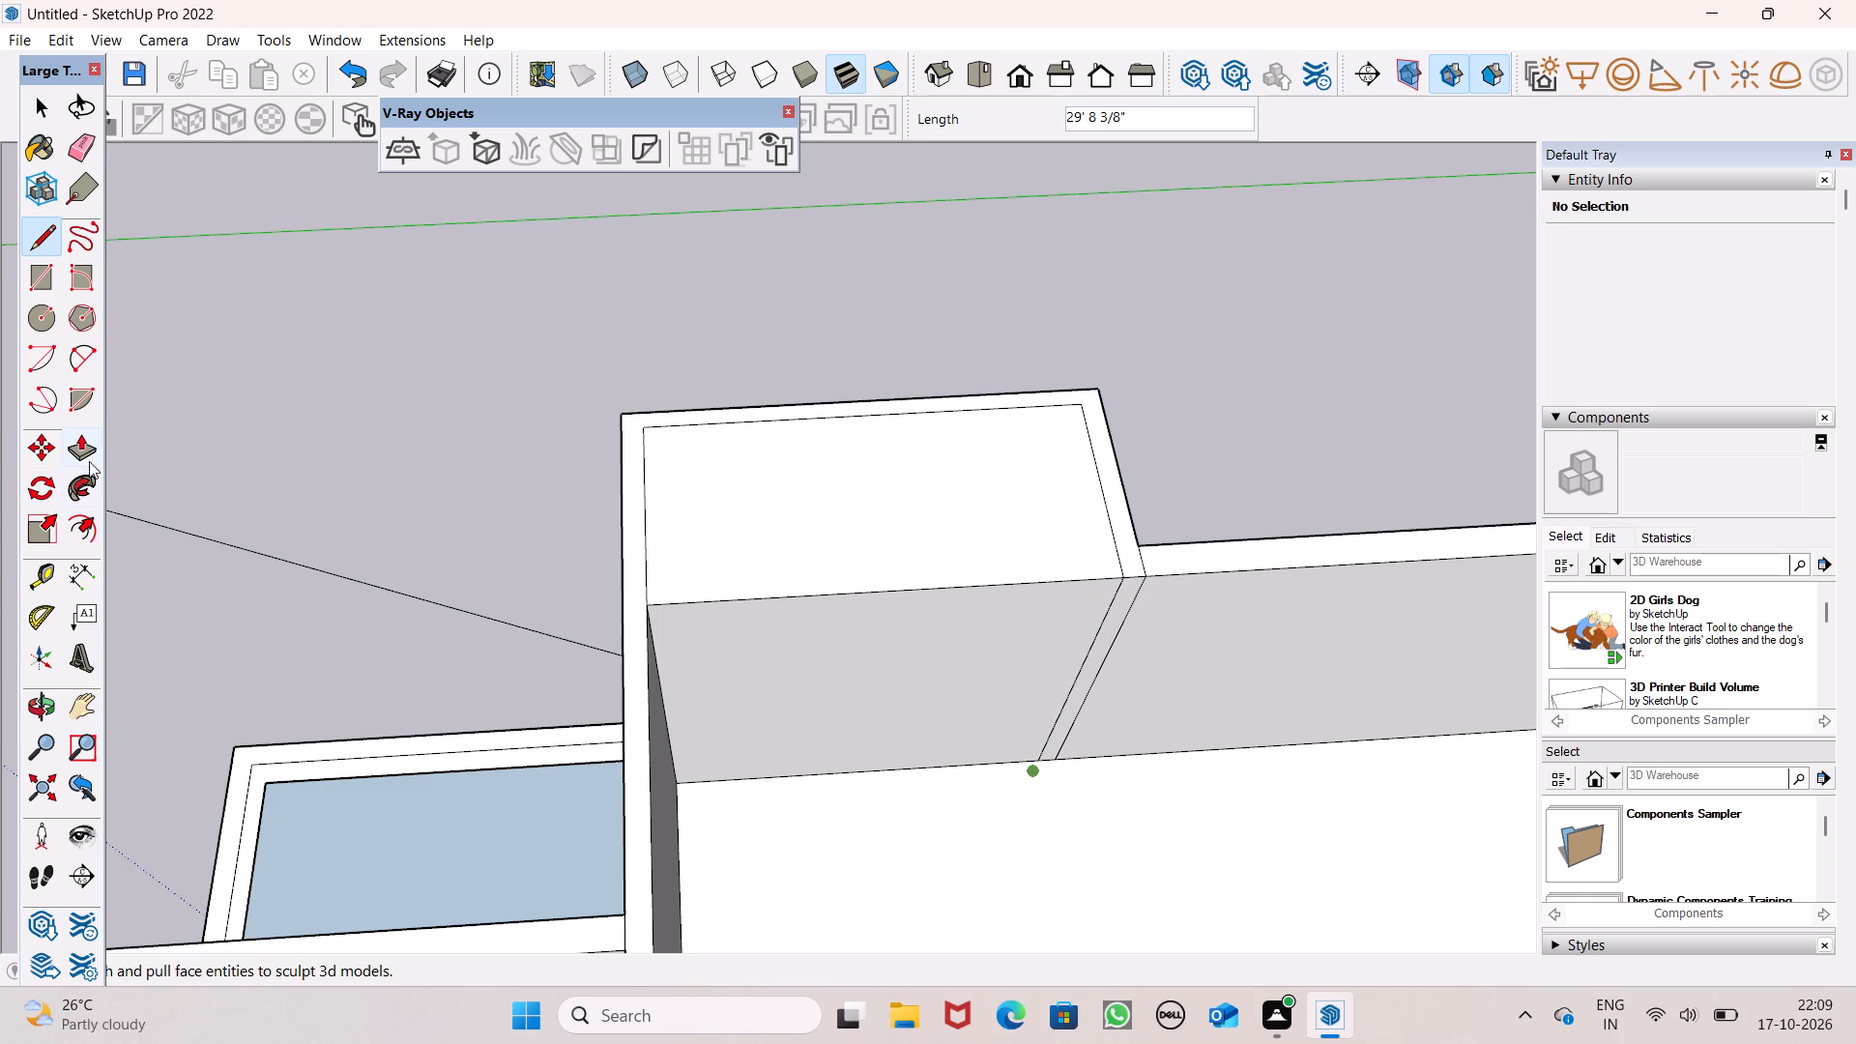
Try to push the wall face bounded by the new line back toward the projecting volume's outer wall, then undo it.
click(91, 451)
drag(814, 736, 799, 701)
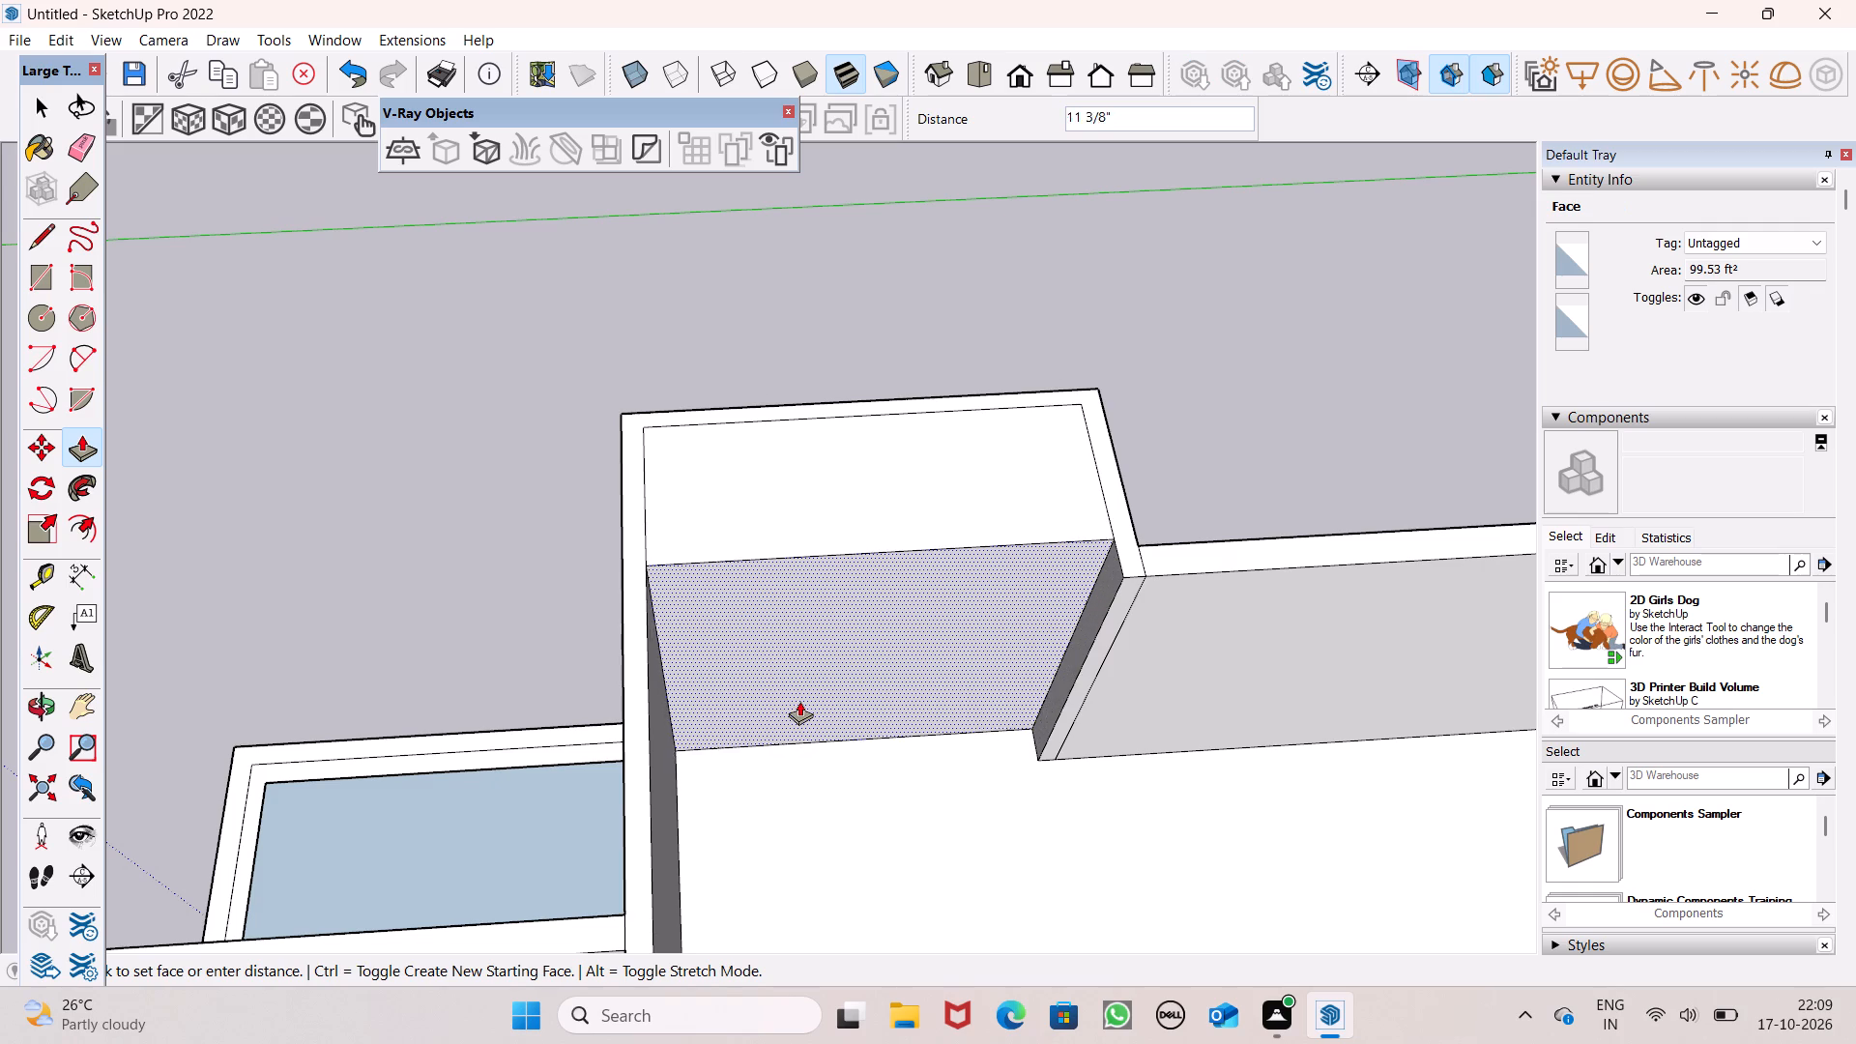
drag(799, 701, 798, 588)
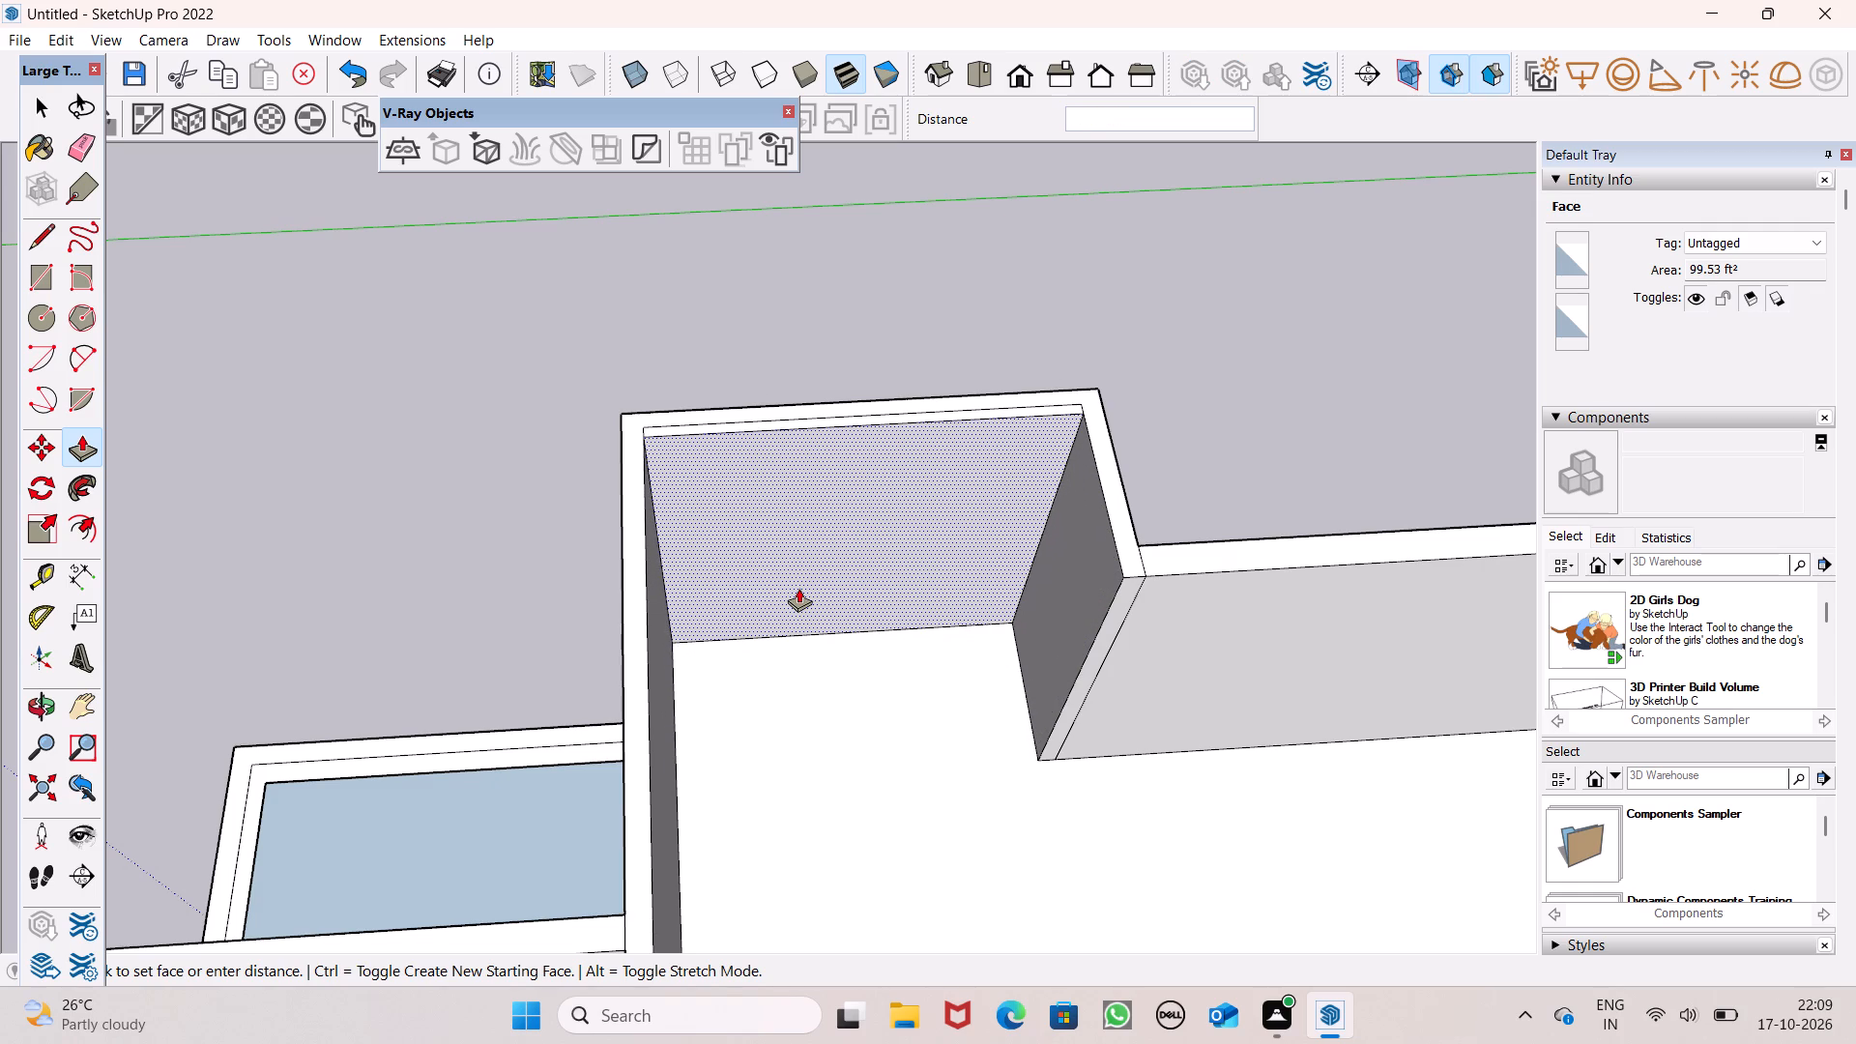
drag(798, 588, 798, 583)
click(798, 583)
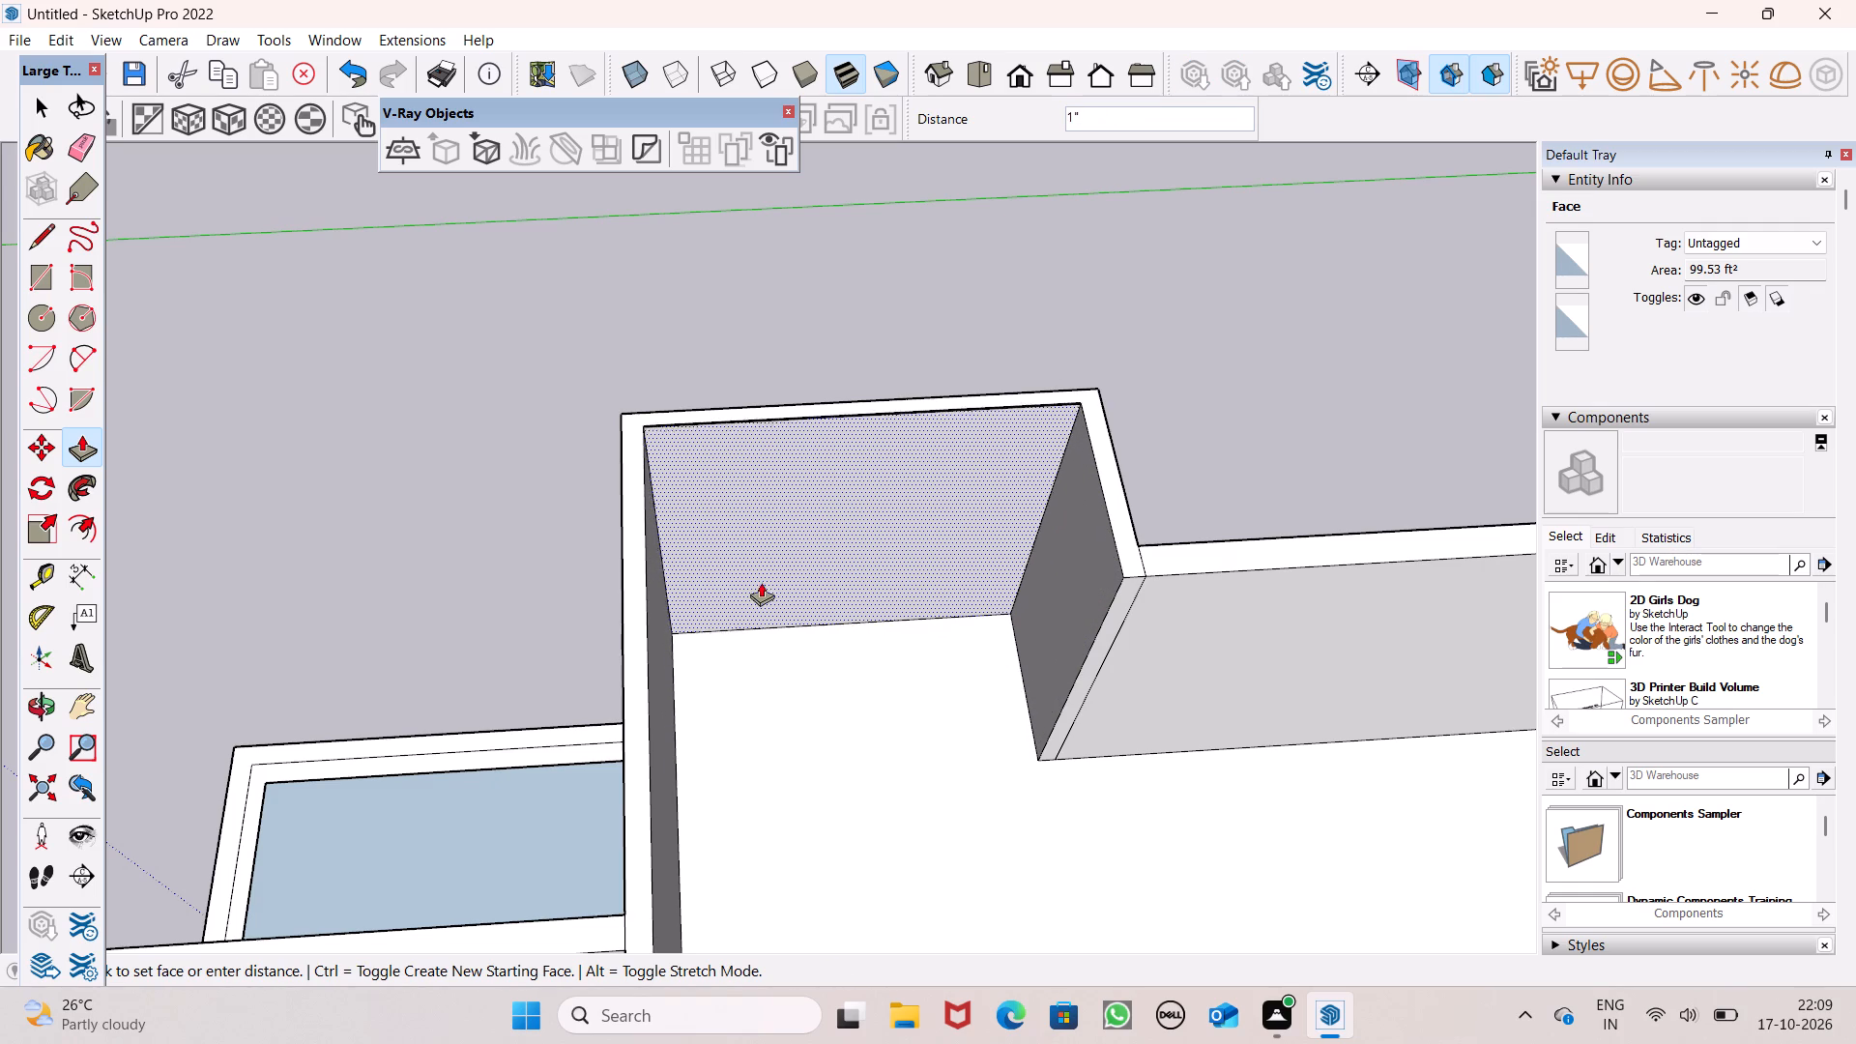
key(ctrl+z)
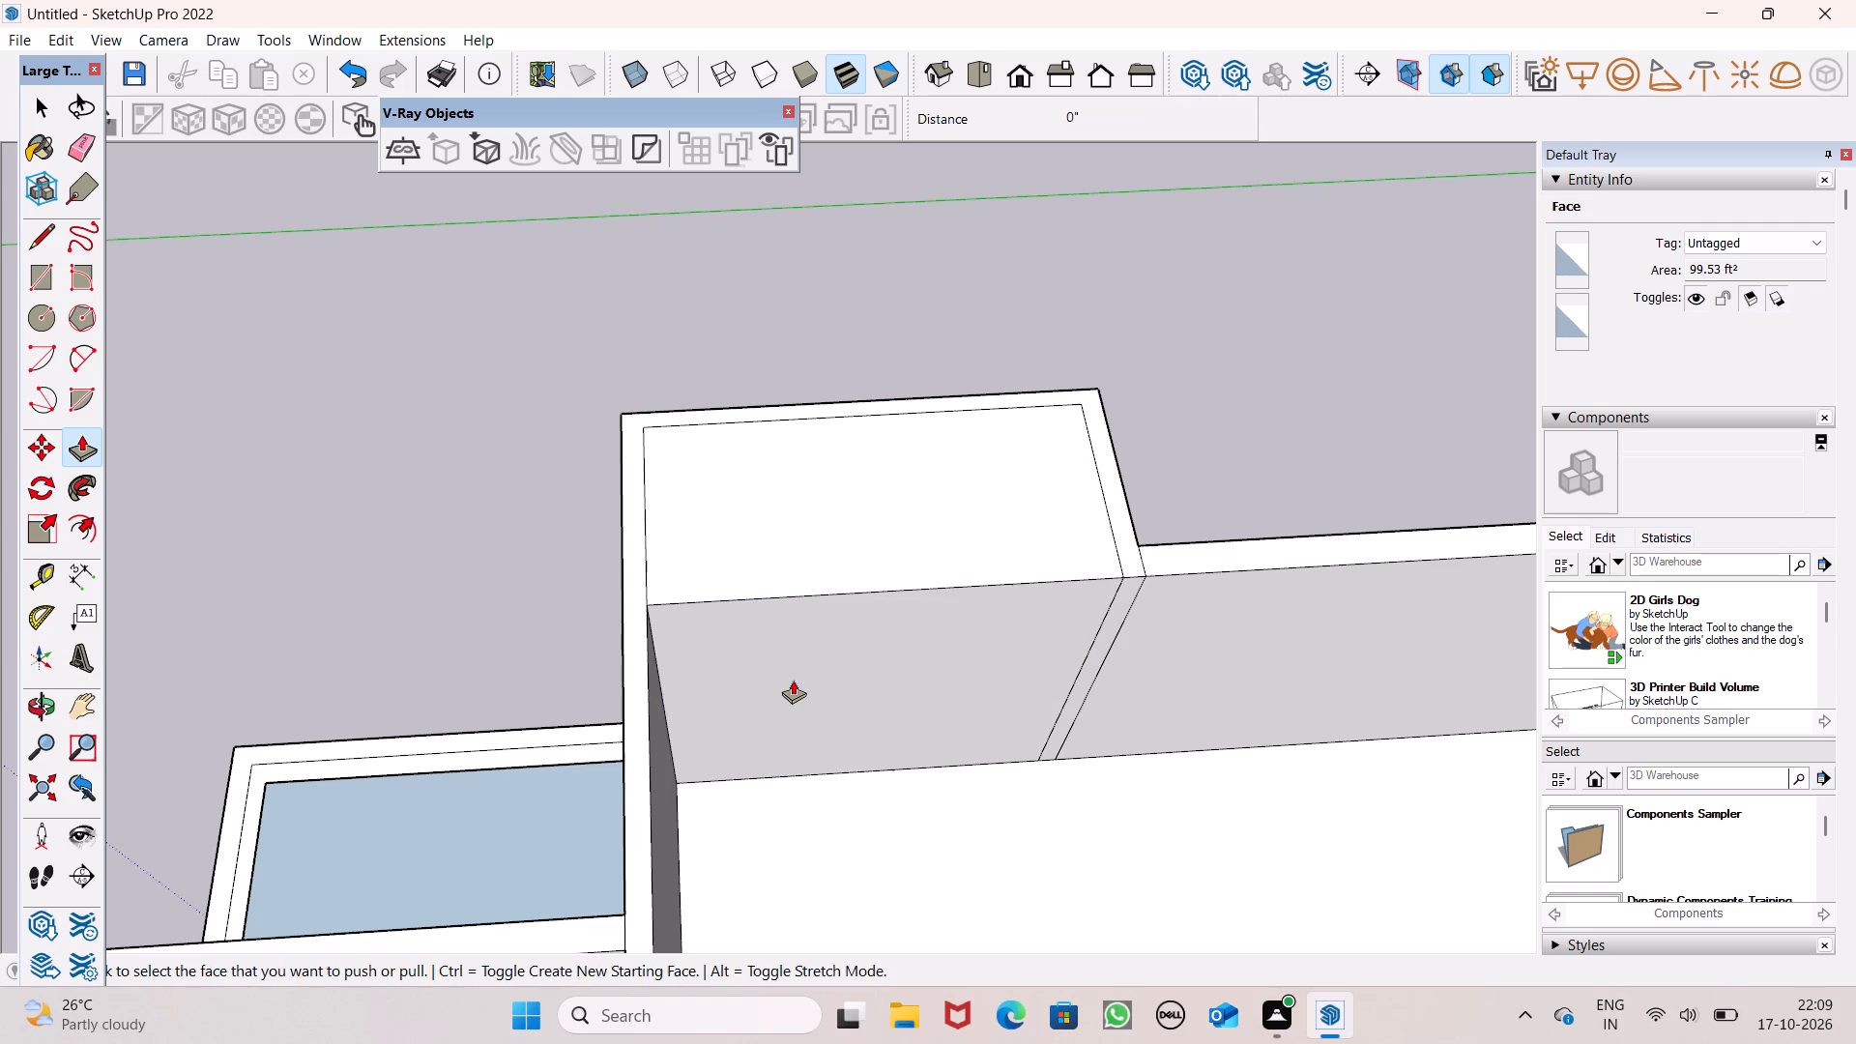
Hollow the projecting volume by pushing its inner wall face back 4' 6 15/16" to the wall-thickness outline.
middle_drag(796, 713, 800, 863)
drag(903, 707, 1093, 465)
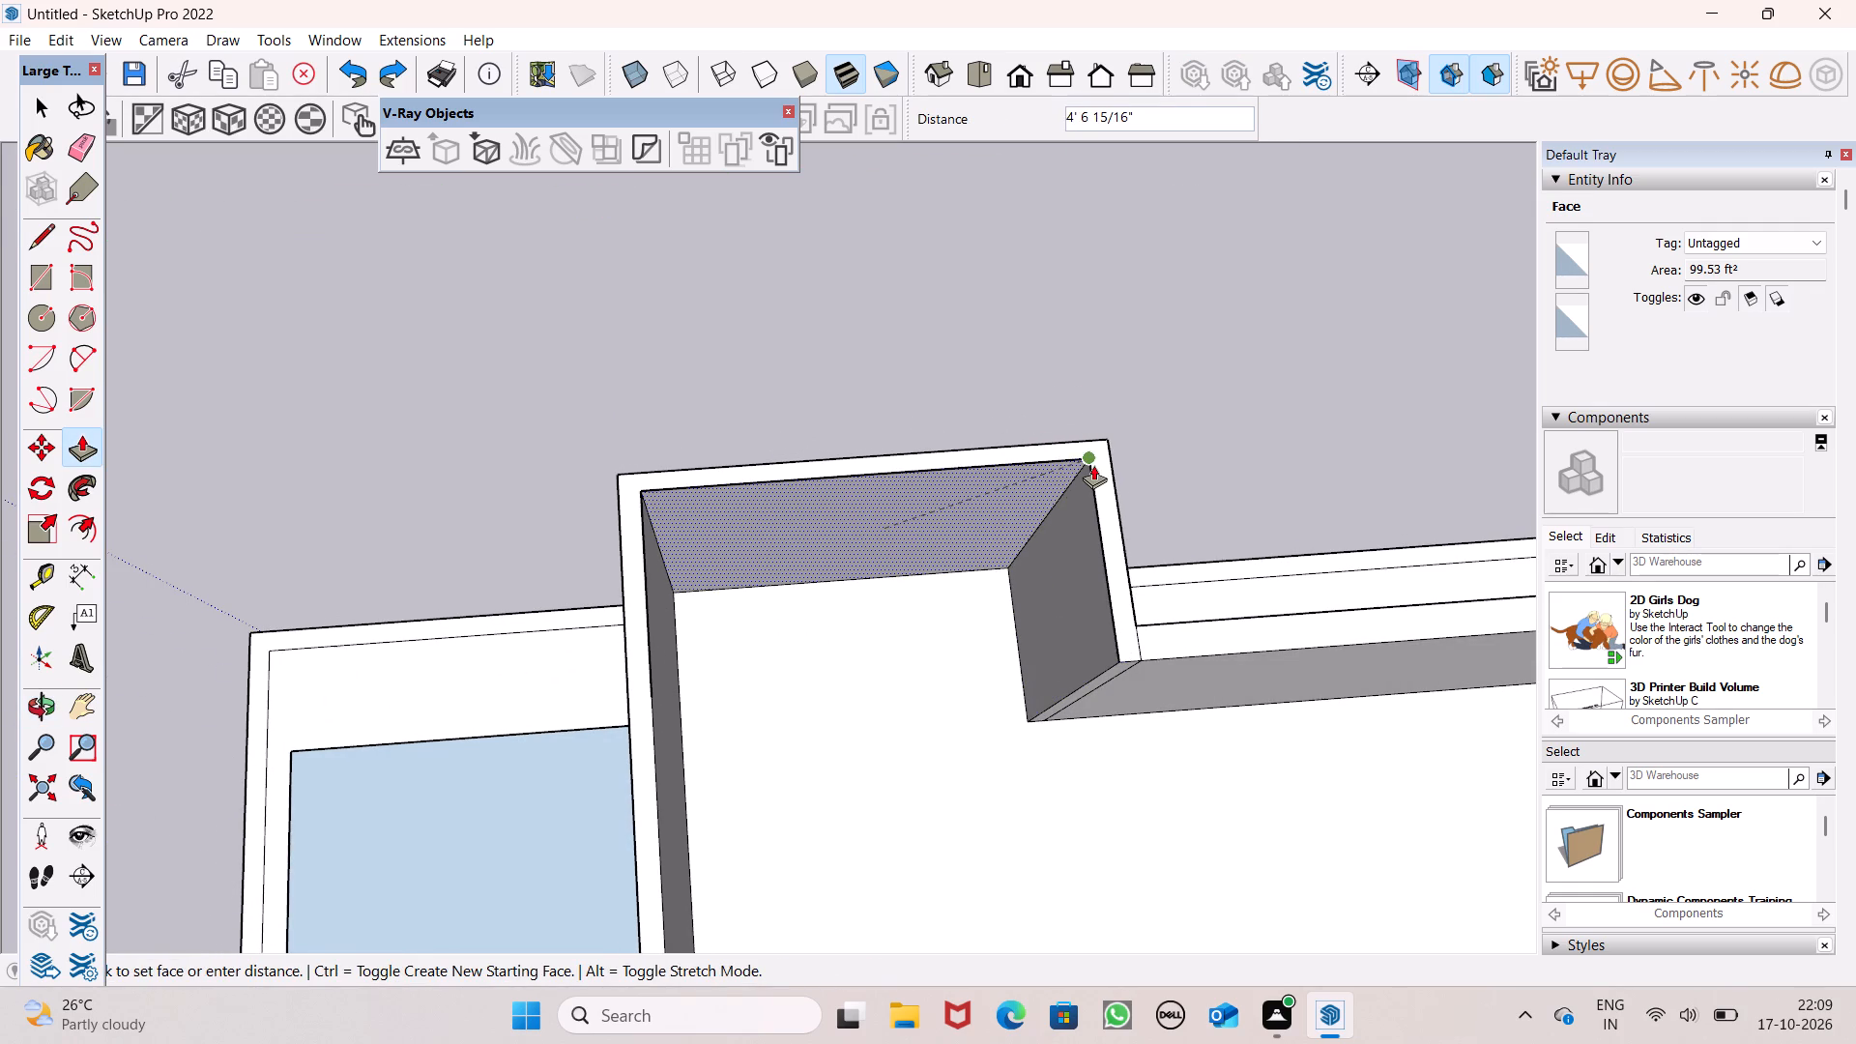
drag(1093, 465, 1096, 461)
Examine the hollowed projecting volume and the surrounding upper walls from several angles.
scroll(887, 559, down, 3)
middle_drag(771, 667, 1317, 401)
middle_drag(543, 627, 923, 612)
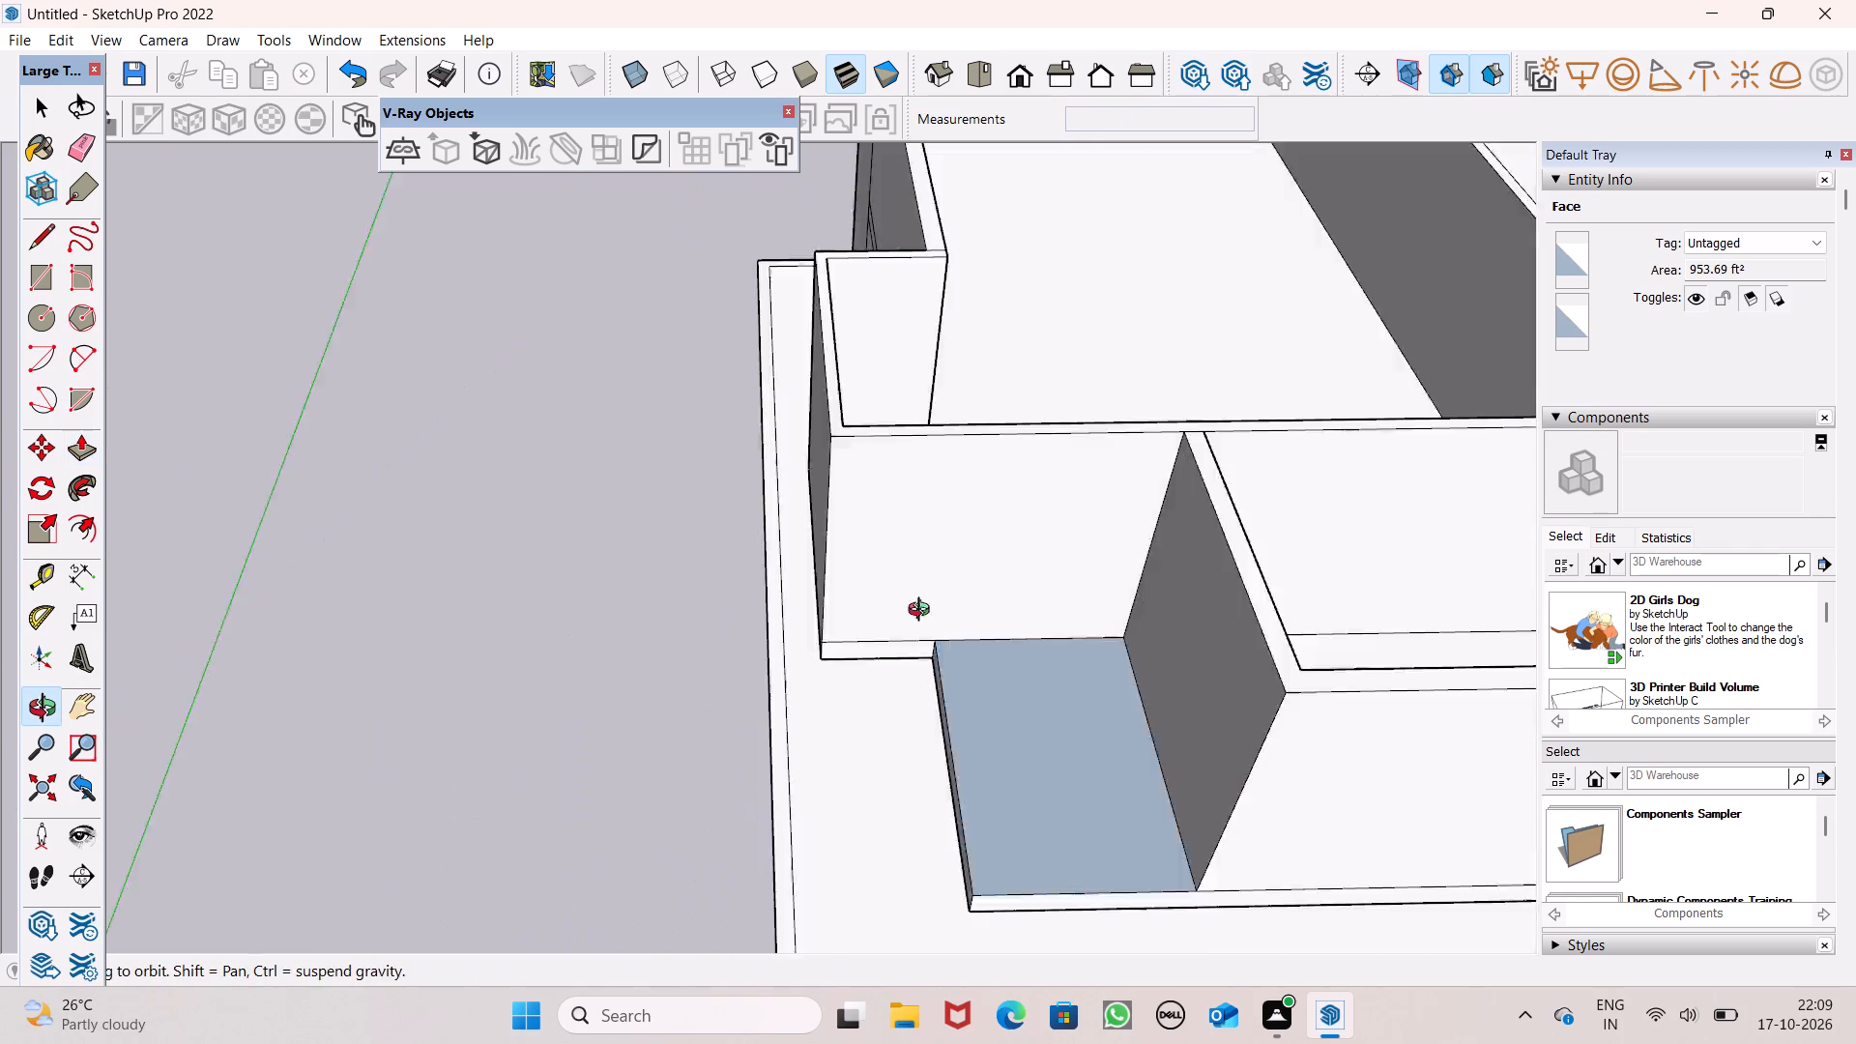
middle_drag(923, 612, 991, 582)
scroll(990, 583, up, 1)
scroll(499, 671, down, 6)
middle_drag(572, 696, 602, 555)
scroll(681, 528, down, 1)
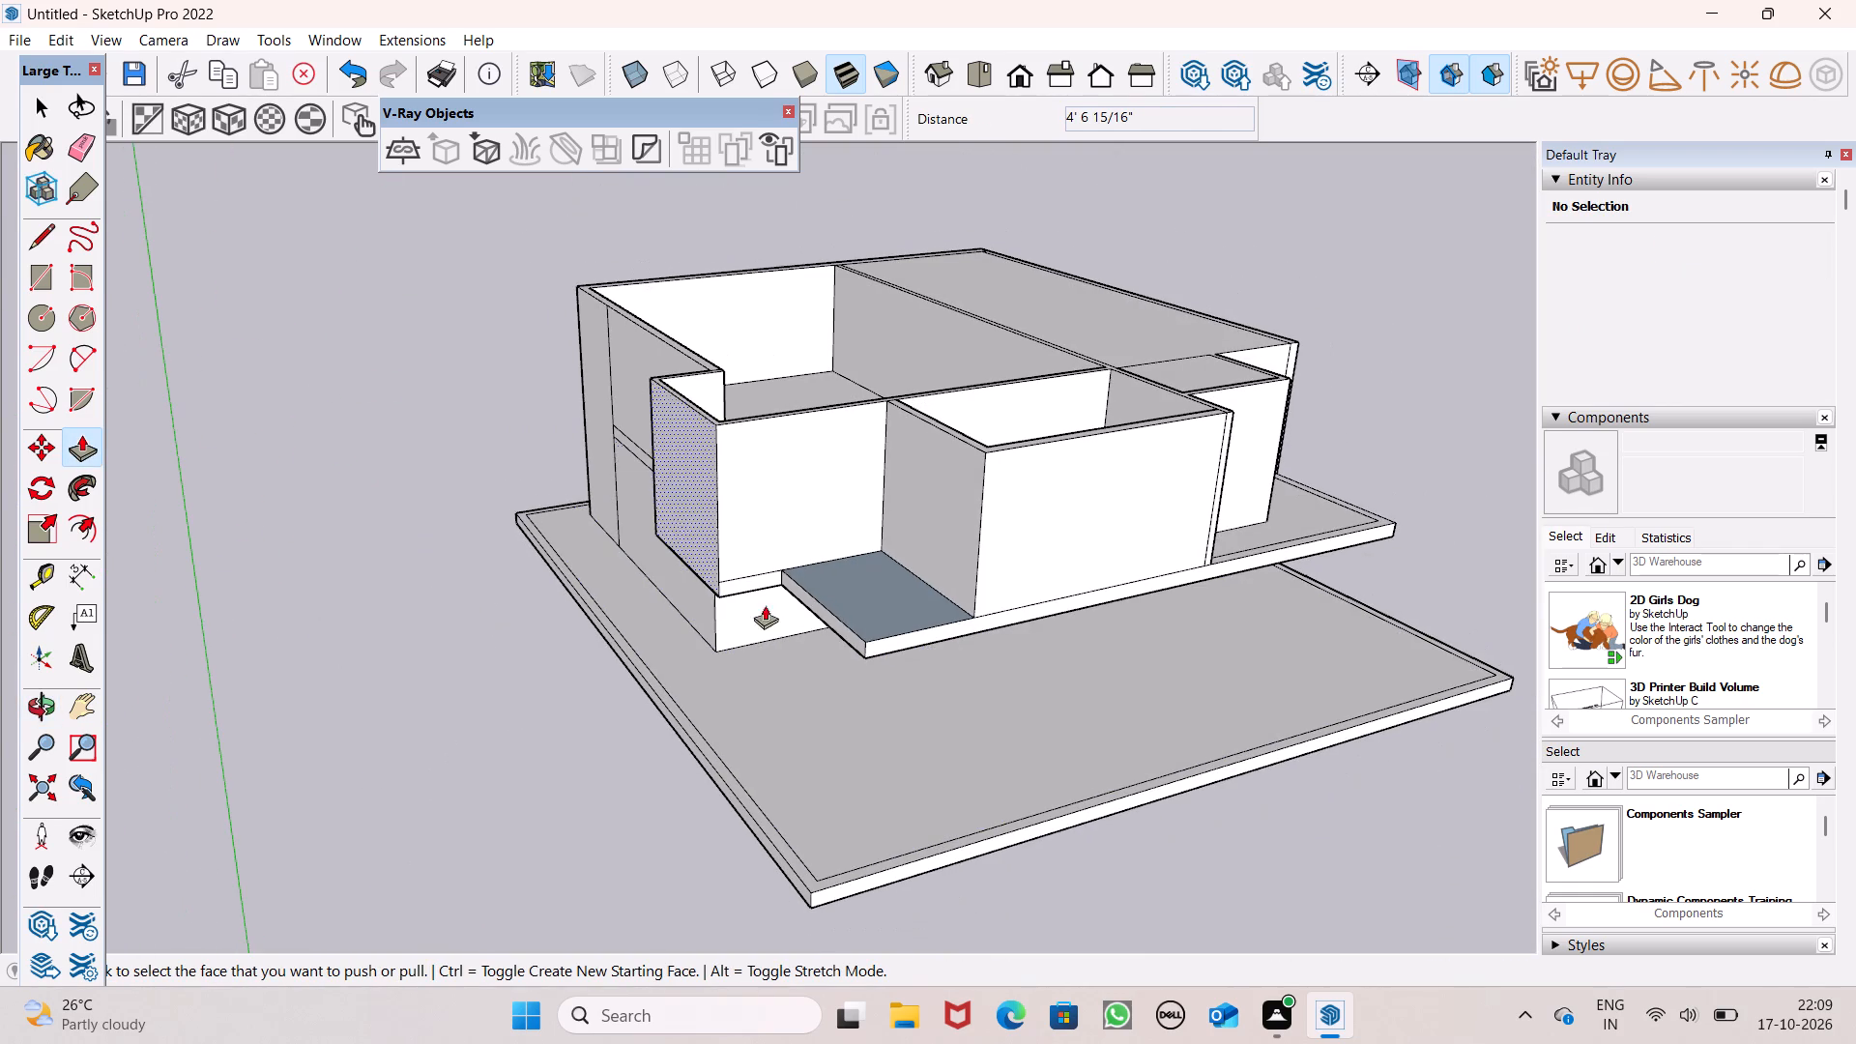
middle_drag(862, 630, 642, 668)
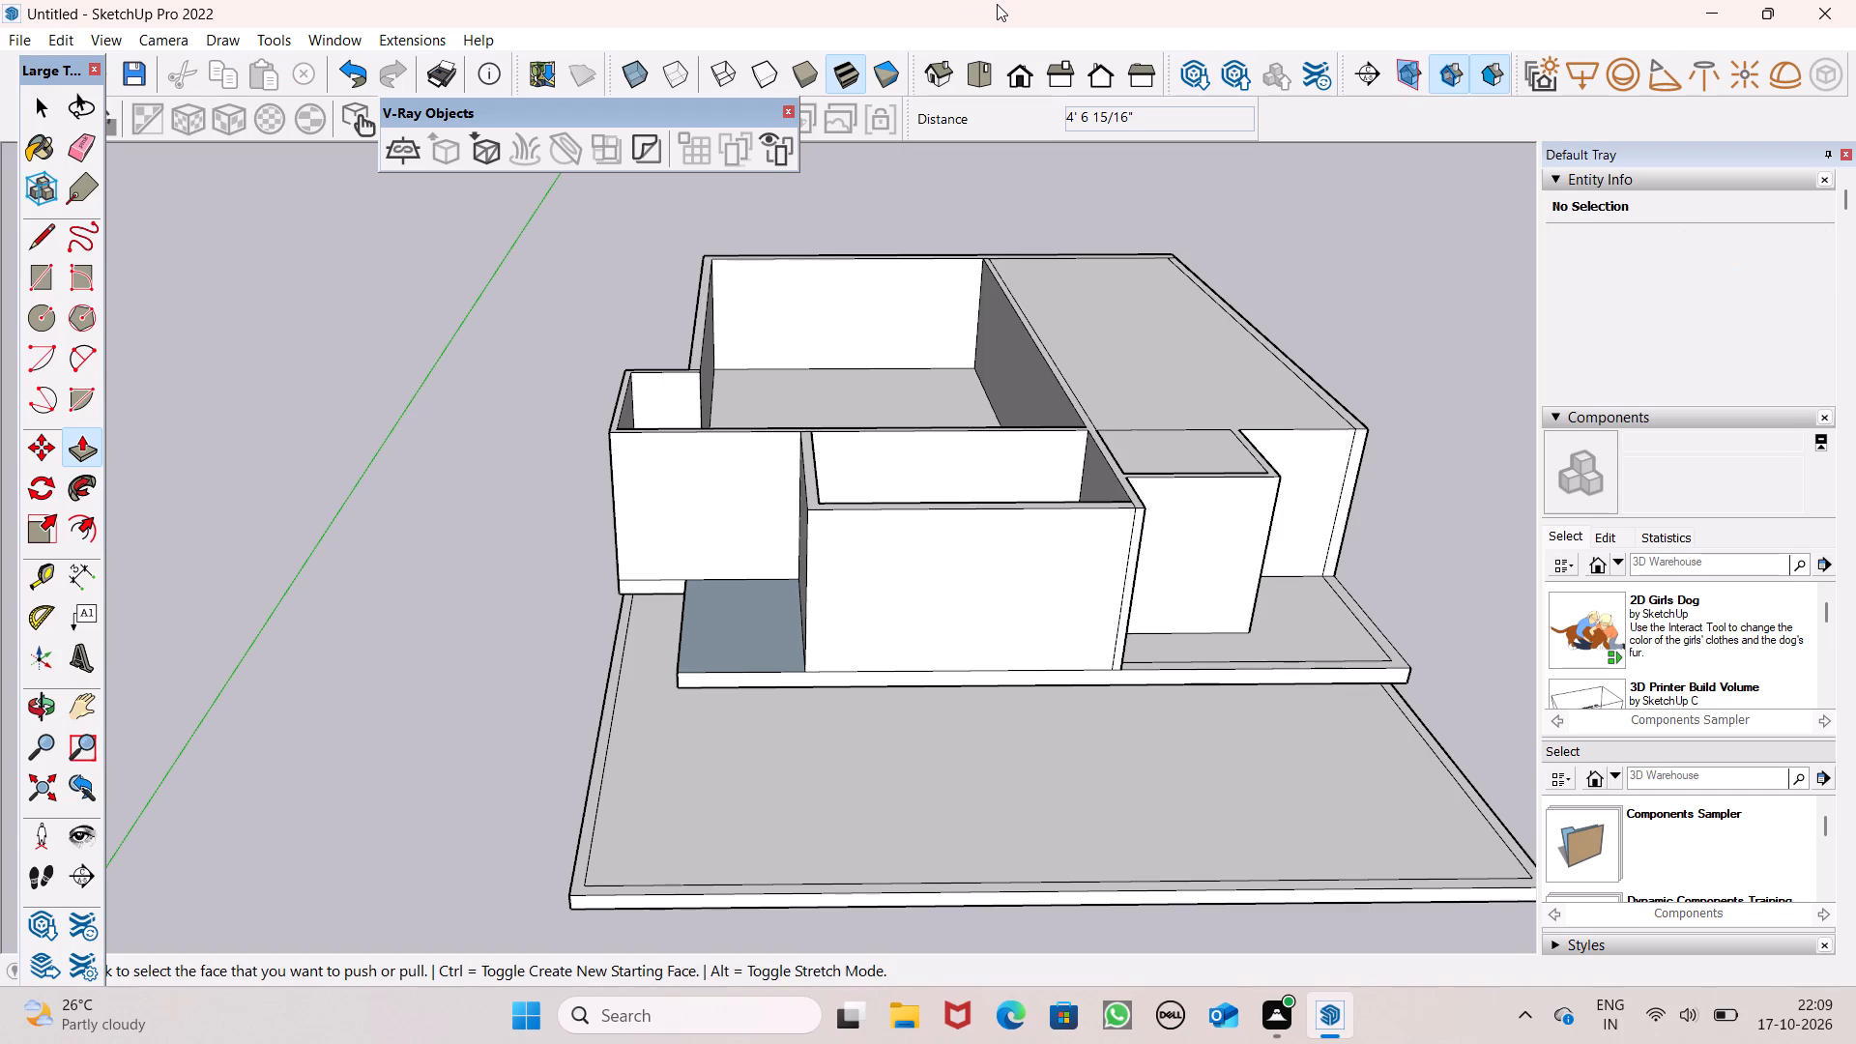
scroll(722, 273, down, 2)
middle_drag(885, 346, 1011, 439)
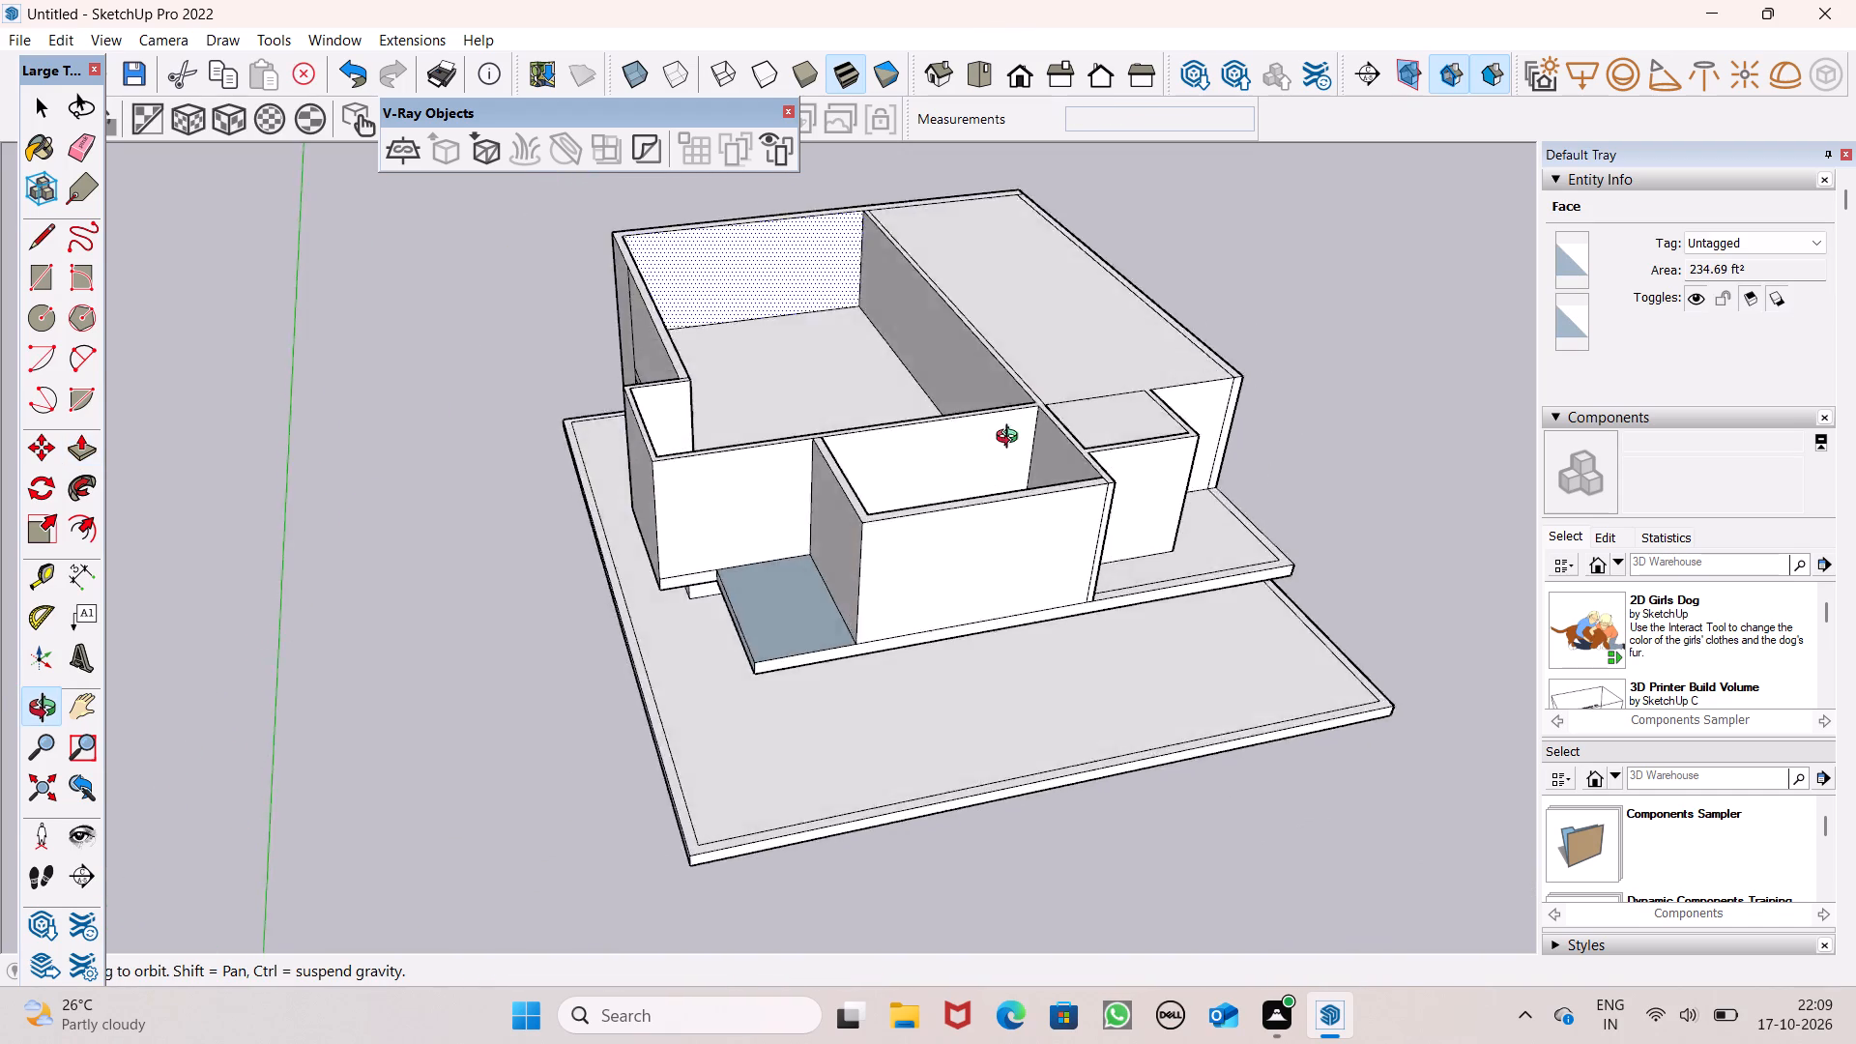
middle_drag(1011, 439, 948, 485)
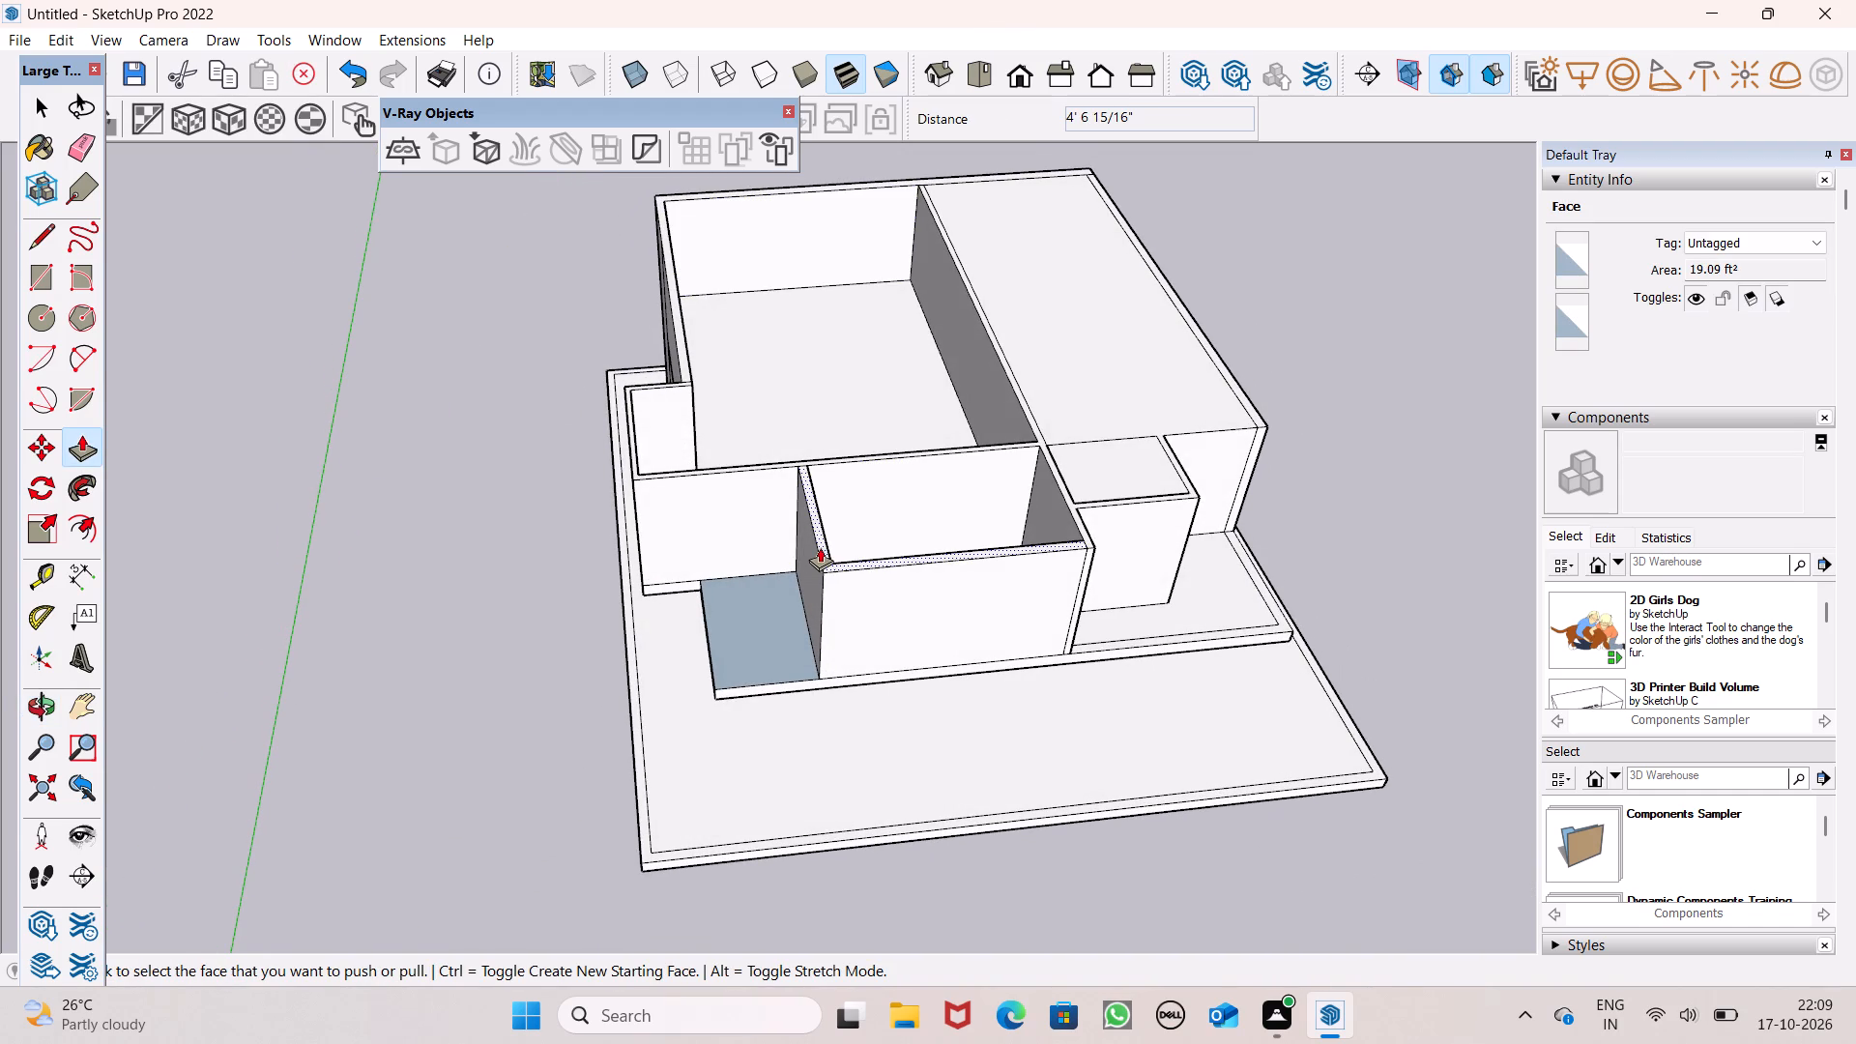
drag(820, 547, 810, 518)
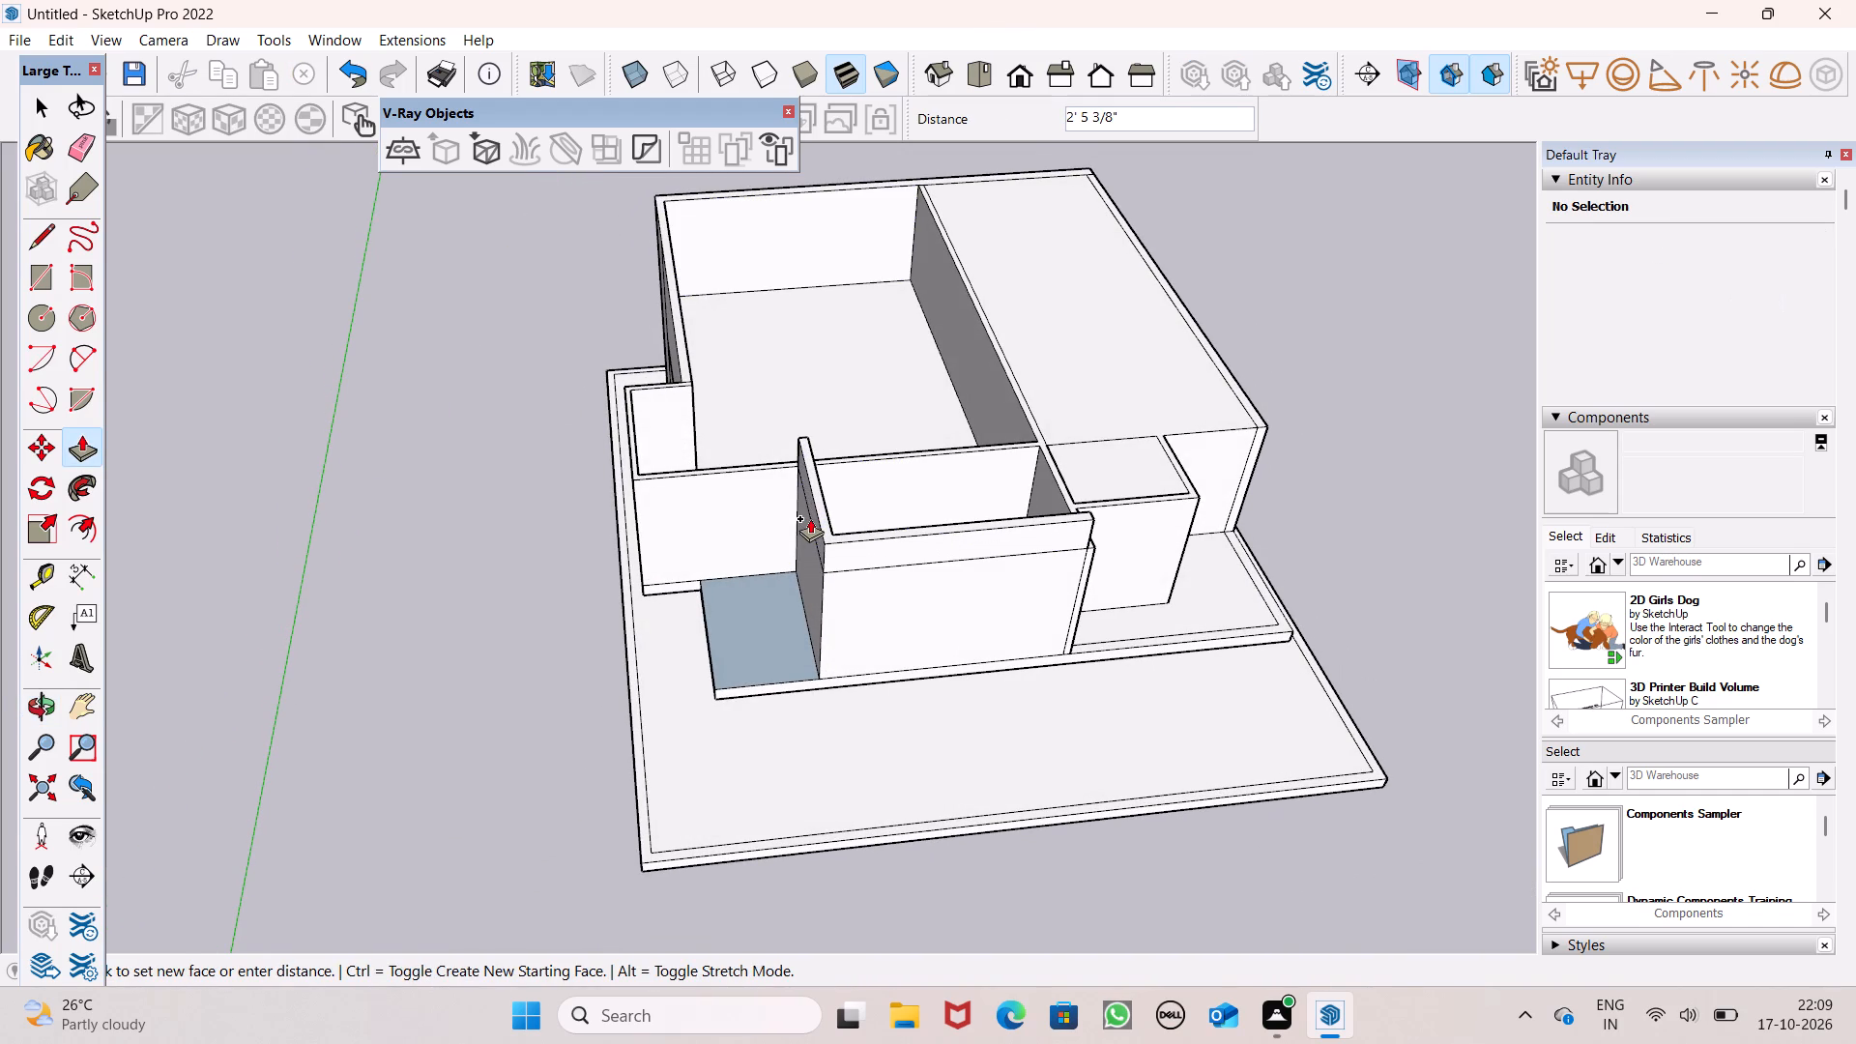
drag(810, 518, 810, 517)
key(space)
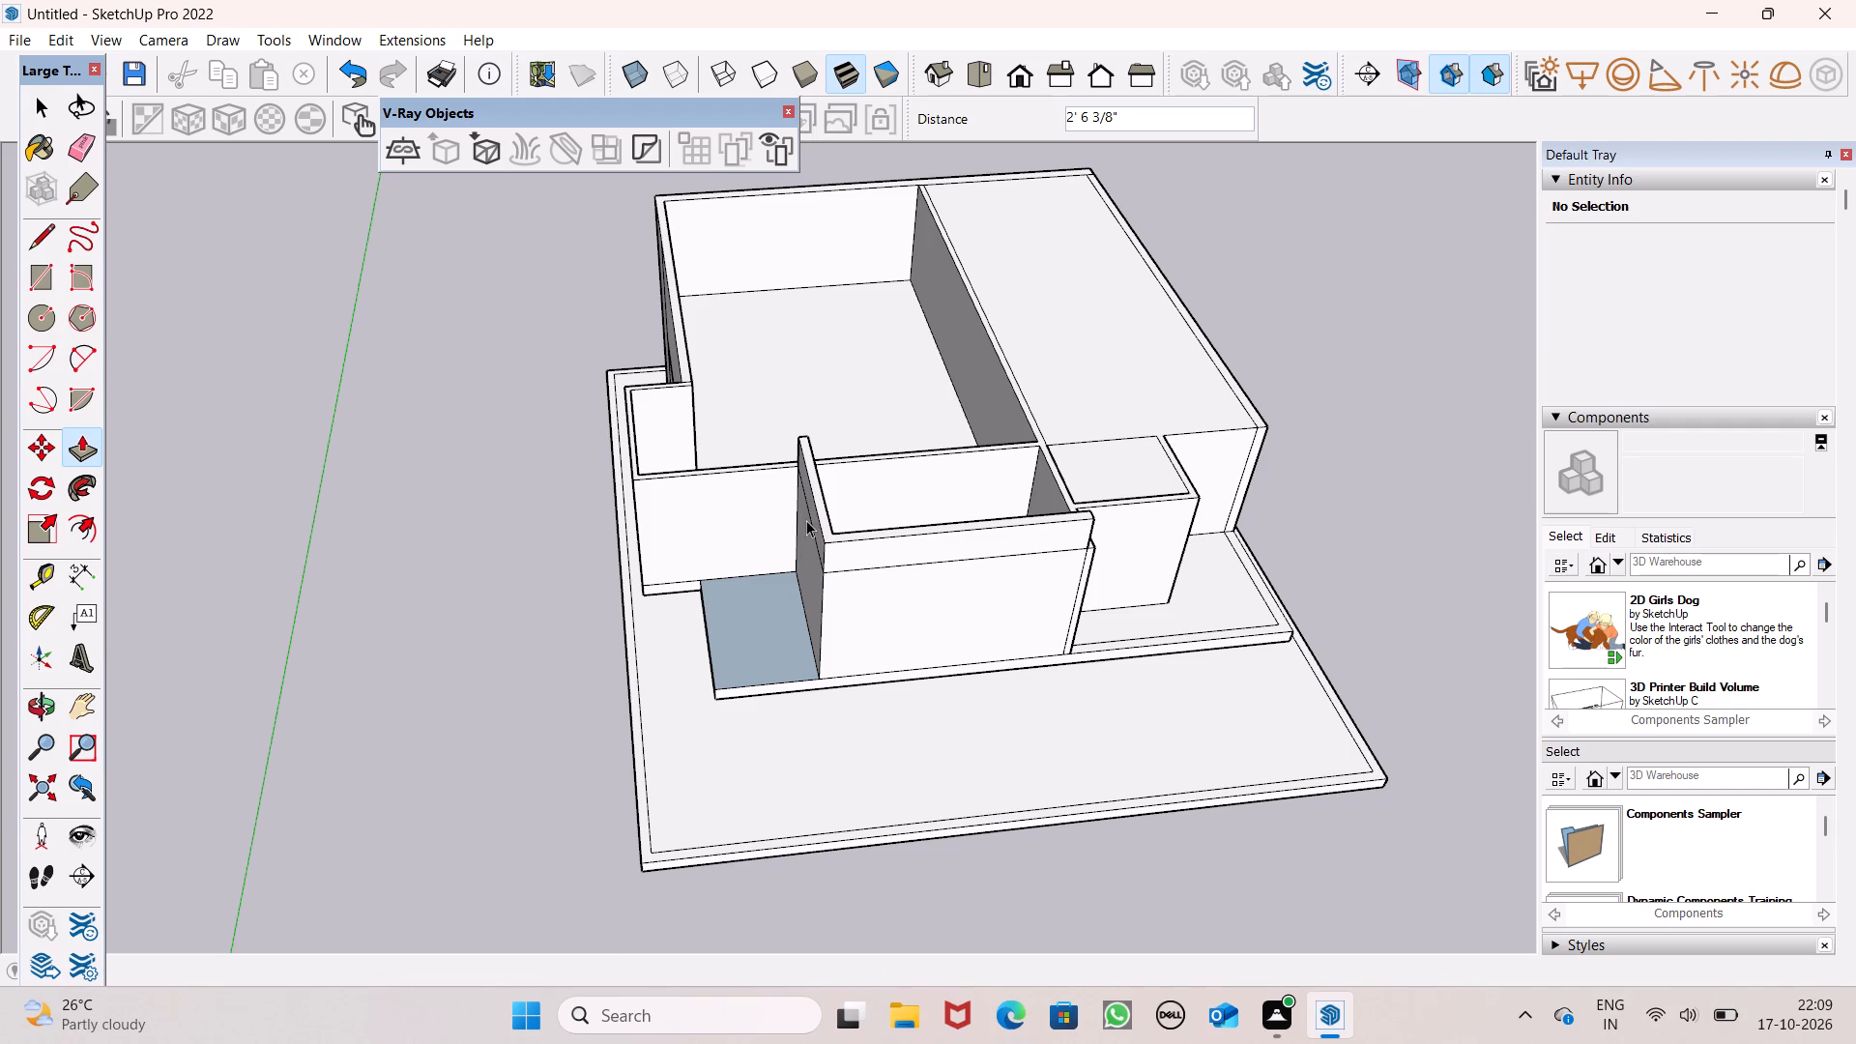
Erase the short edge on the wall top where the small front room's side wall meets the large room's wall.
middle_drag(877, 526, 857, 712)
scroll(823, 593, up, 6)
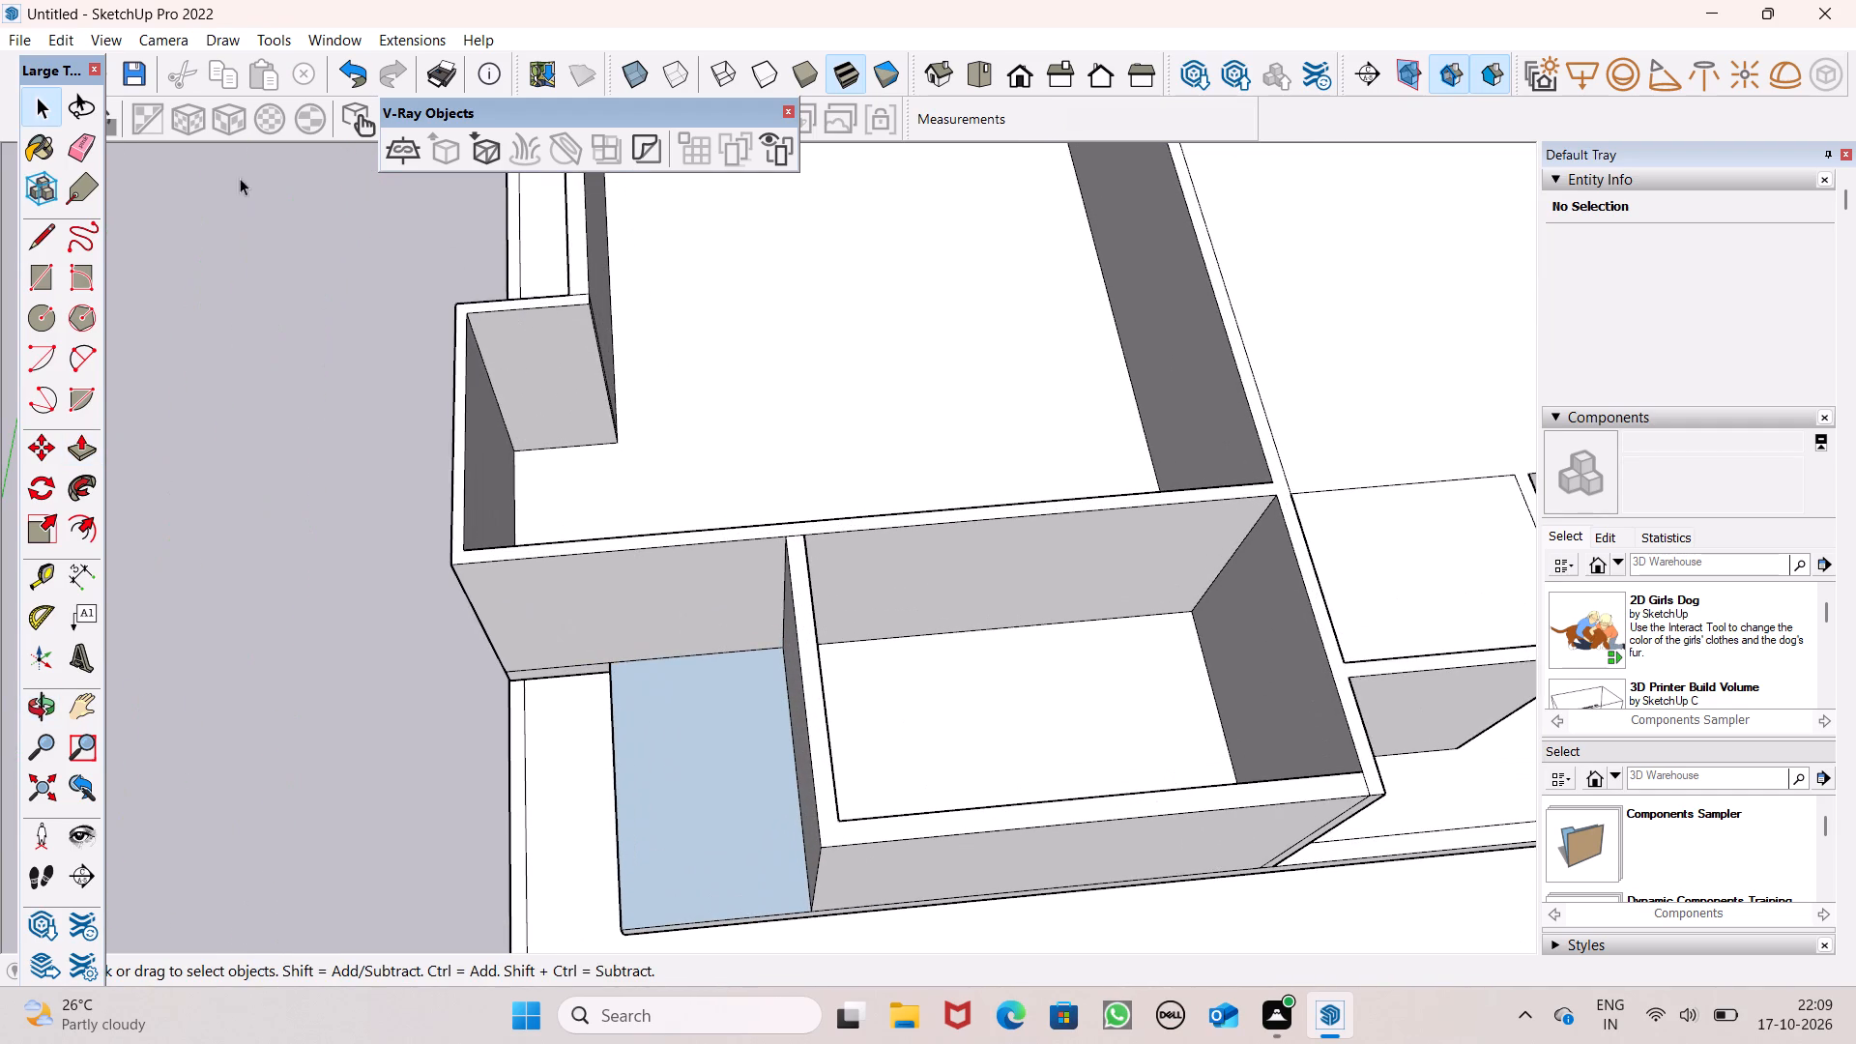
click(85, 139)
scroll(893, 488, up, 4)
middle_drag(891, 494, 859, 521)
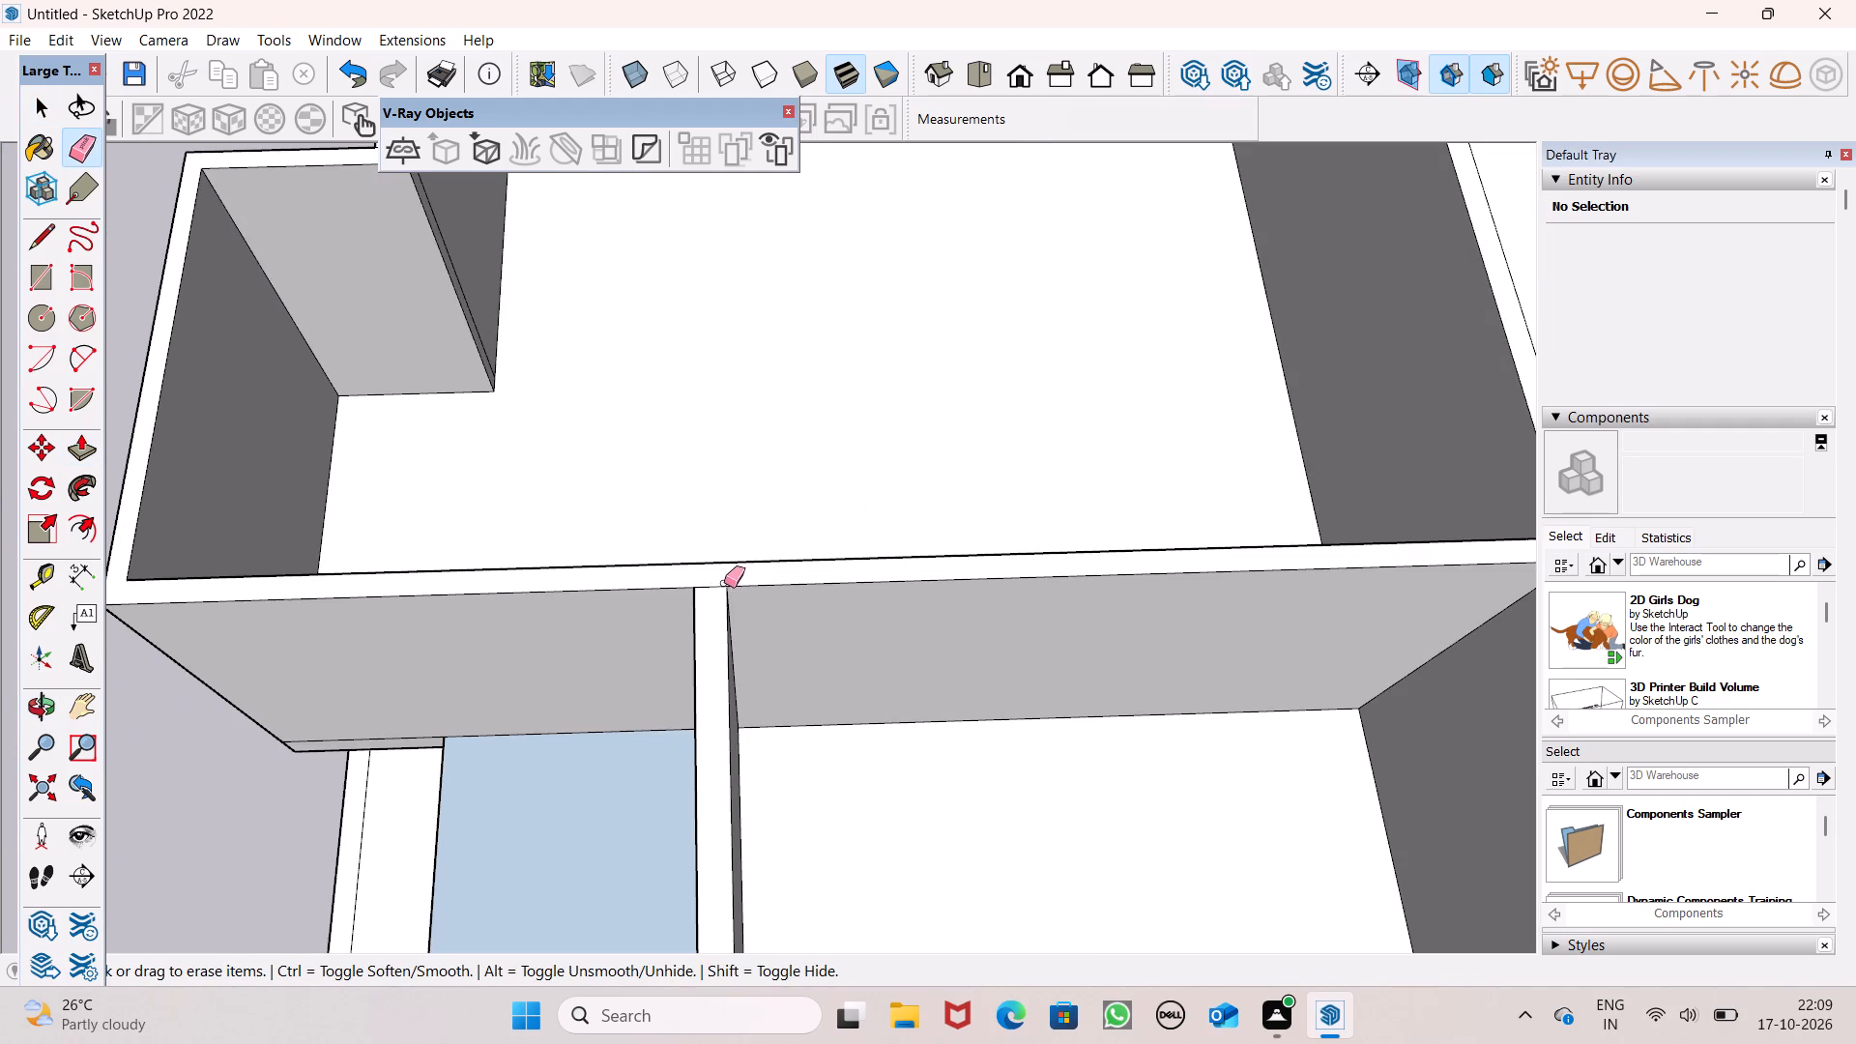
click(715, 582)
key(ctrl+z)
drag(713, 582, 713, 592)
Erase the short wall-top edge at the small front room's outer corner and the vertical edge on its front face.
scroll(865, 426, down, 7)
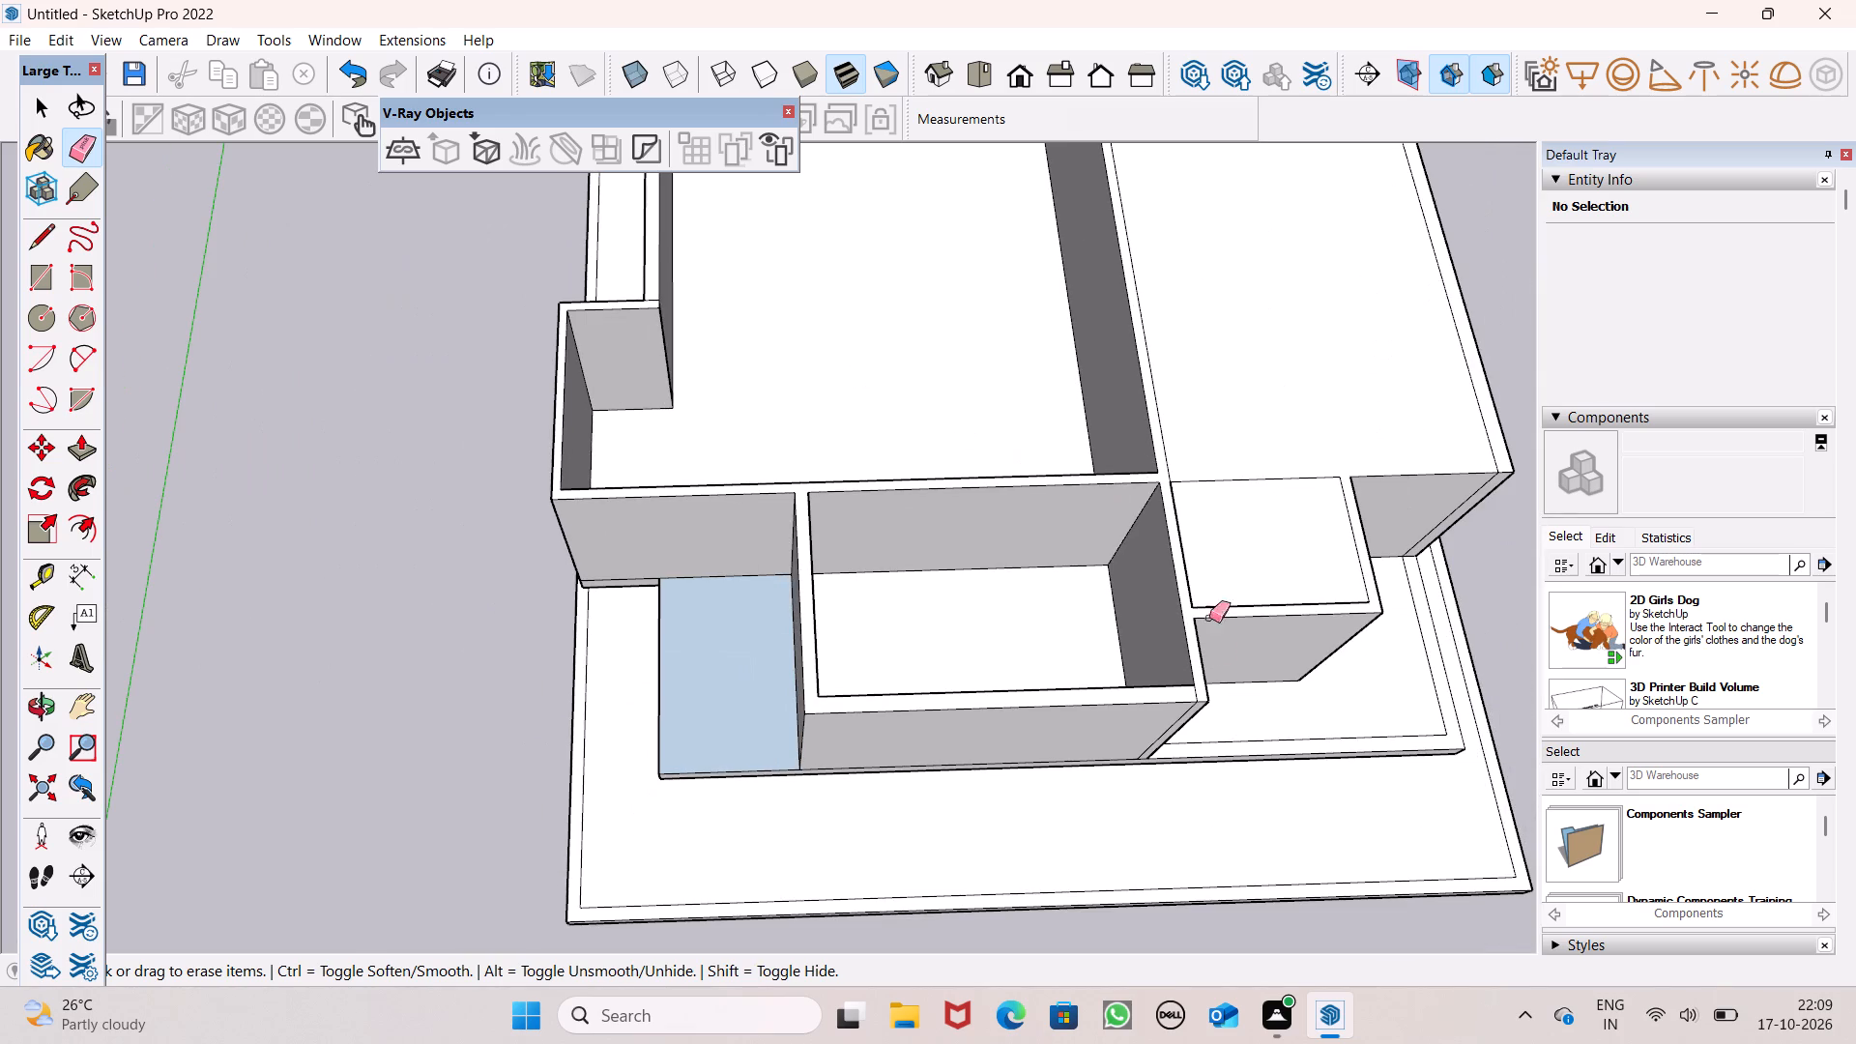
scroll(1191, 708, up, 6)
click(1206, 686)
middle_drag(1159, 738, 1136, 581)
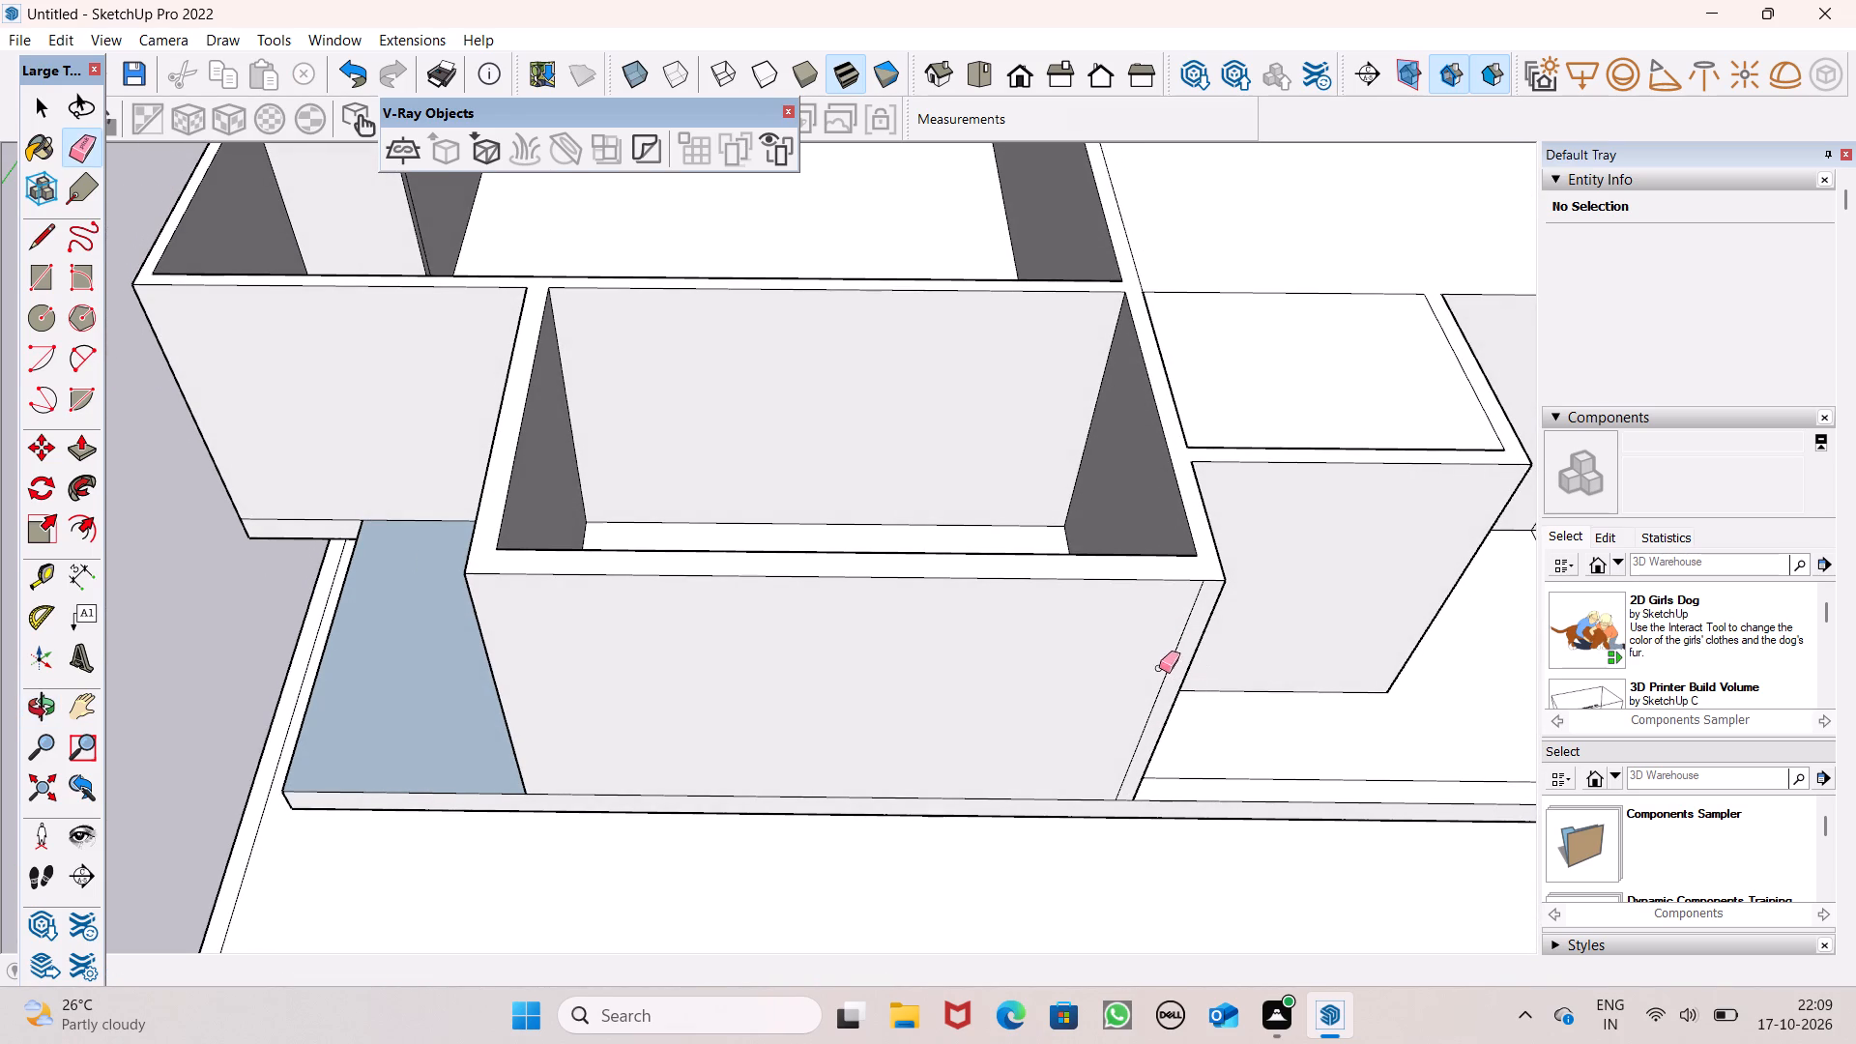
click(1174, 664)
Erase the short wall-top edges where the large room's dividing wall meets the back wall and at the adjoining volume's far corner.
scroll(1106, 578, down, 7)
middle_drag(1228, 498, 1214, 608)
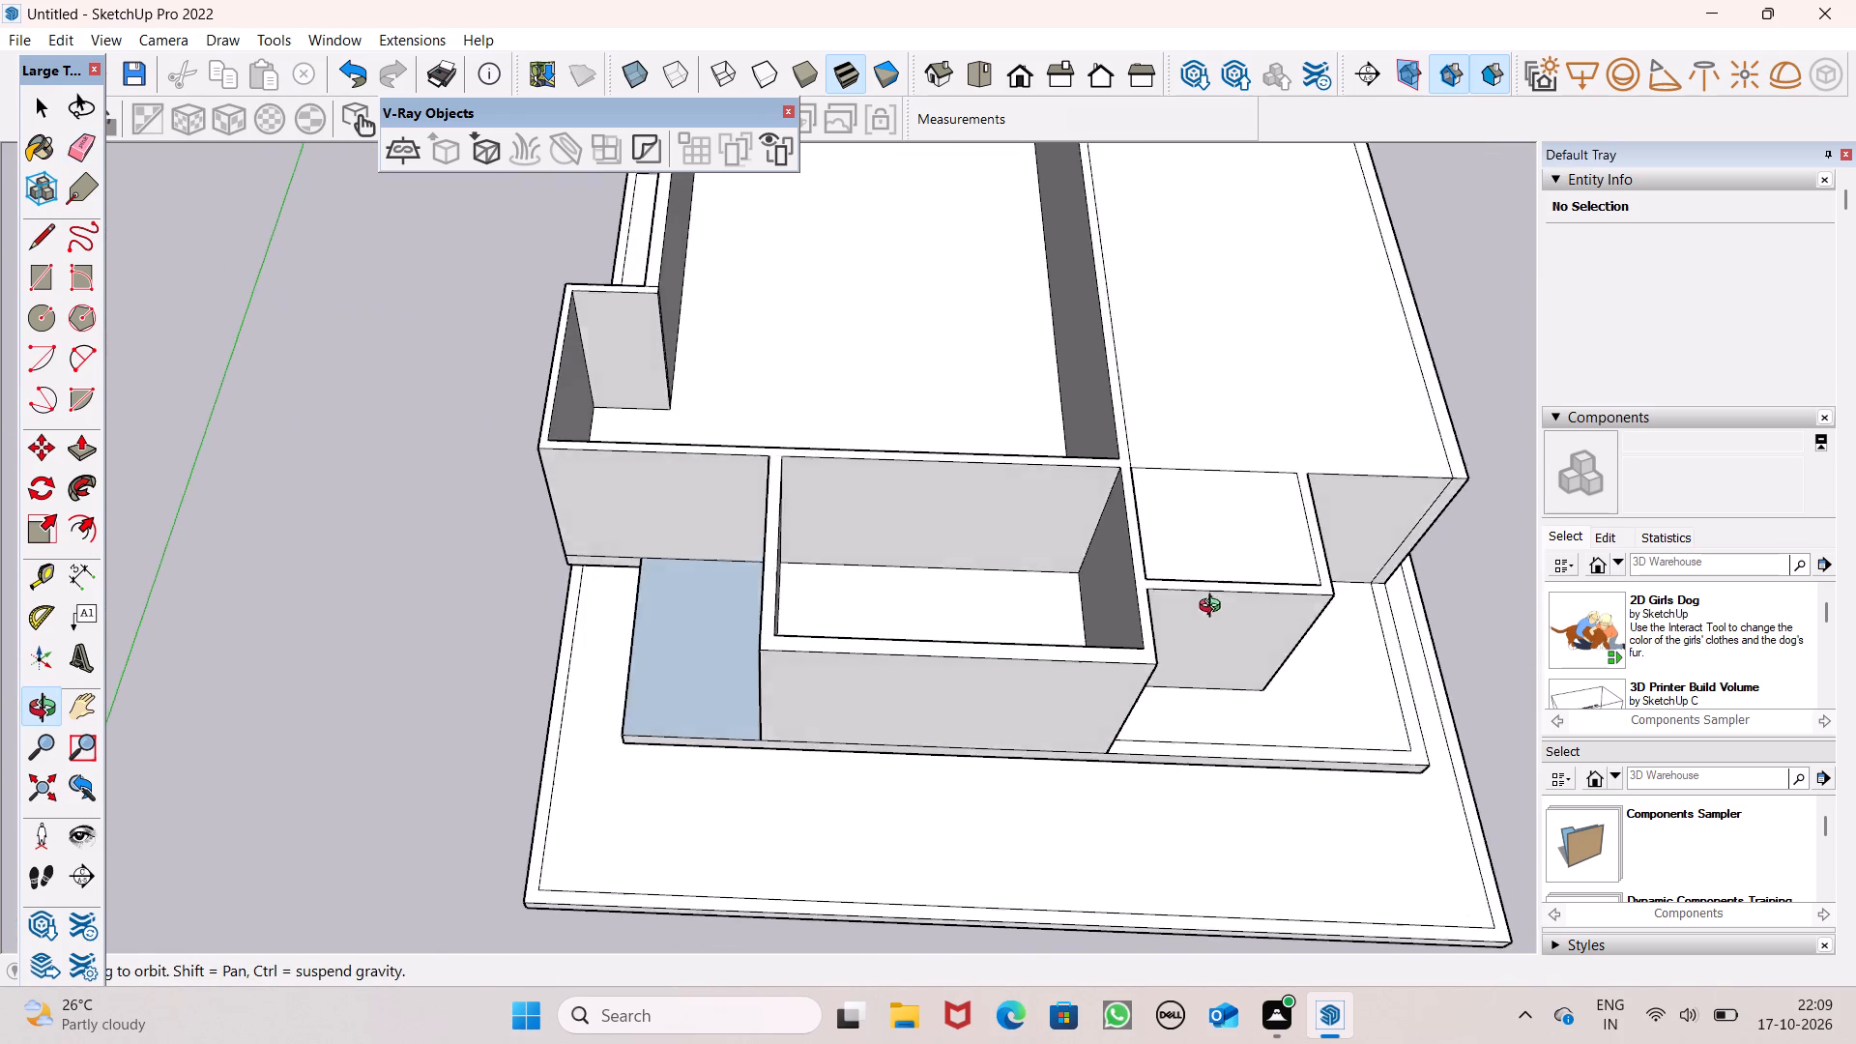
middle_drag(1214, 608, 1213, 609)
scroll(1056, 527, down, 7)
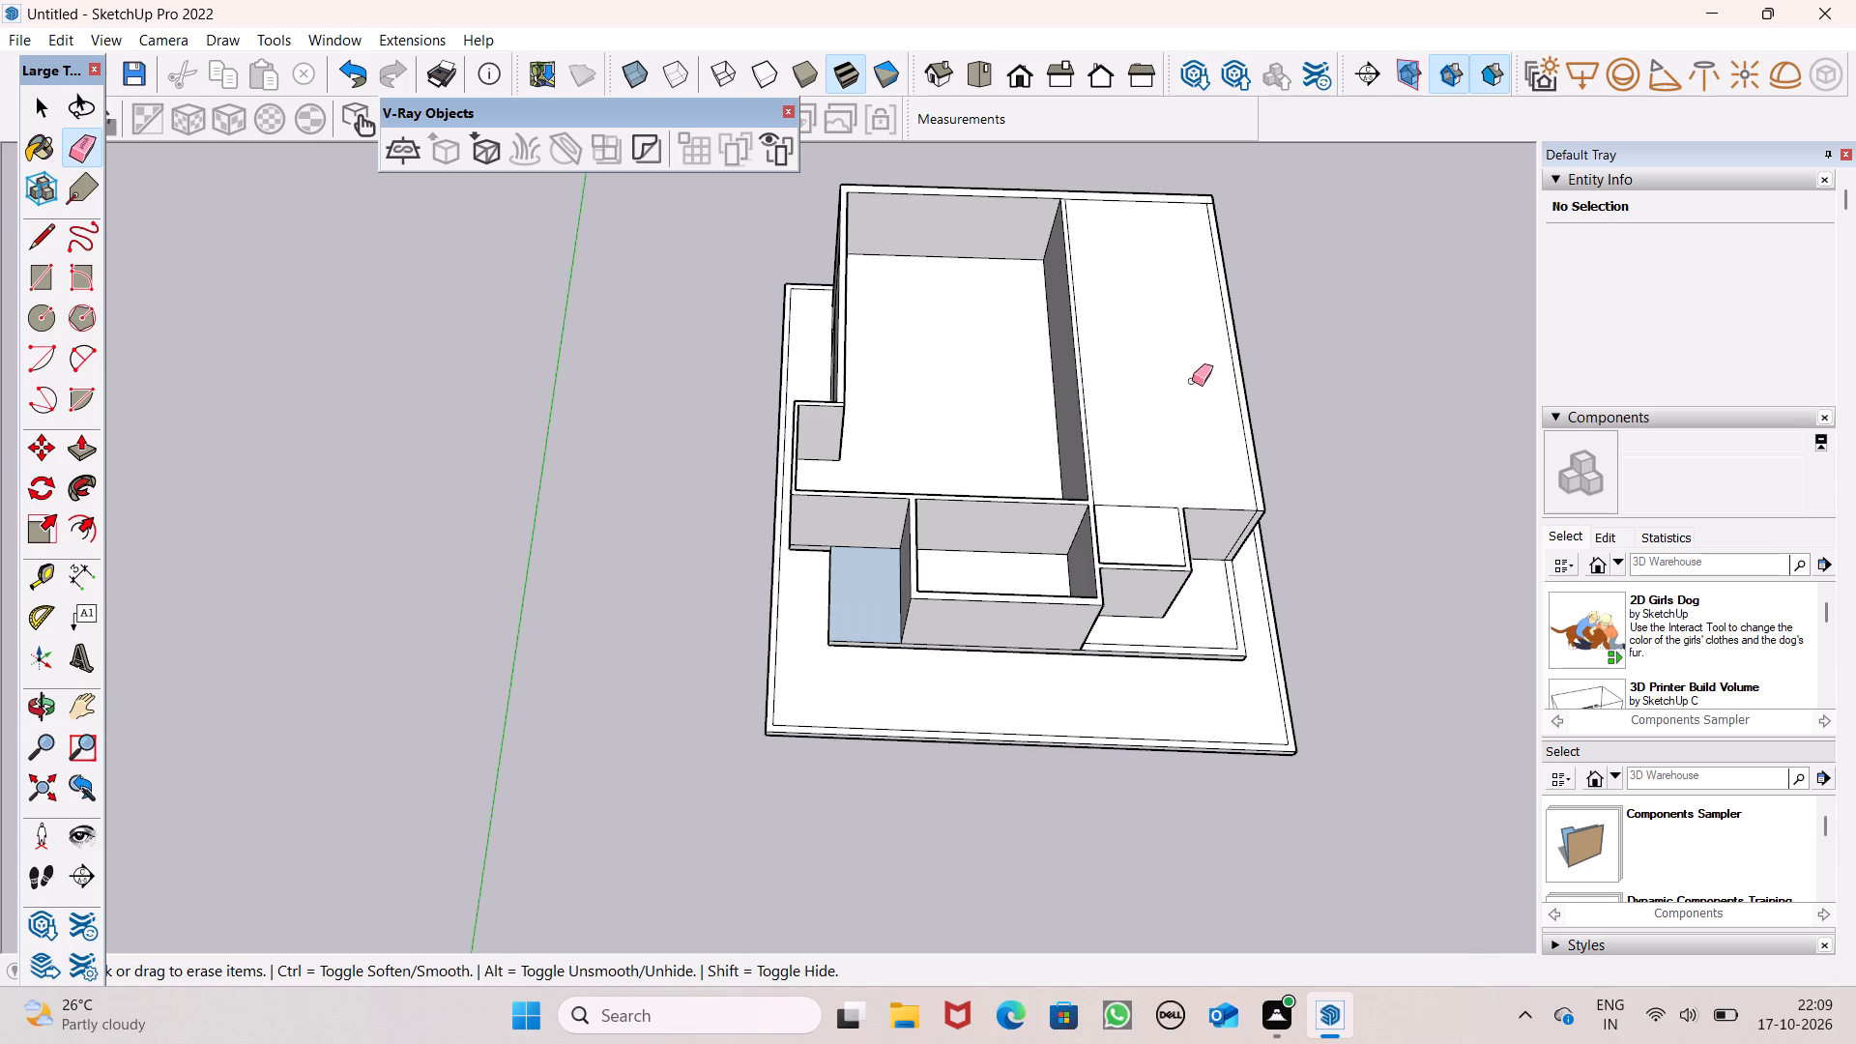
scroll(1268, 347, up, 1)
scroll(1058, 160, up, 5)
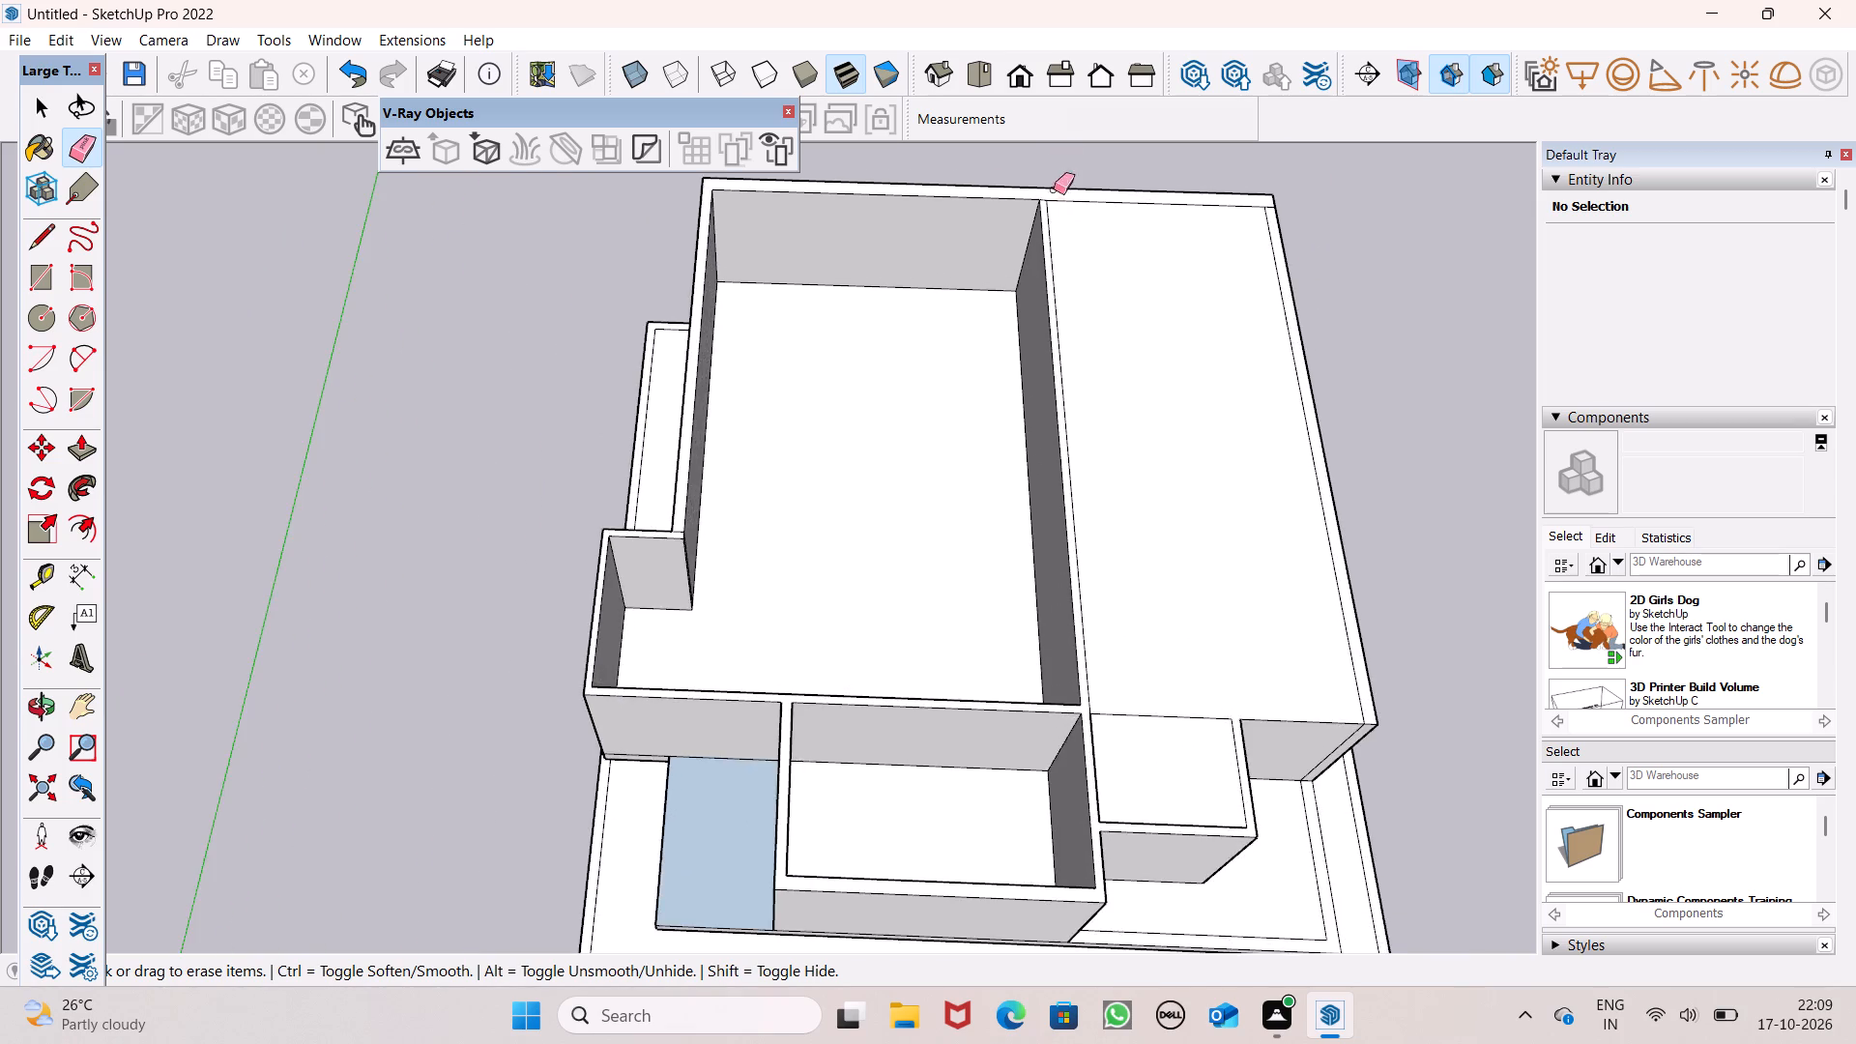
scroll(1045, 202, up, 5)
click(1044, 198)
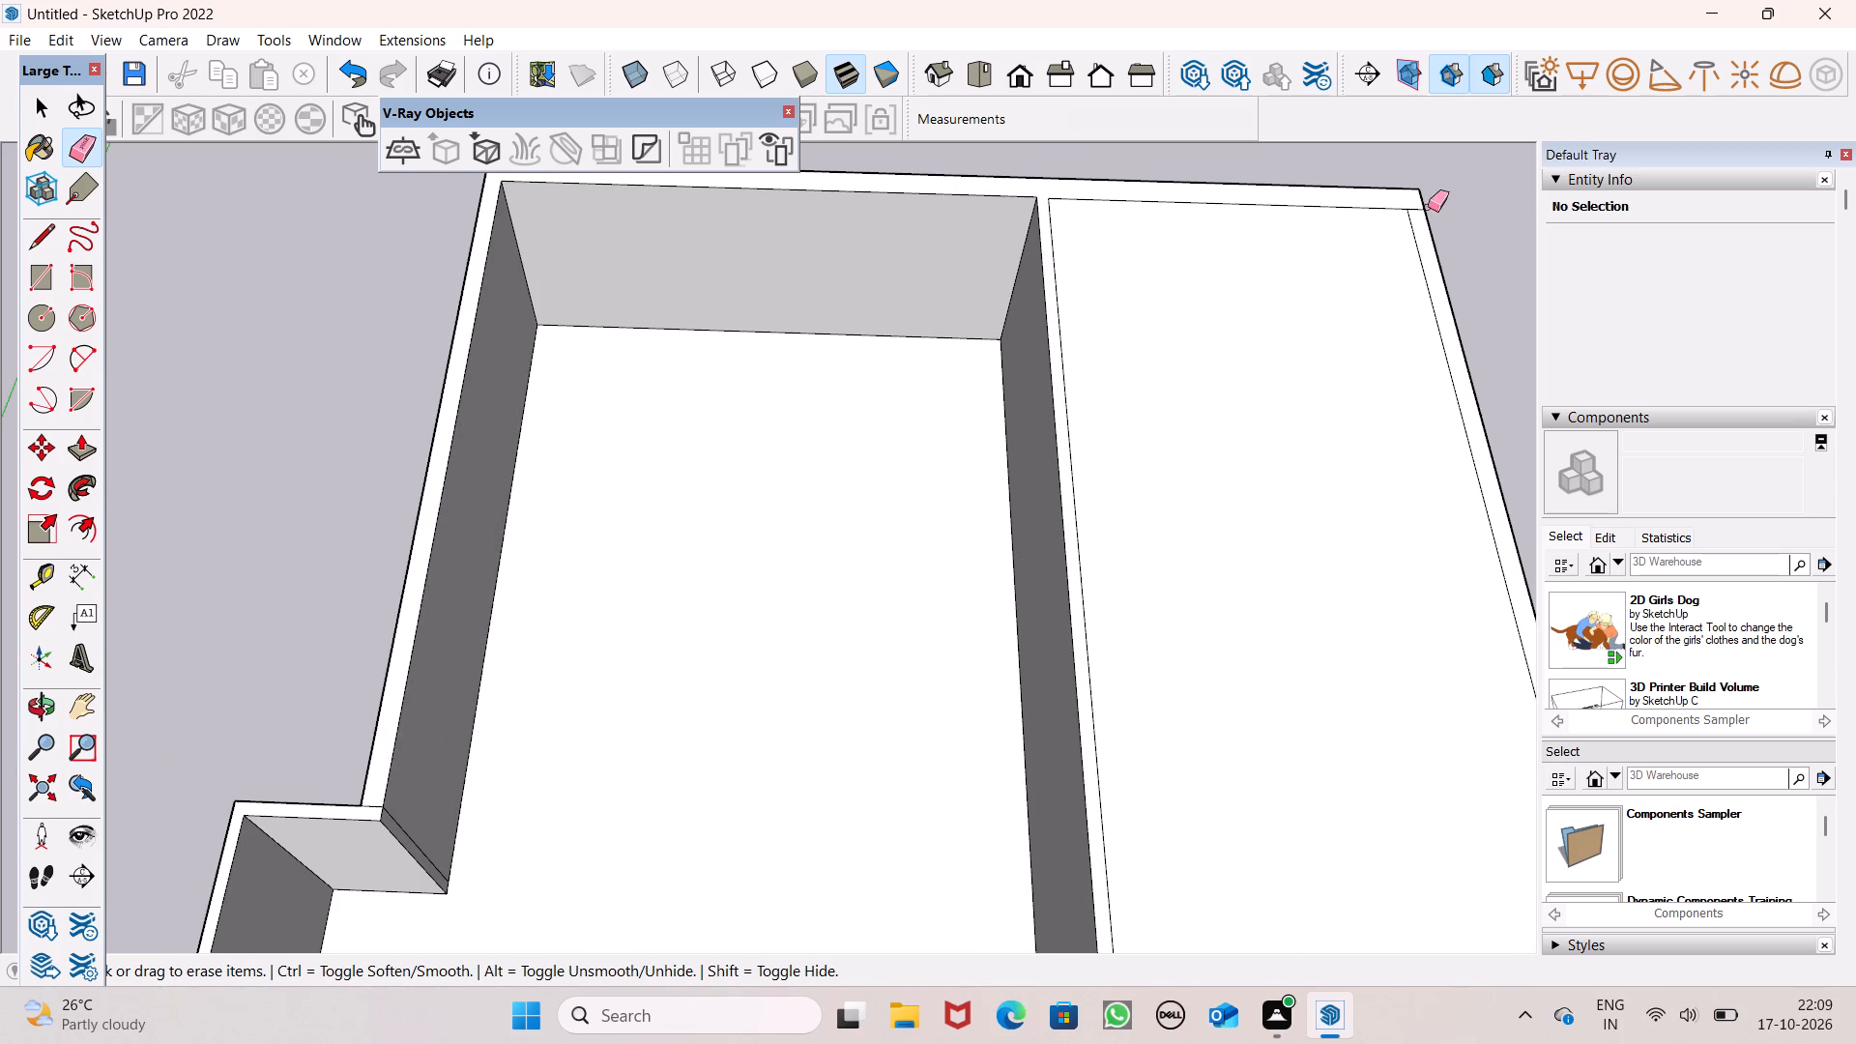
click(1421, 206)
key(ctrl+z)
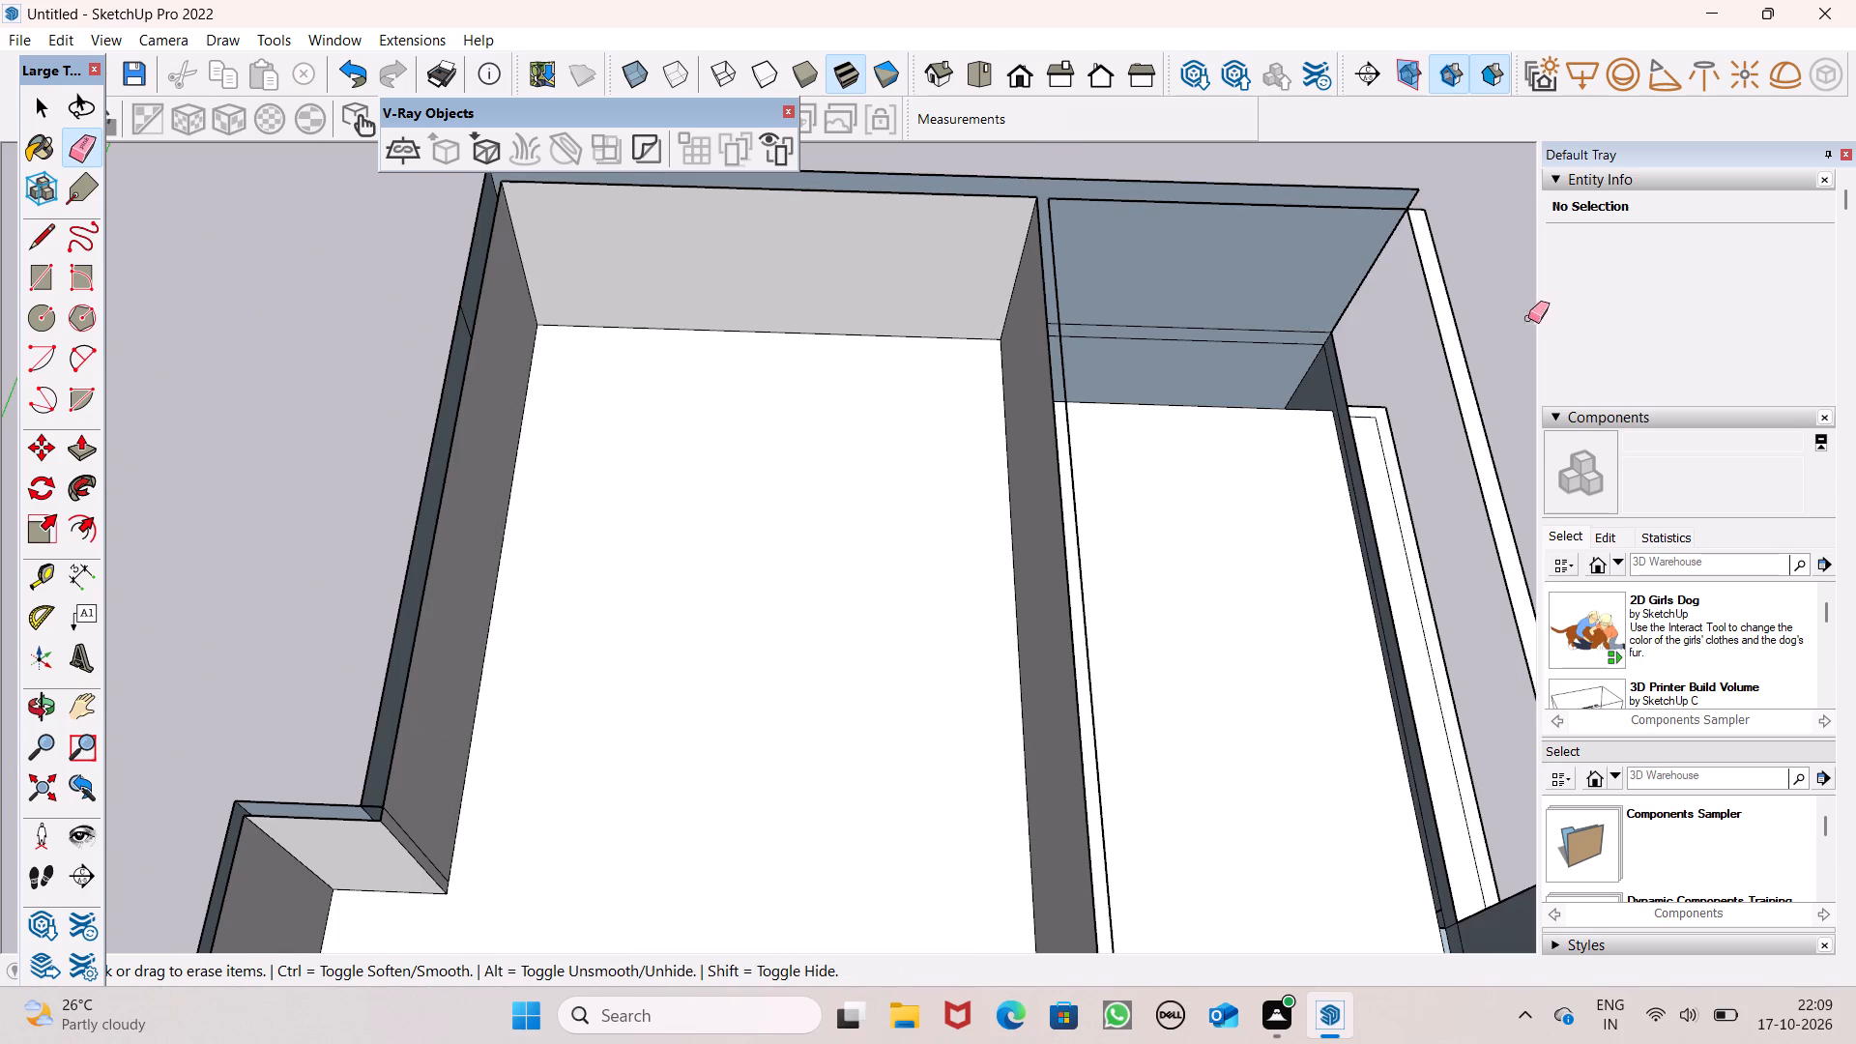
scroll(1495, 293, up, 6)
click(1386, 179)
Raise the joined upper wall tops by 1'.
scroll(1332, 252, down, 7)
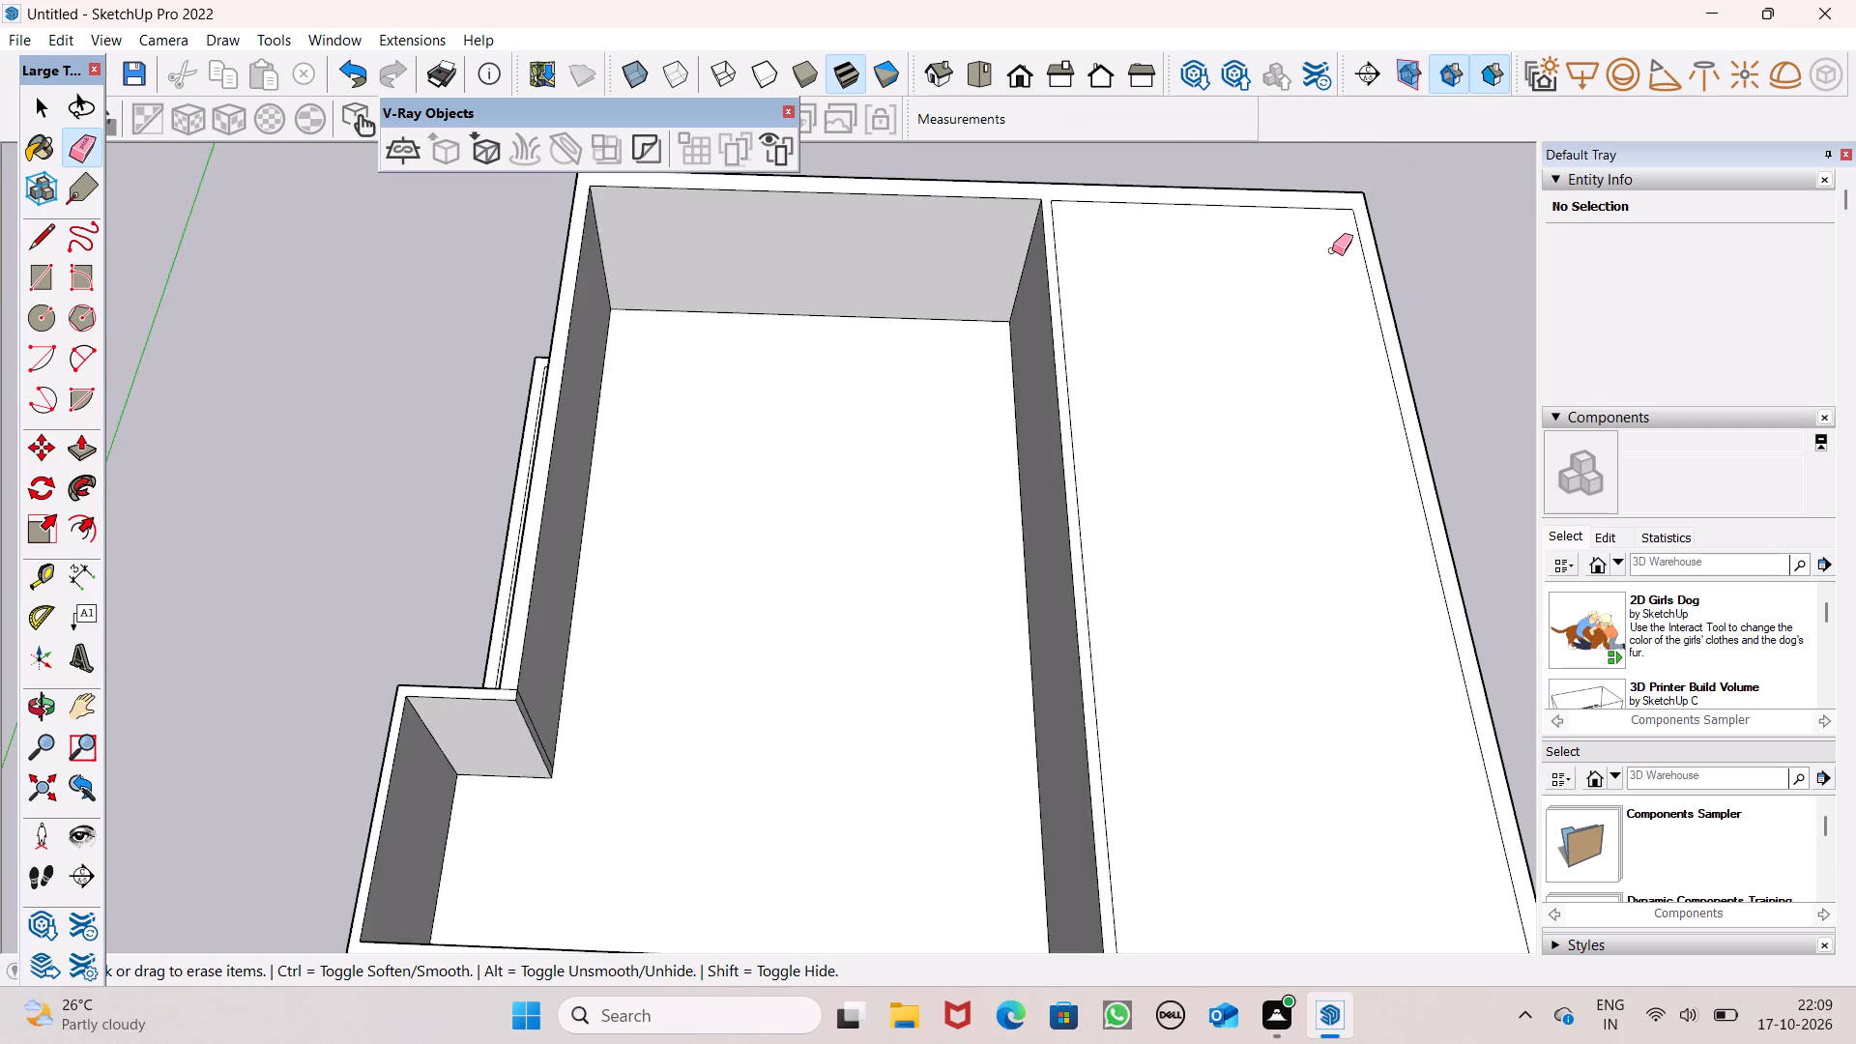
scroll(1332, 239, down, 4)
middle_drag(1360, 382, 1378, 222)
scroll(1170, 371, down, 1)
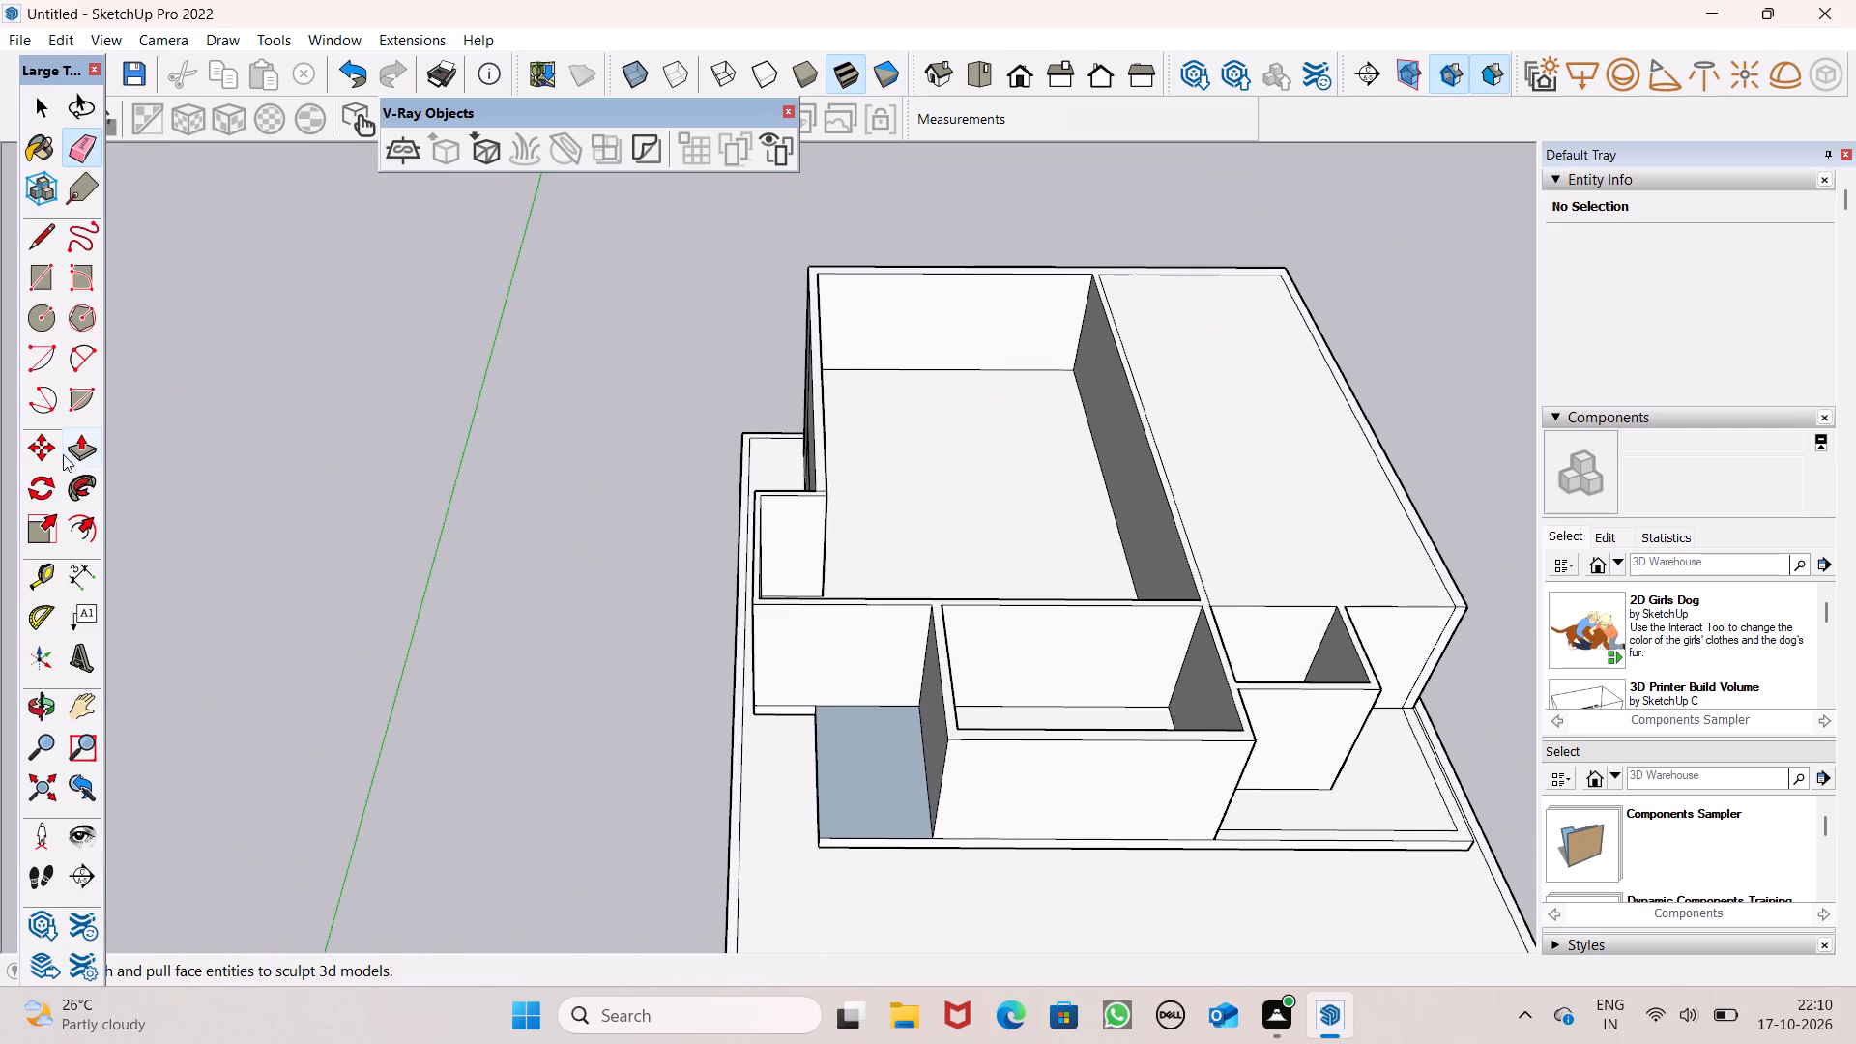
drag(71, 449, 85, 449)
middle_drag(790, 610, 788, 633)
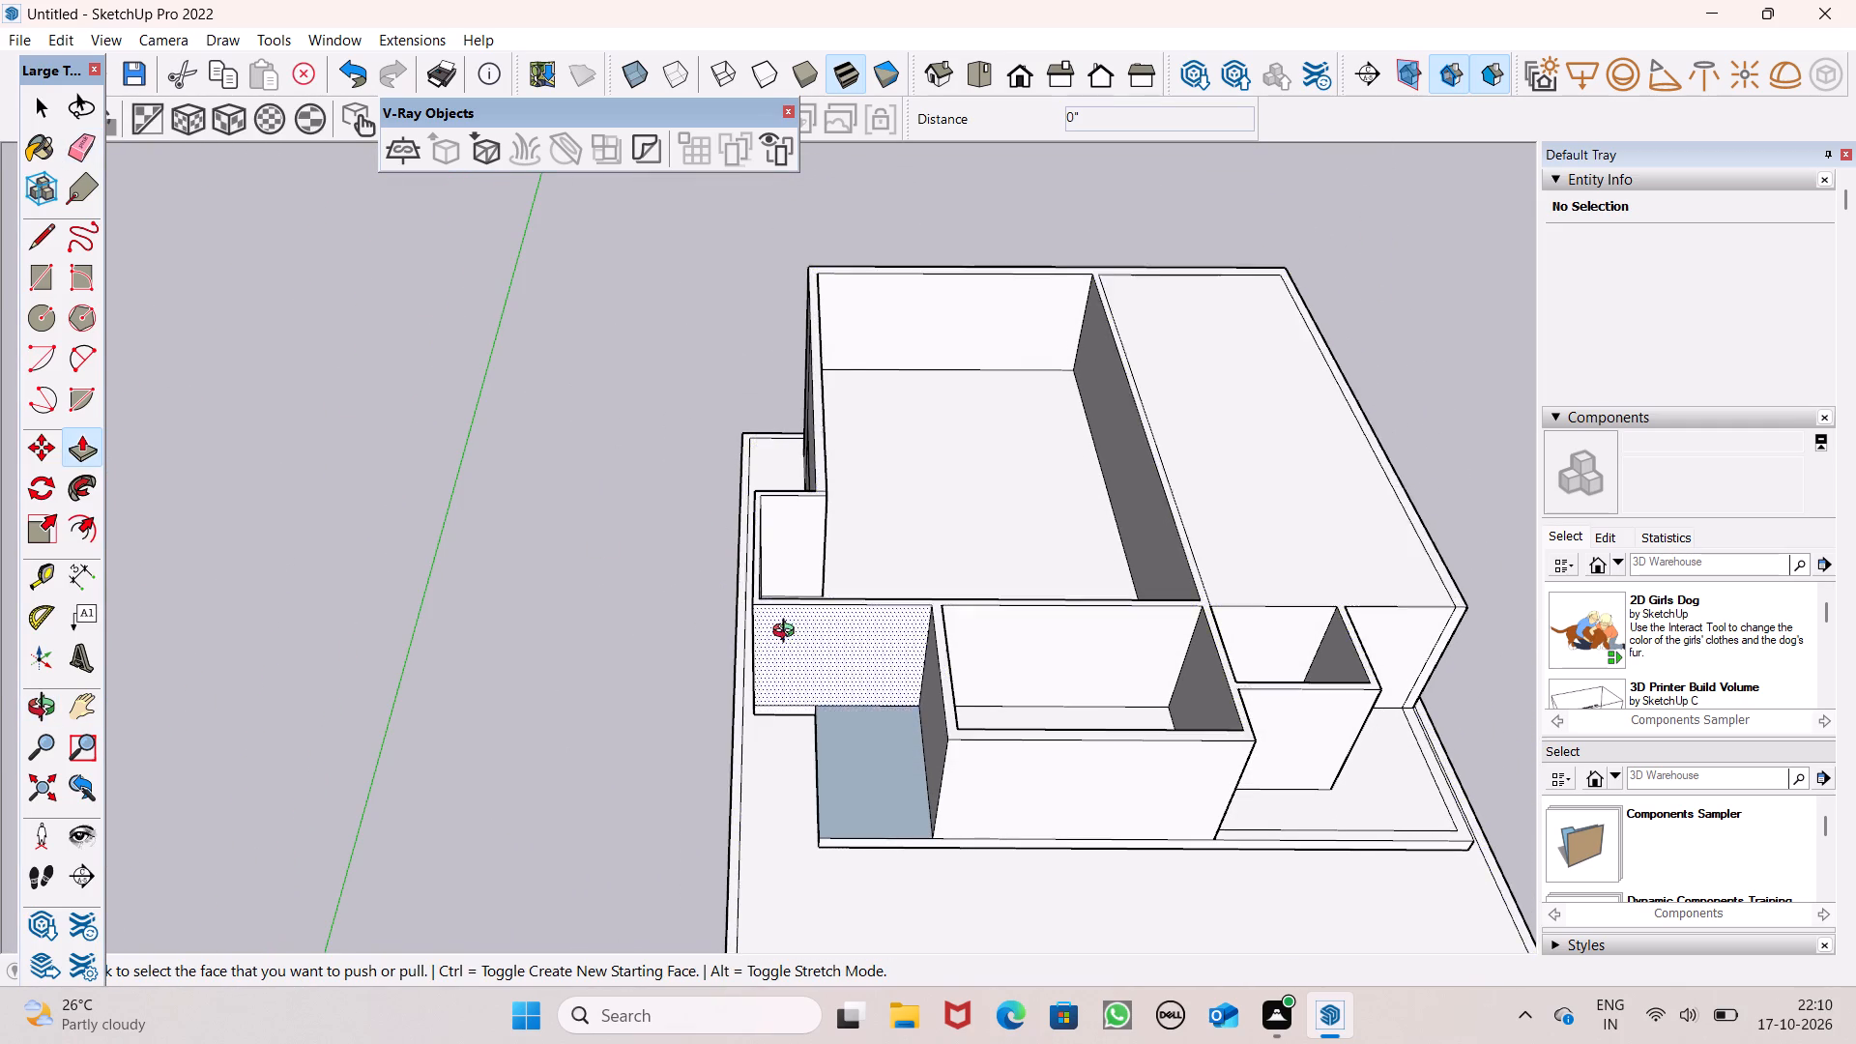
middle_drag(788, 633, 774, 753)
scroll(778, 651, up, 6)
drag(725, 642, 716, 517)
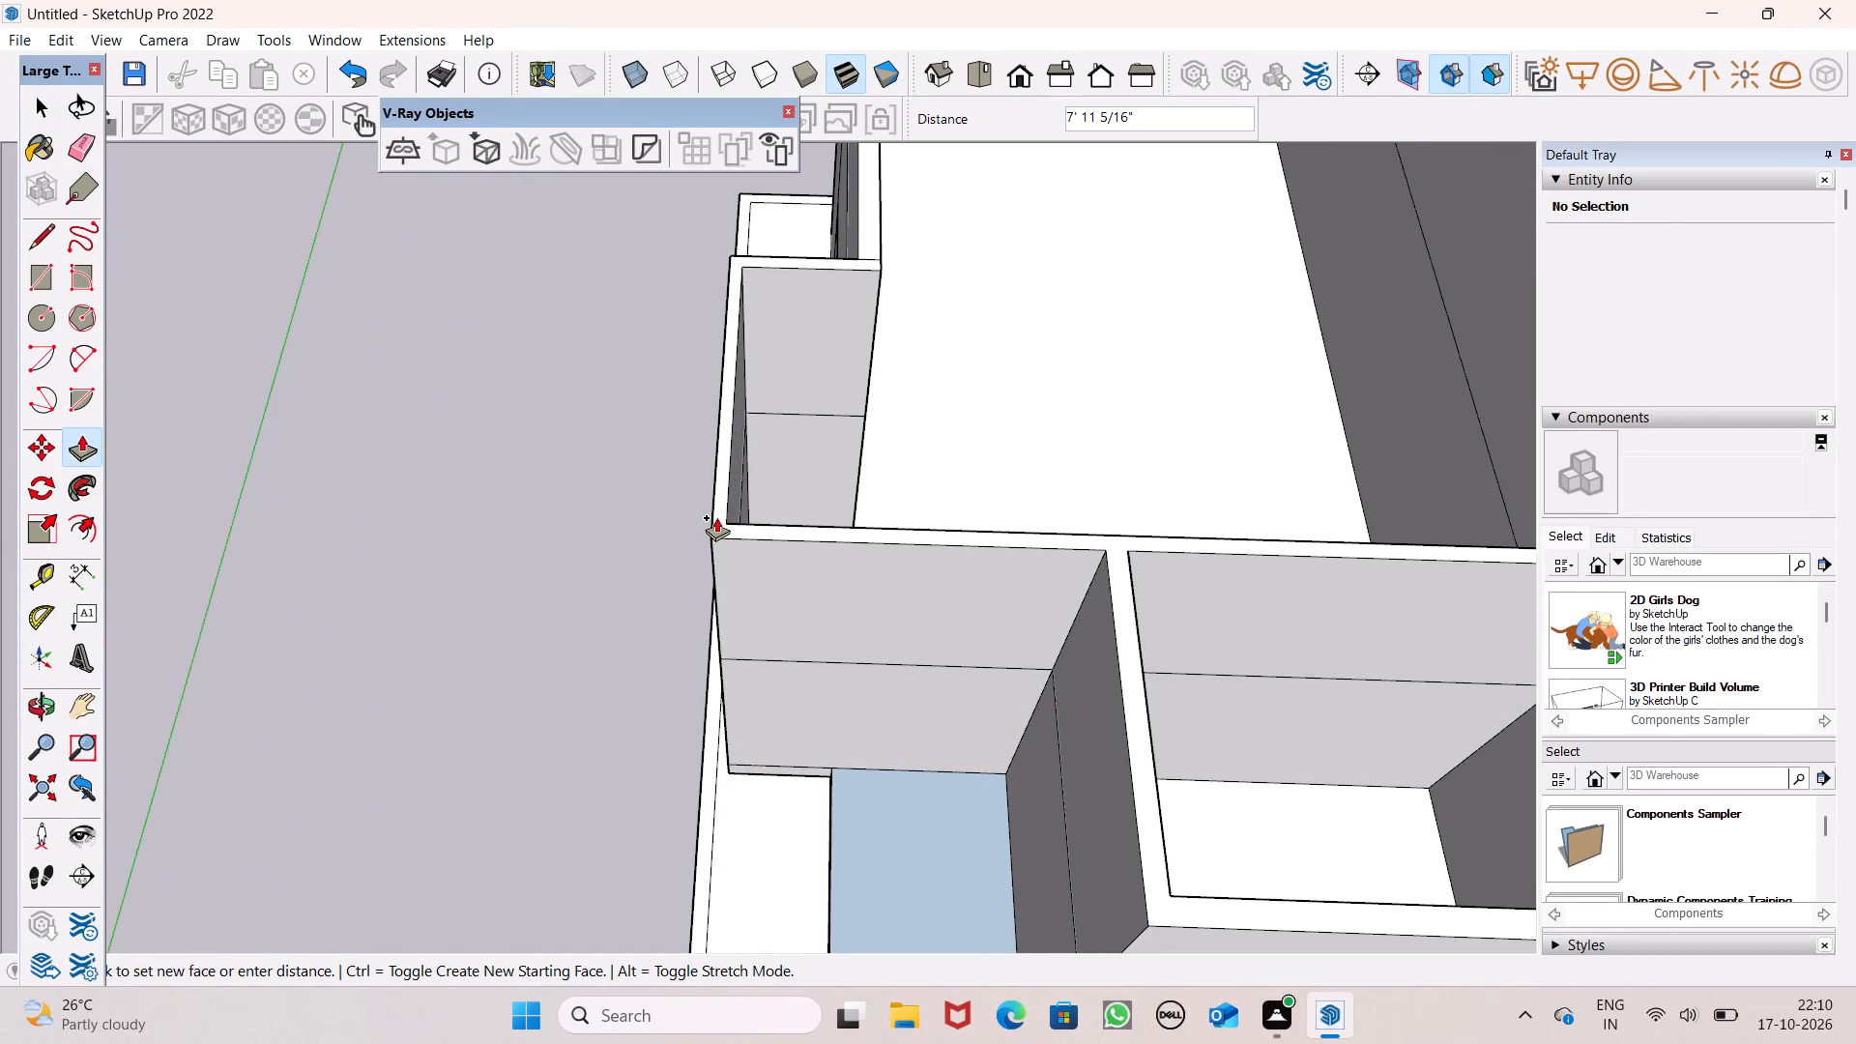
drag(716, 517, 716, 514)
key(1)
key(apostrophe)
key(Return)
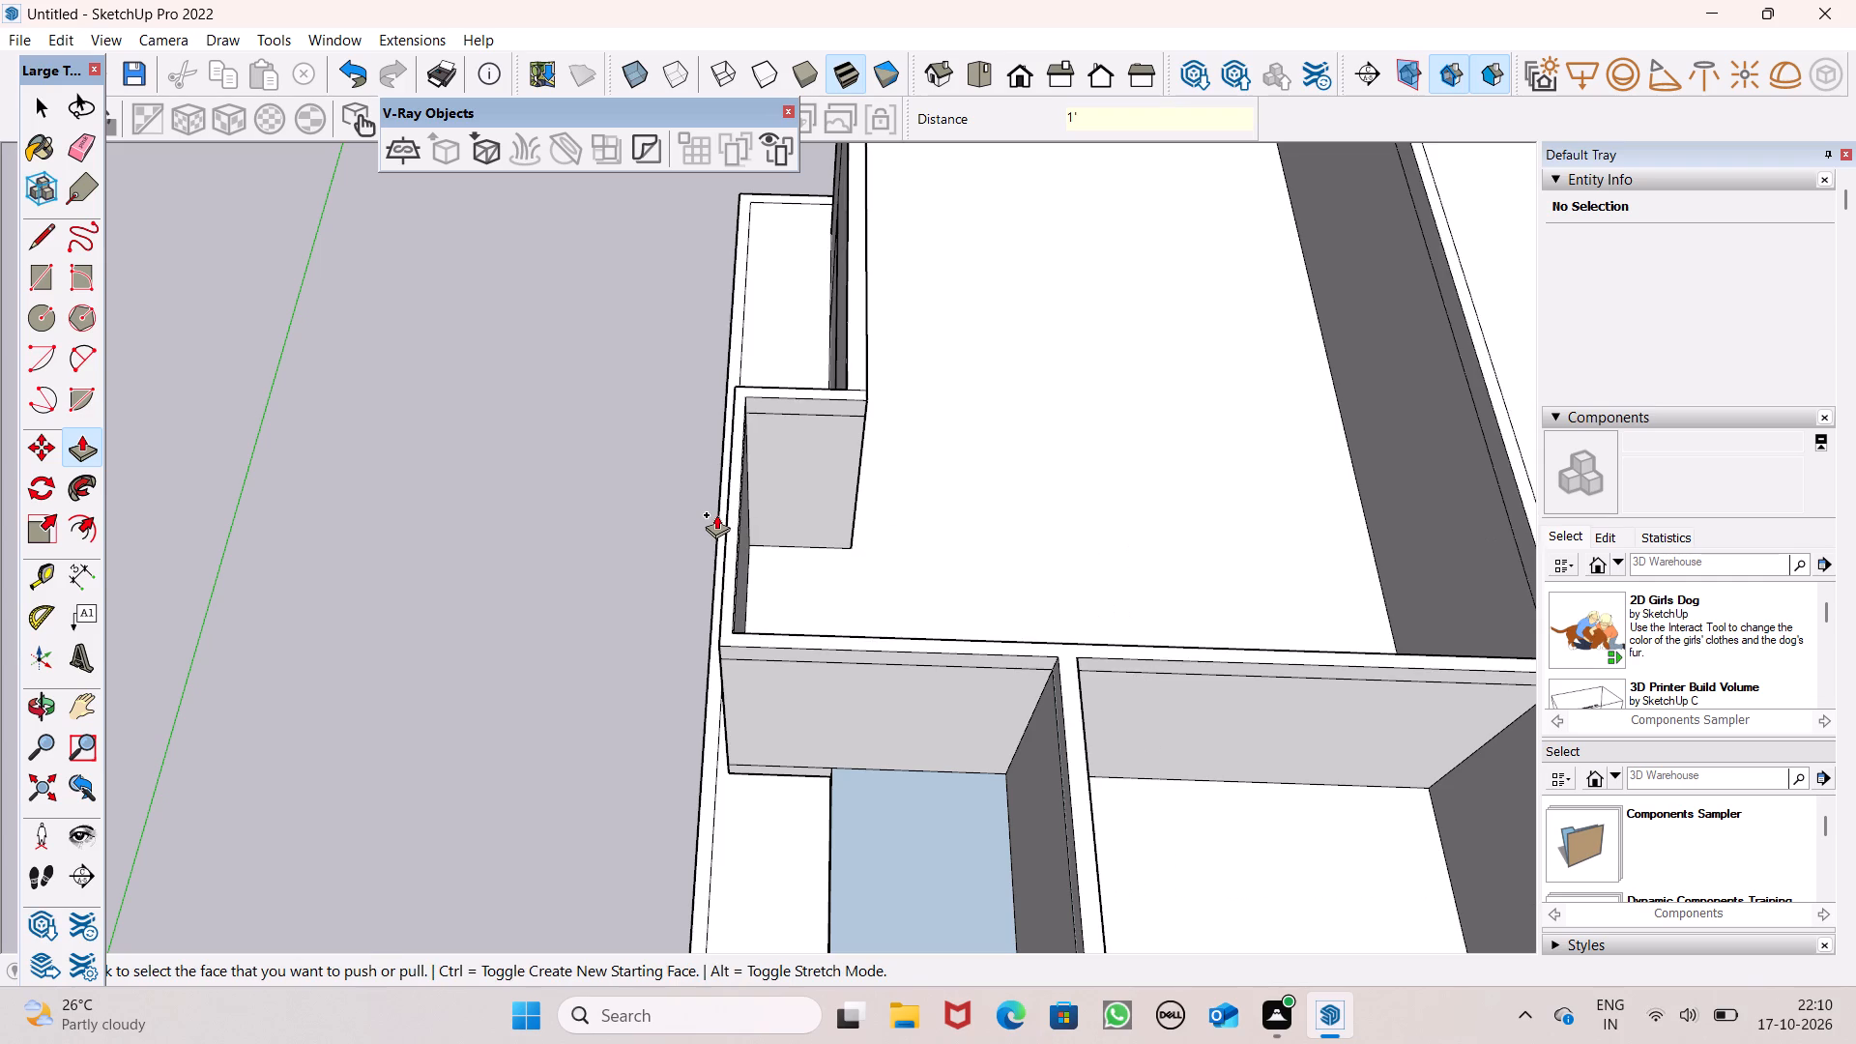
scroll(709, 520, down, 4)
middle_drag(902, 593, 987, 311)
scroll(982, 376, down, 1)
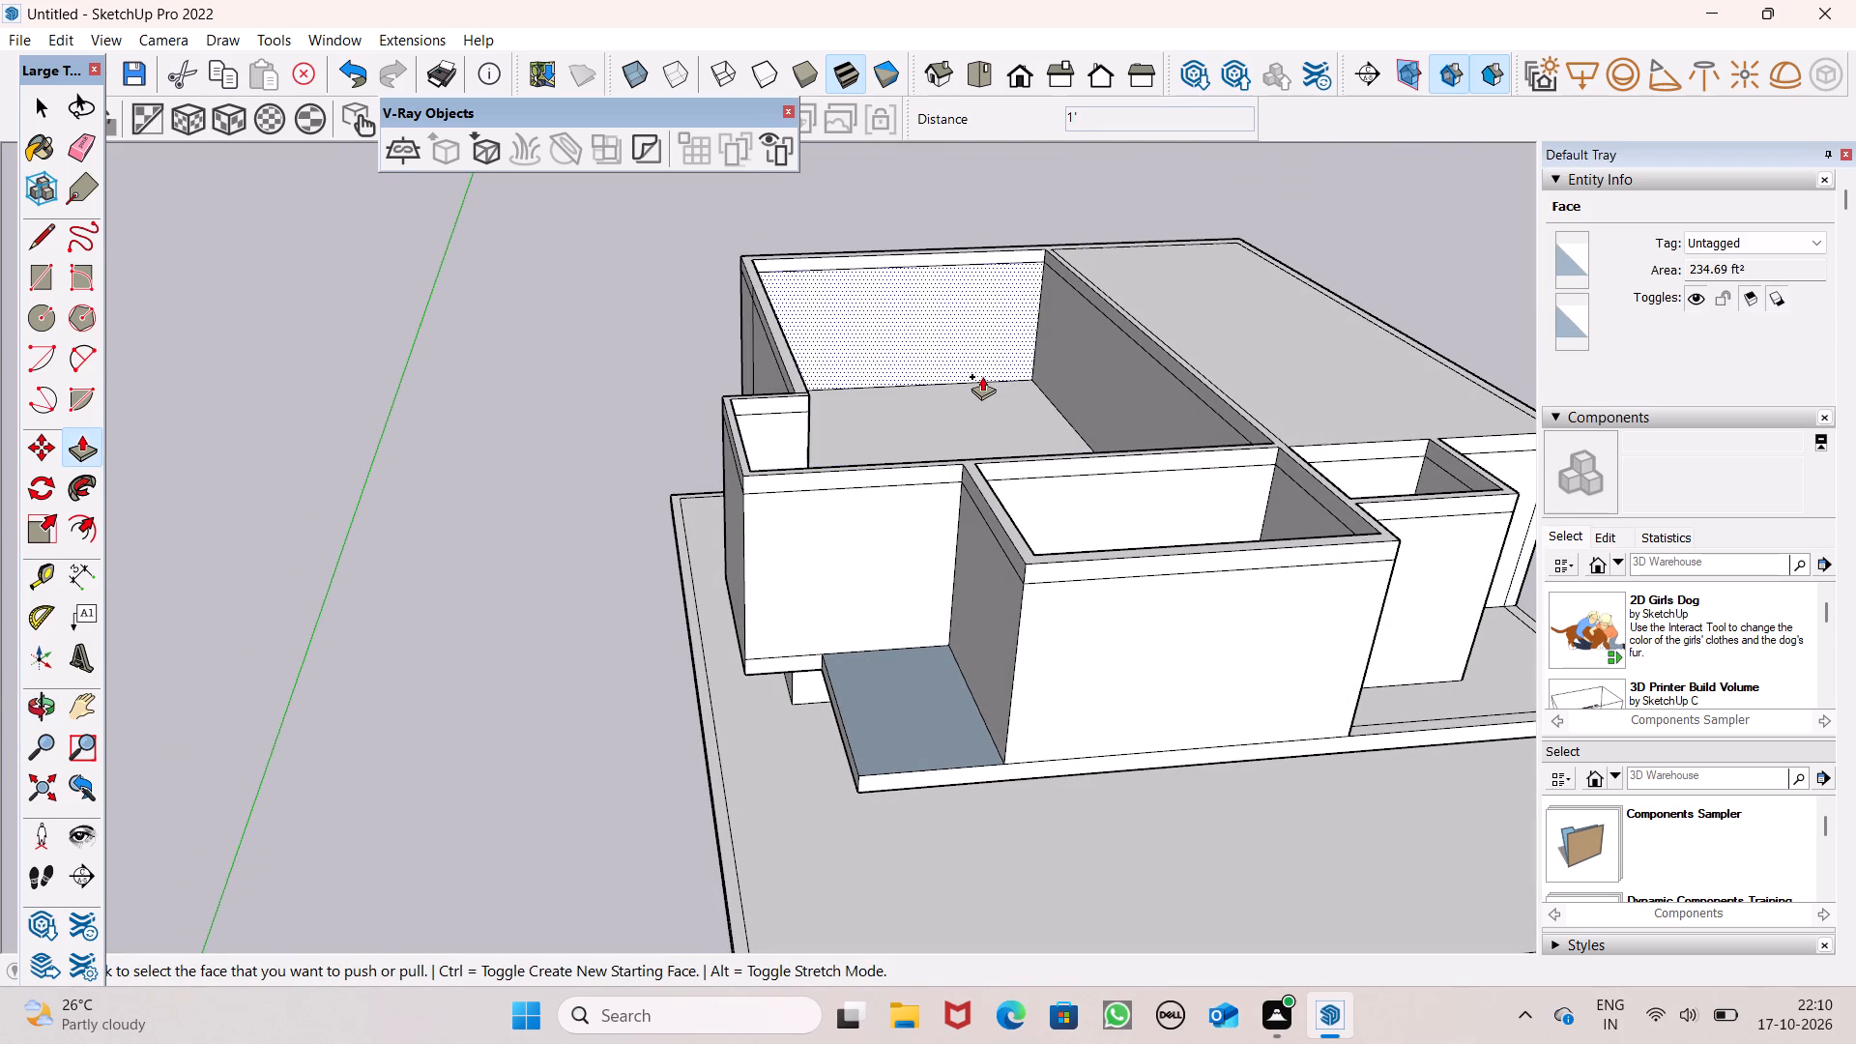
Undo the 1' raise of the joined upper wall tops.
middle_drag(1144, 419, 1098, 392)
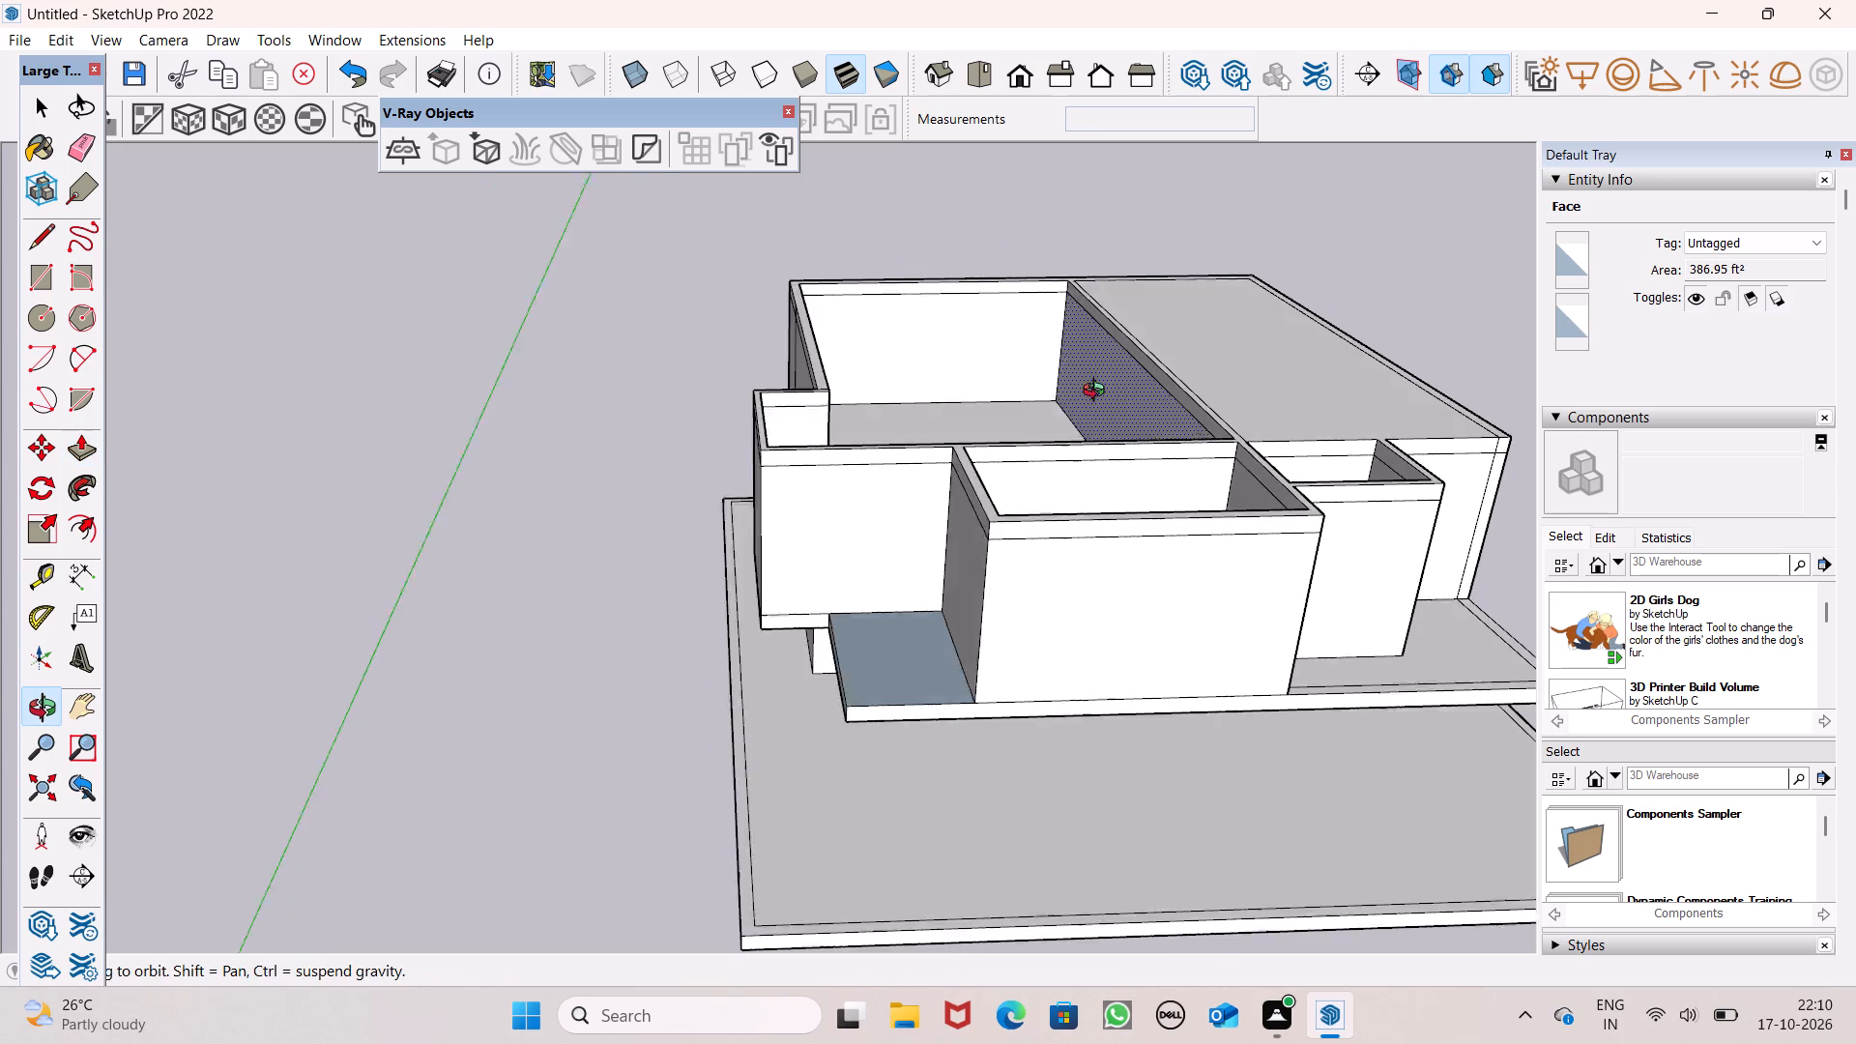
middle_drag(1098, 392, 1076, 376)
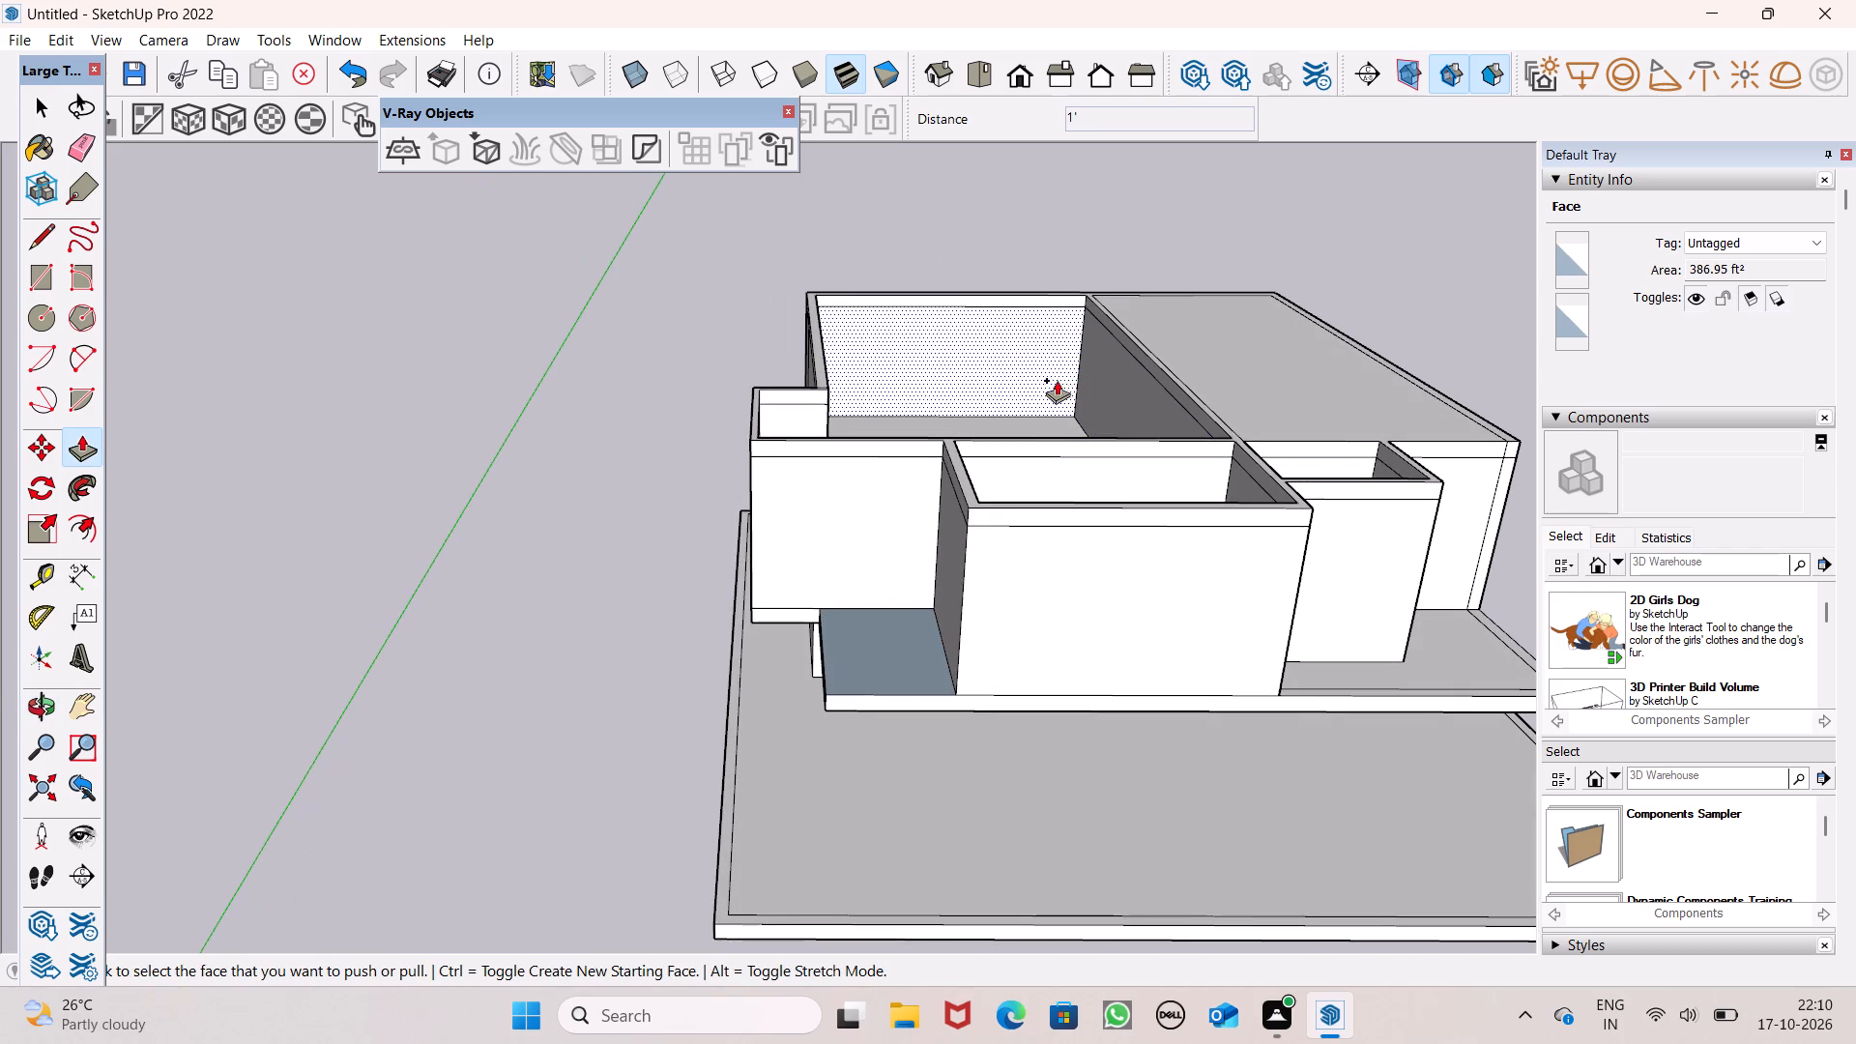
middle_drag(1049, 391, 1150, 274)
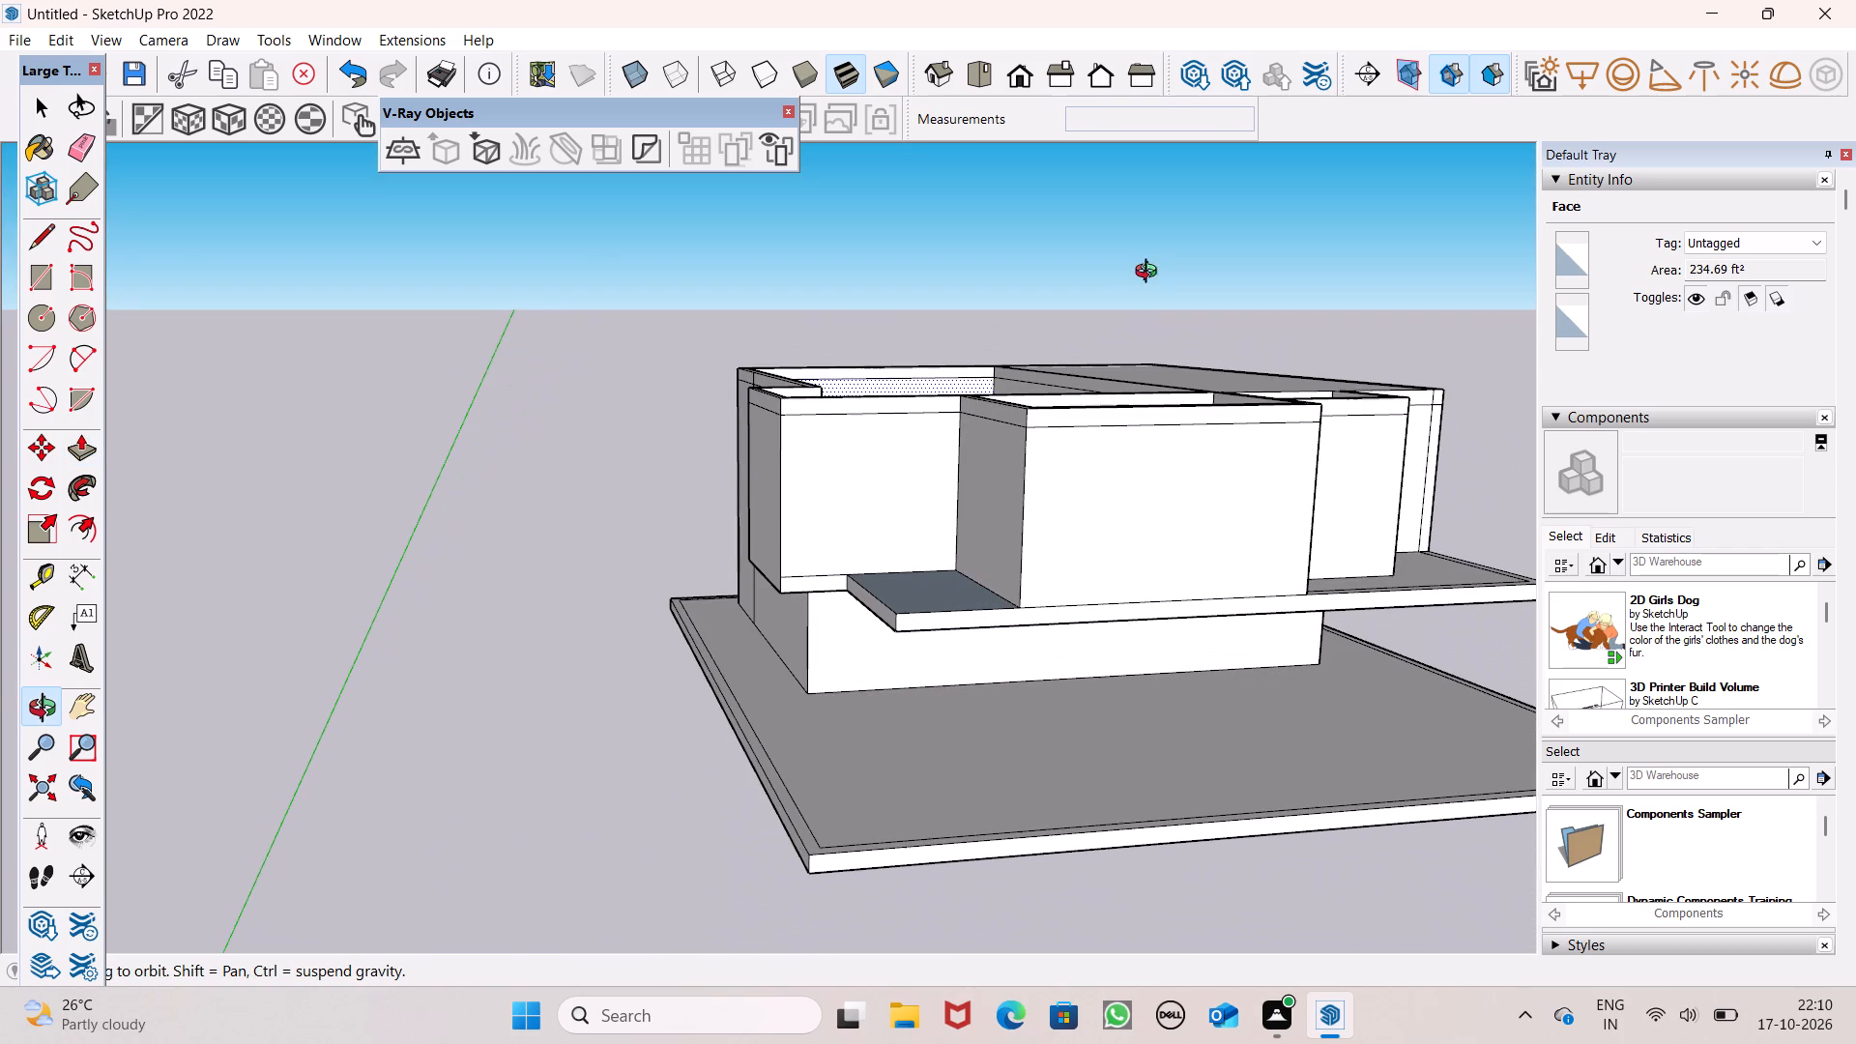
middle_drag(1150, 274, 1120, 215)
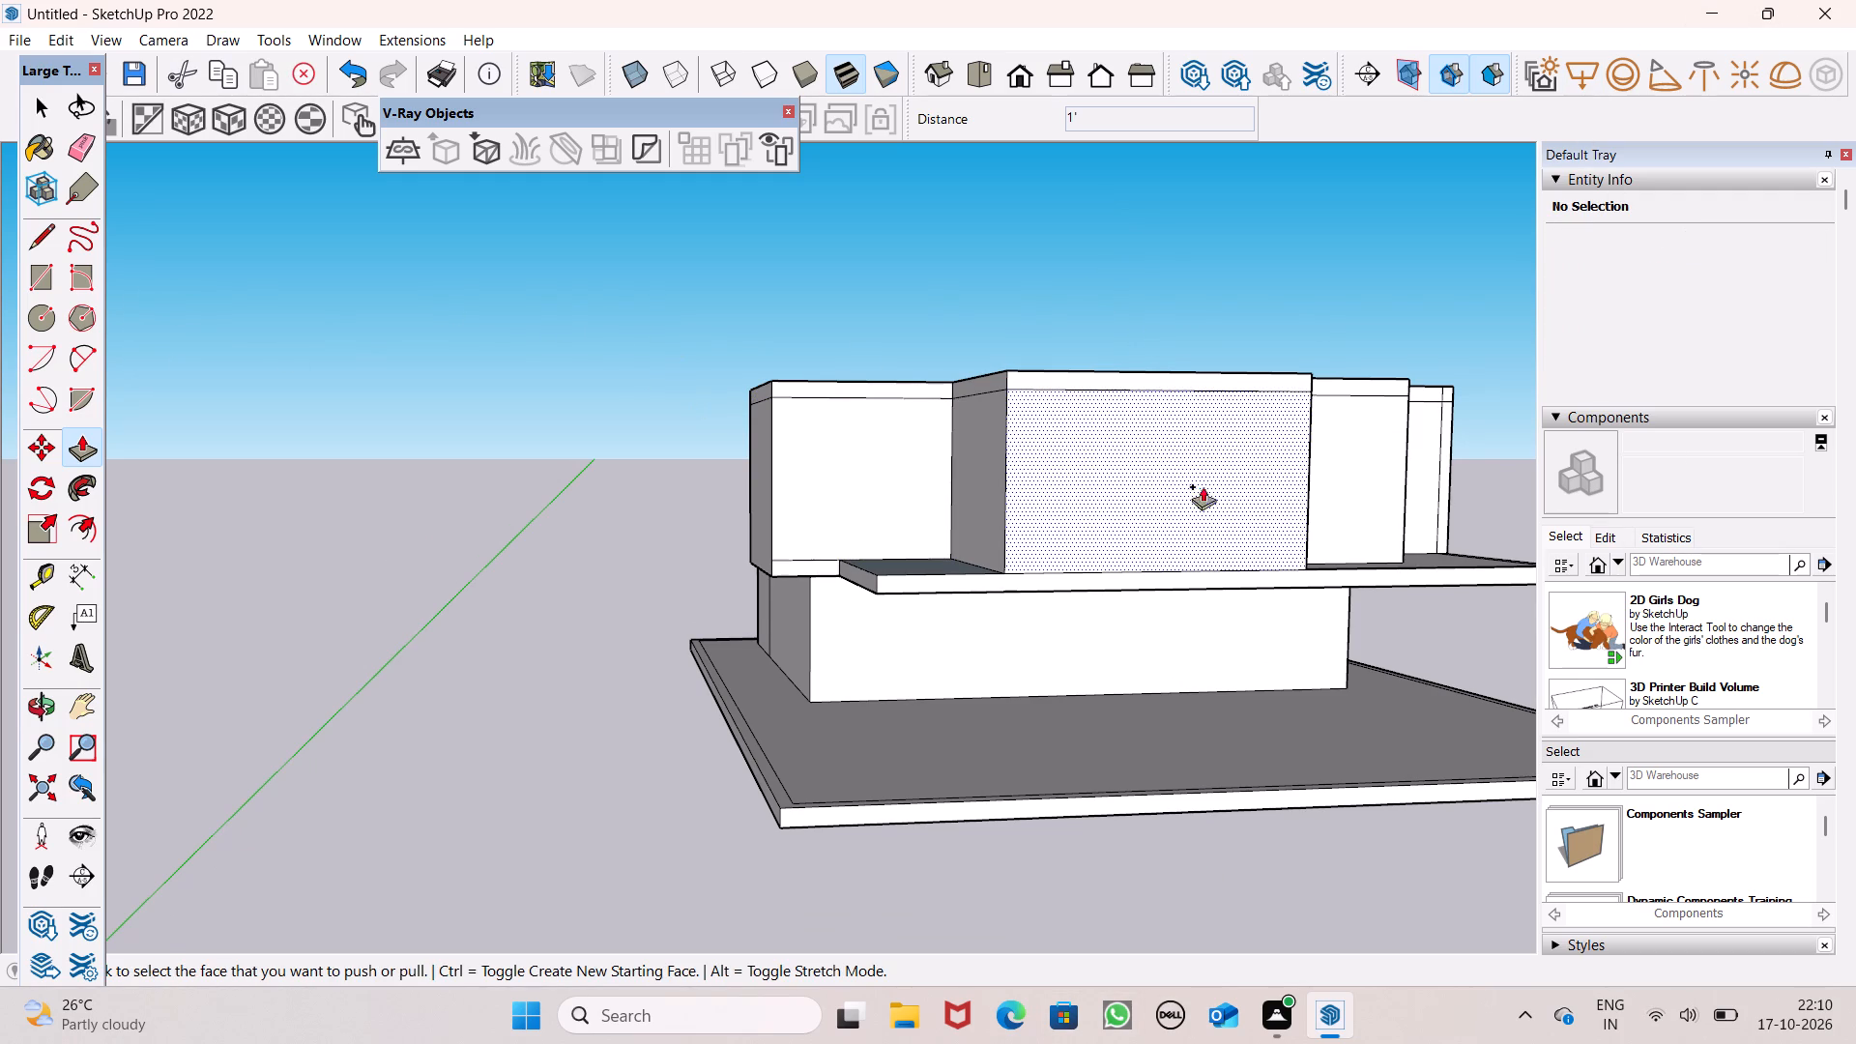
middle_drag(1080, 451, 1025, 662)
key(ctrl+z)
Raise the joined upper wall tops and the adjoining flat roof by 2'.
middle_drag(966, 545, 979, 586)
scroll(966, 546, up, 1)
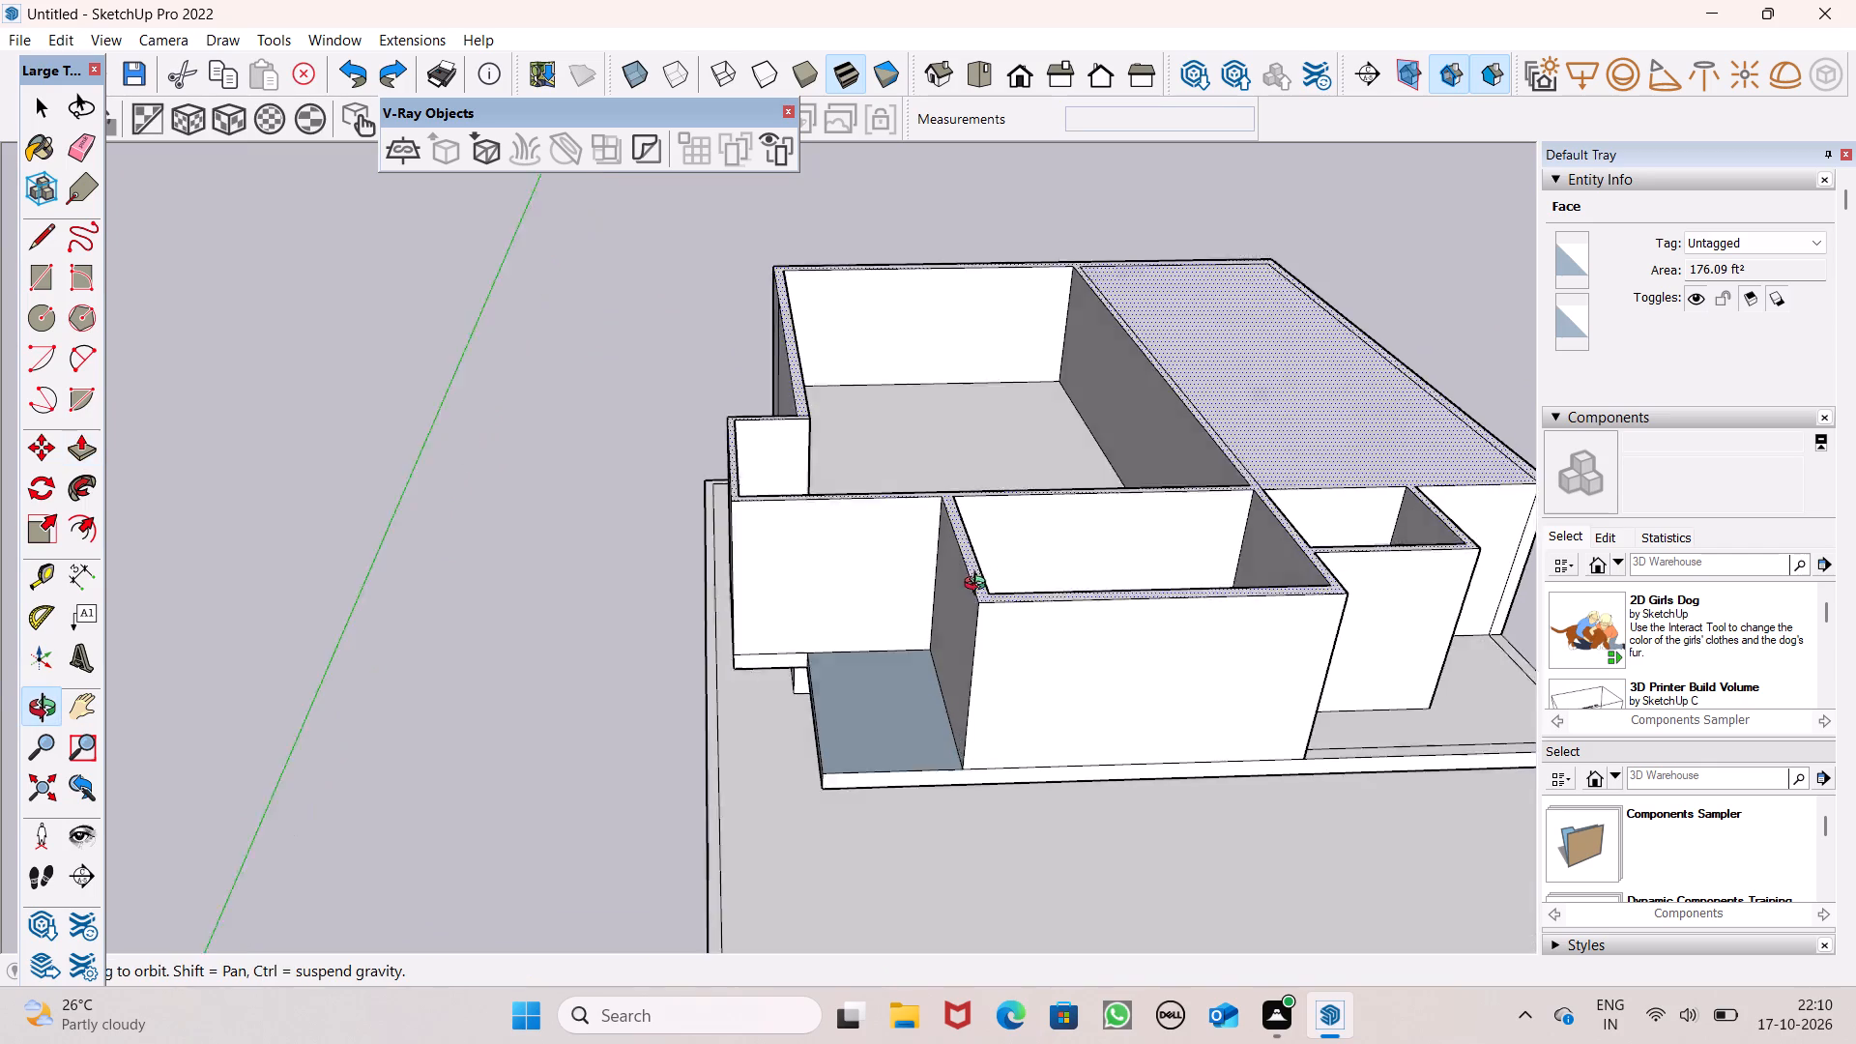
middle_drag(979, 586, 1005, 723)
drag(961, 587, 961, 577)
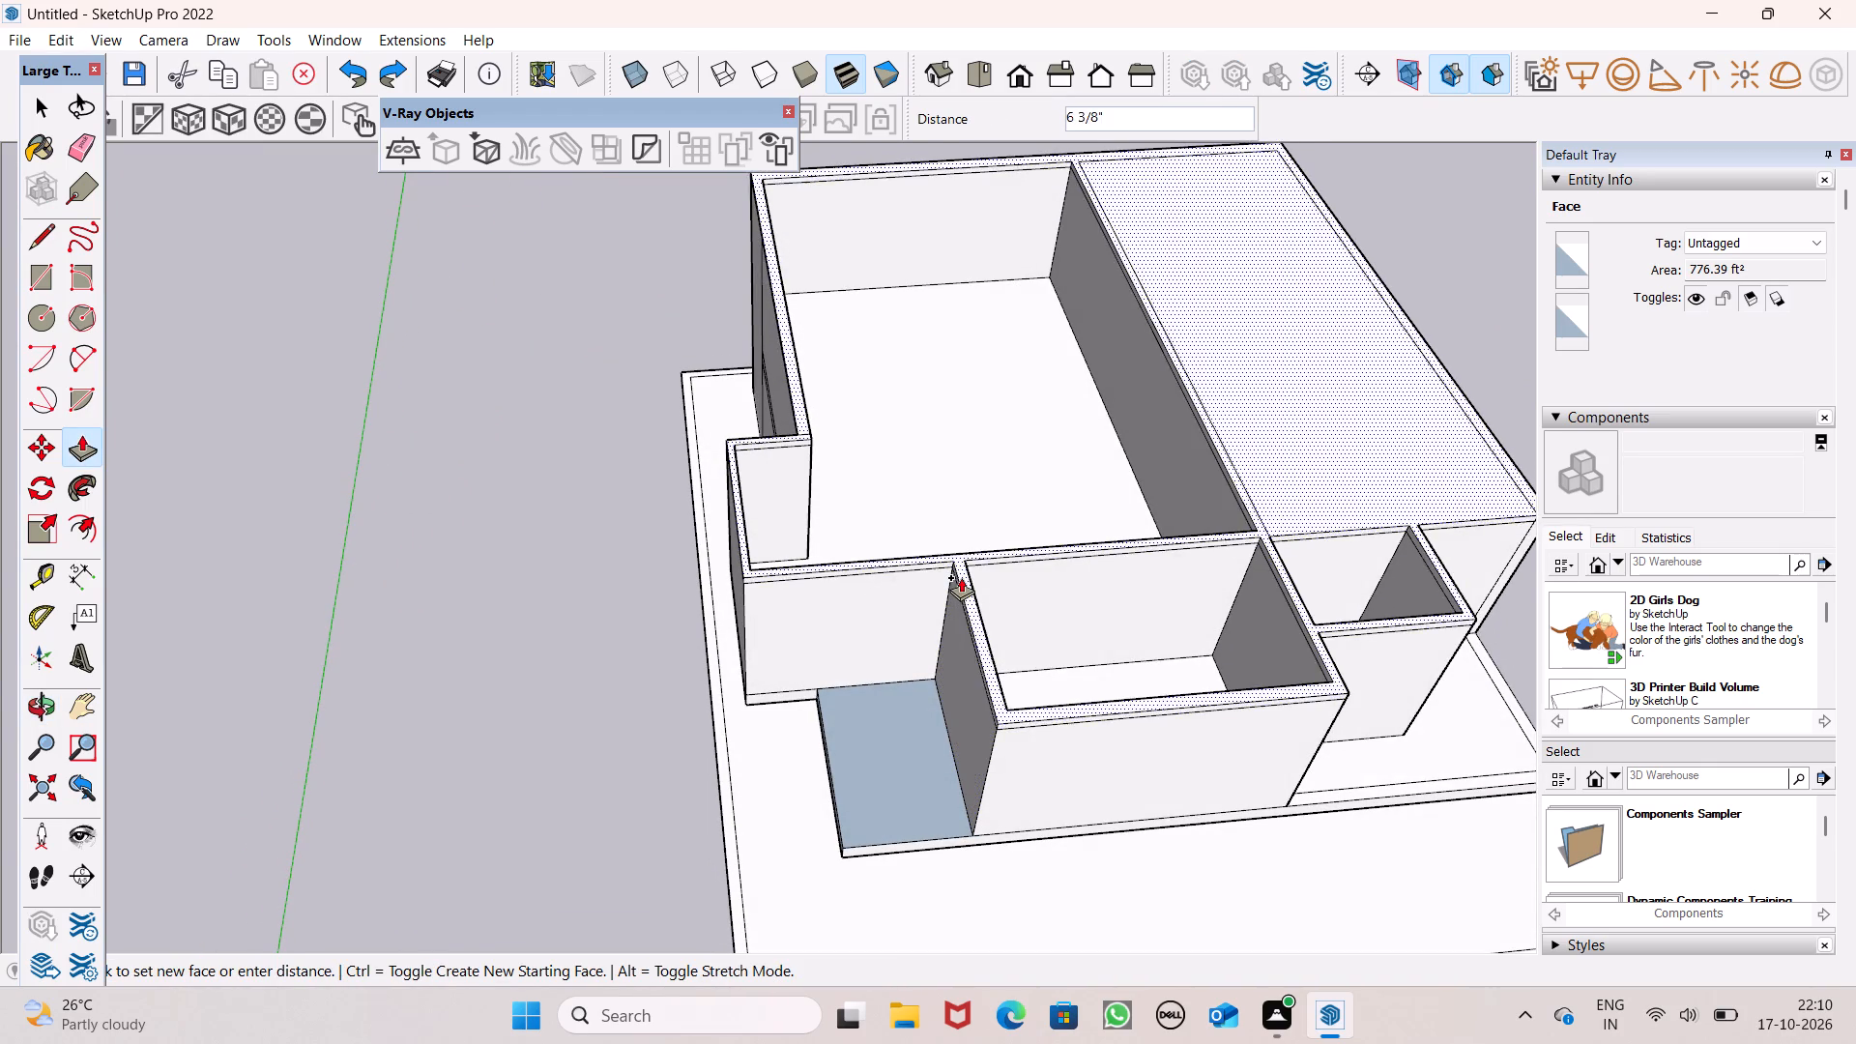
drag(961, 577, 965, 534)
text(2')
key(Return)
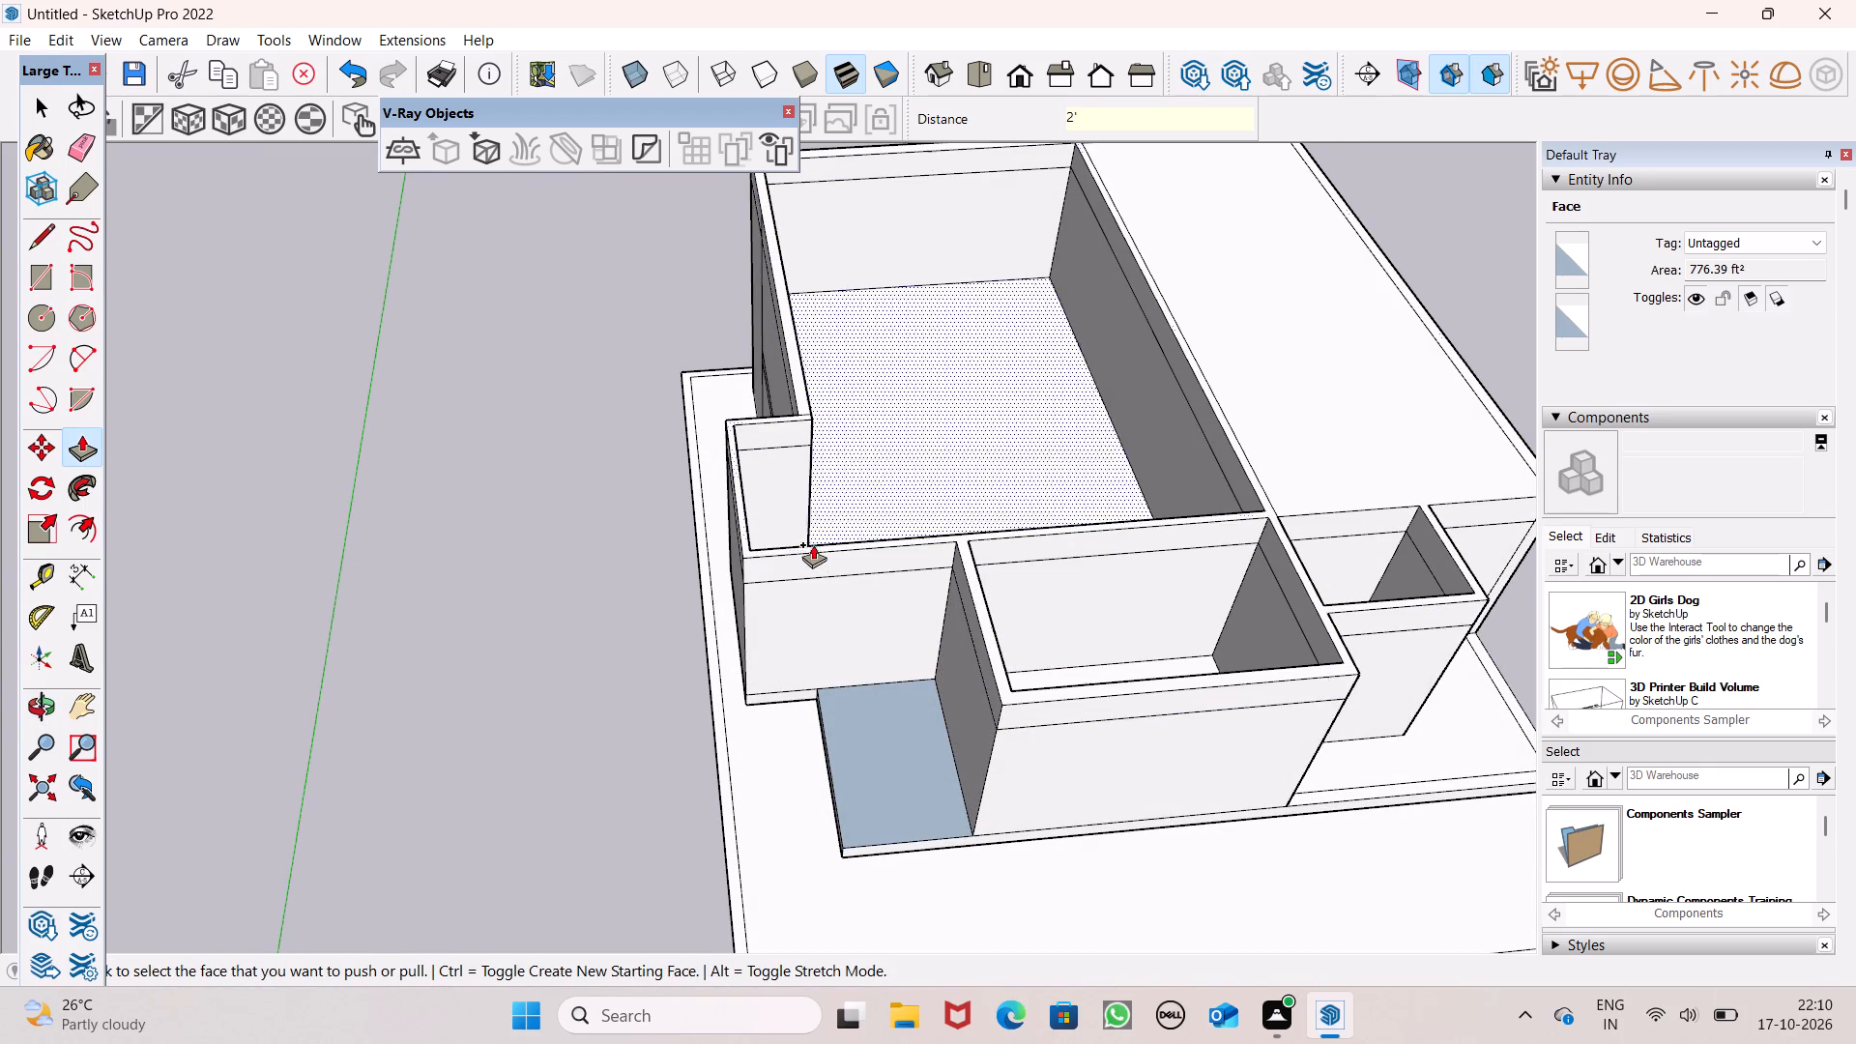
drag(750, 544, 751, 527)
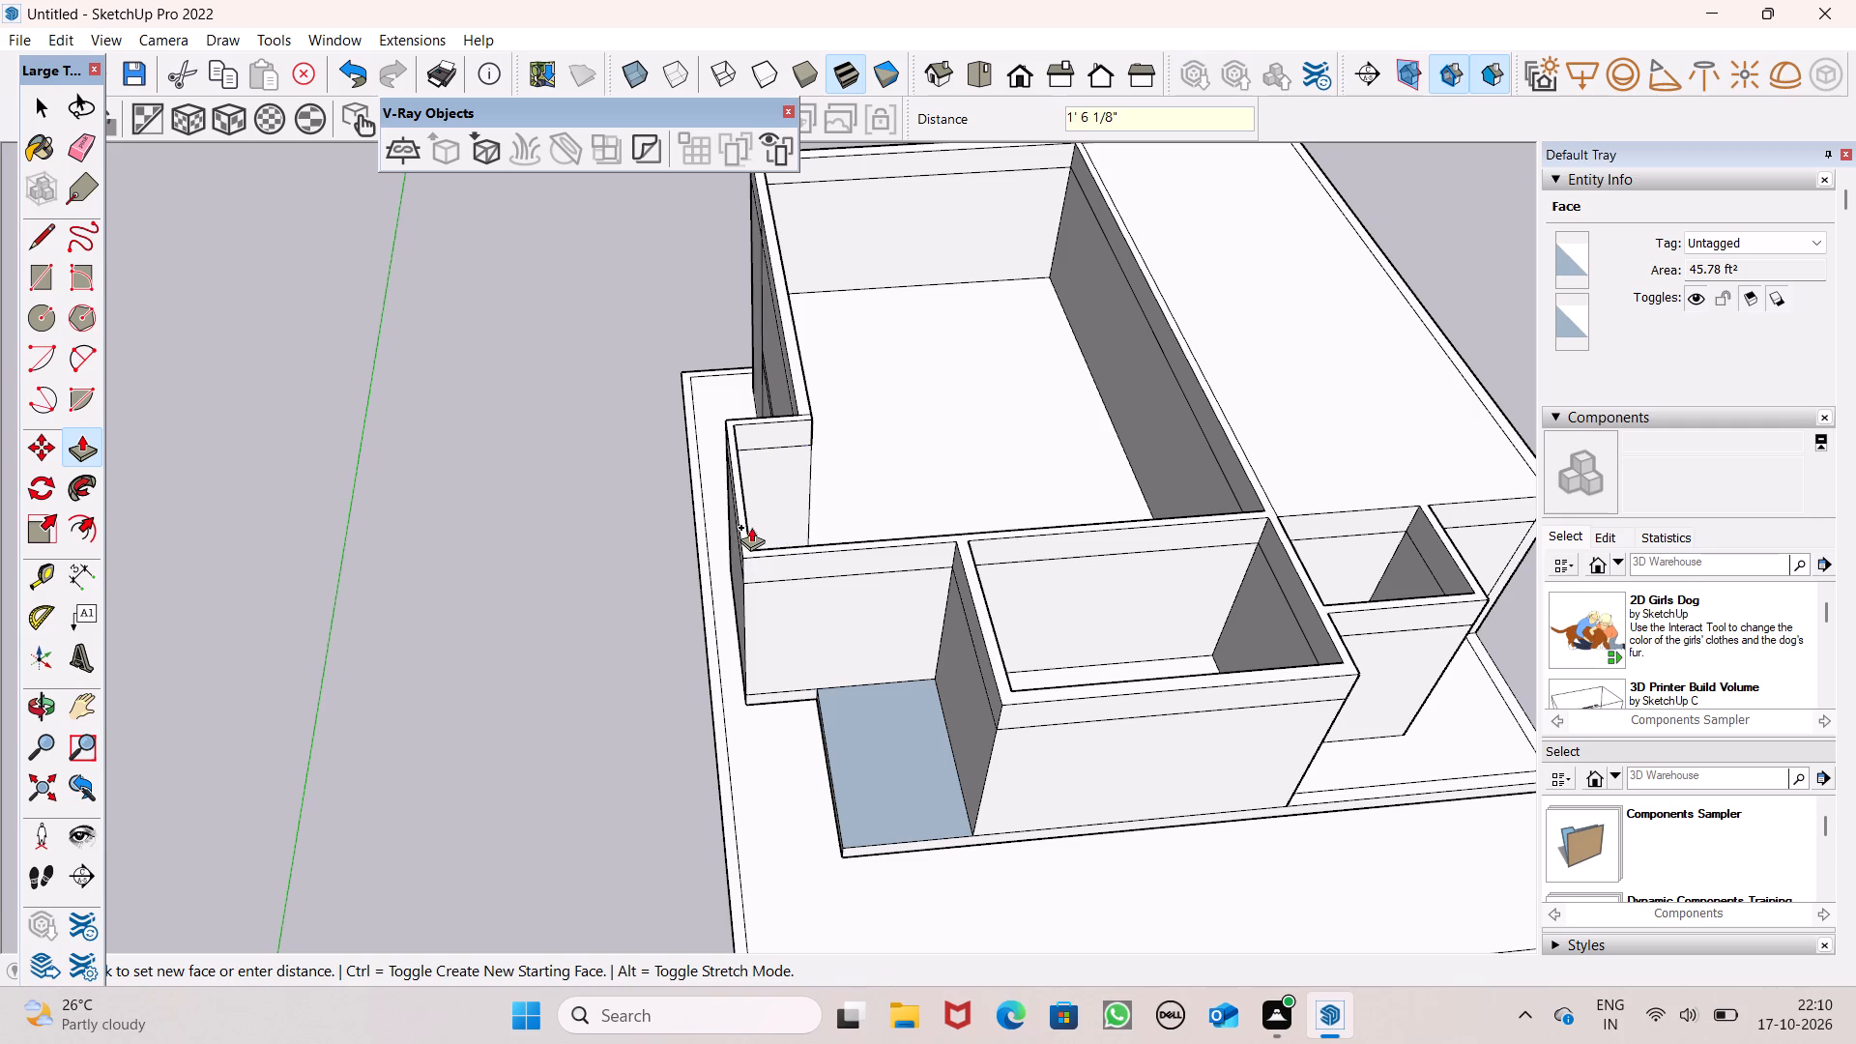
drag(751, 527, 756, 527)
Raise the joined wall tops and flat roof by a further 10' as a new storey.
middle_drag(861, 580, 833, 665)
scroll(833, 655, up, 1)
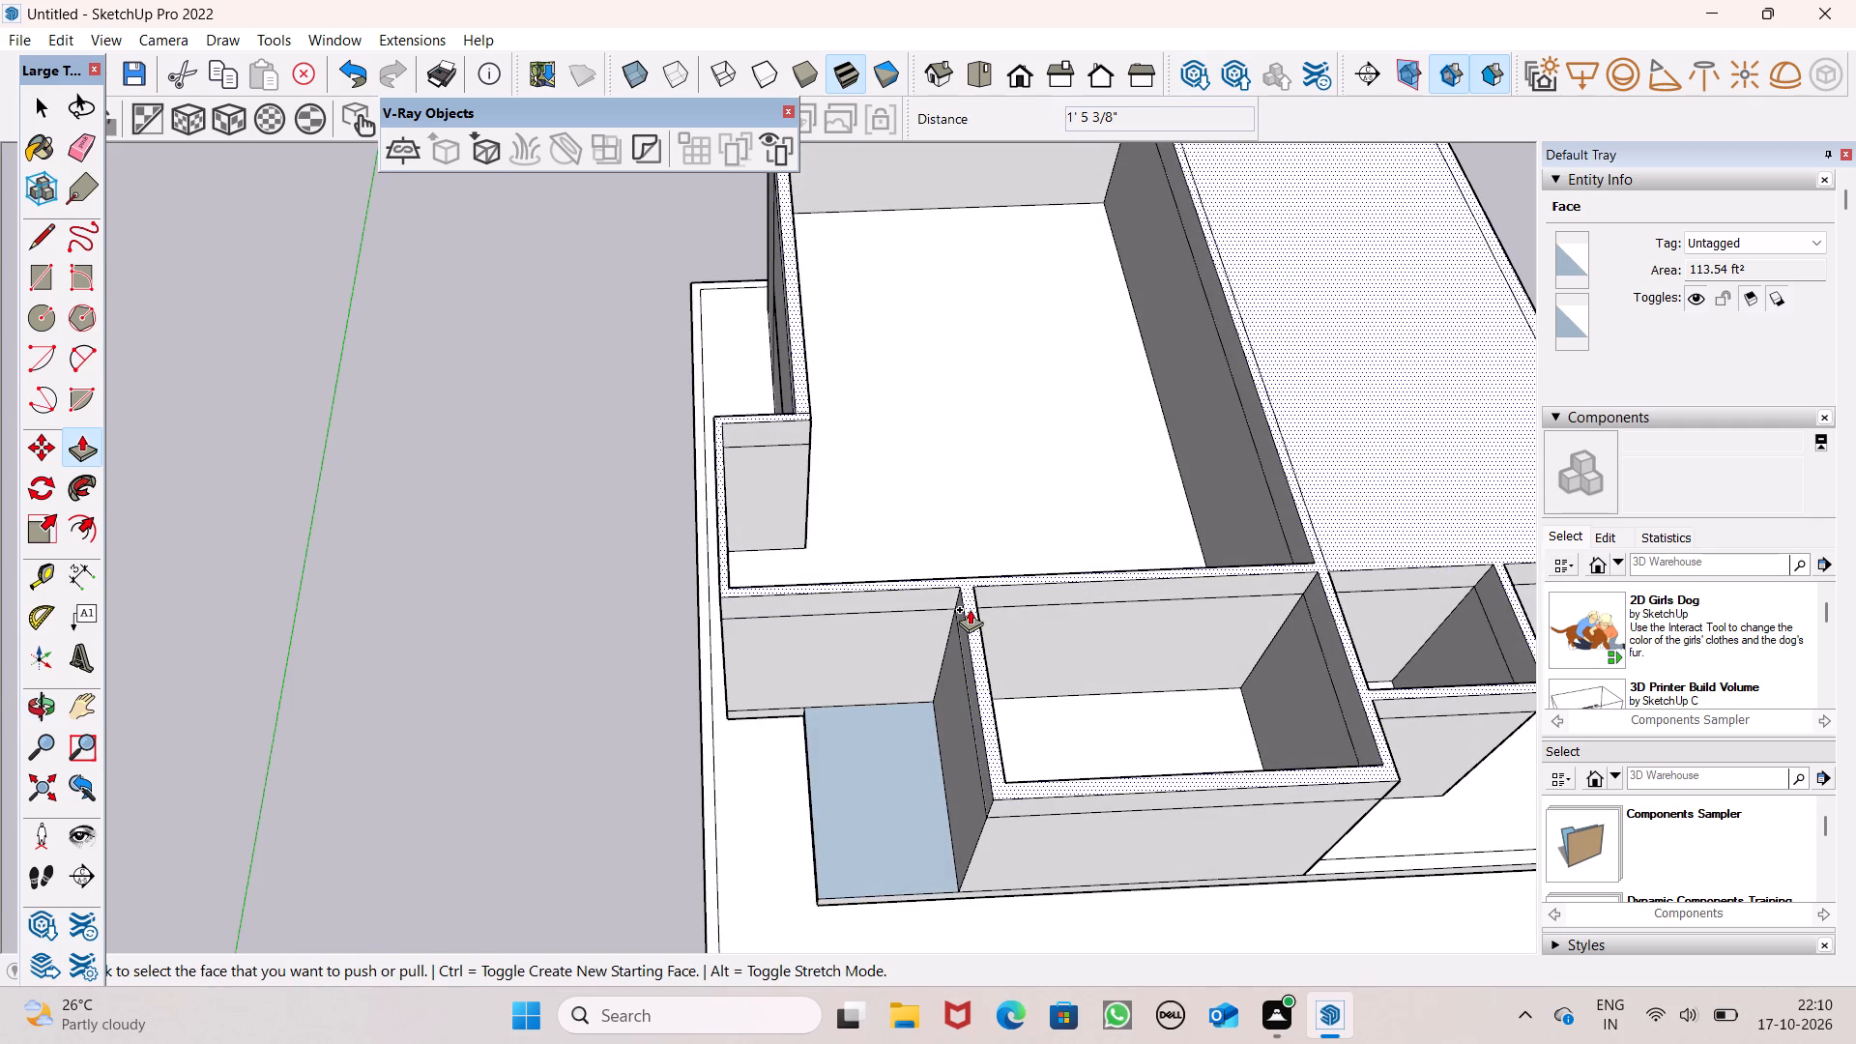
drag(970, 608, 952, 493)
text(10')
key(Return)
Examine the raised building from the front and both sides, including the horizontal lines left on its walls.
scroll(967, 515, down, 4)
middle_drag(997, 544, 1182, 179)
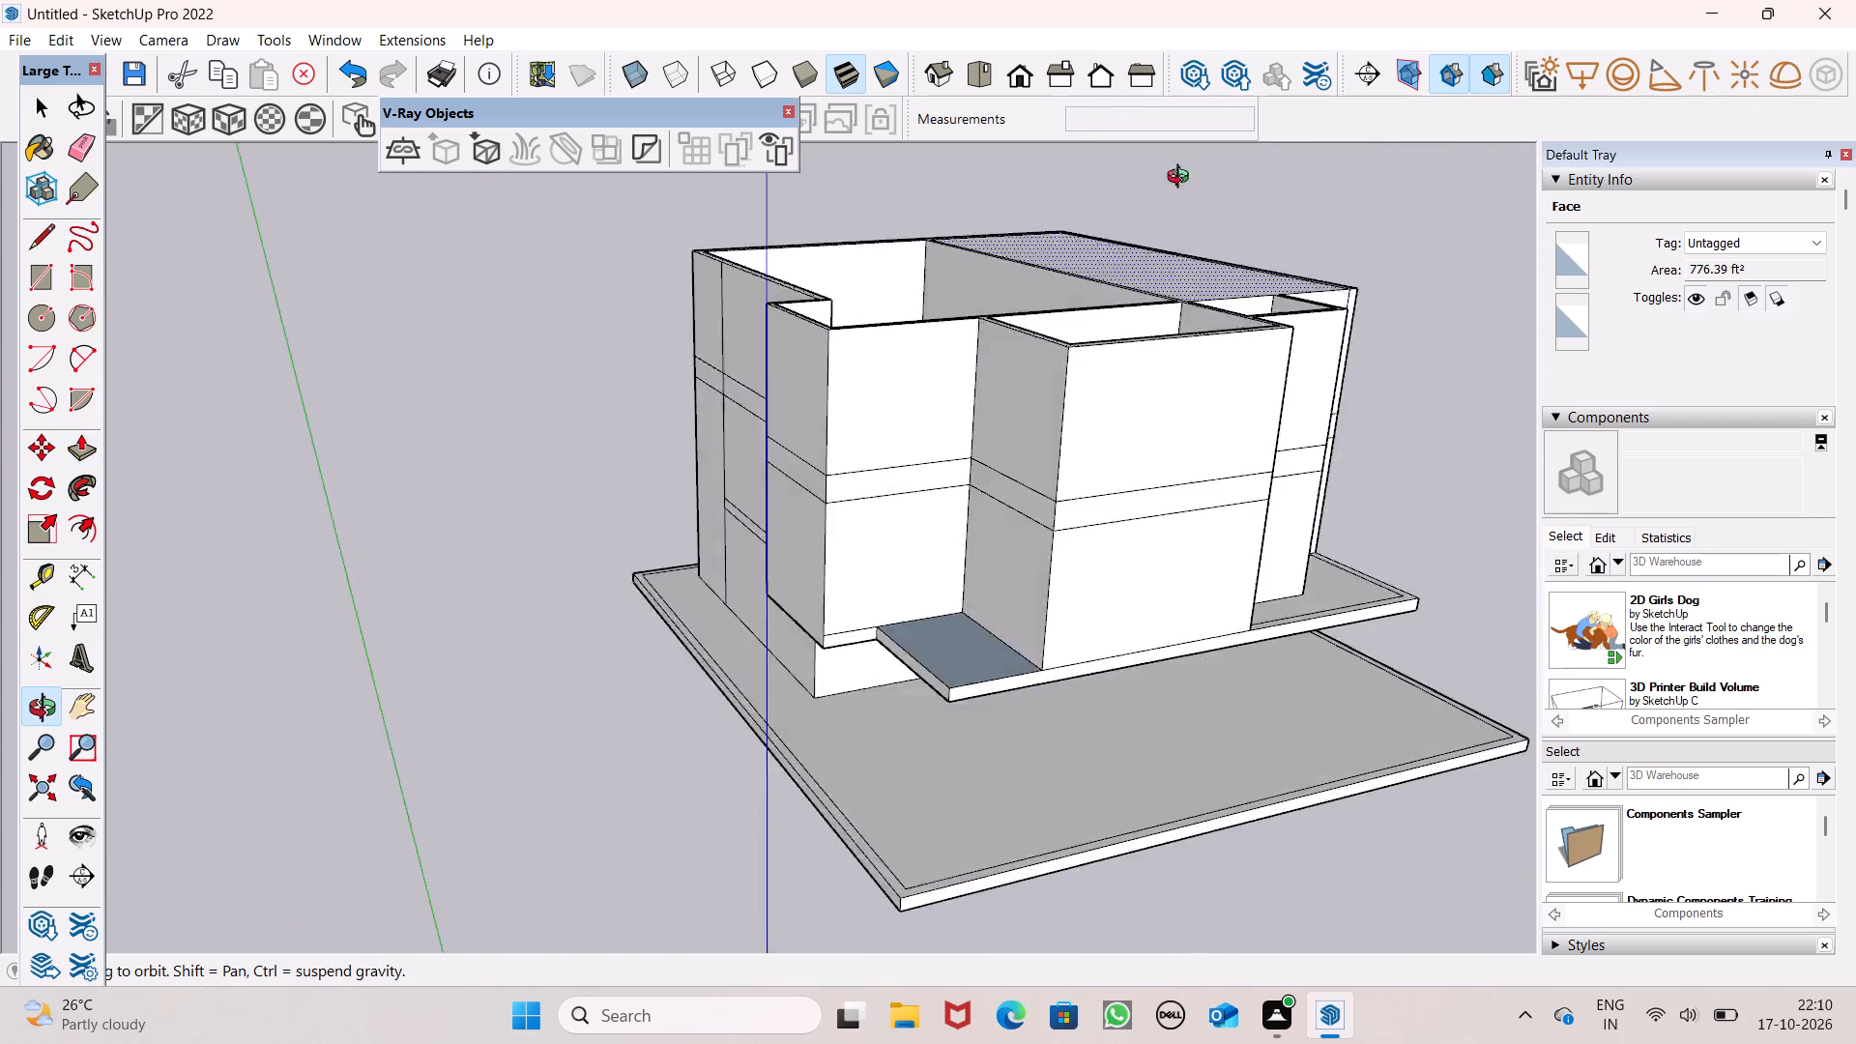
middle_drag(1182, 179, 1232, 47)
scroll(1232, 47, up, 1)
middle_drag(1066, 264, 1407, 330)
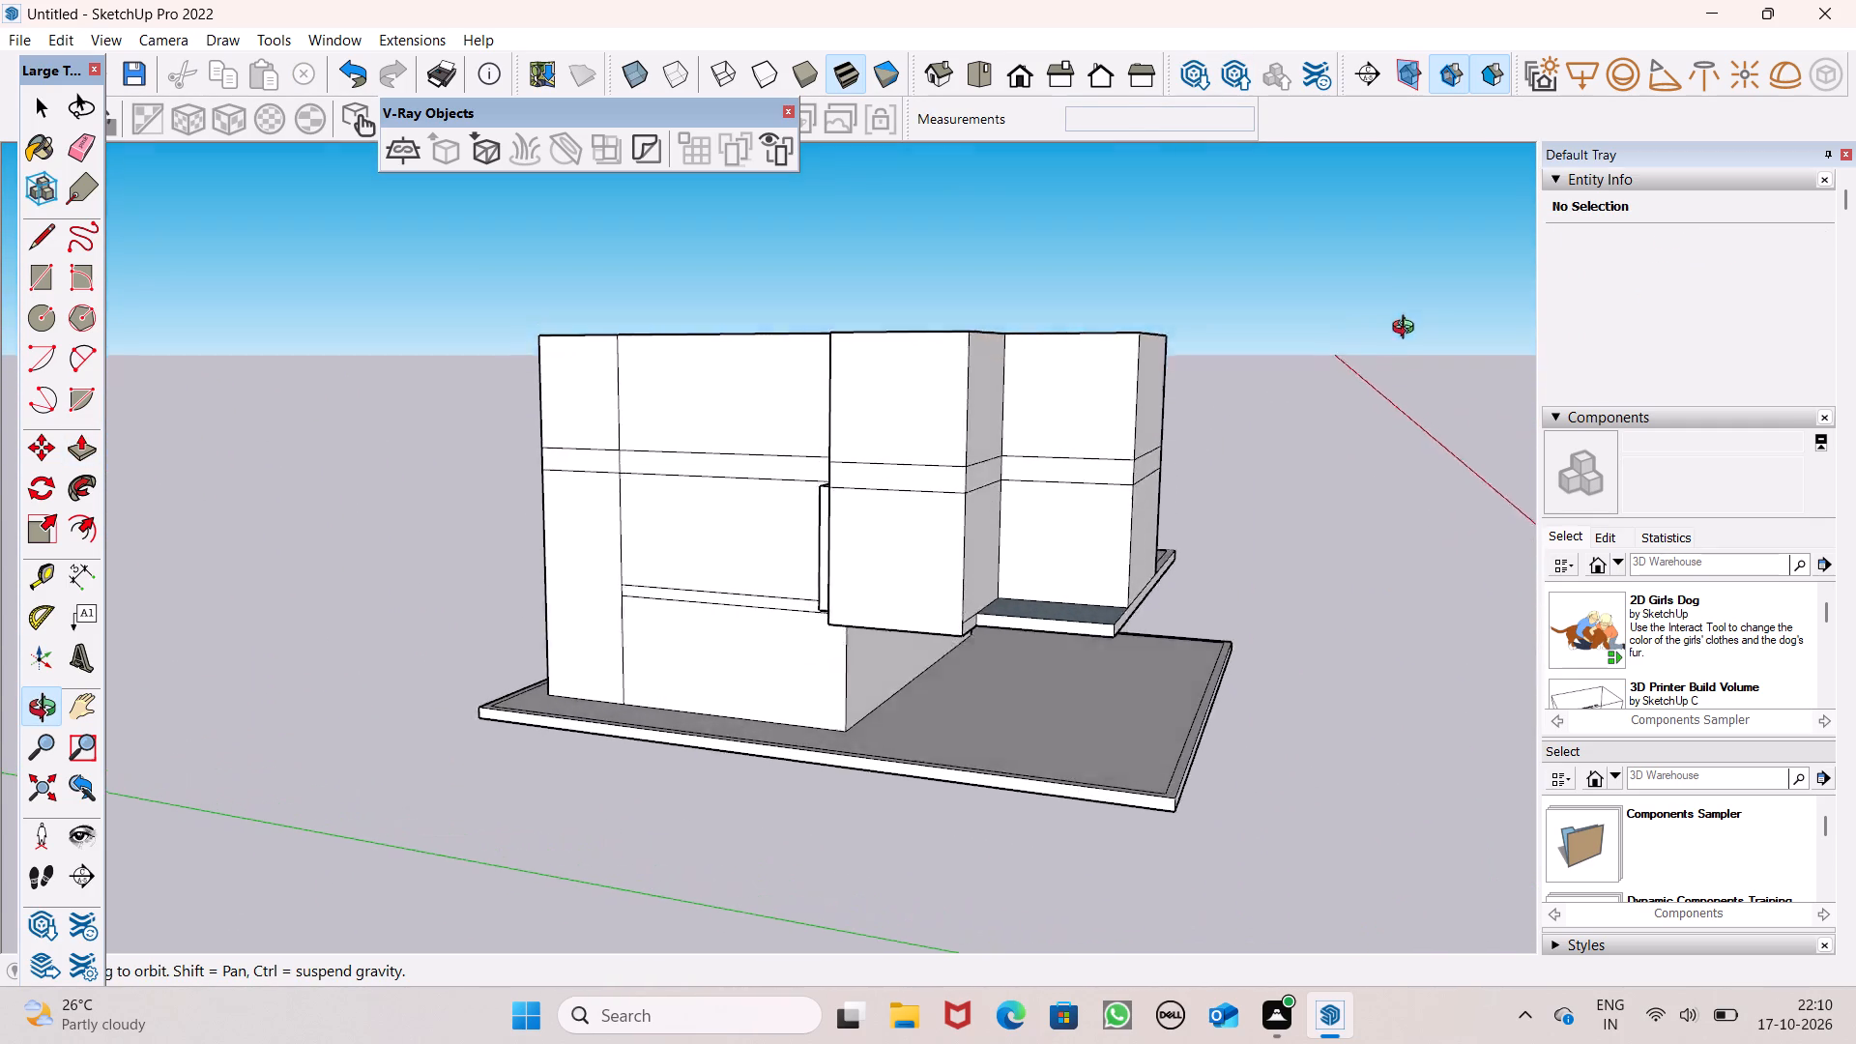
middle_drag(1407, 330, 1405, 362)
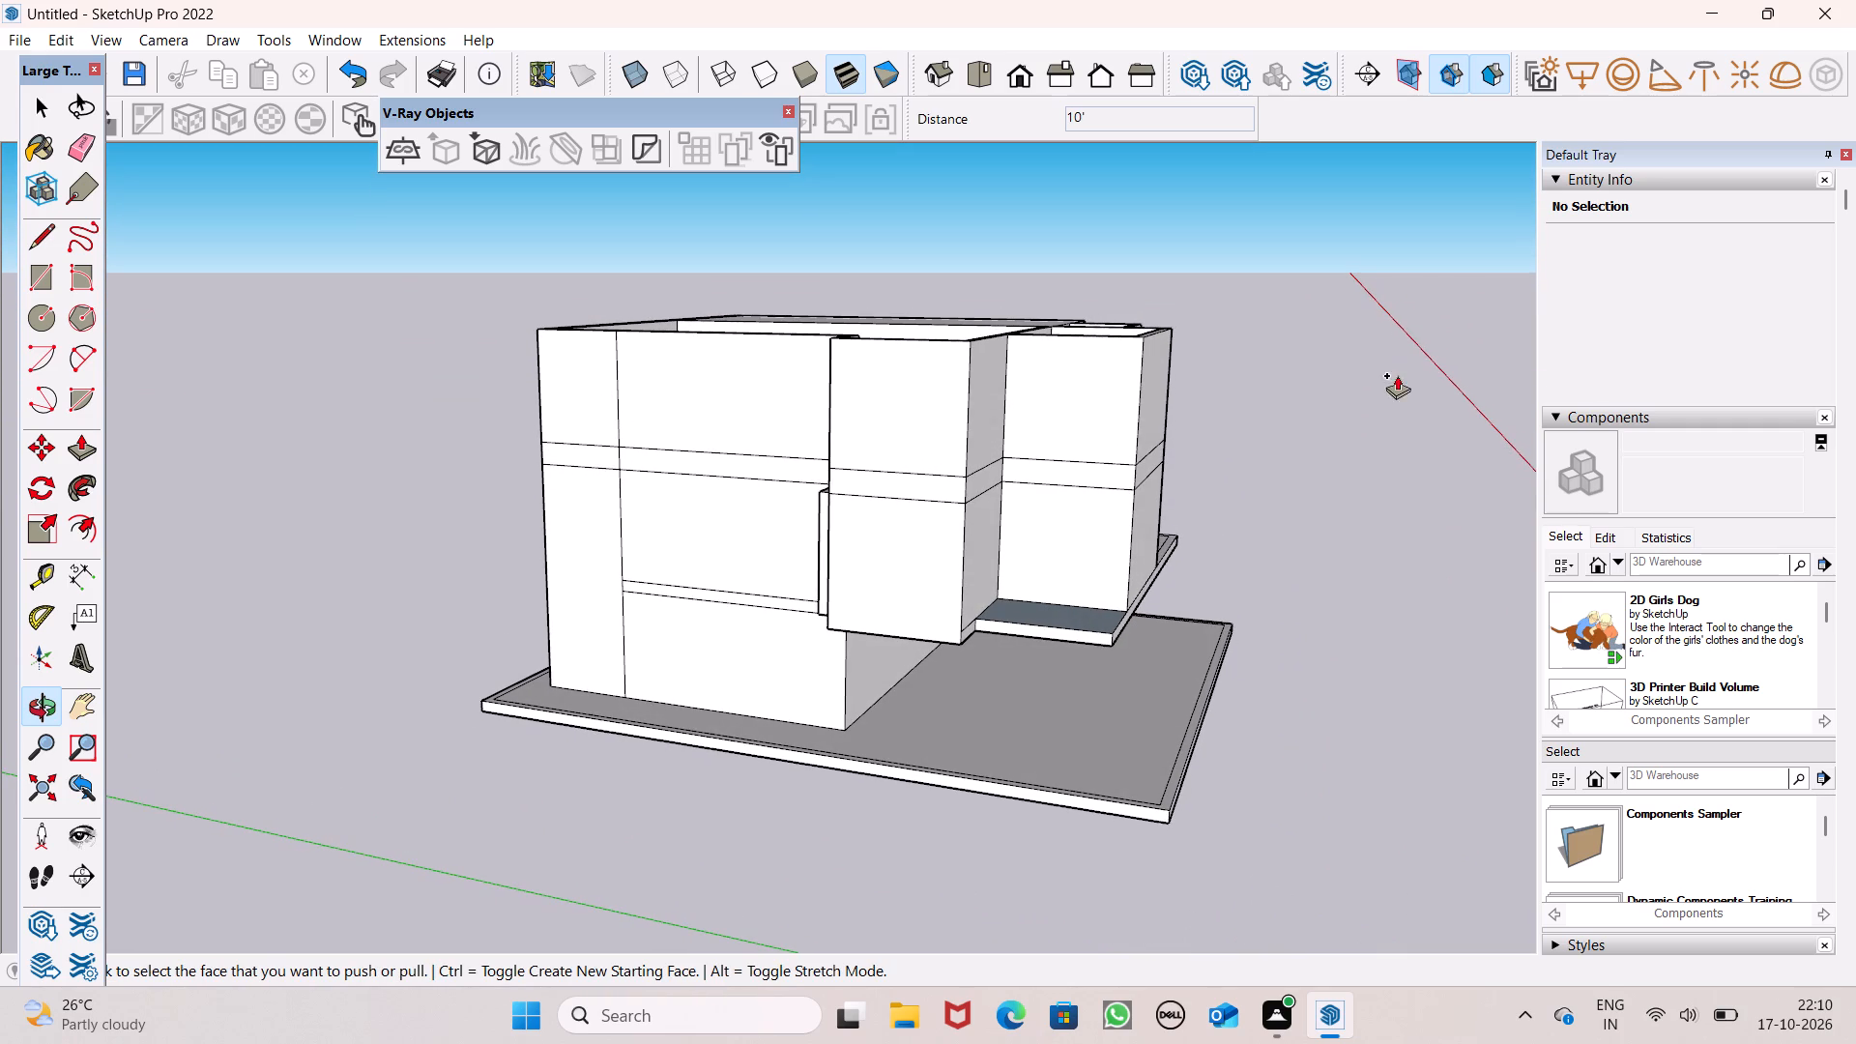
middle_drag(1287, 349, 1272, 369)
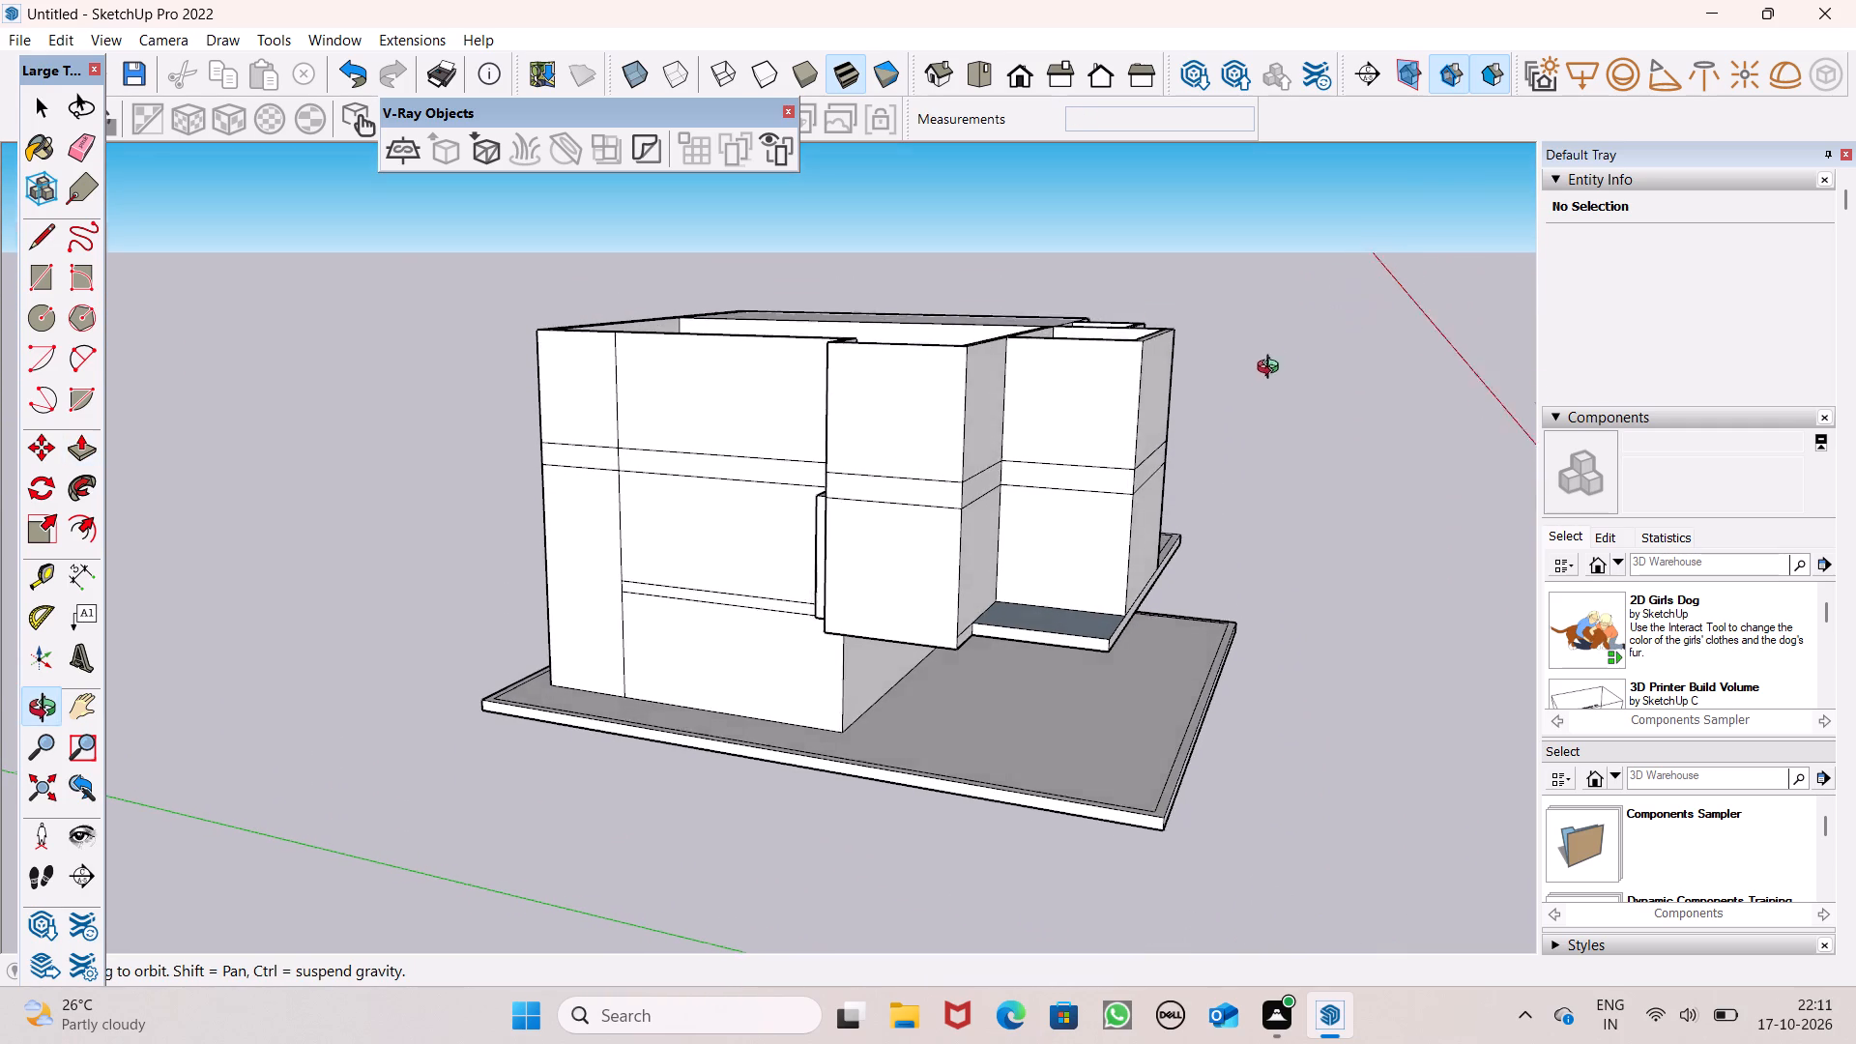
middle_drag(1272, 369, 460, 402)
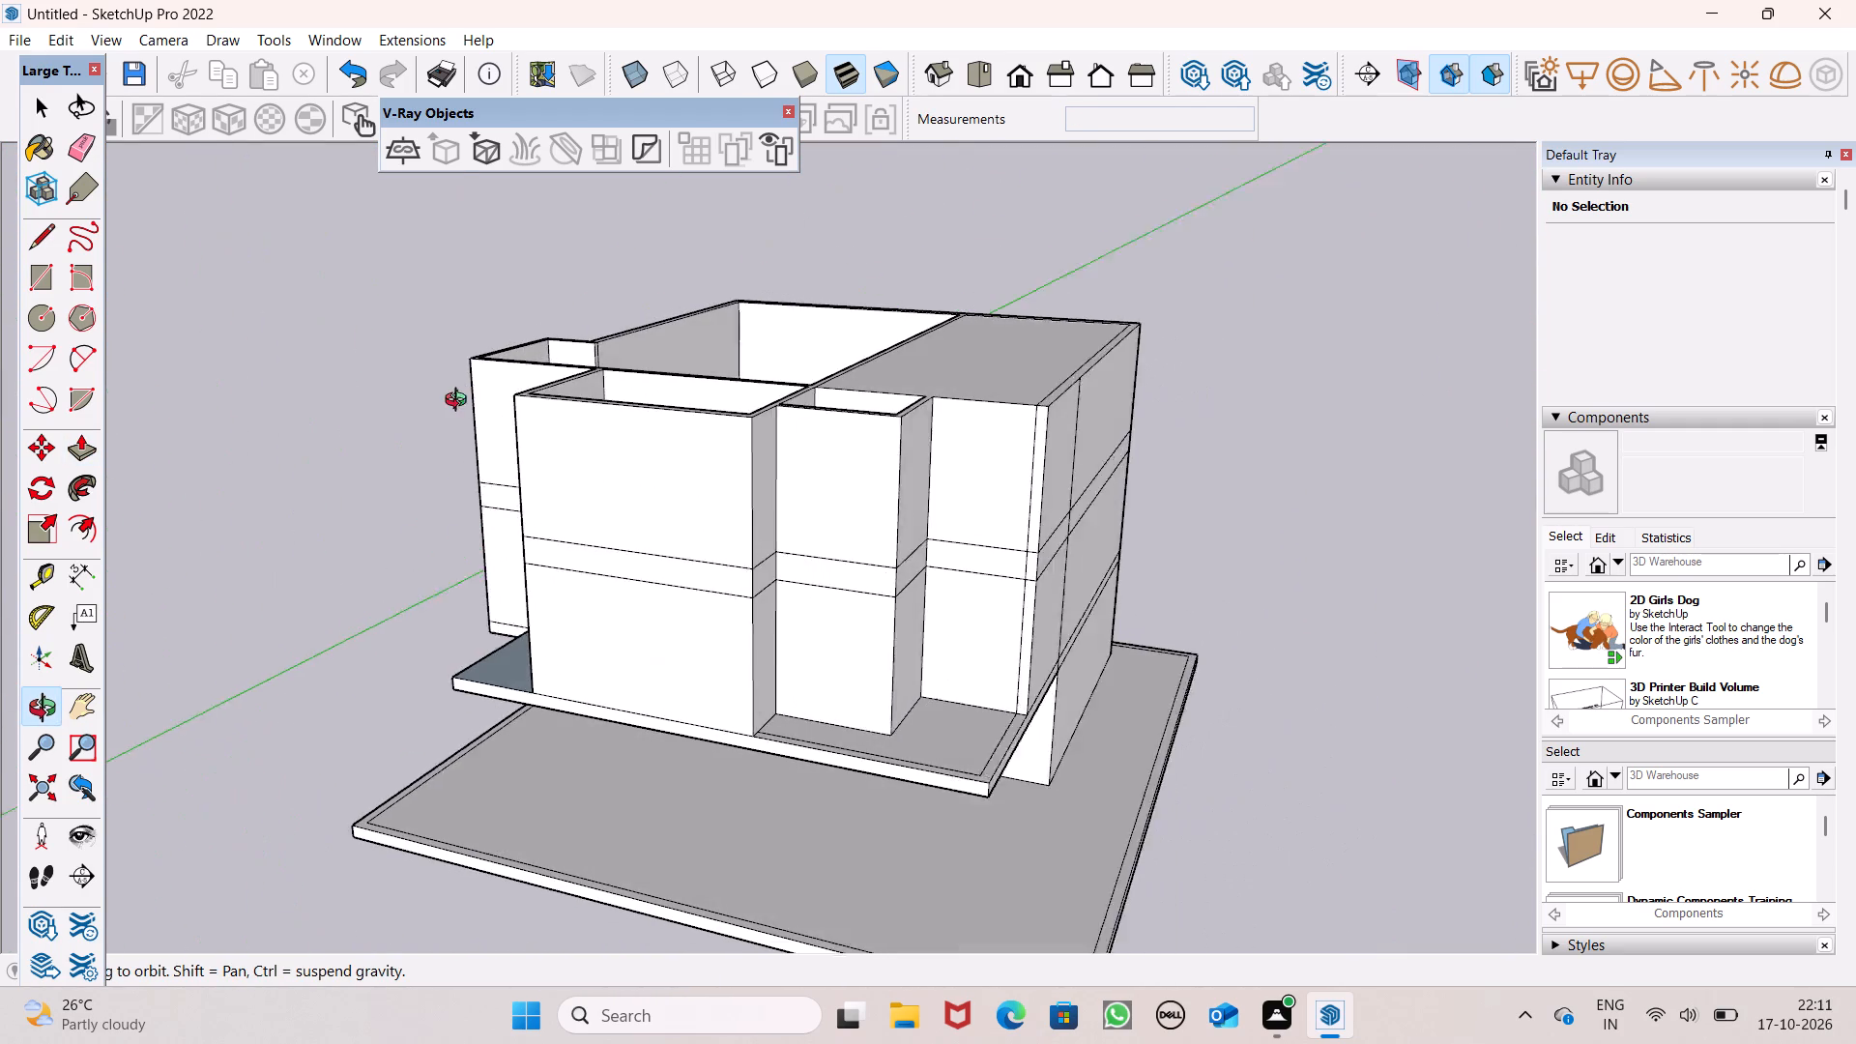
middle_drag(460, 402, 439, 391)
scroll(1083, 394, up, 1)
middle_drag(1083, 395, 696, 374)
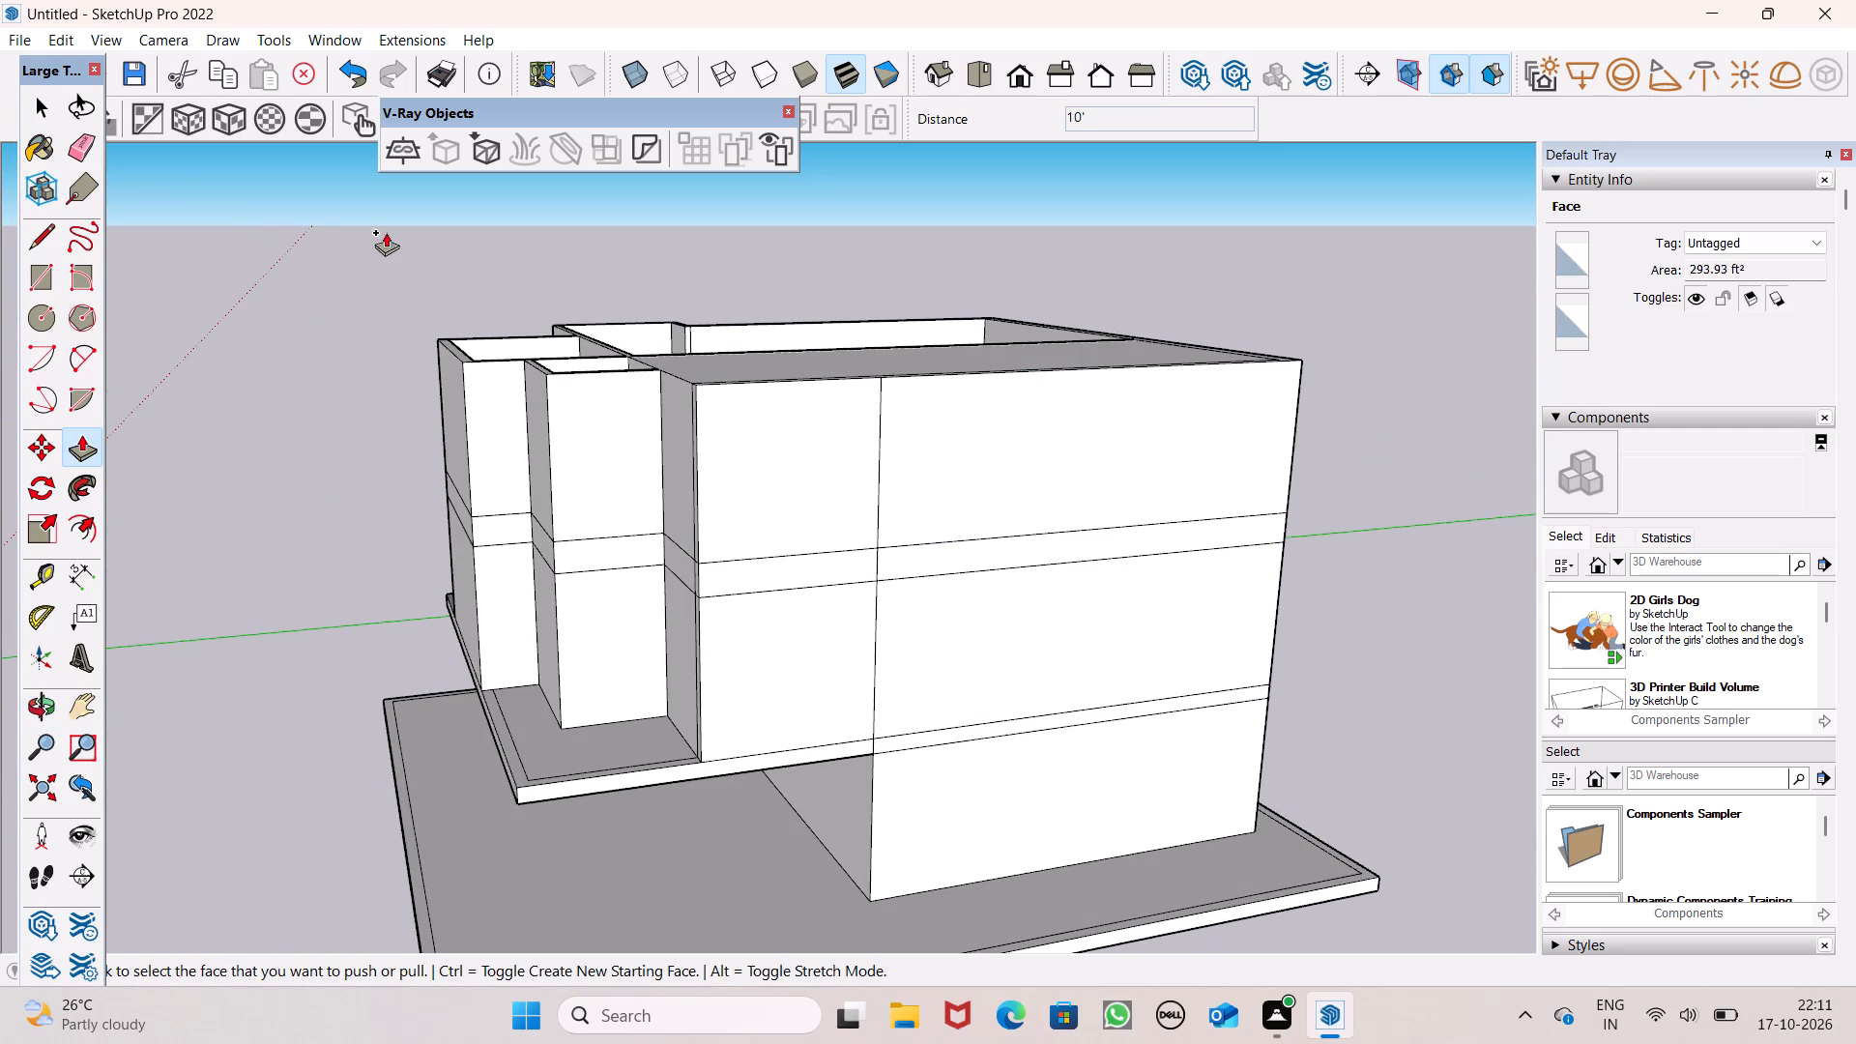
Erase the two horizontal edges across the outer side face of the projecting small front room.
click(84, 147)
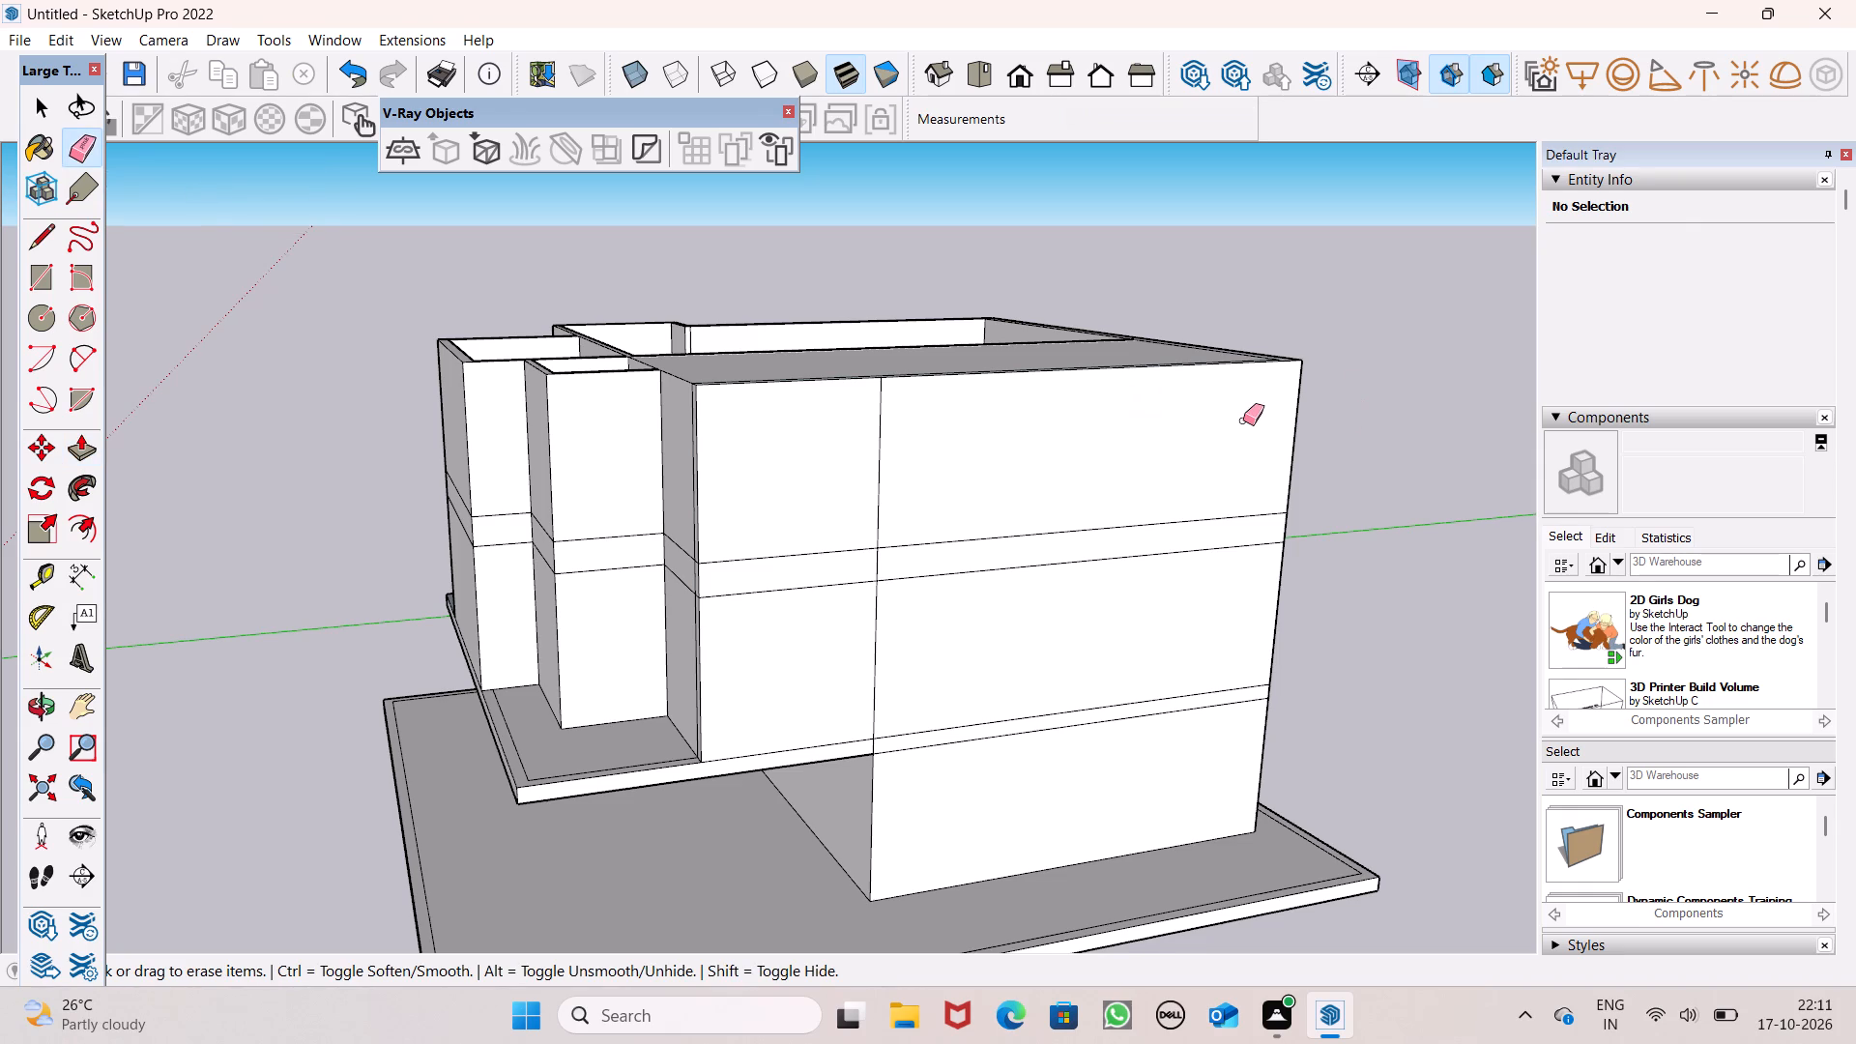
scroll(1319, 390, down, 3)
middle_drag(1084, 441, 1539, 408)
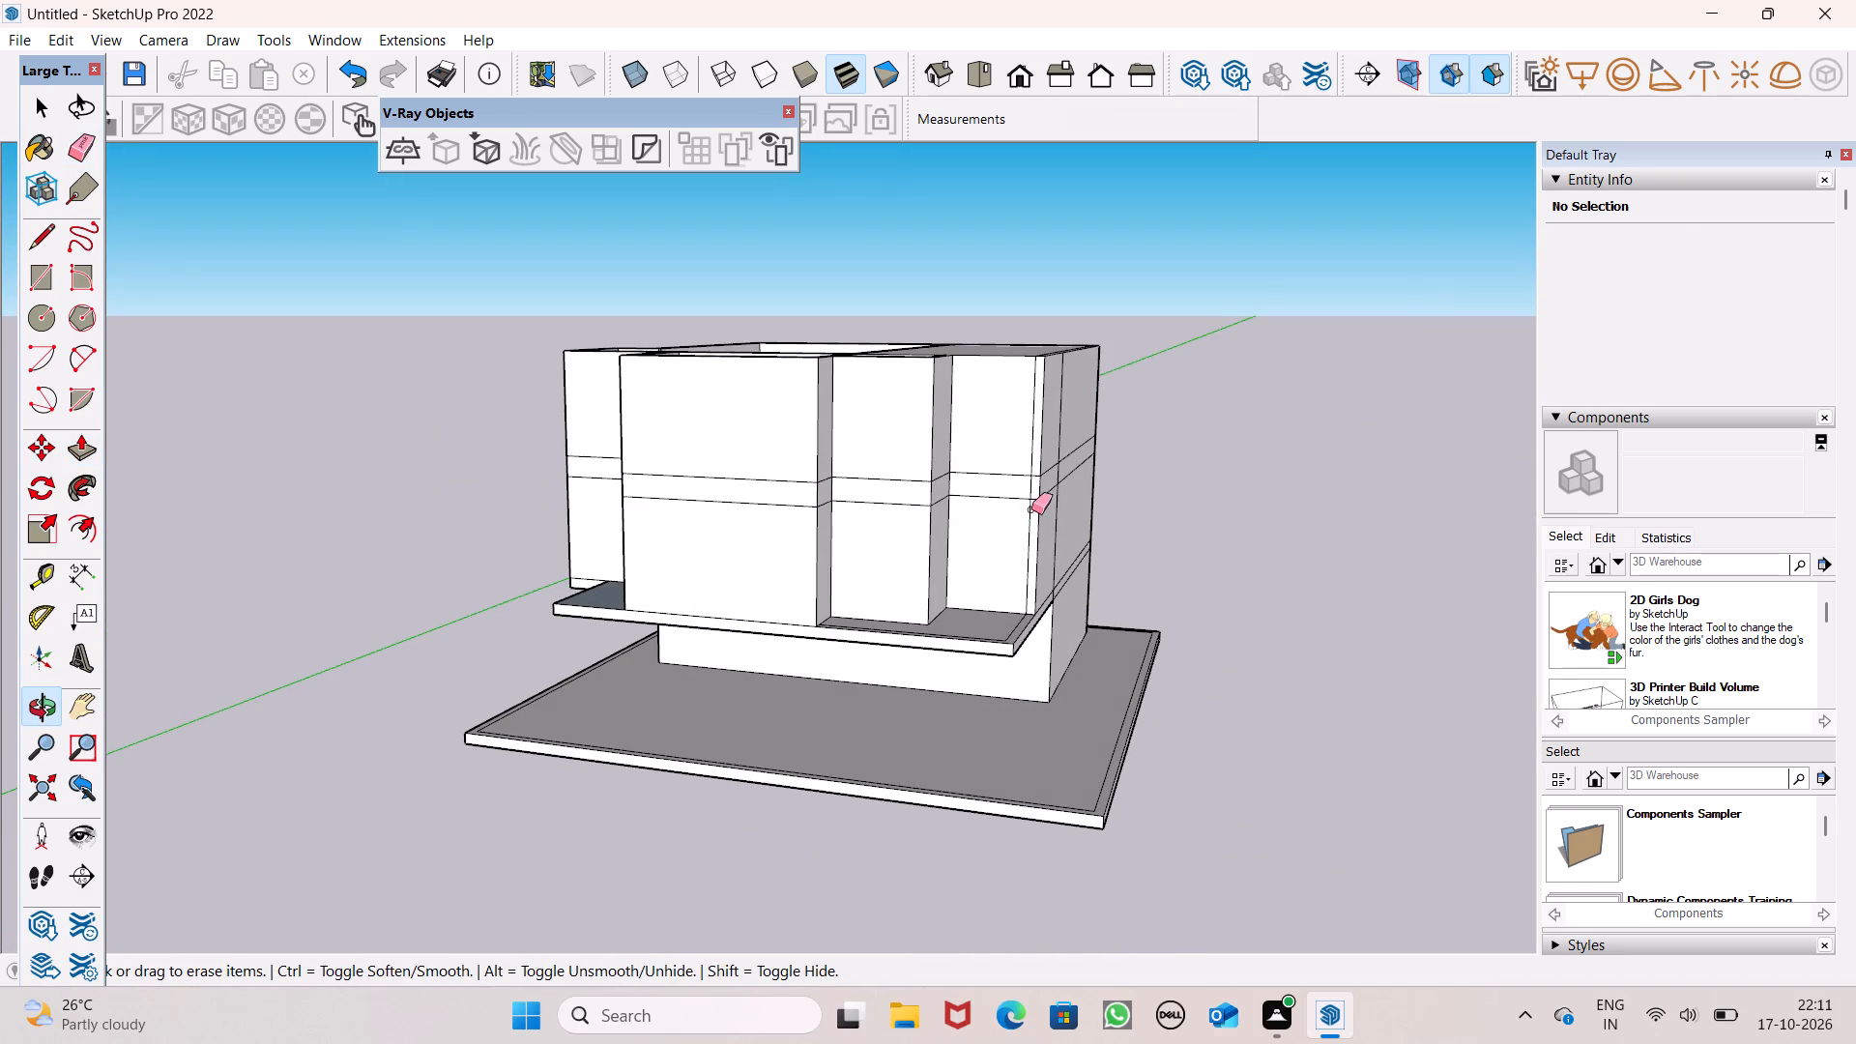
middle_drag(1025, 507, 1399, 517)
scroll(773, 451, up, 1)
middle_drag(775, 456, 936, 478)
middle_drag(929, 476, 1048, 484)
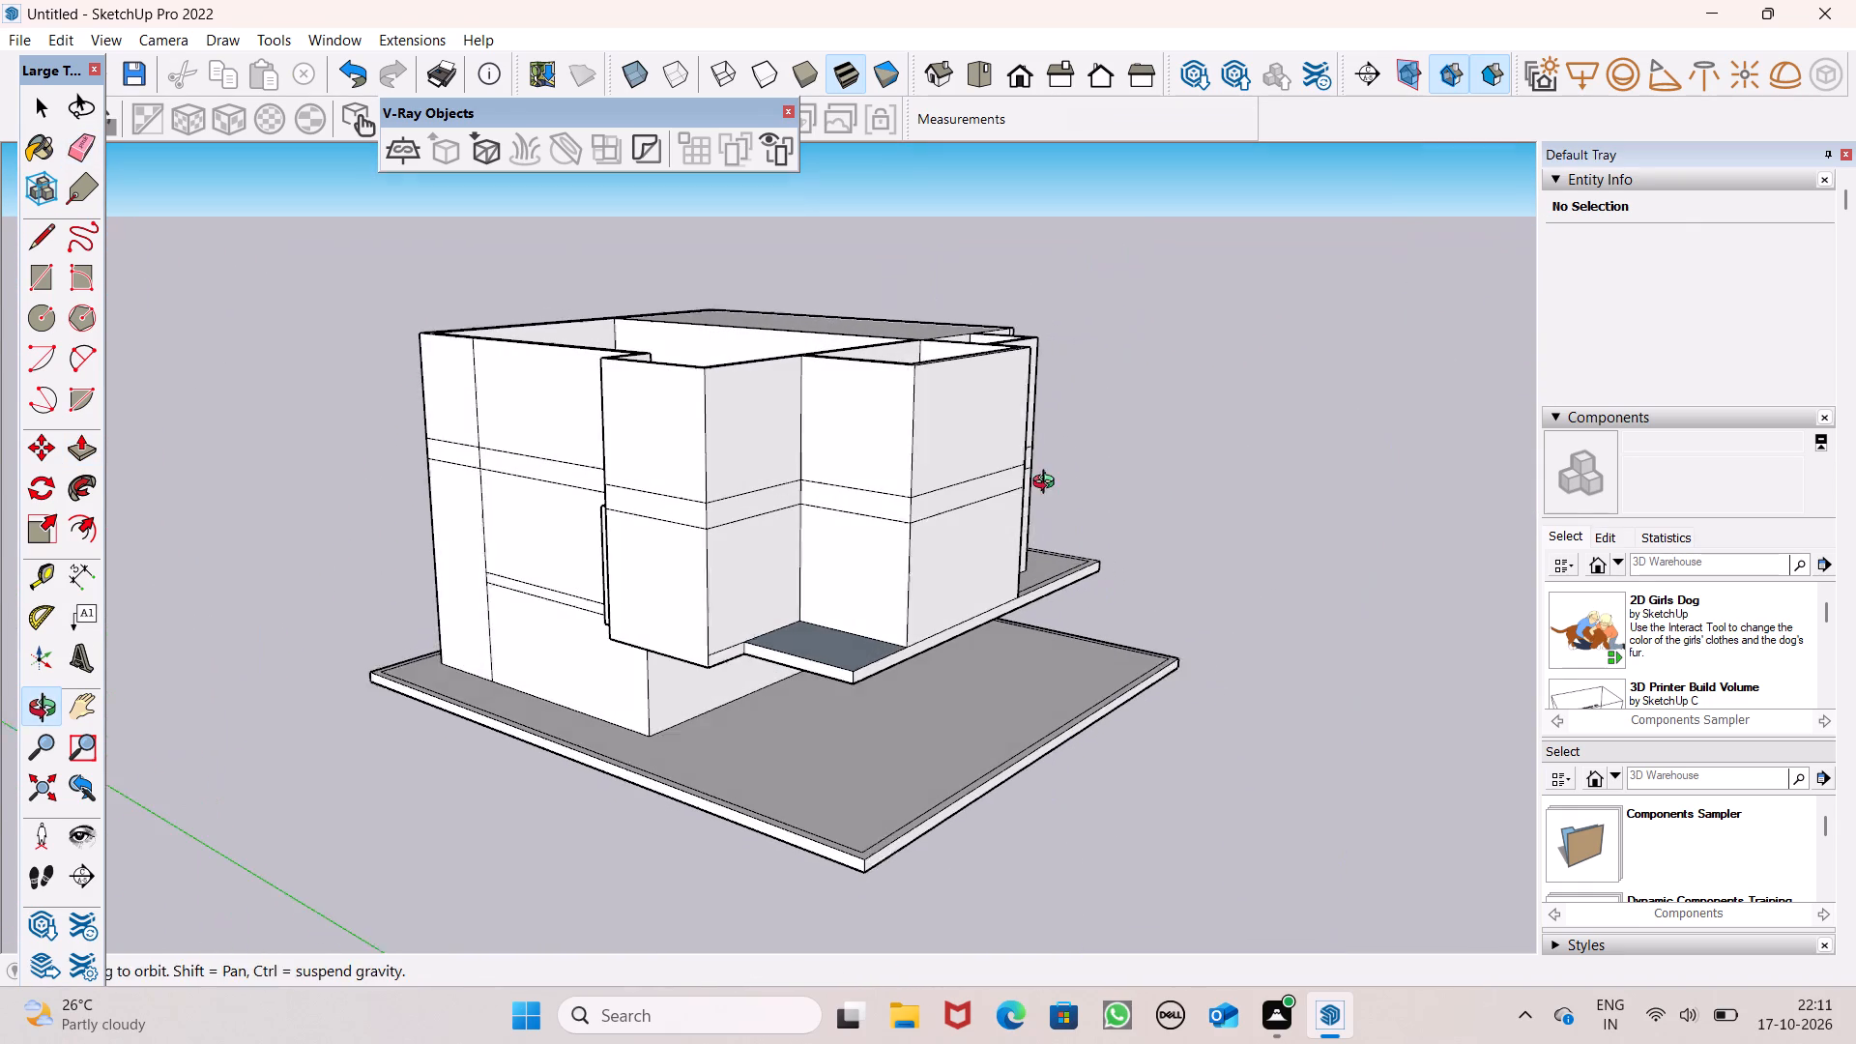
middle_drag(1048, 484, 1053, 483)
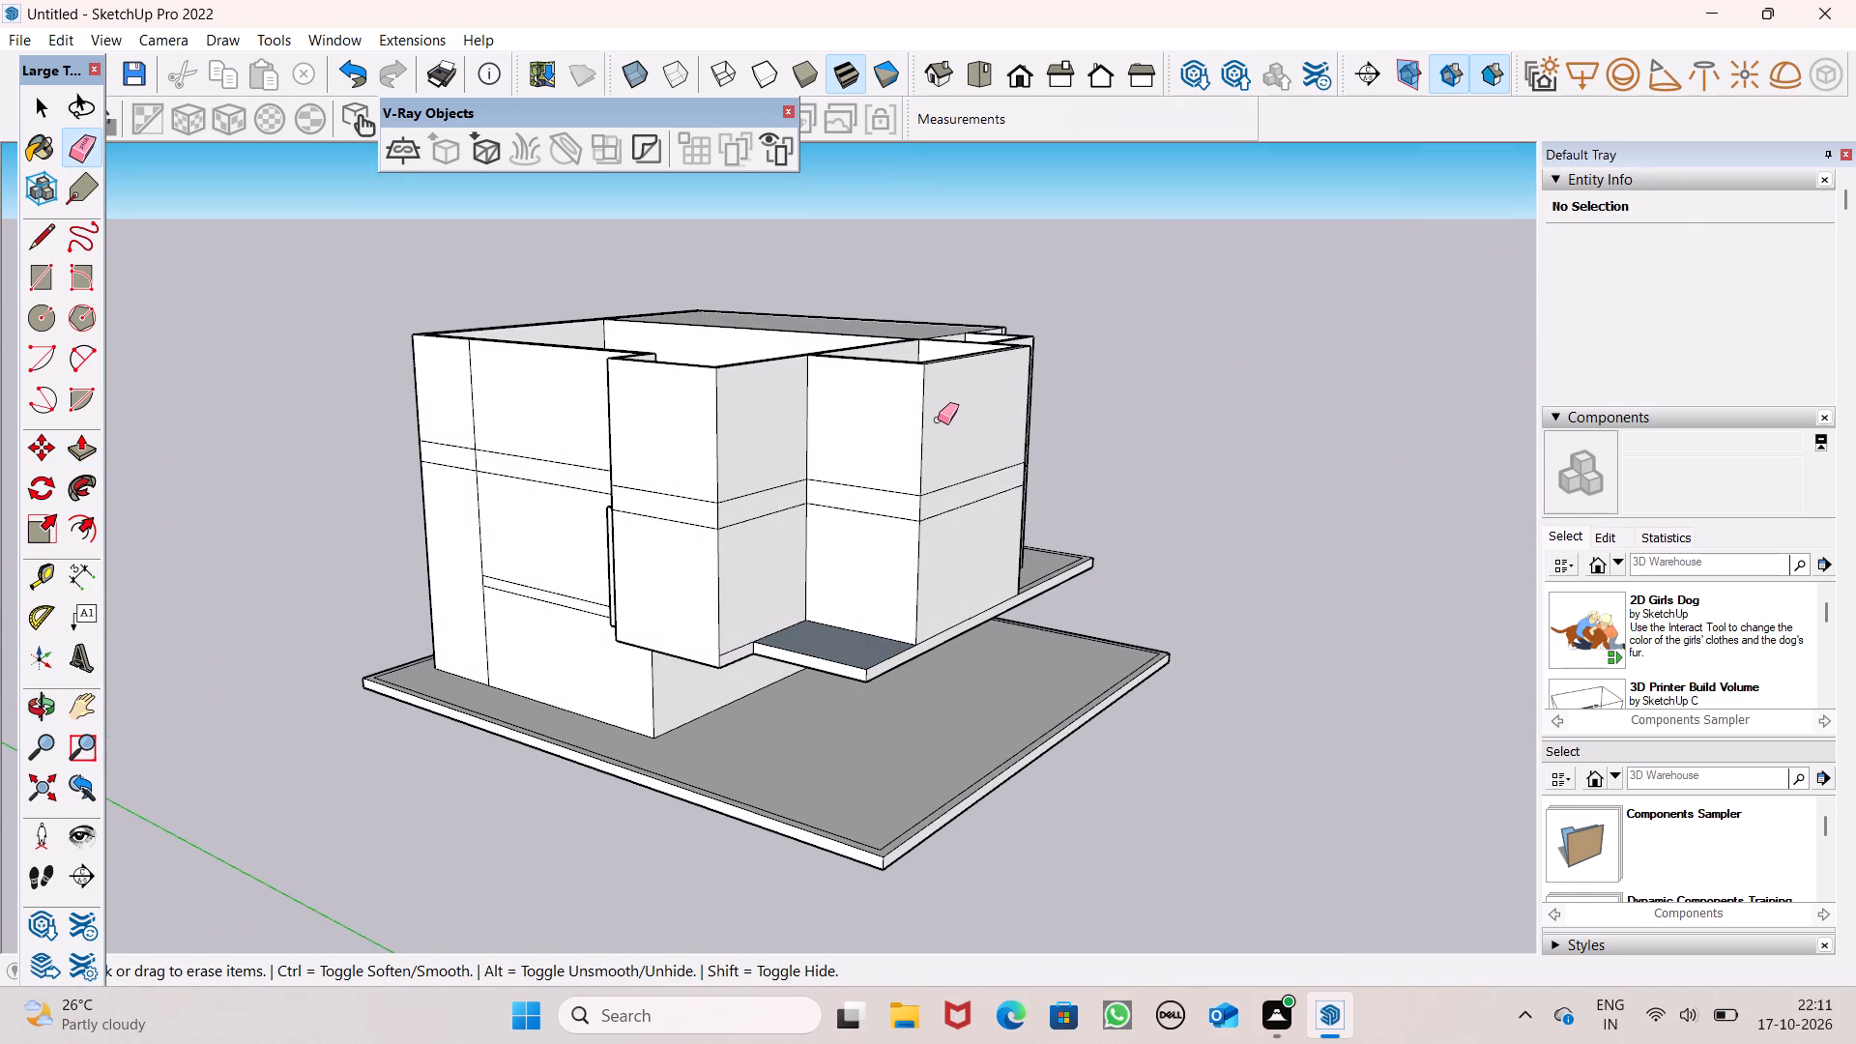
drag(688, 492, 689, 530)
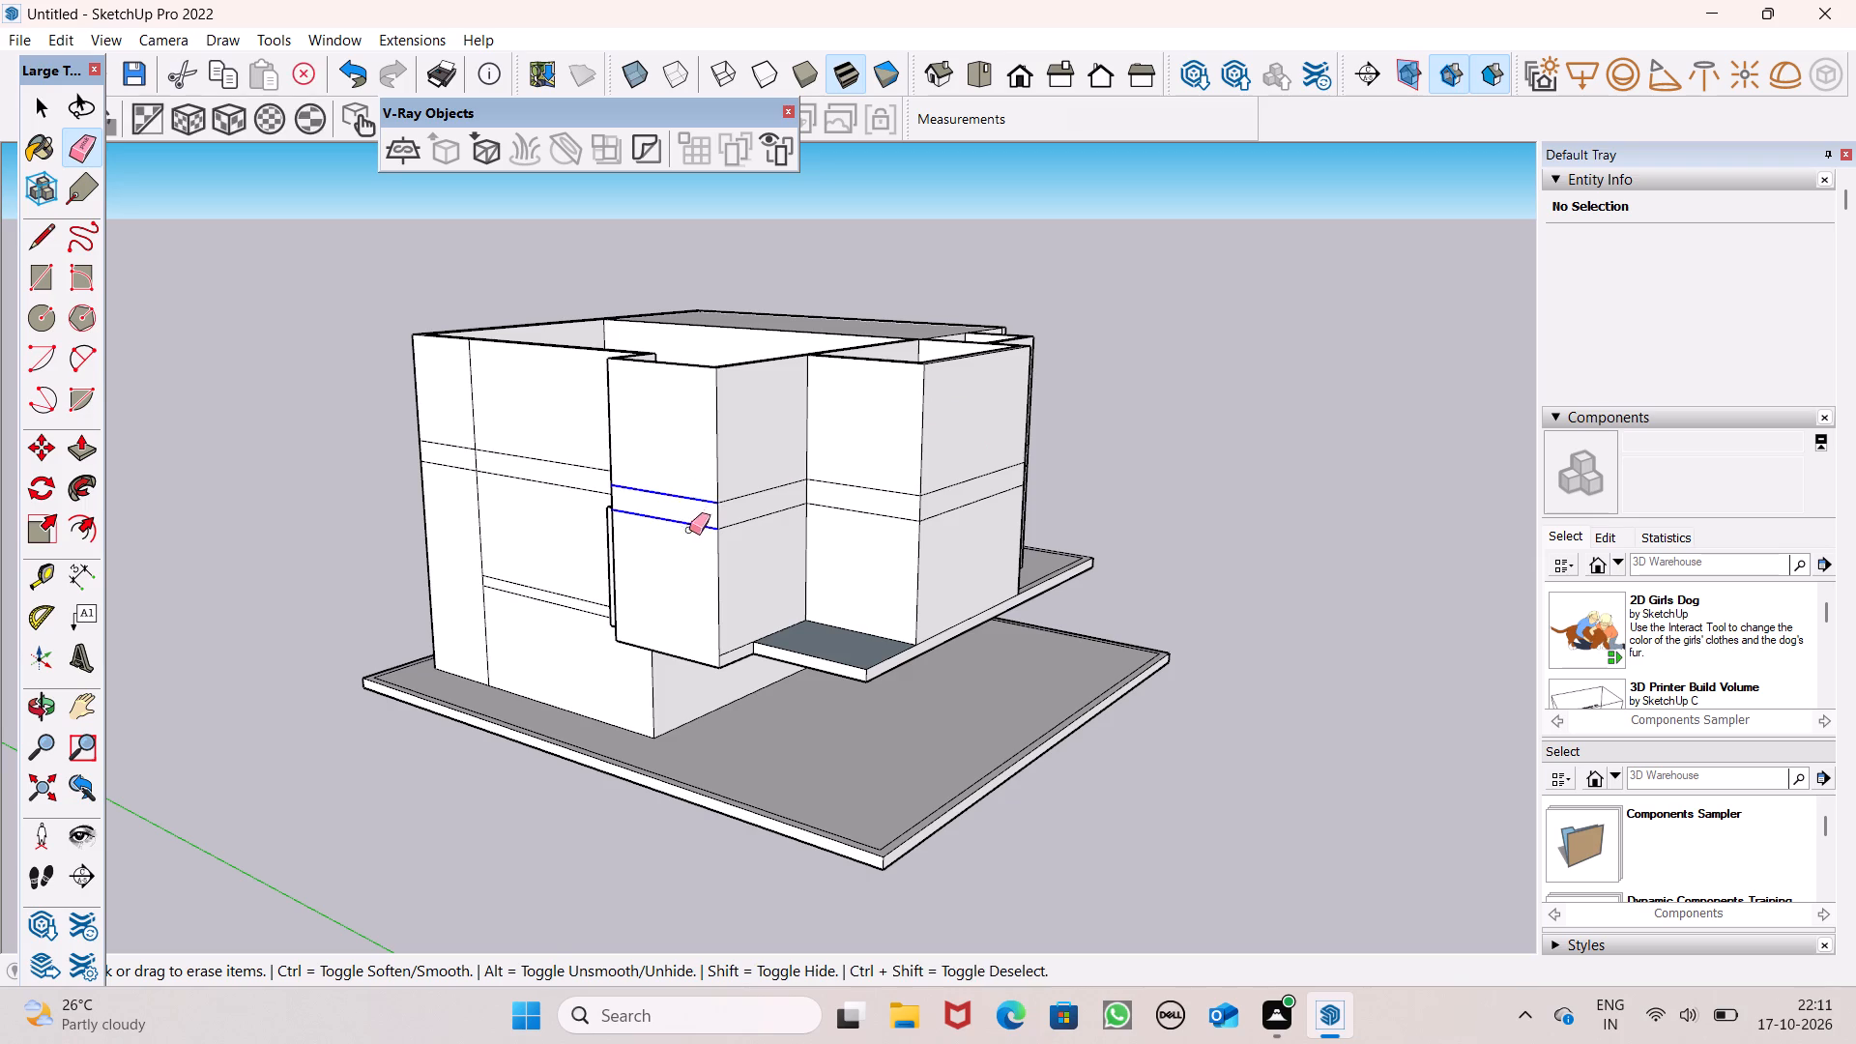
drag(689, 530, 687, 532)
Erase the short vertical edge below the horizontal band at the end of the large room's wall, beside the small front room.
scroll(910, 451, down, 3)
middle_drag(661, 508, 1321, 474)
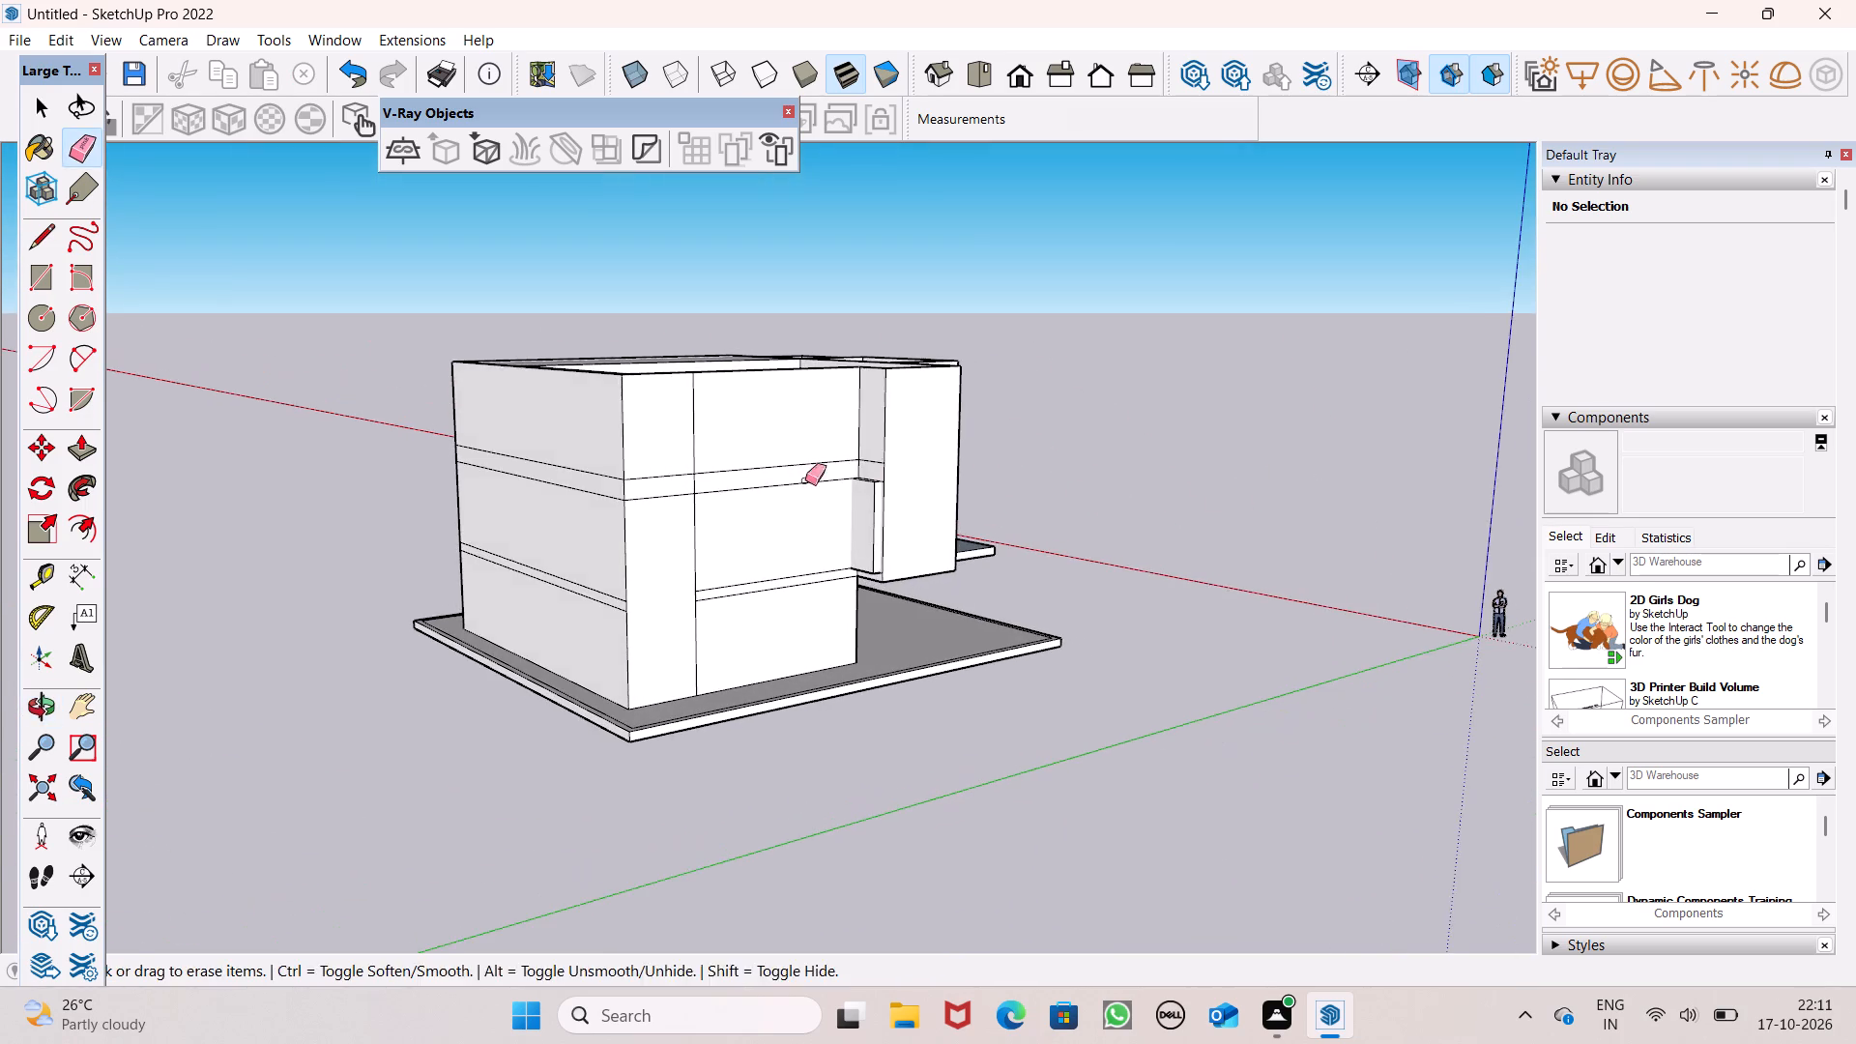
middle_drag(802, 490, 563, 782)
scroll(823, 659, up, 6)
middle_drag(814, 647, 900, 678)
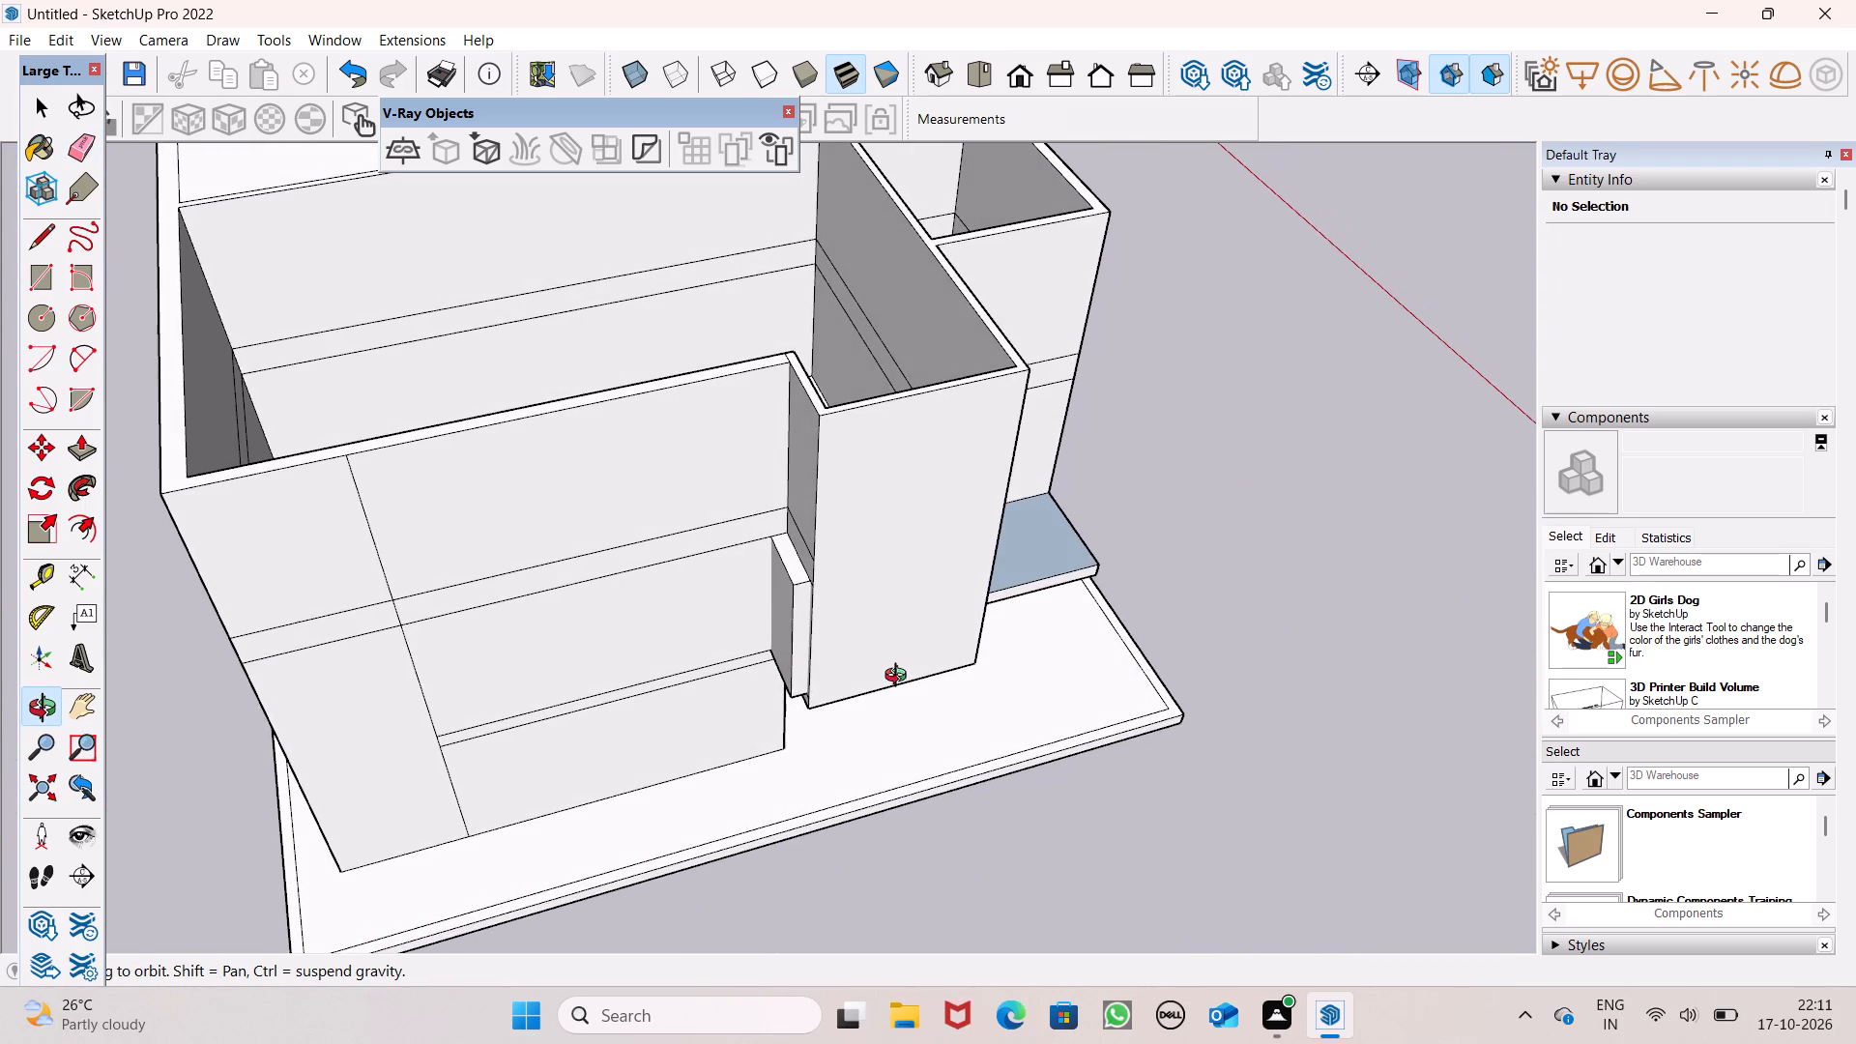
middle_drag(900, 678, 895, 622)
scroll(898, 626, up, 7)
middle_drag(806, 606, 901, 467)
scroll(900, 471, up, 1)
middle_drag(901, 467, 1213, 879)
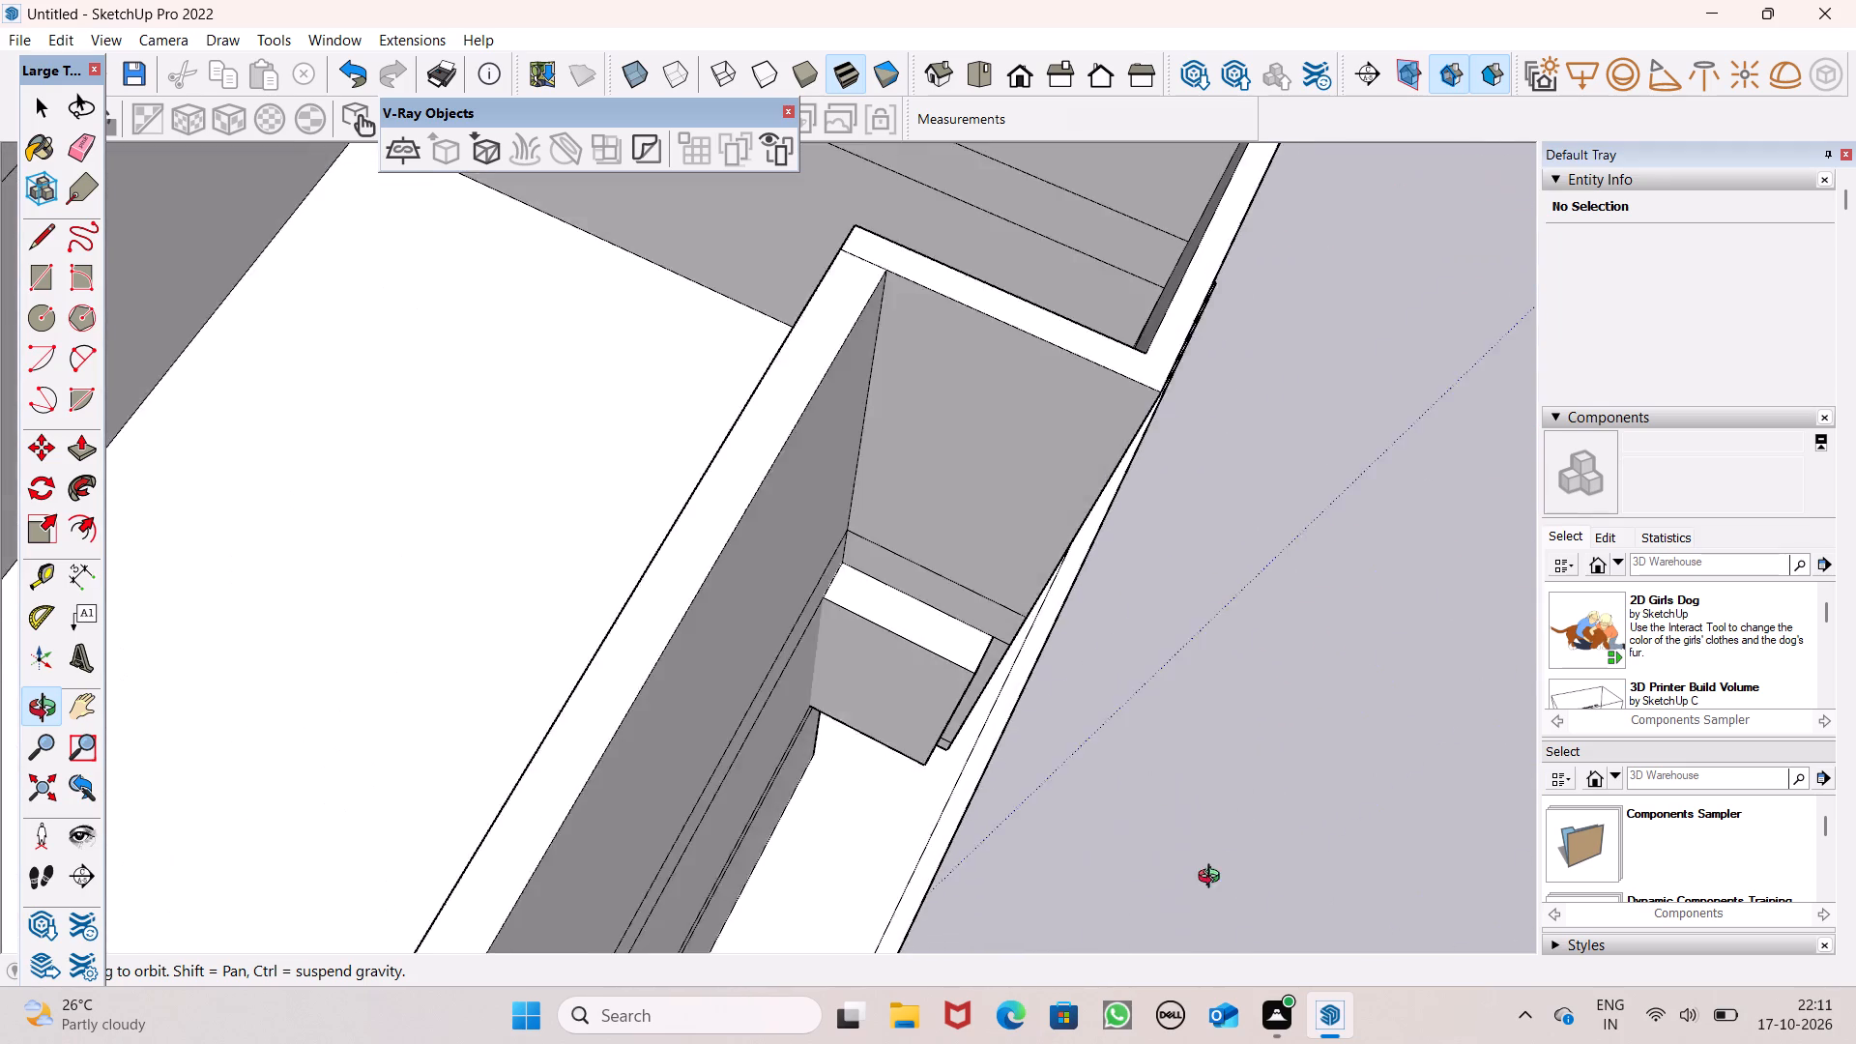
middle_drag(1213, 879, 1517, 832)
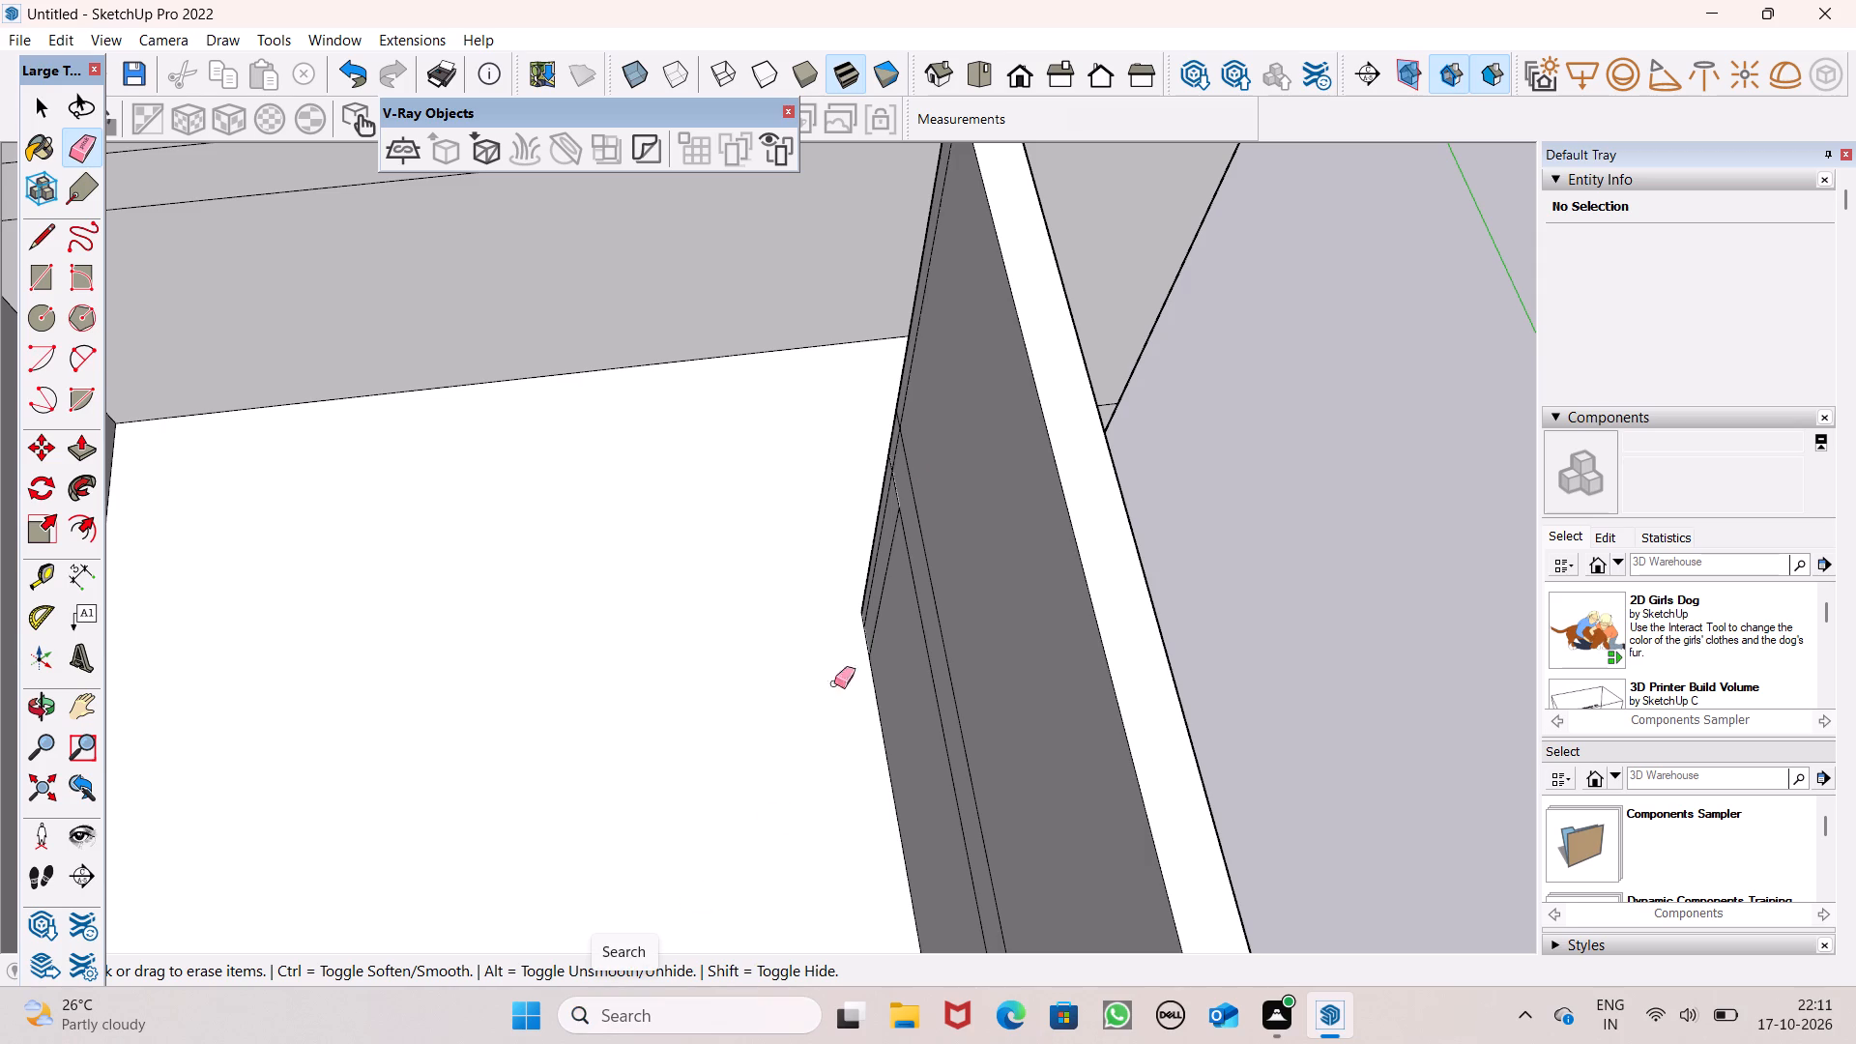
middle_drag(962, 549, 1307, 441)
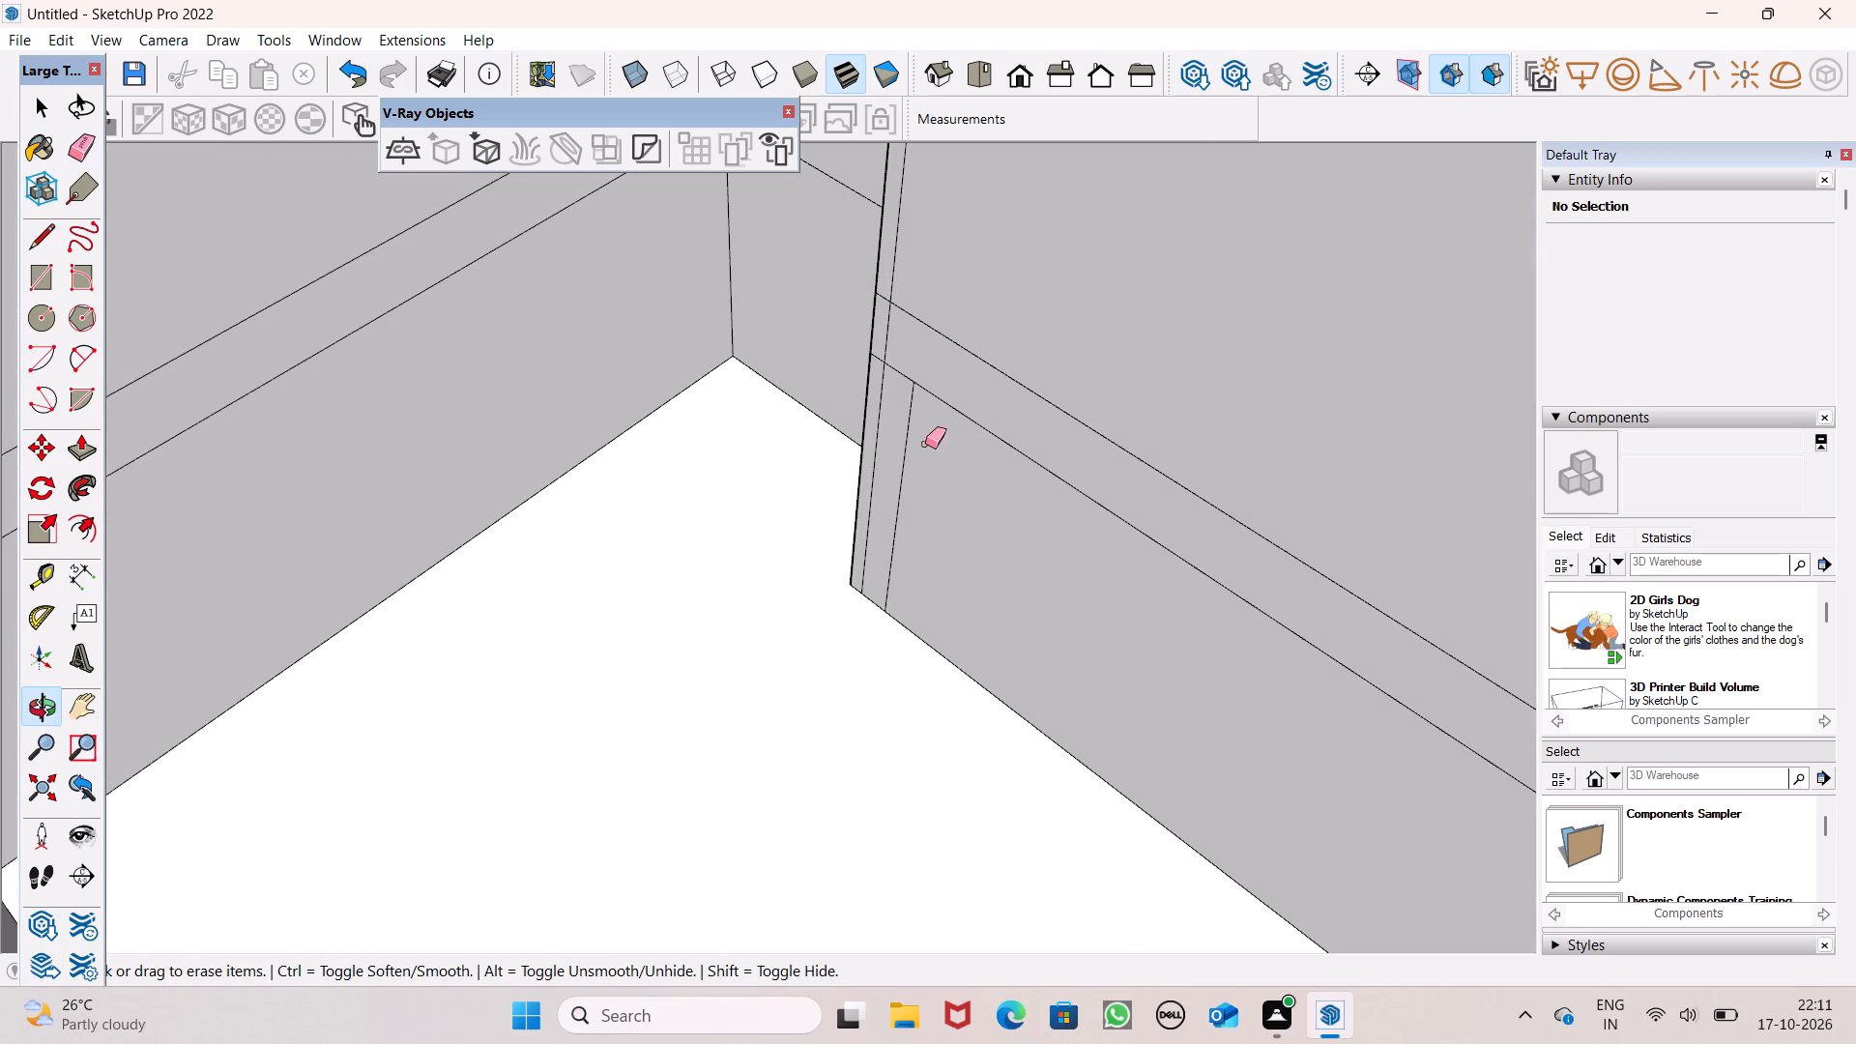
click(904, 446)
Erase the top and vertical edges of the leftover slab against the small front room's side face, outside the large room's wall.
scroll(1108, 376, down, 5)
middle_drag(1117, 404, 520, 337)
middle_drag(1000, 529, 822, 487)
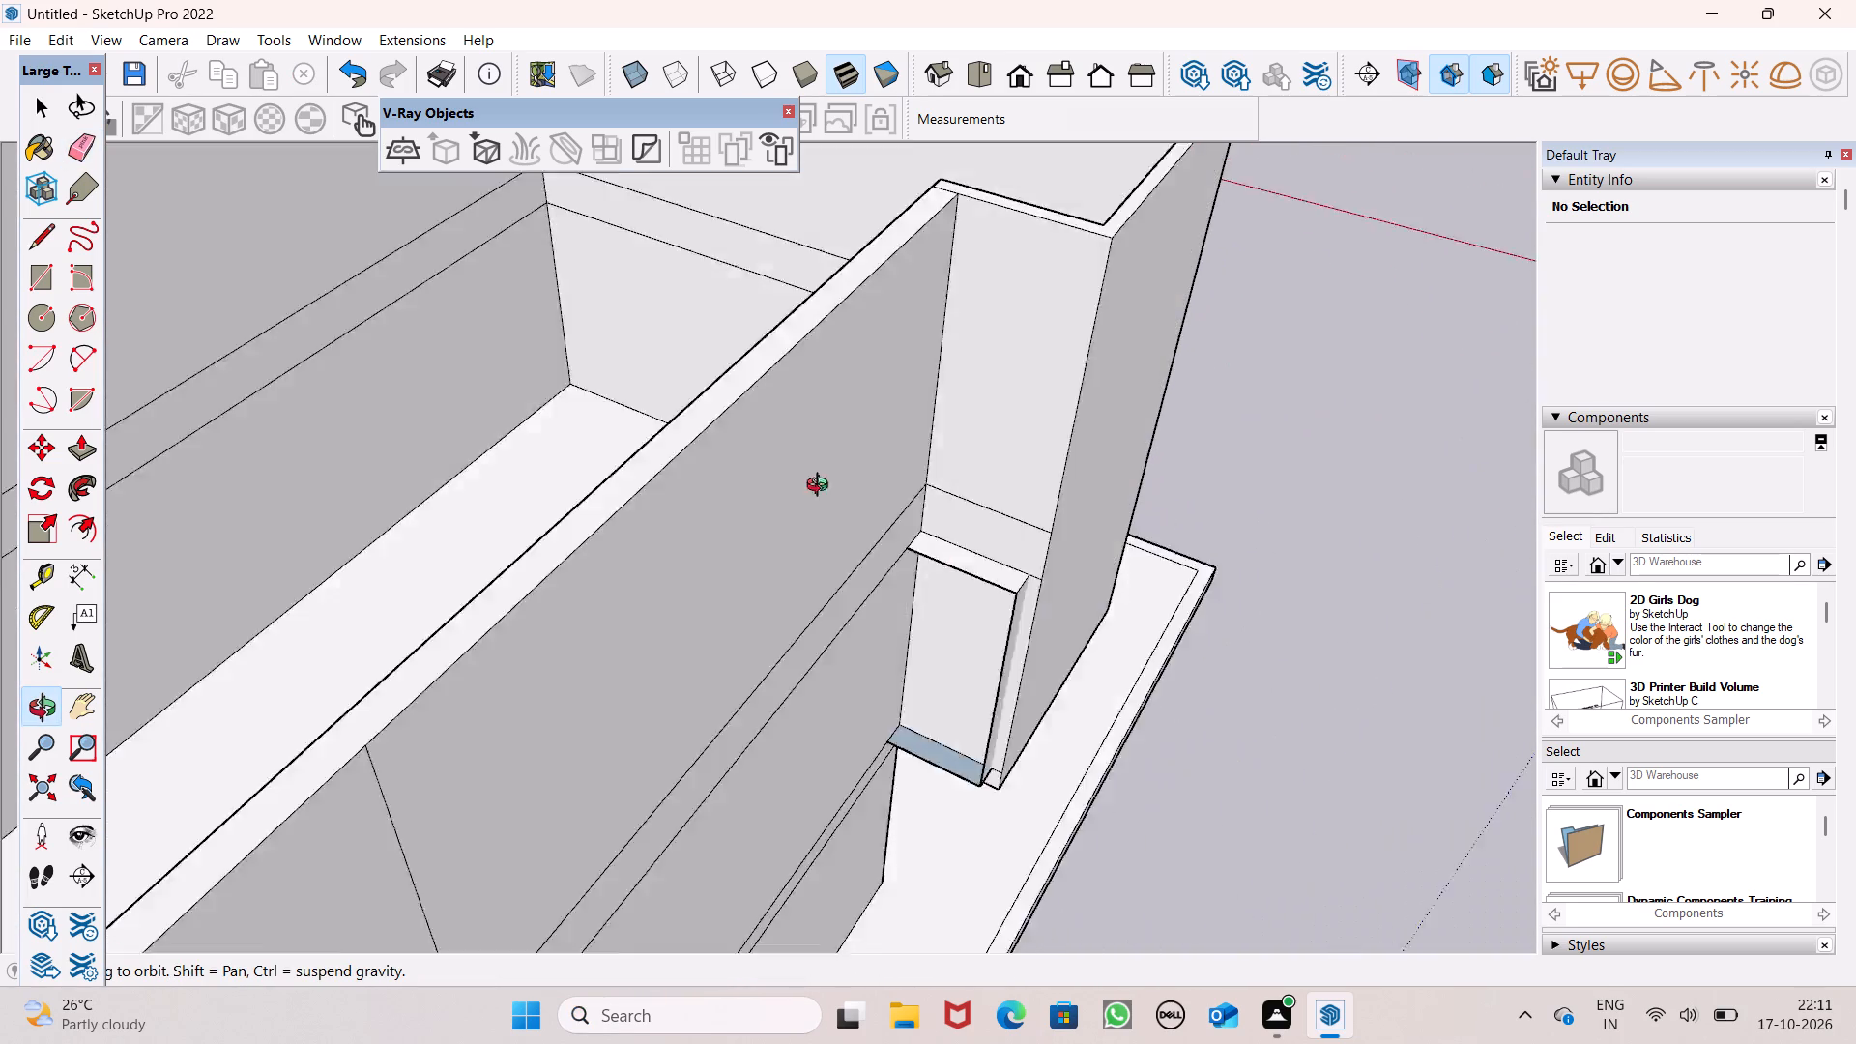
middle_drag(822, 487, 779, 442)
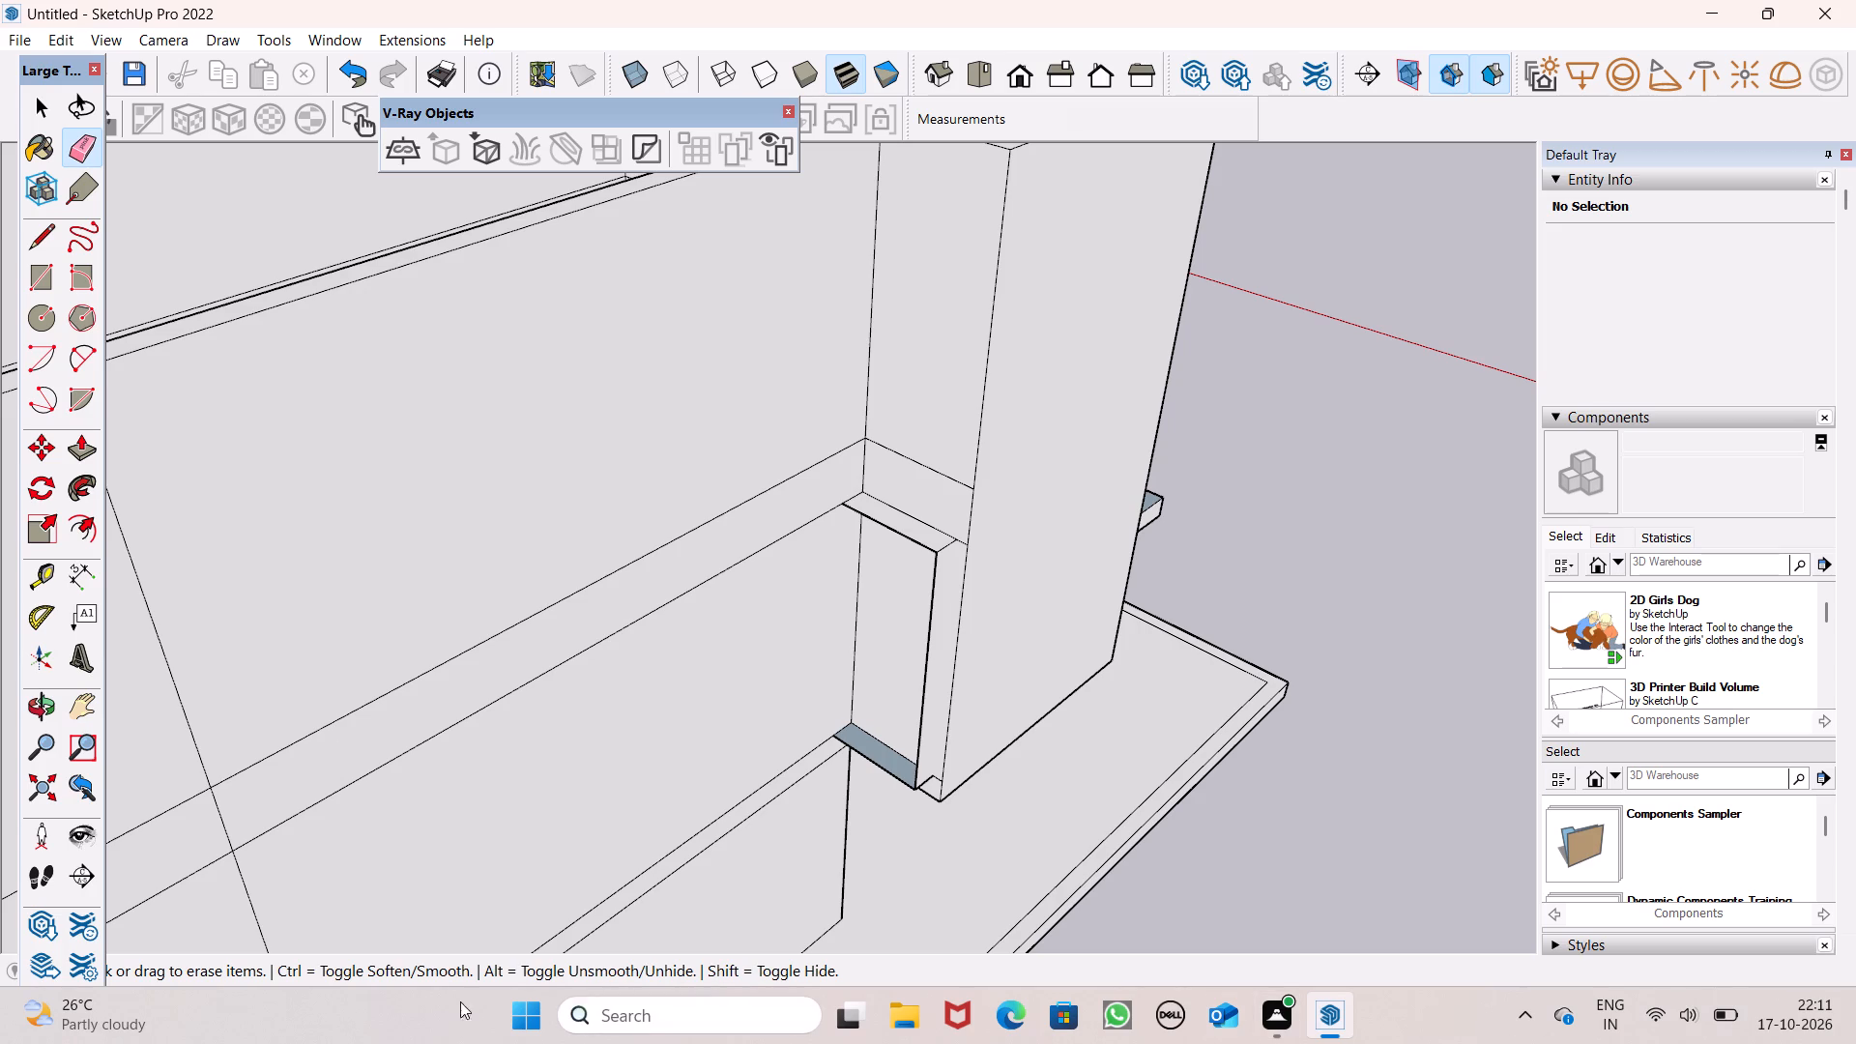
scroll(192, 739, up, 1)
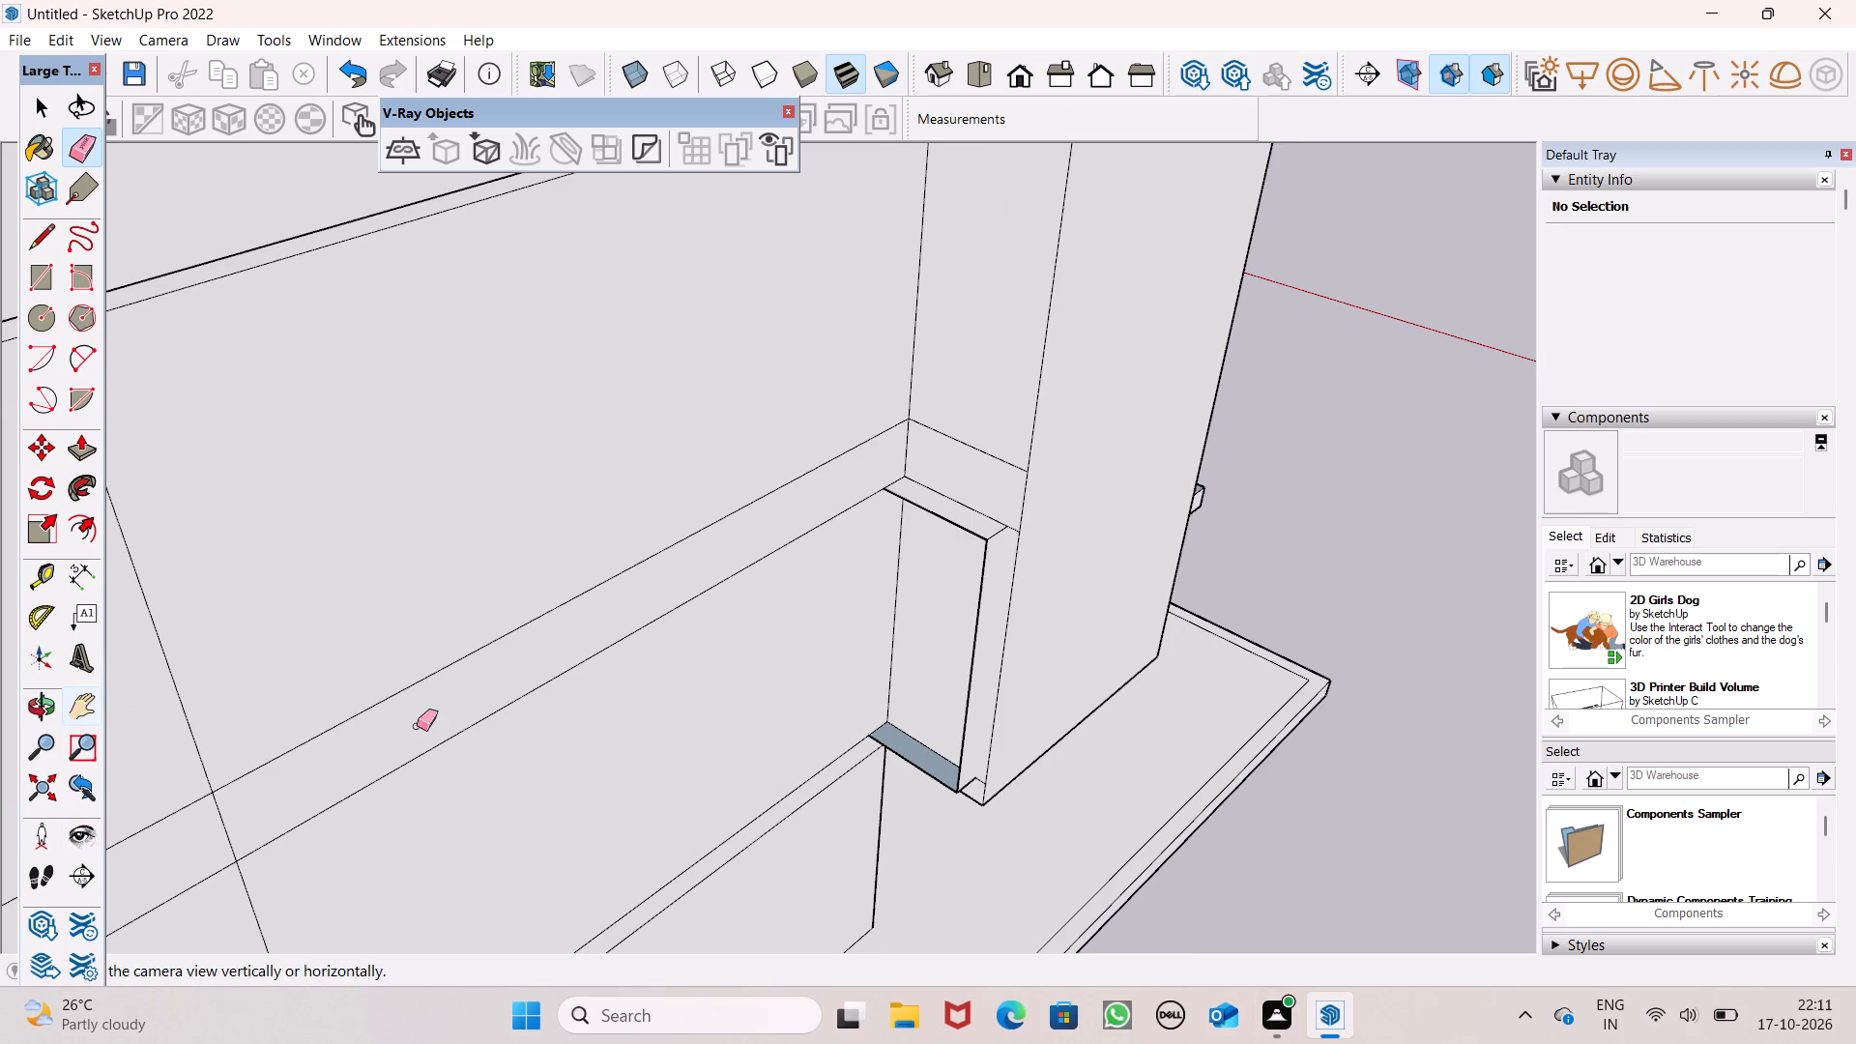
middle_drag(939, 530, 1157, 465)
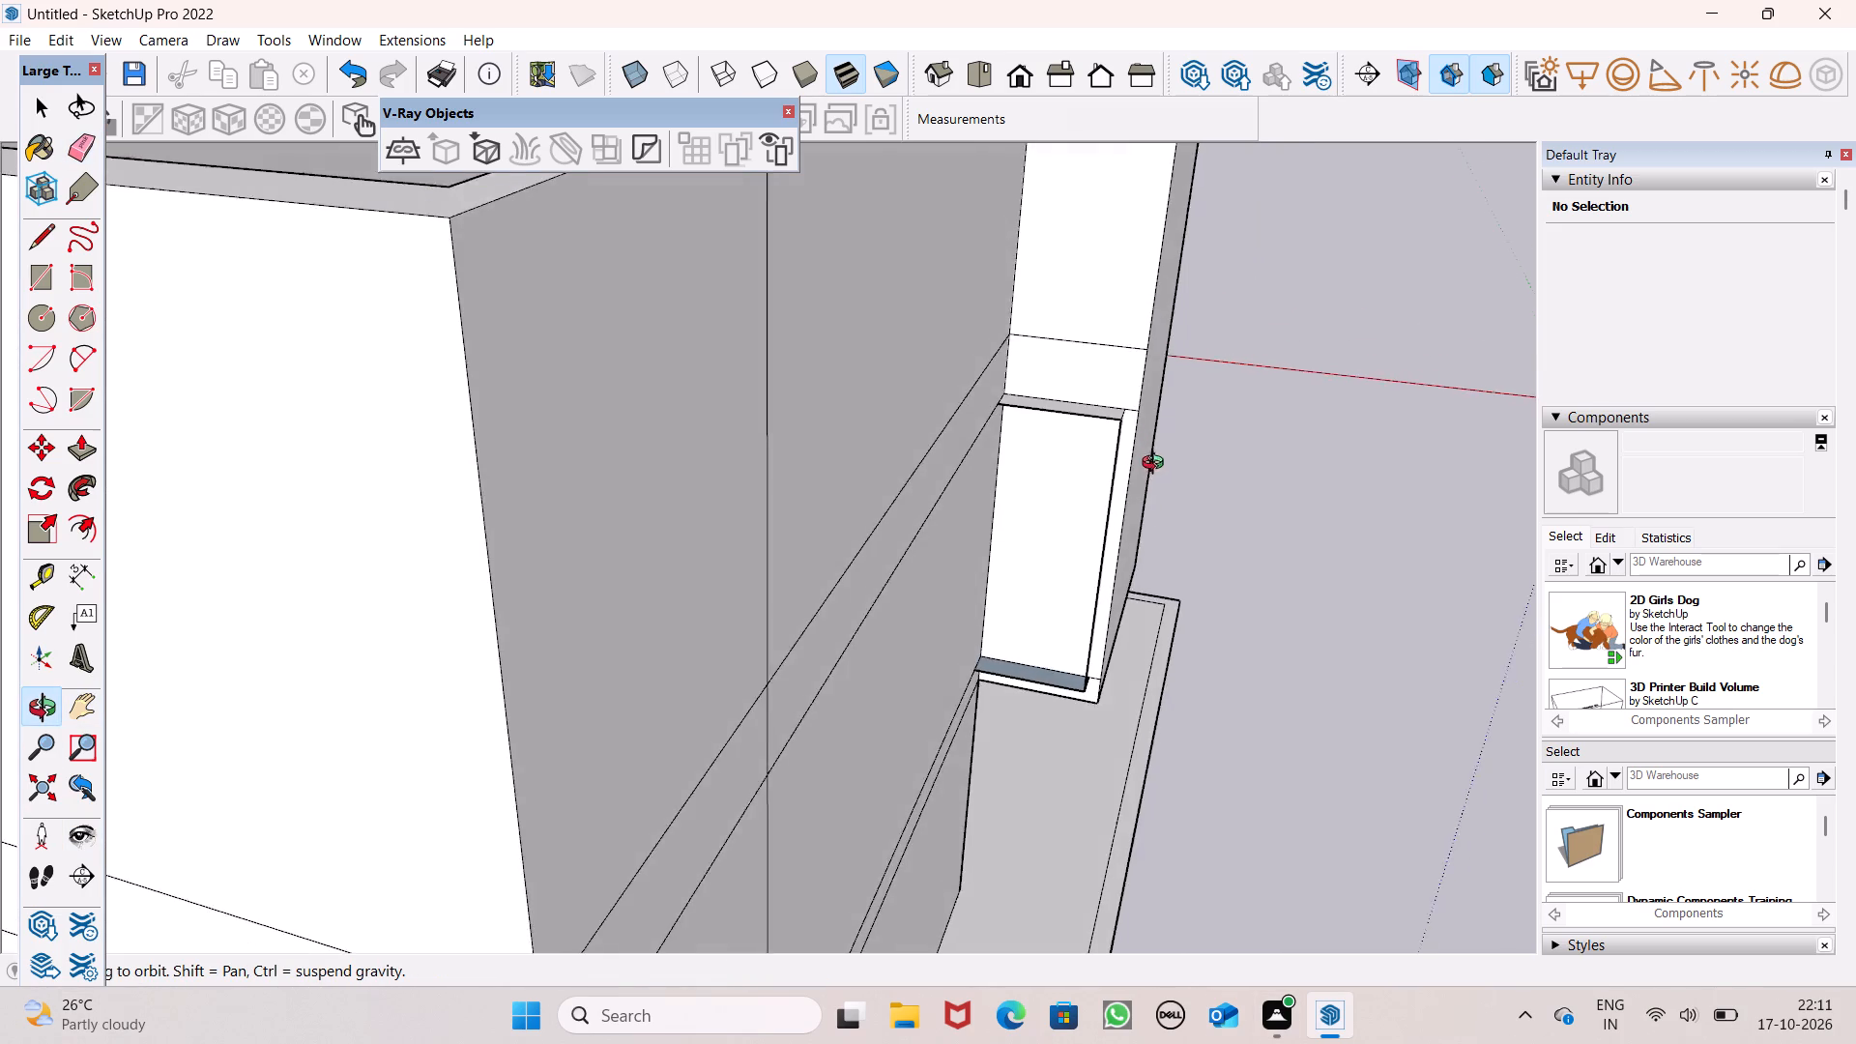
middle_drag(1157, 465, 1128, 497)
scroll(1115, 467, up, 5)
click(1075, 446)
drag(1075, 434, 1077, 440)
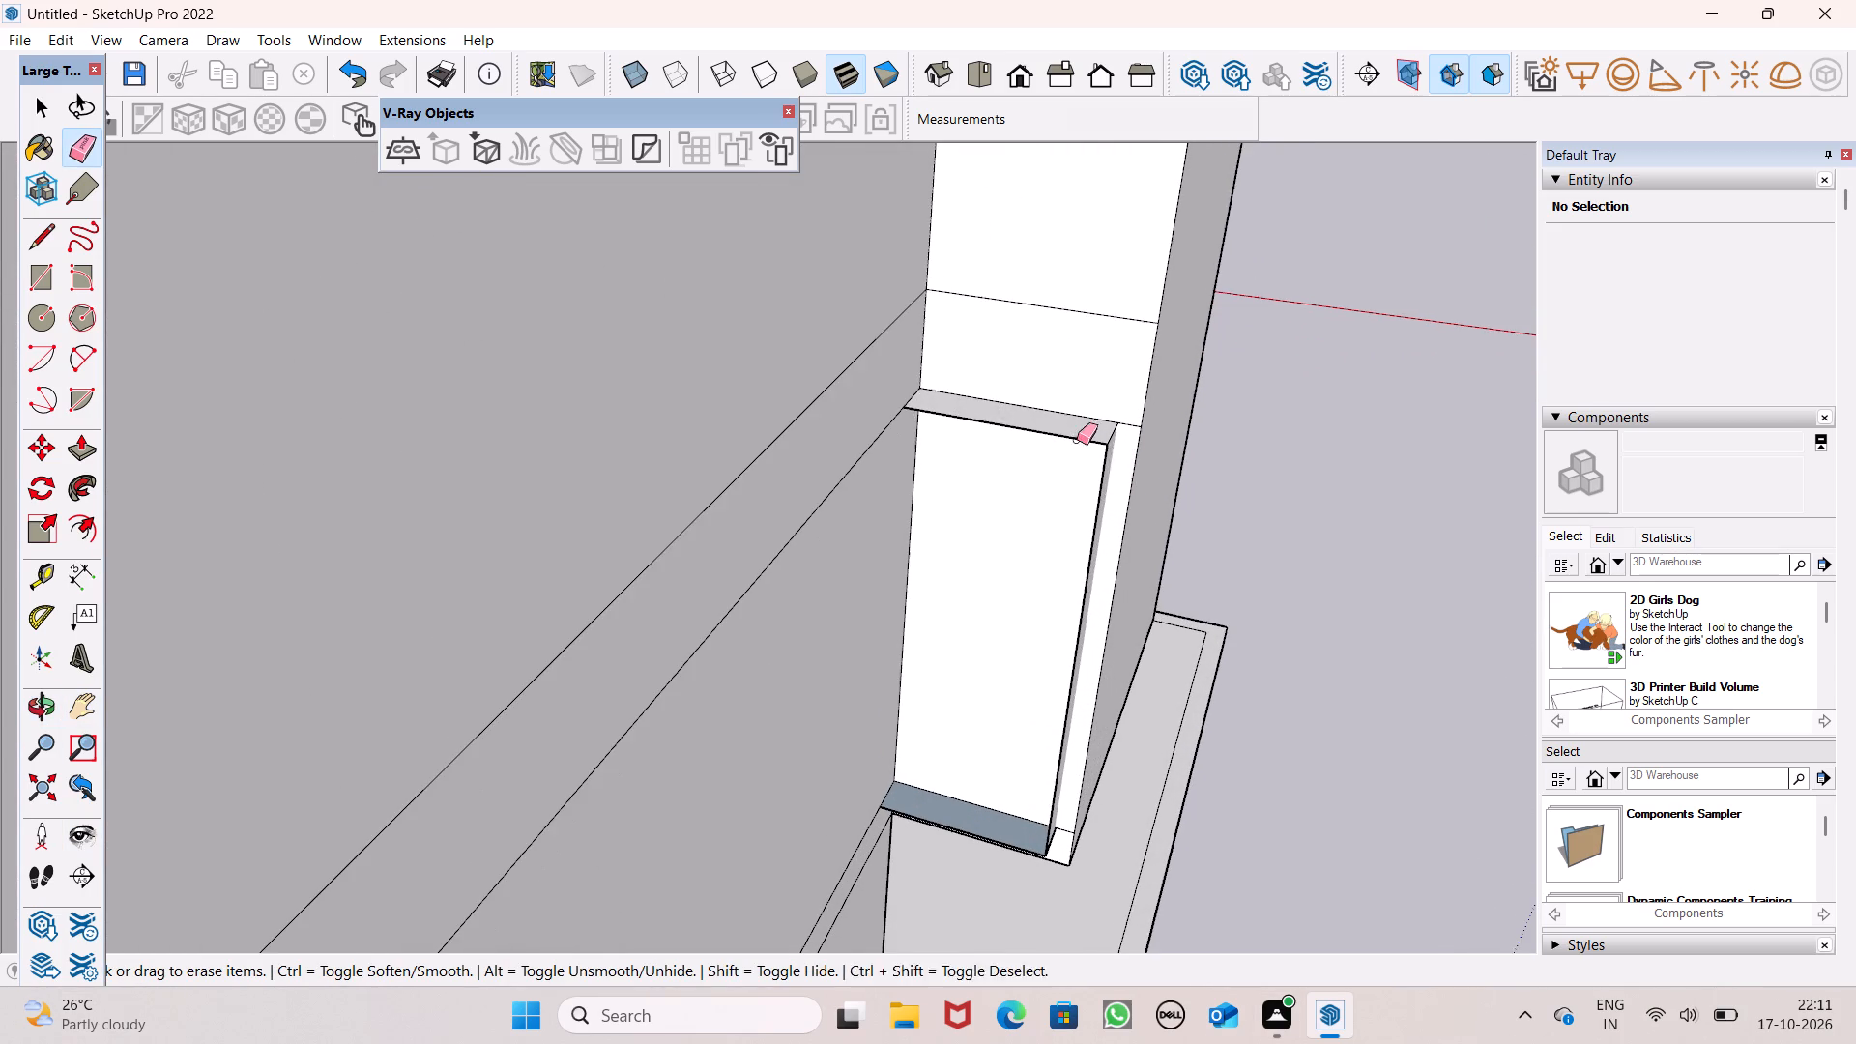
drag(1077, 440, 1078, 445)
middle_drag(1080, 491, 1055, 540)
click(1088, 506)
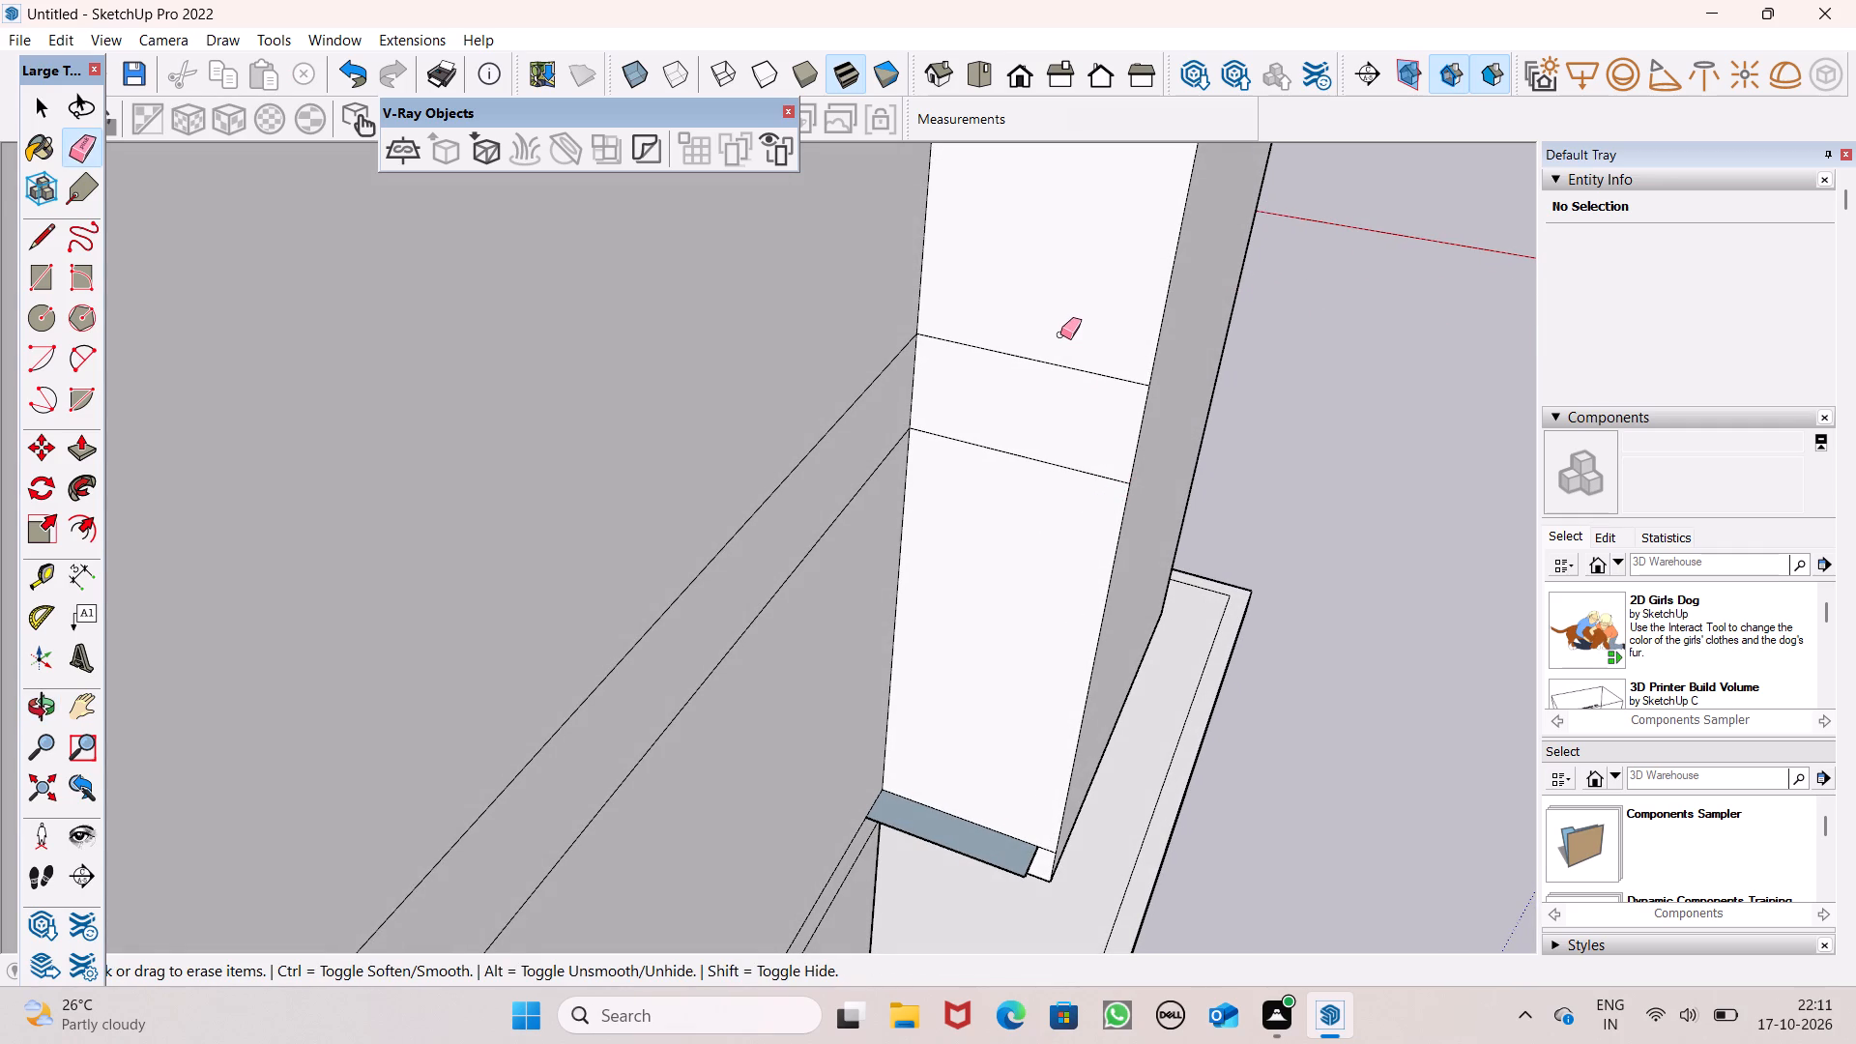
Erase the leftover bottom strip and short corner edge beneath the small front room's side face.
scroll(1058, 331, down, 1)
scroll(1003, 791, up, 3)
drag(974, 818, 969, 833)
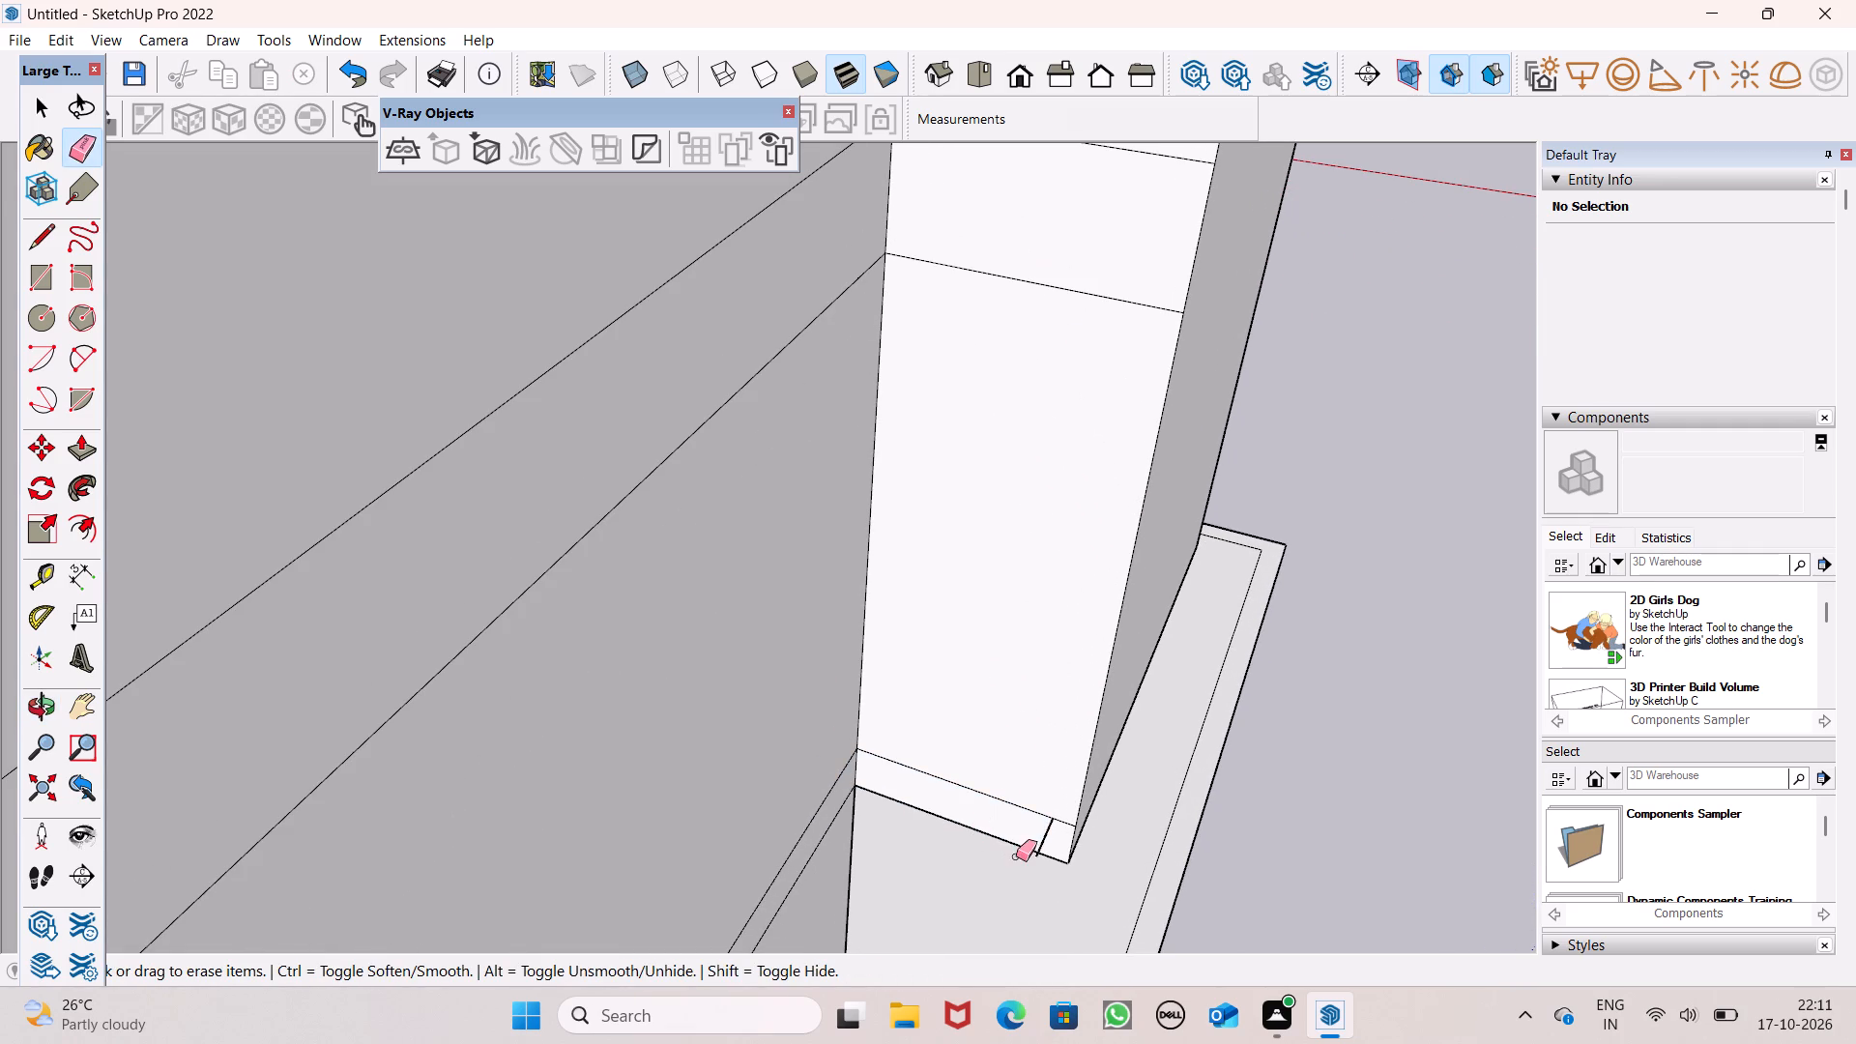
drag(1034, 836, 1046, 837)
scroll(995, 582, down, 2)
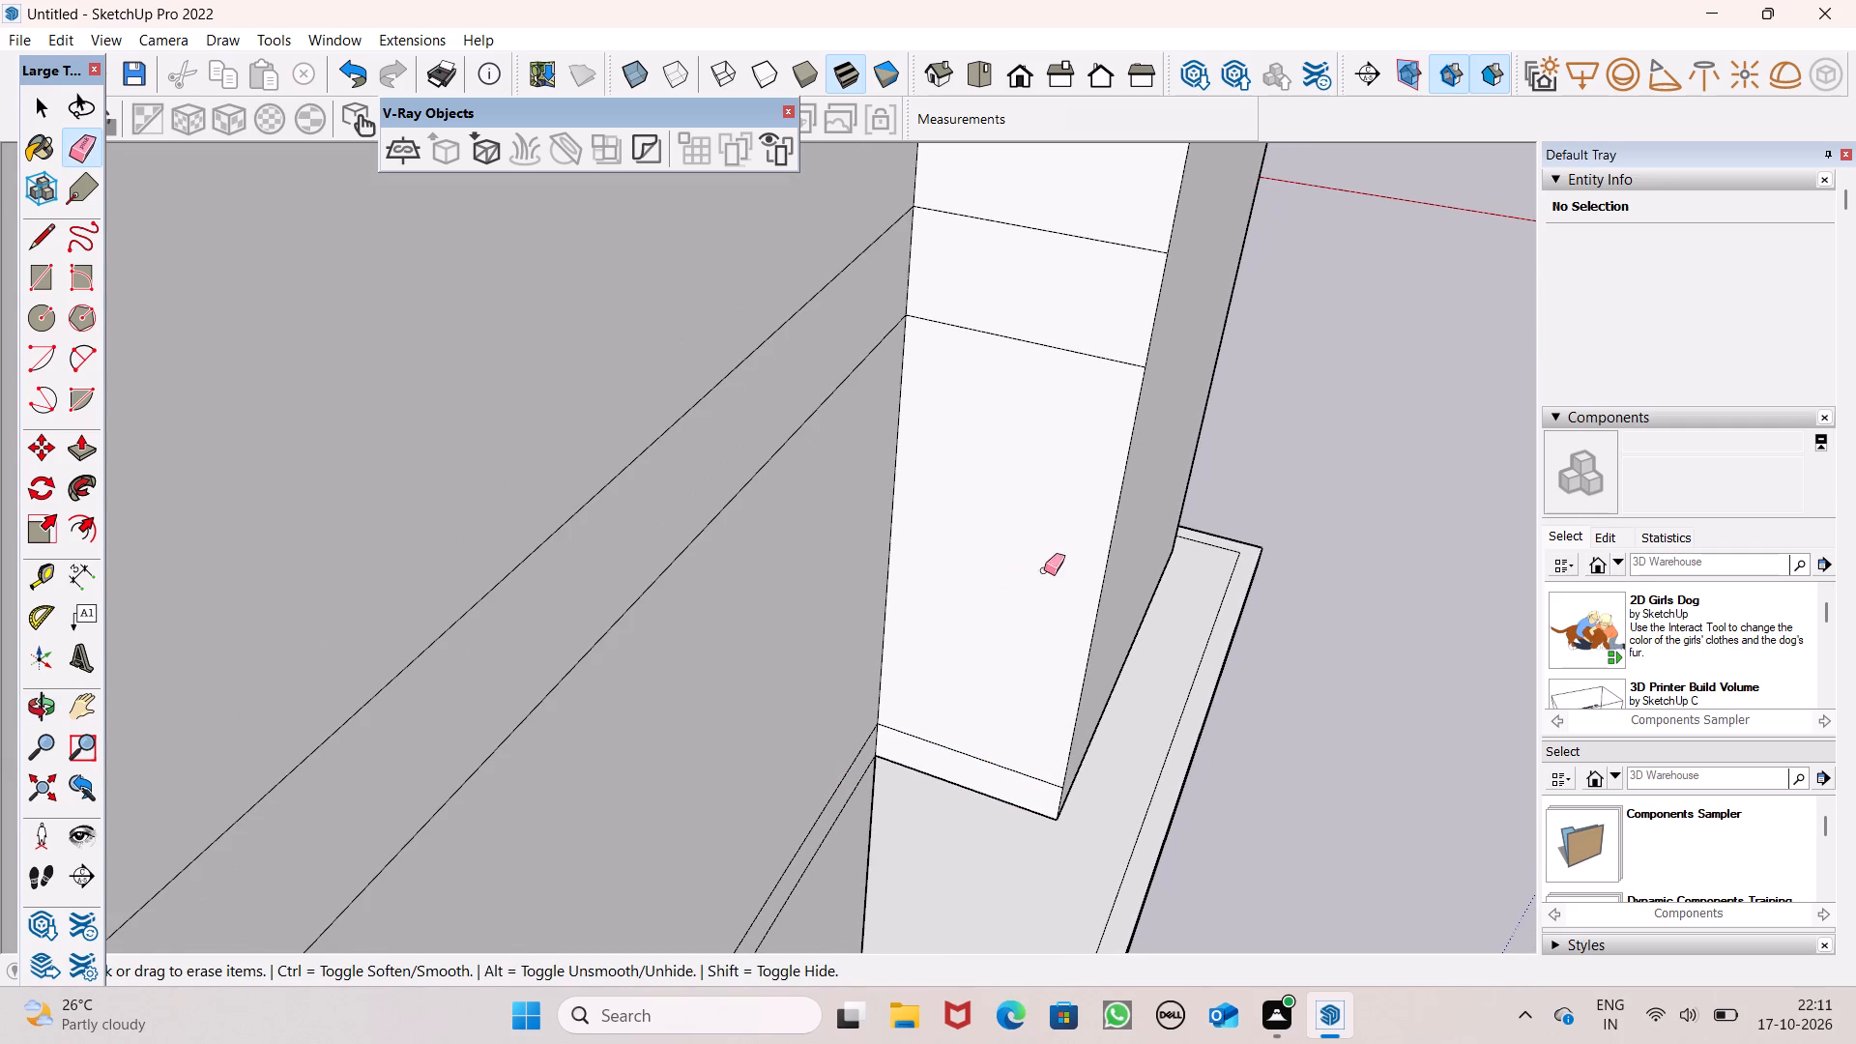
Examine the projecting small front room and the remaining edge lines on the adjoining long wall.
scroll(1037, 497, down, 3)
middle_drag(1072, 541, 913, 464)
scroll(904, 421, down, 5)
middle_drag(1000, 535, 820, 461)
scroll(829, 453, up, 1)
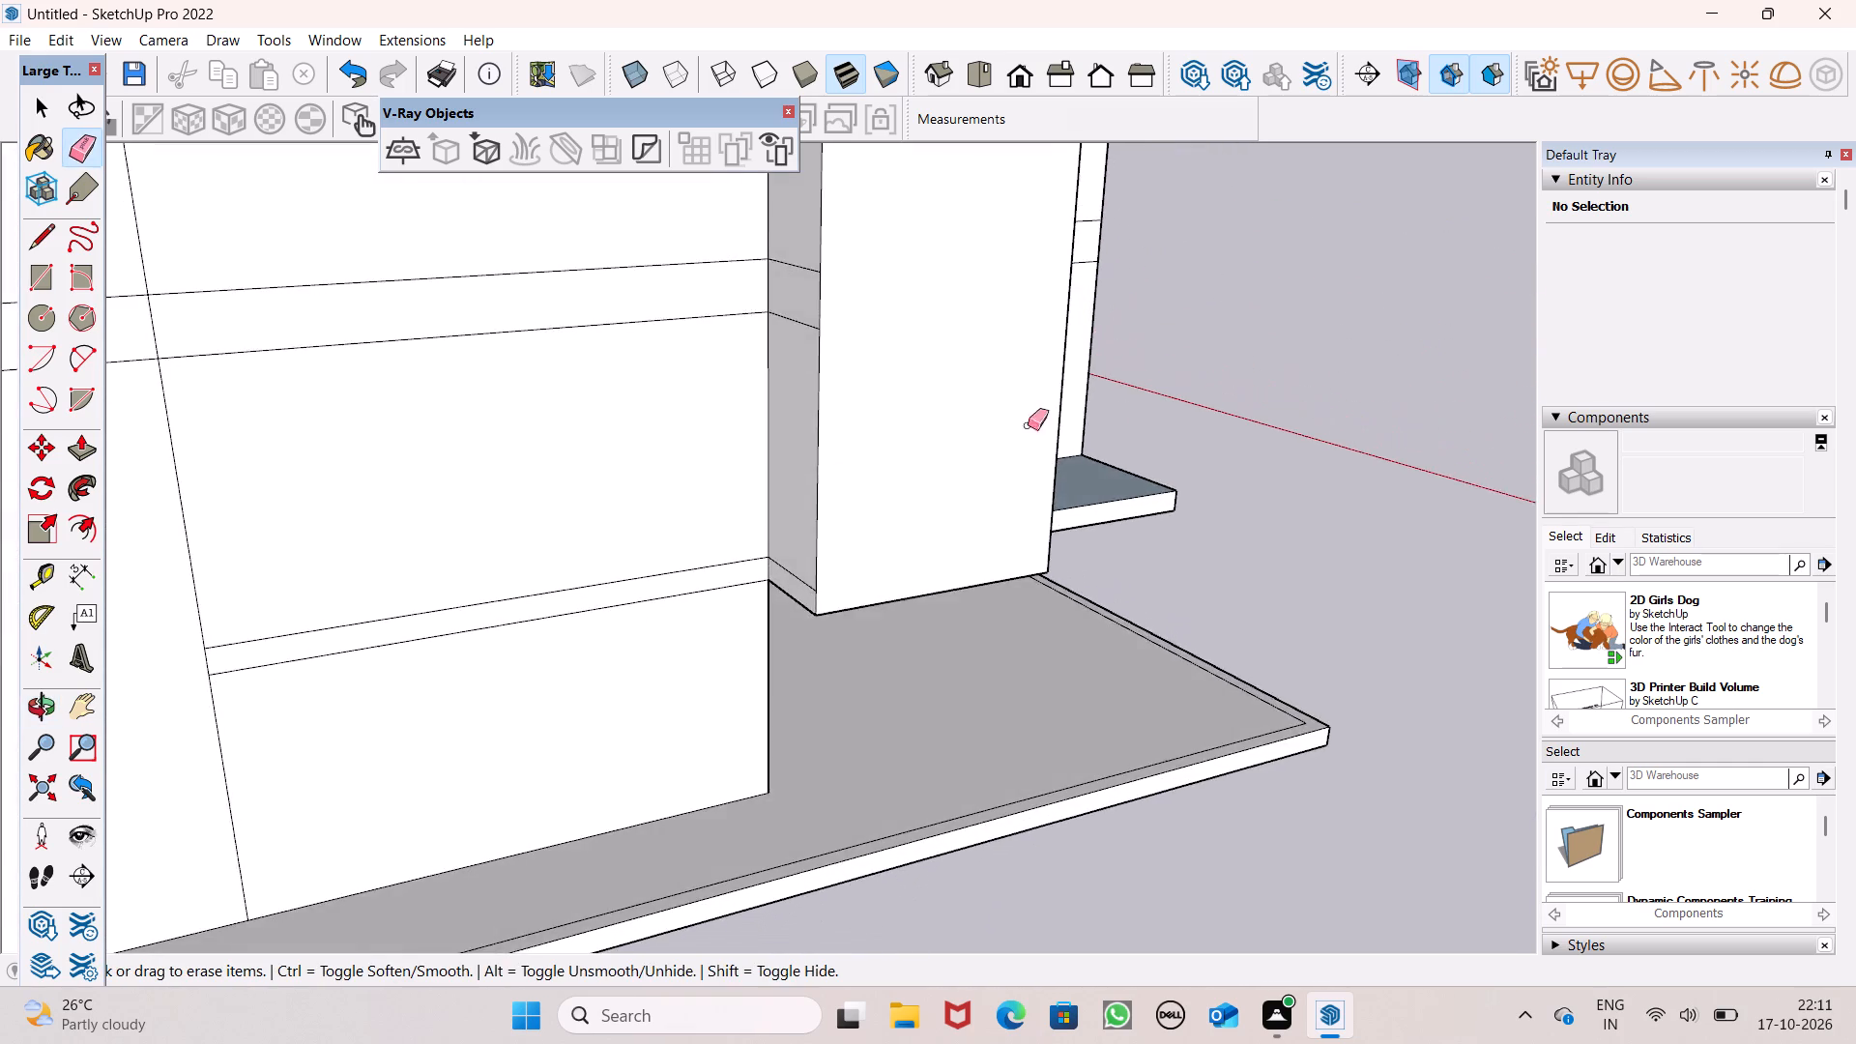
scroll(1110, 428, down, 5)
middle_drag(1032, 482, 967, 494)
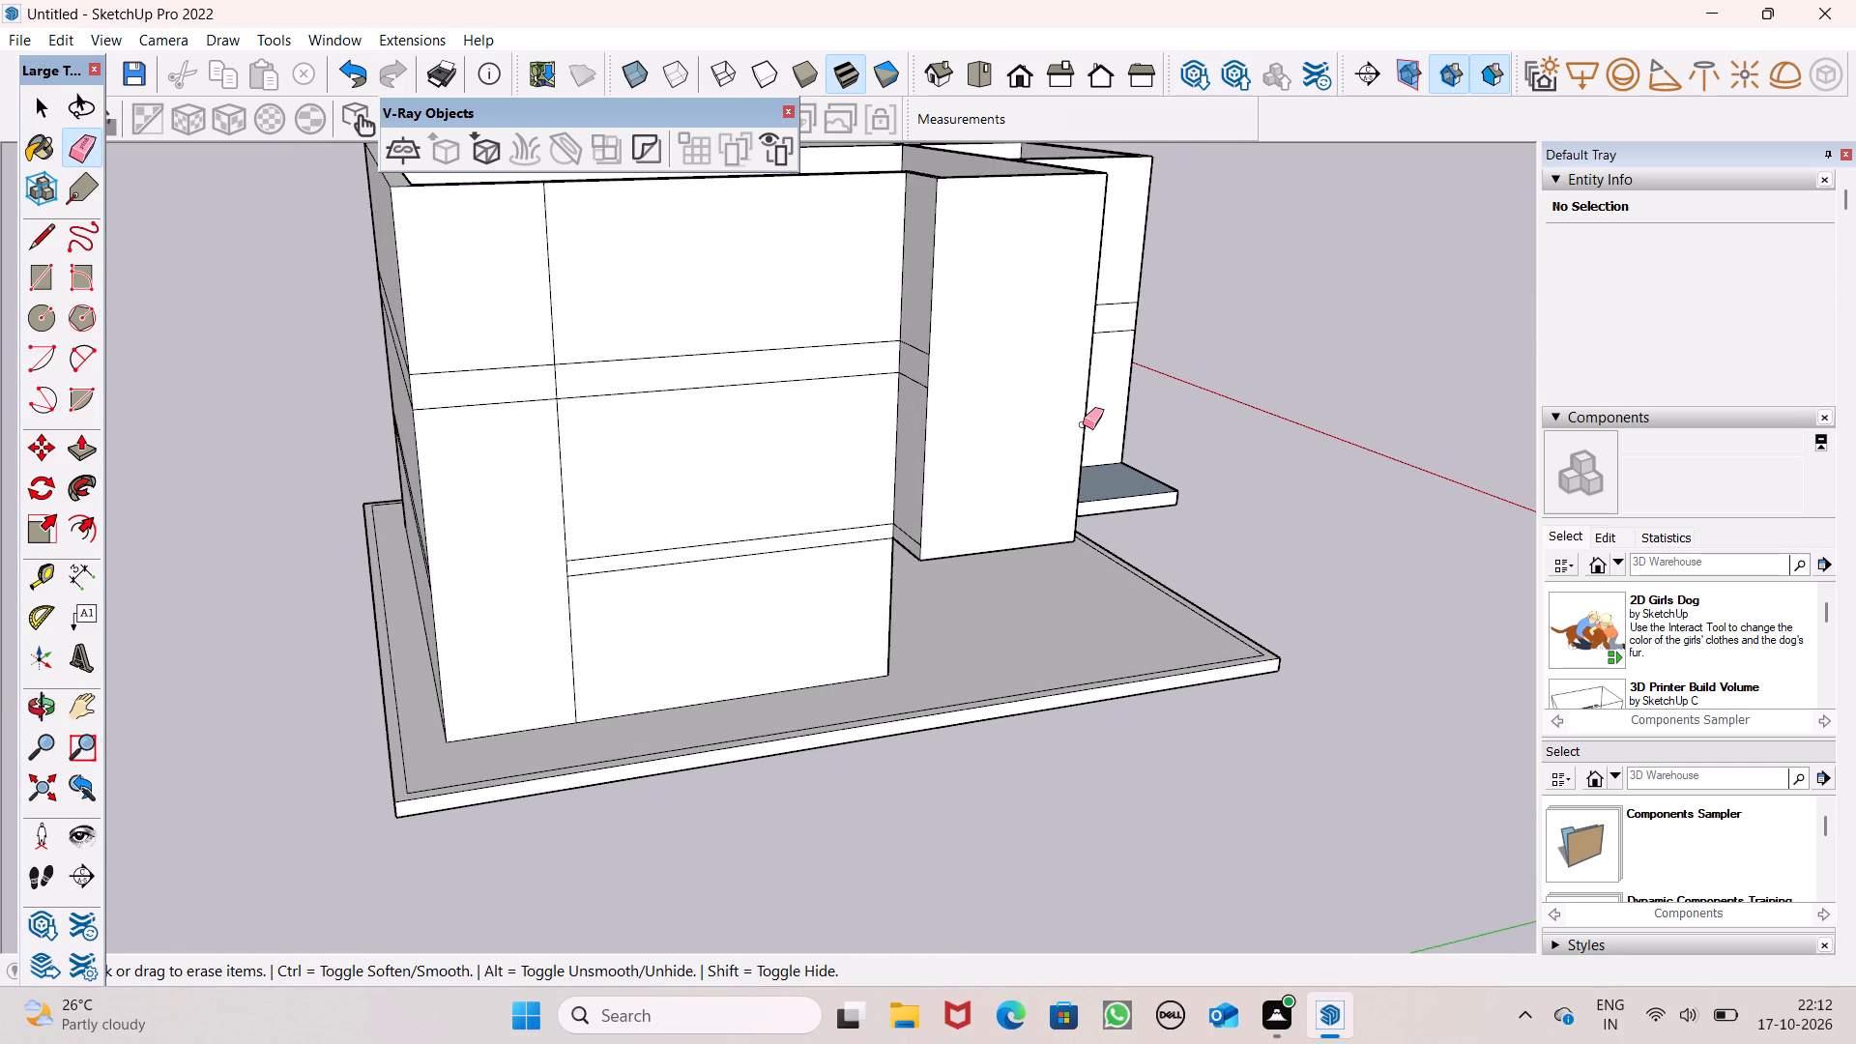
Erase the two upper horizontal band lines on the large room's long wall, between the vertical seam and the small front room.
scroll(1086, 419, down, 2)
middle_drag(1063, 486, 998, 481)
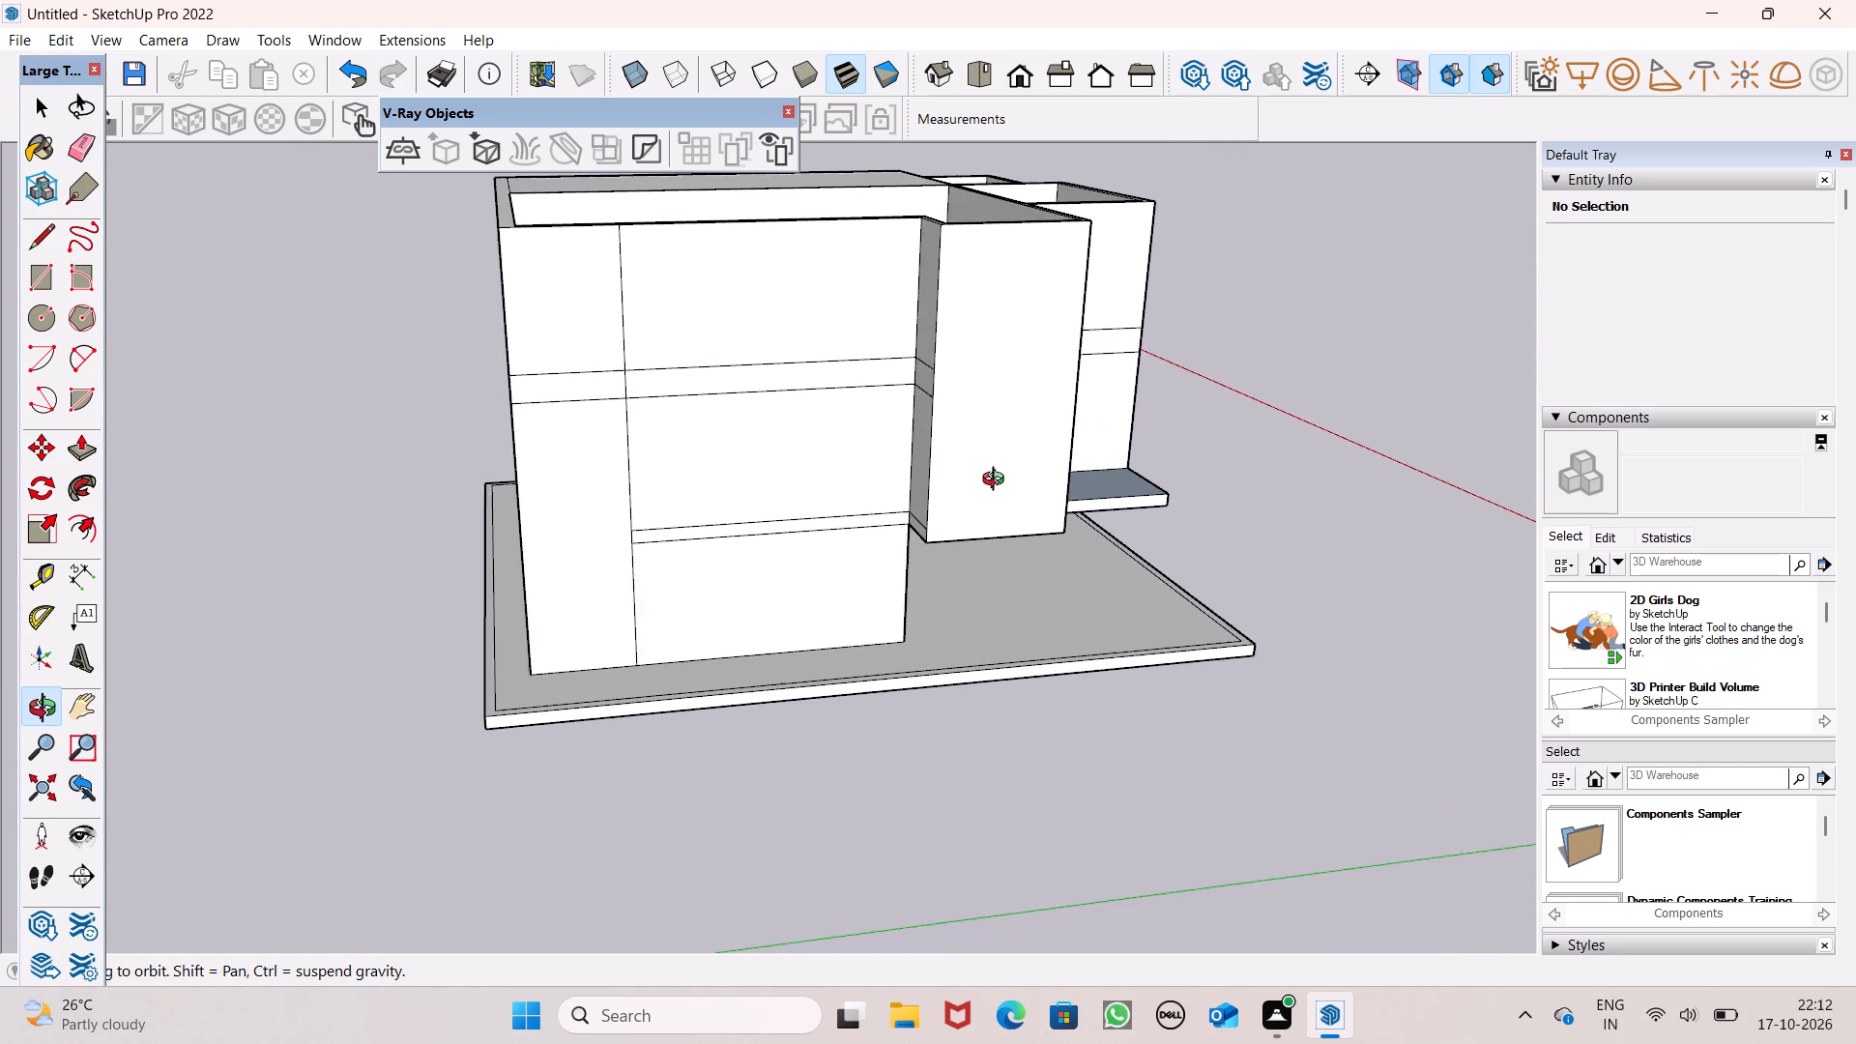
middle_drag(998, 481, 972, 460)
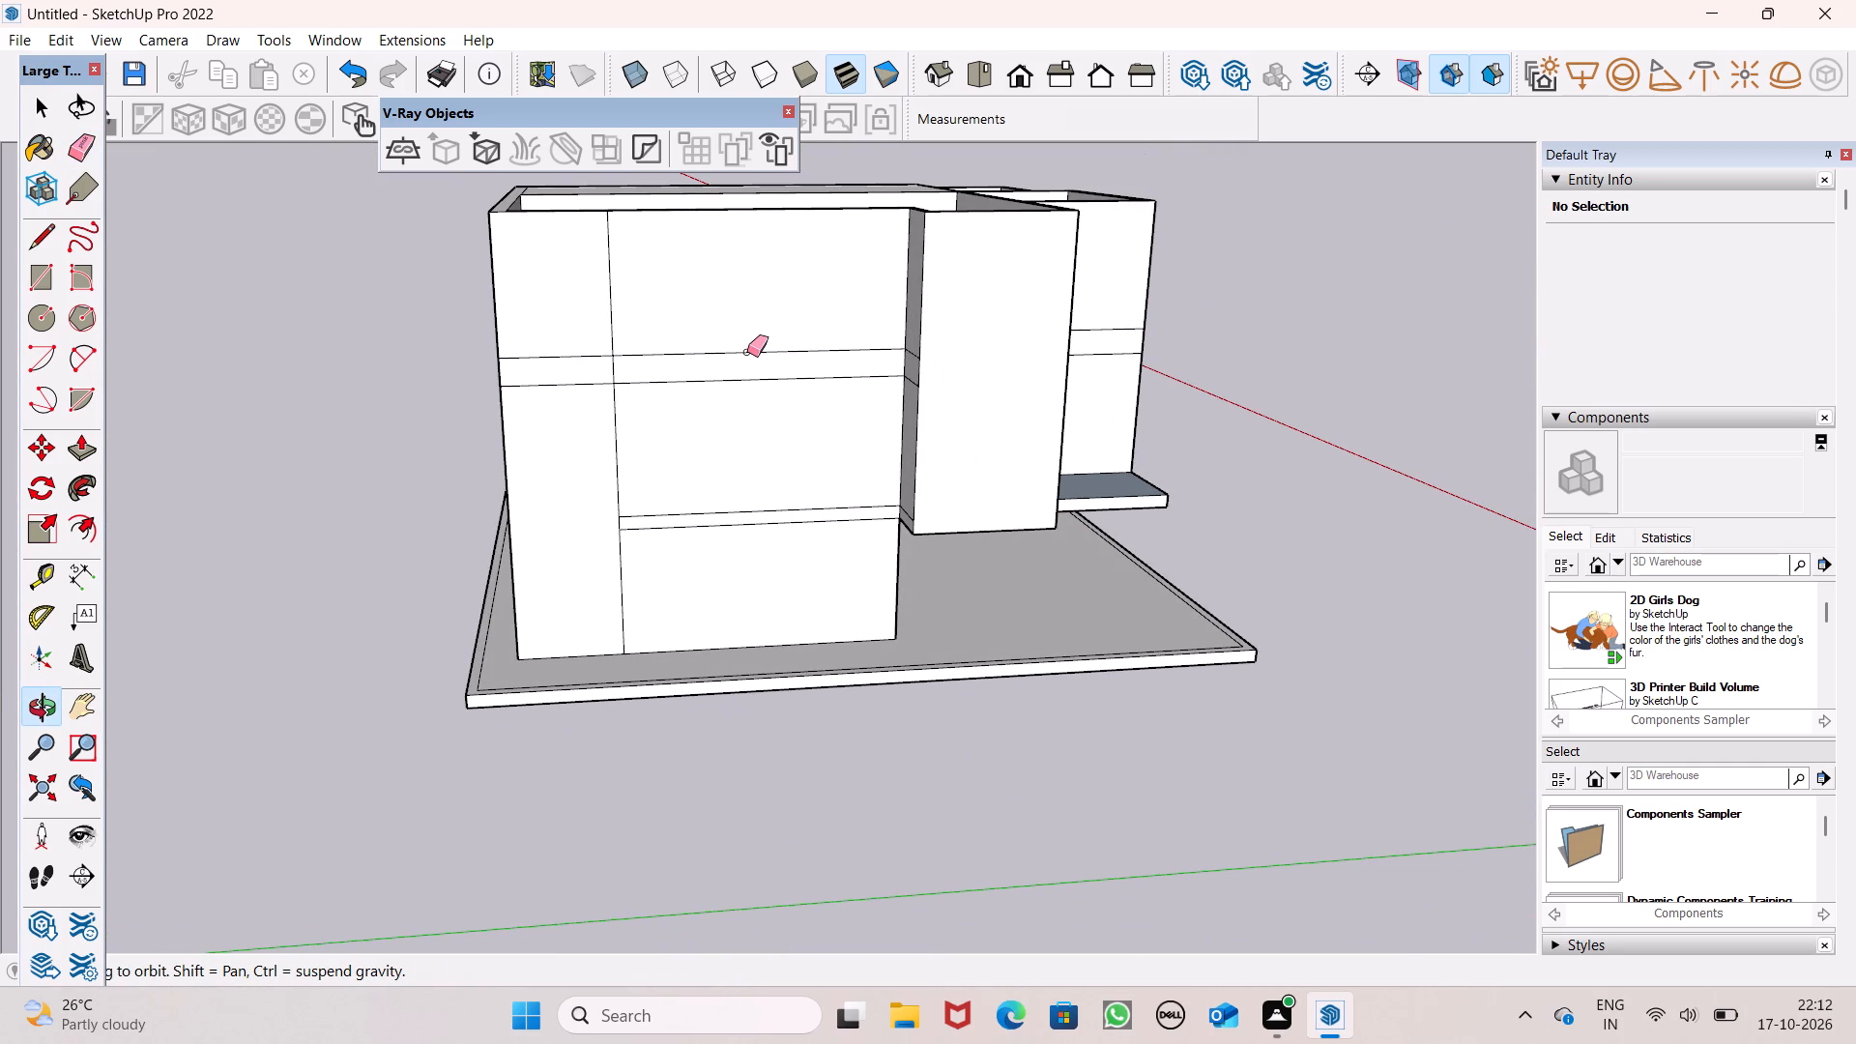
drag(751, 345, 751, 376)
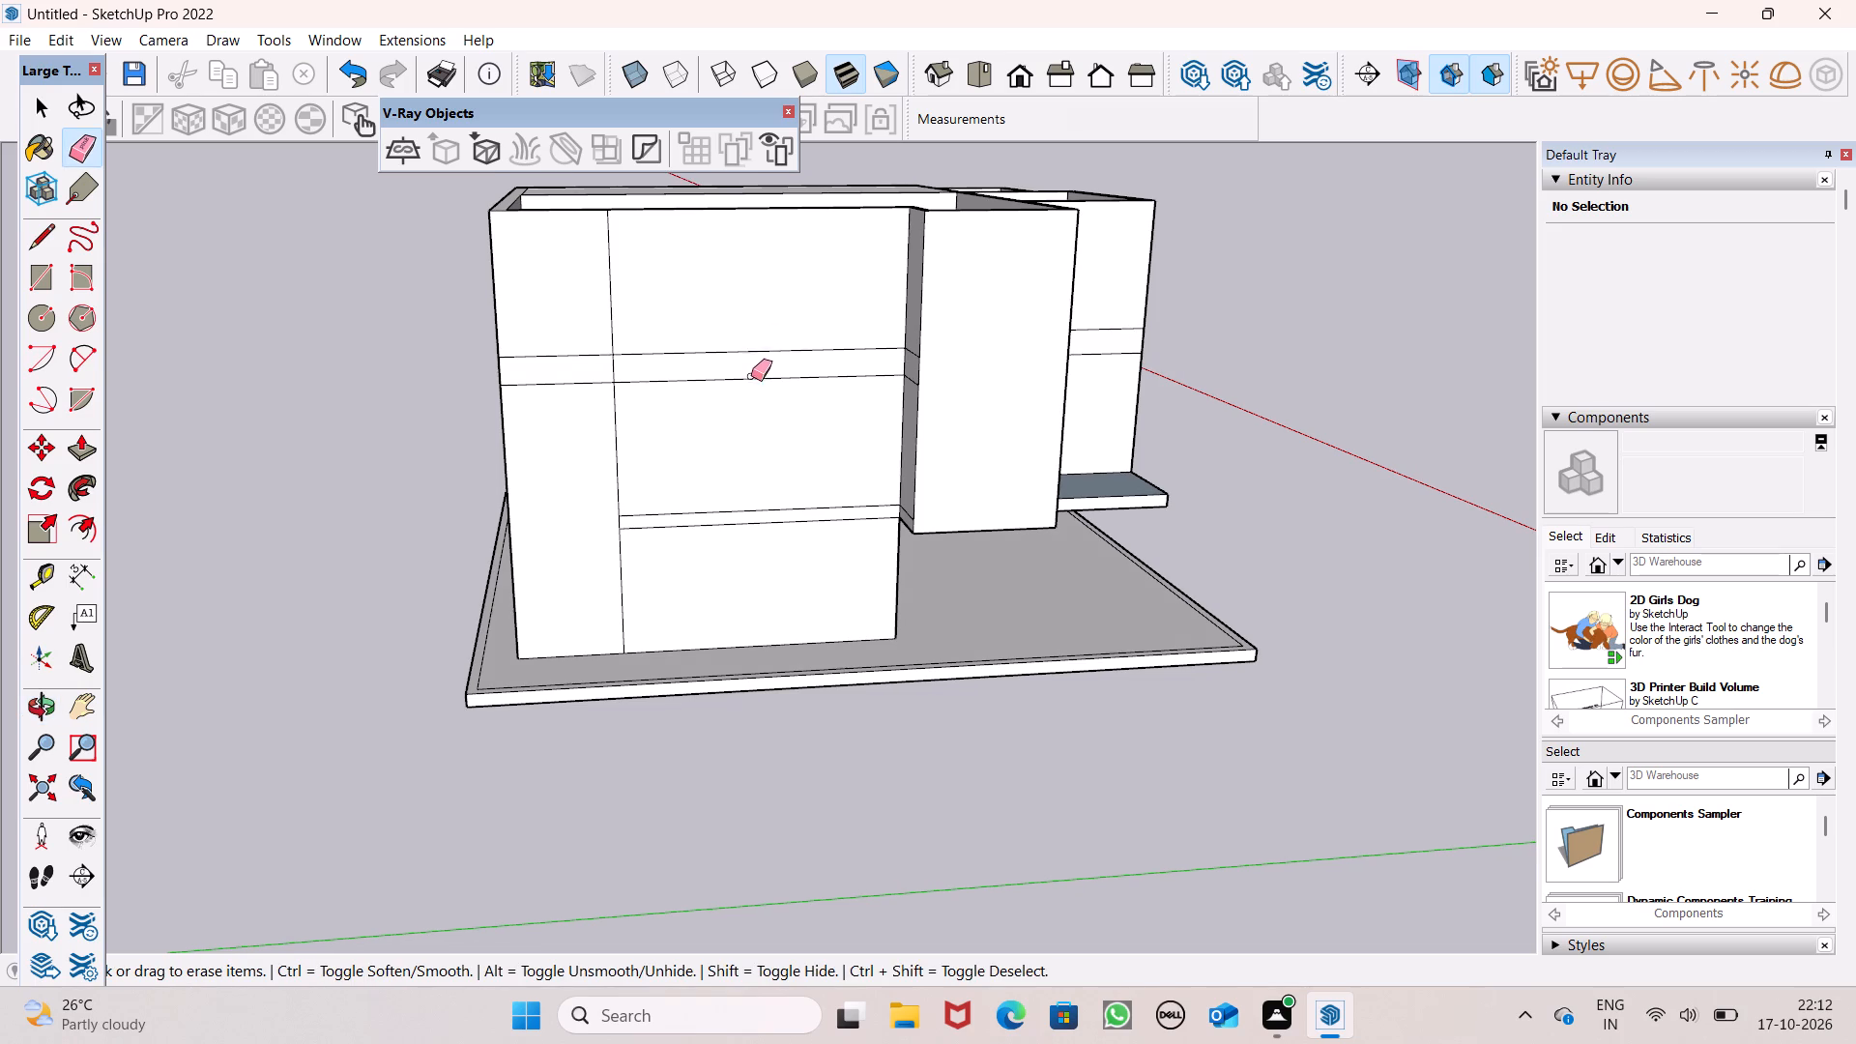
drag(751, 376, 749, 387)
Erase the upper band lines across the small front room's side face, including the short leftover stubs beside both its vertical corners.
middle_drag(839, 412, 1079, 424)
scroll(1014, 369, up, 6)
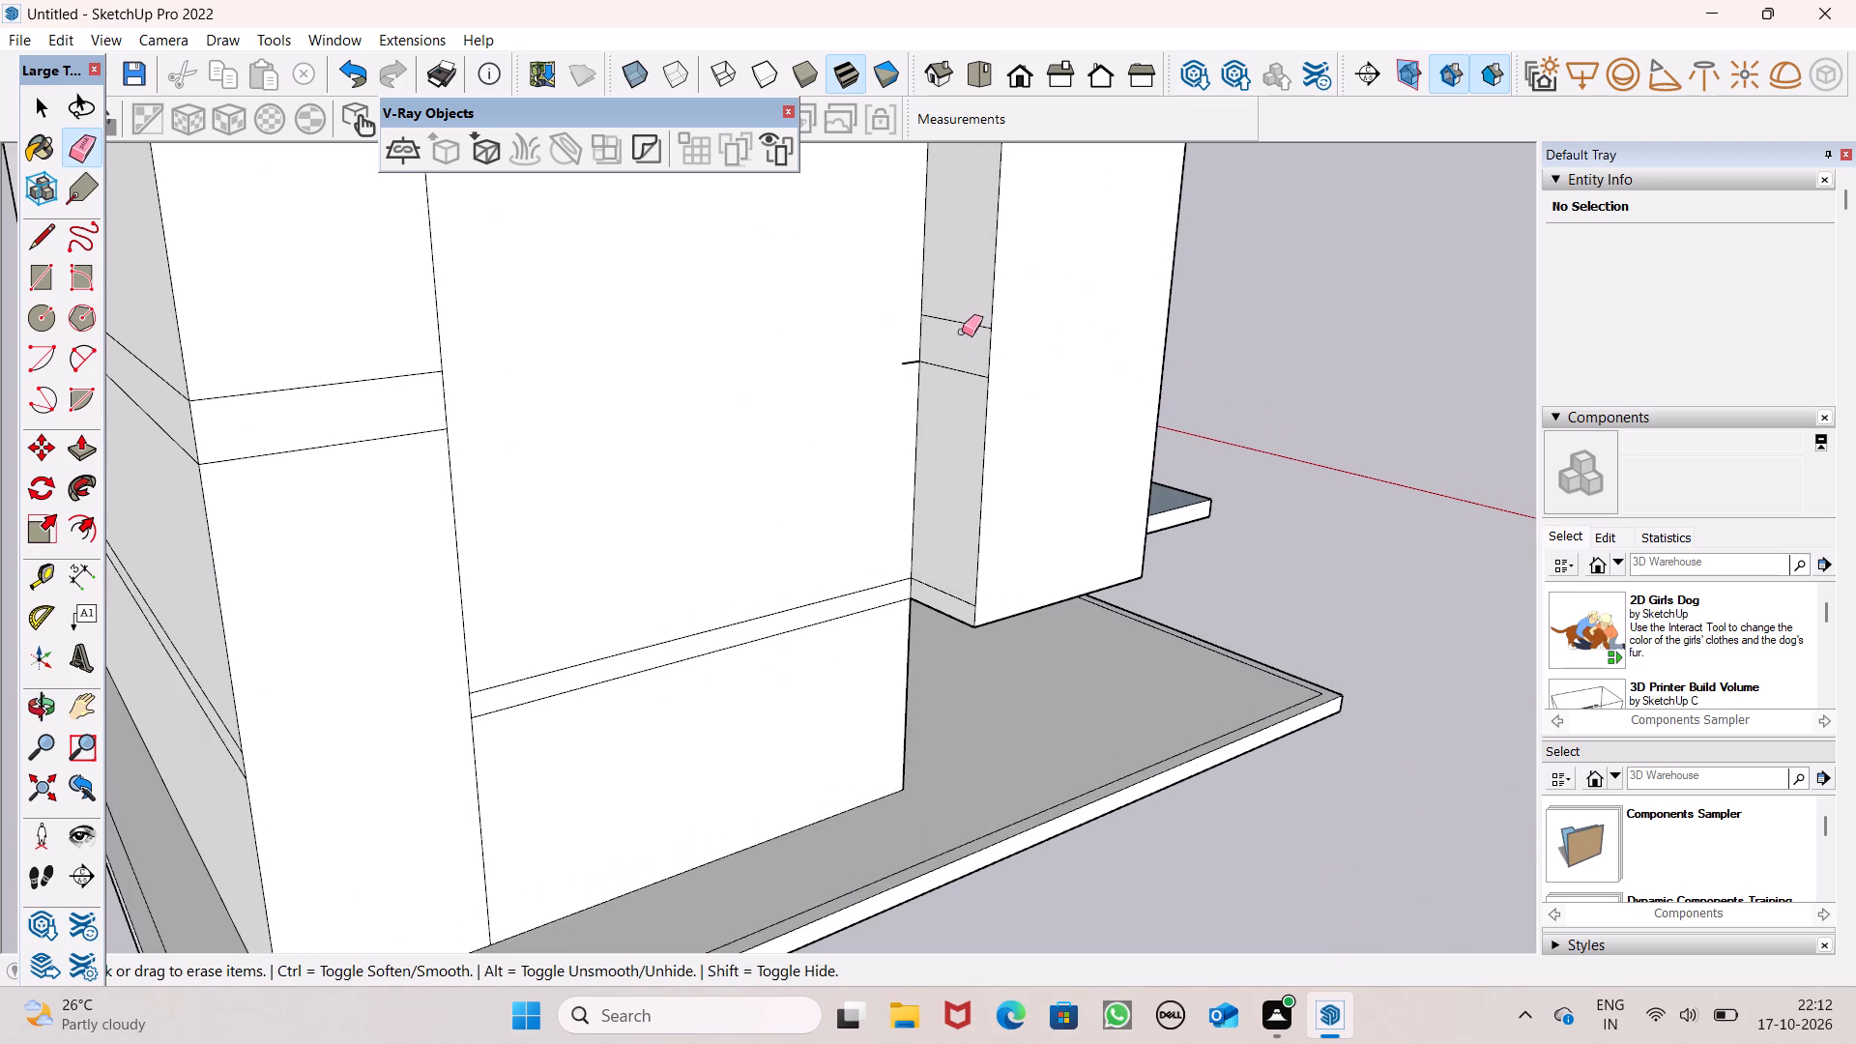
drag(952, 317, 952, 329)
drag(951, 357, 956, 392)
scroll(944, 372, up, 12)
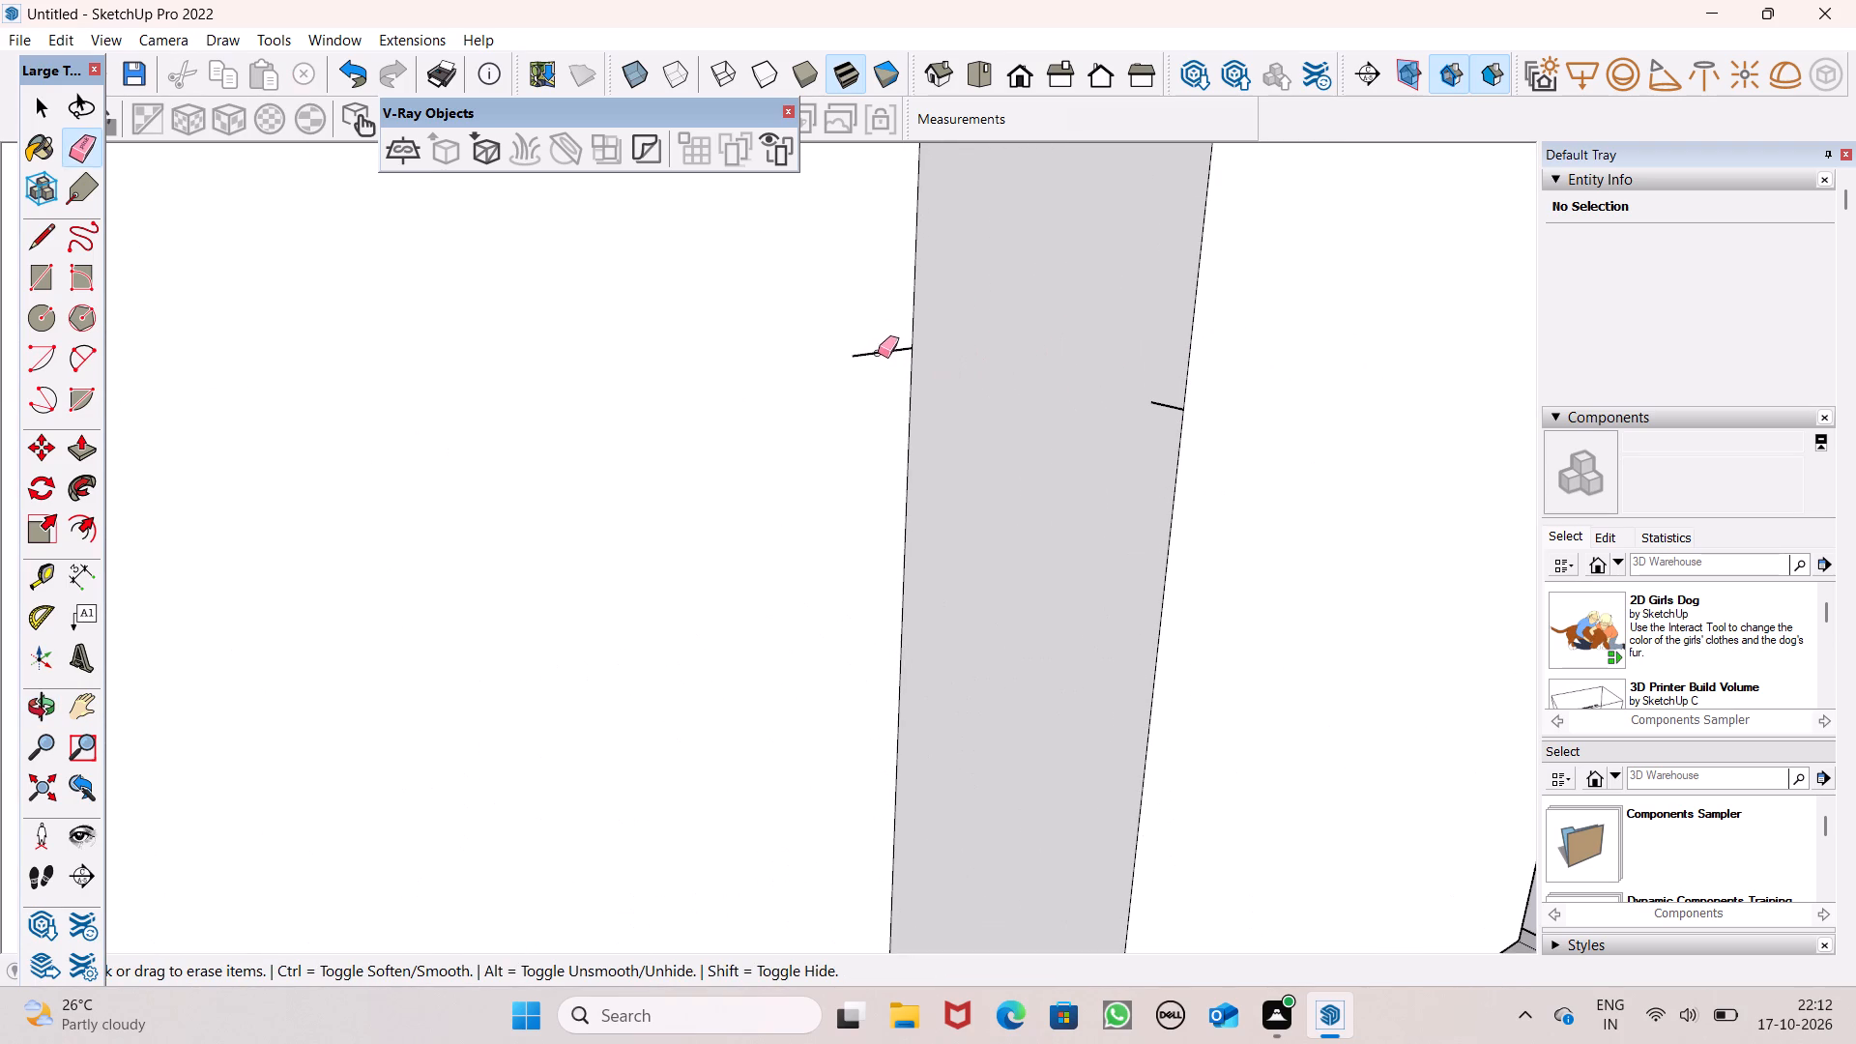
drag(876, 345, 875, 365)
click(1161, 401)
Erase the upper line of the lower band across the long wall and the small front room's side face, including its leftover stubs.
scroll(1122, 340, down, 8)
middle_drag(1169, 412, 964, 445)
scroll(1036, 369, down, 10)
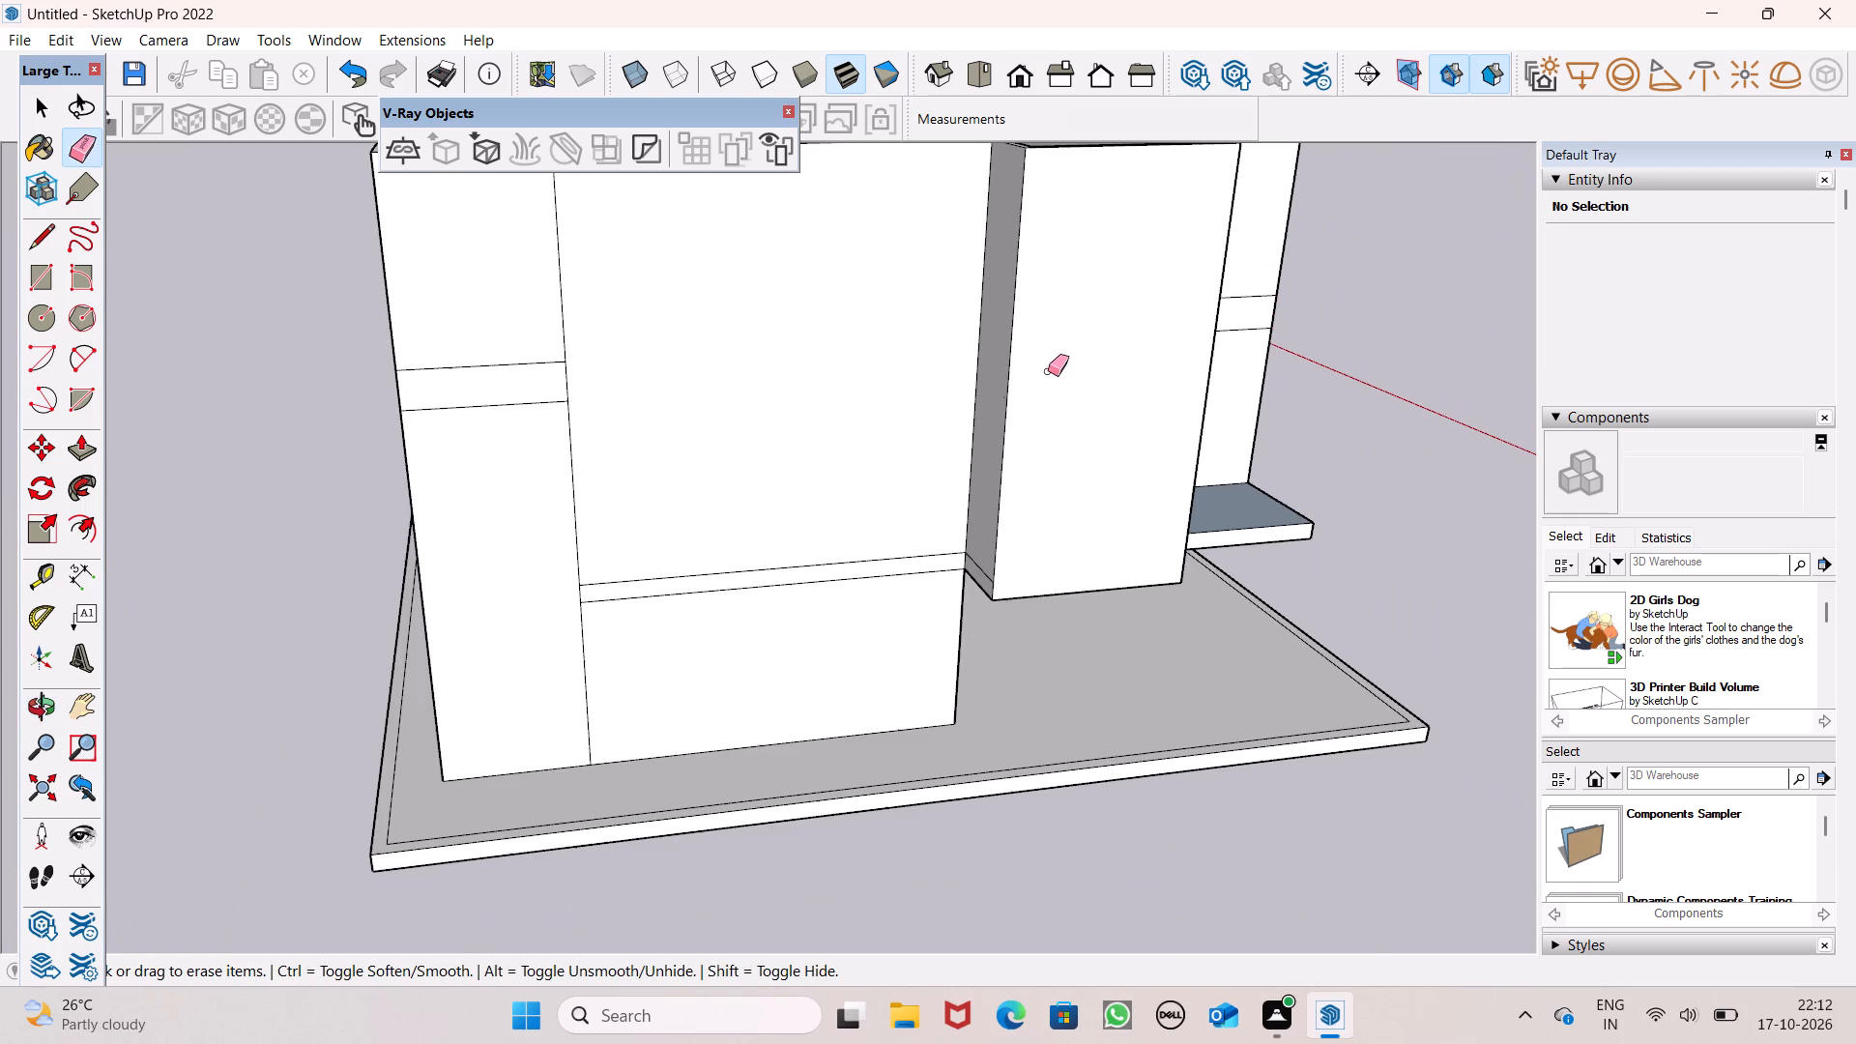
middle_drag(935, 501, 1115, 419)
scroll(1060, 529, up, 4)
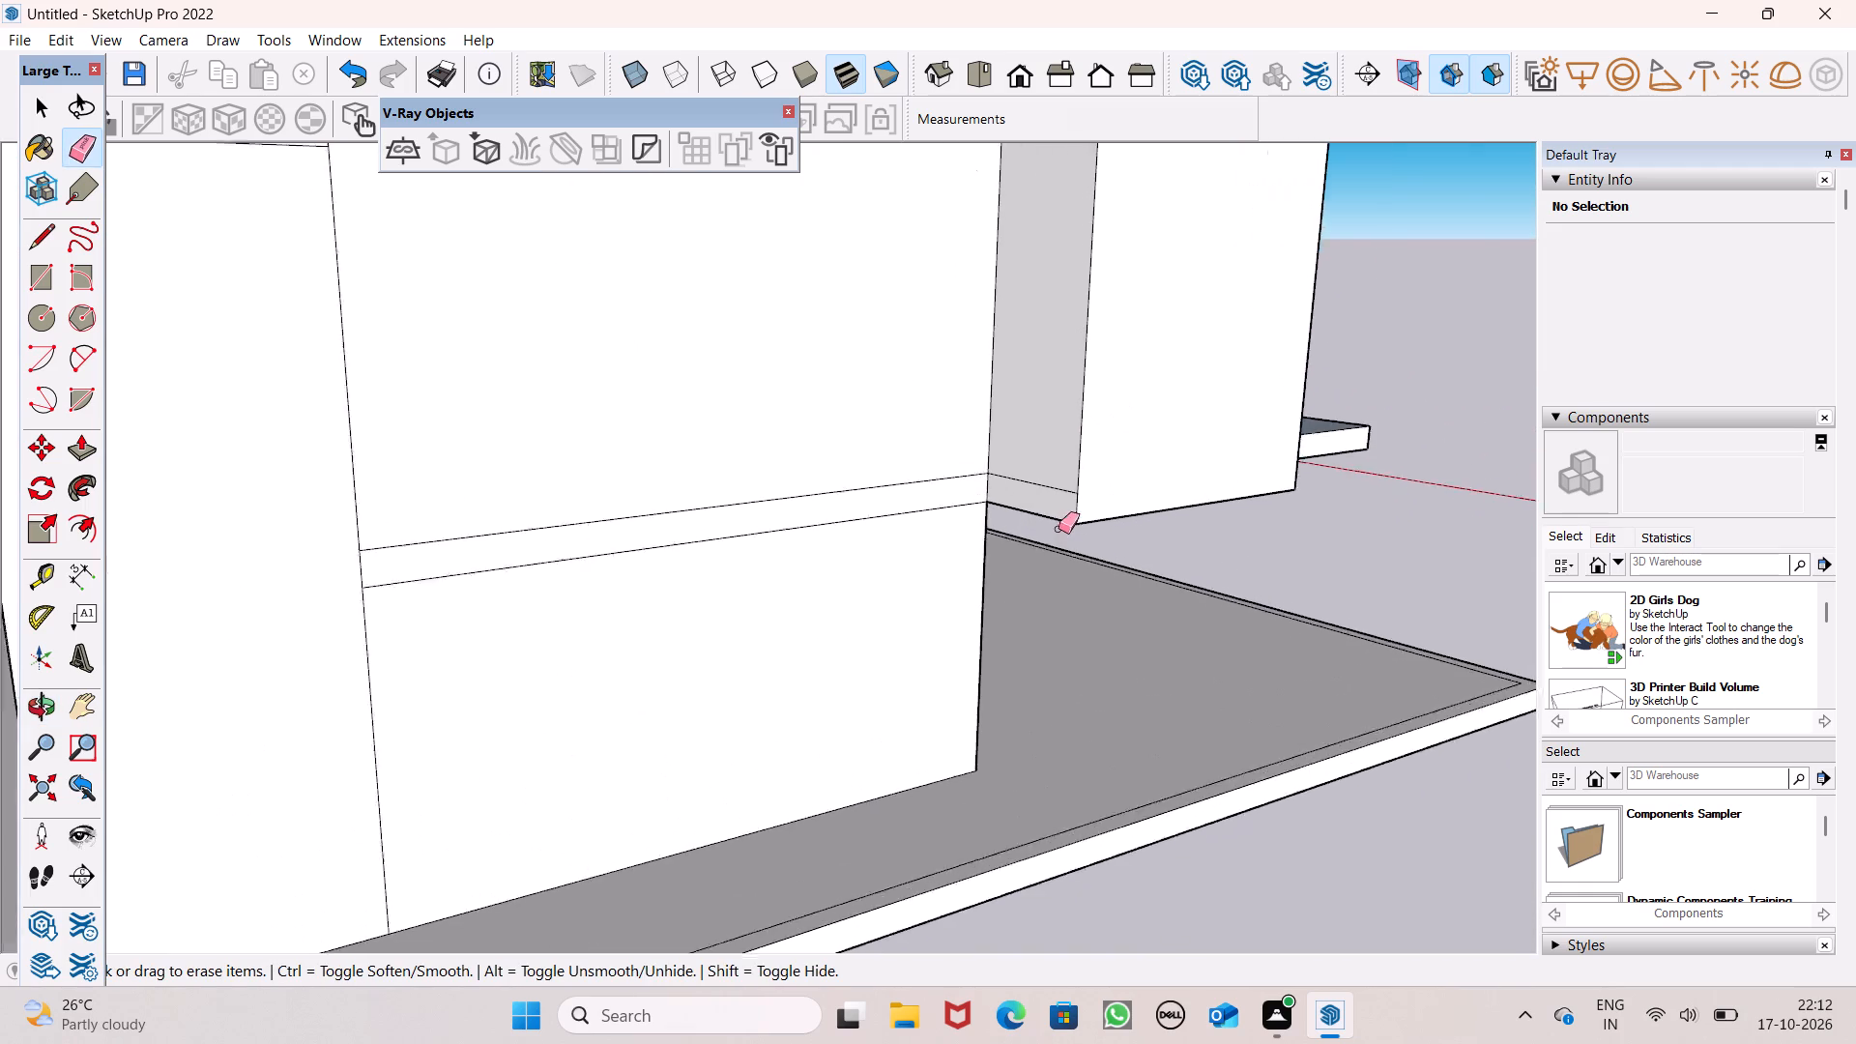
scroll(1058, 529, up, 2)
drag(1056, 454, 1056, 470)
drag(895, 431, 894, 449)
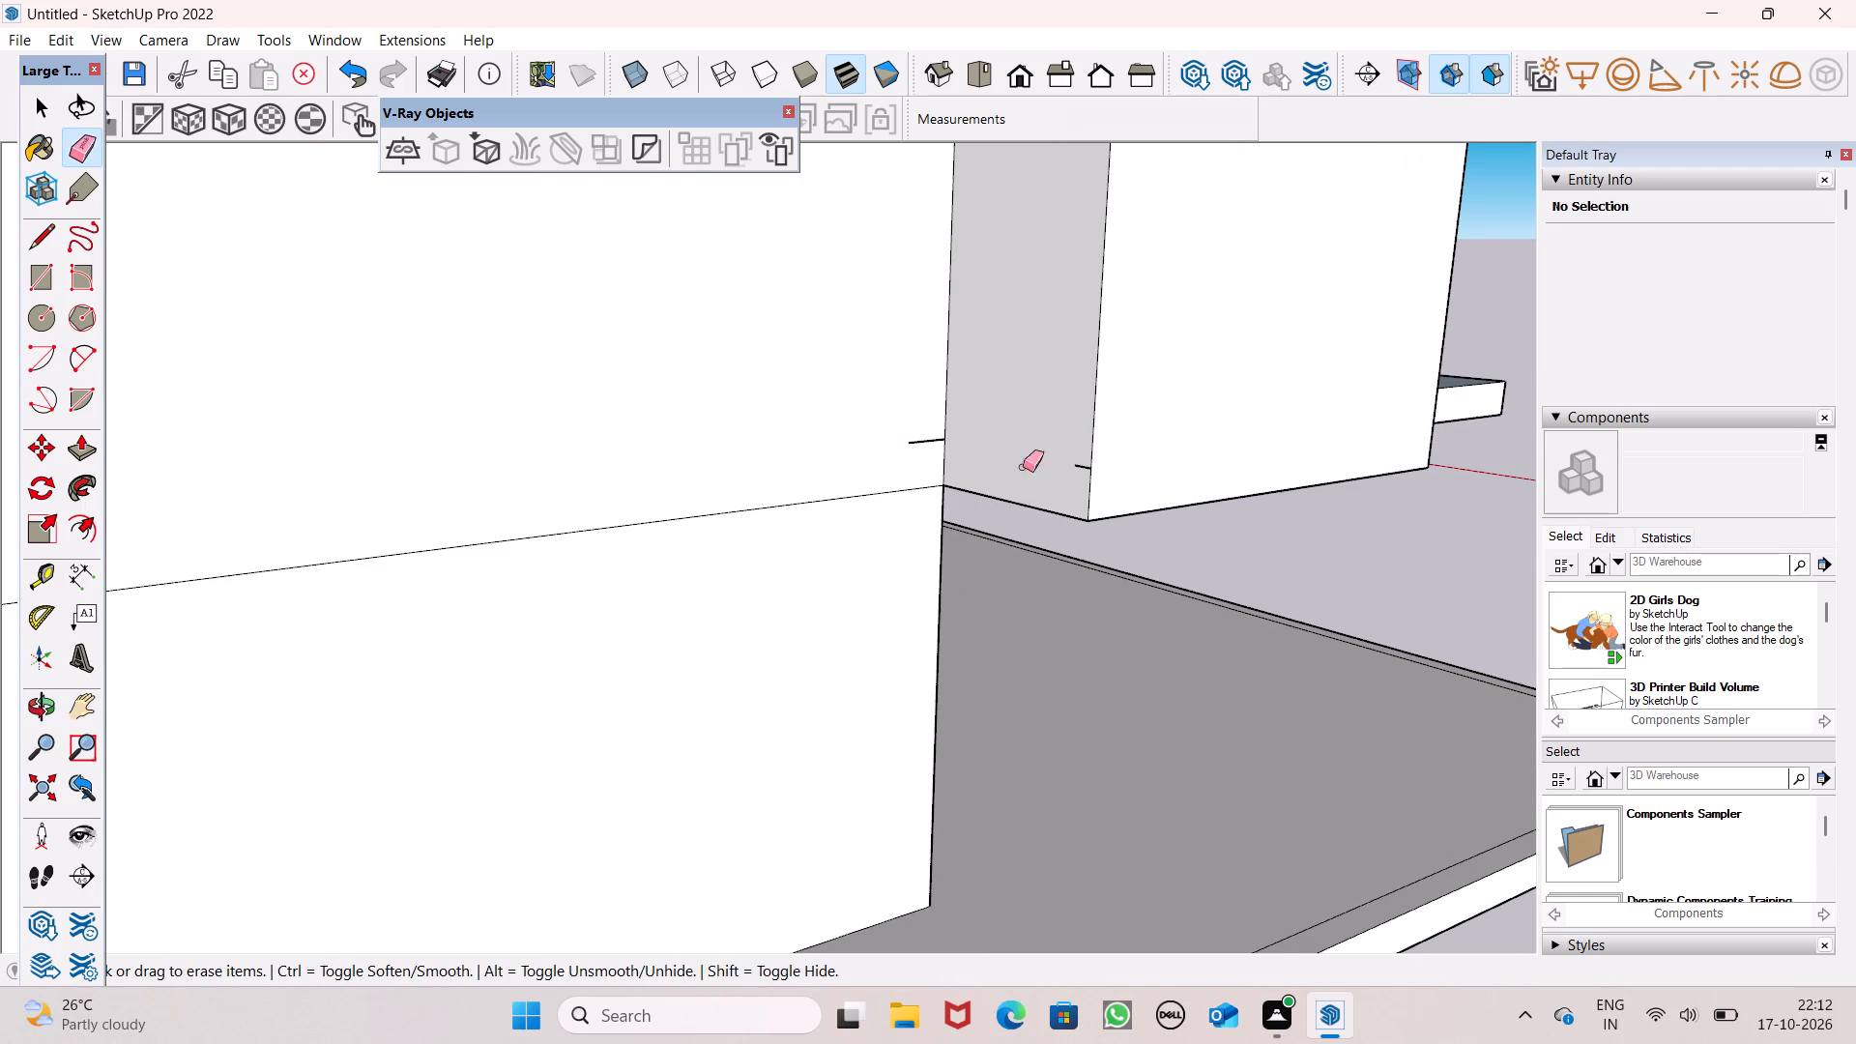
scroll(985, 455, up, 5)
drag(903, 422, 898, 451)
middle_drag(1082, 505, 1178, 519)
scroll(1224, 497, up, 4)
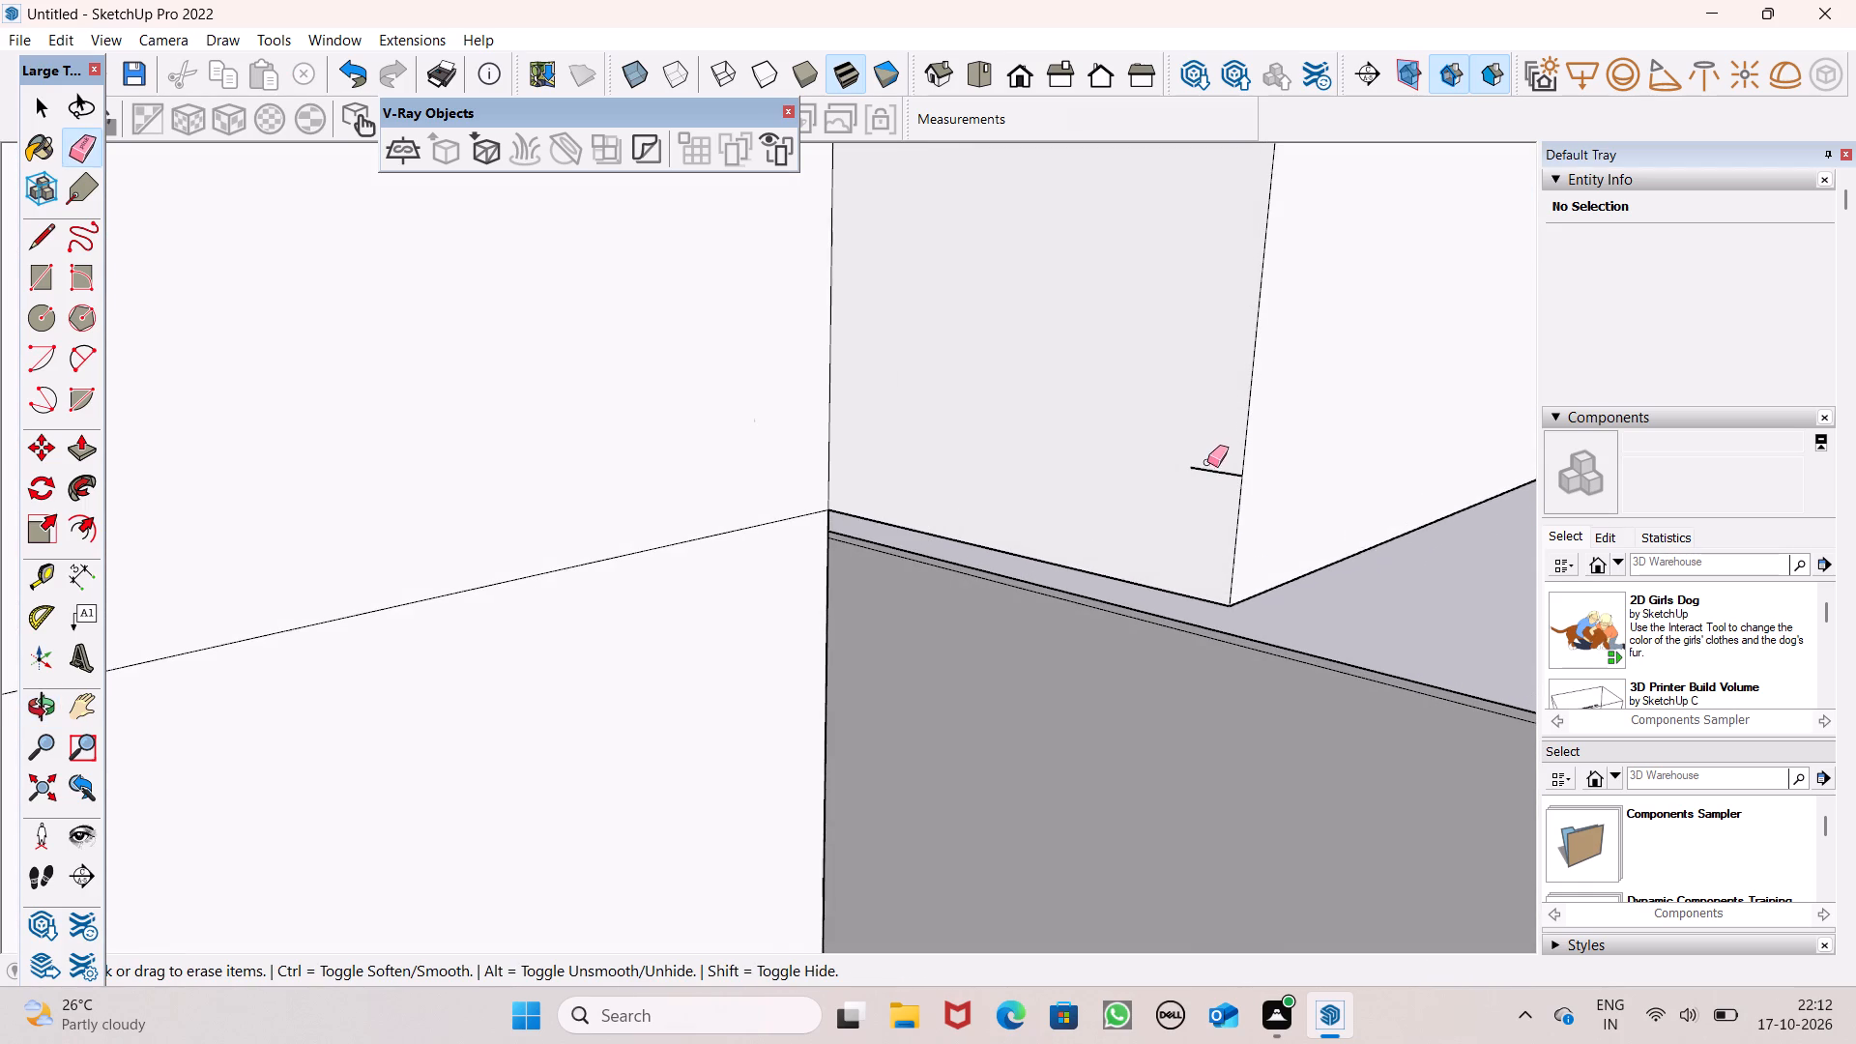
drag(1207, 462, 1203, 483)
Examine the long wall and small front room from above for remaining edge lines.
scroll(1206, 401, down, 6)
middle_drag(1280, 480, 1072, 523)
scroll(1128, 446, down, 5)
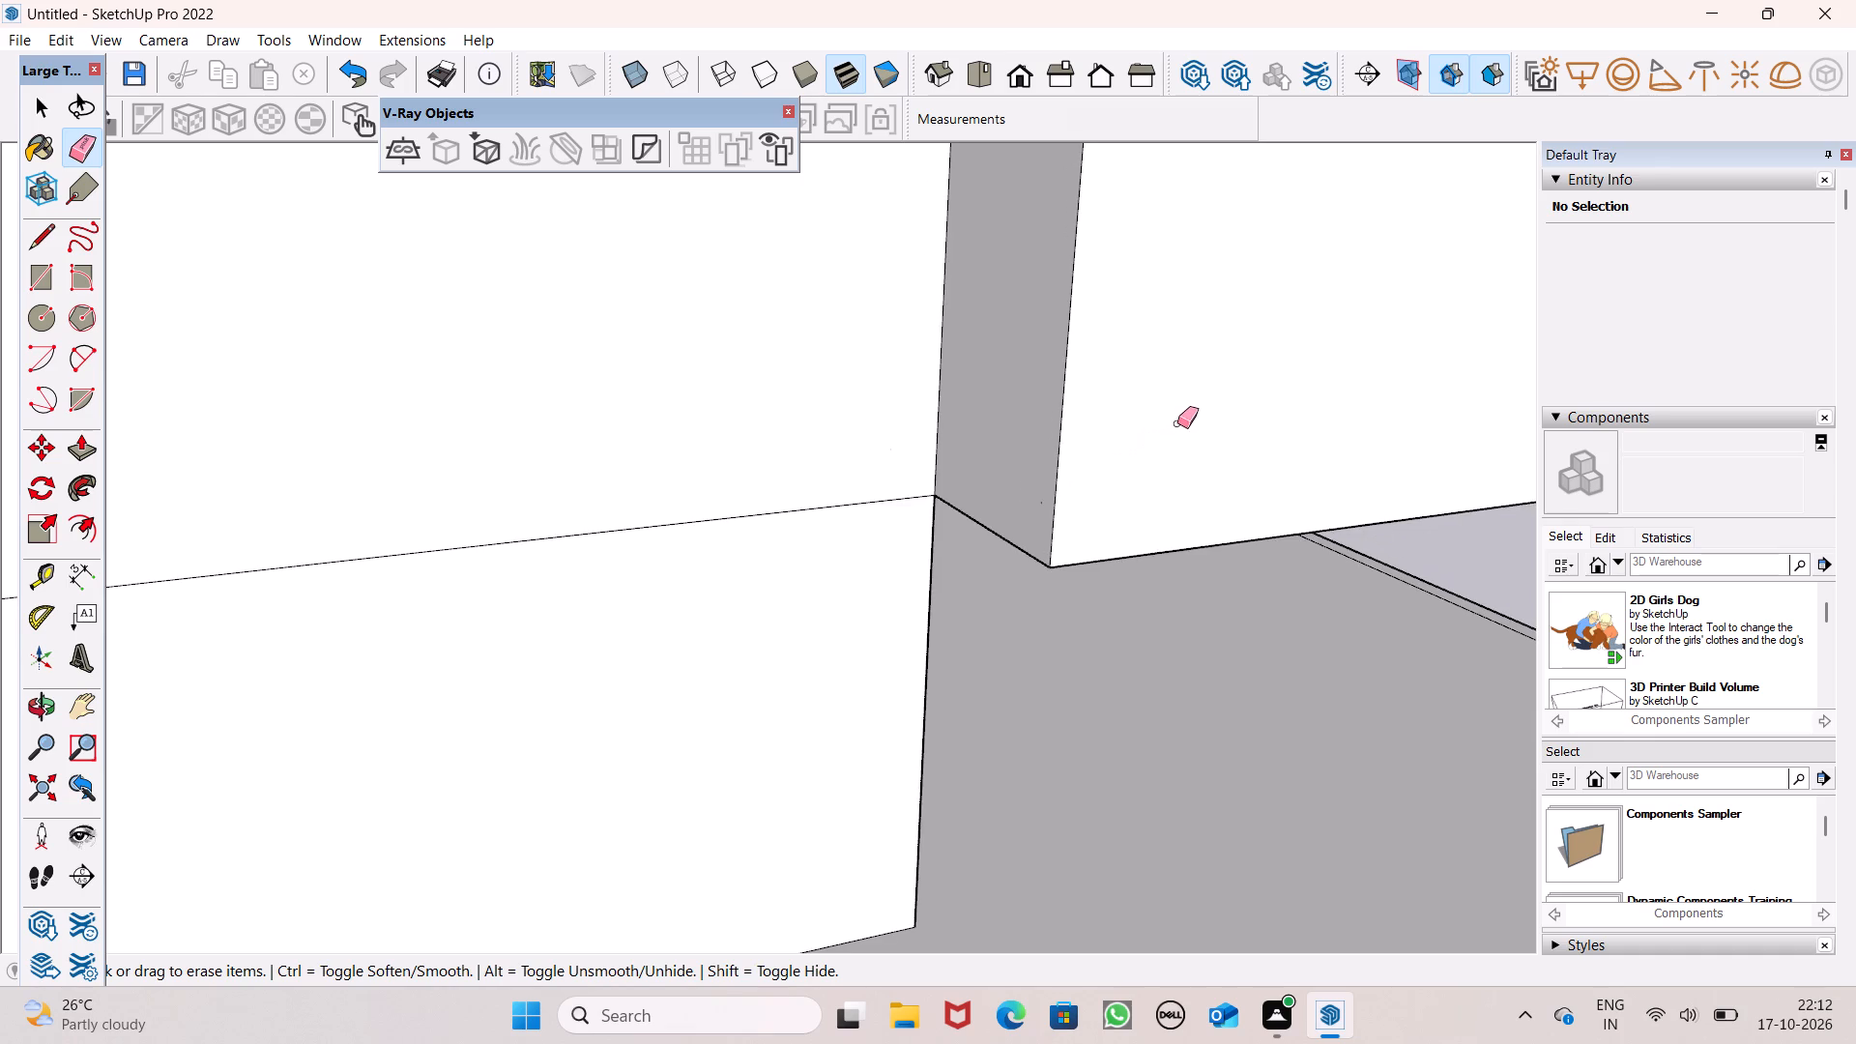
scroll(1177, 423, down, 10)
scroll(1212, 502, up, 1)
middle_drag(1194, 565, 1168, 823)
scroll(1188, 566, down, 4)
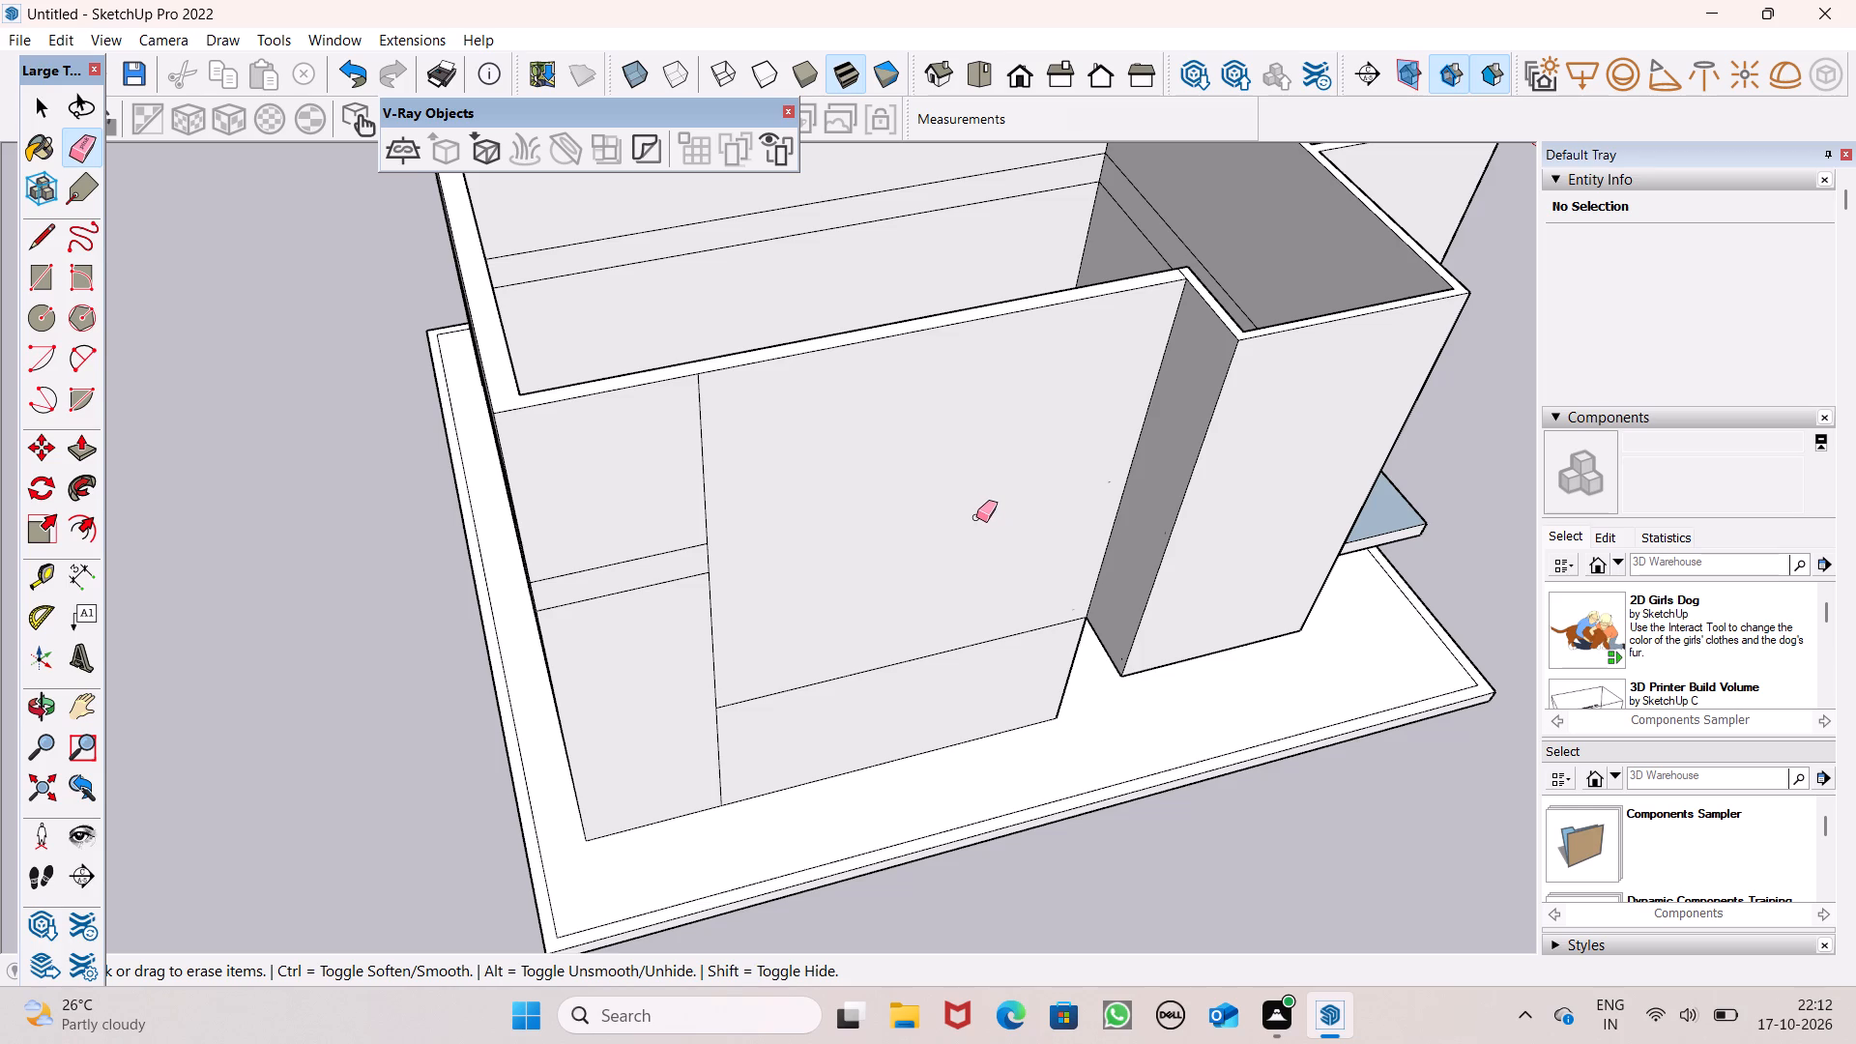
Erase the two horizontal band lines on the large room's long wall, between its far corner and the vertical seam.
scroll(984, 515, down, 2)
middle_drag(1009, 599, 962, 514)
drag(675, 478, 675, 521)
Examine the building from all sides and from above for remaining band lines and wall junctions.
scroll(1016, 472, down, 3)
middle_drag(1055, 560, 954, 631)
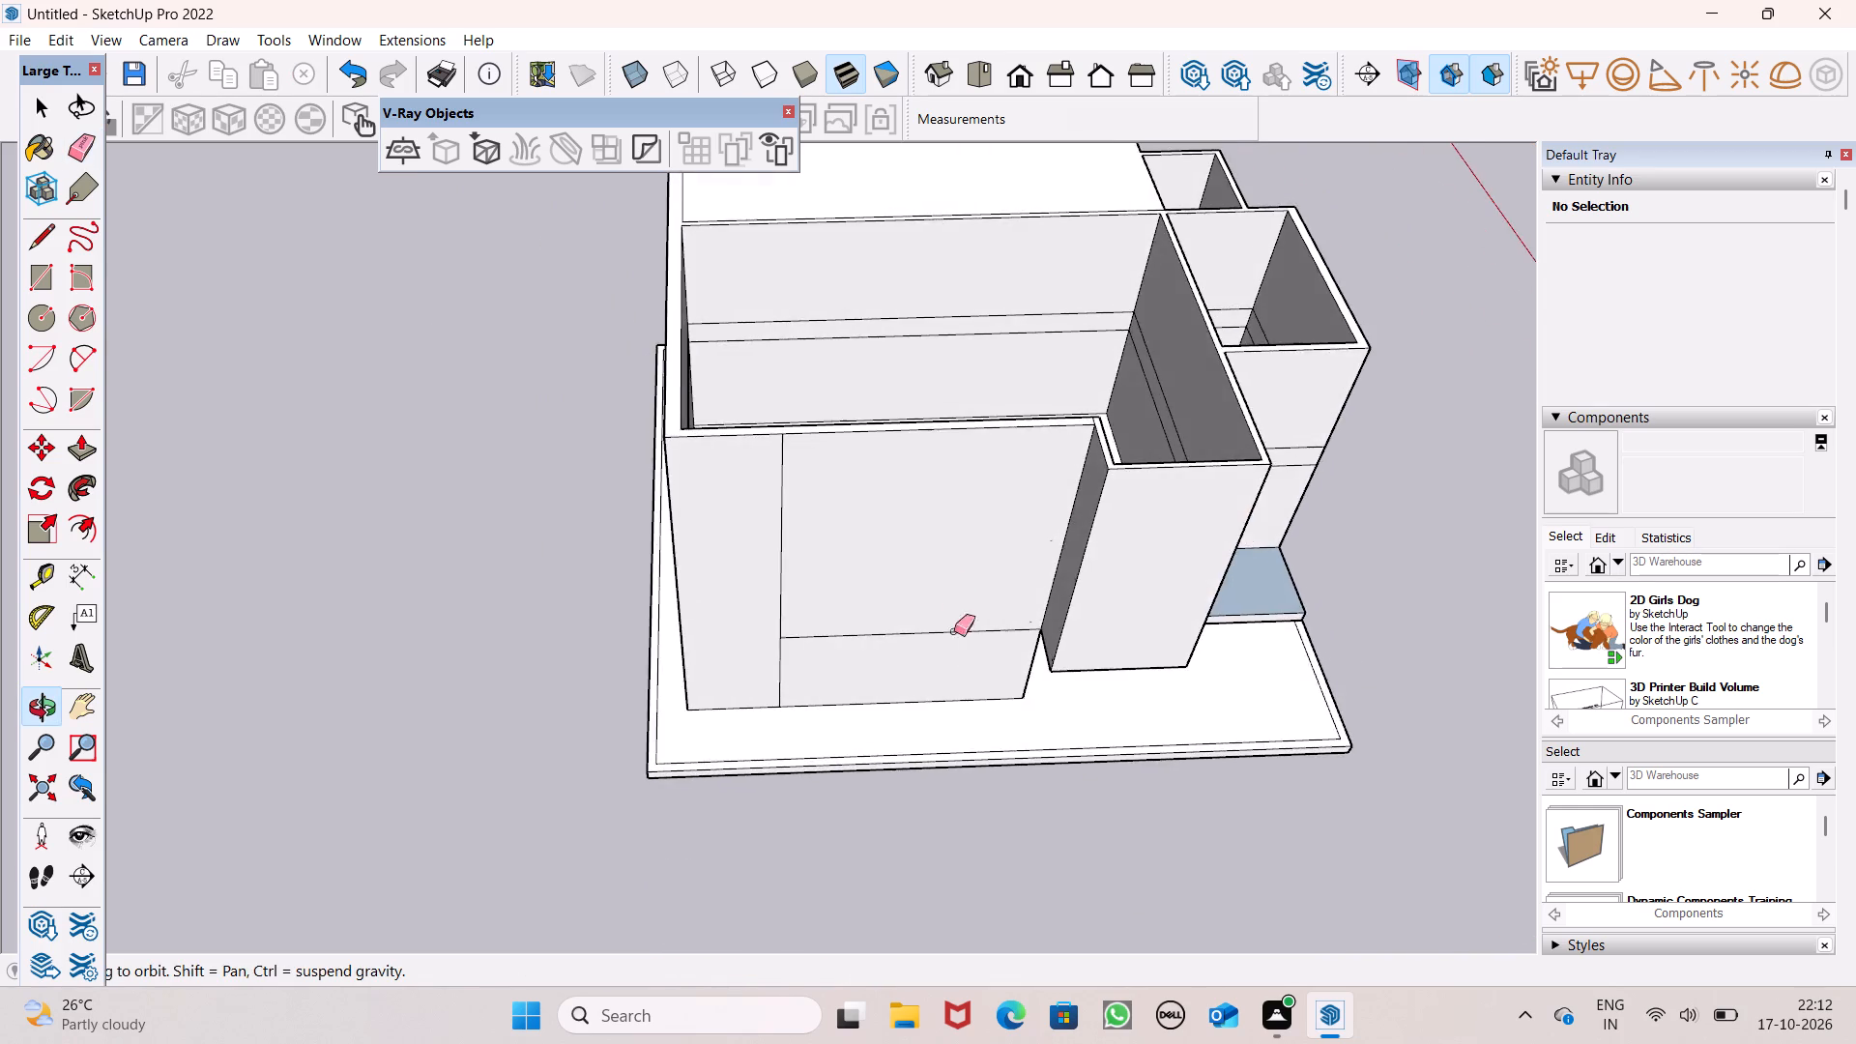
middle_drag(954, 631, 958, 639)
scroll(991, 439, down, 5)
middle_drag(1087, 540, 314, 348)
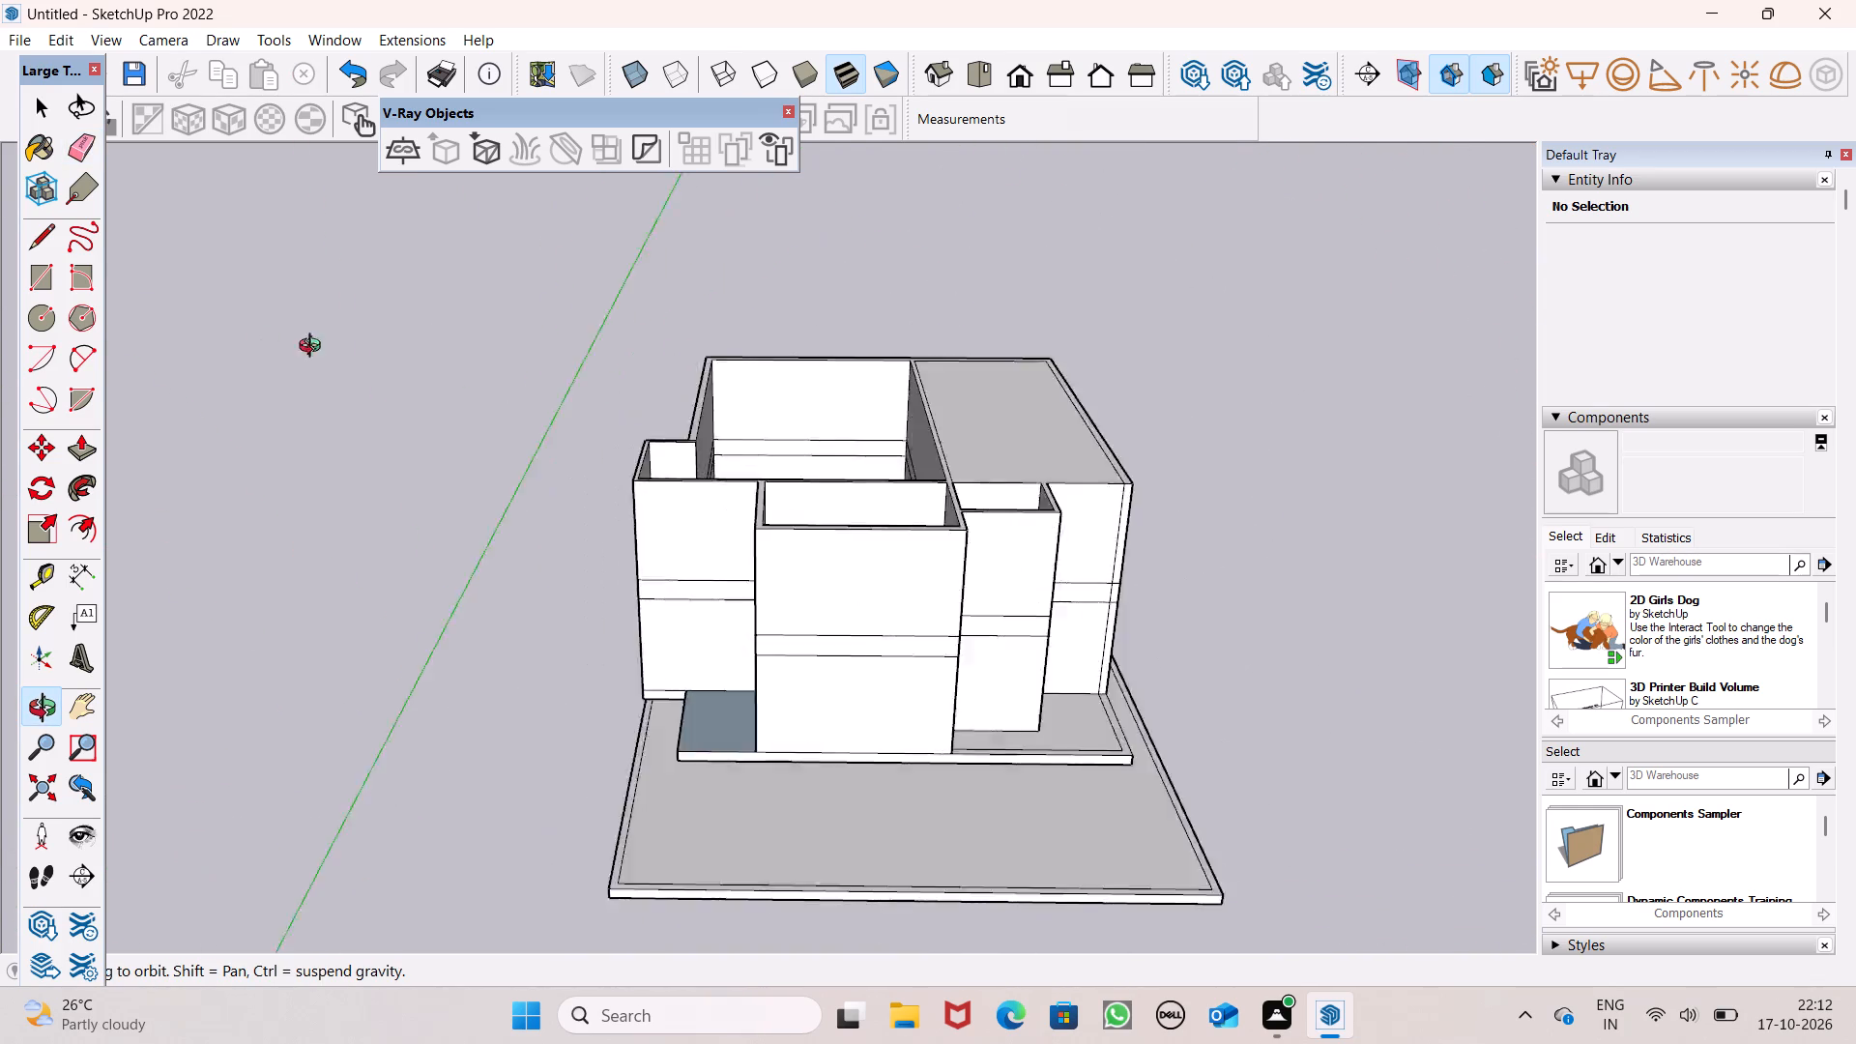
middle_drag(314, 348, 714, 397)
middle_click(722, 400)
middle_drag(1243, 506, 1159, 531)
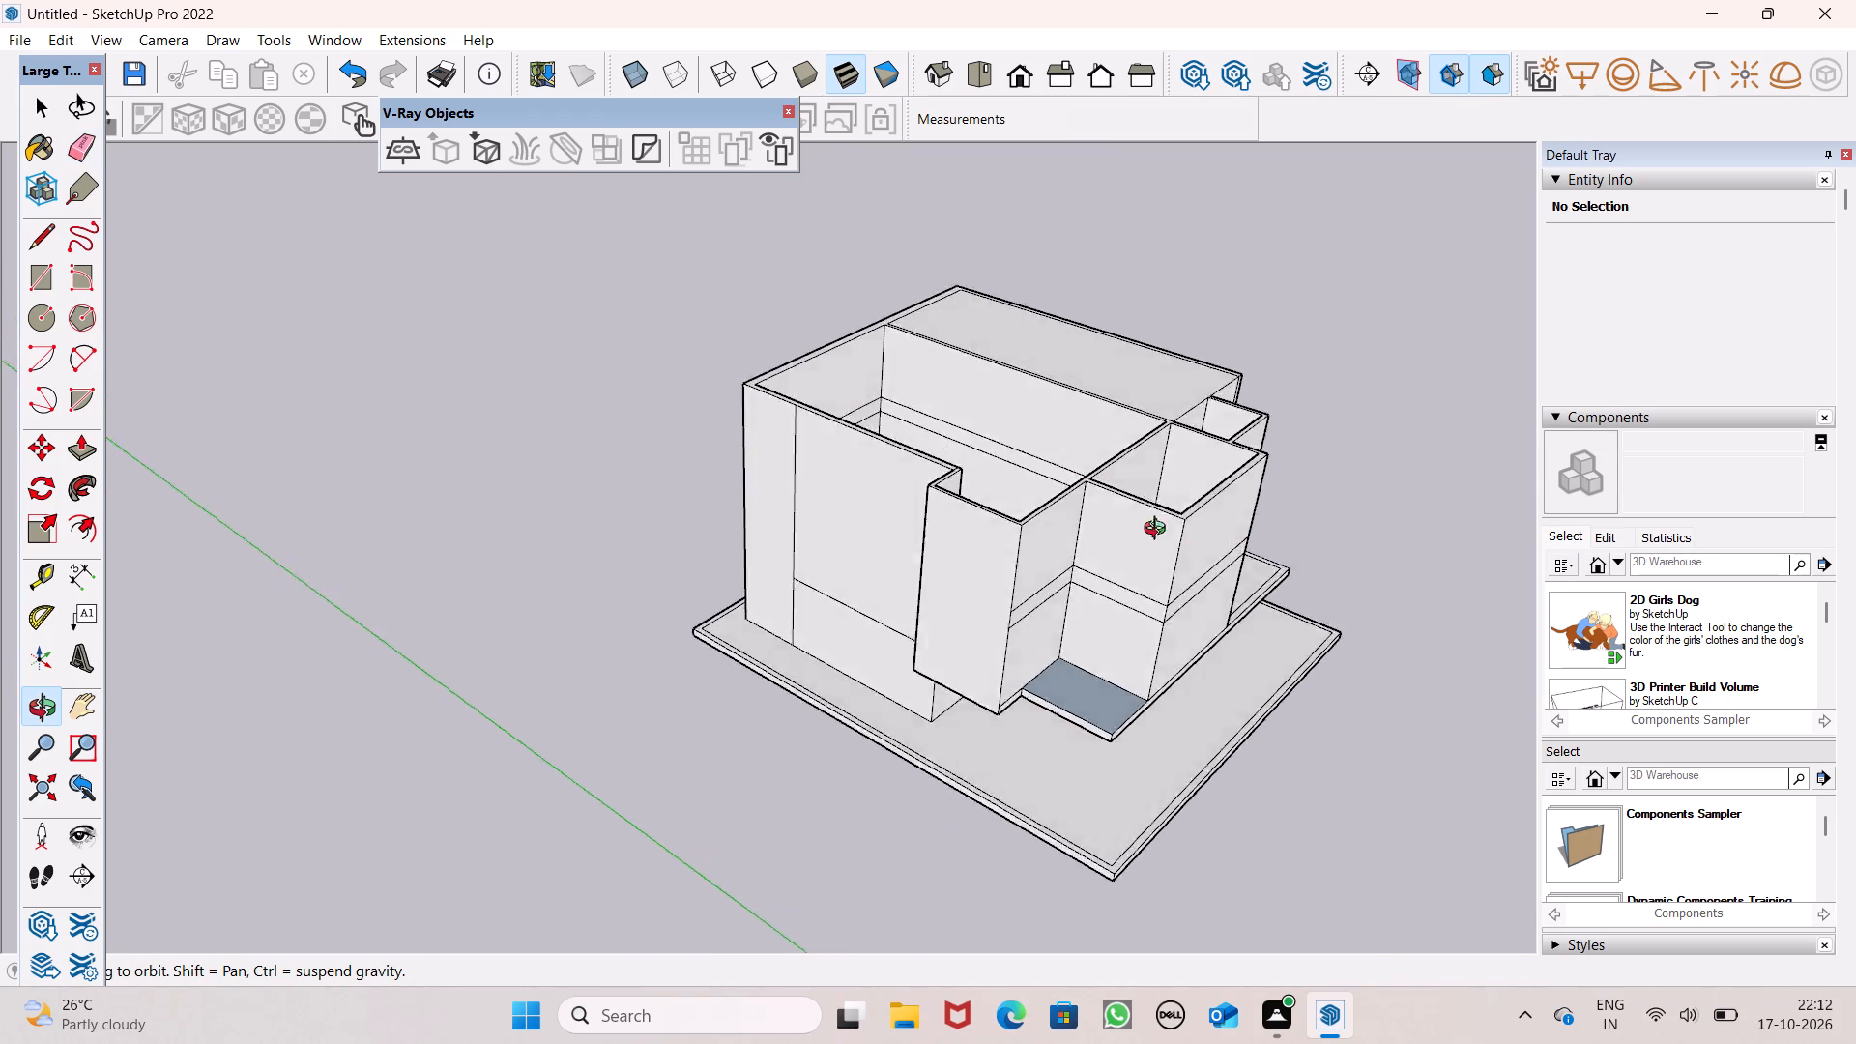
middle_drag(1159, 531, 637, 378)
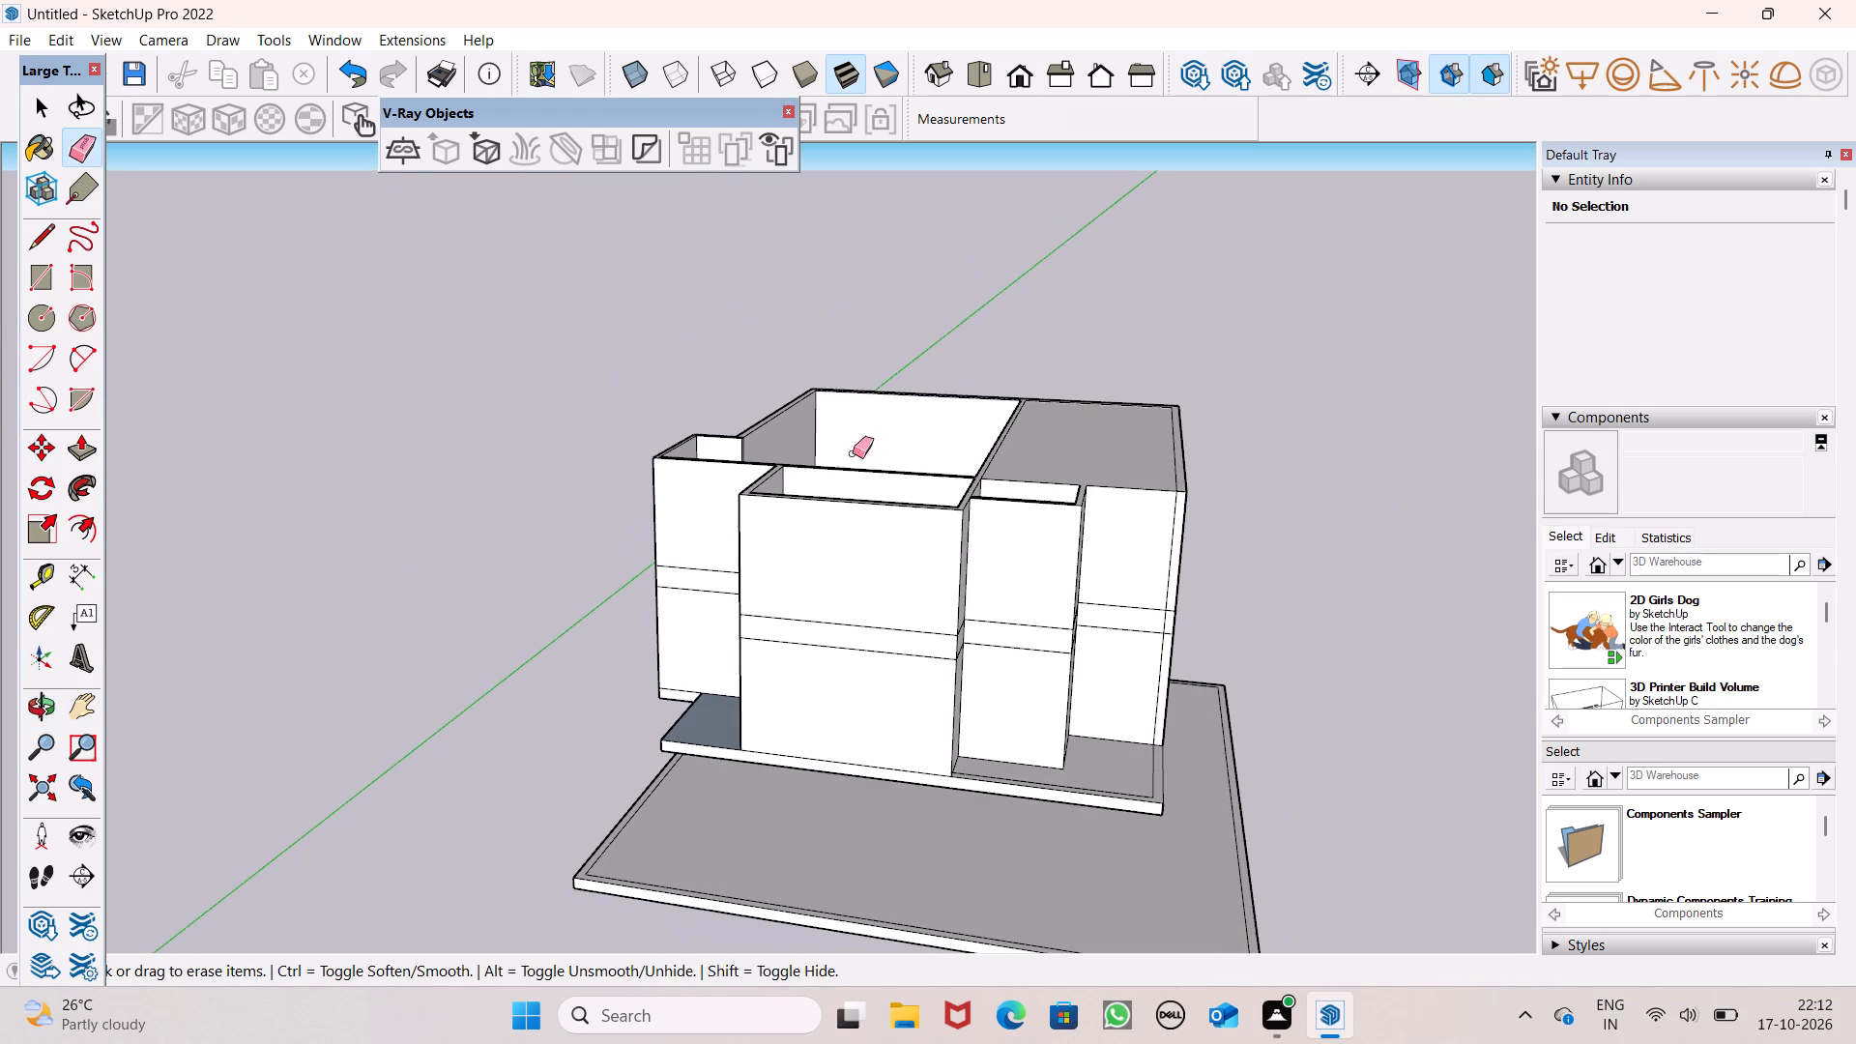
middle_drag(1079, 548, 665, 625)
middle_drag(1089, 599, 1071, 628)
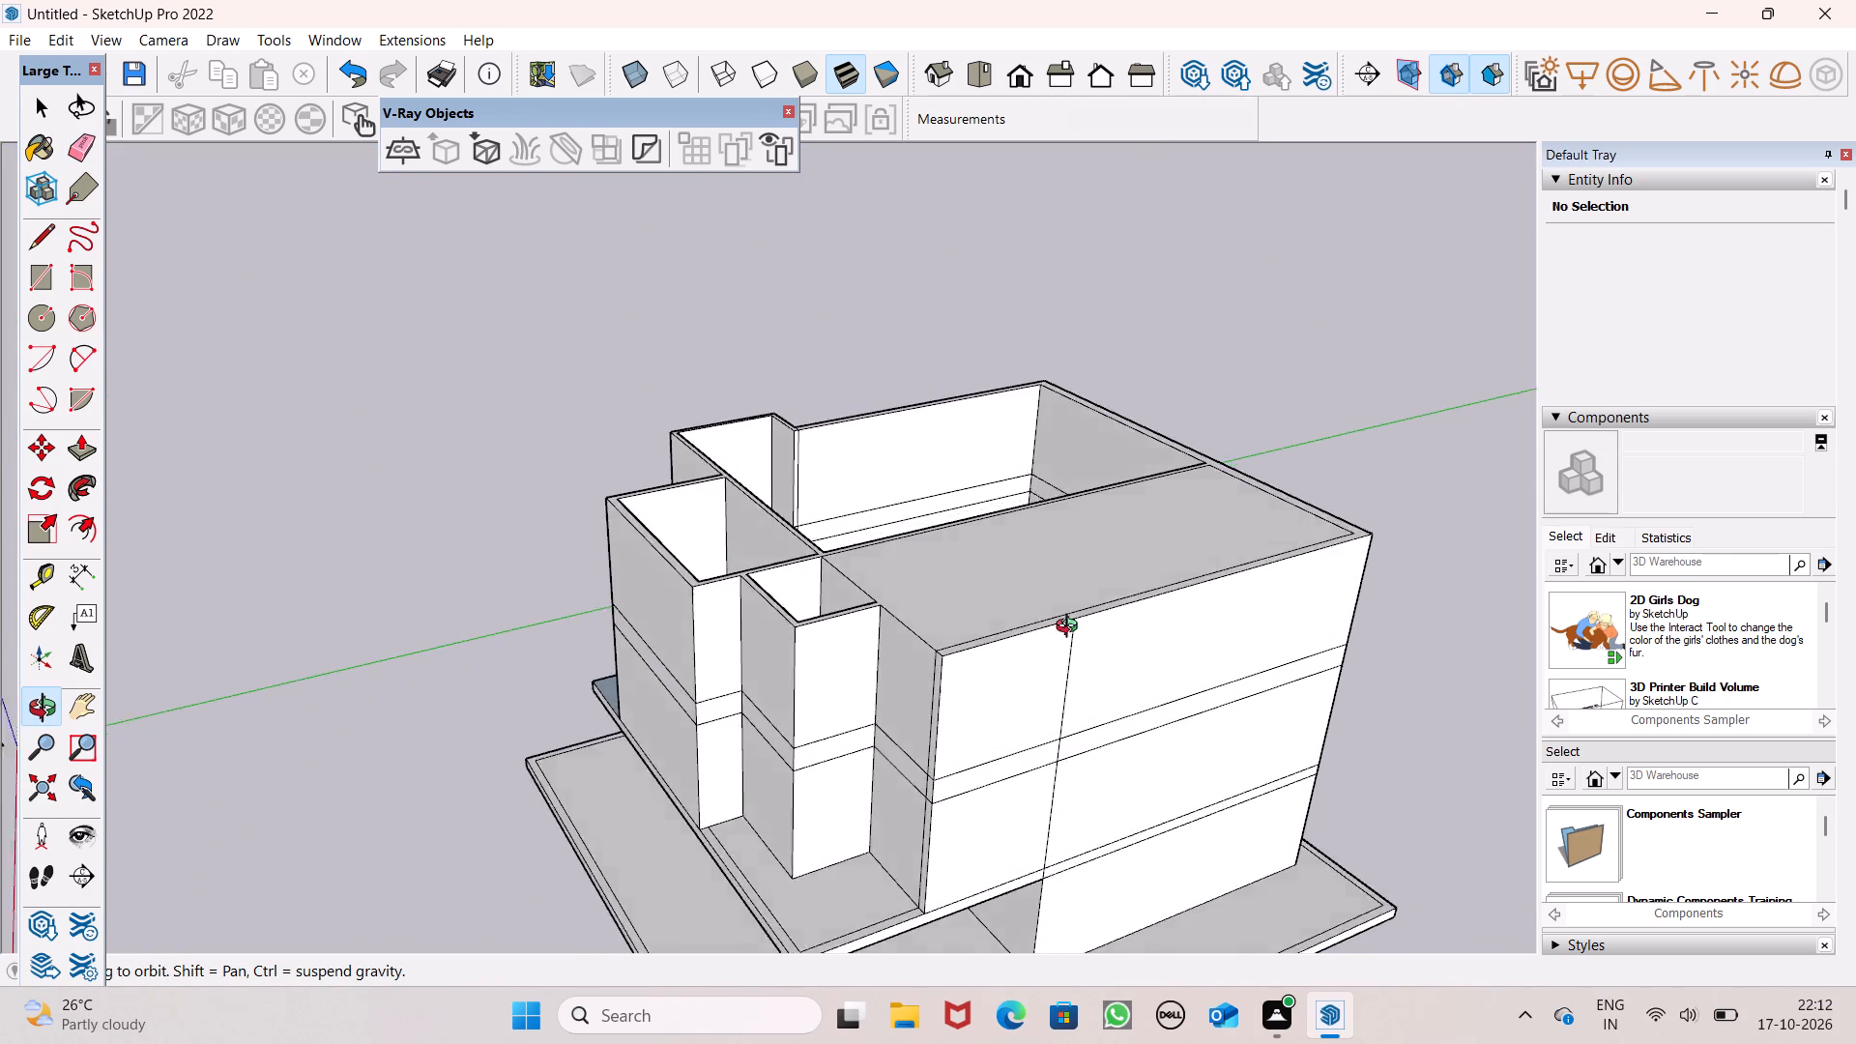
middle_drag(1071, 628, 1221, 617)
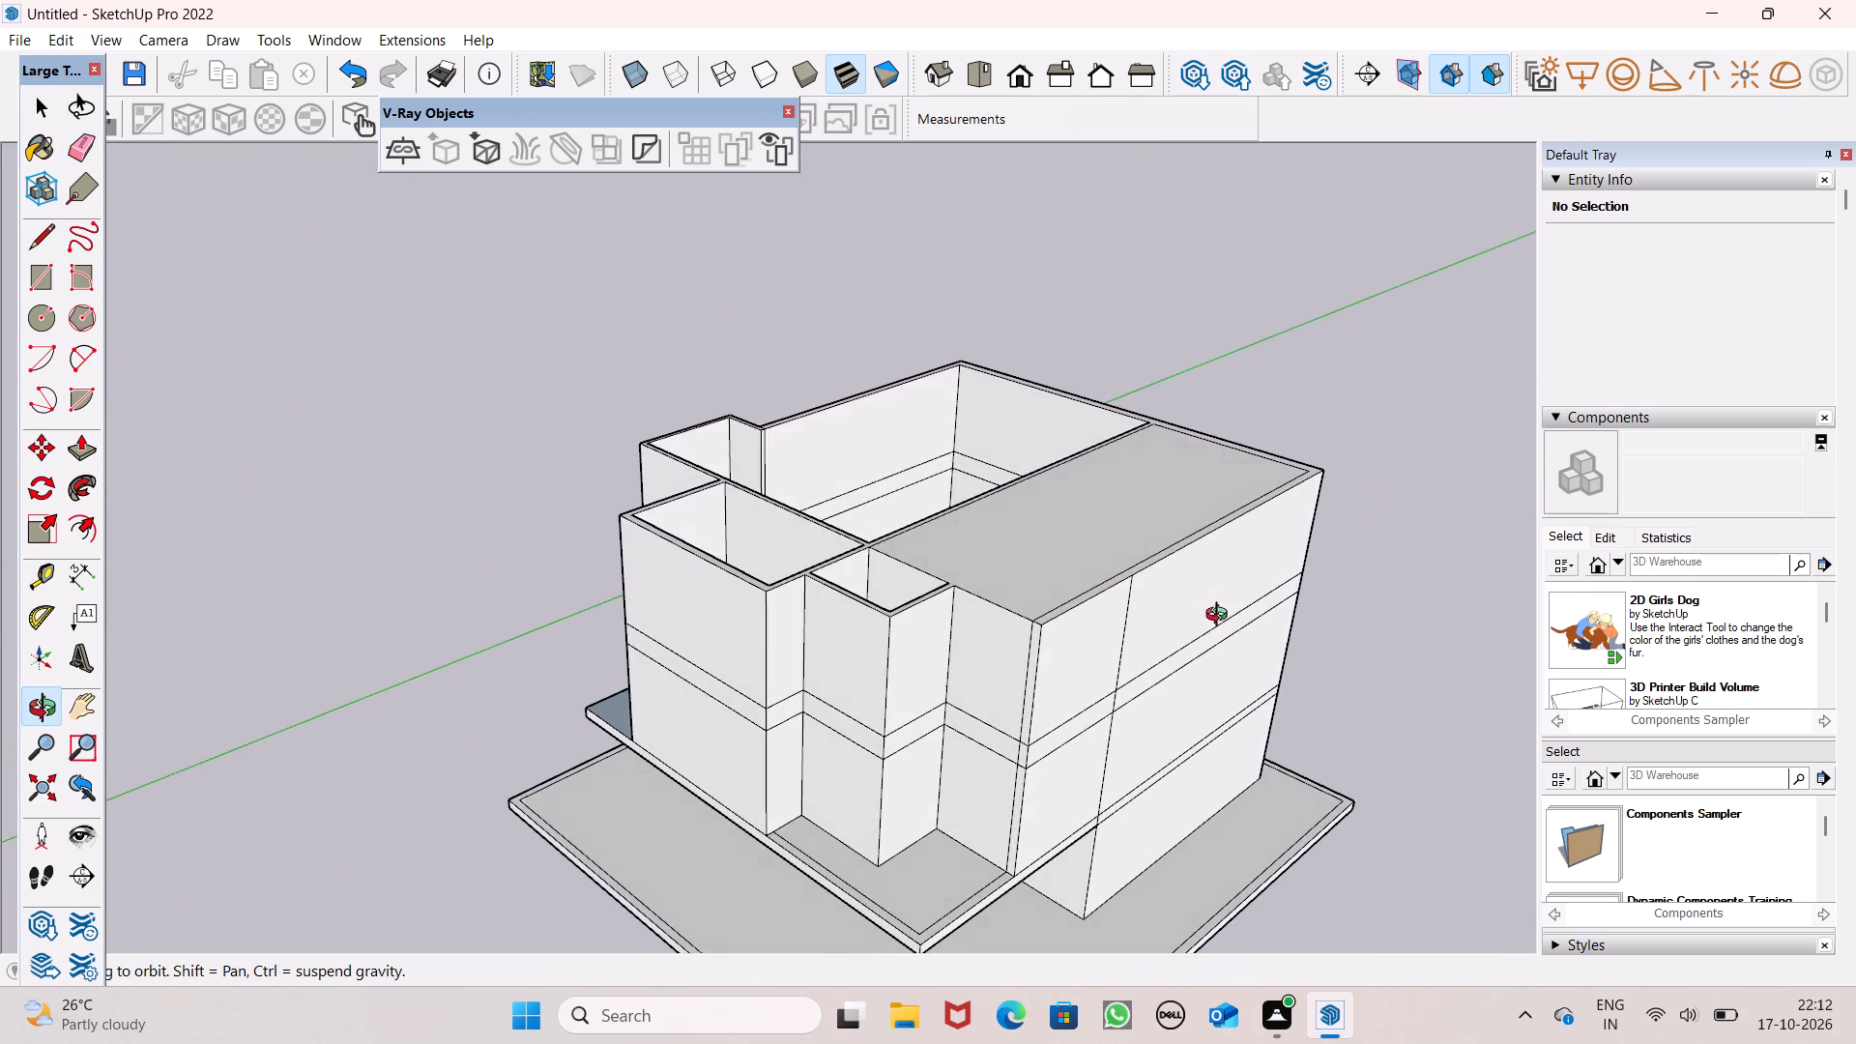
middle_drag(1221, 617, 1223, 621)
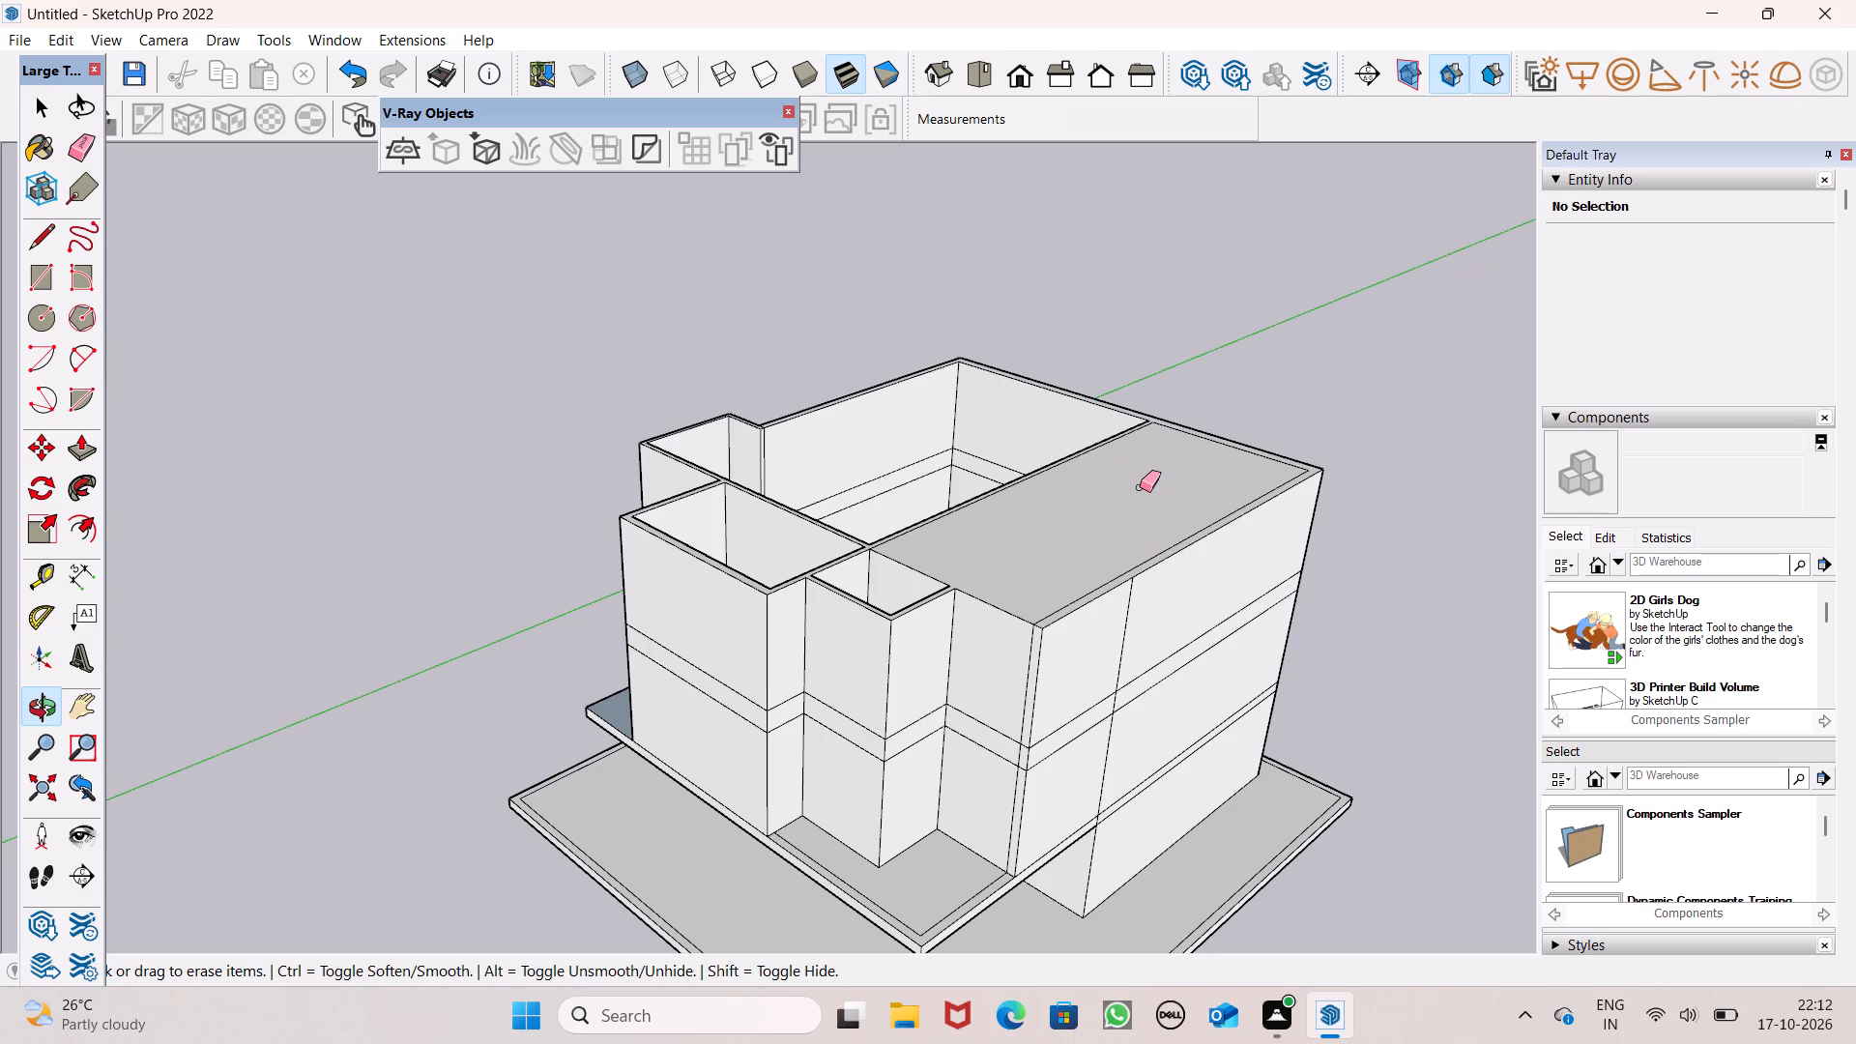
middle_drag(1155, 500, 1127, 595)
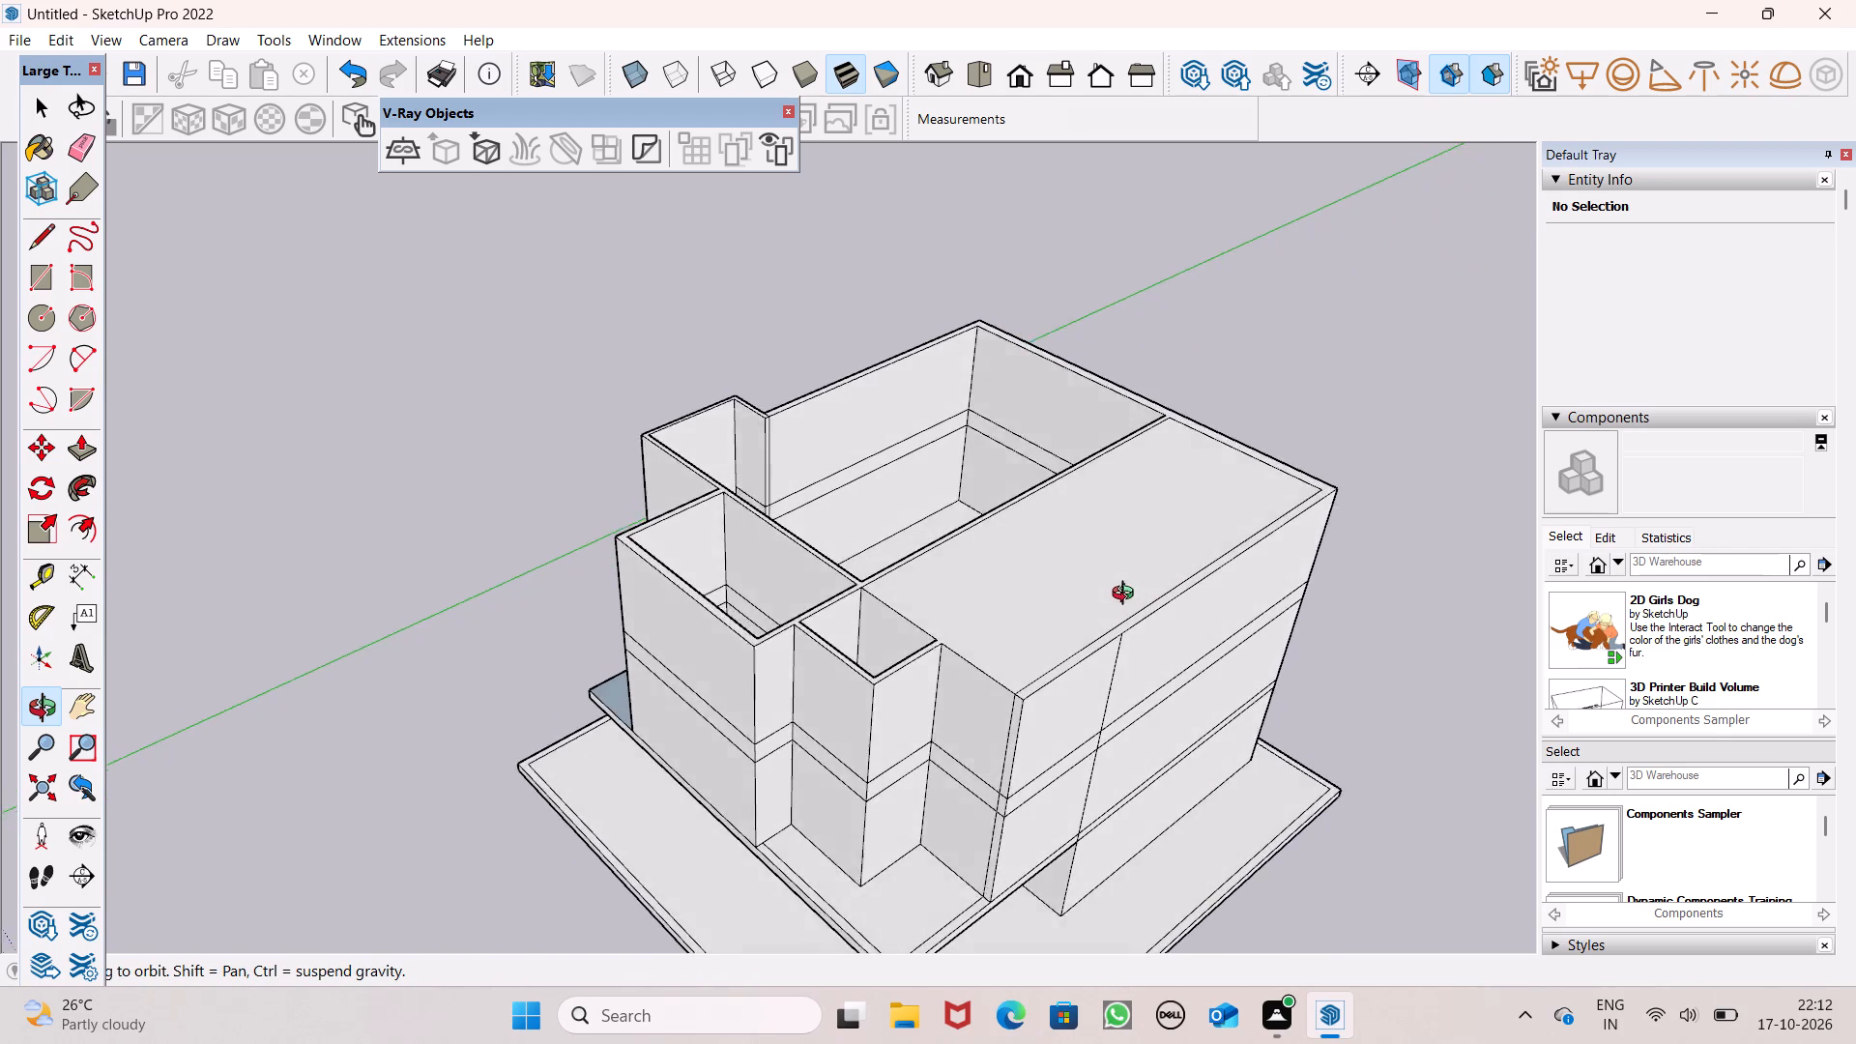
middle_drag(1127, 595, 1032, 640)
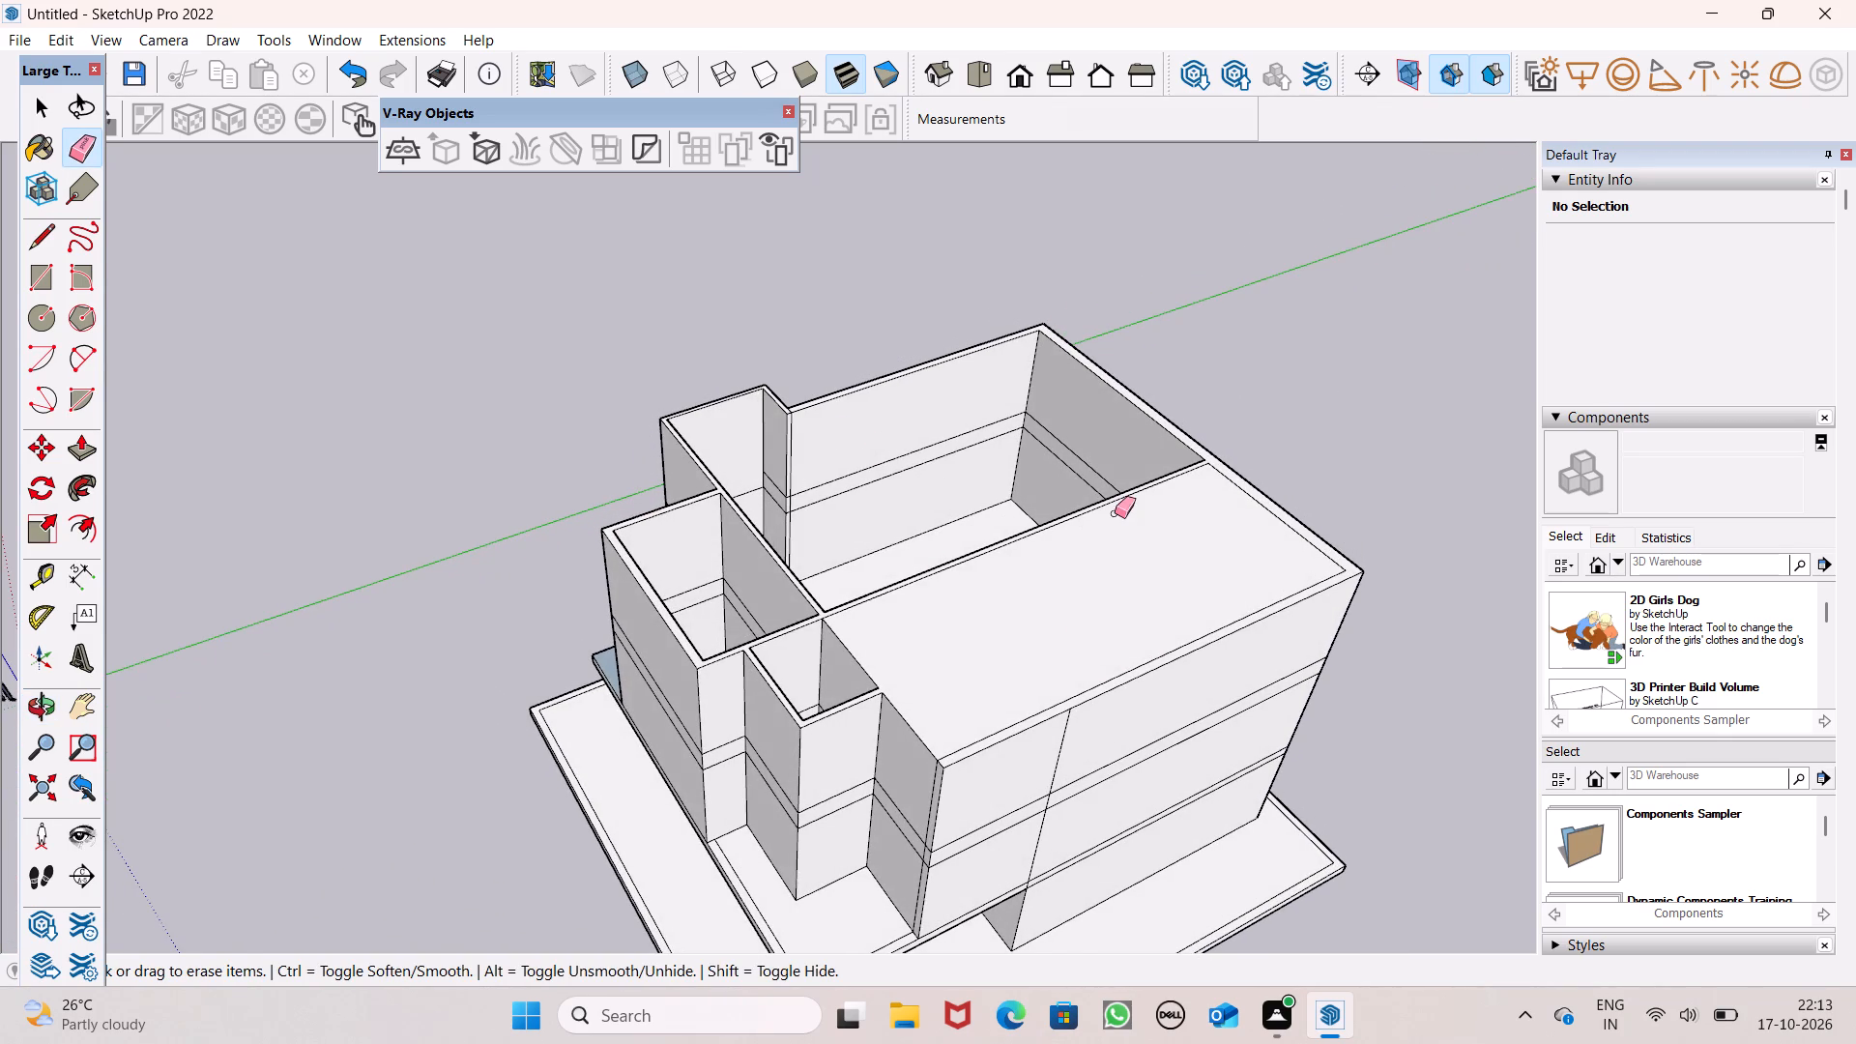
scroll(1115, 521, down, 1)
middle_drag(1123, 571, 1334, 417)
middle_drag(1145, 620, 1289, 516)
scroll(1254, 529, up, 1)
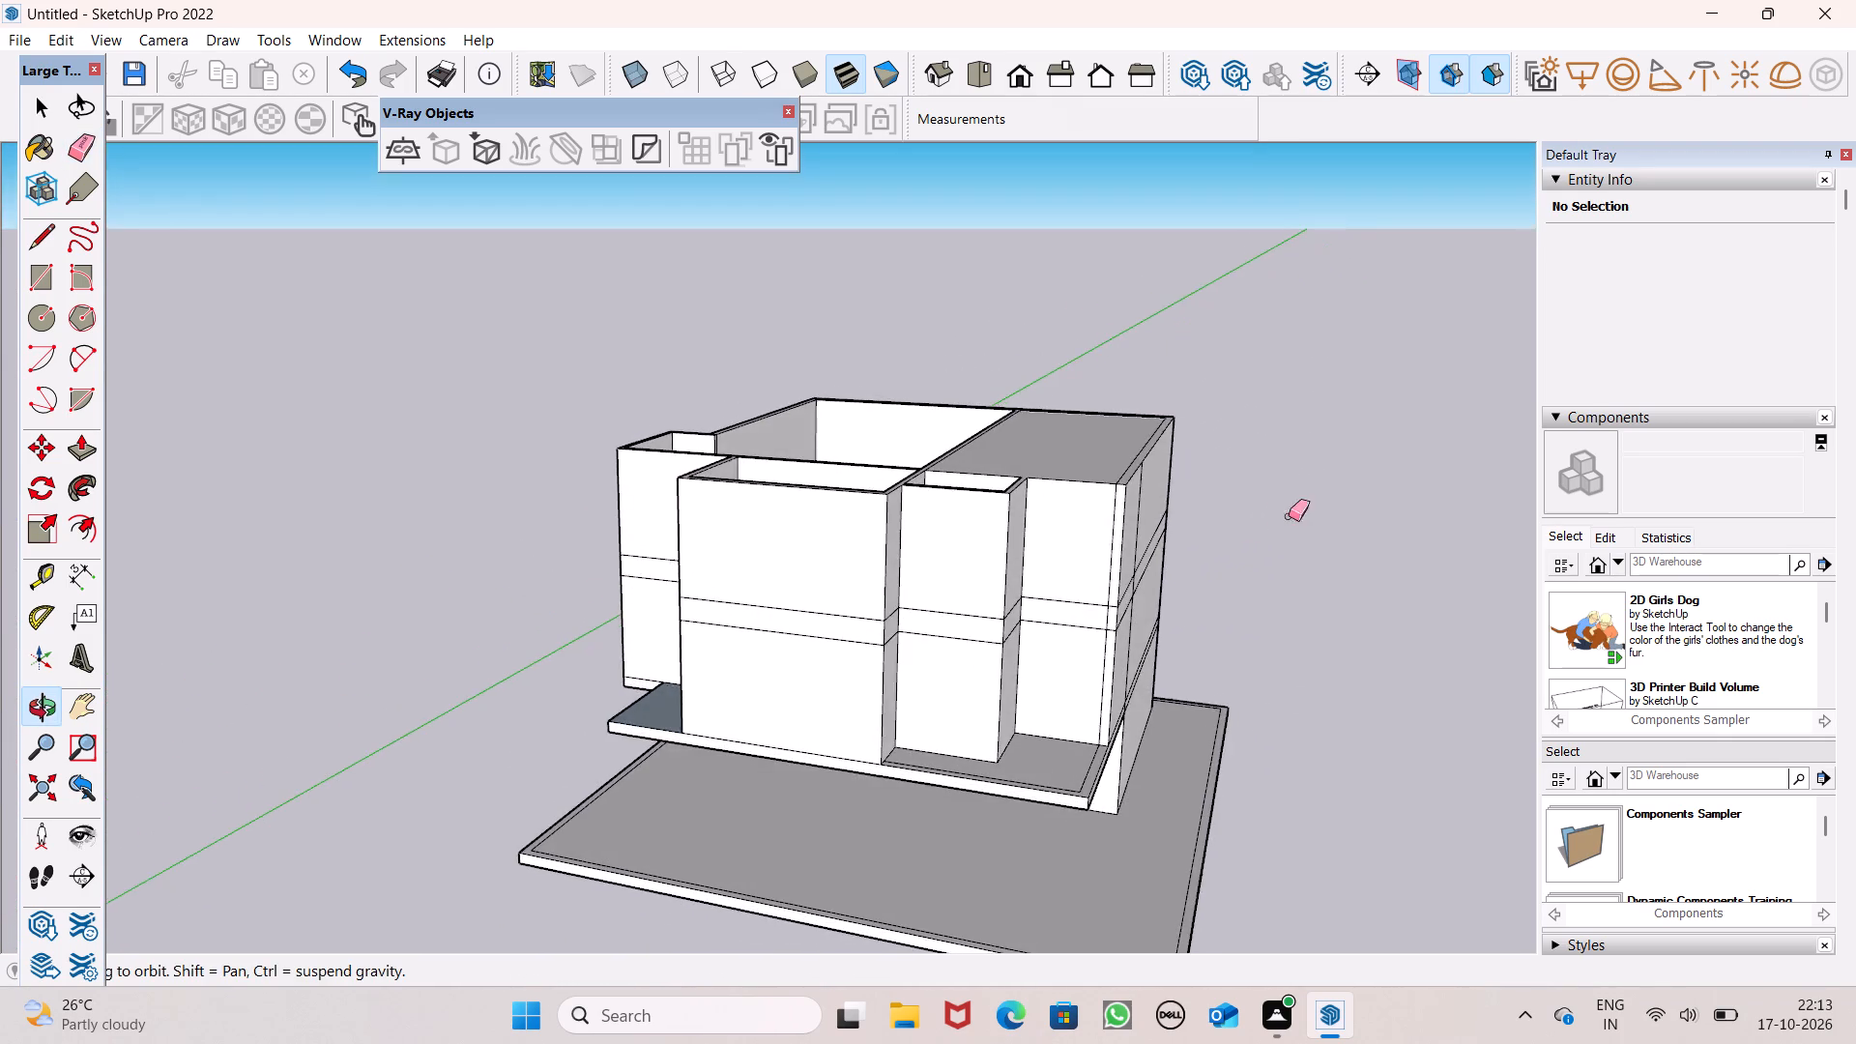
middle_drag(1180, 556, 1372, 484)
scroll(1243, 493, down, 2)
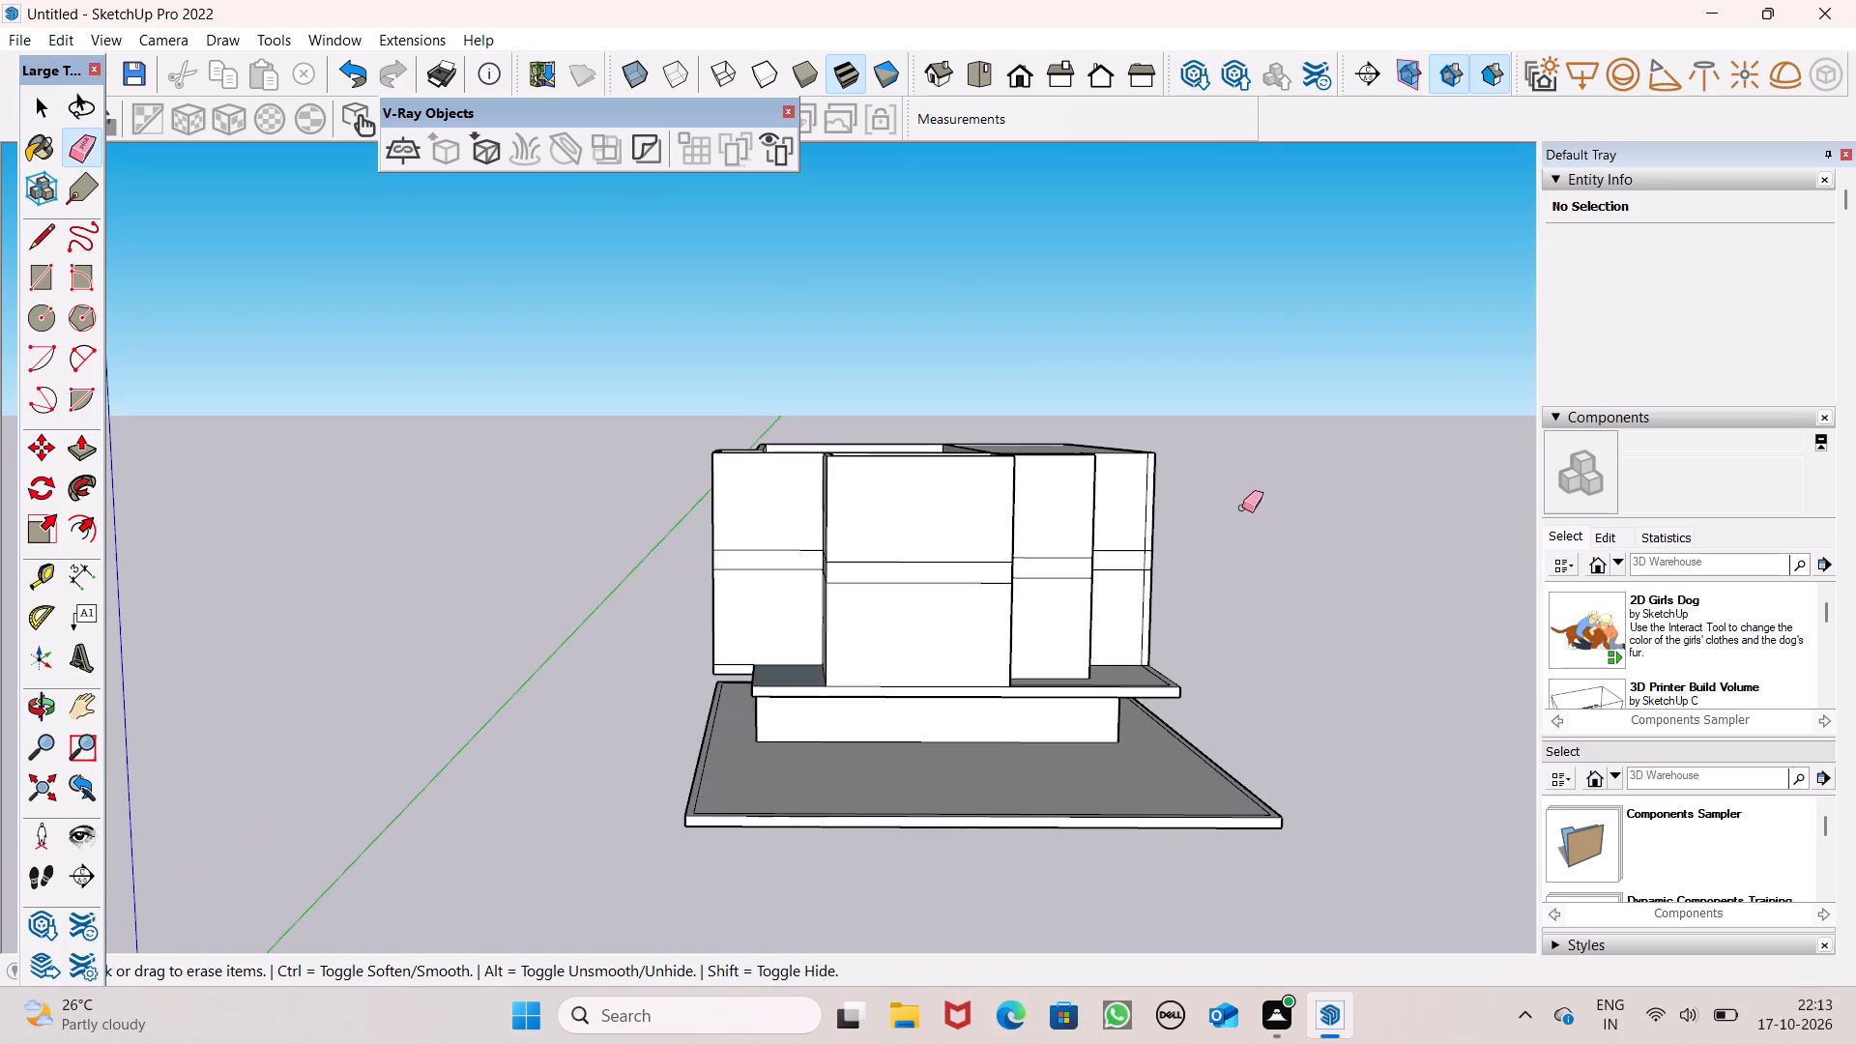
middle_drag(1240, 528, 1140, 828)
middle_drag(1085, 619, 1083, 835)
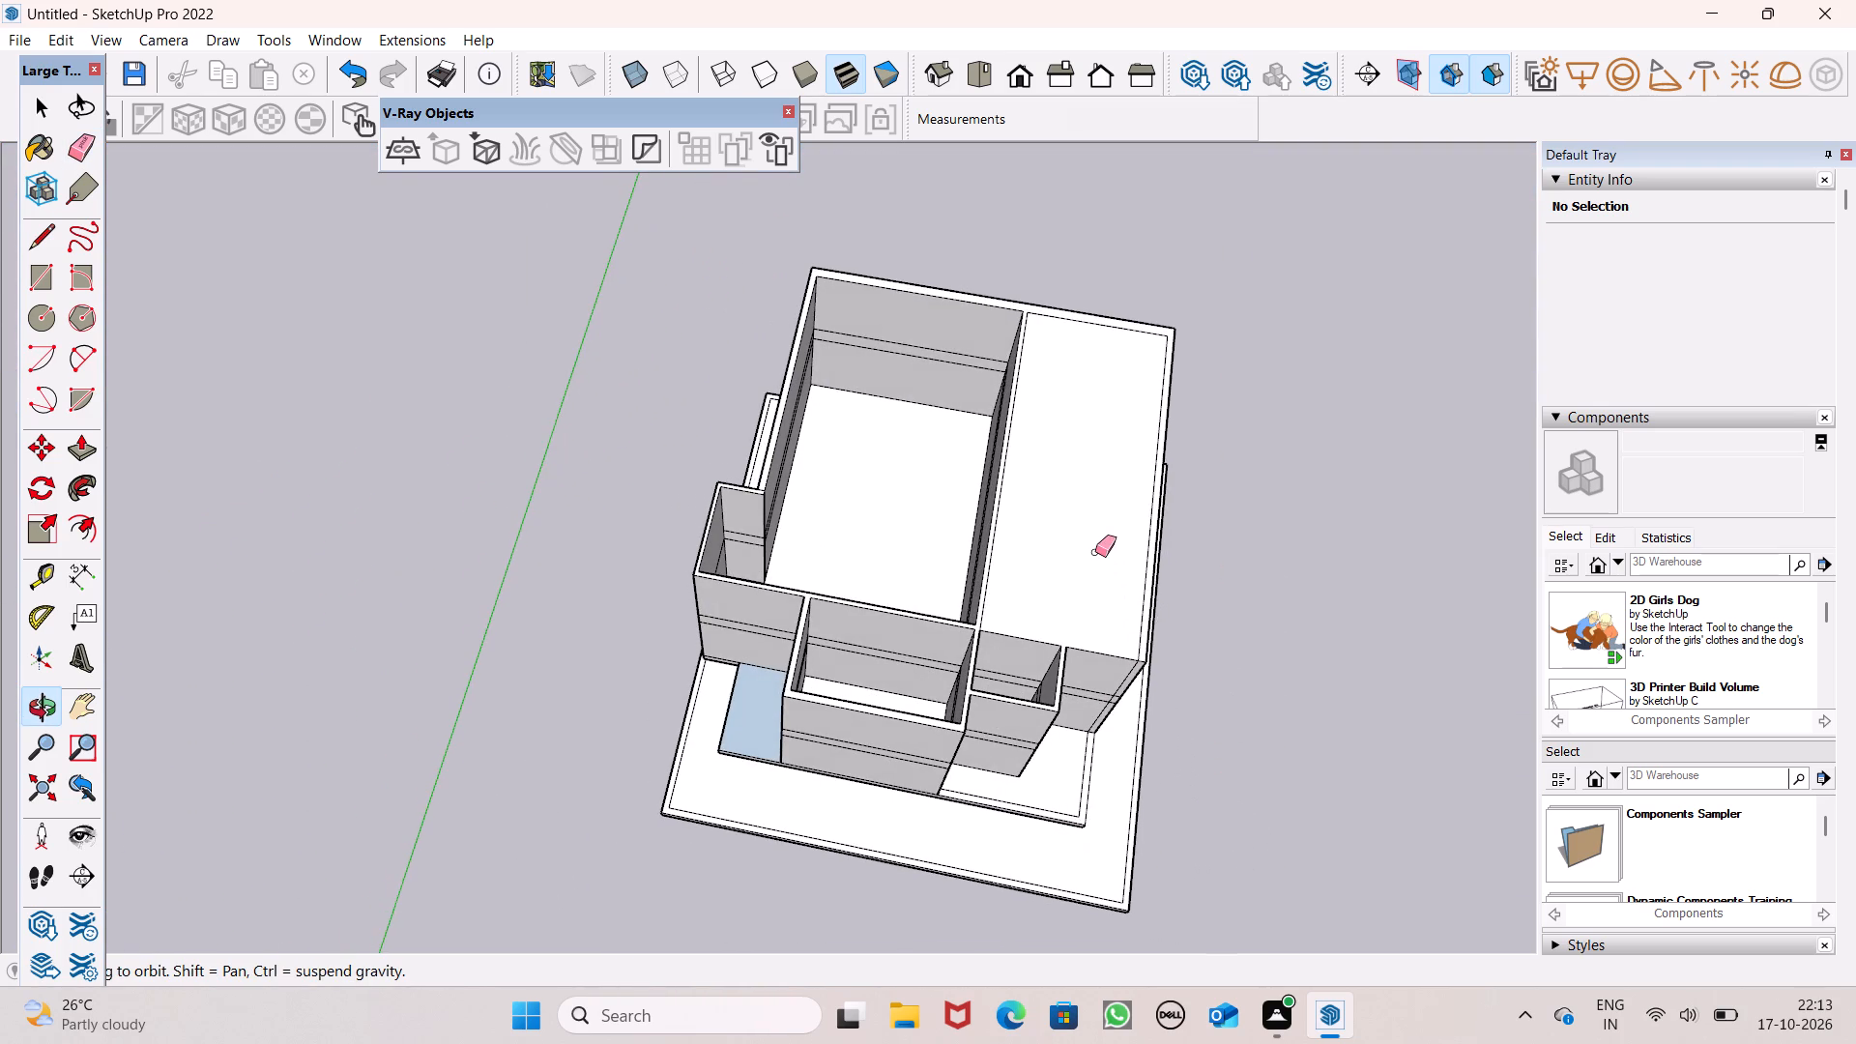
scroll(1090, 530, up, 1)
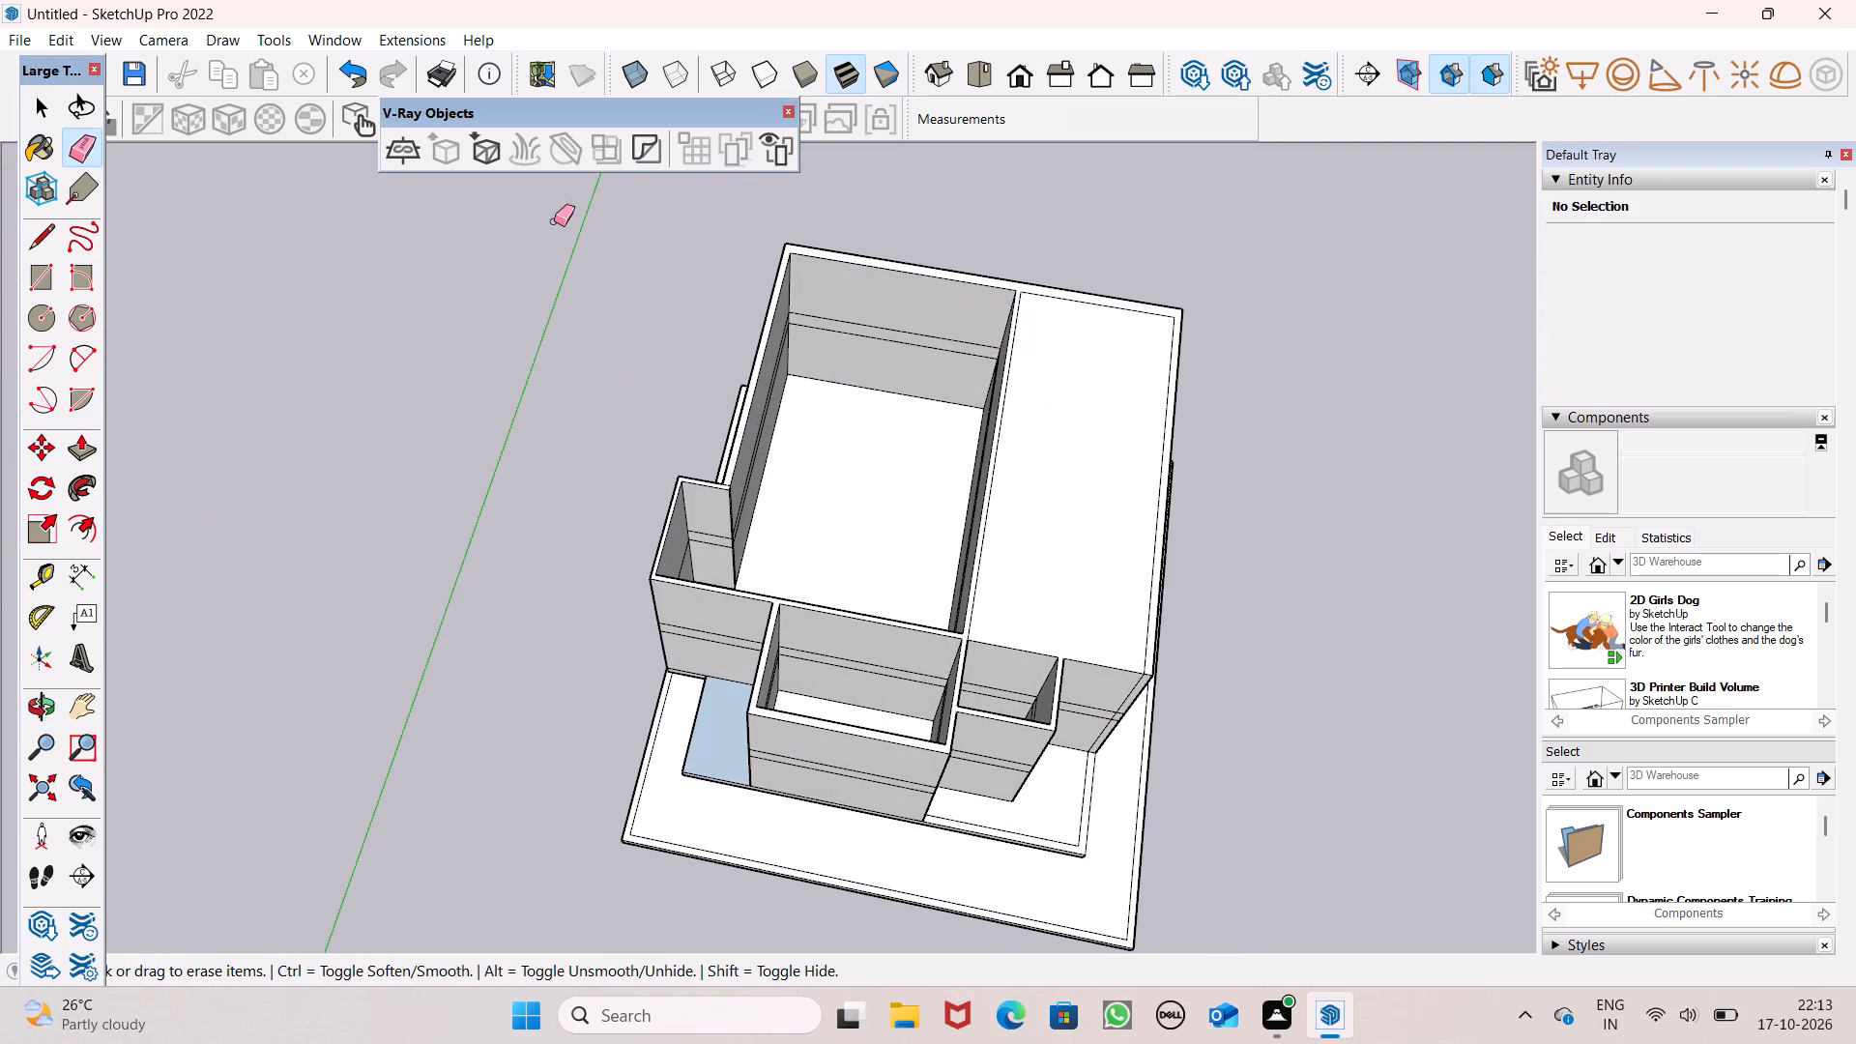
Draw two short lines across the wall tops where the large room meets the small front rooms, the second one 6" long.
click(38, 242)
scroll(835, 603, up, 5)
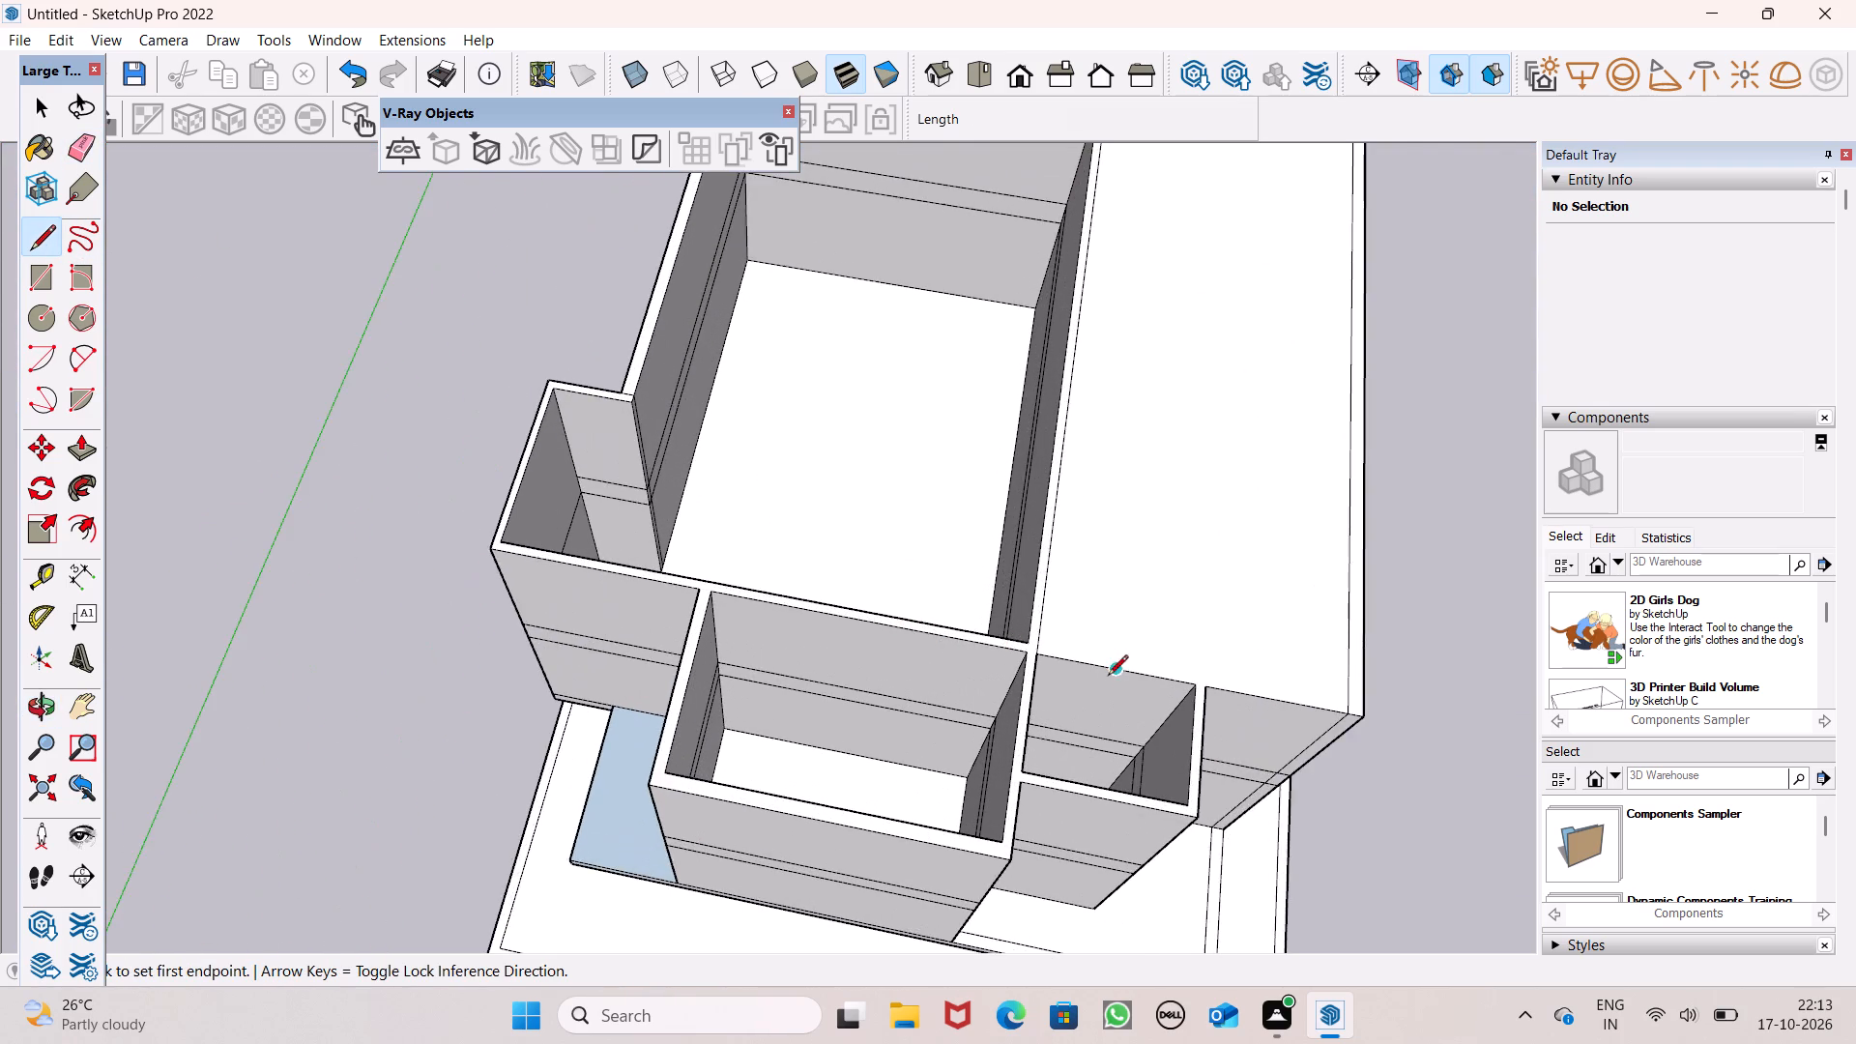
scroll(1109, 677, up, 5)
scroll(988, 634, up, 4)
drag(968, 636, 968, 619)
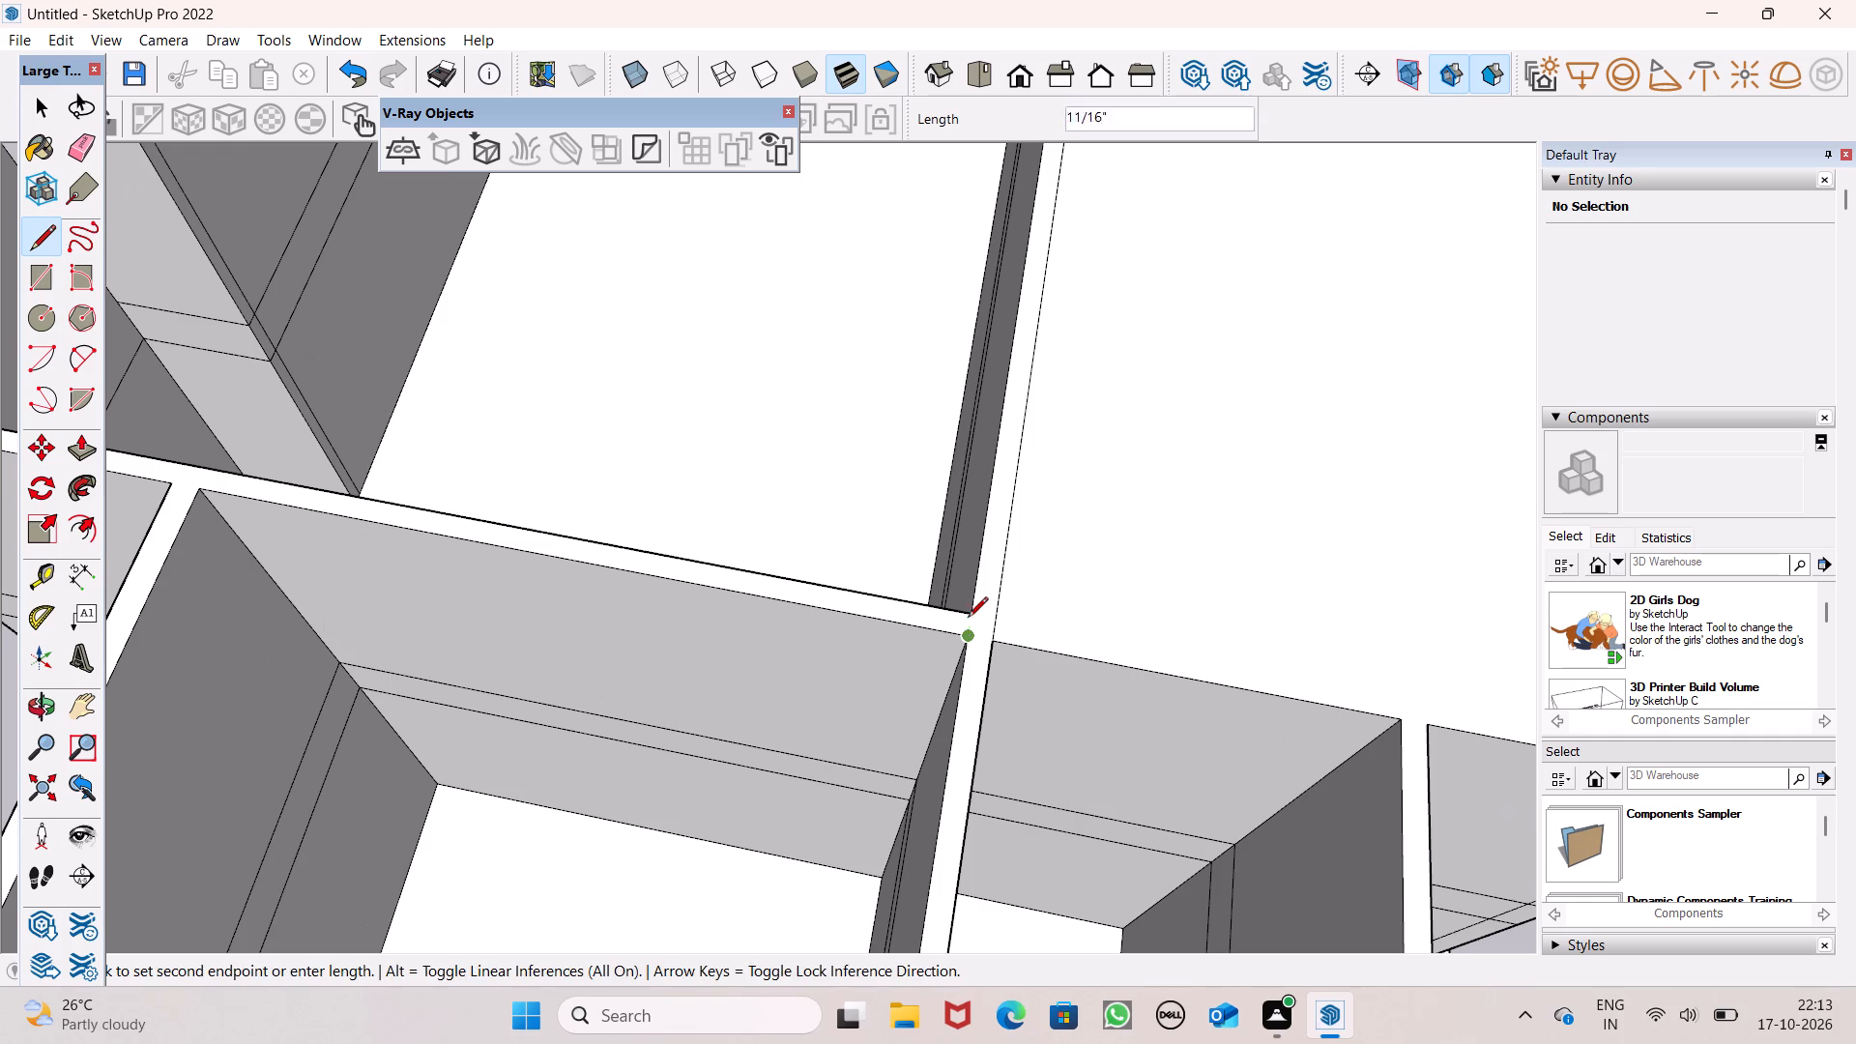
drag(968, 619, 968, 623)
click(968, 609)
scroll(1025, 559, down, 10)
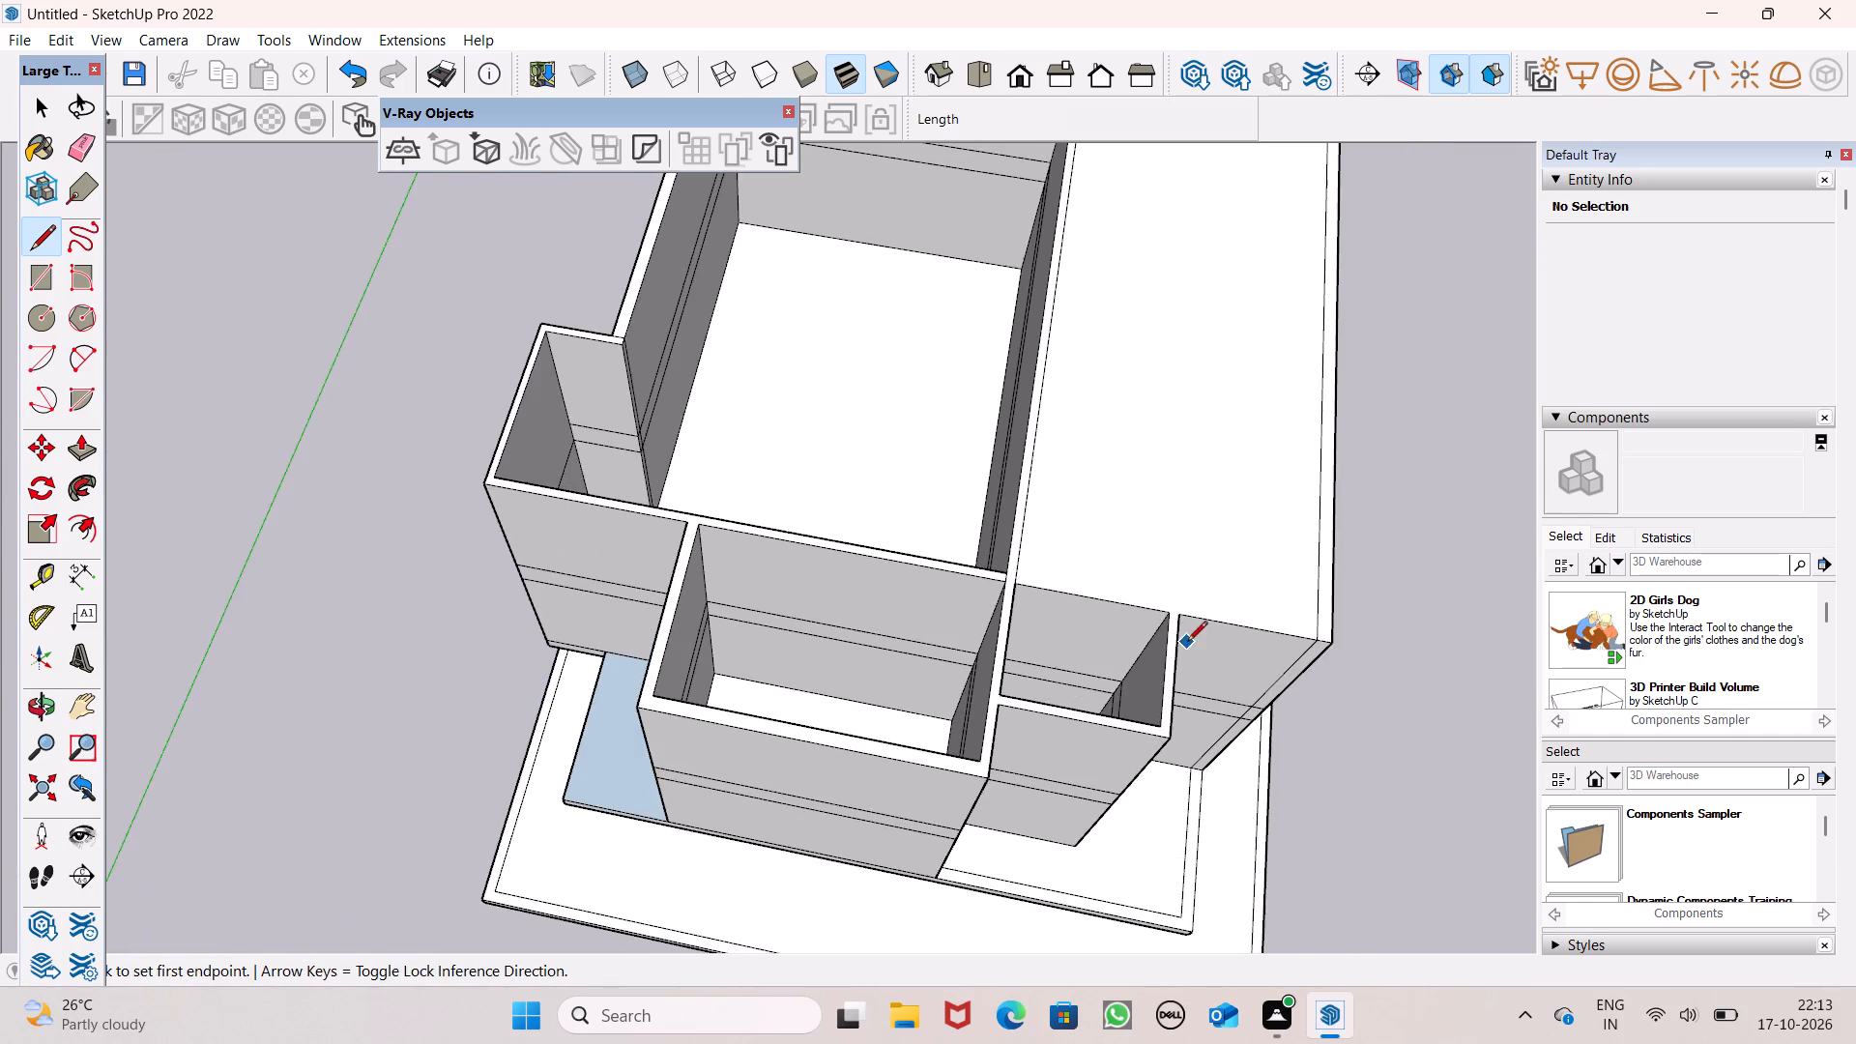
middle_drag(1187, 643, 1145, 542)
scroll(1062, 550, up, 4)
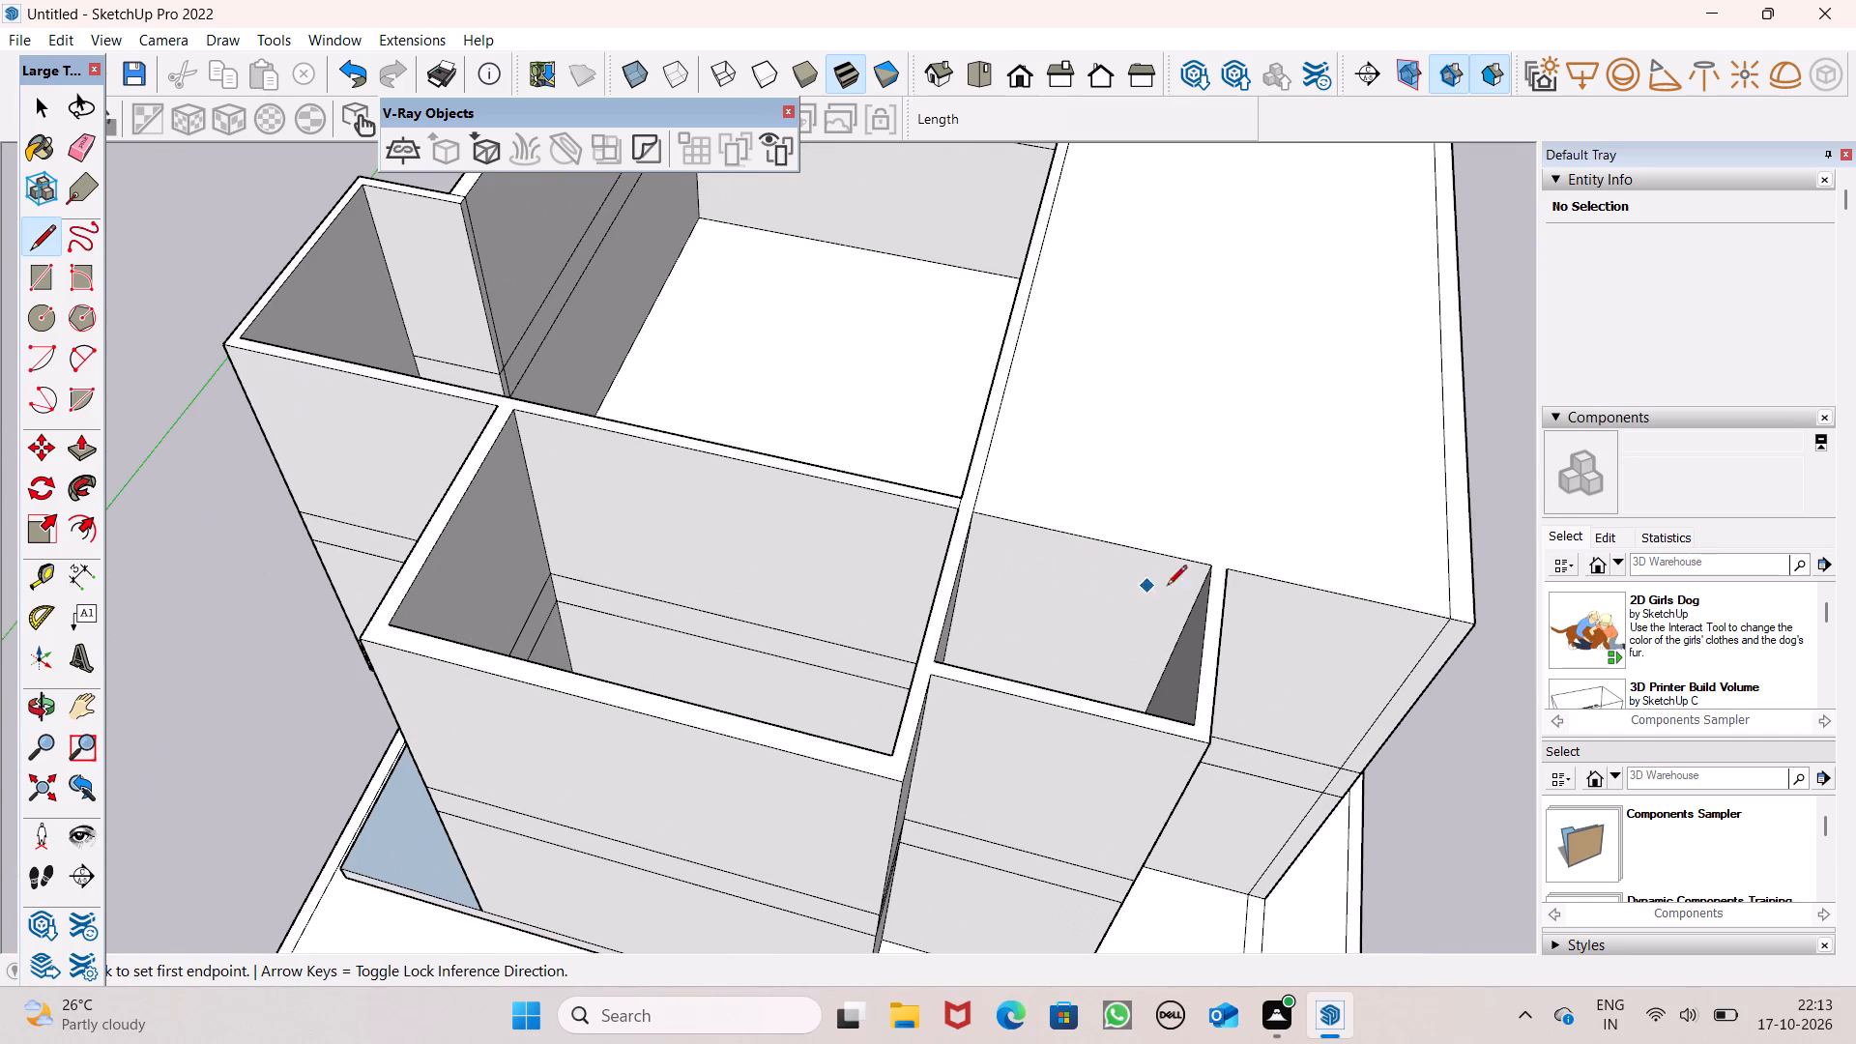
click(959, 513)
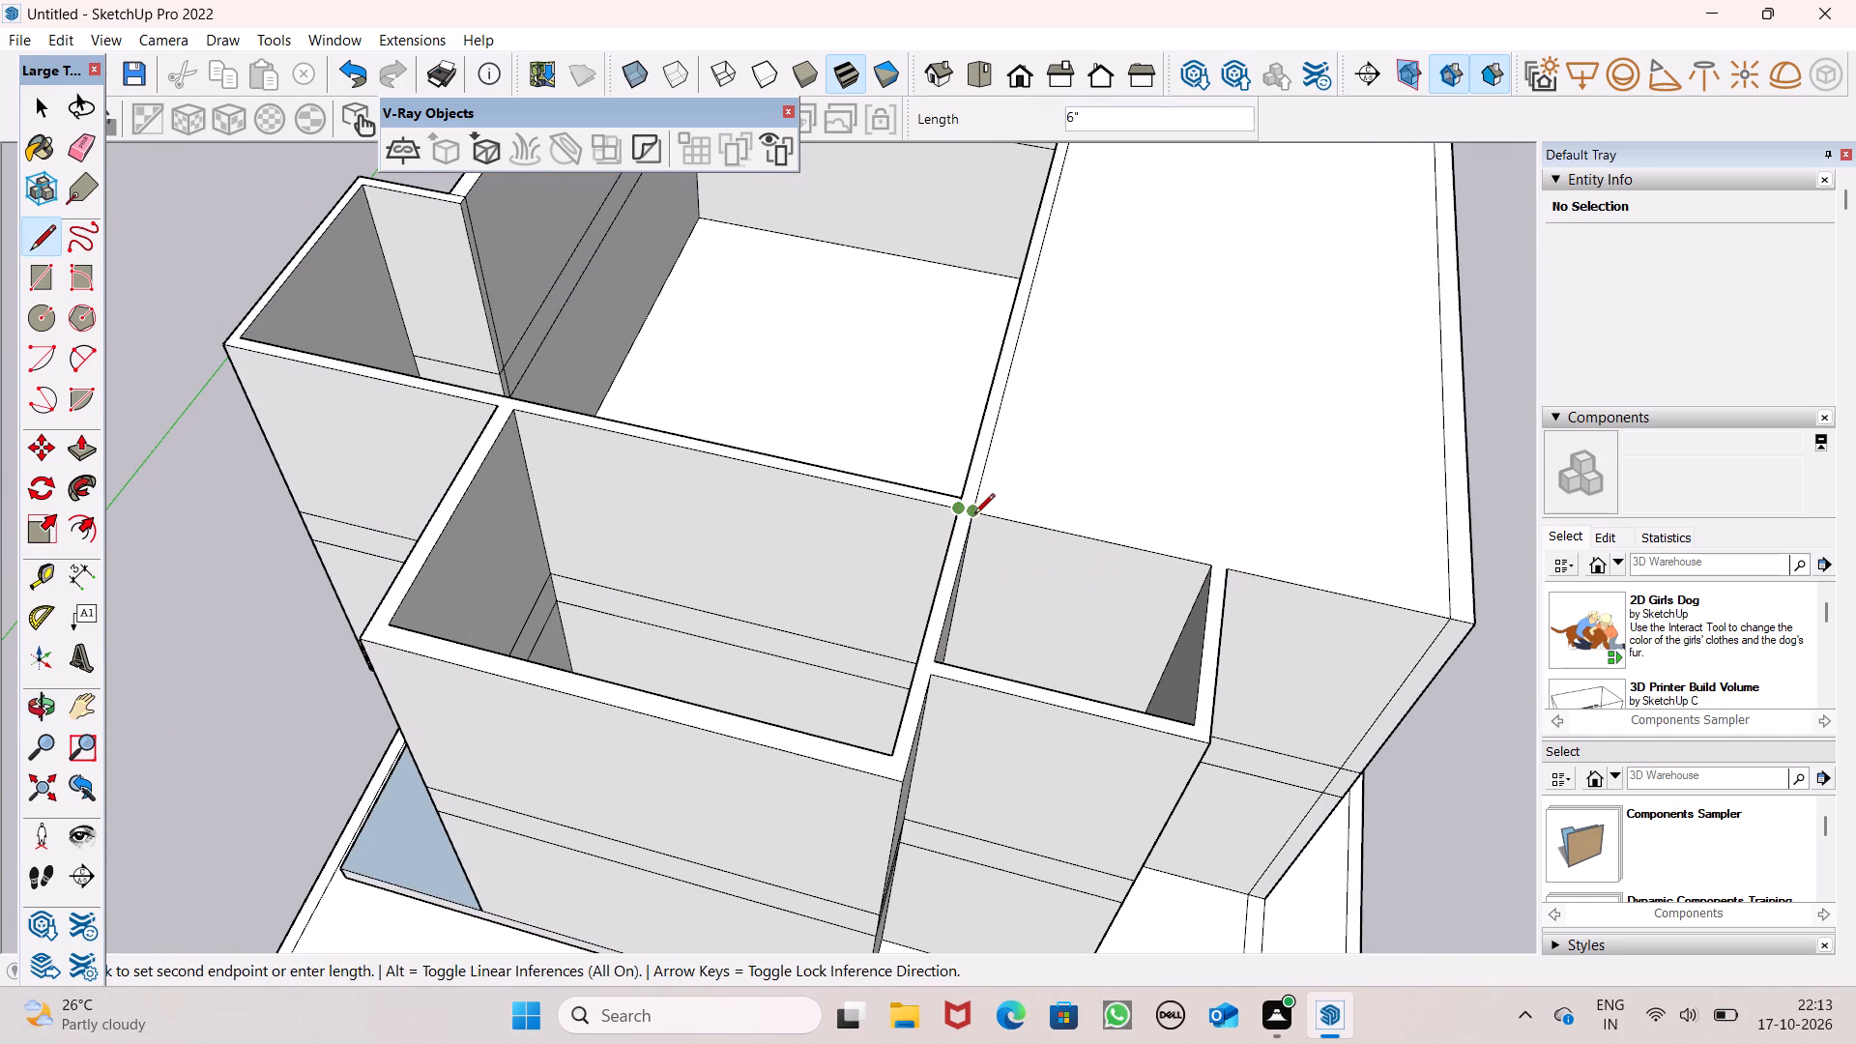
click(974, 515)
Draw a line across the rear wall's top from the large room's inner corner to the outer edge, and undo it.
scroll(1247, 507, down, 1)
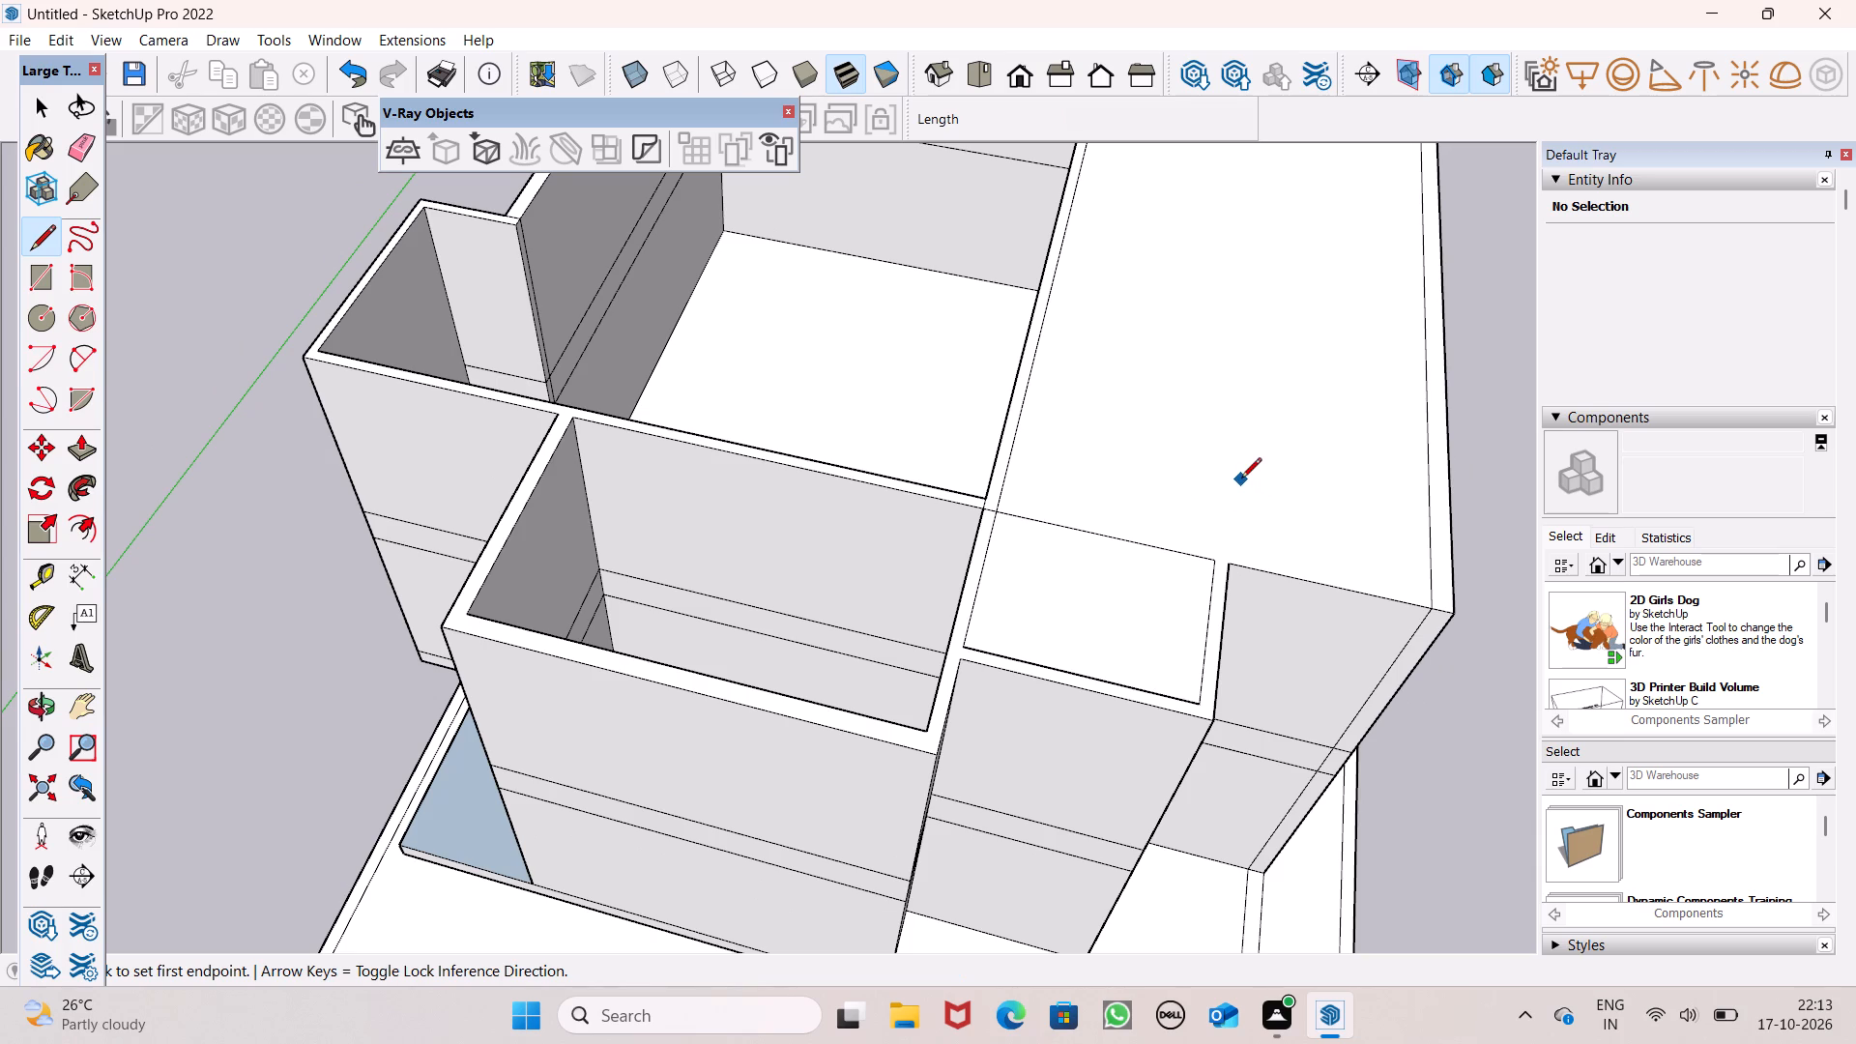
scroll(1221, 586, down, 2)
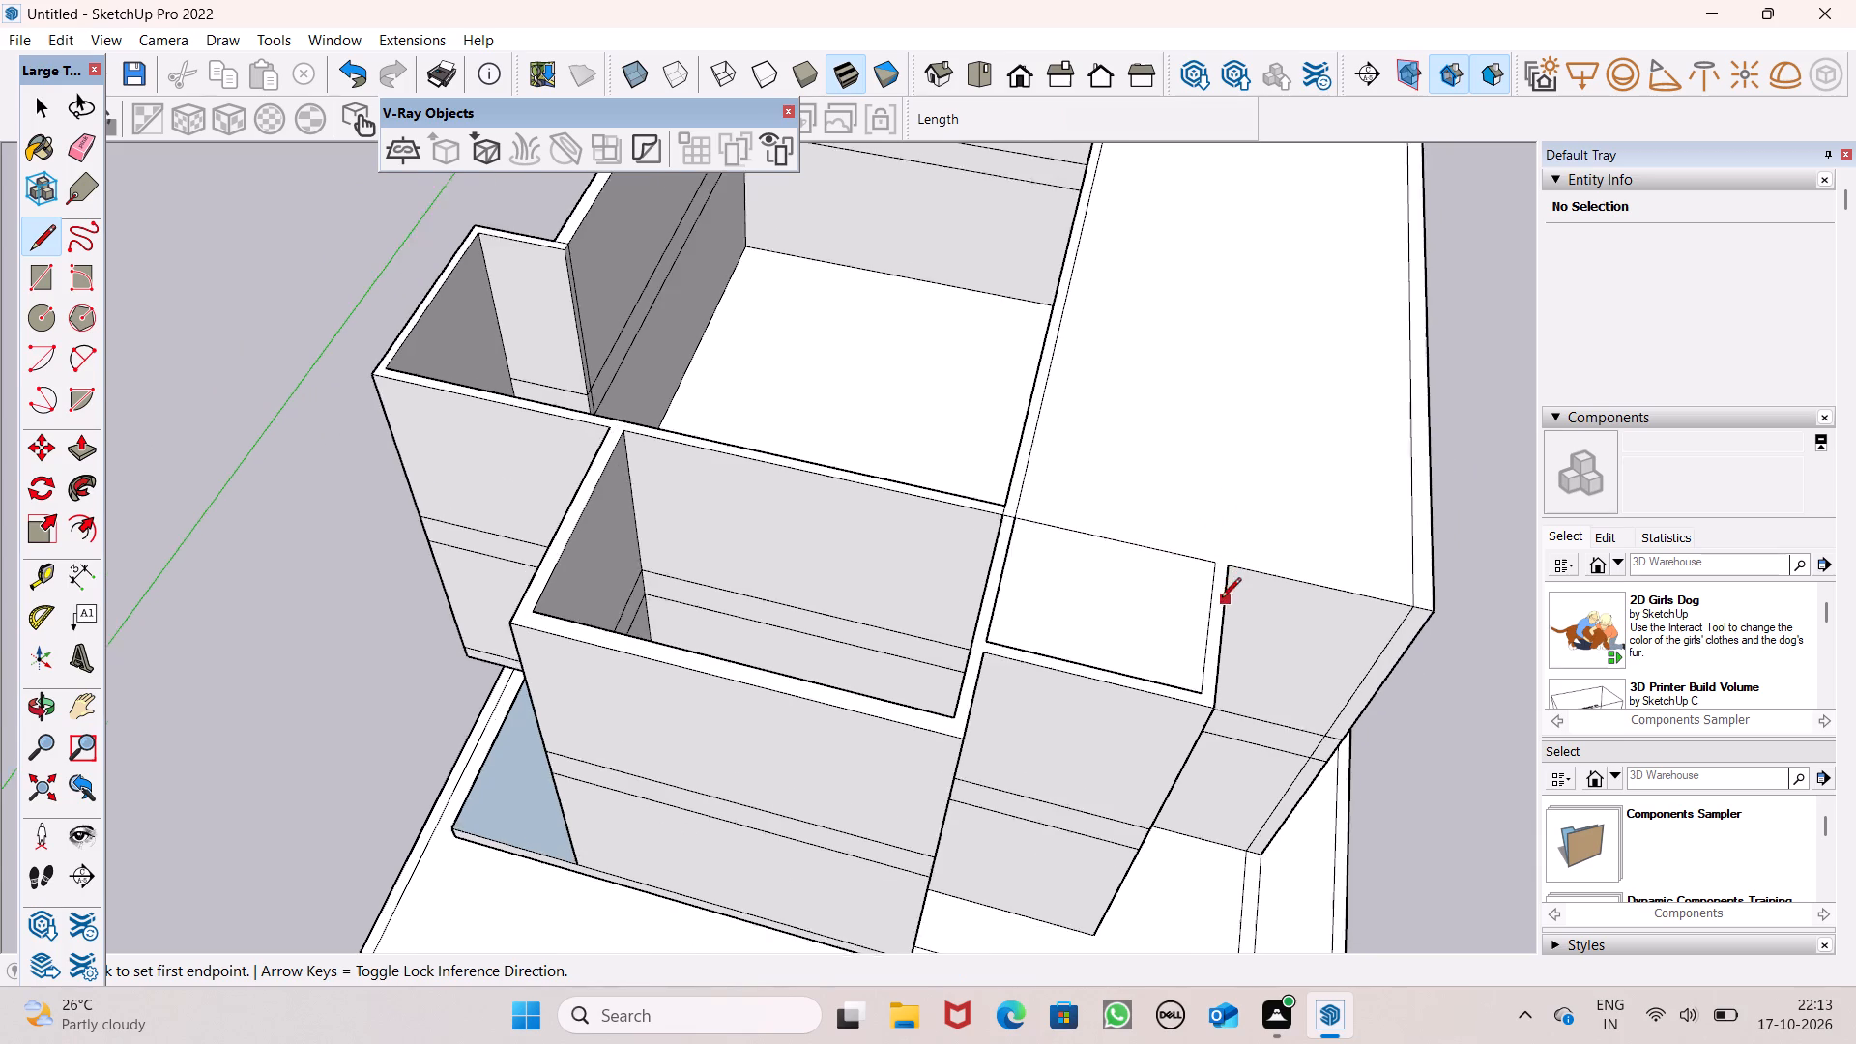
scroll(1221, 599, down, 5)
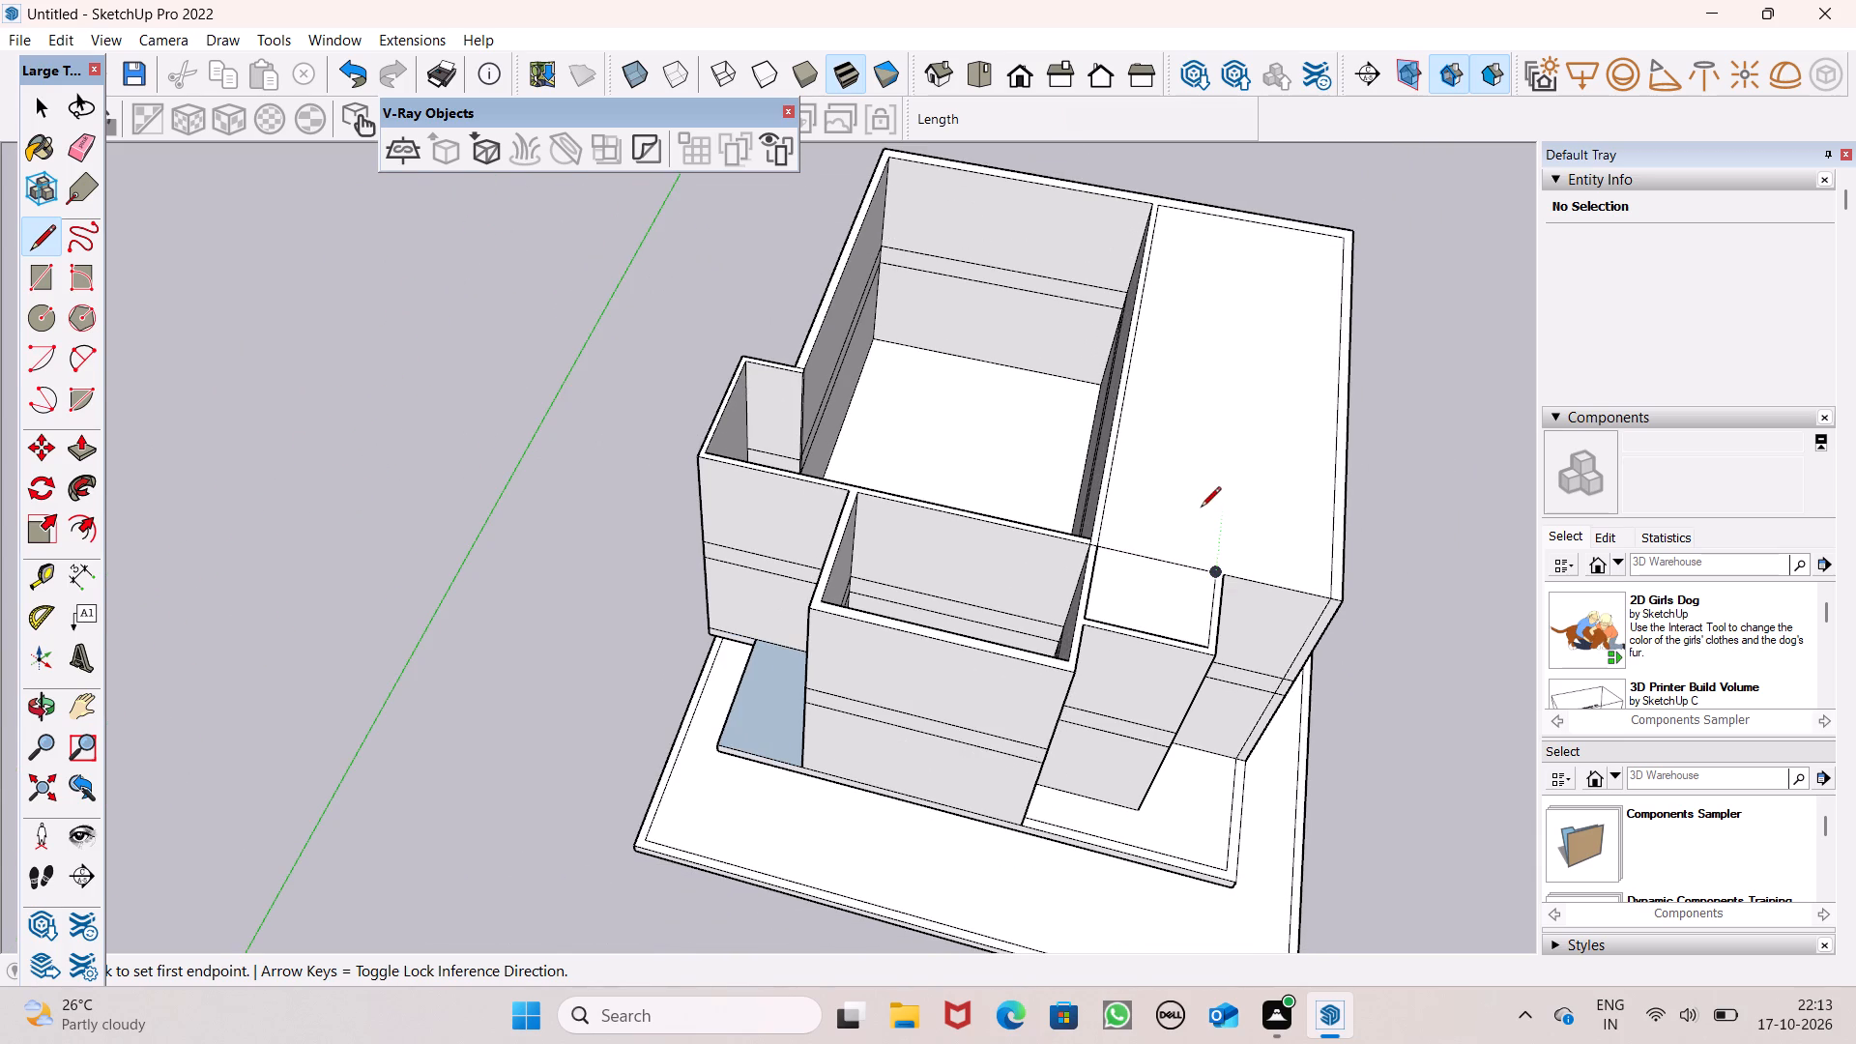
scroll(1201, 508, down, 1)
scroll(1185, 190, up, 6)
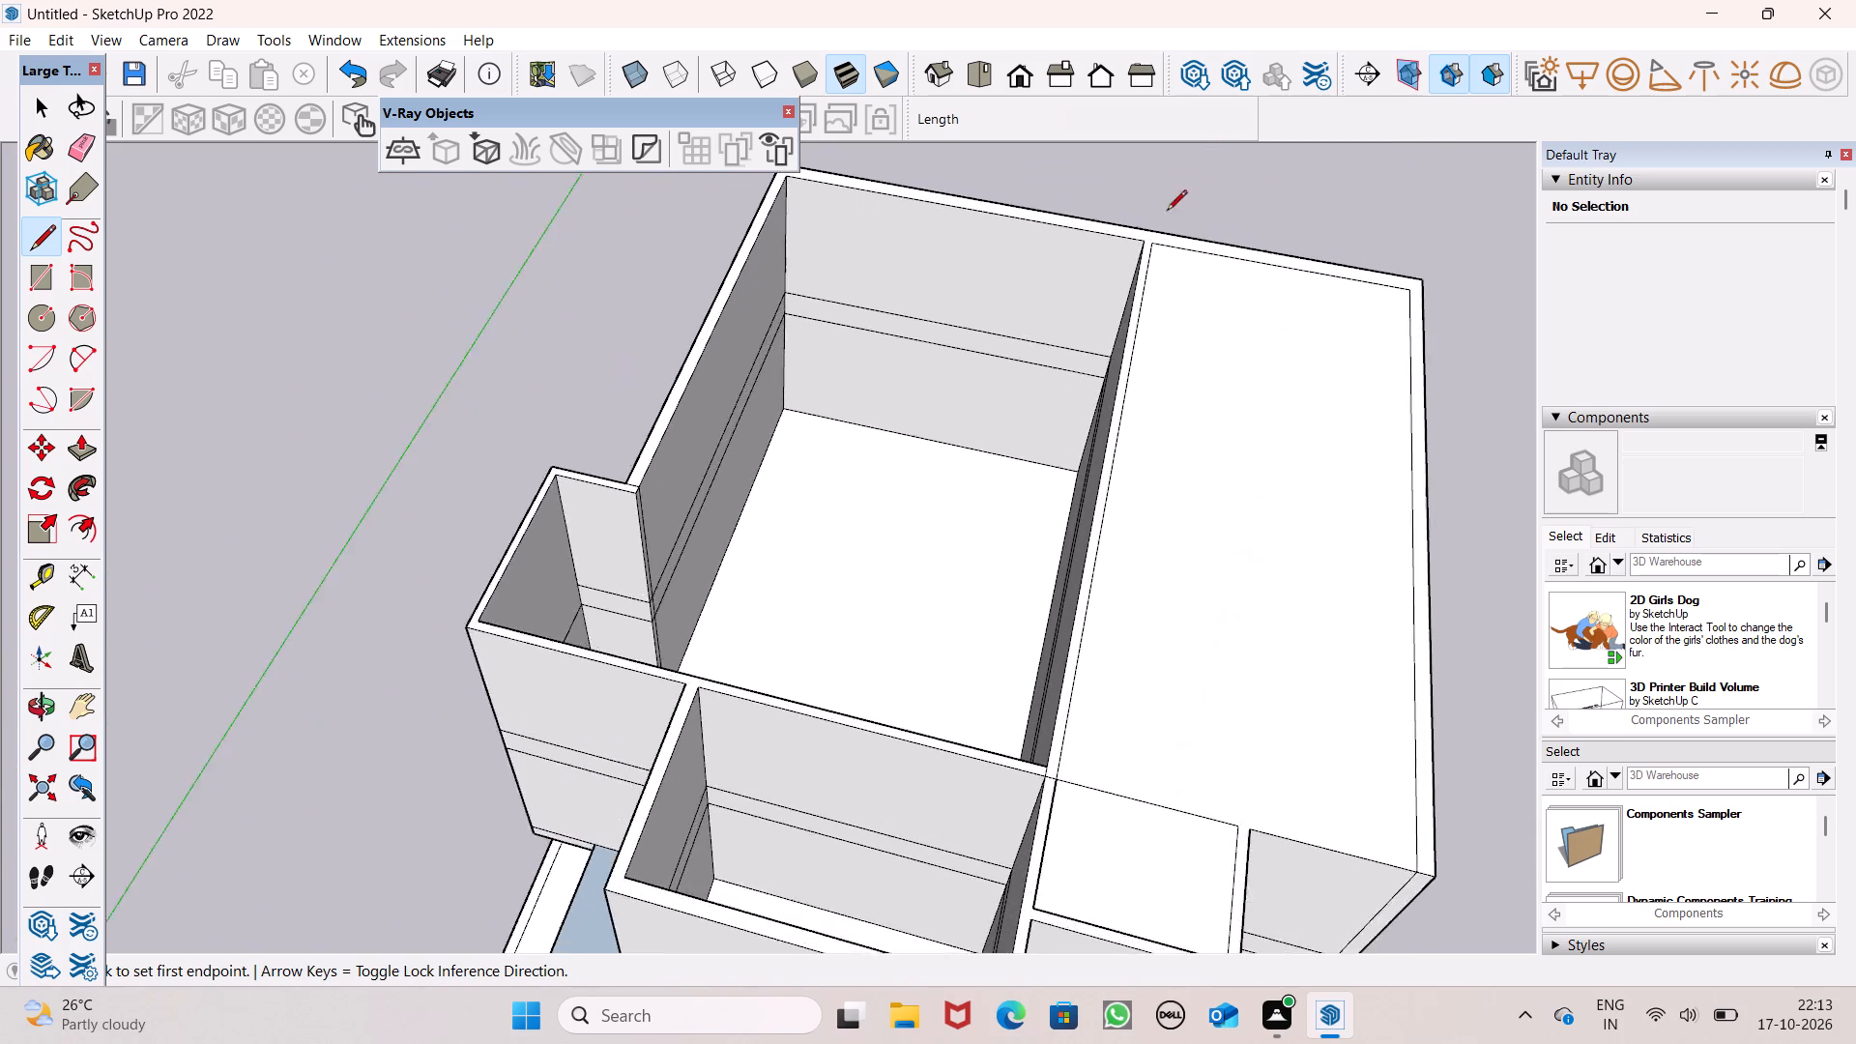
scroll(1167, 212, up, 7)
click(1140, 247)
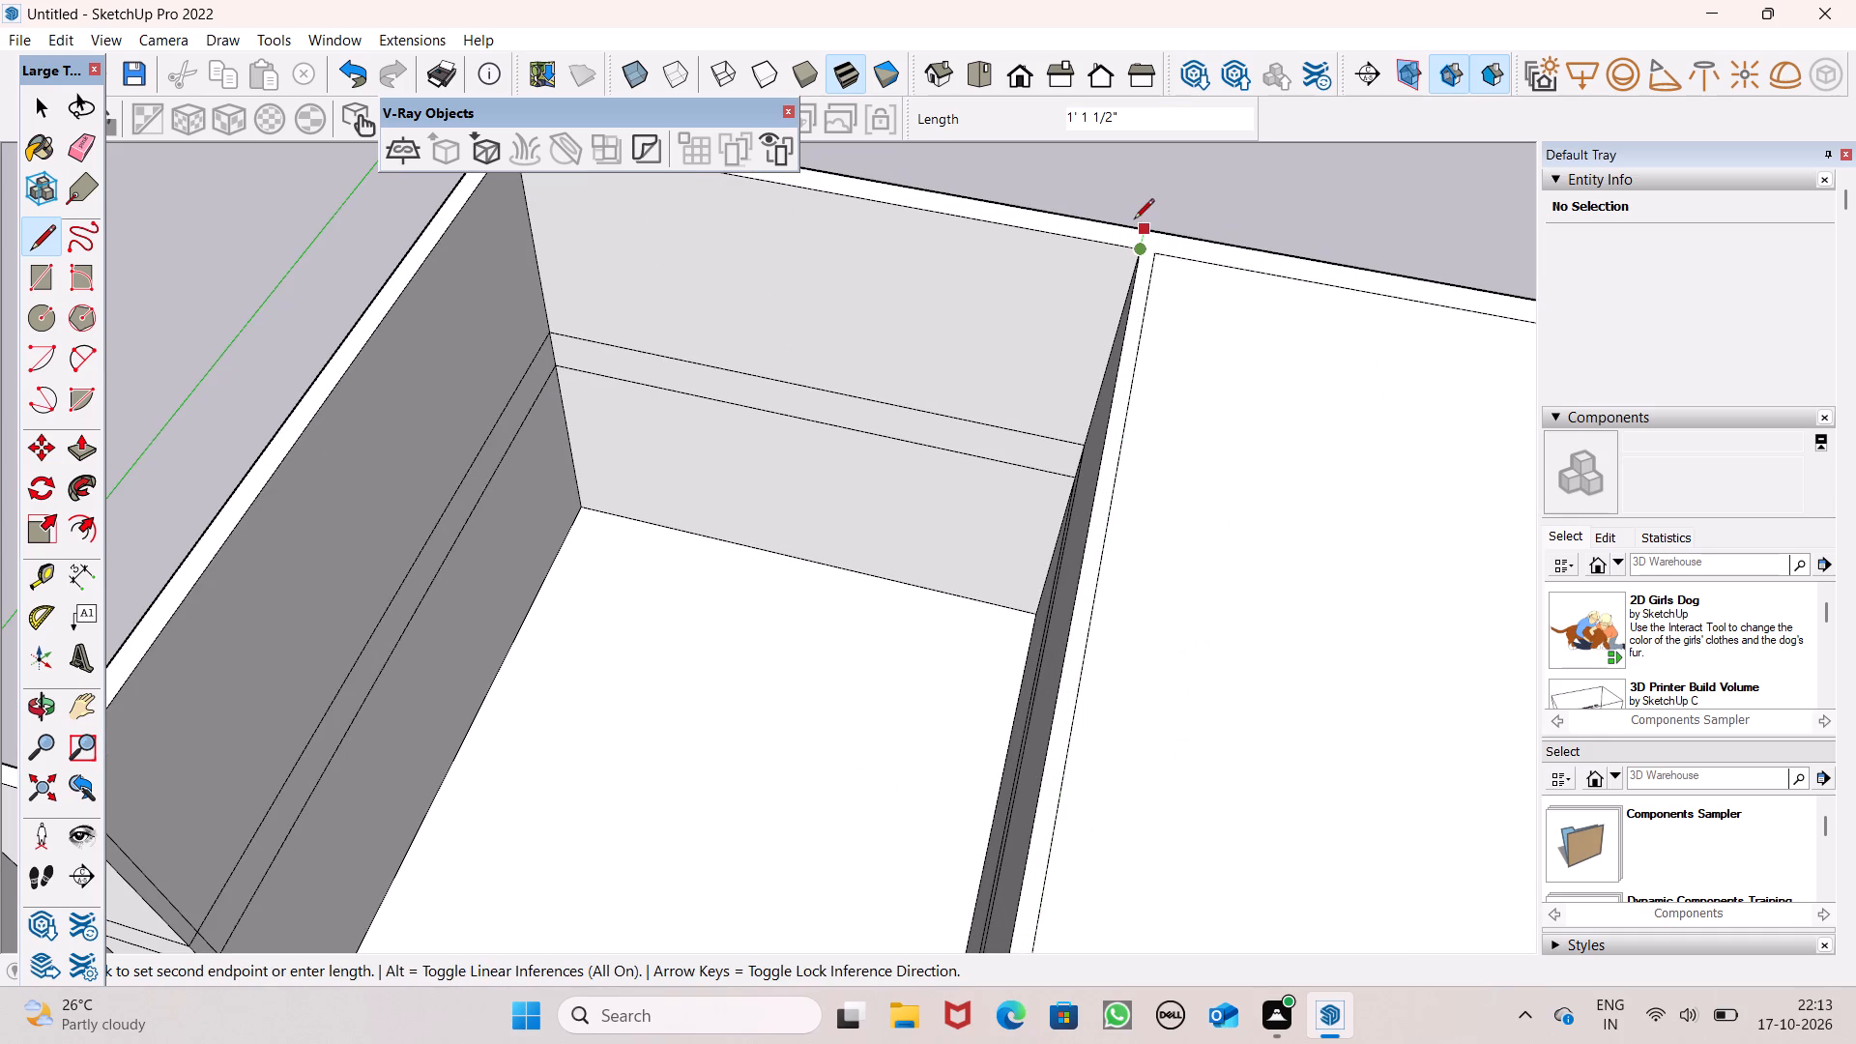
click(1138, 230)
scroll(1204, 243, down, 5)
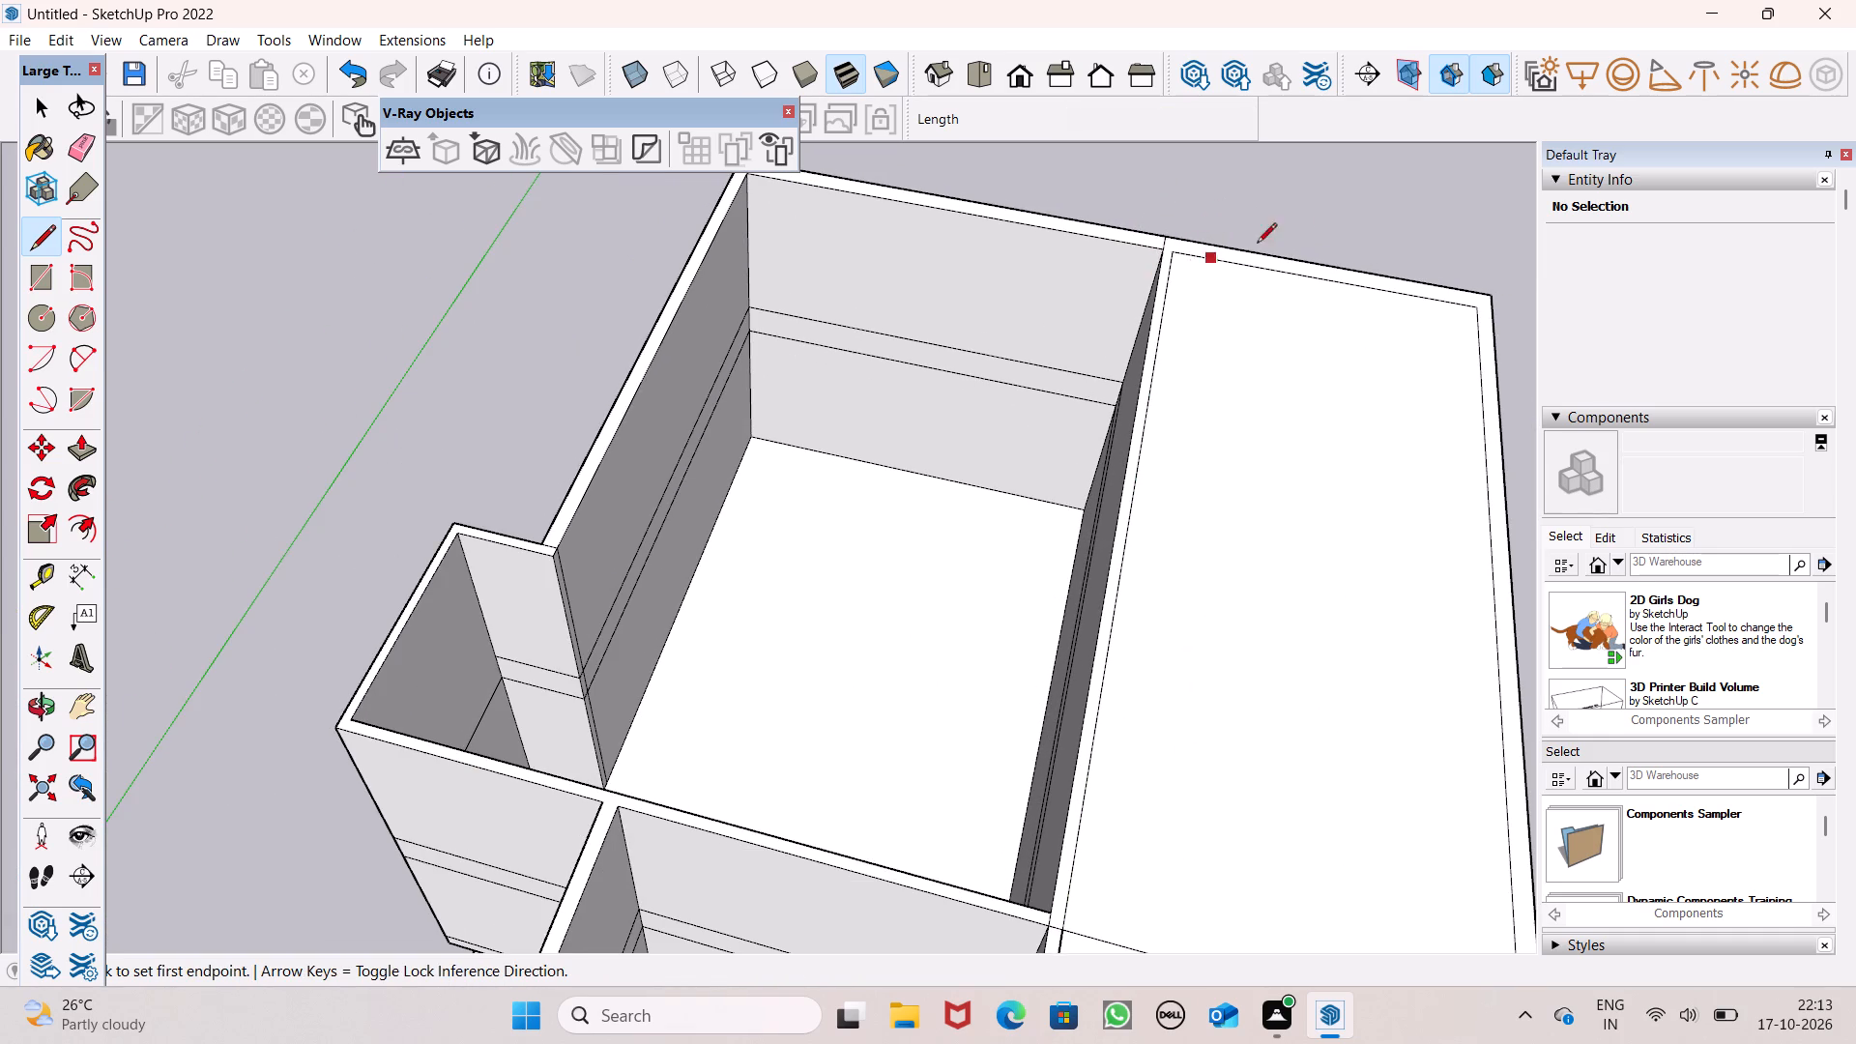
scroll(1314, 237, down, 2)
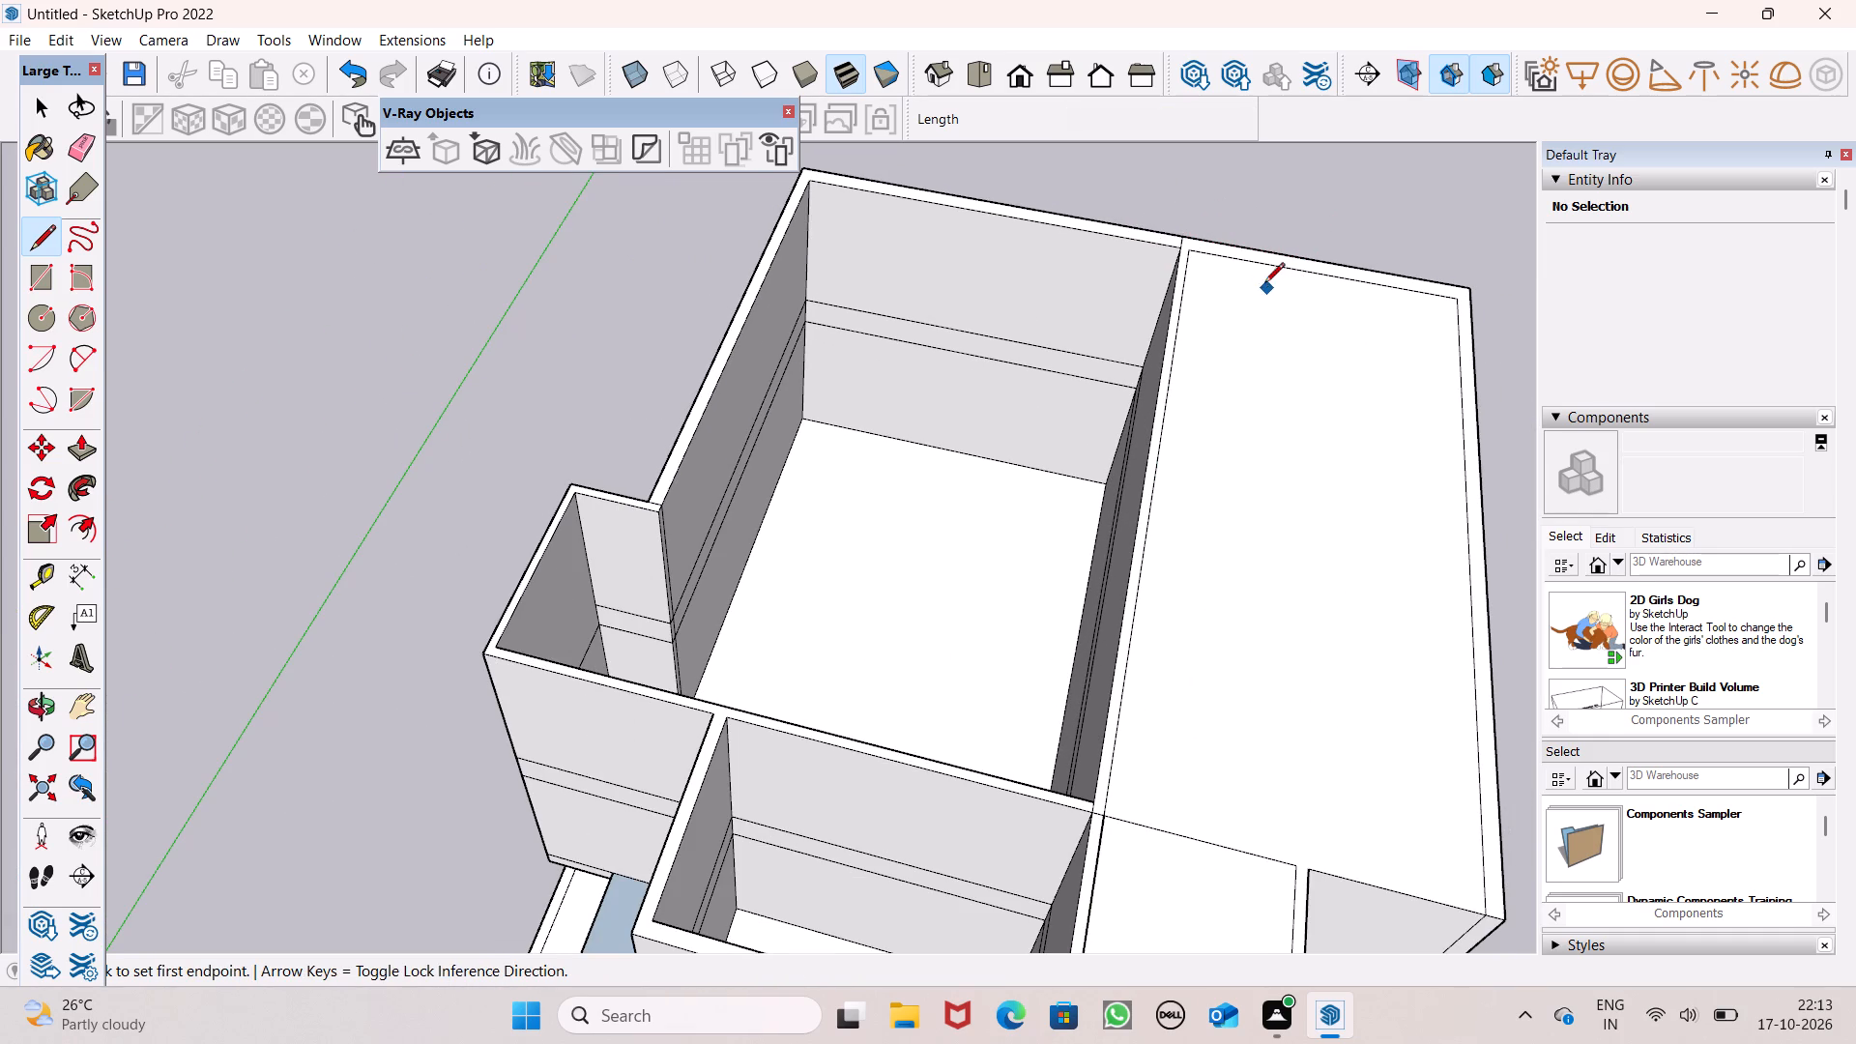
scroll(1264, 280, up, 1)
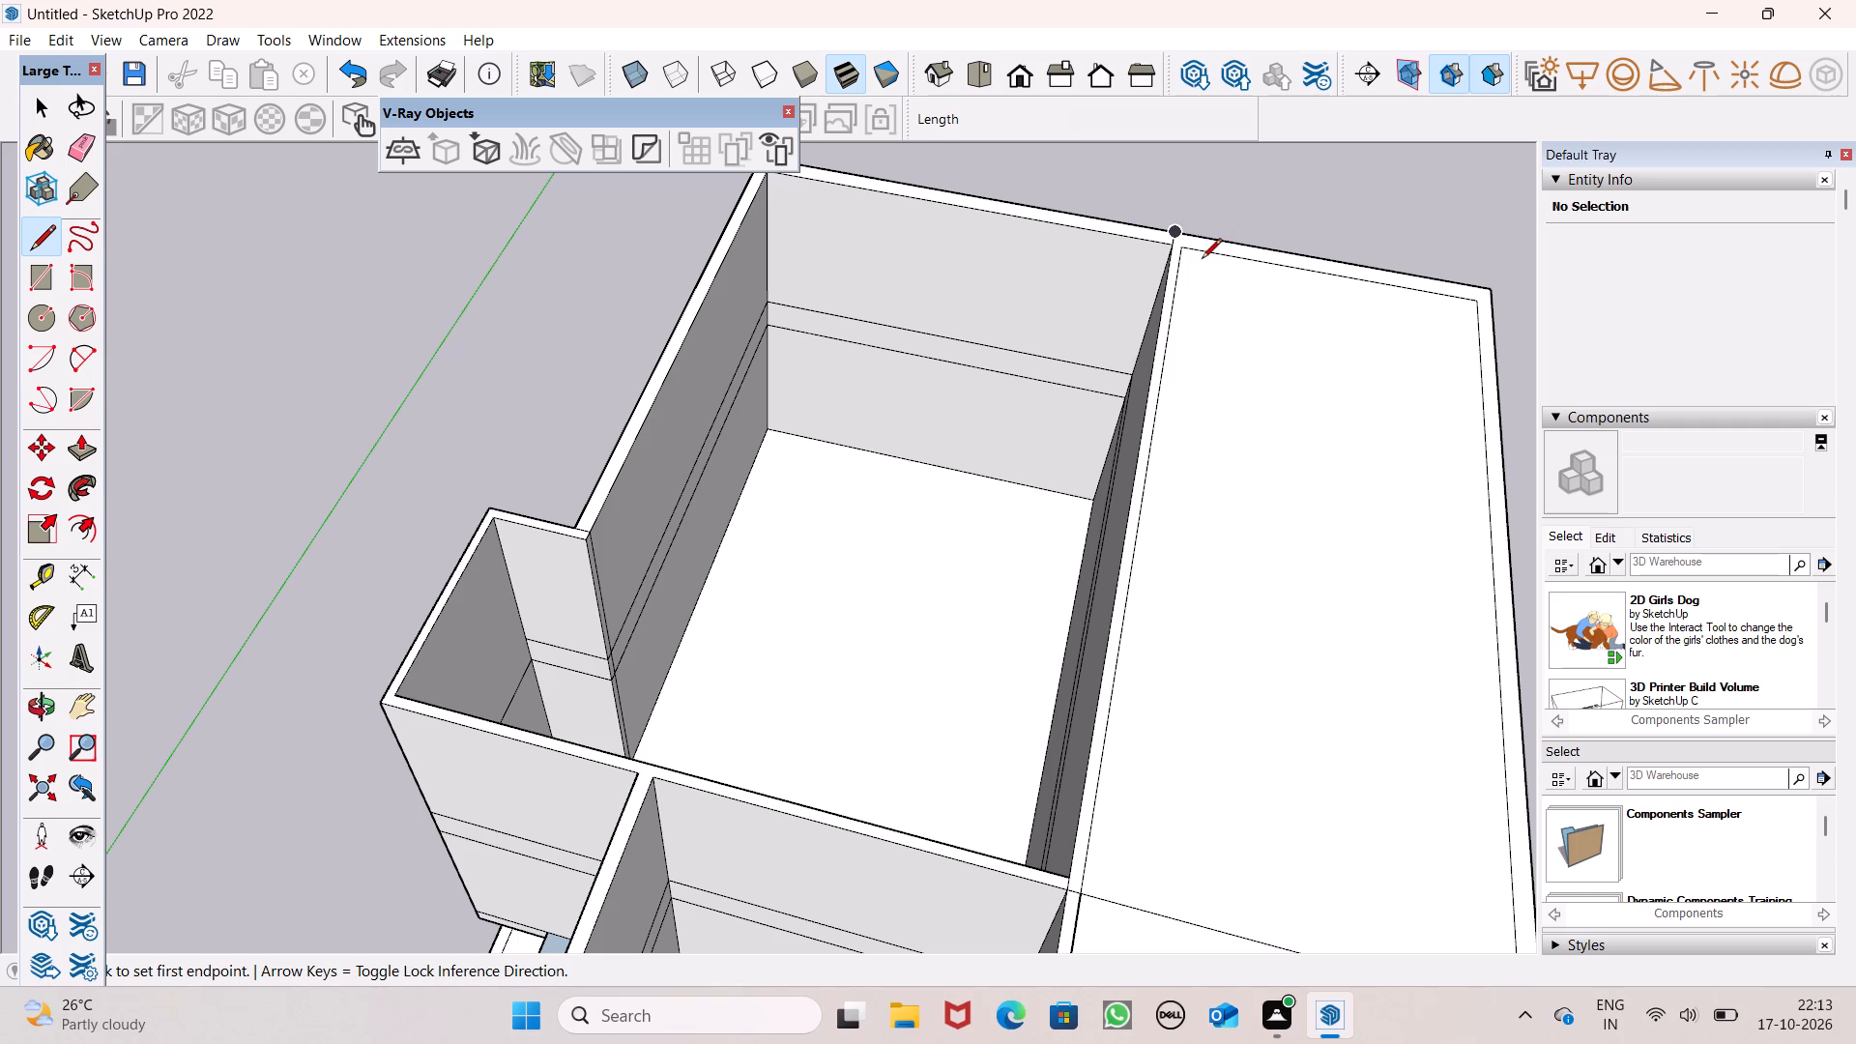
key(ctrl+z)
Draw a line across the rear wall's top from the adjoining flat panel's inner corner to the outer edge.
click(1188, 246)
click(1186, 229)
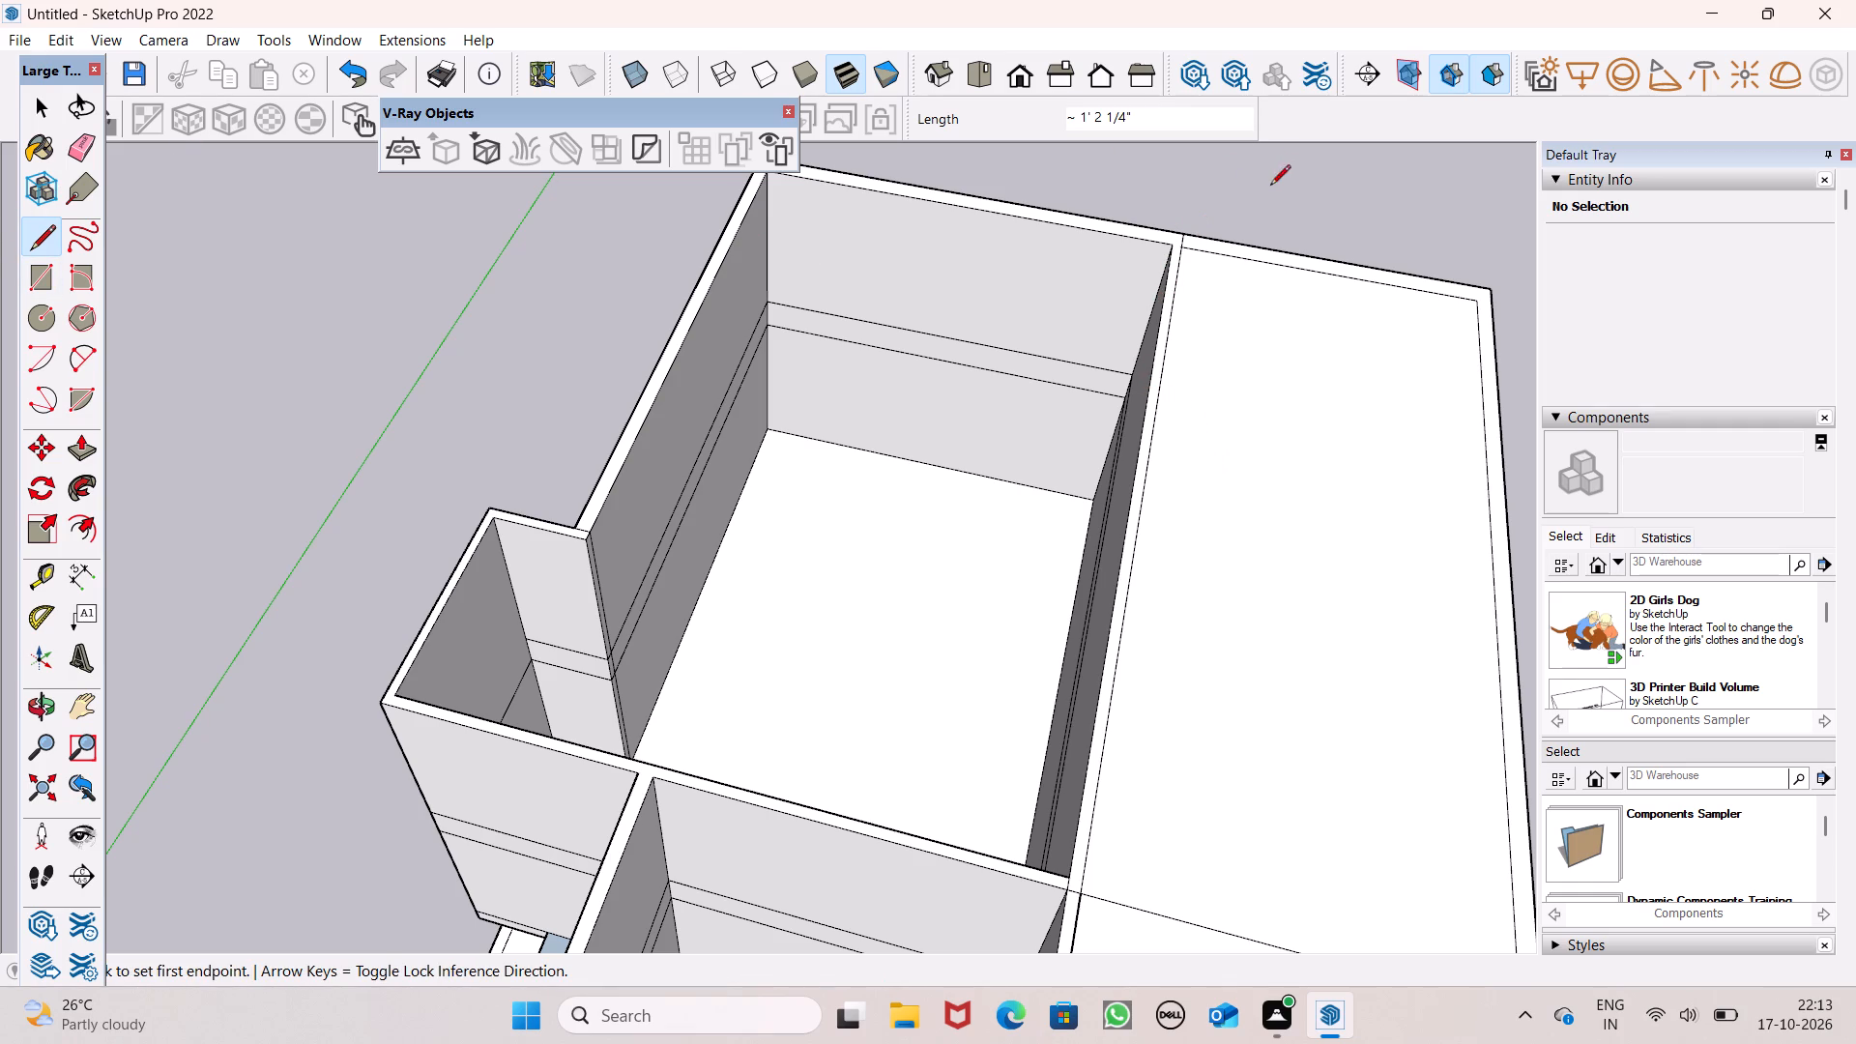
Erase the short line across the wall top at the junction of the large room and the small front rooms.
click(71, 150)
scroll(861, 468, down, 3)
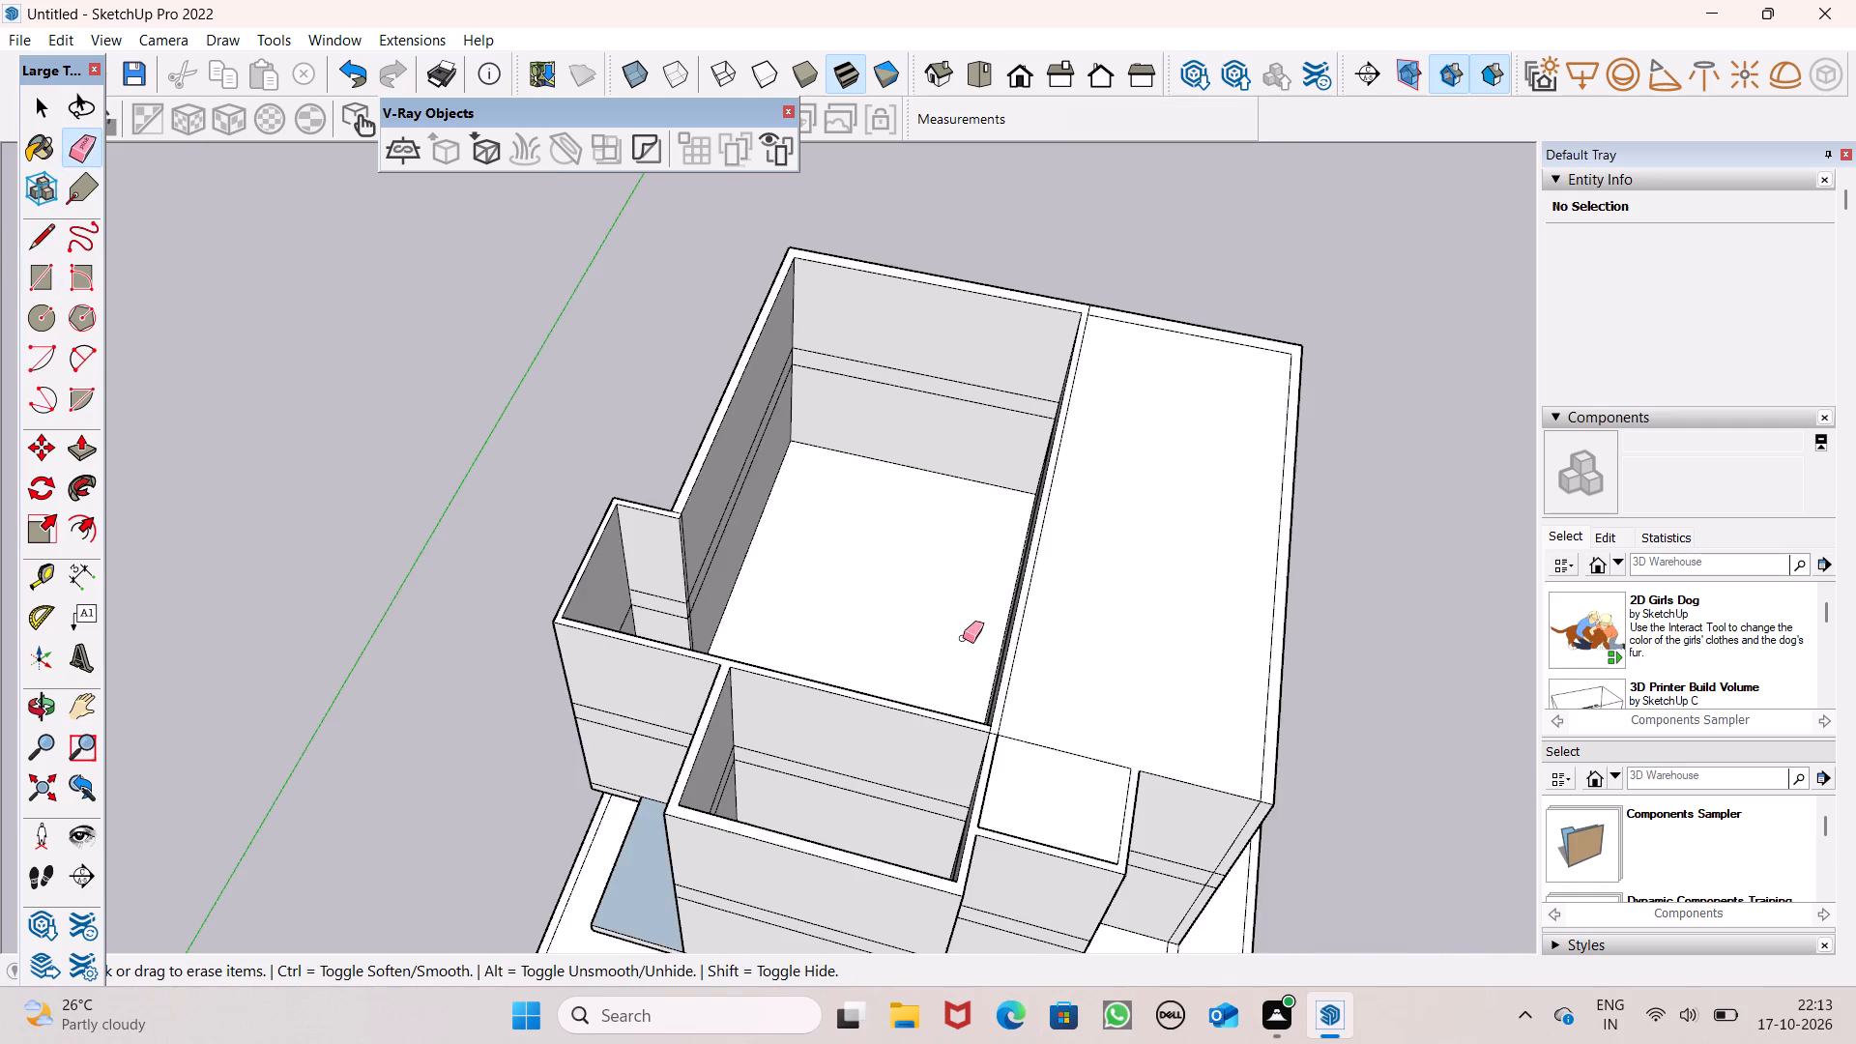
scroll(963, 638, up, 6)
scroll(986, 792, up, 4)
click(1031, 720)
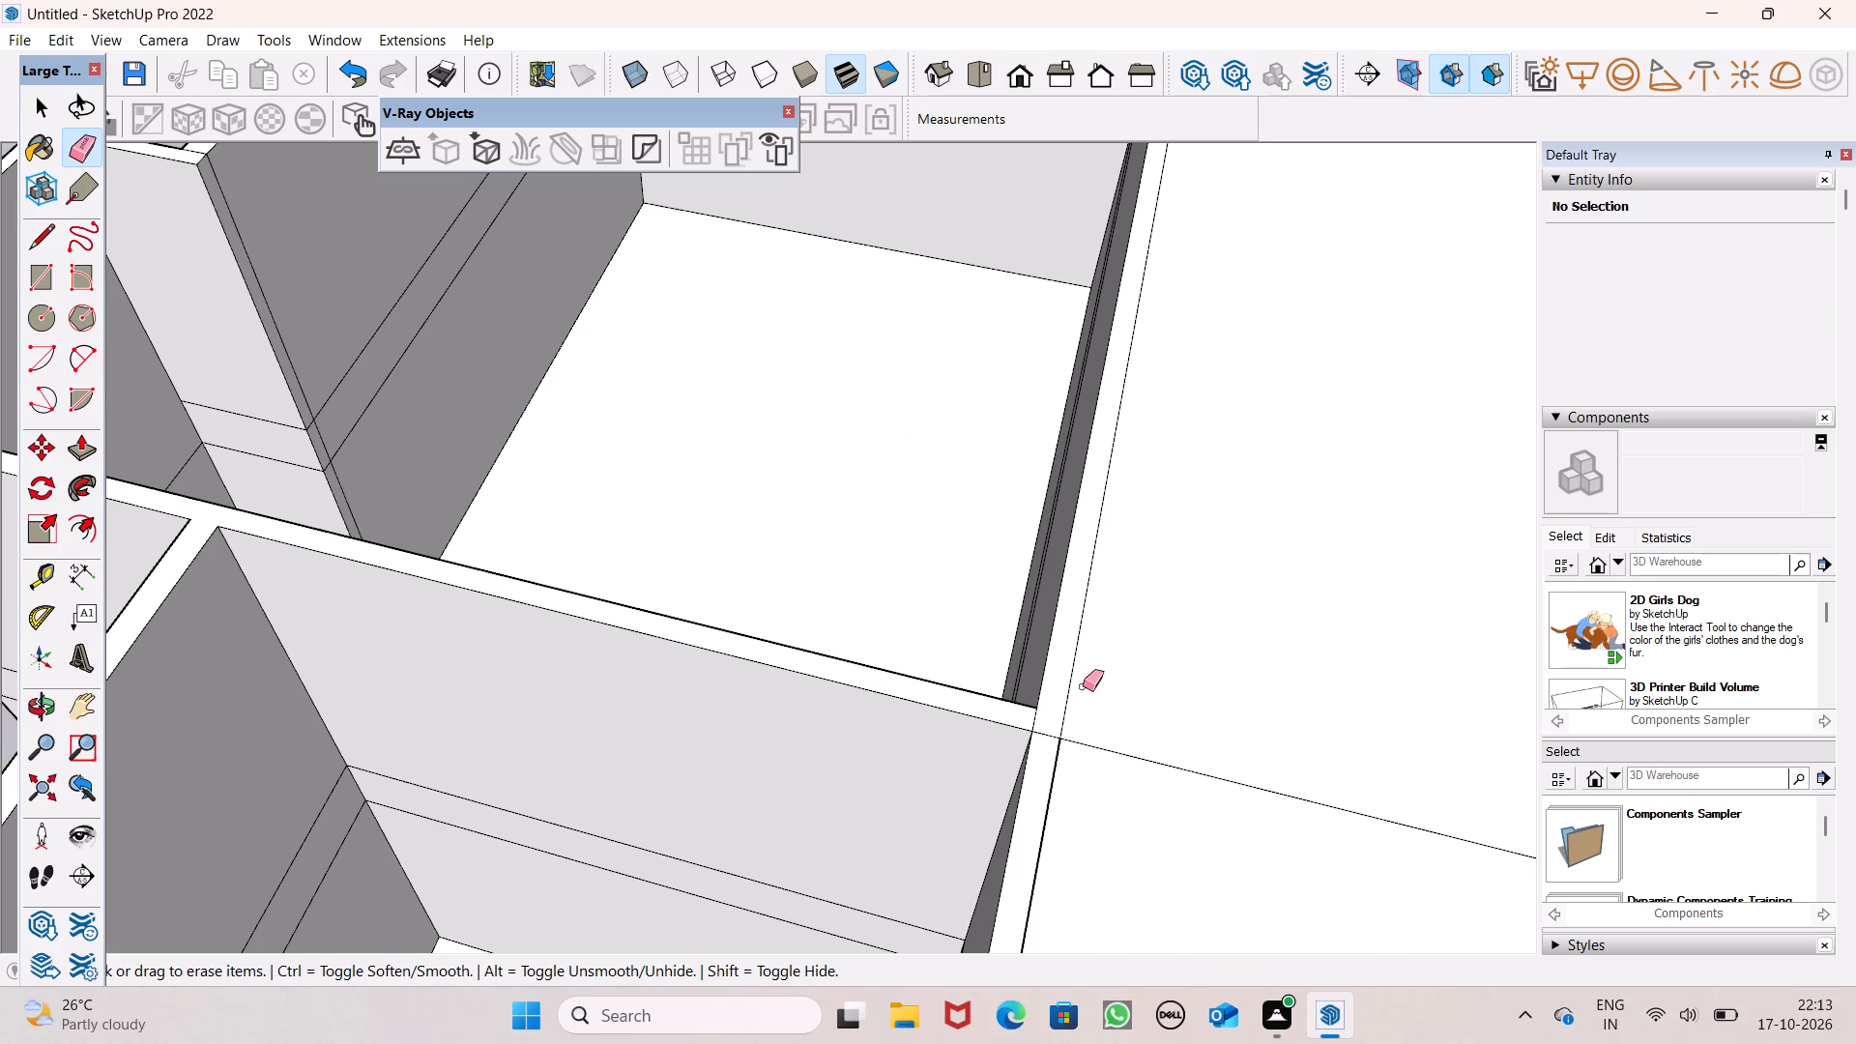
click(1030, 712)
Examine the wall tops, open rooms and flat panel from above and from several angles.
scroll(1167, 598, down, 7)
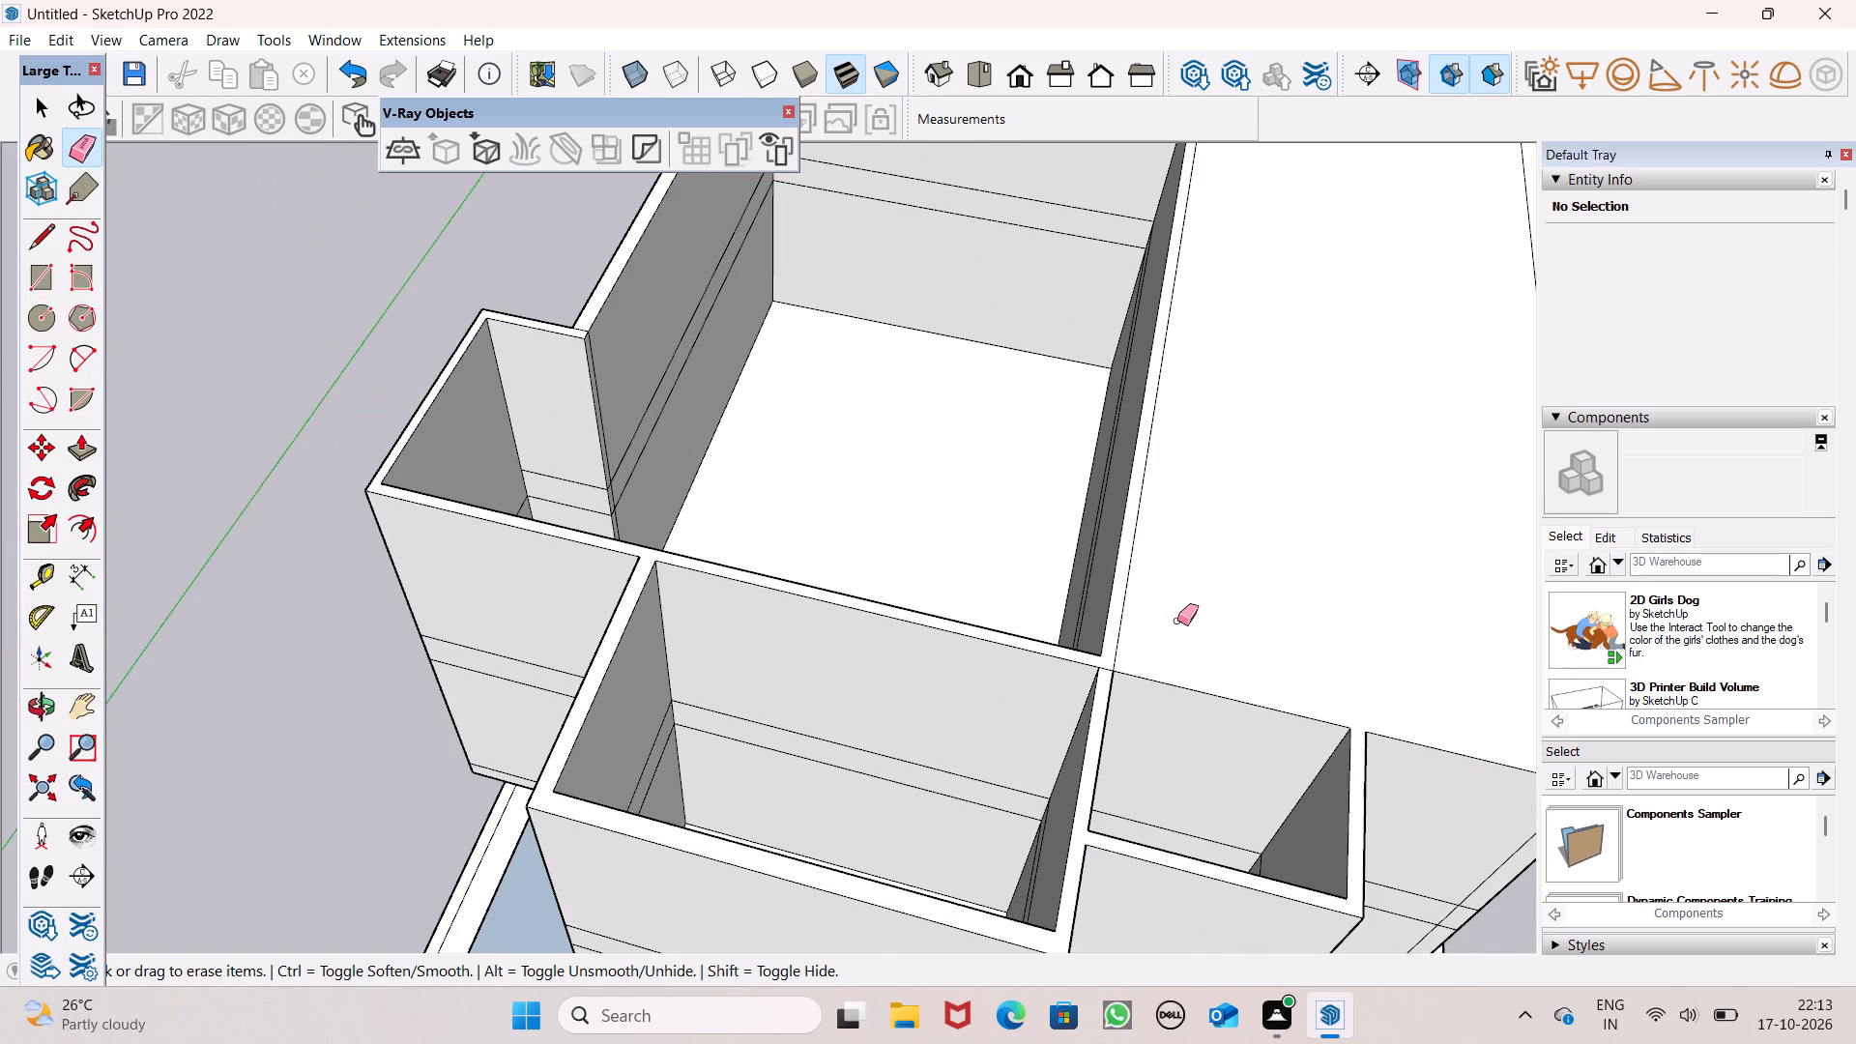
scroll(1246, 652, down, 4)
scroll(994, 553, down, 2)
middle_drag(994, 579, 1078, 537)
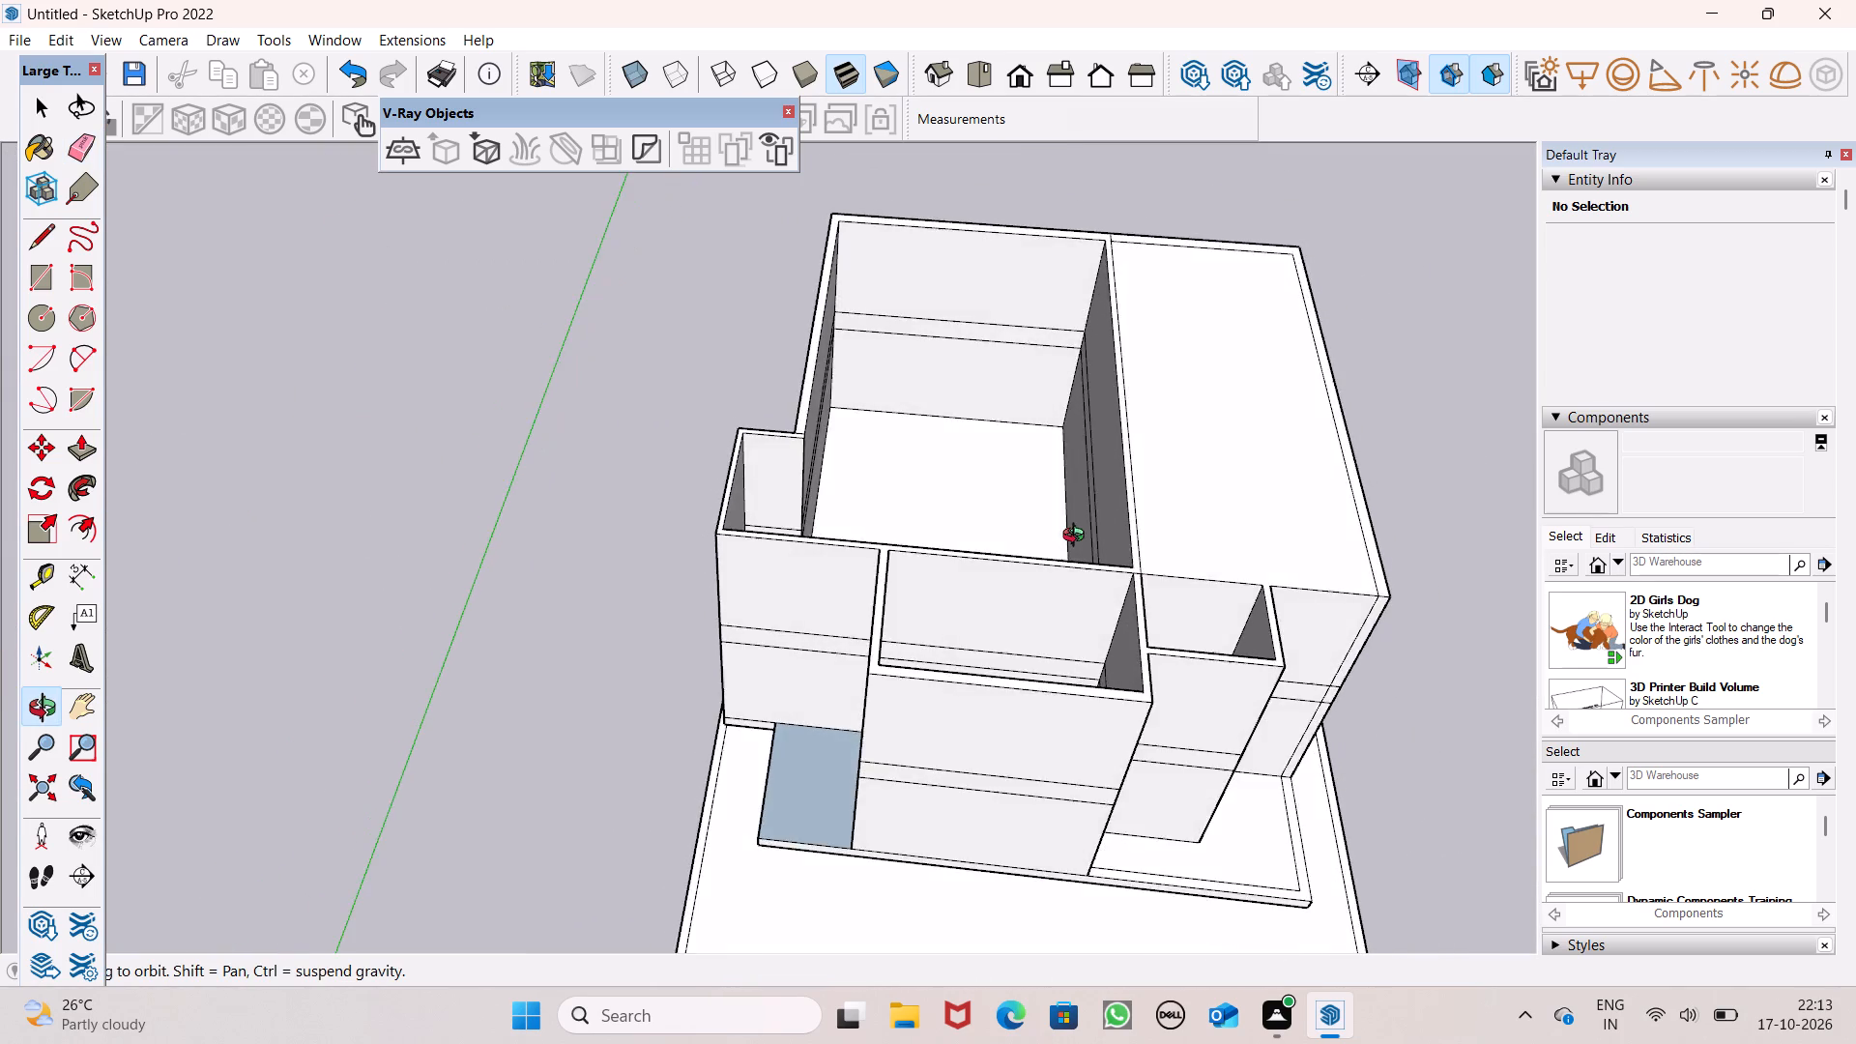
middle_drag(1078, 537, 1178, 565)
scroll(1168, 500, down, 1)
middle_drag(1101, 520, 1234, 620)
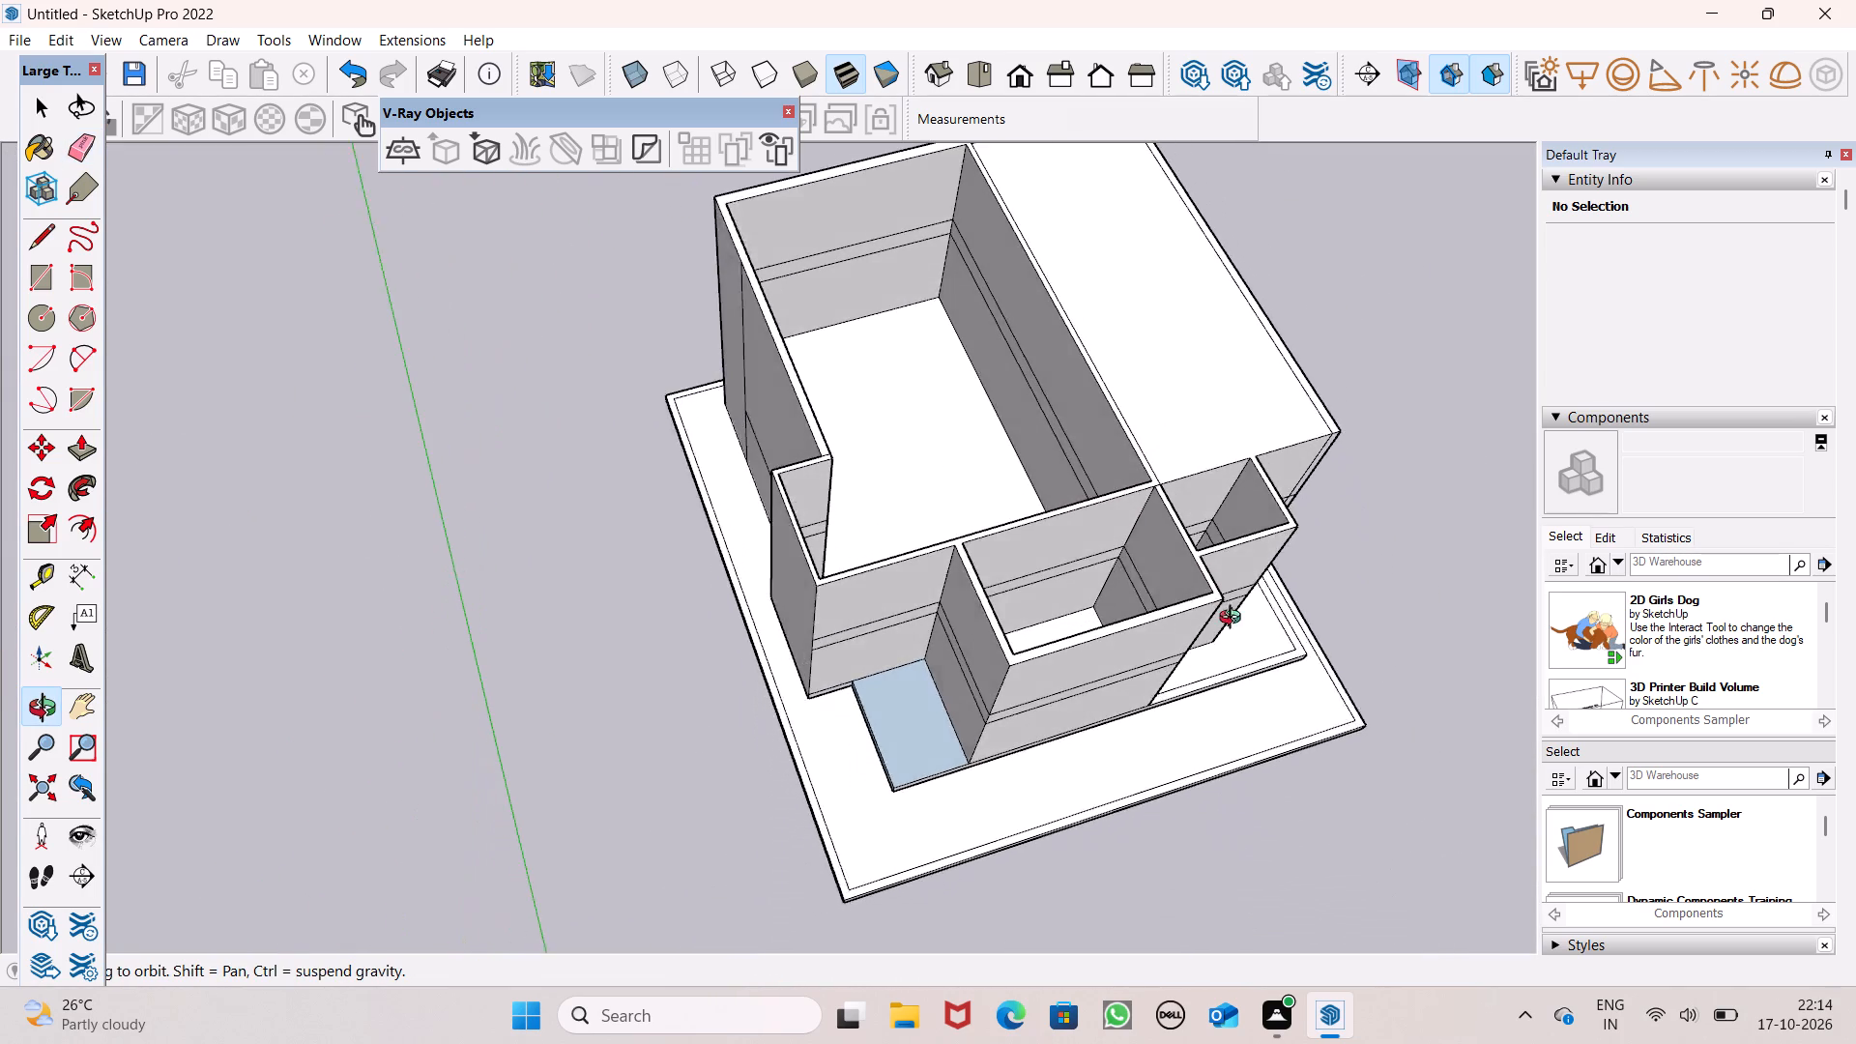
middle_drag(1234, 620, 1250, 602)
scroll(1136, 462, down, 3)
middle_drag(1117, 502, 575, 501)
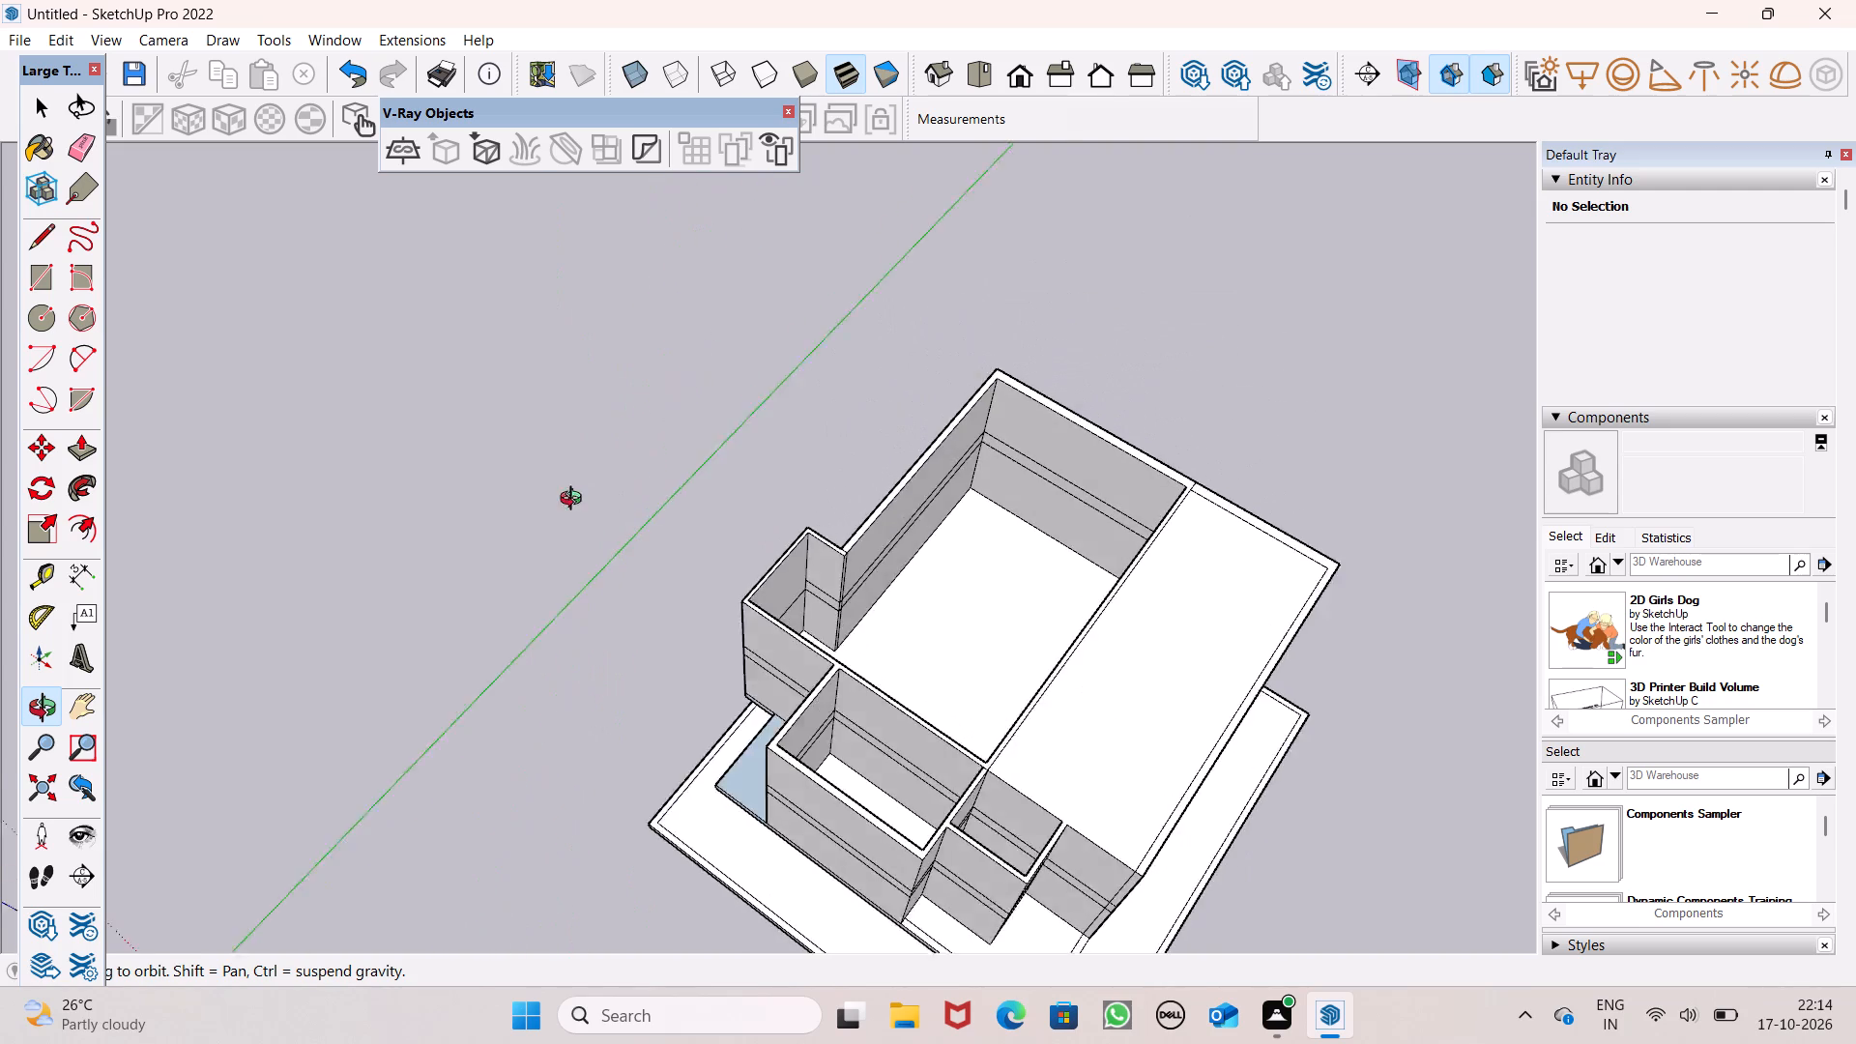
middle_drag(575, 501, 555, 498)
middle_drag(1011, 454, 1185, 585)
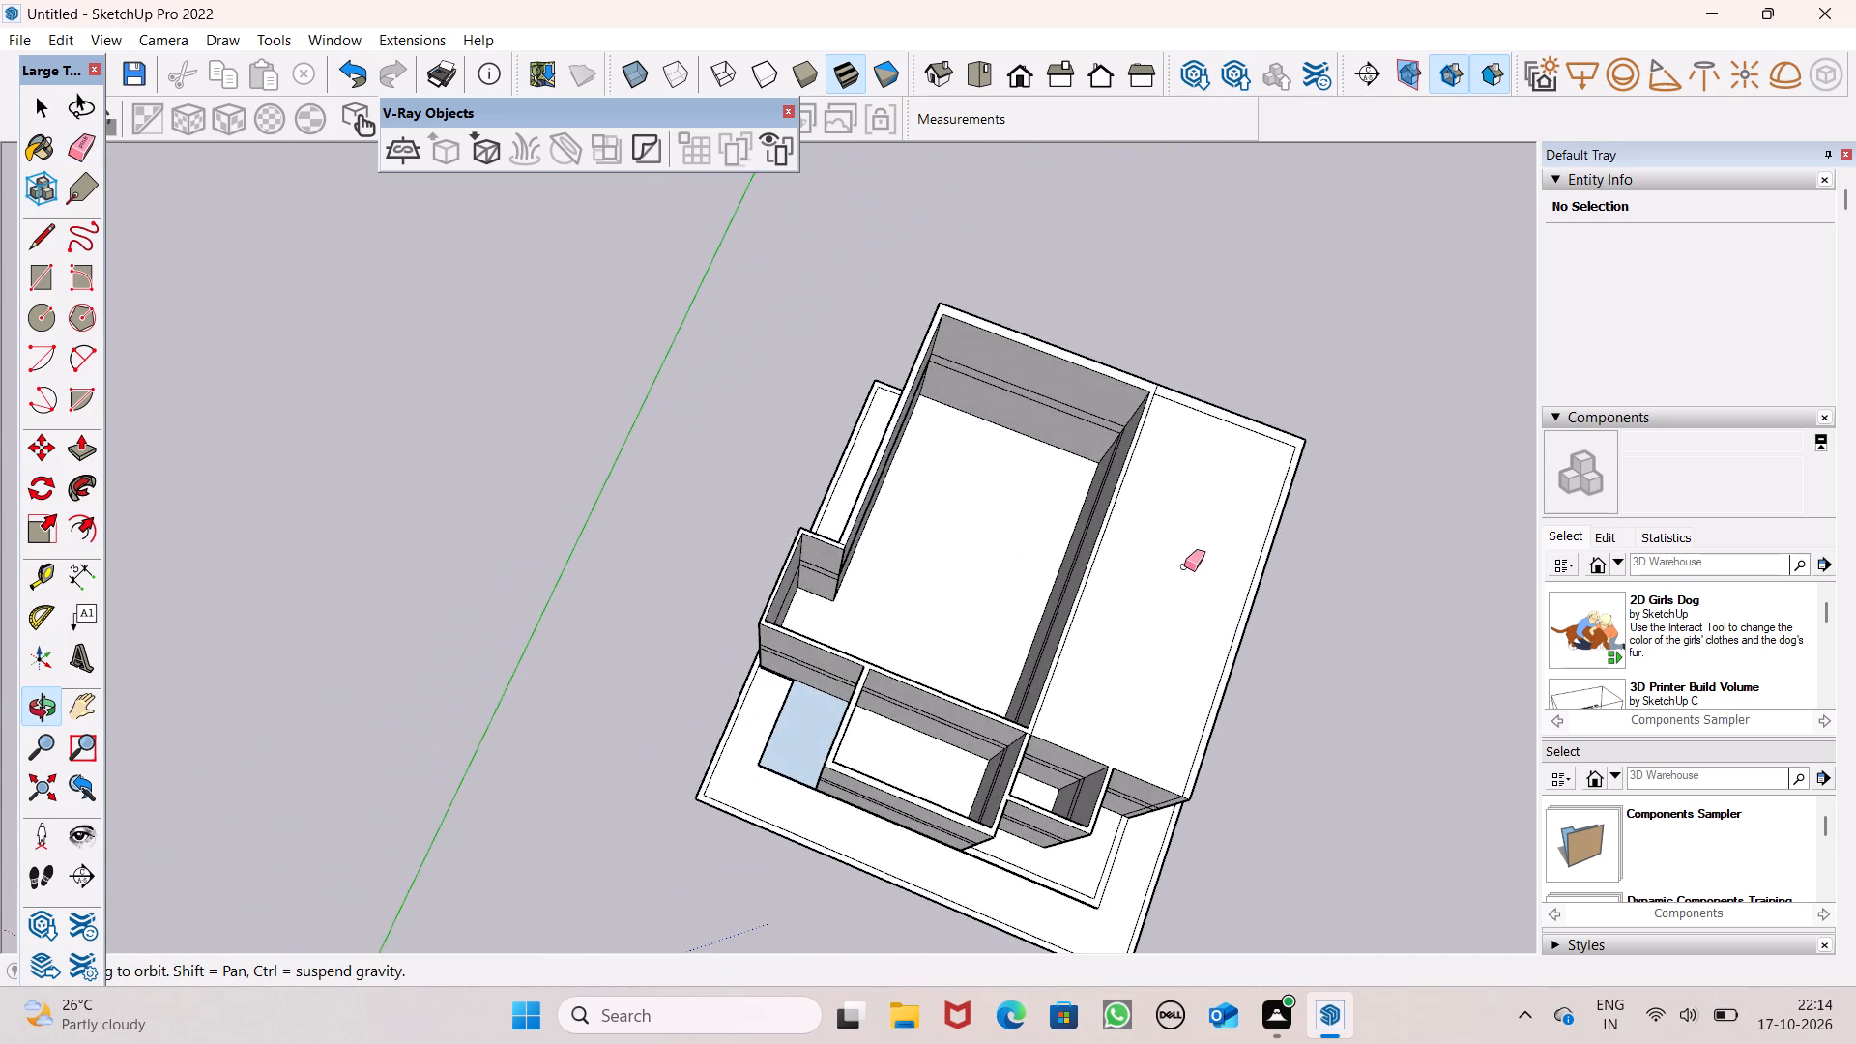
Draw a 9" line across the top of the large room's outer side wall, starting at the exterior face's vertical dividing edge.
middle_drag(1159, 566, 950, 669)
scroll(949, 667, up, 1)
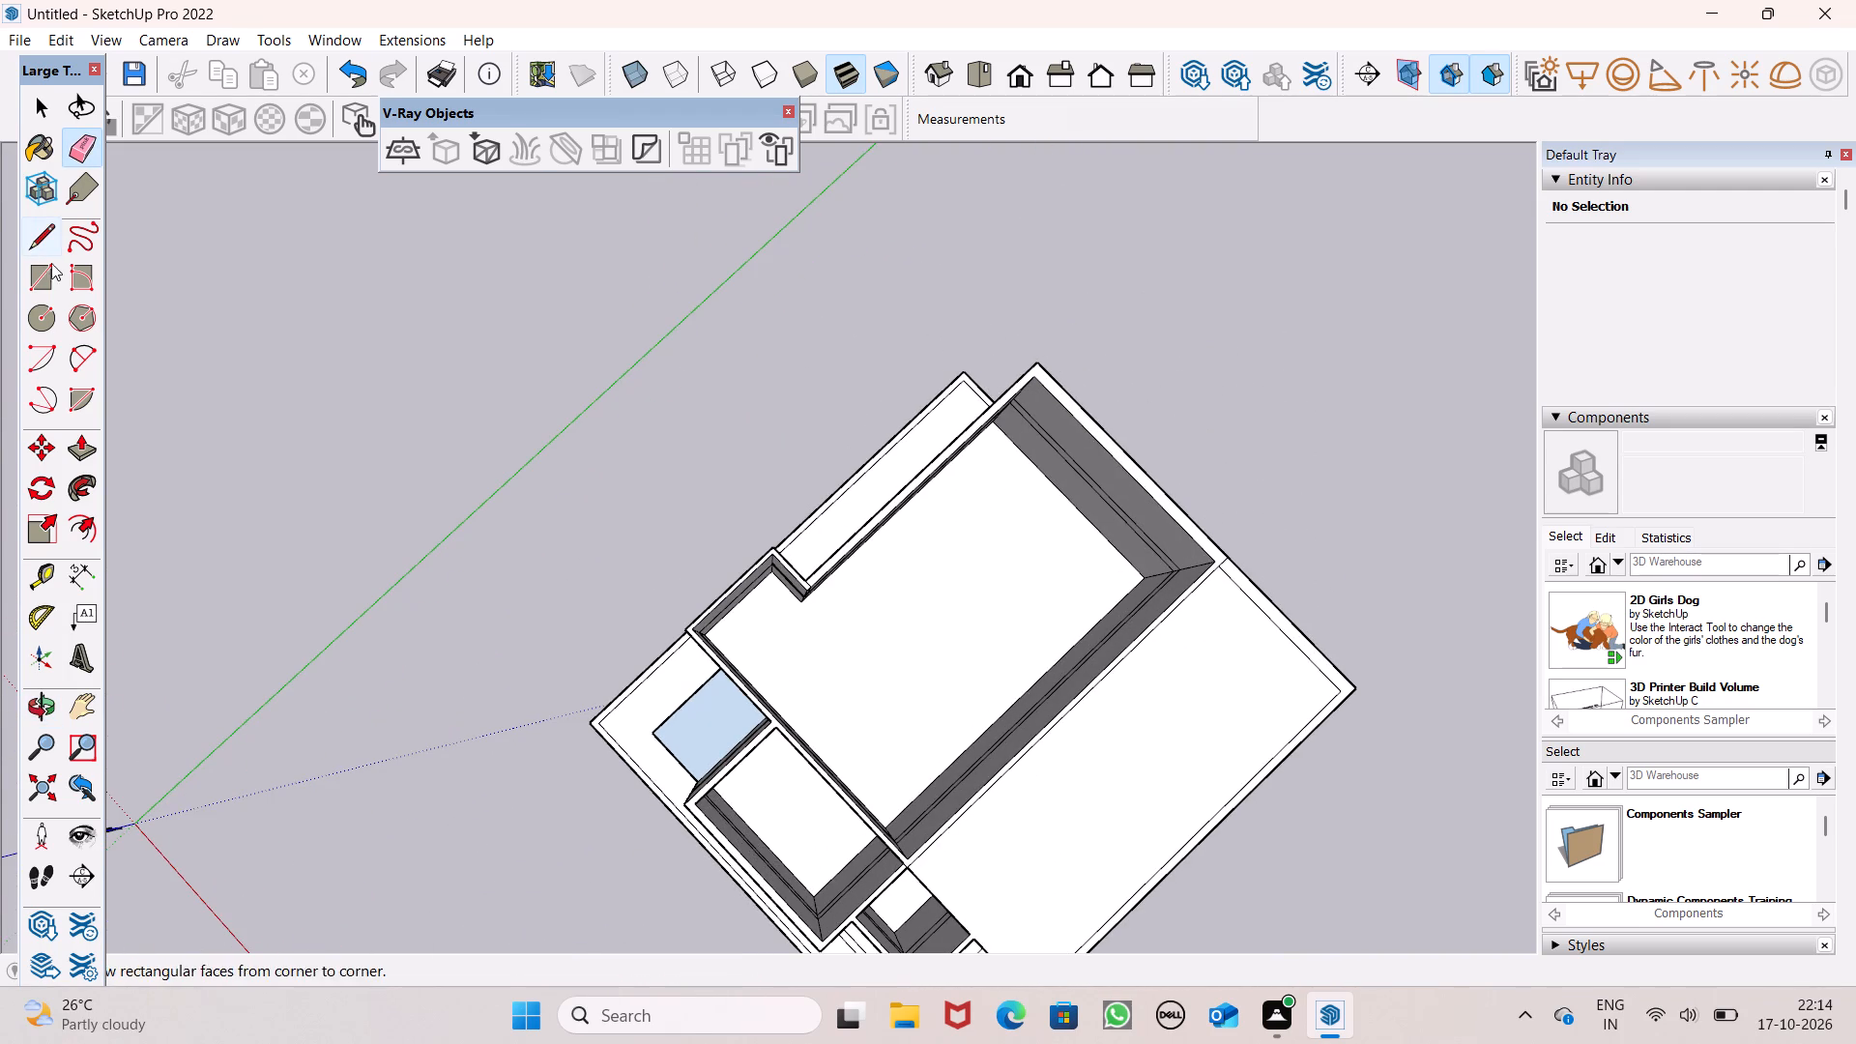
click(44, 235)
middle_drag(945, 456, 836, 655)
scroll(1001, 589, up, 3)
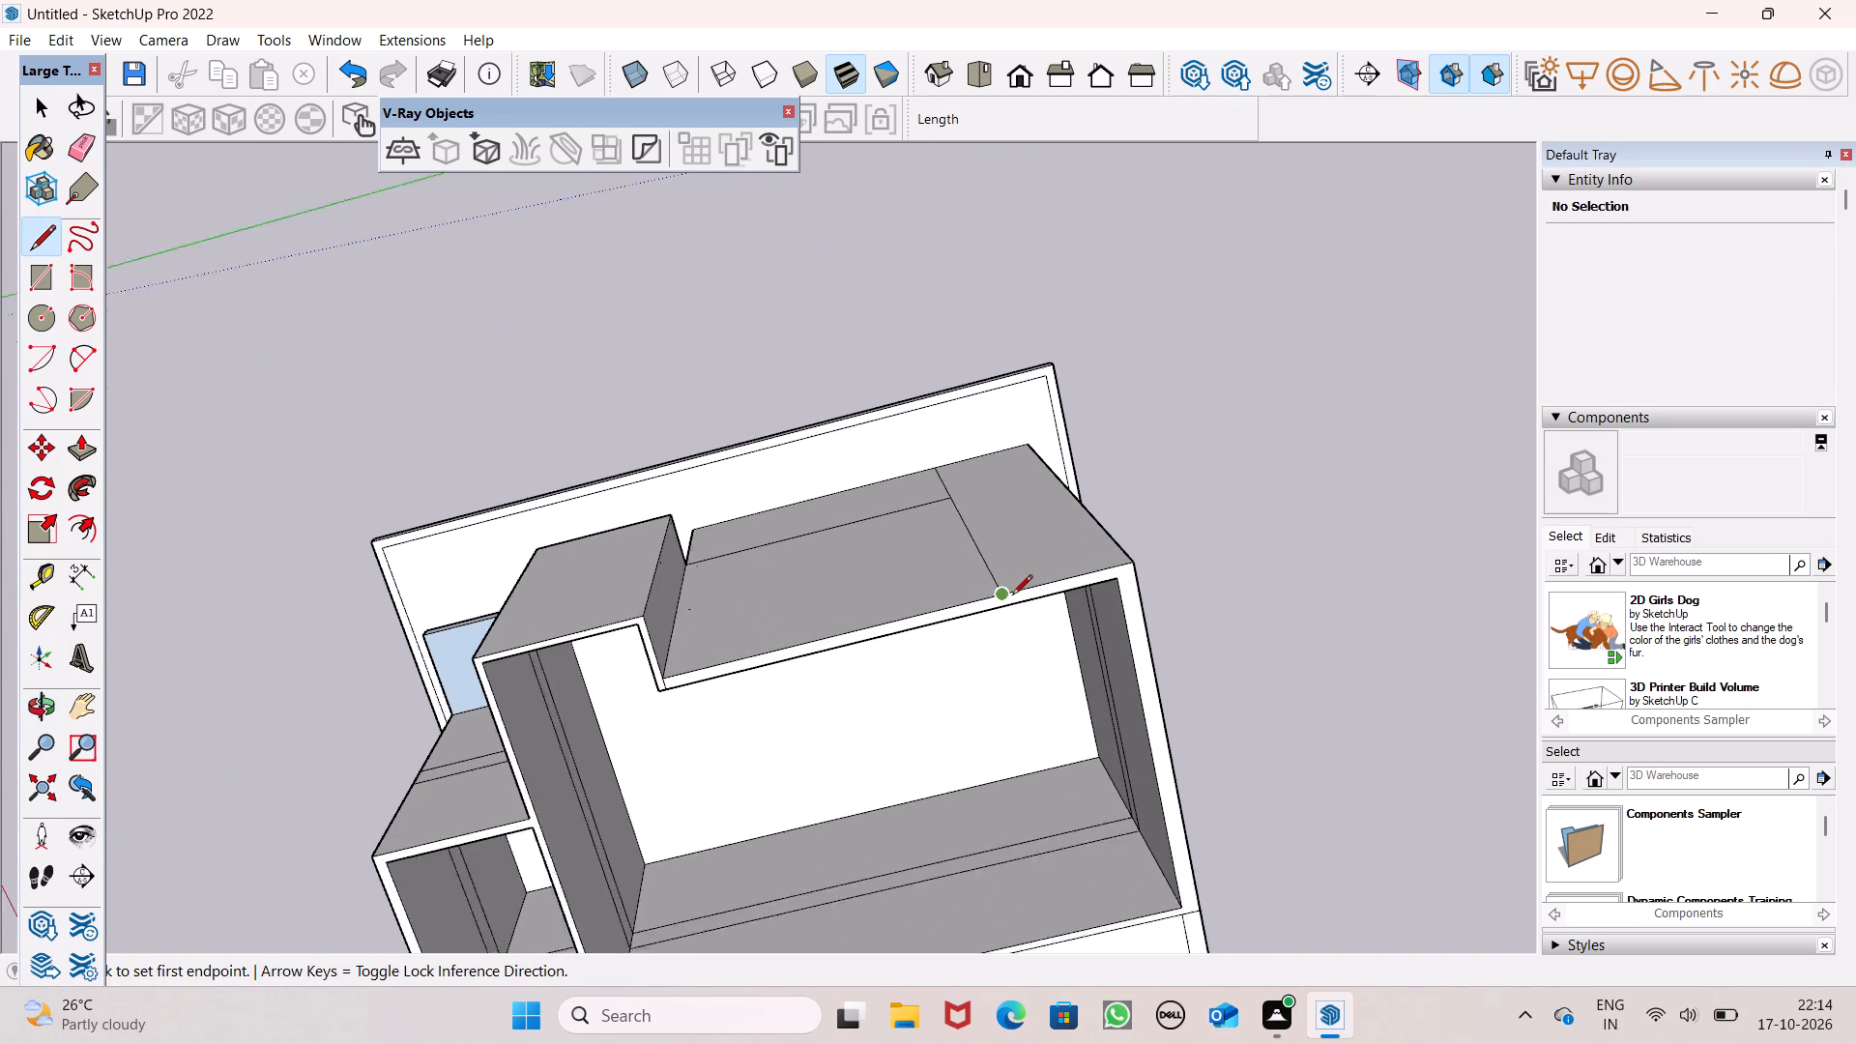
scroll(1012, 596, up, 2)
click(1003, 593)
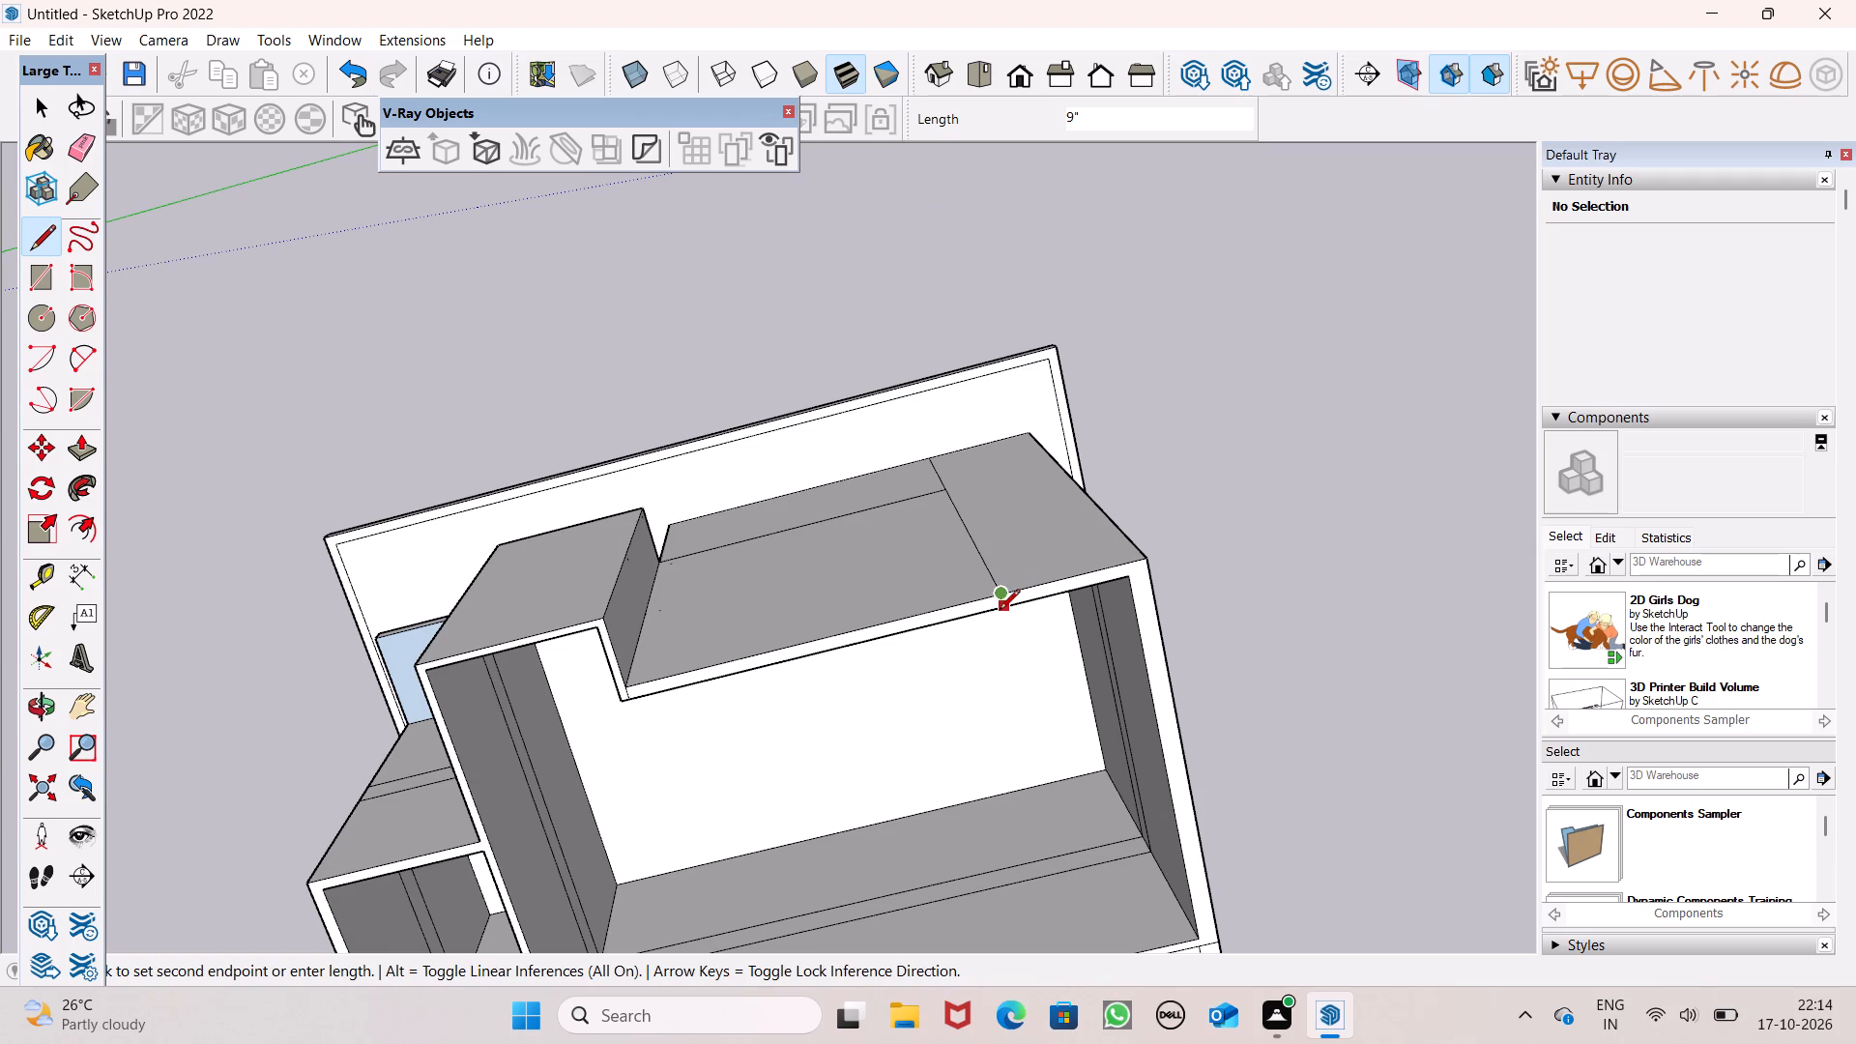
click(1000, 610)
Draw a line down the side wall's inner face from the new wall-top division to the large room's floor.
middle_drag(1003, 650, 965, 166)
scroll(965, 169, up, 1)
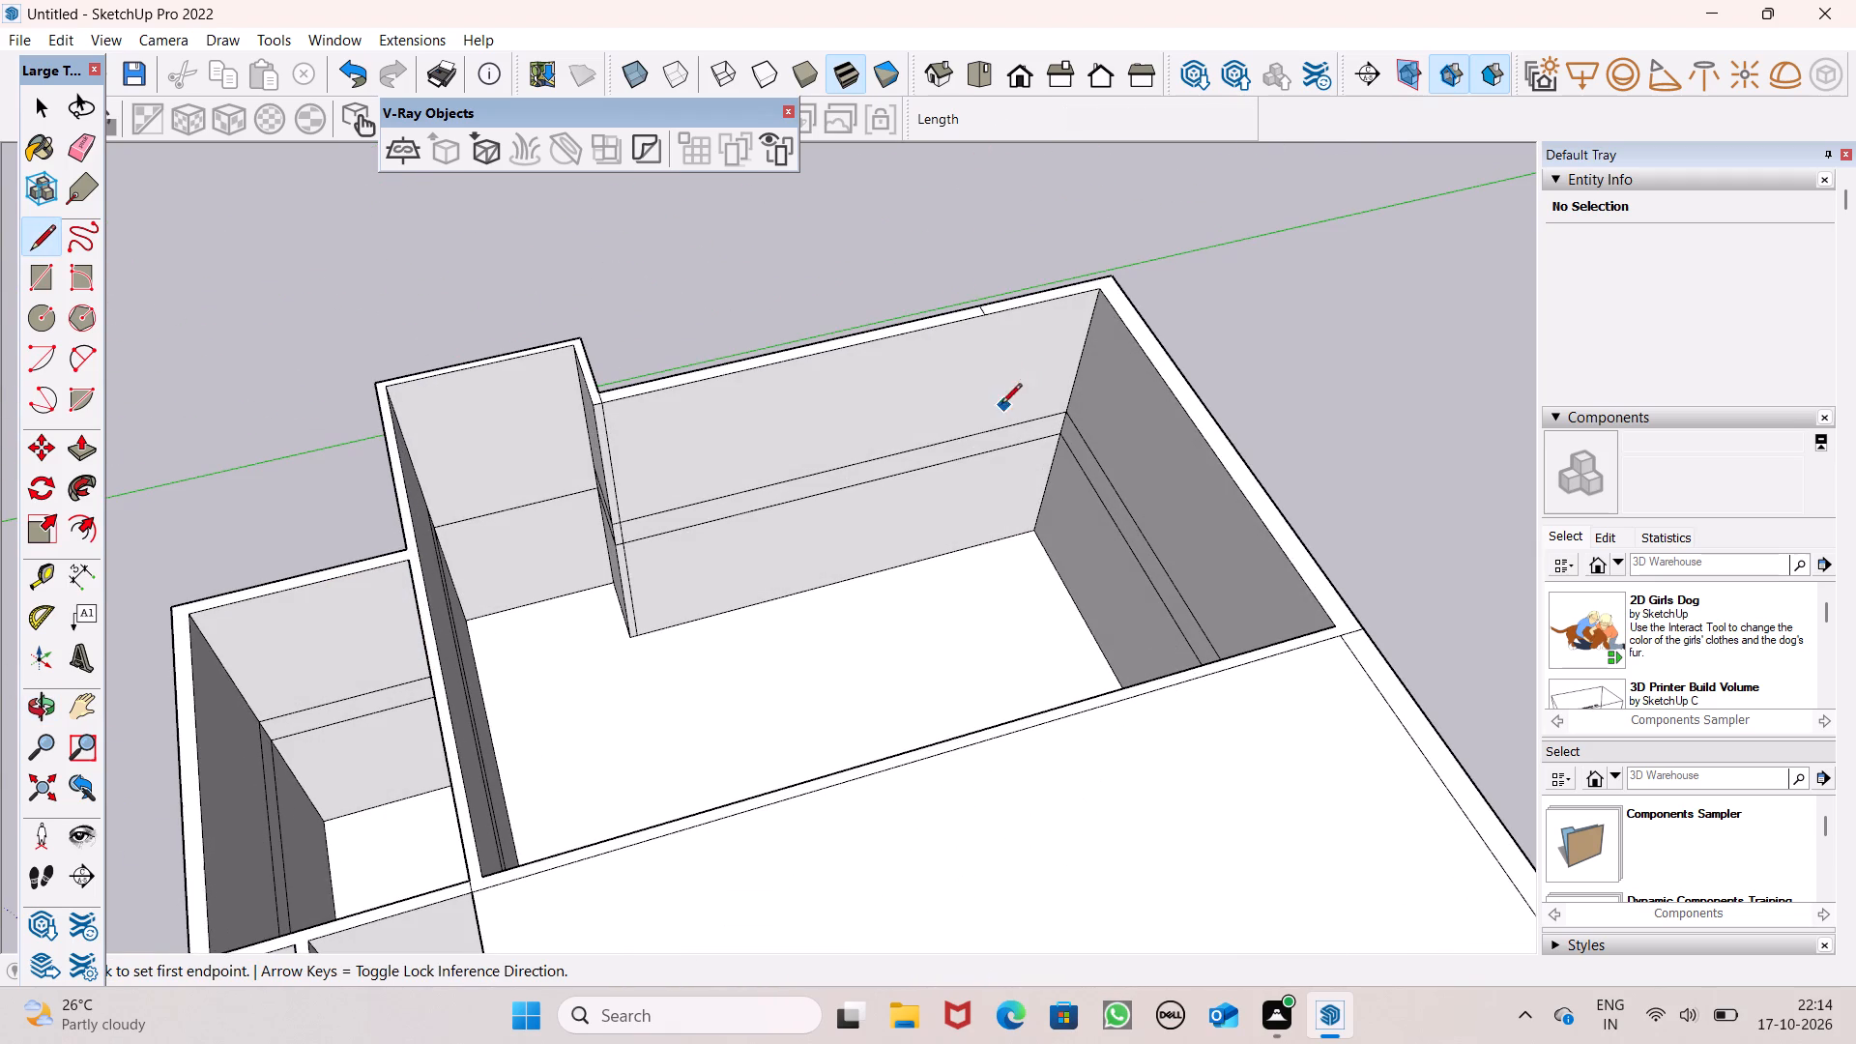
click(987, 315)
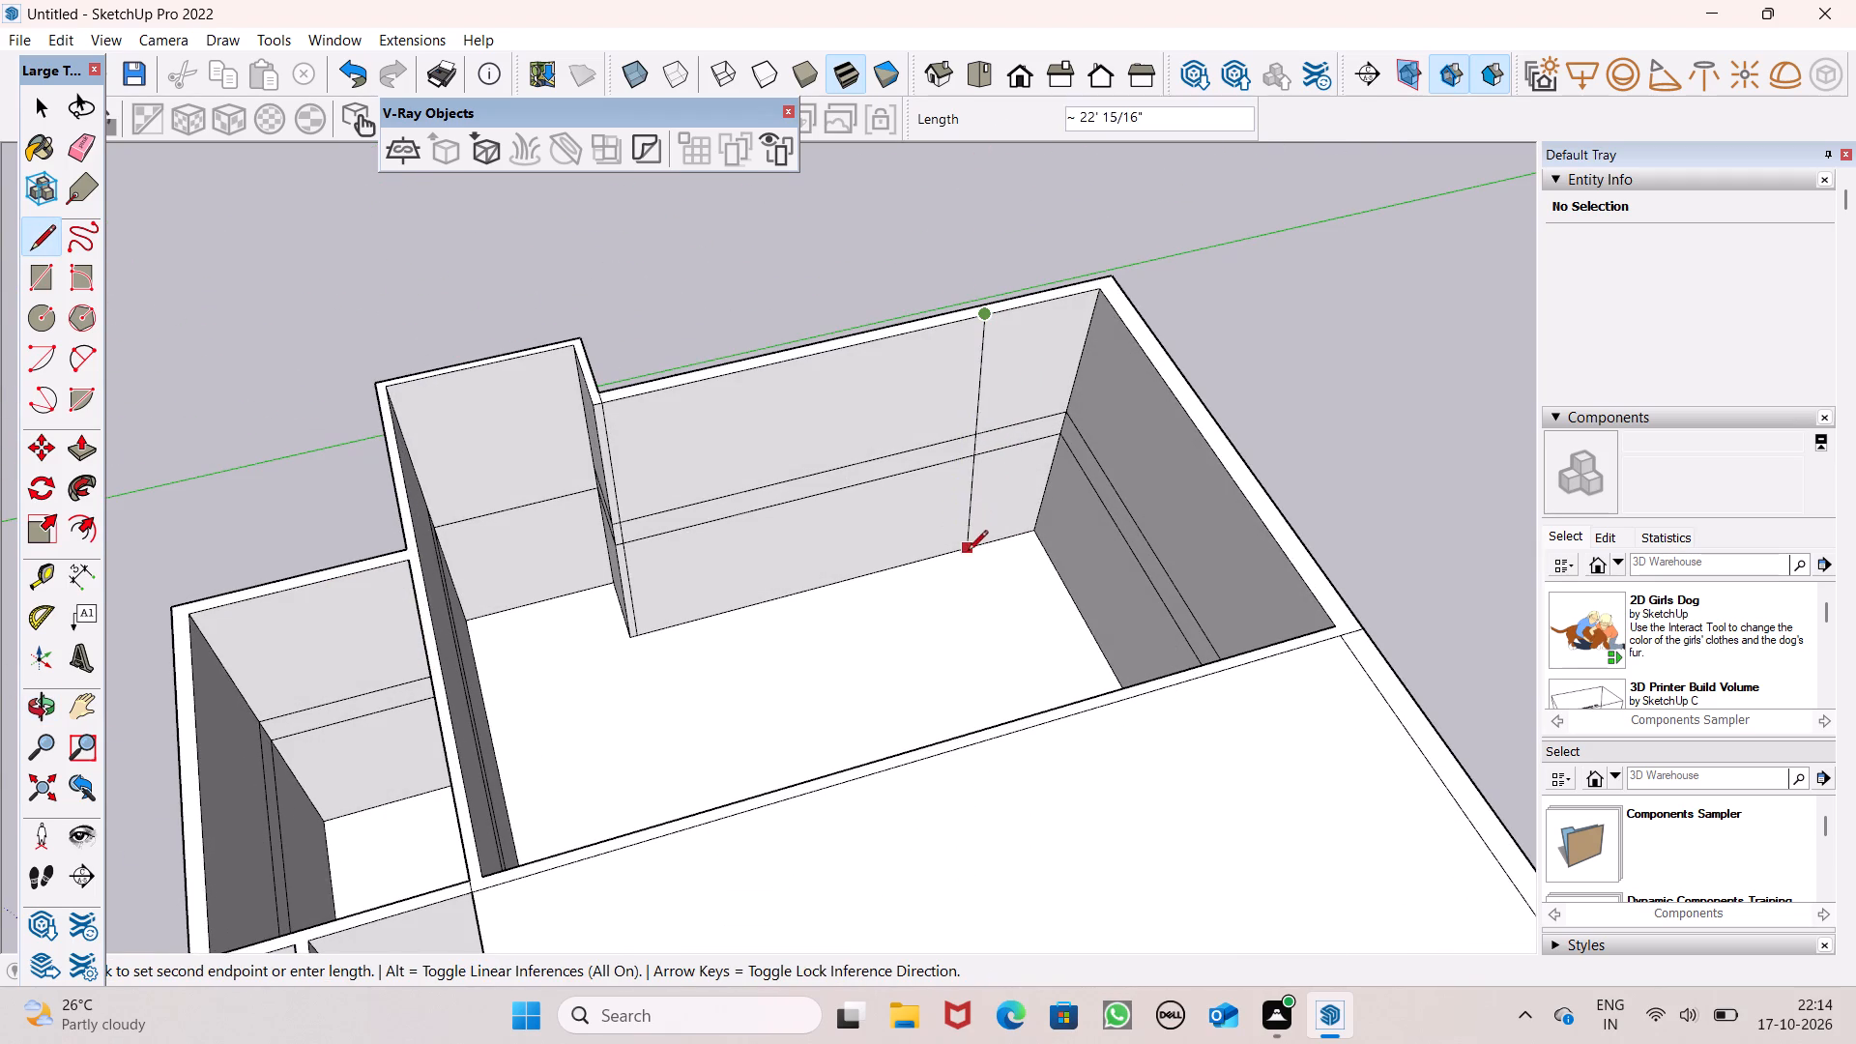
click(945, 565)
Examine the divided side wall and the rest of the building from inside, outside and above.
scroll(1019, 384, down, 3)
middle_drag(1047, 439, 1047, 441)
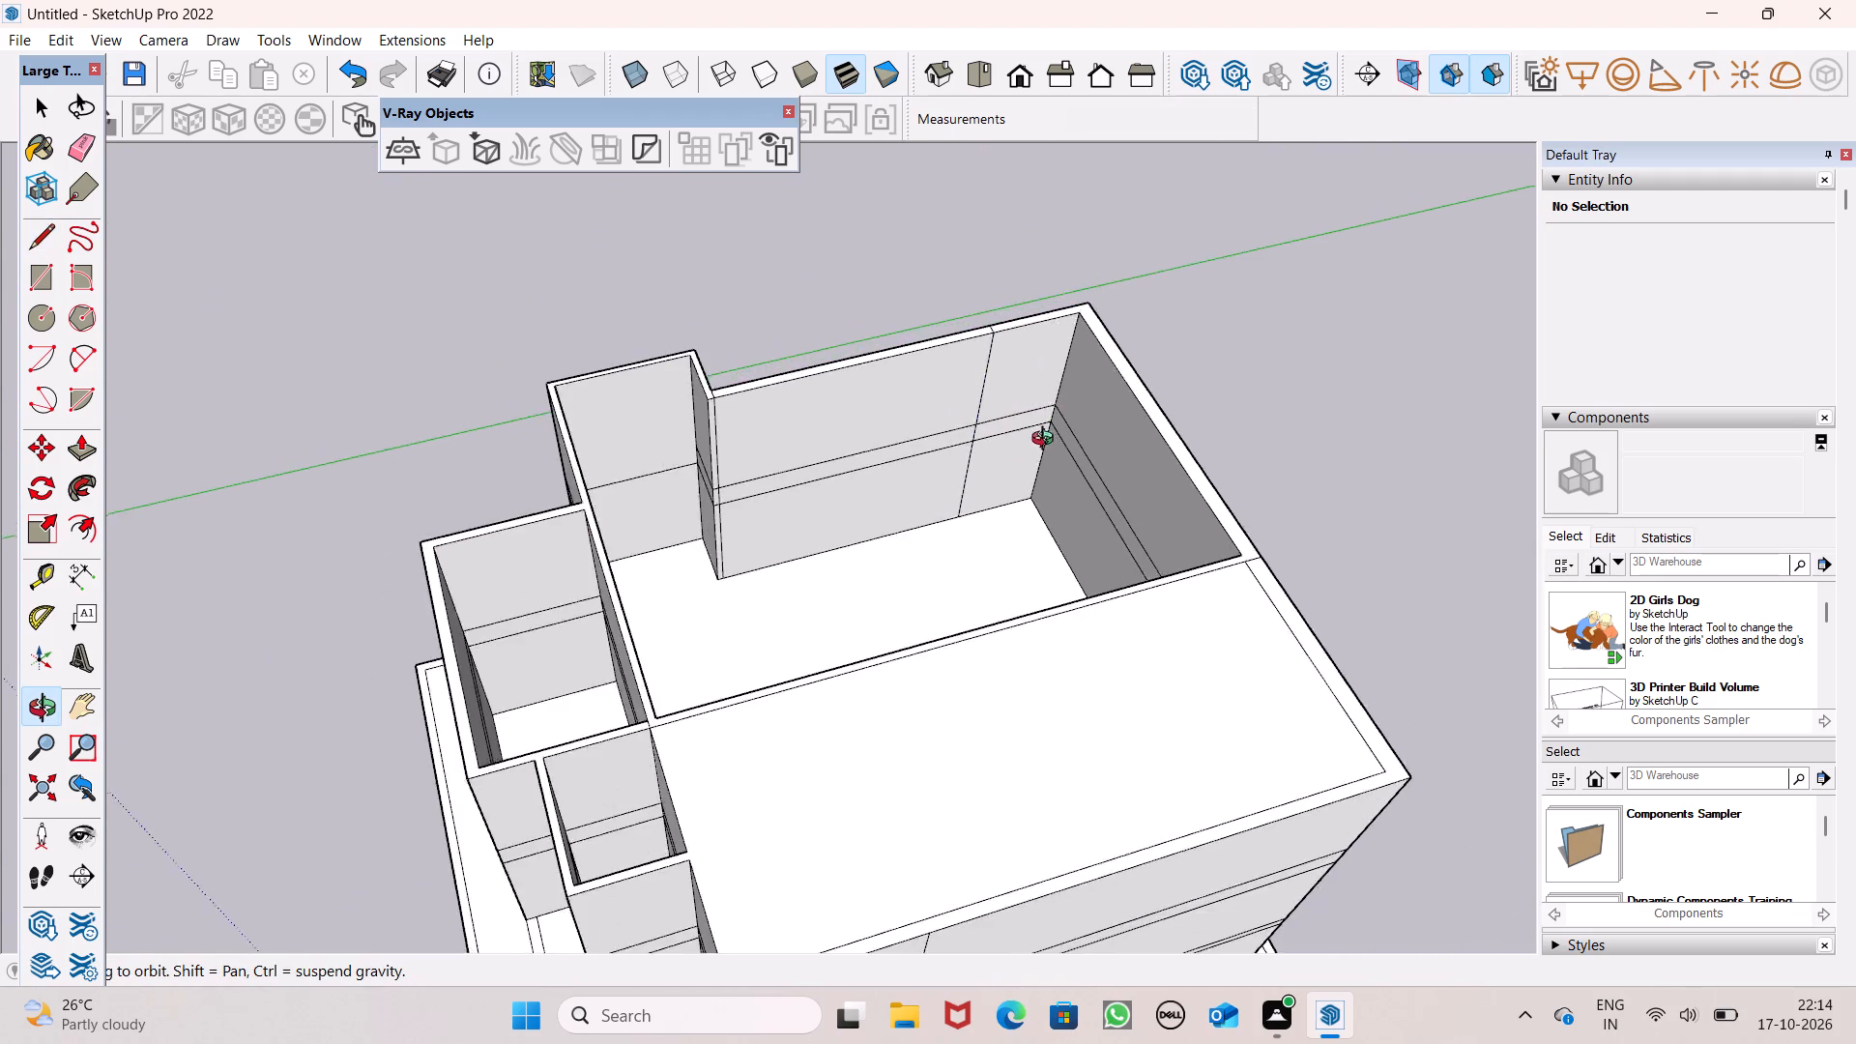
middle_drag(1047, 441, 1421, 343)
scroll(1155, 404, up, 1)
middle_drag(1154, 404, 1447, 377)
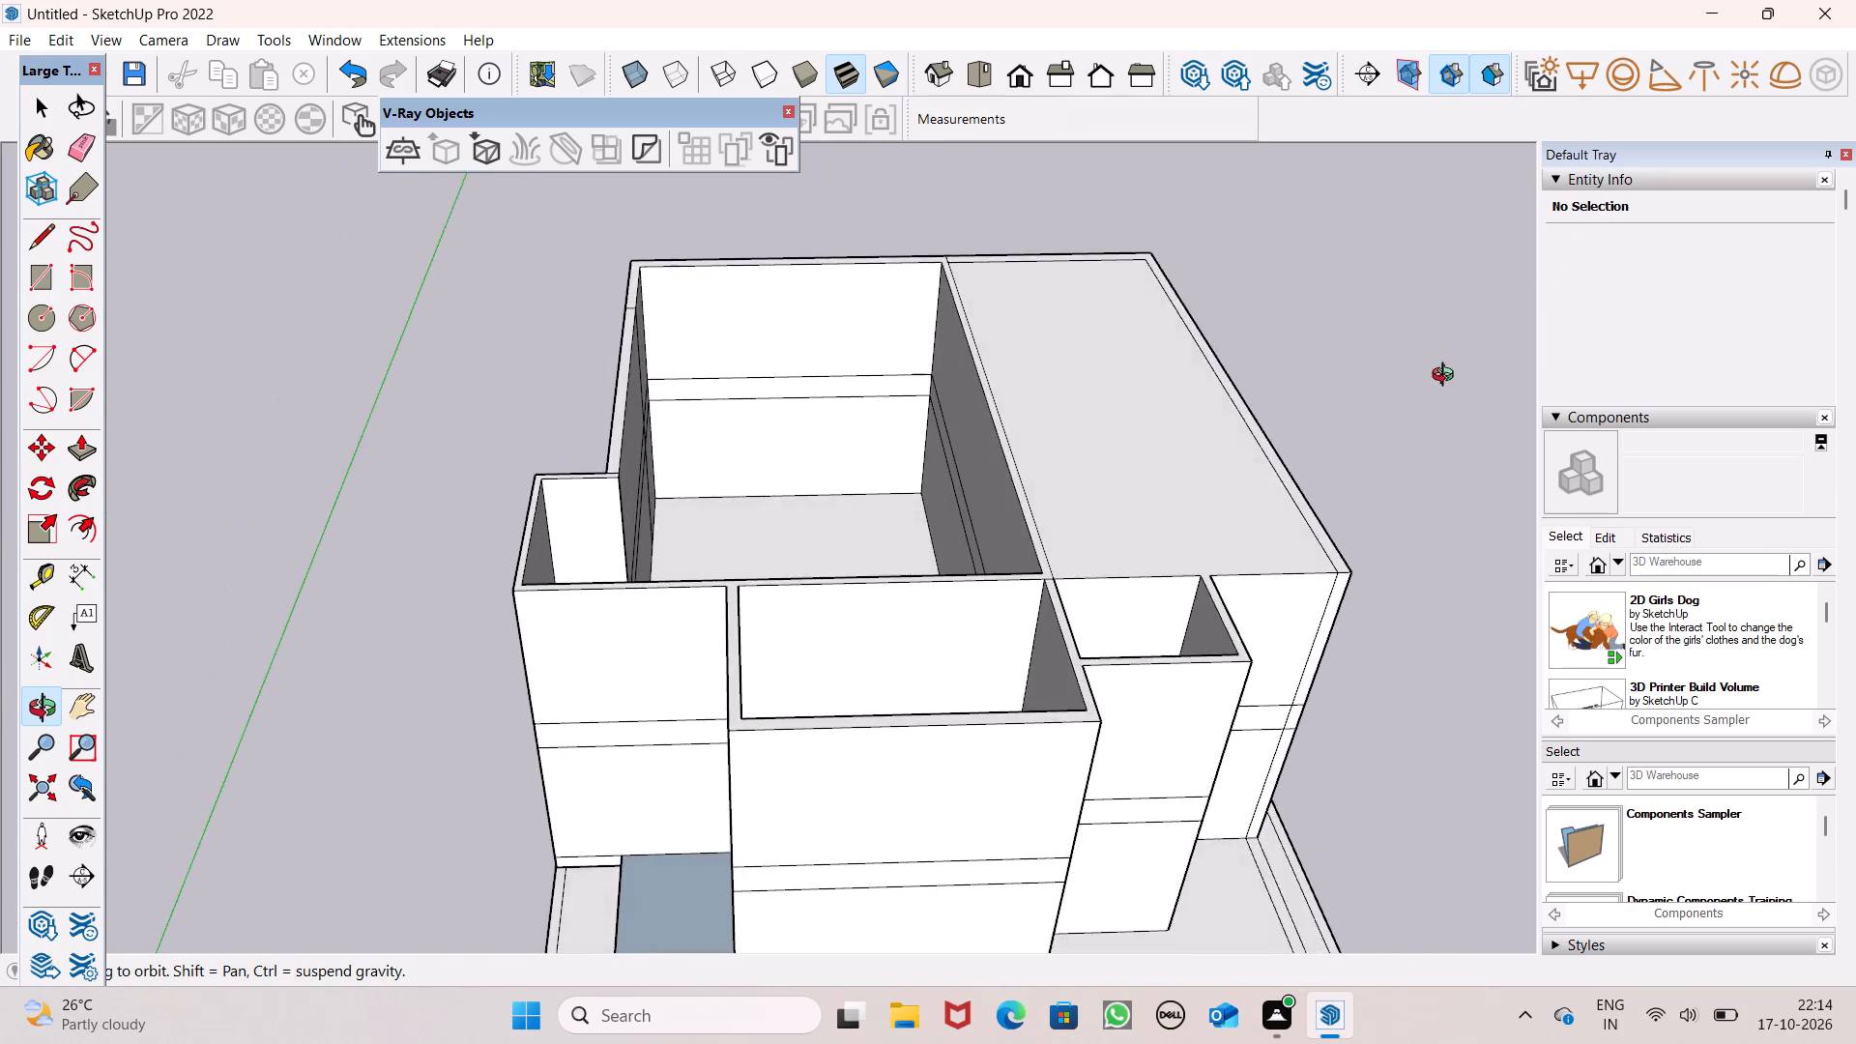
middle_drag(1447, 377, 1436, 404)
scroll(1215, 323, down, 2)
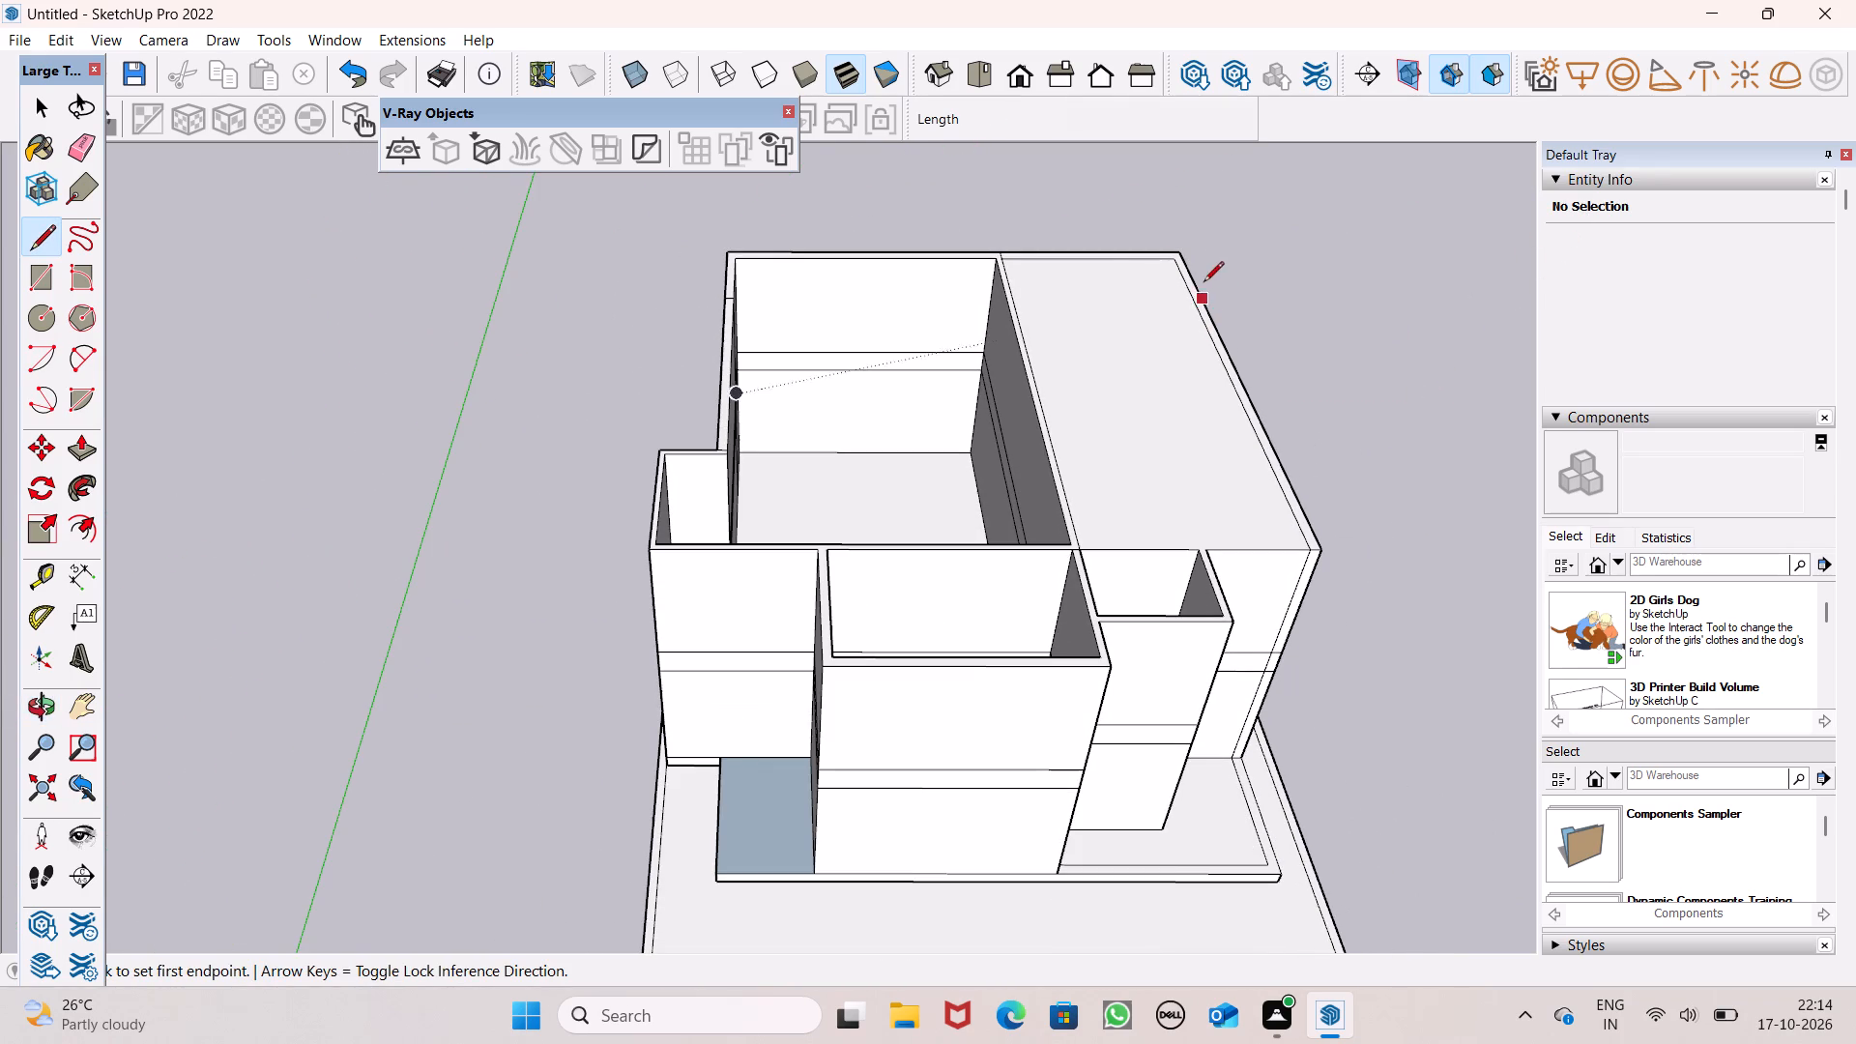
scroll(1085, 308, down, 1)
middle_drag(1092, 352, 892, 433)
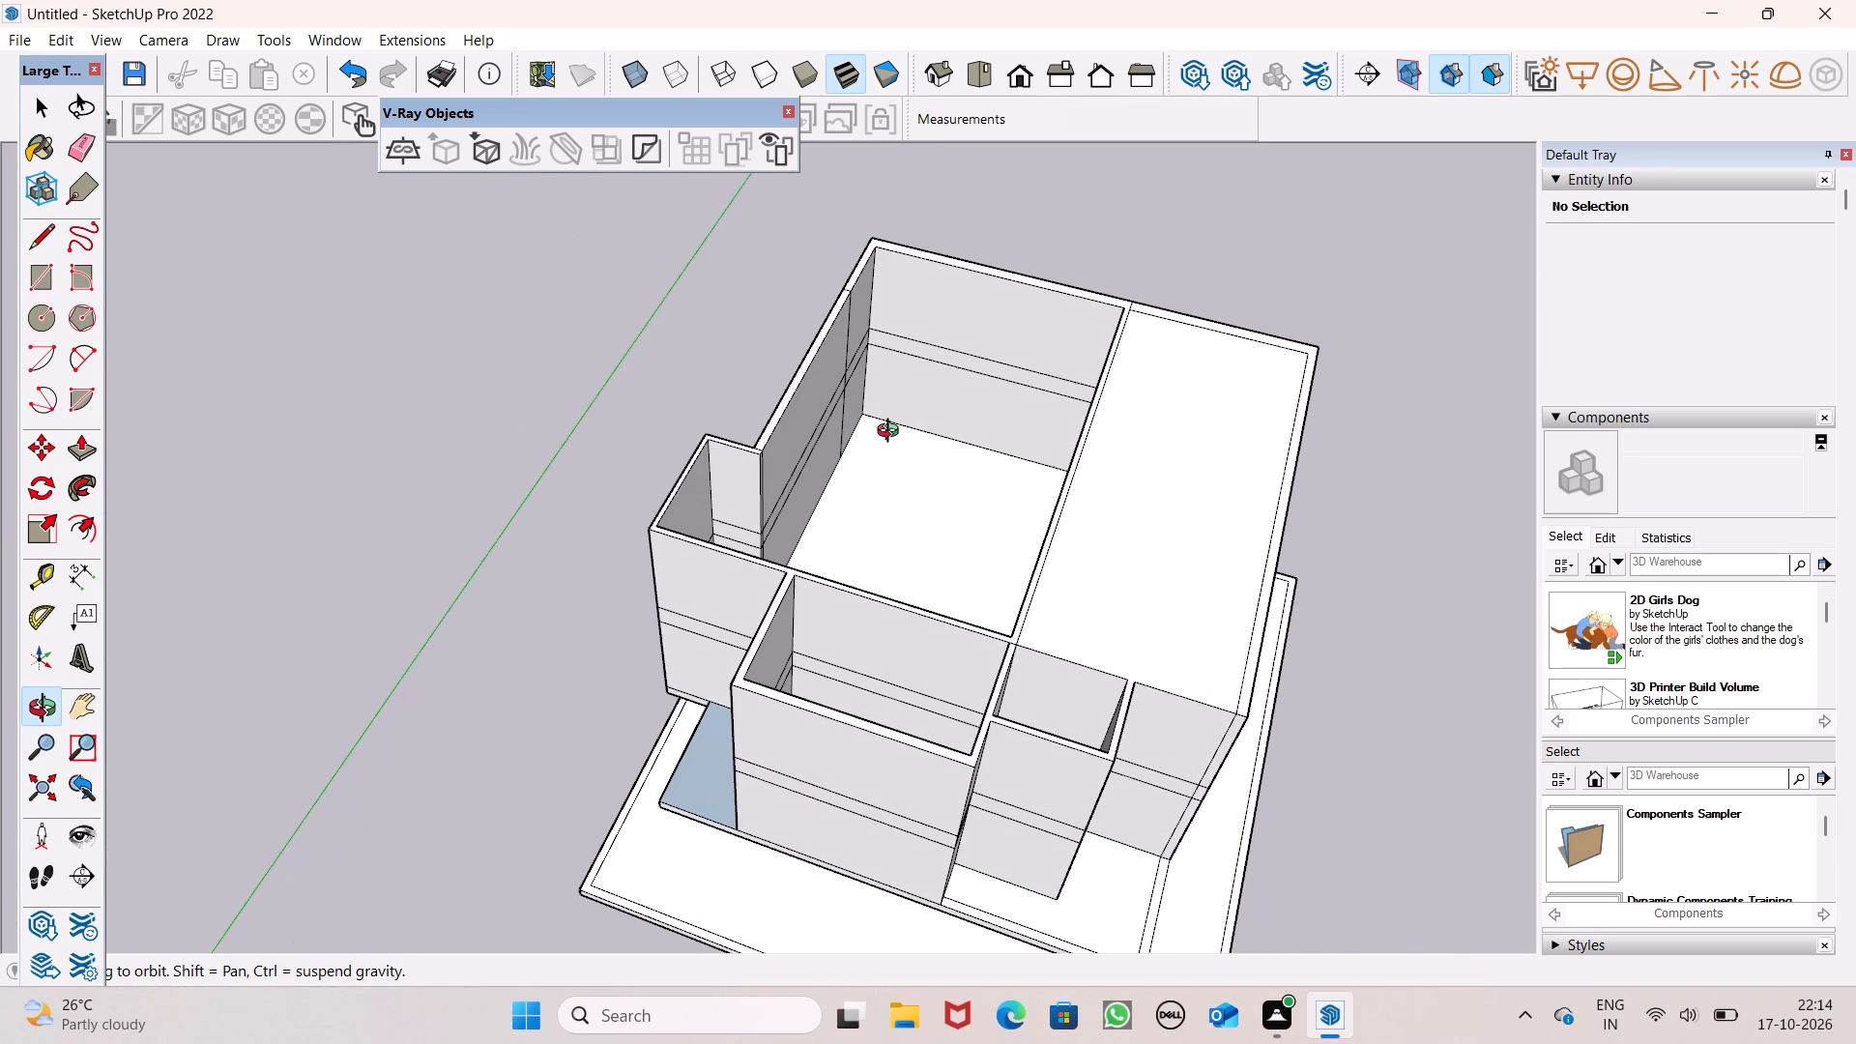
middle_drag(892, 433, 891, 423)
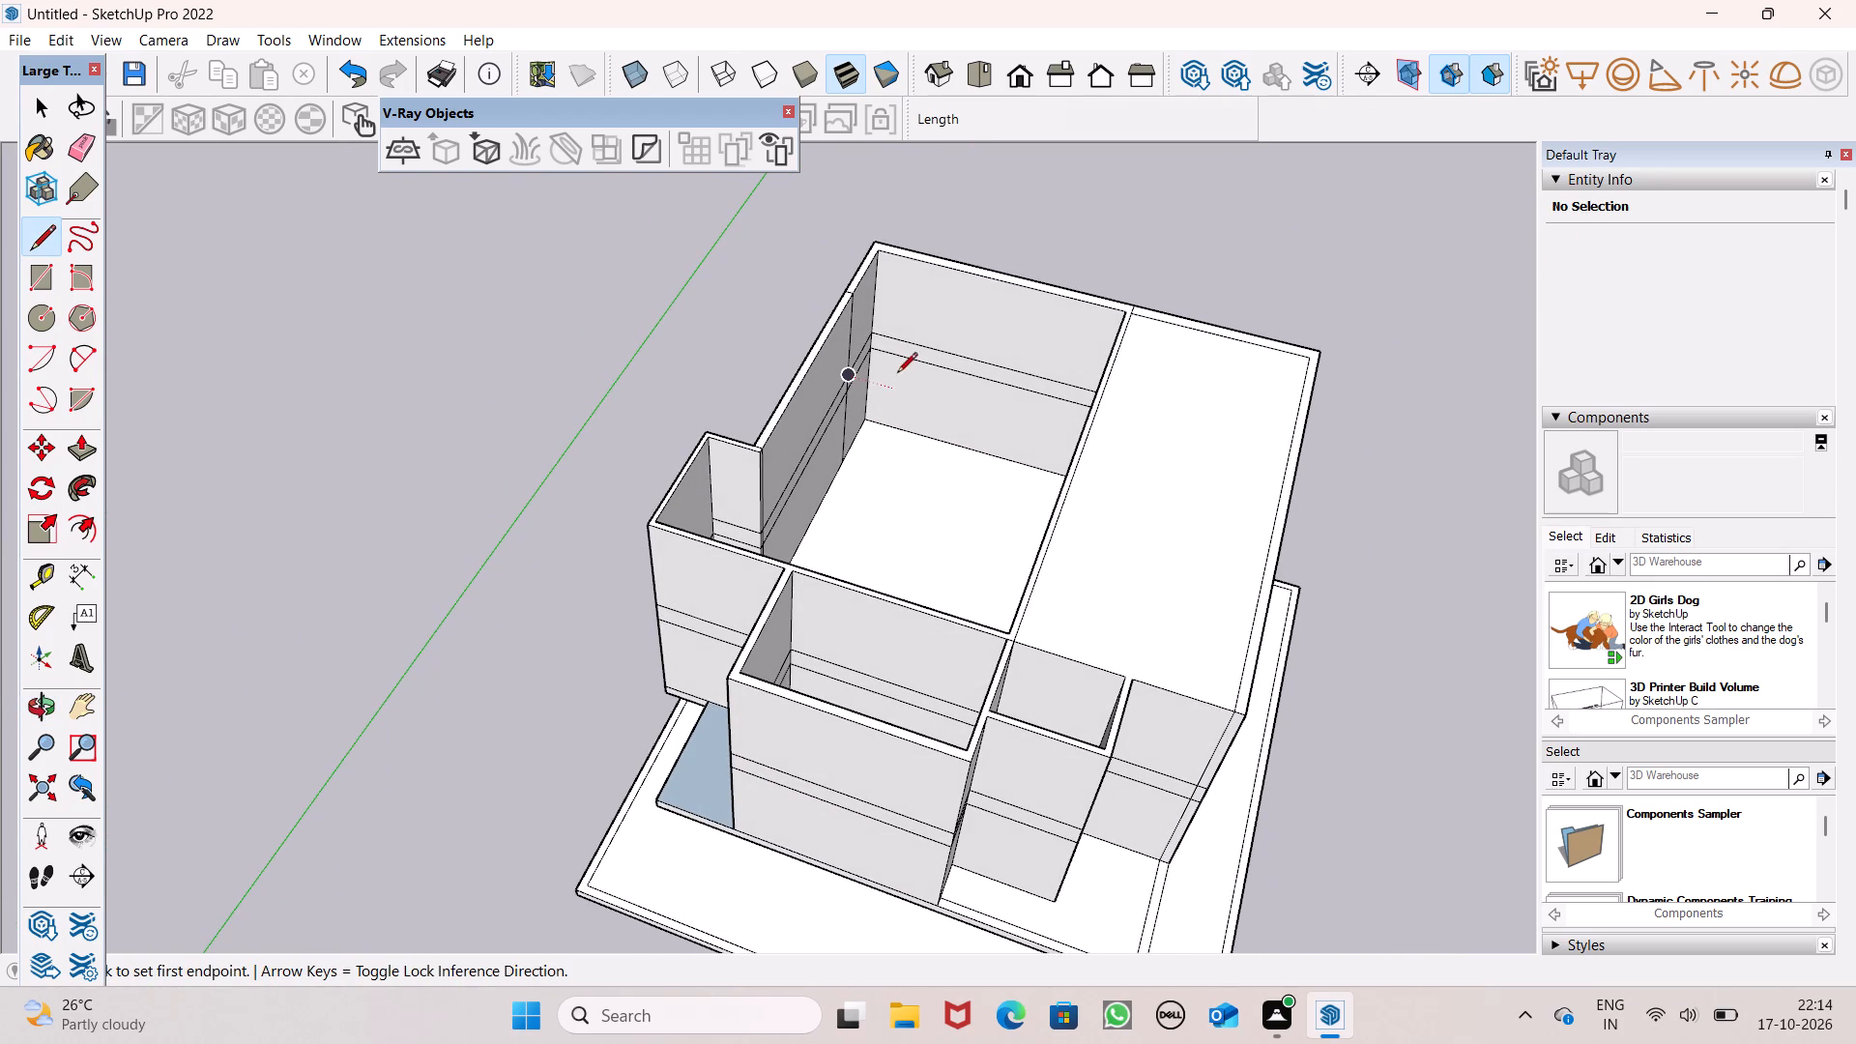
middle_drag(921, 343, 1060, 331)
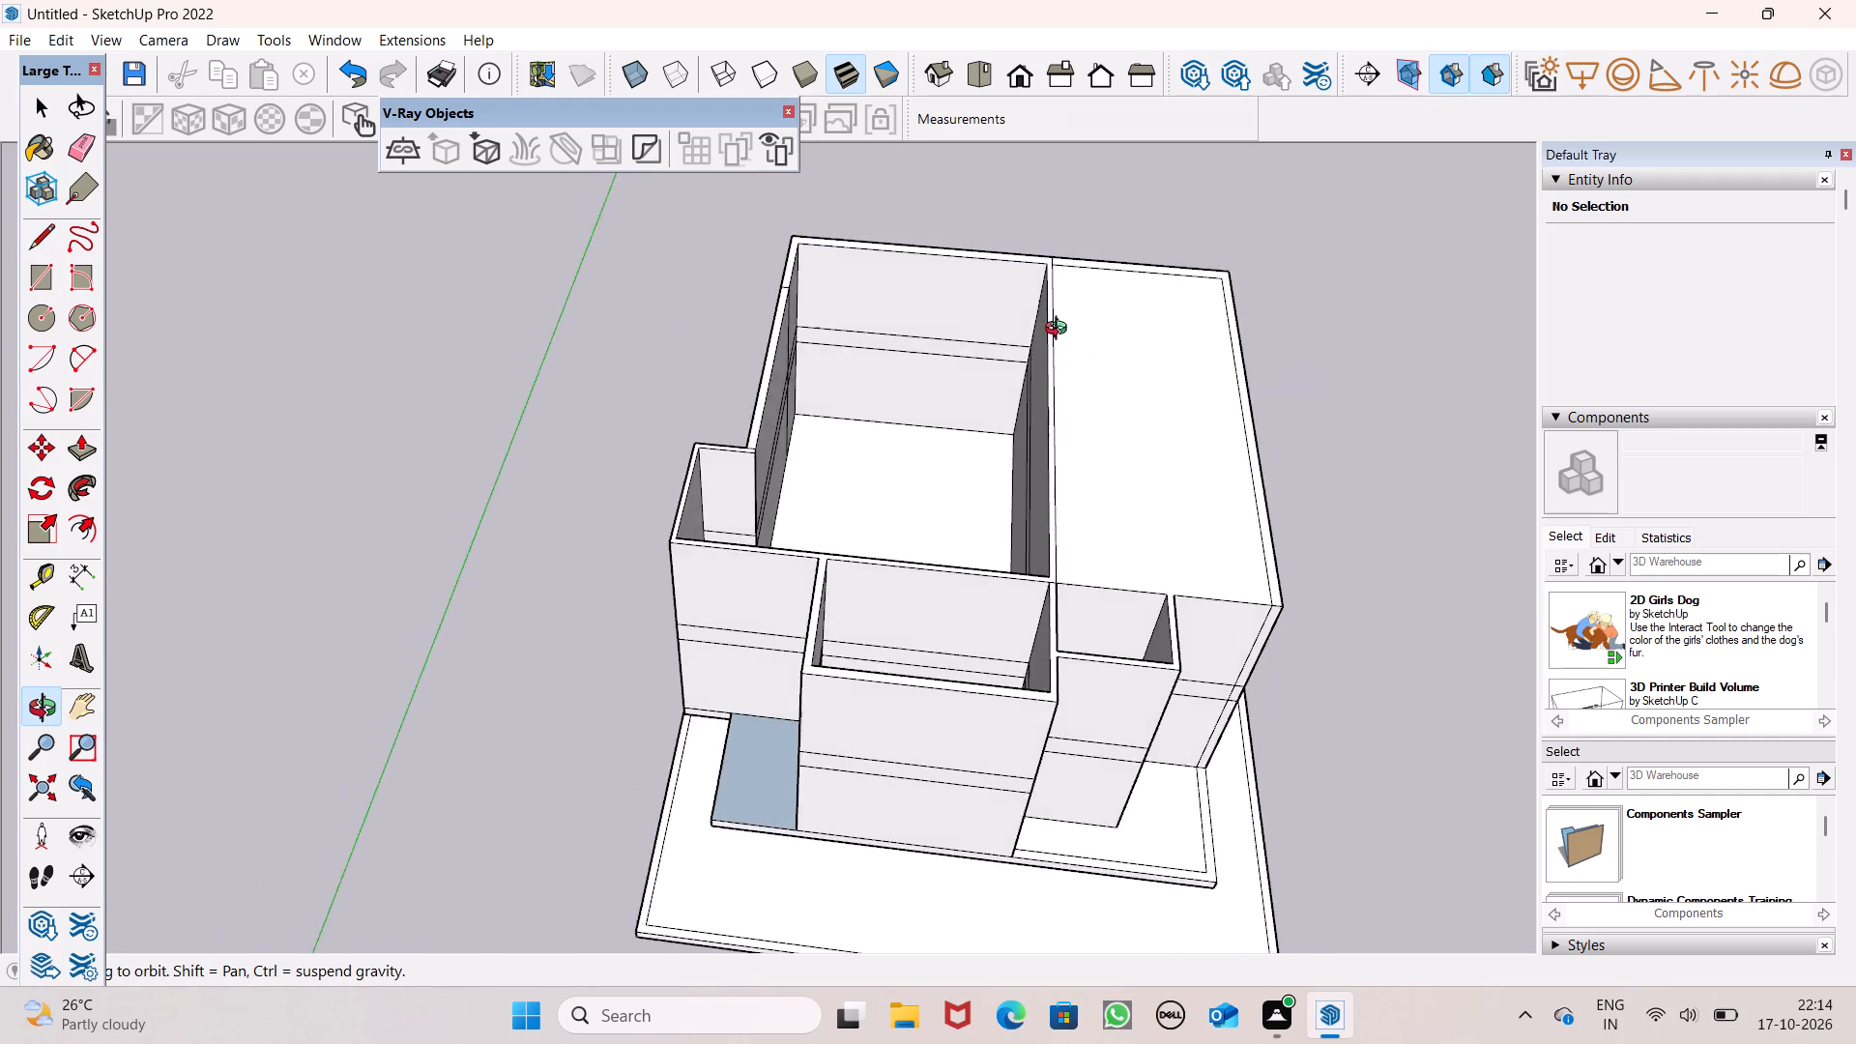
middle_drag(1060, 331, 1145, 315)
middle_drag(879, 347, 1333, 269)
scroll(1292, 301, down, 1)
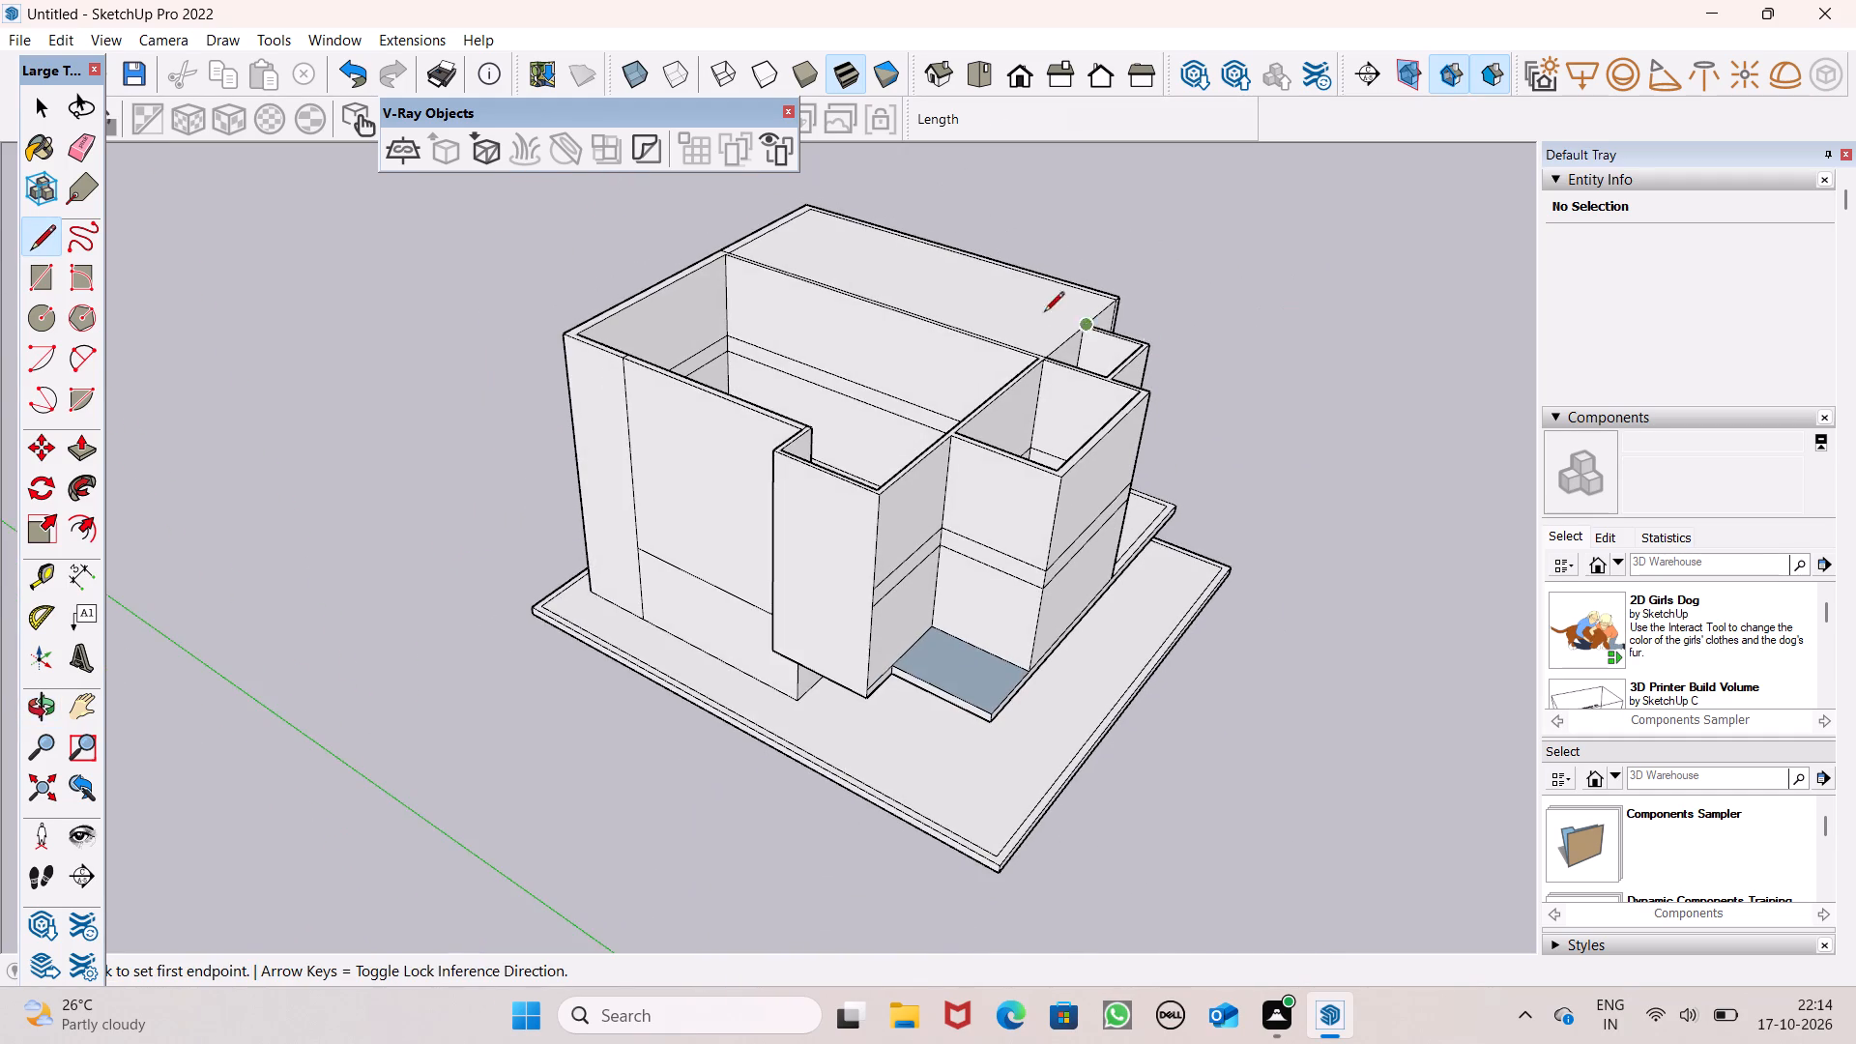
middle_drag(1040, 310, 1119, 272)
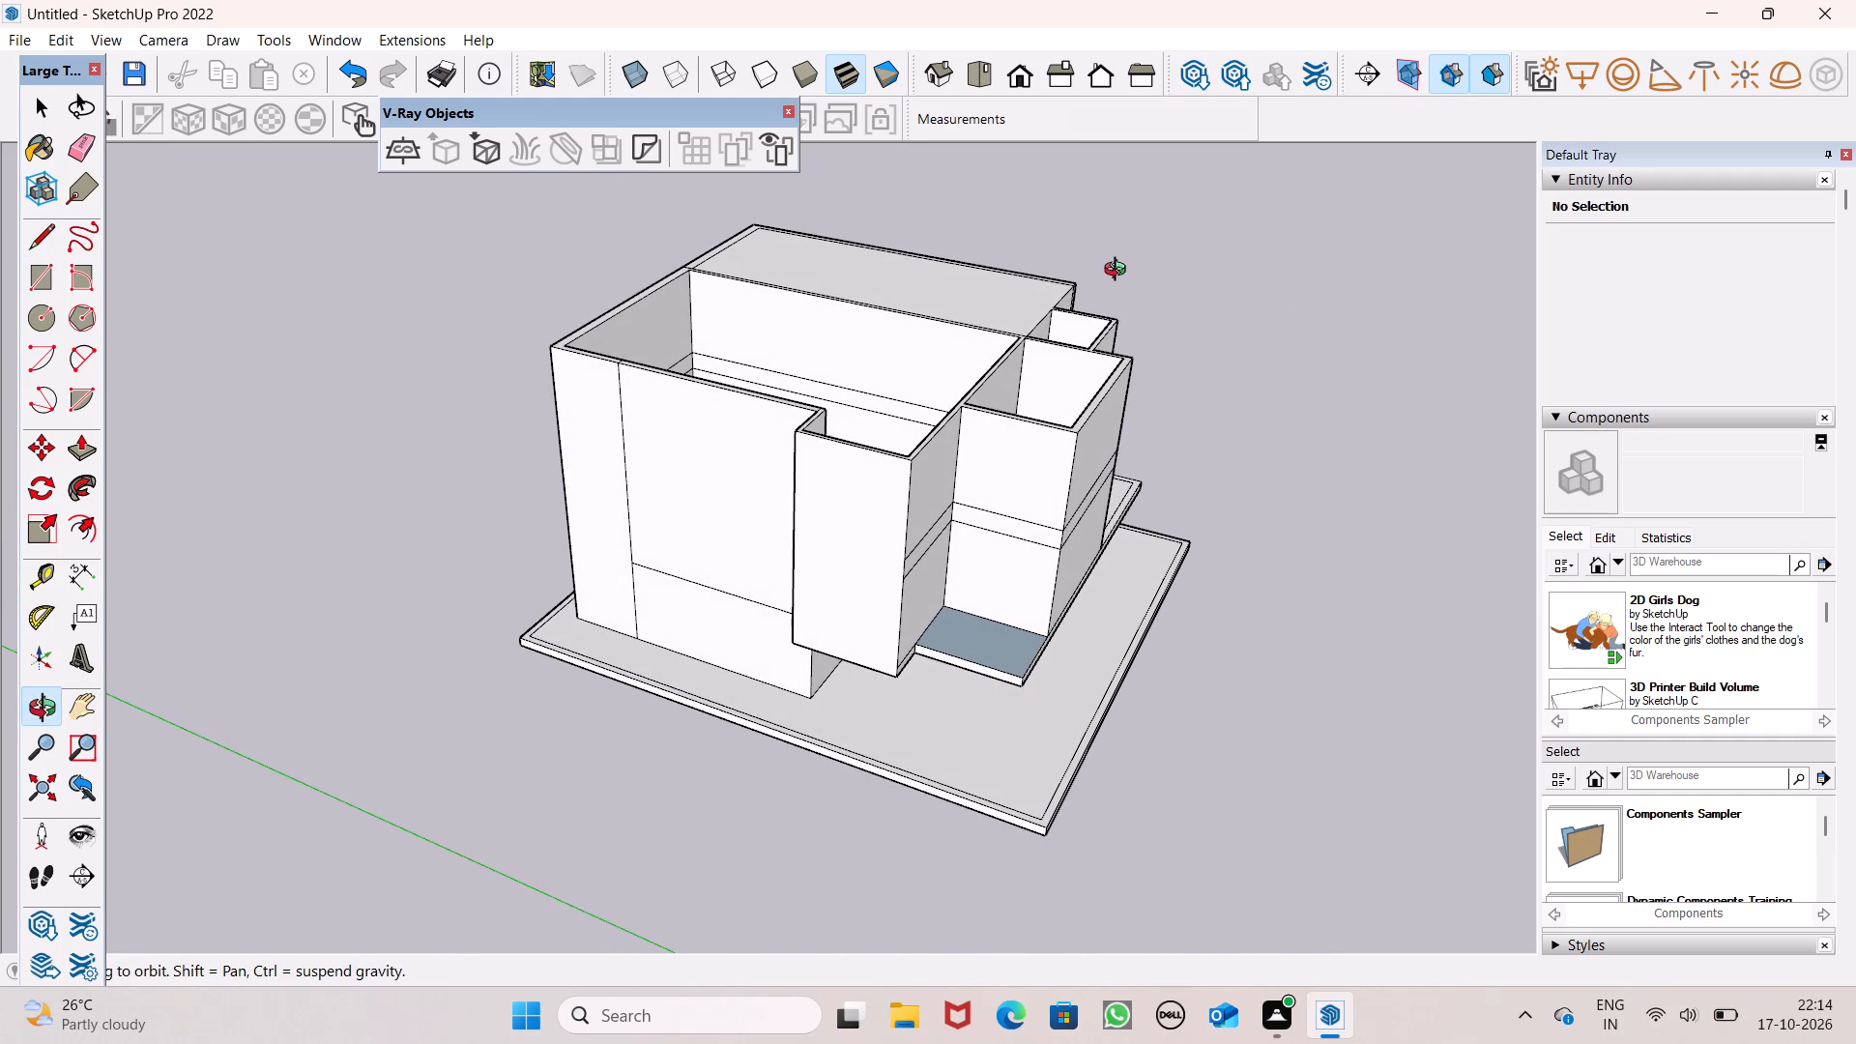
middle_drag(1119, 272, 1093, 325)
scroll(1103, 303, down, 3)
middle_drag(1089, 339, 1062, 403)
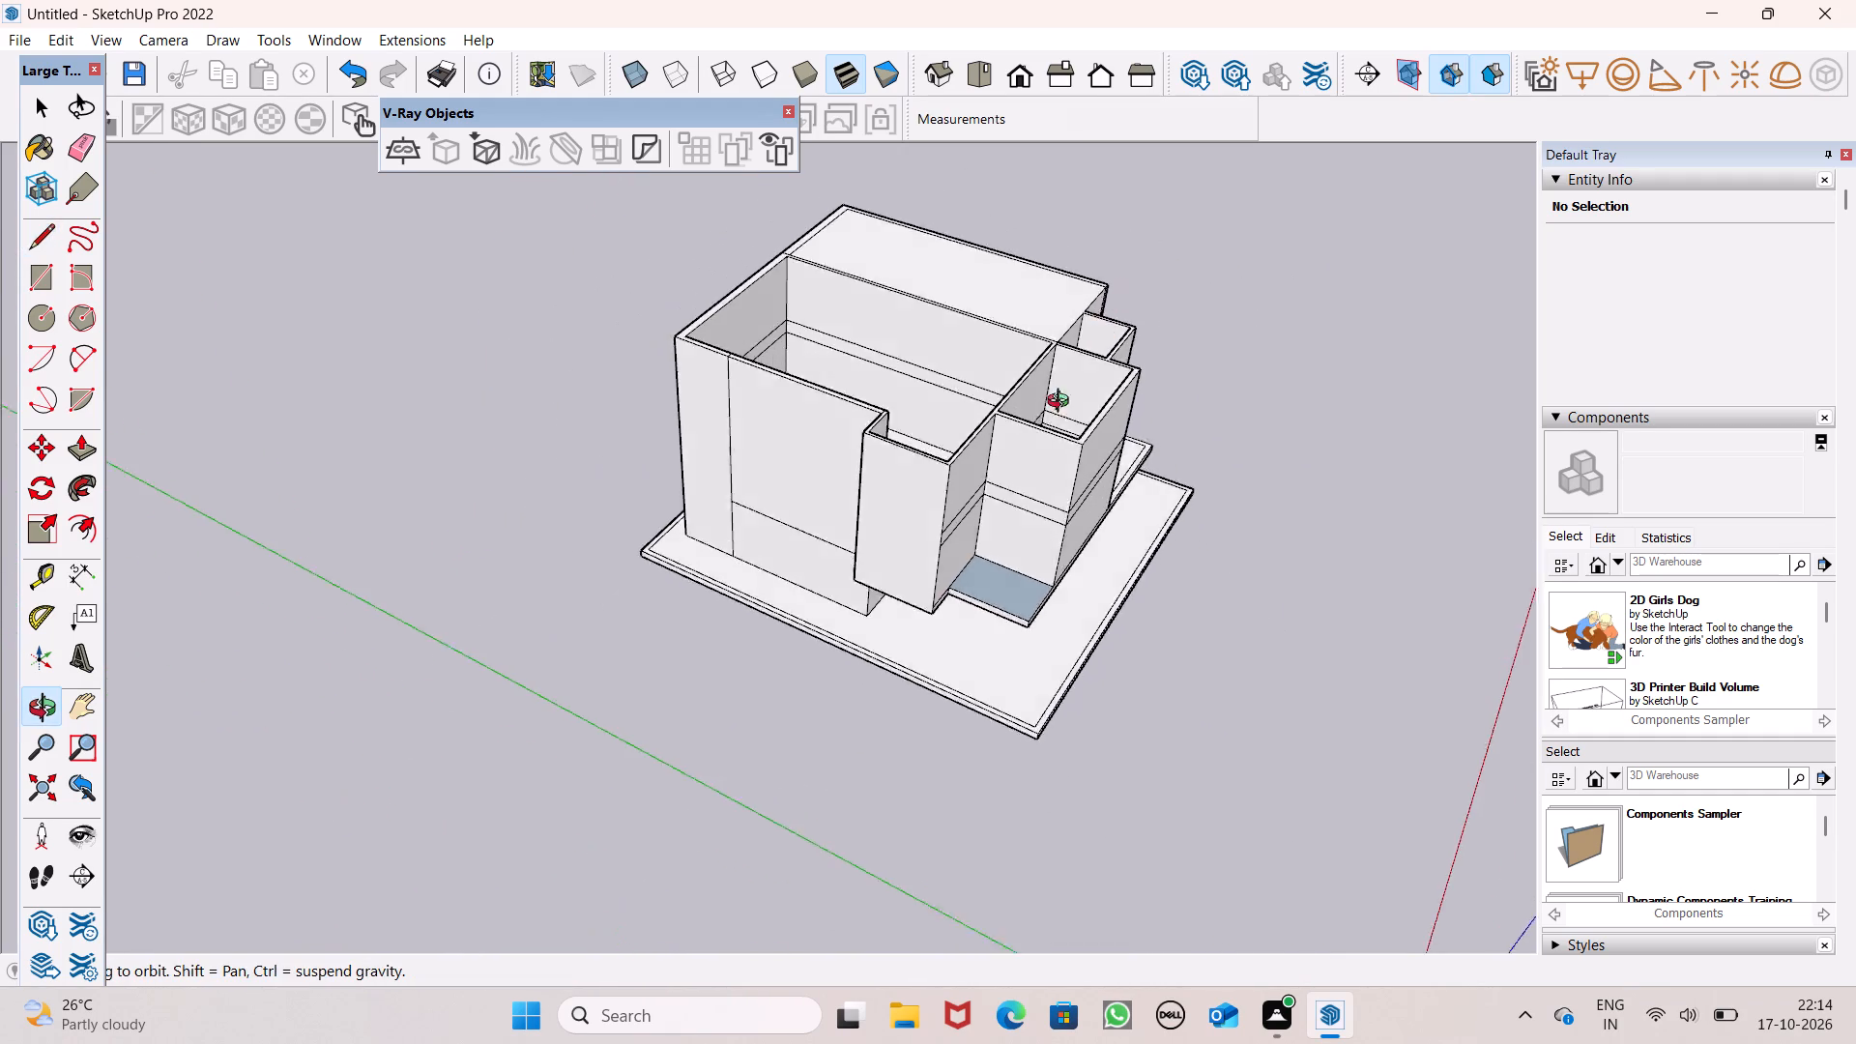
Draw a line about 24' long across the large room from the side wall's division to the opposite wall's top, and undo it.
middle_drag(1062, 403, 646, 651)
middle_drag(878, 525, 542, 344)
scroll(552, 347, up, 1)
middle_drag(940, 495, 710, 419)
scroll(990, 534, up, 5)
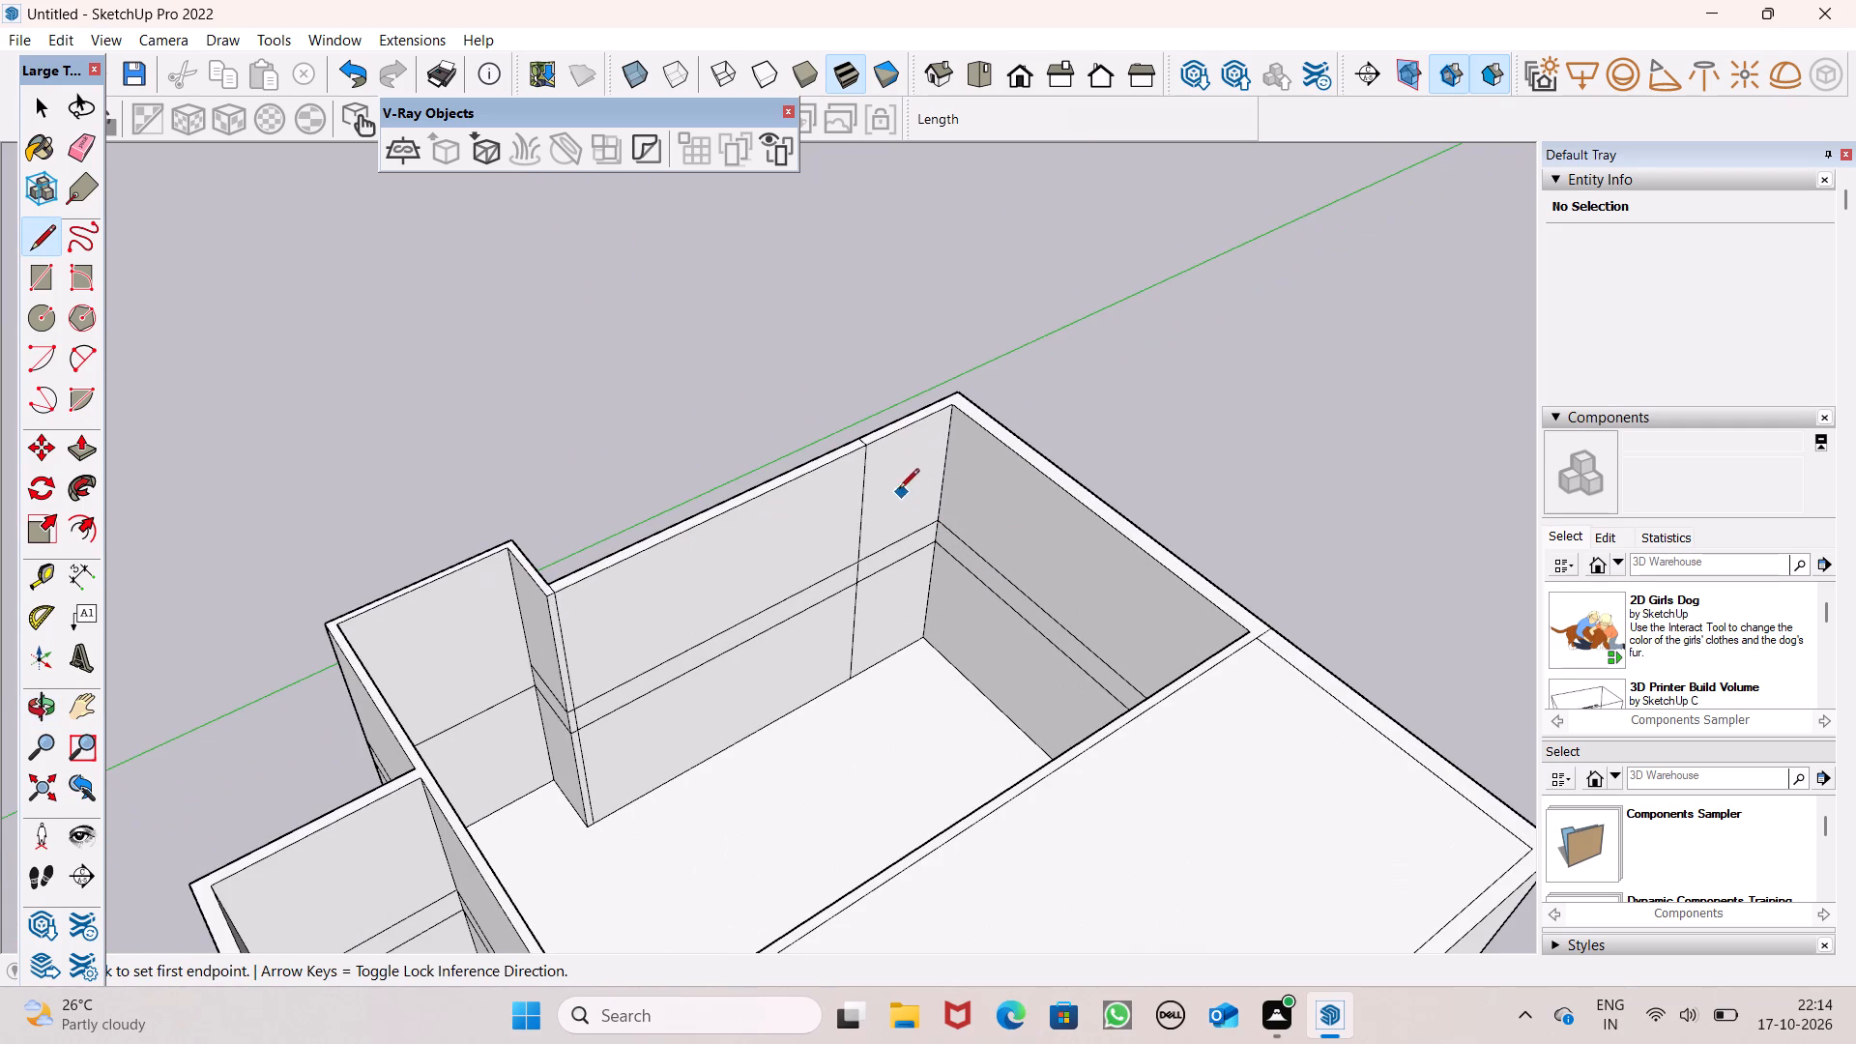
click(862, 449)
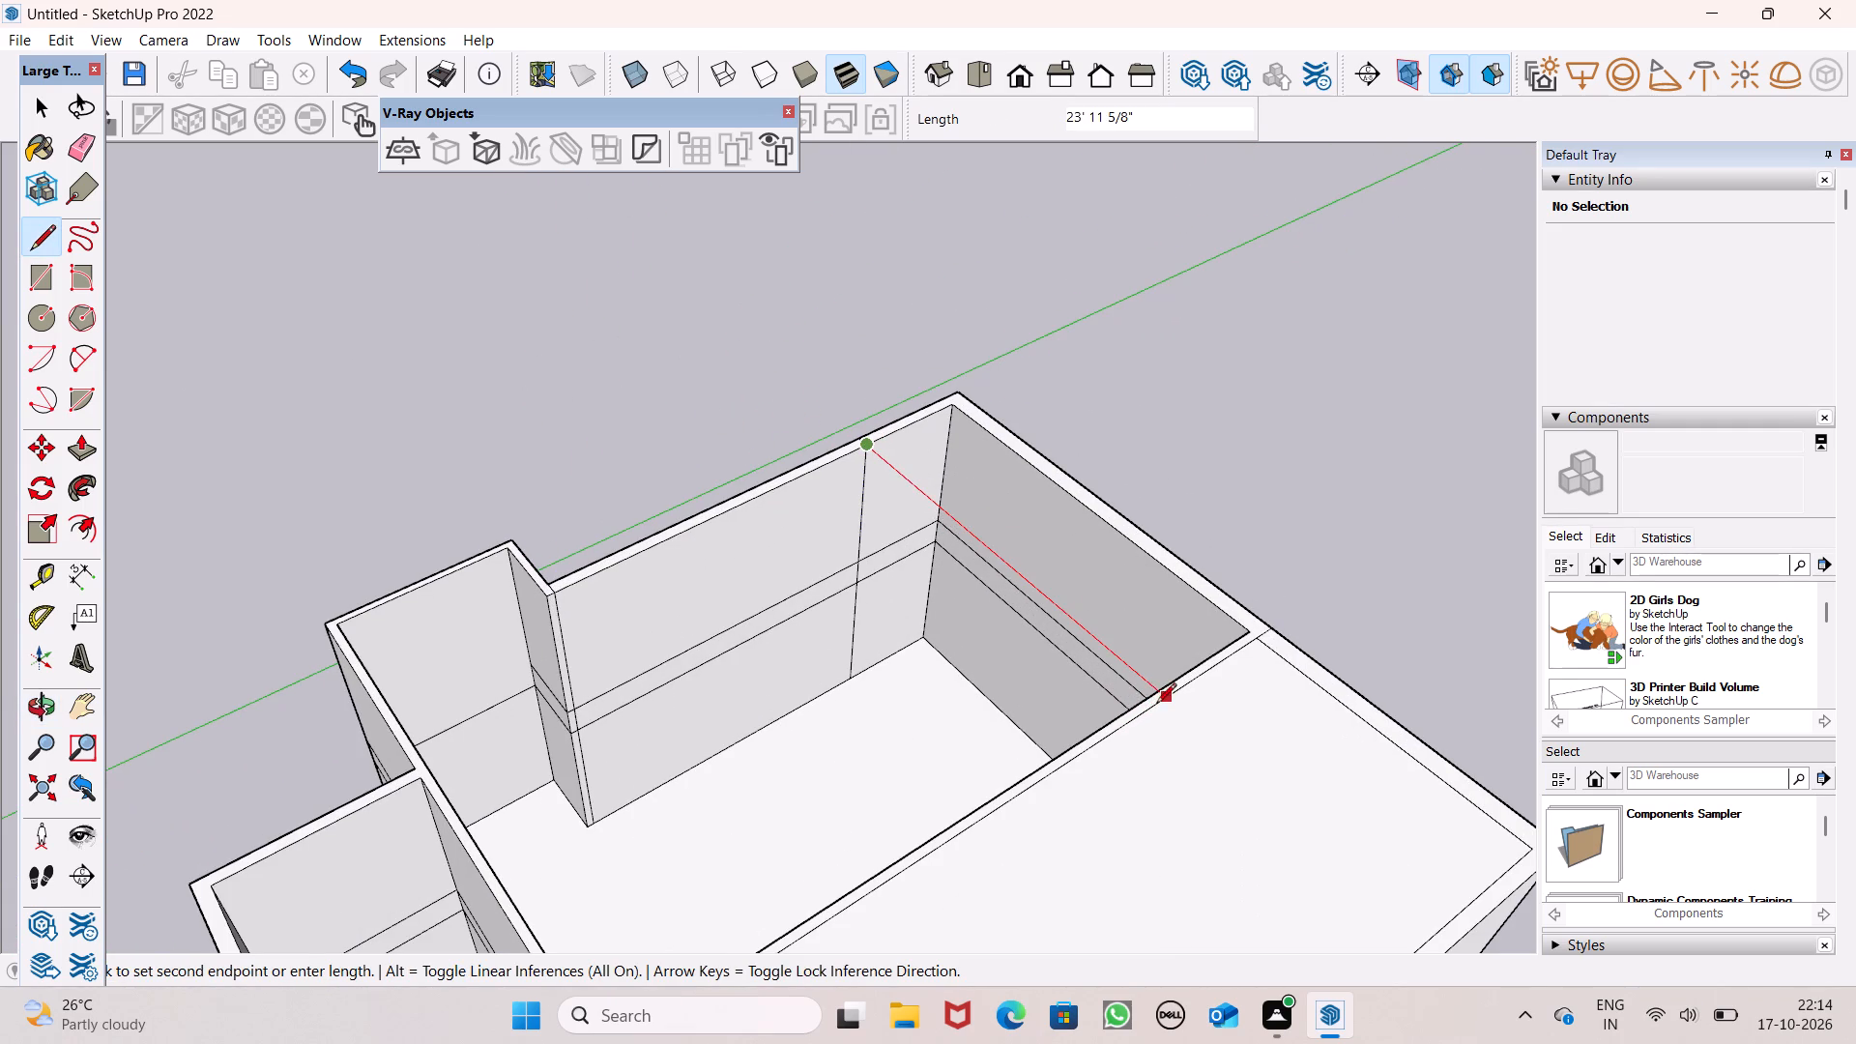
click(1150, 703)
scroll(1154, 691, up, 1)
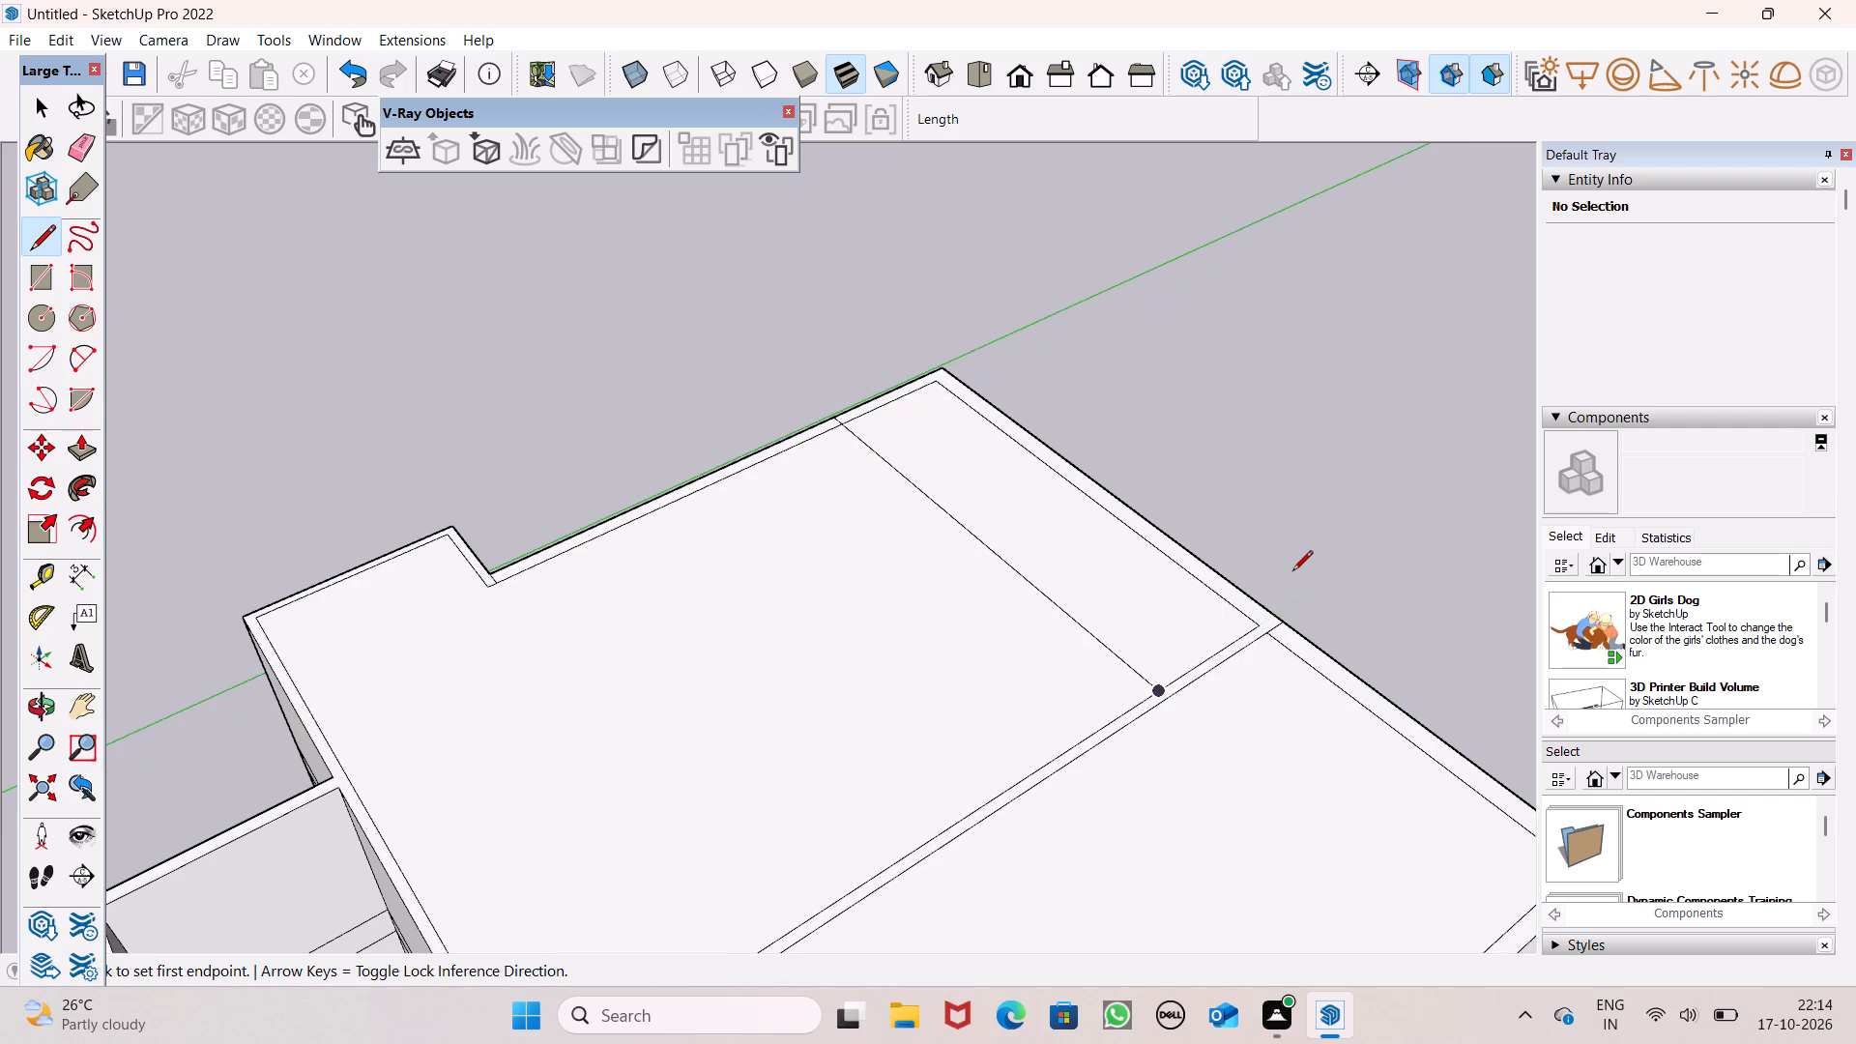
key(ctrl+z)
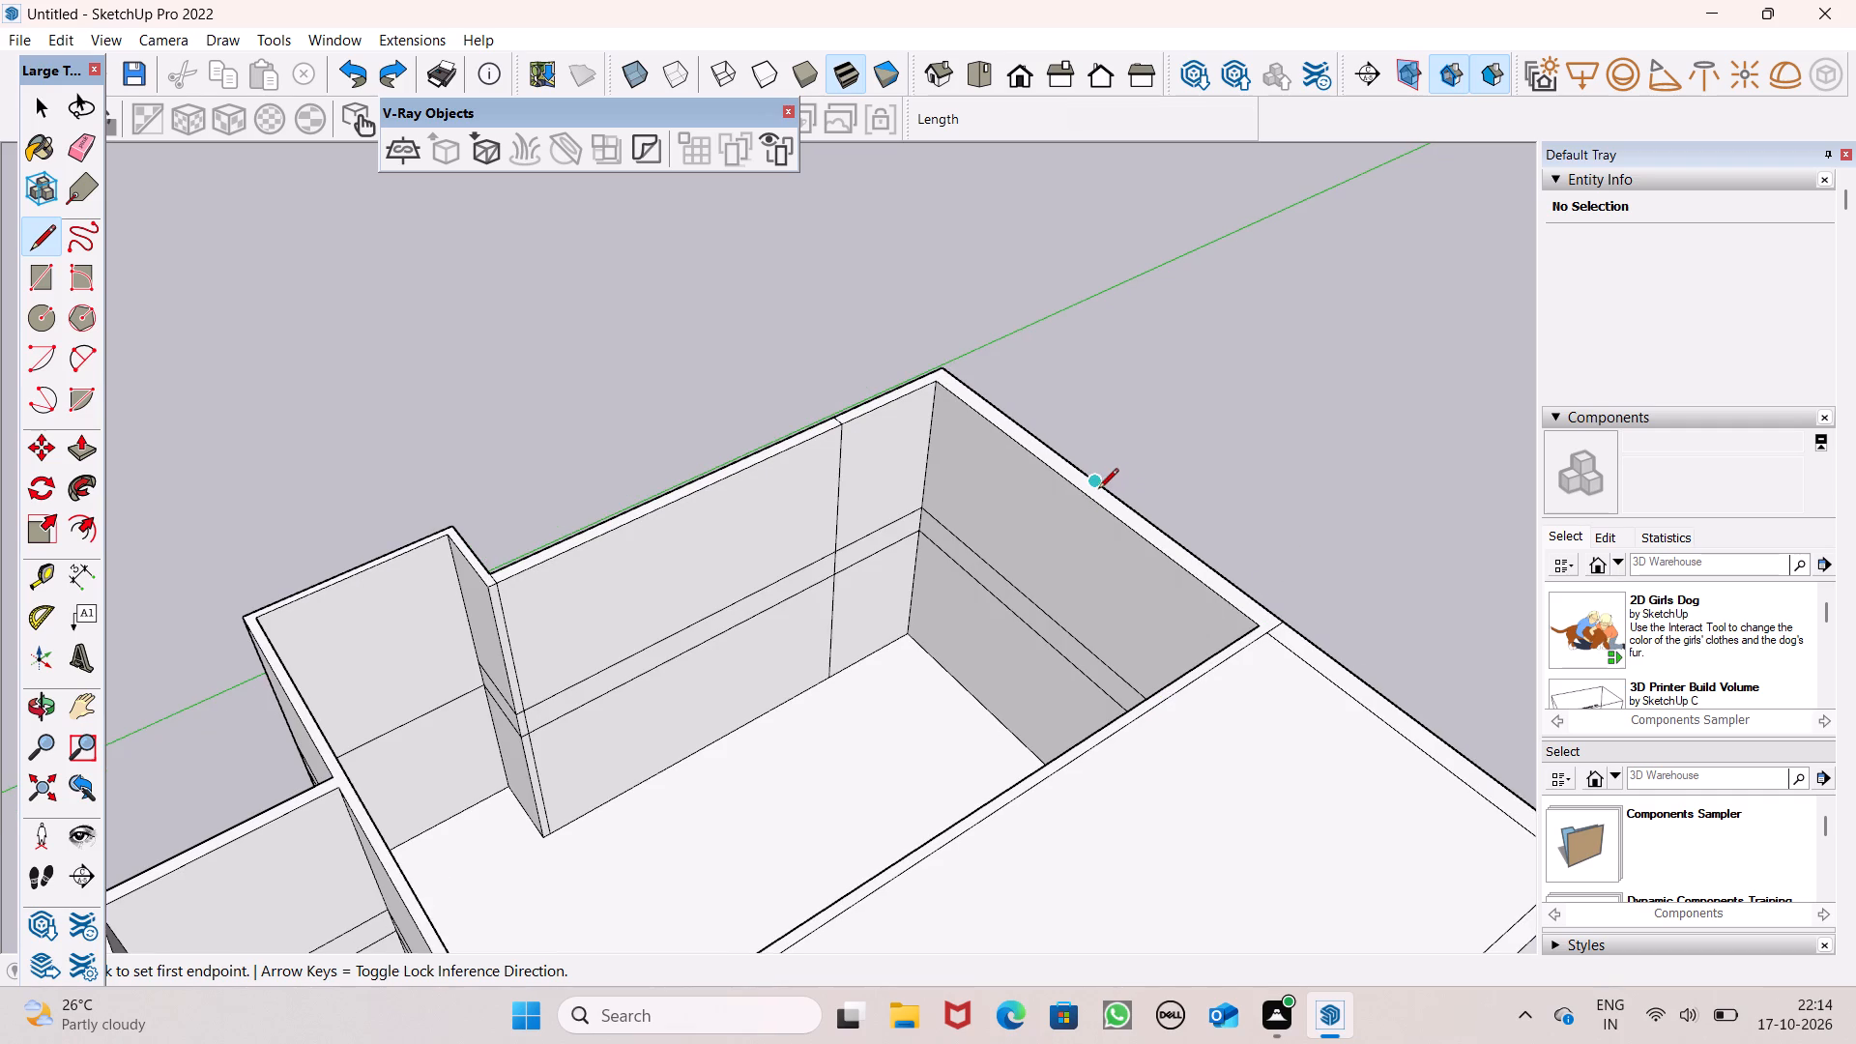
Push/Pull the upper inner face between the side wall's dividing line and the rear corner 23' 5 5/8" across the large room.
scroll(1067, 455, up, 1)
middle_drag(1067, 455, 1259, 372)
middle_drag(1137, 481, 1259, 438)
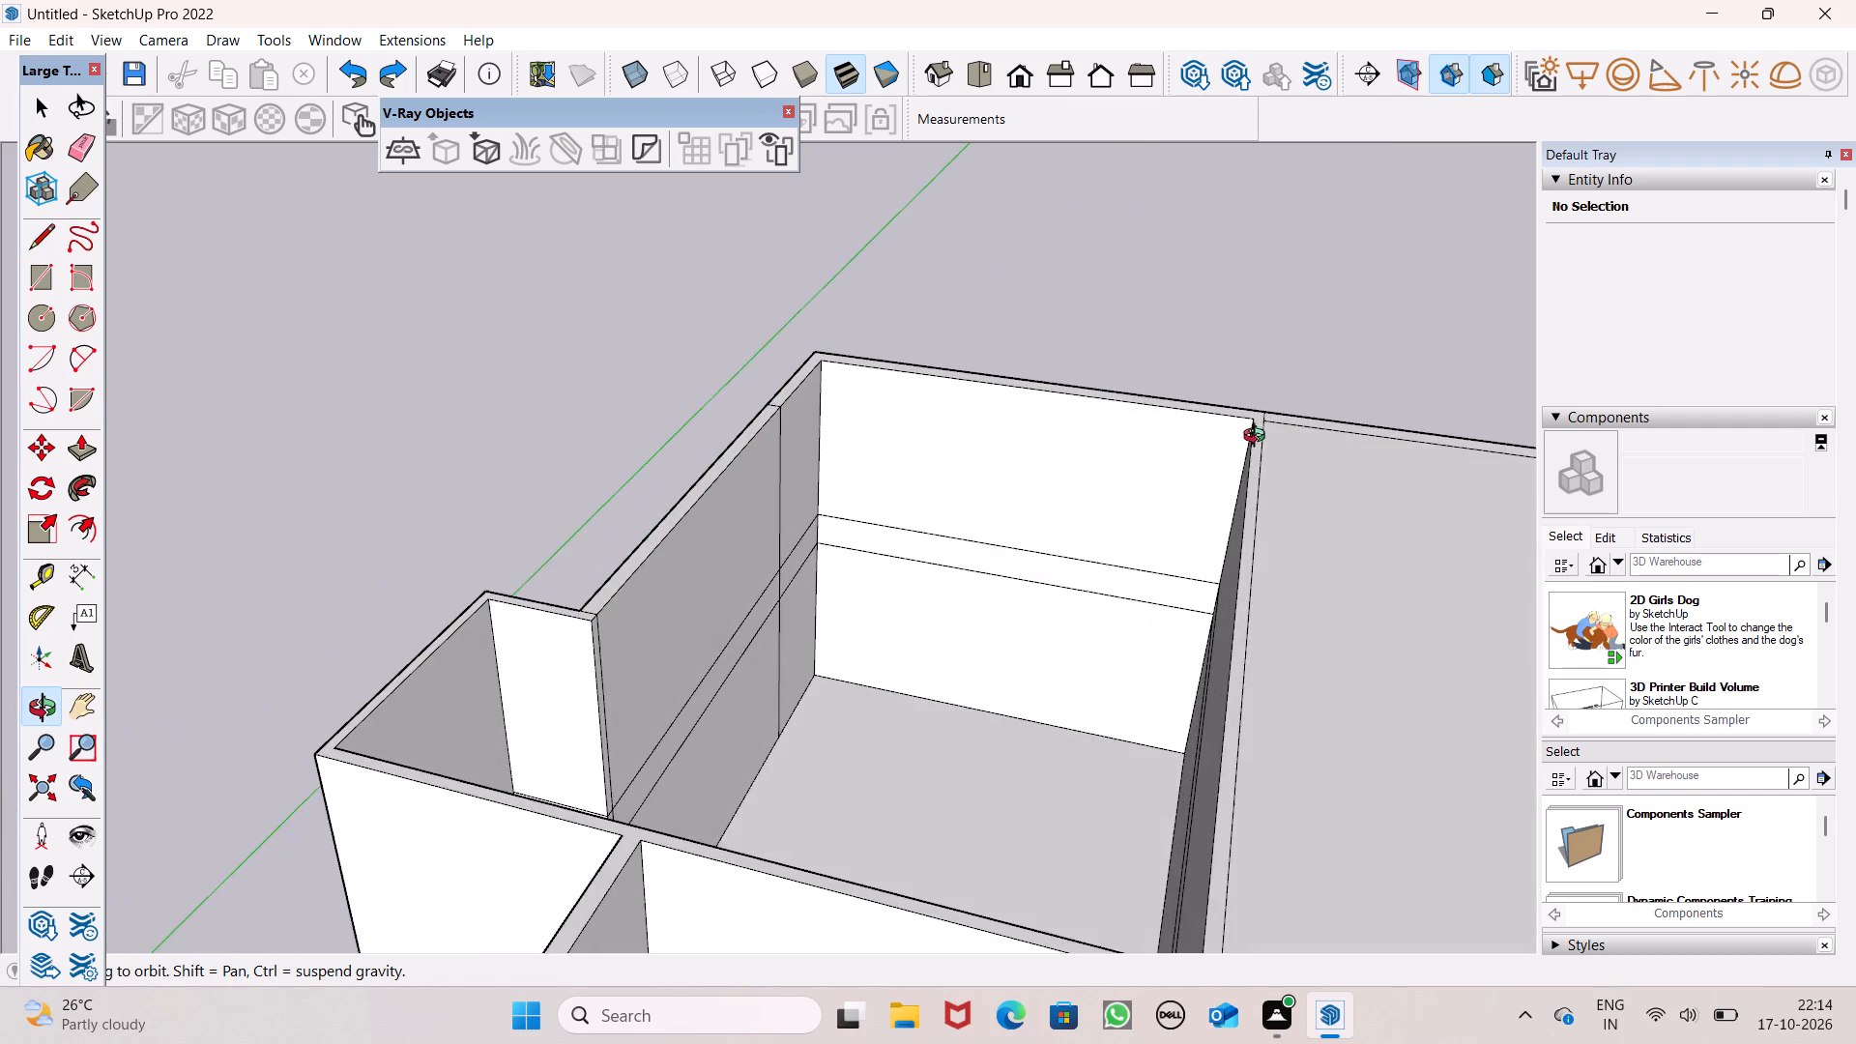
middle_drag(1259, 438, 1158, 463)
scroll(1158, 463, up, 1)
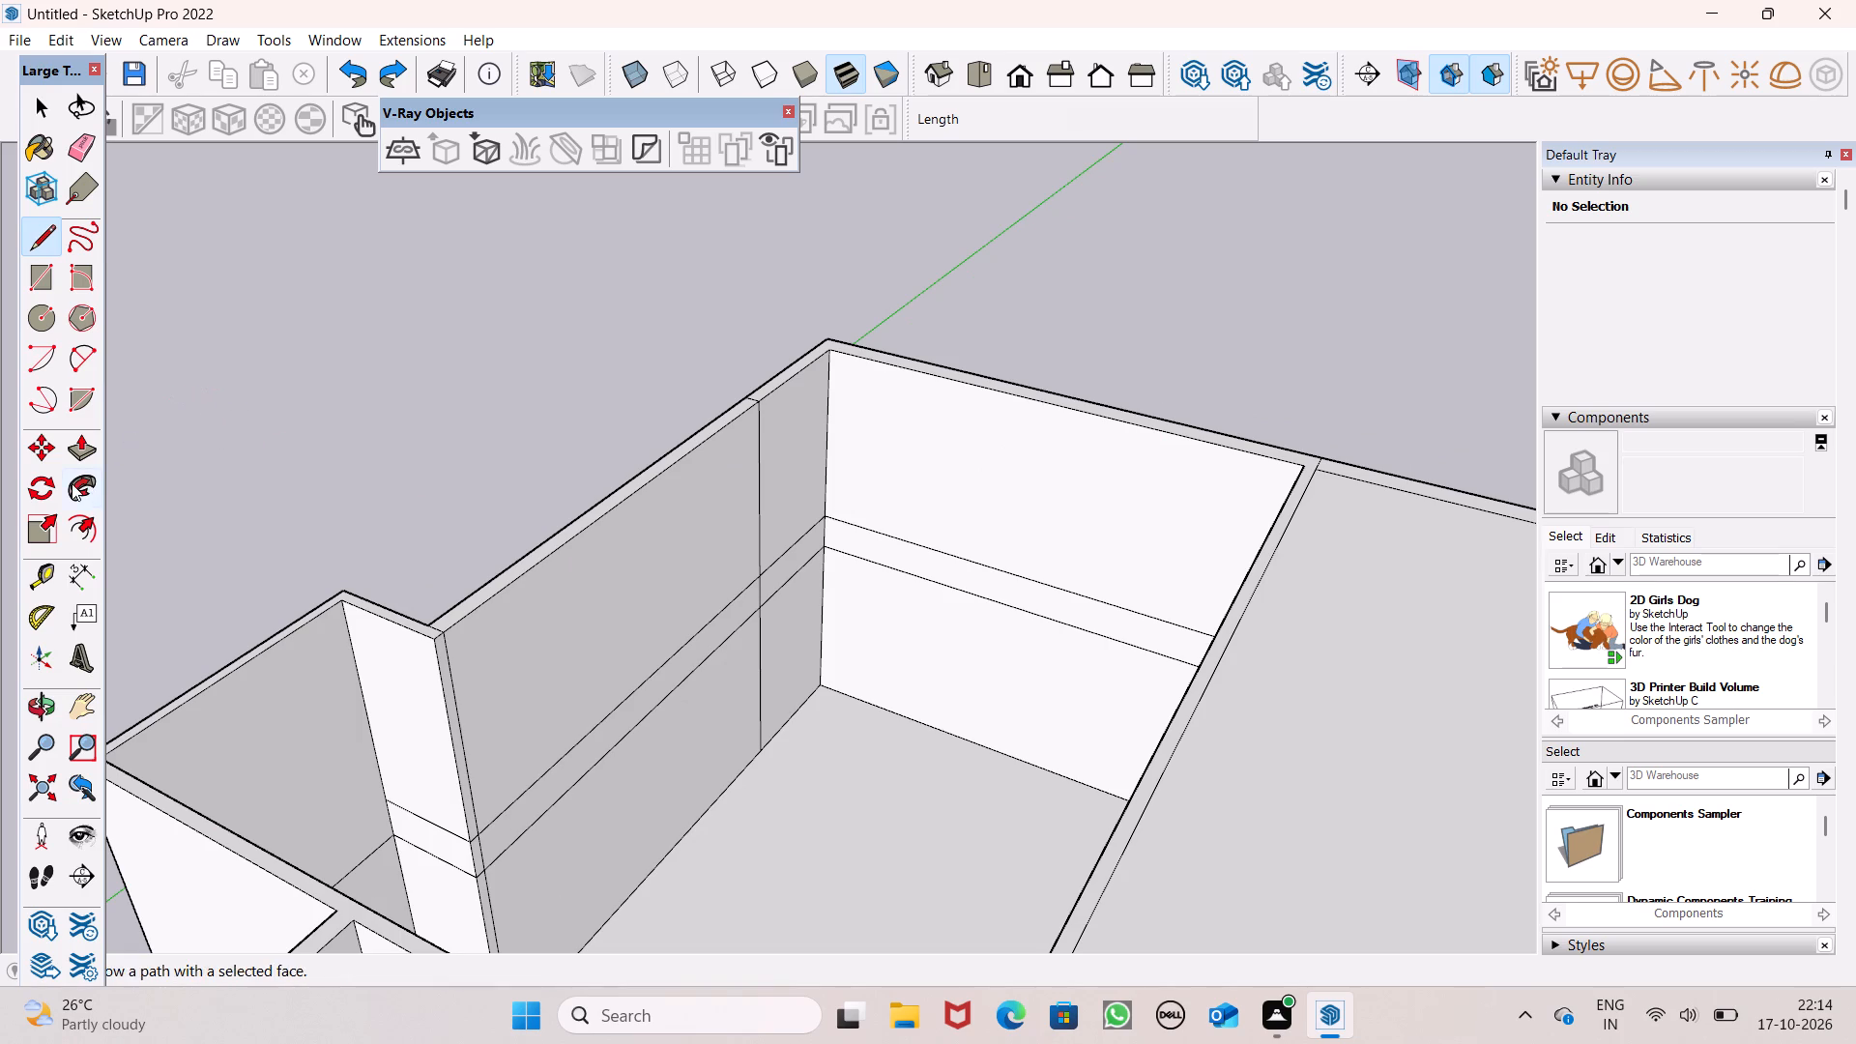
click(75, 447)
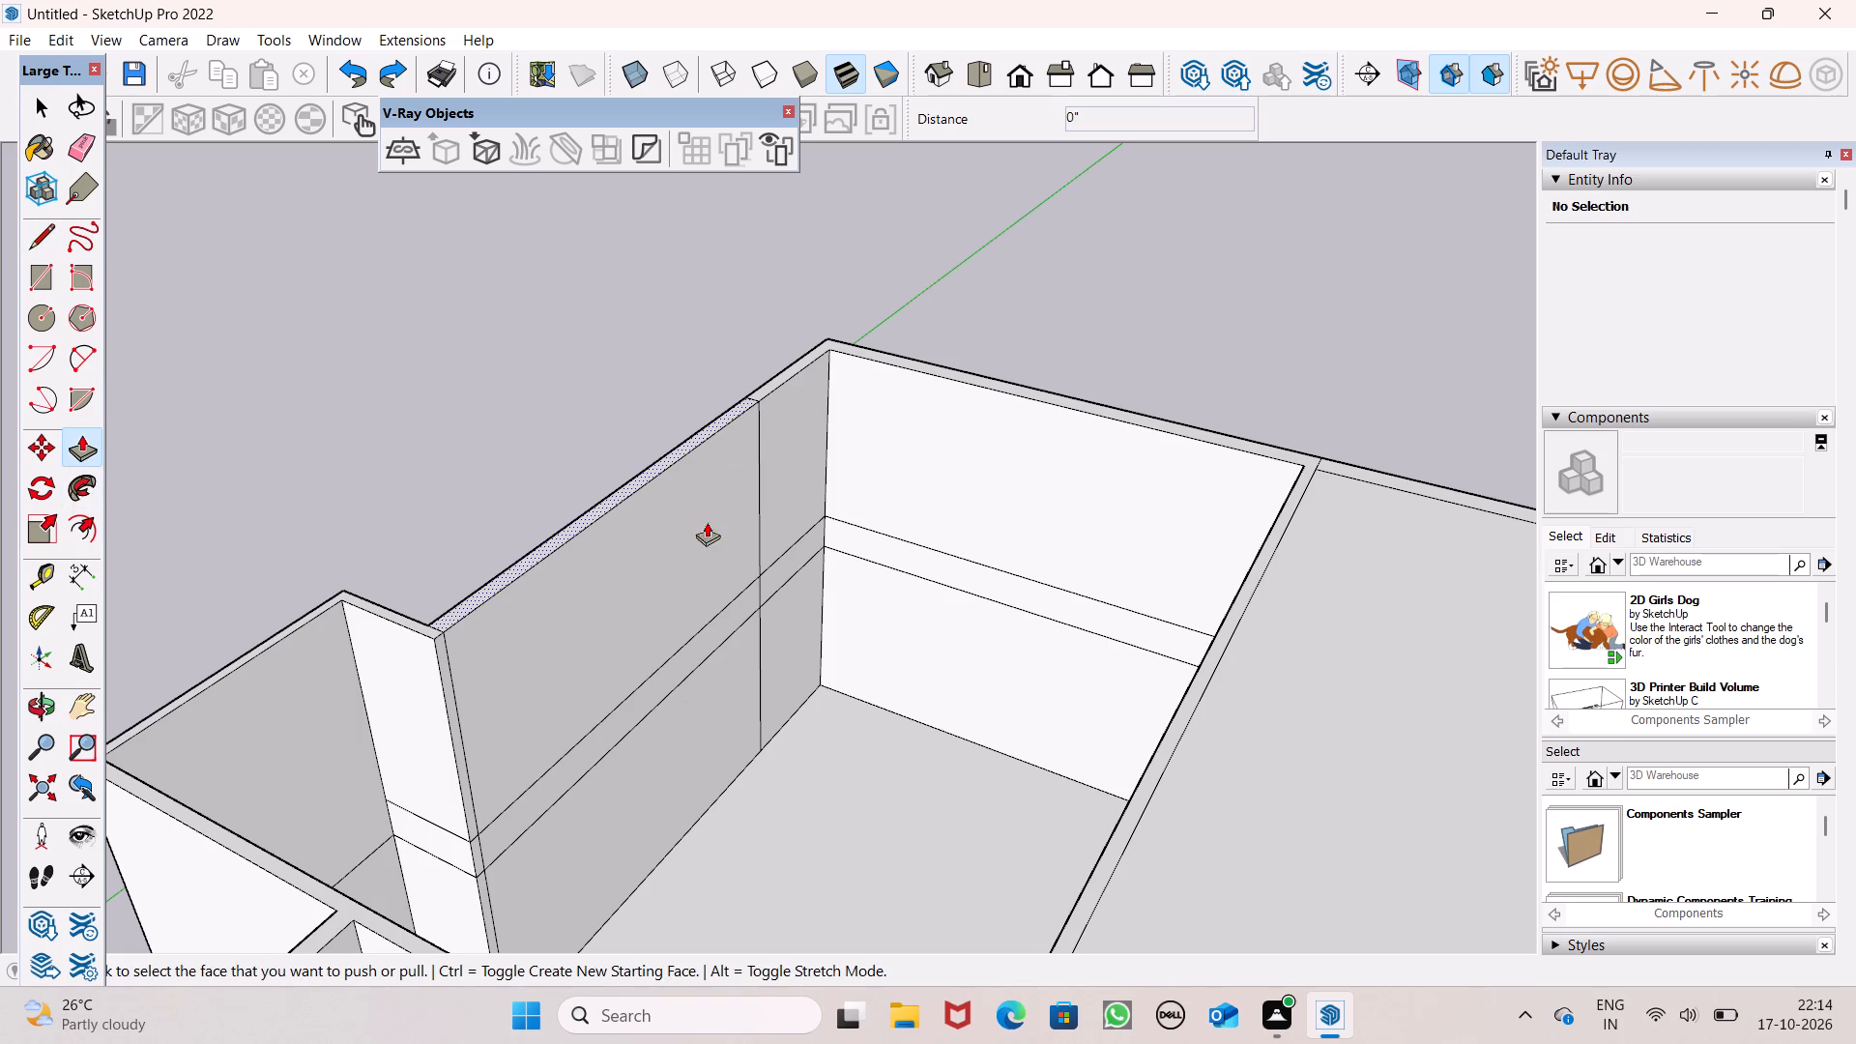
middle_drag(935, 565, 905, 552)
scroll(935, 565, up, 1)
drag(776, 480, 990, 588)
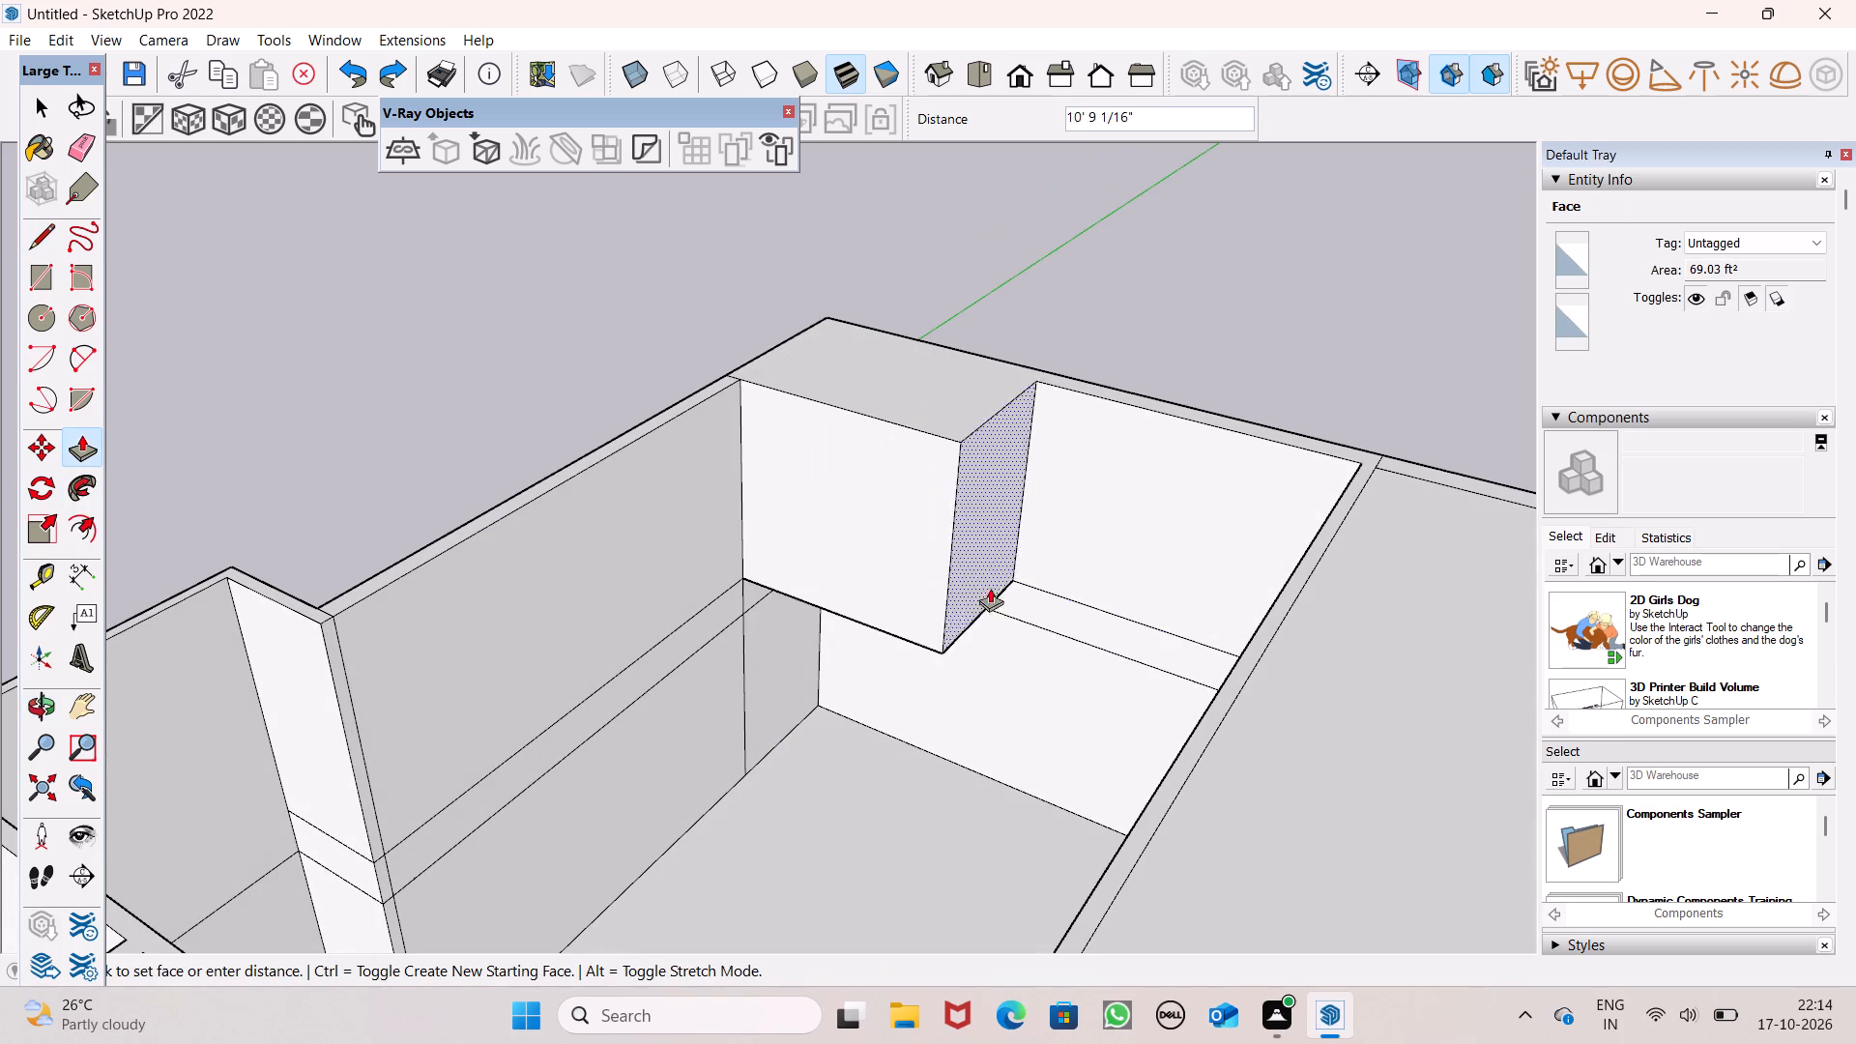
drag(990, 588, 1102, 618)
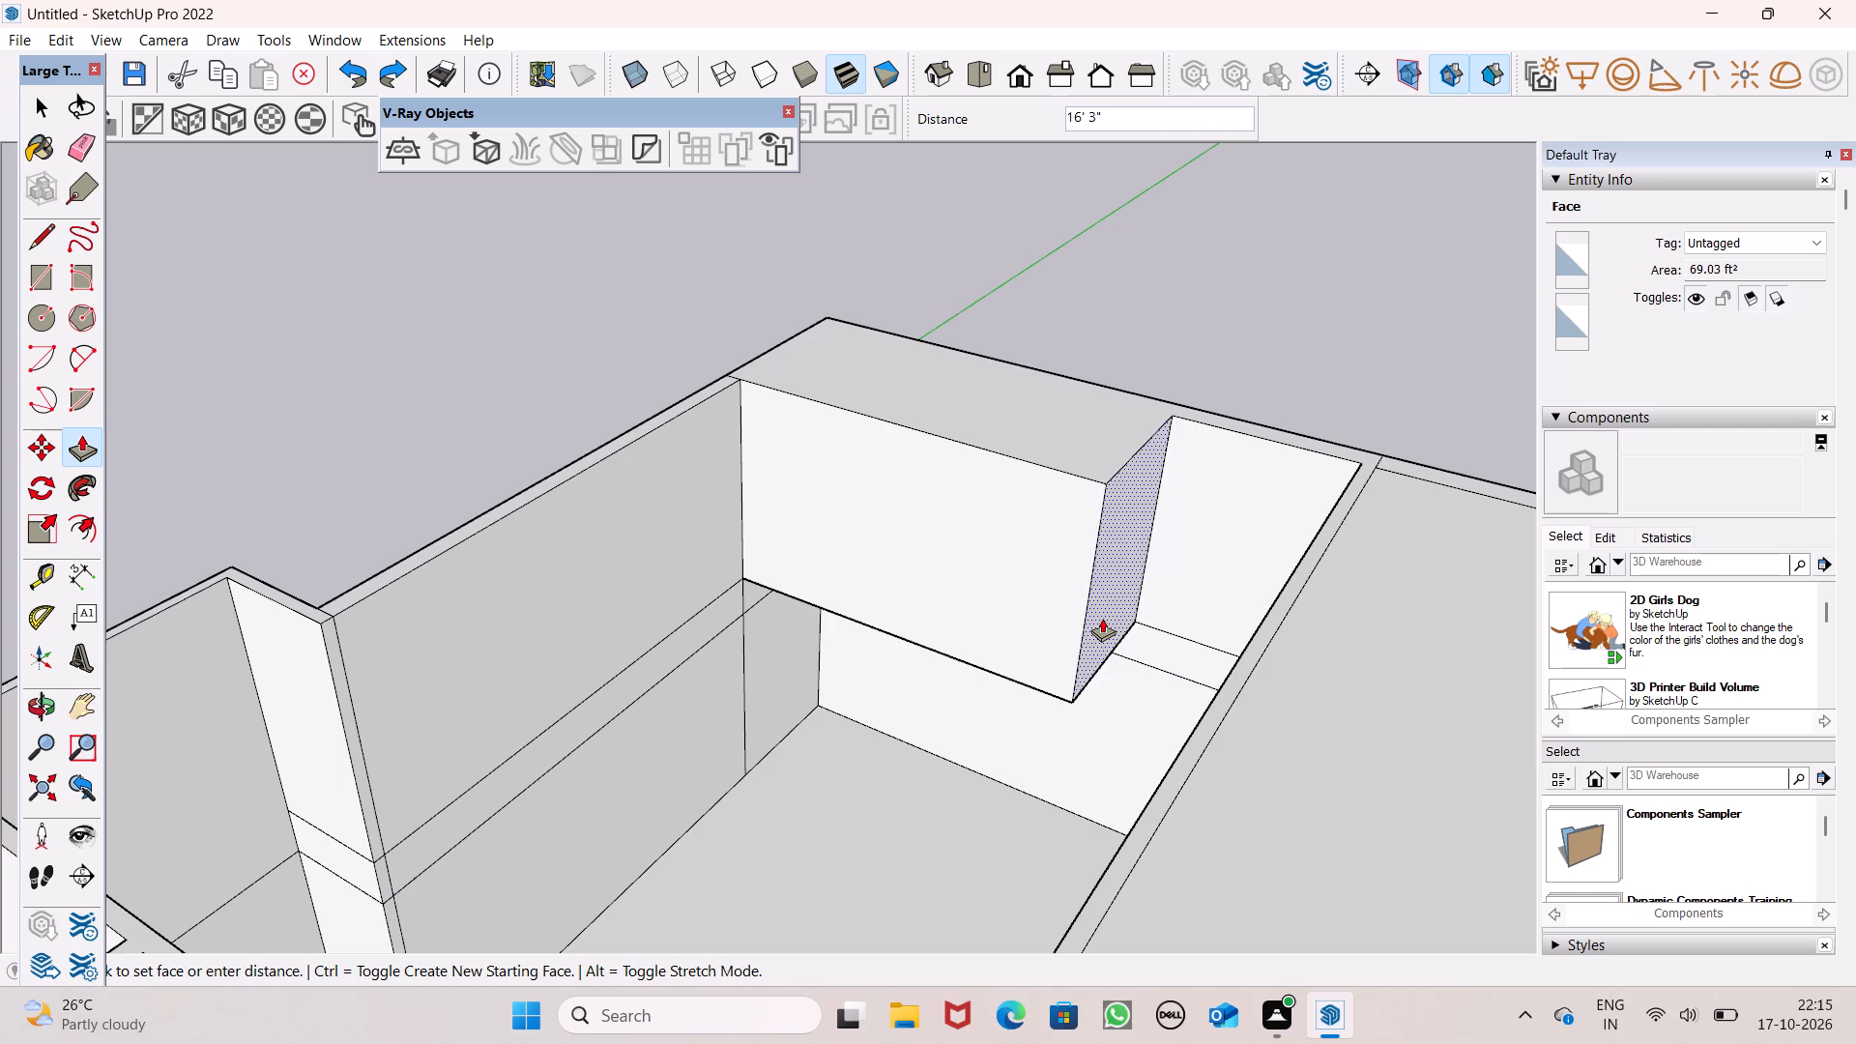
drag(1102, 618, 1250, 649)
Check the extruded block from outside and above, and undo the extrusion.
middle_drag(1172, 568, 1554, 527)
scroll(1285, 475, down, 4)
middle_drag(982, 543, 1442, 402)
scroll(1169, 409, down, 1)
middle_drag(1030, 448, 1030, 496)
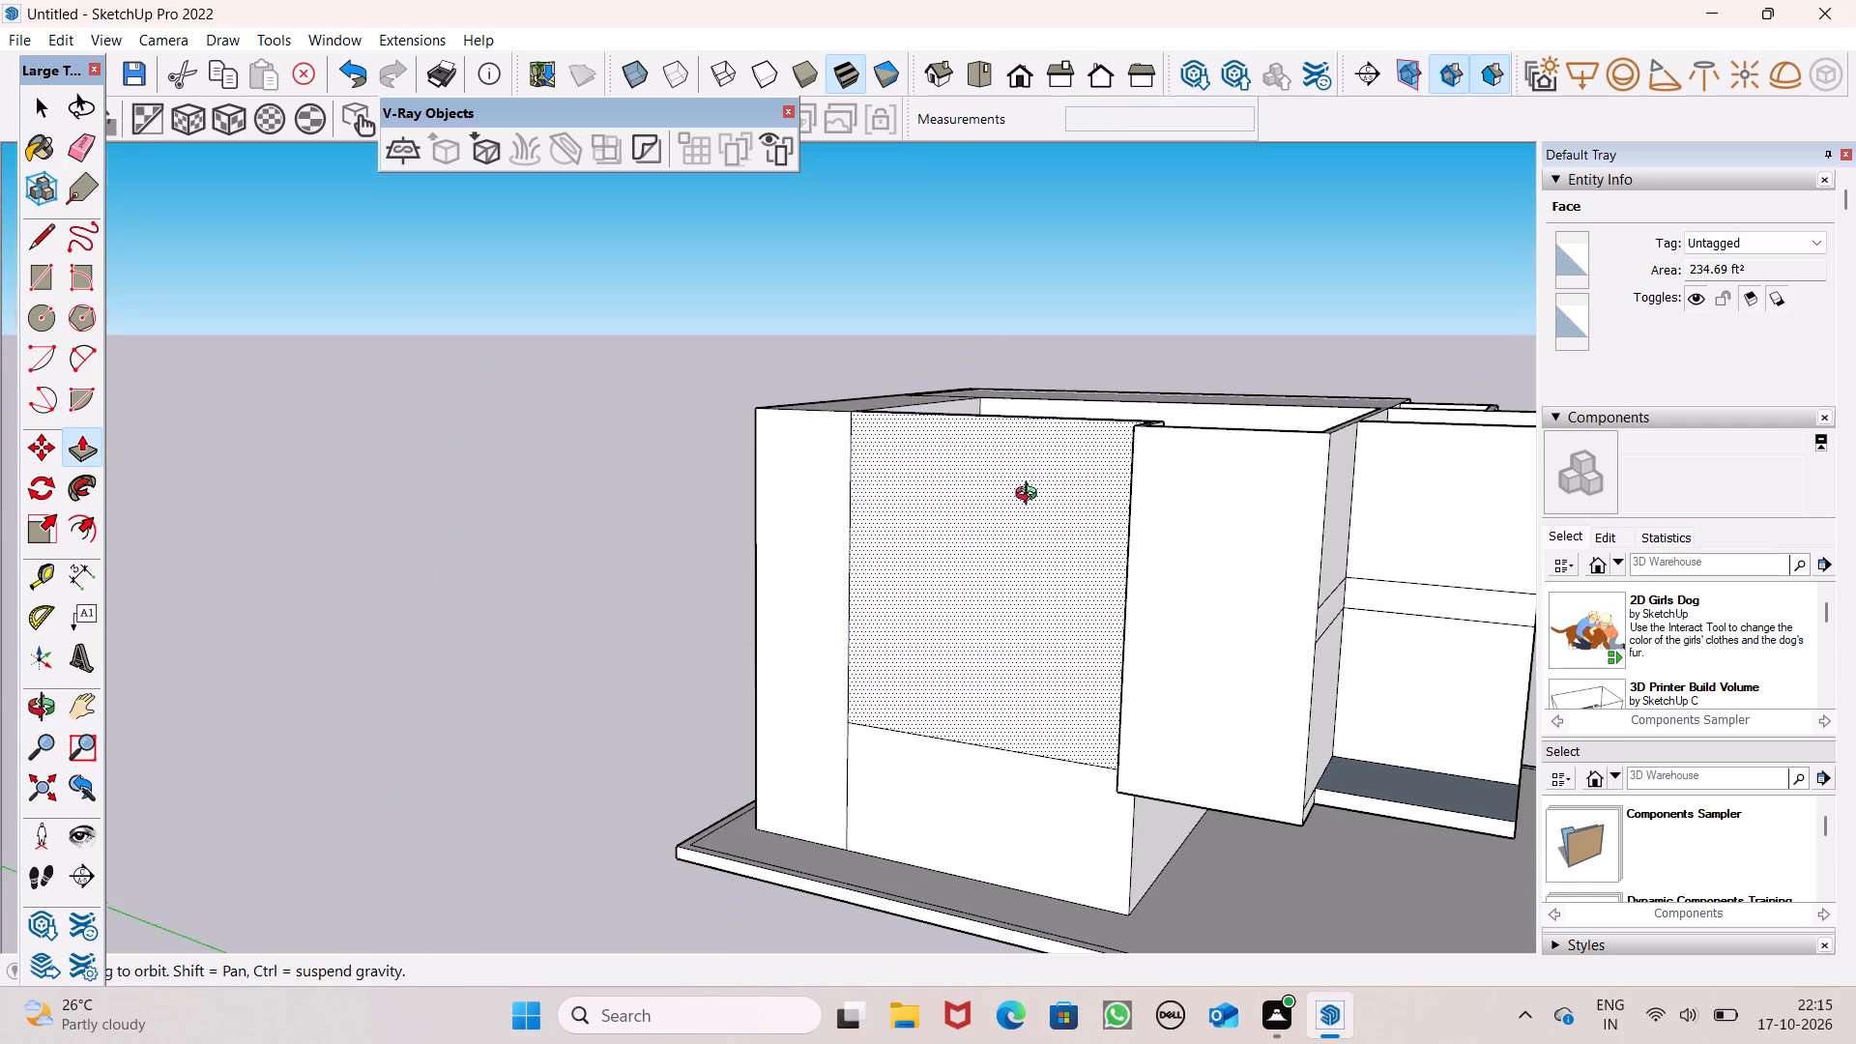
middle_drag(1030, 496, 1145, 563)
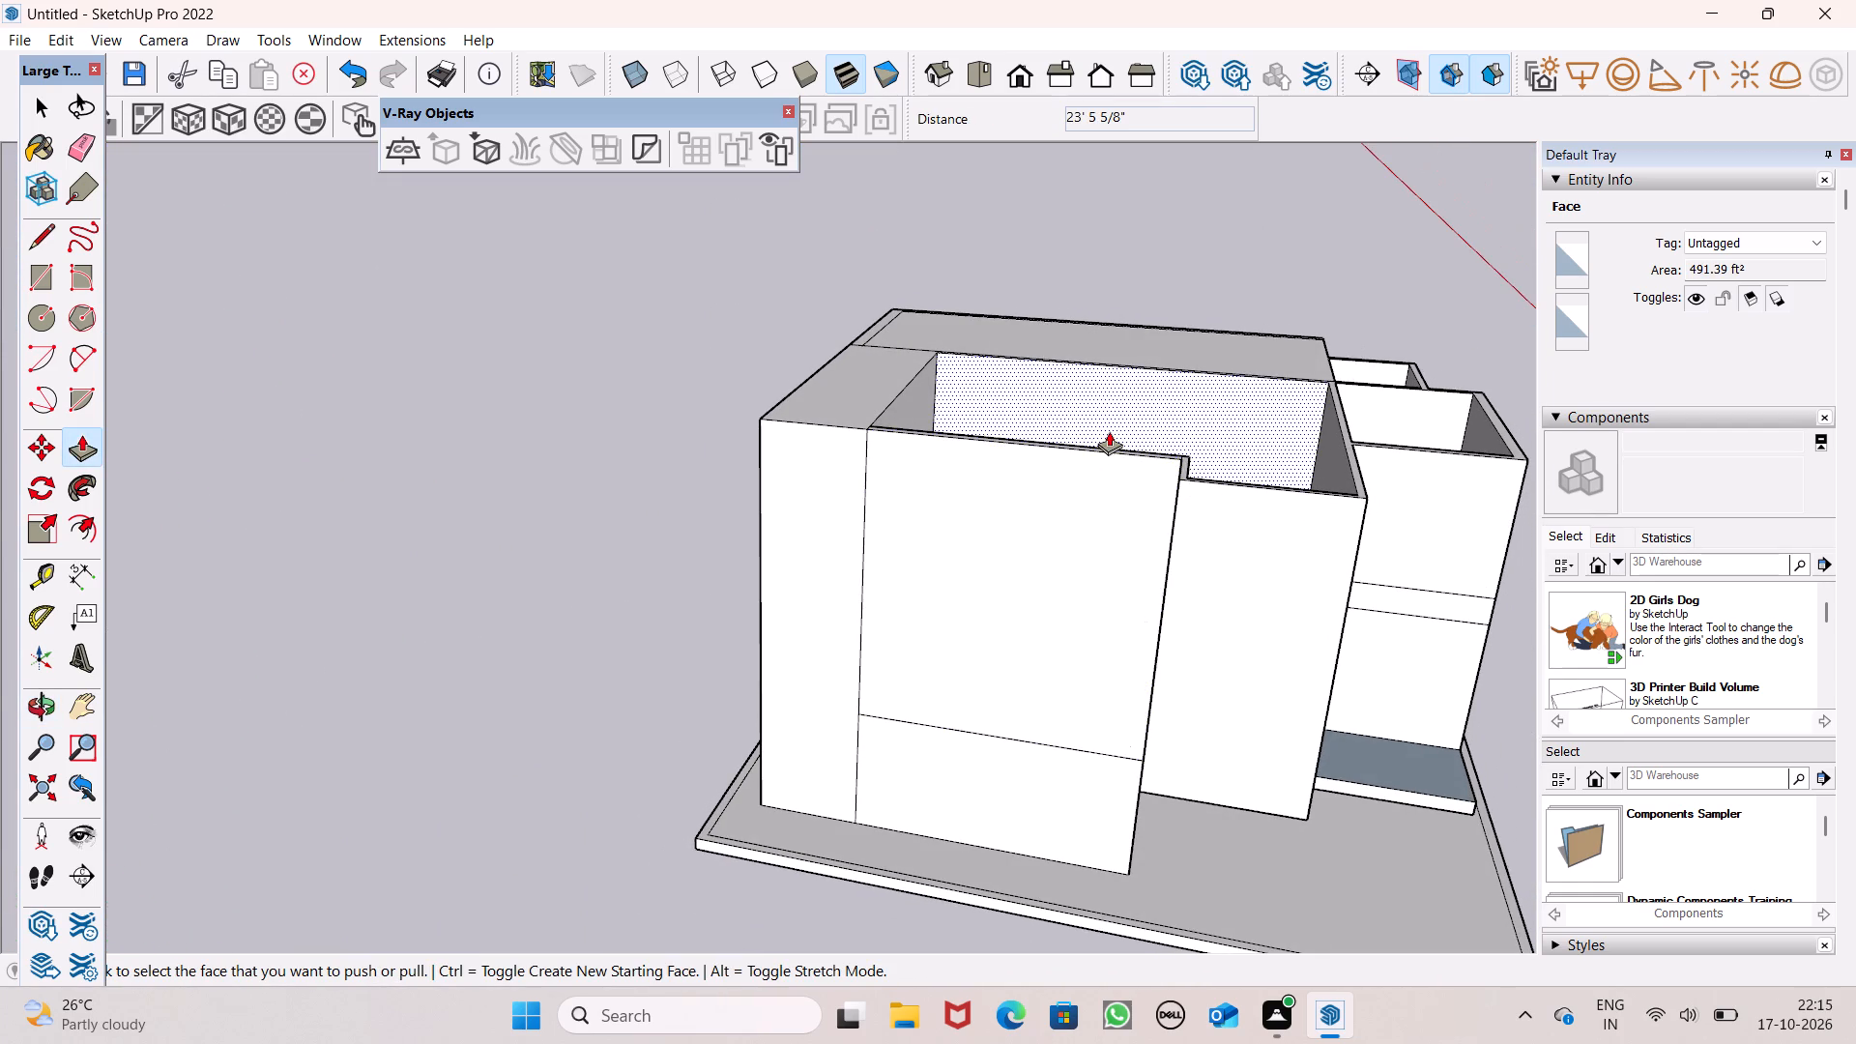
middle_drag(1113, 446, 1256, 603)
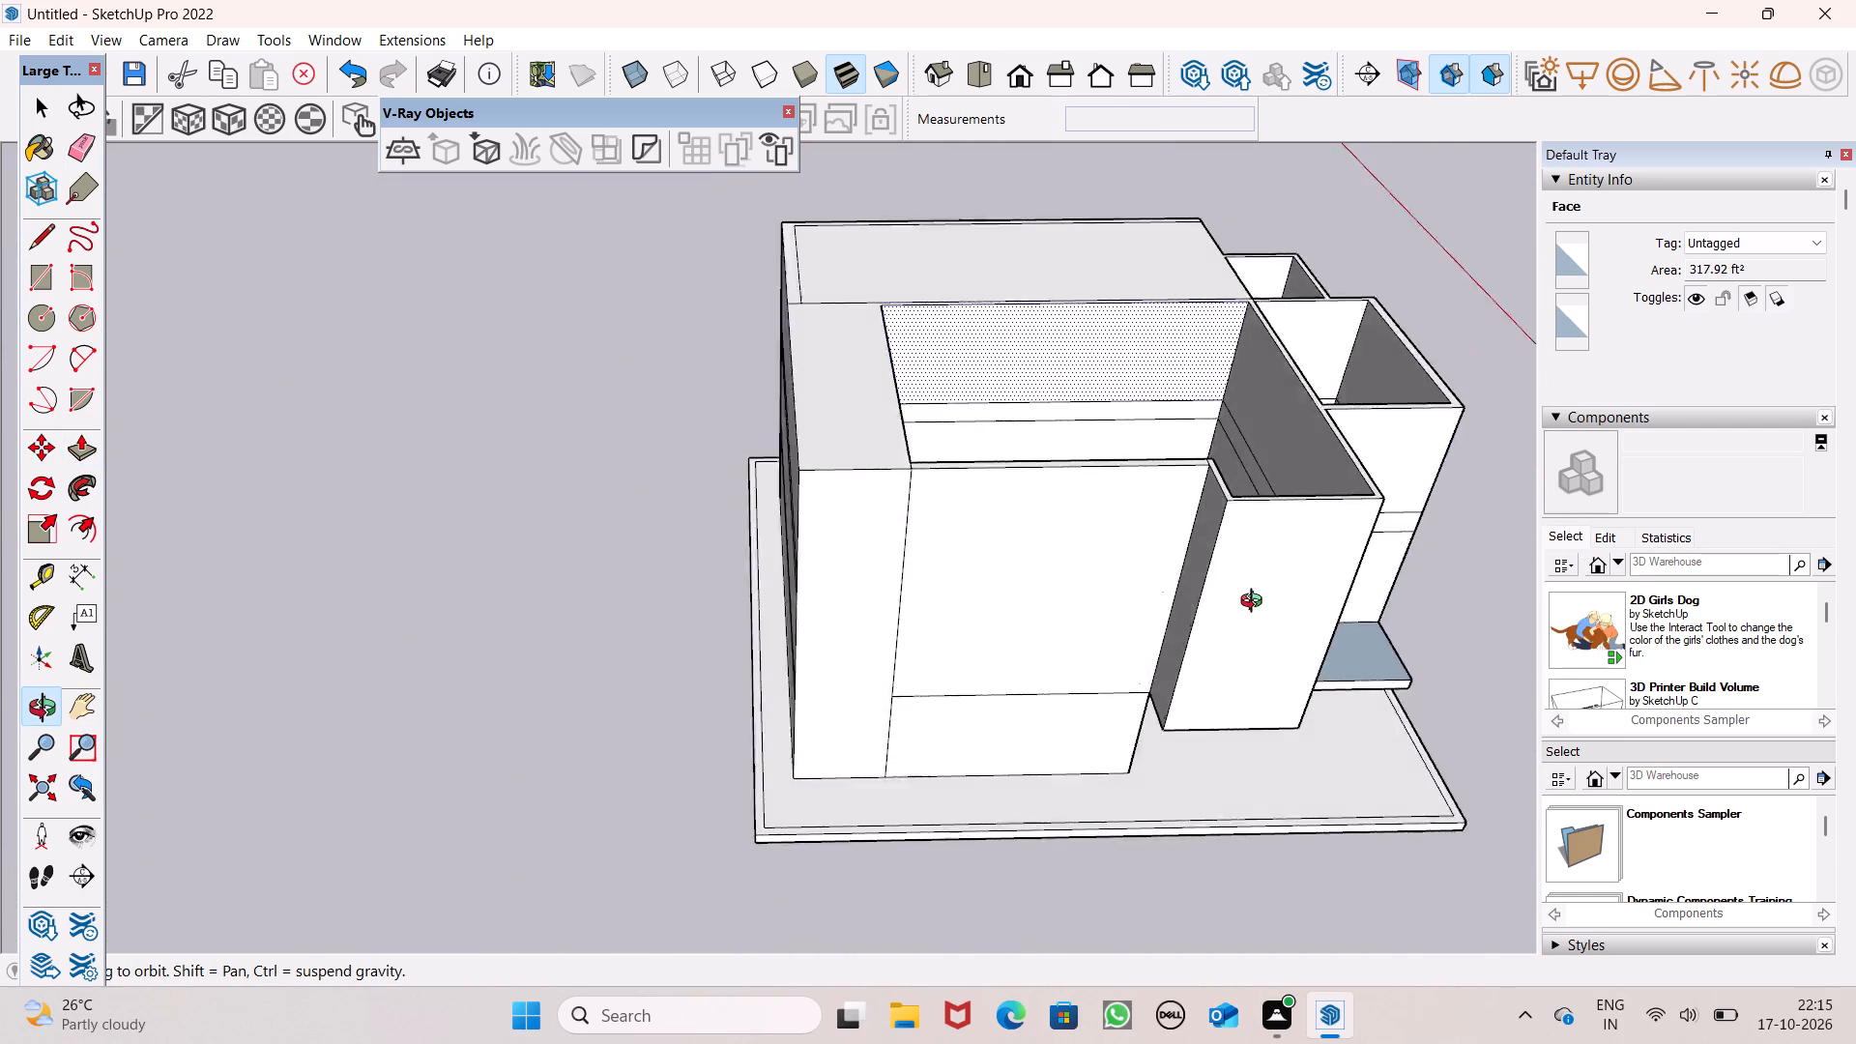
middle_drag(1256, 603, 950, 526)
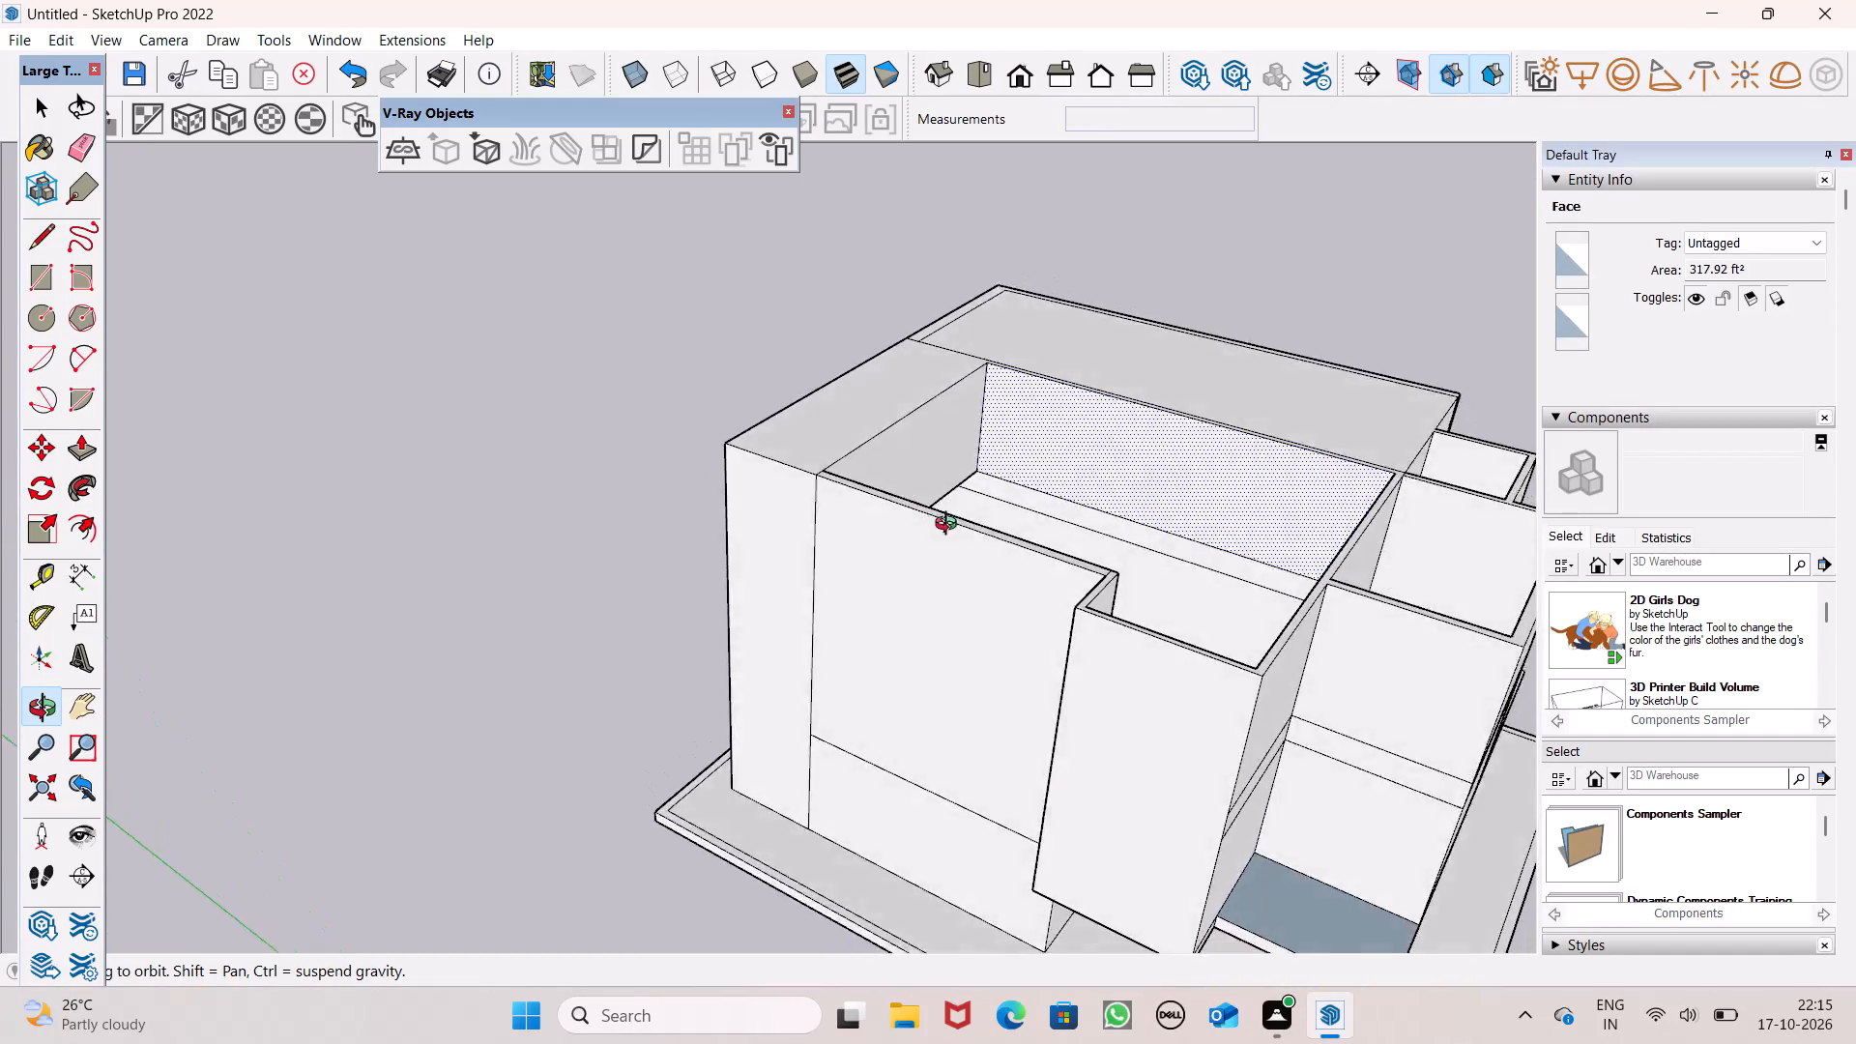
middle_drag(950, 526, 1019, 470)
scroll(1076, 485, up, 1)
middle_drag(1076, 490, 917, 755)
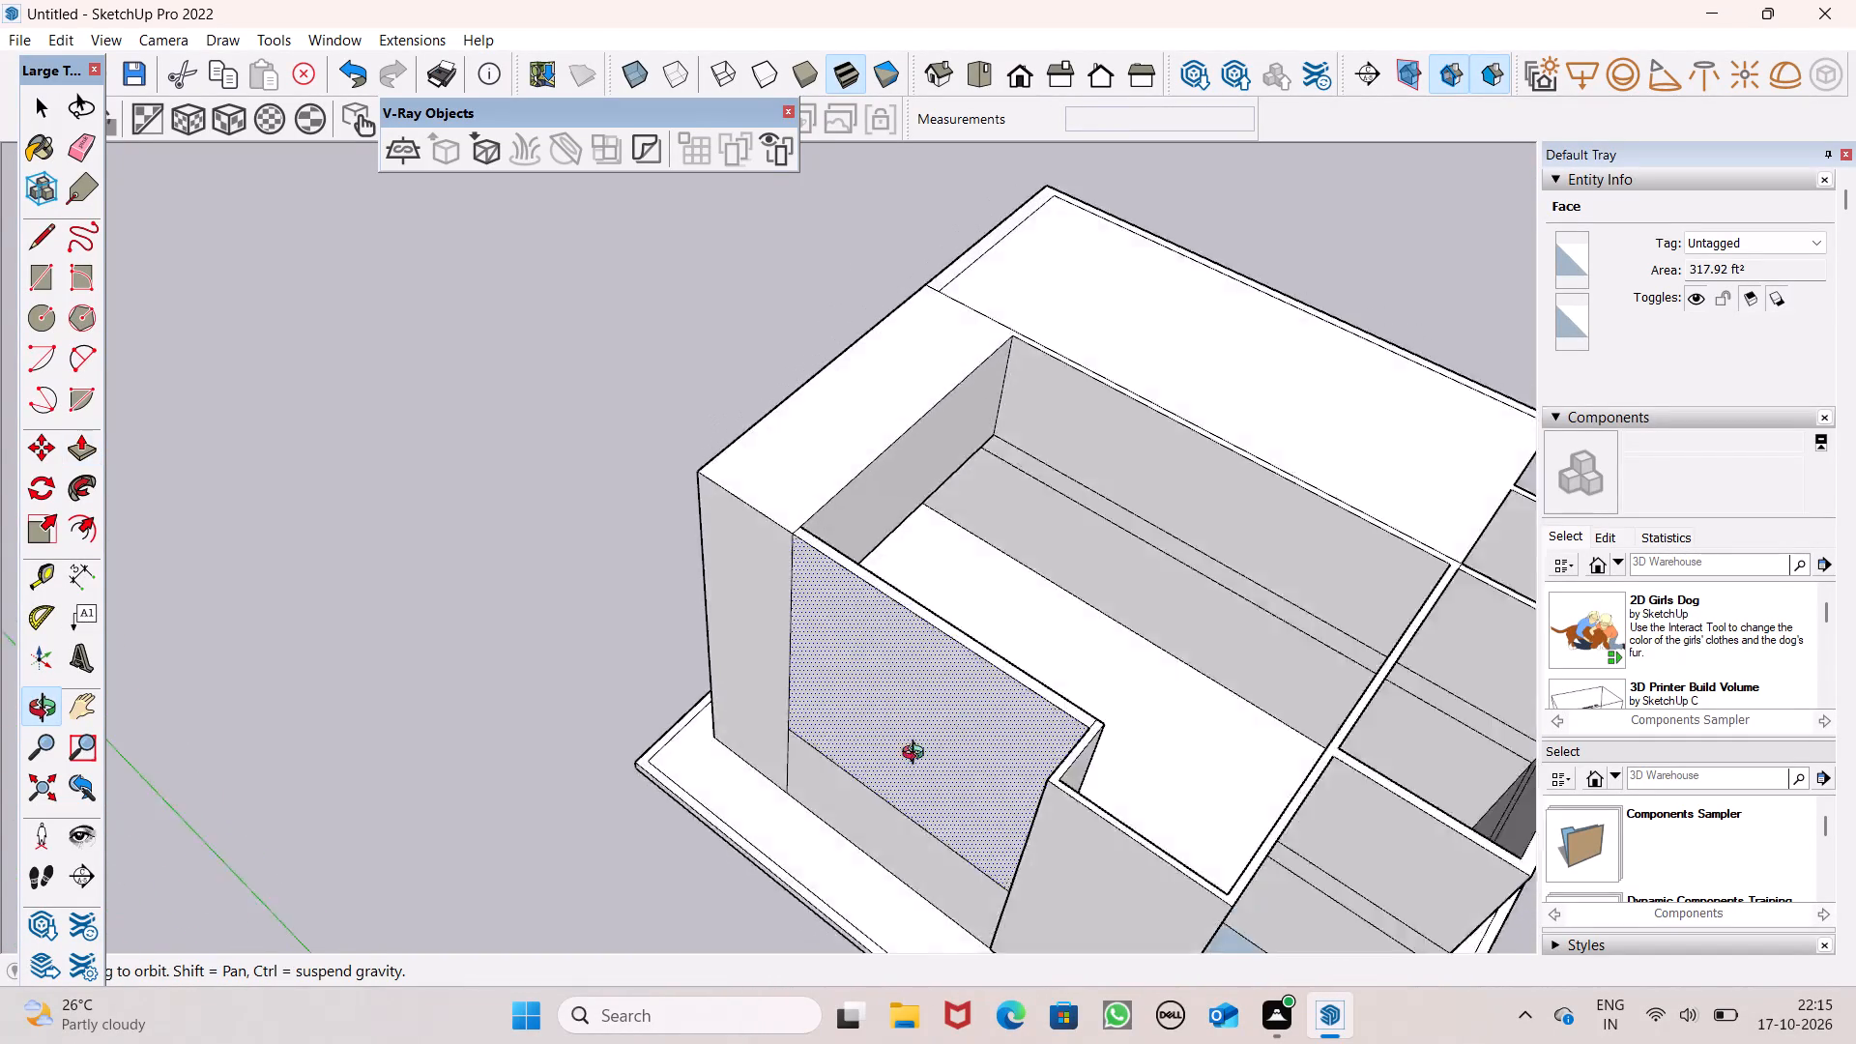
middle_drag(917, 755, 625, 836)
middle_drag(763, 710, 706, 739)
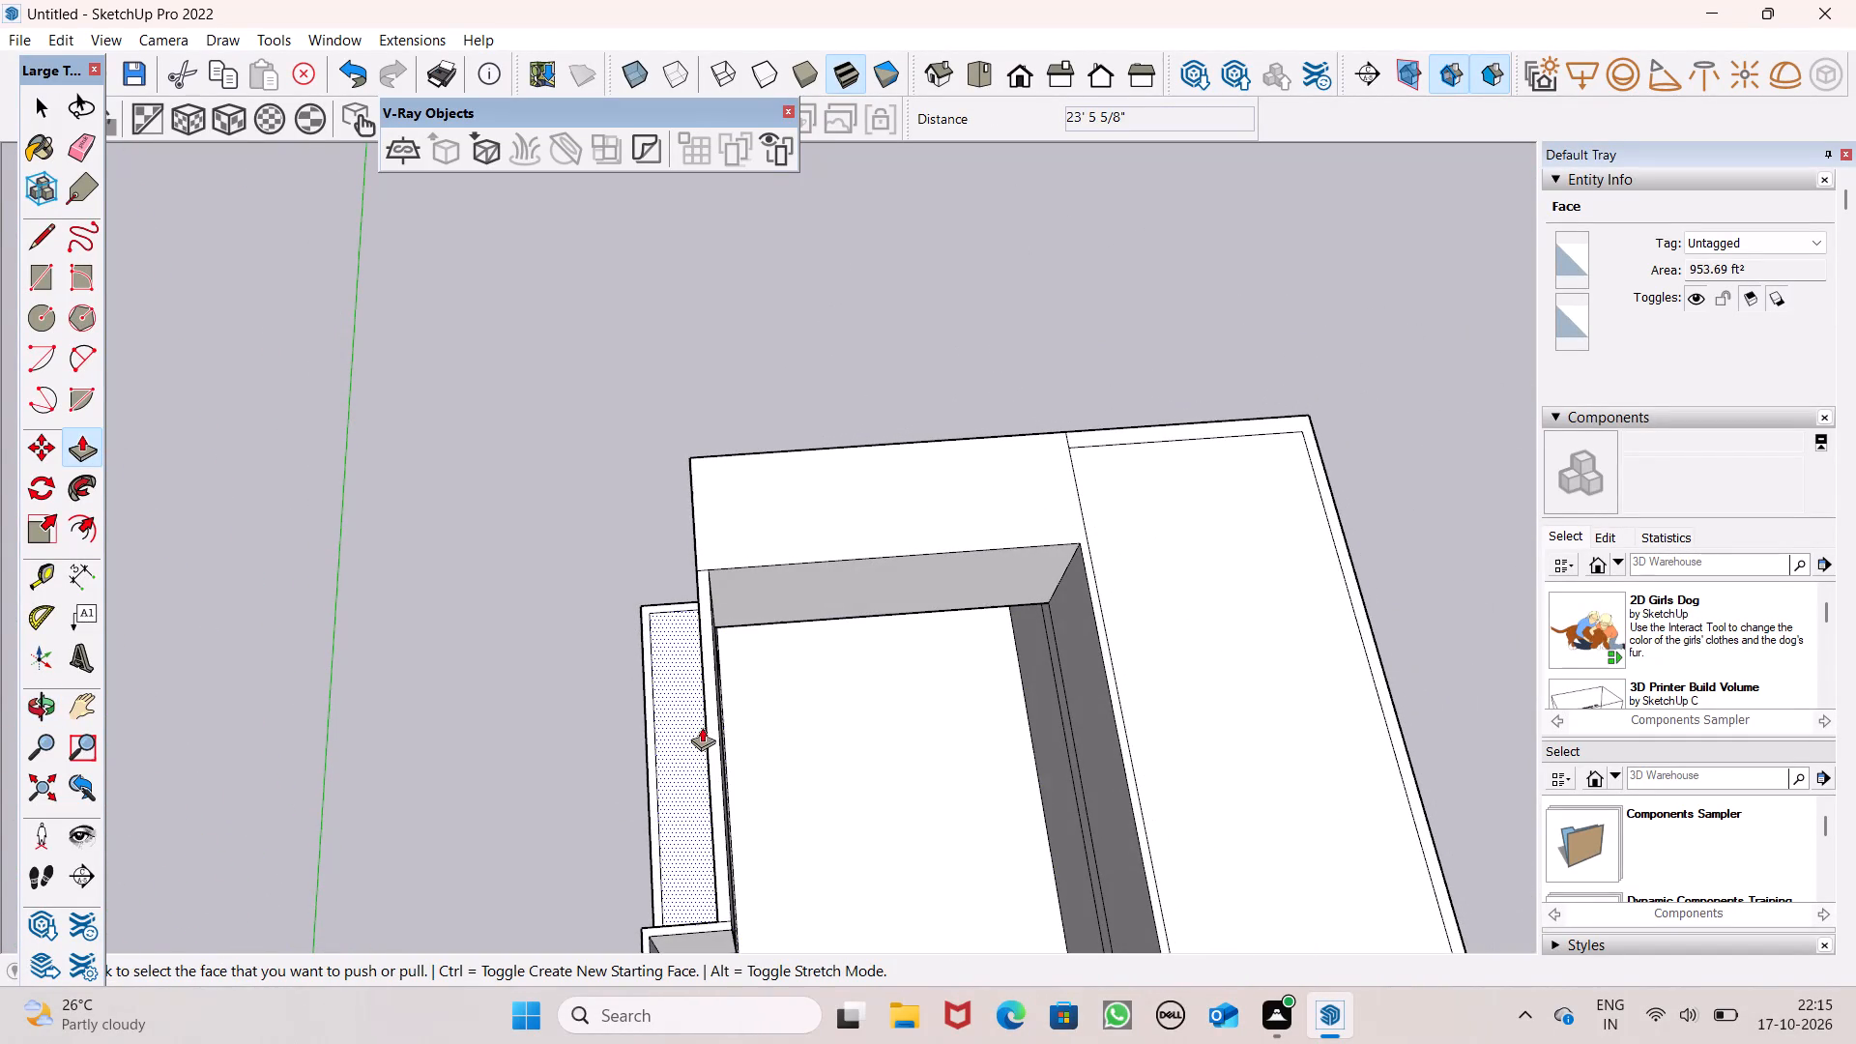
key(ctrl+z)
Draw a 9" line across the side wall's top beside the existing division and continue it down the inner face to the floor.
middle_drag(765, 656, 614, 709)
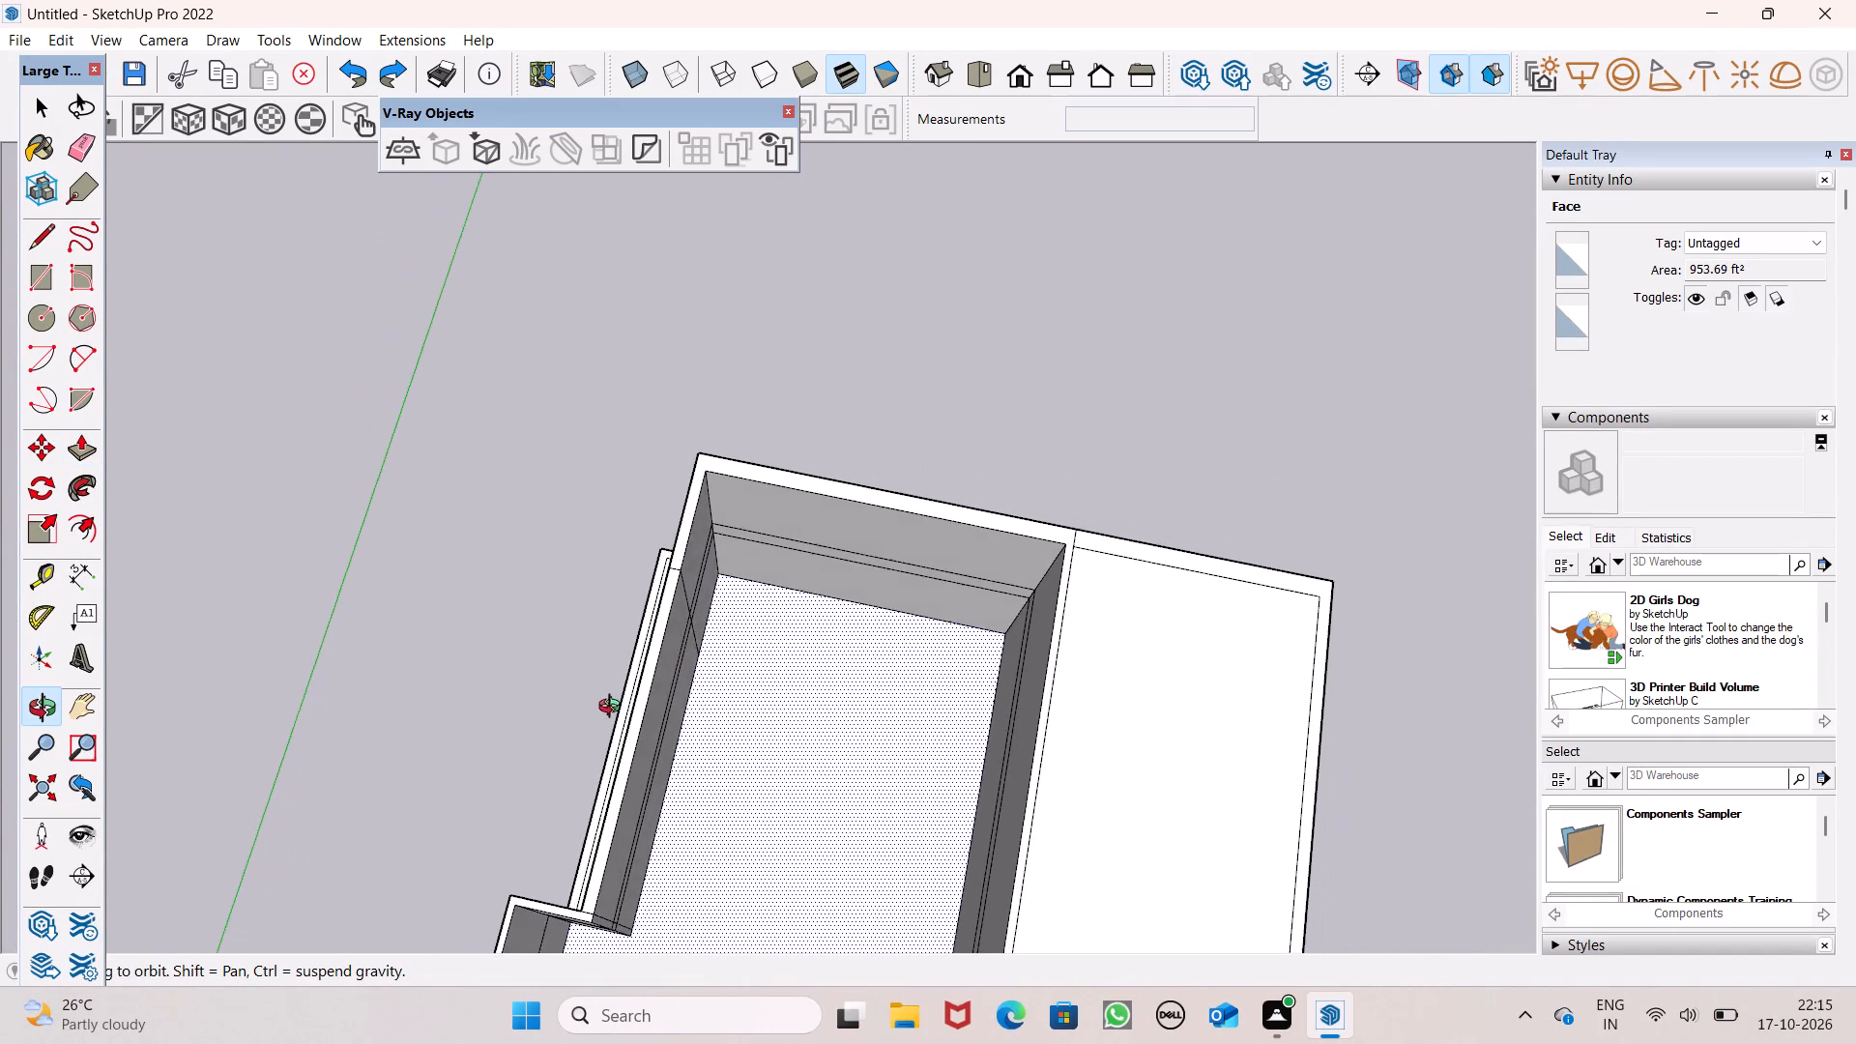
middle_drag(614, 709, 398, 563)
scroll(452, 620, up, 1)
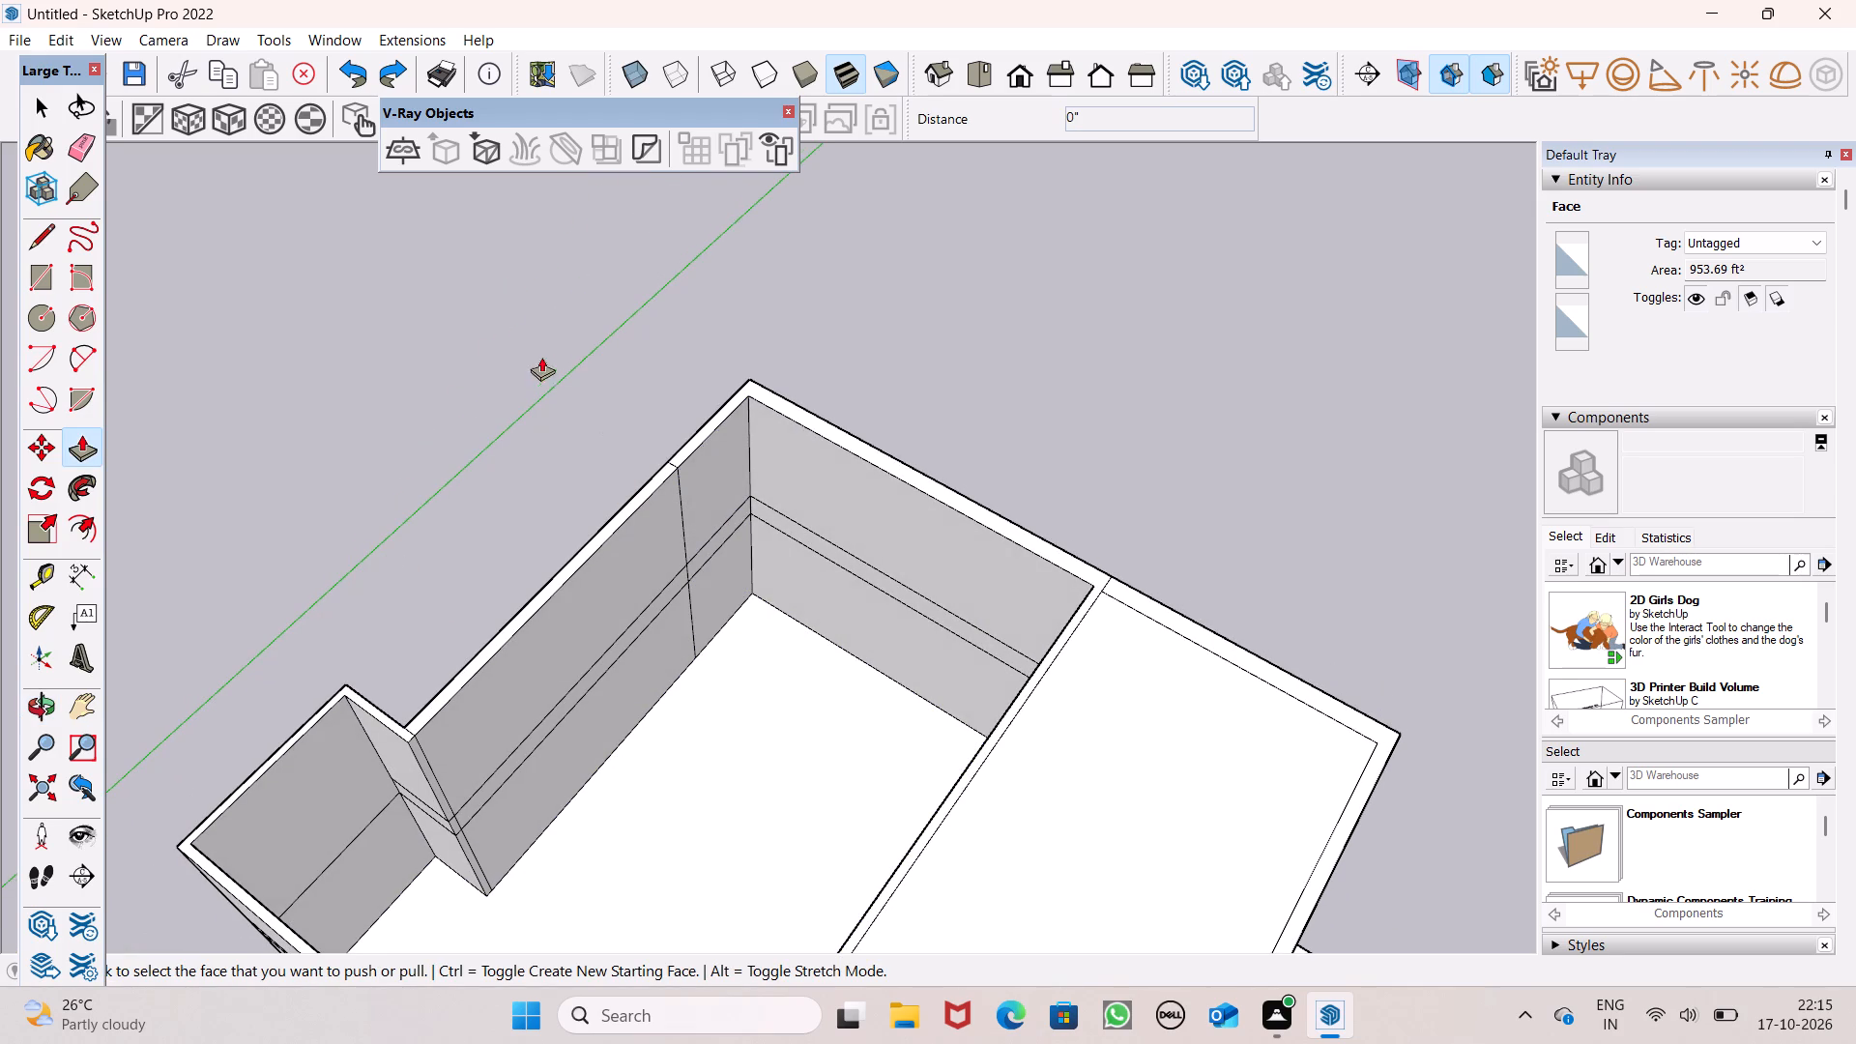
click(32, 243)
scroll(457, 464, up, 4)
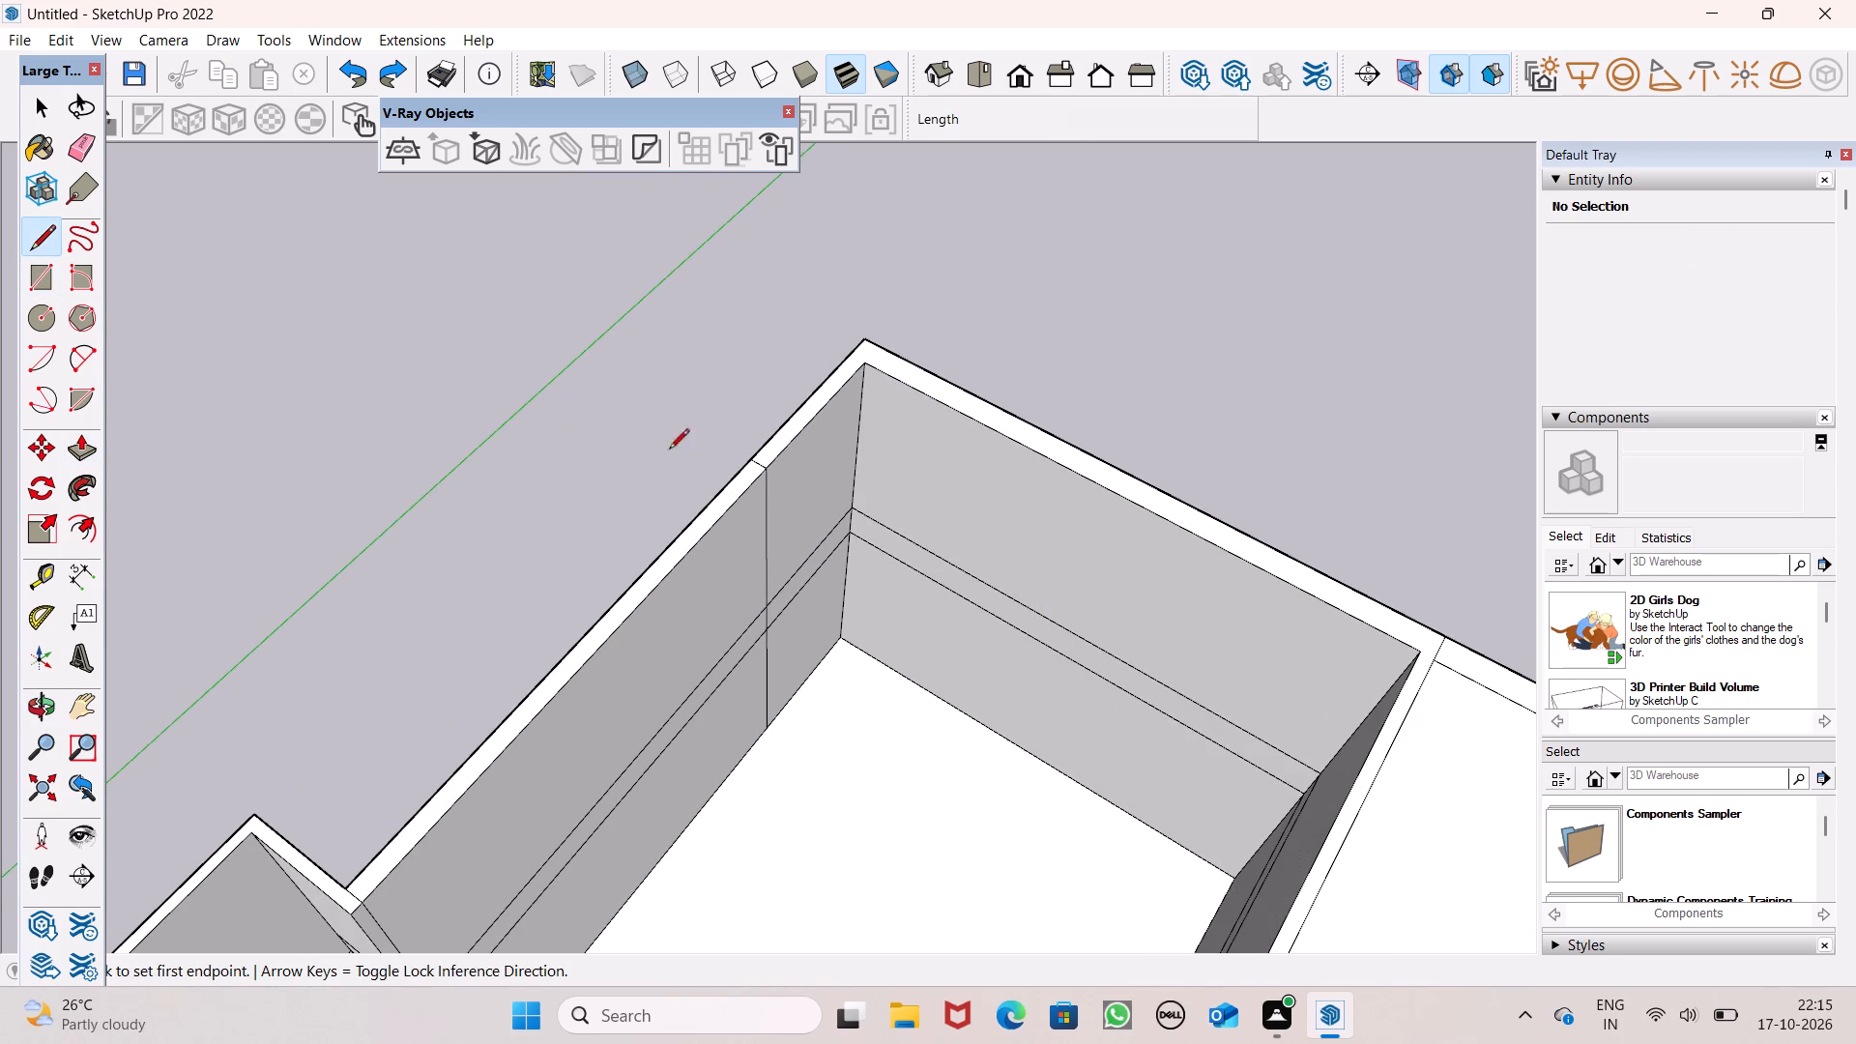
scroll(743, 500, up, 5)
middle_click(744, 500)
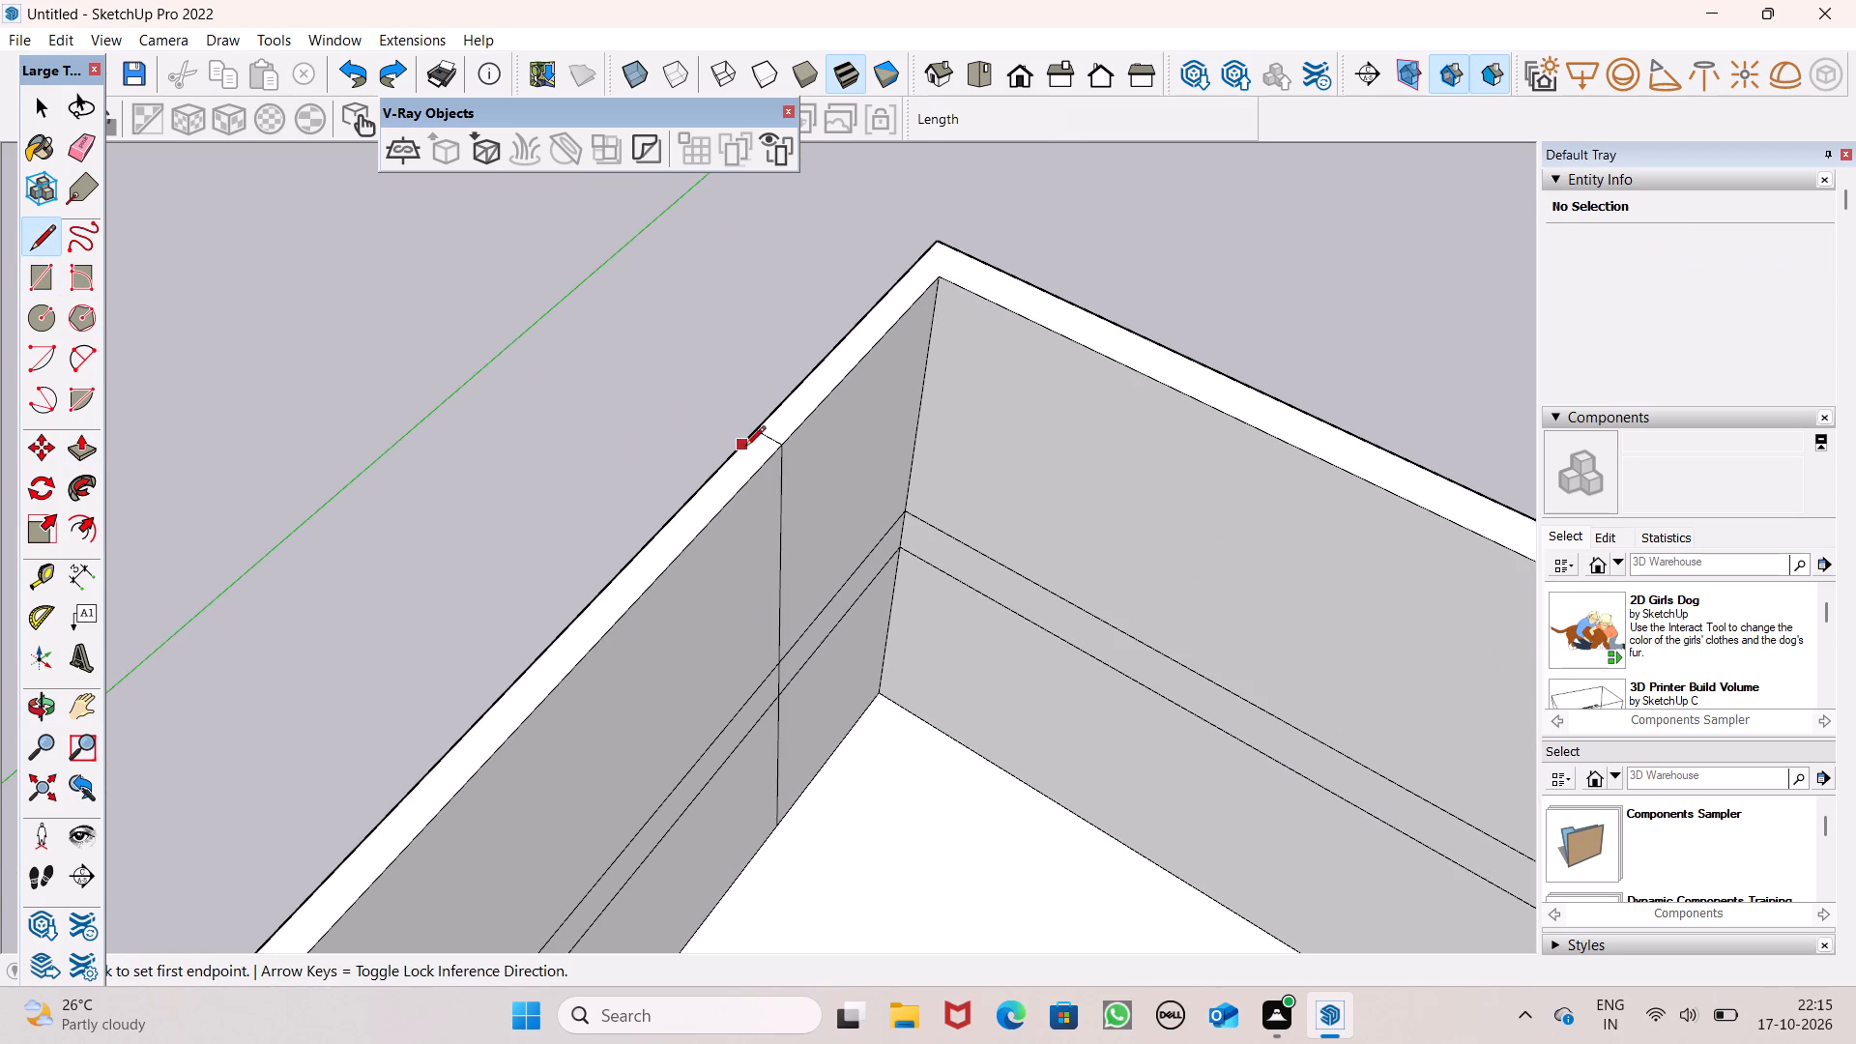
scroll(731, 459, up, 6)
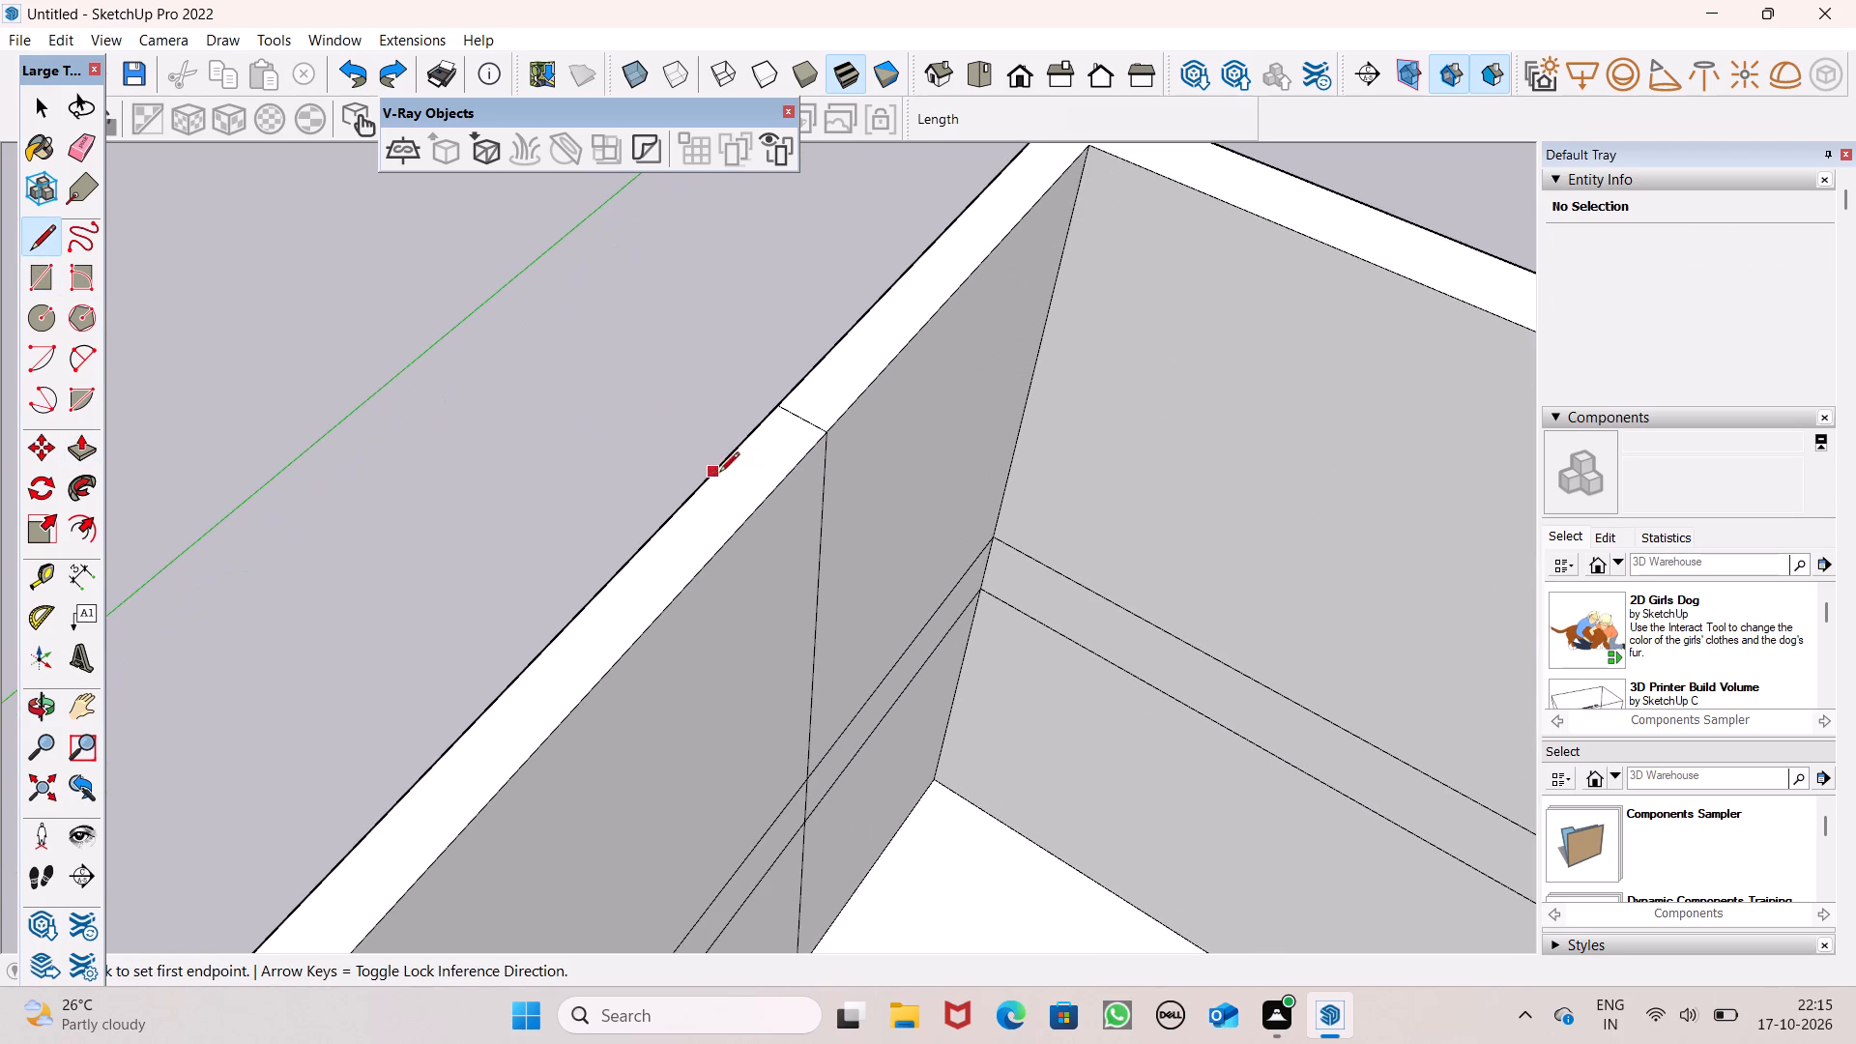
click(764, 430)
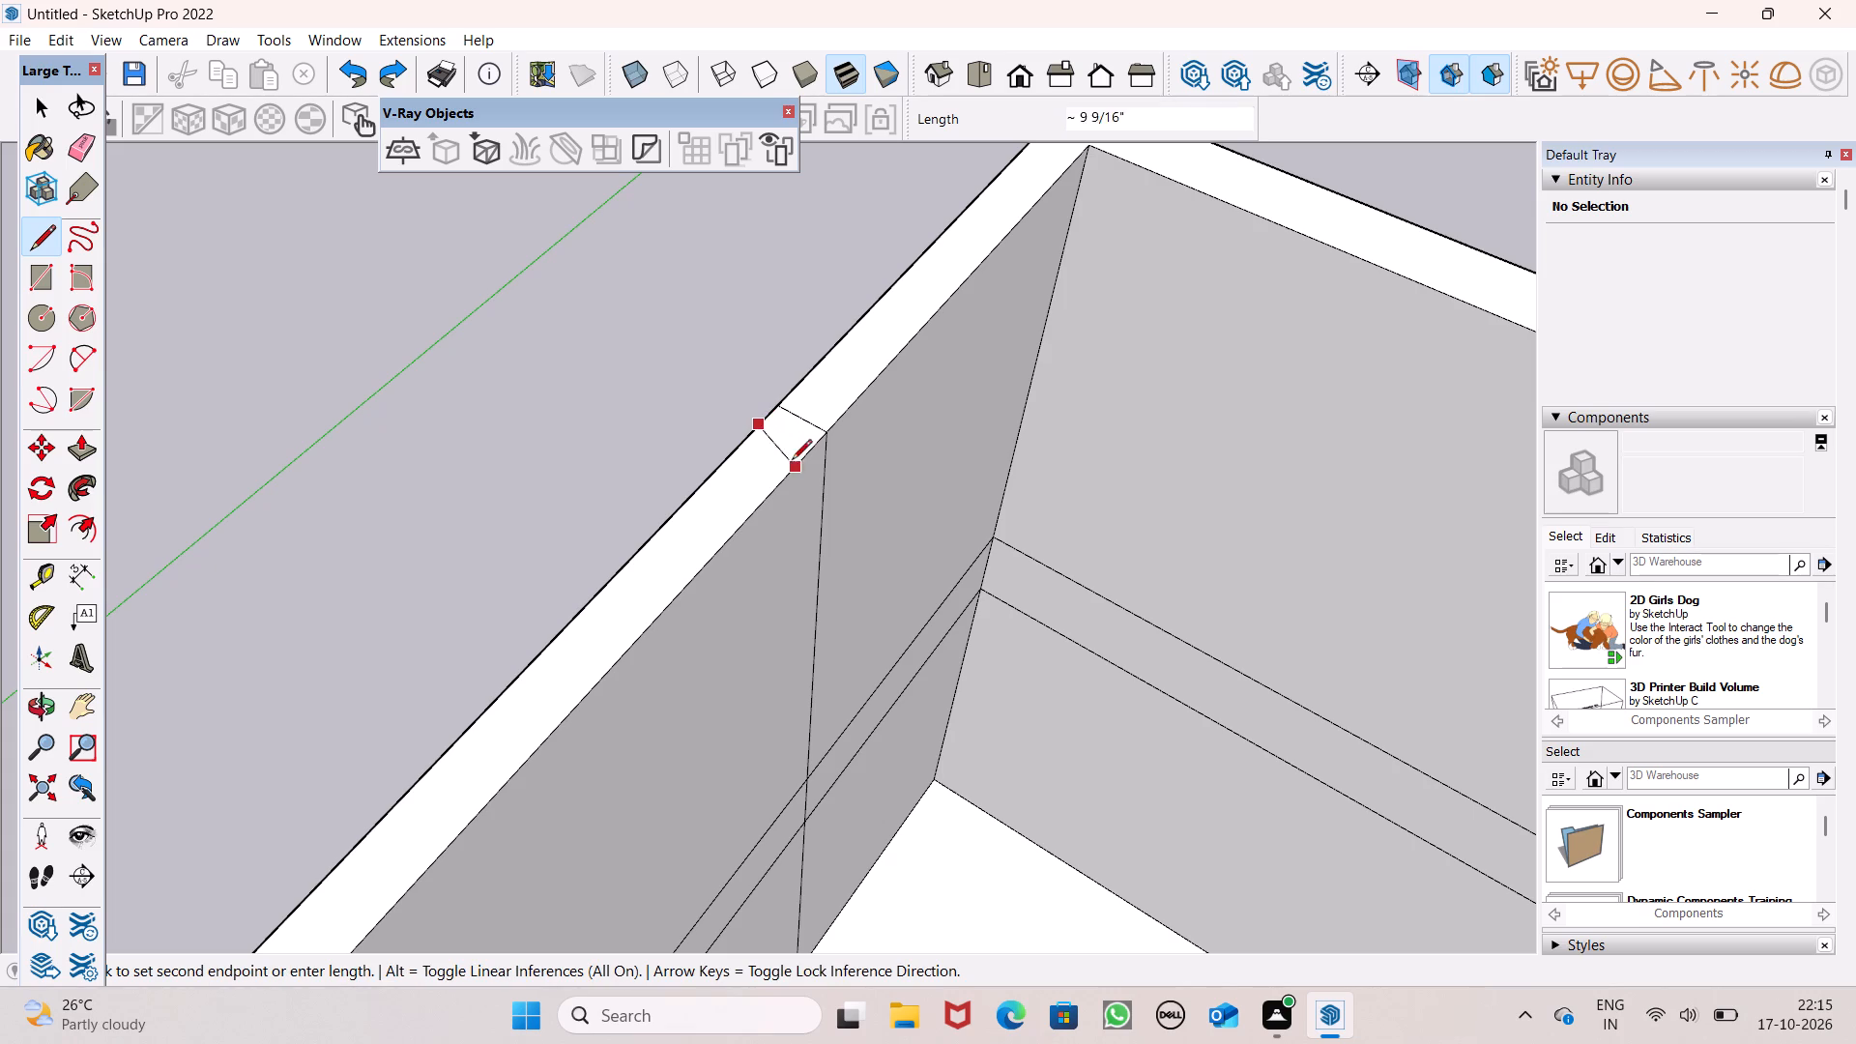
click(804, 461)
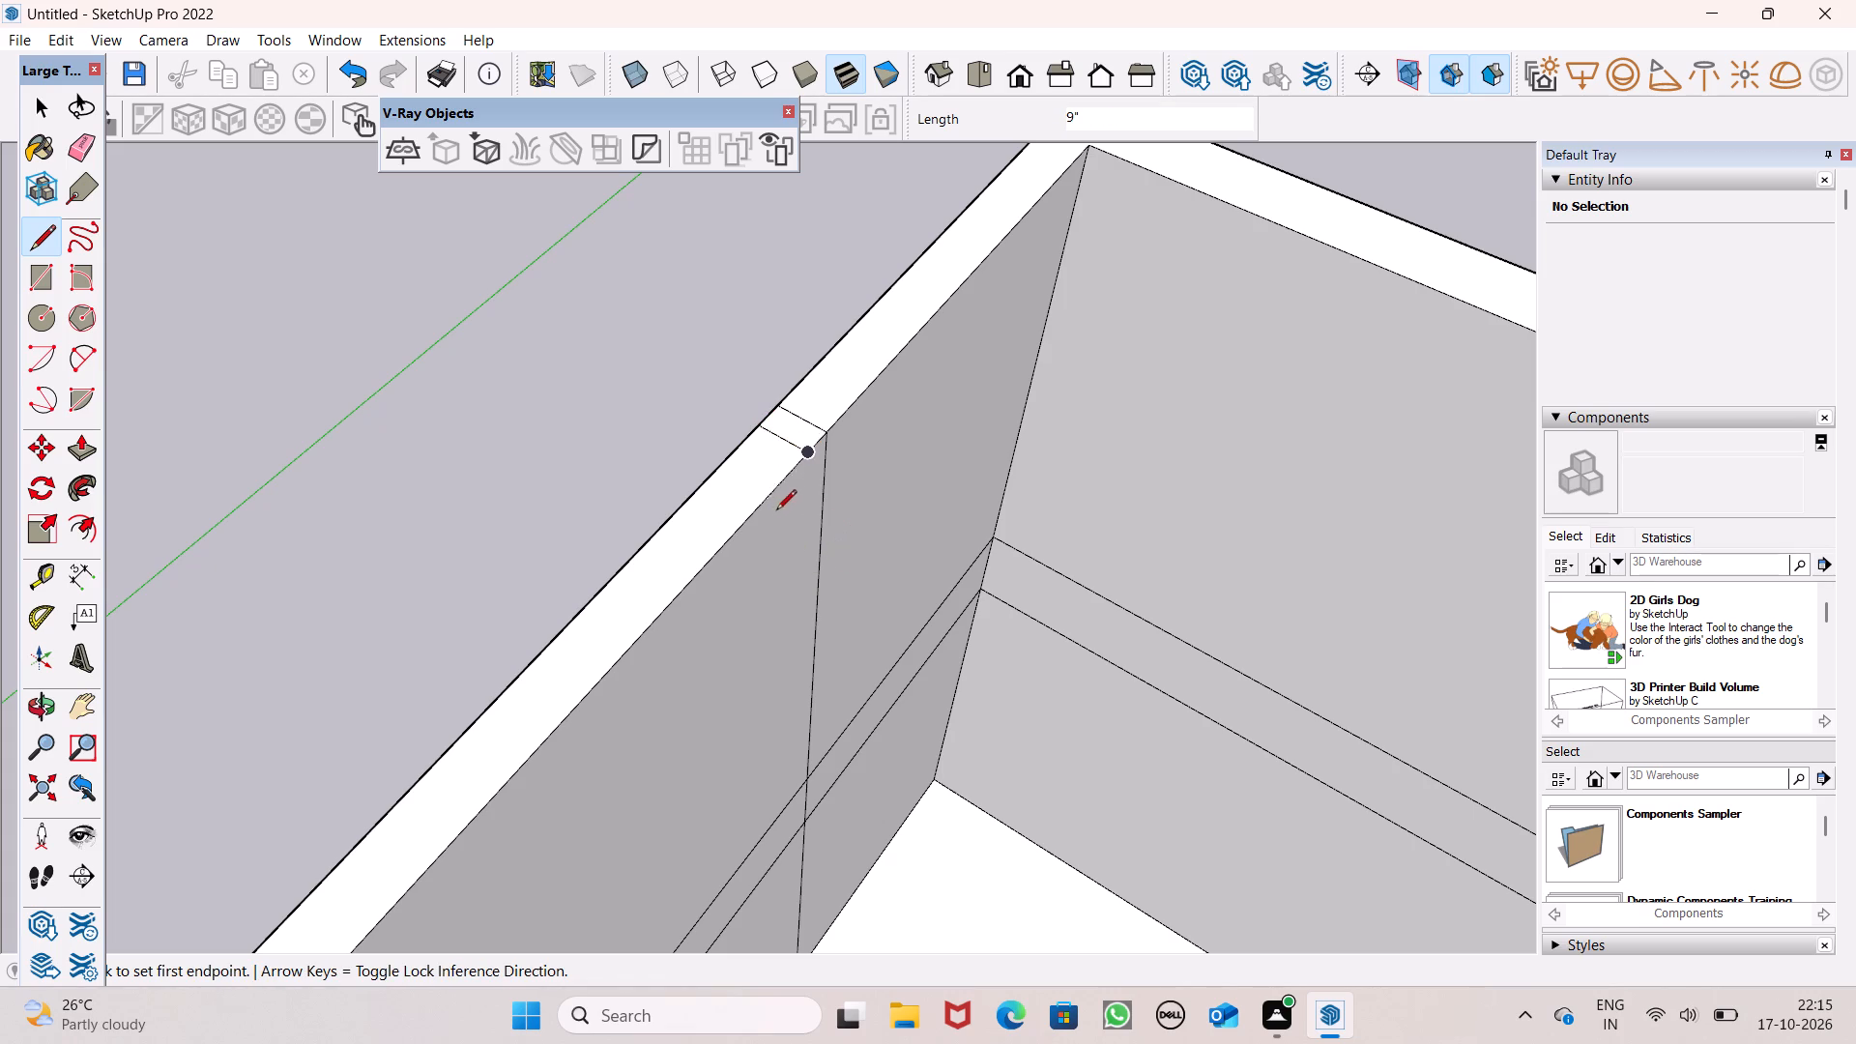
click(806, 456)
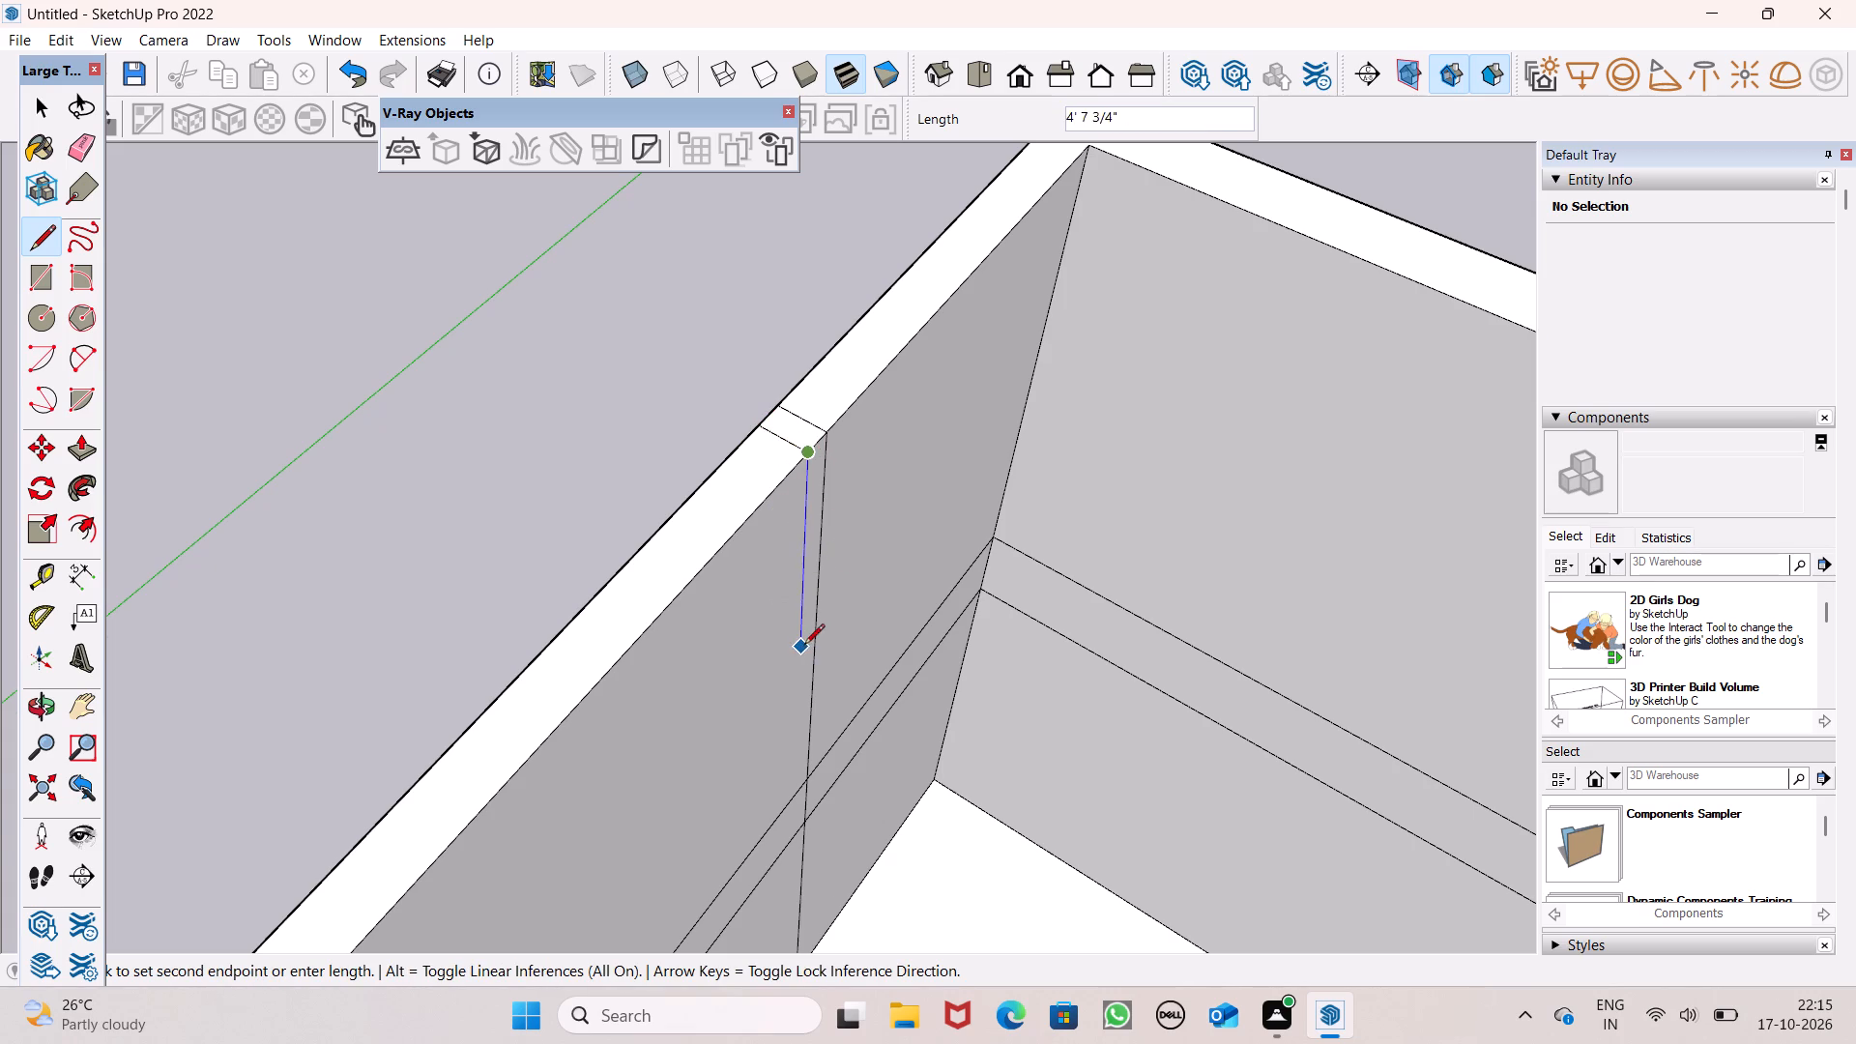
scroll(804, 646, down, 6)
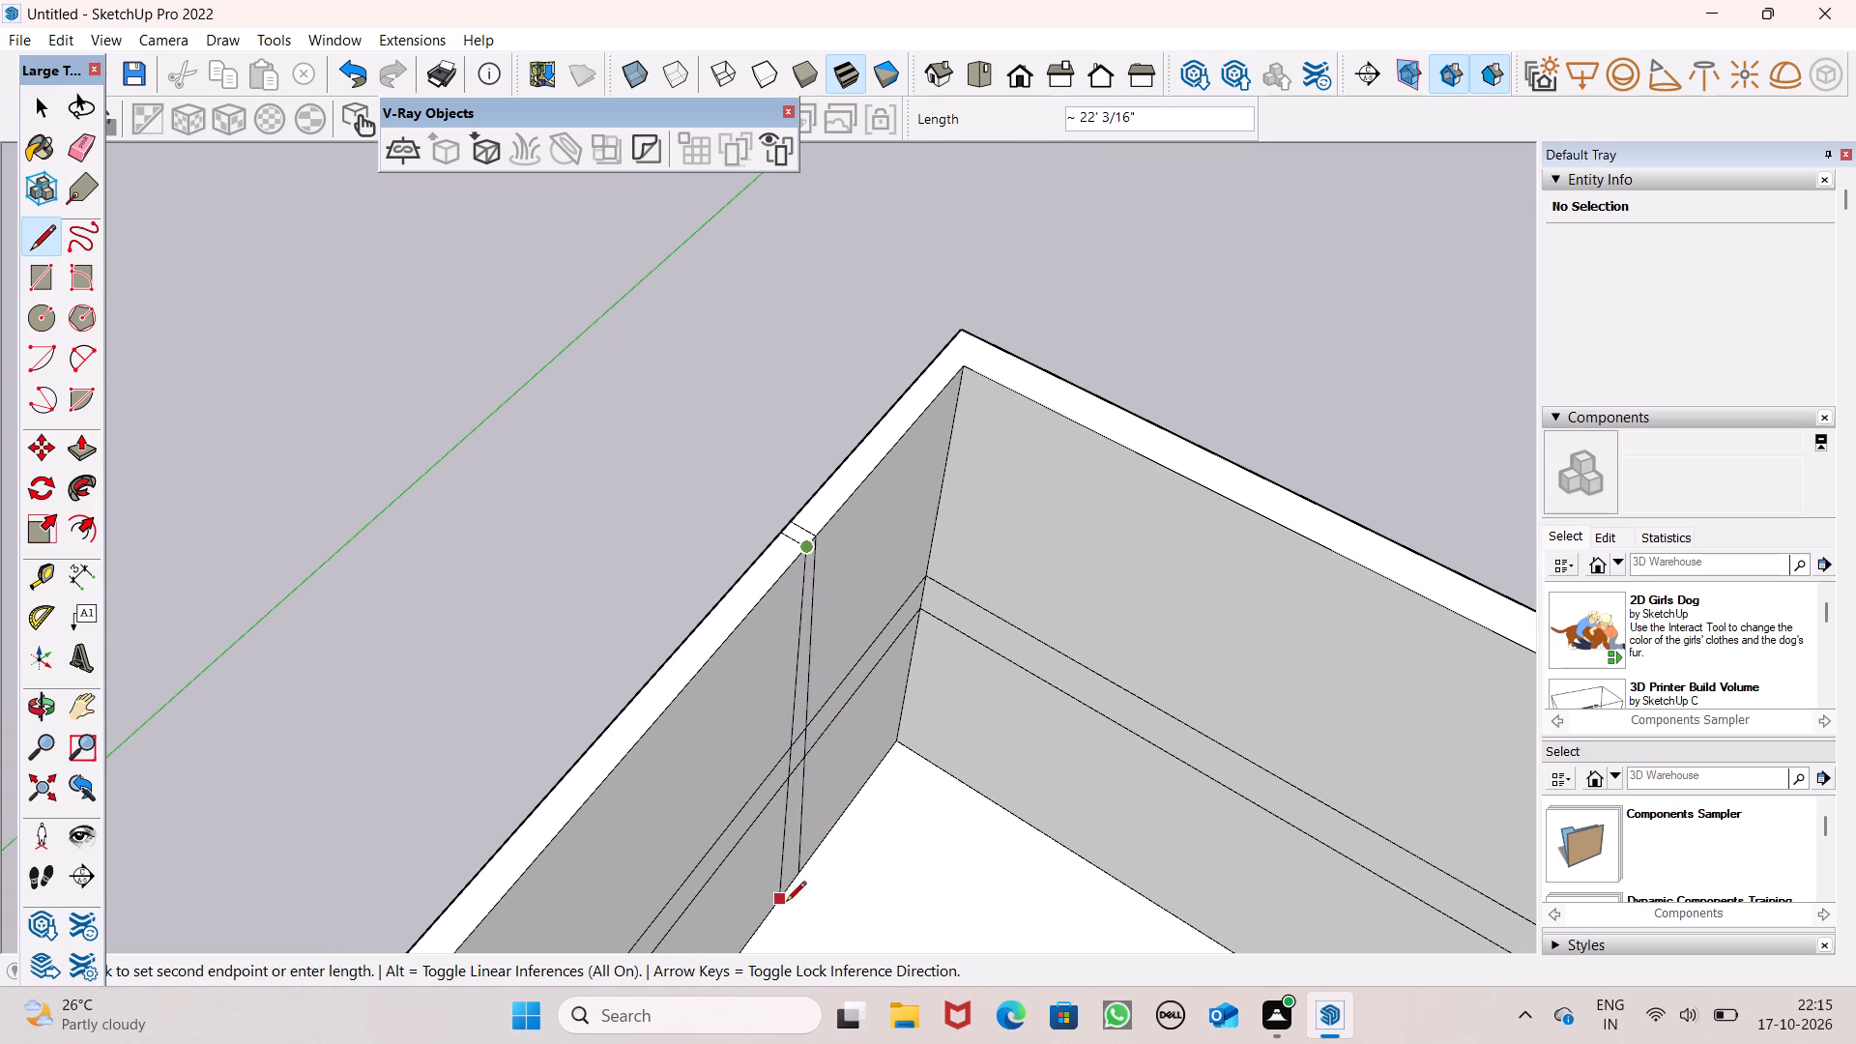
click(795, 898)
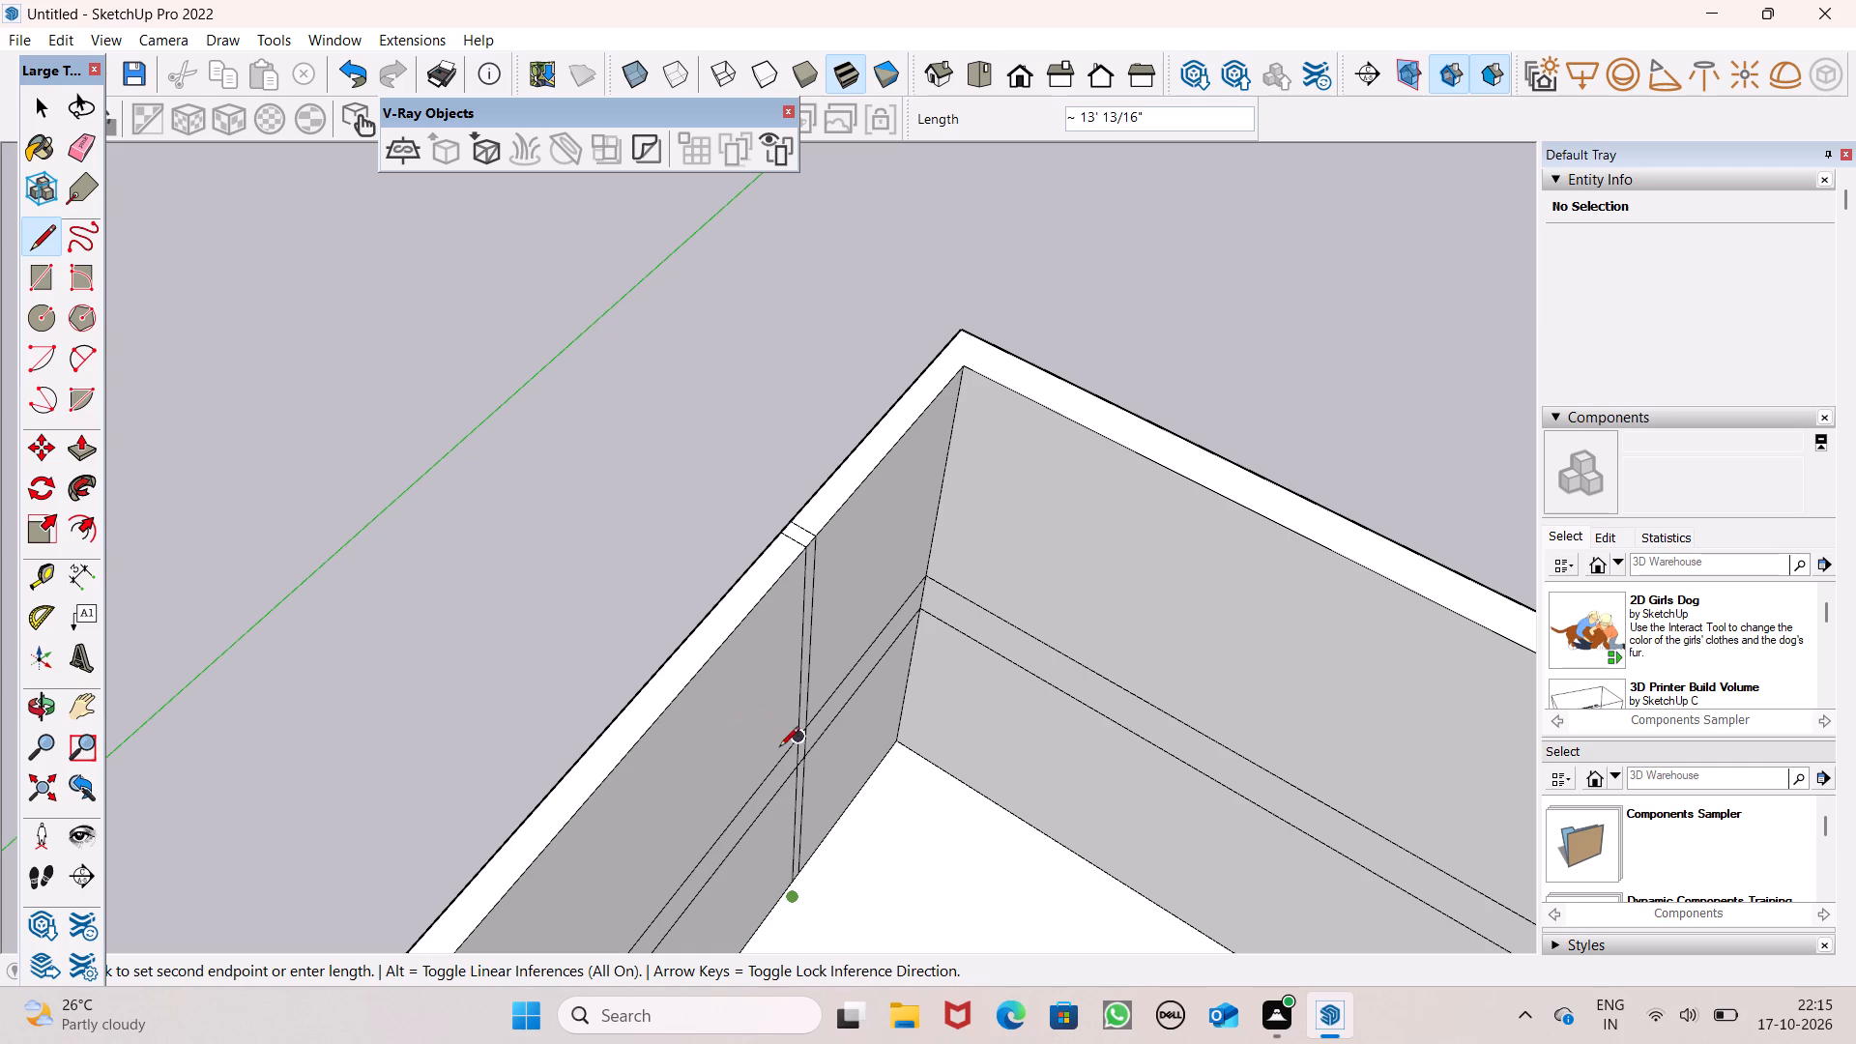
key(space)
Erase the two short horizontal segments between the side wall's paired vertical lines to make one continuous strip.
scroll(816, 602, down, 5)
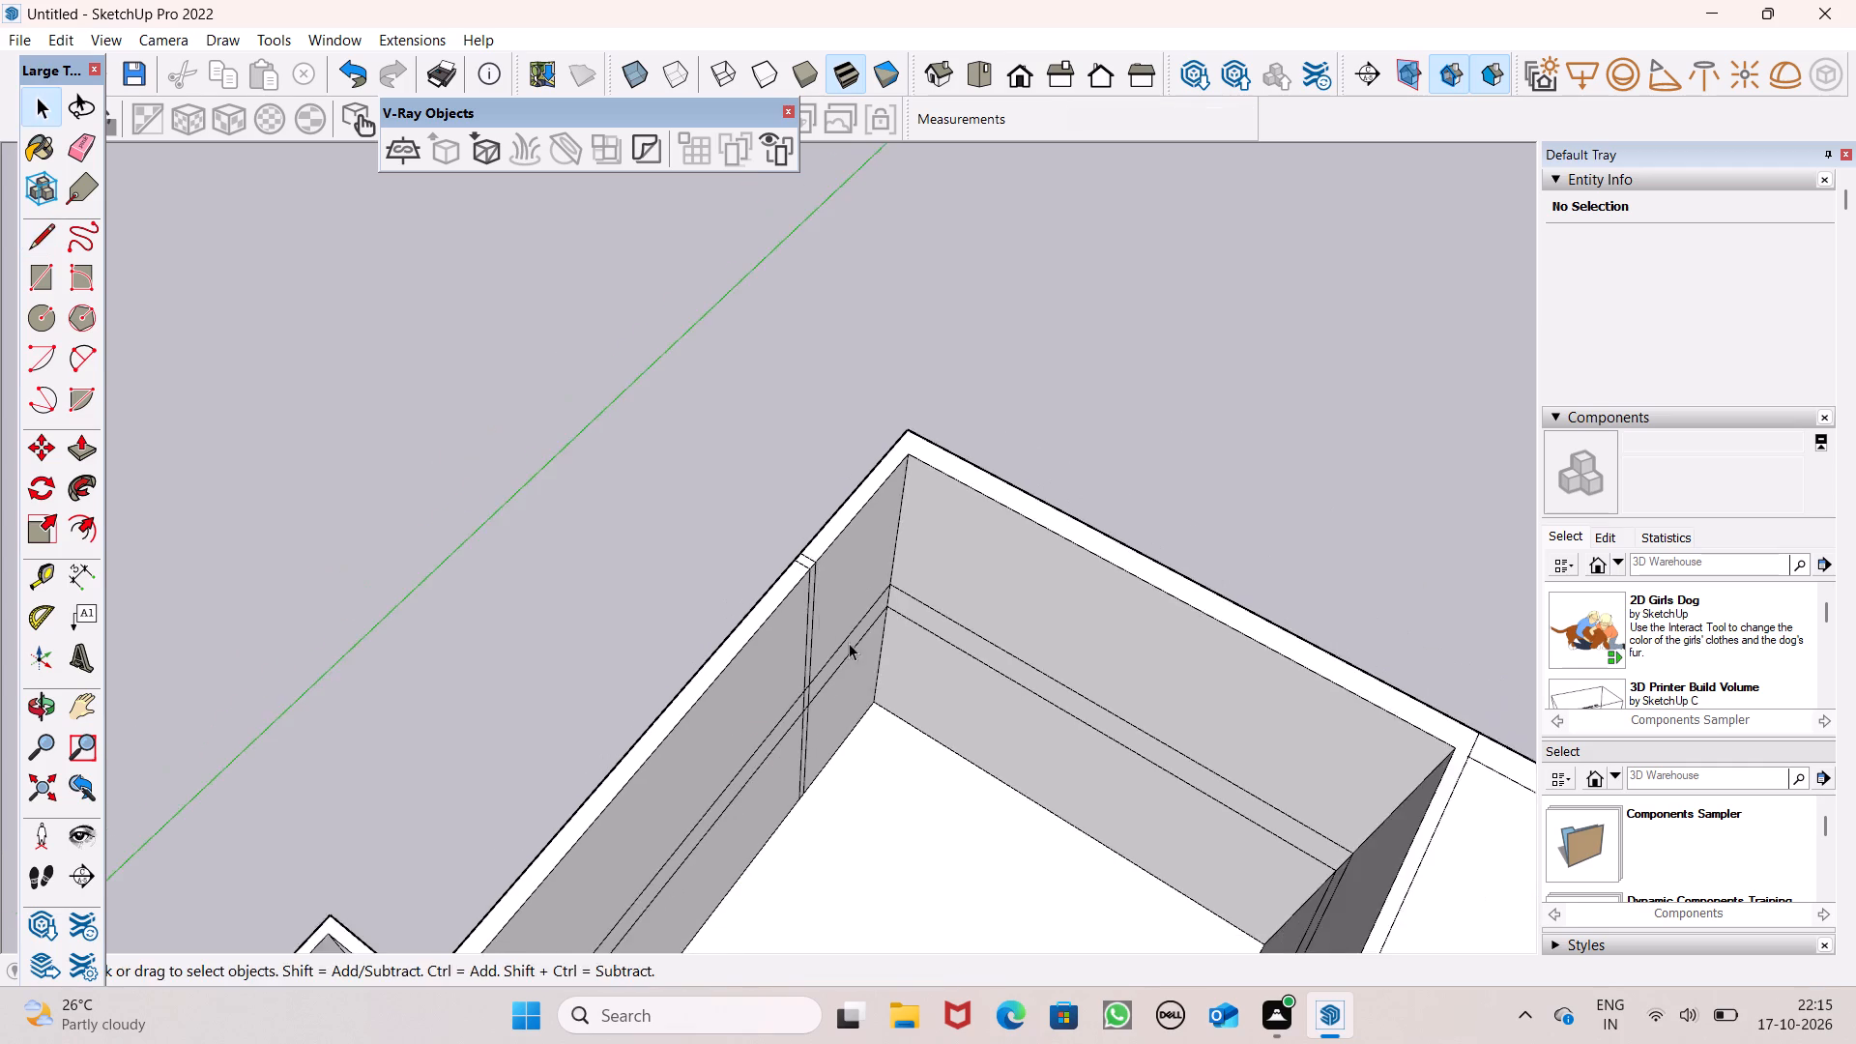
middle_drag(880, 694, 658, 505)
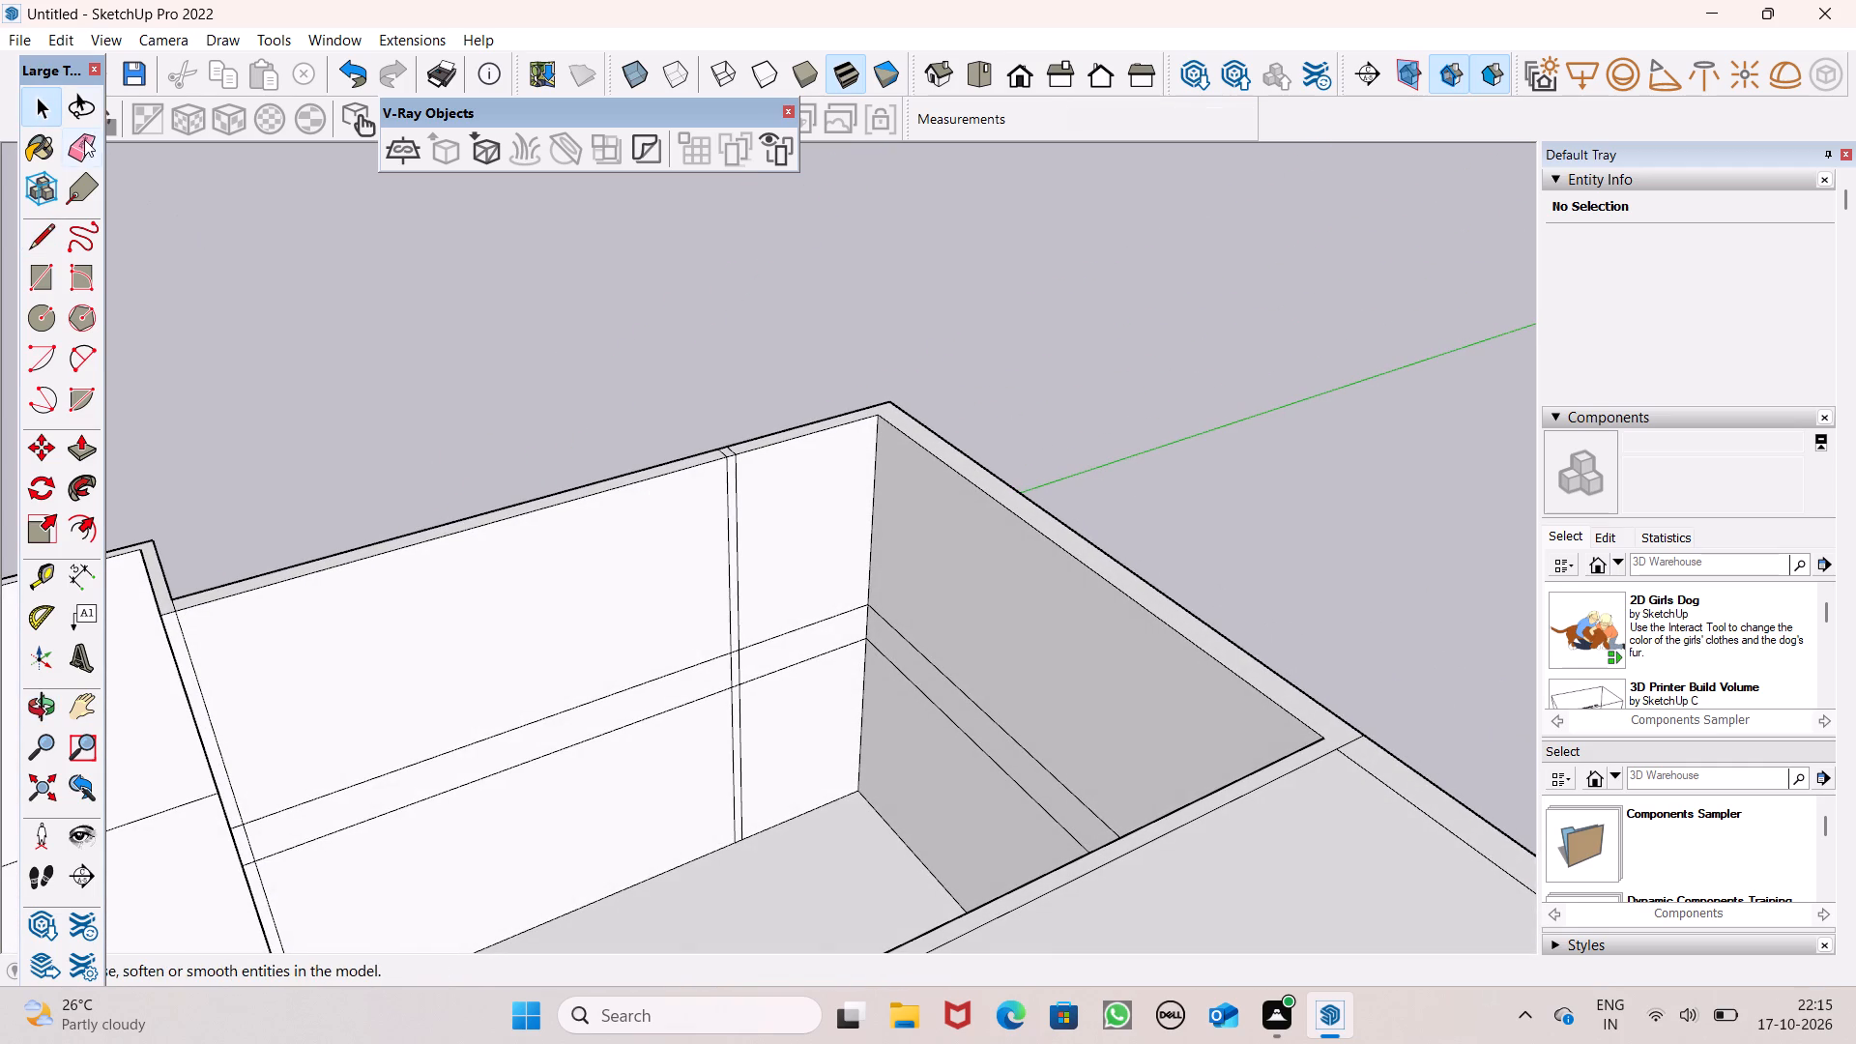
click(84, 141)
scroll(645, 581, up, 5)
scroll(787, 692, up, 5)
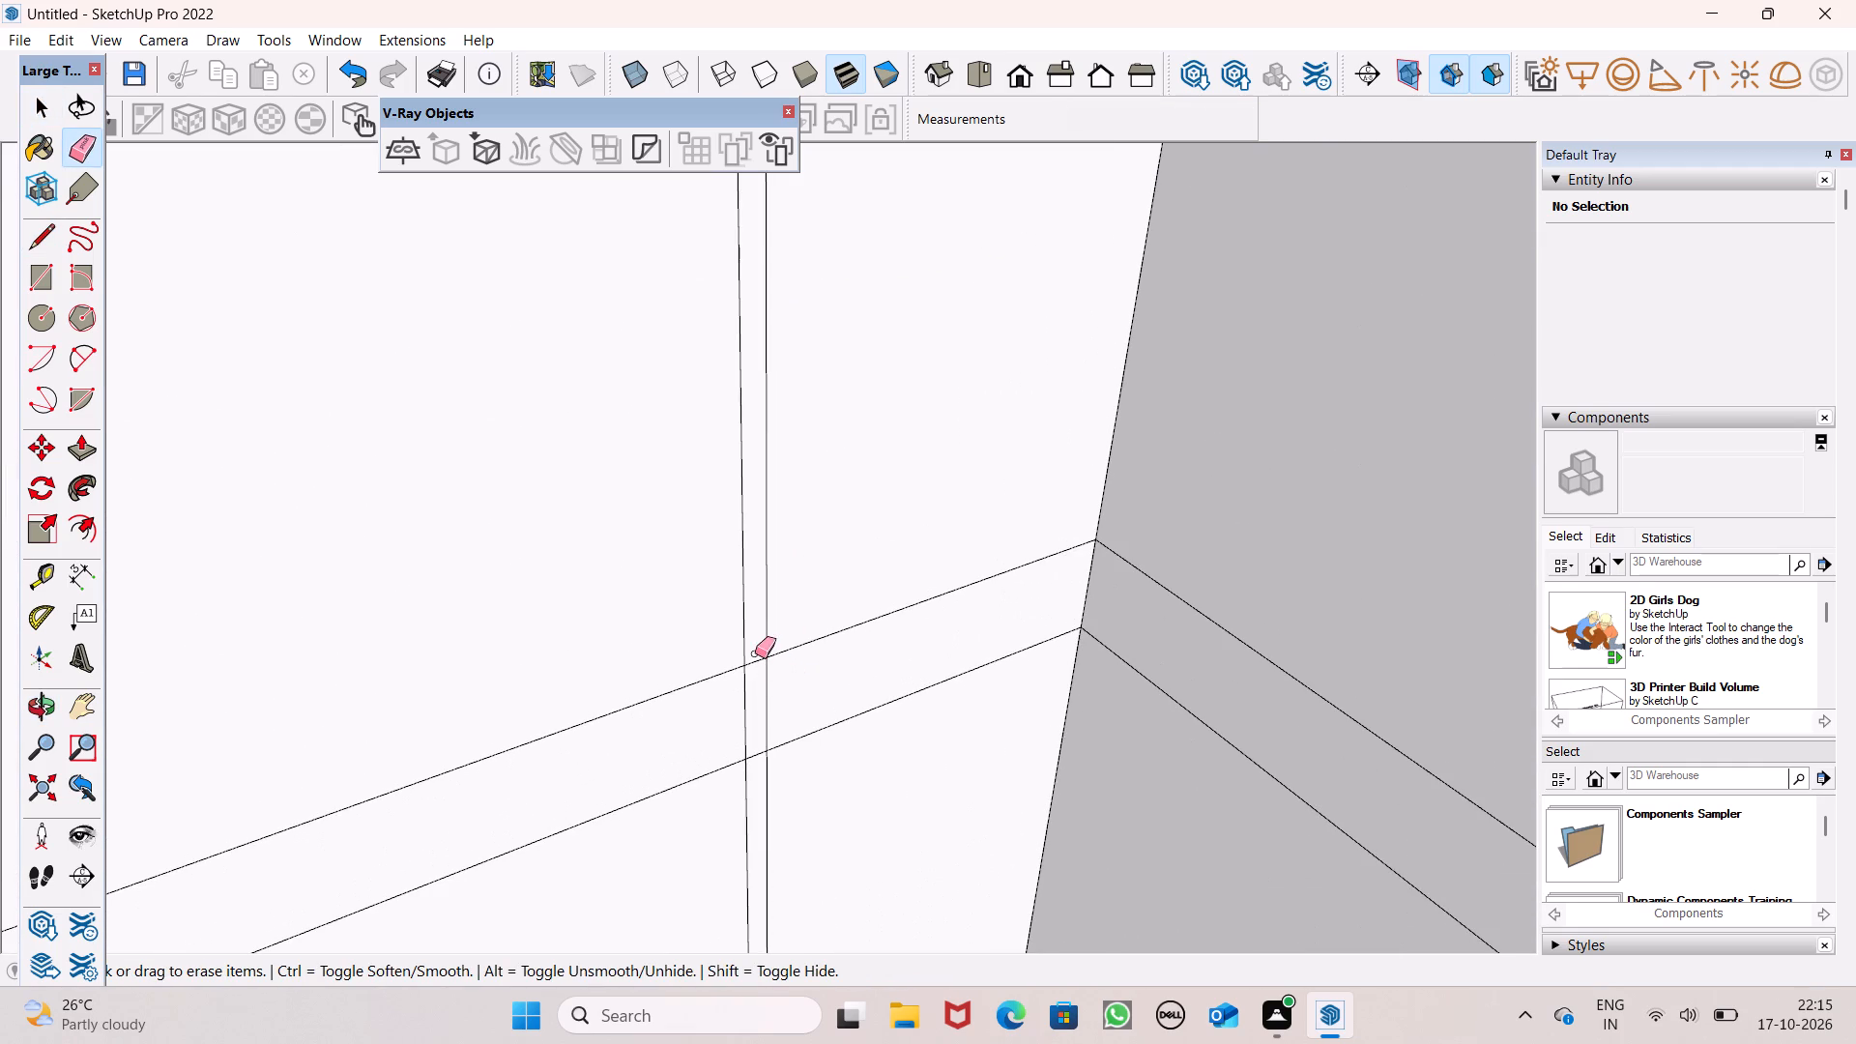
drag(755, 652, 754, 673)
click(761, 755)
scroll(964, 529, down, 6)
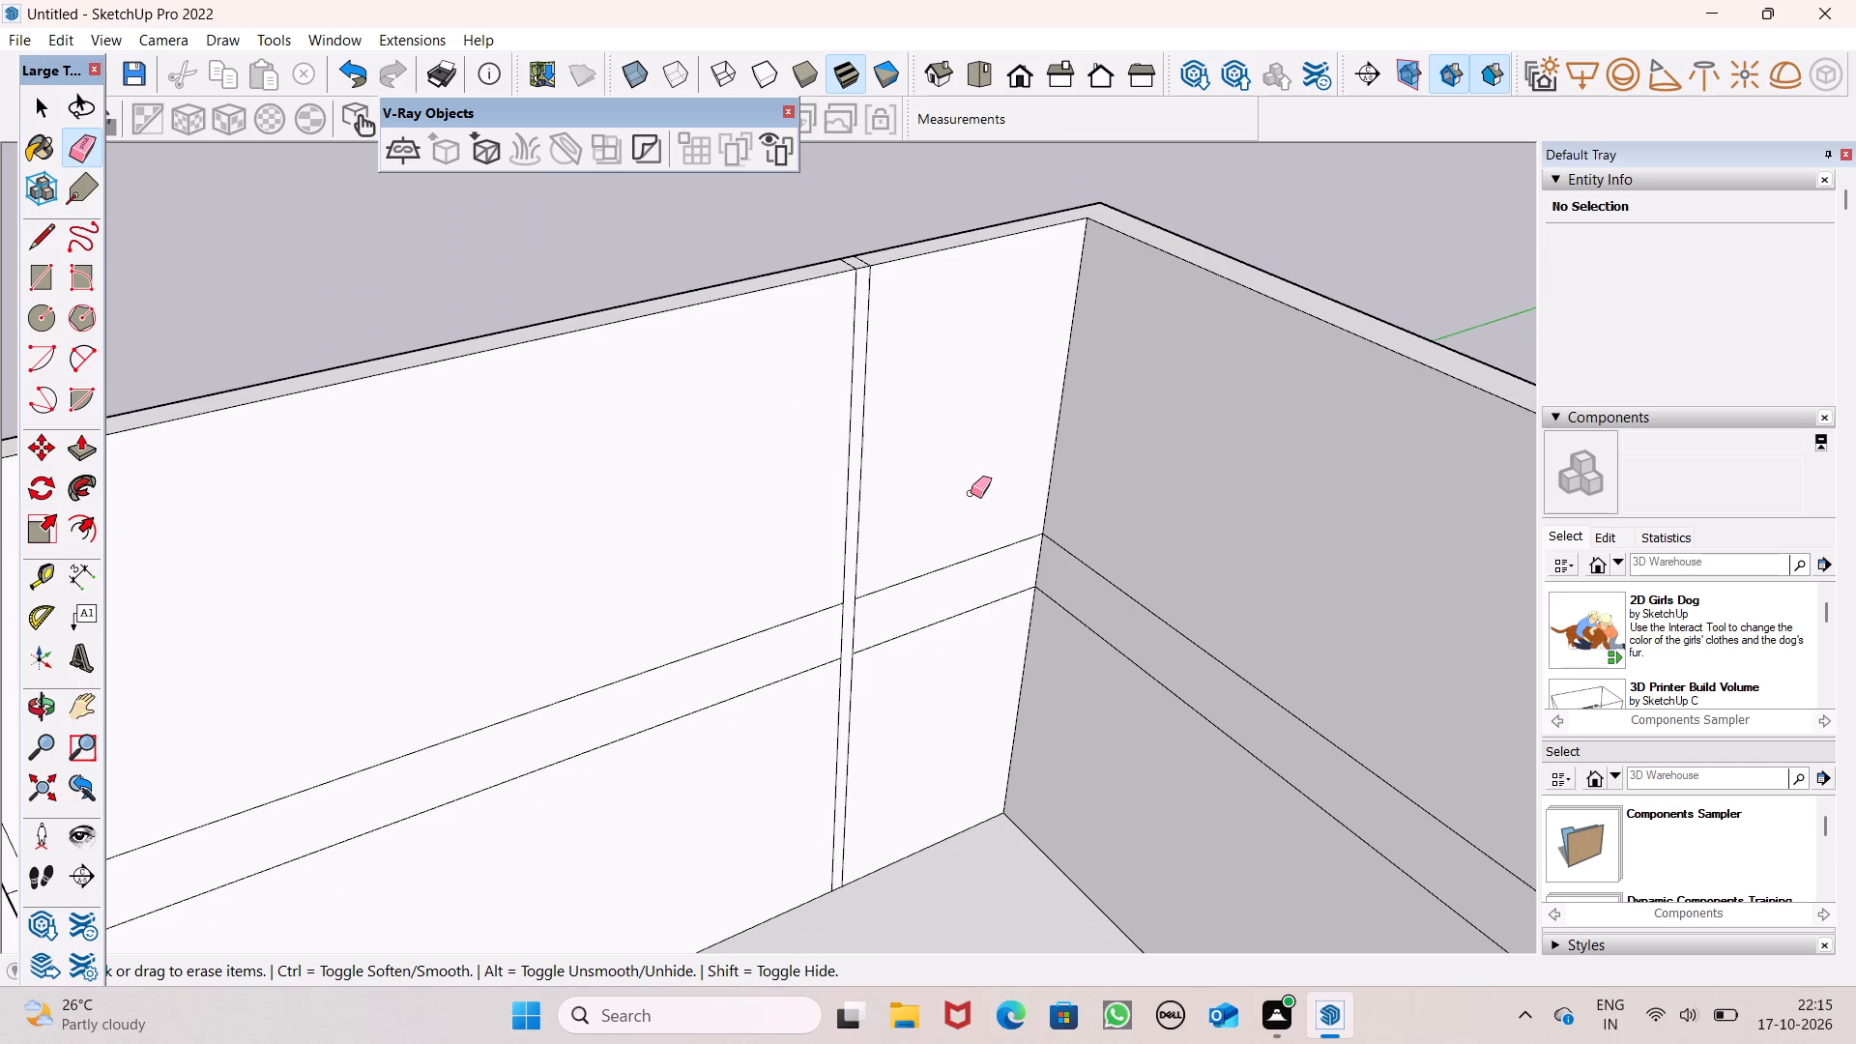
key(space)
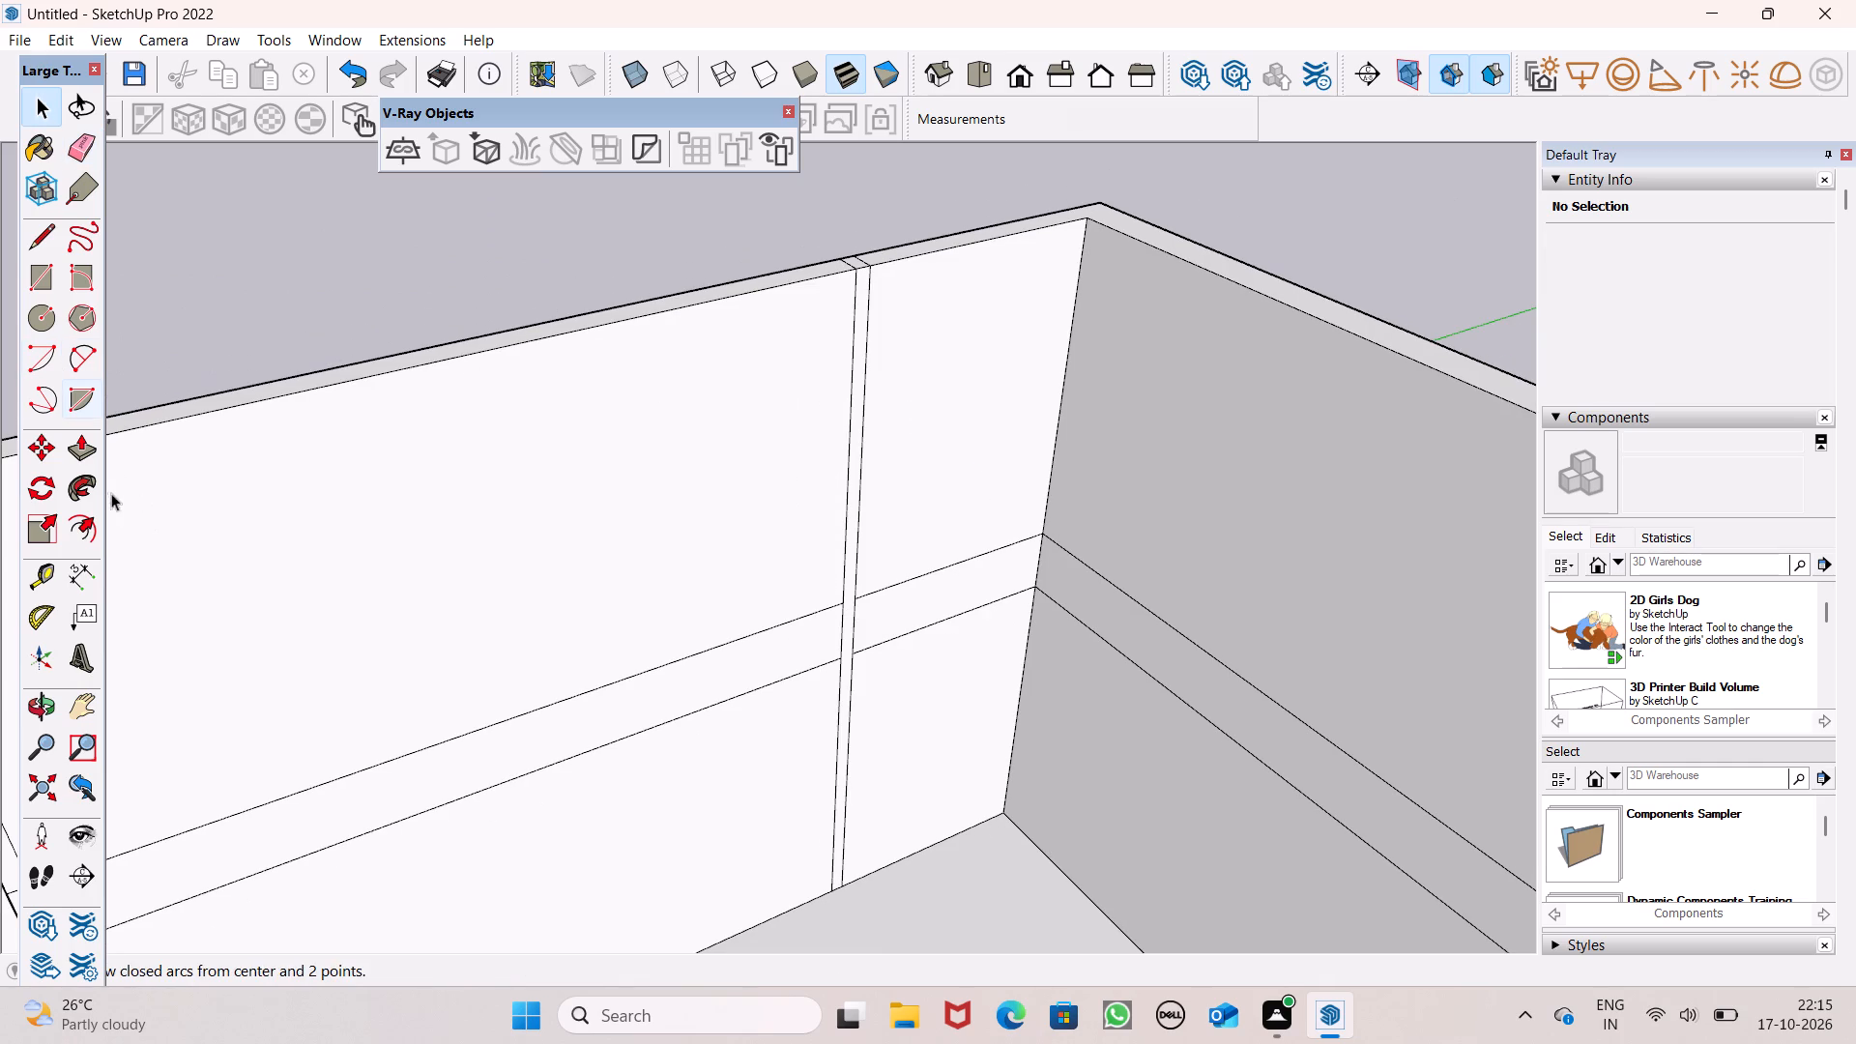
Push/Pull the narrow vertical strip on the side wall 16' 7/16" into the large room as a partition.
click(78, 445)
scroll(768, 410, down, 5)
scroll(898, 398, down, 1)
middle_drag(943, 419, 856, 512)
scroll(848, 502, up, 1)
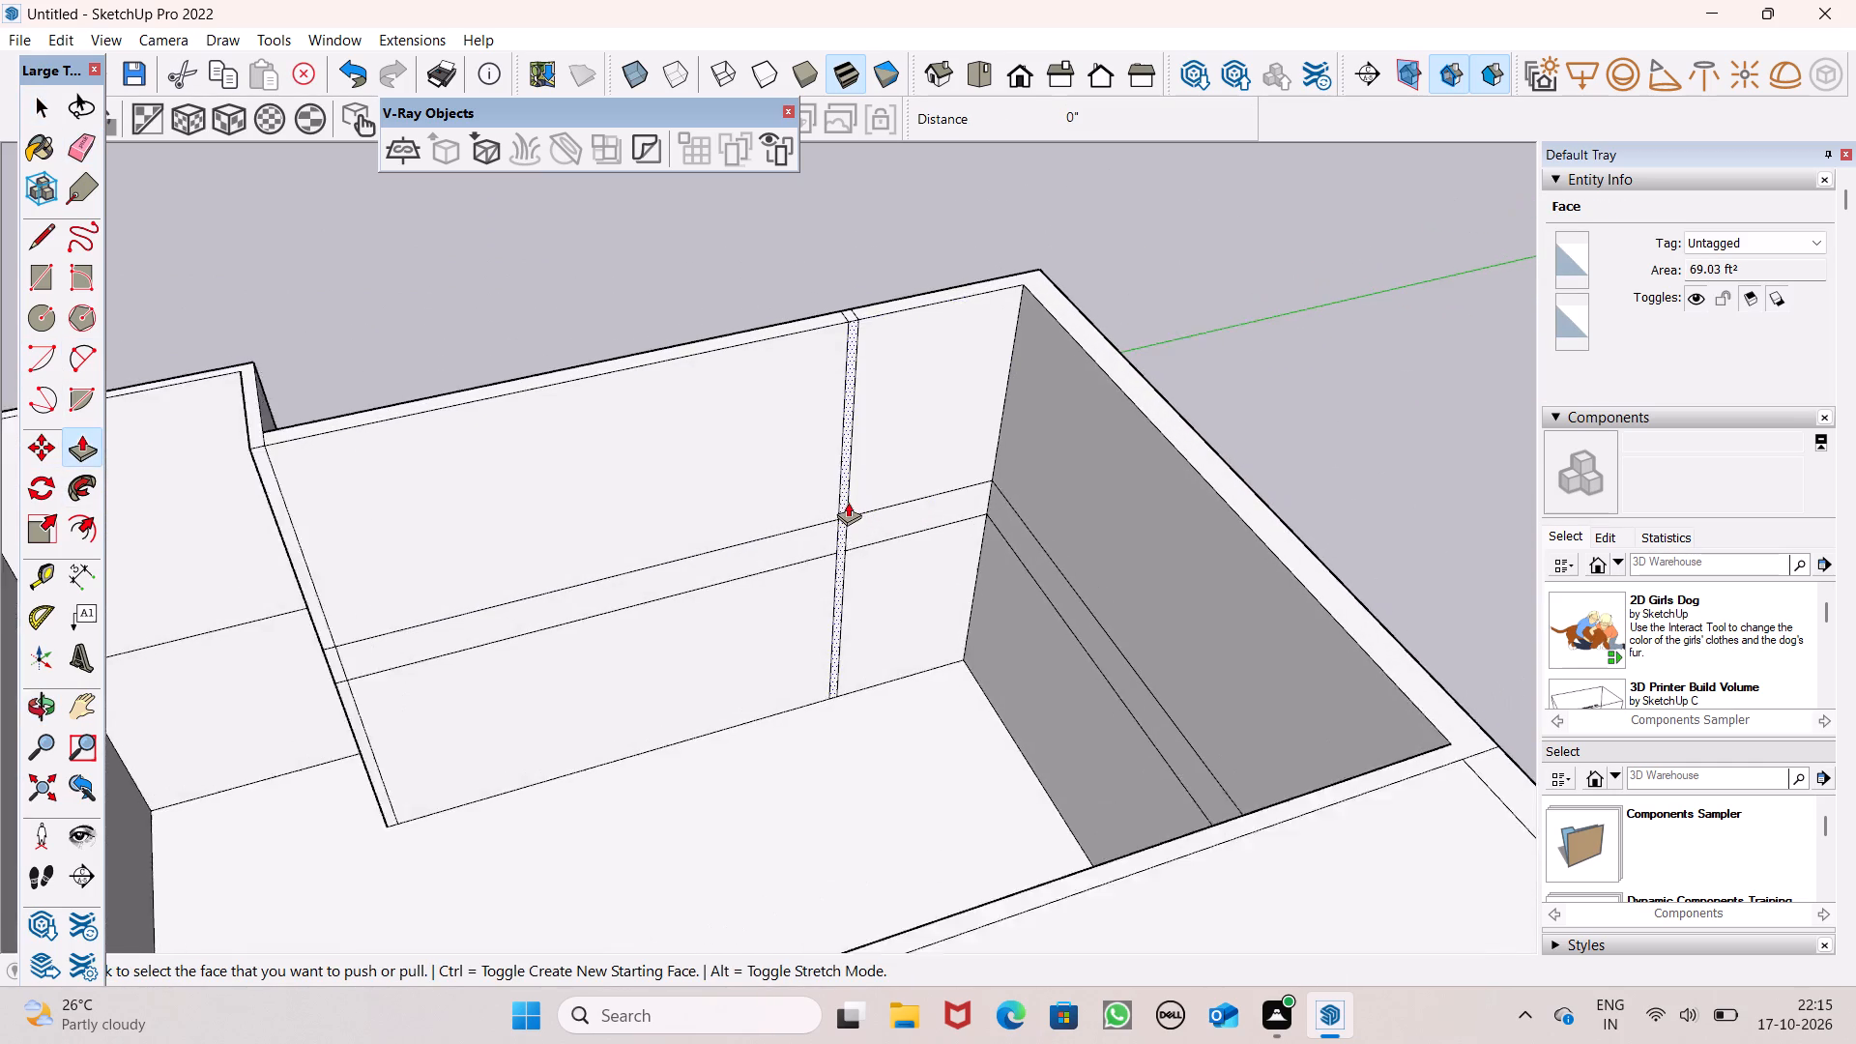
scroll(848, 502, up, 2)
drag(839, 524, 859, 593)
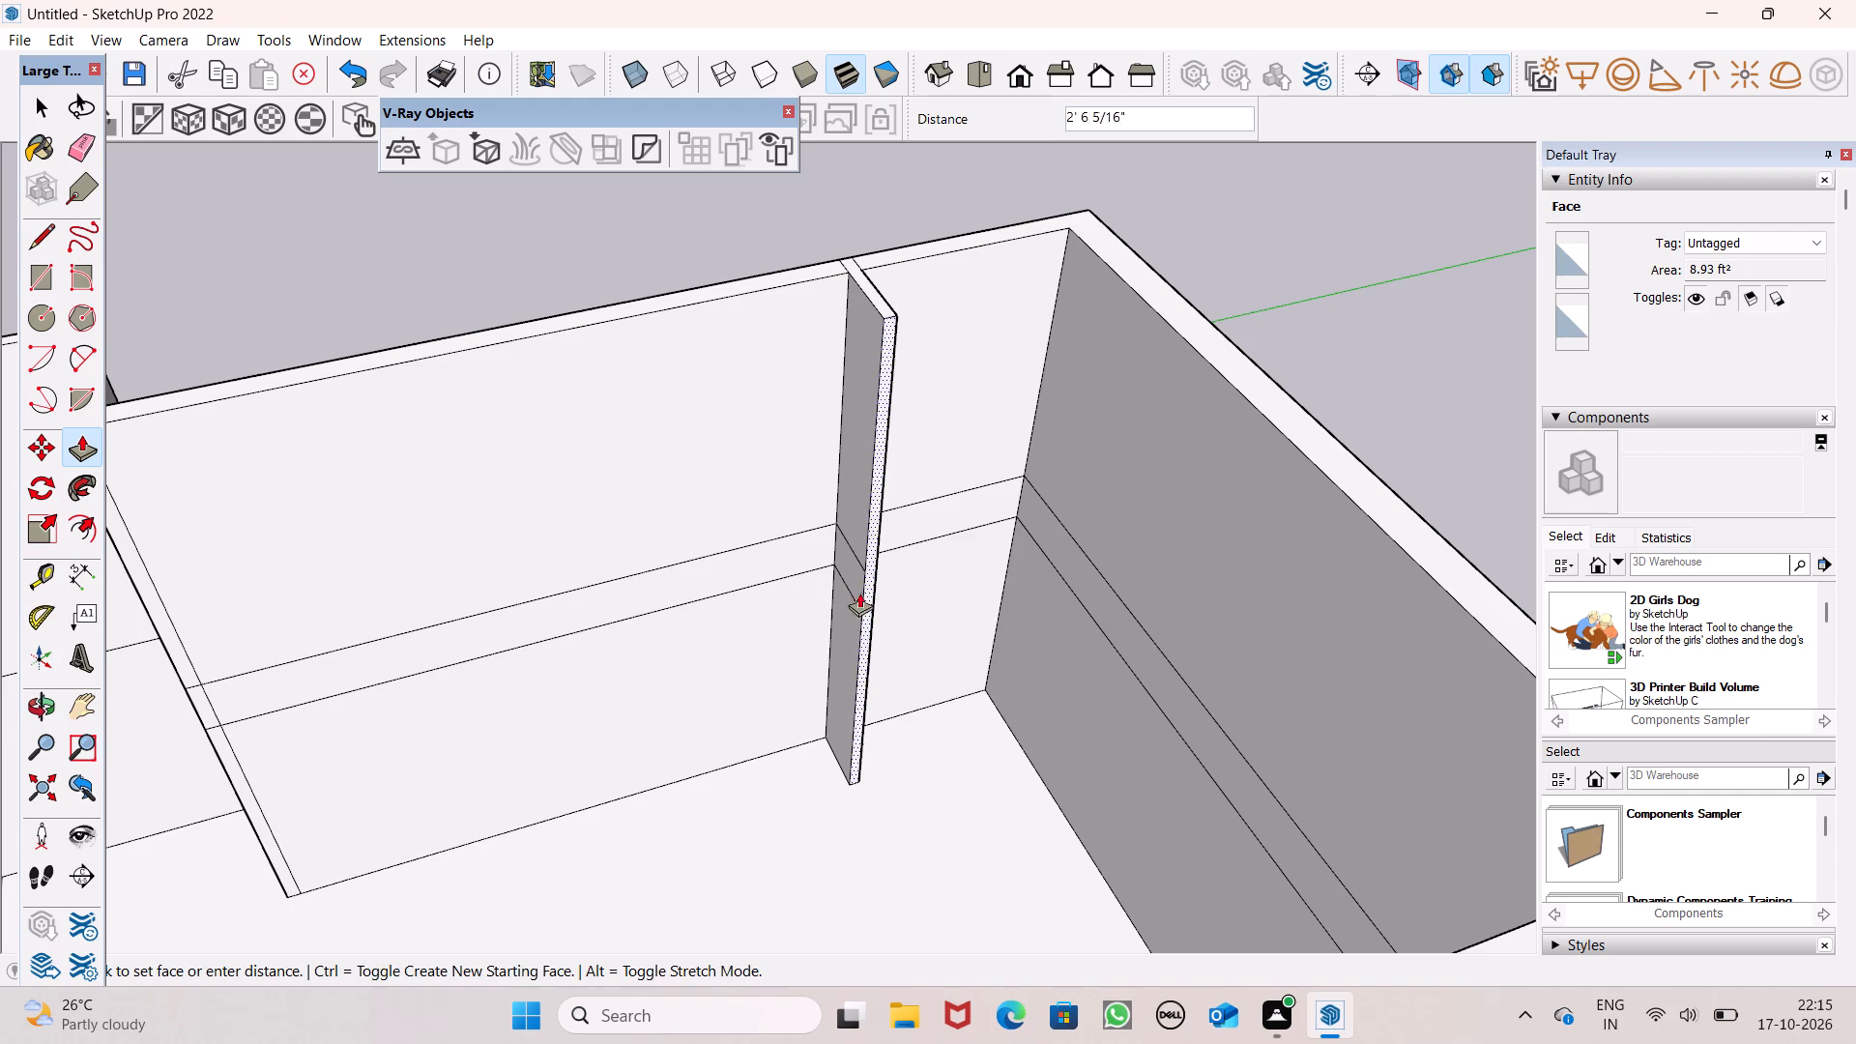
drag(859, 593, 1035, 936)
Extend the partition's end face another 7' 5 3/16" so it meets the large room's opposite wall.
scroll(957, 537, down, 5)
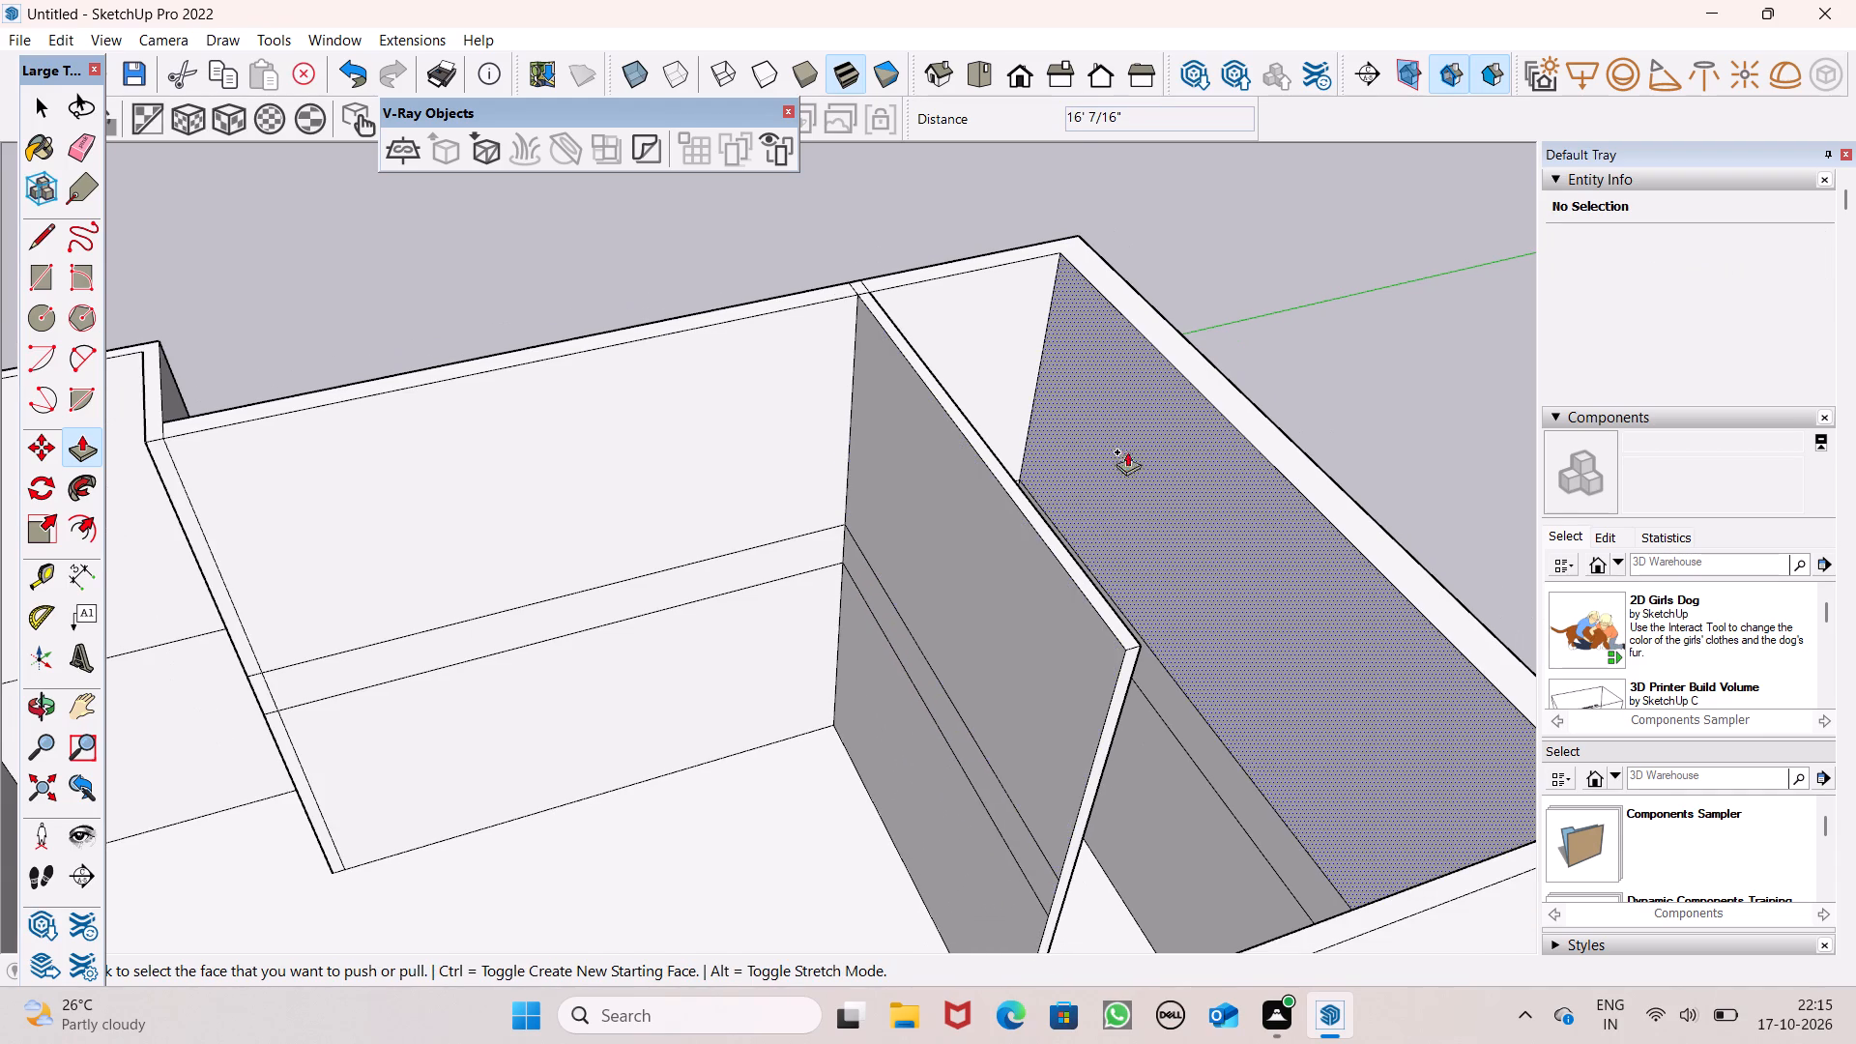
scroll(1067, 134, down, 1)
scroll(1094, 307, down, 4)
scroll(1171, 322, down, 4)
middle_drag(1284, 686, 1251, 787)
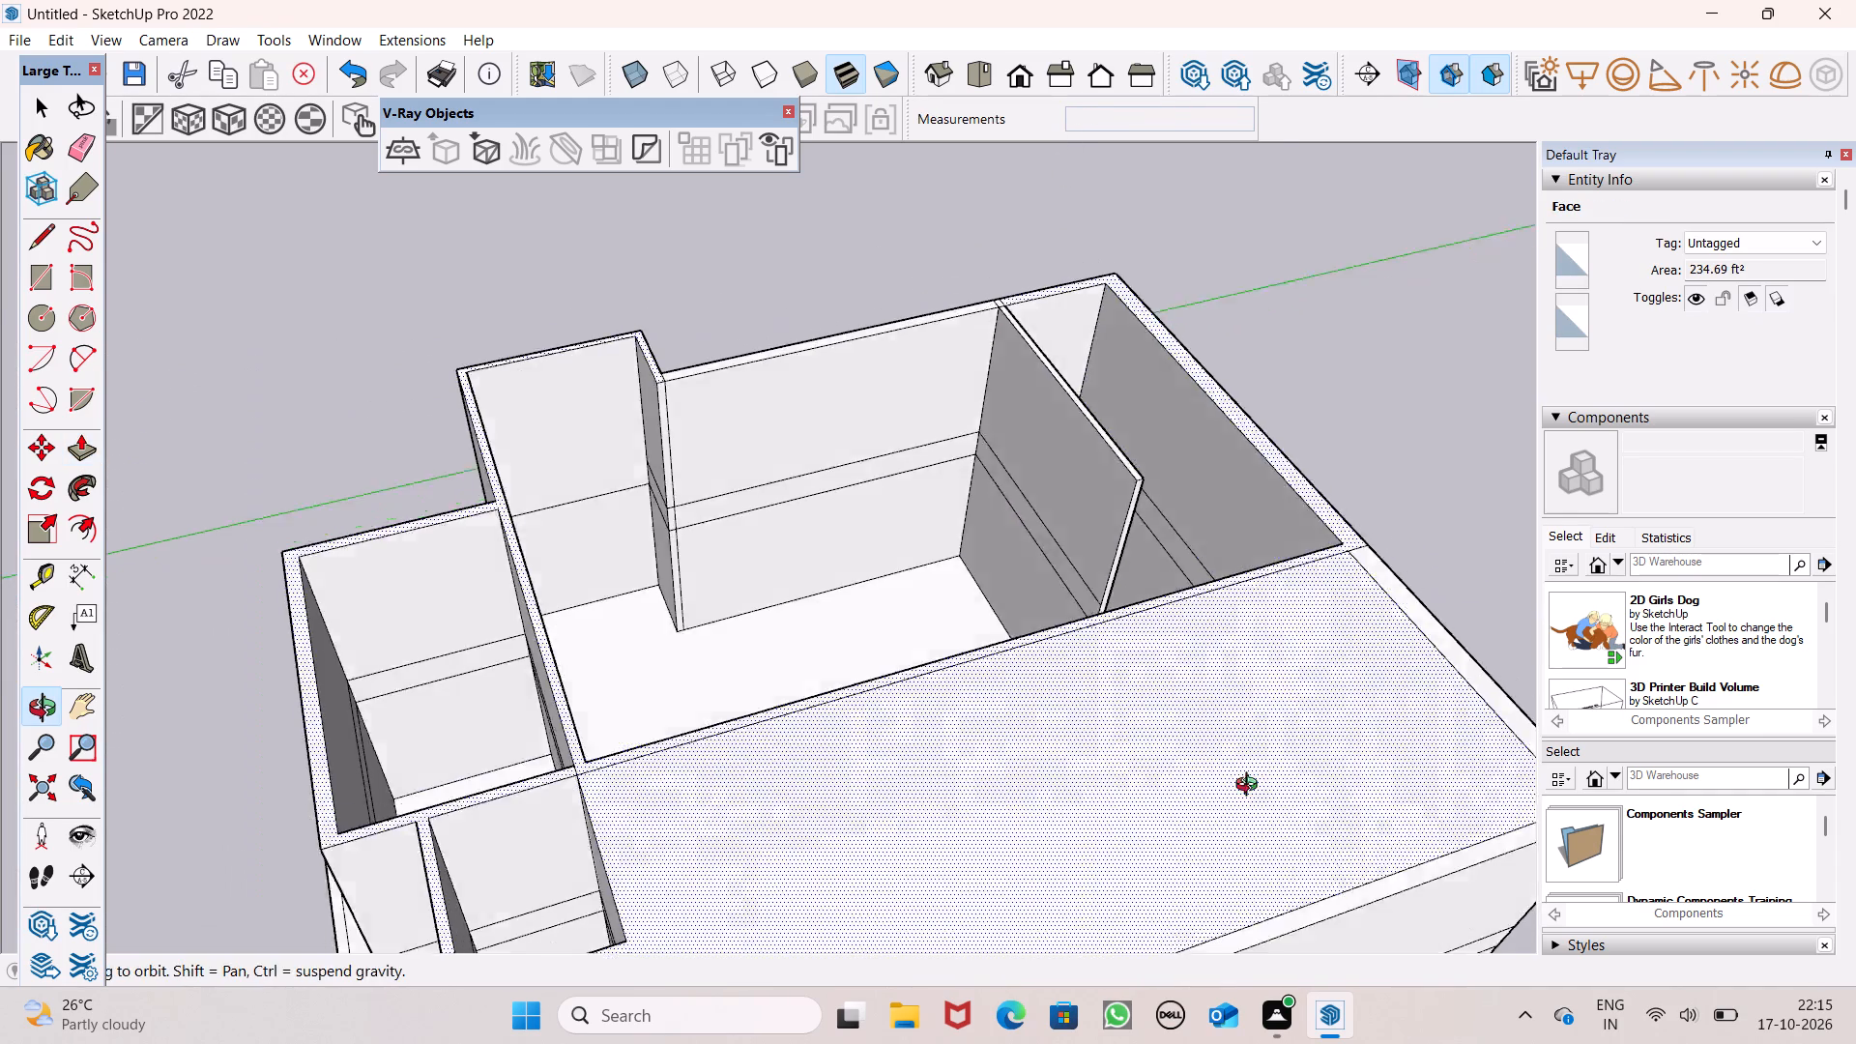
middle_drag(1251, 787, 1174, 934)
scroll(1127, 812, up, 5)
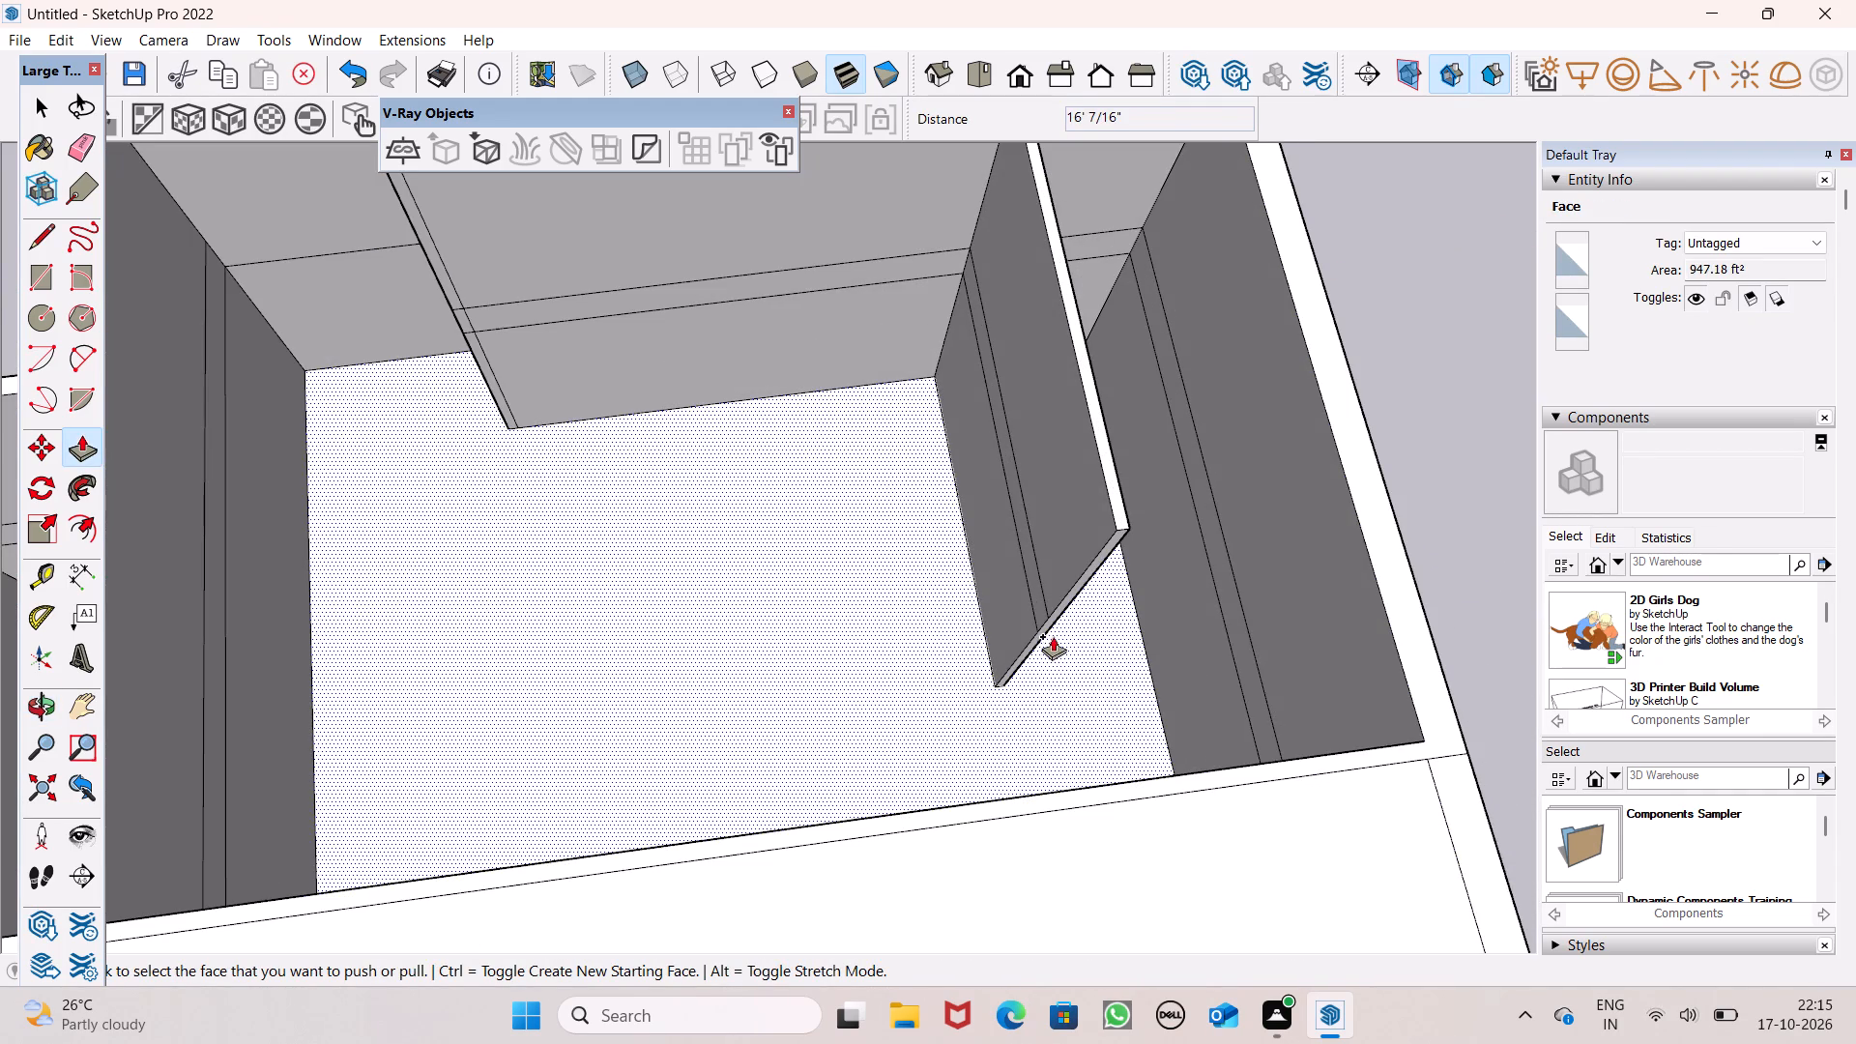
ctrl+drag(1044, 626, 1060, 733)
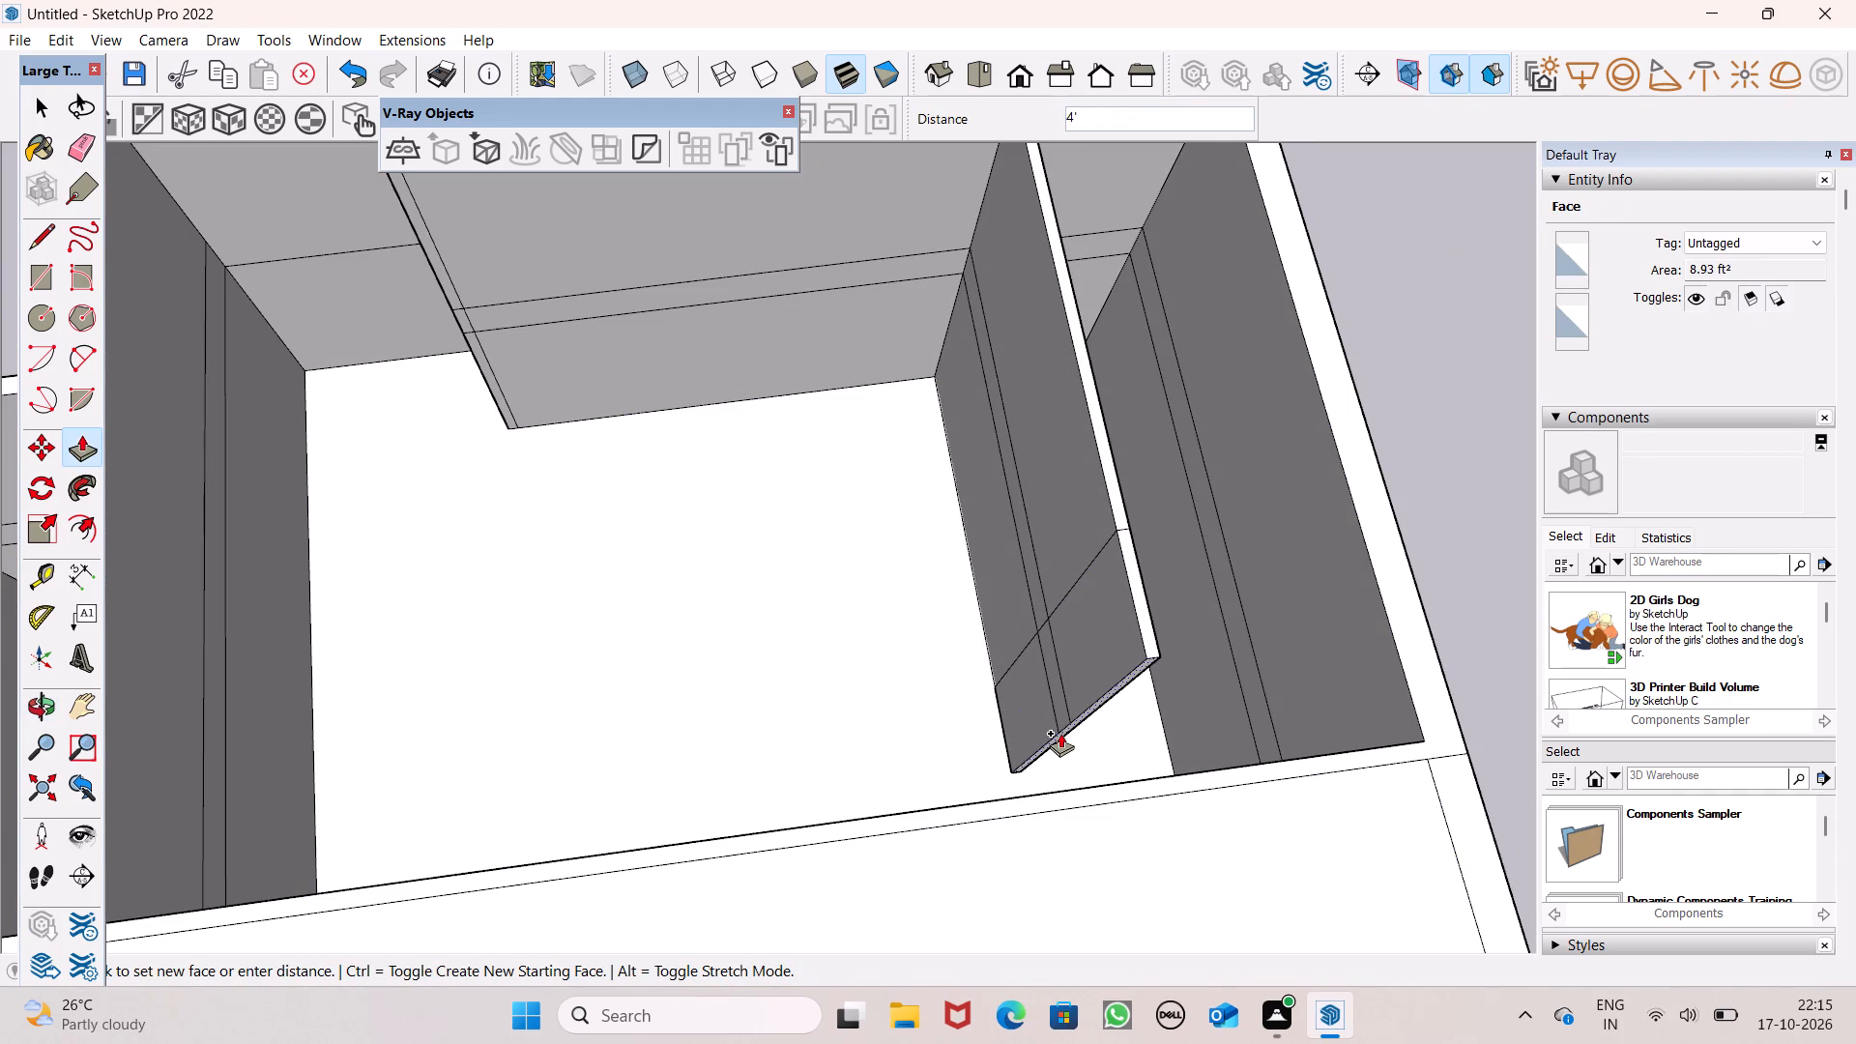
ctrl+drag(1060, 733, 1069, 801)
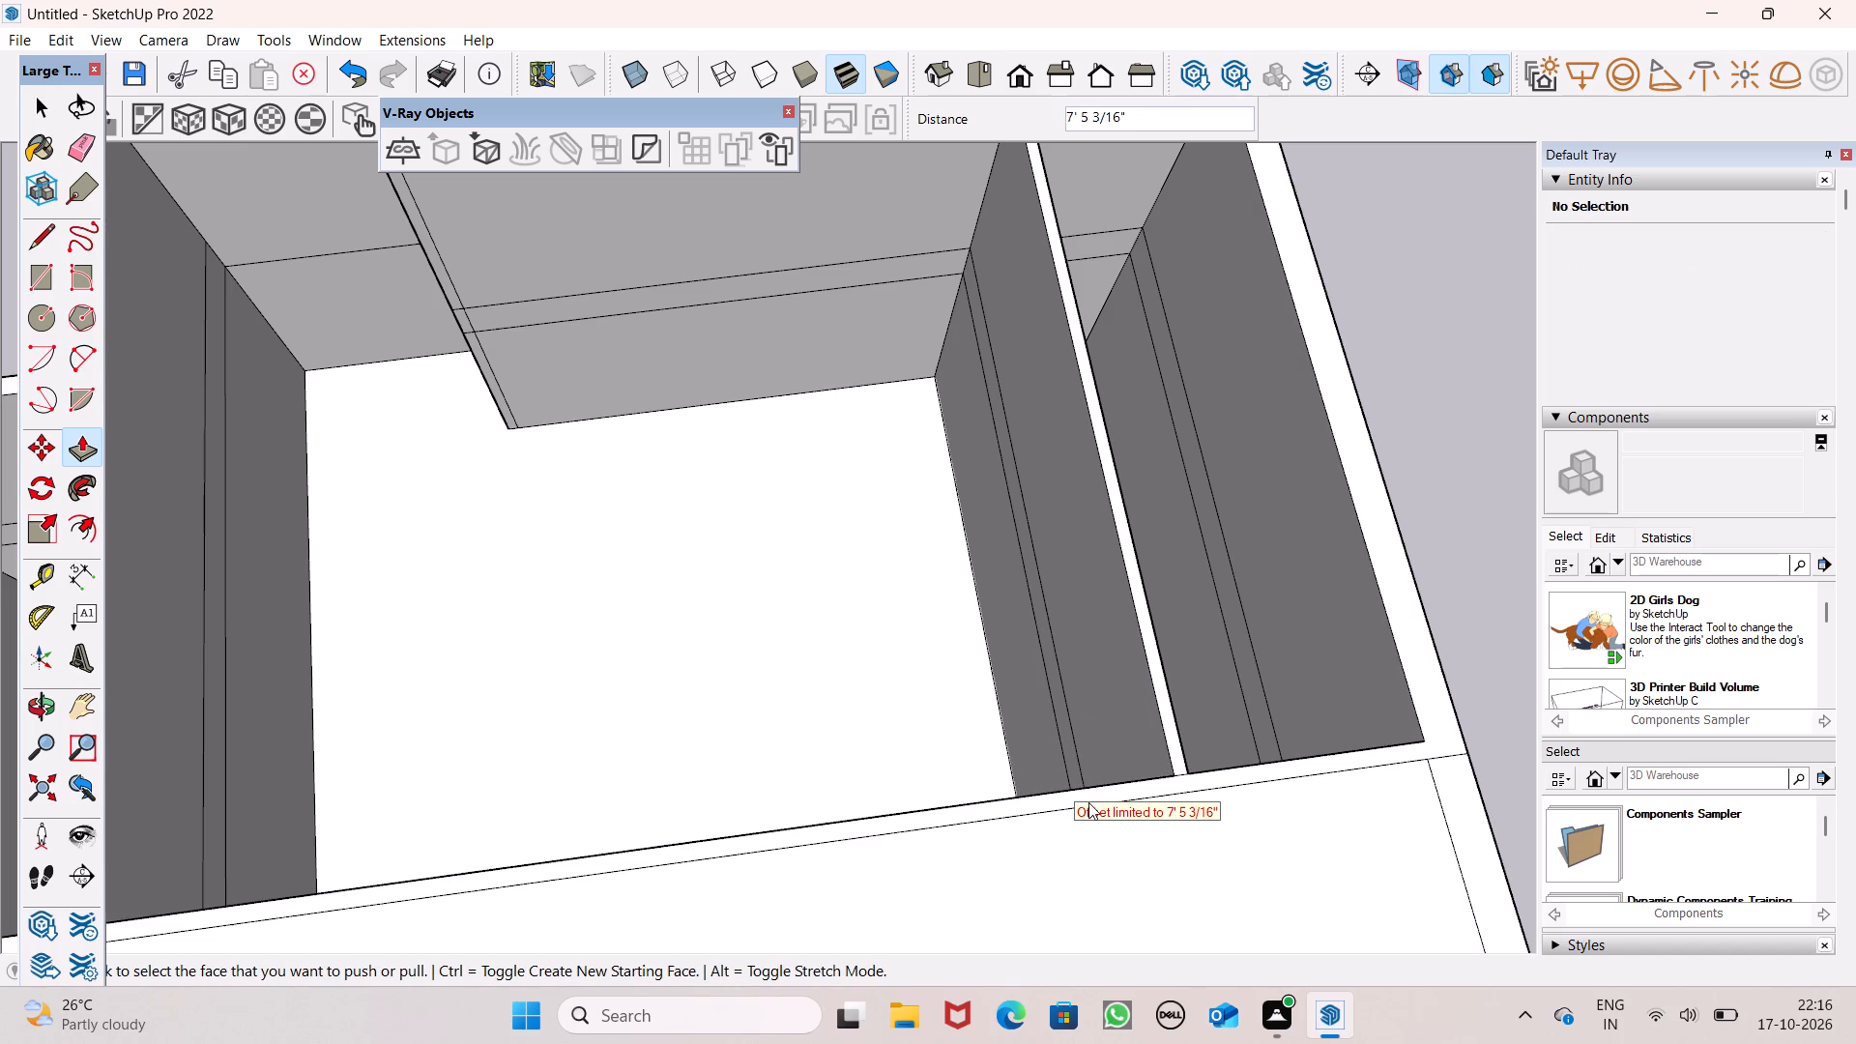
key(space)
key(space)
Draw a 9 7/8" line along the upper horizontal wall line from the partition corner to close a floor face in the narrow room.
scroll(1266, 655, down, 3)
middle_drag(1116, 702, 1232, 489)
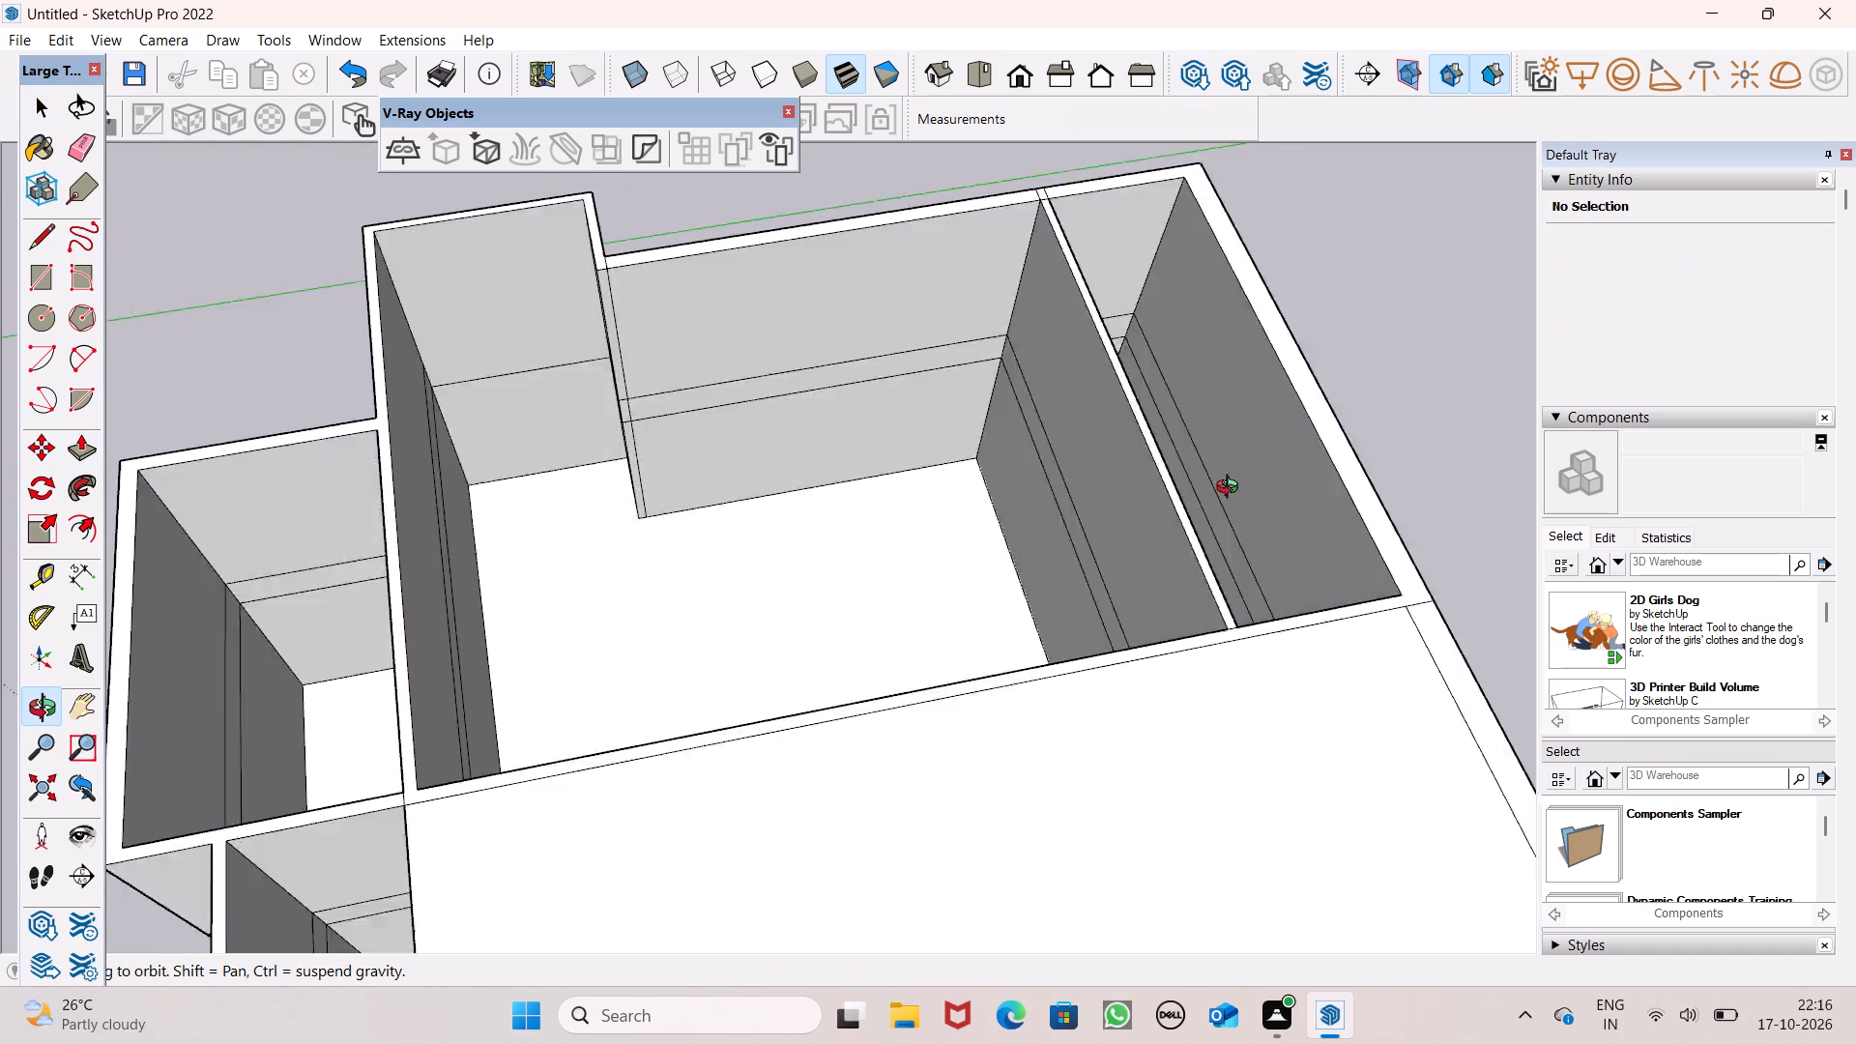
middle_drag(1232, 489, 689, 540)
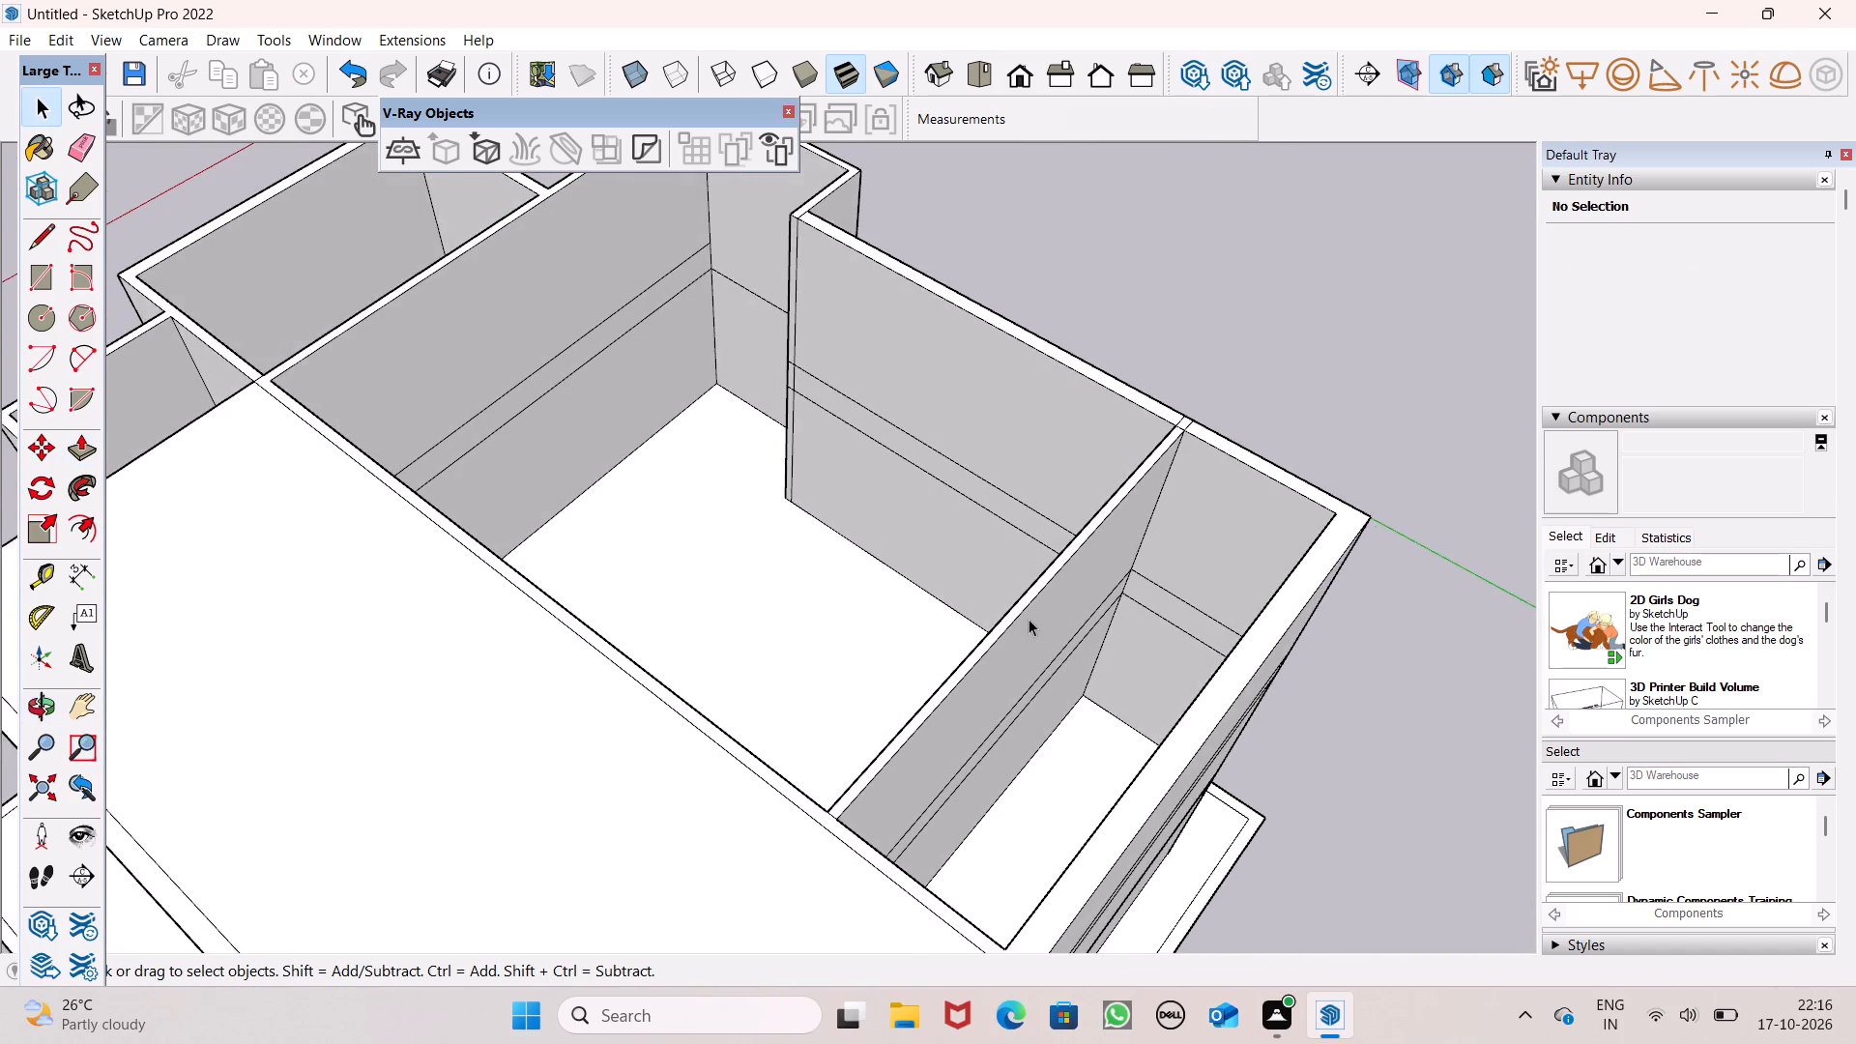
scroll(1007, 591, up, 1)
click(49, 214)
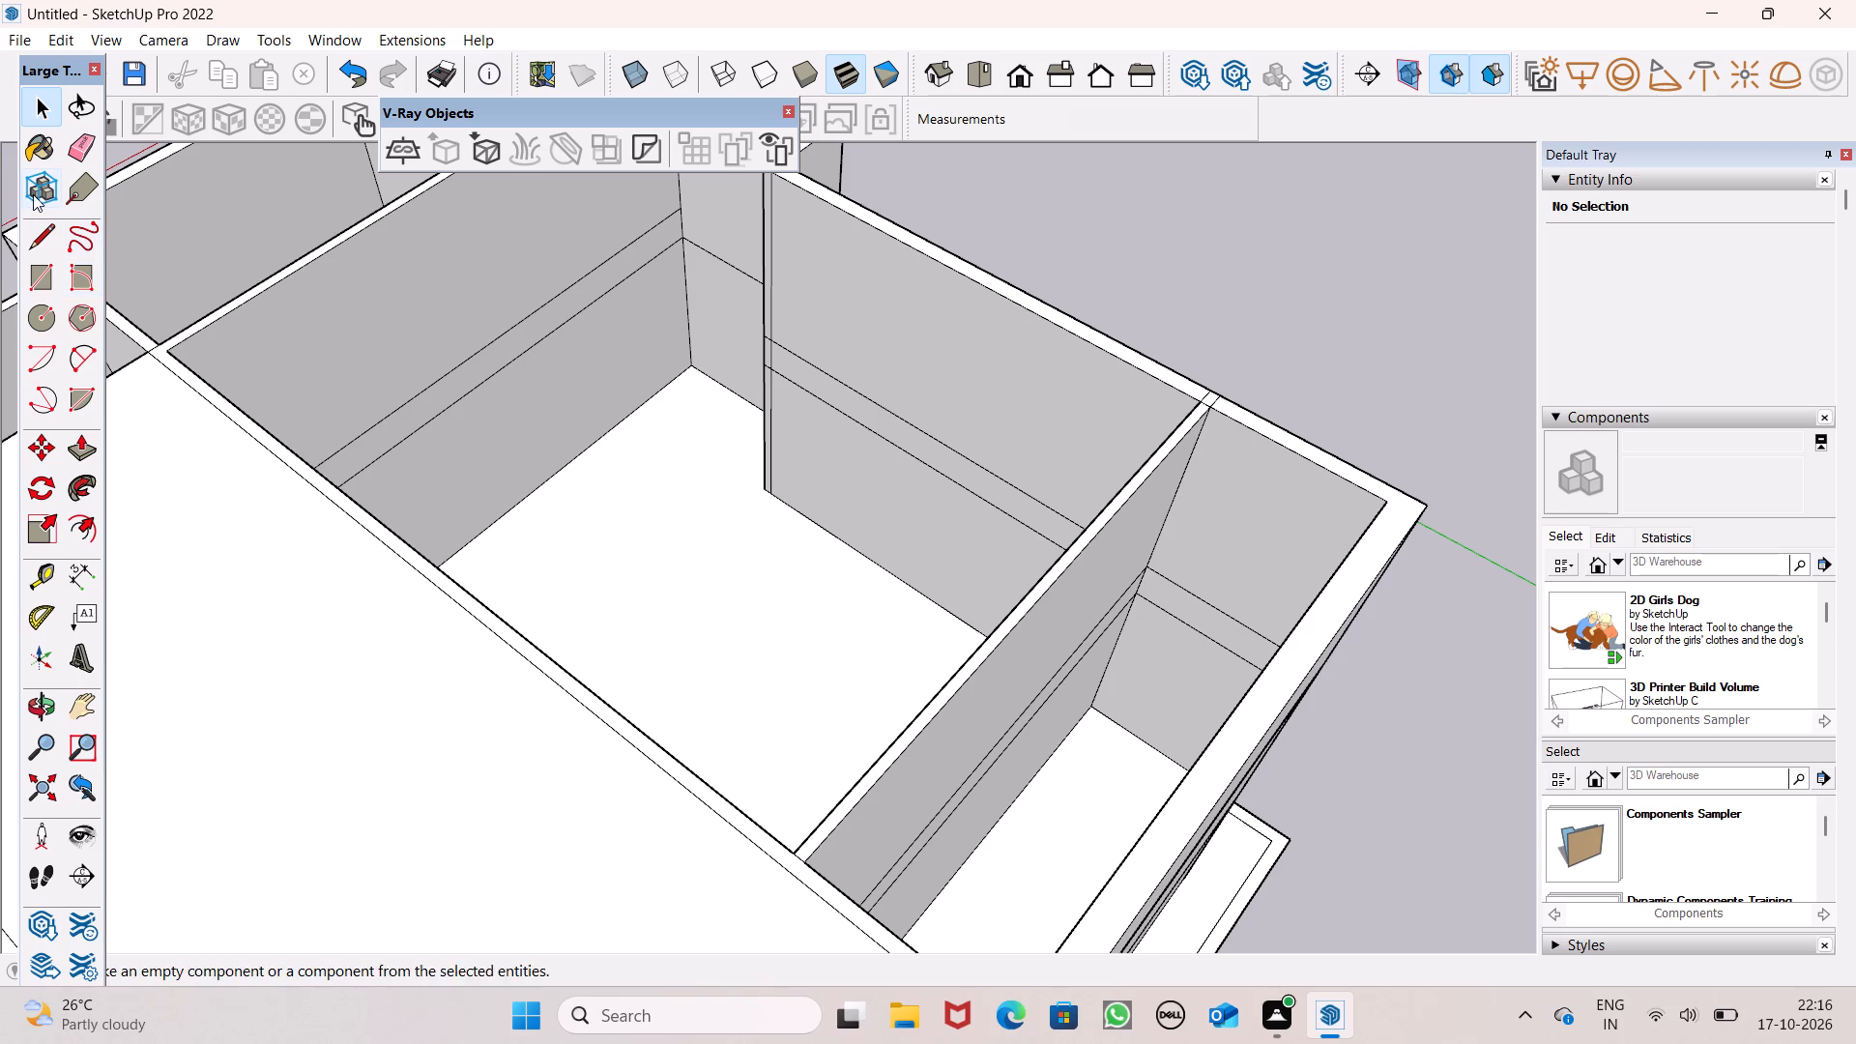
click(49, 224)
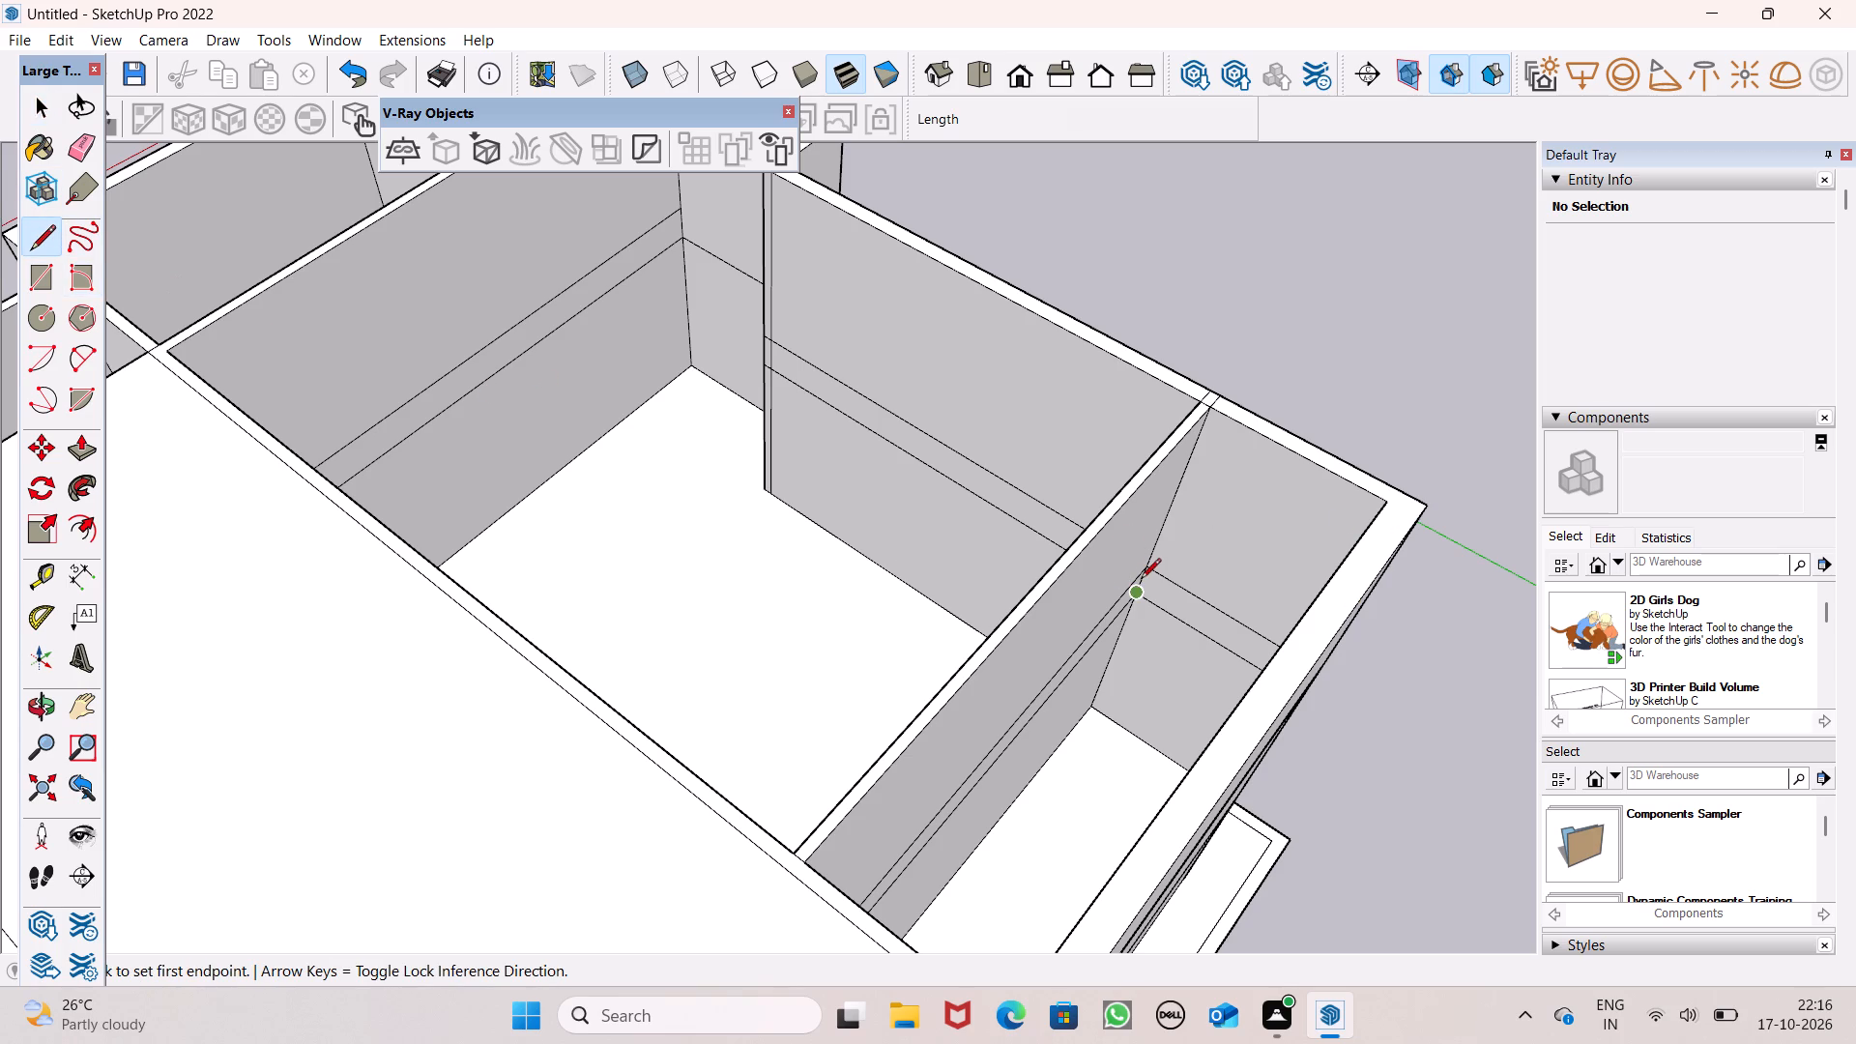
click(1143, 573)
click(1164, 576)
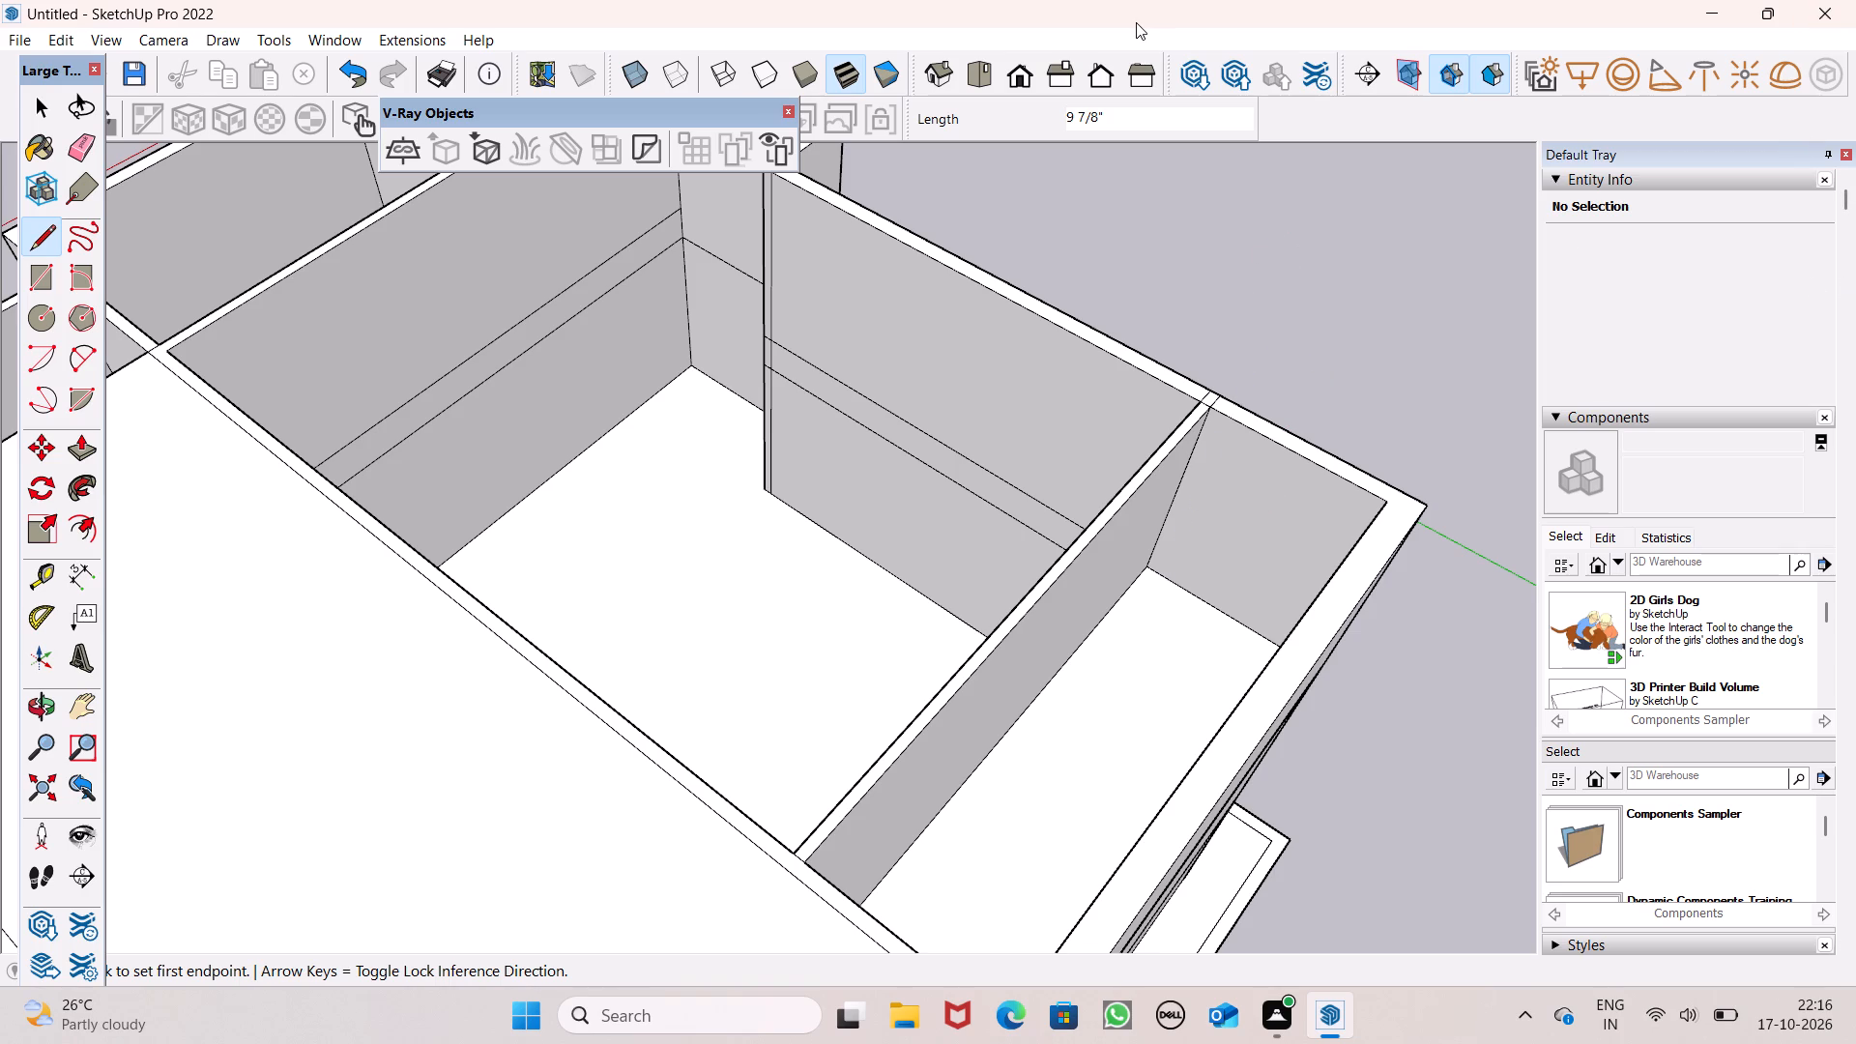
scroll(369, 139, down, 1)
scroll(1174, 333, down, 4)
key(space)
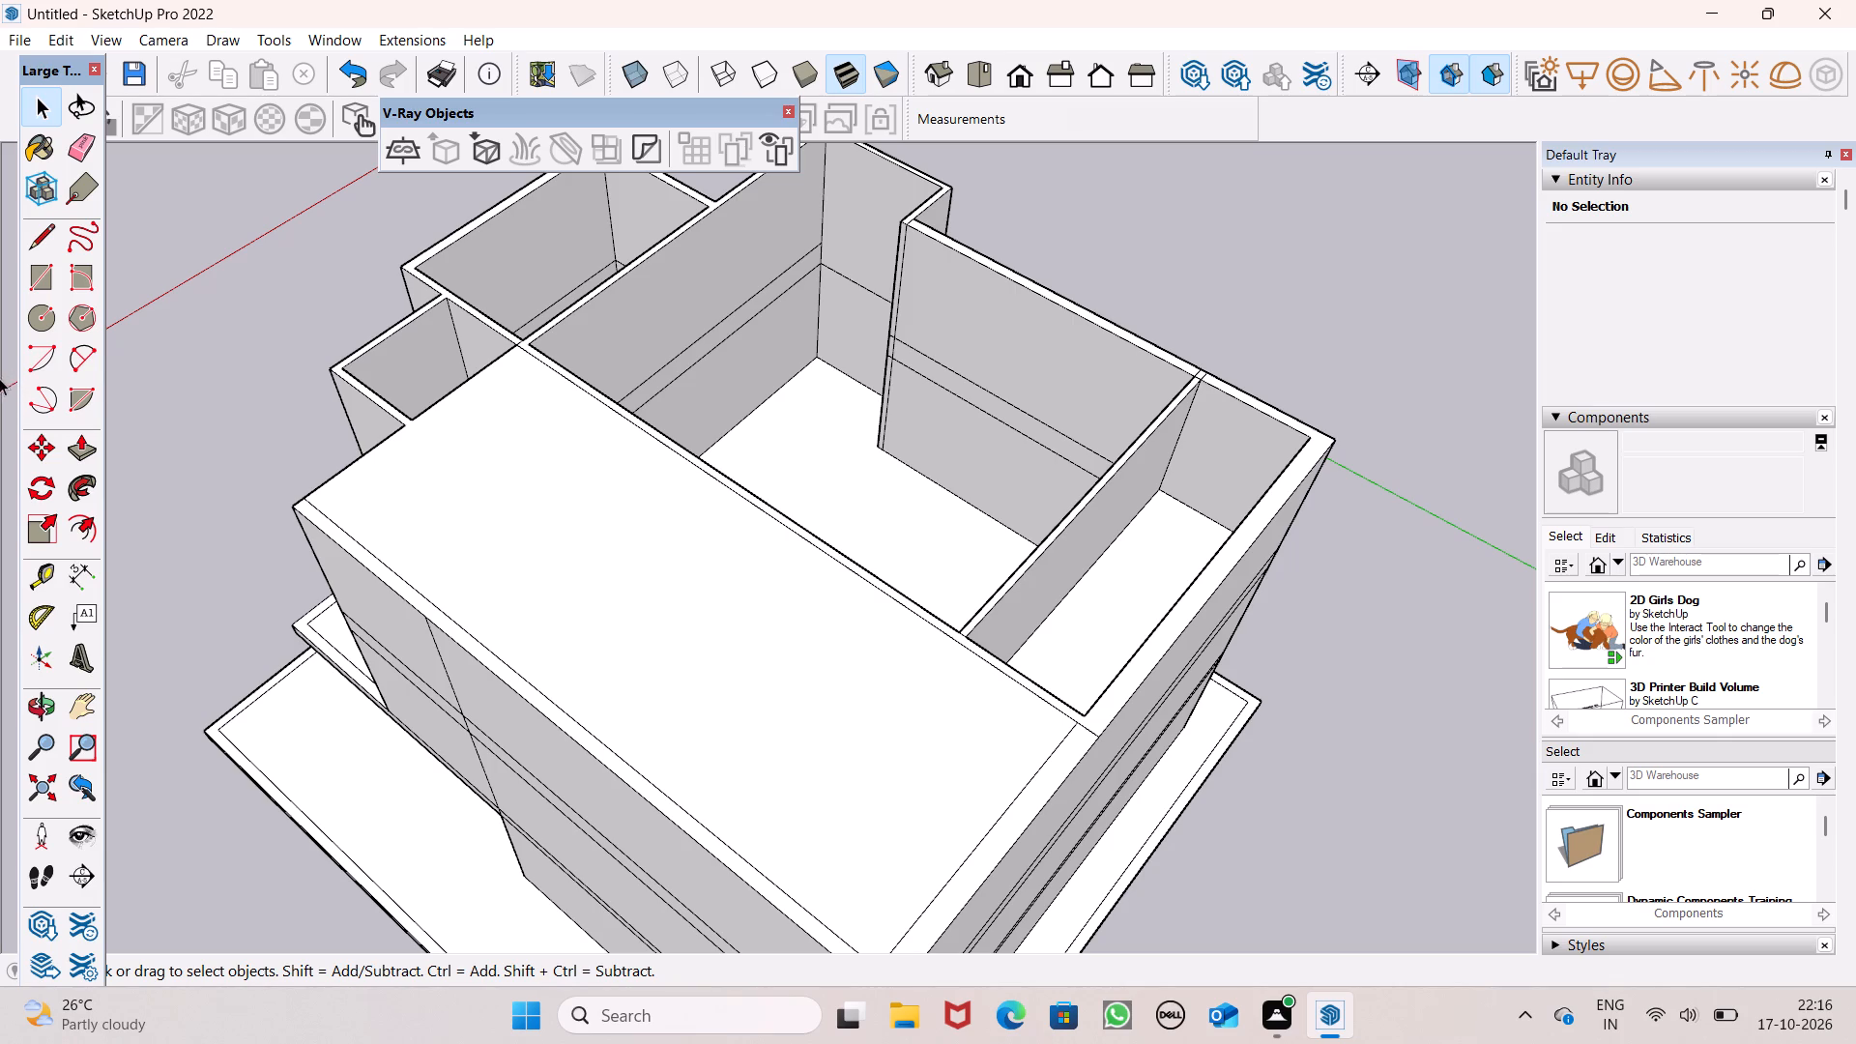
Push/Pull the narrow room's new floor face 6".
click(77, 446)
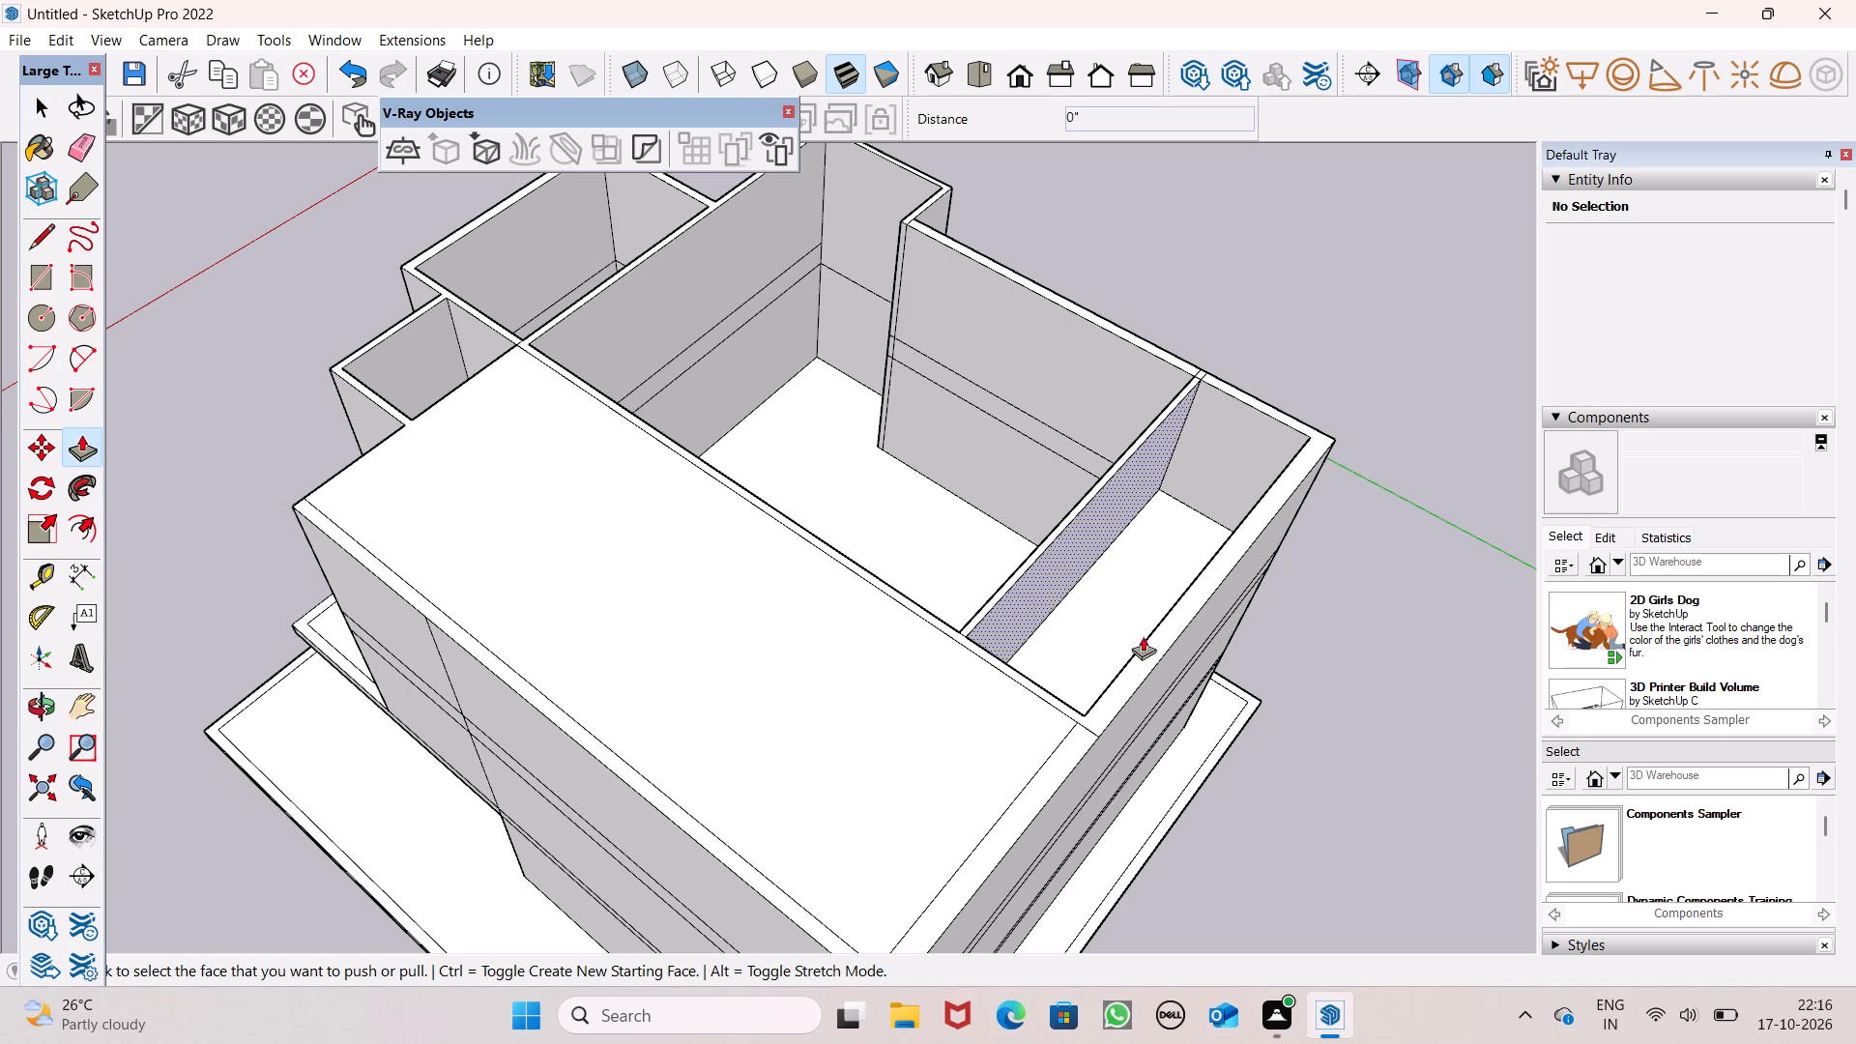
drag(1112, 628, 1109, 640)
text(6")
key(Return)
Examine the partition and the narrow room from the opposite side, from above and up close.
scroll(1238, 505, down, 4)
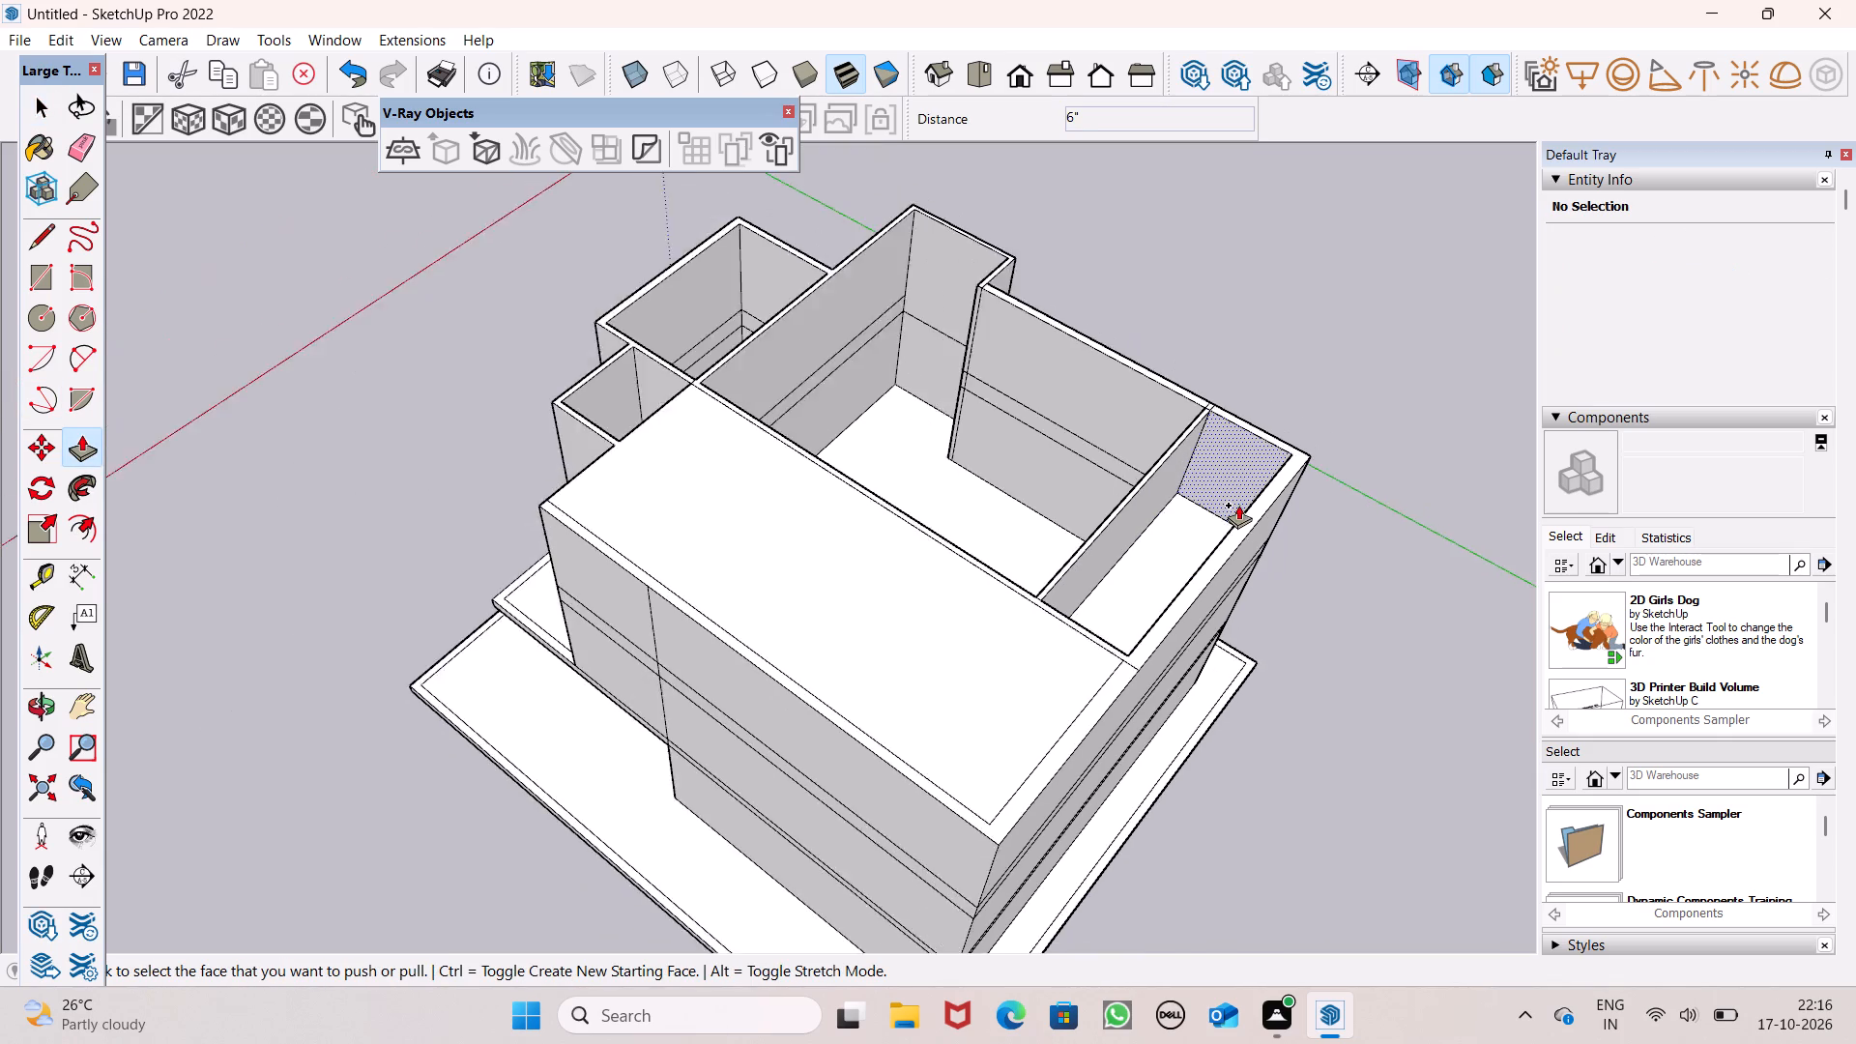
middle_drag(1177, 515, 546, 473)
scroll(1177, 515, up, 1)
scroll(1139, 535, down, 2)
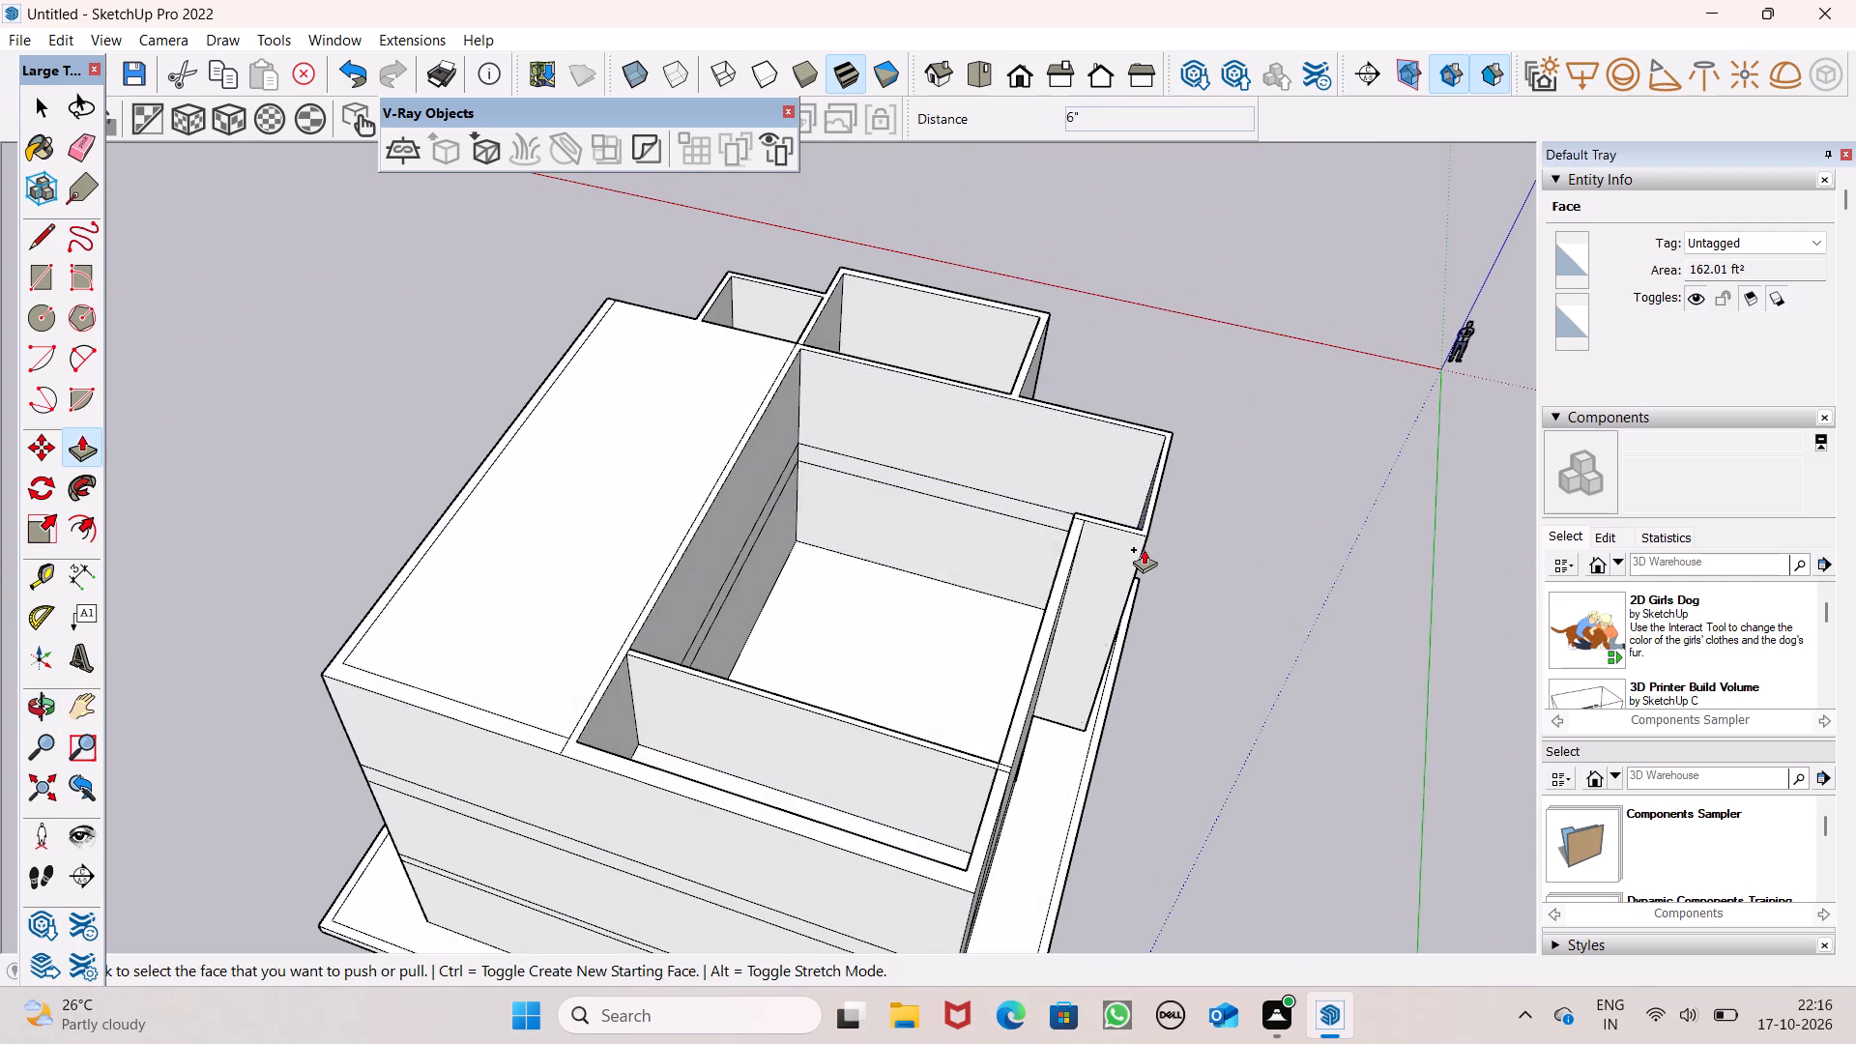
scroll(1144, 549, down, 2)
scroll(997, 711, up, 5)
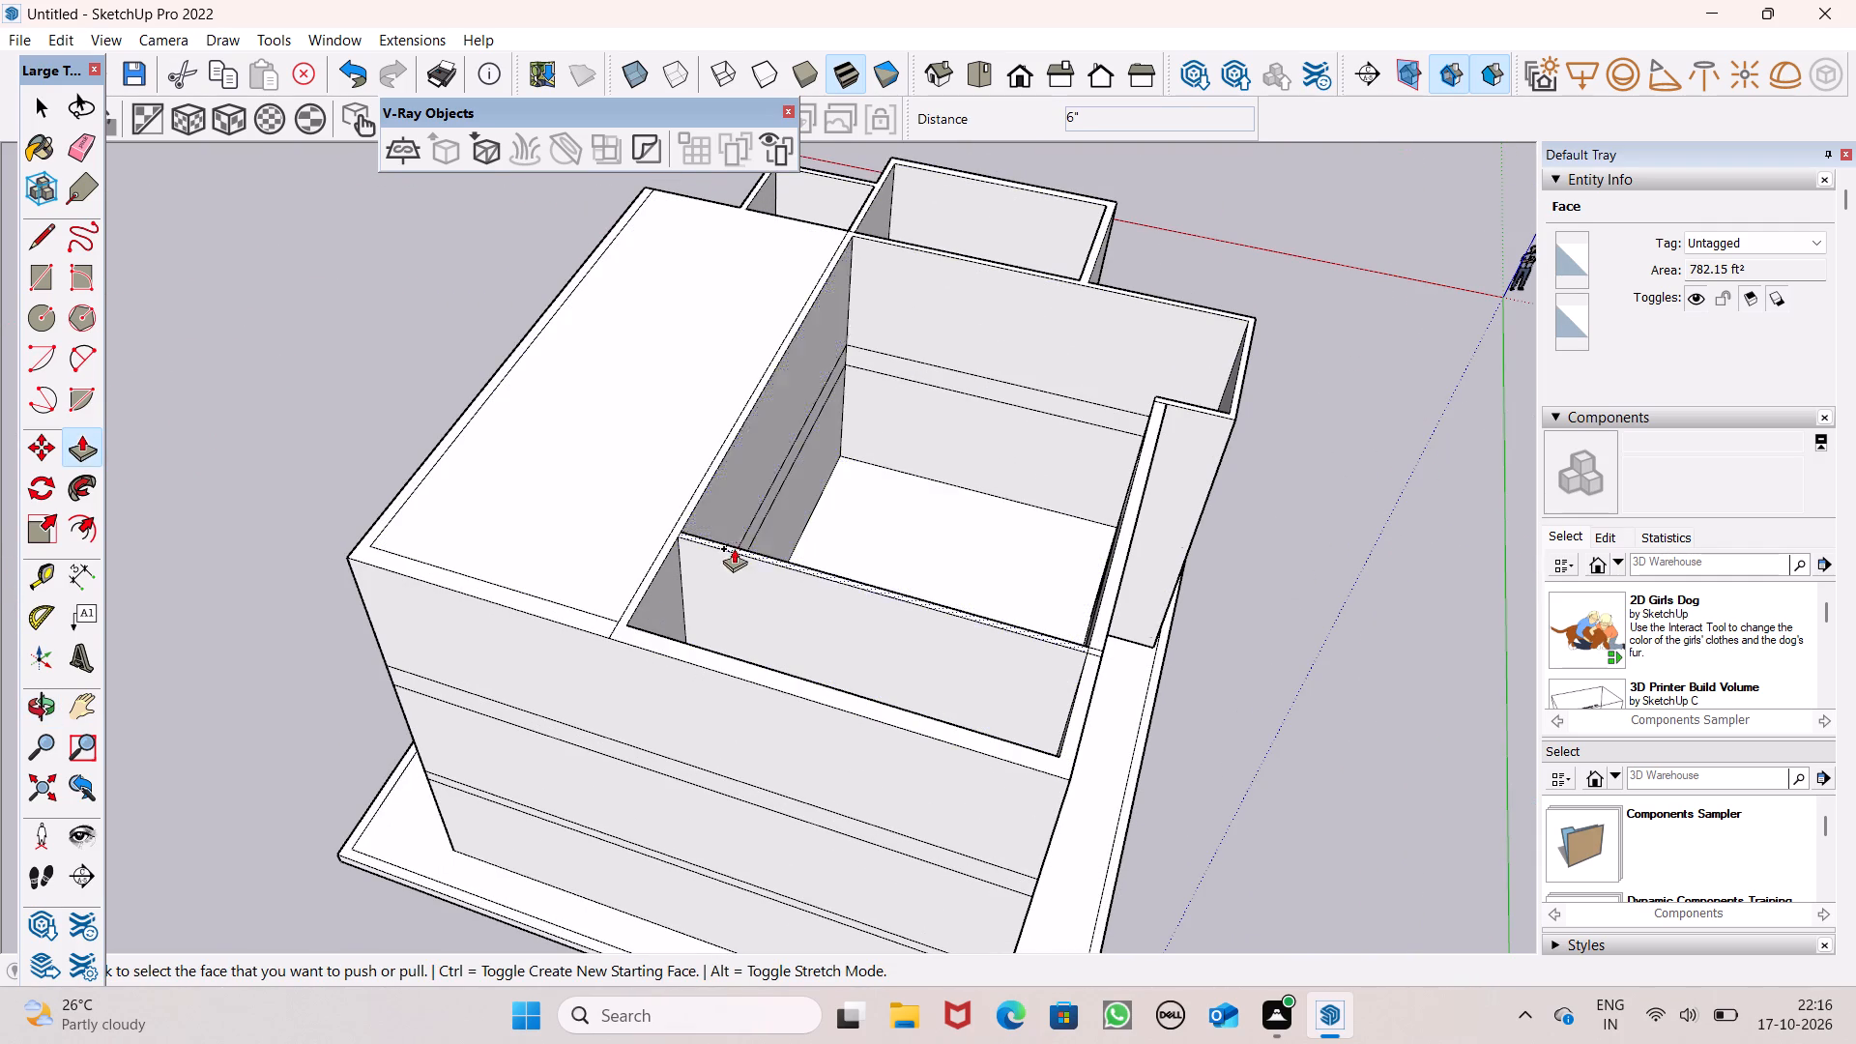
middle_drag(795, 532, 1229, 619)
scroll(958, 650, up, 6)
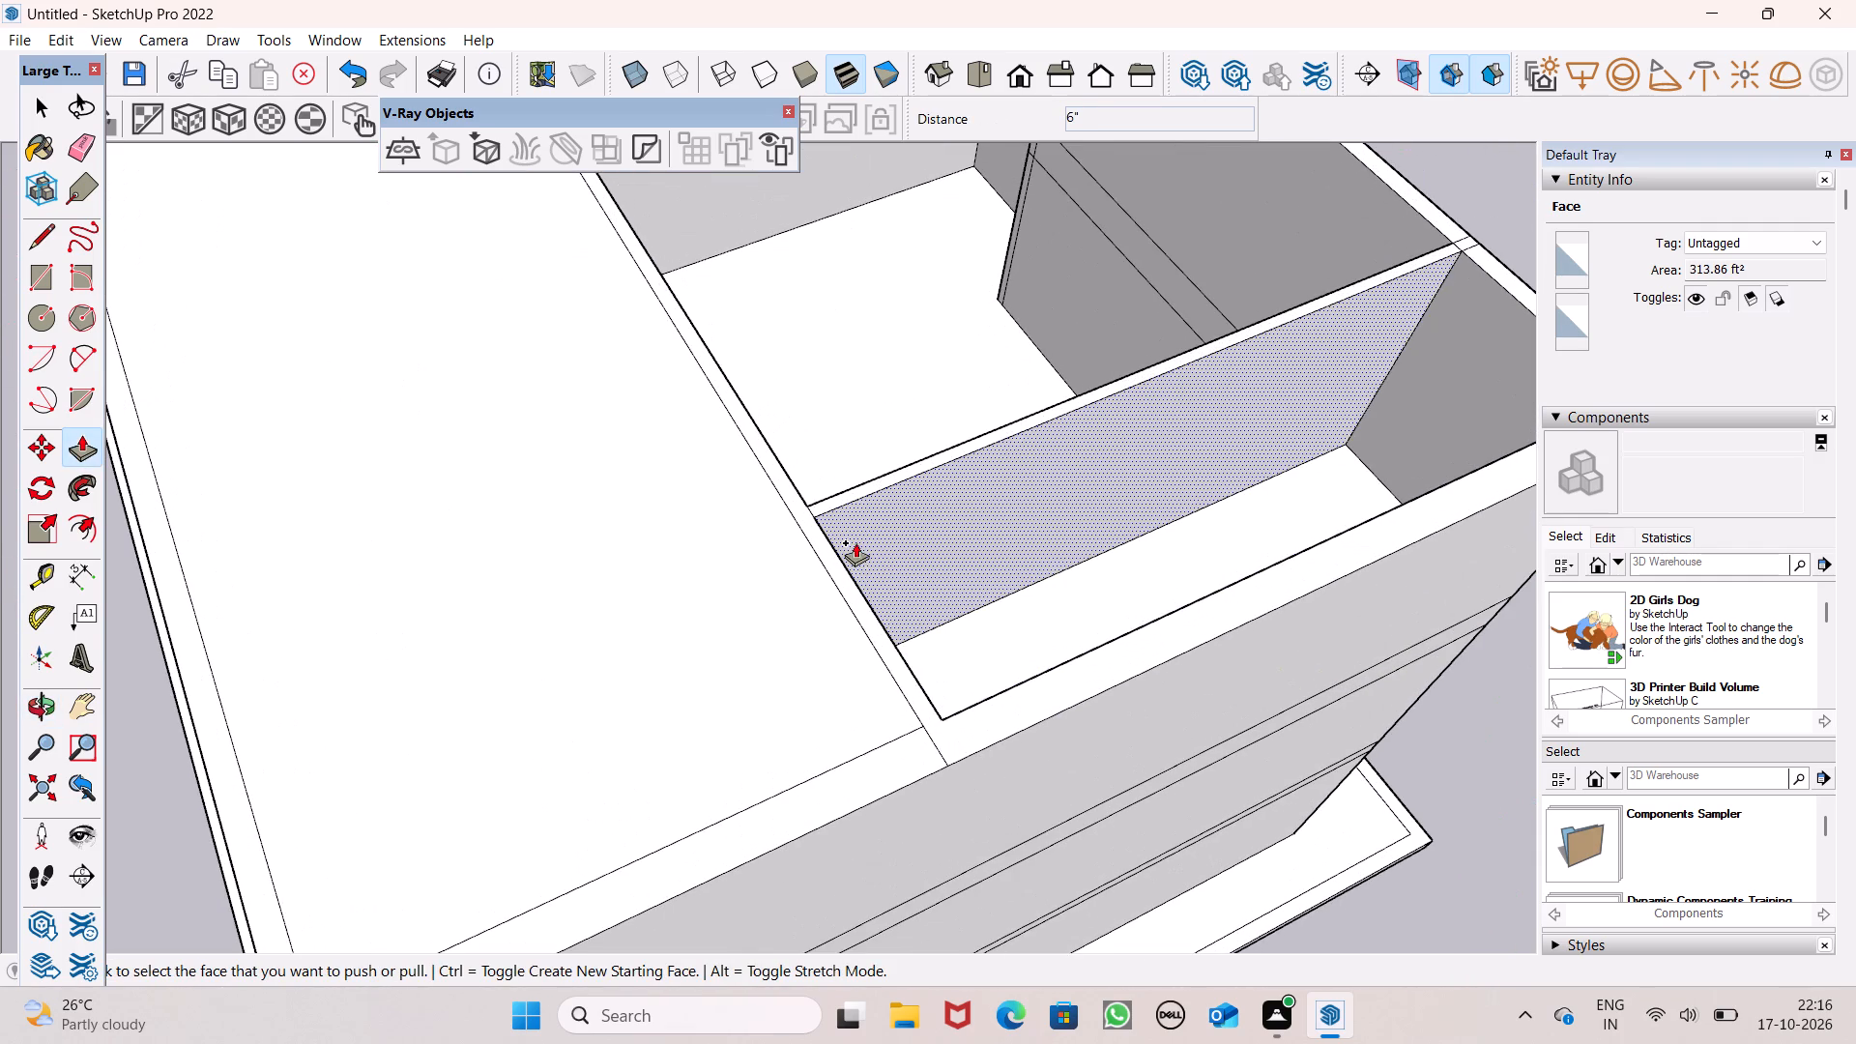
Draw a short line from the partition's top corner at the long wall to close a top face over the narrow room.
click(54, 223)
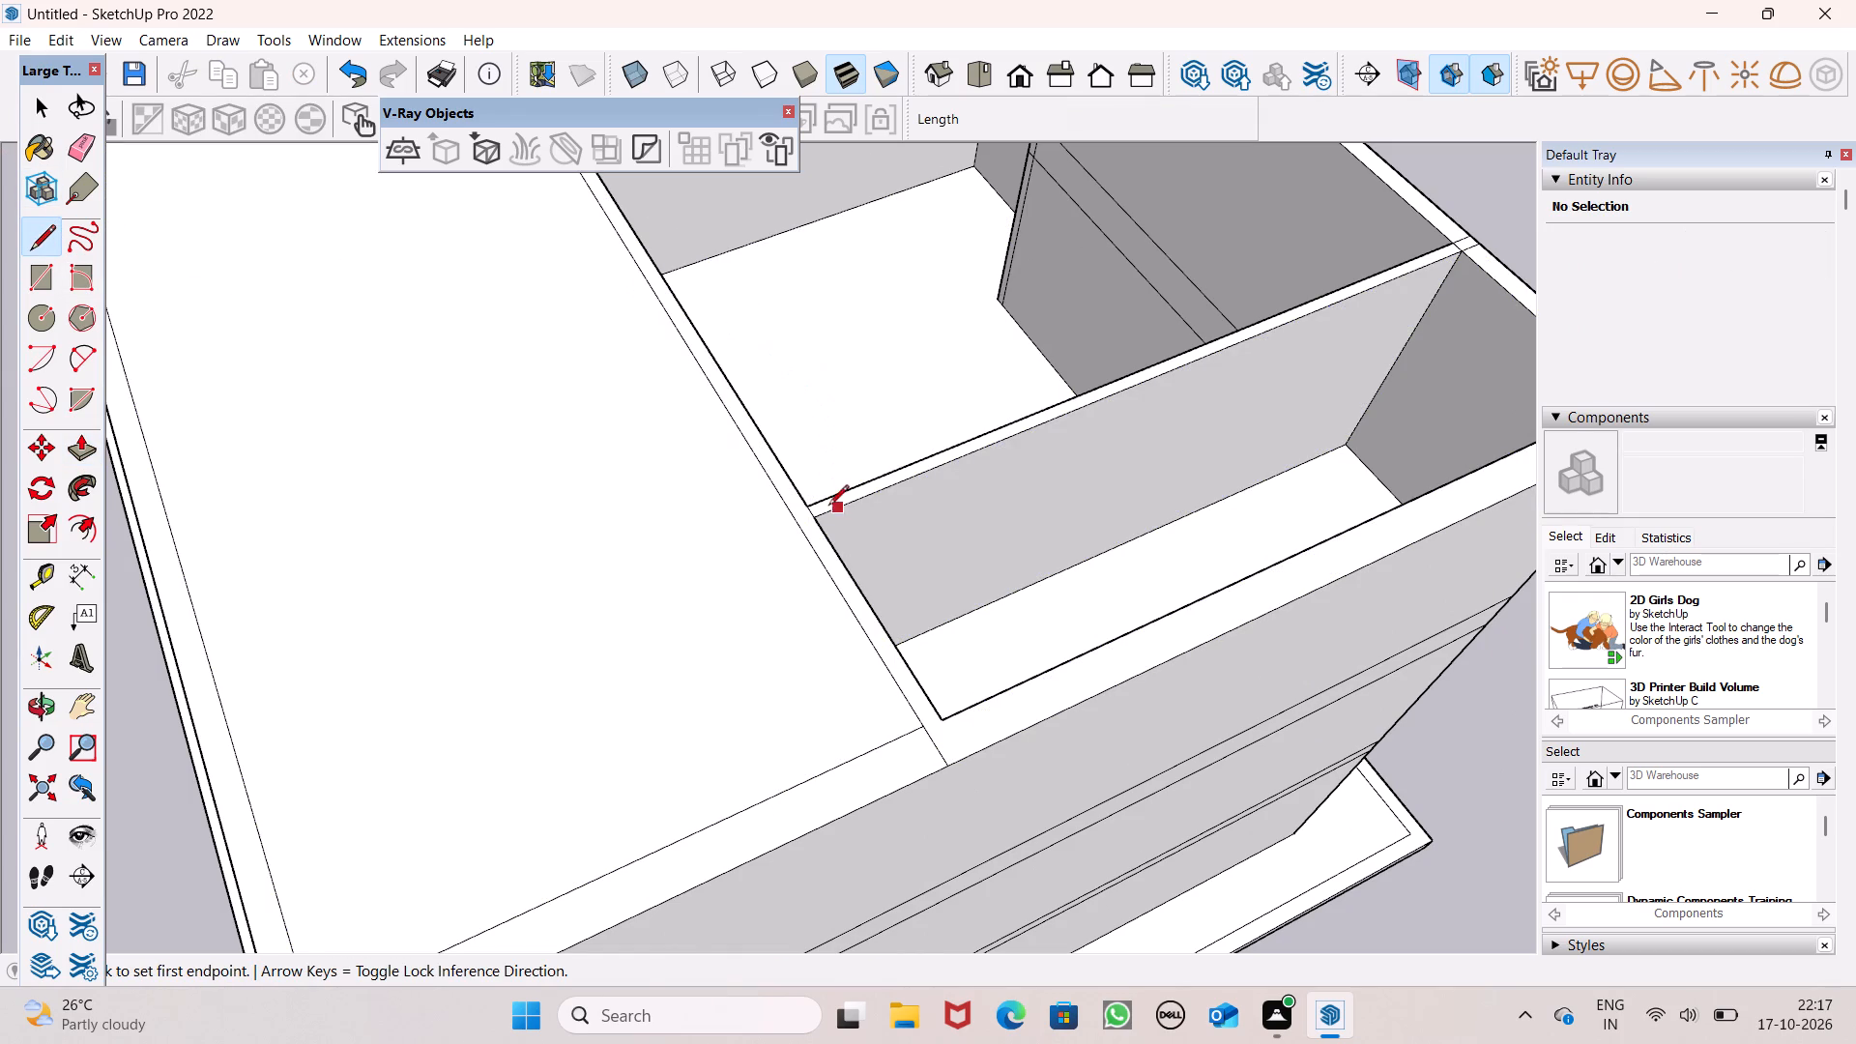
click(815, 513)
click(846, 508)
Push/Pull the small lower floor slab's exposed end face outward 4' 2 15/16" to line up with the adjoining projecting wall.
scroll(971, 449, down, 10)
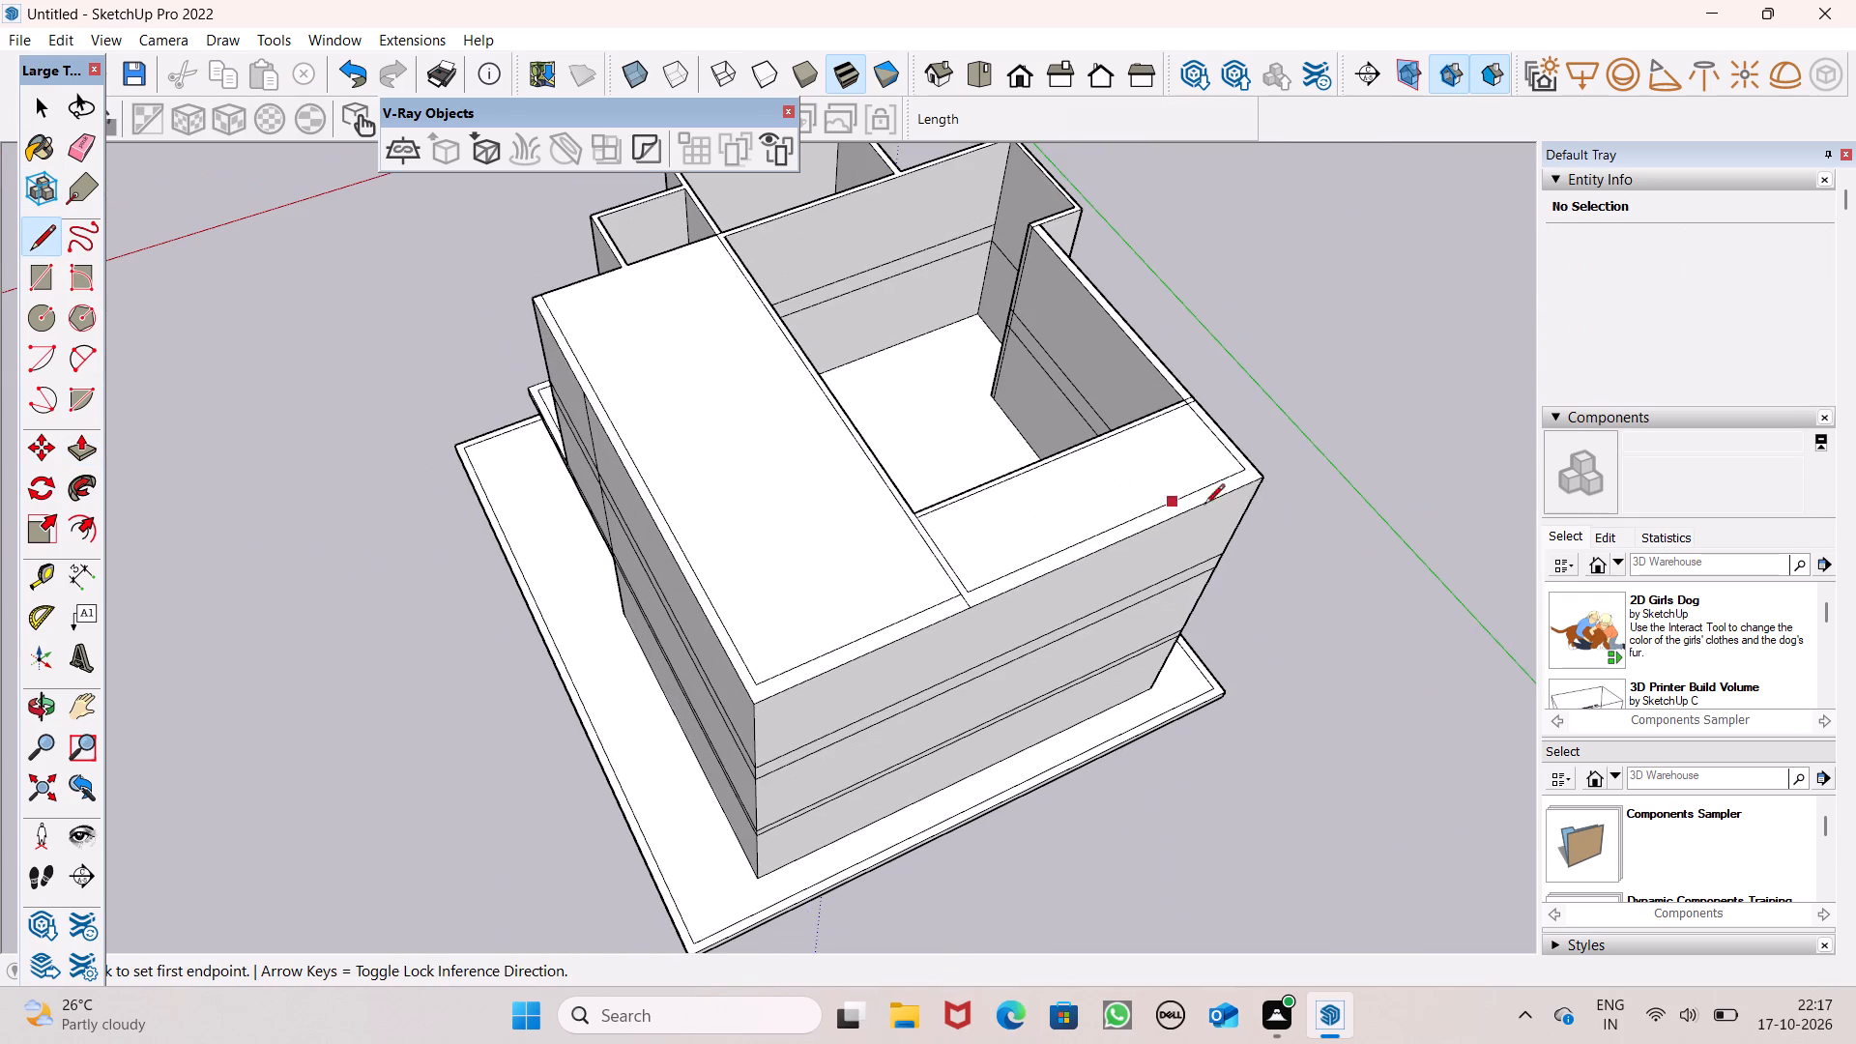
middle_drag(1327, 514, 207, 356)
middle_drag(1335, 656, 1169, 619)
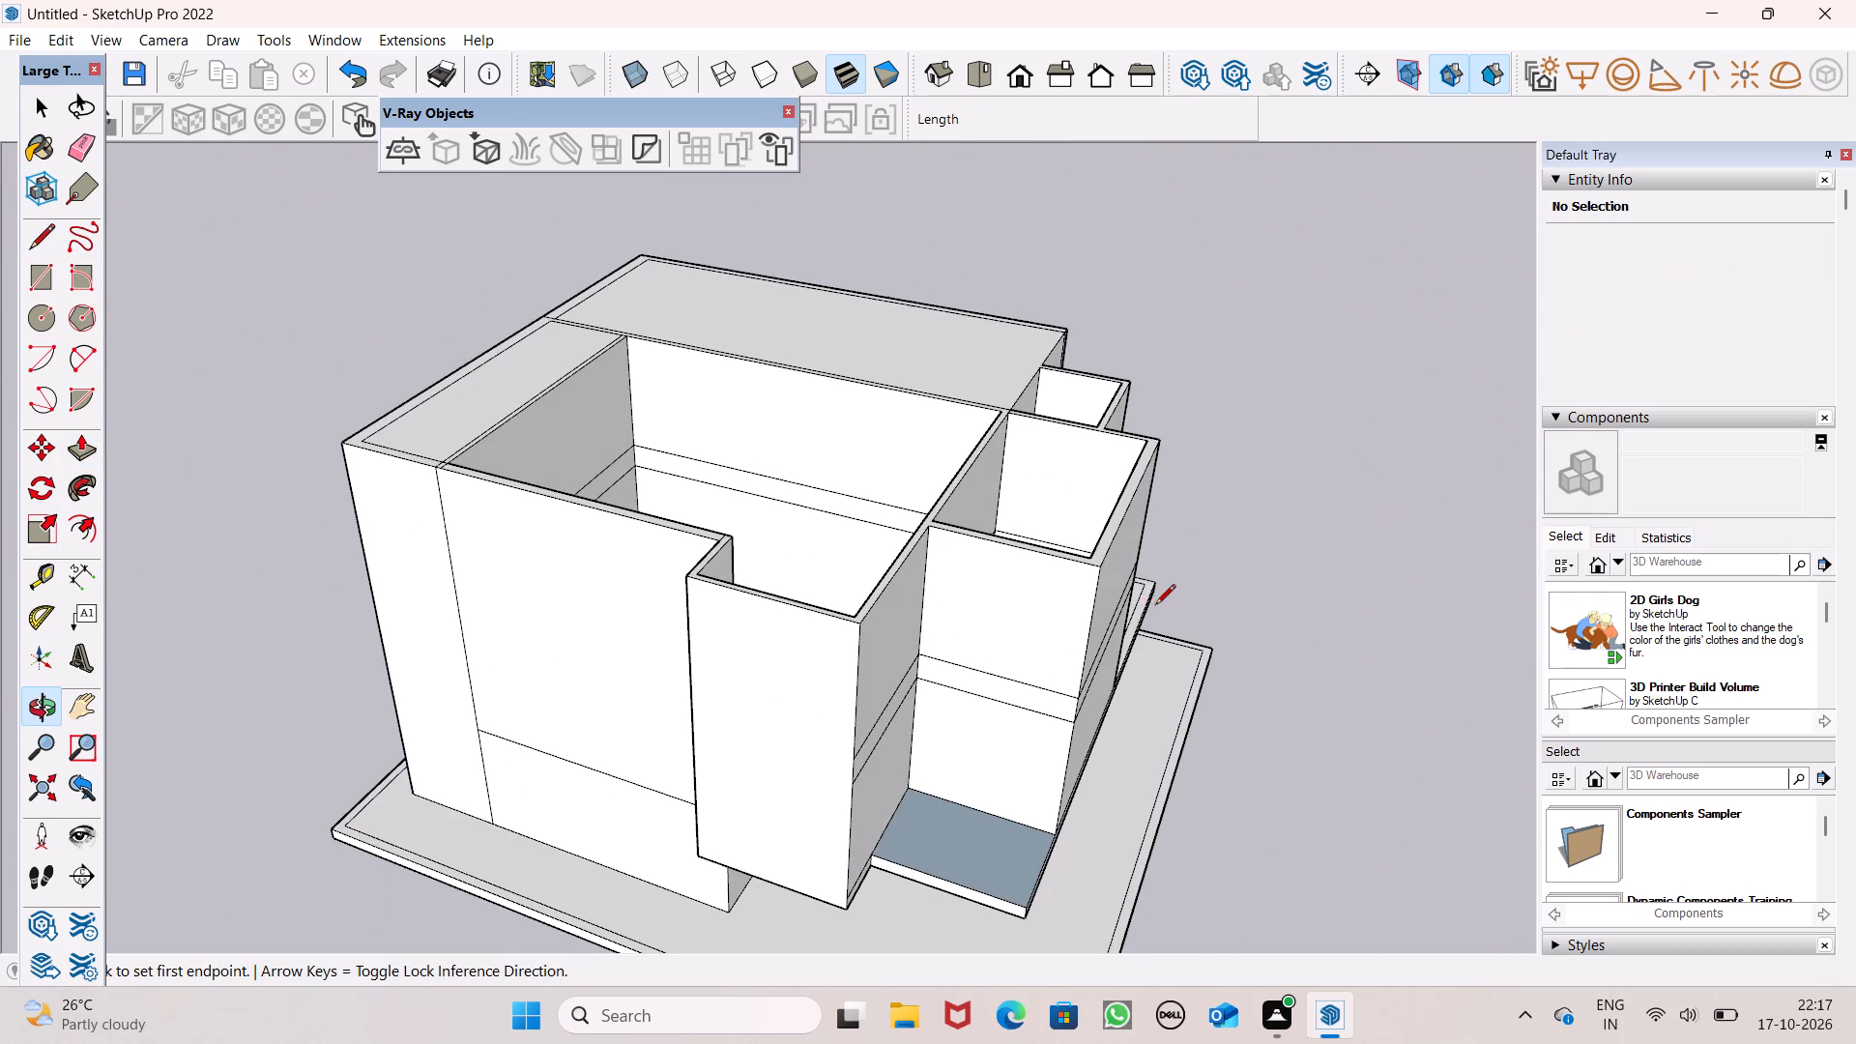
scroll(1272, 456, down, 4)
middle_drag(1332, 507, 1312, 541)
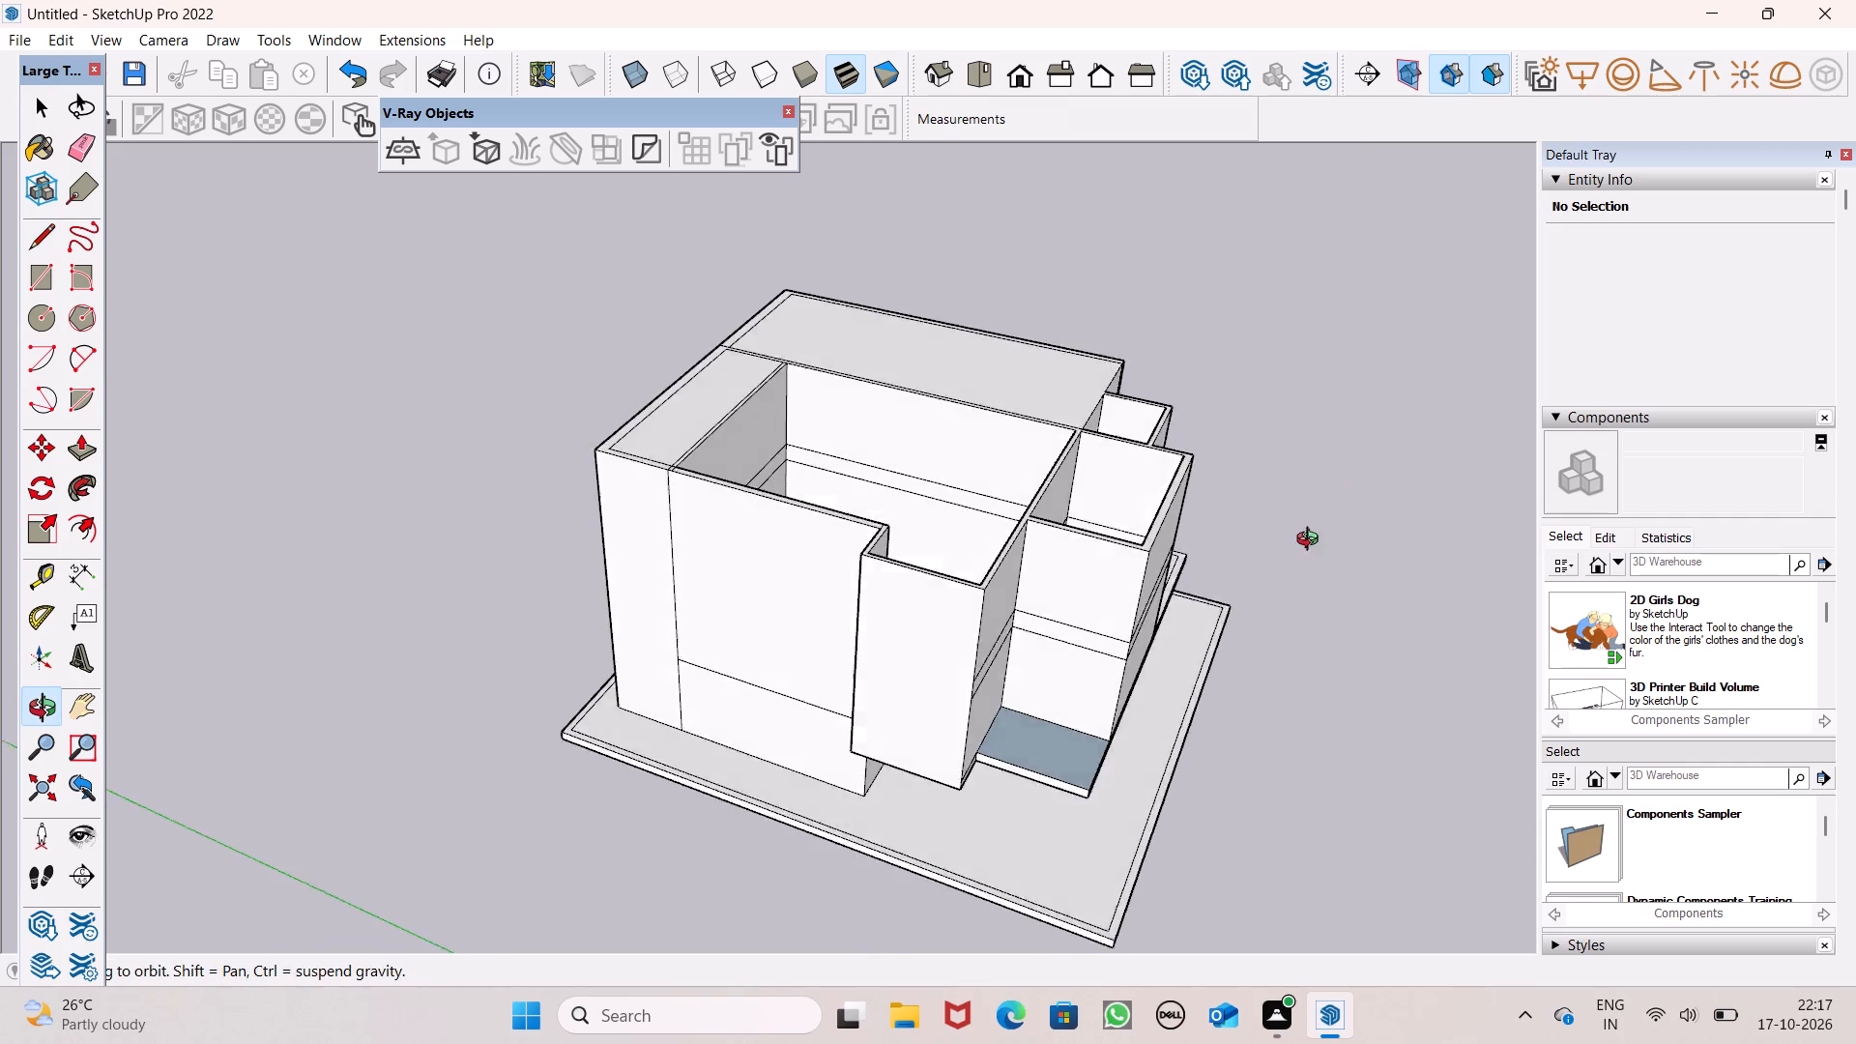
middle_drag(1312, 541, 1135, 468)
scroll(1278, 369, down, 3)
middle_drag(1301, 430, 1145, 365)
scroll(1369, 361, down, 1)
scroll(977, 719, up, 3)
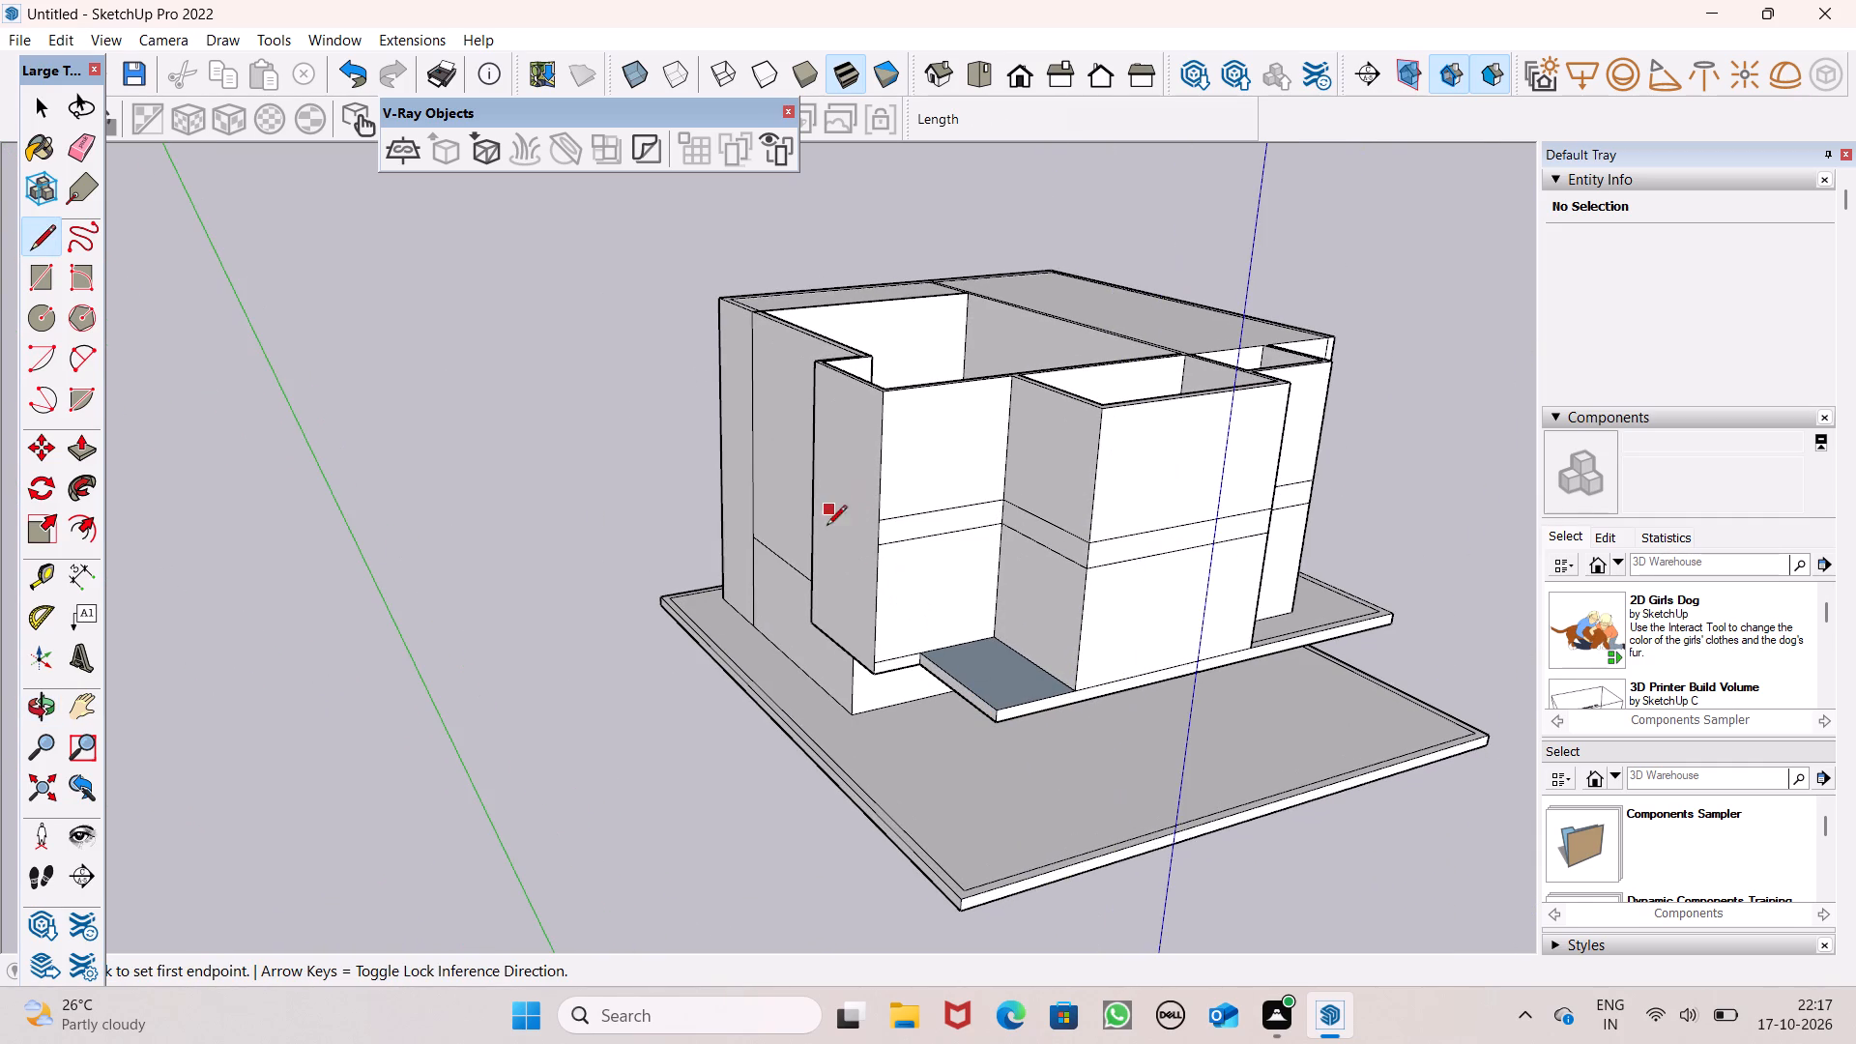
middle_drag(883, 592, 903, 572)
key(space)
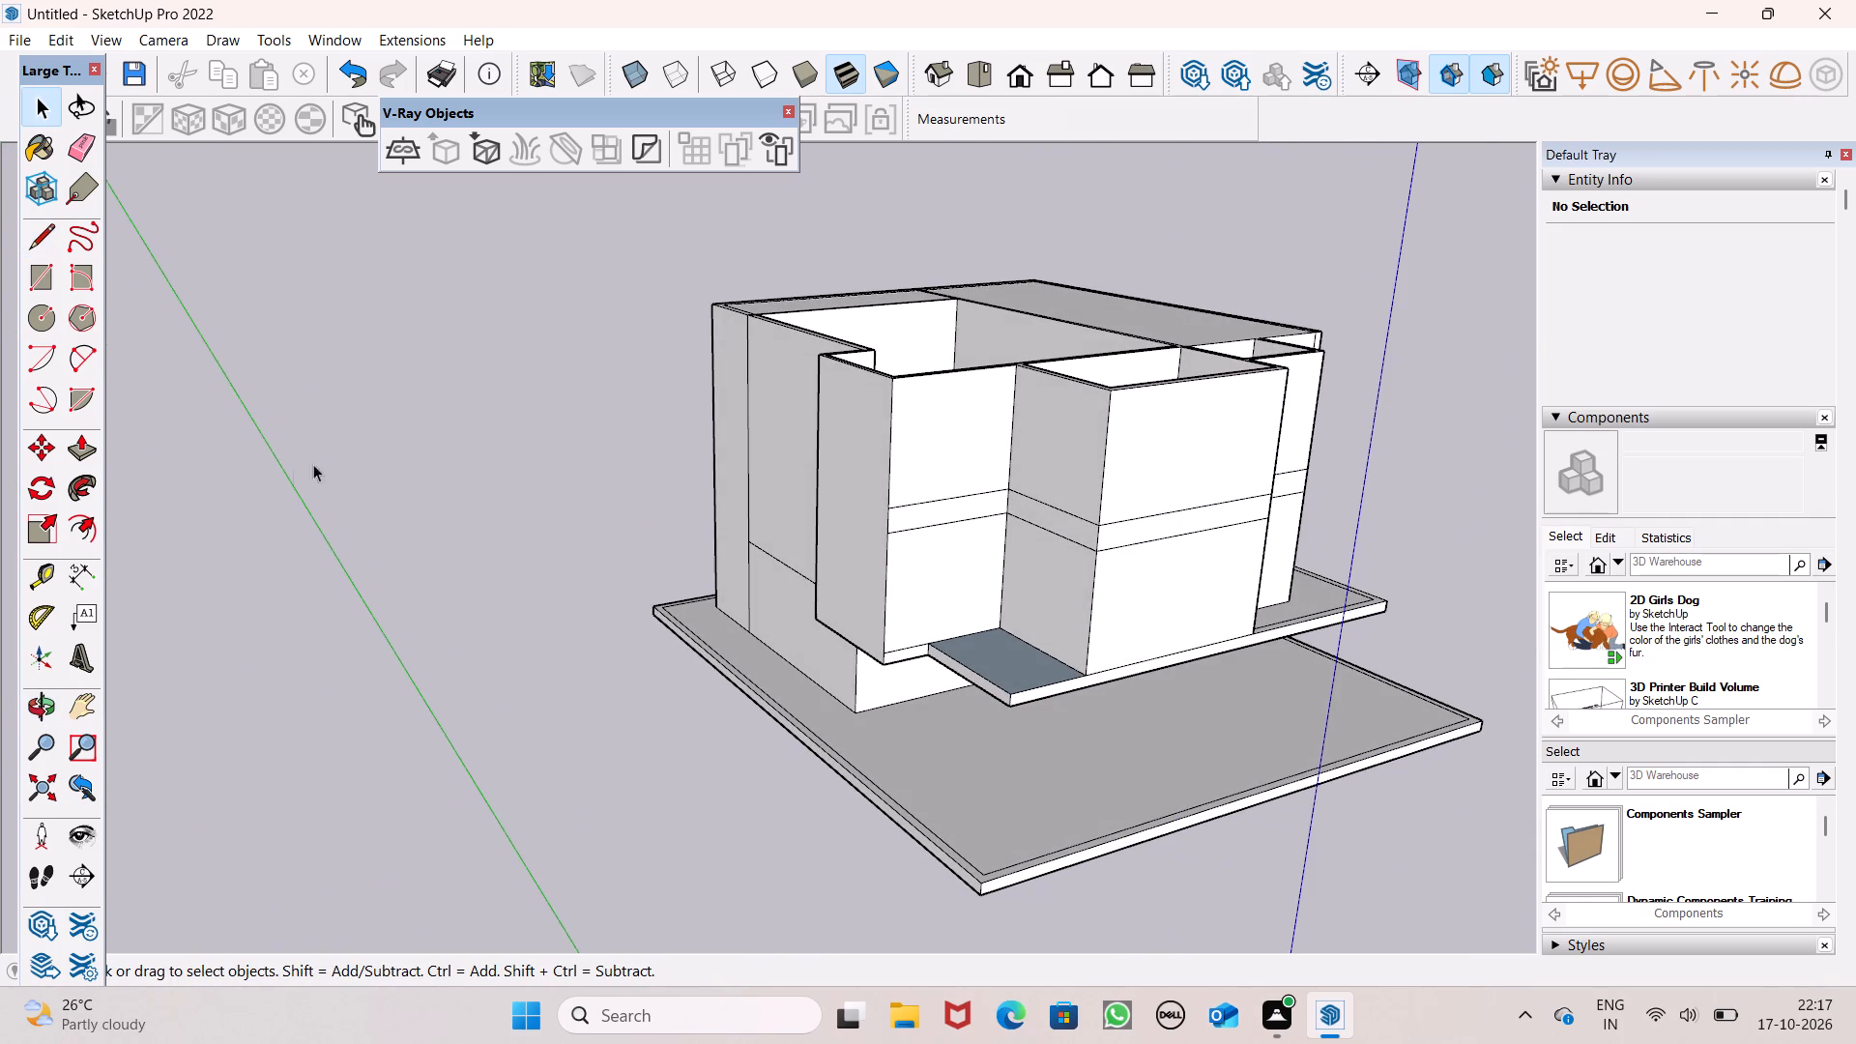
click(74, 443)
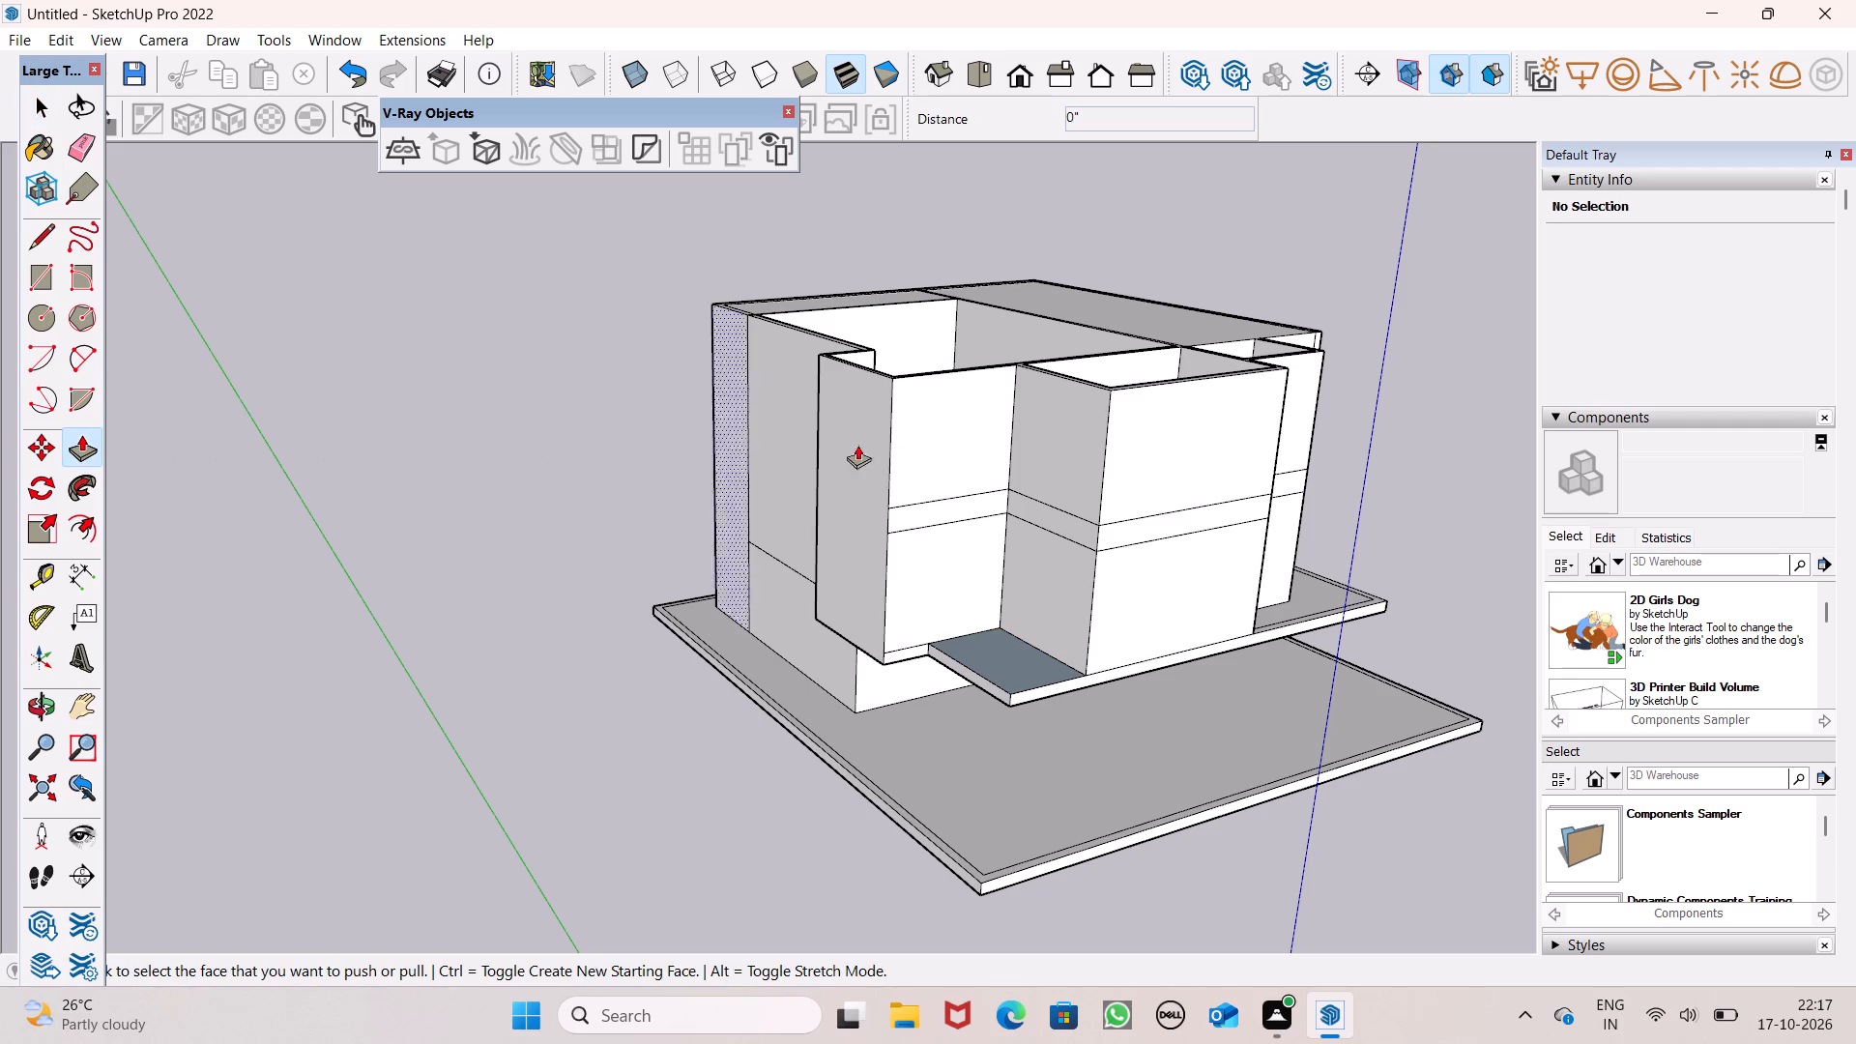
scroll(995, 483, up, 1)
middle_drag(993, 489, 1109, 491)
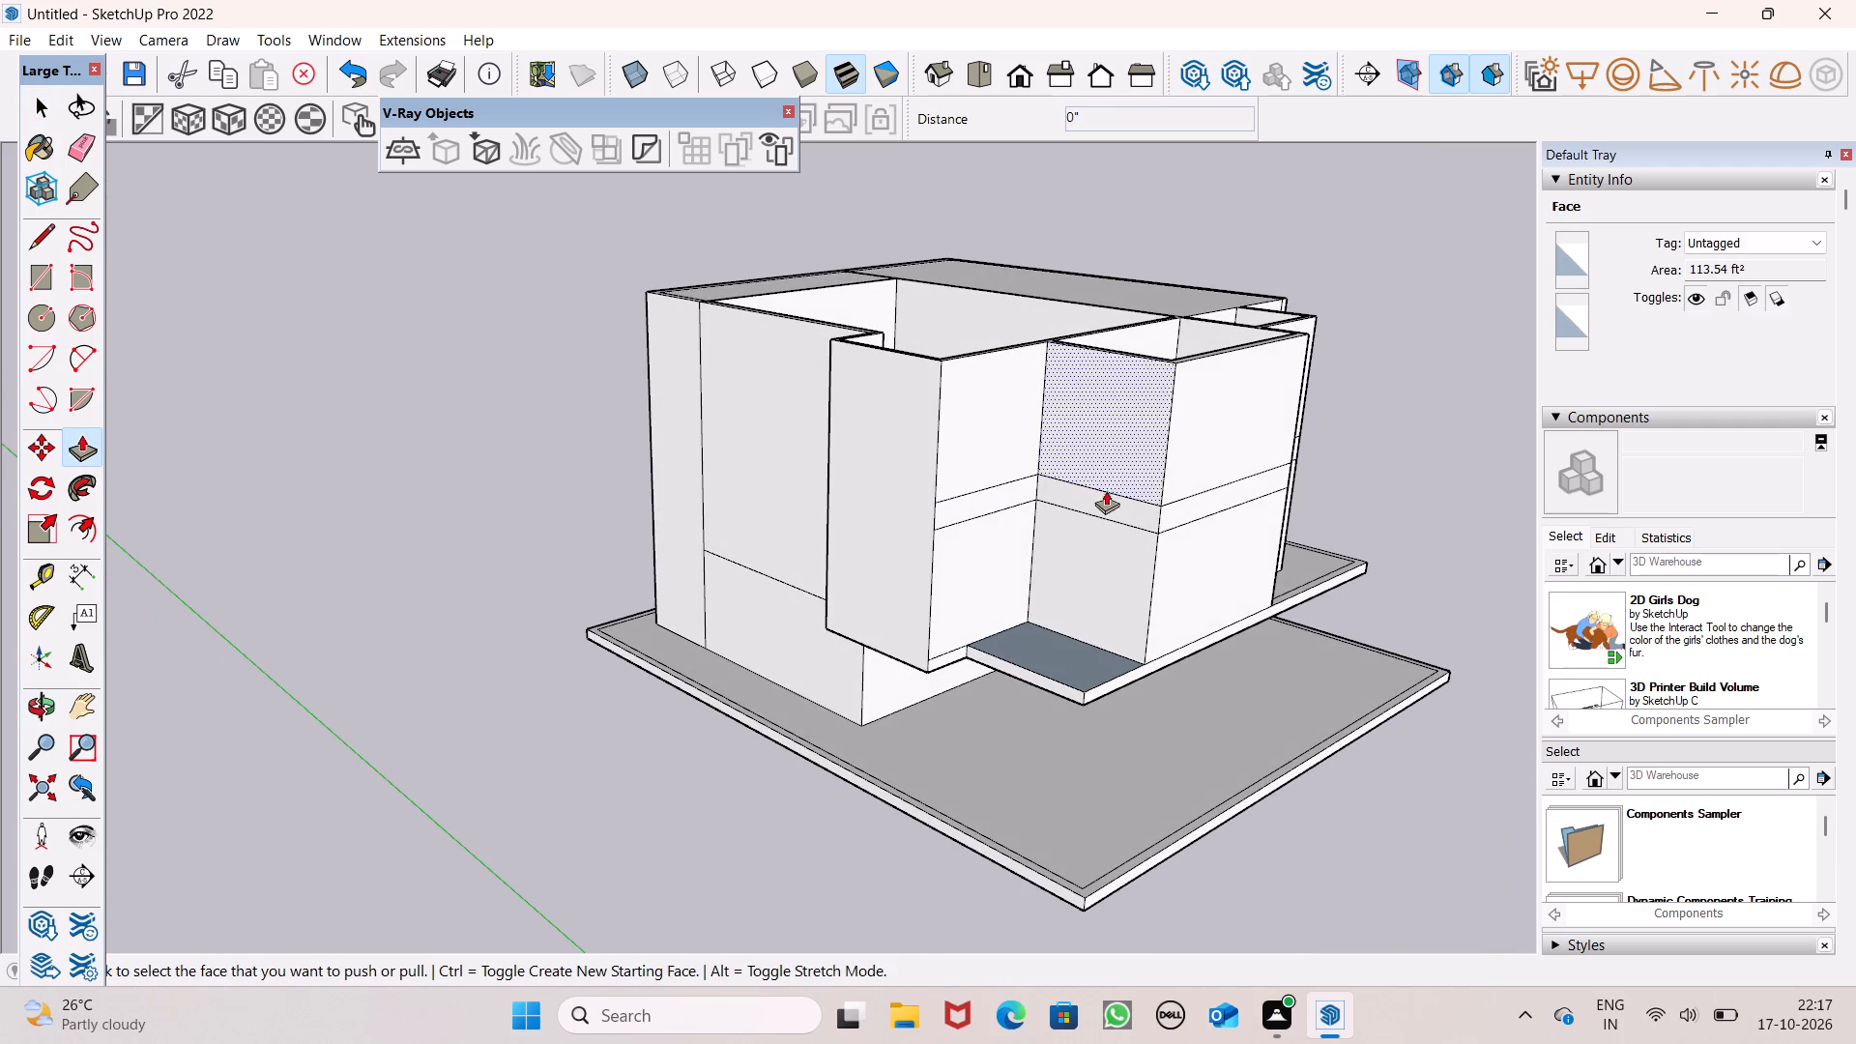
scroll(1058, 698, up, 4)
middle_drag(995, 681, 1016, 692)
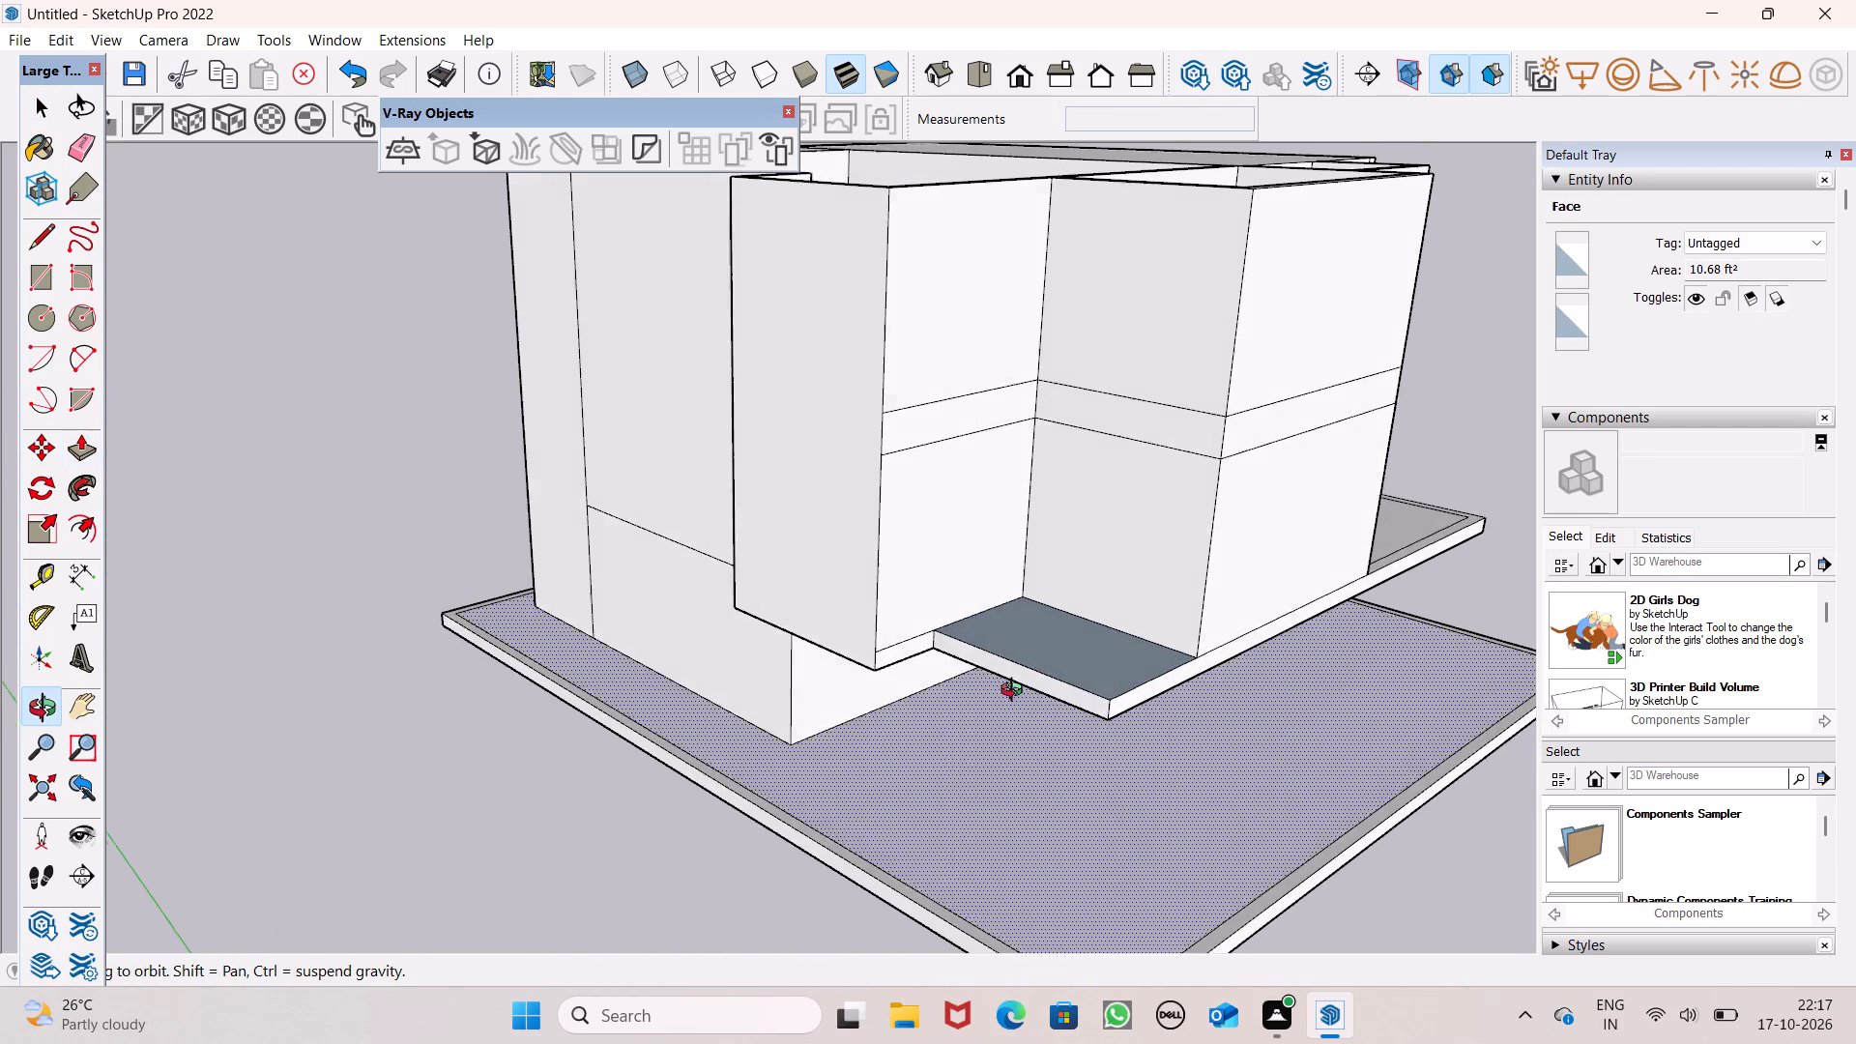
middle_drag(1016, 692, 1069, 701)
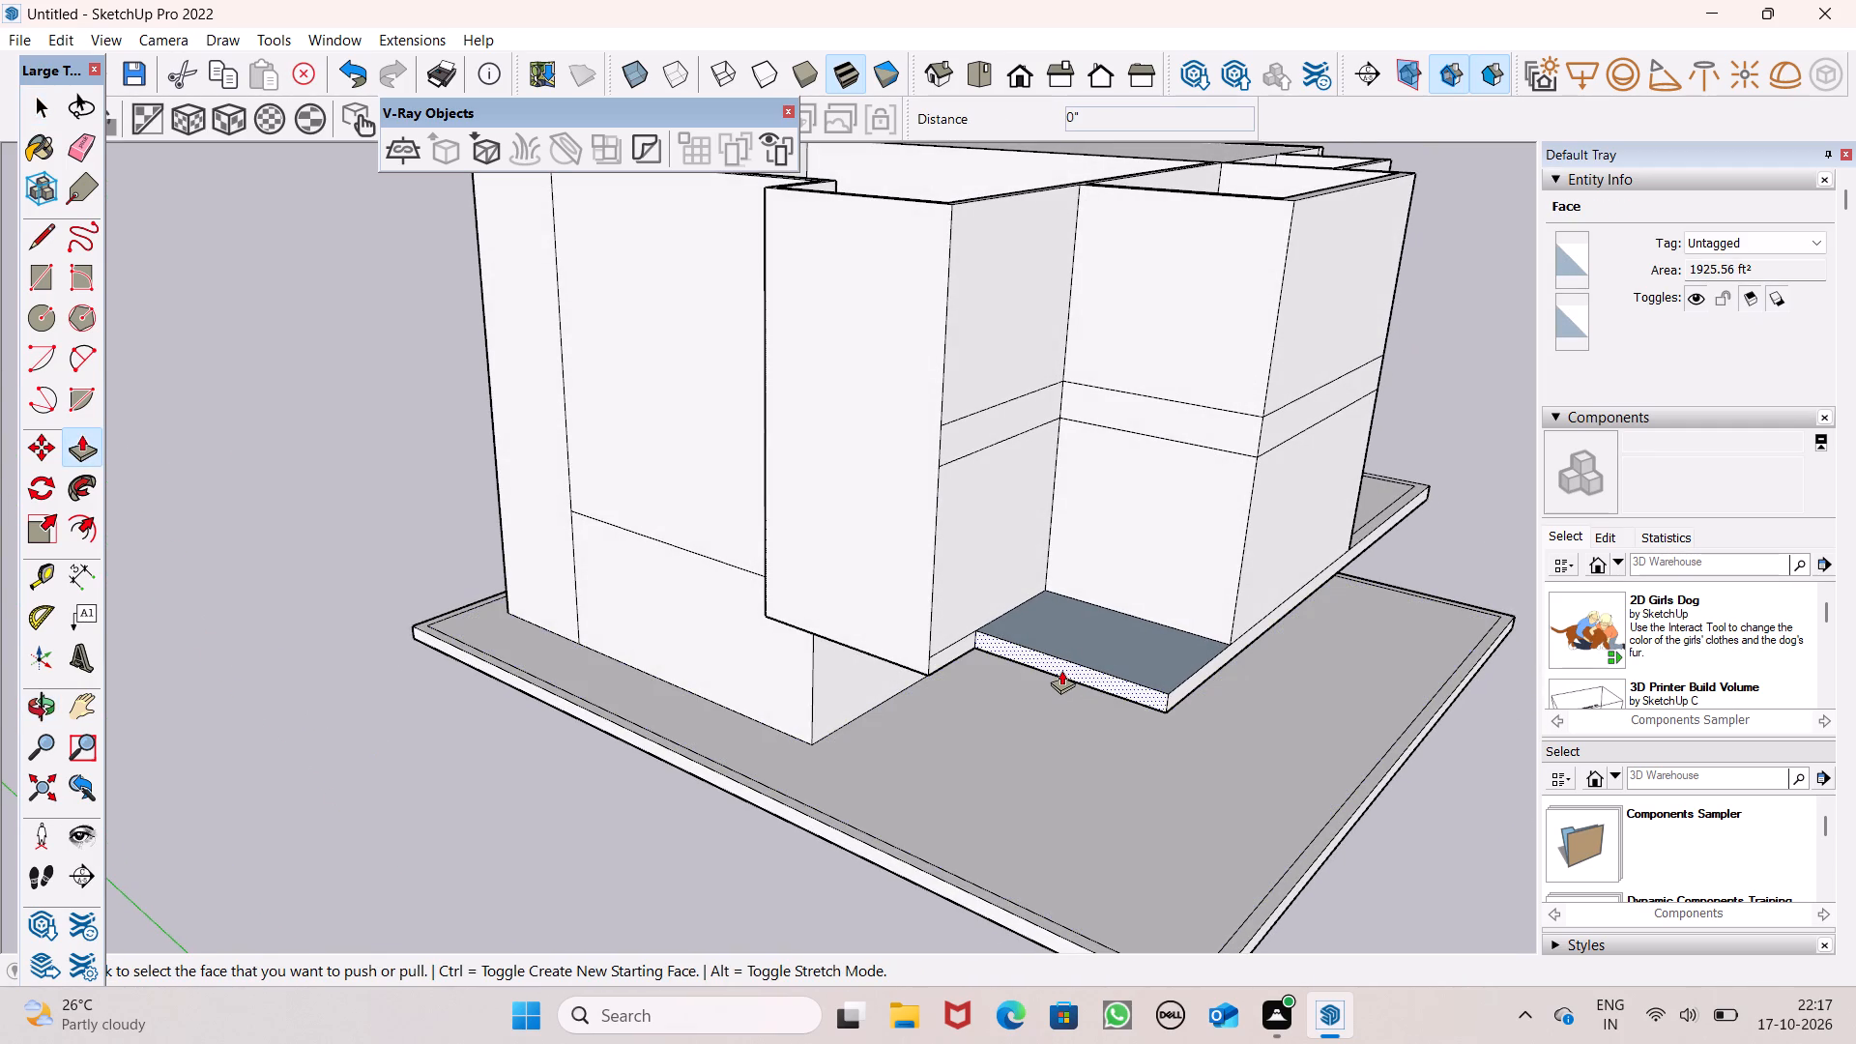
middle_drag(1061, 665, 1137, 757)
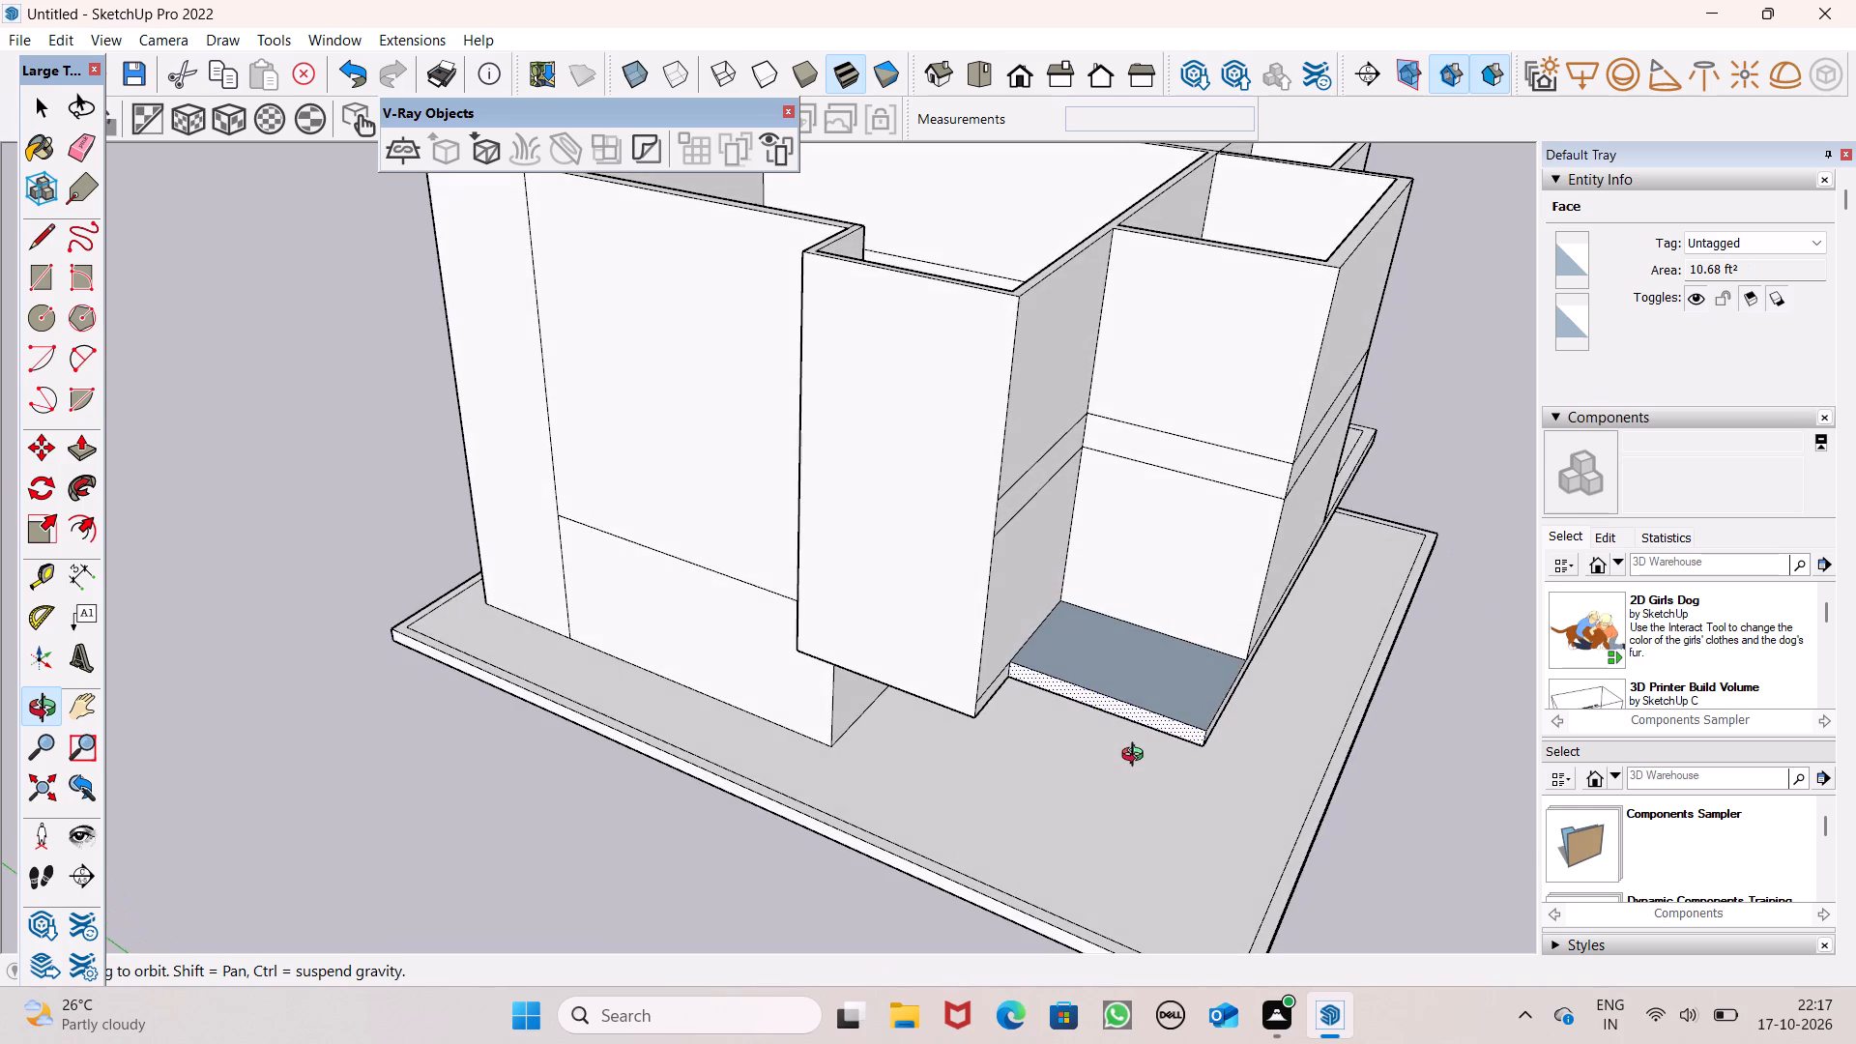
middle_drag(1137, 757, 1127, 768)
drag(1107, 716, 1104, 725)
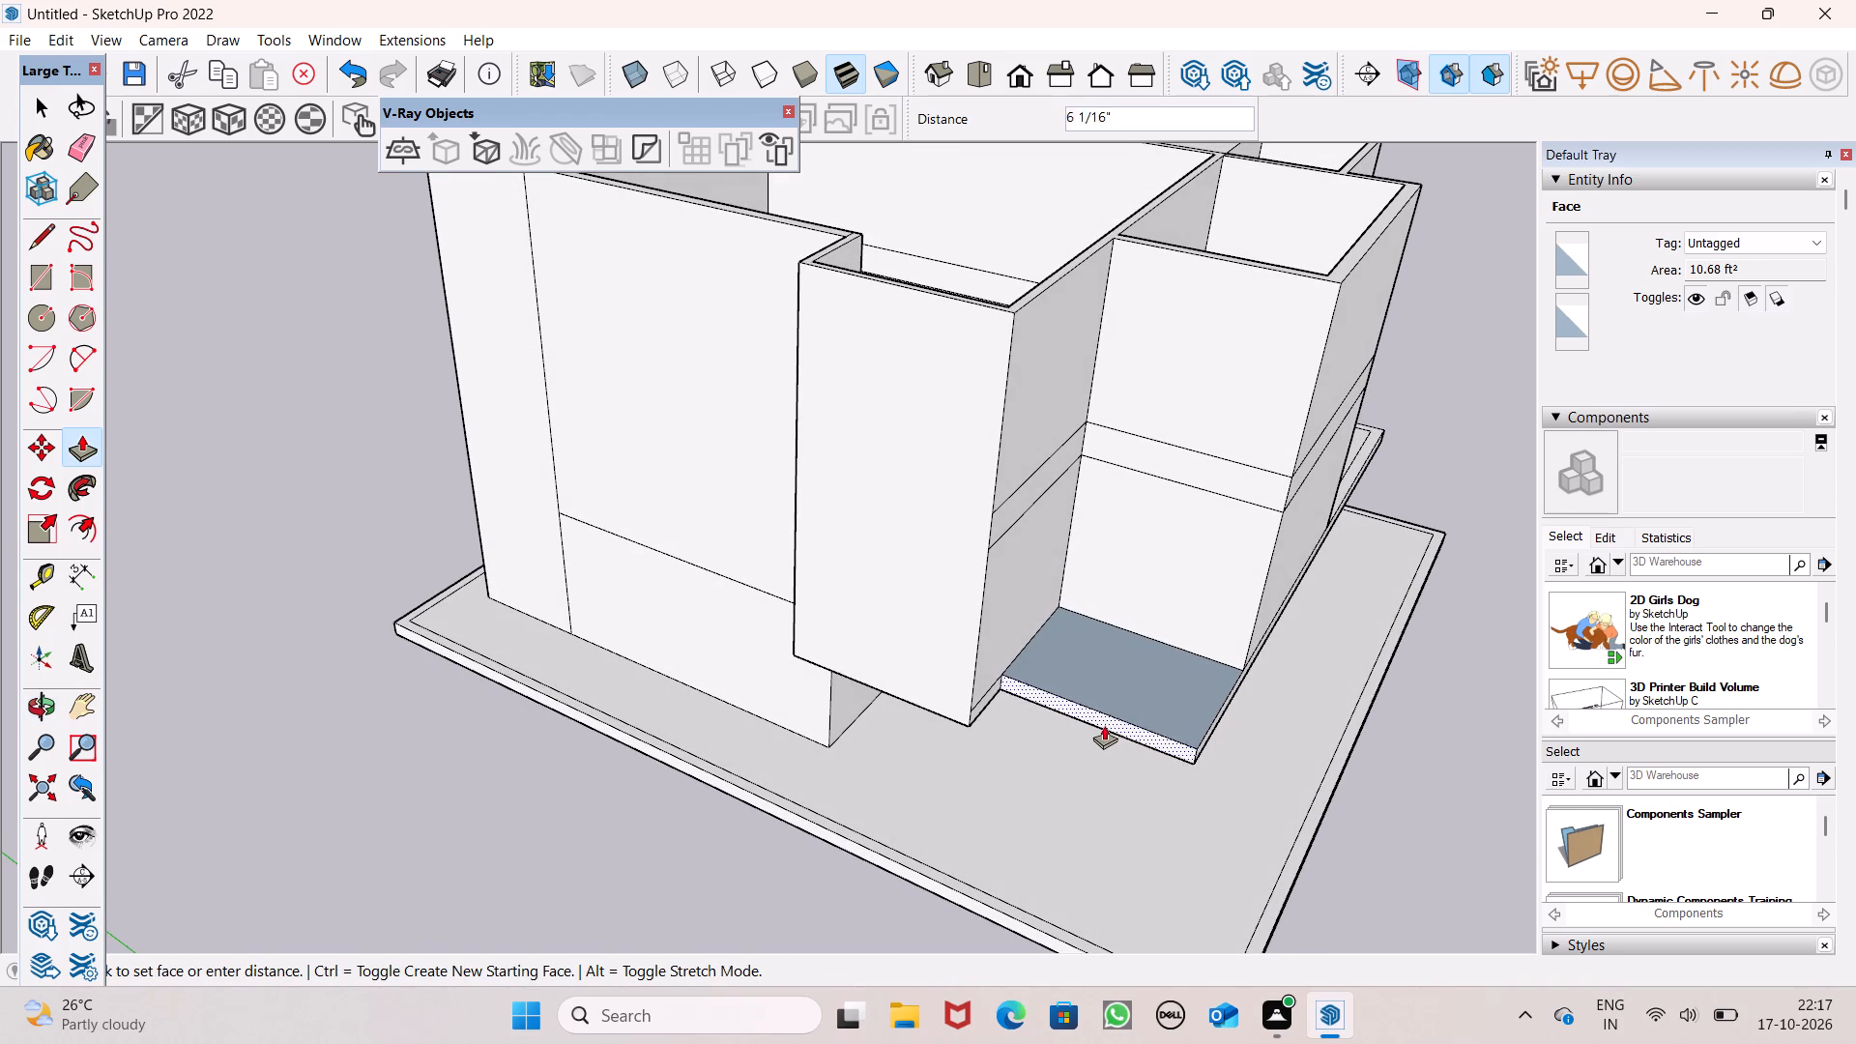
drag(1104, 725, 968, 688)
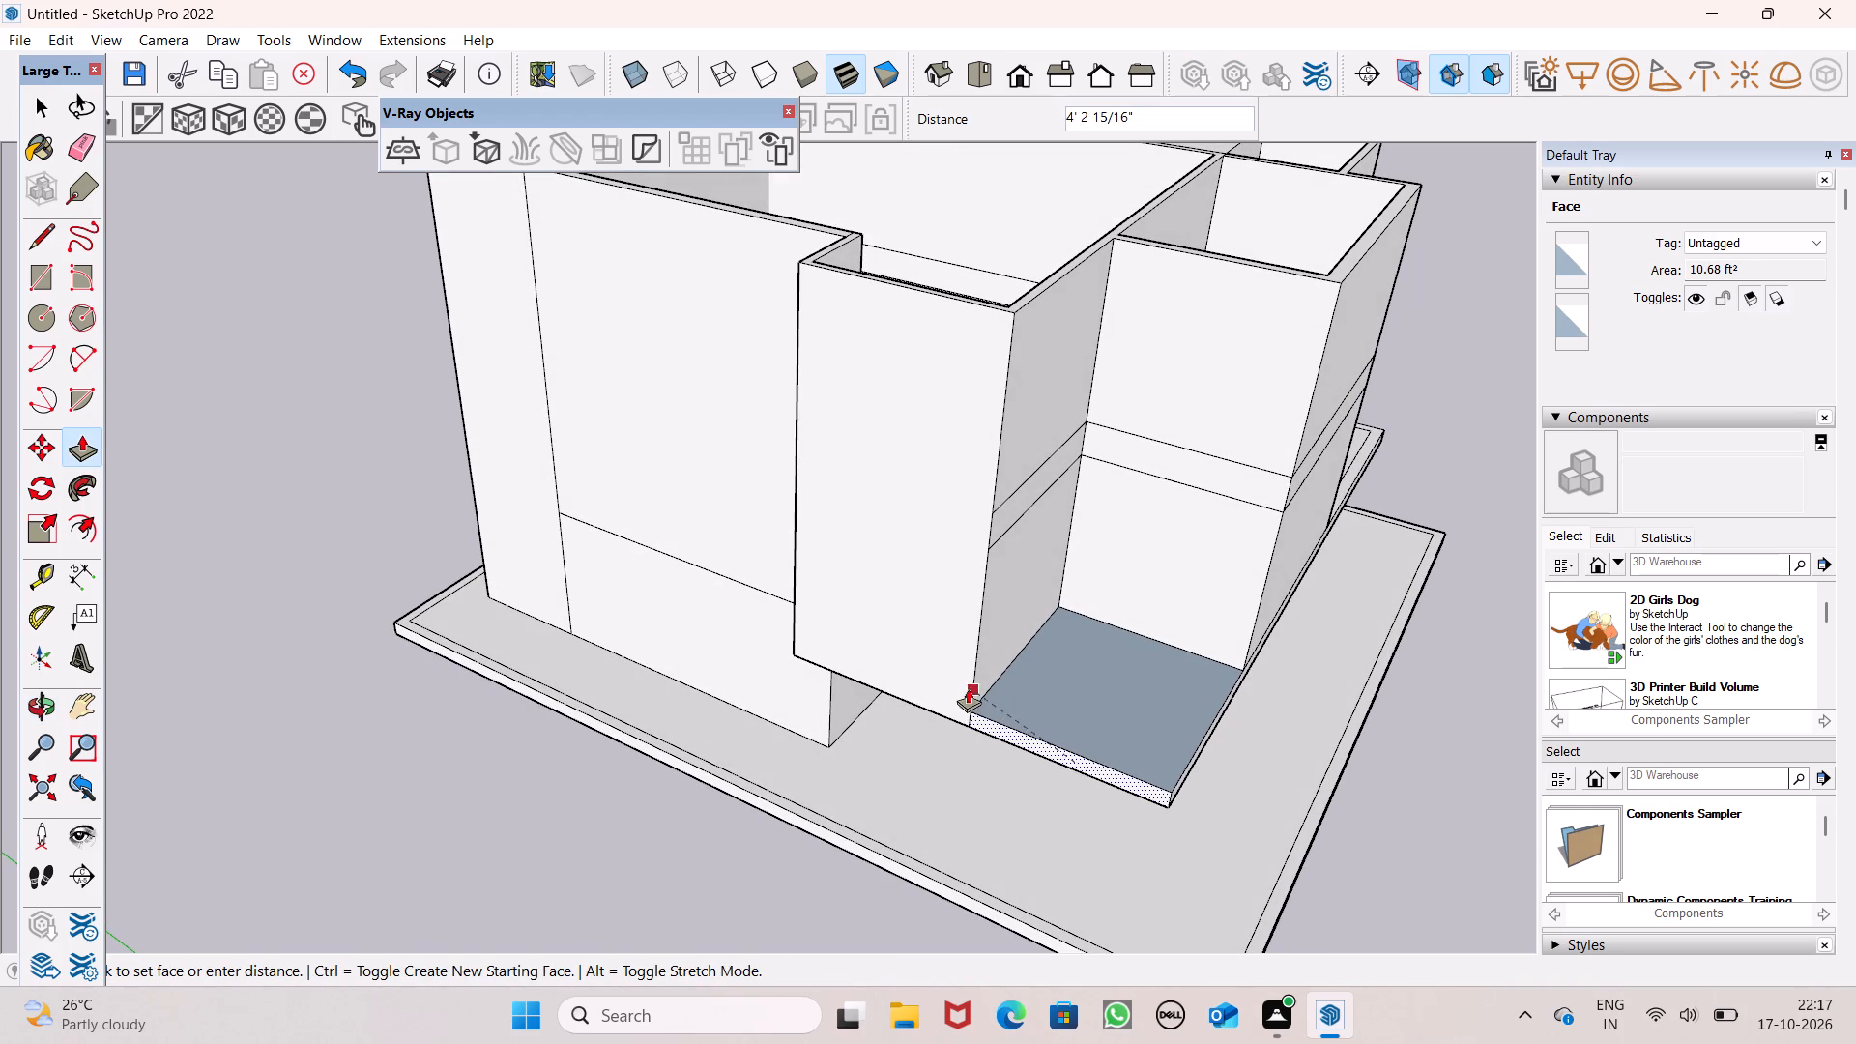
drag(968, 688, 967, 685)
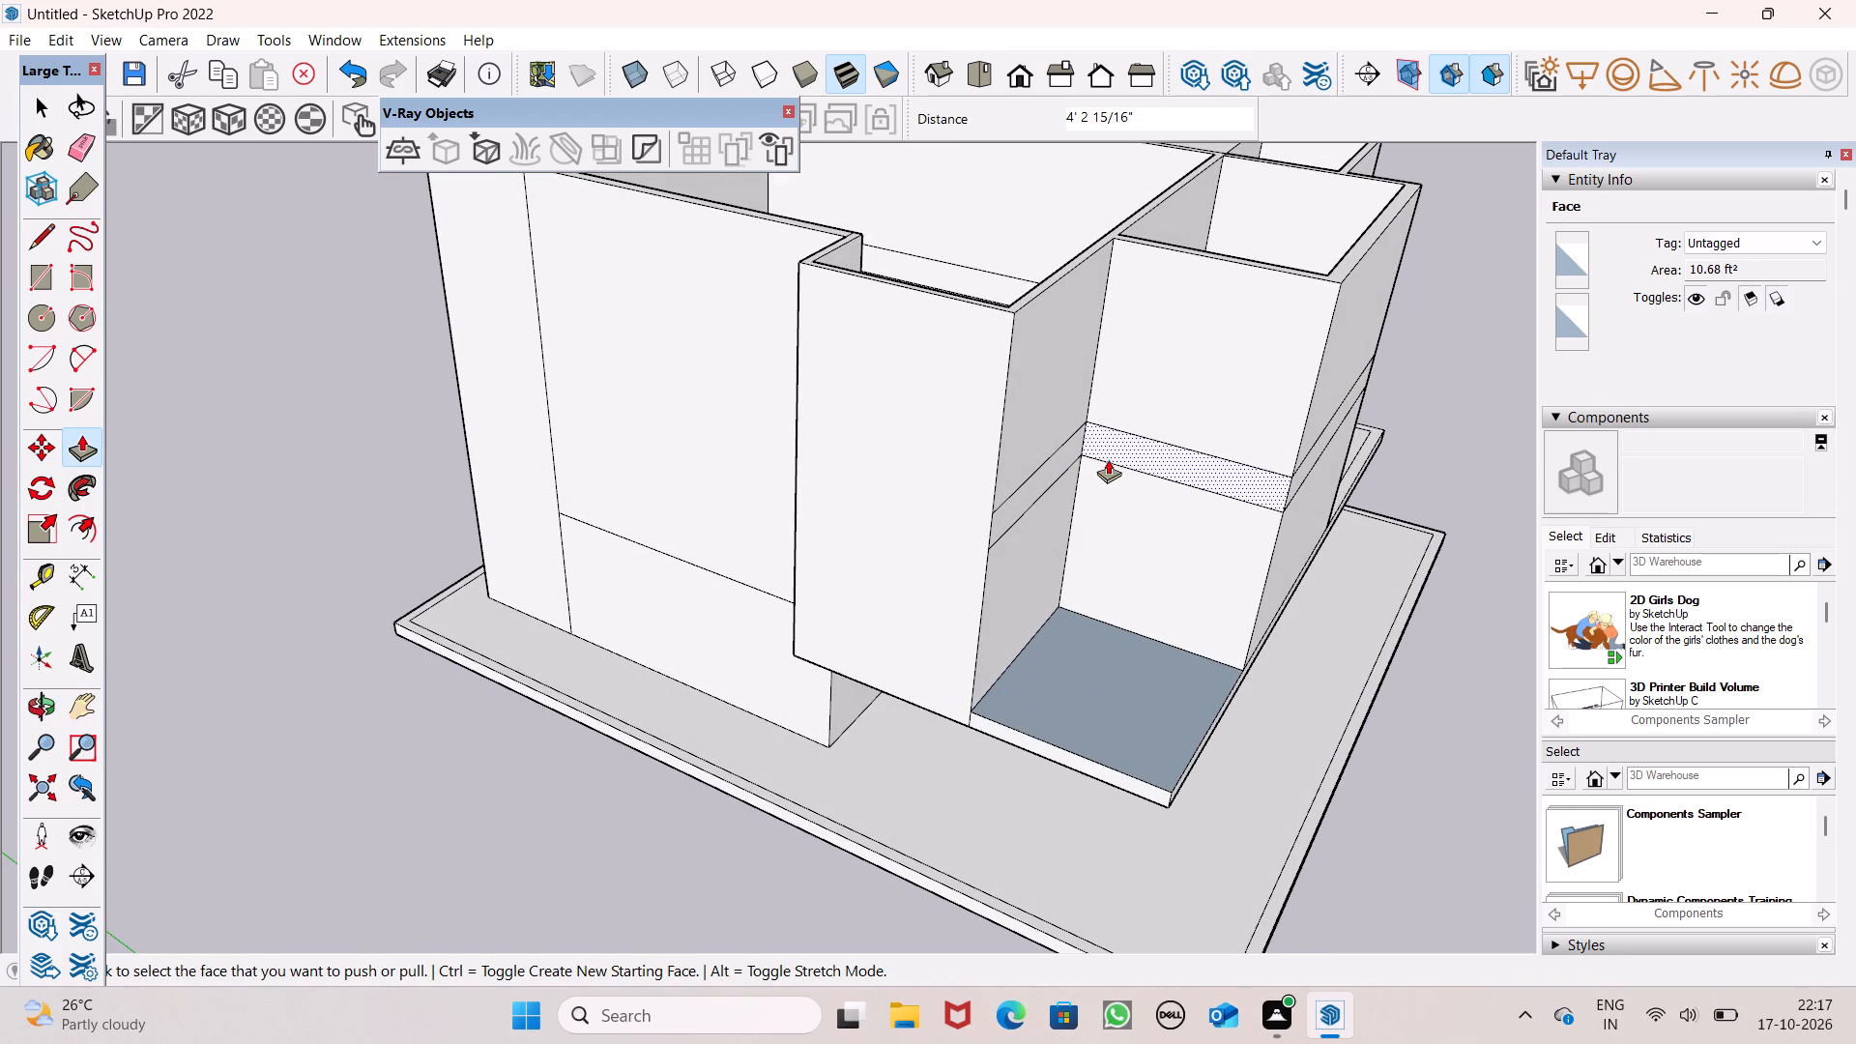
Push/Pull the horizontal band on the recessed wall above the lower slab outward 11' 4 1/4" to form an upper slab.
drag(1108, 459, 984, 495)
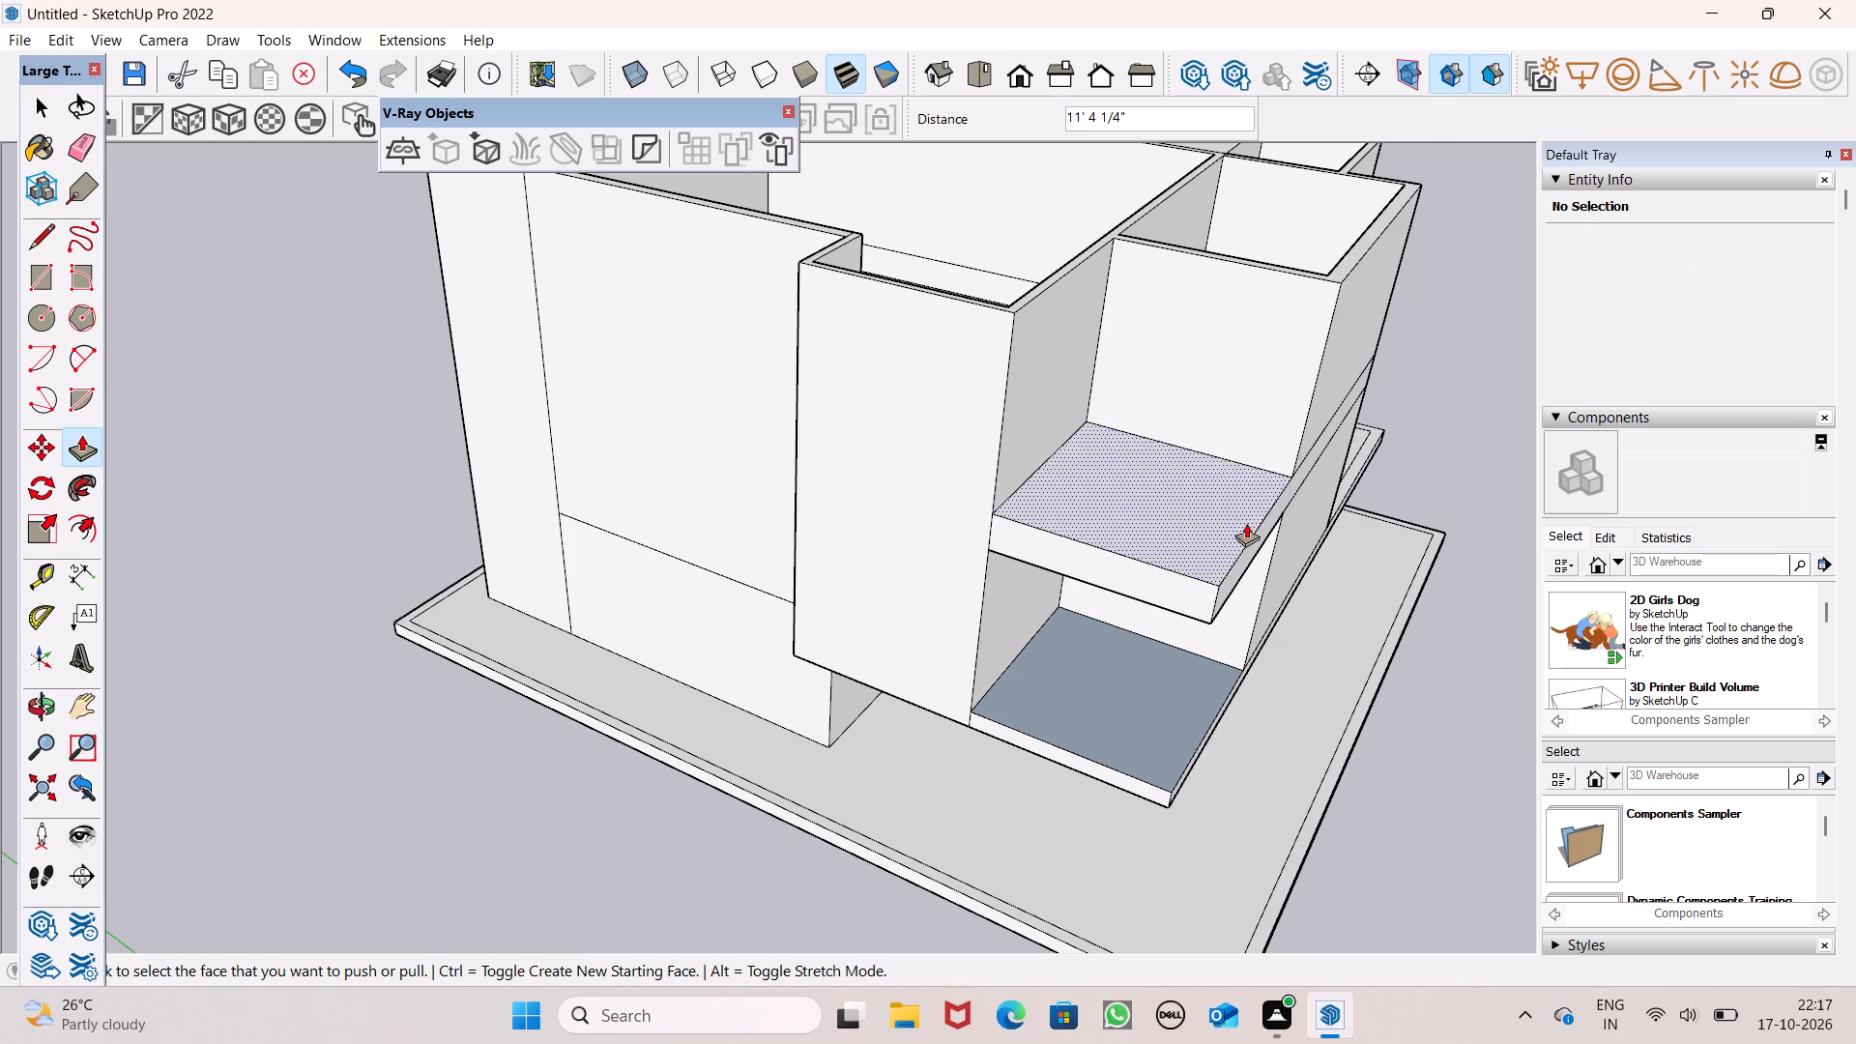
Push/Pull the upper slab's top face 8 1/8" downward with a new starting face, adding a dividing line around its edge.
scroll(1250, 556, up, 1)
middle_drag(1246, 550, 1232, 276)
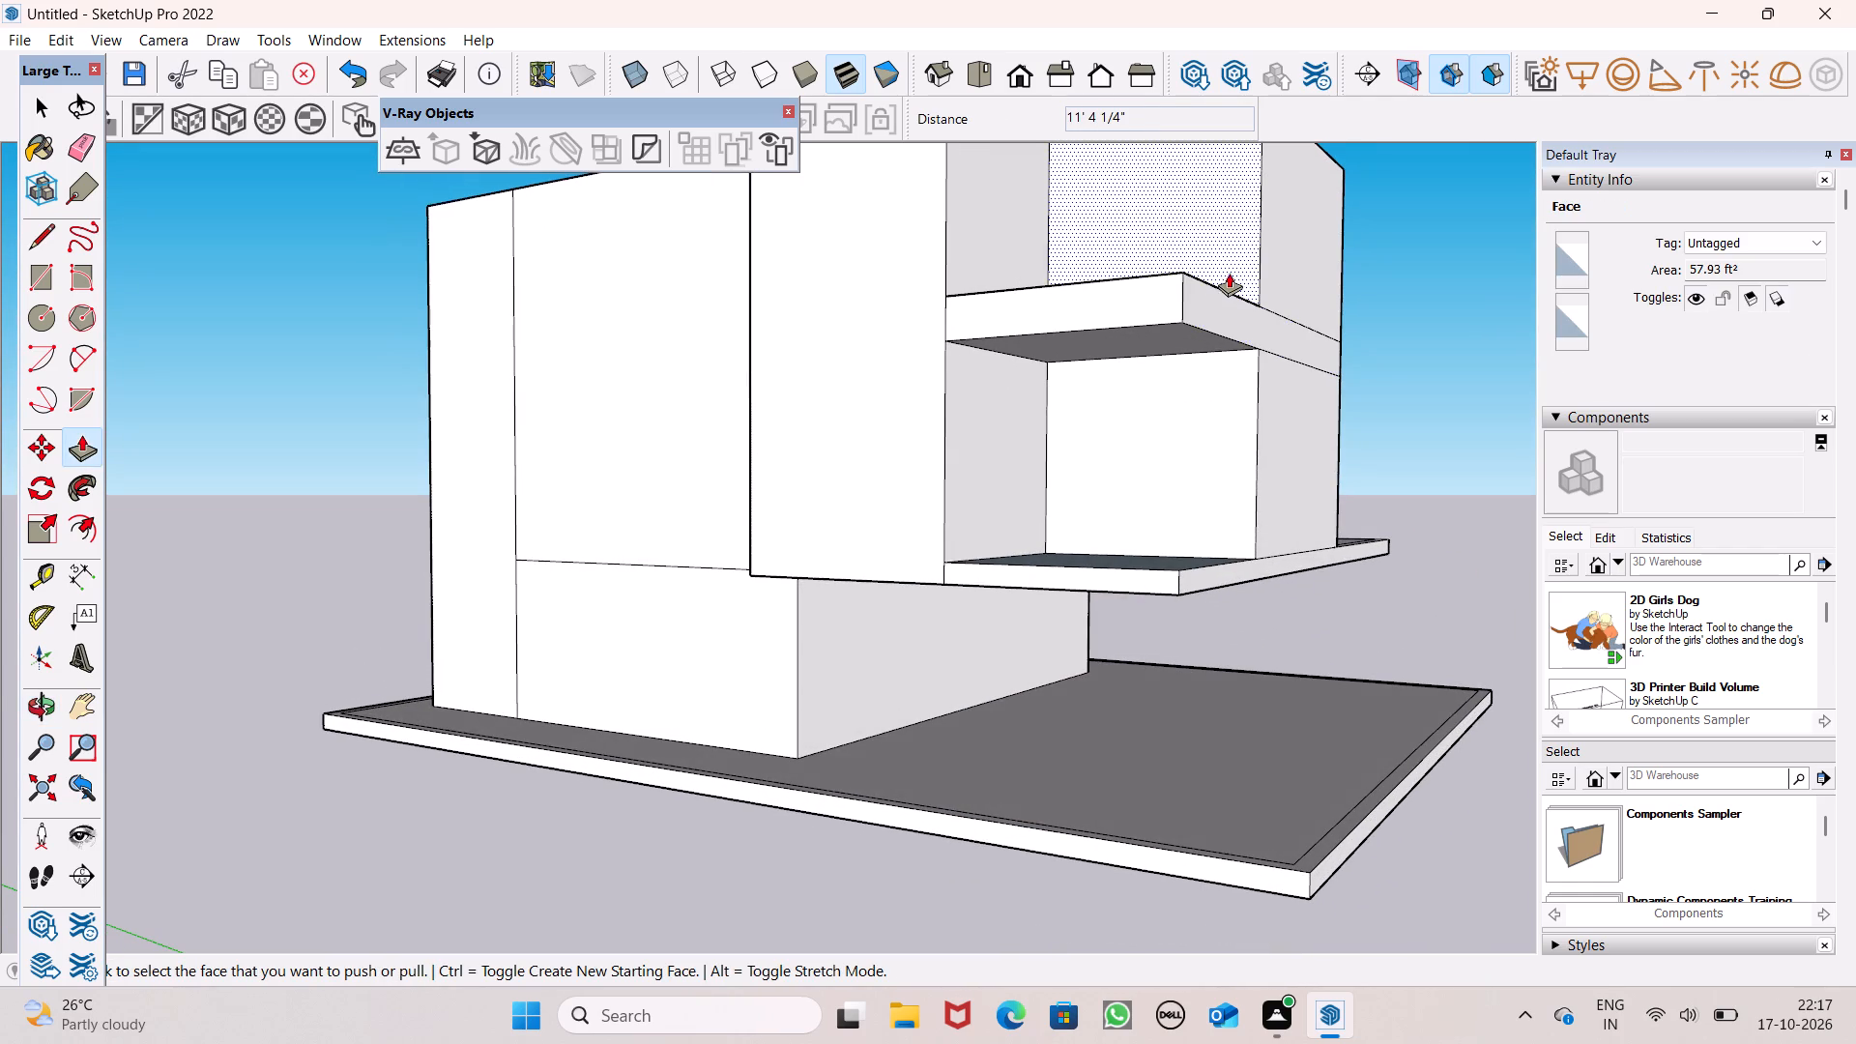
scroll(1191, 281, up, 2)
middle_drag(1176, 319, 1139, 474)
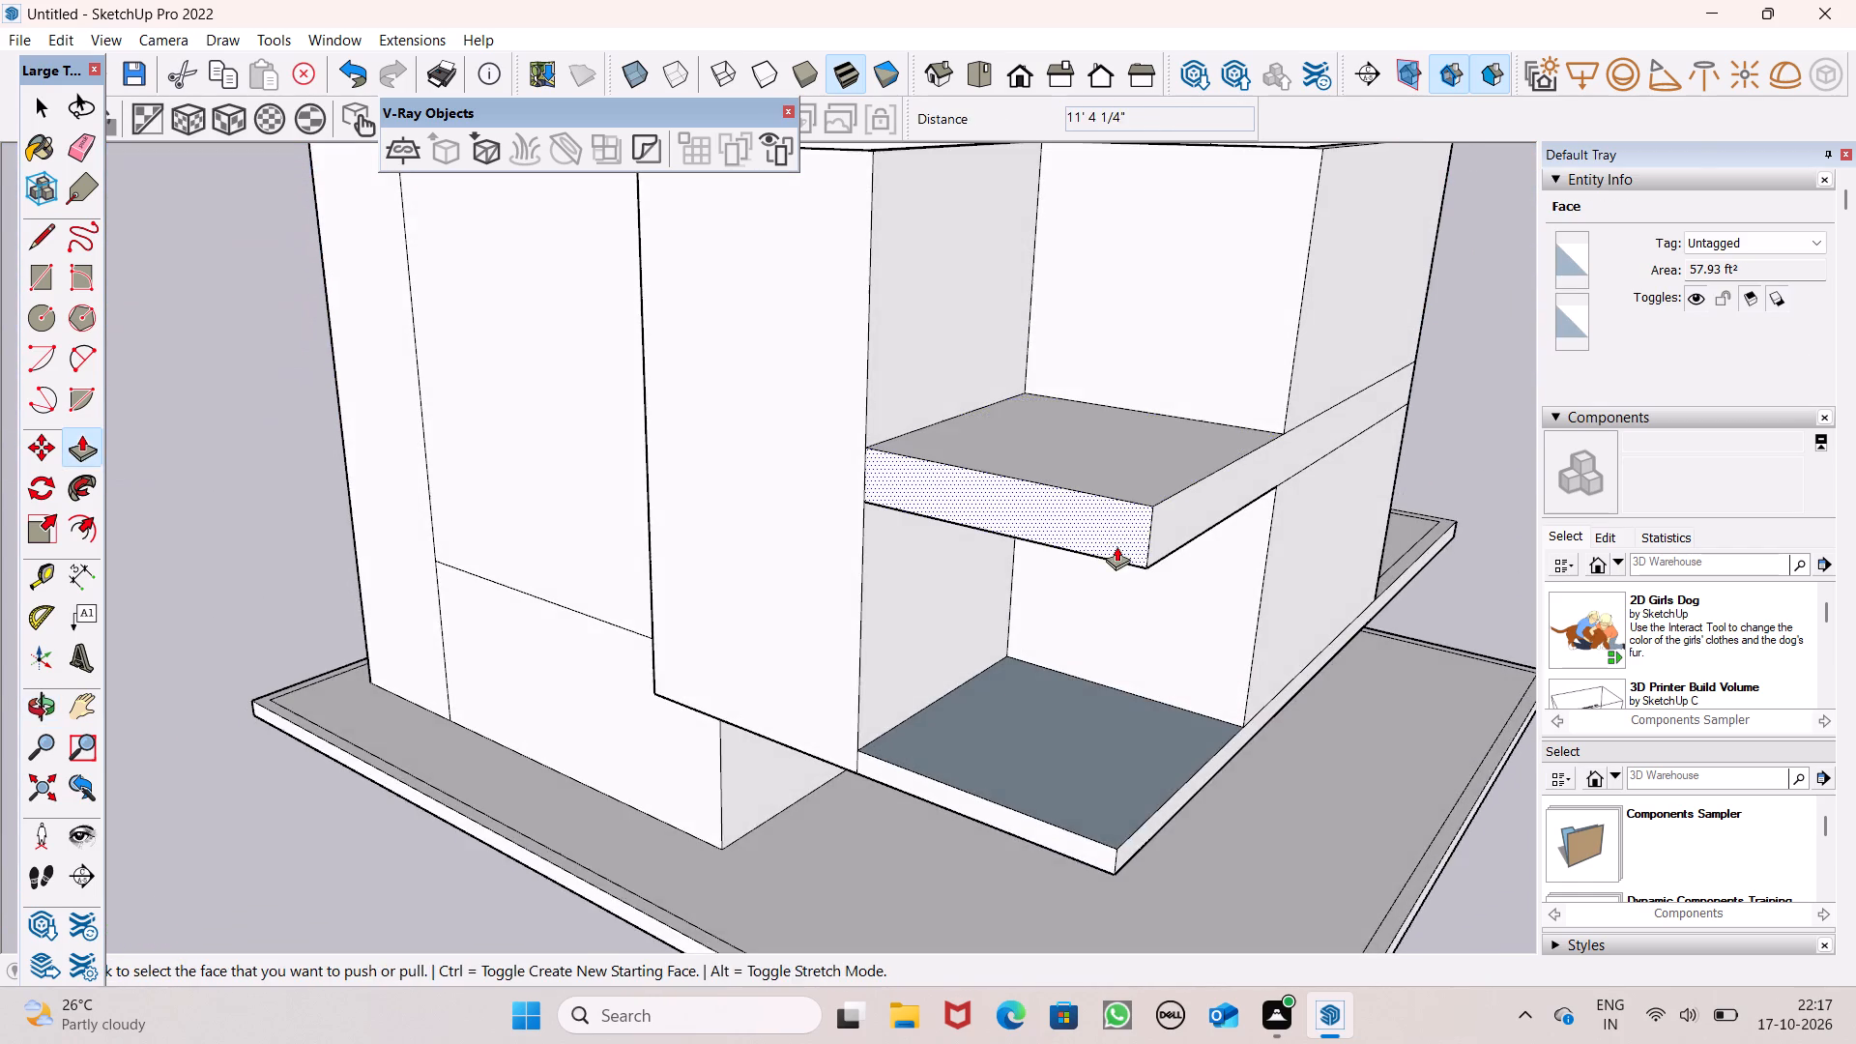
scroll(1116, 548, up, 1)
middle_drag(1114, 554, 1107, 540)
scroll(1118, 447, up, 2)
drag(1118, 453, 1122, 468)
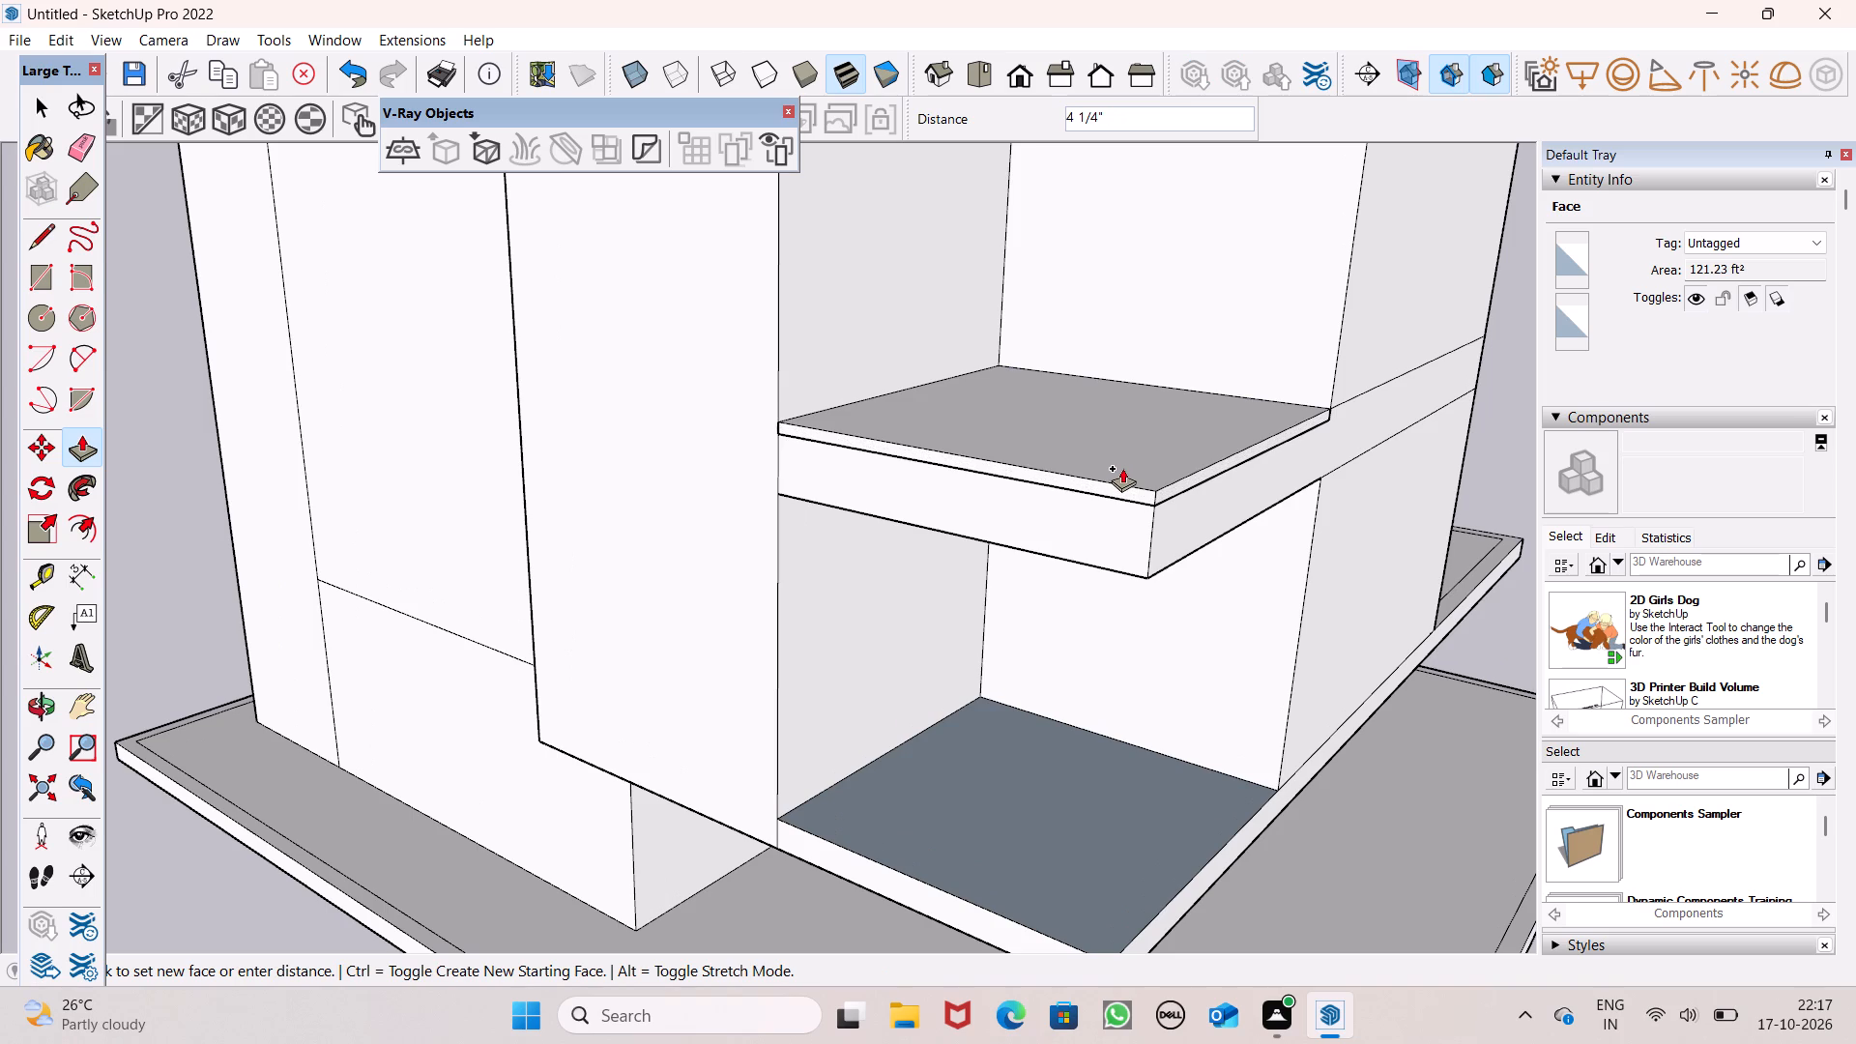
drag(1122, 468, 1121, 478)
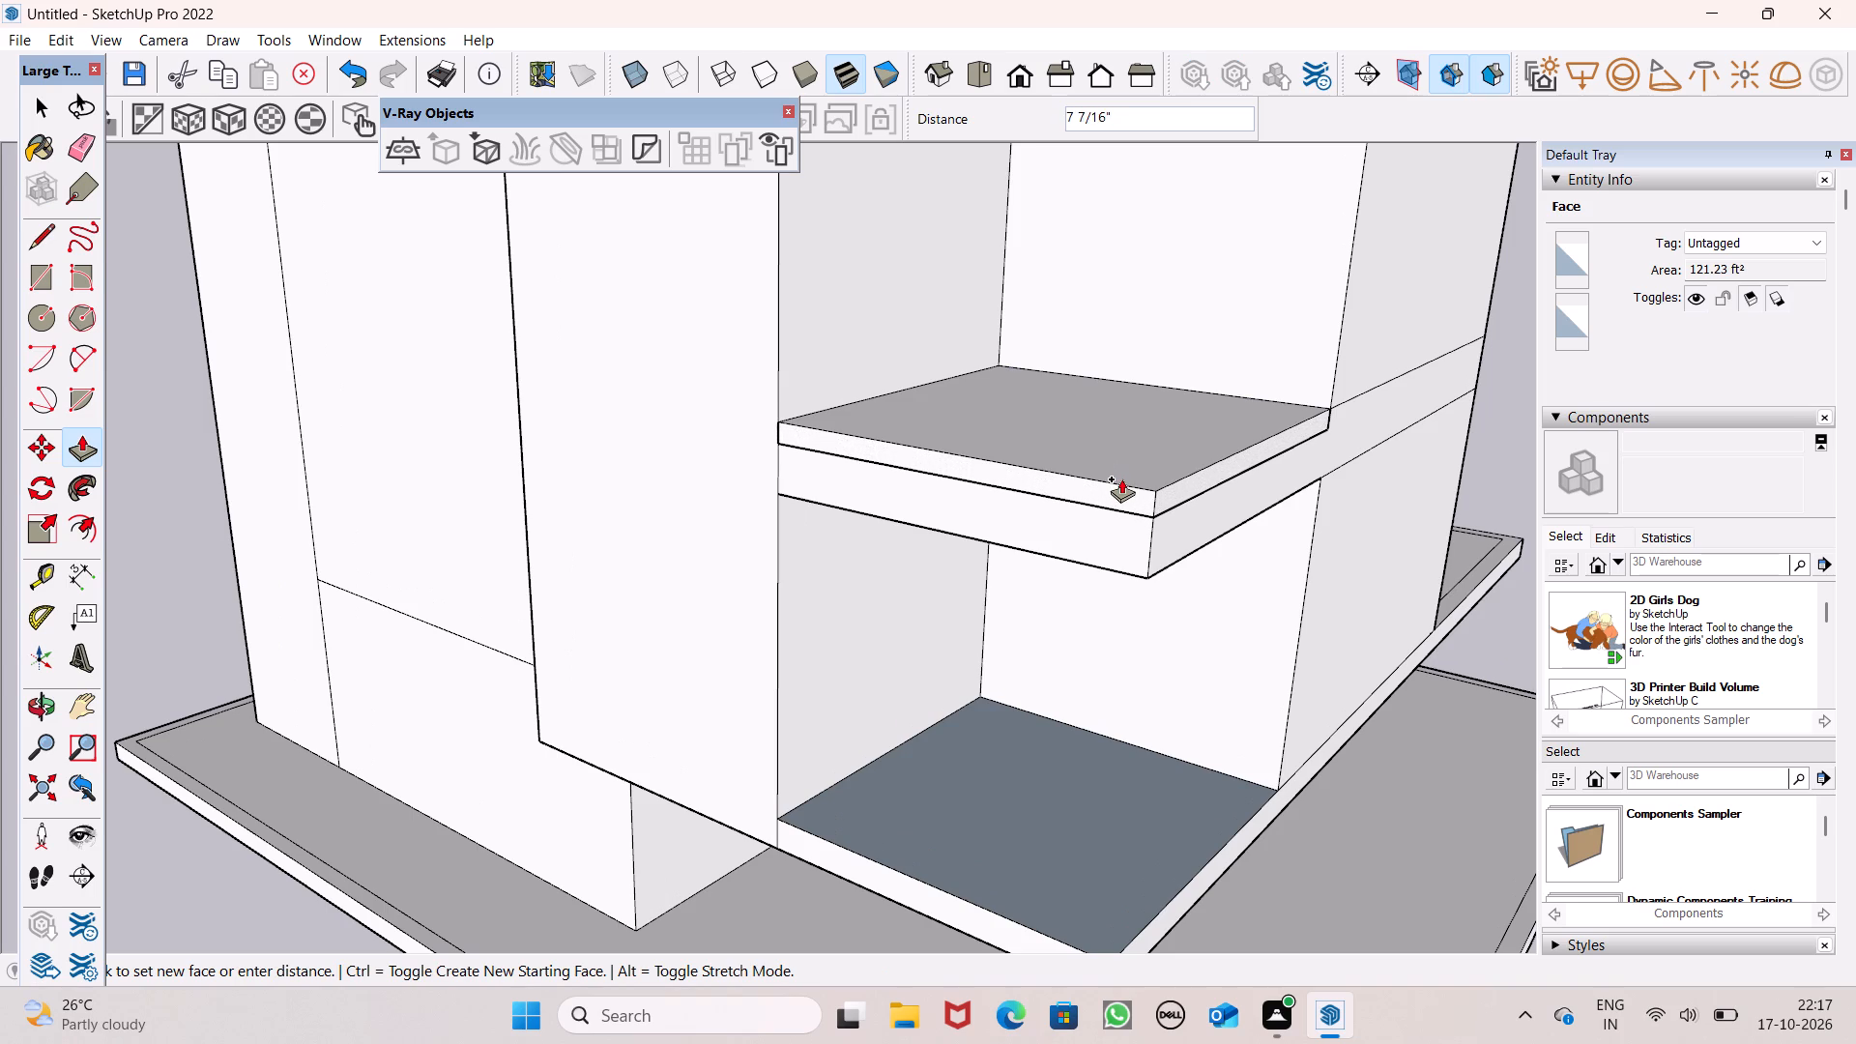
drag(1121, 478, 1119, 478)
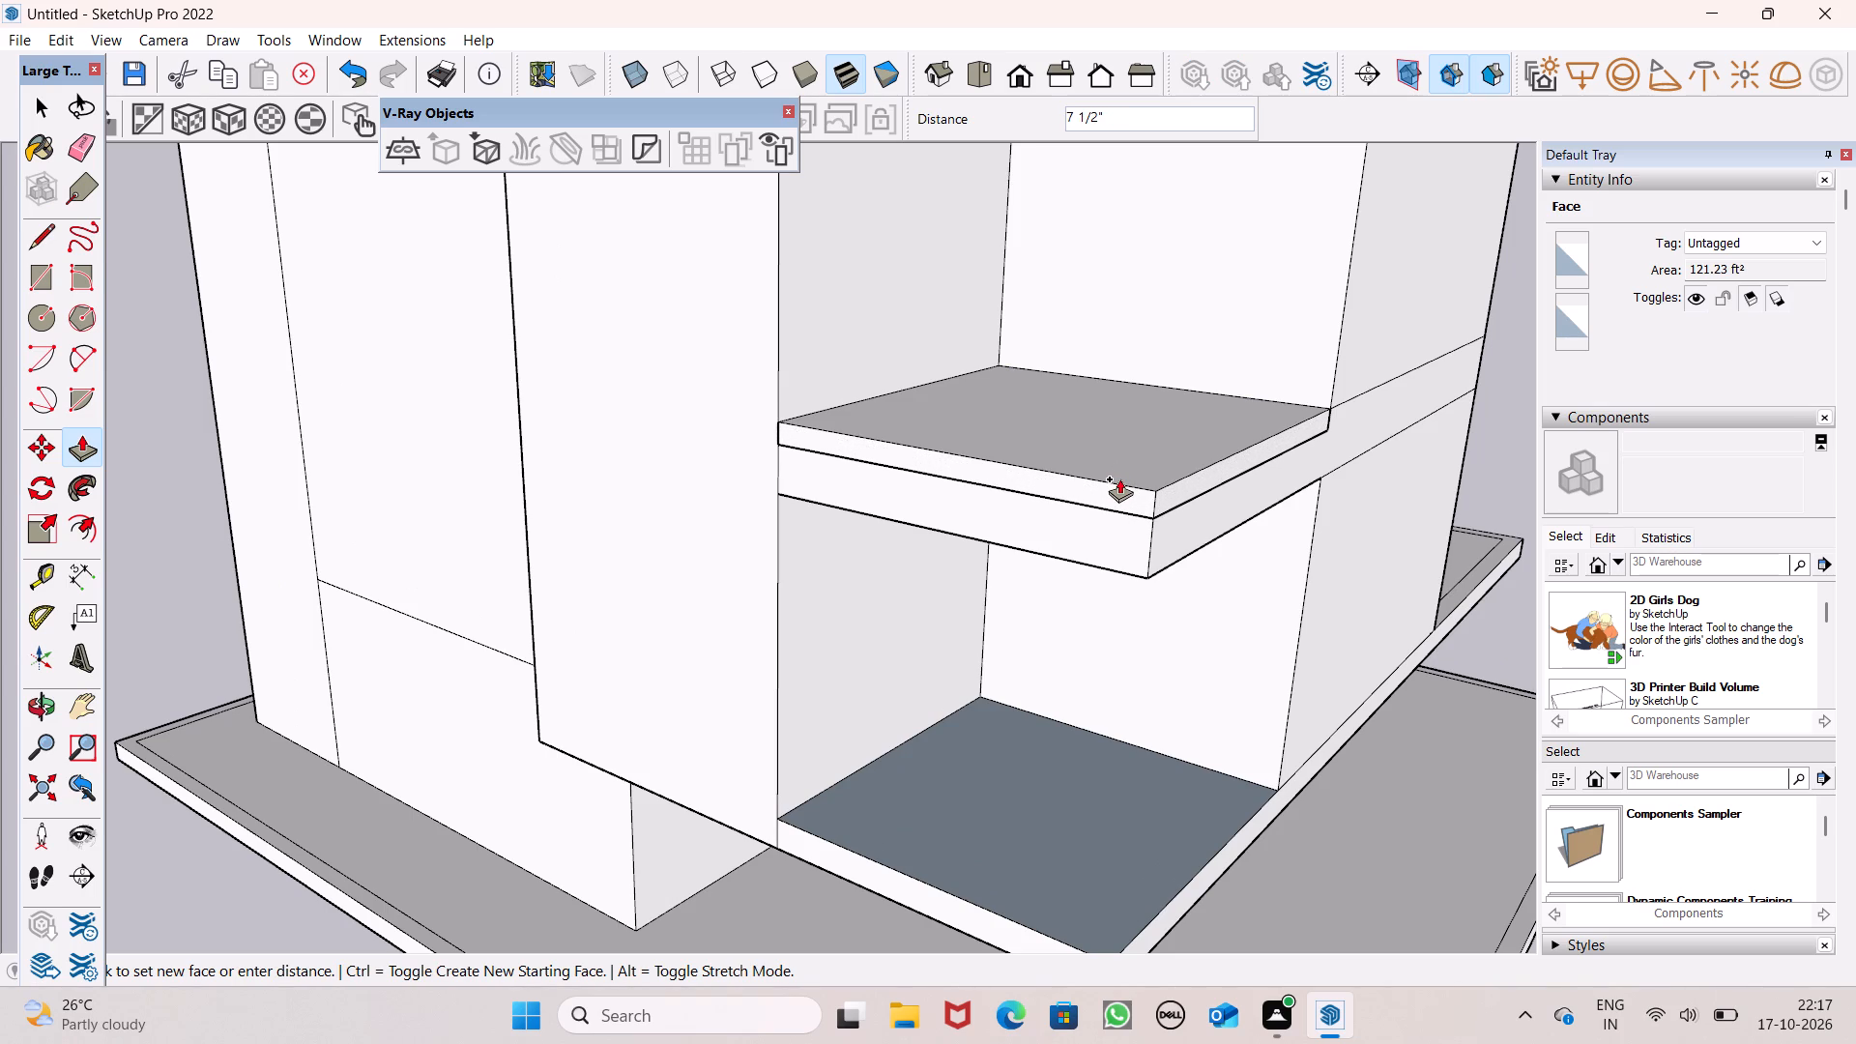
drag(1119, 478, 1115, 480)
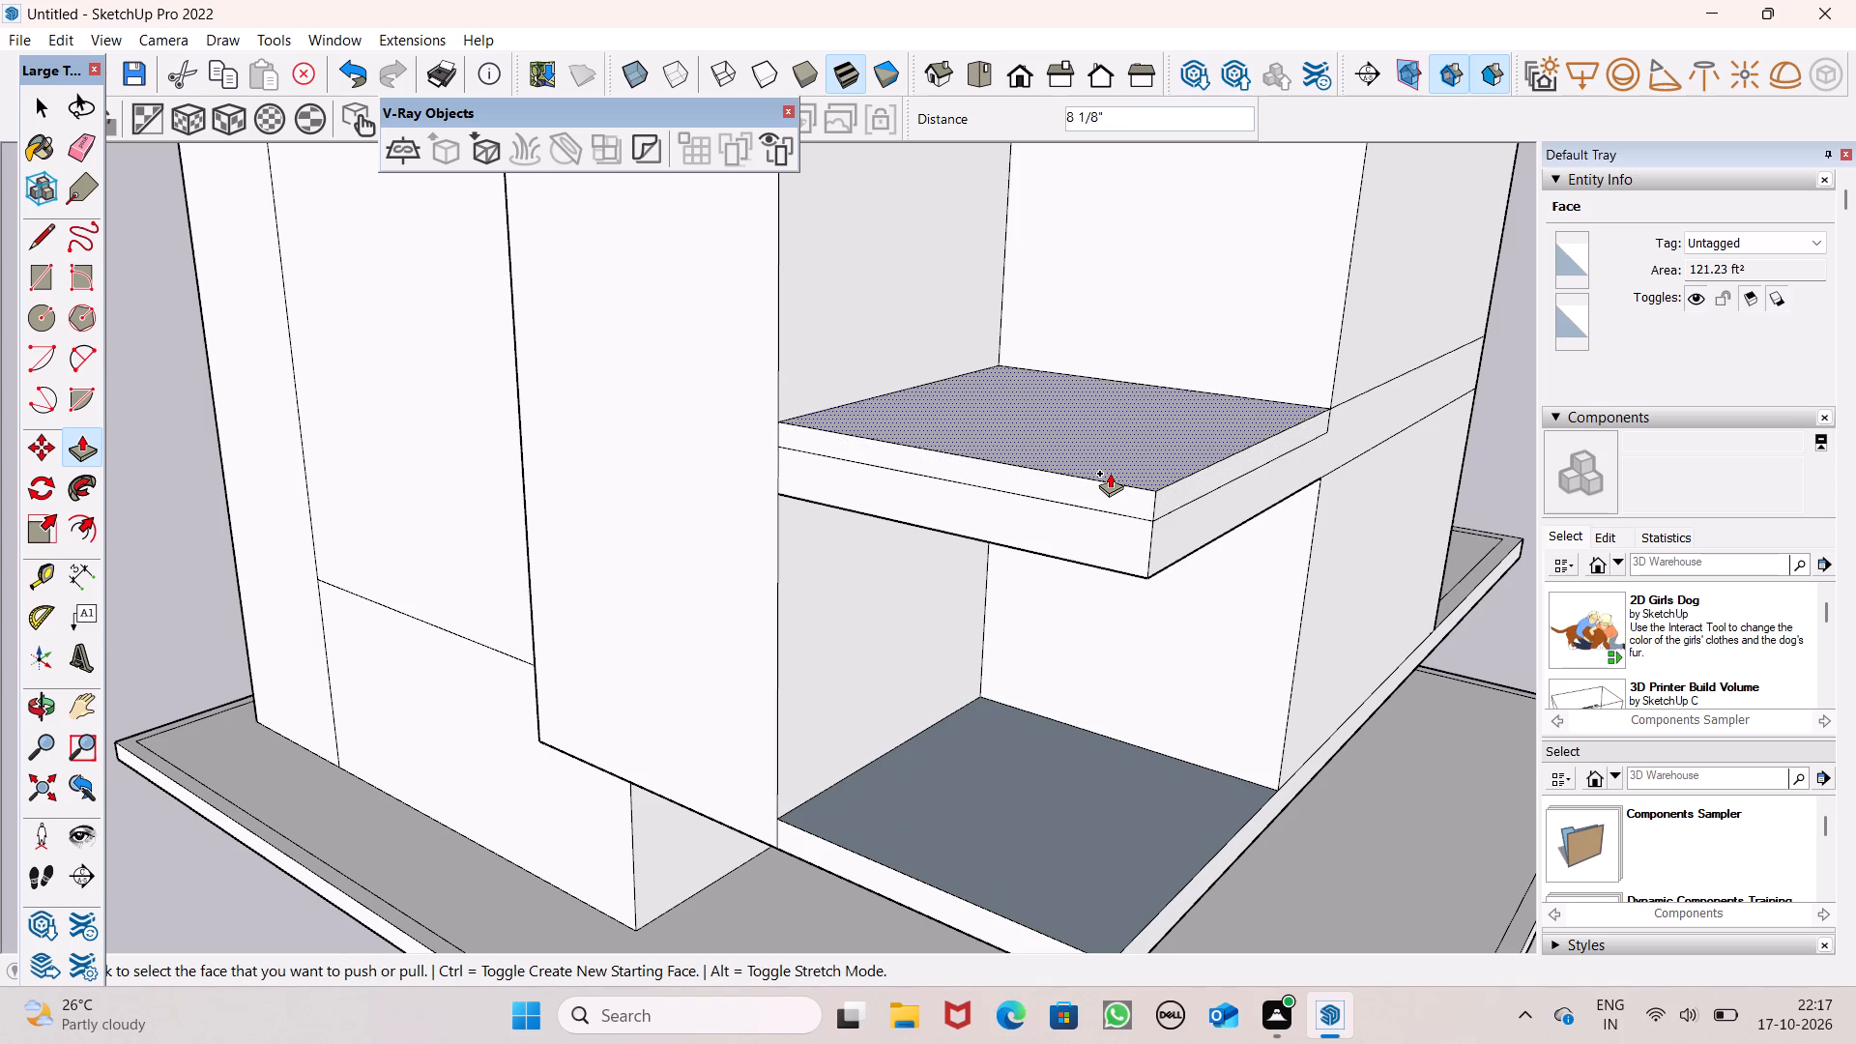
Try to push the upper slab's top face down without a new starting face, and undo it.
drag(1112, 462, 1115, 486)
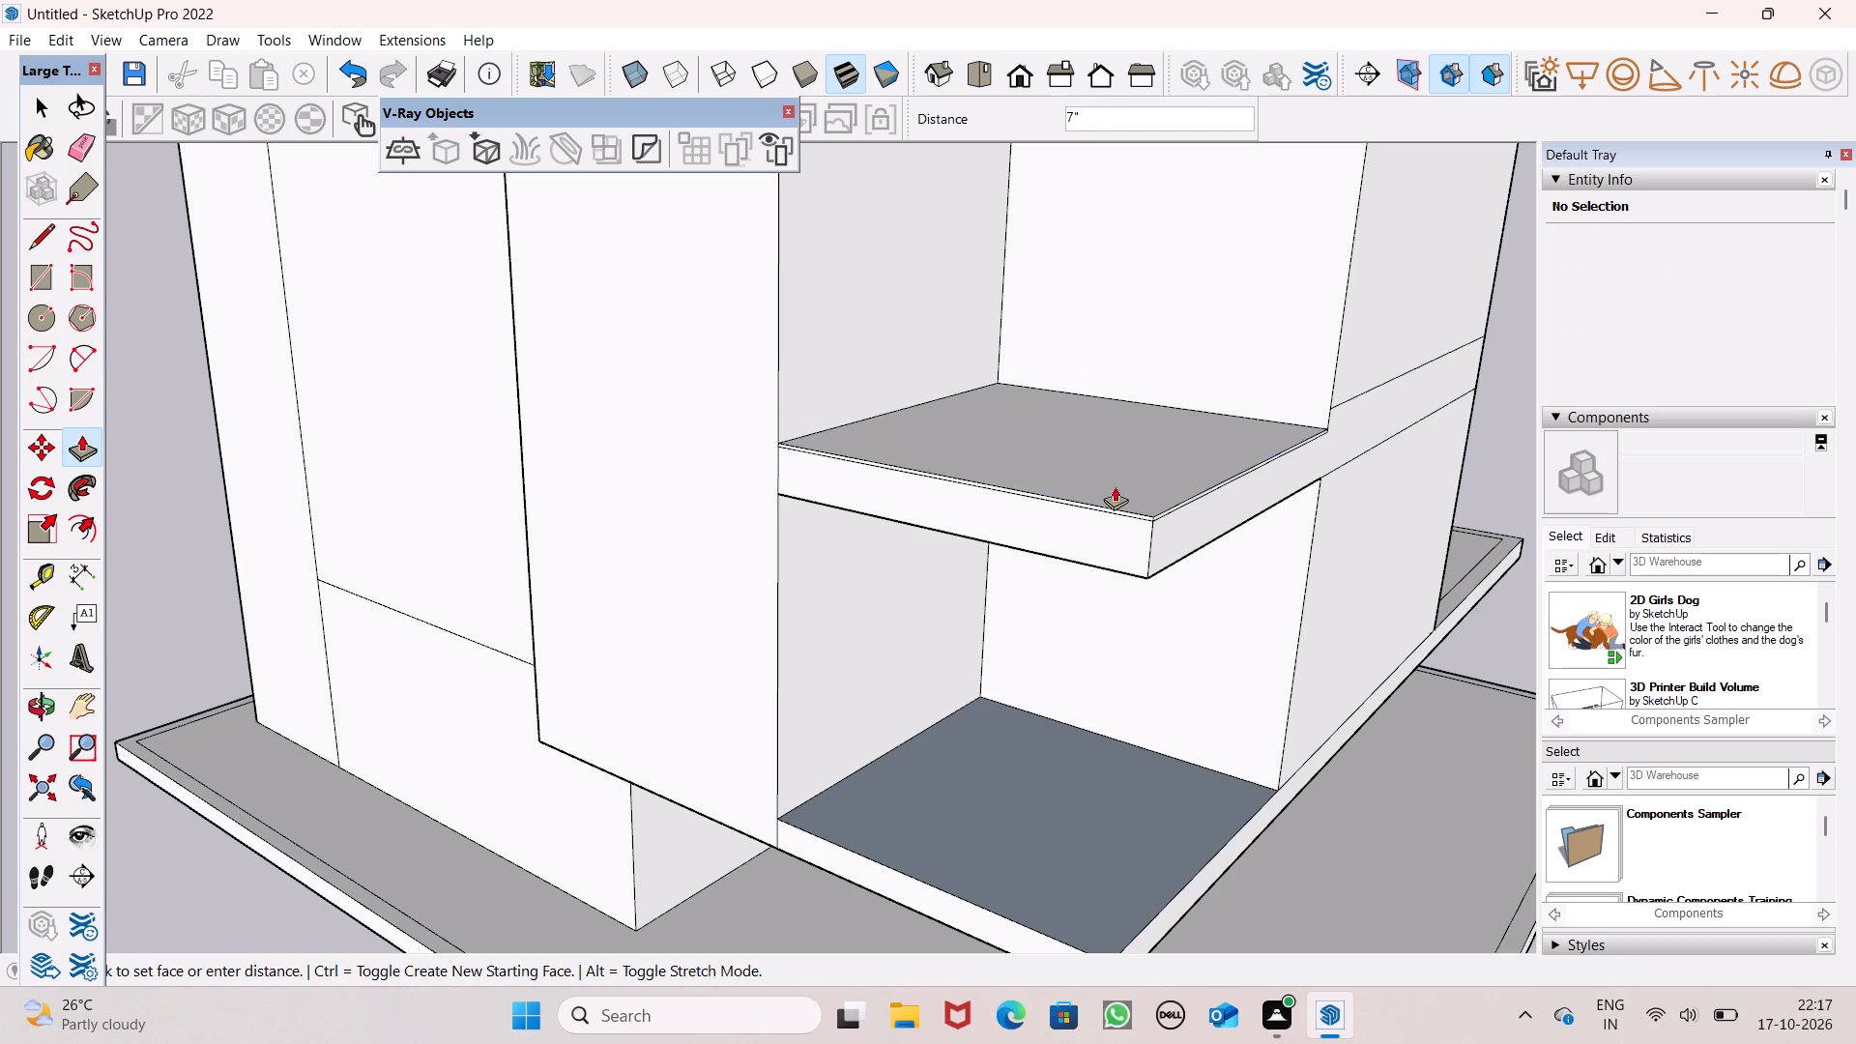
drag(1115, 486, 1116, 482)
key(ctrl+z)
Push/Pull a new starting face about 11 15/16" down from the upper slab's top face, adding a second dividing line.
drag(1104, 464, 1100, 502)
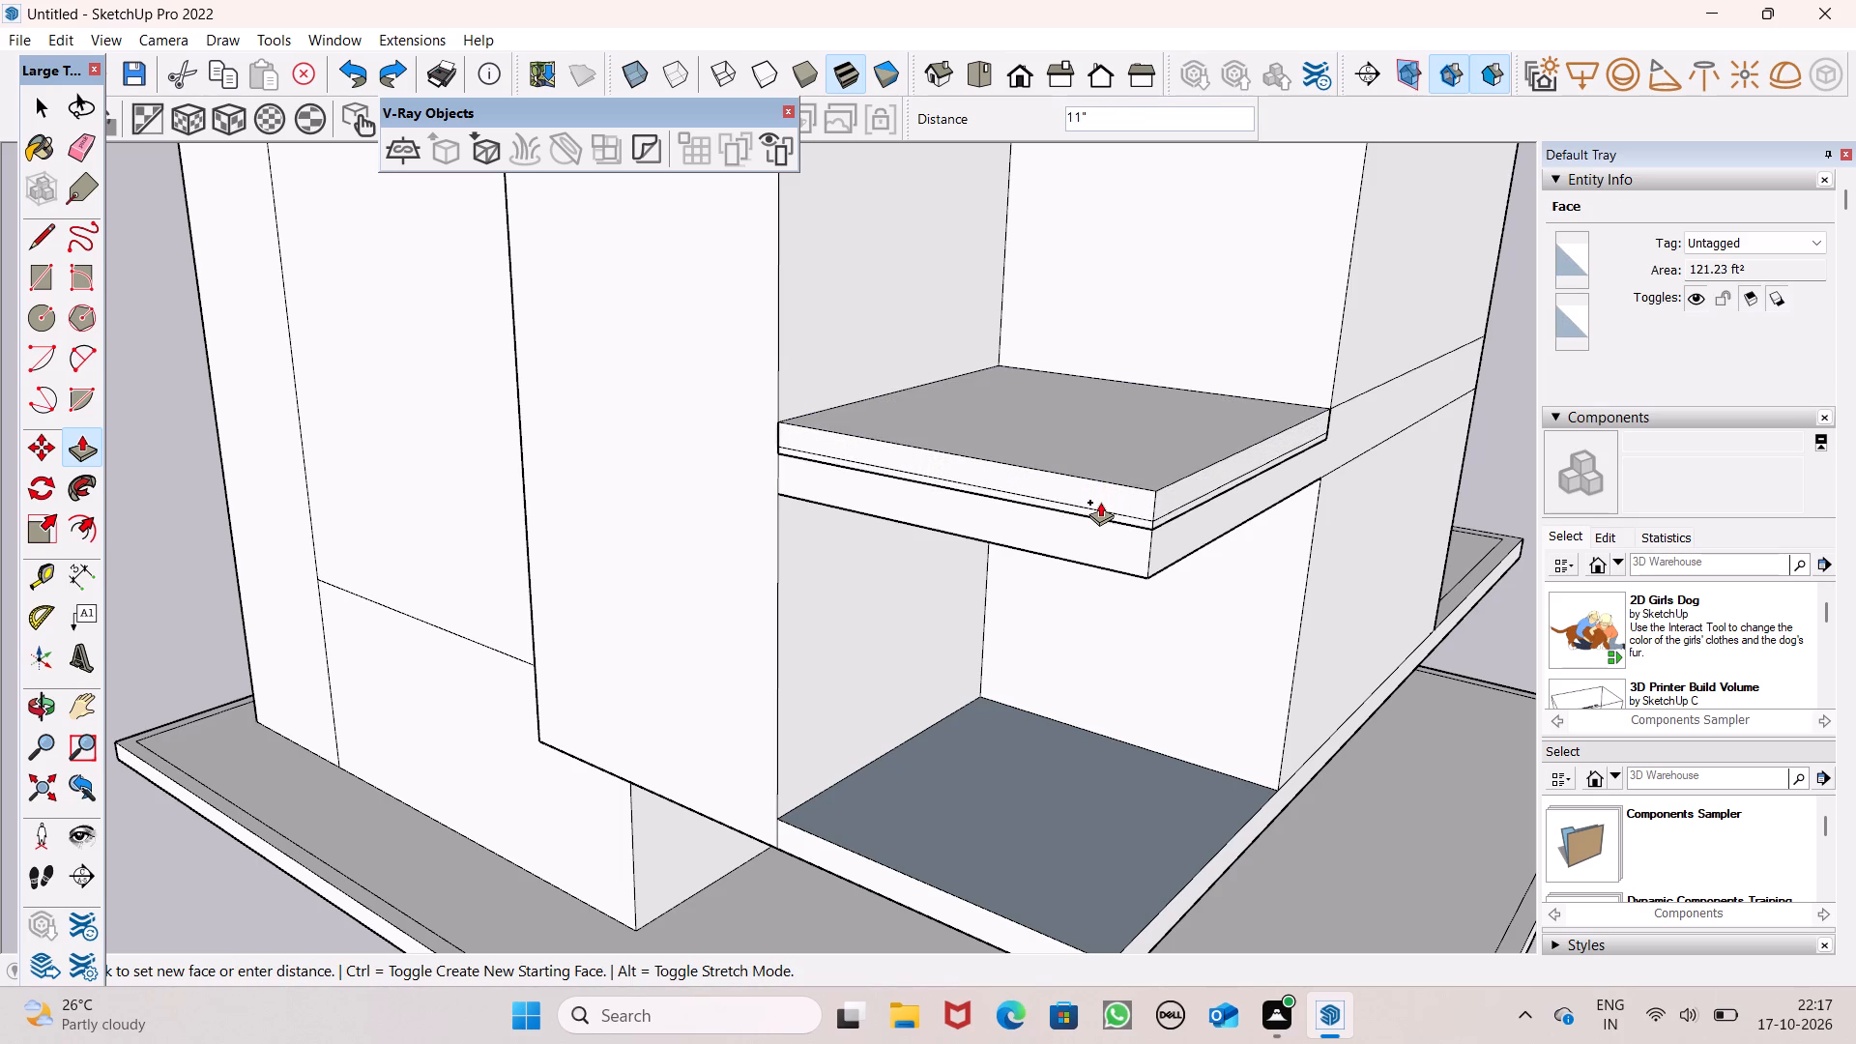
drag(1100, 502, 1100, 505)
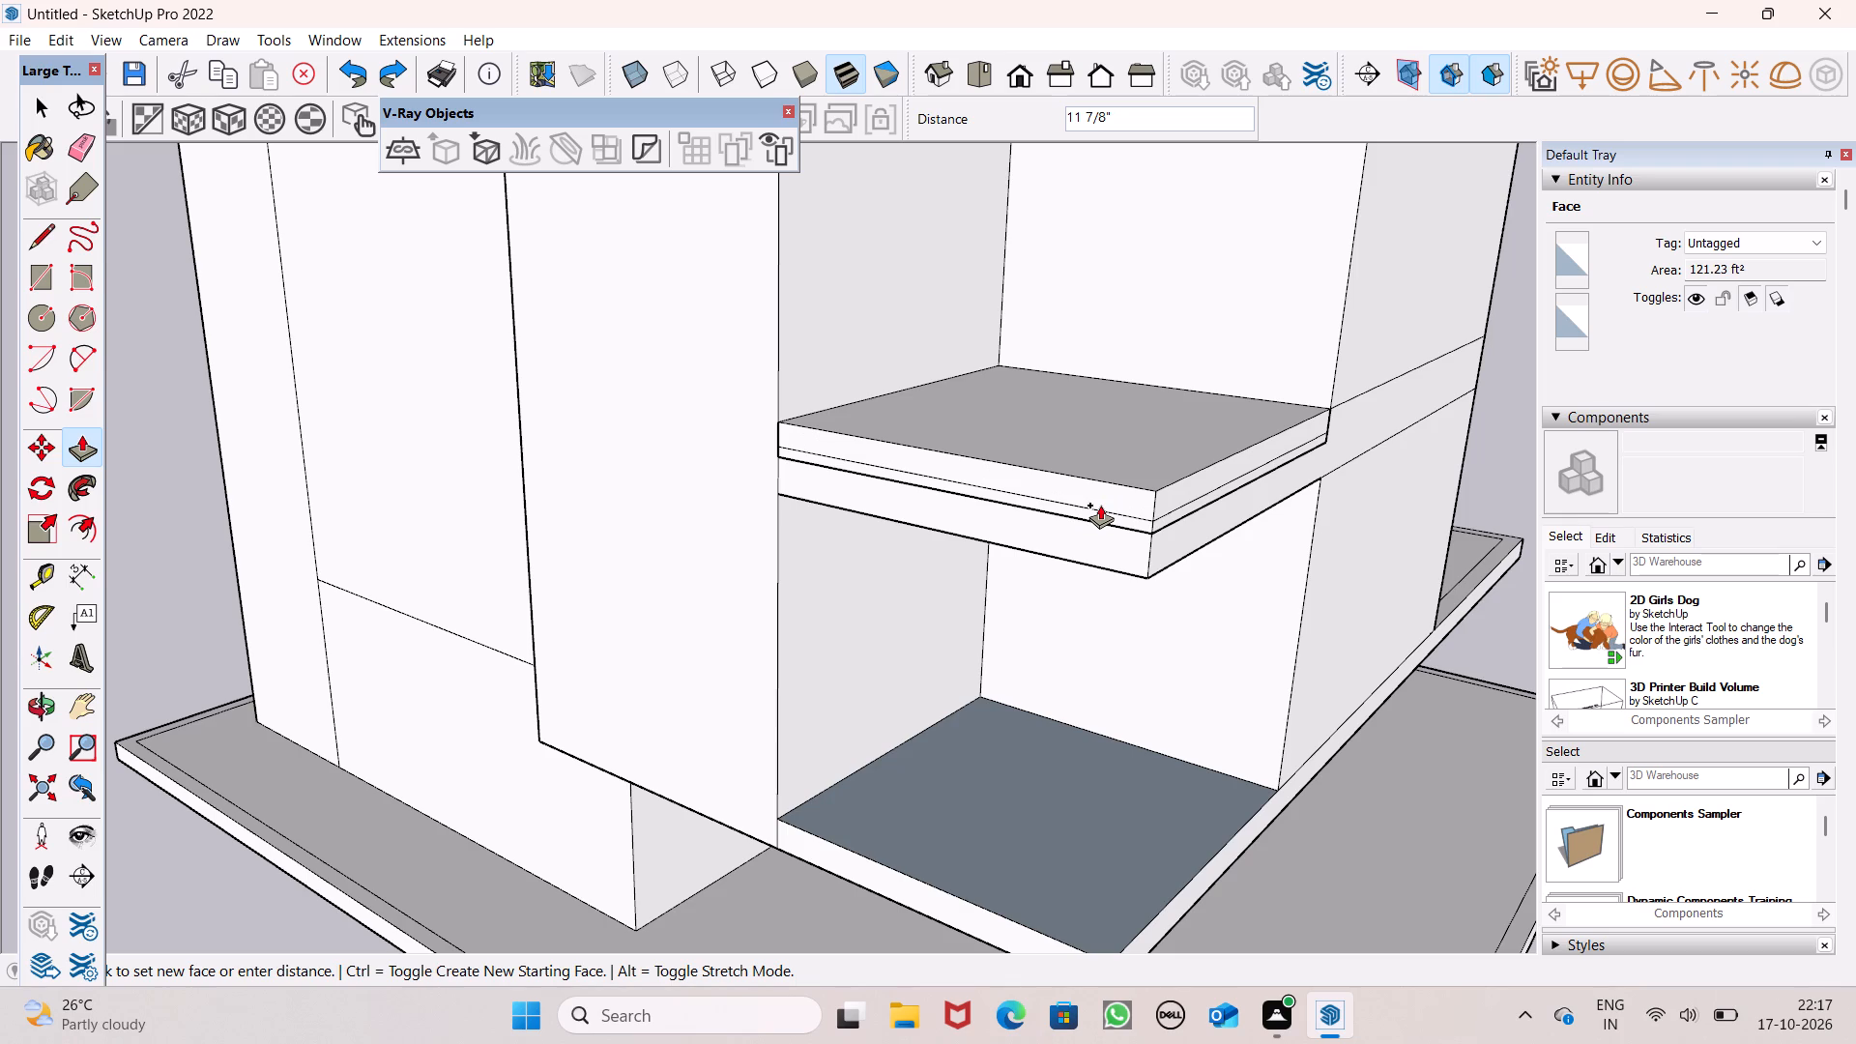
drag(1100, 505, 1097, 505)
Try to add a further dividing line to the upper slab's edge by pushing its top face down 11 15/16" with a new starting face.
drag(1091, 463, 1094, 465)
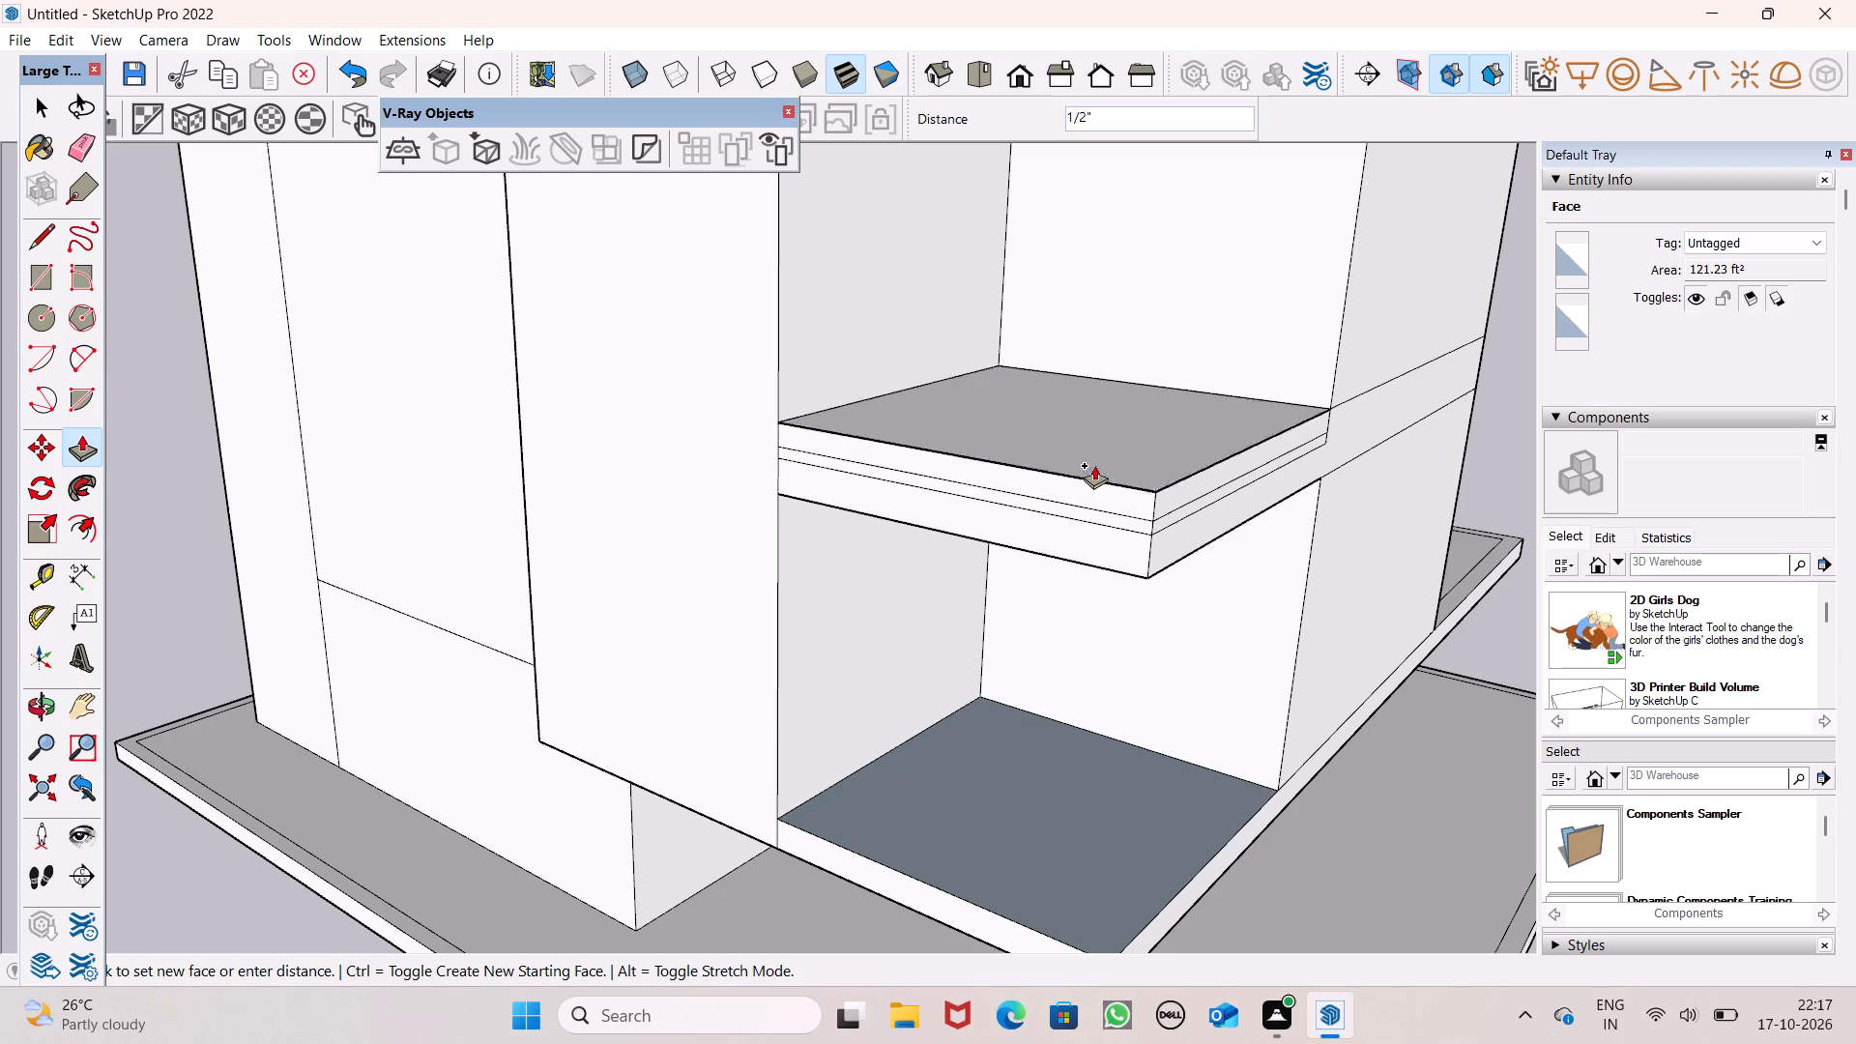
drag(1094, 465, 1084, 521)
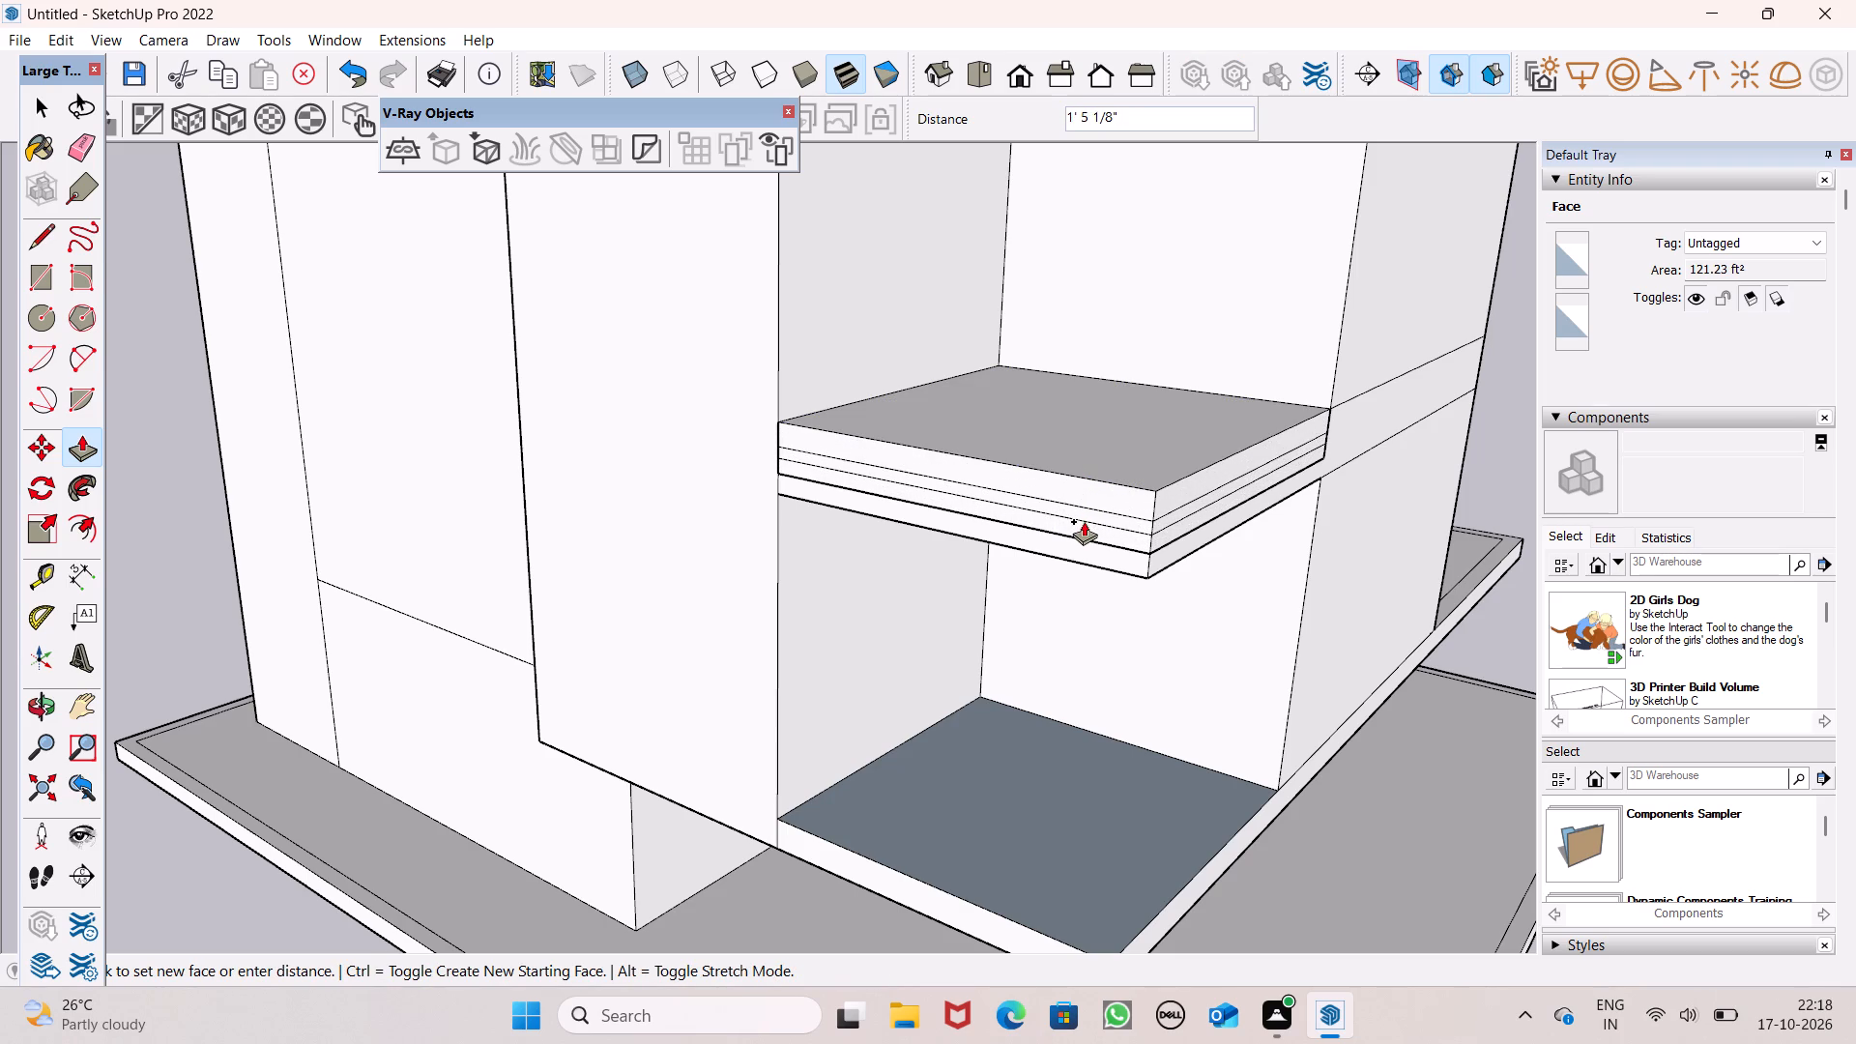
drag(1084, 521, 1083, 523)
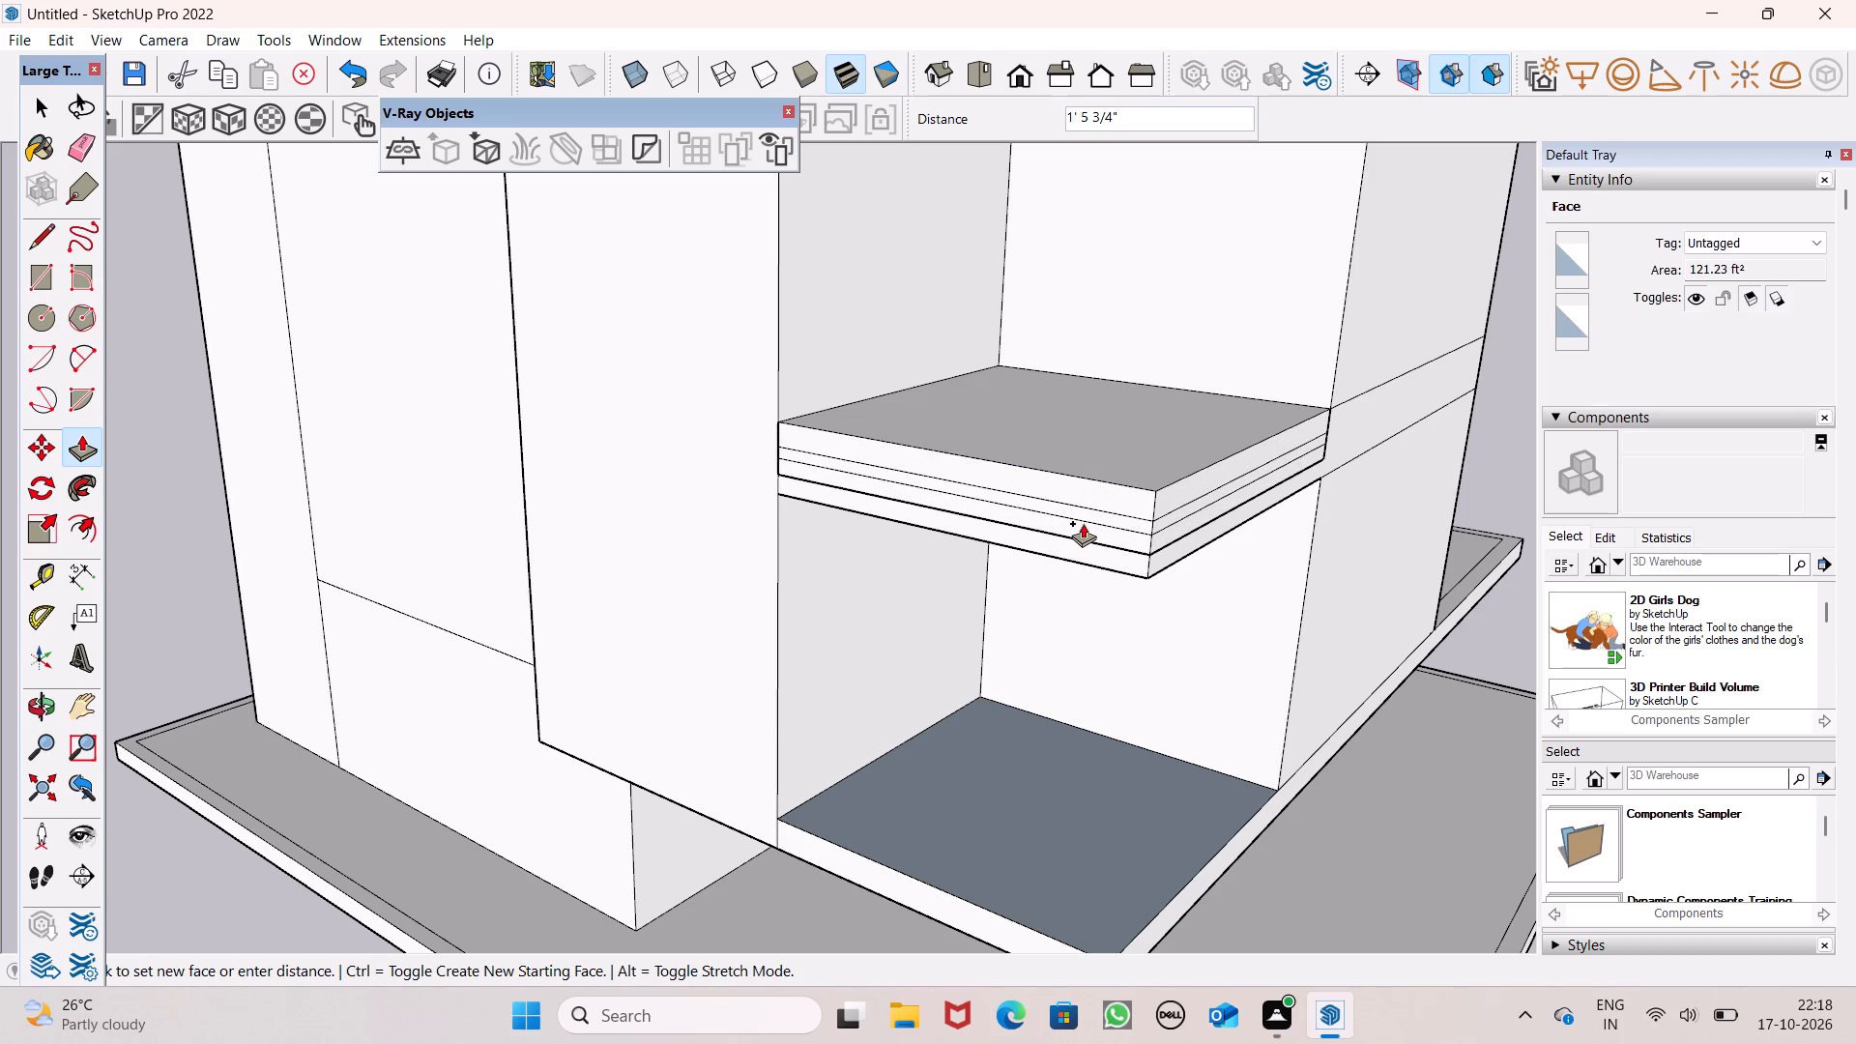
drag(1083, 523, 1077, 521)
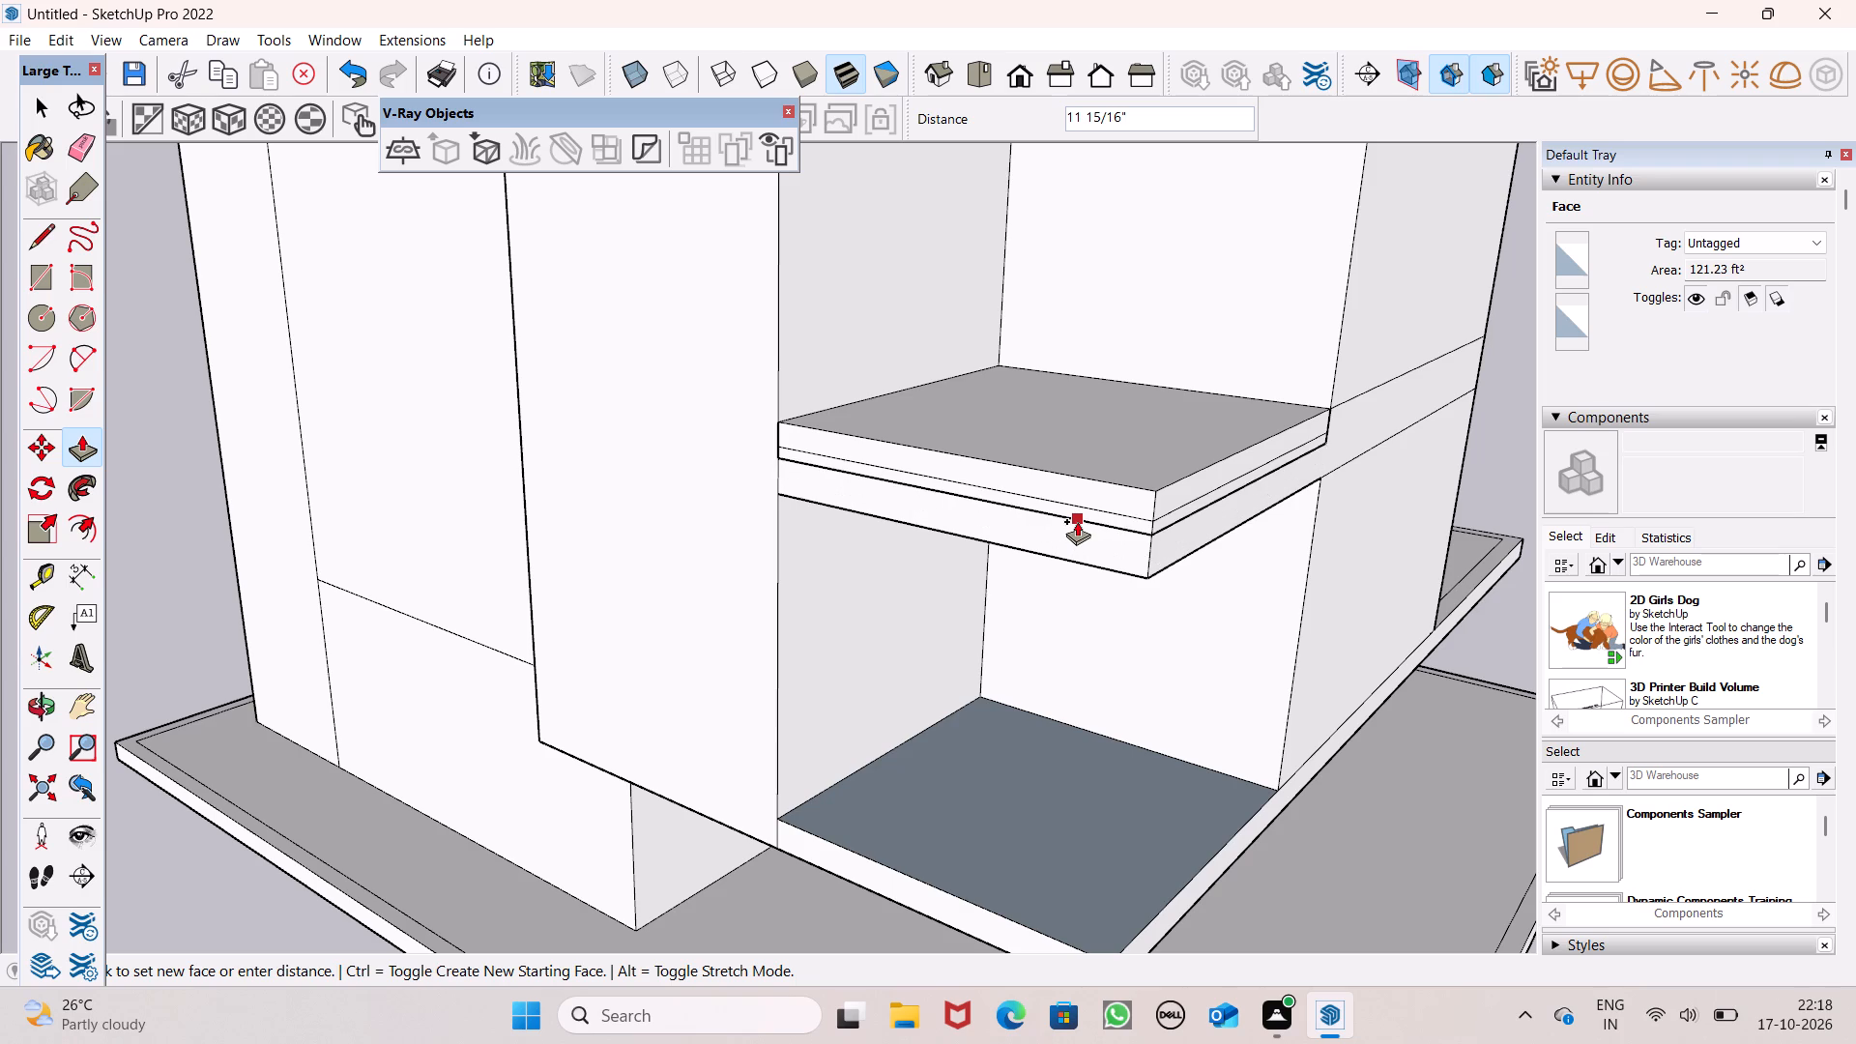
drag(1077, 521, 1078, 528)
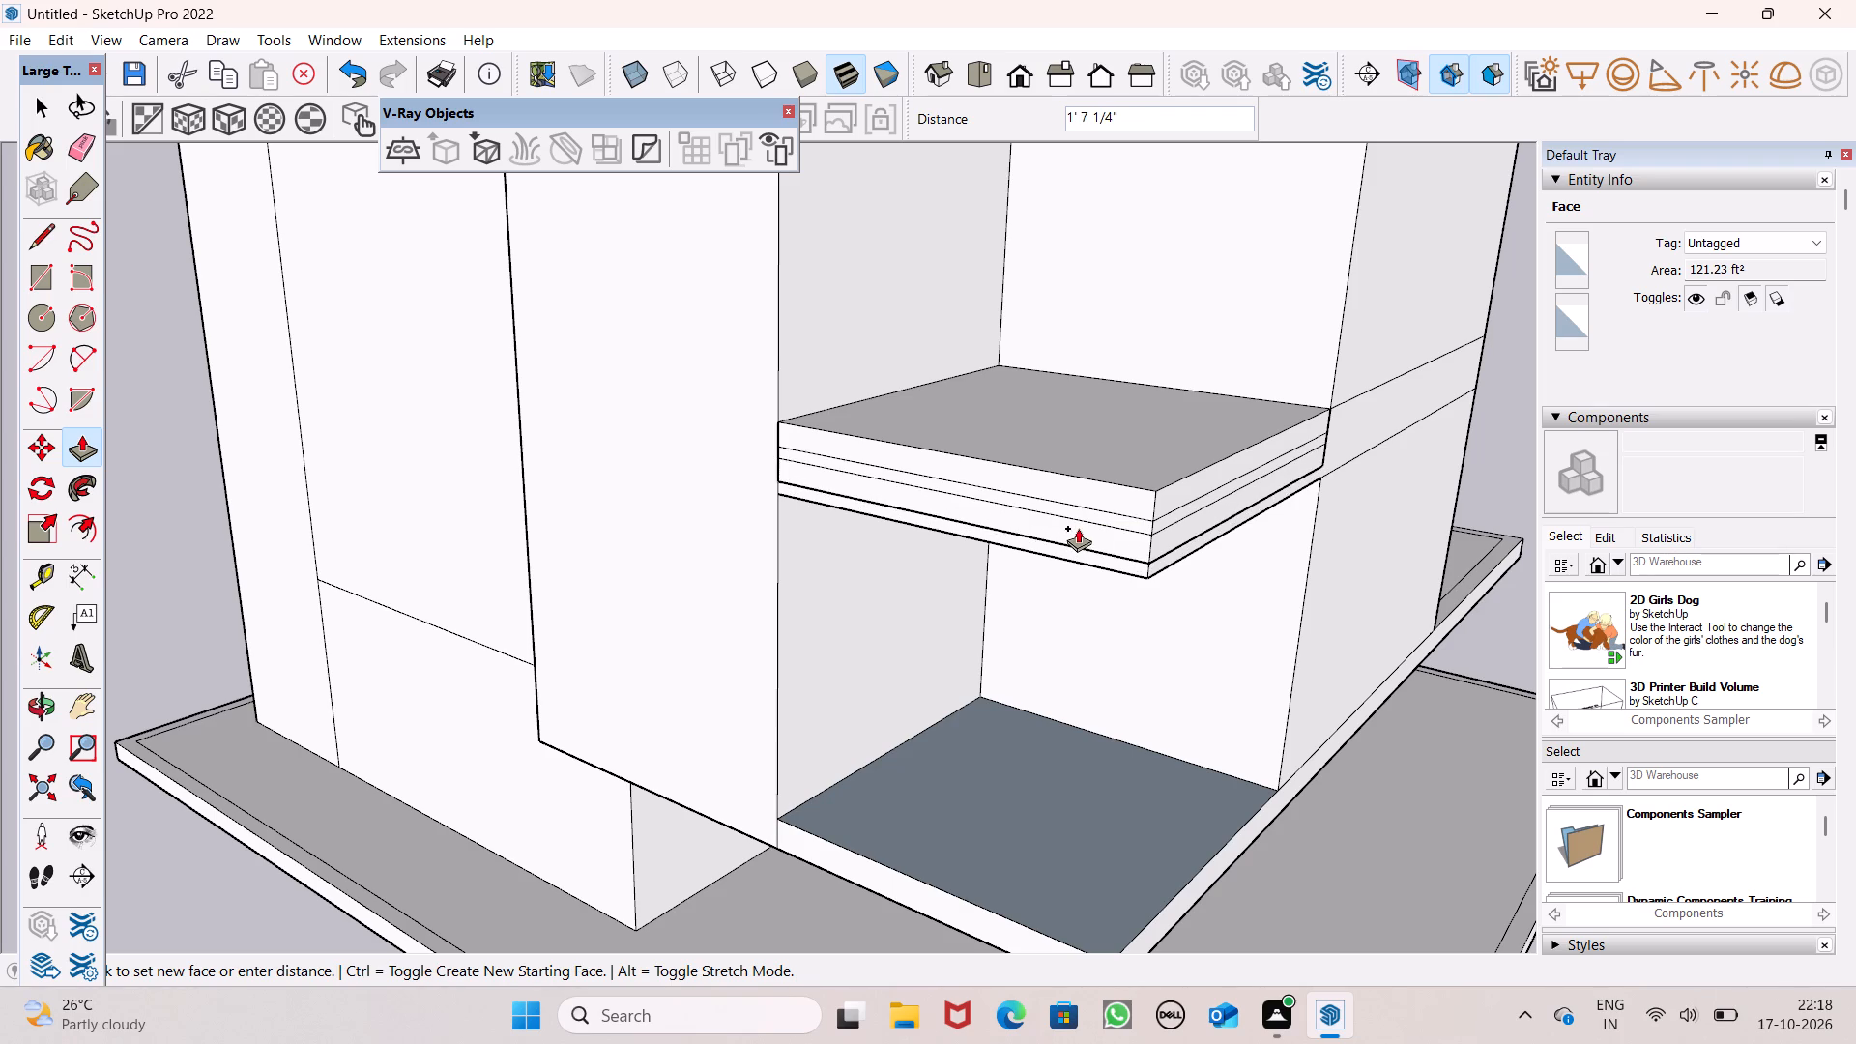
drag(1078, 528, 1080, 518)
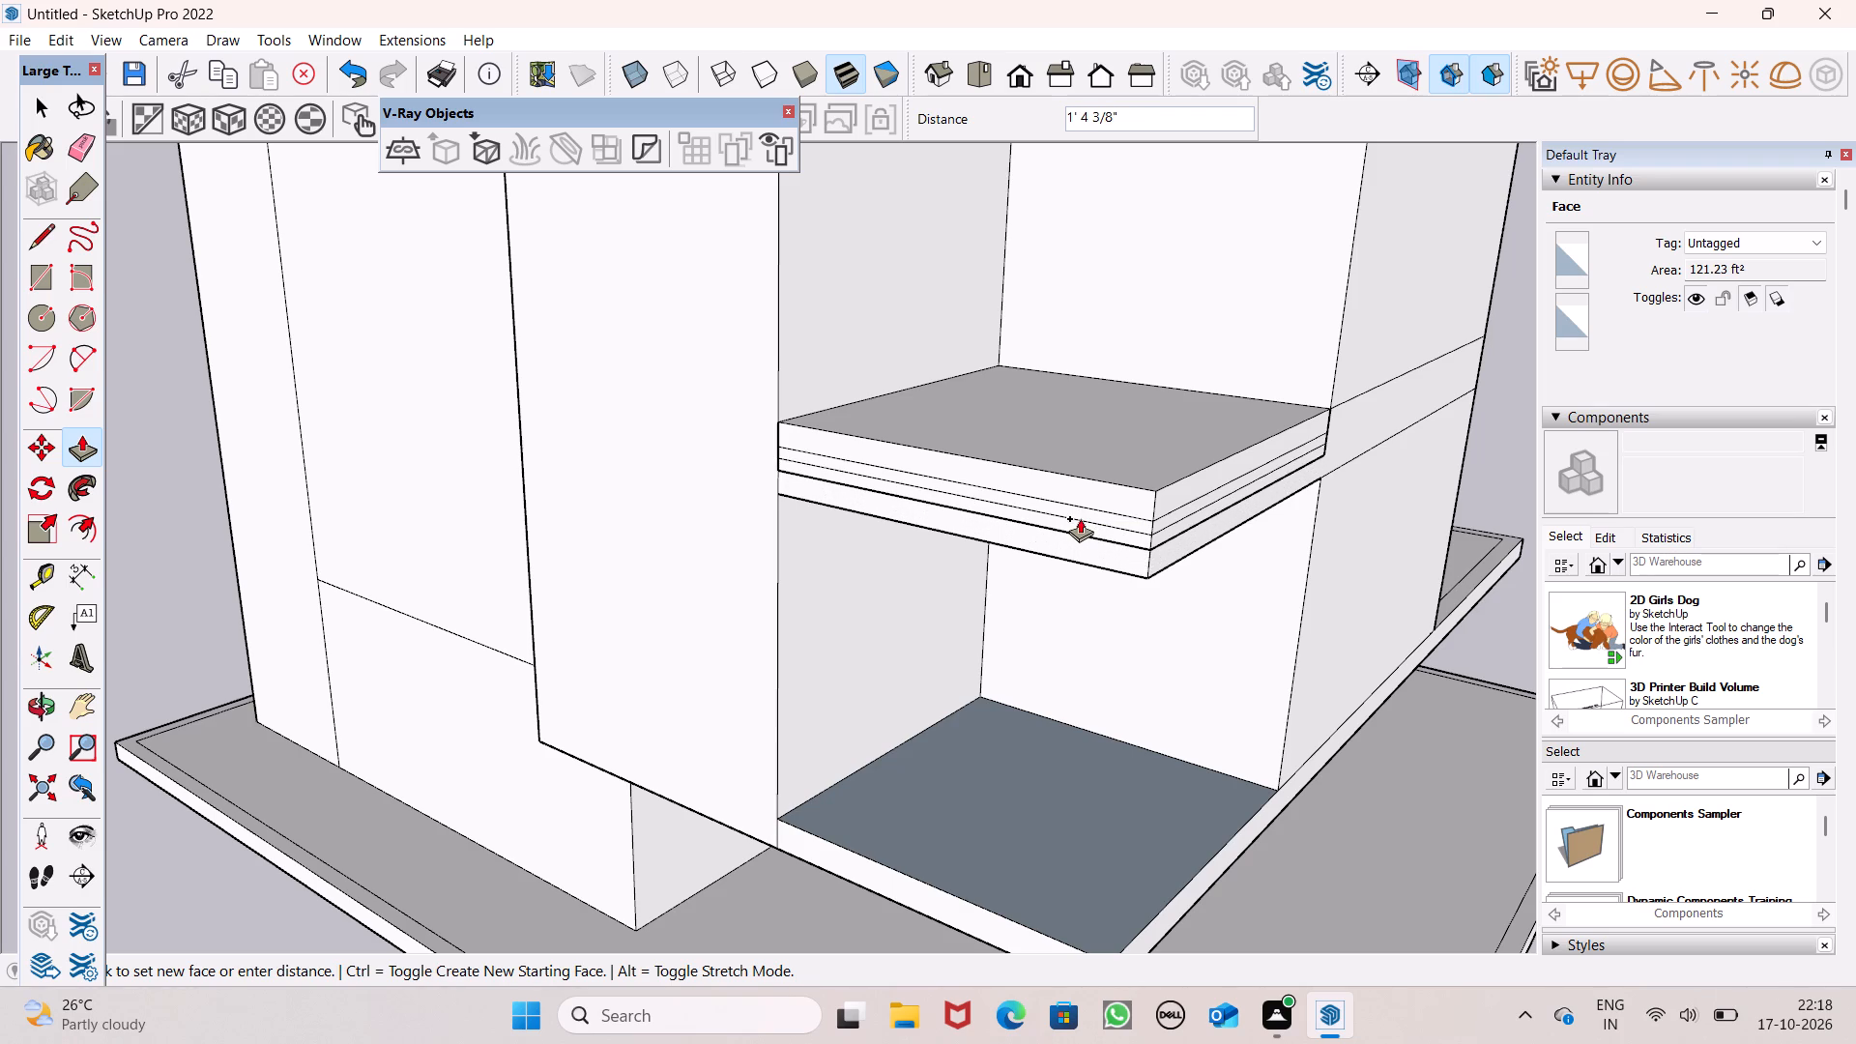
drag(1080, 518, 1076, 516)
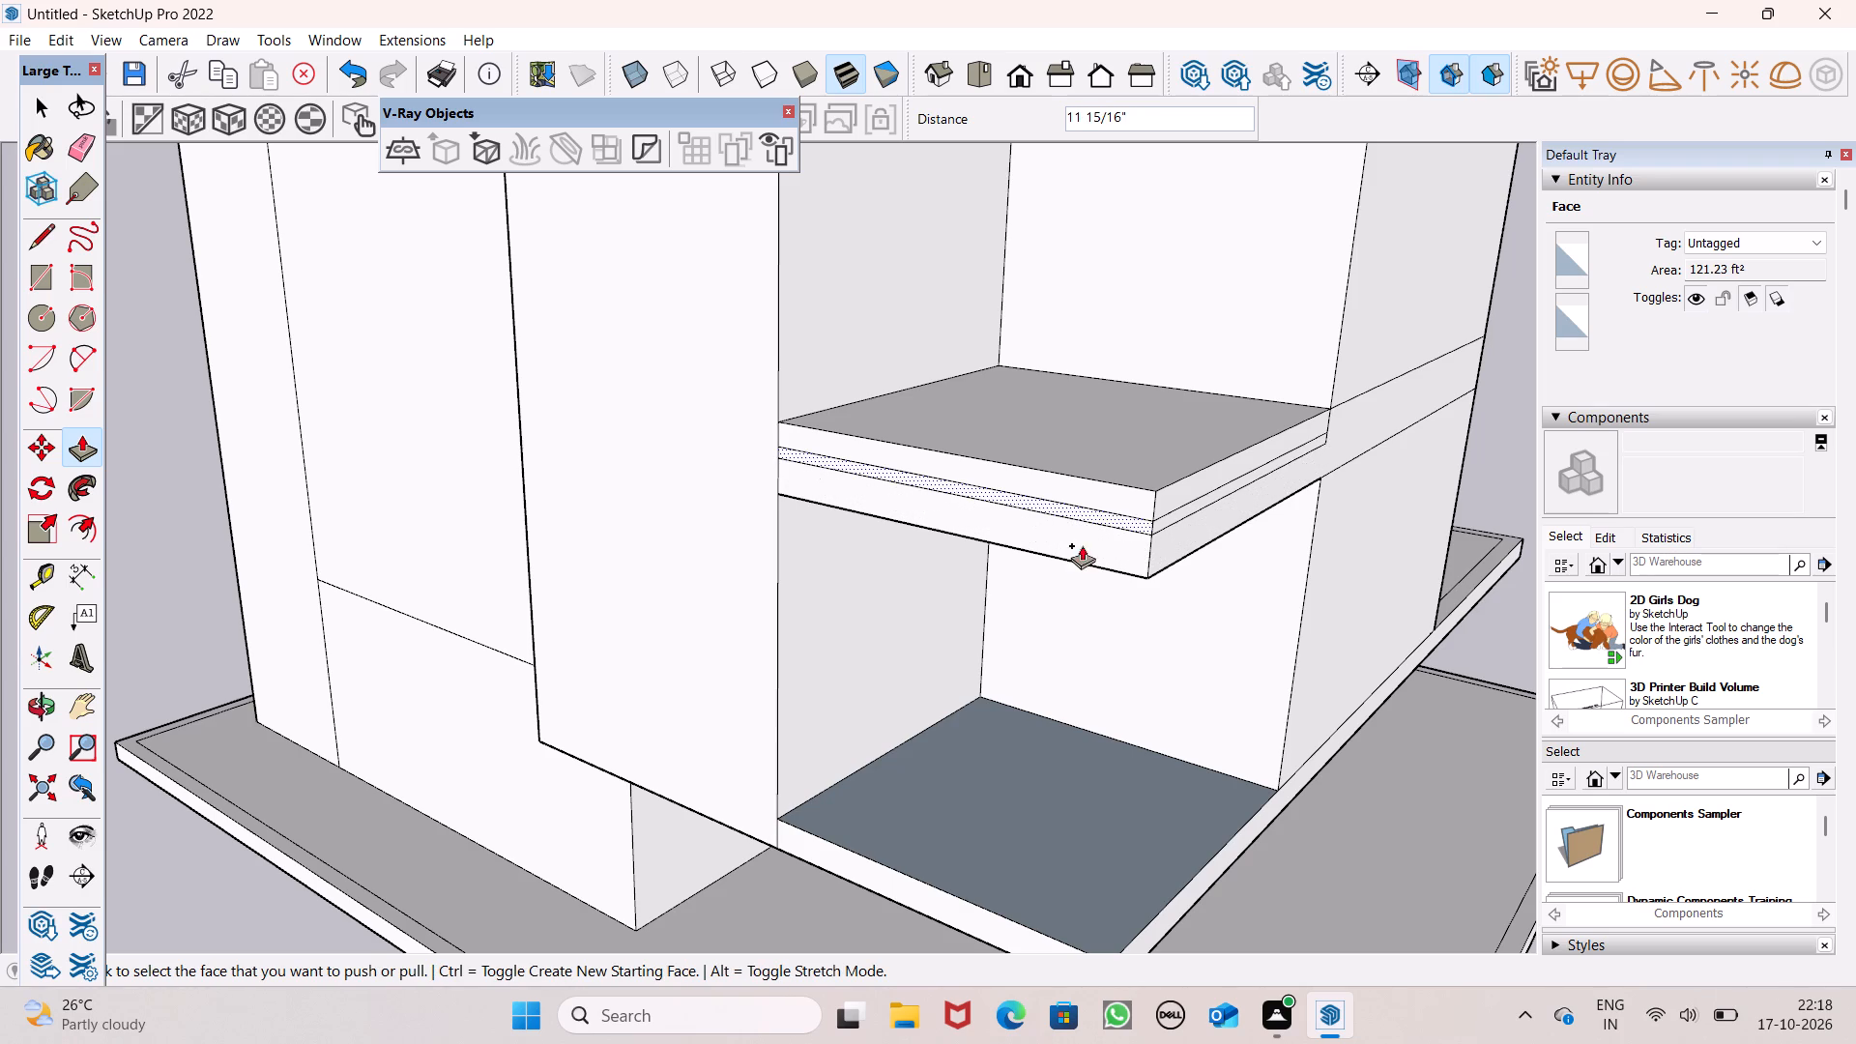
Push/Pull a new starting face 1' 4 5/8" down from the upper slab's top face, adding a third dividing line.
middle_drag(1137, 573, 1158, 512)
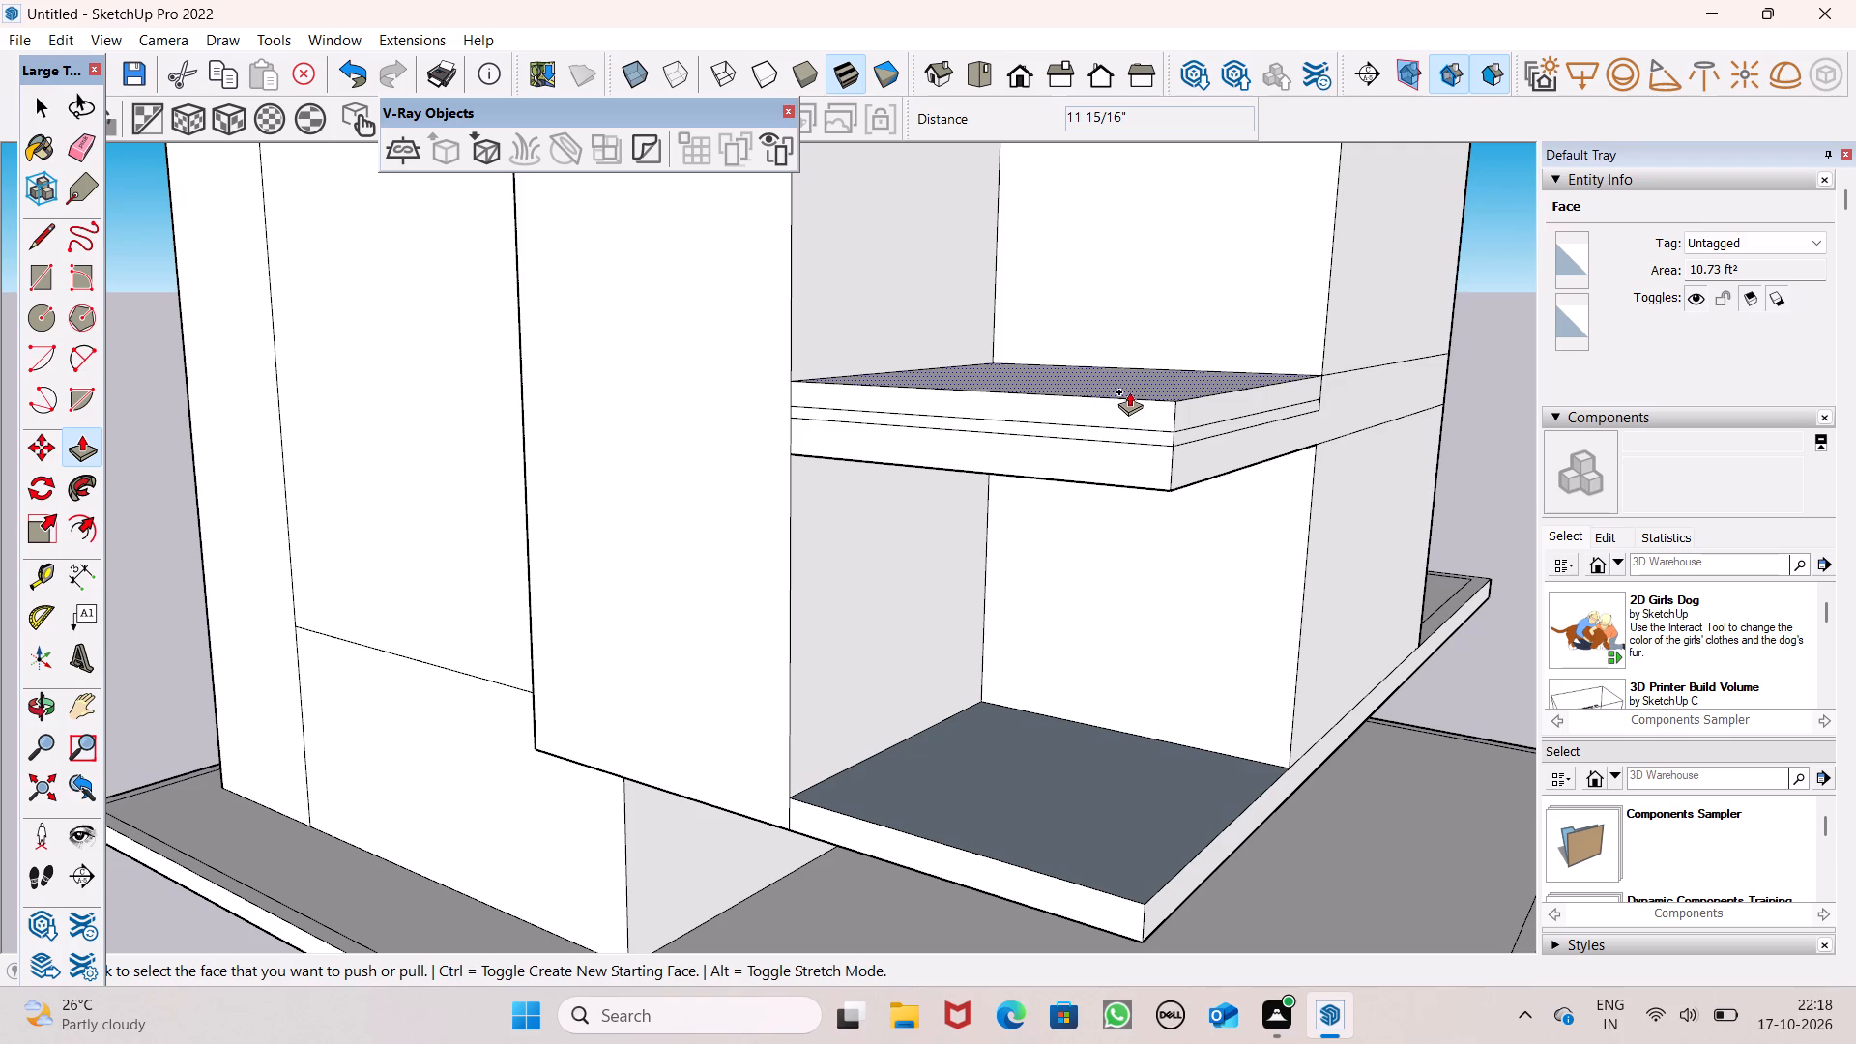
drag(1130, 386, 1124, 446)
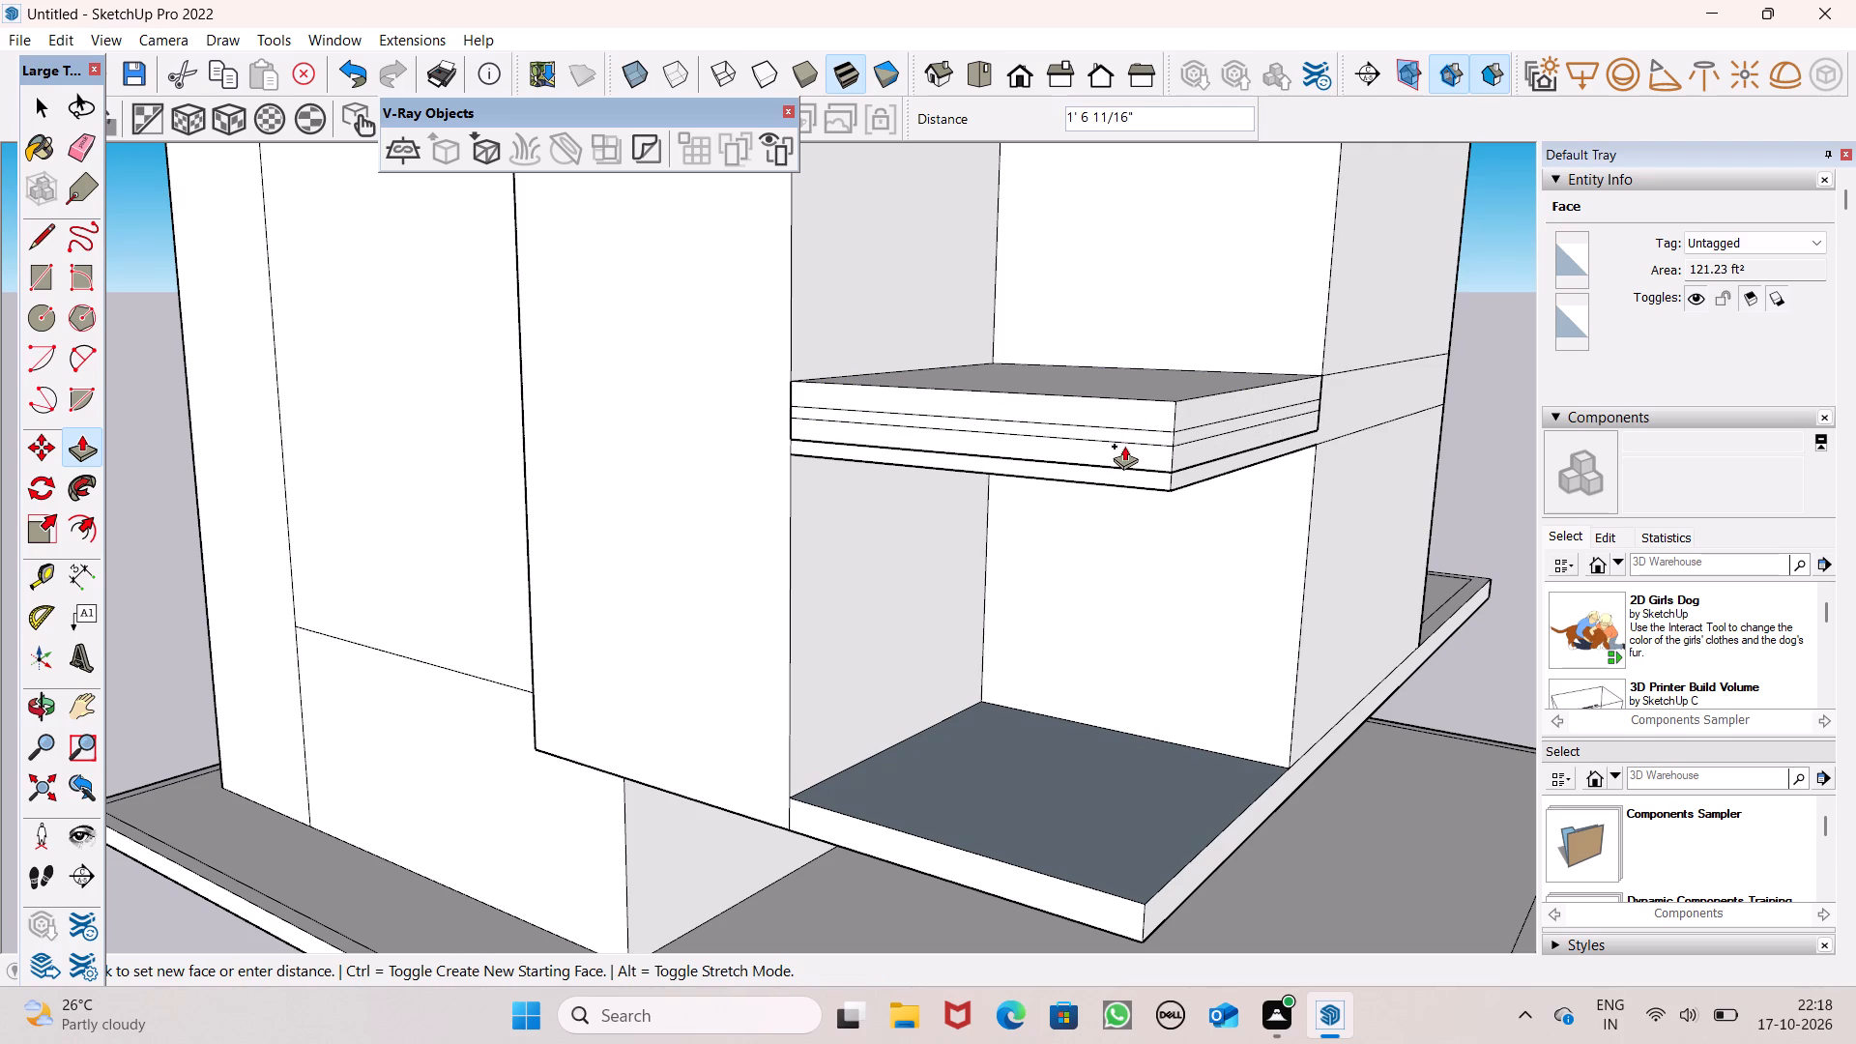
drag(1124, 446, 1119, 439)
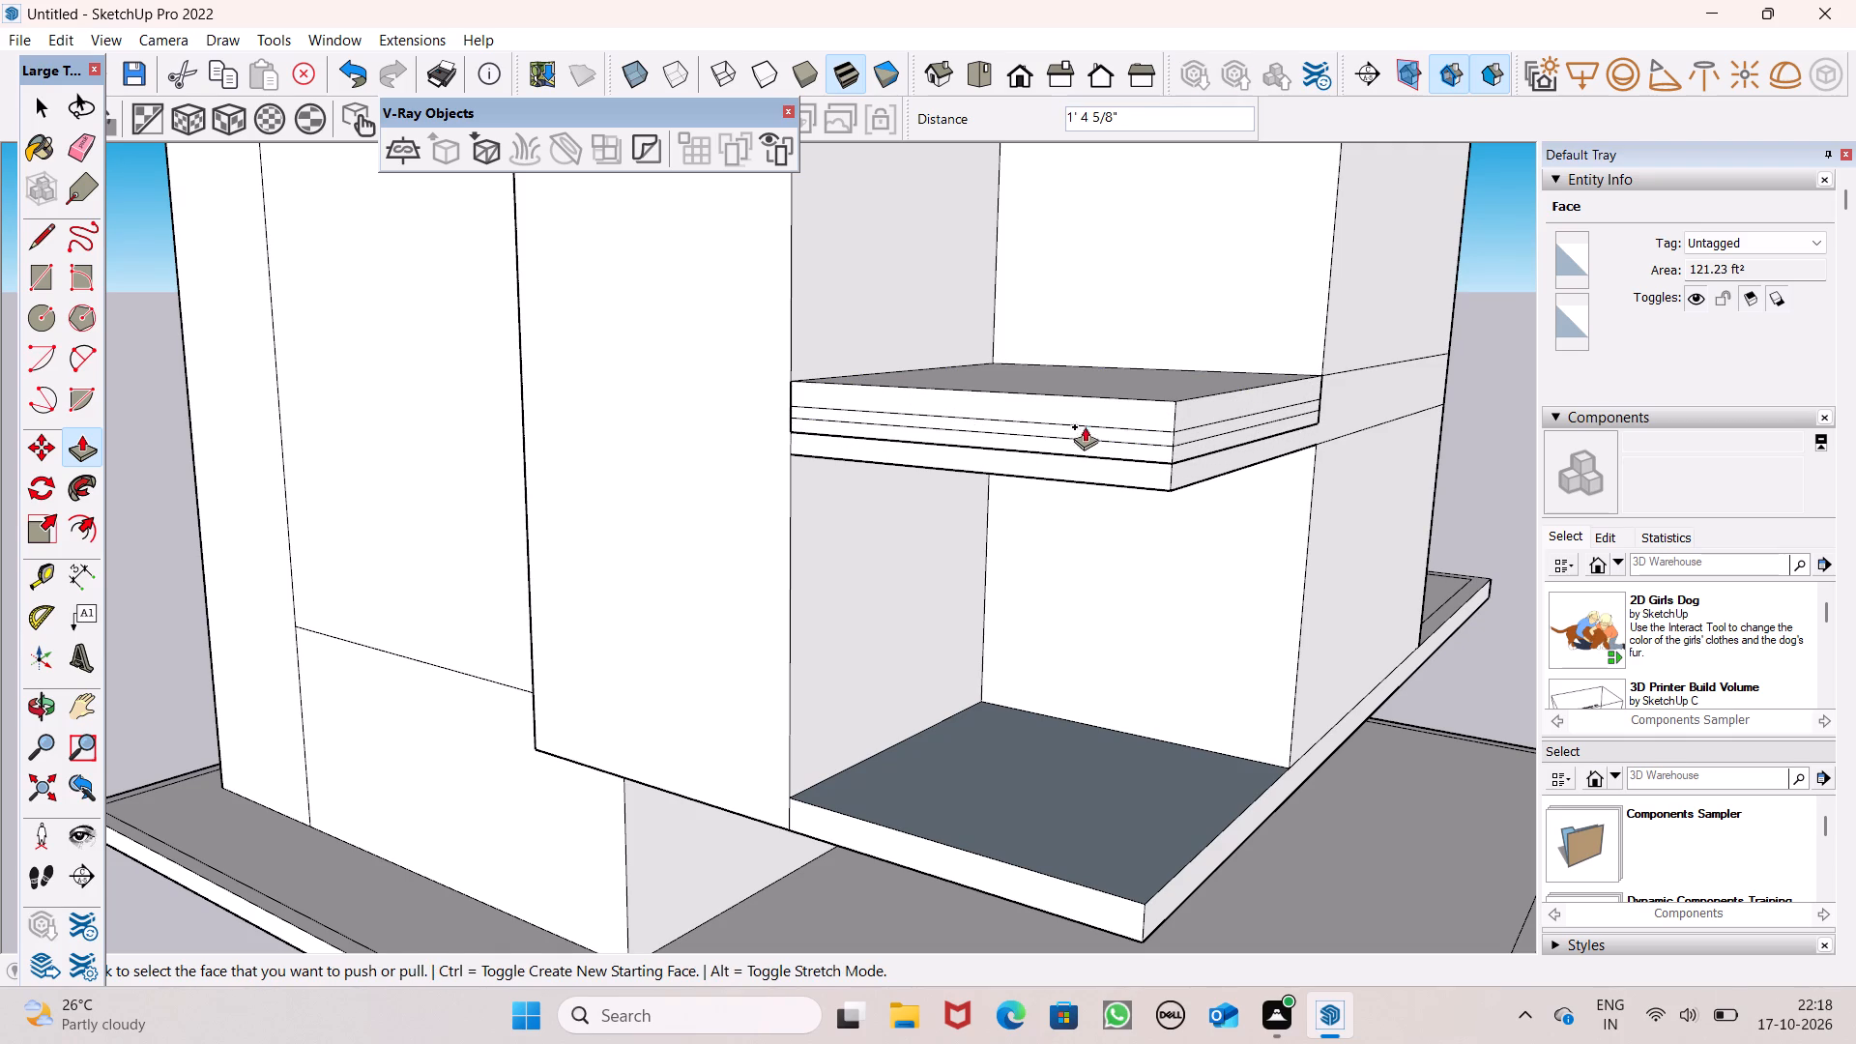
key(space)
key(space)
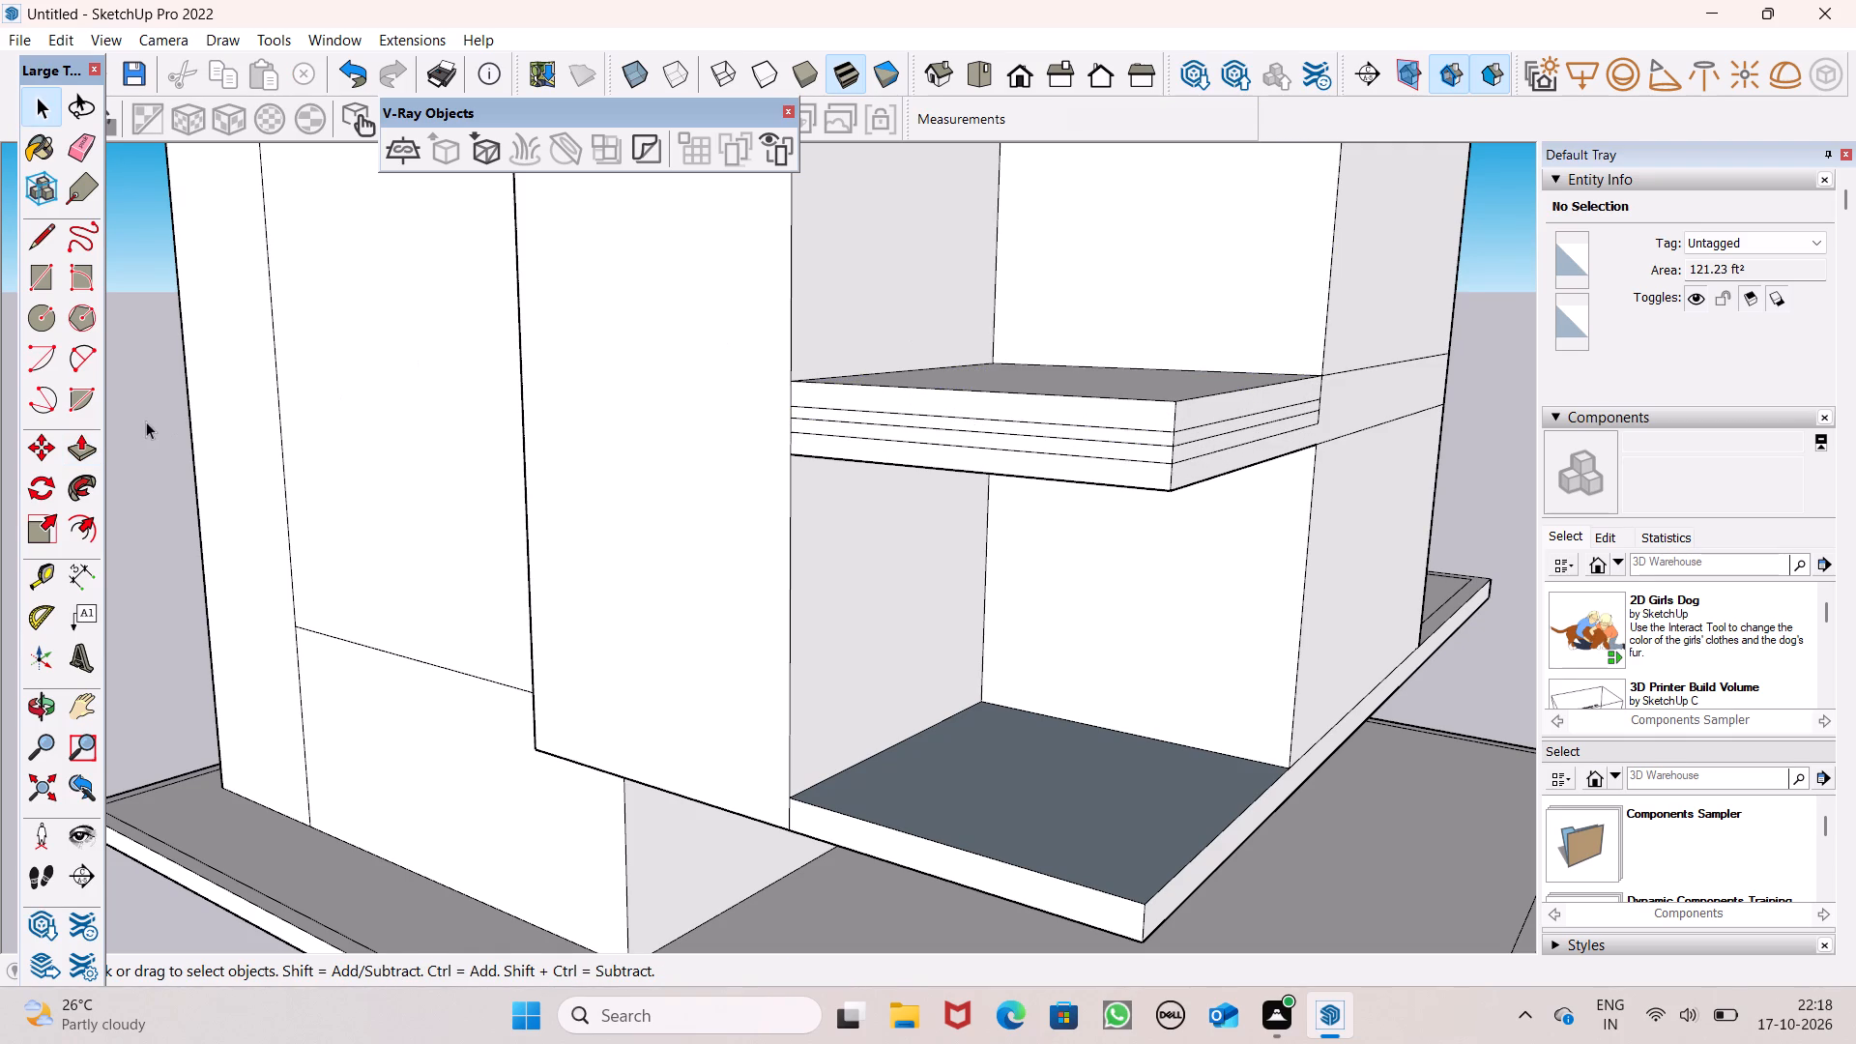
Push/Pull the upper slab's top edge band outward about 10 1/16" on one exposed side and 2 1/2" plus another 3 3/4" on the other.
click(75, 450)
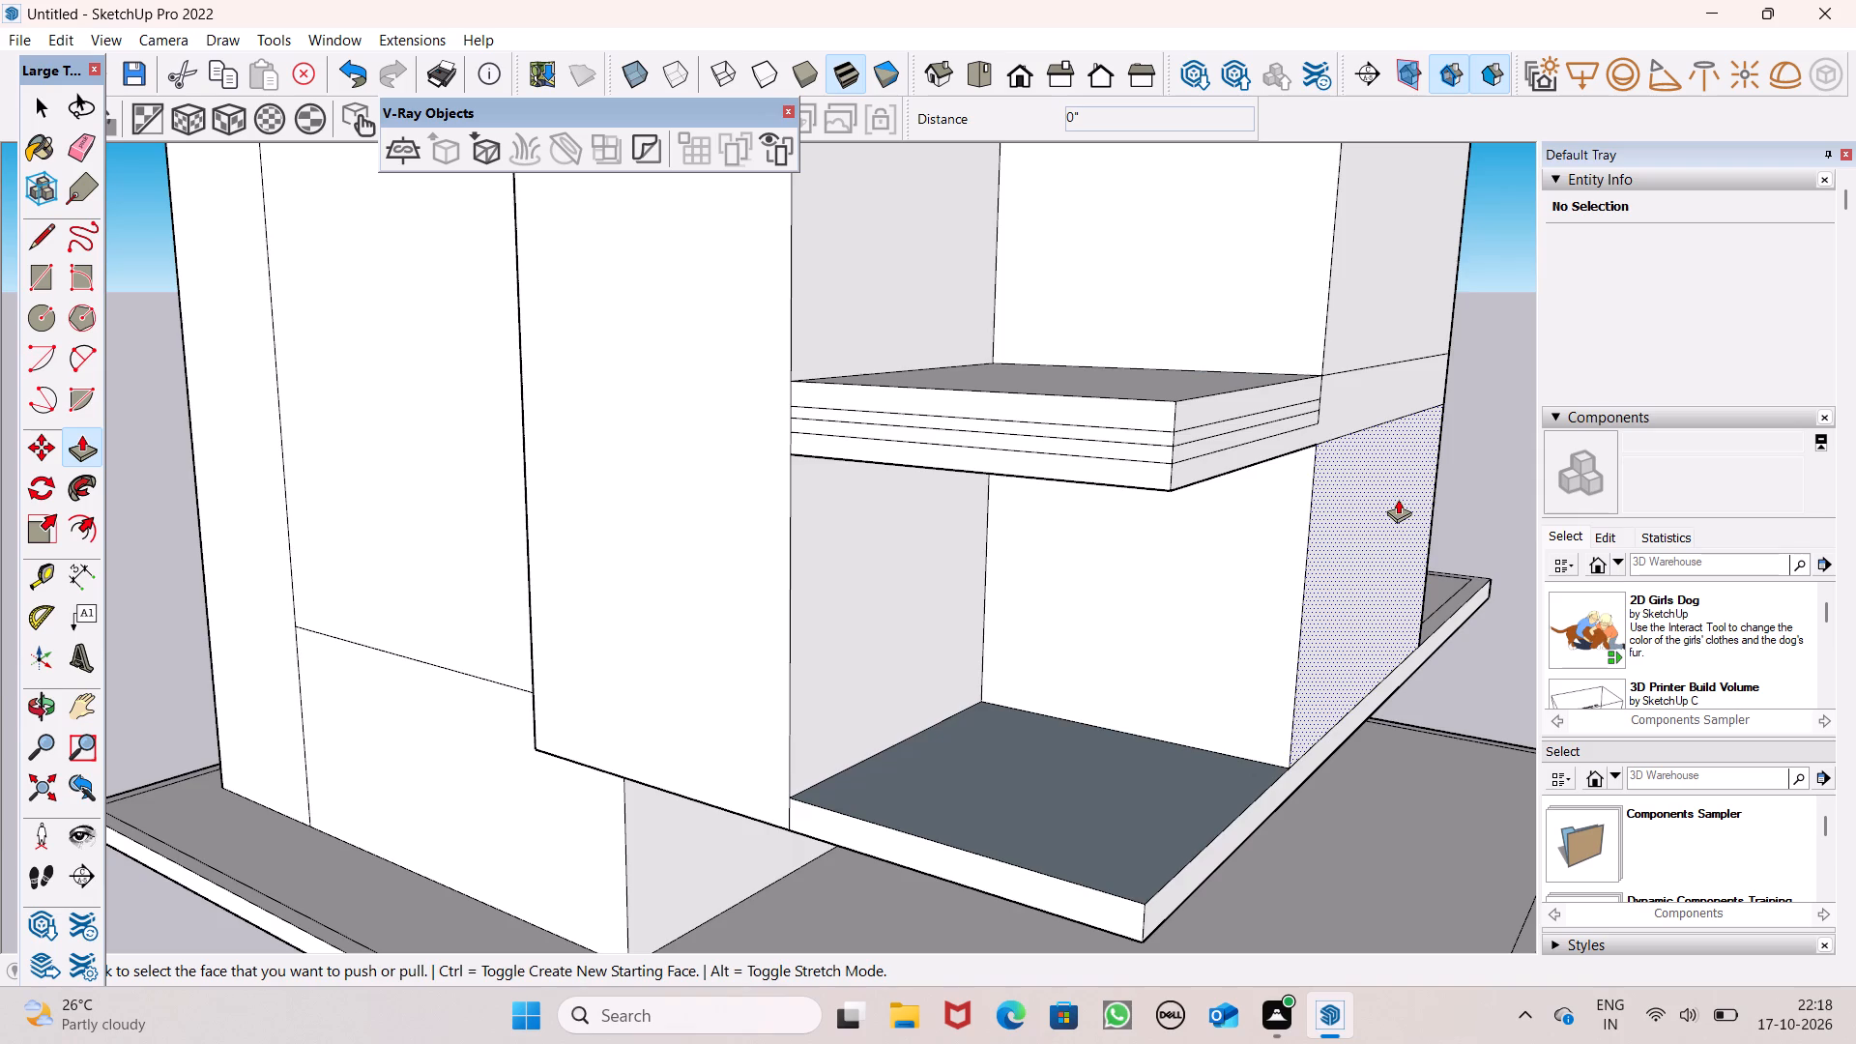
scroll(1396, 499, up, 1)
middle_drag(1396, 502, 1371, 599)
scroll(1130, 652, up, 4)
drag(1110, 666, 1120, 671)
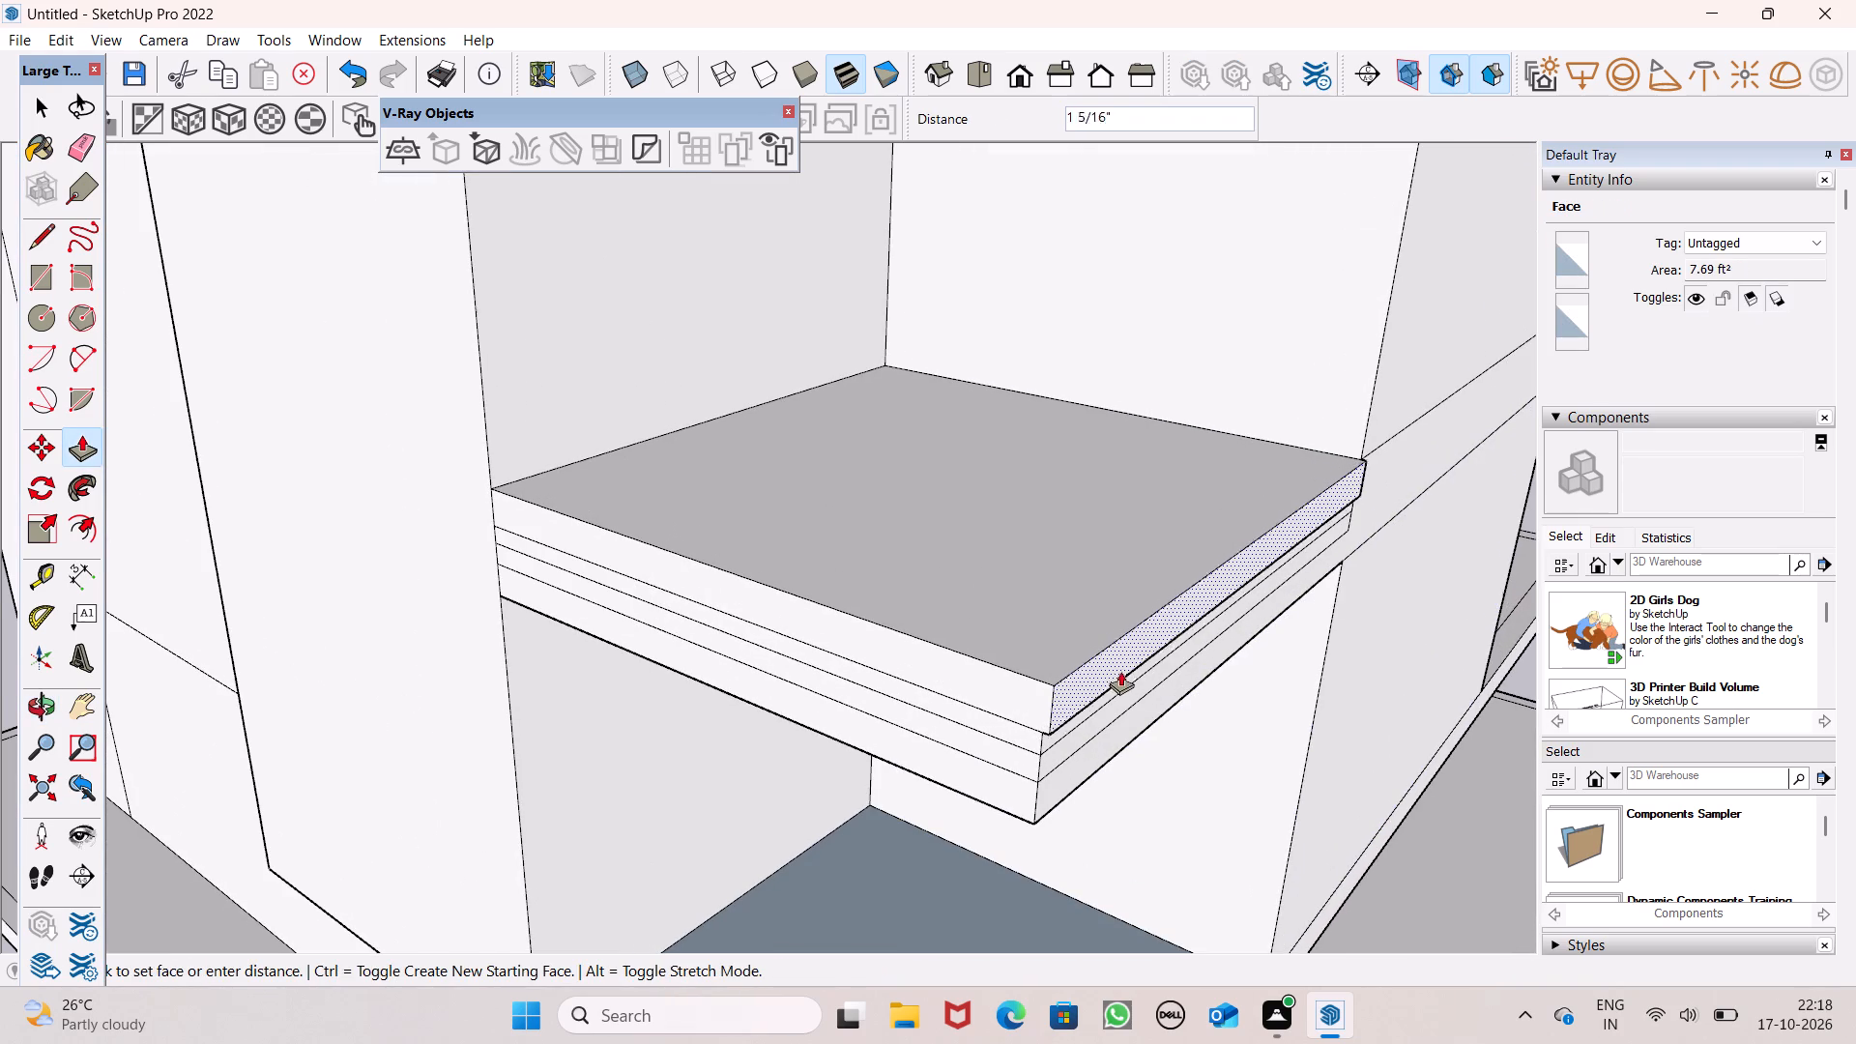
drag(1120, 671, 1123, 675)
middle_drag(1114, 608, 972, 452)
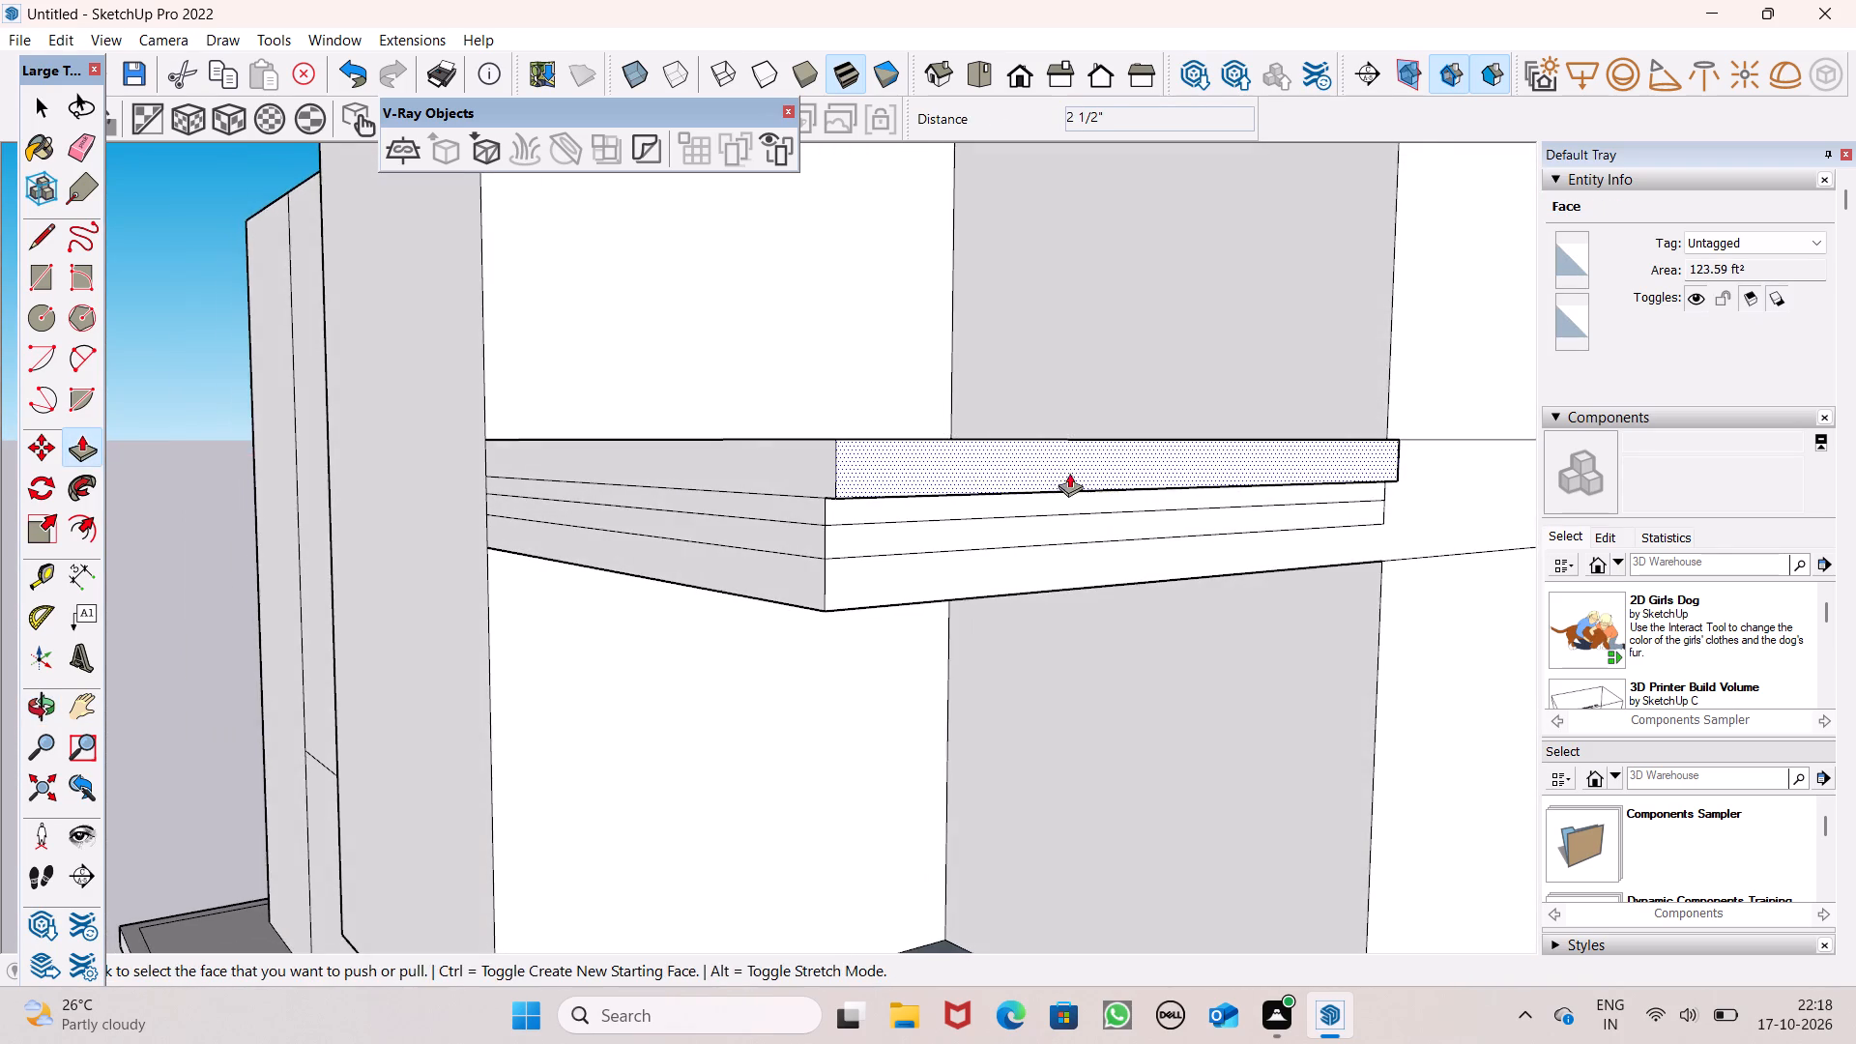
scroll(1190, 504, up, 1)
middle_drag(1190, 504, 1230, 564)
middle_drag(1158, 542, 1431, 593)
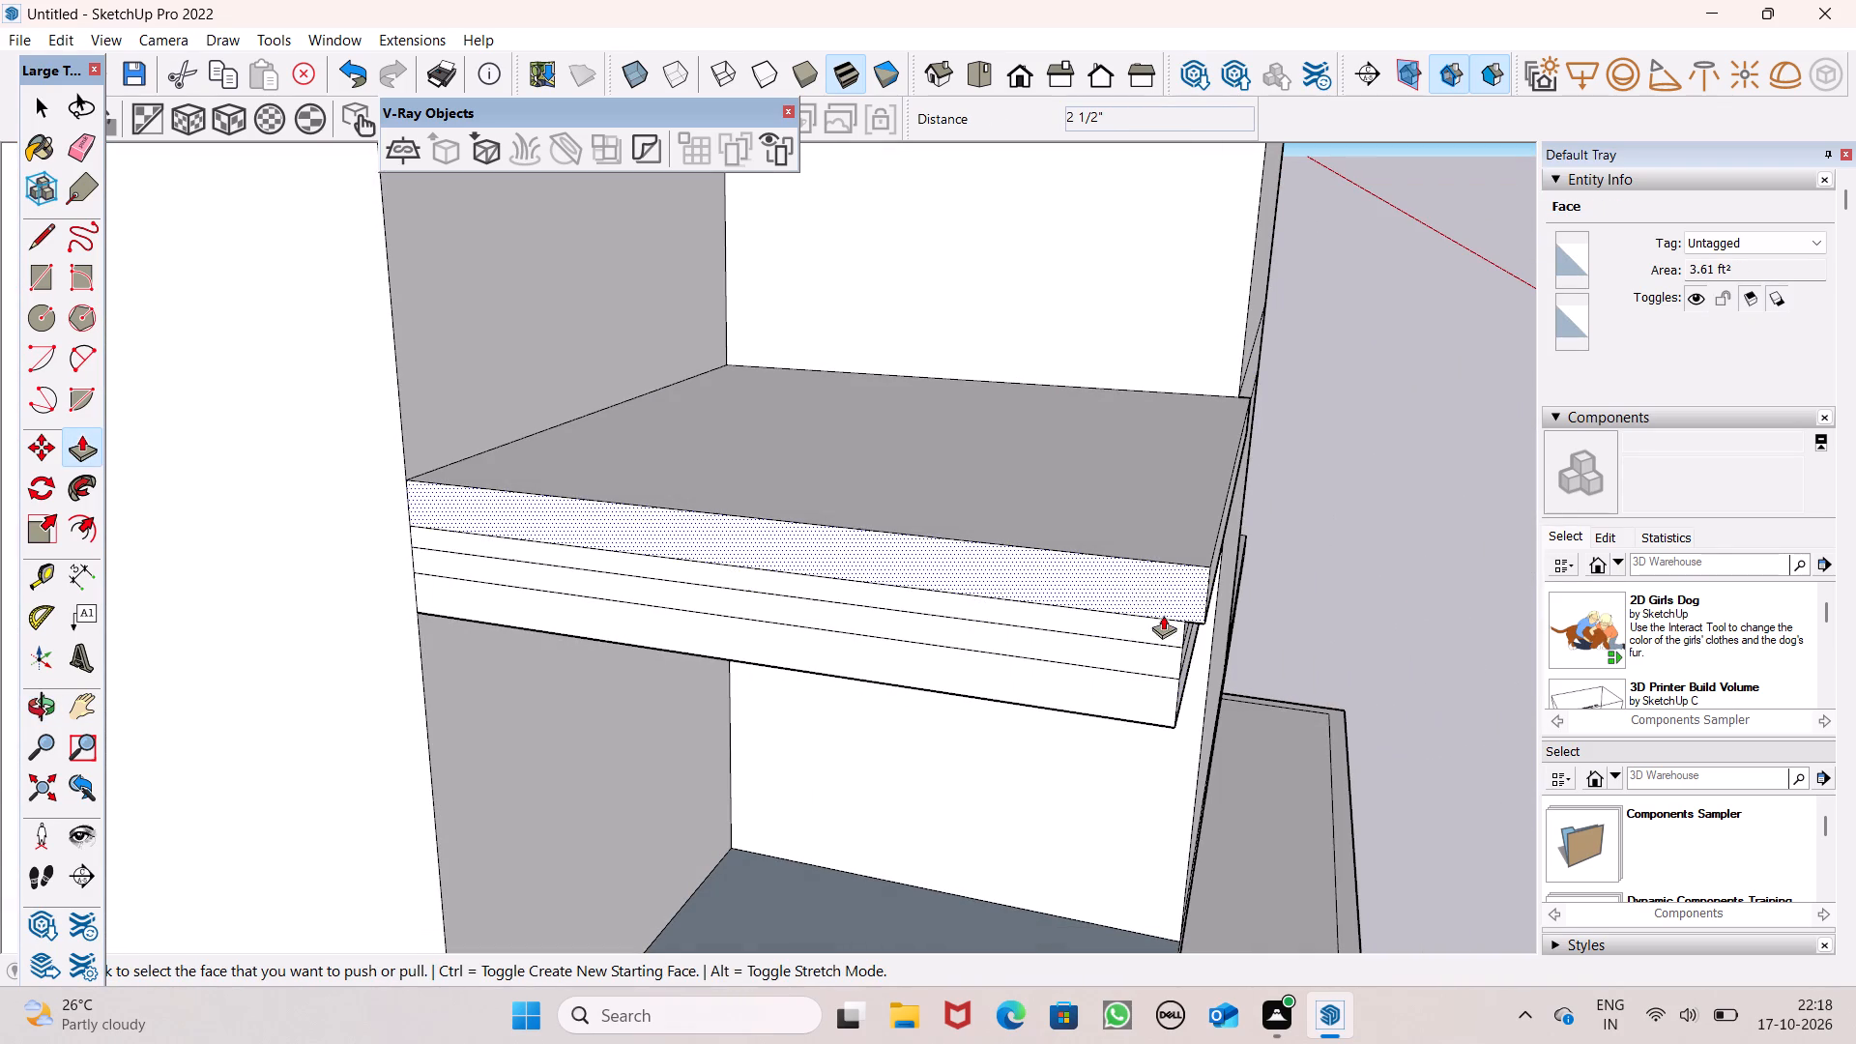
drag(1145, 583, 1123, 600)
middle_drag(1263, 631, 1079, 451)
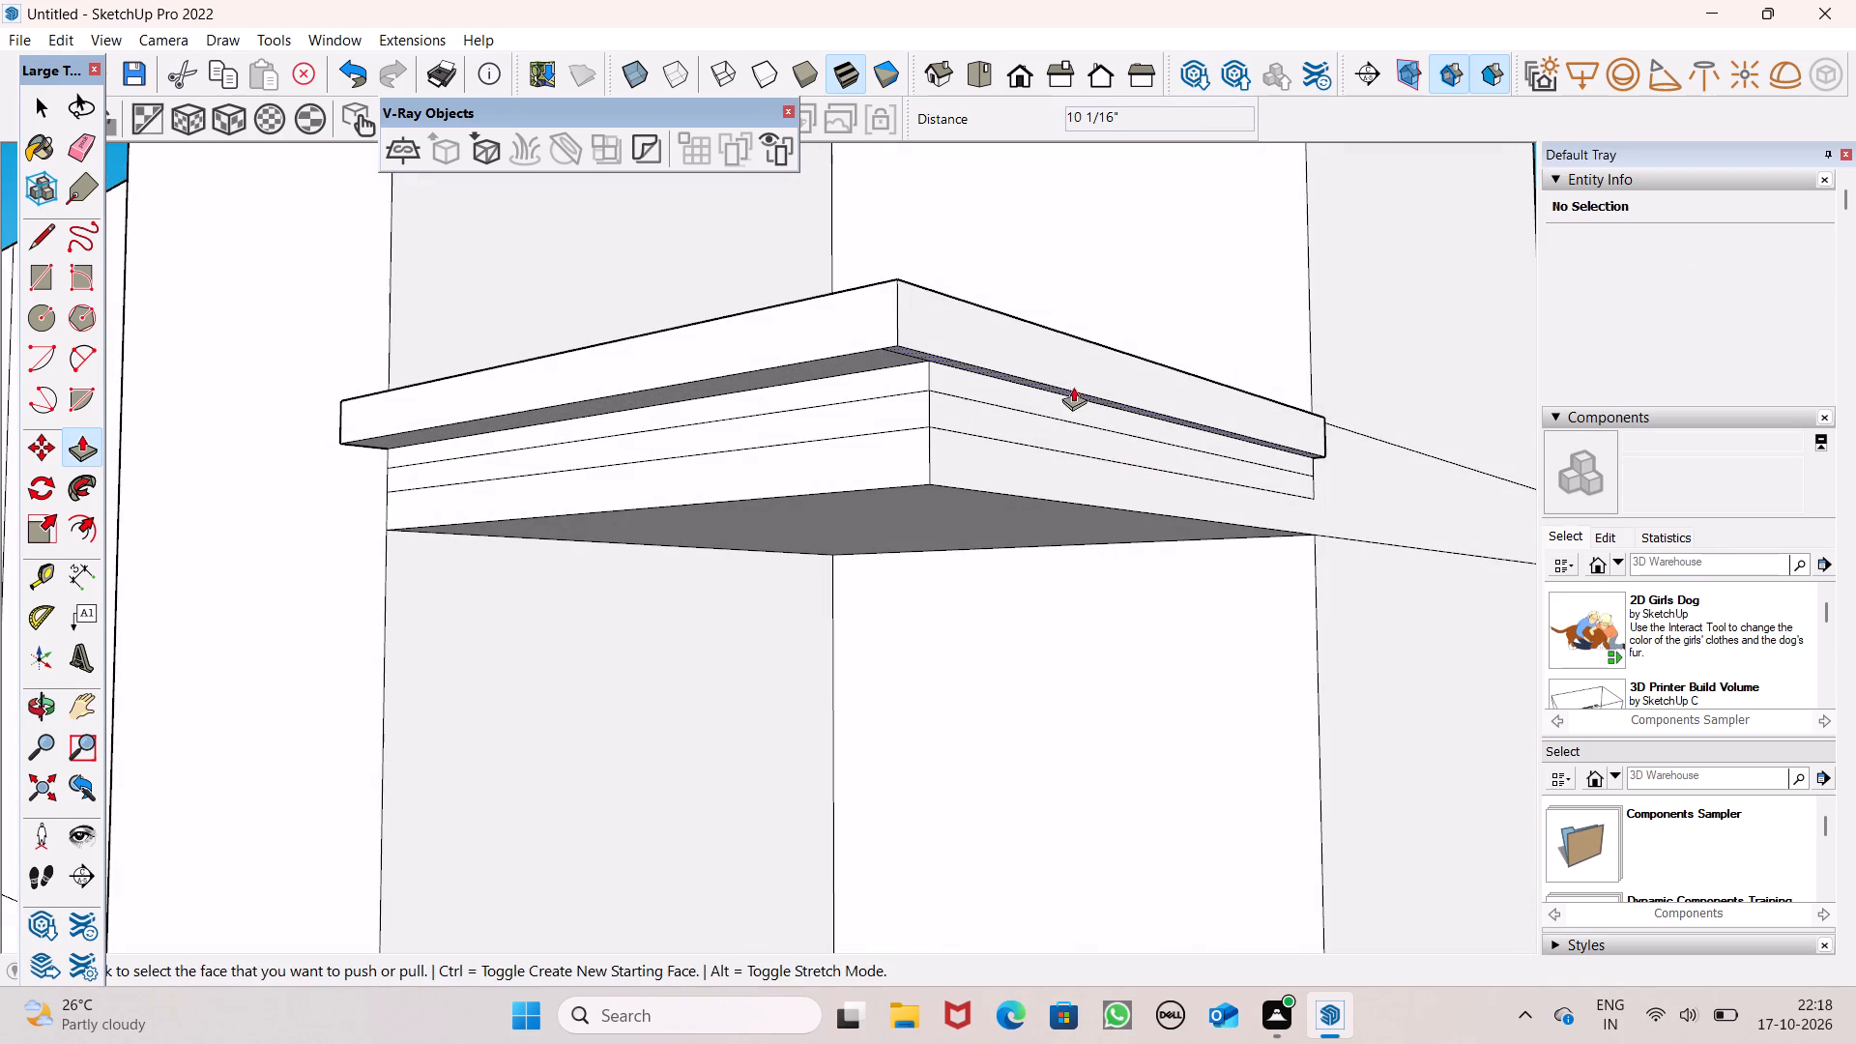
drag(1083, 351, 1108, 362)
Push/Pull the second edge band outward about 2 5/16" plus 3 3/16" on one side and 2 13/16" plus 3/4" on the adjoining side.
middle_drag(1058, 446, 1176, 462)
scroll(1176, 462, up, 1)
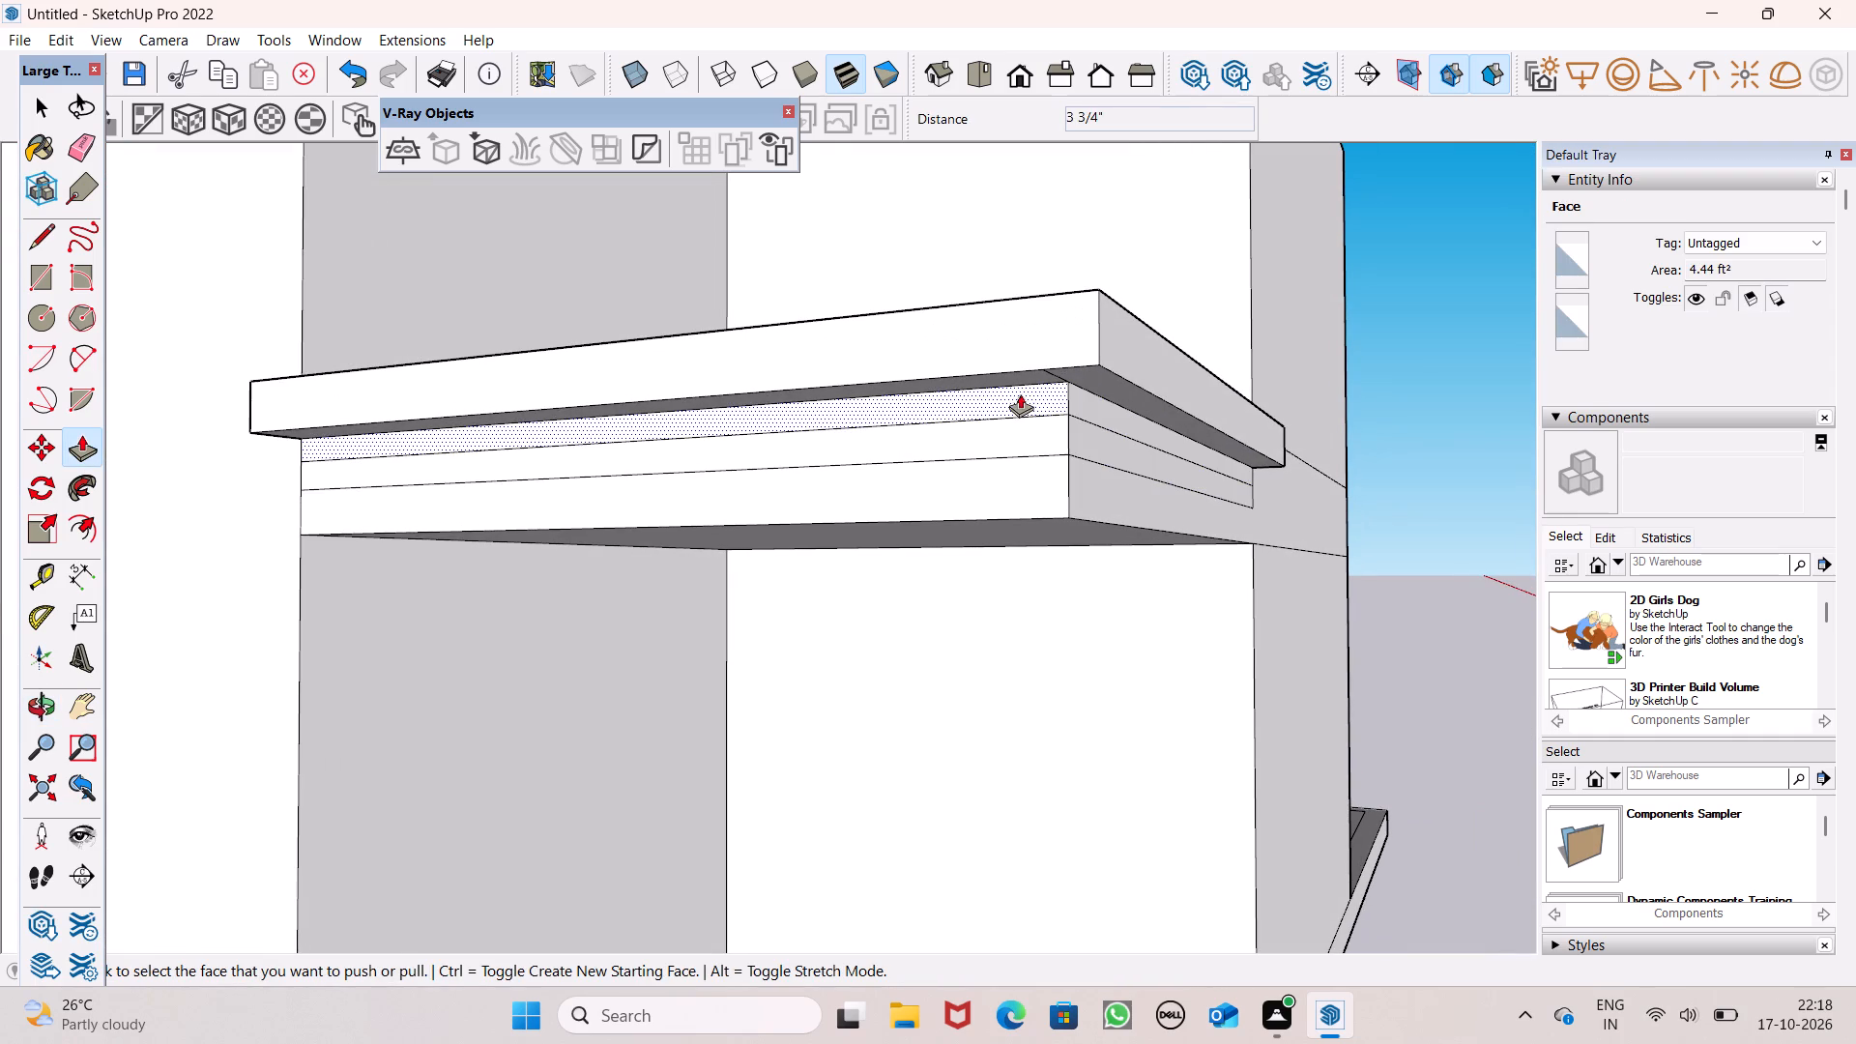
drag(1029, 393, 1020, 397)
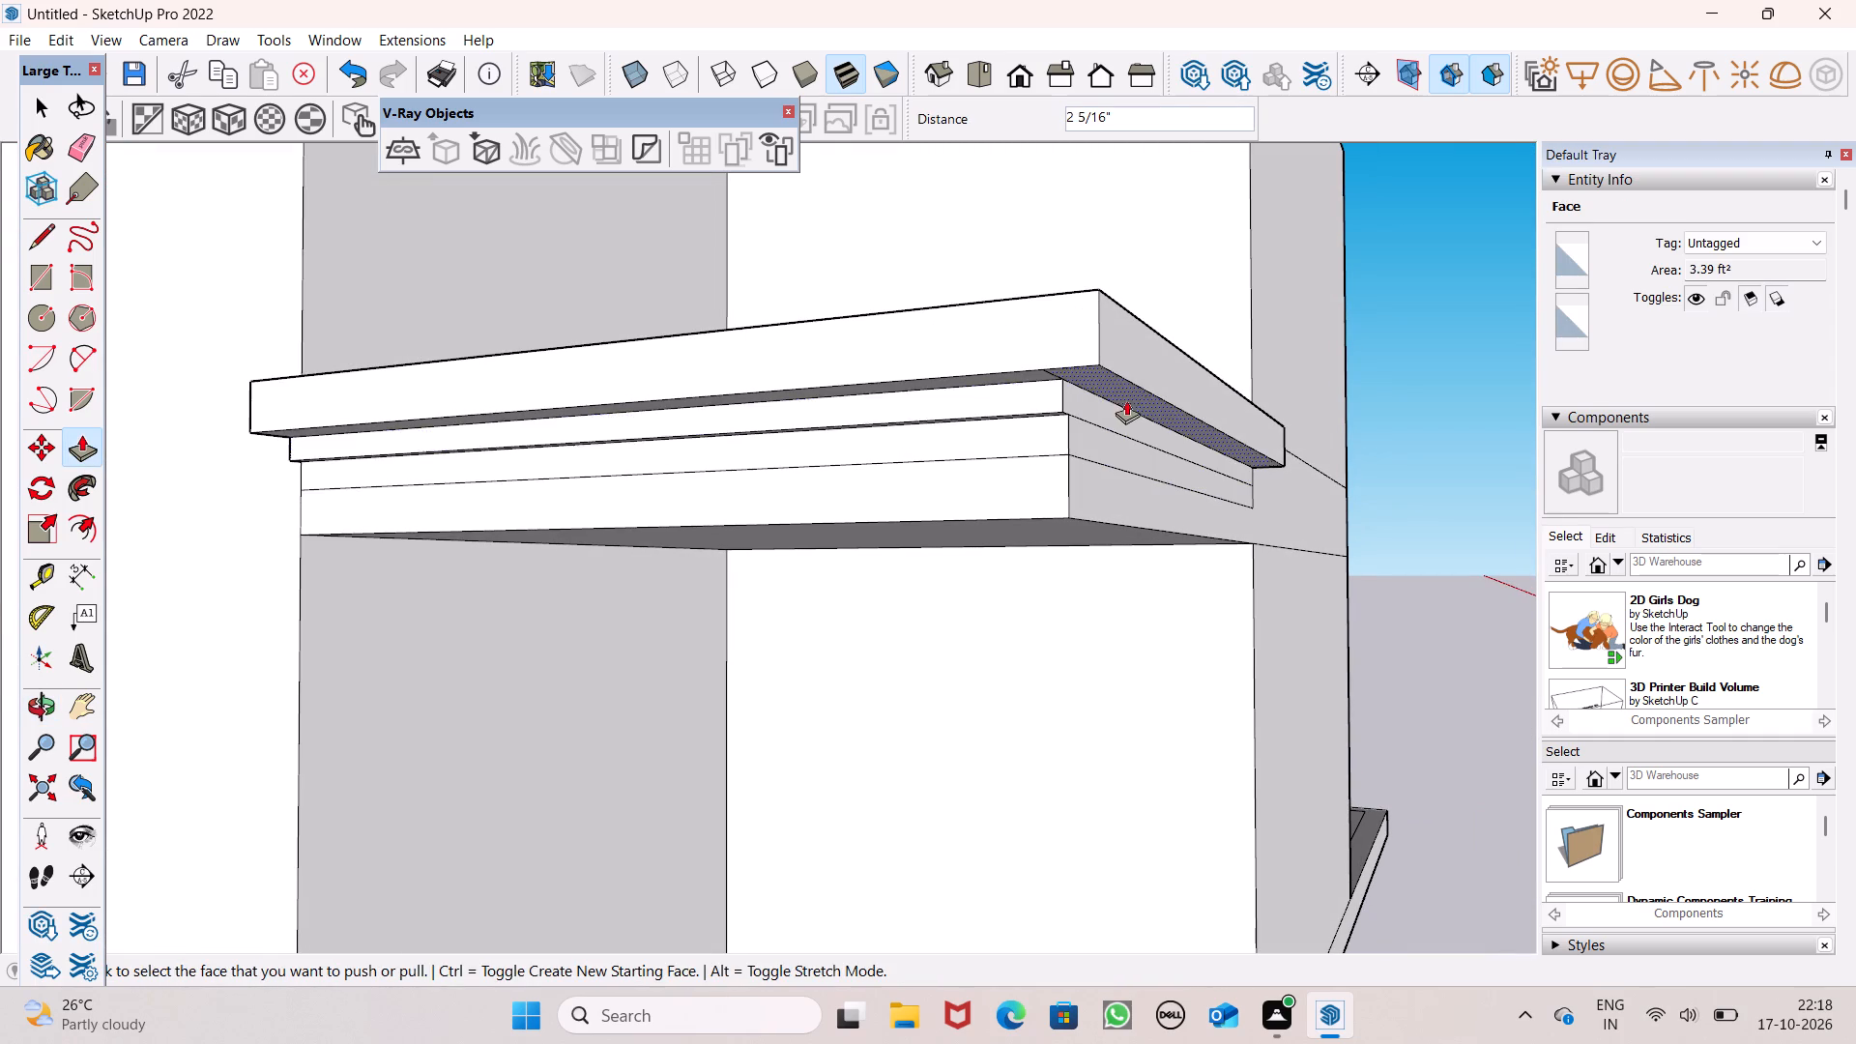
middle_drag(1126, 404, 1036, 280)
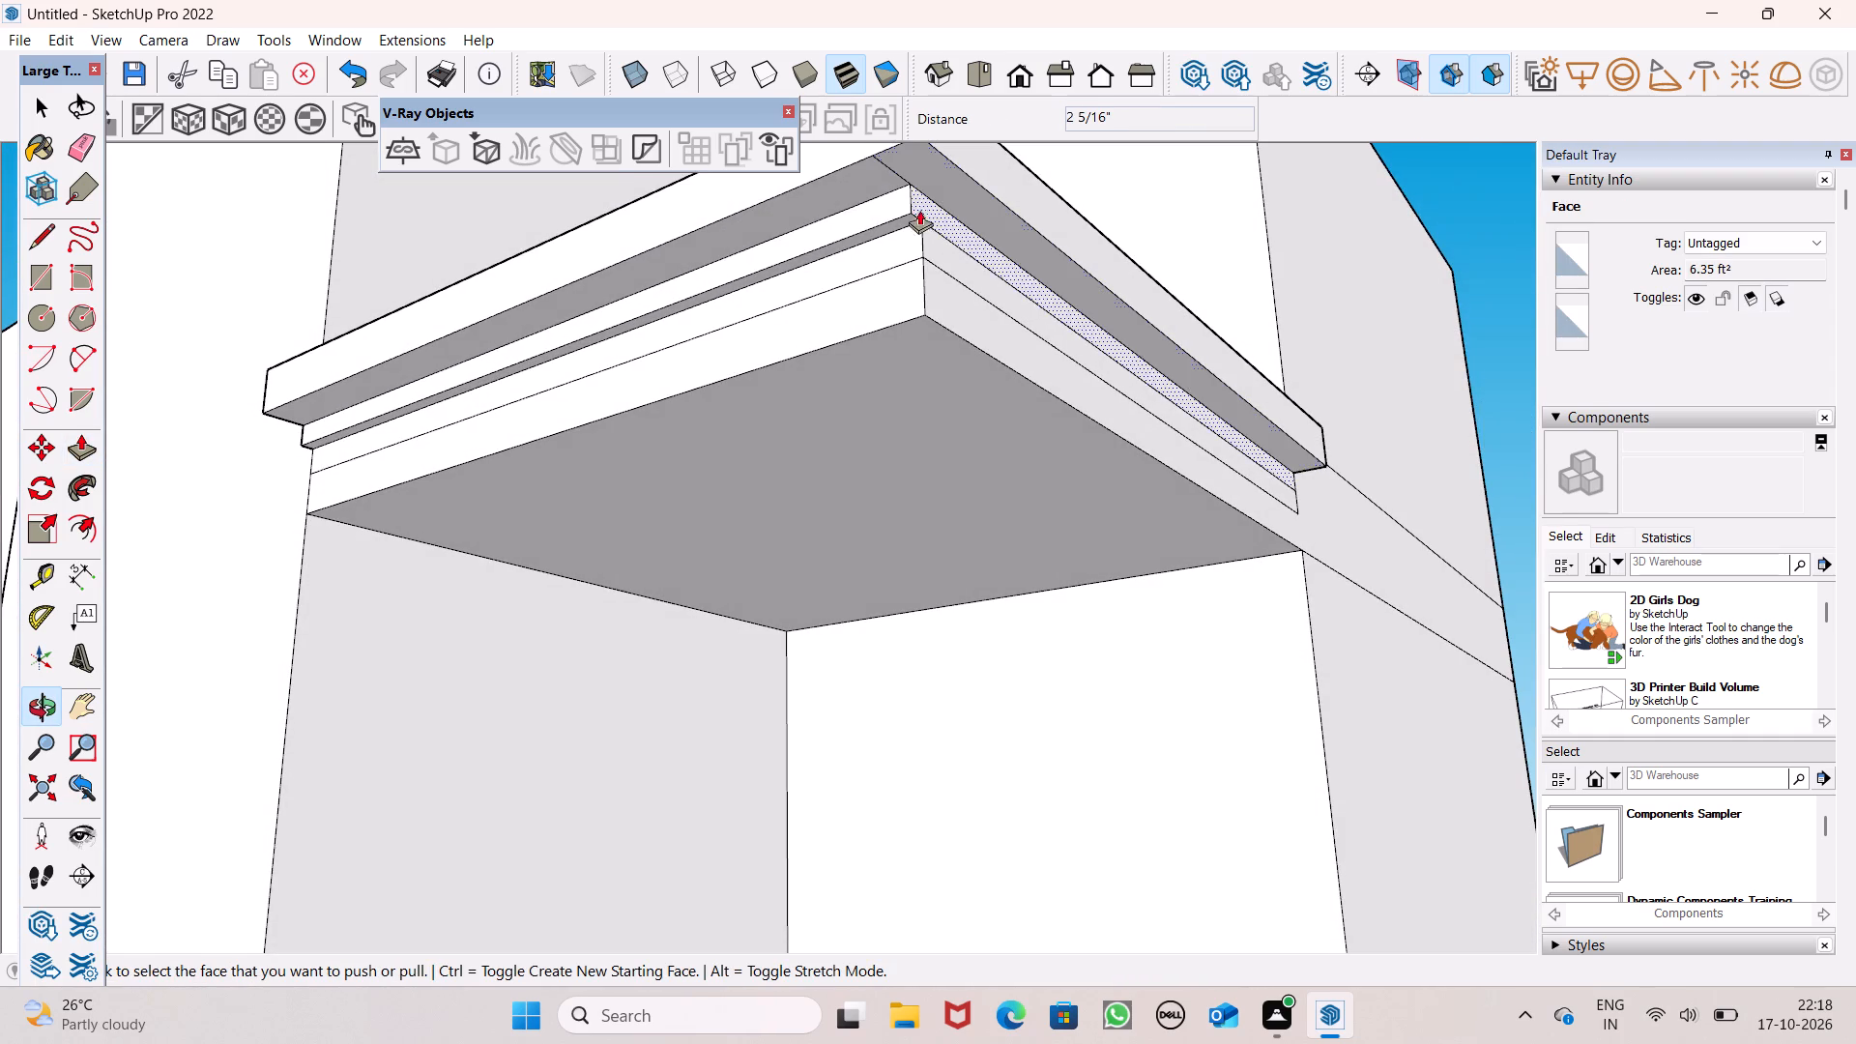
drag(849, 218, 828, 213)
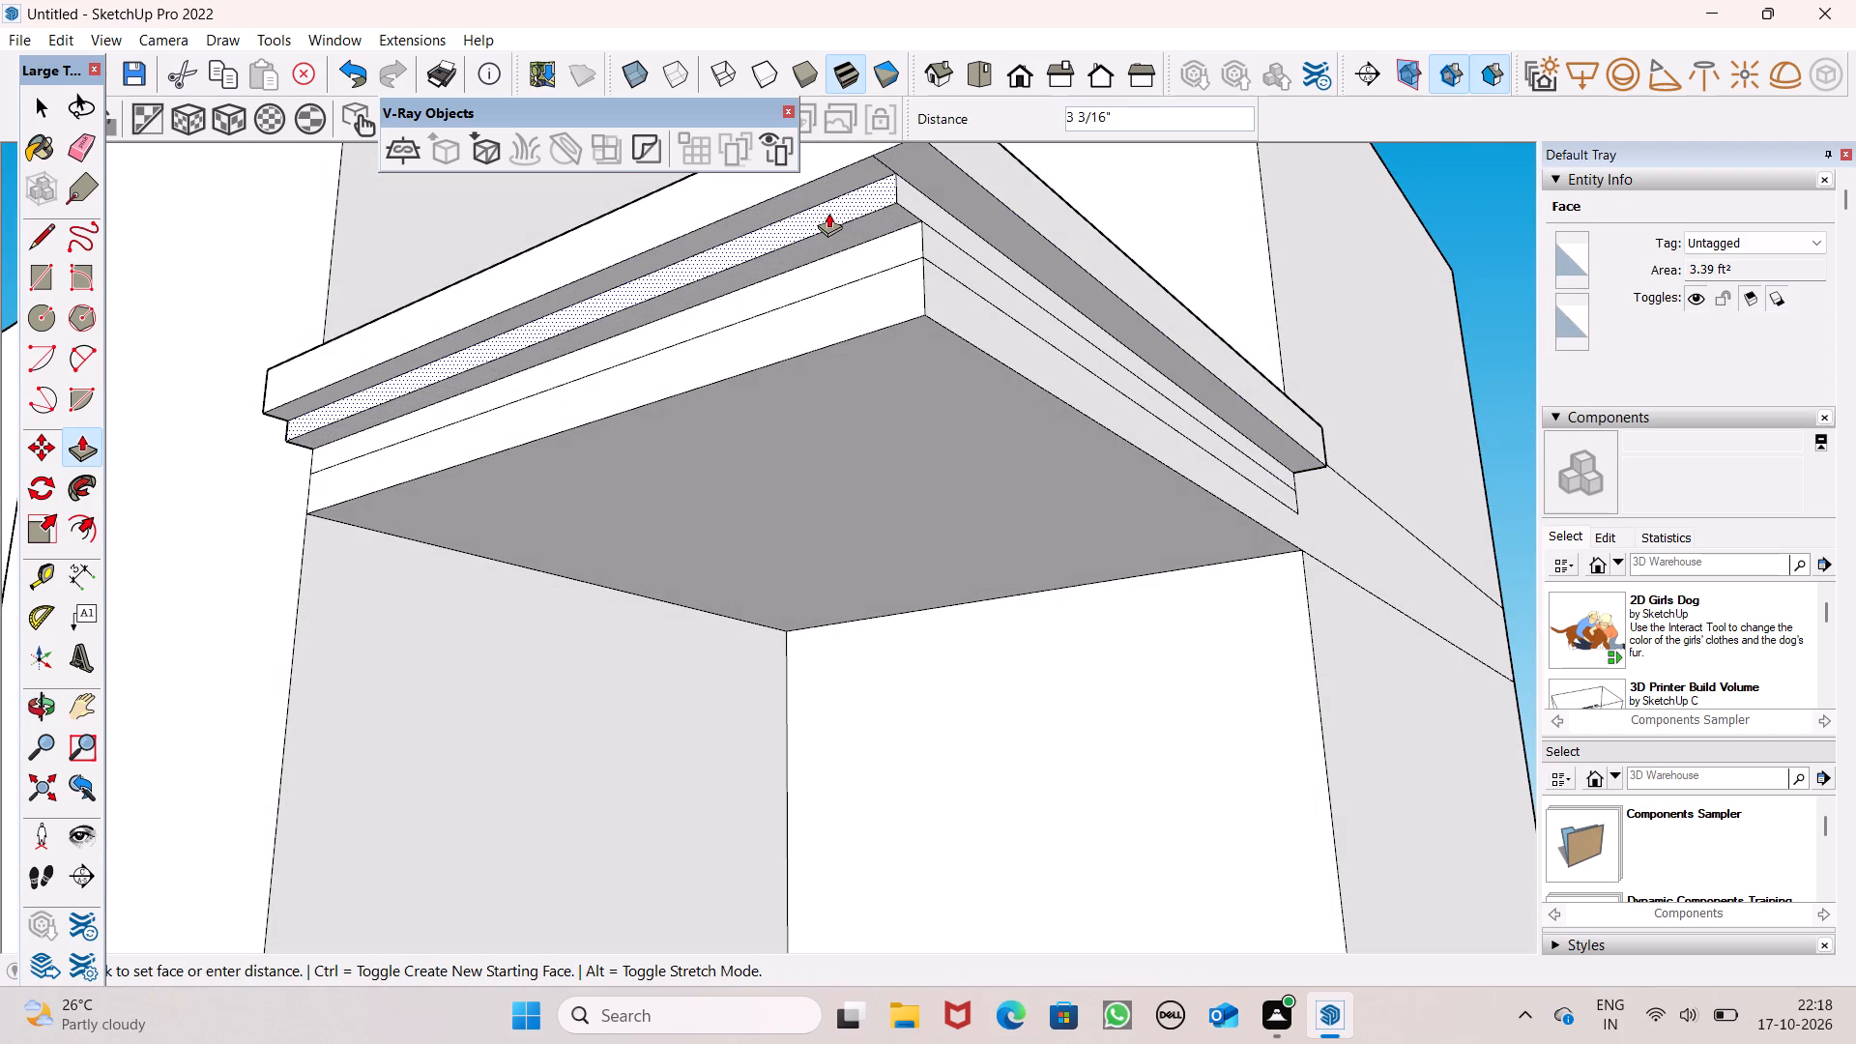
drag(828, 213, 827, 212)
drag(926, 202, 945, 201)
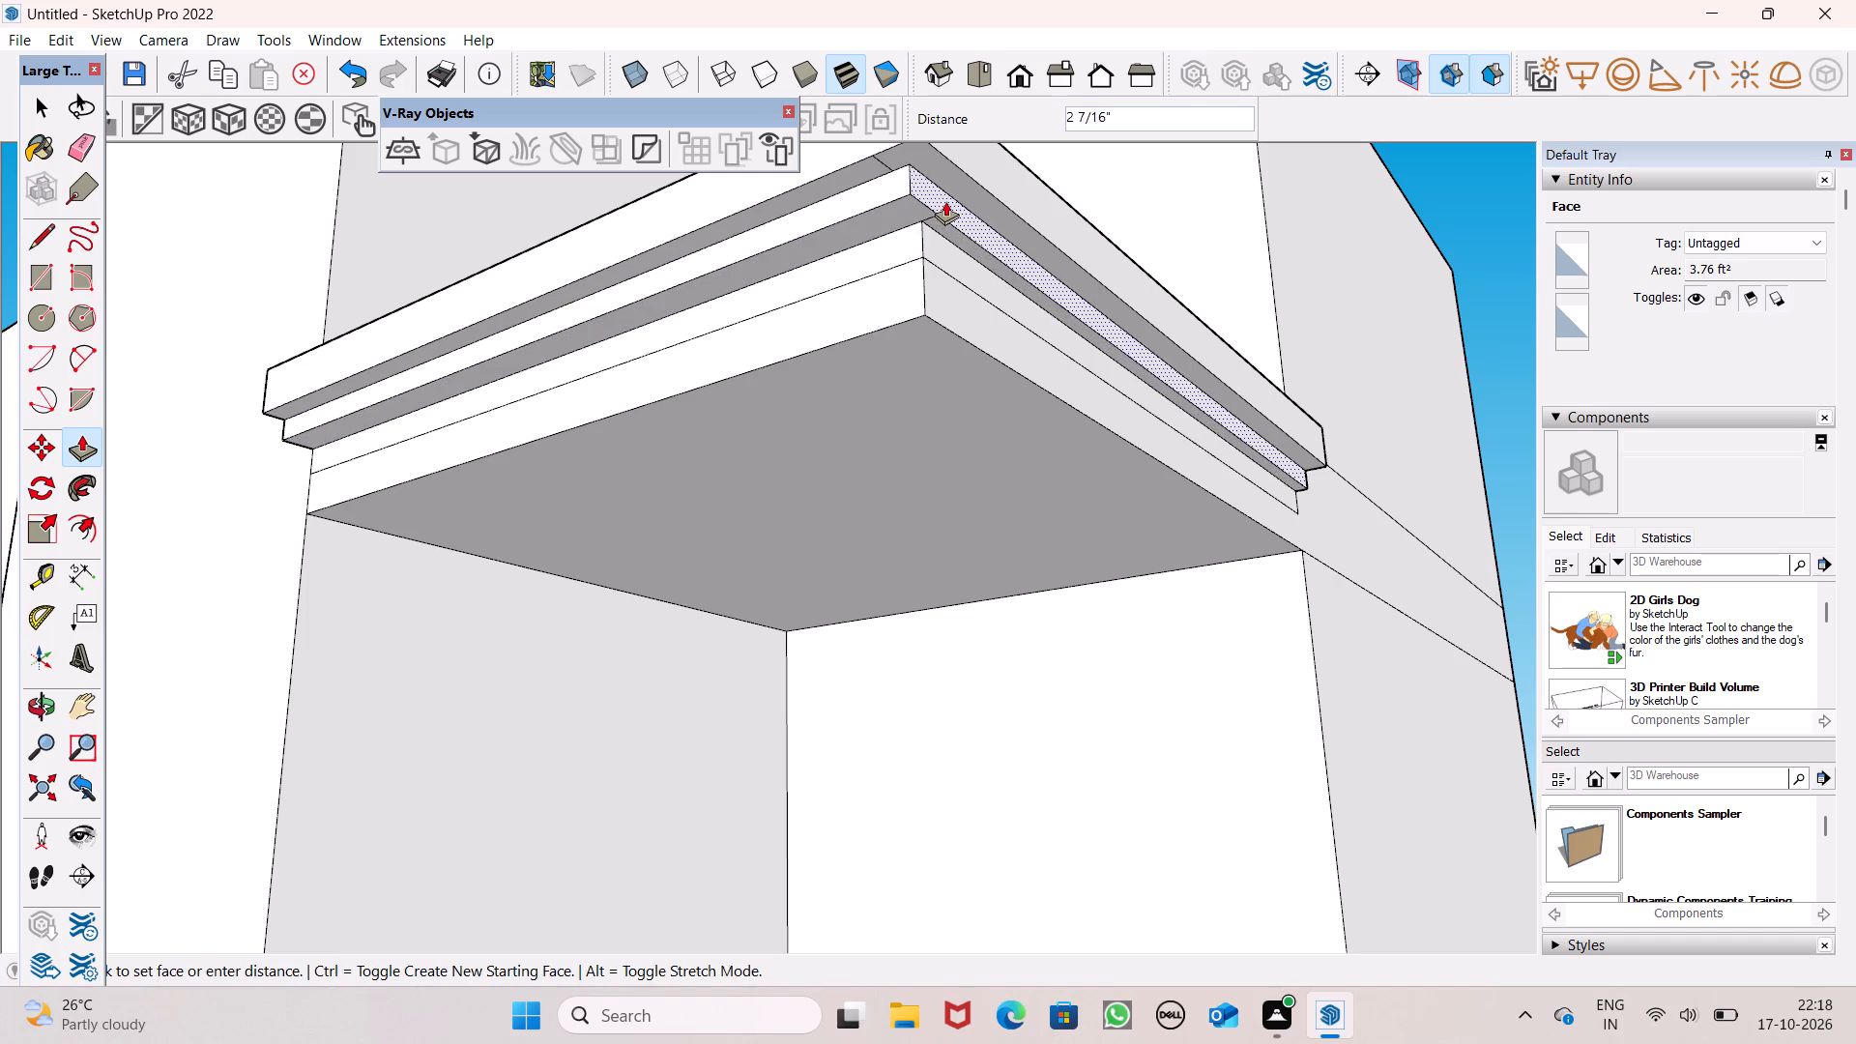
drag(945, 201, 948, 200)
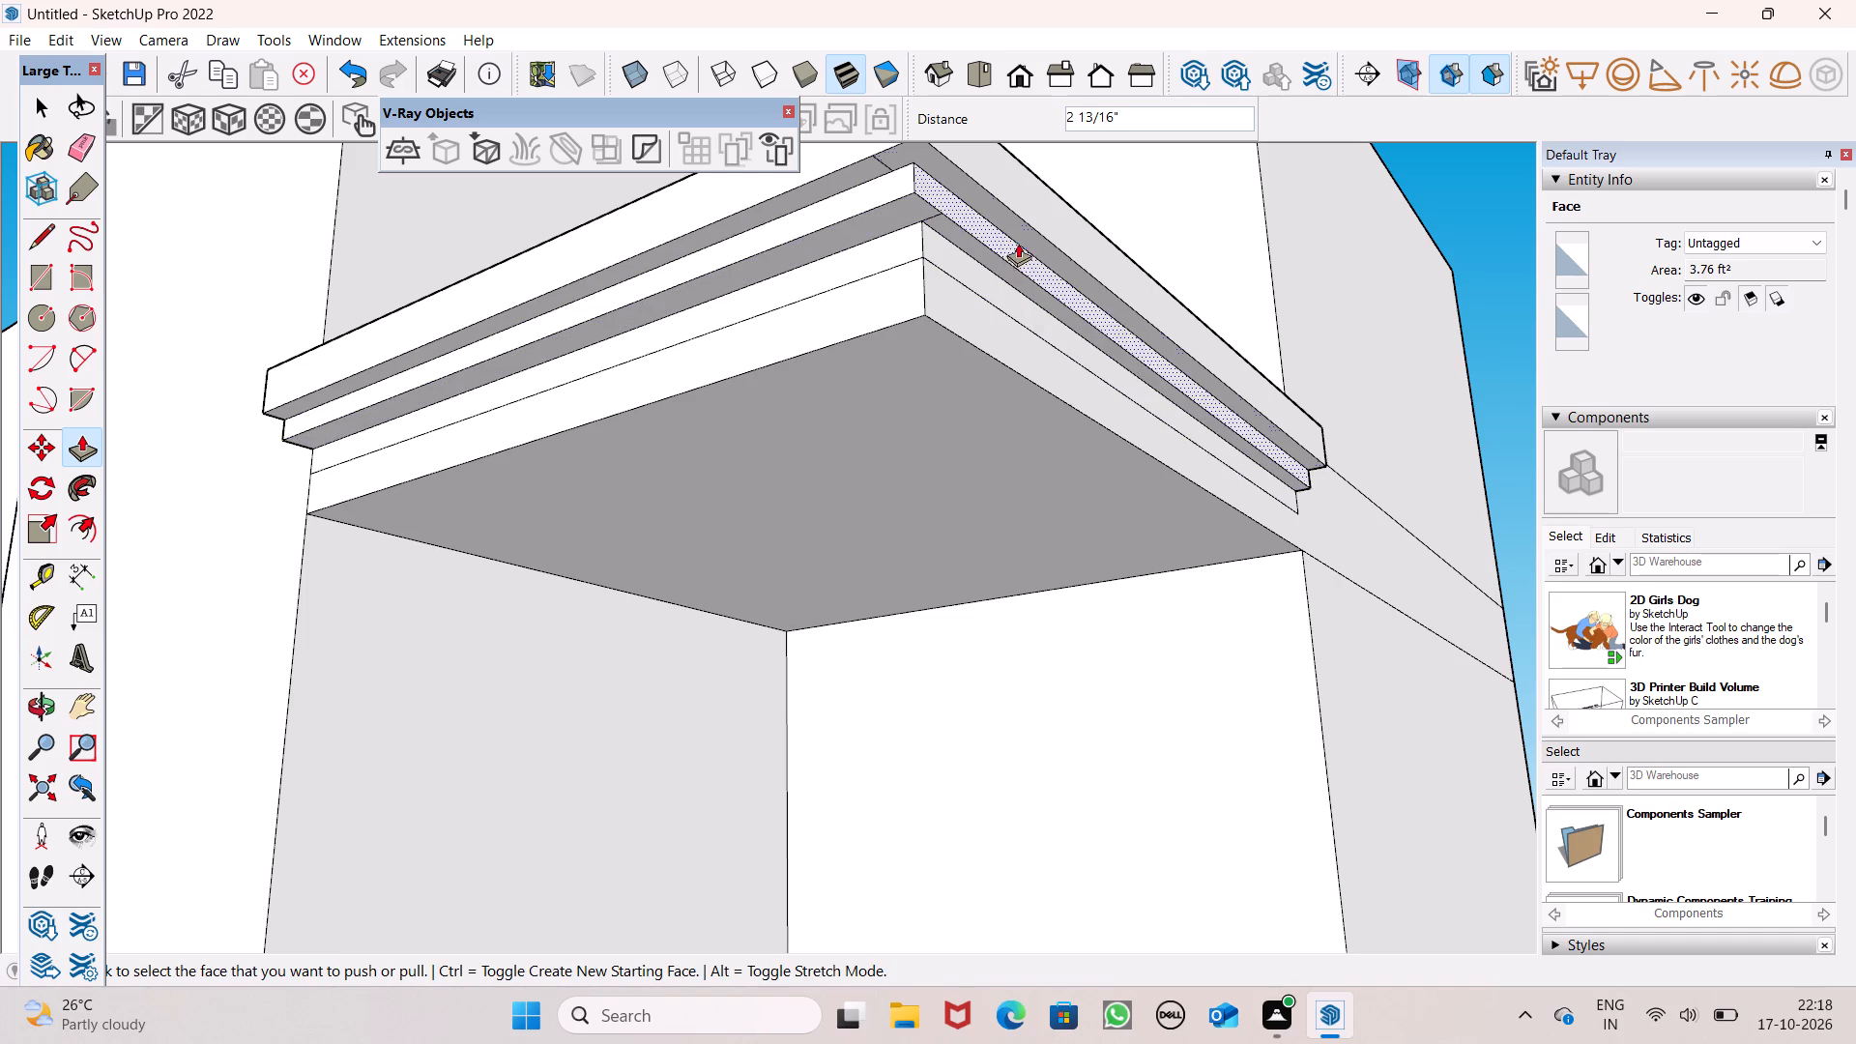
click(998, 240)
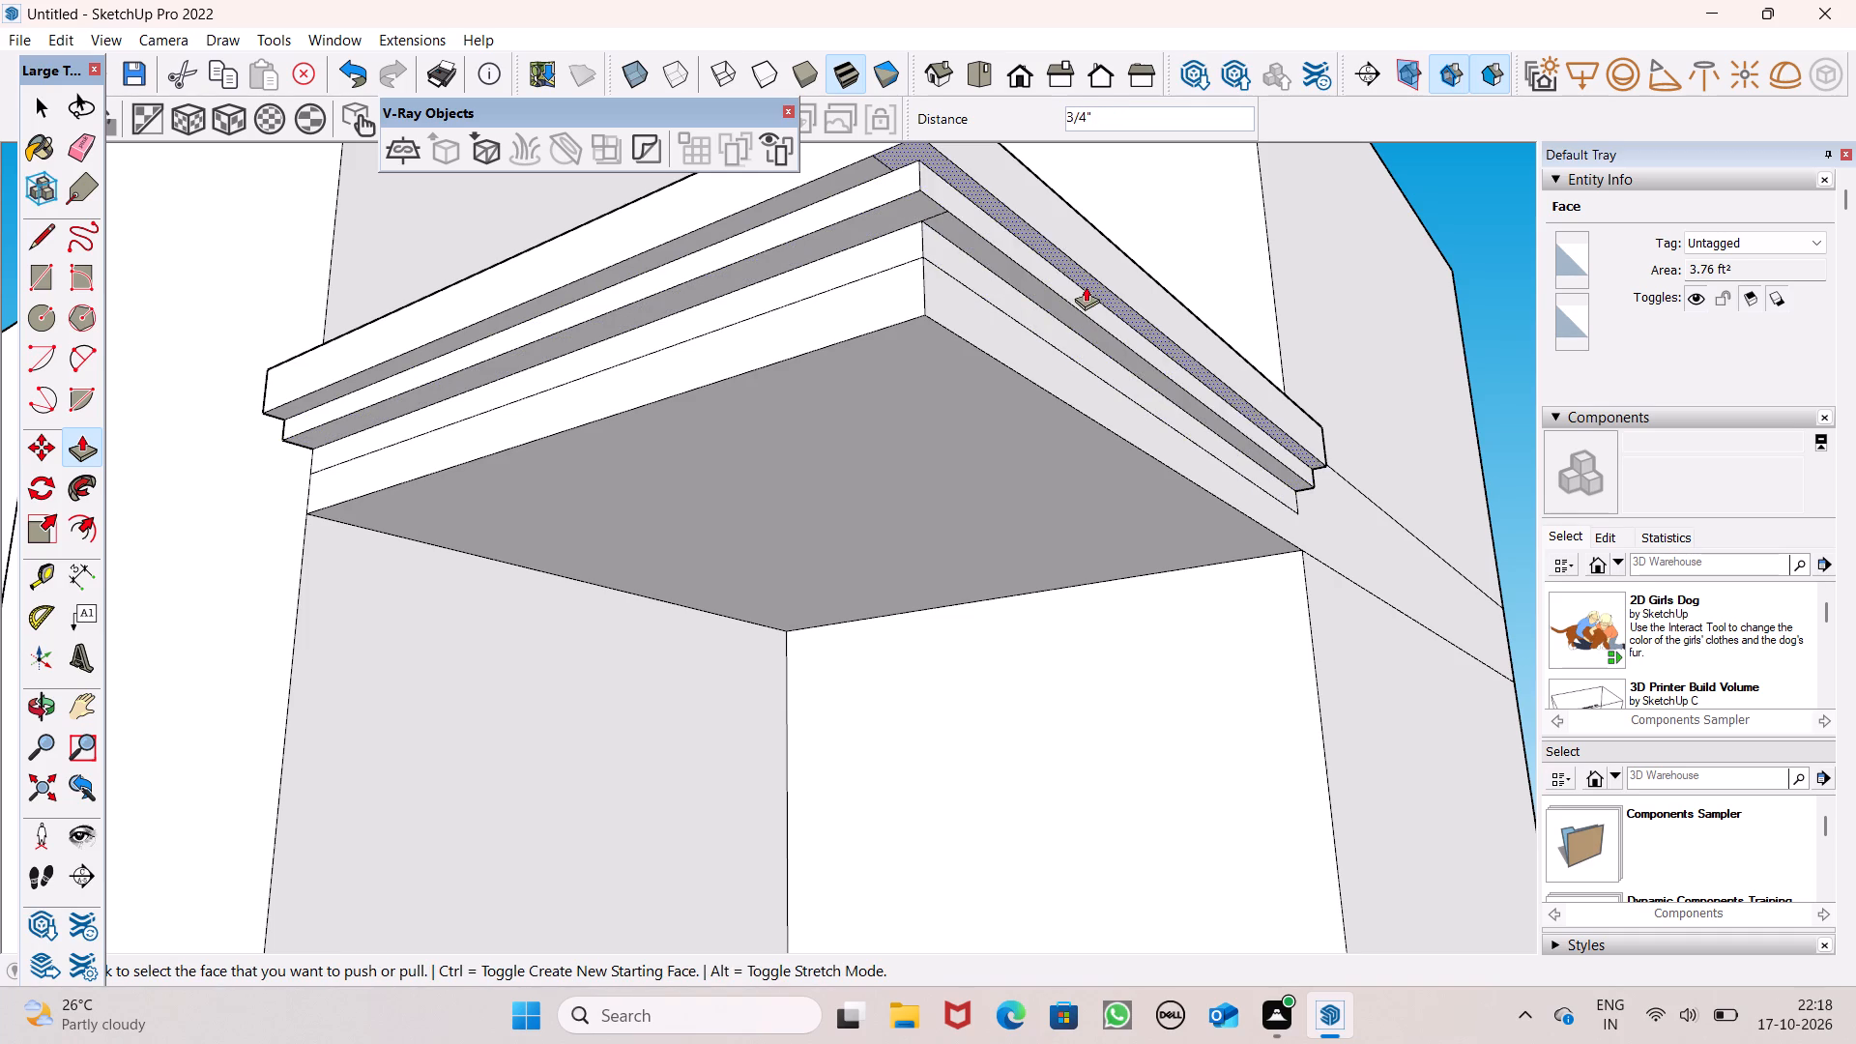
Push/Pull the third edge band outward about 2 11/16" on one side and pull out the adjoining side as the next moulding step.
middle_drag(1086, 286, 1139, 286)
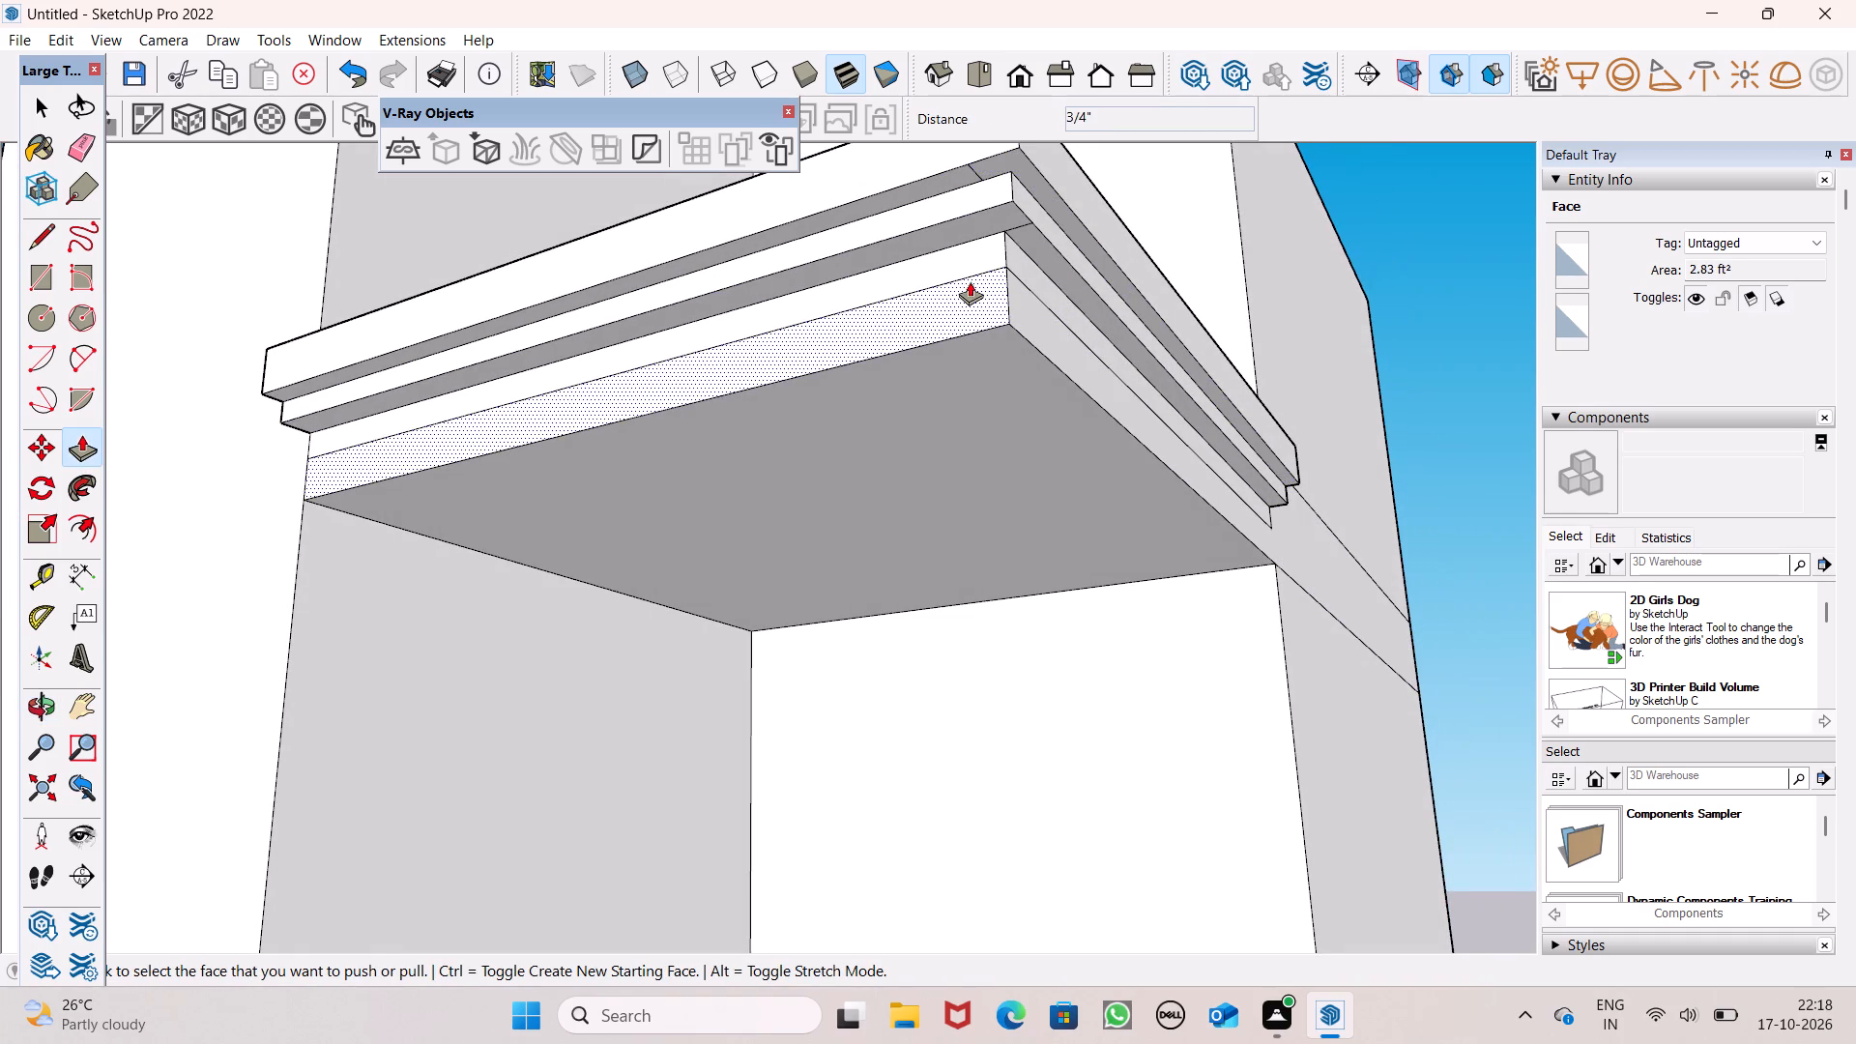
drag(960, 265, 948, 258)
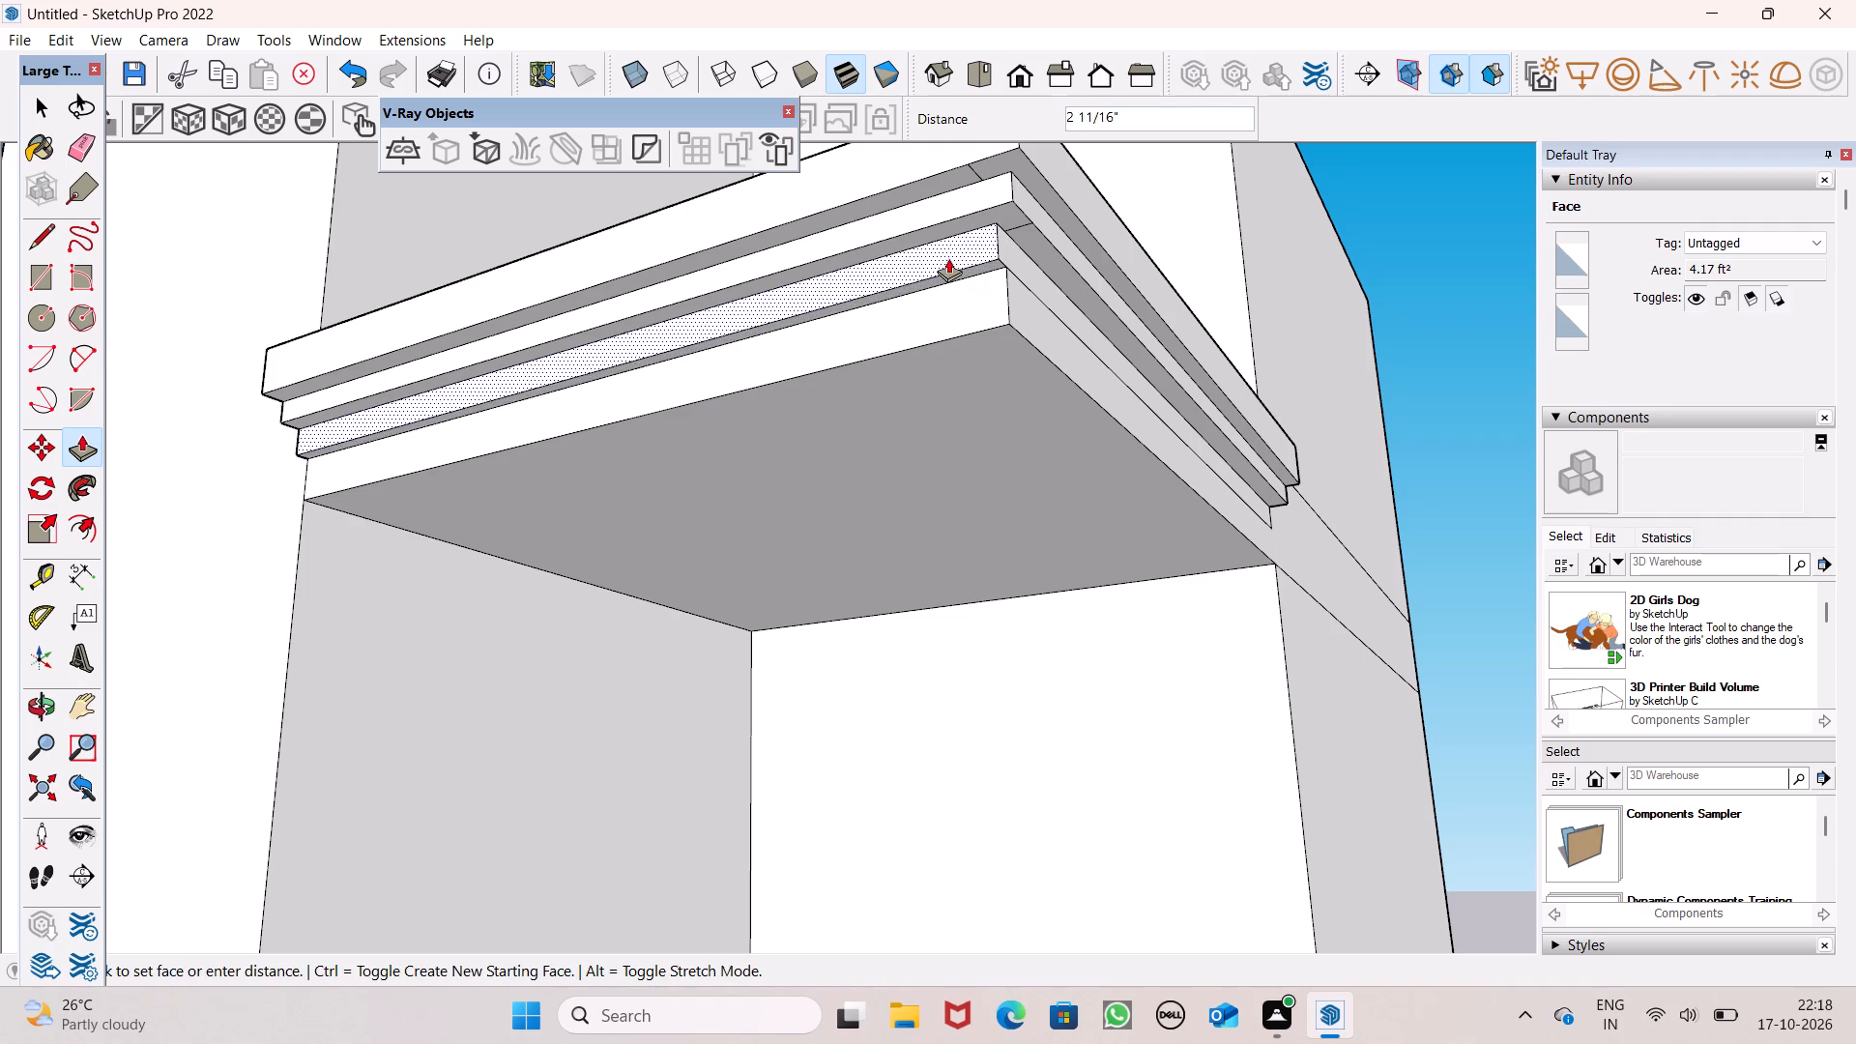
drag(948, 258, 945, 261)
drag(1016, 264, 1017, 264)
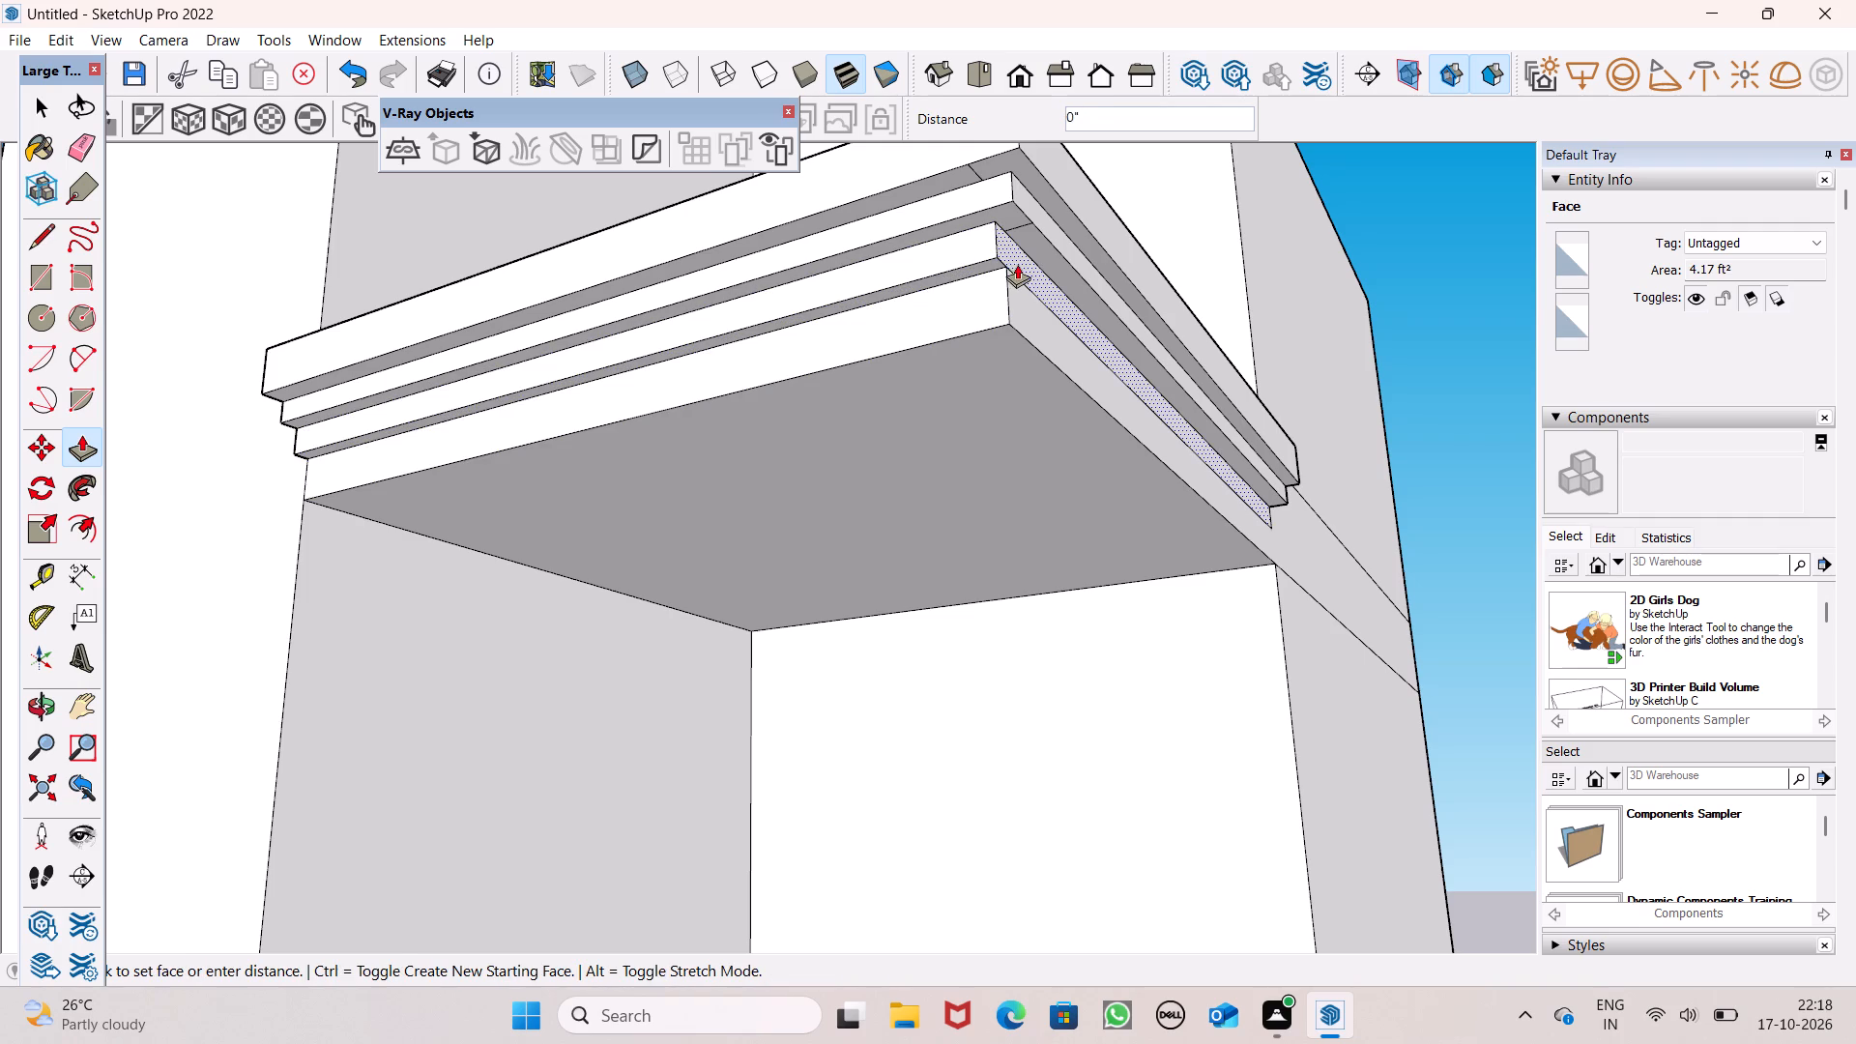
drag(1017, 264, 1029, 261)
click(973, 304)
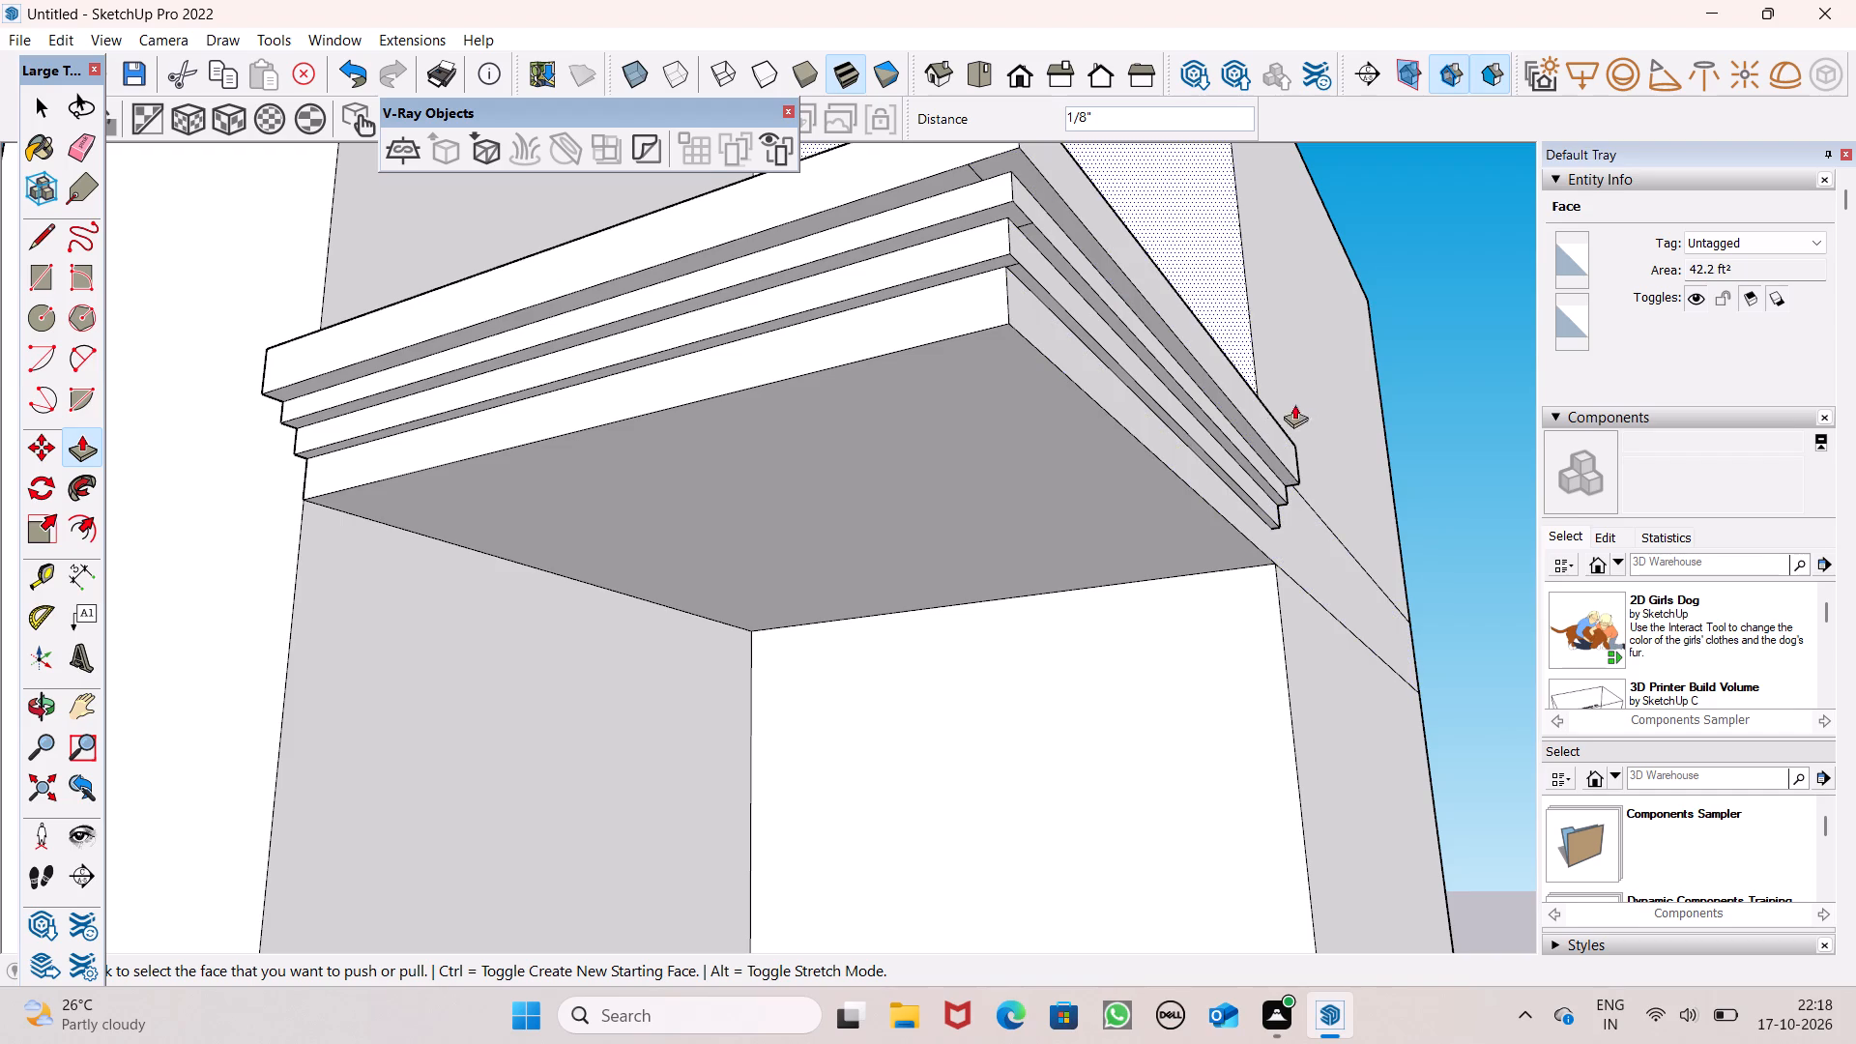
Draw a vertical line from the third band's lower inner corner to the slab's bottom corner, separating the lowest band from the wall.
scroll(1361, 362, down, 3)
middle_drag(1310, 451, 1116, 584)
scroll(1260, 454, down, 5)
middle_drag(1255, 536, 1240, 570)
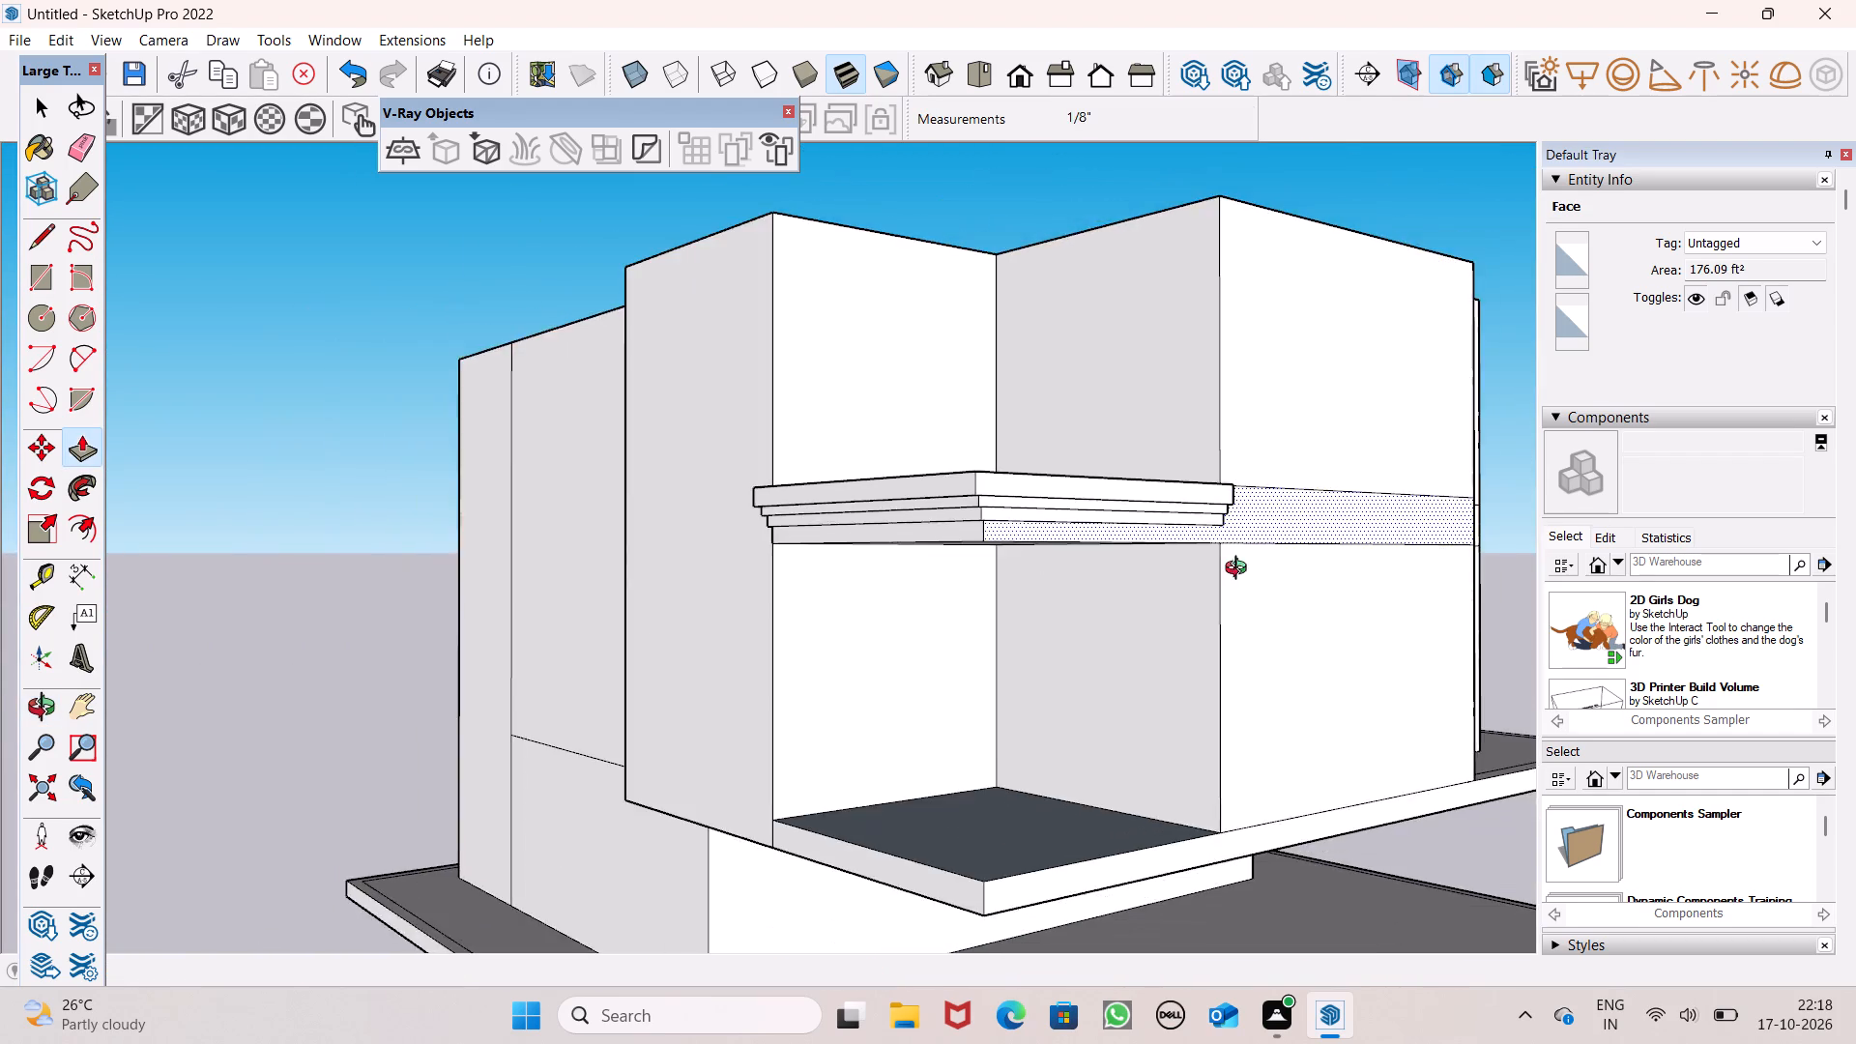
middle_drag(1240, 570, 1228, 592)
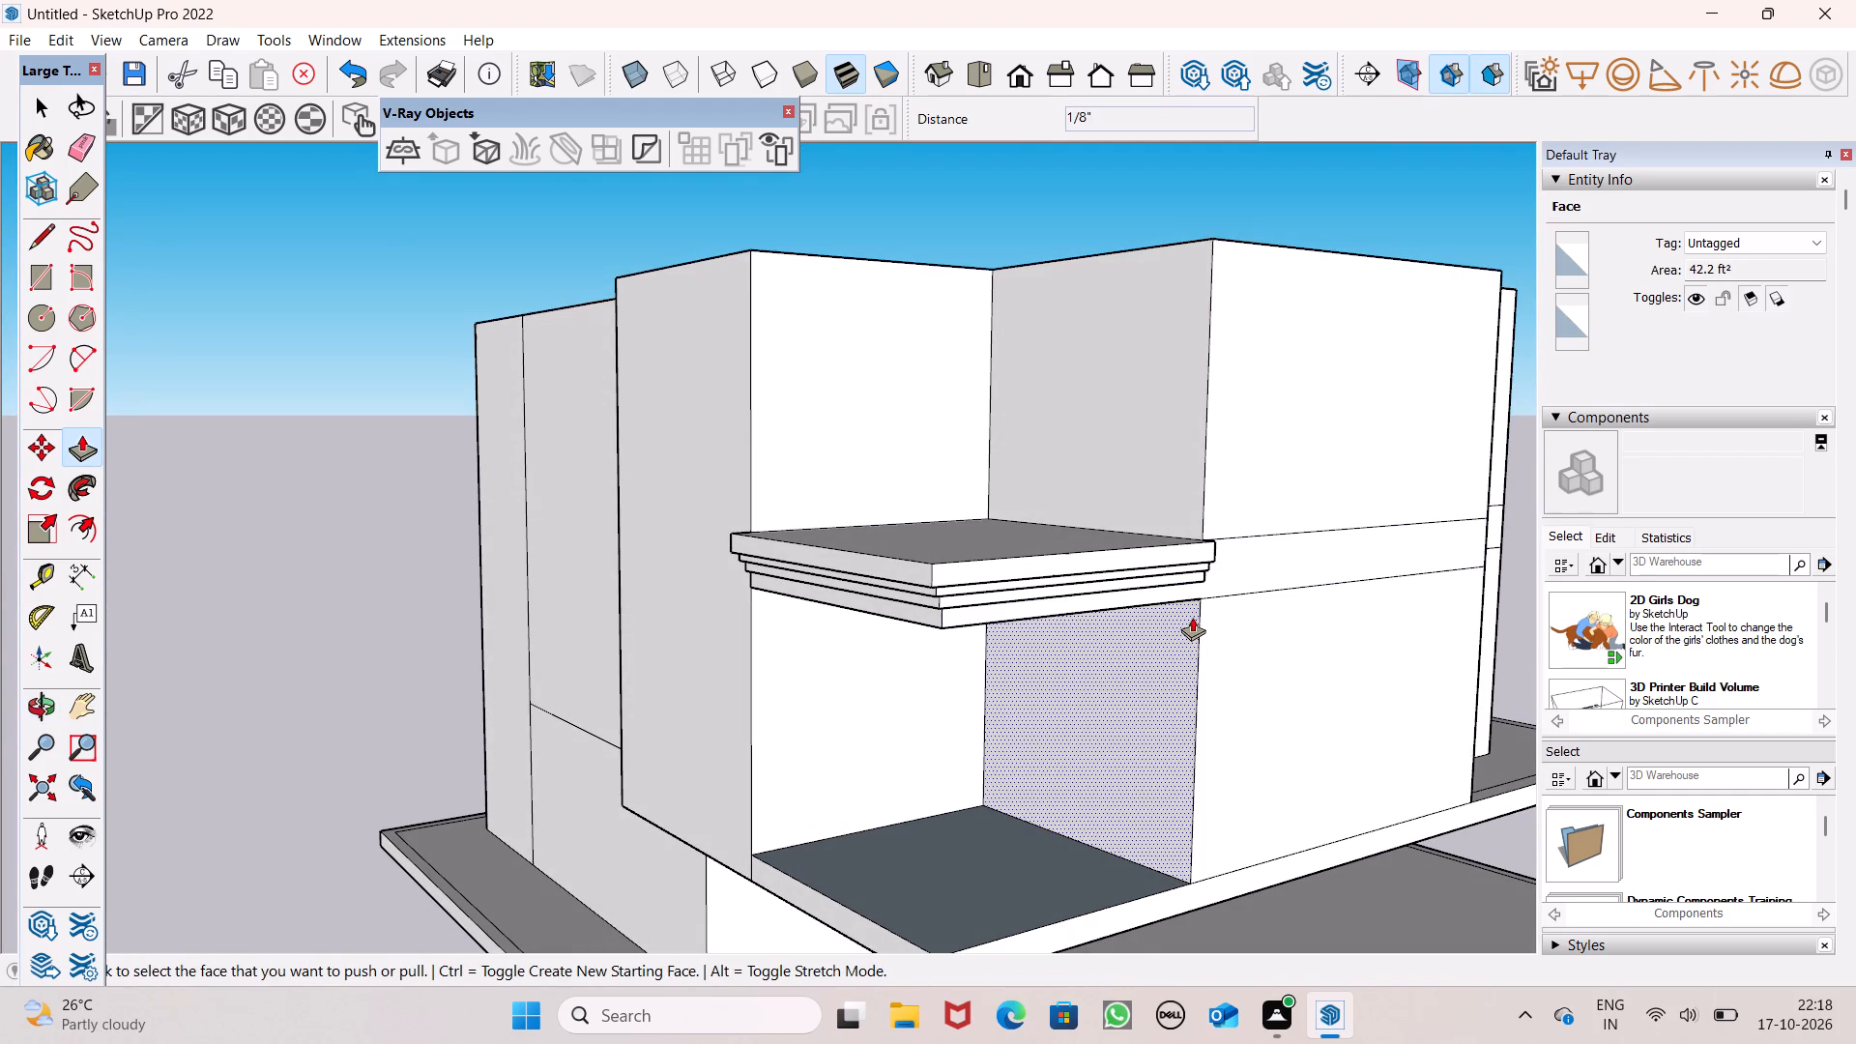
scroll(1160, 590, up, 1)
middle_drag(1156, 590, 922, 531)
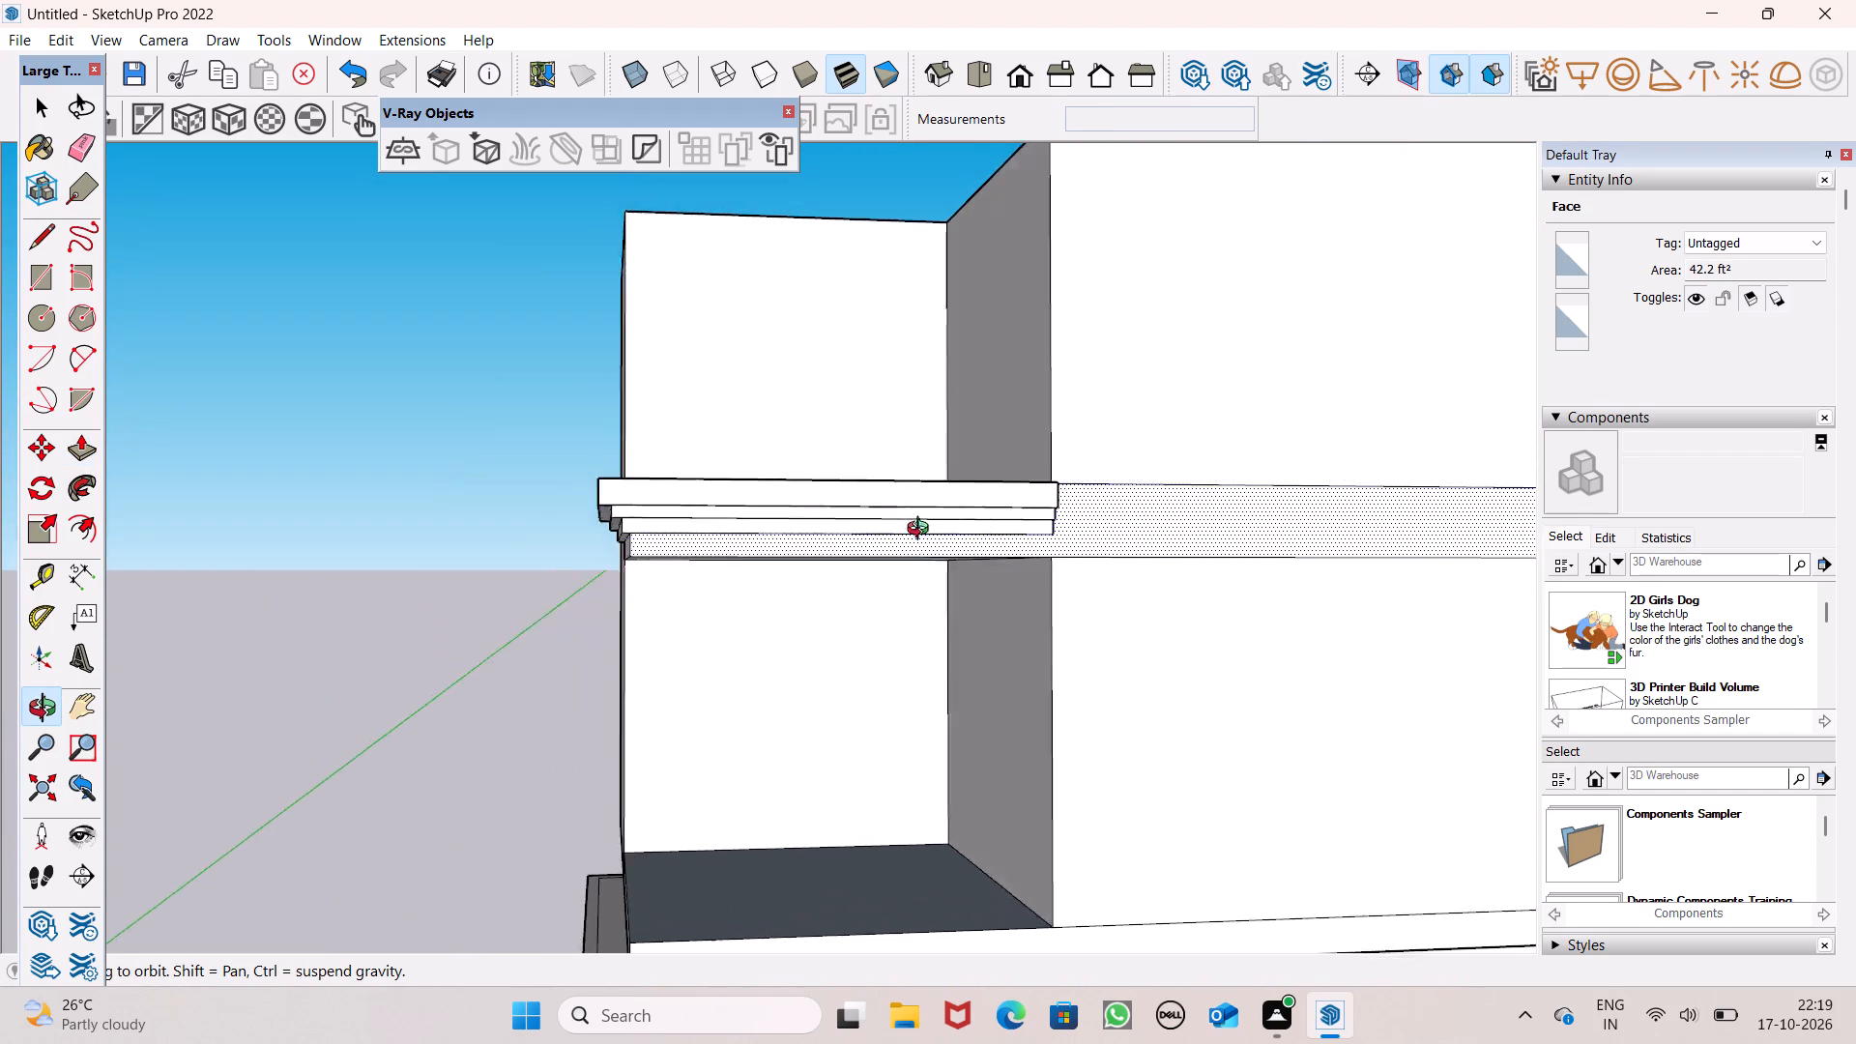
middle_drag(922, 531, 900, 535)
scroll(1037, 556, up, 7)
scroll(1254, 391, down, 5)
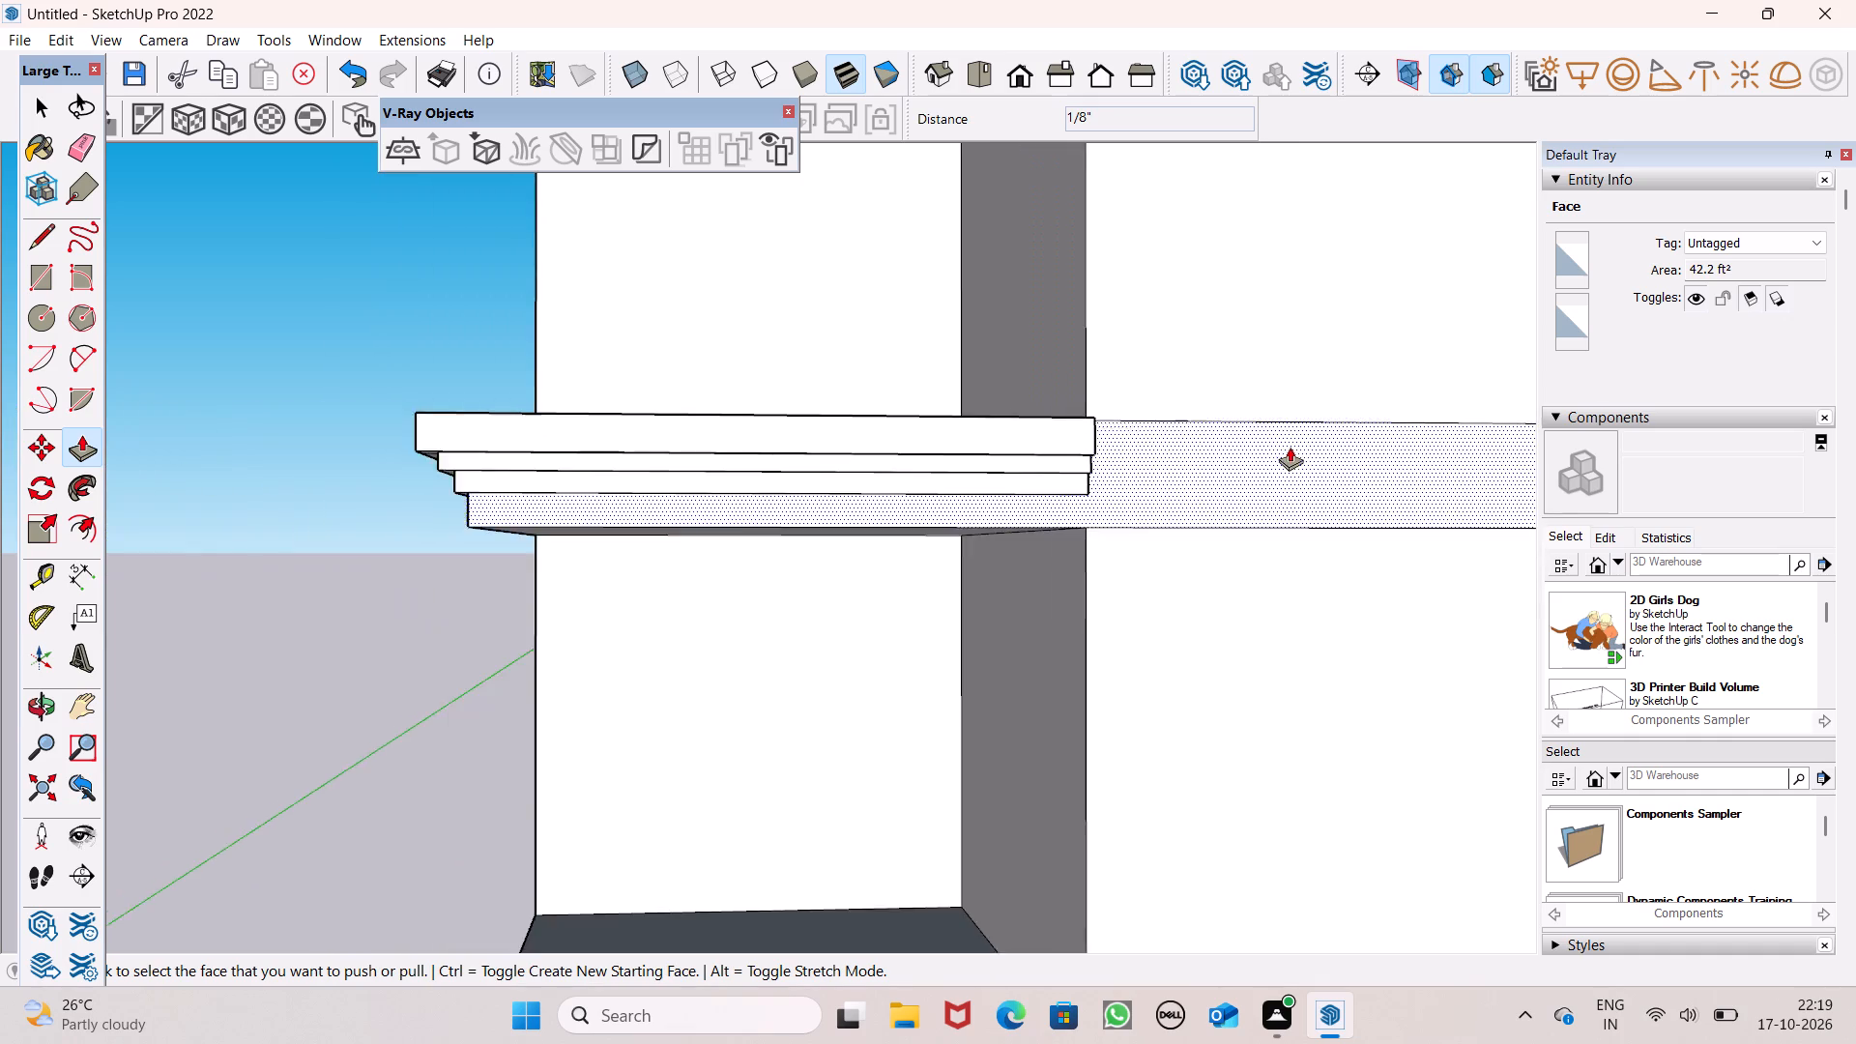
middle_drag(1226, 555, 1046, 541)
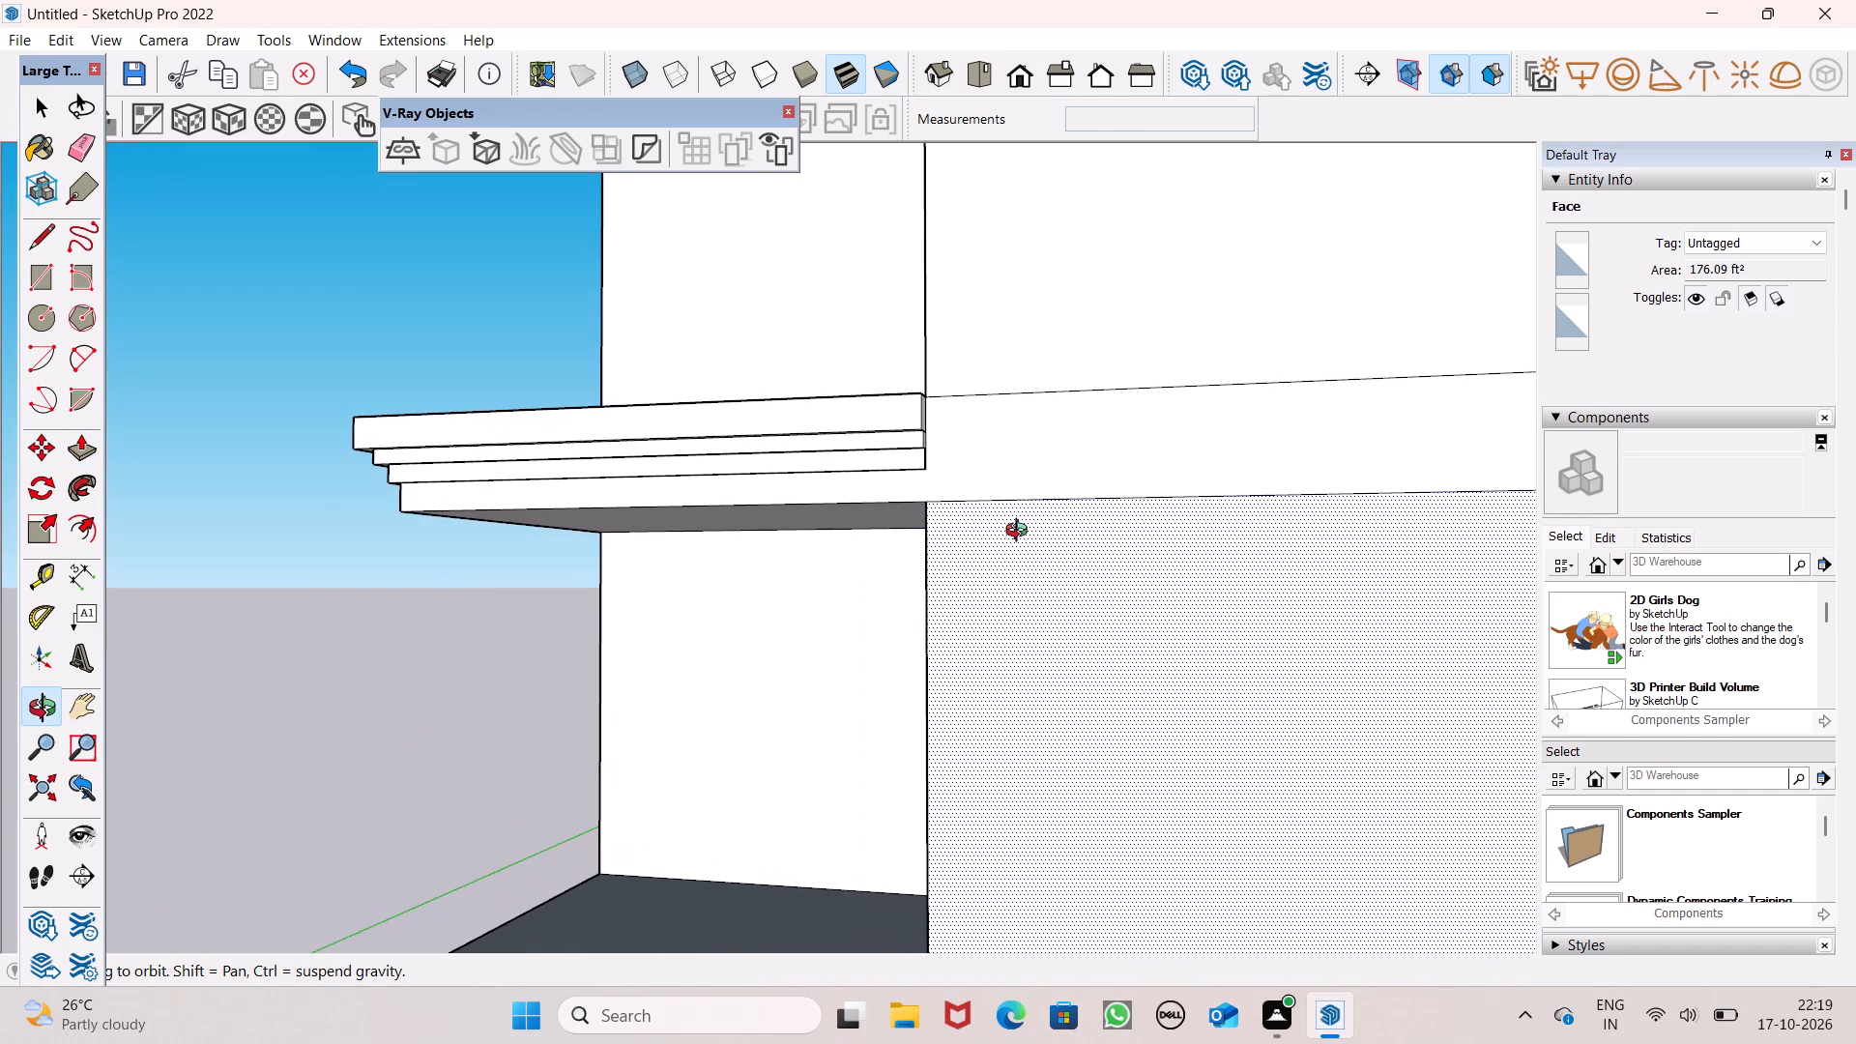
click(52, 237)
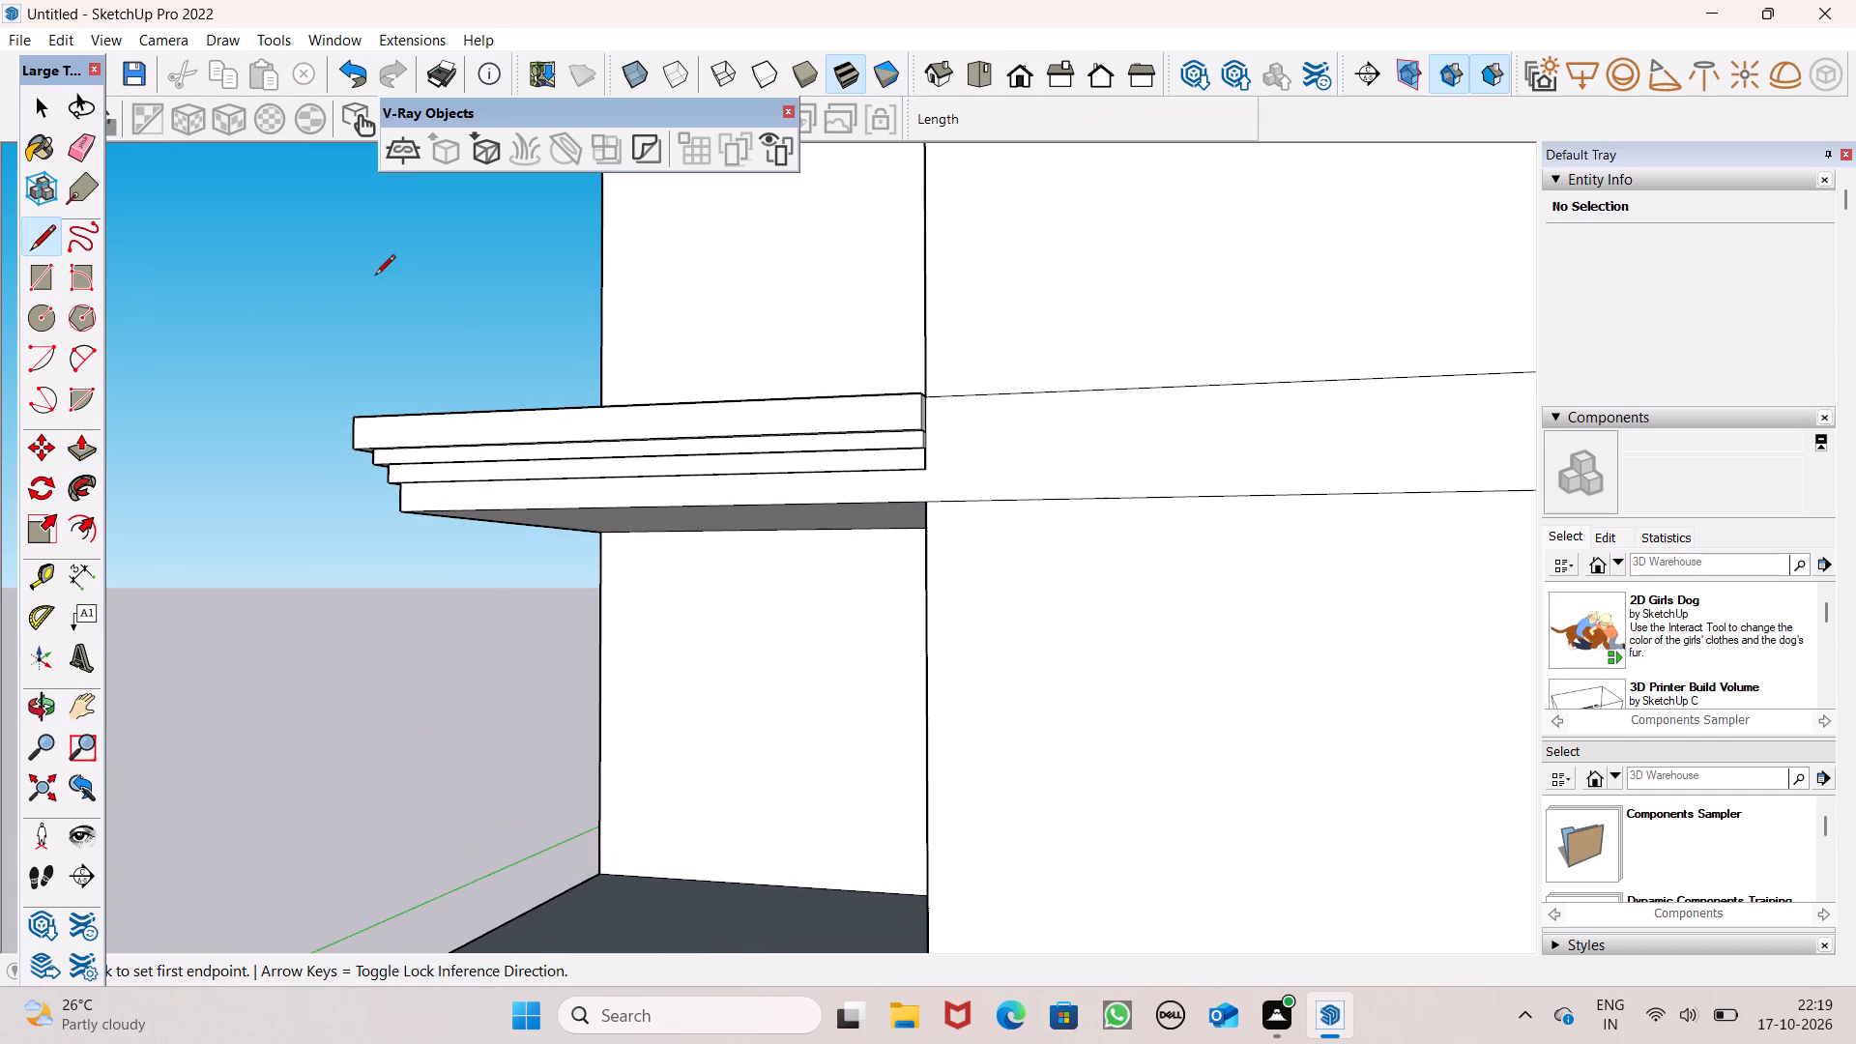
middle_drag(932, 519, 1094, 482)
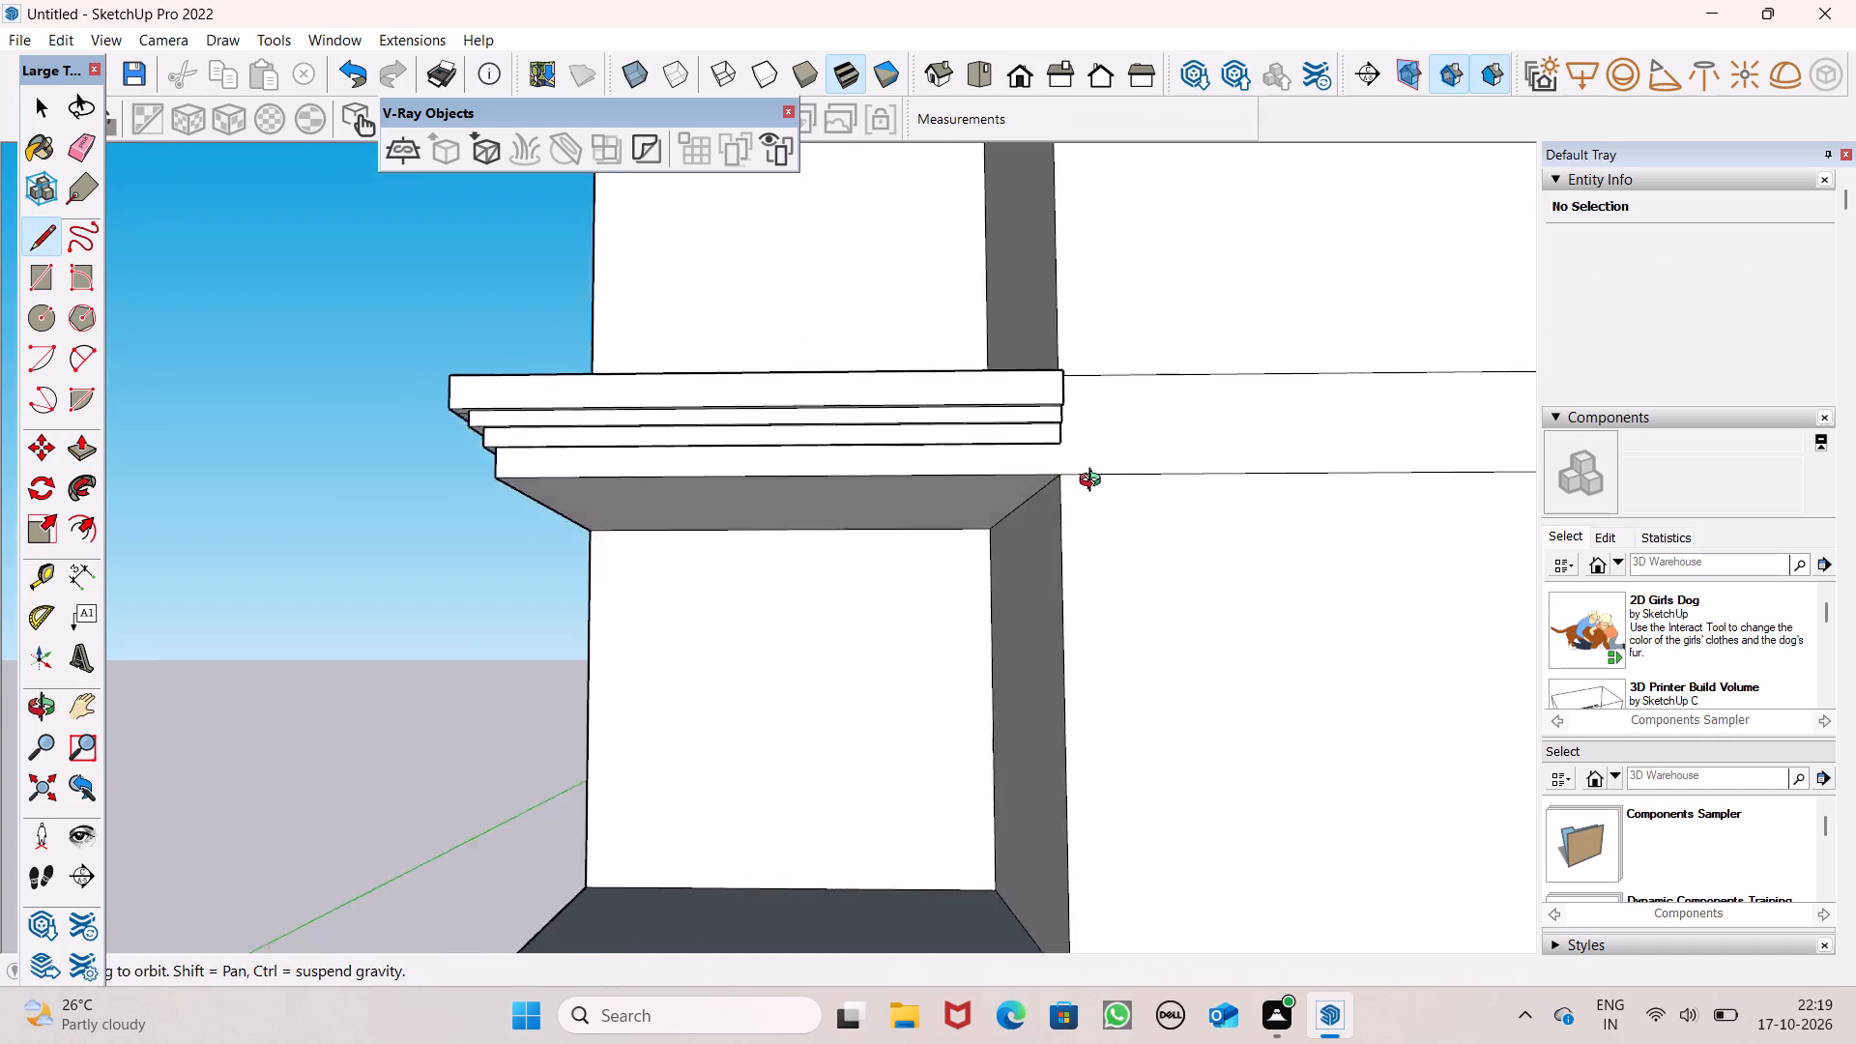
middle_drag(1094, 482, 1152, 469)
scroll(1141, 458, up, 6)
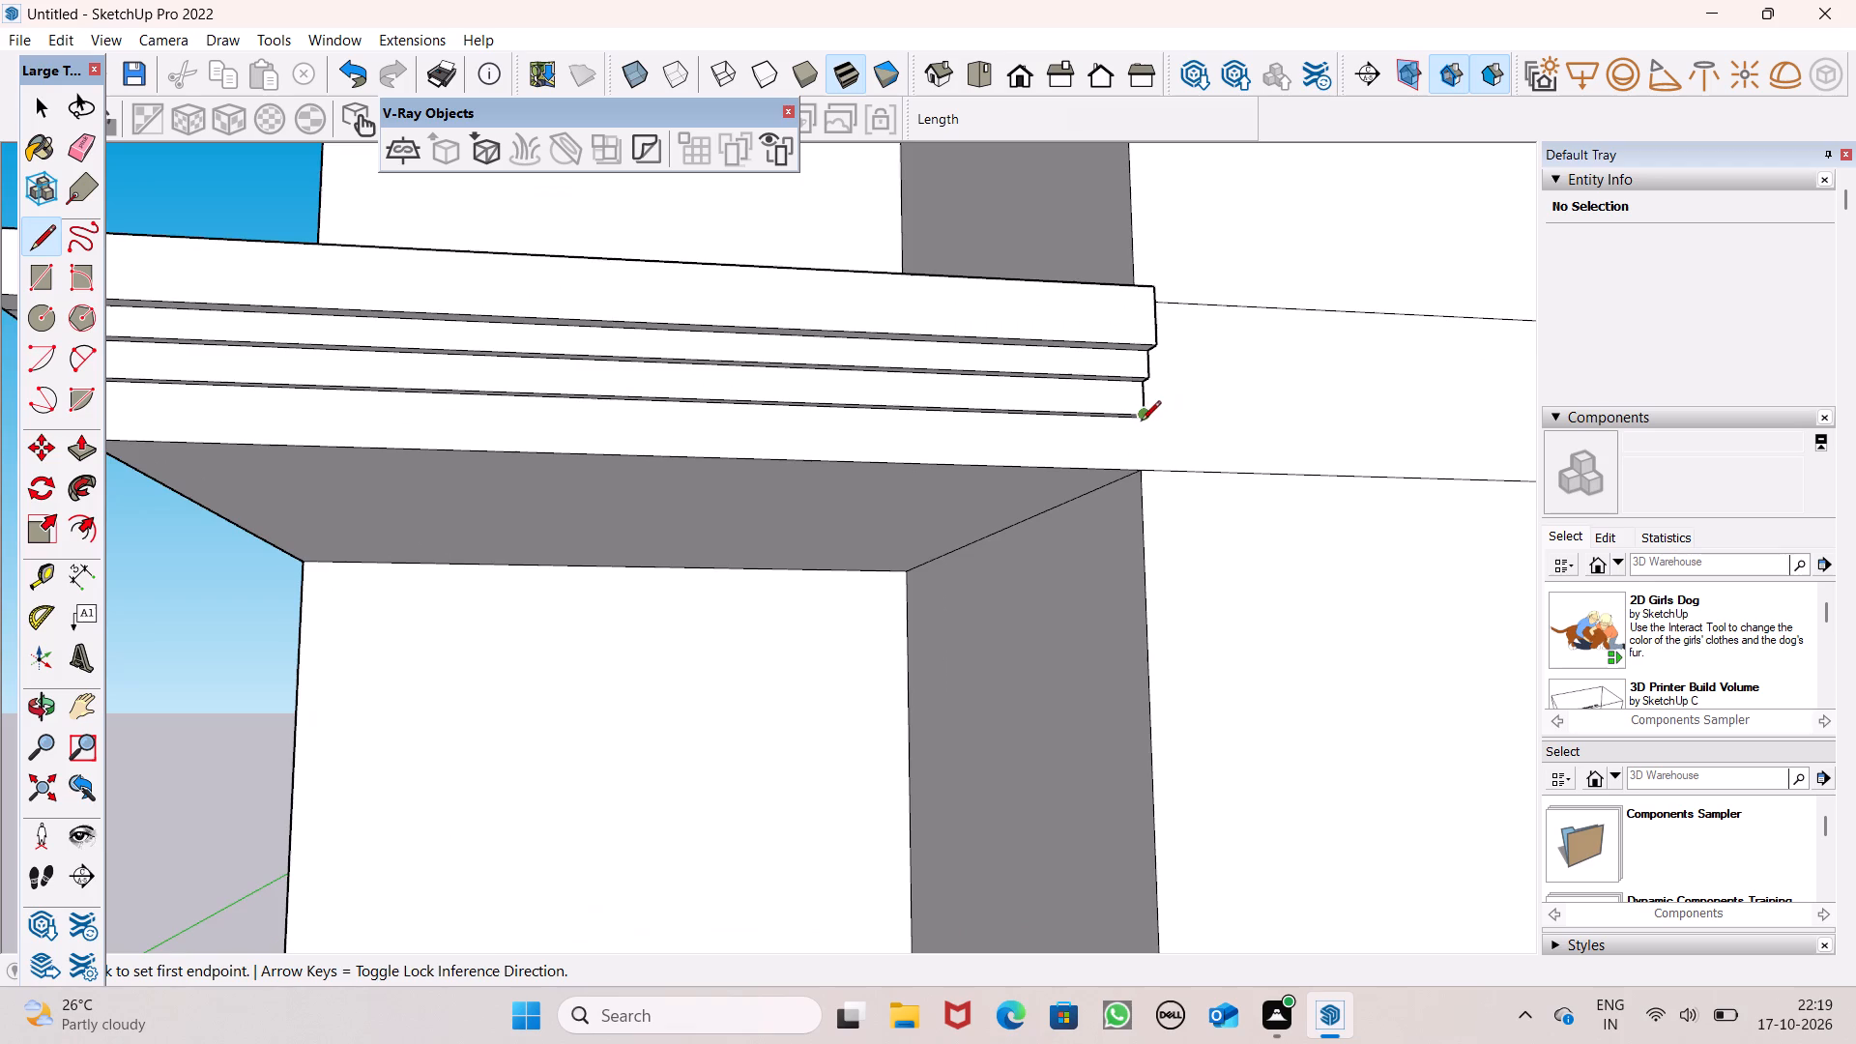
scroll(1143, 470, up, 8)
middle_drag(1143, 470, 1155, 437)
scroll(1162, 408, up, 4)
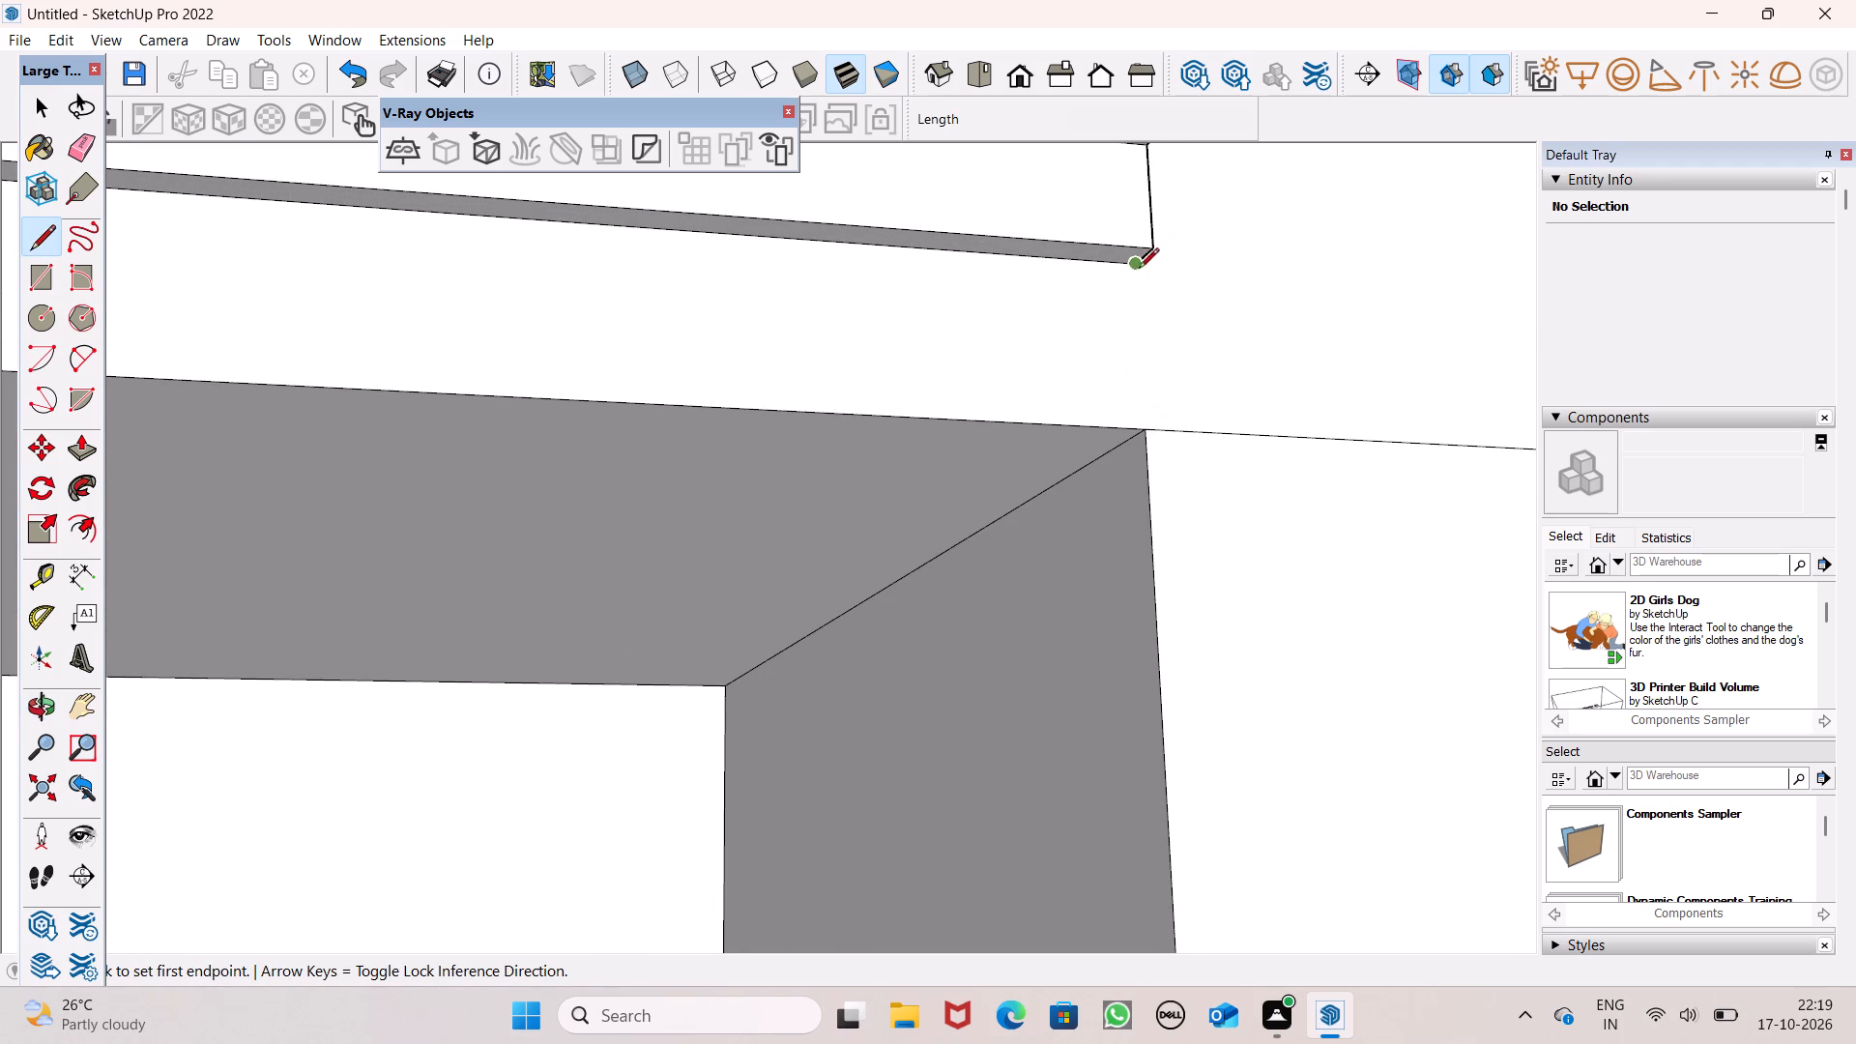
click(1135, 269)
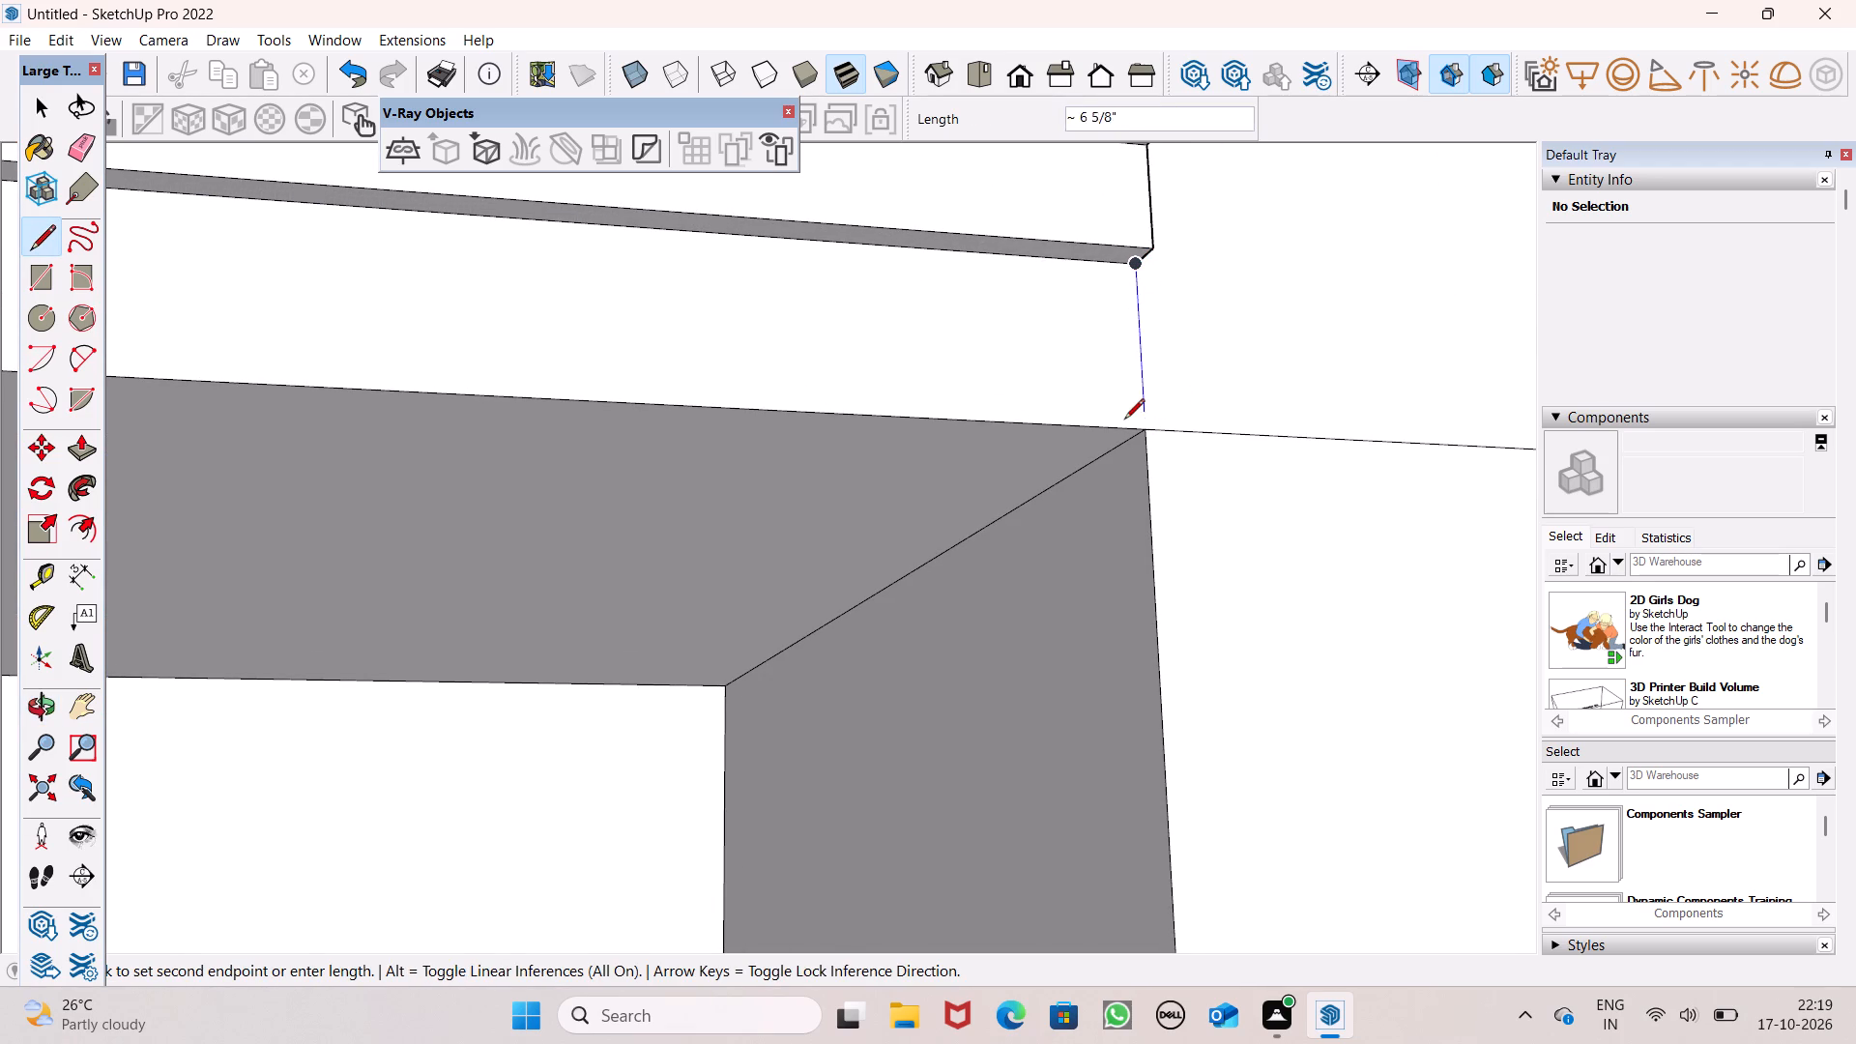
click(1144, 436)
key(space)
Examine the upper slab's stepped moulding and the surrounding building from above, below and farther away.
scroll(1264, 288, down, 5)
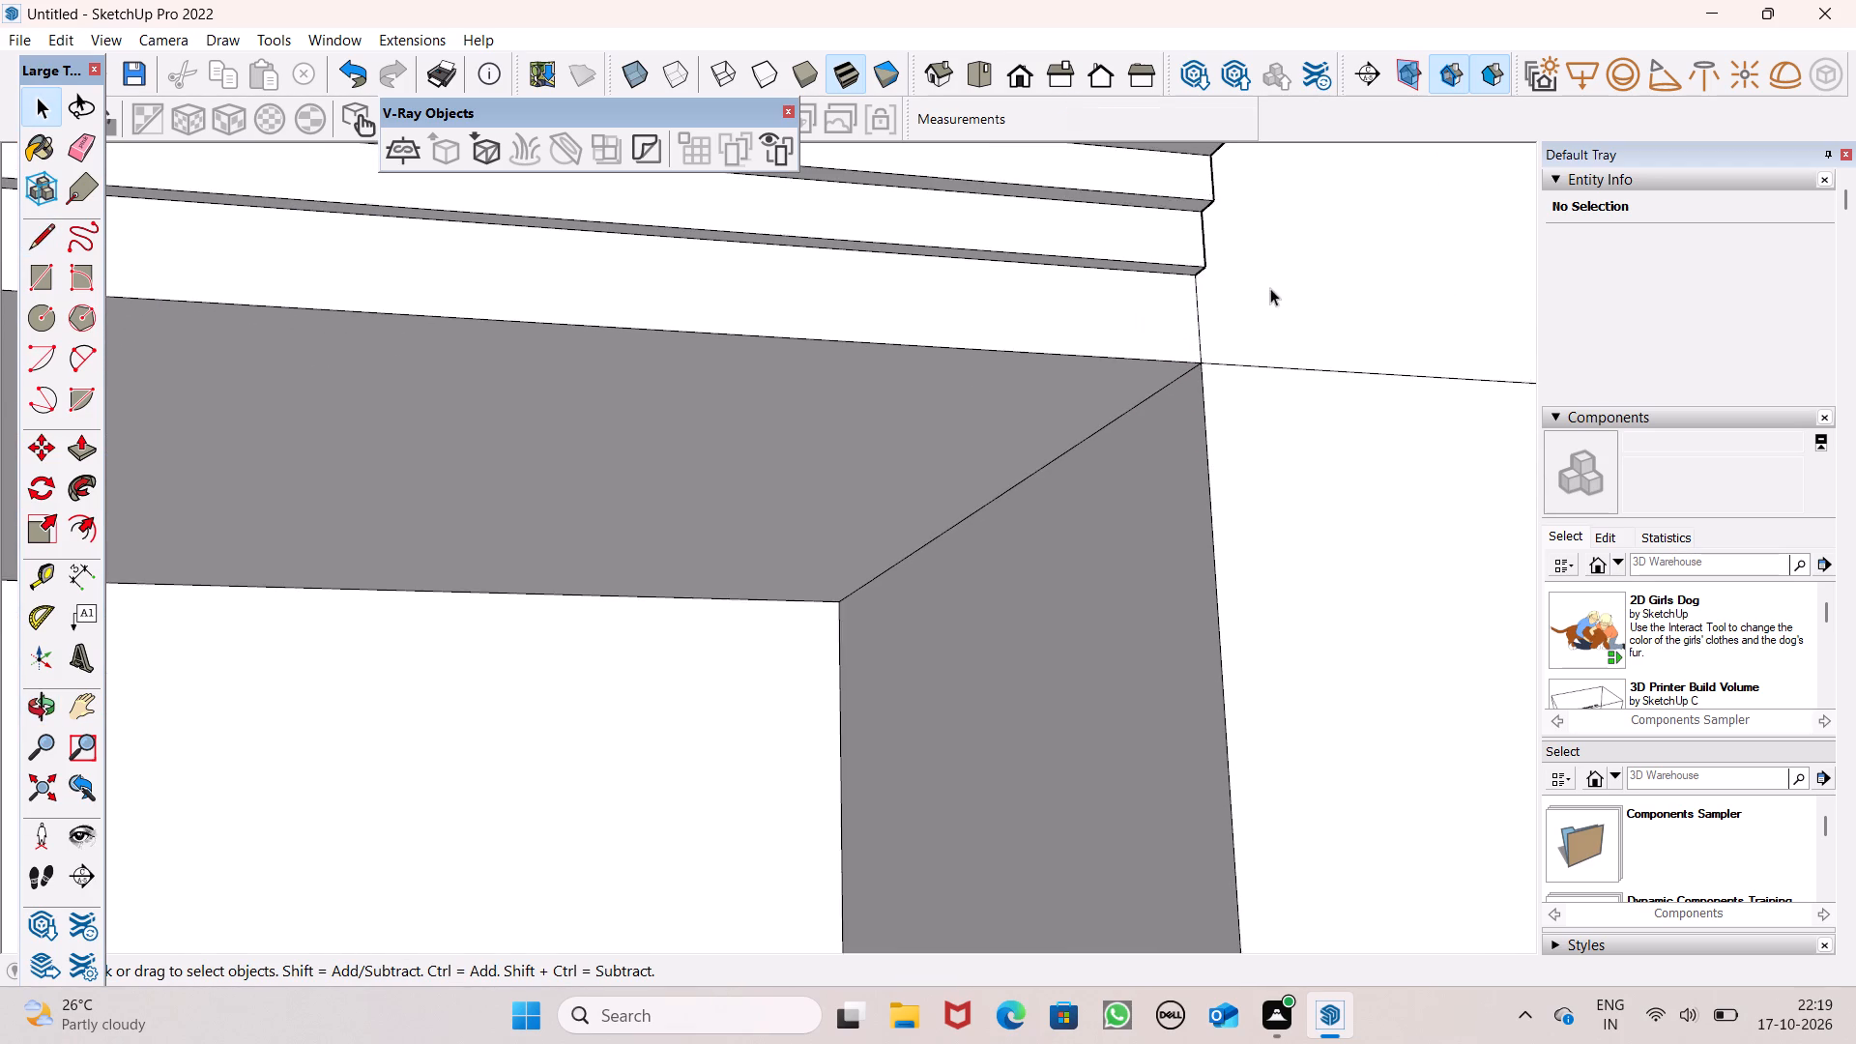
scroll(1270, 288, down, 19)
middle_drag(1312, 384, 1522, 500)
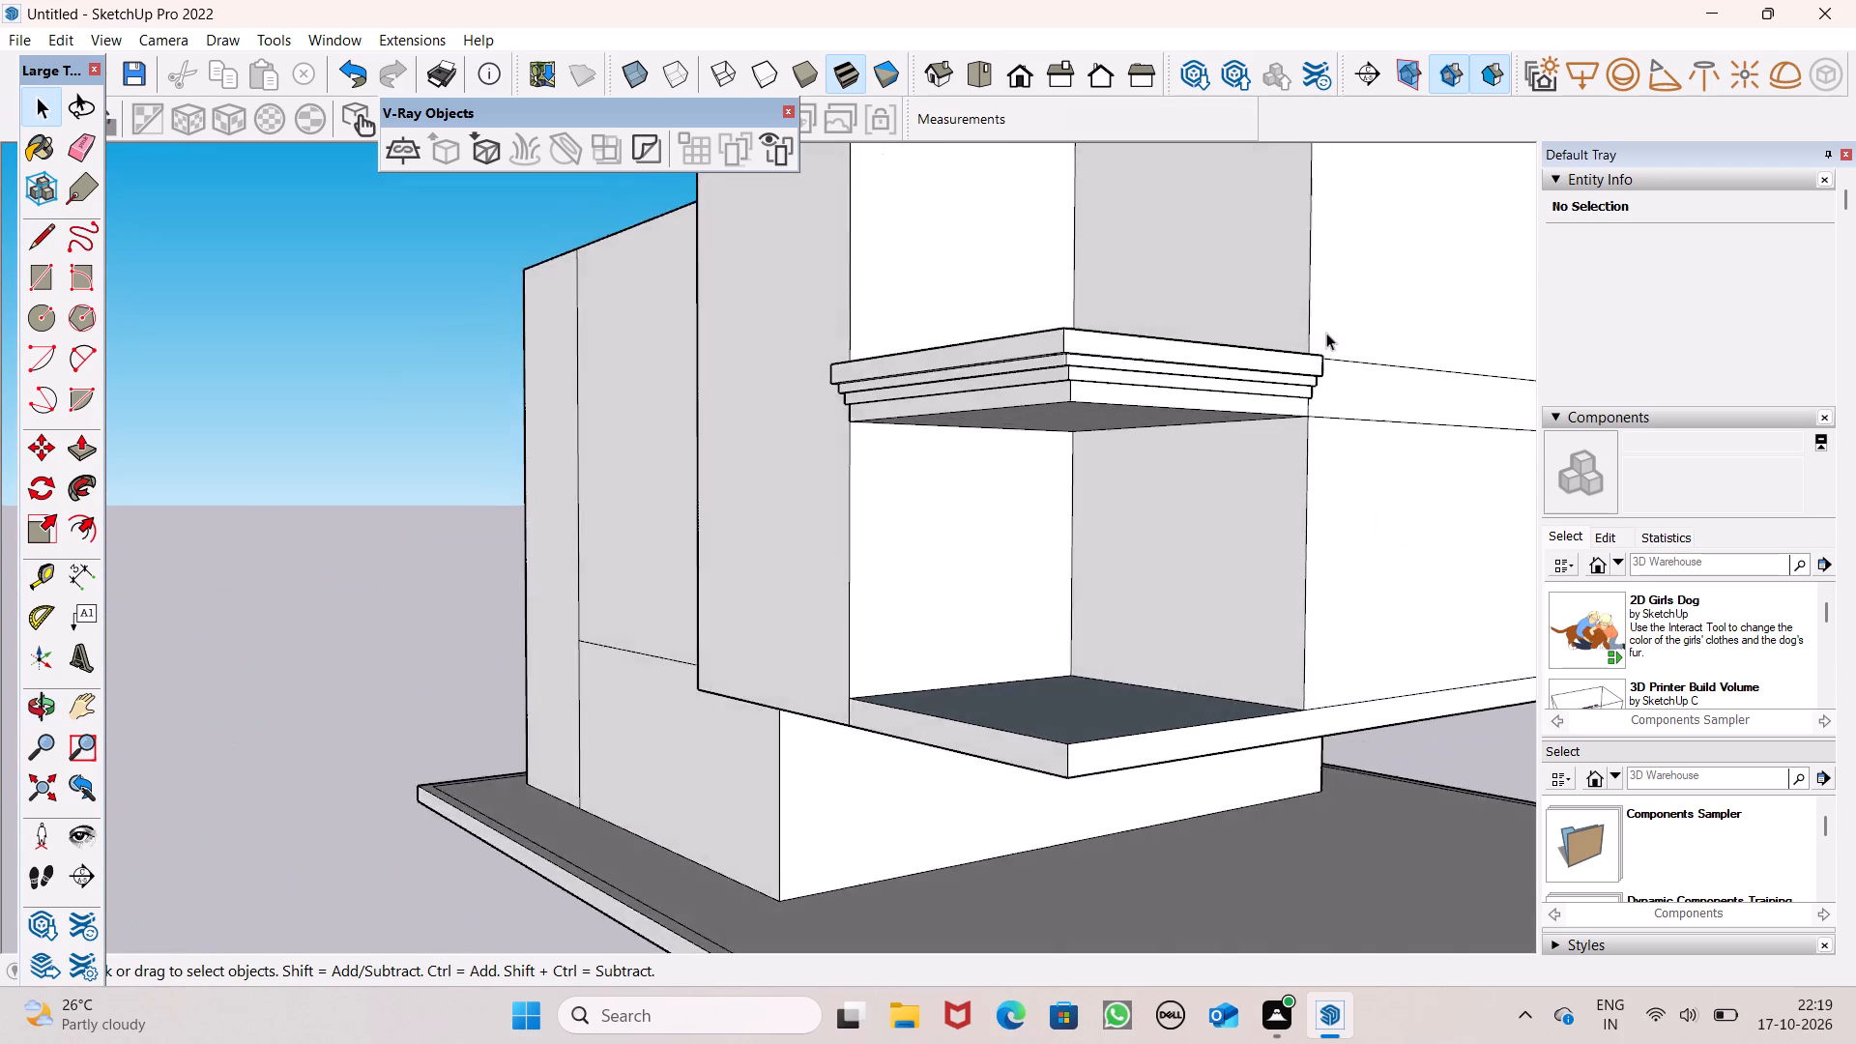
scroll(1323, 340, down, 5)
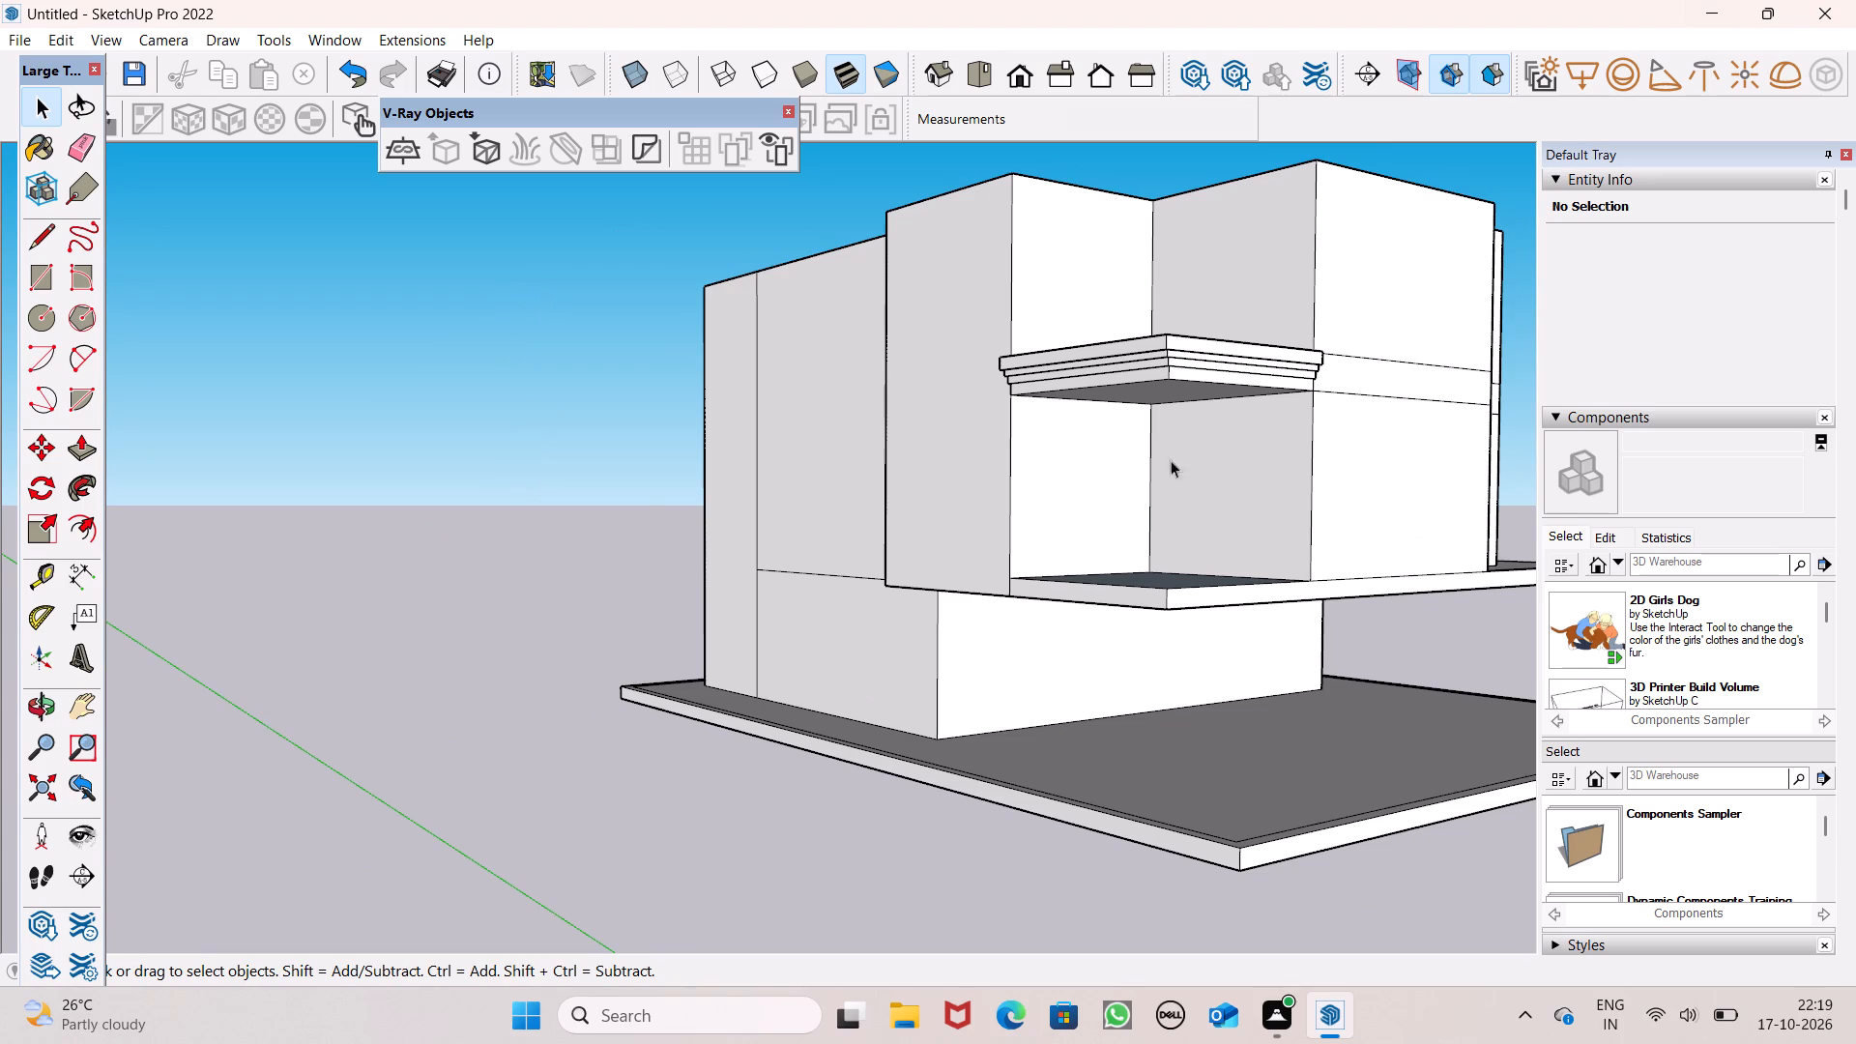
scroll(1200, 327, up, 4)
scroll(1194, 321, down, 8)
middle_drag(1209, 363, 1219, 592)
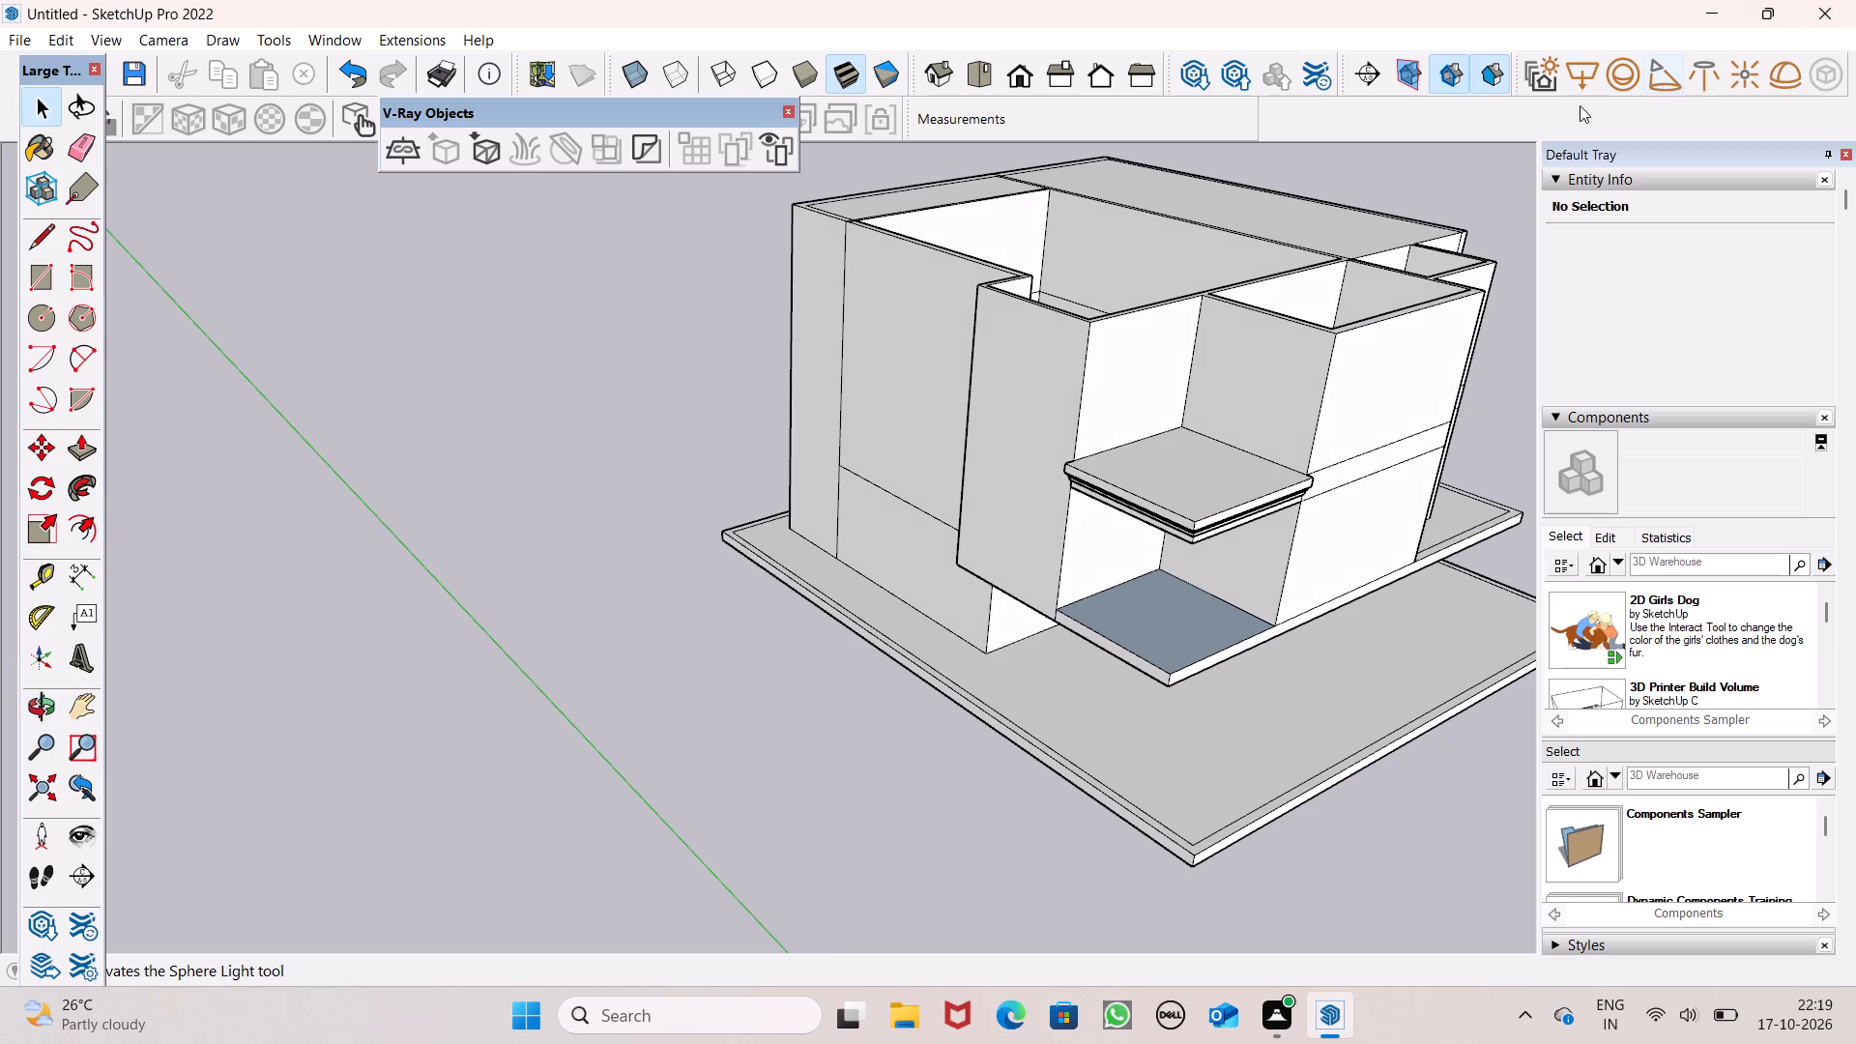
scroll(1219, 537, up, 6)
middle_drag(1257, 552, 1282, 408)
scroll(1201, 305, up, 7)
middle_drag(1253, 422, 1262, 336)
scroll(1253, 423, up, 1)
scroll(1271, 334, down, 3)
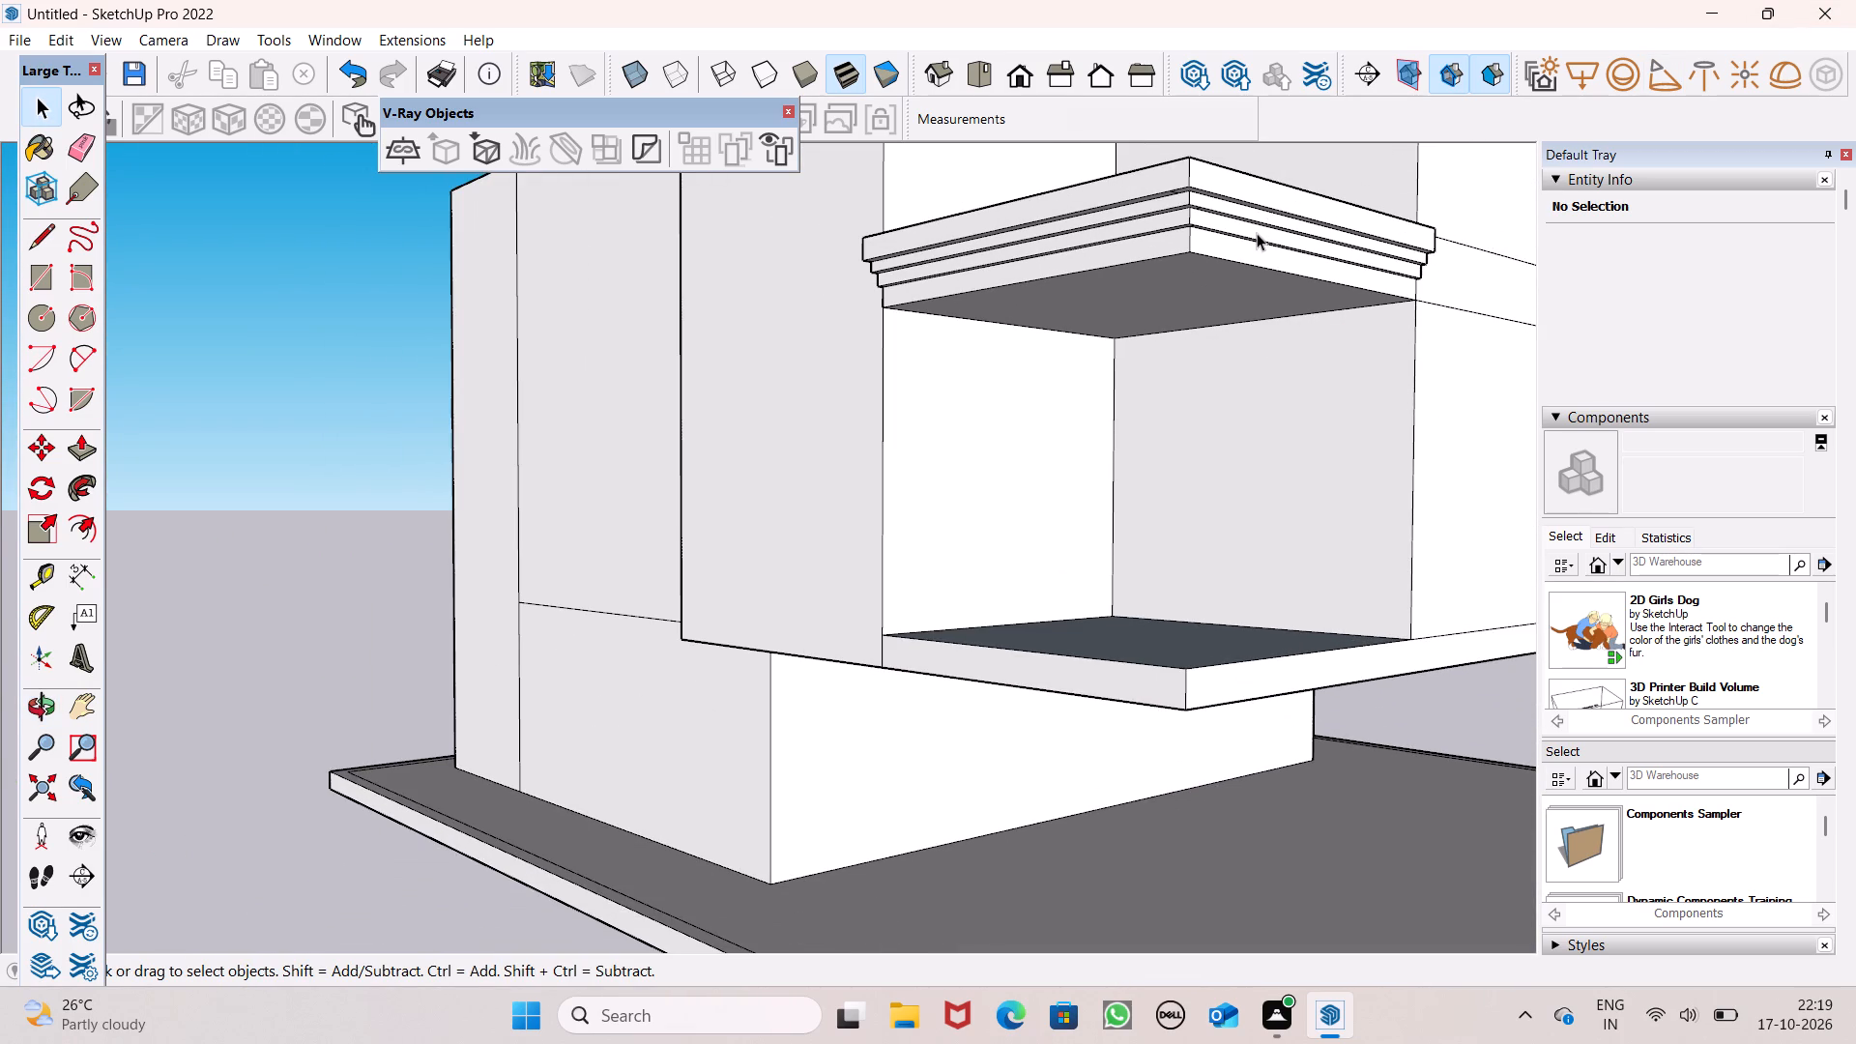
scroll(1229, 230, down, 1)
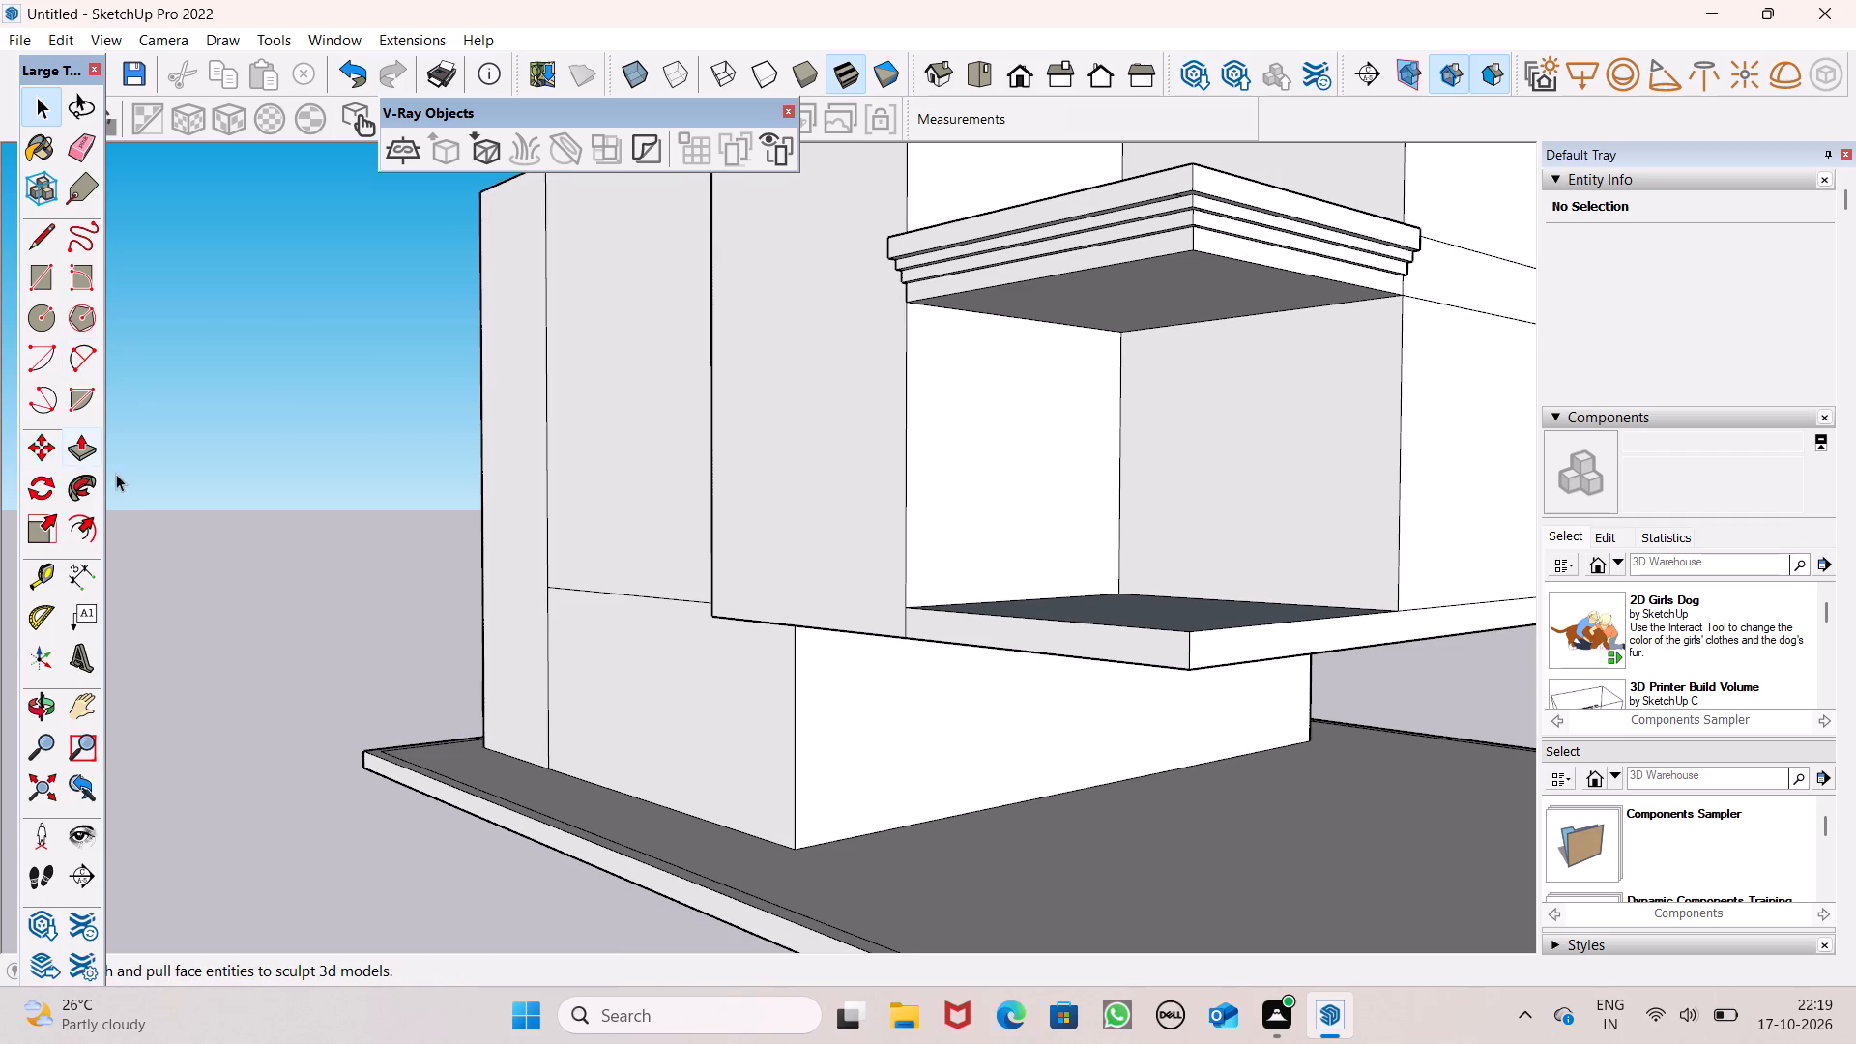
Push/Pull a new starting face 3 5/8" down from the lower balcony slab's top face, adding a dividing line around its edge.
click(81, 453)
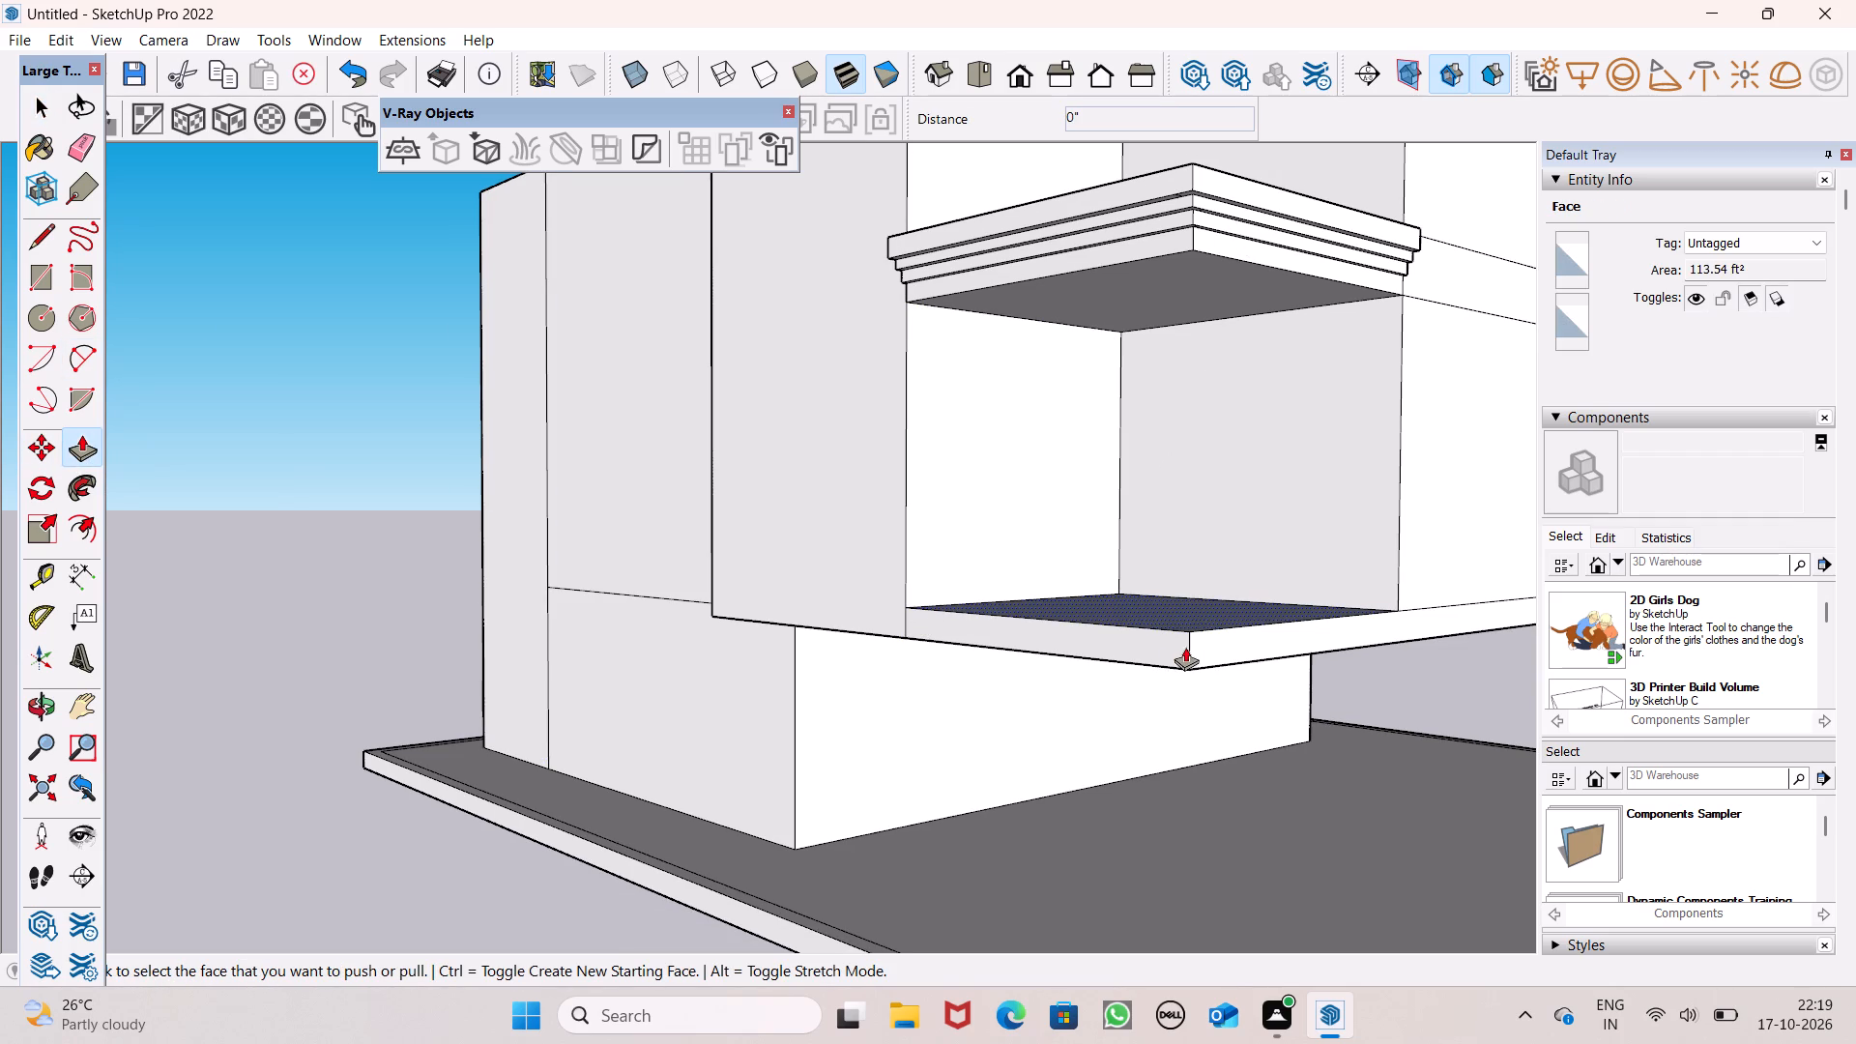
middle_drag(1181, 629, 1244, 726)
scroll(1237, 726, up, 4)
drag(1219, 675, 1218, 689)
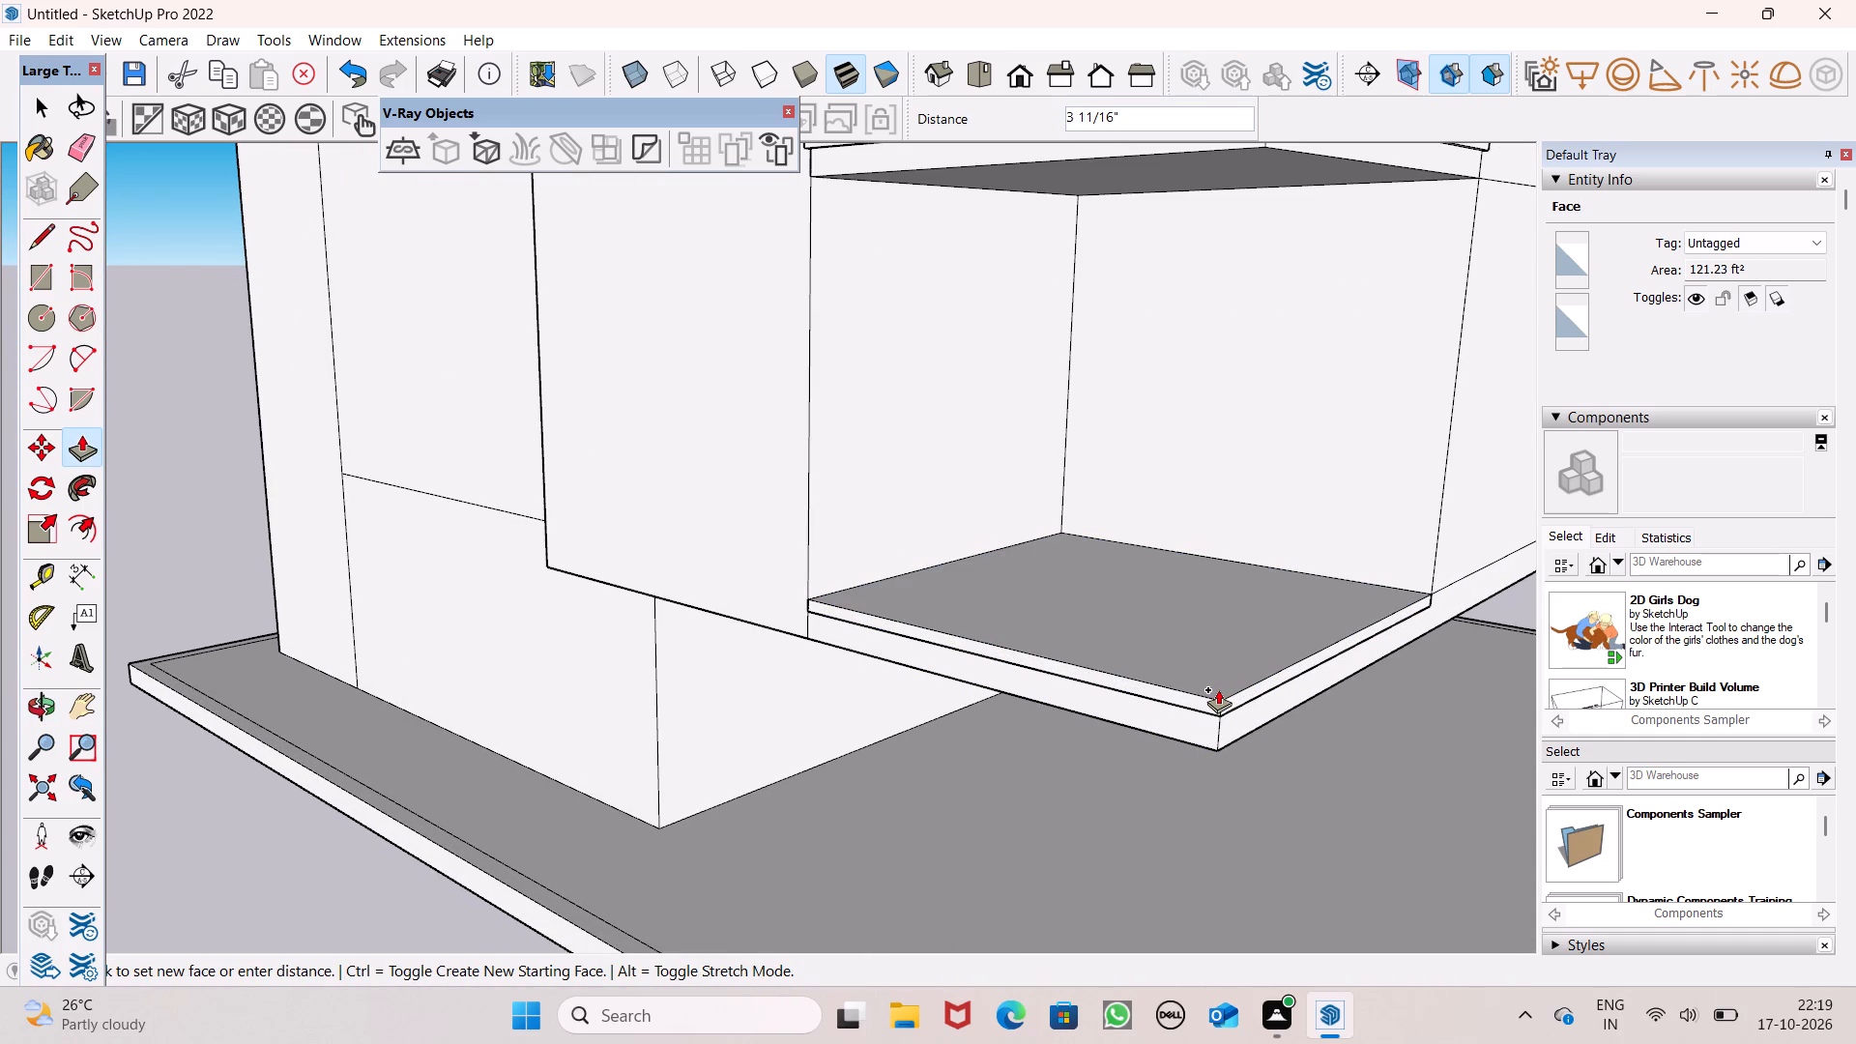
drag(1218, 689, 1220, 689)
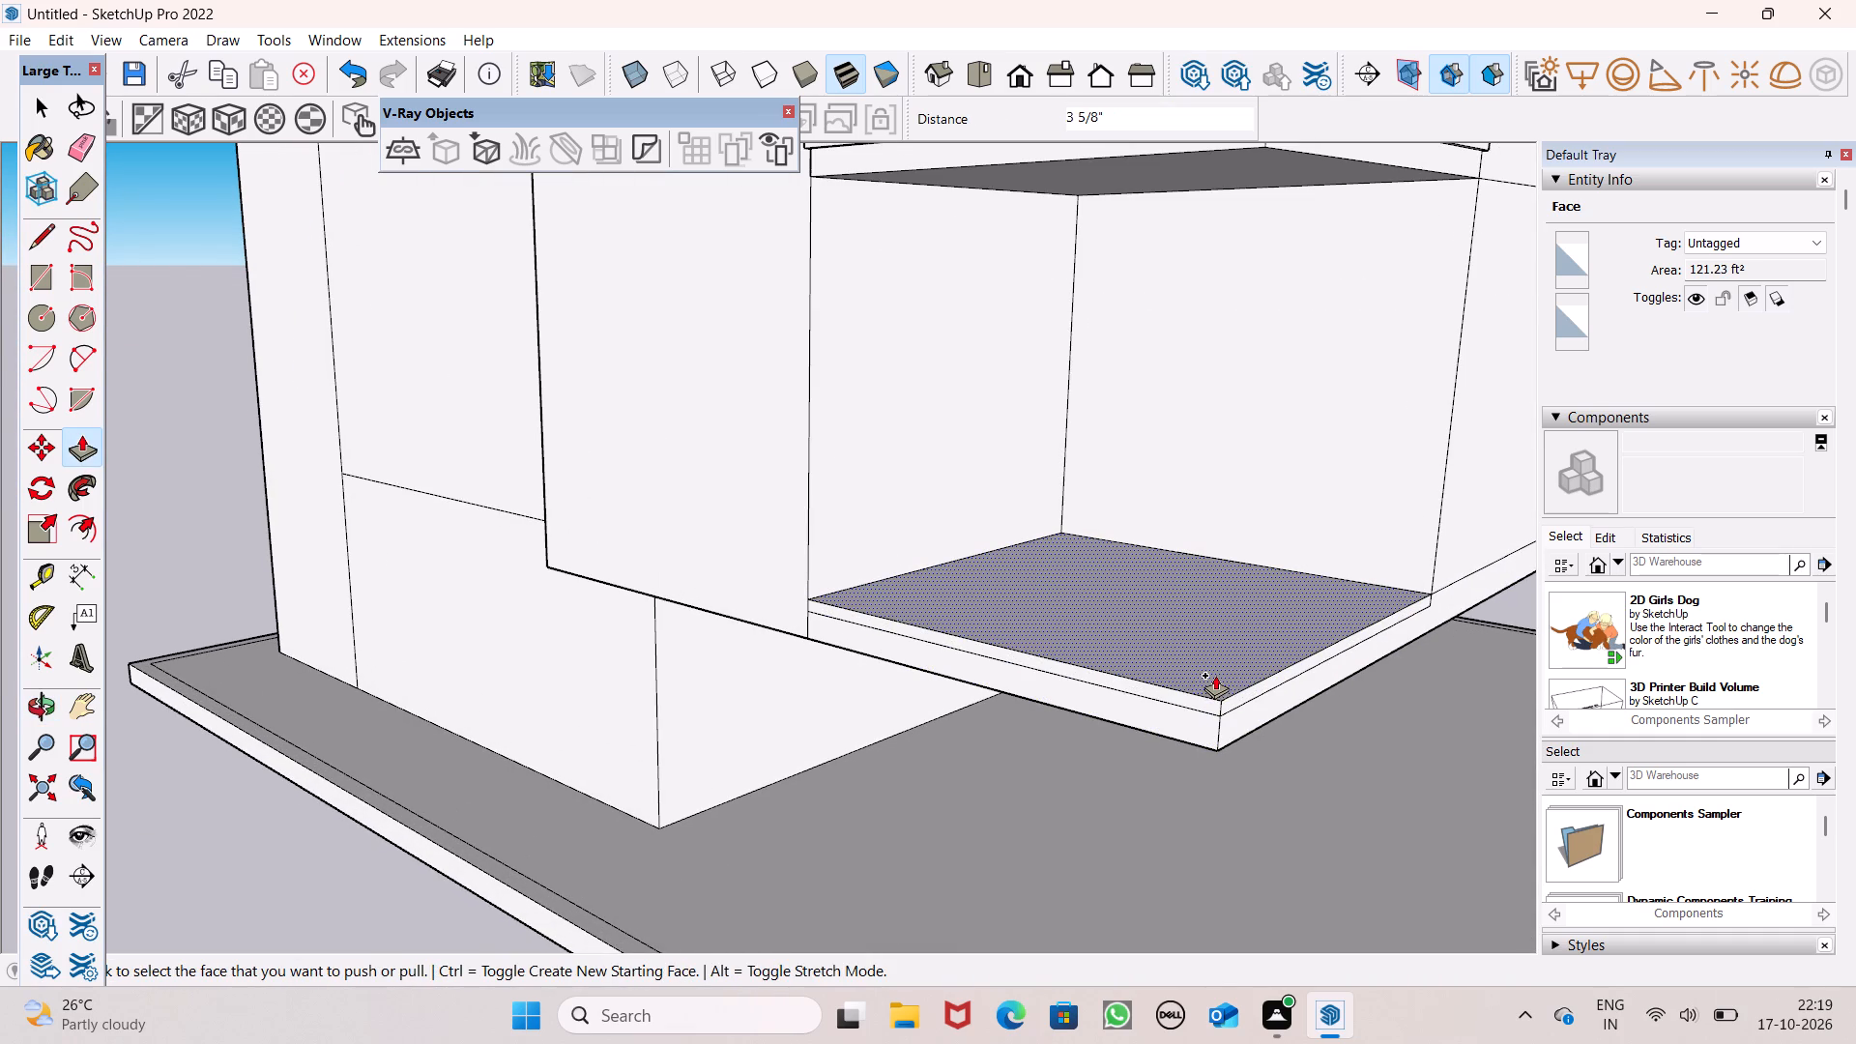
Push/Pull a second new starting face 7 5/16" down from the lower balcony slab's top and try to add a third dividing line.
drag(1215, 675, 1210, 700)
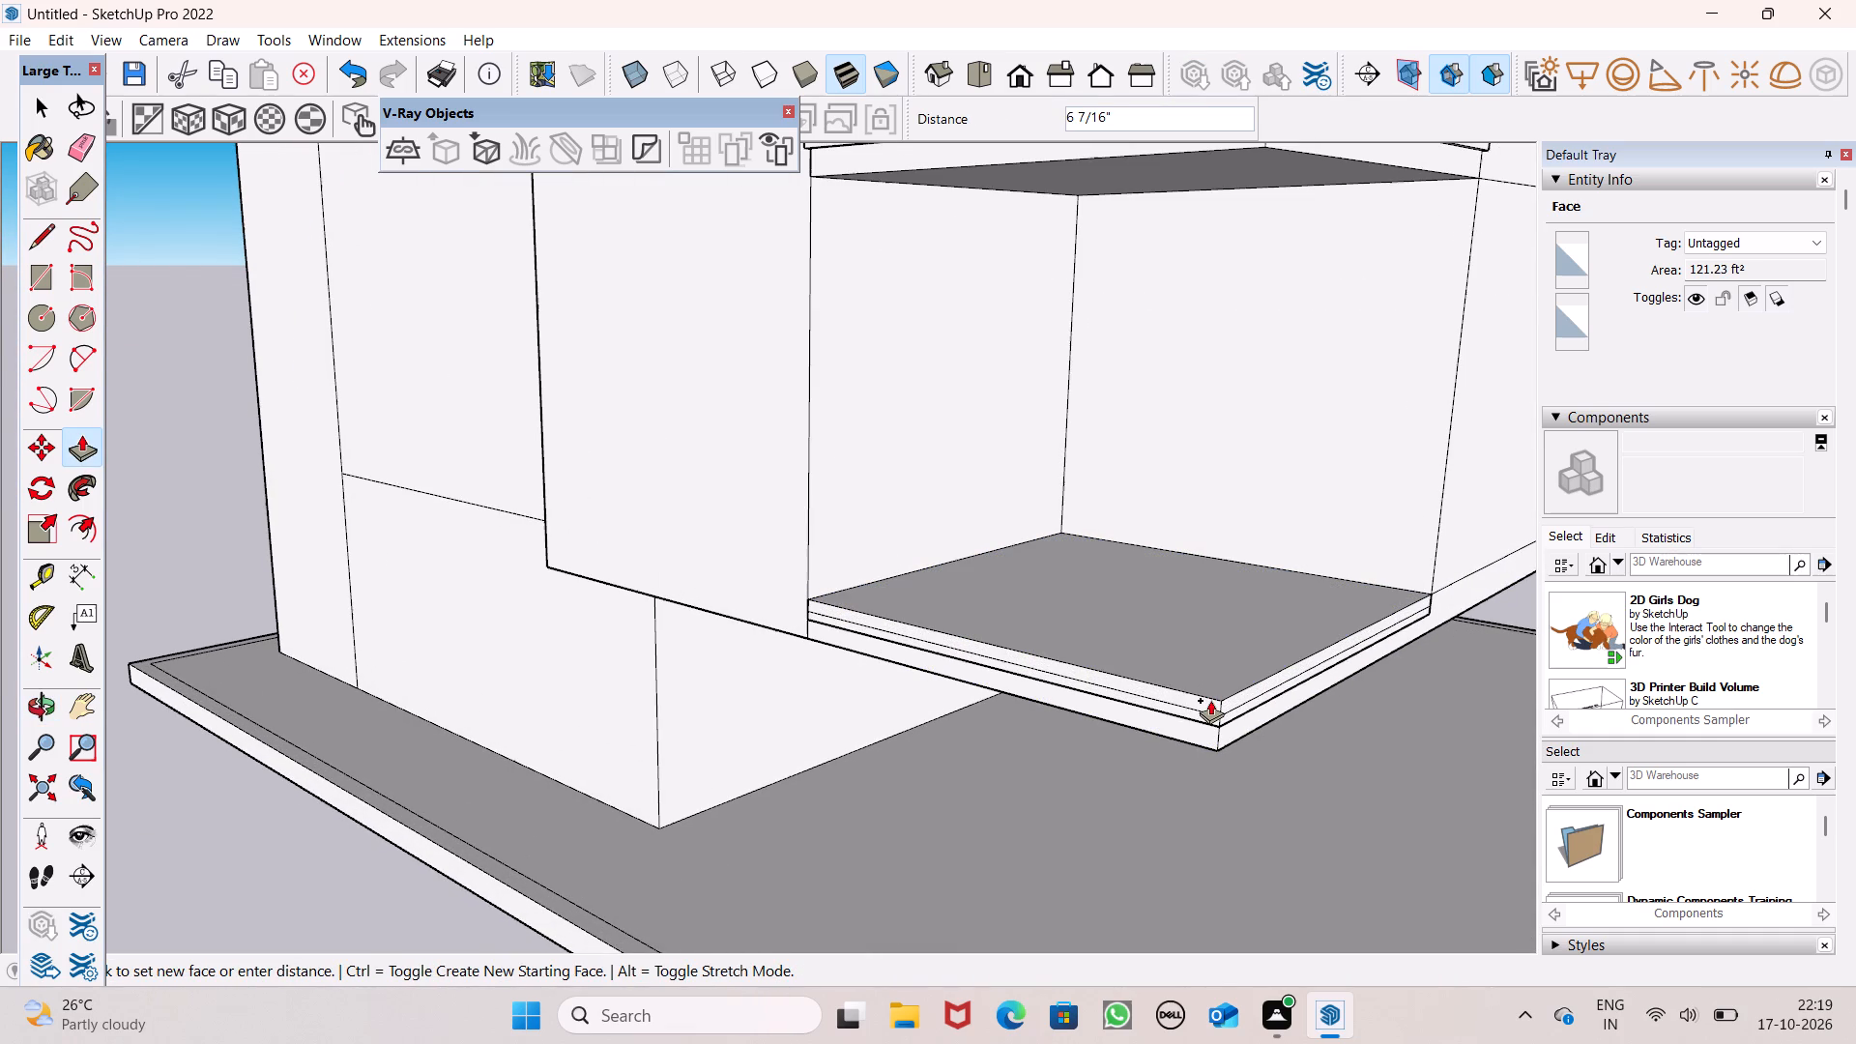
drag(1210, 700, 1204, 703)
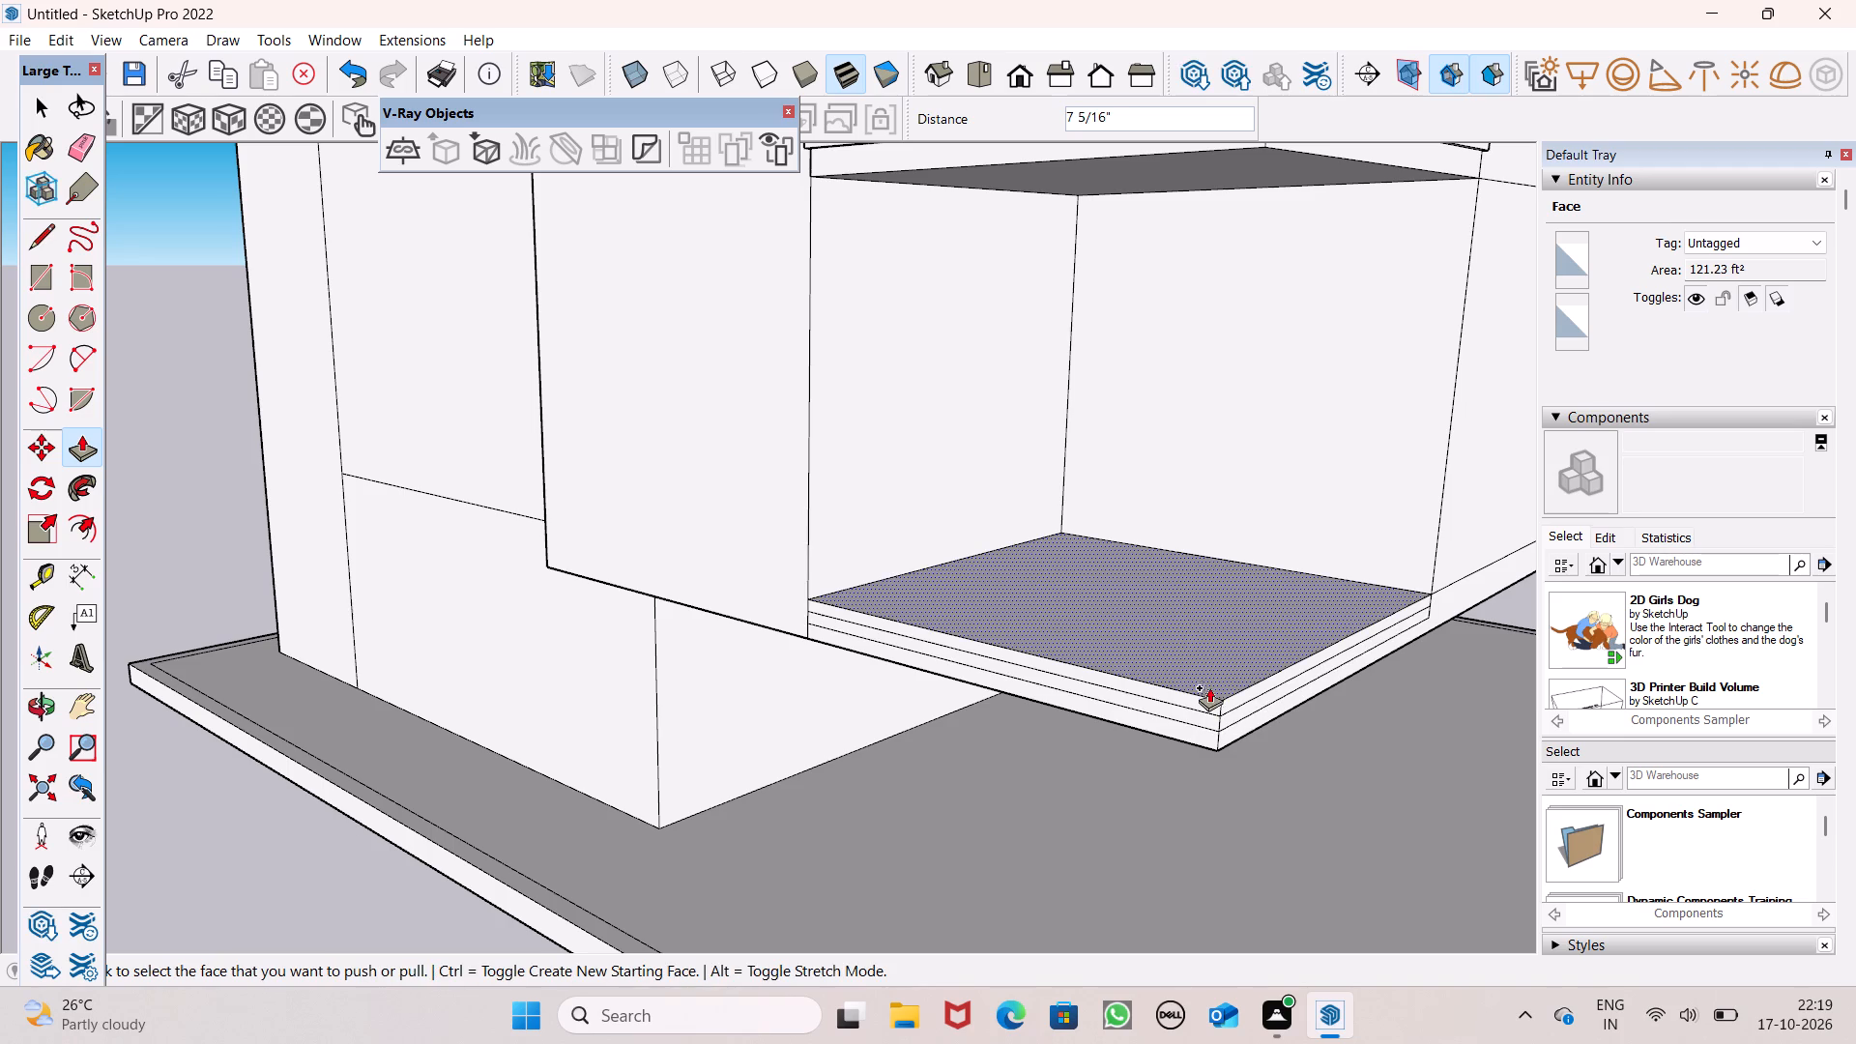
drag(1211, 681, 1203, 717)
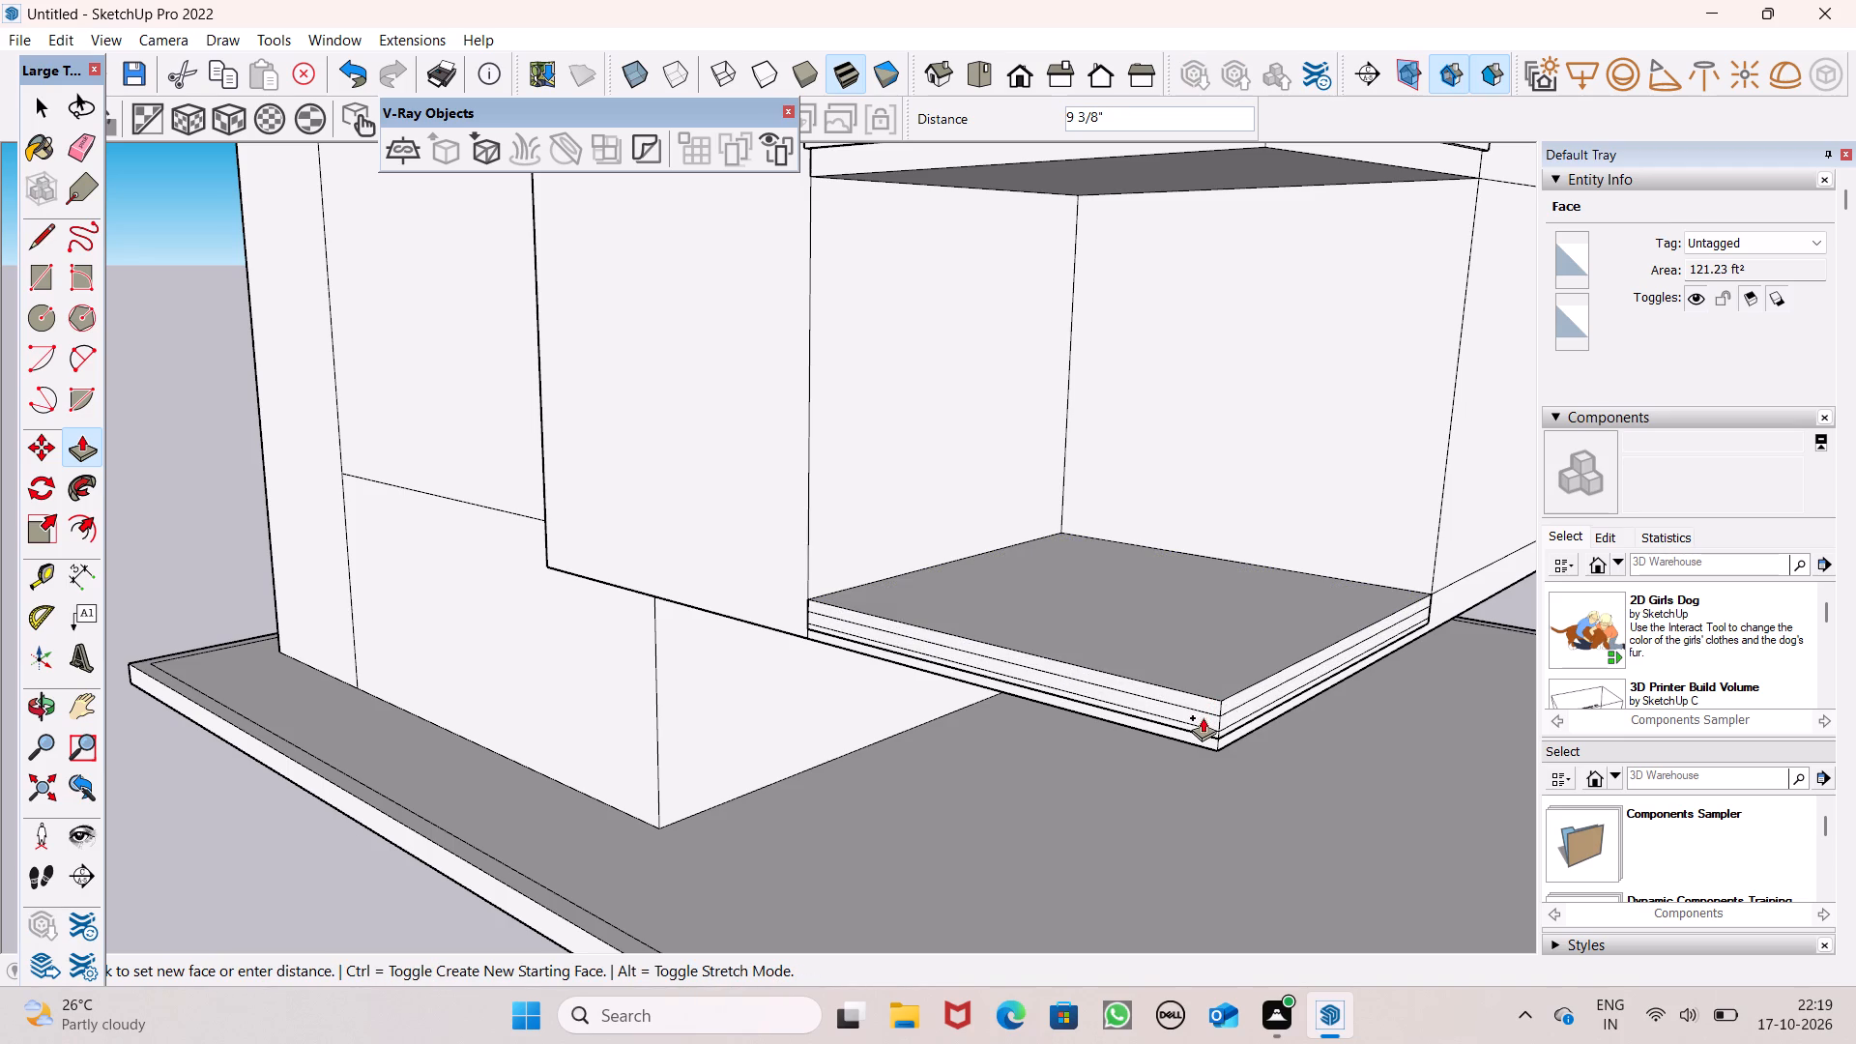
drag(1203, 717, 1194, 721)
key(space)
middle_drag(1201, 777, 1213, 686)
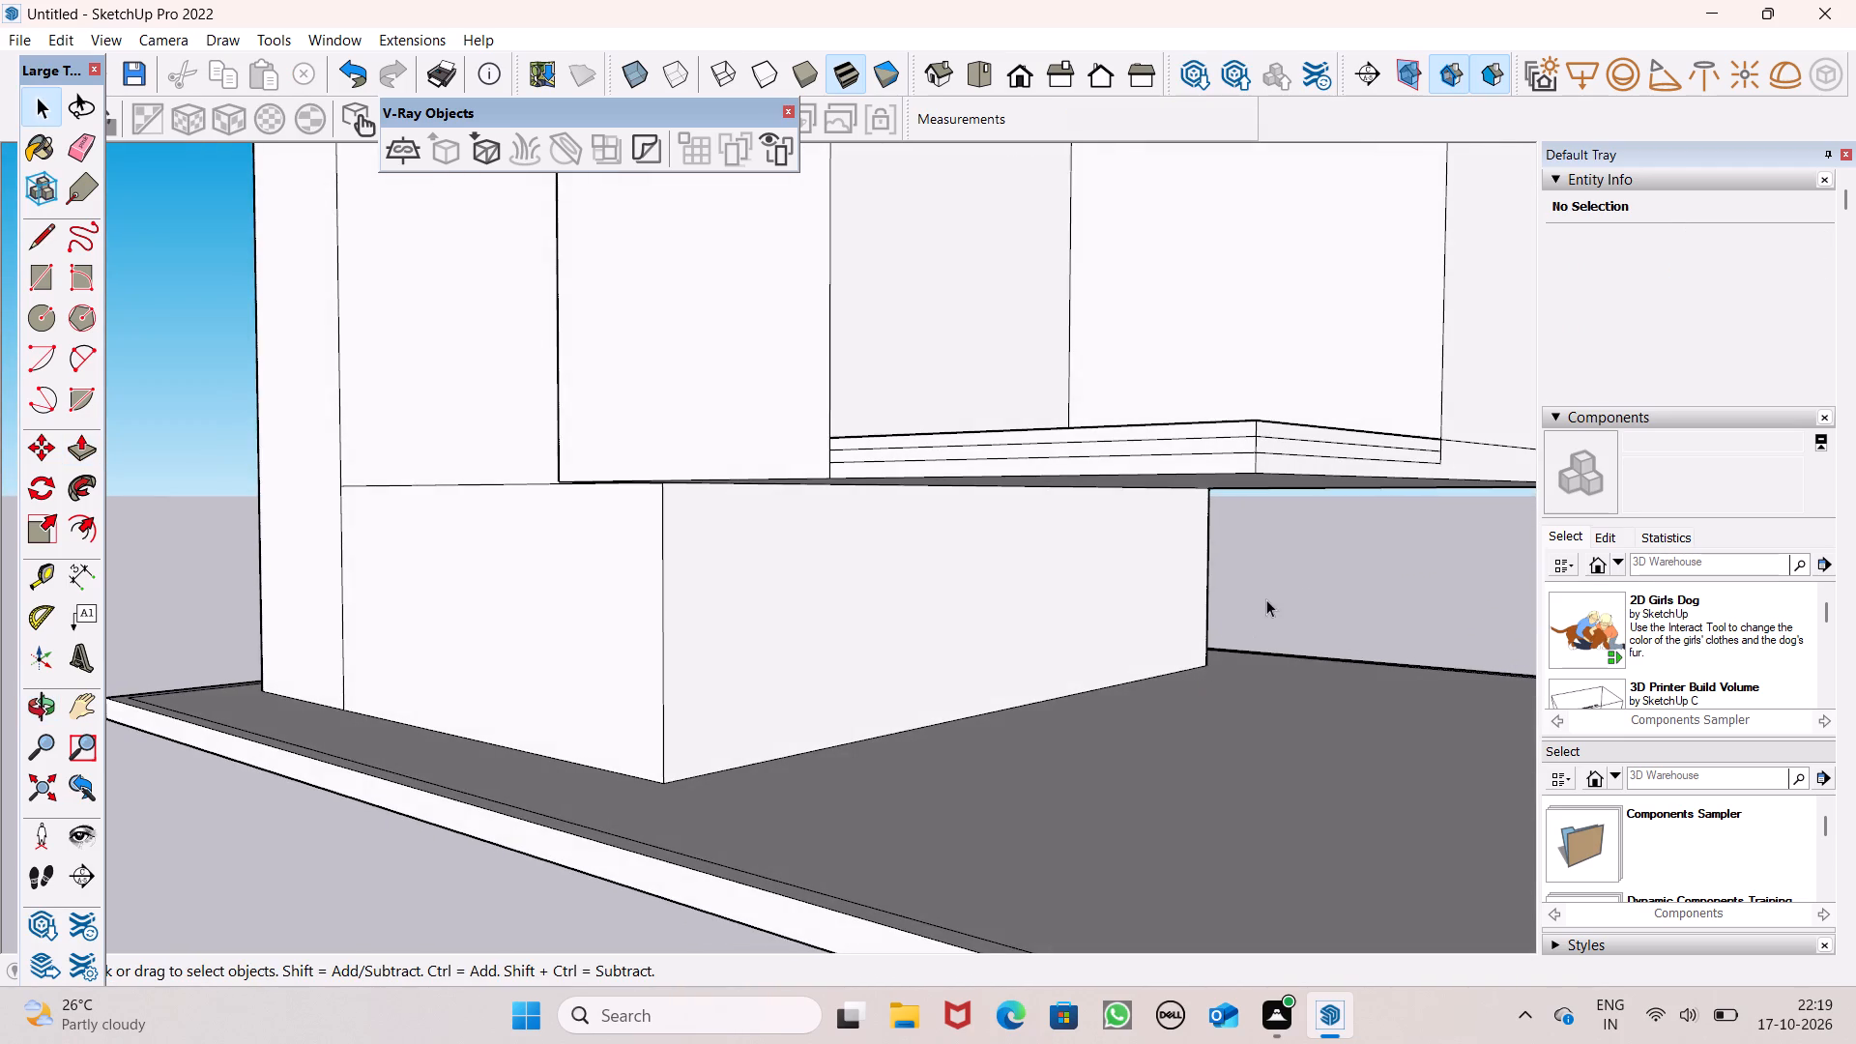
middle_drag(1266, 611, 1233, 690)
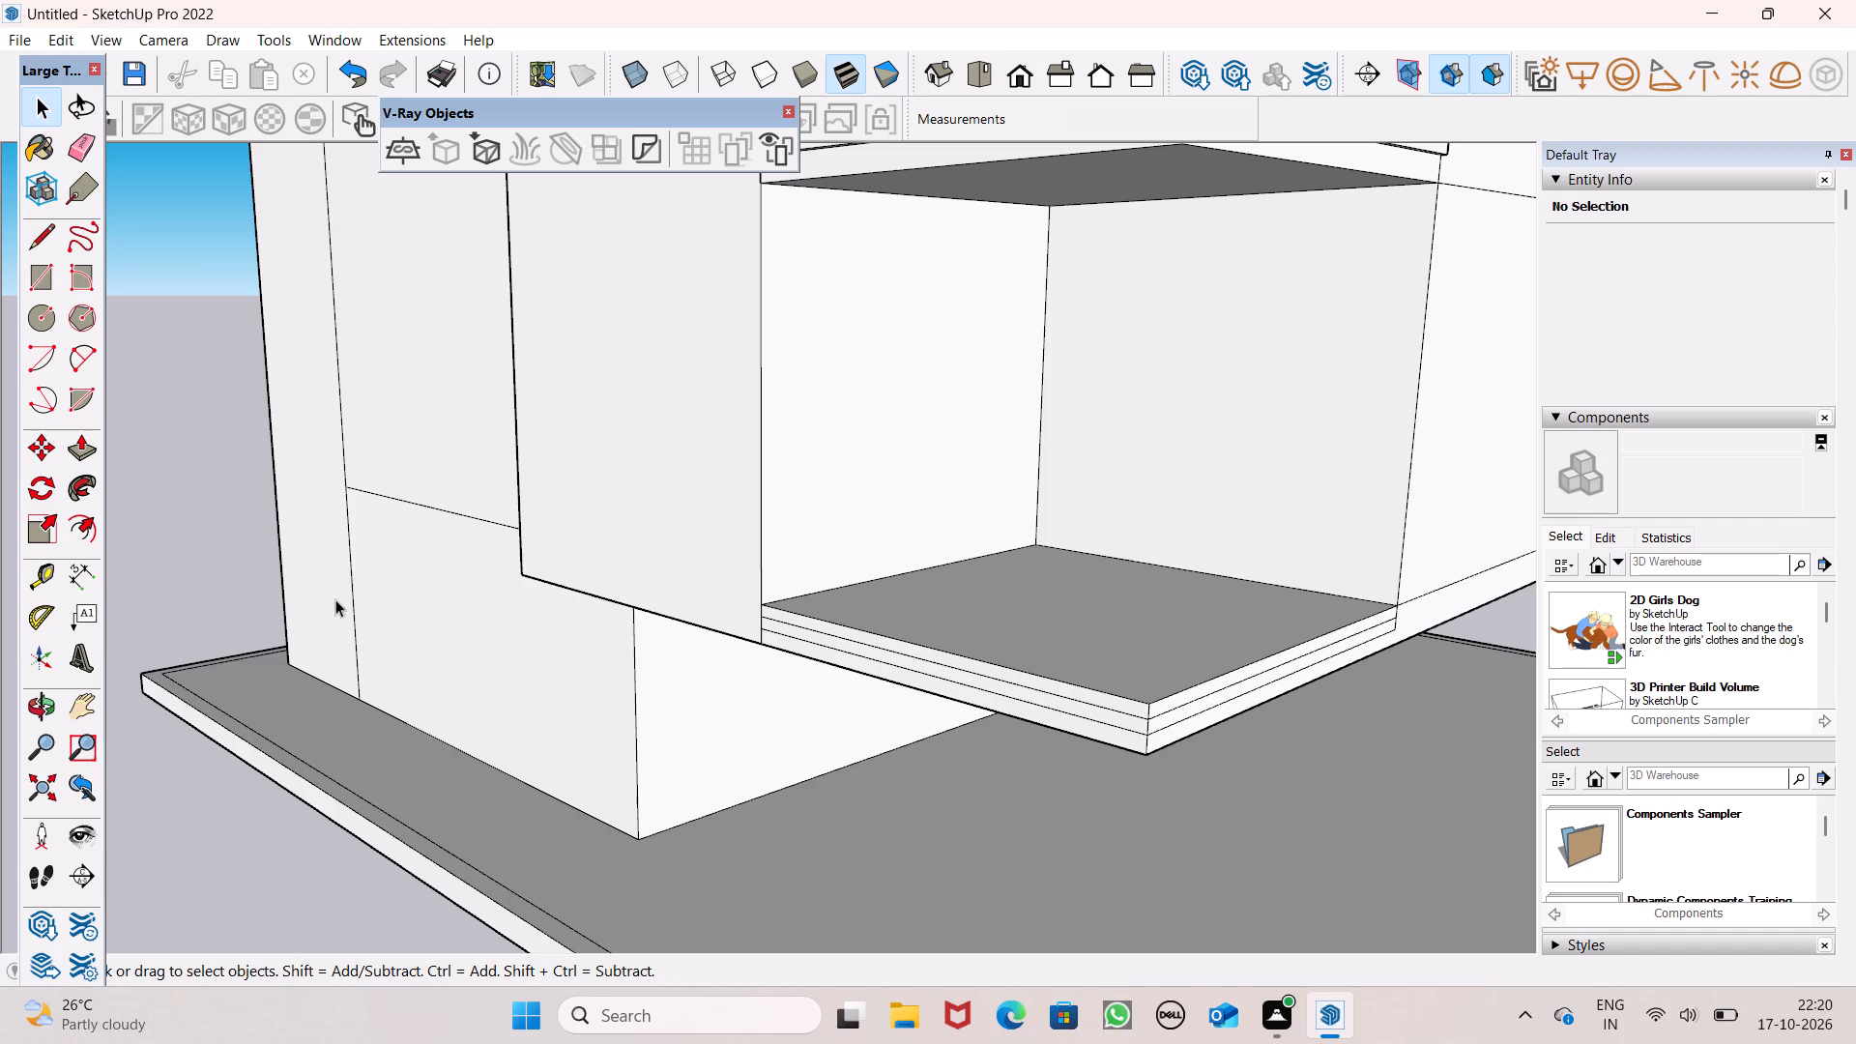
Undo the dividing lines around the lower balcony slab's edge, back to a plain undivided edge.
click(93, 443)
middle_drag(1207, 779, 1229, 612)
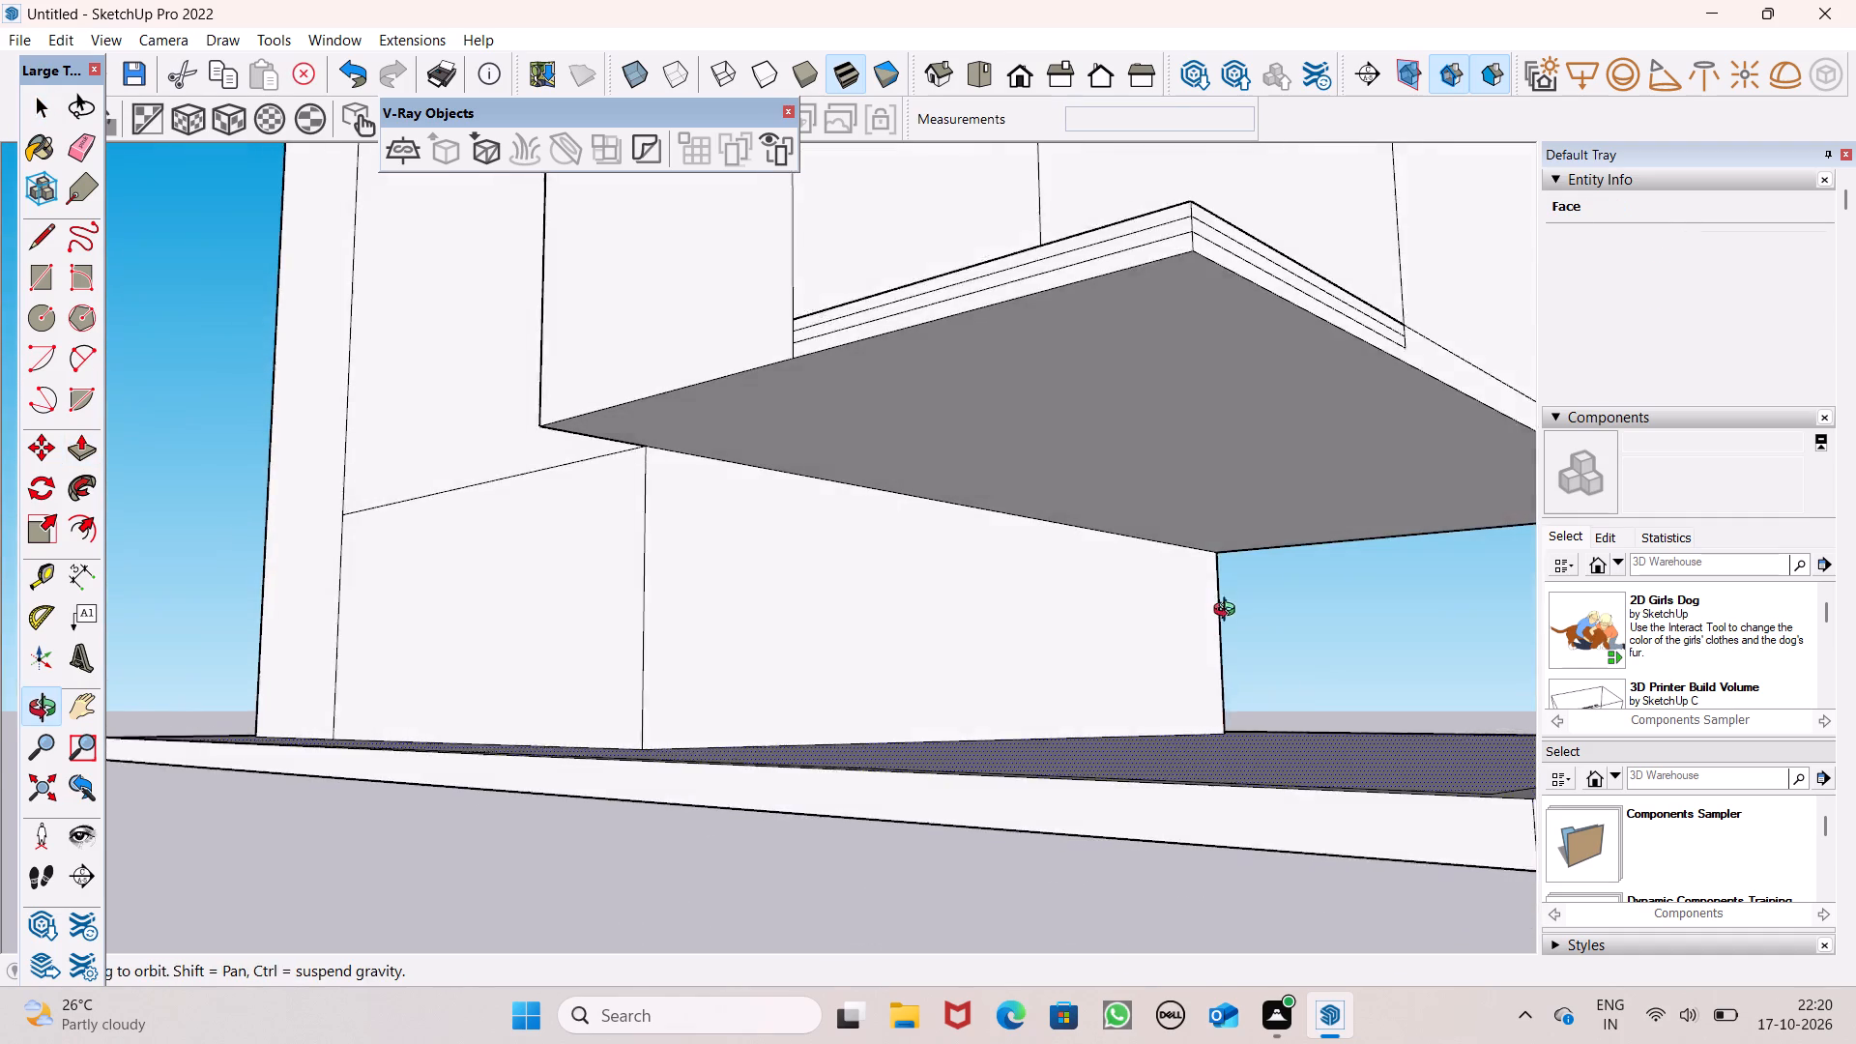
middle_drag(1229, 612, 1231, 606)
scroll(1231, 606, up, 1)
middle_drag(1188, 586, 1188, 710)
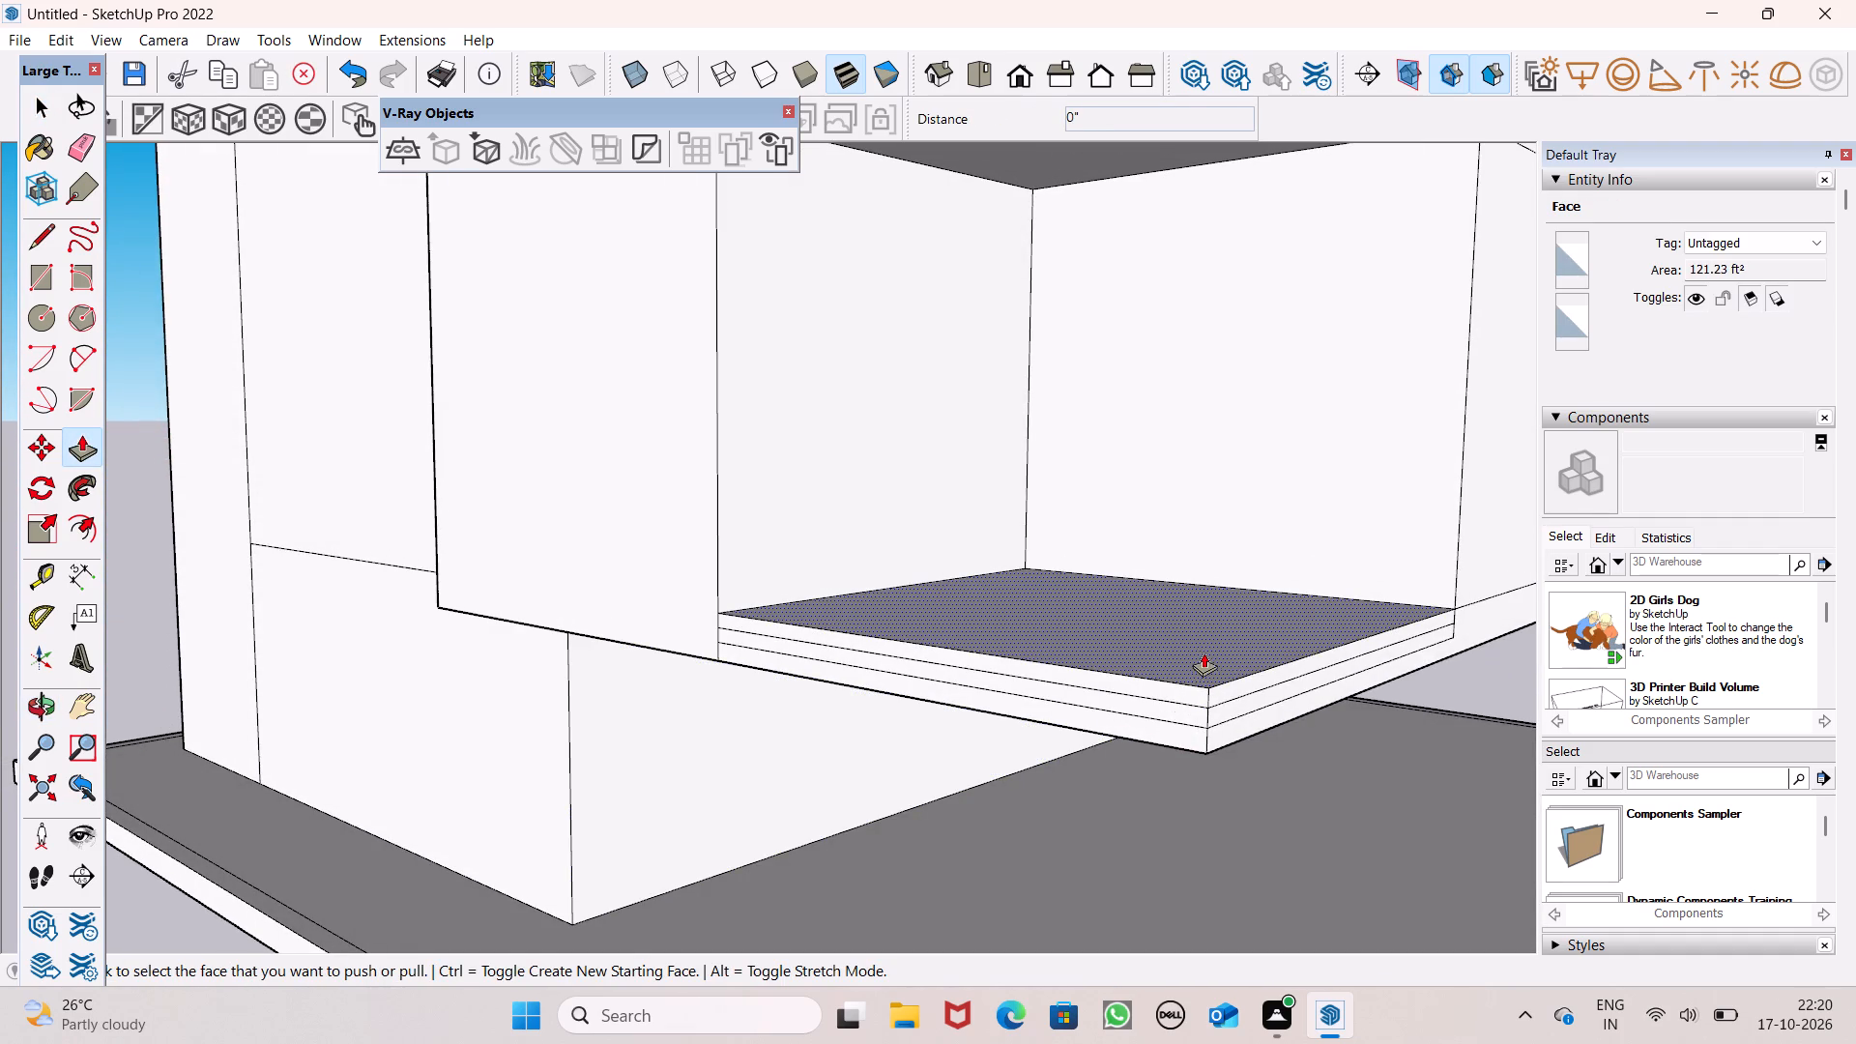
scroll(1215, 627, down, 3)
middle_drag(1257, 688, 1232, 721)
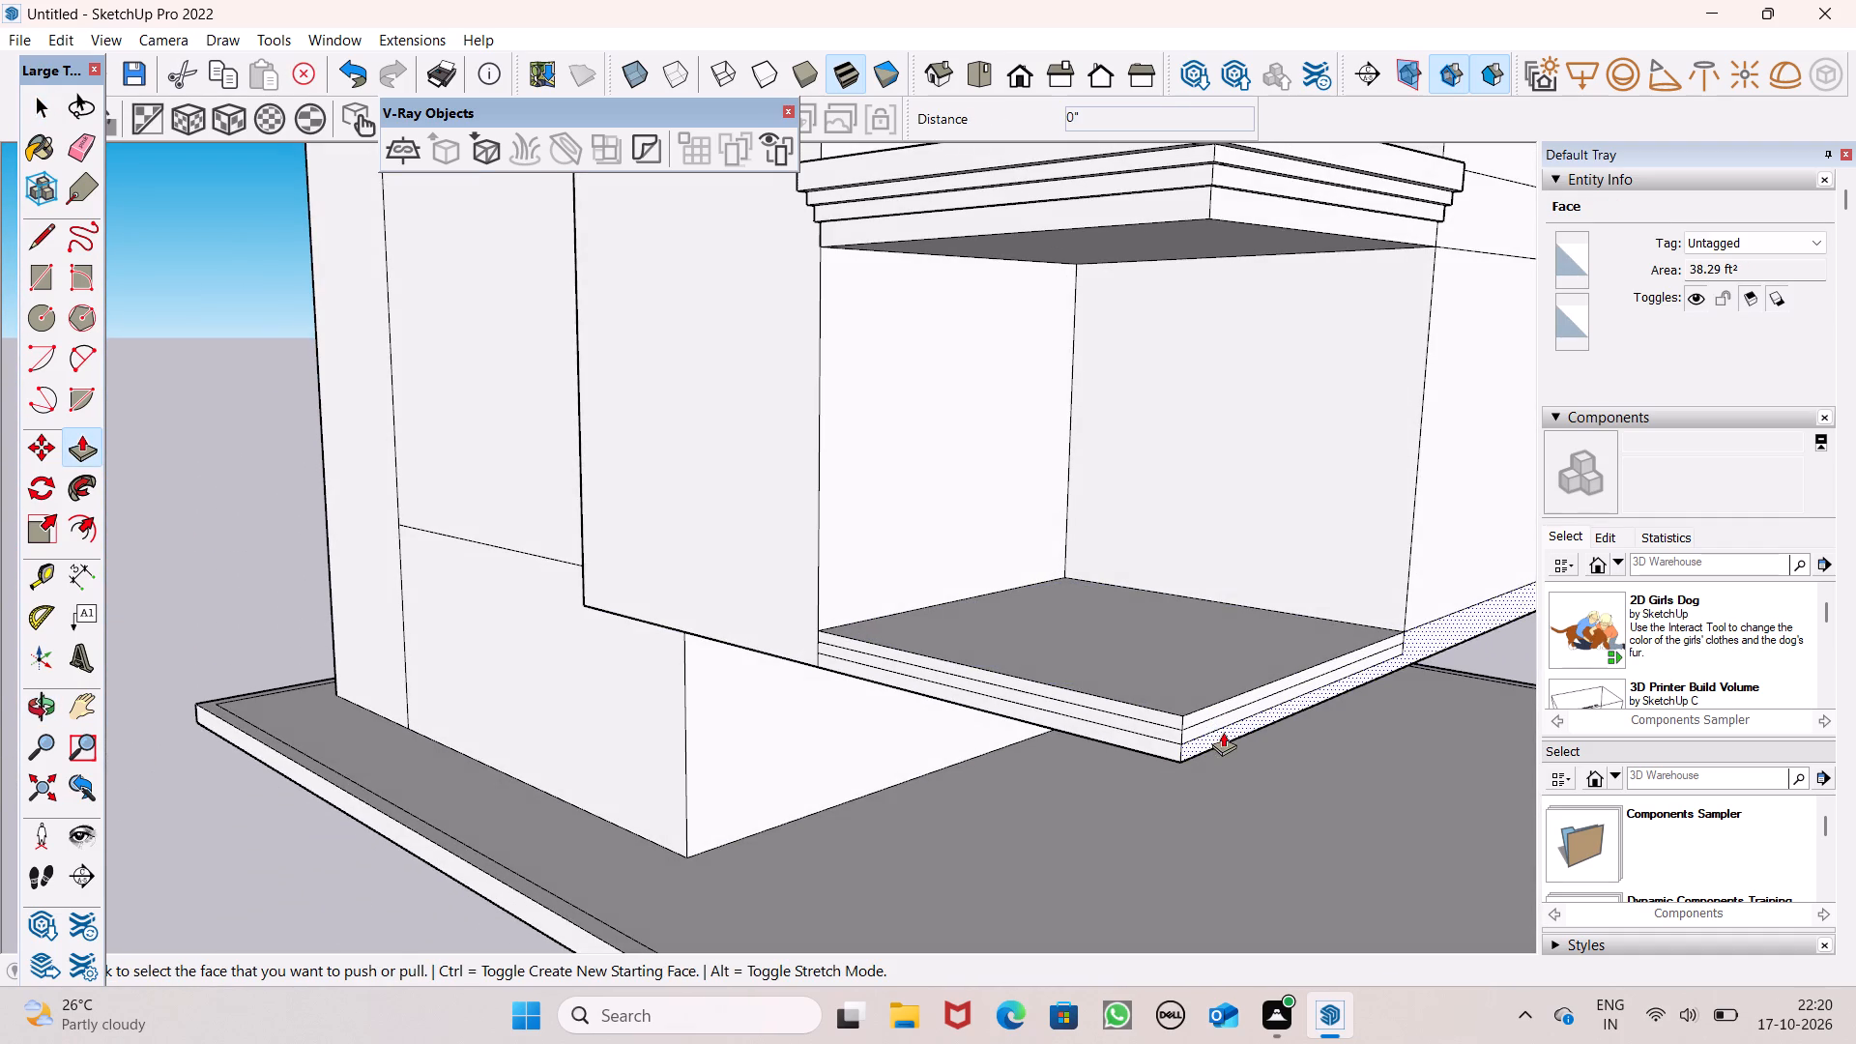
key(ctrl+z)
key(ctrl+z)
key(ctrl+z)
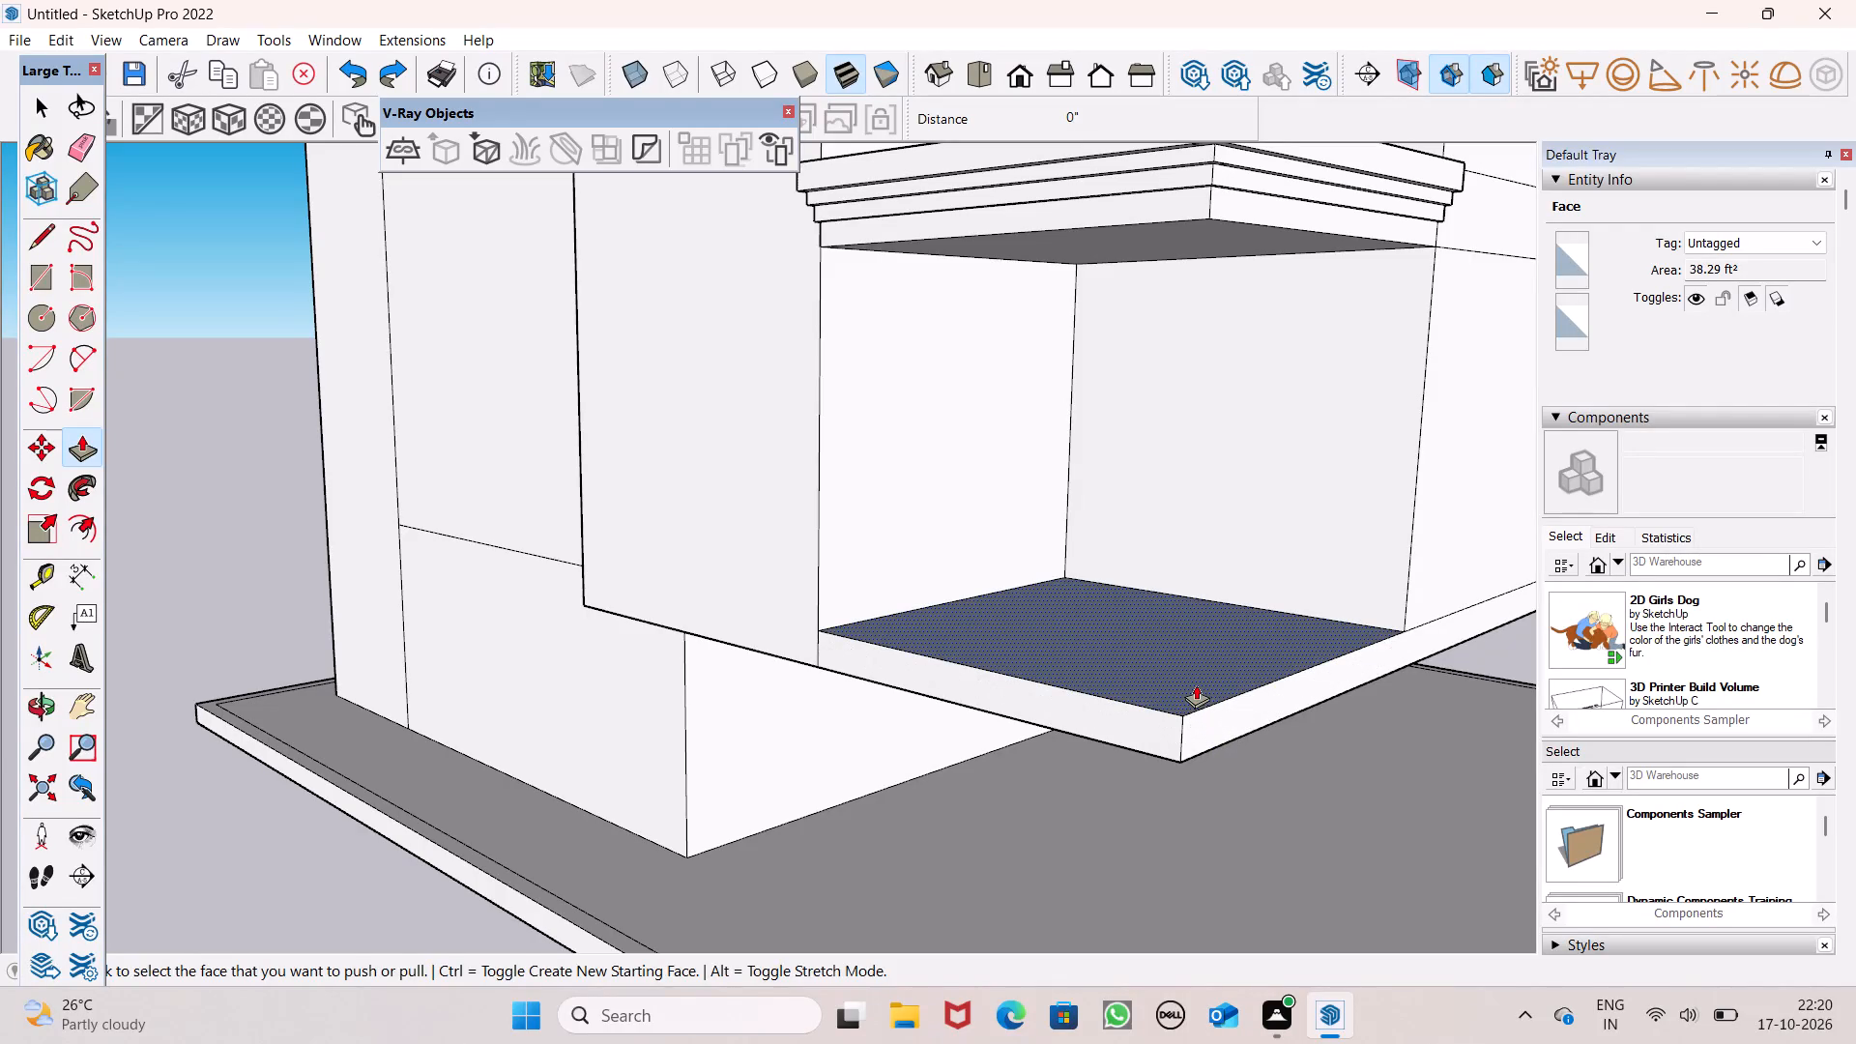
Push/Pull new starting faces down from the lower balcony slab's top for three dividing lines, the lowest about 10 5/8" down.
click(1196, 684)
drag(1194, 689, 1194, 703)
drag(1195, 687, 1199, 711)
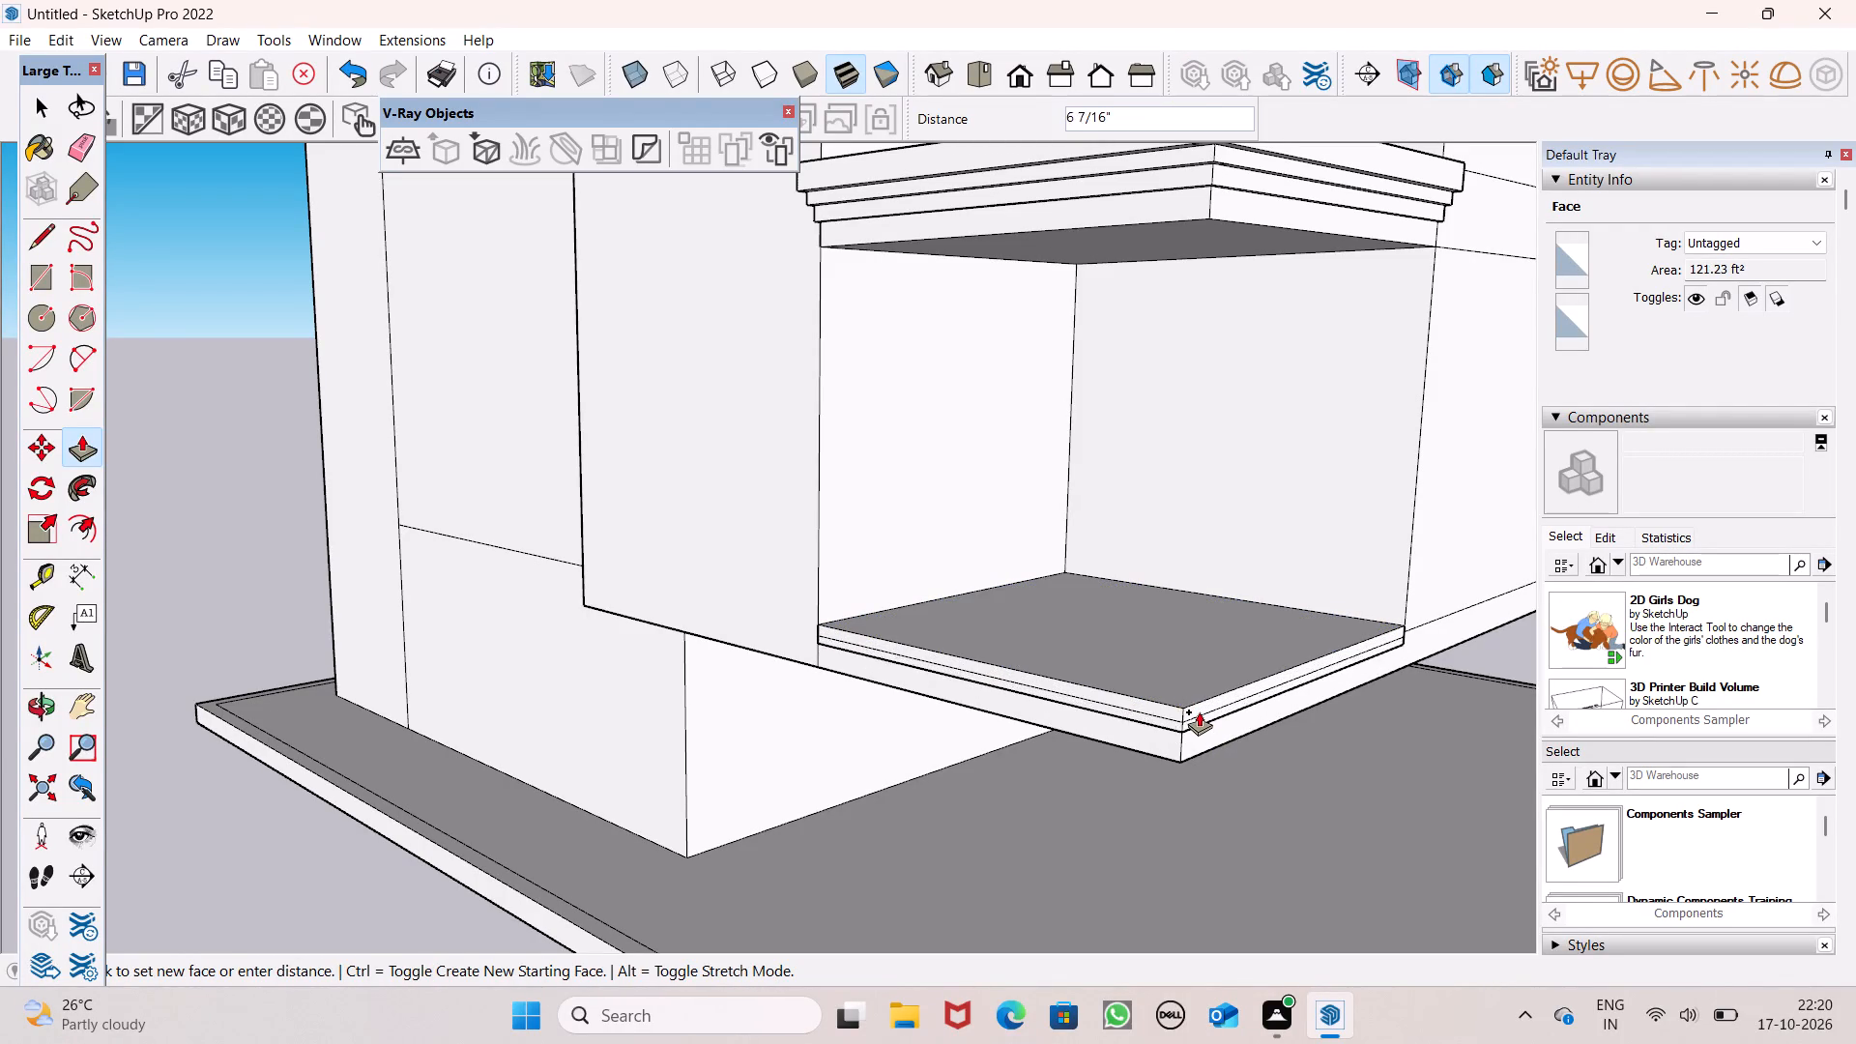
drag(1199, 711, 1198, 714)
drag(1208, 664, 1203, 700)
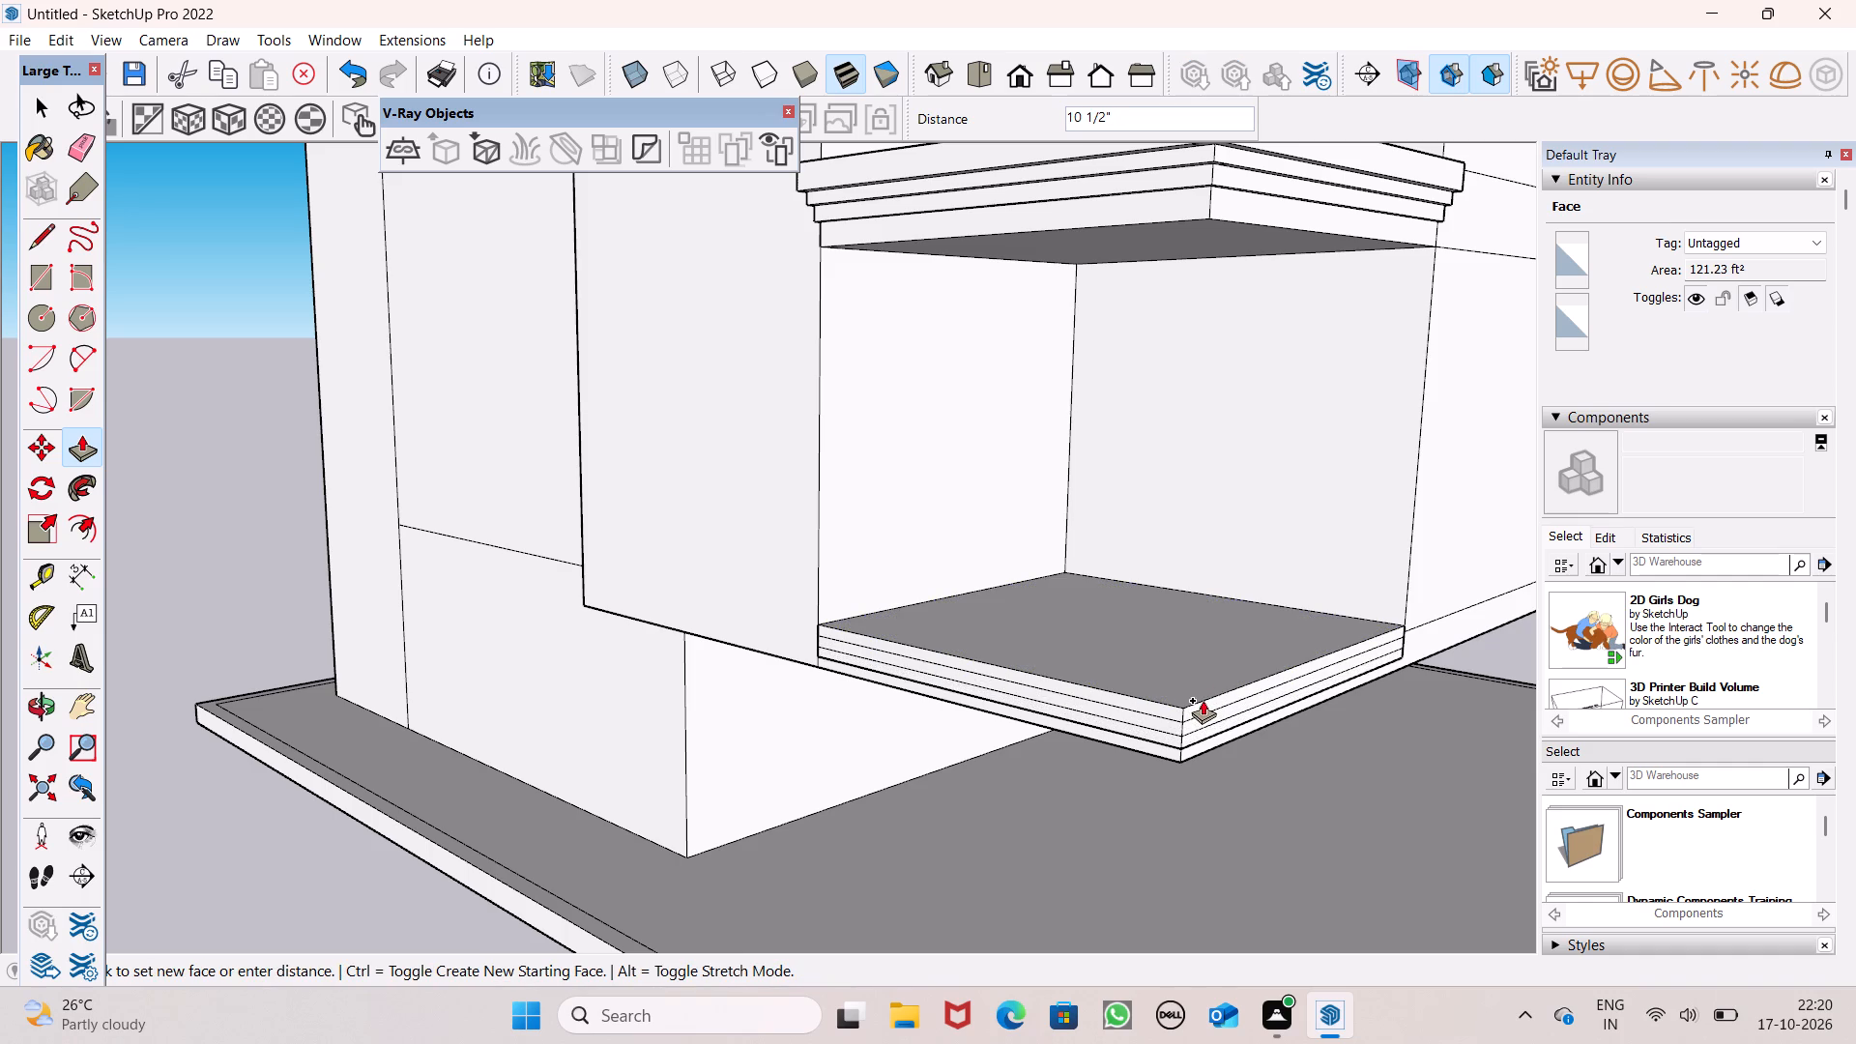
drag(1203, 700, 1199, 700)
scroll(1199, 606, down, 1)
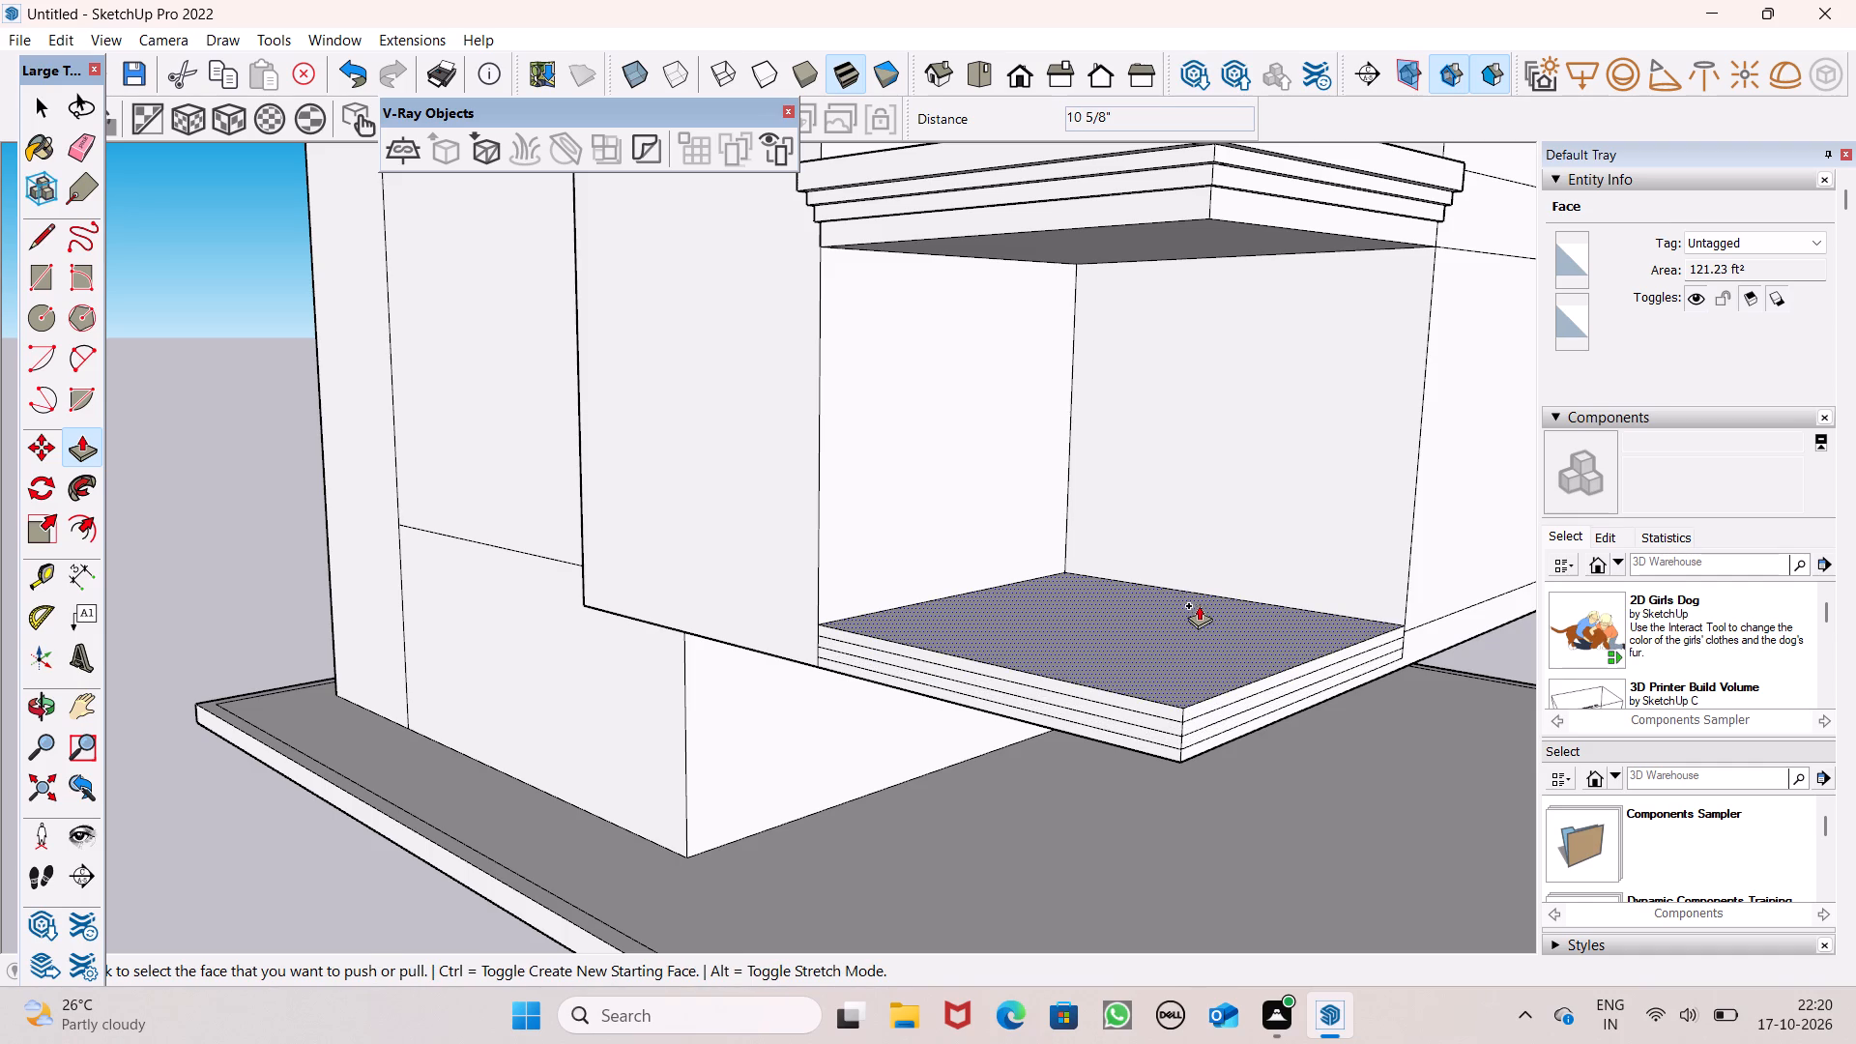
key(space)
middle_drag(1218, 657, 1223, 579)
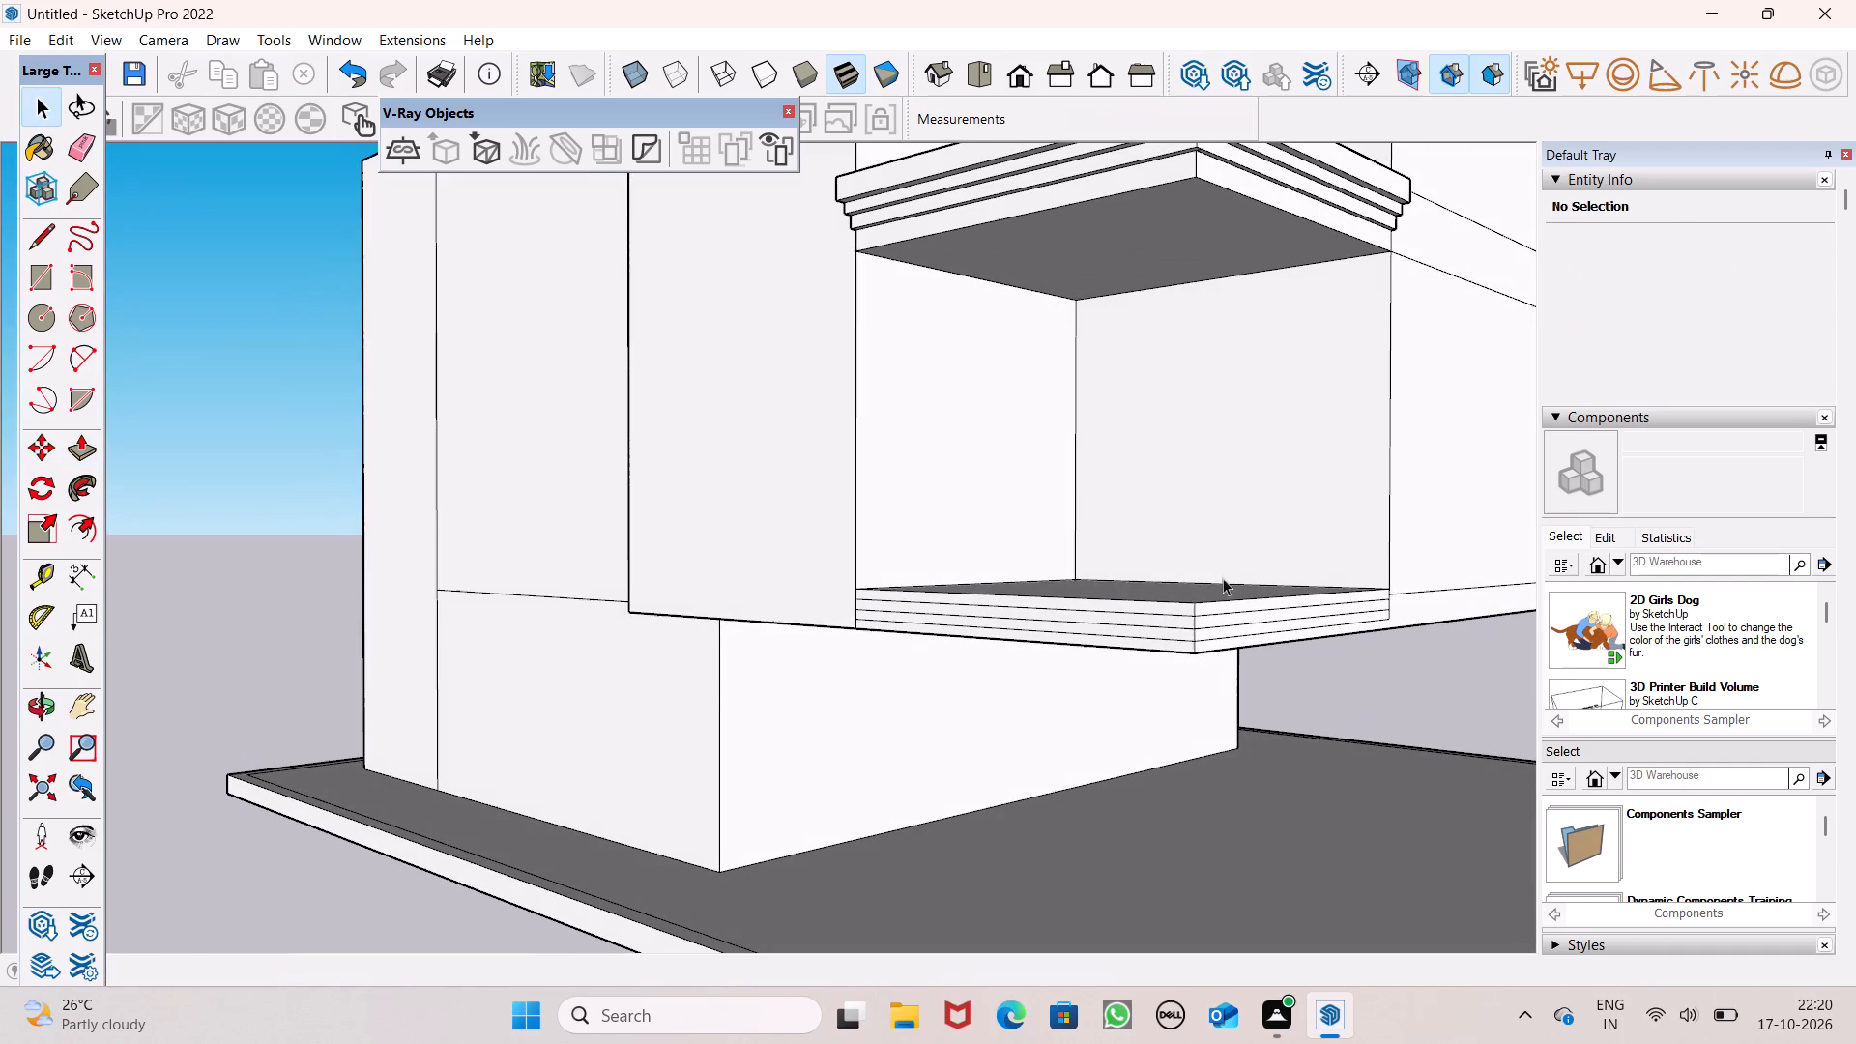
Push/Pull the lower balcony slab's top edge band outward about 10 7/8" on one side.
click(87, 448)
middle_drag(1227, 754, 1328, 801)
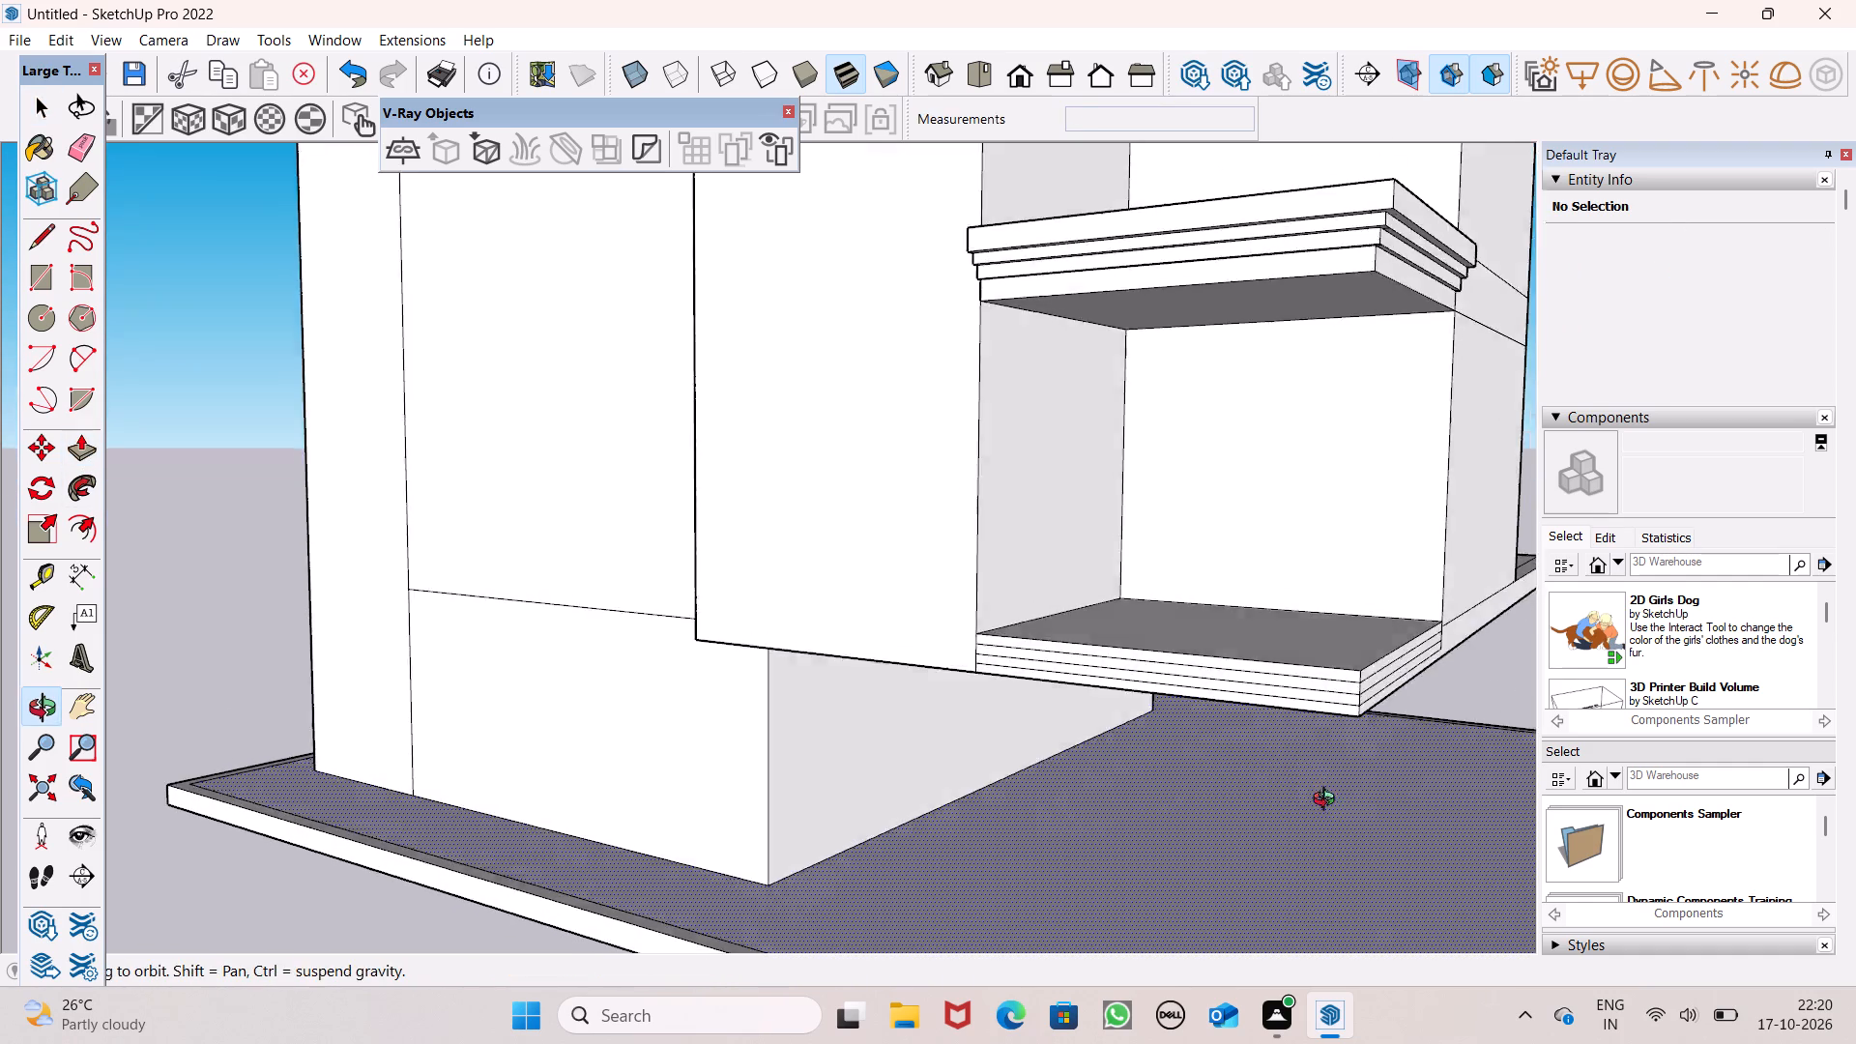
middle_drag(1328, 801, 1332, 805)
scroll(1339, 760, up, 7)
scroll(1367, 677, down, 9)
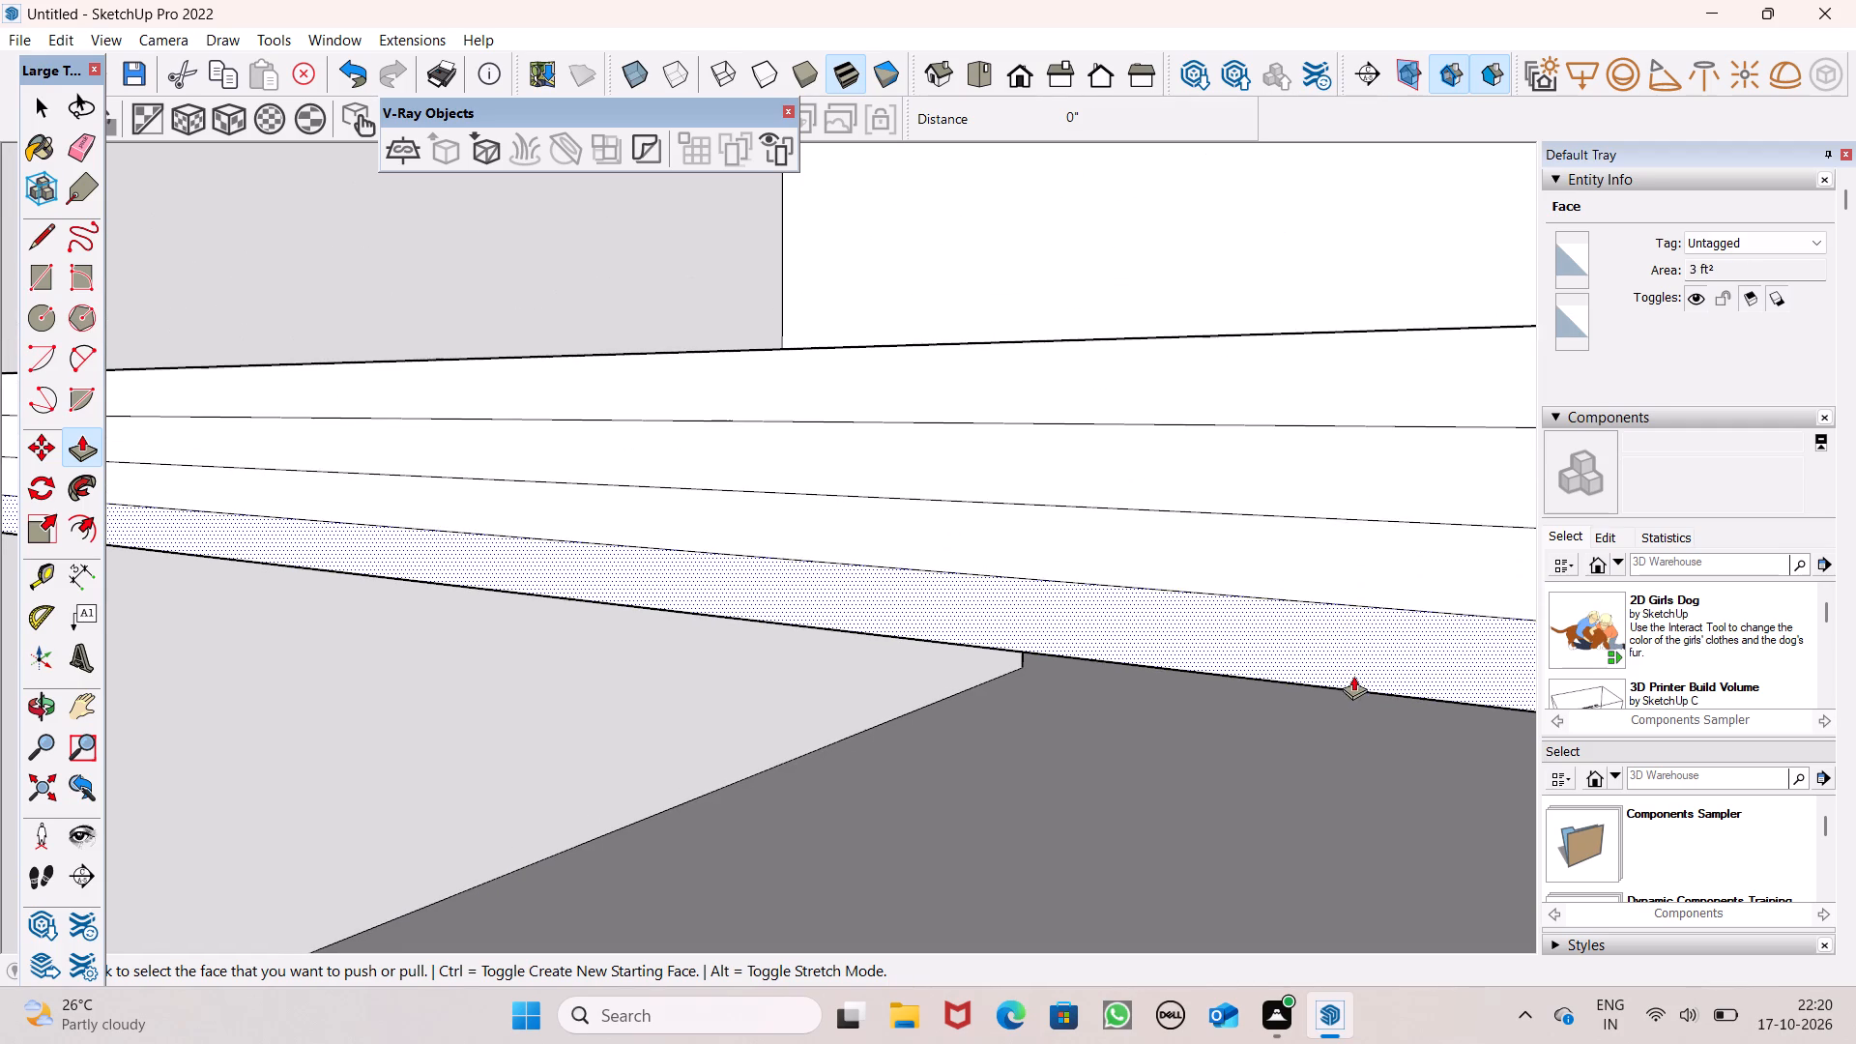
scroll(1352, 674, down, 5)
drag(1456, 509, 1439, 515)
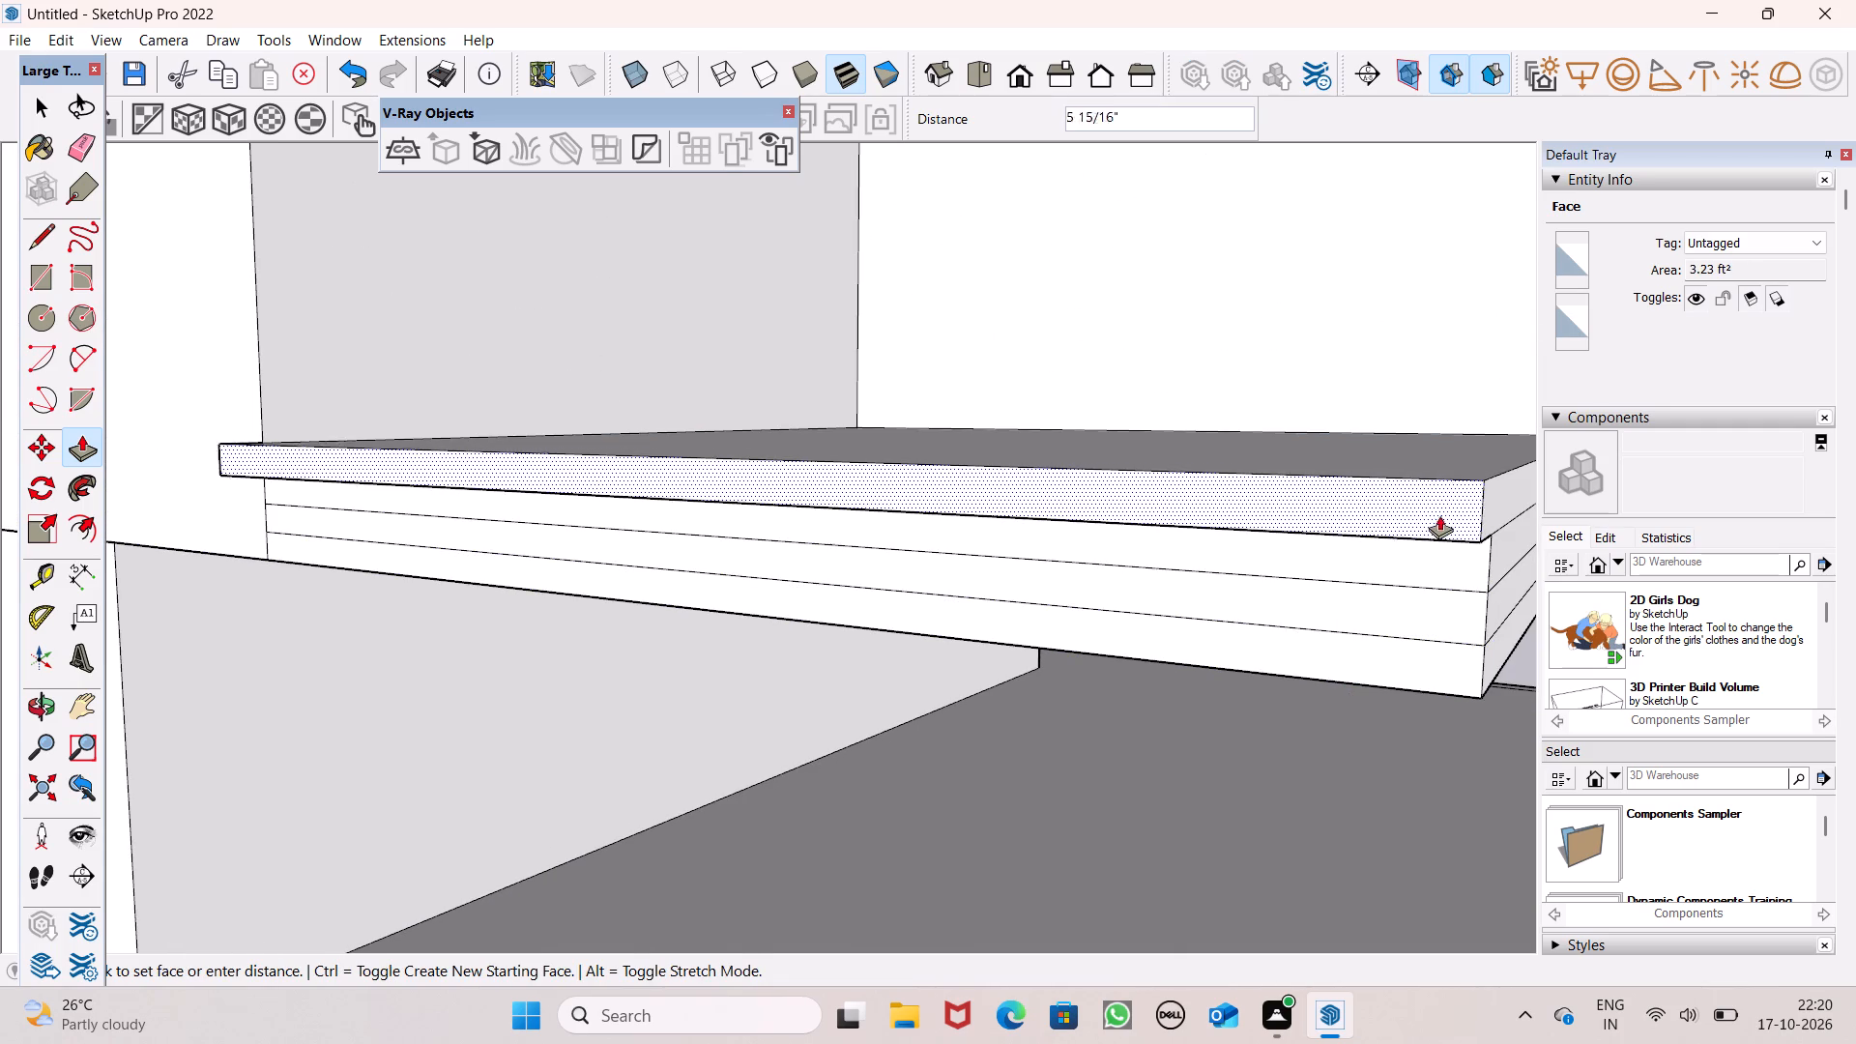
drag(1439, 515, 1428, 520)
scroll(1386, 509, down, 4)
scroll(1300, 437, down, 5)
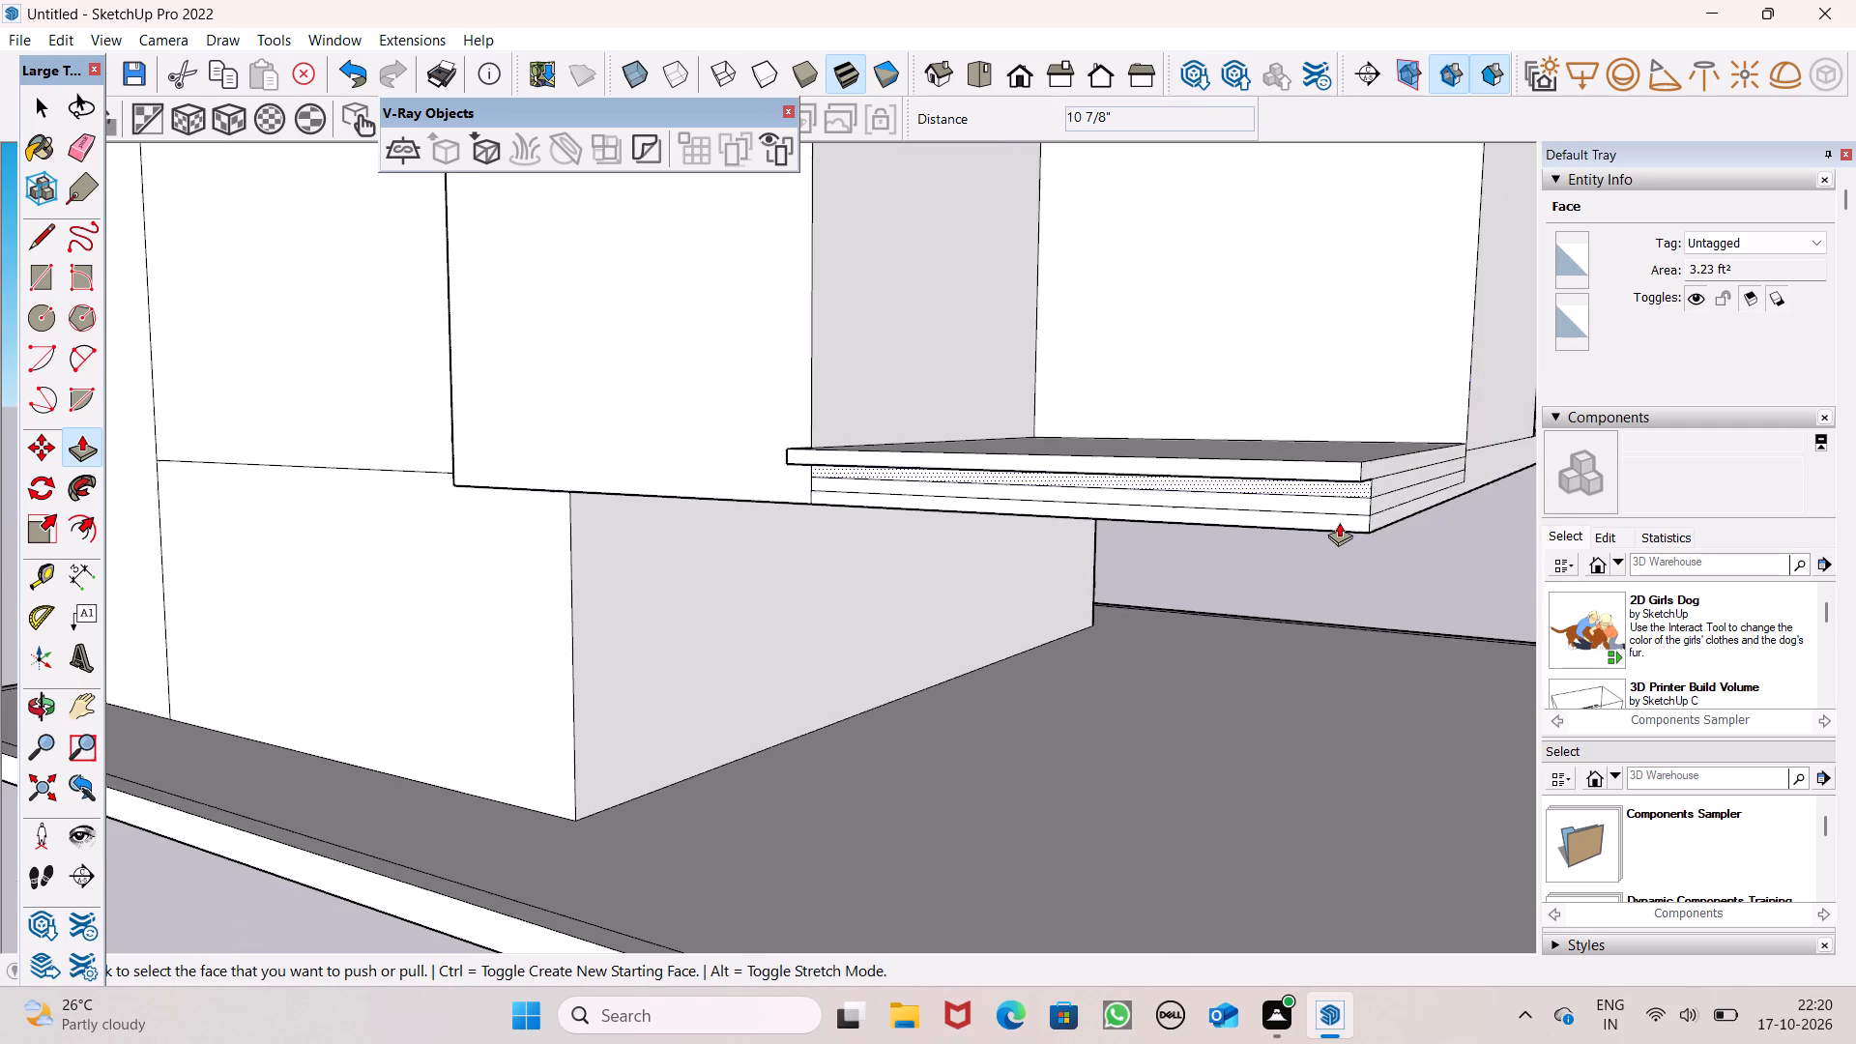
Push the top edge band back inward about 2 13/16" on that side and pull it outward on the adjoining side.
middle_drag(1319, 507, 1213, 353)
scroll(1304, 297, up, 4)
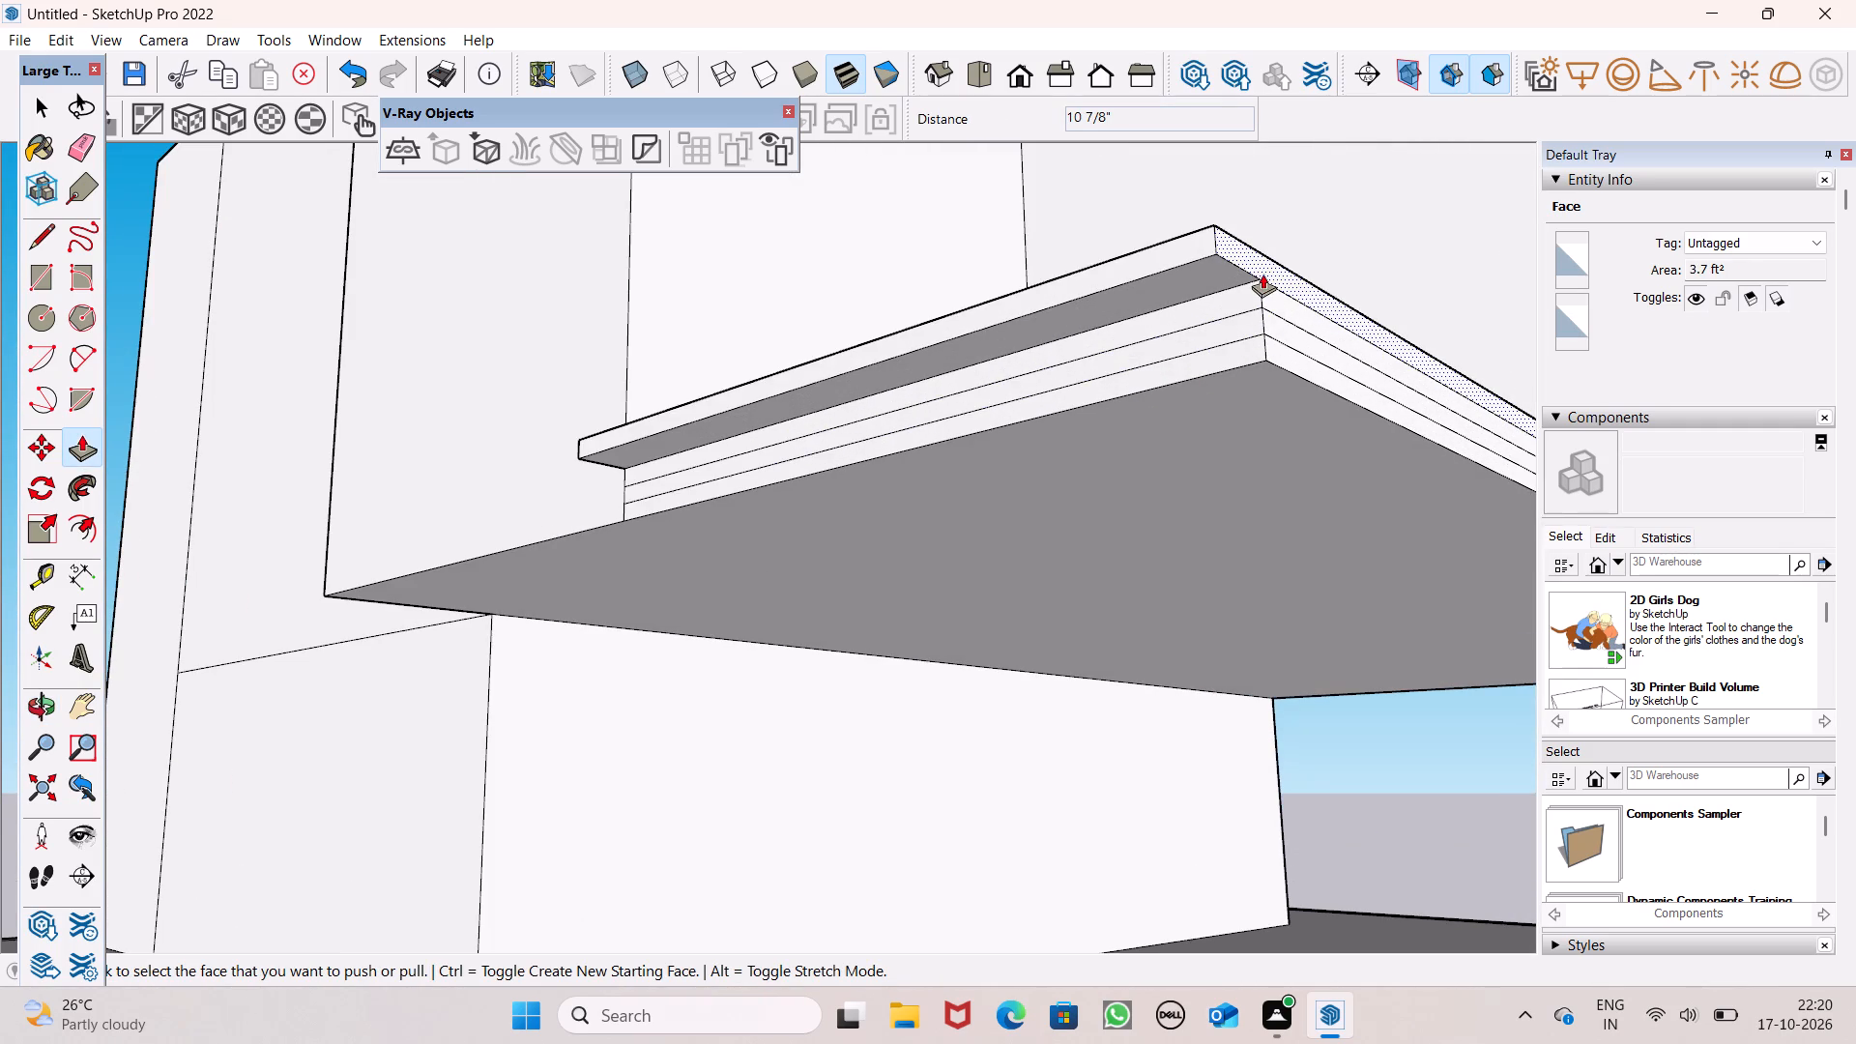
drag(1168, 248, 1181, 252)
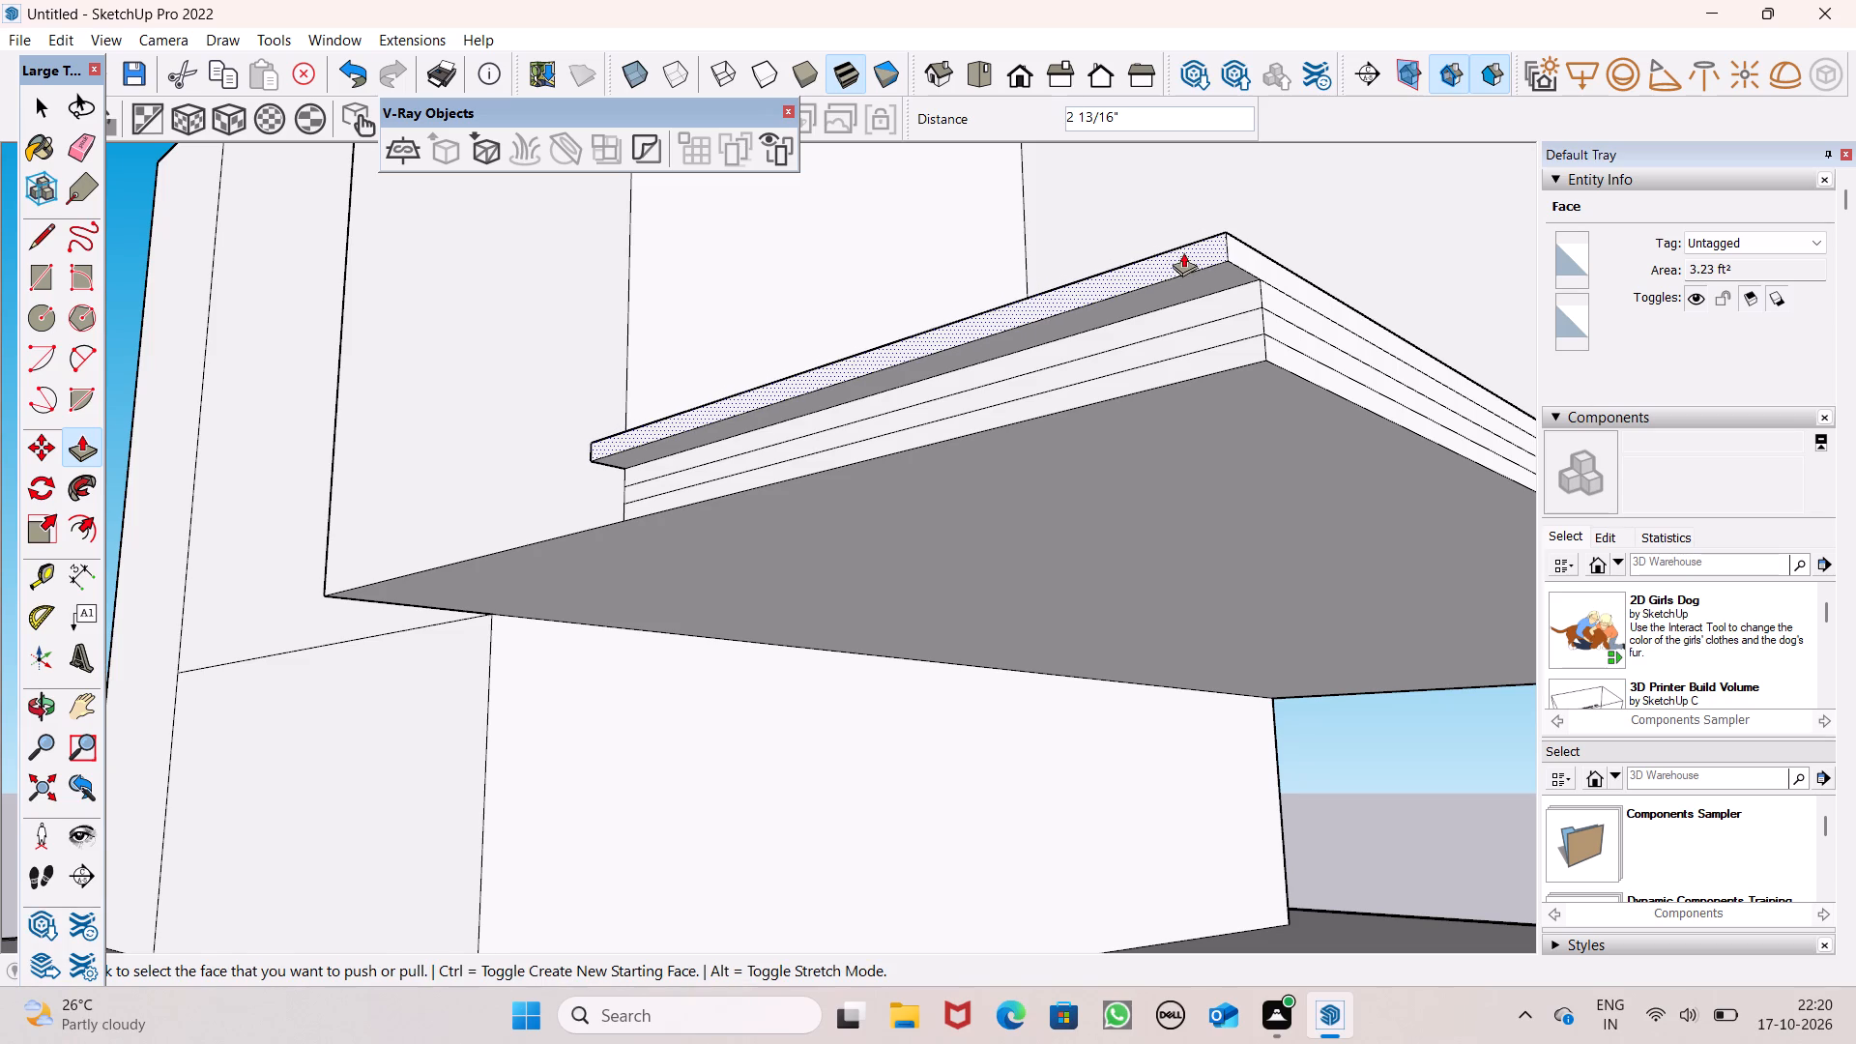
drag(1288, 273, 1319, 277)
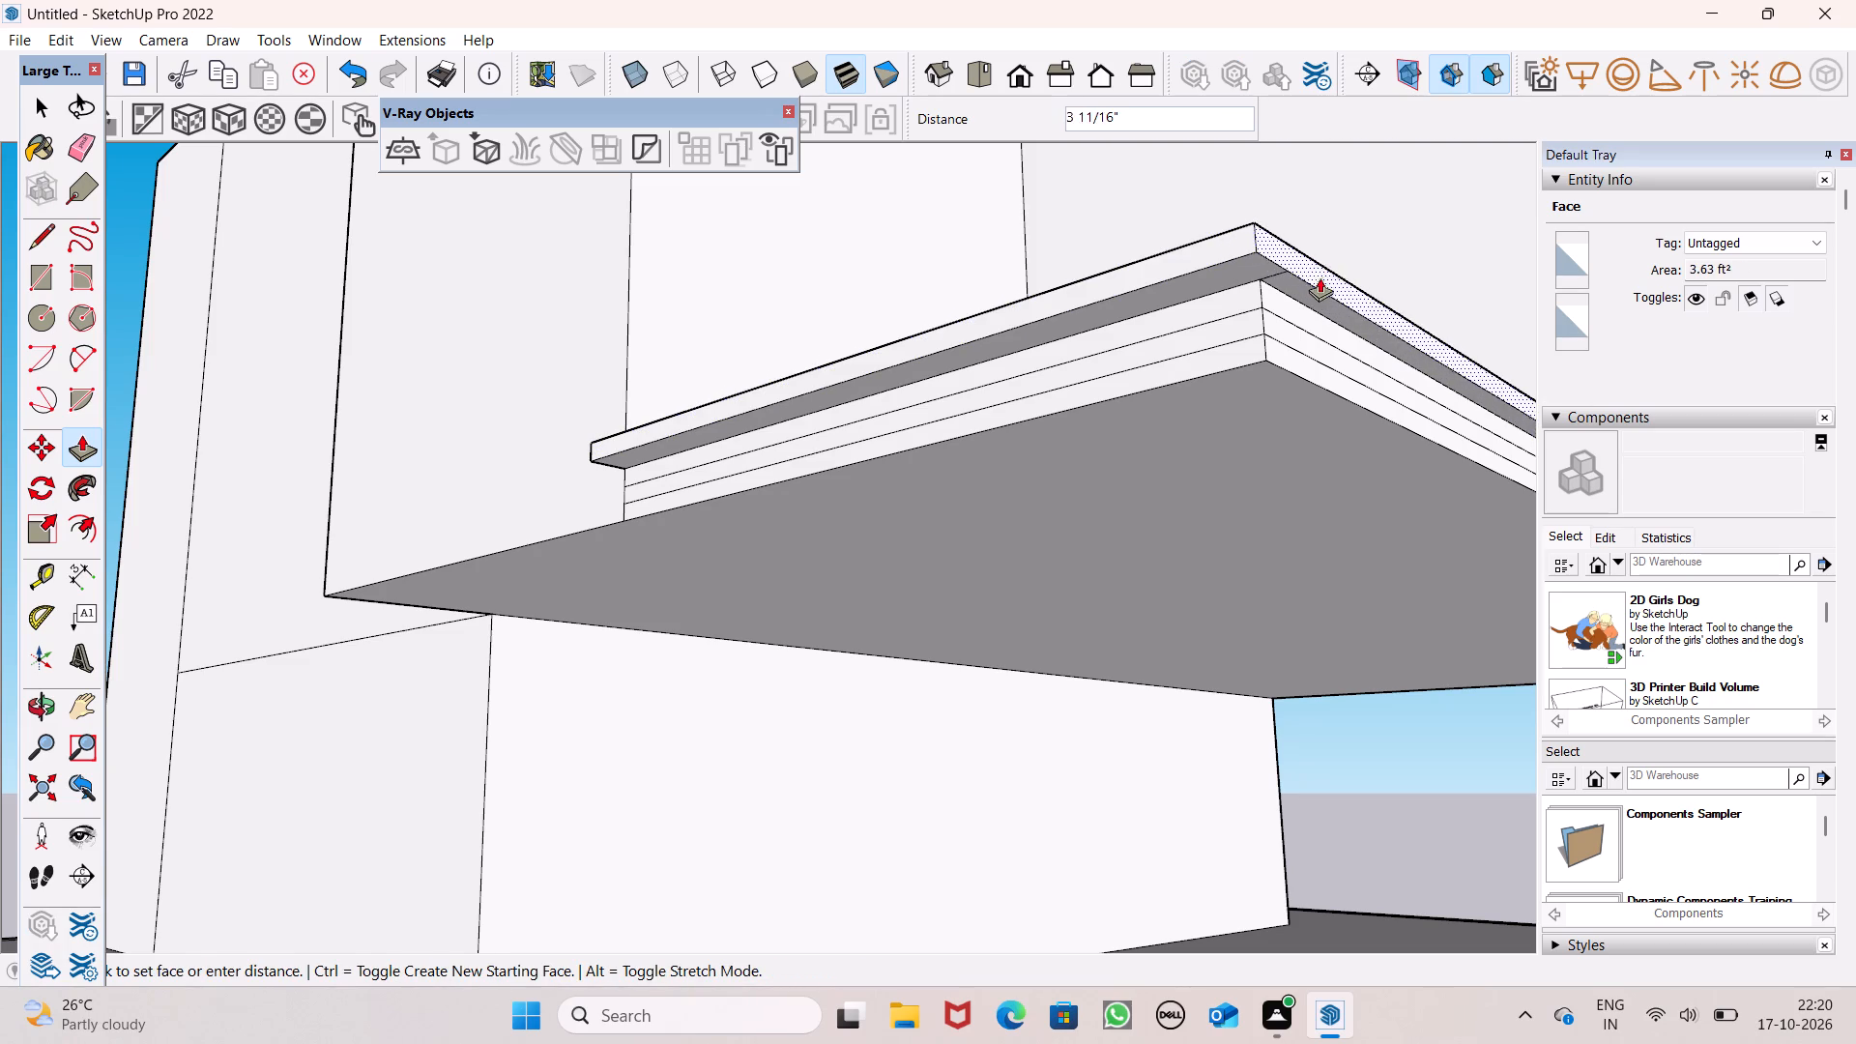
drag(1319, 277, 1330, 279)
Pull the second edge band outward on one side, extending it another 1 9/16", and pull the top band above it out 1 3/8" more.
drag(1201, 304, 1194, 297)
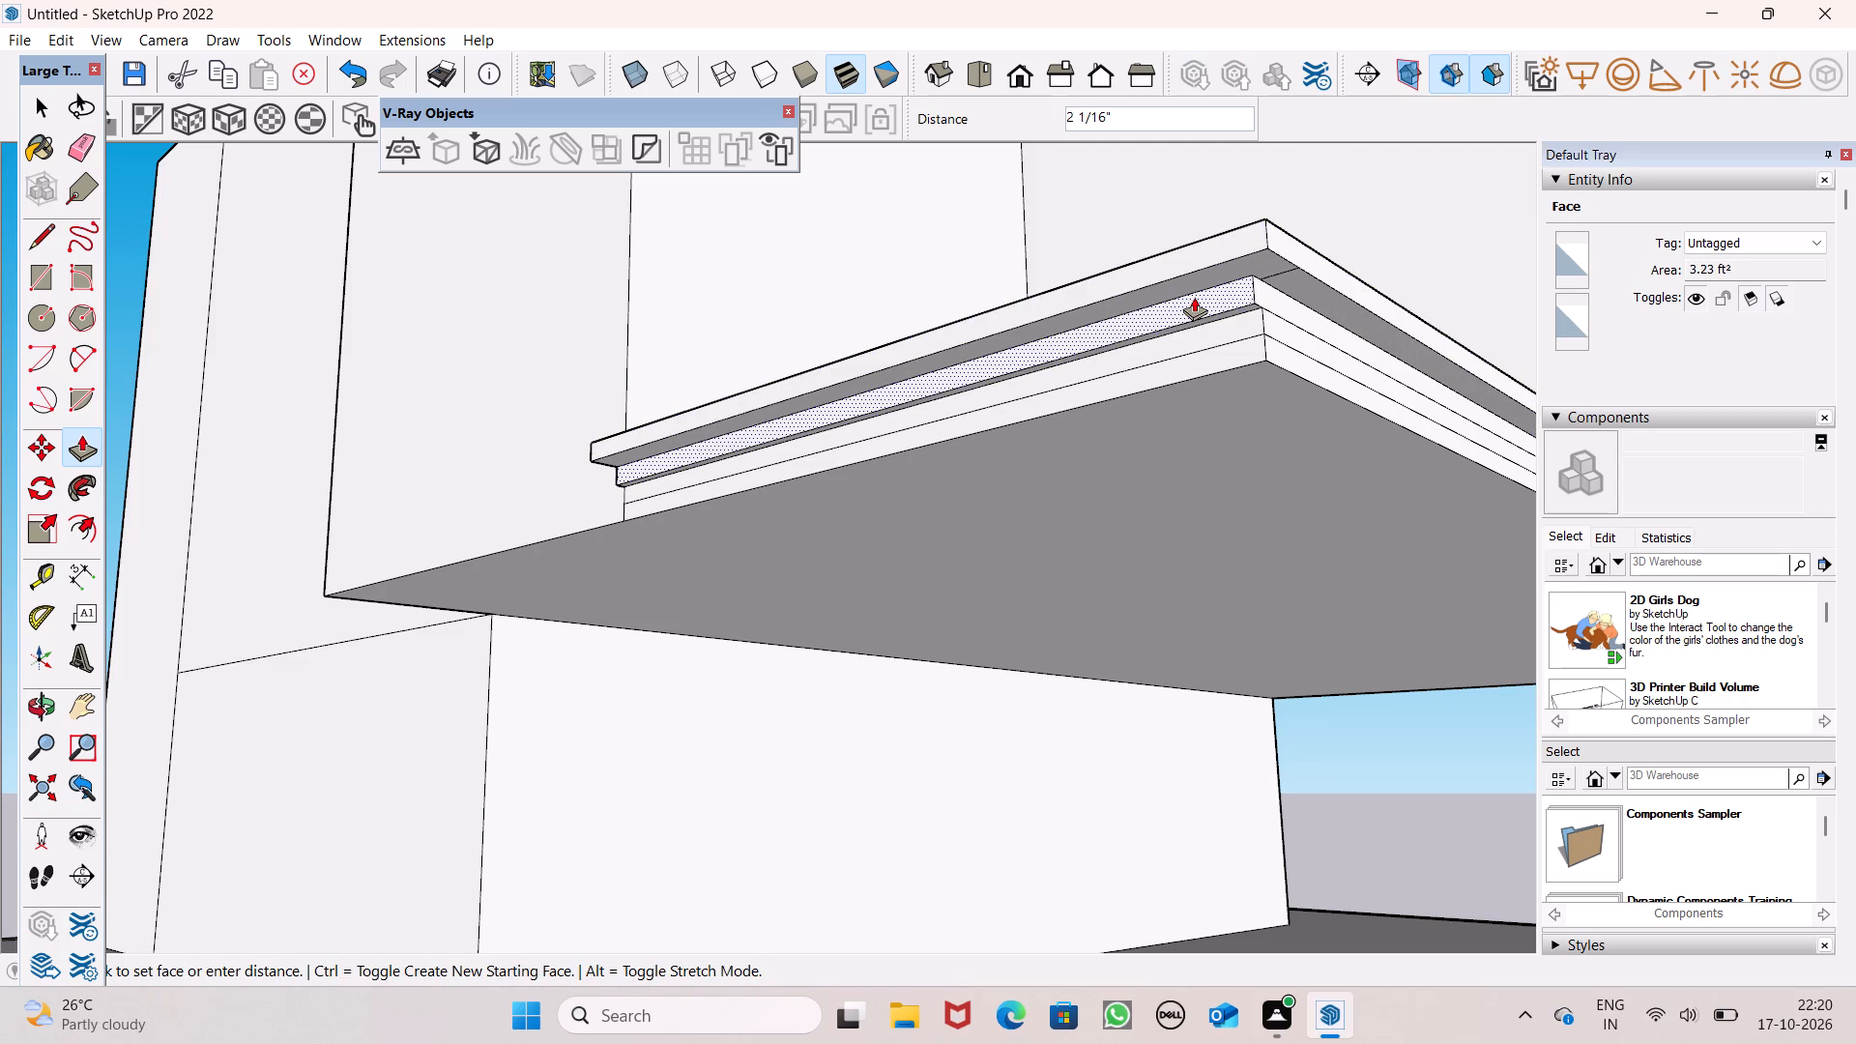
drag(1194, 297, 1187, 296)
middle_drag(1252, 324, 1263, 236)
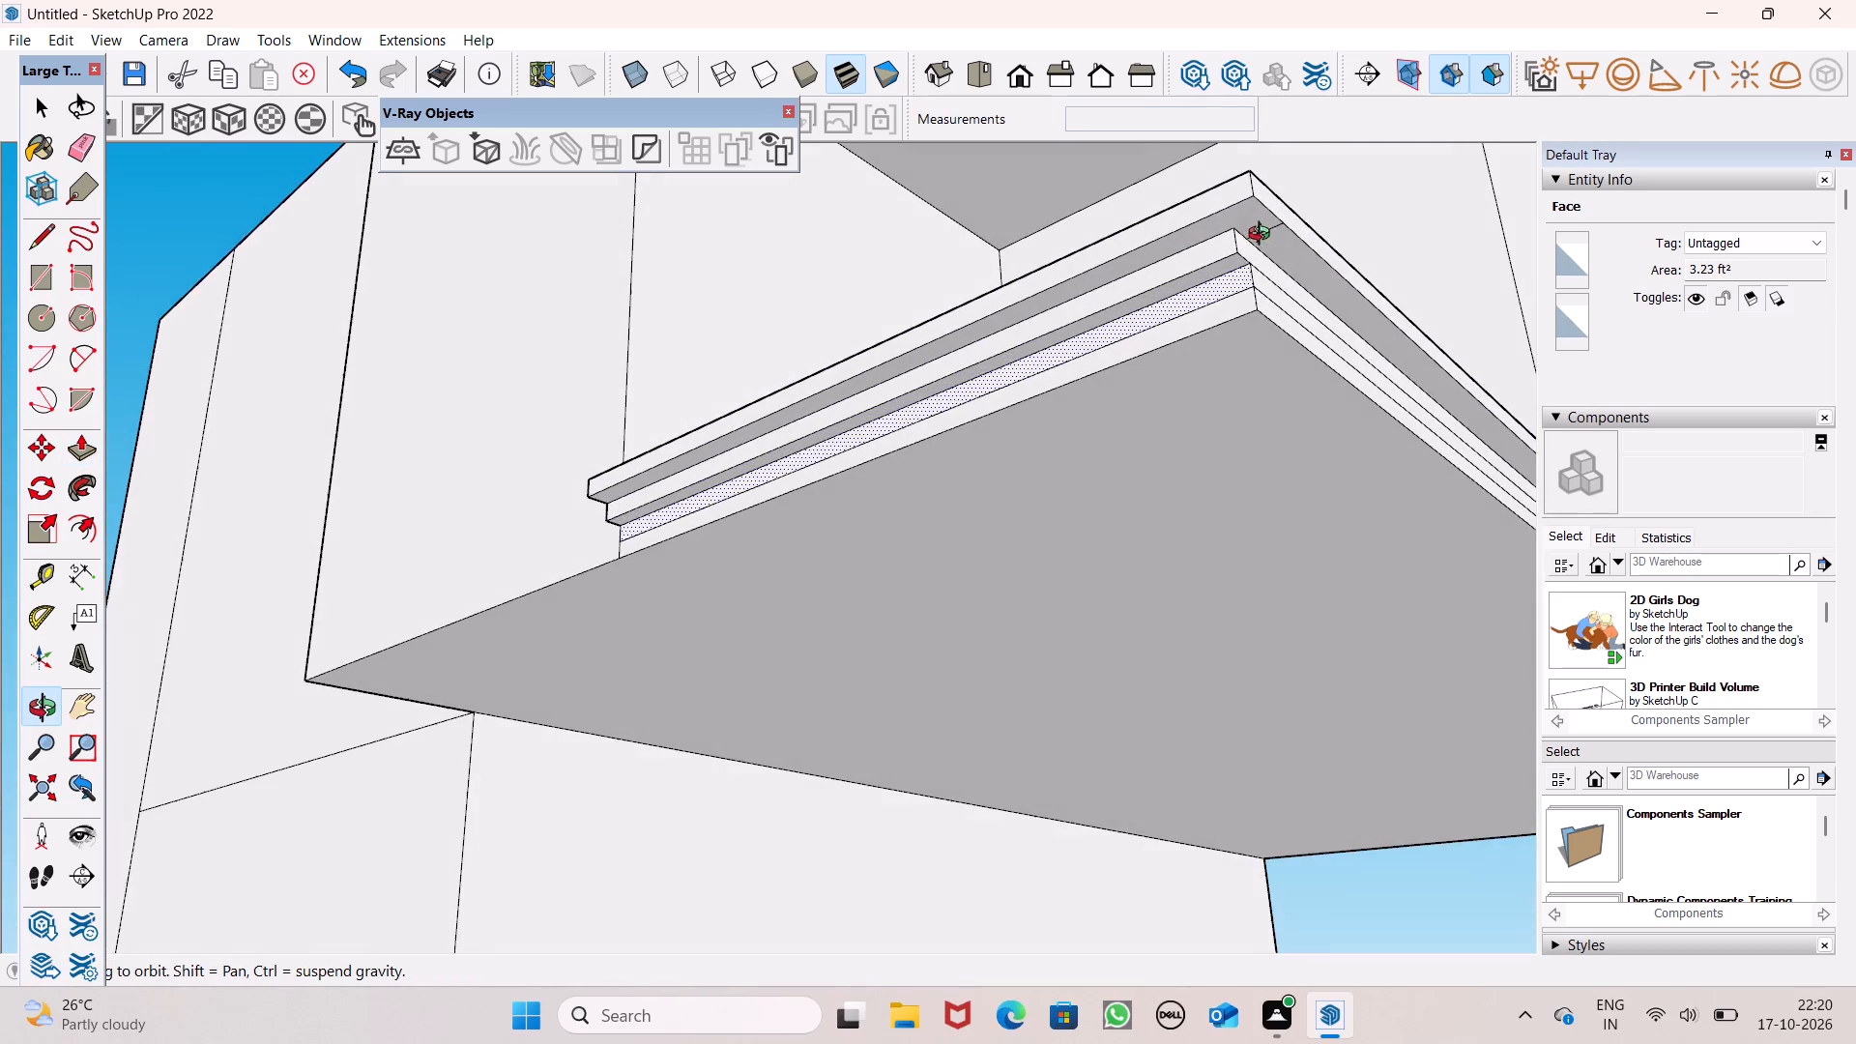
middle_drag(1263, 236, 1267, 234)
drag(1203, 209, 1194, 209)
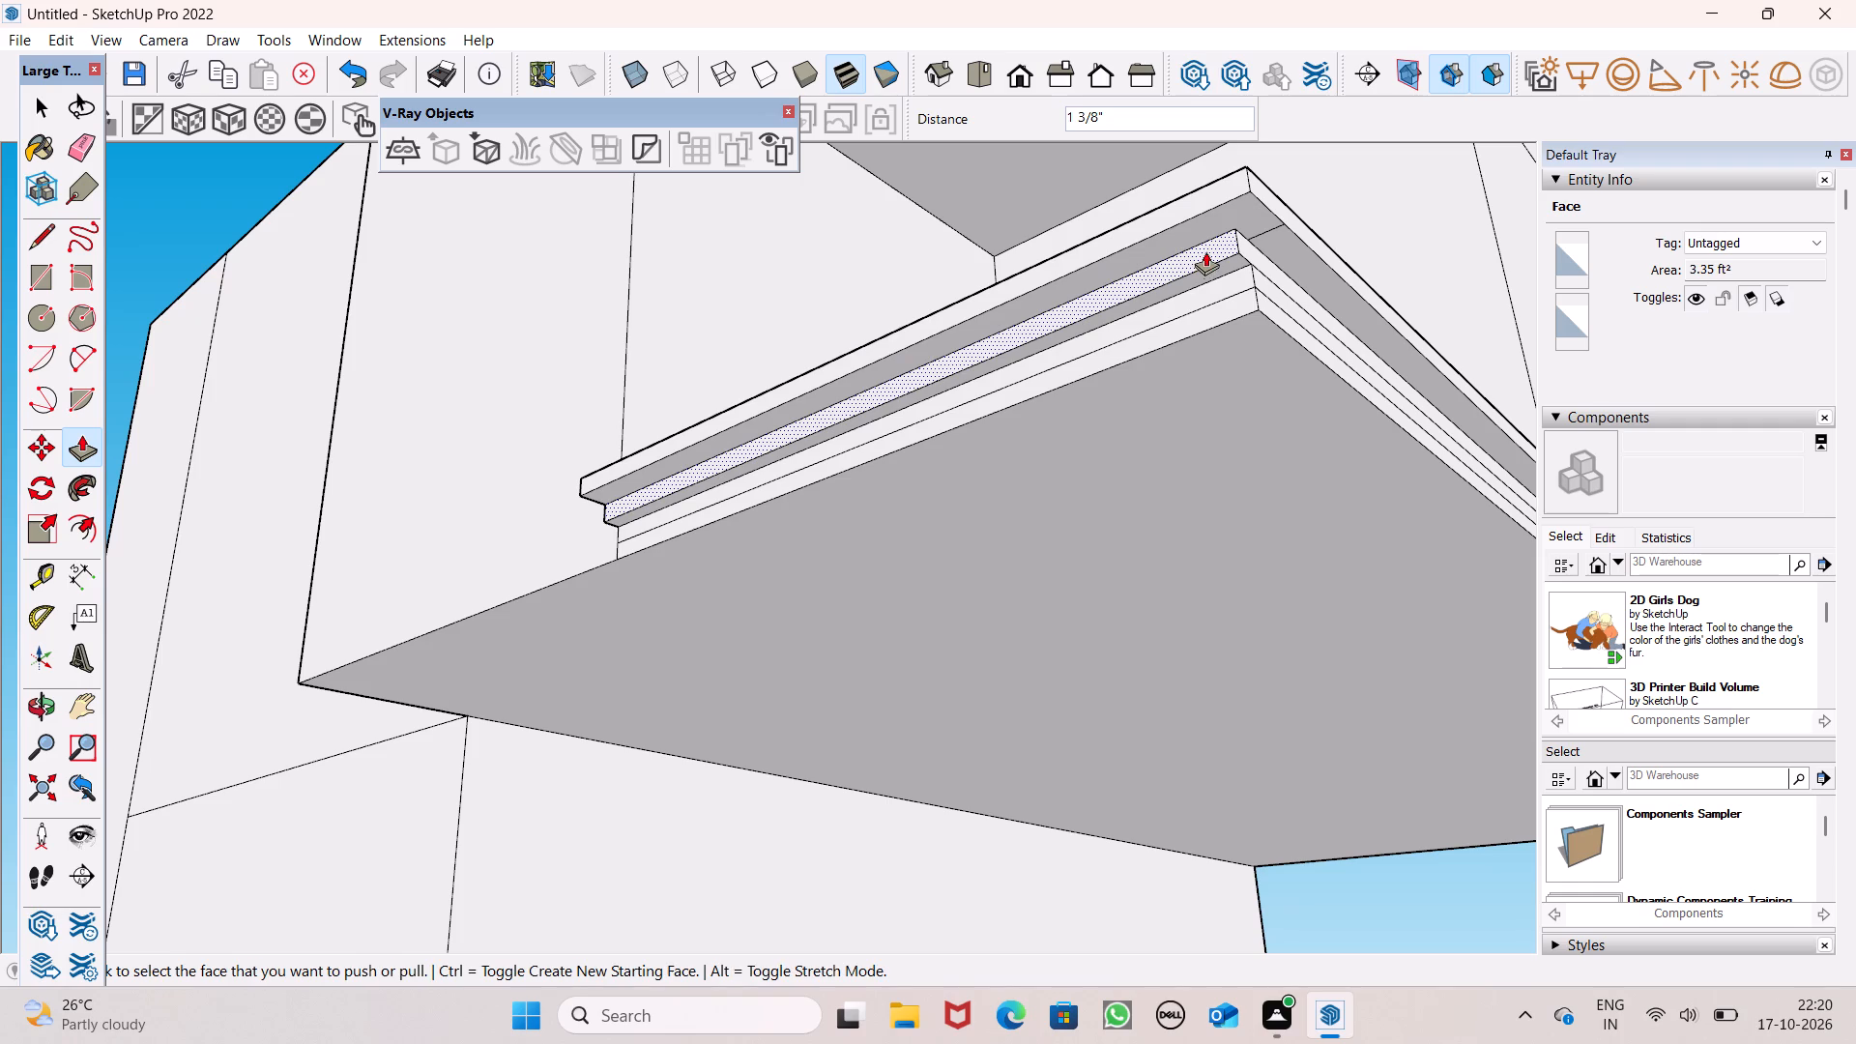
click(1205, 251)
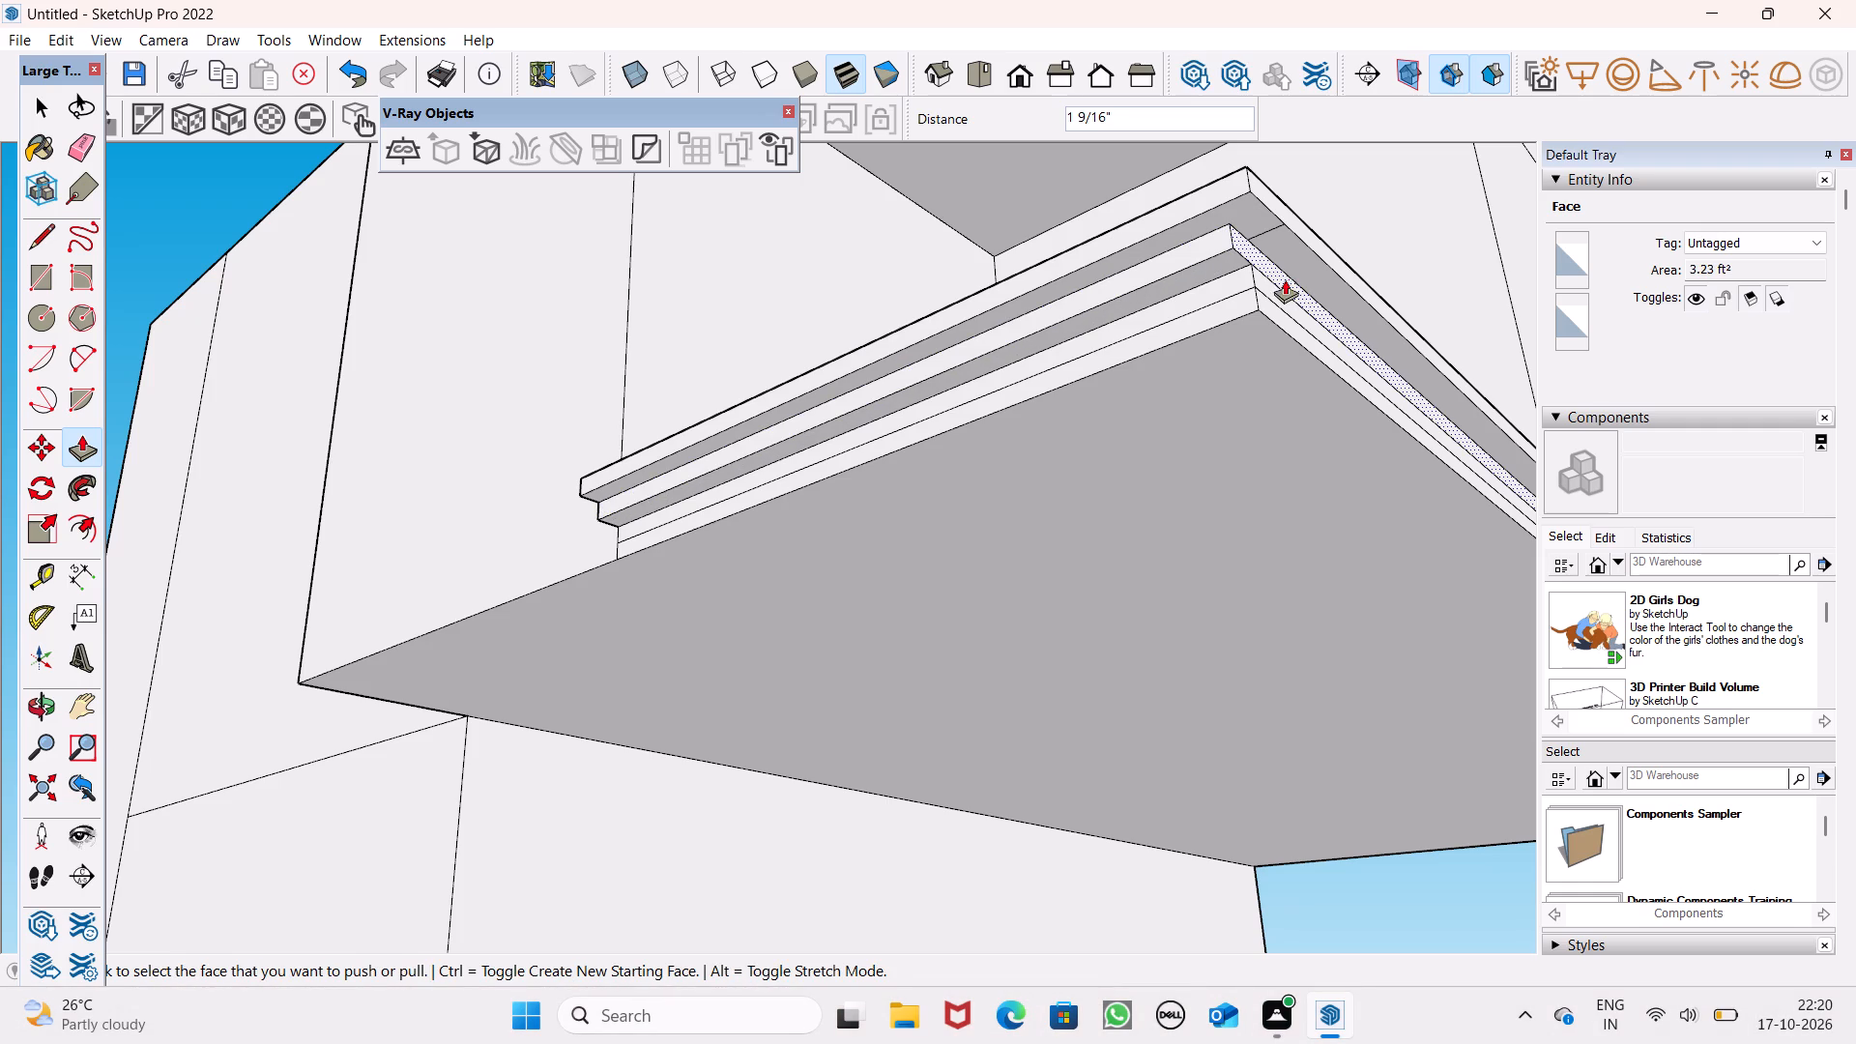
Push/Pull the second edge band outward about 2 5/8" on the adjoining side, plus a further 11/16".
drag(1285, 279, 1305, 274)
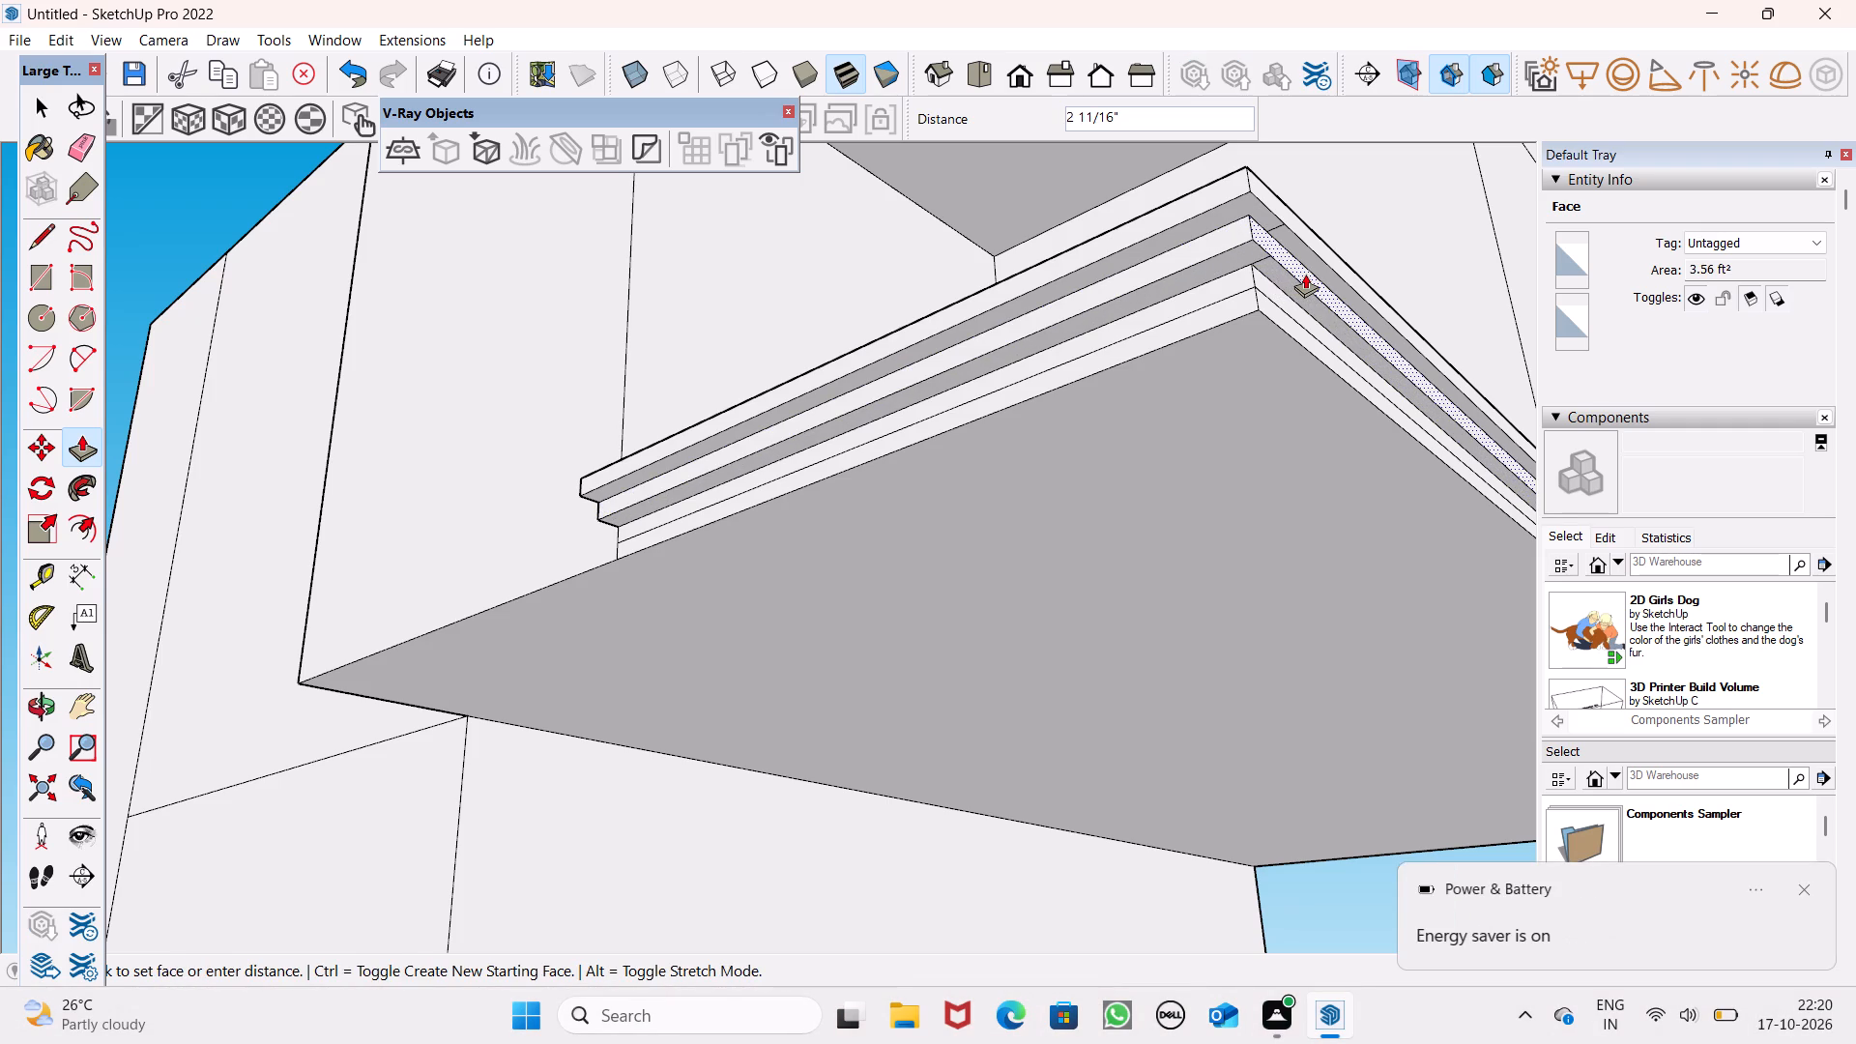
drag(1305, 274, 1304, 272)
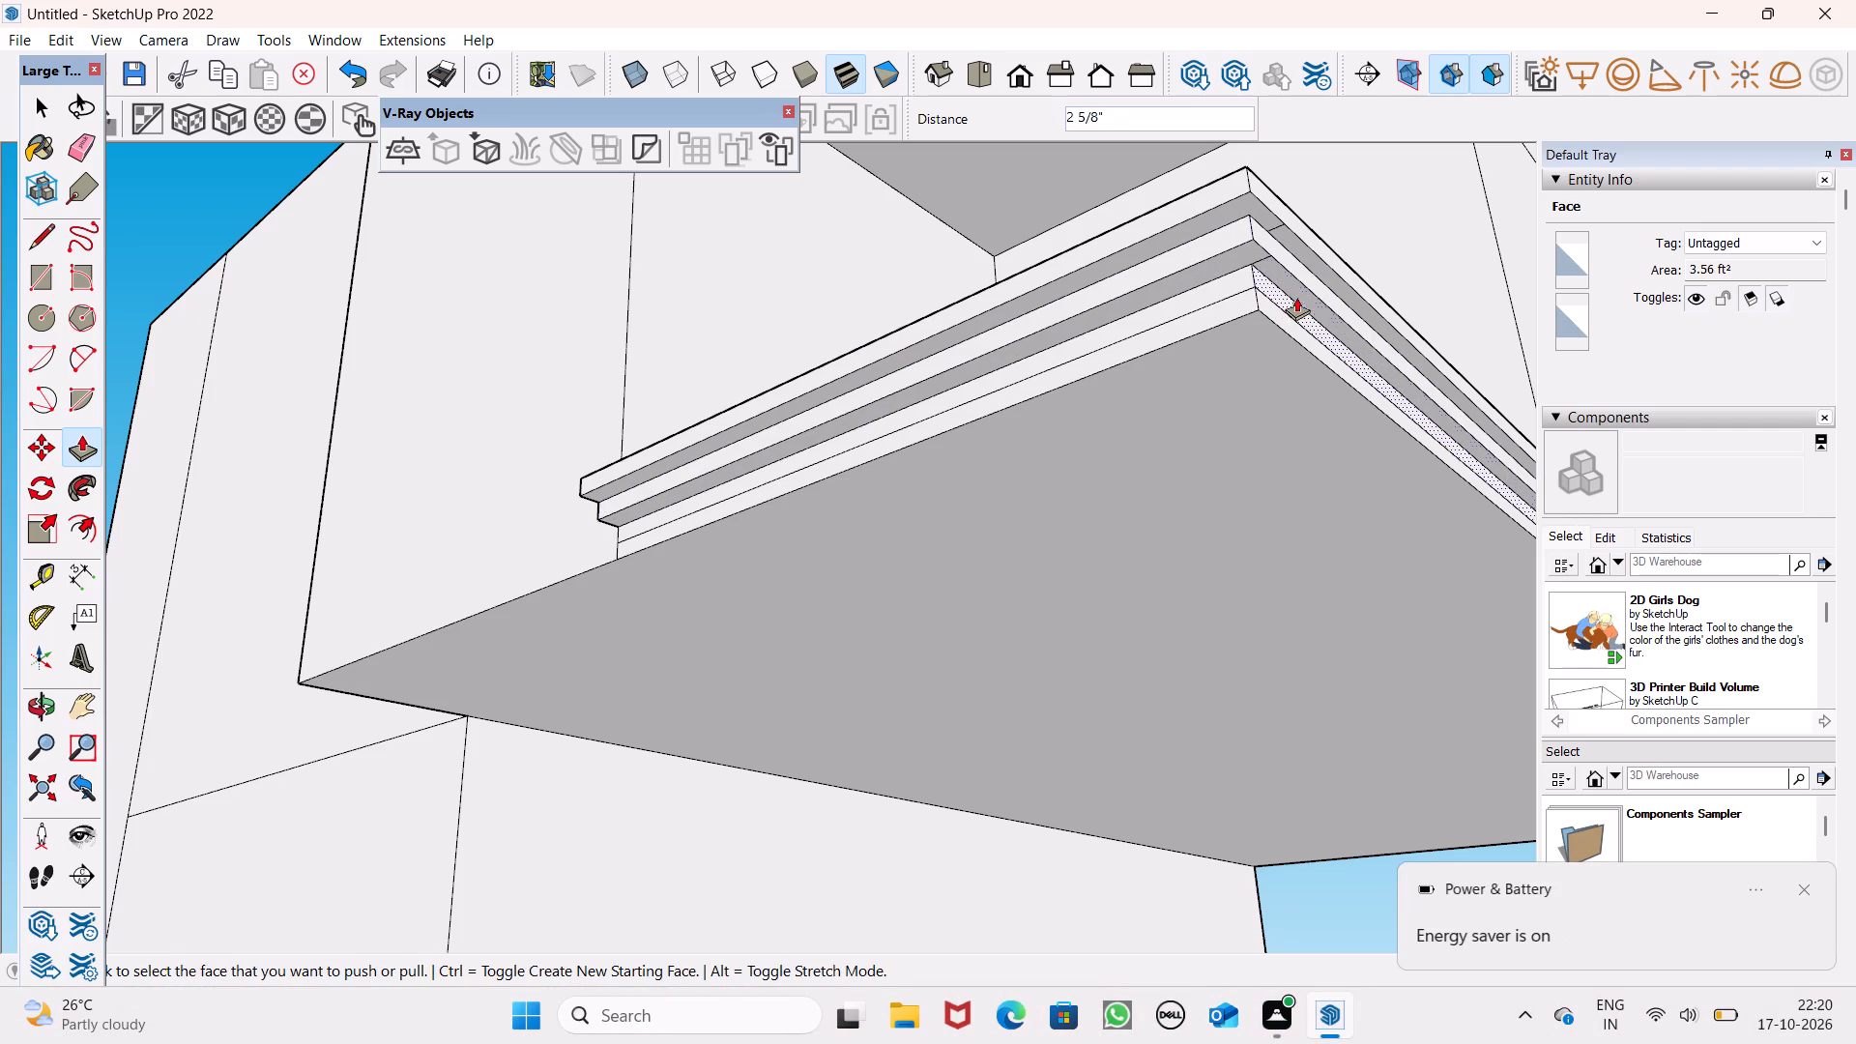
click(1323, 290)
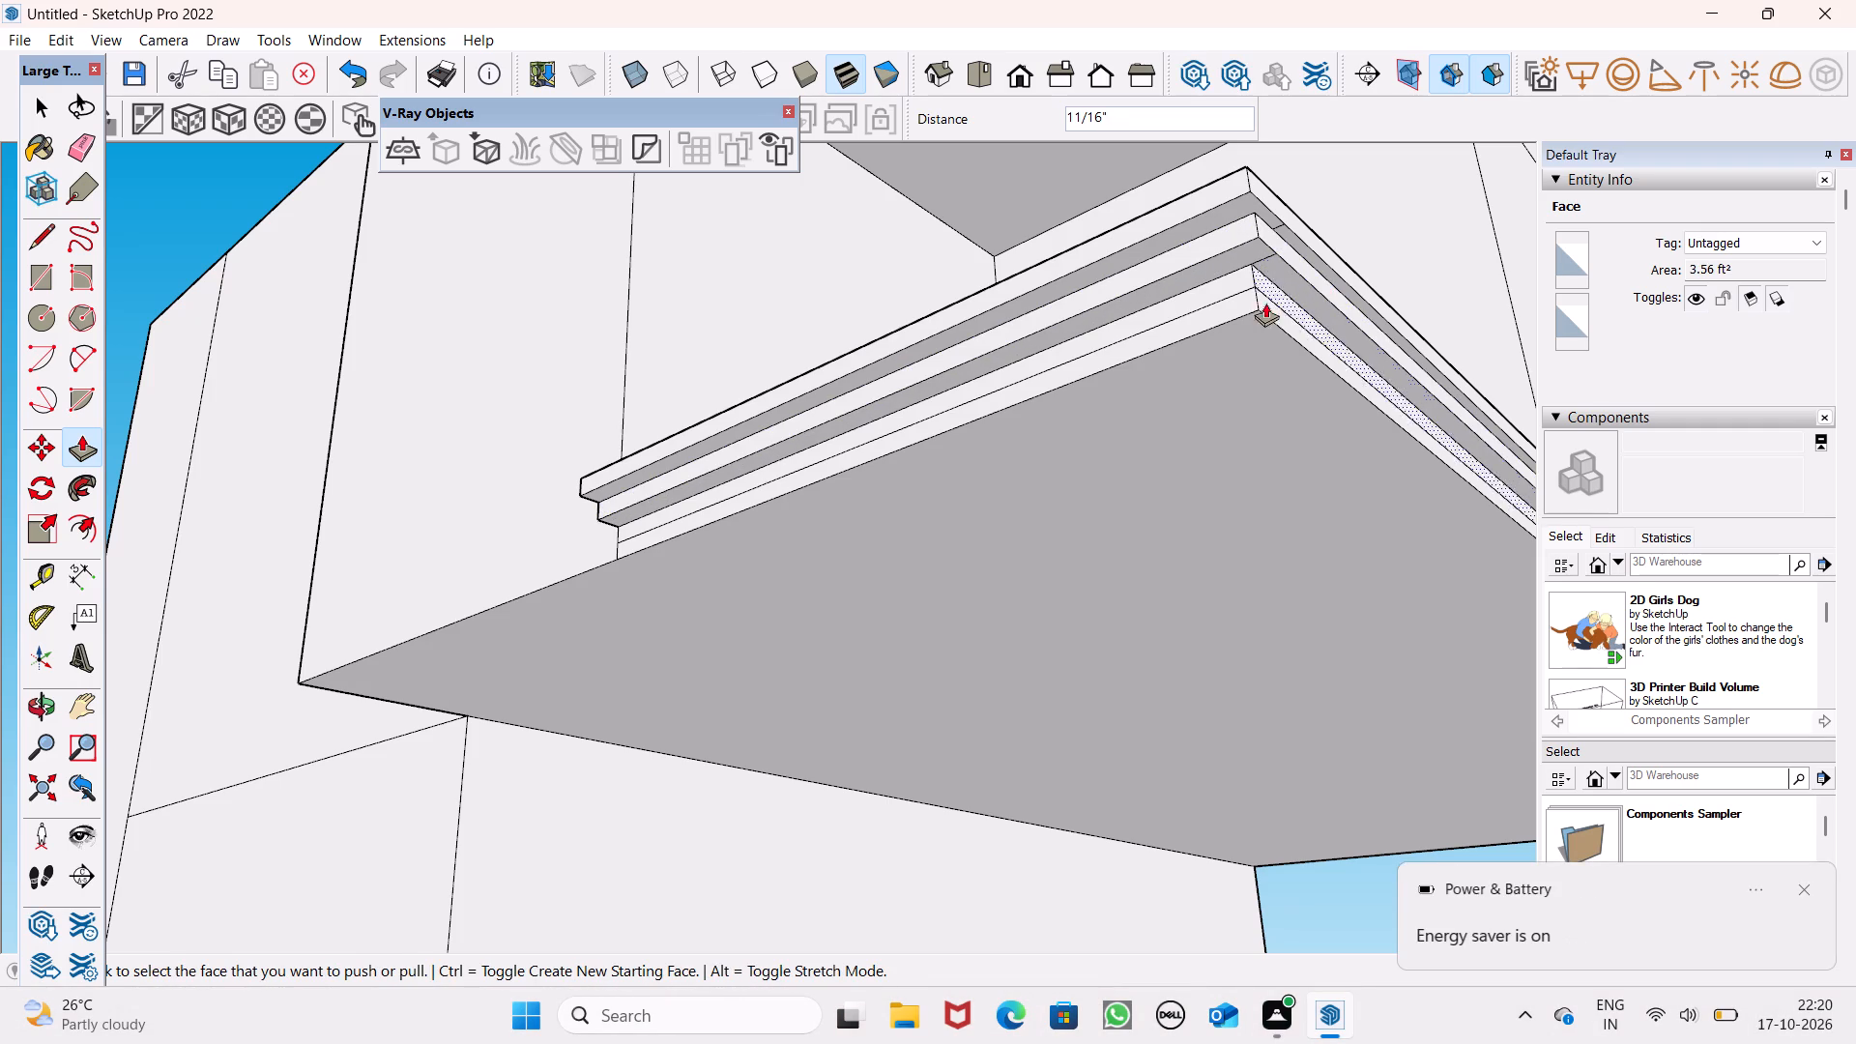
Push/Pull the third edge band outward about 2 1/8" on one side and 1 1/4" plus 11/16" on the adjoining side.
drag(1238, 280, 1235, 274)
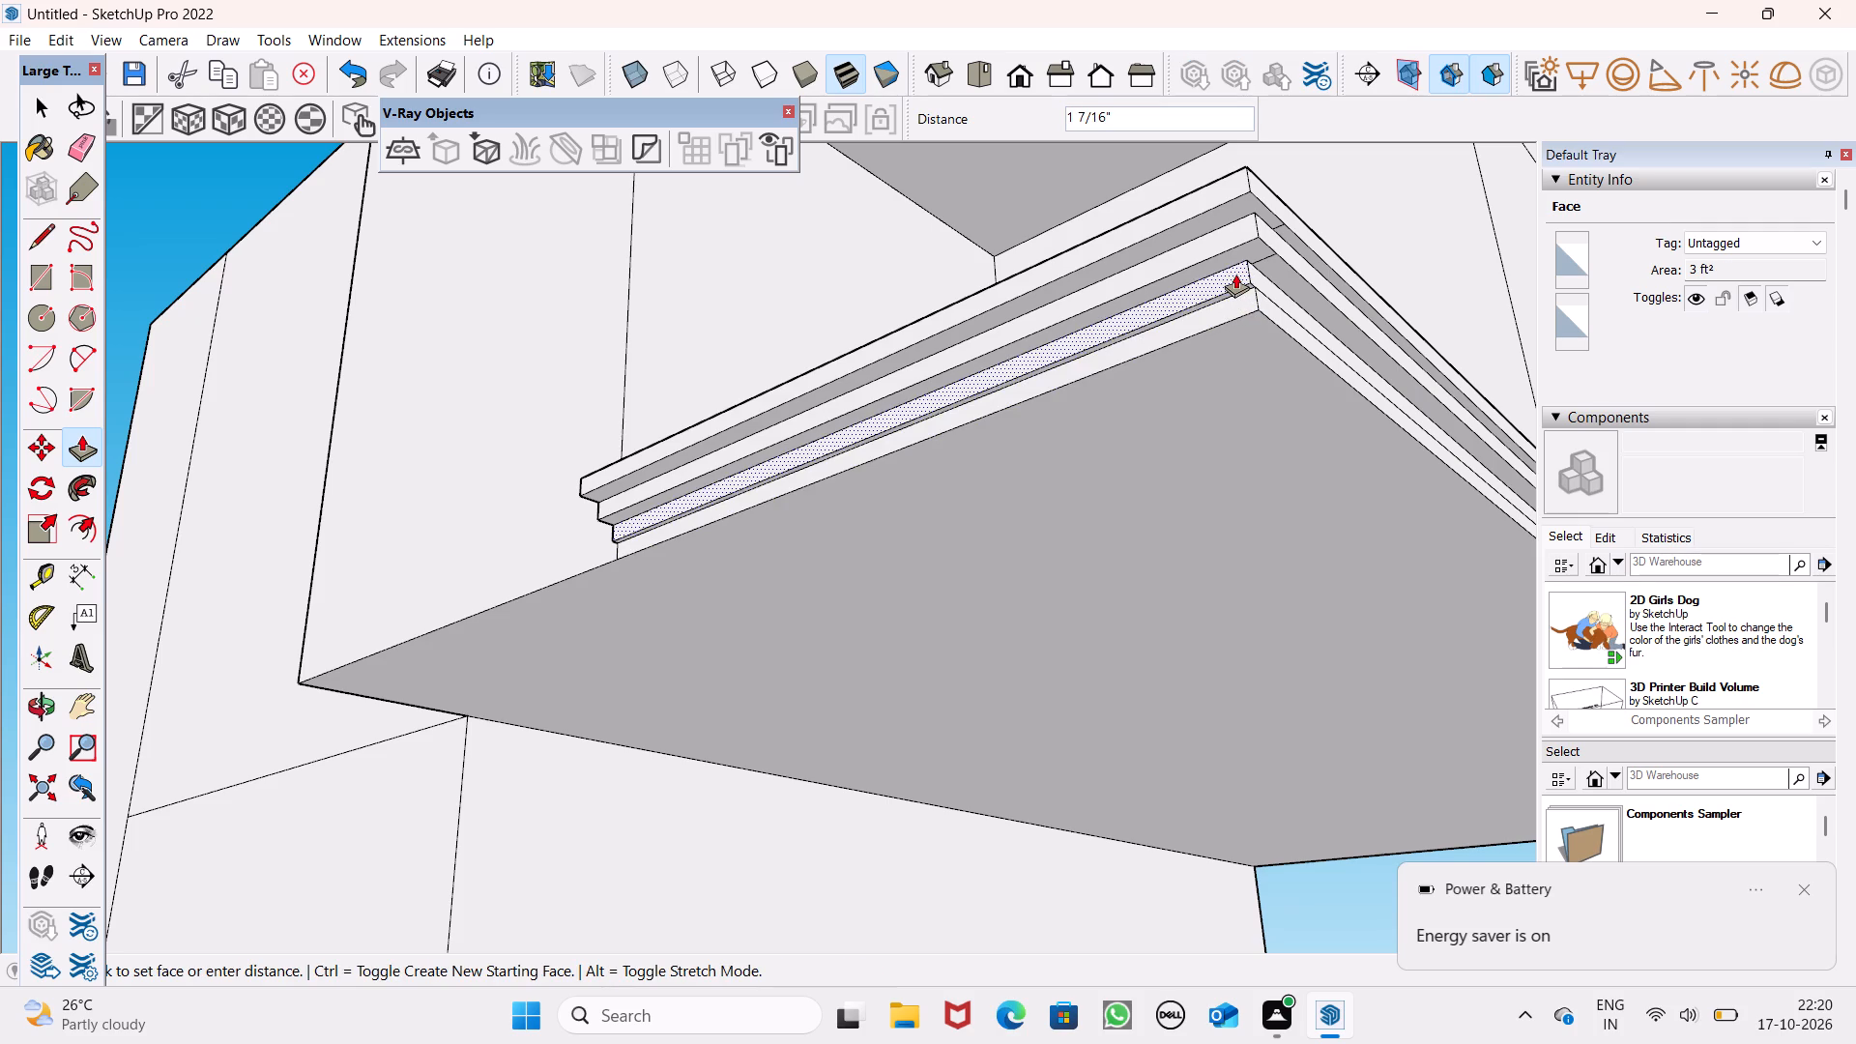
drag(1235, 274, 1232, 272)
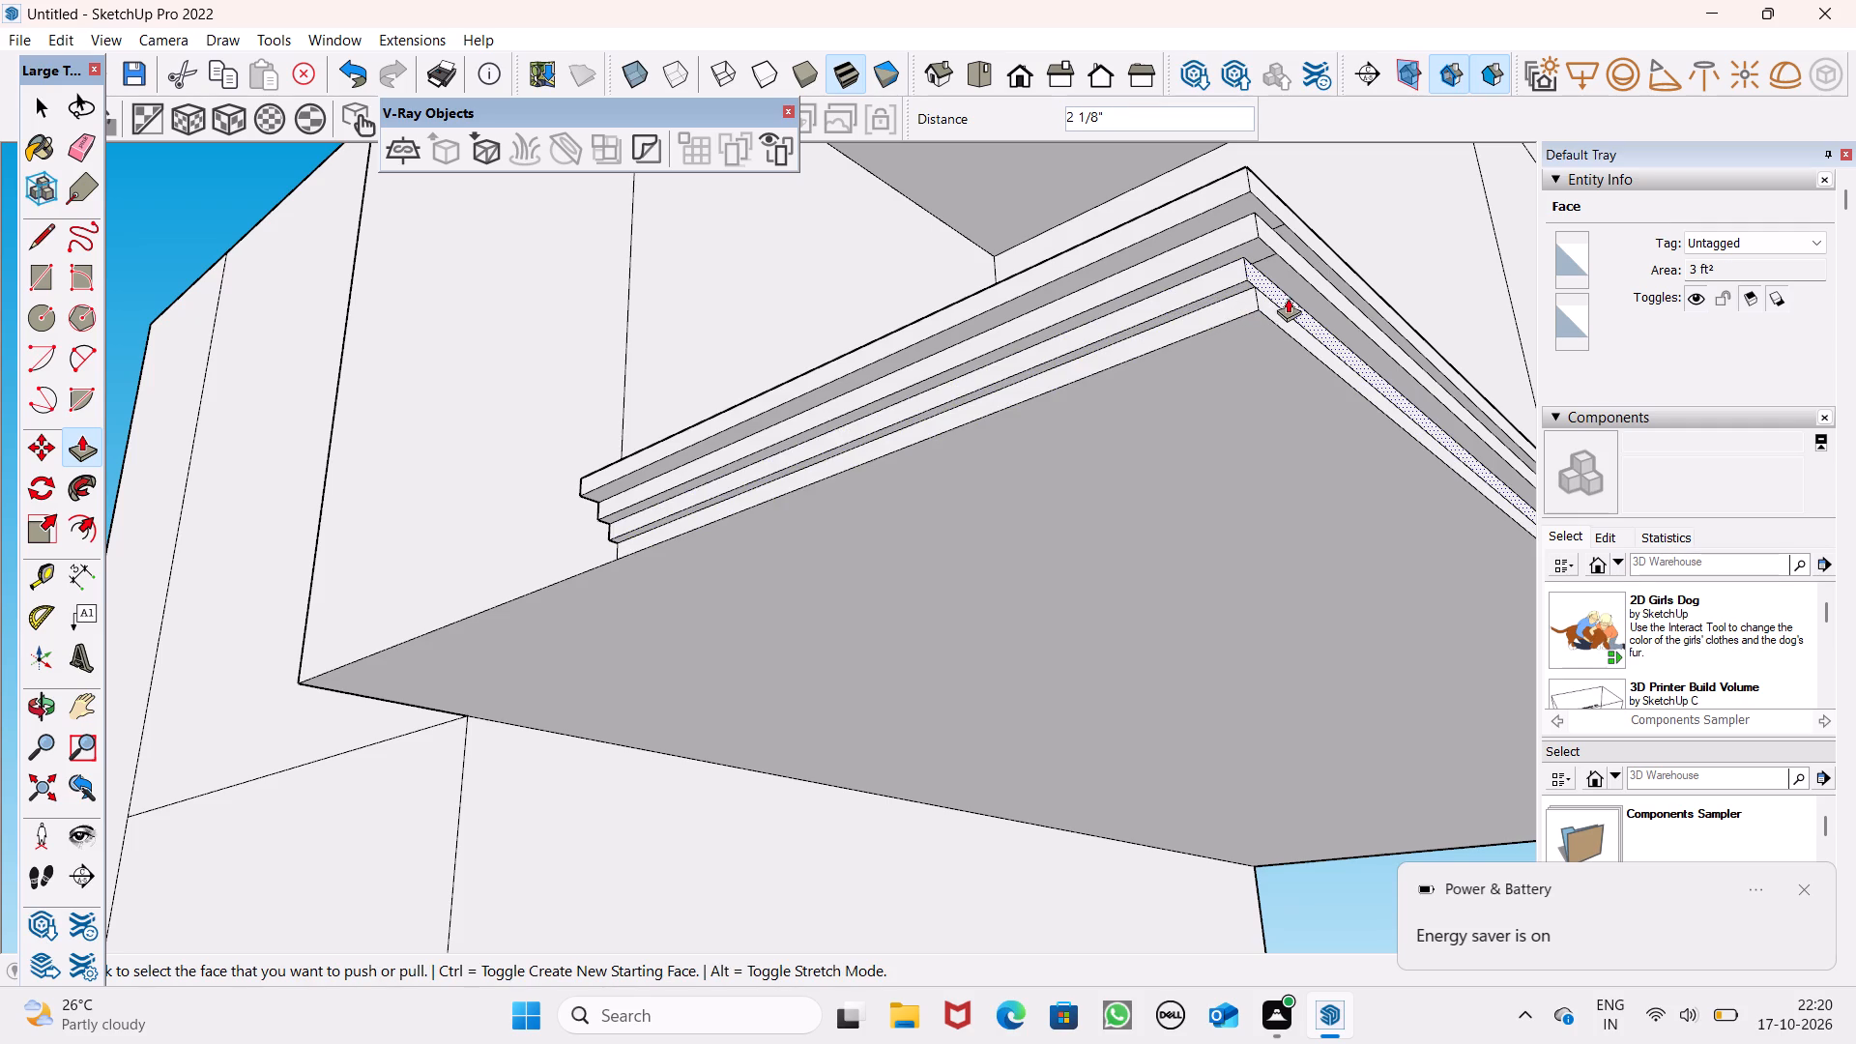
drag(1287, 297, 1300, 297)
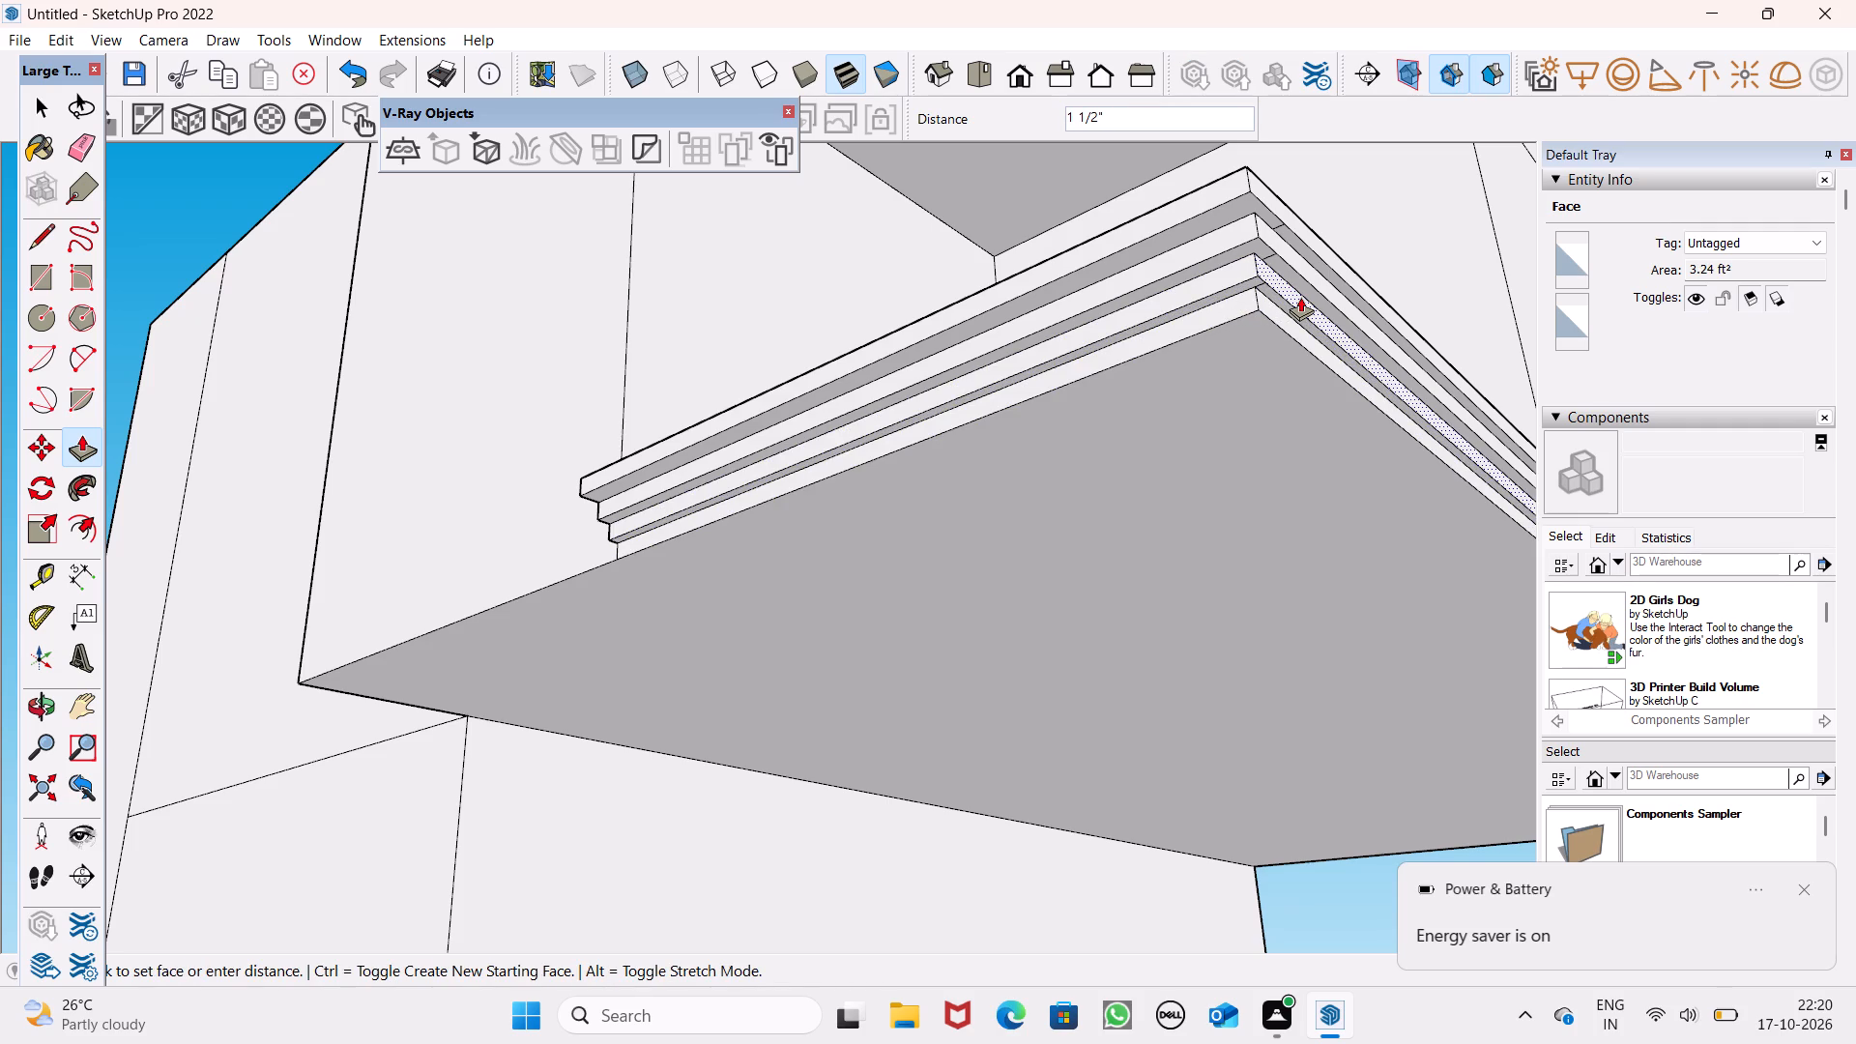
drag(1300, 297, 1297, 297)
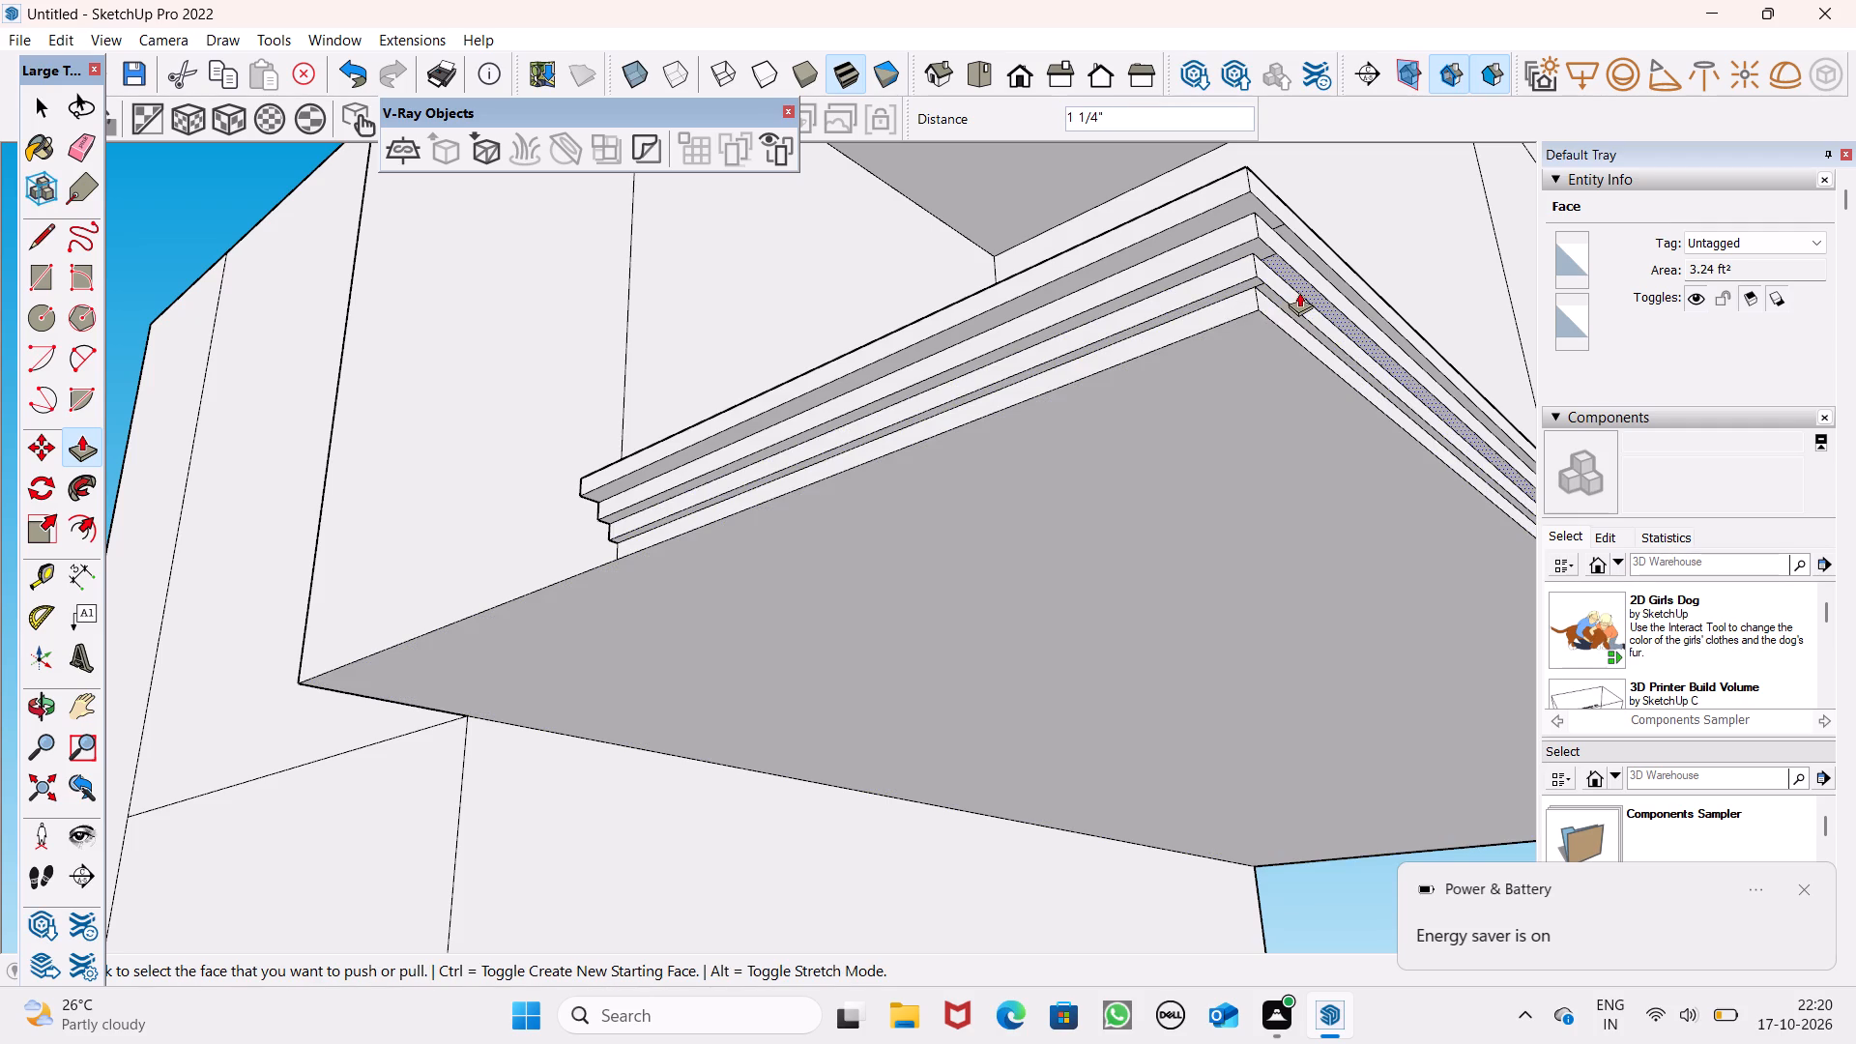
click(1299, 292)
click(1300, 302)
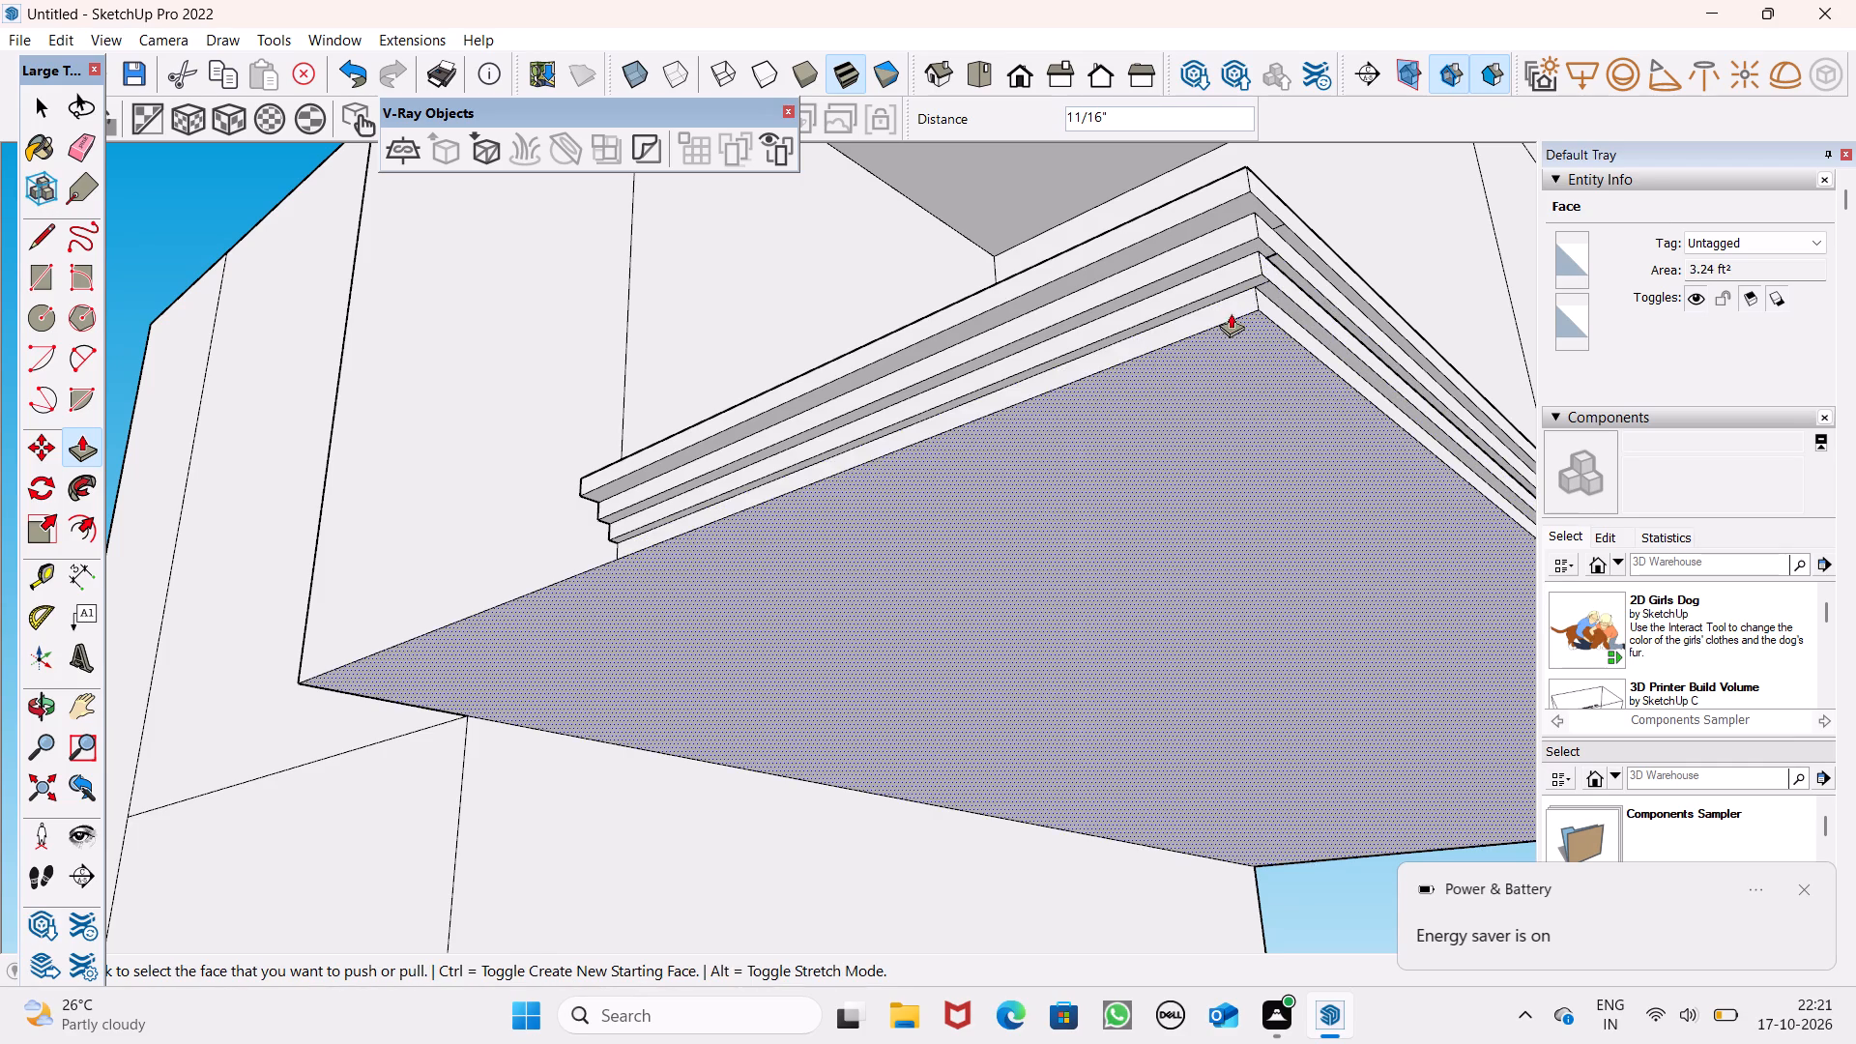
Push/Pull the lowest edge band of the lower balcony's moulding outward on one side, and about 13/16" on the adjoining side.
drag(1228, 308, 1241, 312)
click(1293, 318)
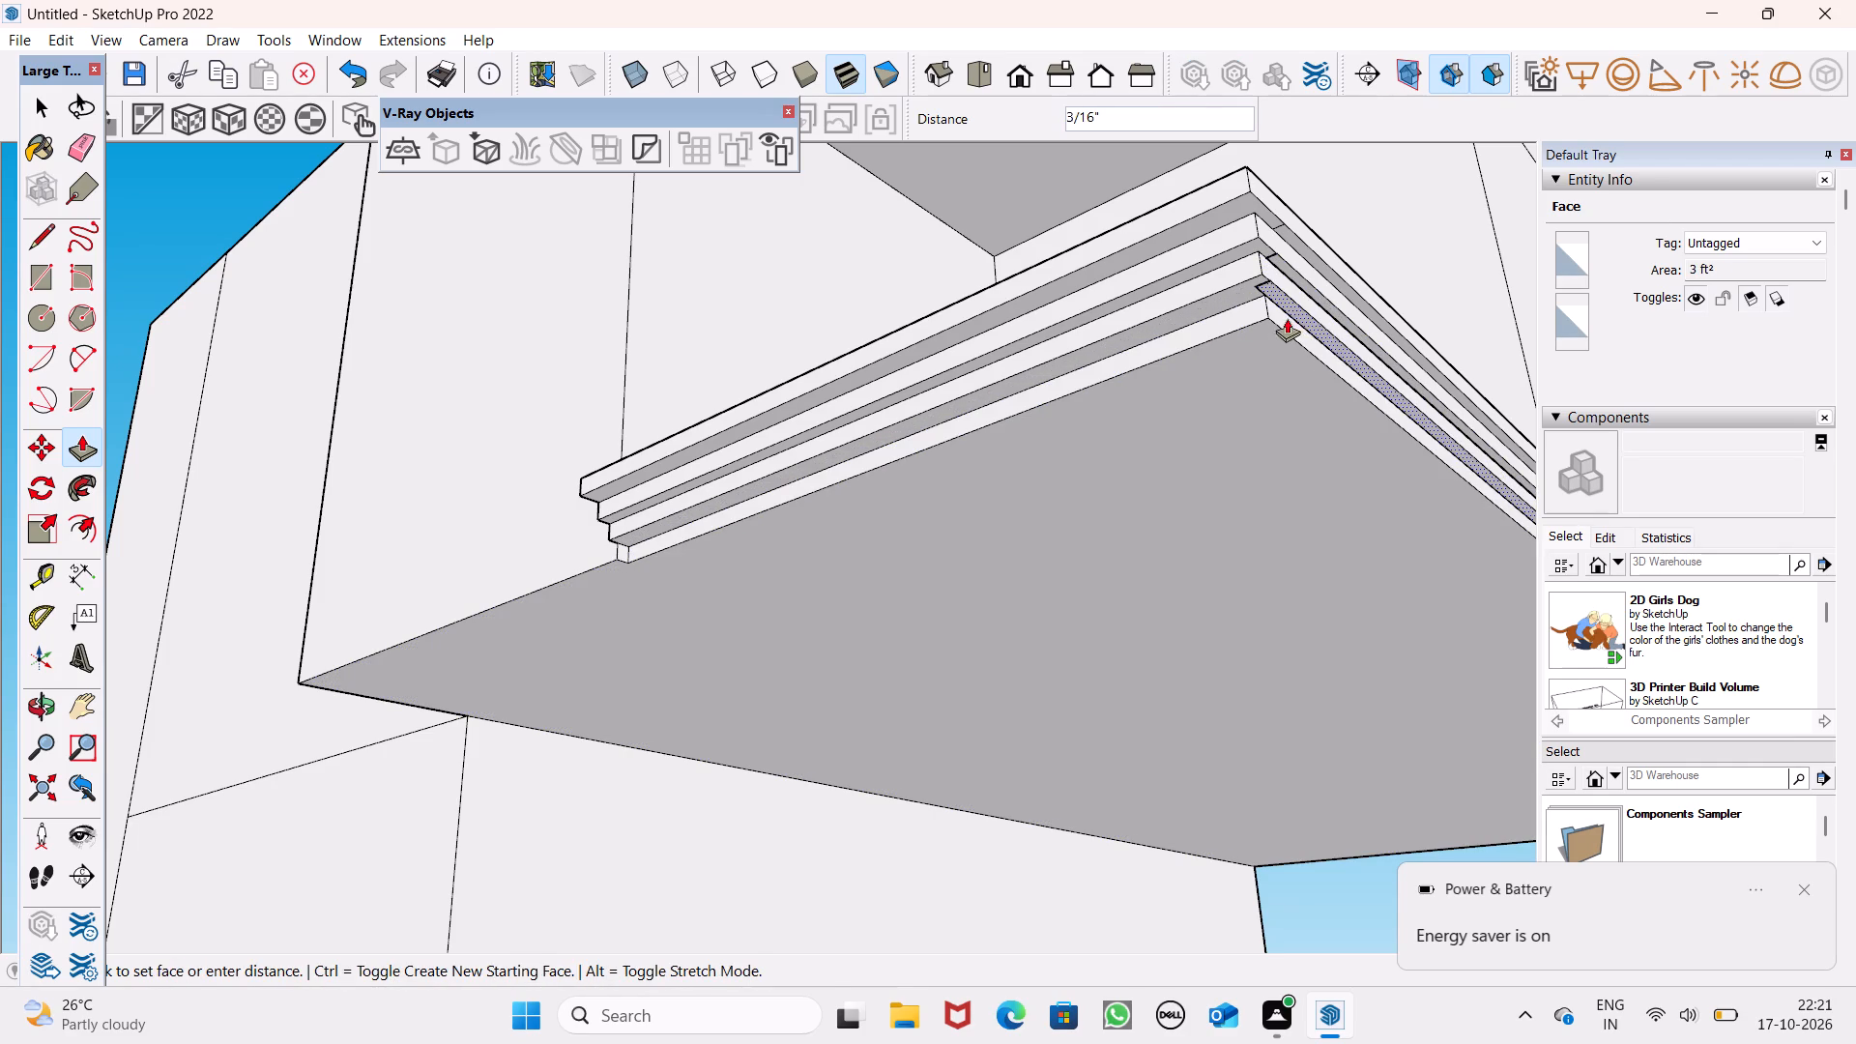
key(ctrl+z)
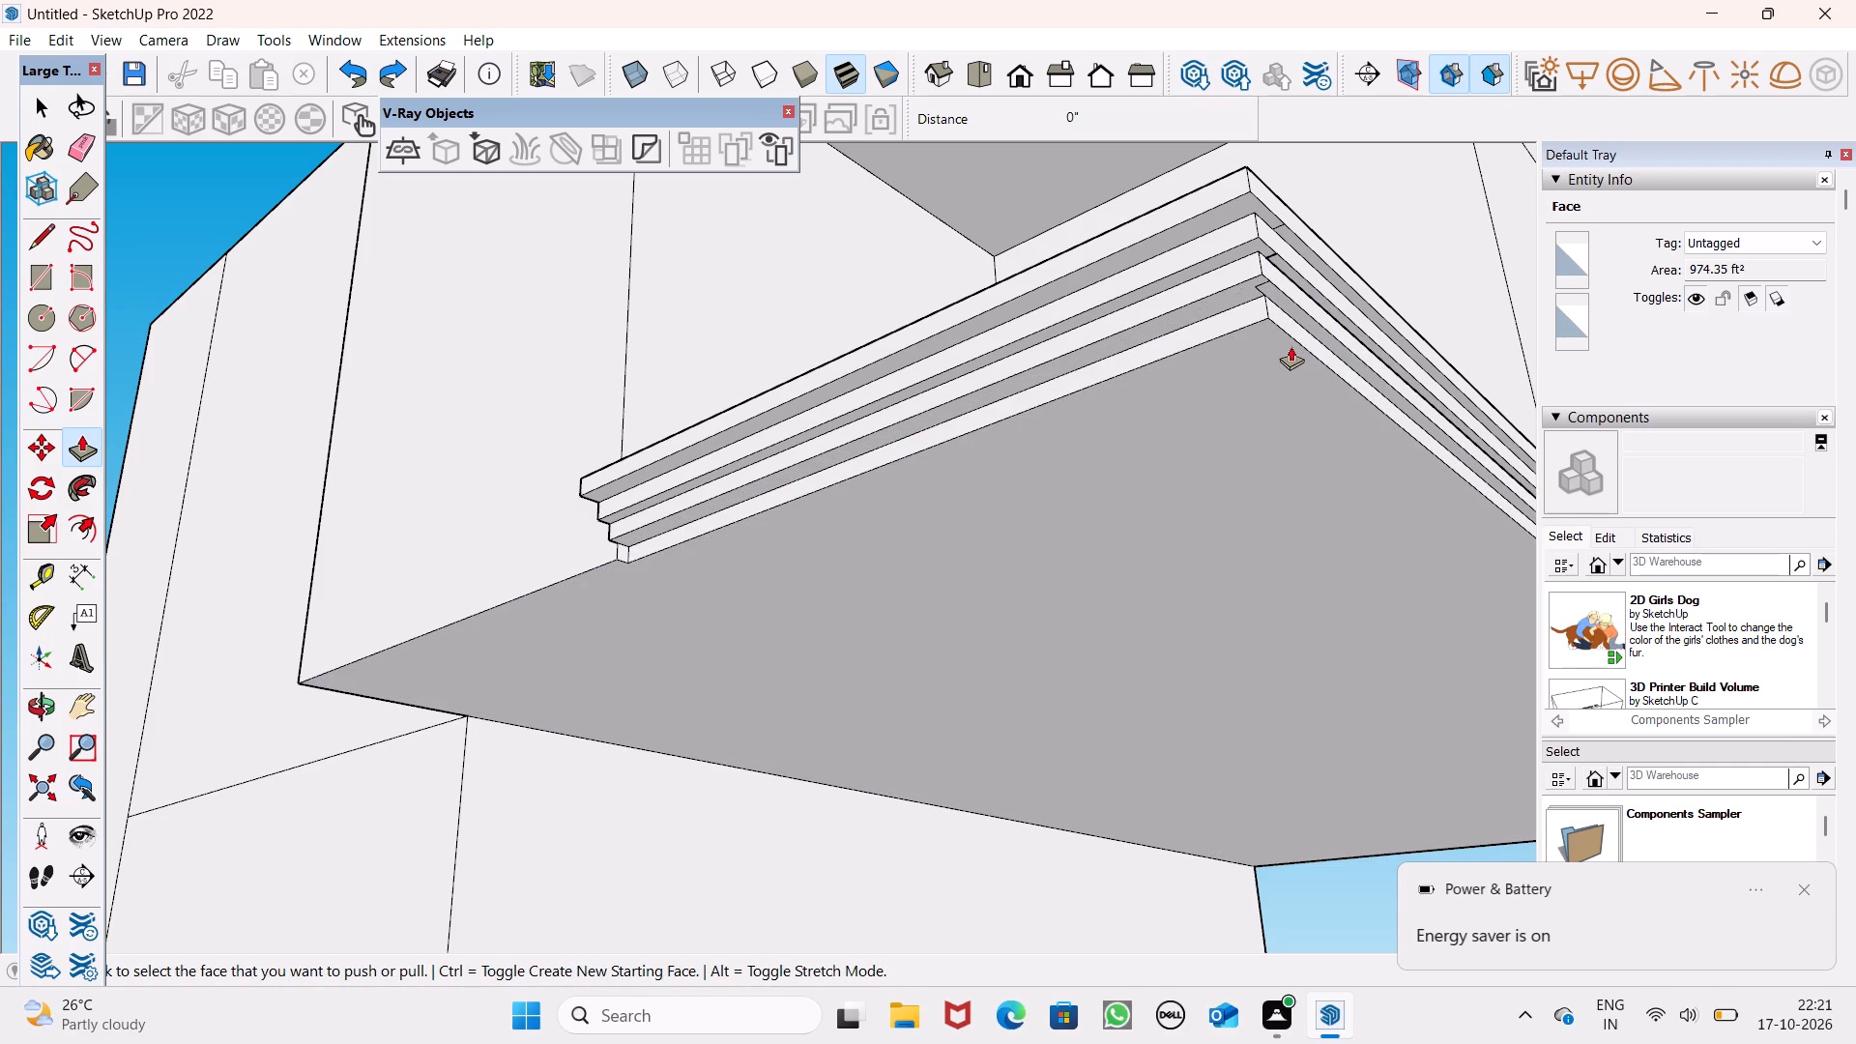
drag(1299, 333, 1296, 343)
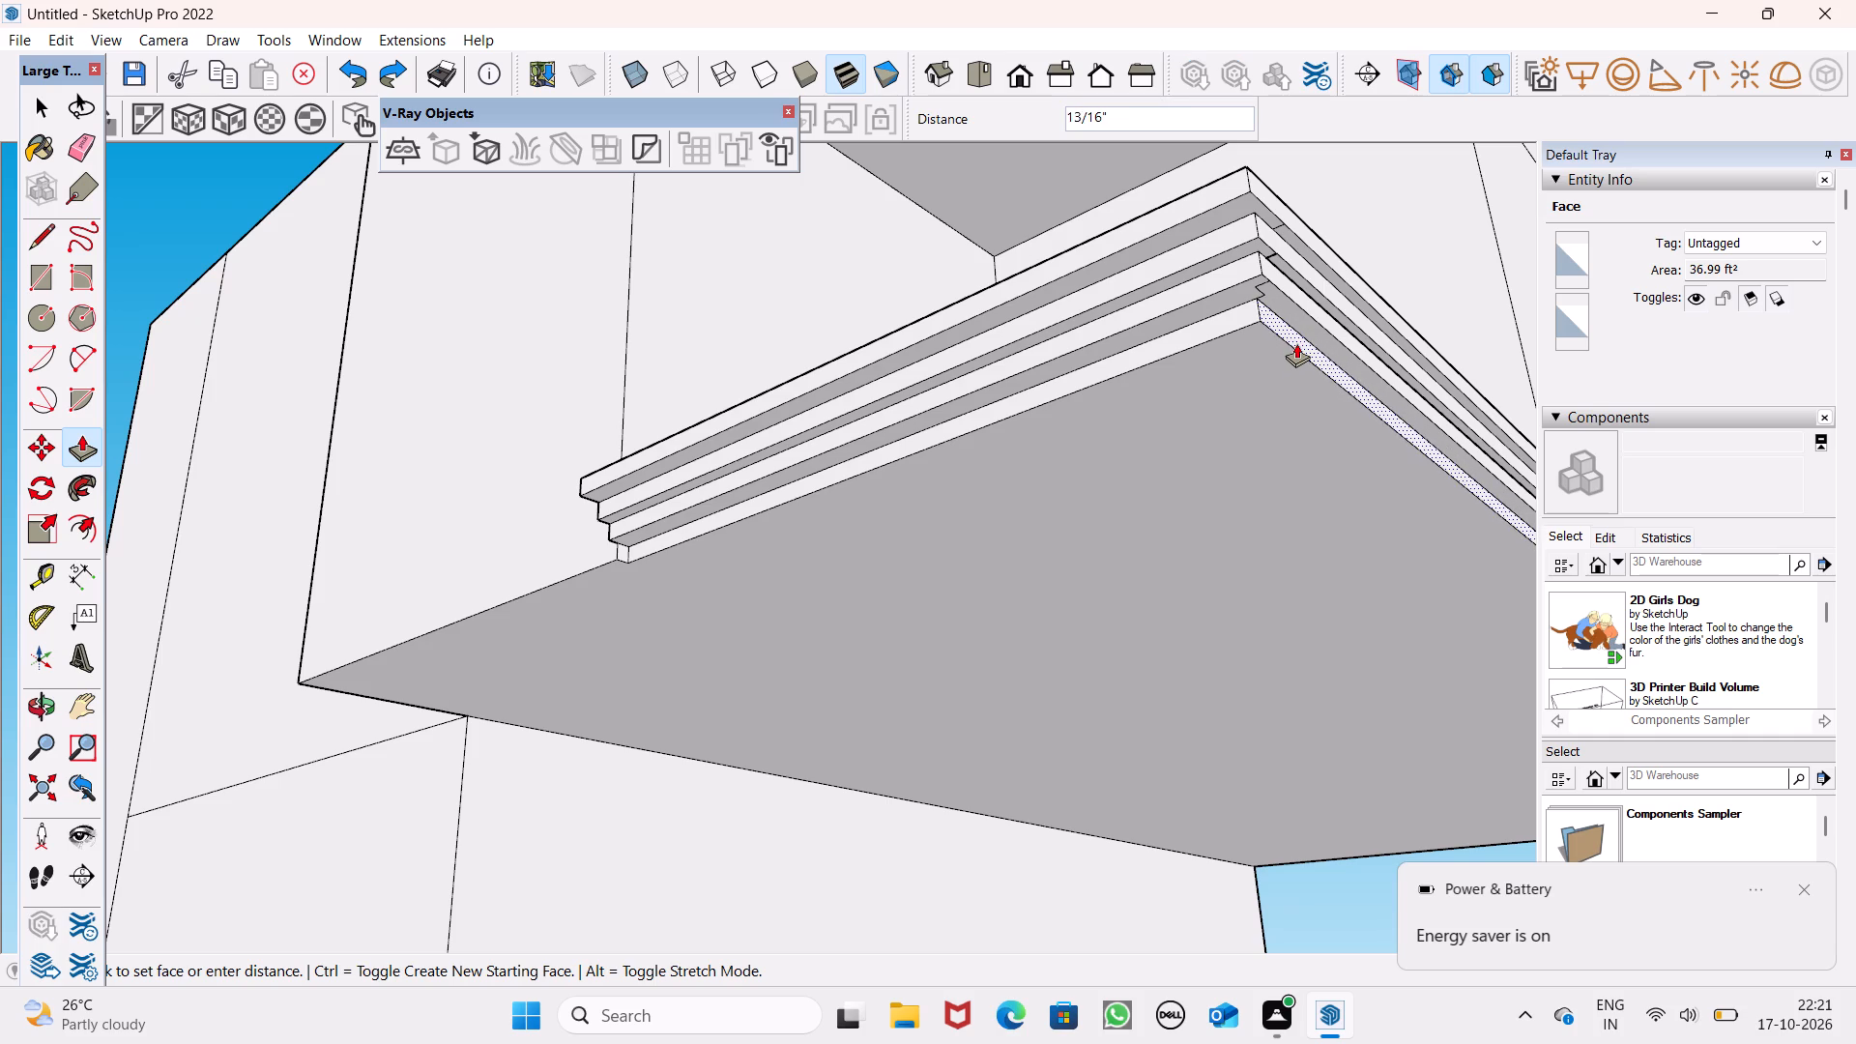
drag(1296, 343, 1292, 343)
Push/Pull the lowest edge band of the upper balcony's moulding by about 3/8" on one side.
scroll(1290, 222, down, 11)
middle_drag(1238, 387, 1156, 560)
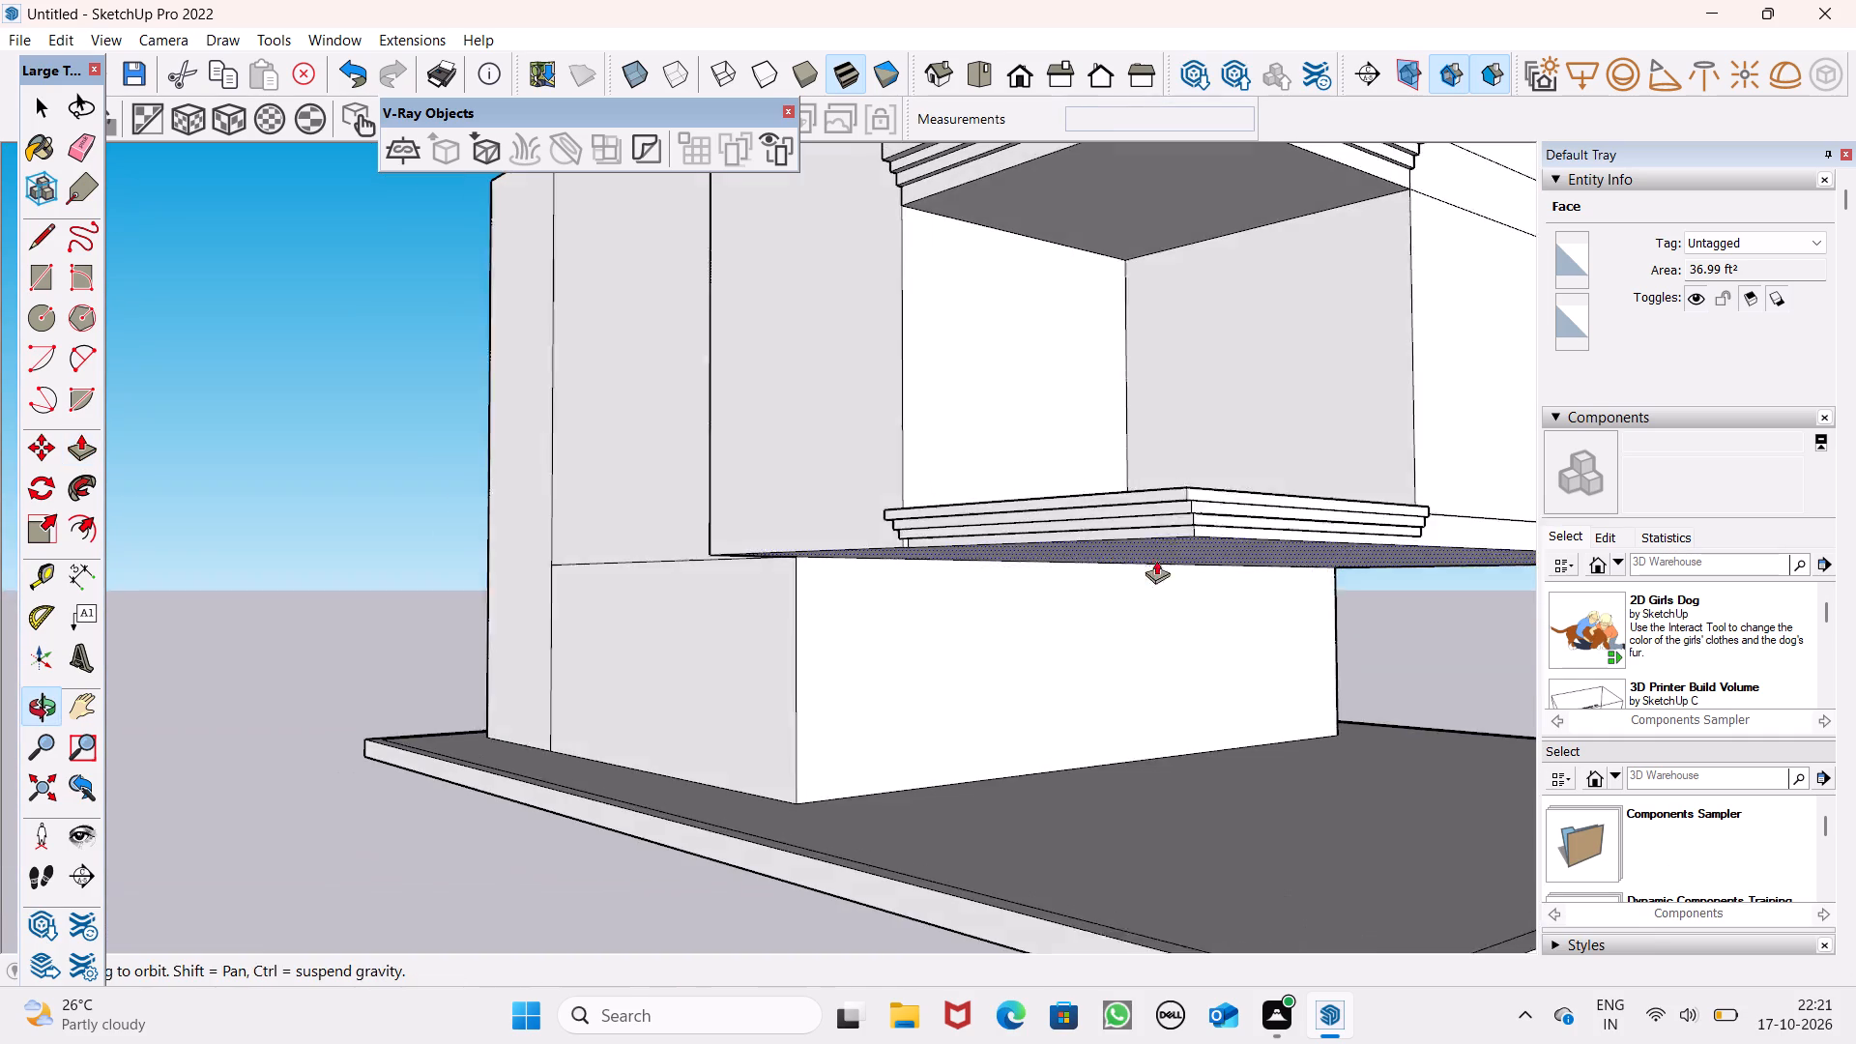
middle_drag(1156, 560, 1159, 560)
scroll(1236, 385, down, 3)
middle_drag(1262, 535, 1204, 623)
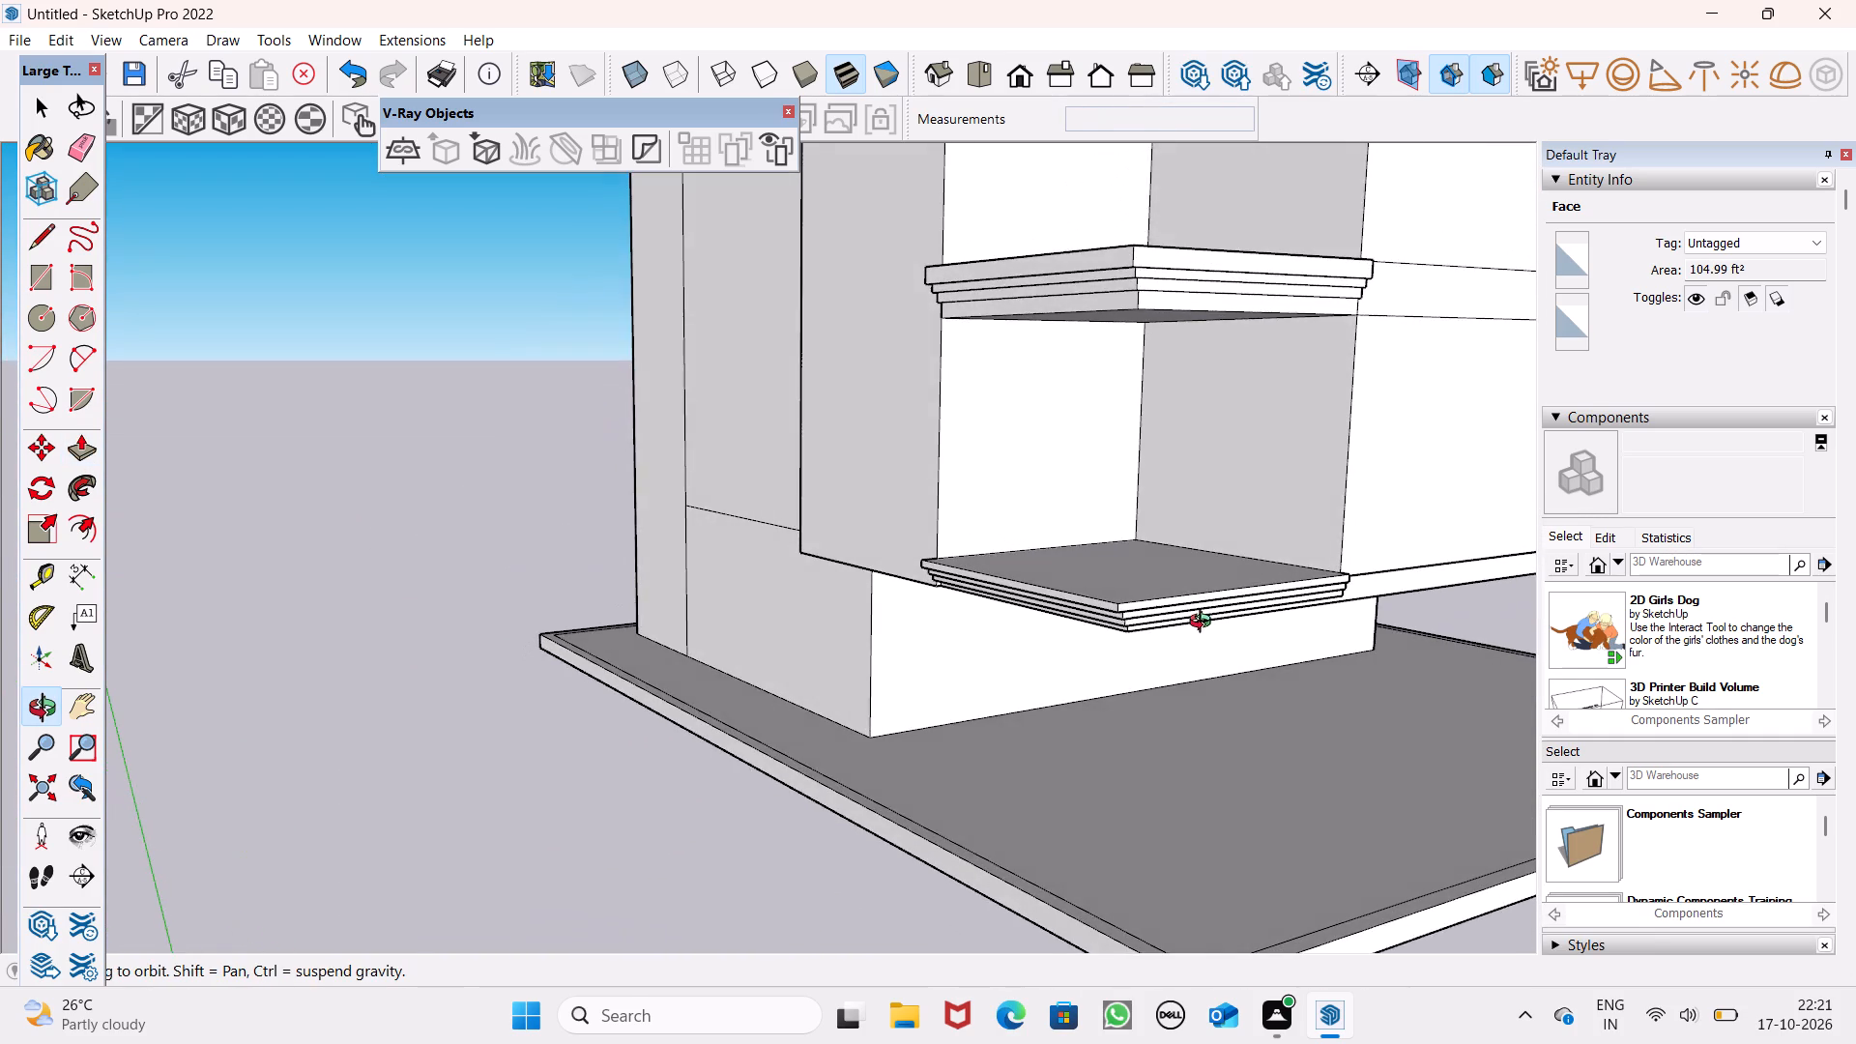
middle_drag(1204, 623, 1218, 735)
scroll(1188, 549, up, 6)
scroll(1157, 435, up, 6)
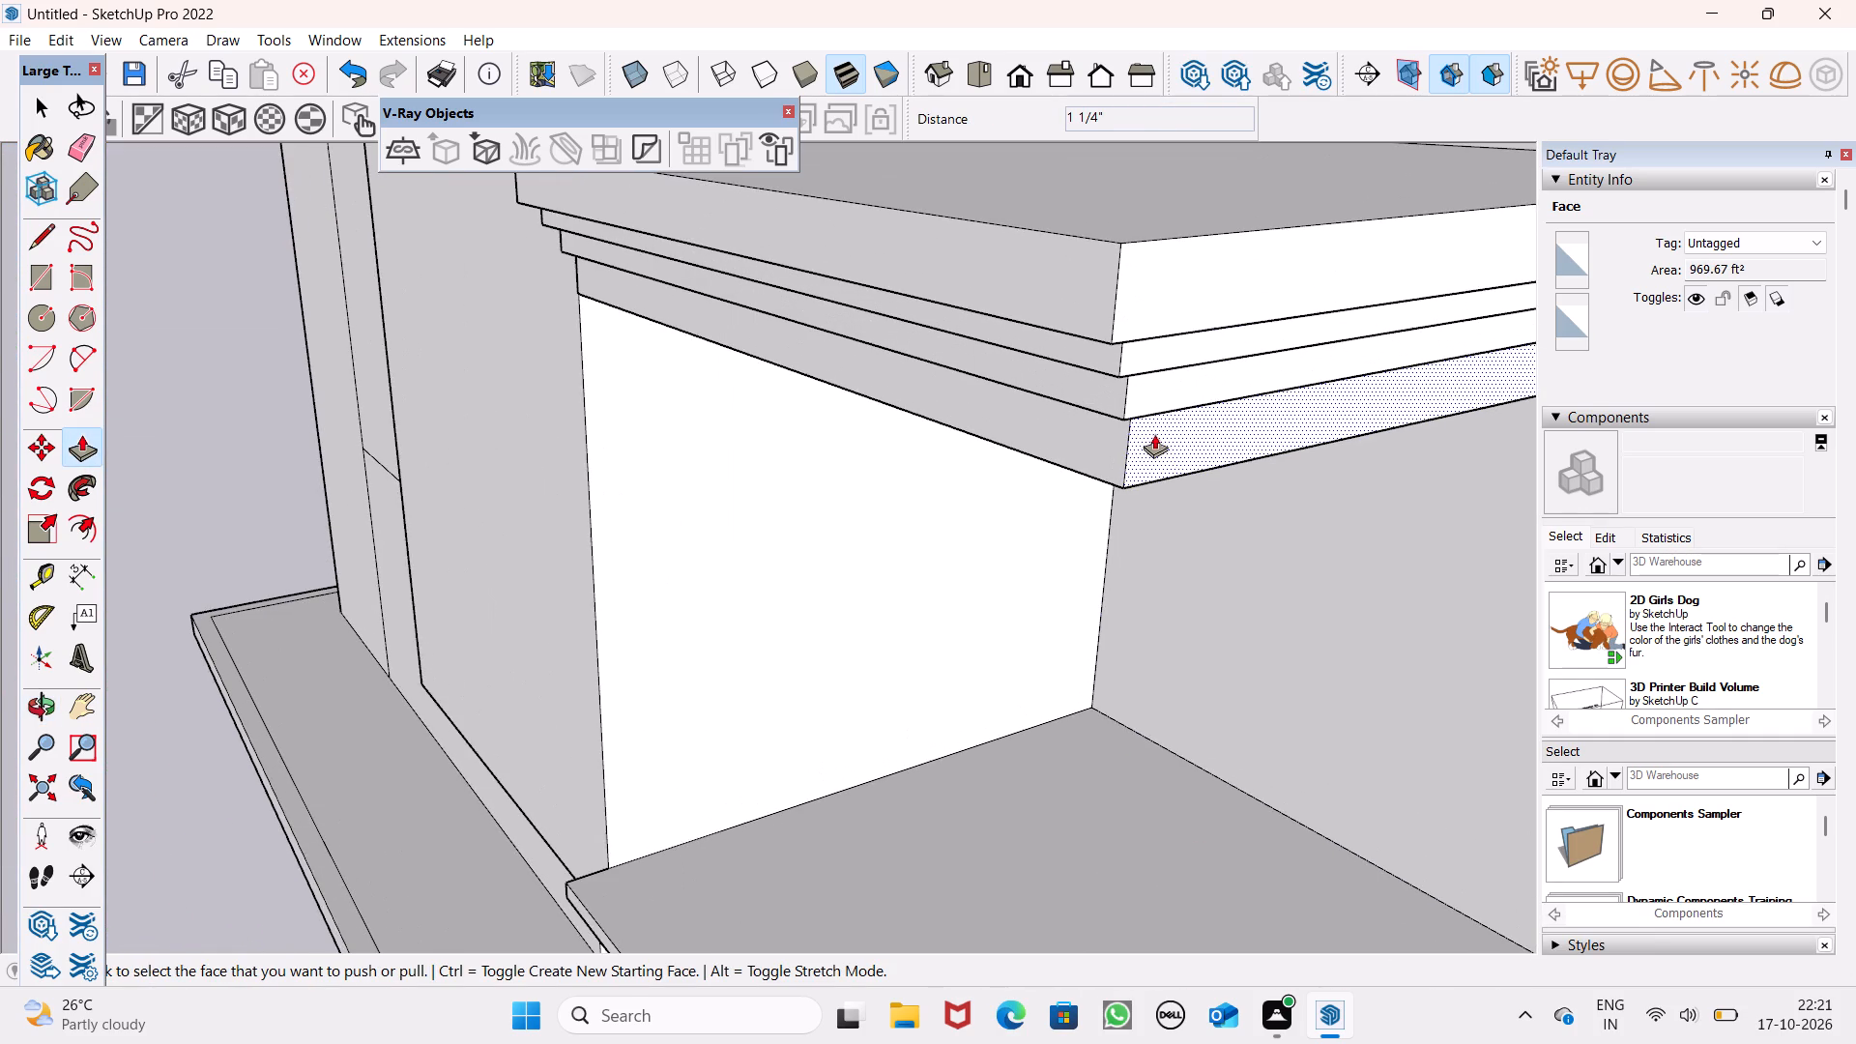
scroll(1177, 457, up, 1)
middle_drag(1176, 457, 1164, 259)
scroll(1162, 288, up, 1)
click(1164, 256)
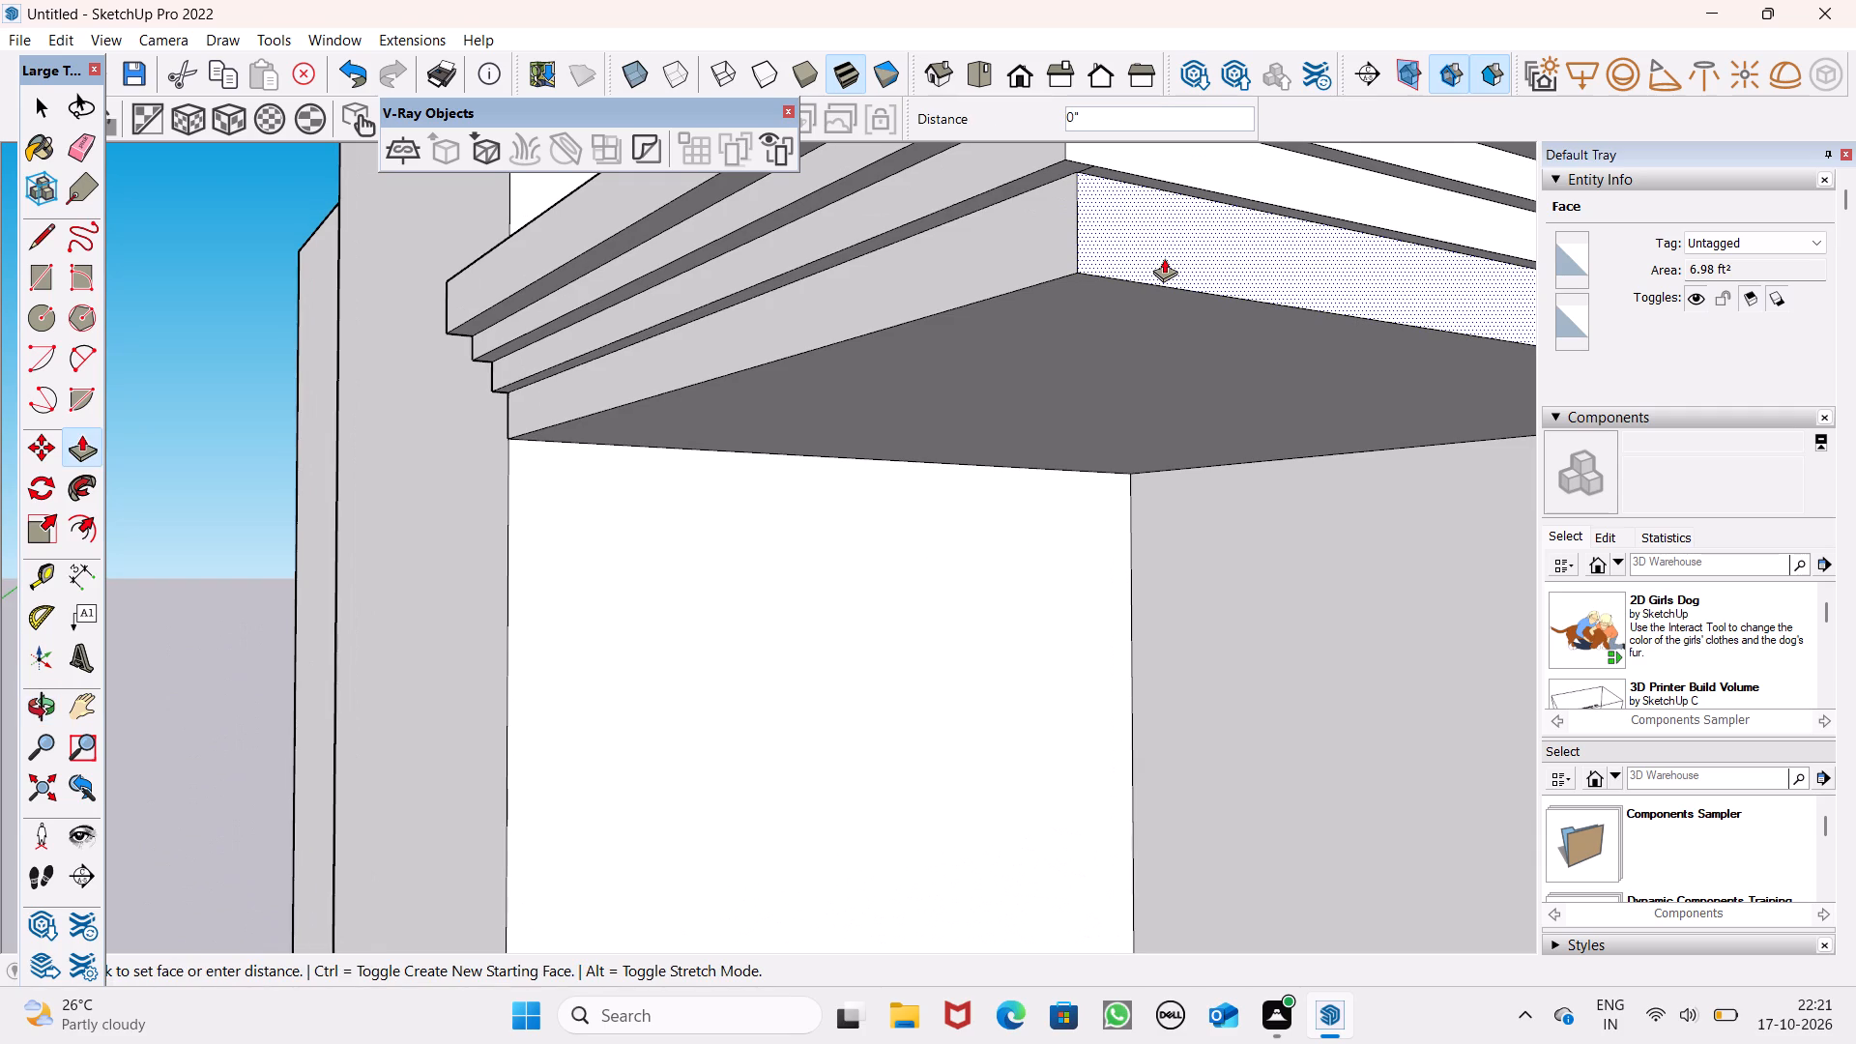
scroll(1175, 227, down, 14)
scroll(1170, 339, down, 6)
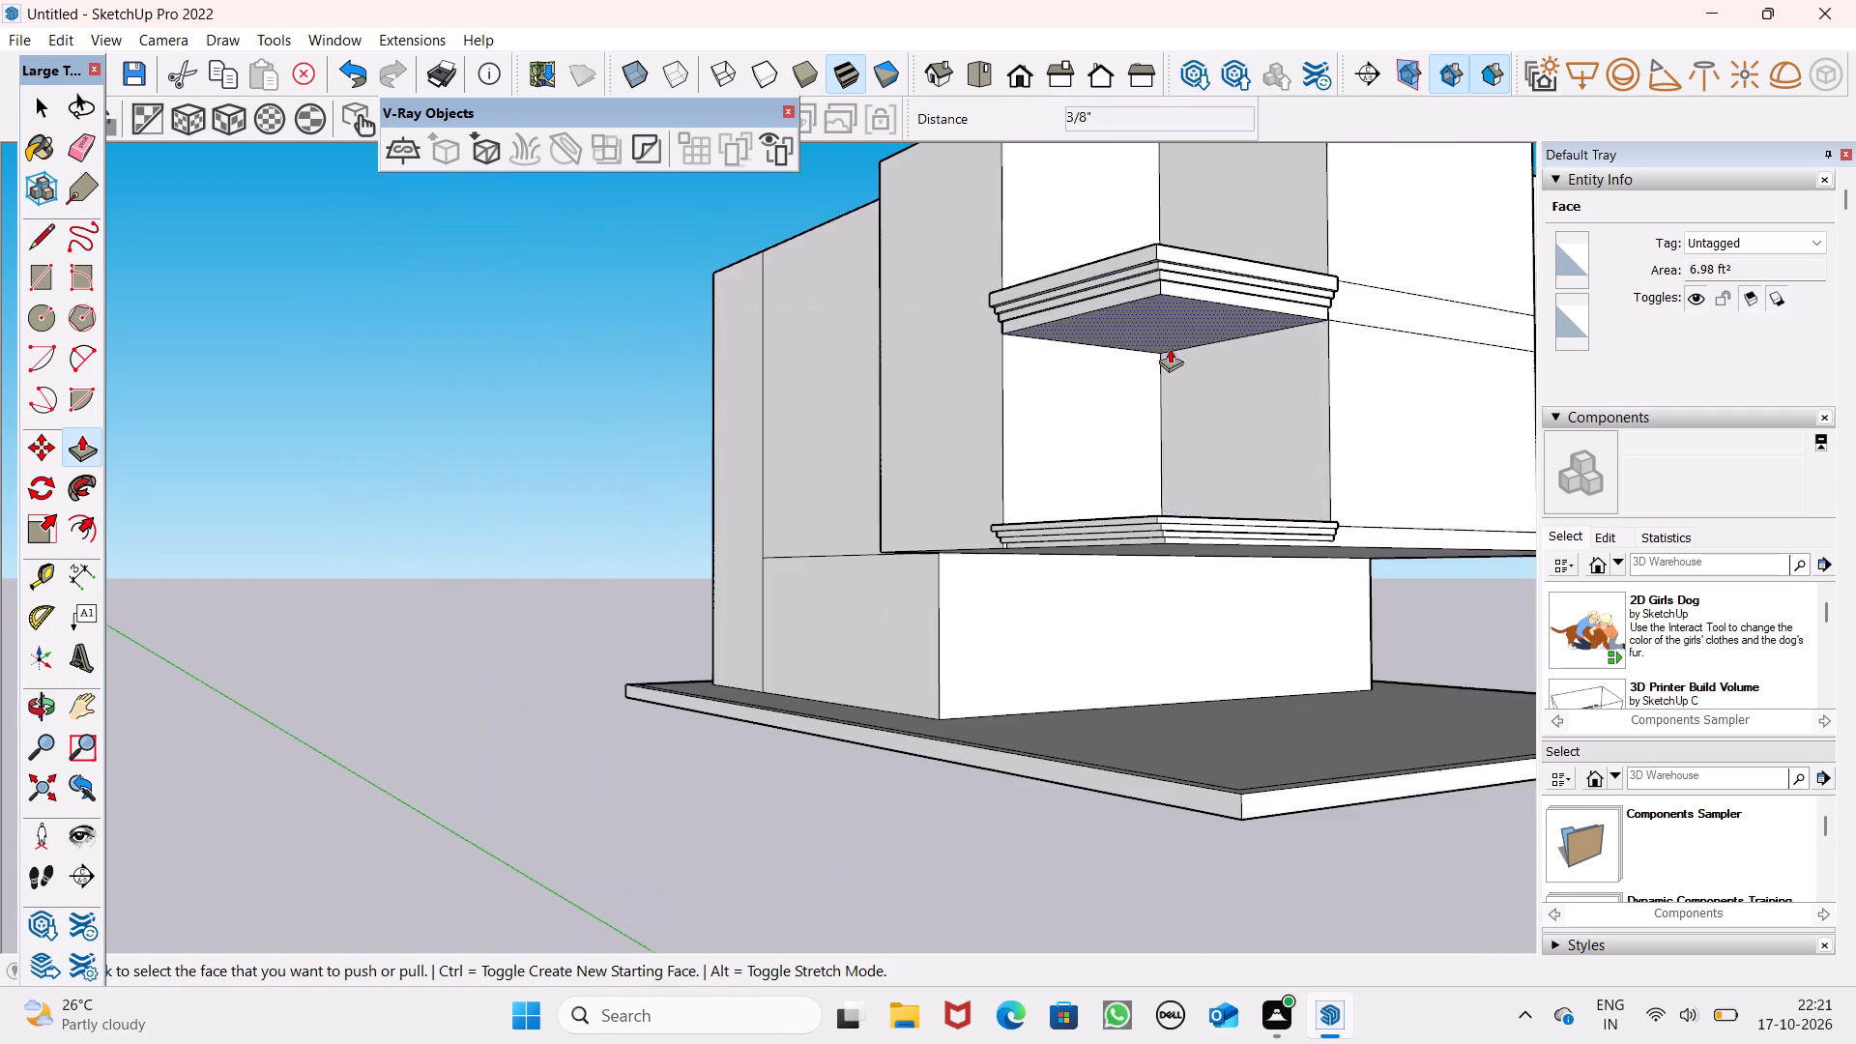
Examine the stepped mouldings on both balcony slabs from below, above and the sides.
middle_drag(1224, 524, 1243, 451)
scroll(1194, 532, up, 8)
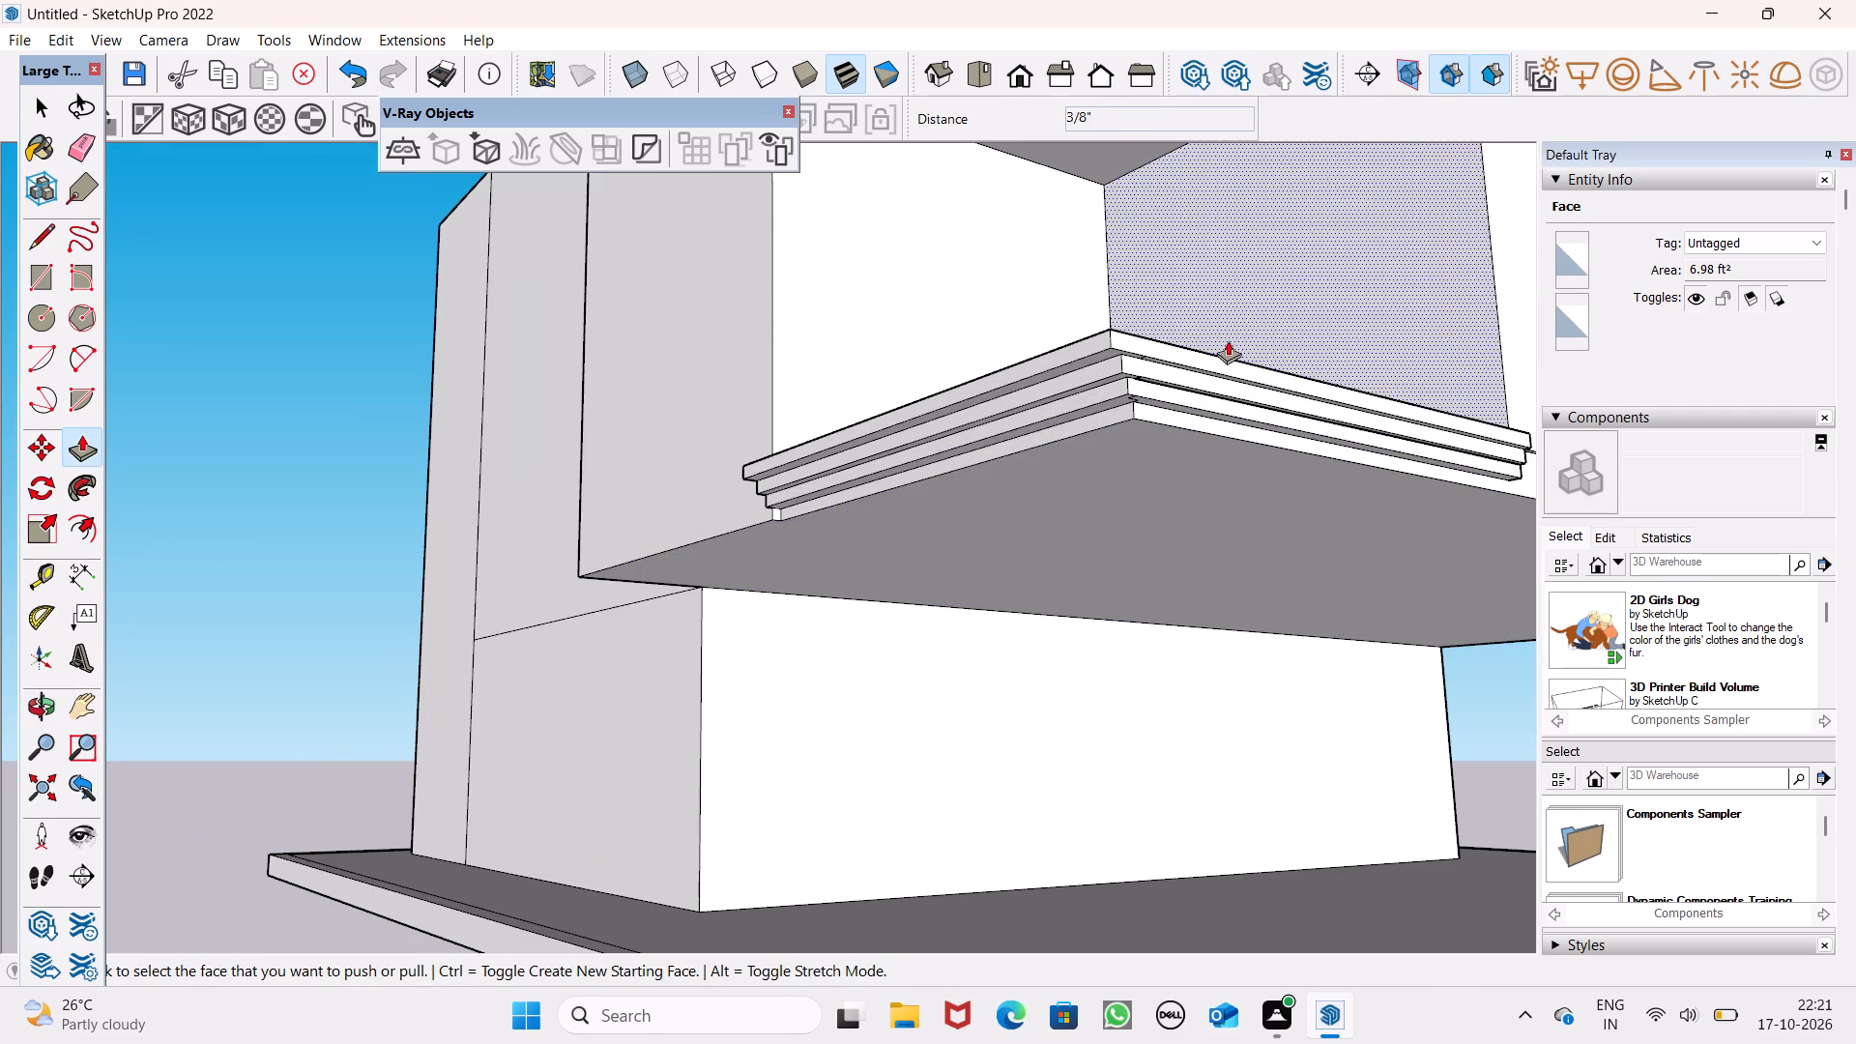
scroll(1216, 339, down, 11)
middle_drag(1219, 389, 1206, 559)
key(space)
scroll(1288, 442, down, 5)
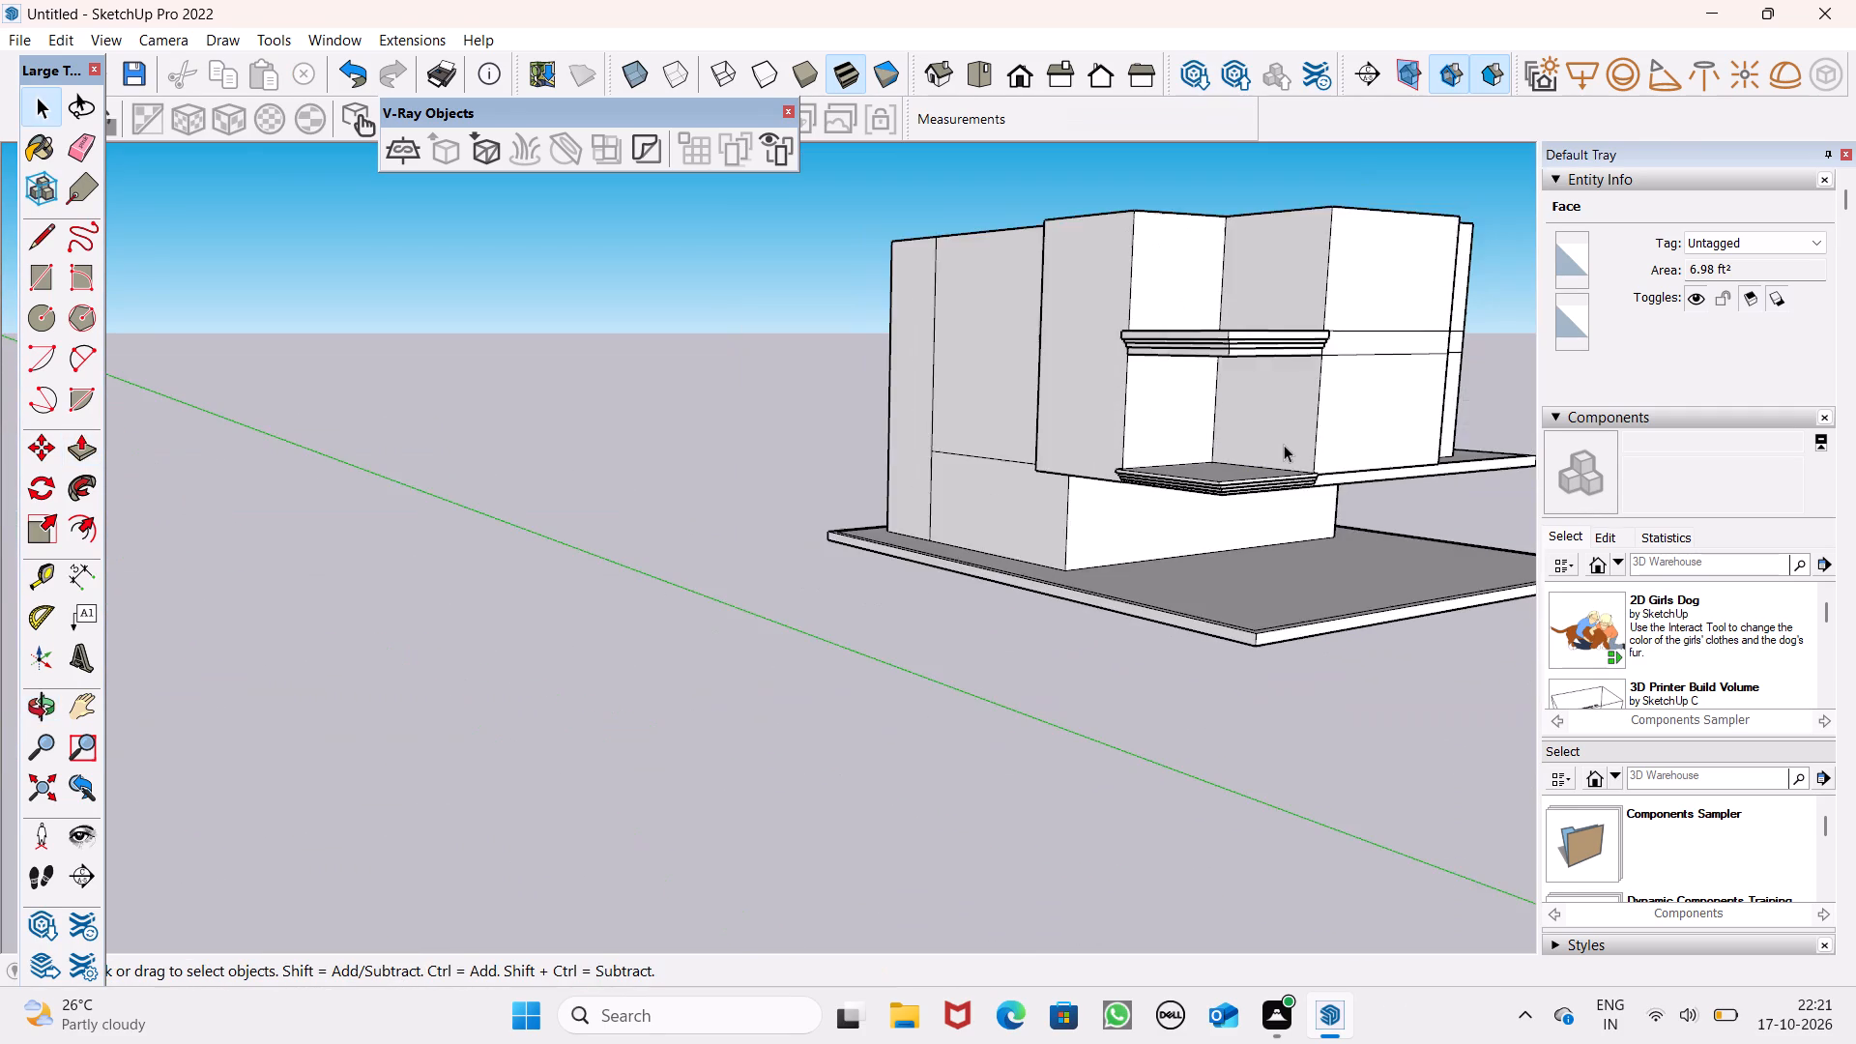
scroll(1283, 449, down, 3)
middle_drag(1318, 521, 1097, 578)
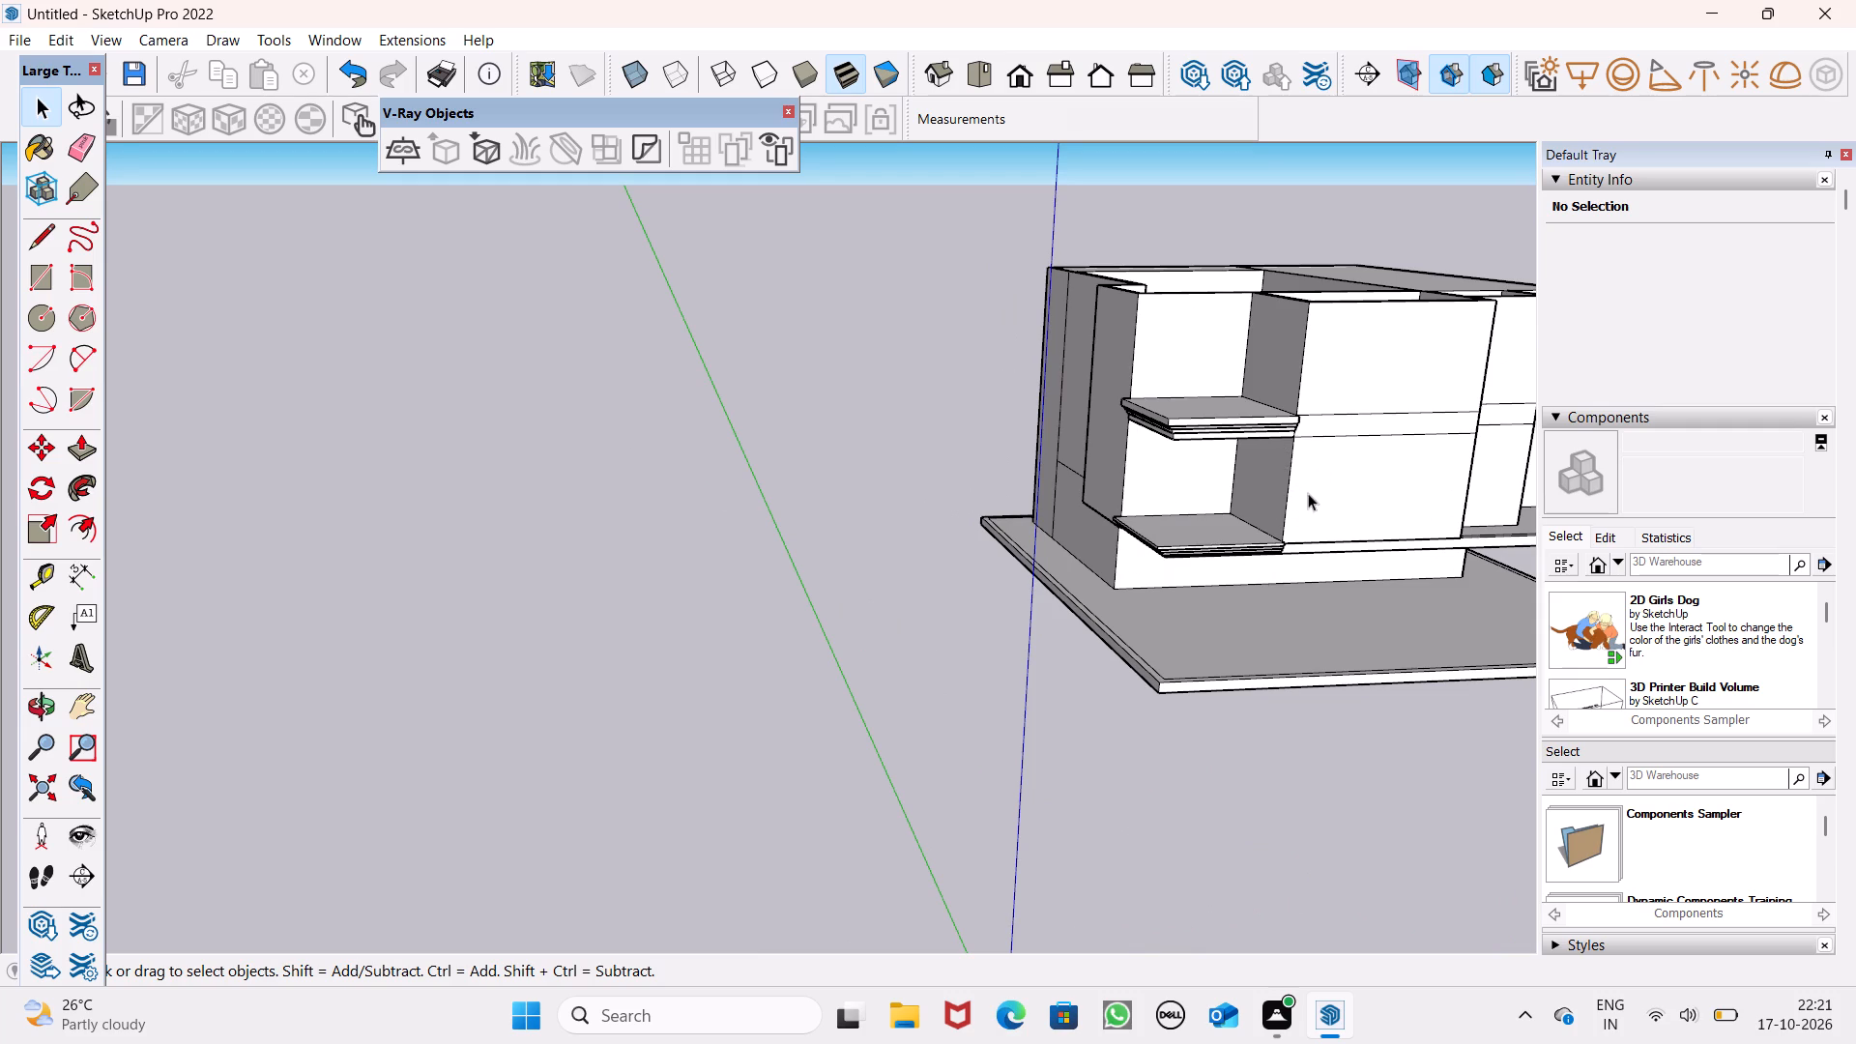
scroll(1264, 449, up, 2)
scroll(1134, 422, up, 5)
scroll(1368, 432, up, 4)
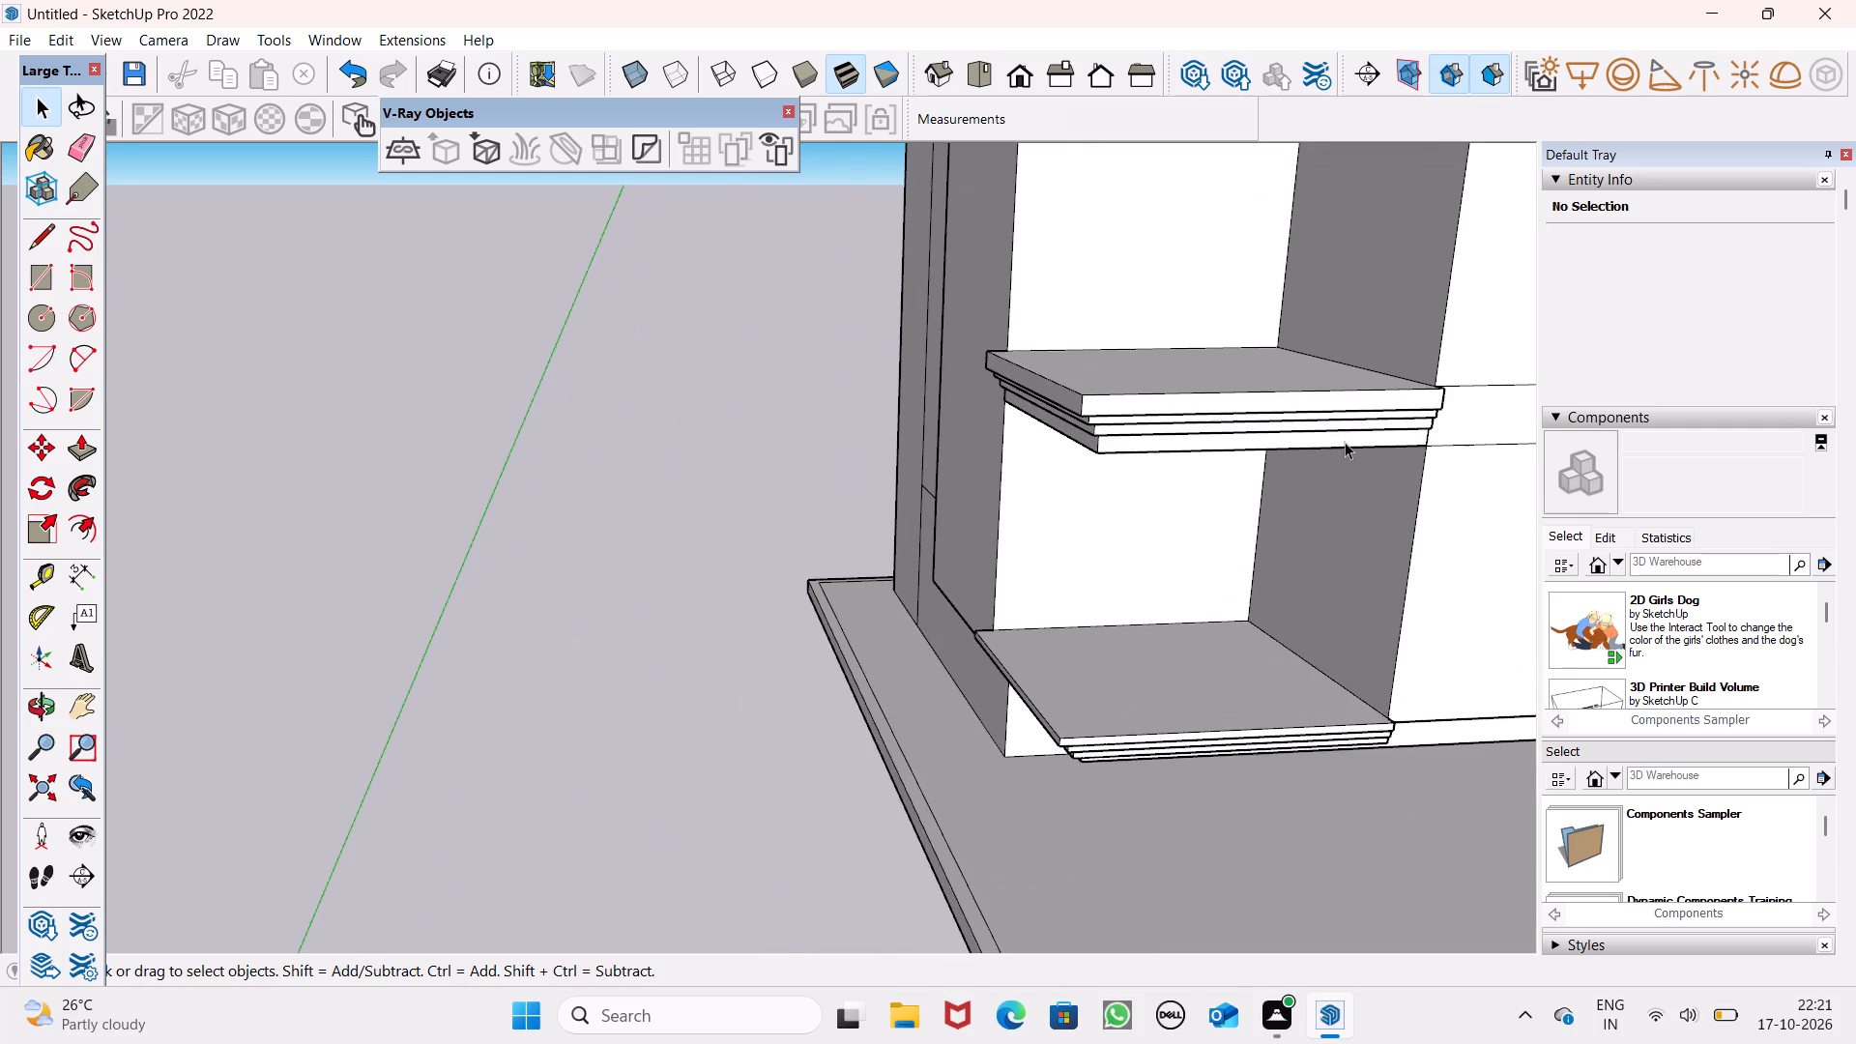
middle_drag(1338, 453, 1364, 401)
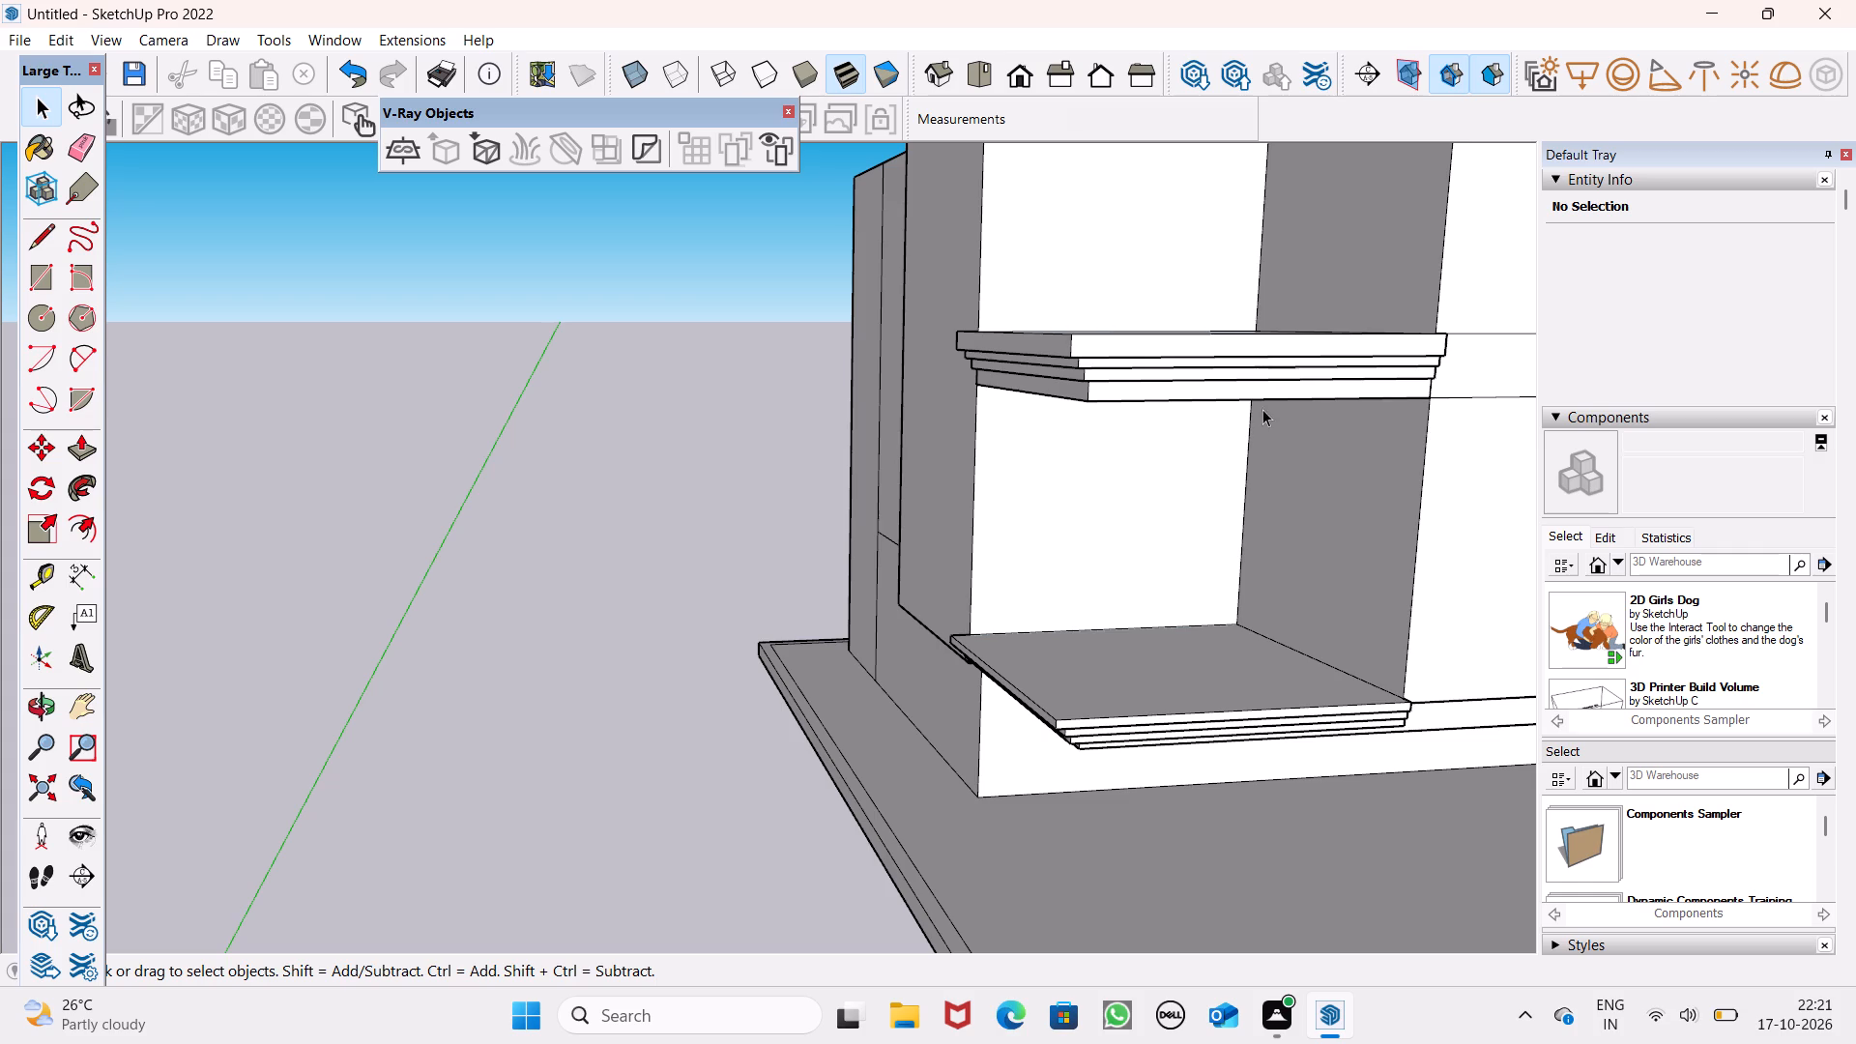
middle_drag(1192, 681, 1466, 571)
scroll(1464, 571, up, 1)
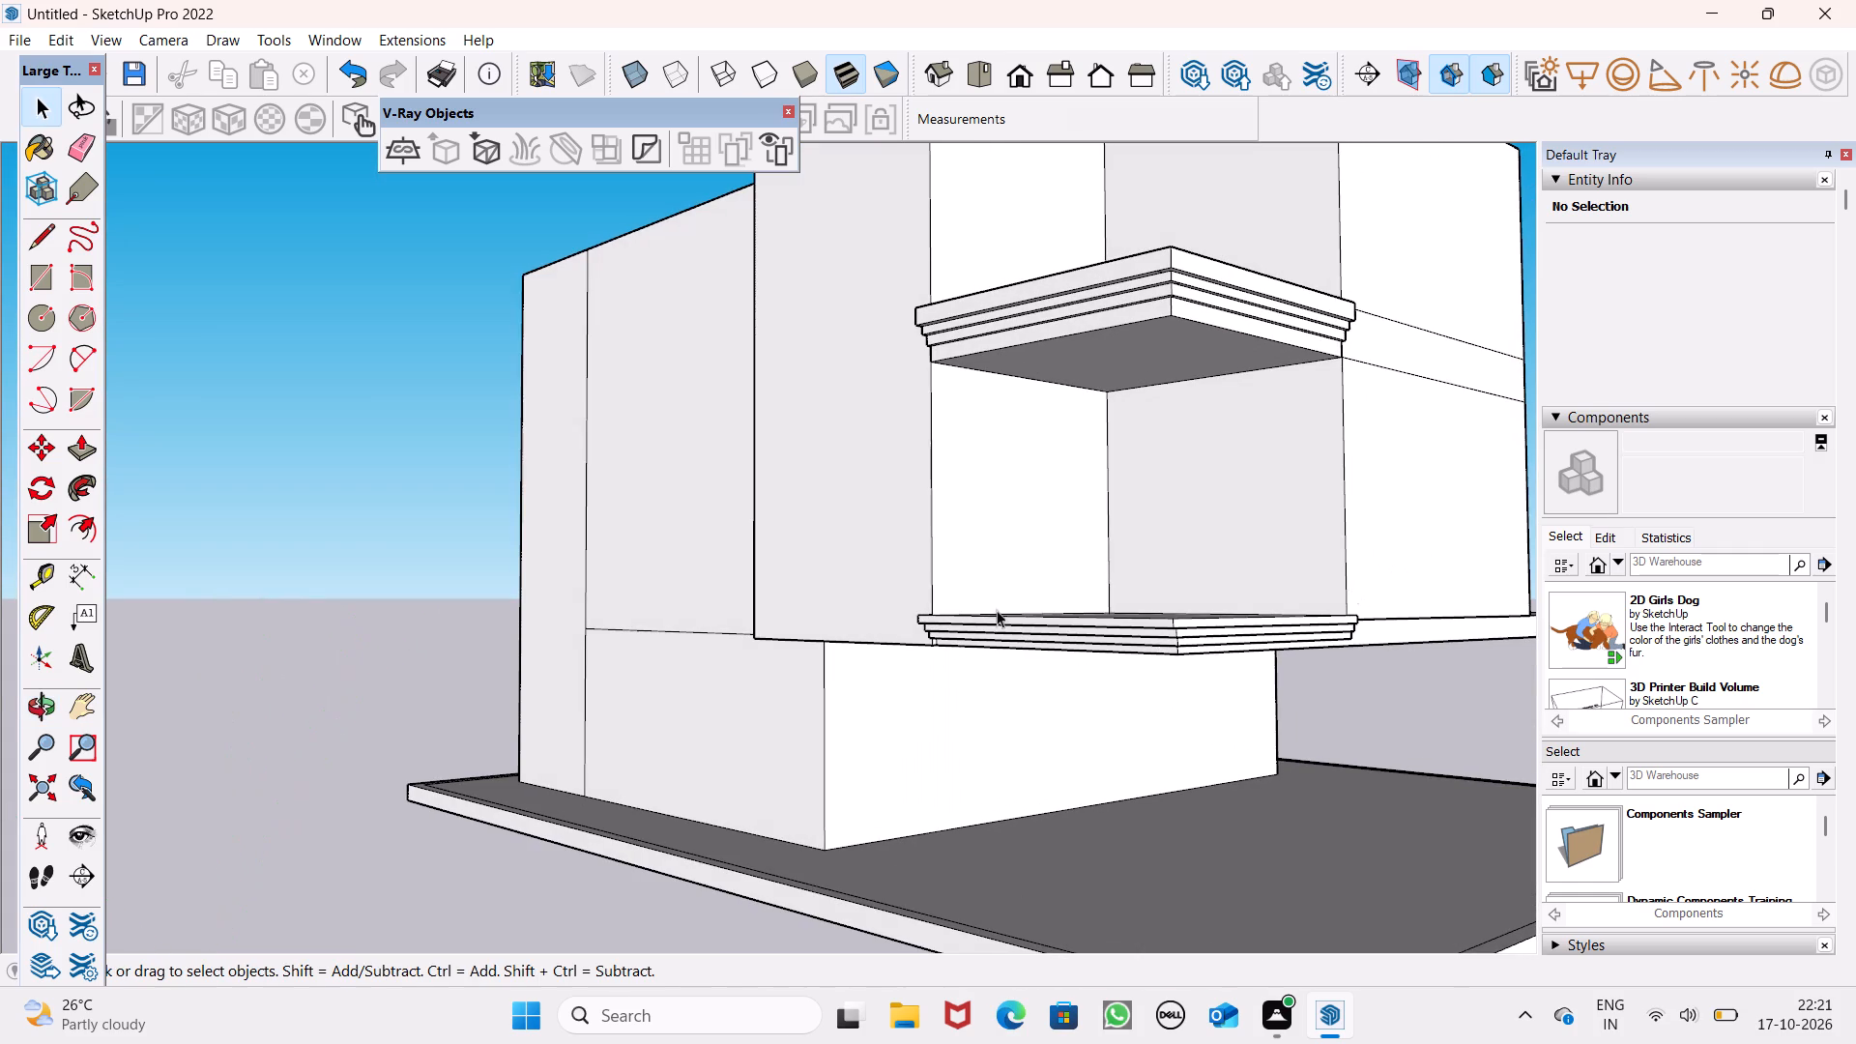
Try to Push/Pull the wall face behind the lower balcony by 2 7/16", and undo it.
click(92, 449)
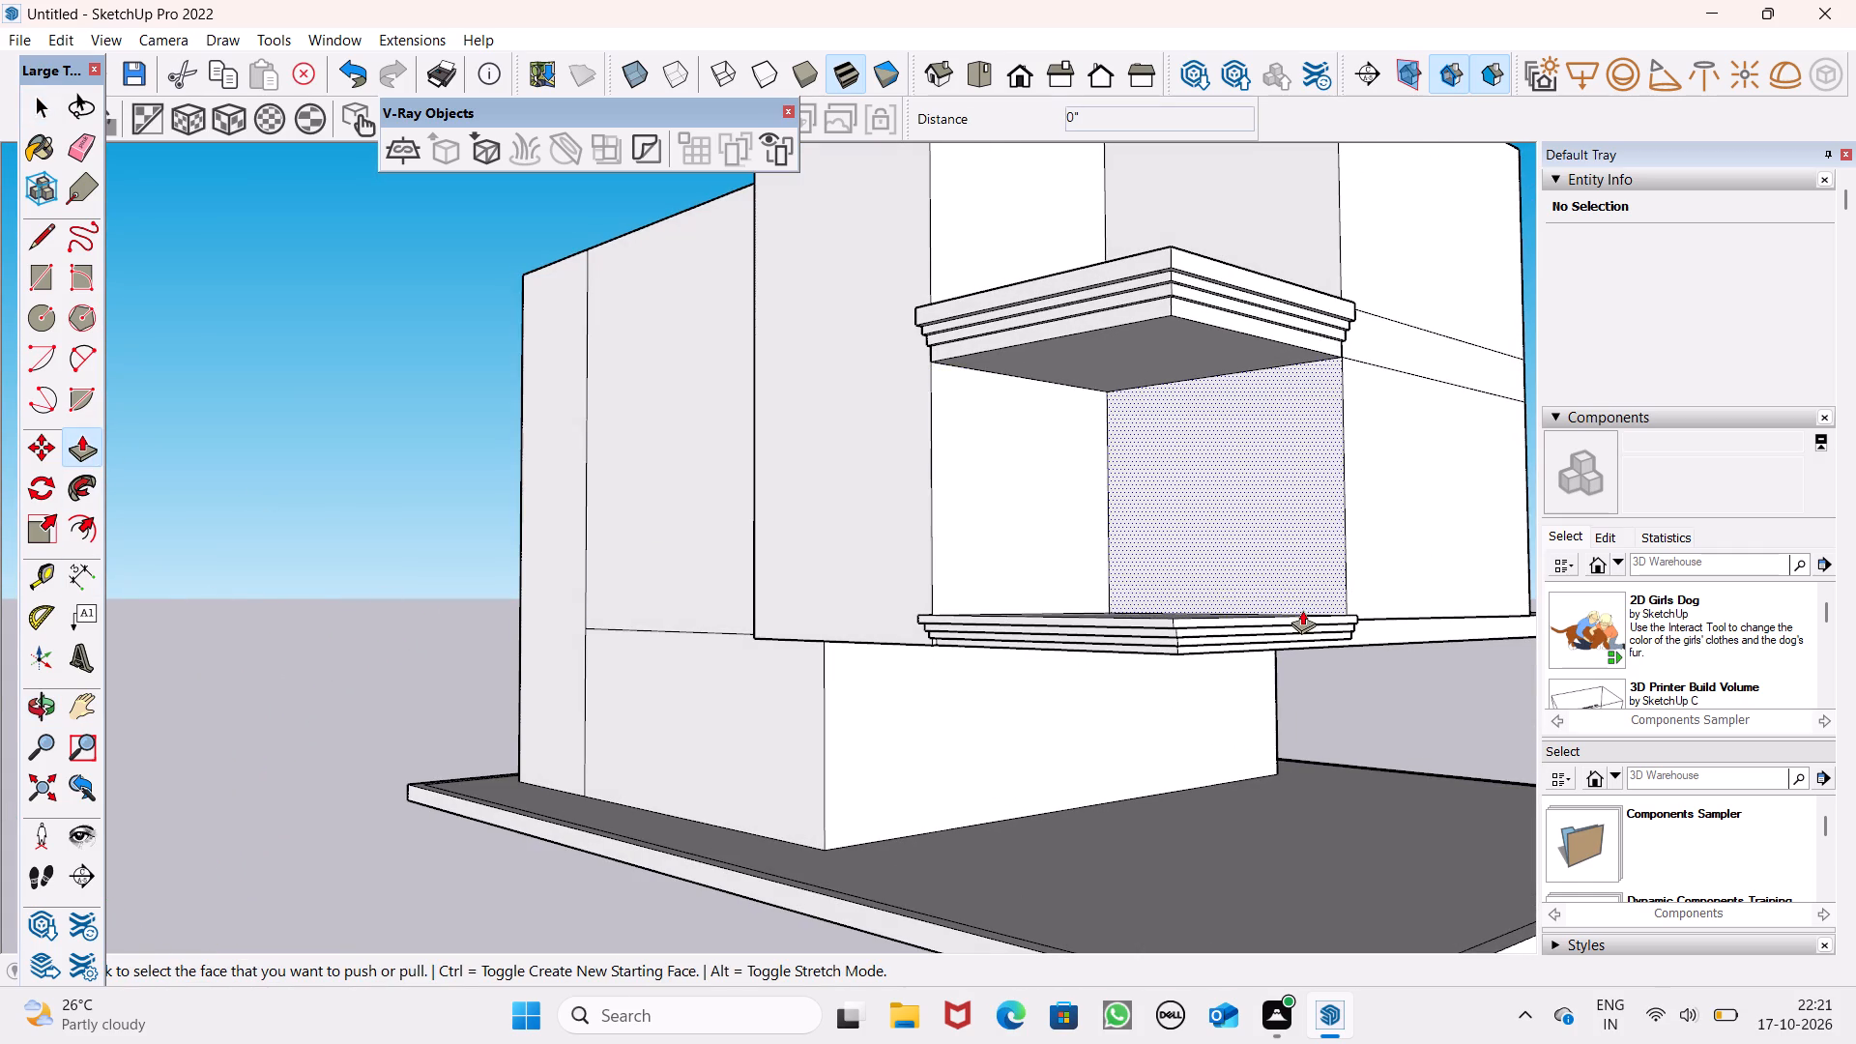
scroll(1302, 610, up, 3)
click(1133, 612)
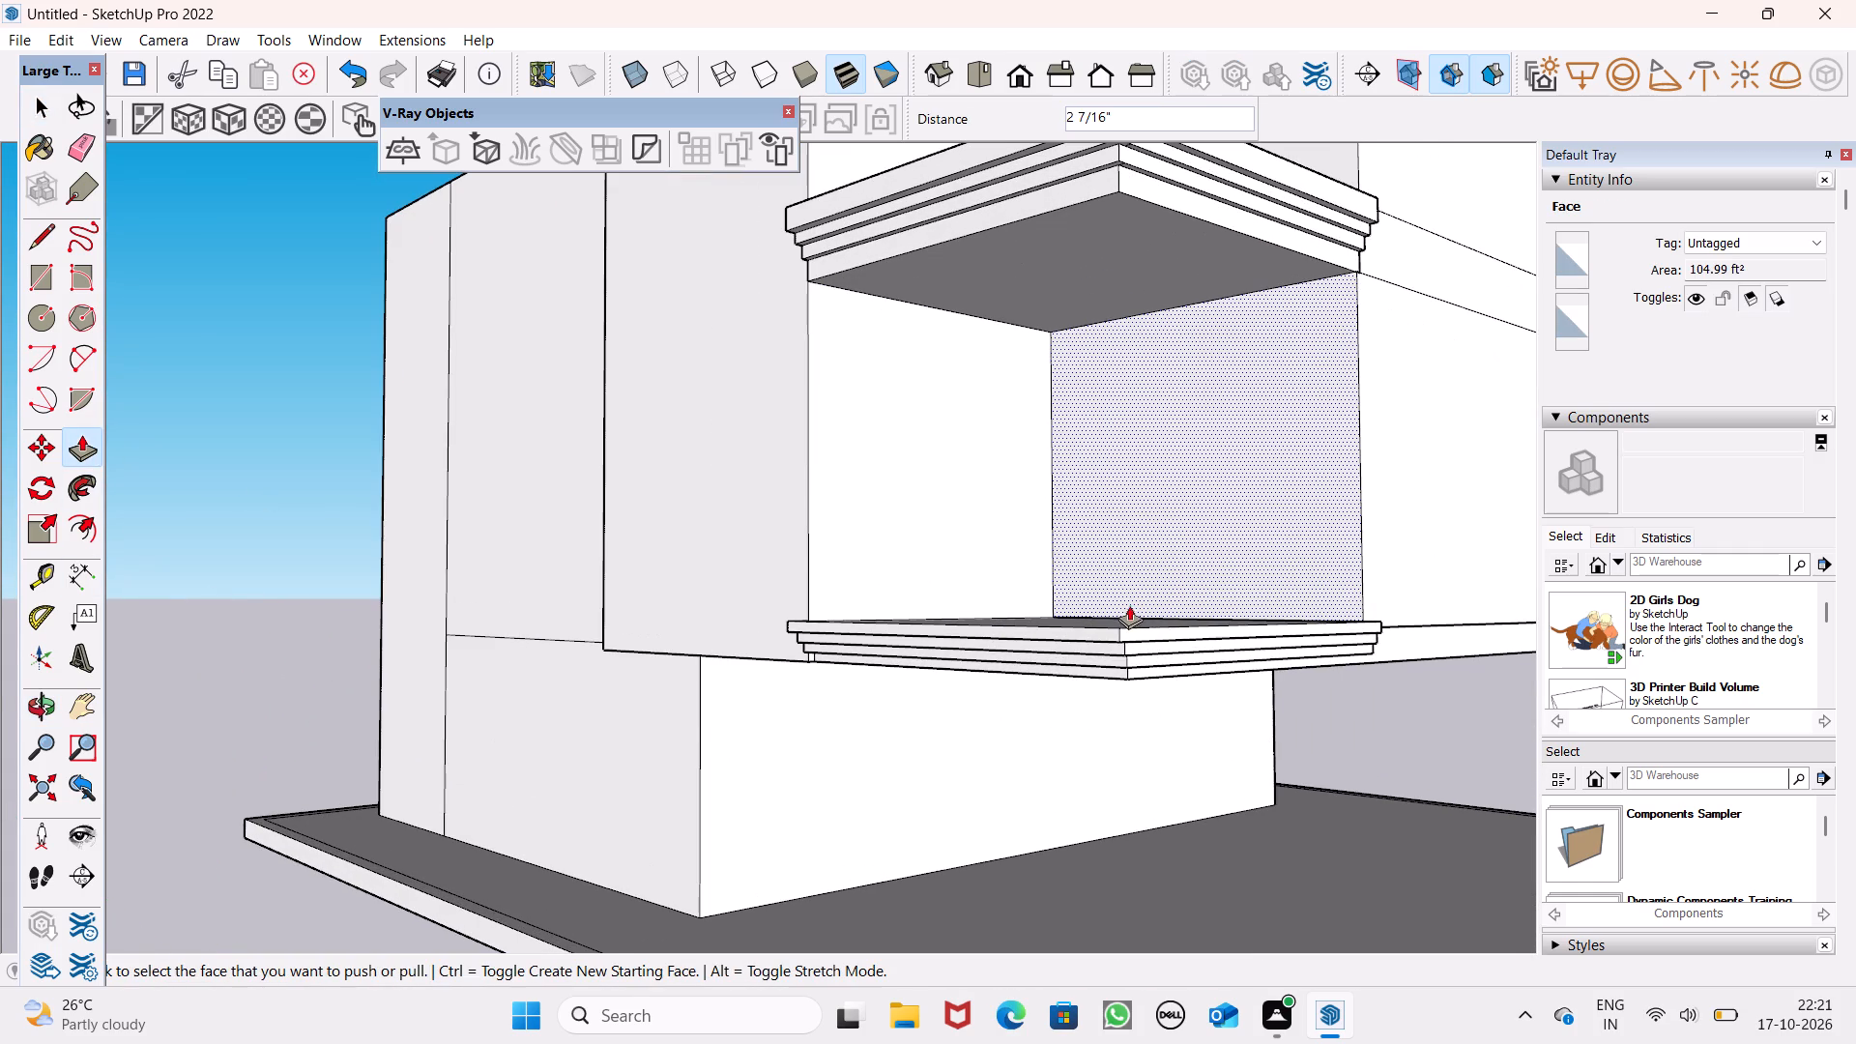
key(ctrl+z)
Repeat the last Push/Pull distance on the lower balcony slab's top face.
middle_drag(1234, 693, 1176, 831)
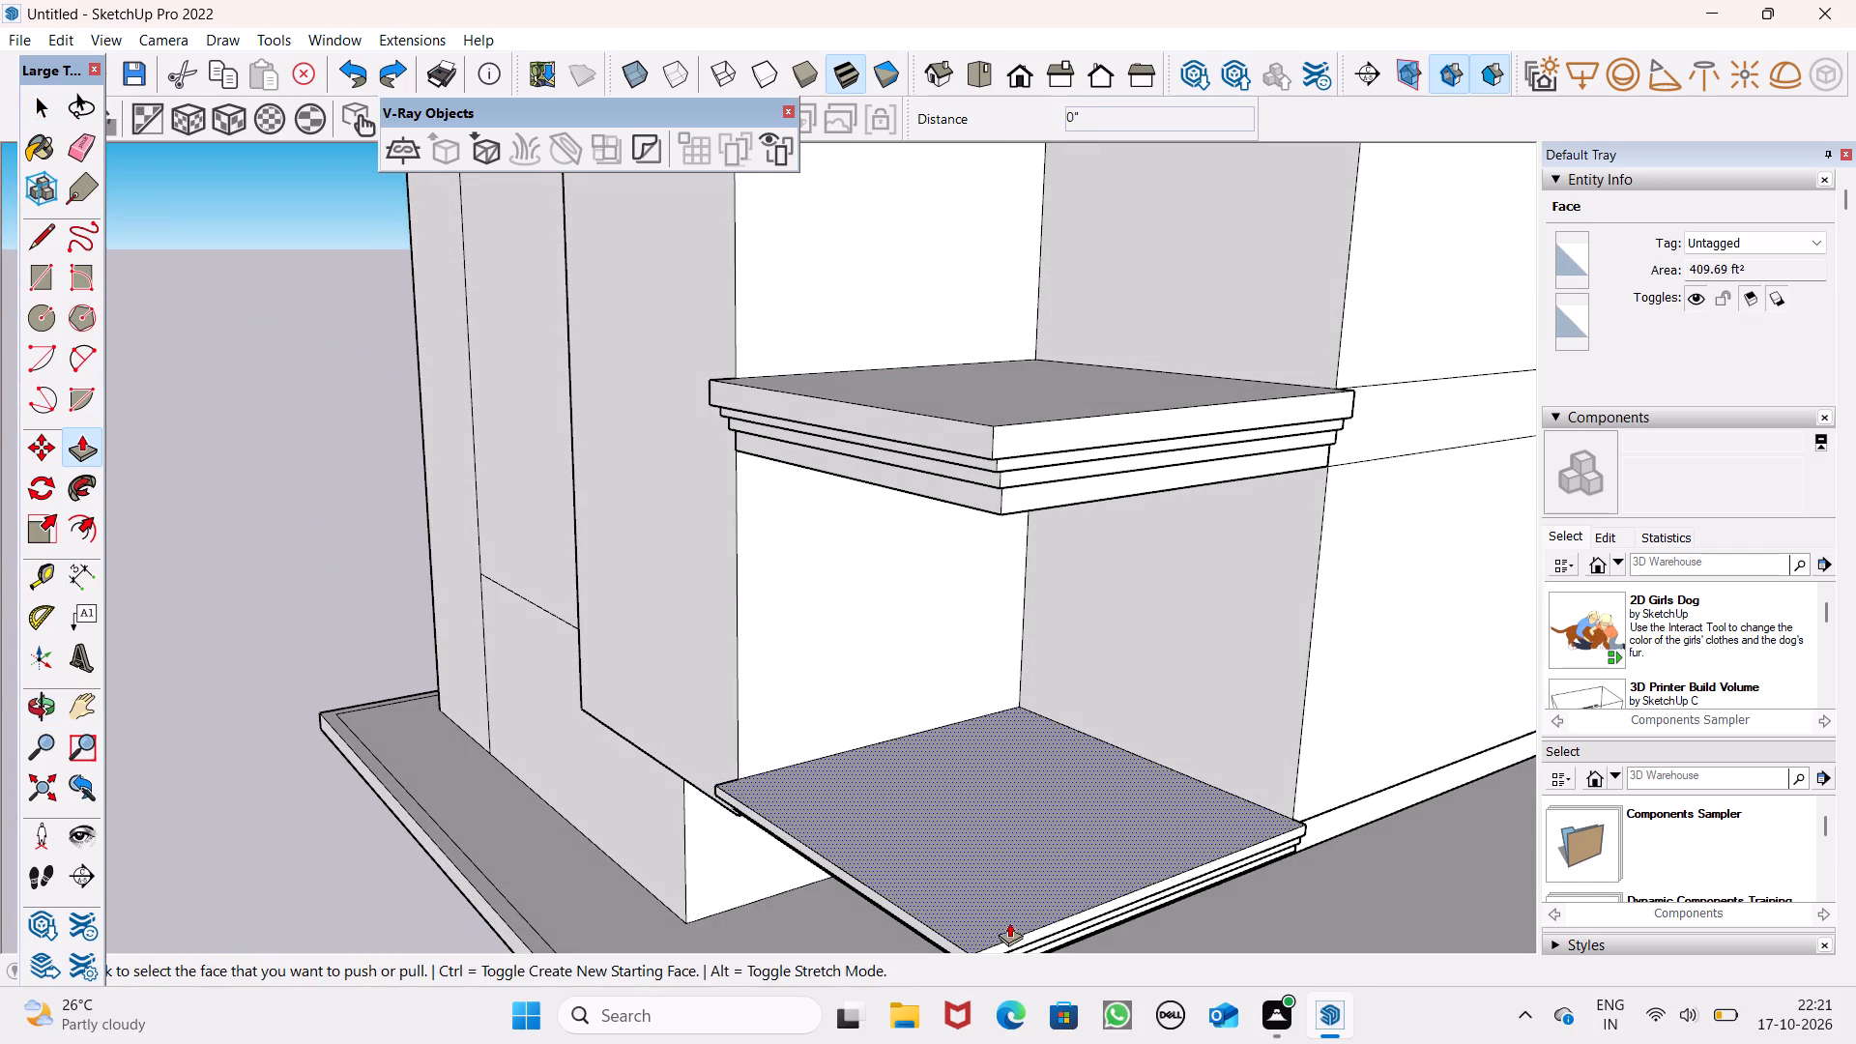
double_click(1005, 922)
Examine the balconies from below and the building's open rooms and wall tops from above.
scroll(1064, 815, down, 3)
middle_drag(1079, 812, 1197, 580)
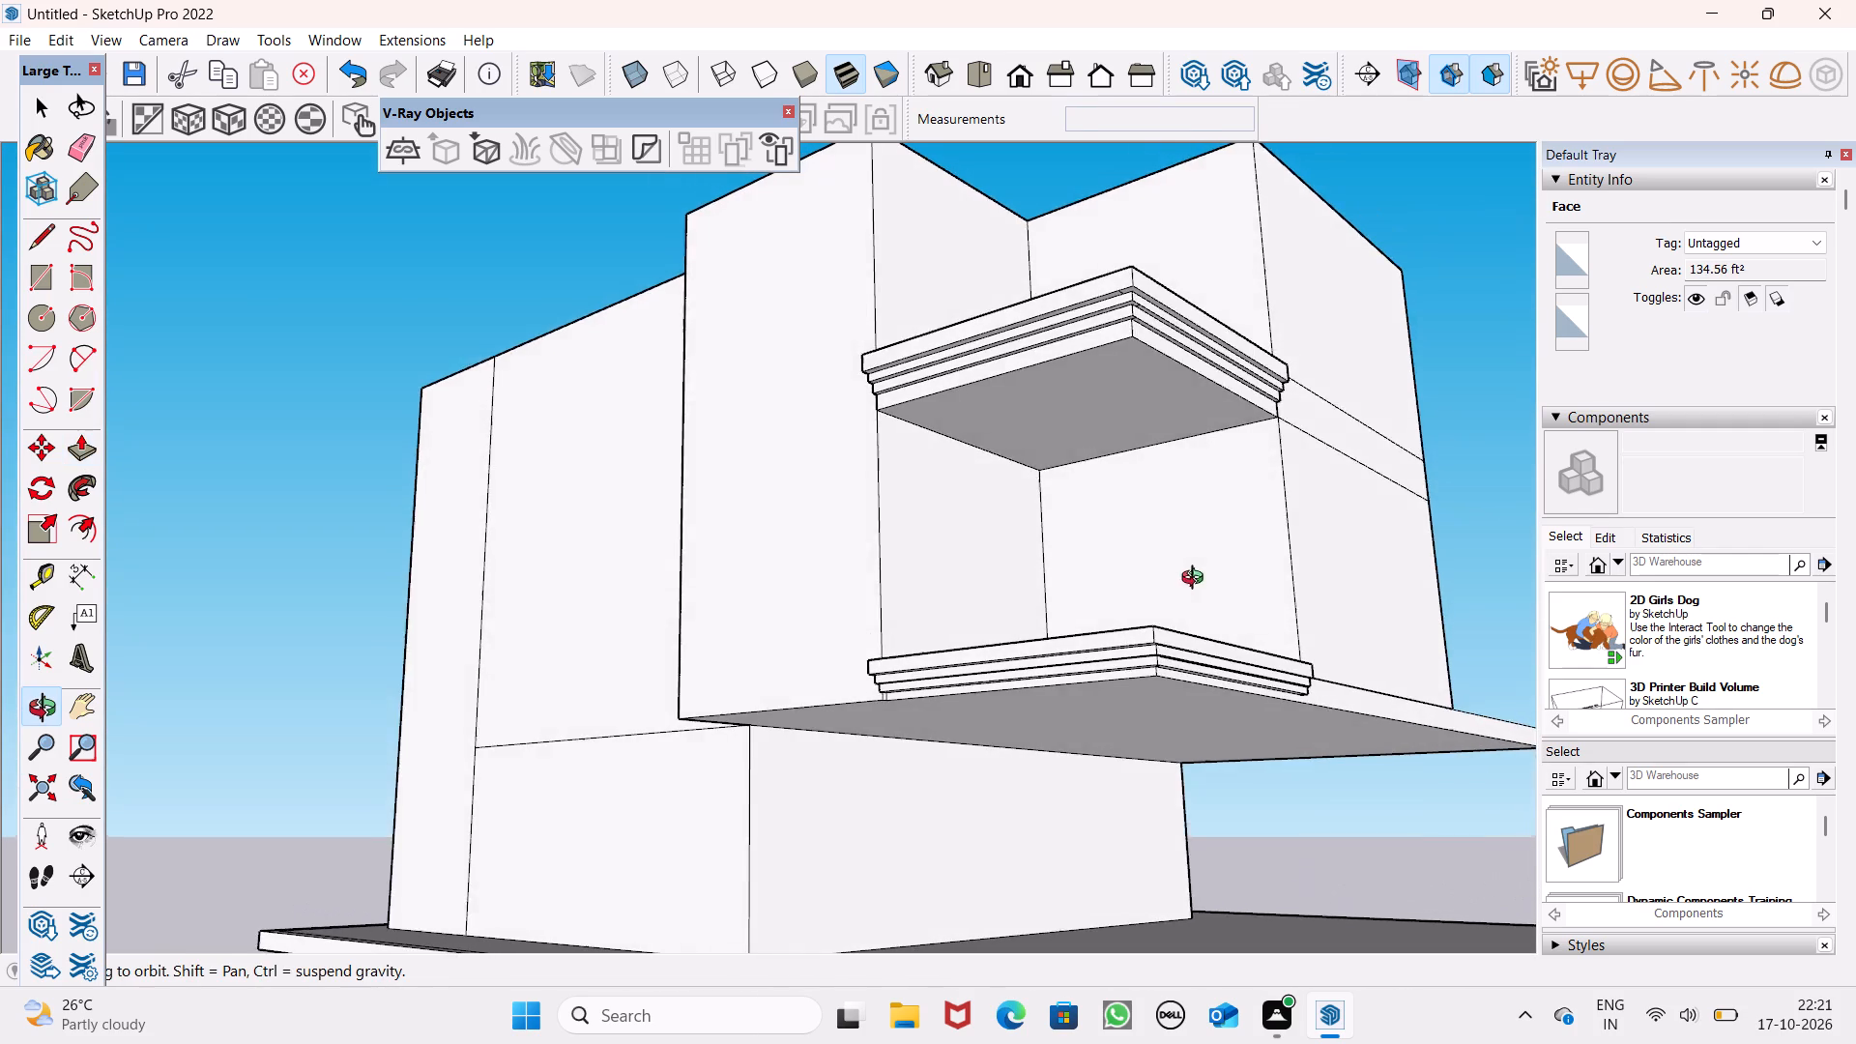
middle_drag(1197, 580, 1208, 580)
scroll(1220, 582, down, 1)
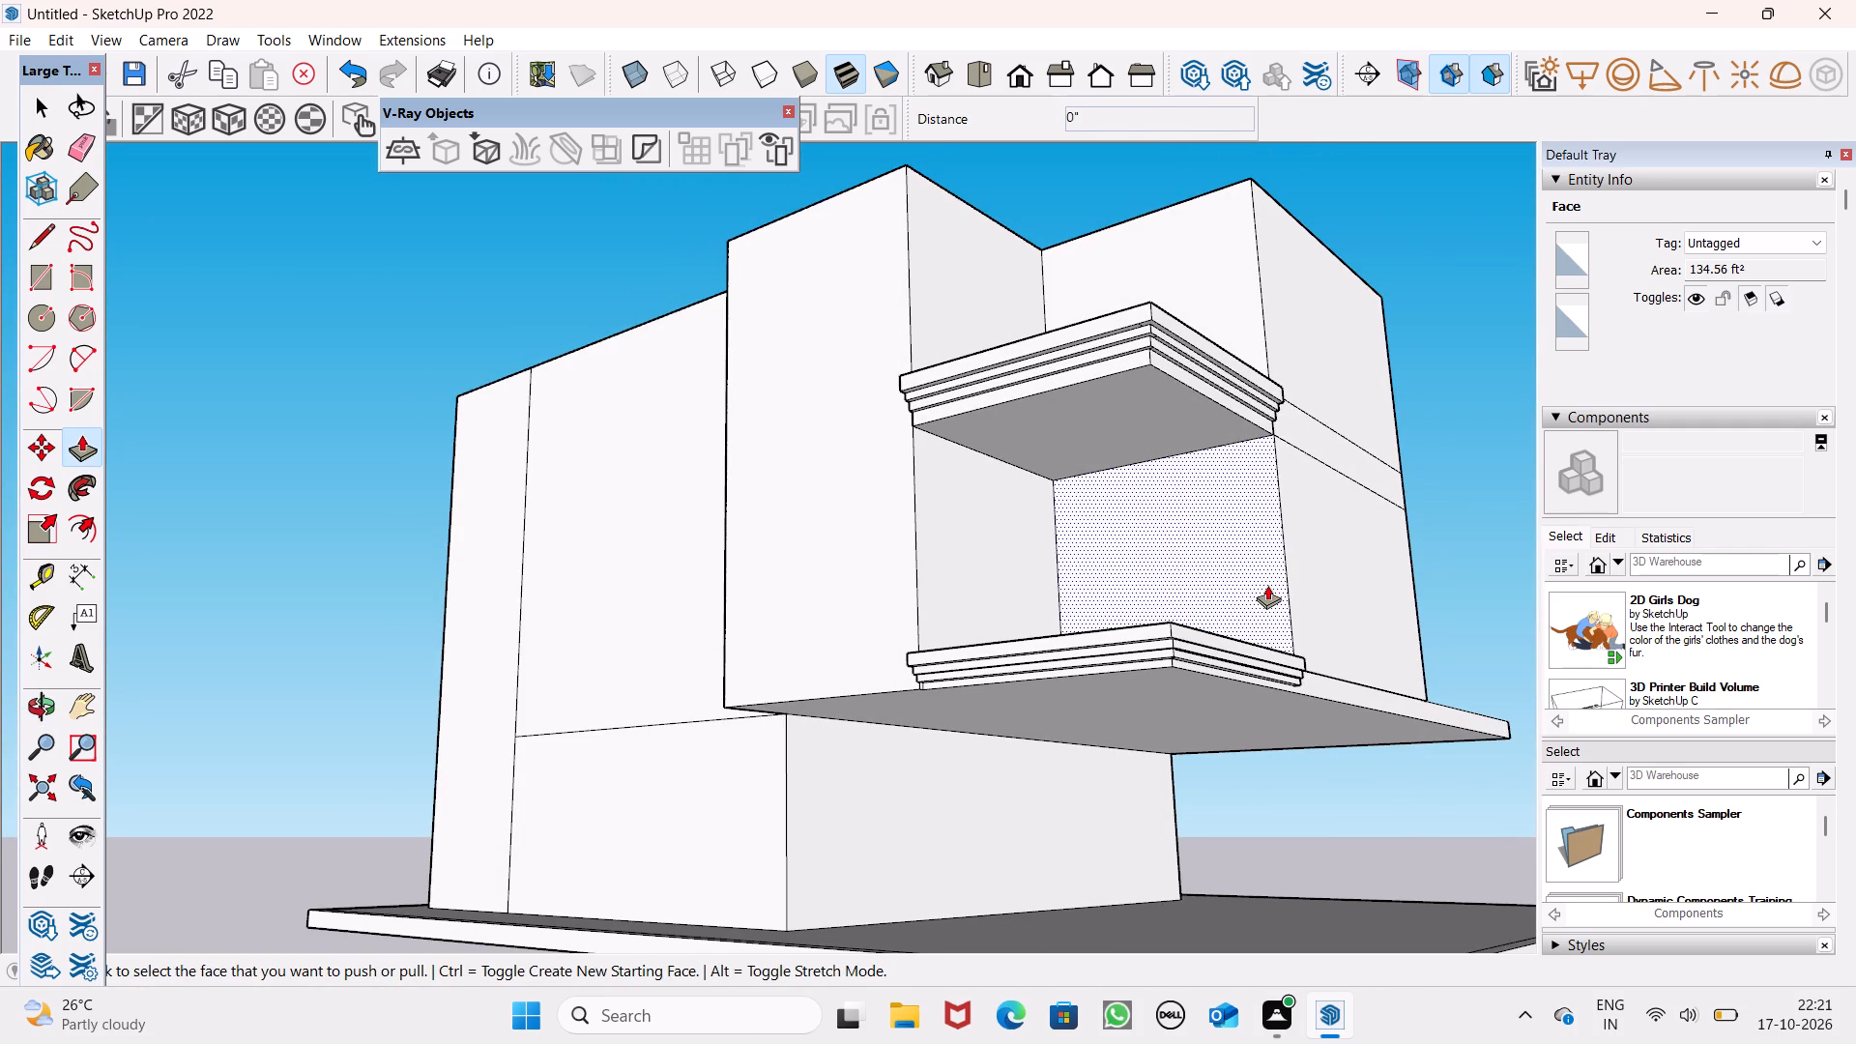
key(space)
scroll(1059, 613, down, 3)
middle_drag(1159, 646, 1127, 876)
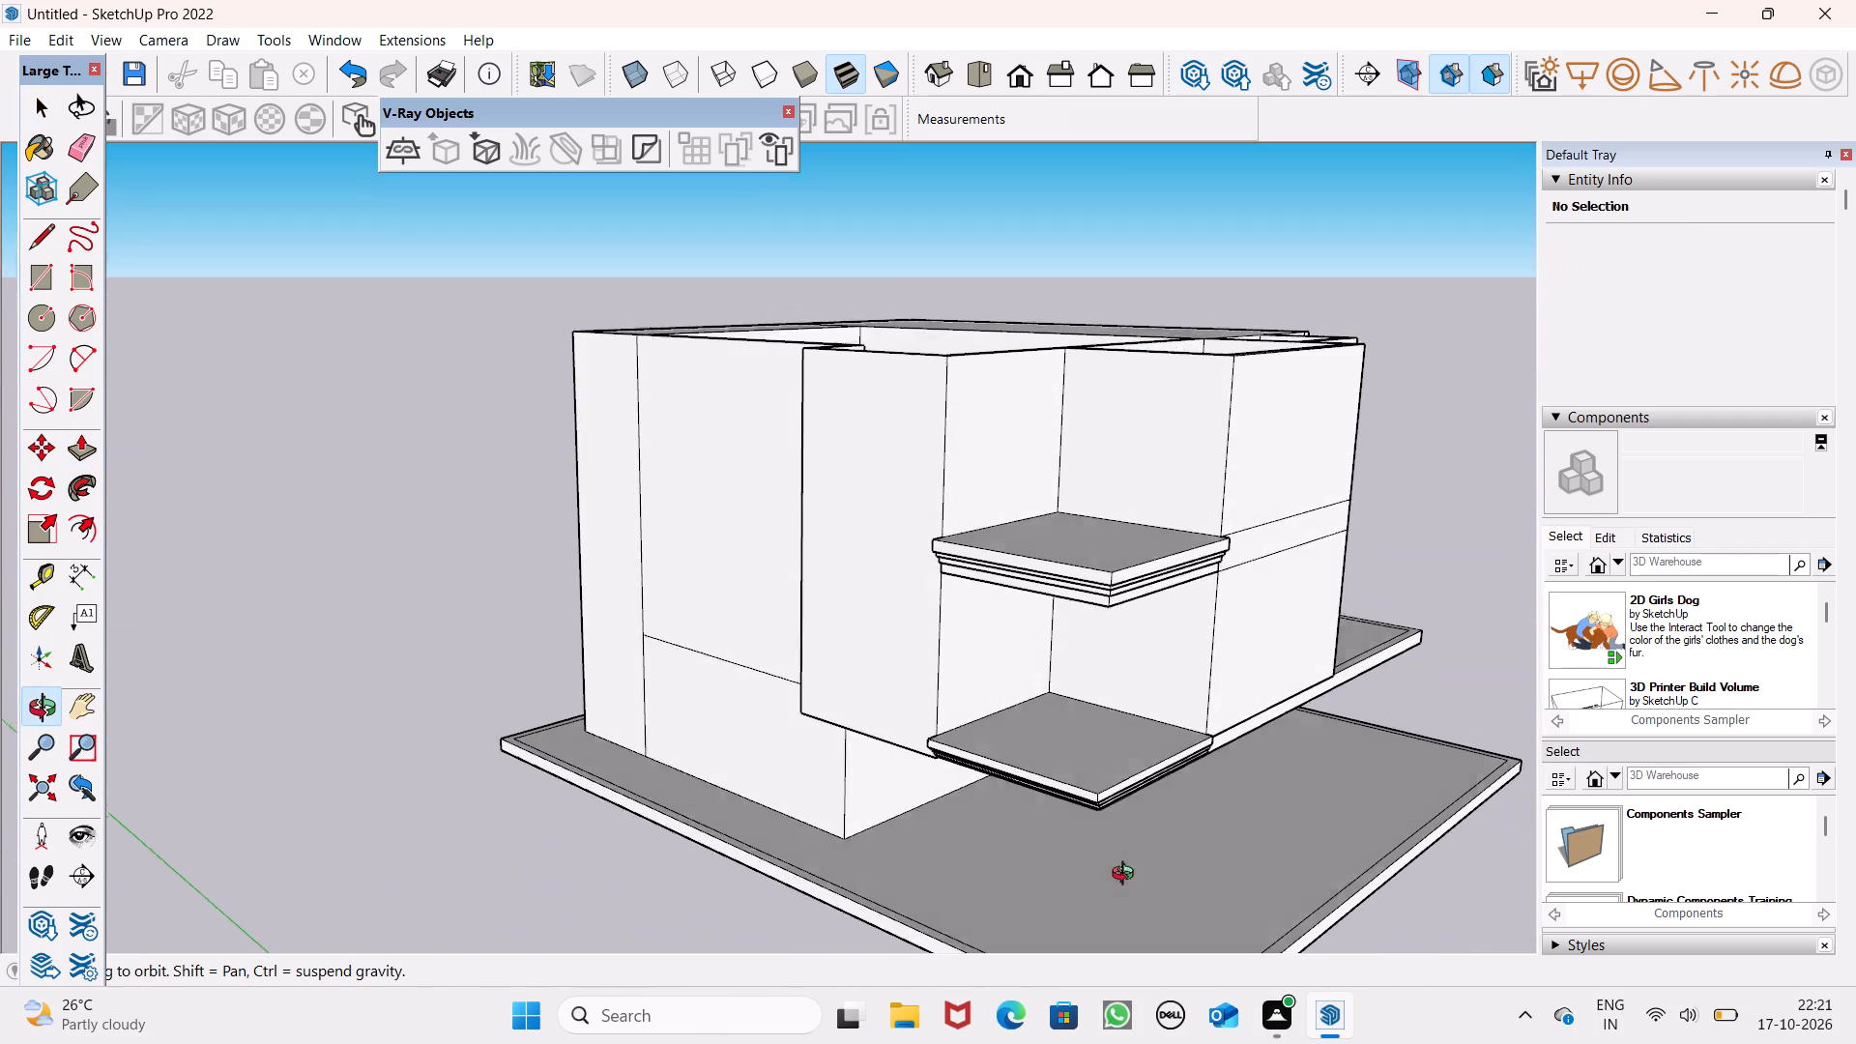
middle_drag(1127, 876, 1127, 877)
scroll(1212, 677, down, 2)
middle_drag(1222, 664, 1005, 972)
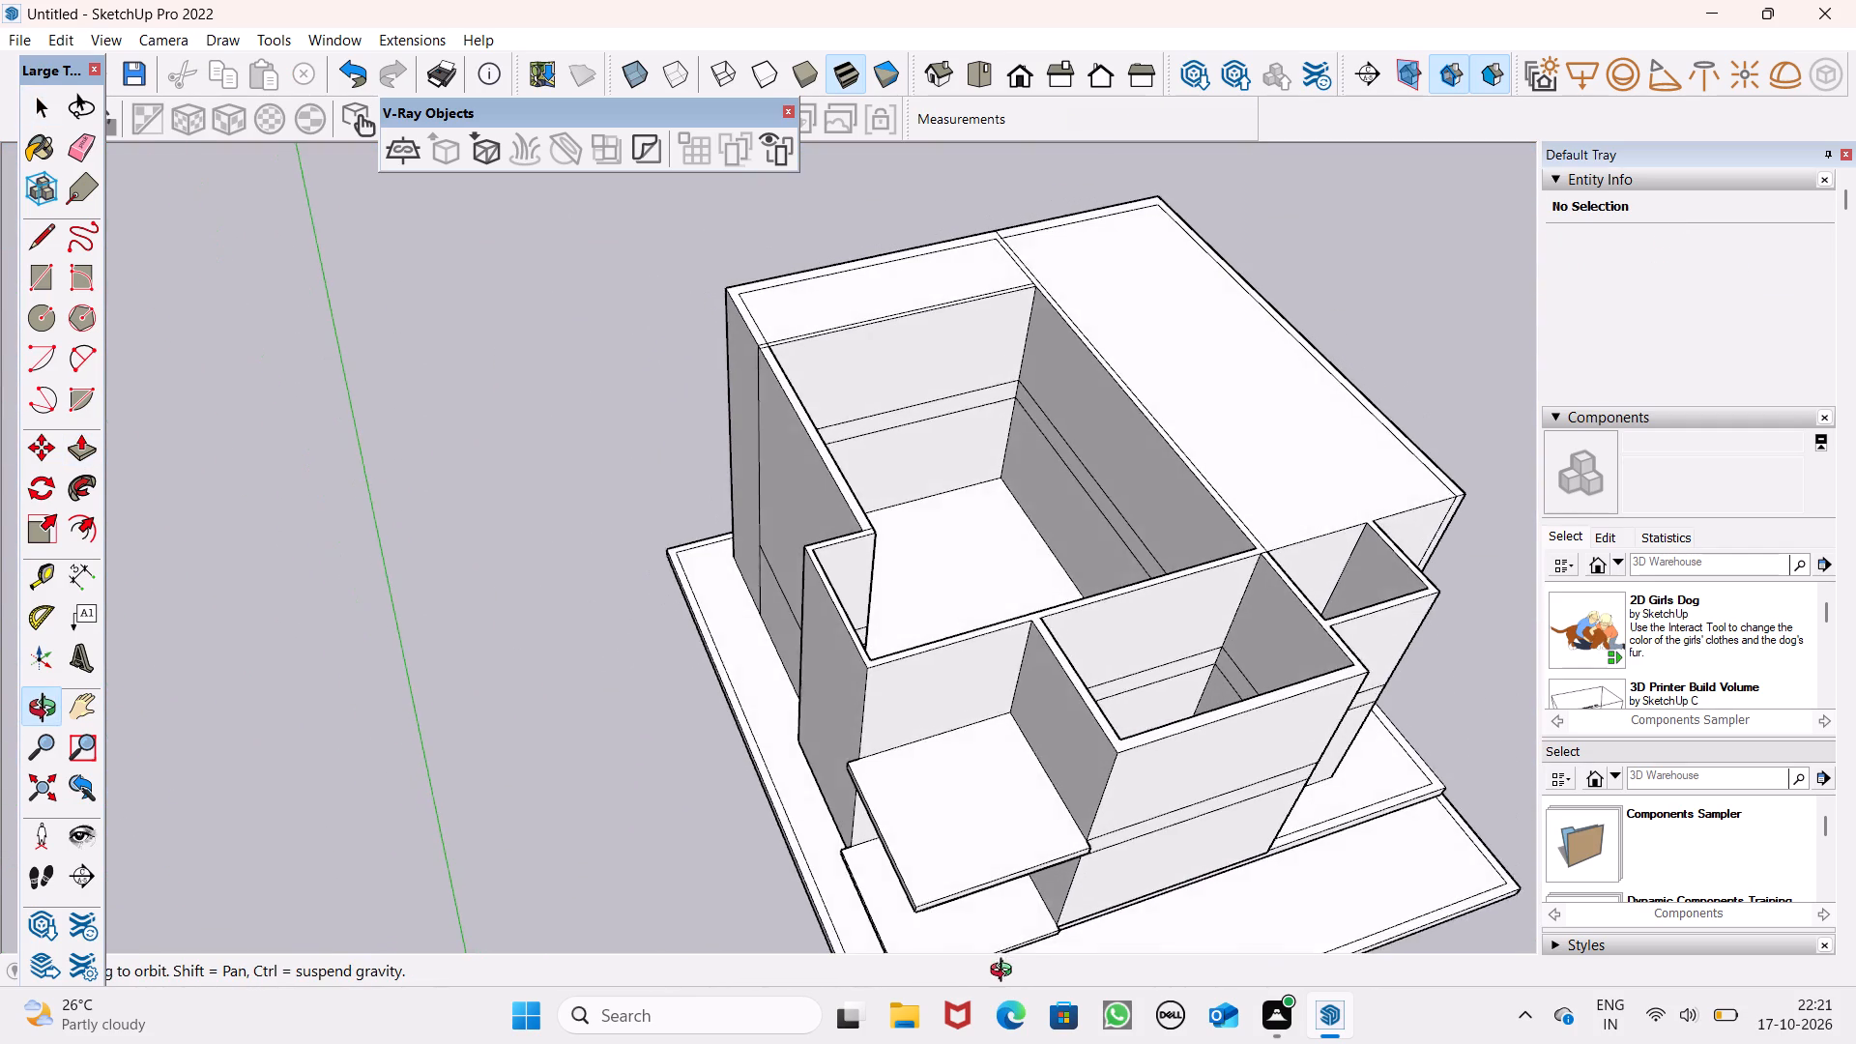
middle_drag(1005, 972, 1004, 963)
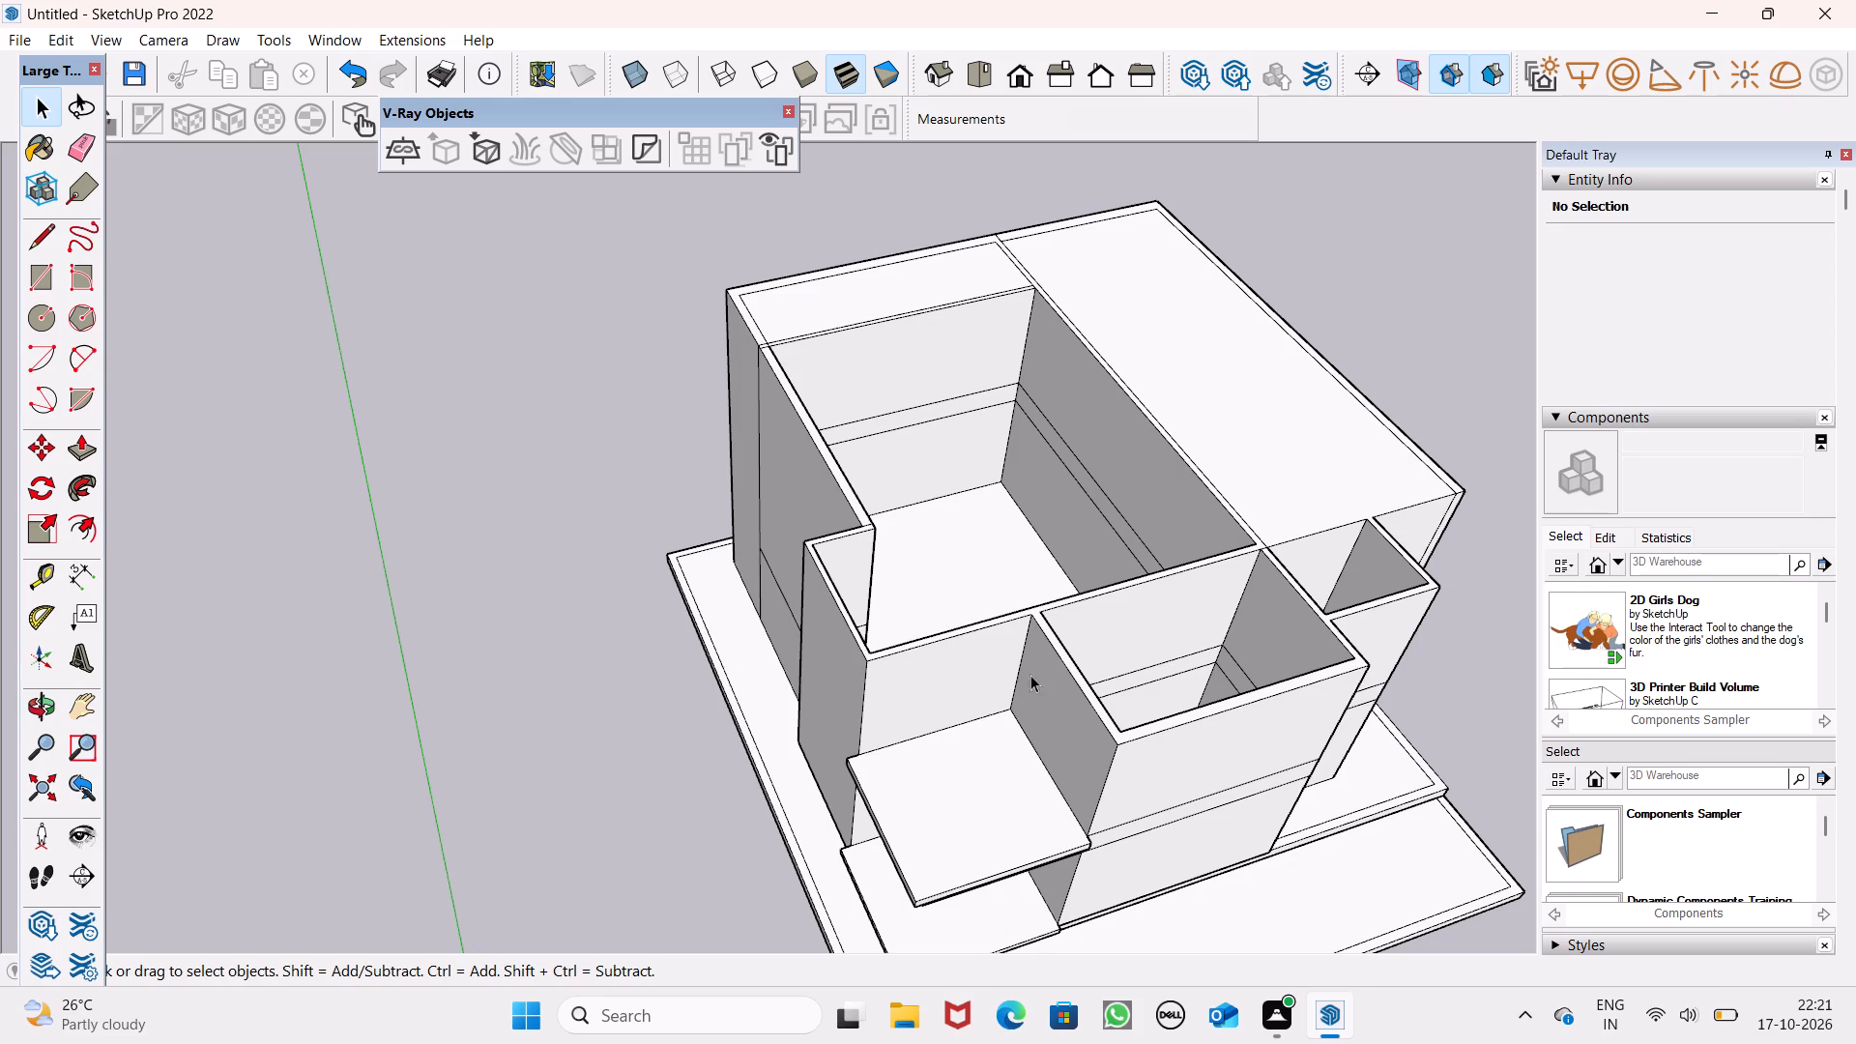
middle_drag(1103, 715, 1048, 653)
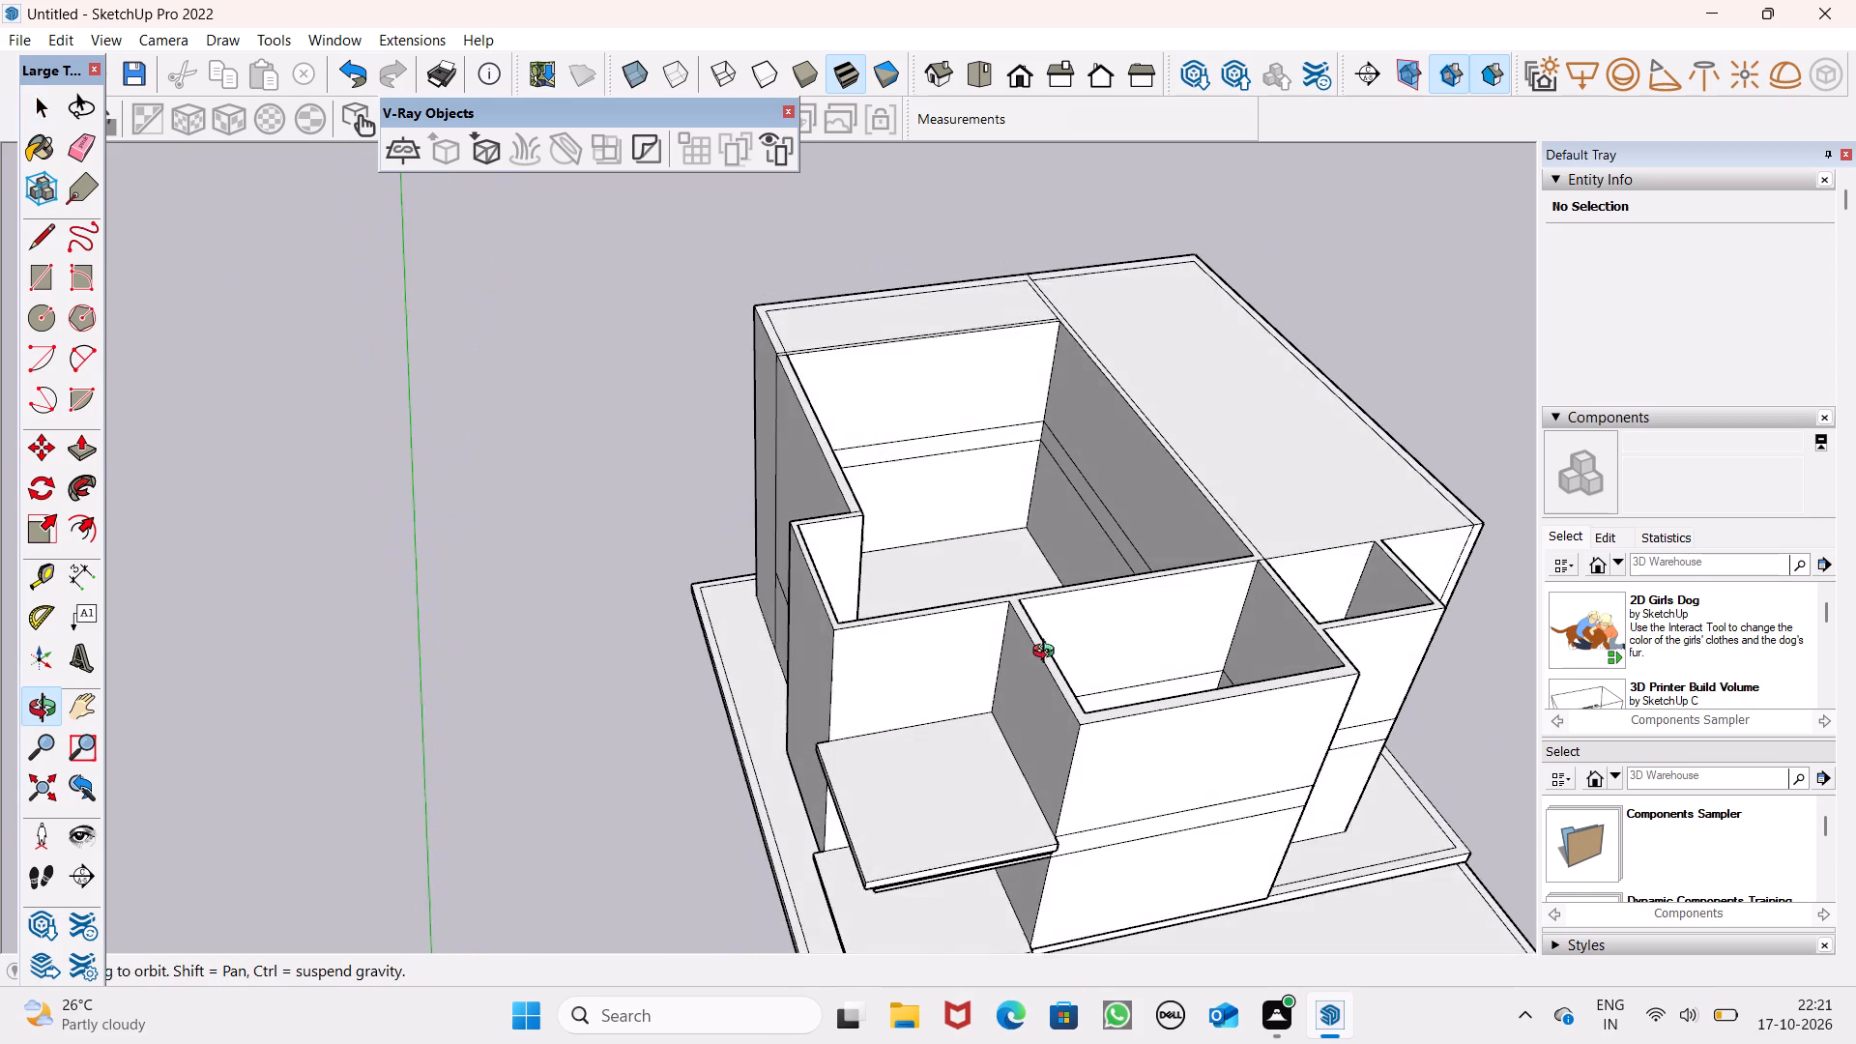
middle_drag(1048, 653, 1029, 654)
scroll(1029, 654, up, 1)
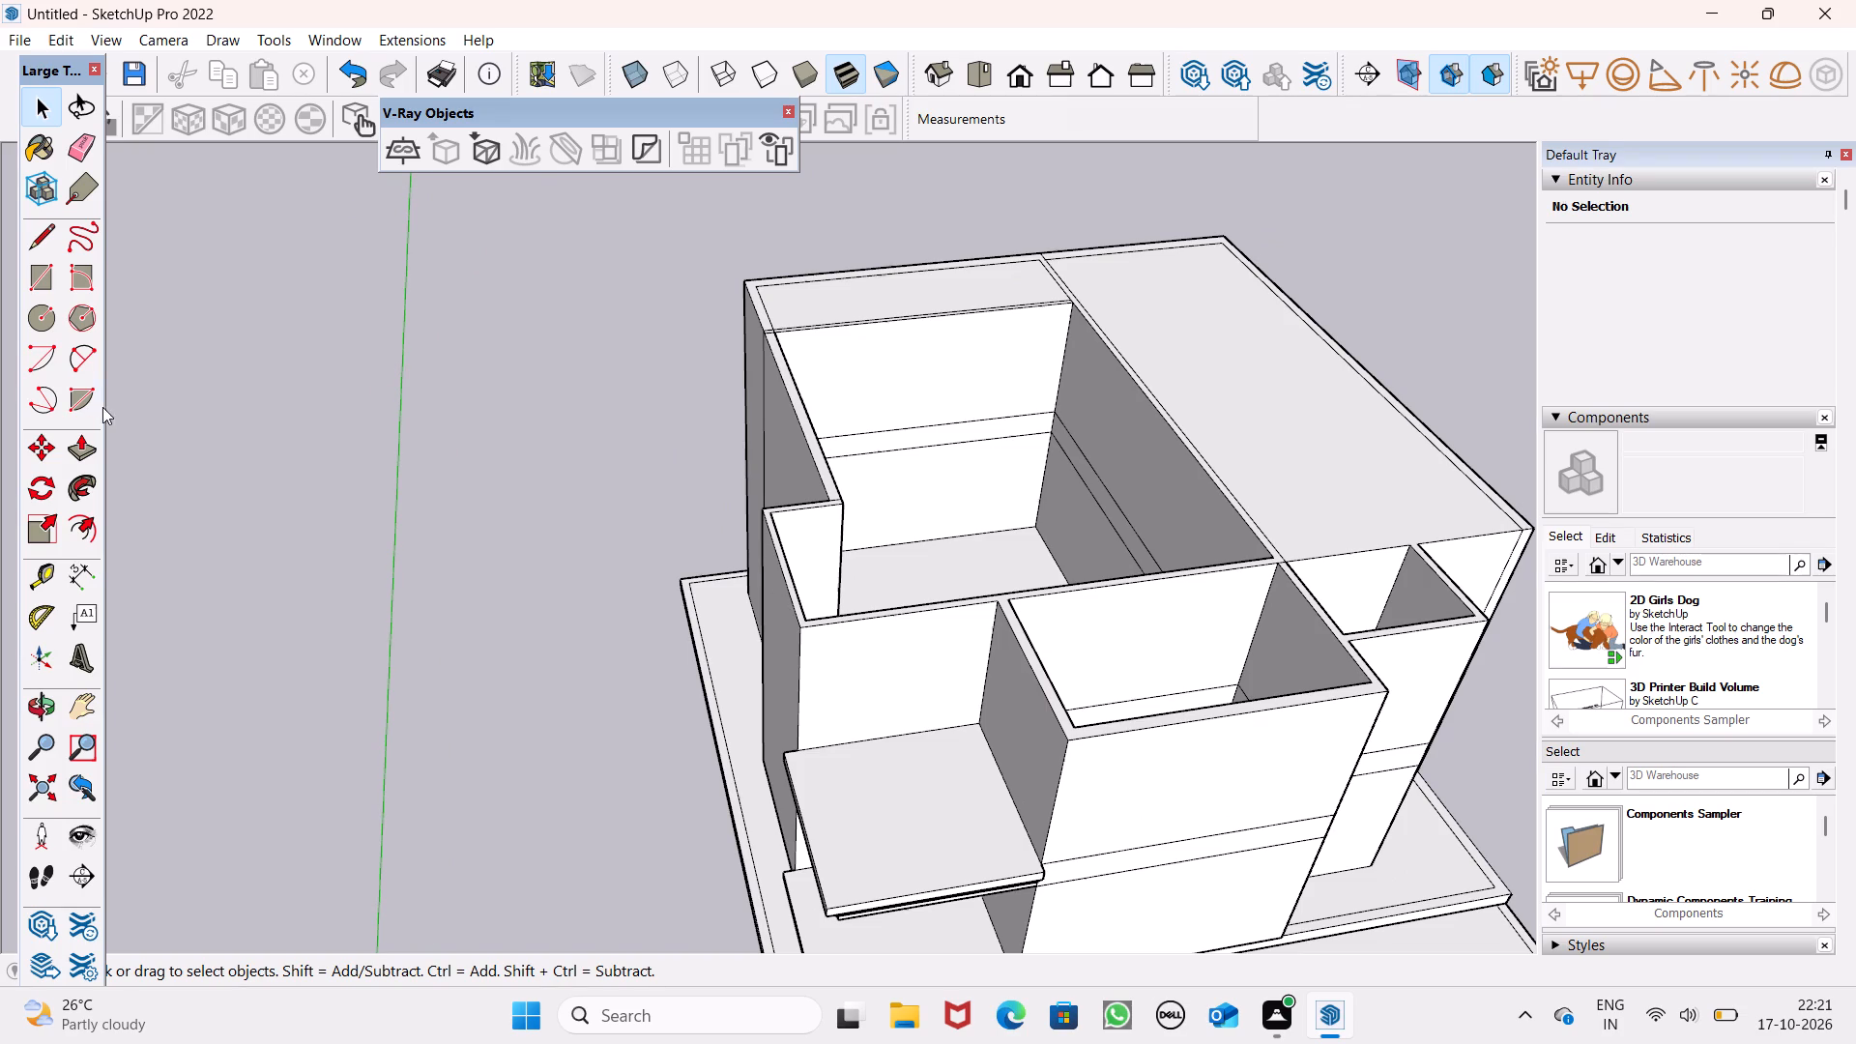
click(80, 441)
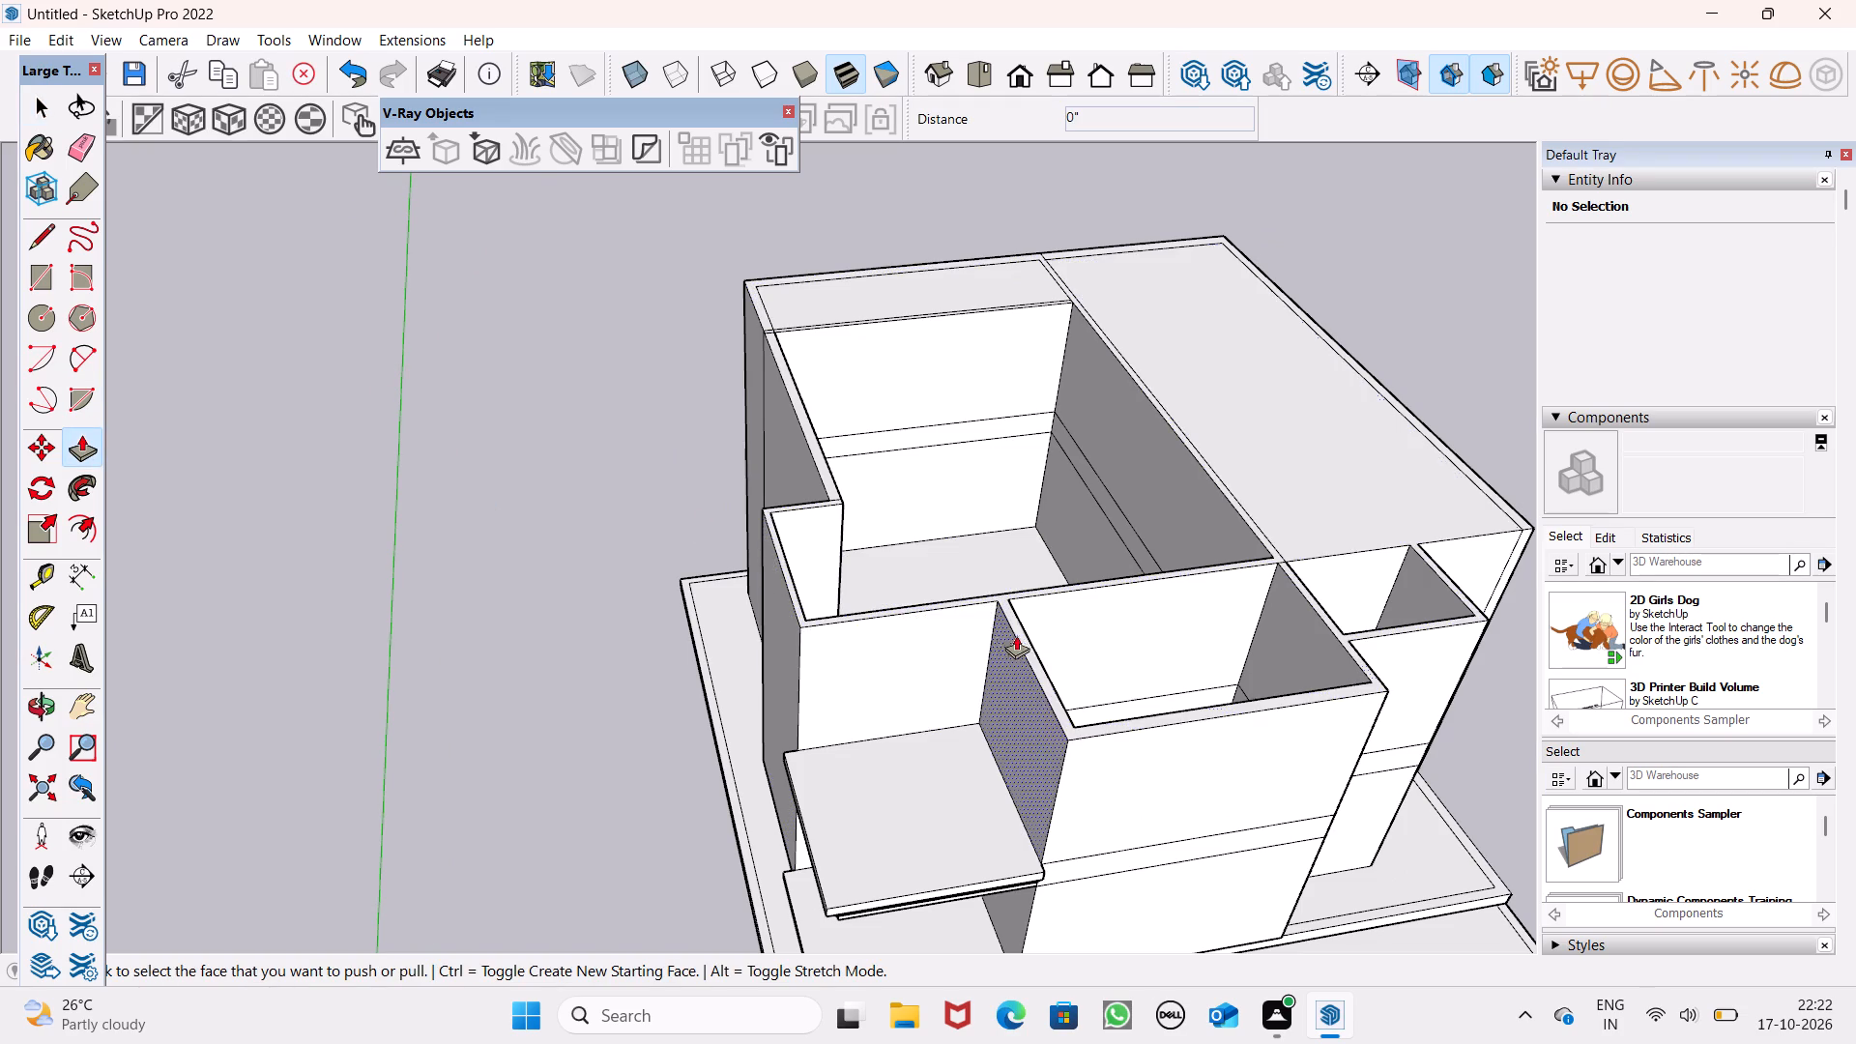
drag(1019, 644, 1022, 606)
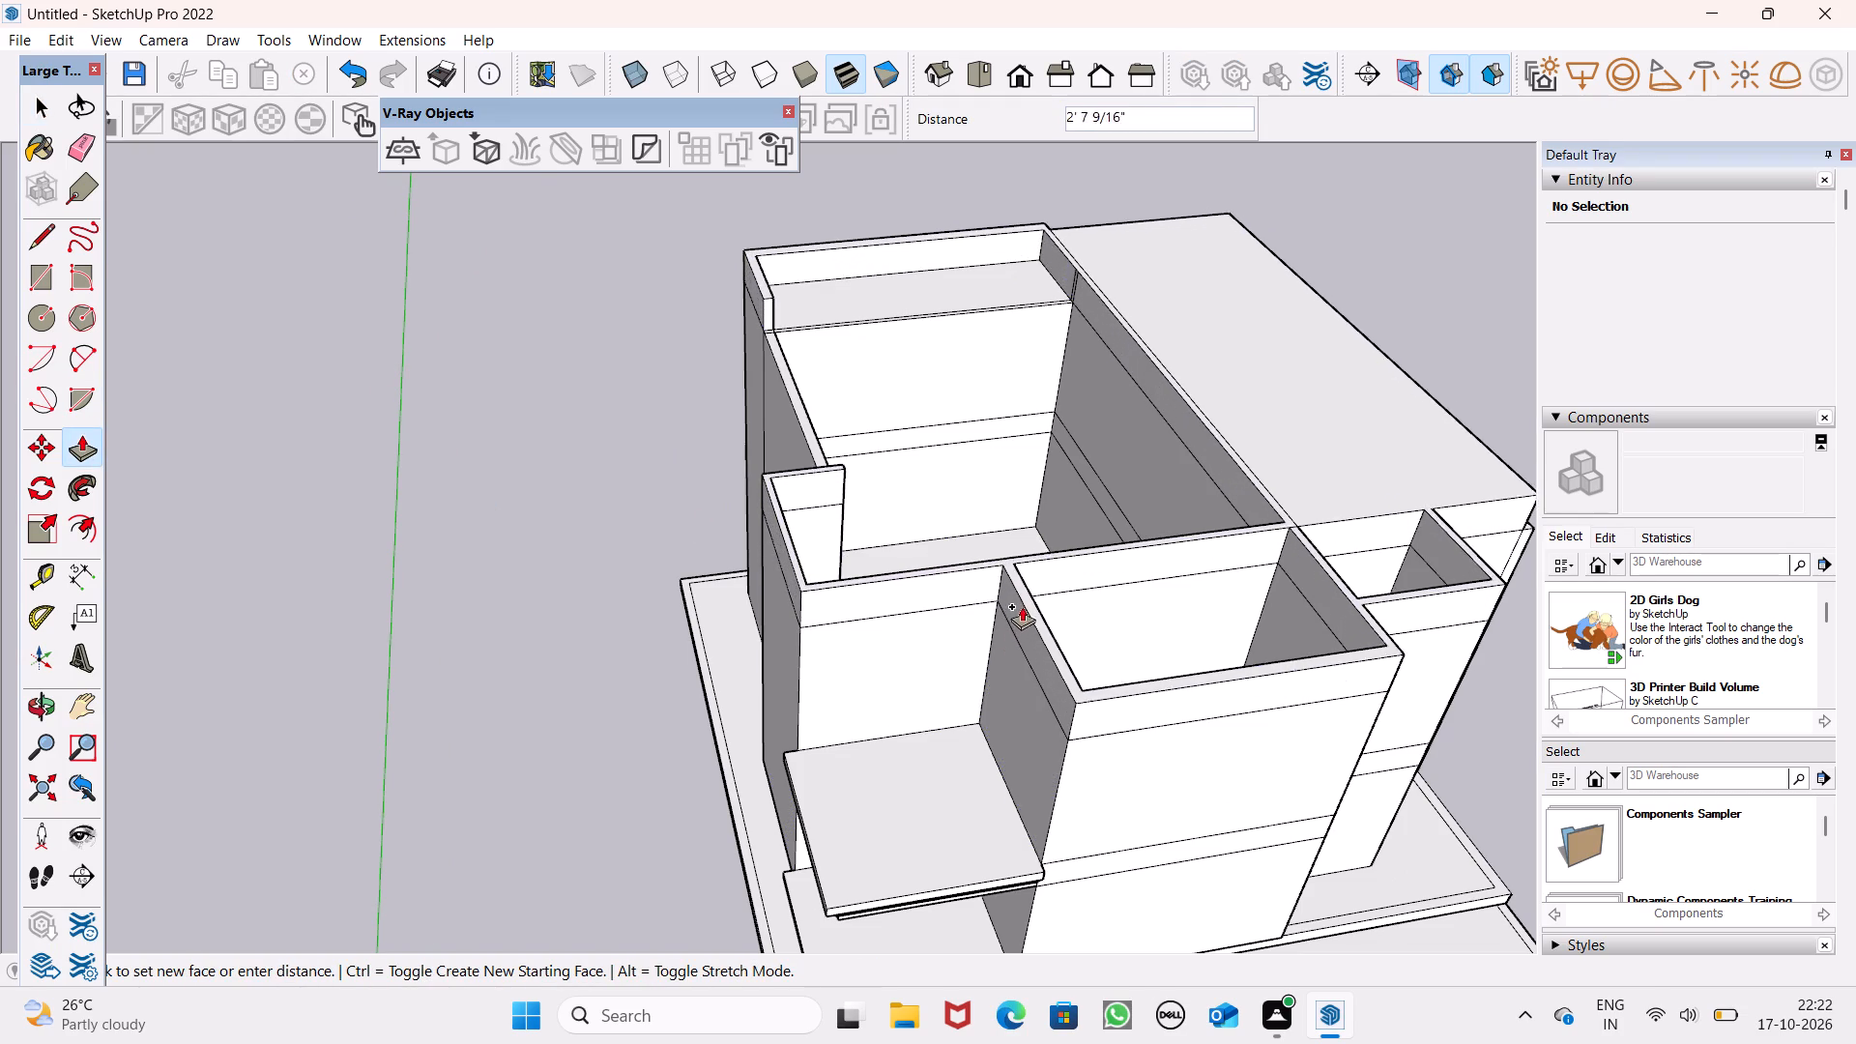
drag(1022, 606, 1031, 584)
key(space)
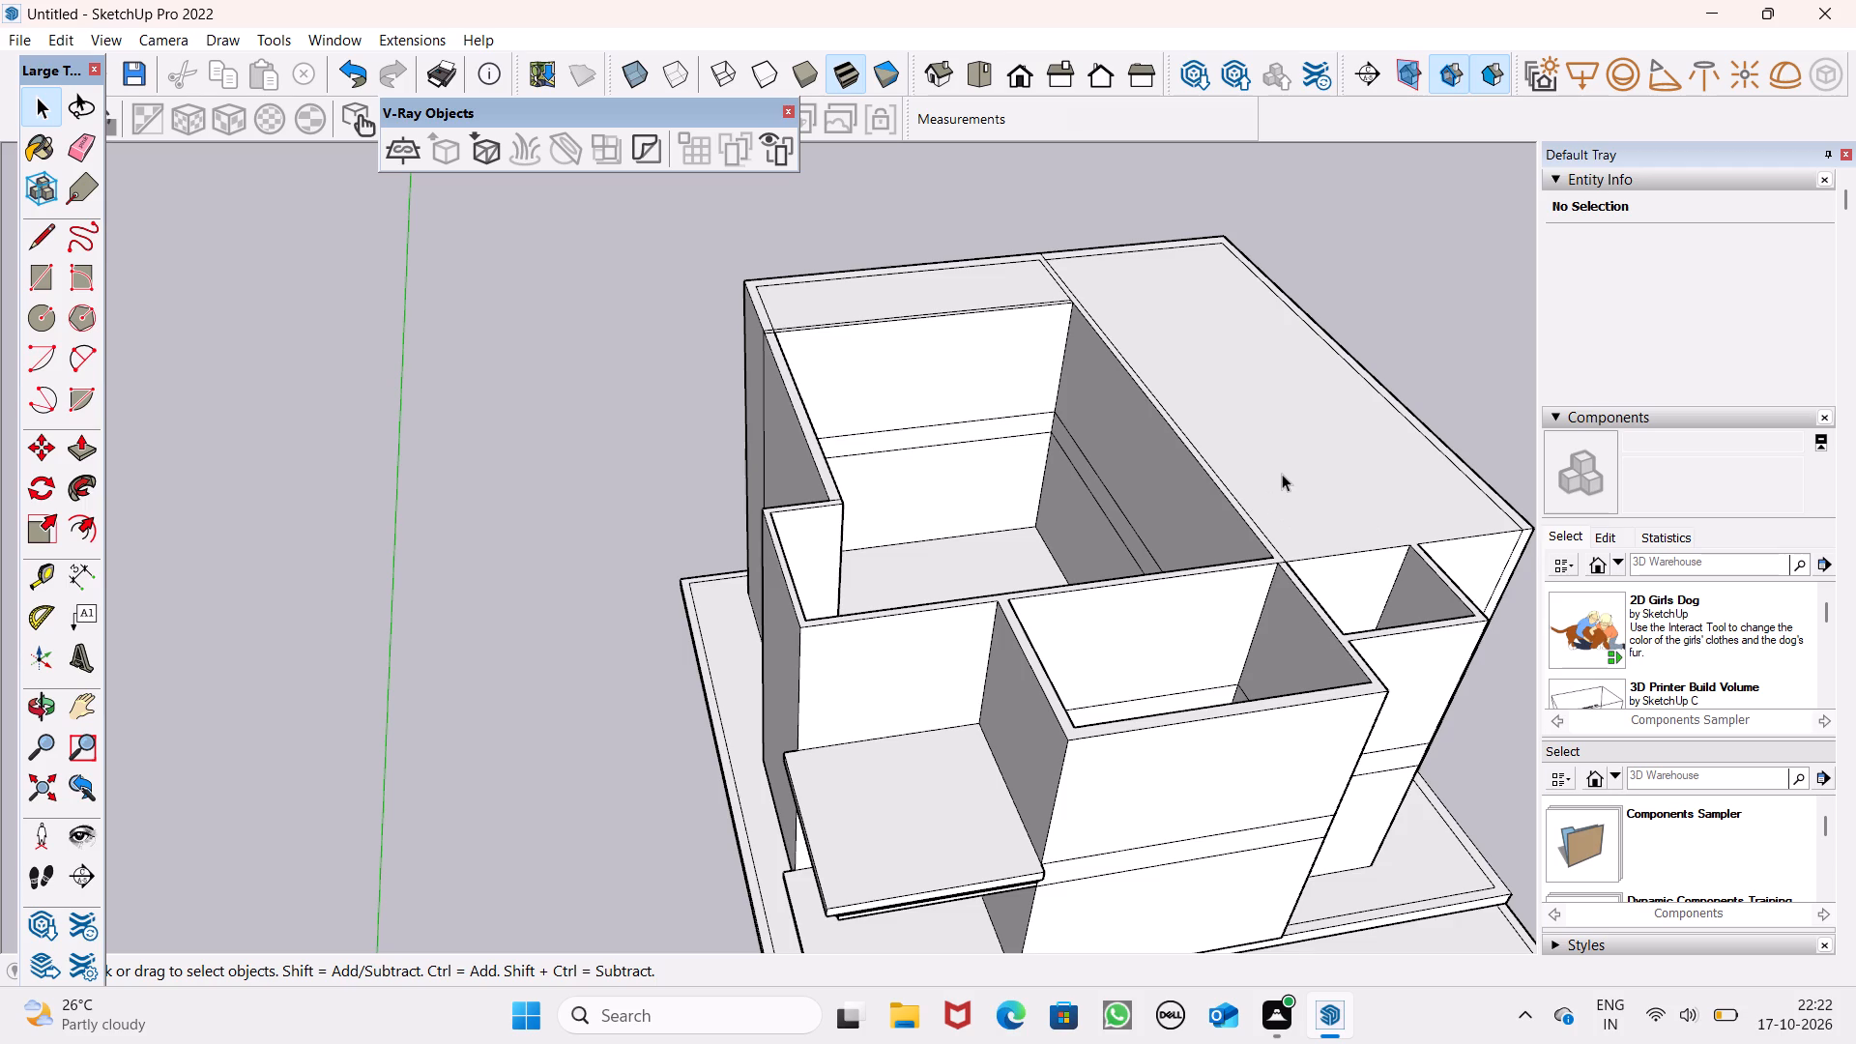
Draw a 6" line across the partition wall's top beside the small corner room to close the roof face over the adjoining room.
scroll(1287, 474, down, 1)
middle_drag(1287, 503, 1551, 588)
middle_drag(910, 533, 1164, 544)
scroll(1000, 405, down, 4)
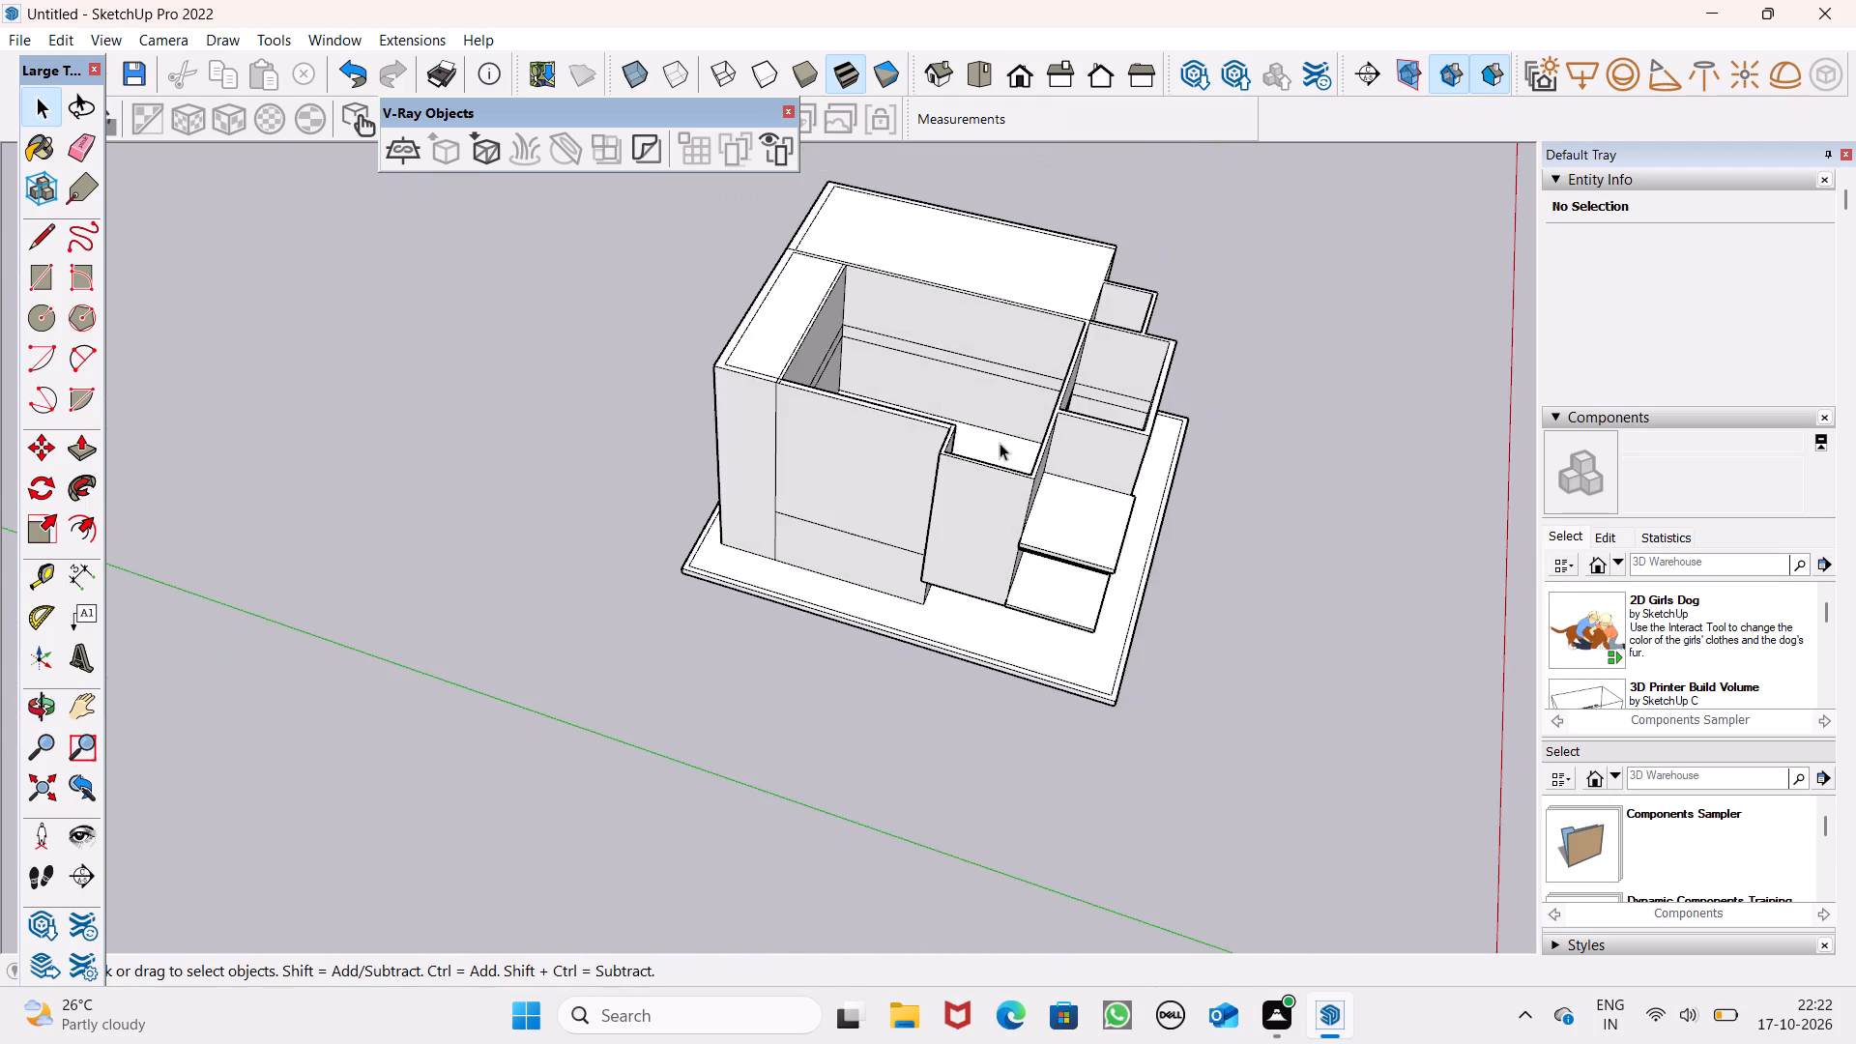
middle_drag(995, 502, 609, 612)
scroll(1160, 559, up, 4)
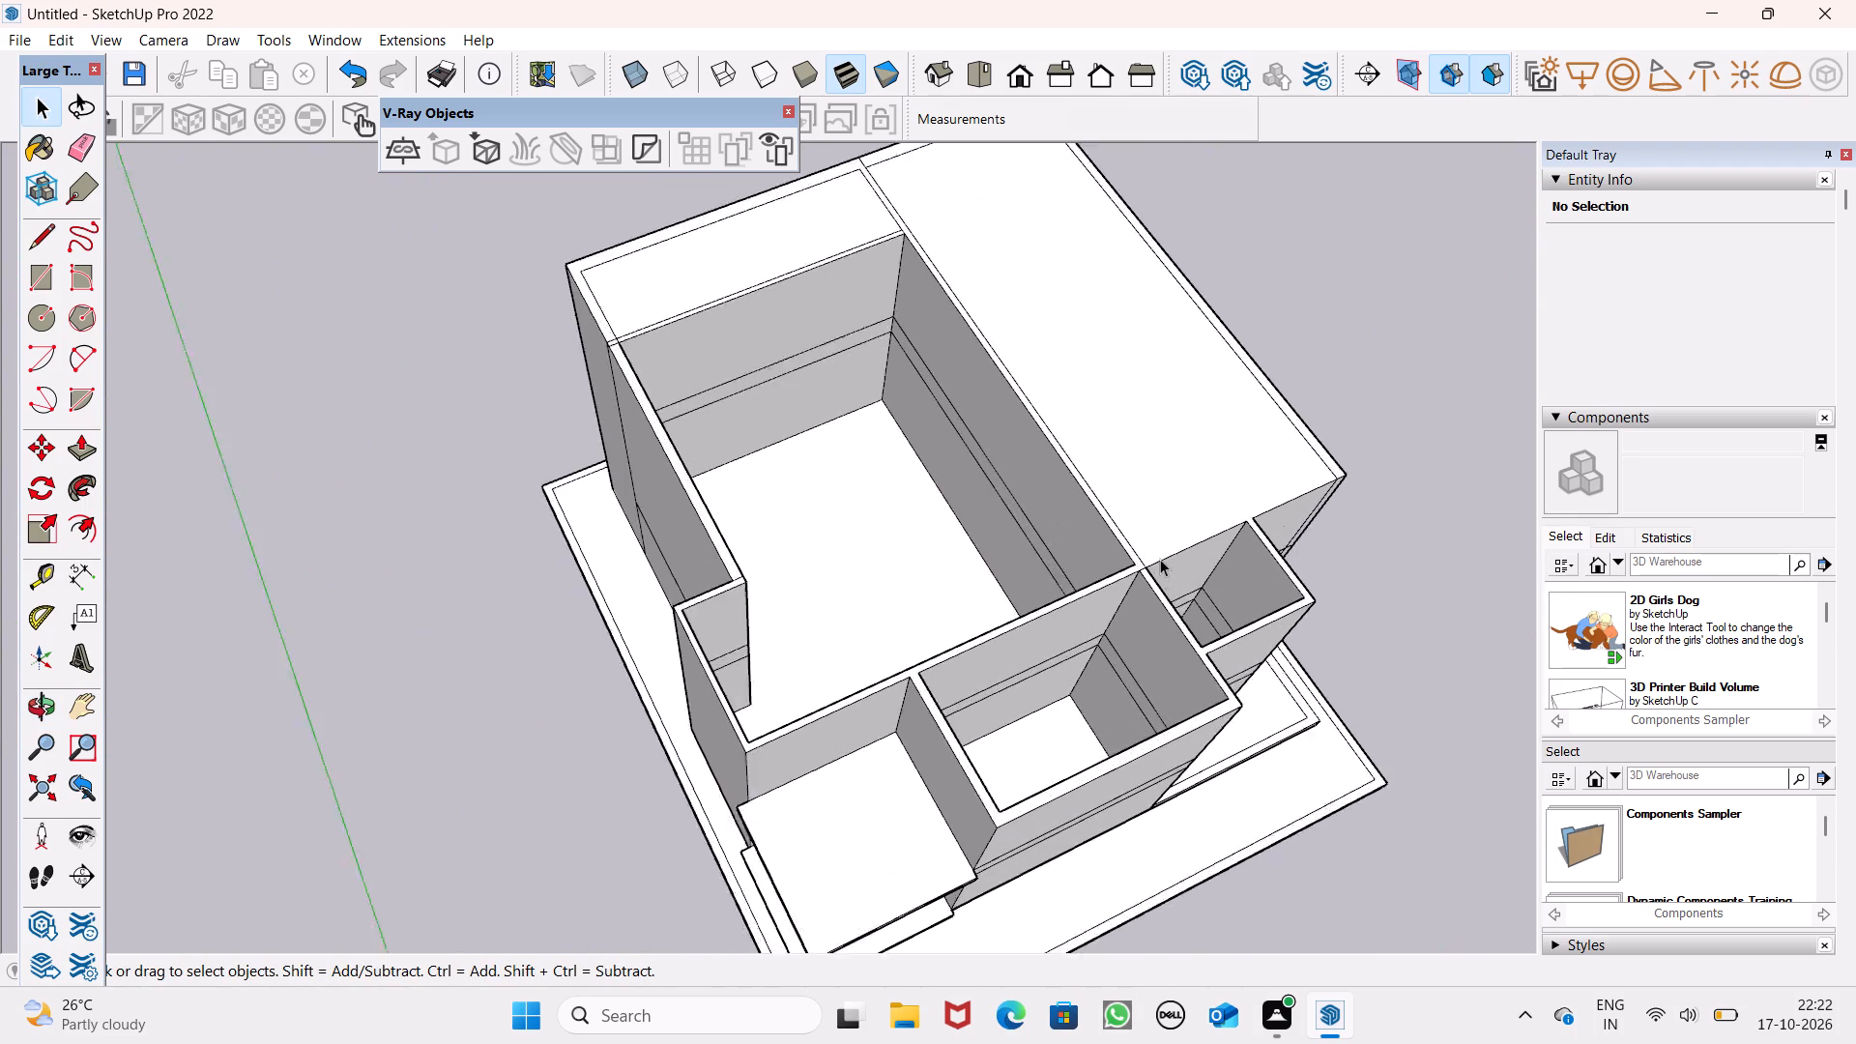
scroll(1160, 559, up, 4)
scroll(1231, 710, up, 2)
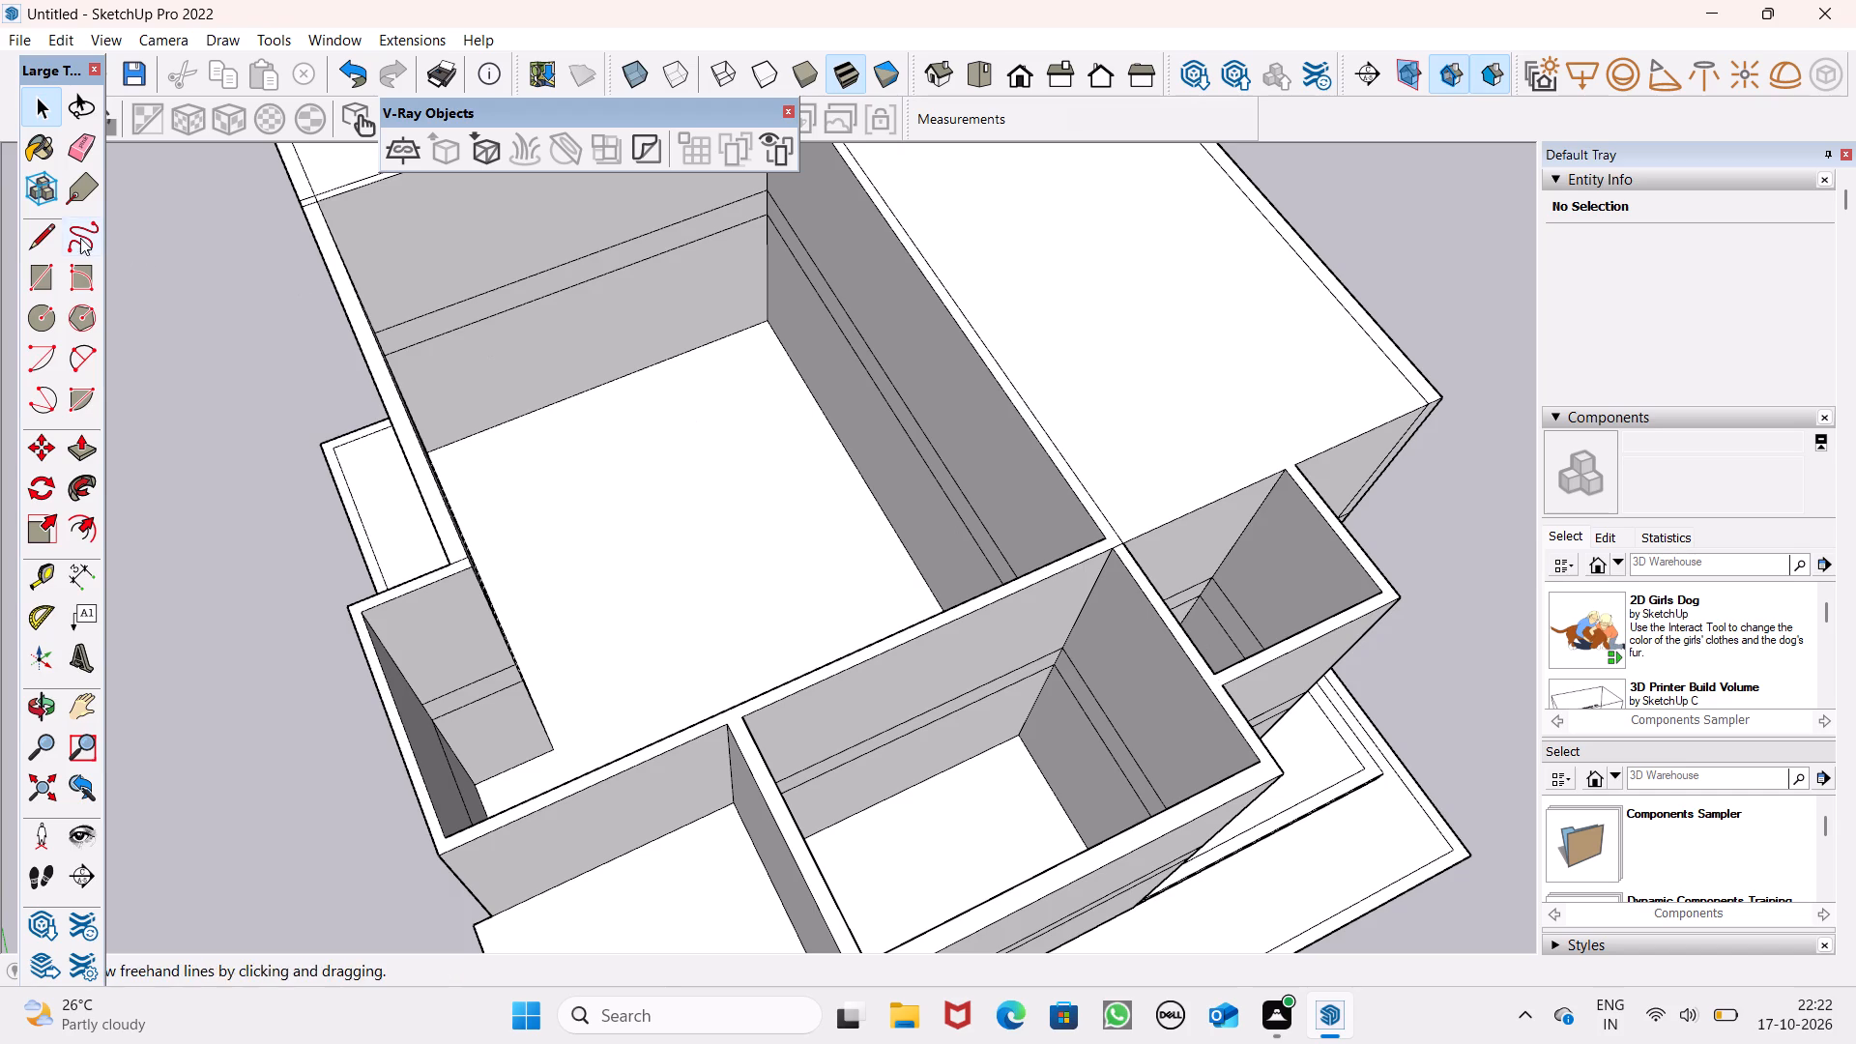
click(46, 227)
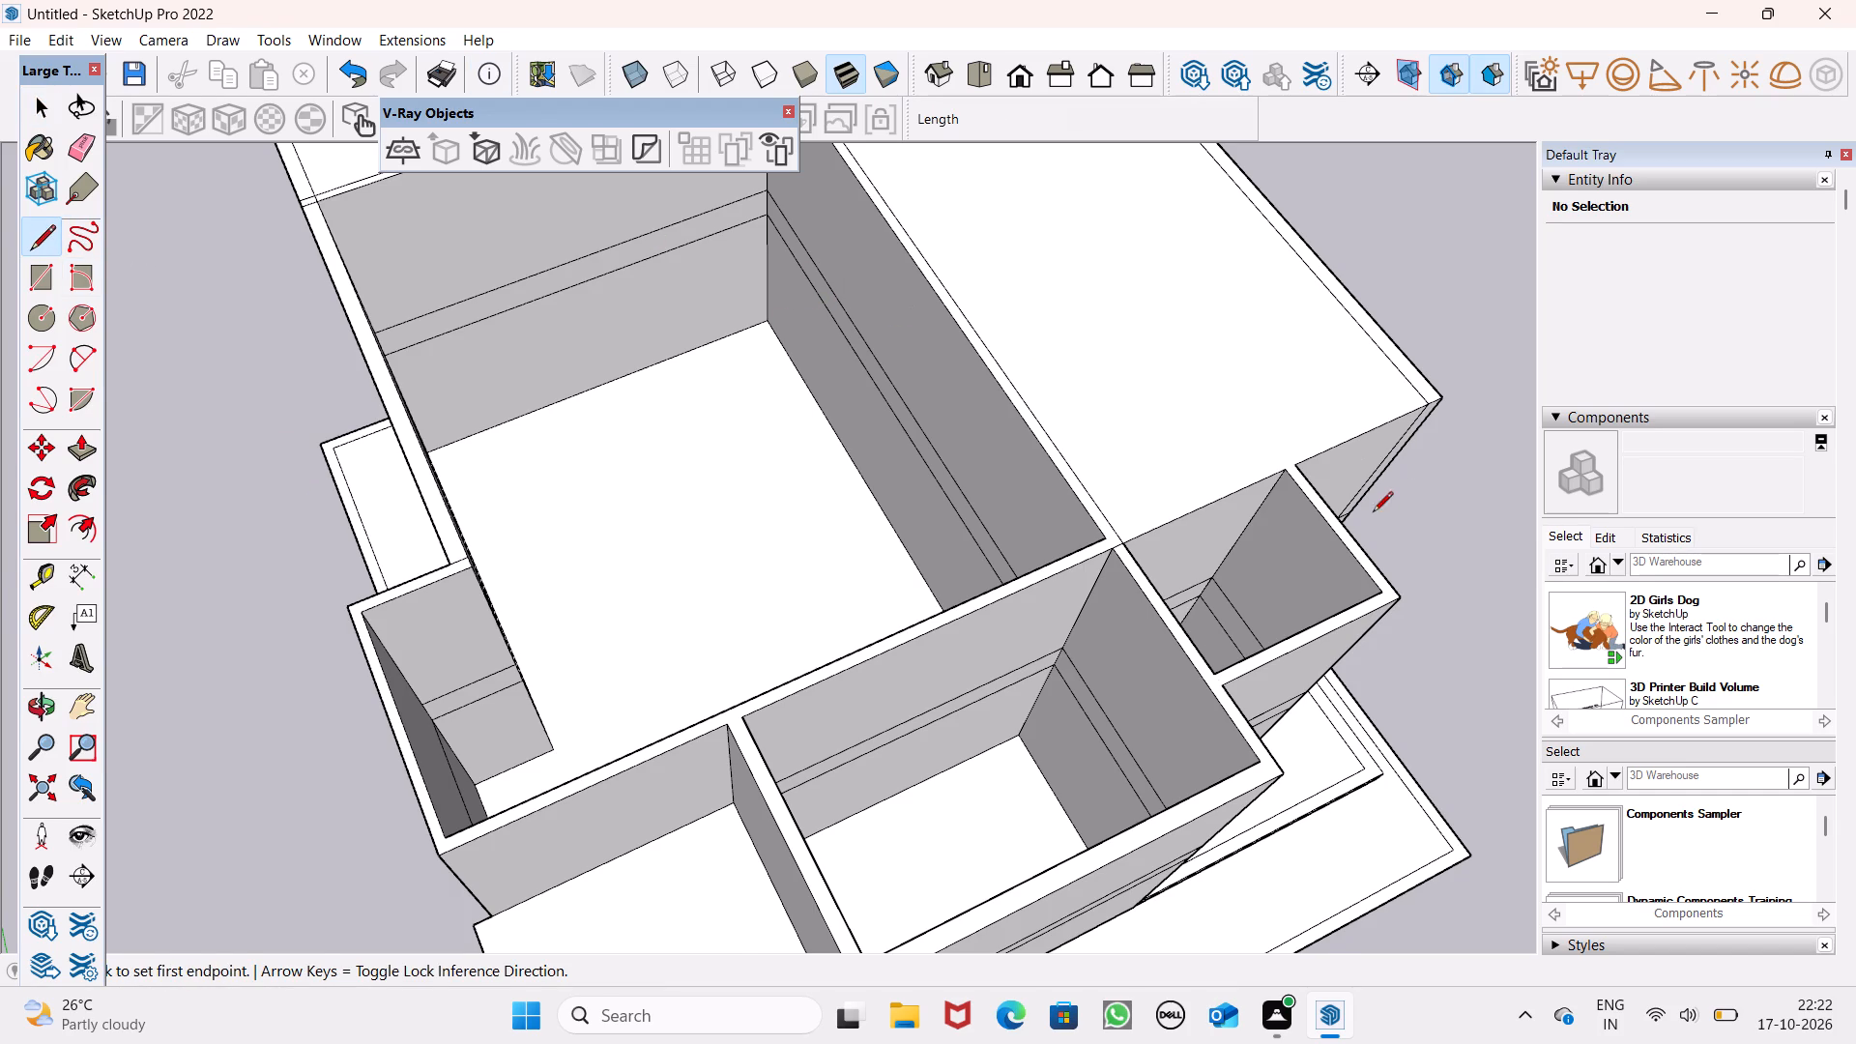
scroll(1281, 481, down, 4)
middle_drag(1302, 607, 1285, 528)
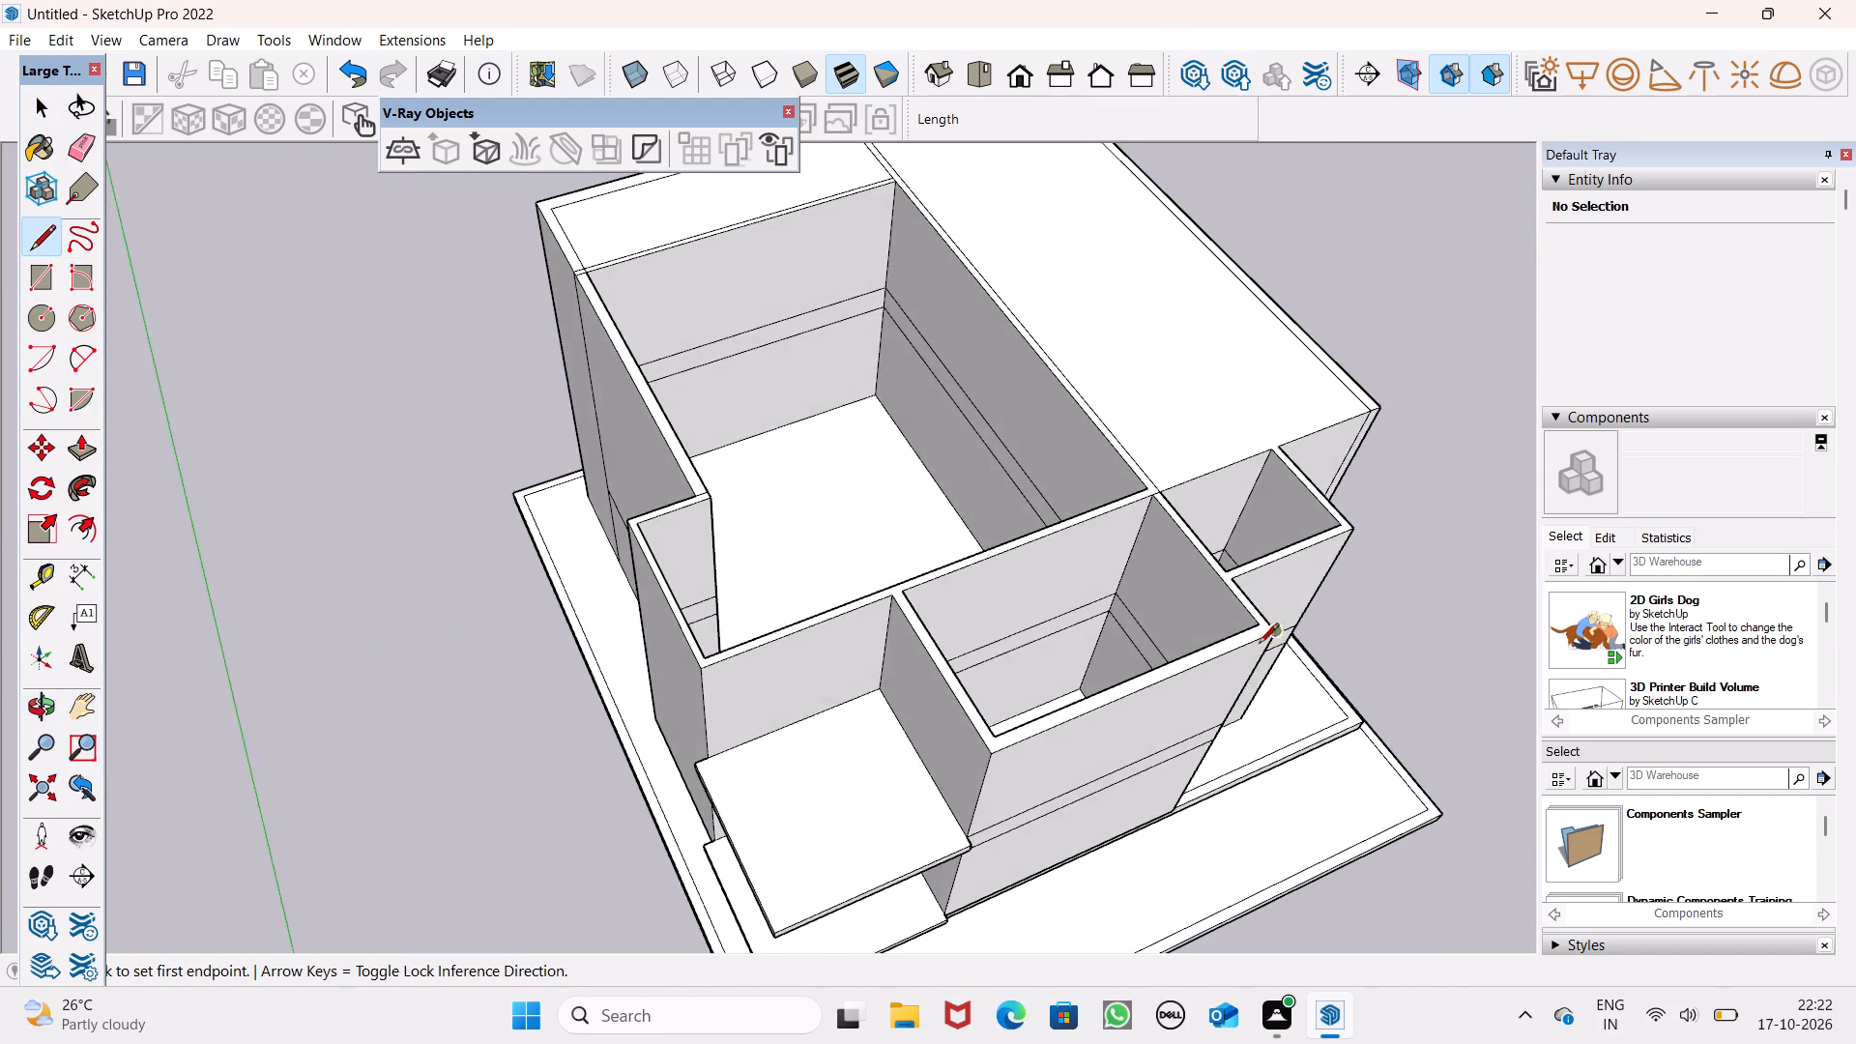
scroll(1258, 647, up, 5)
scroll(1233, 547, up, 5)
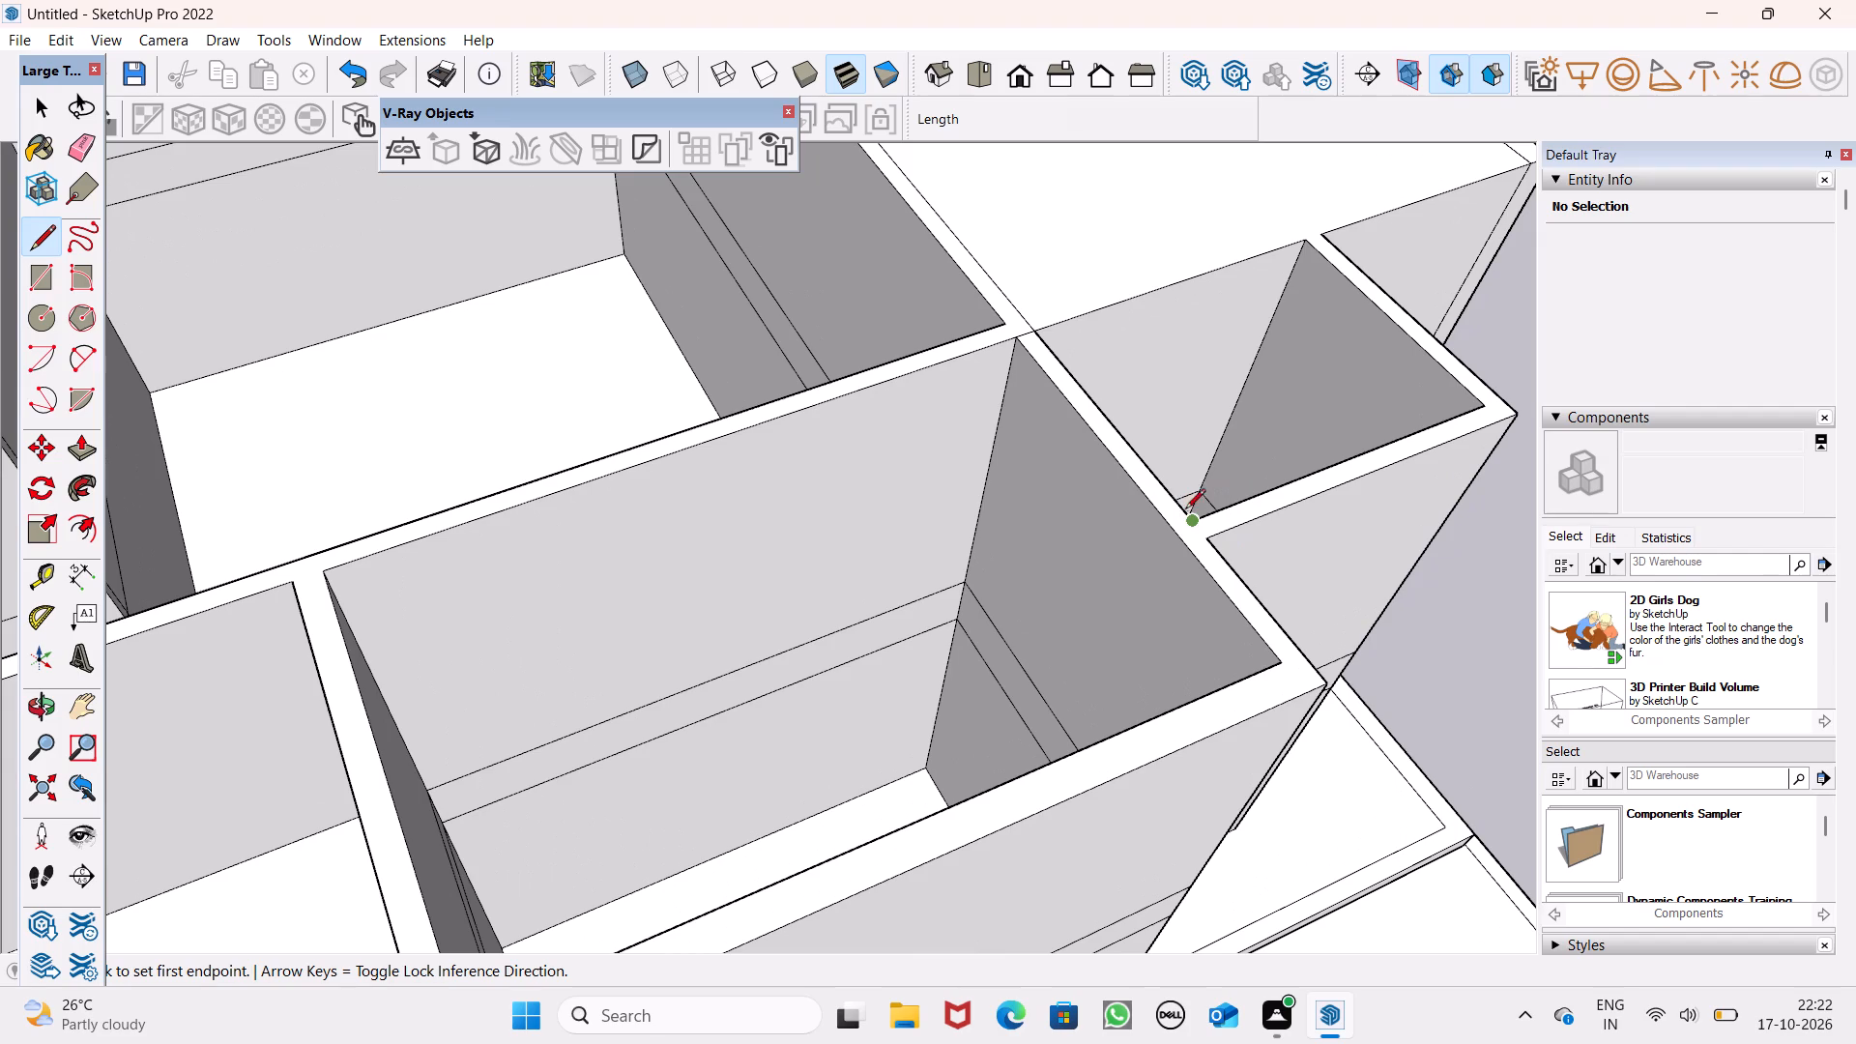
click(1189, 516)
click(1201, 539)
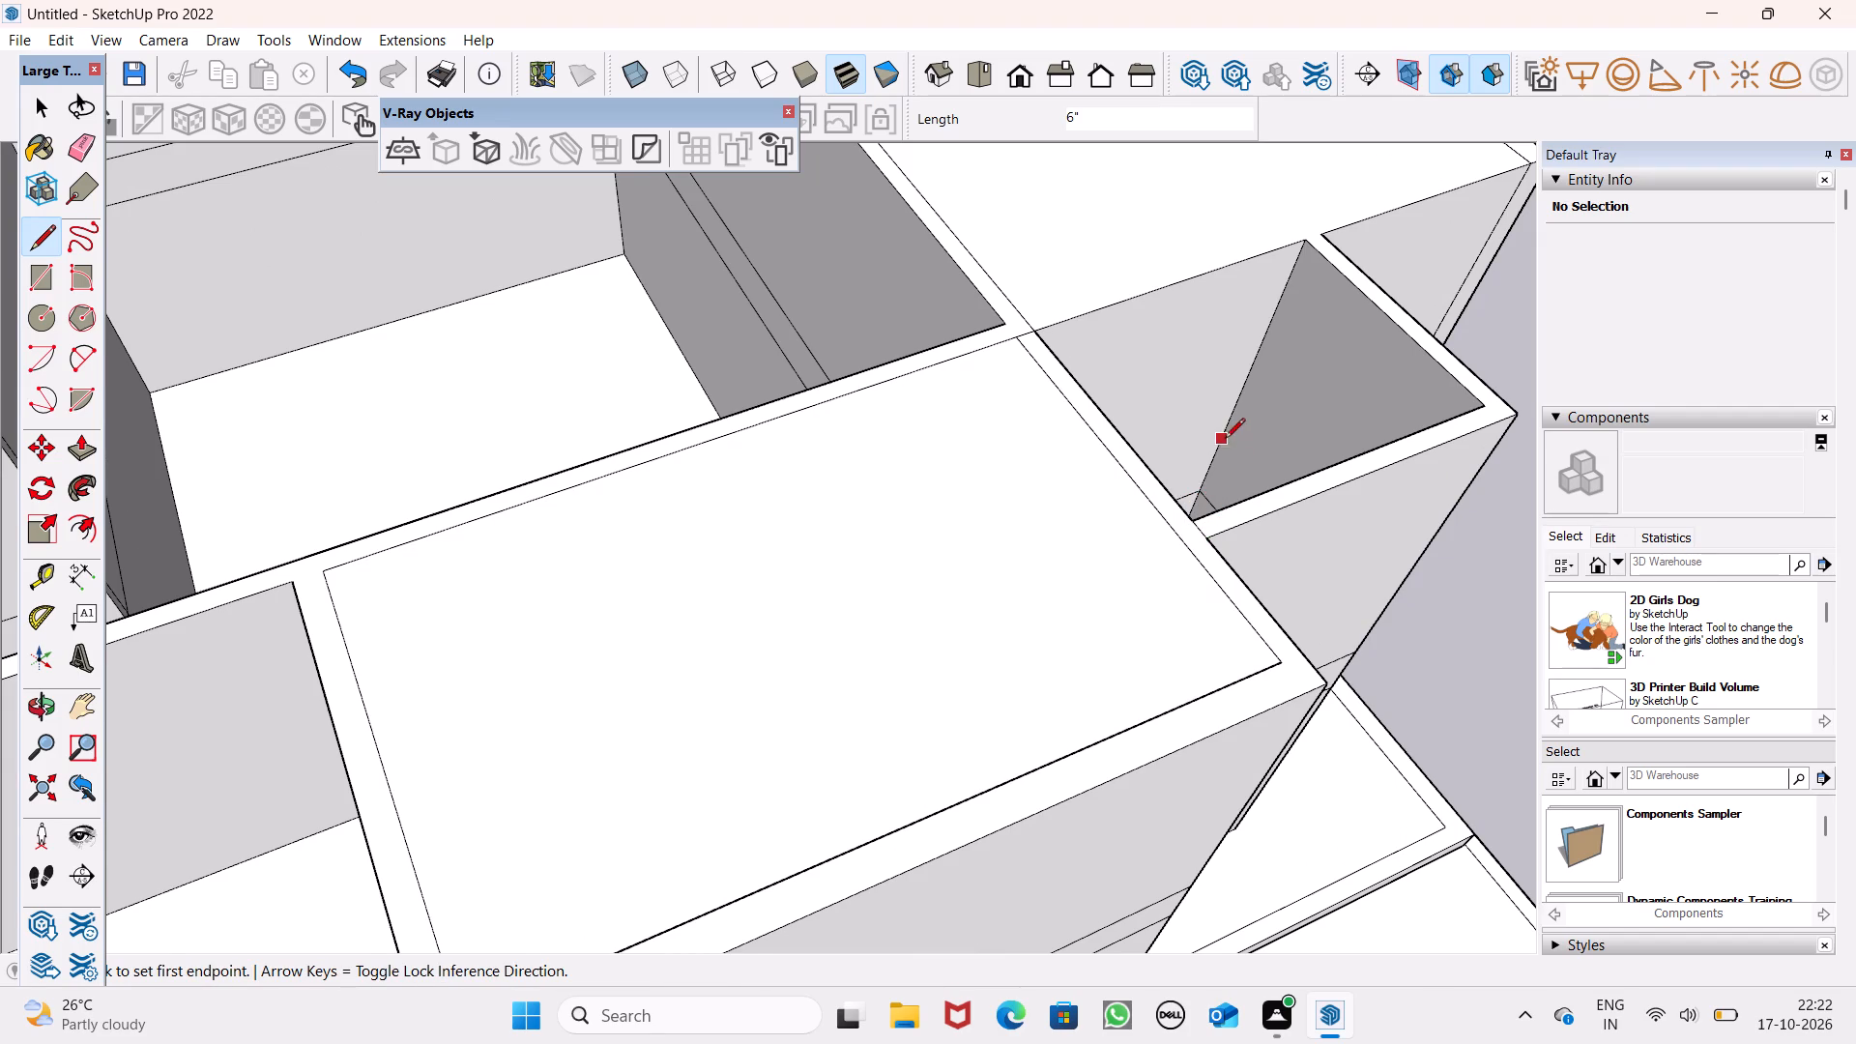
scroll(1217, 447, down, 9)
middle_drag(1203, 556, 1043, 583)
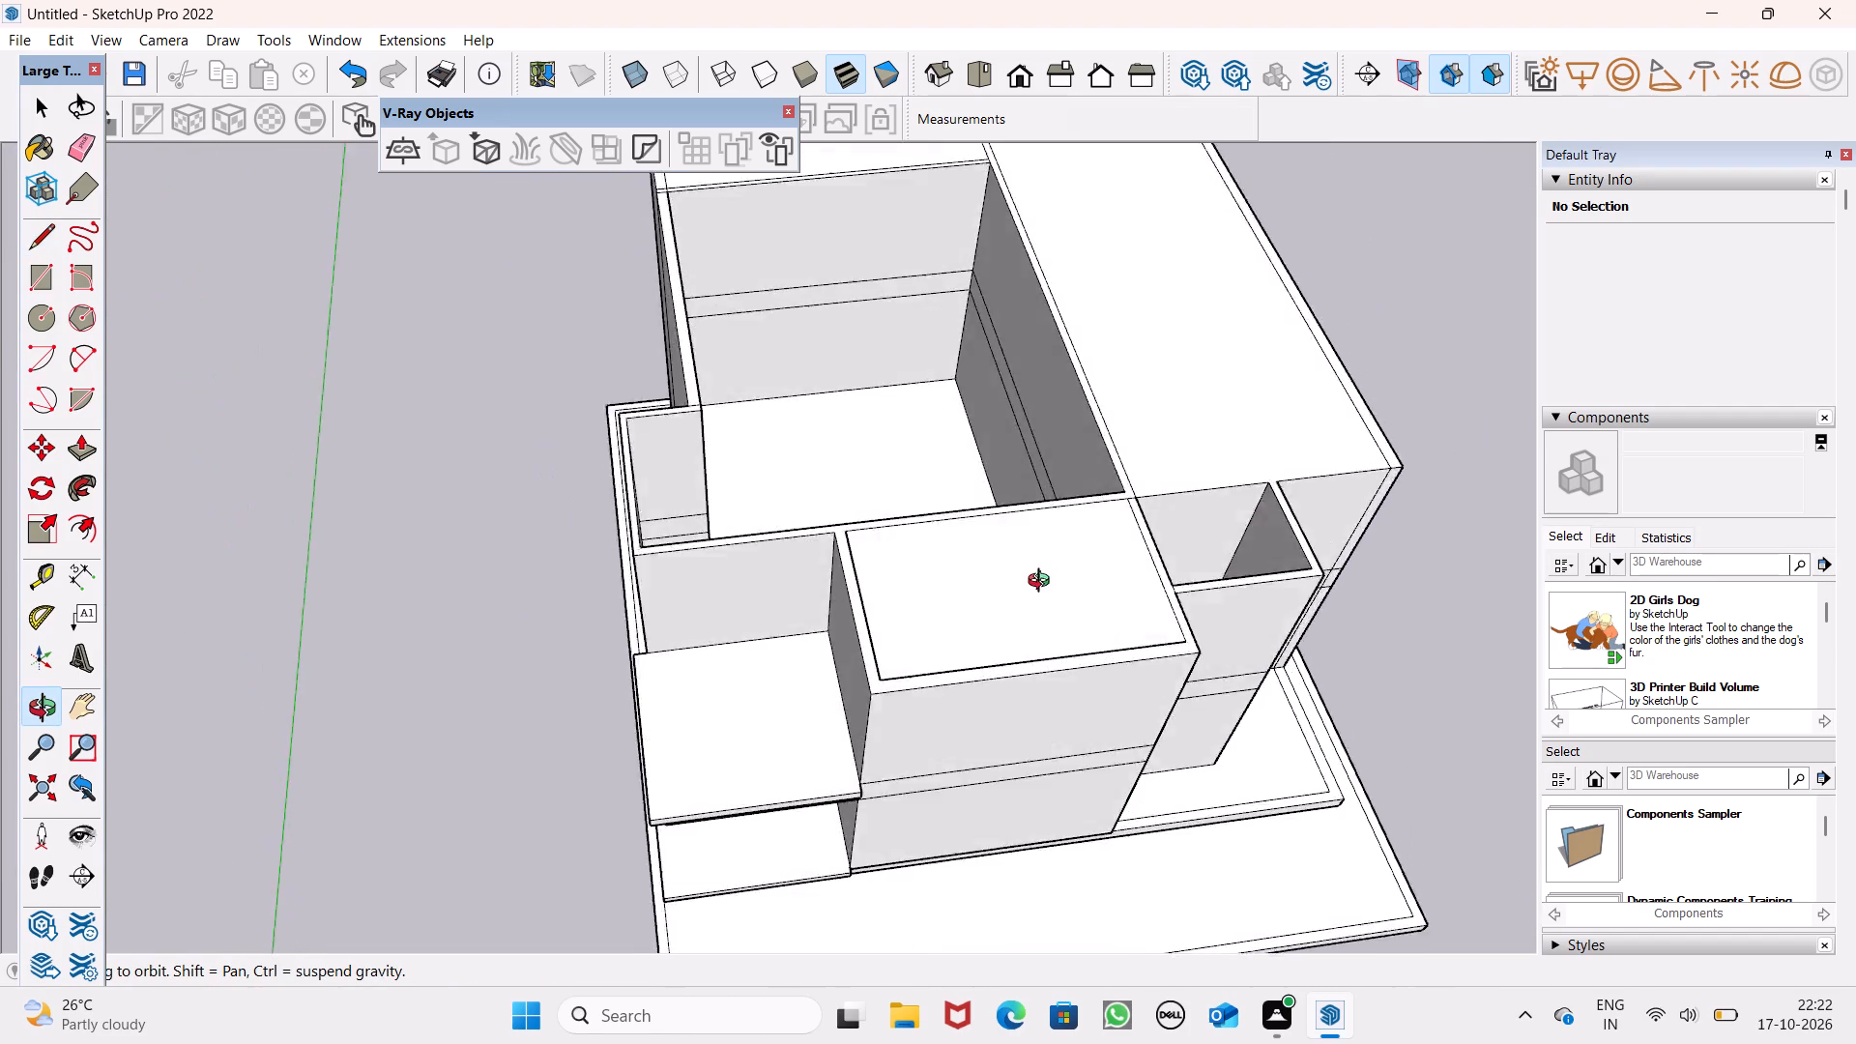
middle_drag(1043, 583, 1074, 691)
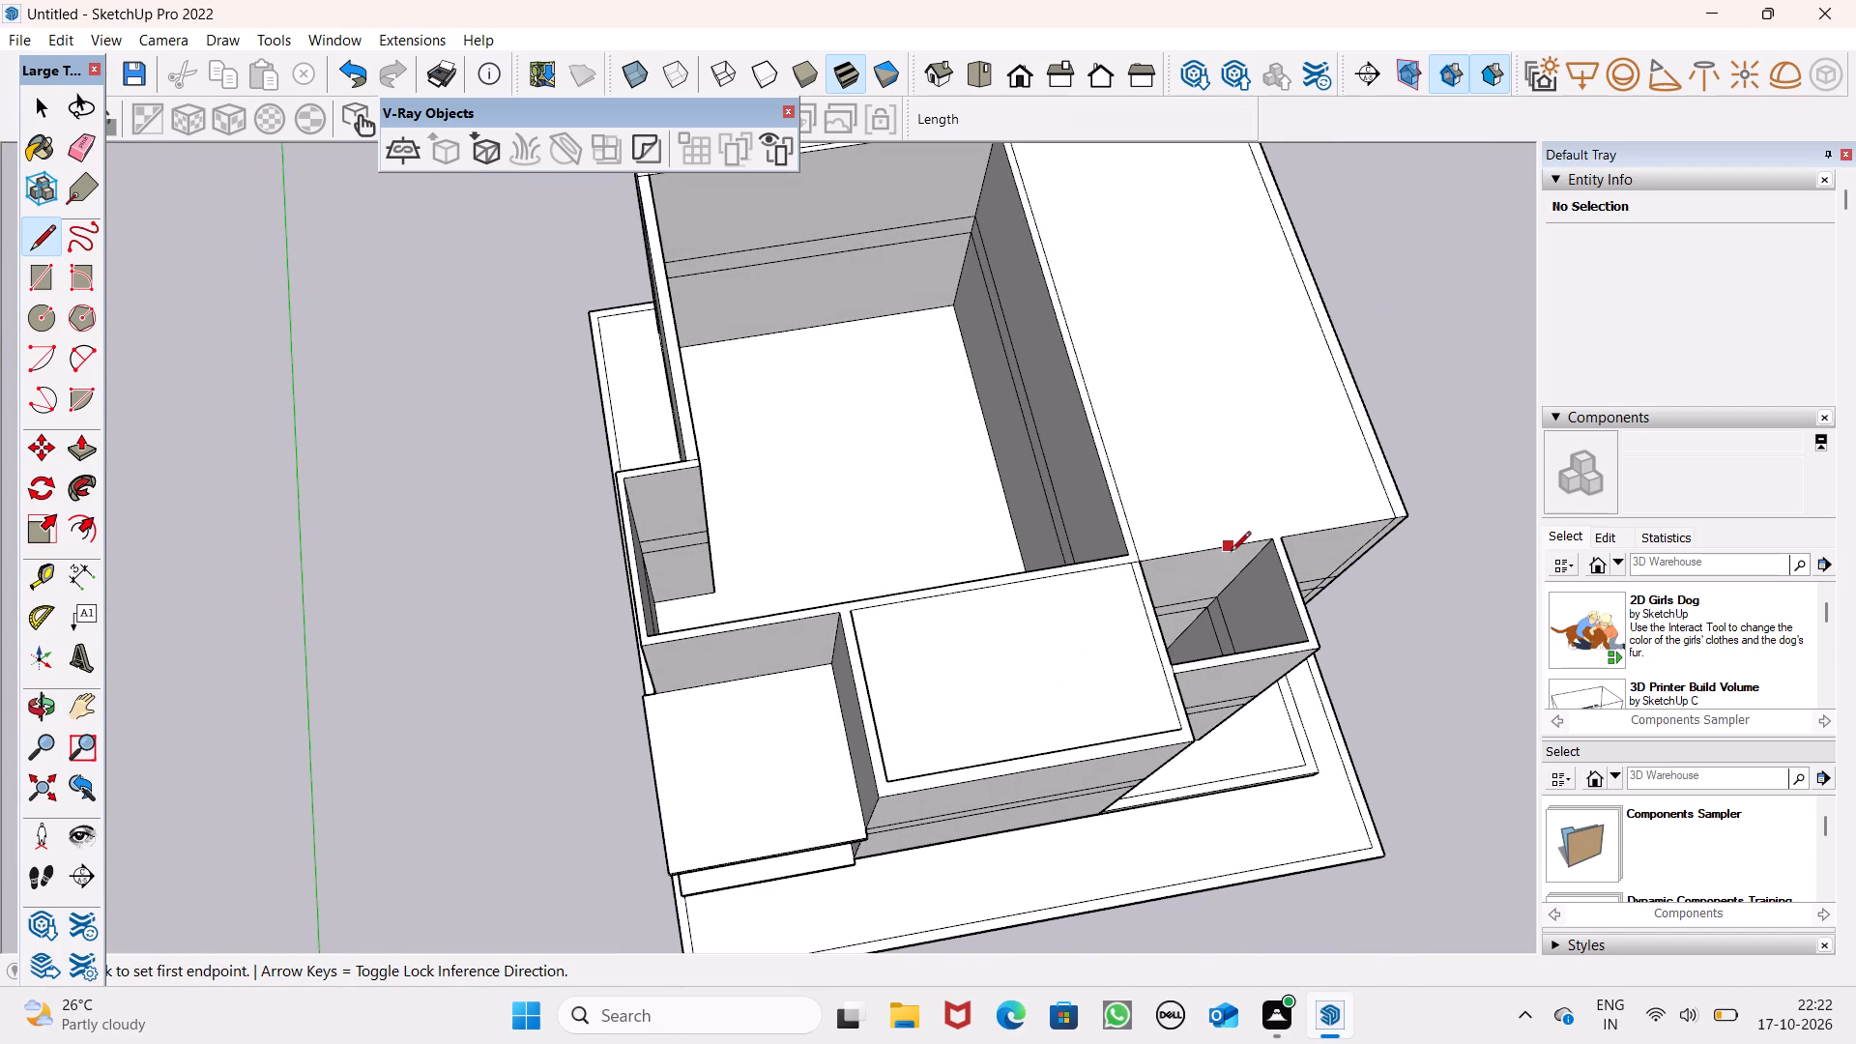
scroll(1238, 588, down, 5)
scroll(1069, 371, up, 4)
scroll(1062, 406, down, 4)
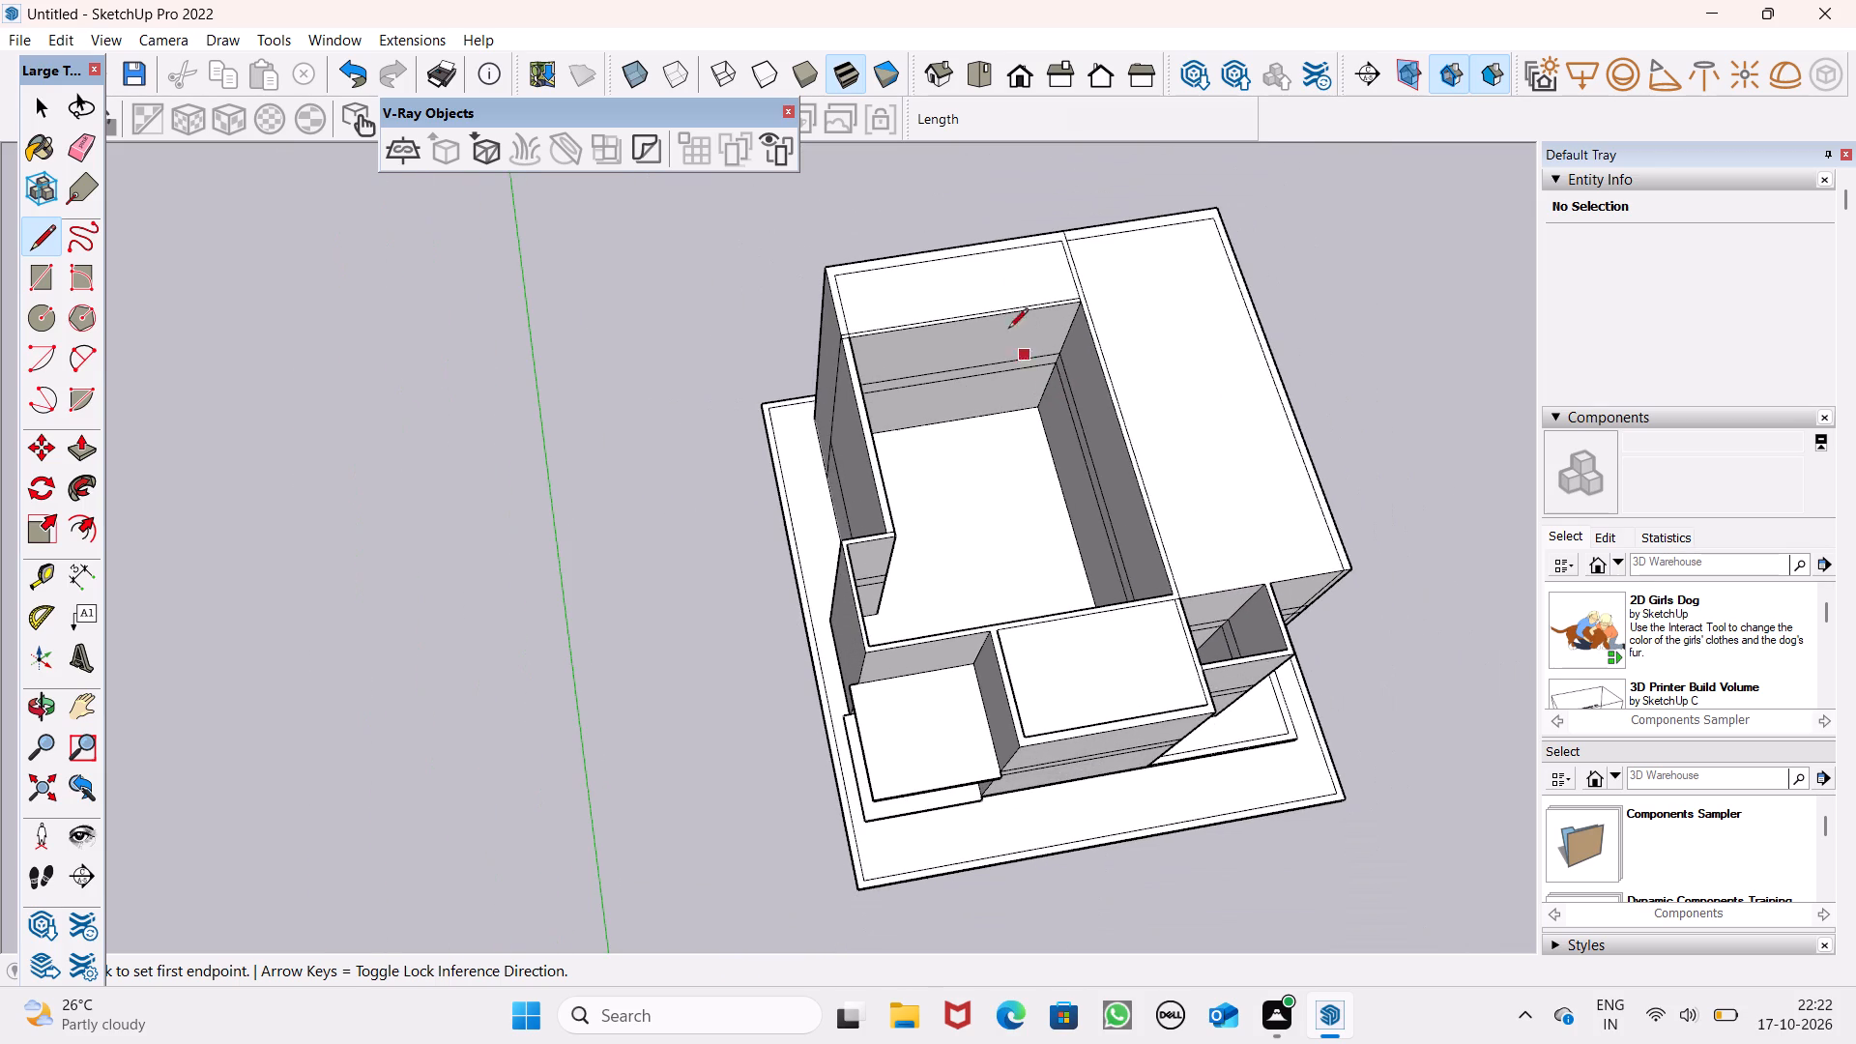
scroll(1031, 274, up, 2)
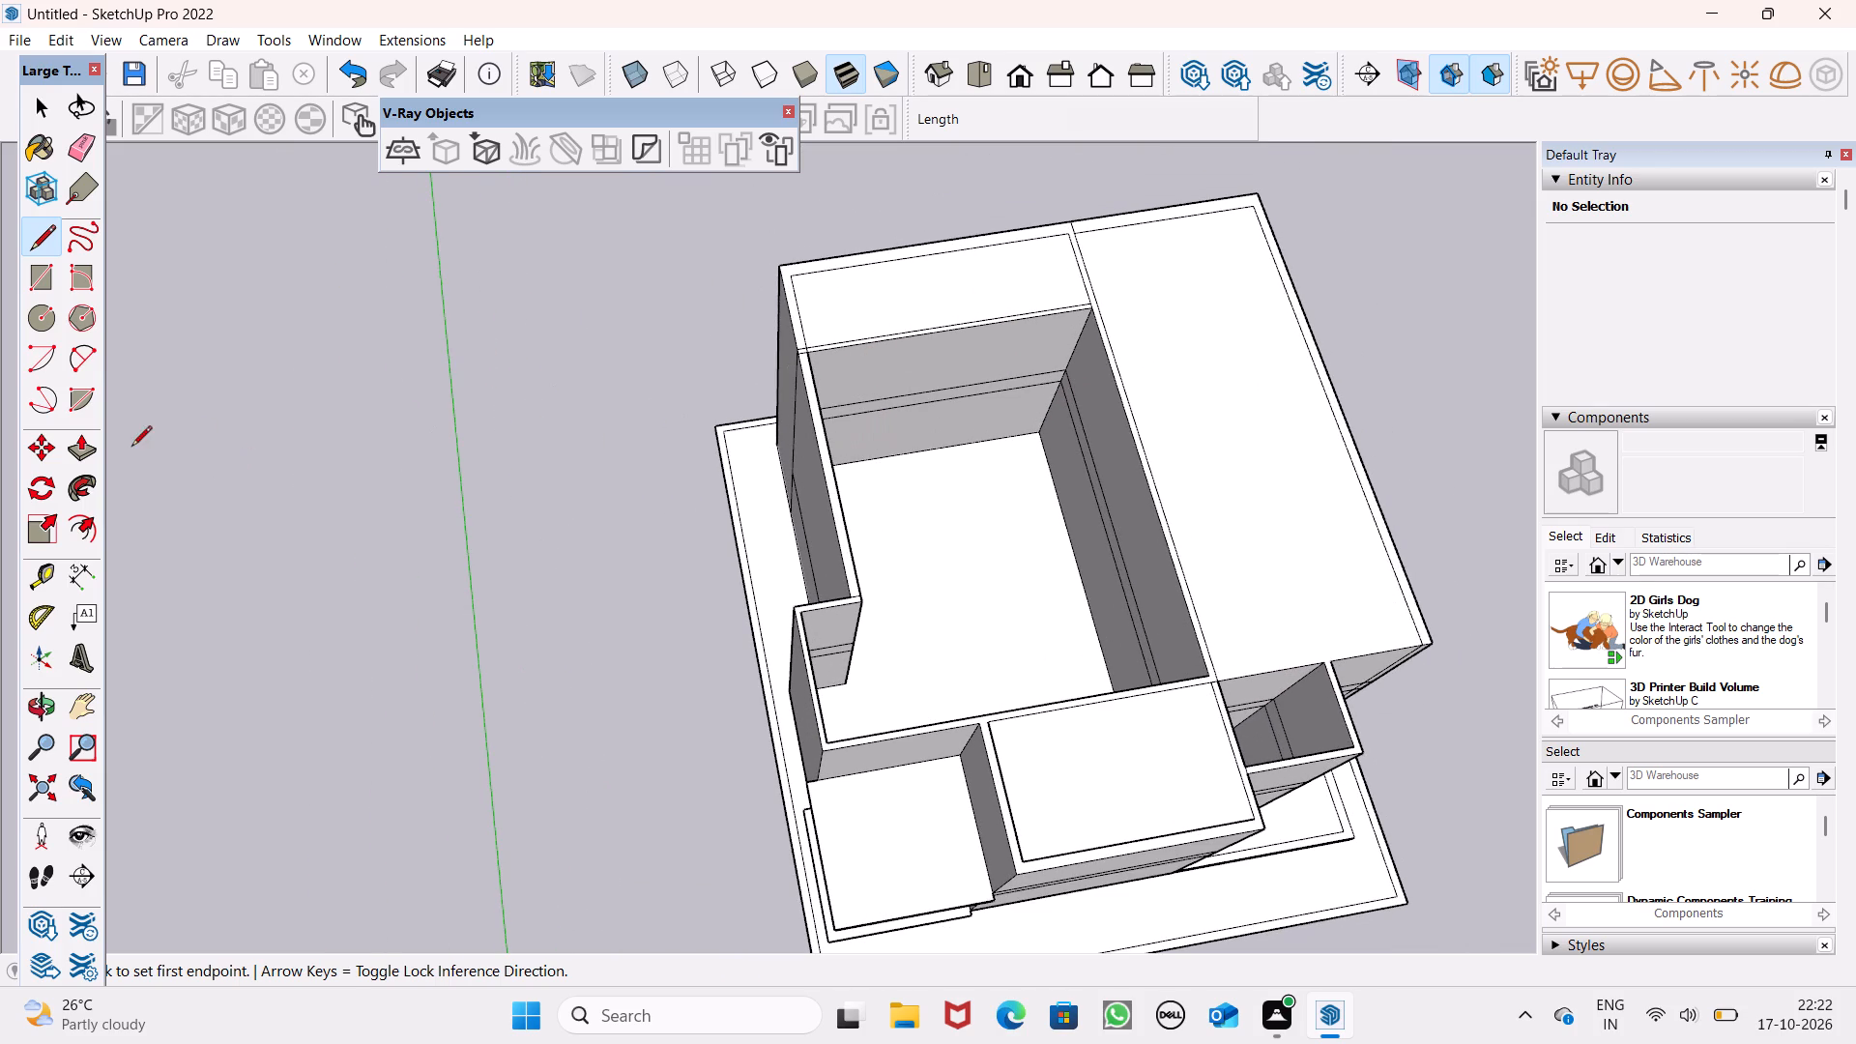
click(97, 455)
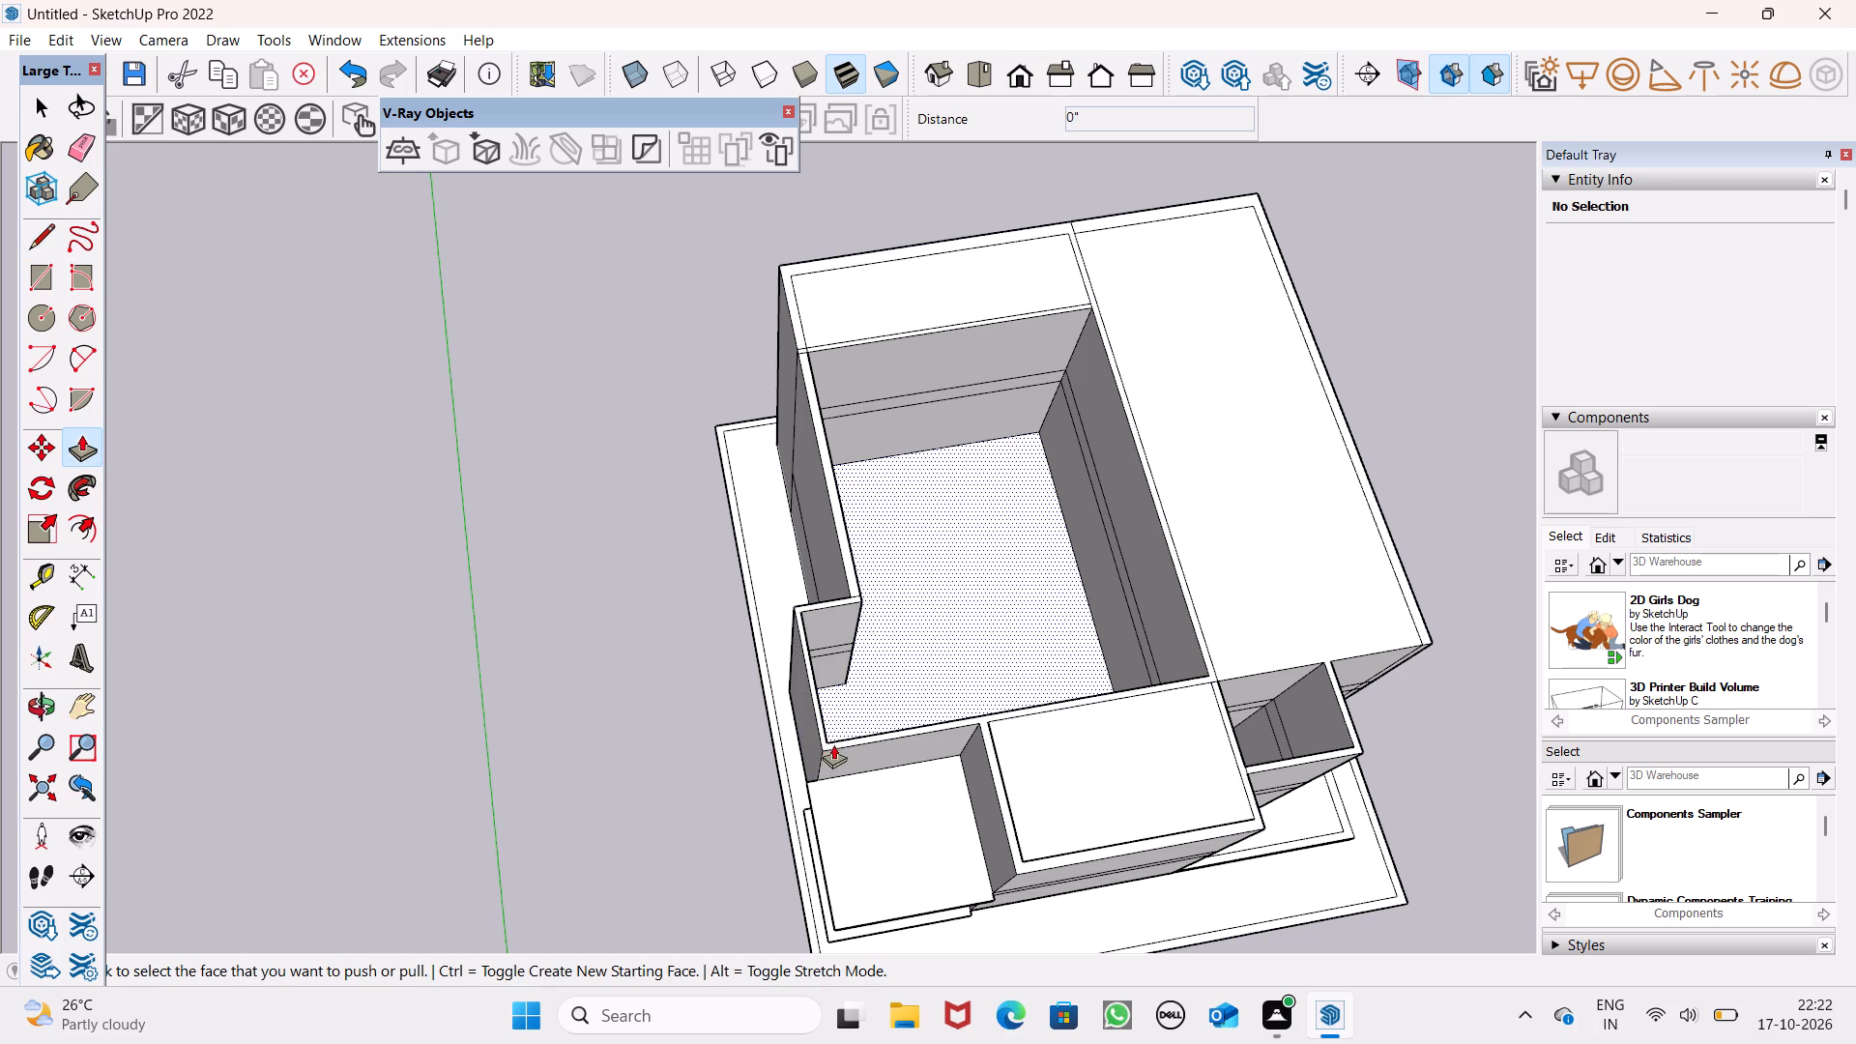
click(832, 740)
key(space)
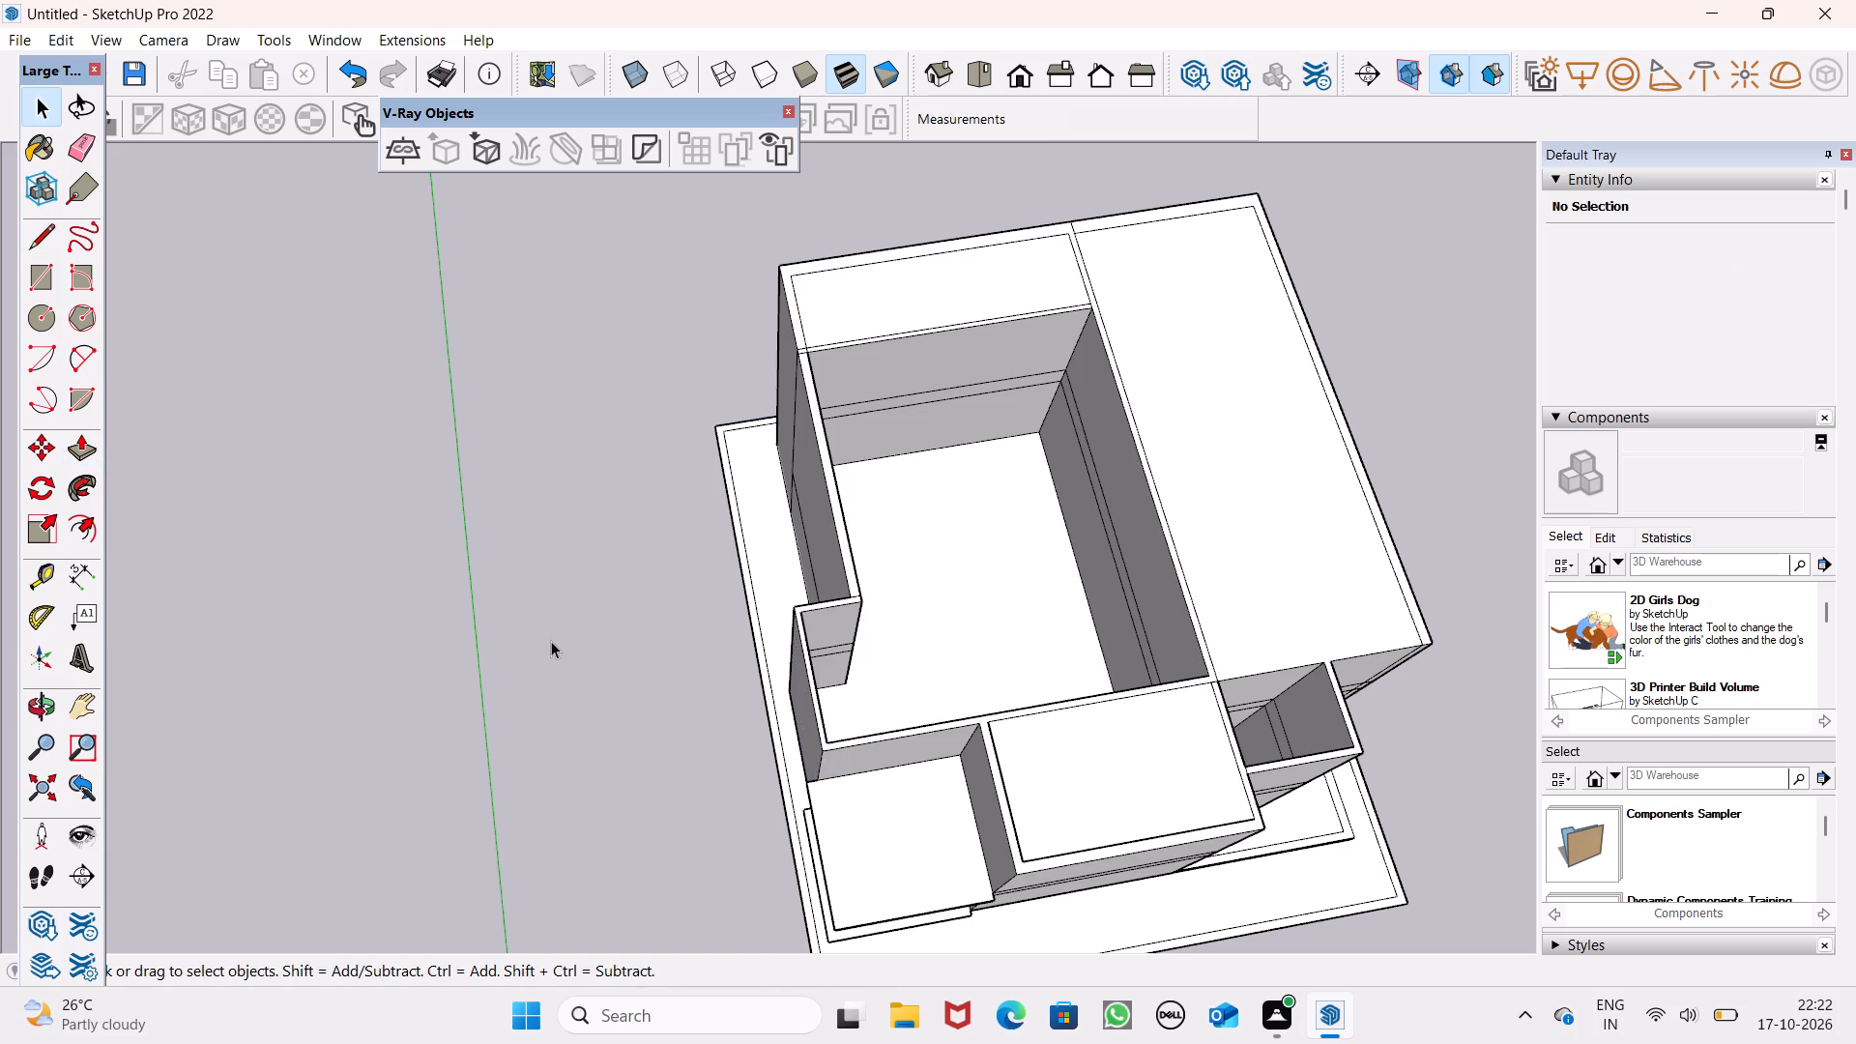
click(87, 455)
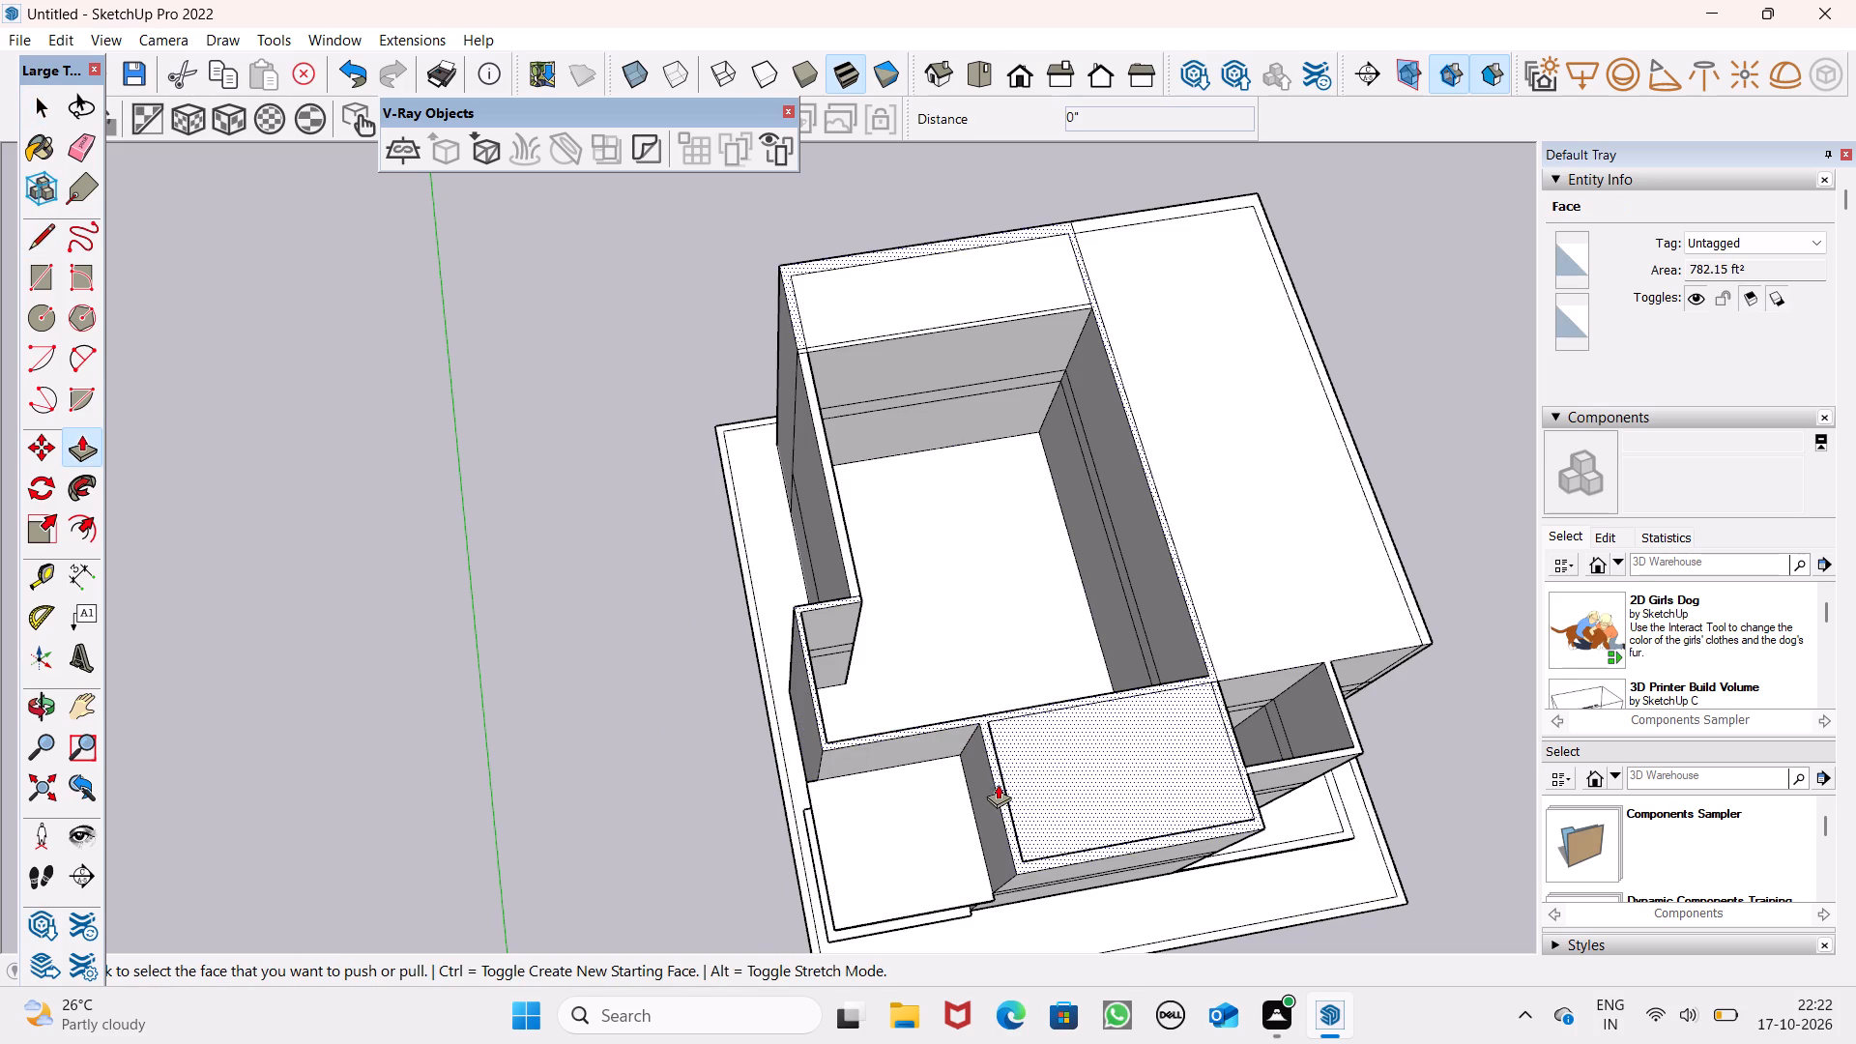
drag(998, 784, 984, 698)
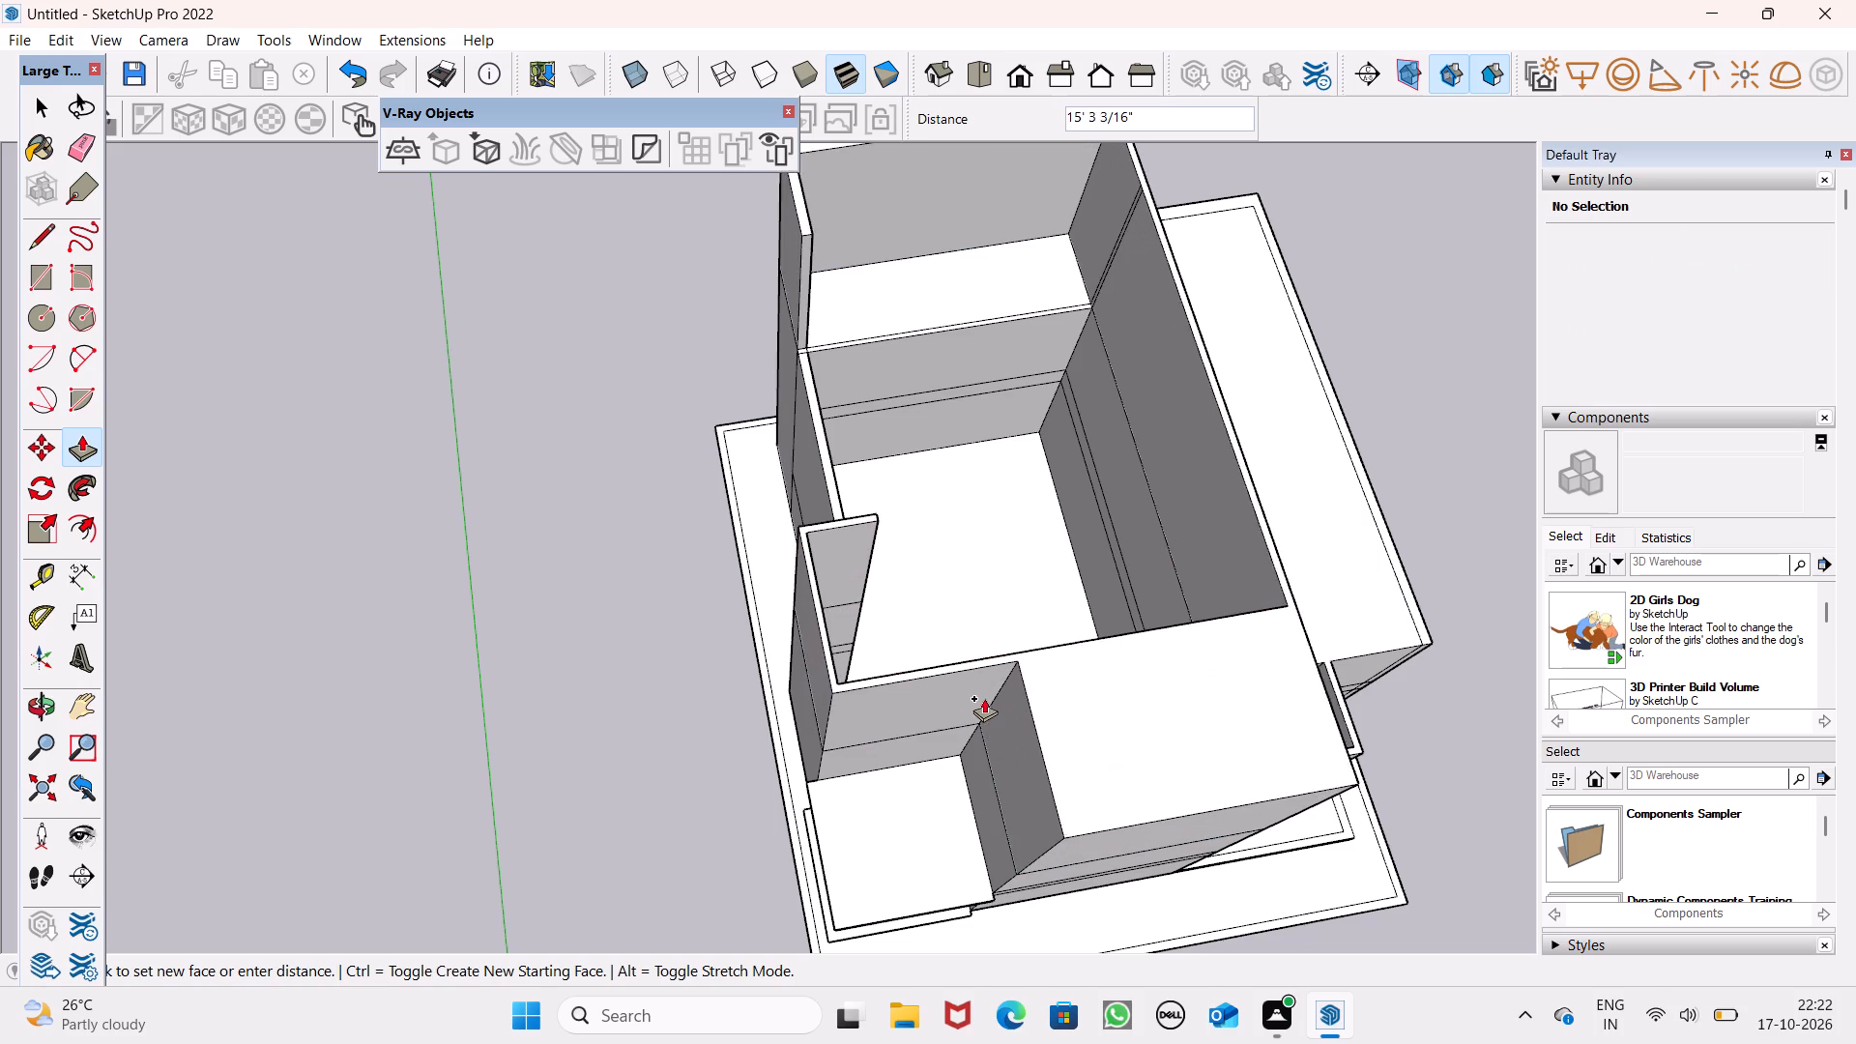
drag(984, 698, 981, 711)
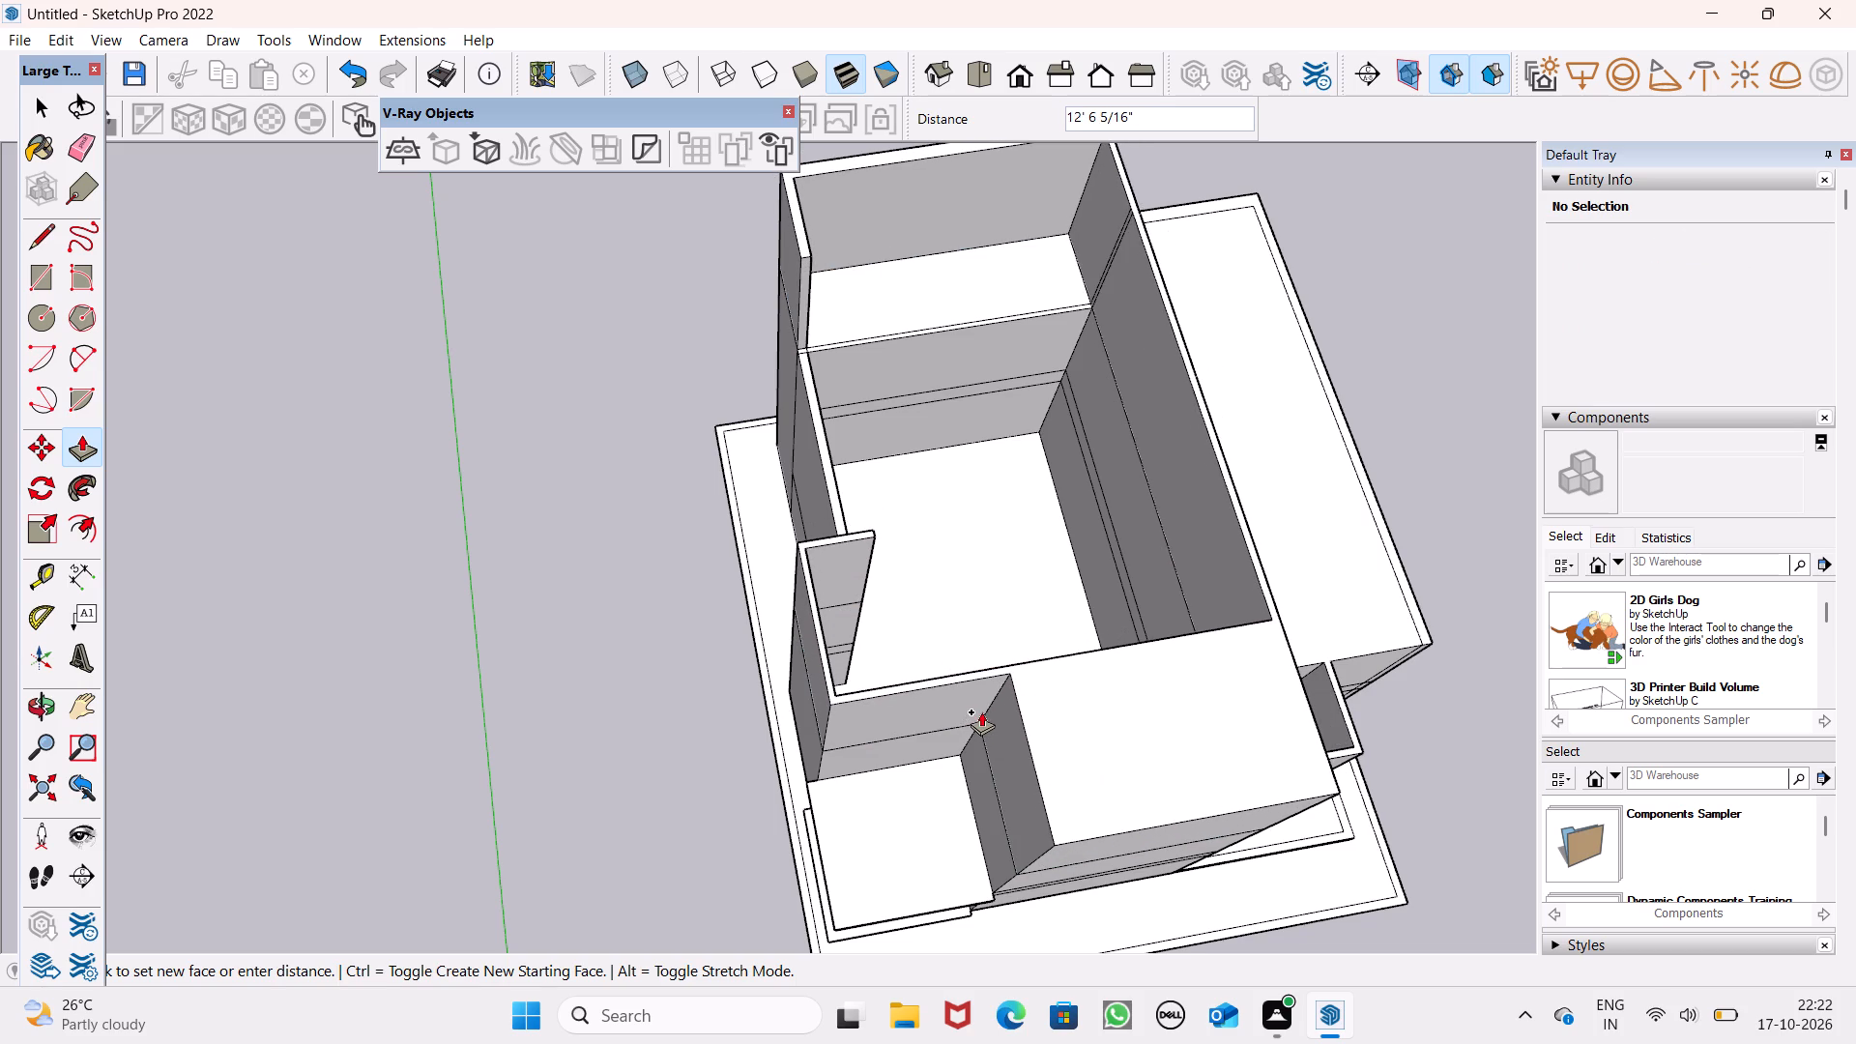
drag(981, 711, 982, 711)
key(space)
Draw a 6" line across the long central wall's top, extending the far edge of the back room's partition.
scroll(783, 305, up, 3)
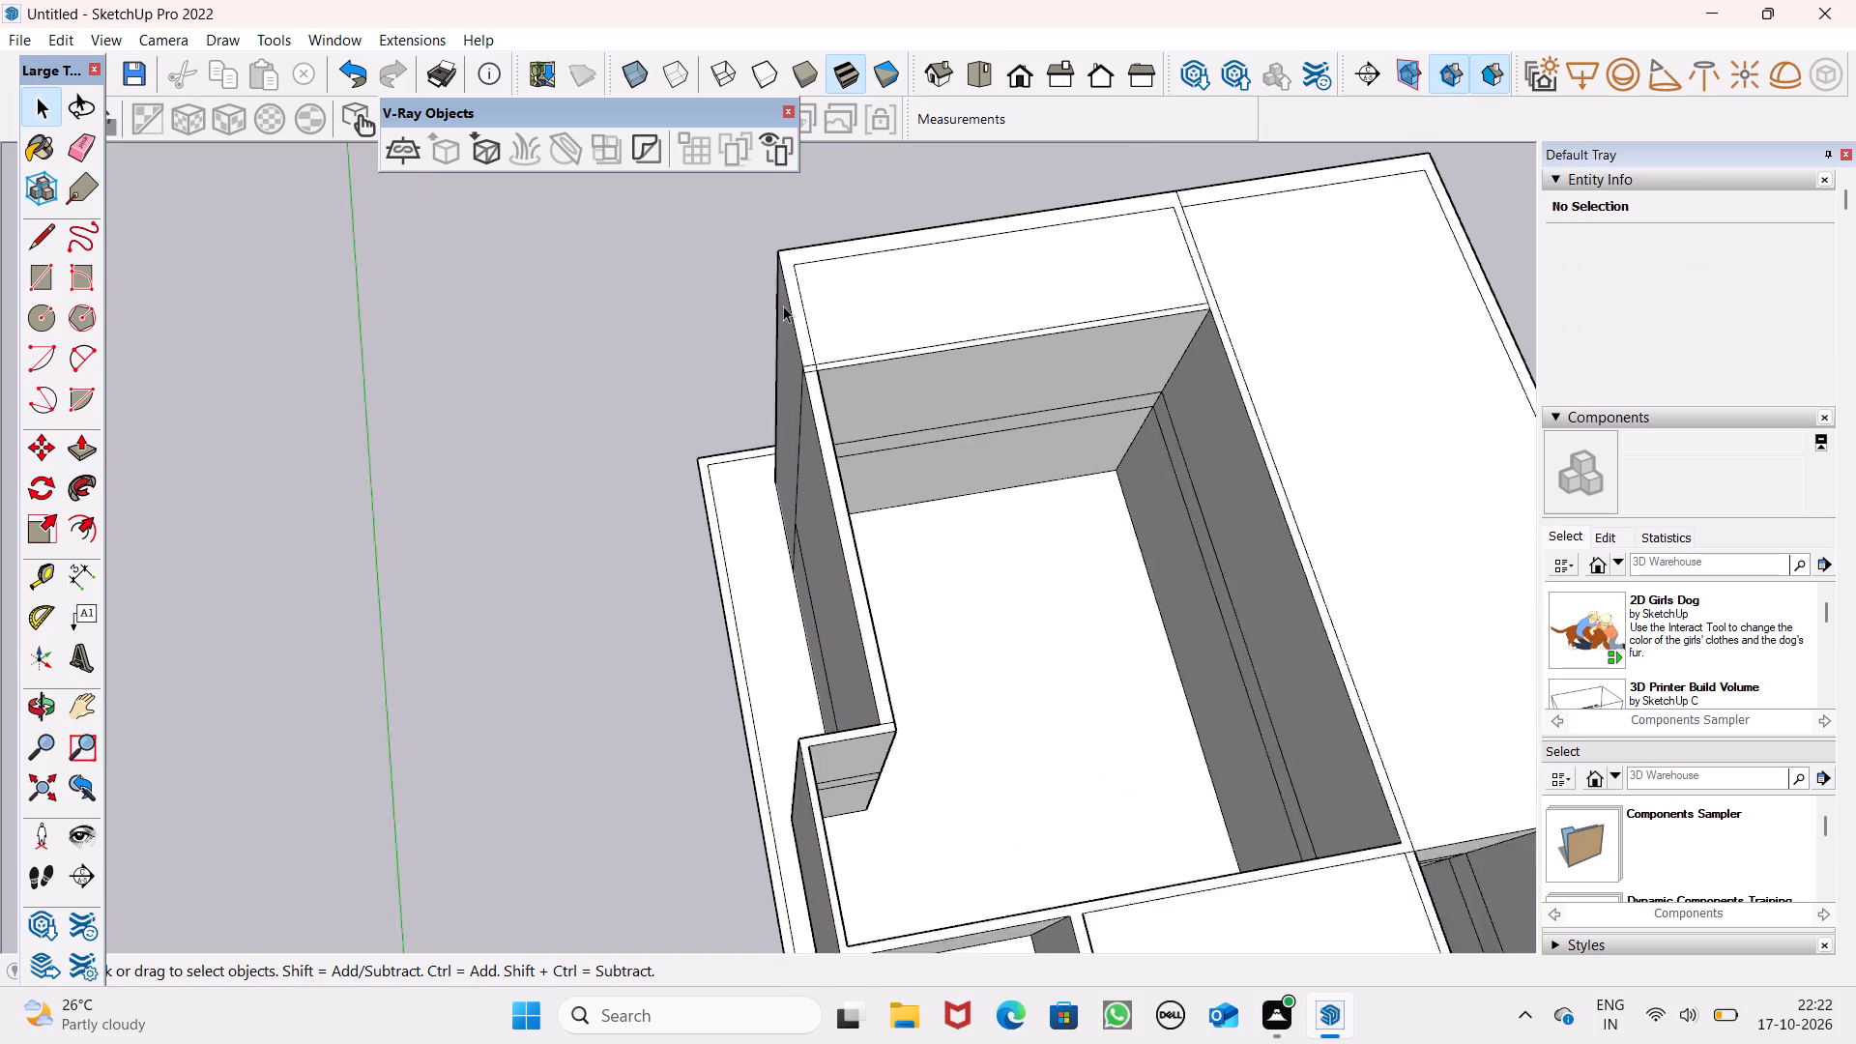
scroll(783, 305, up, 4)
middle_drag(818, 409, 1188, 291)
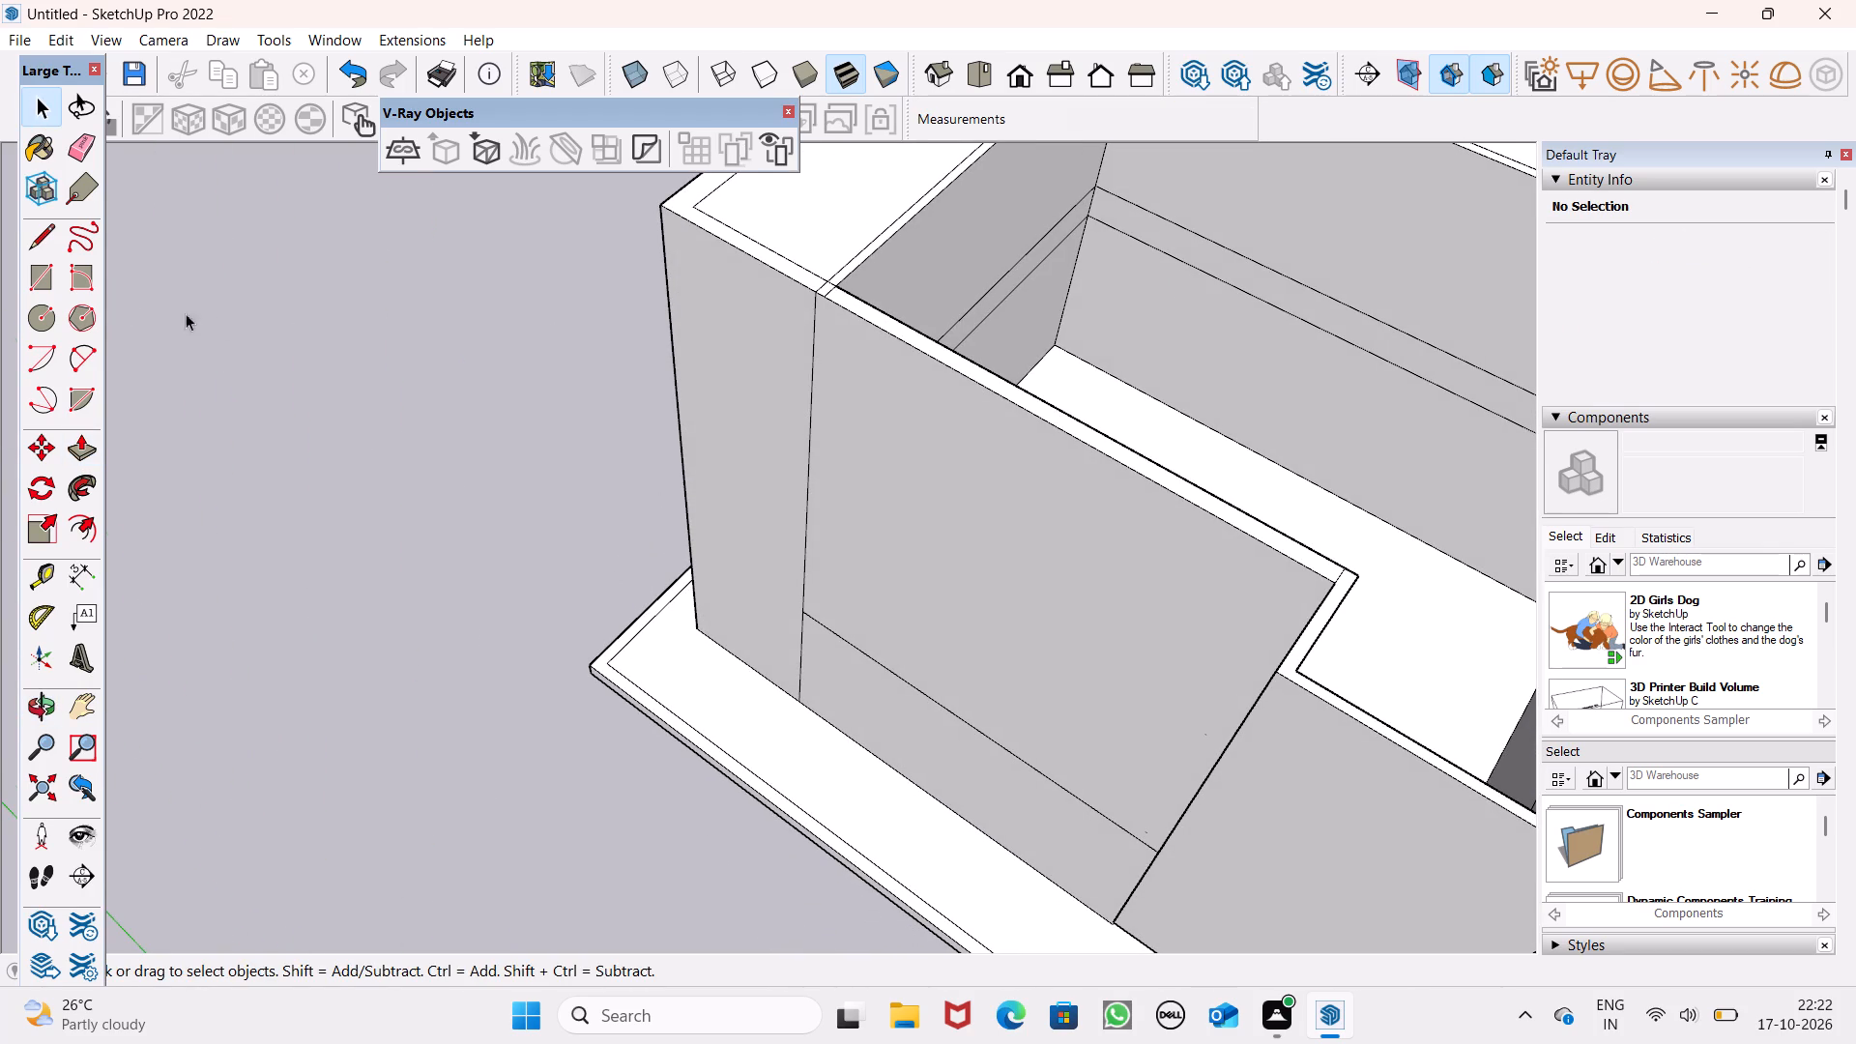
click(61, 233)
scroll(969, 515, down, 4)
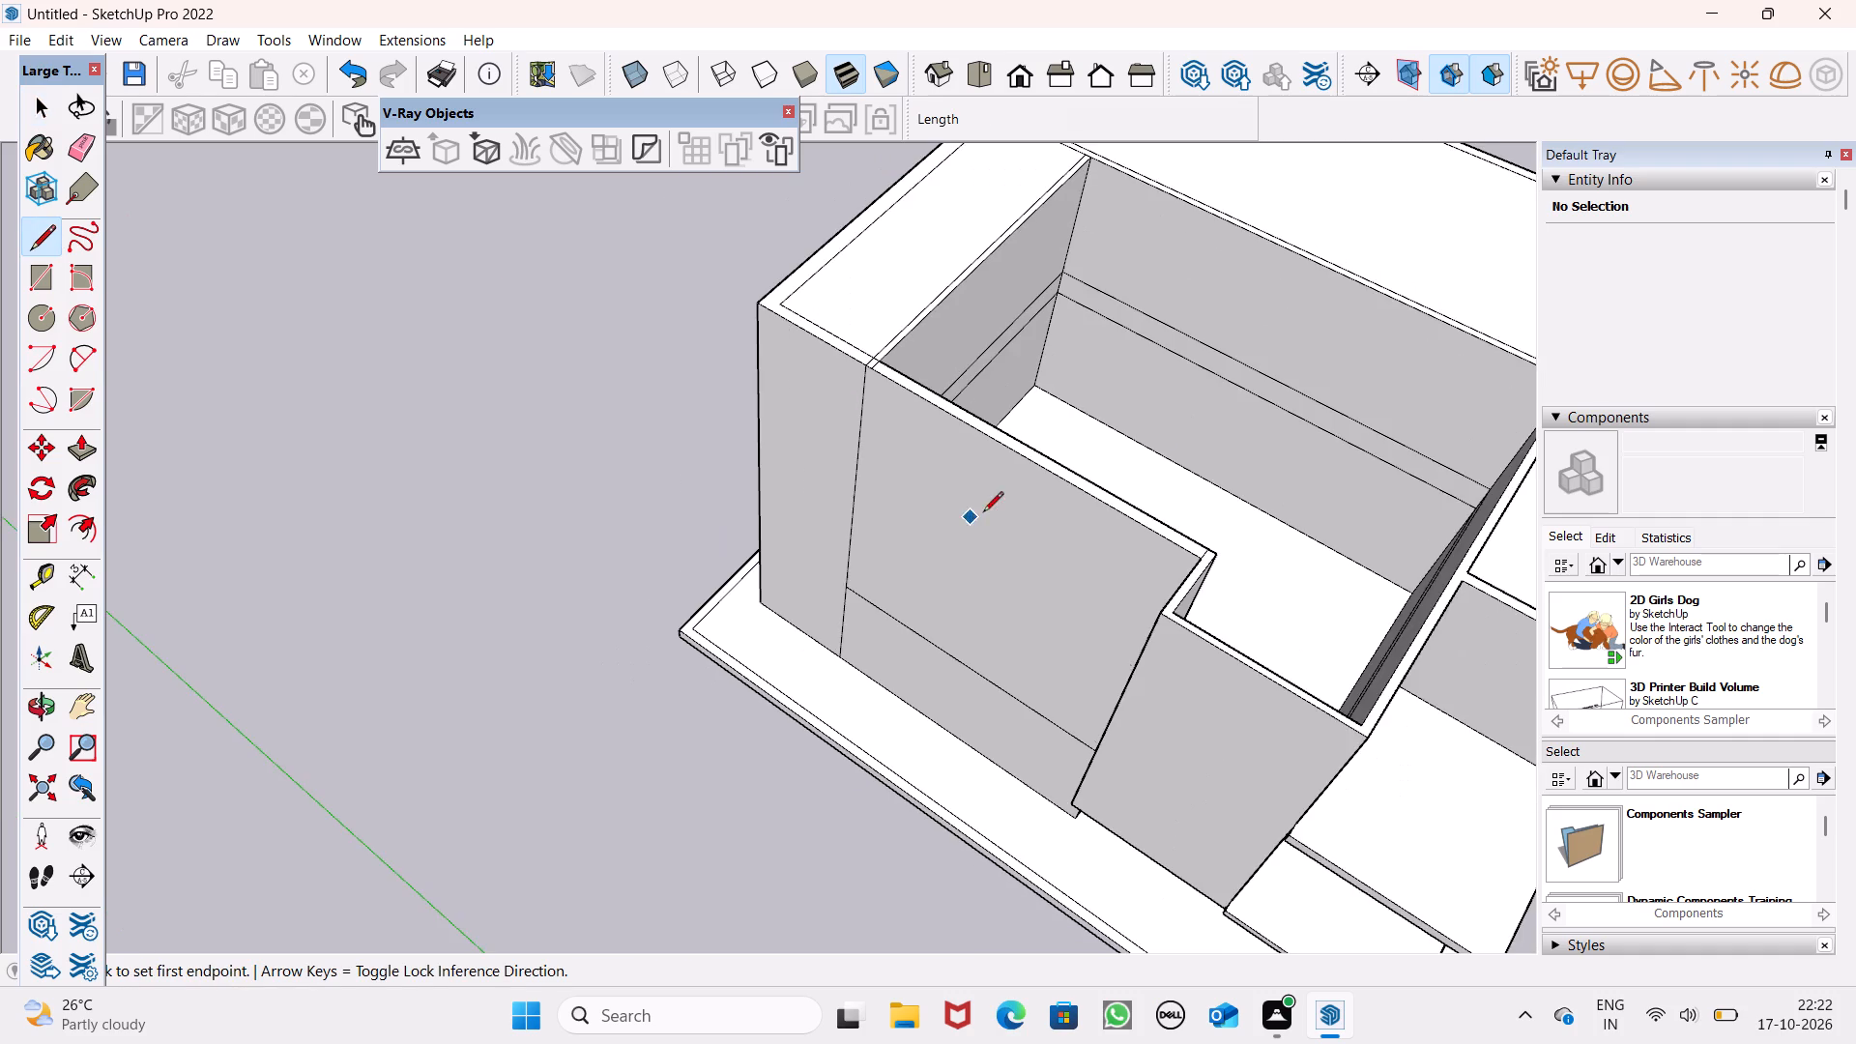
scroll(1169, 433, down, 2)
scroll(1049, 340, down, 2)
middle_drag(1148, 317, 777, 572)
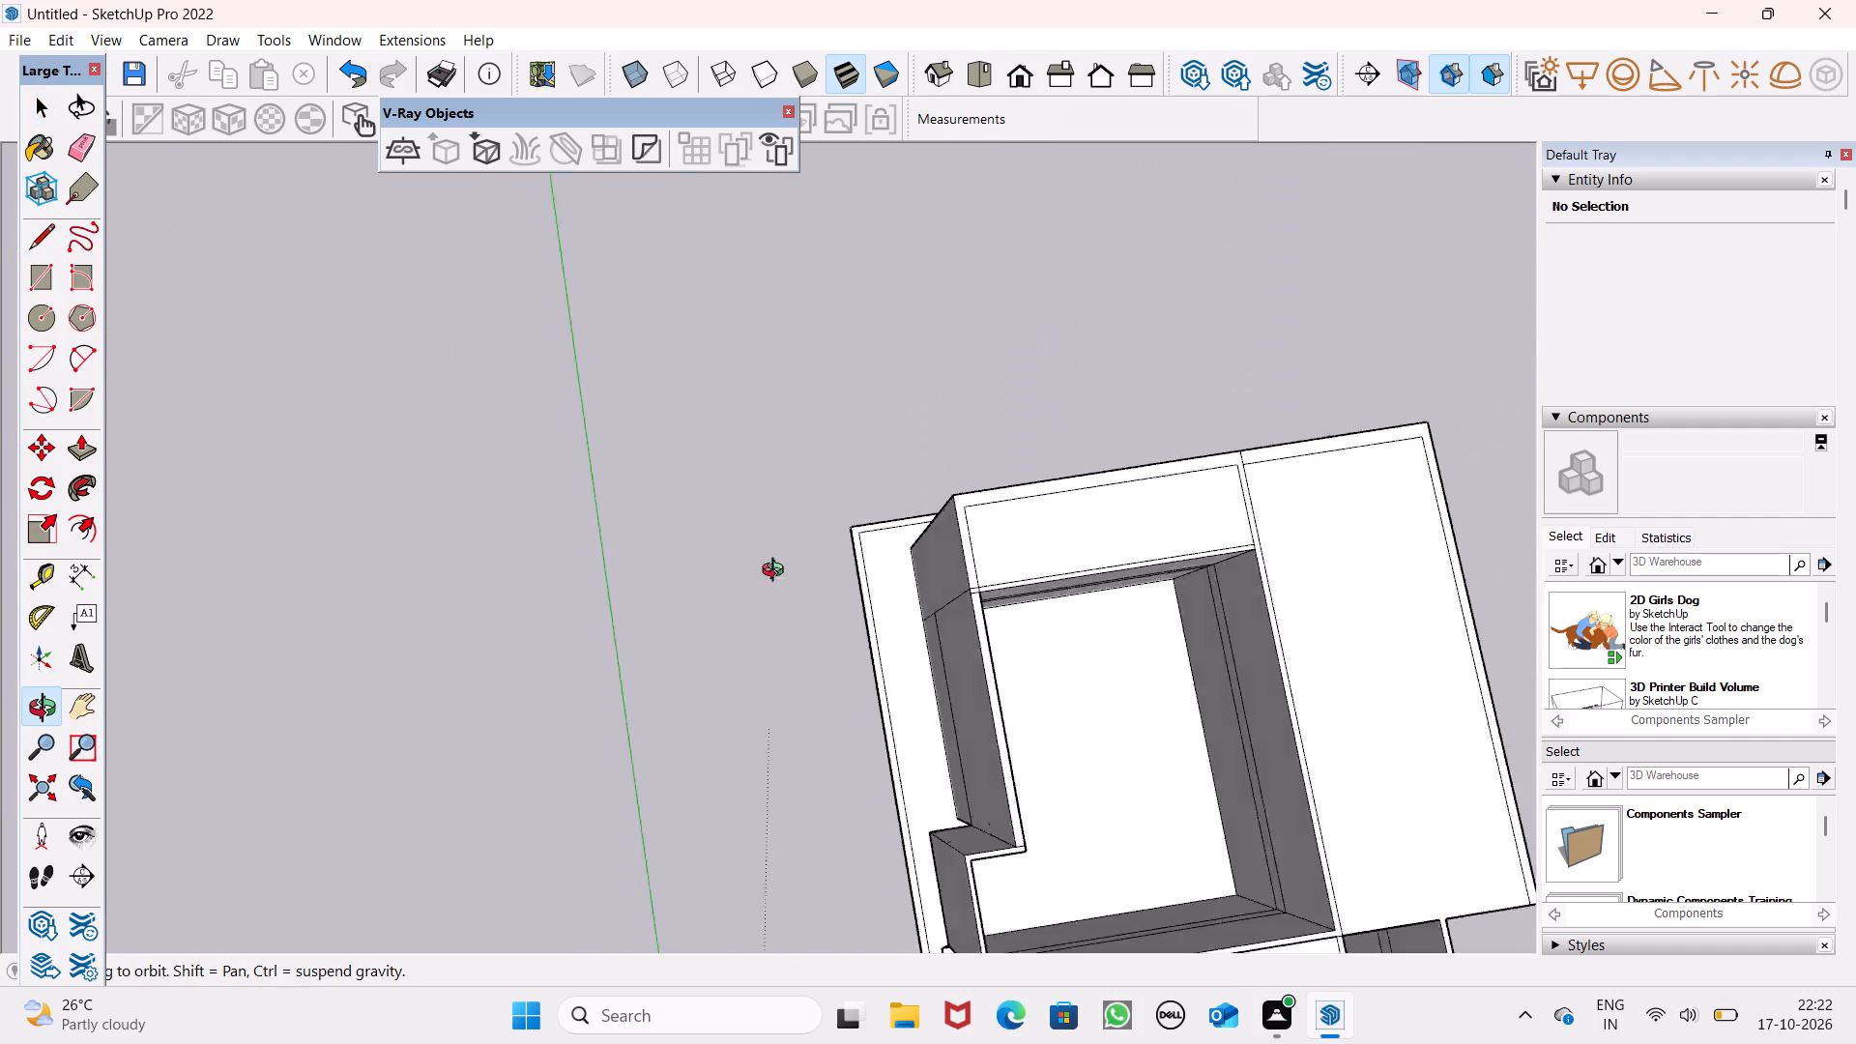
middle_drag(777, 572, 773, 565)
scroll(1191, 614, up, 8)
scroll(1359, 529, up, 5)
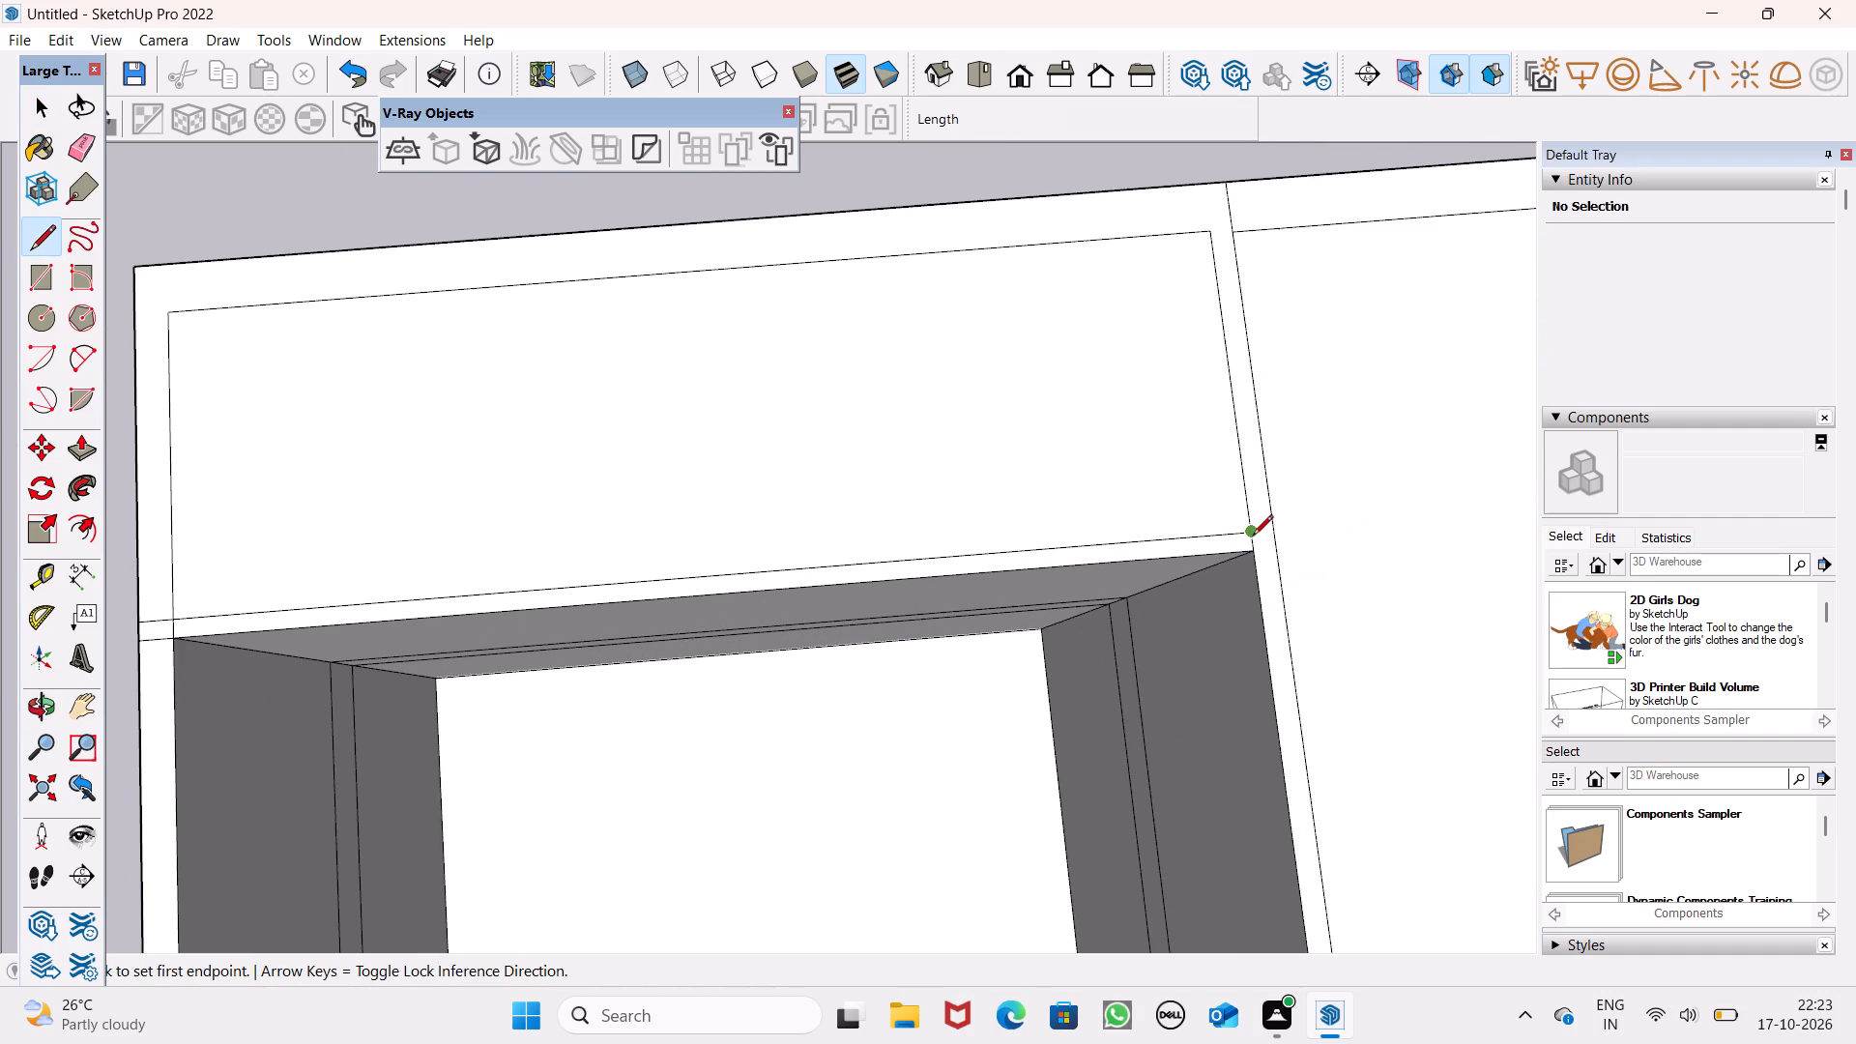
click(1248, 532)
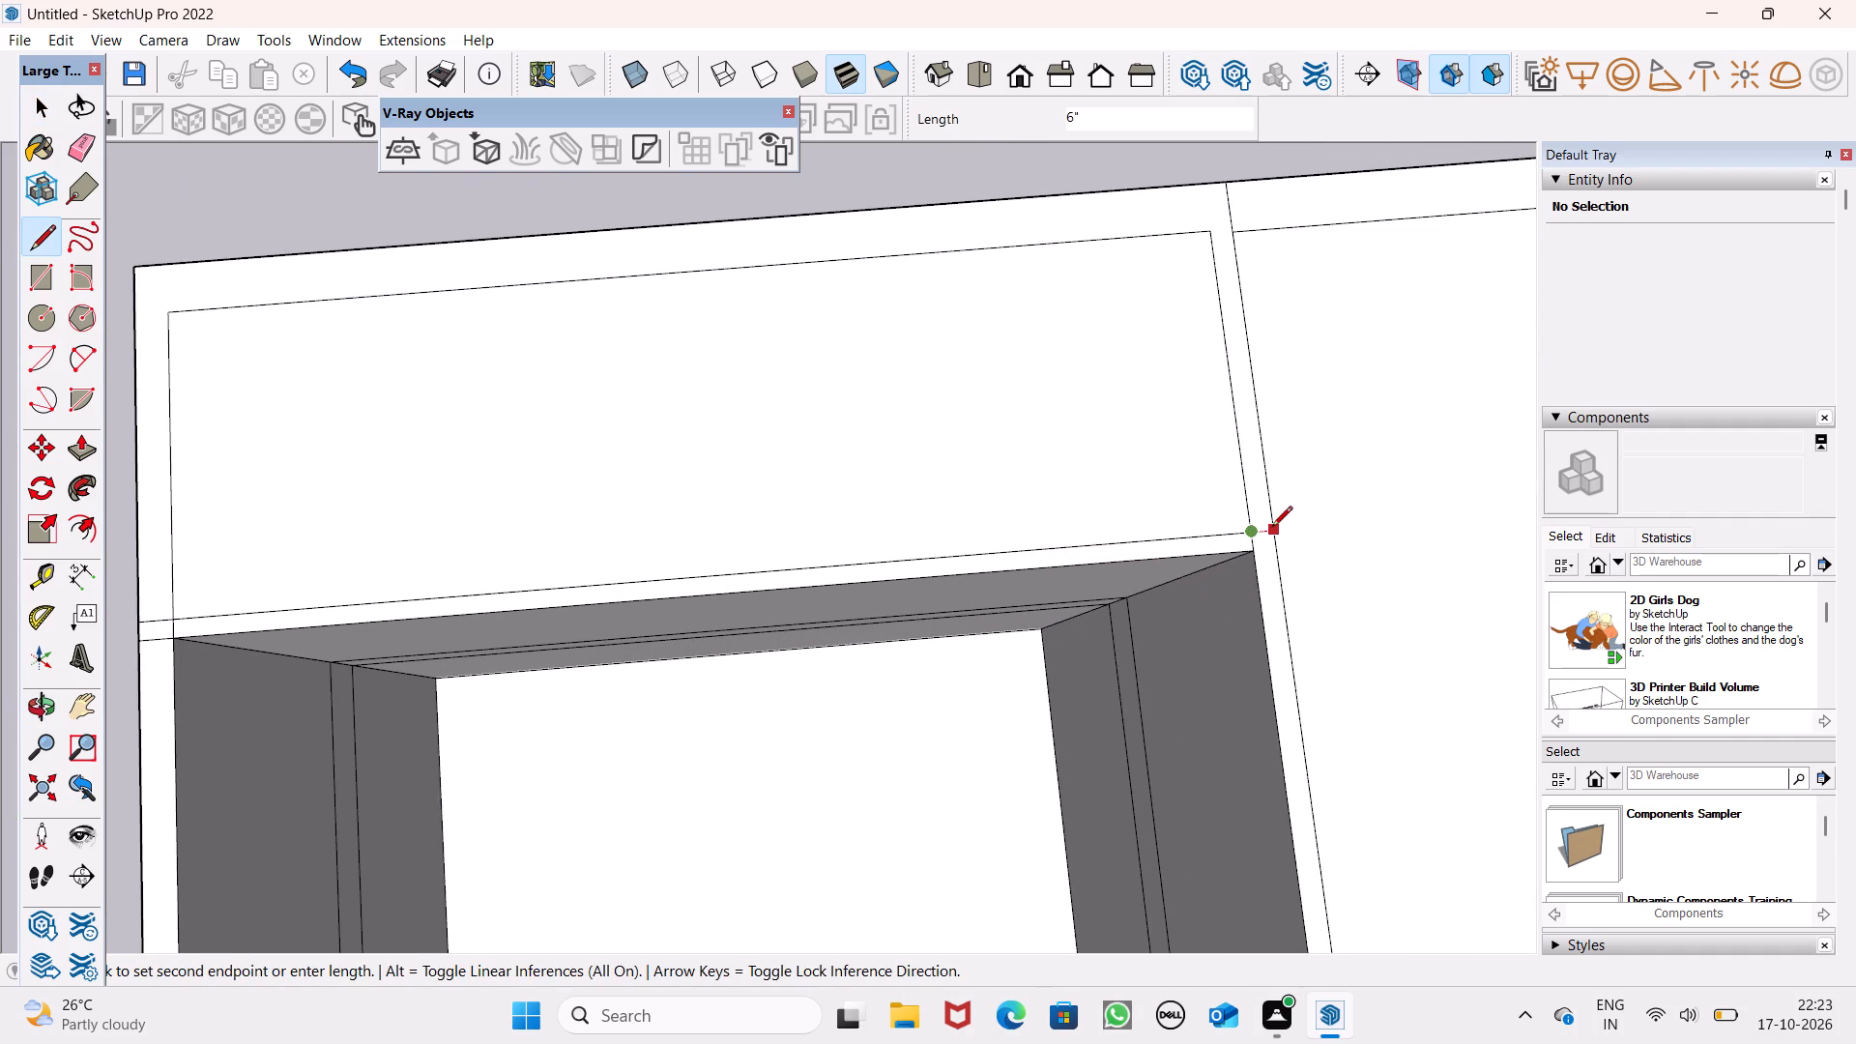
click(1272, 527)
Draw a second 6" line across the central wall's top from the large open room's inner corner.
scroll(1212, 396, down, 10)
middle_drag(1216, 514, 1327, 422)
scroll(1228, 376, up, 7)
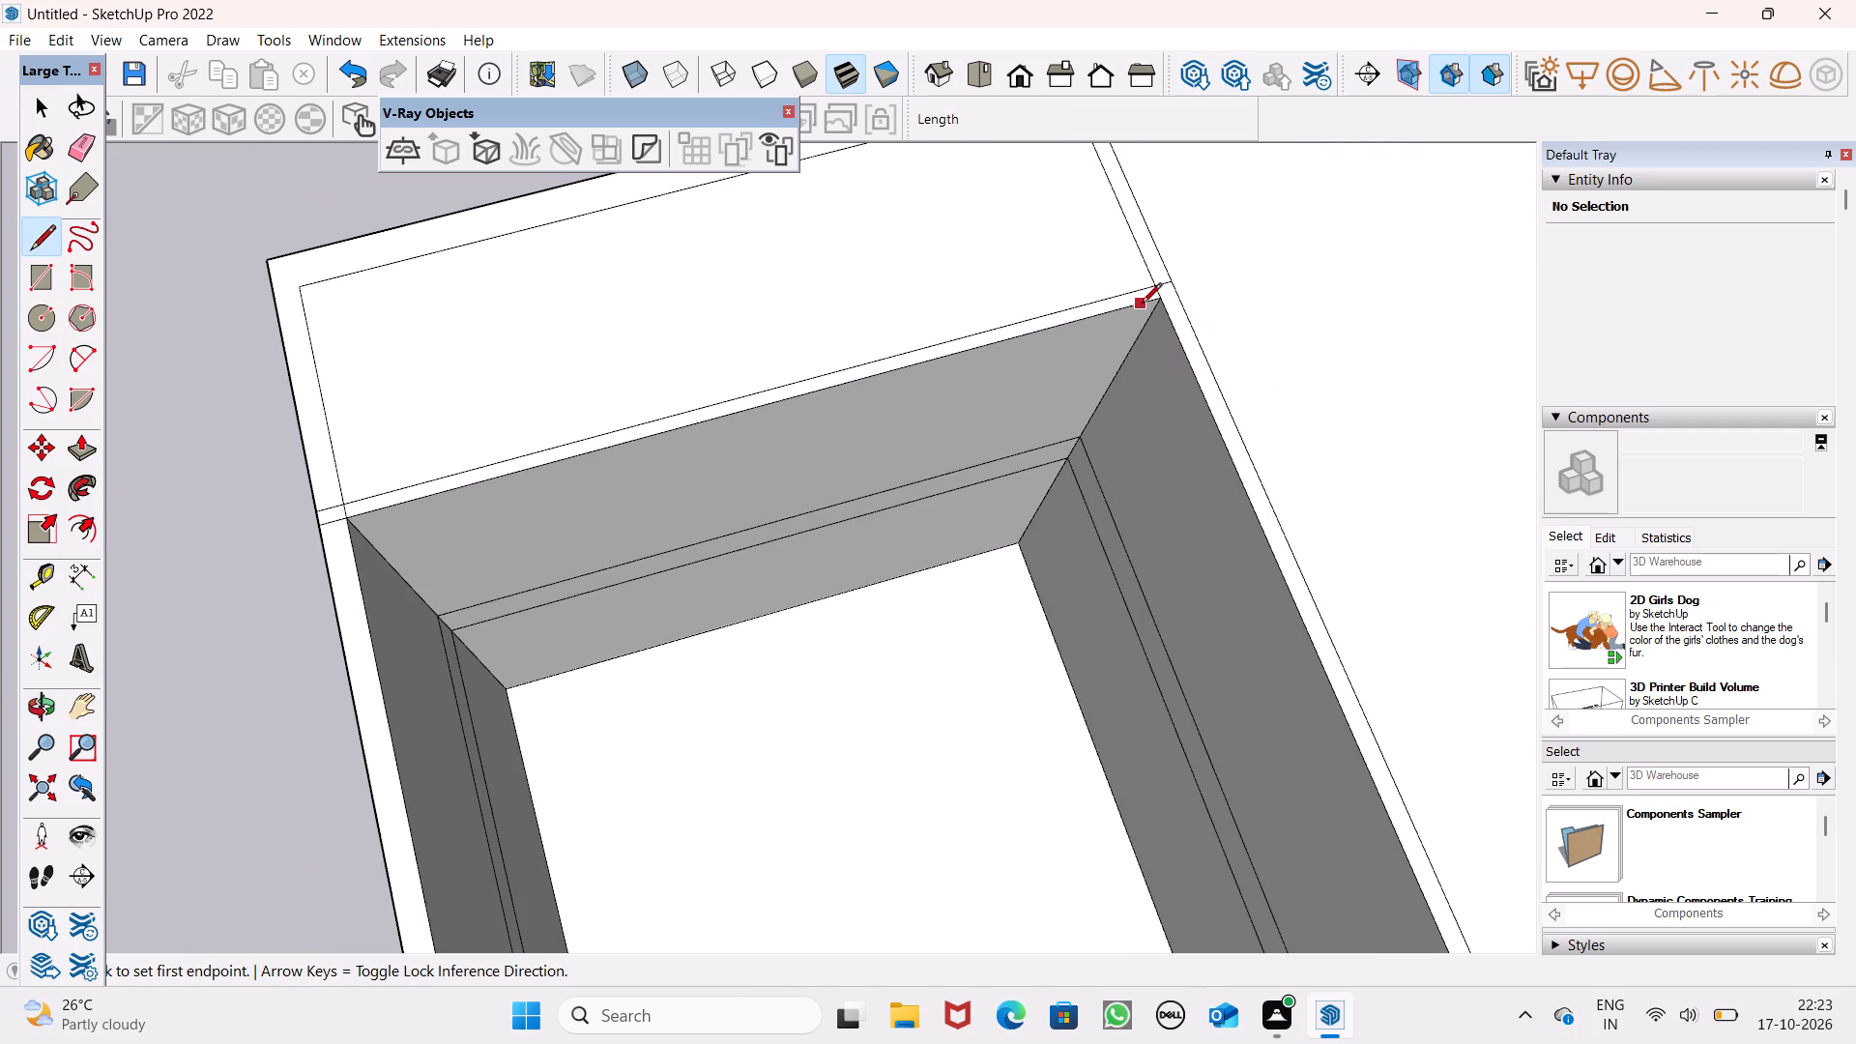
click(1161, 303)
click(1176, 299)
Erase the short seam edges on the wall top where the back room's partition meets the outer side wall.
scroll(1289, 304, down, 9)
middle_drag(882, 633, 936, 620)
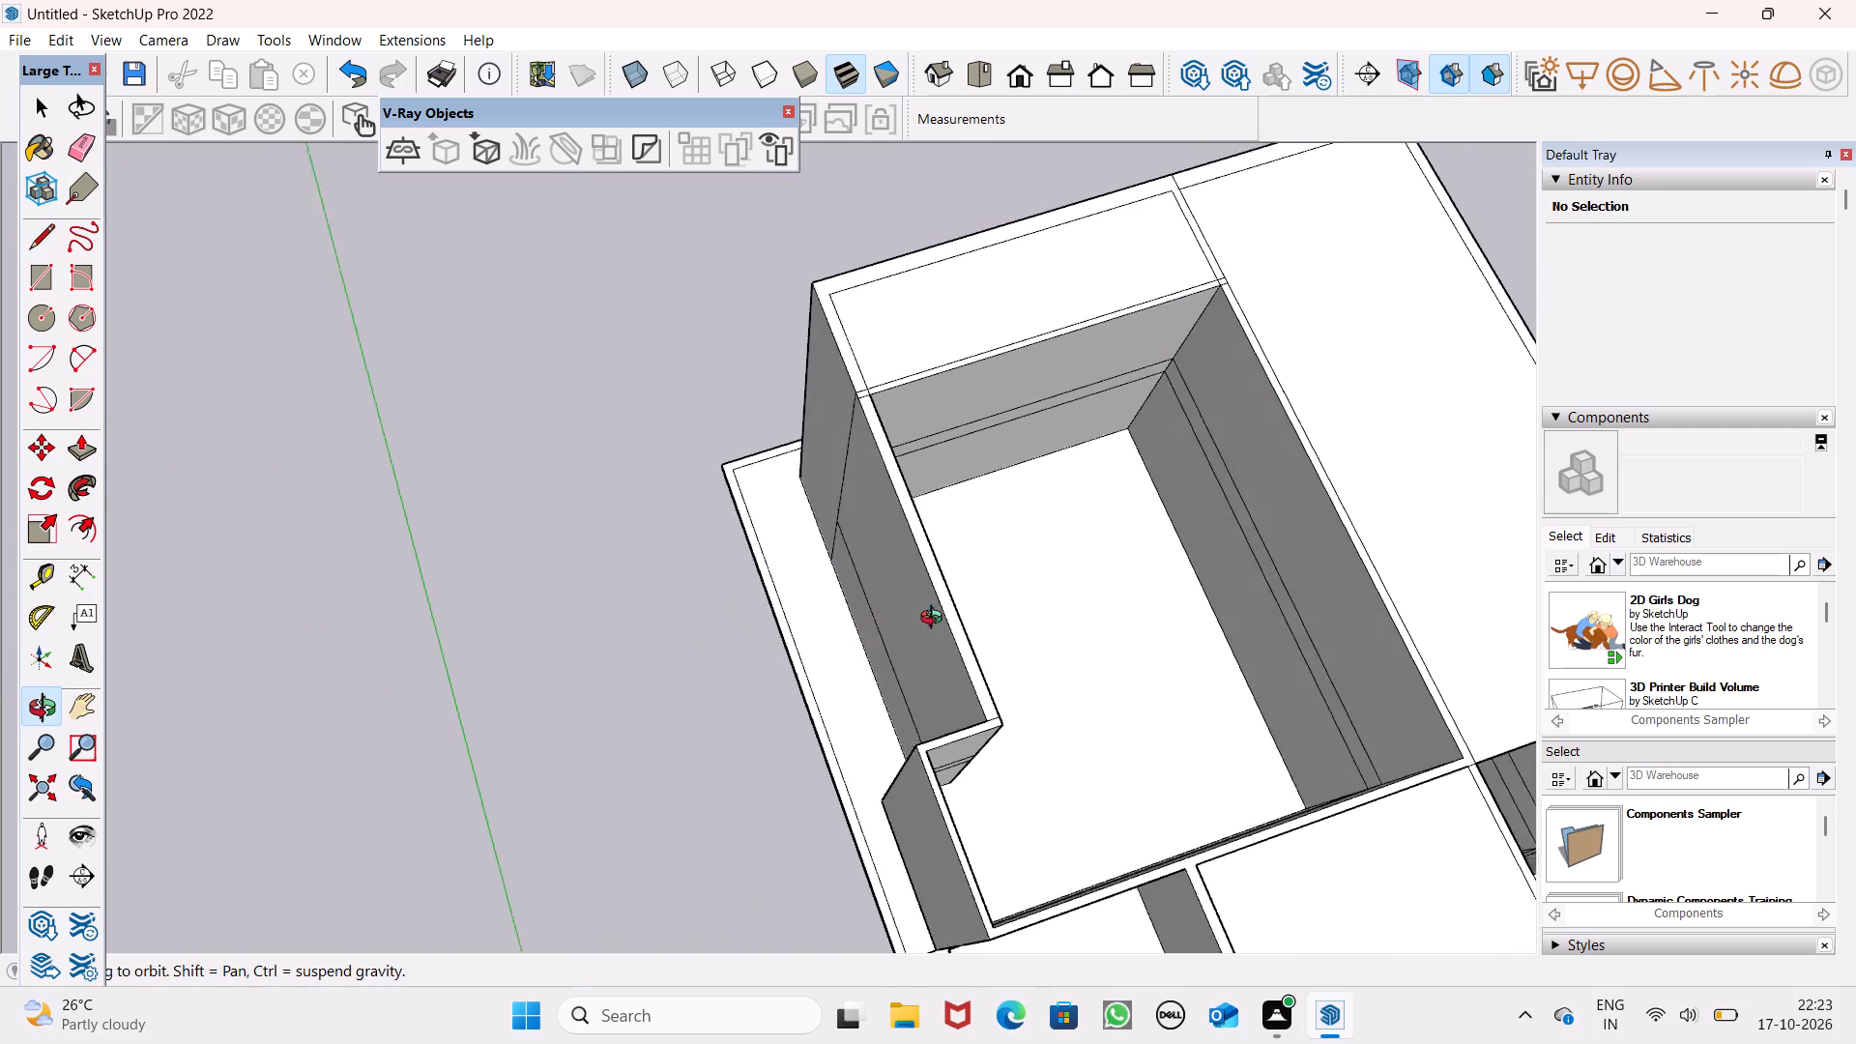
middle_drag(936, 620, 1060, 581)
scroll(859, 426, up, 7)
scroll(996, 462, down, 1)
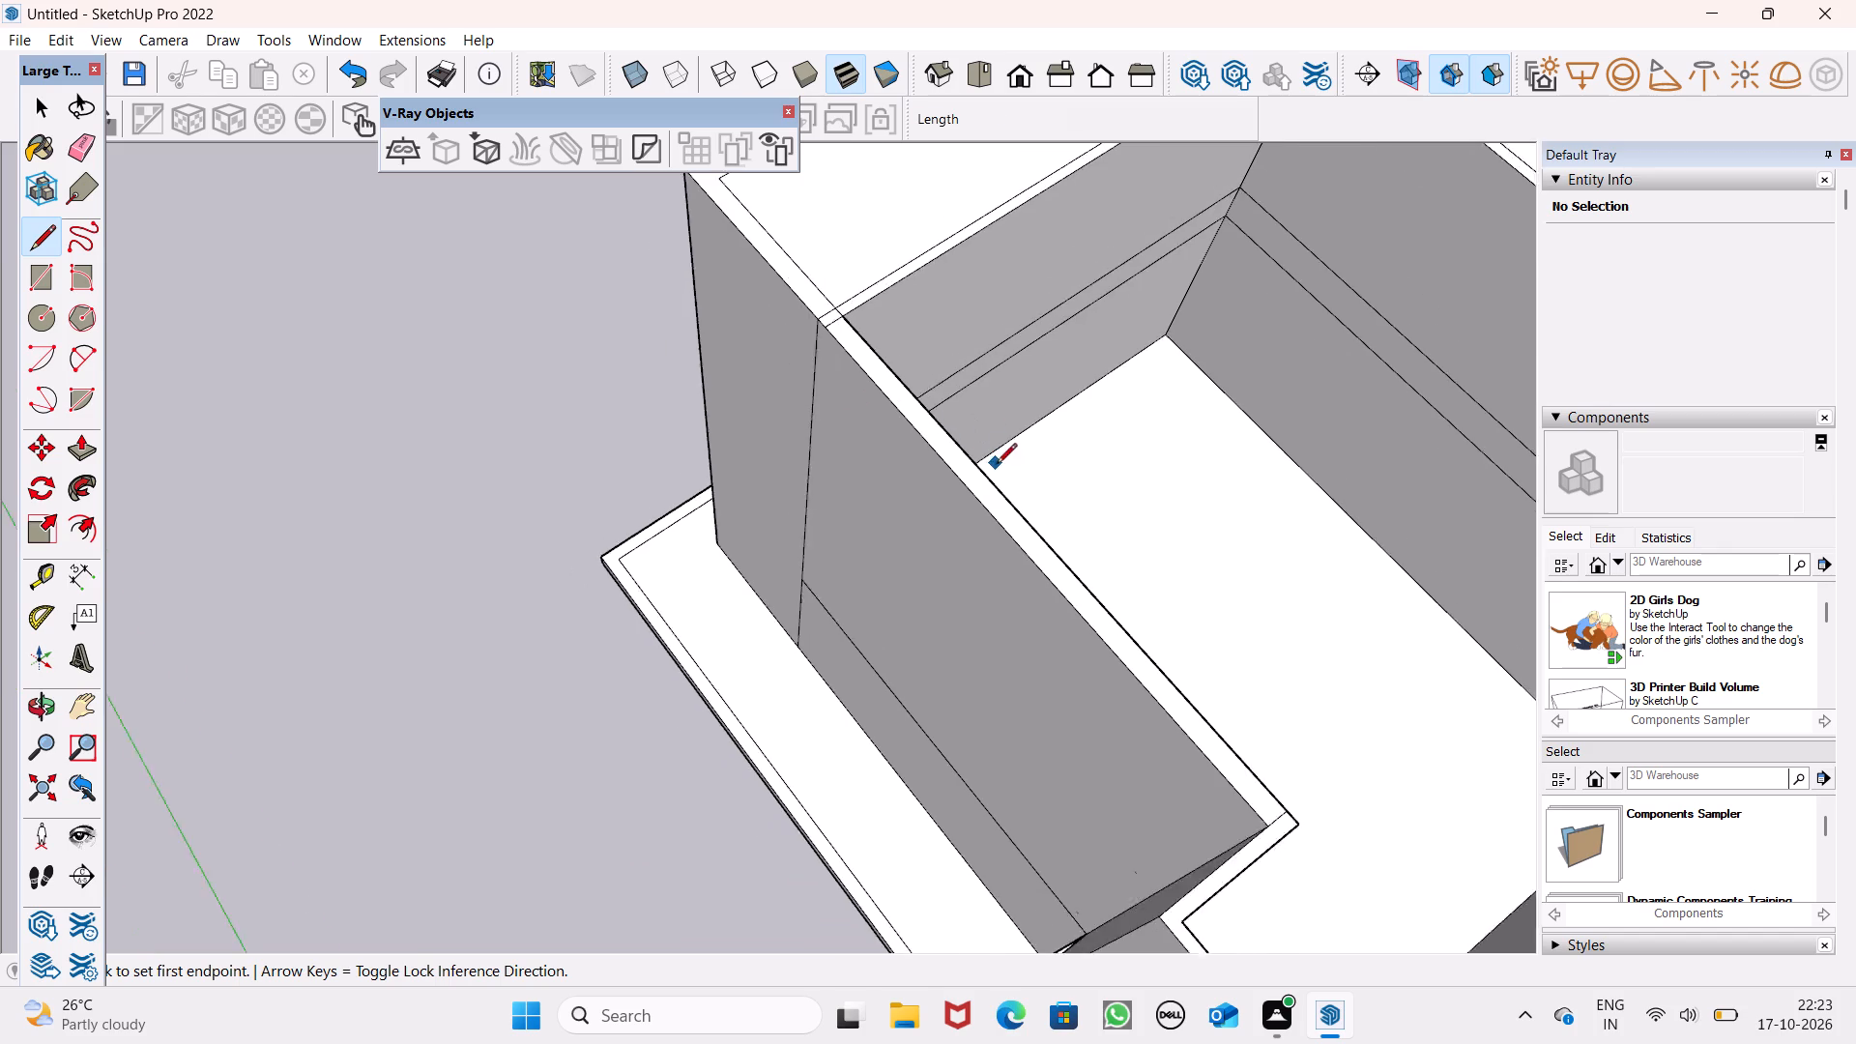
scroll(997, 465, down, 2)
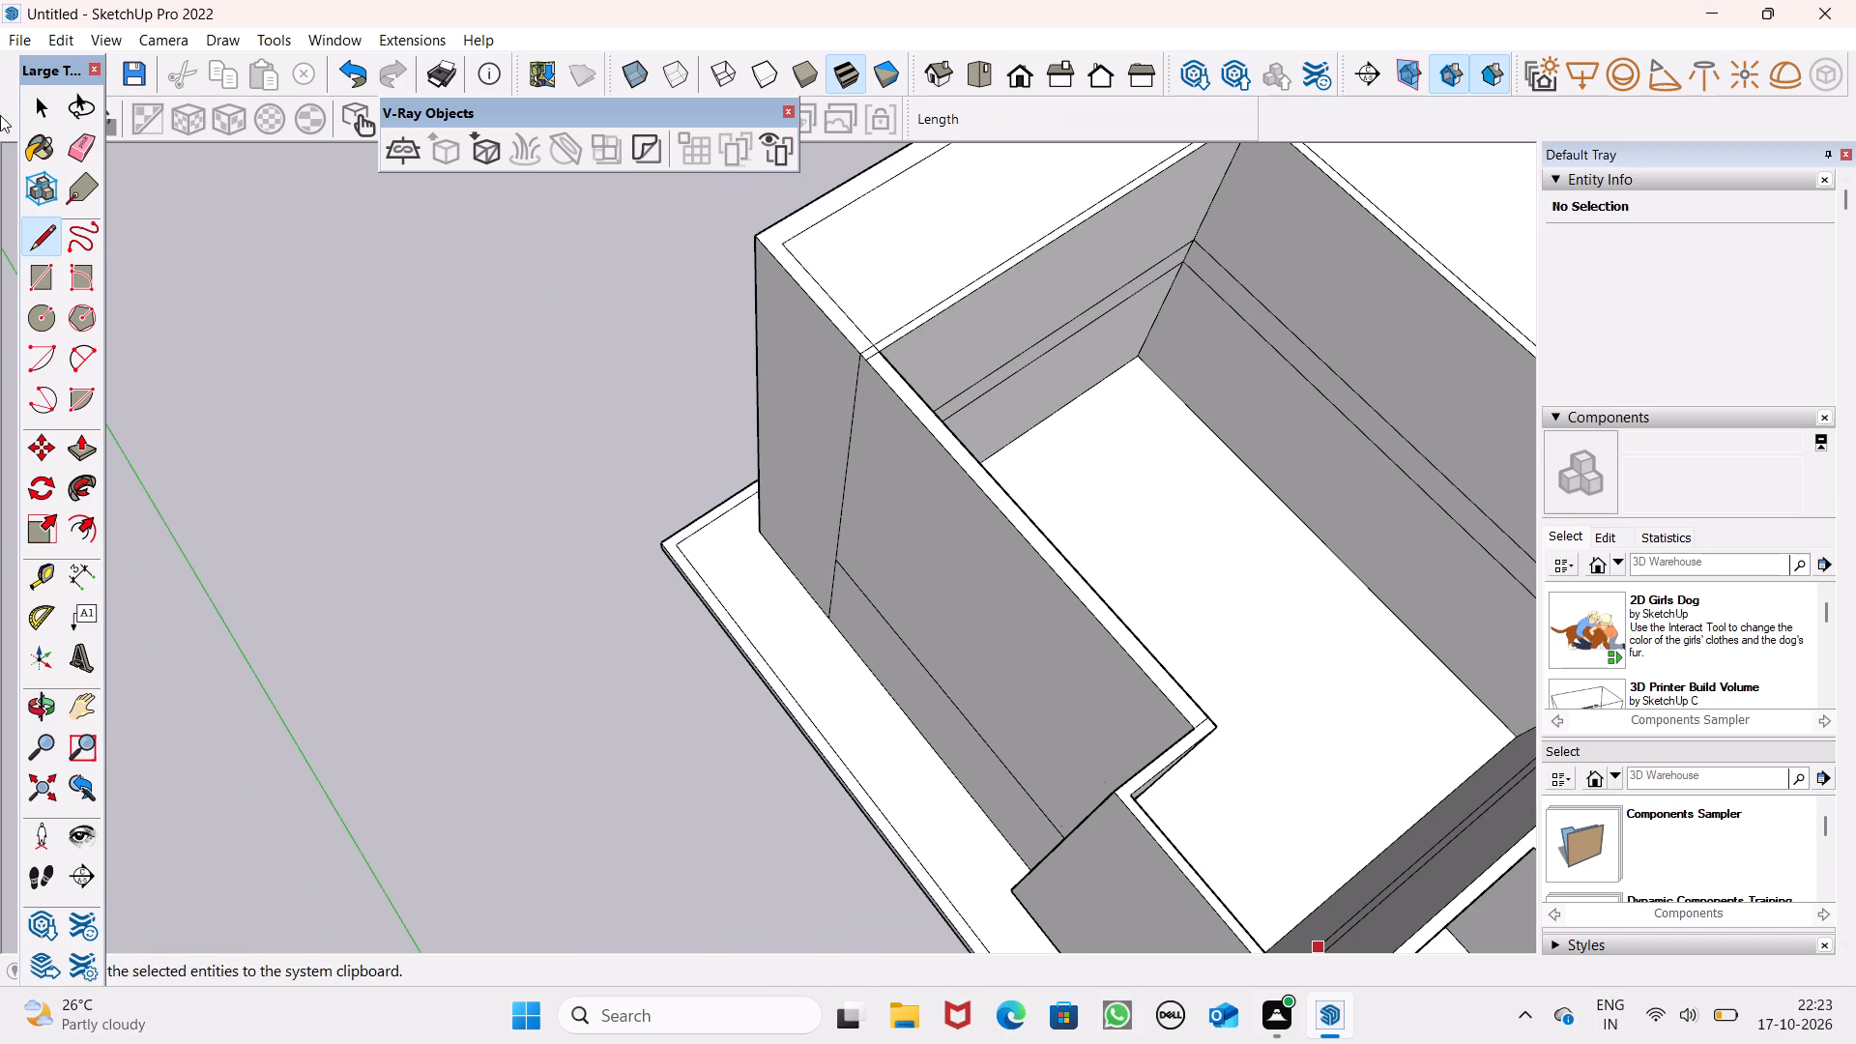
click(74, 143)
scroll(252, 359, down, 4)
scroll(341, 448, down, 1)
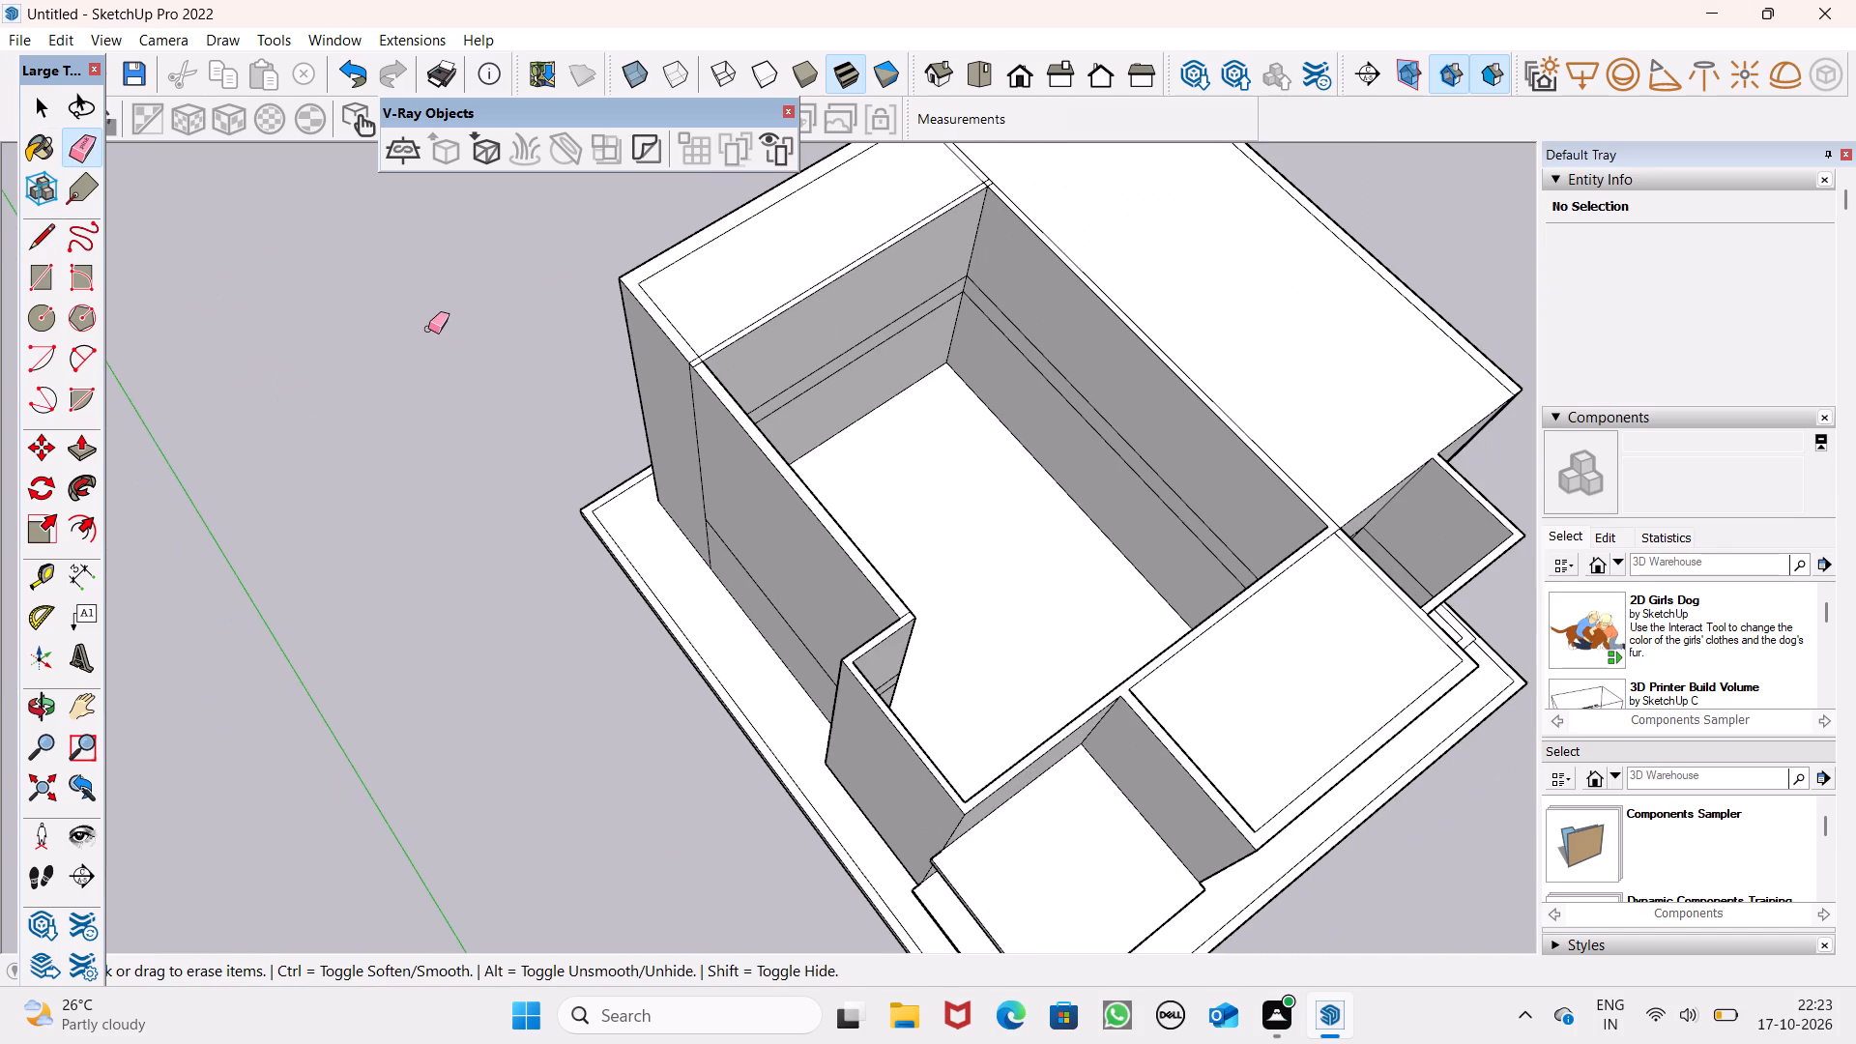
scroll(433, 333, up, 4)
middle_drag(777, 562, 741, 709)
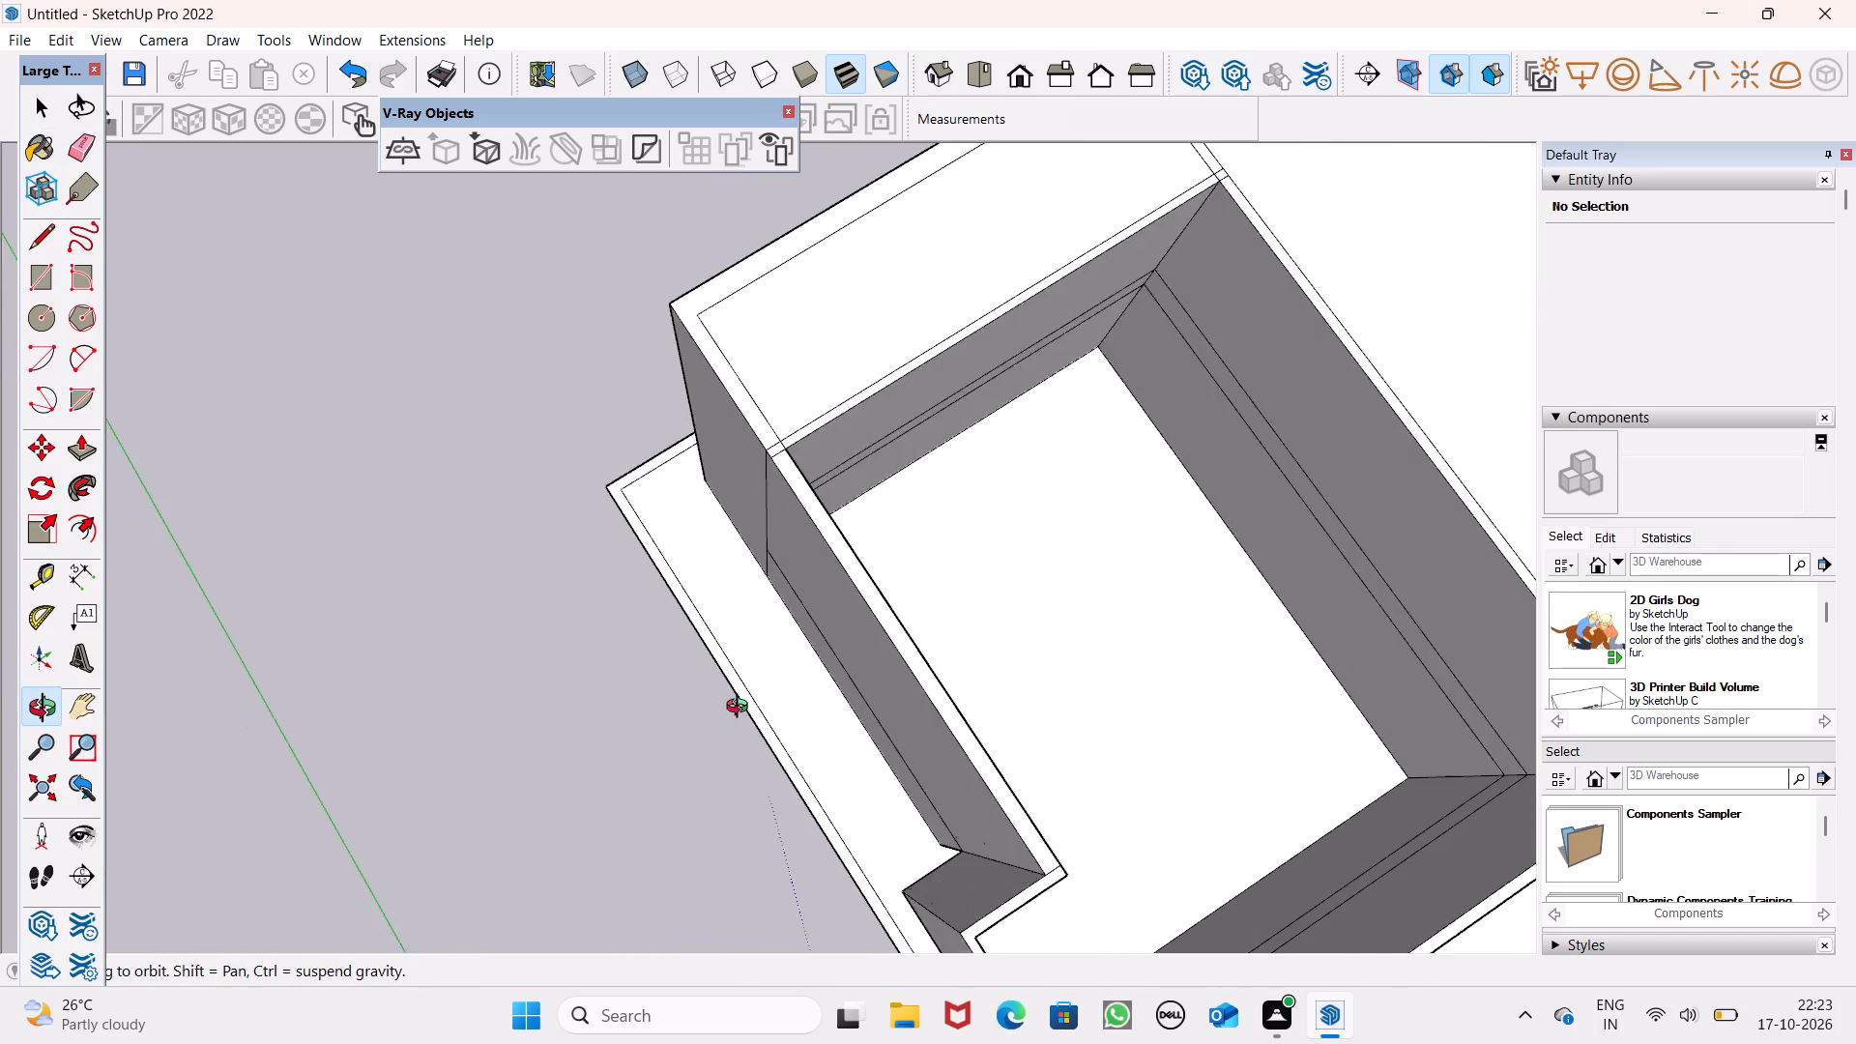
middle_drag(741, 709, 741, 706)
scroll(799, 524, up, 4)
scroll(776, 443, up, 4)
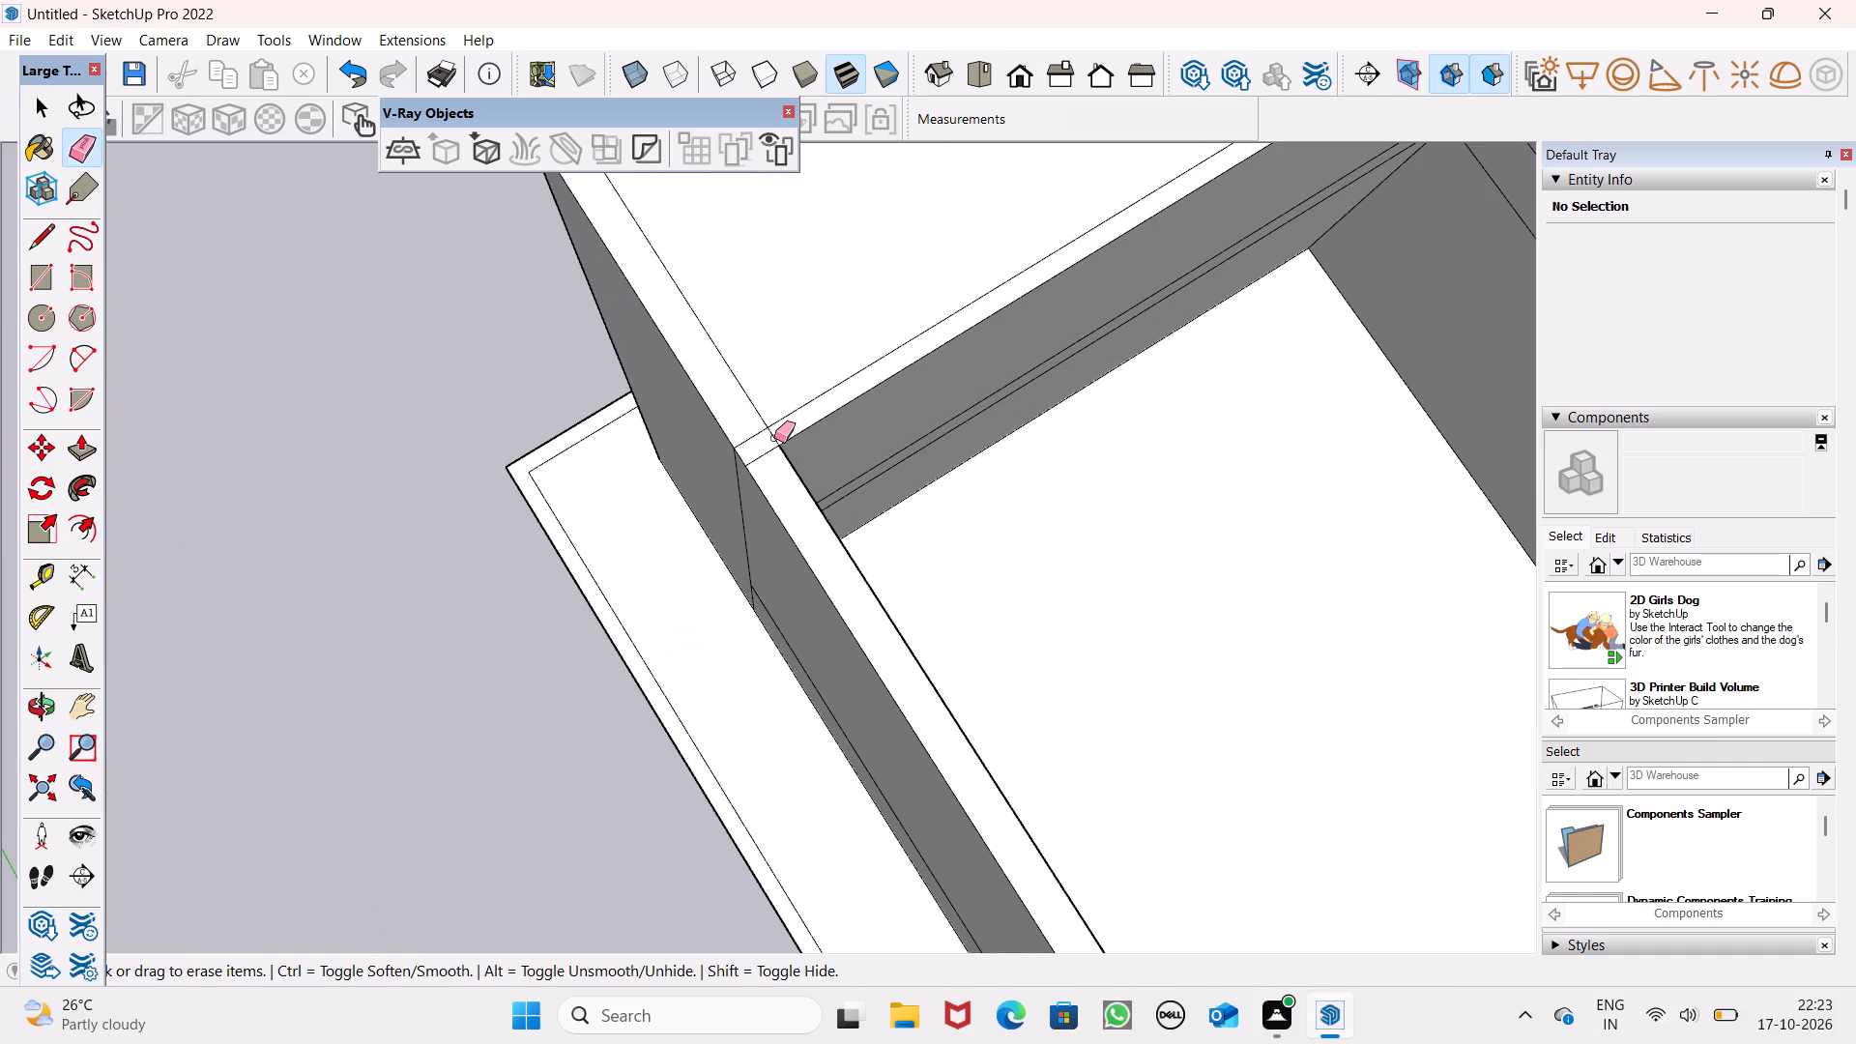
drag(774, 438, 760, 444)
drag(757, 450, 760, 459)
Erase the short seam edges on the wall top where the back room's partition meets the long central wall.
scroll(736, 598, down, 7)
scroll(1096, 336, up, 3)
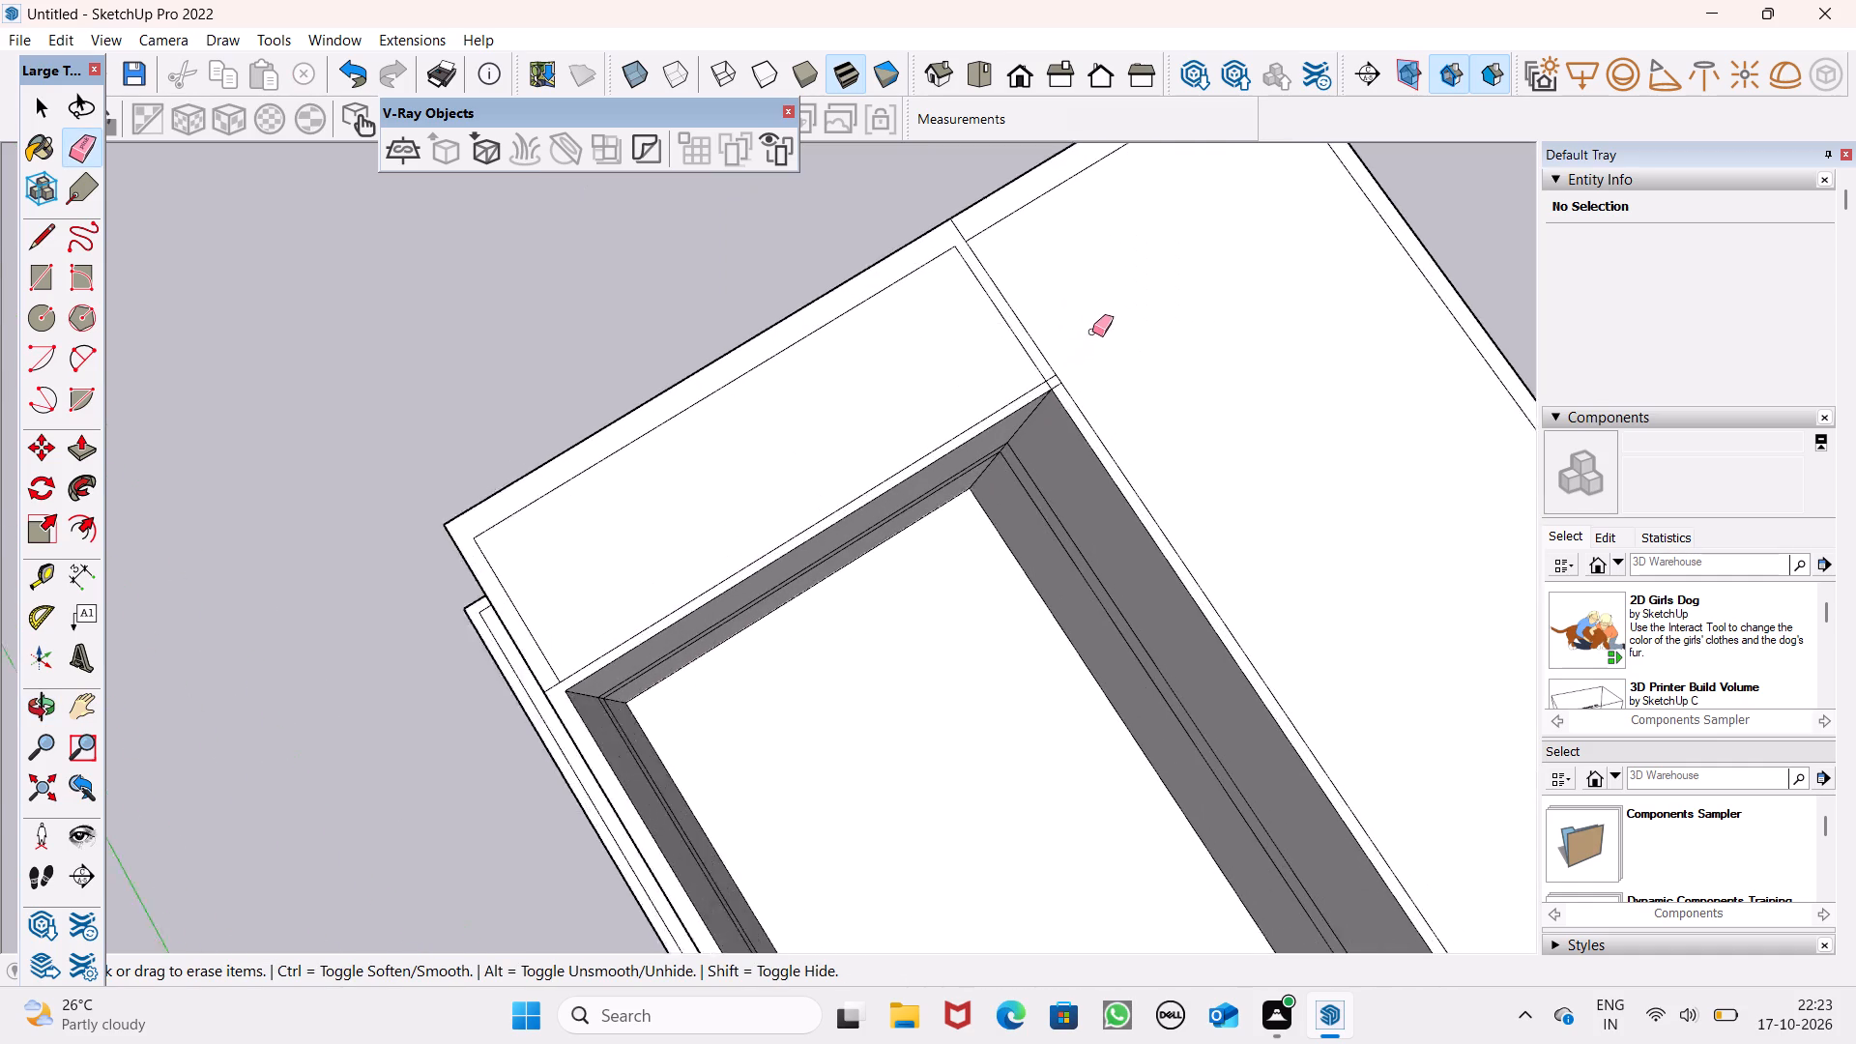
scroll(1092, 332, up, 2)
scroll(1046, 394, up, 5)
click(1042, 386)
drag(1055, 383, 1058, 391)
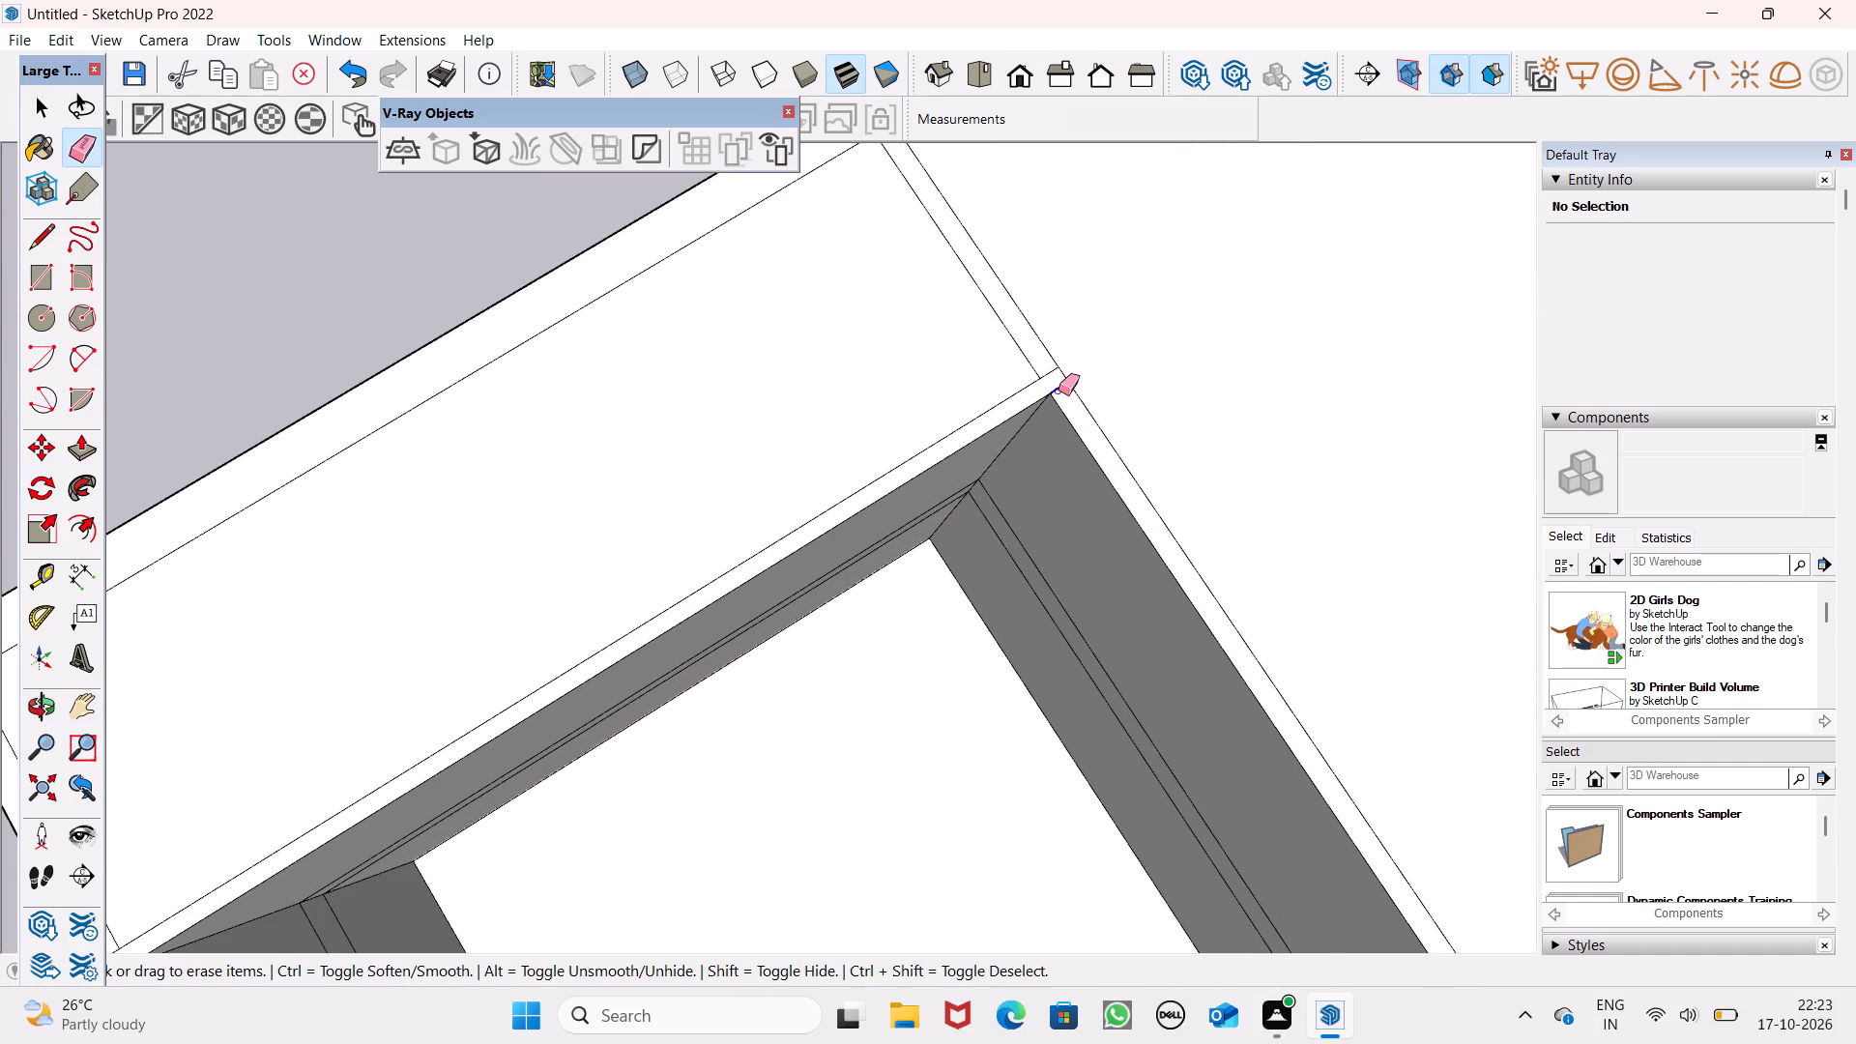
drag(1058, 391, 1058, 392)
scroll(1098, 354, down, 15)
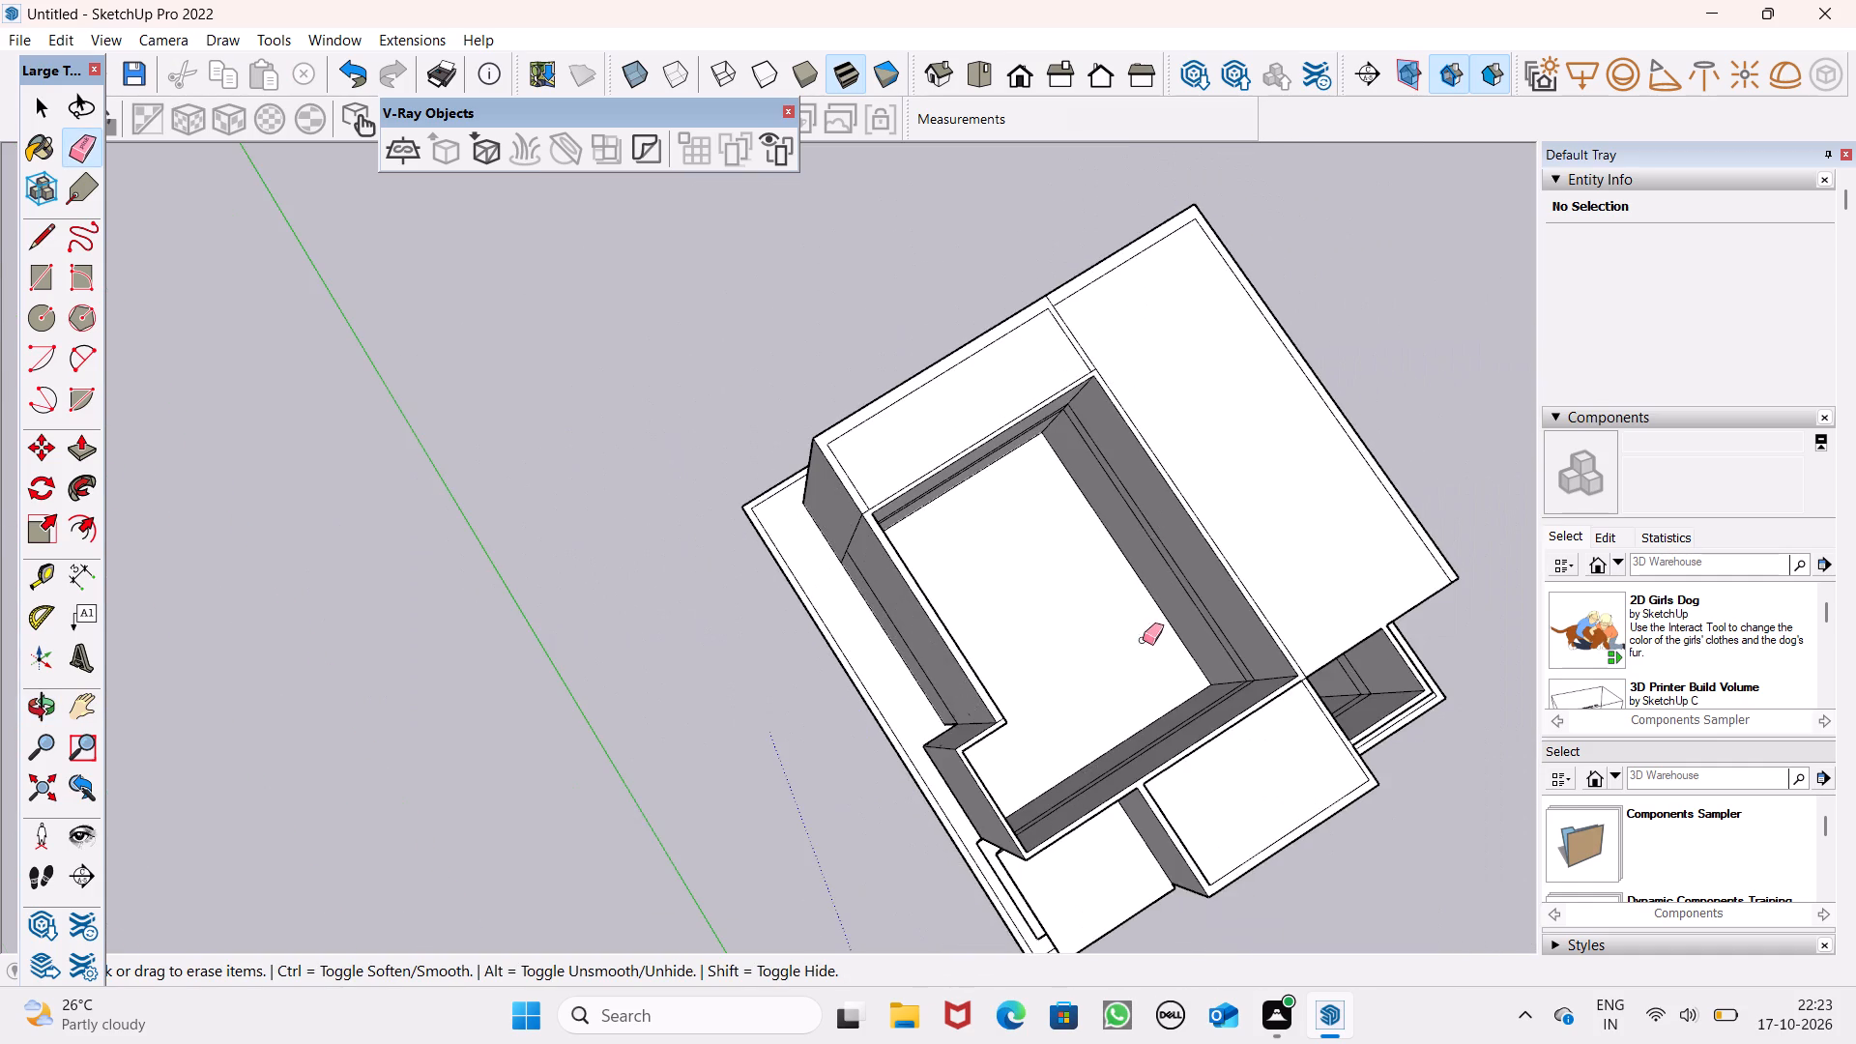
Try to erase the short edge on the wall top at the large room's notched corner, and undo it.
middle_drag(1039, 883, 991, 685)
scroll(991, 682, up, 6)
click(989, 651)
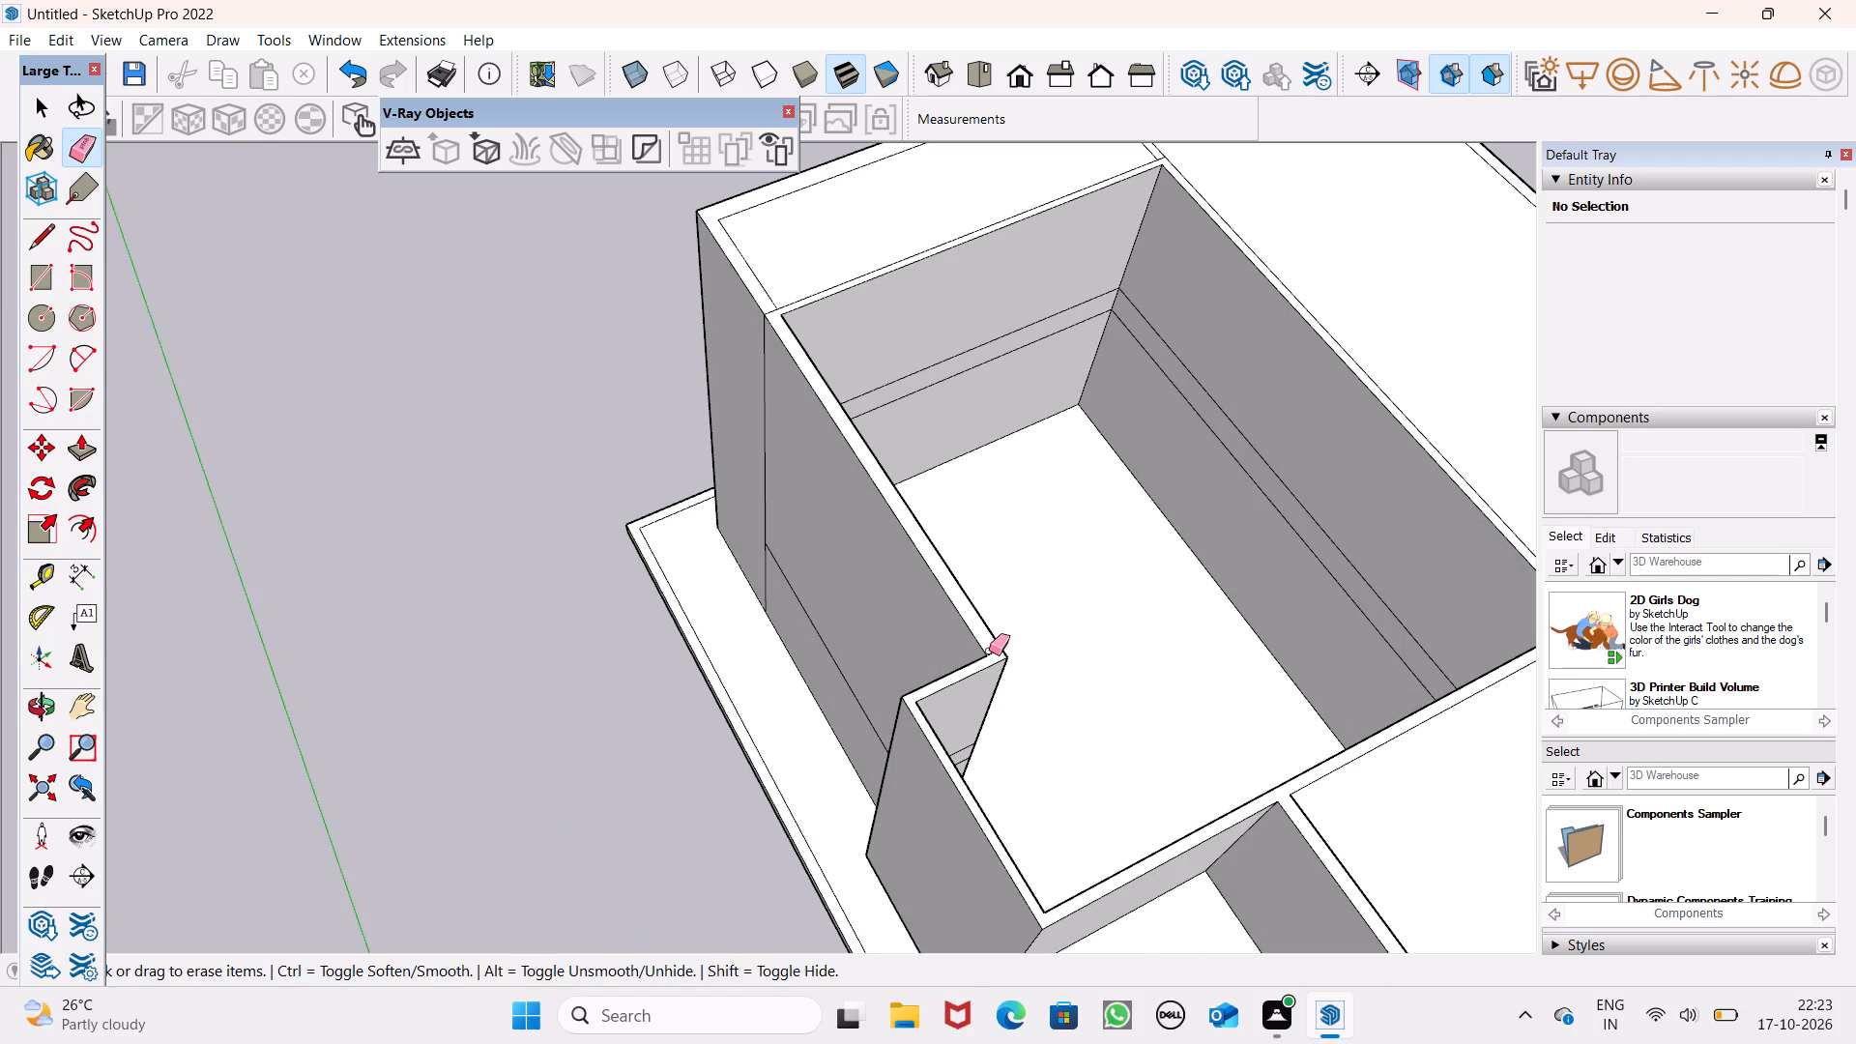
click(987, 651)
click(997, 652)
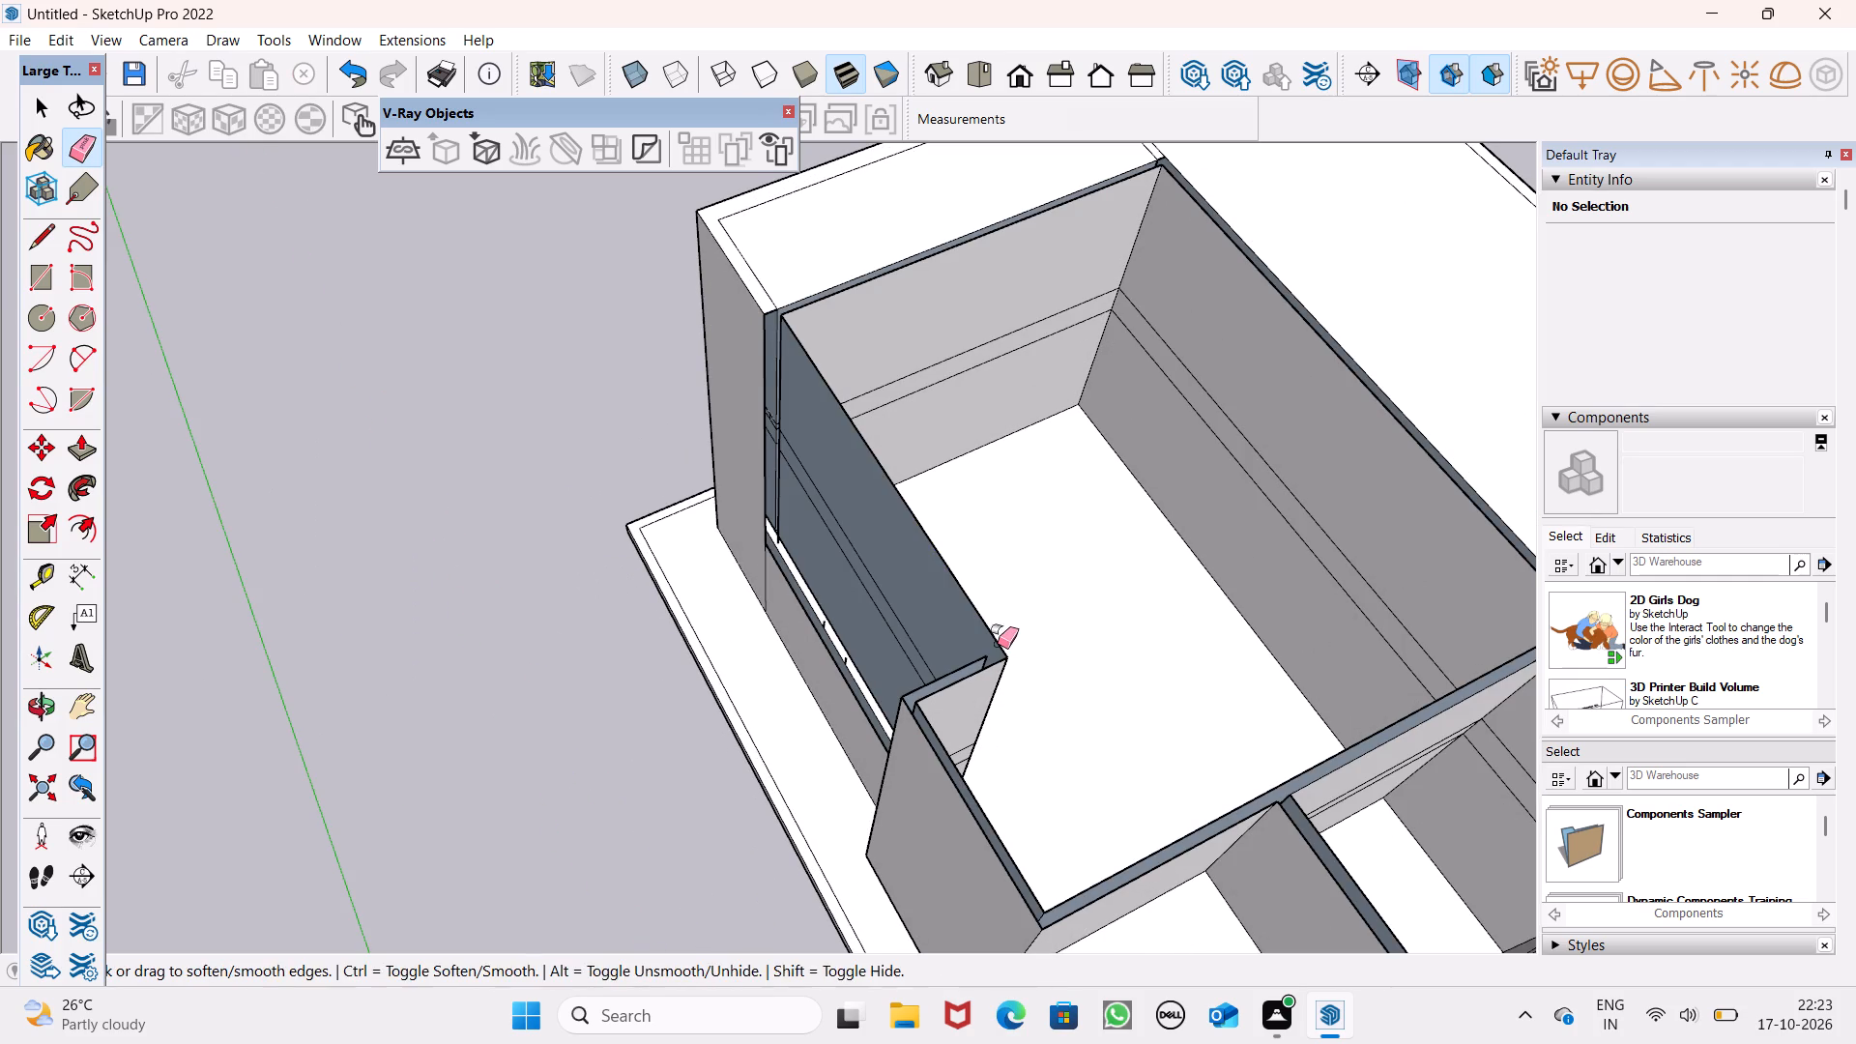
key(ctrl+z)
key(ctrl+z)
Erase the short seam edge on the wall top at the large room's notched corner.
scroll(999, 676, up, 4)
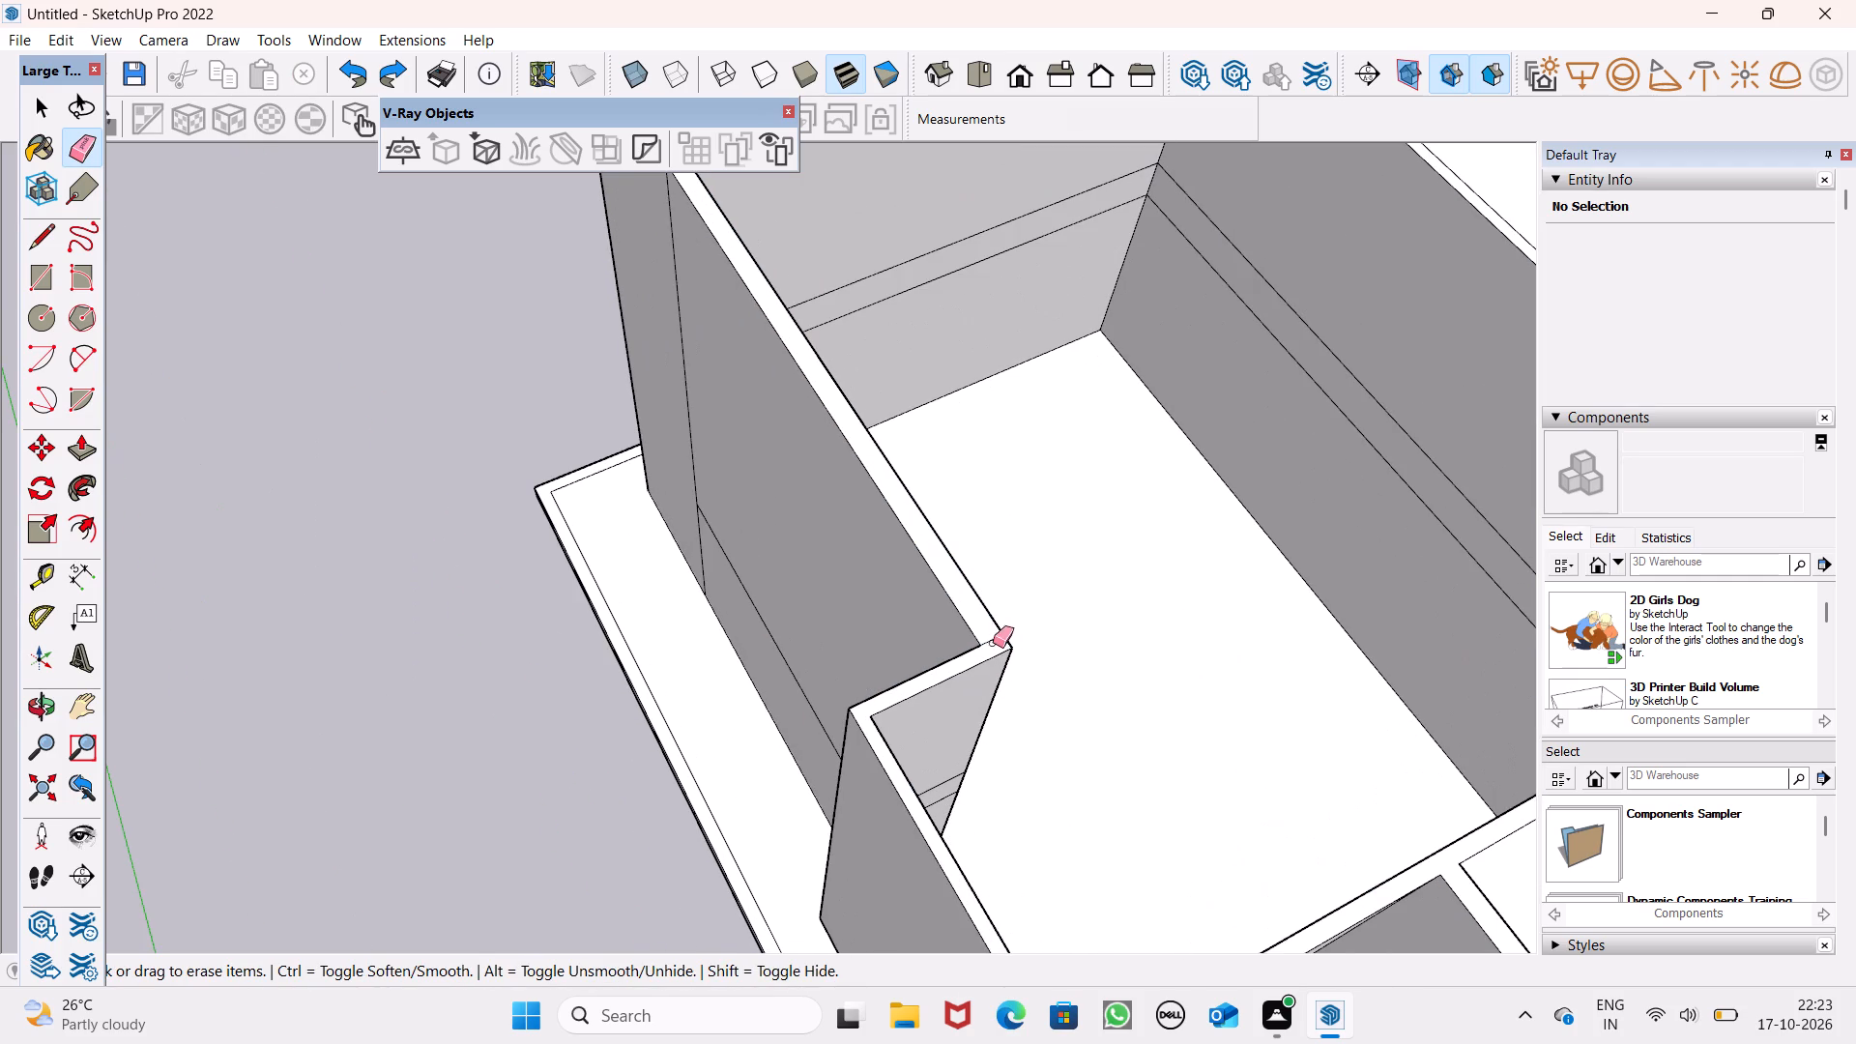
click(993, 642)
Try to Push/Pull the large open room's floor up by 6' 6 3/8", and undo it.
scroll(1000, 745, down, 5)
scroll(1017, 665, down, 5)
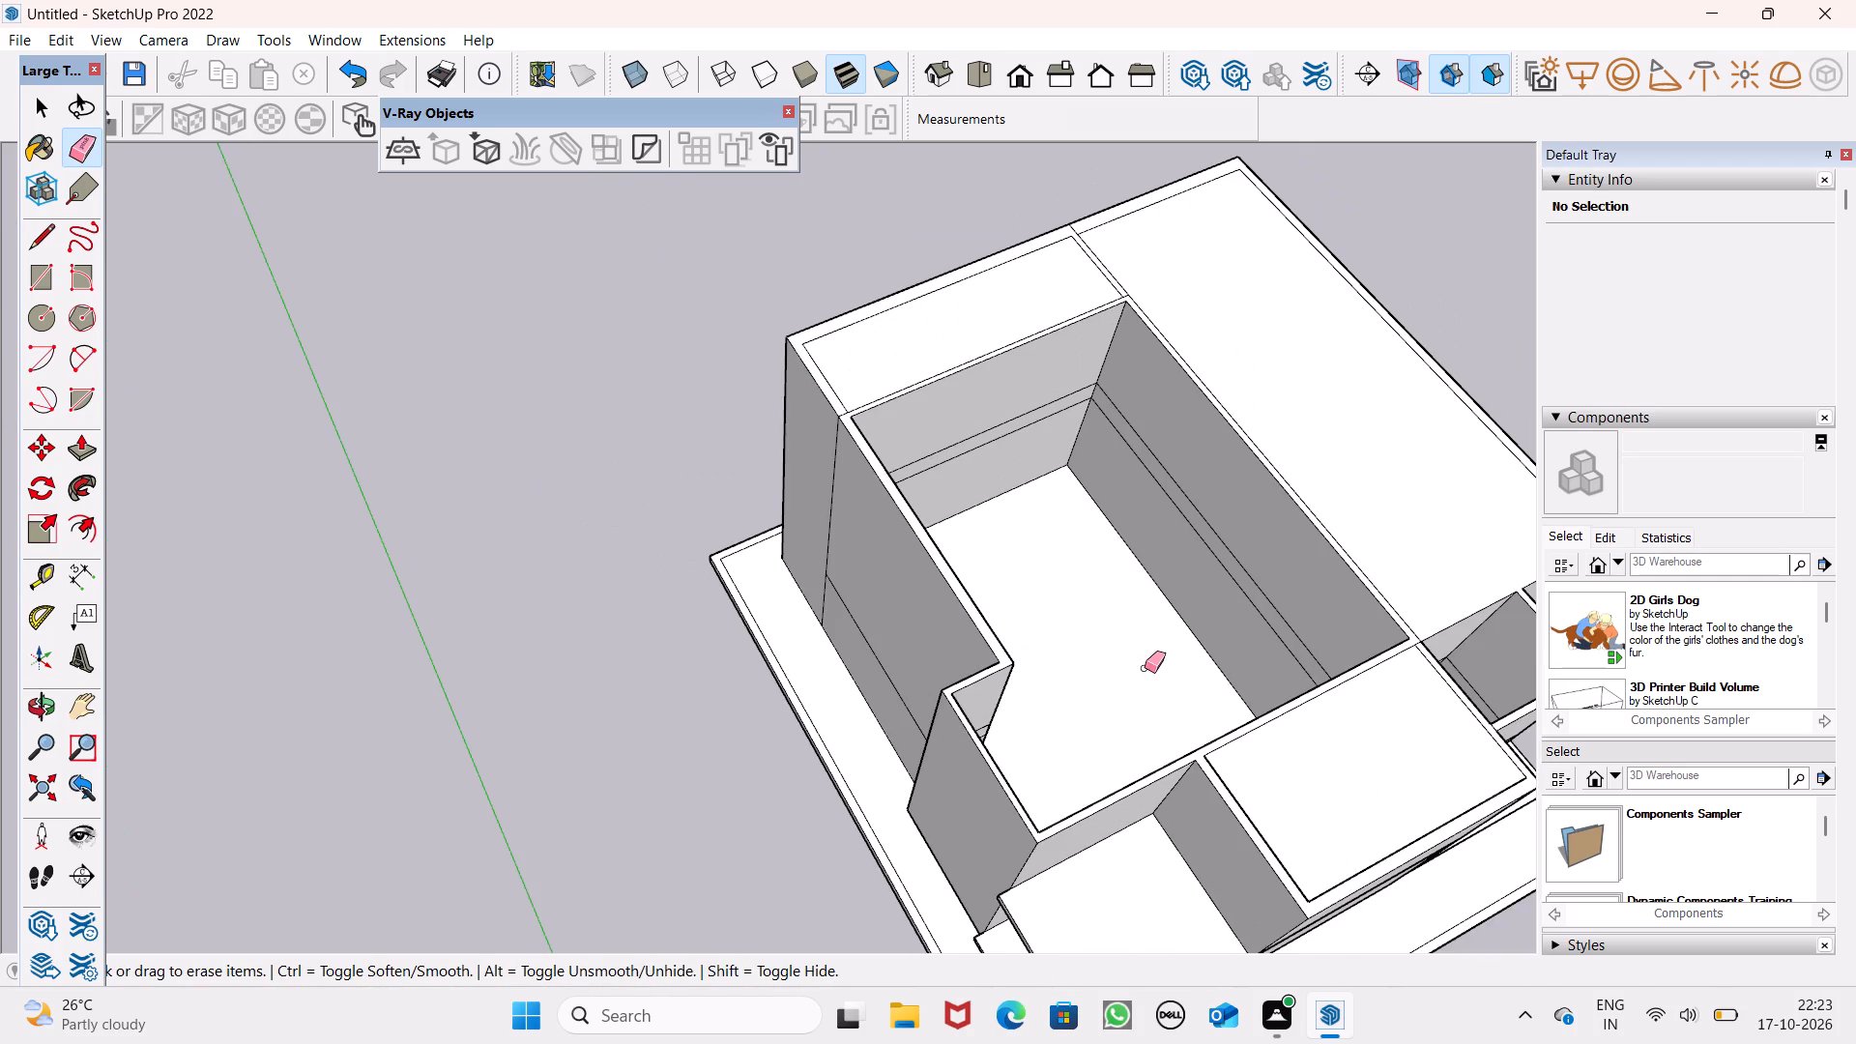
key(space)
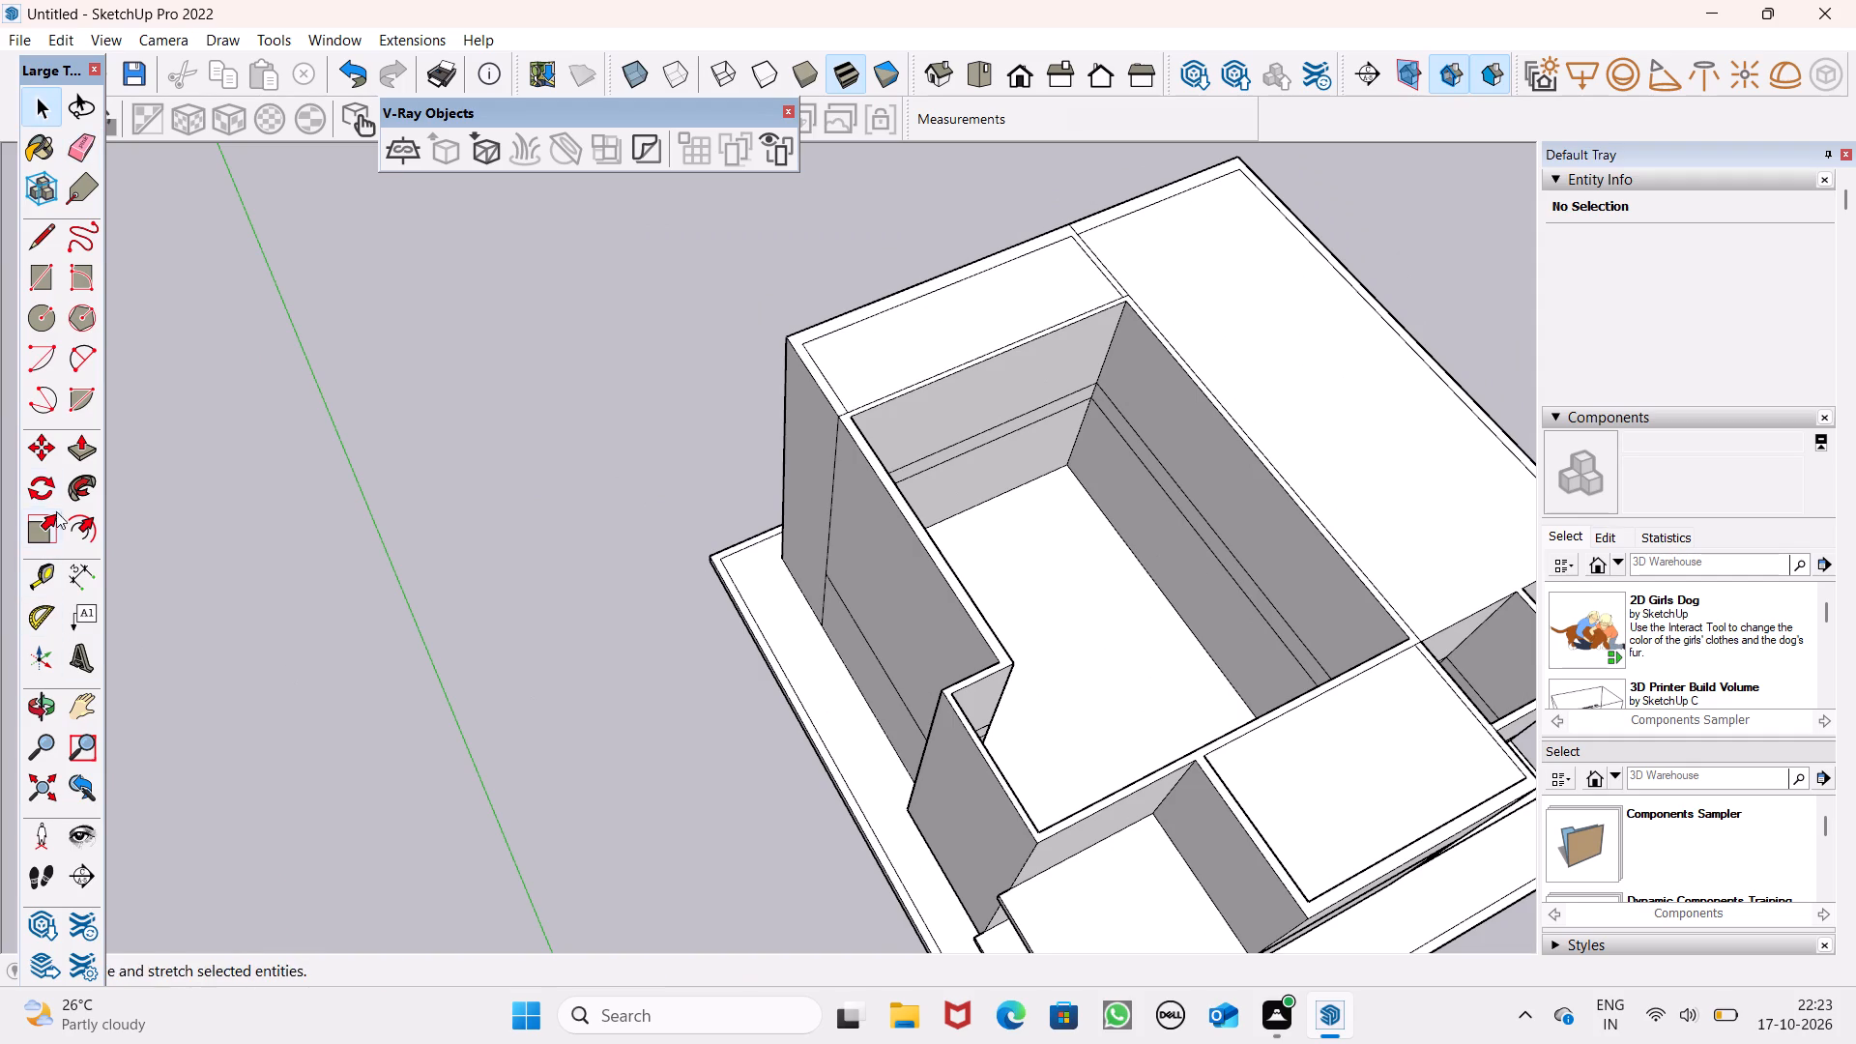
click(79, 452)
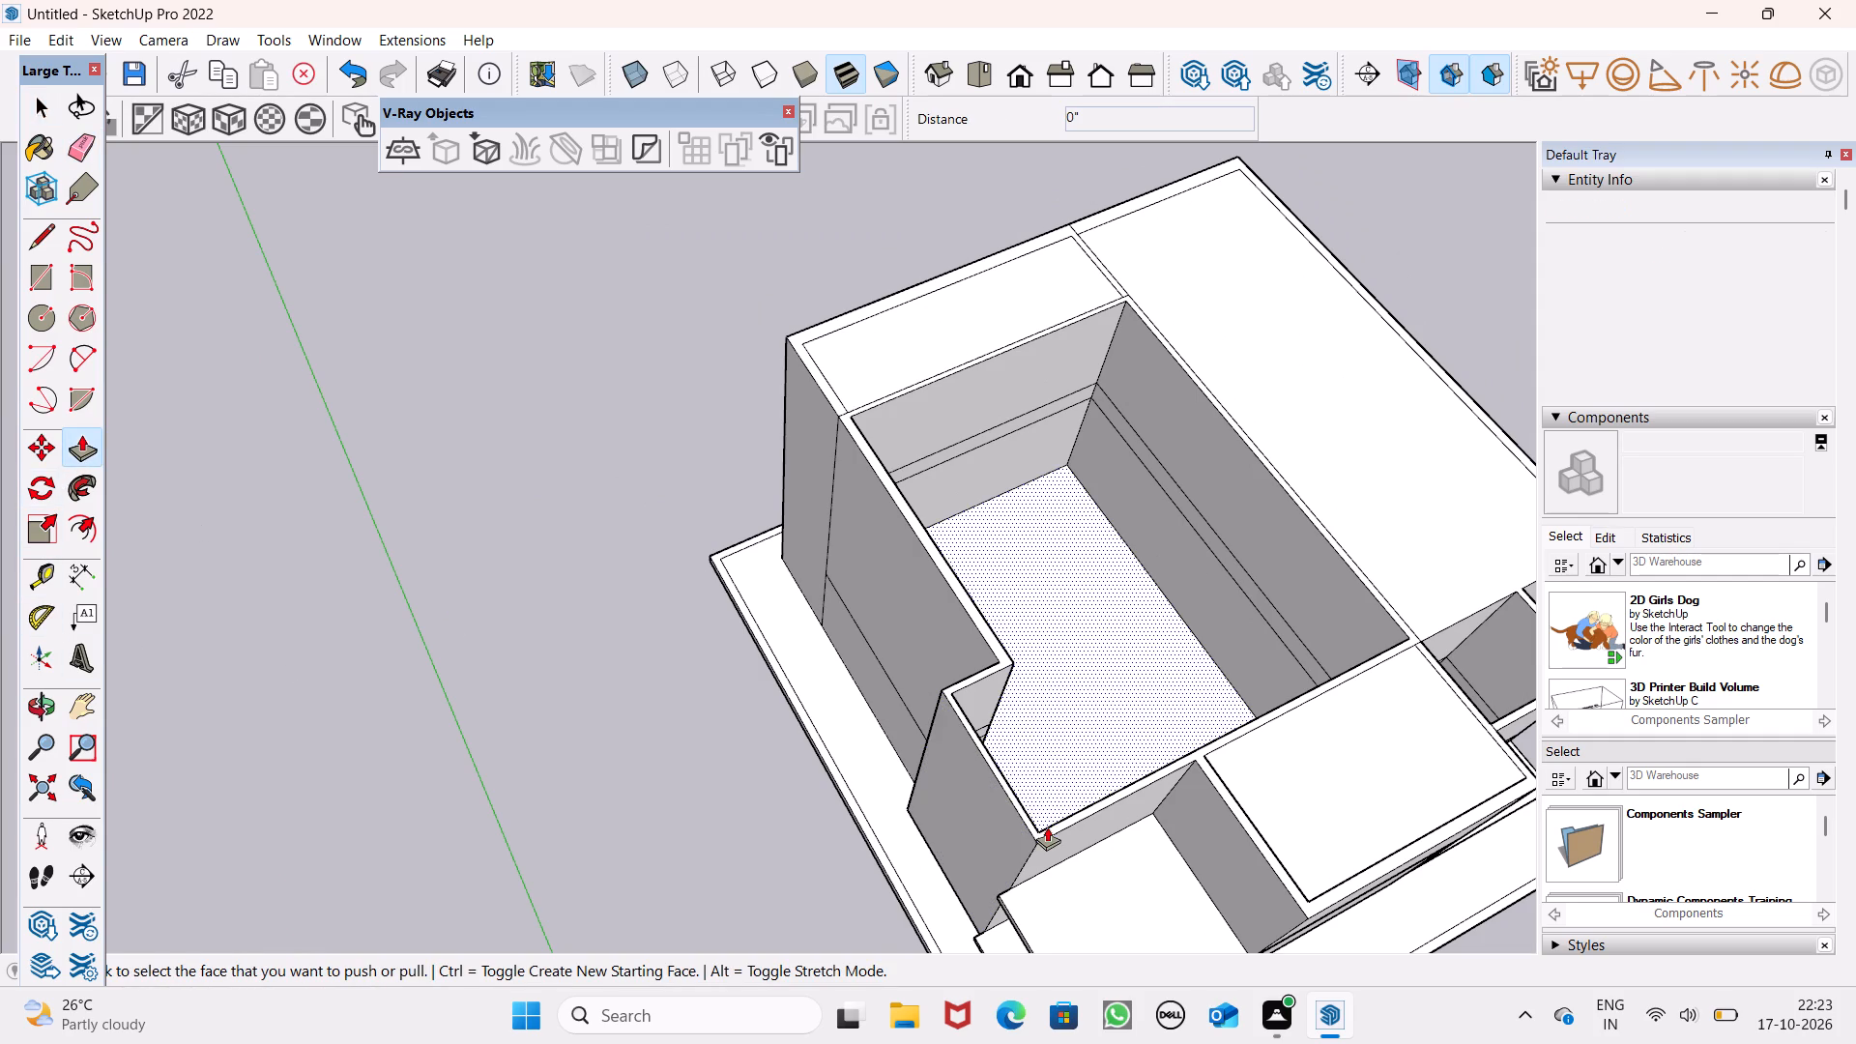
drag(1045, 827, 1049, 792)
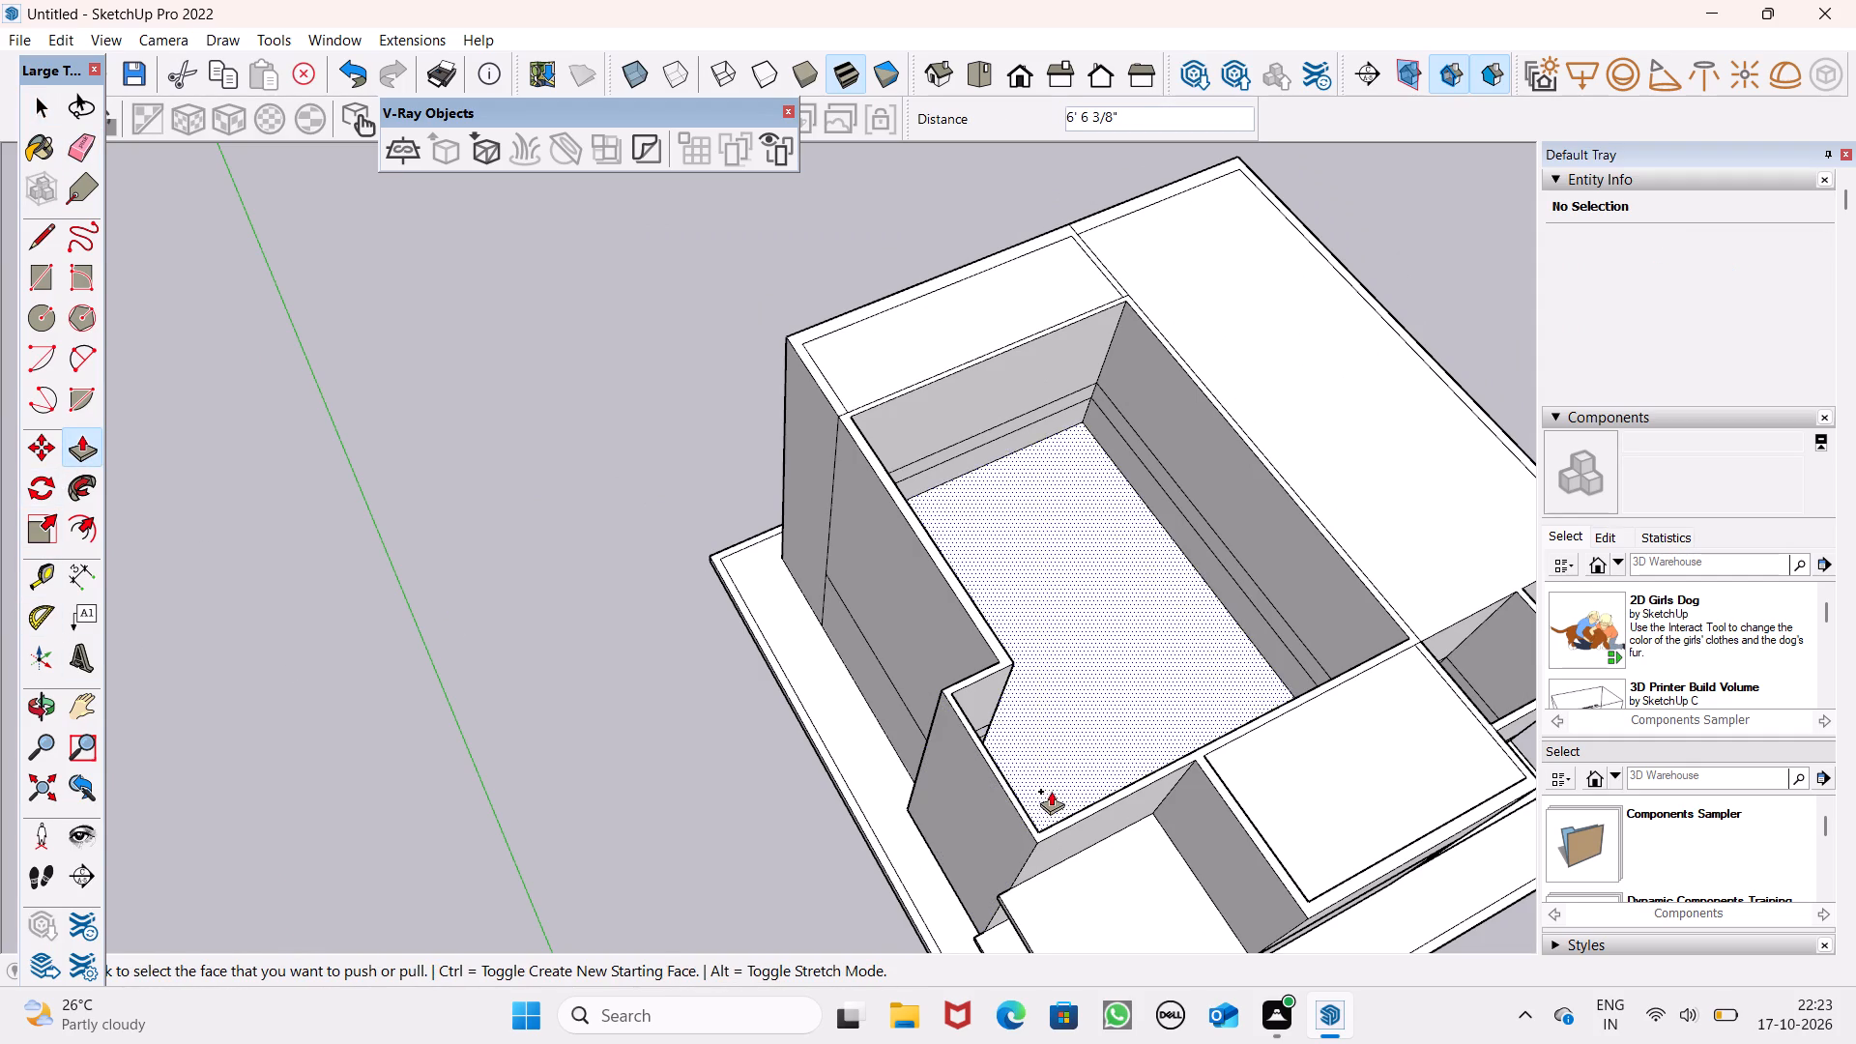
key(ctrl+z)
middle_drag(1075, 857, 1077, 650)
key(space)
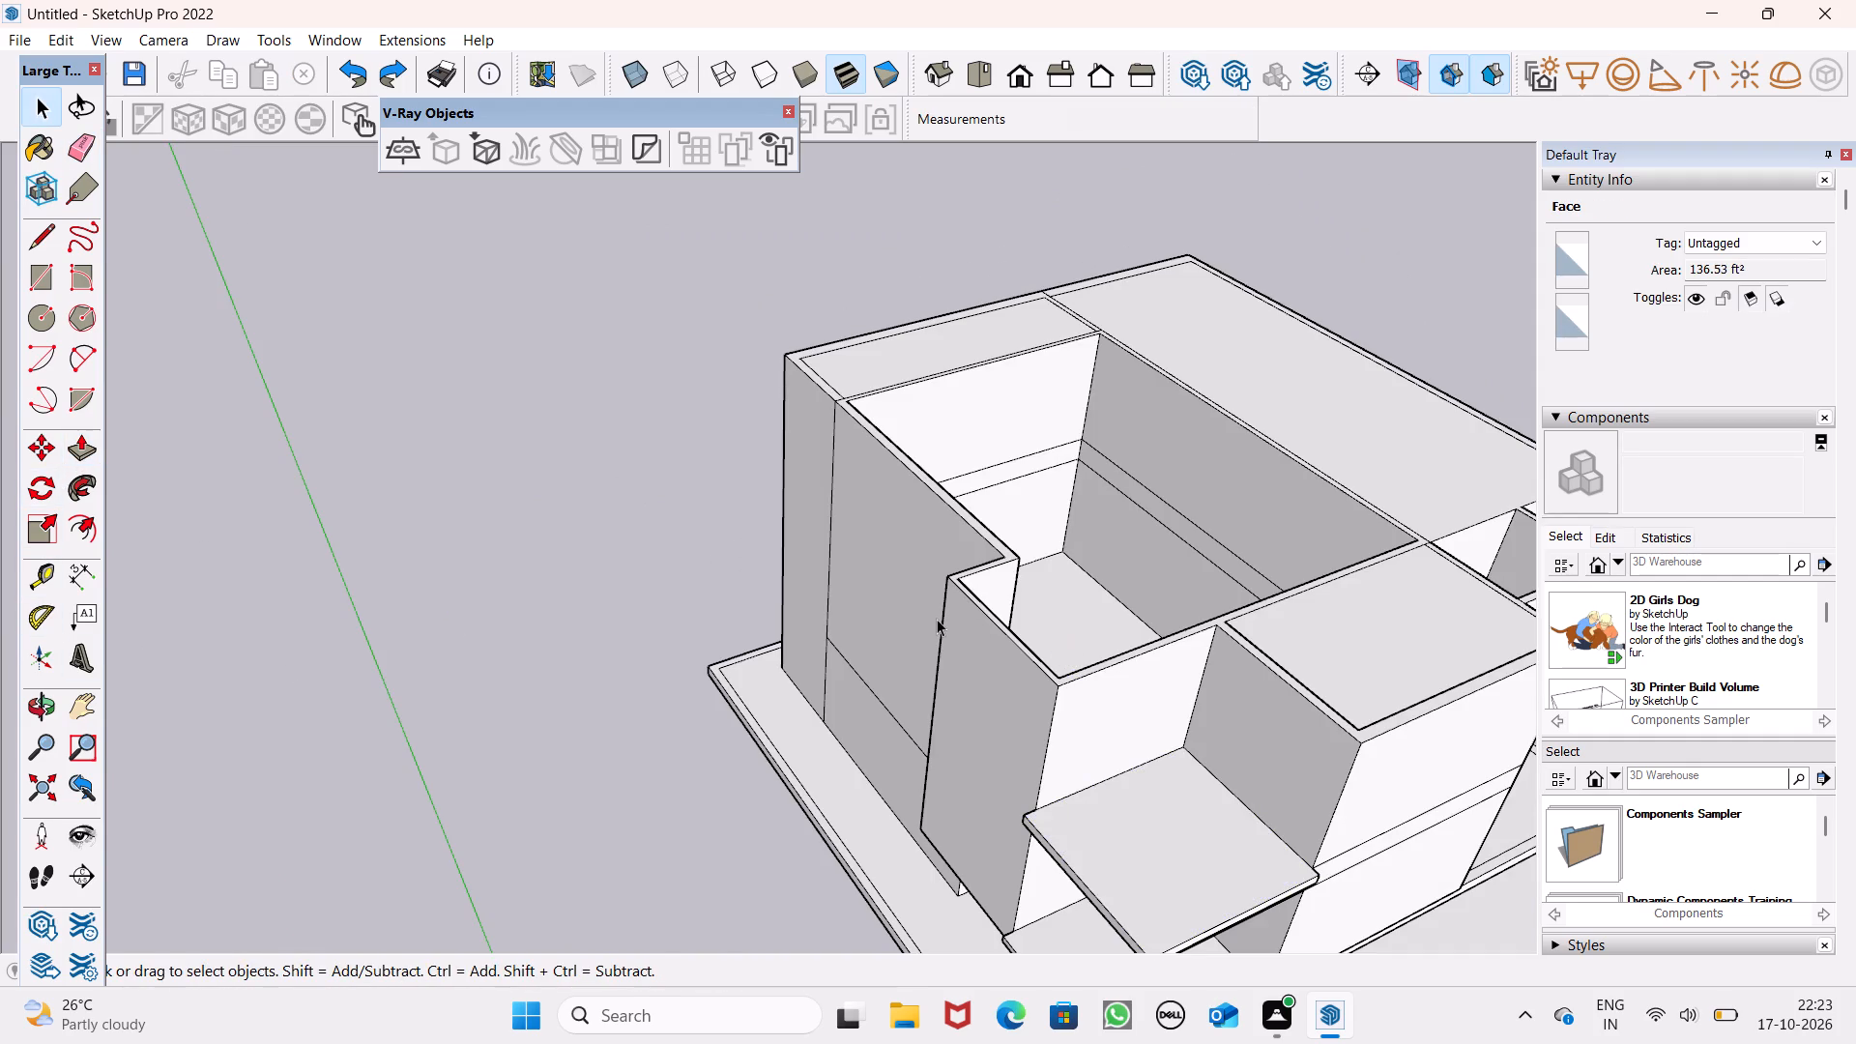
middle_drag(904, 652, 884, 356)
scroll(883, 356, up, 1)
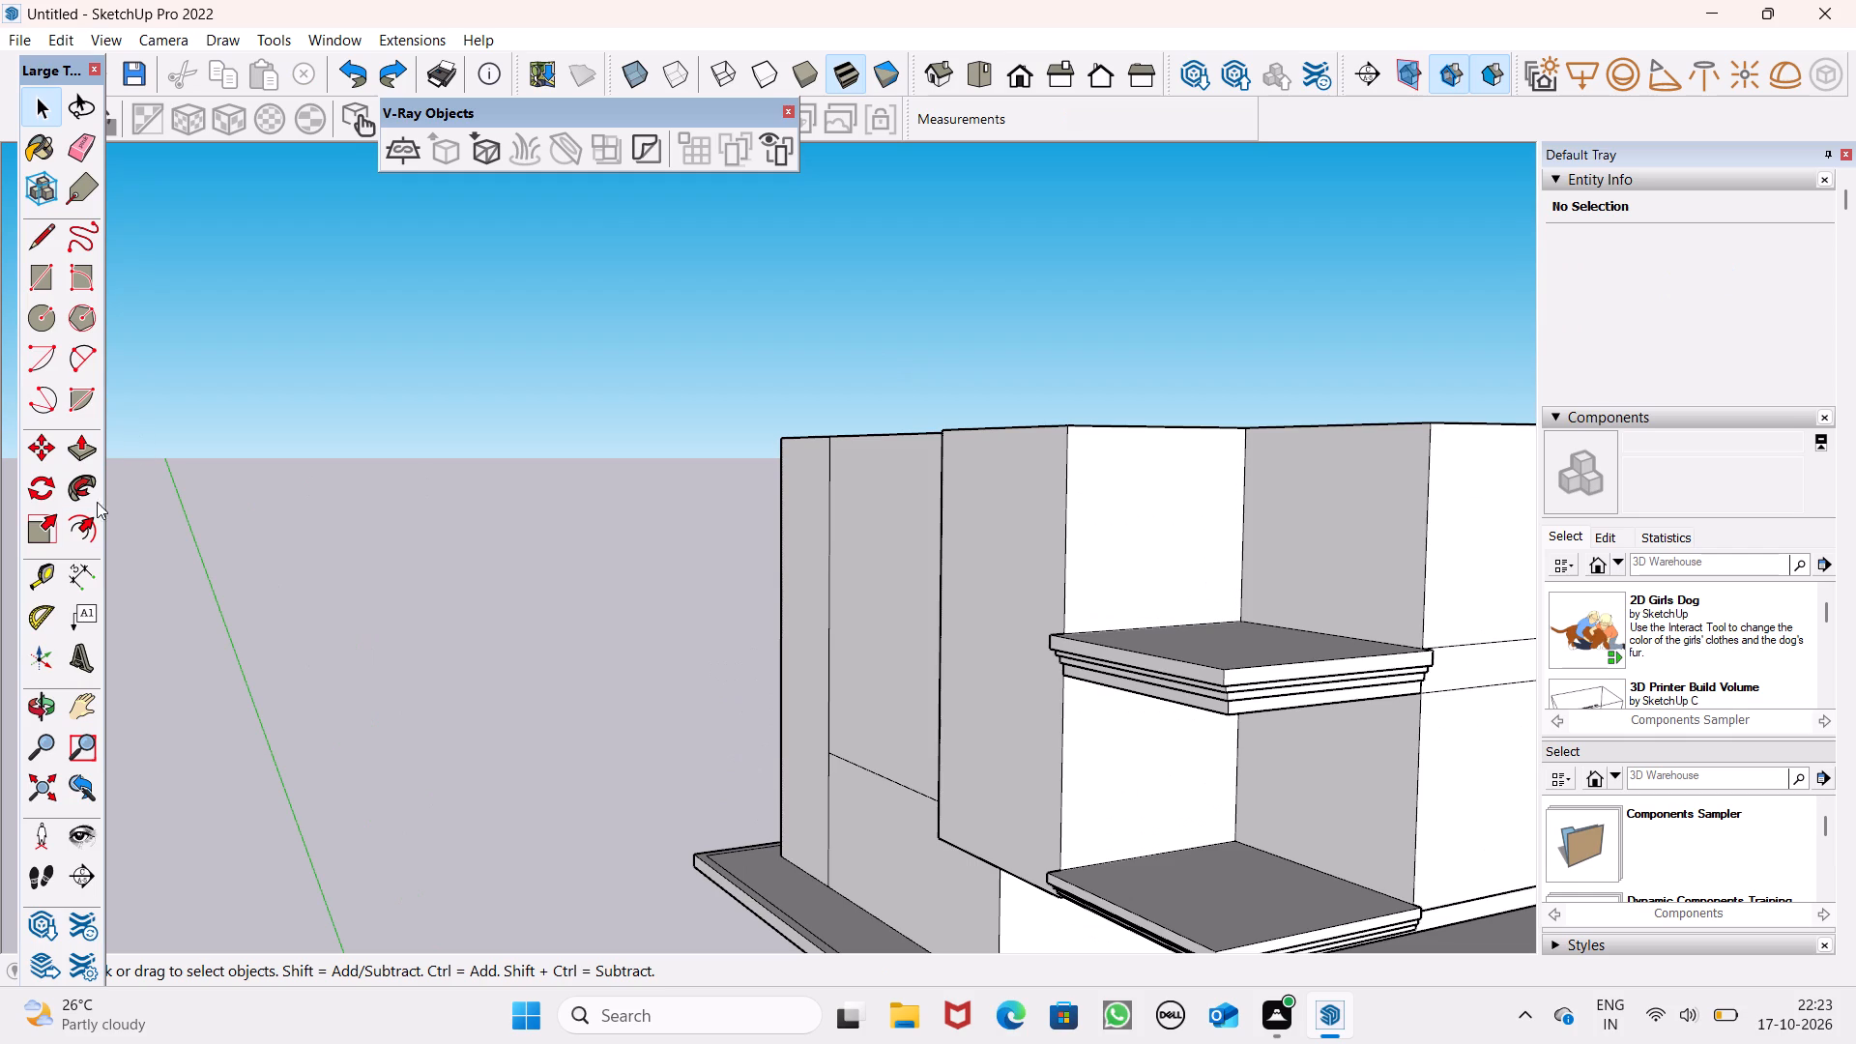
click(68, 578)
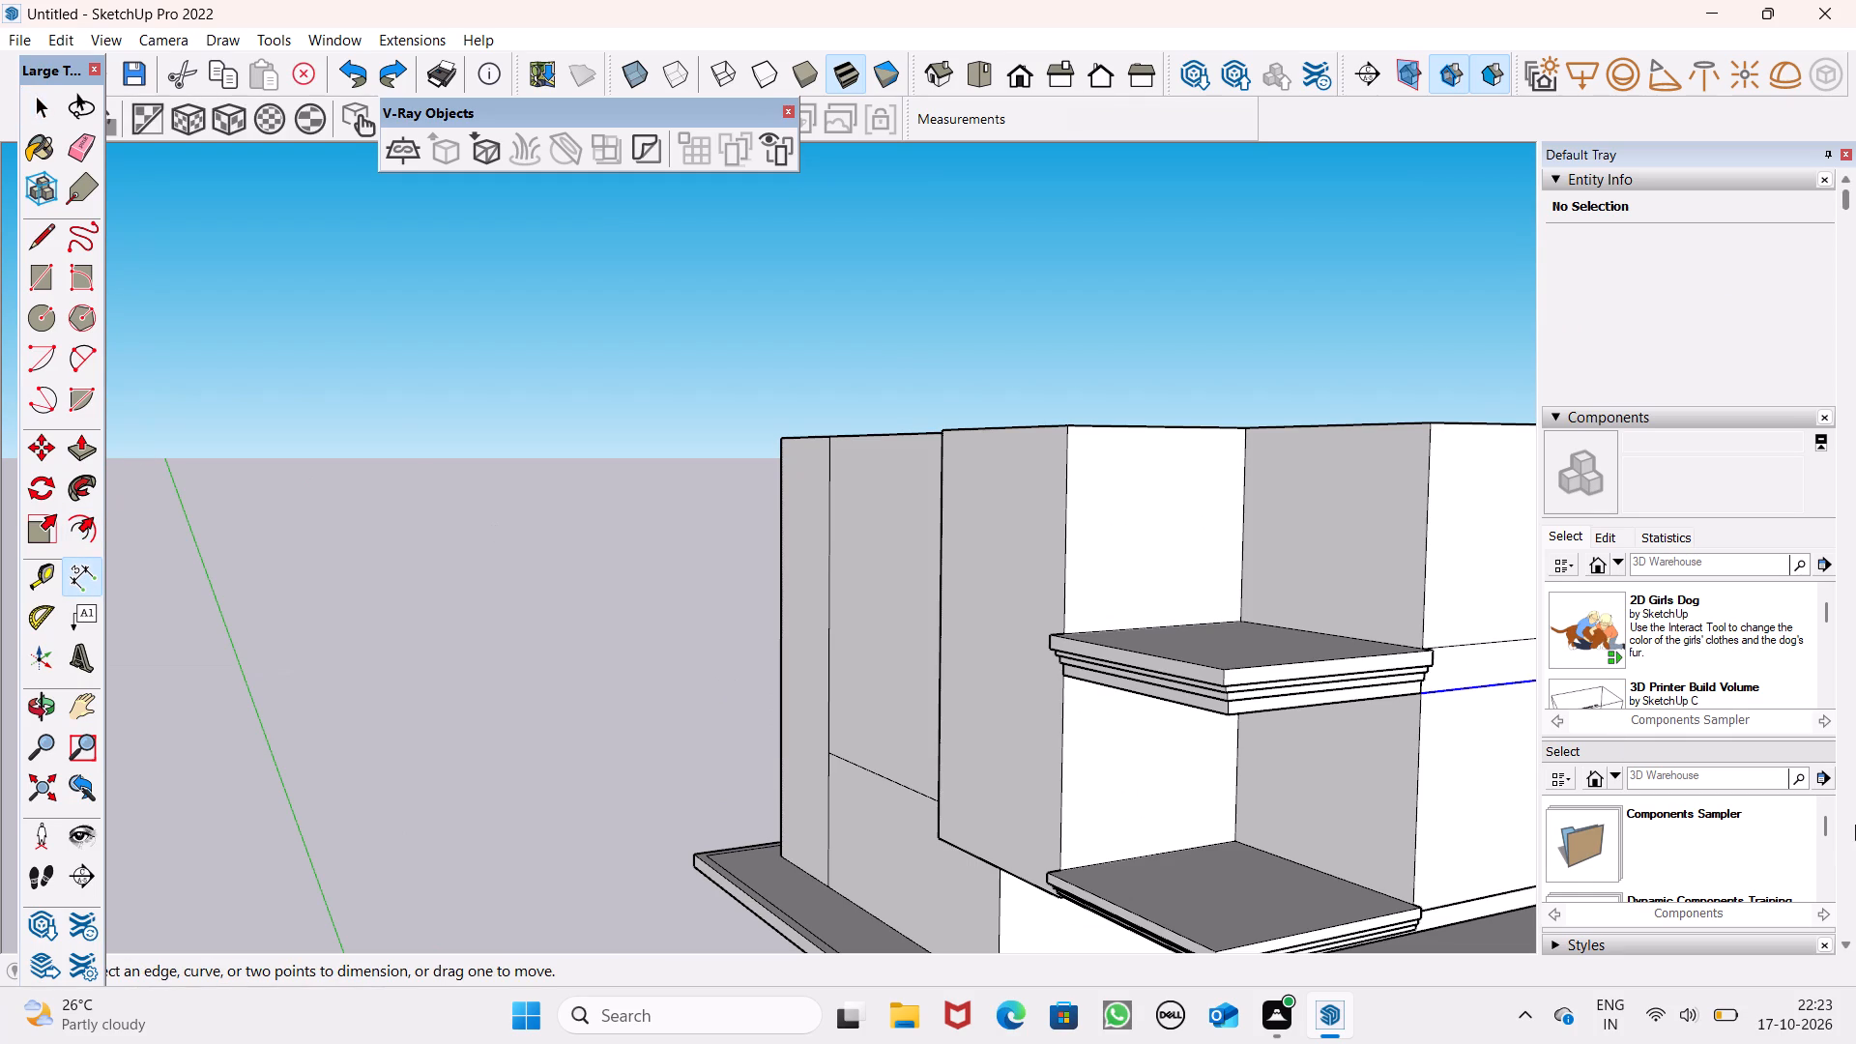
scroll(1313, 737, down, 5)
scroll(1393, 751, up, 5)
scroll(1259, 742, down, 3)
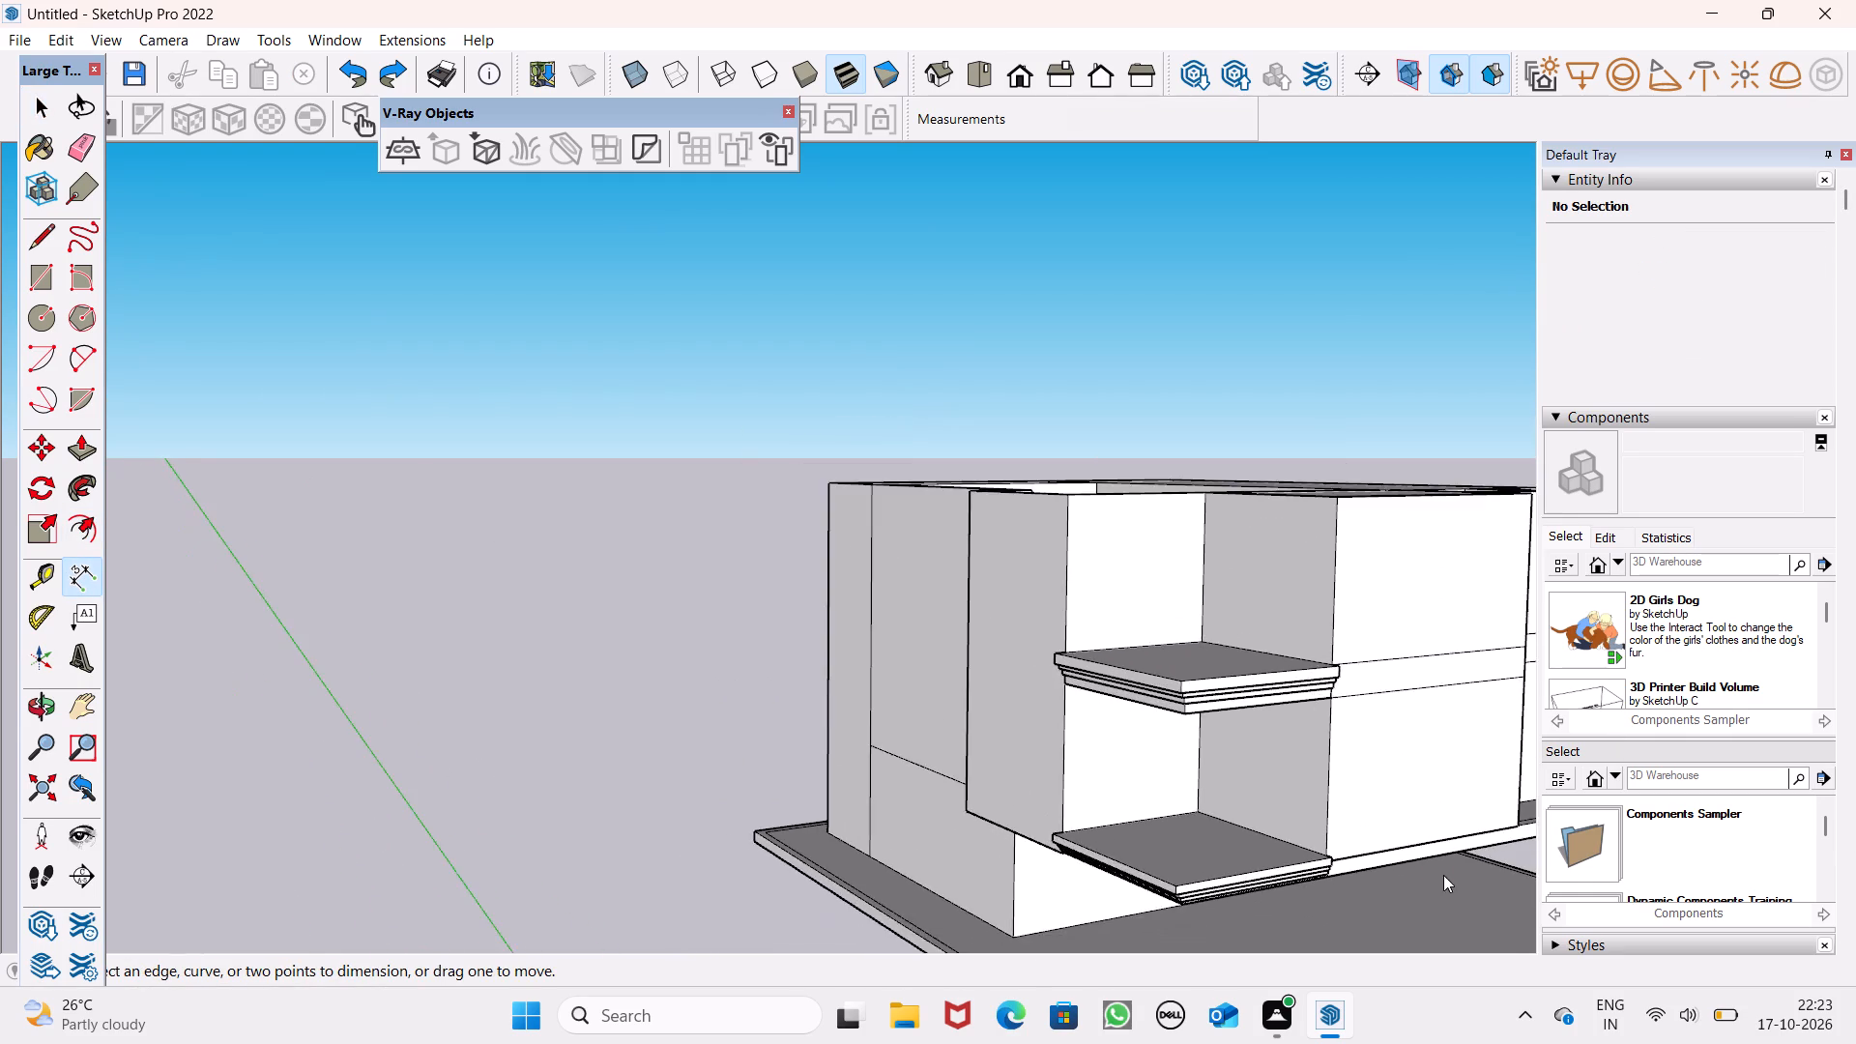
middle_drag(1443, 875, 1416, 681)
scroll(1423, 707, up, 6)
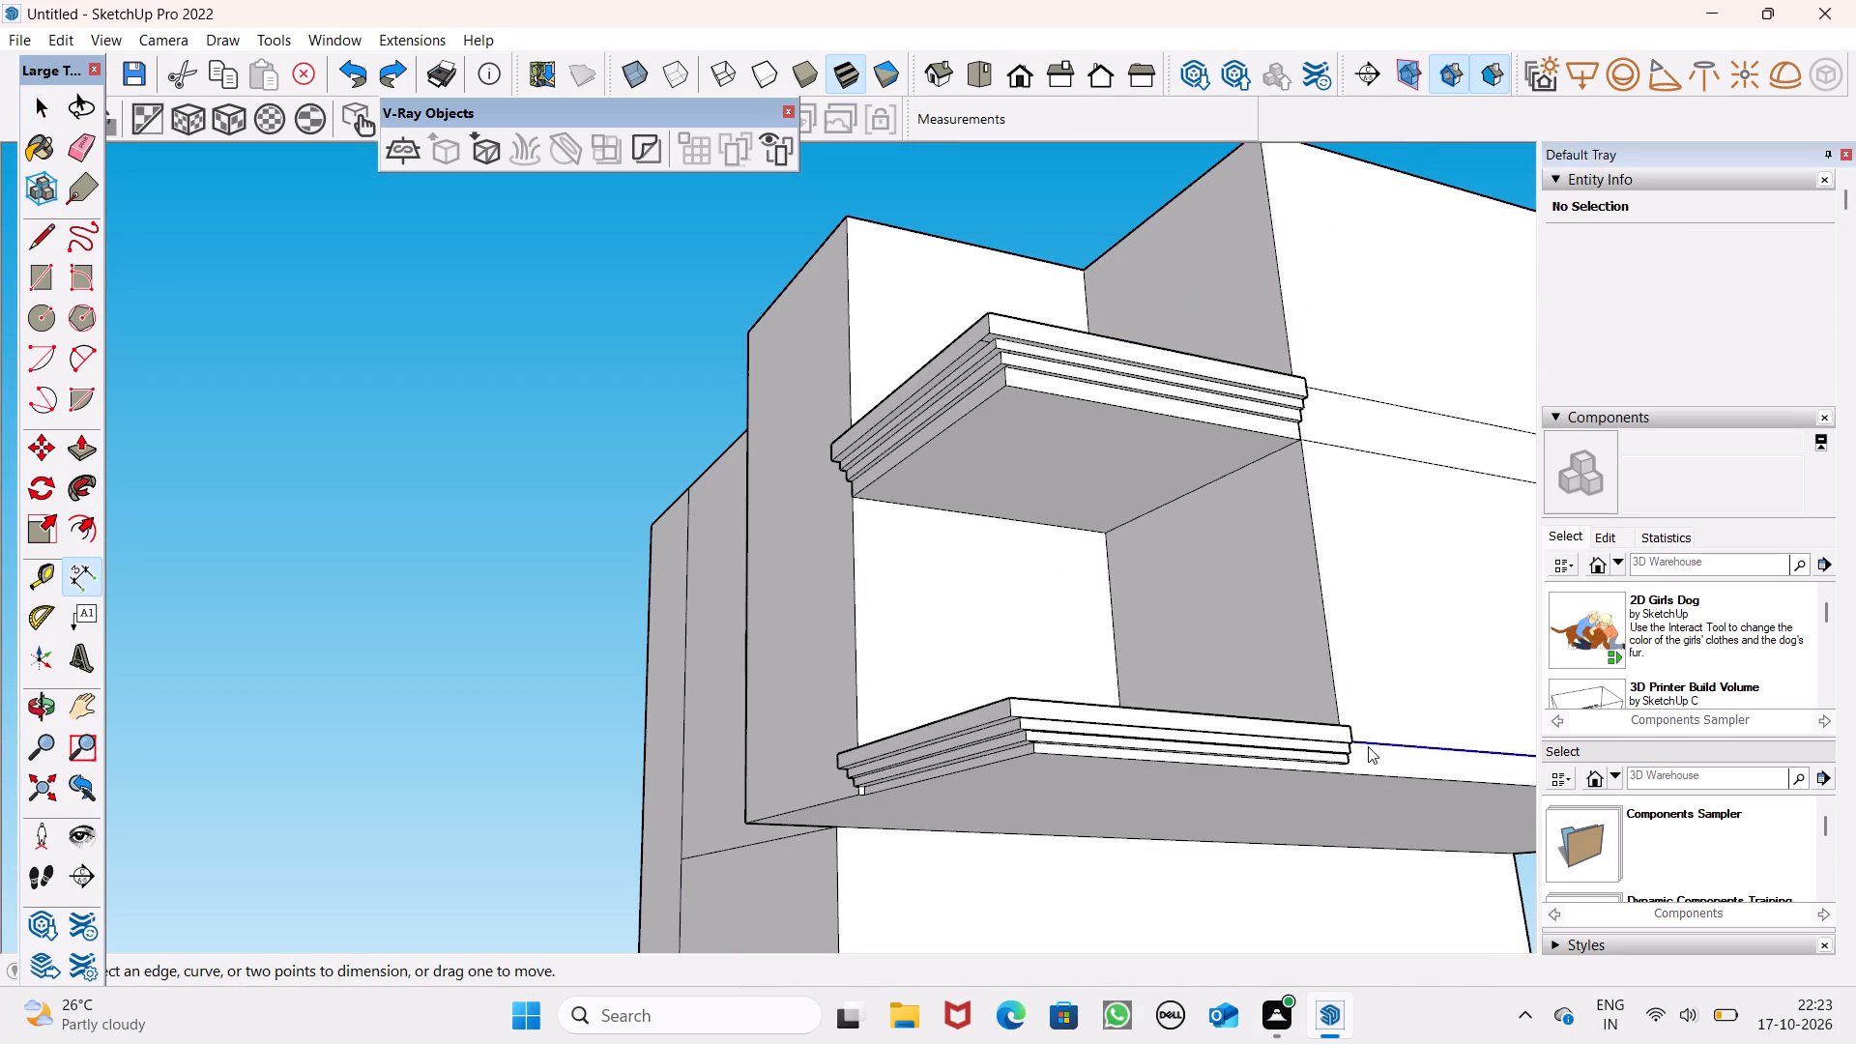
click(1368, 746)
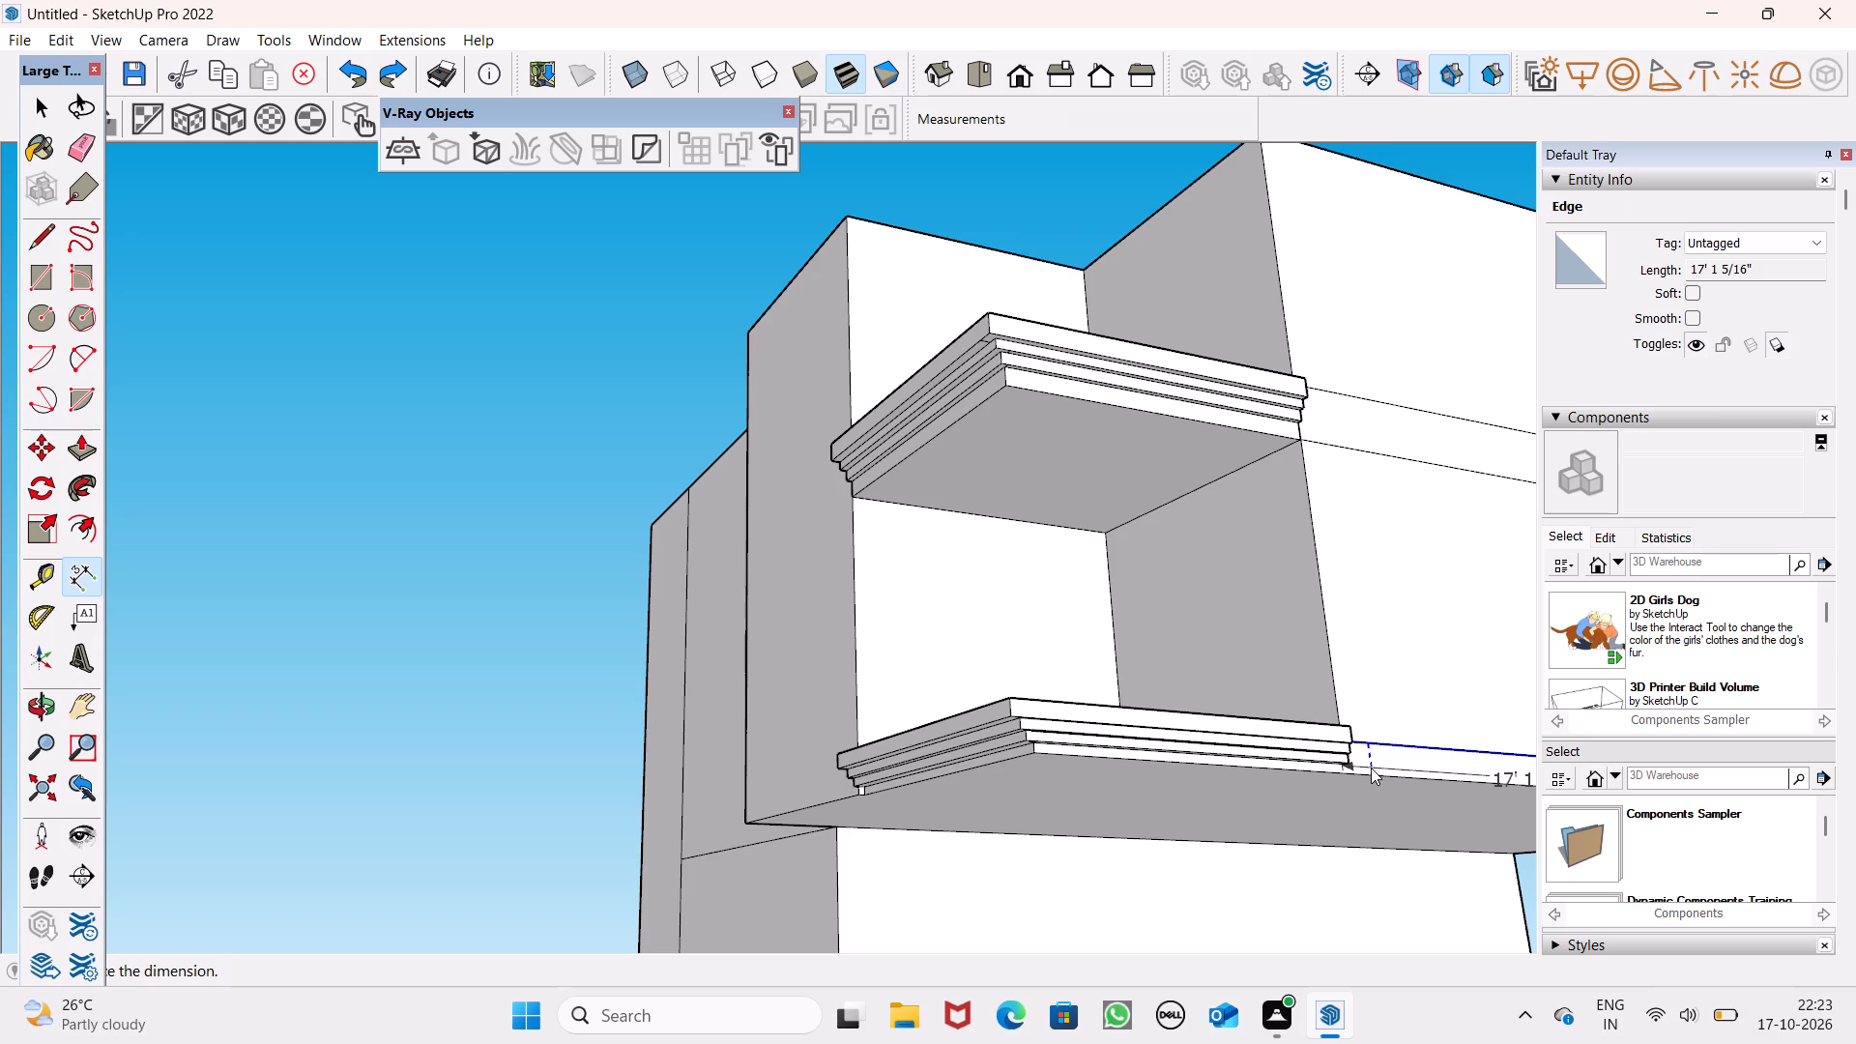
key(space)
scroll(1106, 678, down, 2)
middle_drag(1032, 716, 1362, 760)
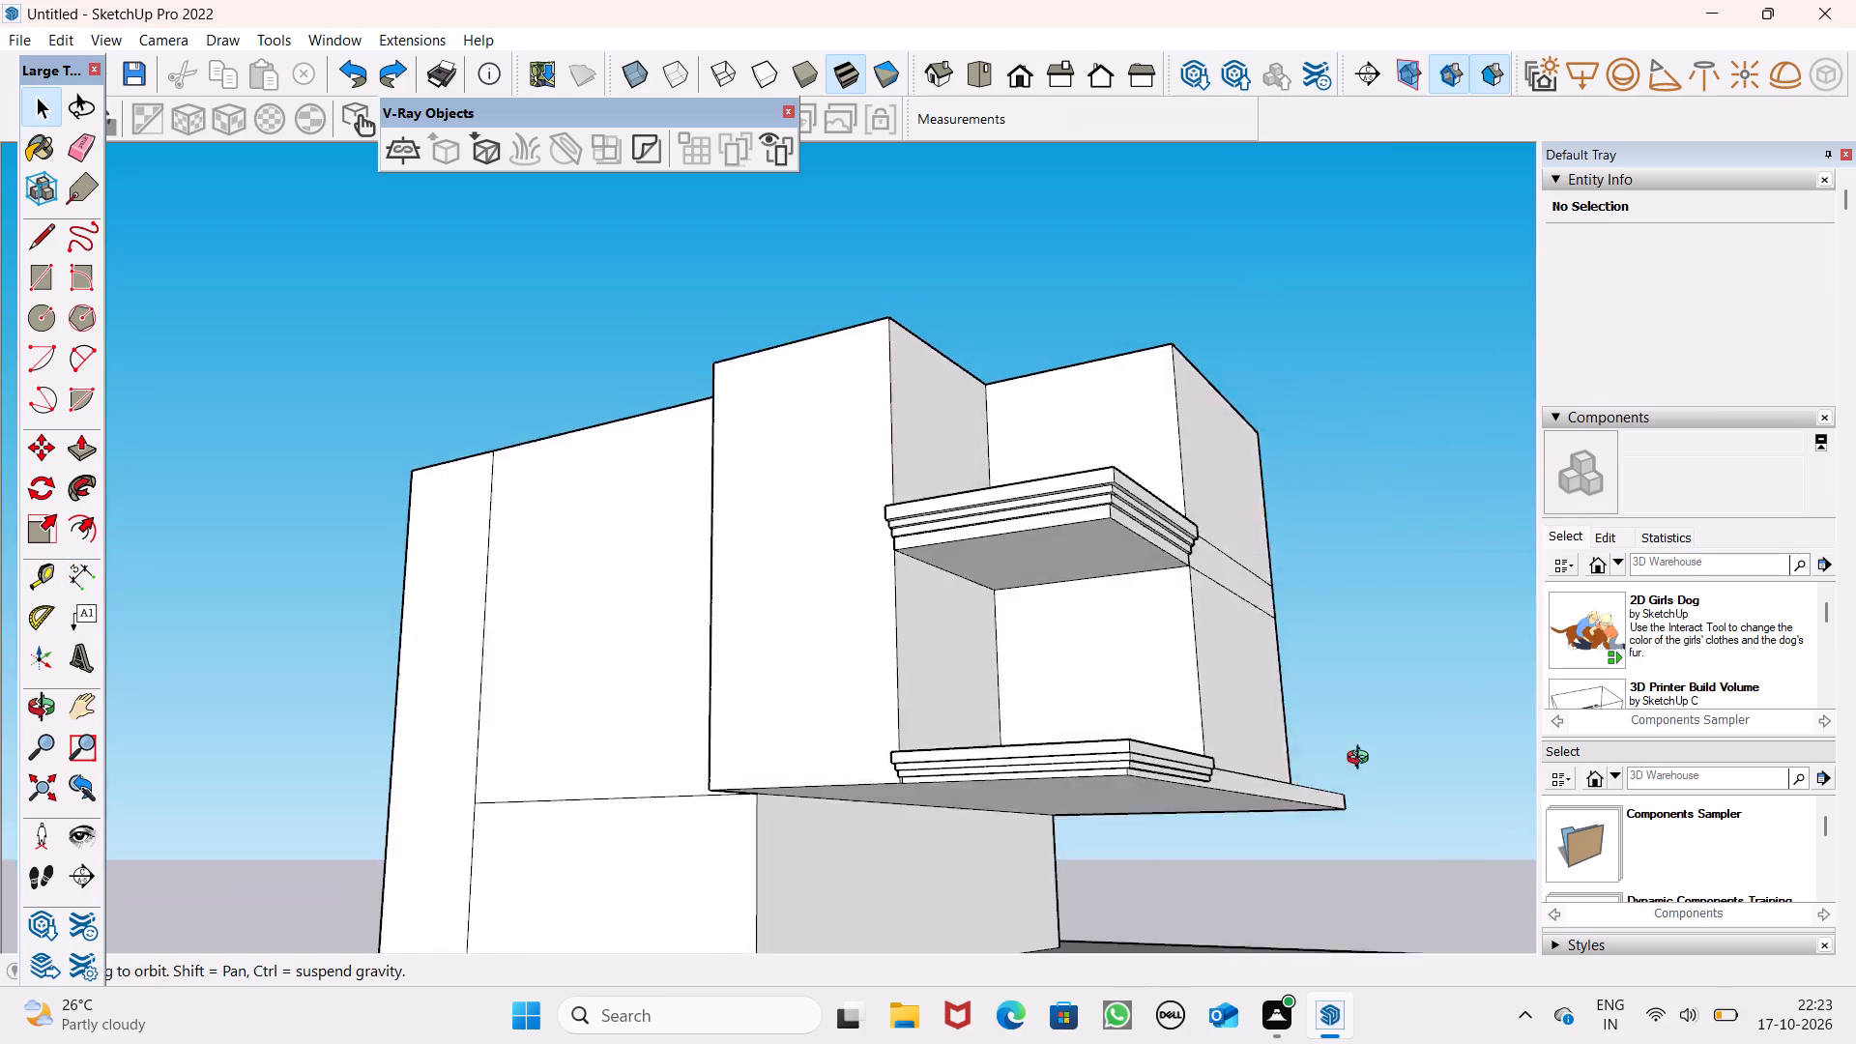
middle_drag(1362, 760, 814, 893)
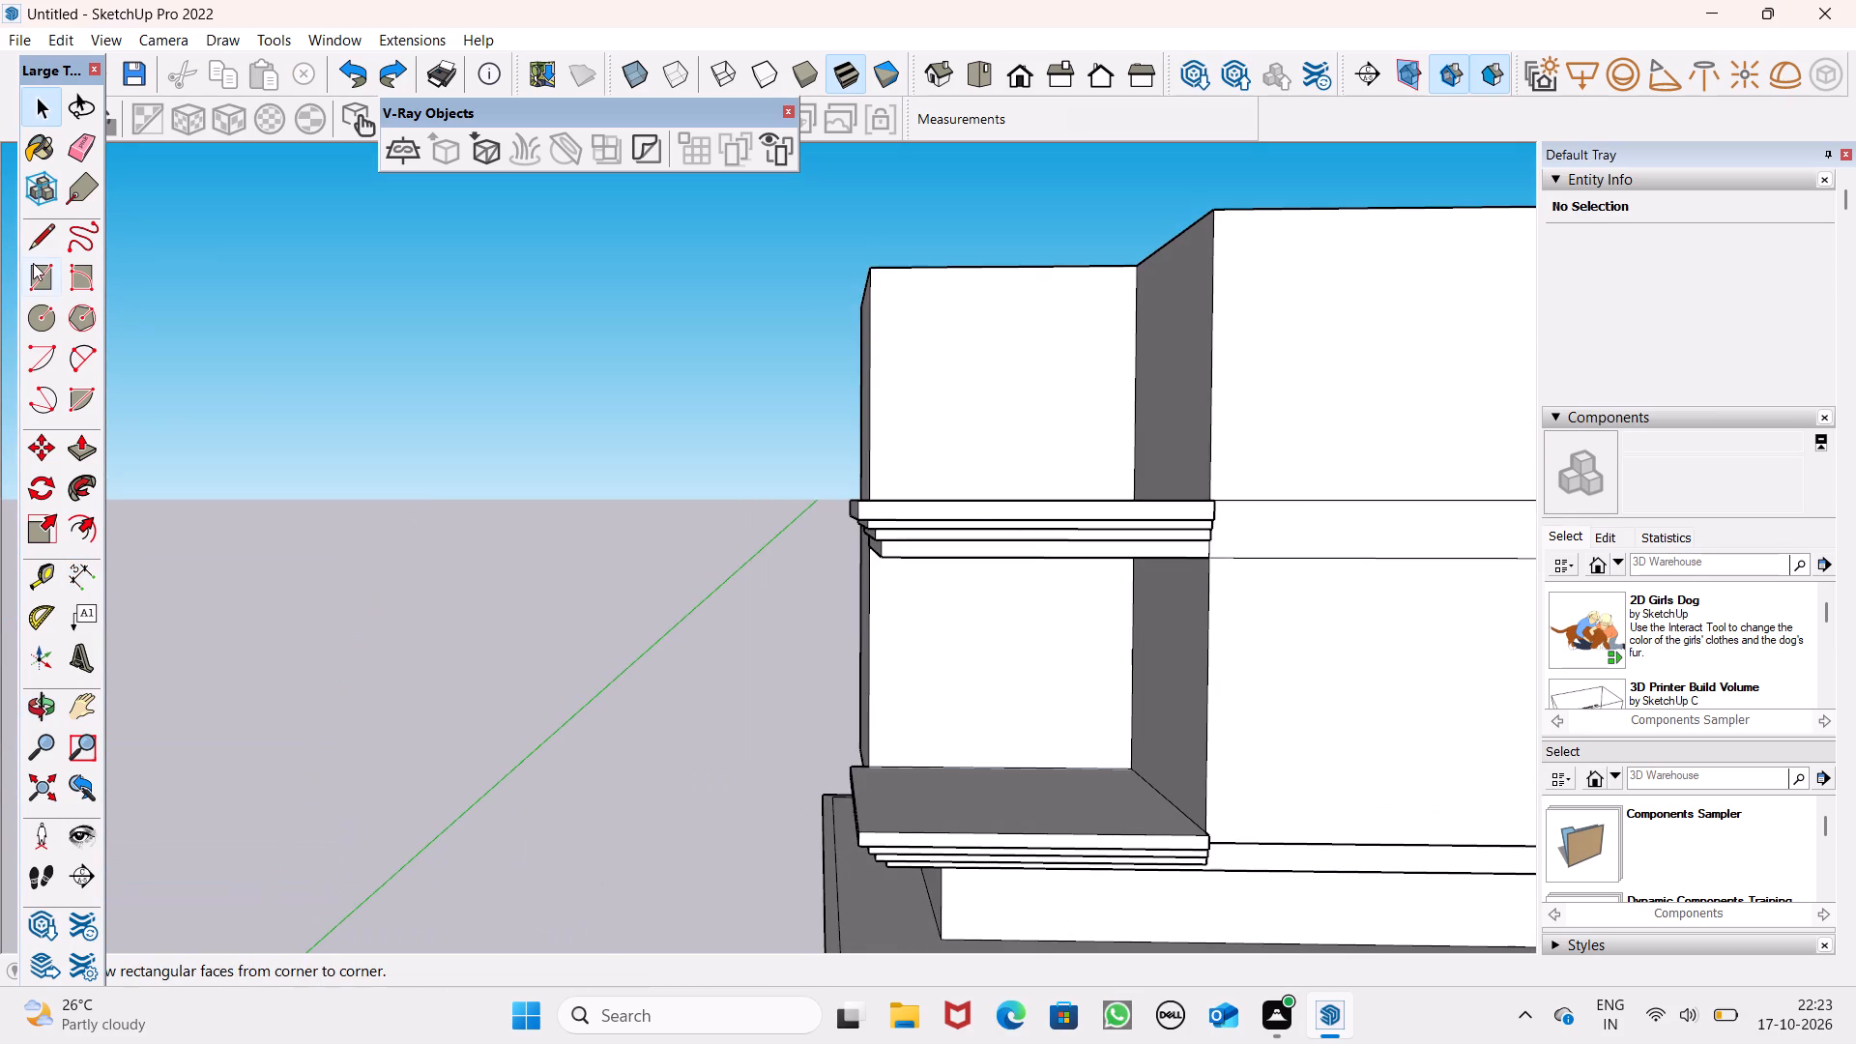
Measure the height of the horizontal wall band beside the upper balcony moulding using the Line tool.
click(36, 248)
scroll(1487, 580, up, 5)
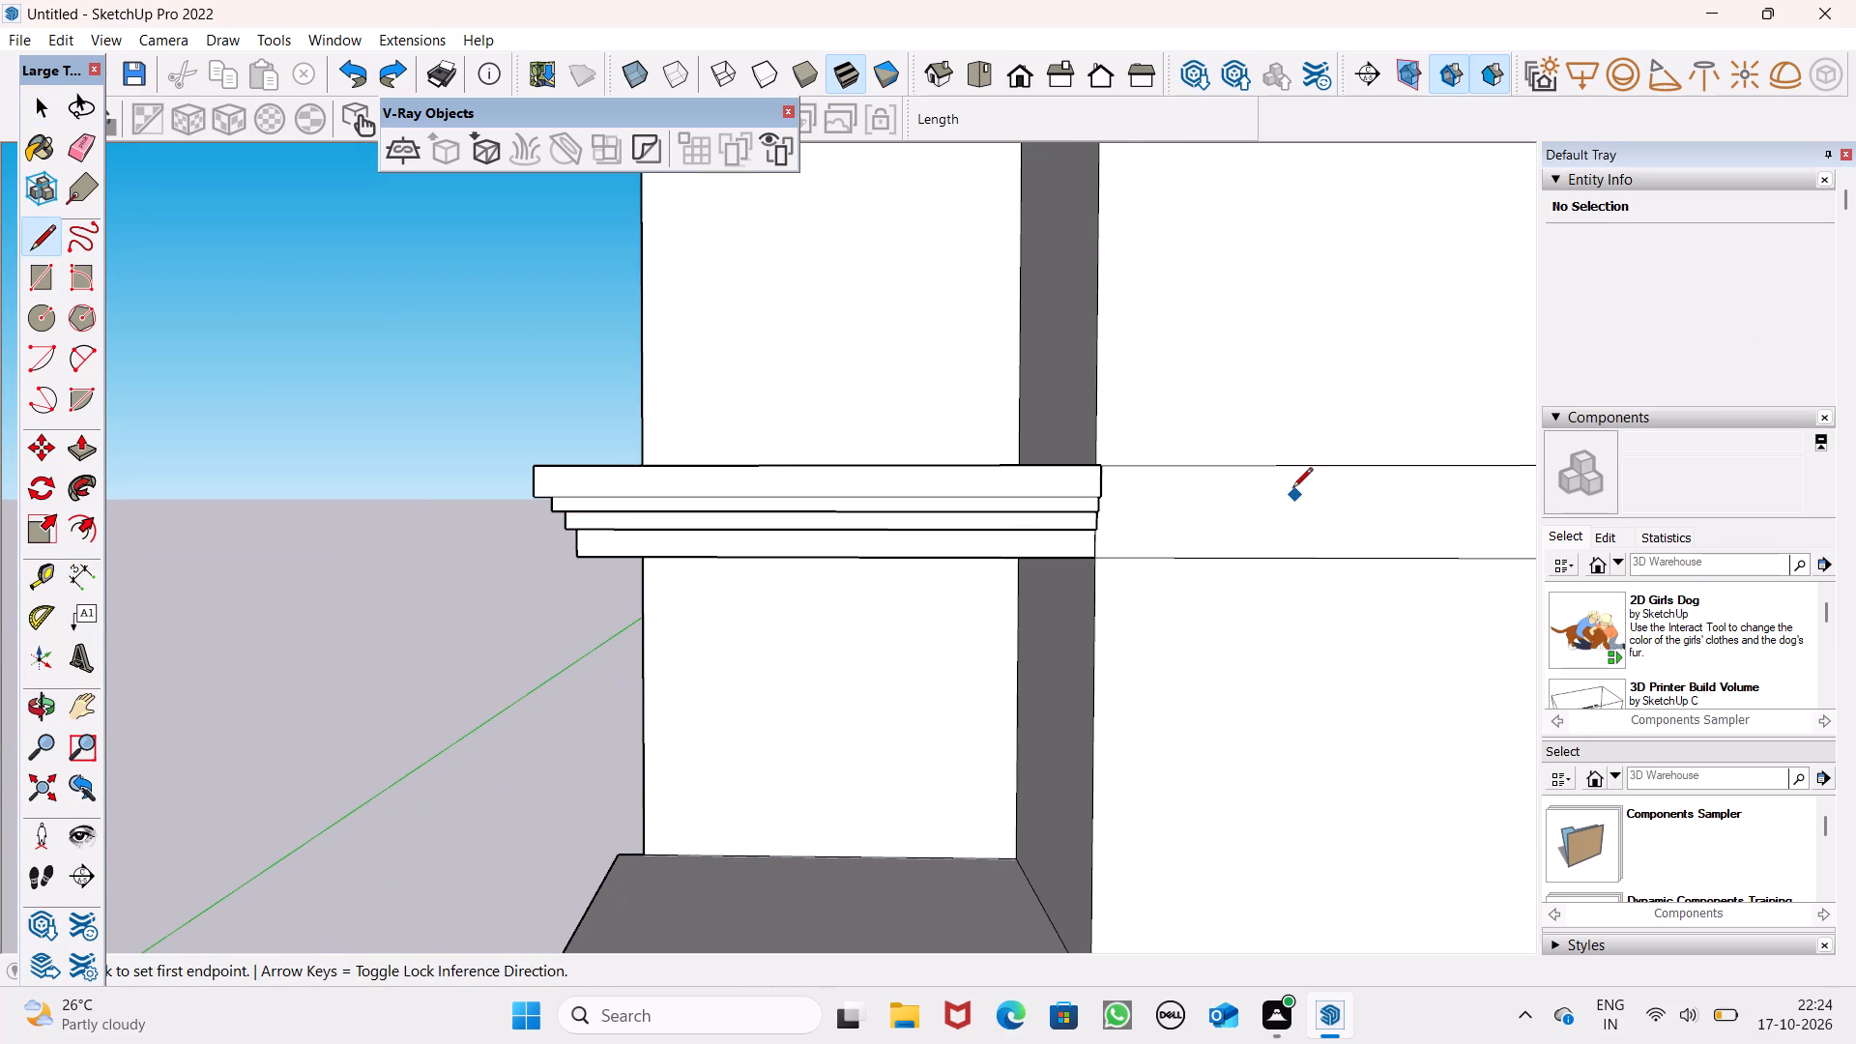
click(1292, 465)
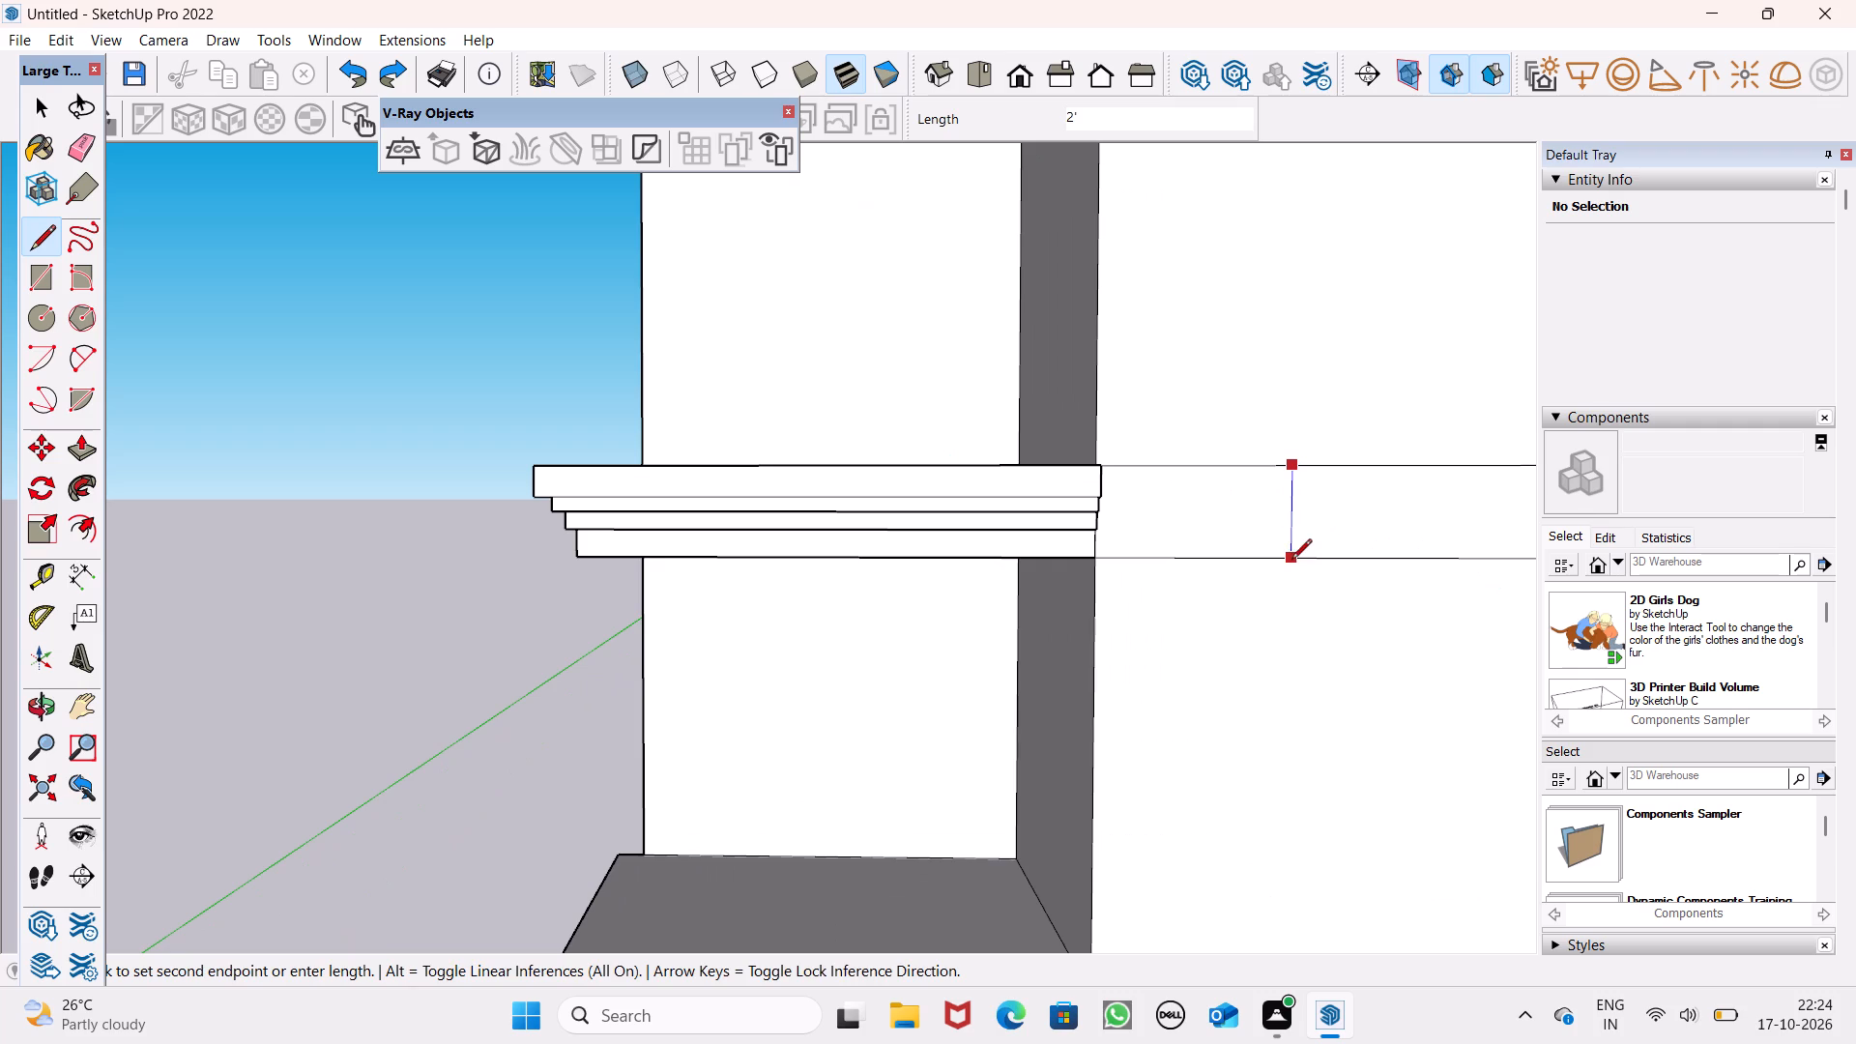
key(space)
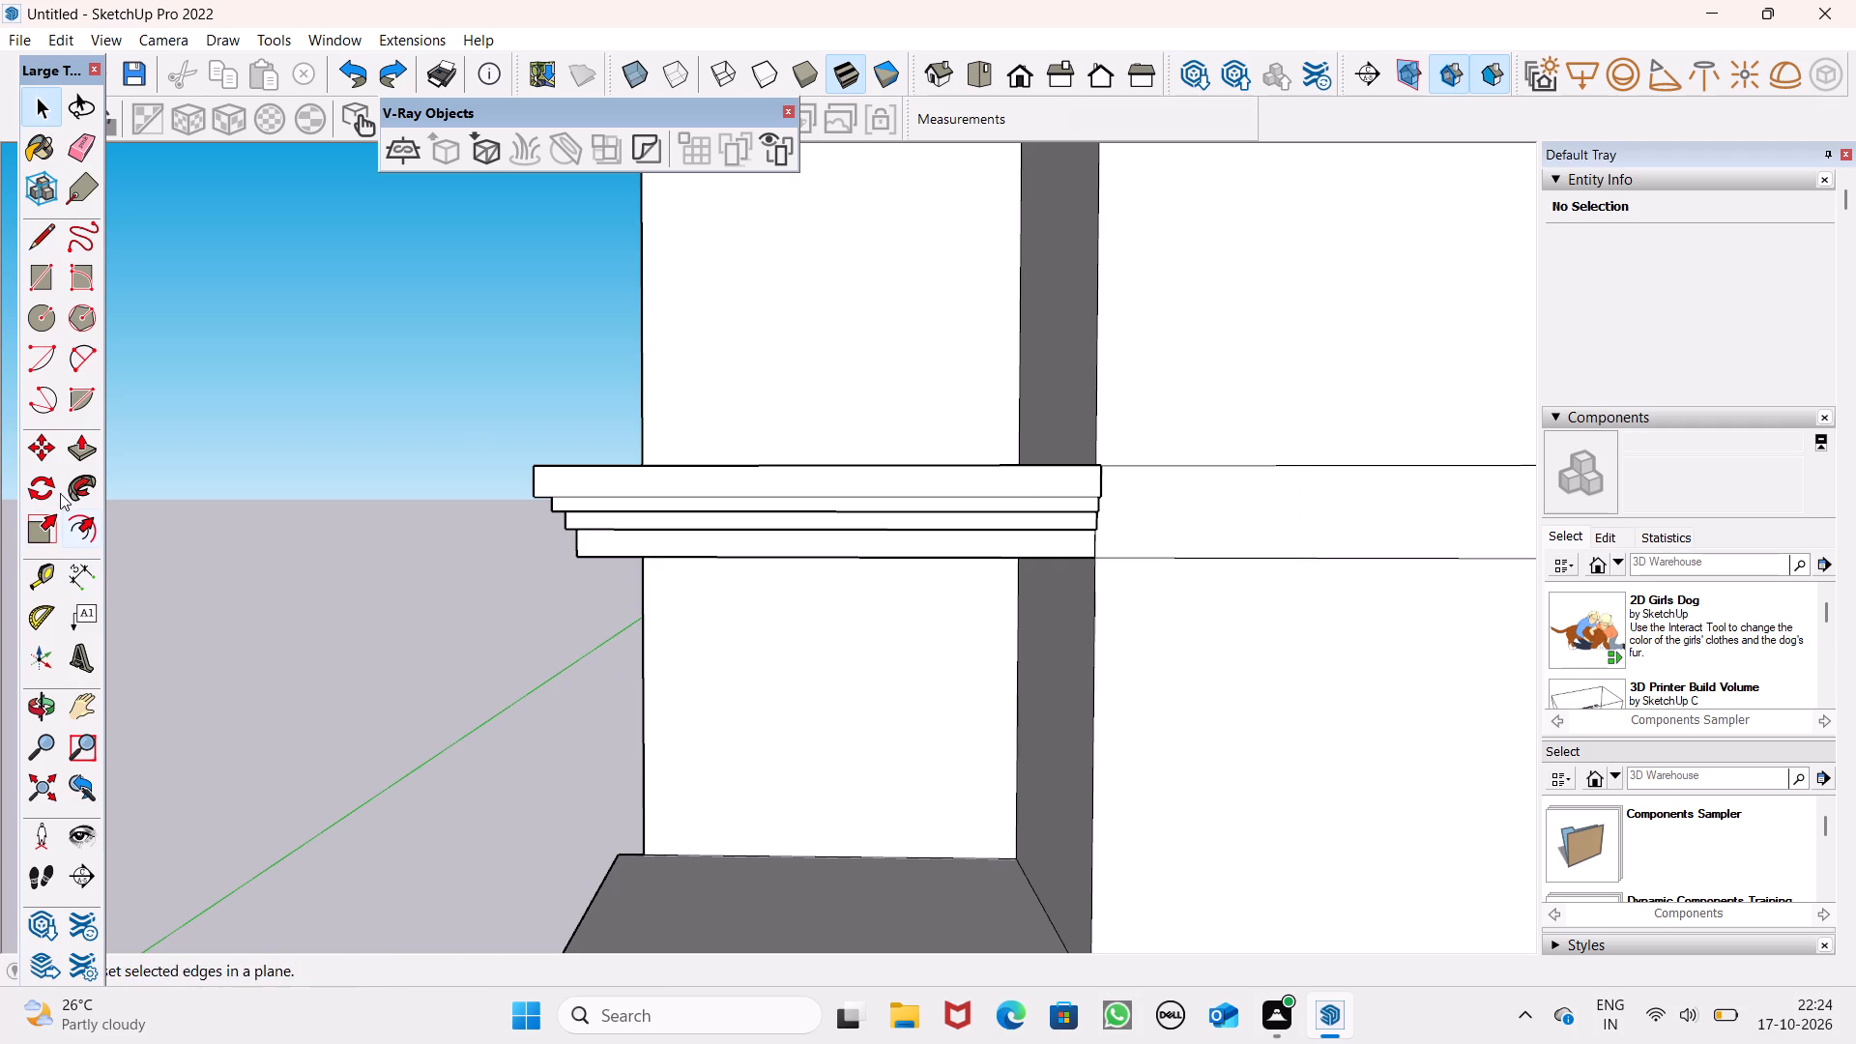
click(41, 247)
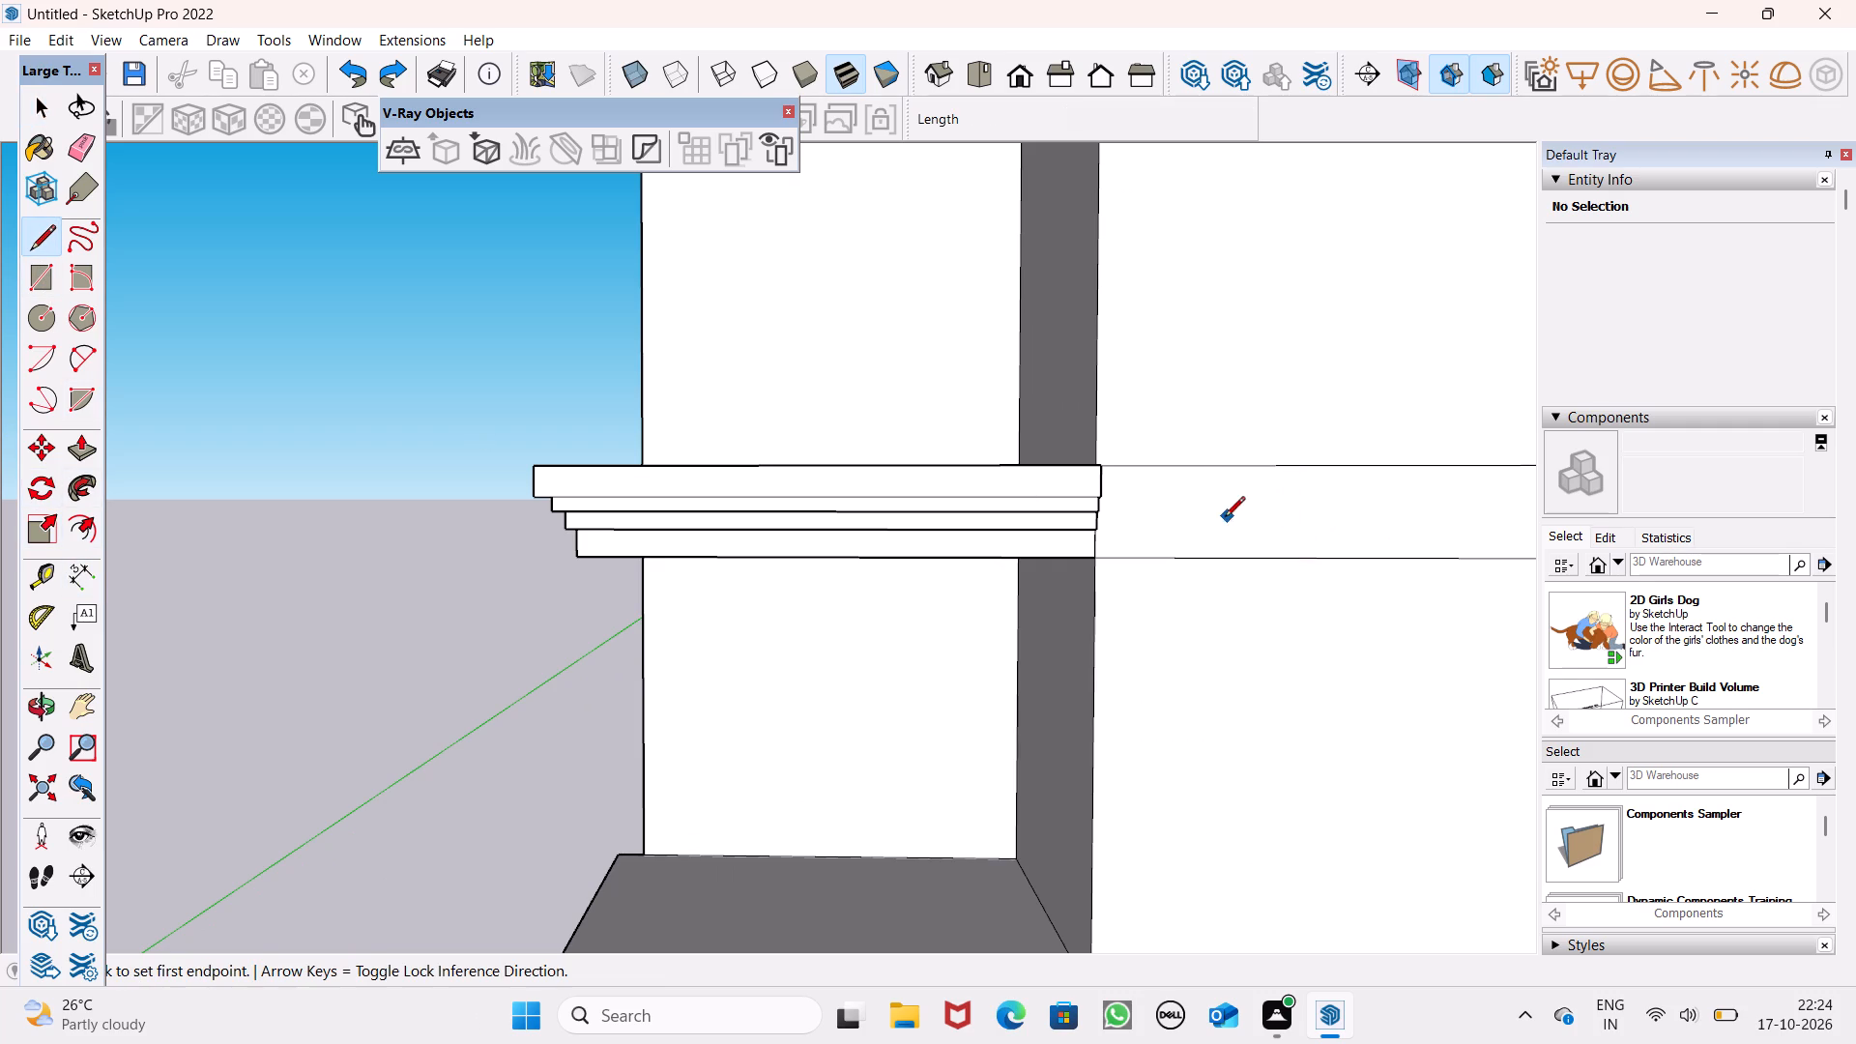
click(1197, 470)
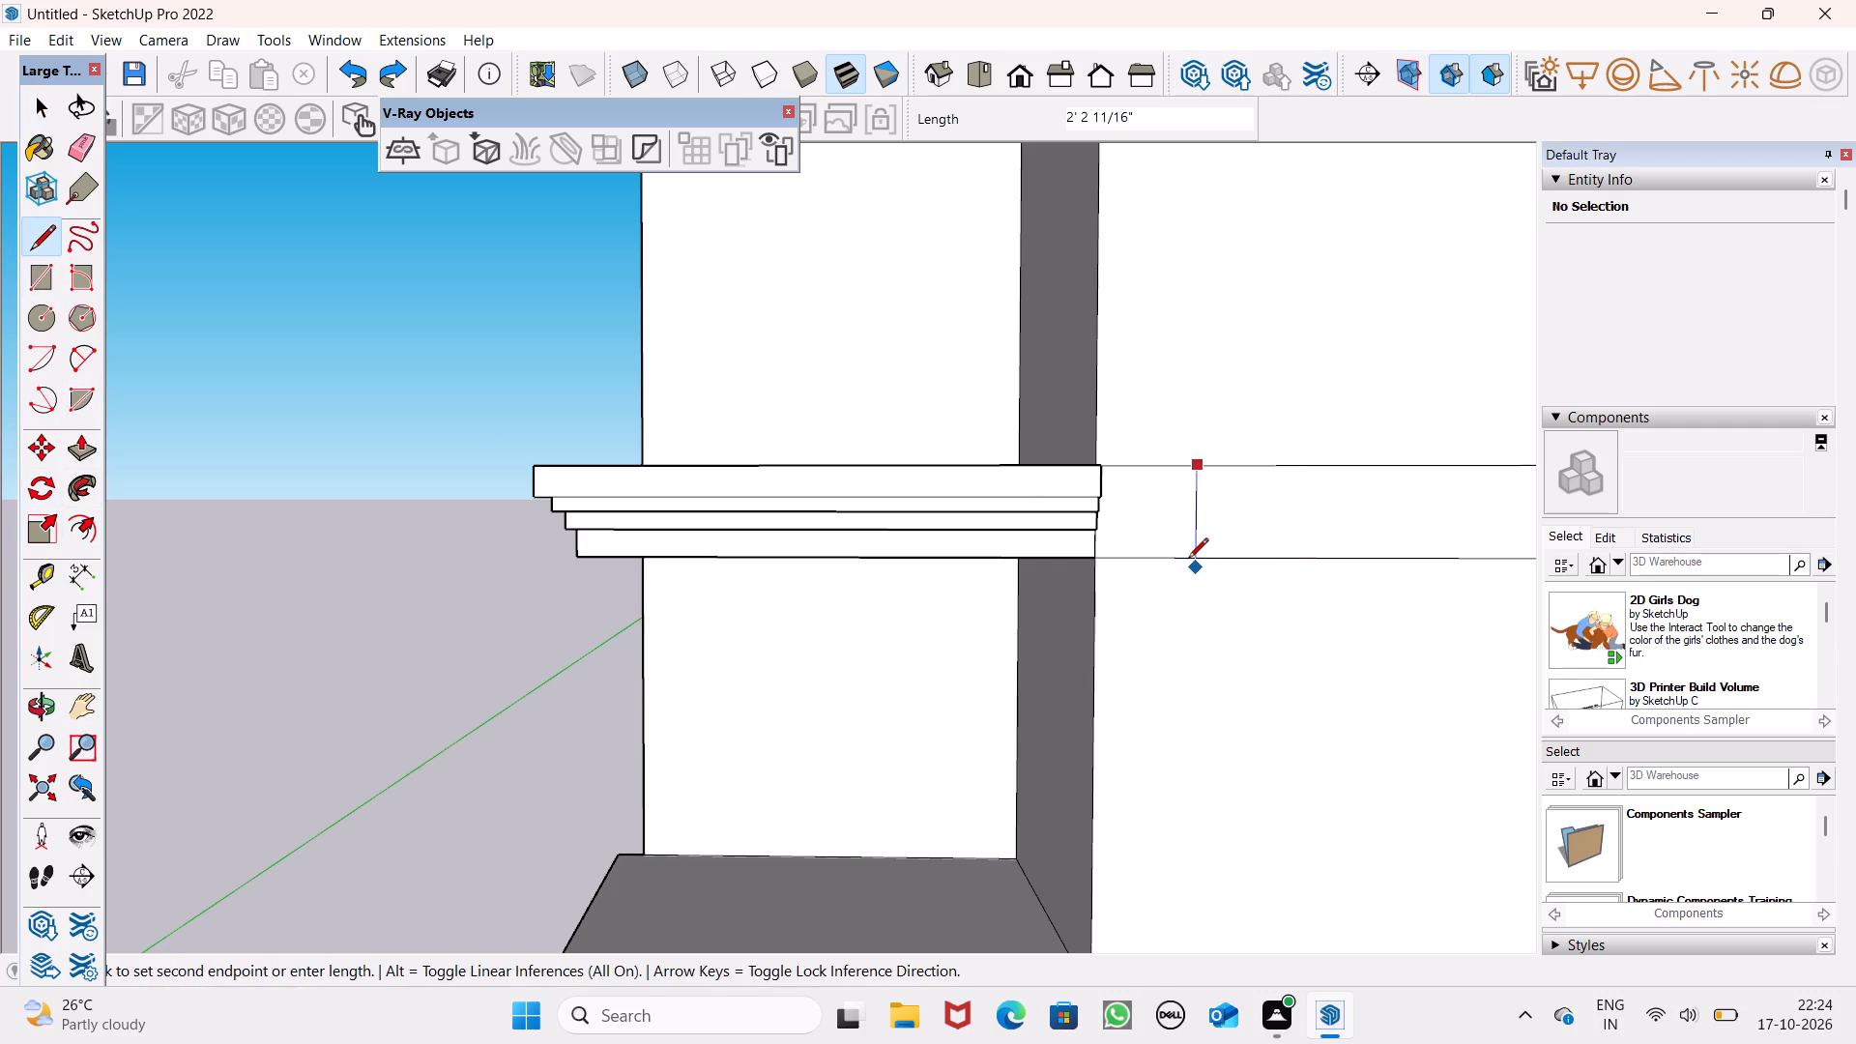
key(space)
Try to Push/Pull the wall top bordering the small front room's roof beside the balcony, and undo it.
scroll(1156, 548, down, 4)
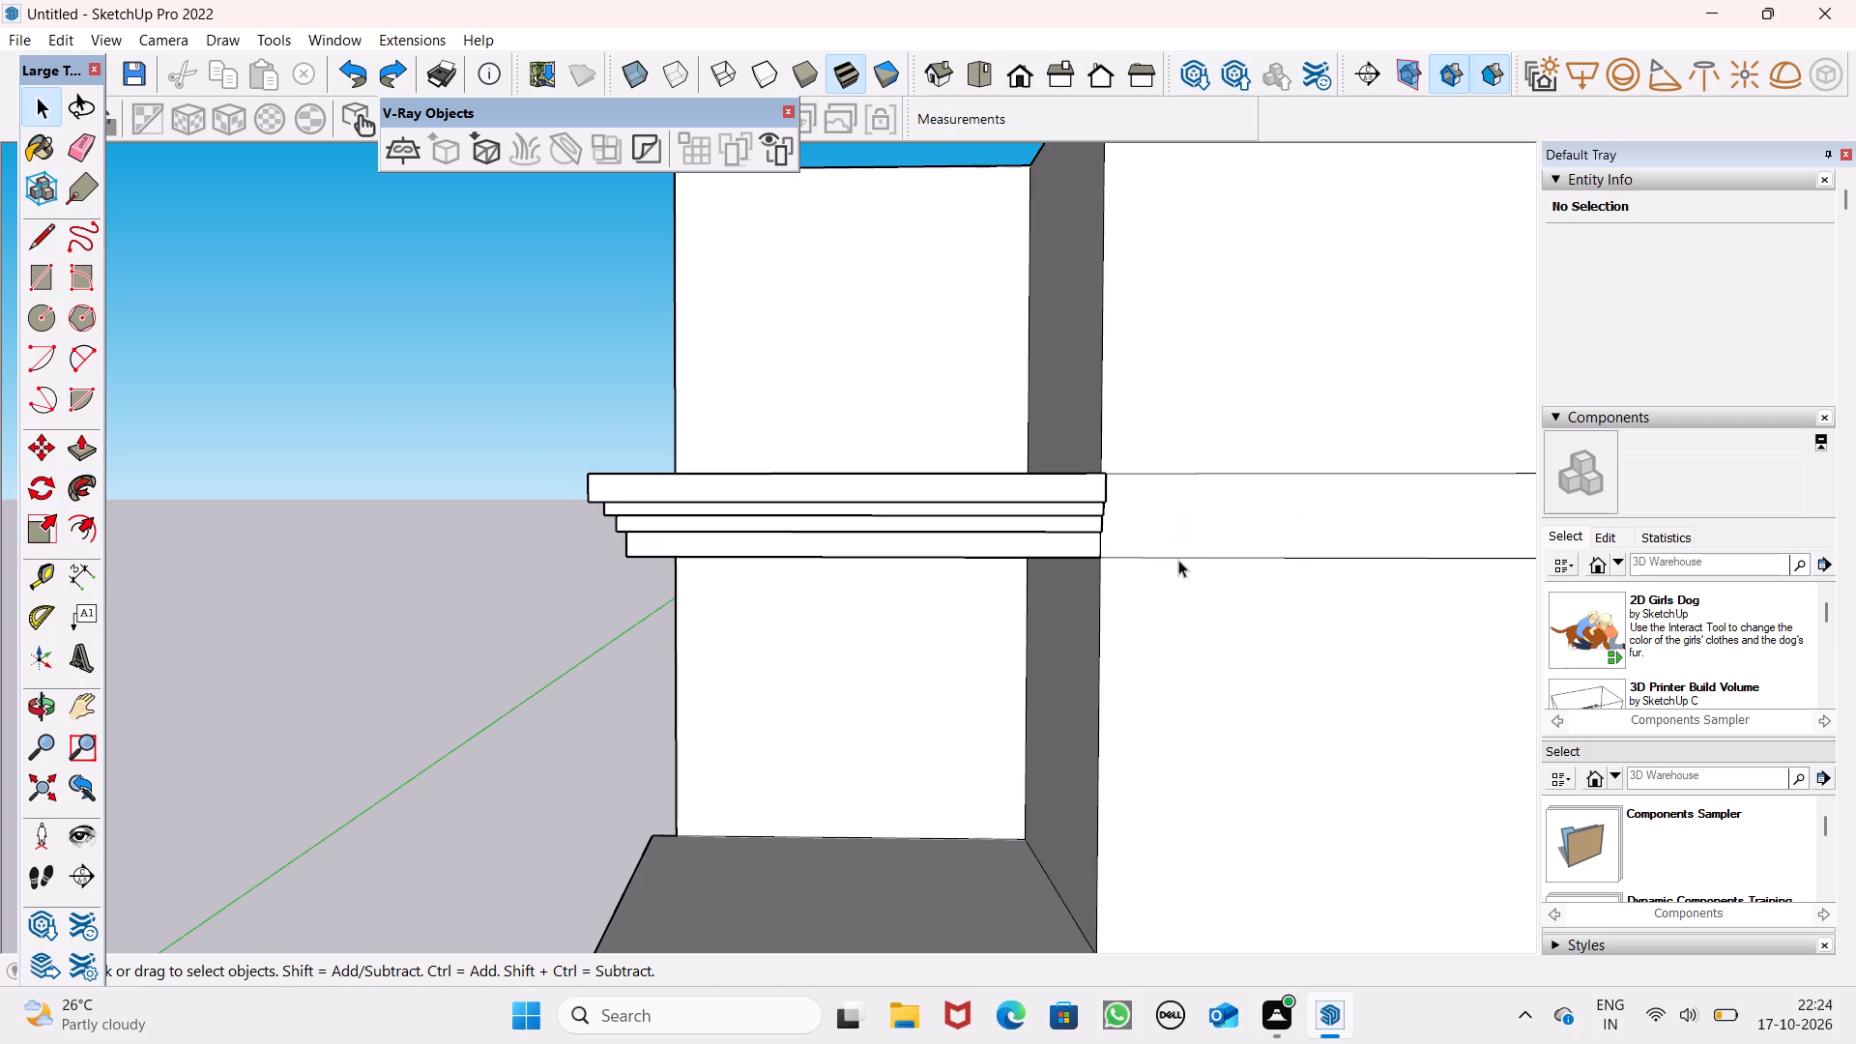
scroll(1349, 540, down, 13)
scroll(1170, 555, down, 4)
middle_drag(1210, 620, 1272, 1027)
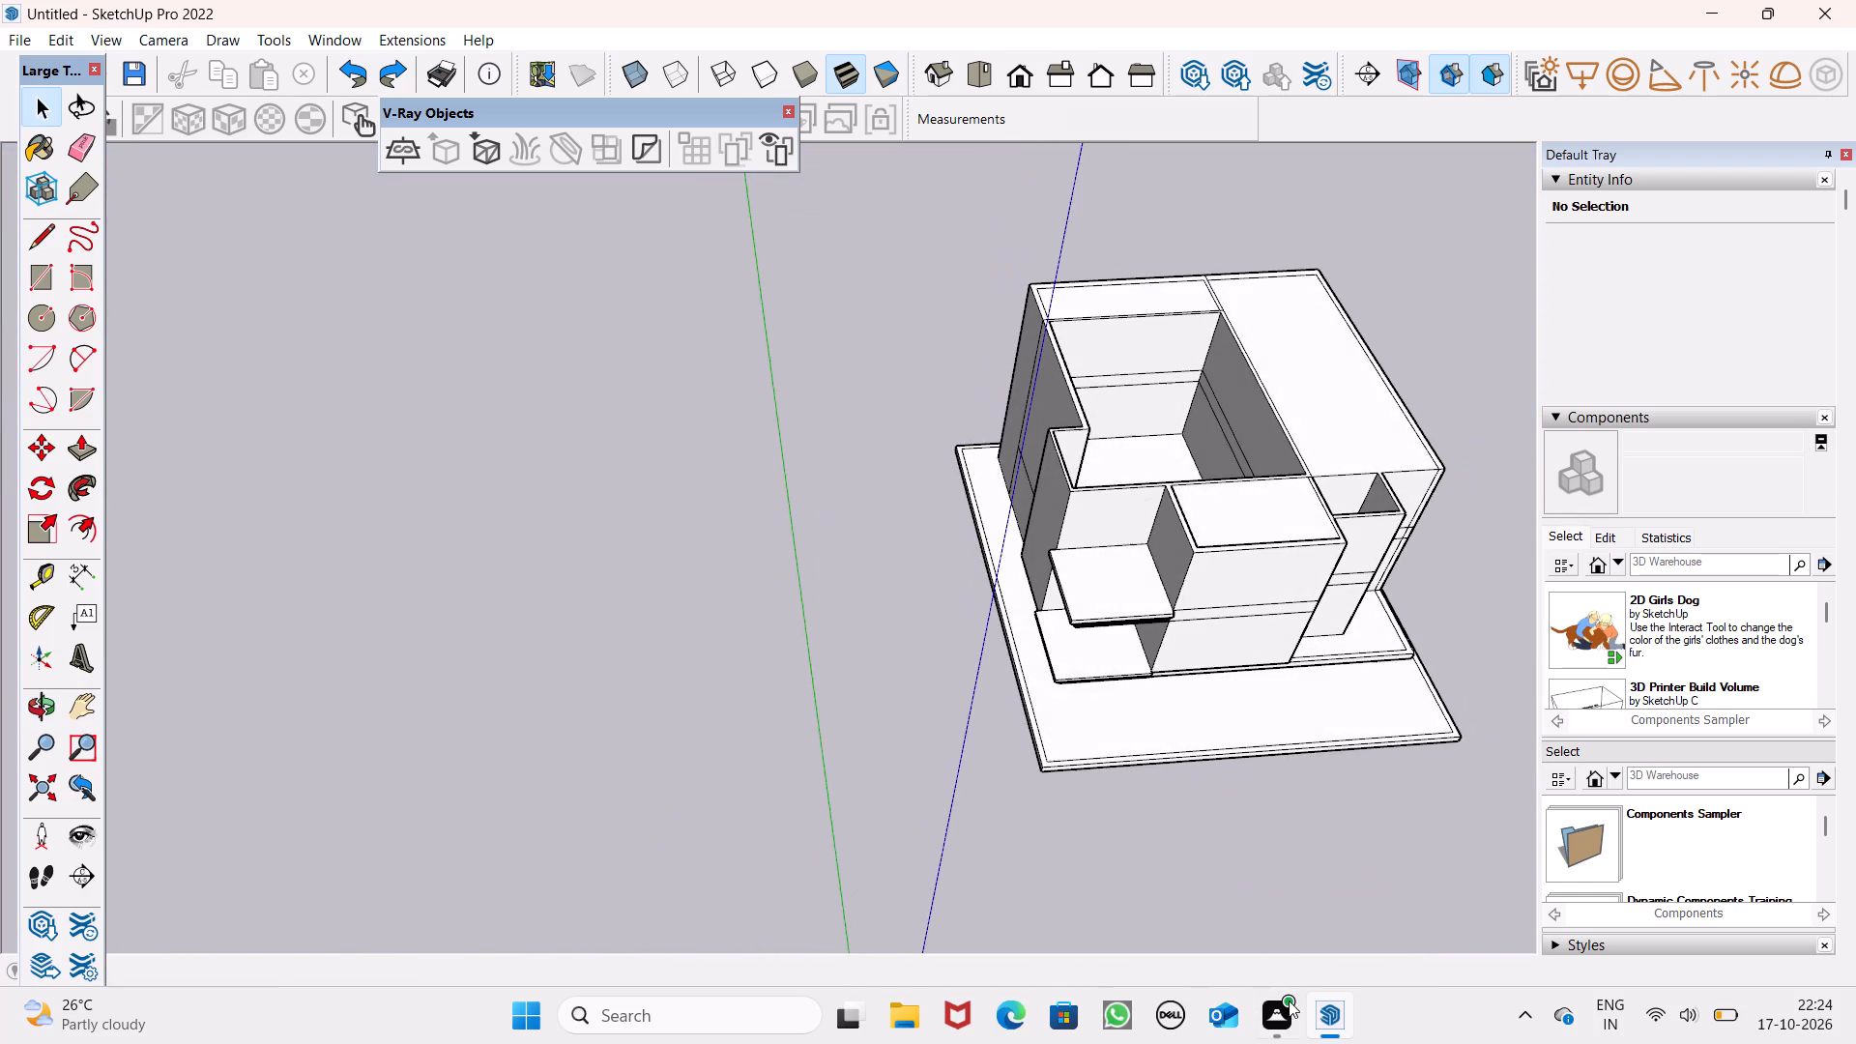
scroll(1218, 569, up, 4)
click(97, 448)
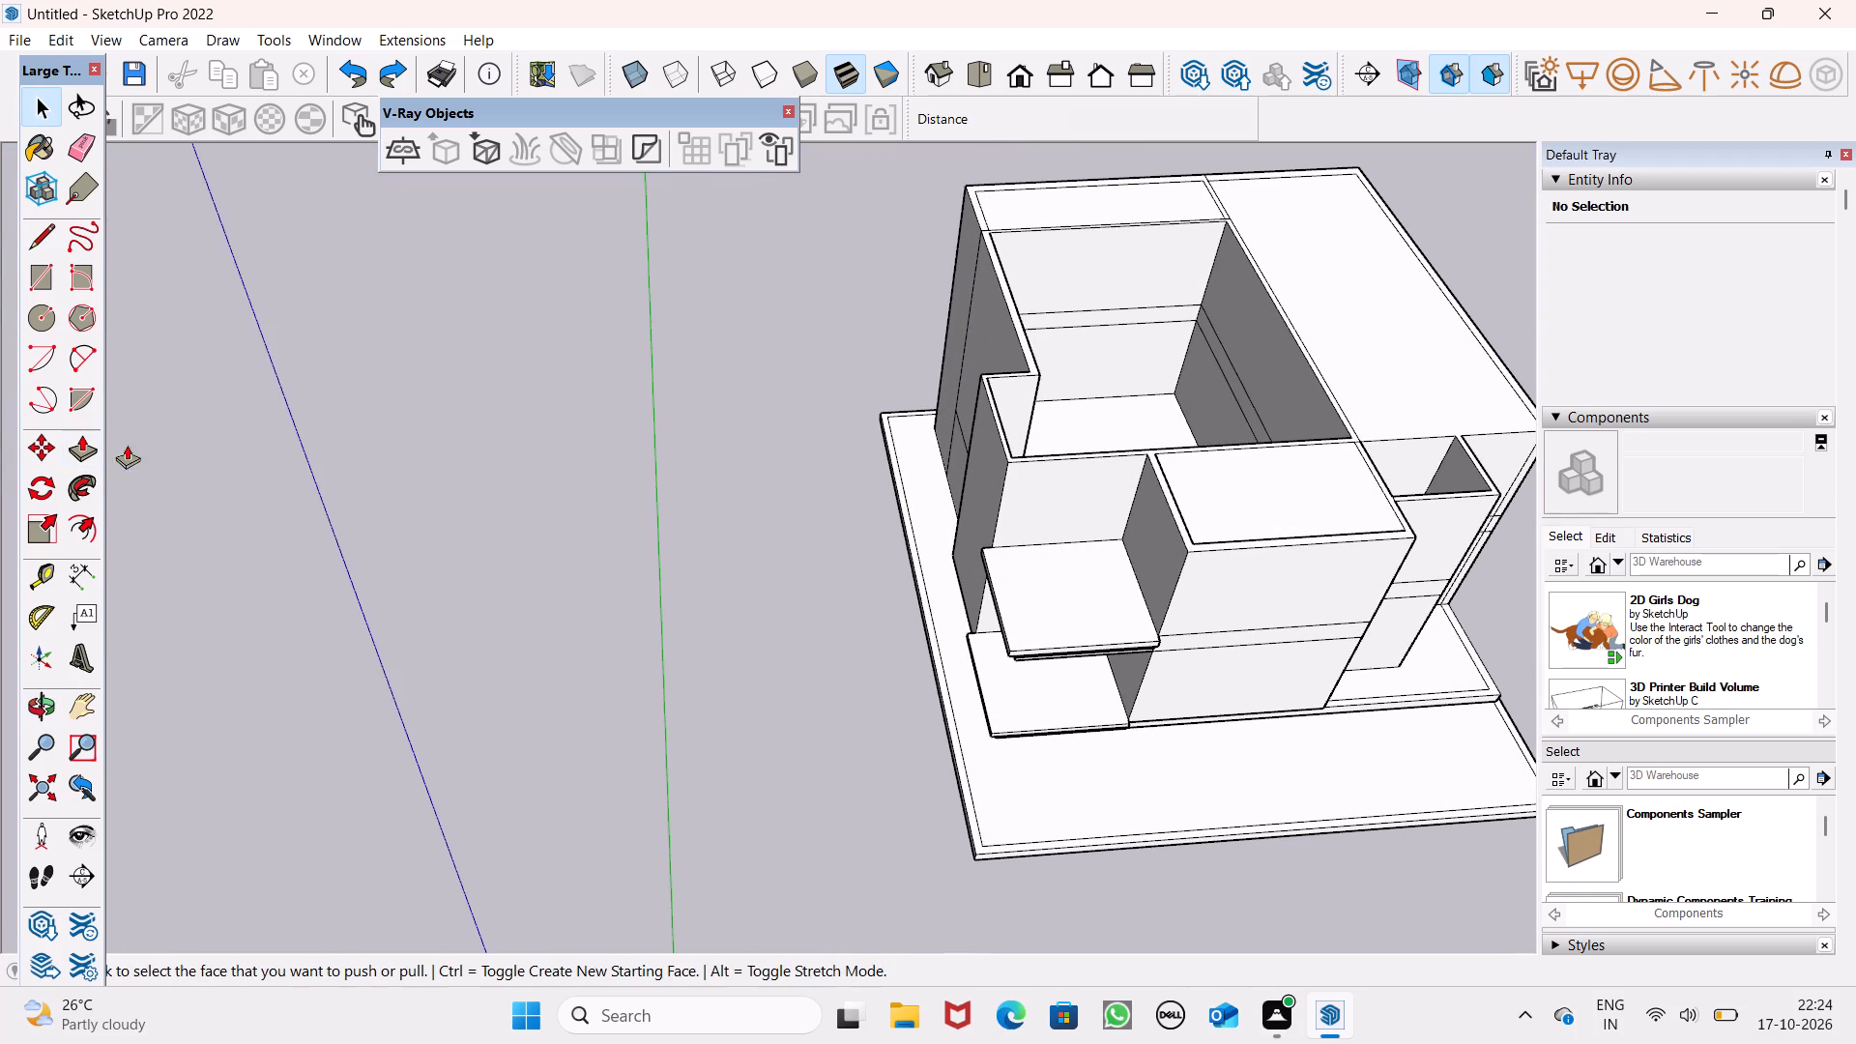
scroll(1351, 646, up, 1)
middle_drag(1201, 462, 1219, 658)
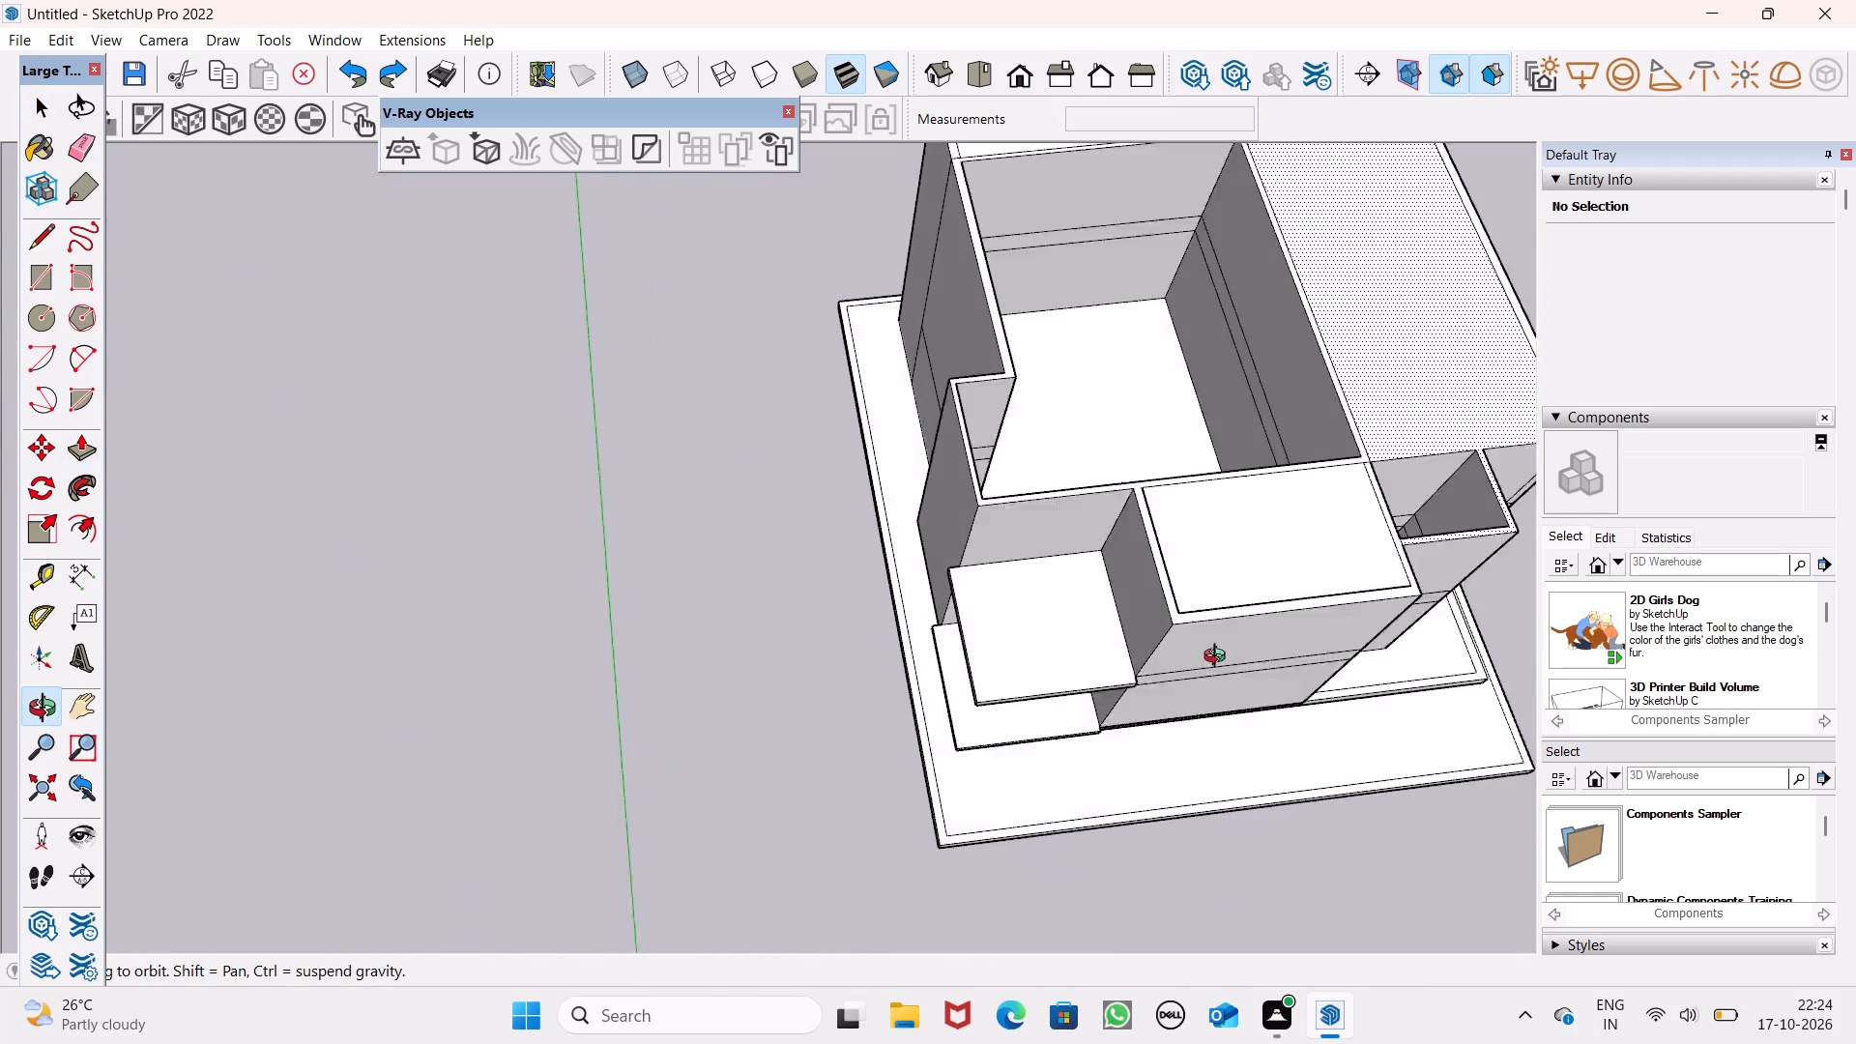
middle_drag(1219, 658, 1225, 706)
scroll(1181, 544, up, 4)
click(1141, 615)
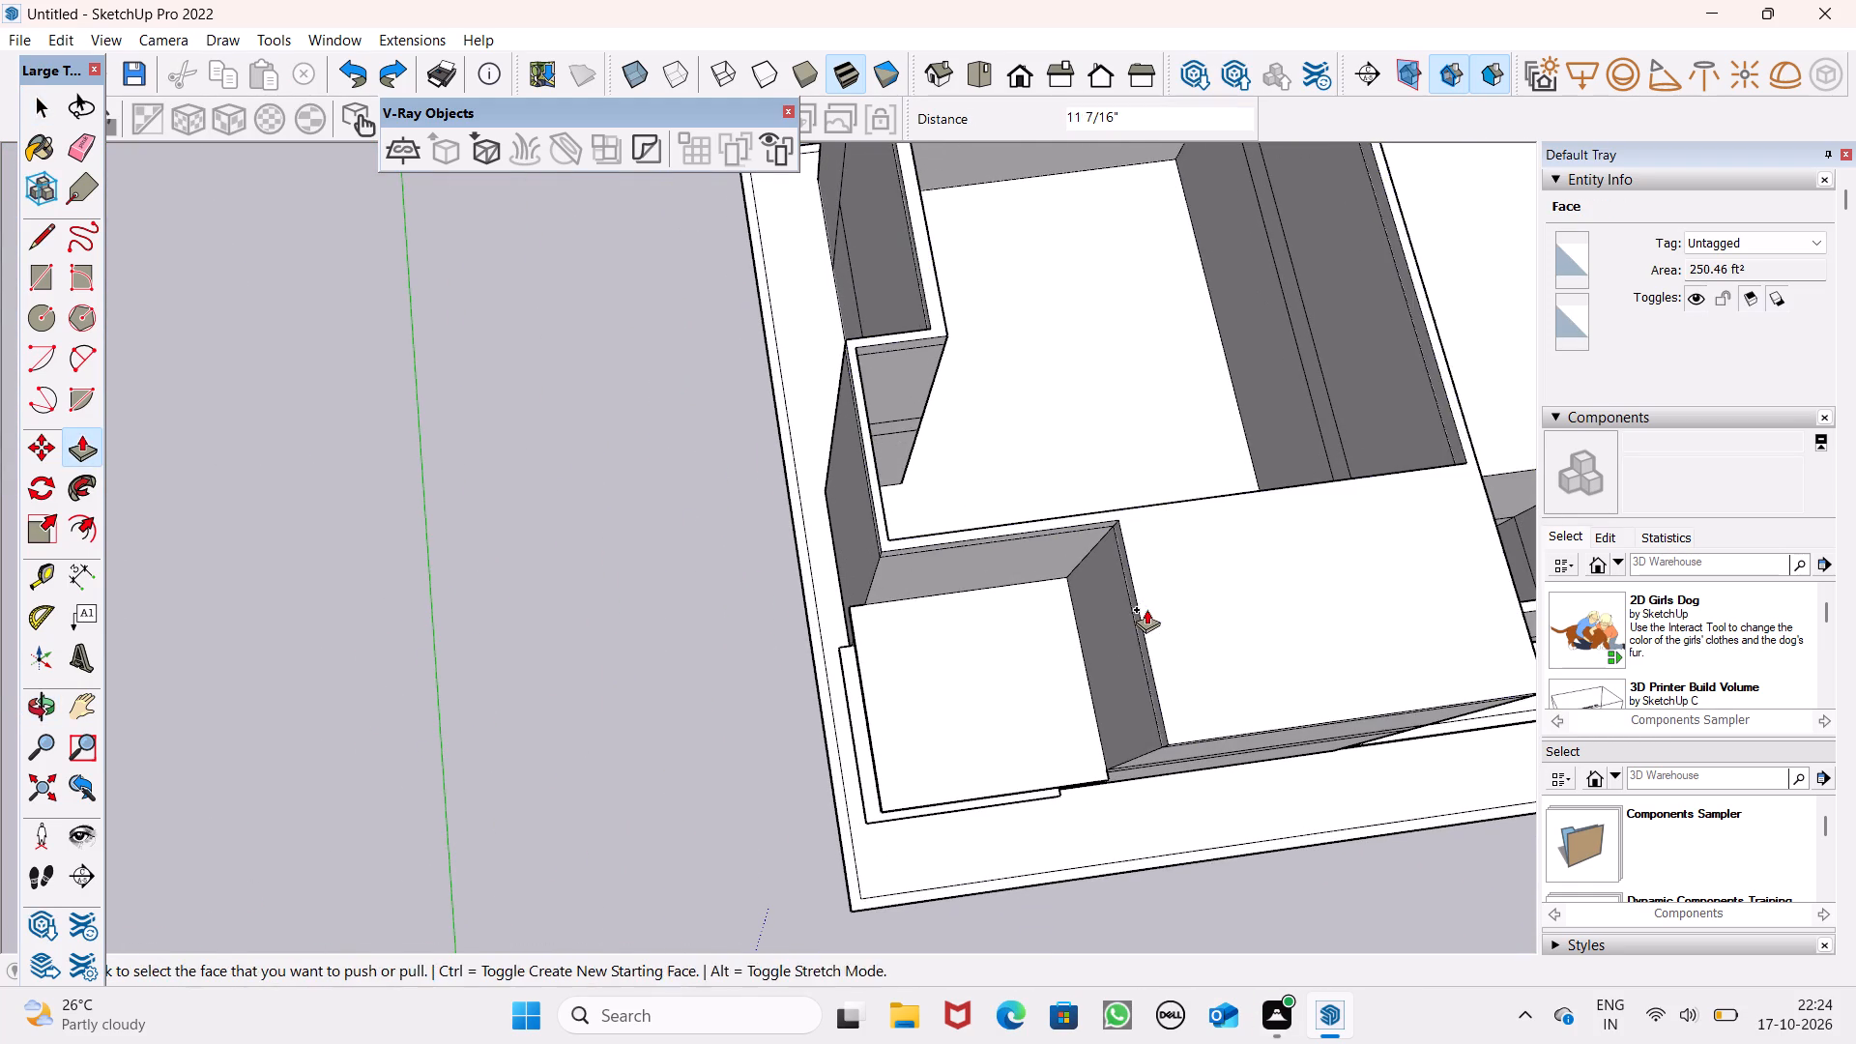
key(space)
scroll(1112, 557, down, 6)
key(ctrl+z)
Erase the short seam edge on the wall top where the small front room's roof corner meets the long central wall.
scroll(1224, 597, down, 1)
middle_drag(1244, 609, 1290, 355)
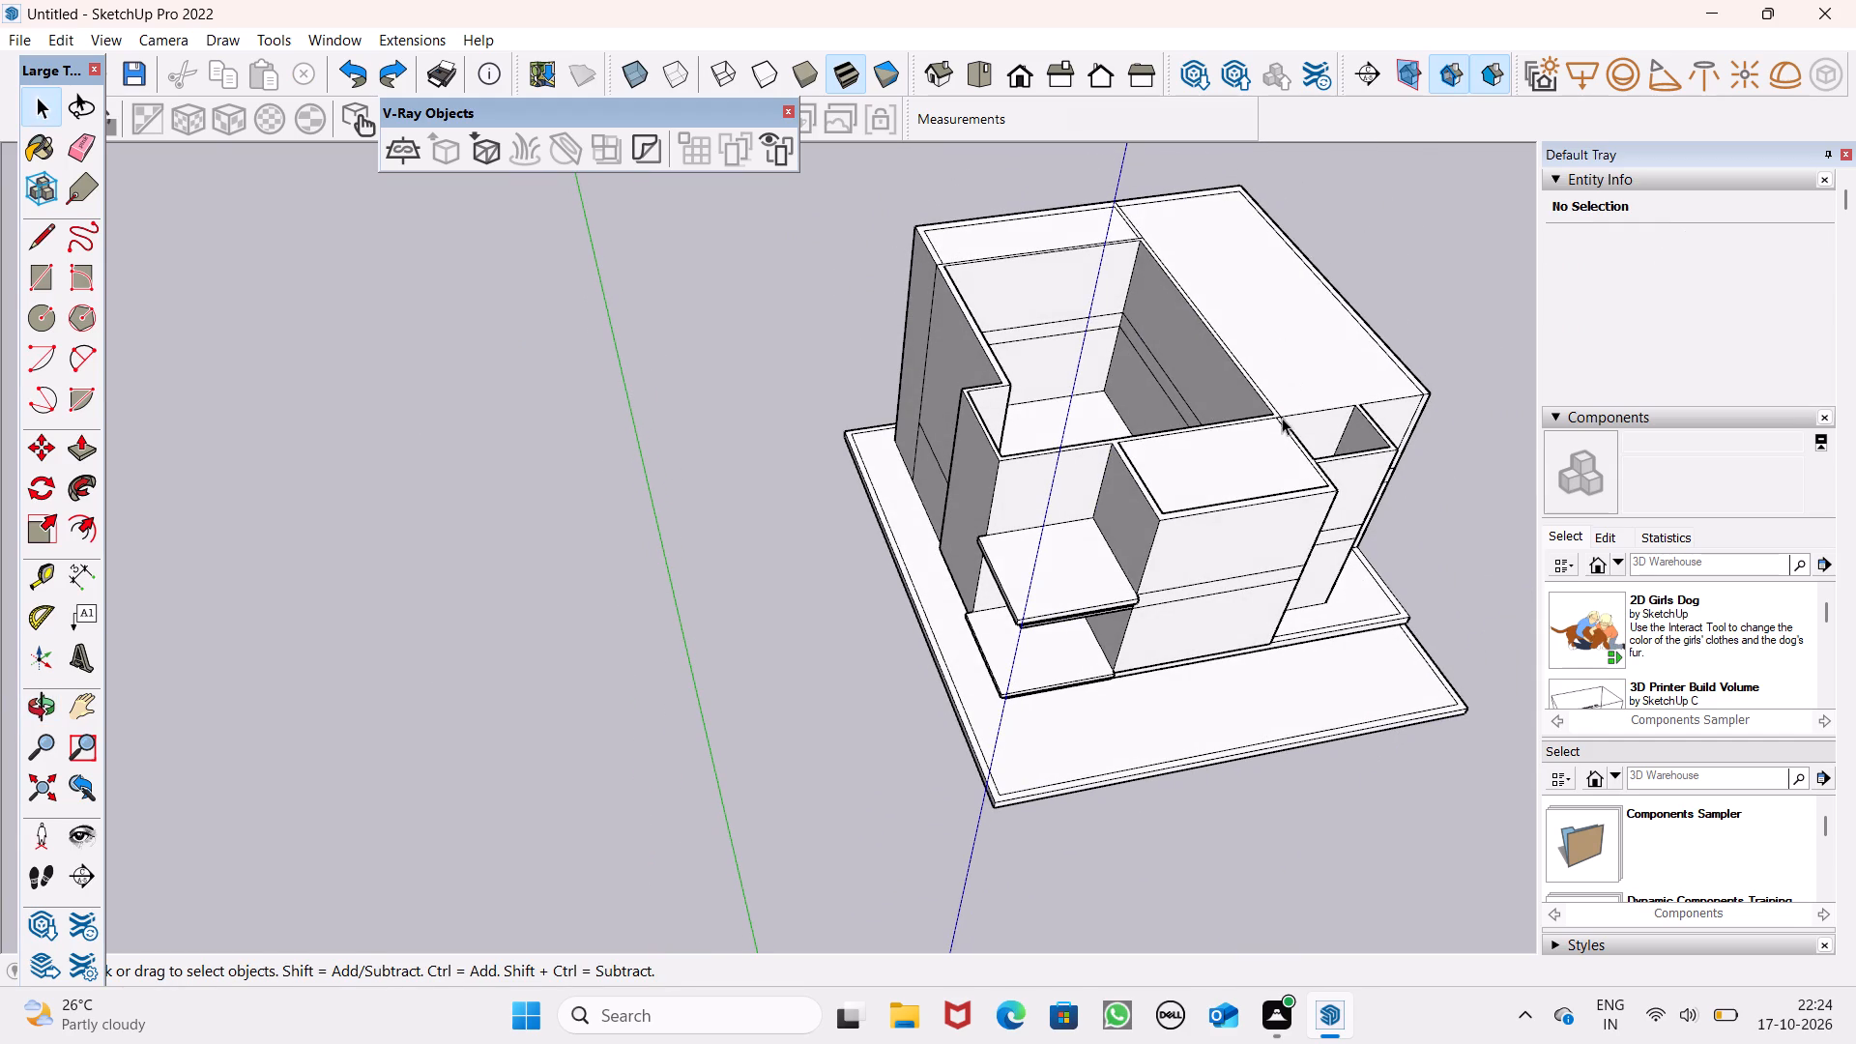
middle_drag(1361, 492, 1285, 692)
scroll(1315, 612, up, 8)
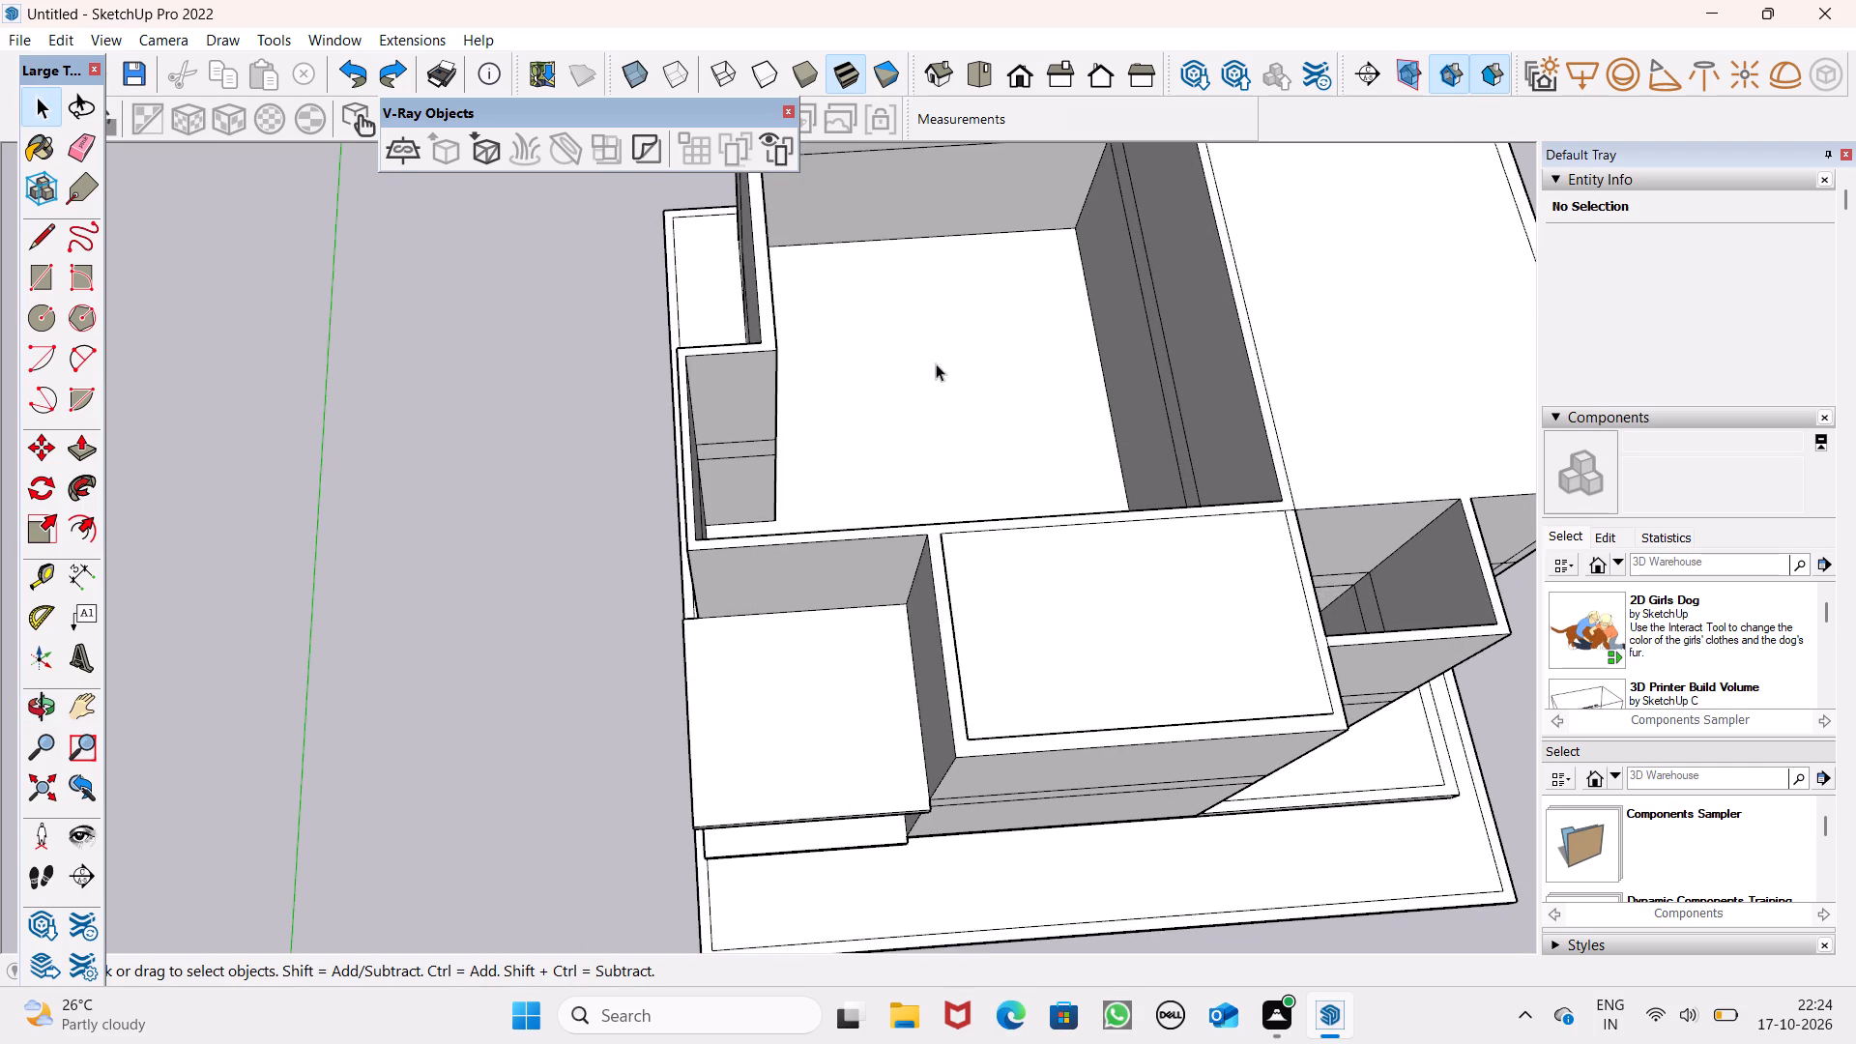
scroll(919, 568, down, 5)
scroll(1118, 536, up, 5)
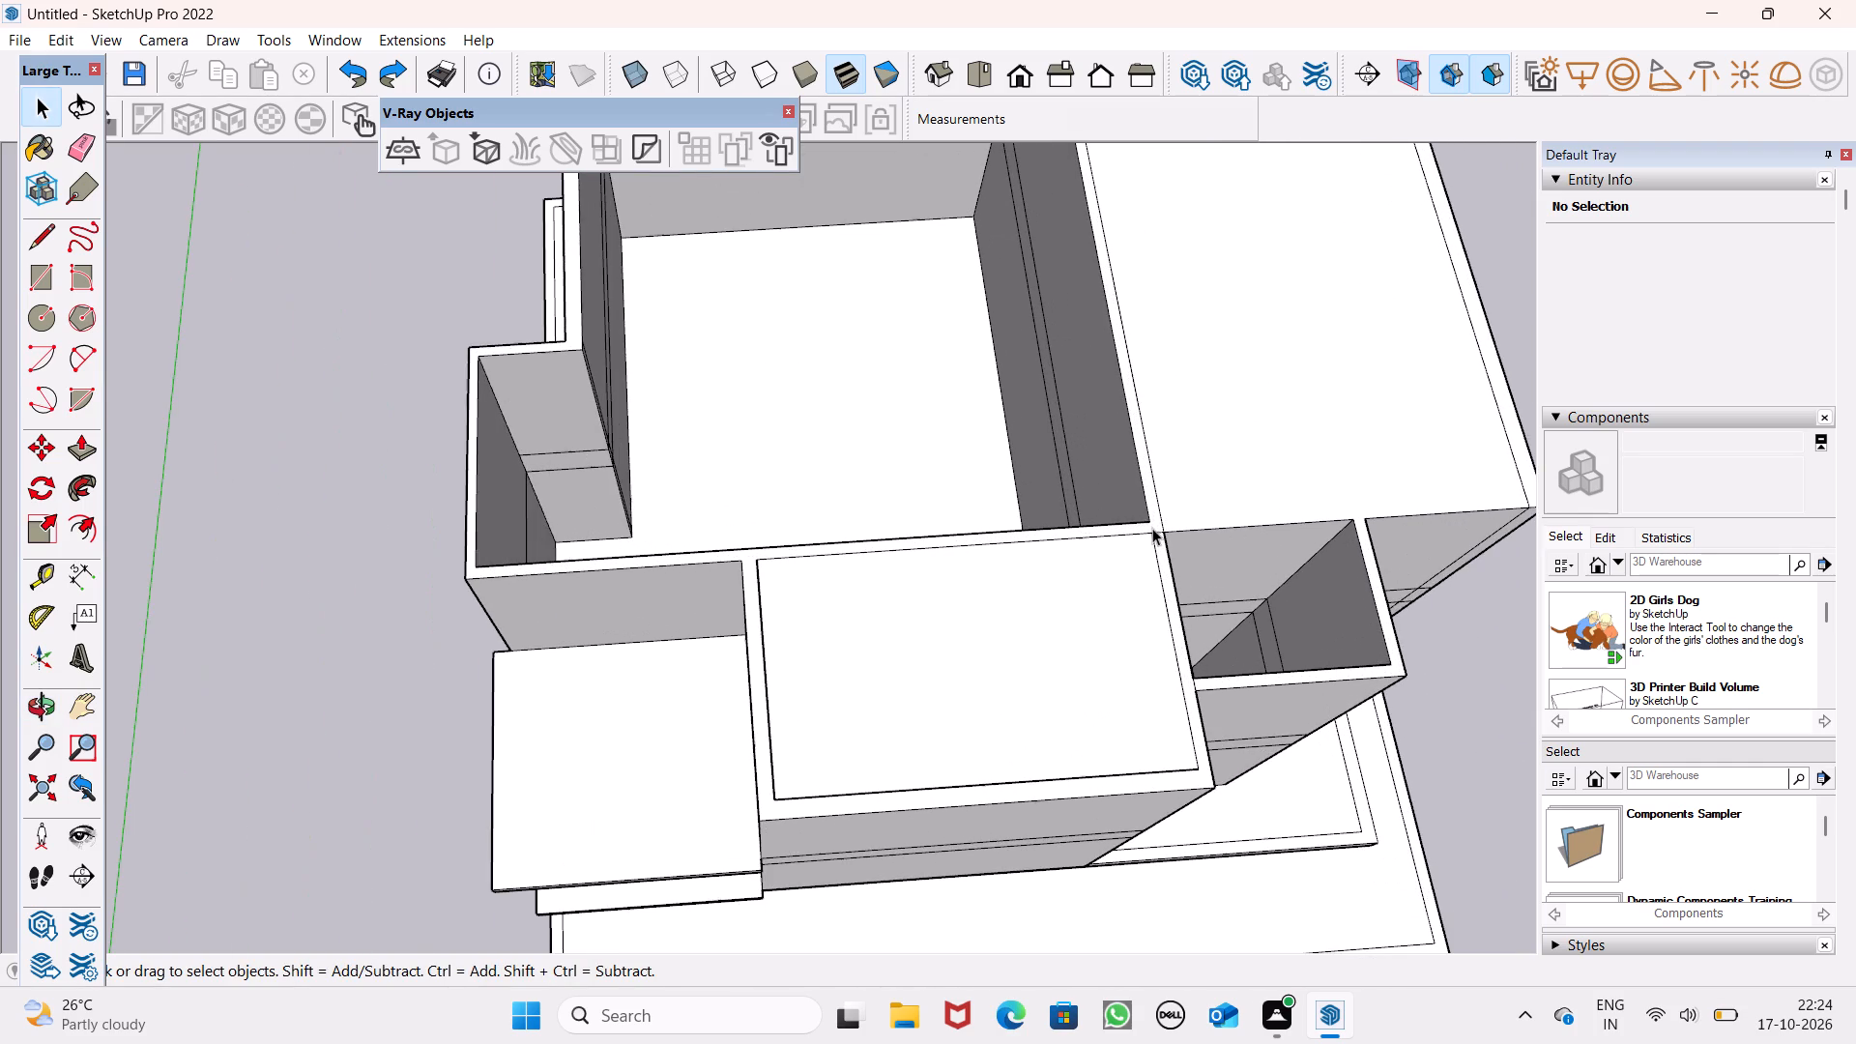
scroll(1187, 533, up, 4)
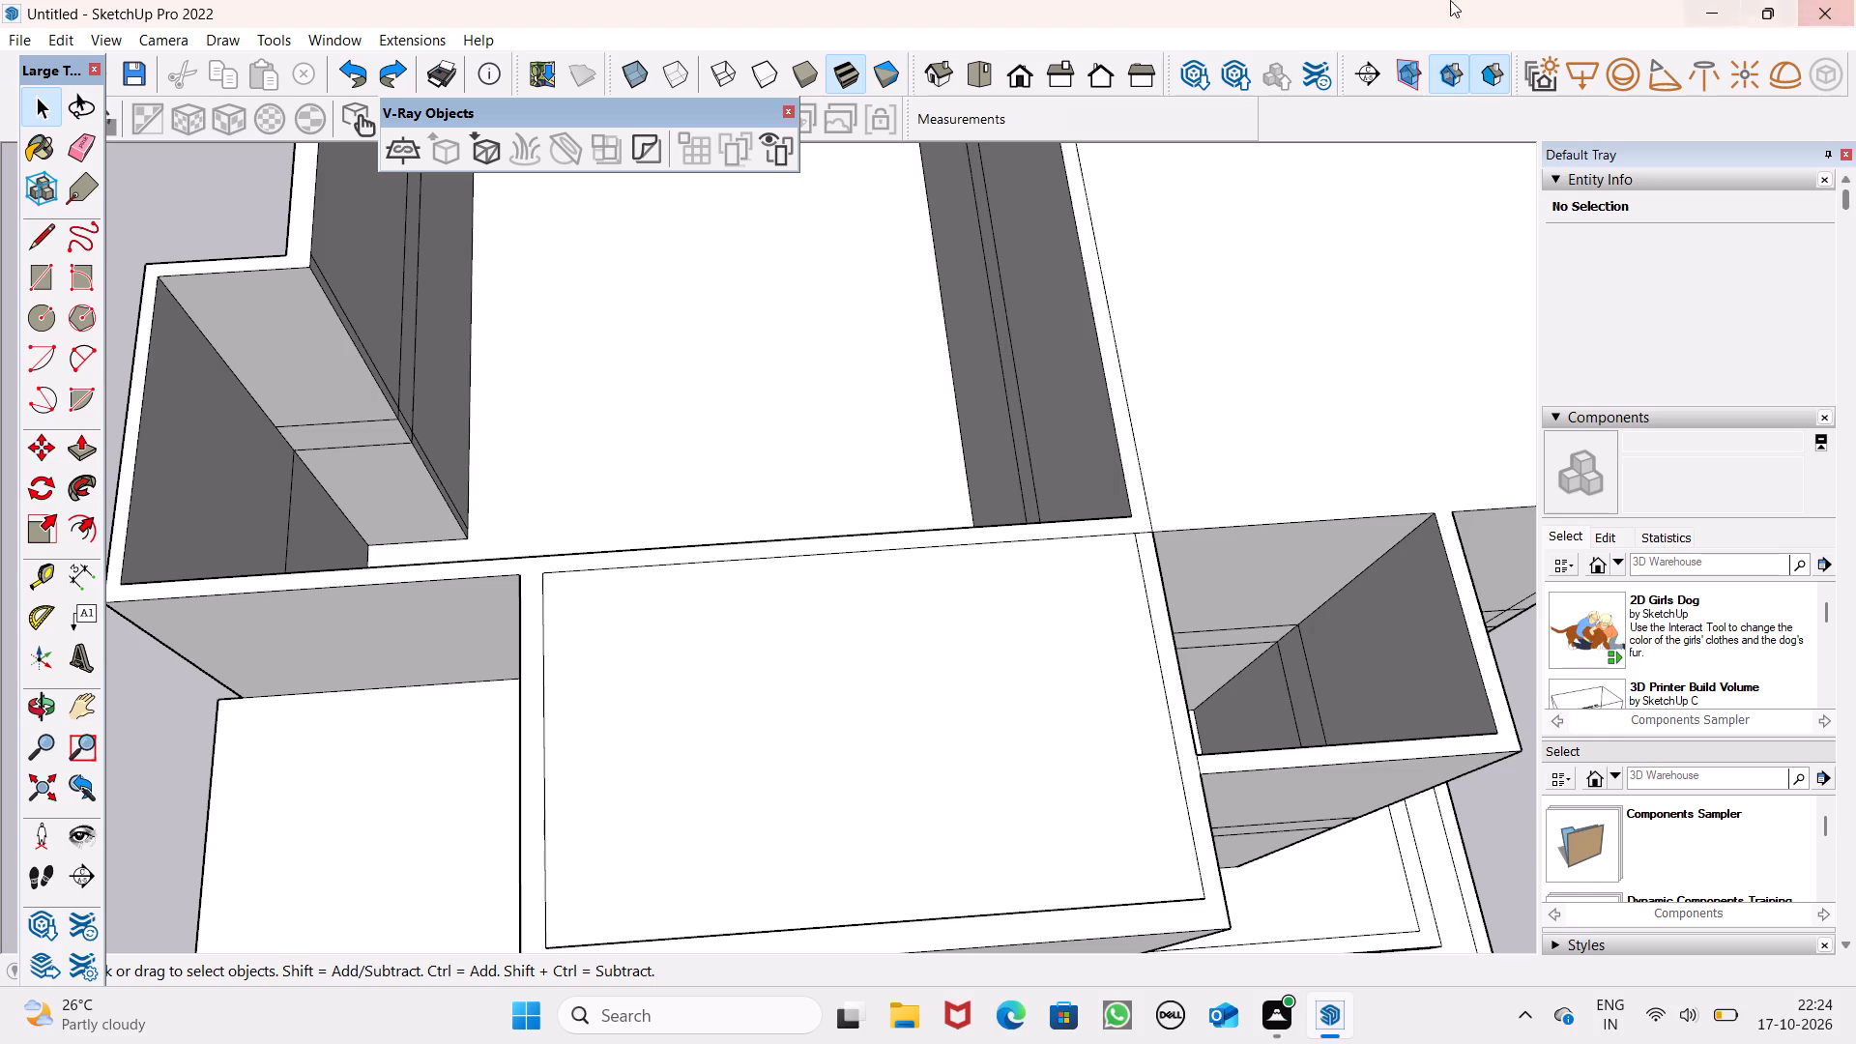
click(71, 141)
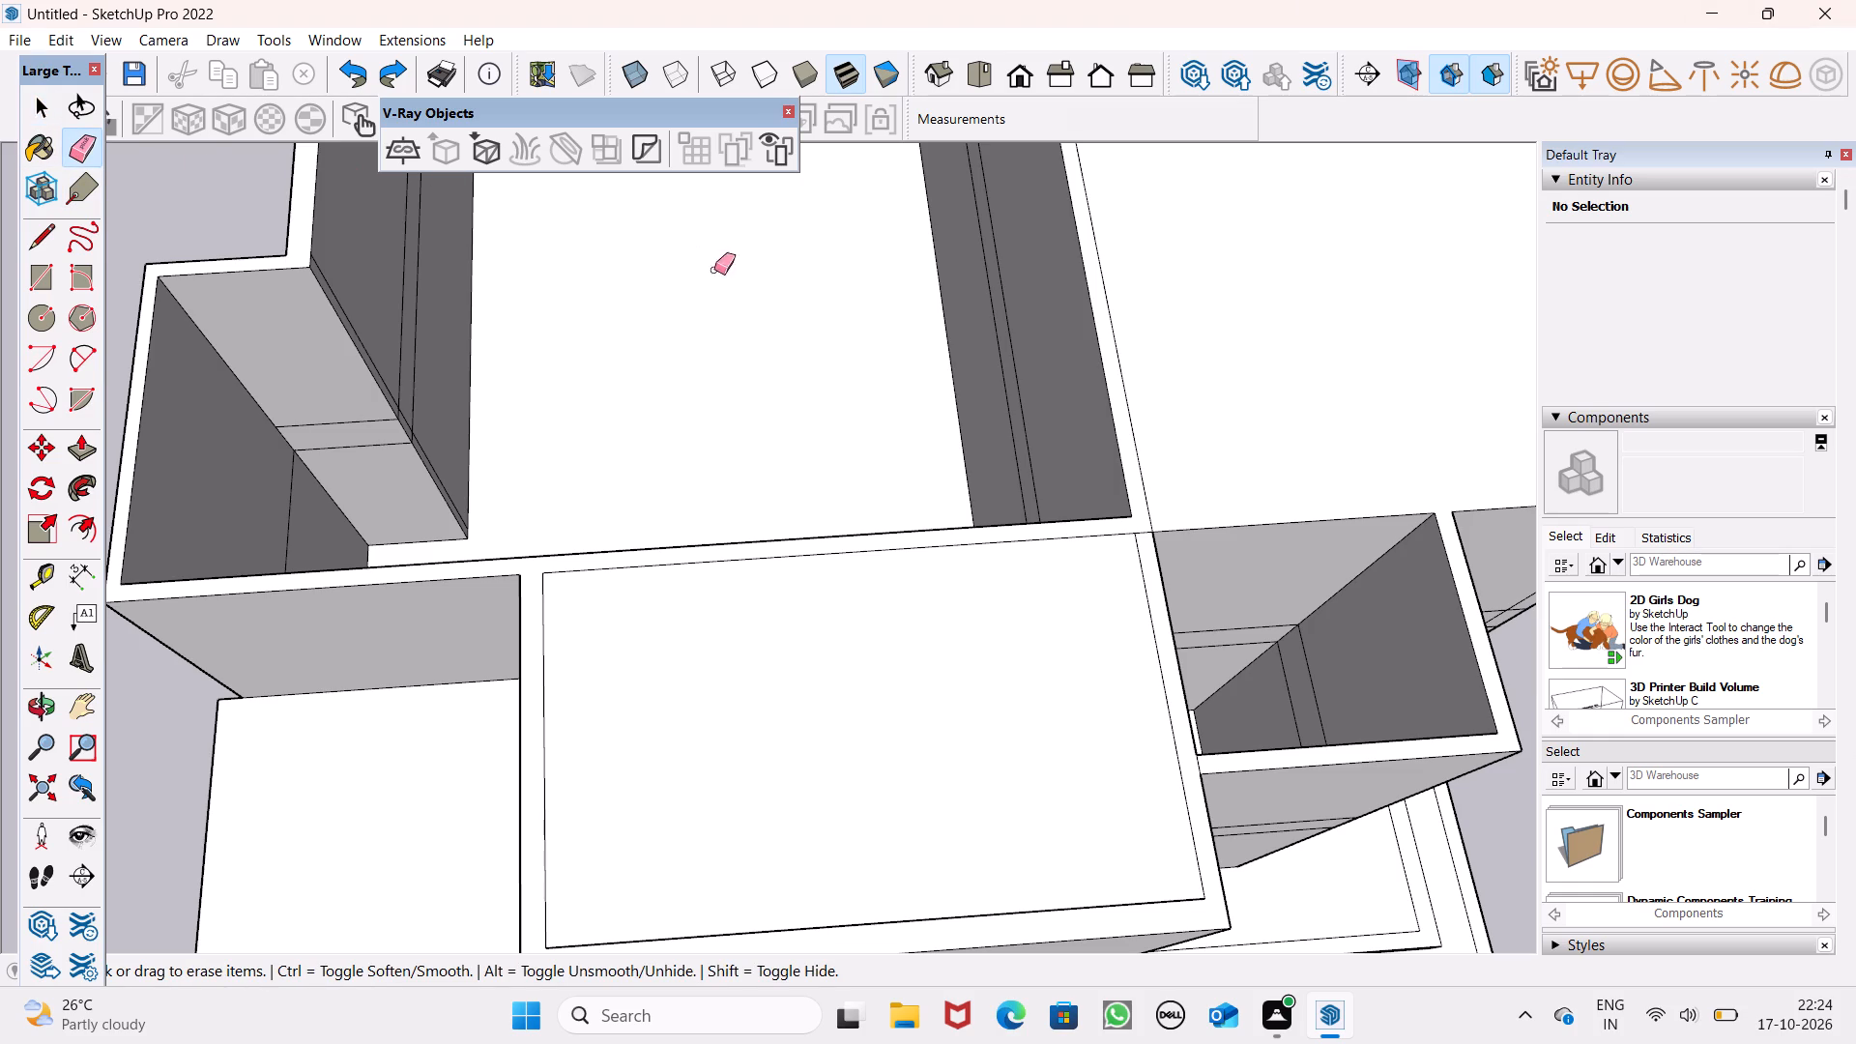
scroll(791, 507, up, 2)
scroll(970, 586, up, 4)
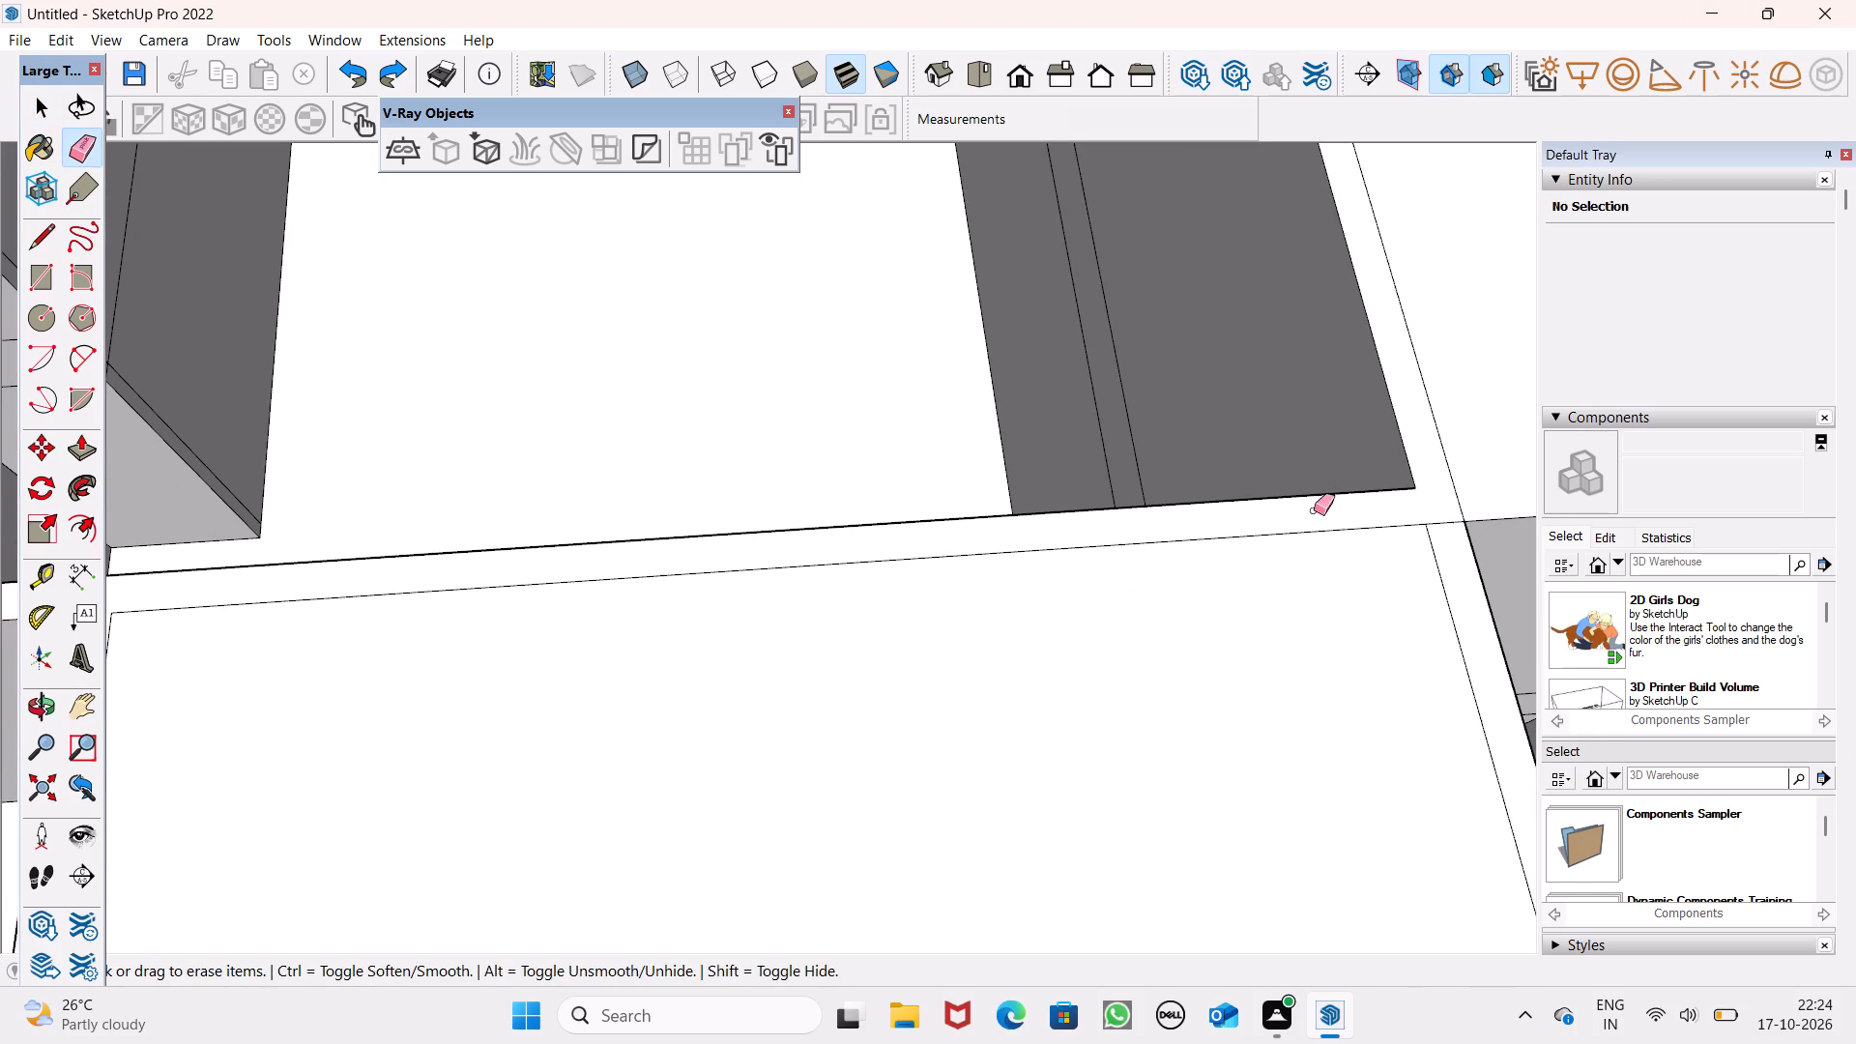
click(1438, 521)
scroll(1253, 417, down, 11)
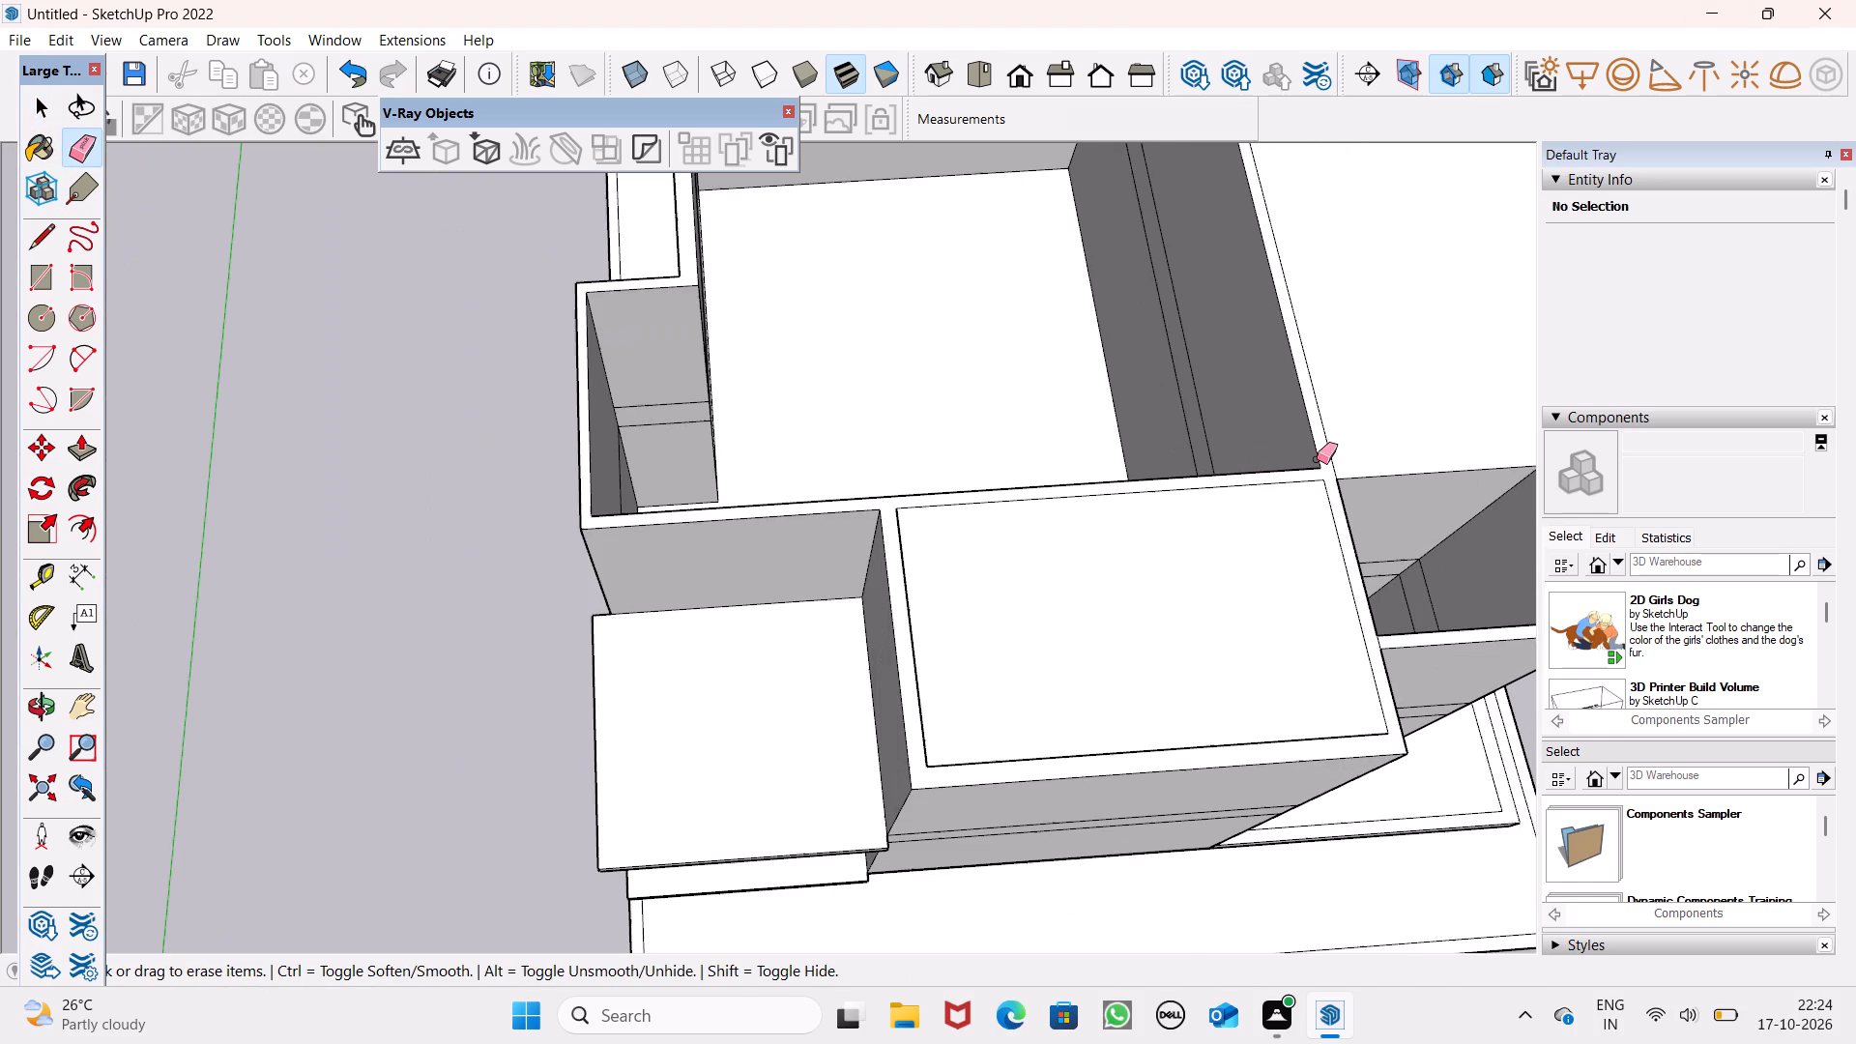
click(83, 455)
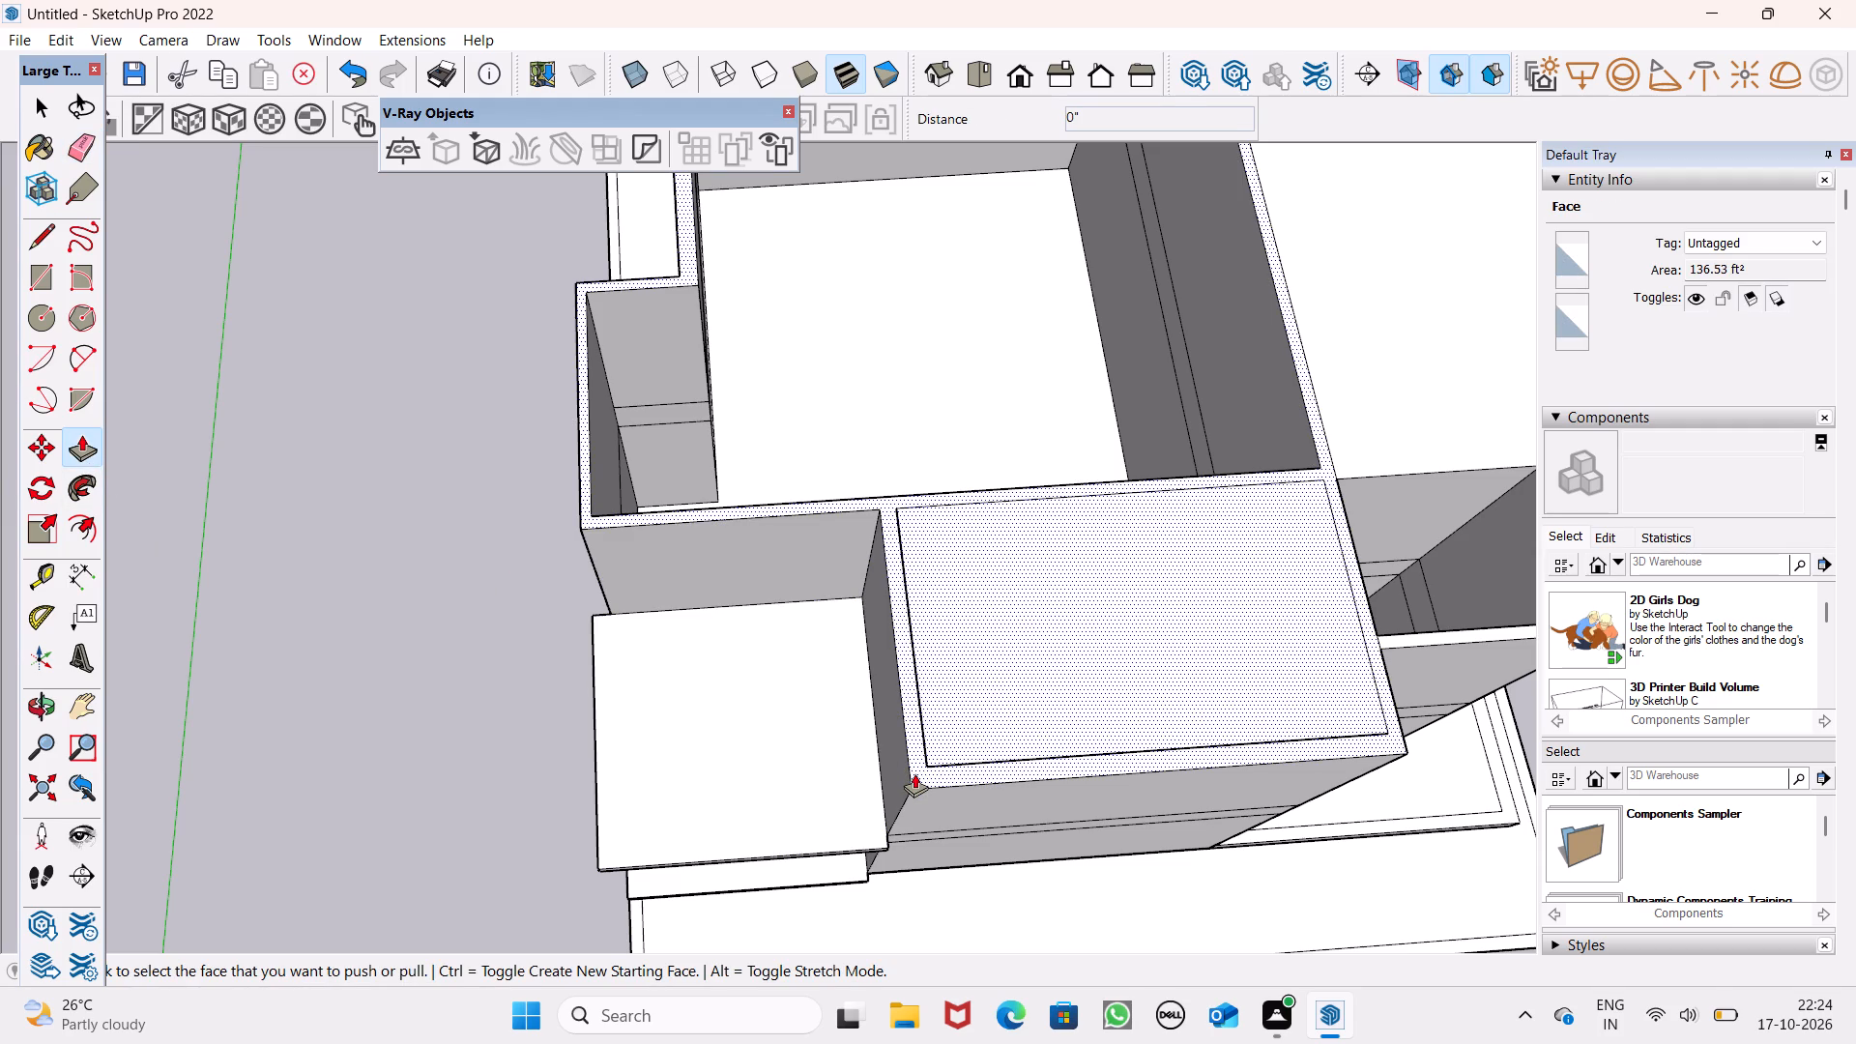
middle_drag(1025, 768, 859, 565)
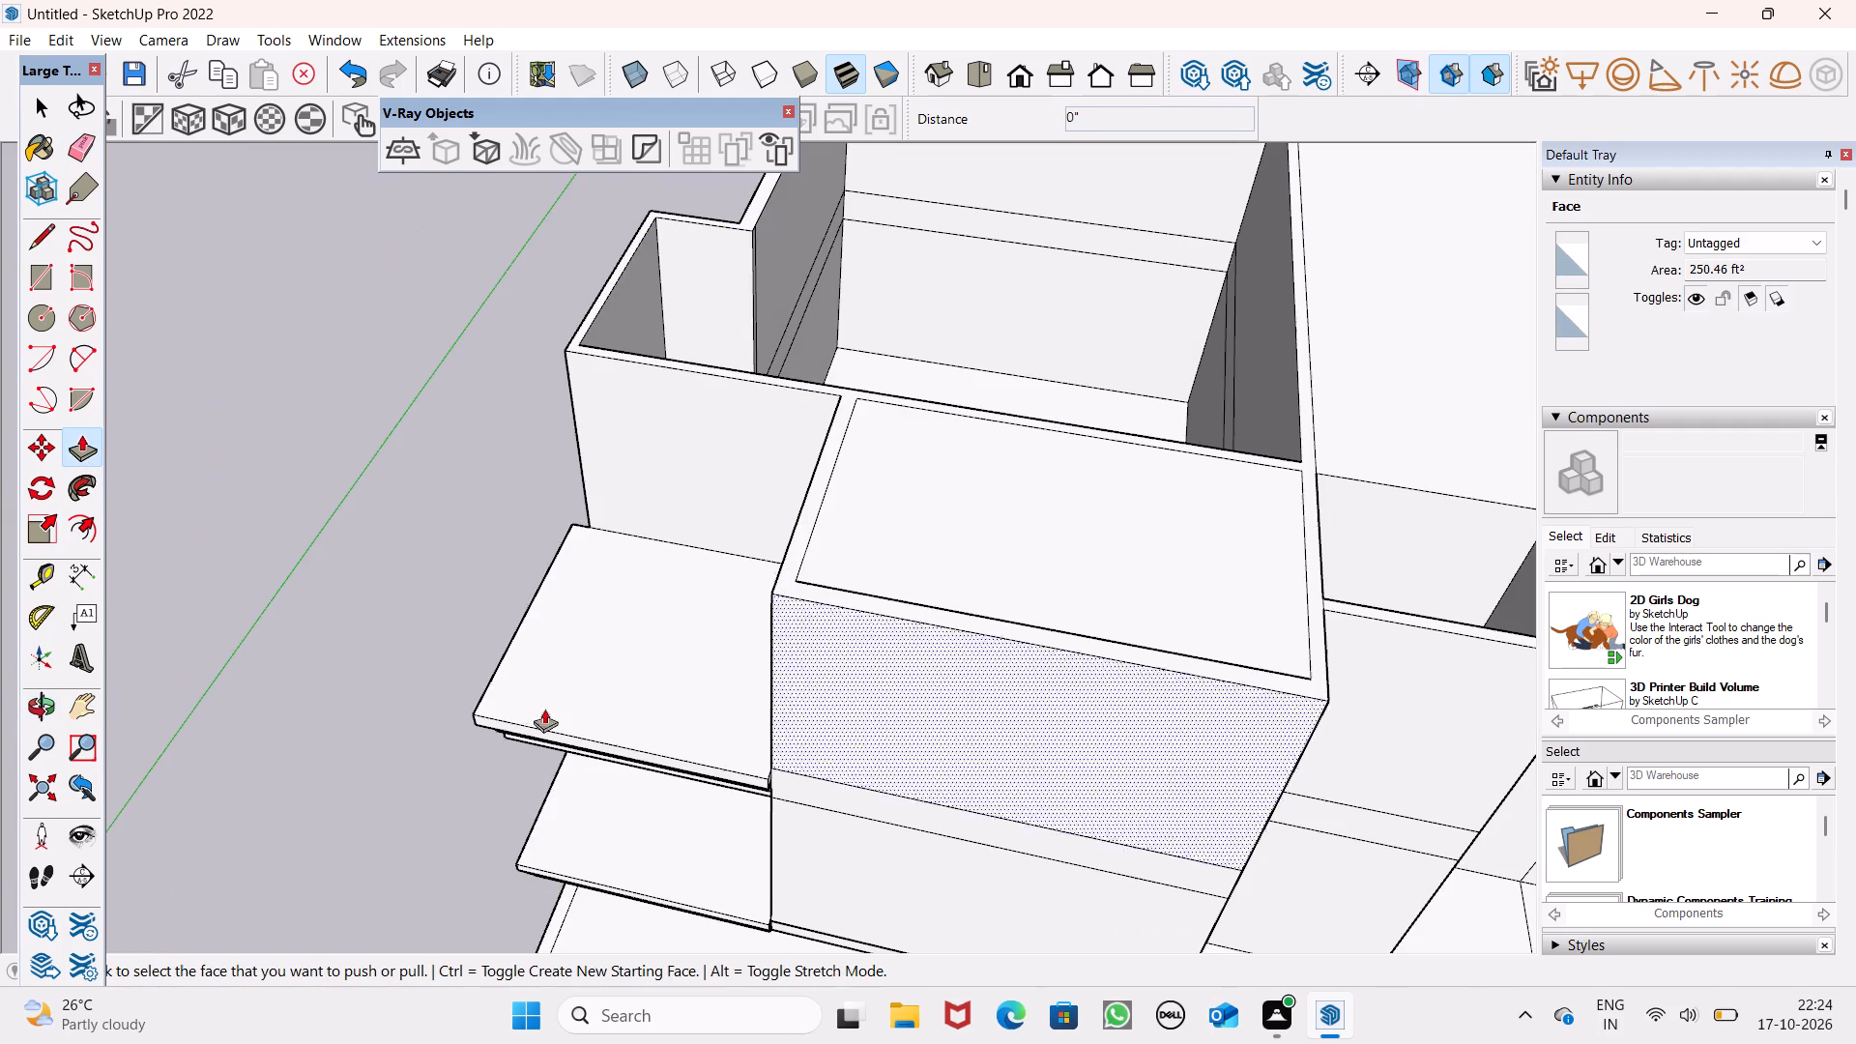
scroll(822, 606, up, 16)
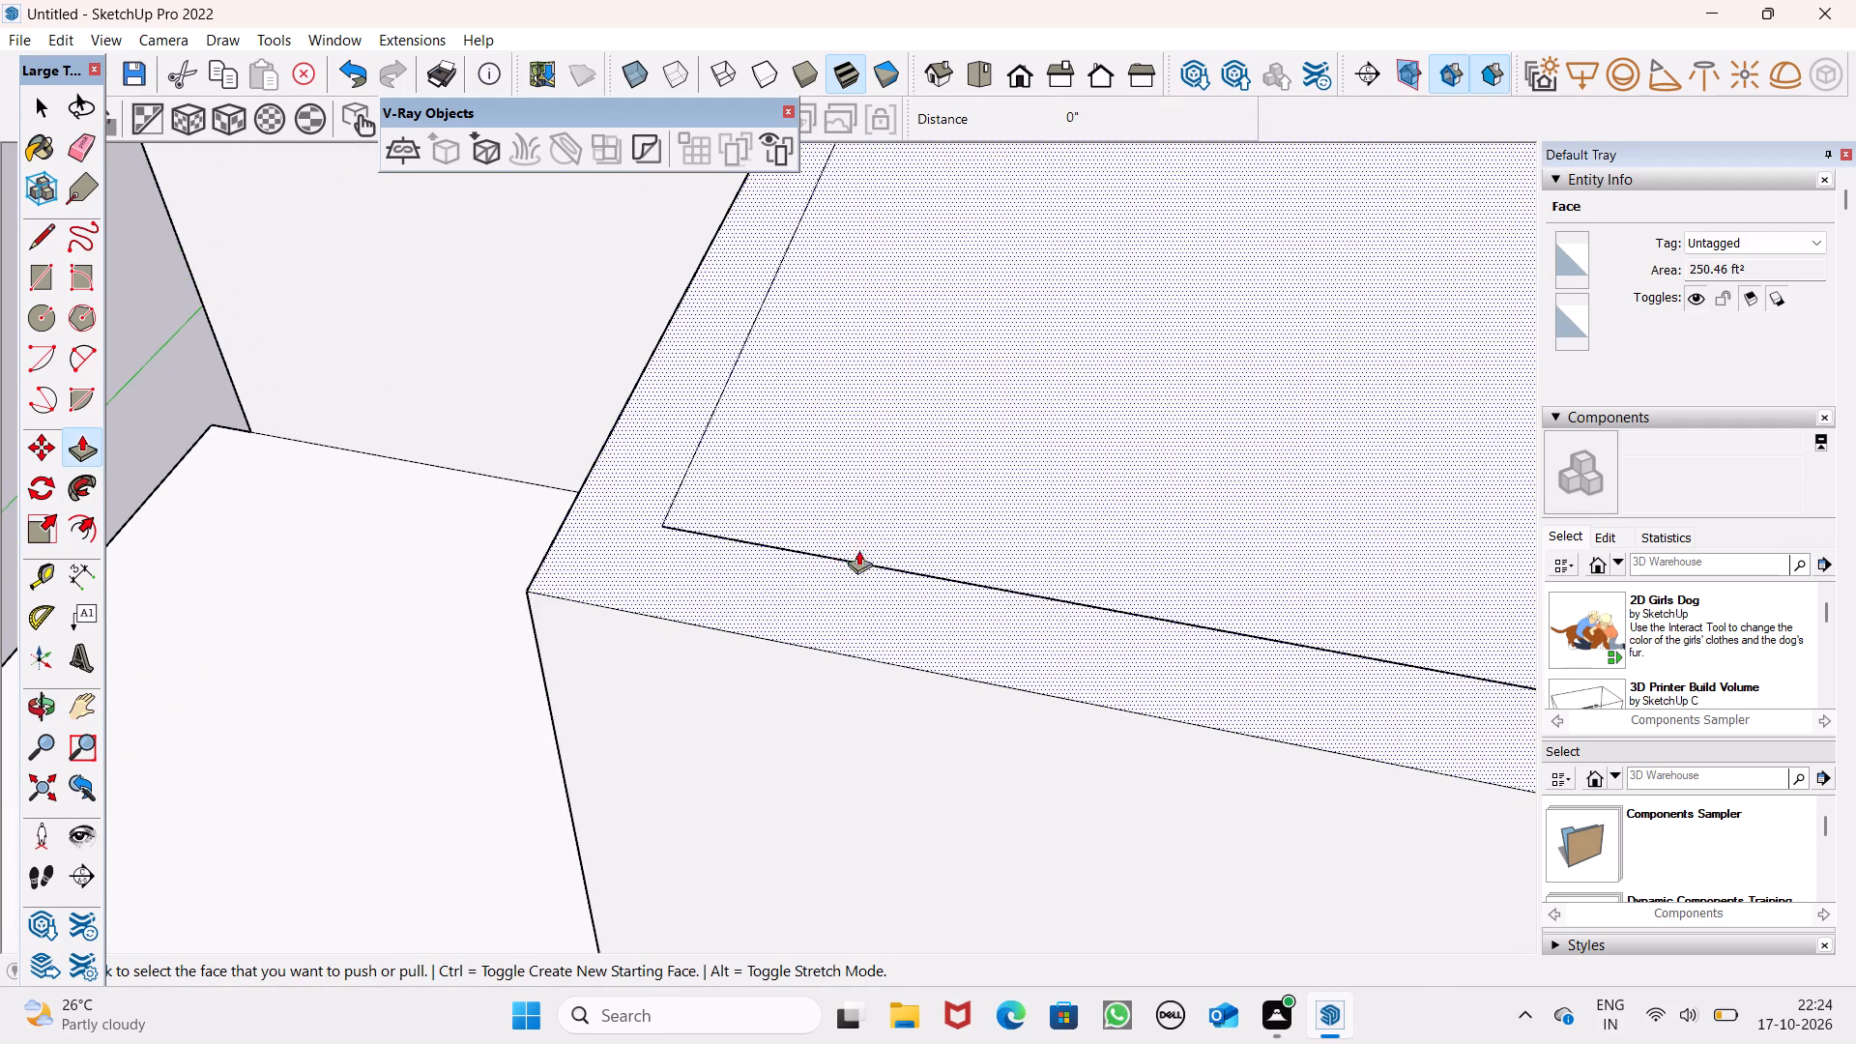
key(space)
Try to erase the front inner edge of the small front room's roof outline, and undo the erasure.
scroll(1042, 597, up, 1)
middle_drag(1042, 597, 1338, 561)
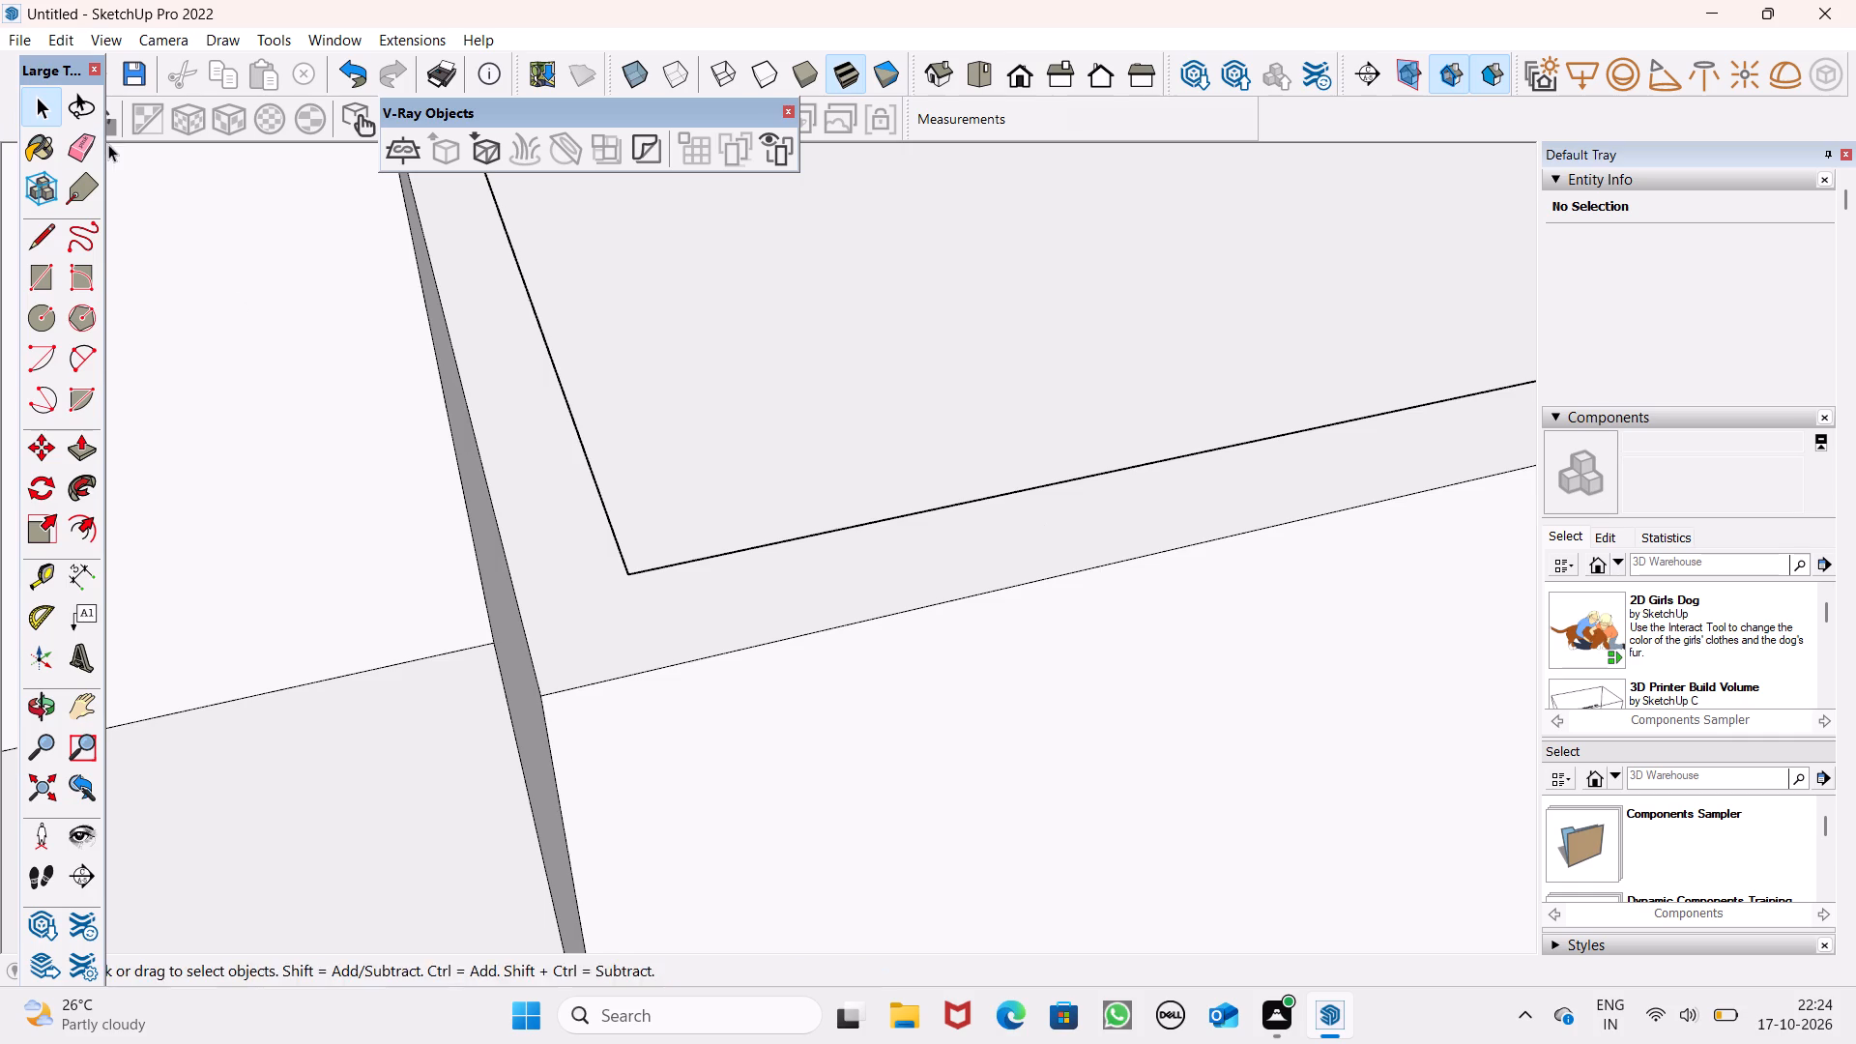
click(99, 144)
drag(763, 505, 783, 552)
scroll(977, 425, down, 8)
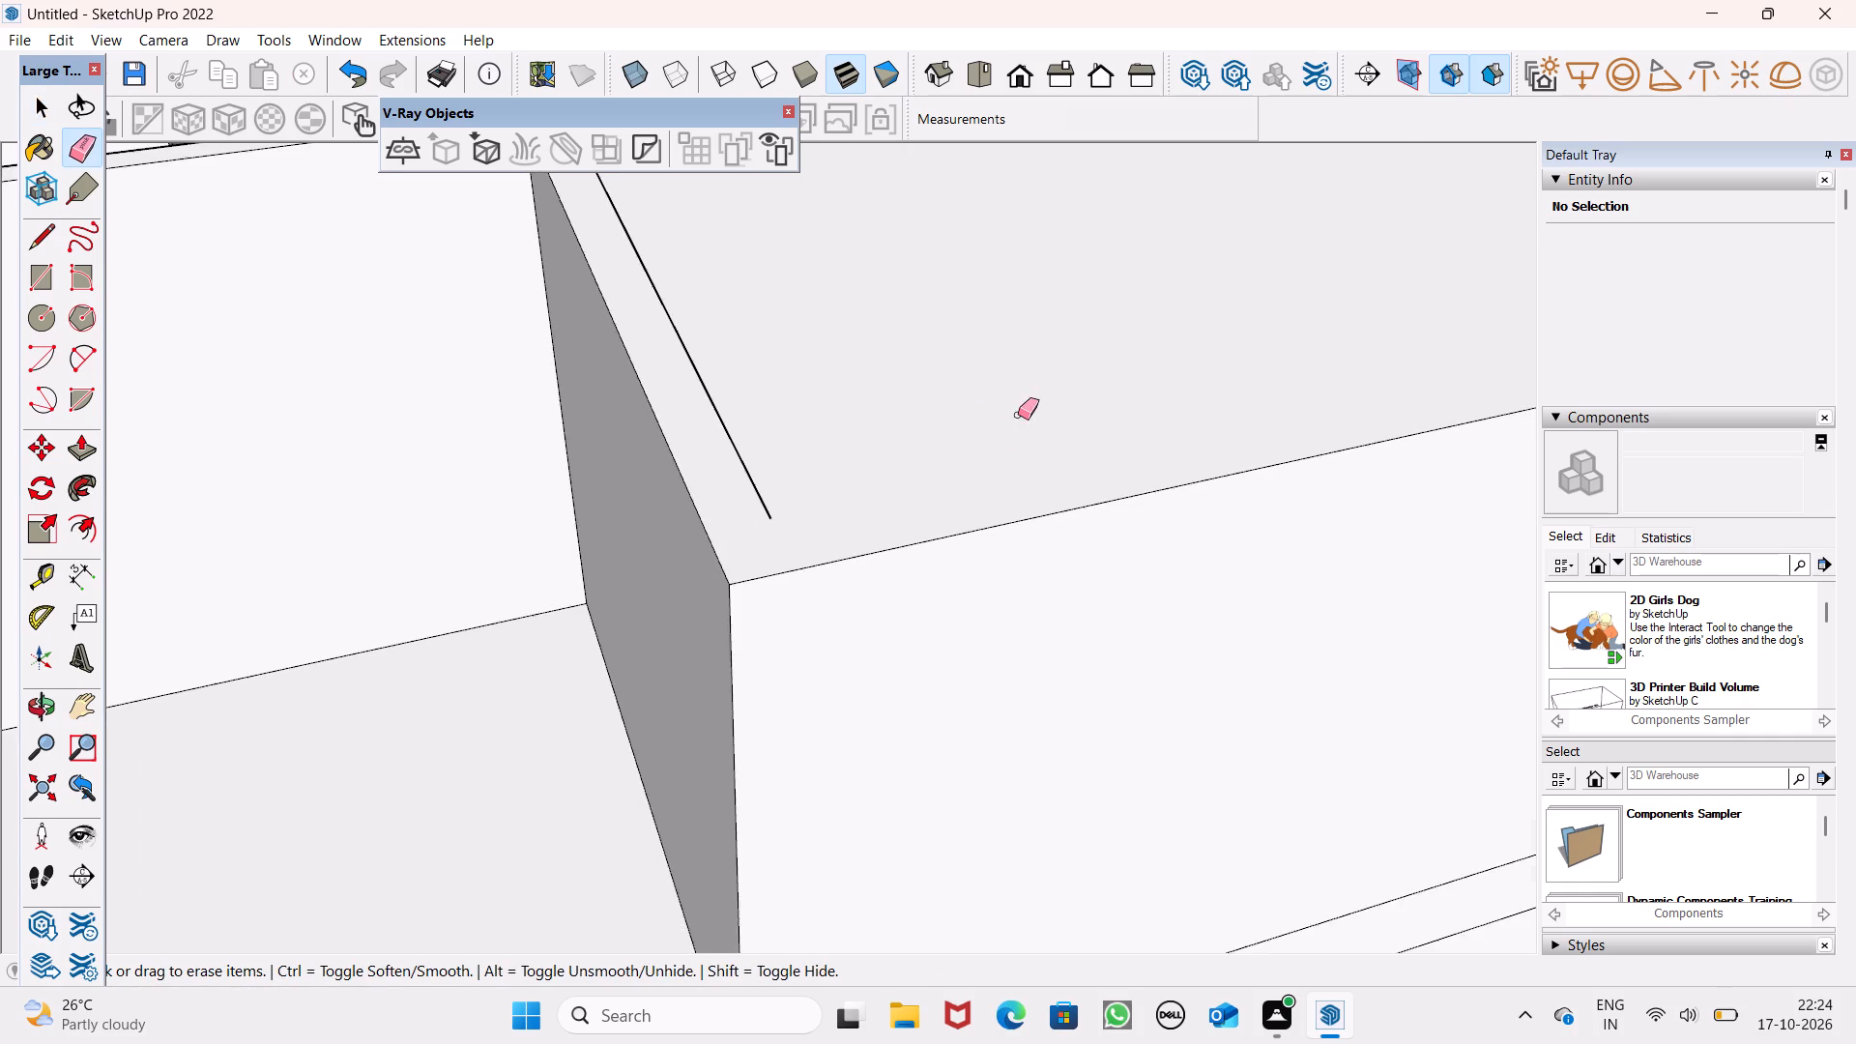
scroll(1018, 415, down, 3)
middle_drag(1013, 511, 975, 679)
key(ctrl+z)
Examine the small front room's roof outline and outer corner from above and at wall-top level.
scroll(877, 612, down, 4)
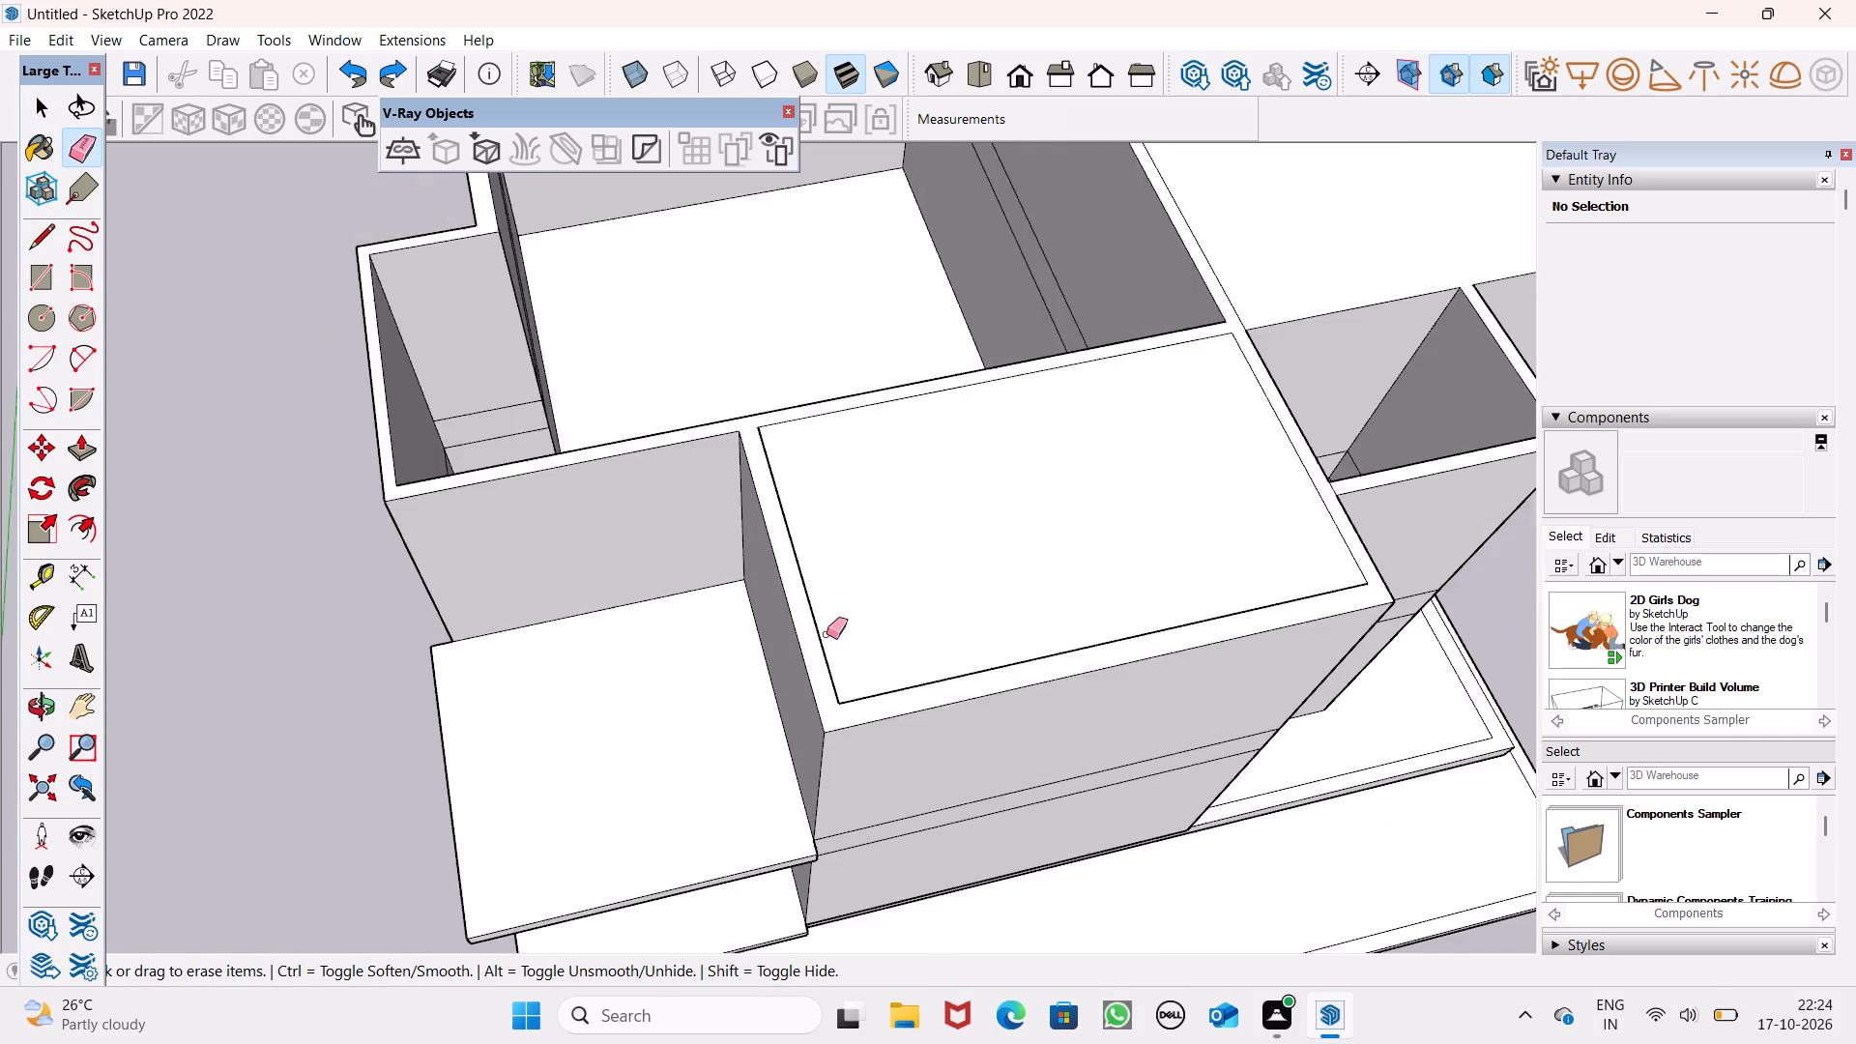
scroll(826, 634, down, 2)
middle_drag(1046, 693, 617, 563)
scroll(855, 678, up, 8)
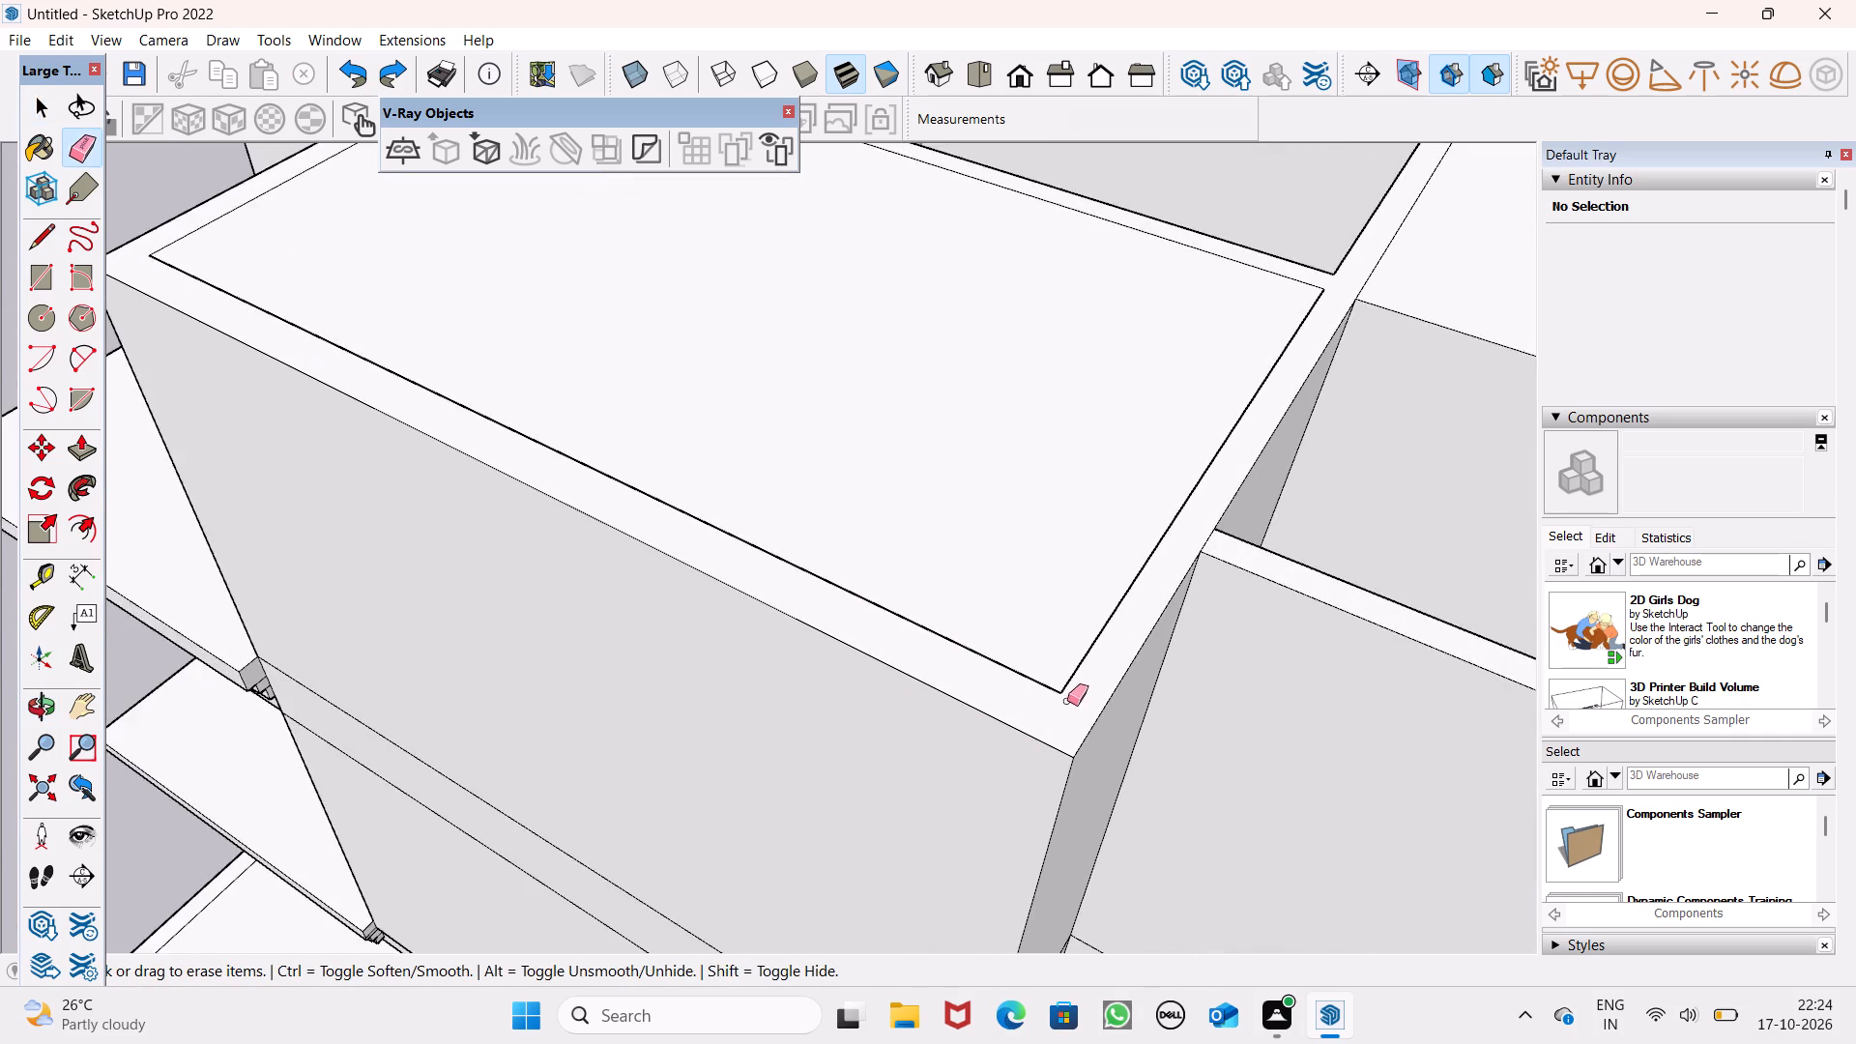
scroll(1084, 673, up, 7)
middle_drag(1072, 691, 1111, 298)
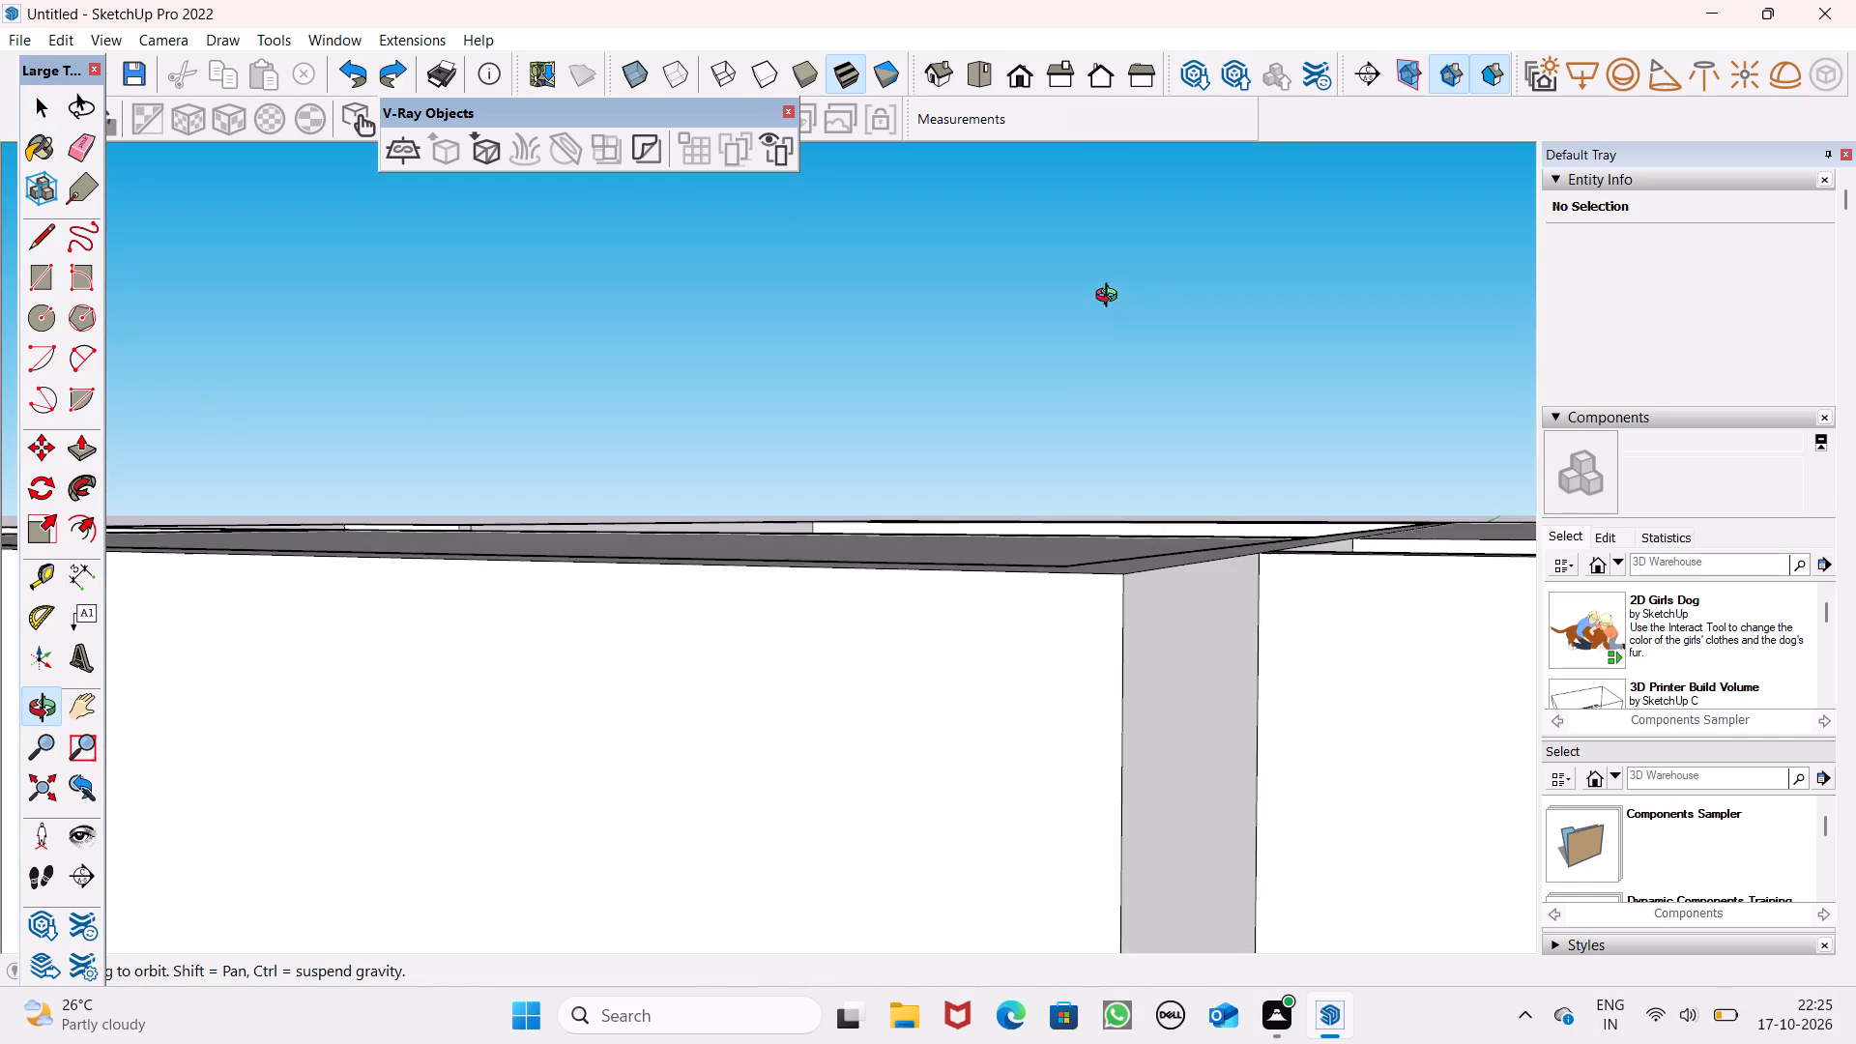
middle_drag(1111, 298, 1325, 338)
scroll(1316, 439, down, 9)
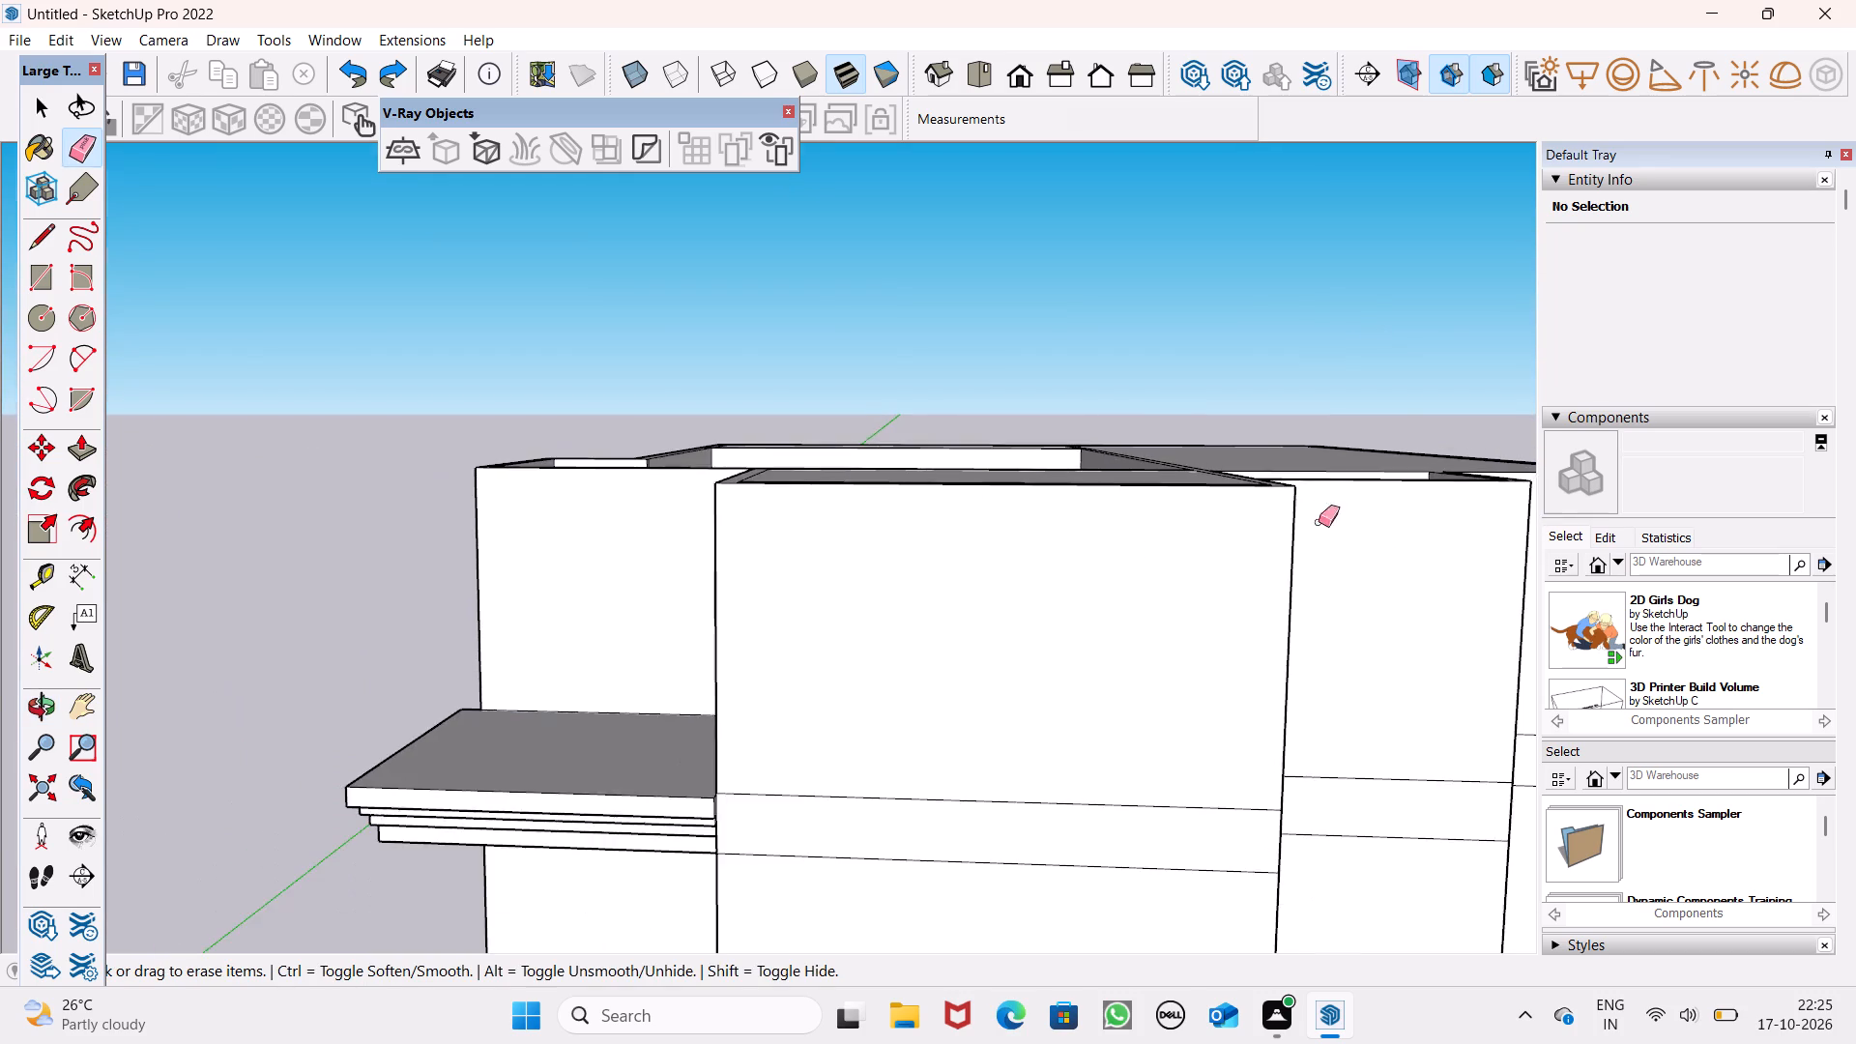
middle_drag(1321, 585, 1401, 869)
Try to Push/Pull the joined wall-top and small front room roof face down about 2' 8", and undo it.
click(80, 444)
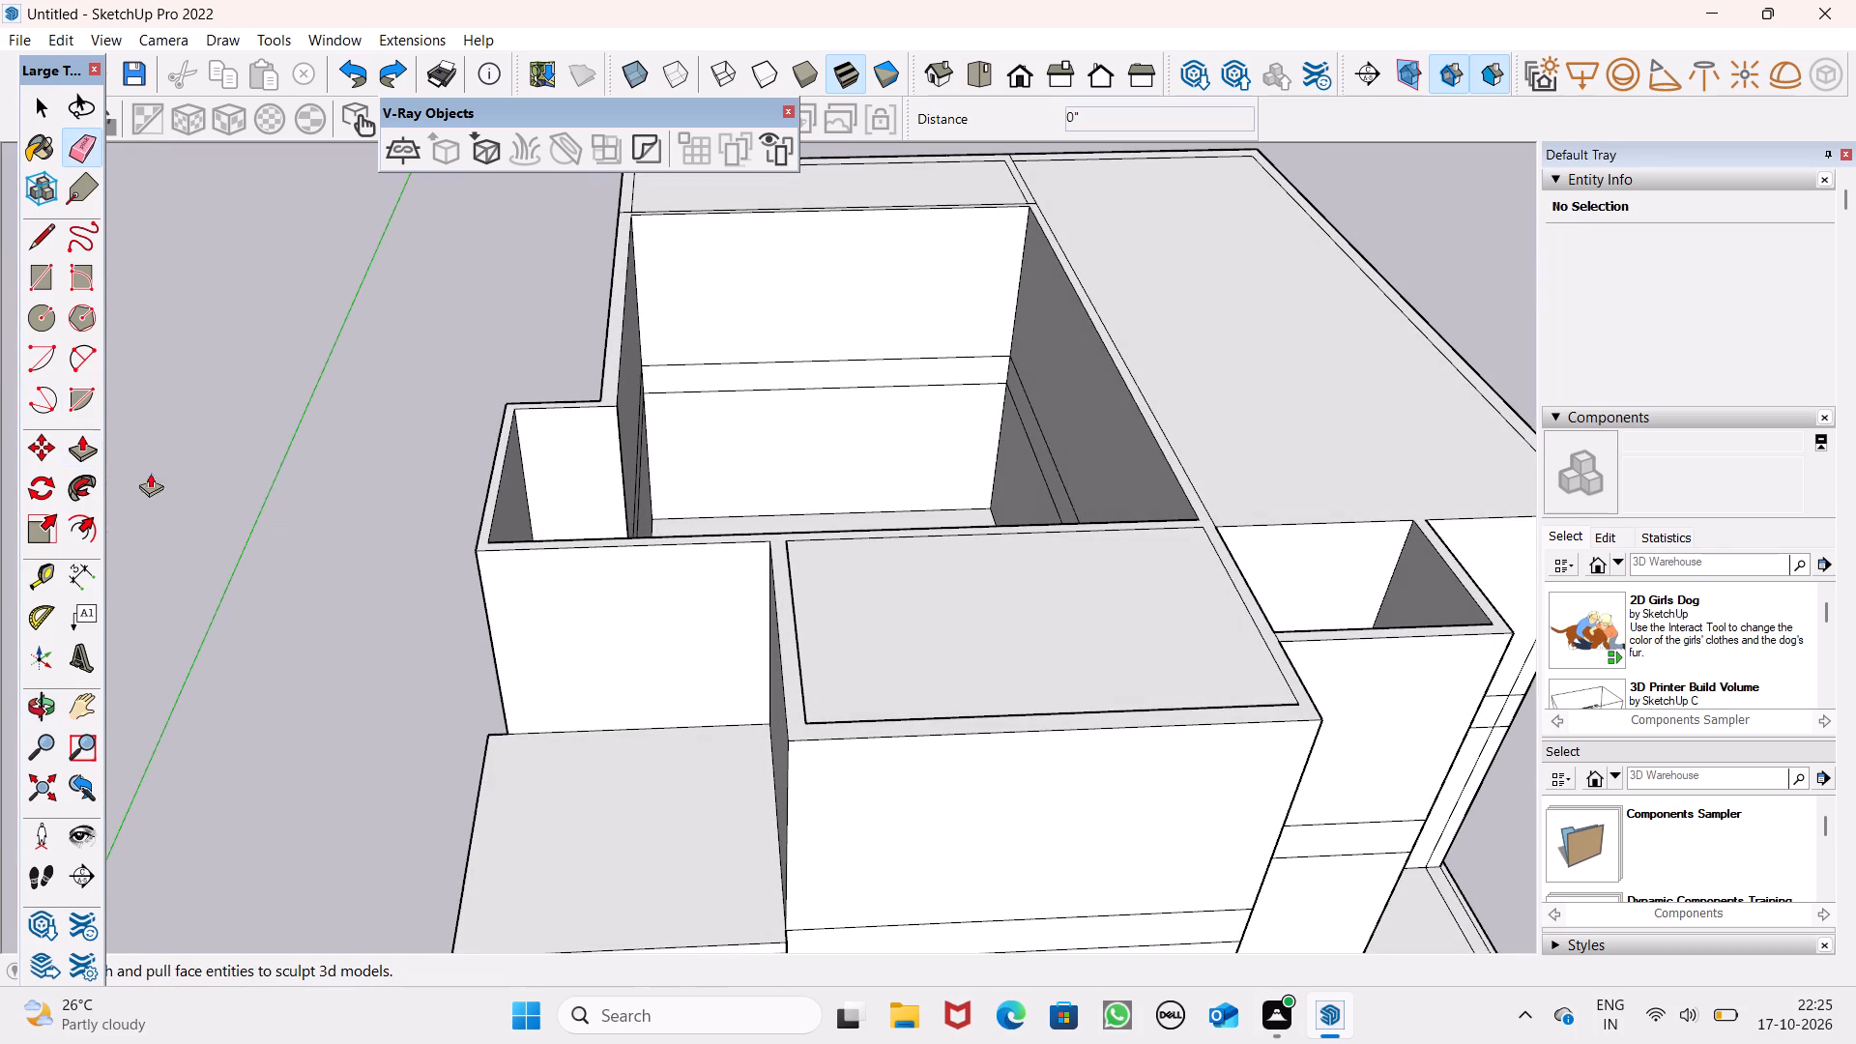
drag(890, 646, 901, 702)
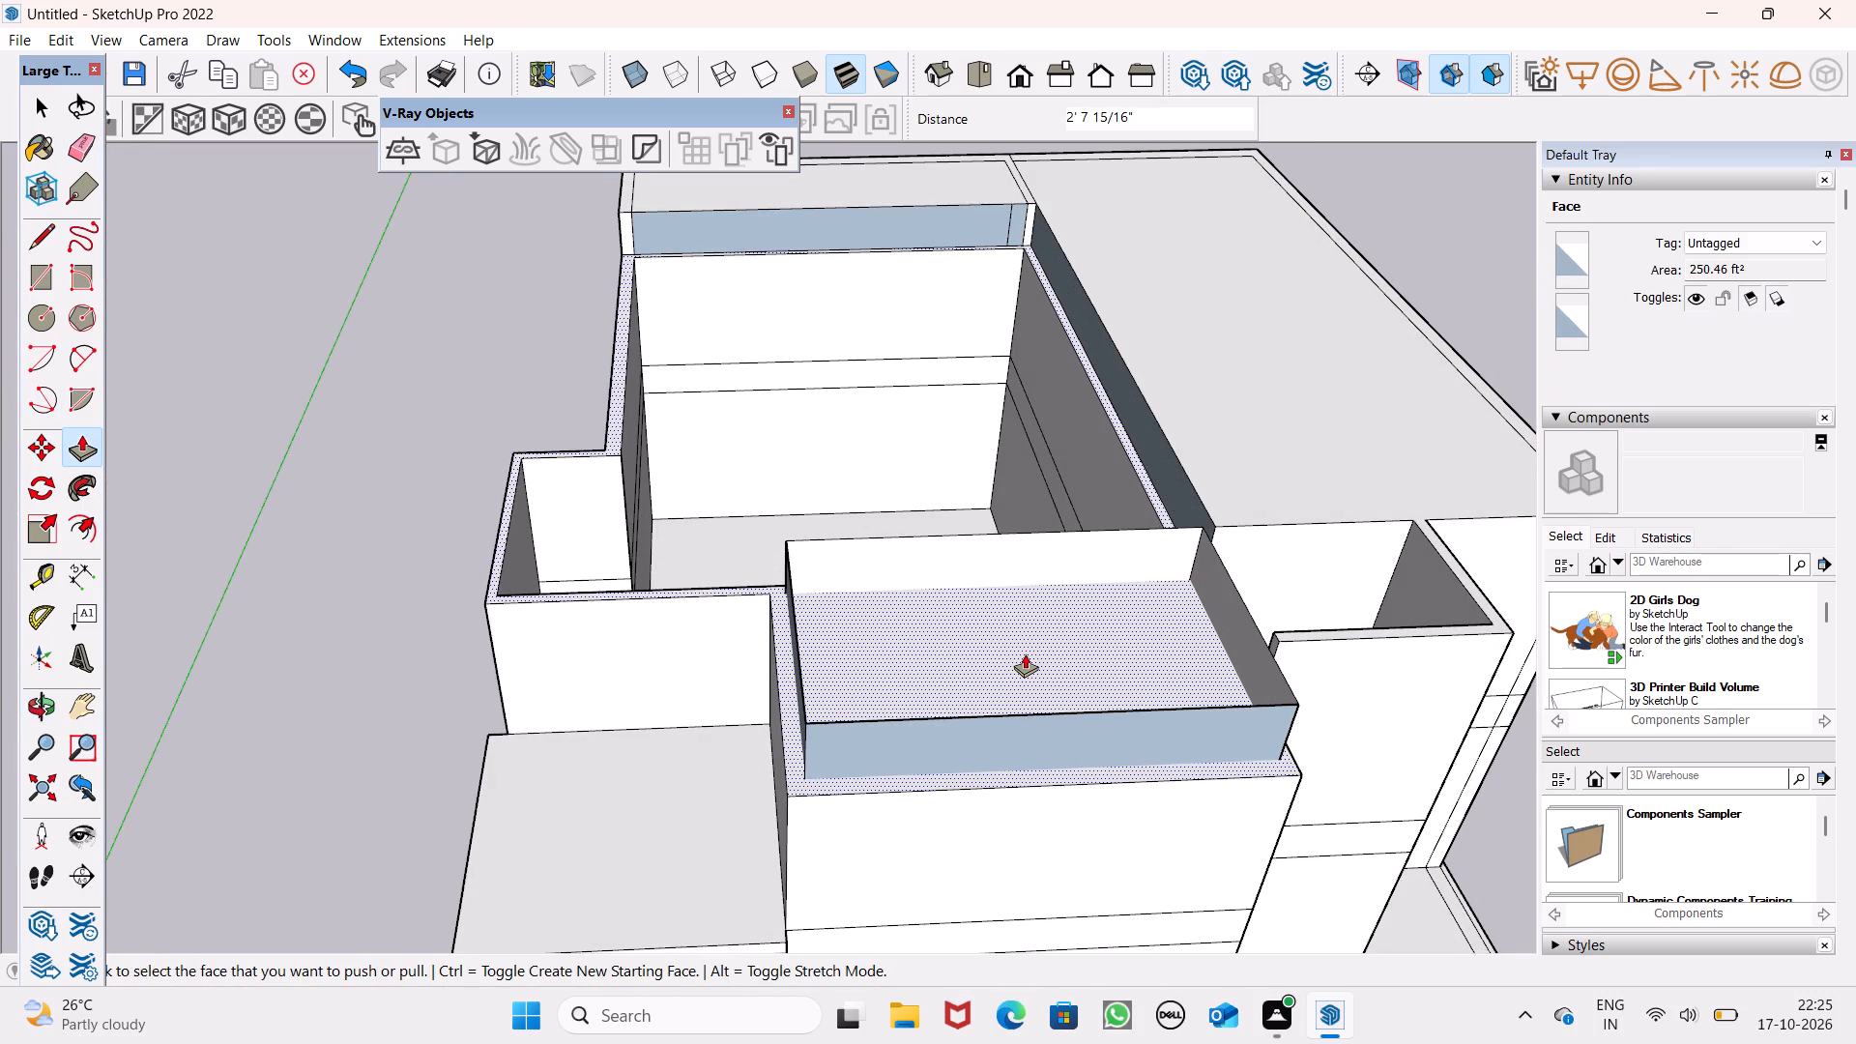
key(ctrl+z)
Push/Pull the joined wall-top and small front room roof face up by 2'.
scroll(1073, 552, down, 4)
middle_drag(1157, 635, 1154, 707)
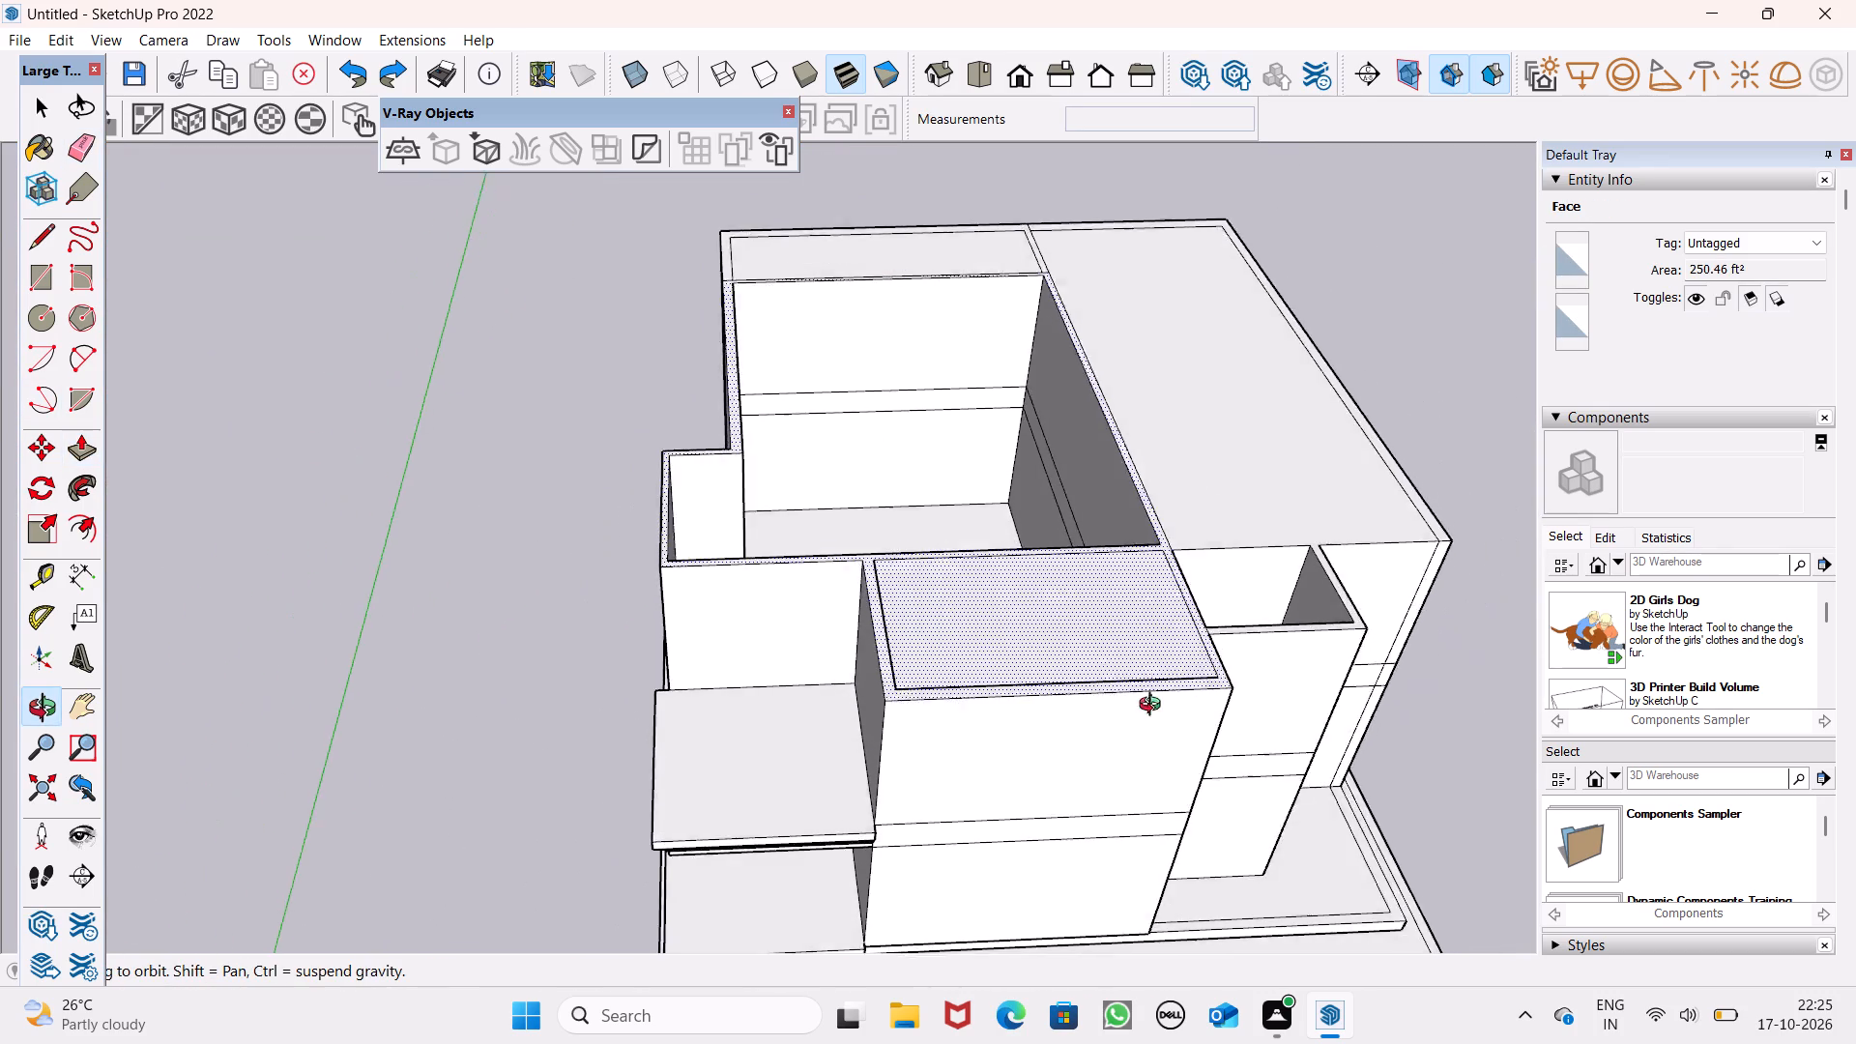
middle_drag(1154, 707, 1161, 801)
key(space)
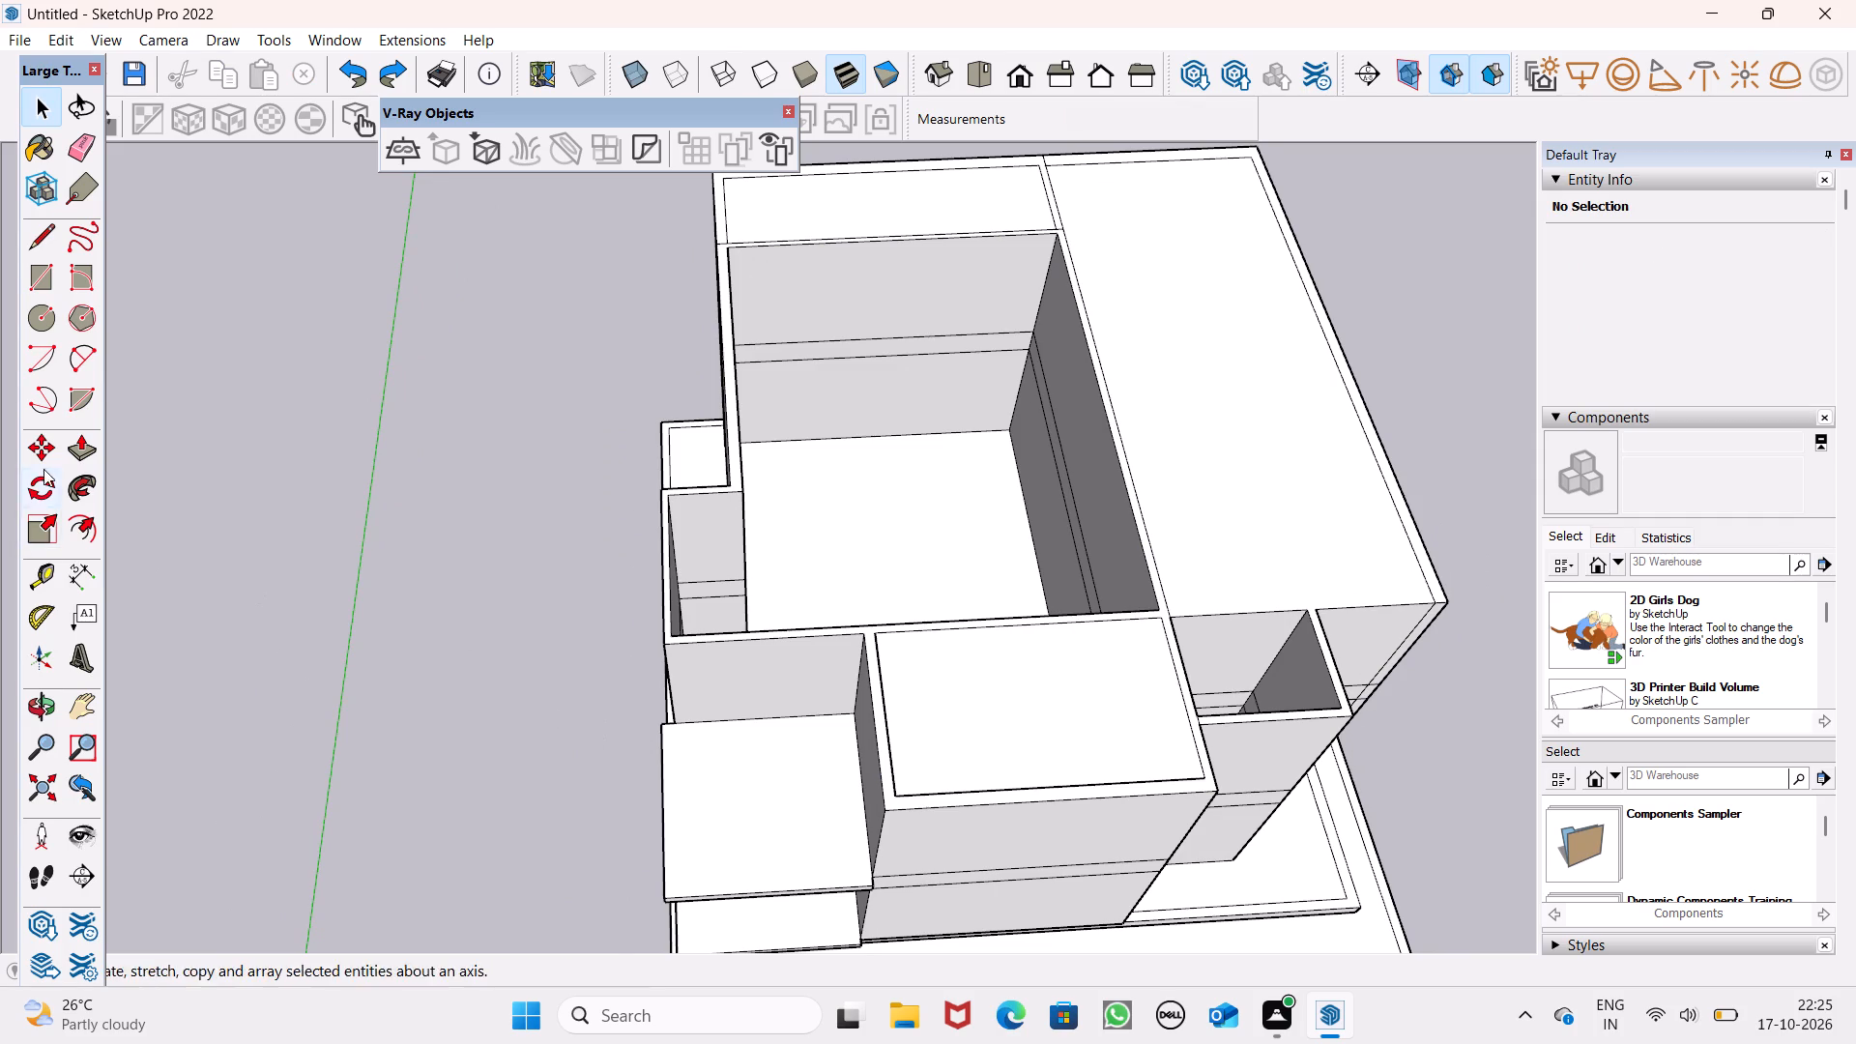
click(74, 449)
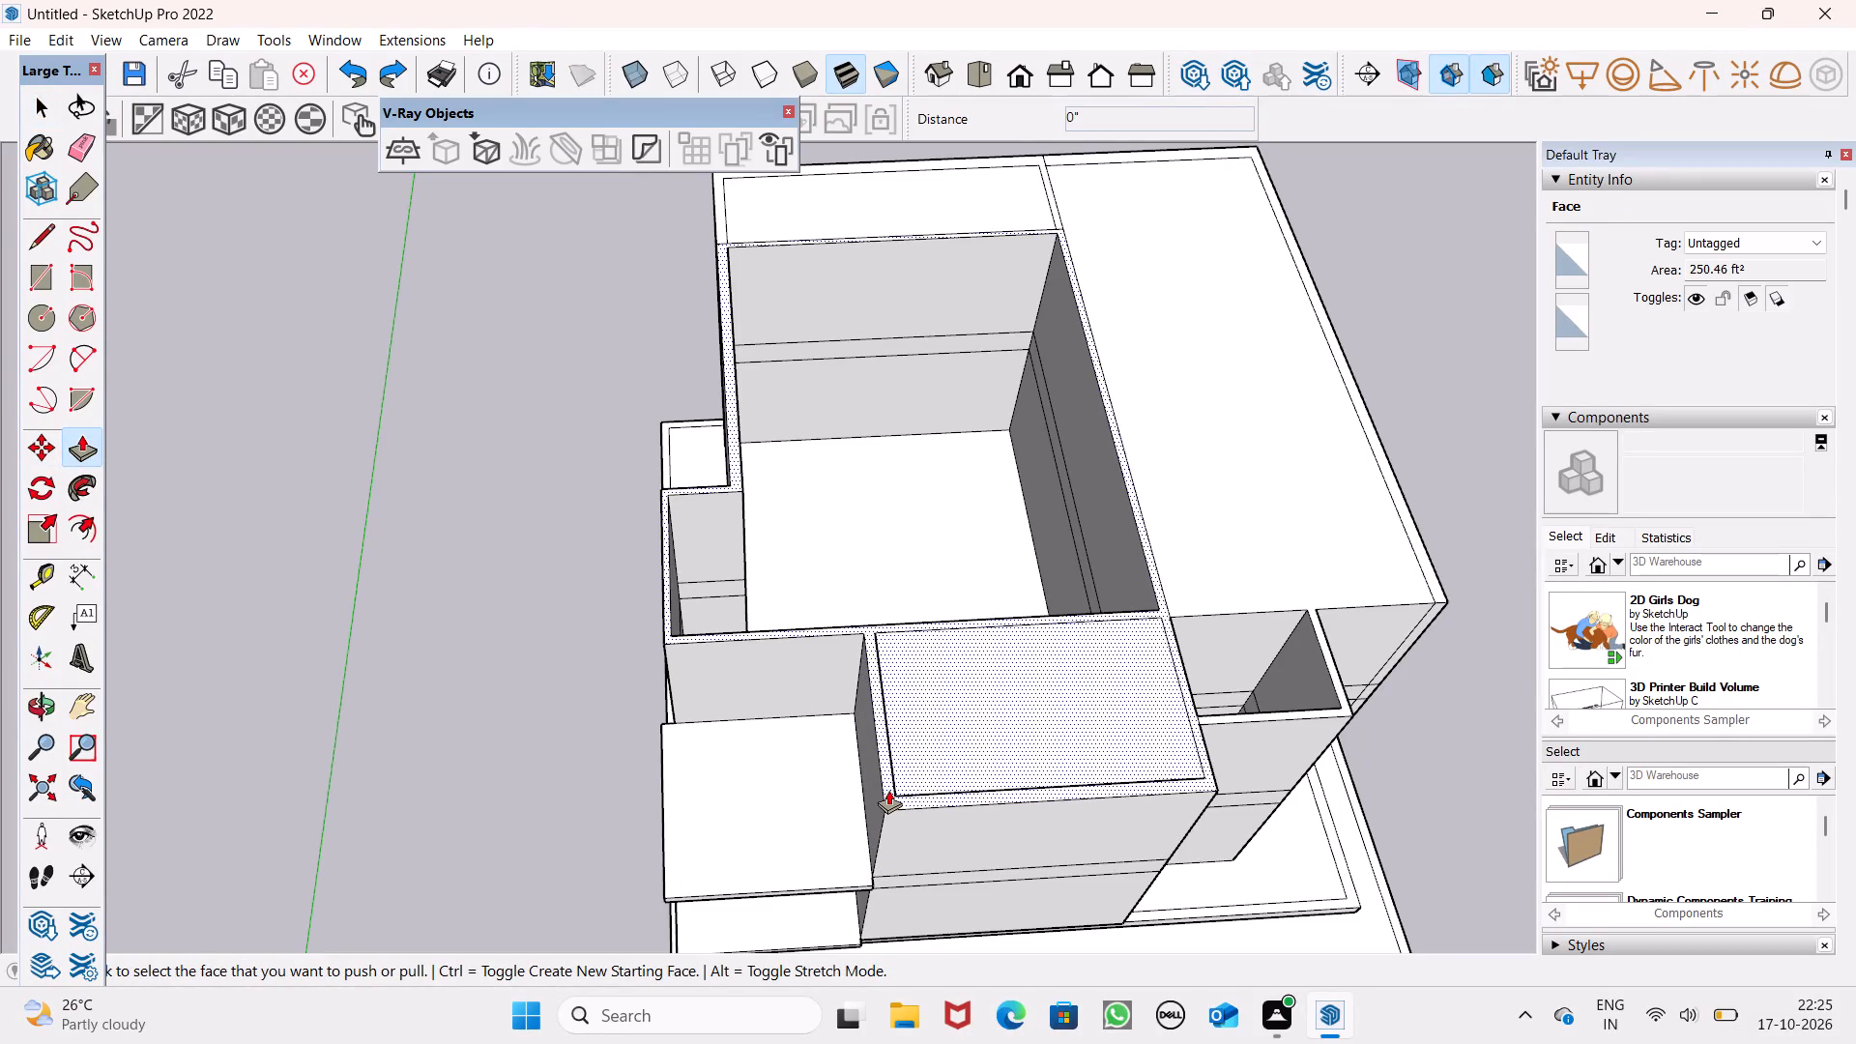
drag(888, 789, 896, 742)
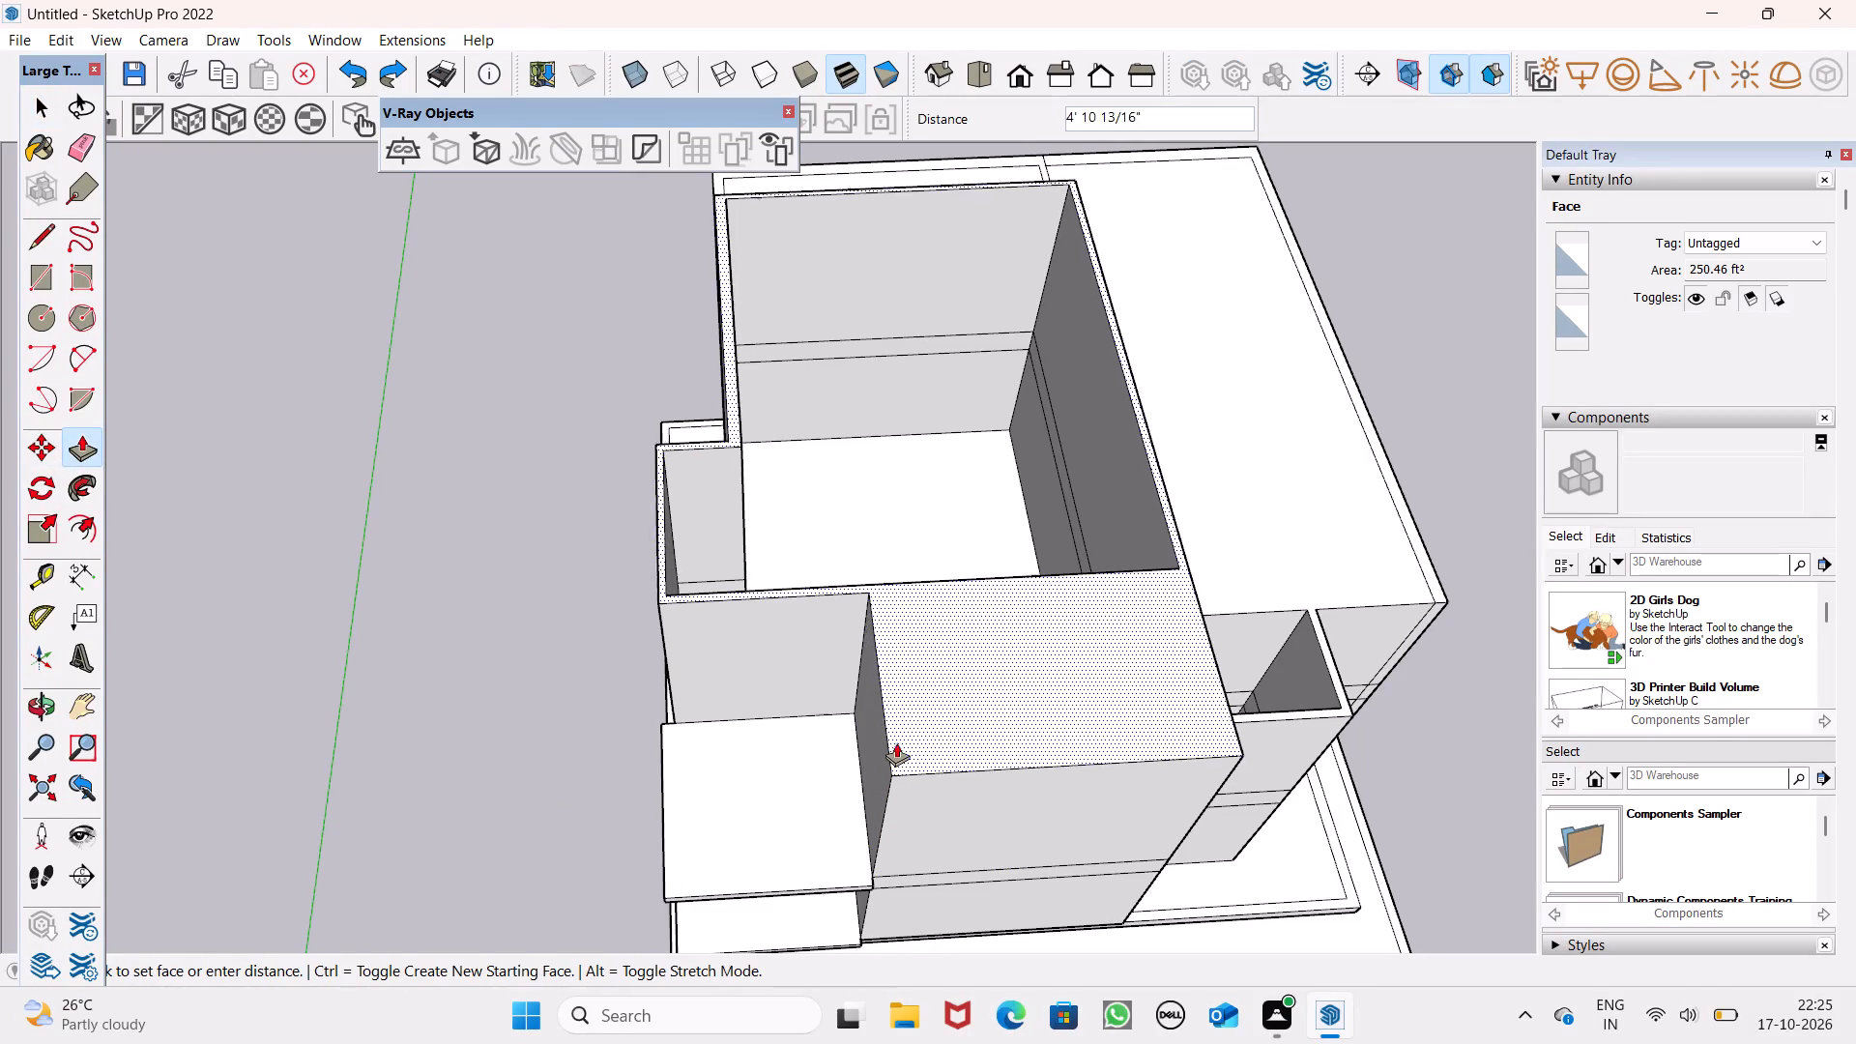
drag(896, 742, 900, 733)
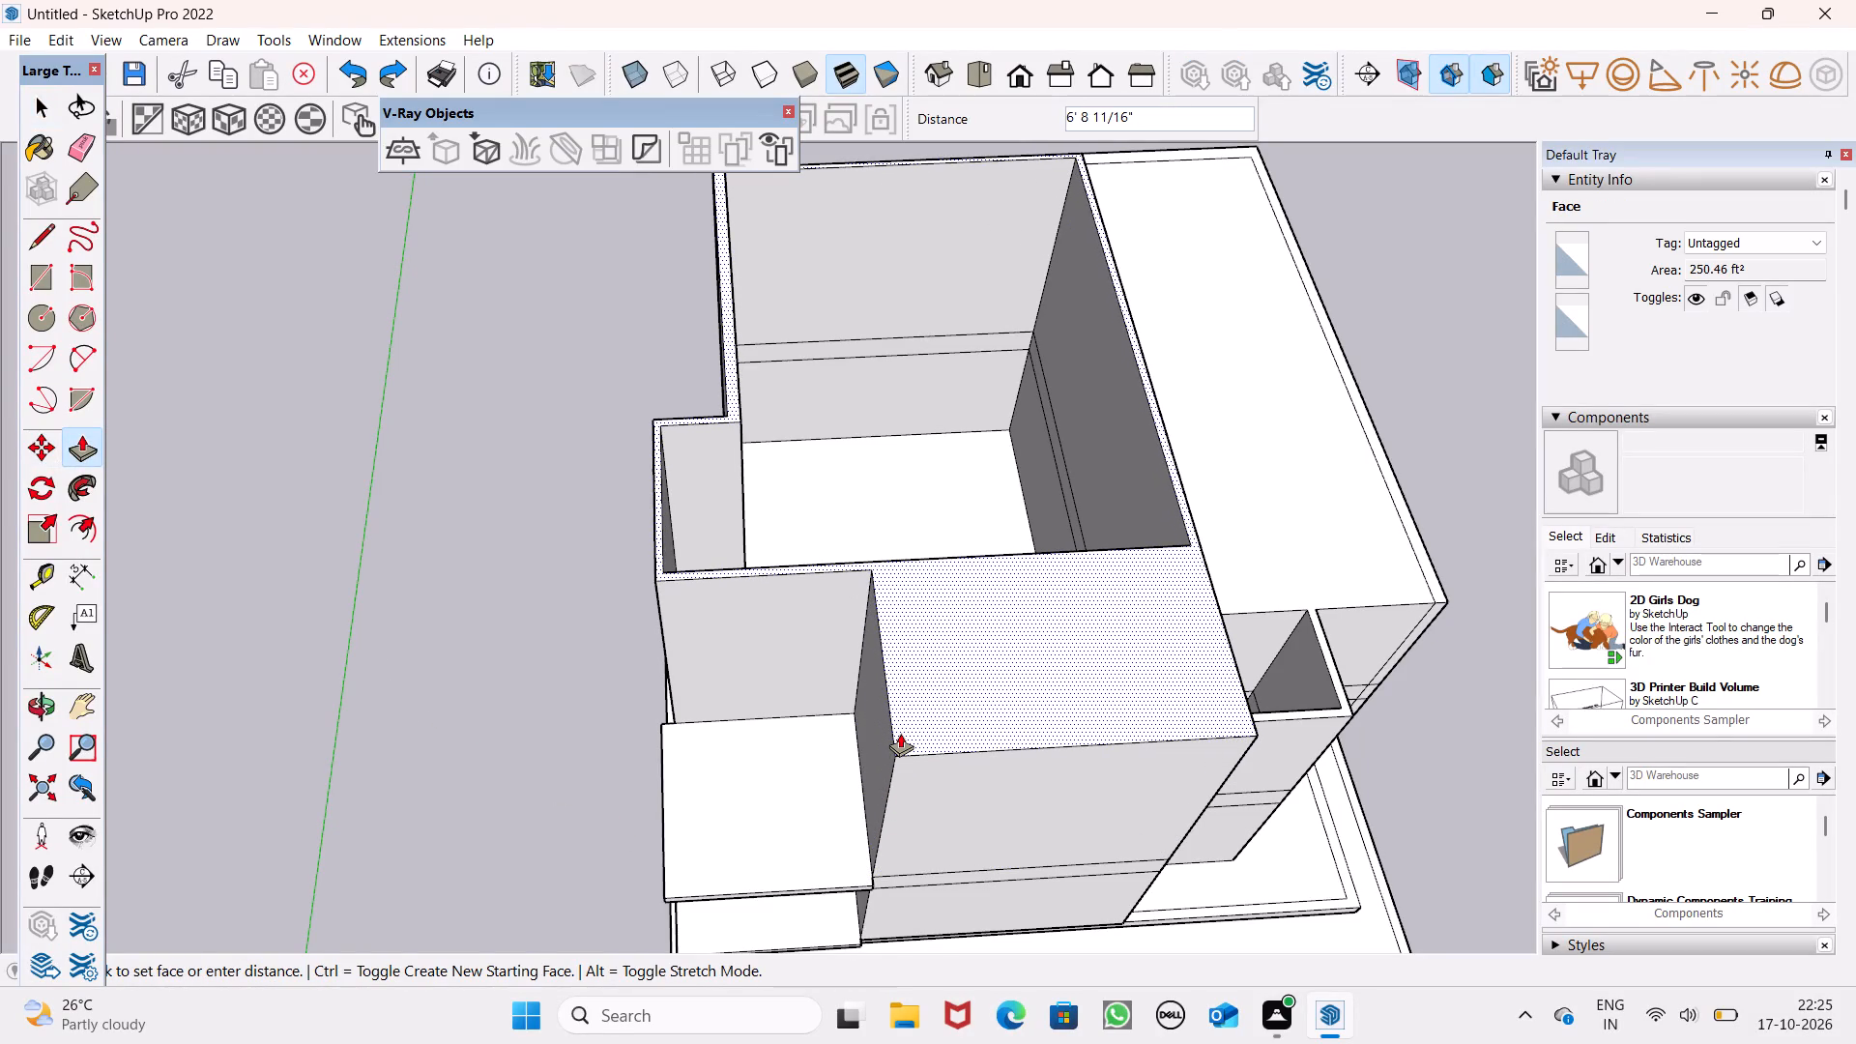
drag(900, 733, 903, 721)
text(2')
key(Return)
Measure the height of the band between storeys at the outer corner of the small front room's wall.
middle_drag(946, 777, 917, 464)
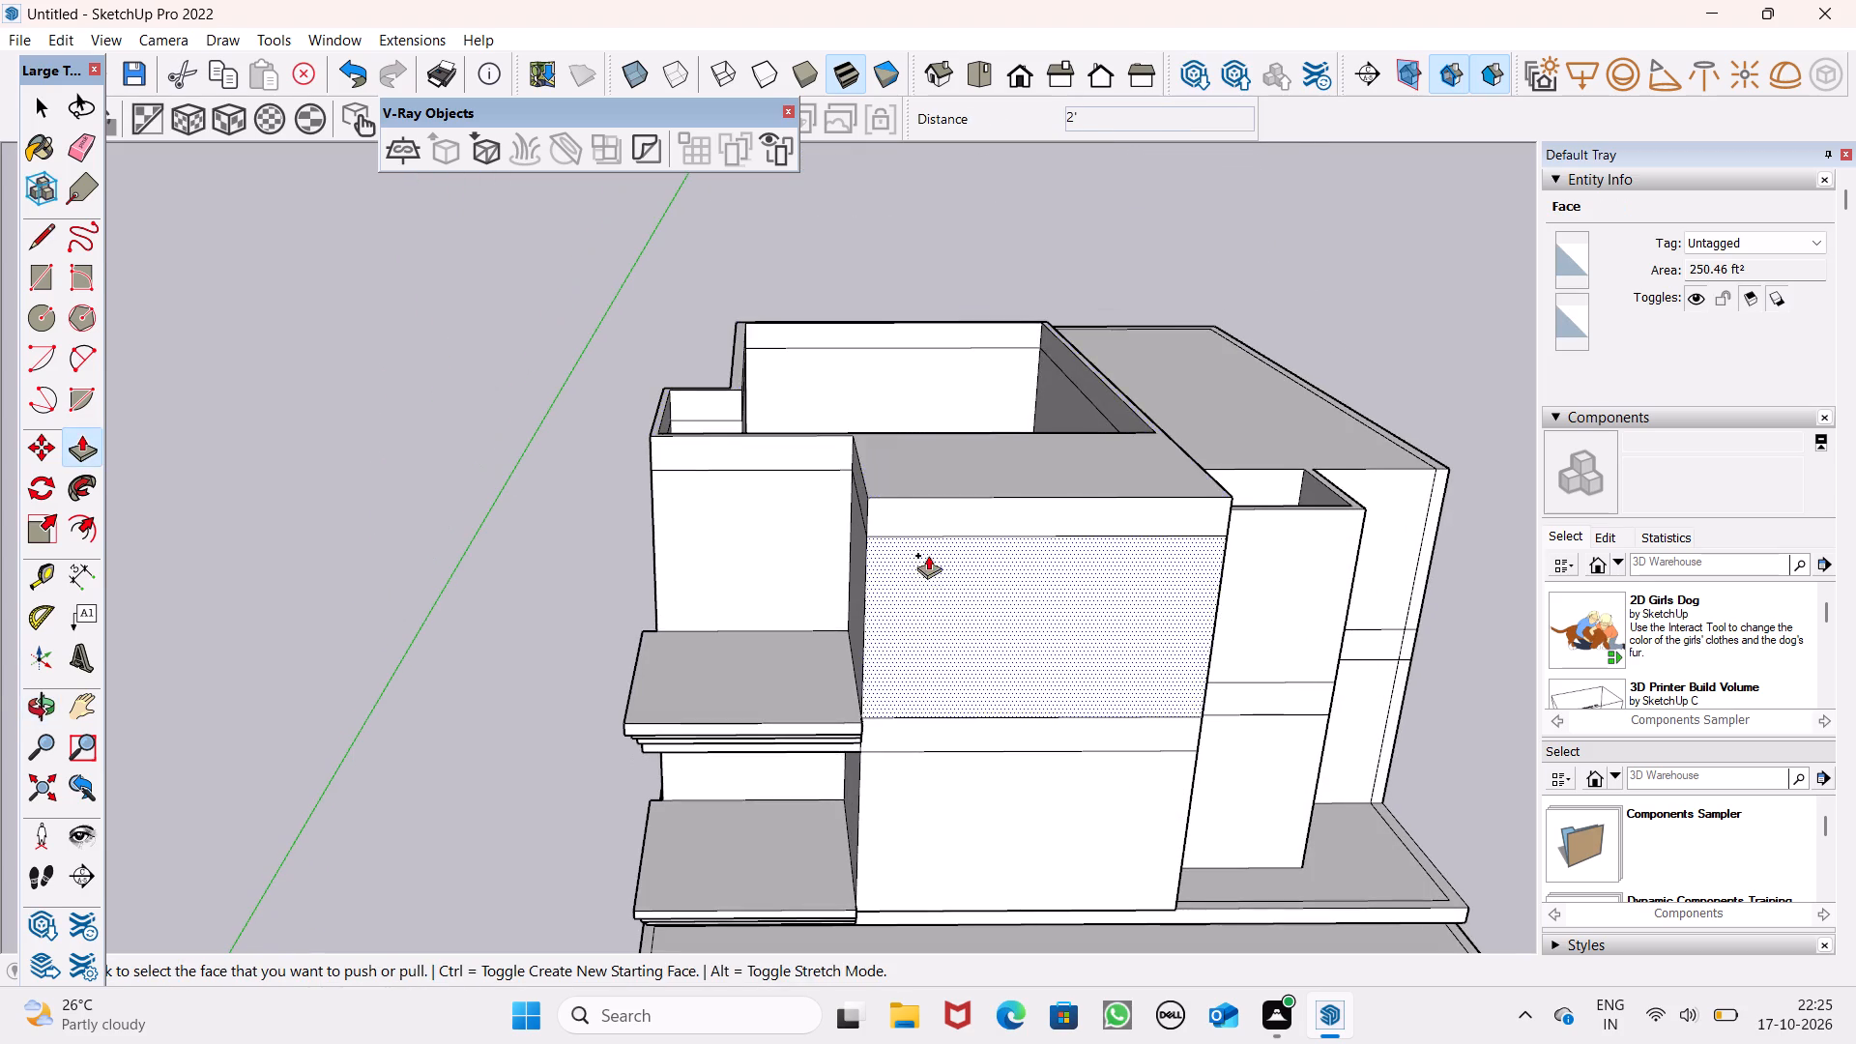
scroll(921, 574, up, 1)
middle_drag(918, 572, 932, 421)
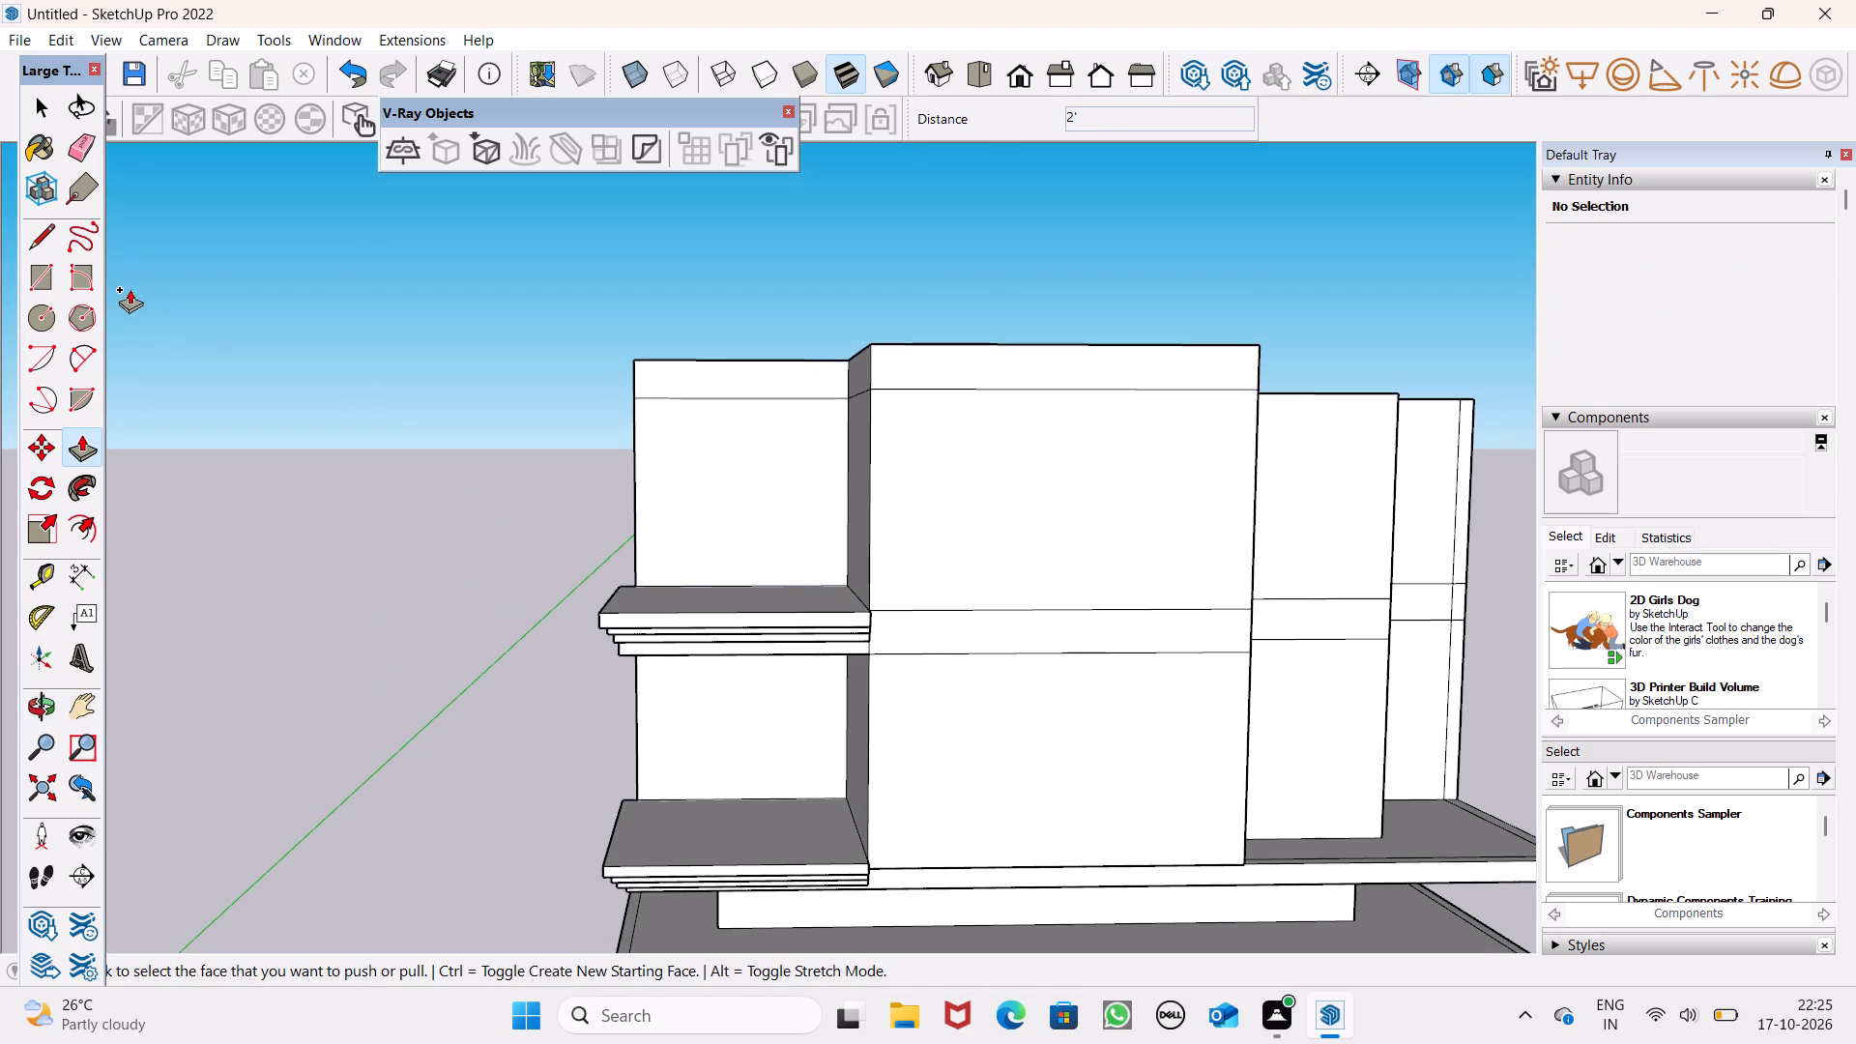
click(79, 574)
scroll(1175, 646, up, 2)
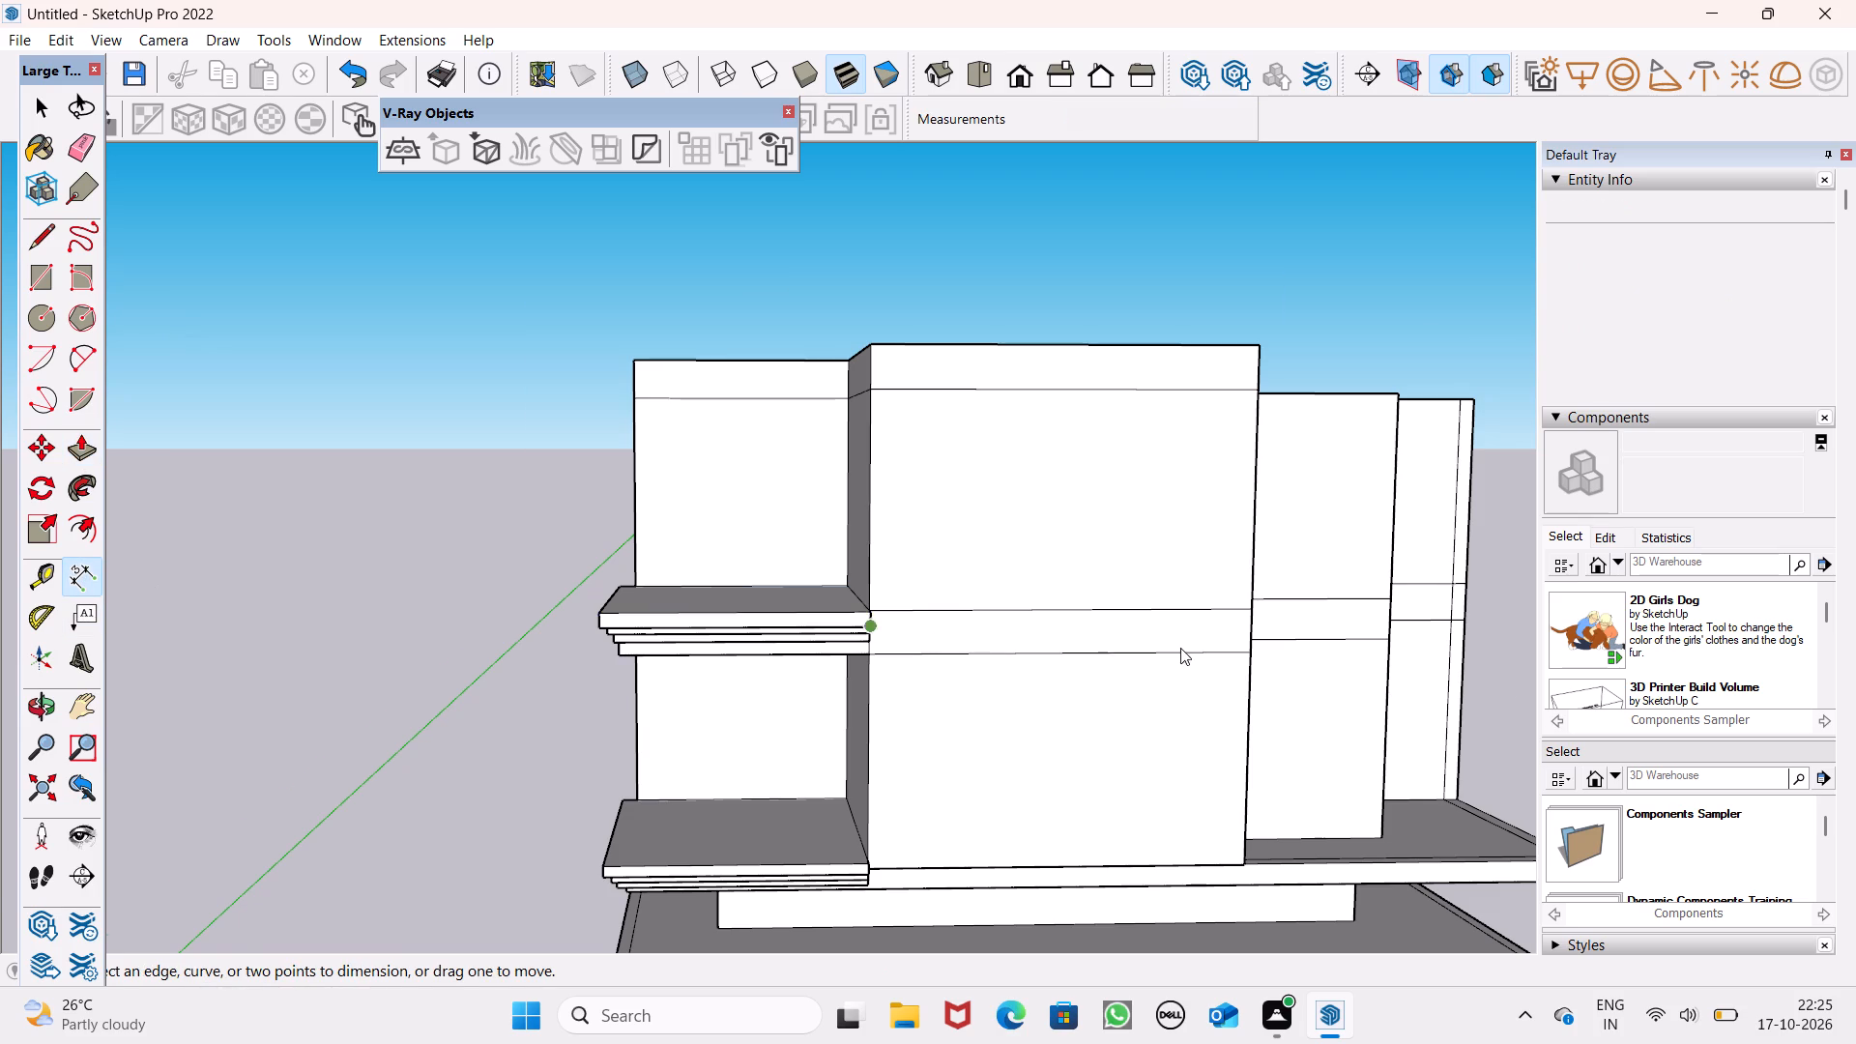
scroll(1180, 648, up, 4)
click(1300, 574)
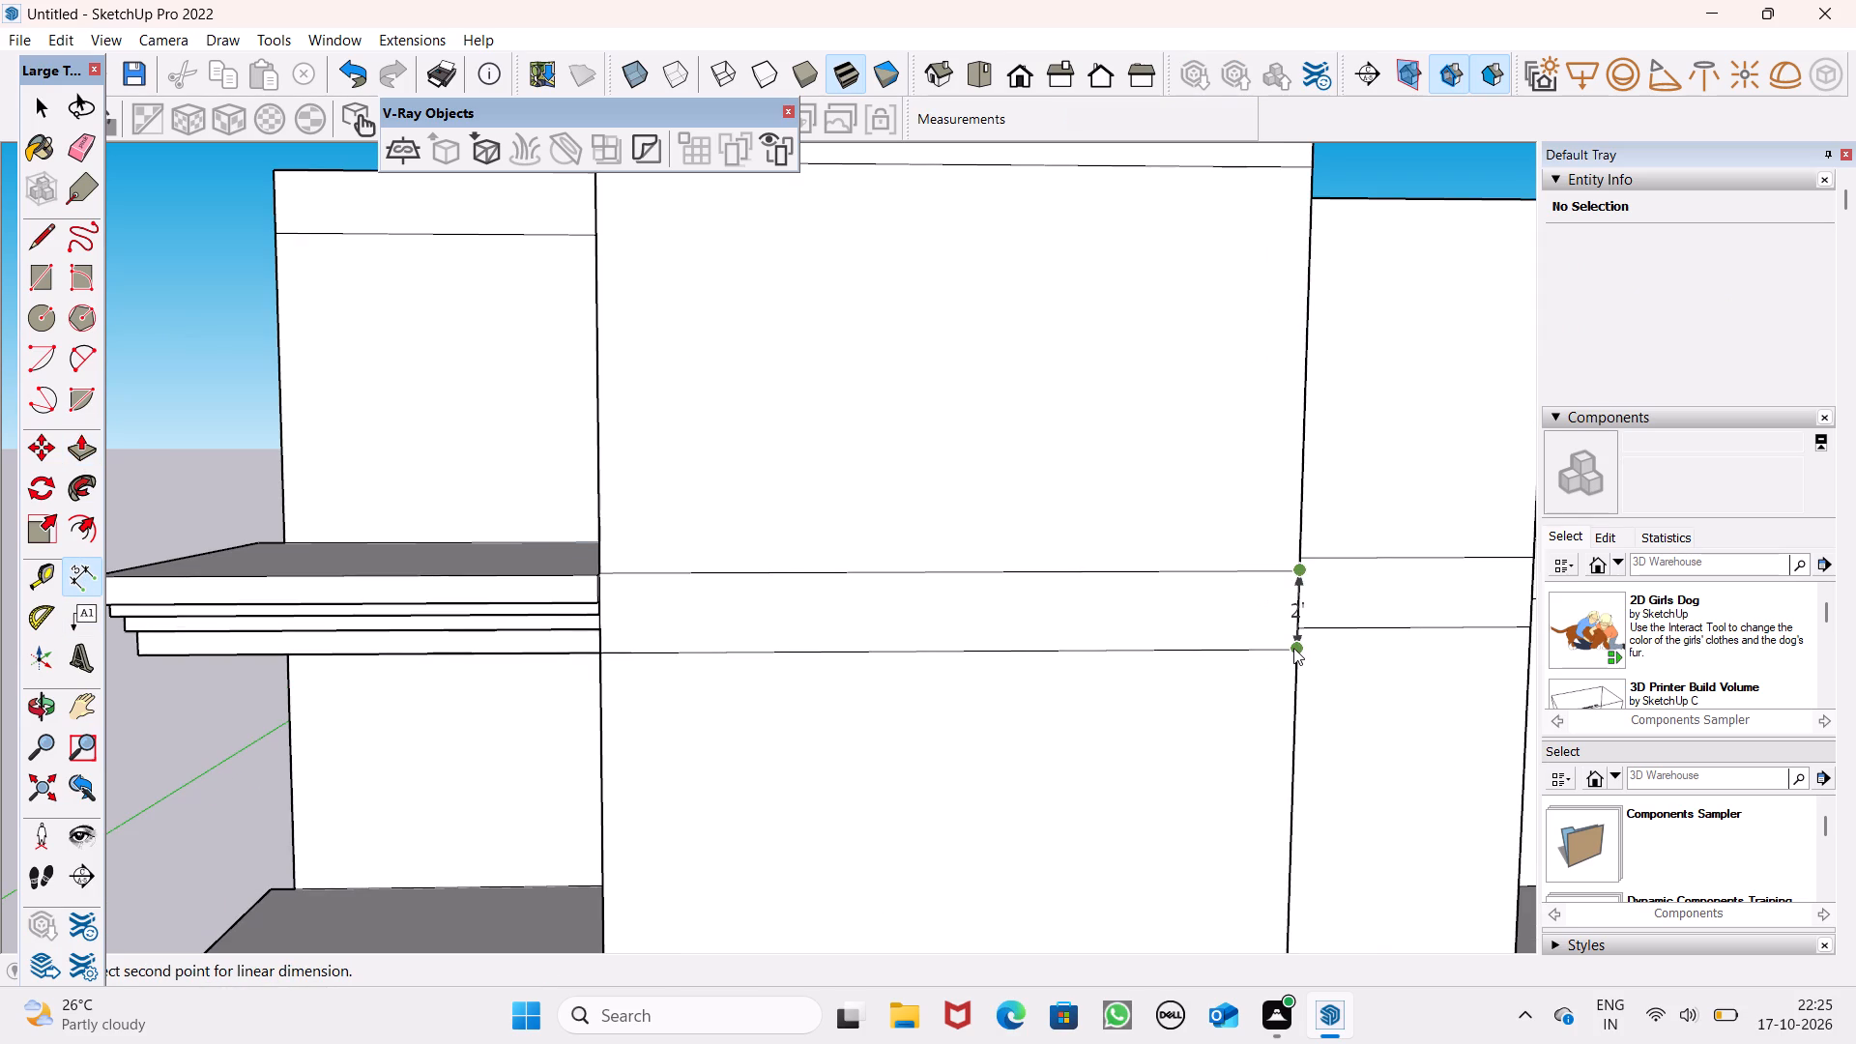
key(space)
scroll(1291, 630, down, 8)
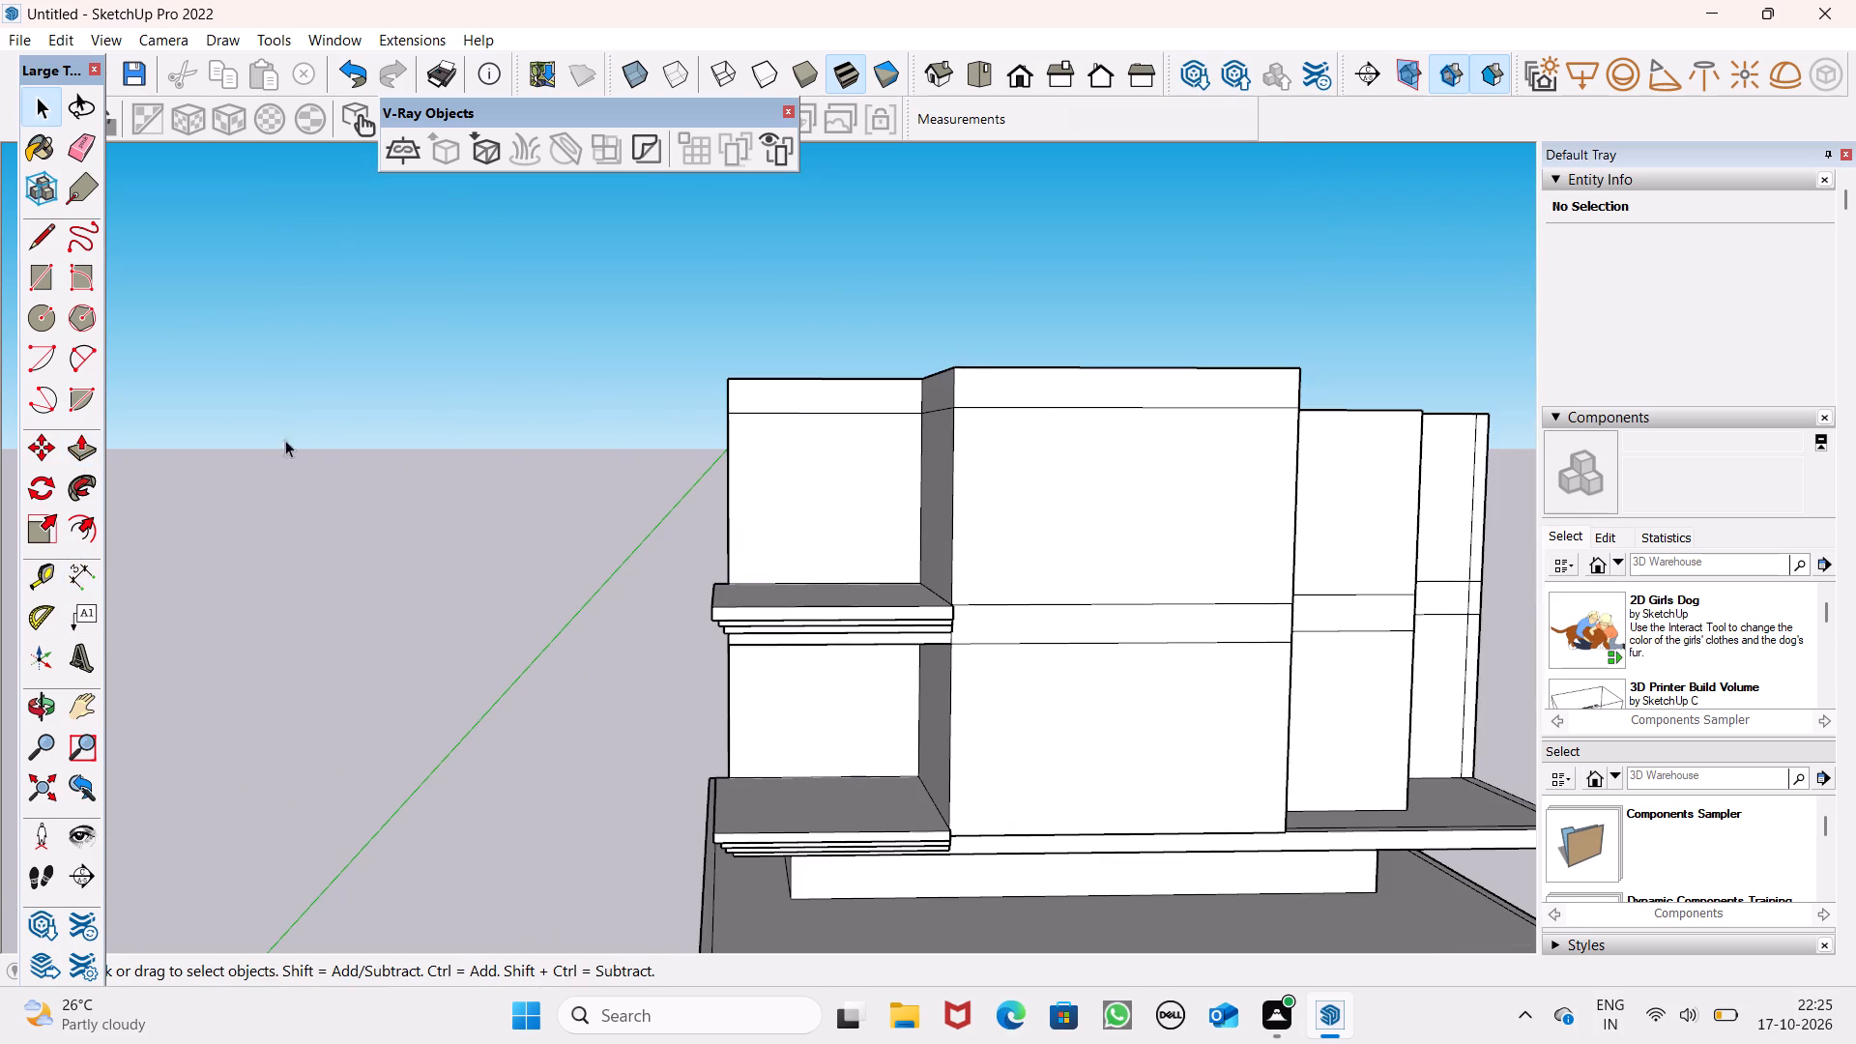
Try to measure the raised top band from the small front room's upper corner beside the balcony.
click(80, 569)
scroll(1241, 299, up, 4)
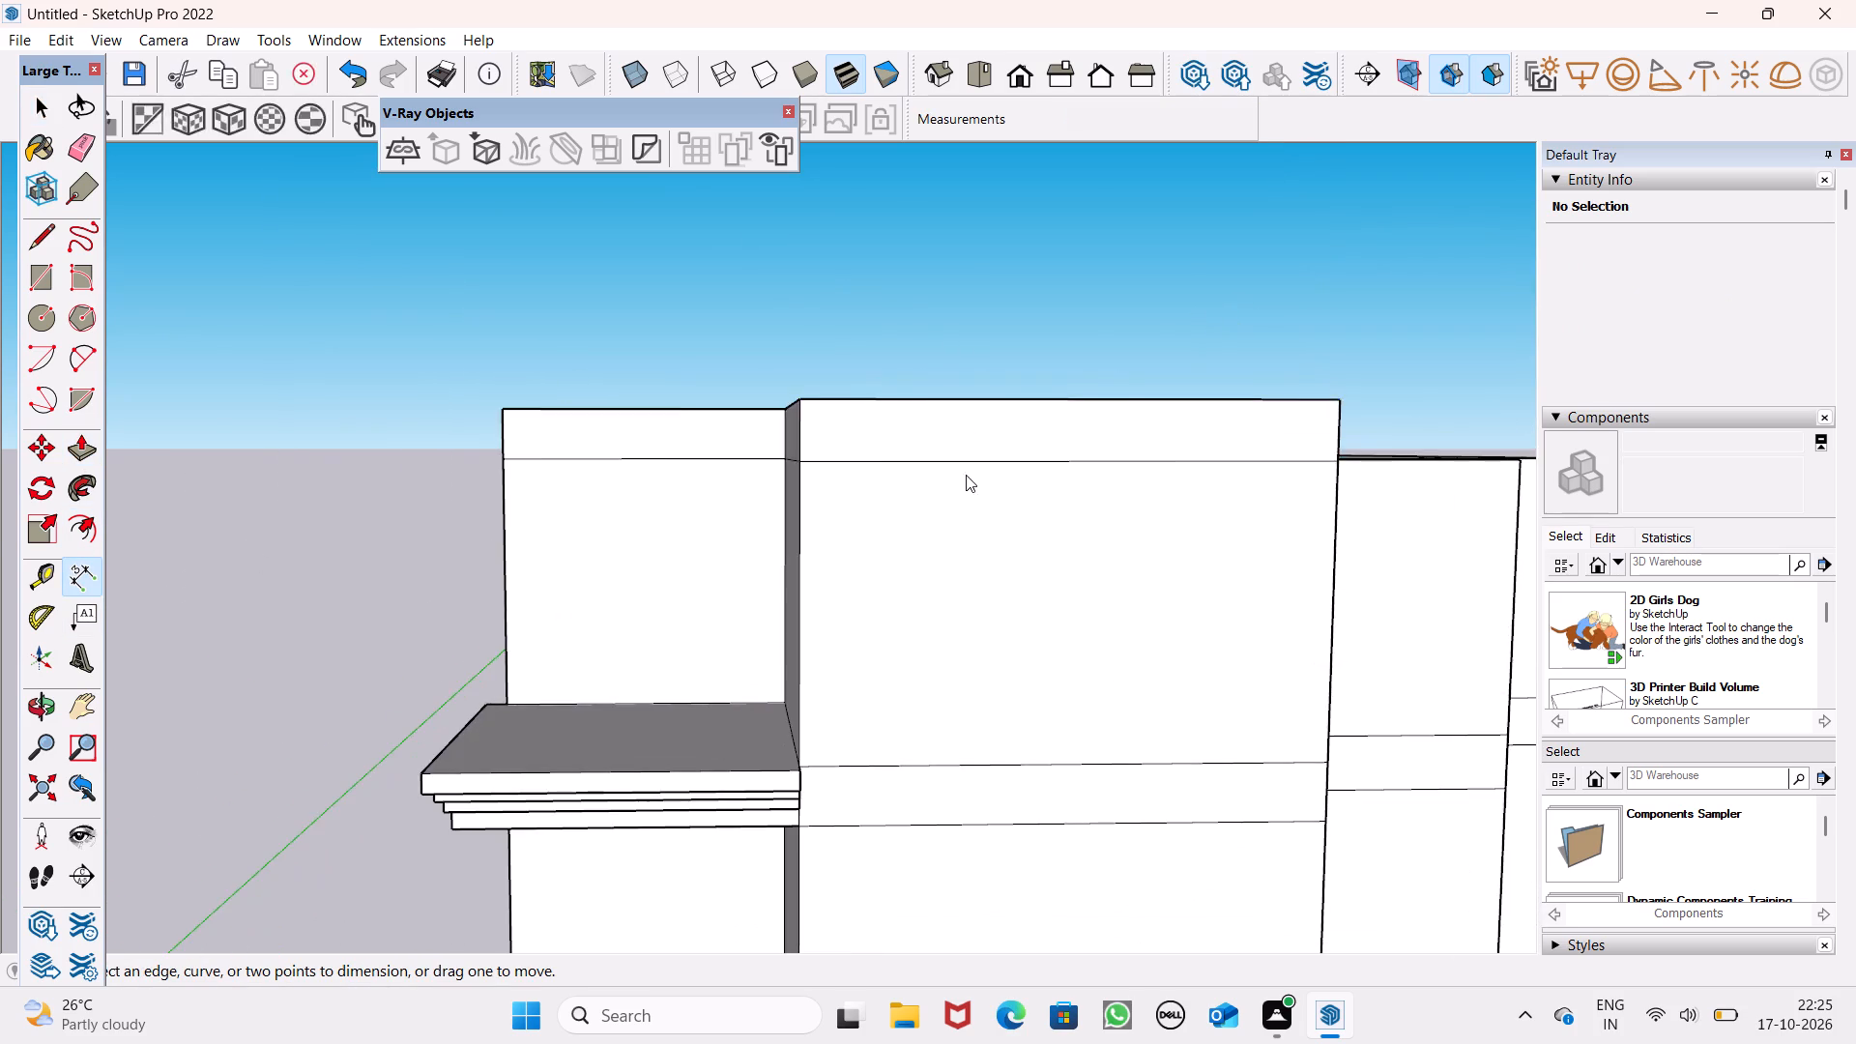
middle_drag(988, 489, 1347, 456)
scroll(908, 431, up, 6)
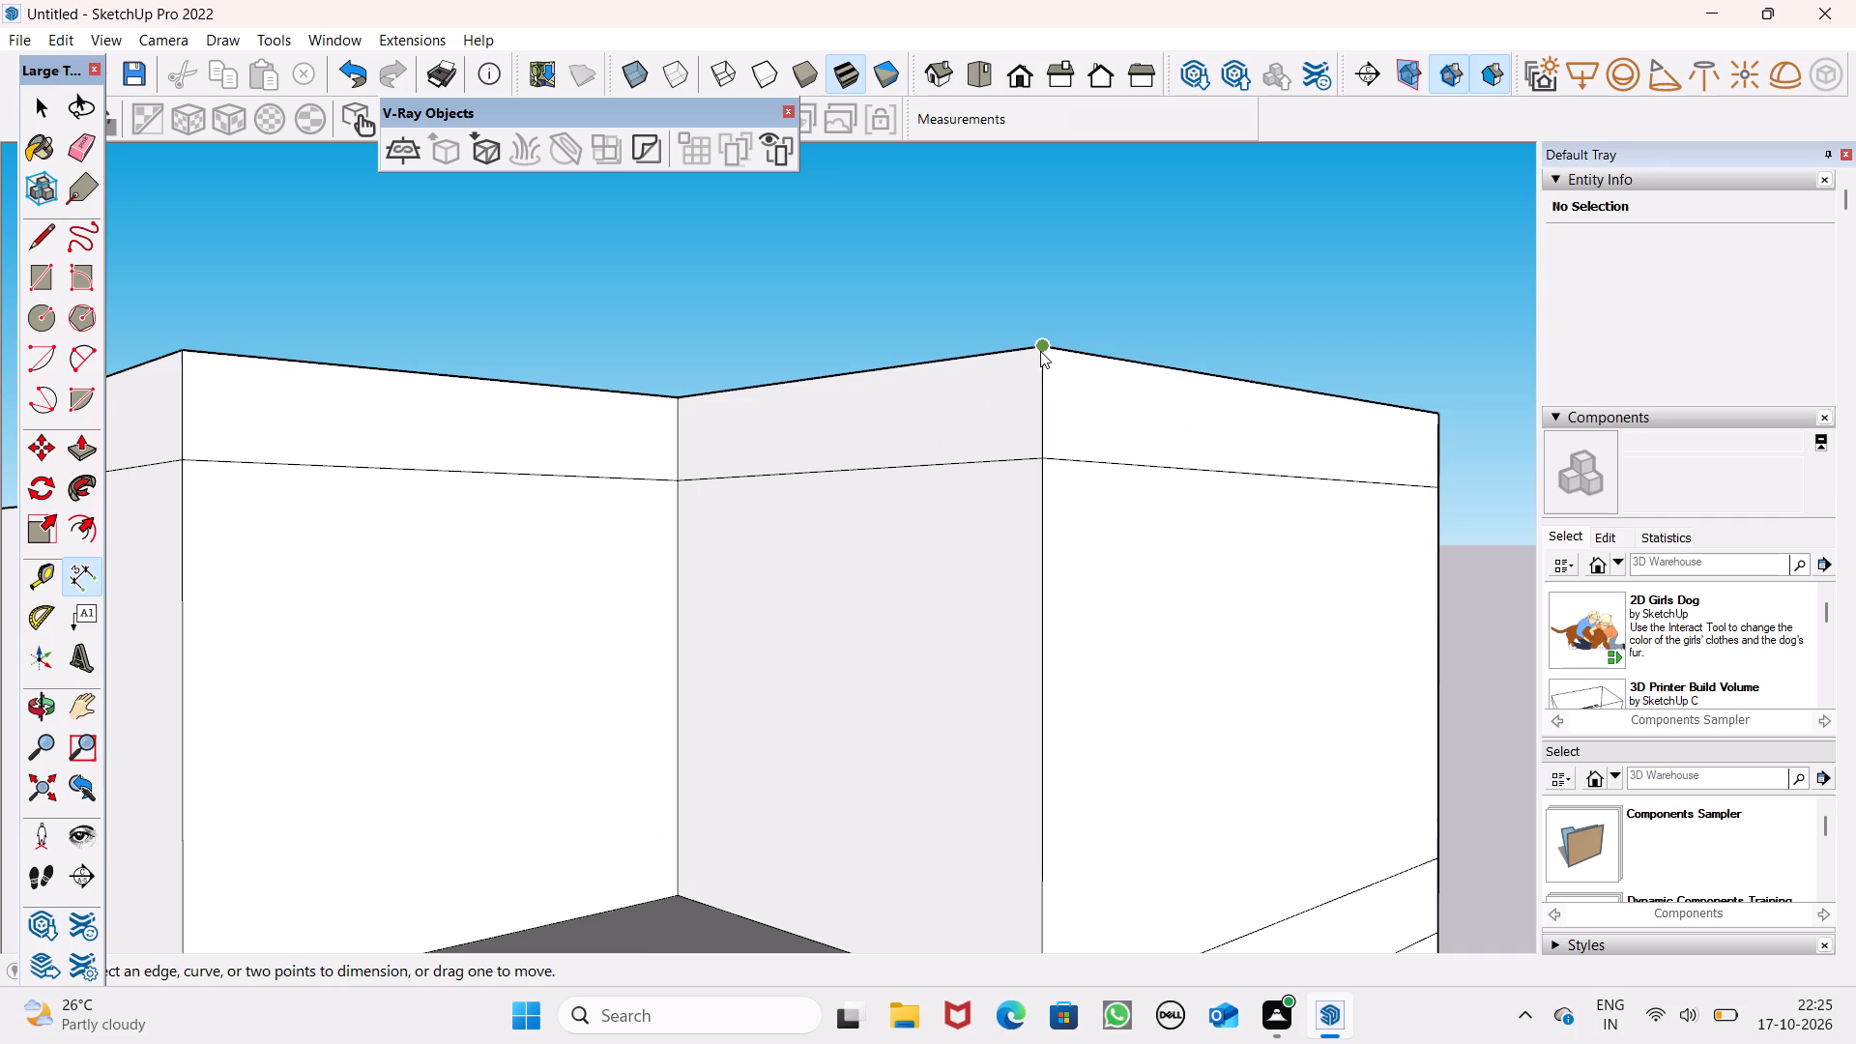
click(1040, 351)
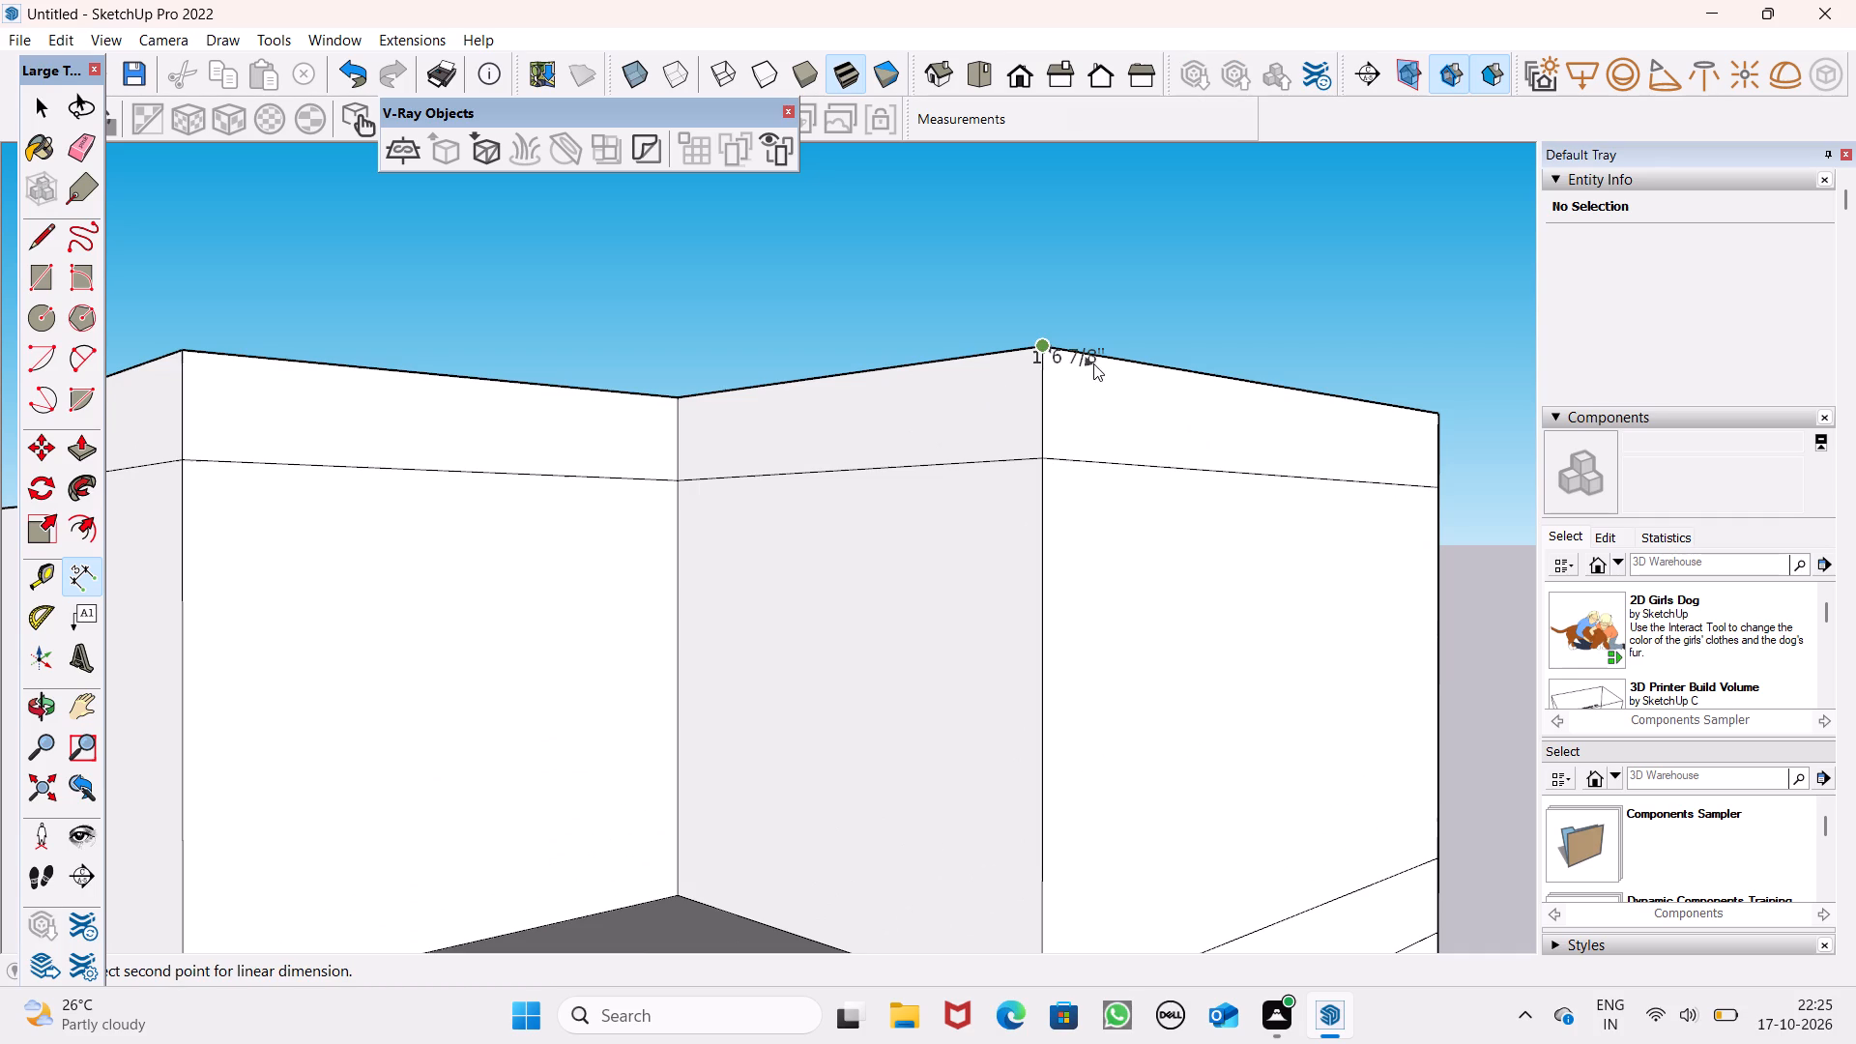
key(space)
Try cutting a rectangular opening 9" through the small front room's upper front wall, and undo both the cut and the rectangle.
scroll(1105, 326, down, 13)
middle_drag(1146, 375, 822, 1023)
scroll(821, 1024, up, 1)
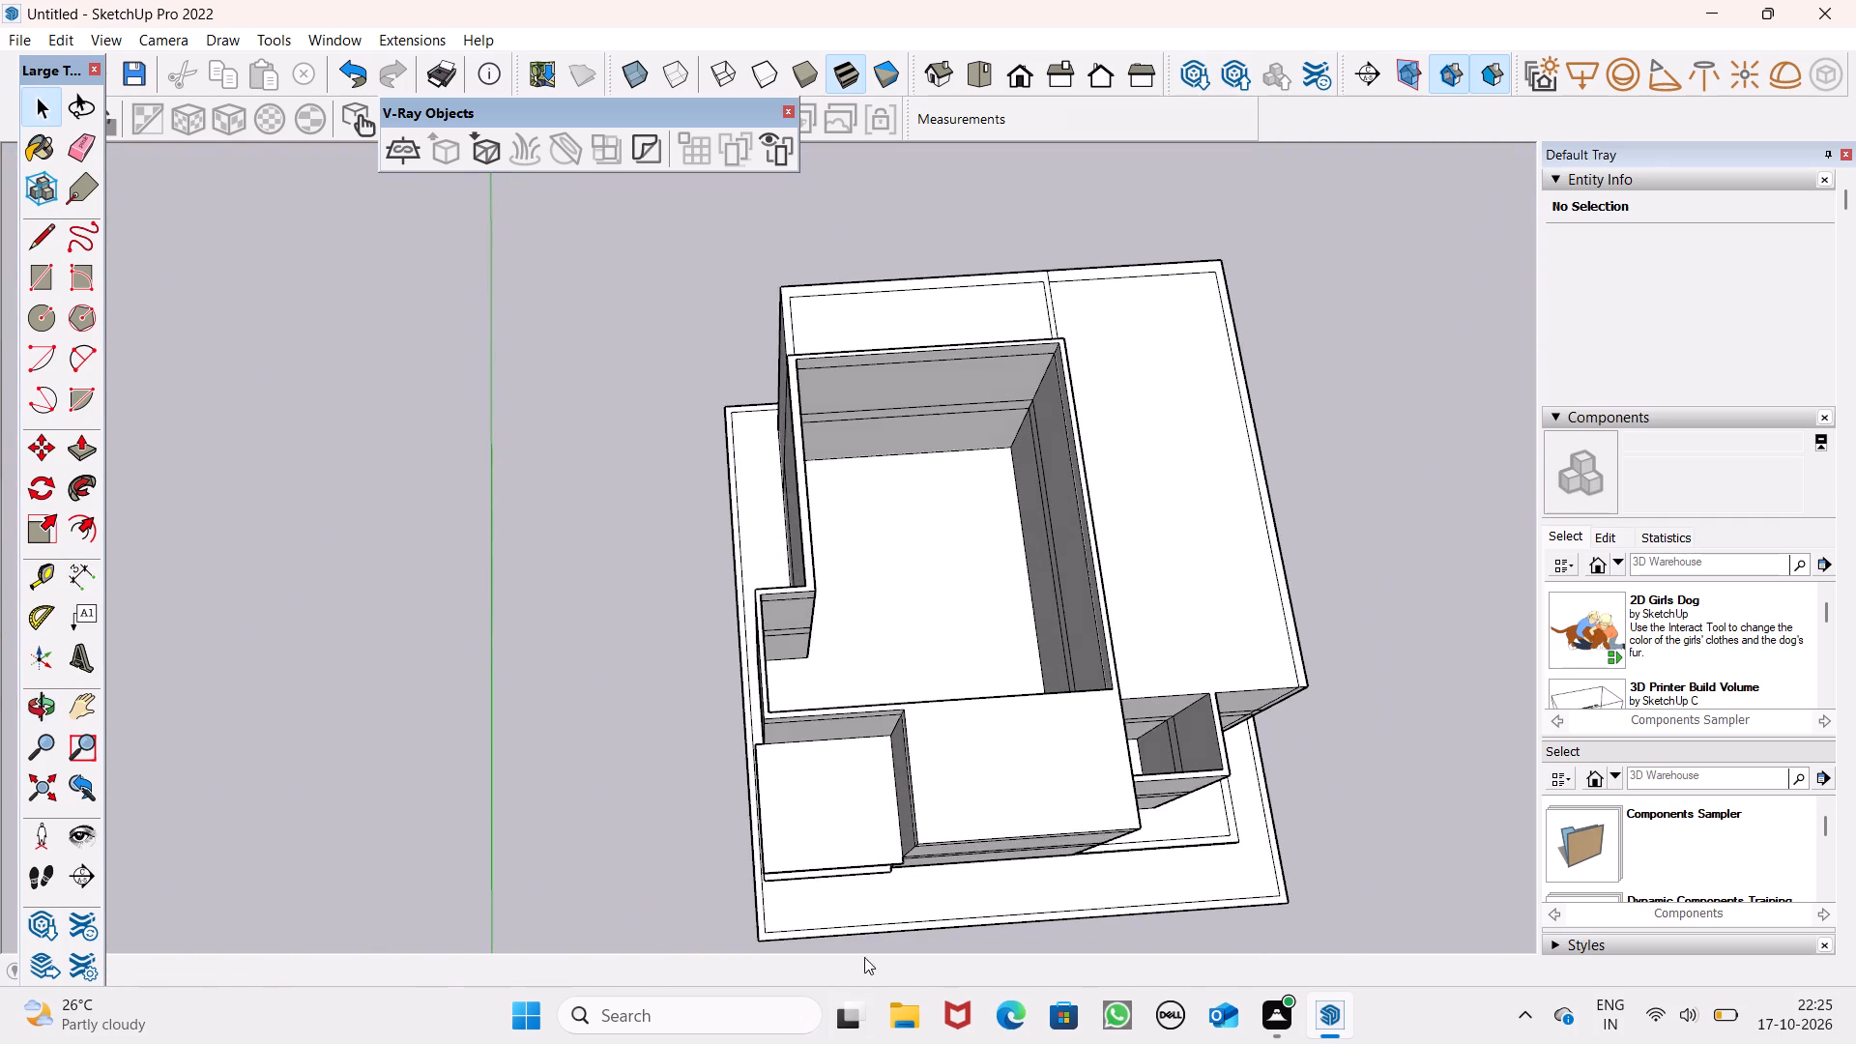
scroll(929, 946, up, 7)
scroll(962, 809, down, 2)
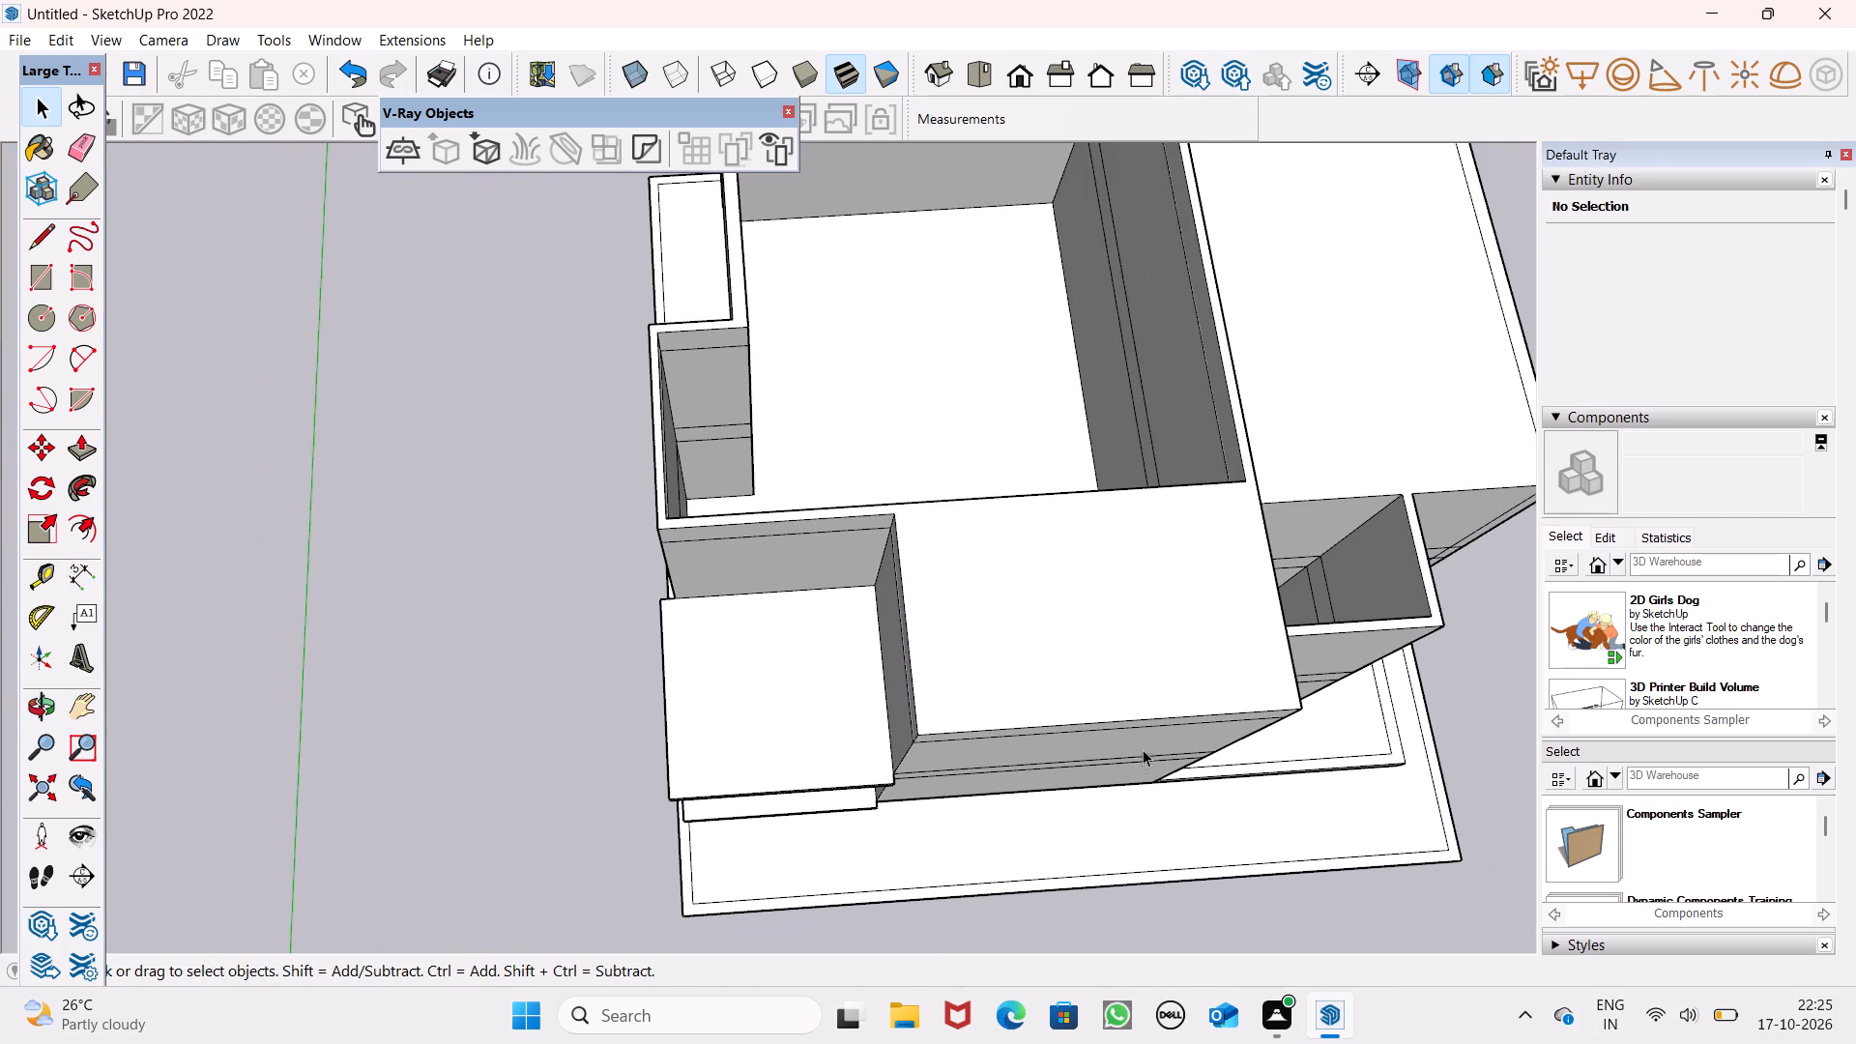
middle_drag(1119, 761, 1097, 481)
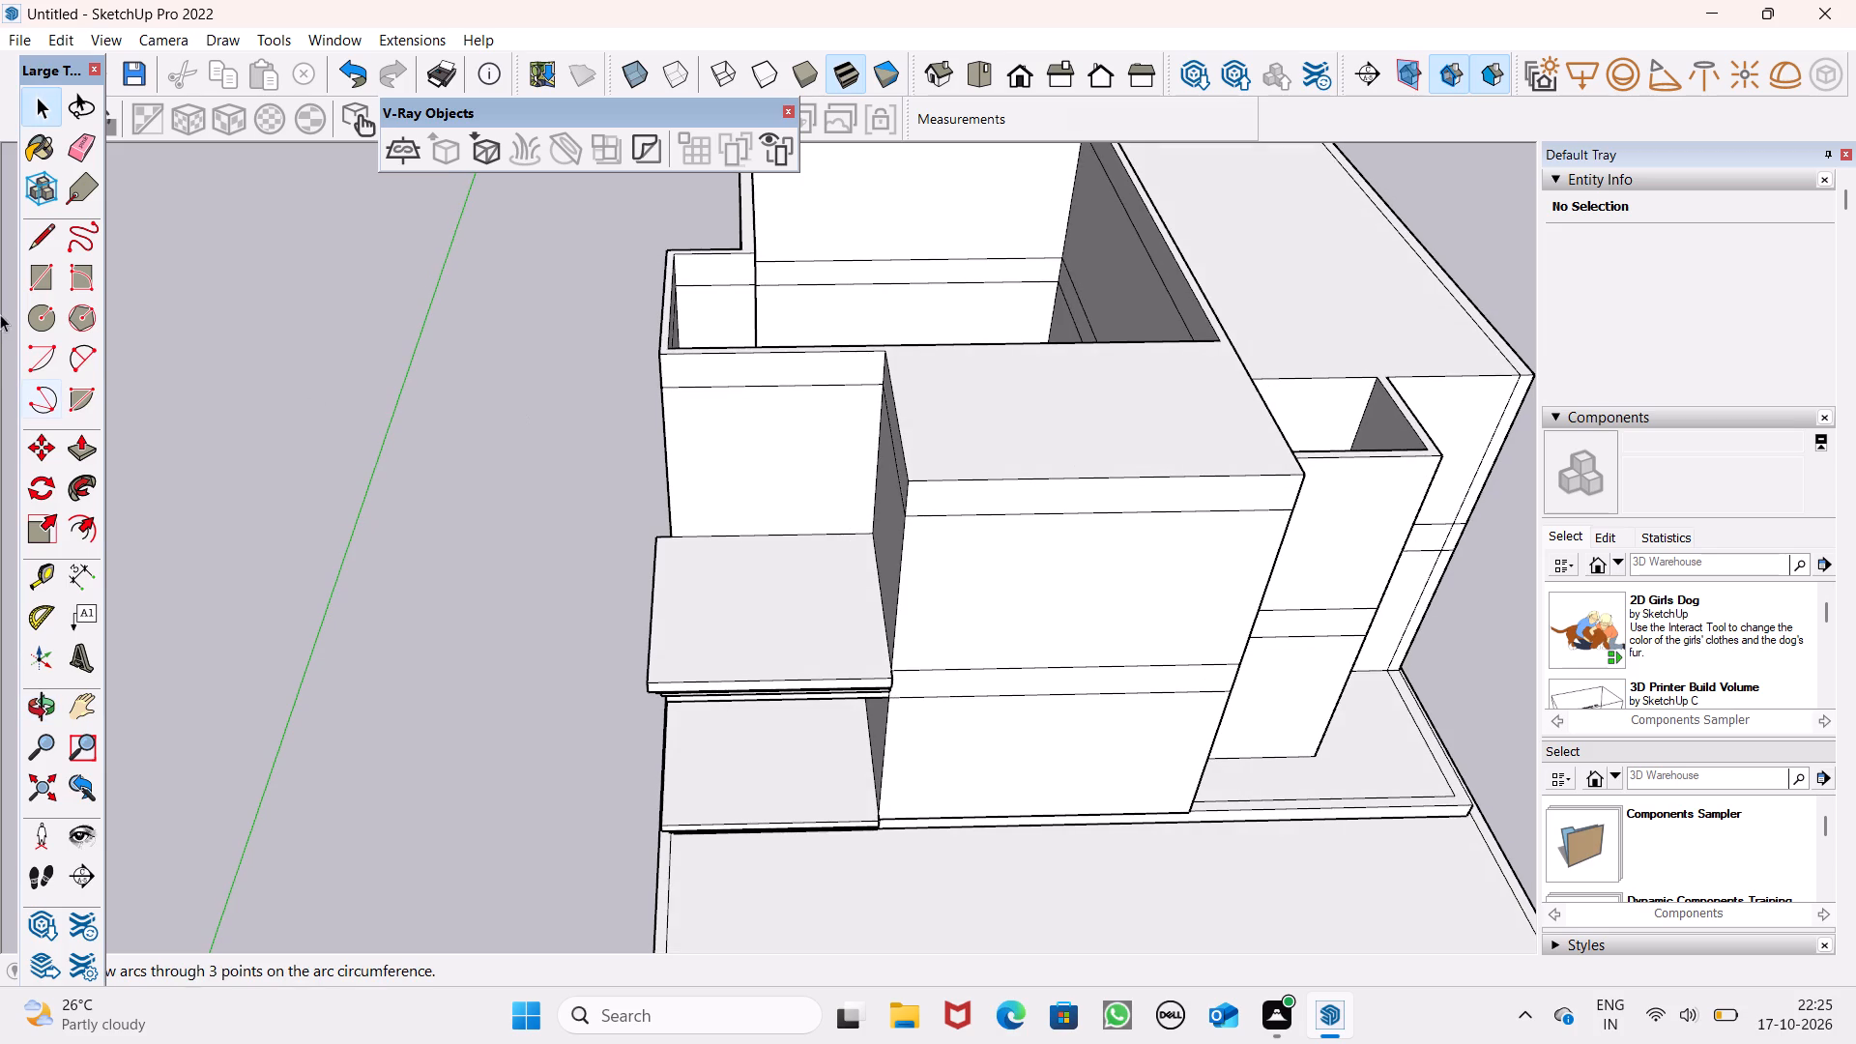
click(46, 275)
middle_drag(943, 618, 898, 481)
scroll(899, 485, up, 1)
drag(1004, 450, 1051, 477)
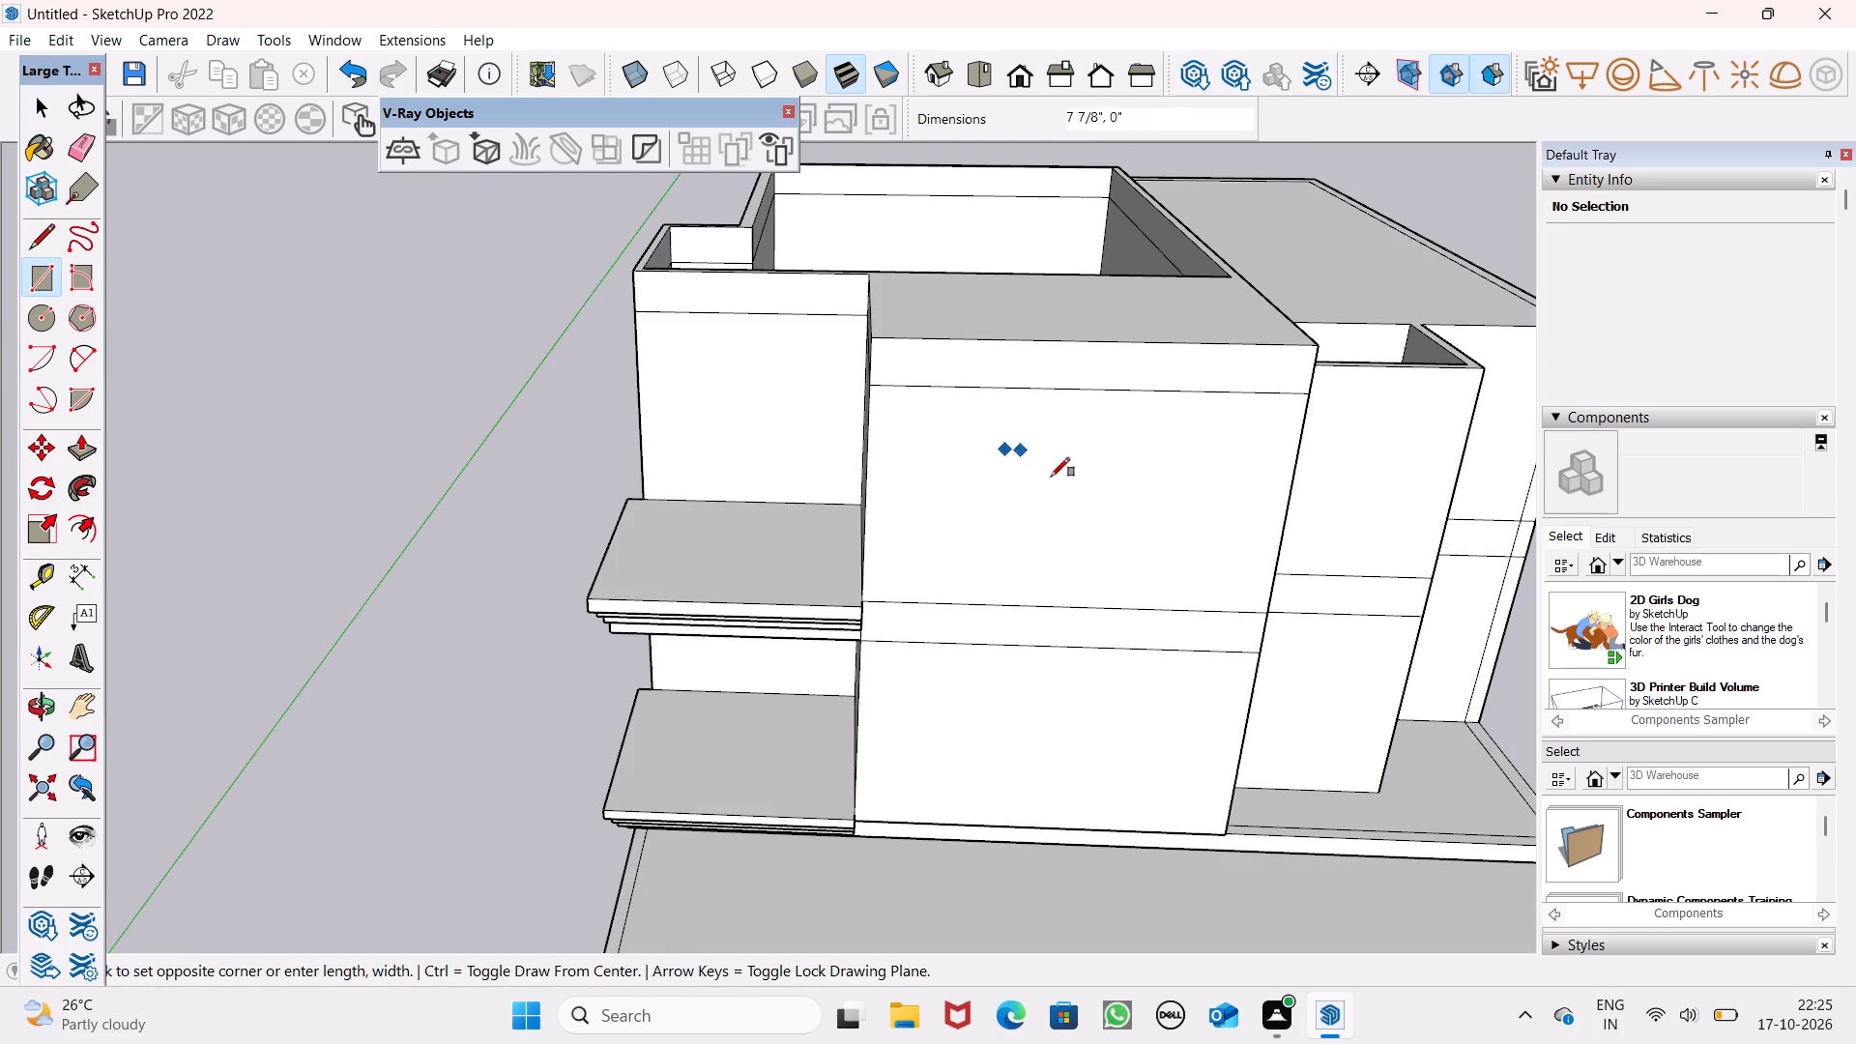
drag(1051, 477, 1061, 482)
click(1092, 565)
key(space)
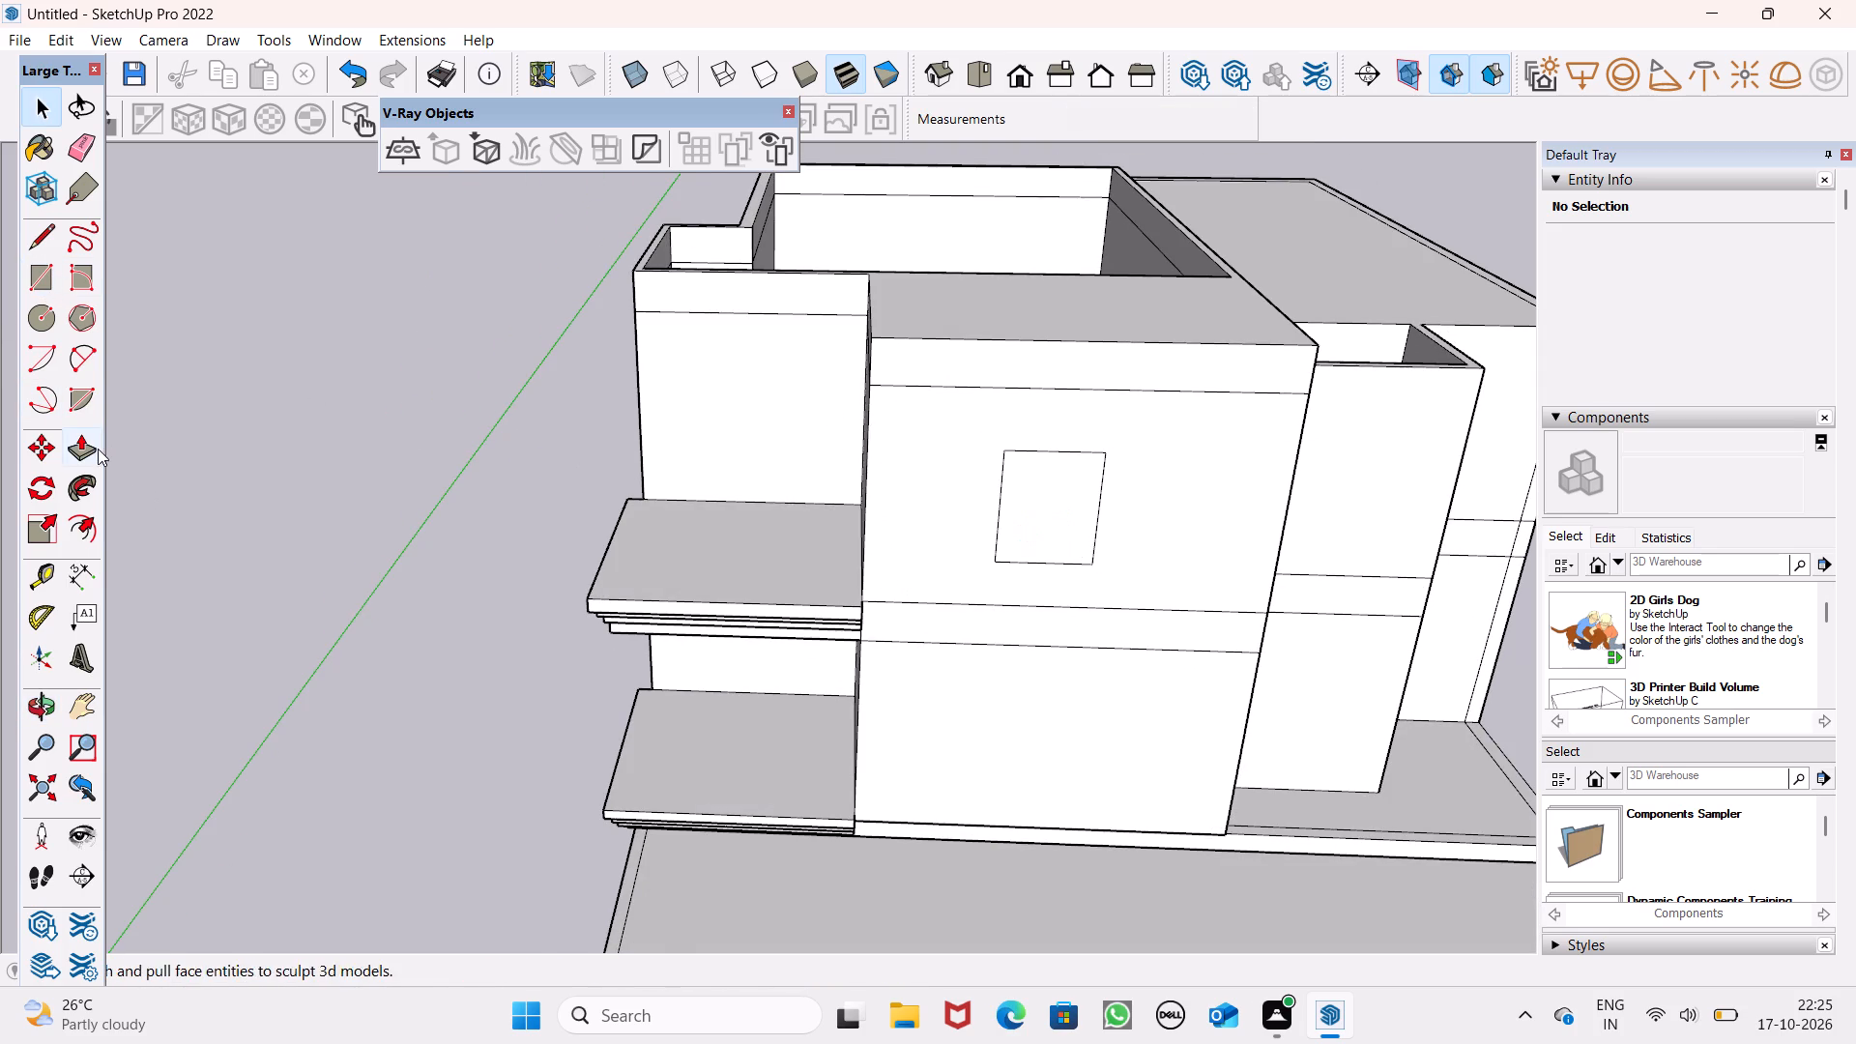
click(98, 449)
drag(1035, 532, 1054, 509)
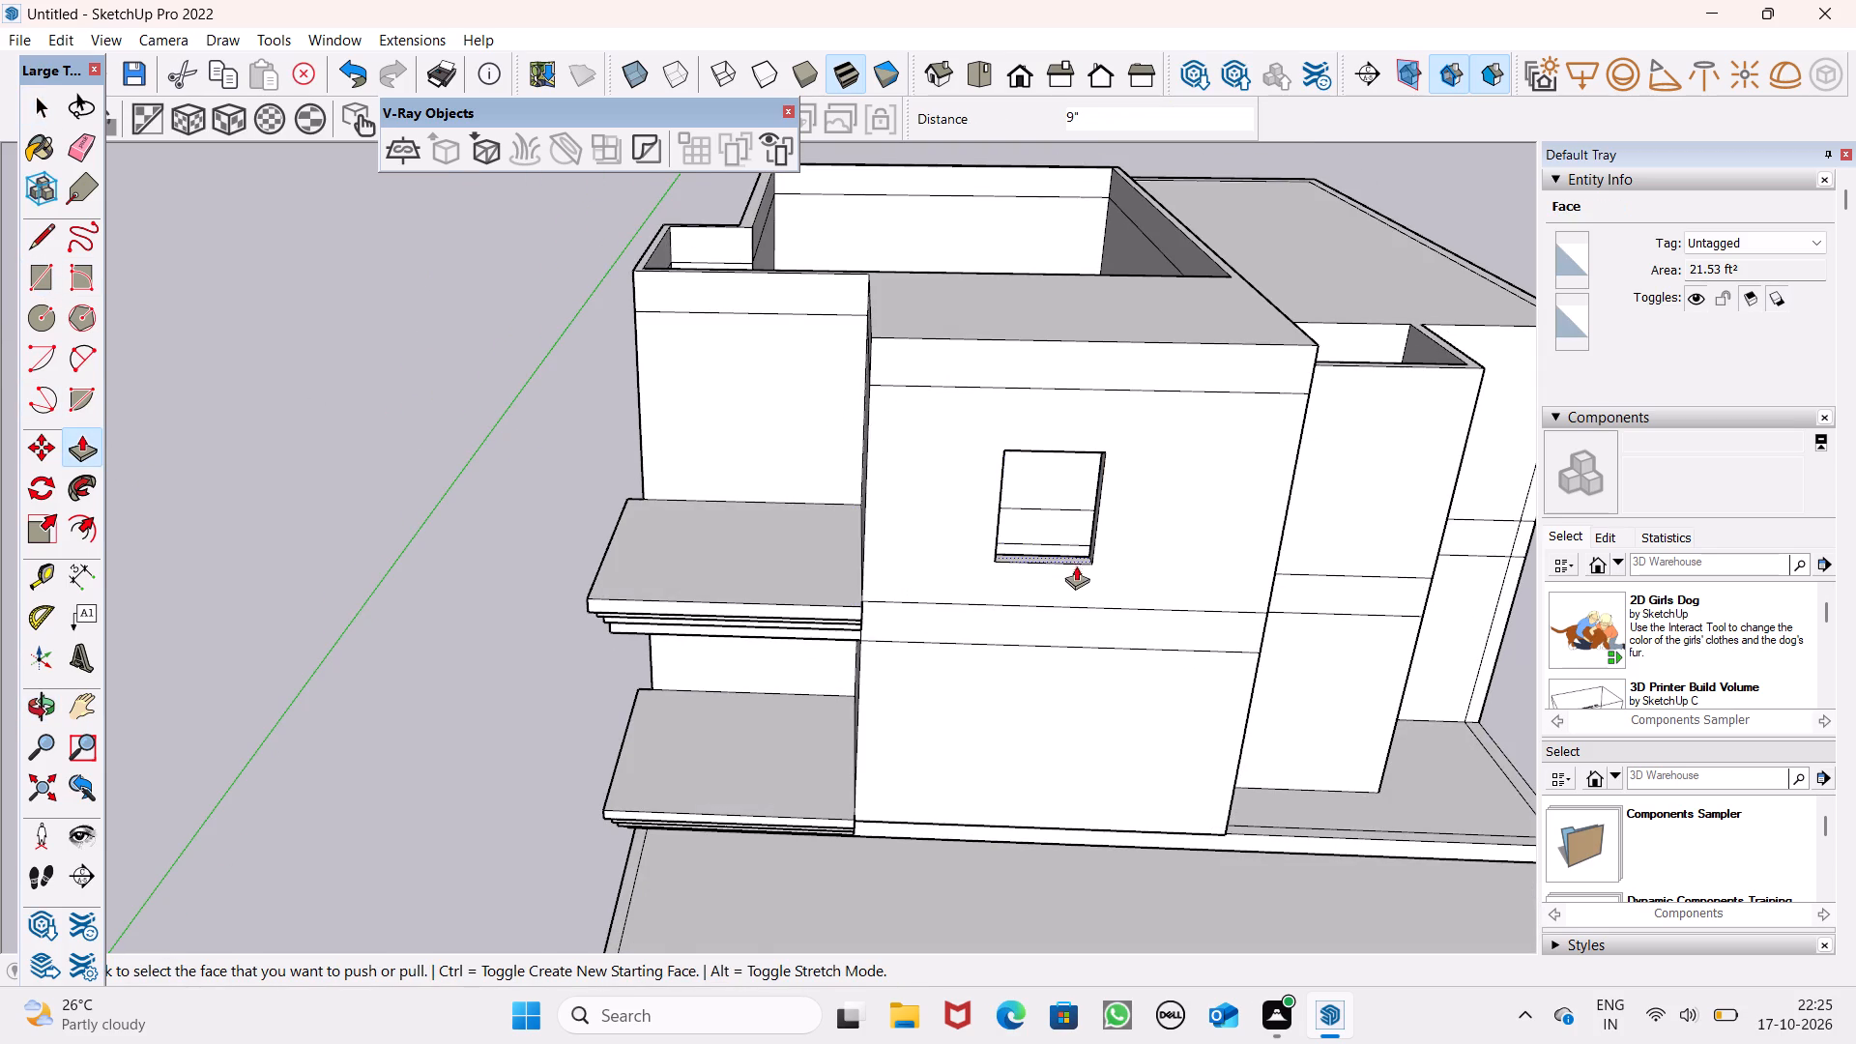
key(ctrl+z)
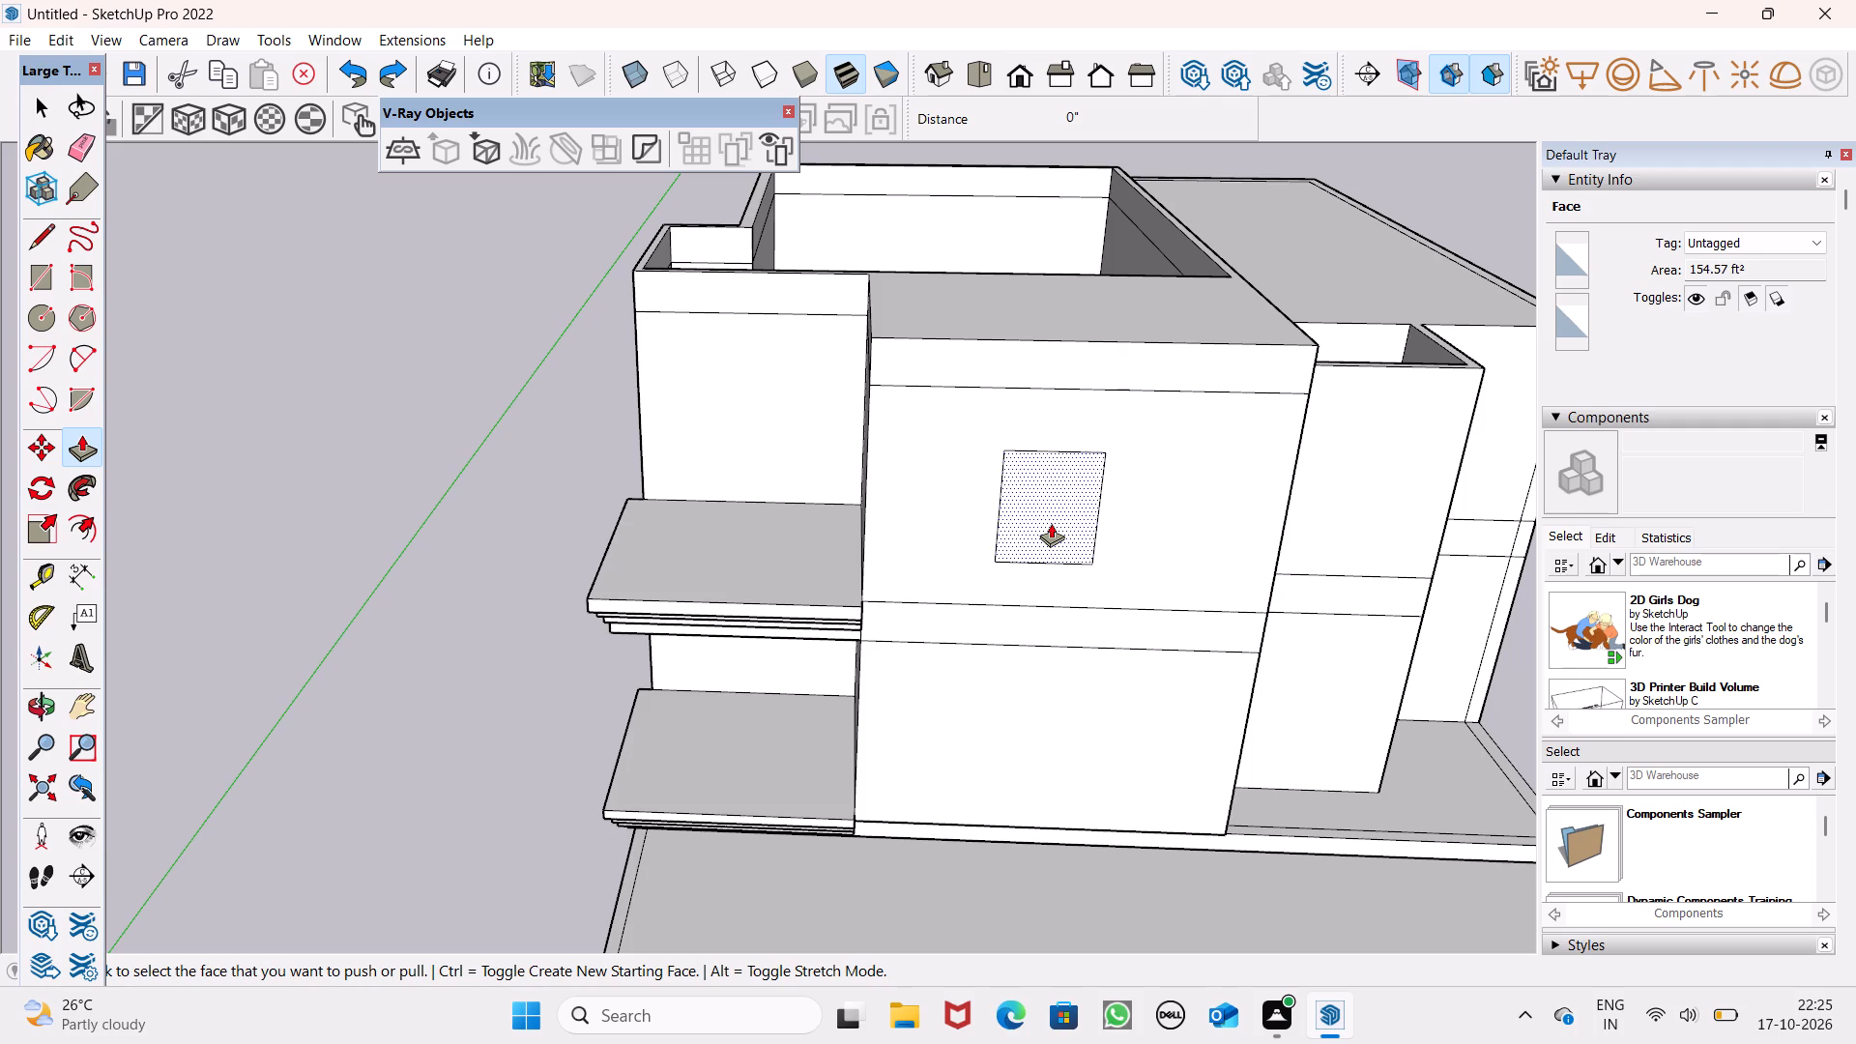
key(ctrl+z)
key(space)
Draw an edge across the raised roof from the balcony-side corner, and close it at the large room's inner corner, outlining the wall top.
scroll(1051, 521, down, 6)
middle_drag(1128, 666, 1226, 825)
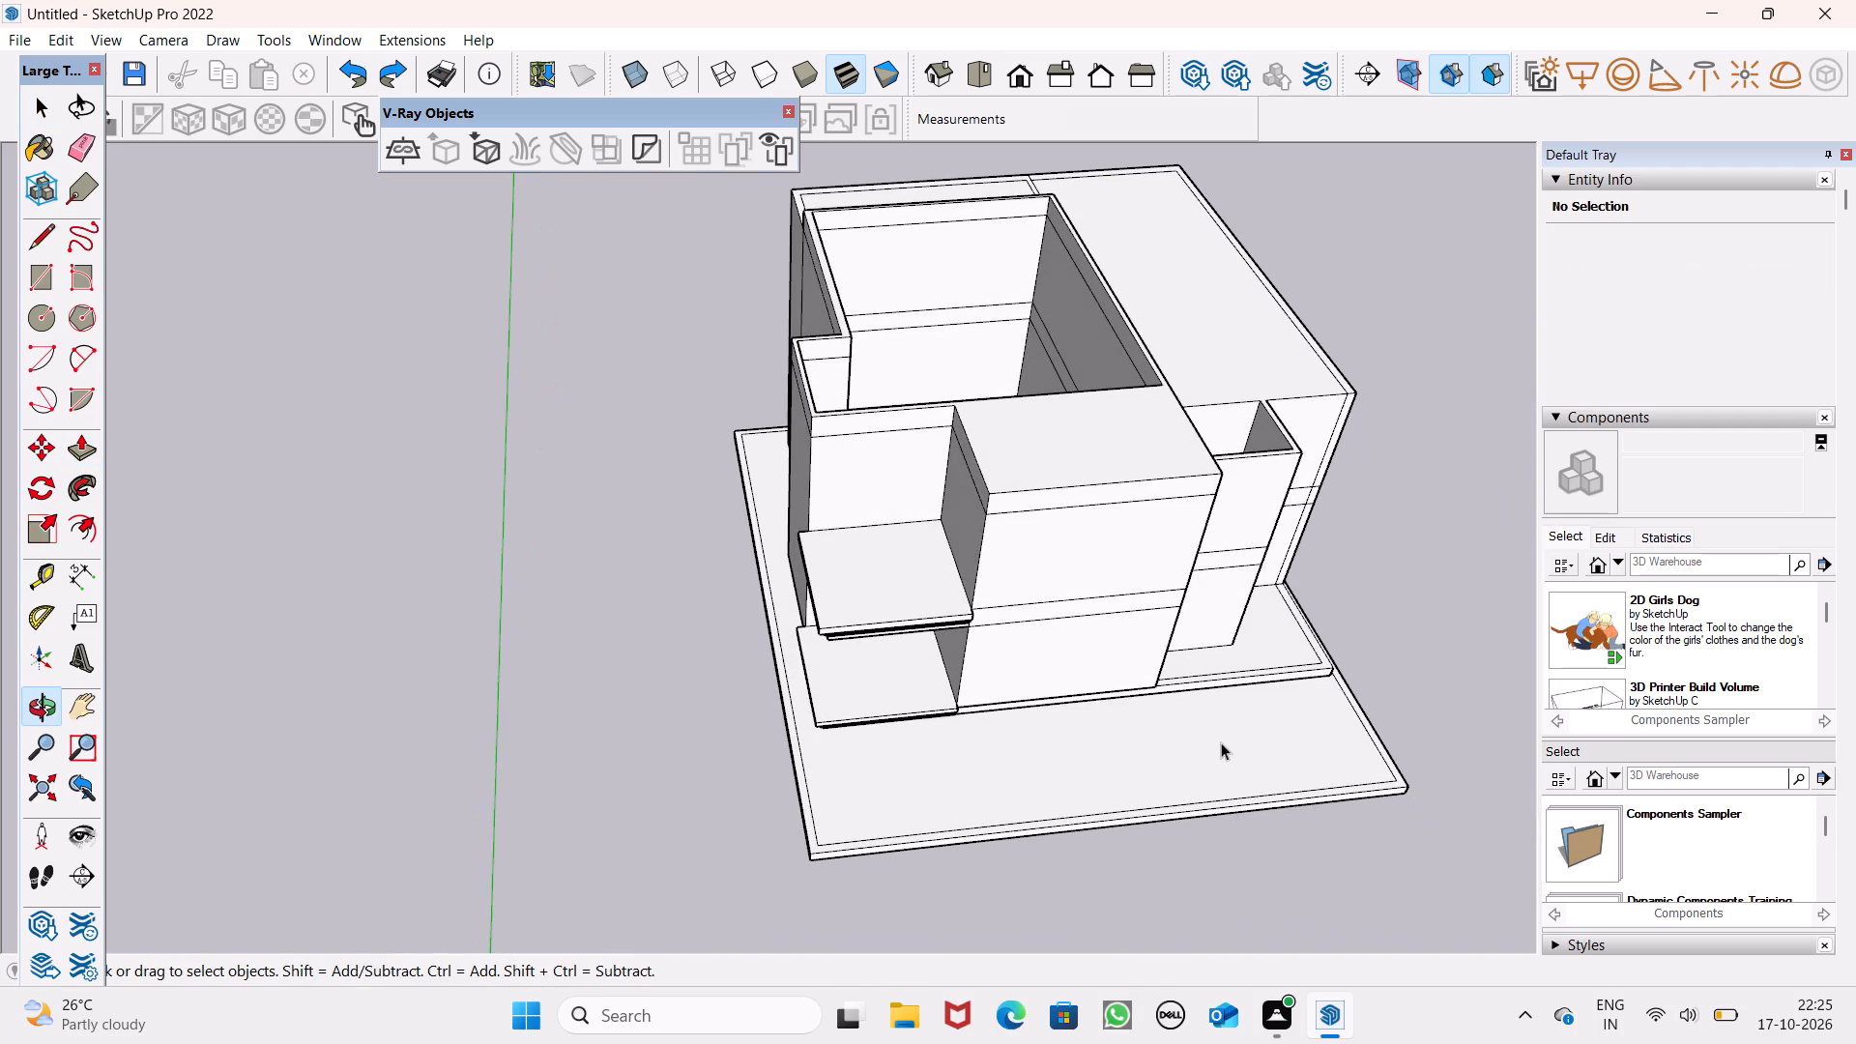
middle_drag(1185, 707, 1148, 514)
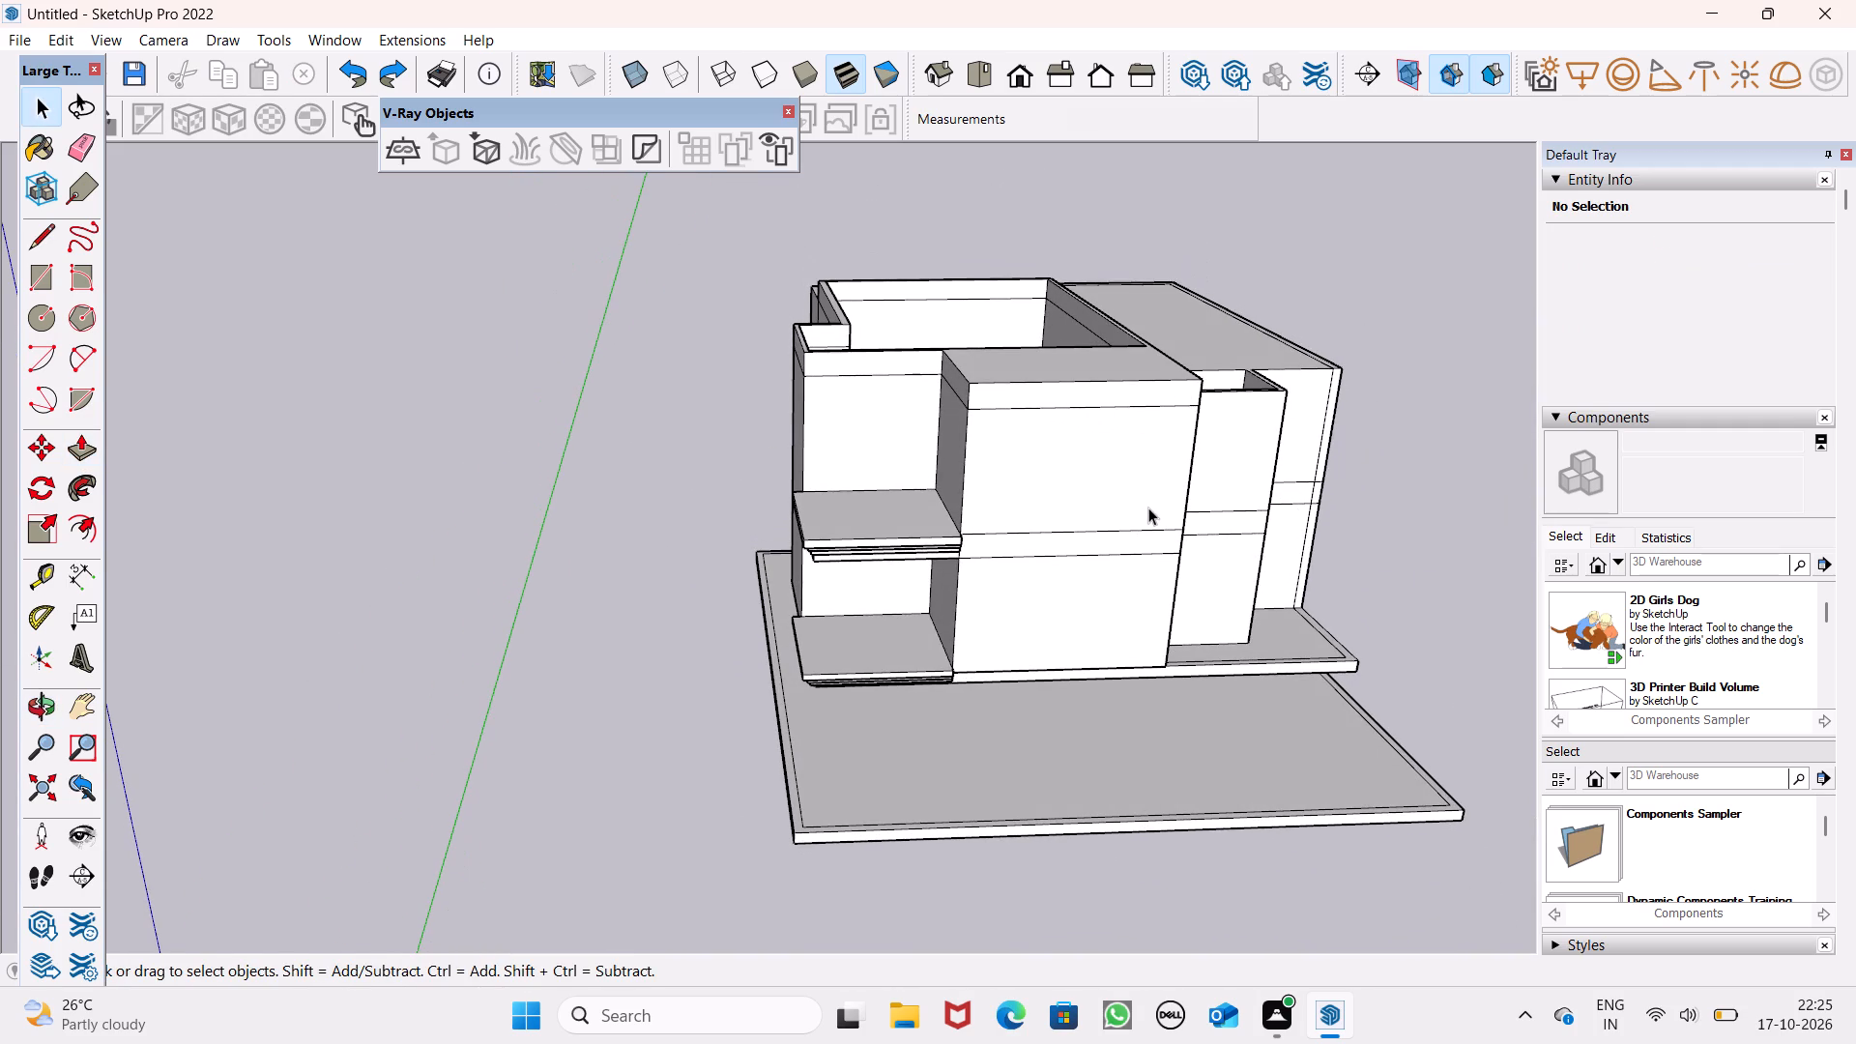
scroll(1148, 475, down, 3)
middle_drag(1154, 517, 1213, 777)
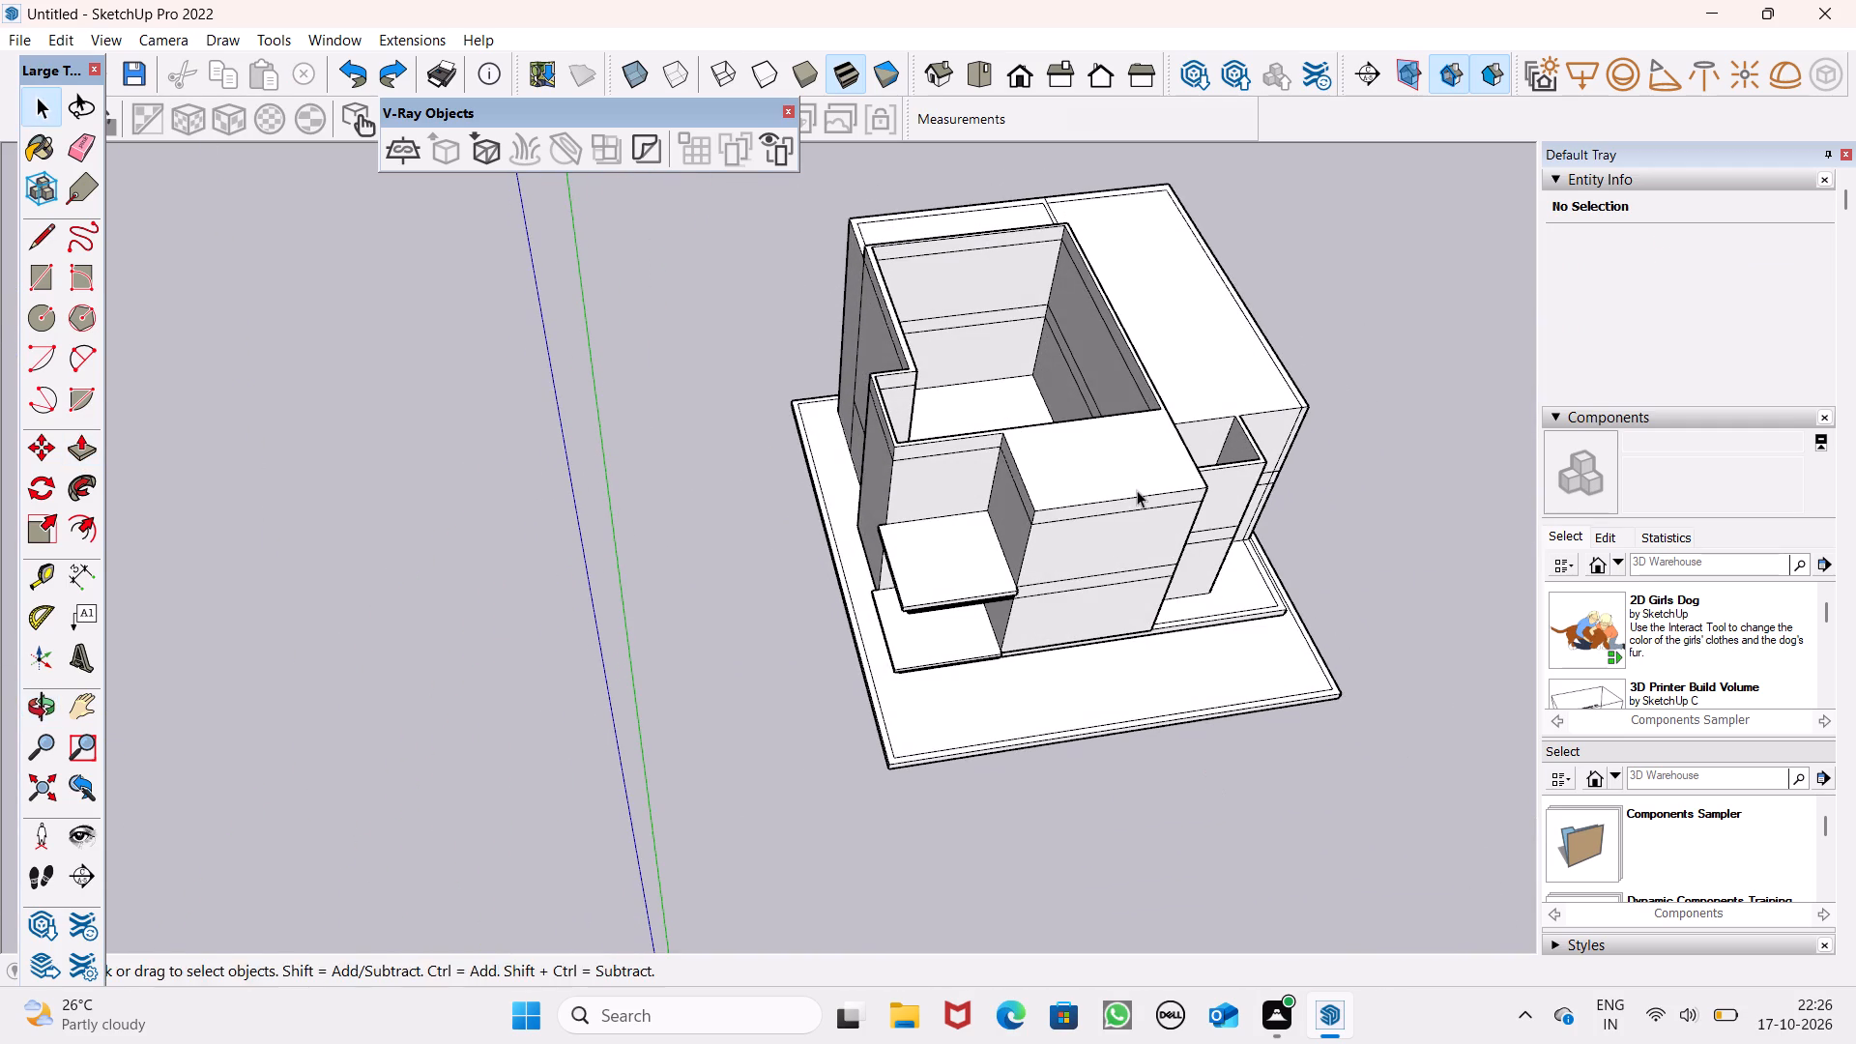
middle_drag(1137, 531, 1097, 718)
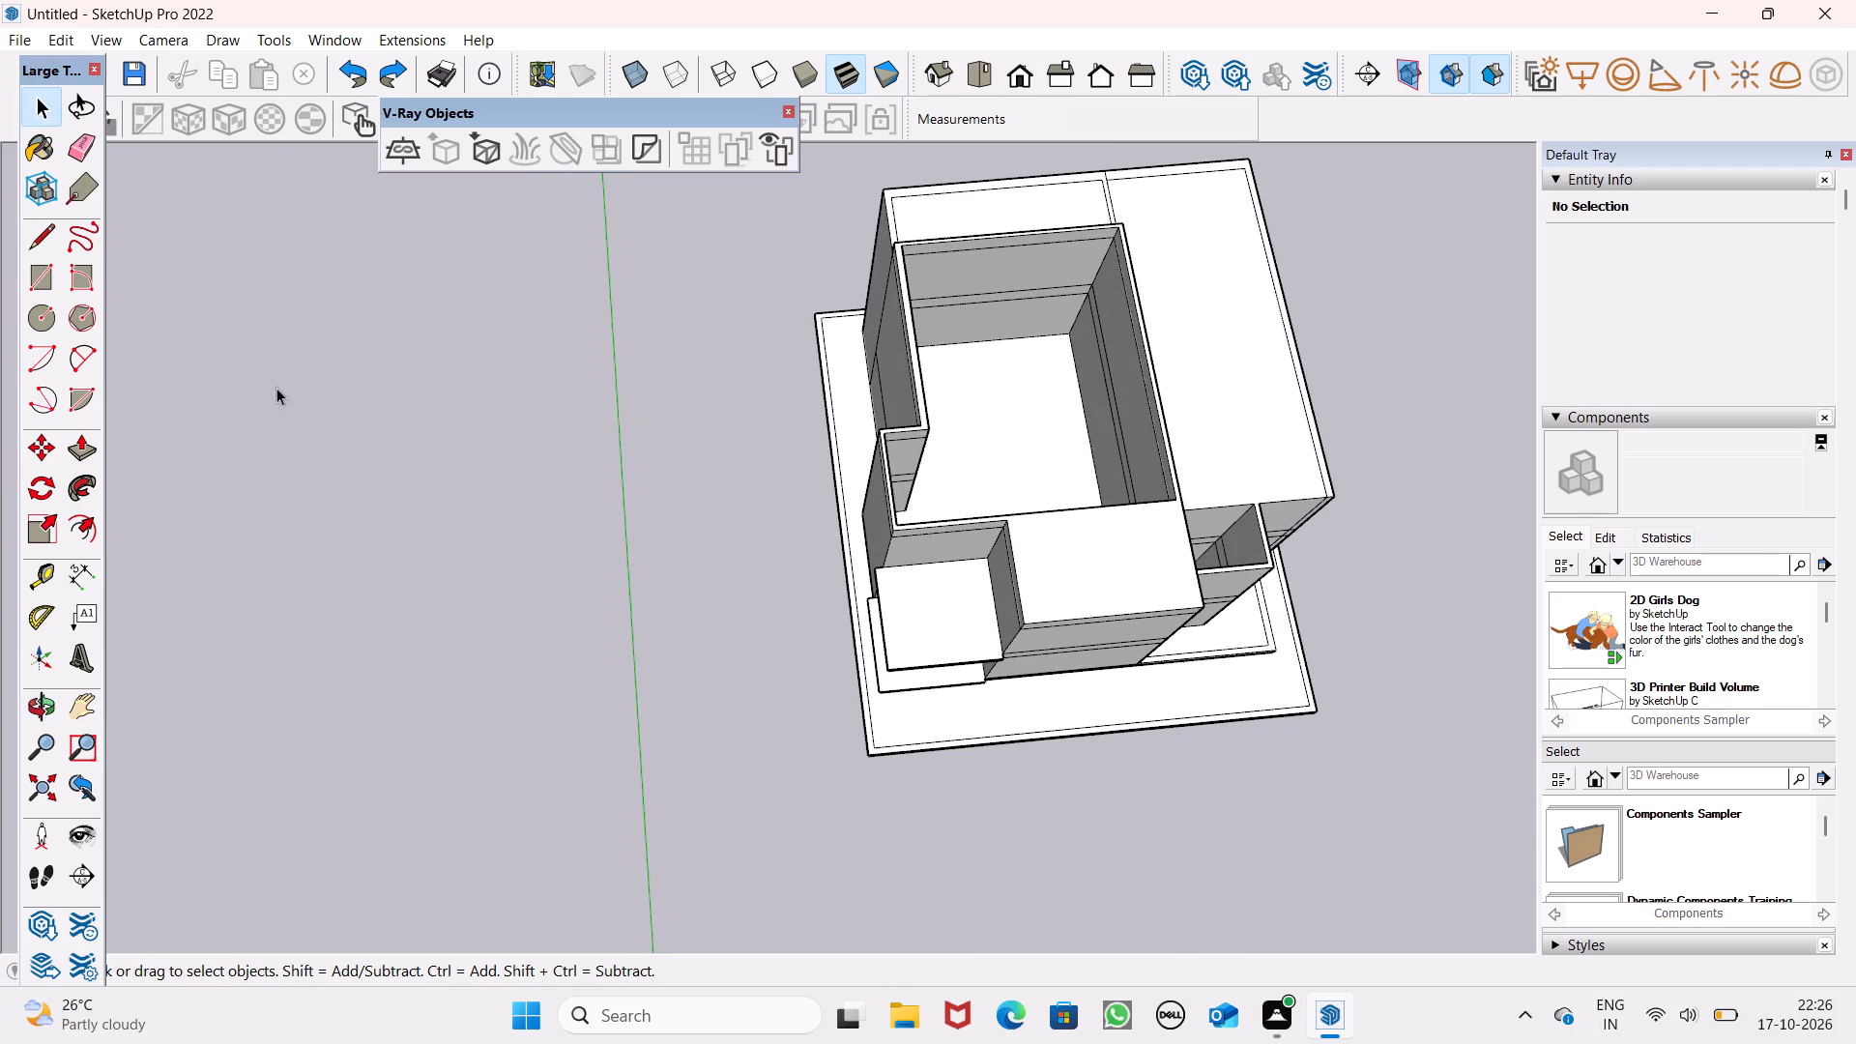
click(43, 243)
scroll(786, 510, up, 6)
scroll(1087, 553, up, 6)
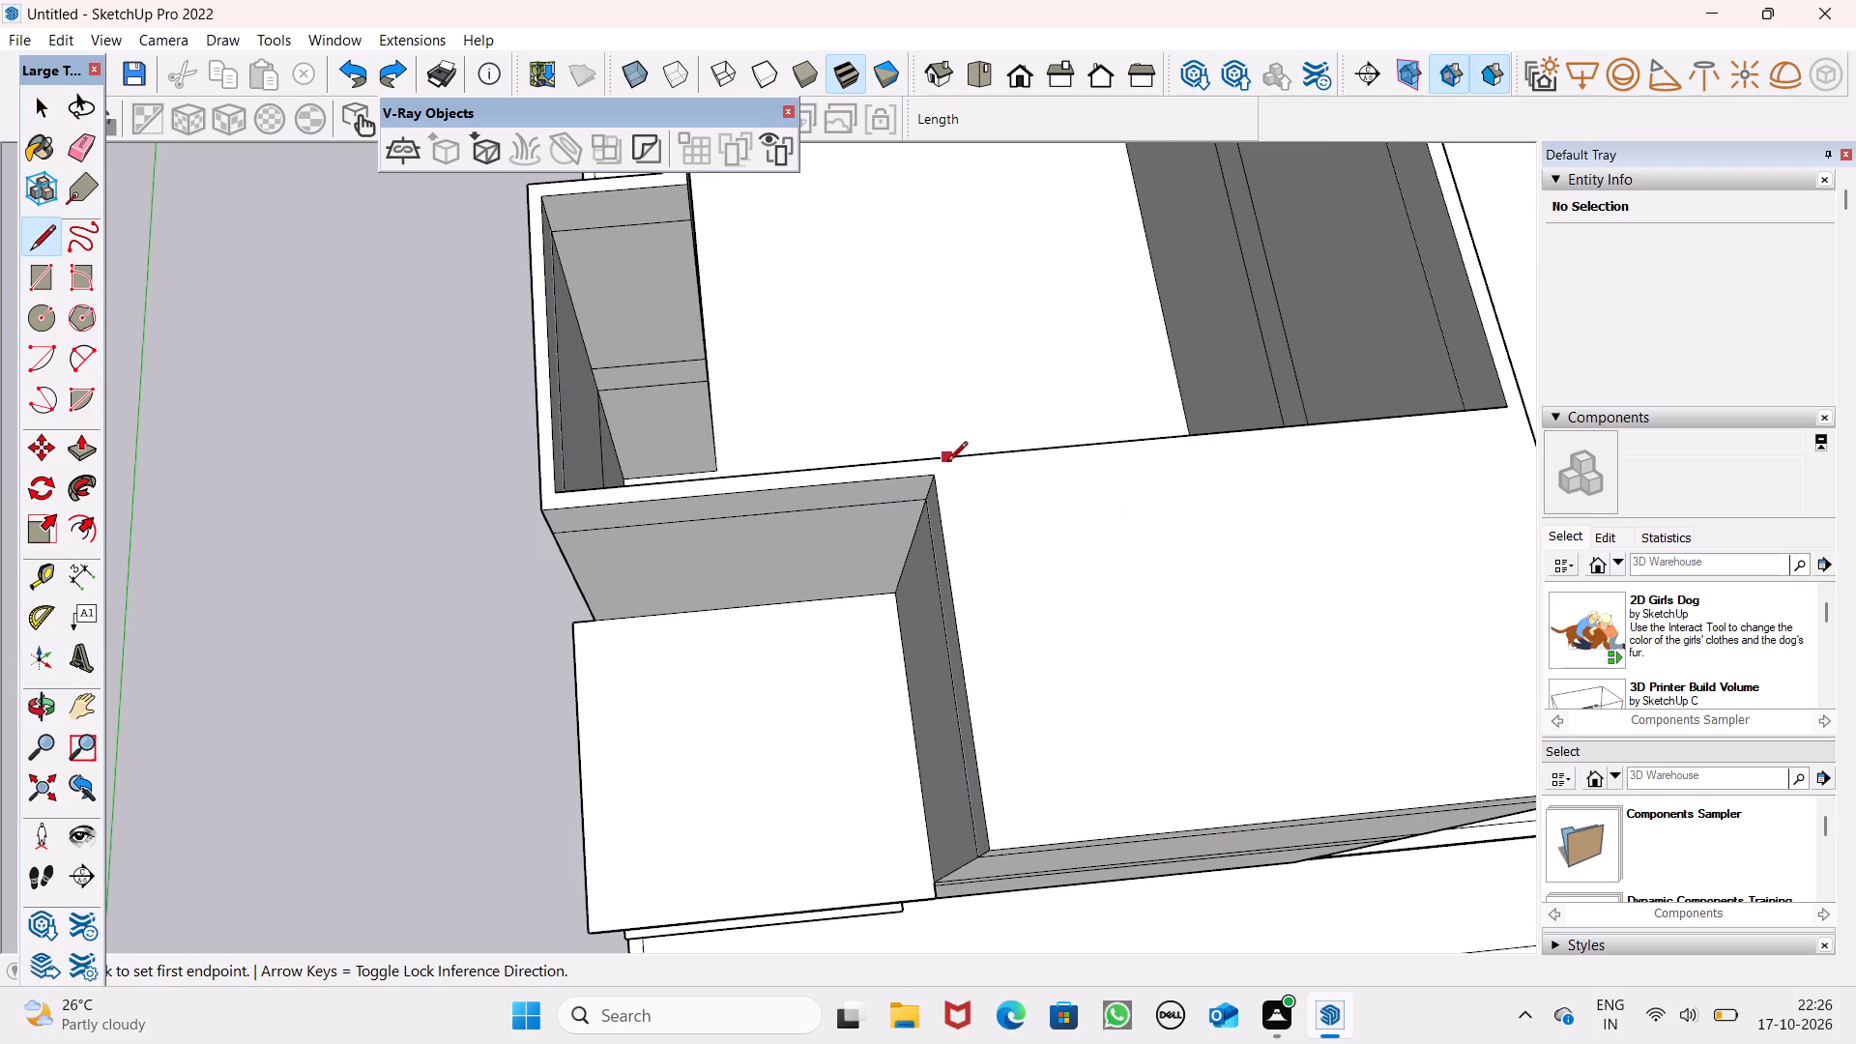
click(953, 474)
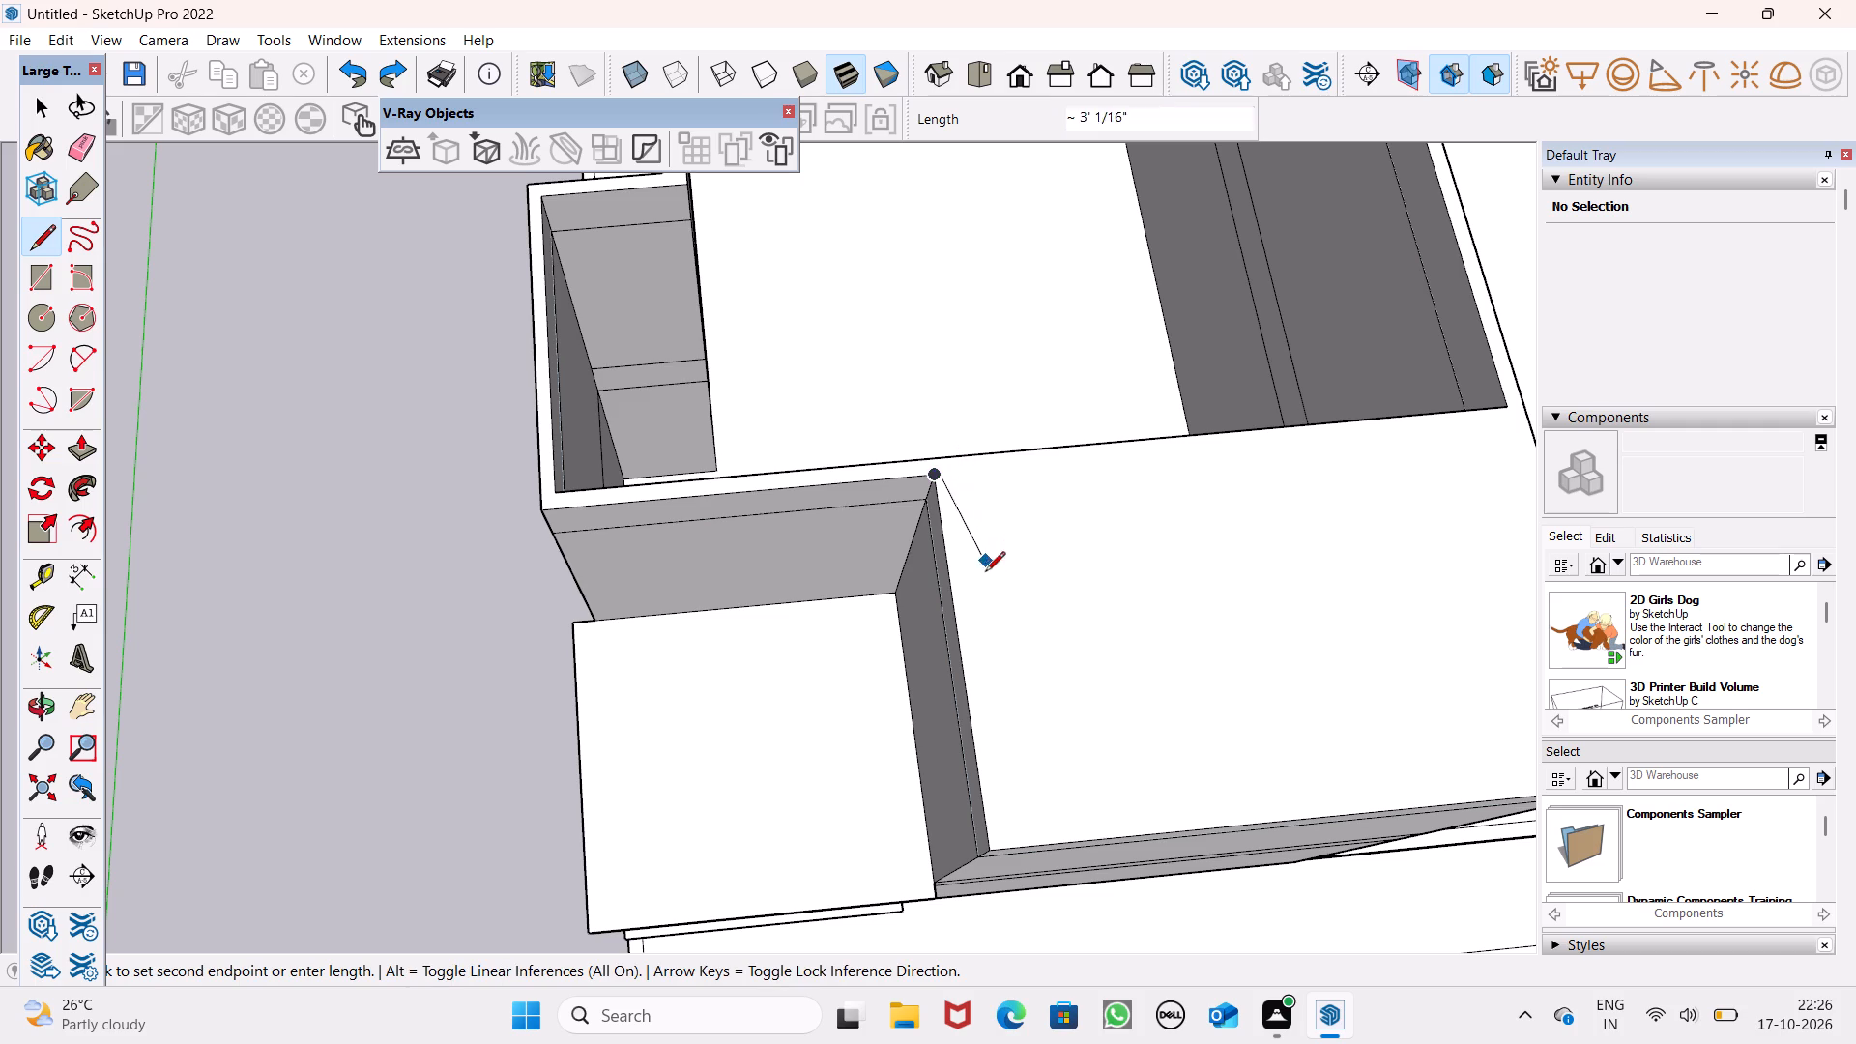
key(space)
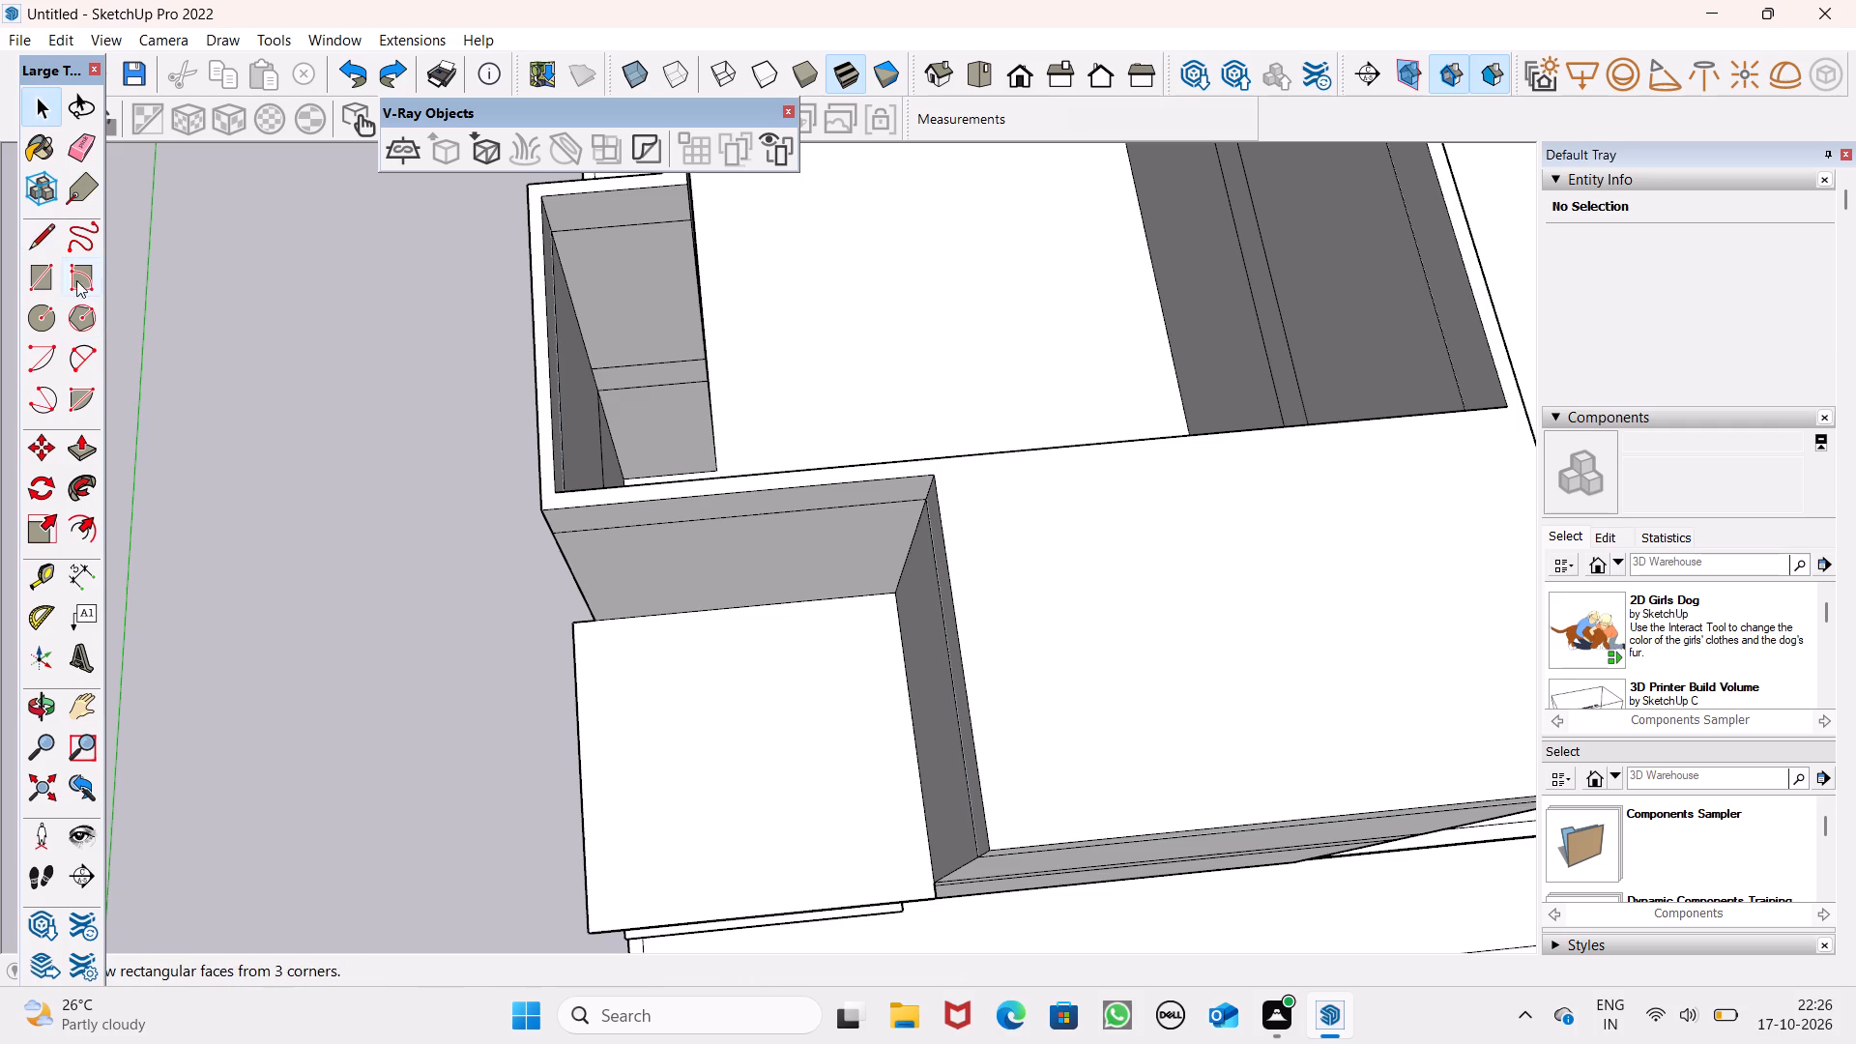
click(41, 247)
click(934, 473)
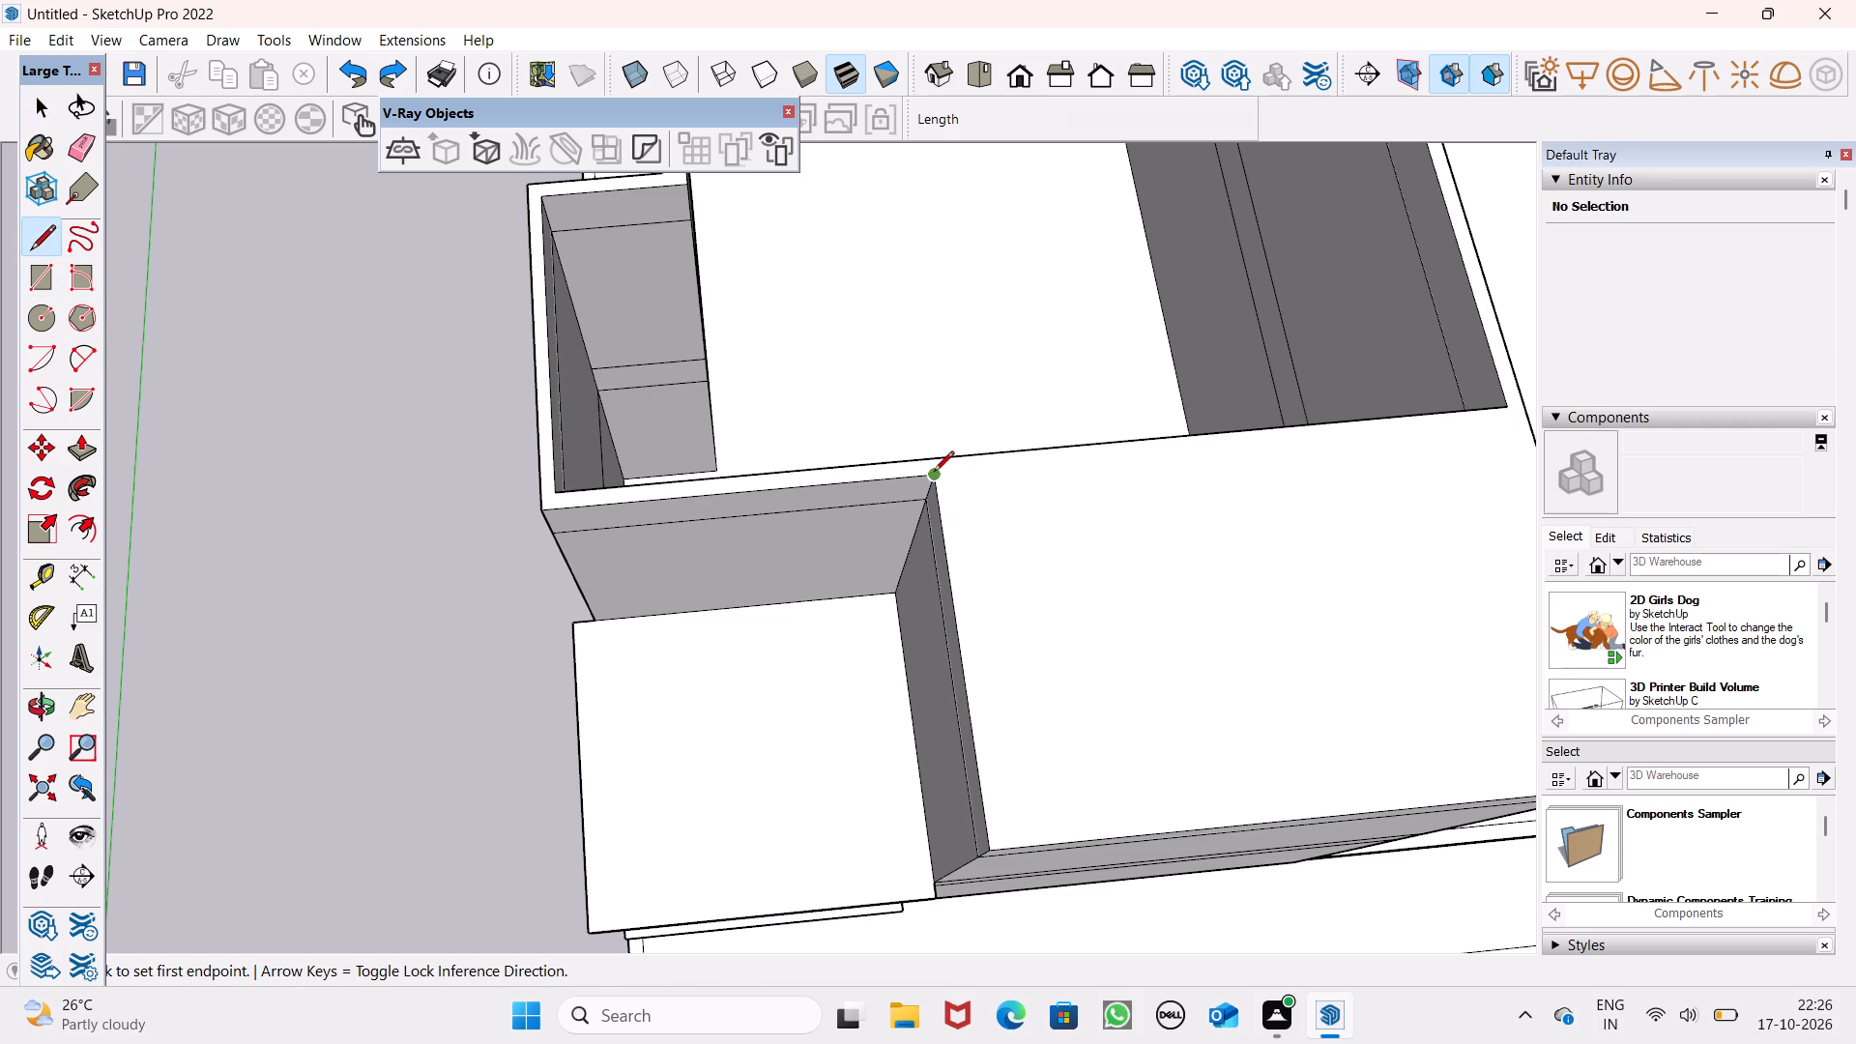
scroll(1018, 488, down, 6)
scroll(1304, 463, up, 6)
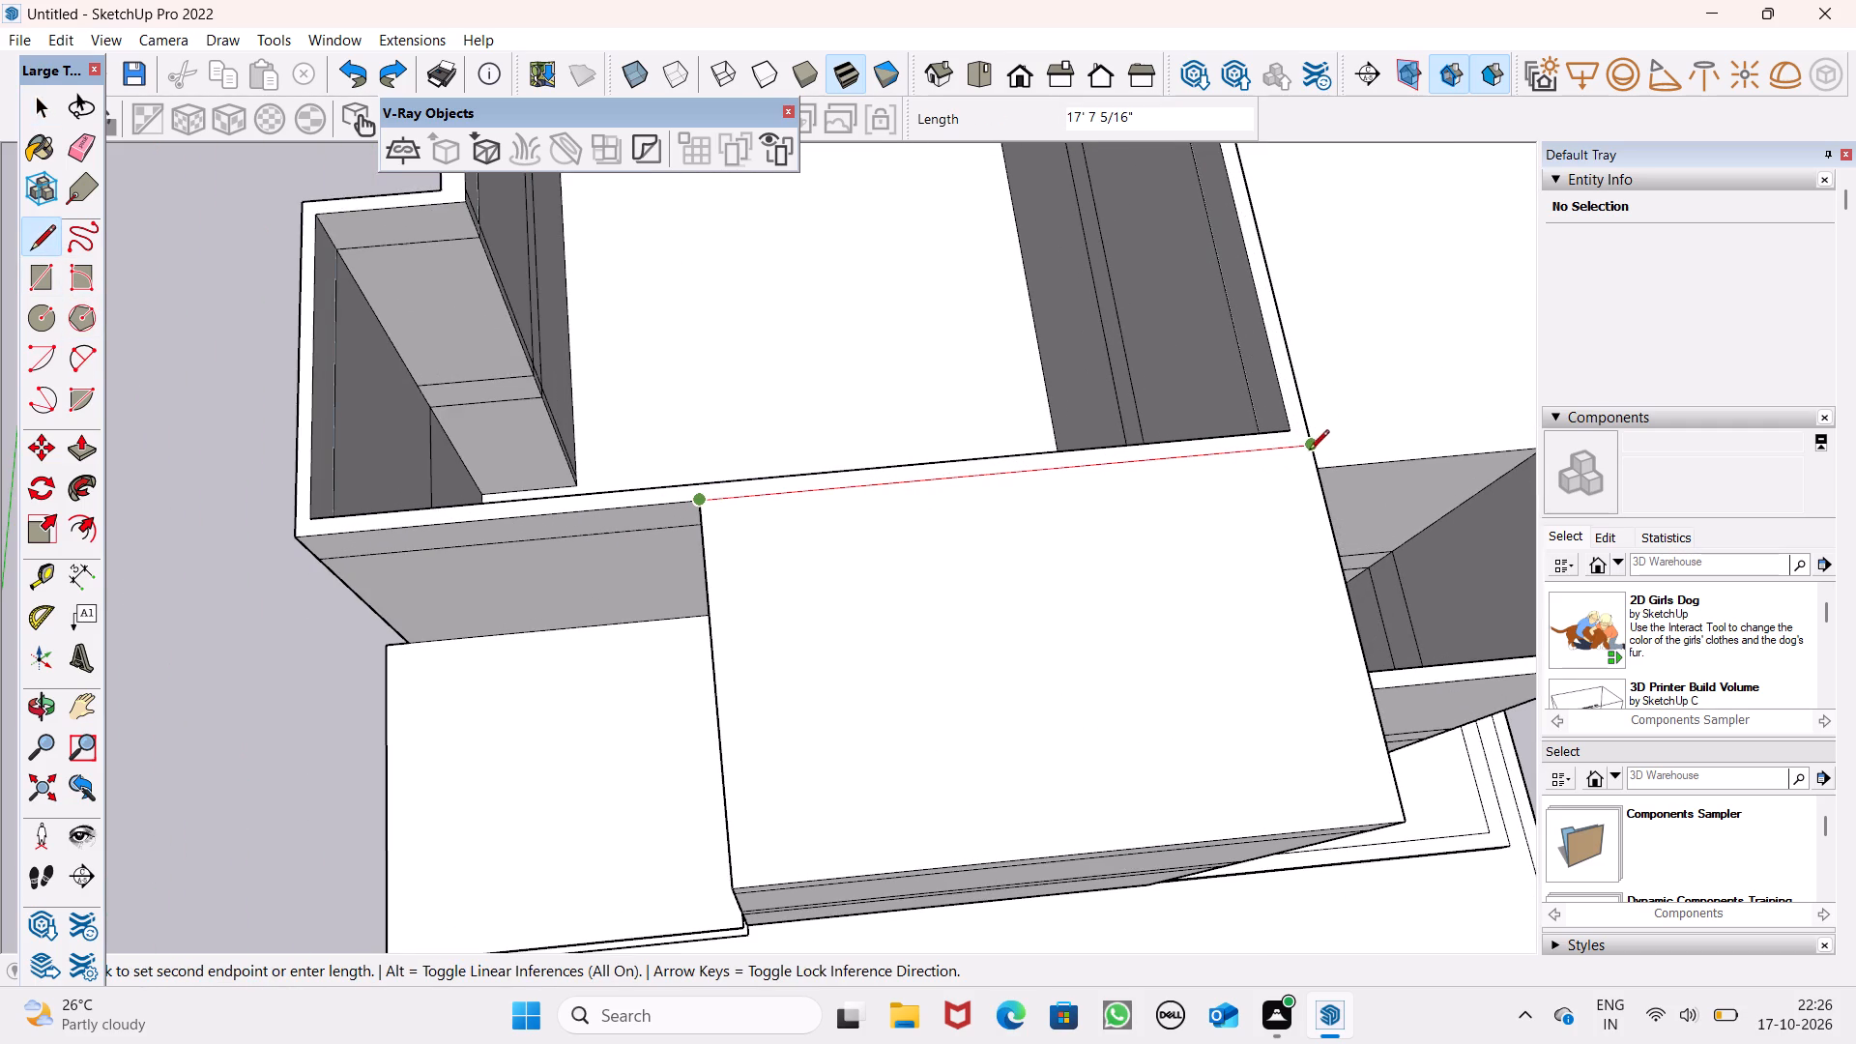
click(1292, 451)
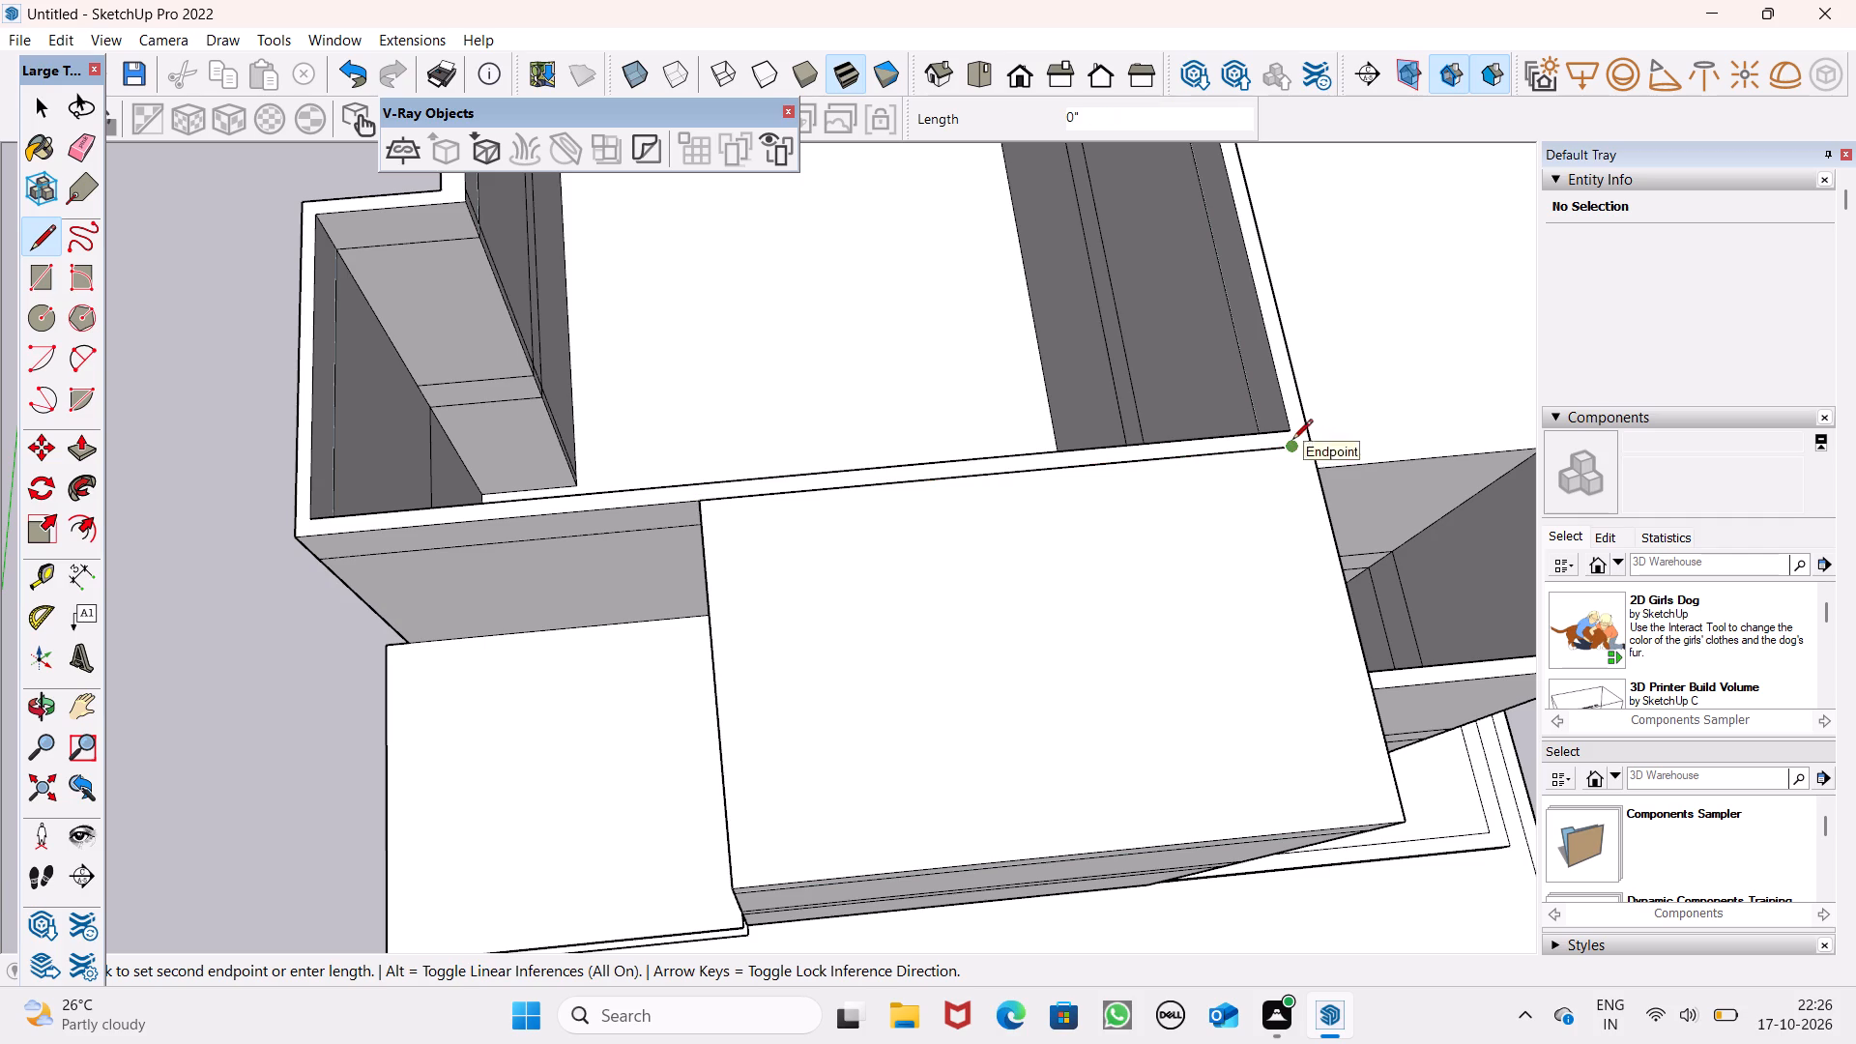
click(1289, 430)
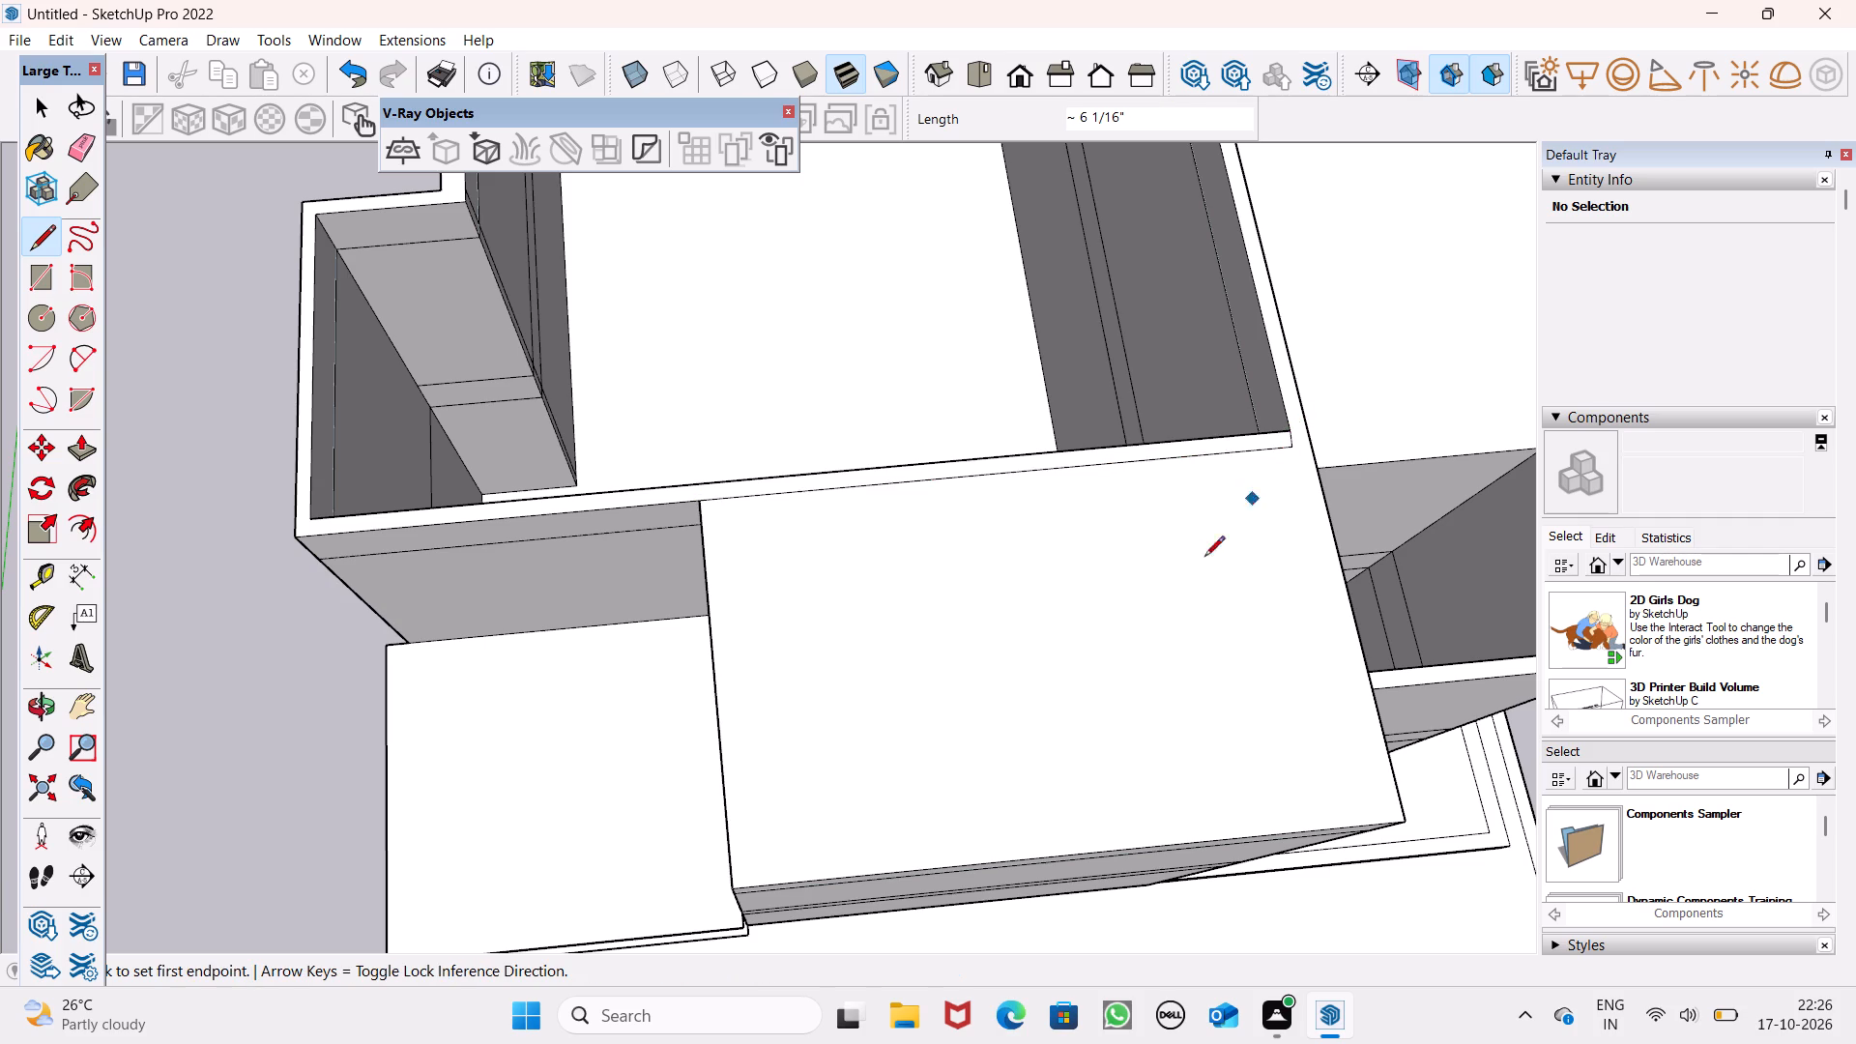
Erase the short closing edge between the large room's inner corner and the new wall-top edge.
scroll(1274, 415, up, 7)
scroll(1324, 507, up, 6)
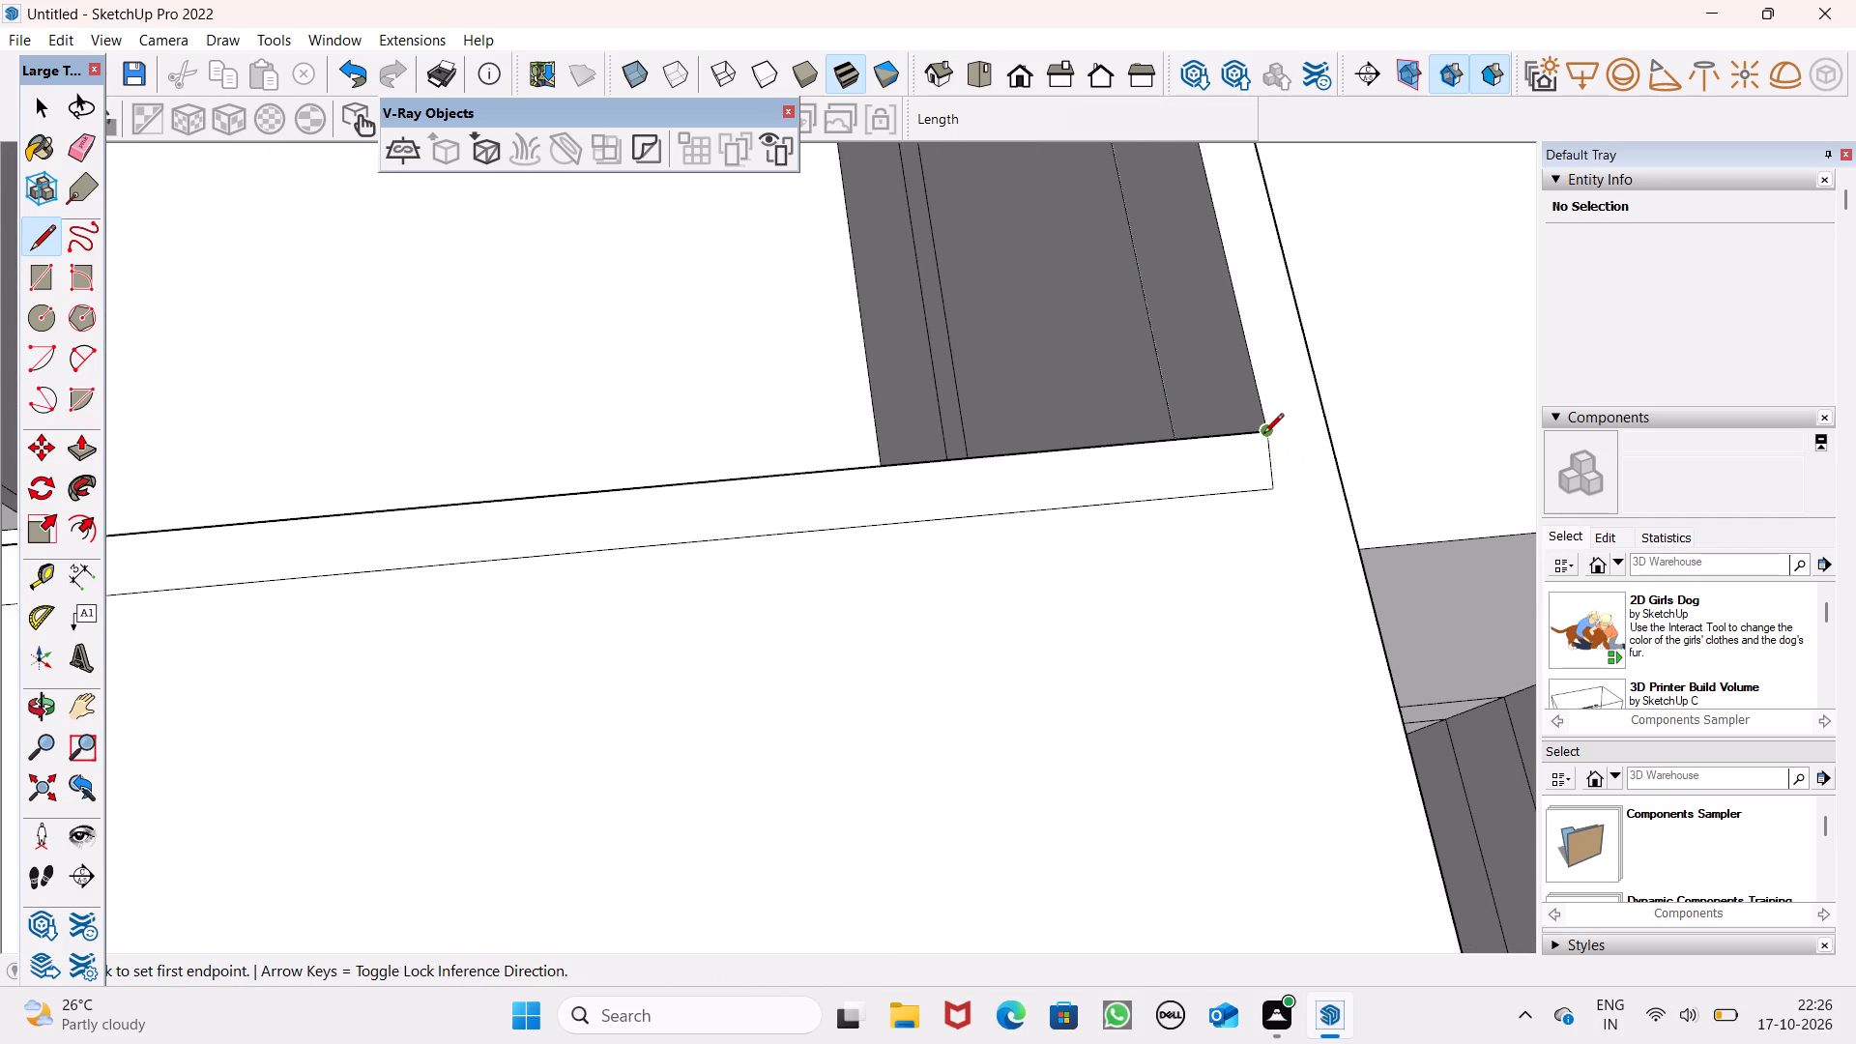
click(1263, 435)
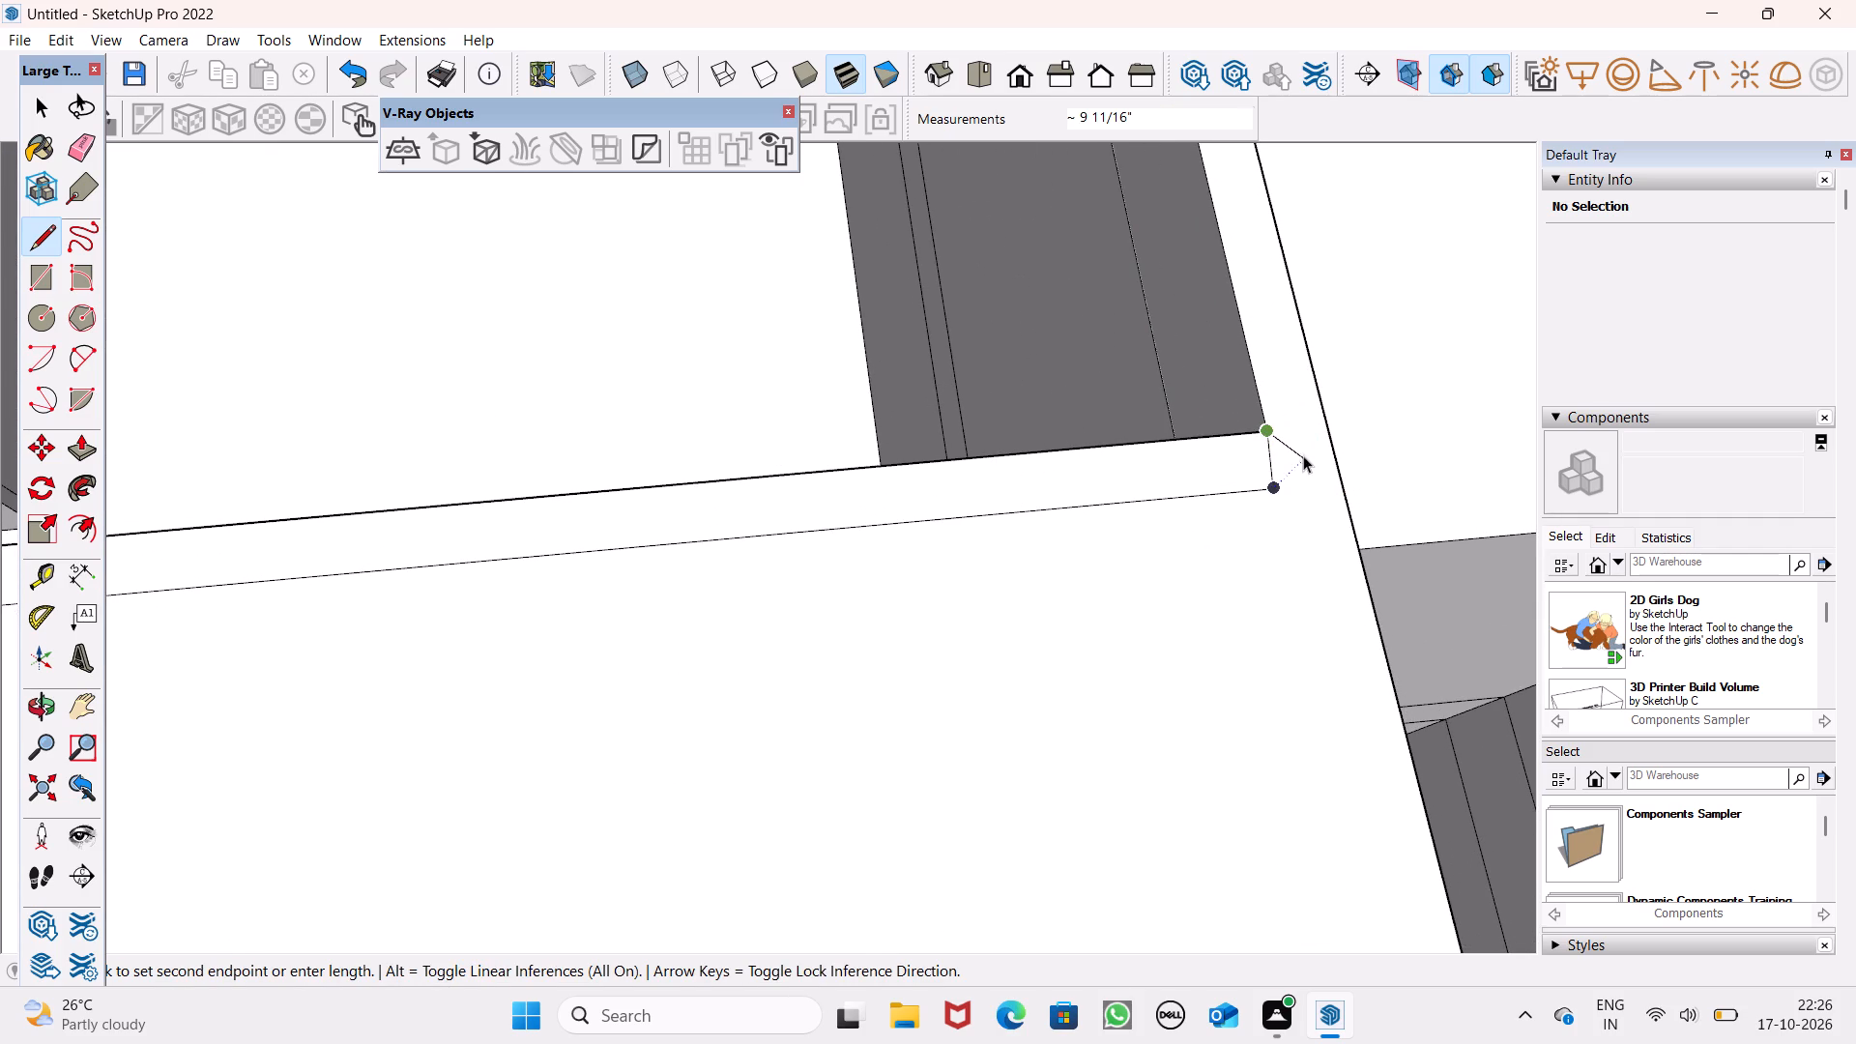
key(space)
scroll(1284, 480, up, 4)
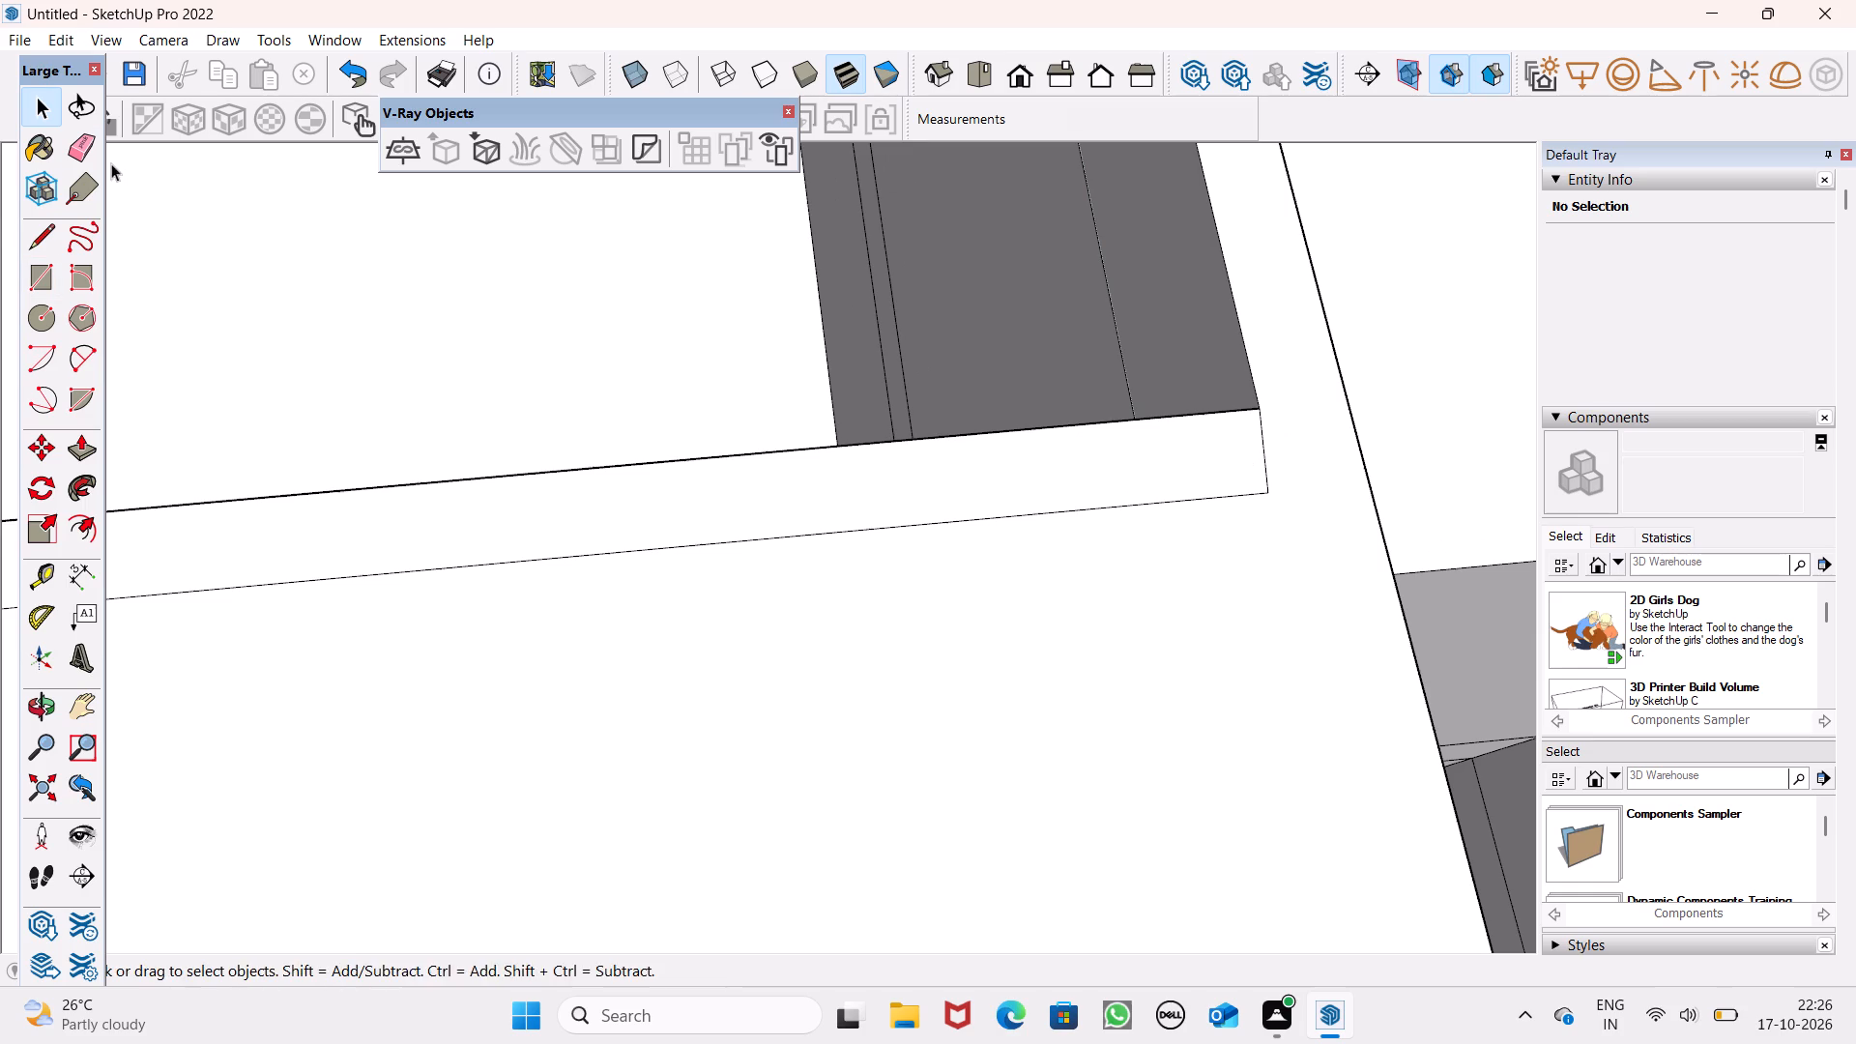
click(89, 155)
drag(1268, 458, 1244, 440)
Redraw the closing edge straight from the large room's inner corner and join it to the end of the wall-top edge.
click(40, 230)
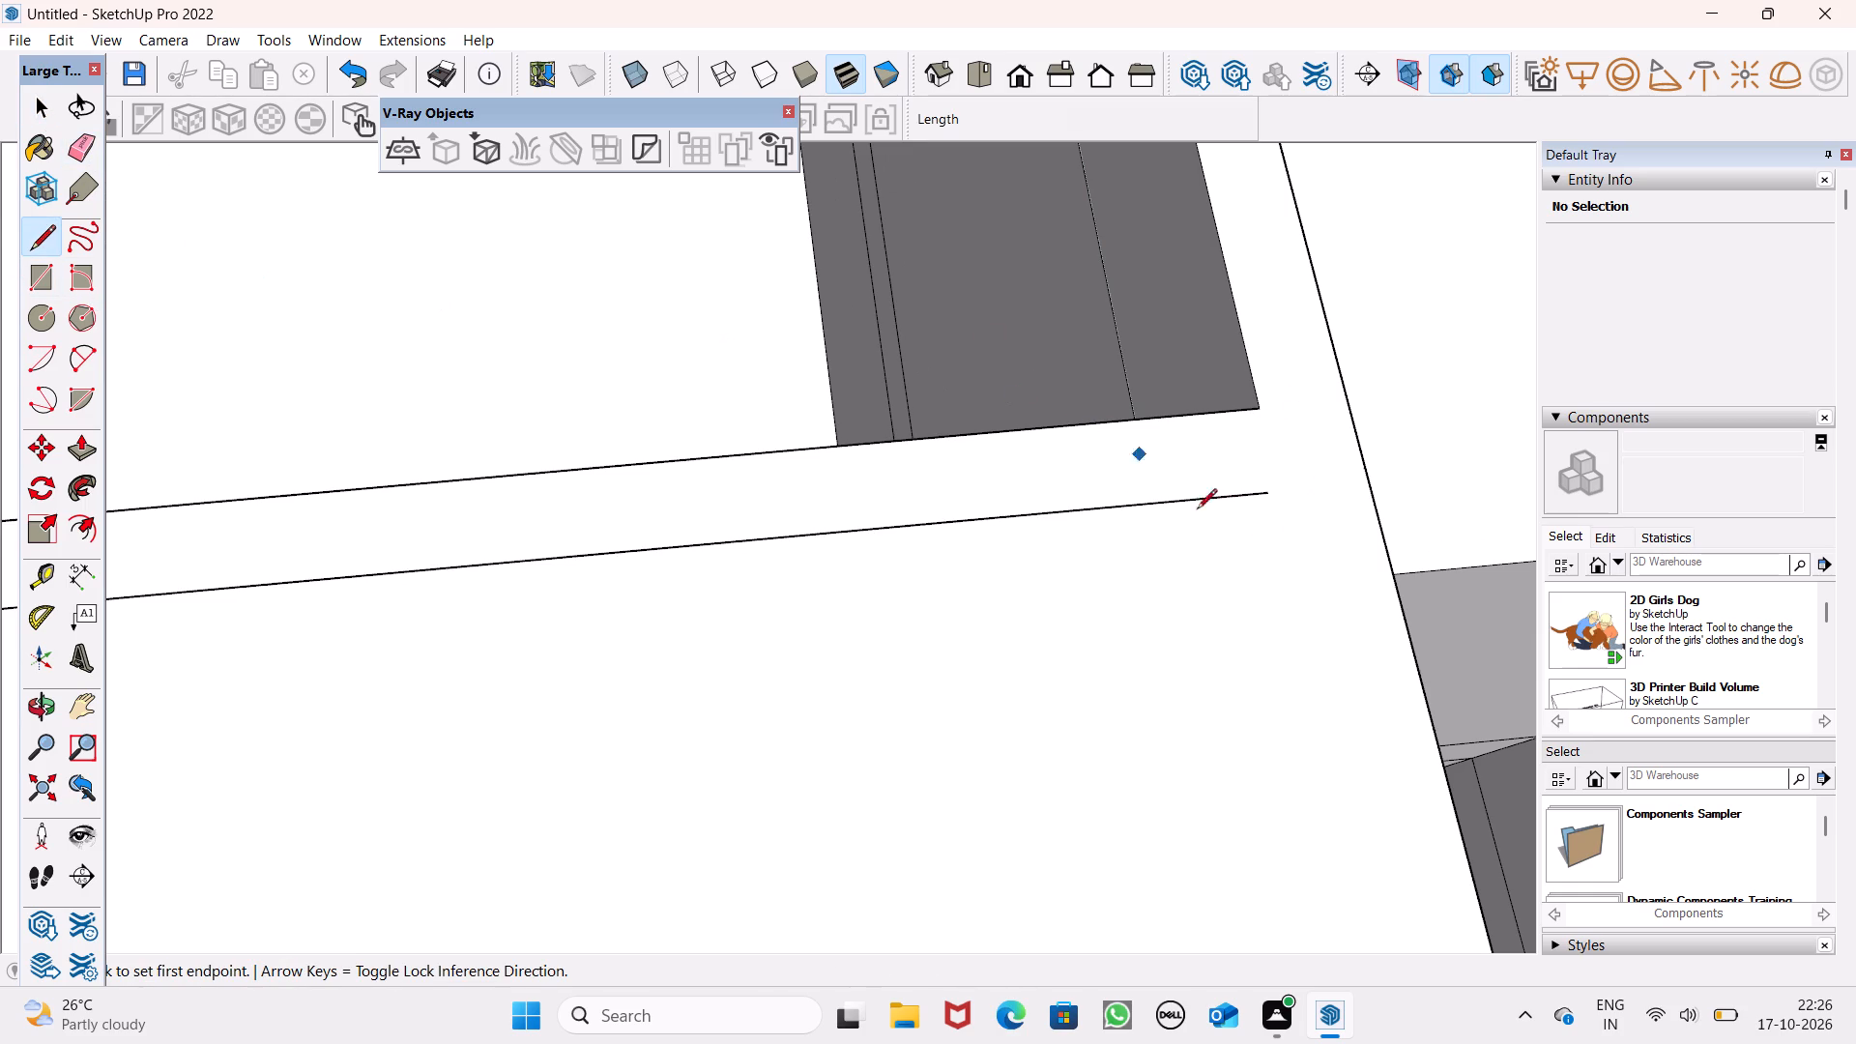
scroll(1318, 567, up, 7)
click(1216, 272)
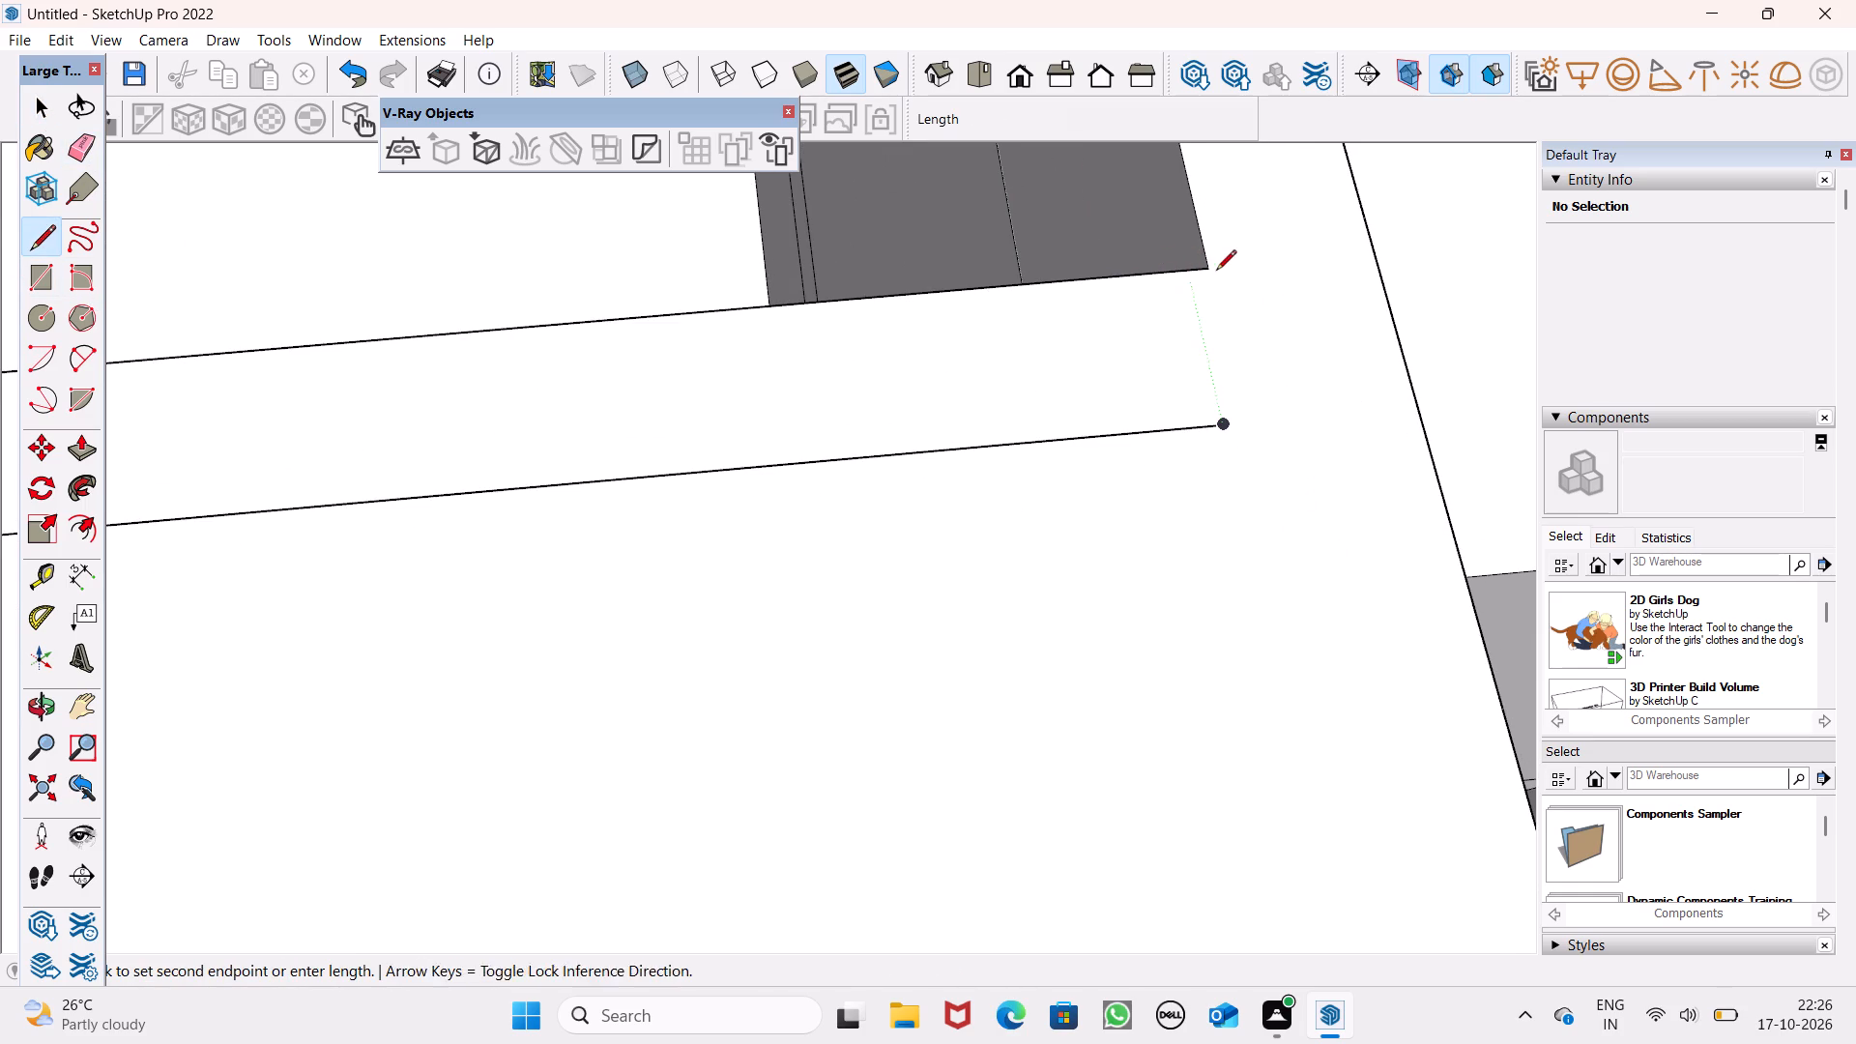
key(space)
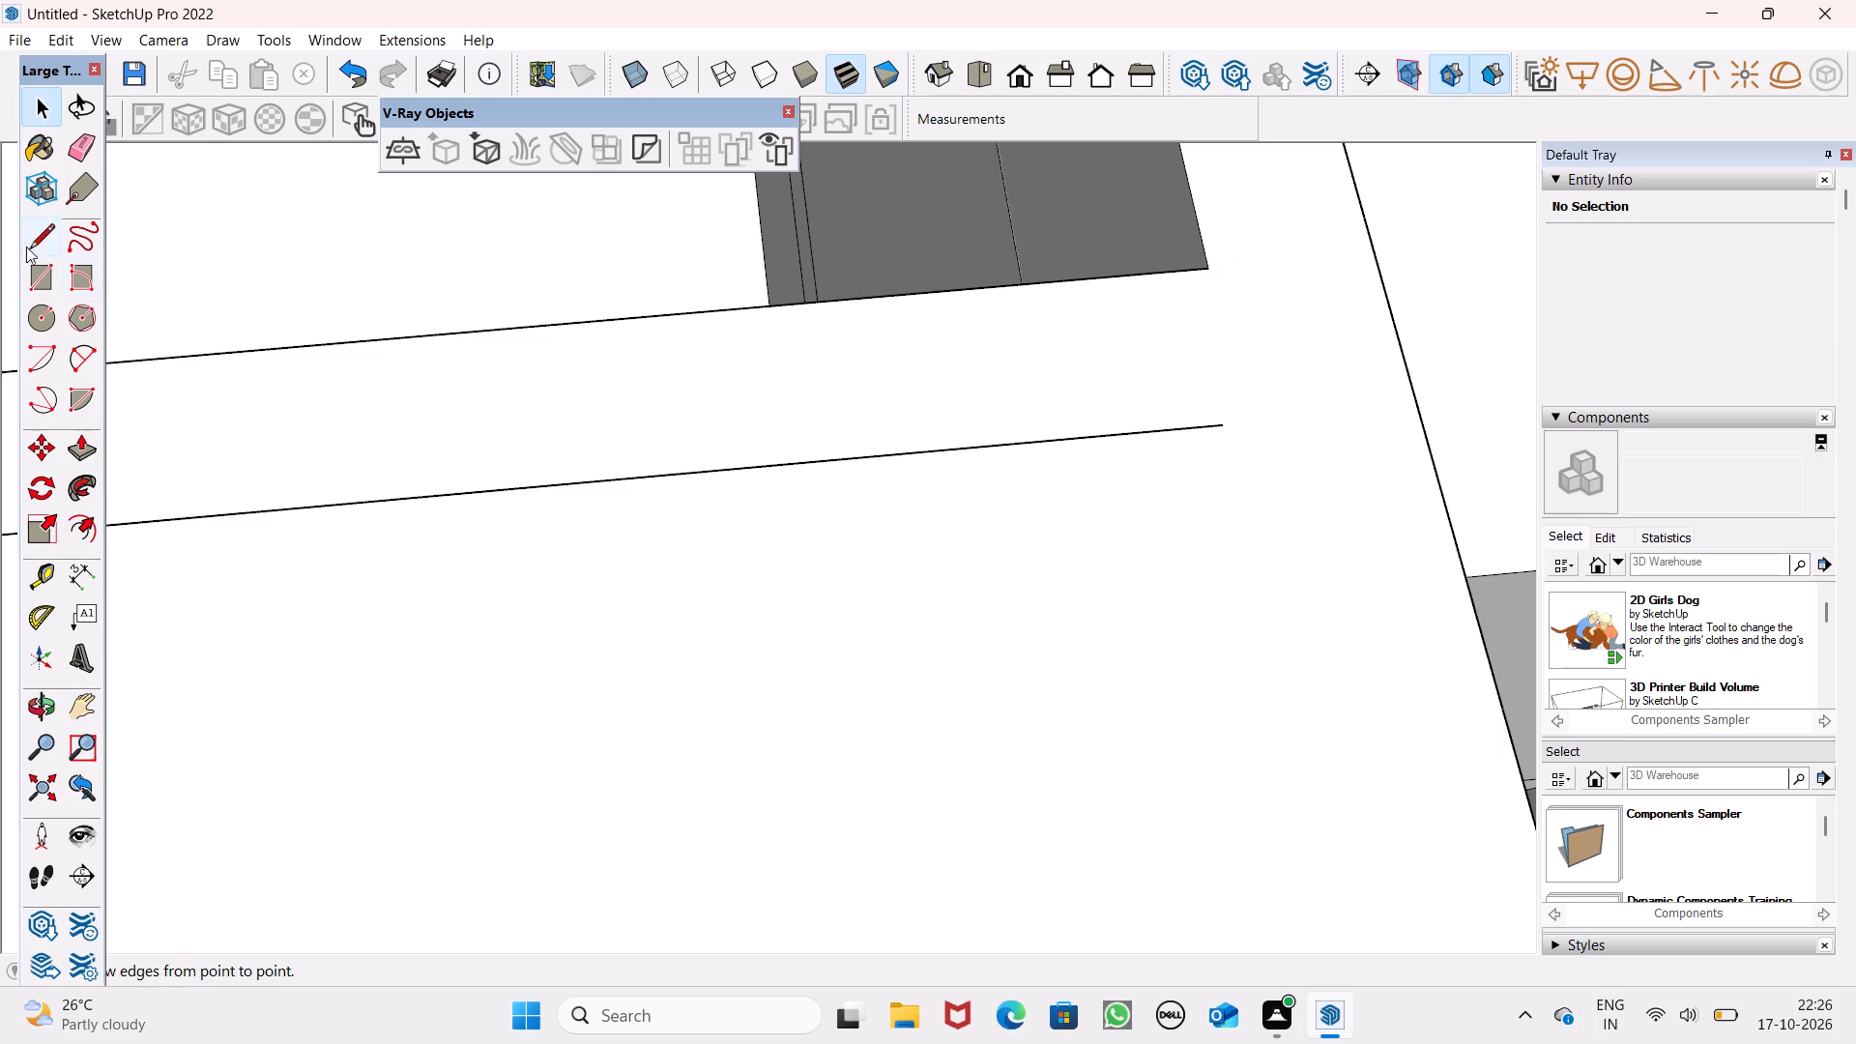
click(44, 218)
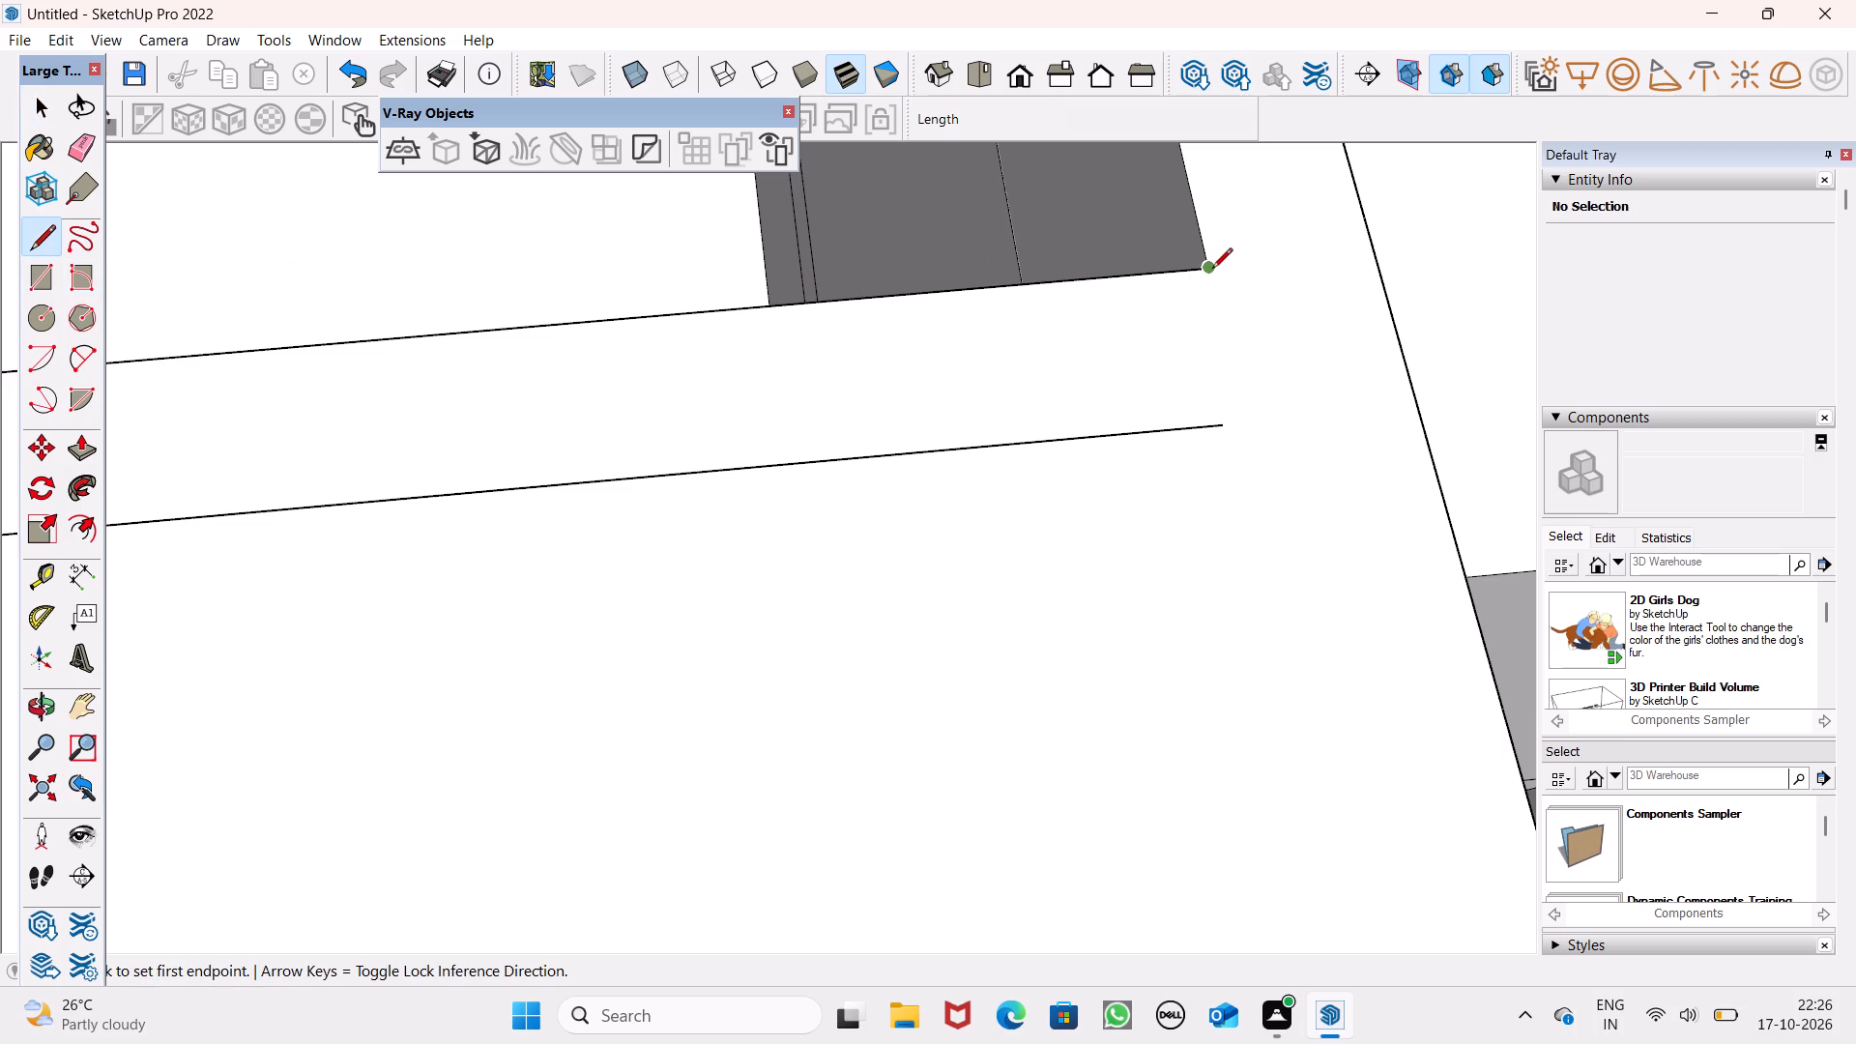
click(1211, 269)
click(1253, 419)
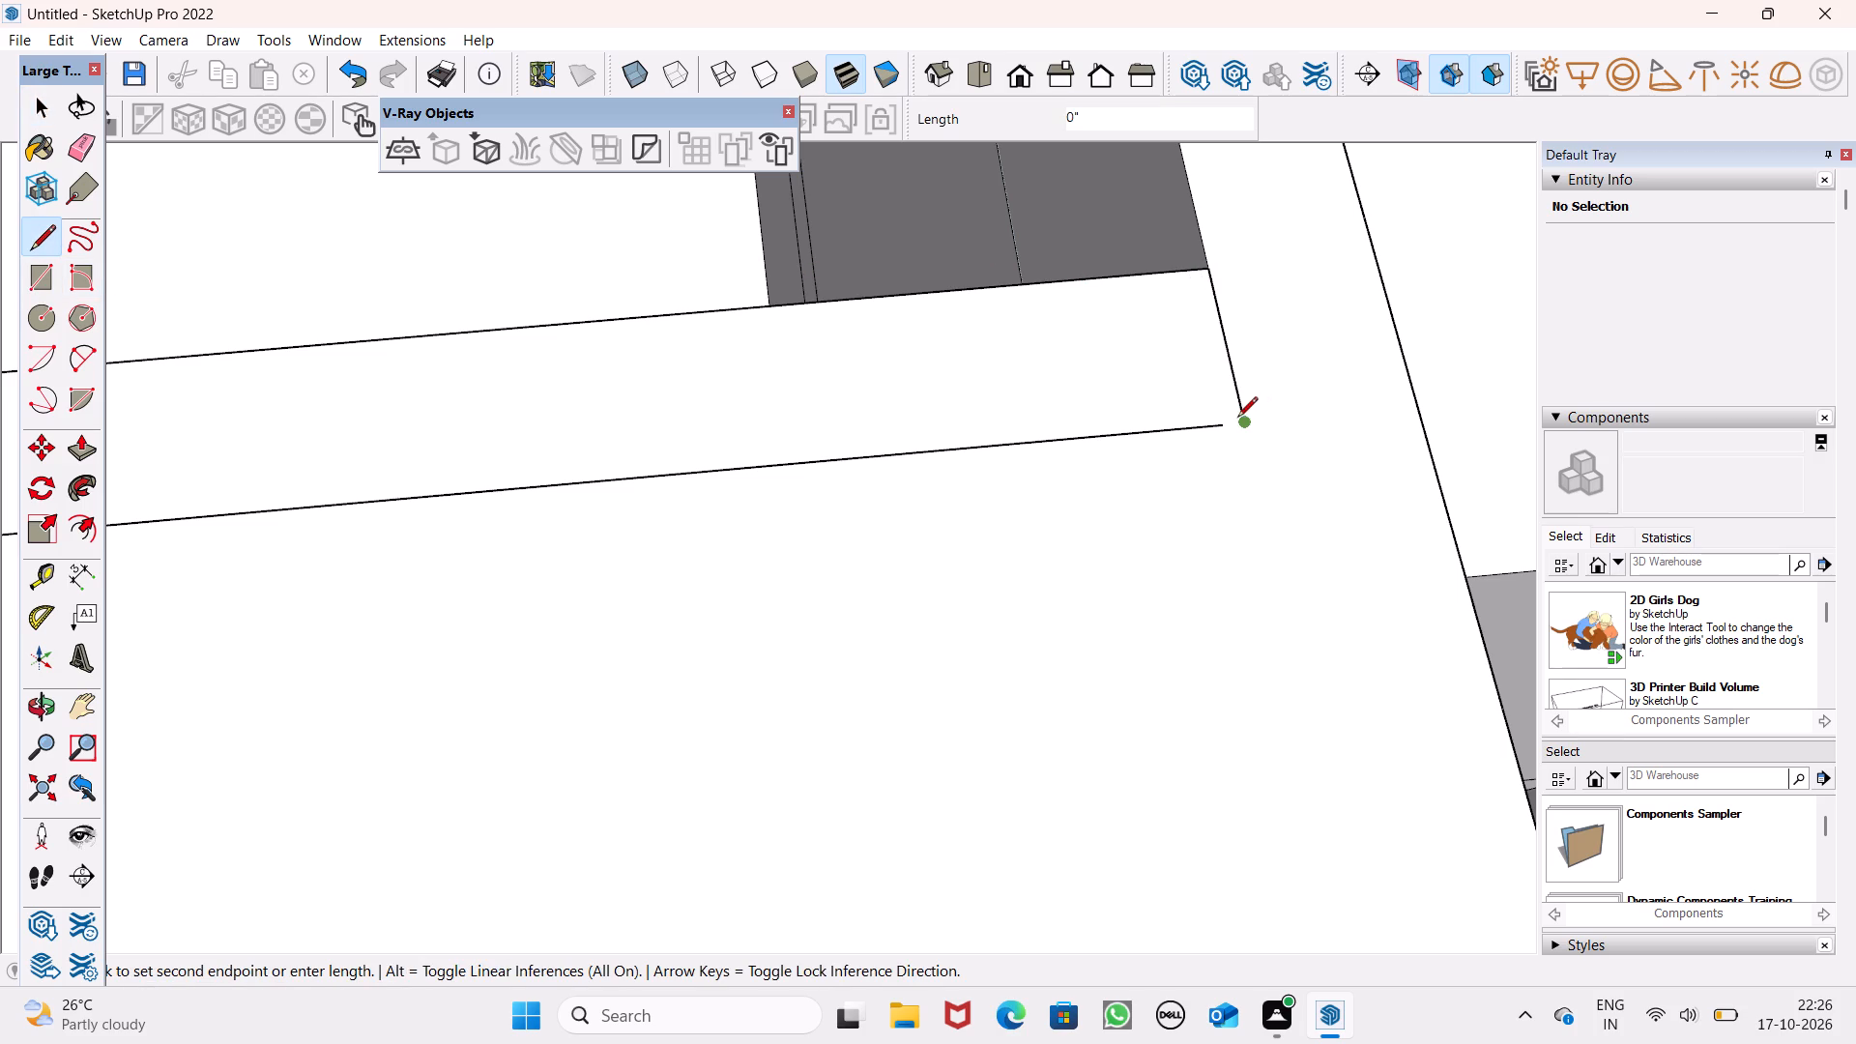
click(1221, 423)
key(space)
scroll(783, 361, down, 4)
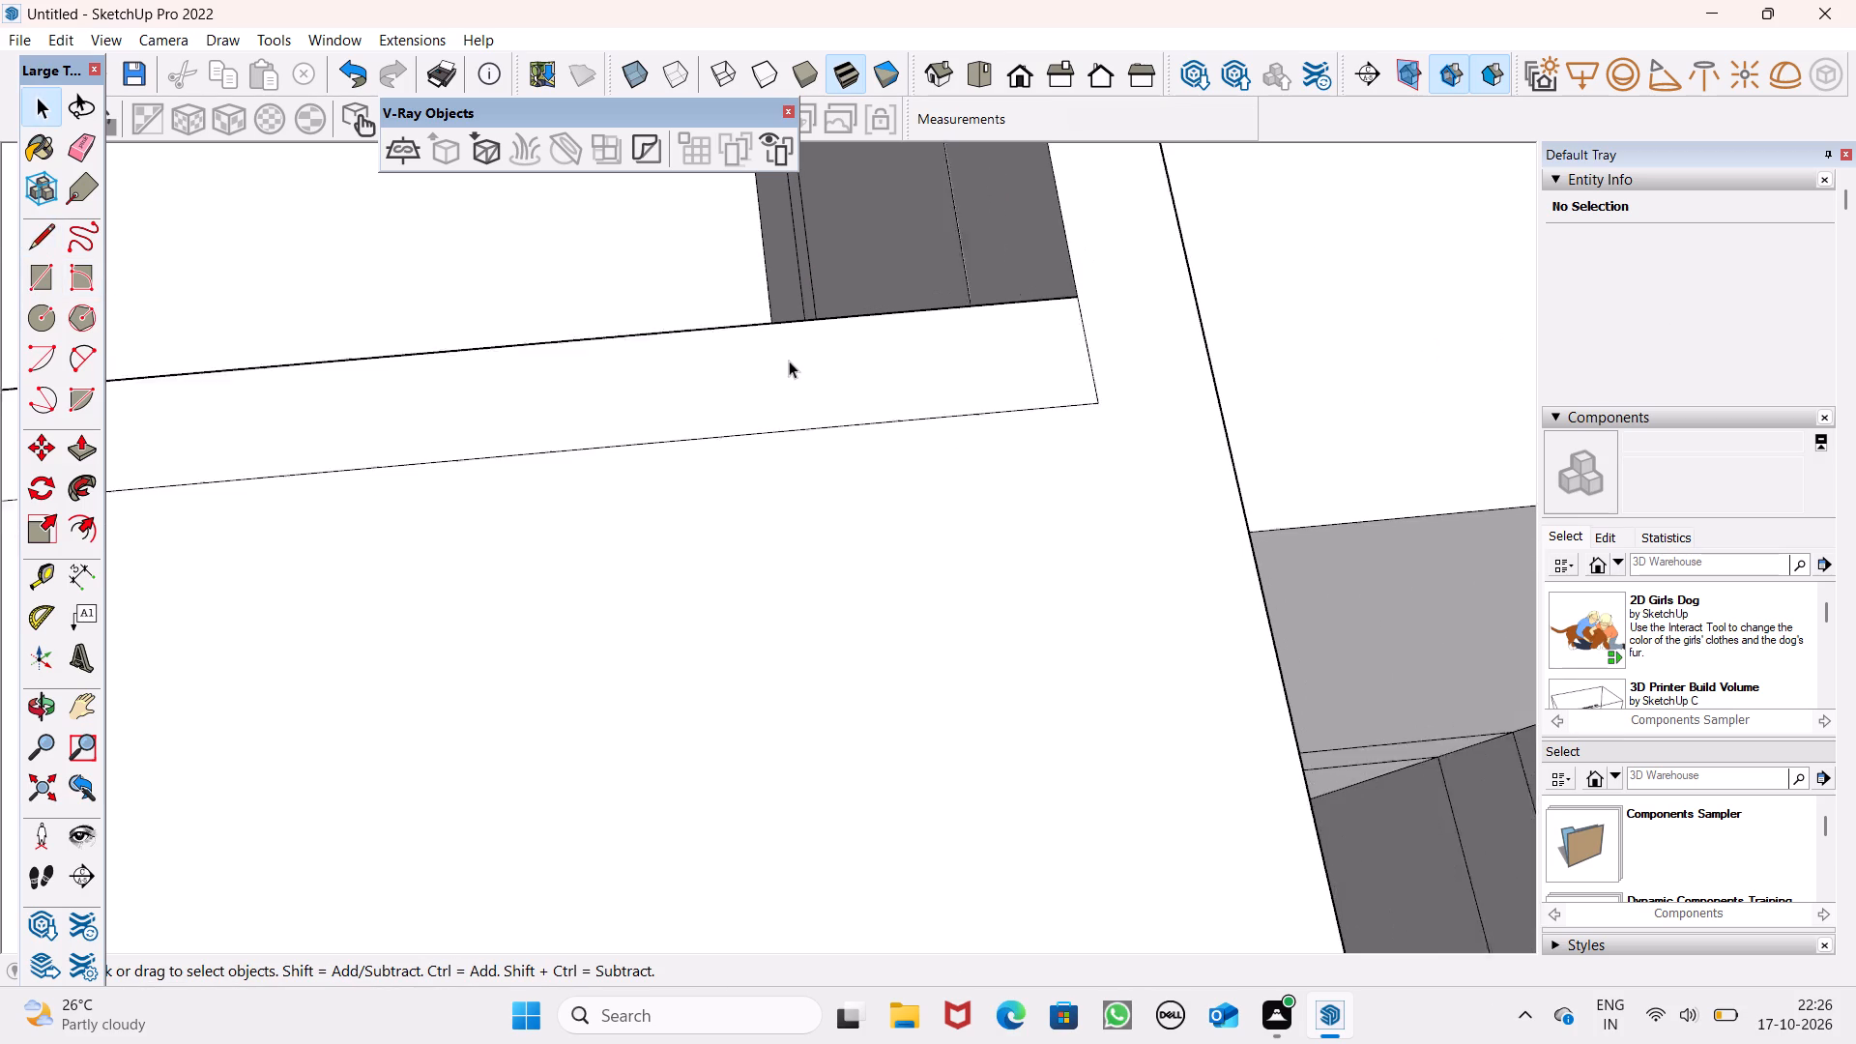
Draw an edge about 10' 8" long from the closed wall-top corner to the small front room's front roof edge, marking the side wall.
scroll(789, 361, down, 3)
drag(29, 235, 43, 237)
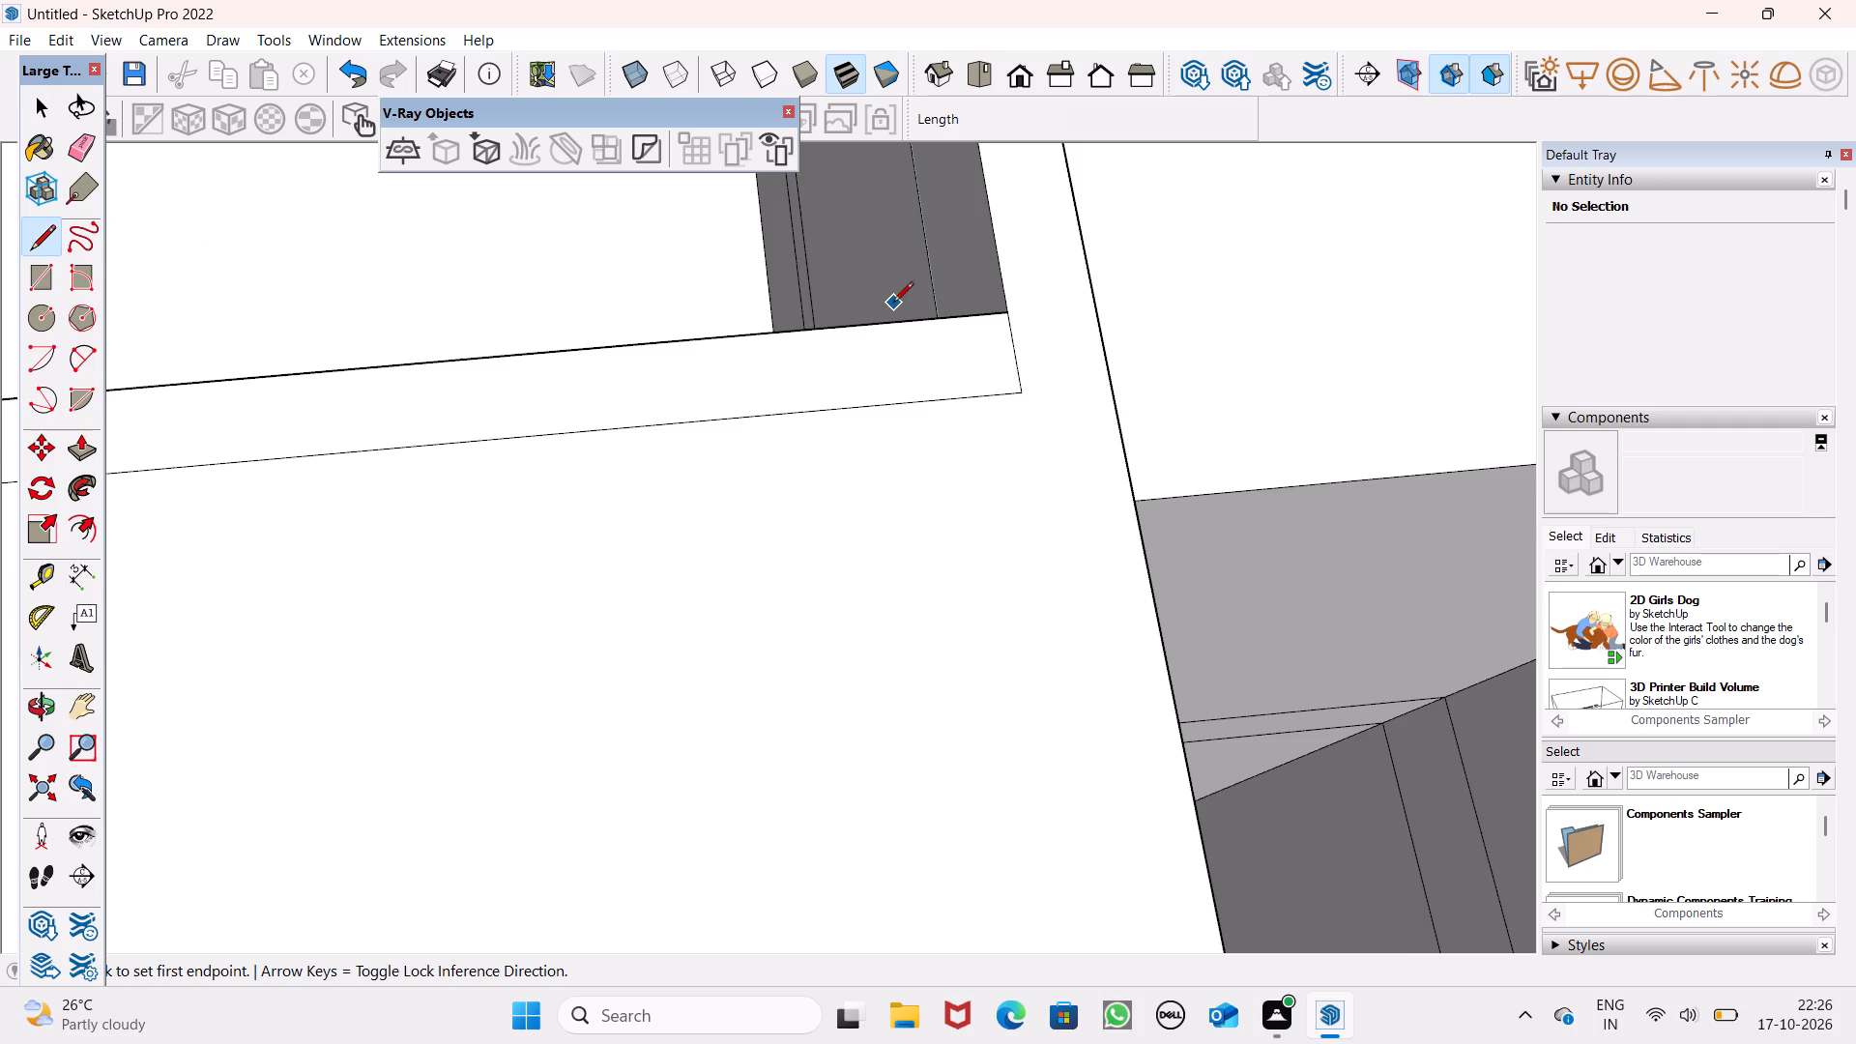
scroll(893, 304, down, 4)
scroll(1189, 255, down, 6)
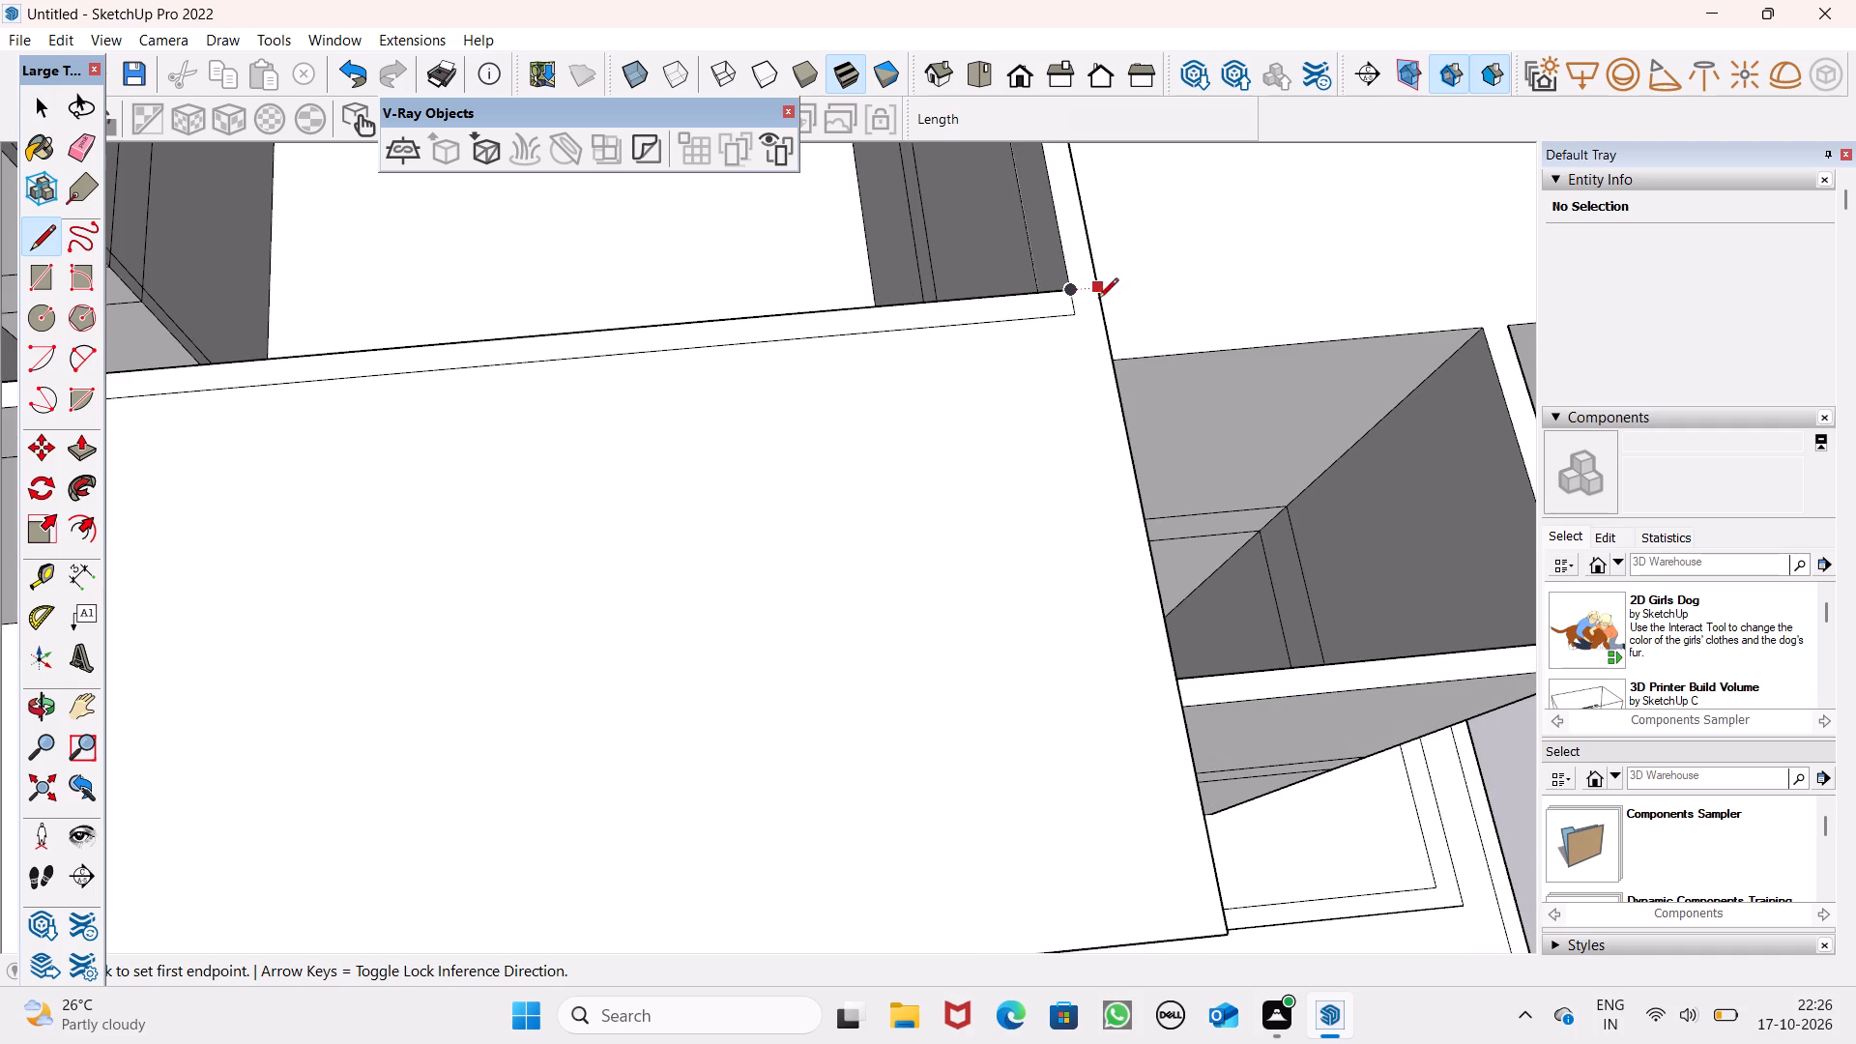
click(1077, 314)
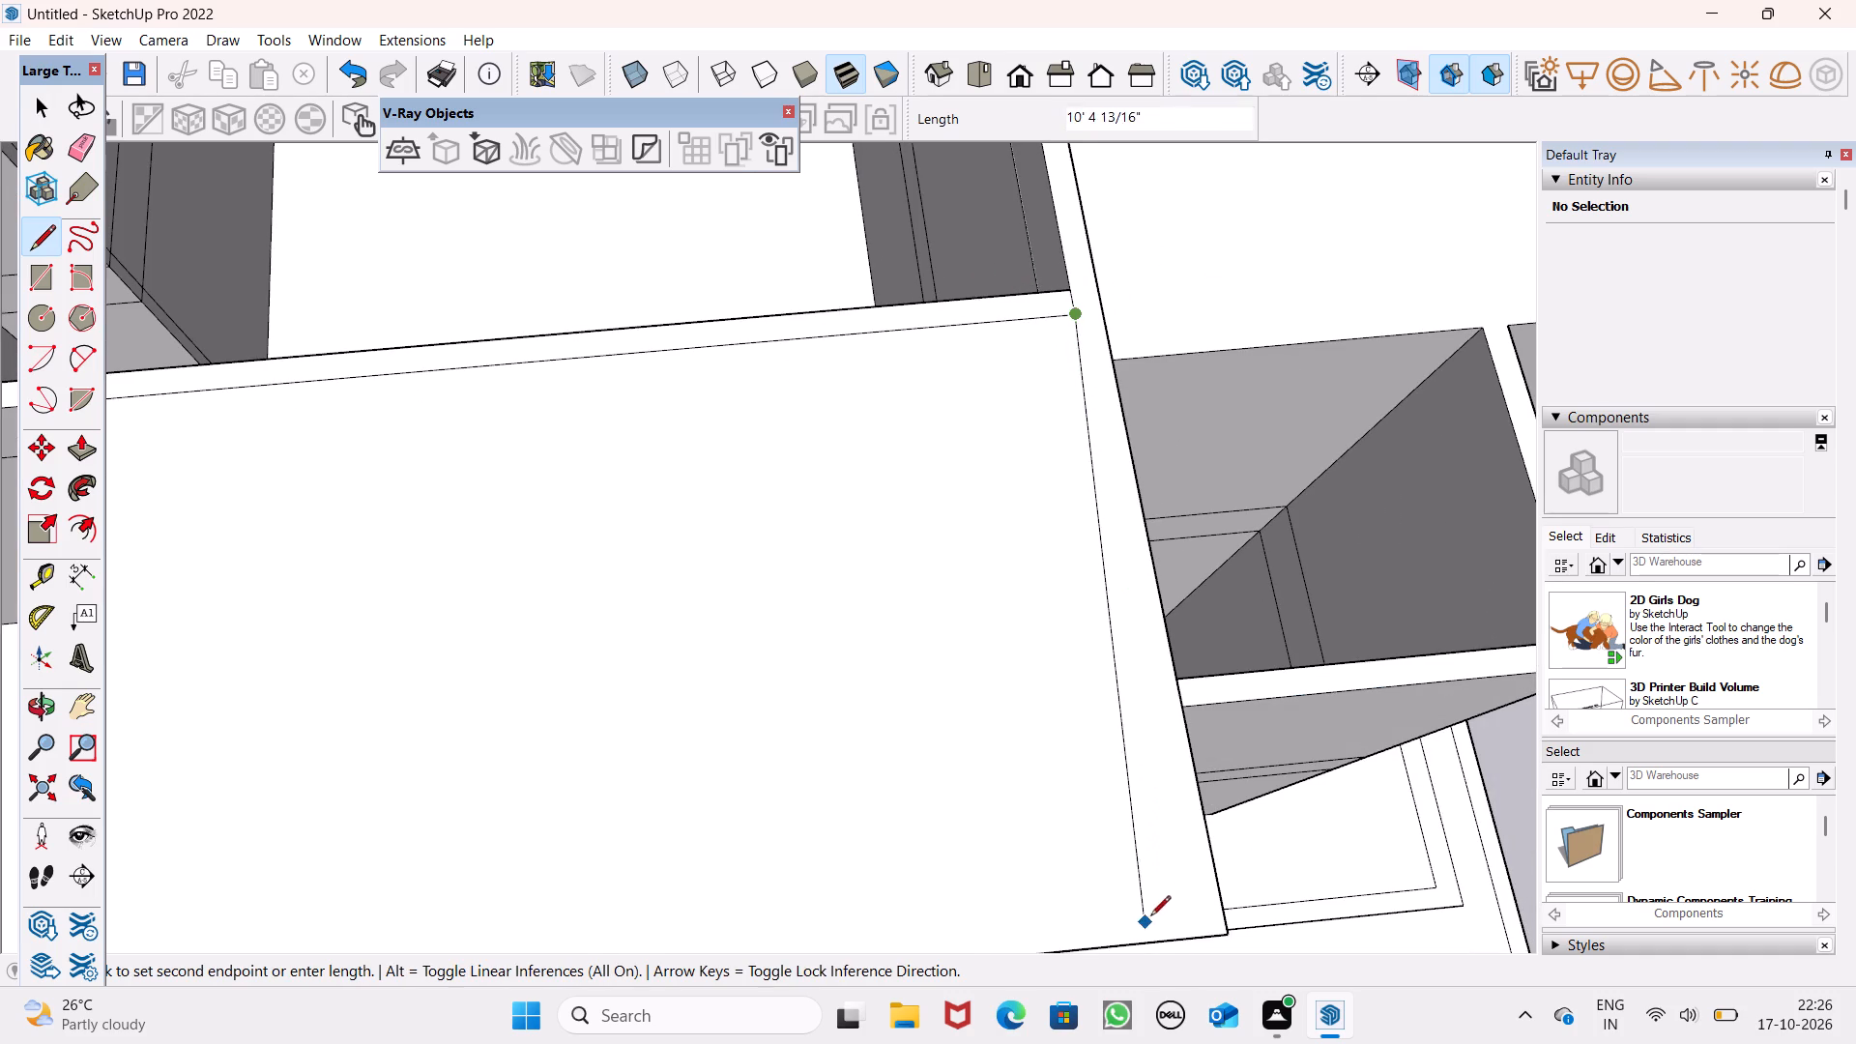
scroll(1163, 881, down, 6)
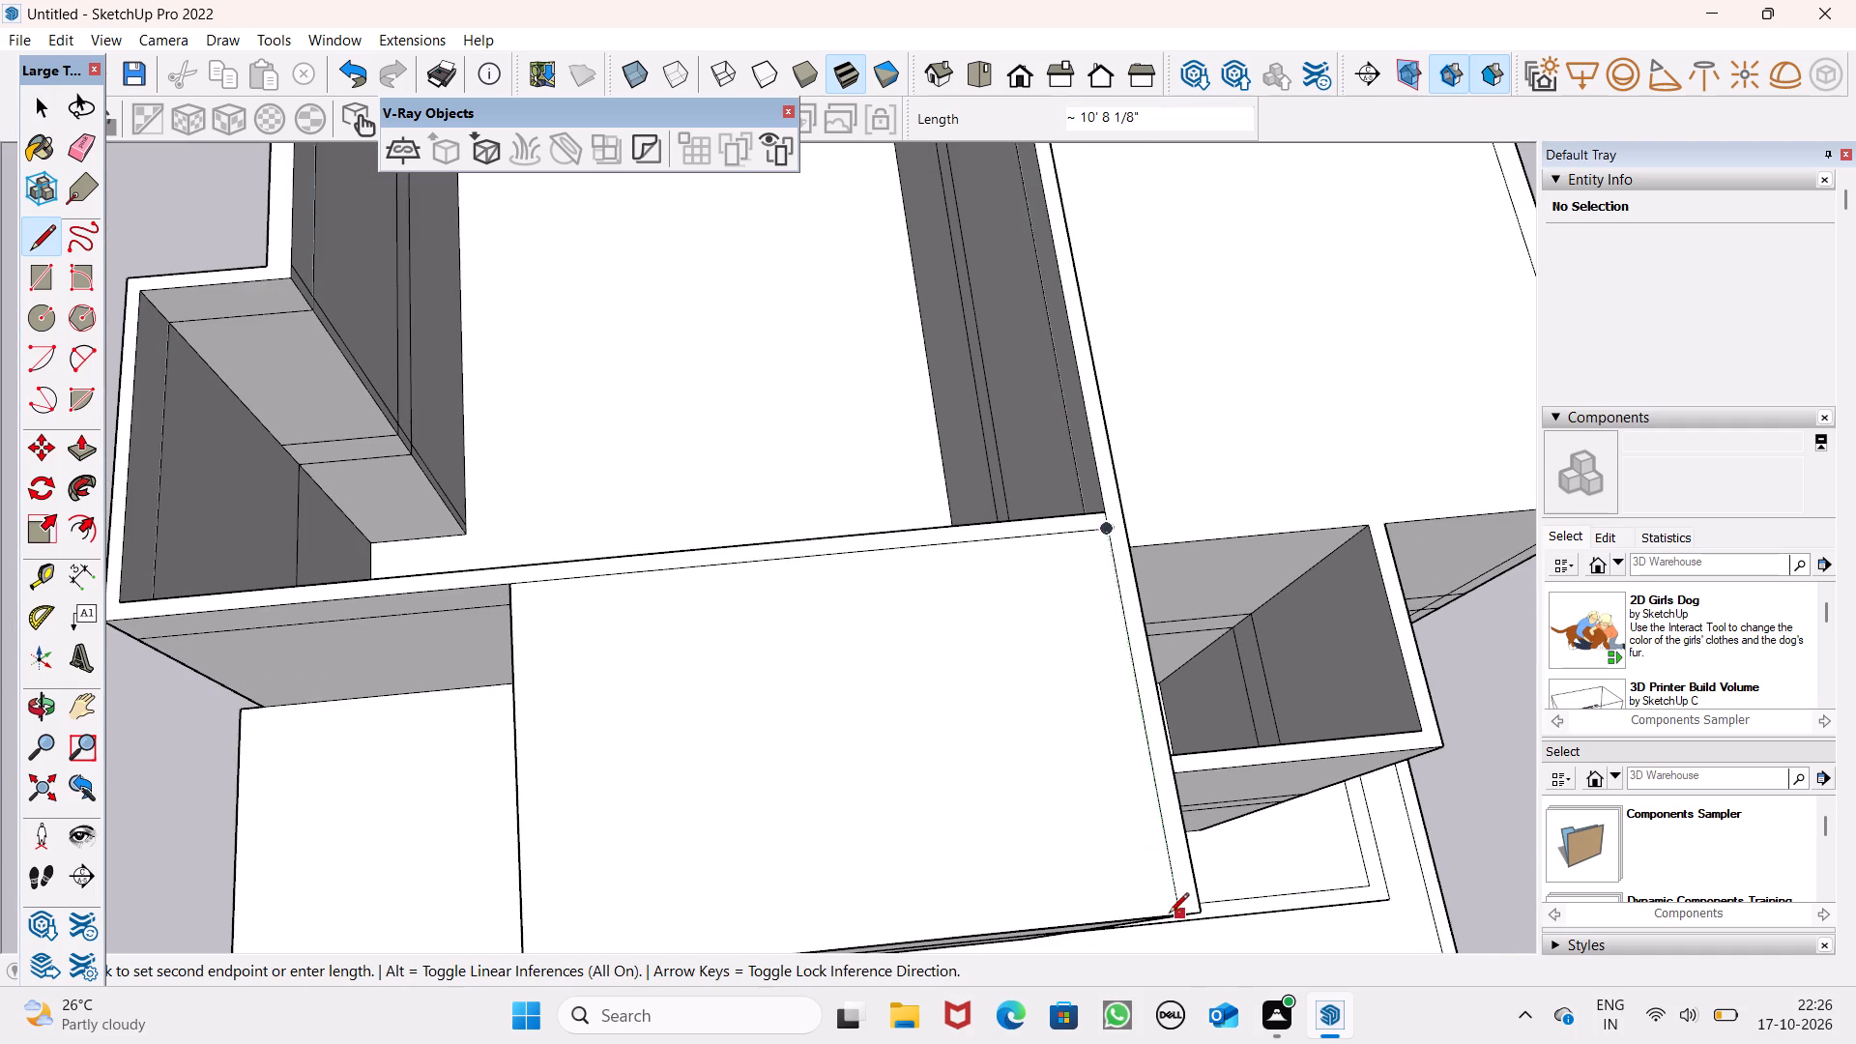
click(1169, 914)
Draw a wall-top edge across the small front room's roof along its balcony side, from the large room's wall to the front edge.
scroll(1271, 727, down, 6)
scroll(1192, 767, down, 5)
middle_drag(1192, 767, 1497, 227)
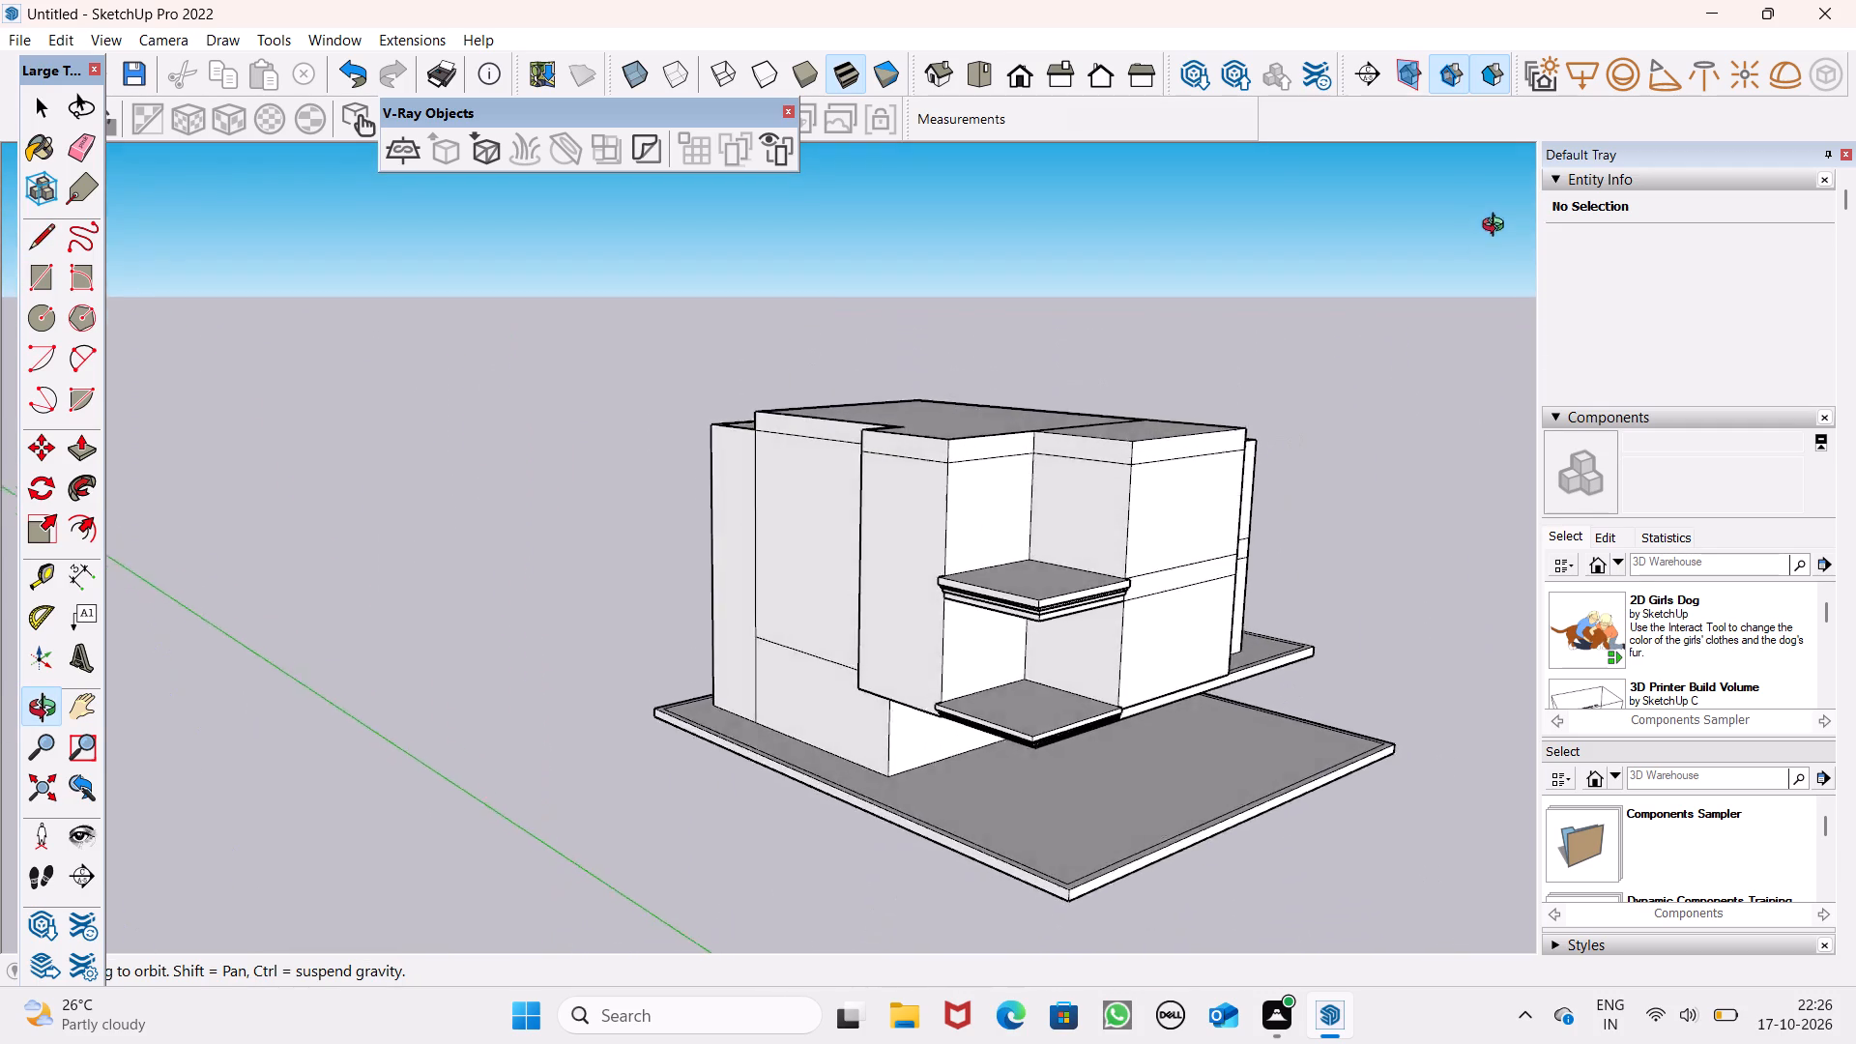
middle_drag(1497, 227, 1077, 566)
scroll(1055, 798, up, 5)
middle_drag(1064, 819, 1139, 925)
scroll(989, 793, up, 6)
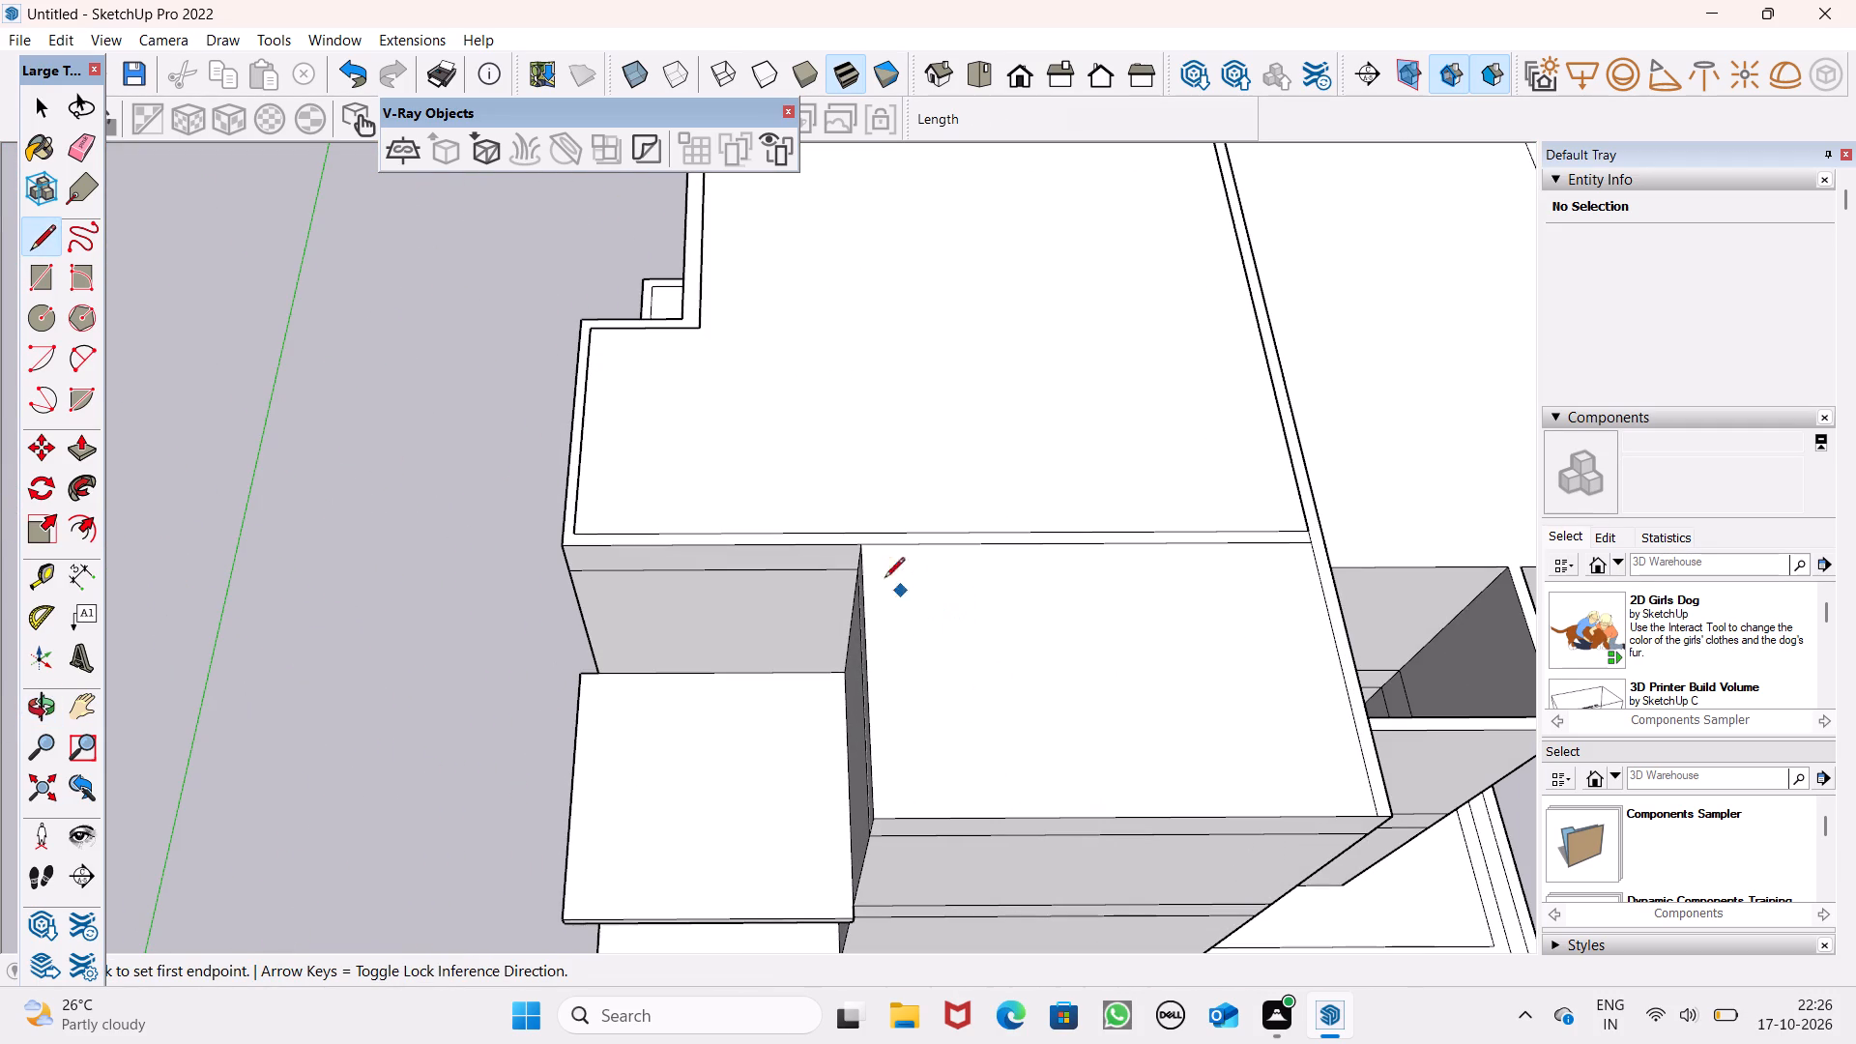
click(879, 533)
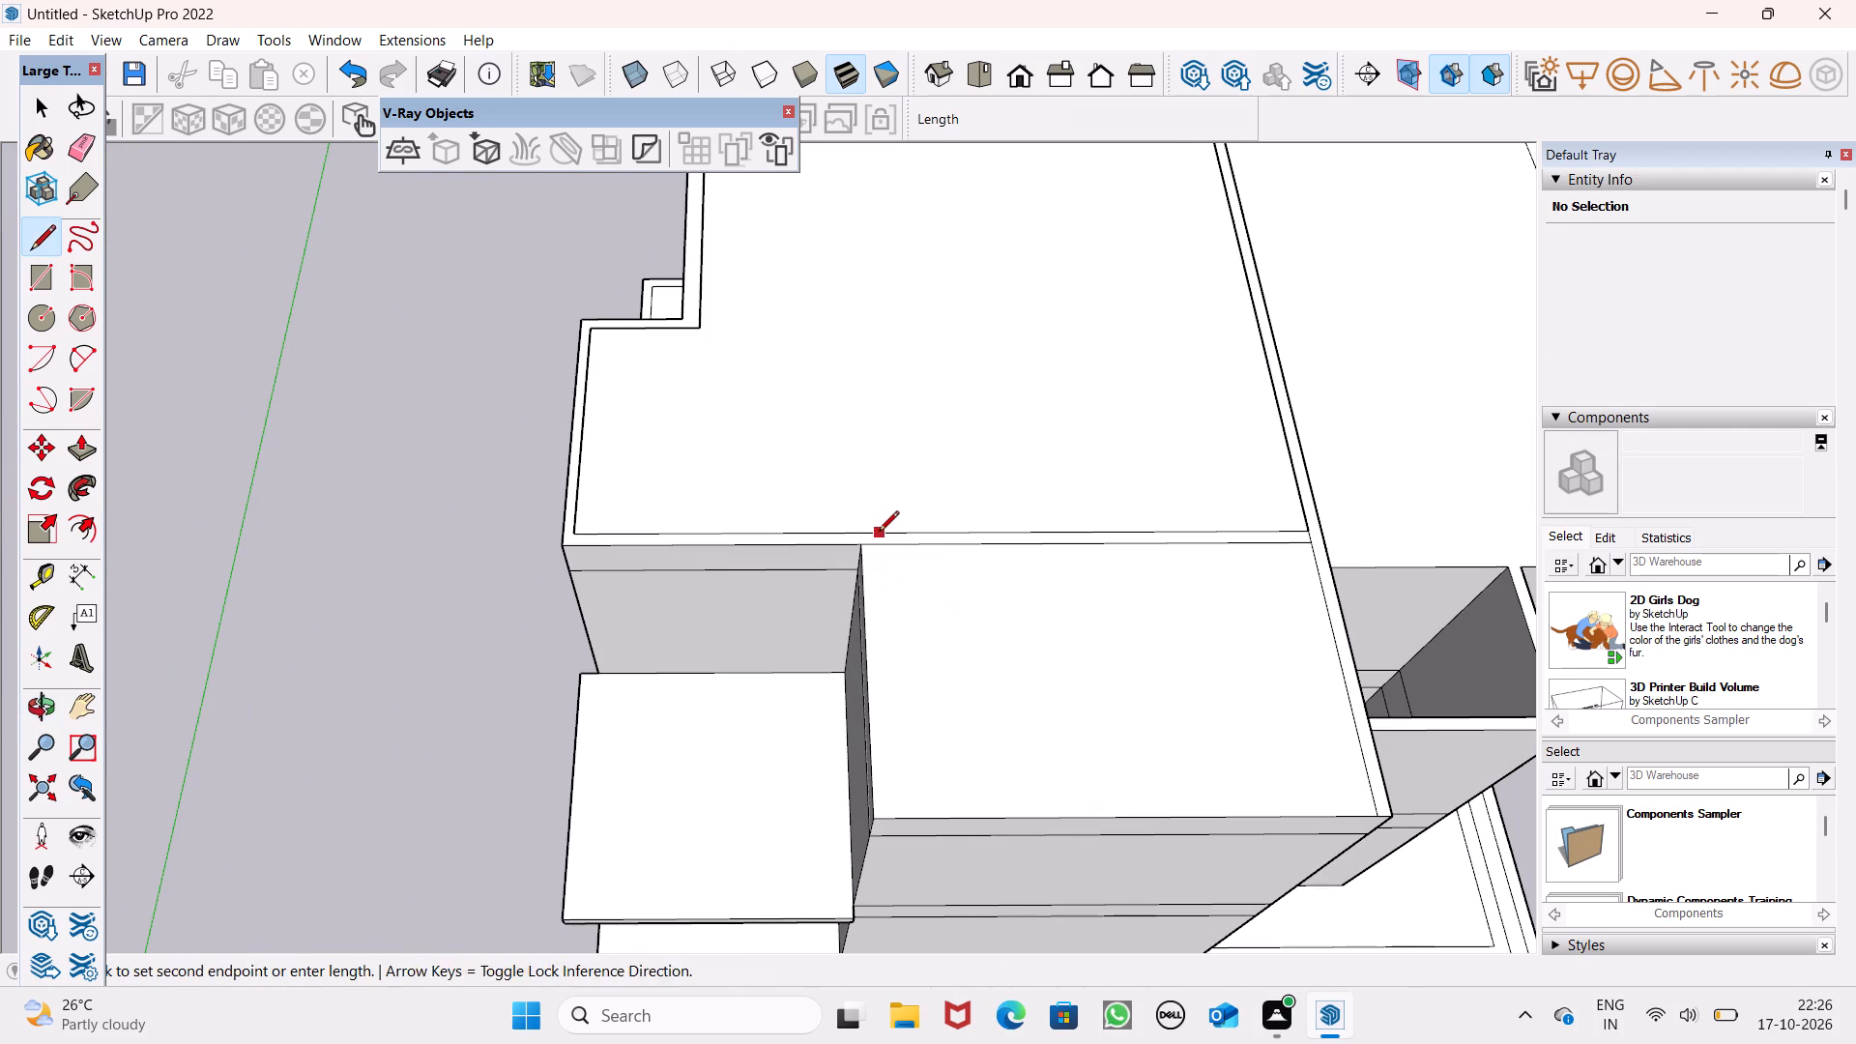
click(897, 808)
Draw an edge about 17' 7" long across the small front room's roof, just inside its front edge, marking the front wall top.
drag(871, 799, 878, 800)
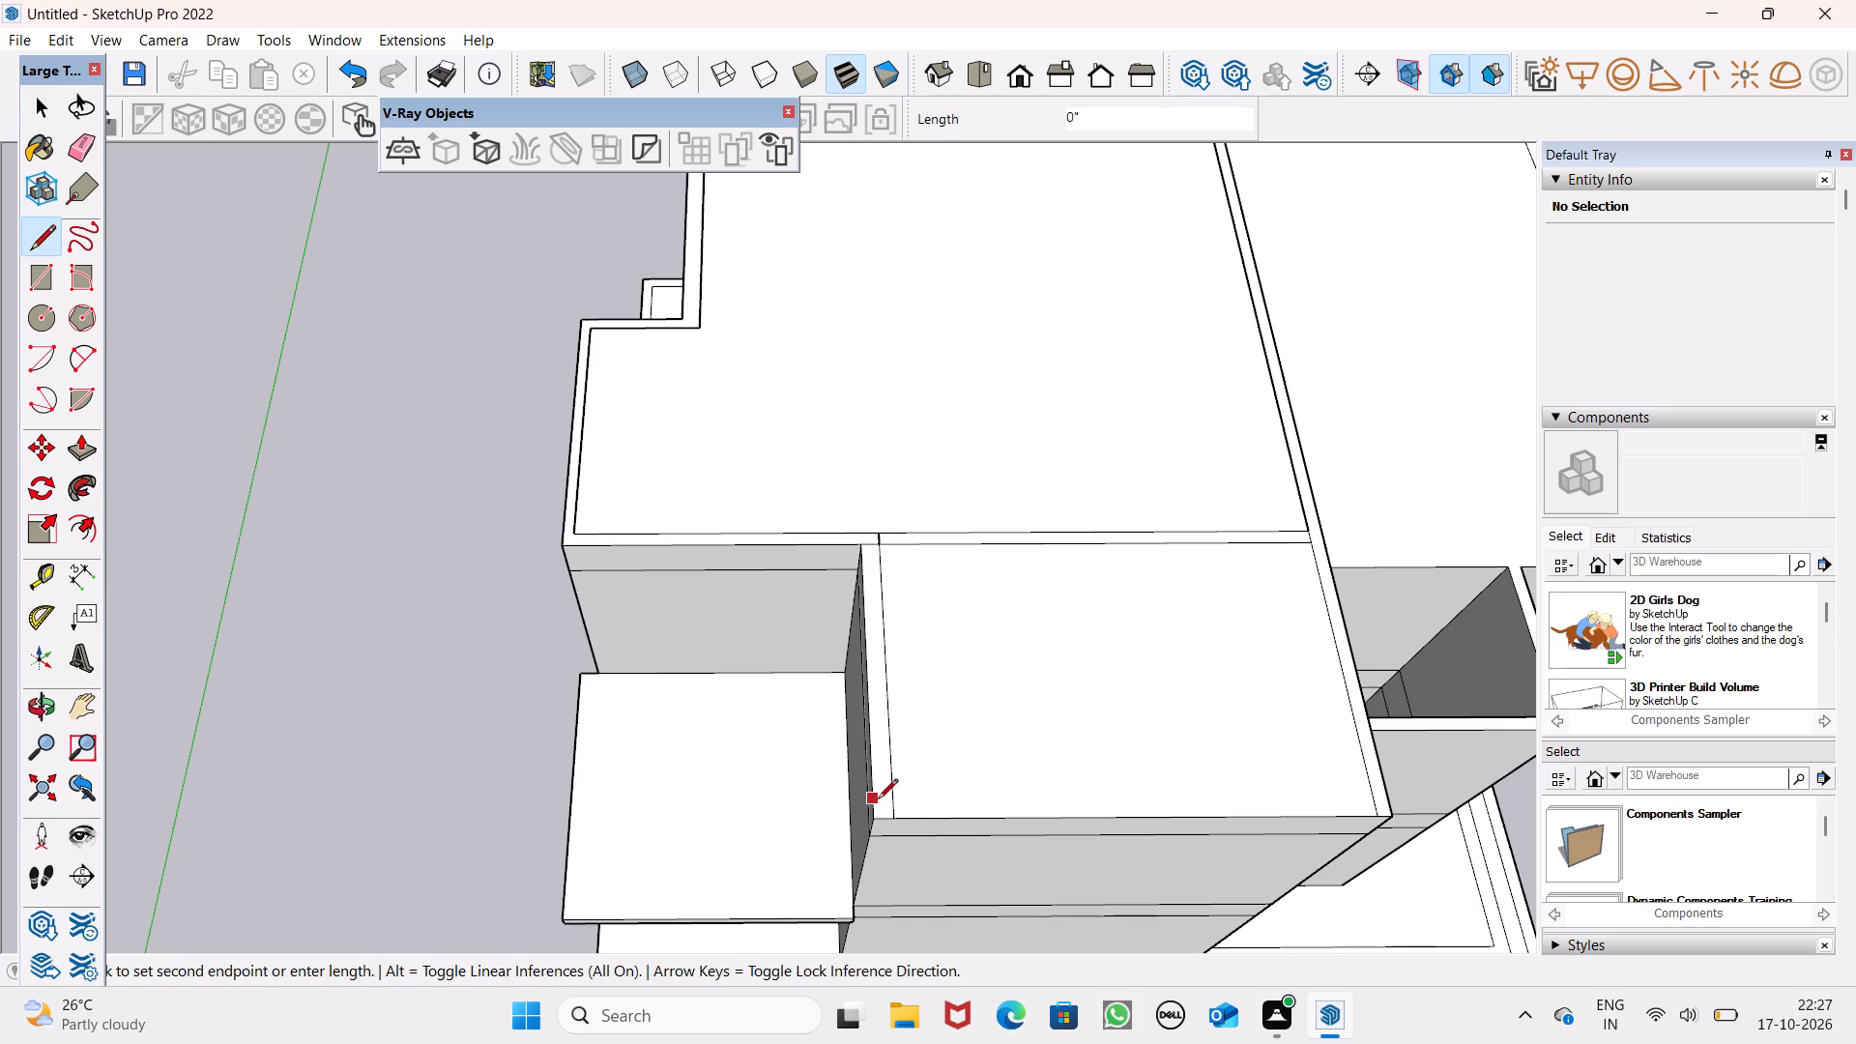
drag(878, 800, 886, 800)
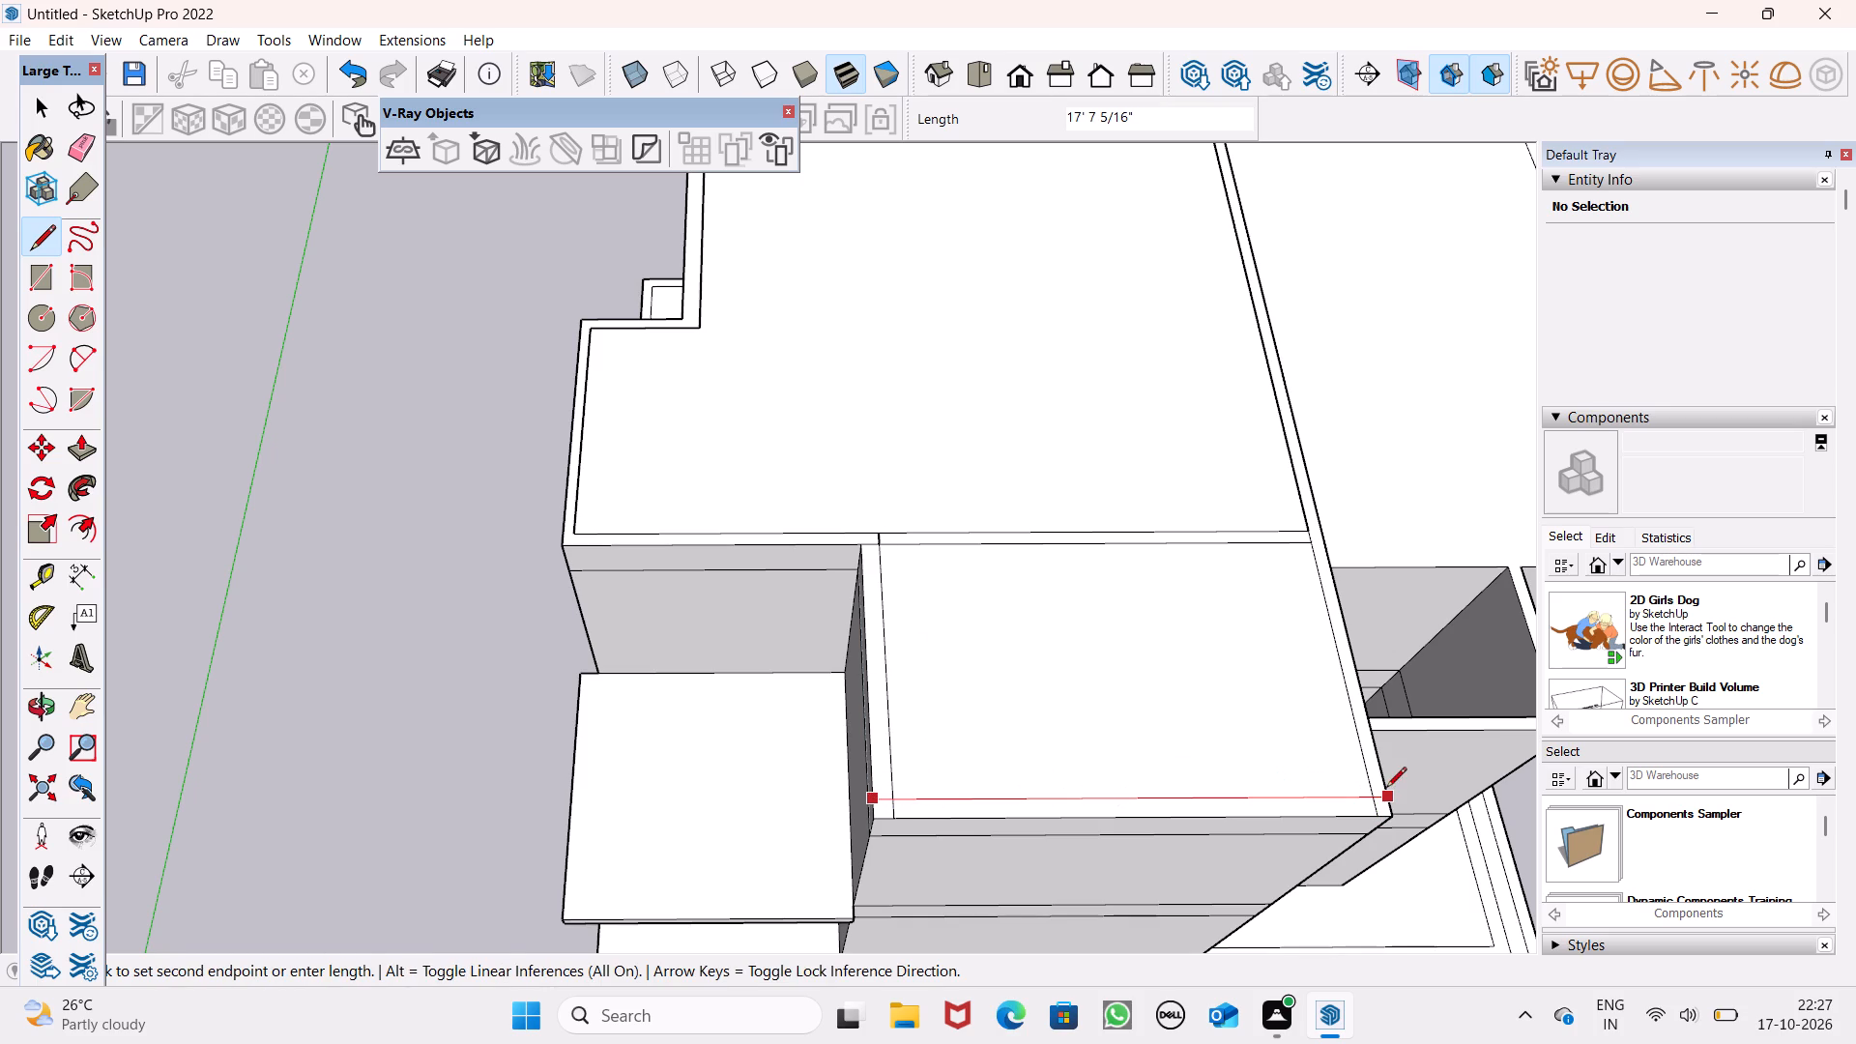
click(1387, 789)
key(space)
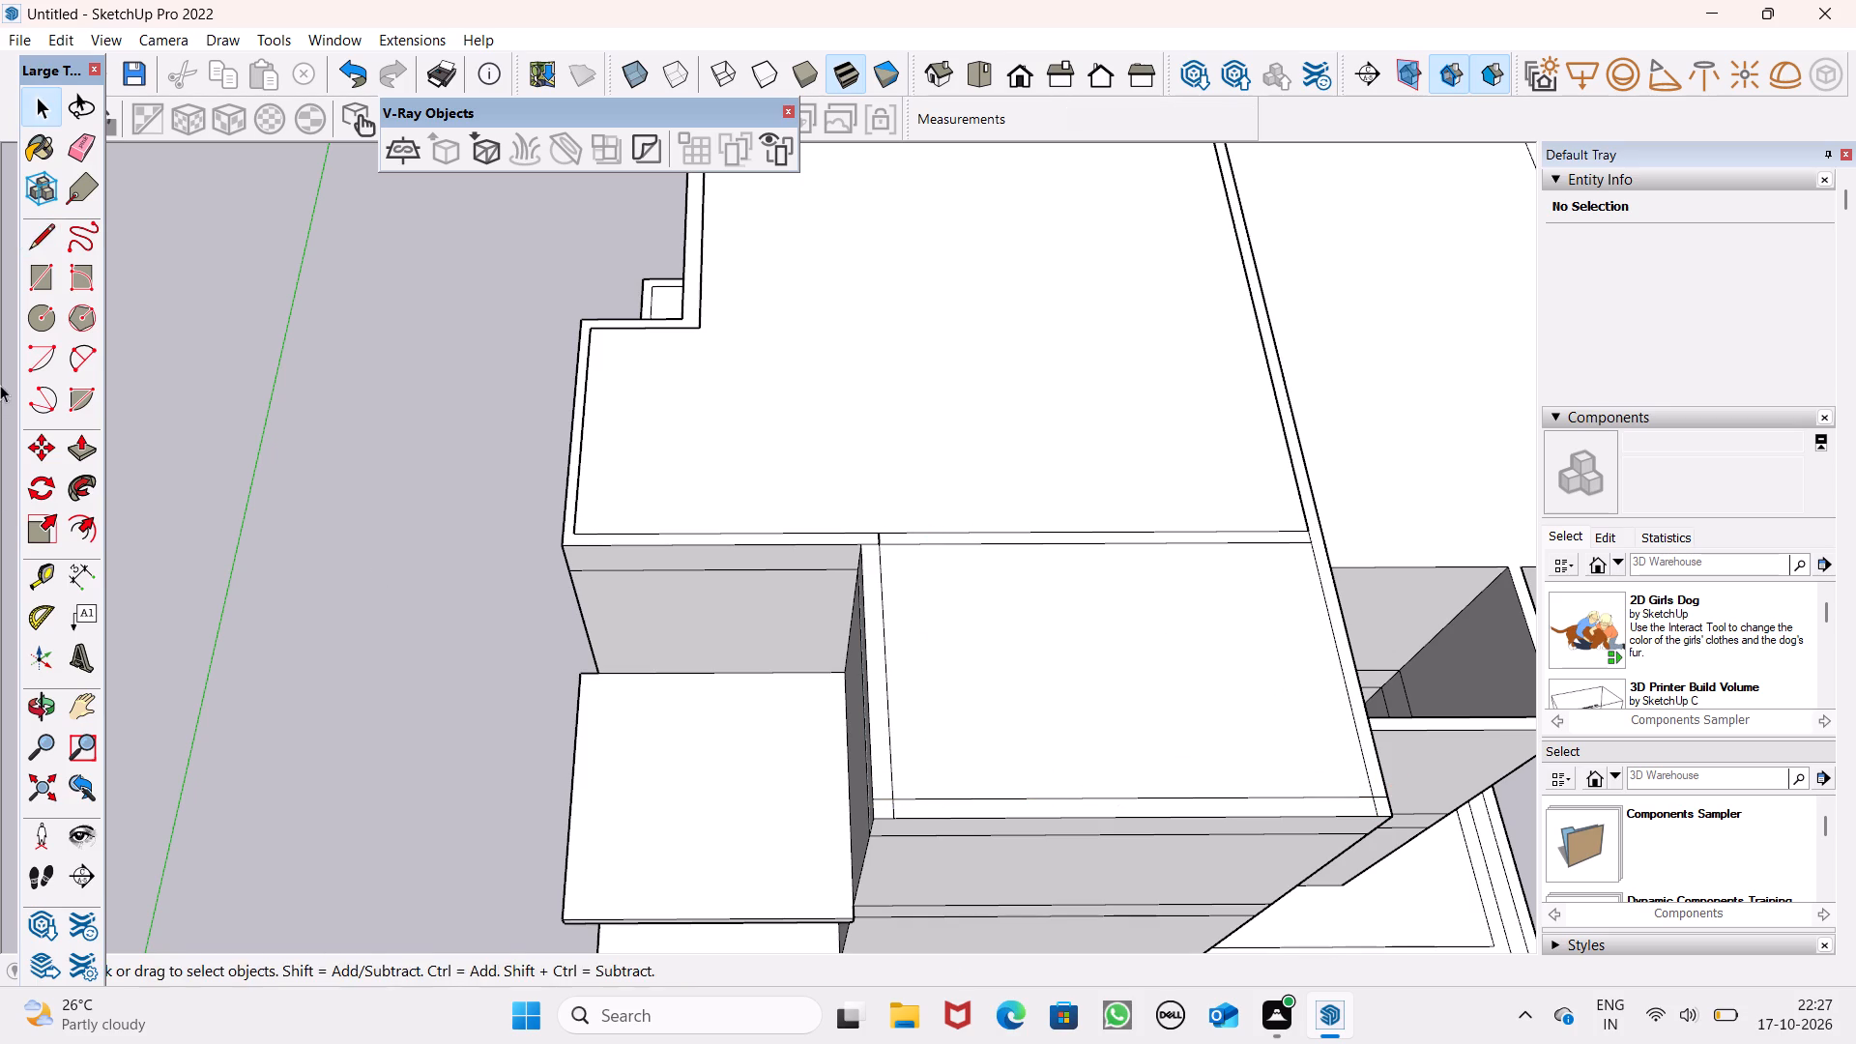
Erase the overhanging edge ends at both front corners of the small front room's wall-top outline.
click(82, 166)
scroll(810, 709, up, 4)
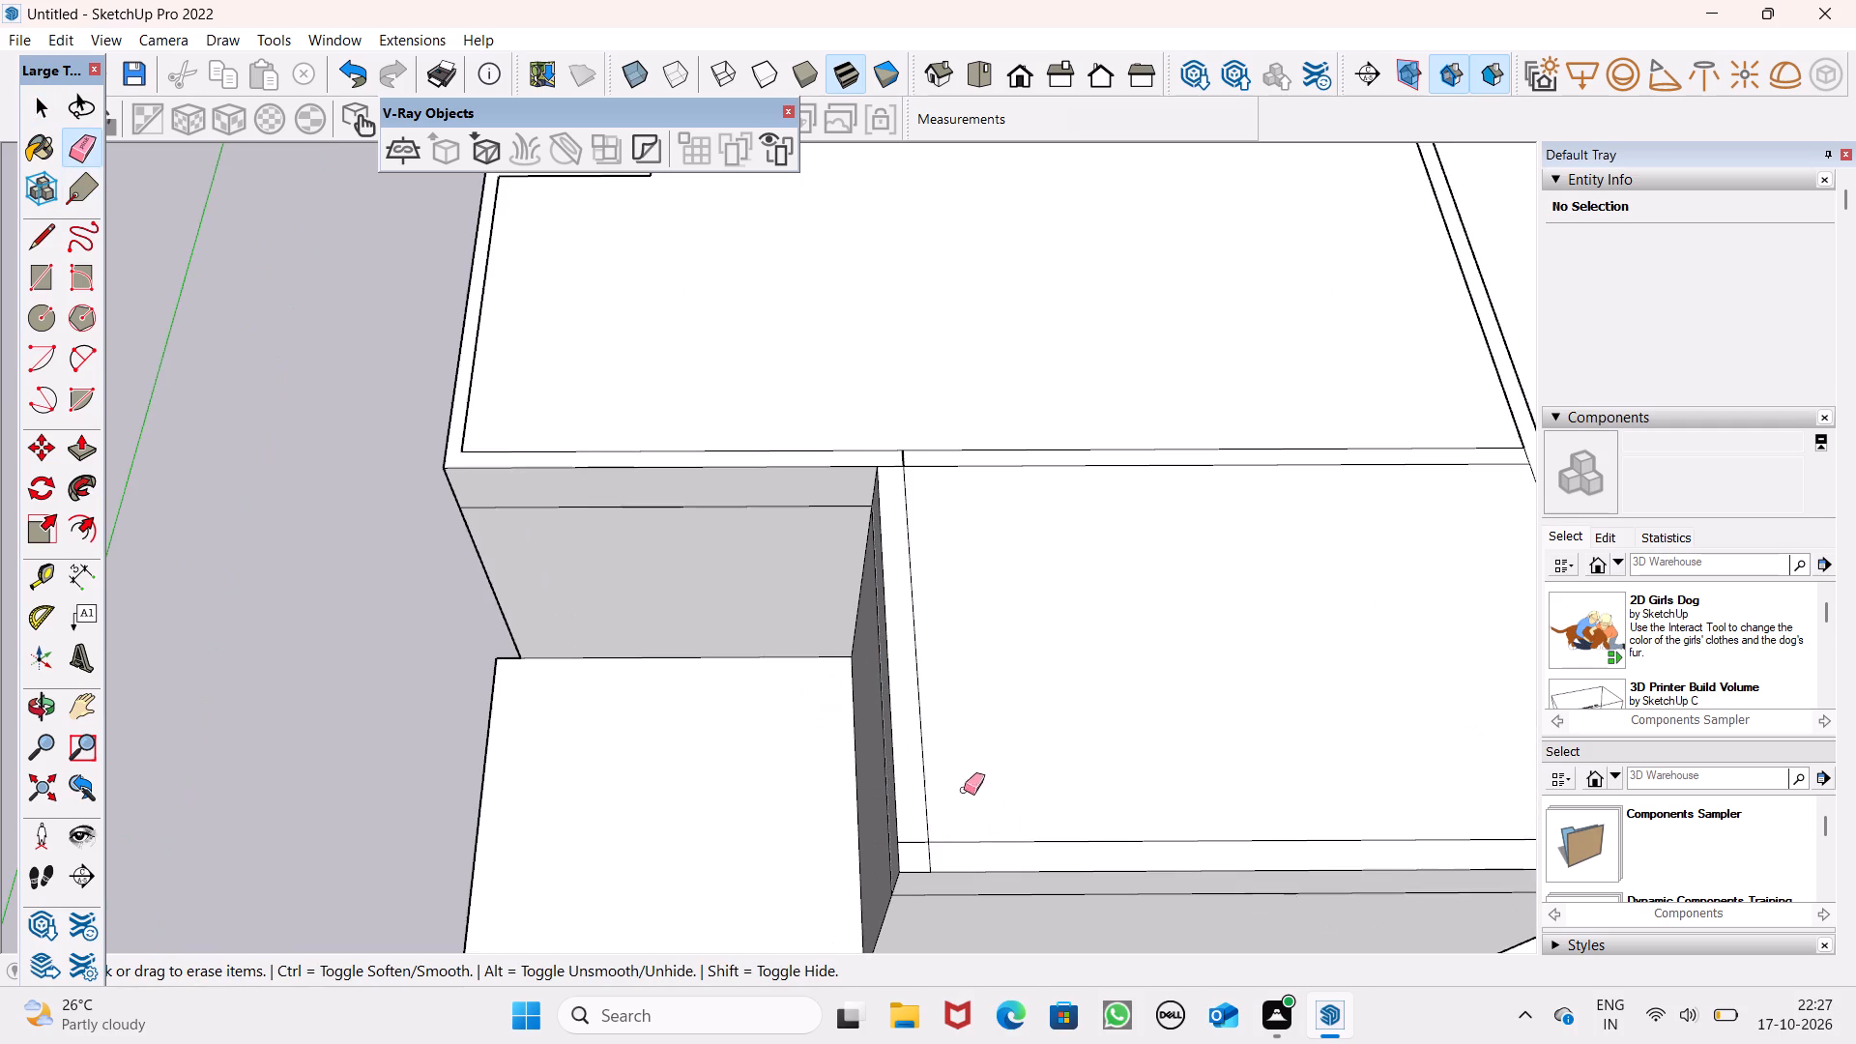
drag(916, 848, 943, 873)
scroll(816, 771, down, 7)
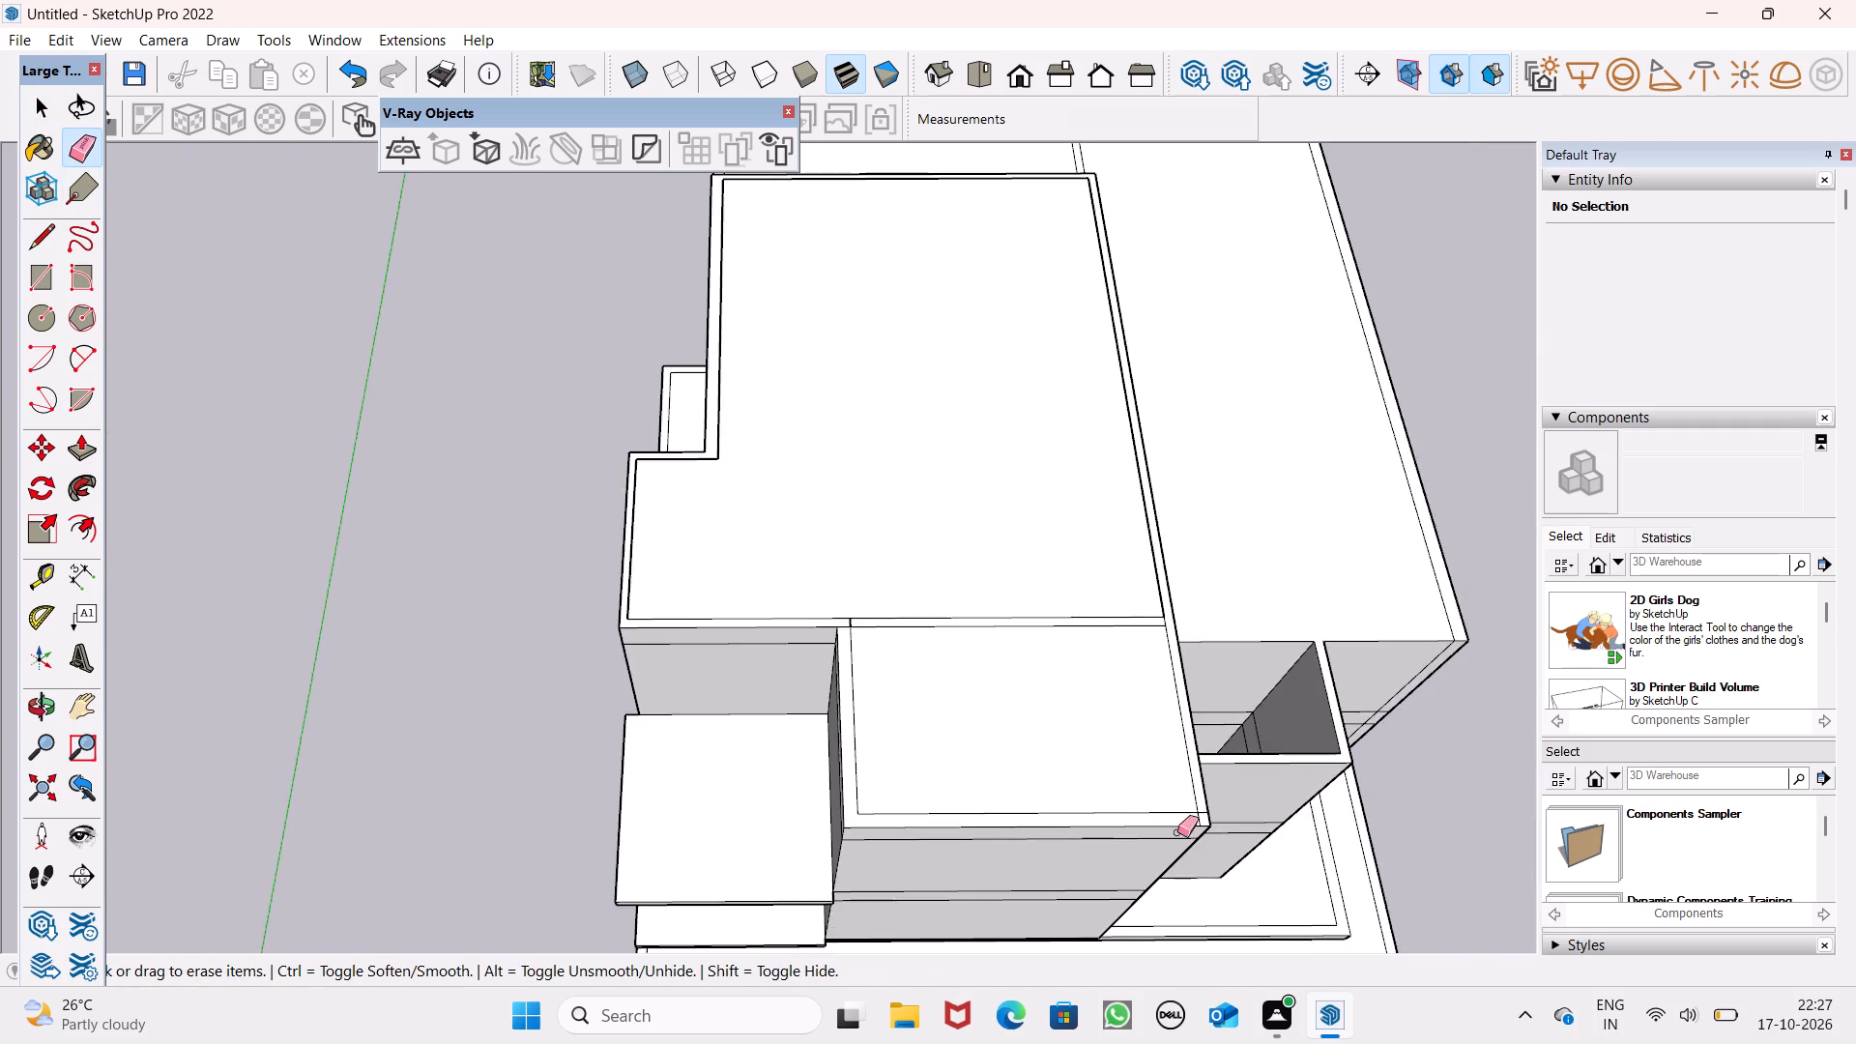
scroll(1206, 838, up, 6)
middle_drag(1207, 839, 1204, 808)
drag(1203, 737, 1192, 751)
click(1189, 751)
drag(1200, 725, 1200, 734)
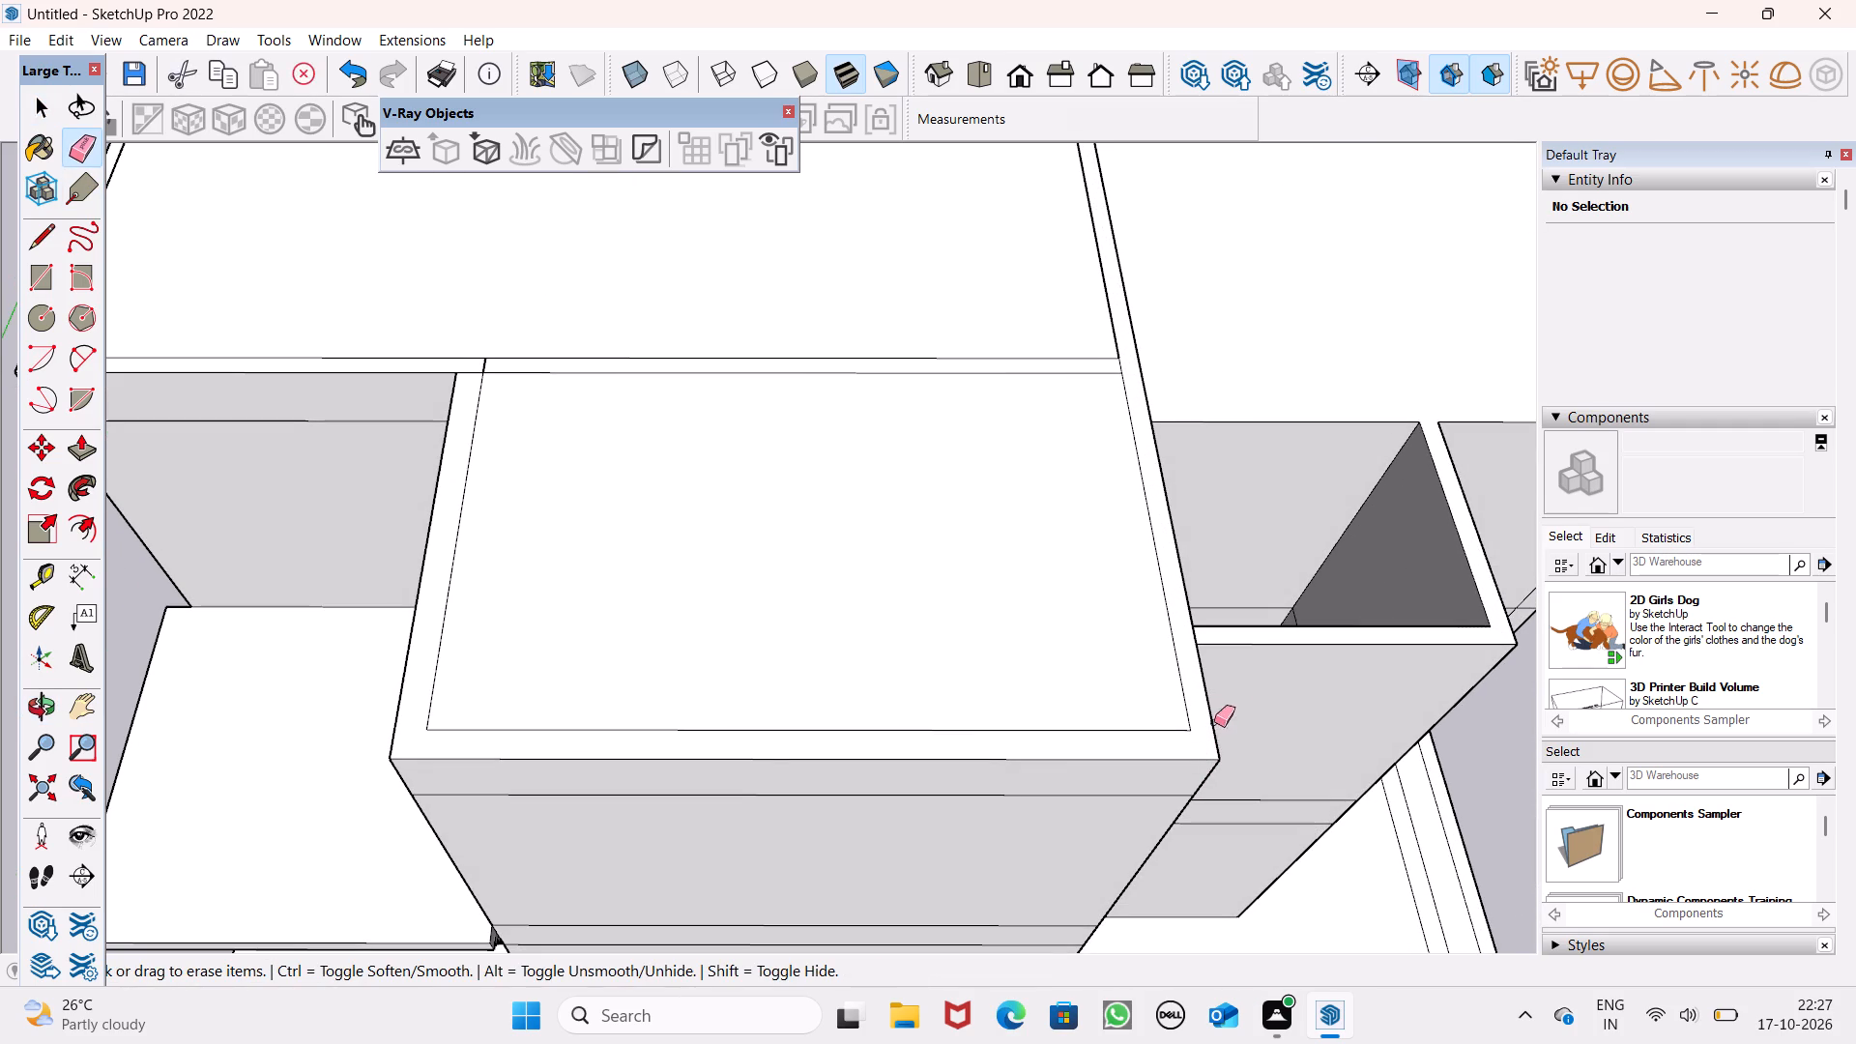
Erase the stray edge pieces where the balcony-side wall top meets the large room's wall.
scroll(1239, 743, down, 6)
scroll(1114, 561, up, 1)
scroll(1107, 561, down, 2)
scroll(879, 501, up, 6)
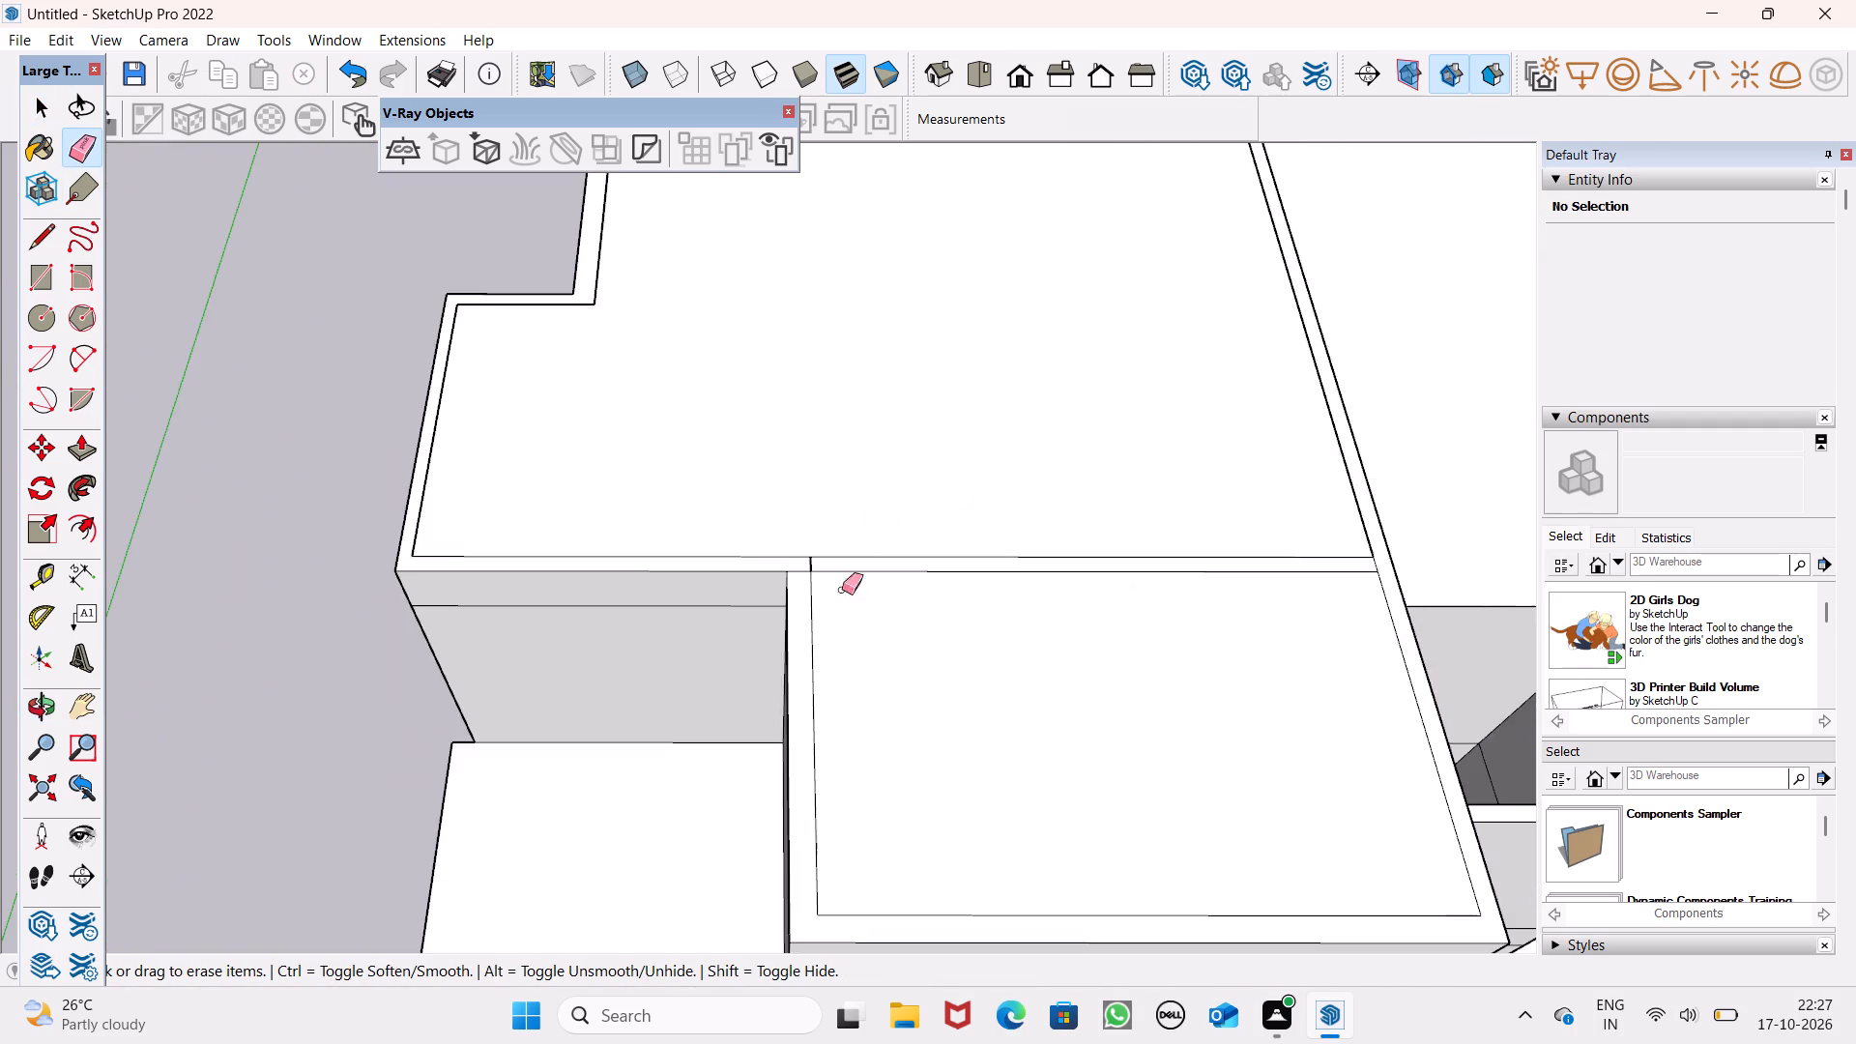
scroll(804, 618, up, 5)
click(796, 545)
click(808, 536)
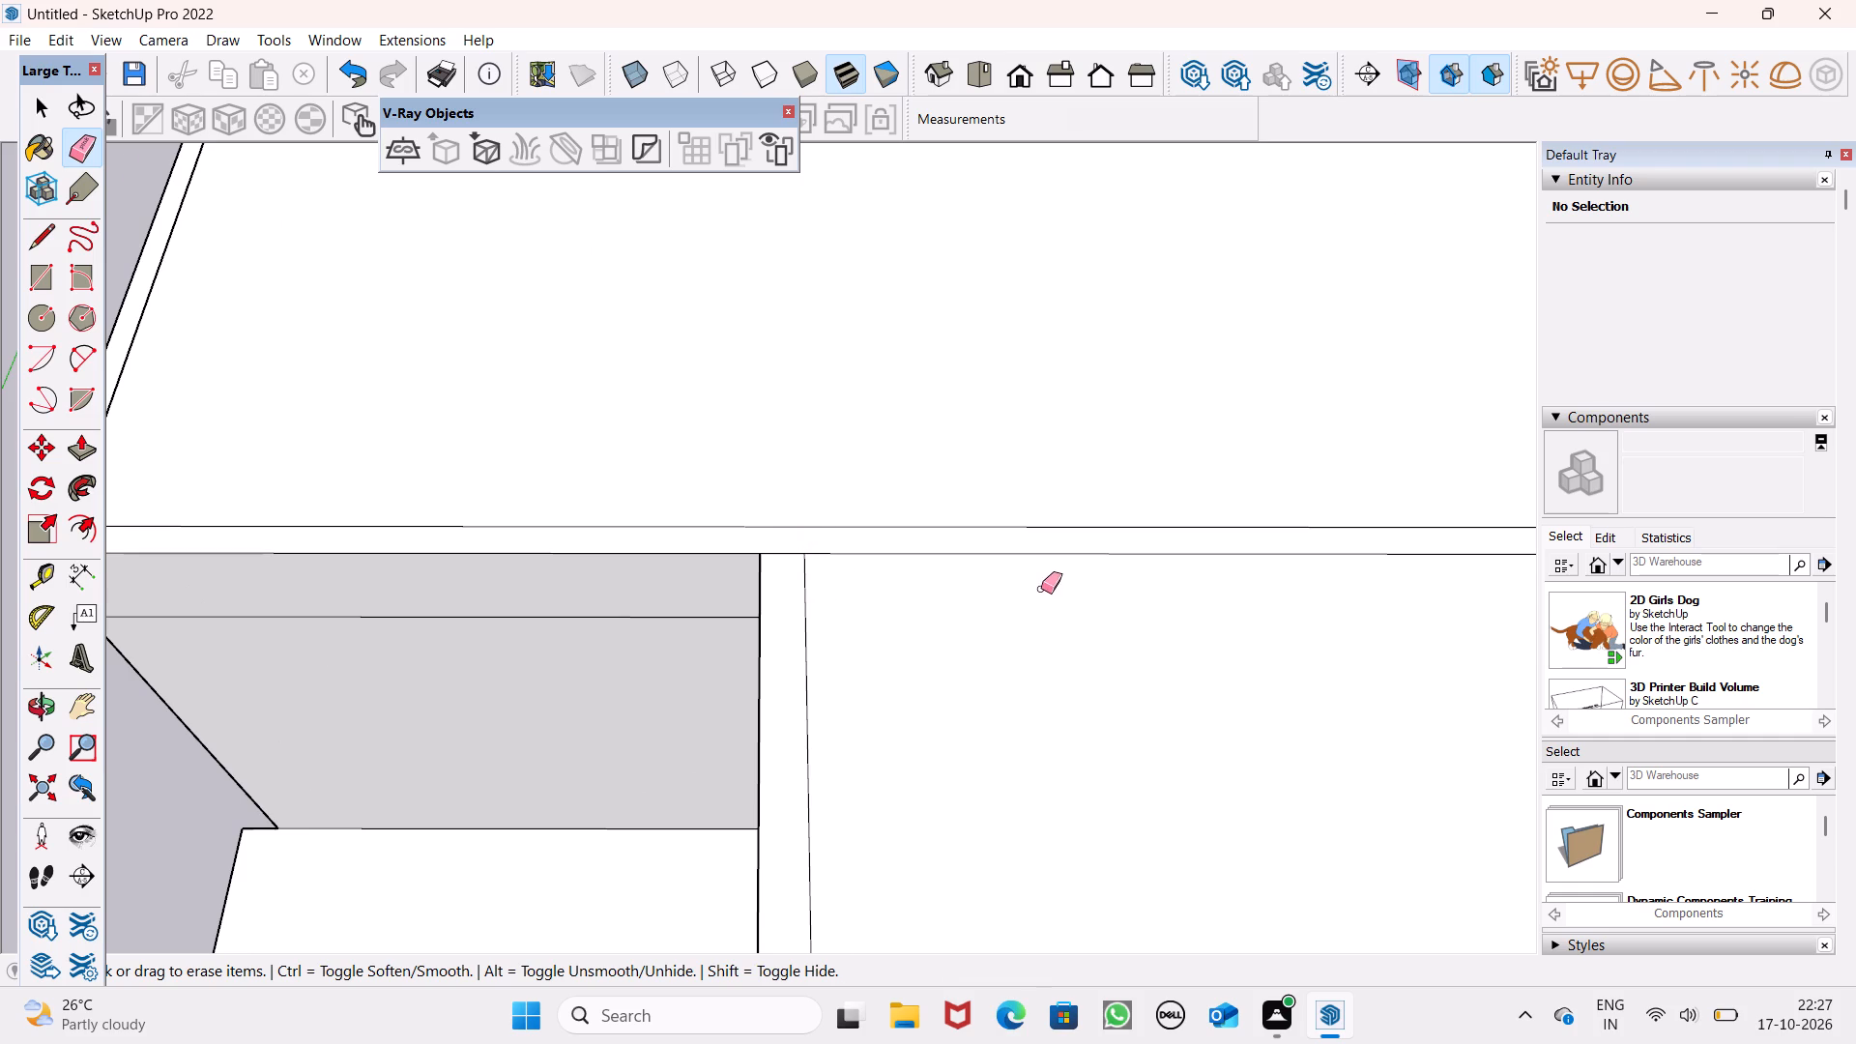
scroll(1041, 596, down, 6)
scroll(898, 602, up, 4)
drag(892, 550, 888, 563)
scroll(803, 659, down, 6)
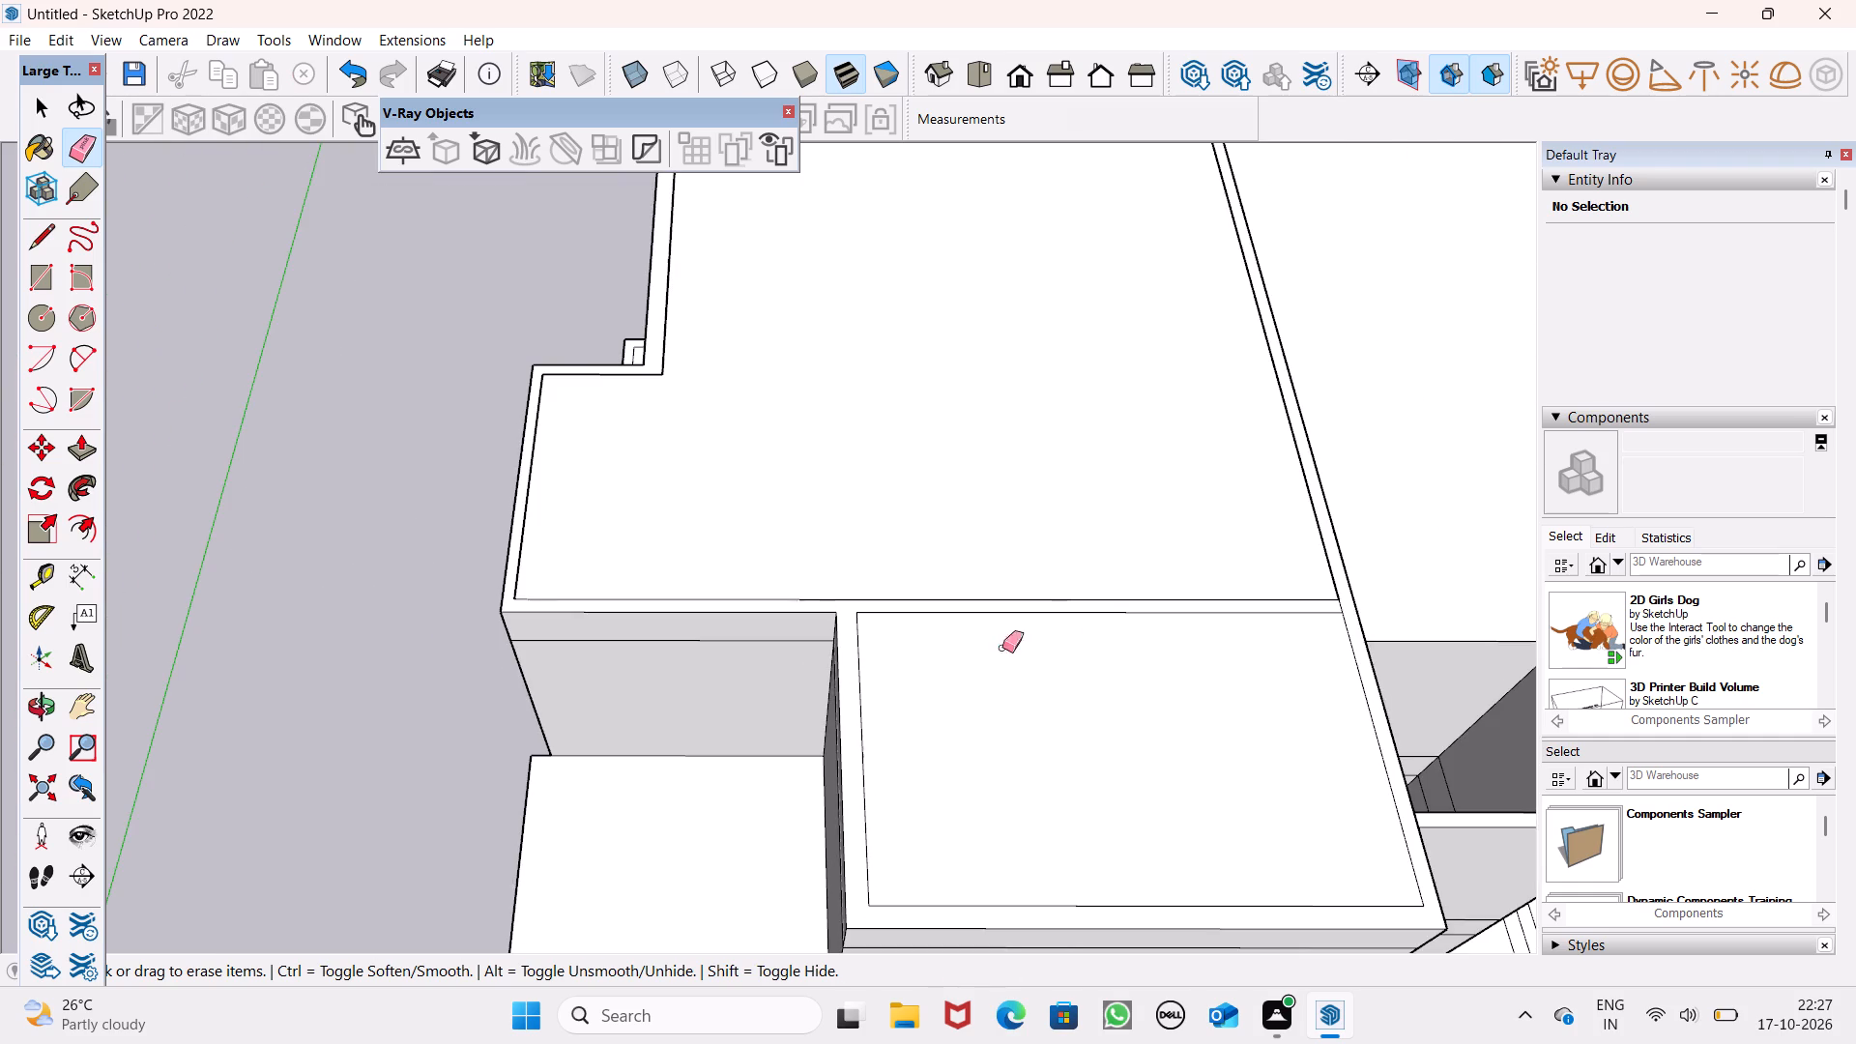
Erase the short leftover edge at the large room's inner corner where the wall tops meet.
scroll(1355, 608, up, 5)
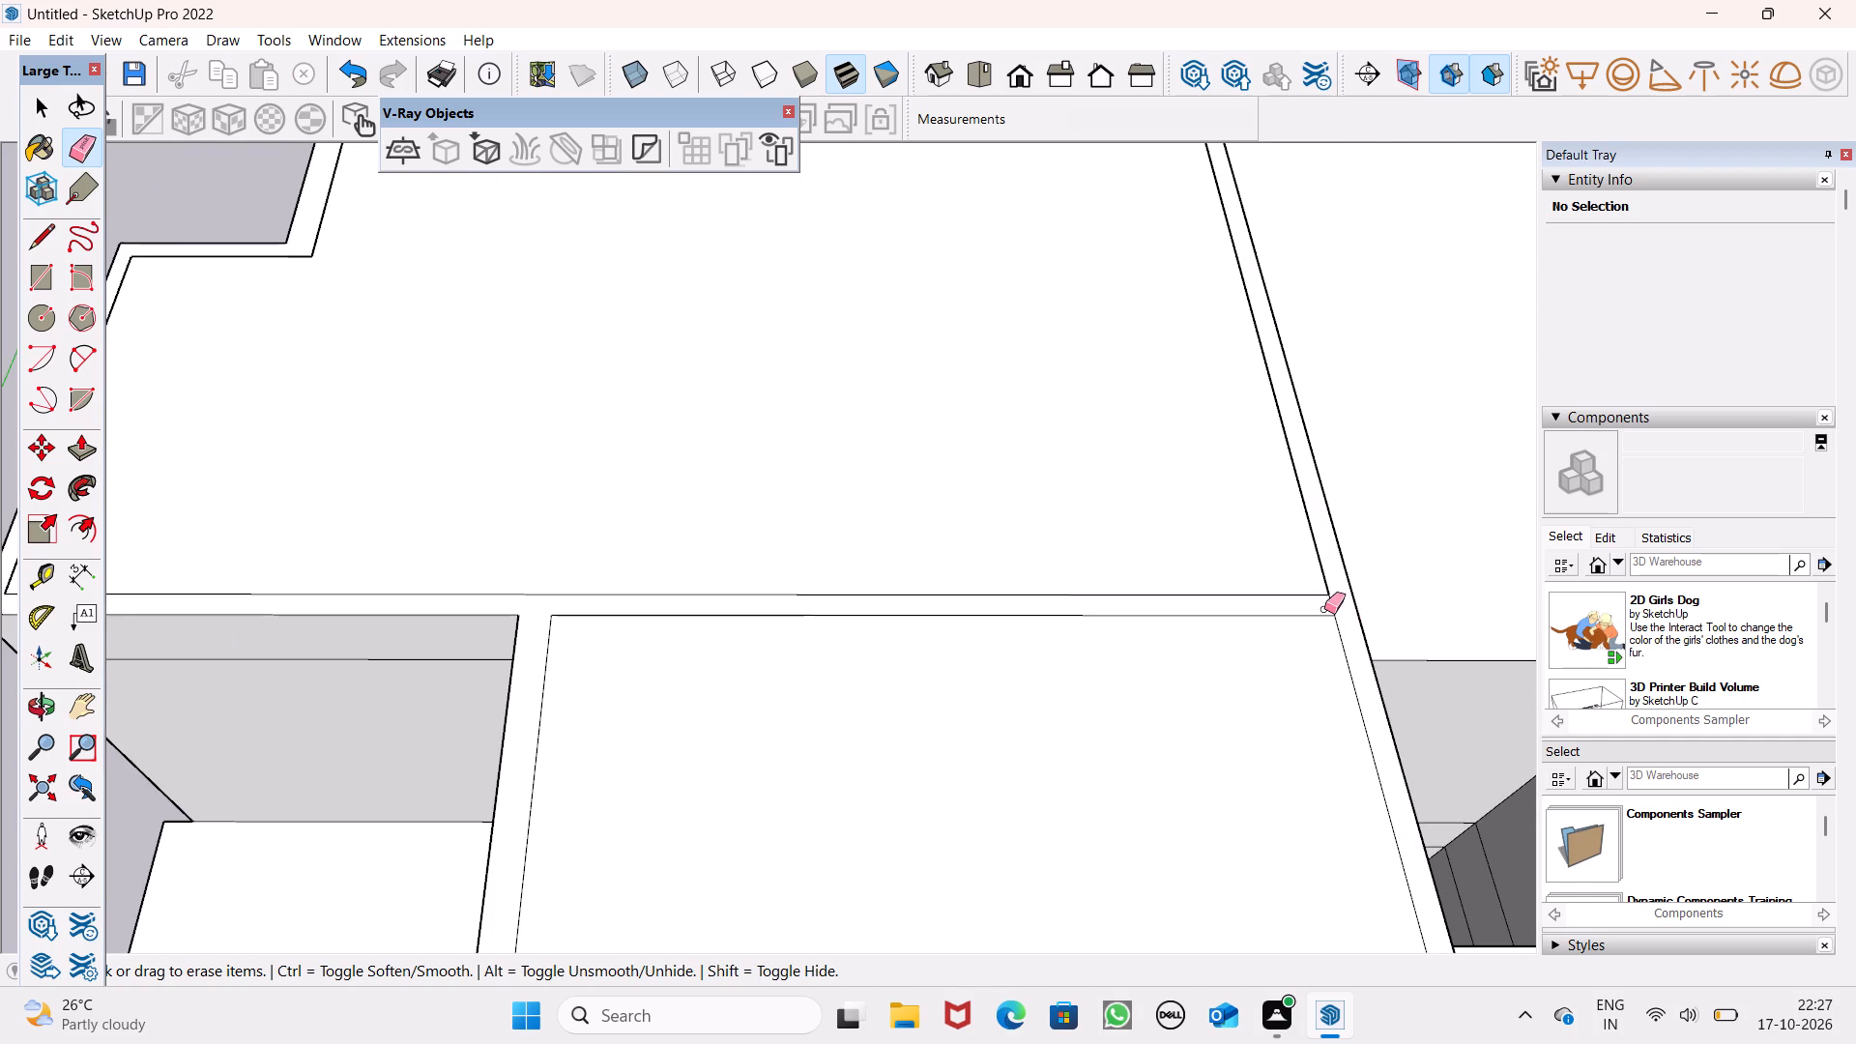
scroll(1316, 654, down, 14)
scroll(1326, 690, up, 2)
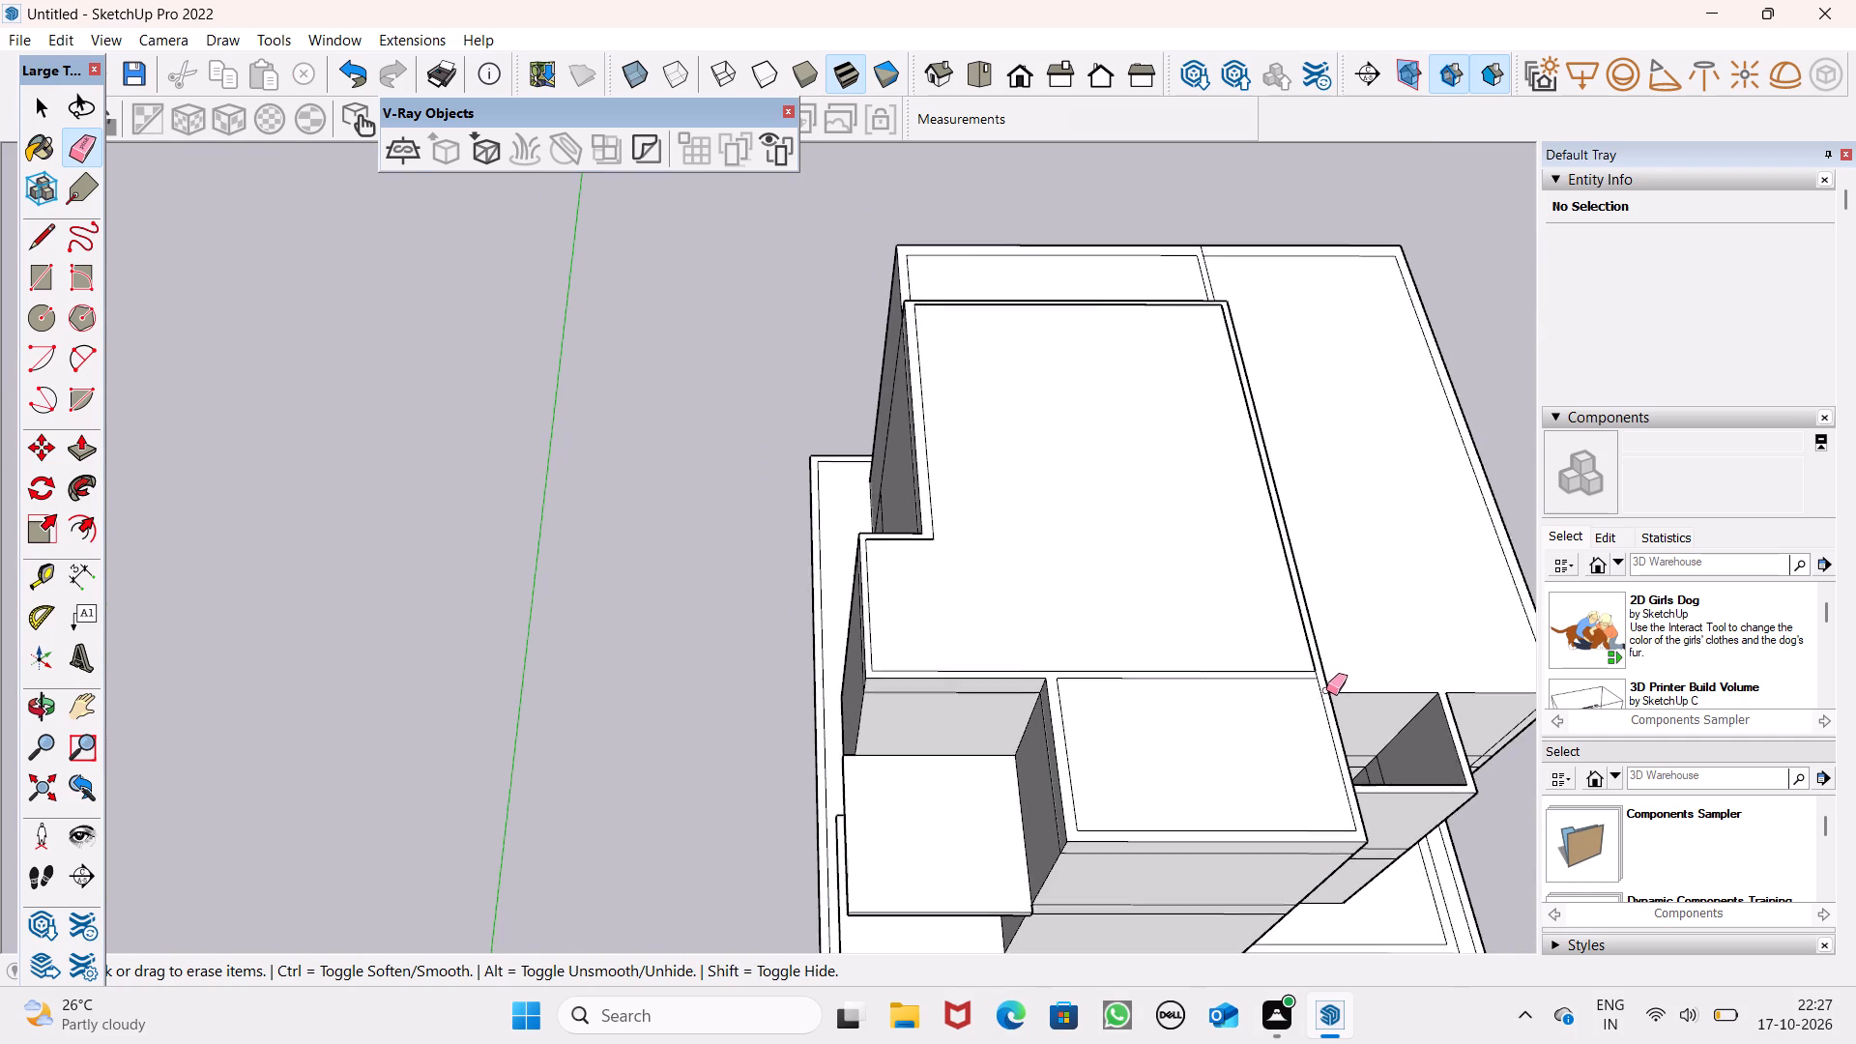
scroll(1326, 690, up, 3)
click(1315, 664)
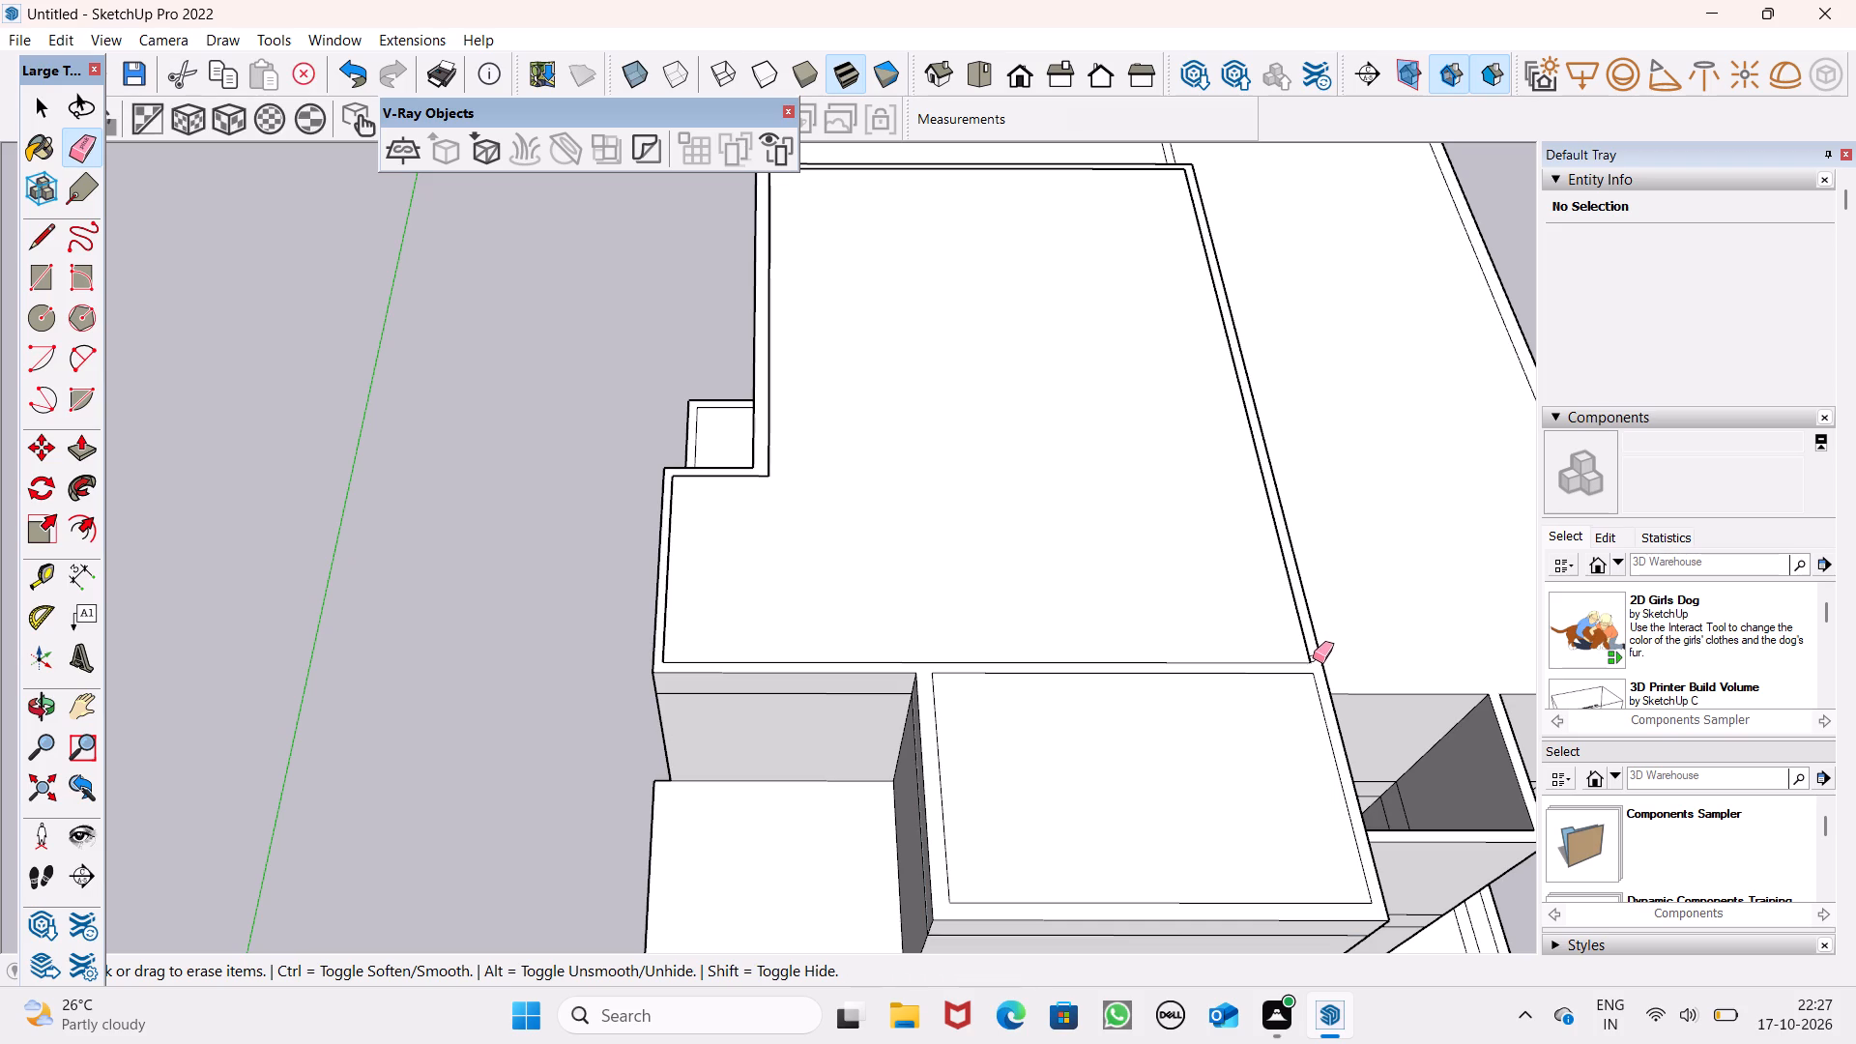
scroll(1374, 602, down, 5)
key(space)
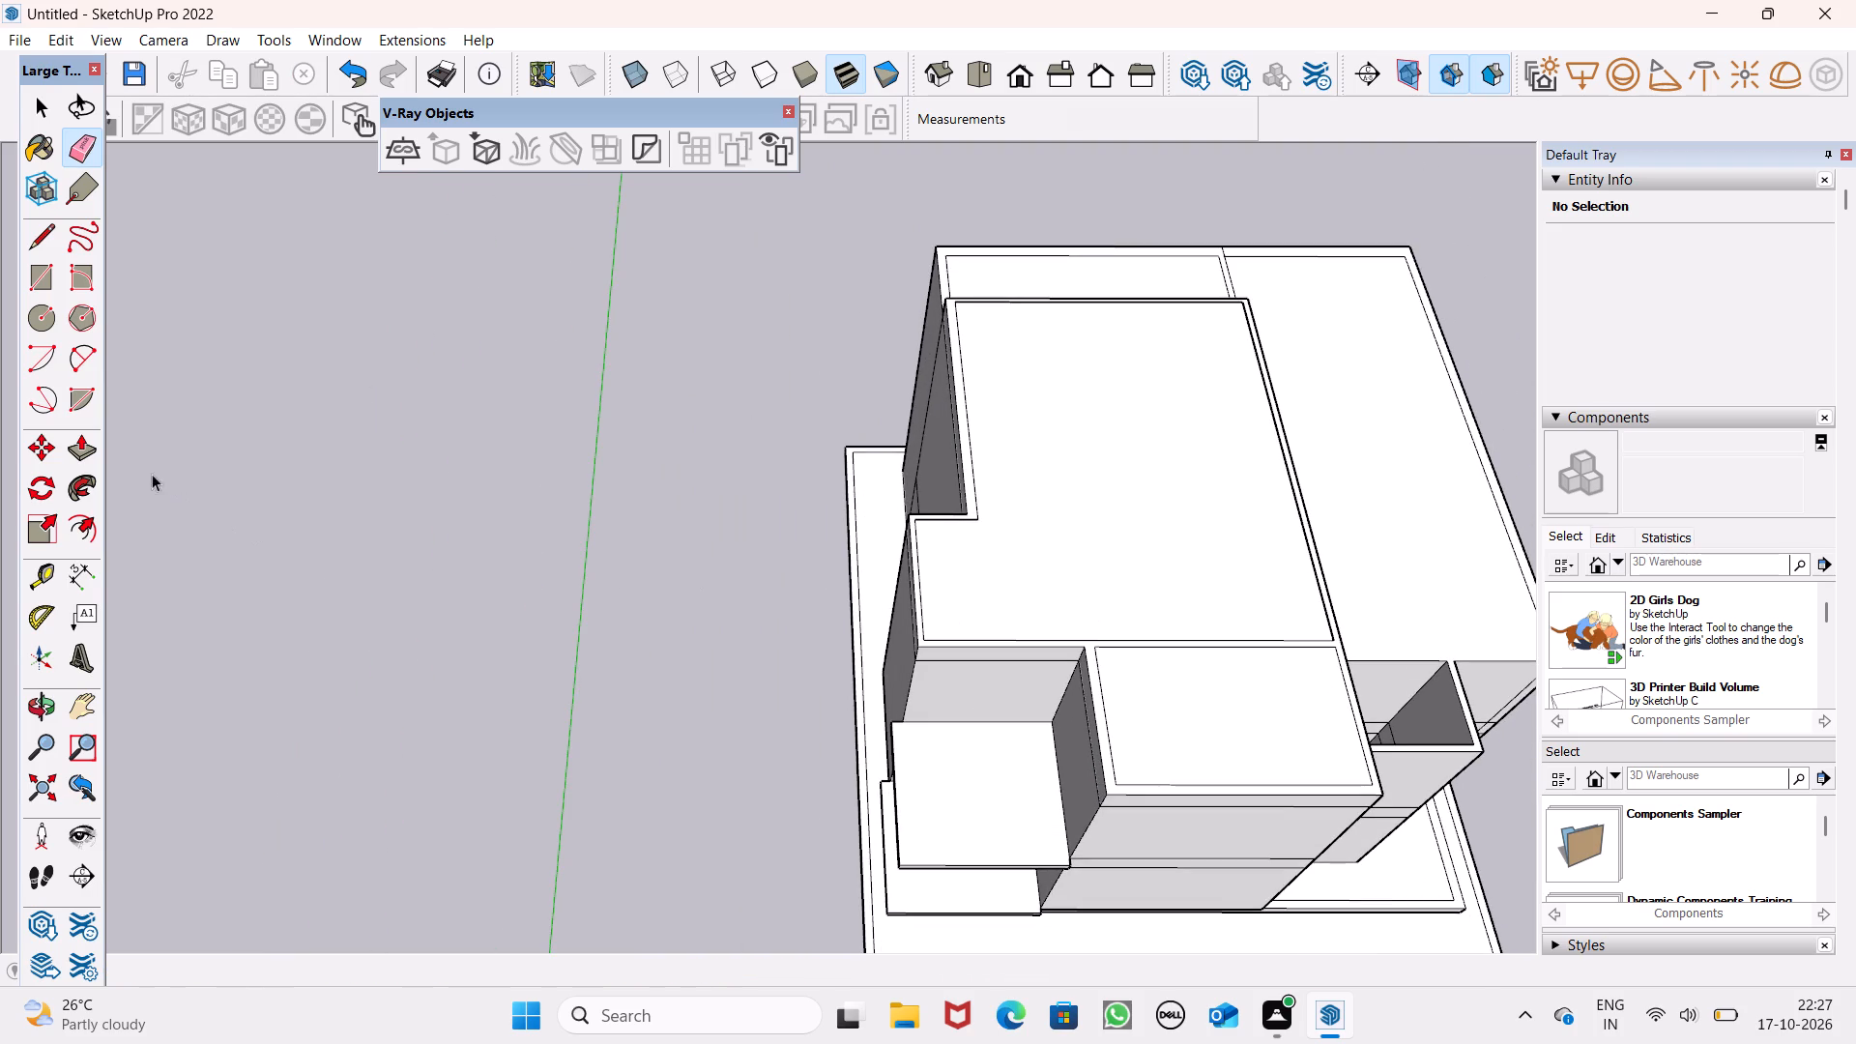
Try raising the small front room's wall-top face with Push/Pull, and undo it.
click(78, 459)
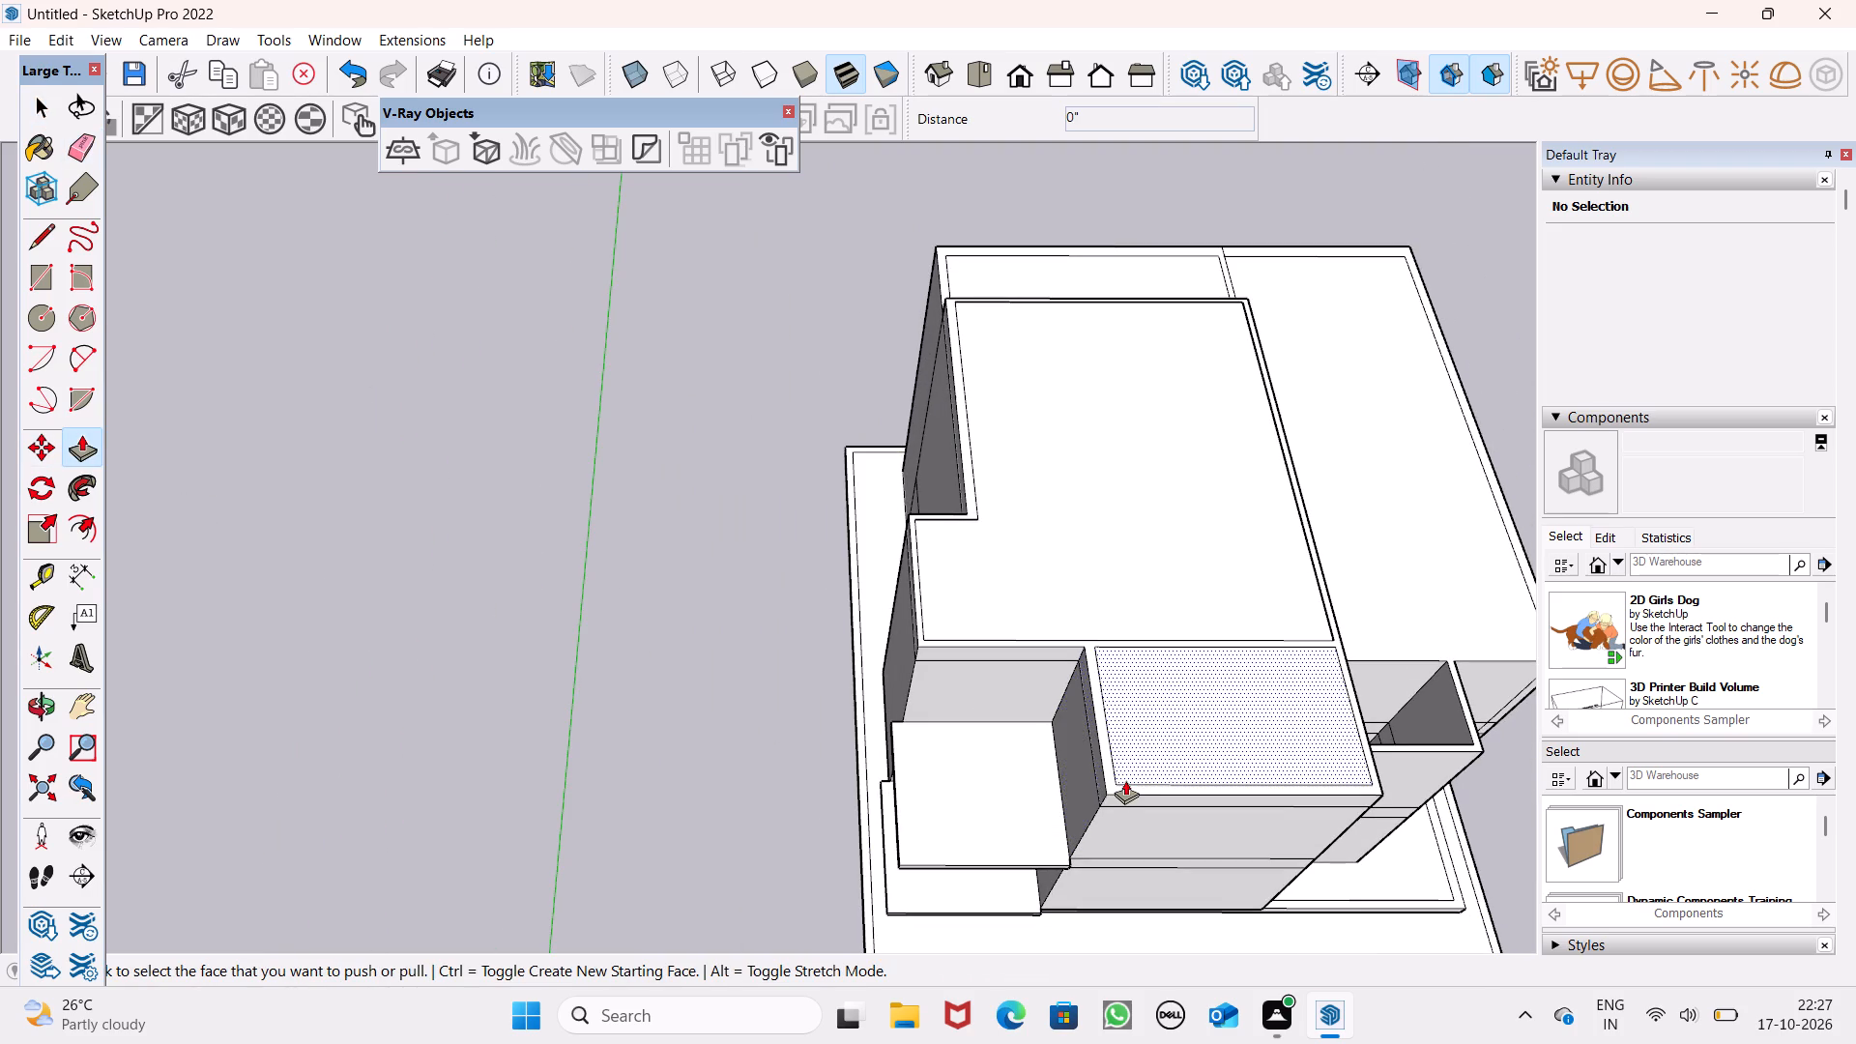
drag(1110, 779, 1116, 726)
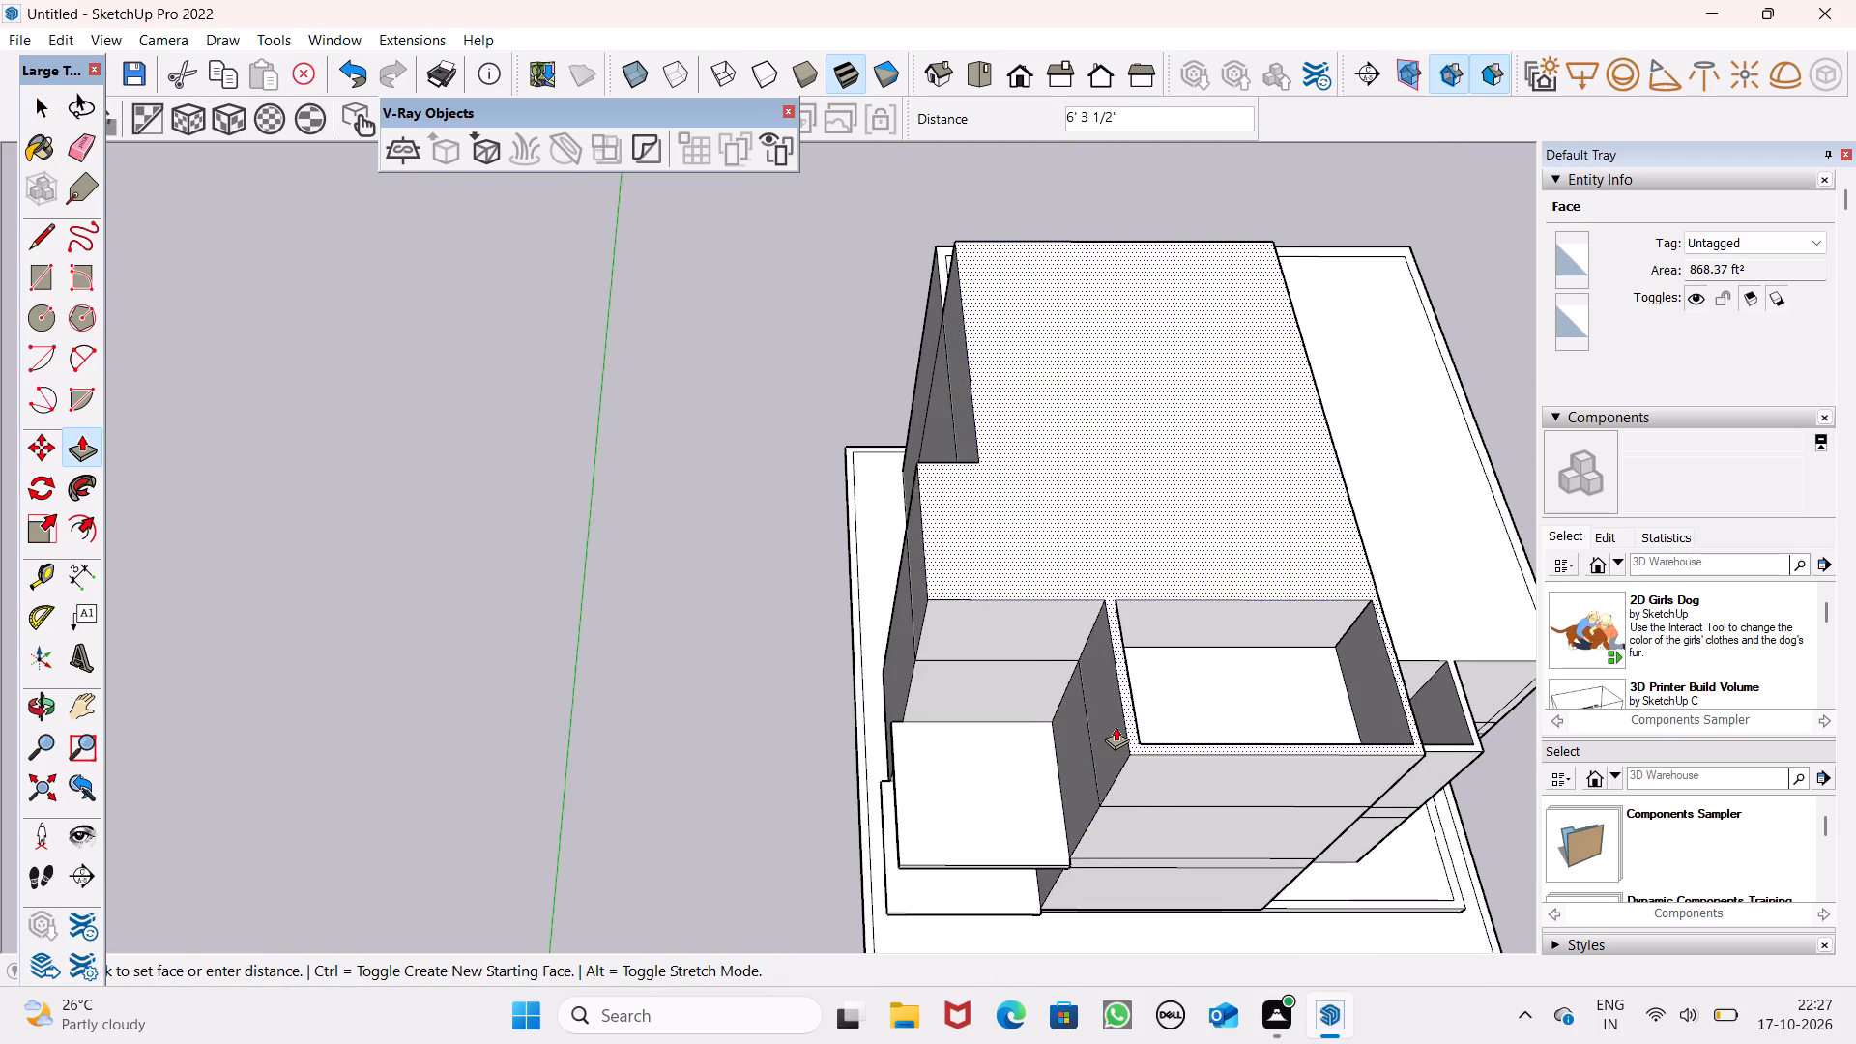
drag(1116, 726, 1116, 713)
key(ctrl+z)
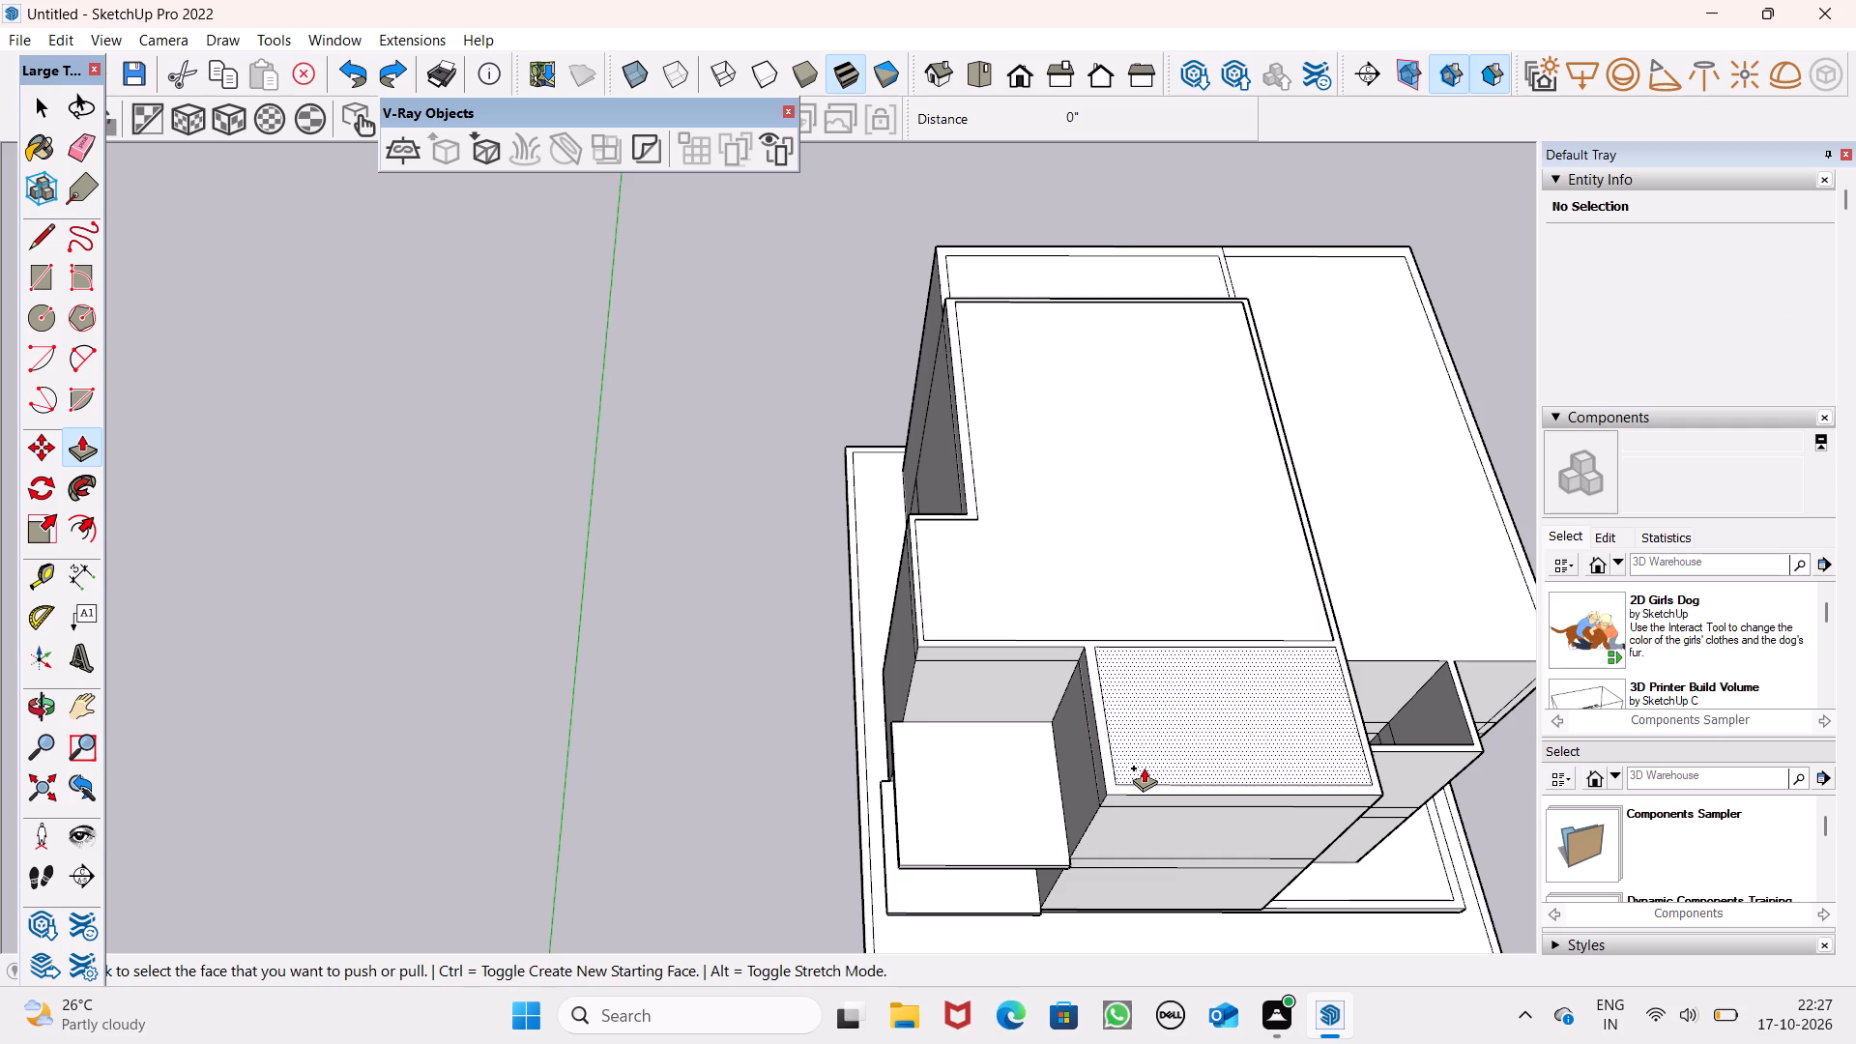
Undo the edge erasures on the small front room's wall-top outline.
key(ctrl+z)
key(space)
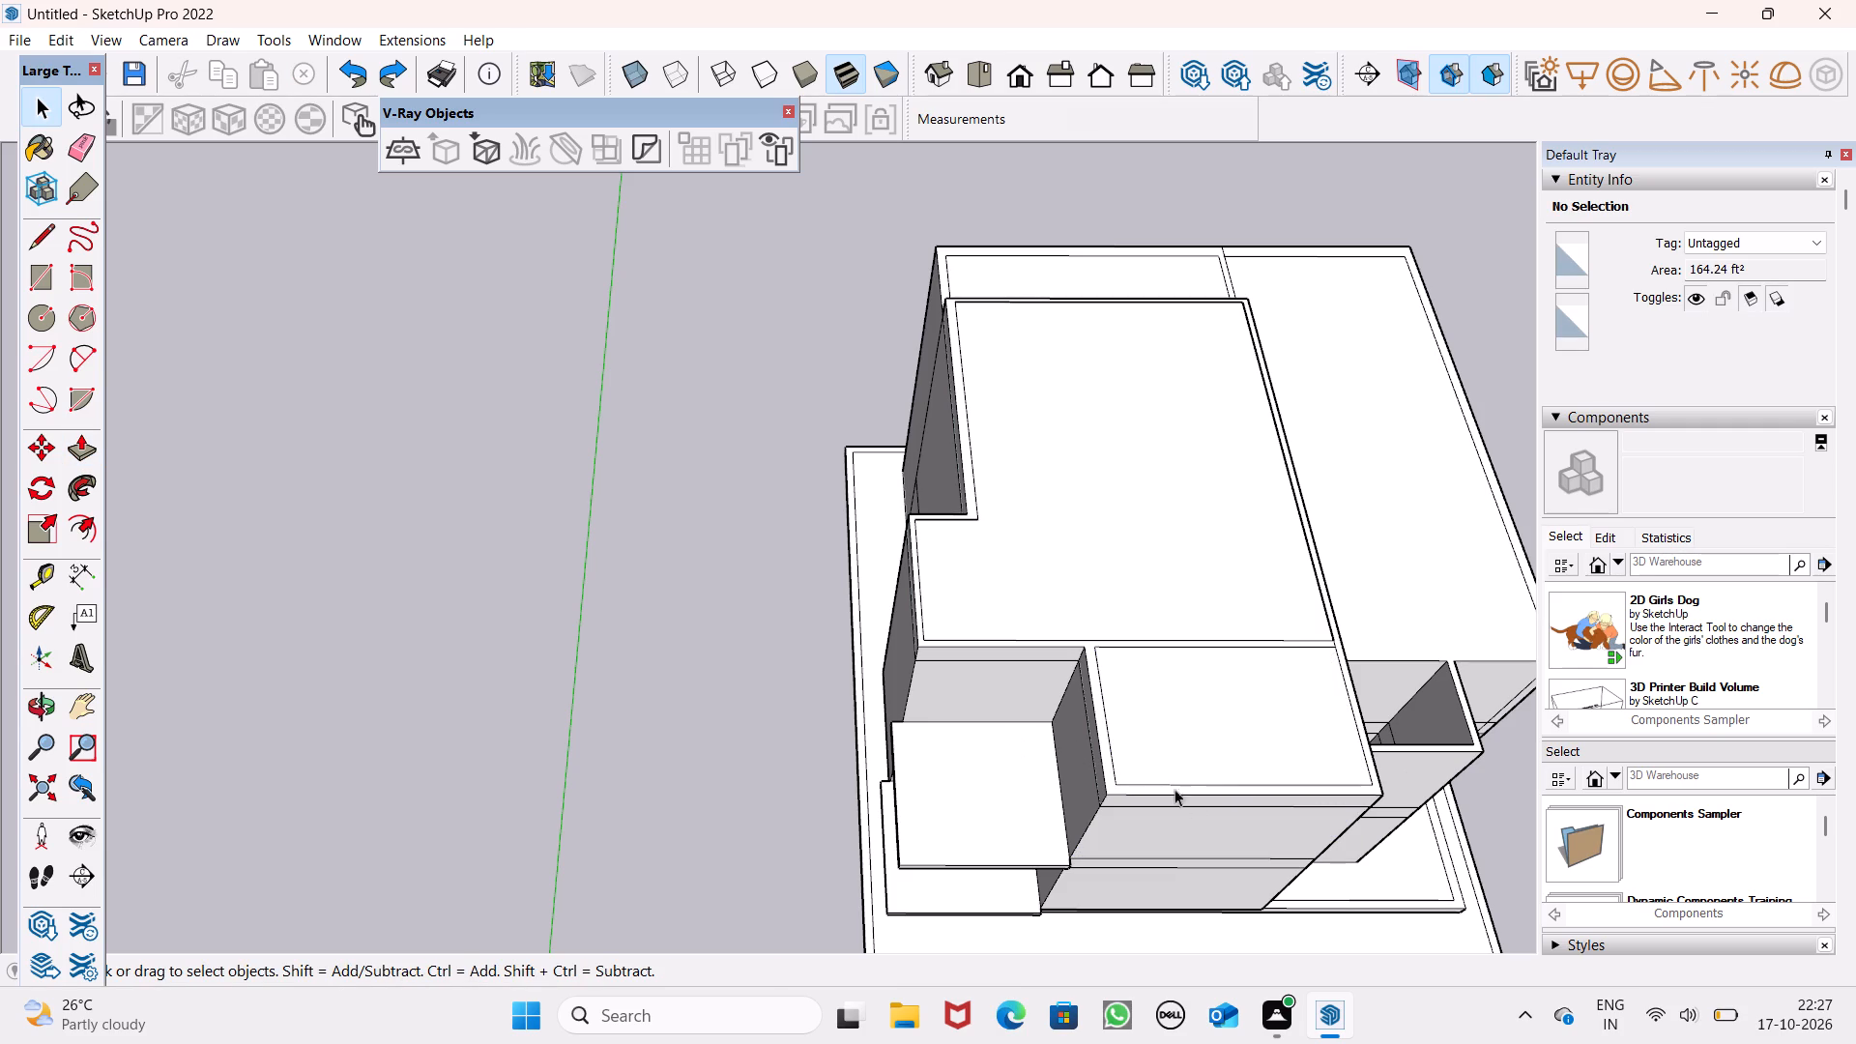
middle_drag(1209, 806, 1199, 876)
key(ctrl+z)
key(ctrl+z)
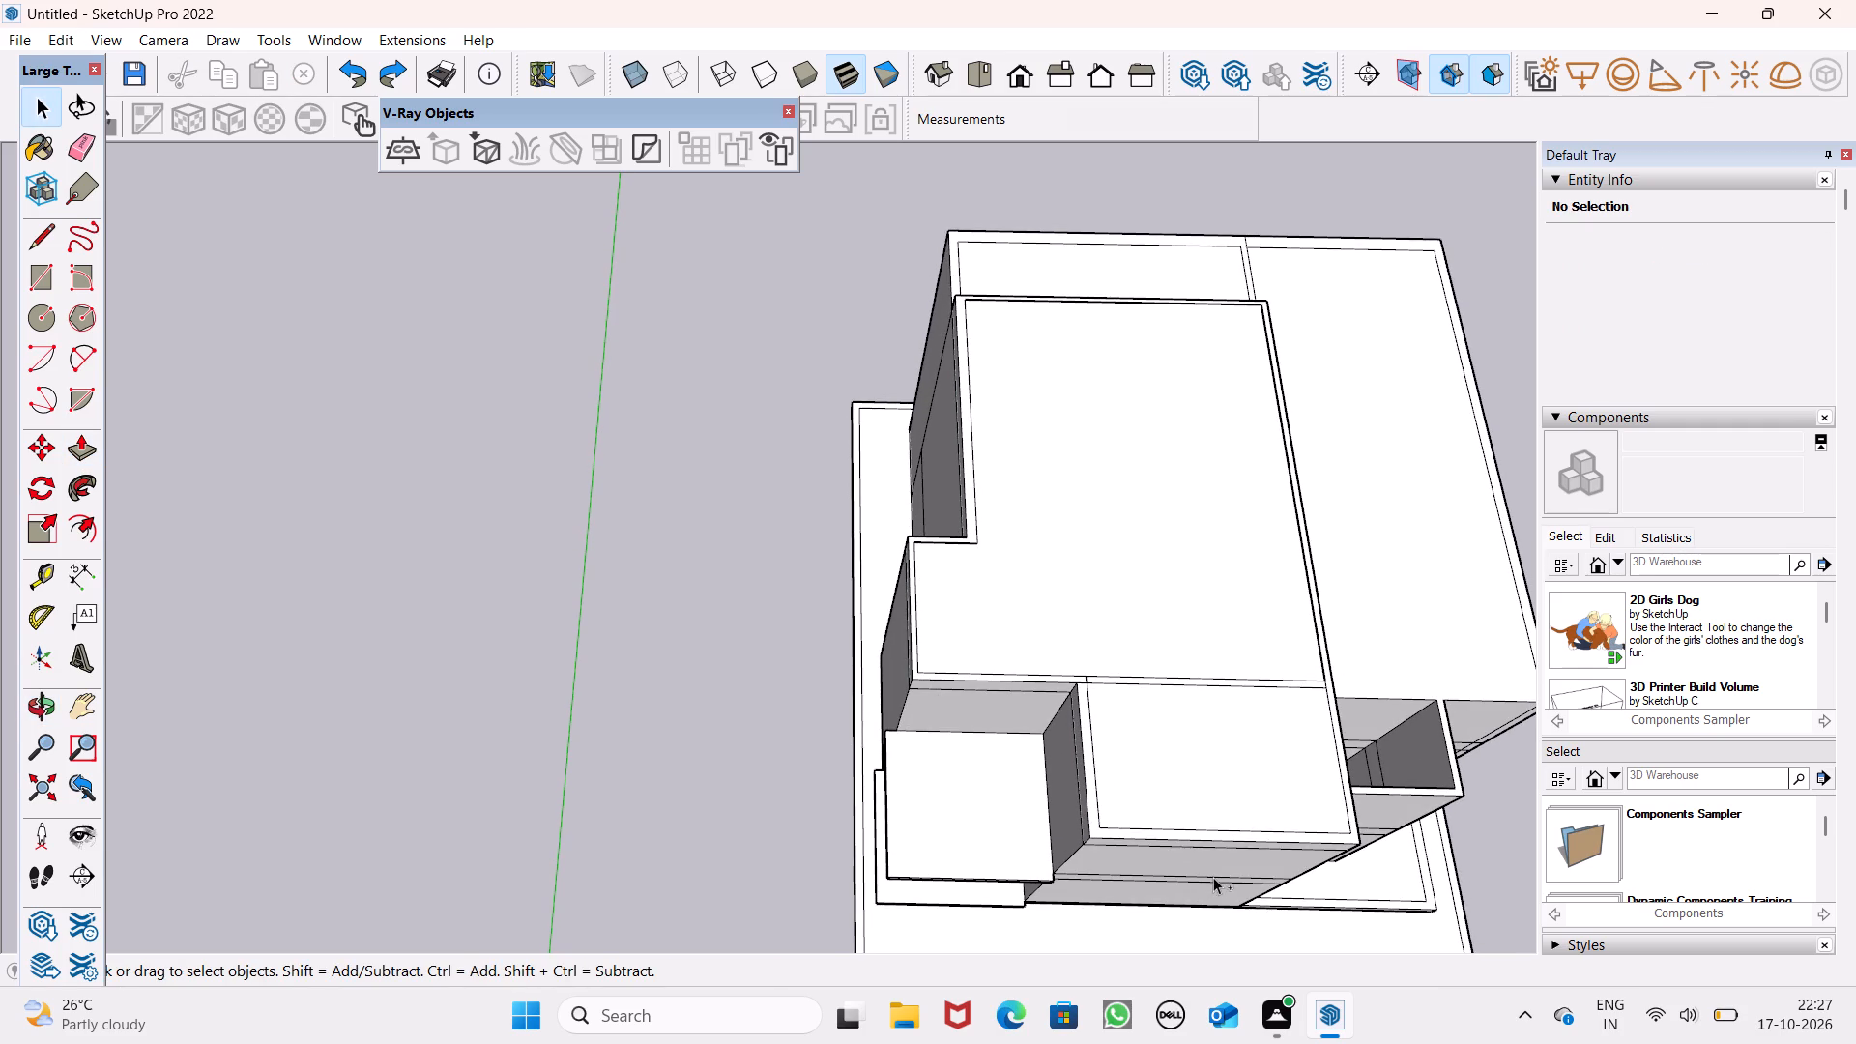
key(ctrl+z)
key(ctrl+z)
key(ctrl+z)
Undo the latest edge edits that capped the large room and outlined the small front room's top.
key(ctrl+z)
key(ctrl+z)
key(ctrl+z)
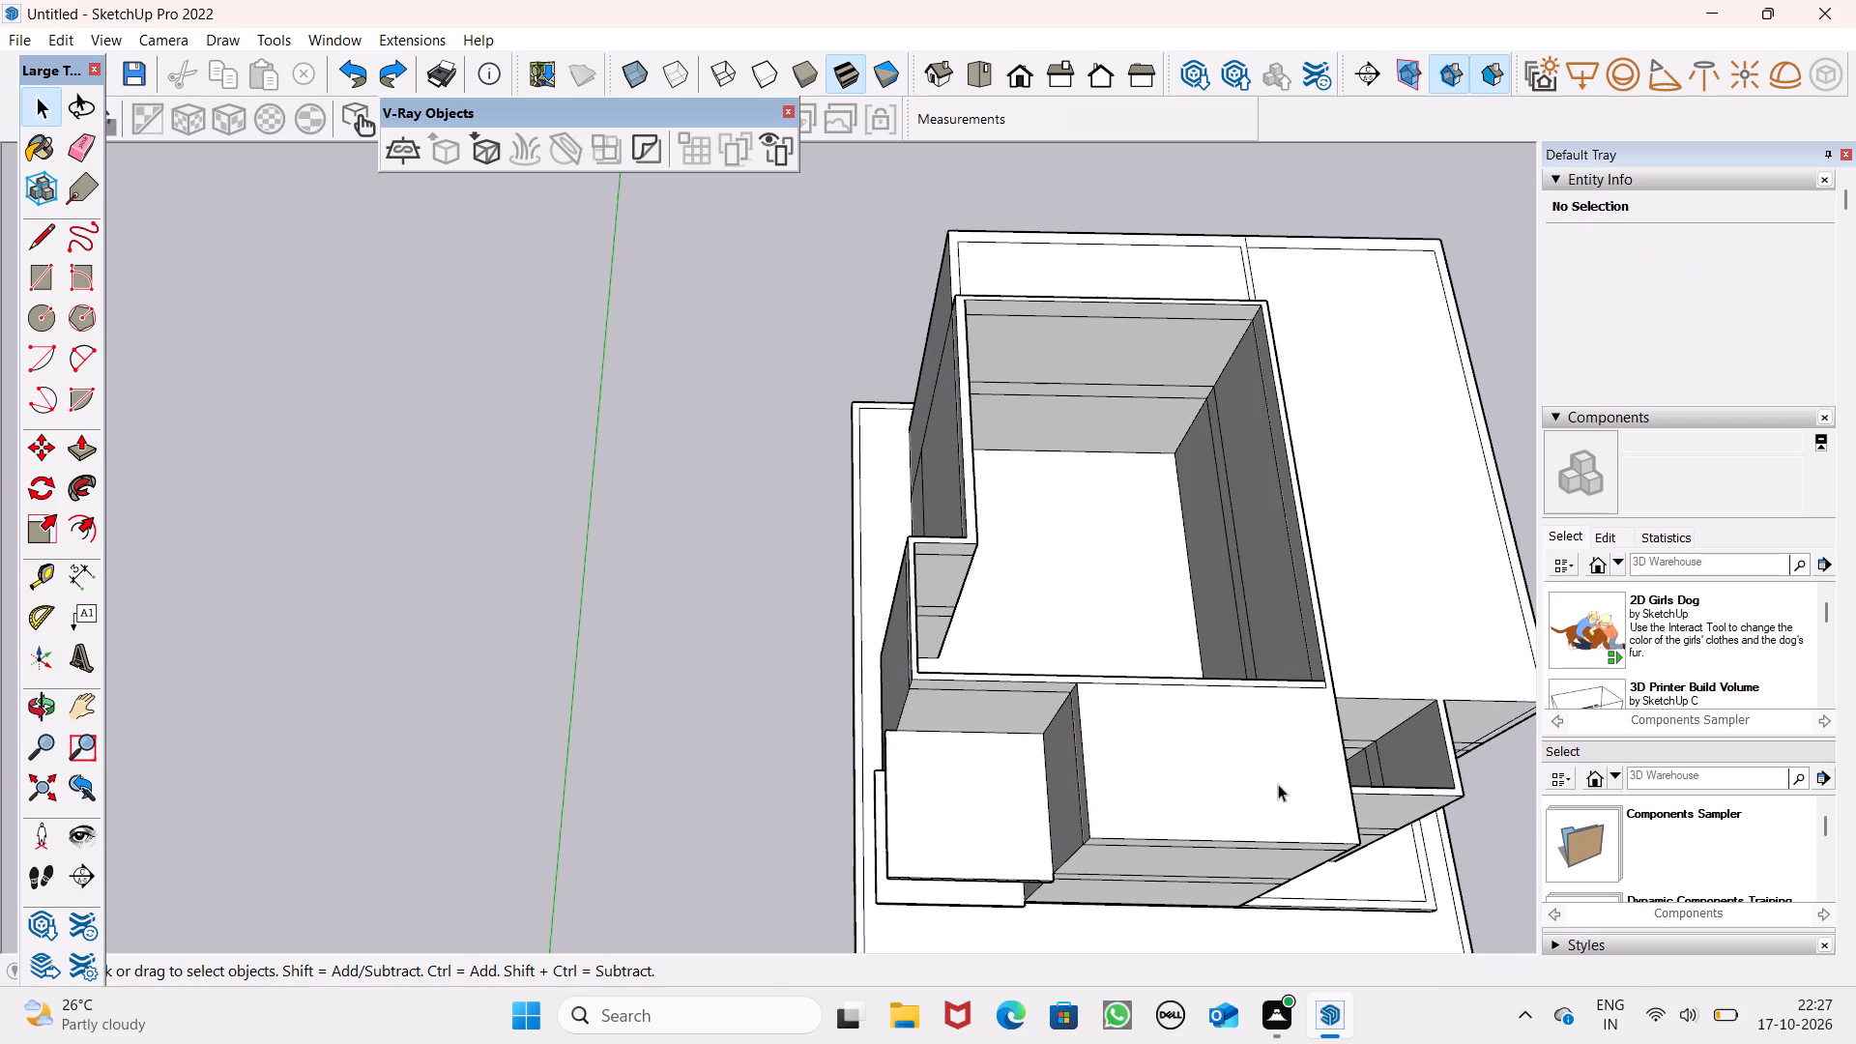
Raise the connected top face of the large room's walls and the small front room by 10' with Push/Pull.
click(86, 449)
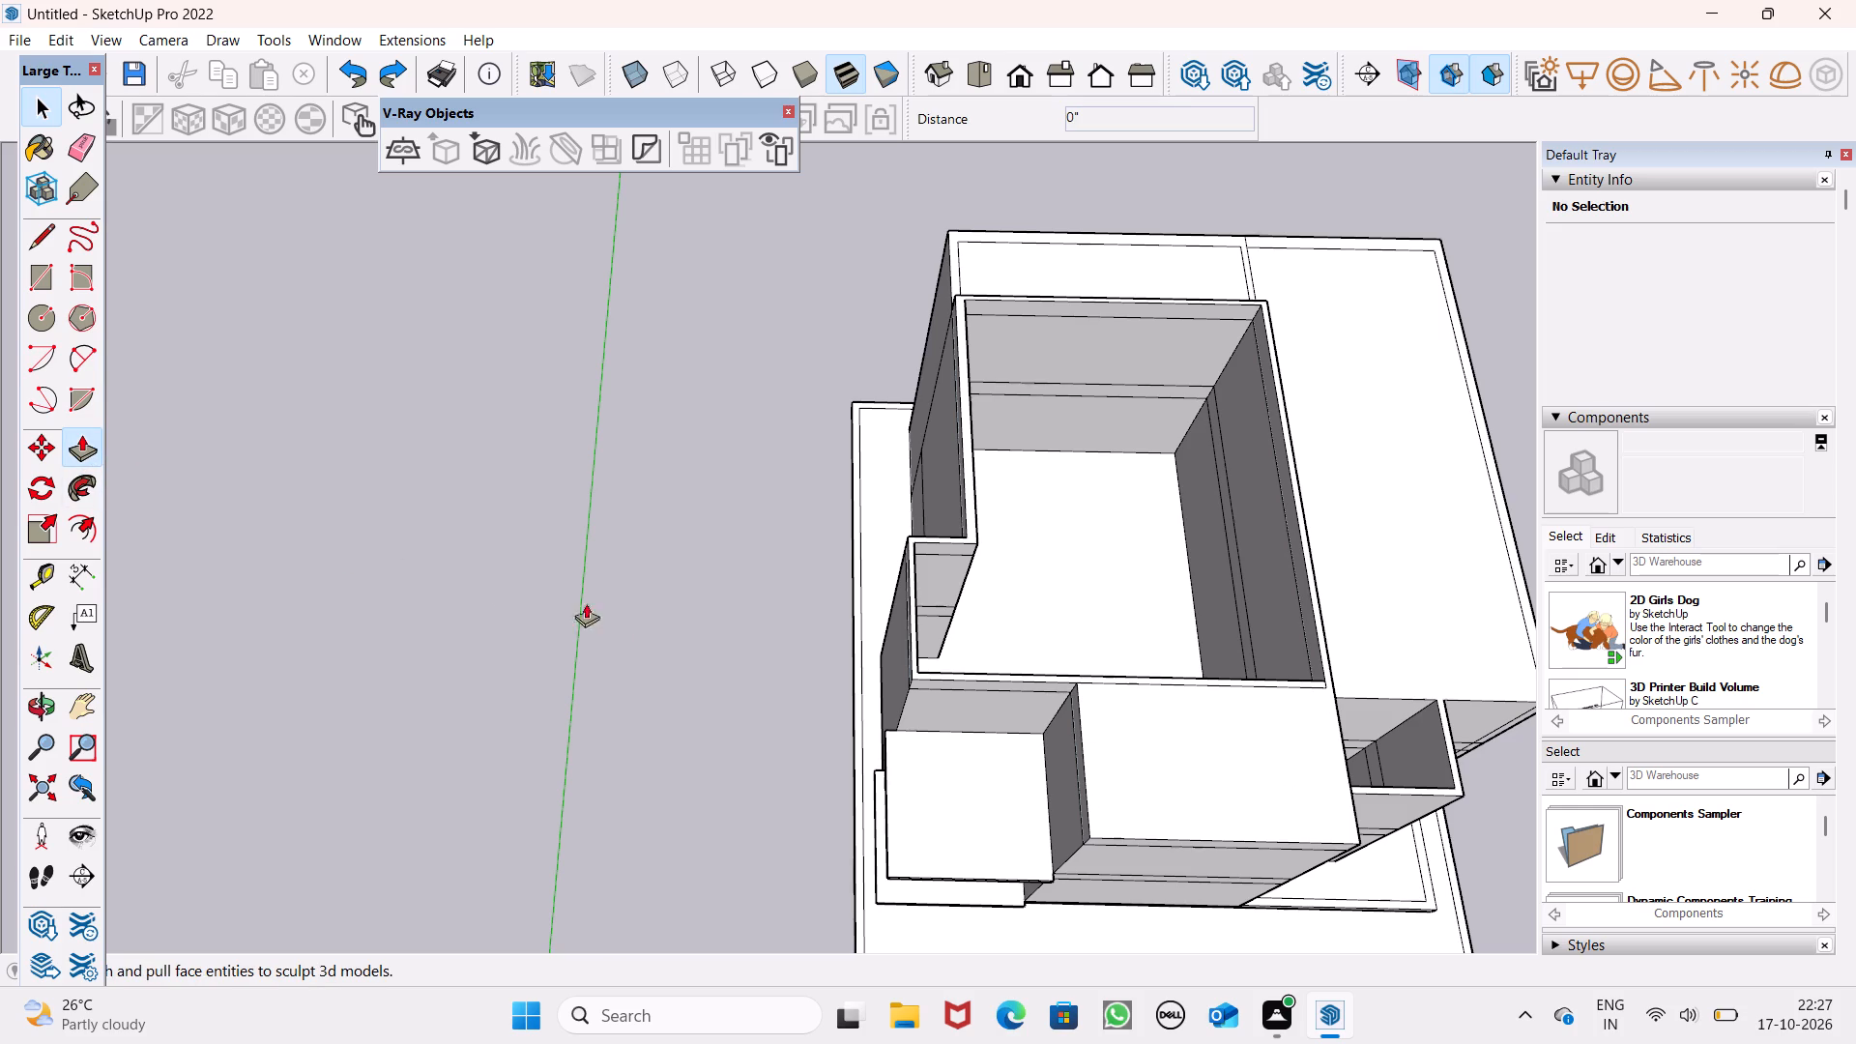
drag(1136, 756, 1132, 744)
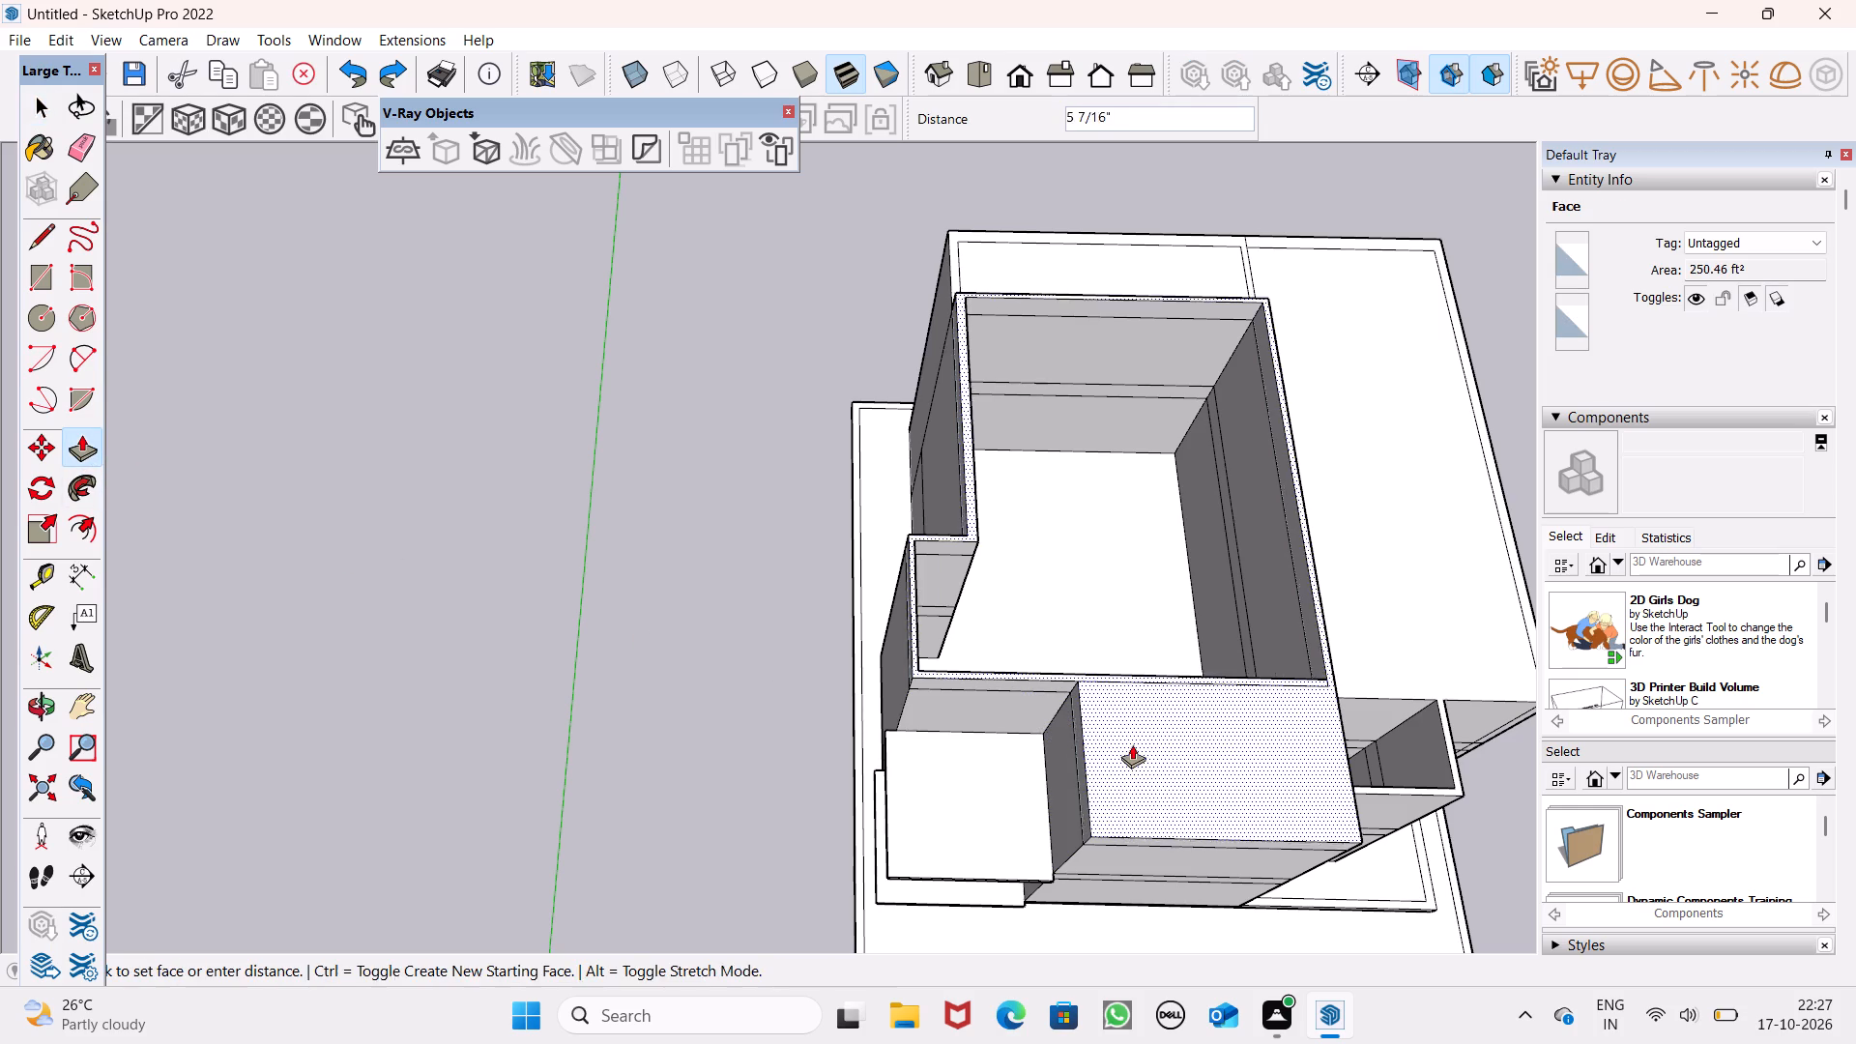
drag(1132, 744, 1141, 708)
text(10')
key(Return)
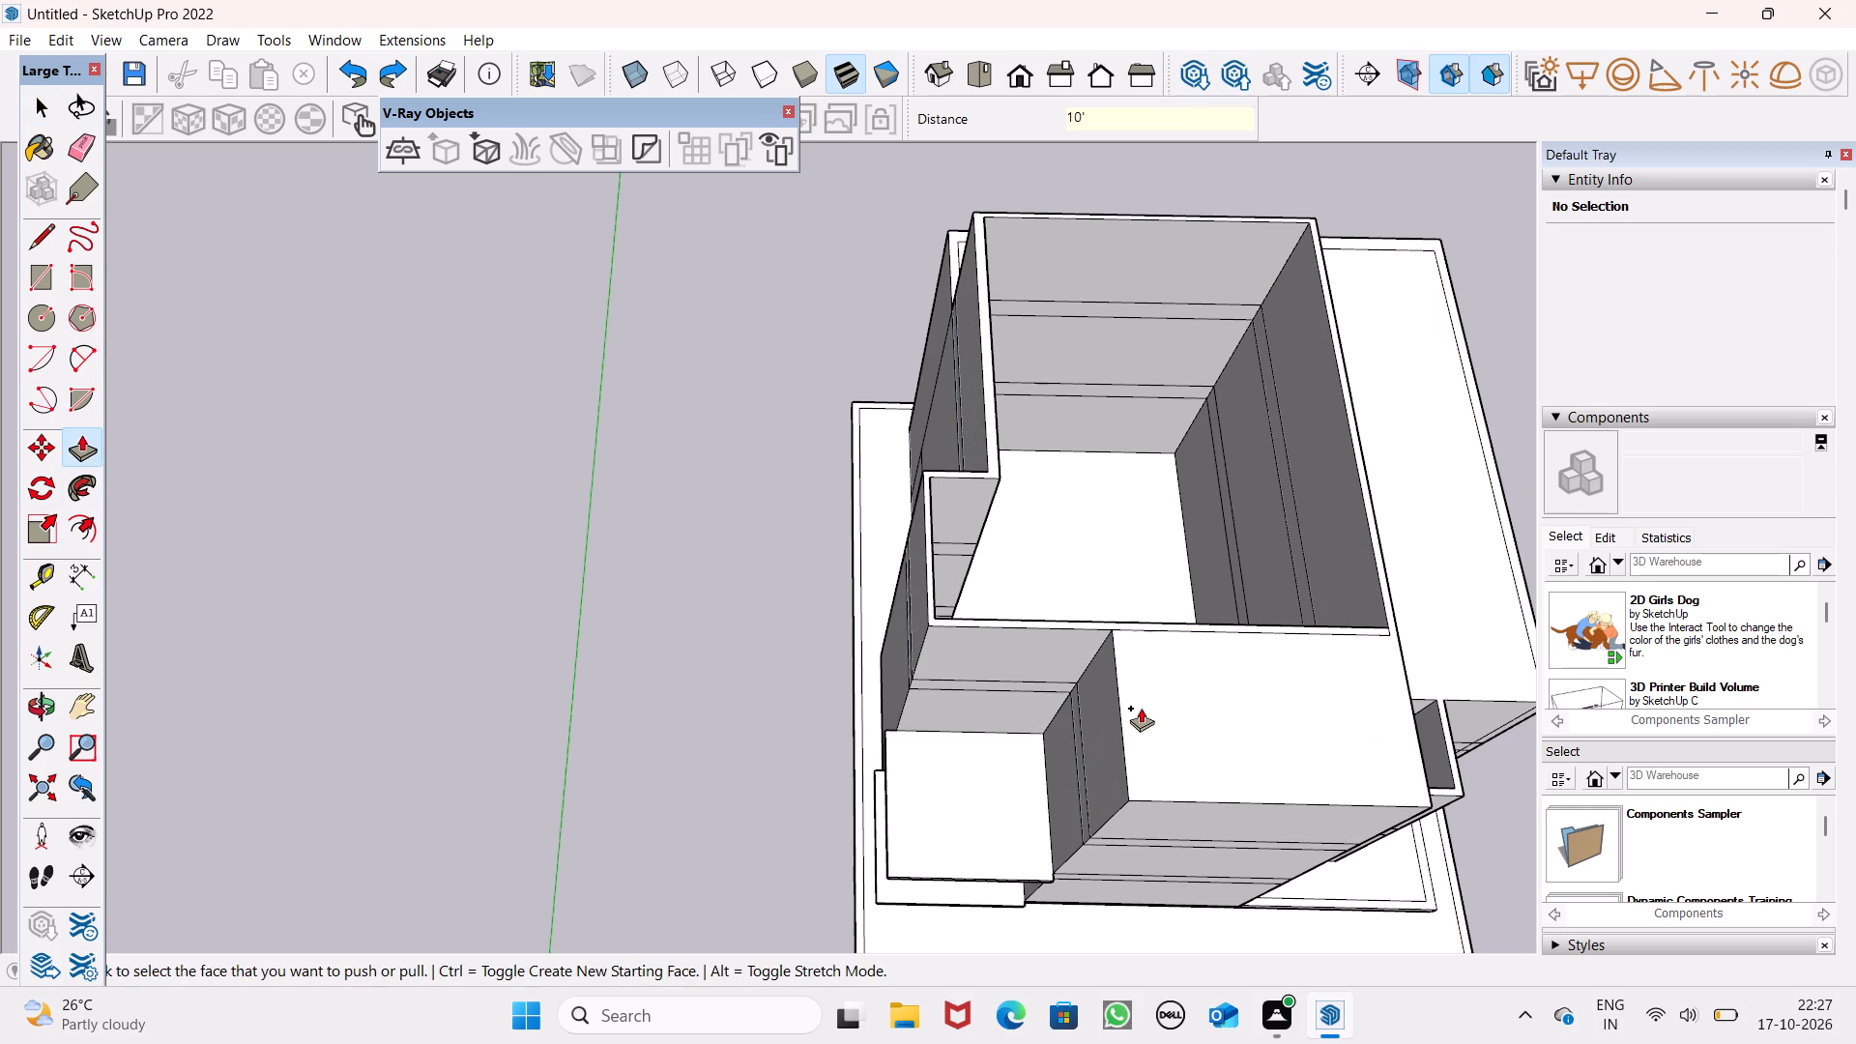
Examine the raised building from all sides and from above to check the overall massing.
middle_drag(1303, 766, 1176, 658)
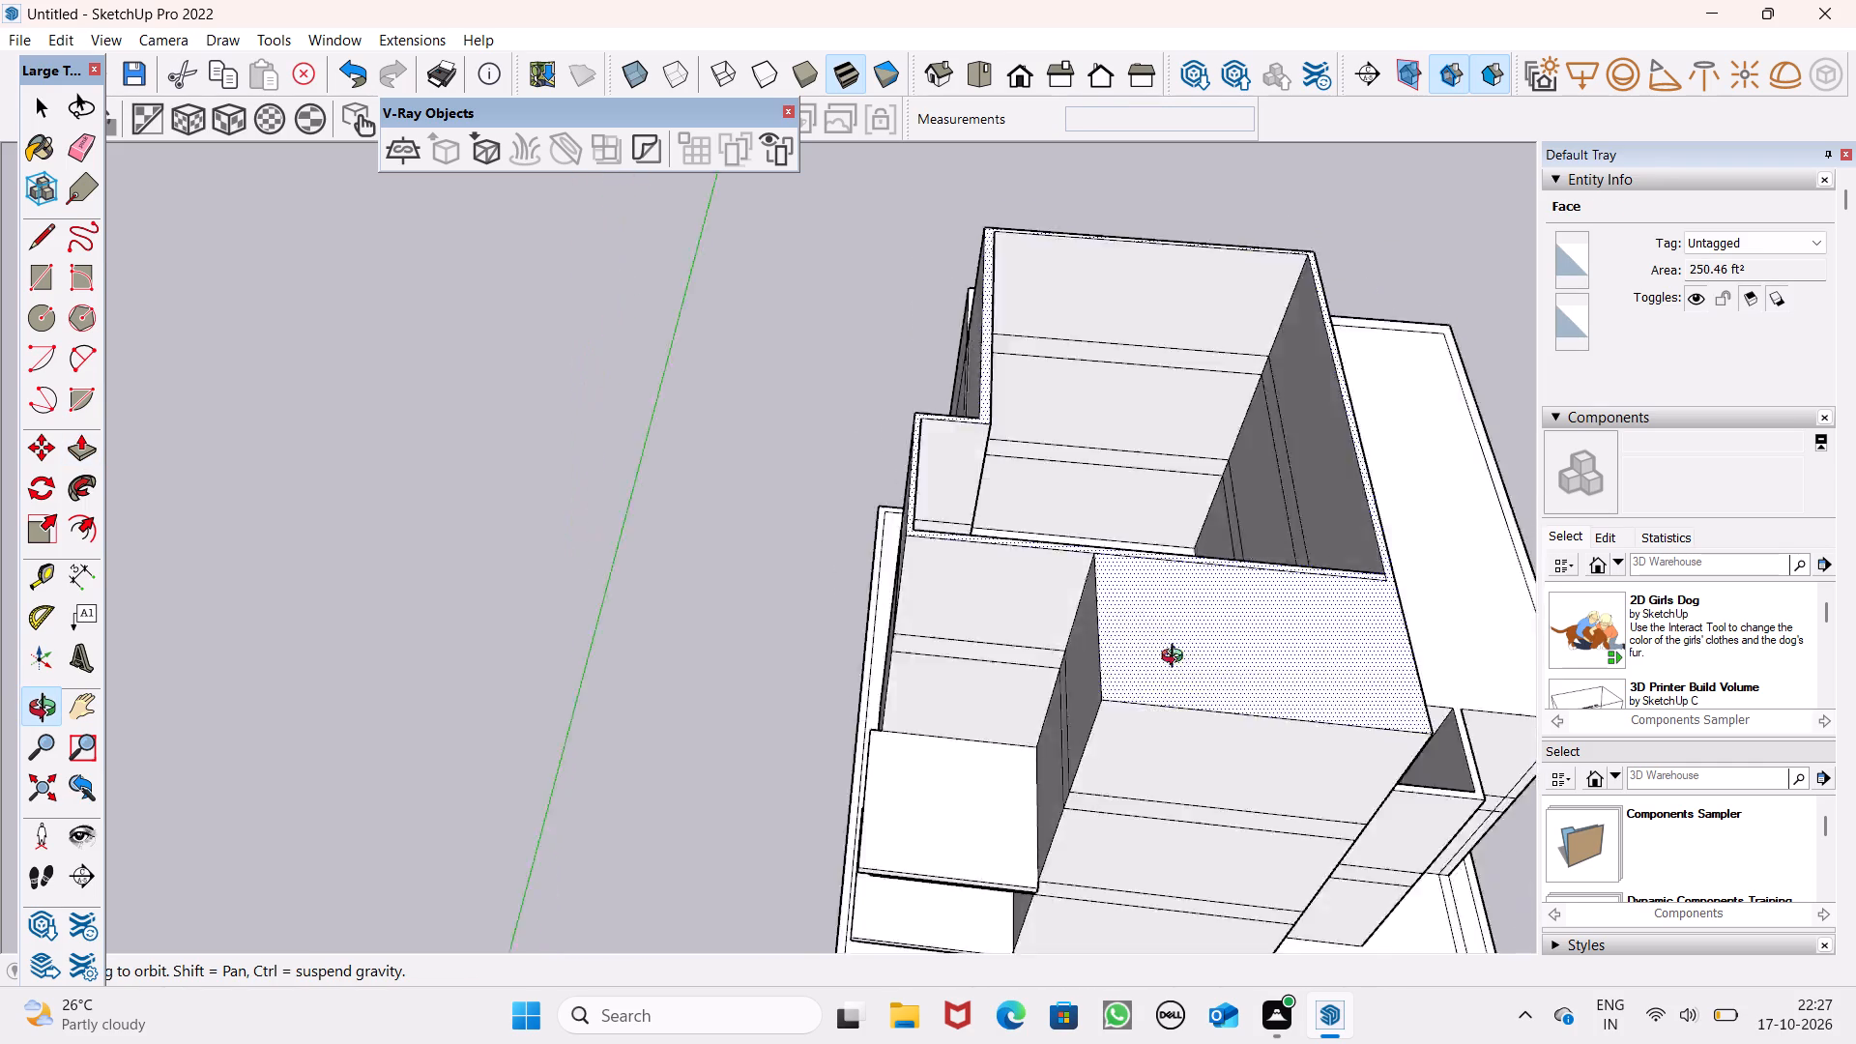
middle_drag(1176, 658, 678, 653)
scroll(1077, 640, down, 11)
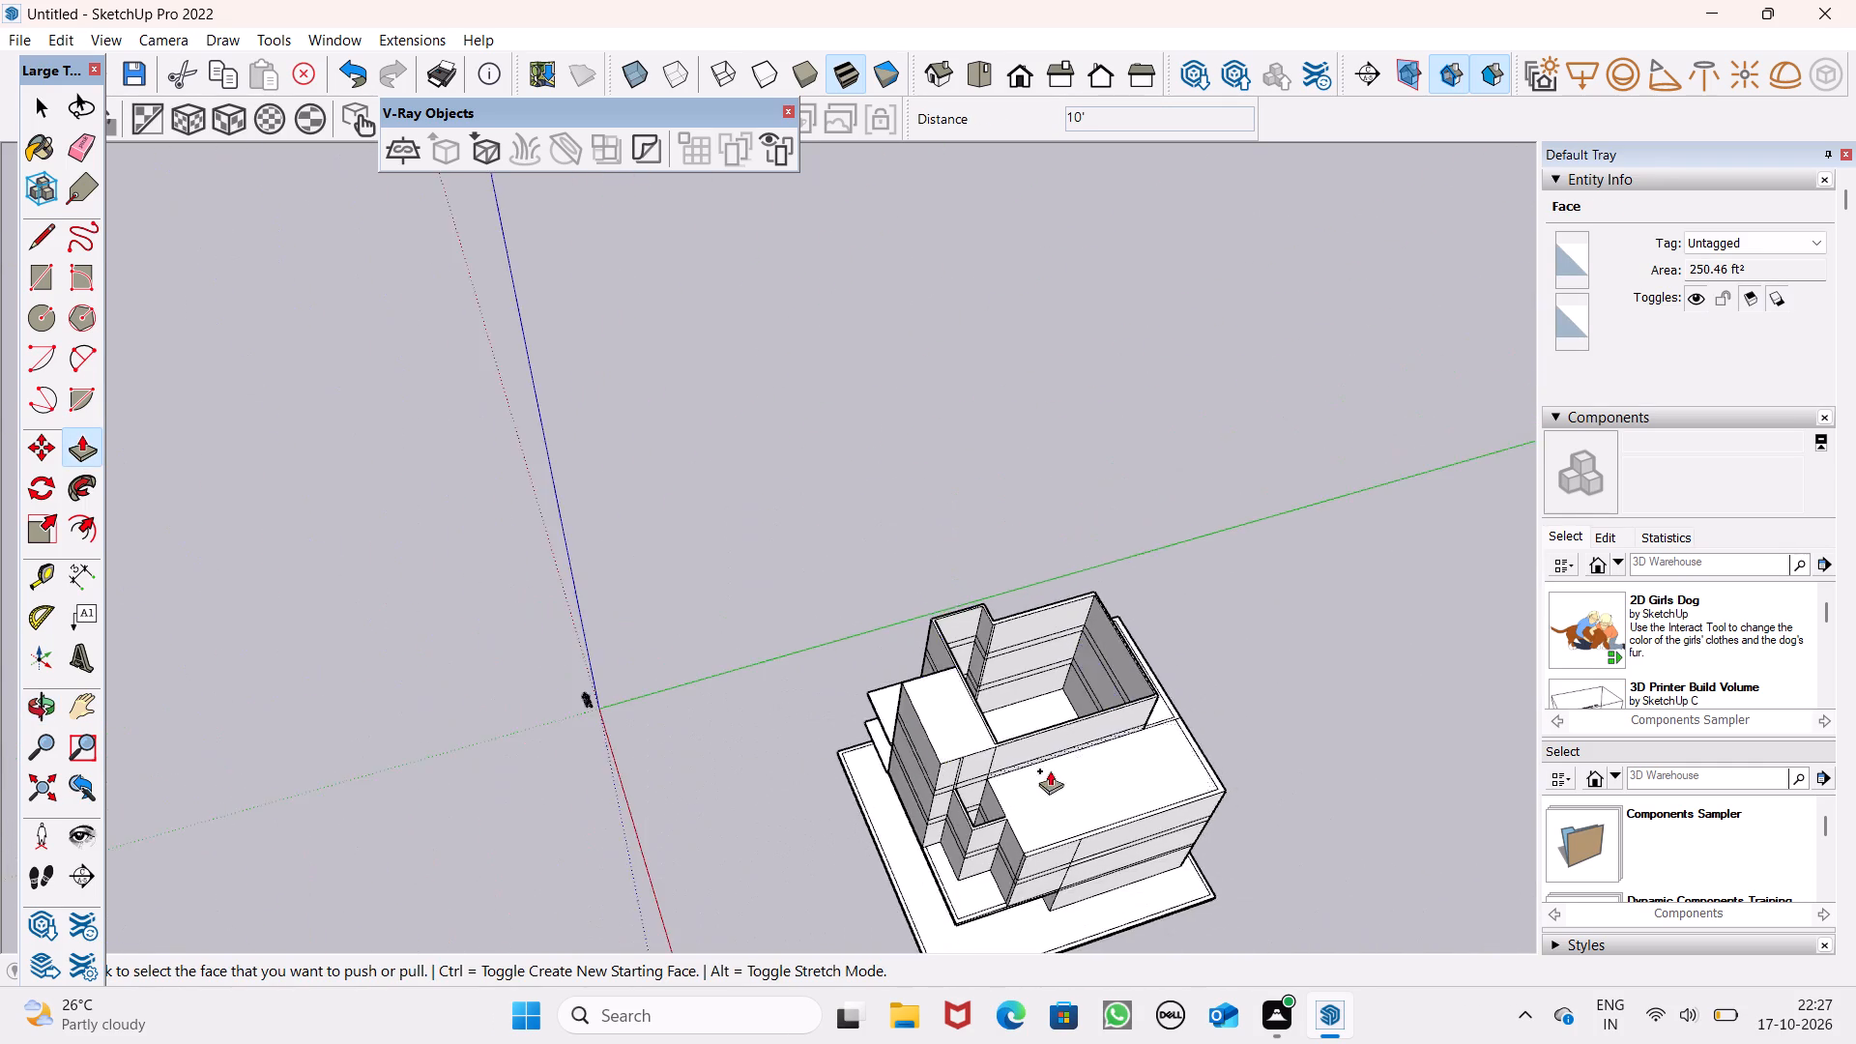
middle_drag(1033, 790, 605, 835)
scroll(597, 879, up, 1)
scroll(942, 693, down, 6)
middle_drag(786, 824, 1396, 351)
middle_drag(648, 775, 860, 761)
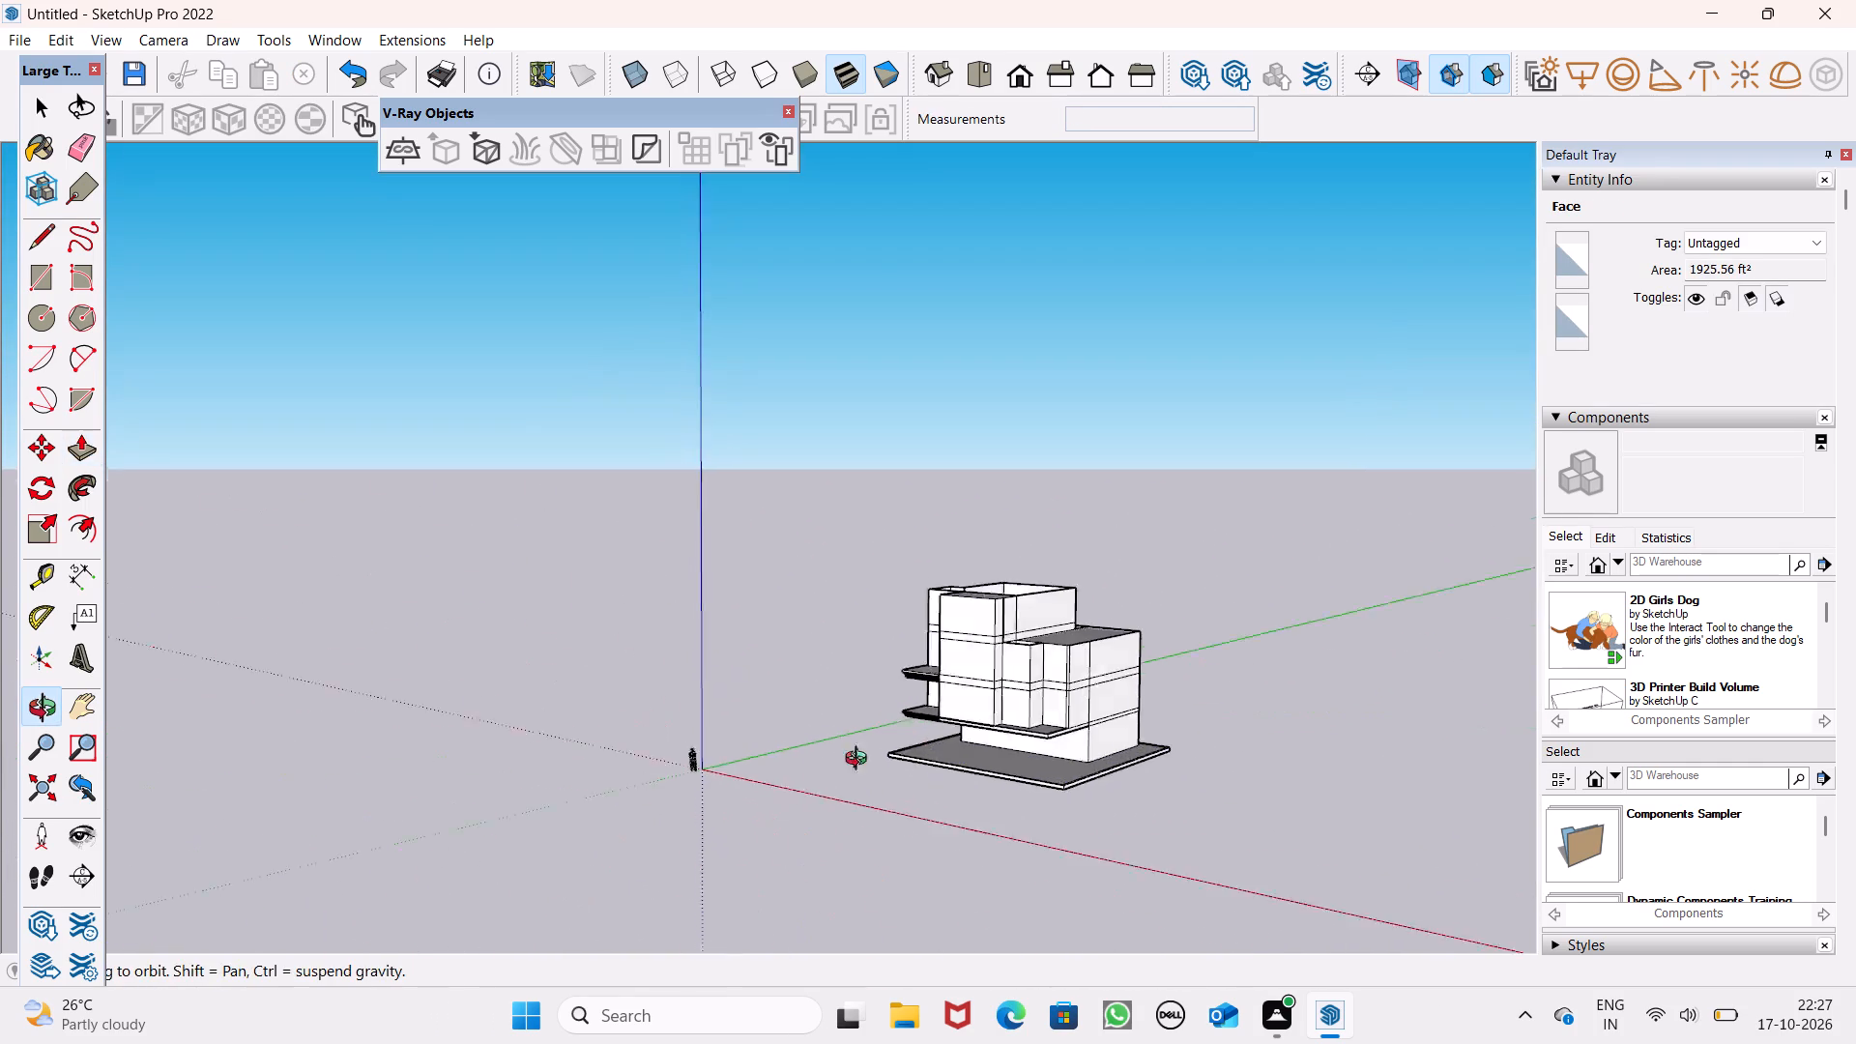
middle_drag(860, 761, 1296, 552)
scroll(637, 742, up, 1)
middle_drag(637, 742, 943, 932)
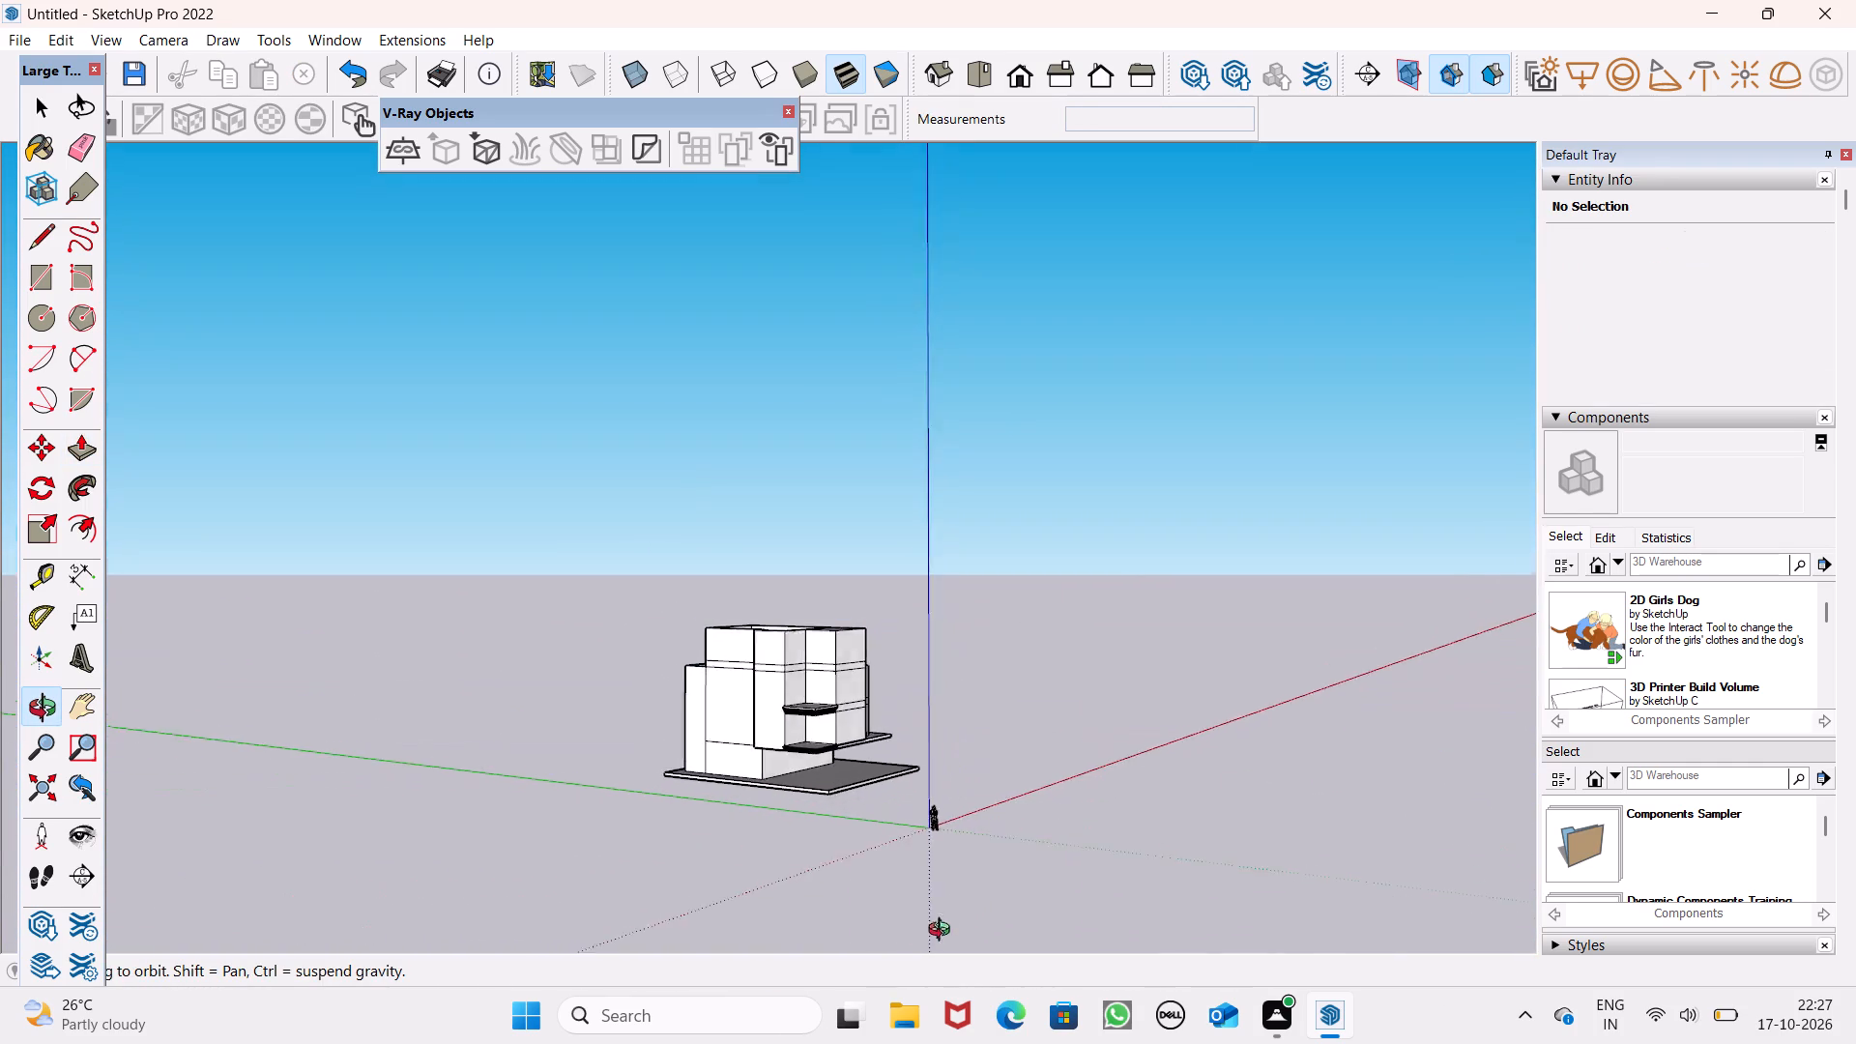
middle_drag(943, 932, 606, 989)
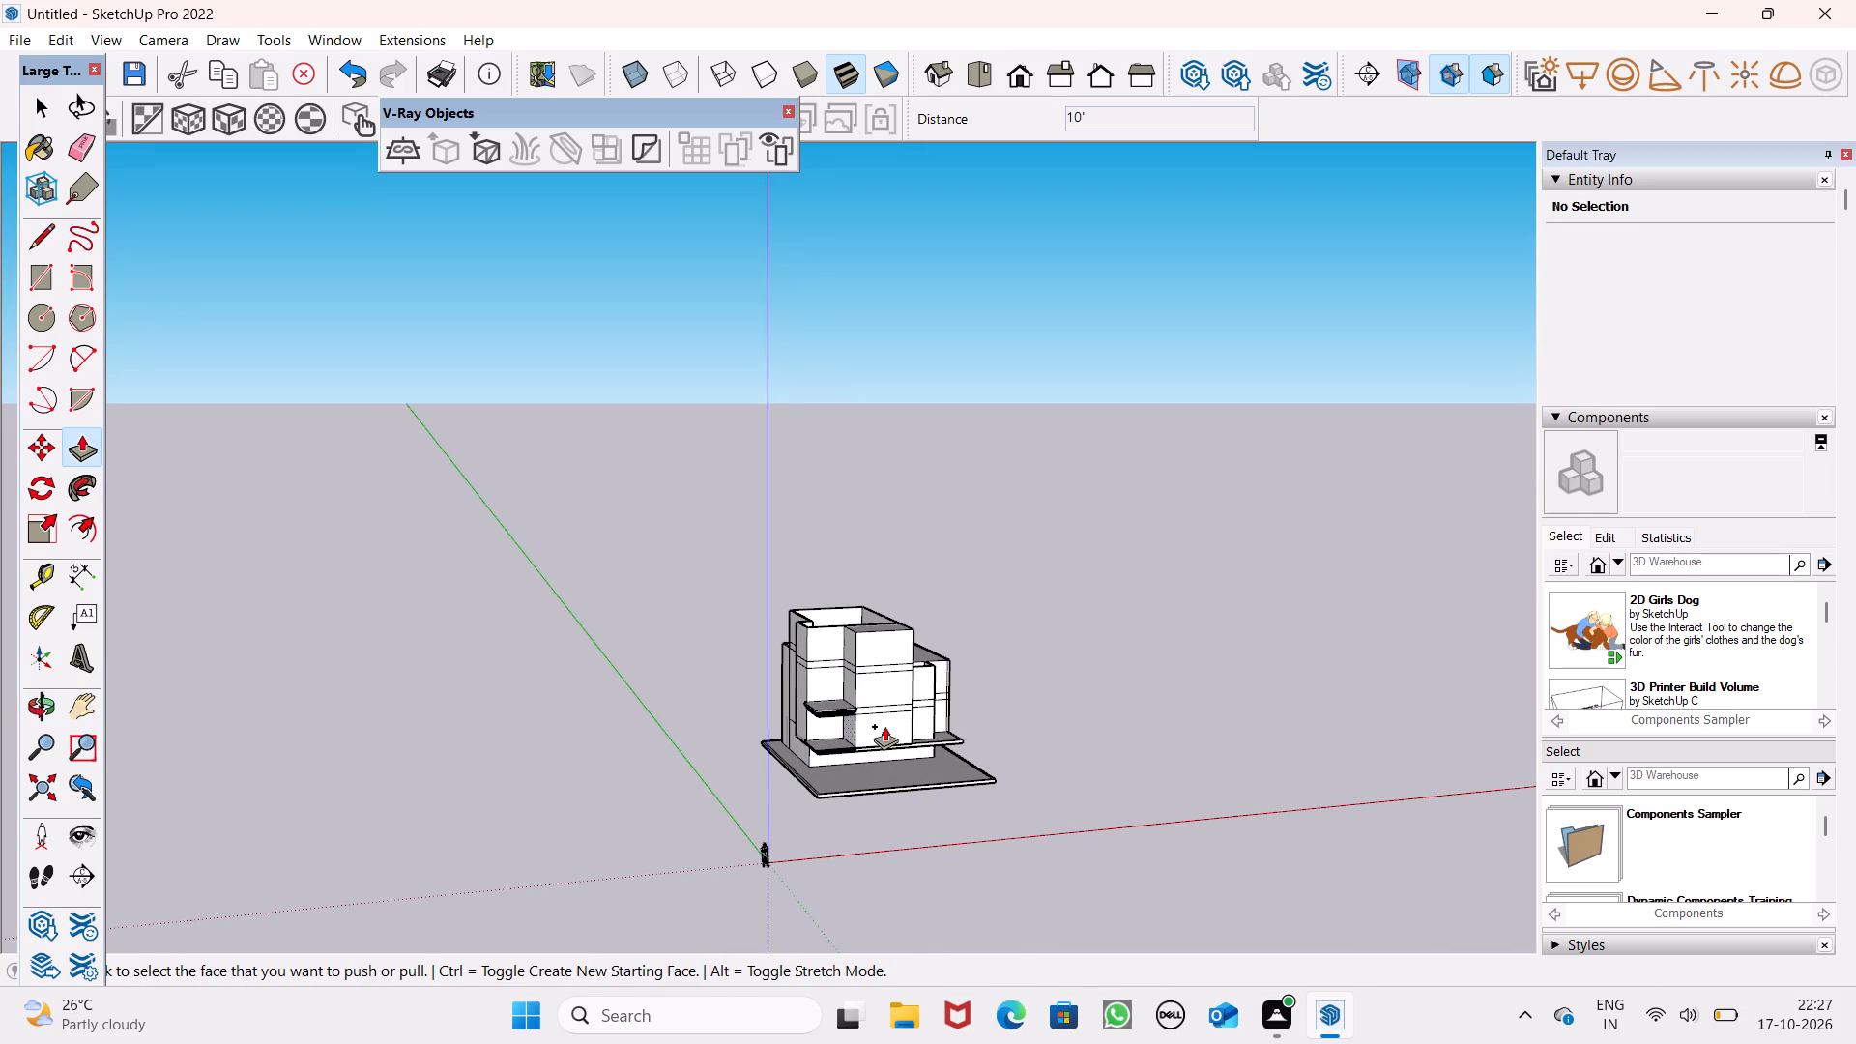
scroll(1267, 572, down, 3)
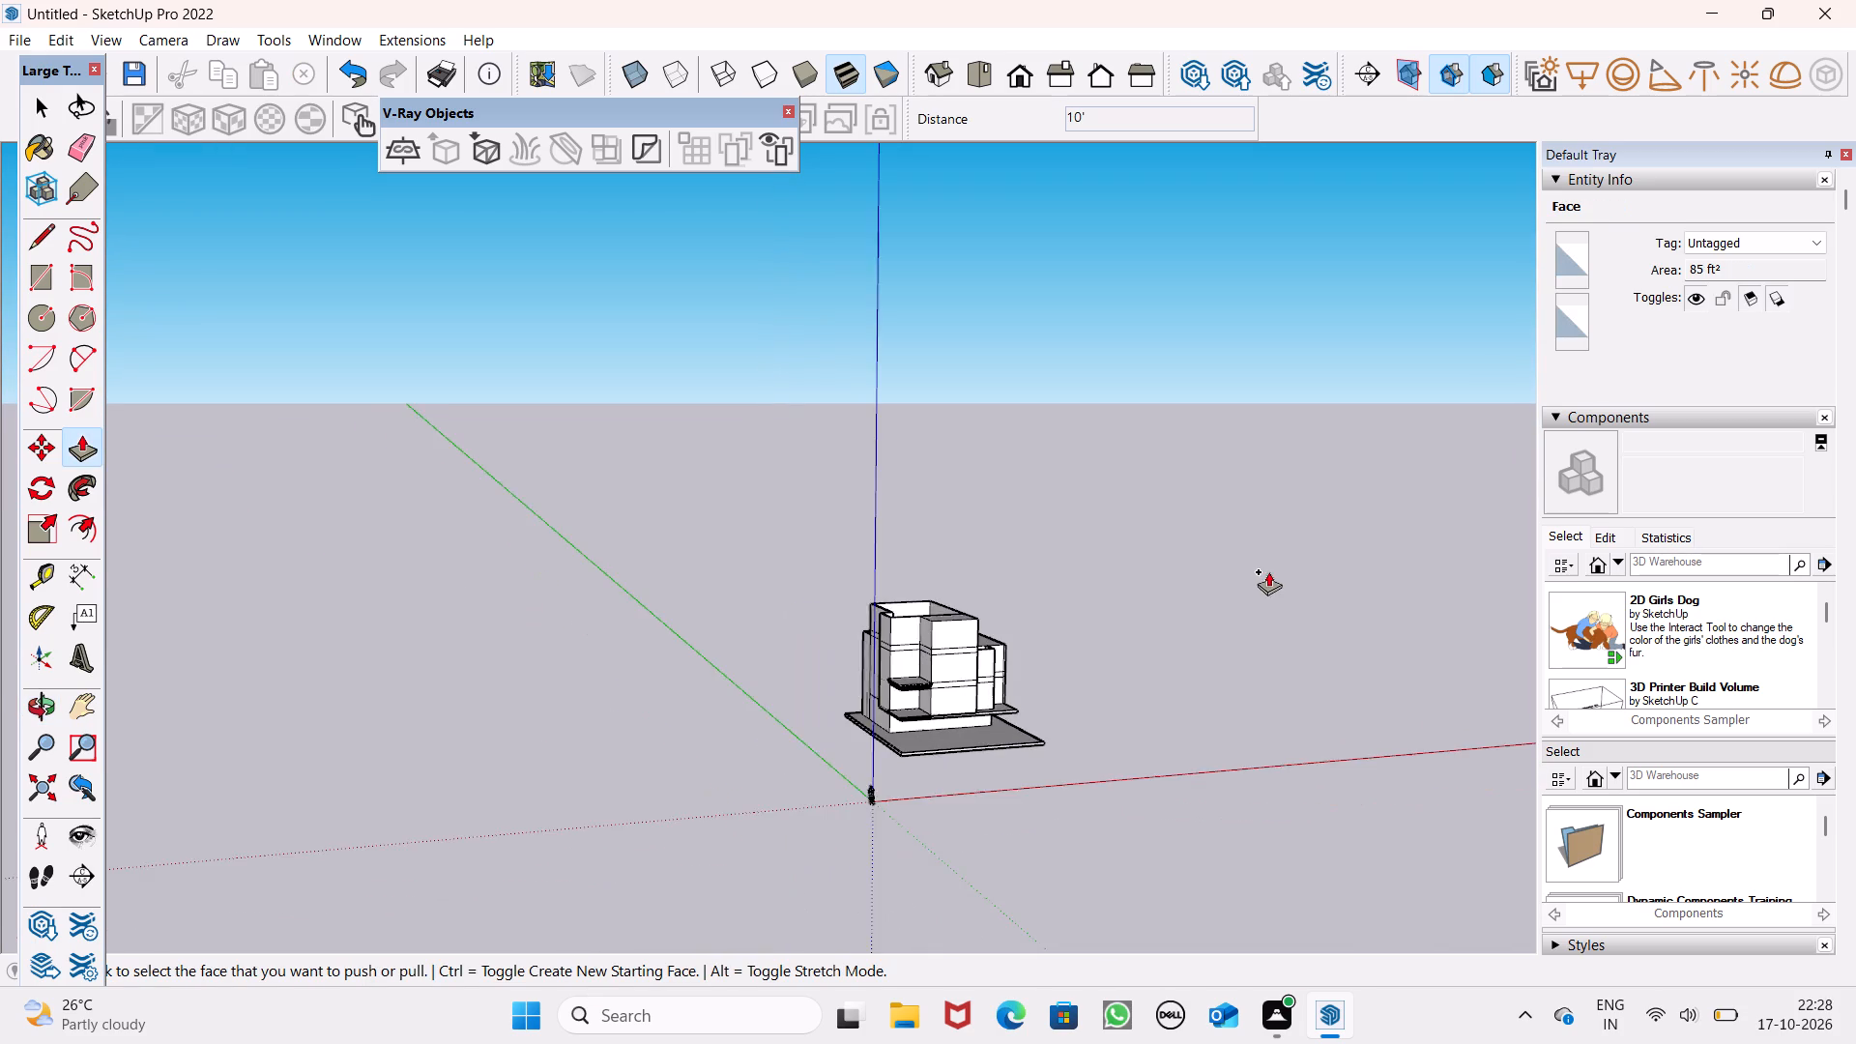
scroll(1268, 571, down, 1)
middle_drag(1251, 691, 1082, 846)
scroll(1337, 524, down, 3)
middle_drag(1319, 712, 757, 730)
scroll(745, 764, up, 1)
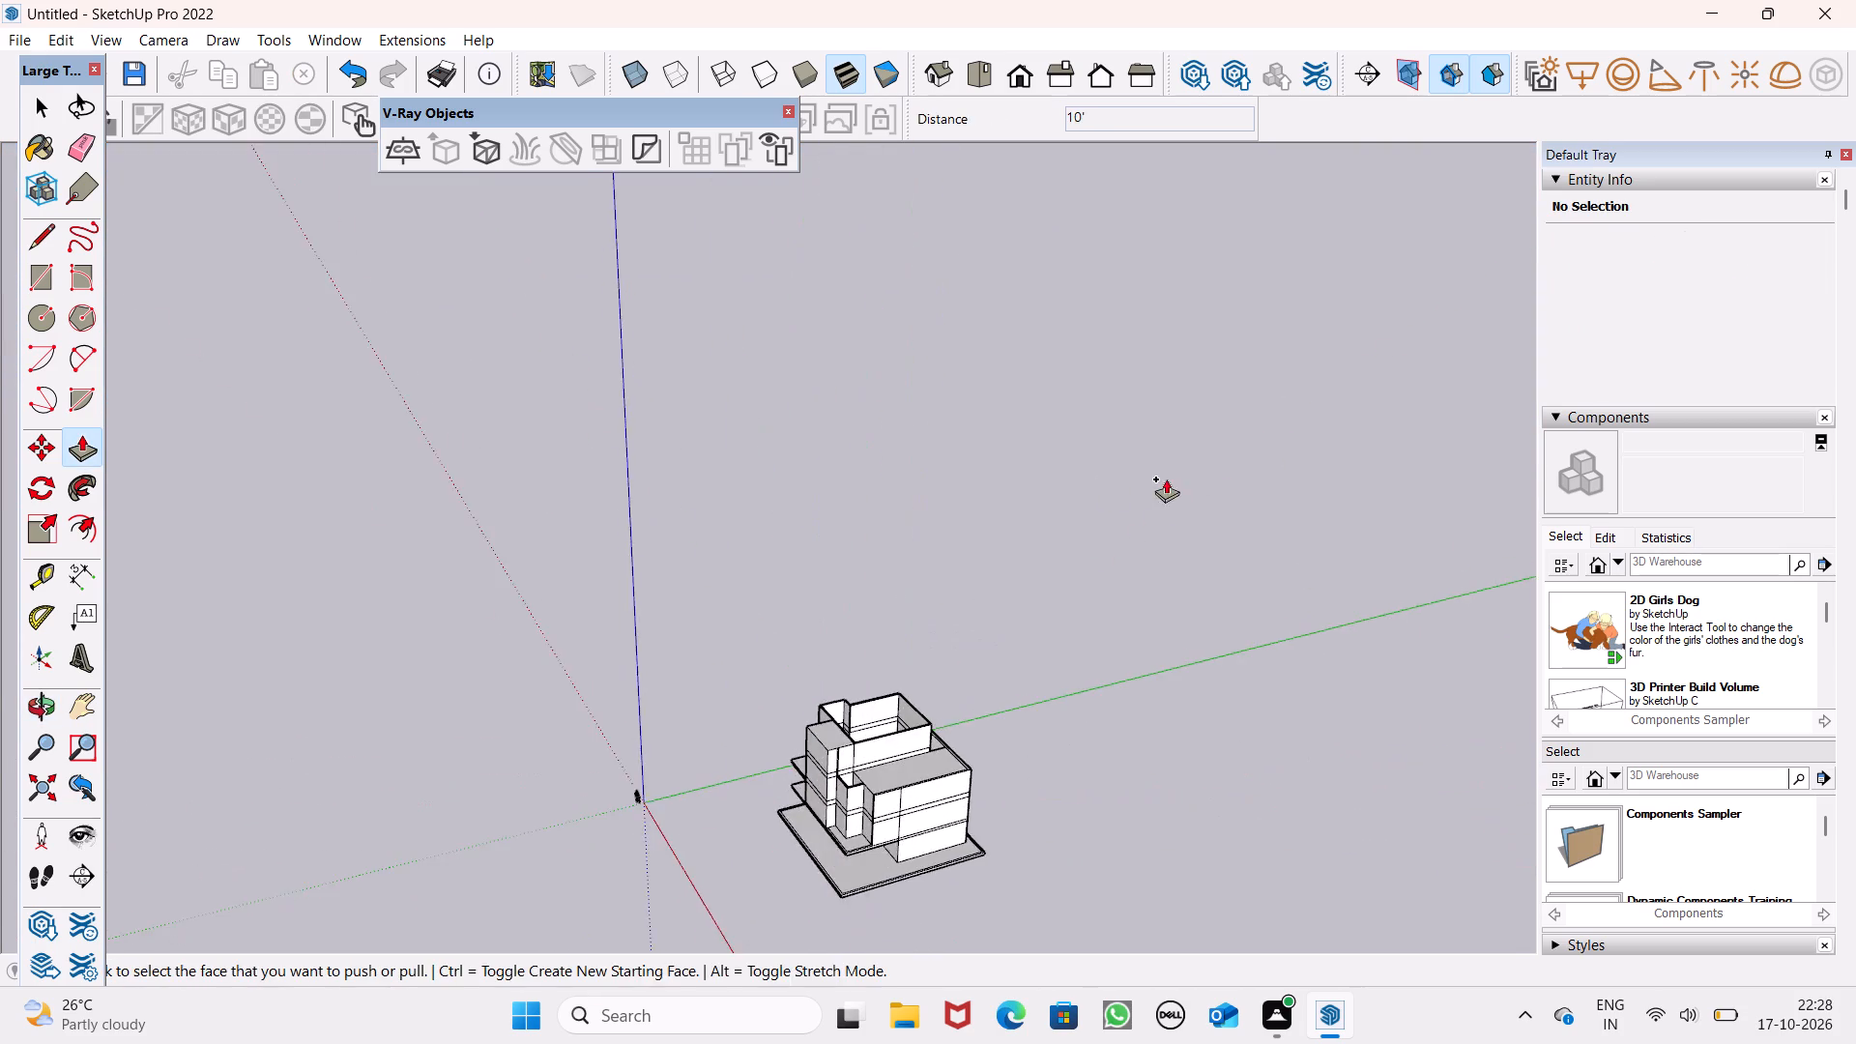
scroll(1175, 490, down, 5)
middle_drag(1234, 717, 562, 771)
scroll(944, 510, down, 6)
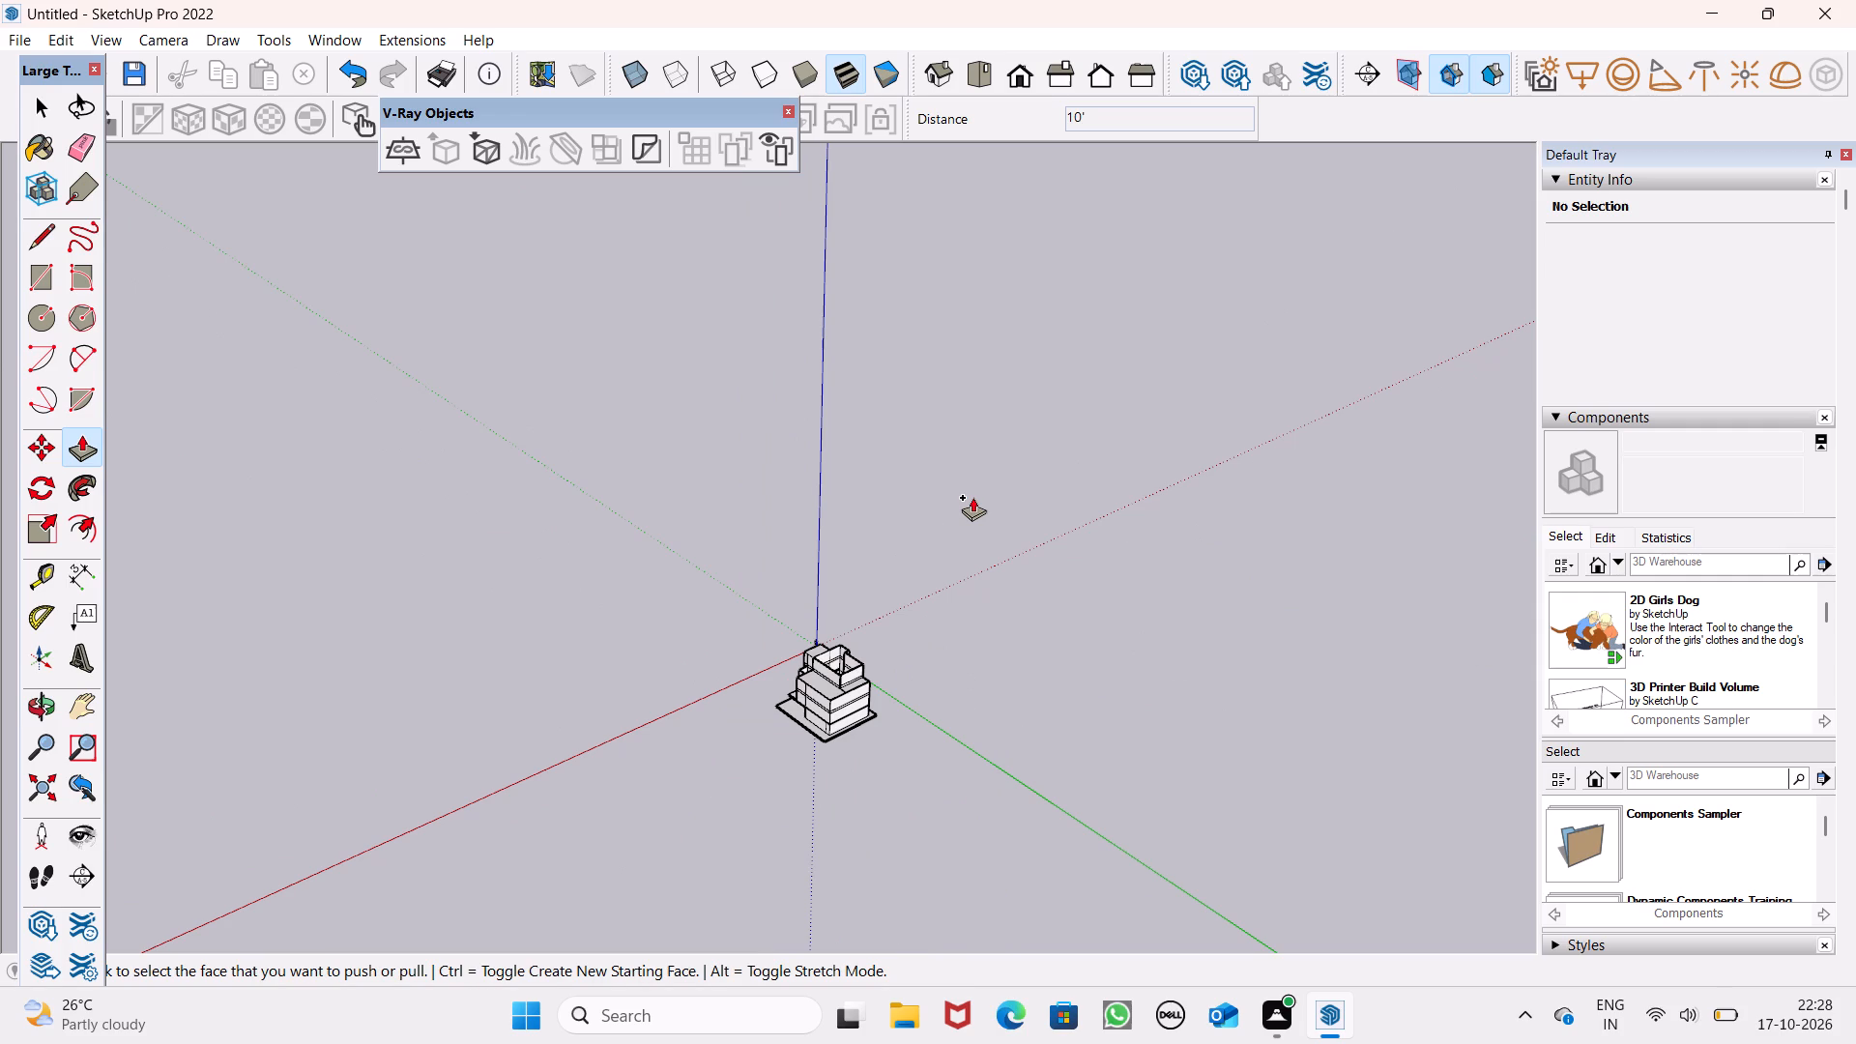
scroll(807, 684, up, 6)
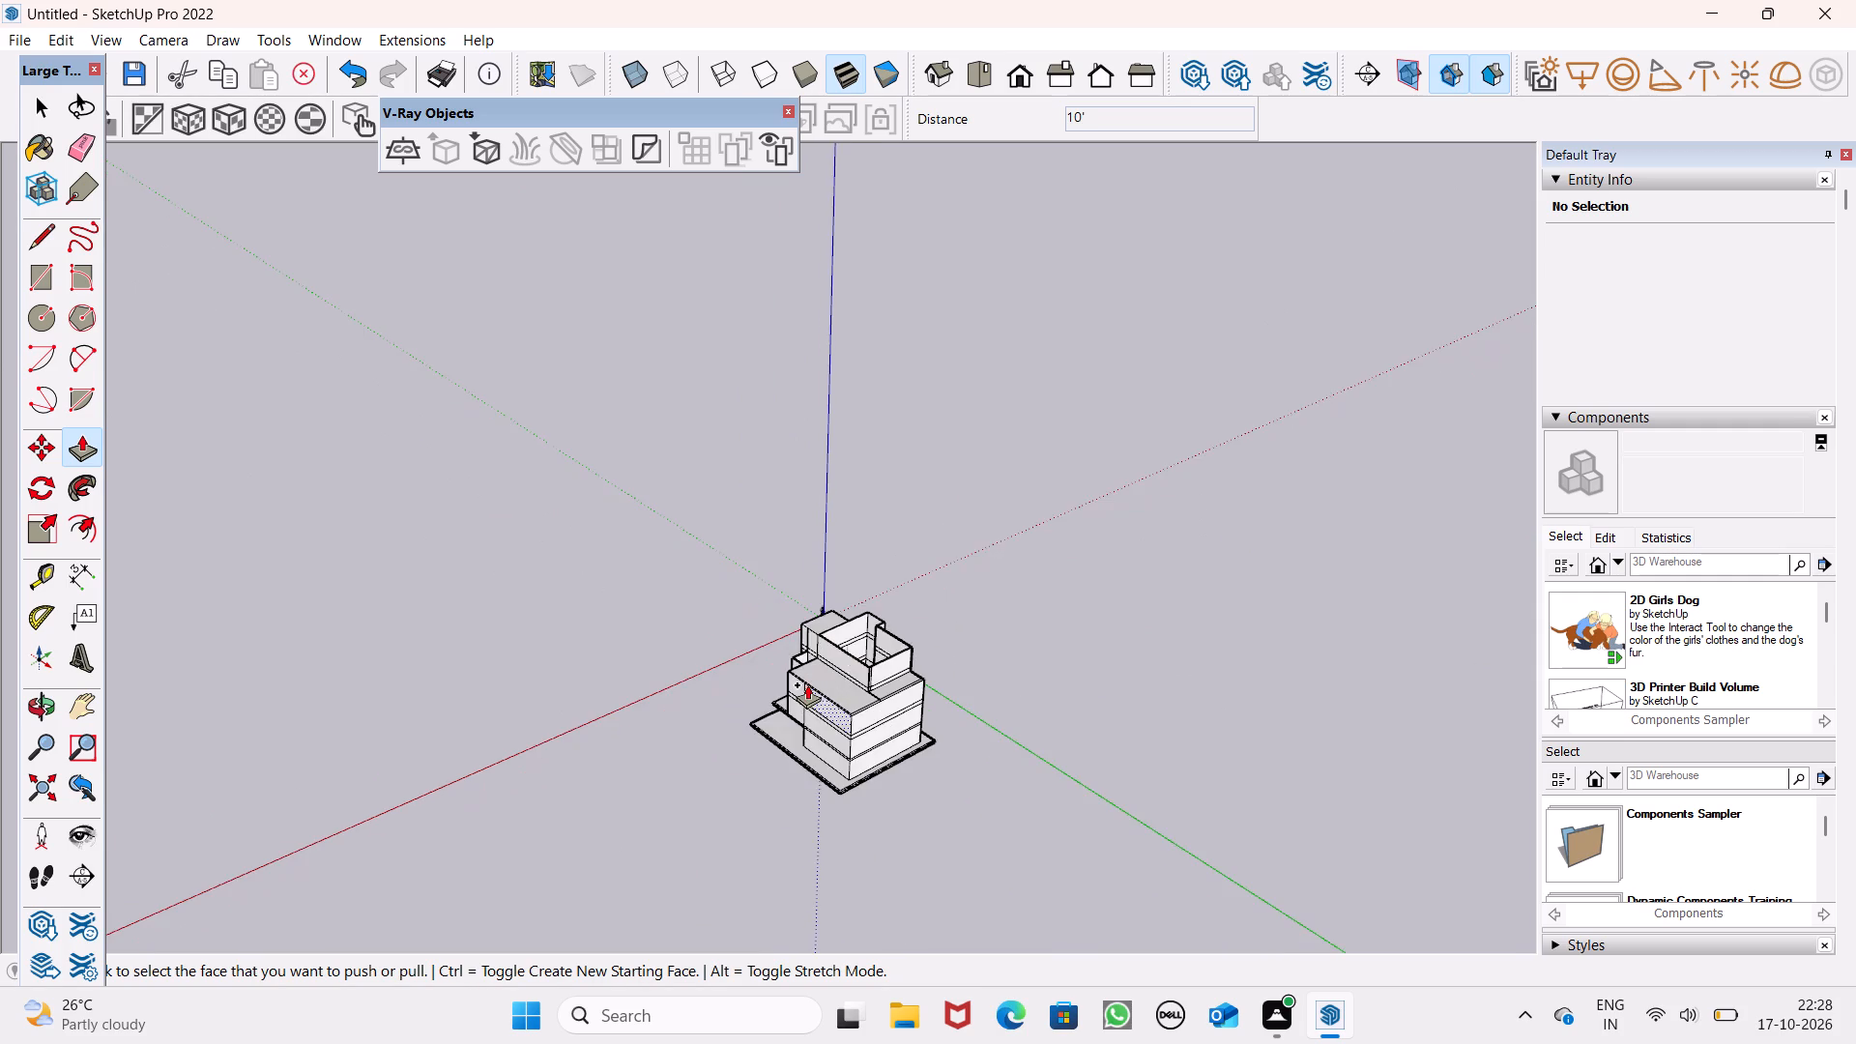
scroll(939, 601, up, 8)
scroll(1040, 495, down, 9)
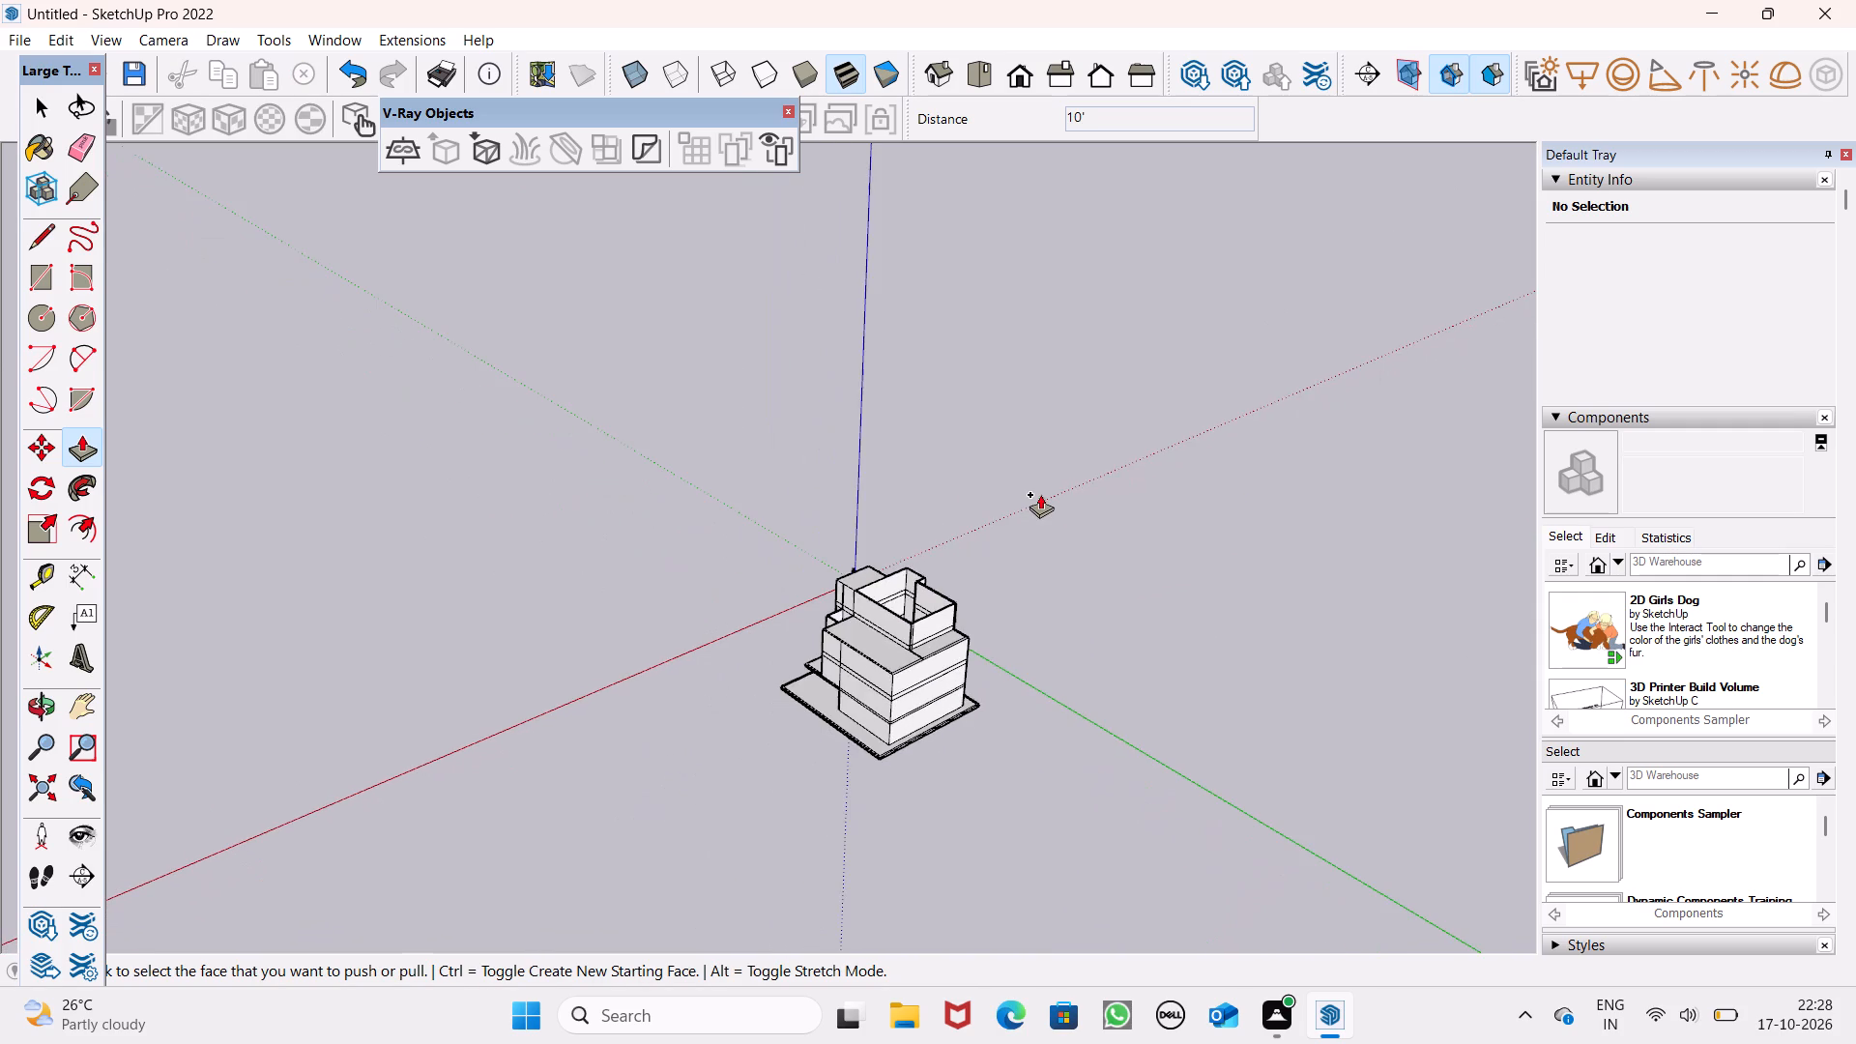
scroll(1040, 494, down, 2)
middle_drag(1023, 545, 919, 777)
scroll(994, 735, up, 1)
scroll(961, 617, up, 7)
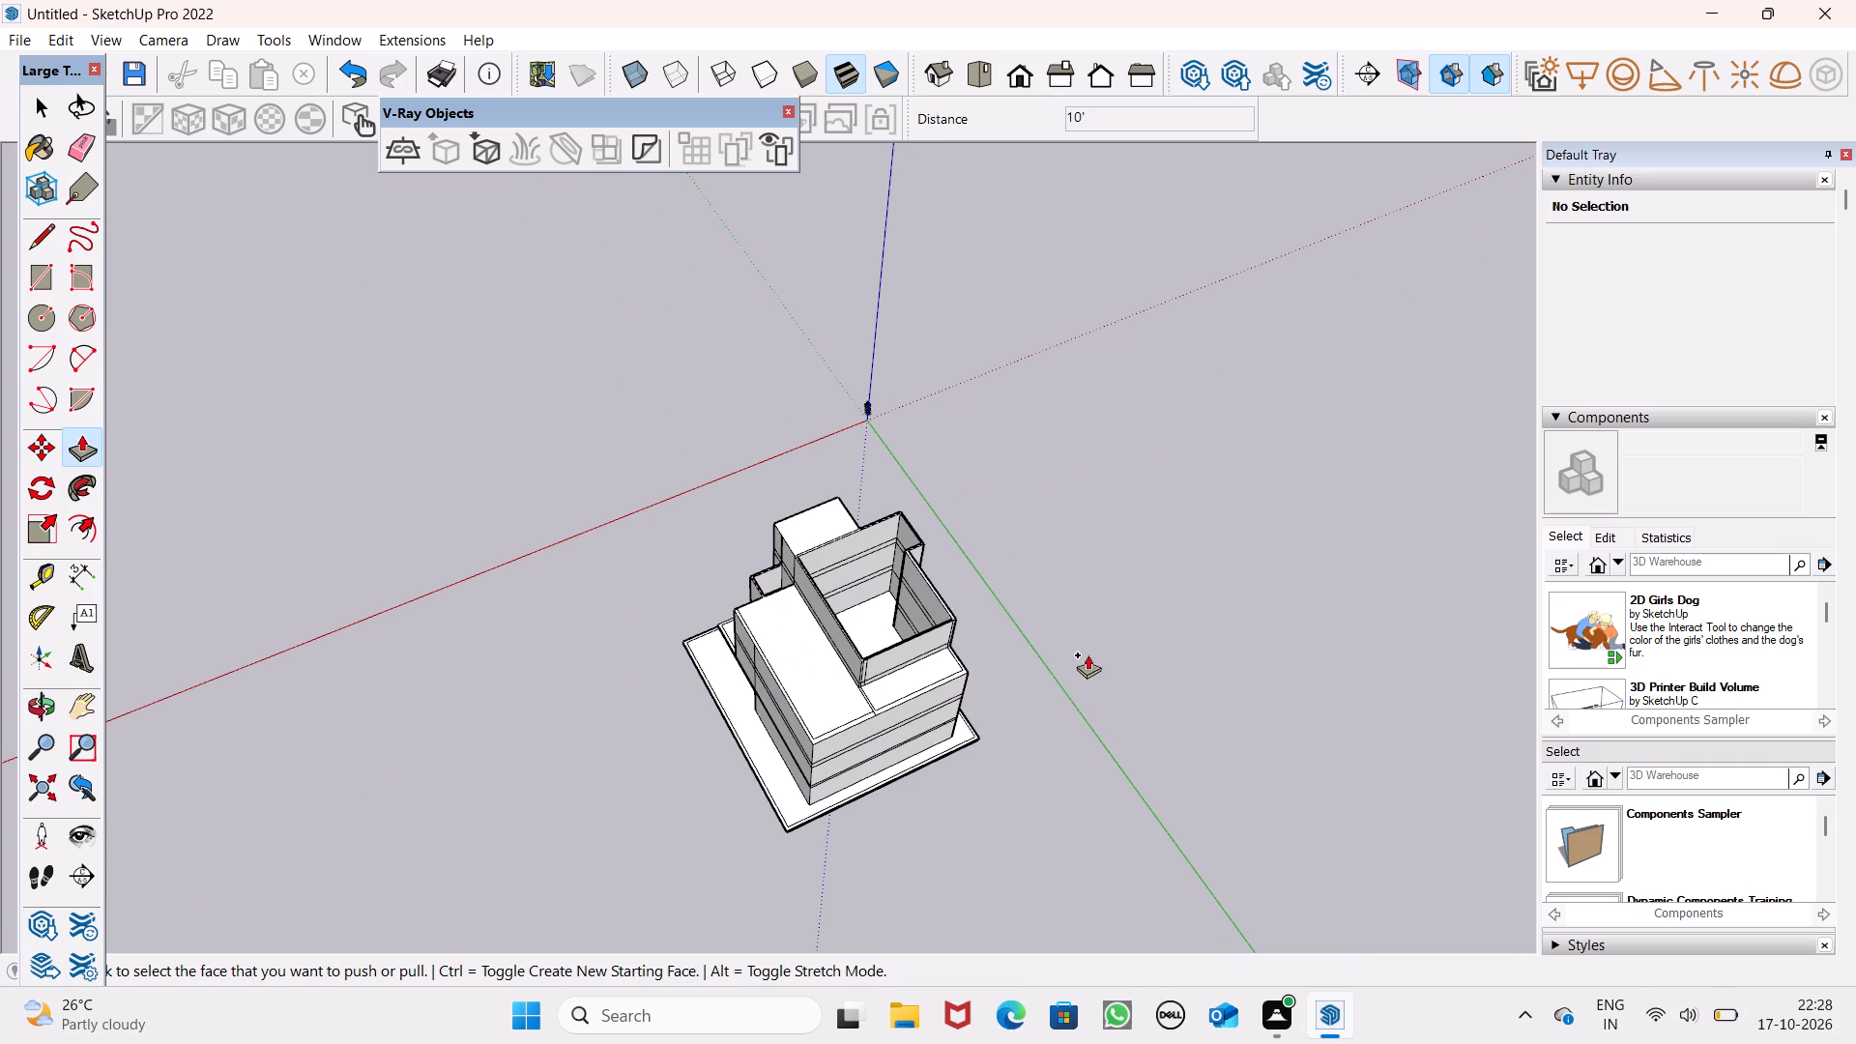
scroll(1128, 552, down, 3)
middle_drag(1089, 681, 742, 937)
scroll(698, 639, up, 7)
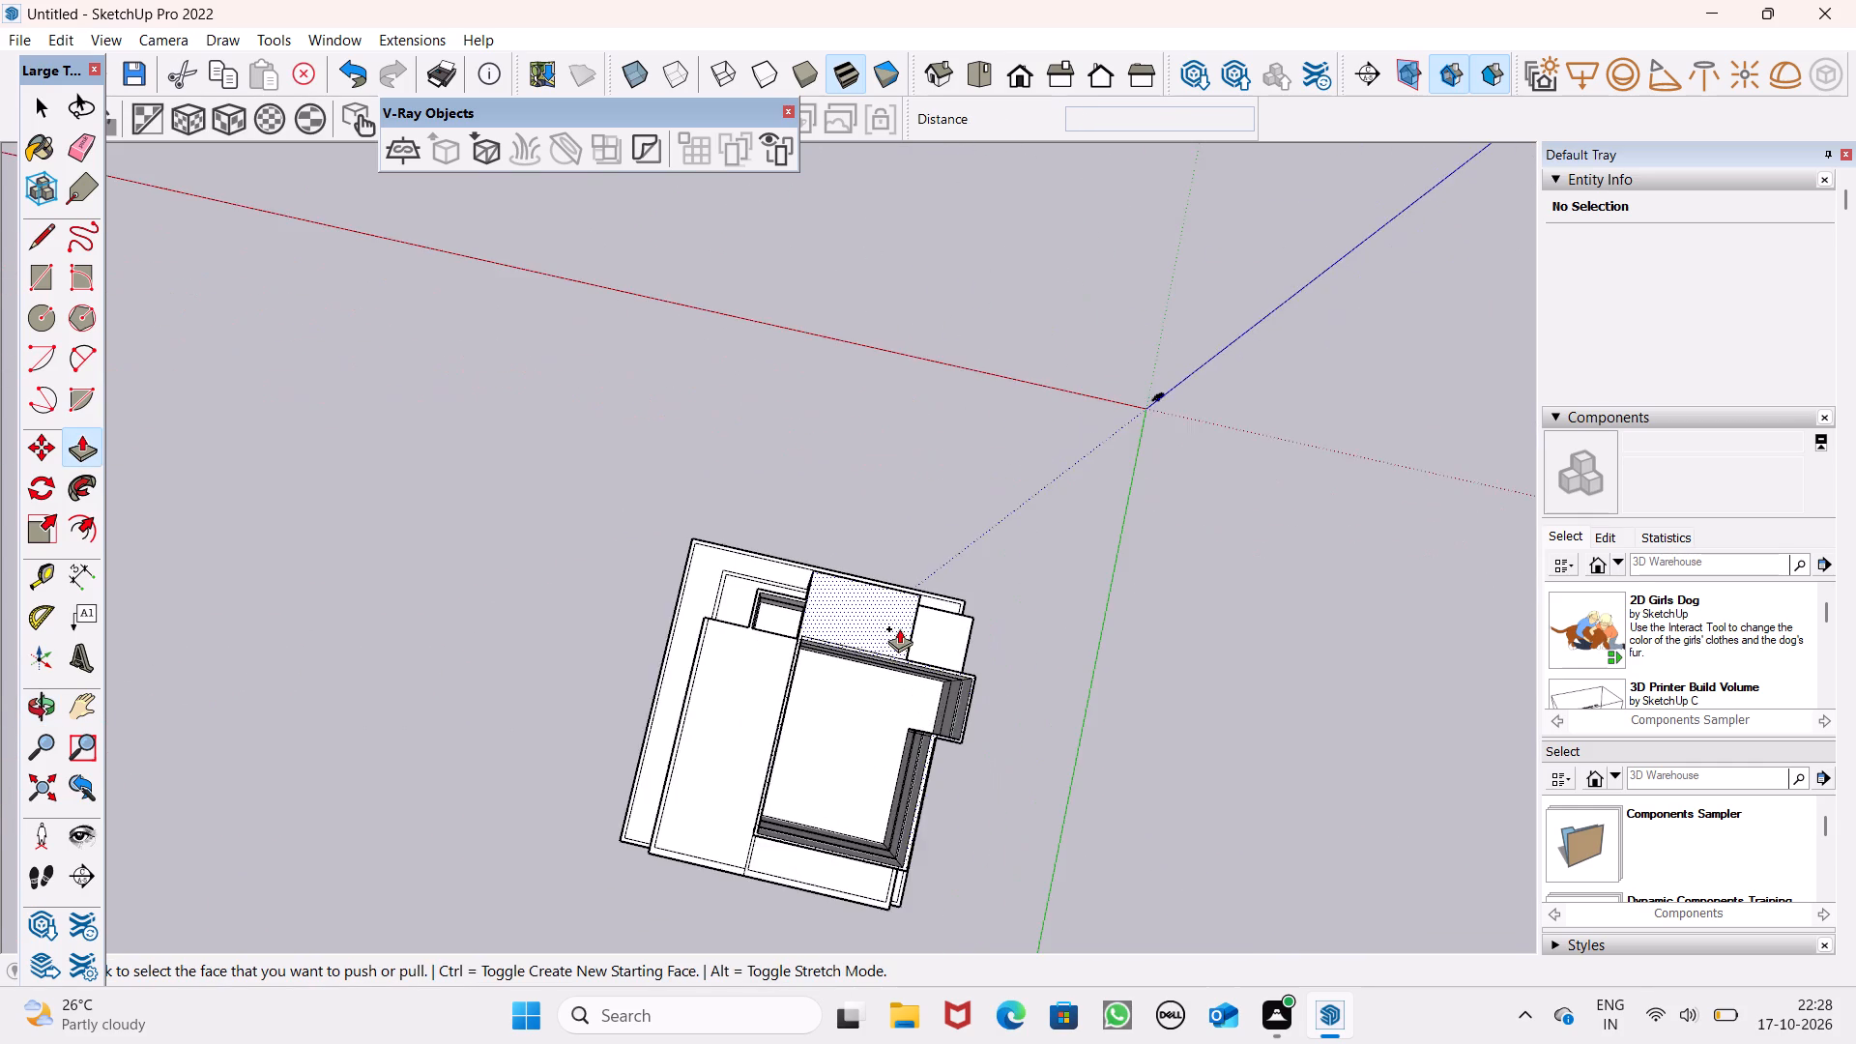
scroll(899, 628, up, 7)
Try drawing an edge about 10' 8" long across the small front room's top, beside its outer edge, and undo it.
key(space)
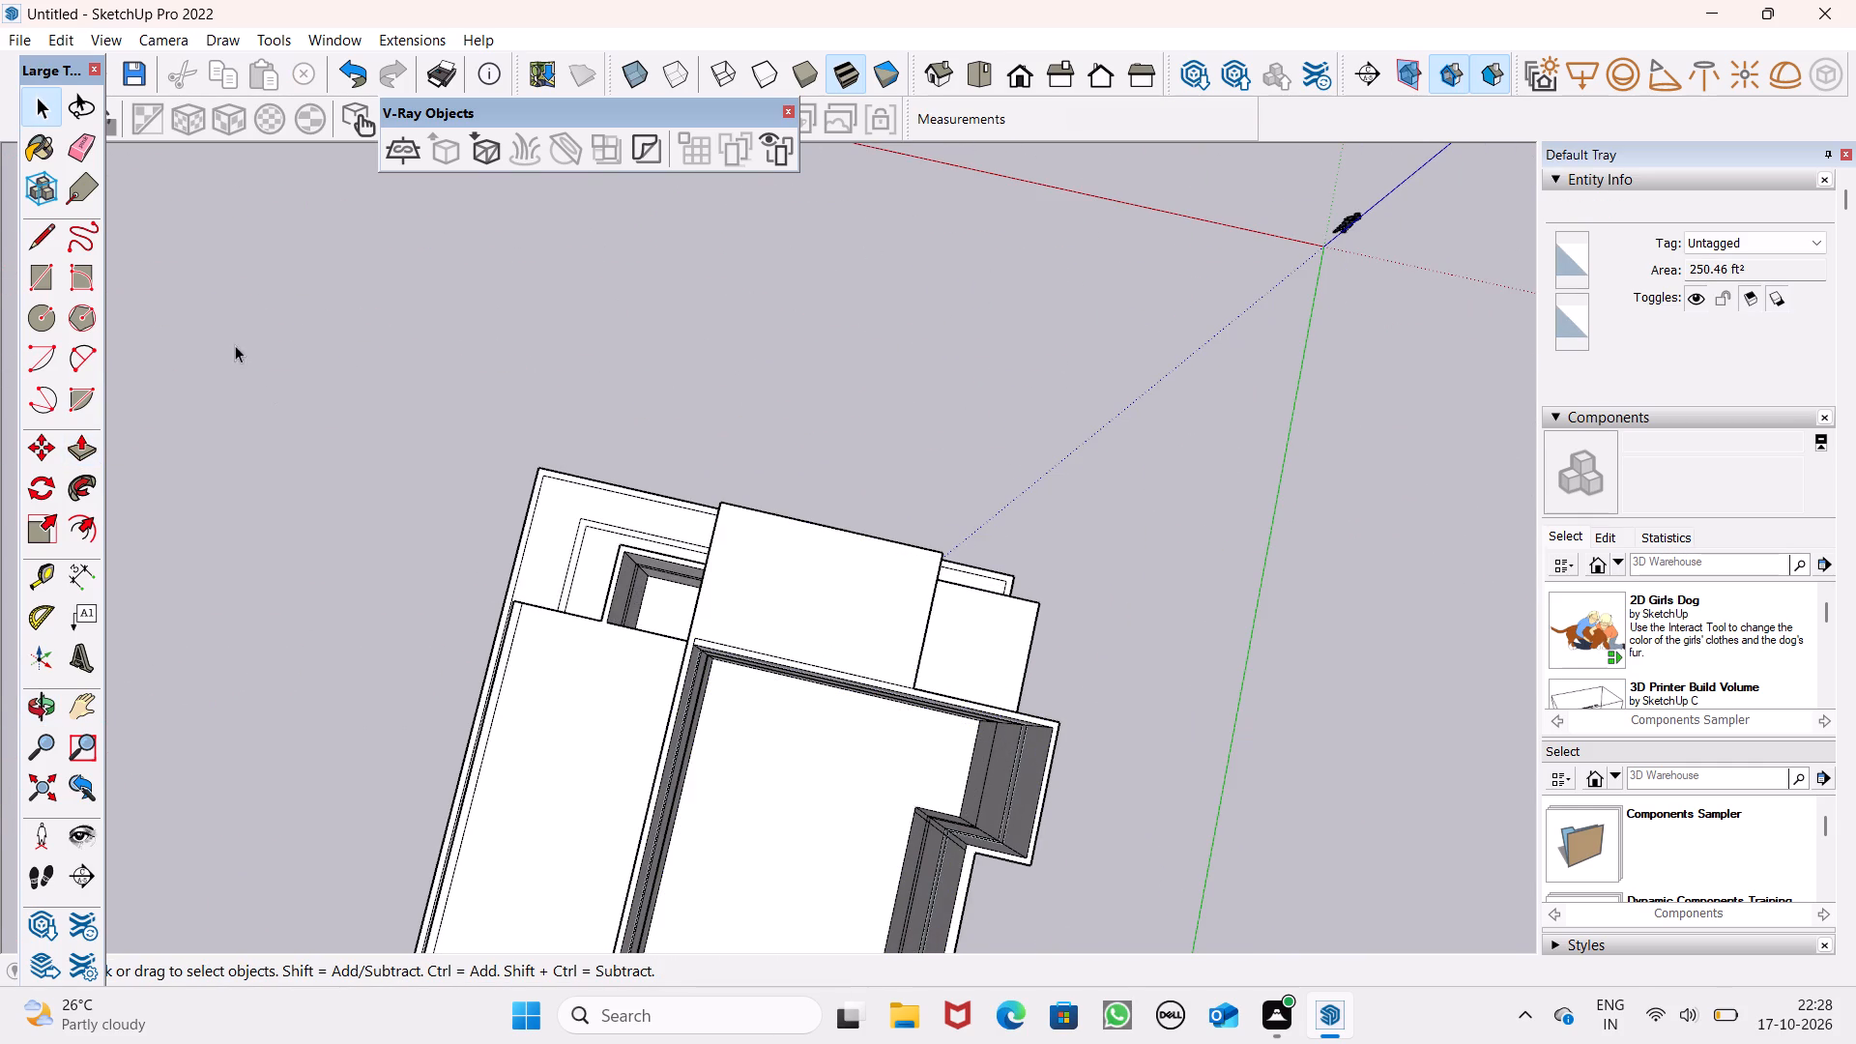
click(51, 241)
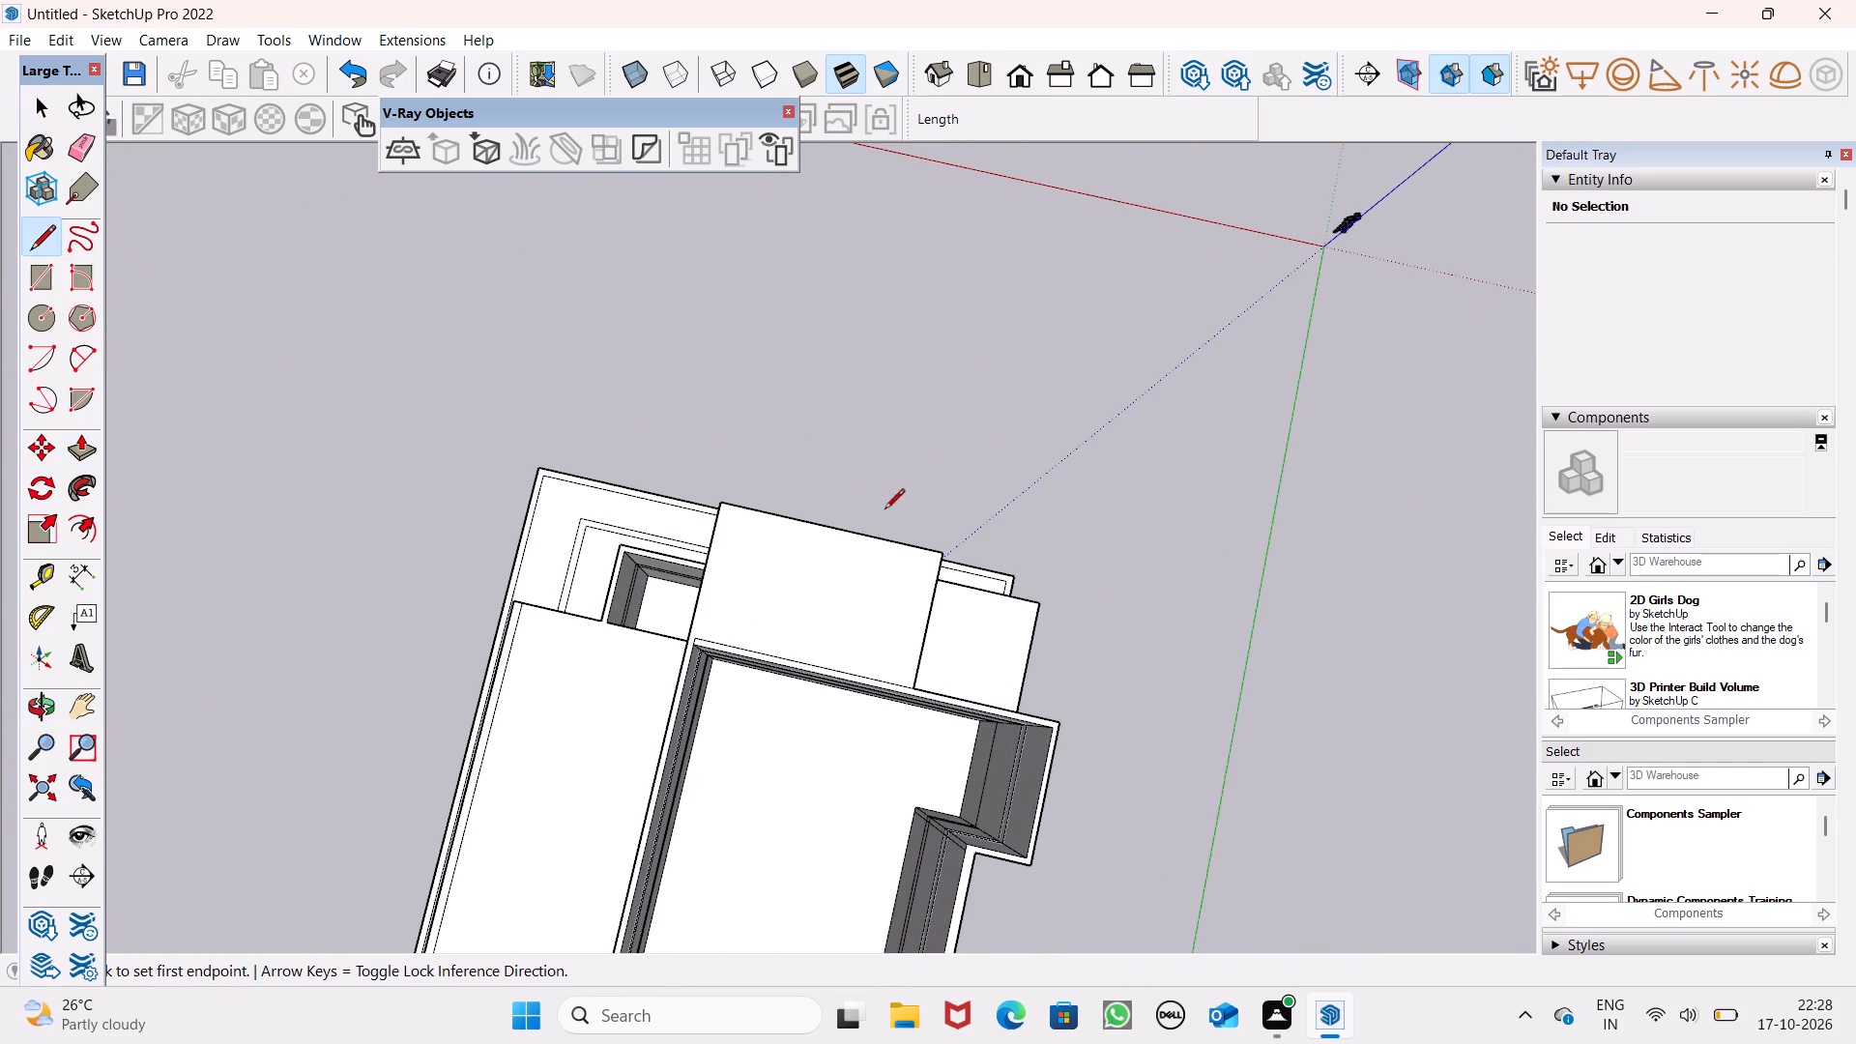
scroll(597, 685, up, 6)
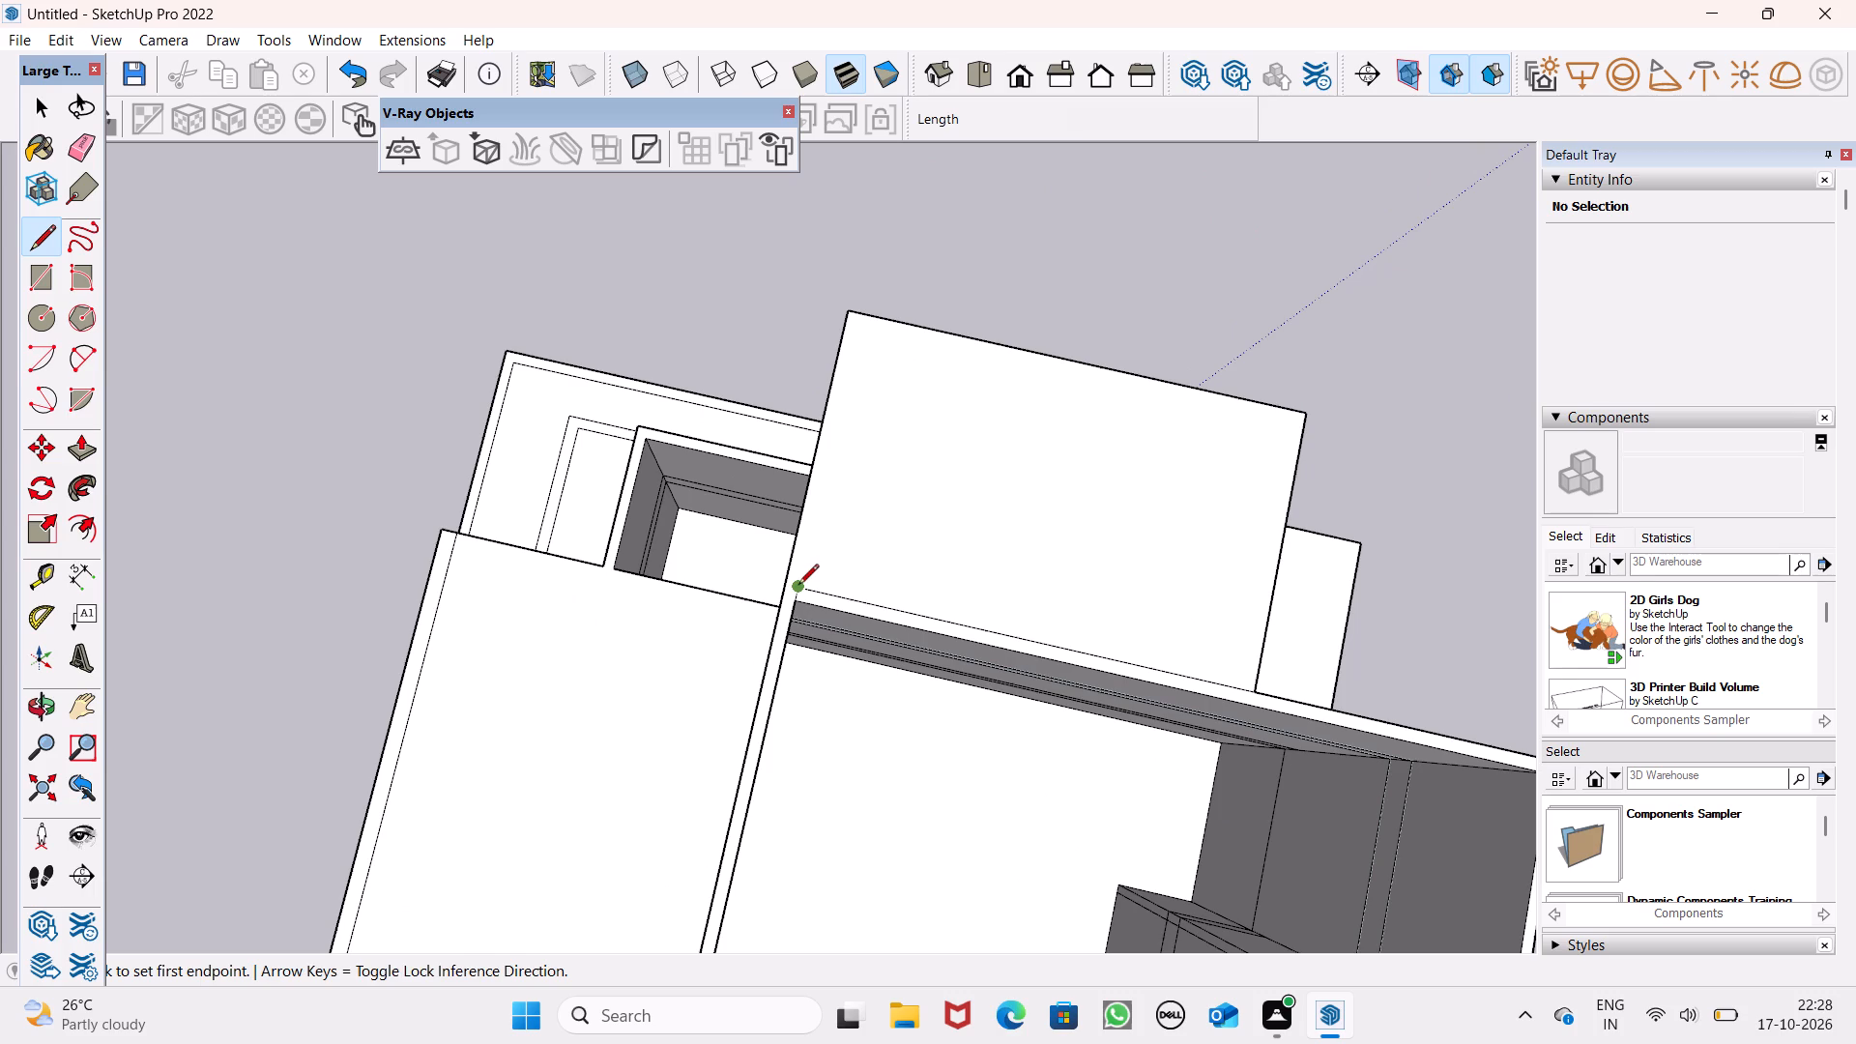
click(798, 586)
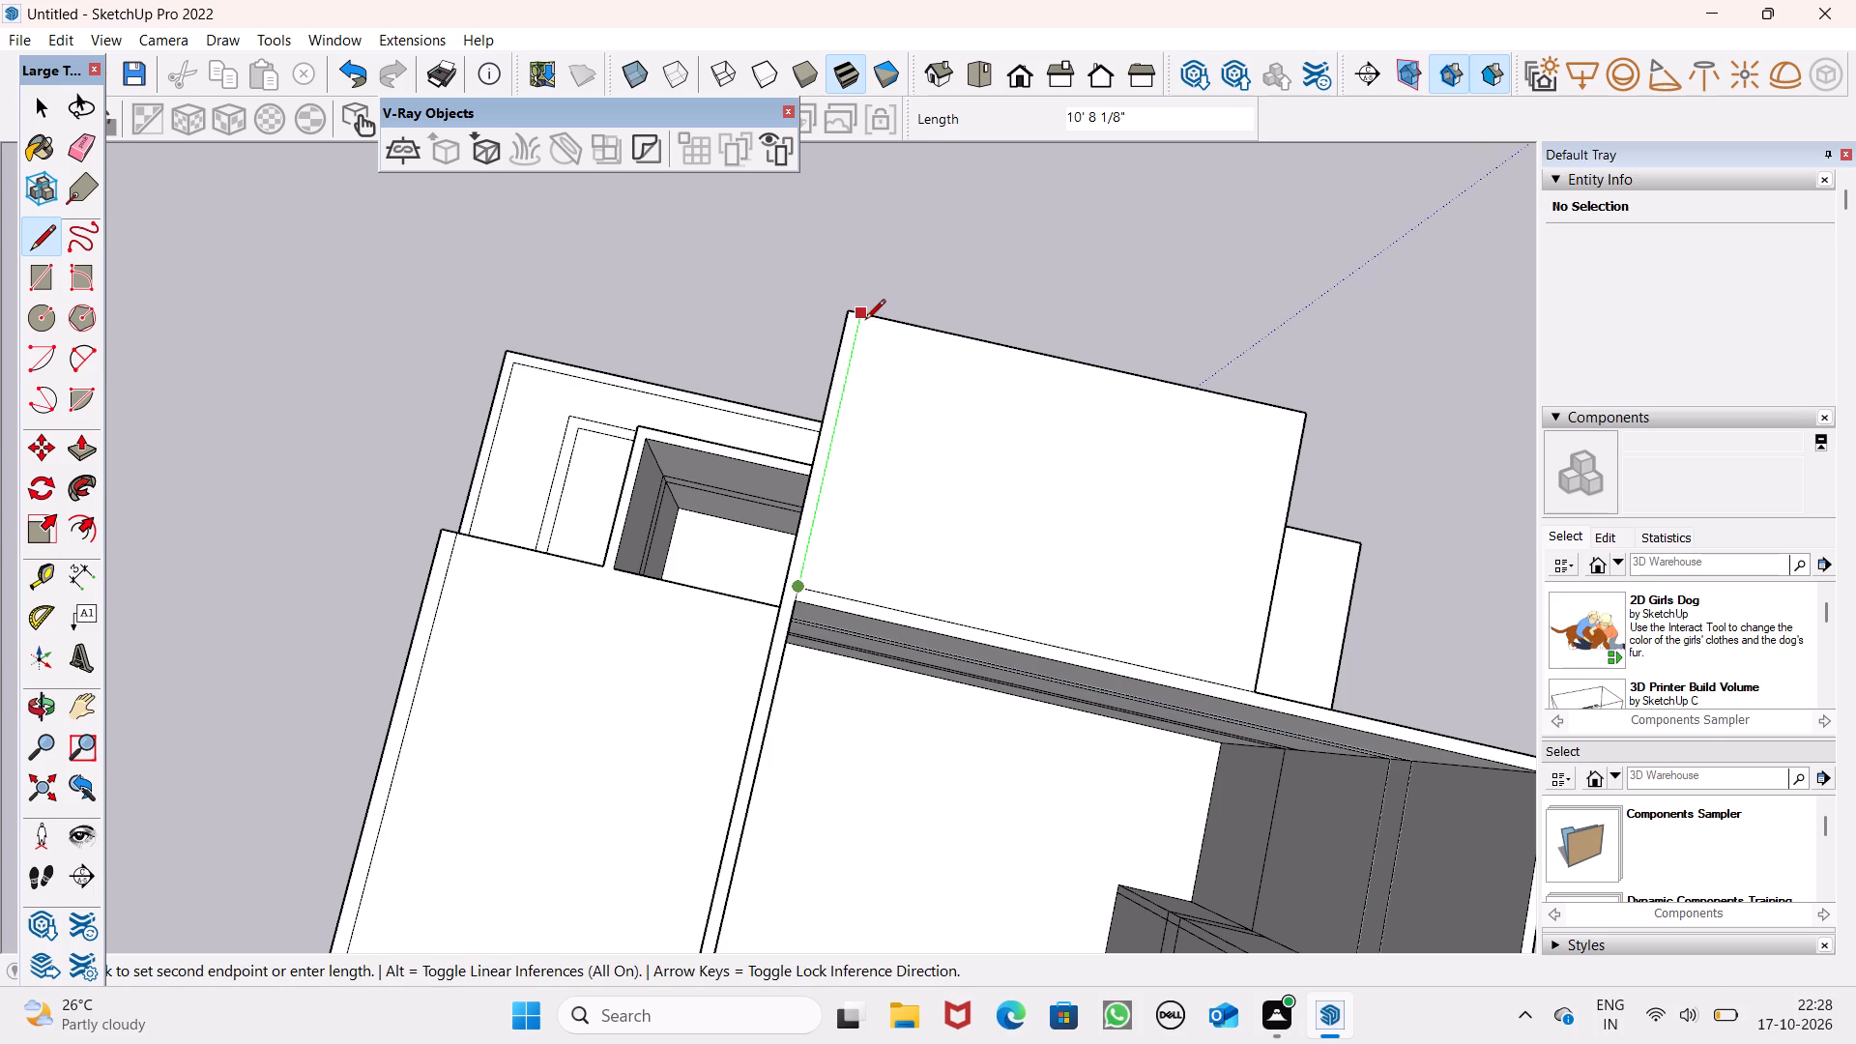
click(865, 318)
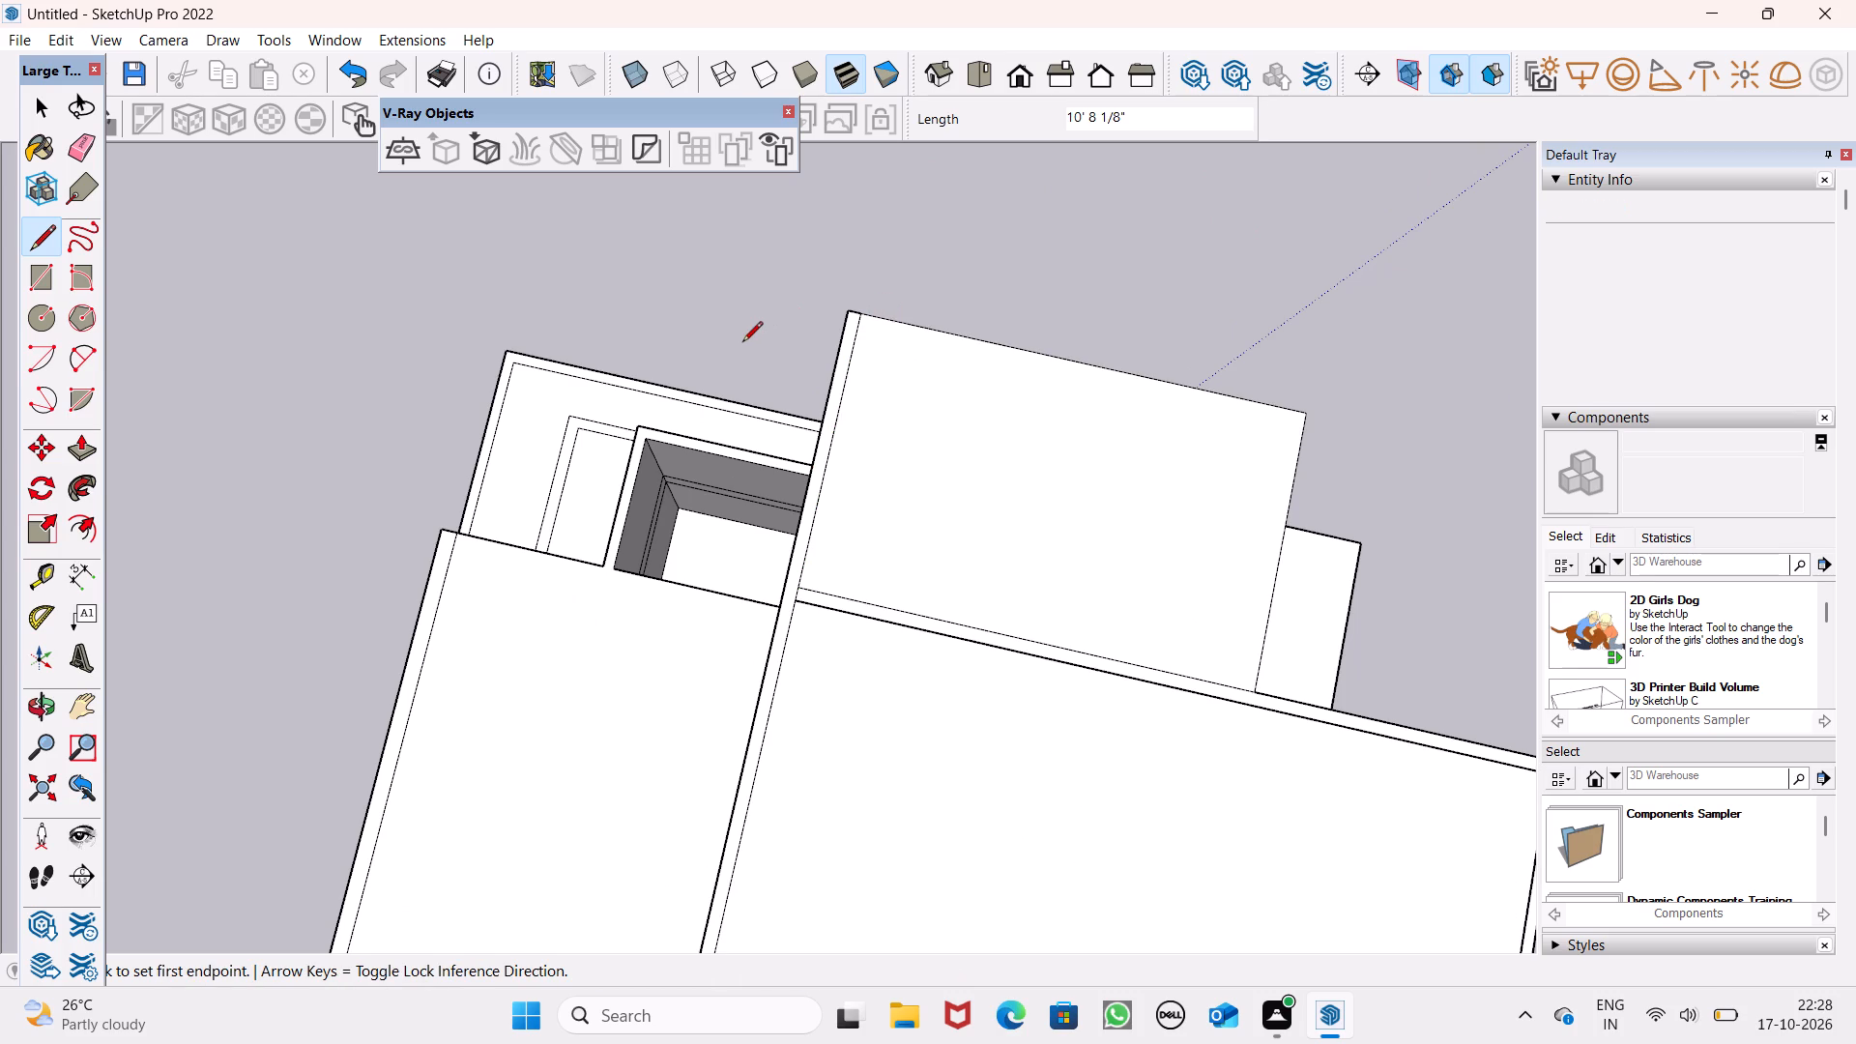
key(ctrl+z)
Draw a 6" line across the wall top at the front room's corner and a 10' vertical line down the large room's inner wall.
scroll(1084, 621, up, 1)
middle_drag(1082, 623, 1095, 598)
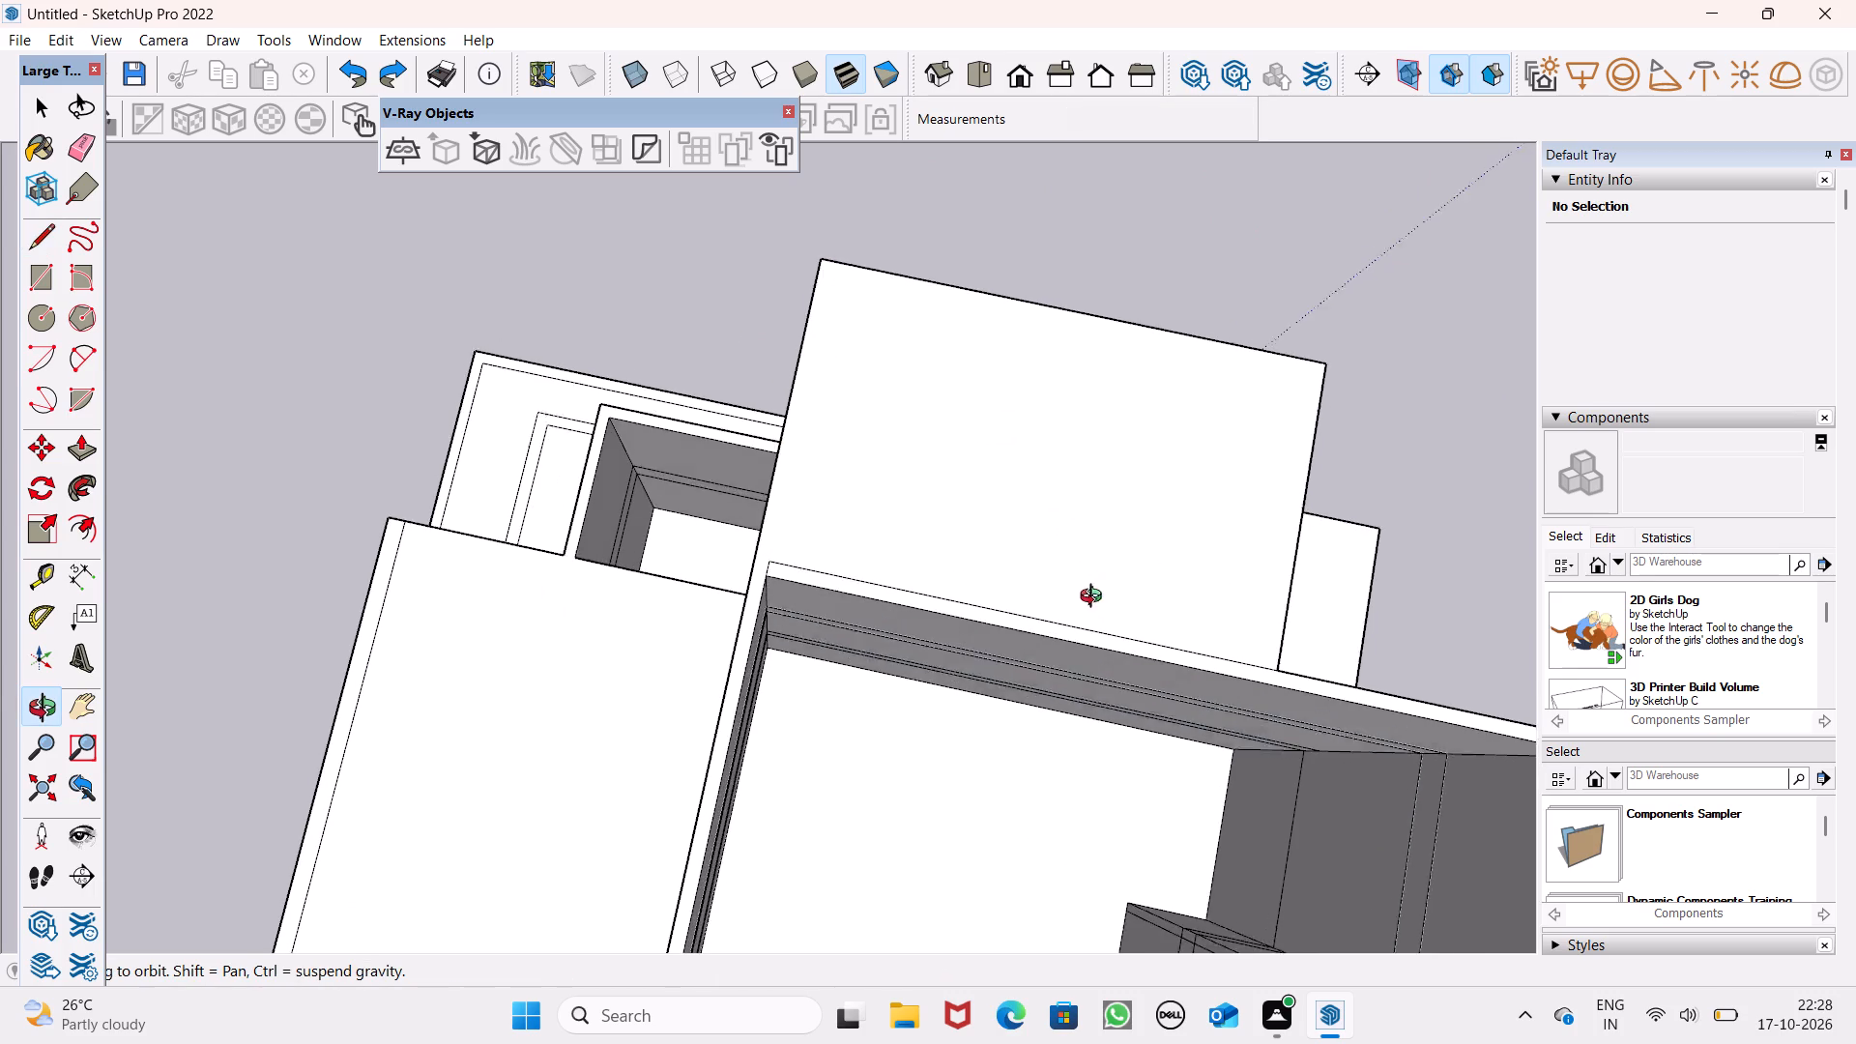
middle_drag(1095, 598, 1109, 477)
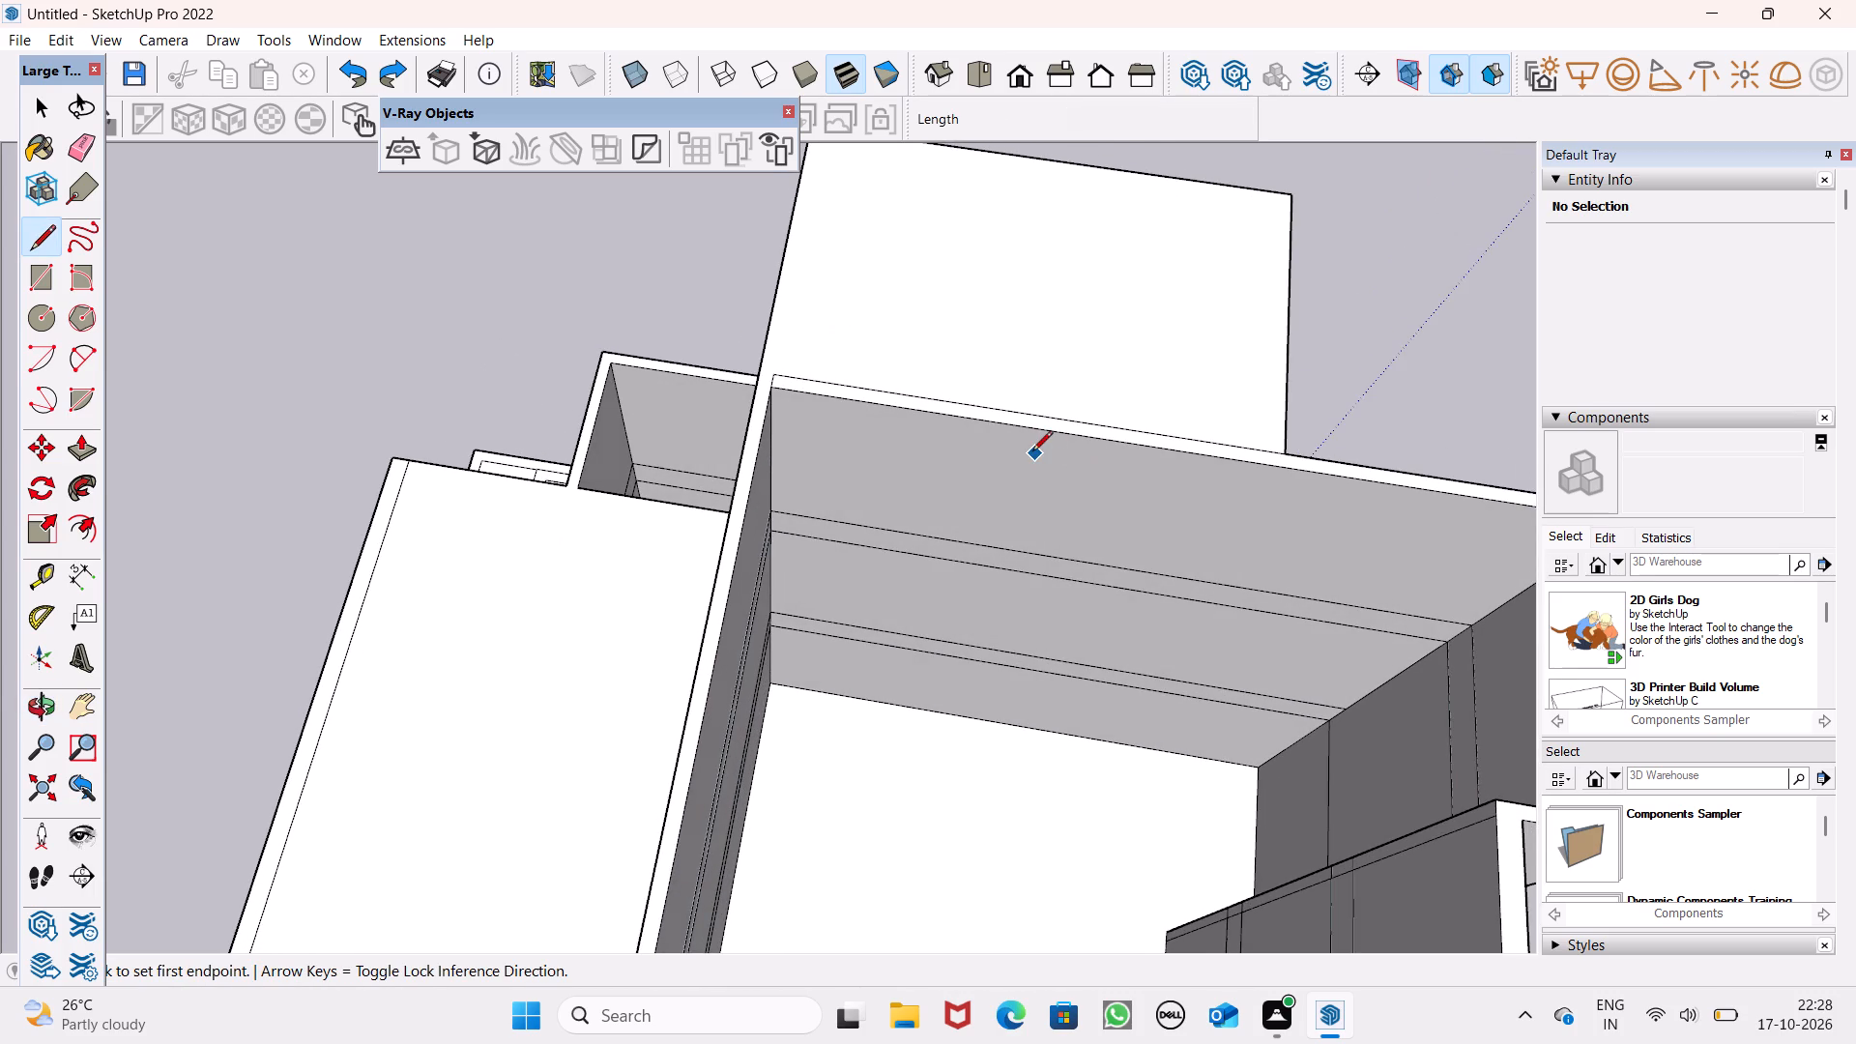
scroll(1032, 452, down, 1)
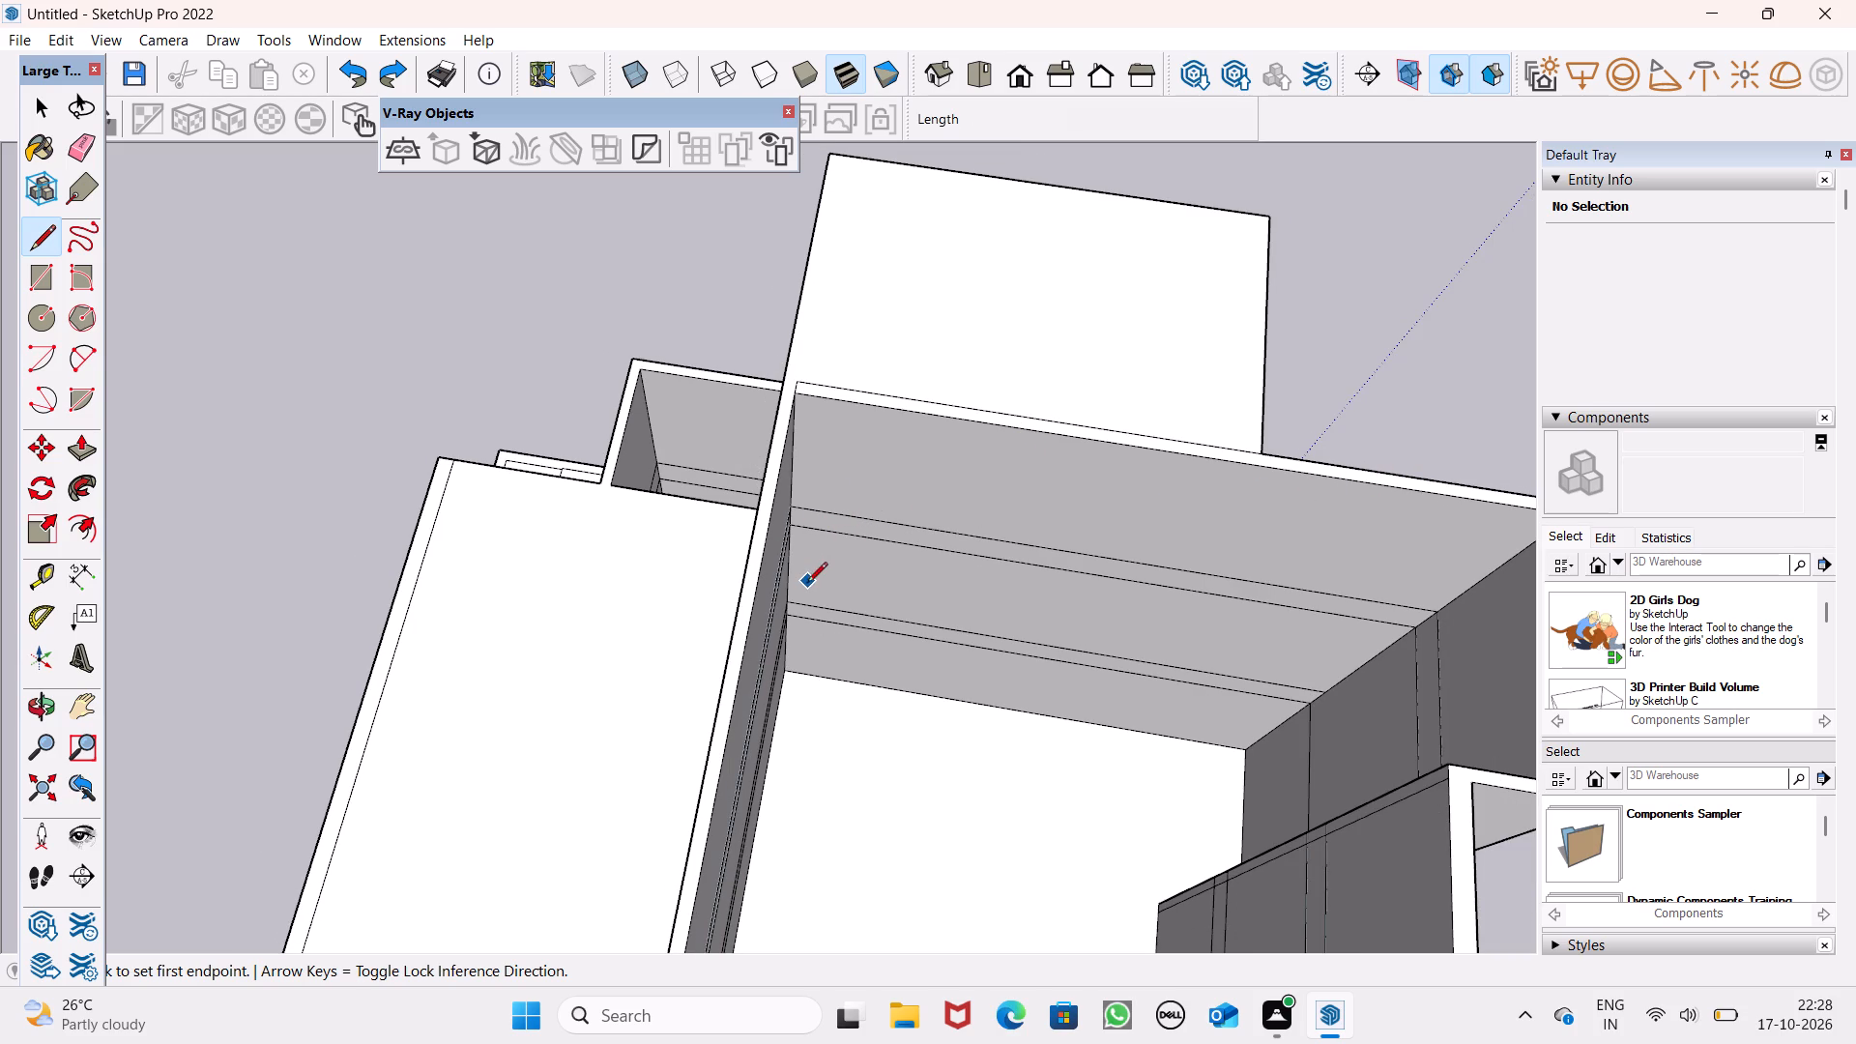
click(72, 455)
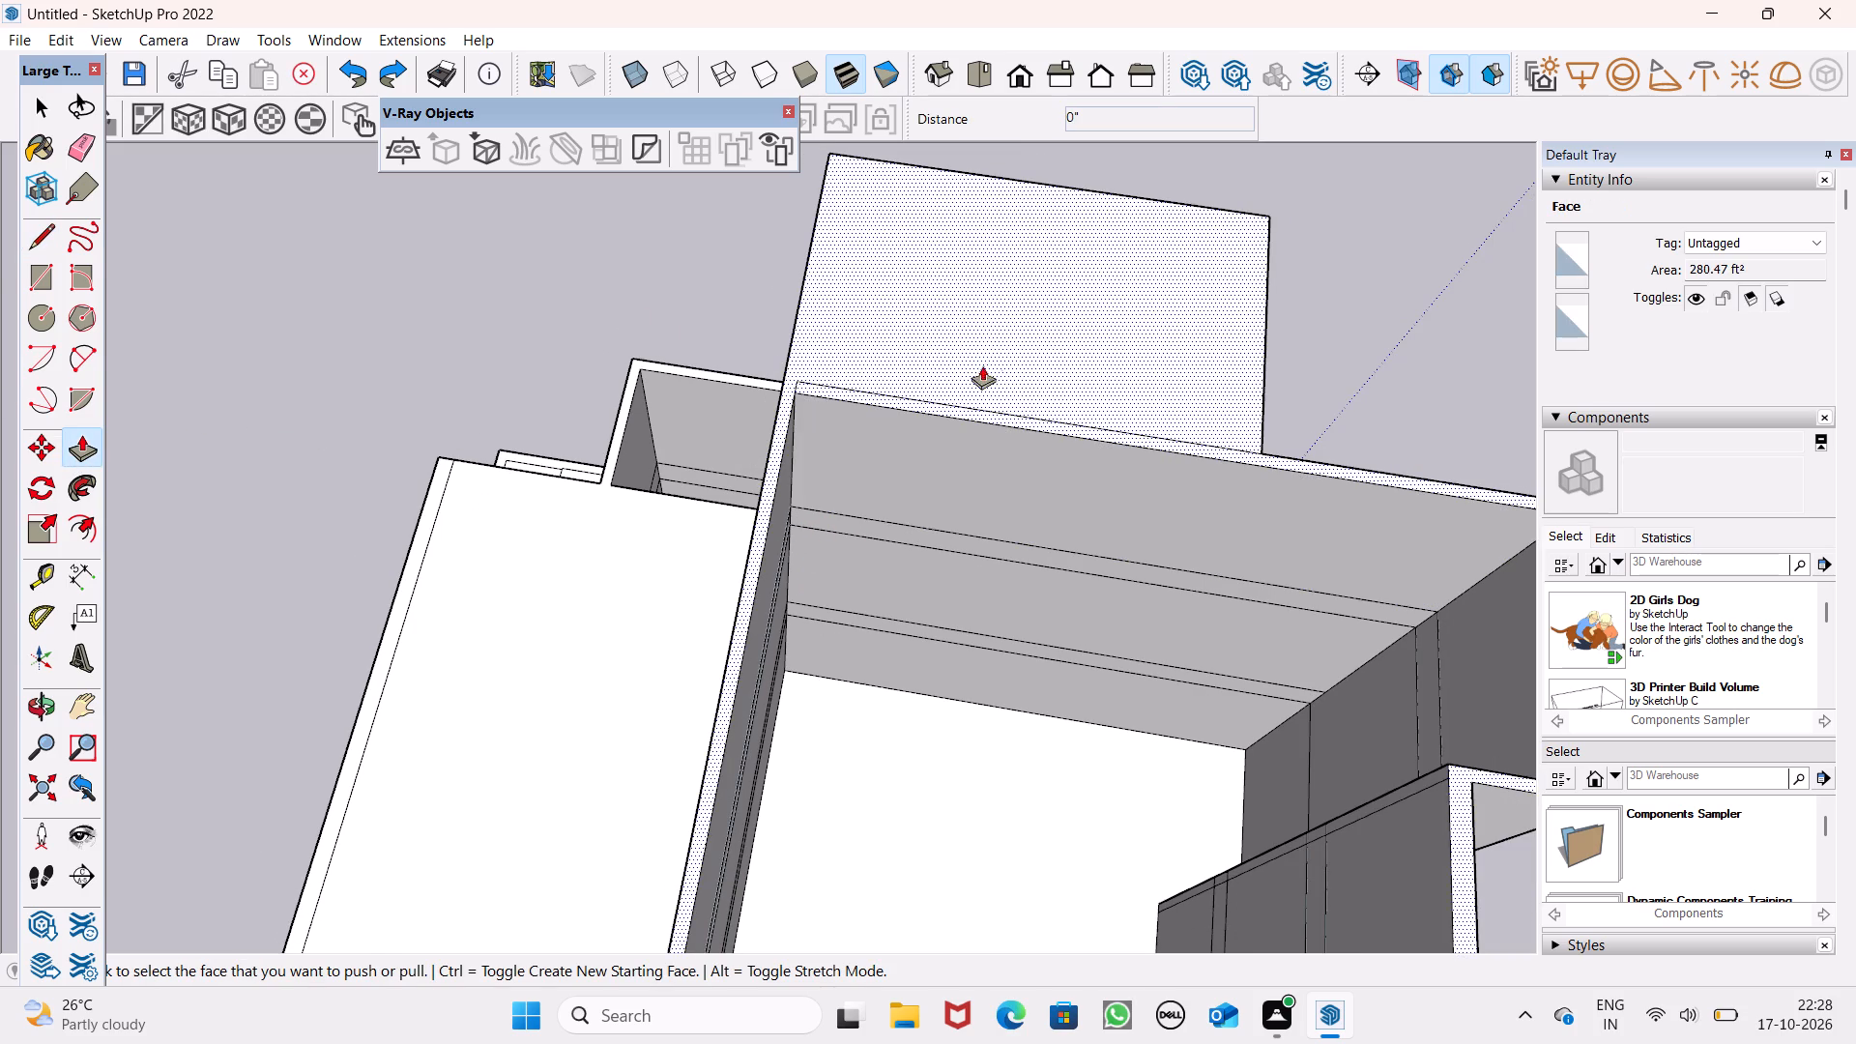
click(57, 238)
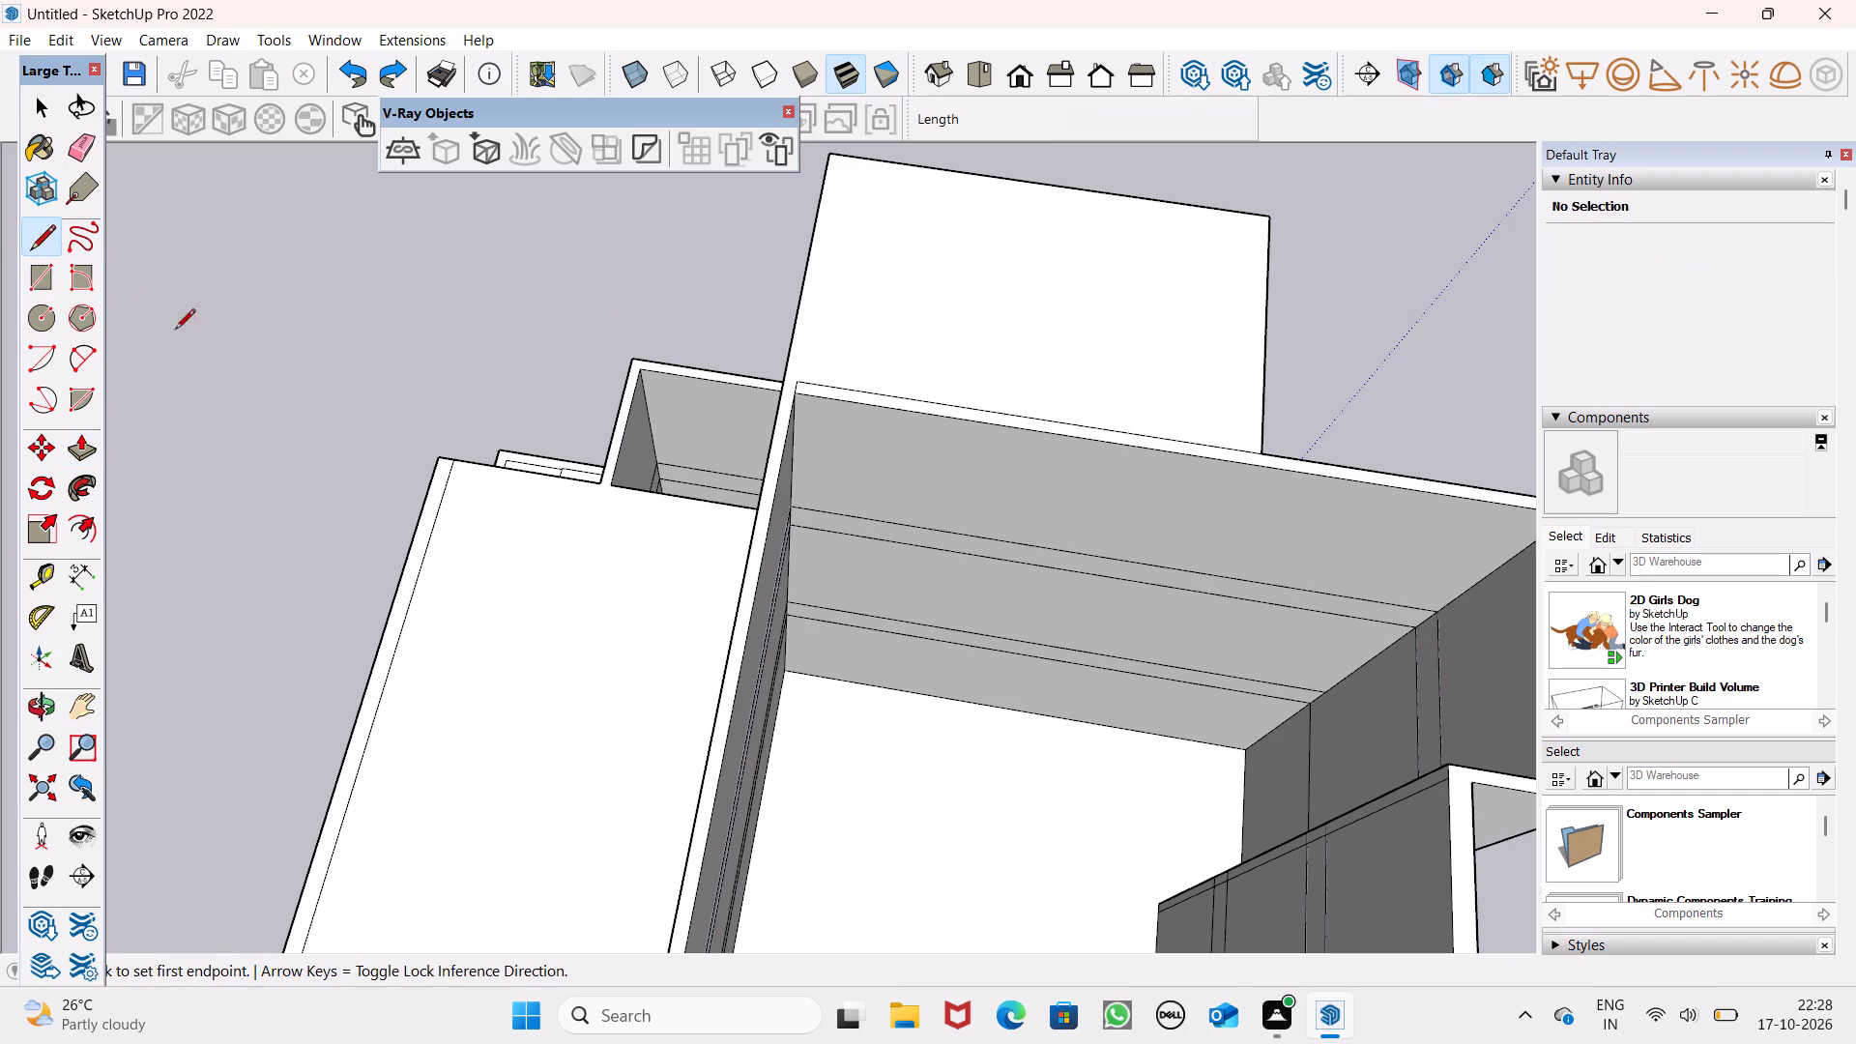
scroll(1289, 449, up, 4)
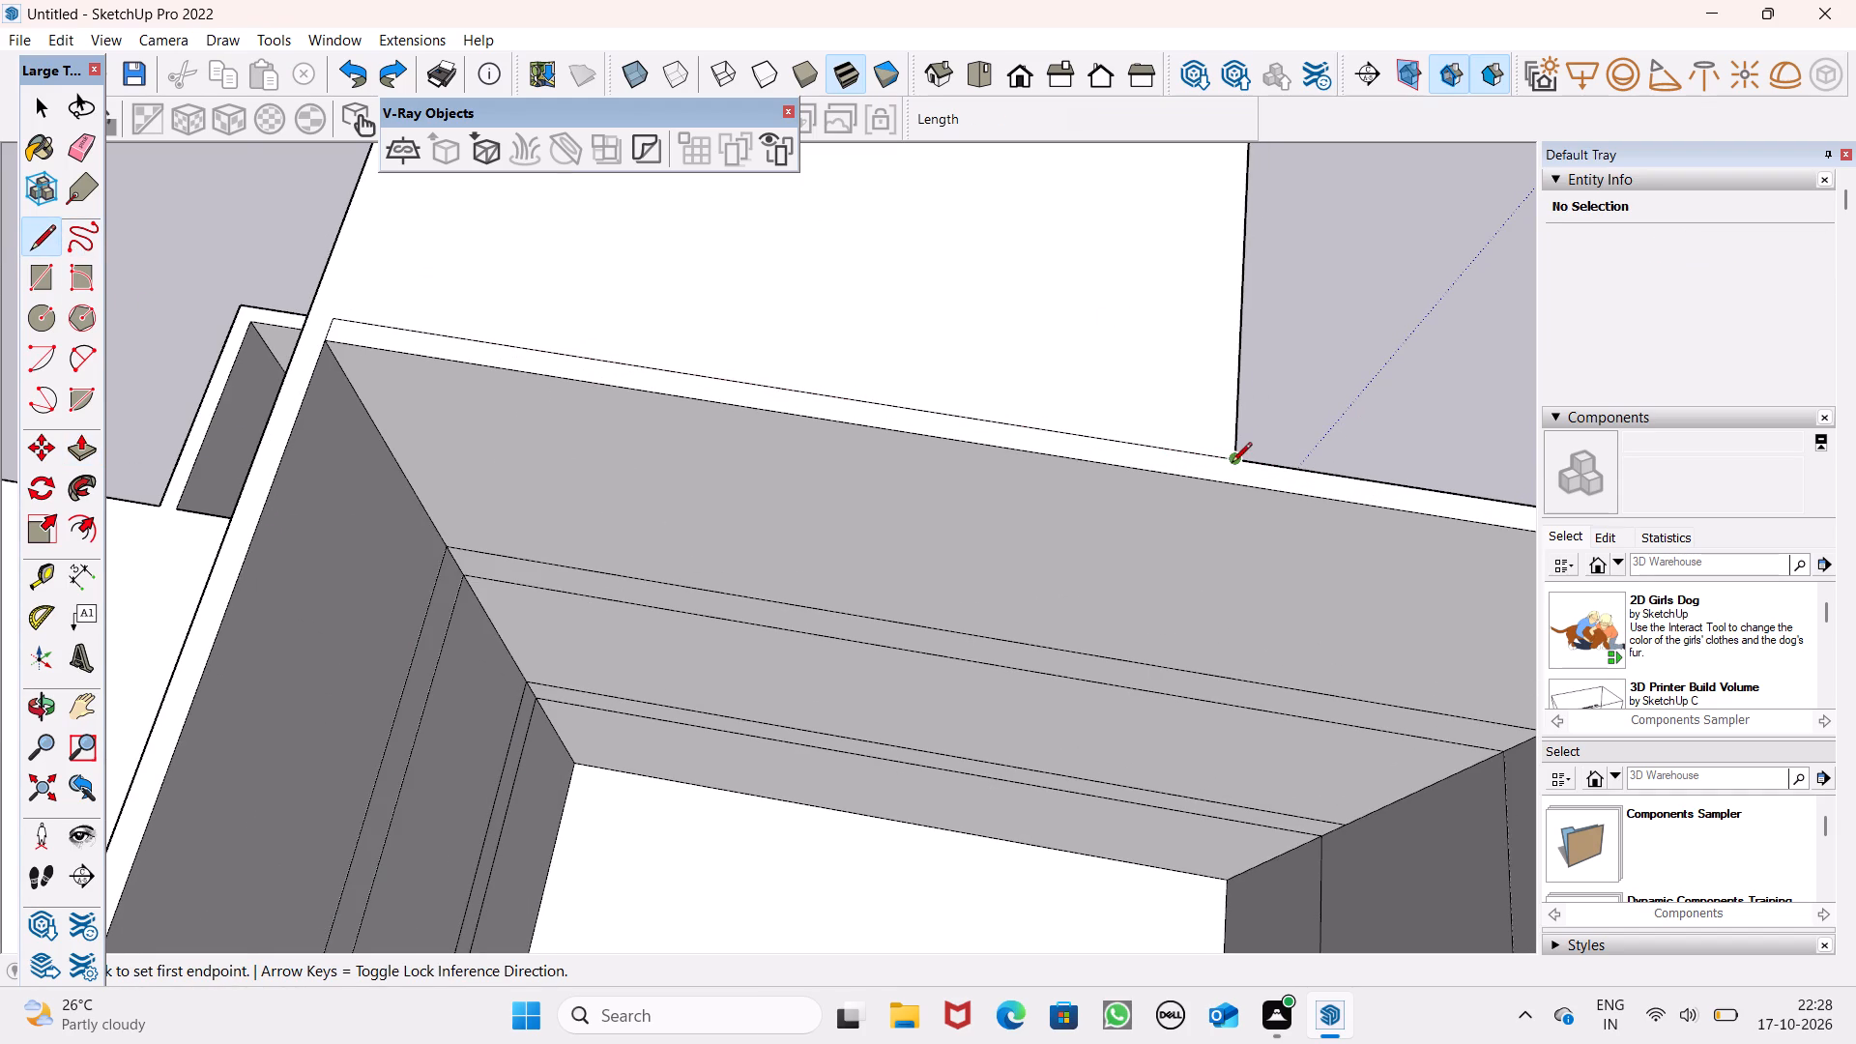
click(1232, 462)
click(1233, 481)
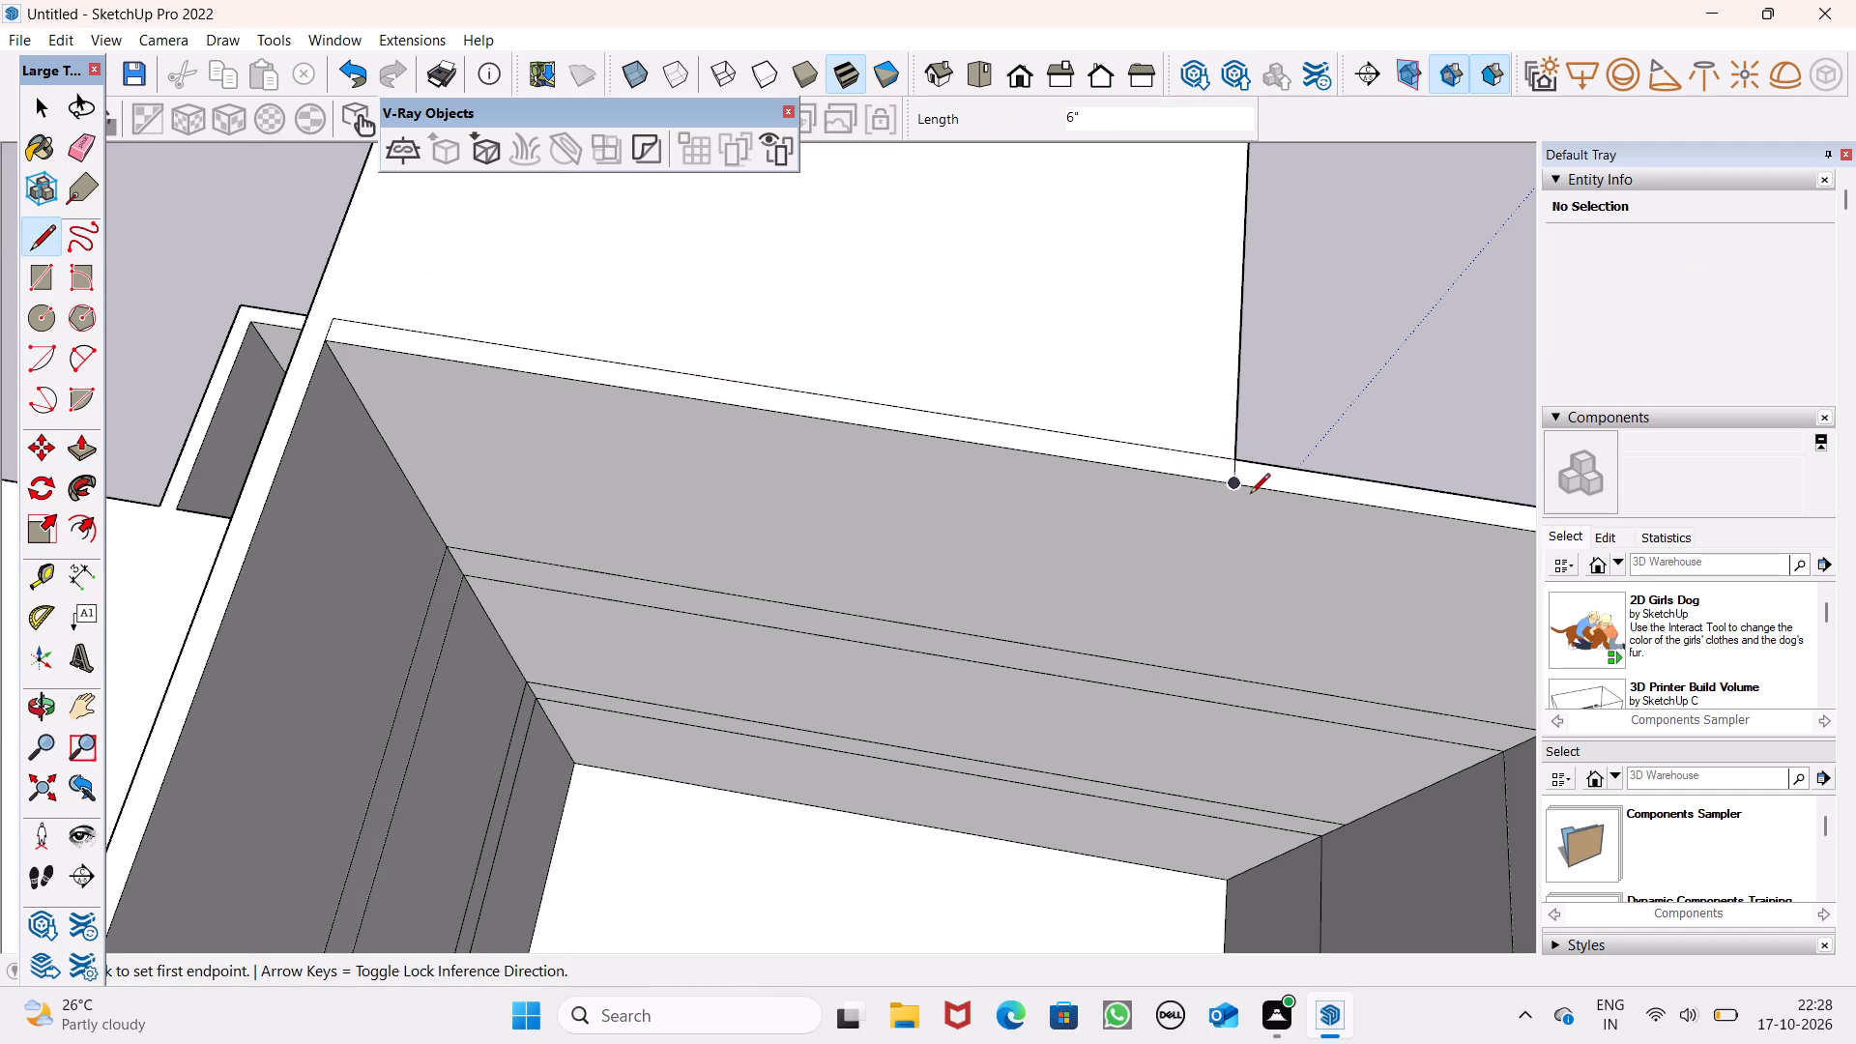
click(1231, 481)
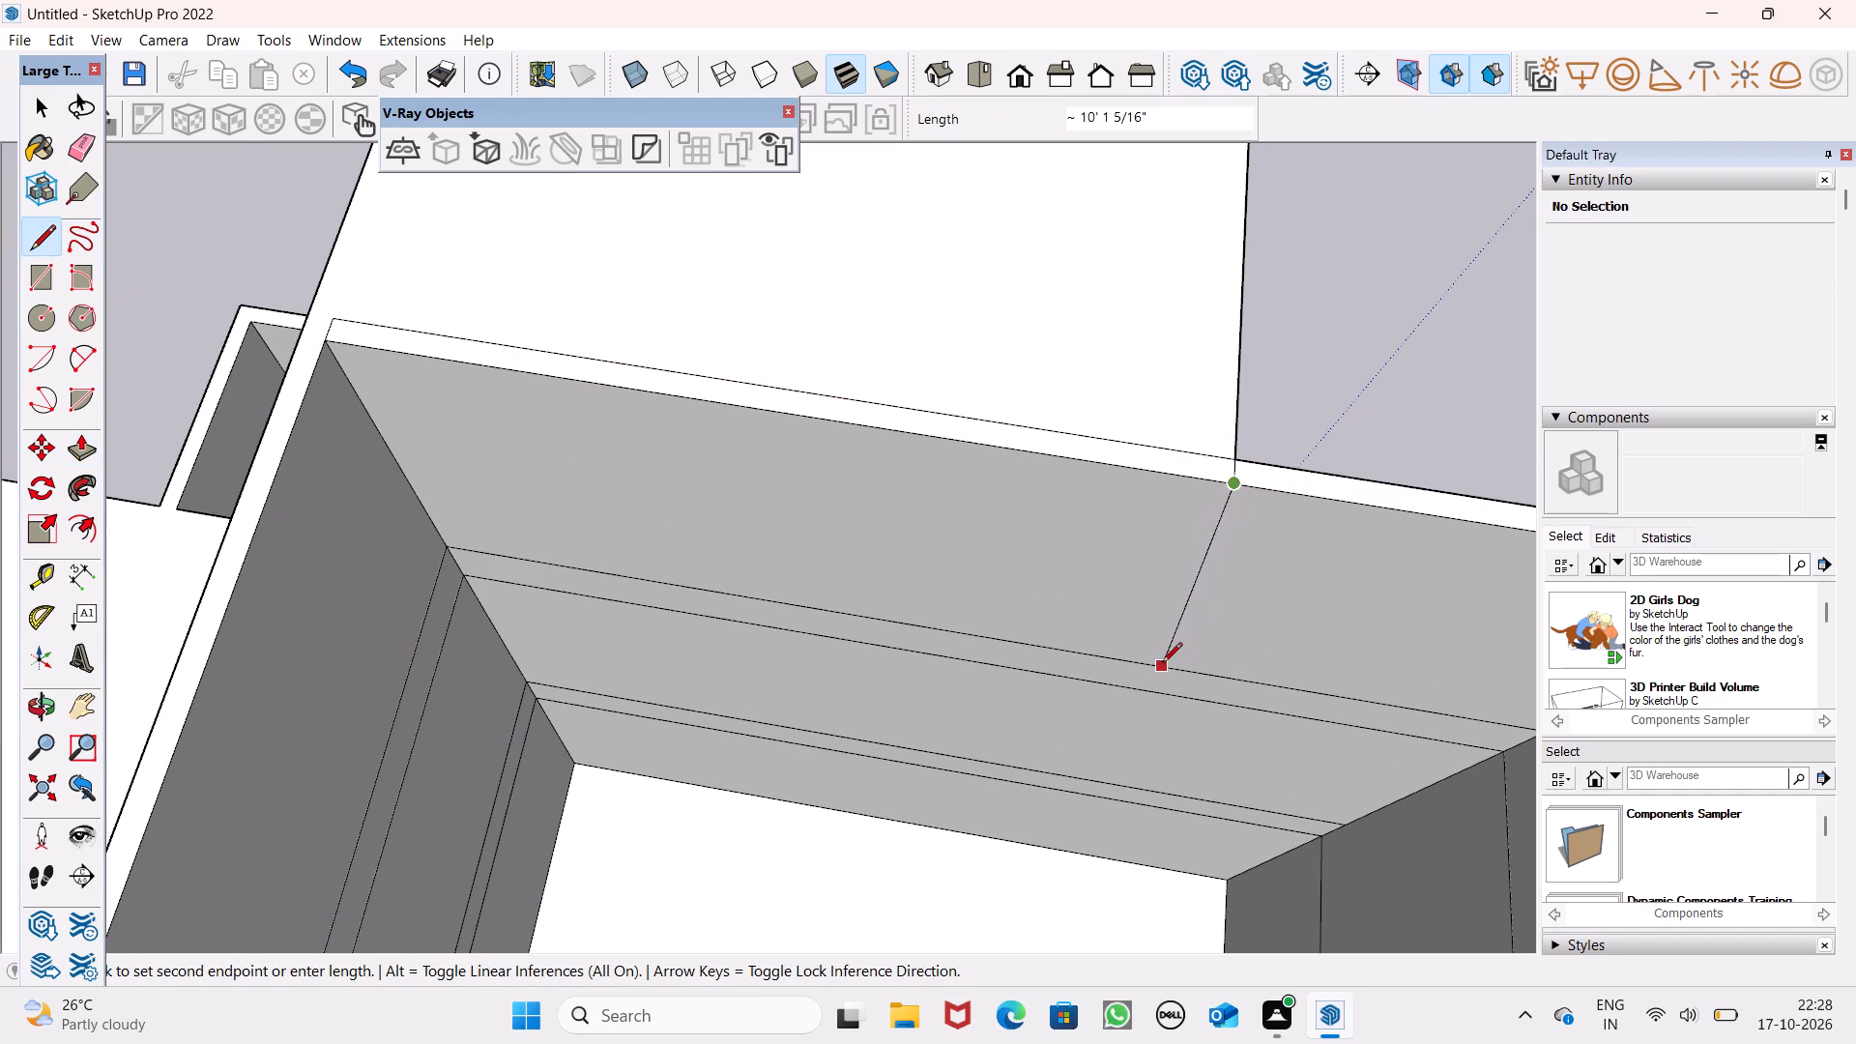
middle_drag(1164, 644, 1186, 434)
scroll(1184, 507, down, 6)
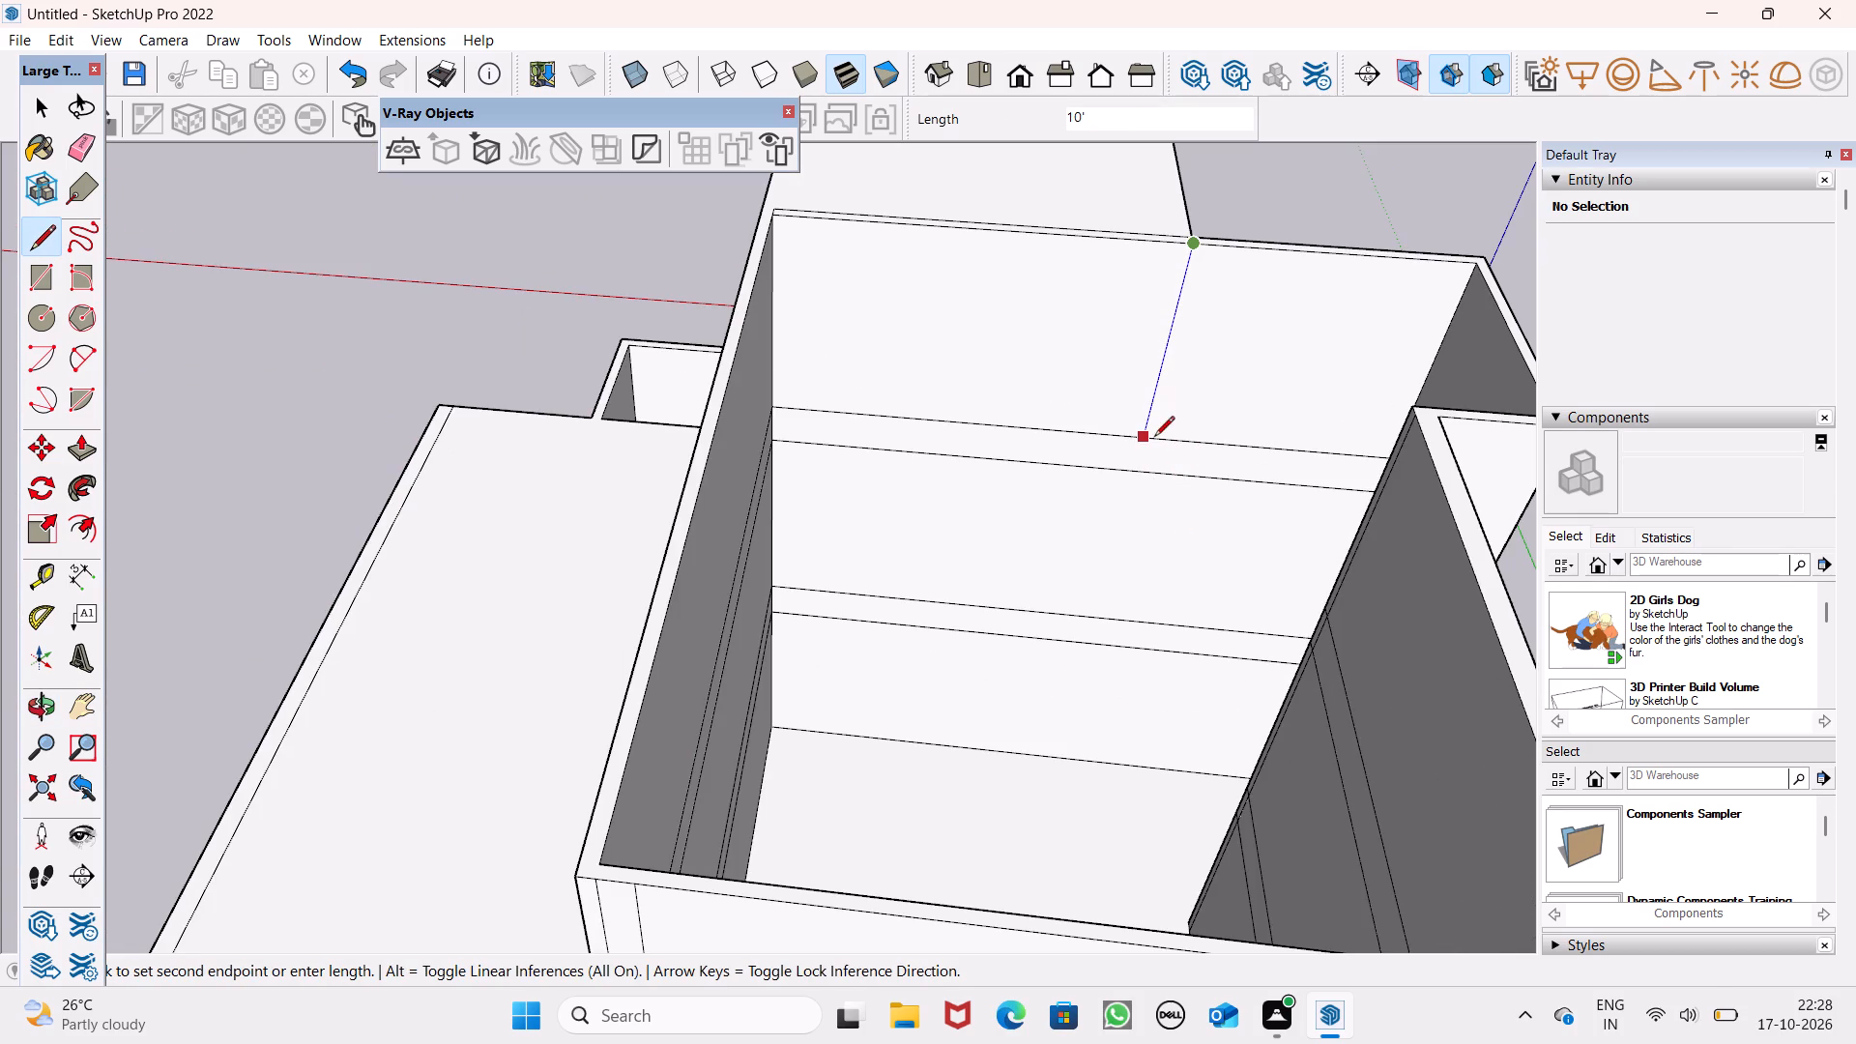
click(1154, 437)
Erase the edge separating the small front room's top face from the large room's adjoining wall top.
scroll(1164, 267, down, 7)
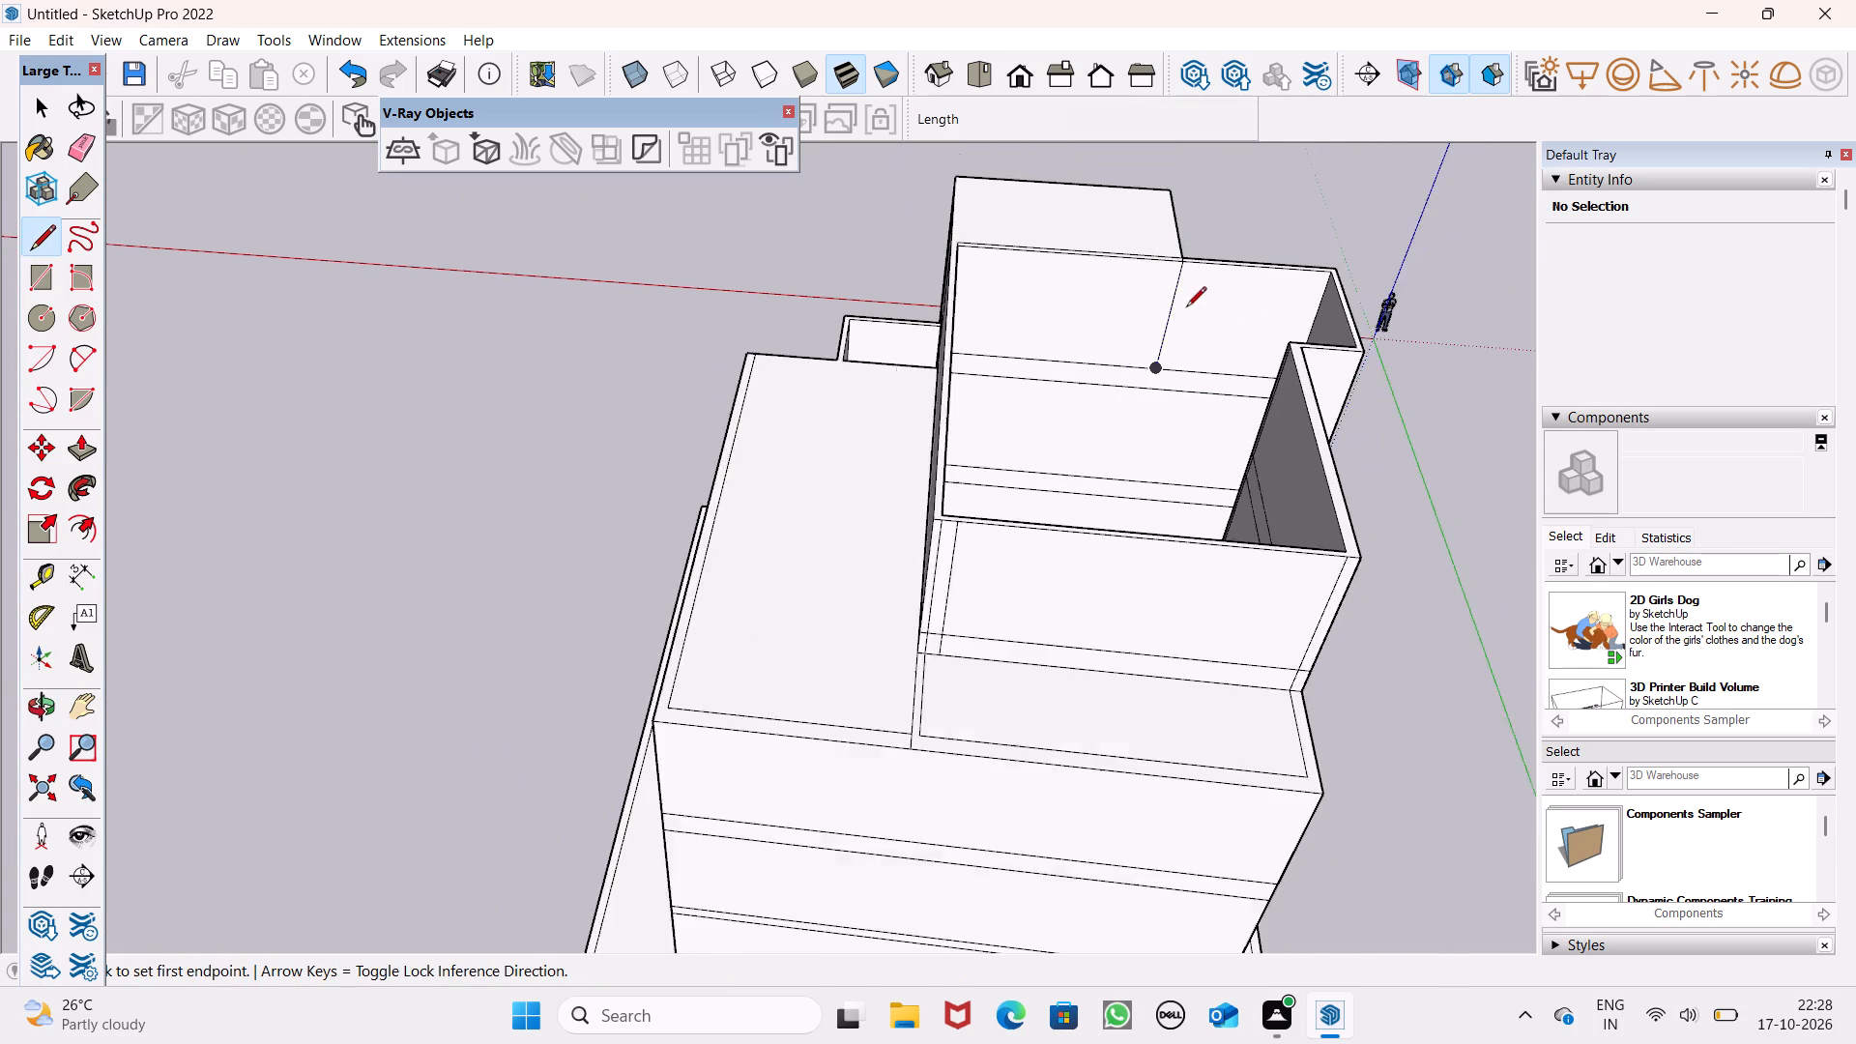
scroll(1186, 308, down, 1)
middle_drag(1186, 311, 1006, 323)
scroll(1095, 320, up, 6)
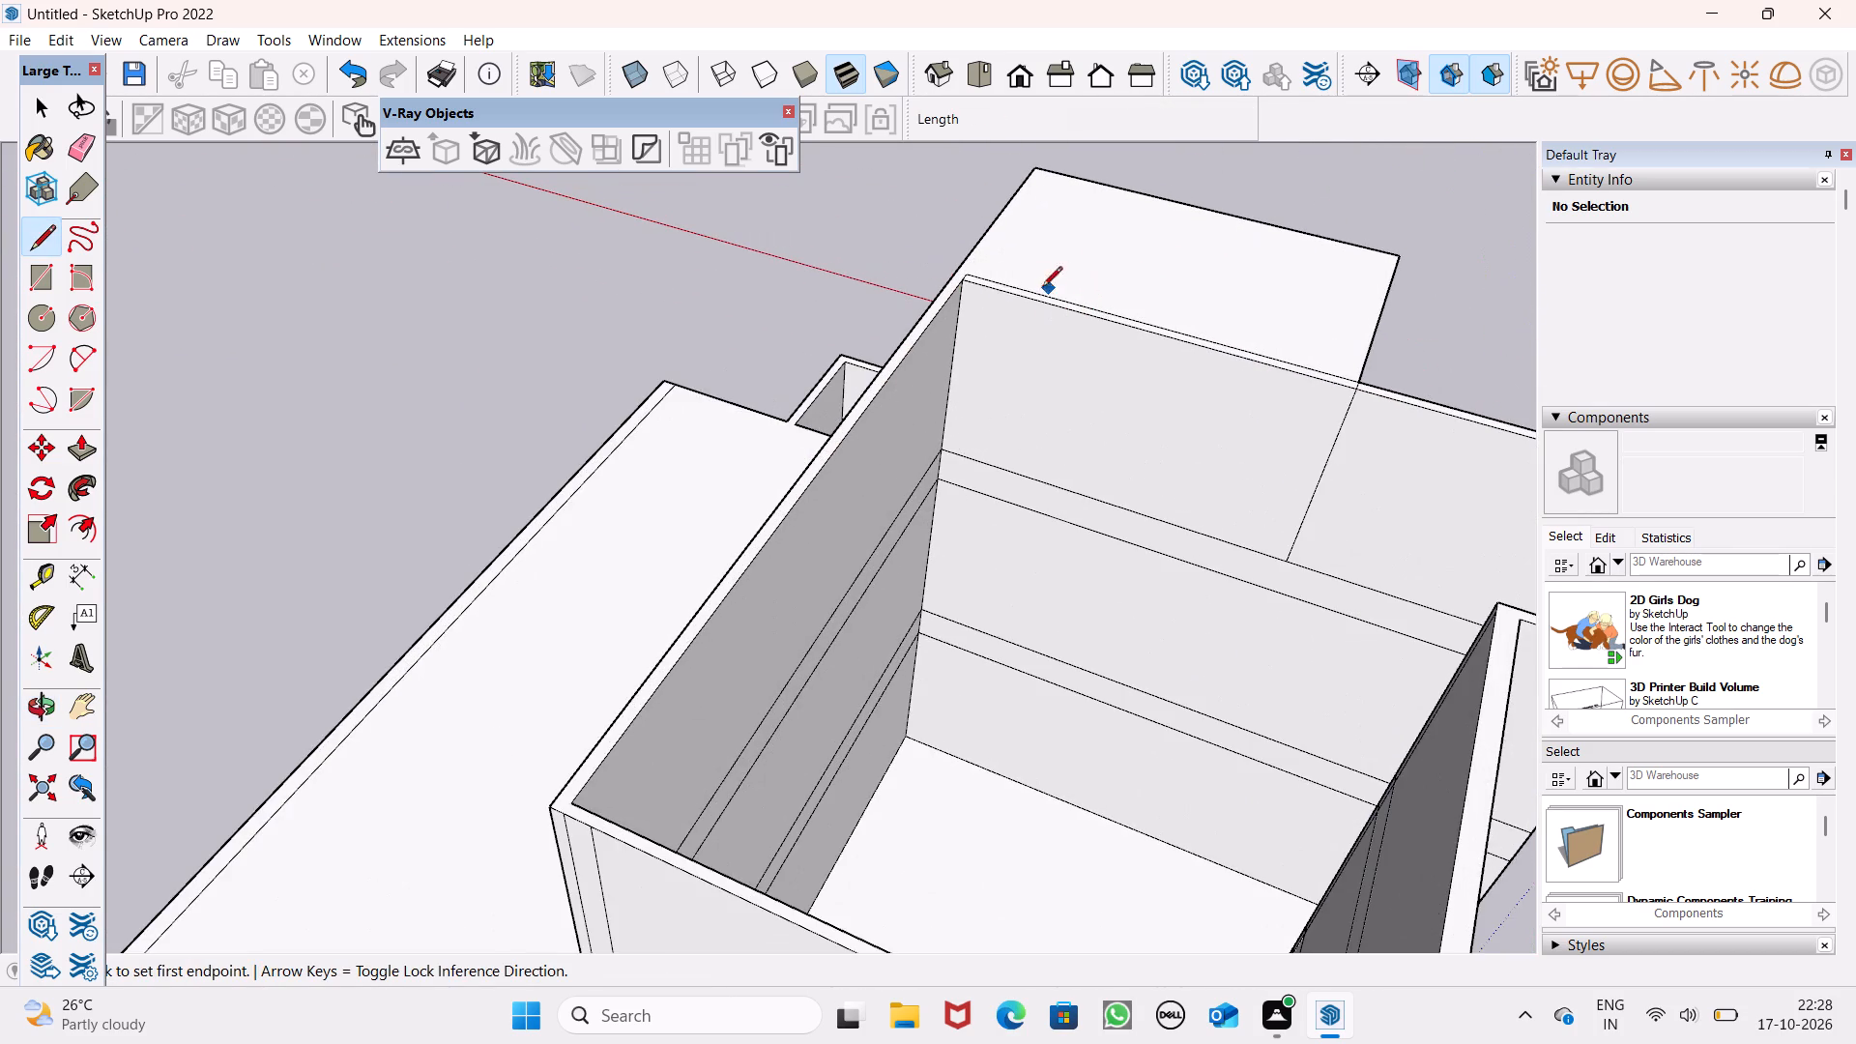
scroll(995, 293, up, 4)
middle_drag(1019, 340, 1199, 360)
scroll(1199, 360, up, 1)
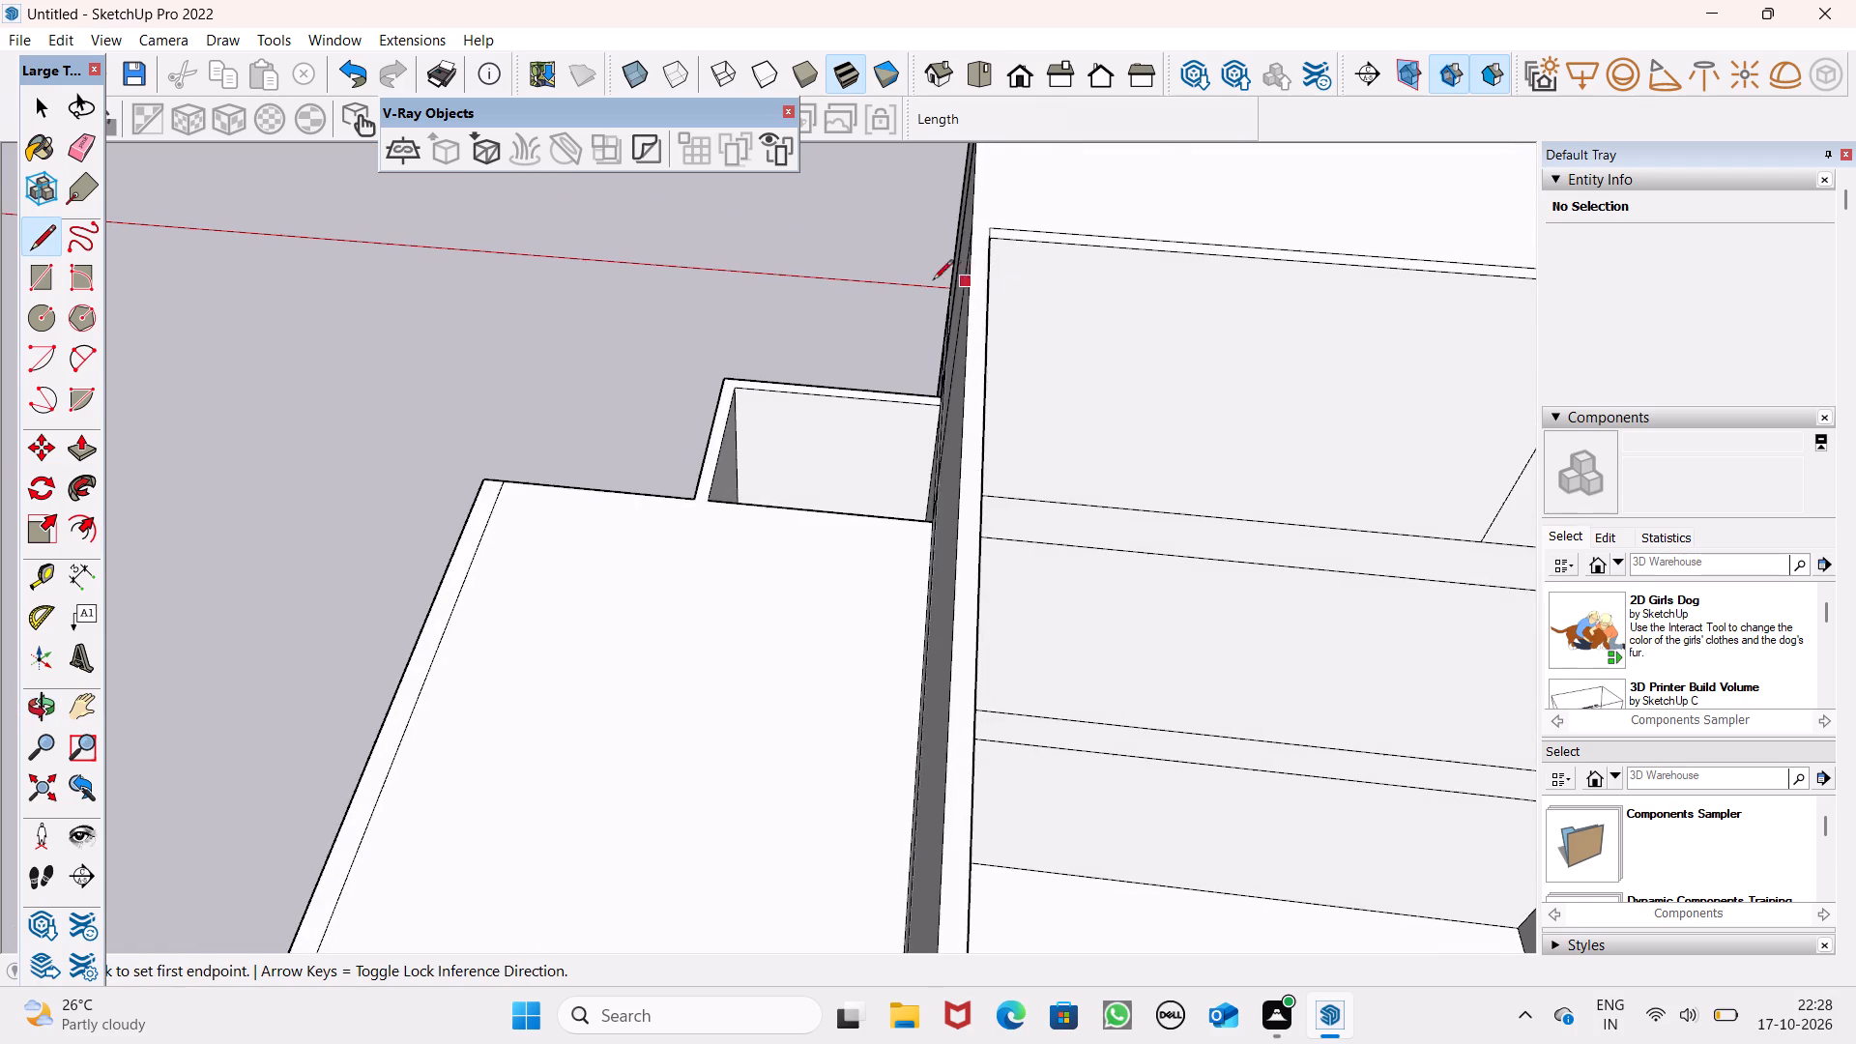
scroll(913, 294, down, 4)
click(69, 149)
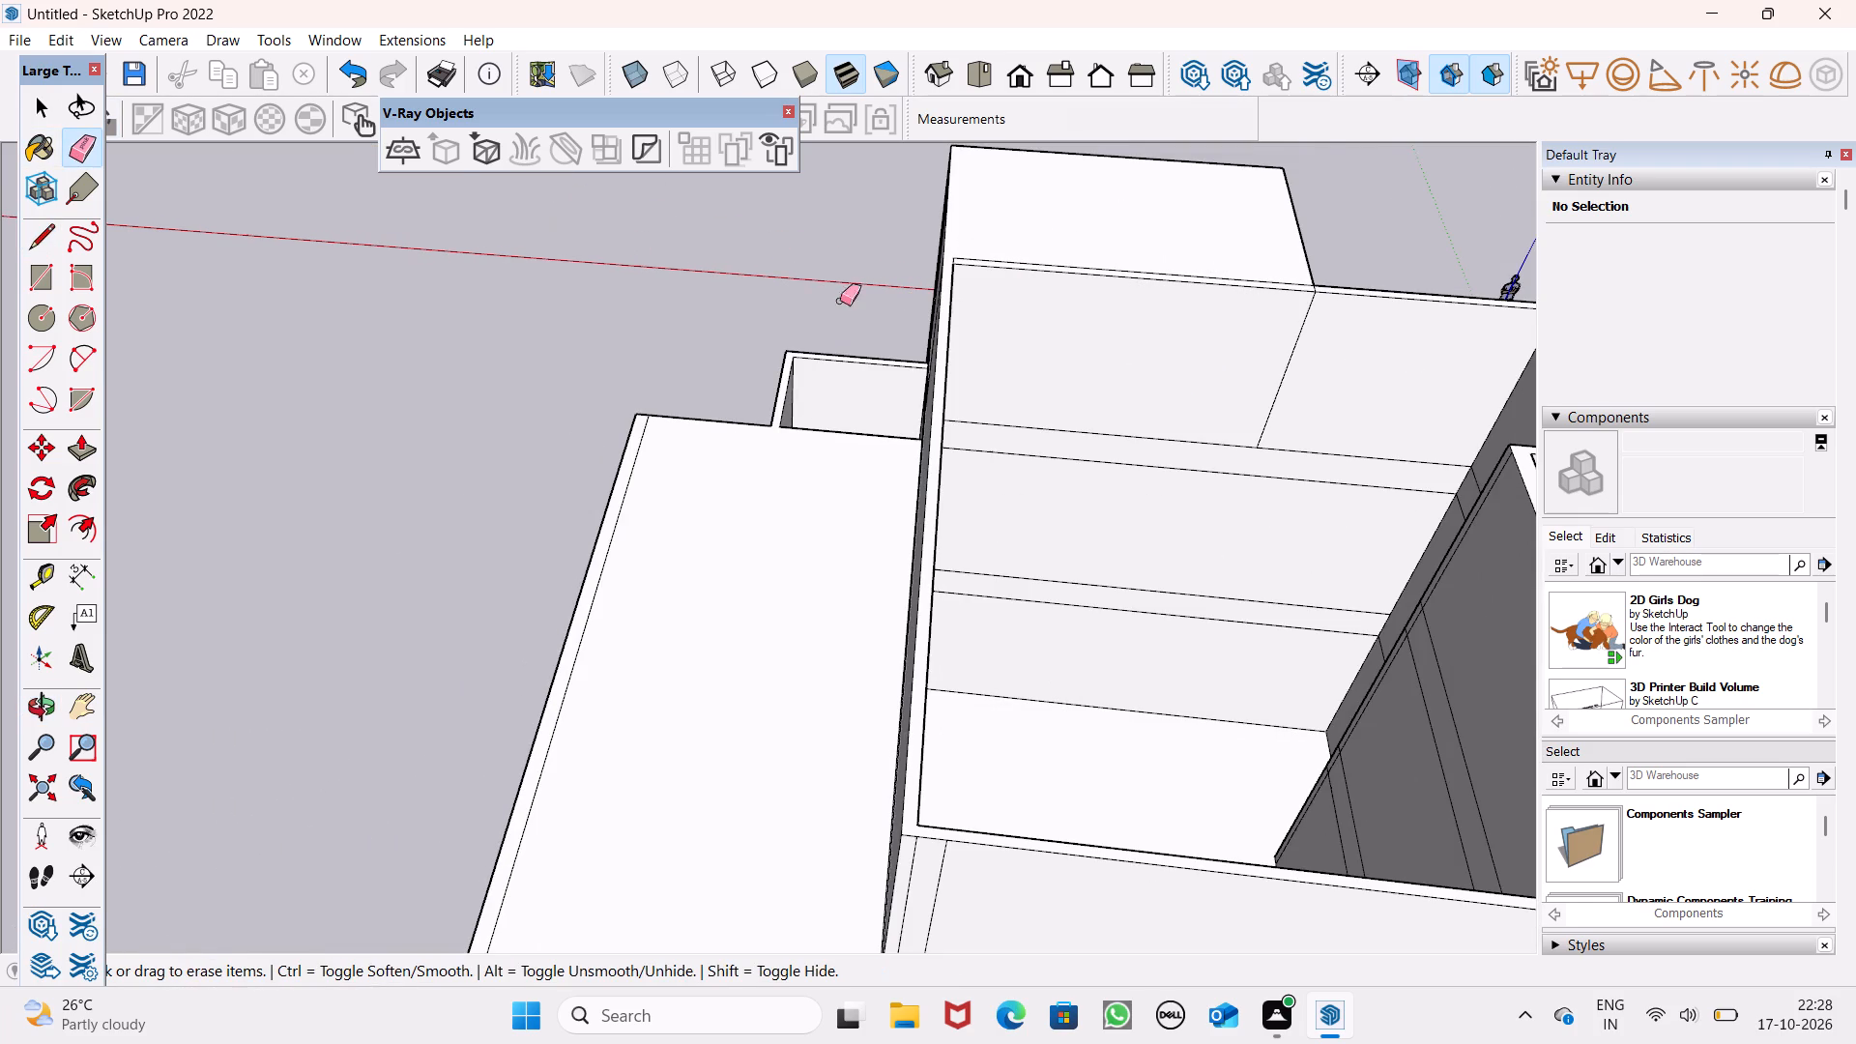
scroll(909, 333, up, 3)
double_click(1037, 232)
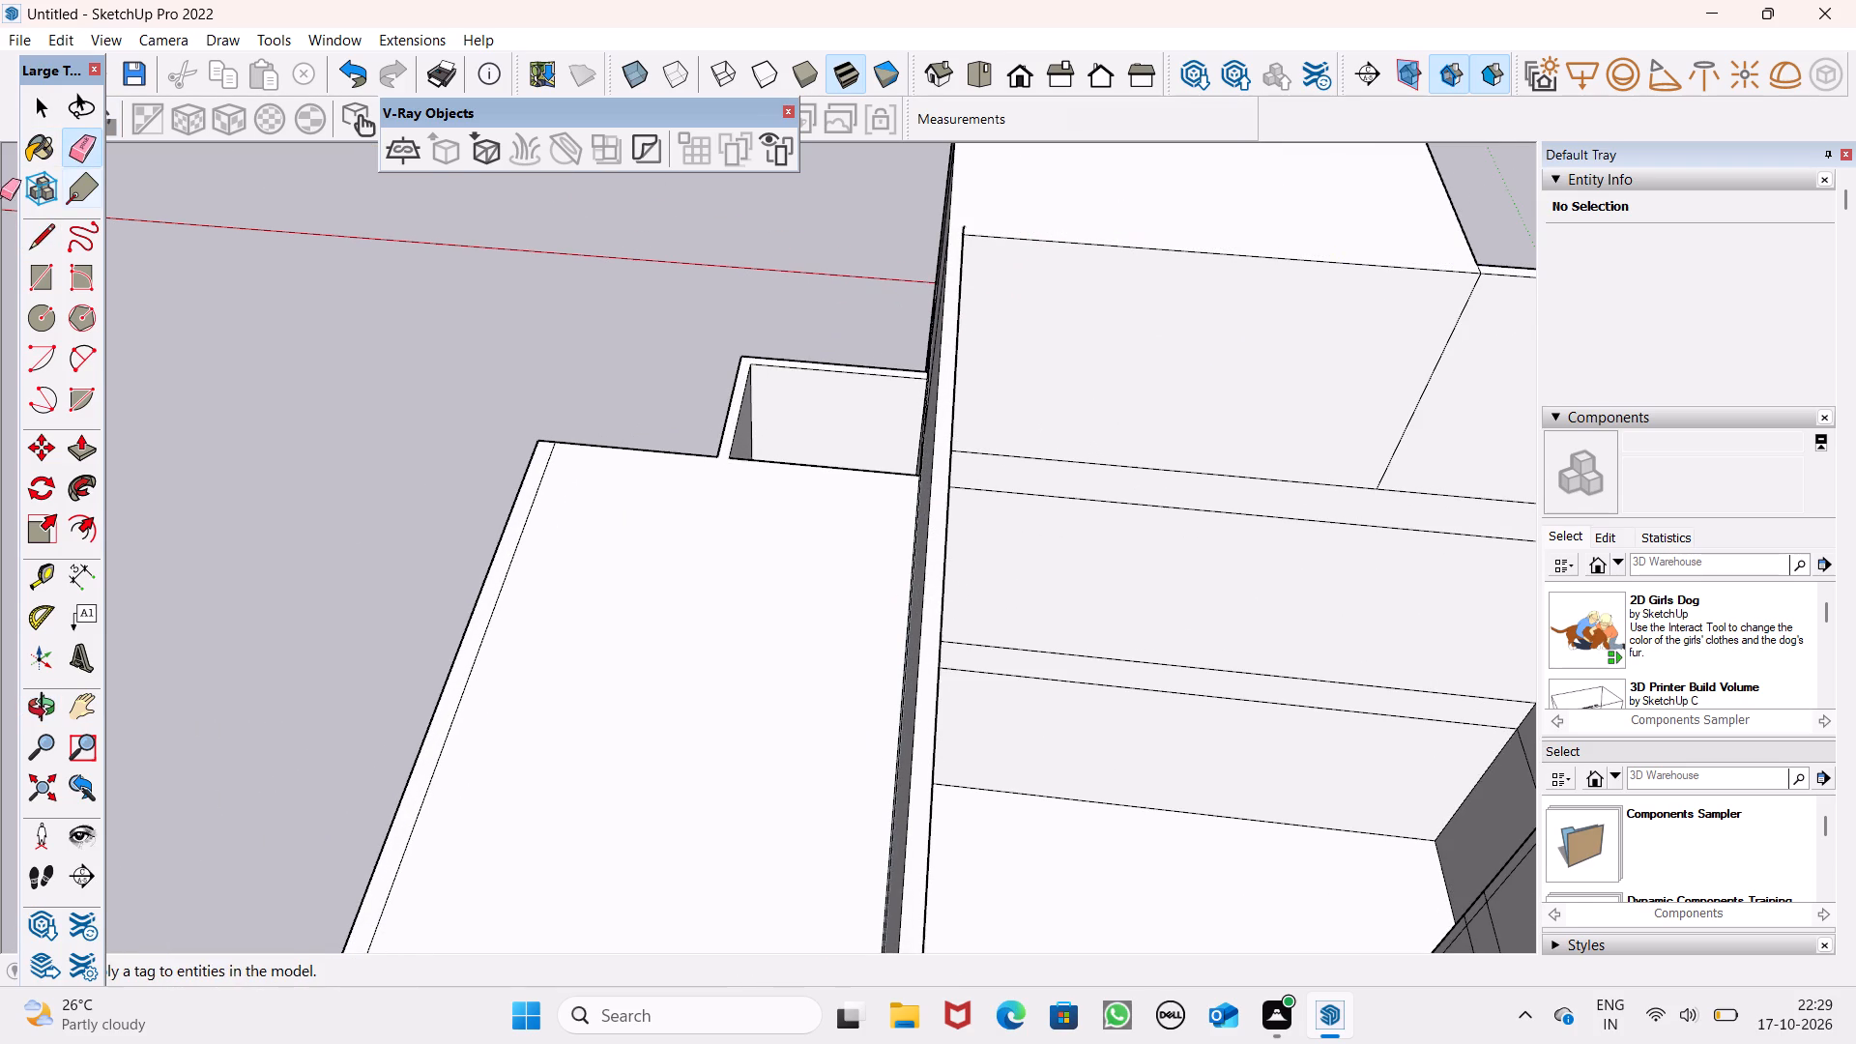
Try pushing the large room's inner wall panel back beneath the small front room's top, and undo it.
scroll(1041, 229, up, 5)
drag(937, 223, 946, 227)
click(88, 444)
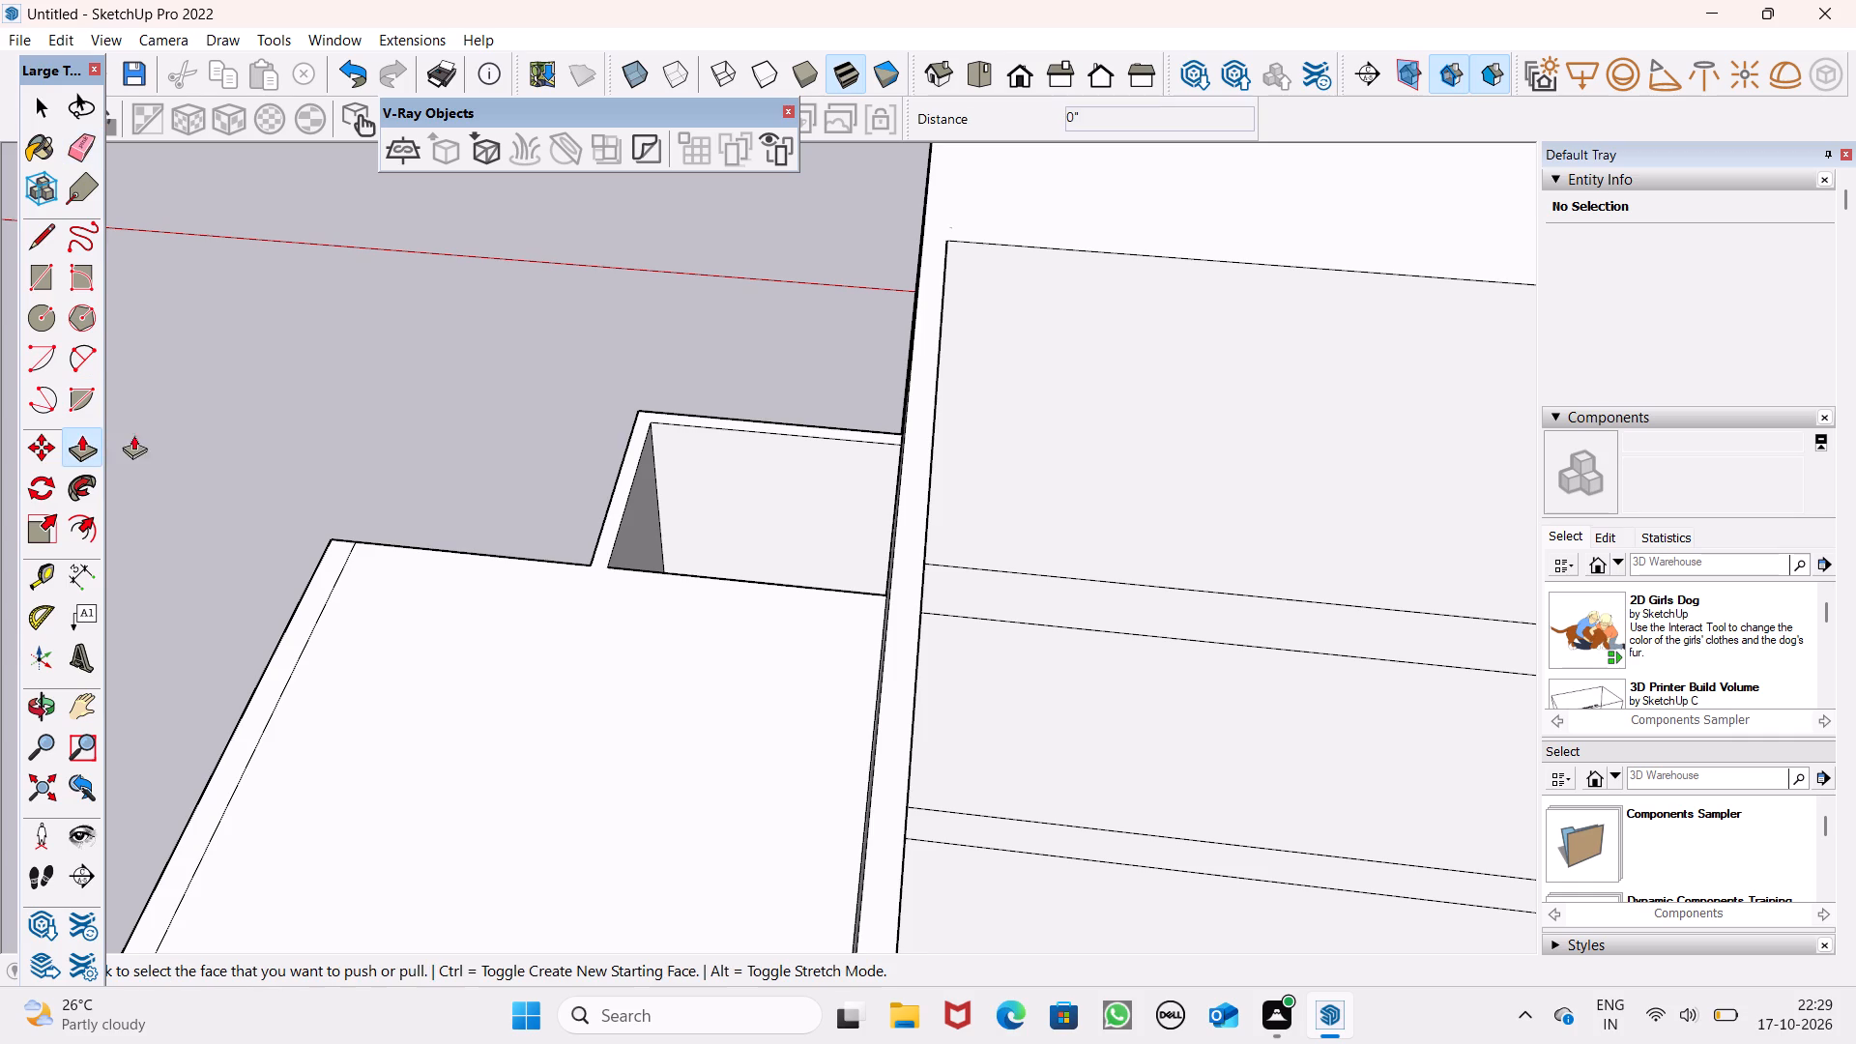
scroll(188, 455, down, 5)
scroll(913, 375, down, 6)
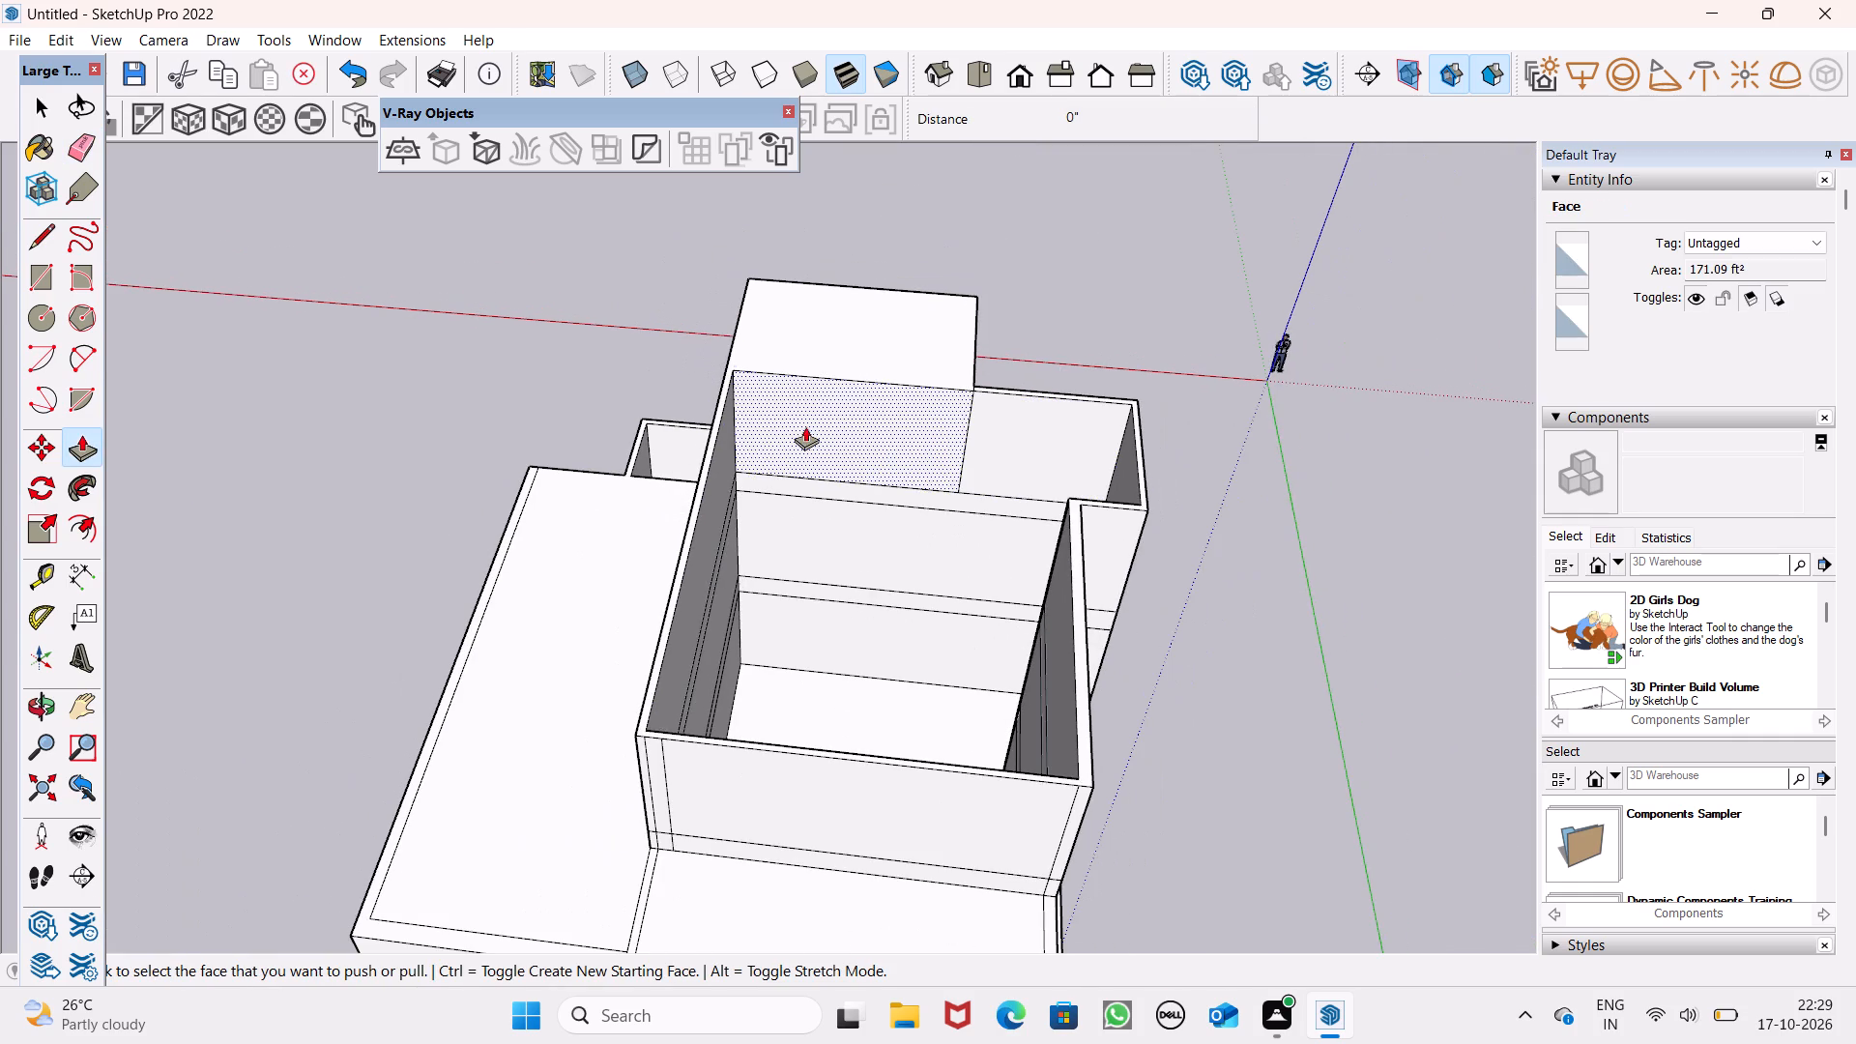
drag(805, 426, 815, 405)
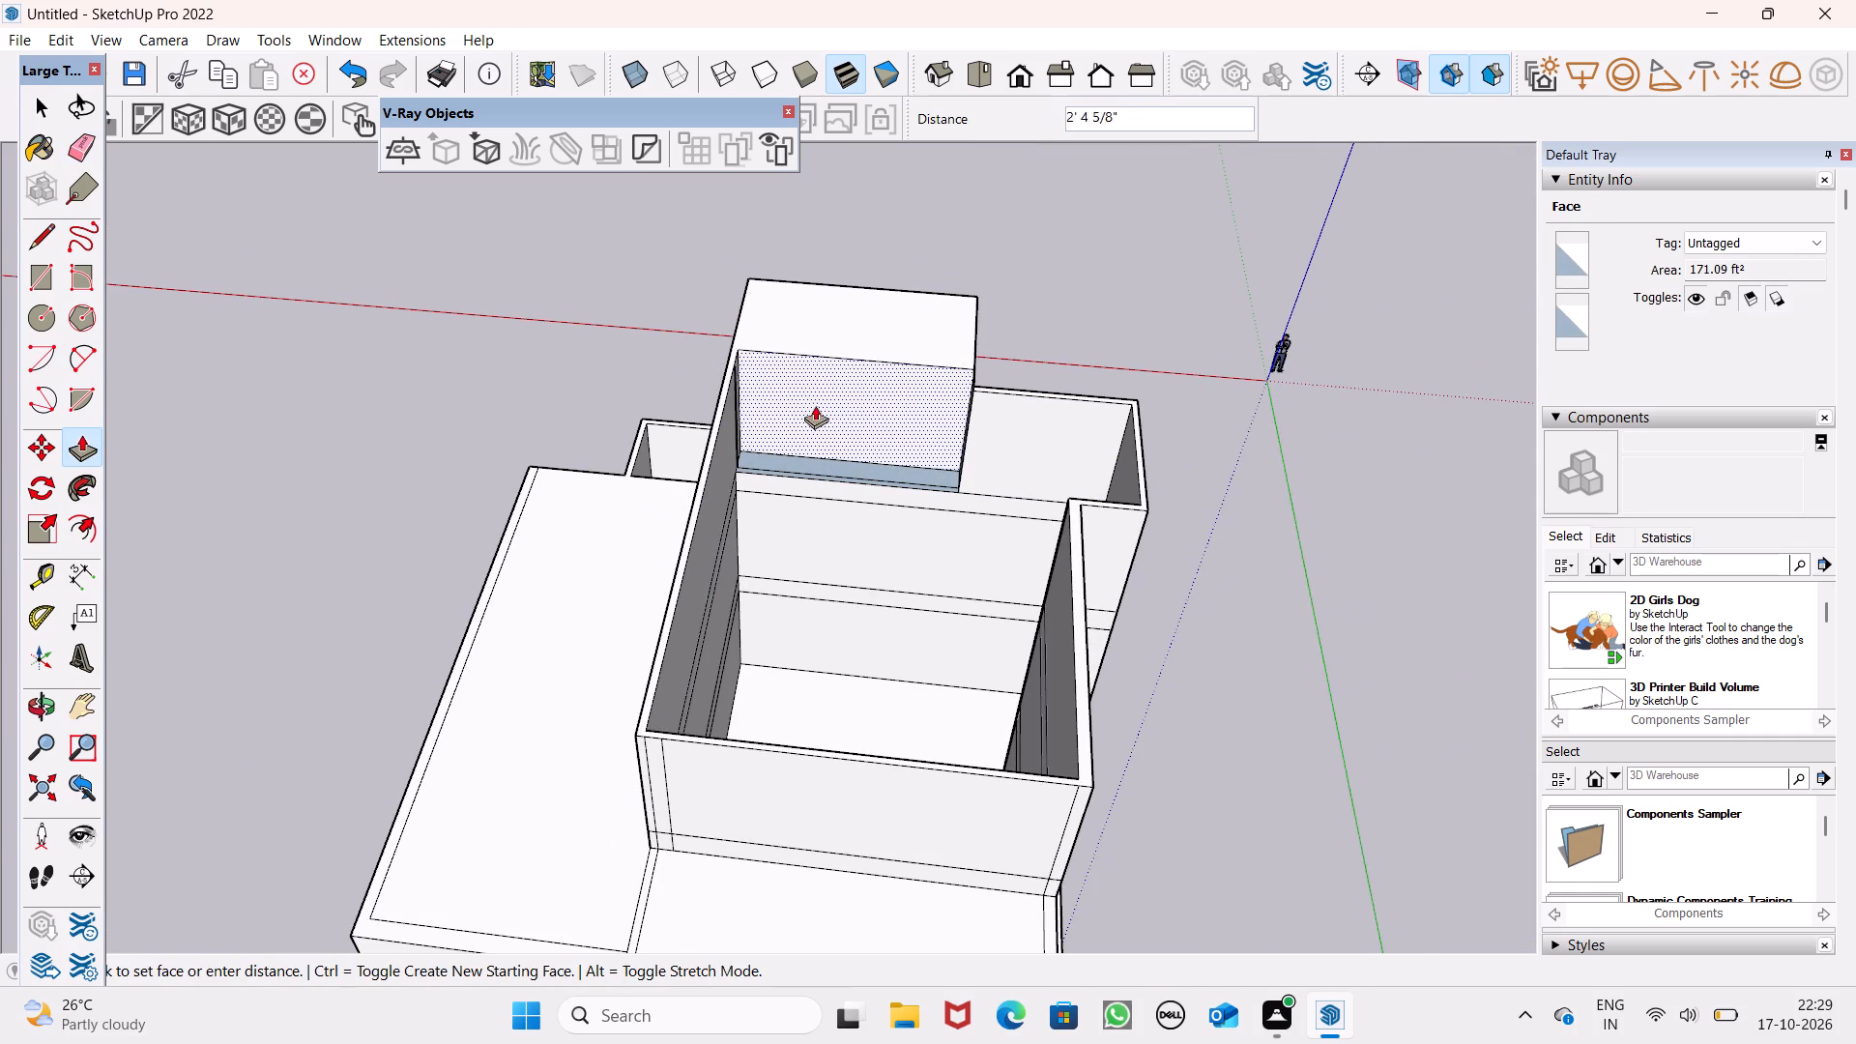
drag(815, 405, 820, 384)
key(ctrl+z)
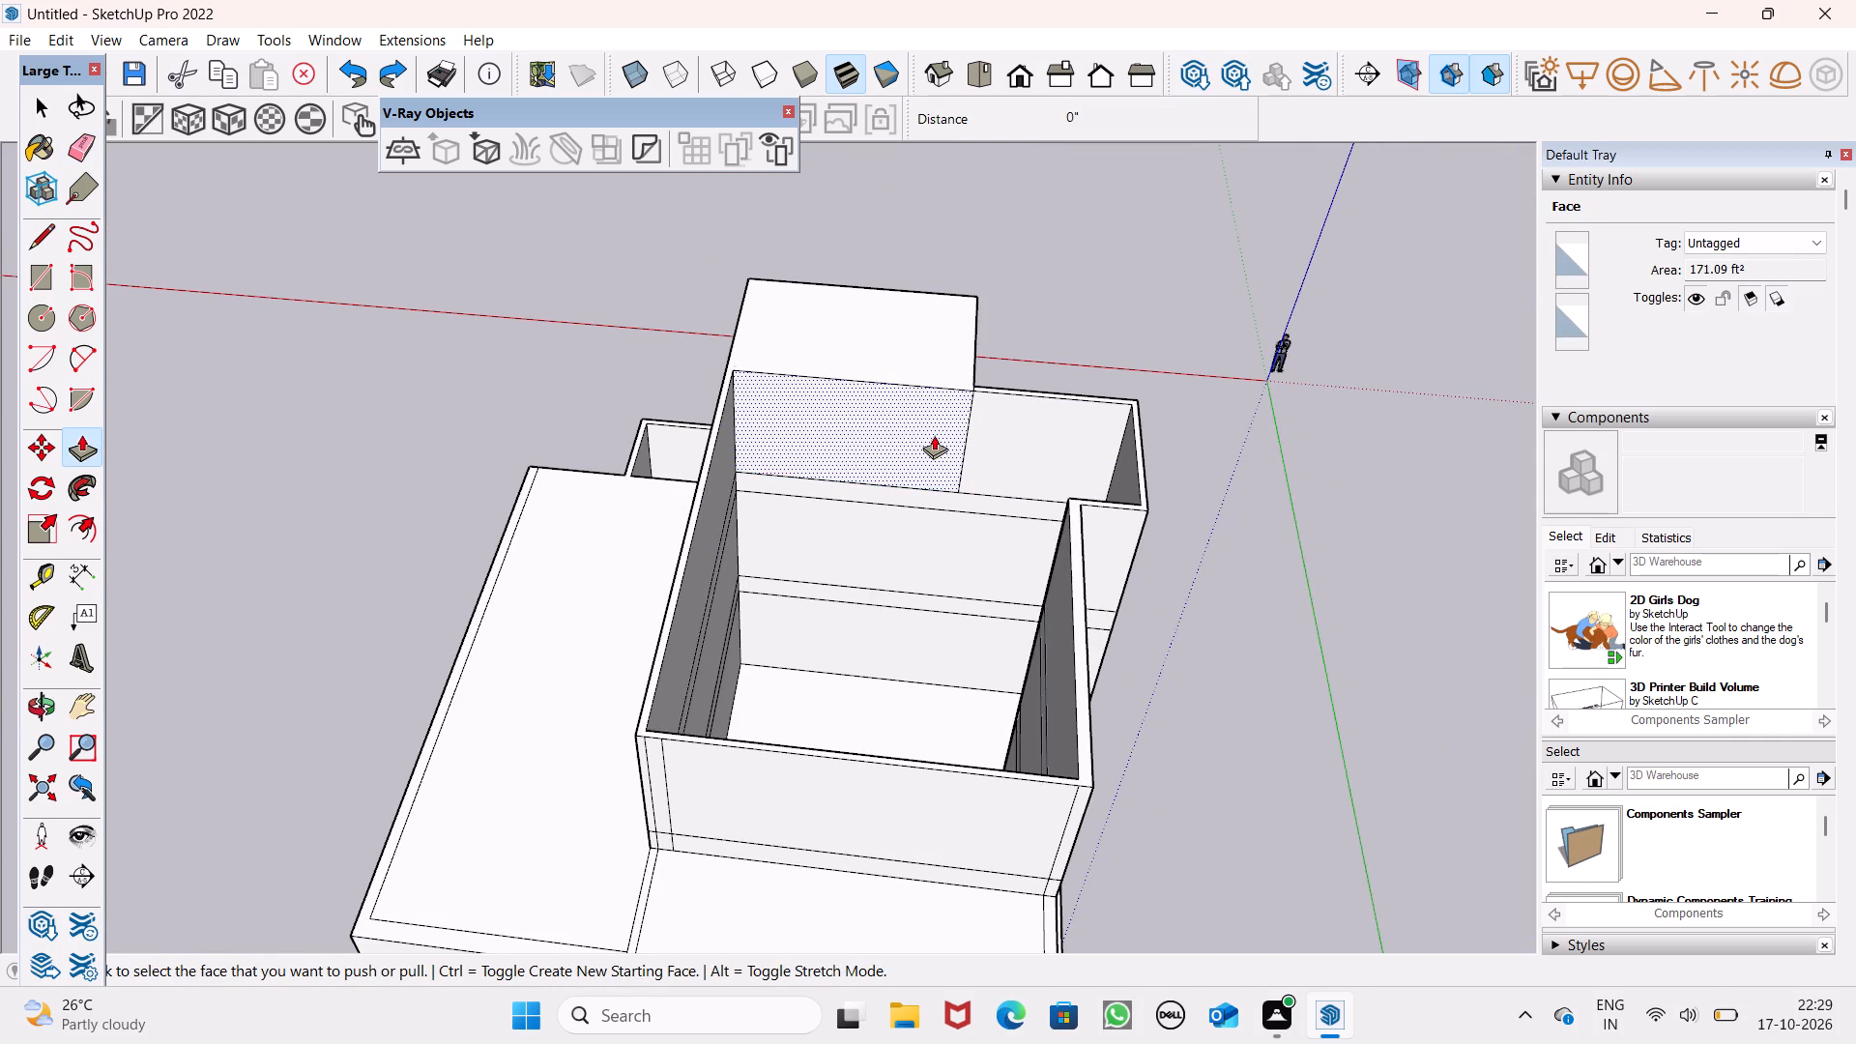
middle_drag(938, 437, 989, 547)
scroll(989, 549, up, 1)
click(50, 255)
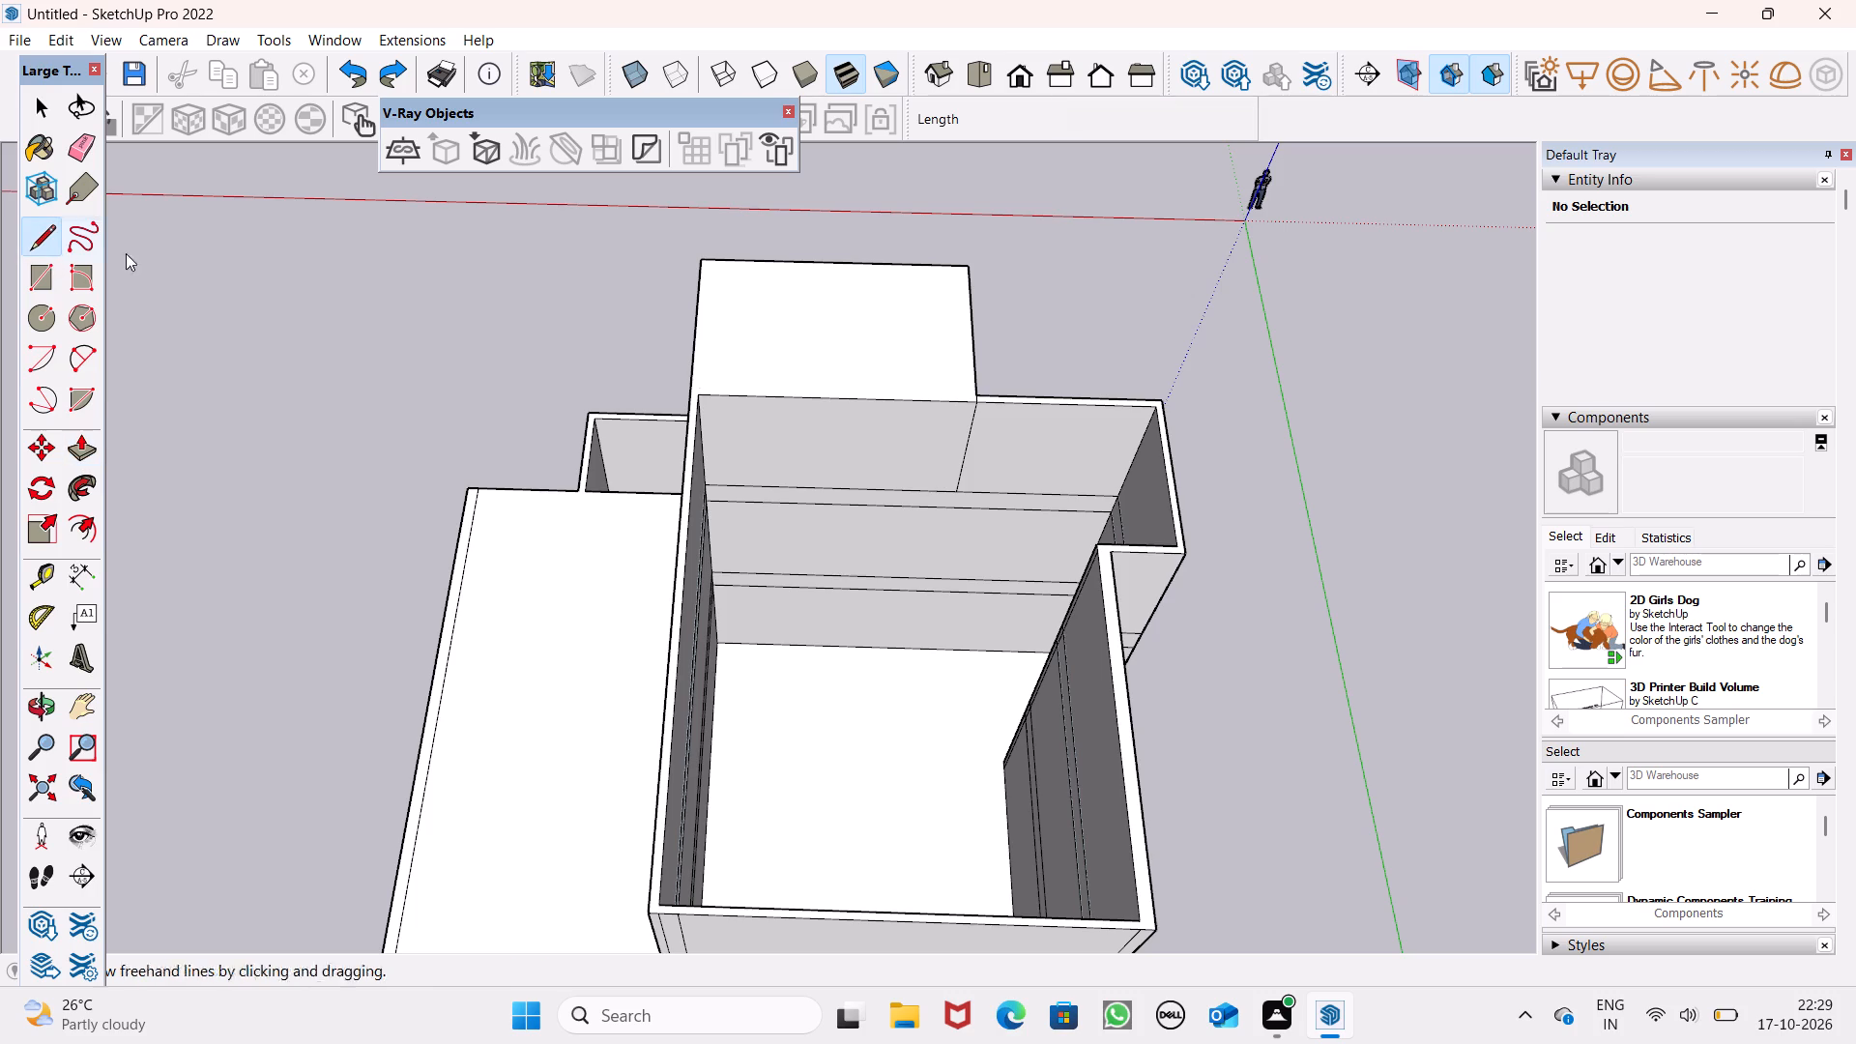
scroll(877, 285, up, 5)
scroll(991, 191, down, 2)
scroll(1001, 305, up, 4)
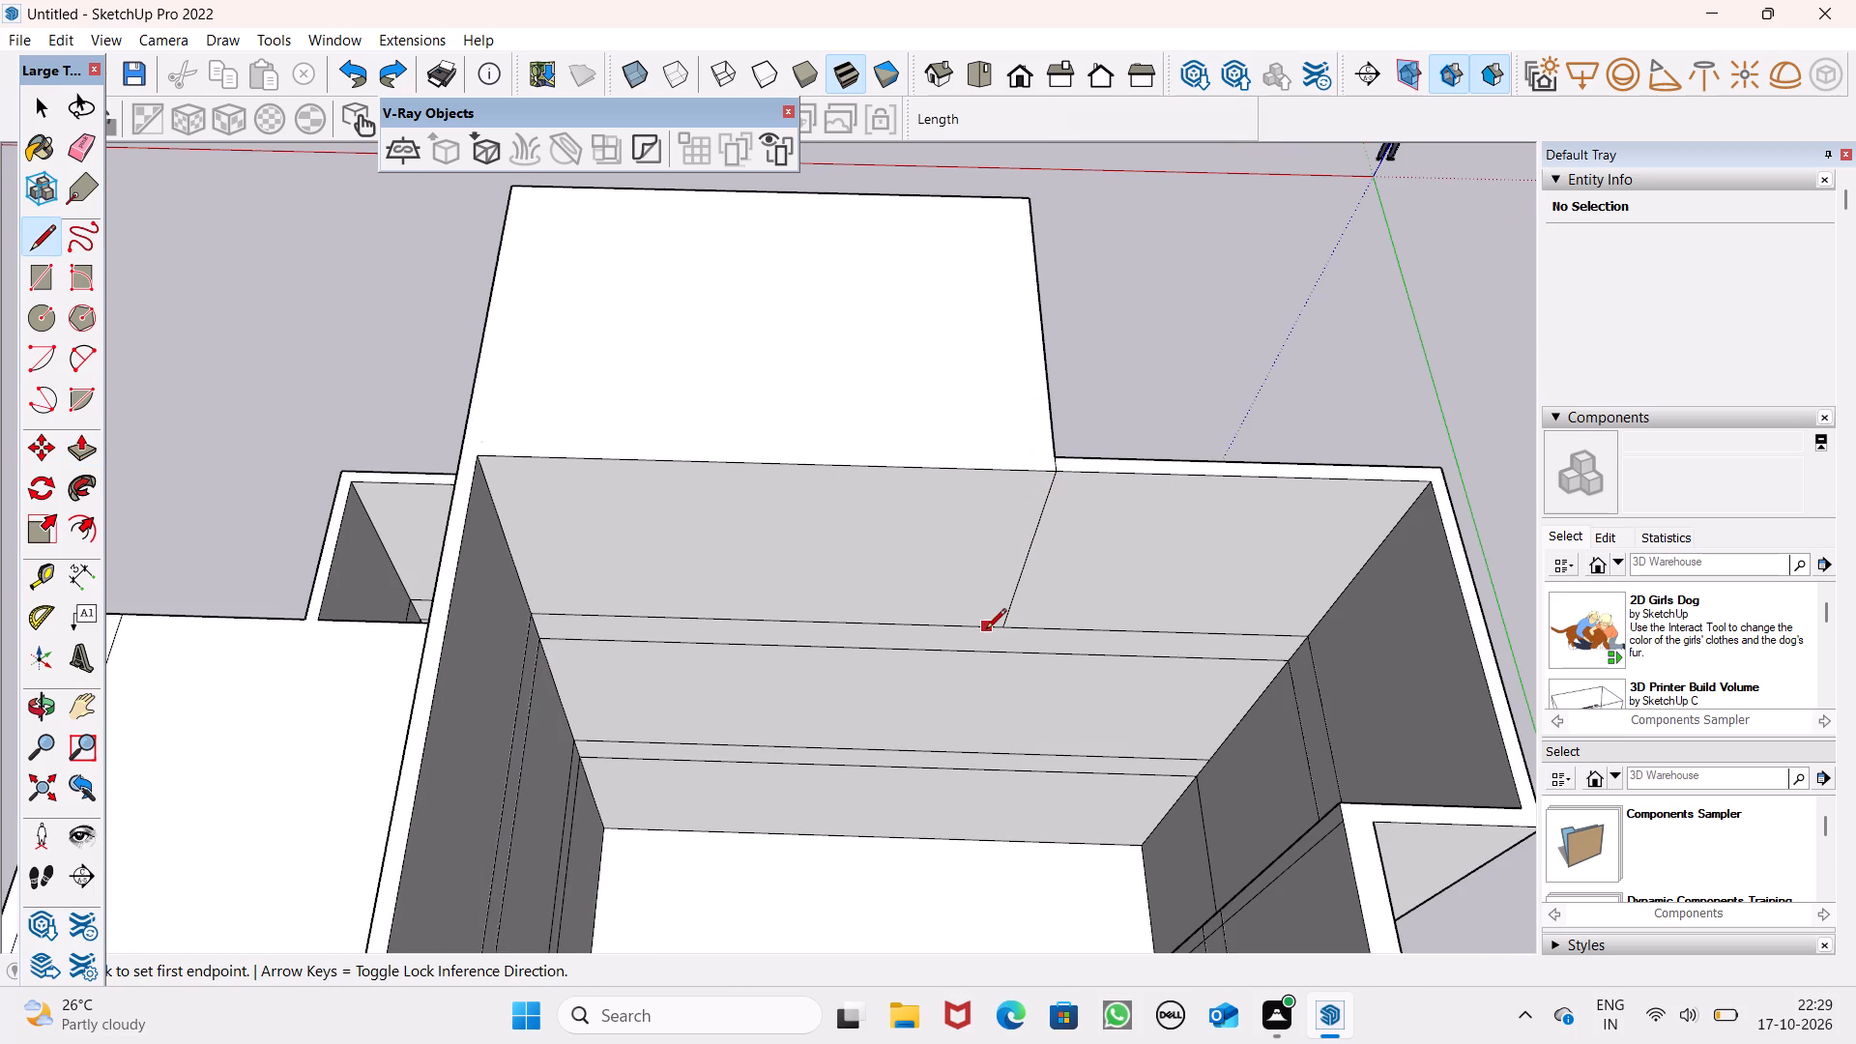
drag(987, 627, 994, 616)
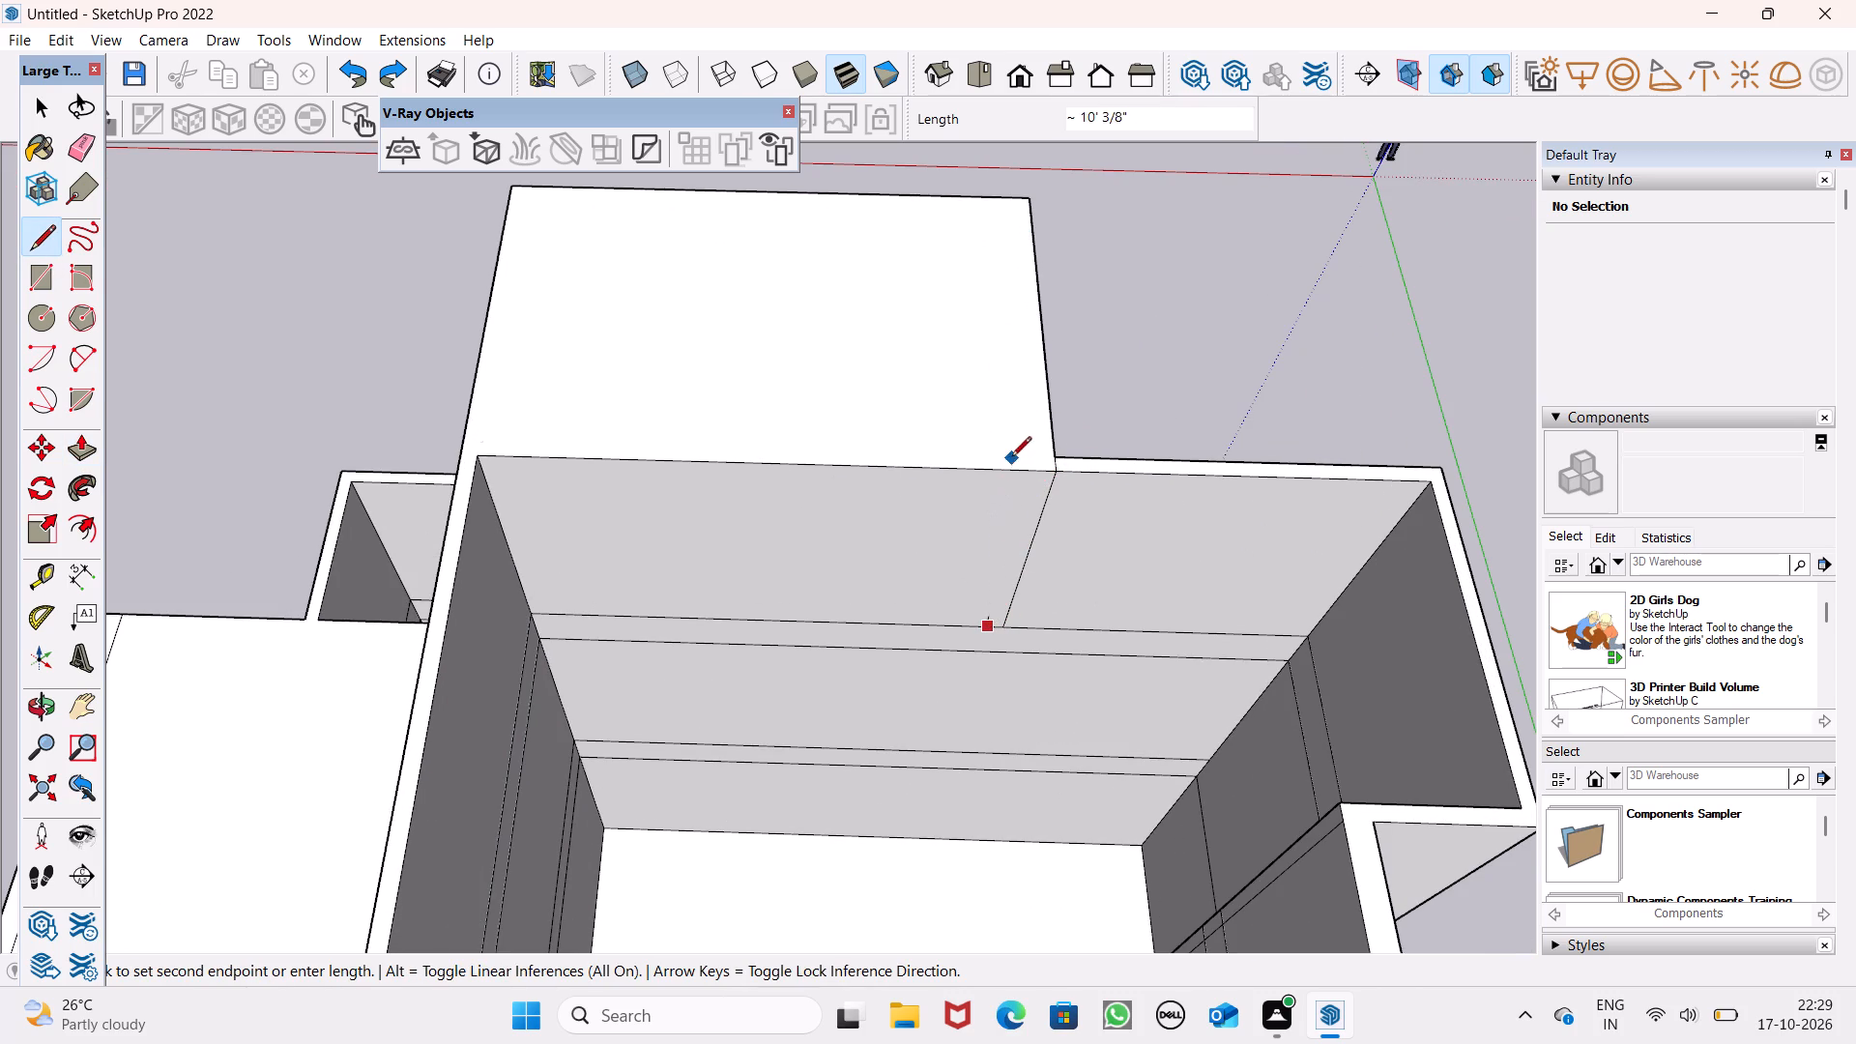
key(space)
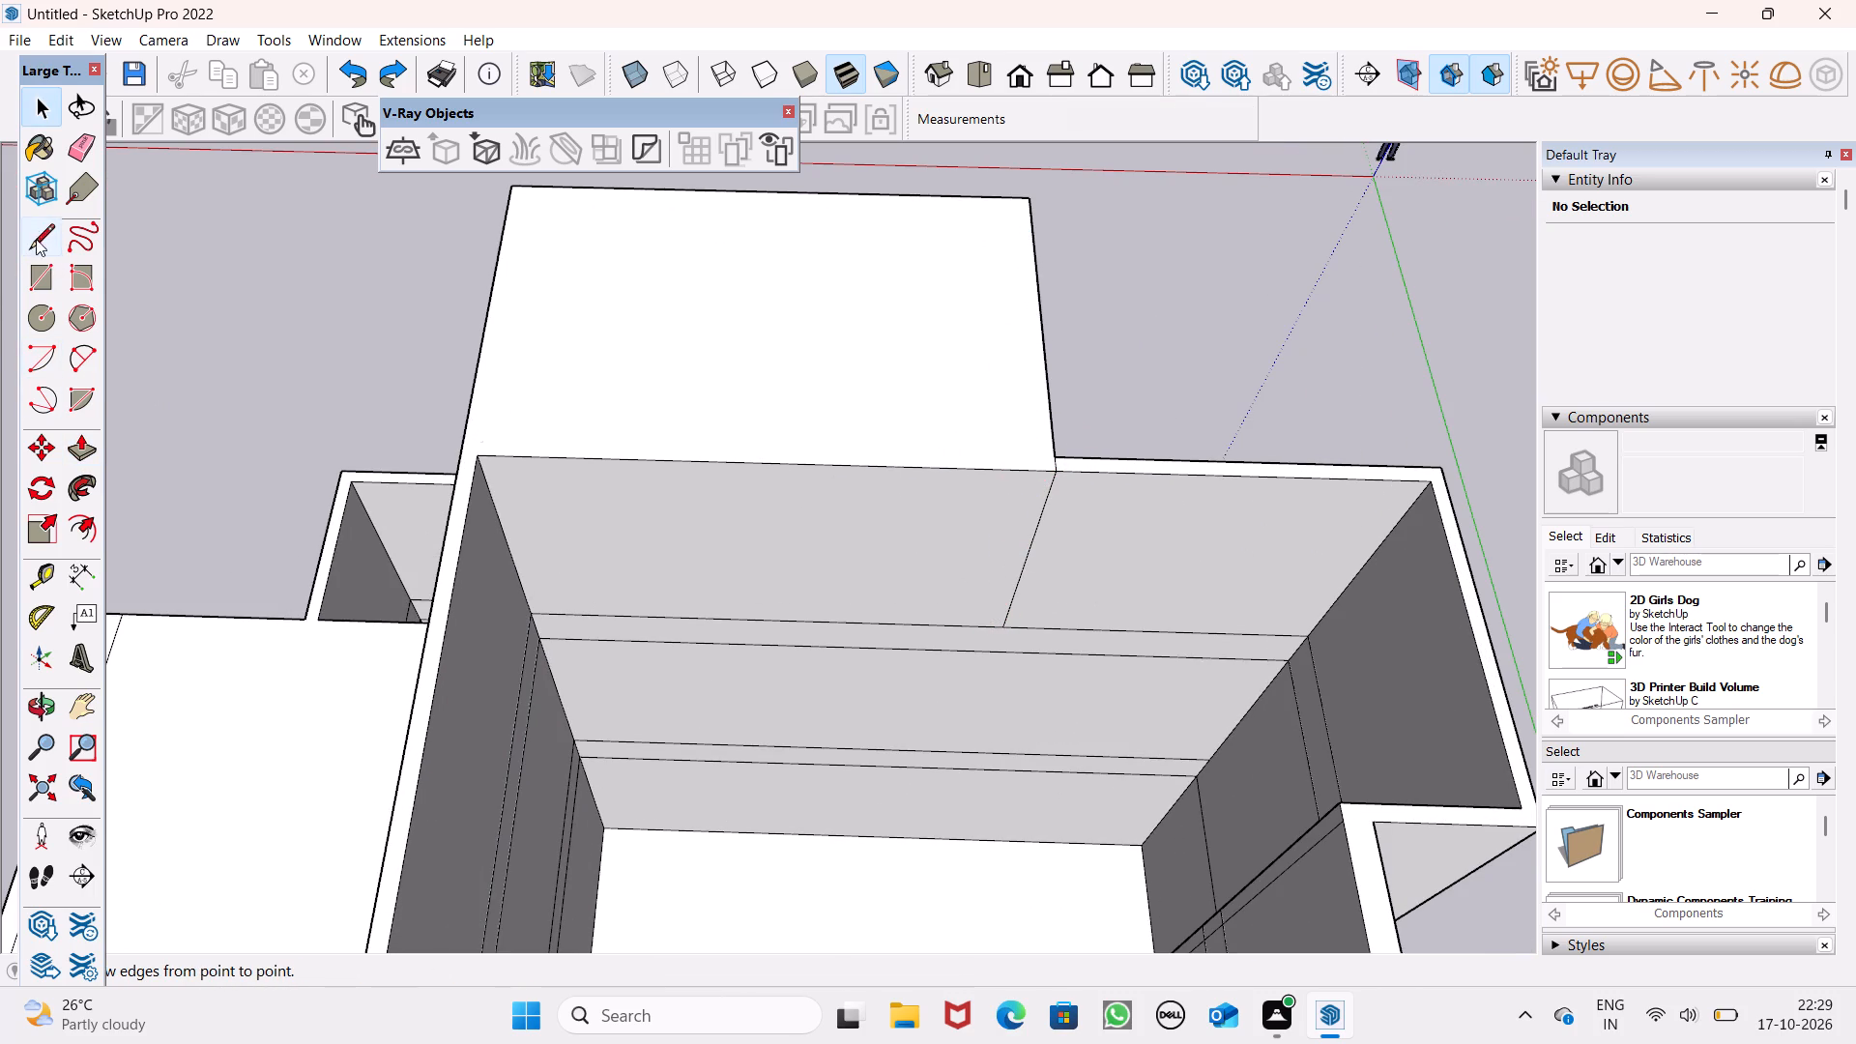
Place guides 6" in from the inner wall's vertical line and 6" in from the small front room's far top edge.
click(36, 239)
click(41, 580)
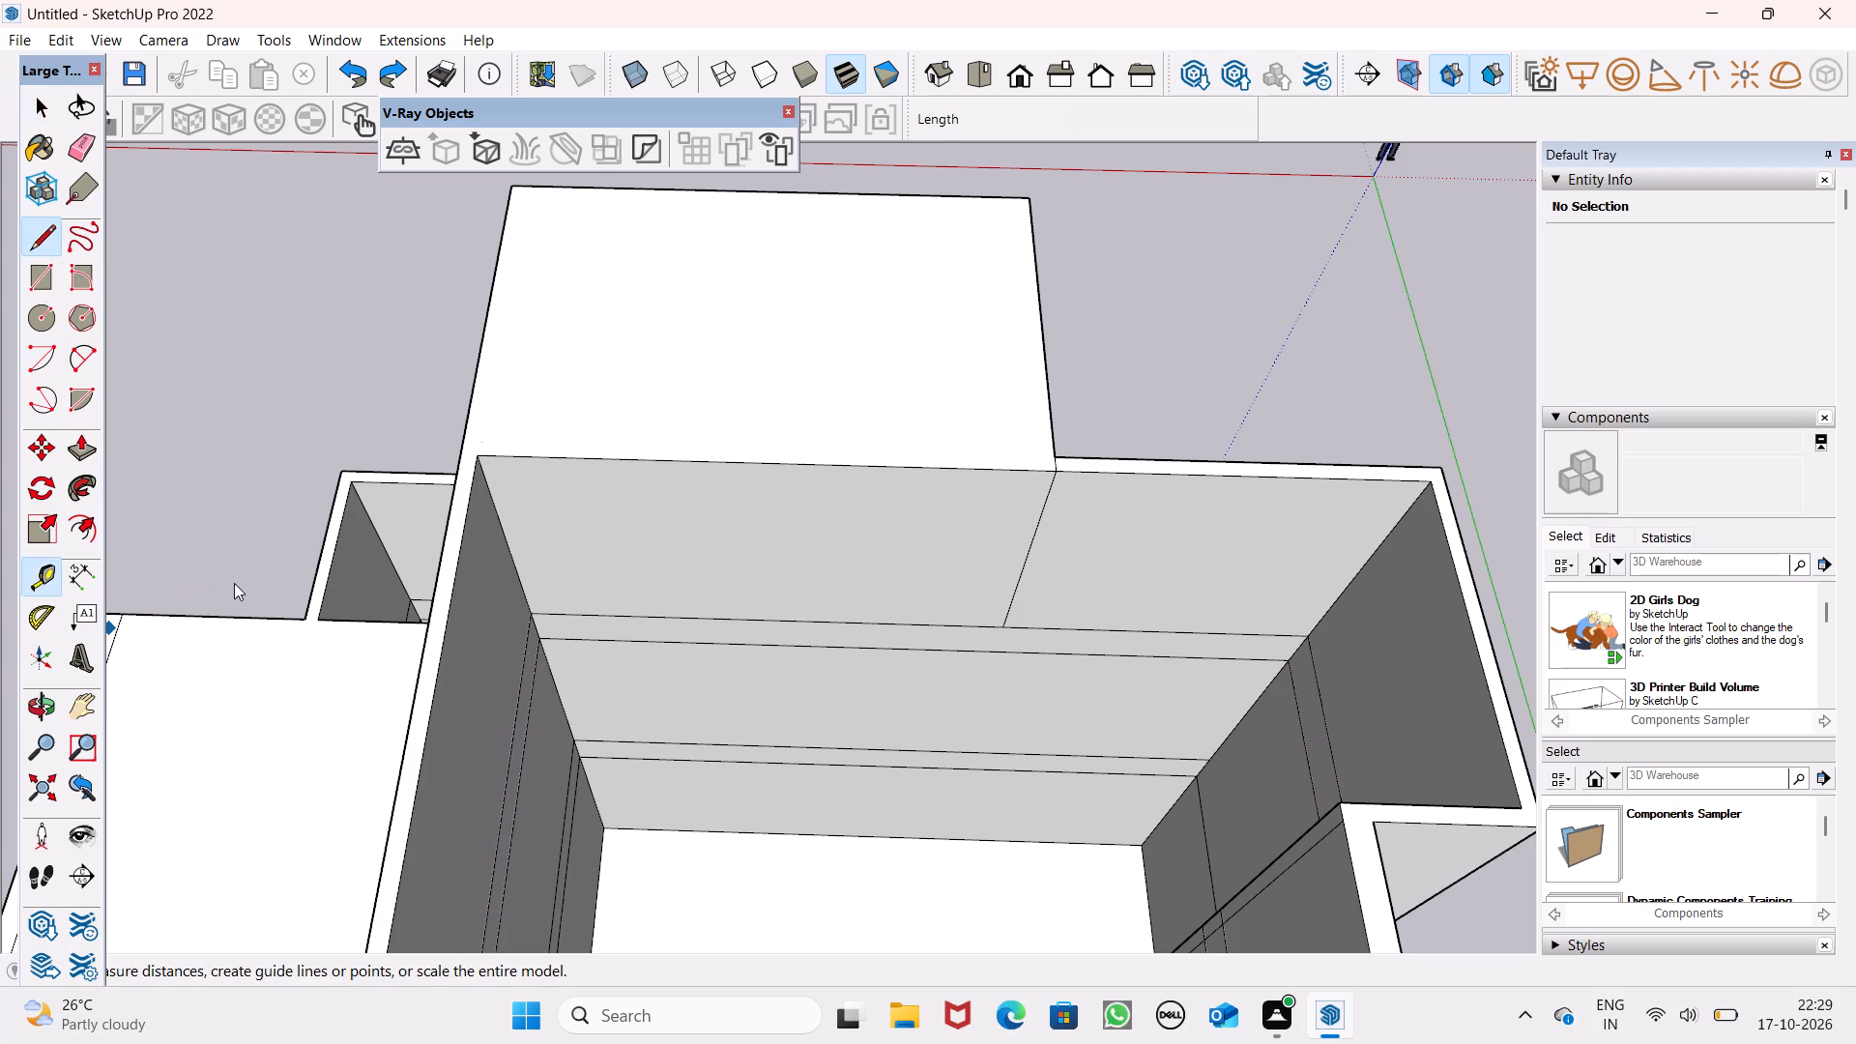
click(1042, 530)
text(6")
key(Return)
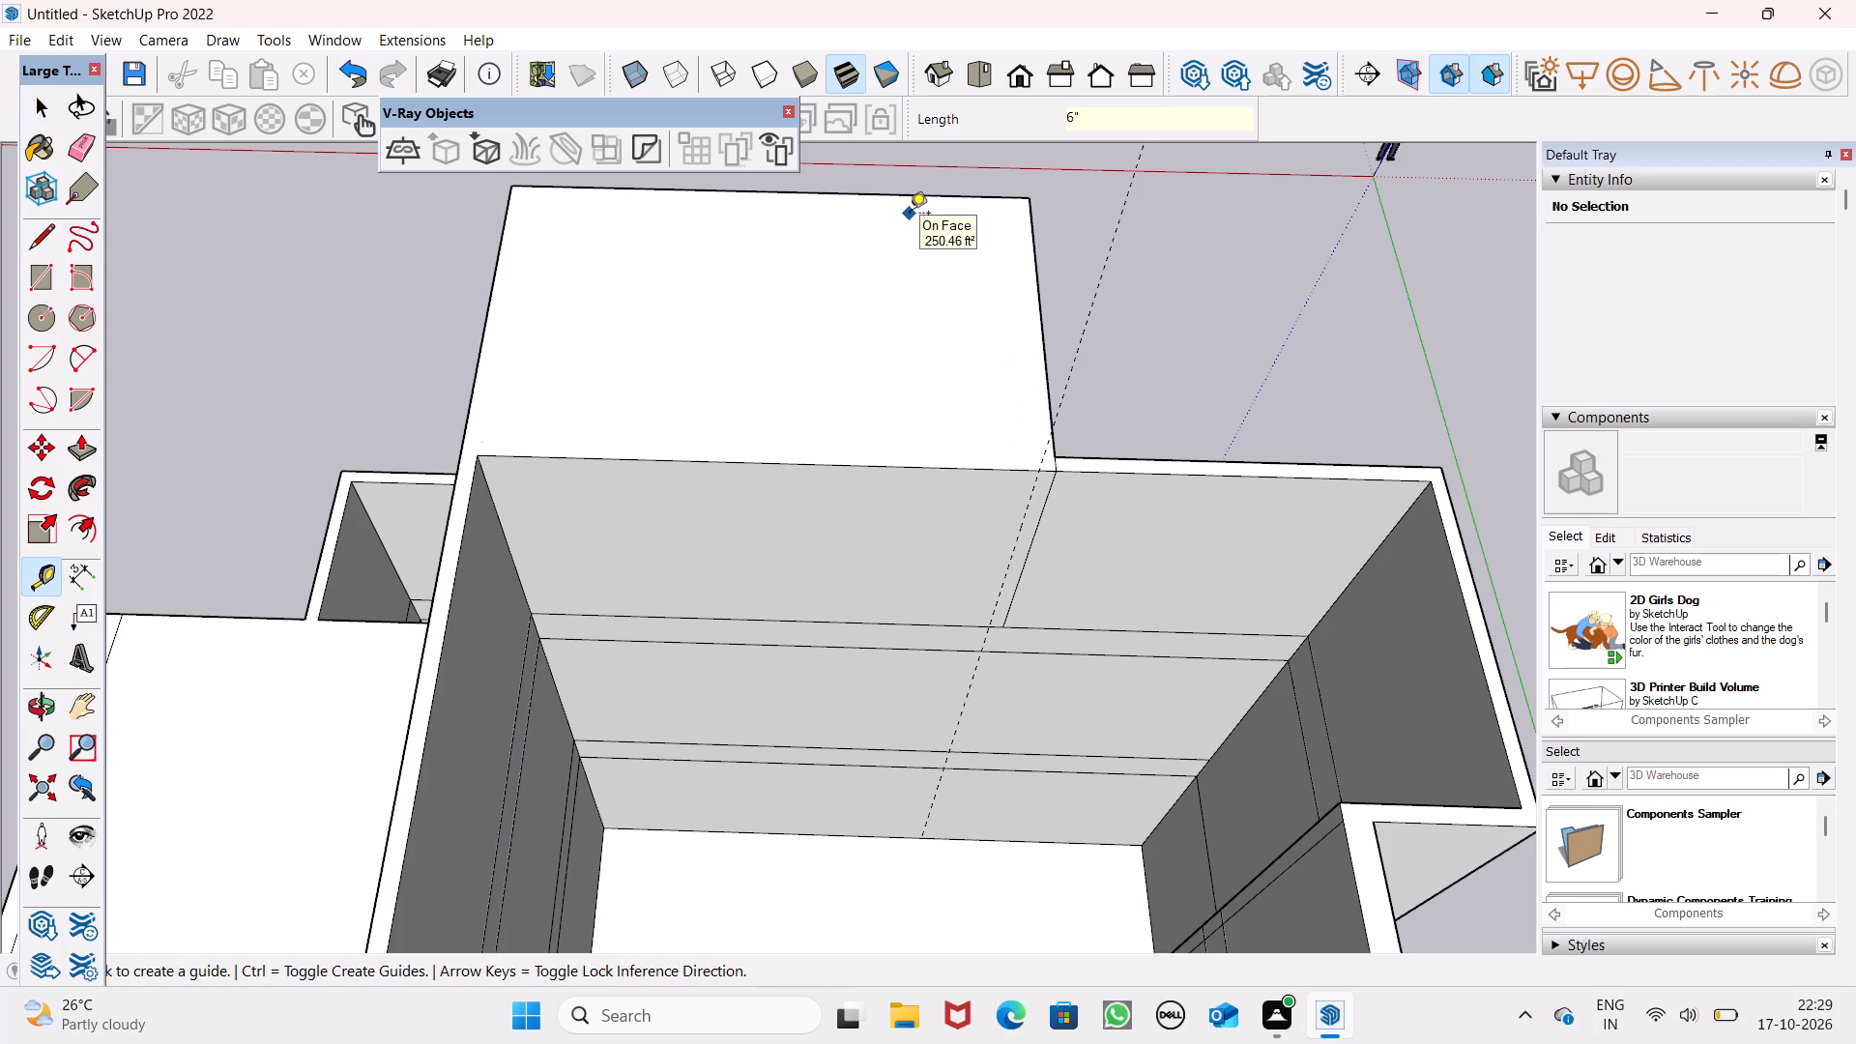
click(913, 197)
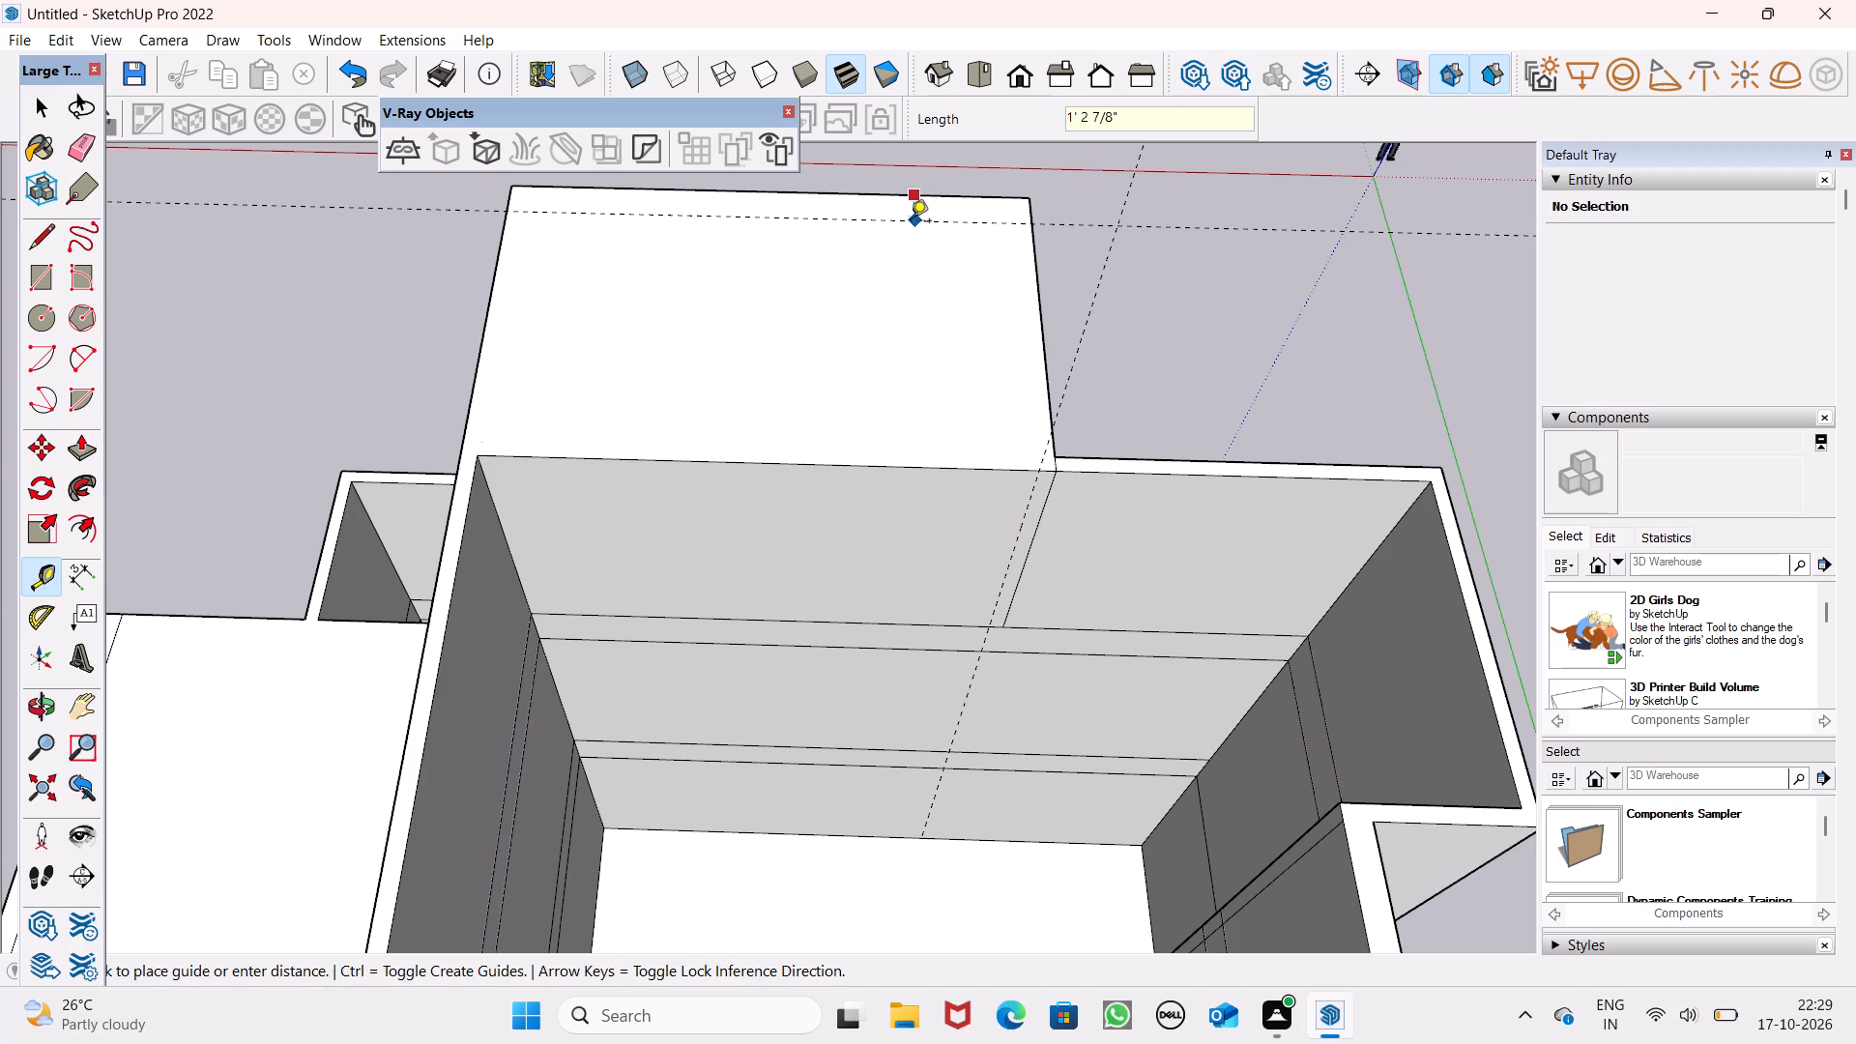
text(6")
key(Return)
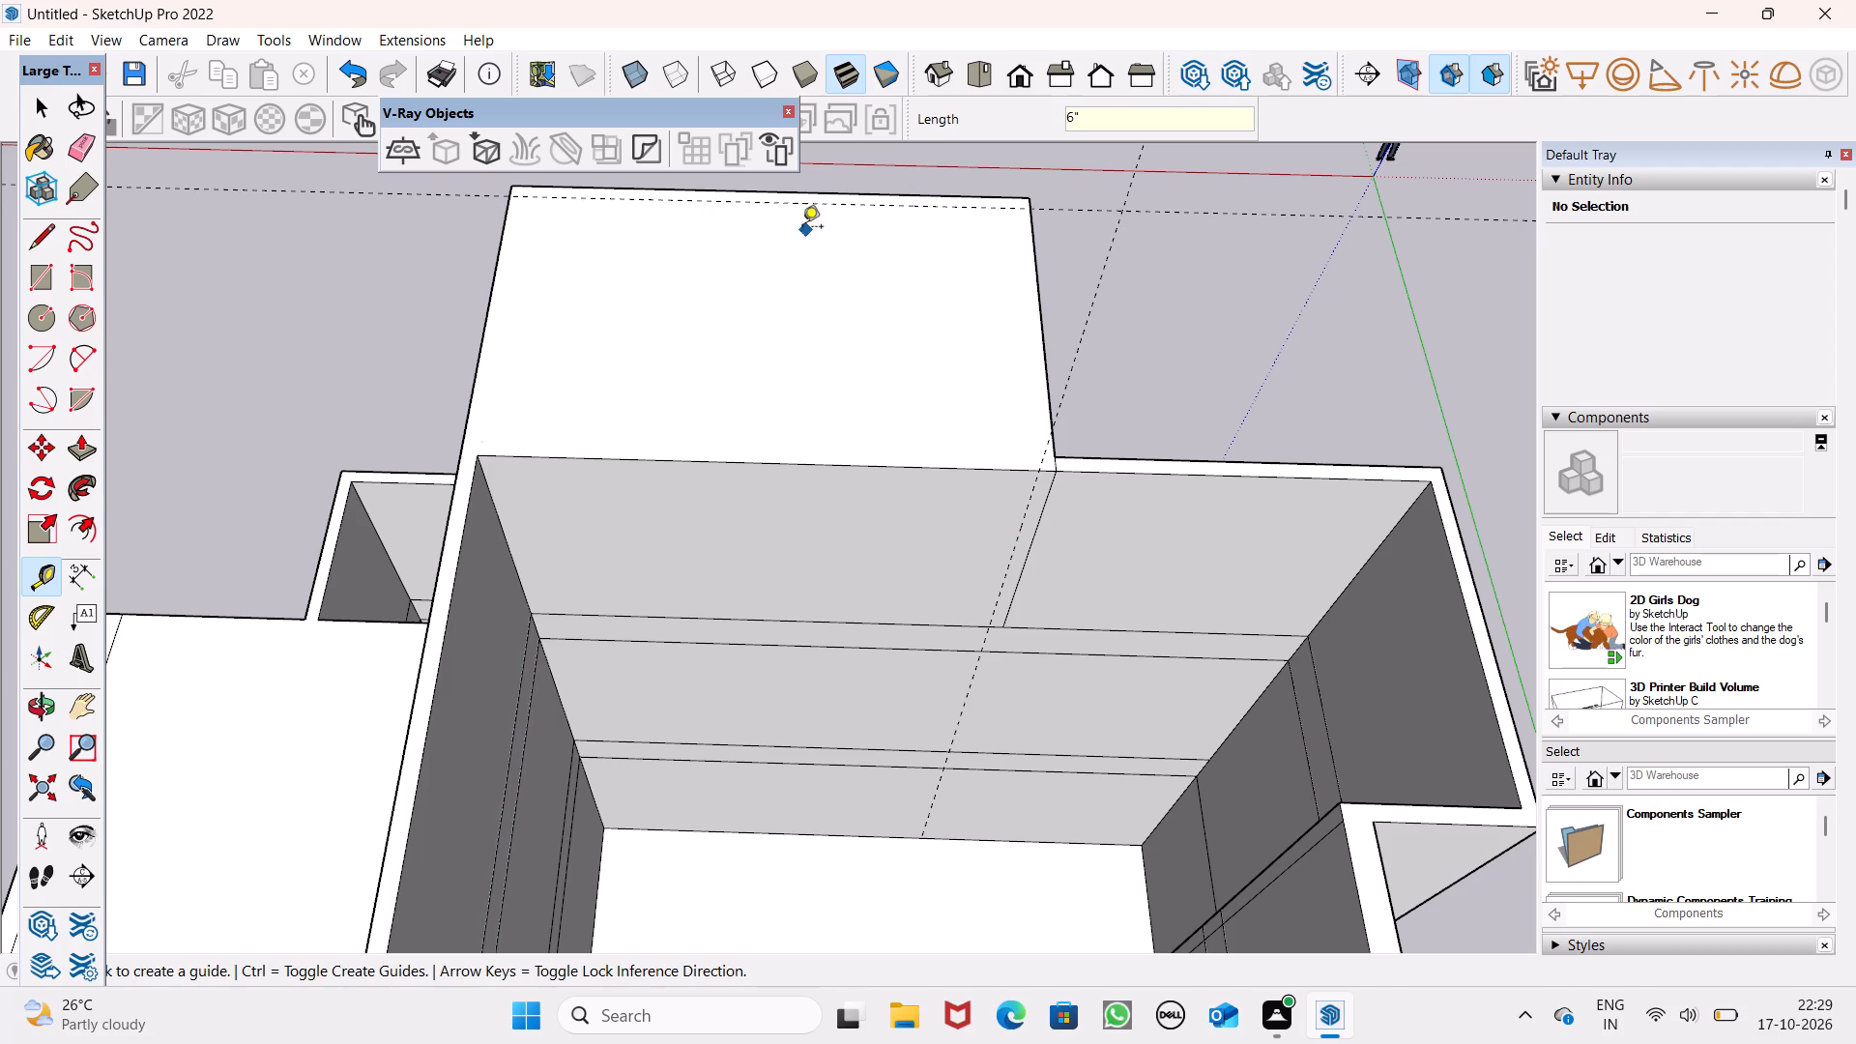
Draw a 10' vertical line on the large room's inner wall along the 6" guide.
click(41, 239)
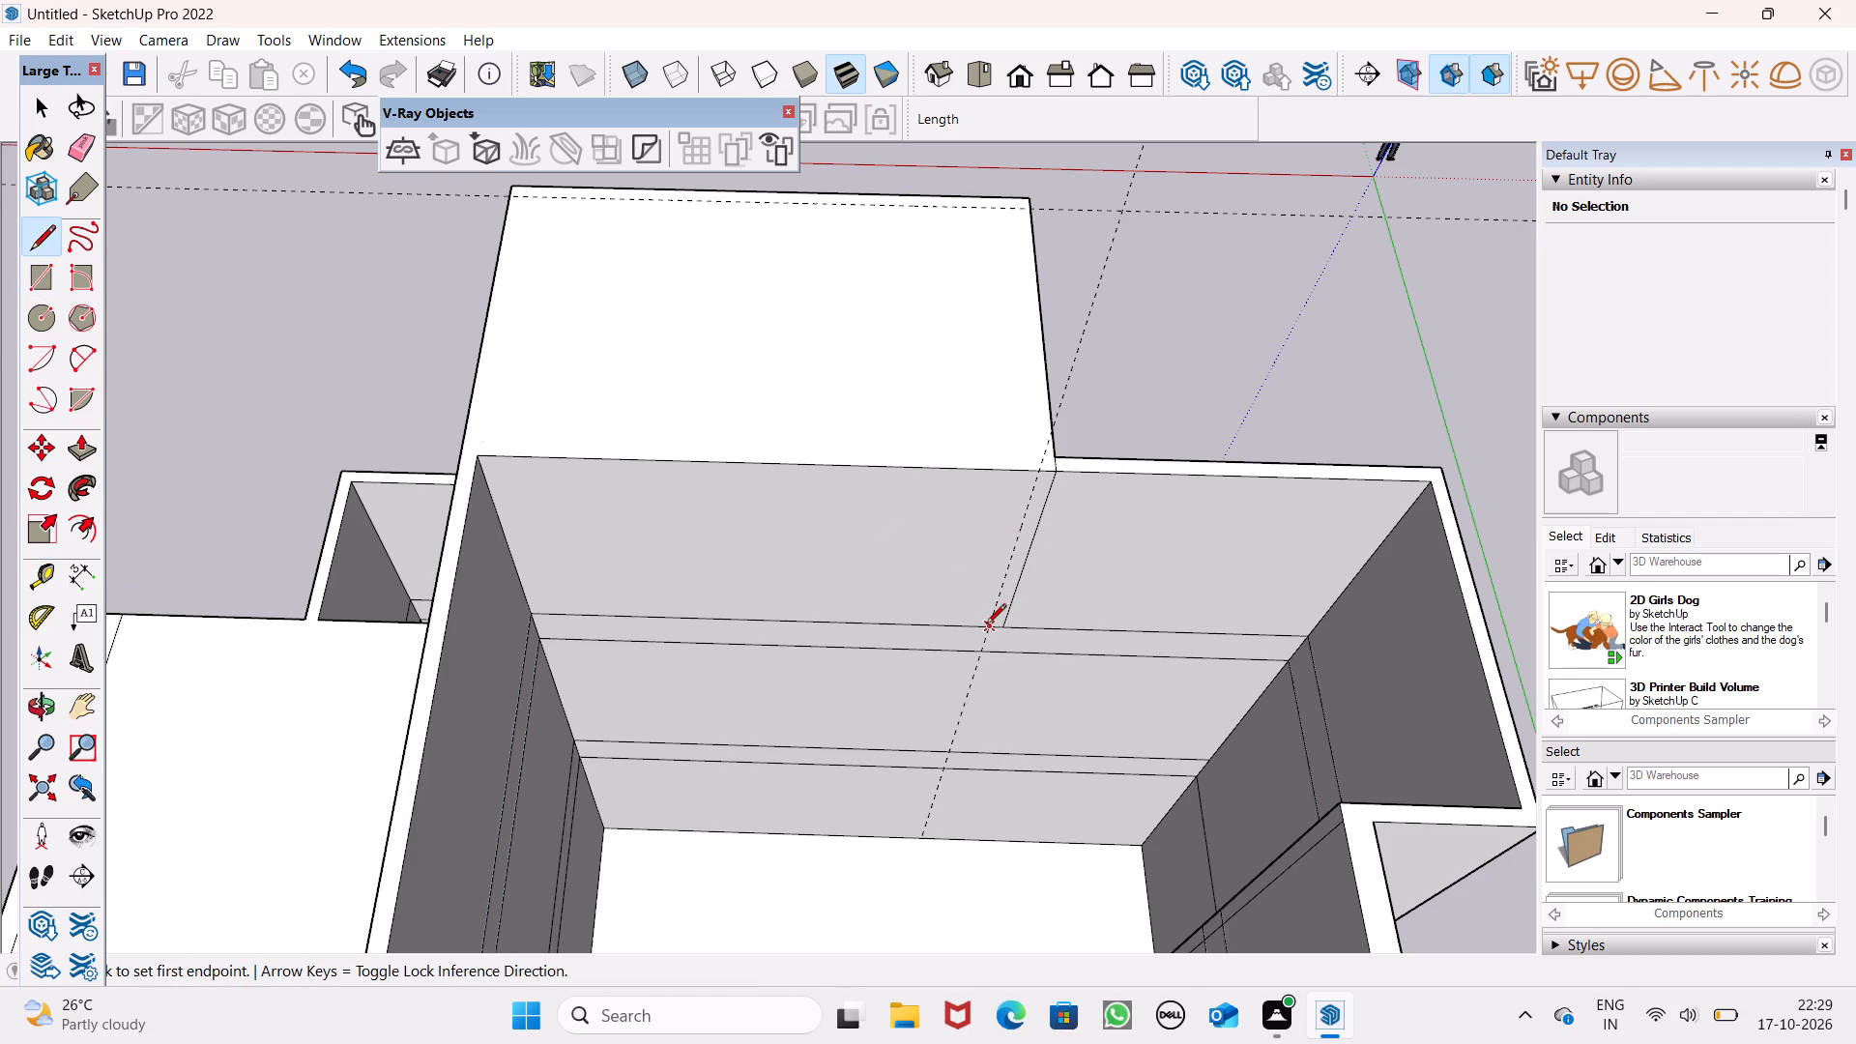
click(987, 625)
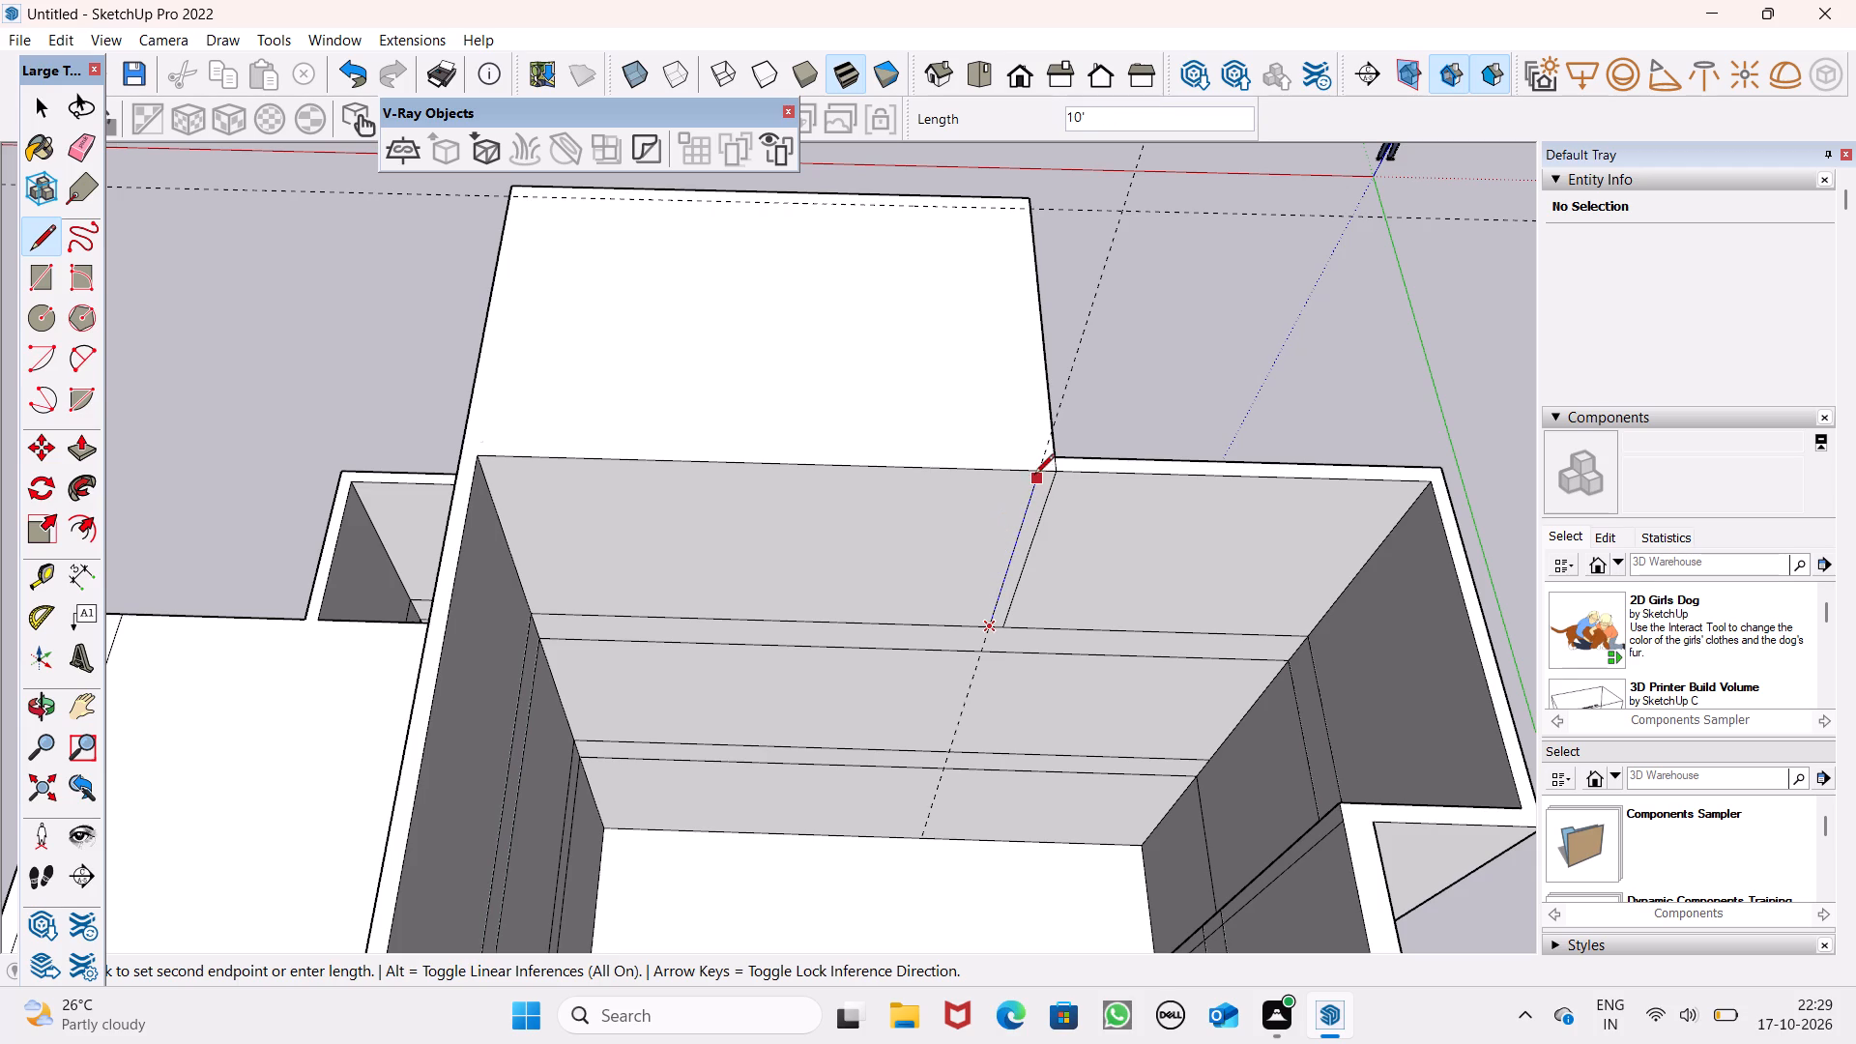
click(1036, 474)
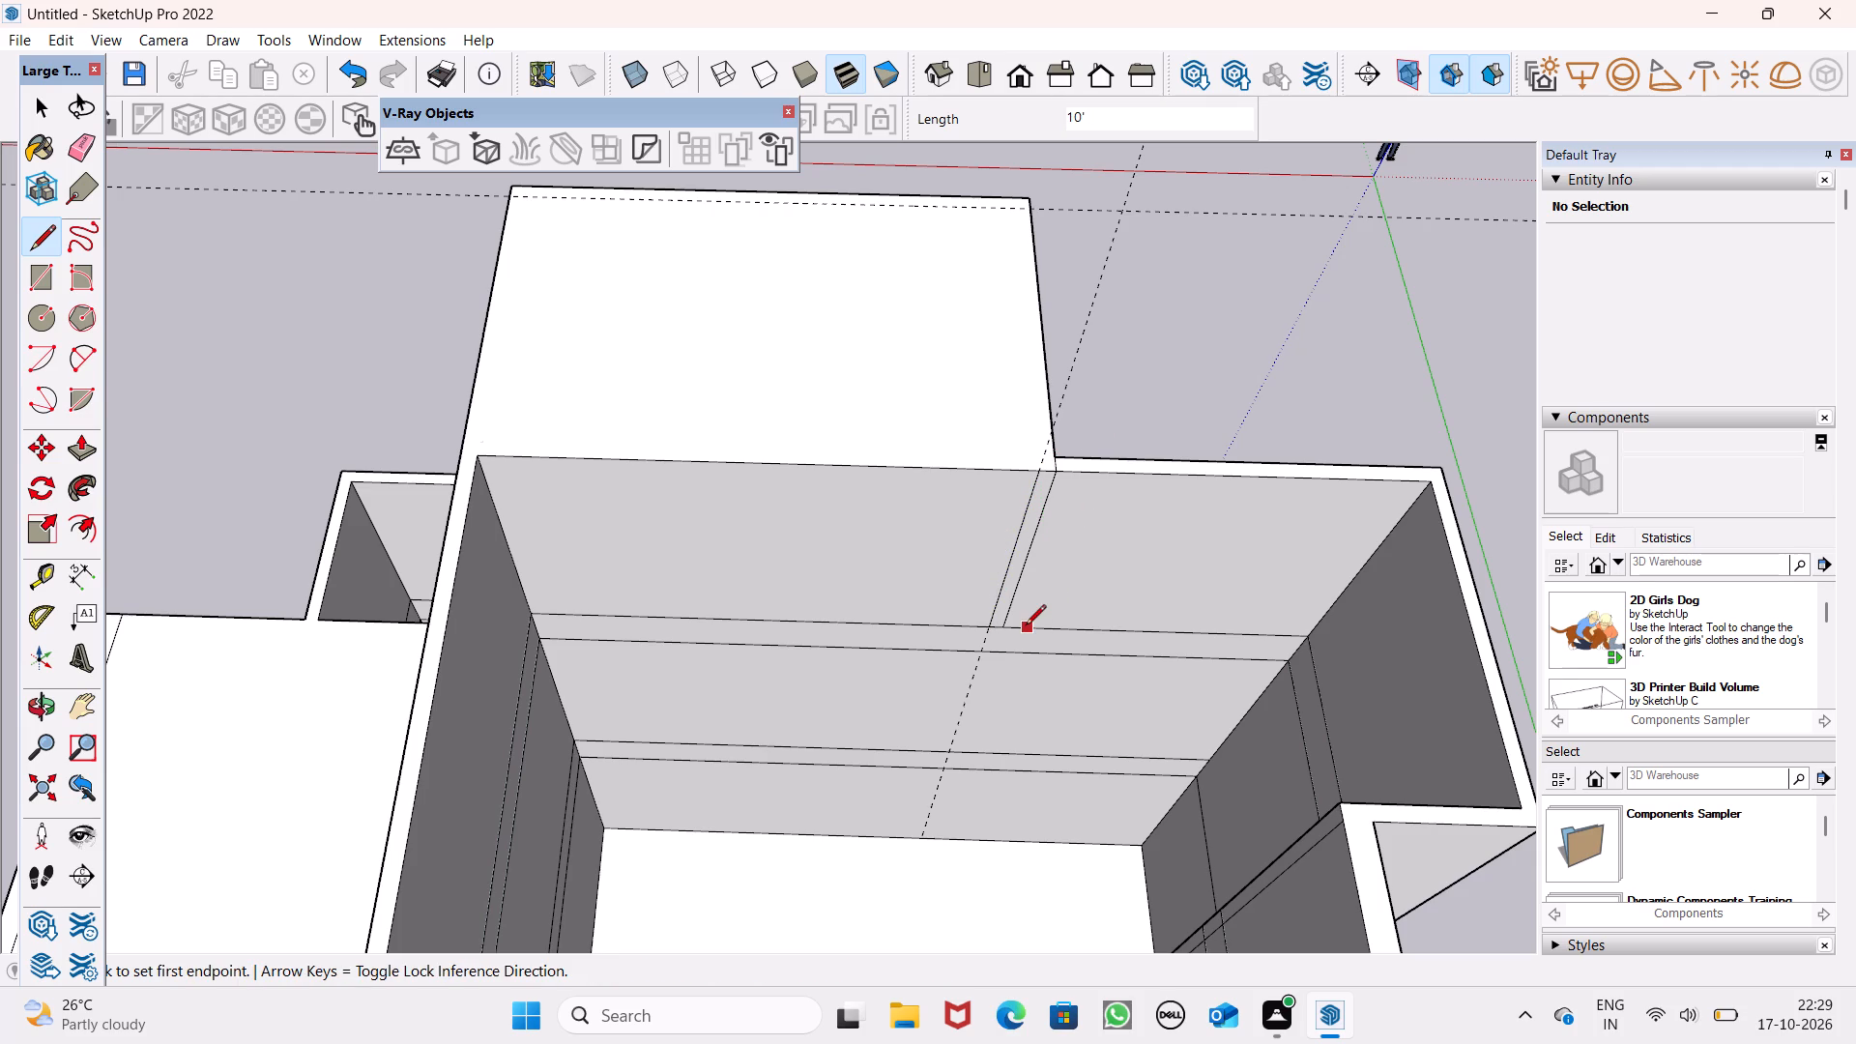
key(space)
Draw the wall-thickness lines on the small front room's top: about 10' 8" on one side, along the far guide, and about 11' 2" opposite.
click(54, 243)
middle_drag(886, 426, 909, 485)
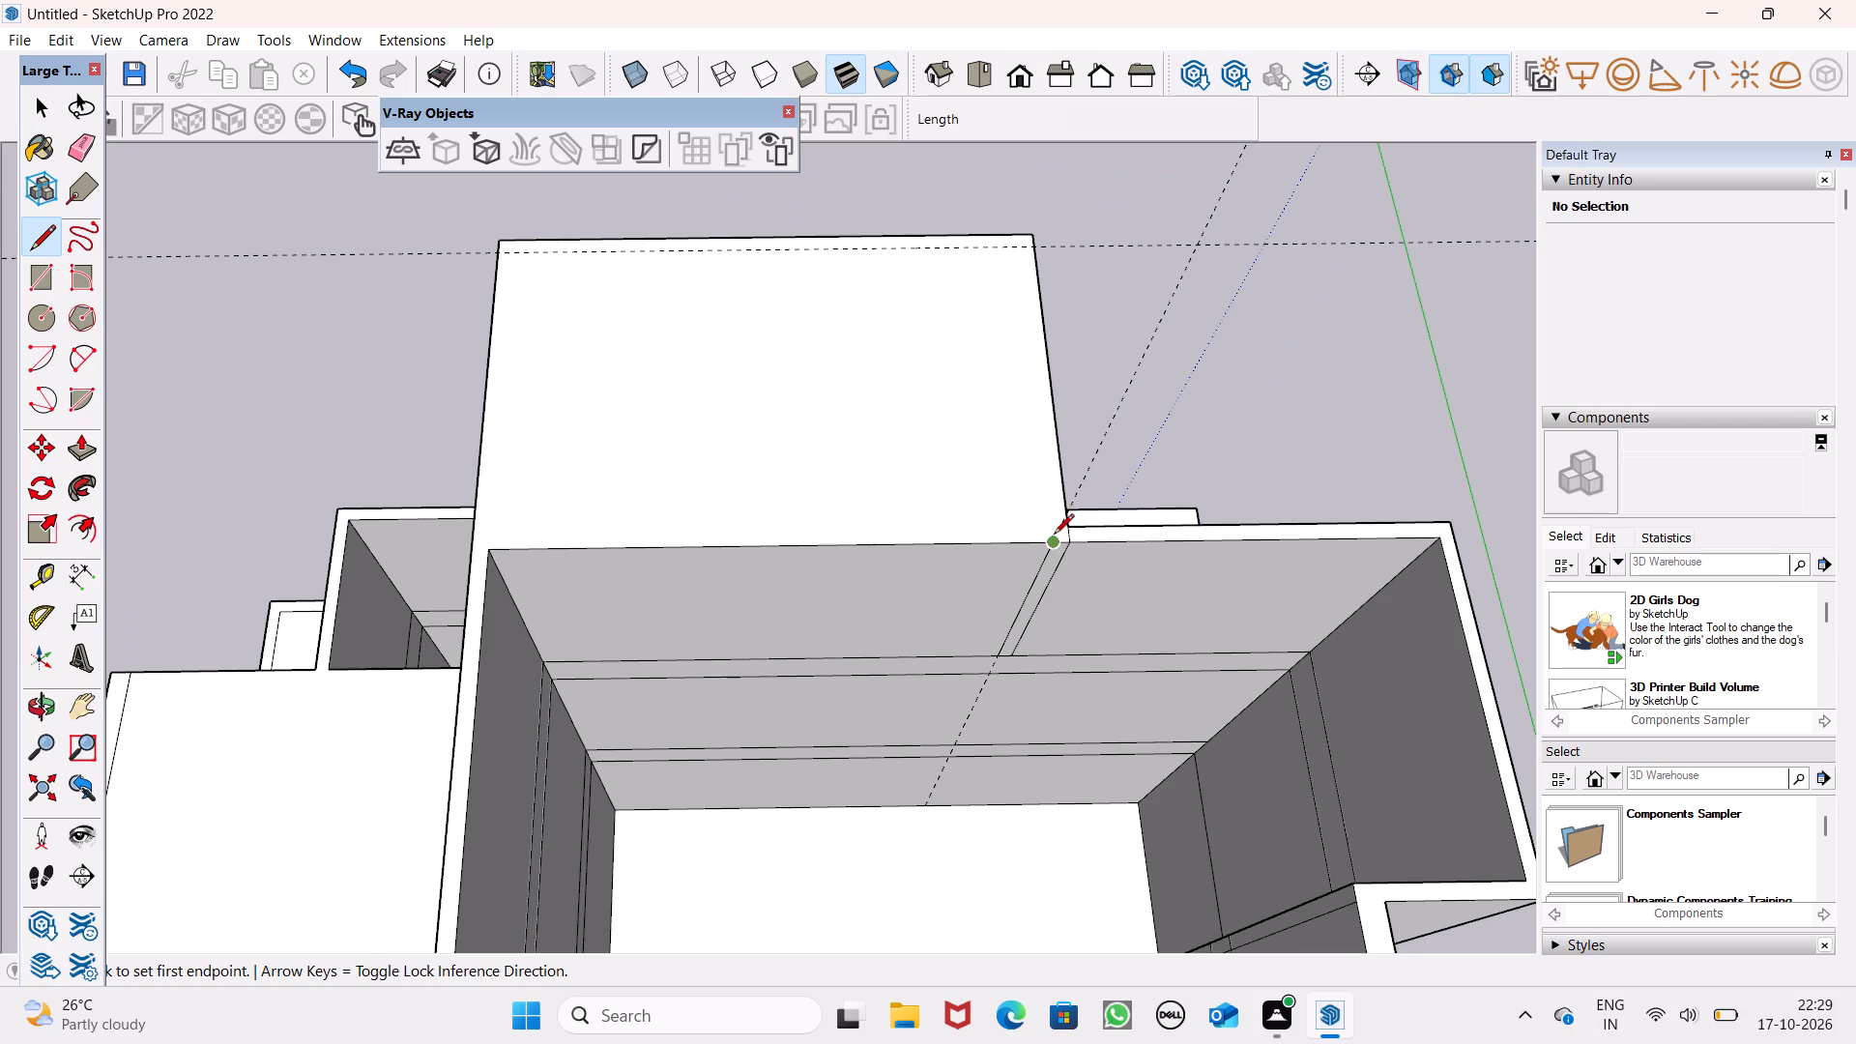
drag(1054, 536, 1057, 494)
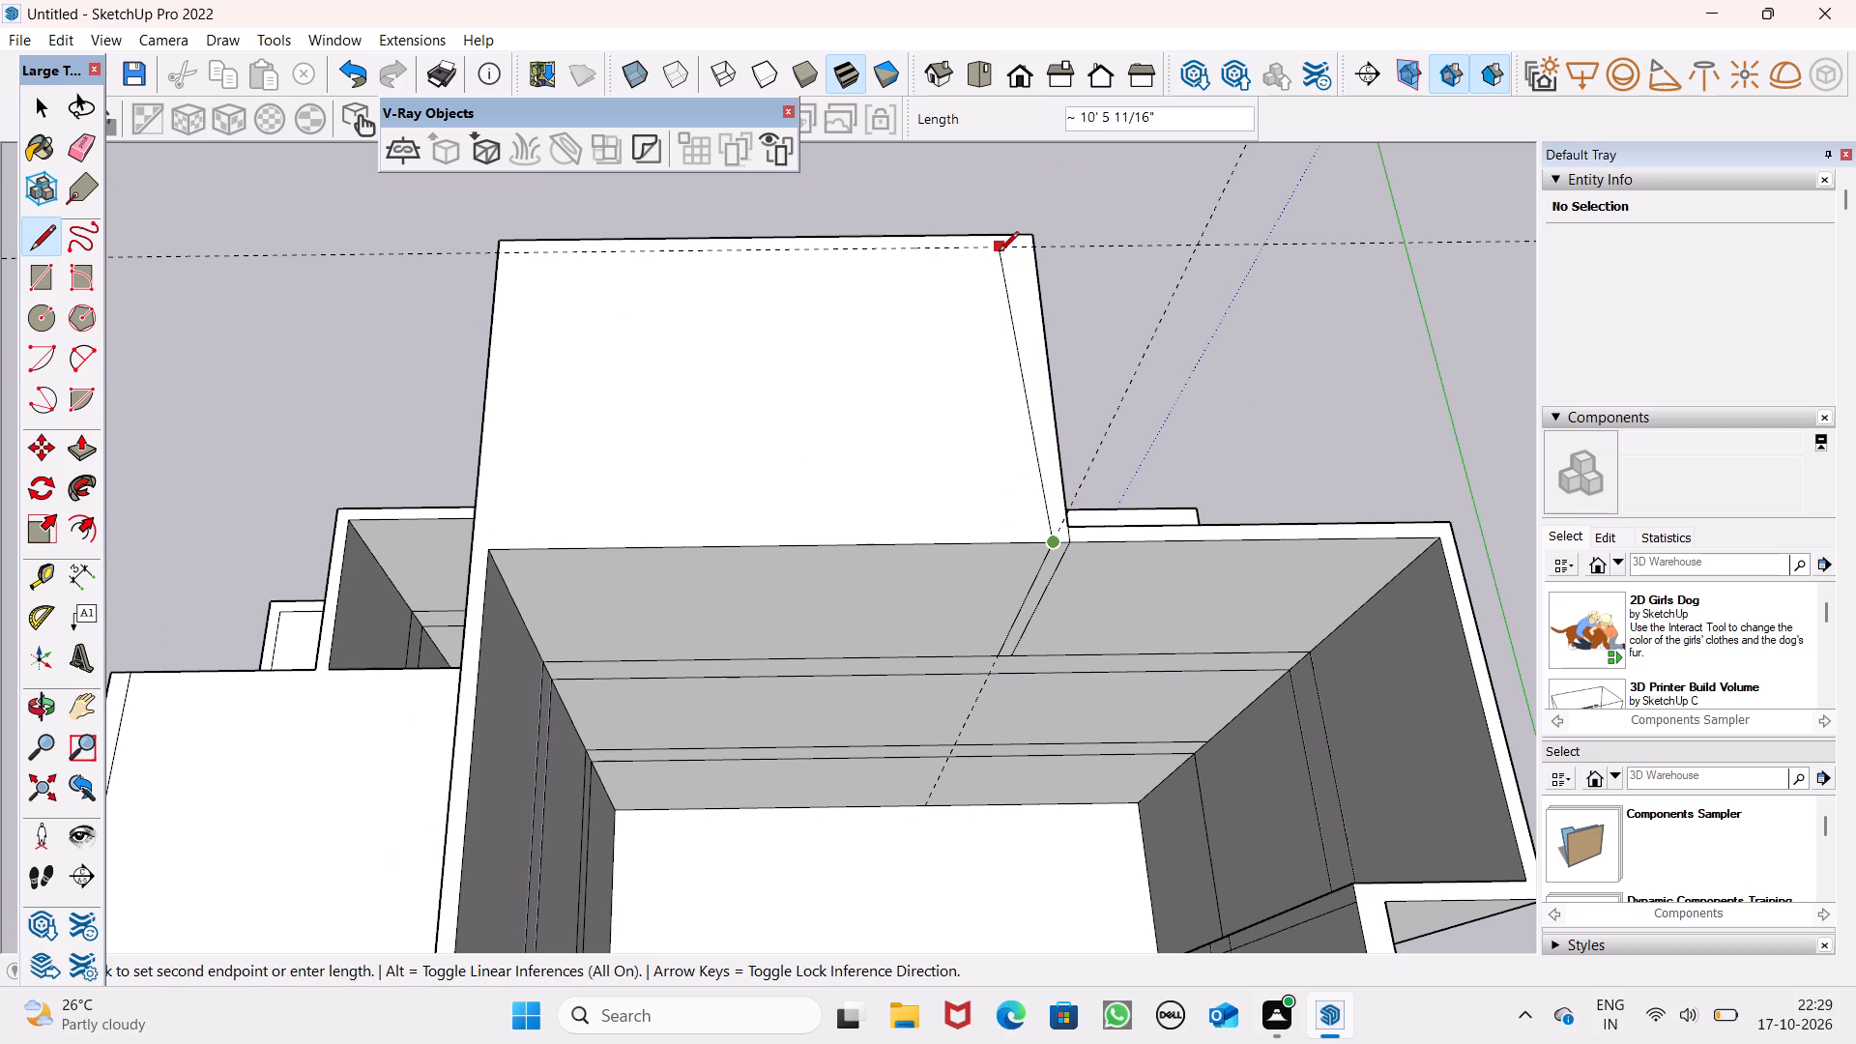
click(1010, 246)
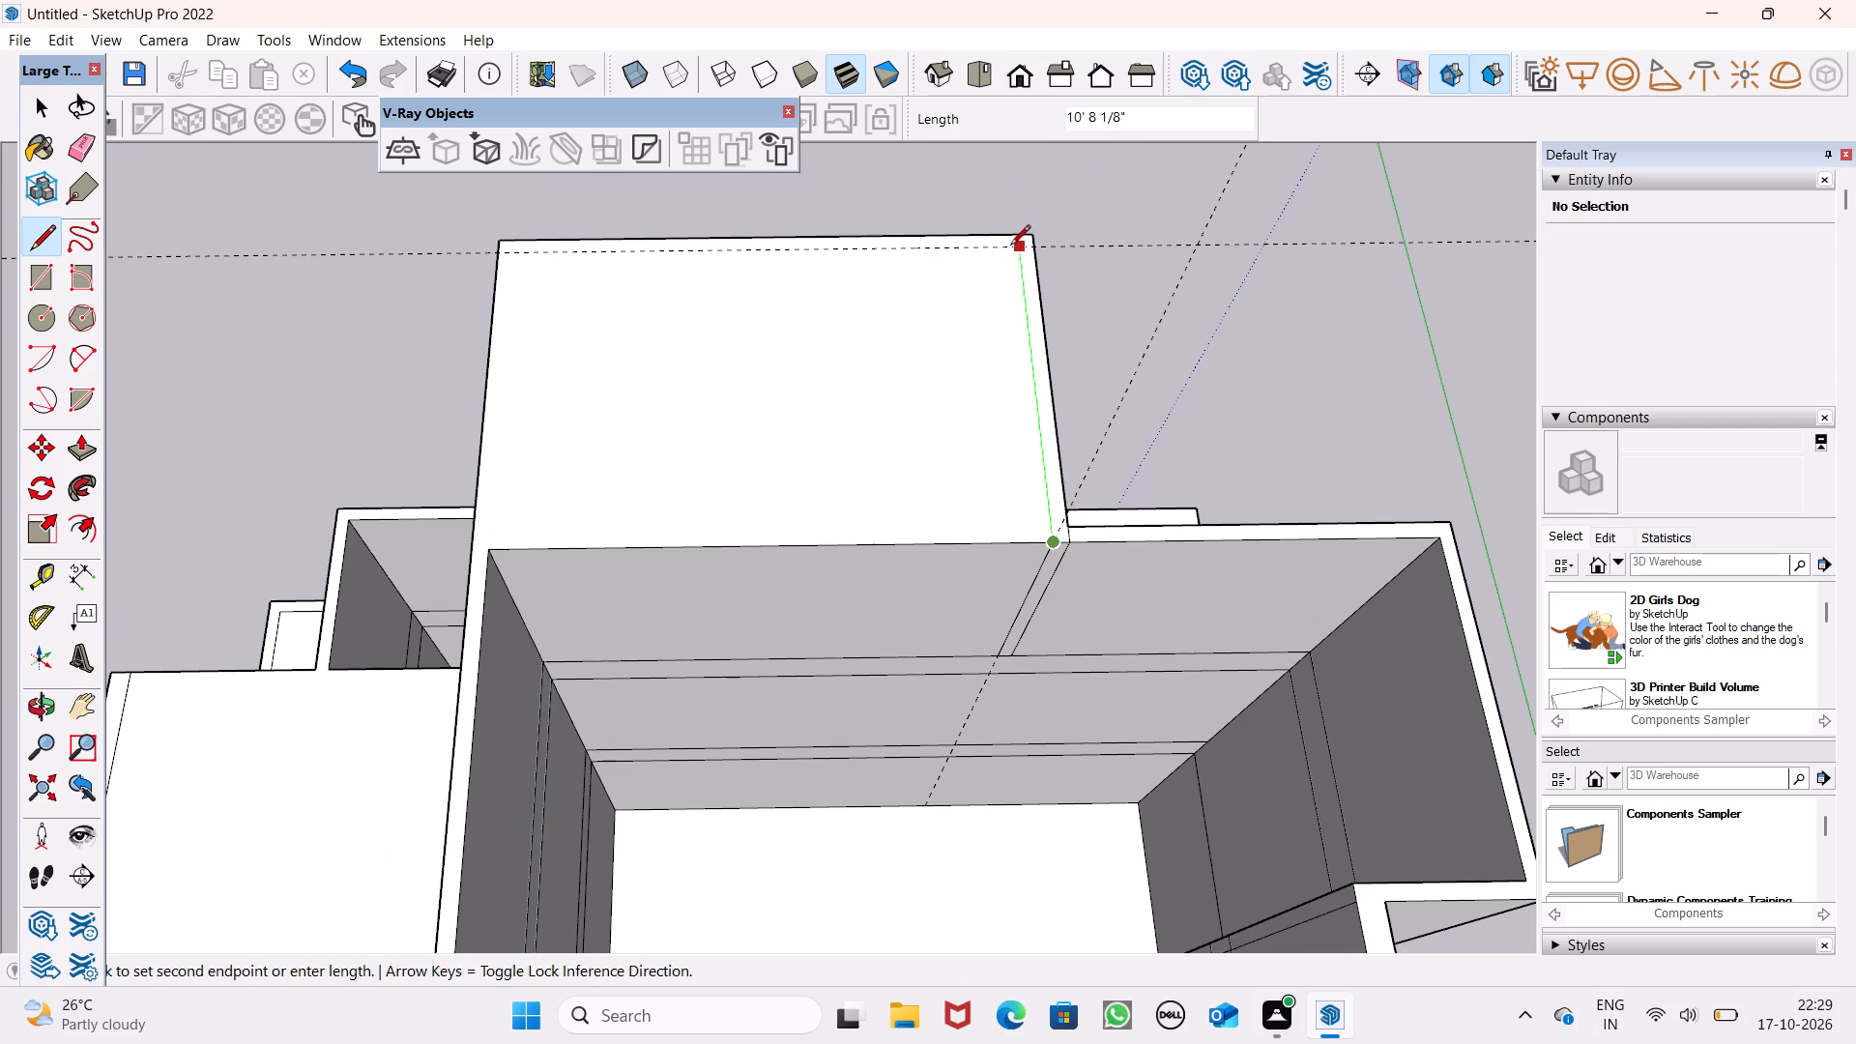
scroll(1138, 229, down, 3)
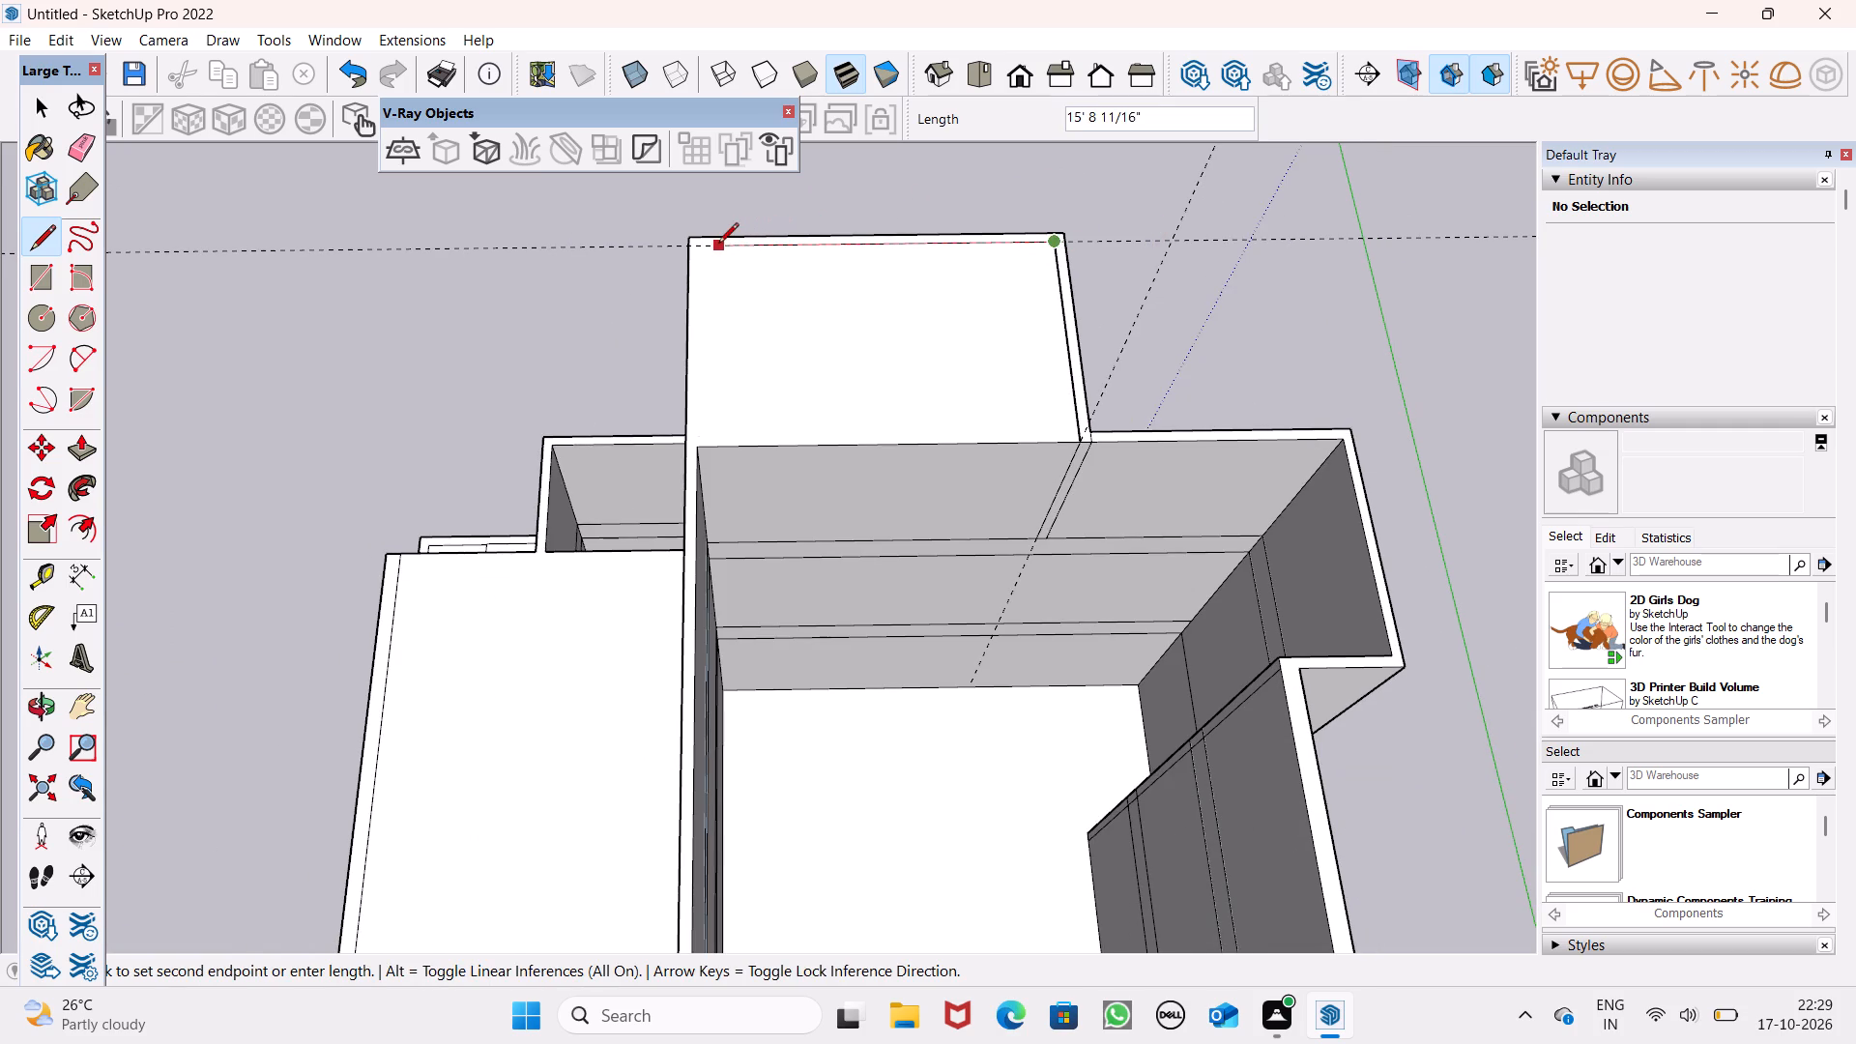
click(679, 251)
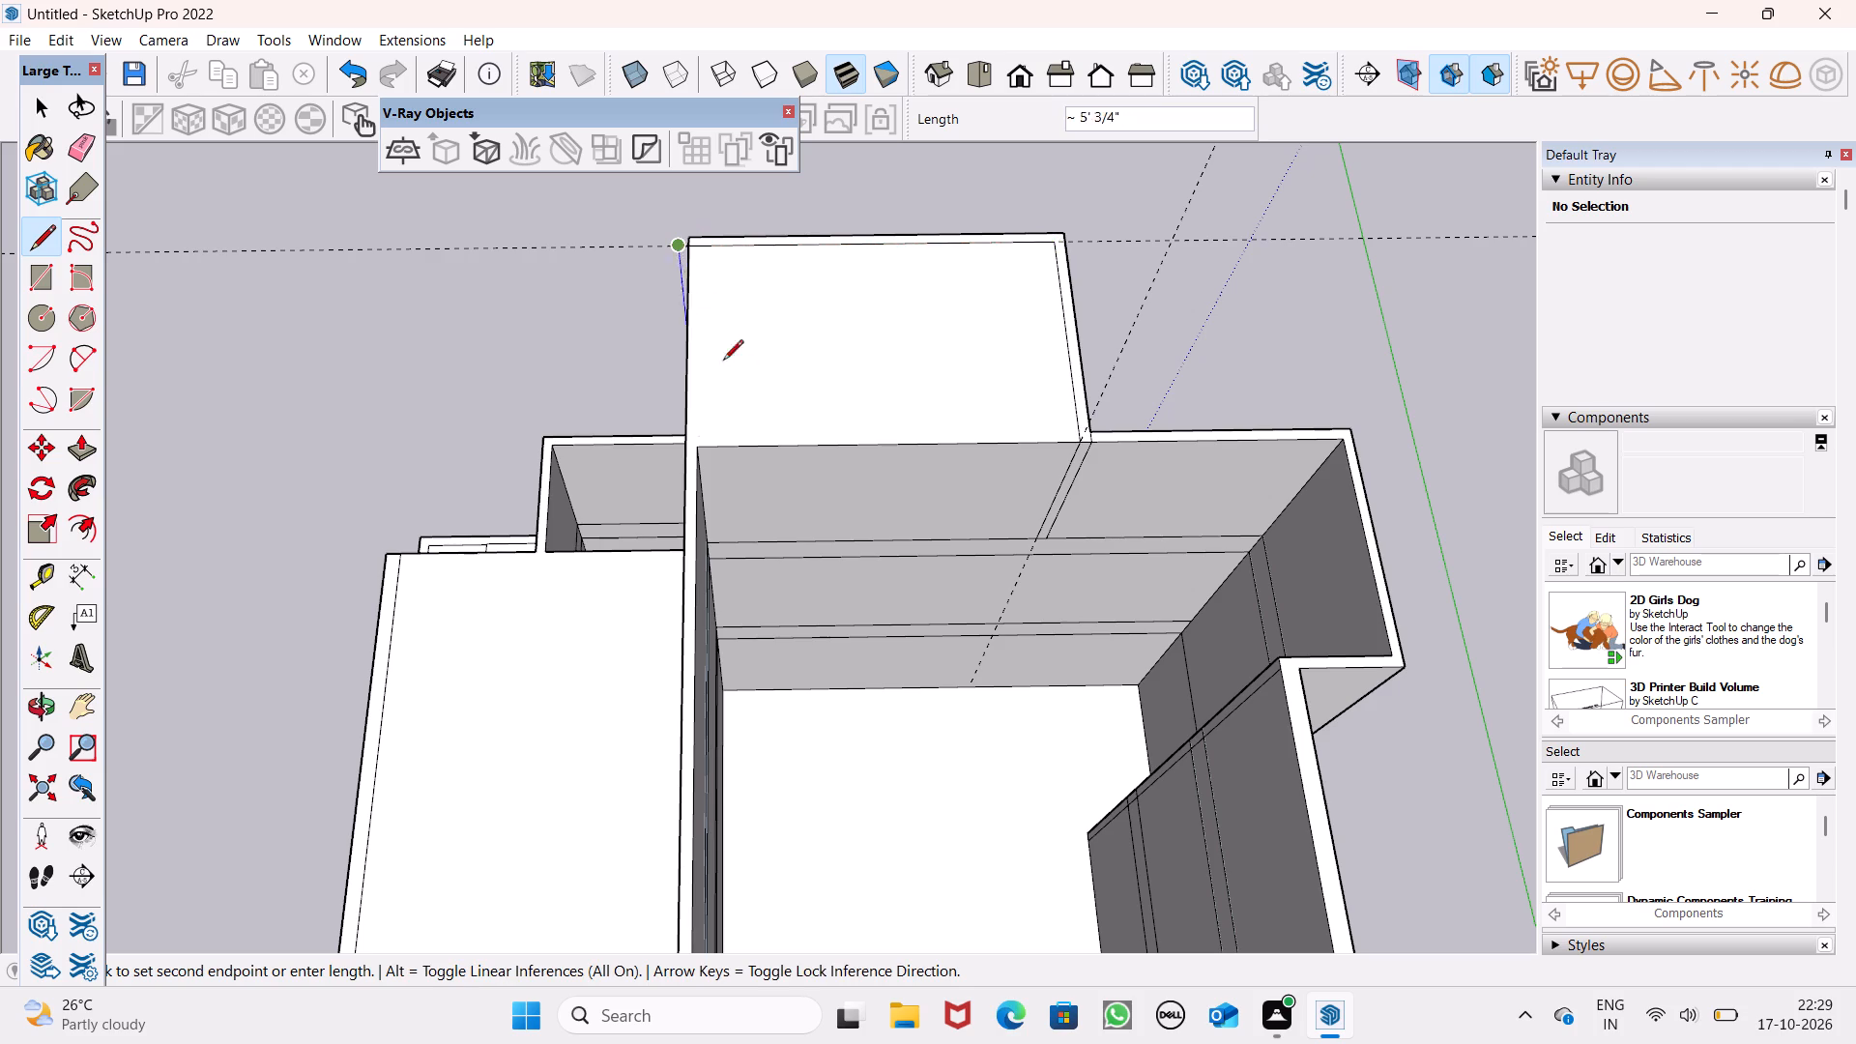
key(space)
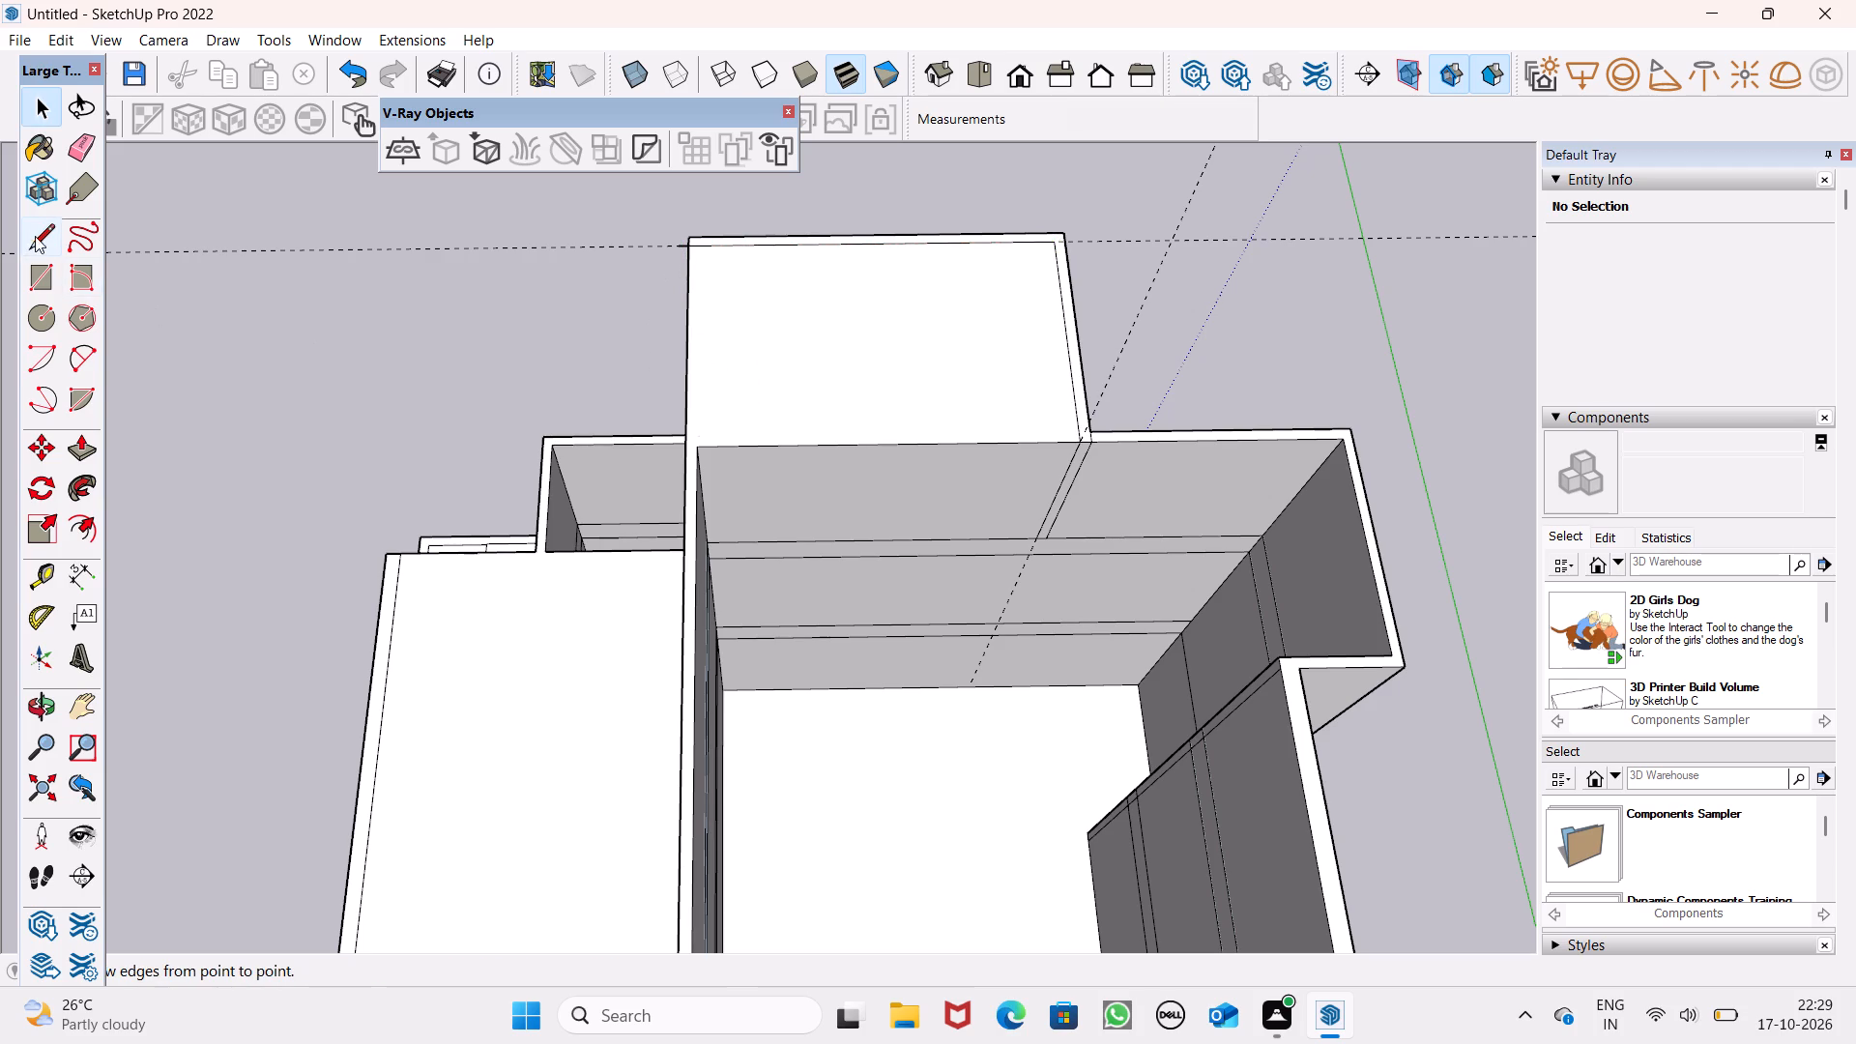
click(39, 240)
drag(707, 444, 707, 427)
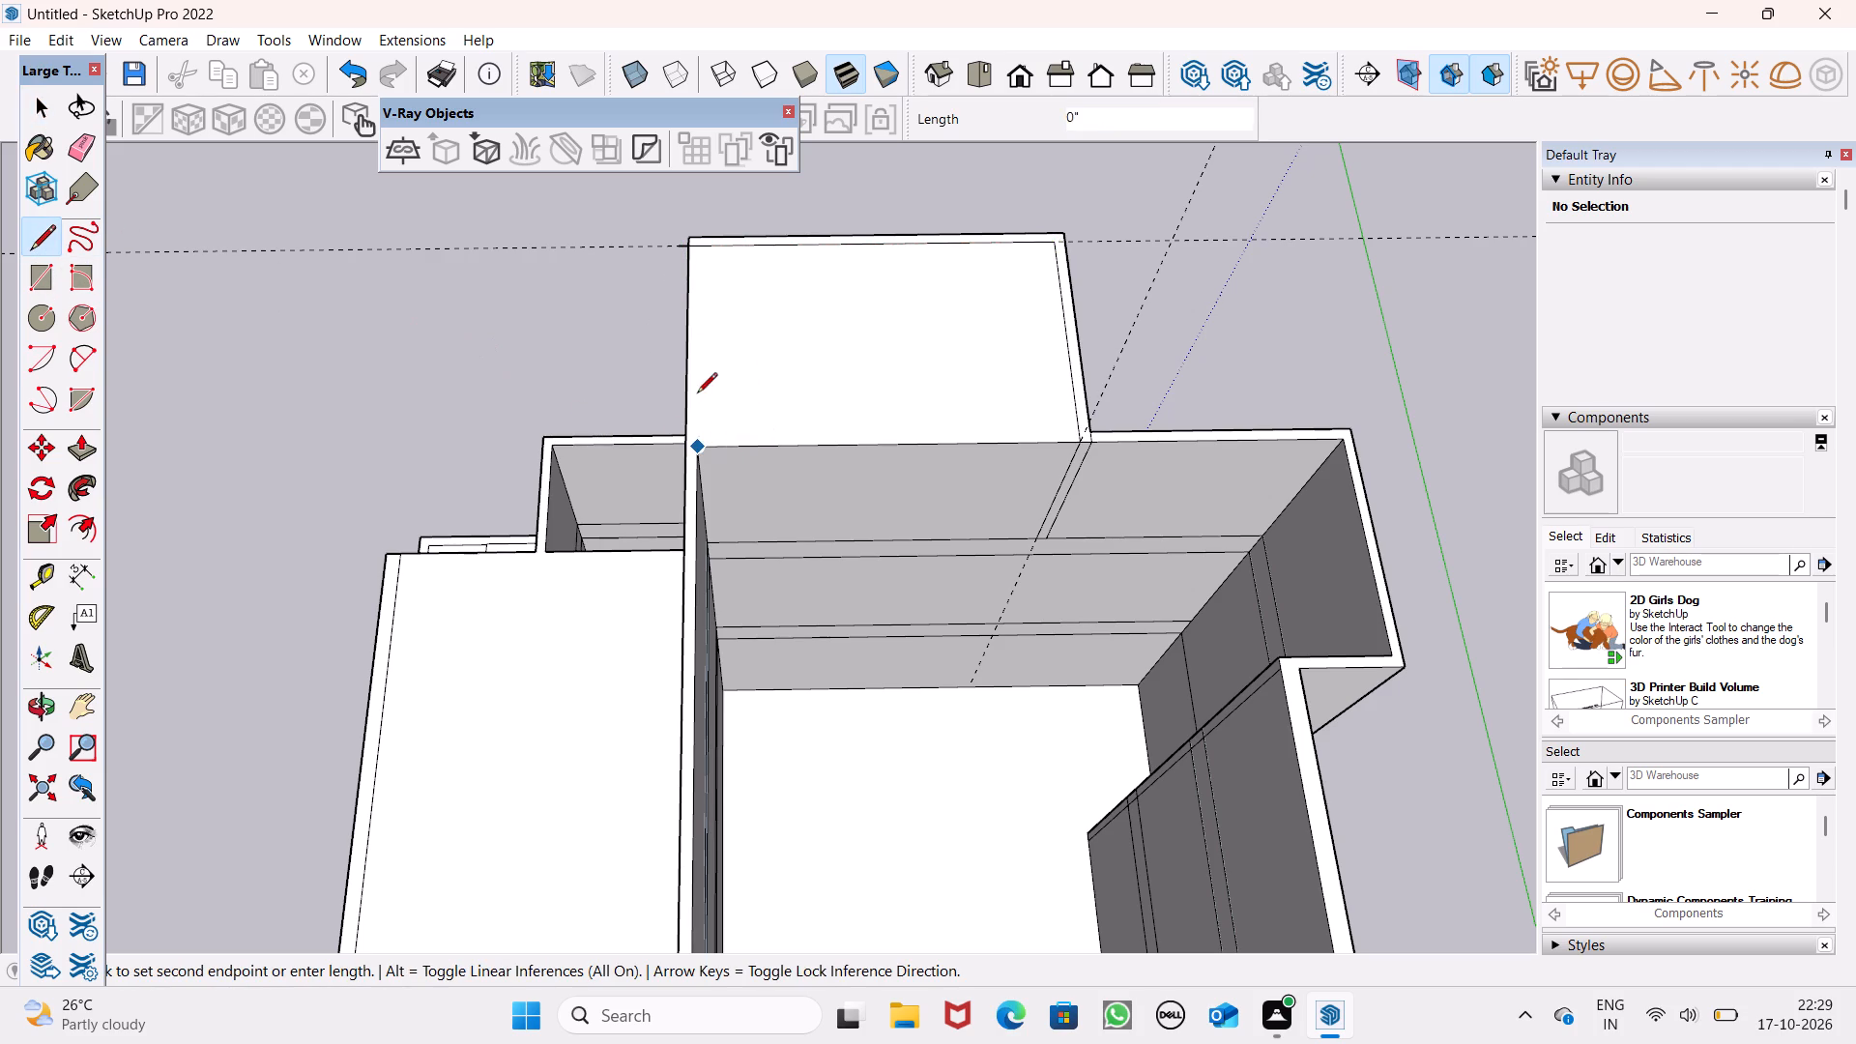
click(706, 233)
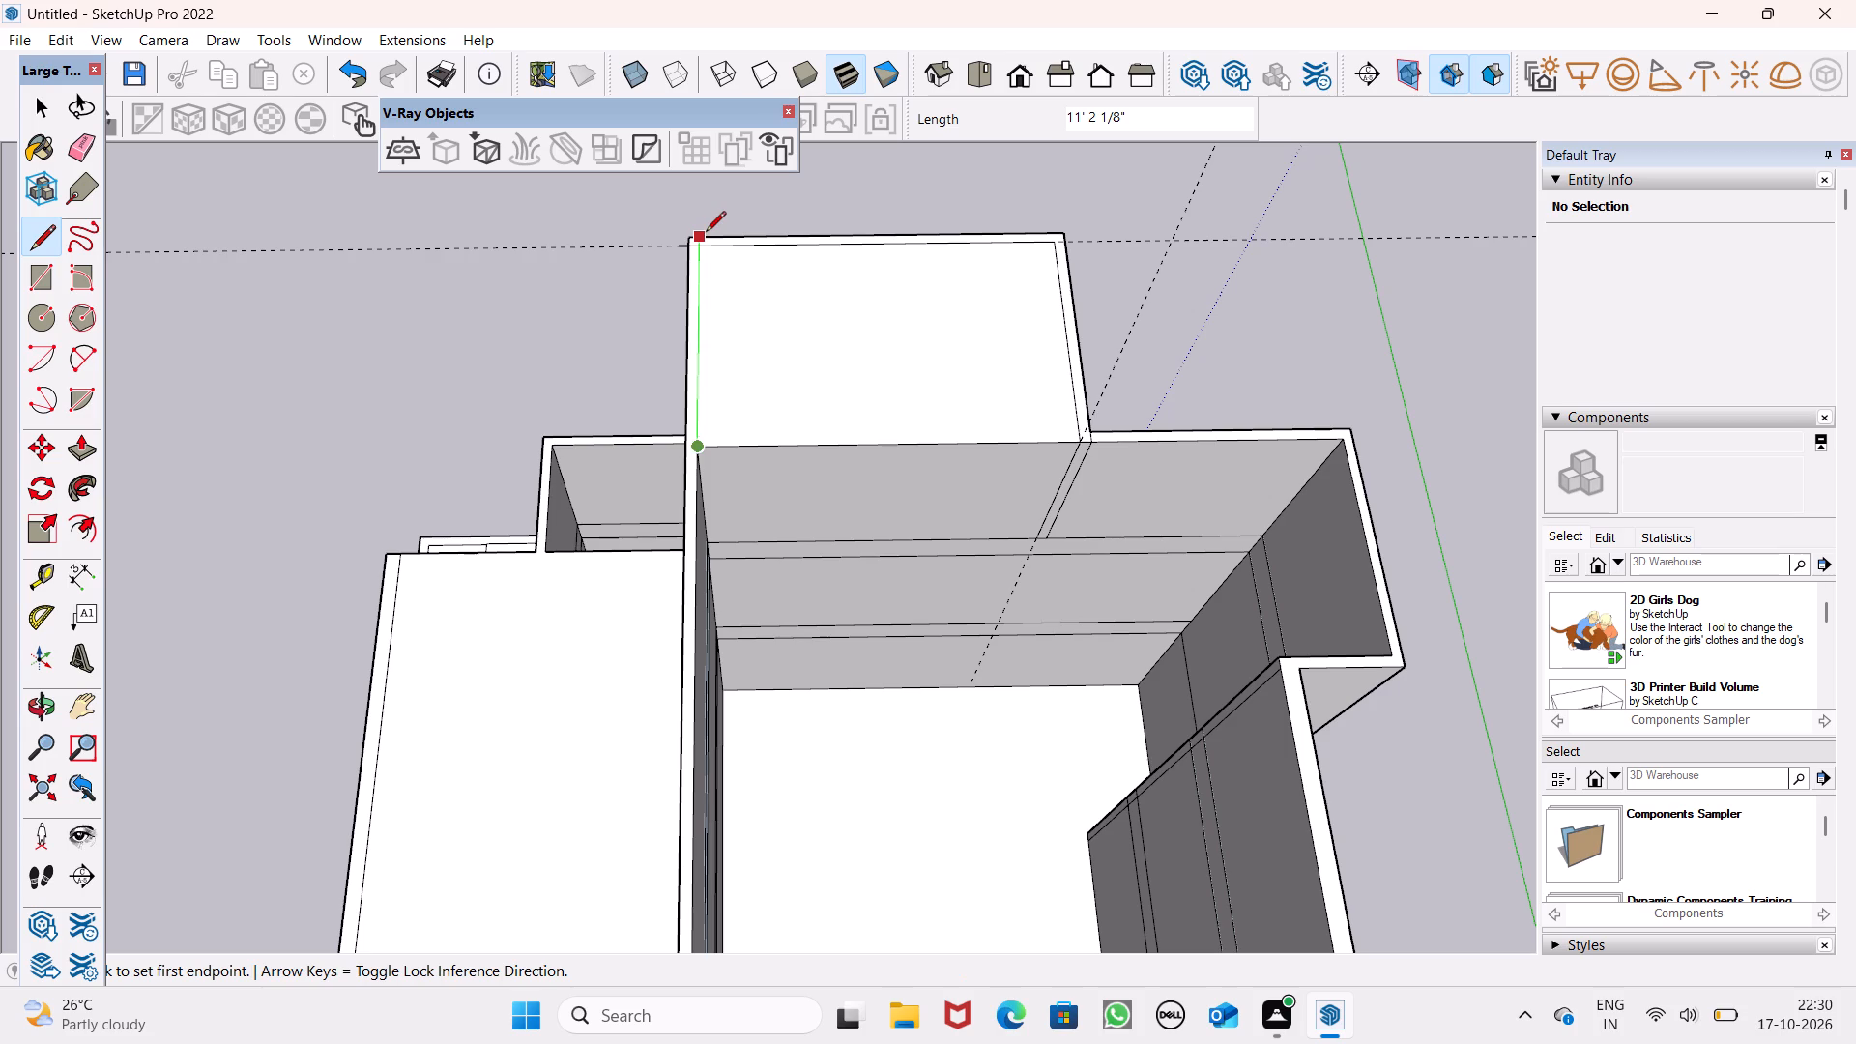
key(space)
Erase both 6" guide lines around the small front room.
click(80, 140)
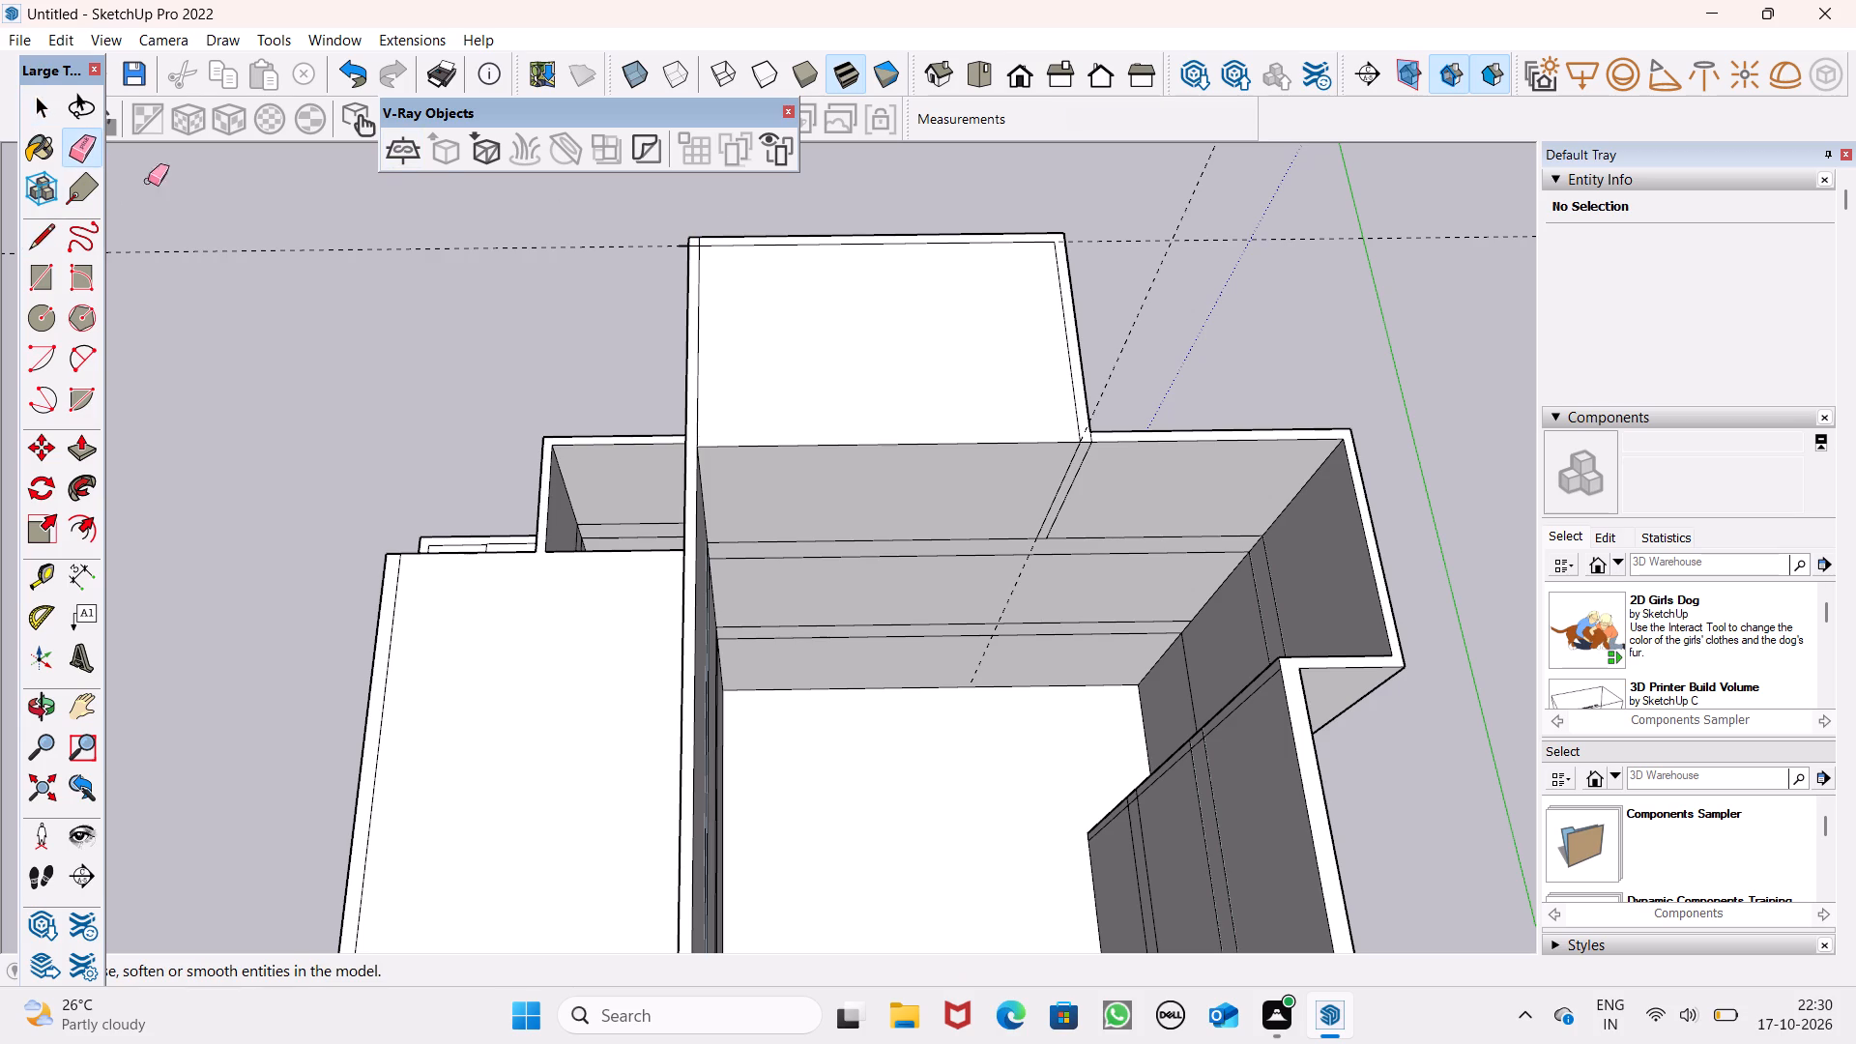
drag(419, 228, 420, 260)
drag(1200, 261, 1154, 245)
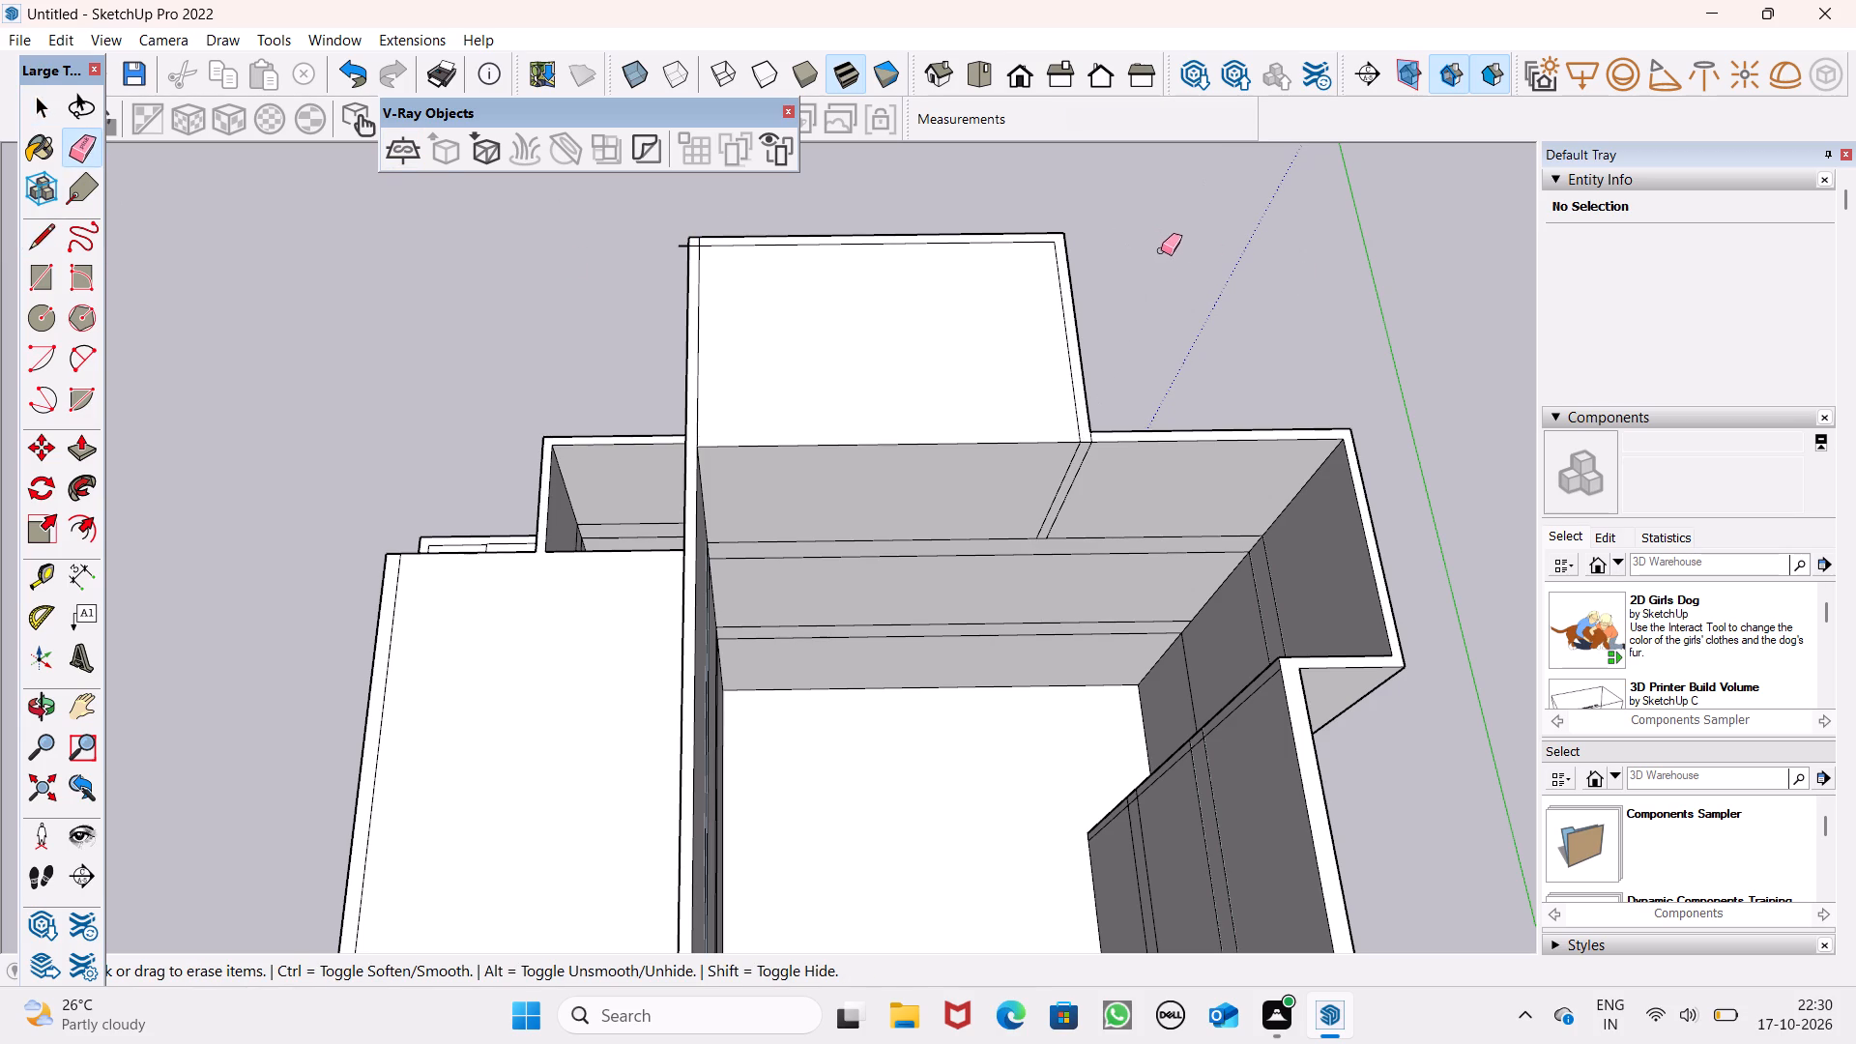
Erase the outer of the two parallel vertical lines on the large room's inner wall.
scroll(1047, 589, up, 11)
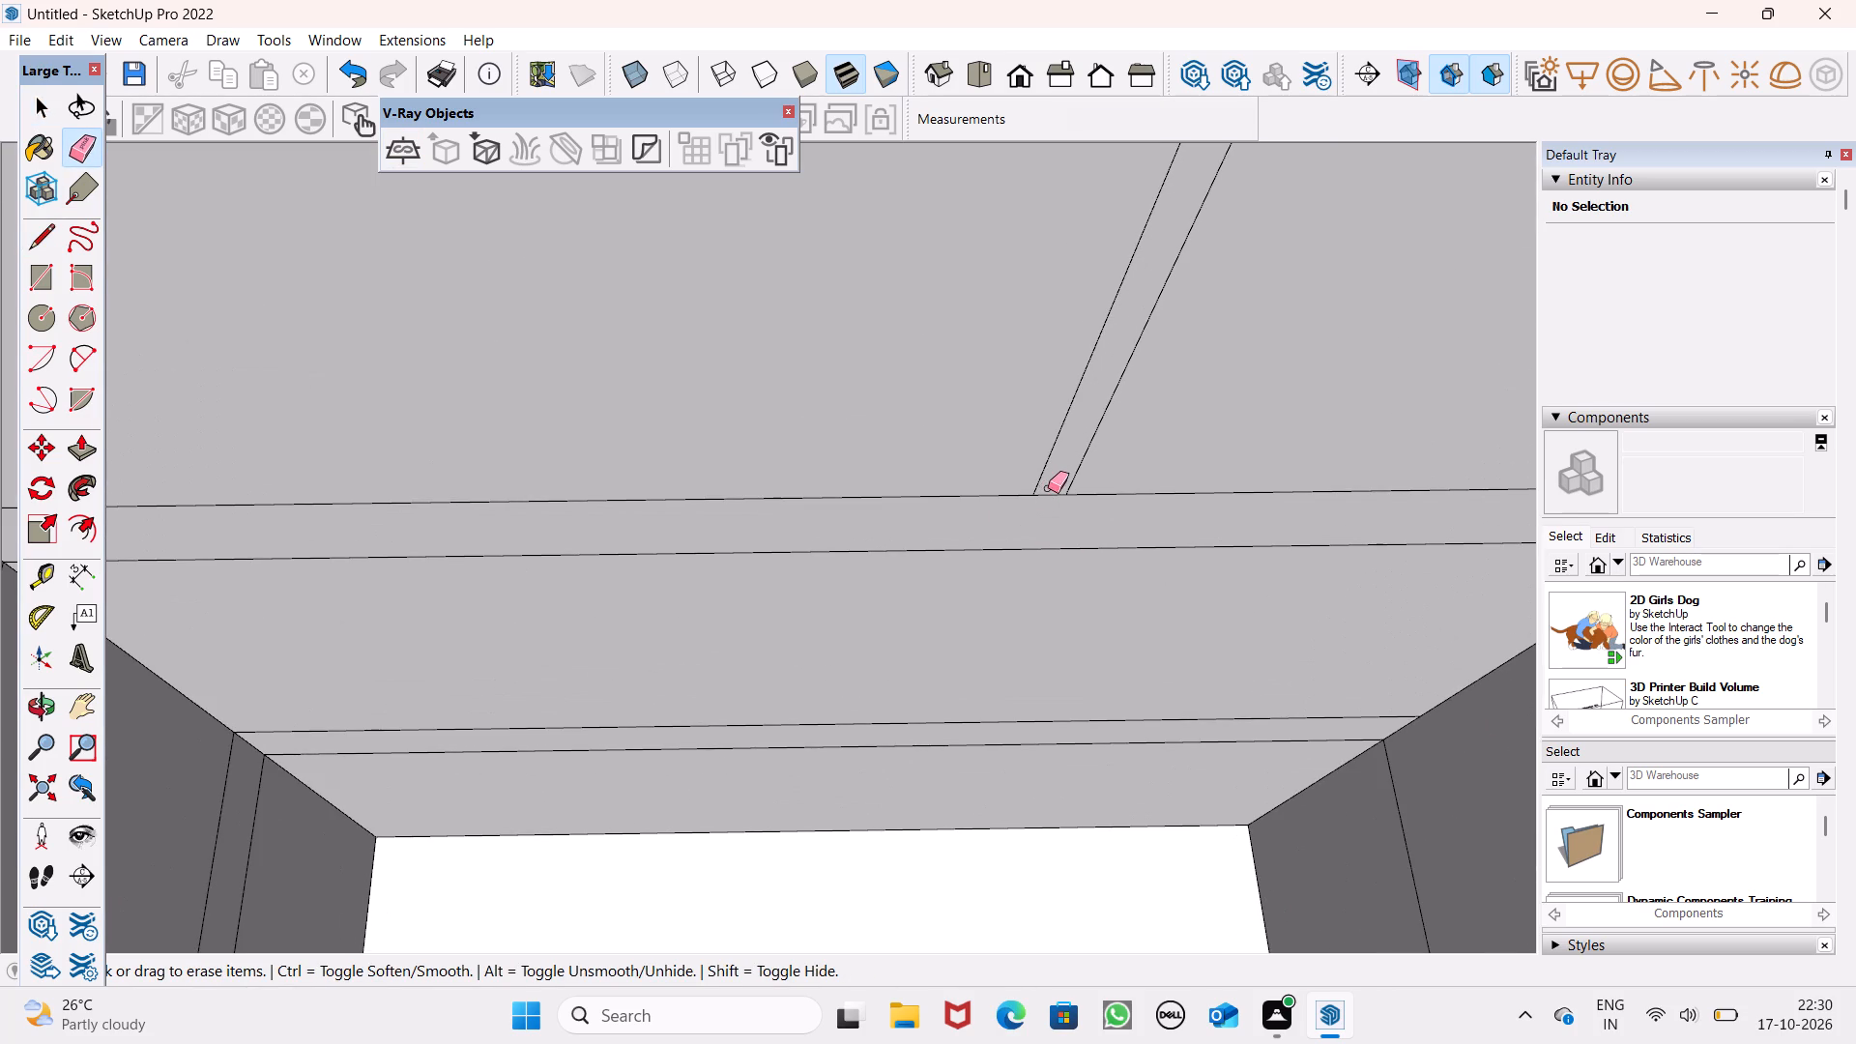
scroll(1056, 512, down, 9)
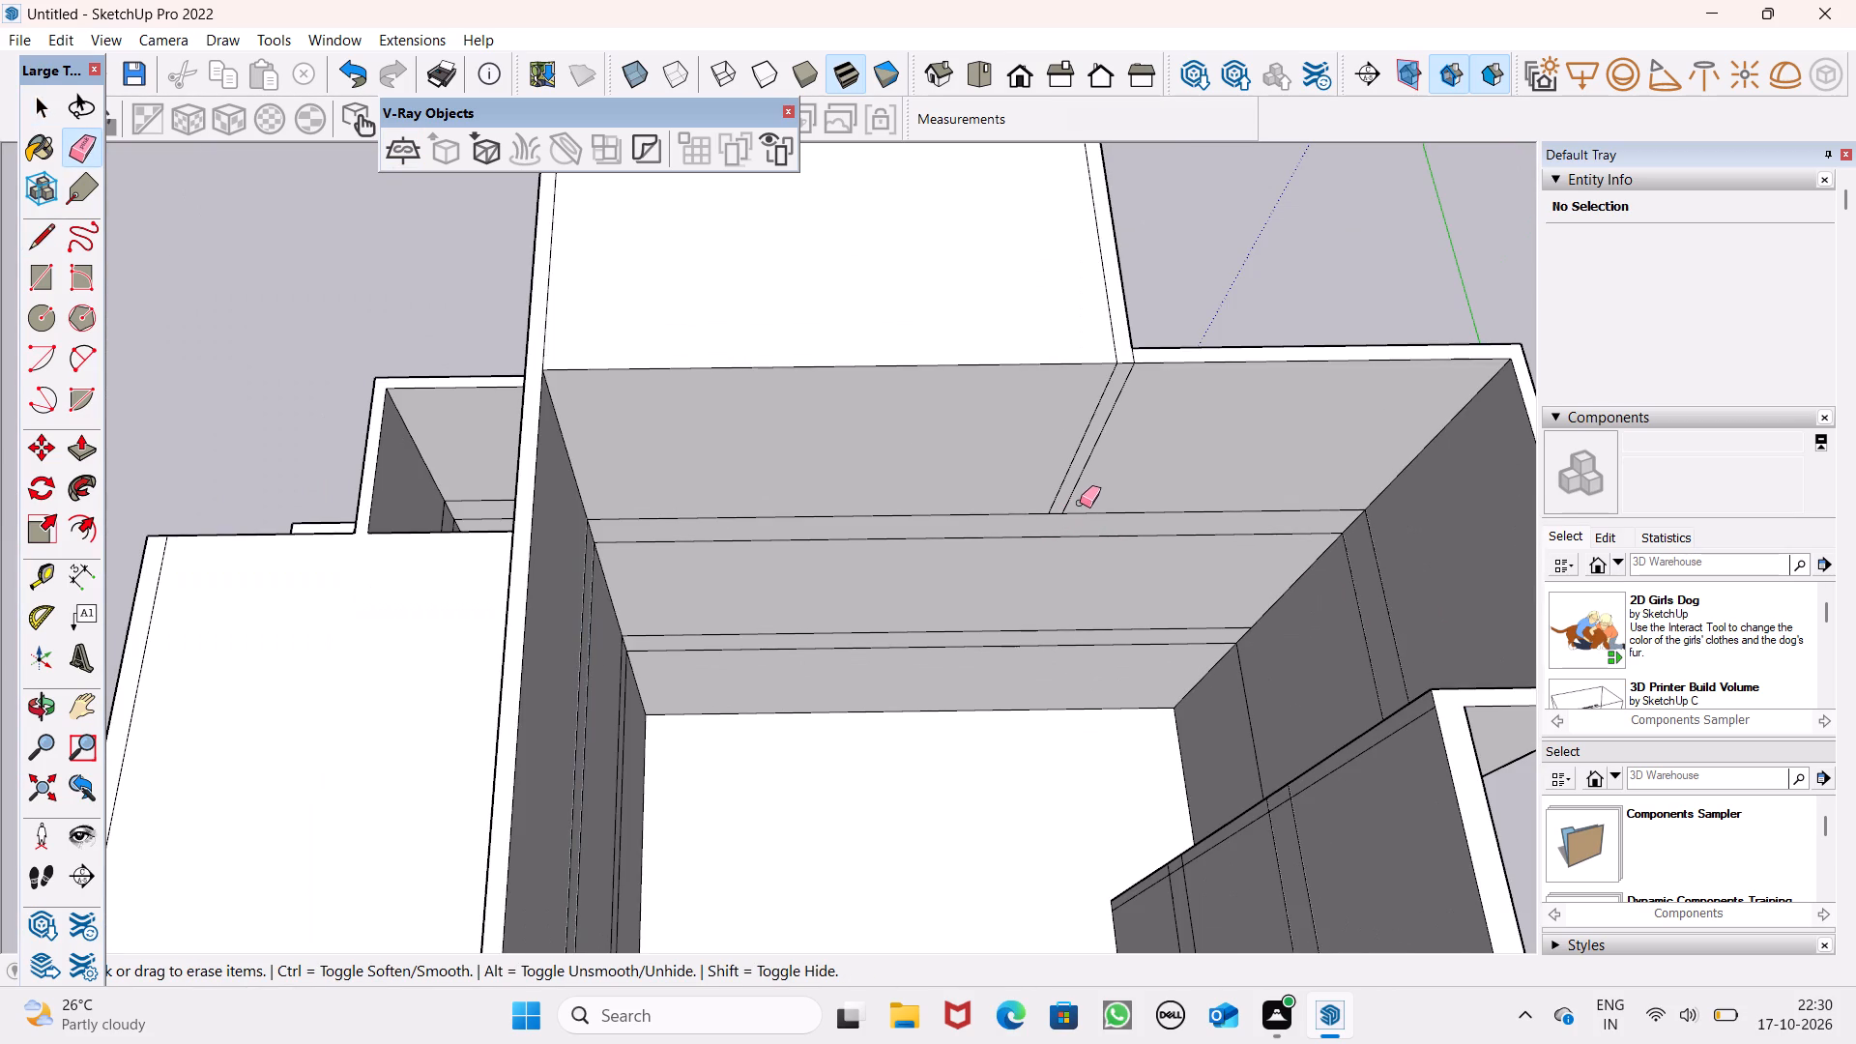
scroll(1069, 481, down, 5)
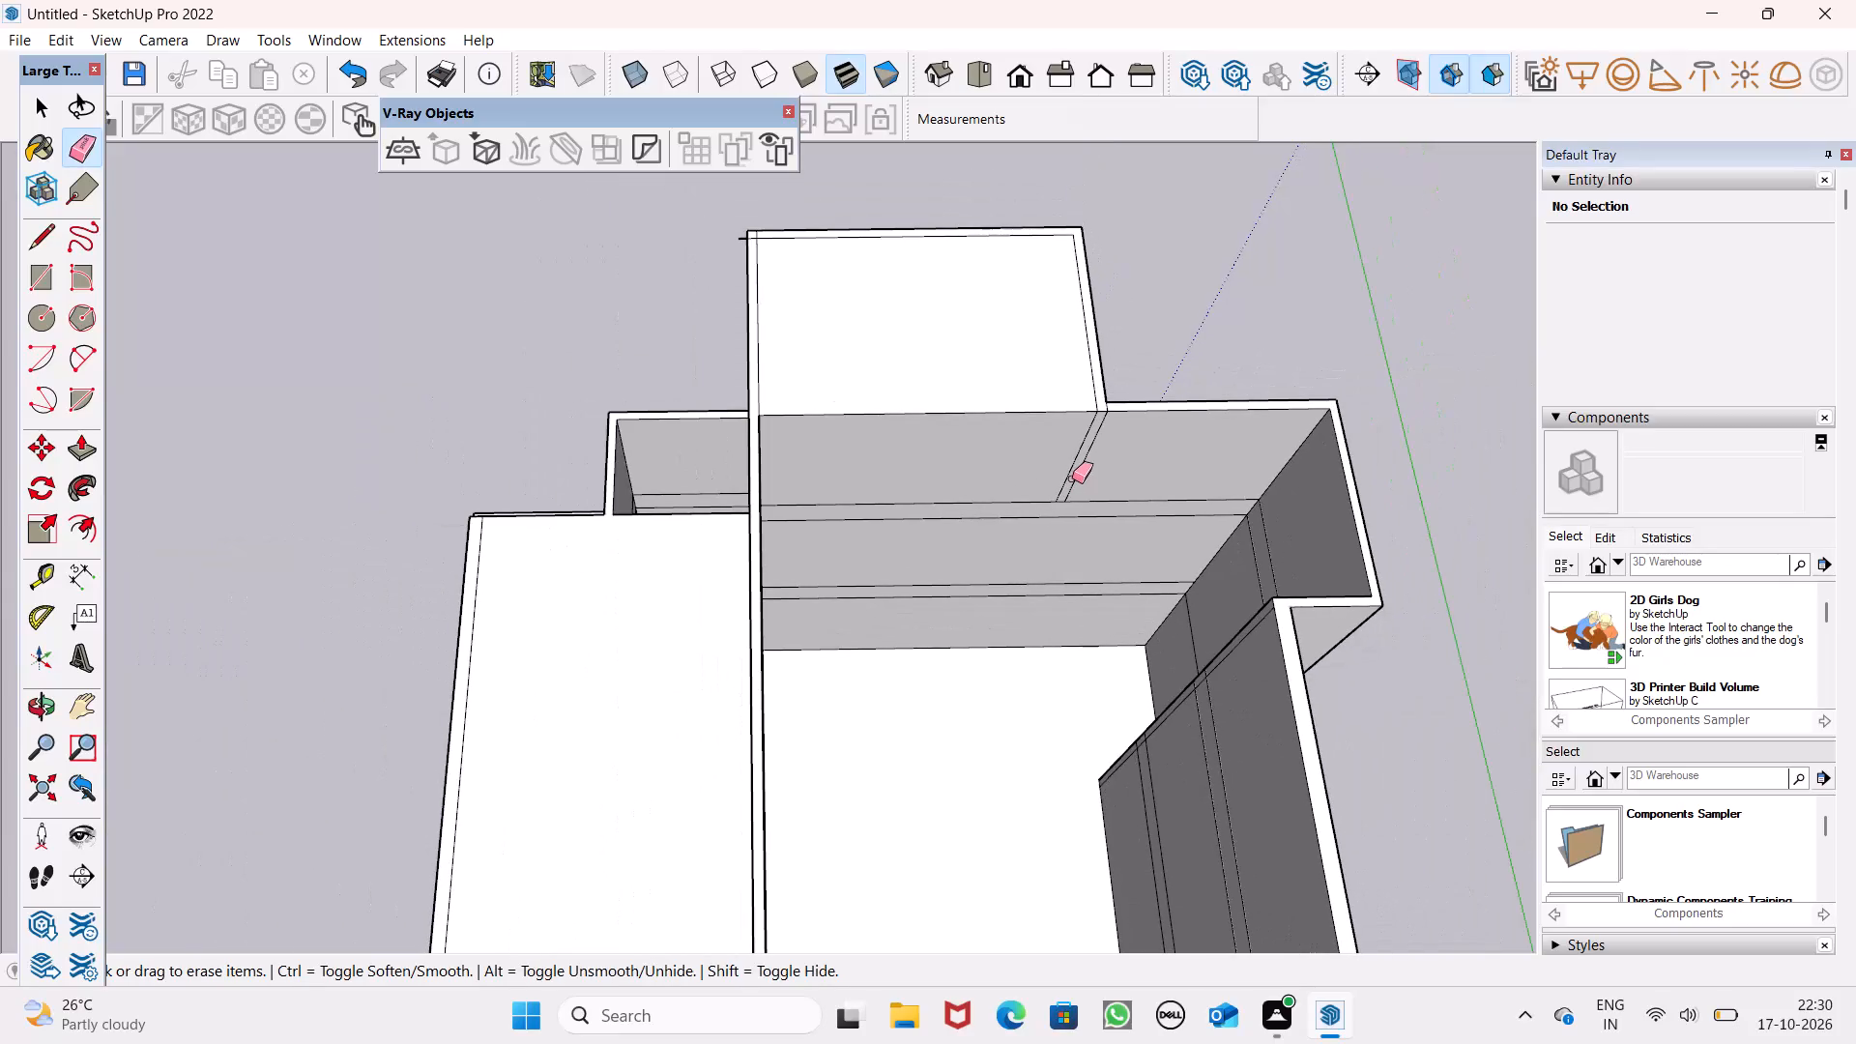
click(1074, 476)
Erase the overhanging and crossing line ends at the far corner of the small front room's top.
scroll(866, 294, up, 1)
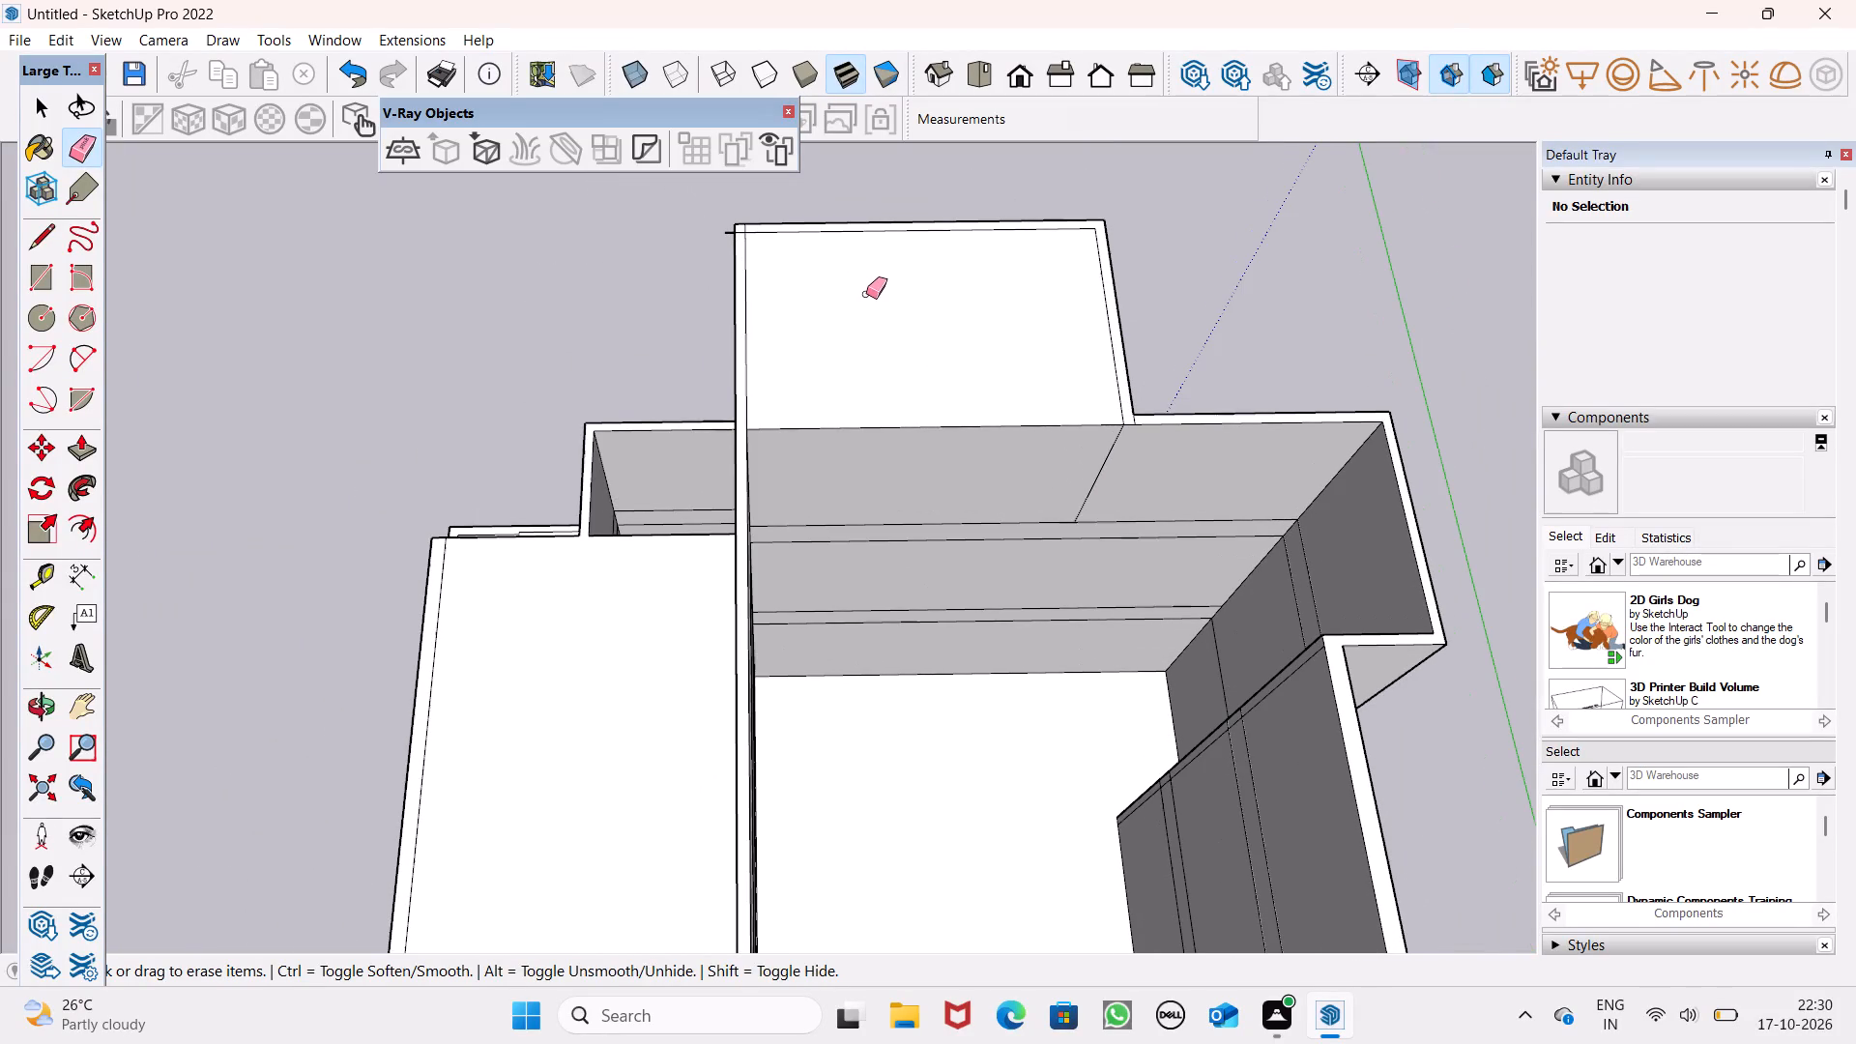
scroll(730, 258, up, 8)
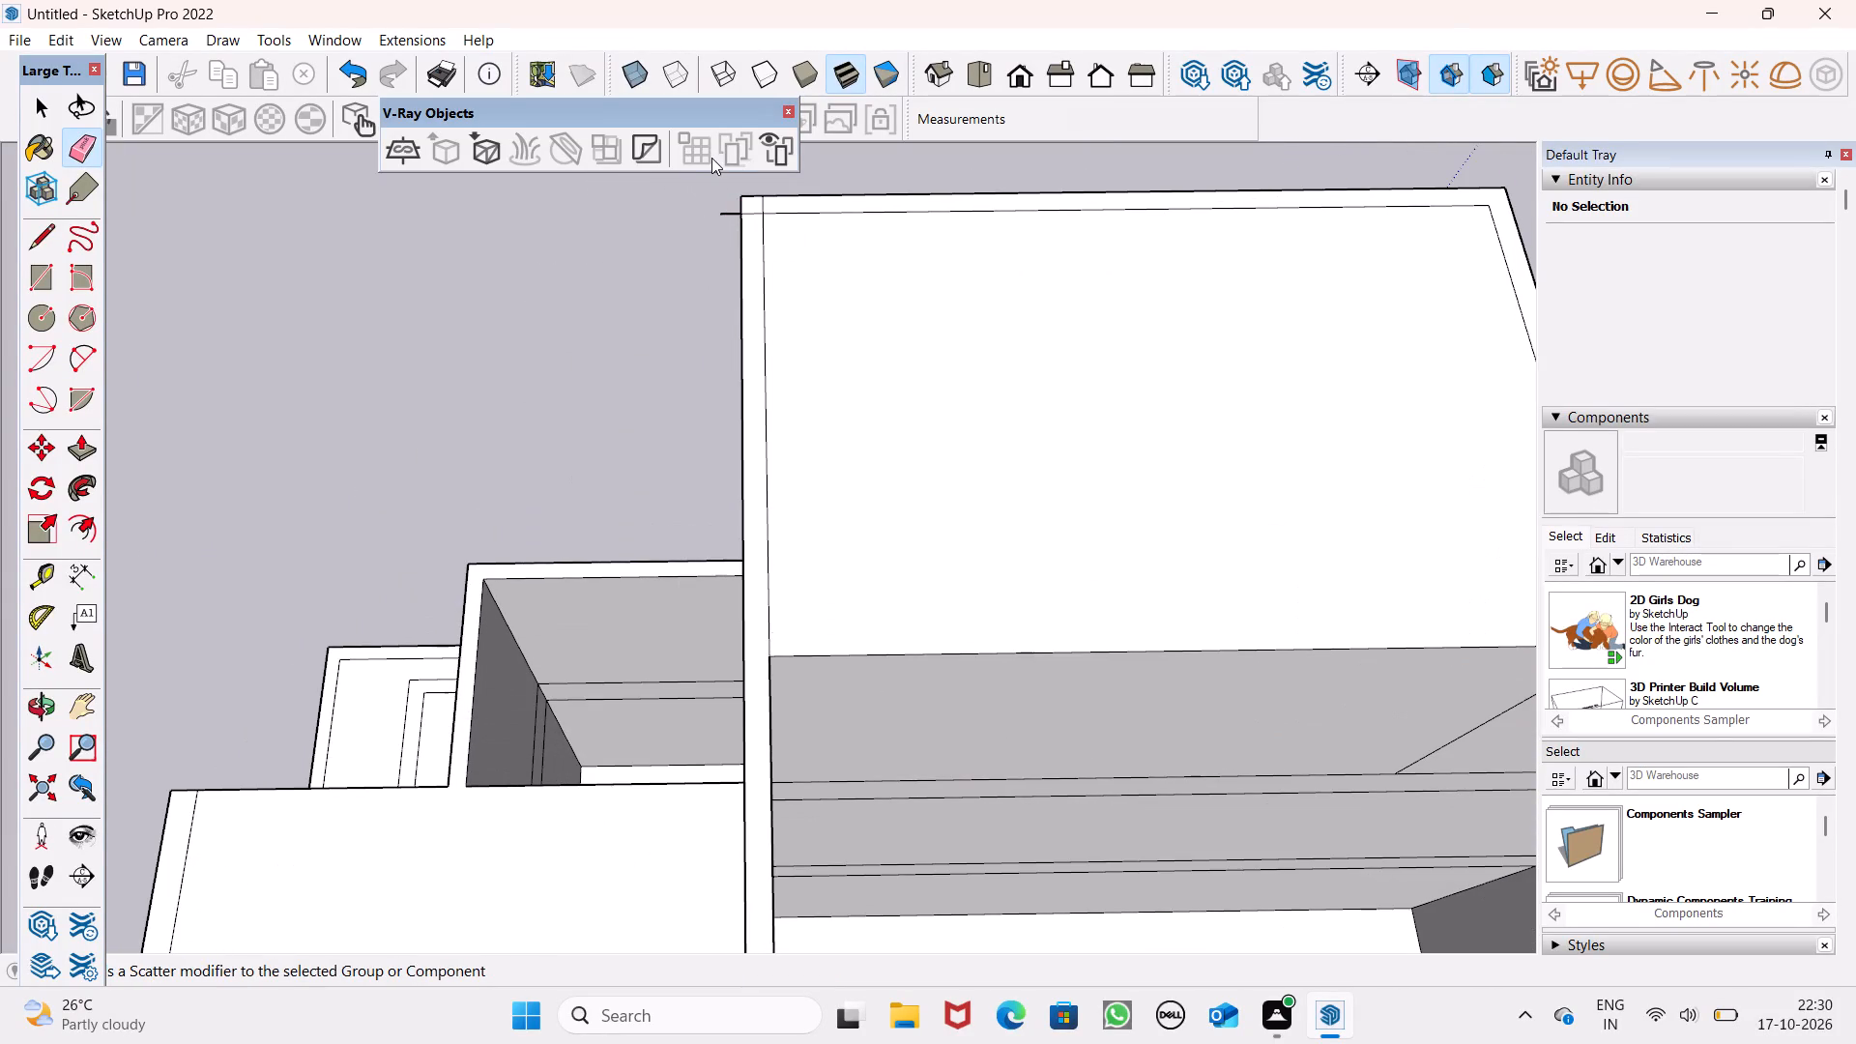
scroll(711, 158, up, 2)
click(729, 208)
scroll(818, 217, up, 5)
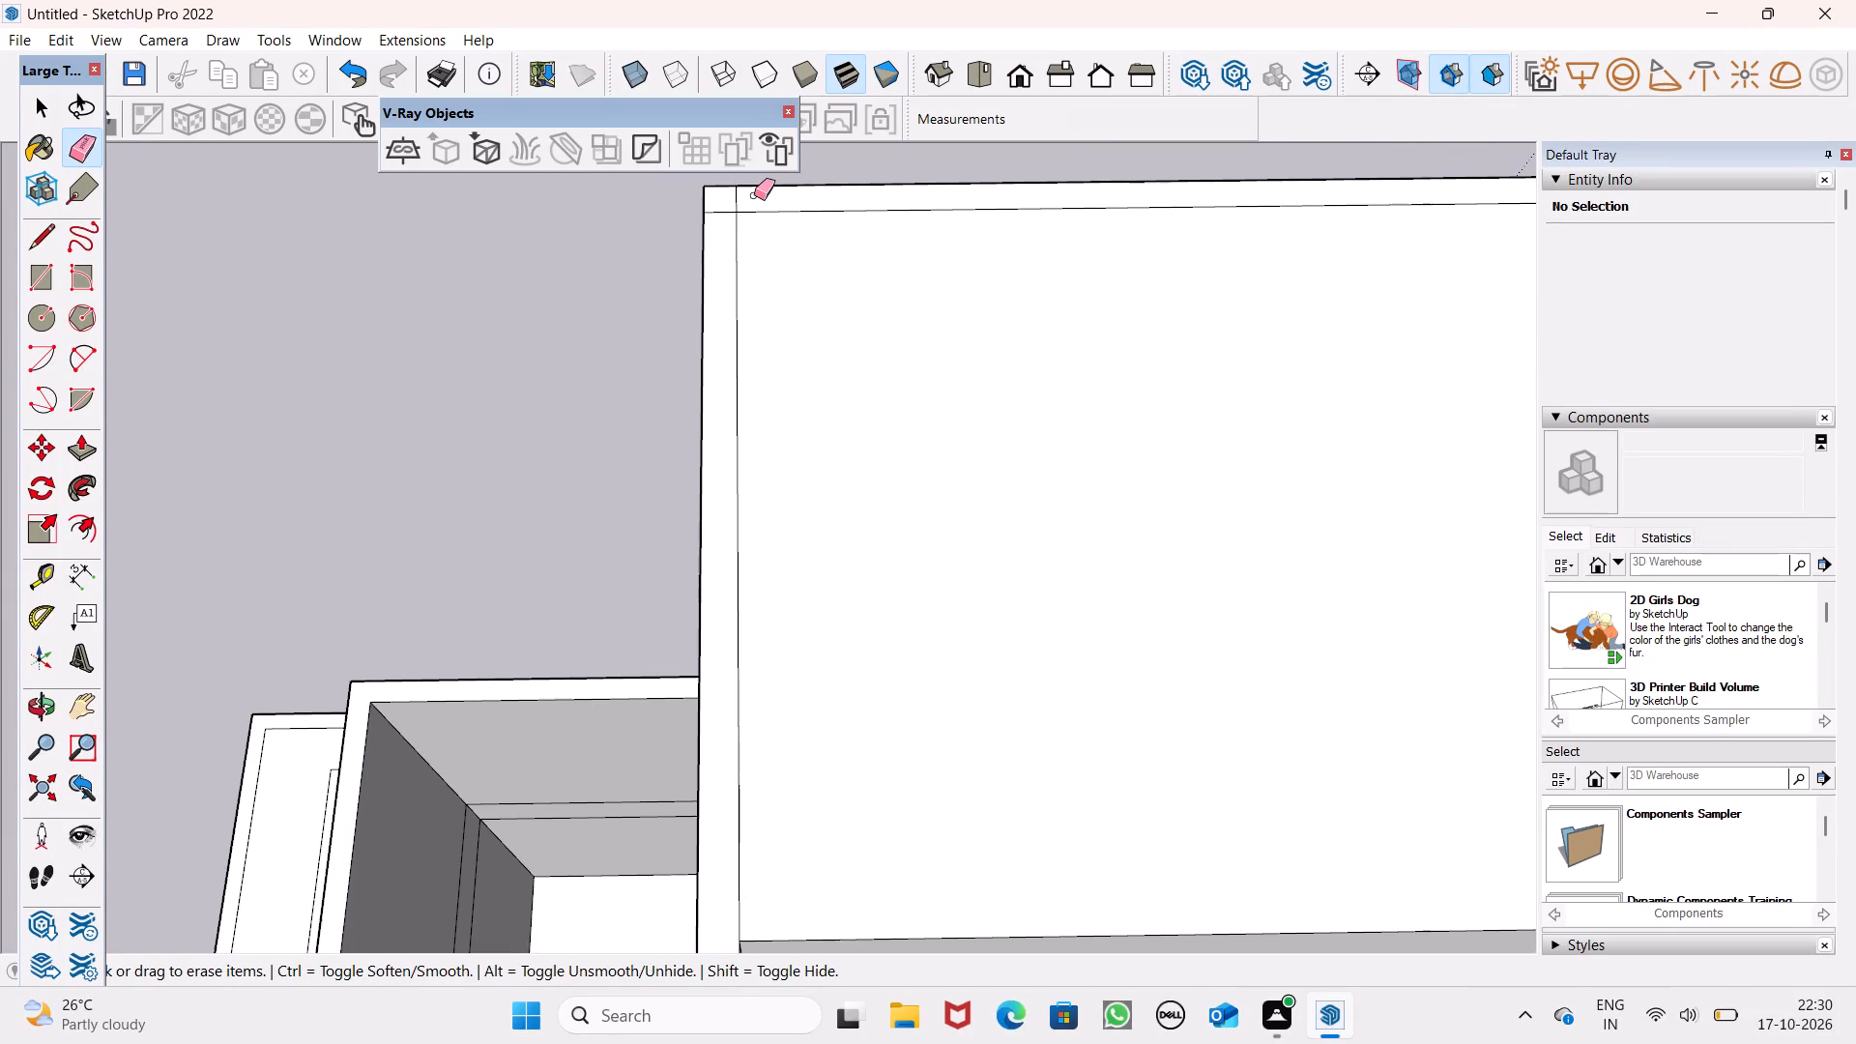
drag(743, 195, 720, 217)
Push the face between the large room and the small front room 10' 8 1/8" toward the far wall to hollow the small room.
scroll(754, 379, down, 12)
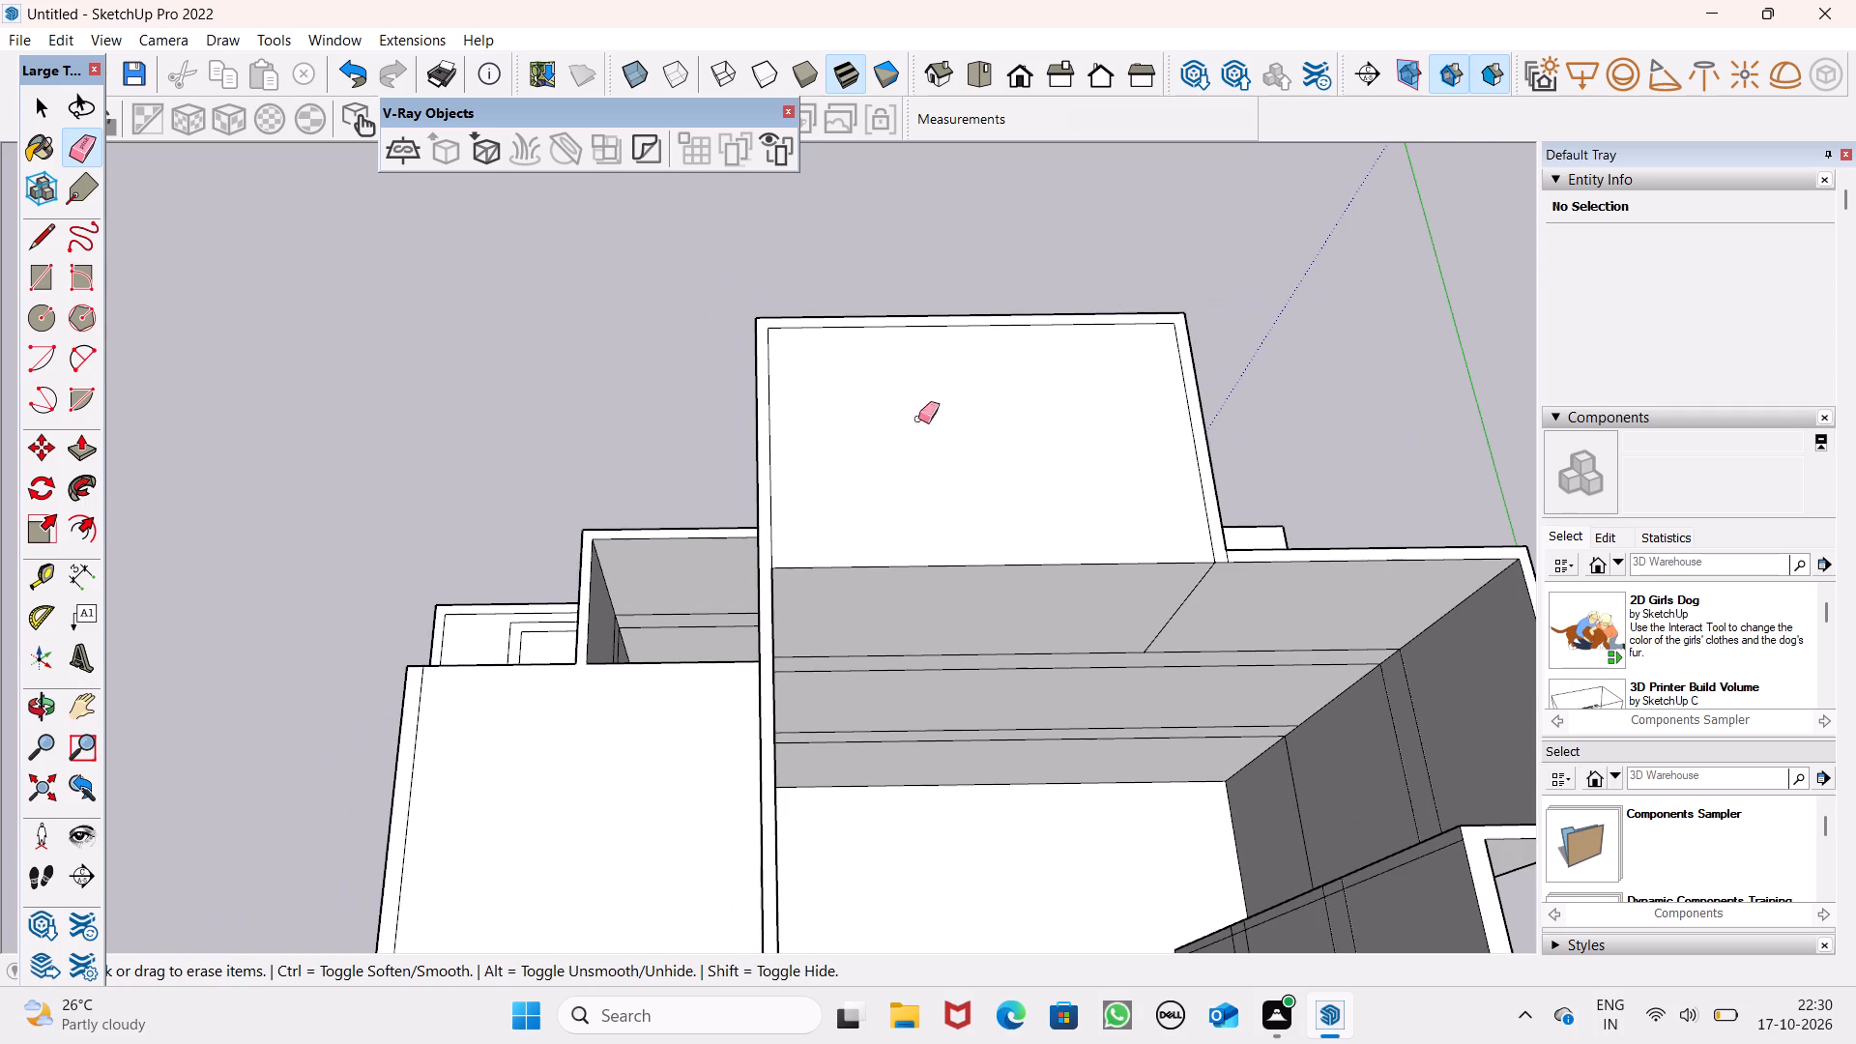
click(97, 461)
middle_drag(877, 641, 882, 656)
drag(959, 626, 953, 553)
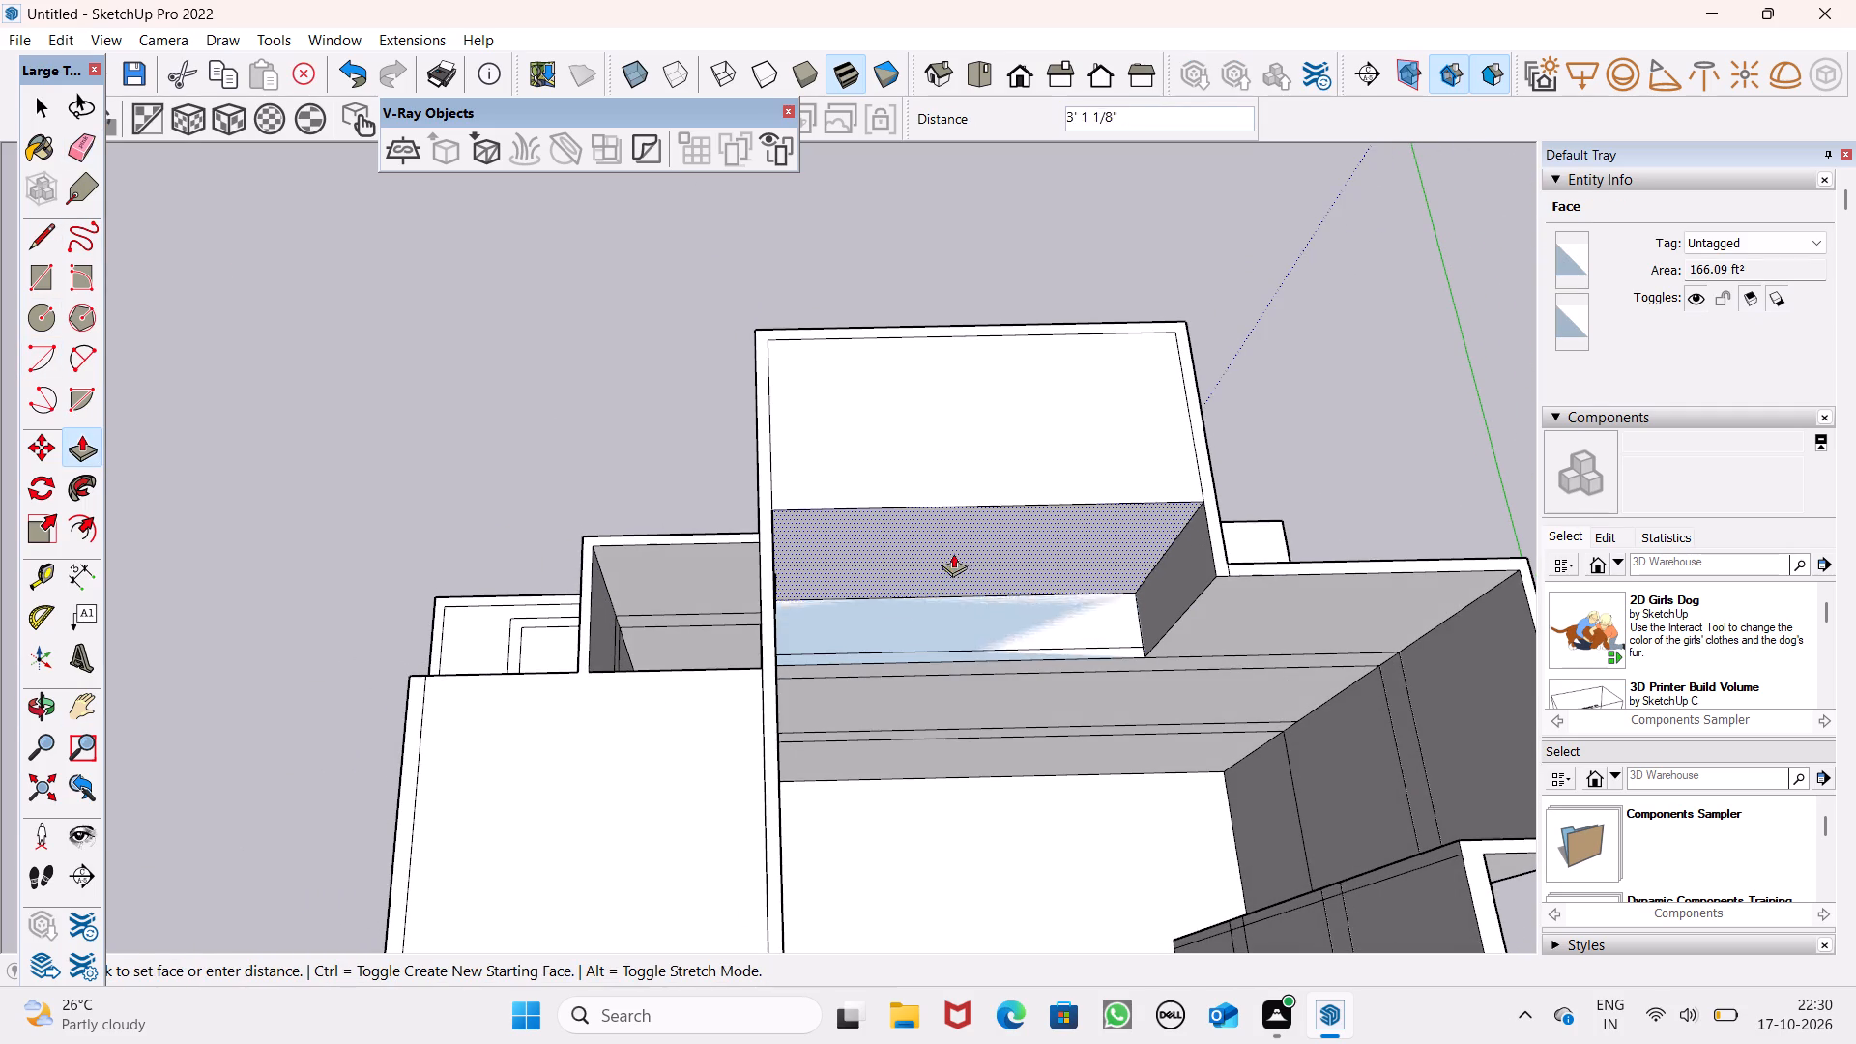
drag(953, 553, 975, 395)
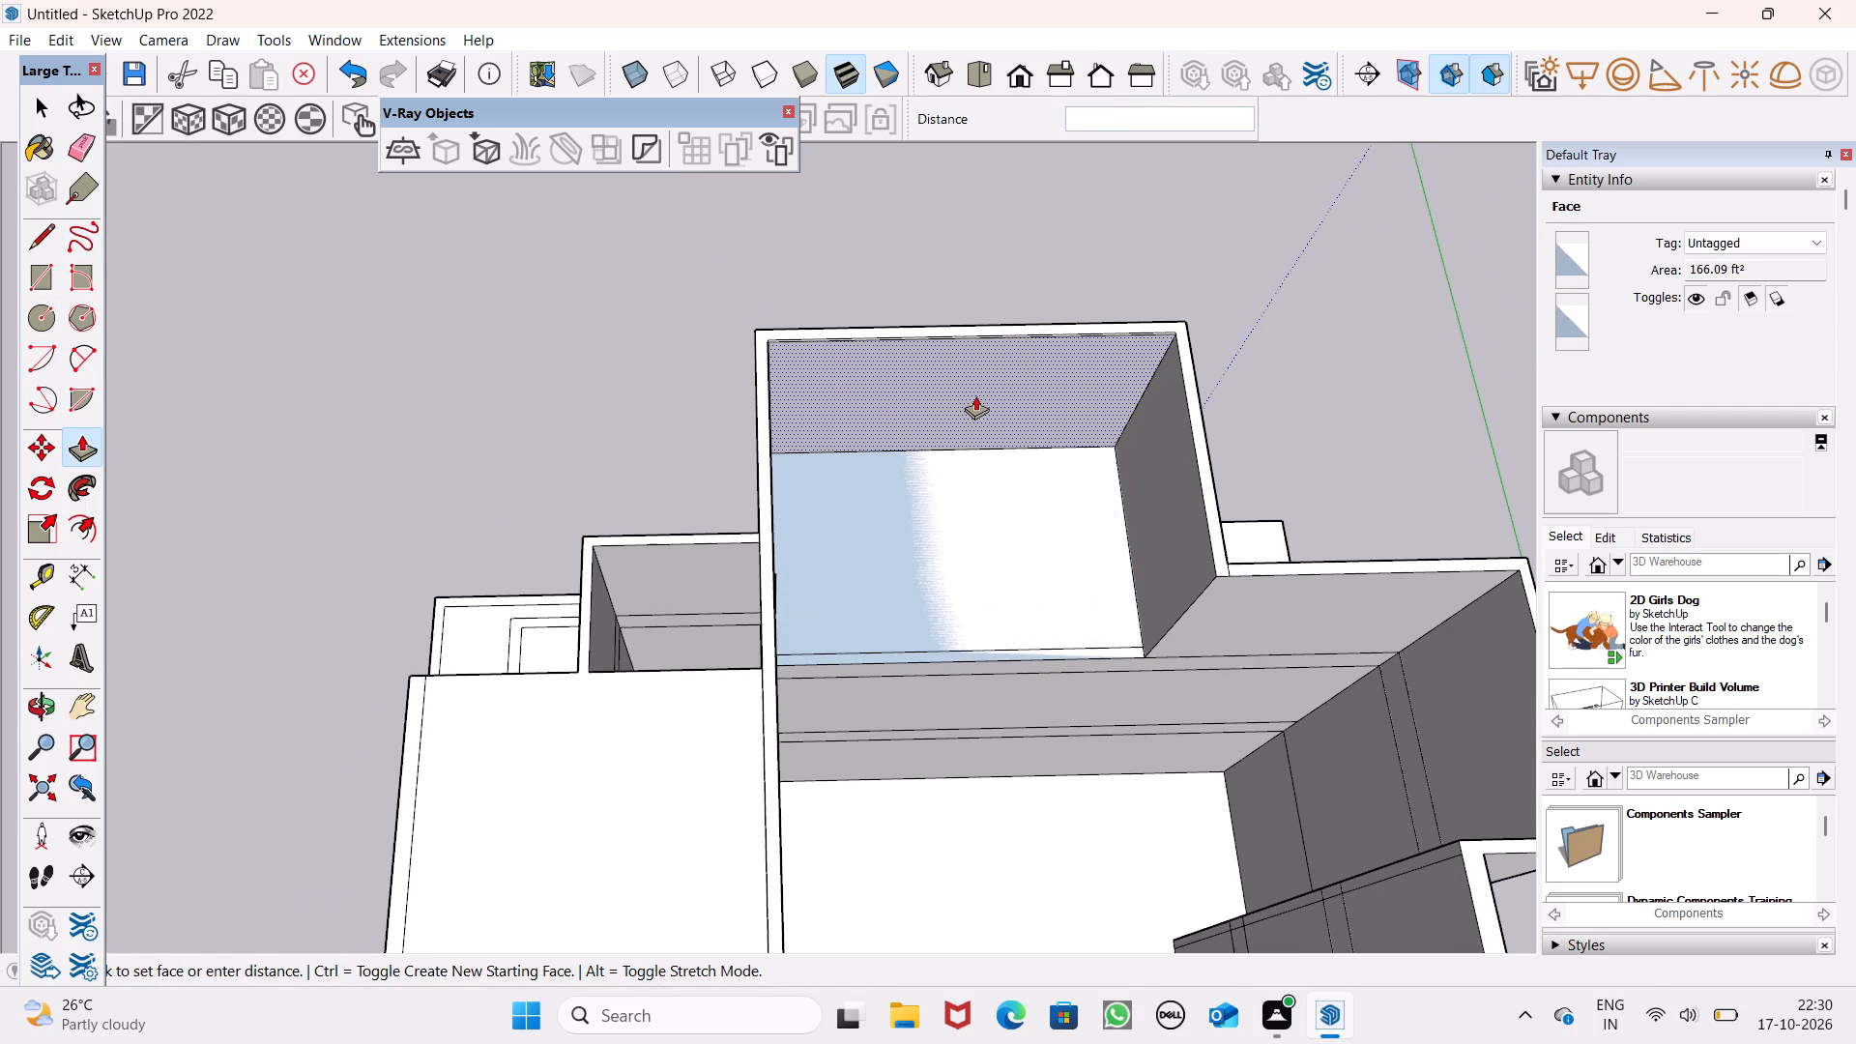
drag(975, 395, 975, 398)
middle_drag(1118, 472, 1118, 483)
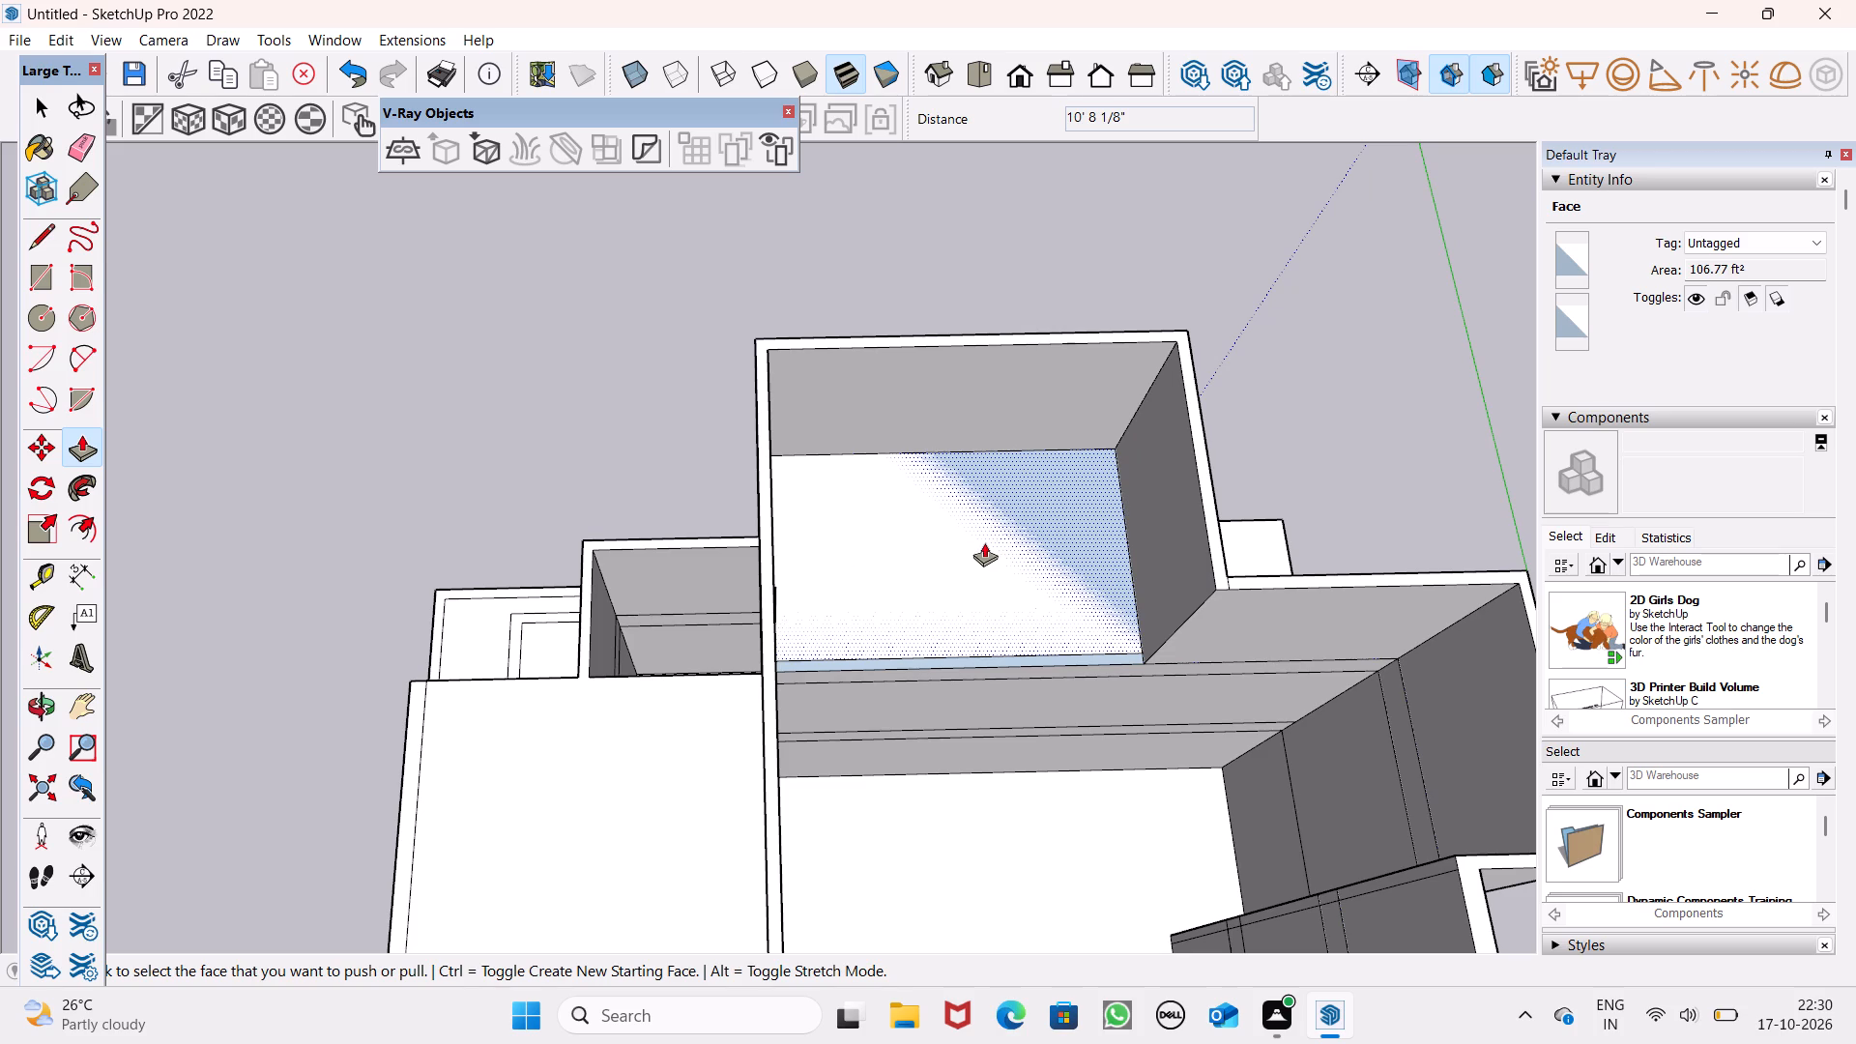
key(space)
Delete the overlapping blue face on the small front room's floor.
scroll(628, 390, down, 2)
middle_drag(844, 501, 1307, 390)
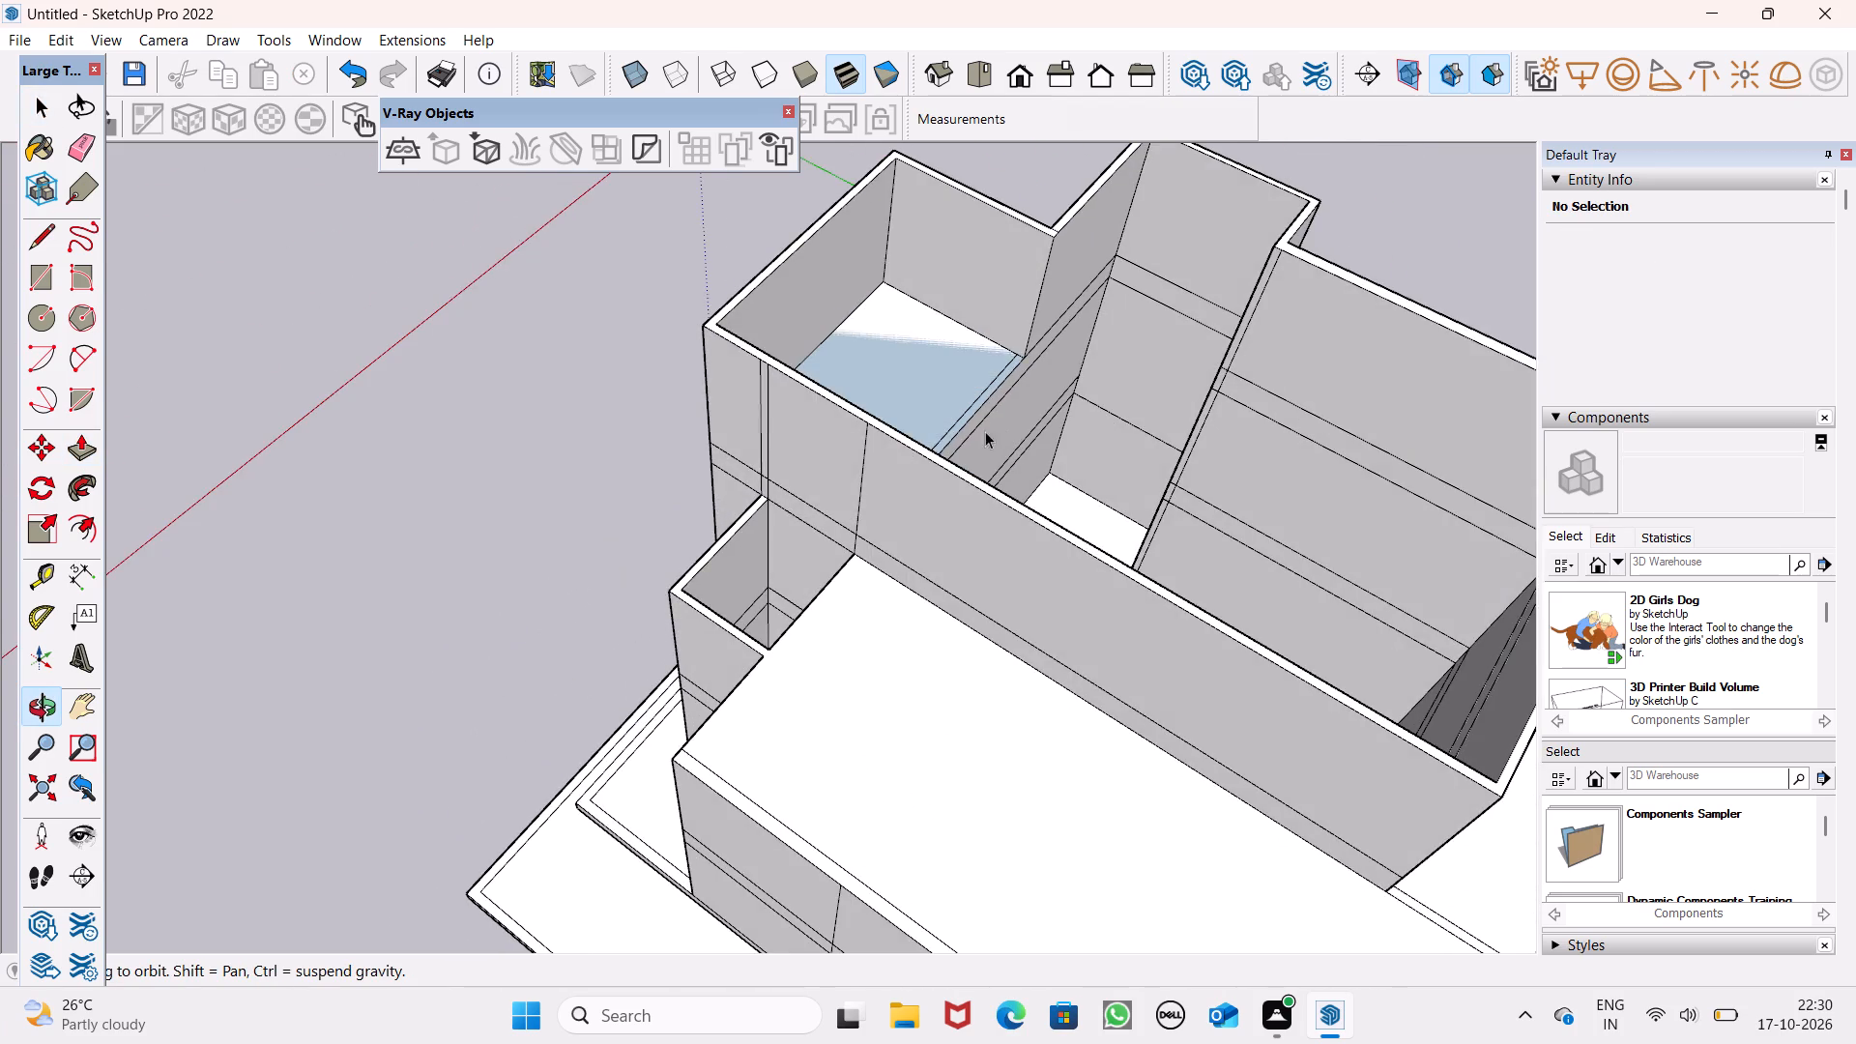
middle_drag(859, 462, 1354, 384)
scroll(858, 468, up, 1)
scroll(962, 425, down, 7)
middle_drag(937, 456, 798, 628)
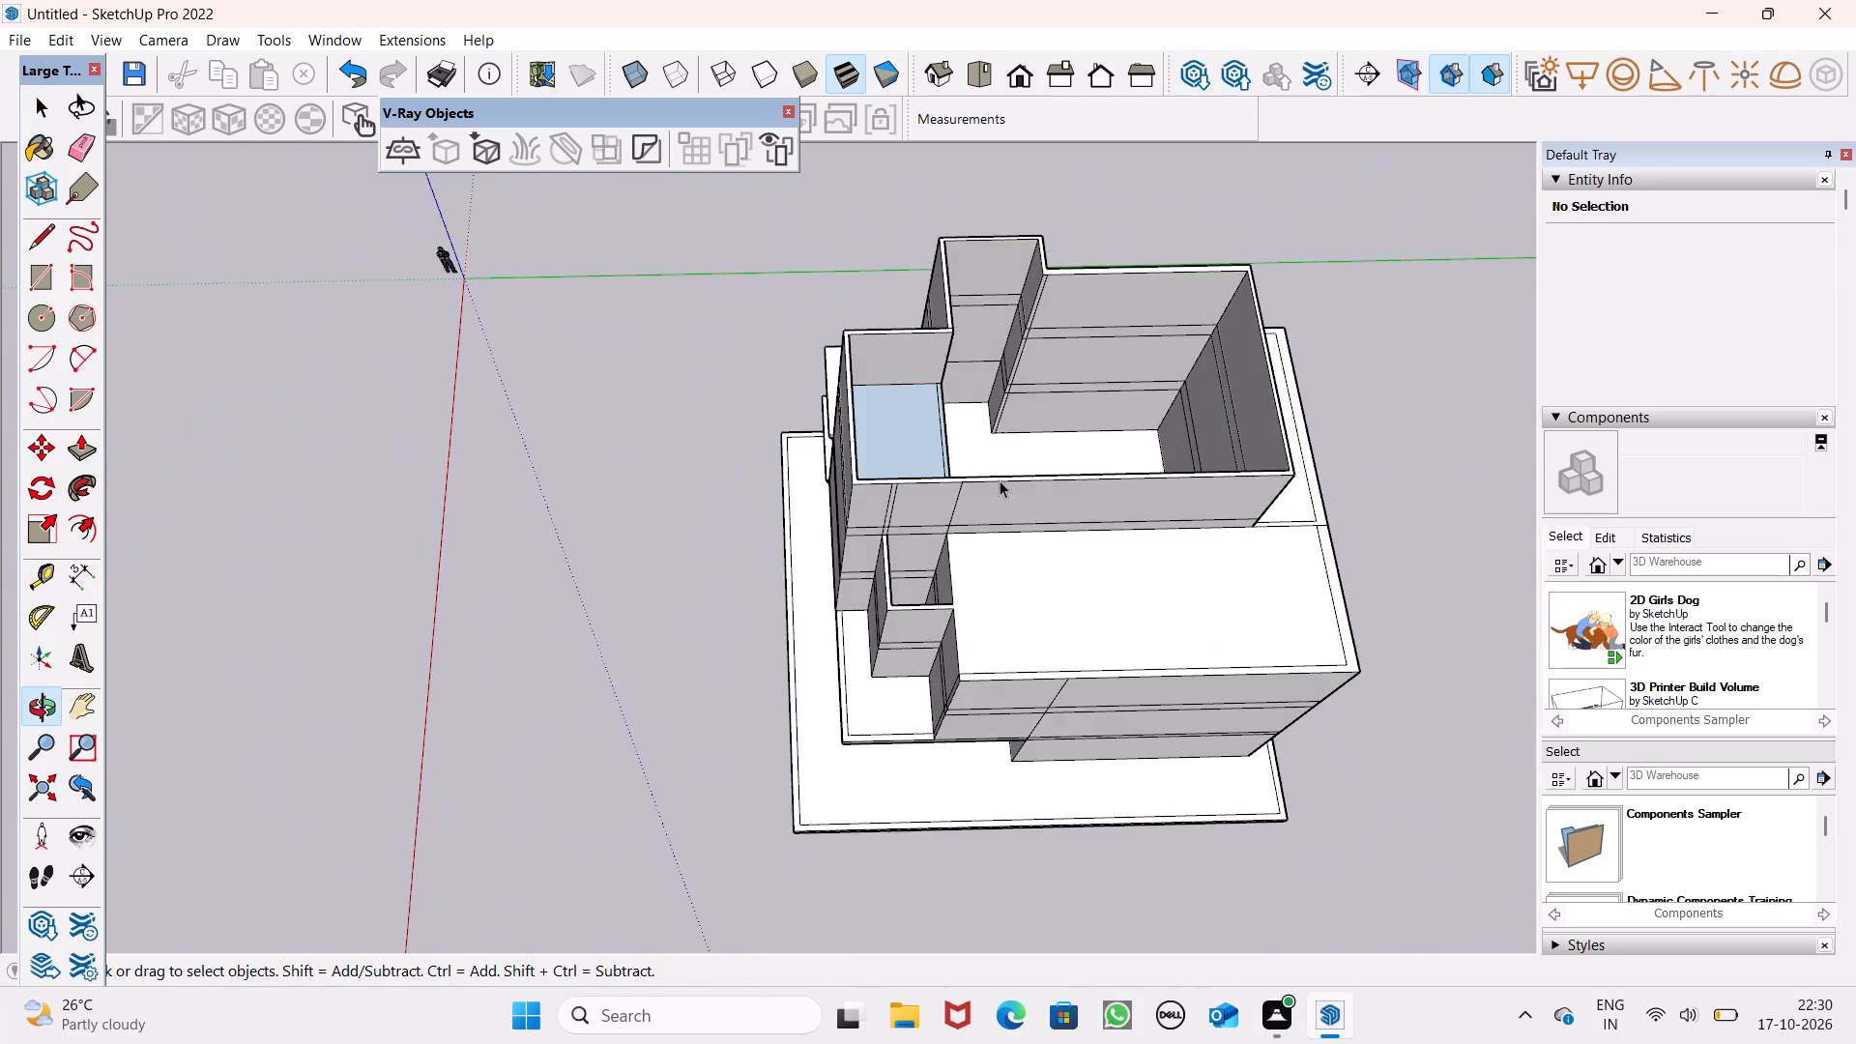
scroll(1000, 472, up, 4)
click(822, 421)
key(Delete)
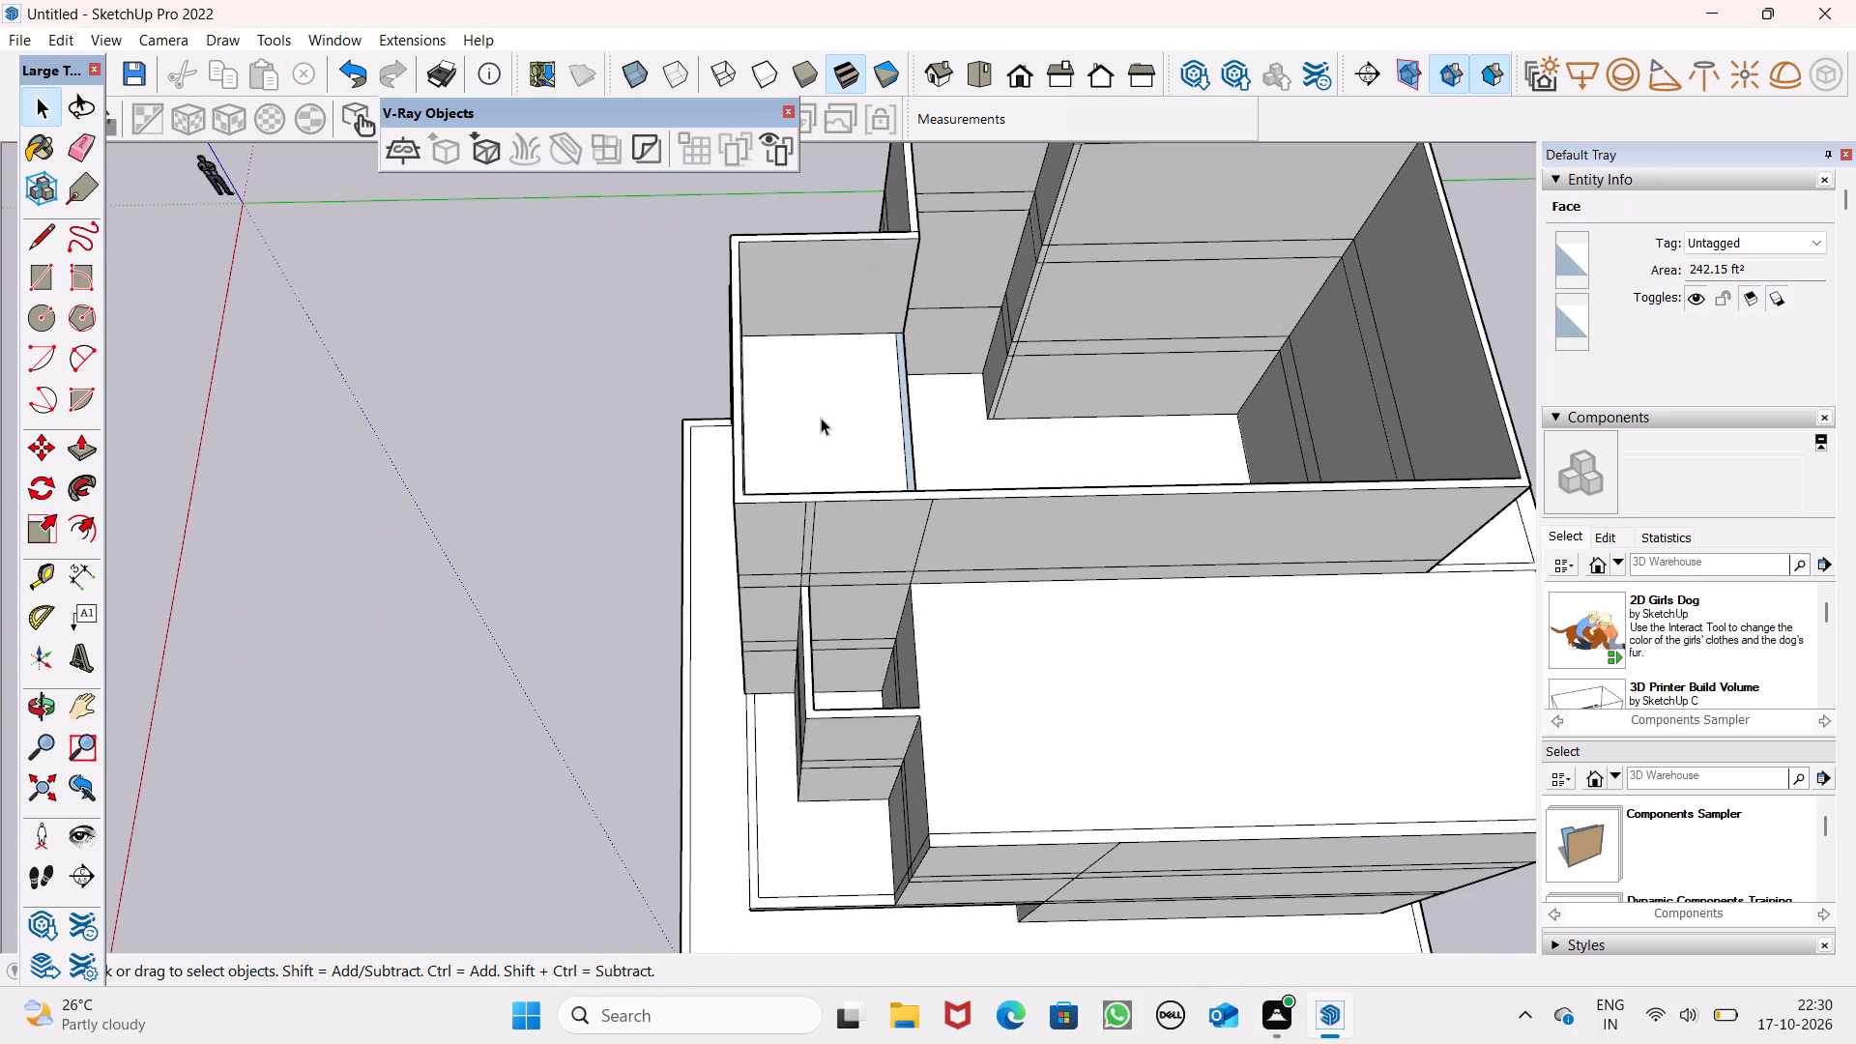
Examine the building from all sides, checking the upper walls, the balconies and the open rooms.
middle_drag(728, 469, 1261, 196)
scroll(1214, 233, up, 1)
scroll(1069, 328, down, 5)
middle_drag(1050, 391, 1058, 378)
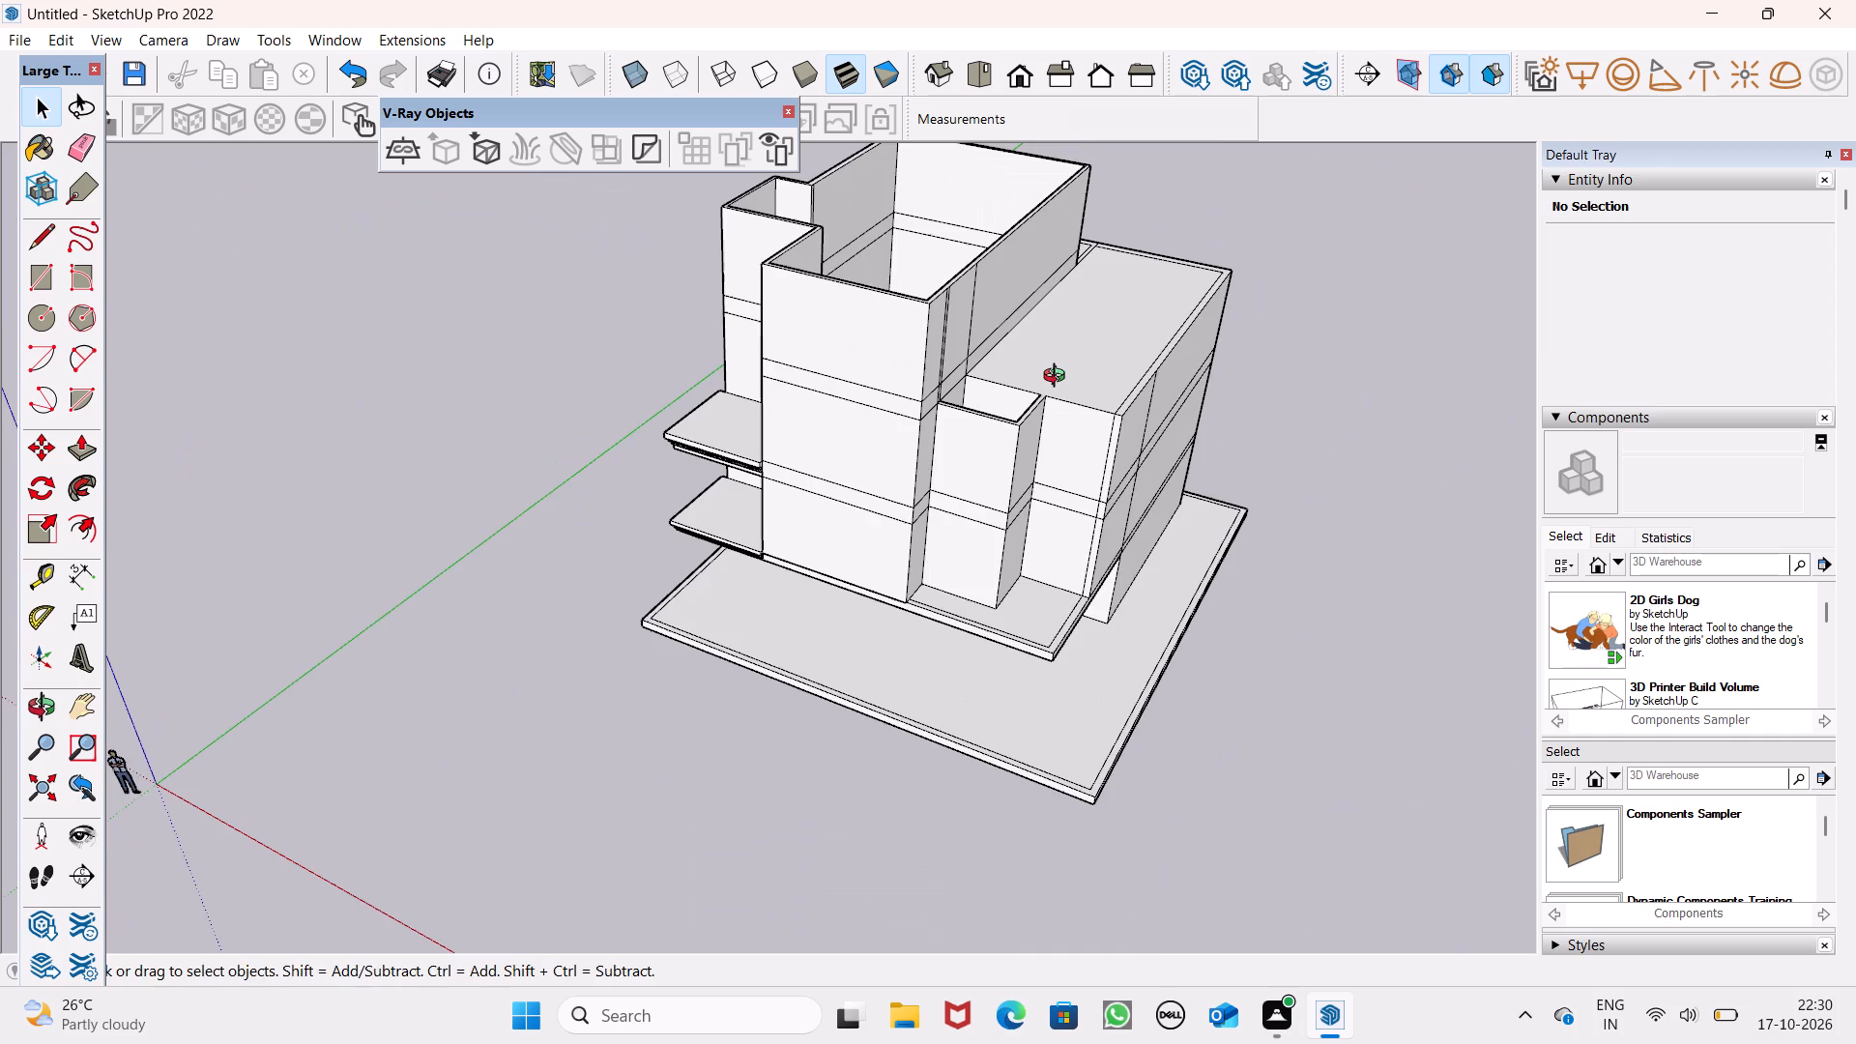
middle_drag(1058, 378, 1231, 234)
scroll(1067, 422, down, 5)
middle_drag(1076, 407, 1313, 355)
middle_drag(884, 457, 1406, 381)
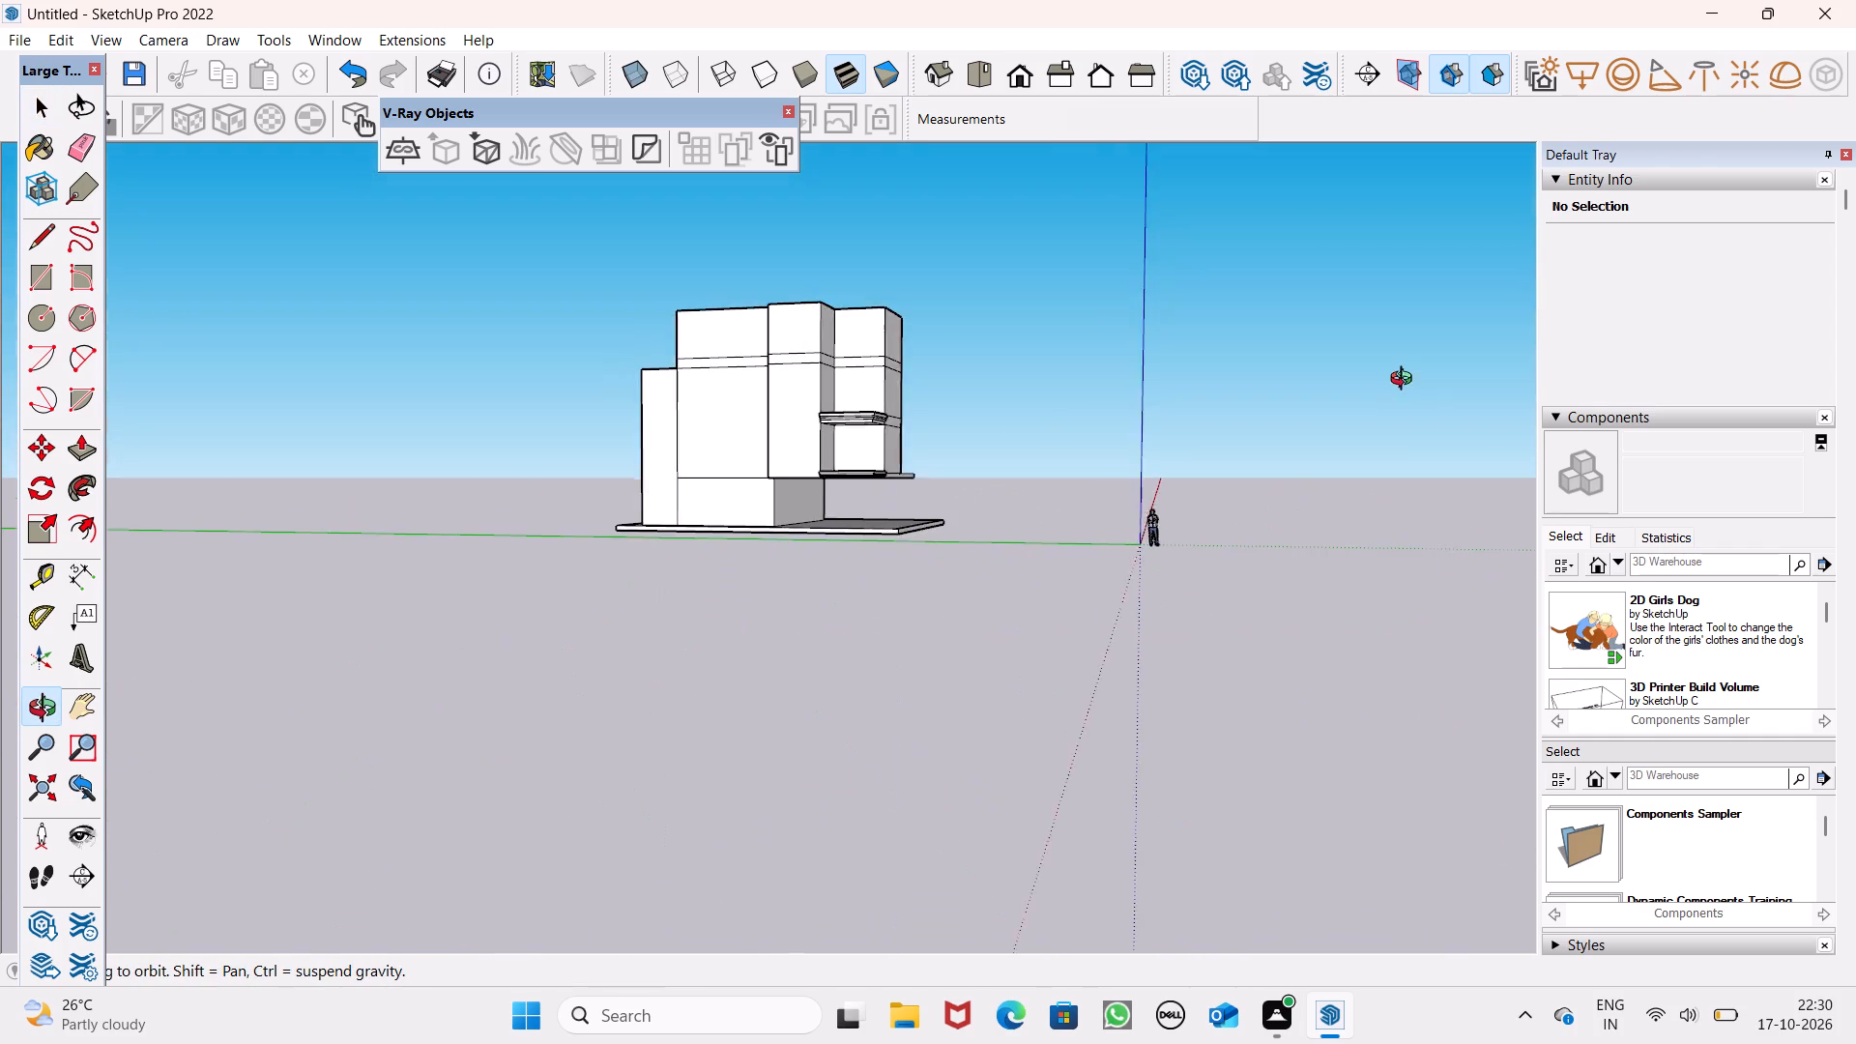
middle_drag(1406, 381, 718, 583)
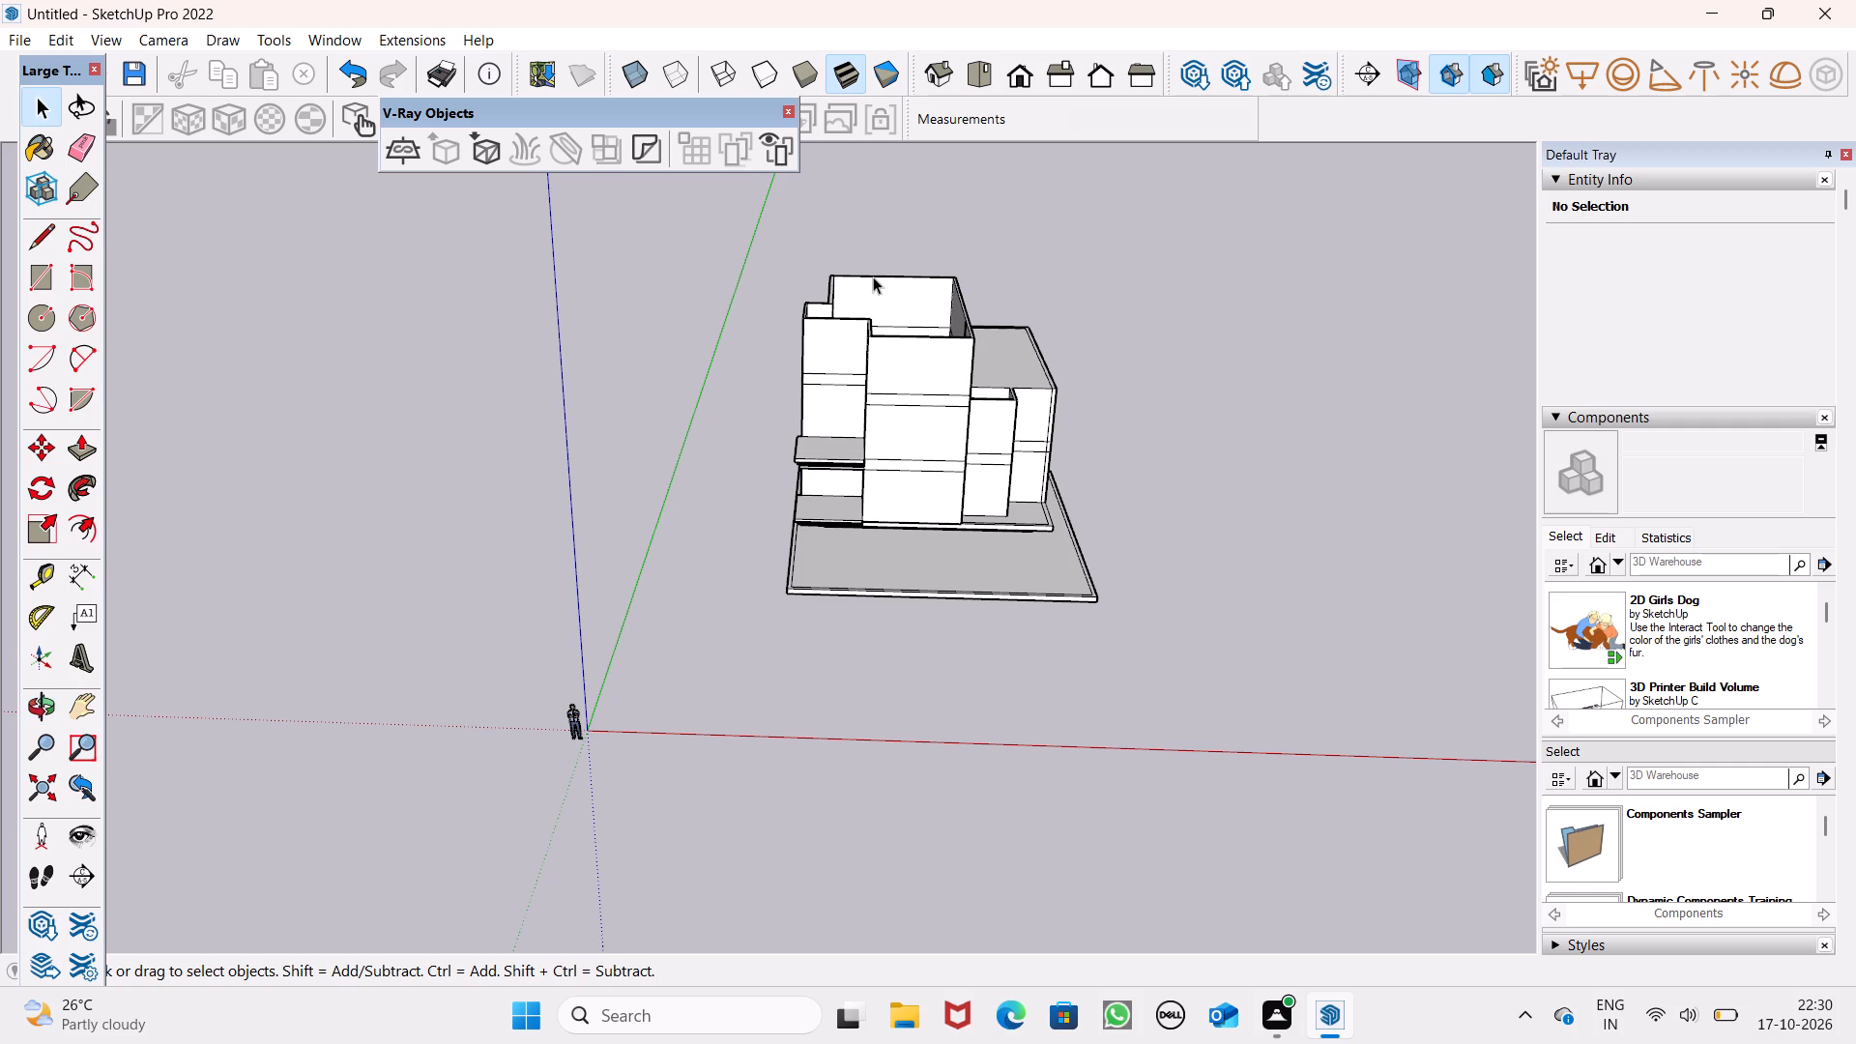
scroll(1372, 360, down, 17)
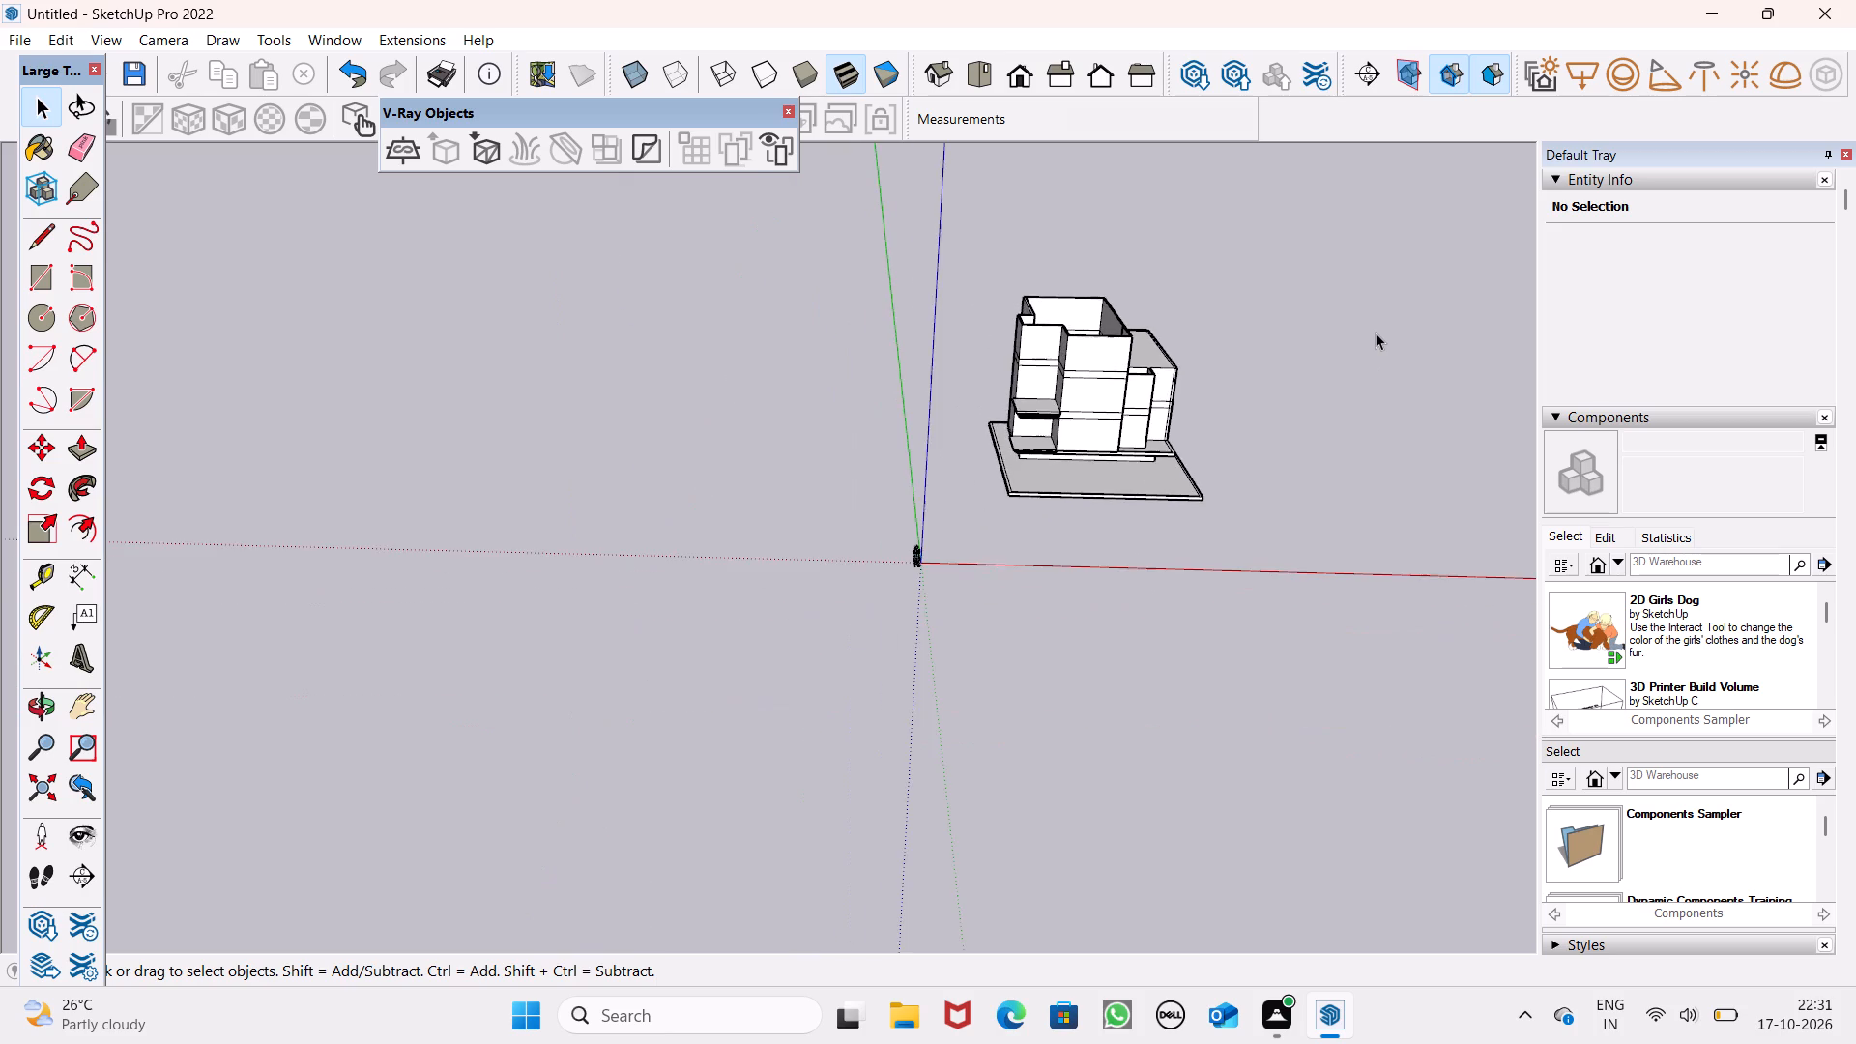
scroll(1376, 333, down, 3)
scroll(1244, 415, up, 3)
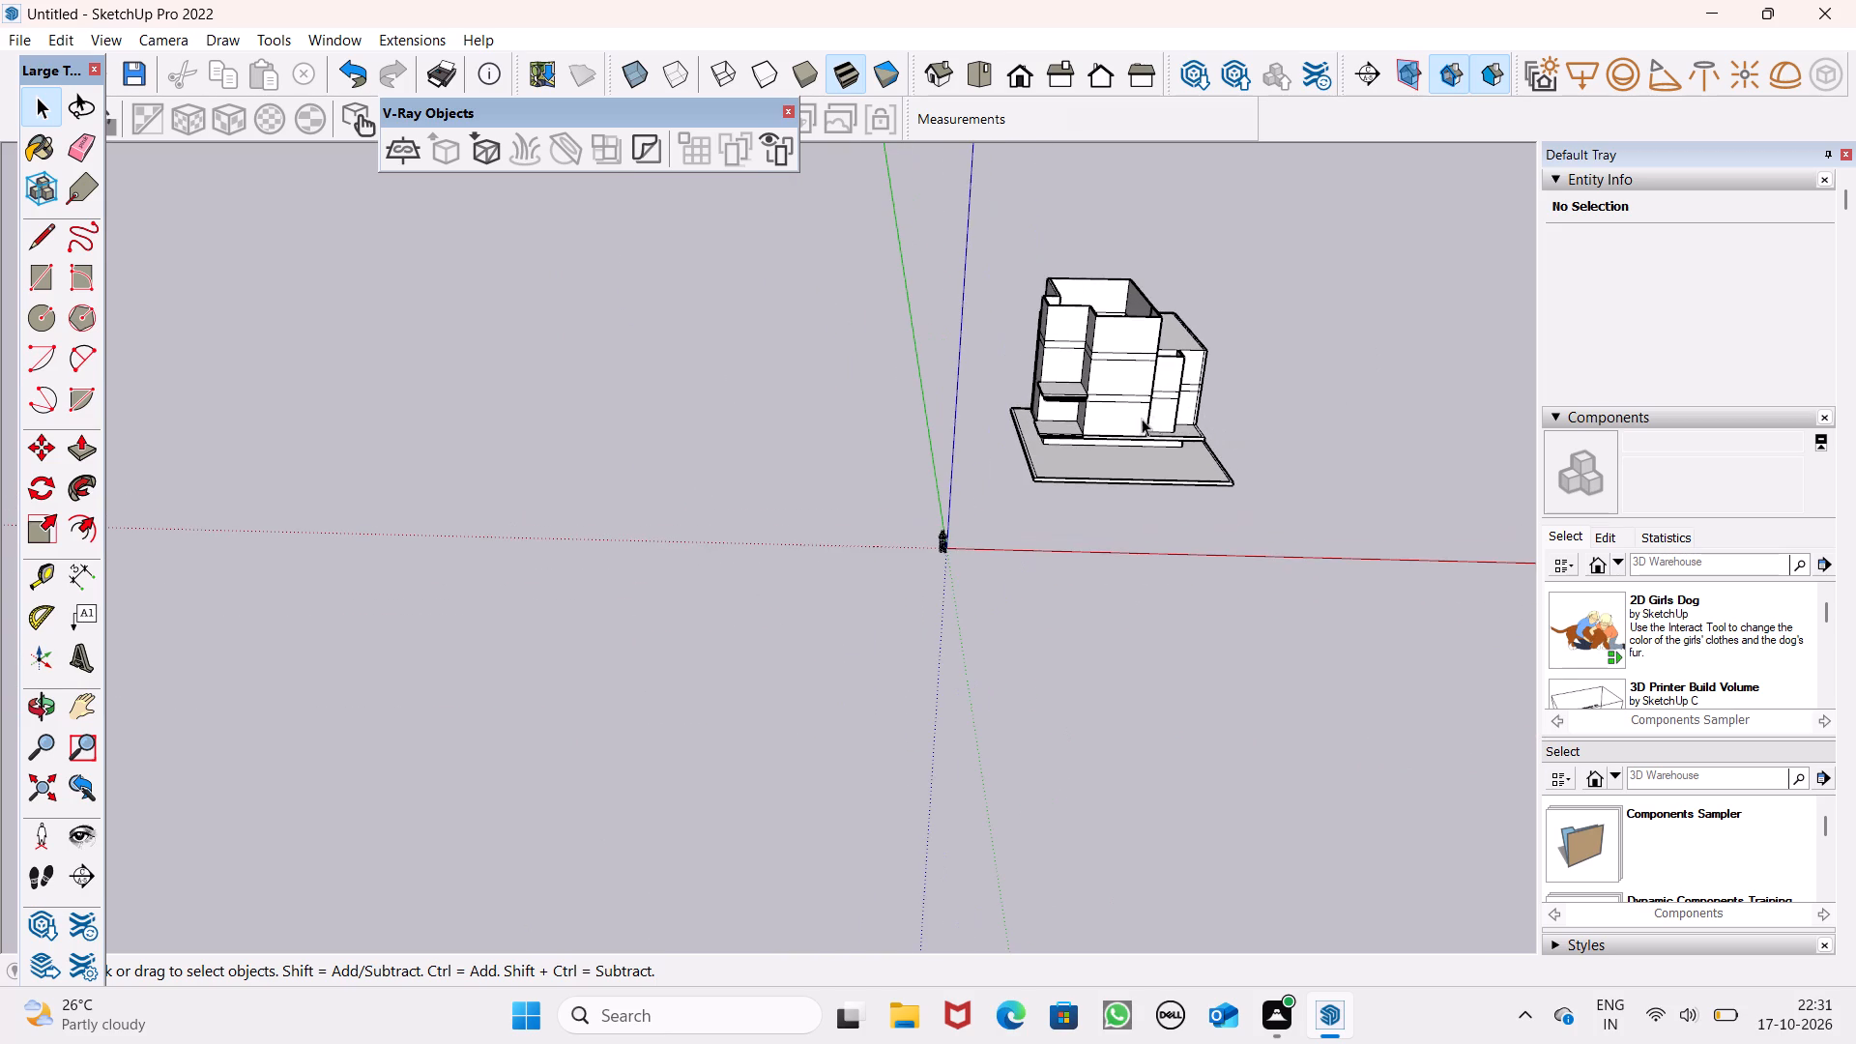
middle_drag(1141, 419, 1341, 373)
middle_drag(1007, 372, 1173, 361)
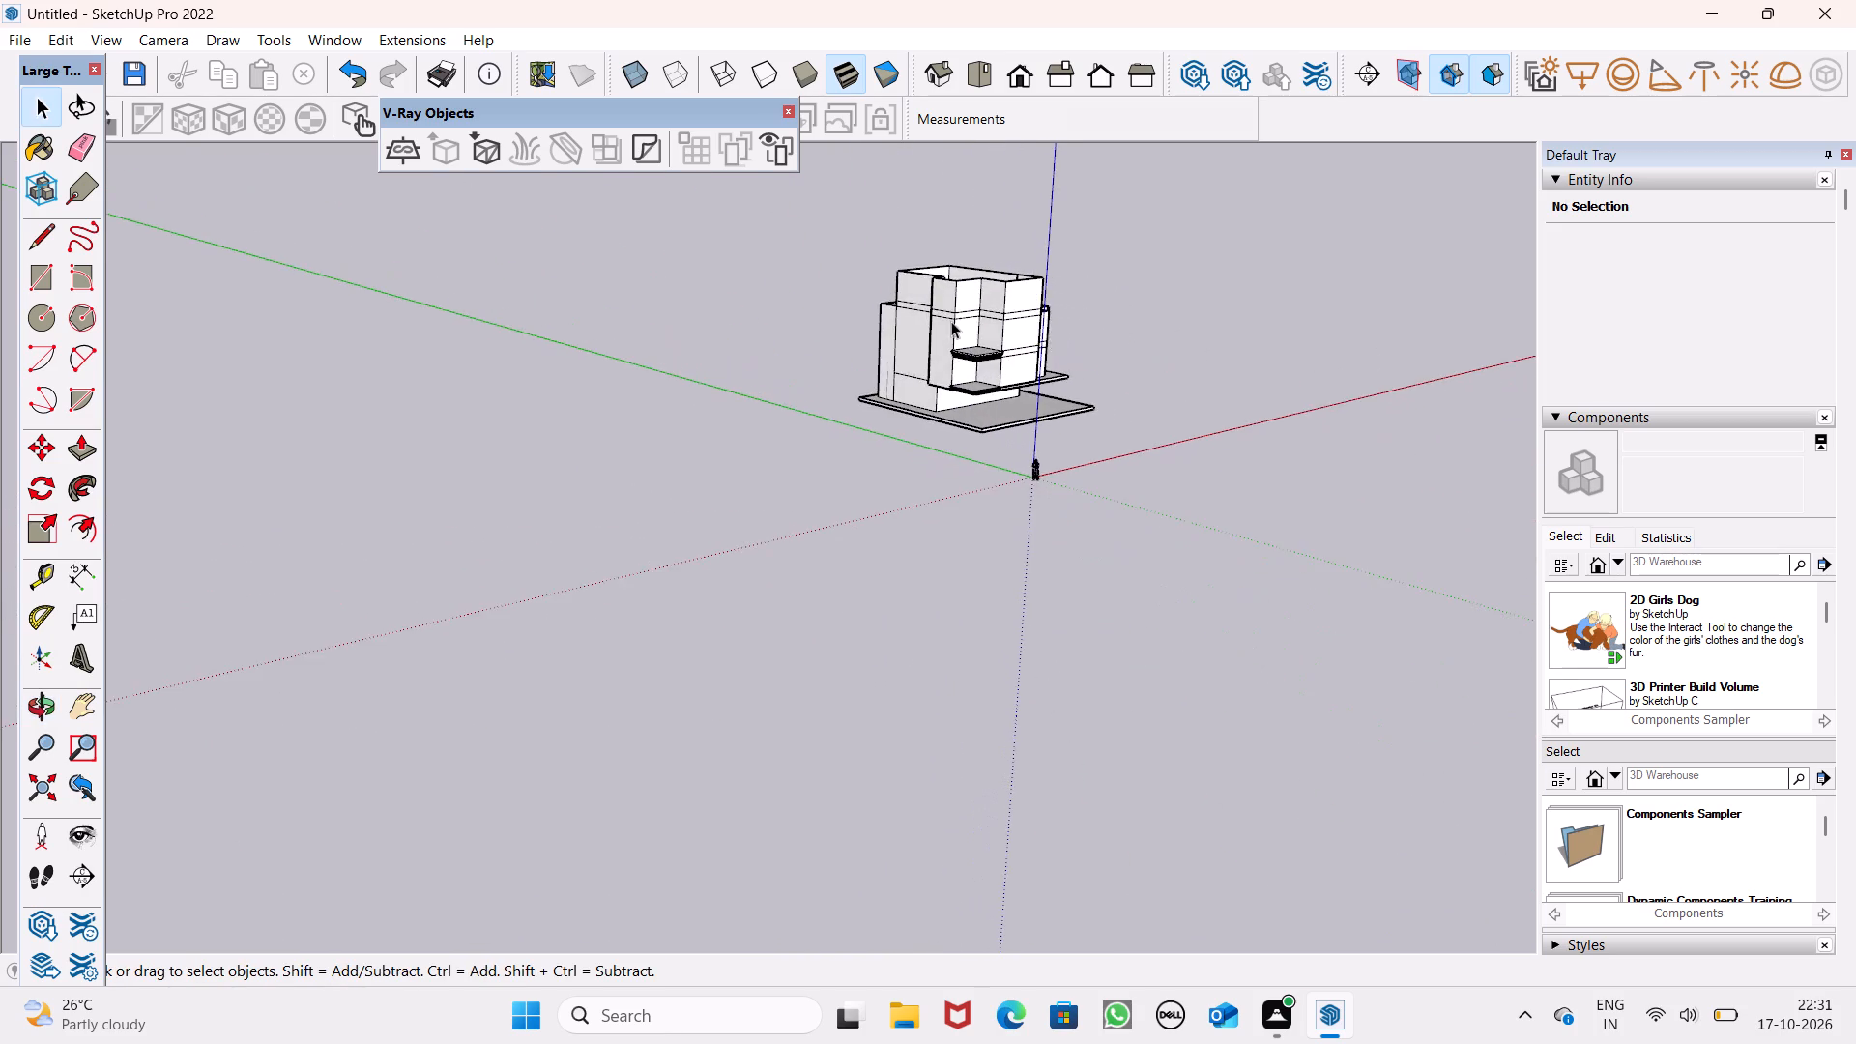
scroll(951, 321, up, 5)
scroll(984, 248, up, 3)
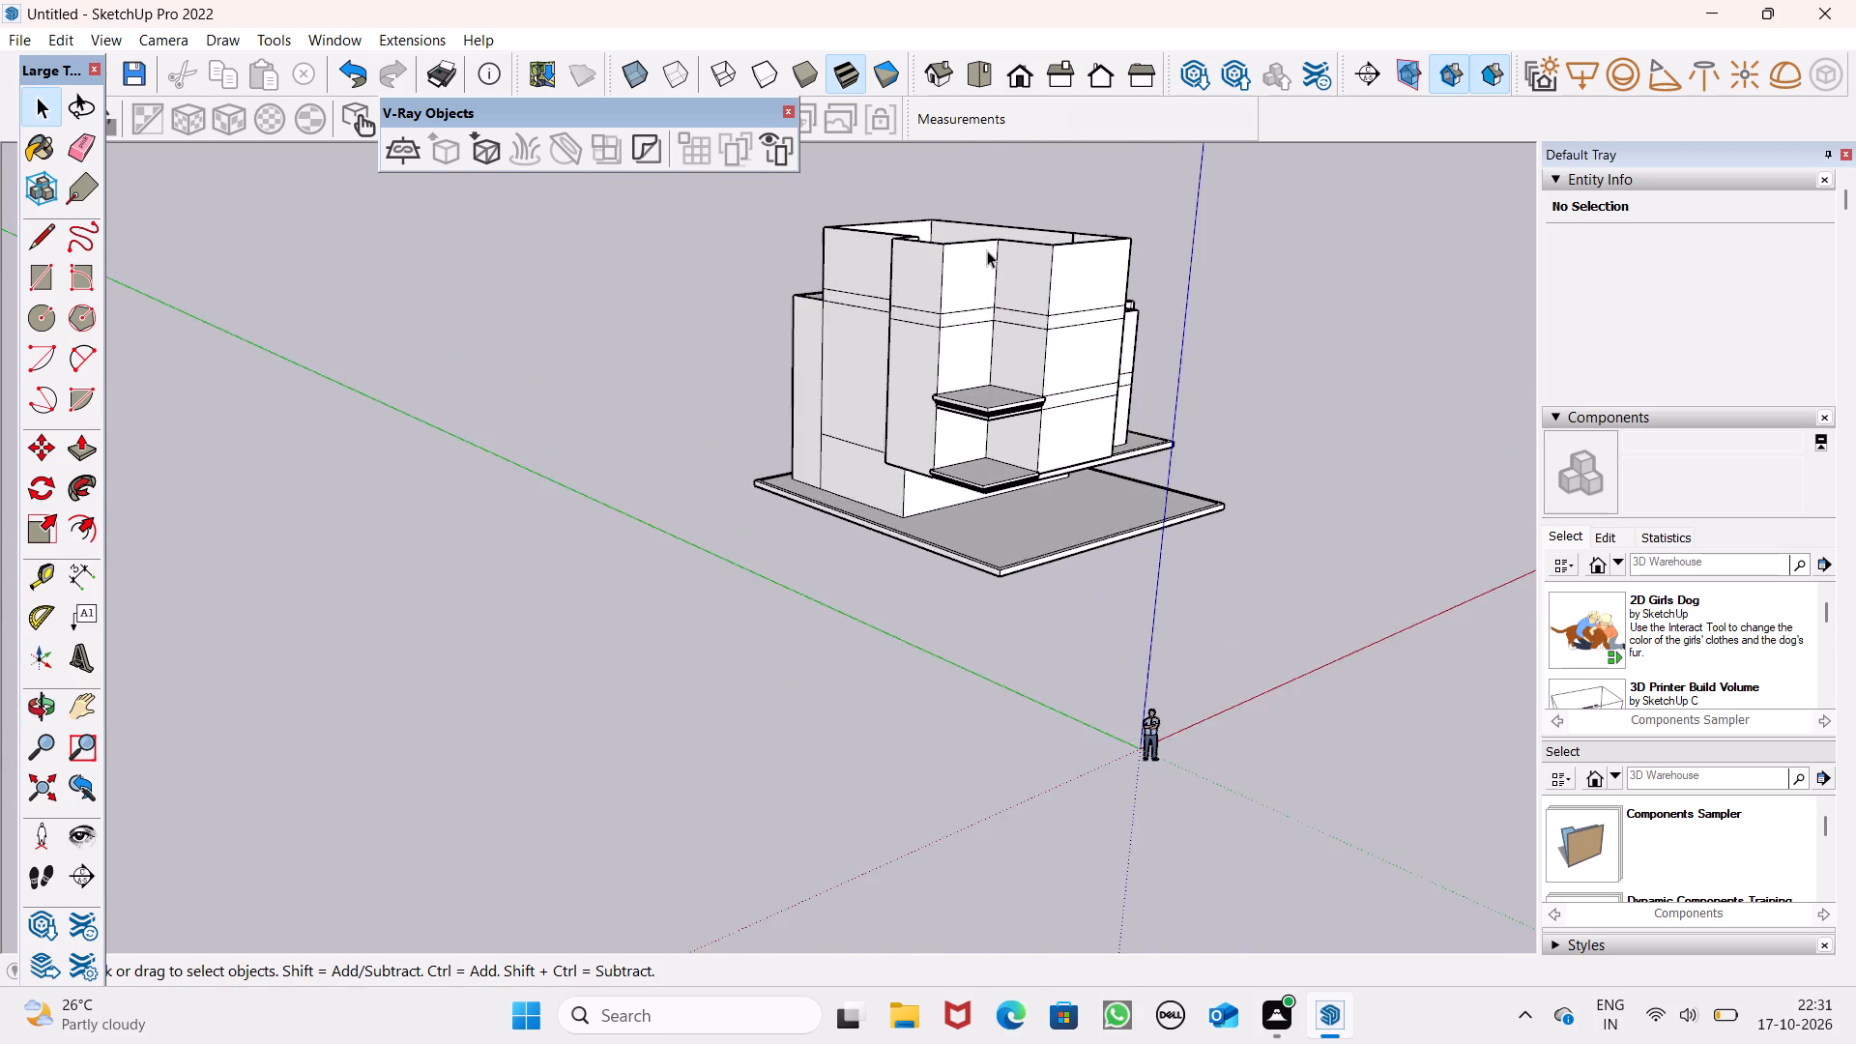
scroll(987, 250, up, 2)
scroll(909, 367, up, 5)
middle_drag(1092, 415, 1113, 322)
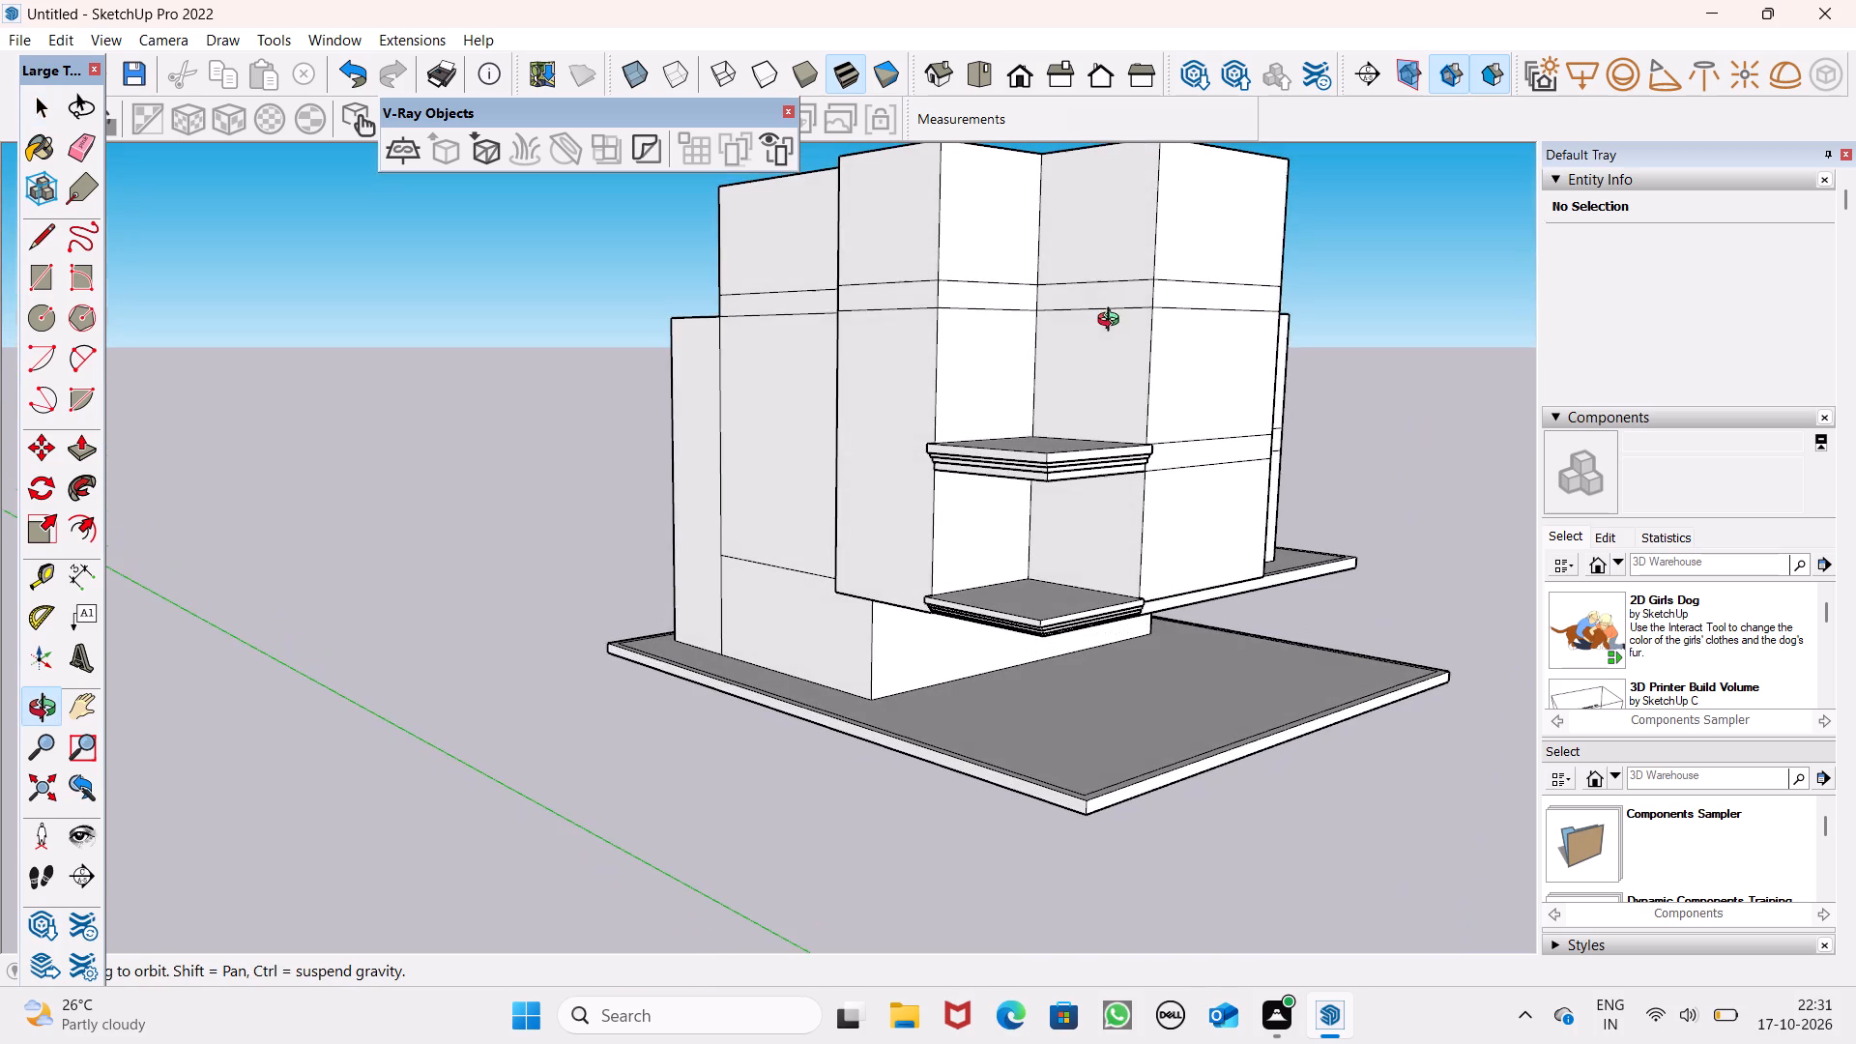
middle_drag(1113, 322, 1113, 320)
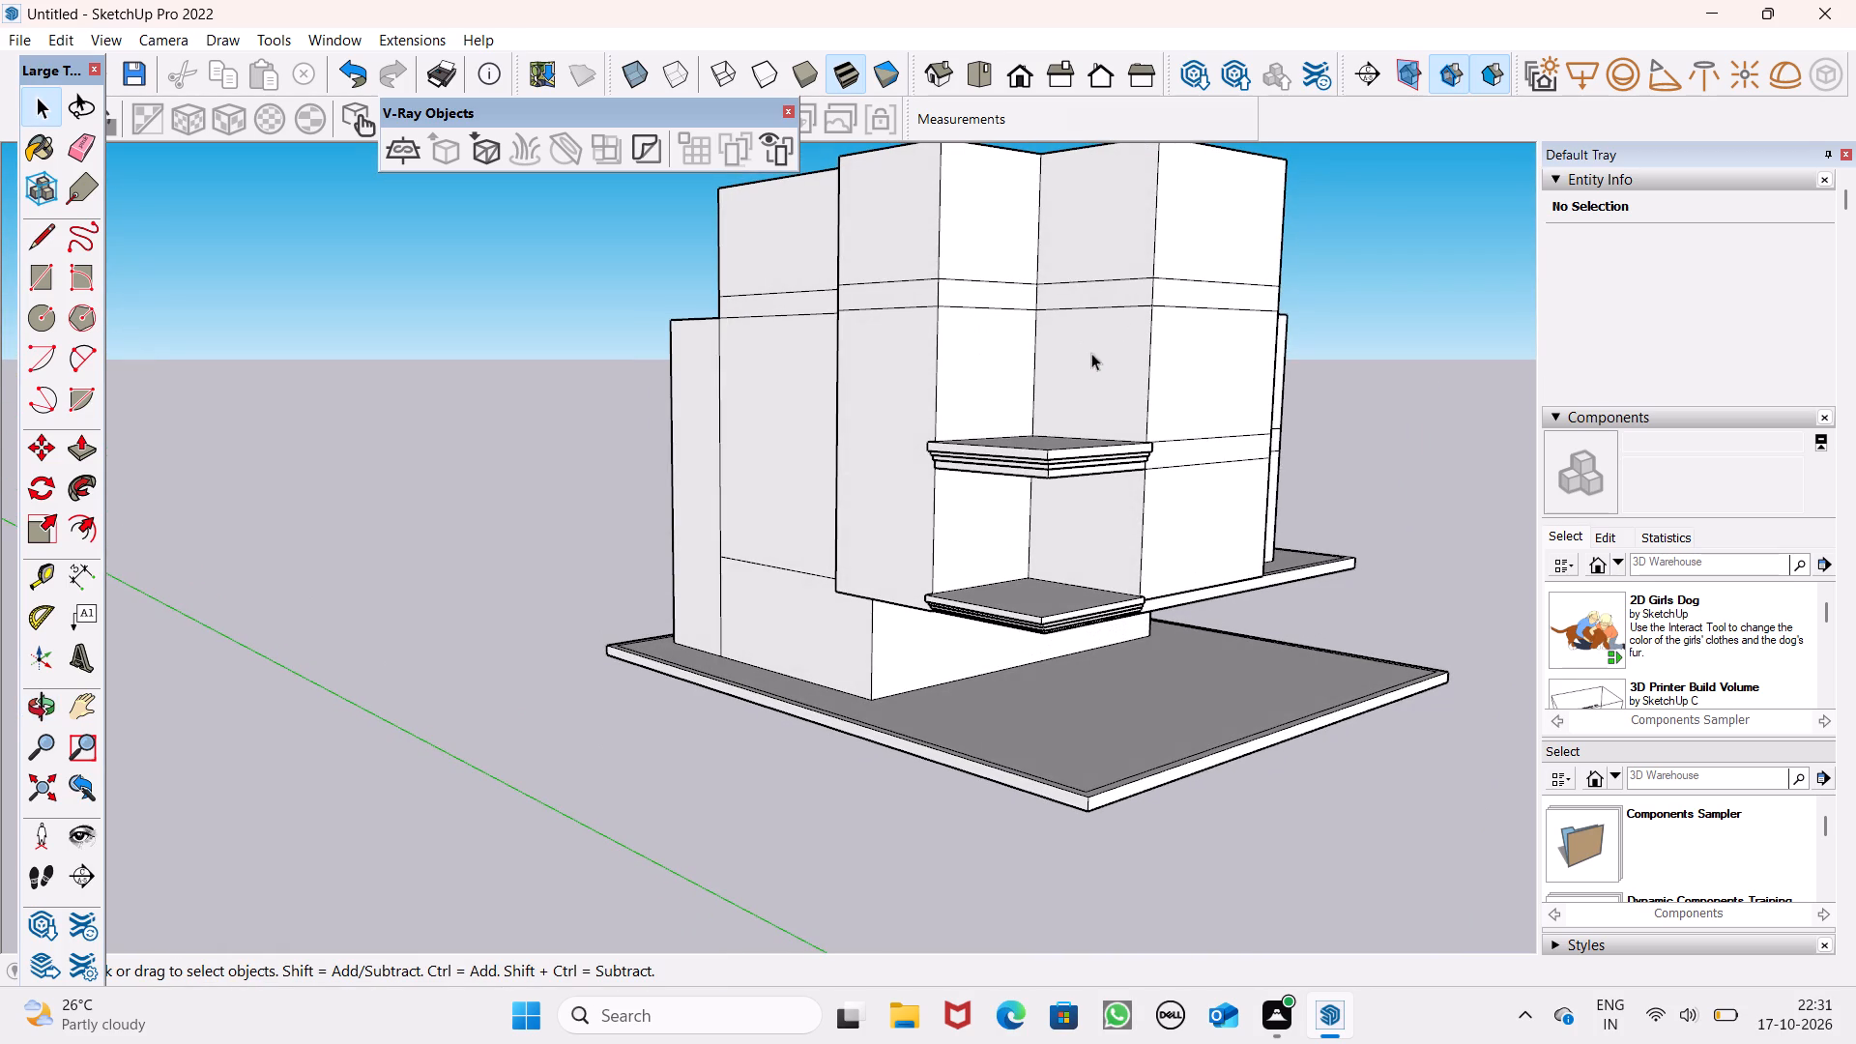
middle_drag(1092, 358, 1123, 384)
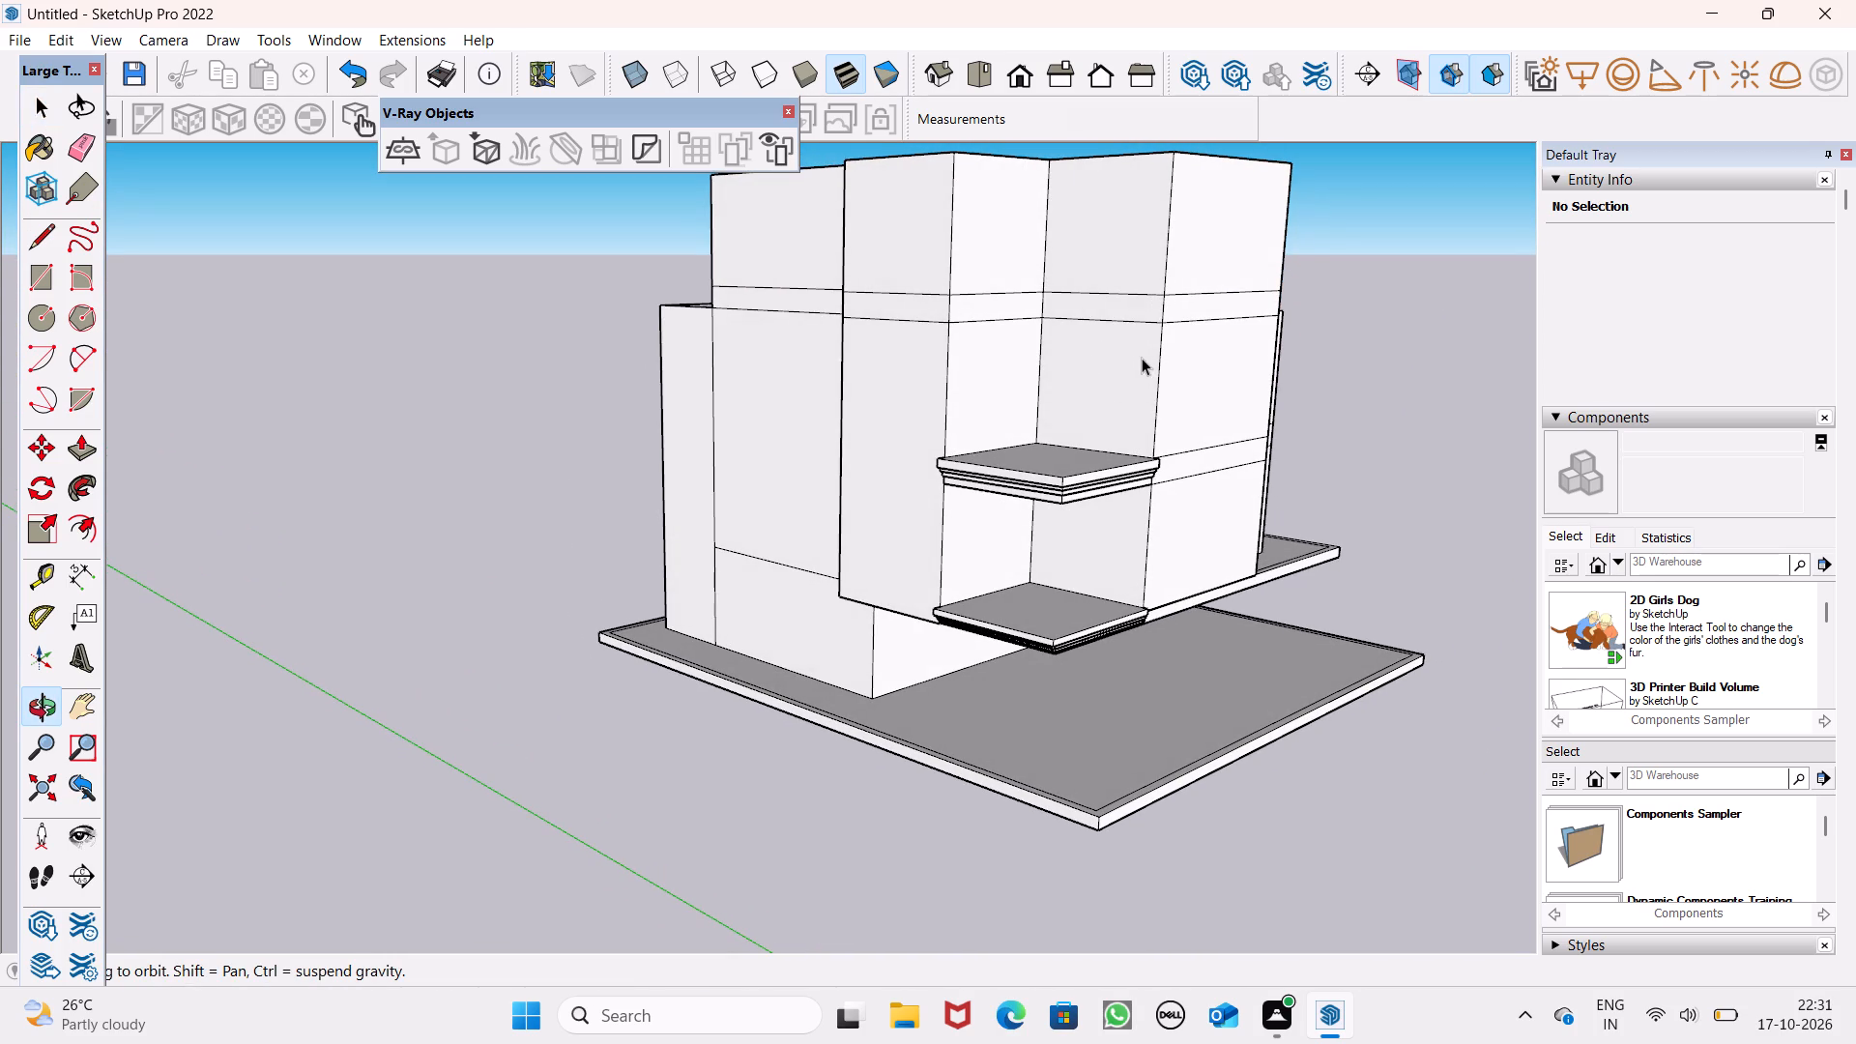
scroll(1128, 343, down, 2)
middle_drag(1156, 362, 1016, 388)
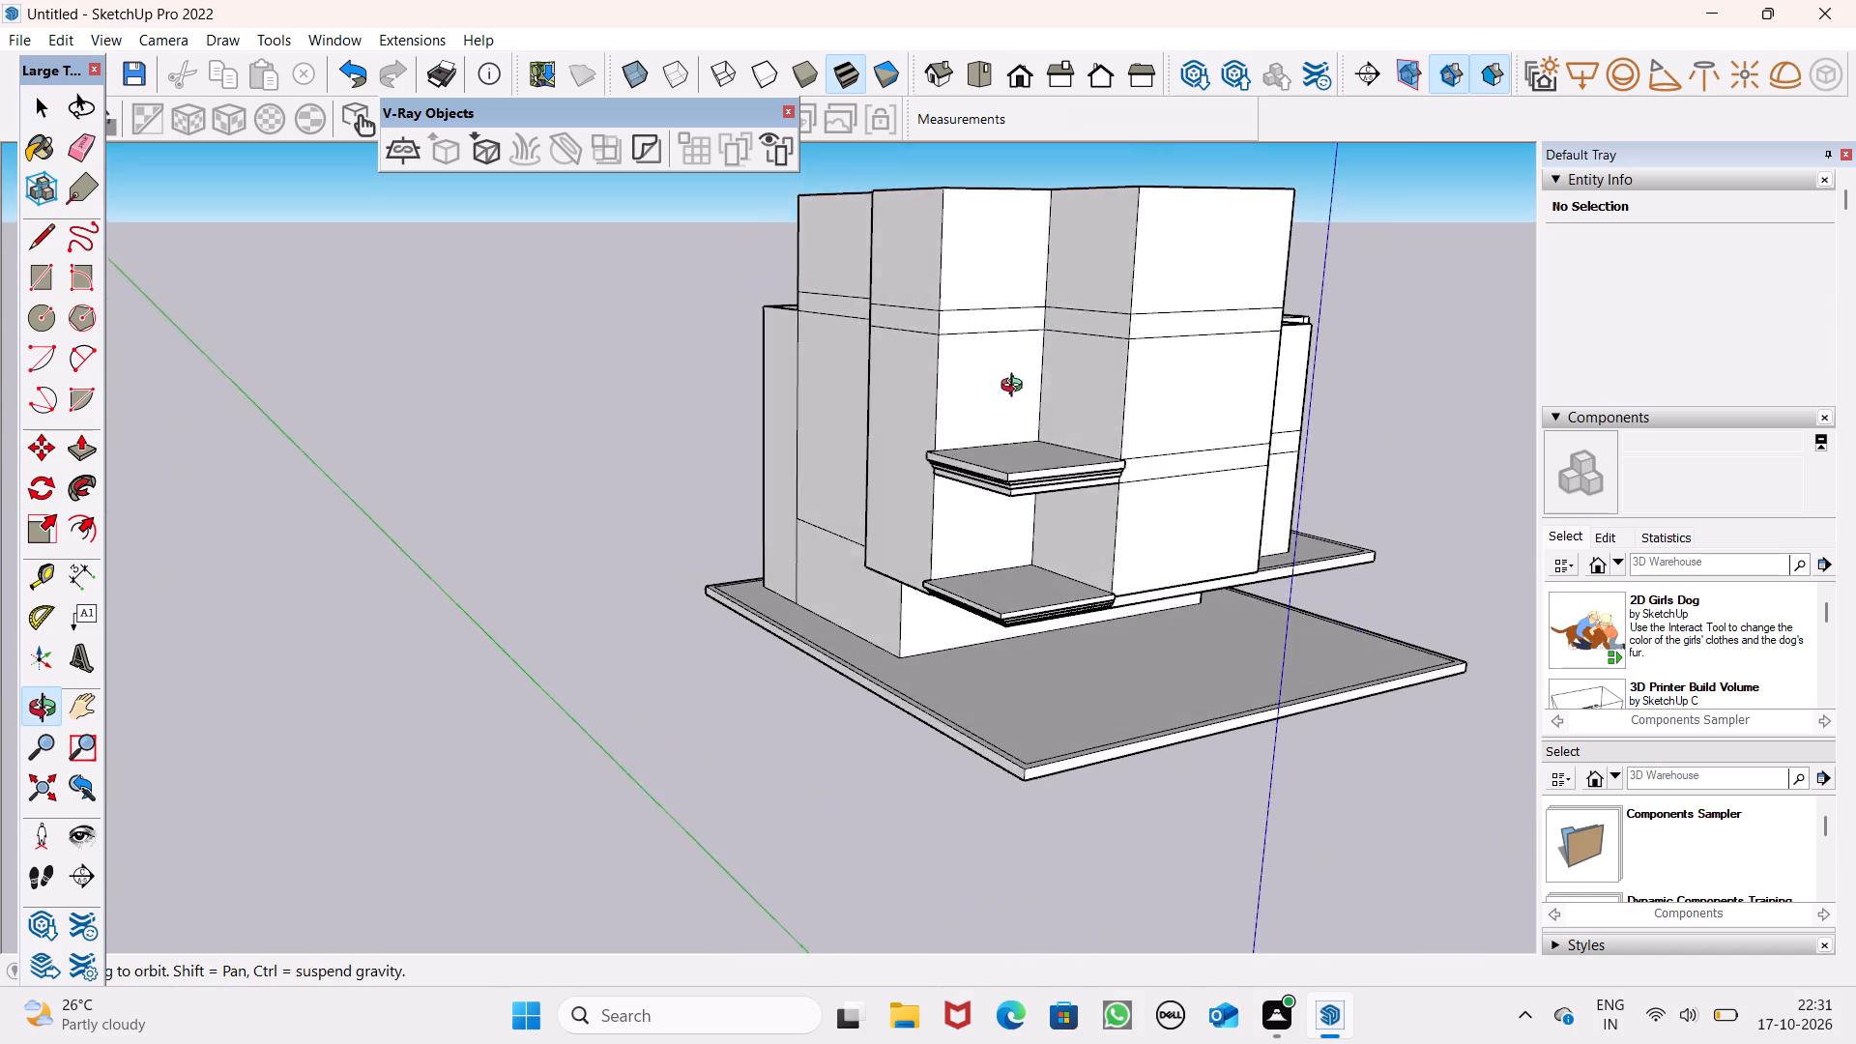
middle_drag(1016, 388, 867, 365)
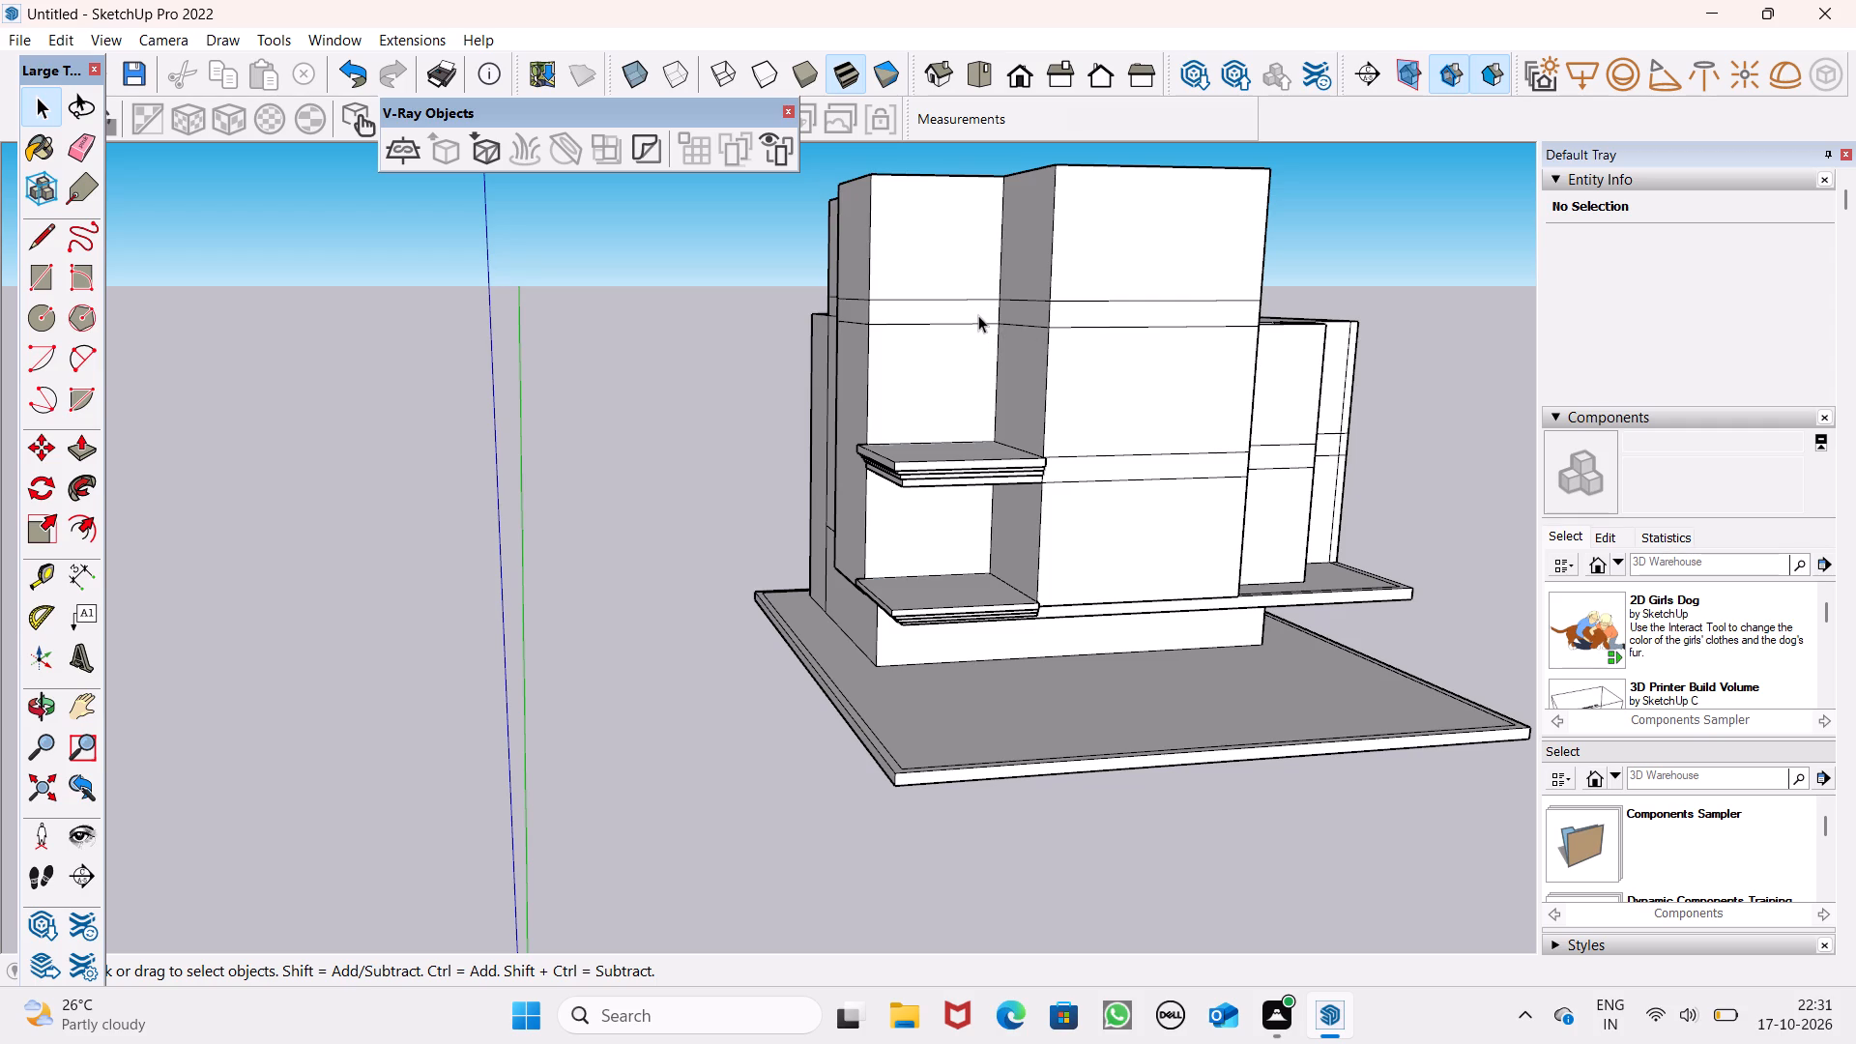
middle_drag(1015, 335, 1191, 409)
scroll(1117, 387, up, 1)
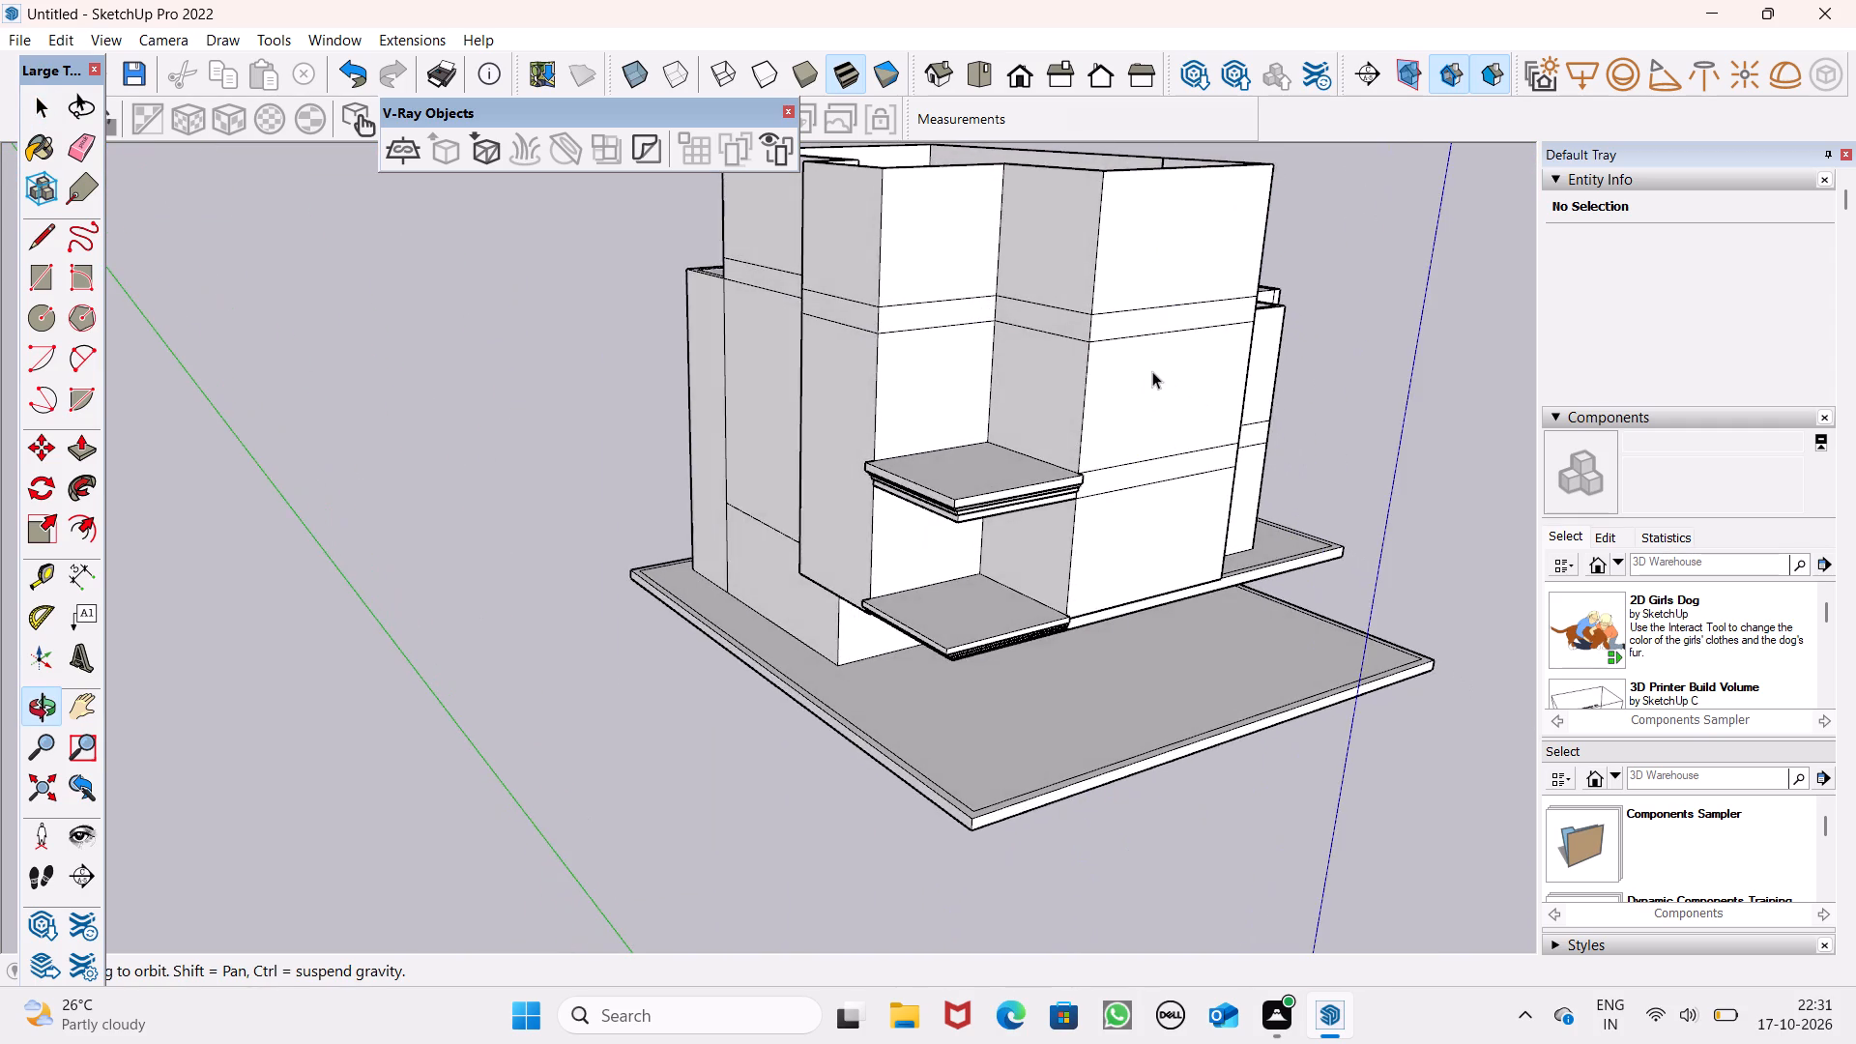
scroll(1145, 375, down, 4)
middle_drag(1129, 388, 1071, 637)
scroll(1145, 389, up, 6)
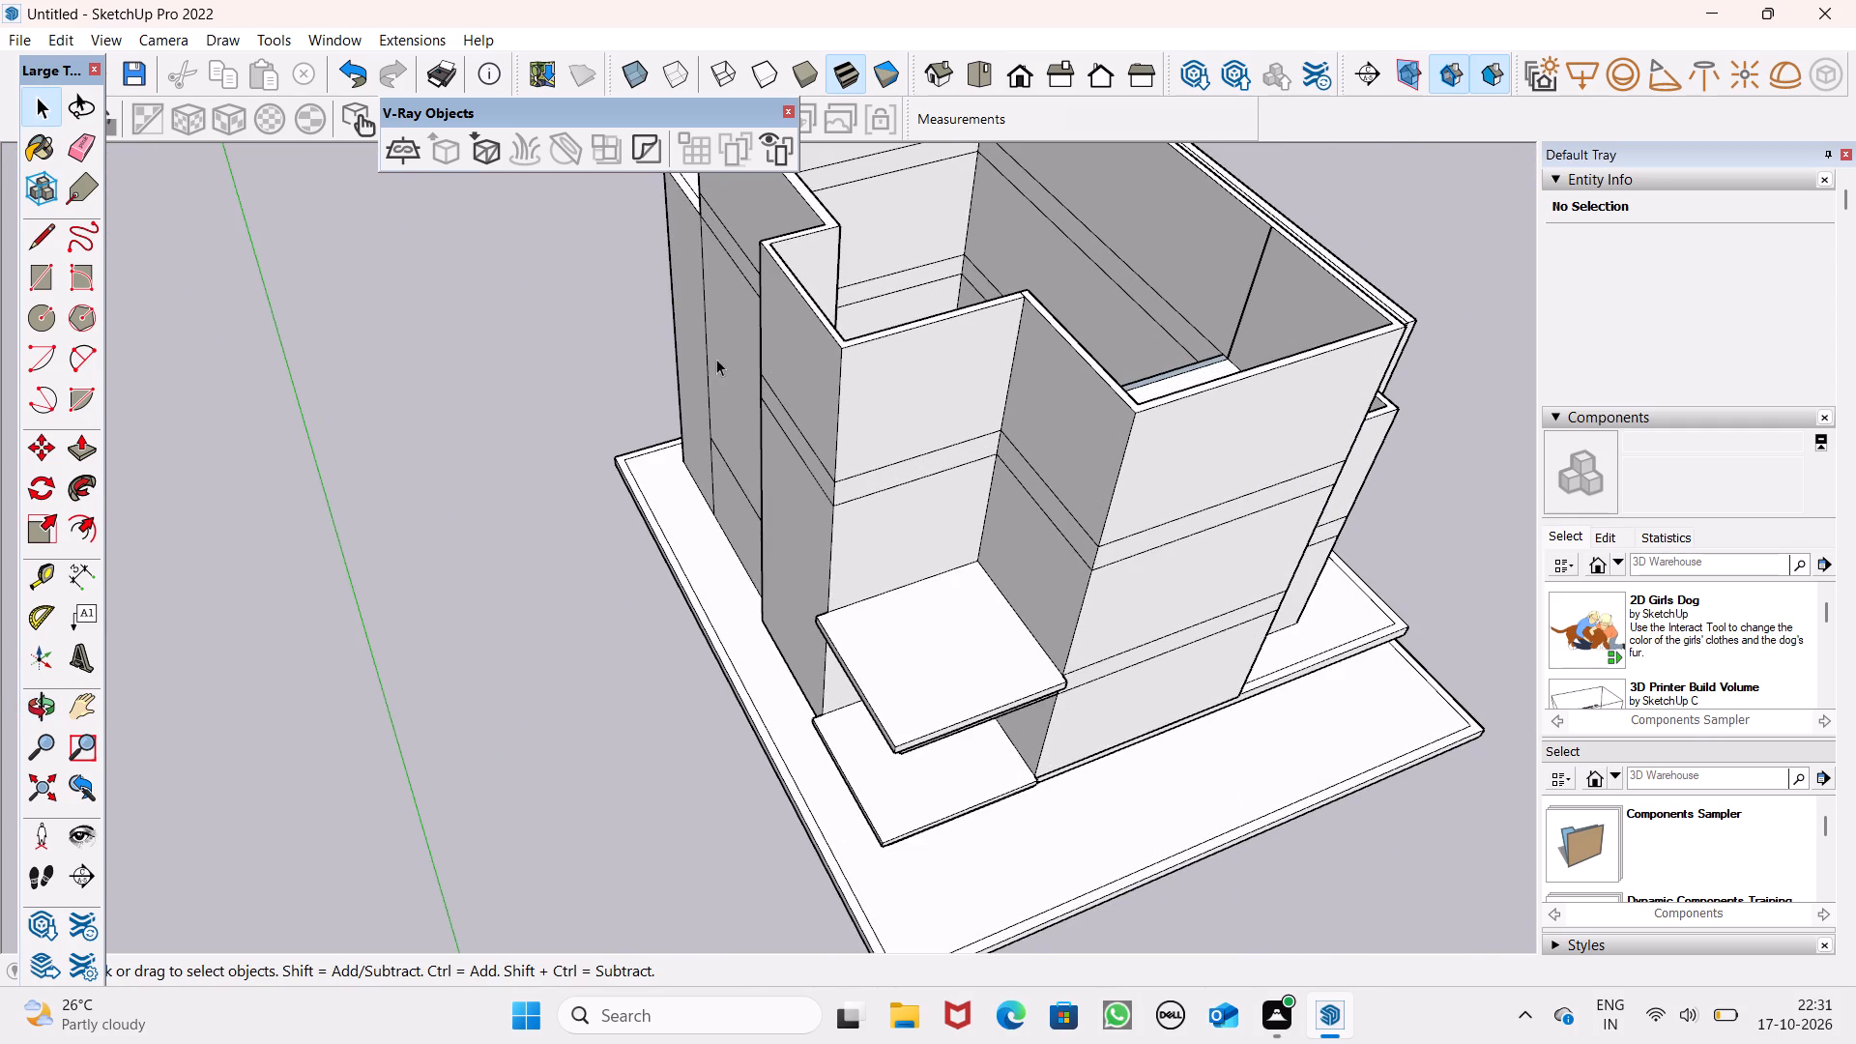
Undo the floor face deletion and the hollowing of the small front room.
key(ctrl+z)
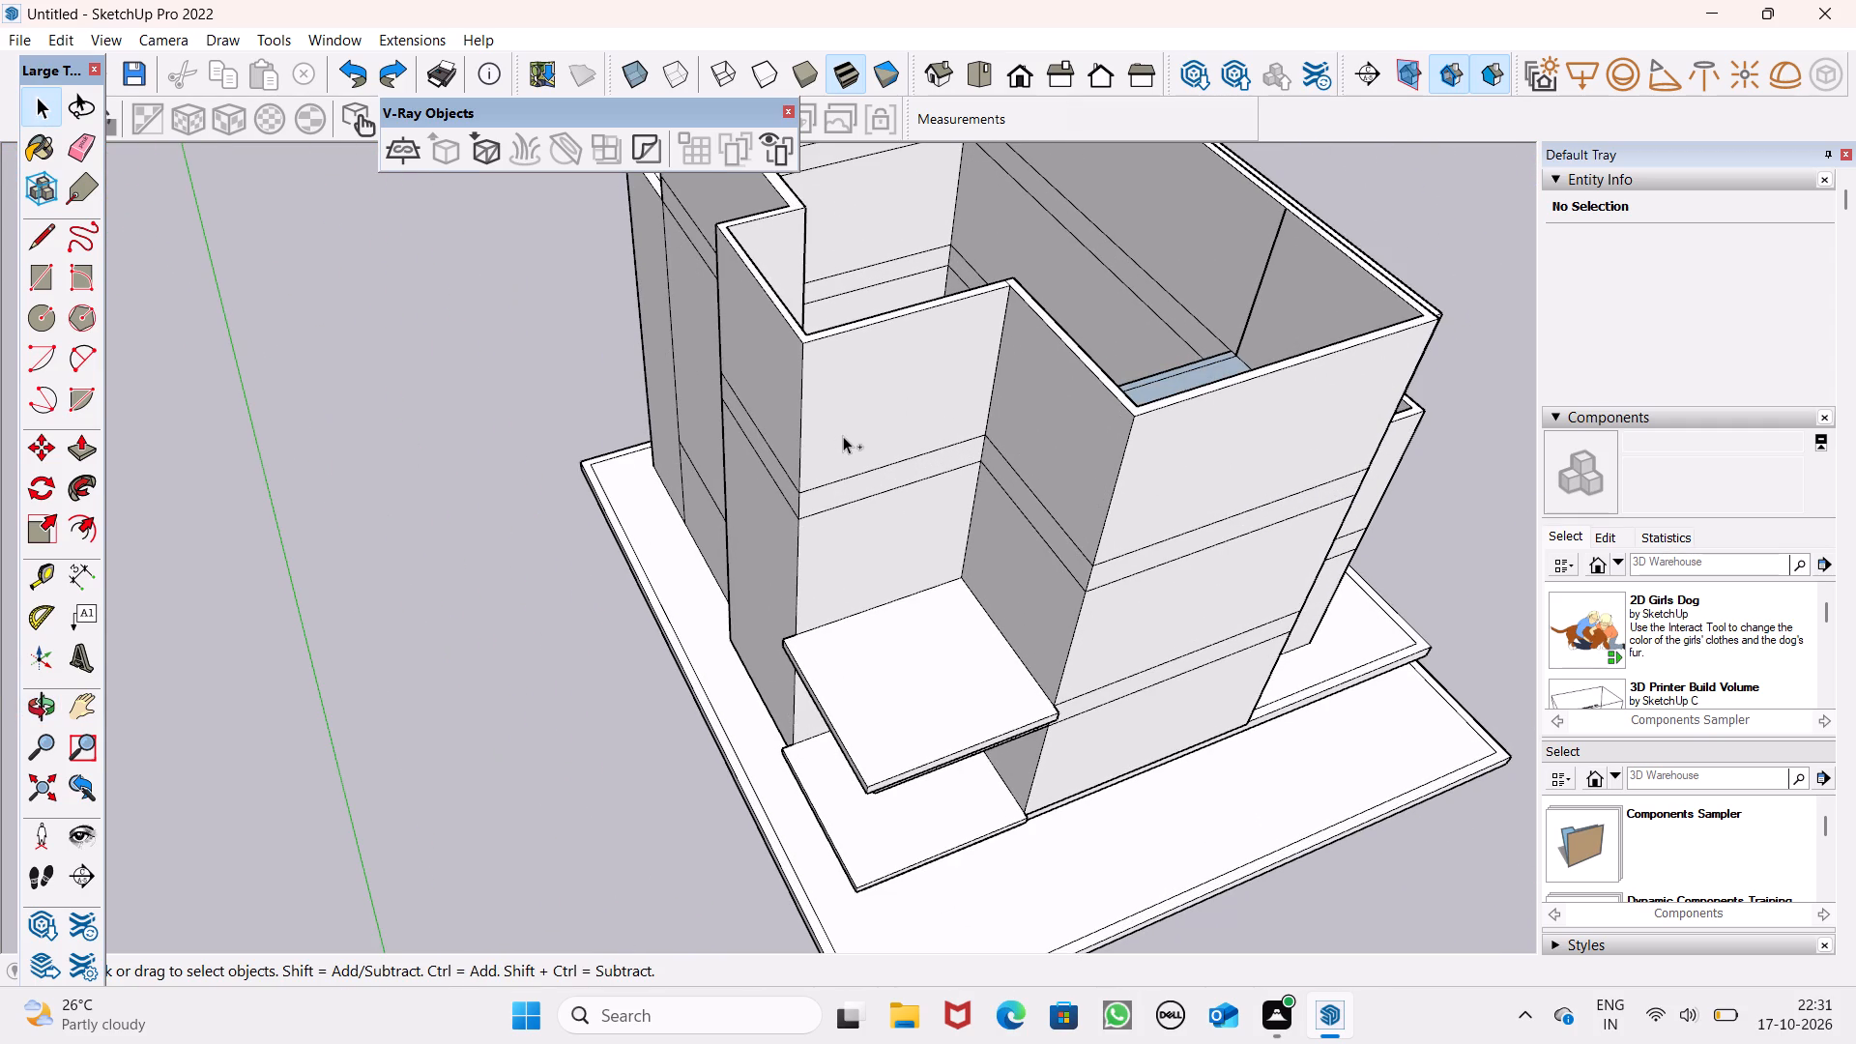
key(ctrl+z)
Push the face between the large room and the small front room 10' 8 1/8" to the small room's far wall.
middle_drag(1052, 428, 1666, 390)
scroll(1636, 423, up, 1)
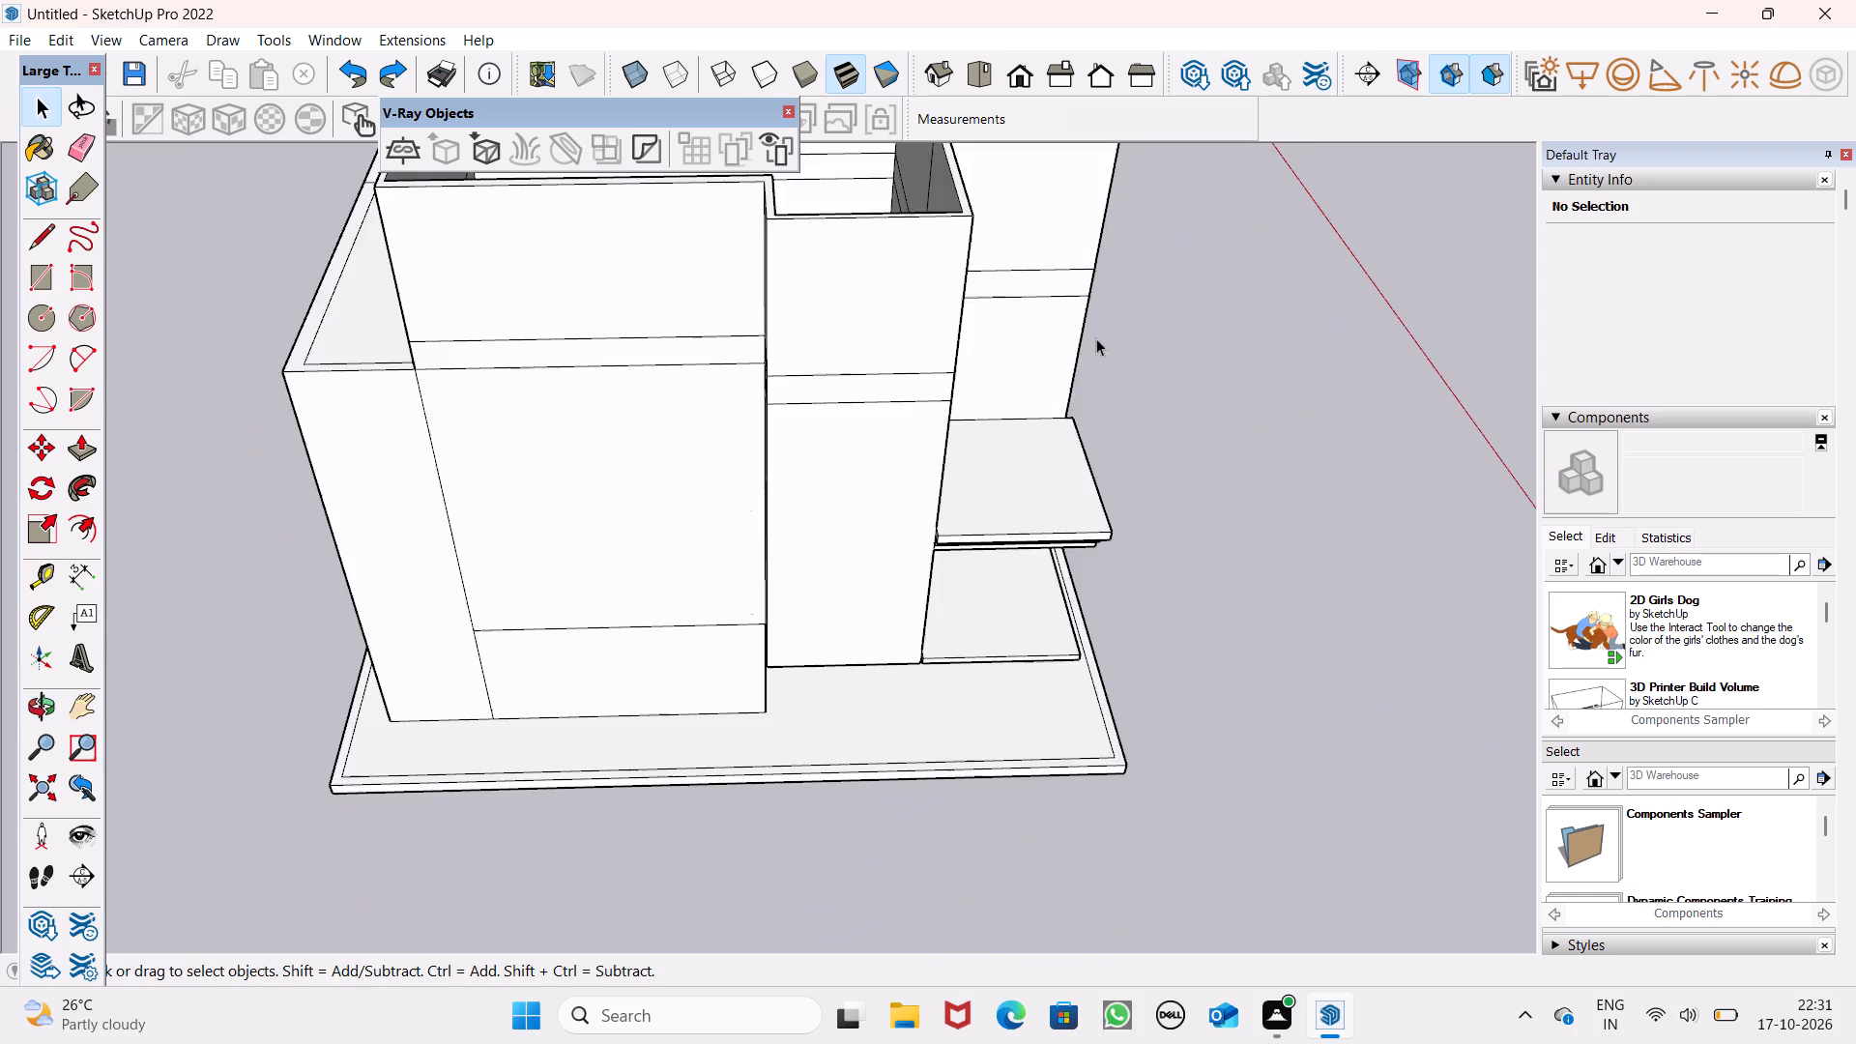
scroll(1014, 441, down, 7)
middle_drag(886, 280, 1531, 378)
scroll(844, 186, up, 1)
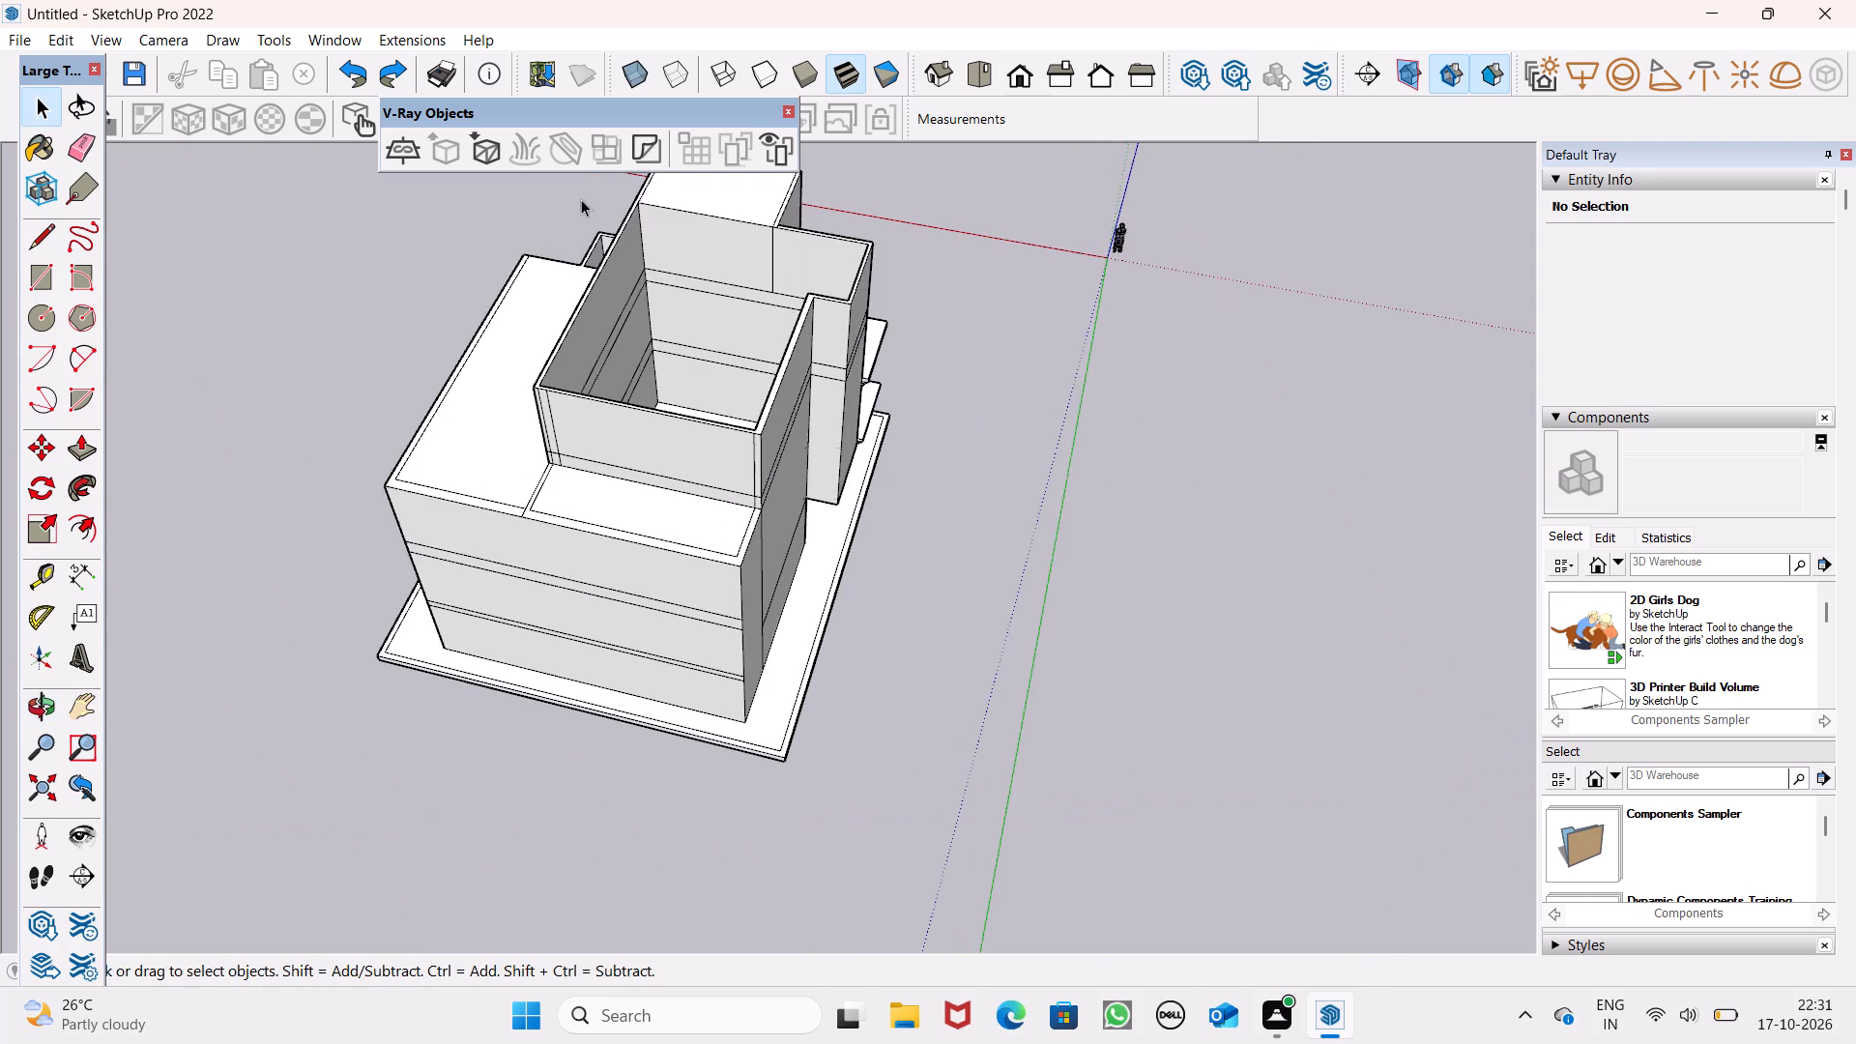
scroll(567, 313, down, 5)
scroll(523, 242, up, 6)
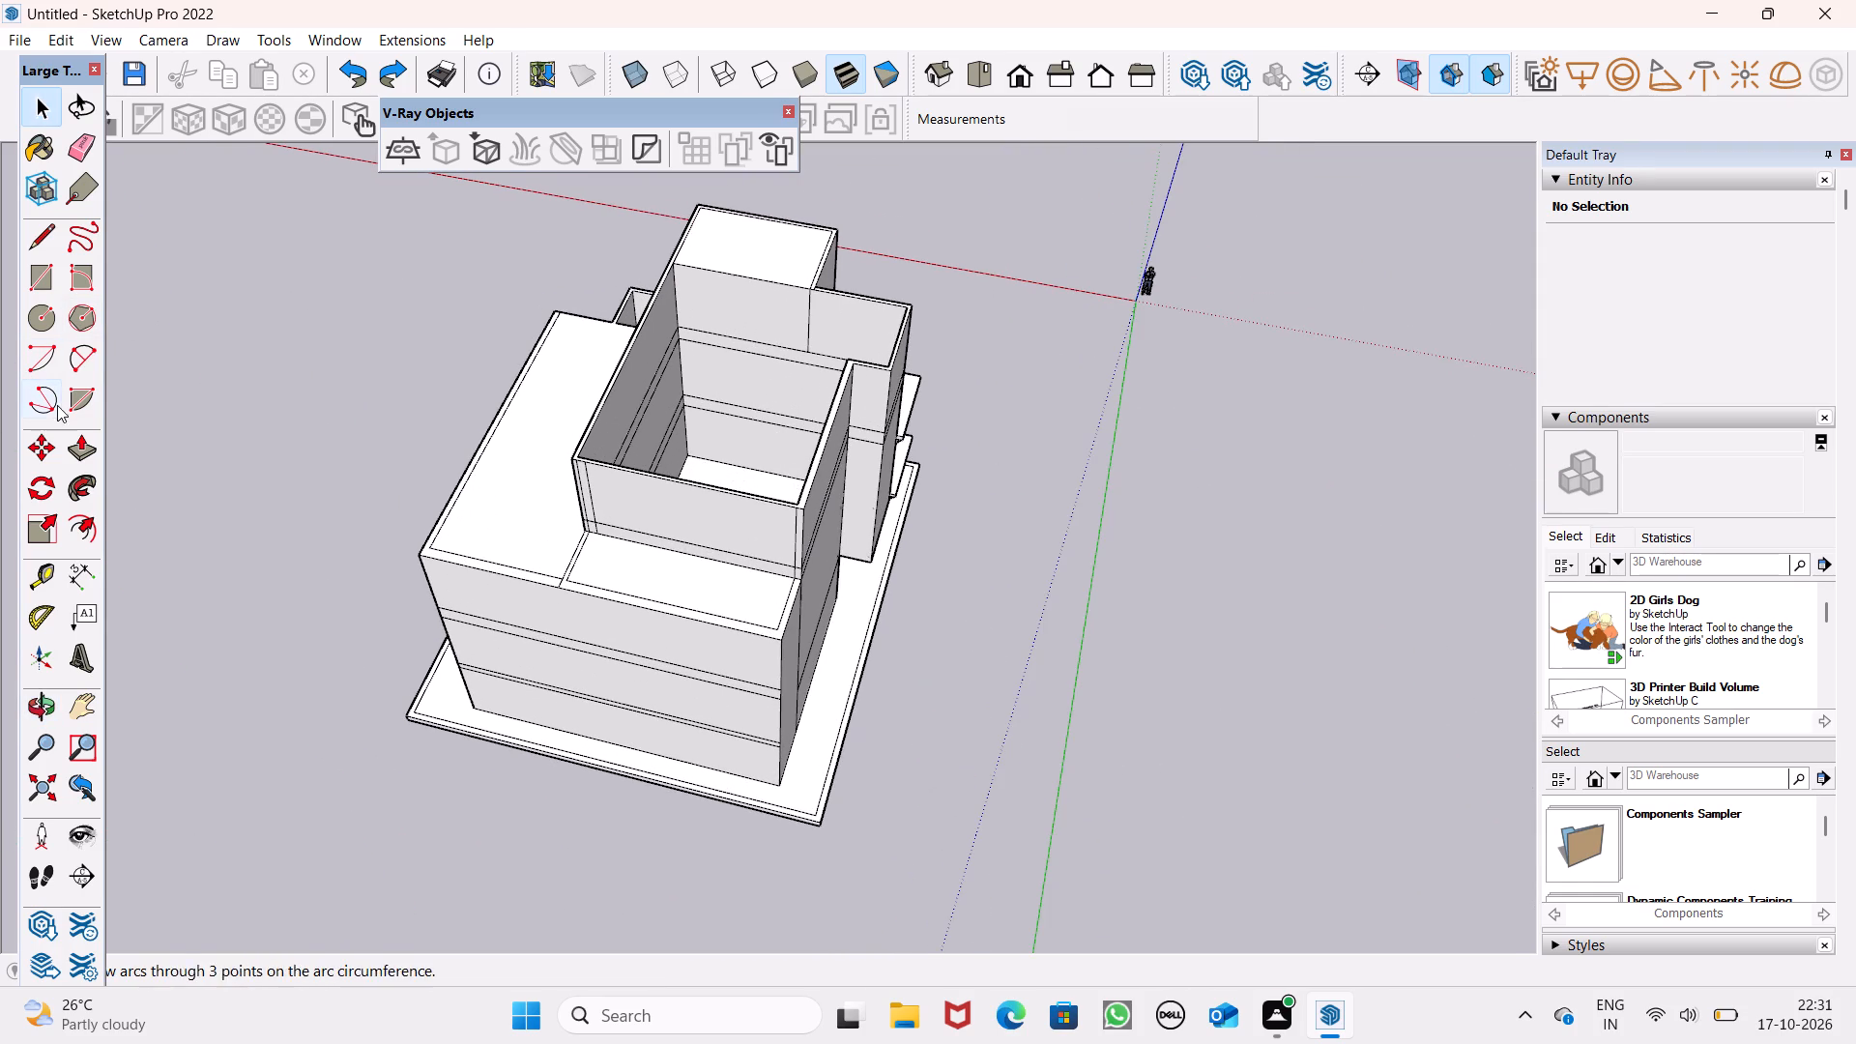
click(72, 443)
scroll(583, 452, up, 1)
middle_drag(584, 452, 727, 423)
scroll(573, 420, up, 2)
scroll(826, 302, down, 2)
middle_drag(827, 311, 694, 499)
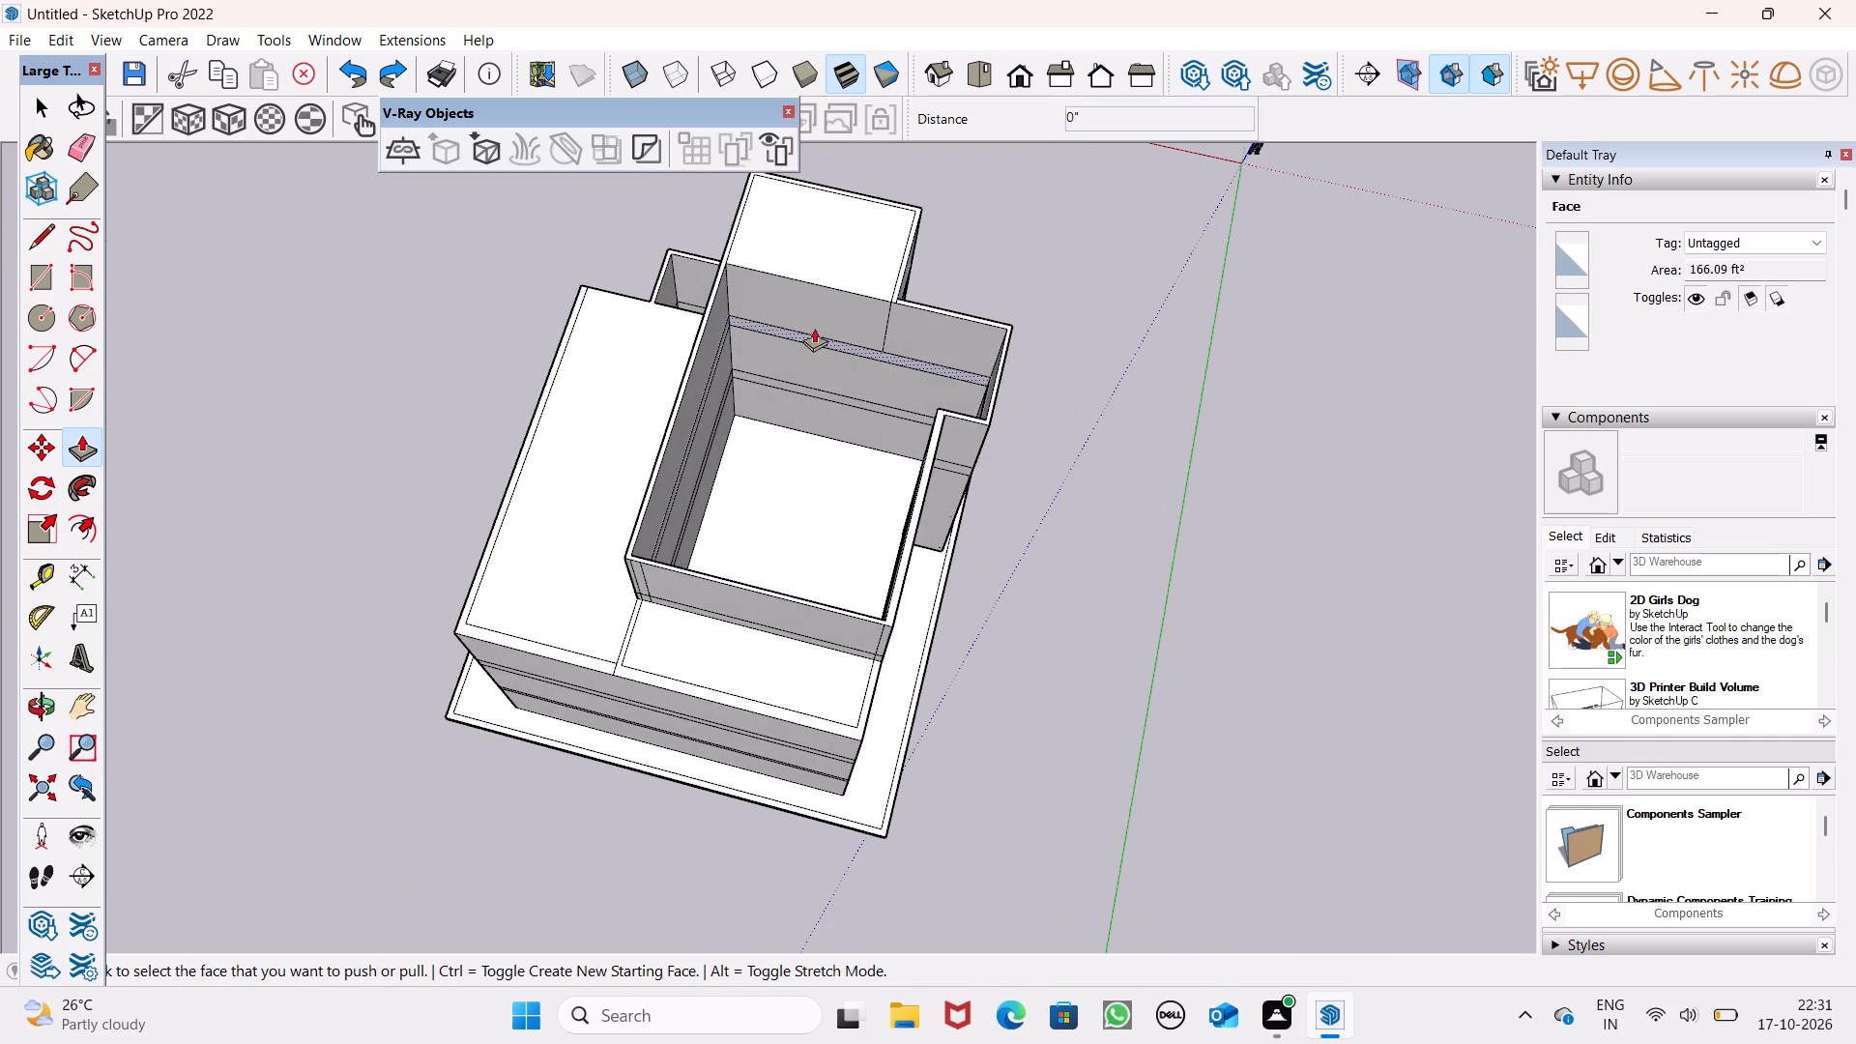
click(52, 224)
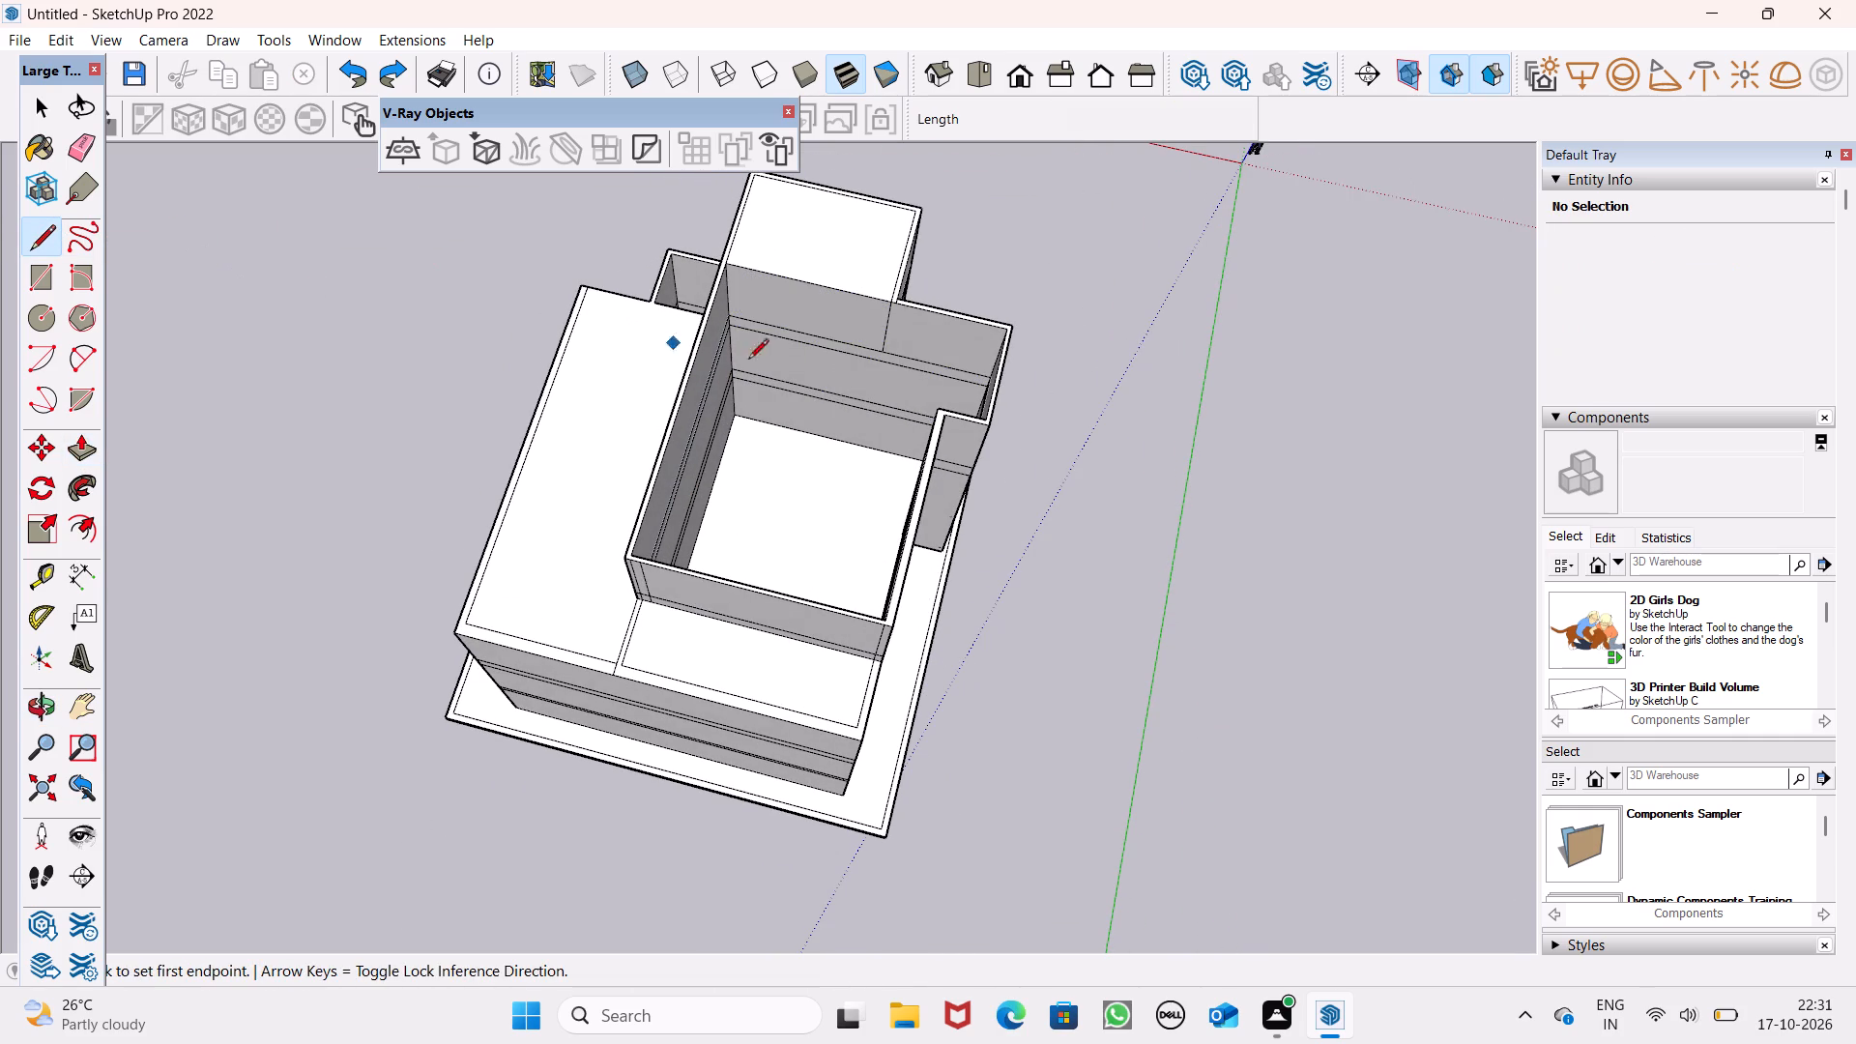
scroll(856, 374, up, 6)
scroll(911, 350, down, 3)
middle_drag(913, 376, 839, 469)
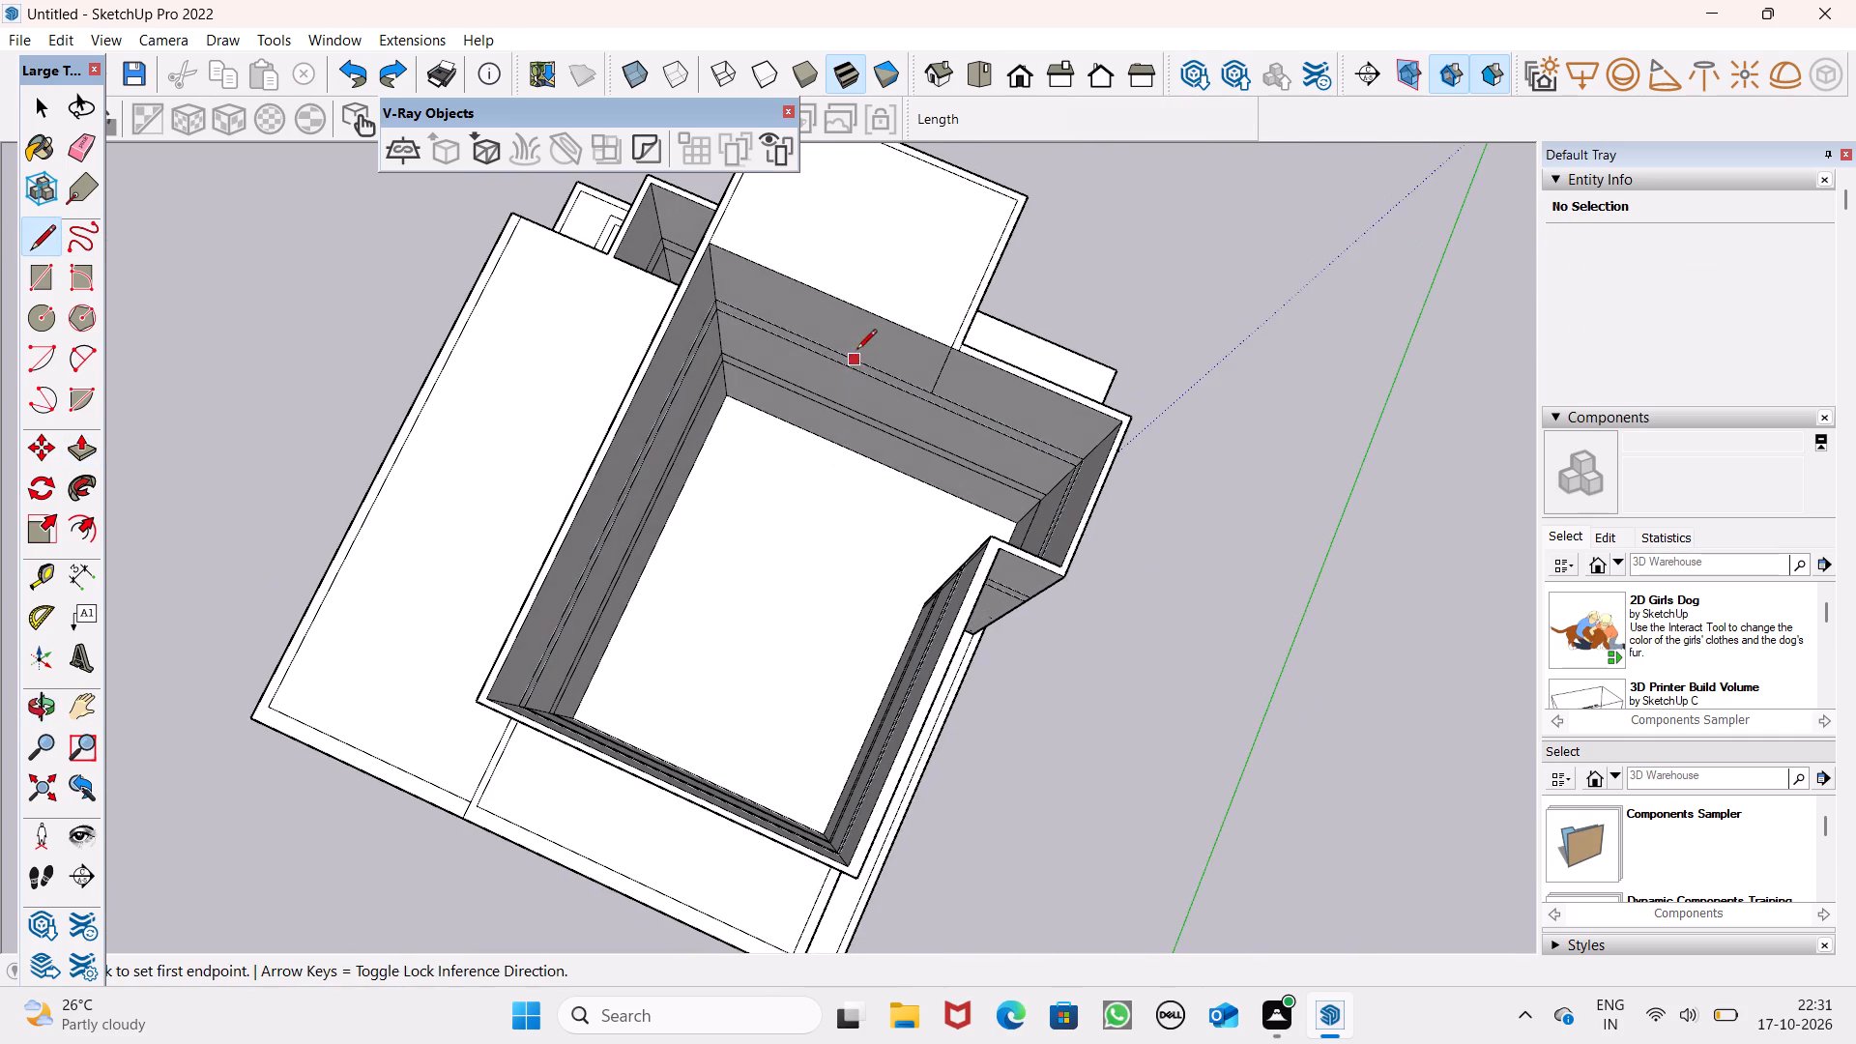
drag(76, 440, 87, 435)
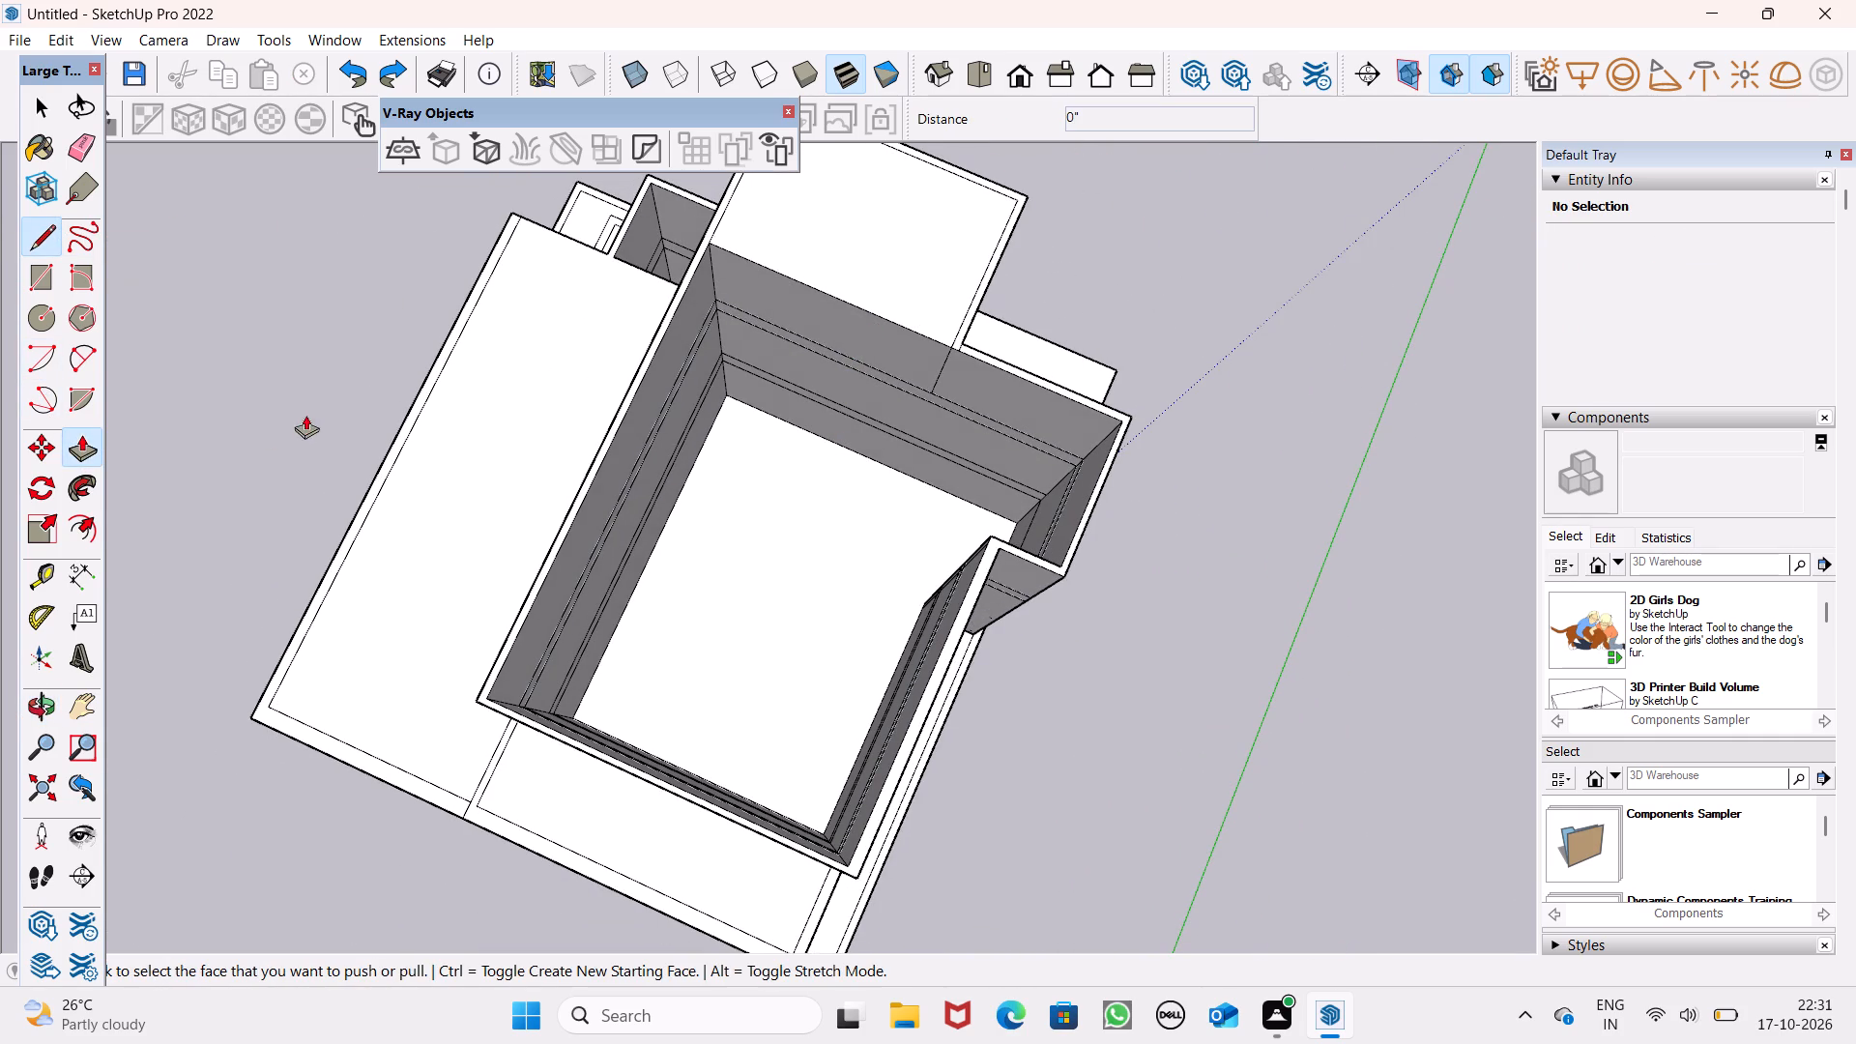
drag(802, 318, 925, 204)
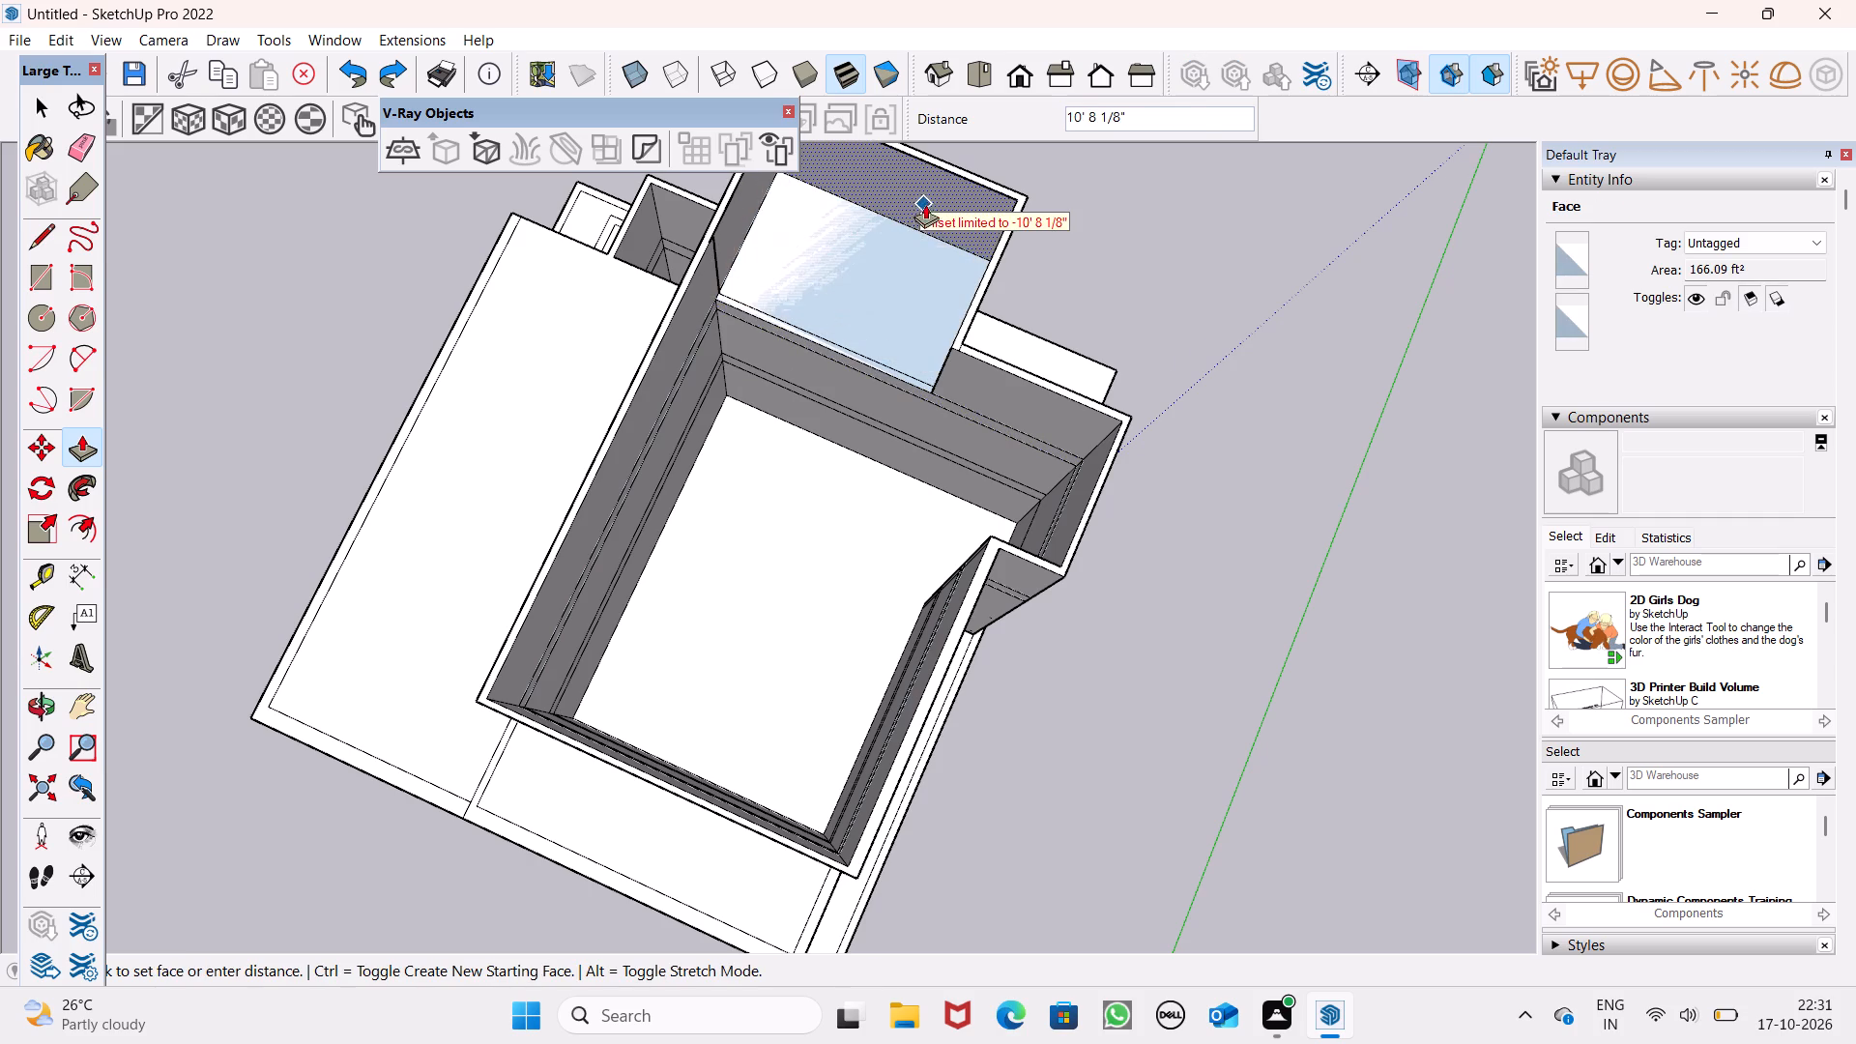
drag(925, 204, 928, 202)
key(space)
Delete the blue face overlapping the small front room's floor.
click(879, 280)
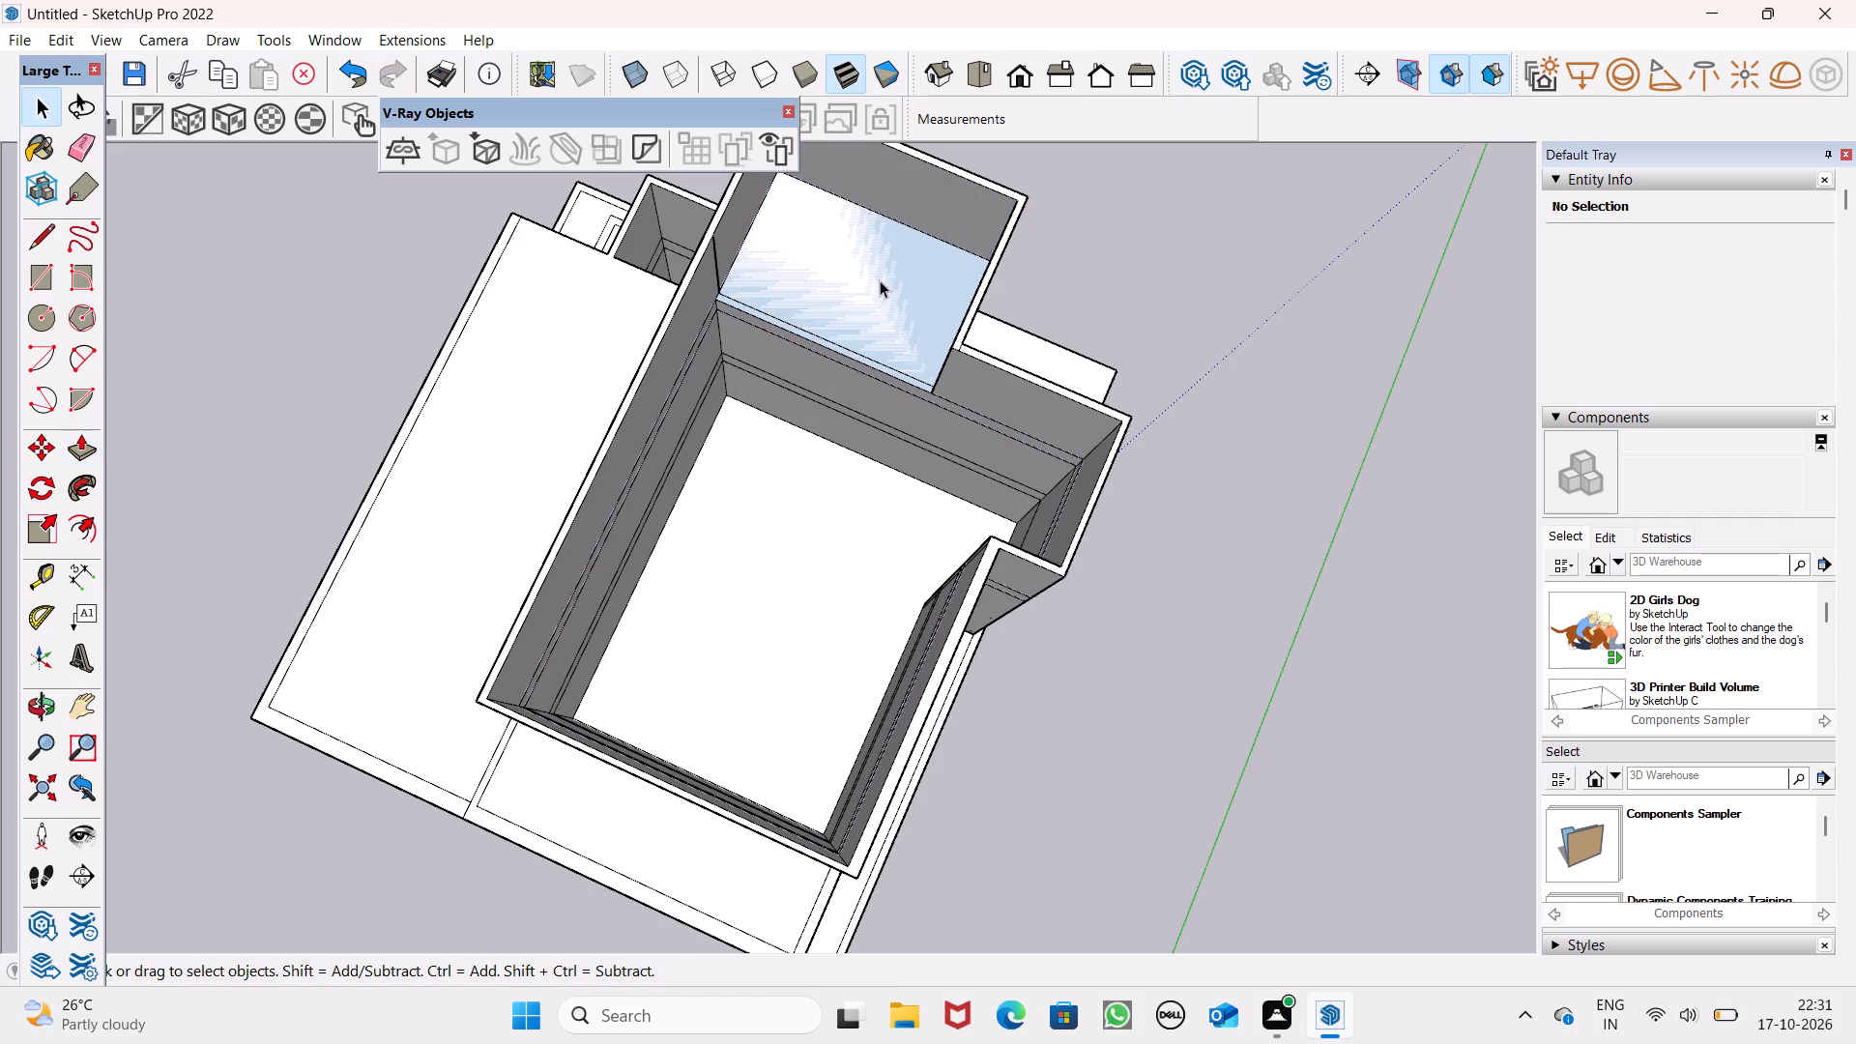
key(Delete)
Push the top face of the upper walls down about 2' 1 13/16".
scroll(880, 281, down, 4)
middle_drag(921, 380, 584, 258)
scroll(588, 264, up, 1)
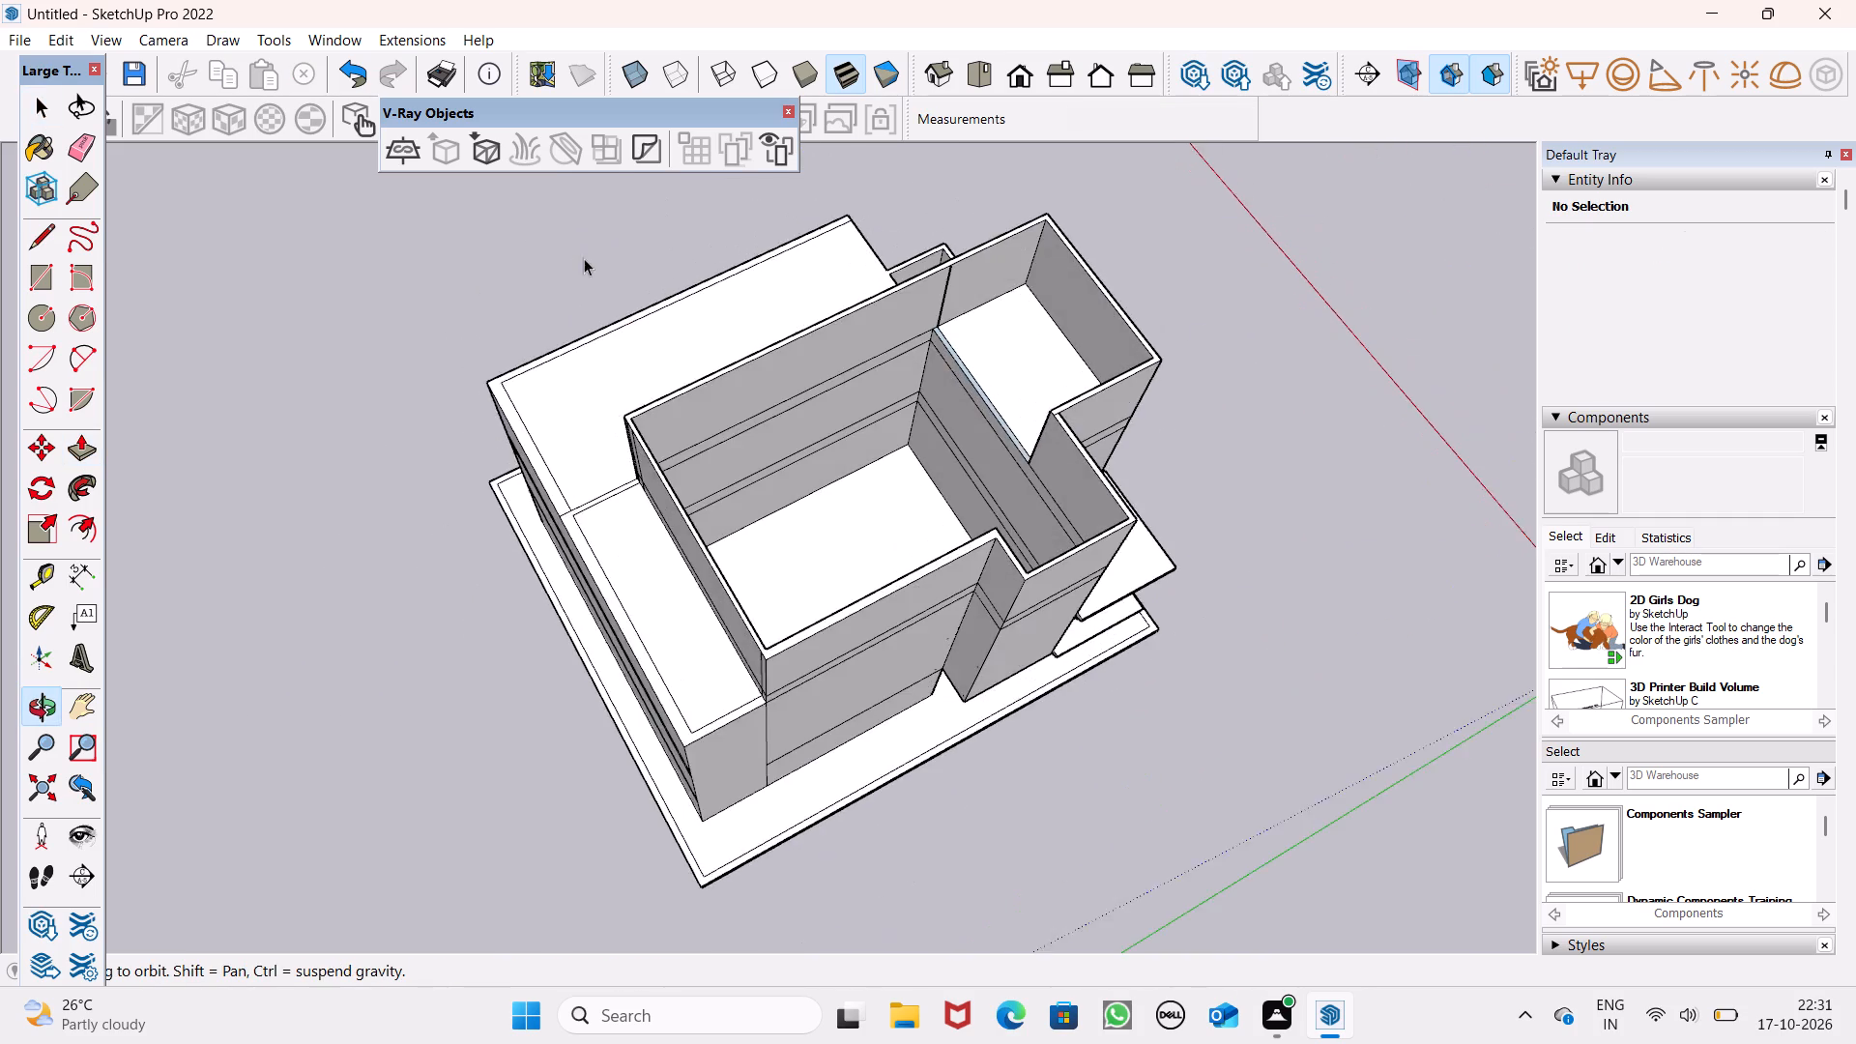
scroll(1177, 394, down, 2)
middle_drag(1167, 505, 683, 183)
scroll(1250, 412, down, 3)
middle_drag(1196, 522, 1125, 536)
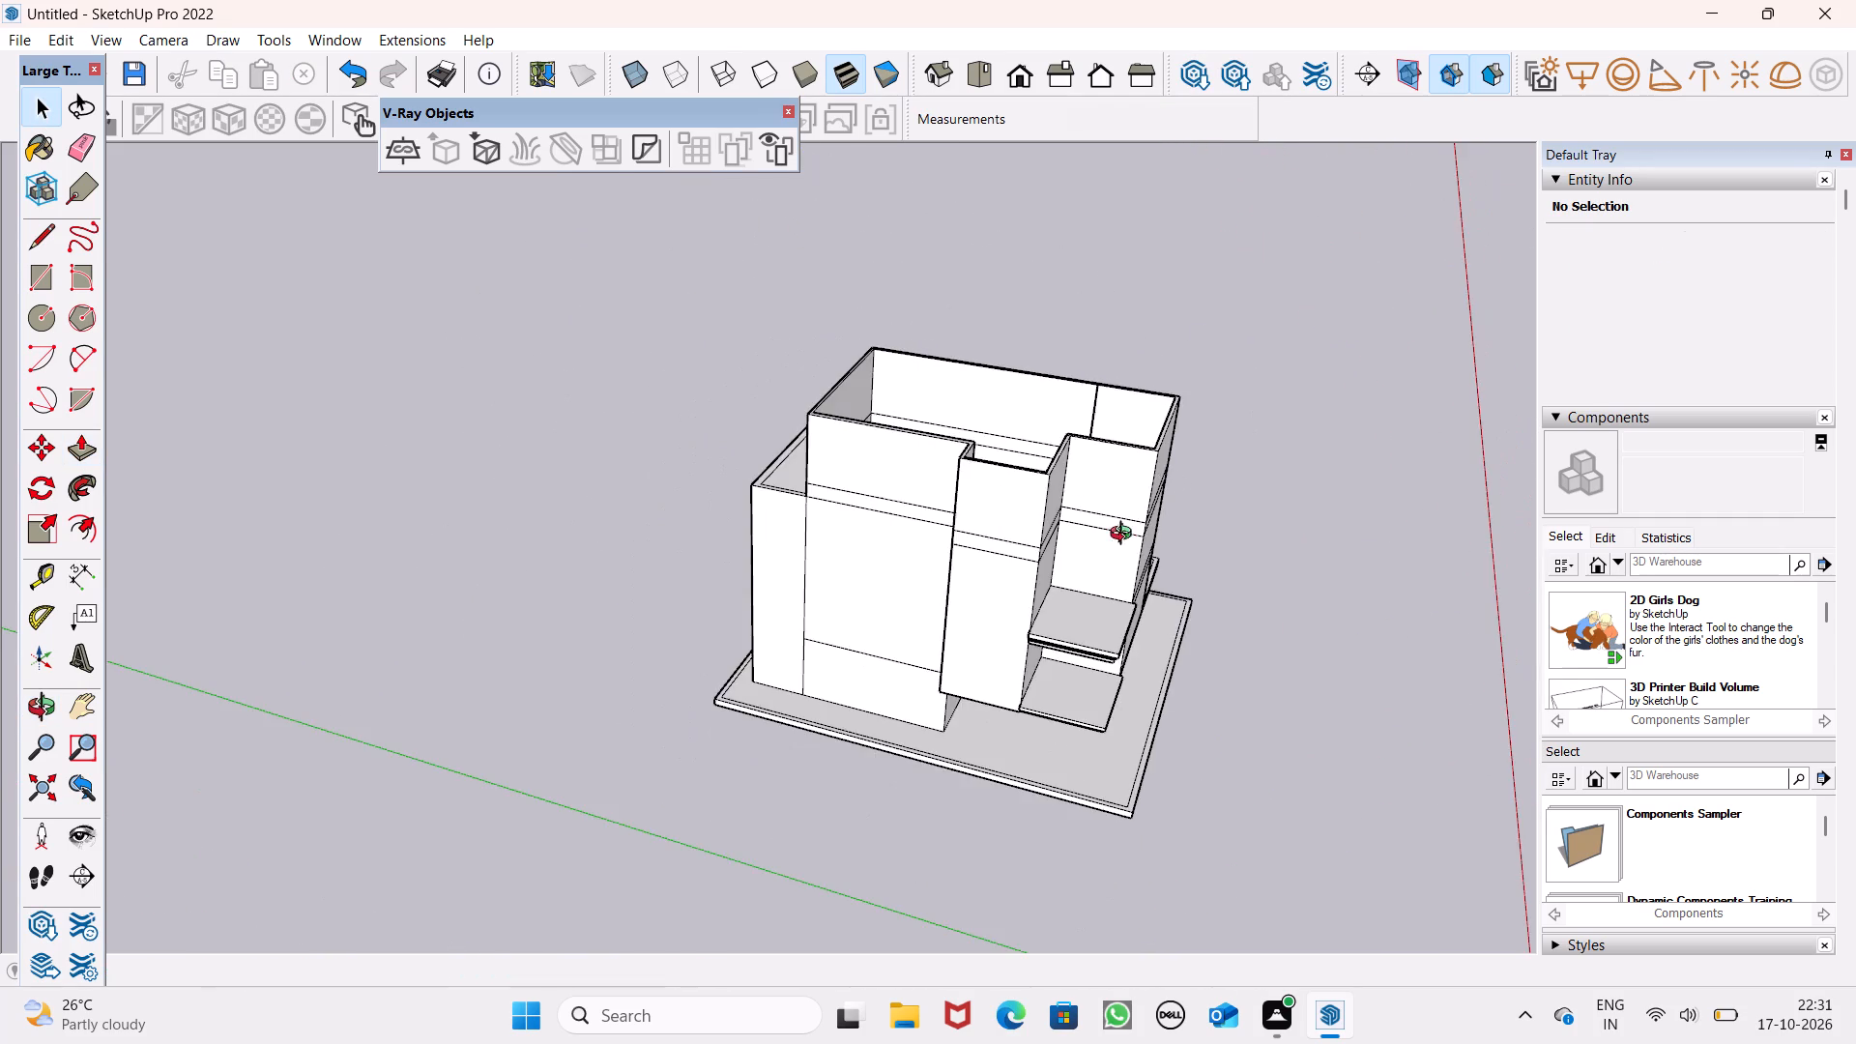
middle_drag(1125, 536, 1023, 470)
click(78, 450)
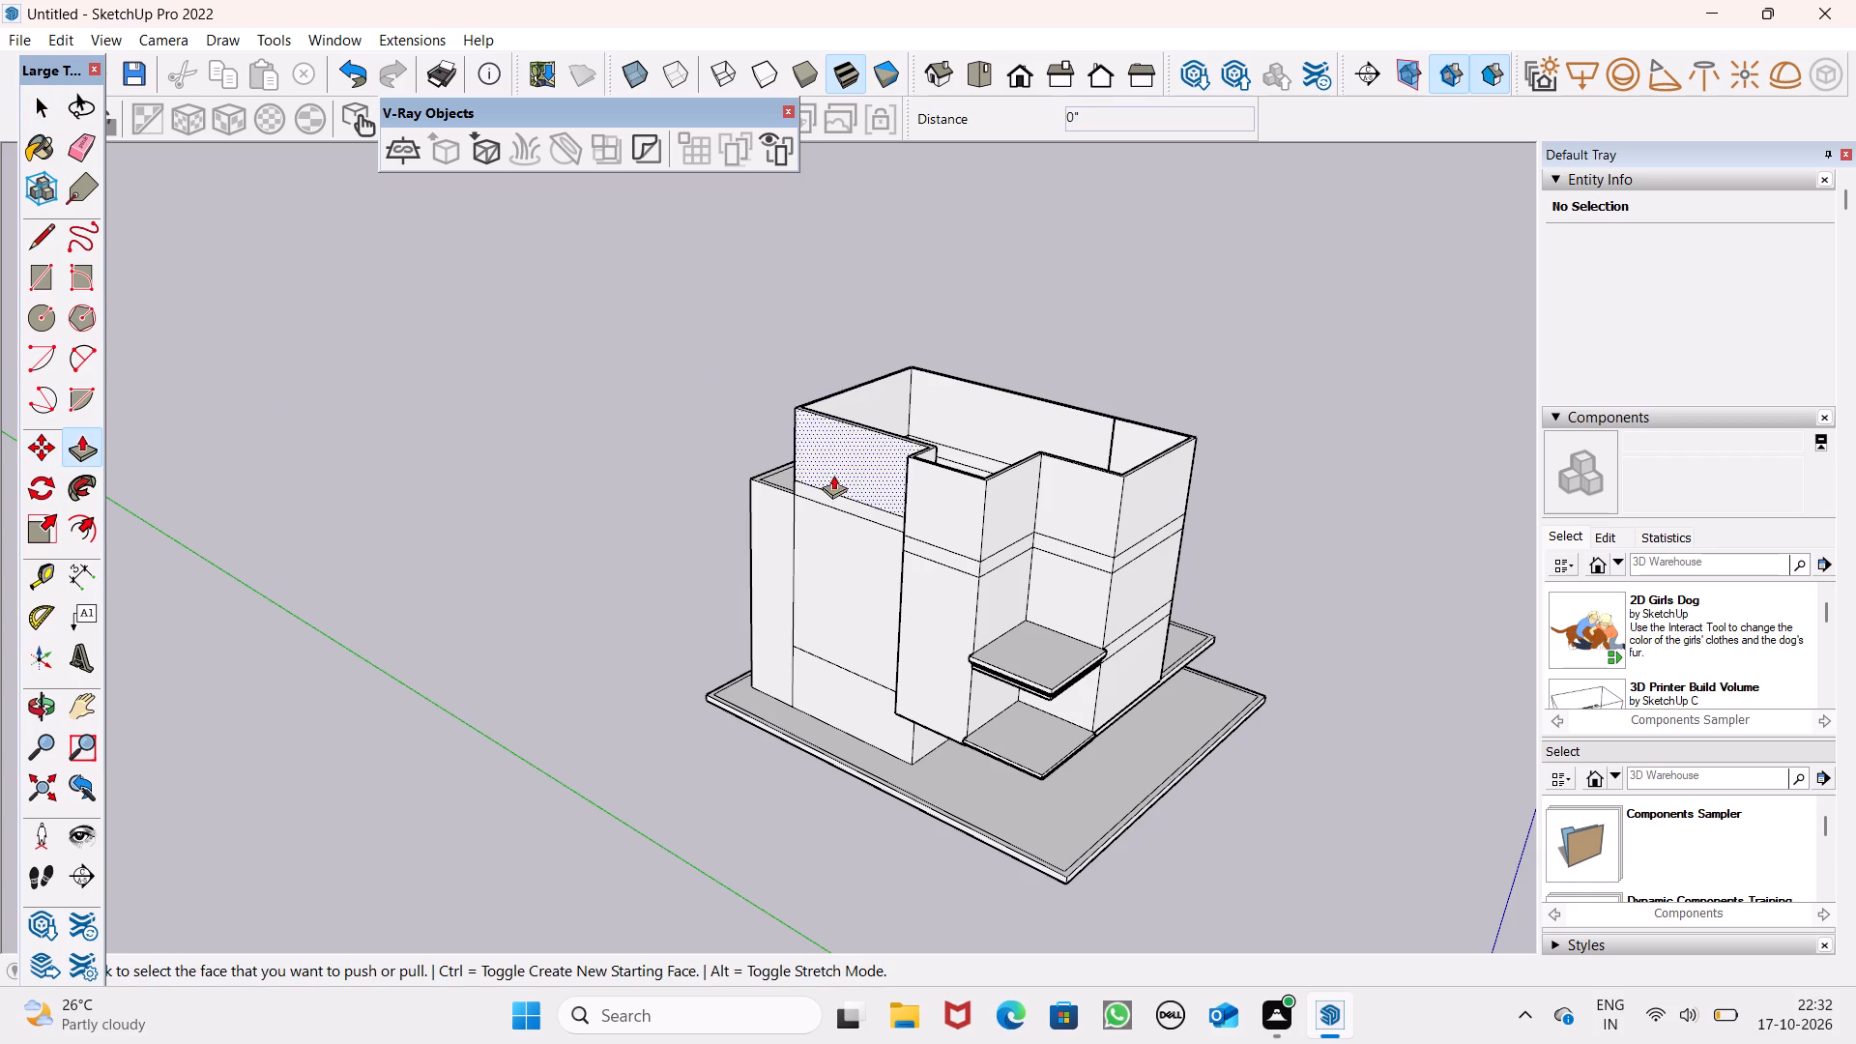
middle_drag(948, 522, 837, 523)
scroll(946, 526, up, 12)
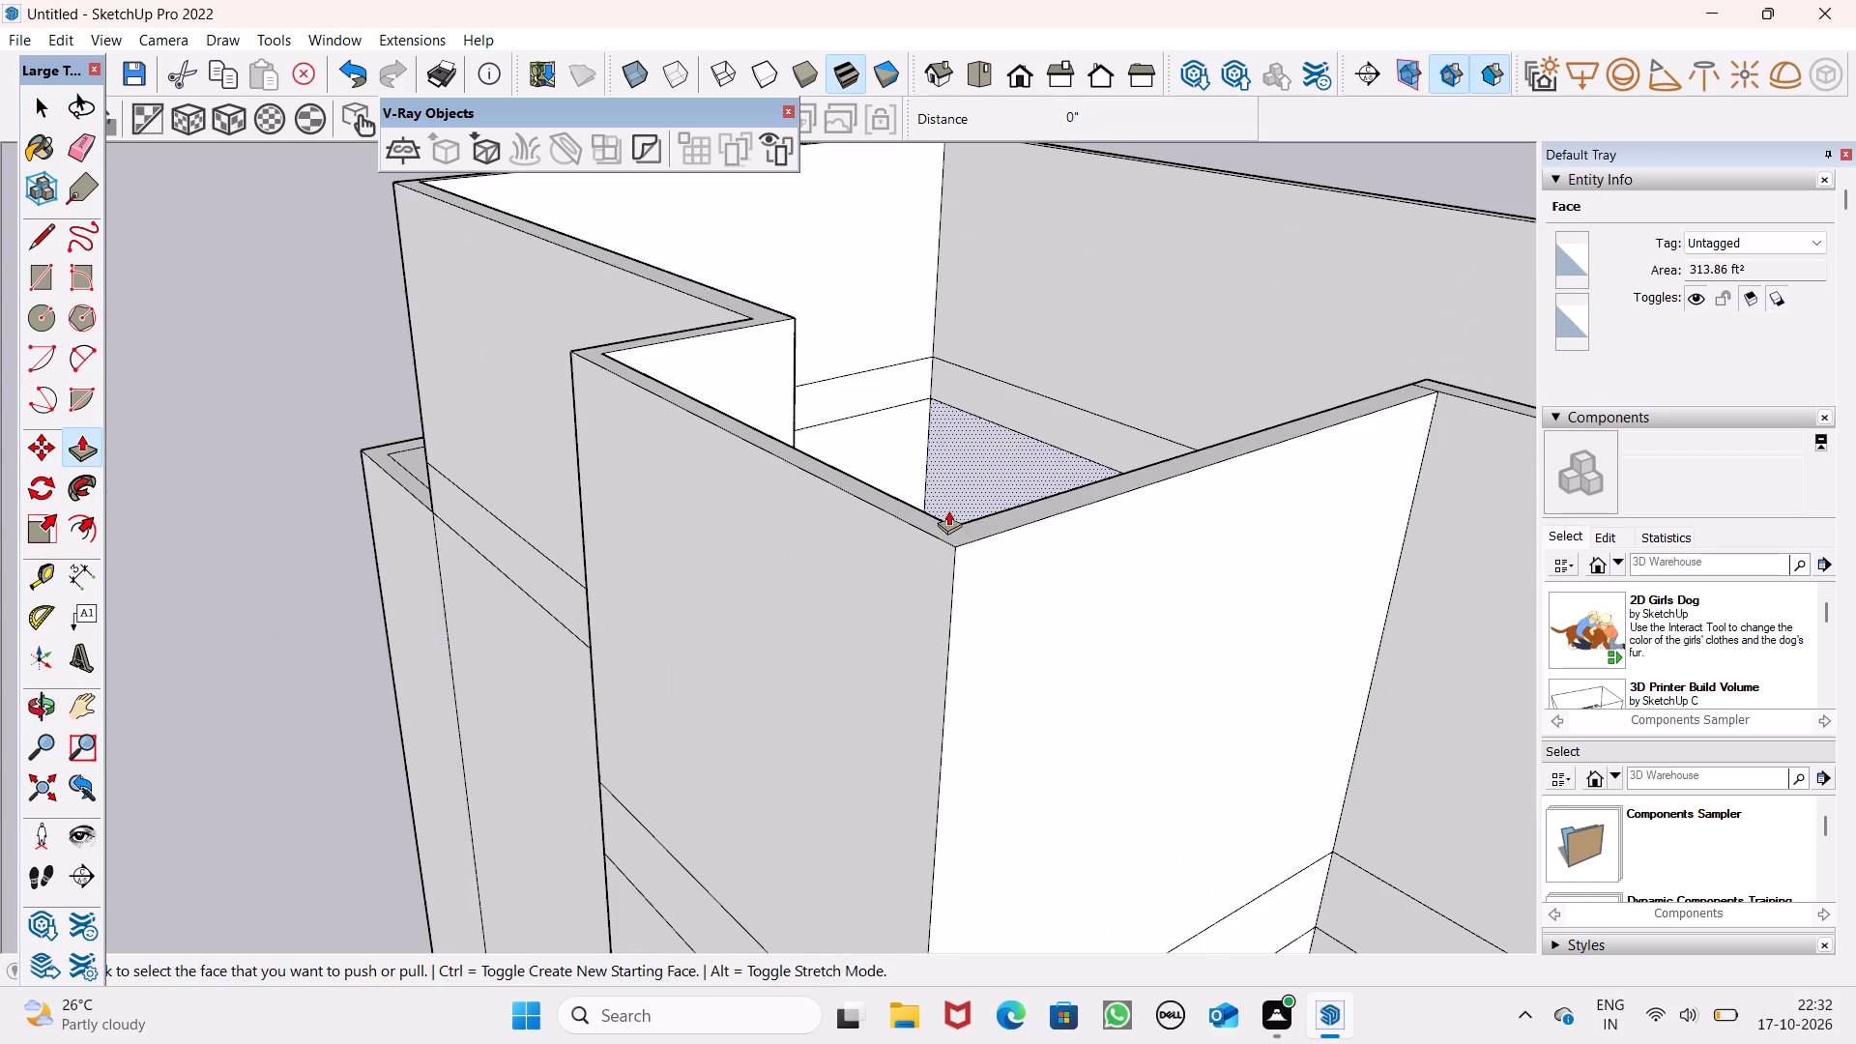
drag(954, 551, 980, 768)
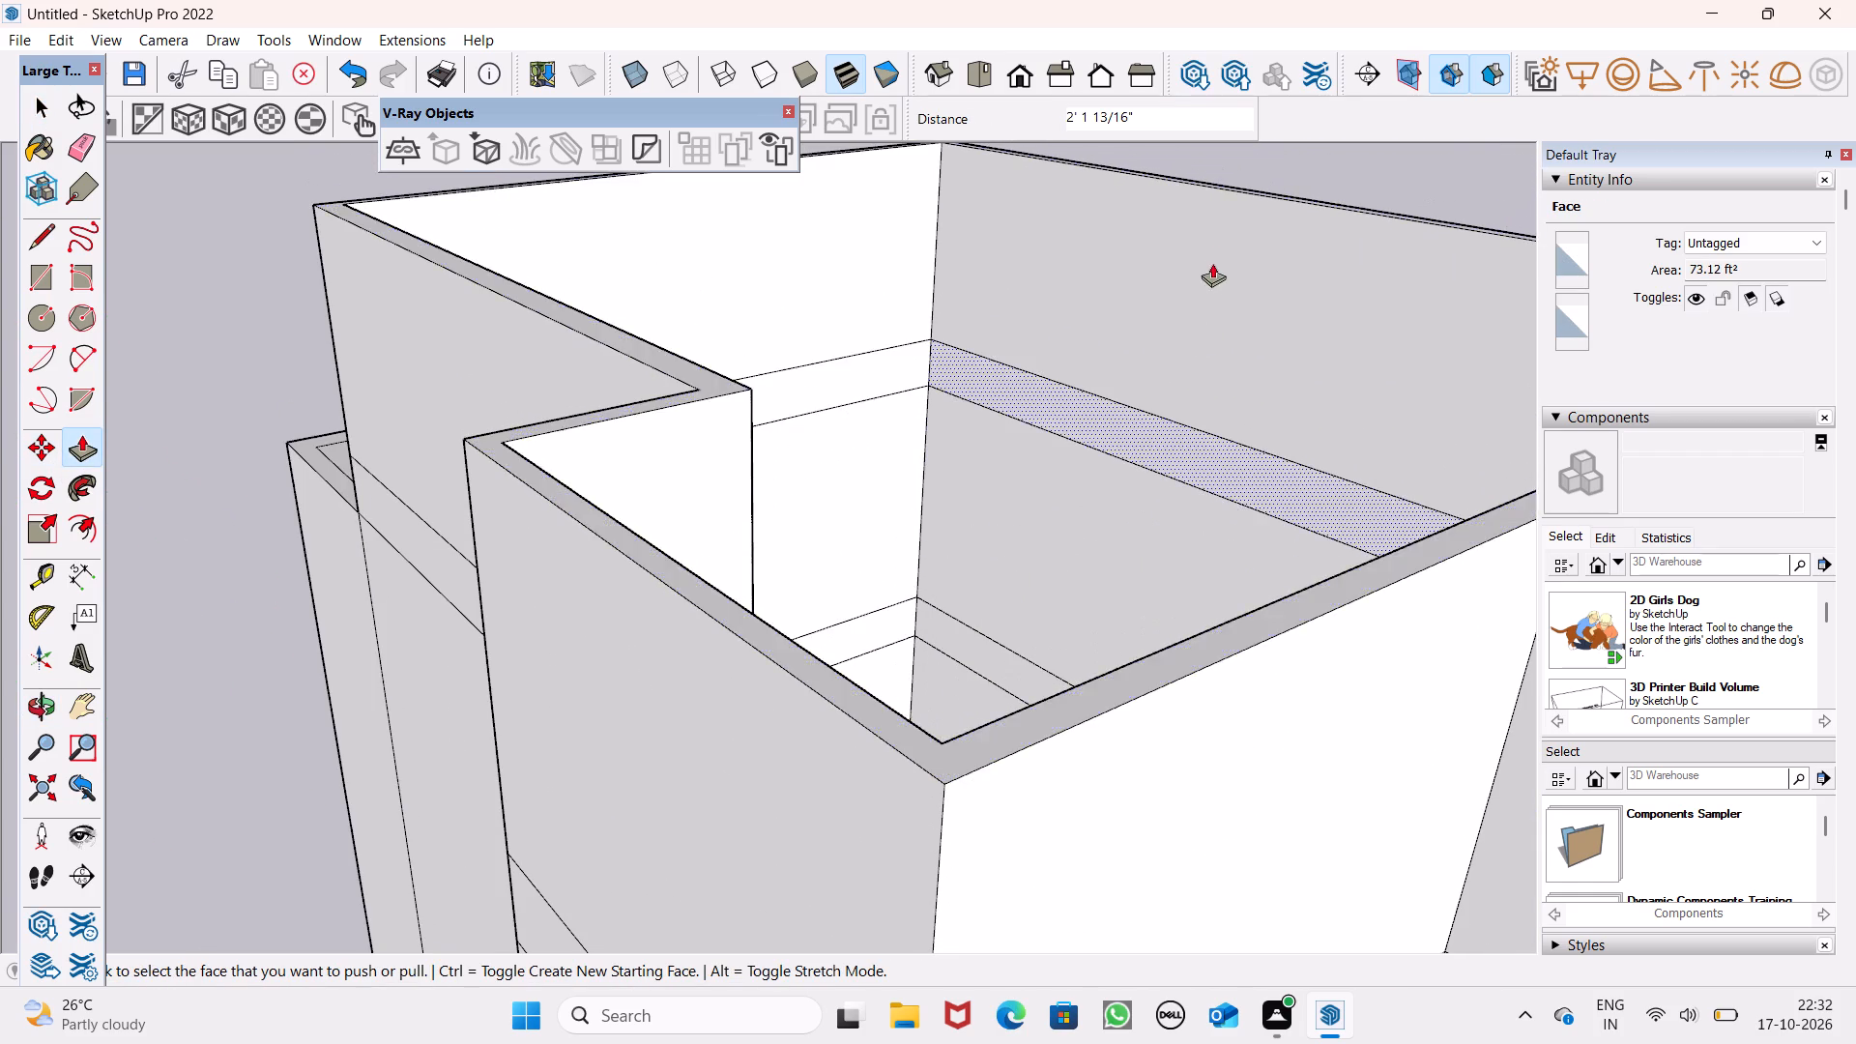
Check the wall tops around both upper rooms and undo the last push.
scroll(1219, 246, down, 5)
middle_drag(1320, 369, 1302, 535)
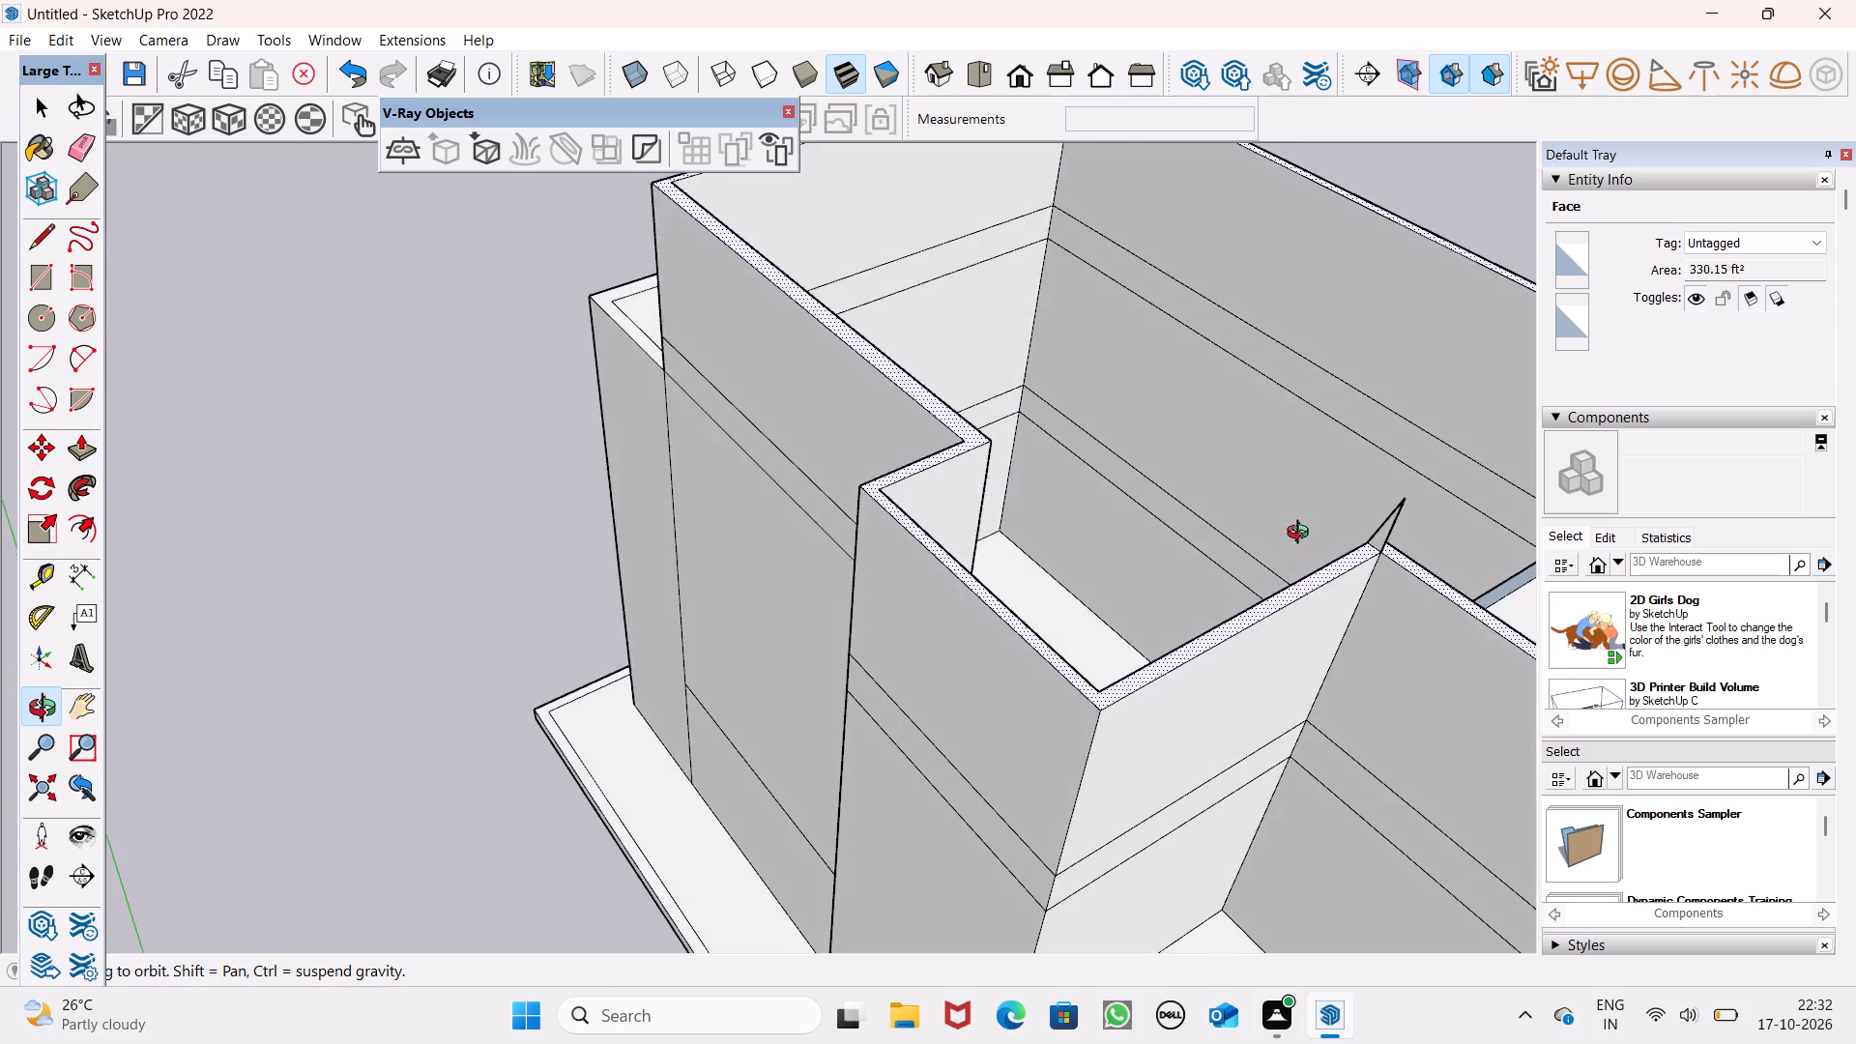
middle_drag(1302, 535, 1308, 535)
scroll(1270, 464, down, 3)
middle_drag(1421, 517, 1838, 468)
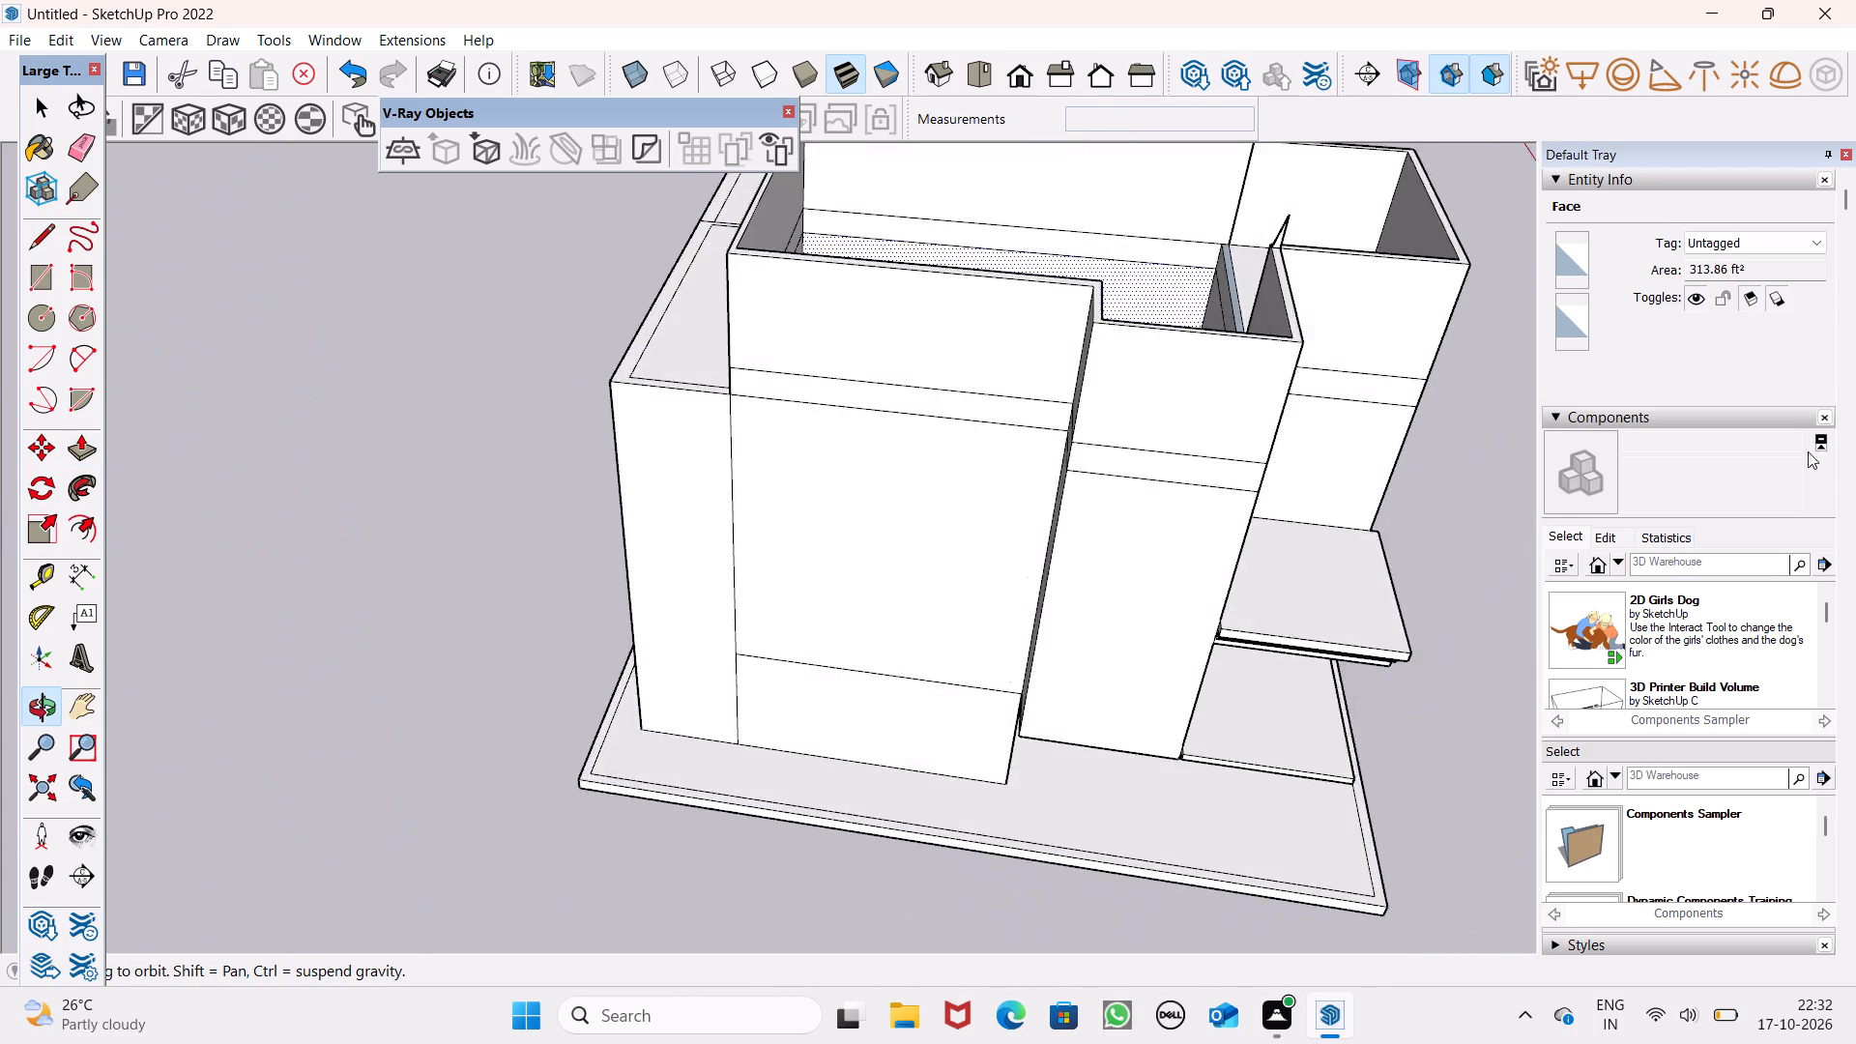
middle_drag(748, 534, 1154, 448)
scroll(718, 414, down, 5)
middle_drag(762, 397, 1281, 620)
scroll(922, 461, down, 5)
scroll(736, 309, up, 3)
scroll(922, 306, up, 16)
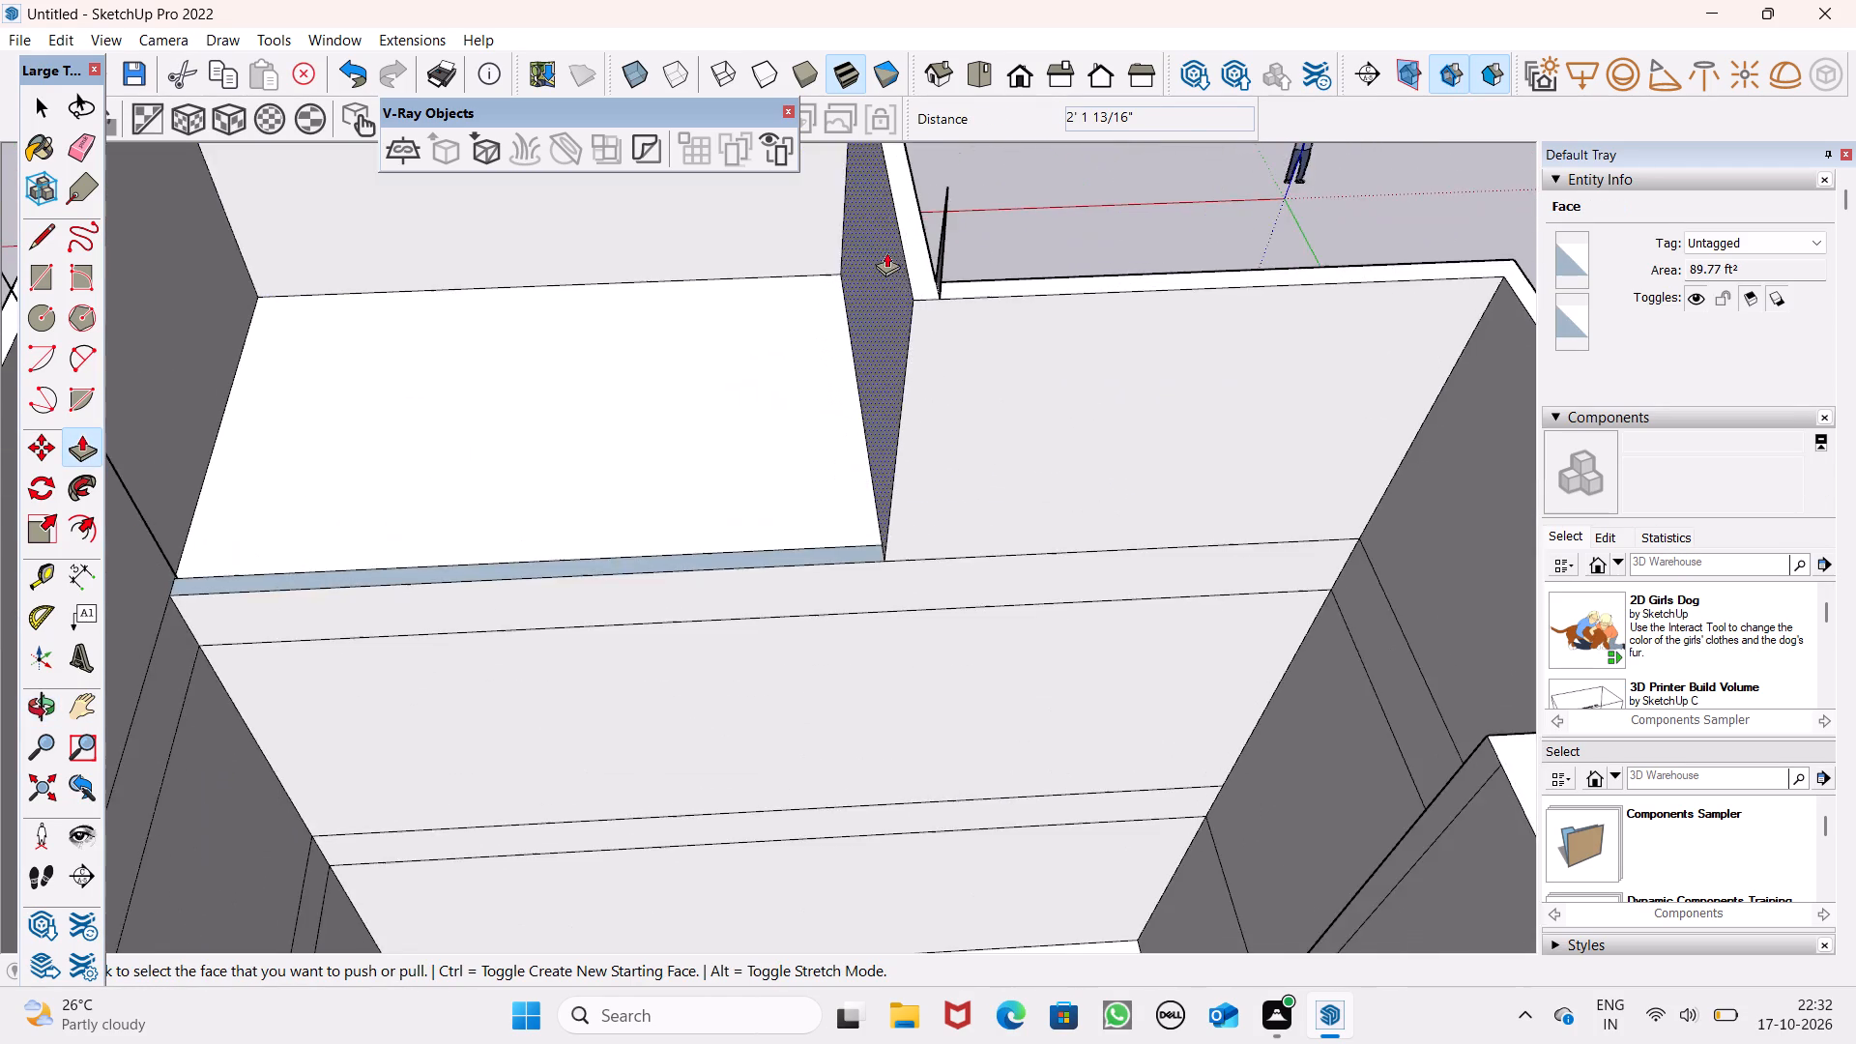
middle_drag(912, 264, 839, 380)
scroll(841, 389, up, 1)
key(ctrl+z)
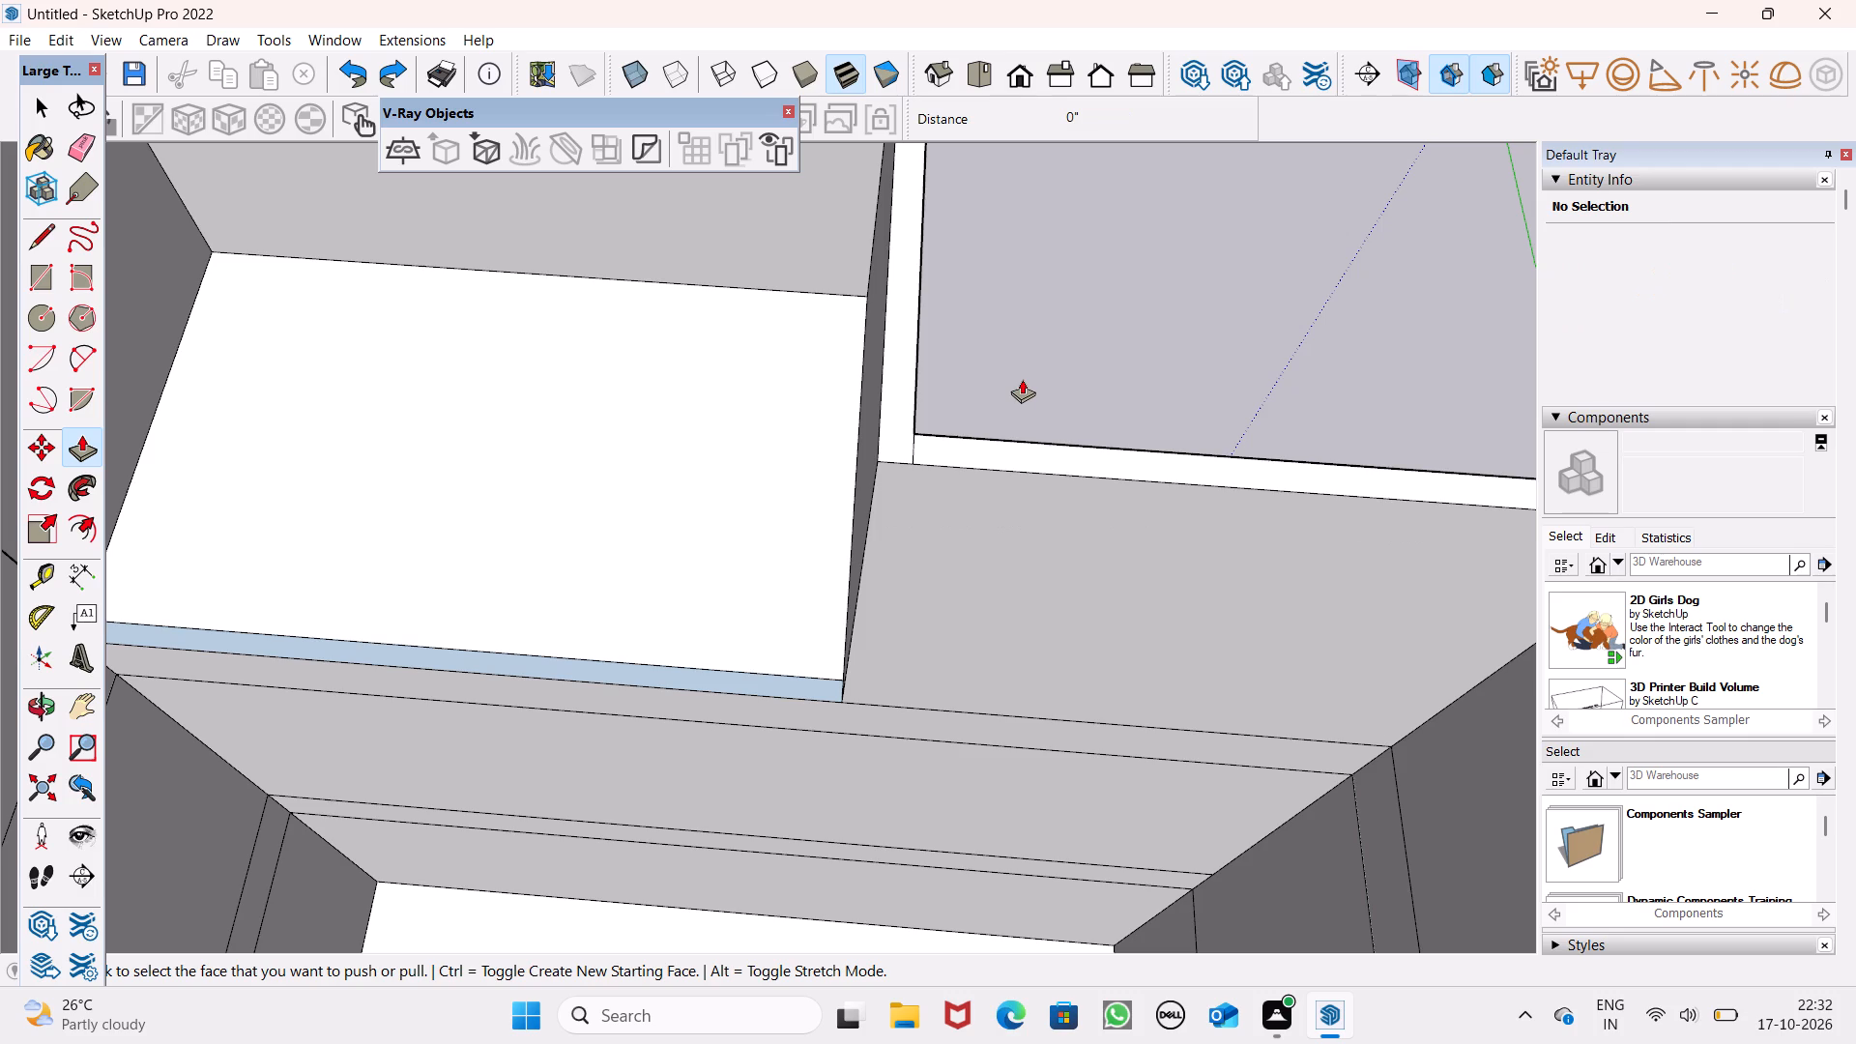
Erase the leftover edges where the small front room's walls meet the large room's walls.
key(space)
click(73, 142)
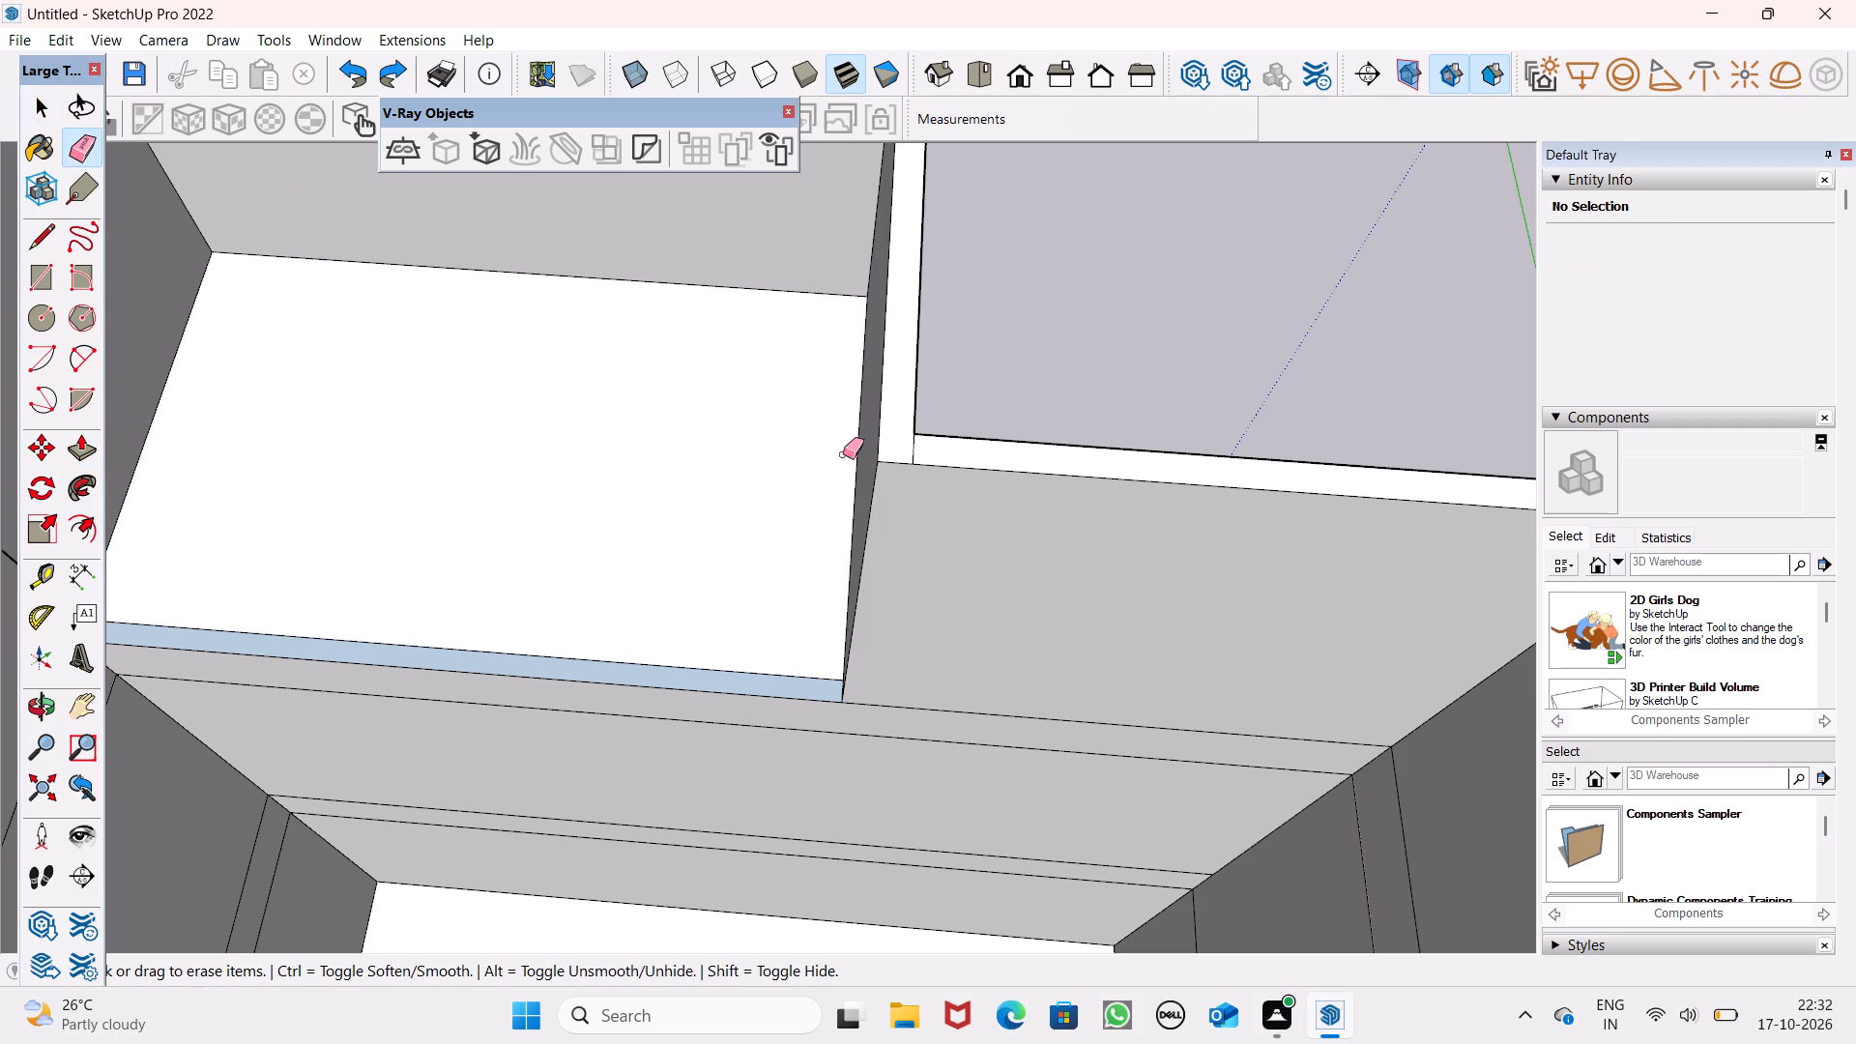
click(913, 448)
scroll(1140, 342, down, 12)
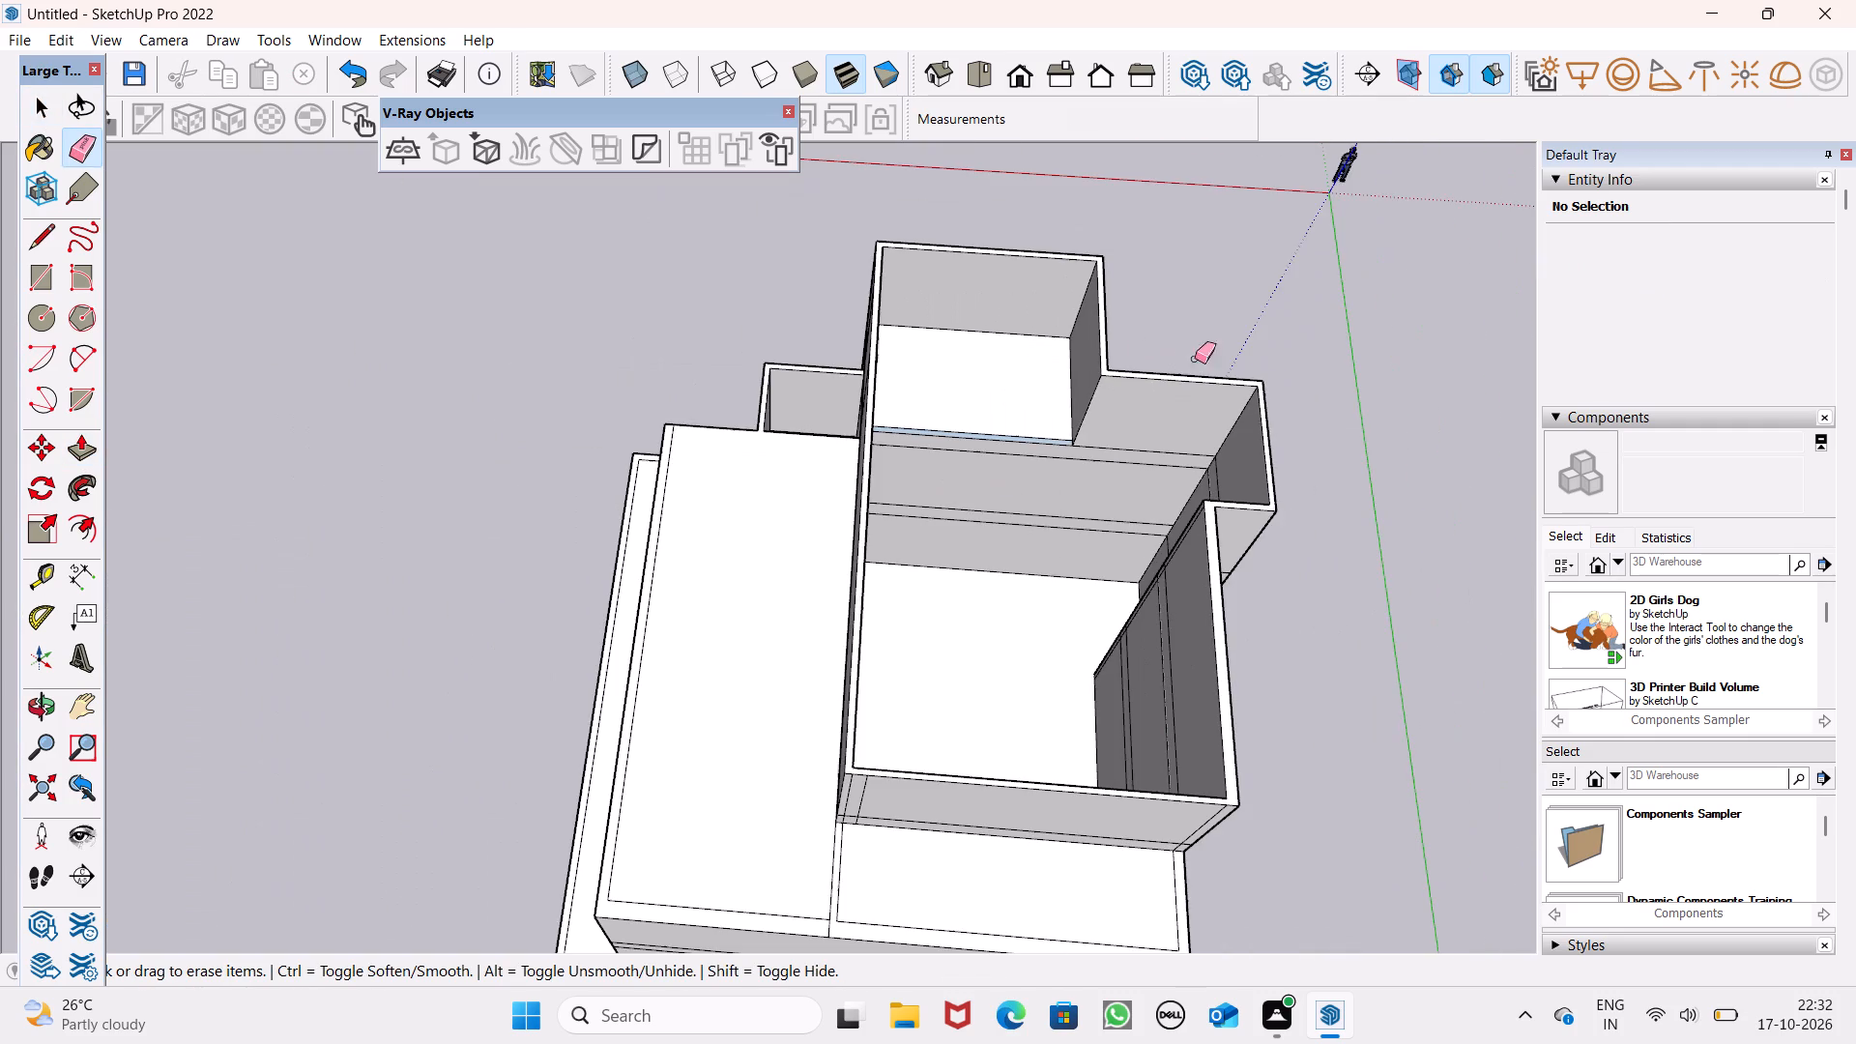
middle_drag(1271, 531, 883, 443)
click(930, 448)
click(923, 451)
scroll(1302, 360, down, 6)
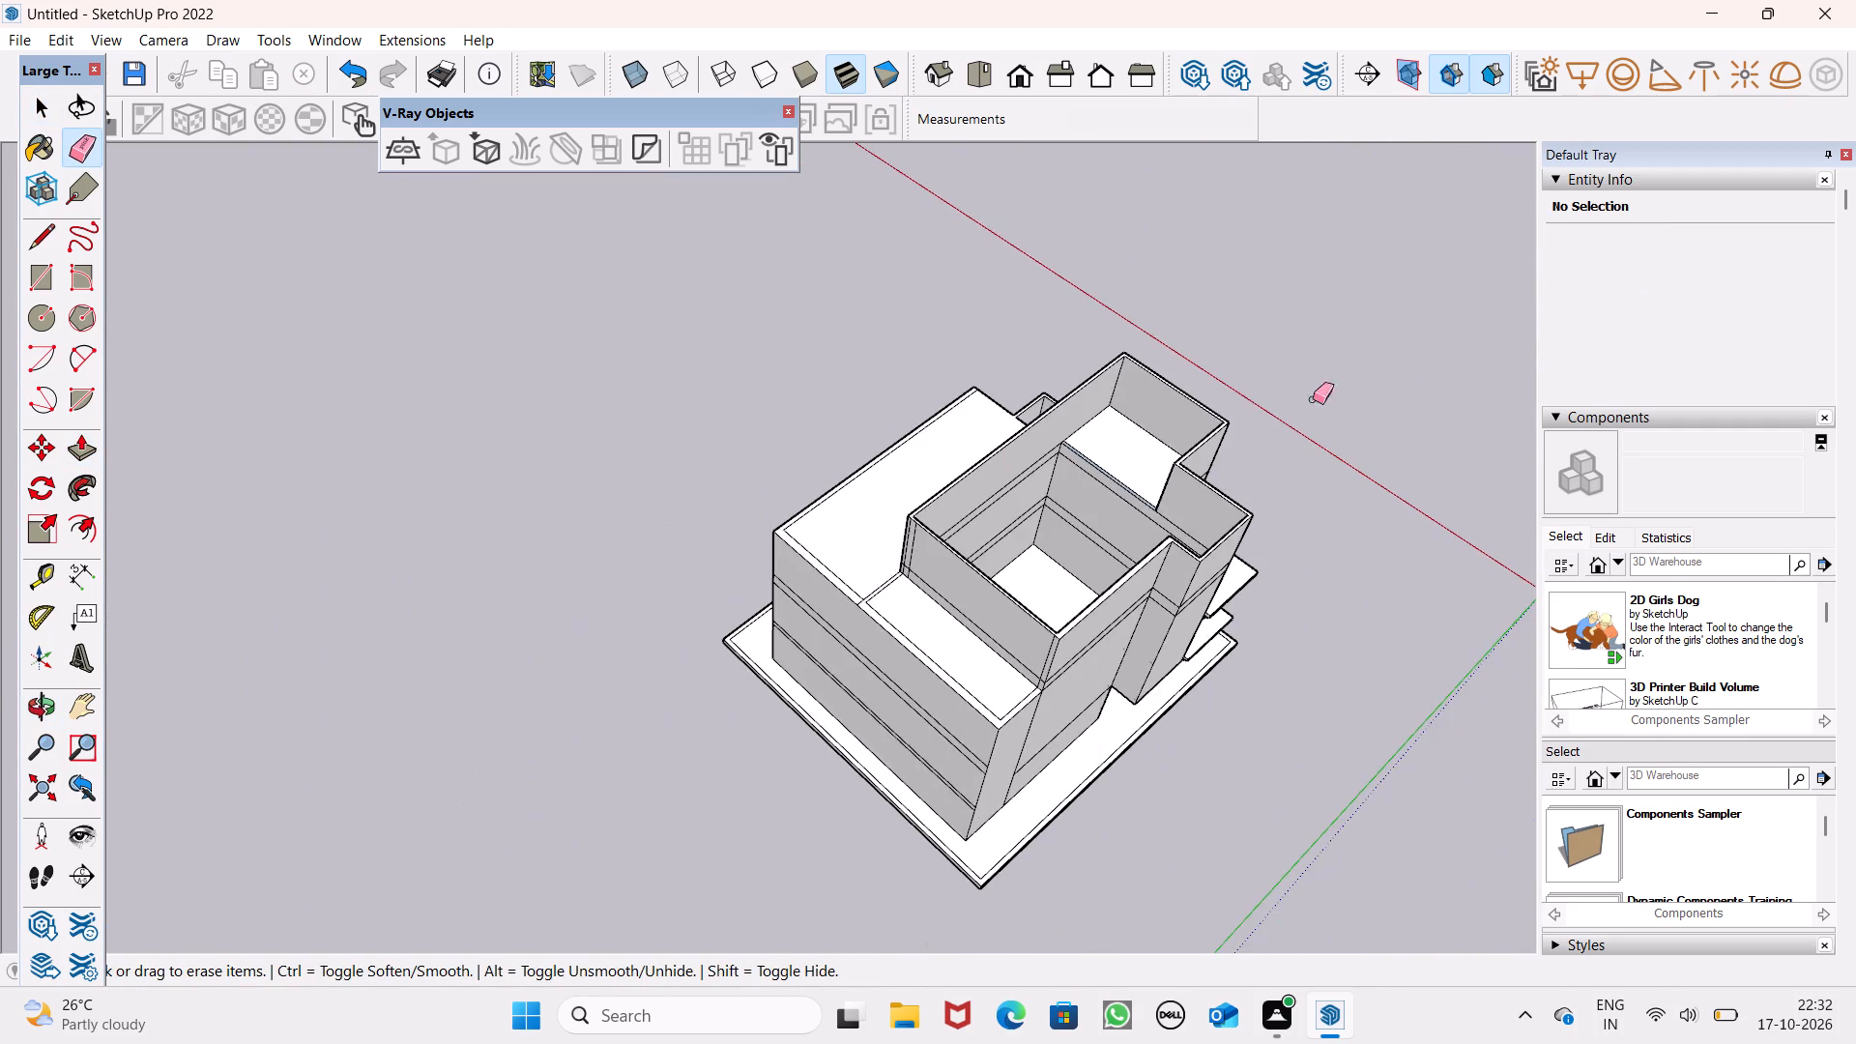
Examine the building from above and from the side, checking the upper walls, balconies and slab.
middle_drag(1249, 589, 1081, 525)
drag(88, 454, 204, 459)
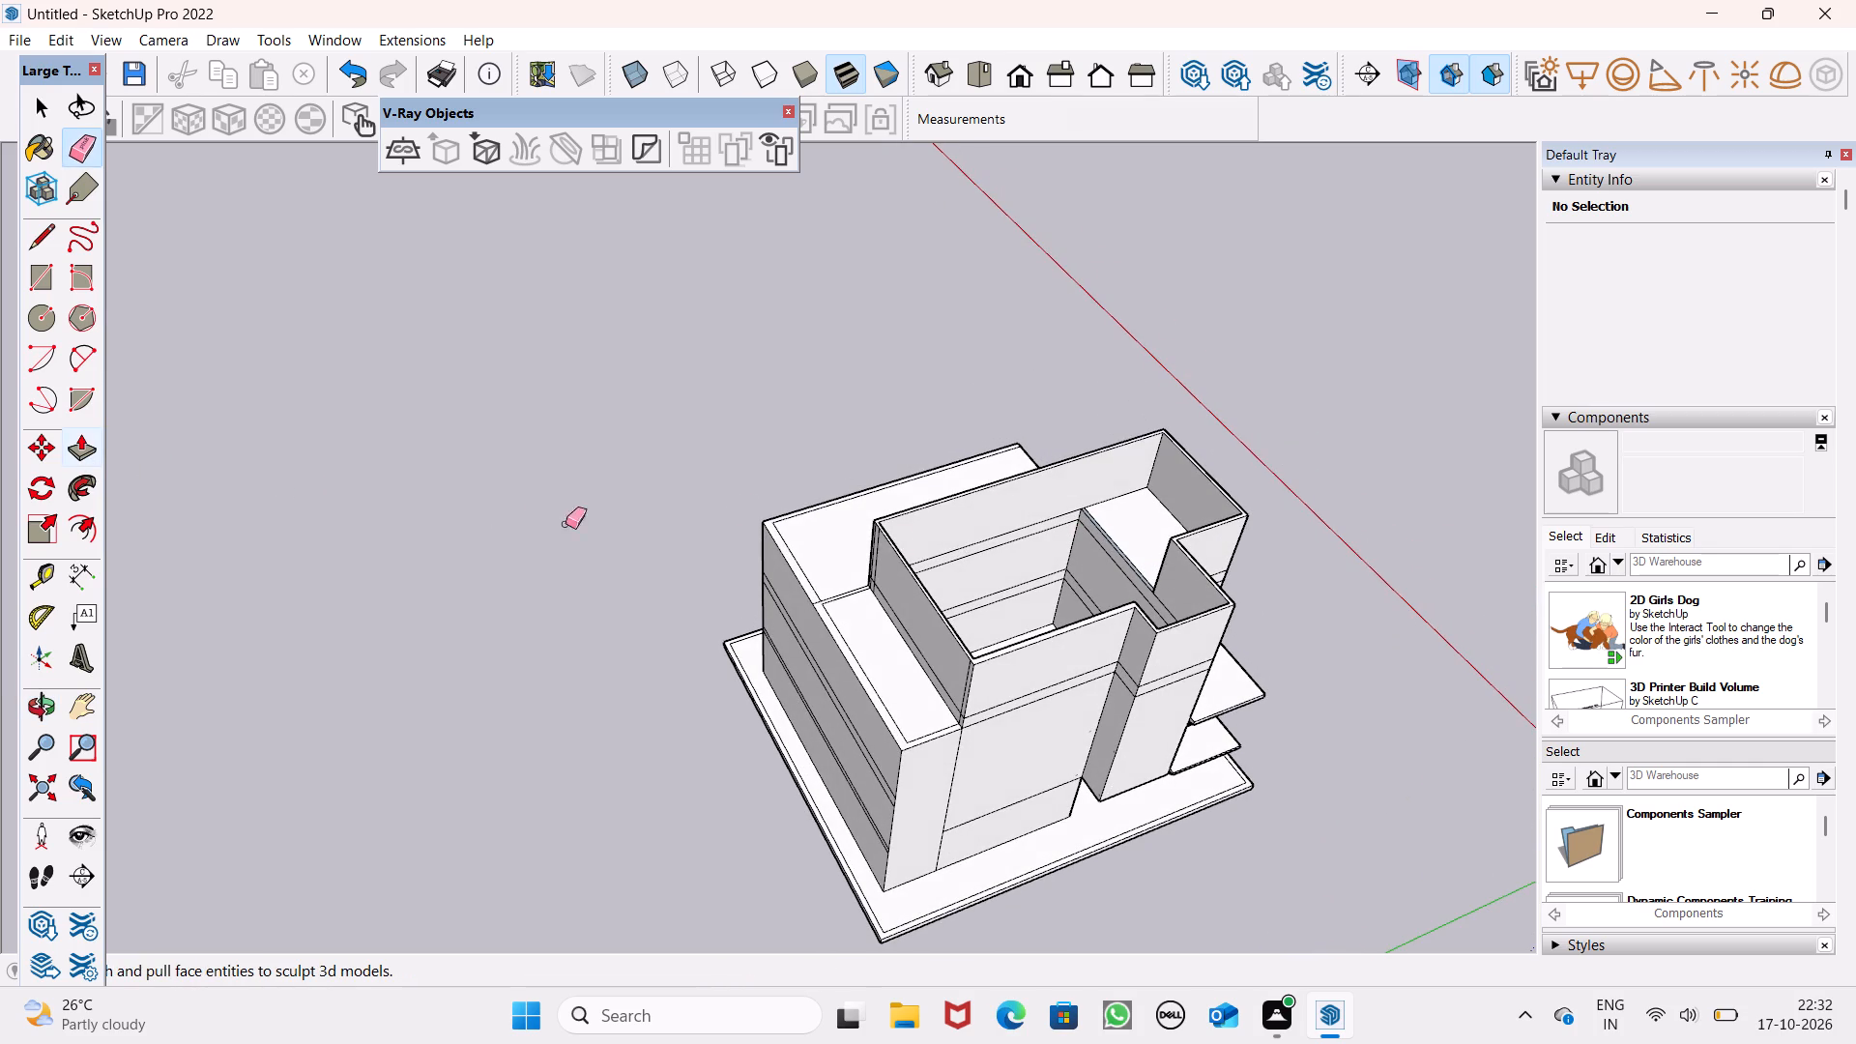
scroll(1178, 435, down, 4)
middle_drag(1418, 574, 1139, 453)
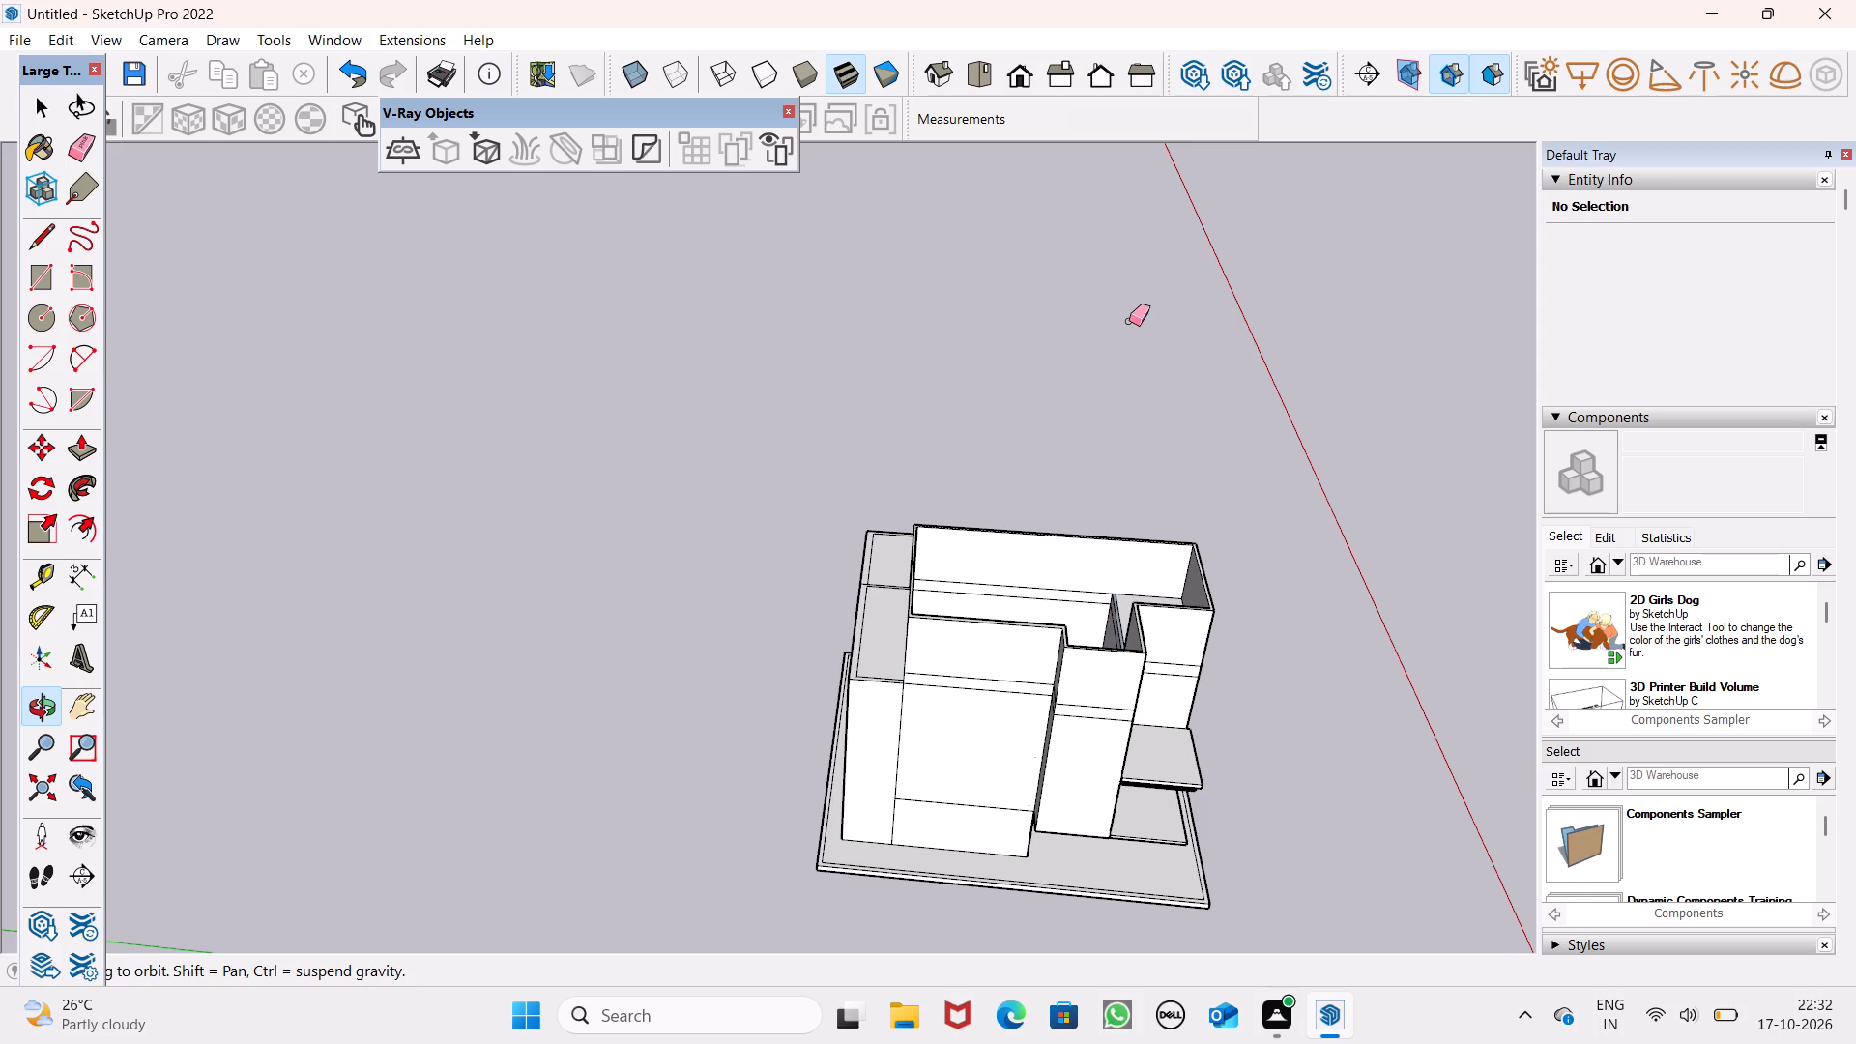
scroll(1183, 593, down, 2)
middle_drag(1216, 735, 1212, 739)
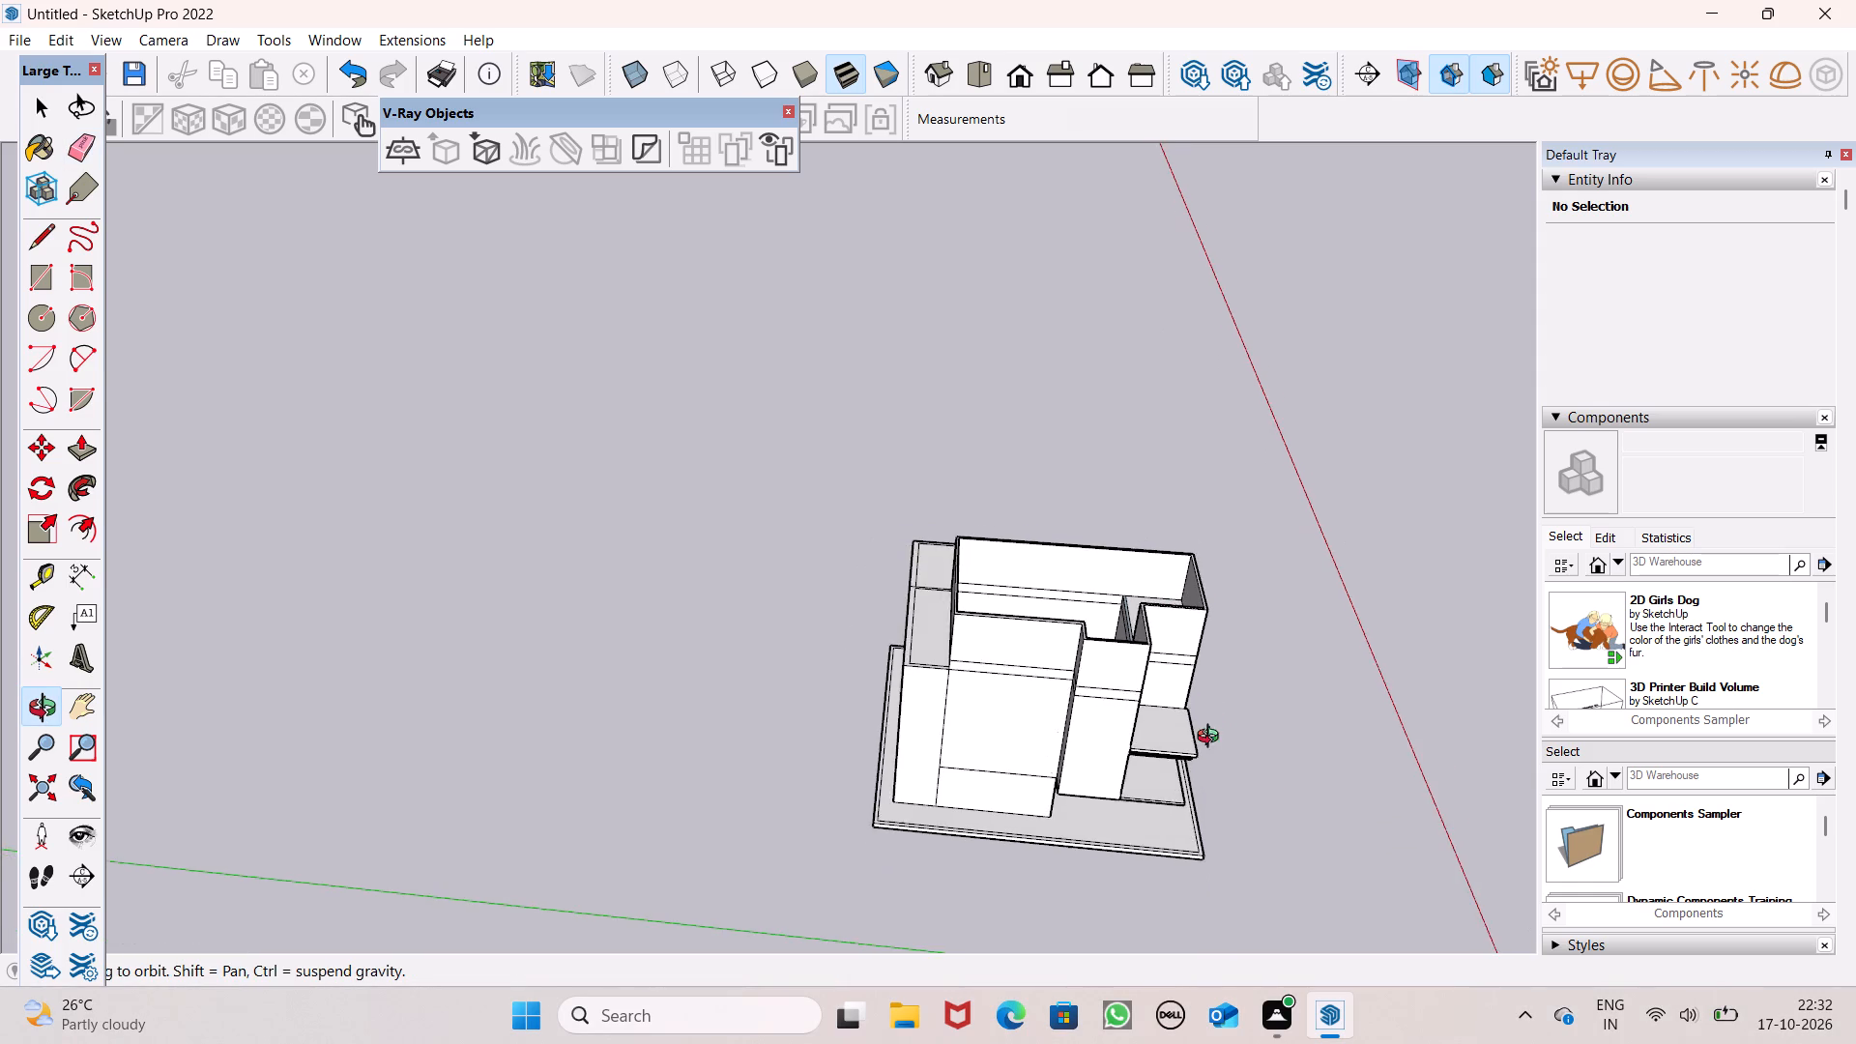
middle_drag(1212, 739, 1256, 468)
key(space)
scroll(1264, 466, down, 1)
middle_drag(1304, 679, 1109, 681)
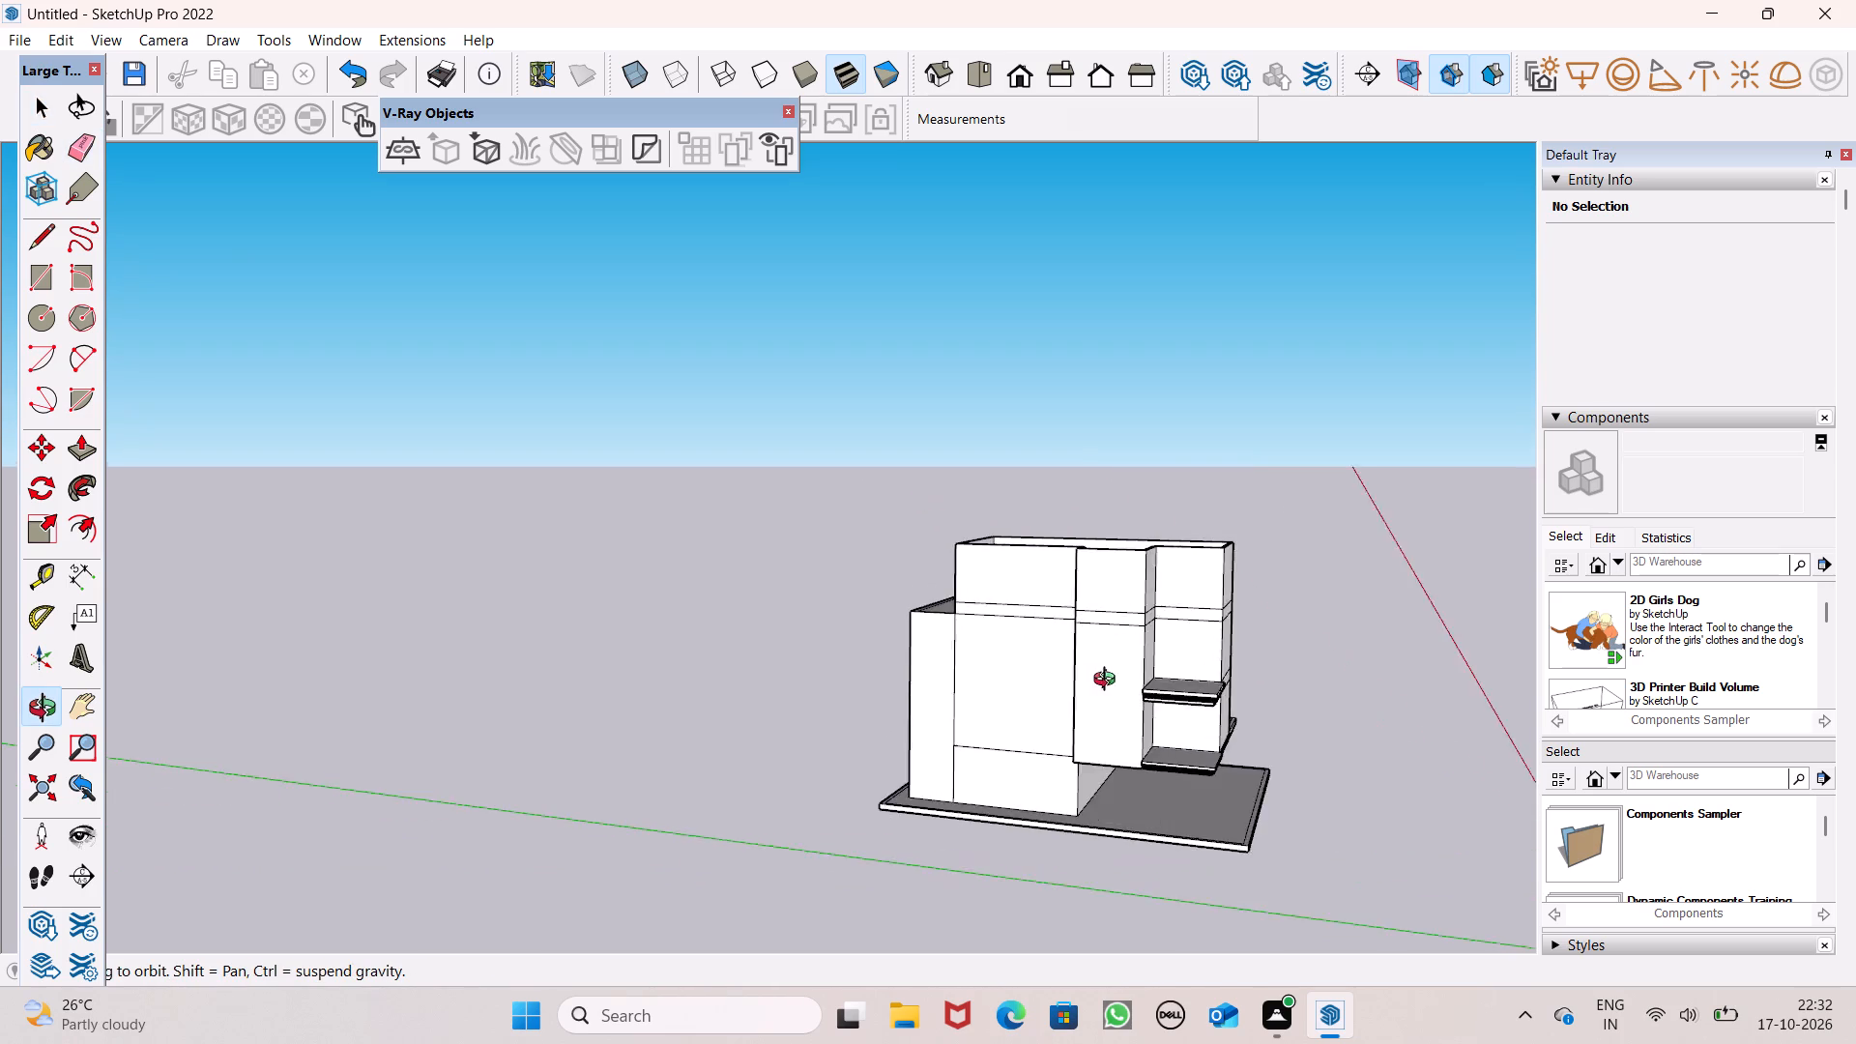
middle_drag(1109, 681, 1228, 689)
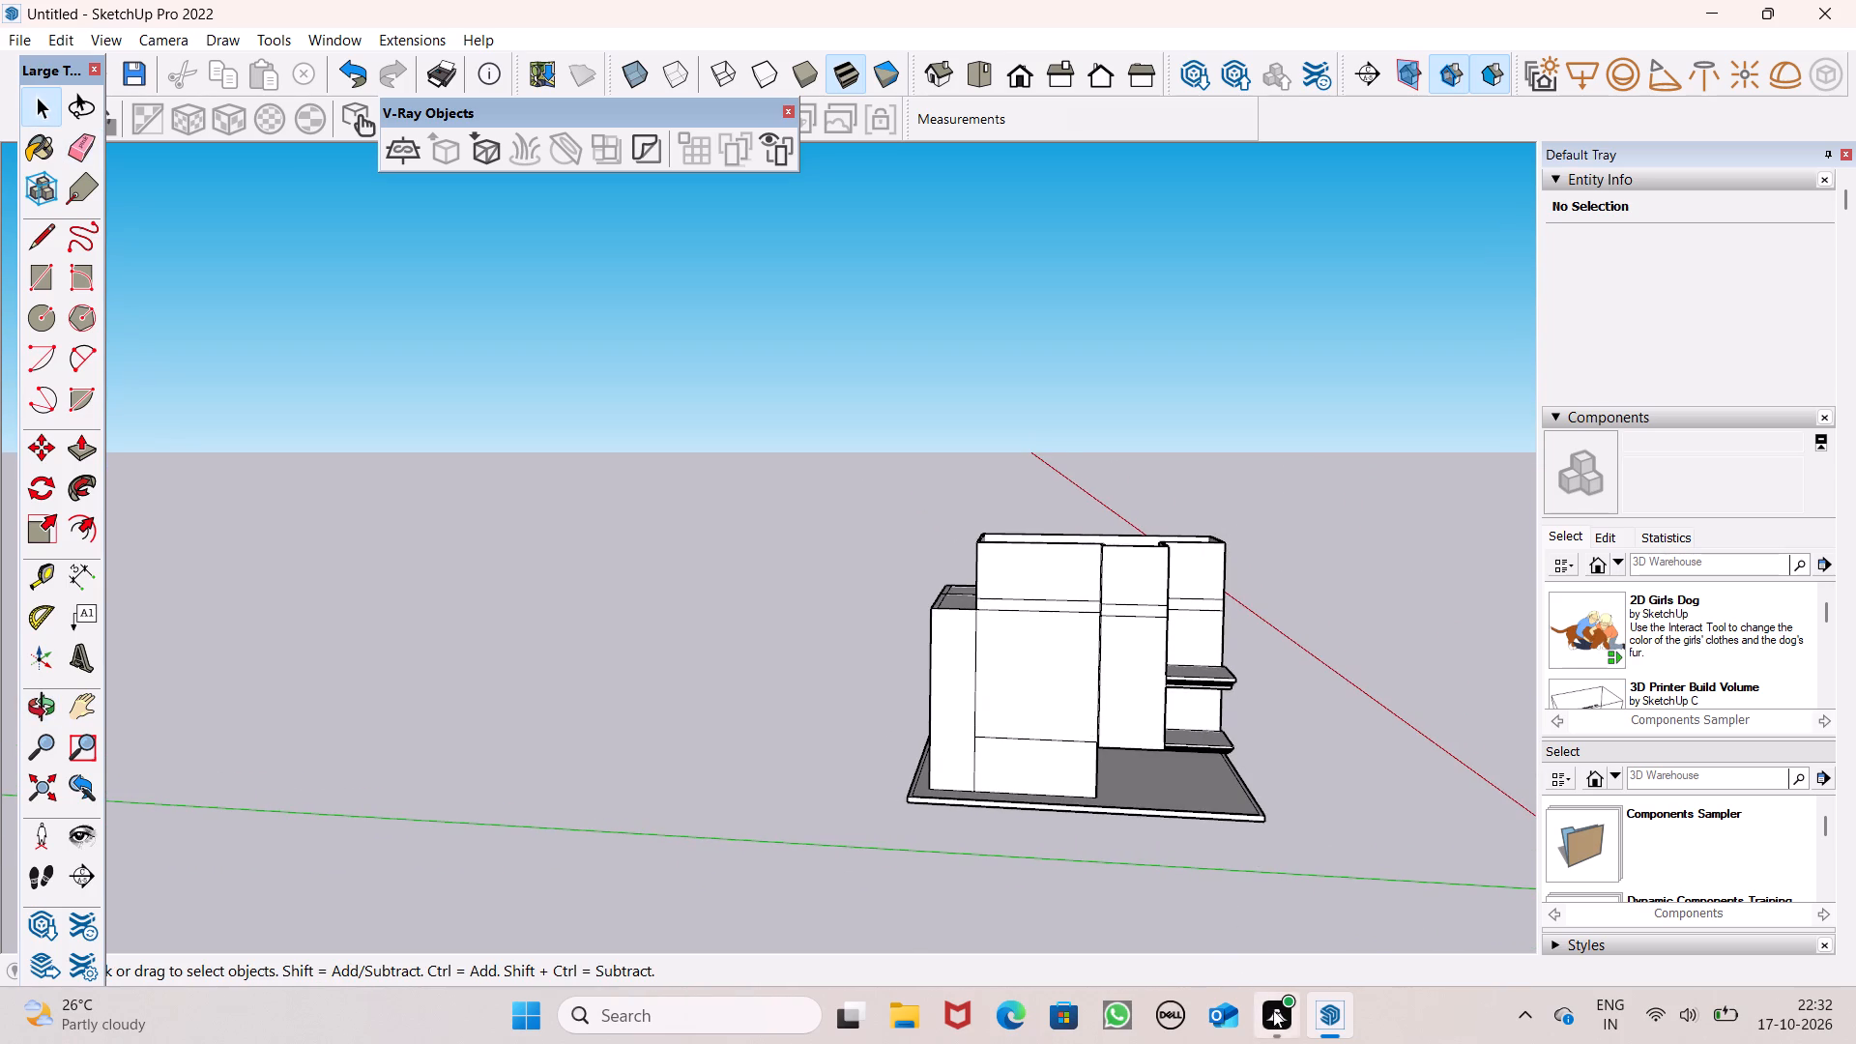
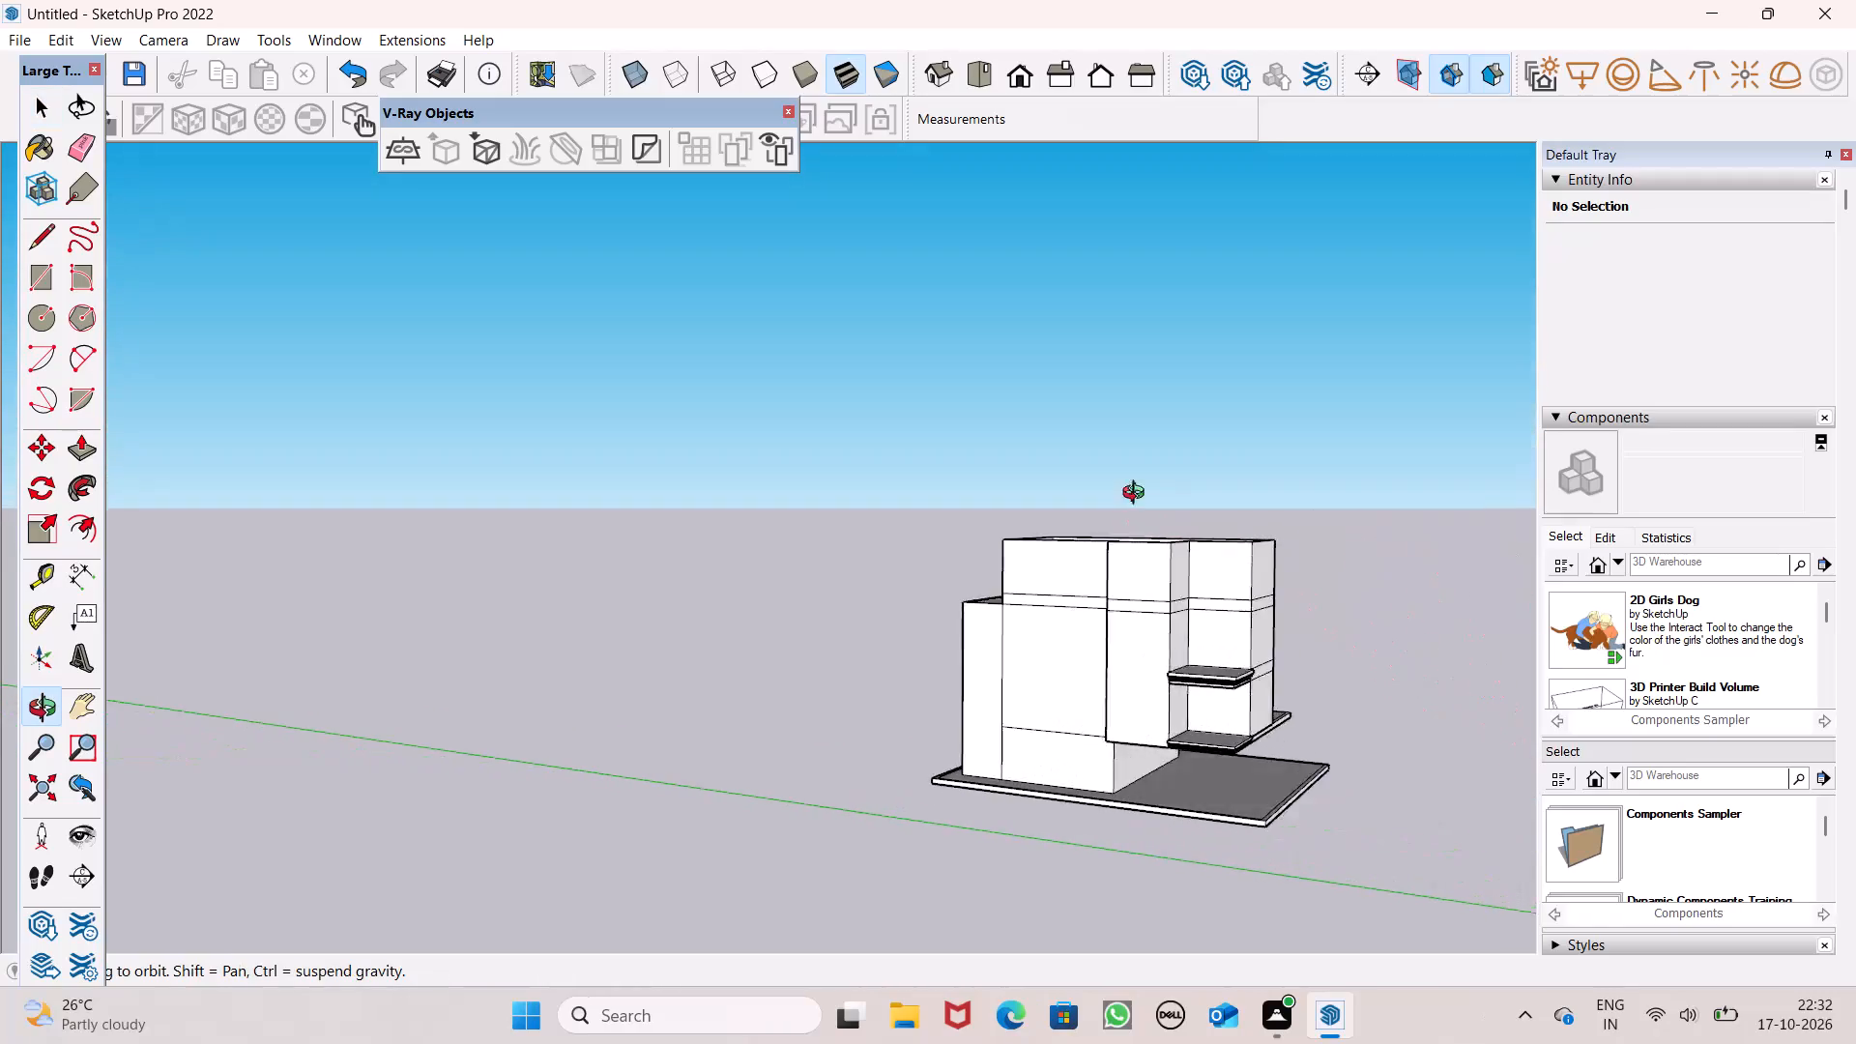
Push the top face of the roof parapet walls down by 6'.
scroll(1208, 529, down, 2)
middle_drag(1259, 669, 1006, 768)
scroll(1144, 688, up, 5)
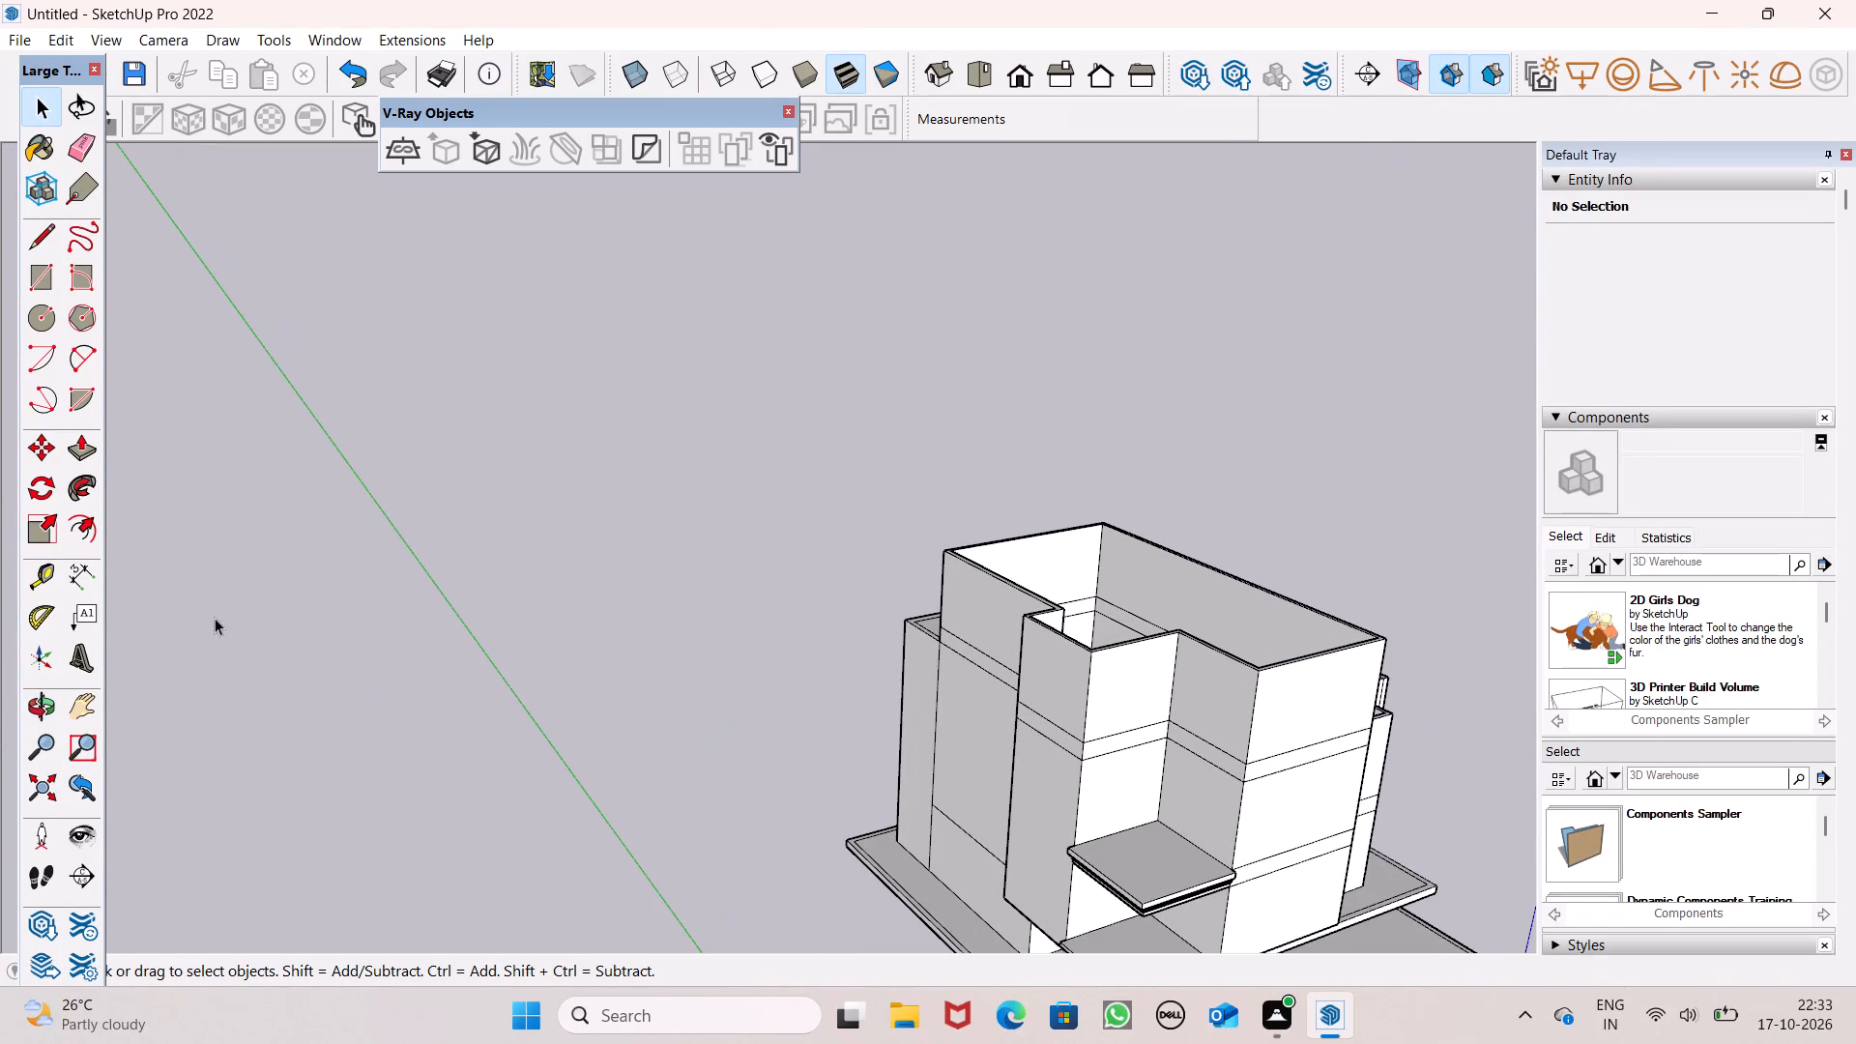
click(79, 445)
scroll(1178, 519, down, 1)
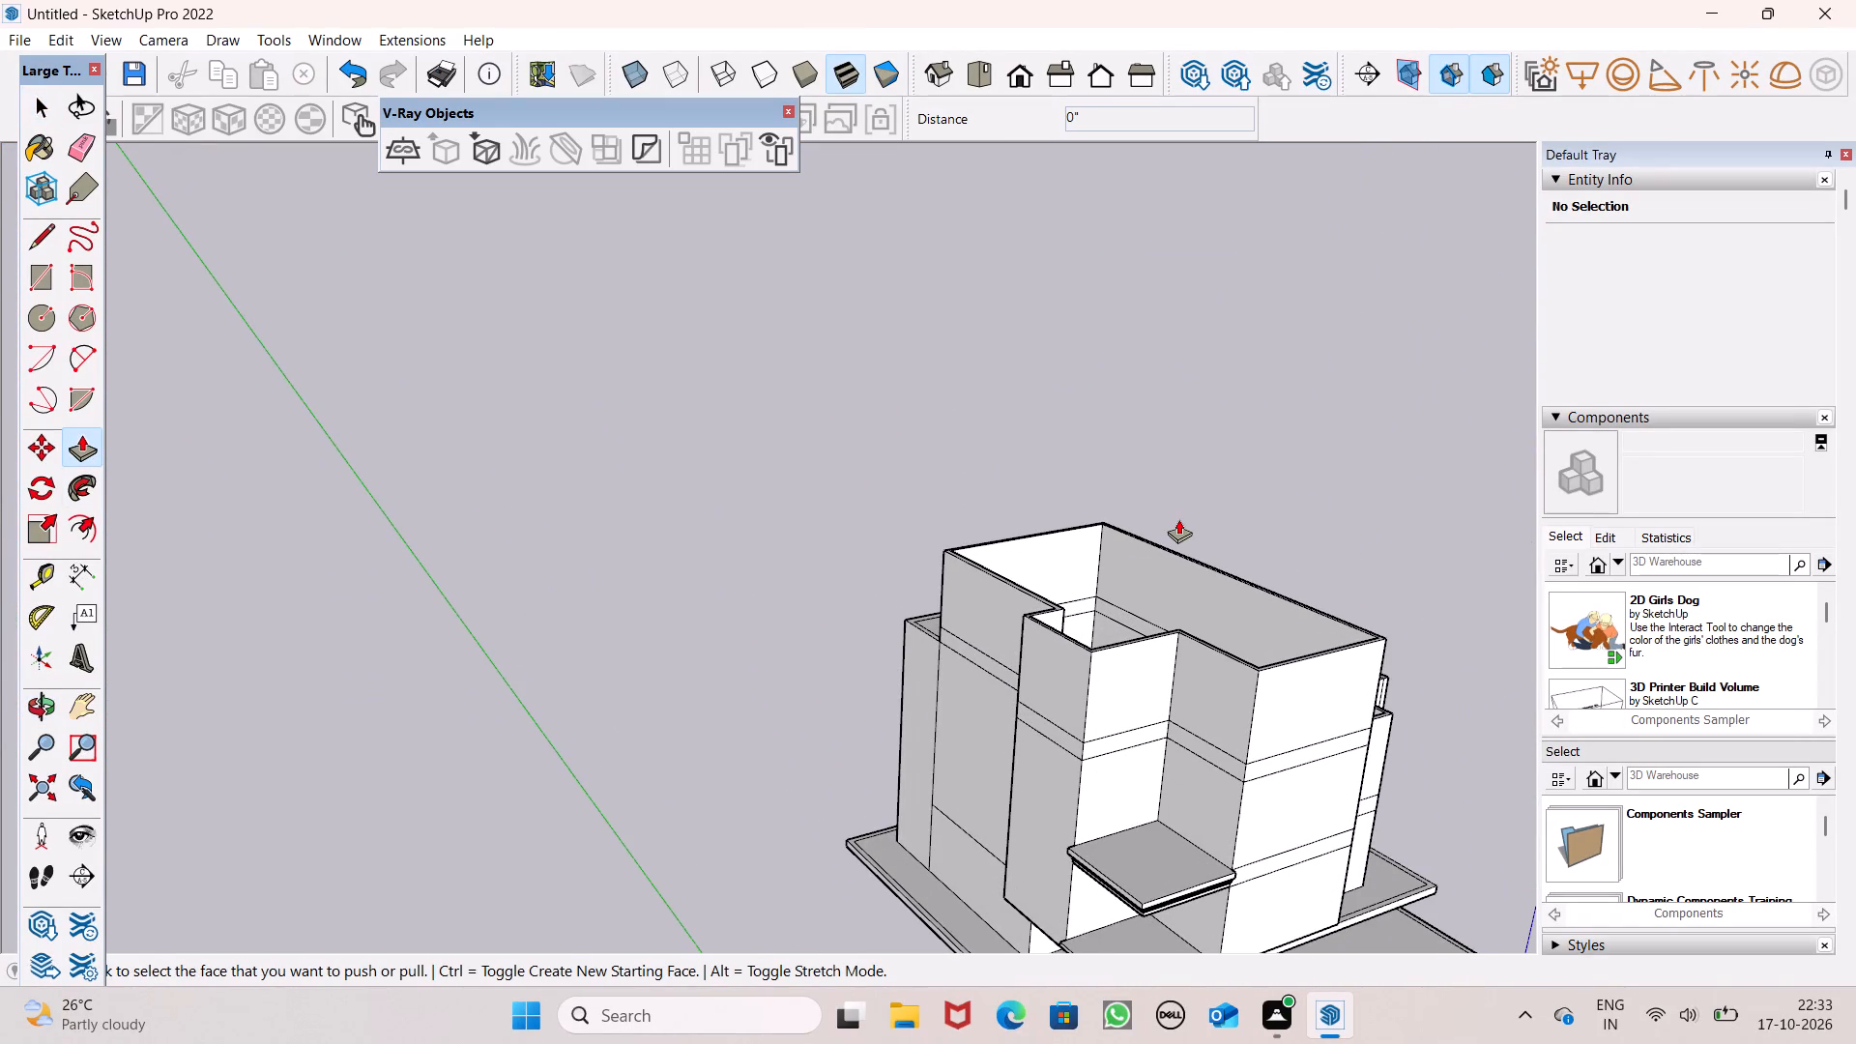
middle_drag(1151, 616, 1249, 766)
scroll(1121, 613, up, 7)
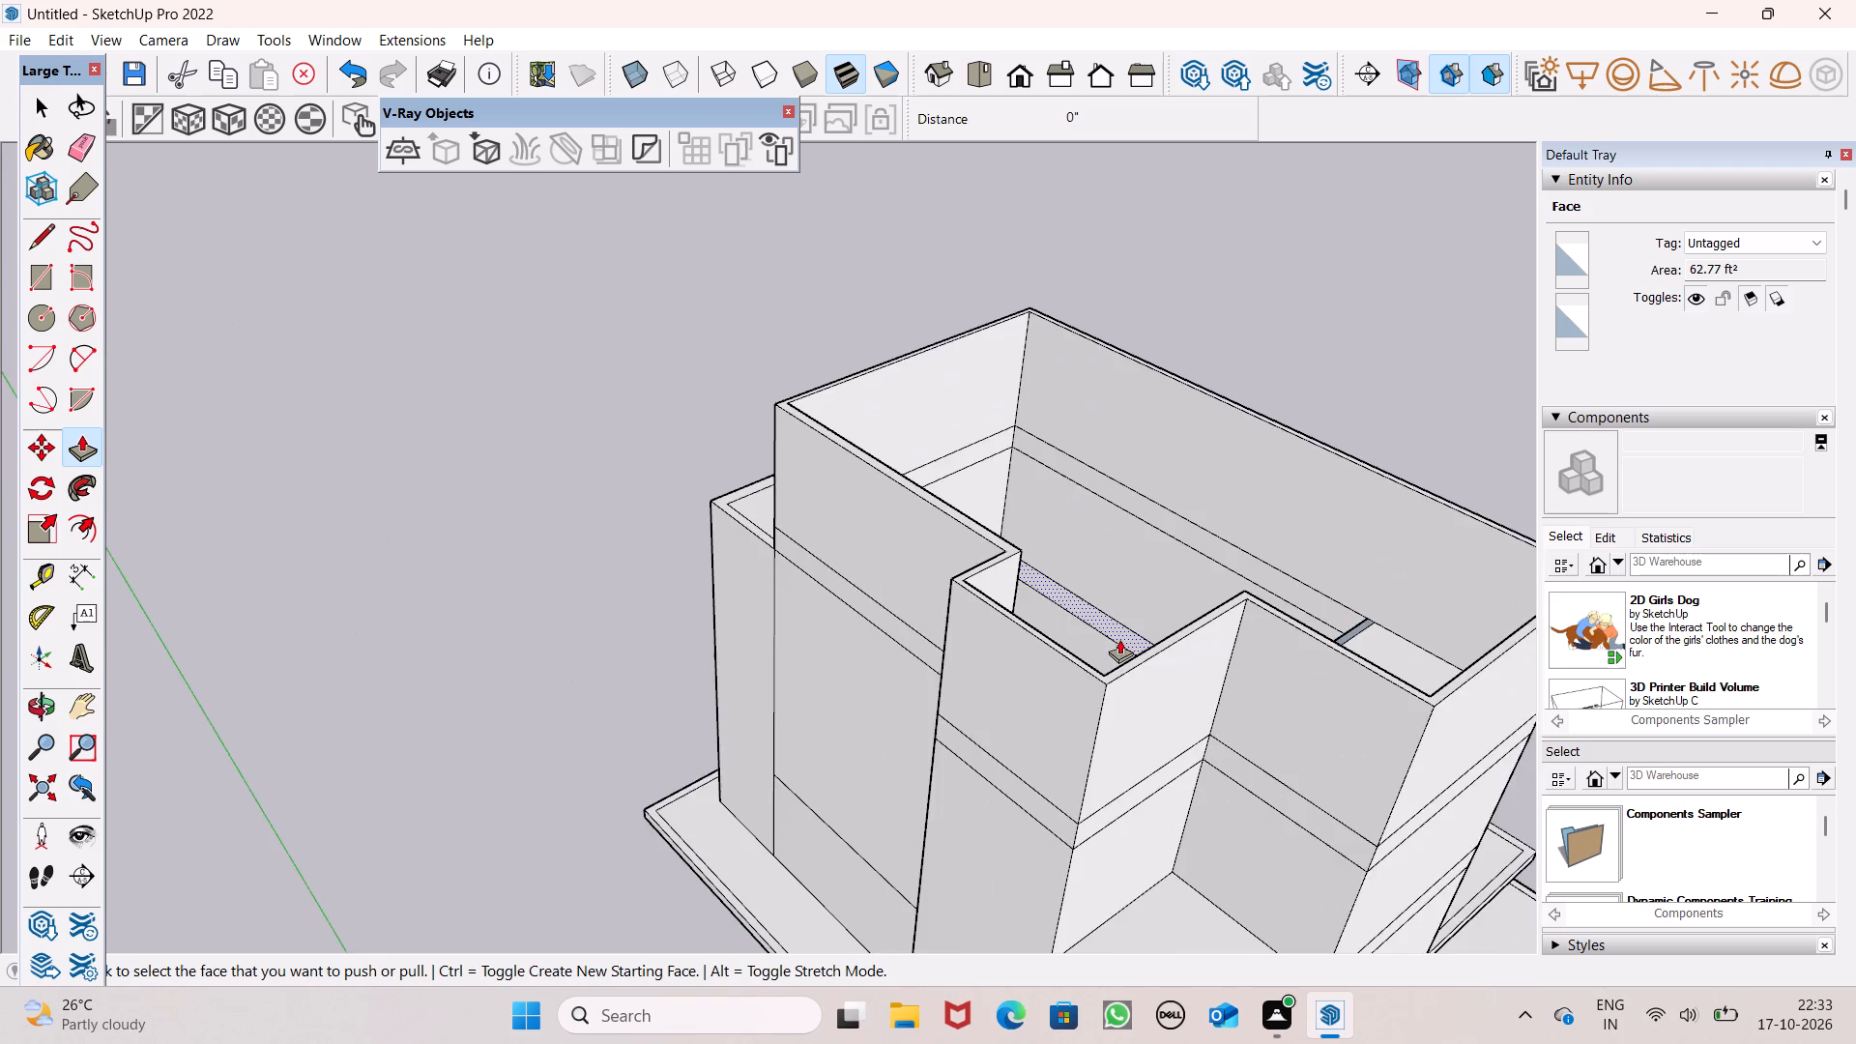
scroll(1116, 671, up, 3)
drag(1118, 681, 1121, 728)
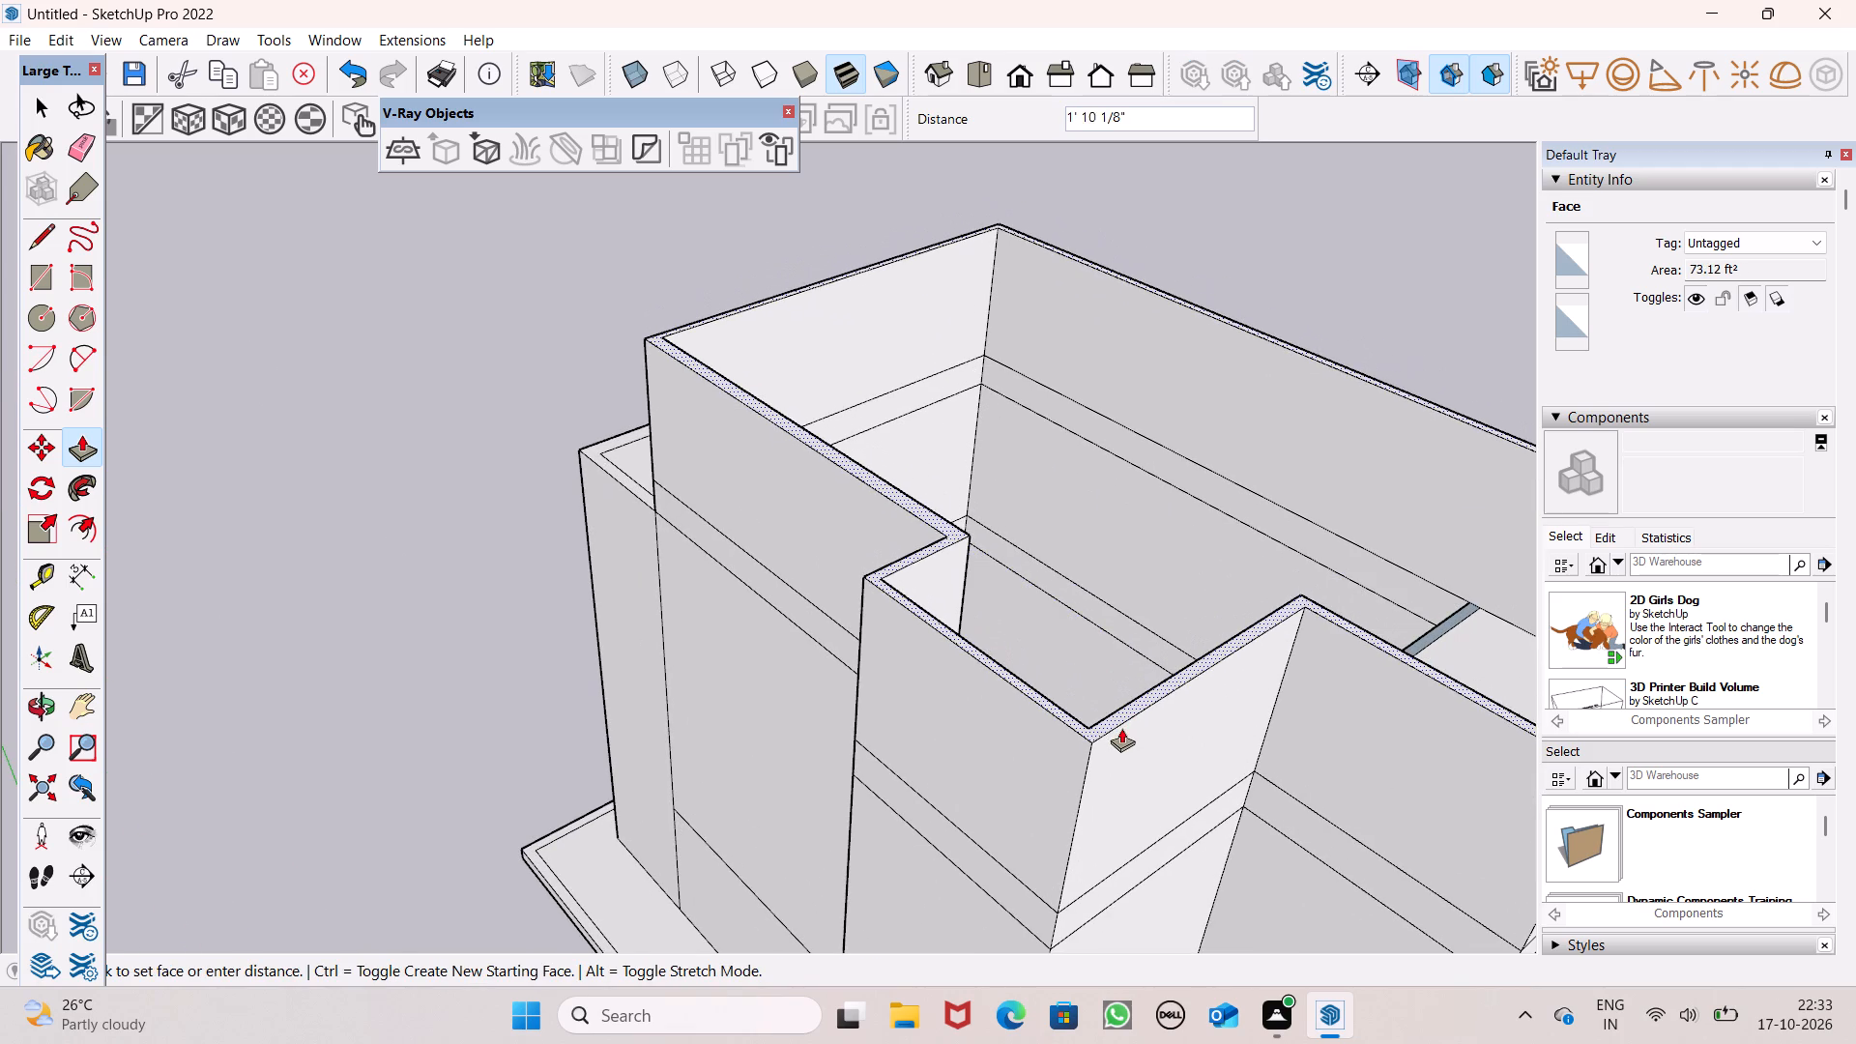
drag(1121, 728, 1127, 733)
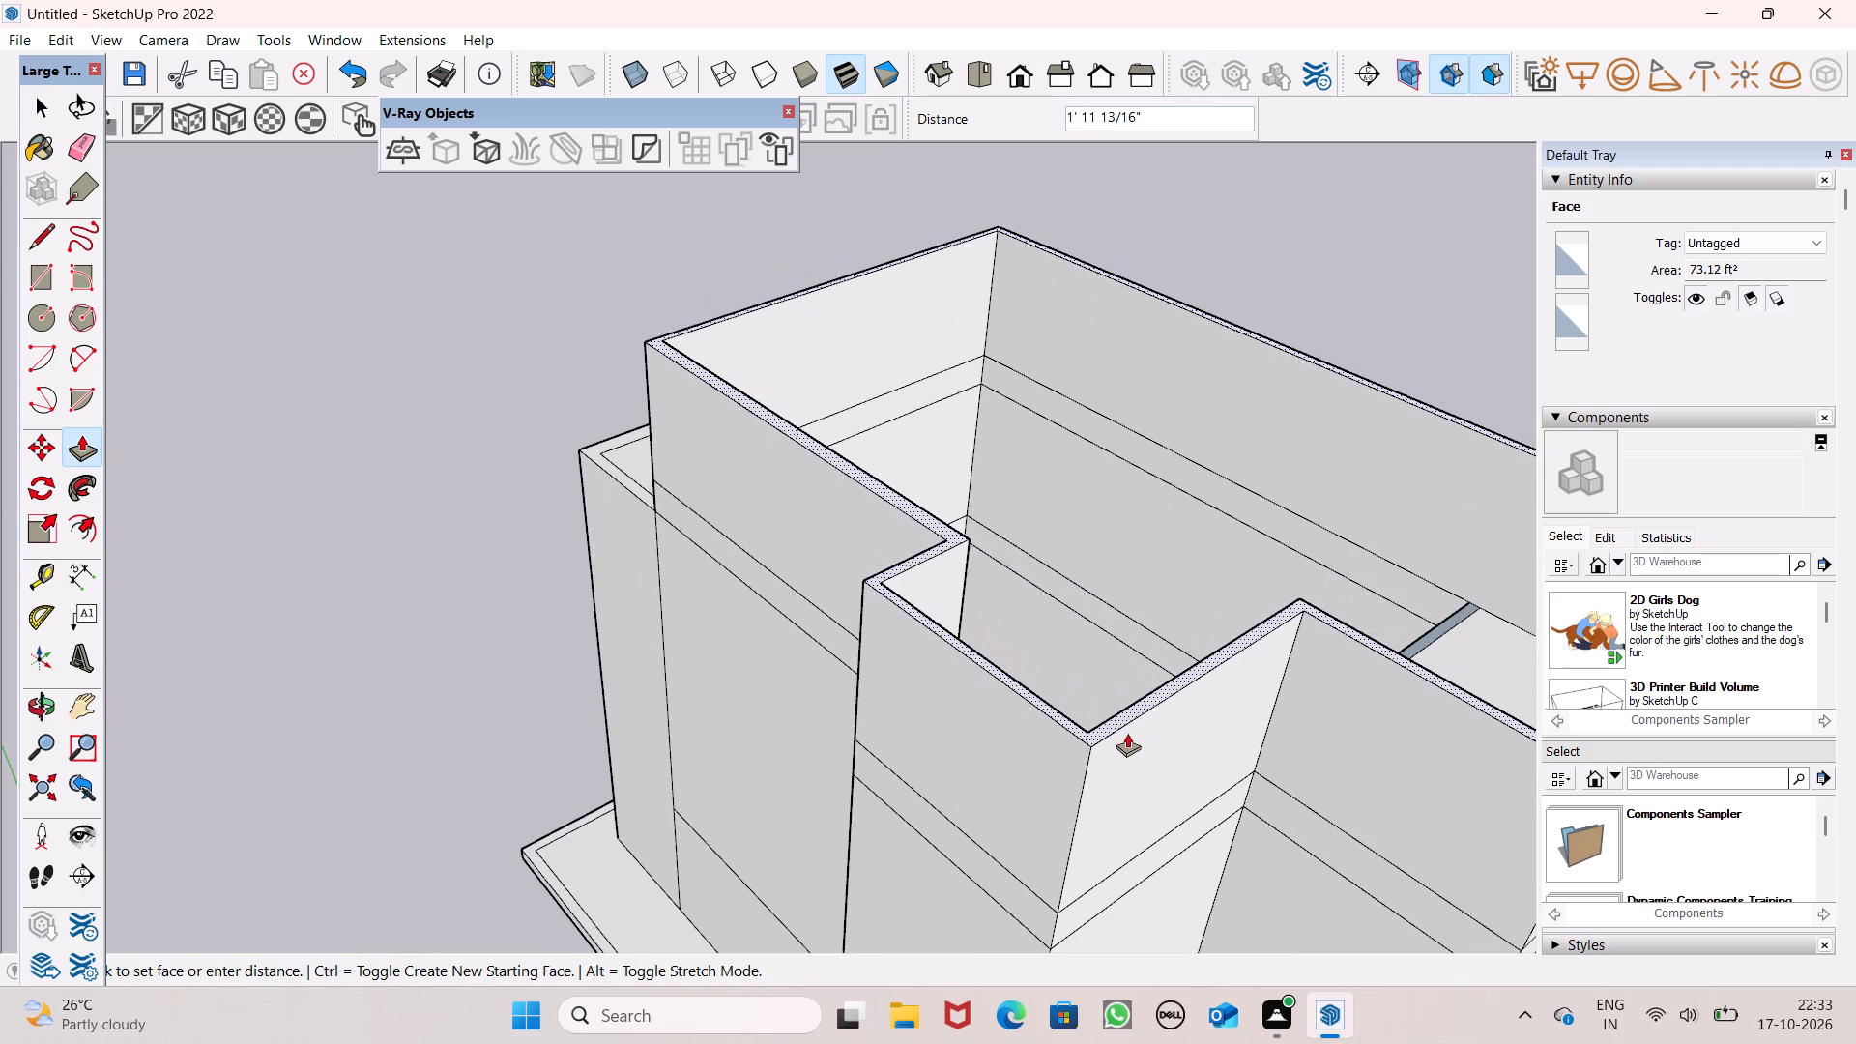
drag(1127, 733, 1130, 729)
text(6')
drag(1130, 729, 1130, 723)
key(Return)
Check the height of the lowered parapet above the floor band with the Dimension tool, without placing a dimension.
scroll(1116, 606, down, 3)
middle_drag(1173, 668, 1145, 423)
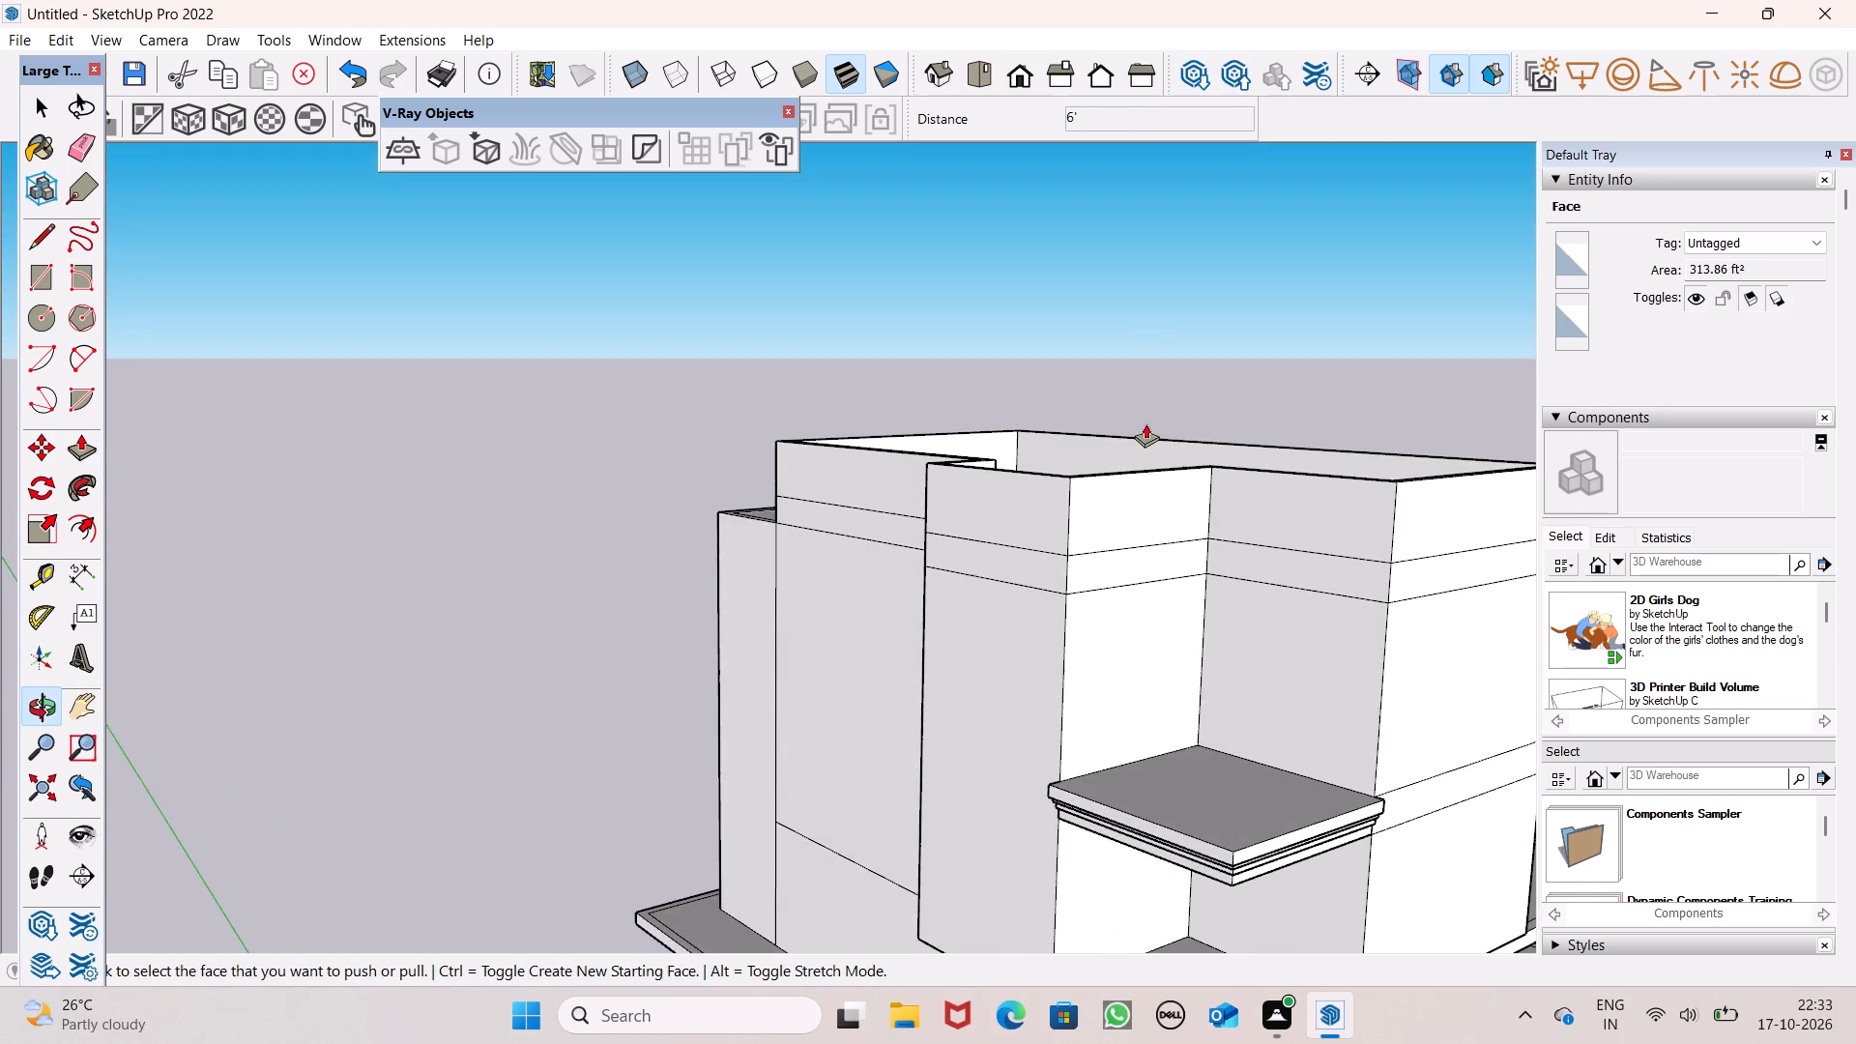
scroll(1114, 491, down, 2)
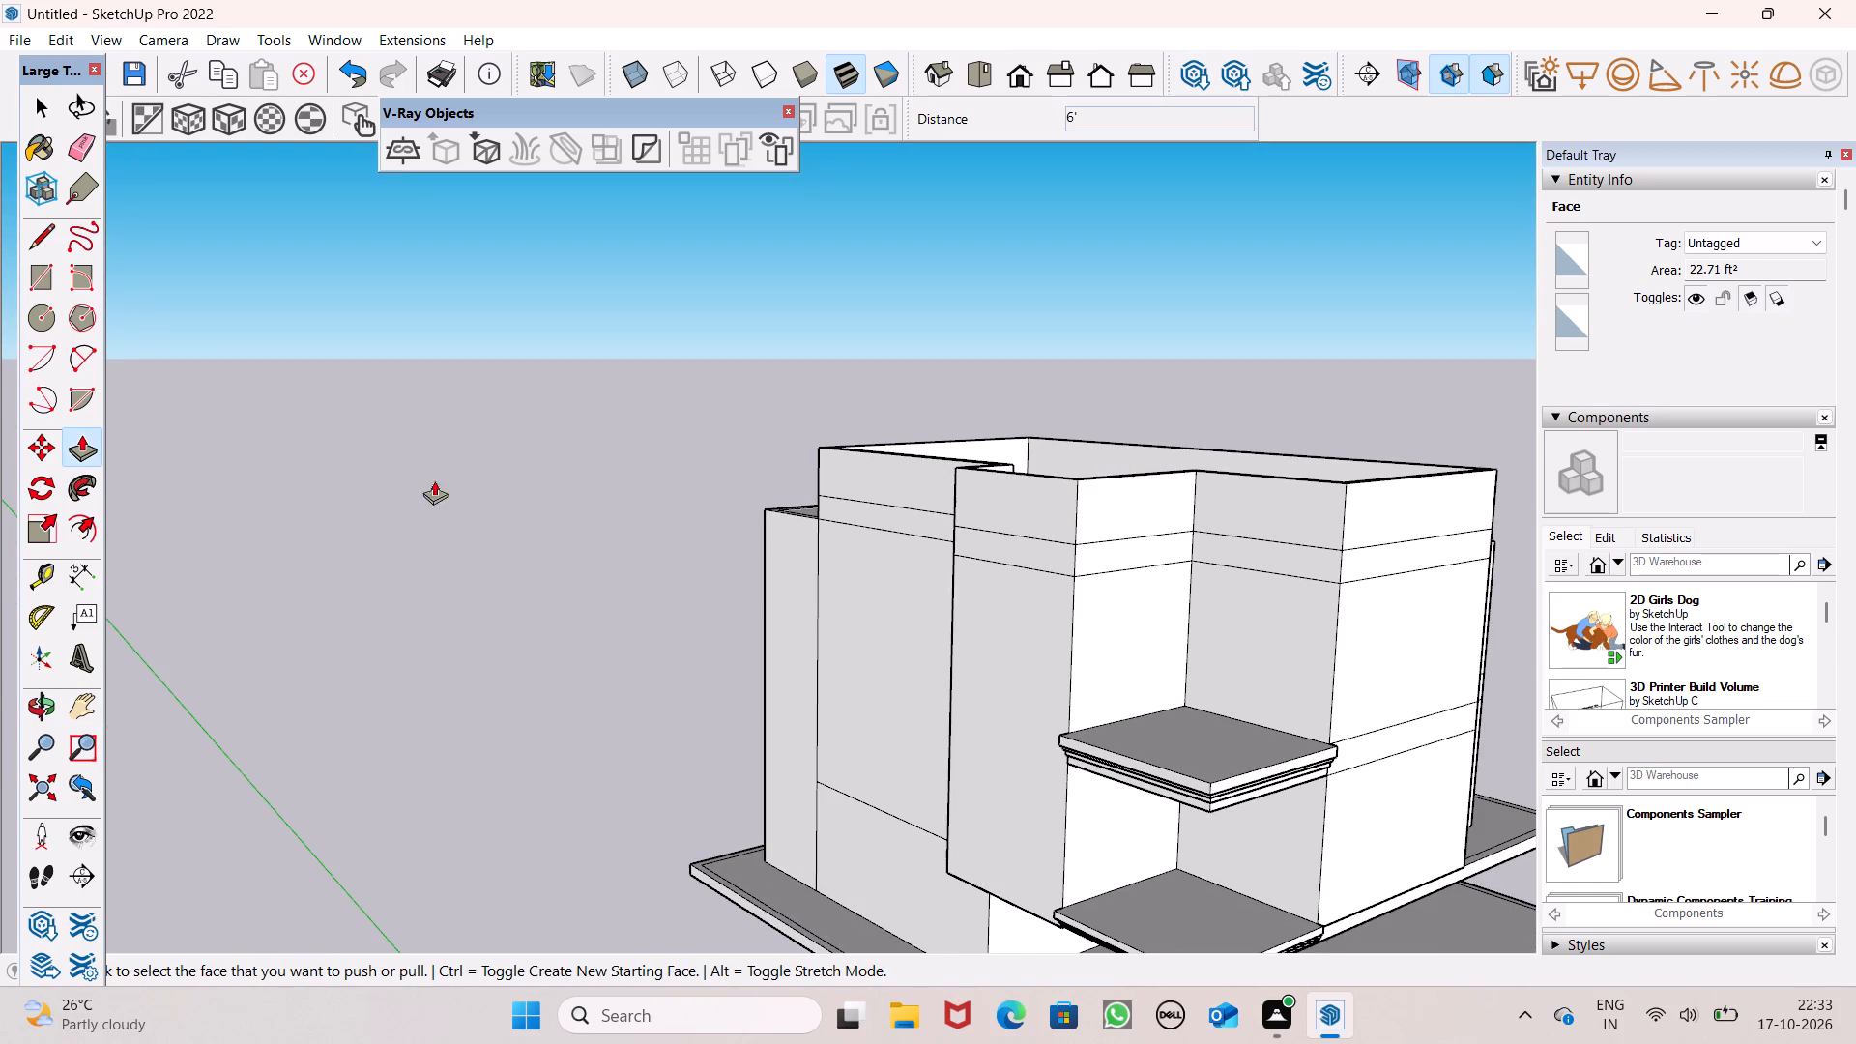
click(80, 577)
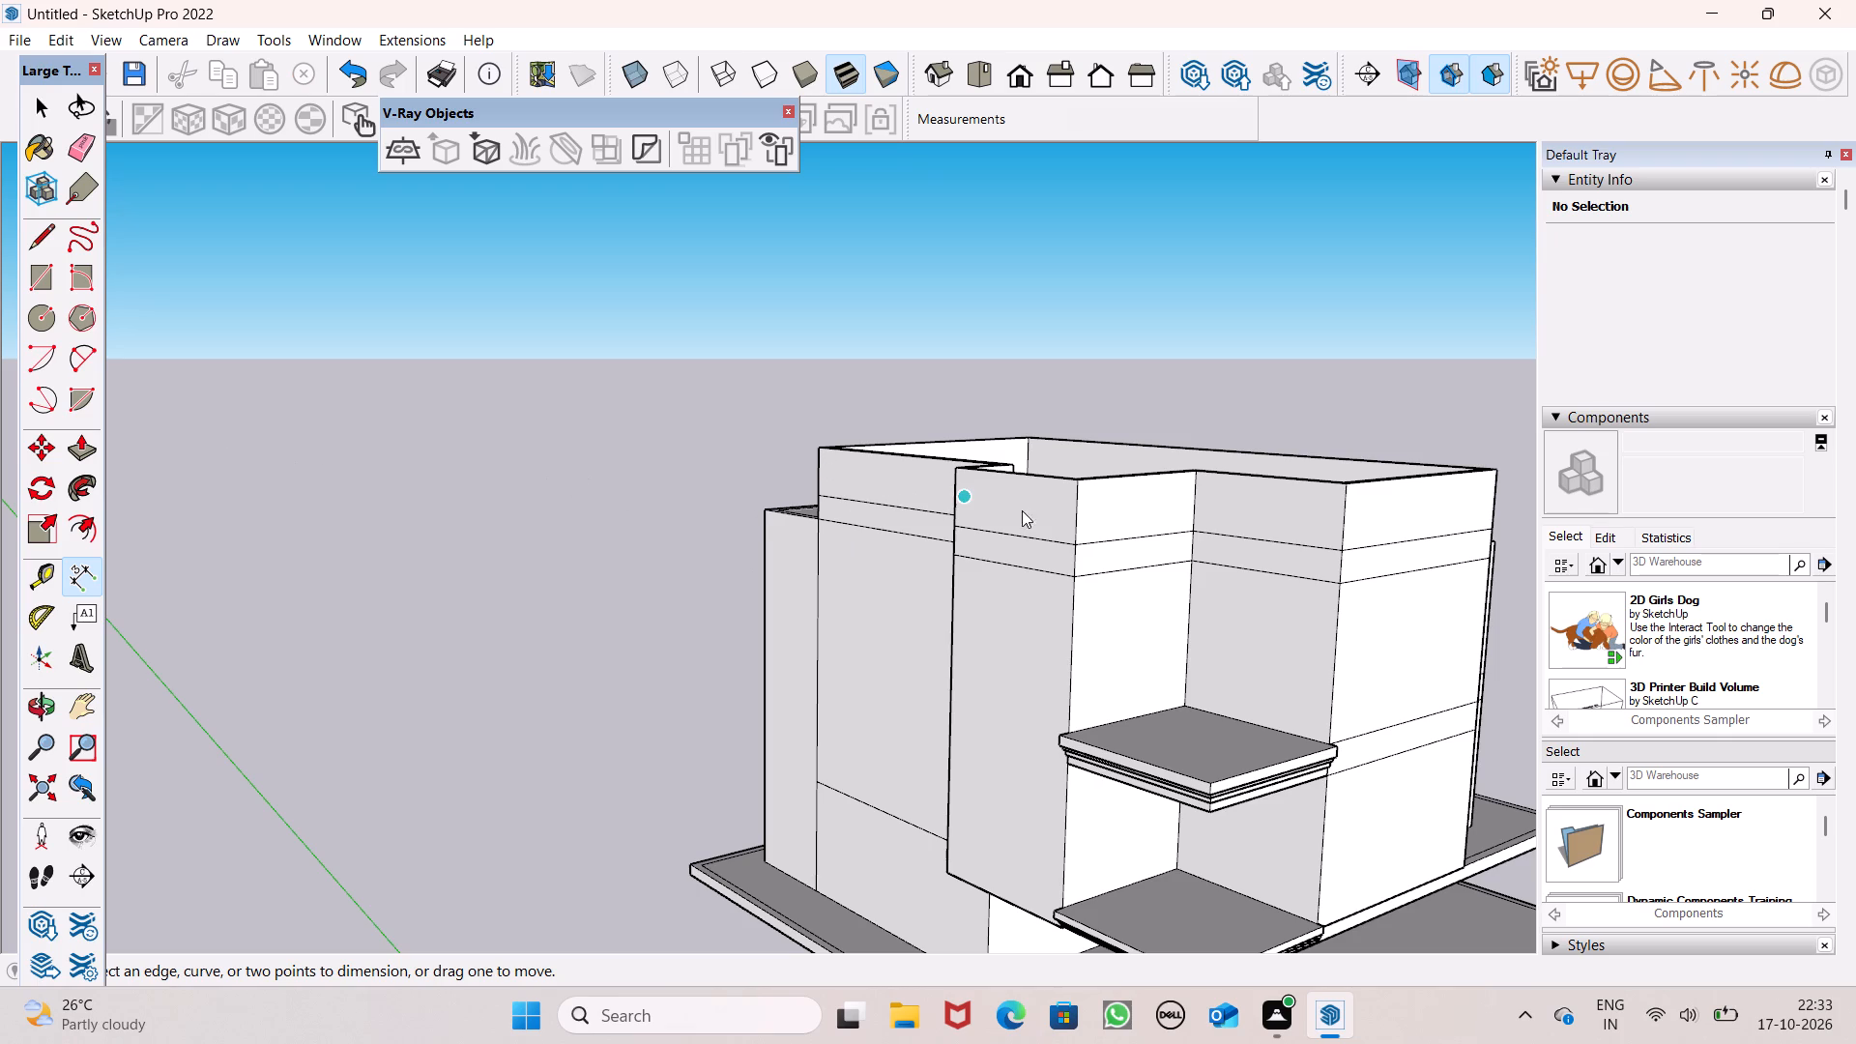
click(1069, 488)
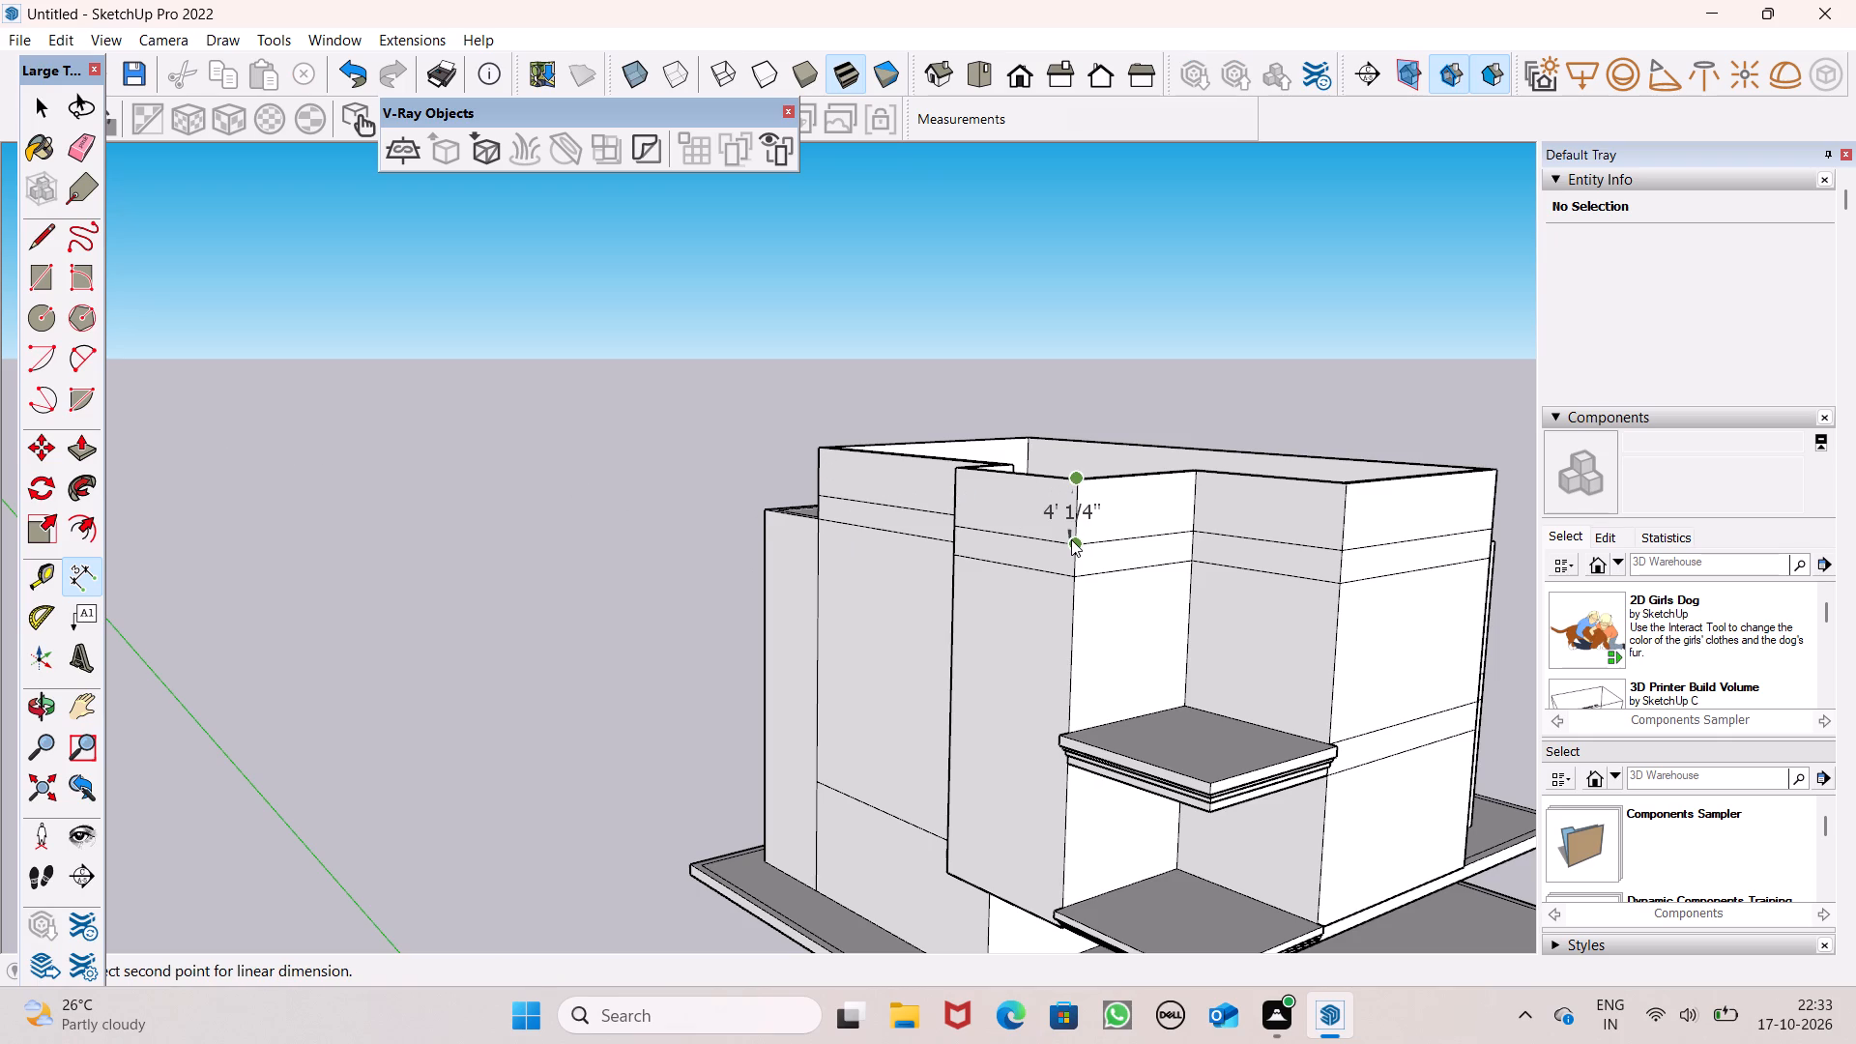
scroll(1068, 540, up, 7)
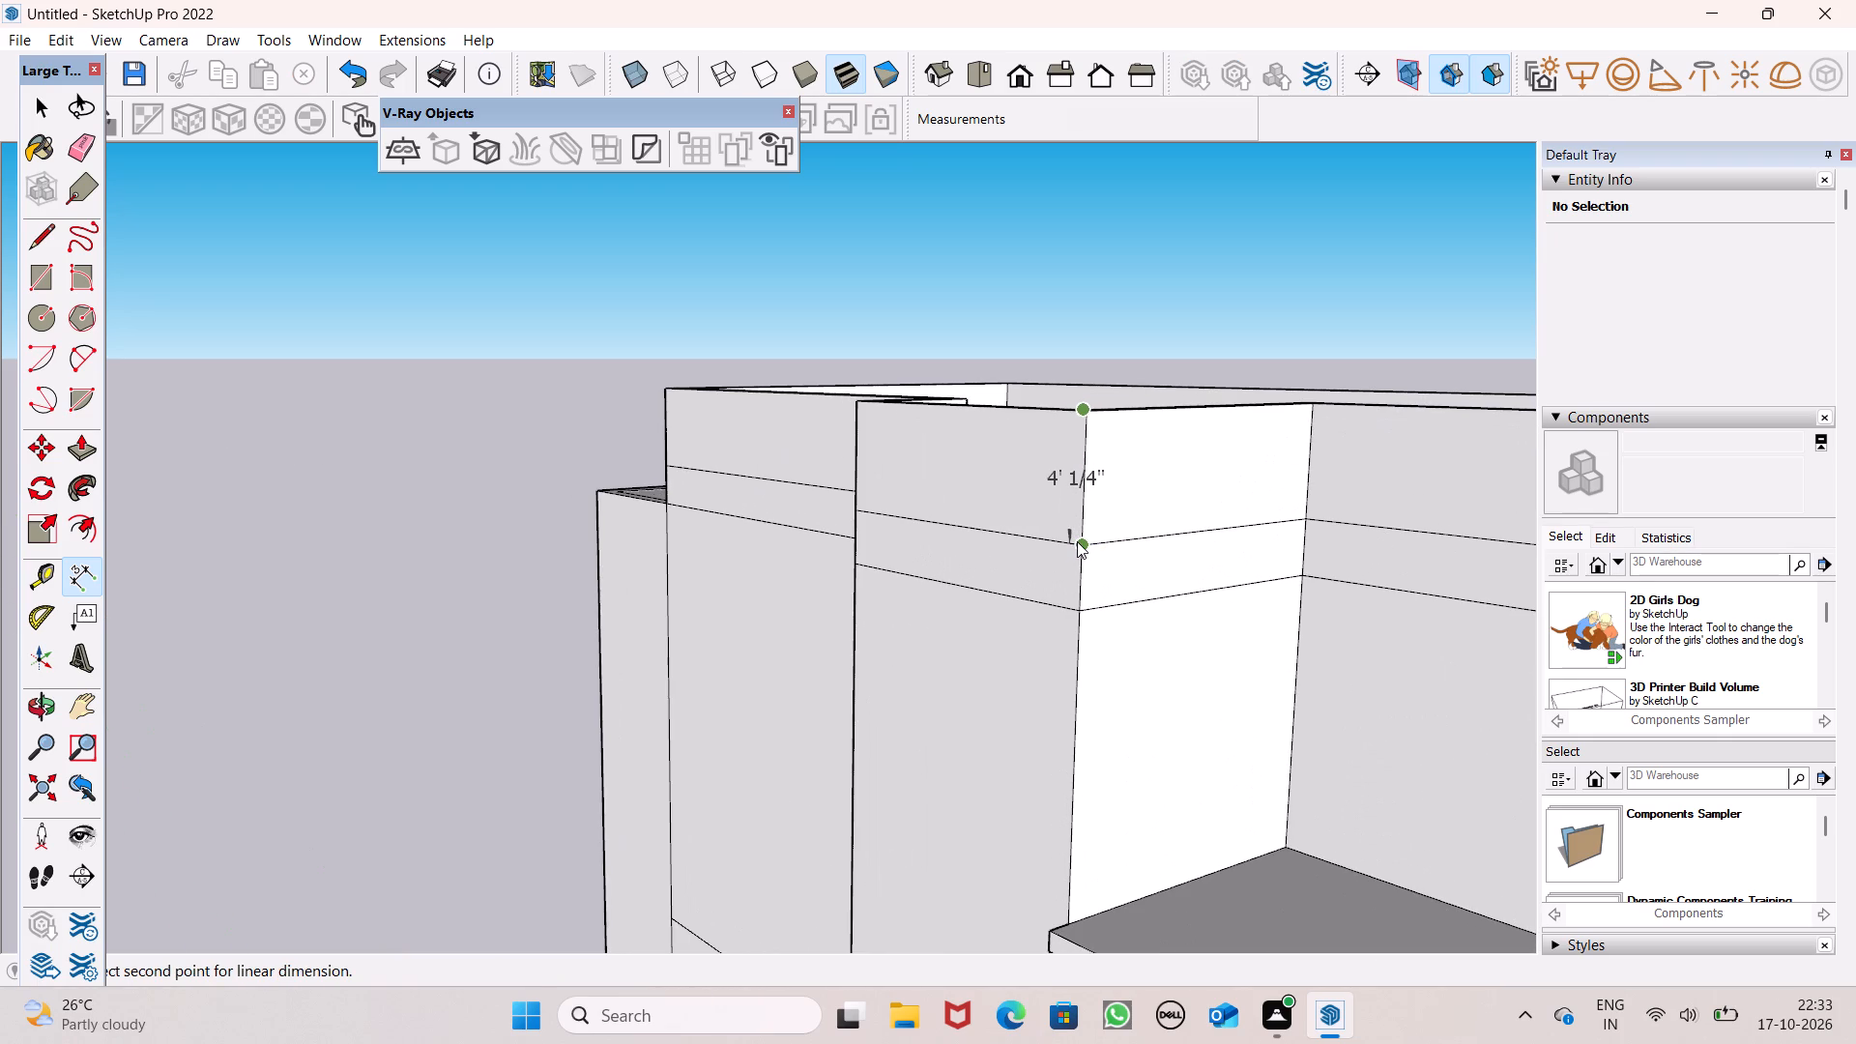
key(space)
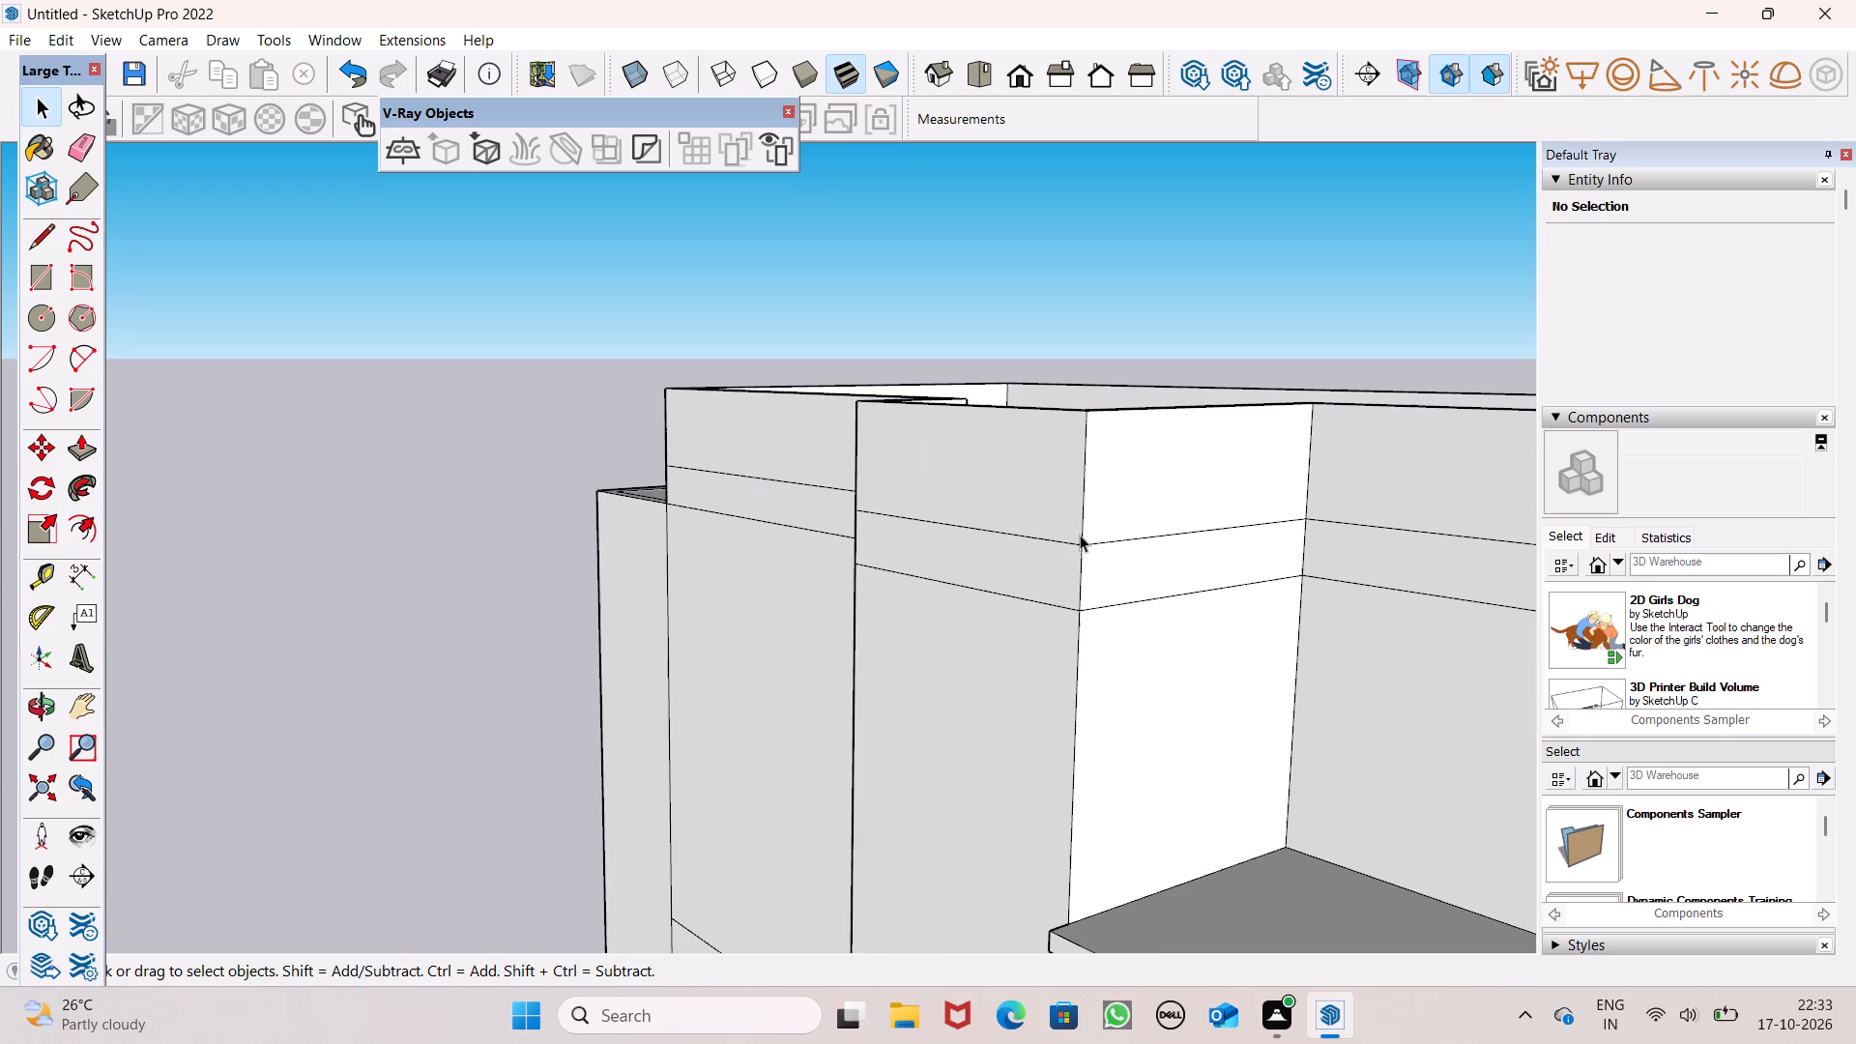
Pull the horizontal band face above the upper balcony outward, level with the adjacent projecting wall, to form a roof slab over the balcony.
scroll(1010, 423, down, 5)
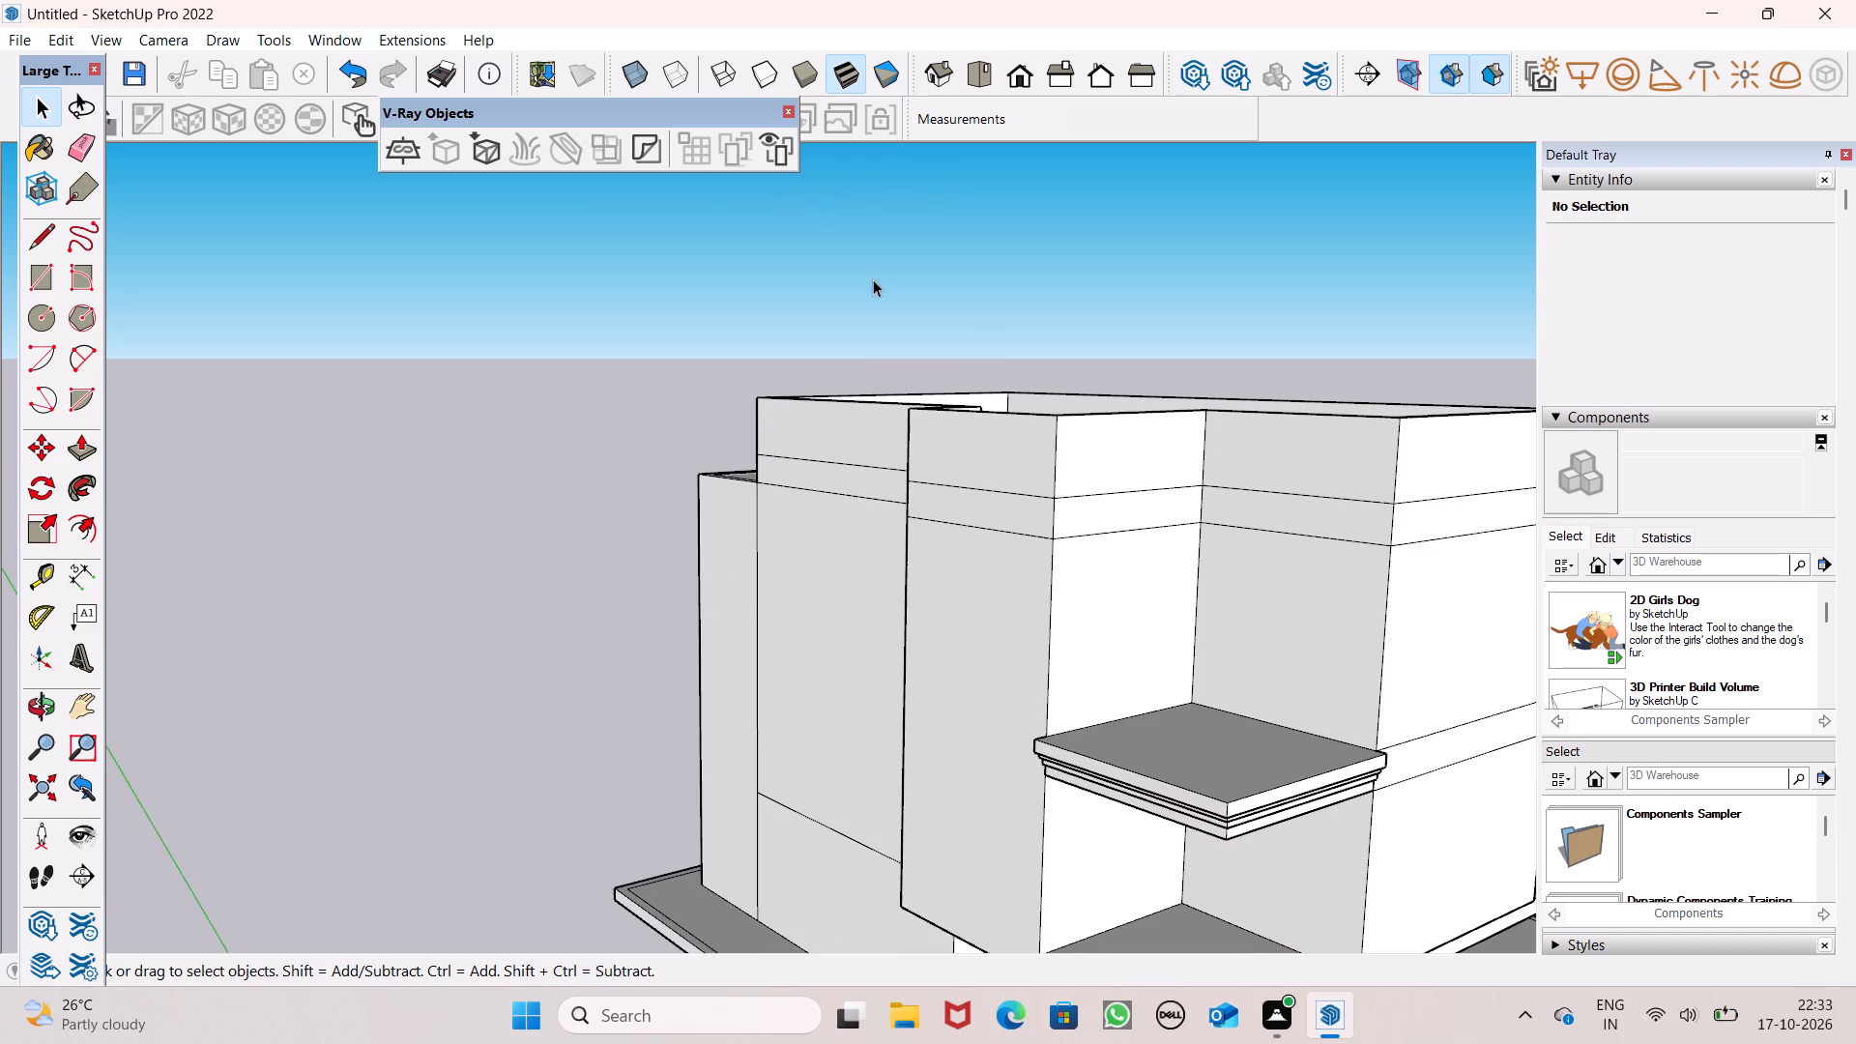
scroll(902, 299, down, 2)
middle_drag(1095, 494, 1155, 501)
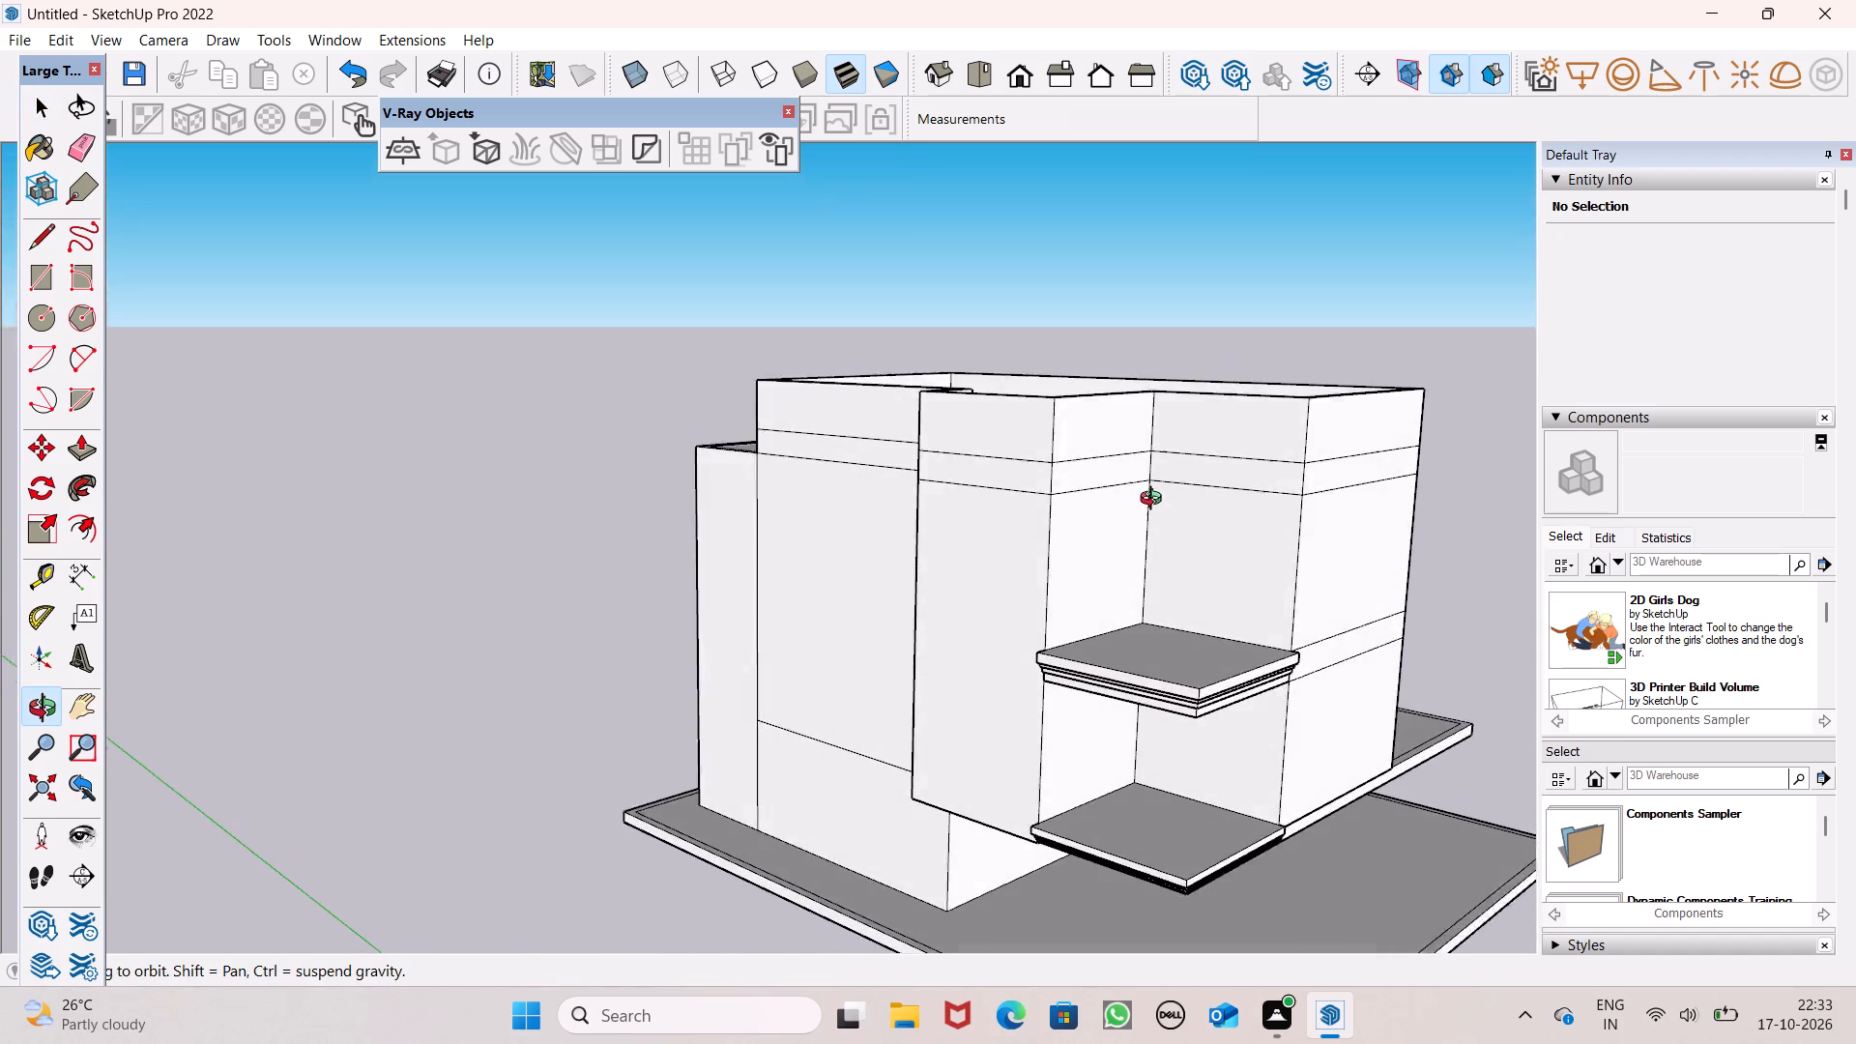
middle_drag(1155, 501, 1105, 432)
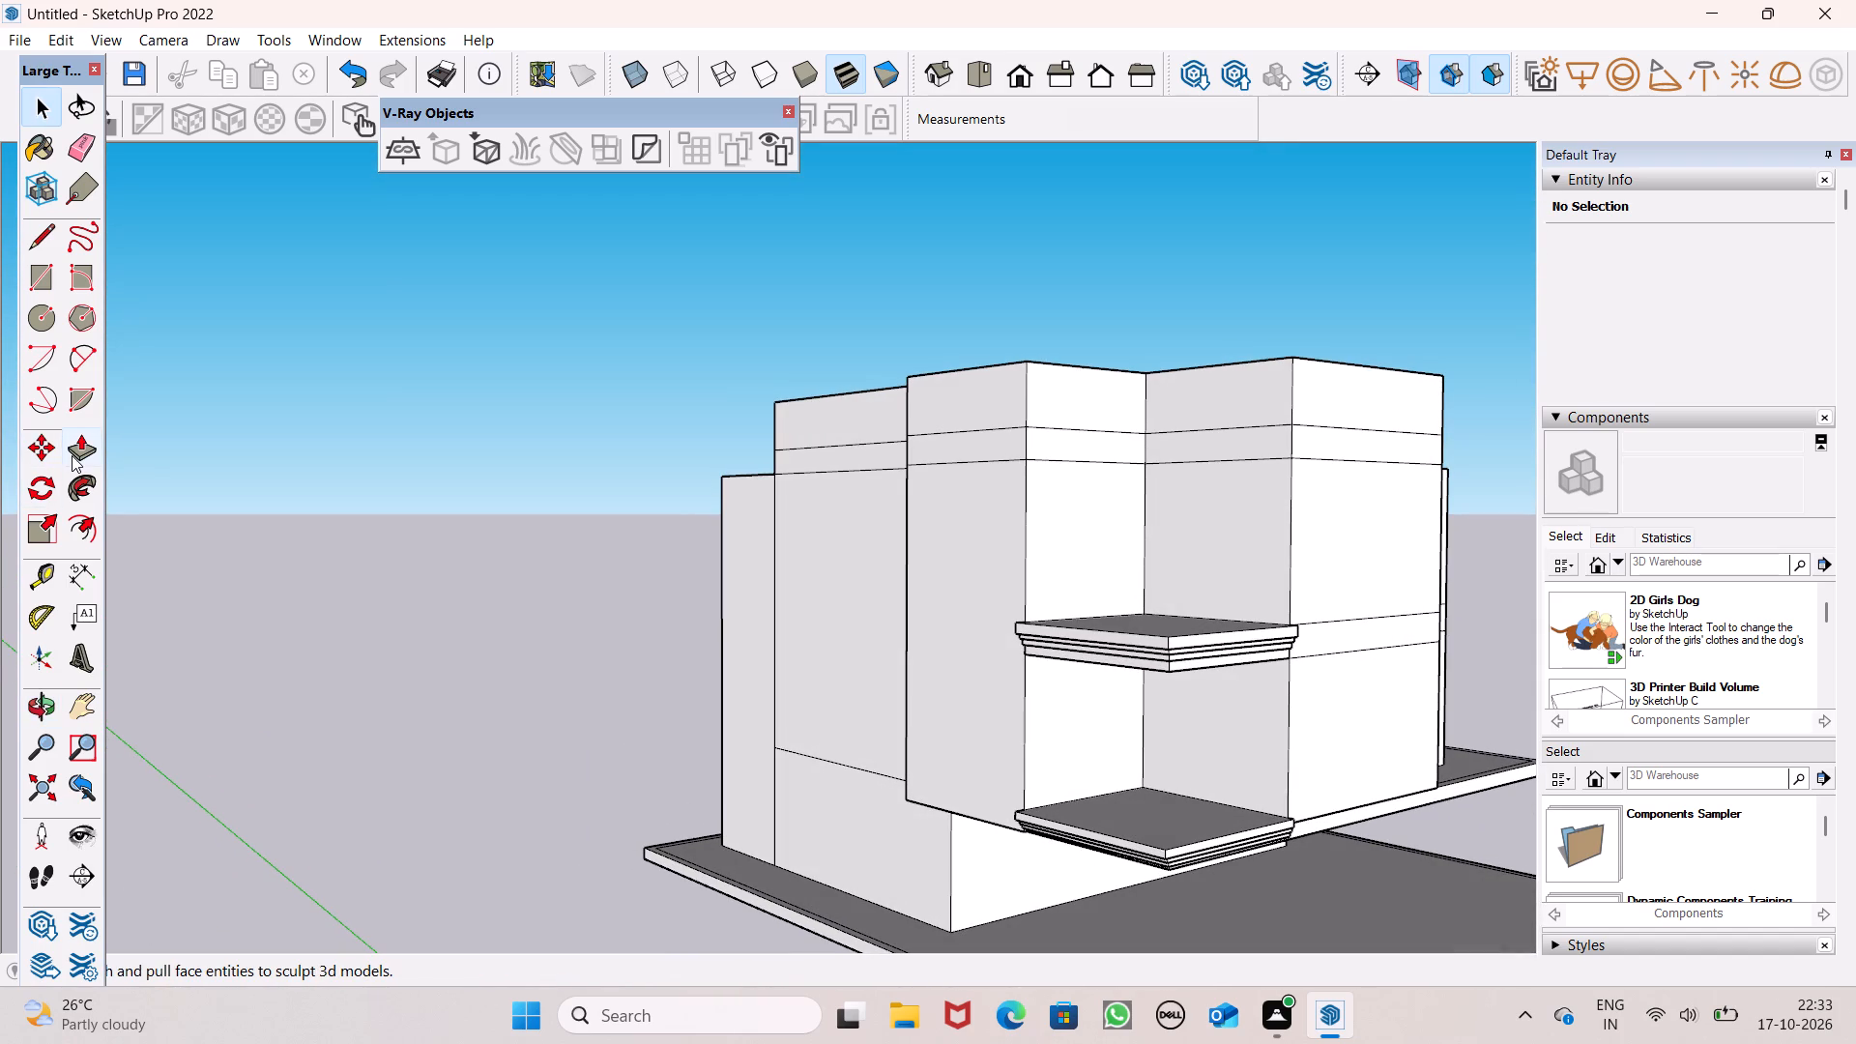
click(72, 455)
click(82, 452)
middle_drag(910, 566, 948, 609)
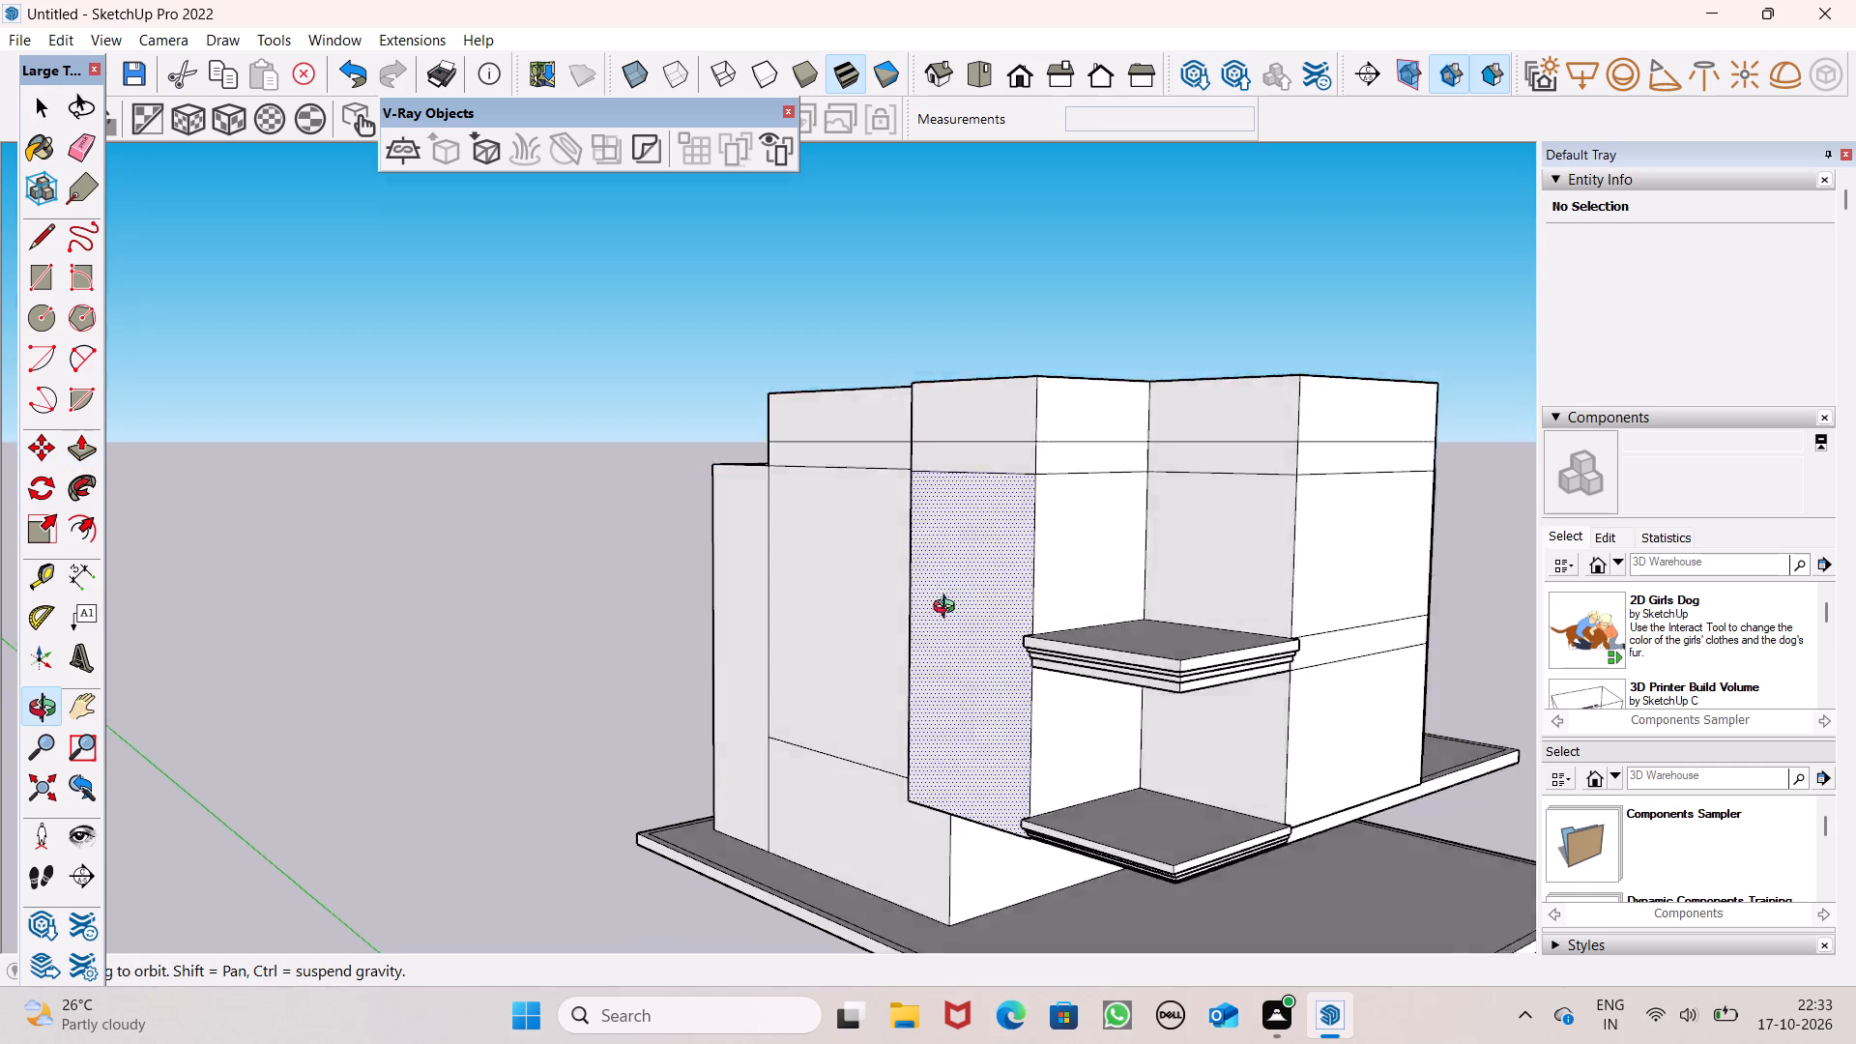
middle_drag(948, 609, 1152, 889)
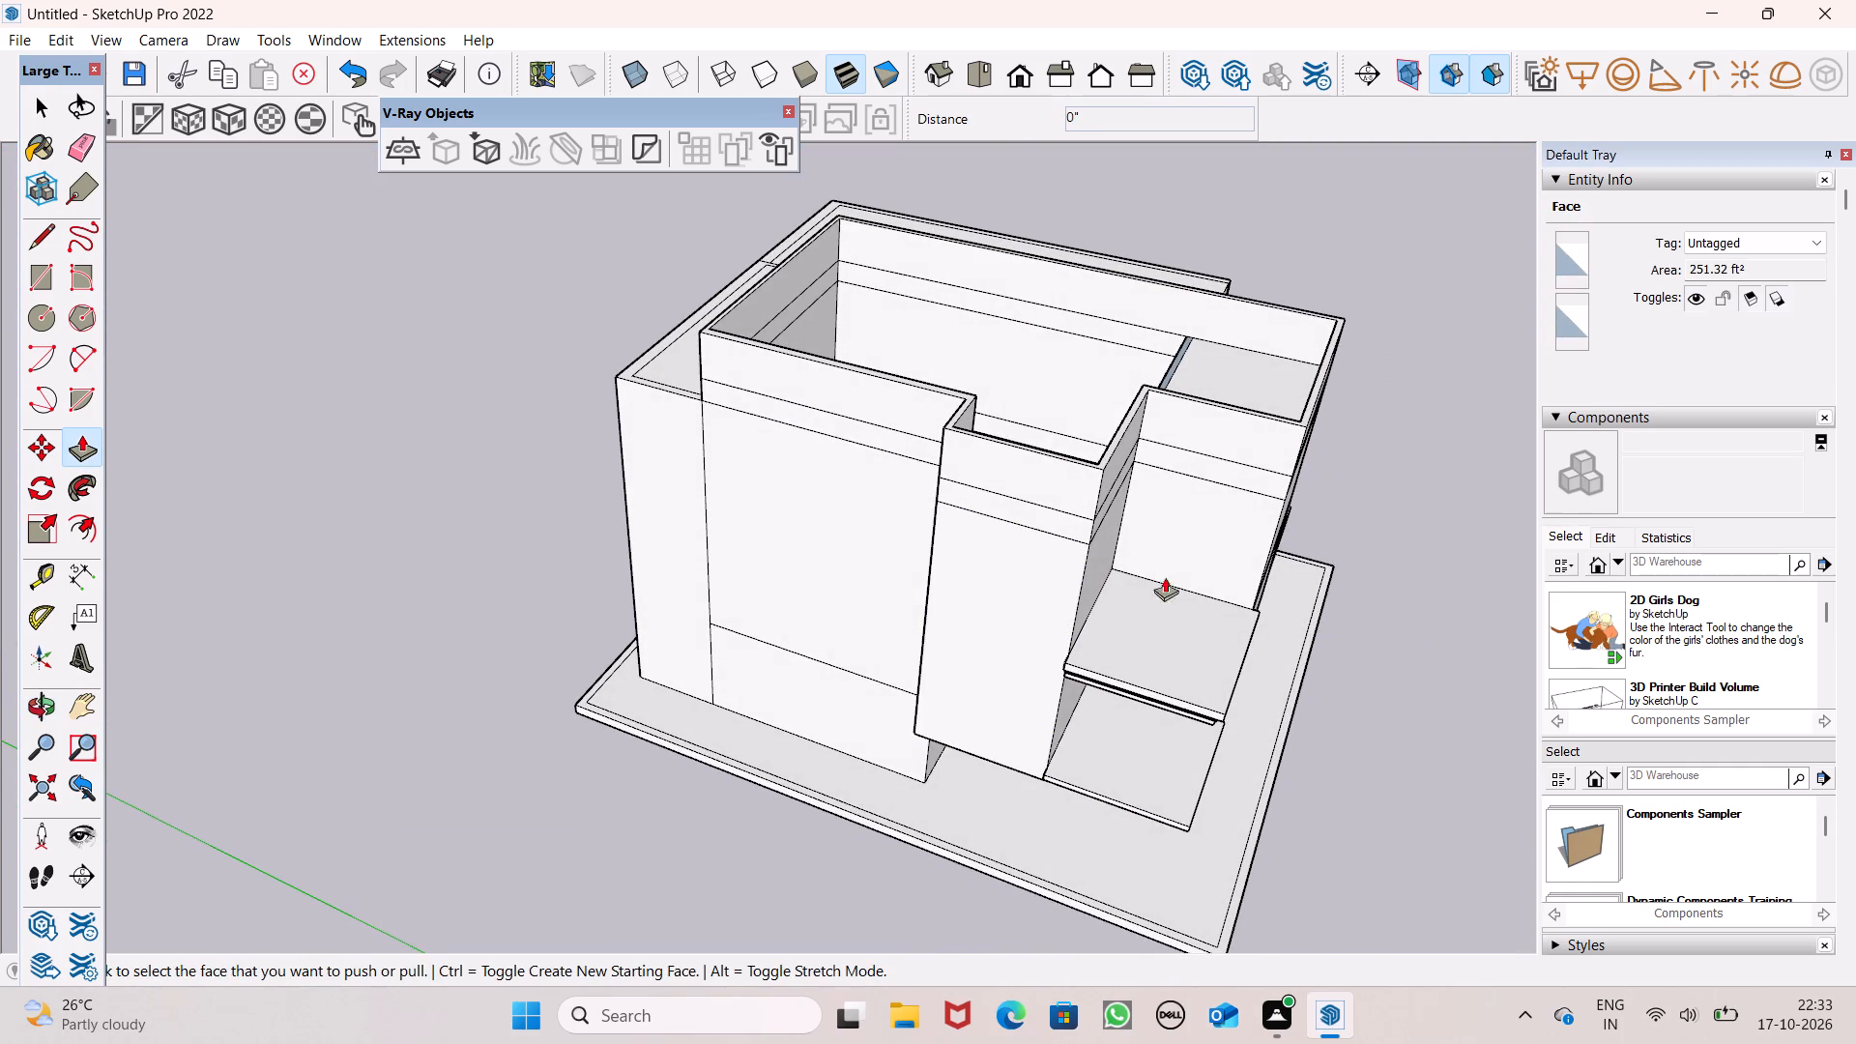
scroll(911, 305, down, 1)
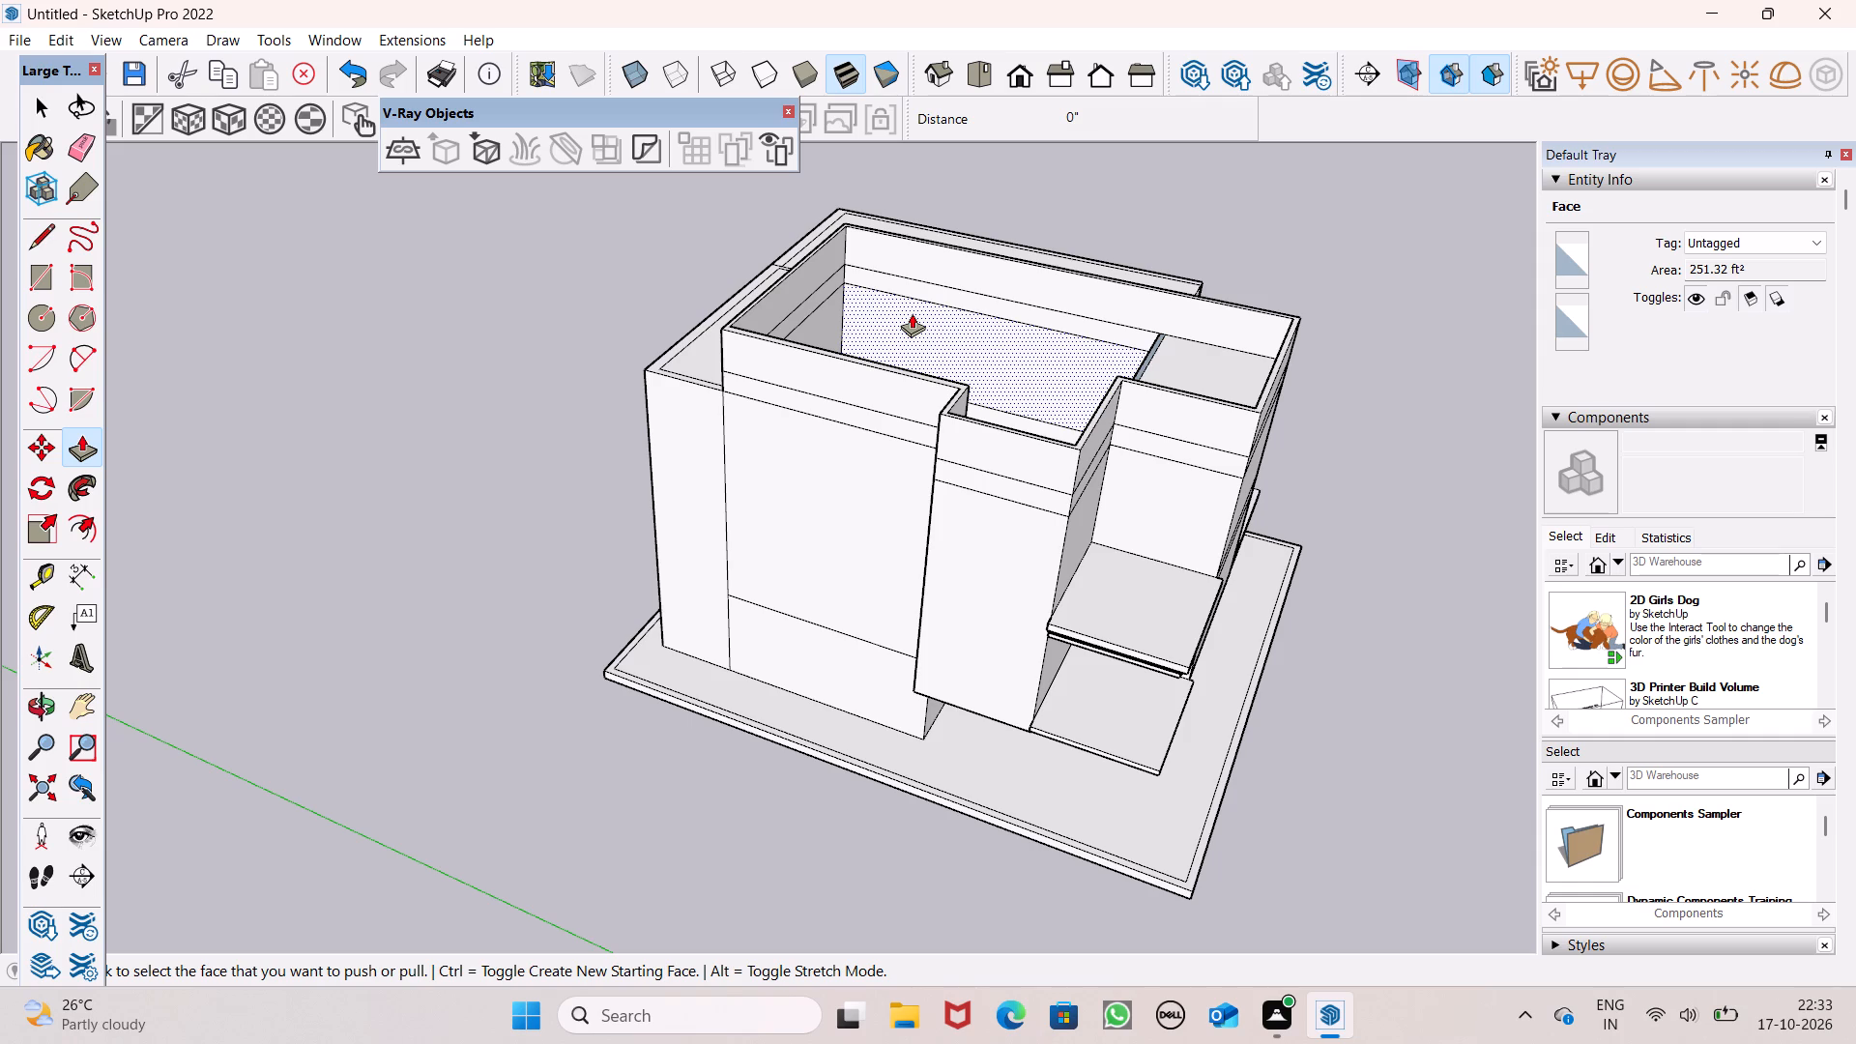
scroll(1081, 384, down, 1)
middle_drag(1096, 385, 1093, 386)
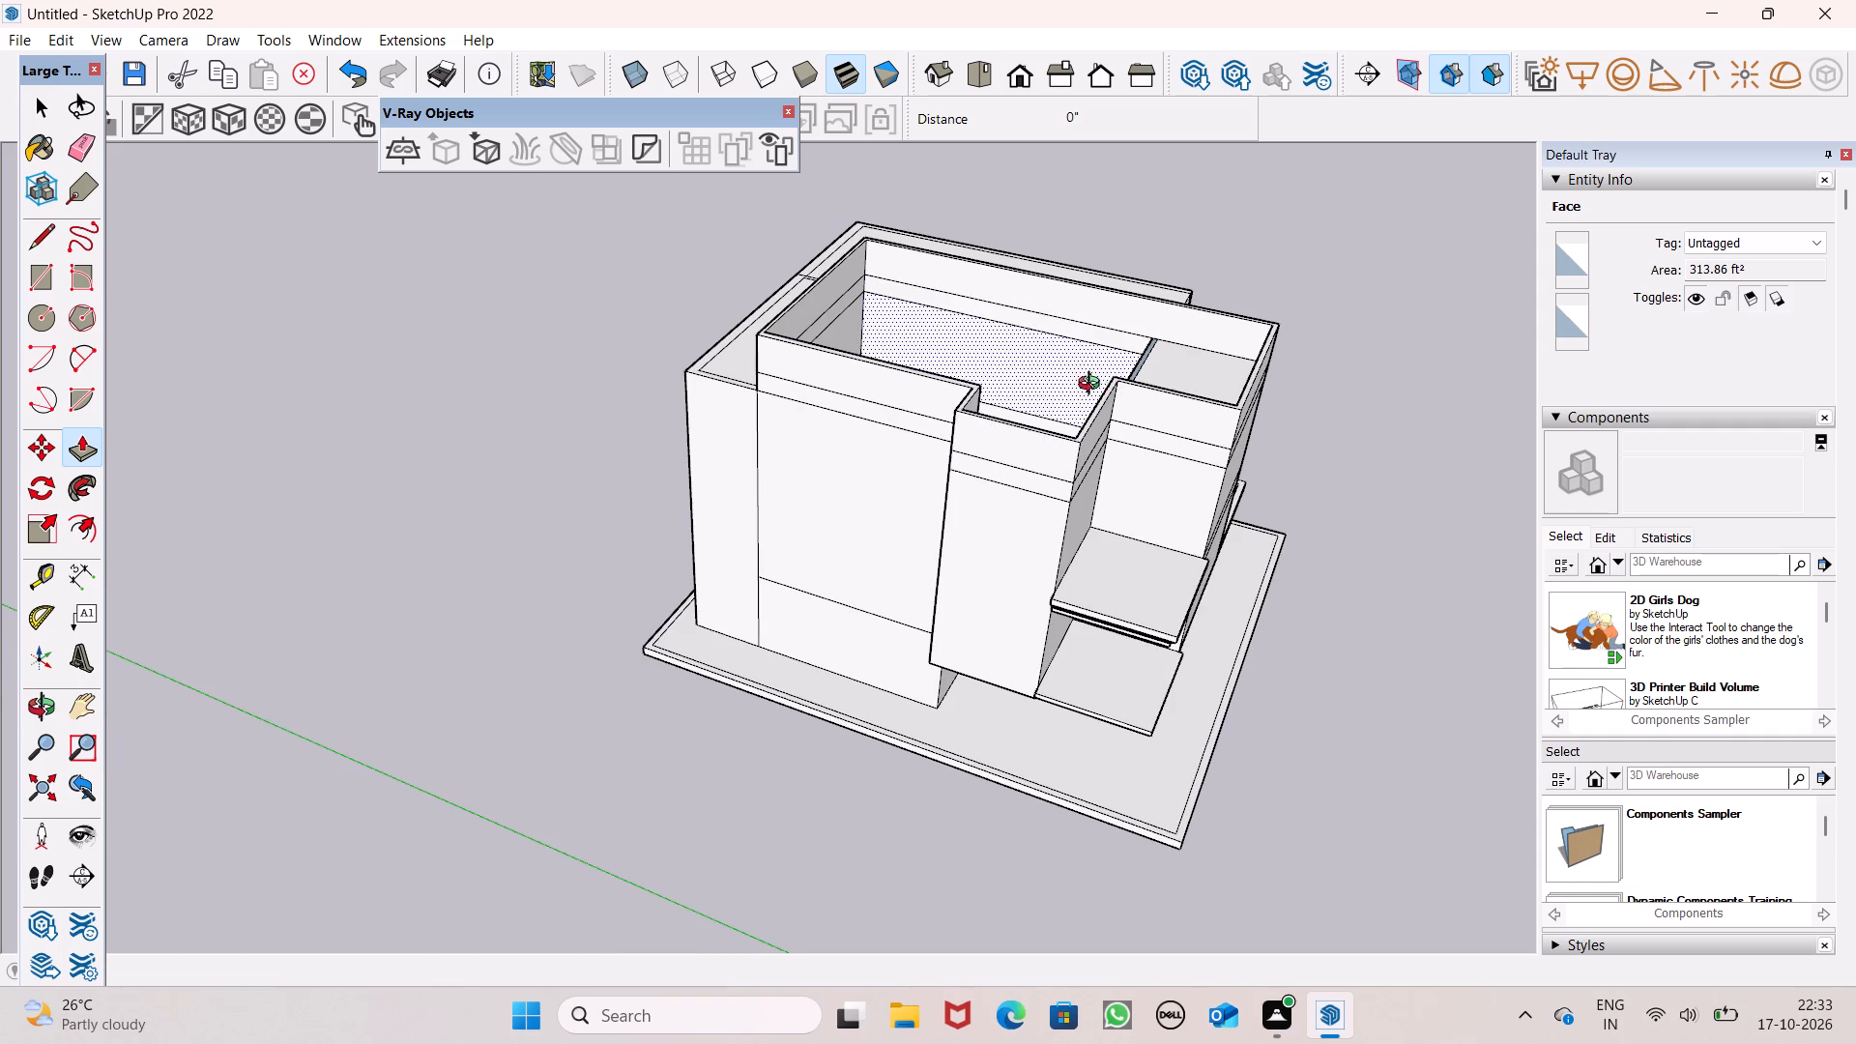
middle_drag(1093, 386, 966, 418)
scroll(1053, 507, up, 4)
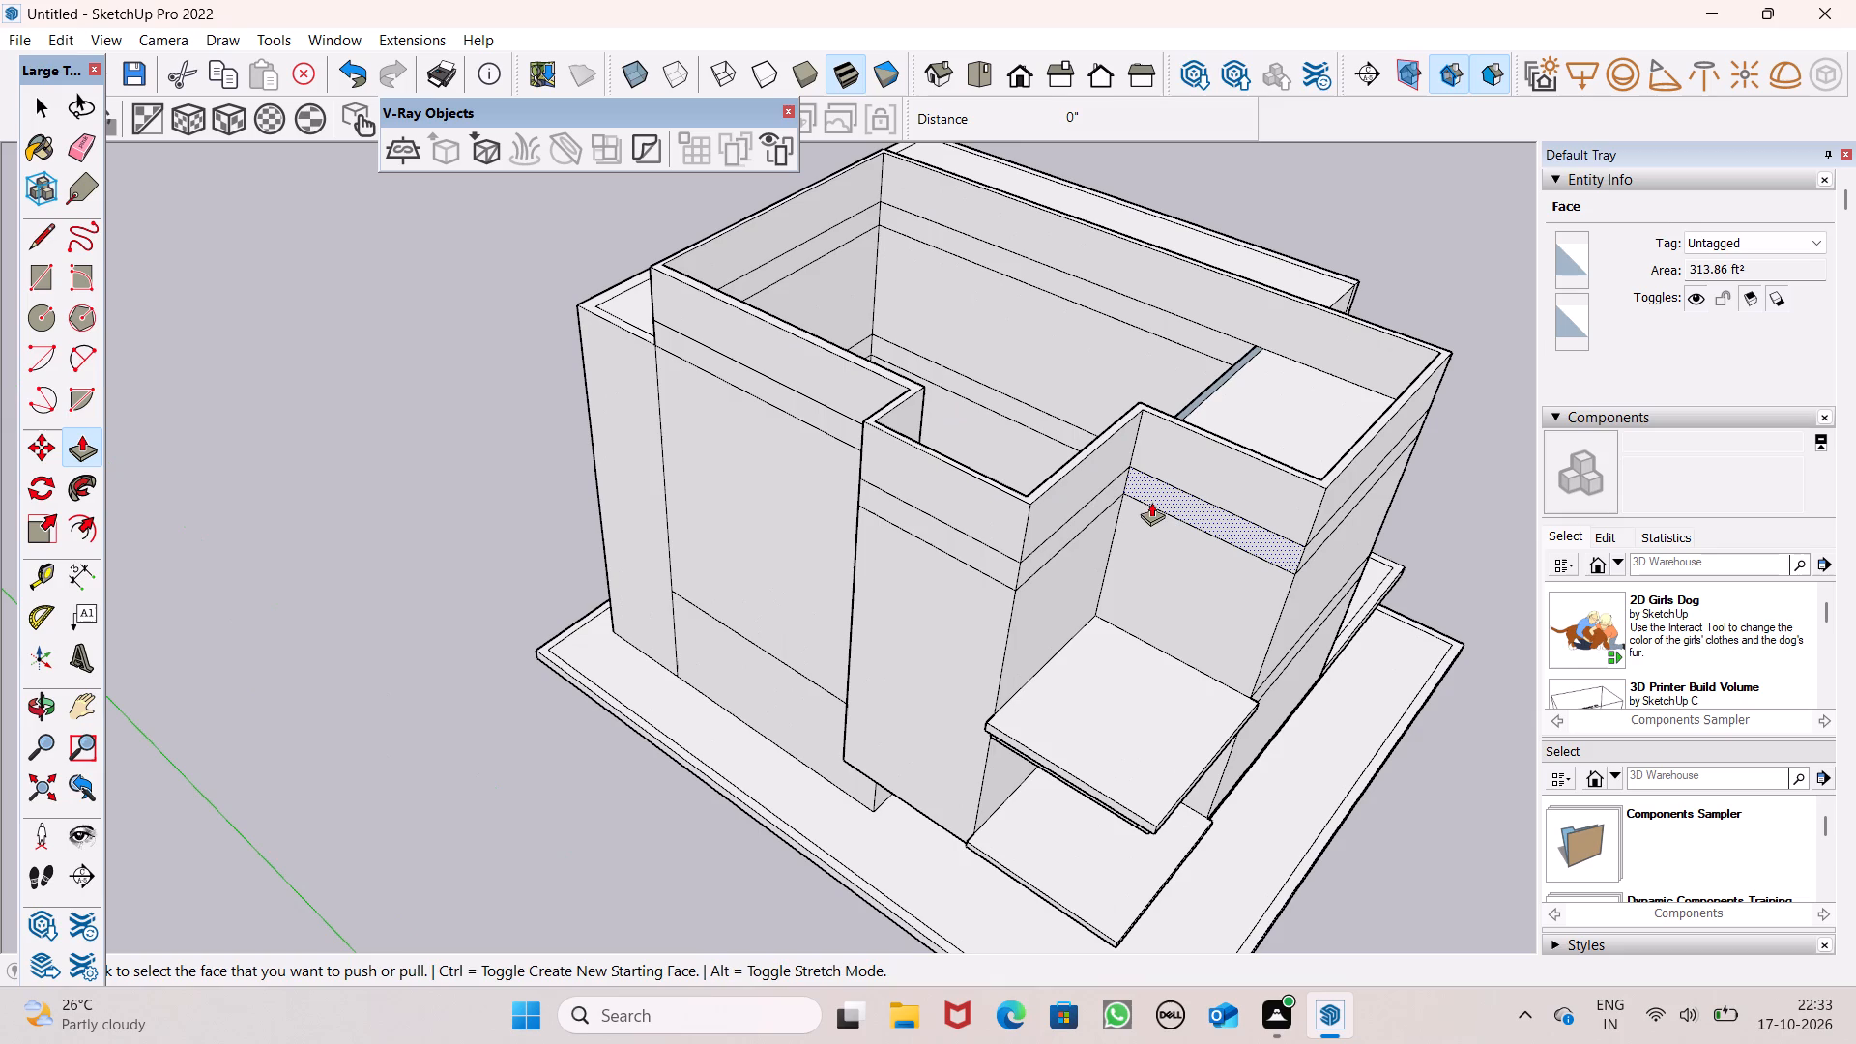
drag(1153, 497, 1023, 559)
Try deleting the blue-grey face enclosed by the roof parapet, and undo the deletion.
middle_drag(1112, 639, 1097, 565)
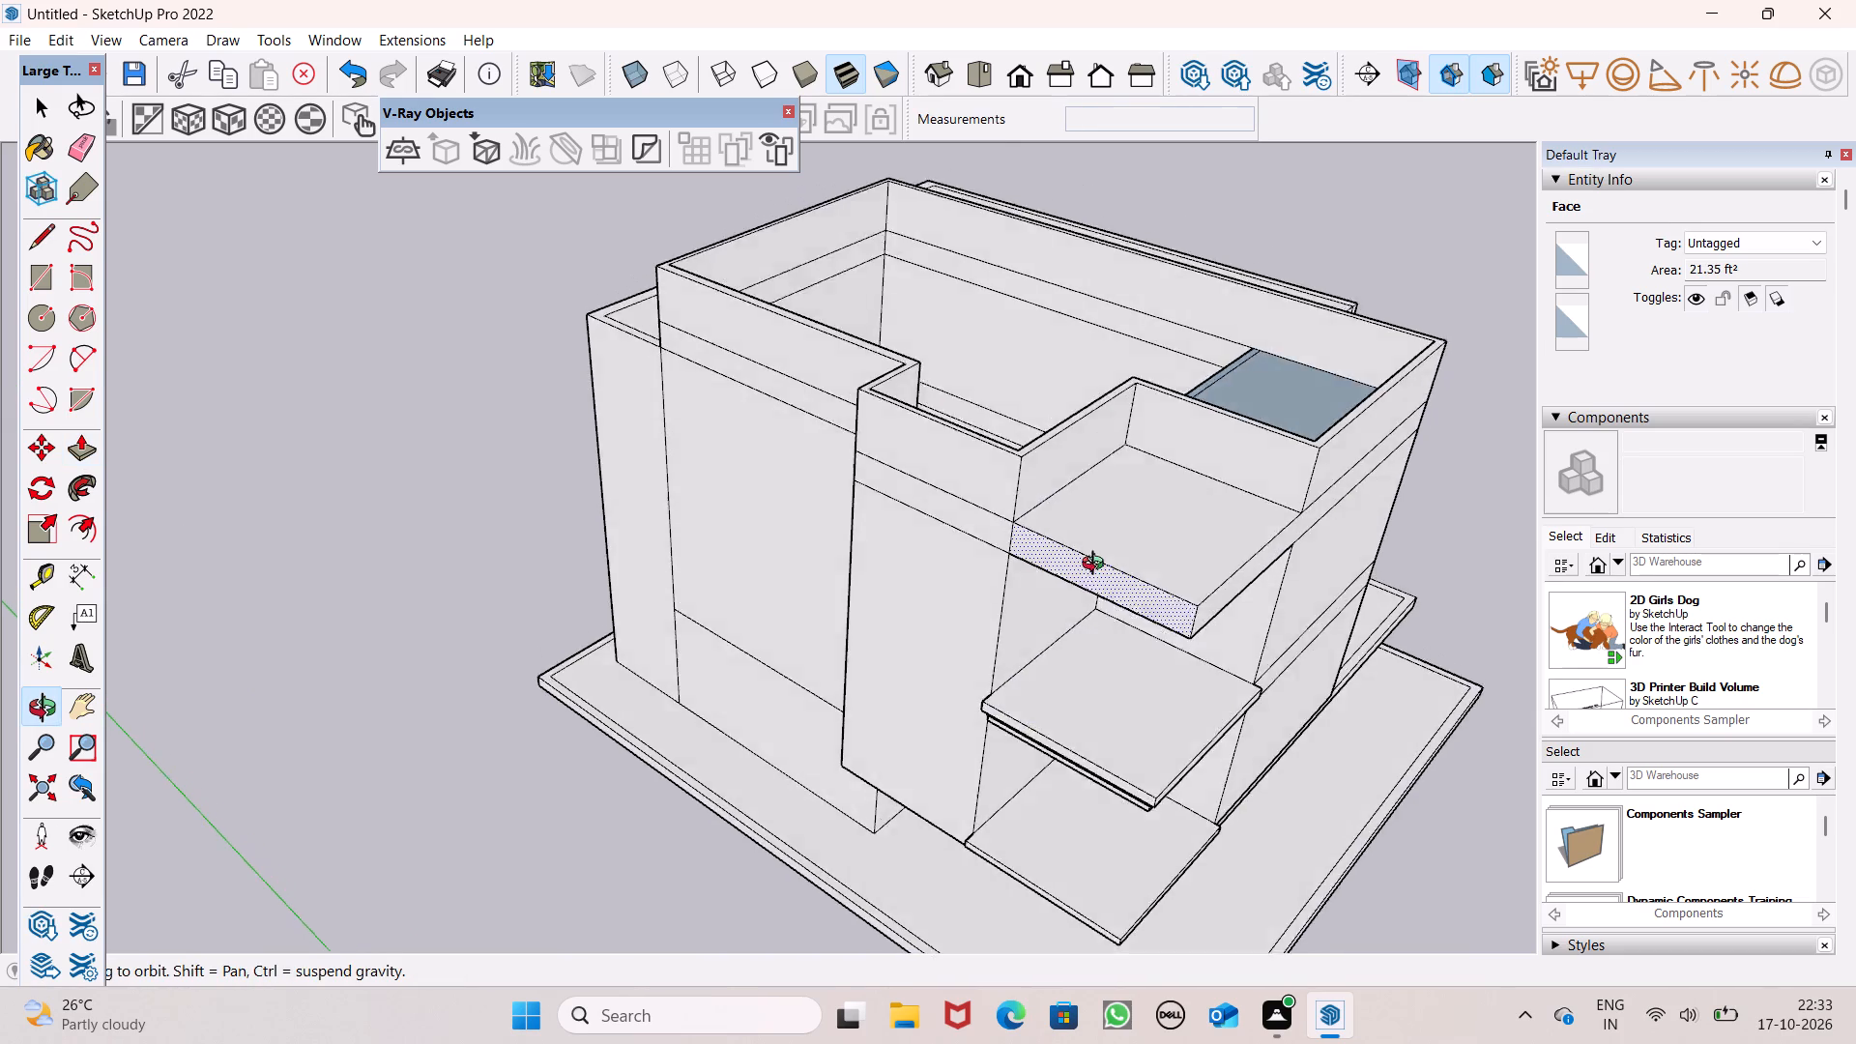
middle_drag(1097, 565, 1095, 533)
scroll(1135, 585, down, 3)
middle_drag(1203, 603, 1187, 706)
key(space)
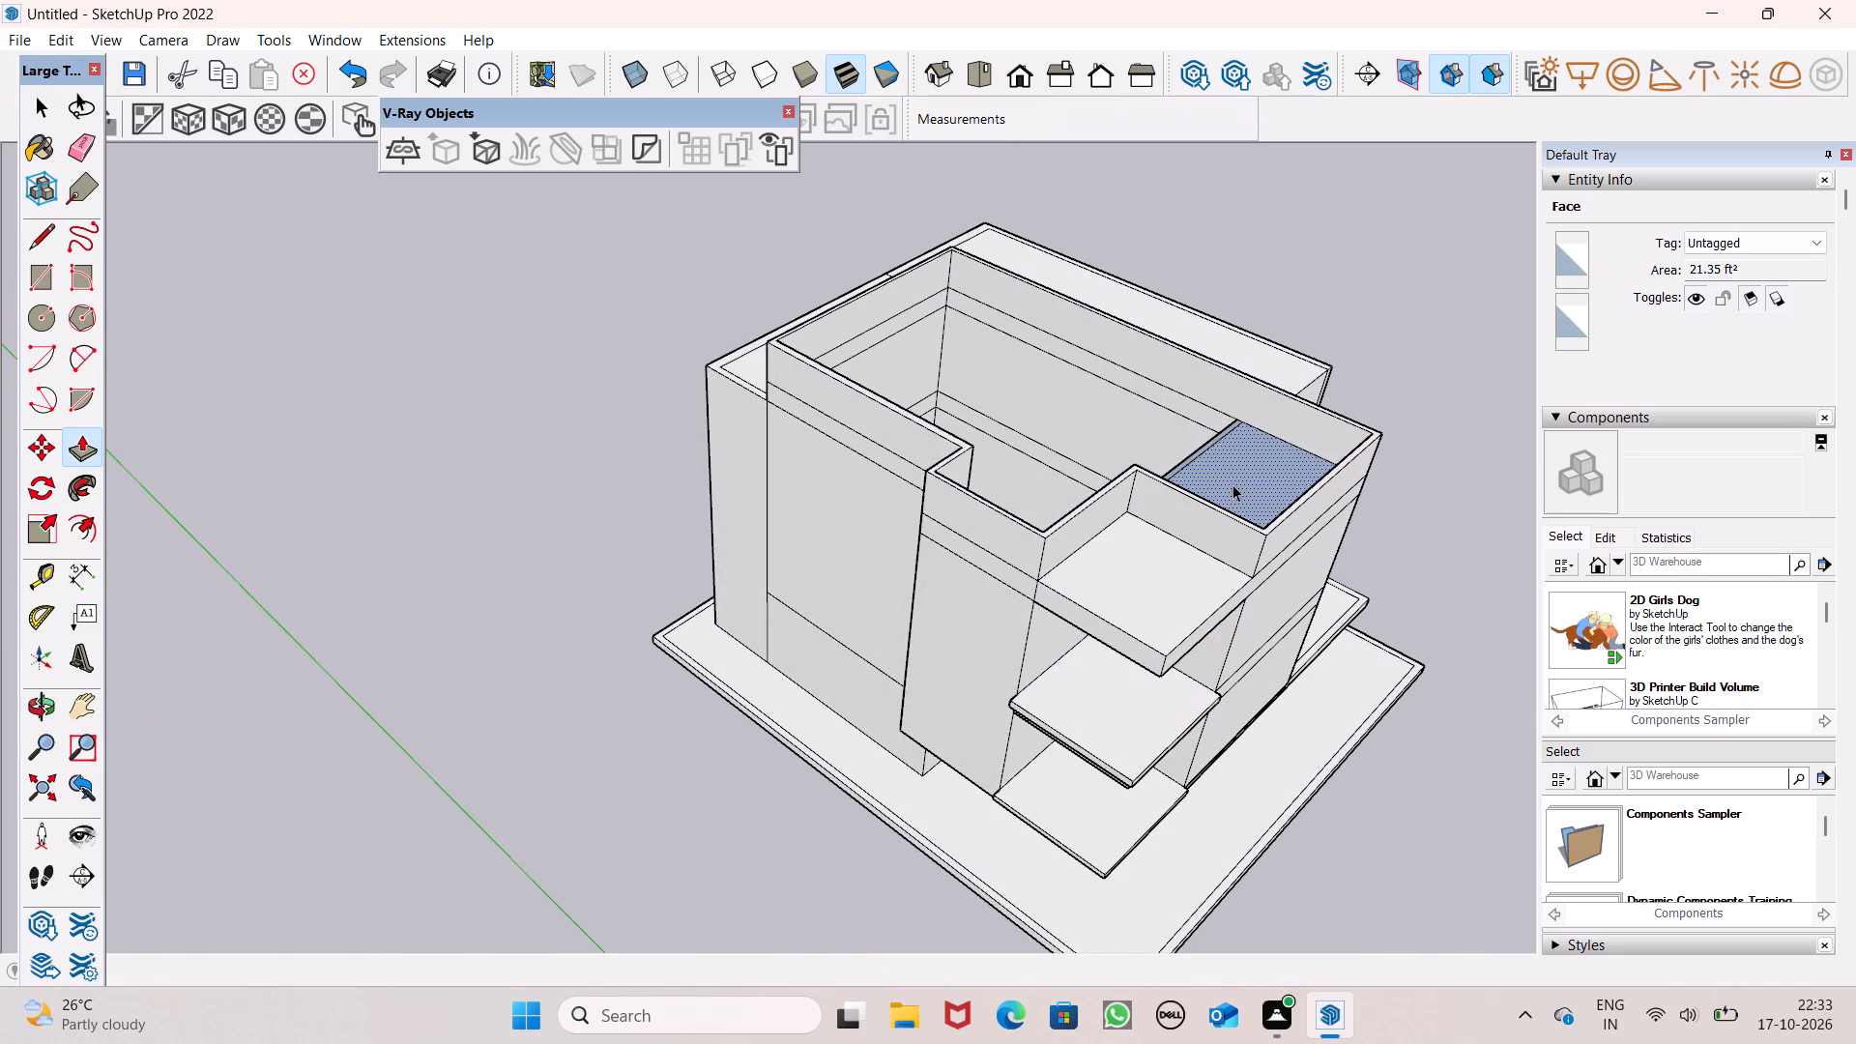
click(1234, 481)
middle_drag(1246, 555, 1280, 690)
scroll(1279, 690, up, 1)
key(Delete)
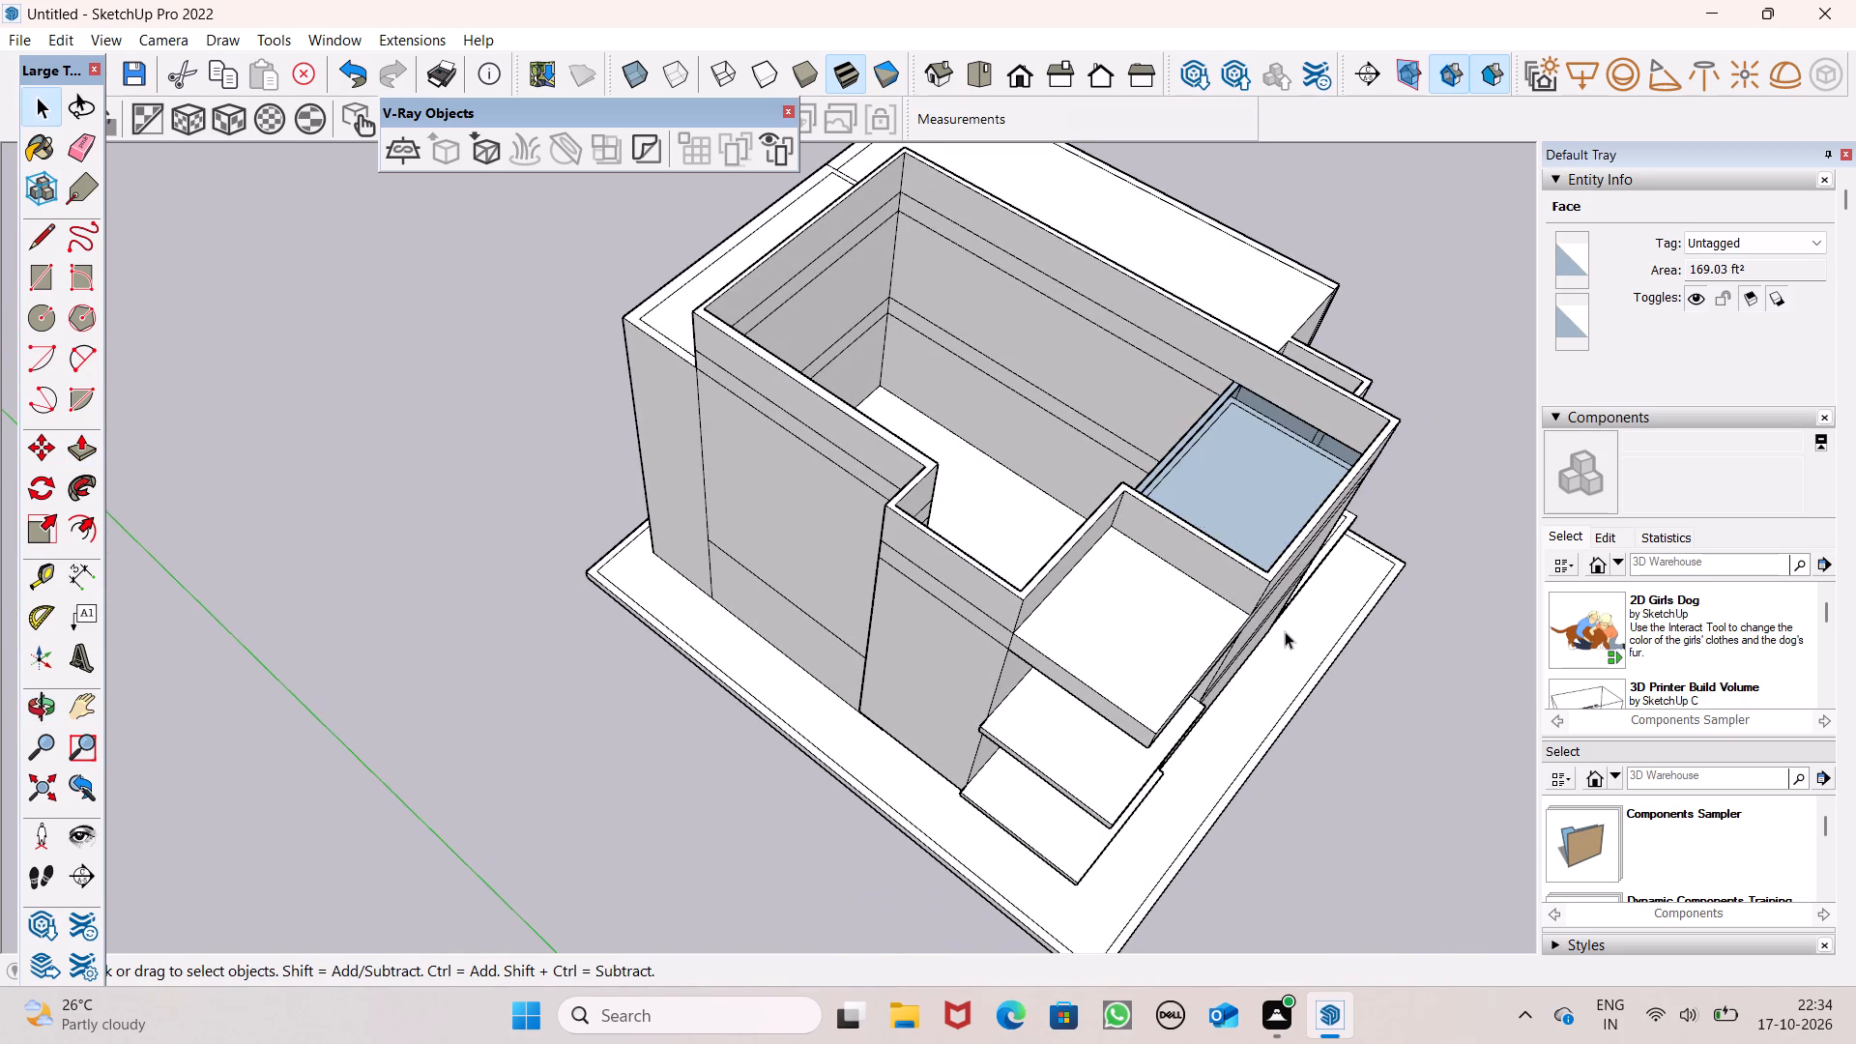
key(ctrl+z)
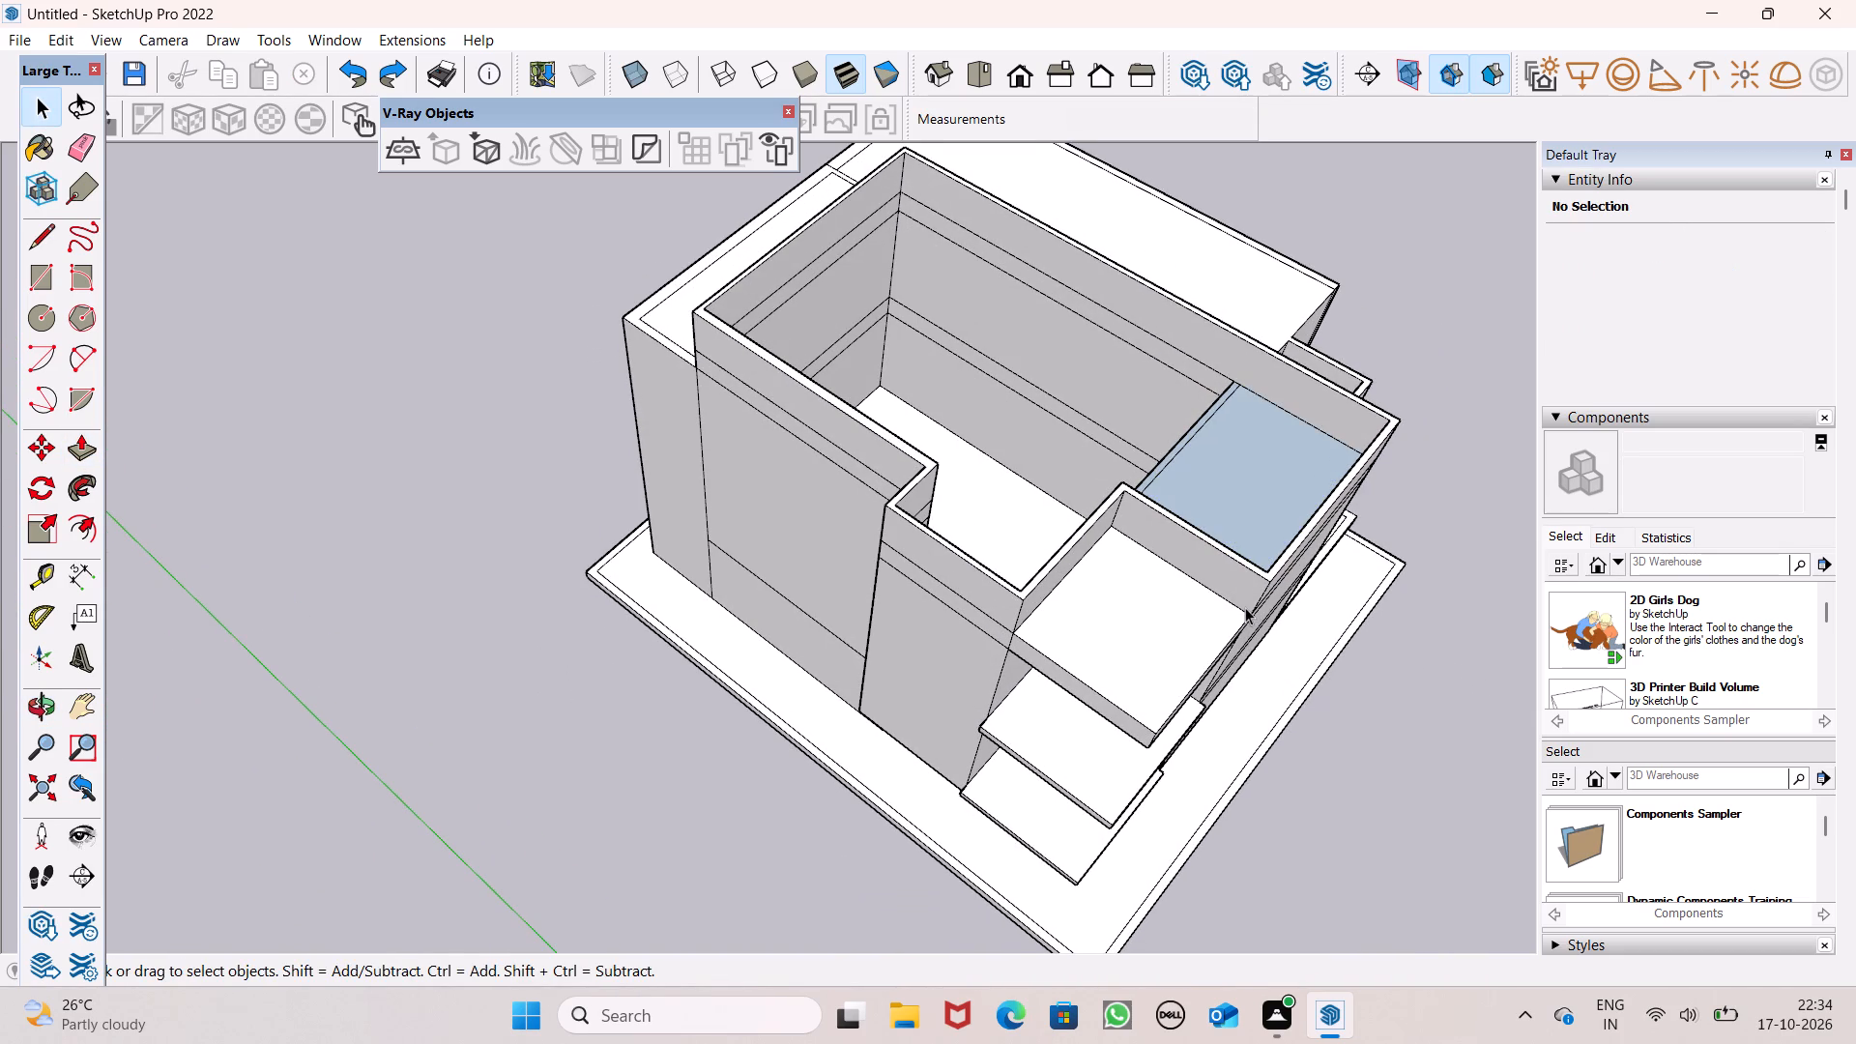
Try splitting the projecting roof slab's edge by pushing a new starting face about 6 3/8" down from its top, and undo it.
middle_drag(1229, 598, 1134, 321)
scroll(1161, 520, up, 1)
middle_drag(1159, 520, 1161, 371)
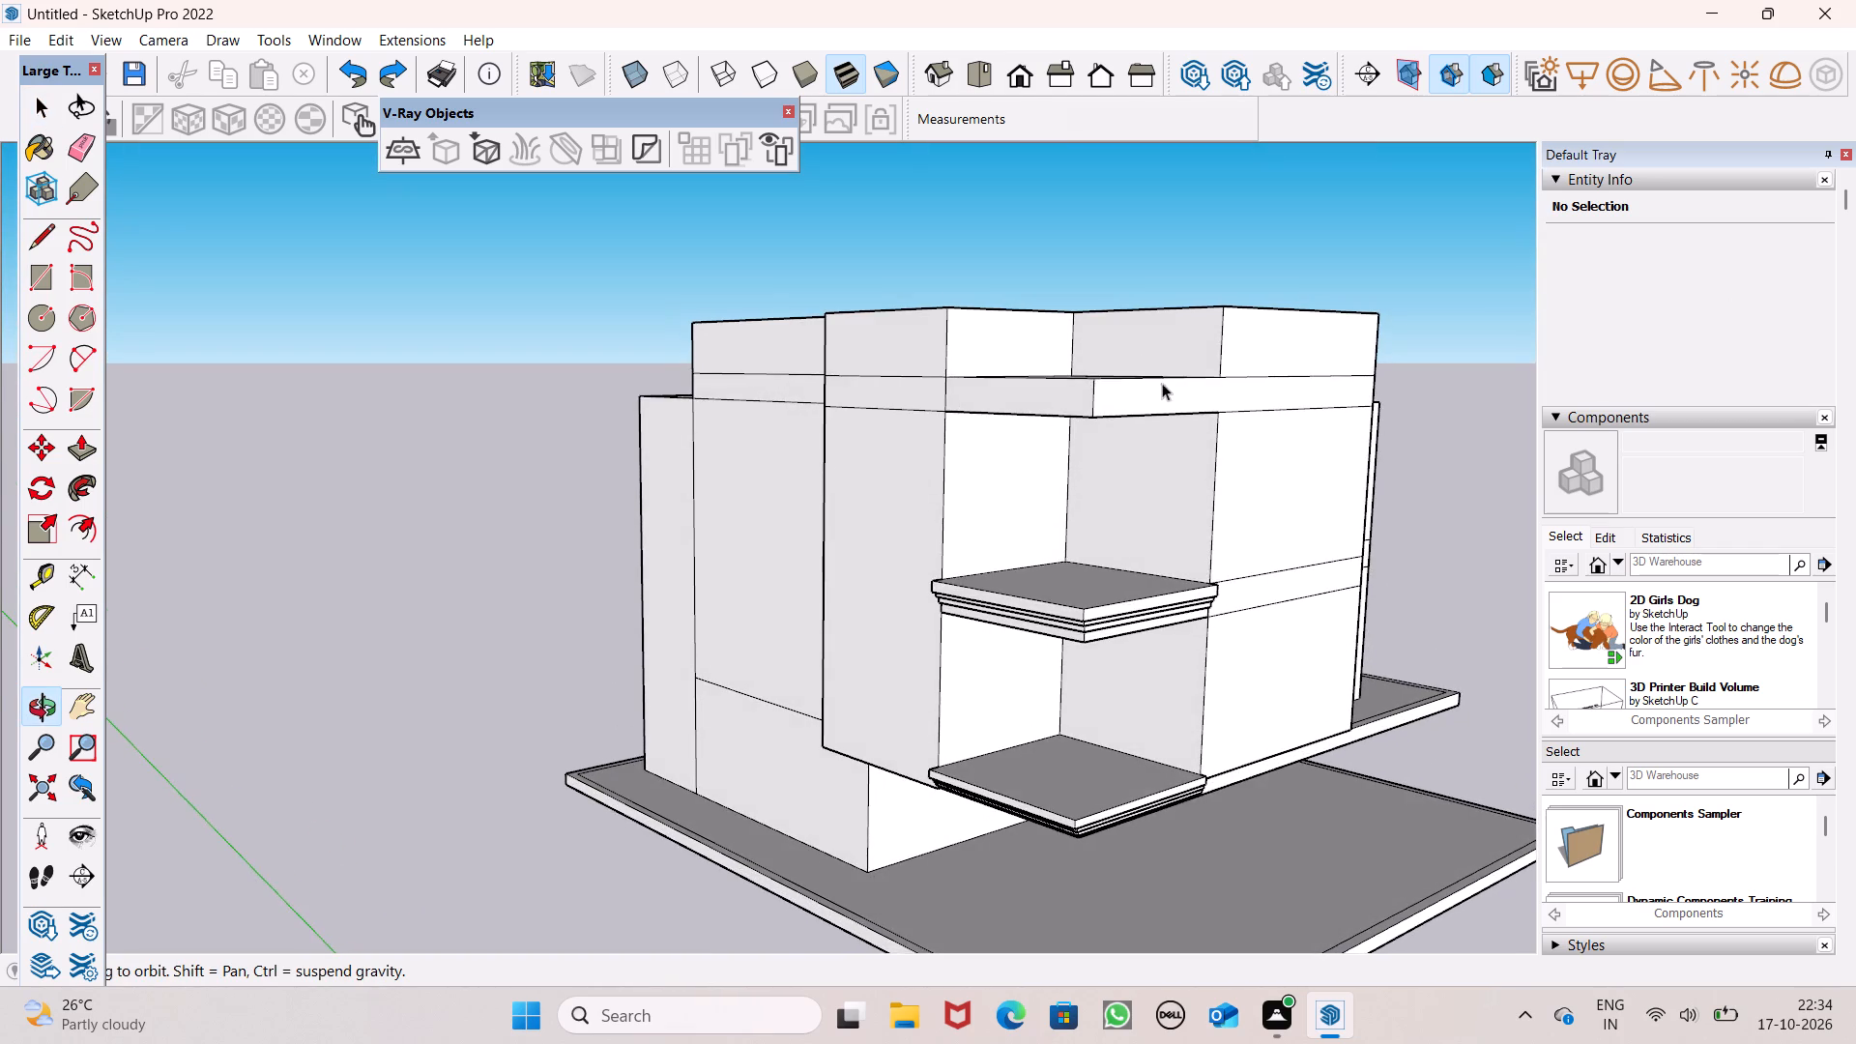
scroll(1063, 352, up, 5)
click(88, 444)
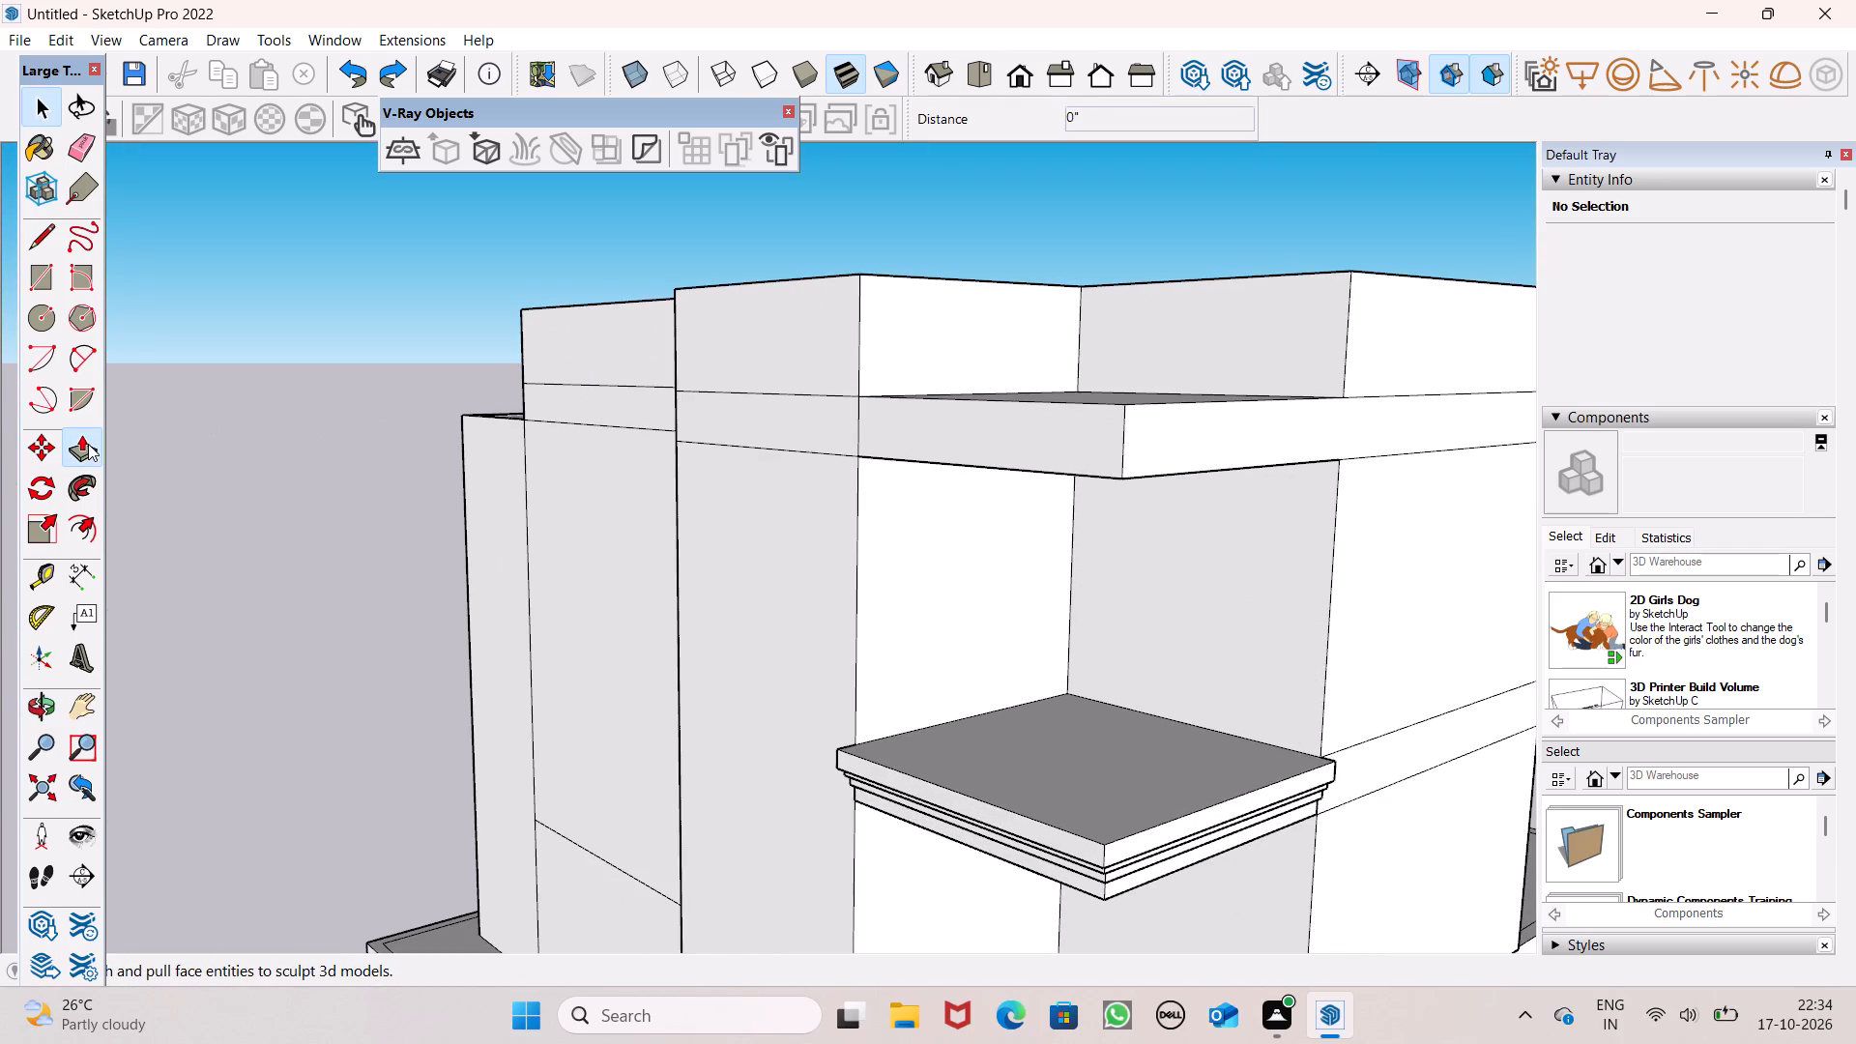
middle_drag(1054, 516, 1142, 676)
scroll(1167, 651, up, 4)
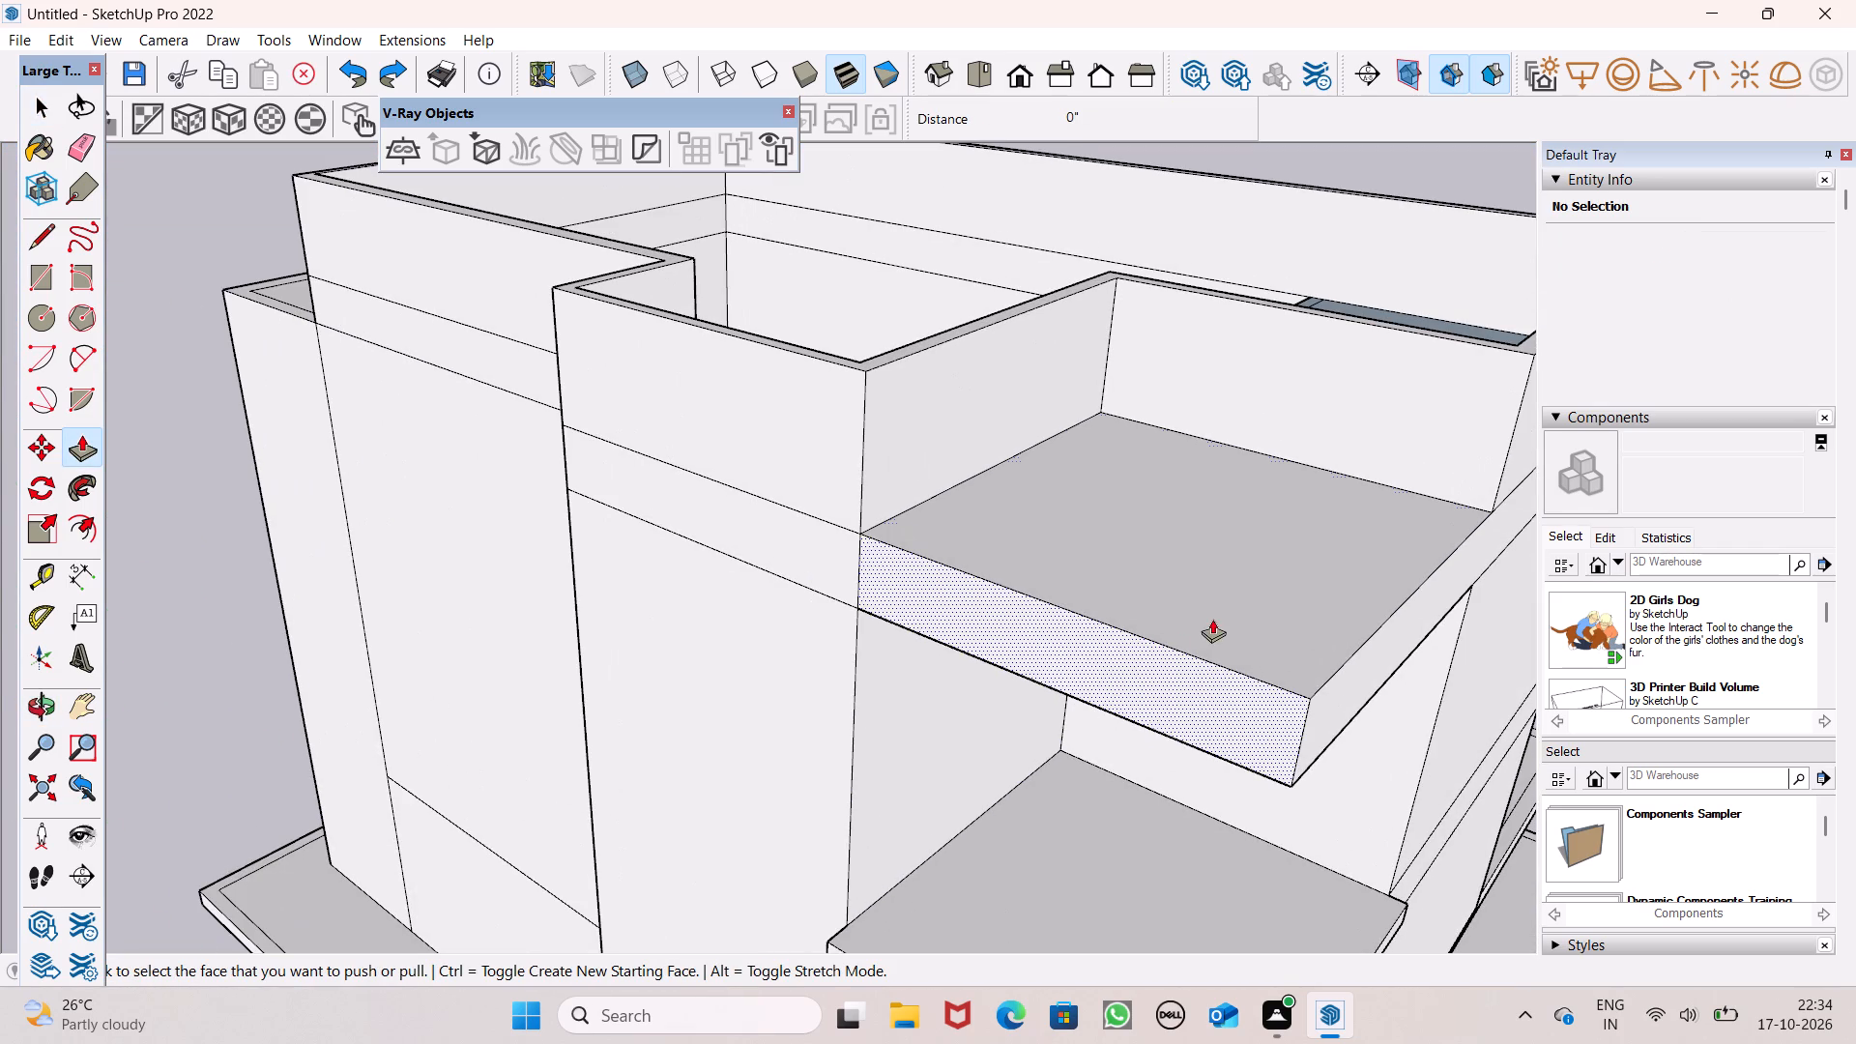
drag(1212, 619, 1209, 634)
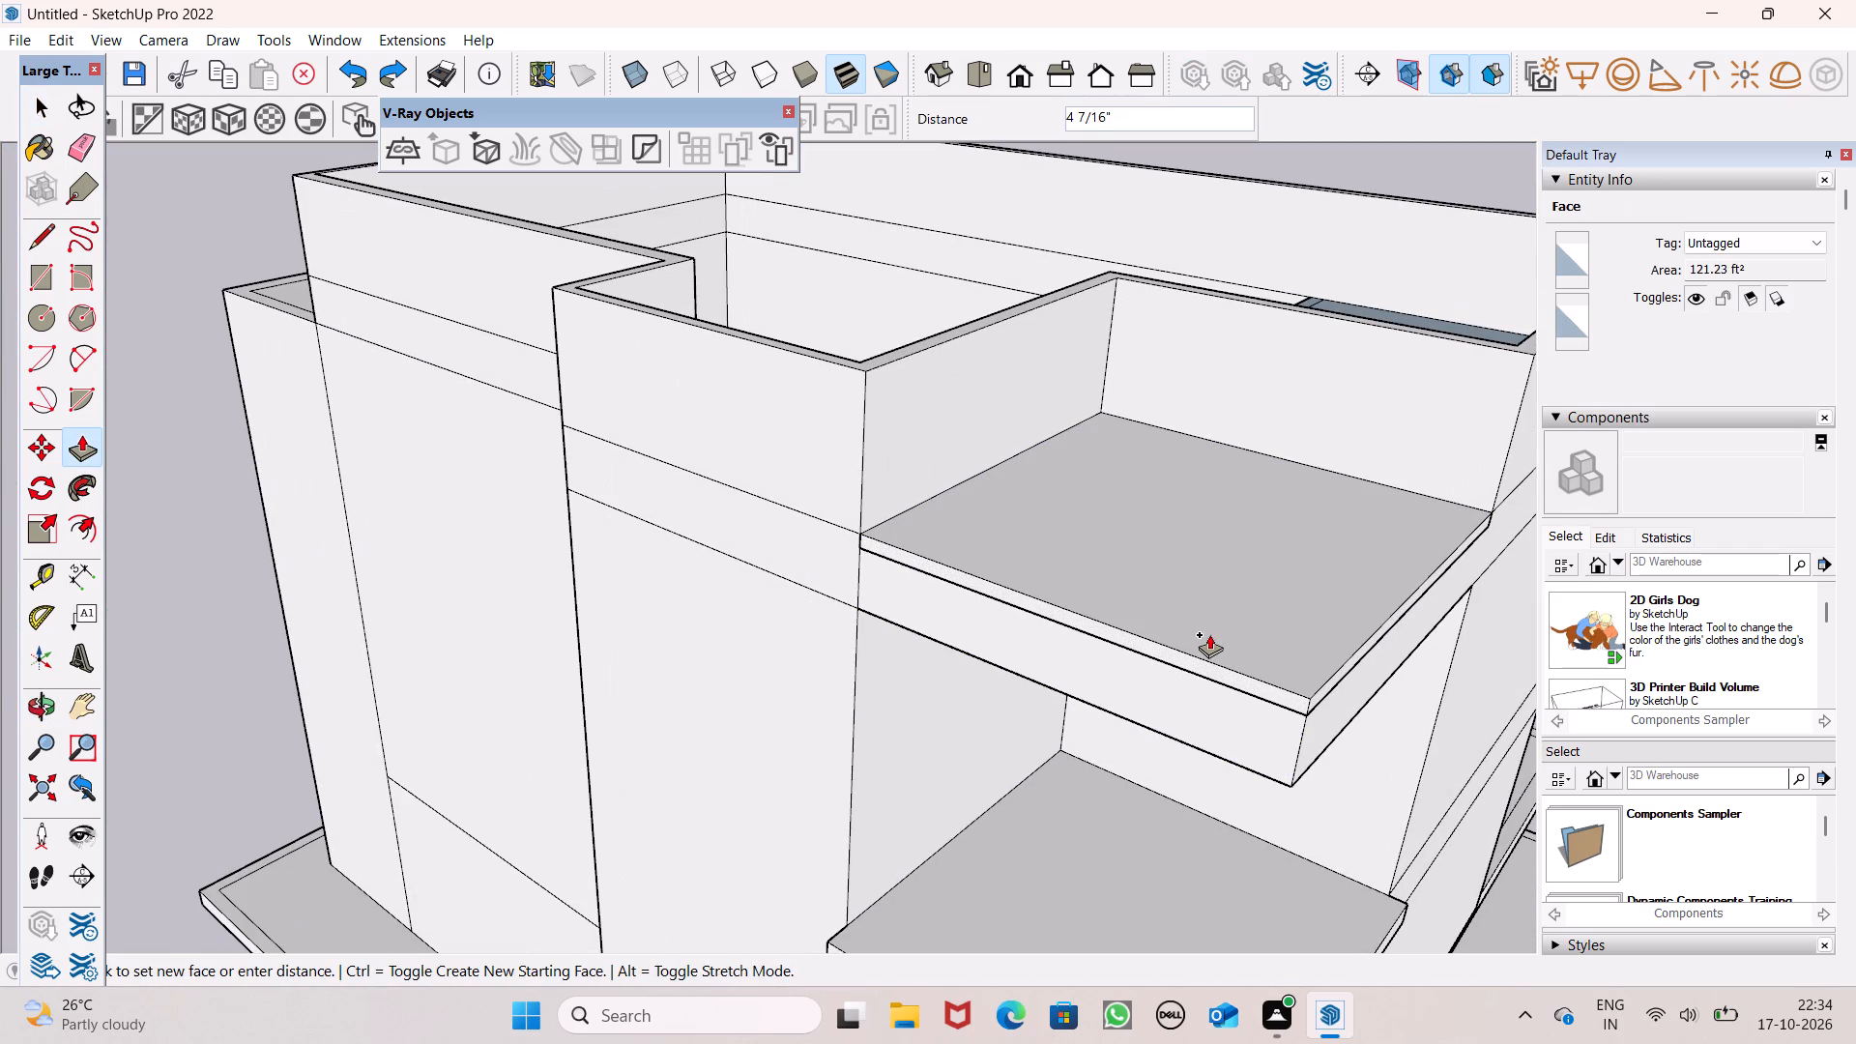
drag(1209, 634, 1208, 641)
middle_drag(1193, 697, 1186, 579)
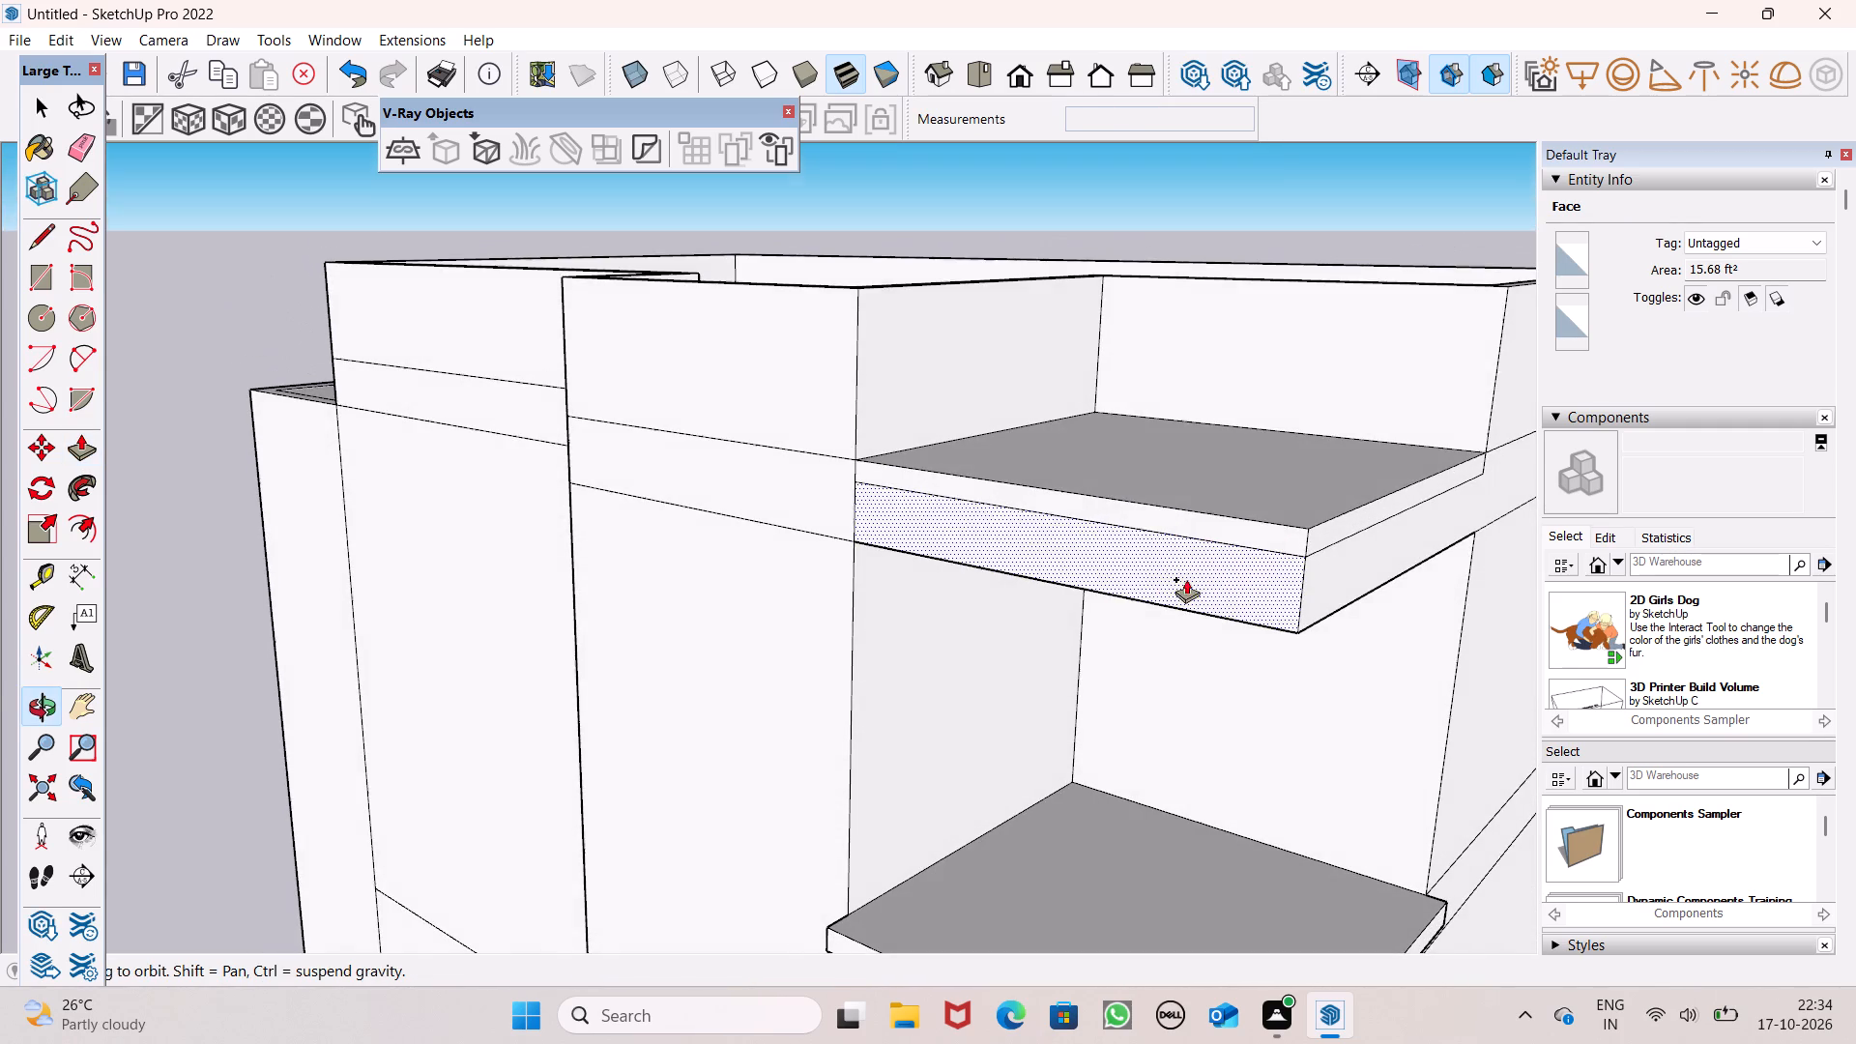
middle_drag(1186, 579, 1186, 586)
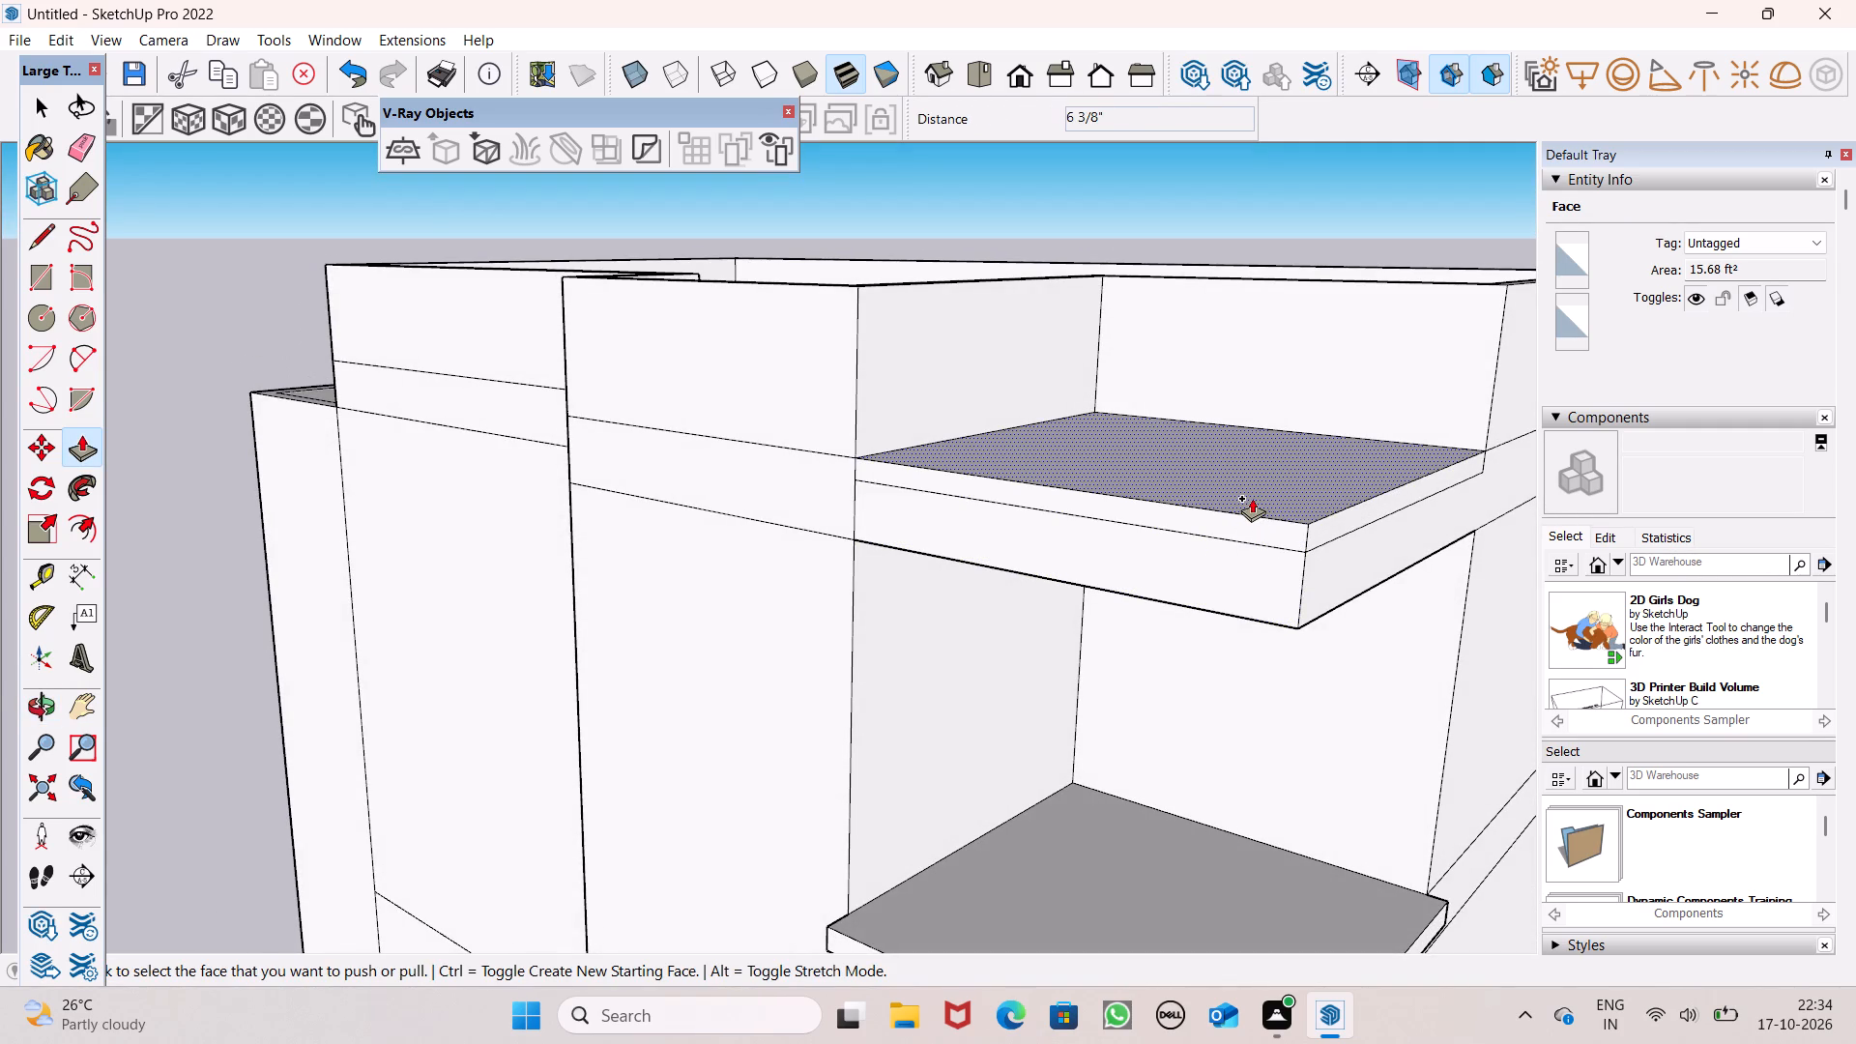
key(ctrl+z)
Split the projecting roof slab's sides into stacked bands by pushing new starting faces down about 6 3/4", 11 3/4" and 1' 6 3/4" from its top.
drag(1252, 498, 1245, 525)
drag(1239, 494, 1222, 542)
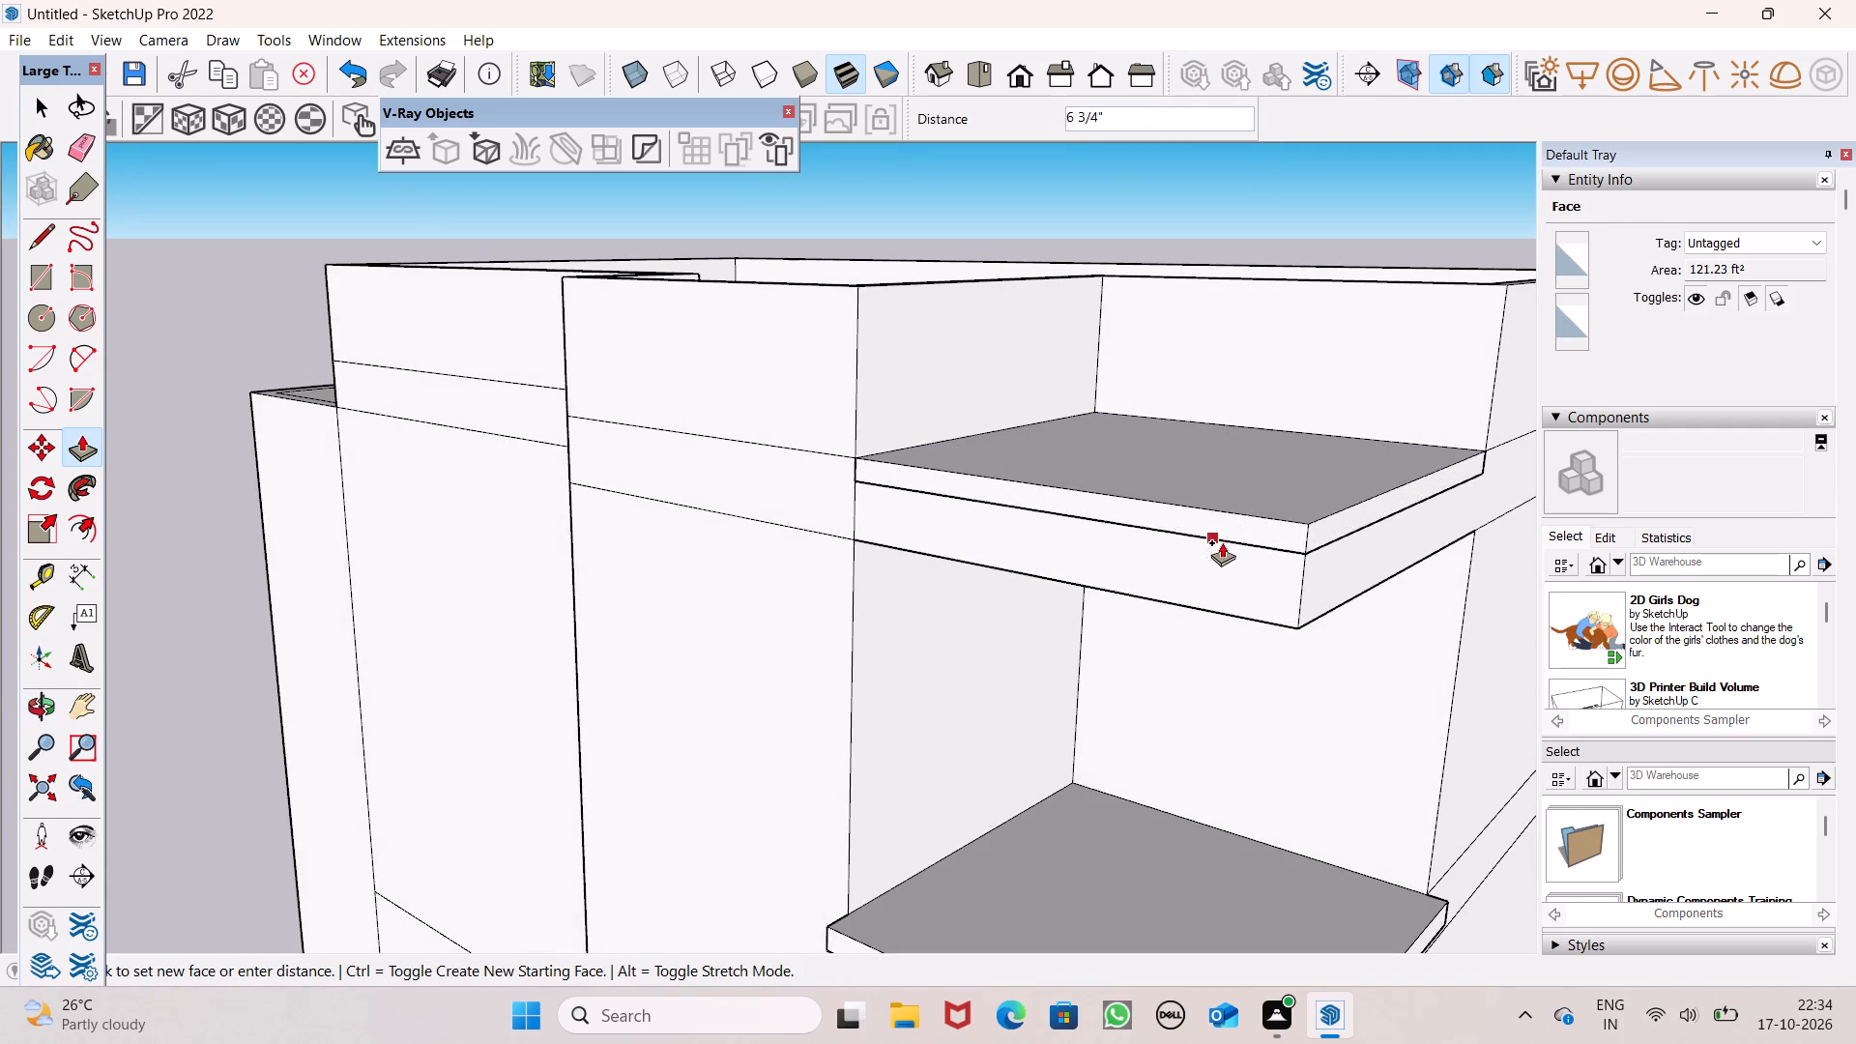
drag(1222, 542, 1232, 542)
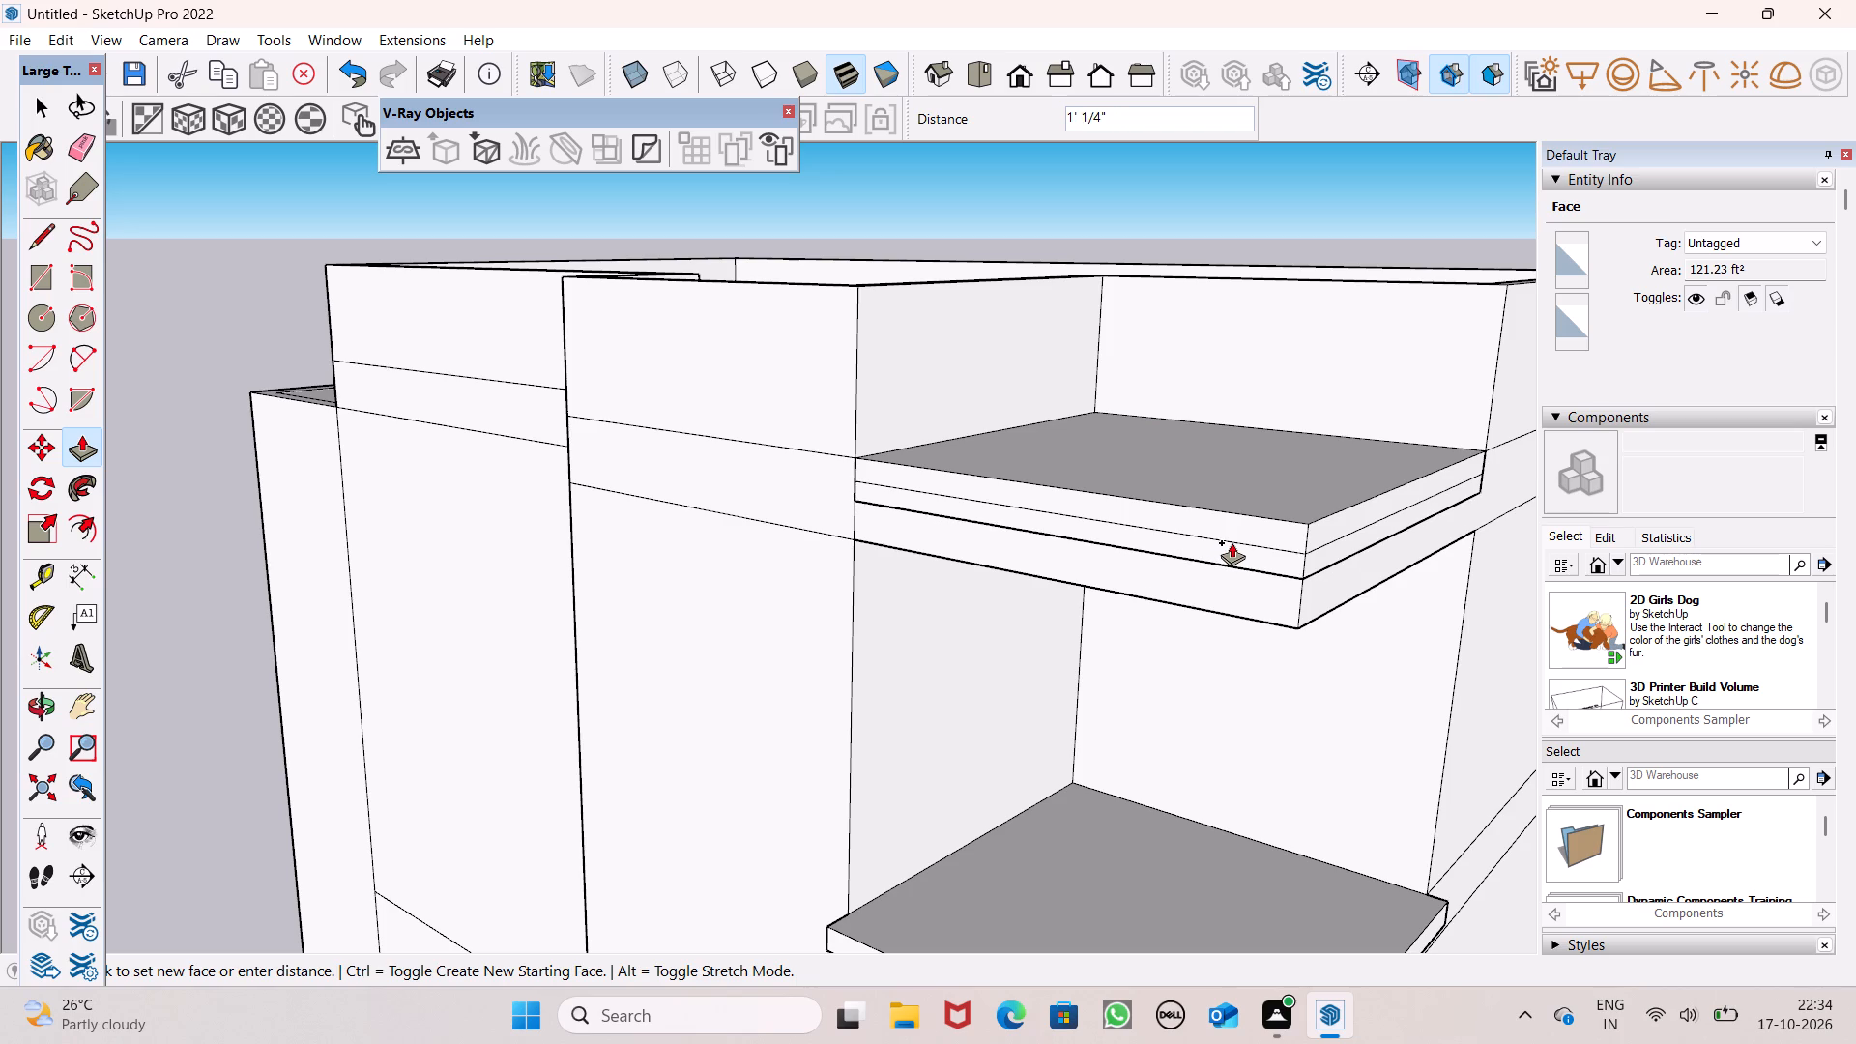
drag(1232, 542, 1232, 540)
drag(1241, 496, 1241, 508)
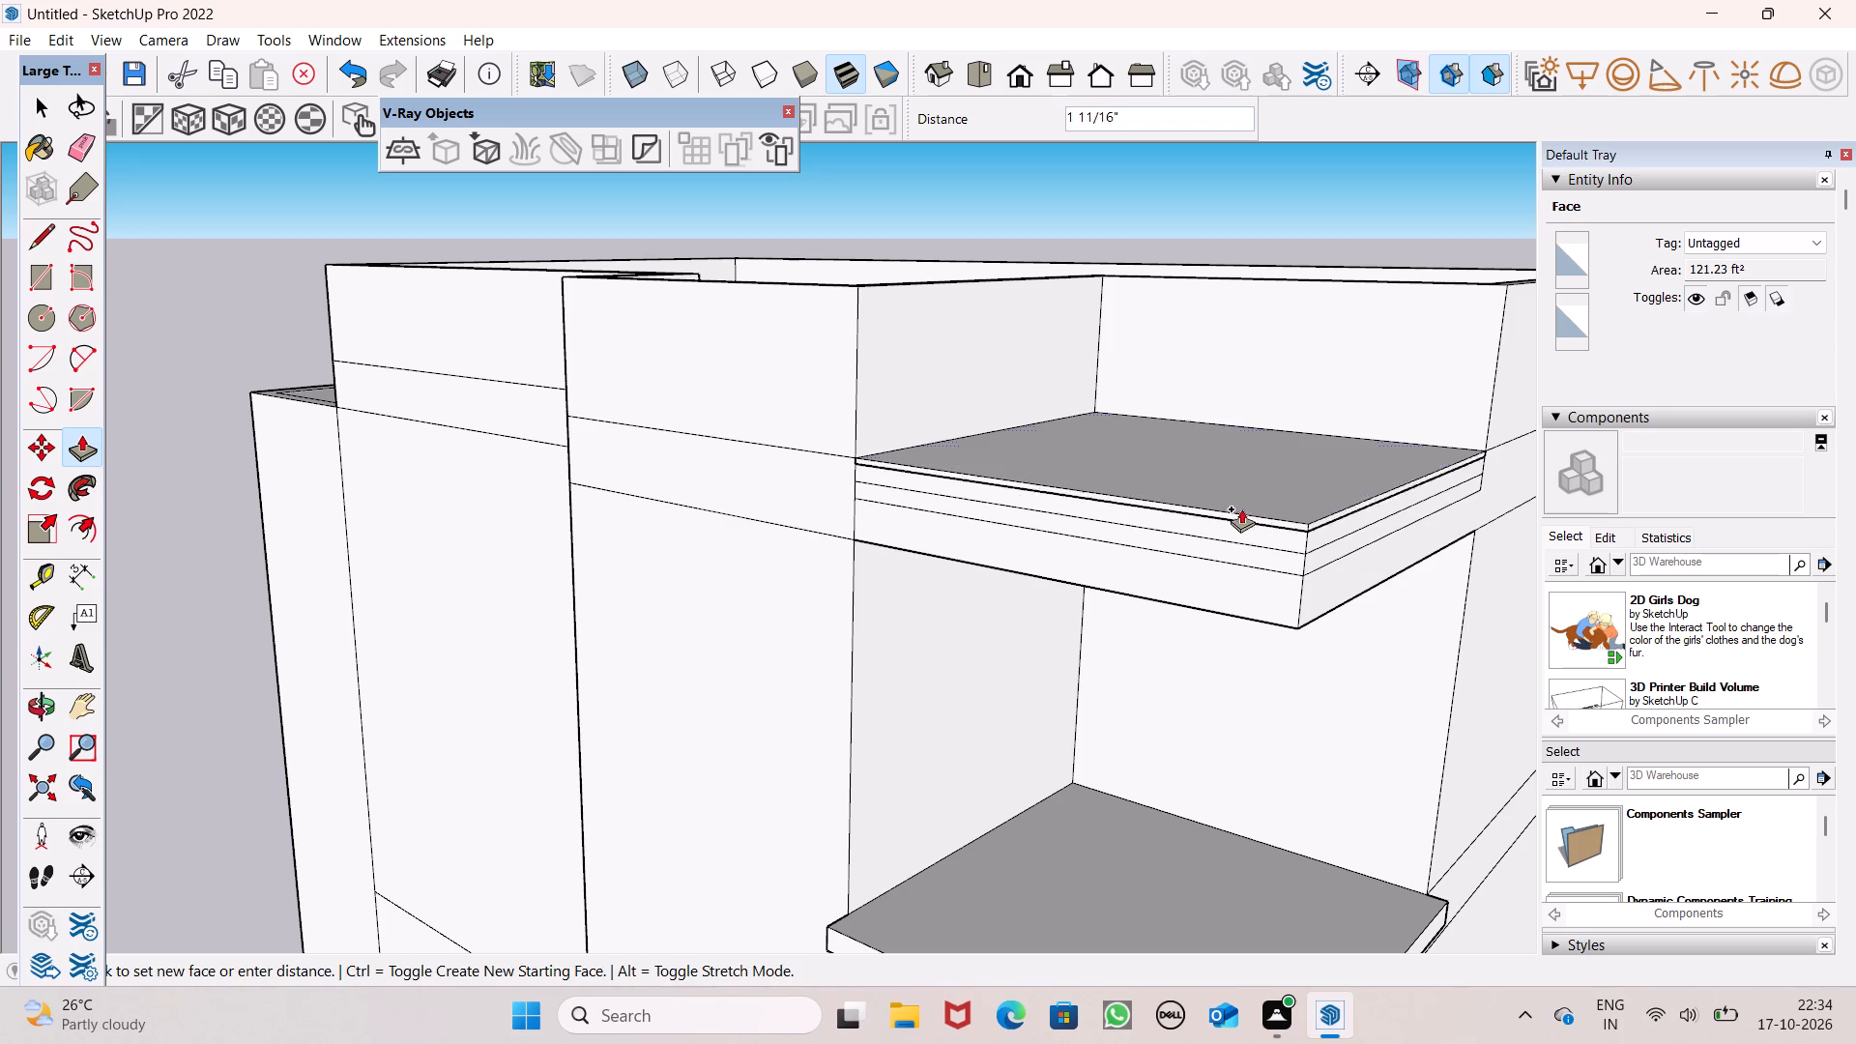
drag(1241, 508, 1223, 562)
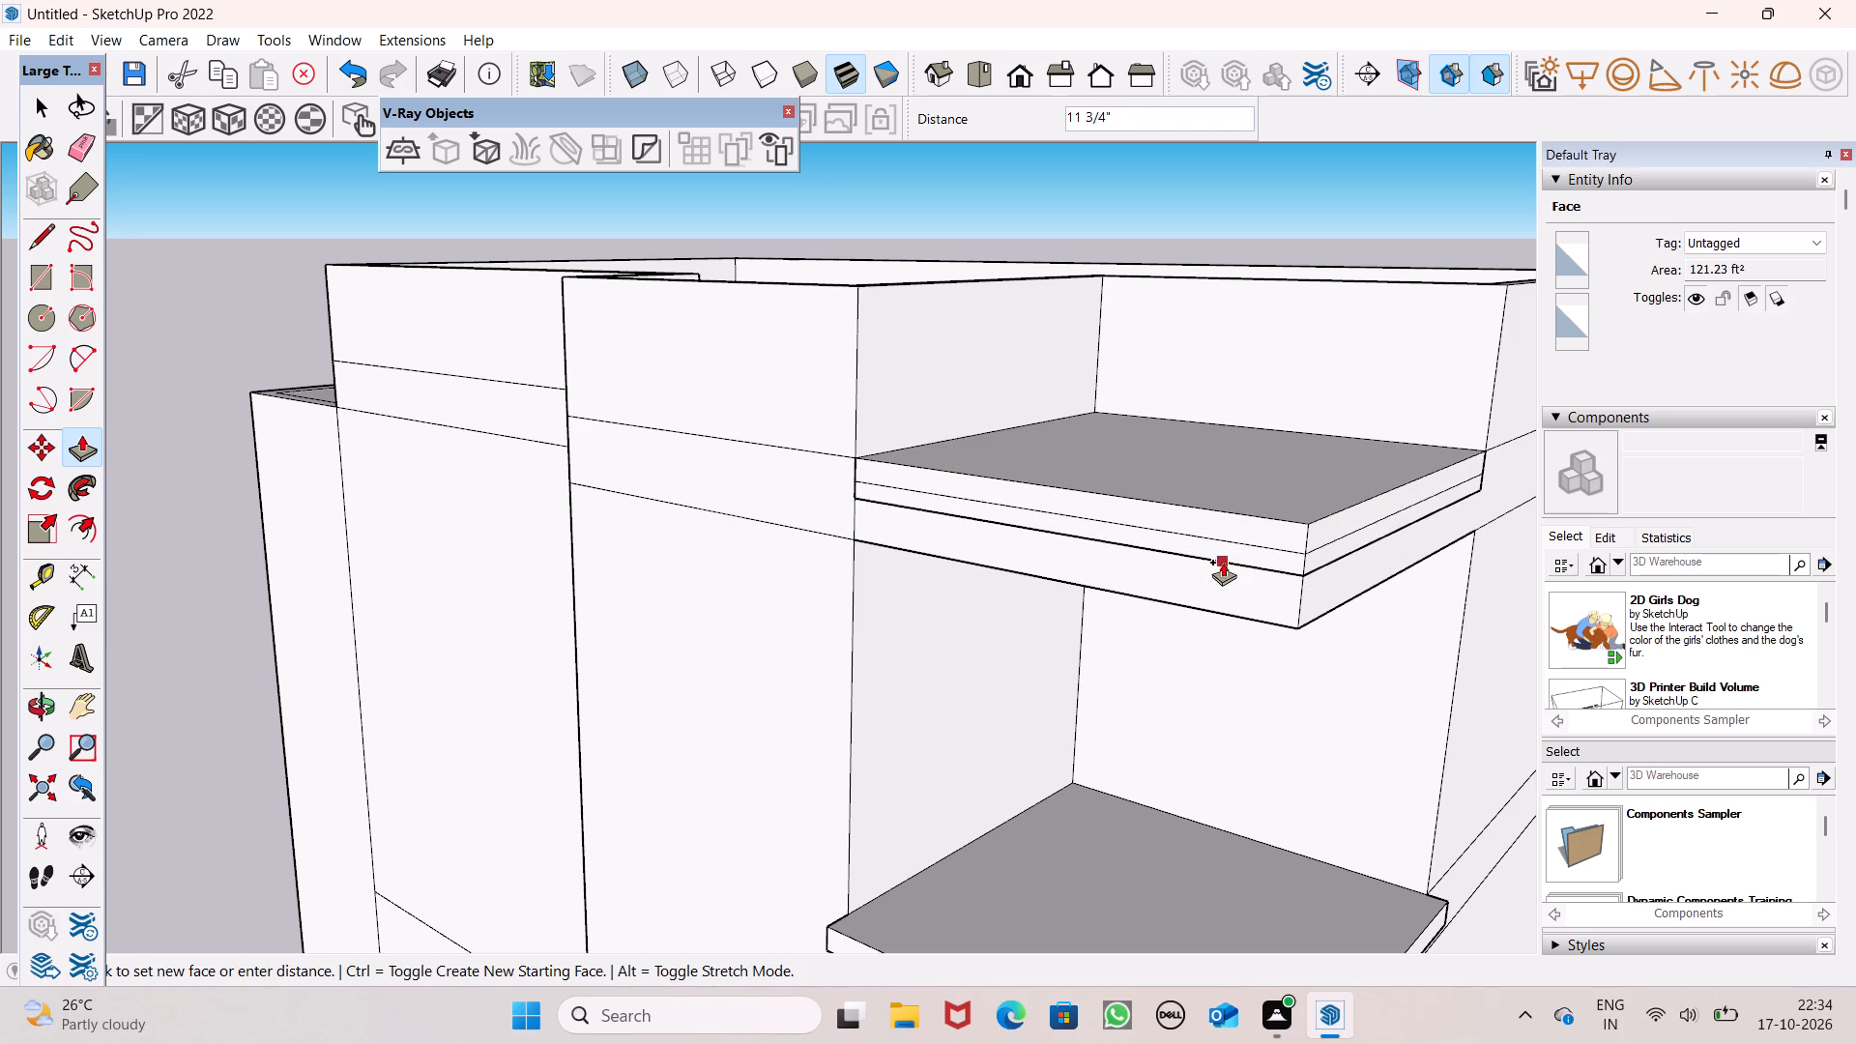
drag(1223, 562, 1208, 565)
drag(1208, 565, 1208, 568)
scroll(1320, 612, up, 5)
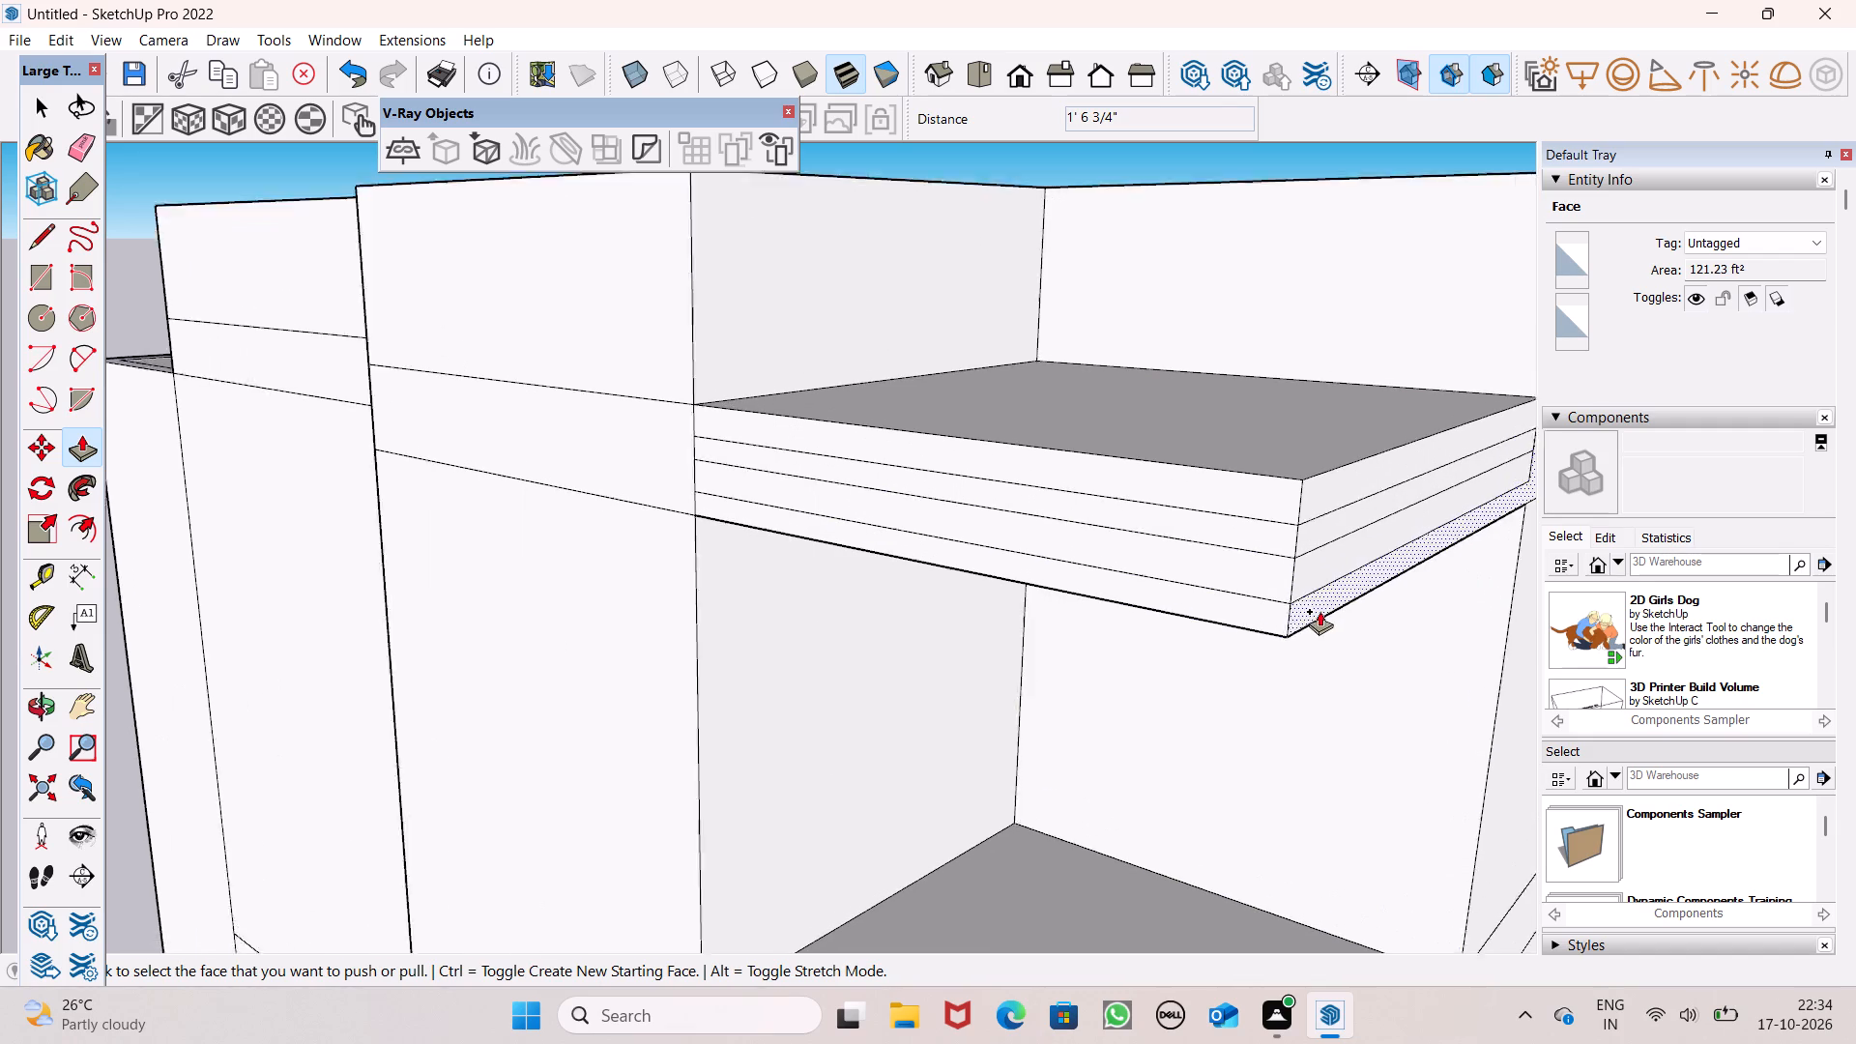
Undo the band splits on the projecting roof slab's sides, including a stray thin split at its top.
scroll(1319, 611, up, 1)
key(ctrl+z)
key(ctrl+z)
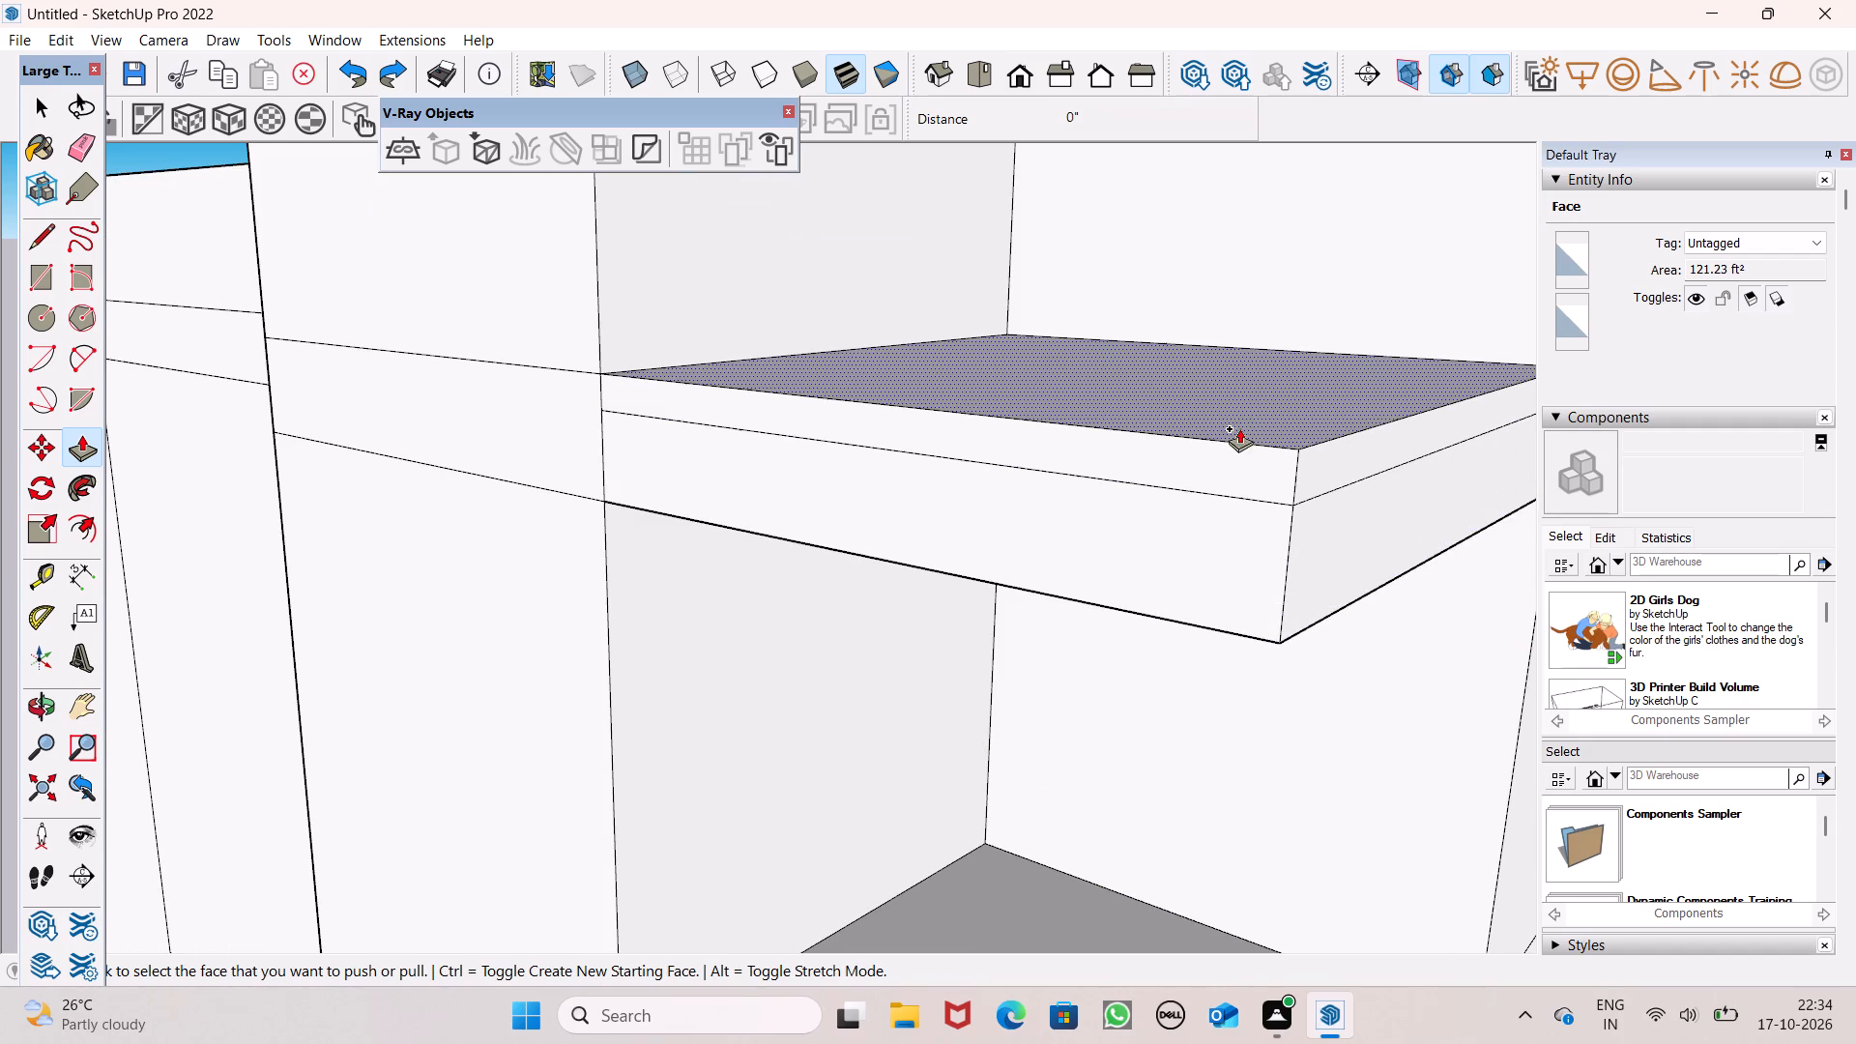
click(1236, 420)
key(ctrl+z)
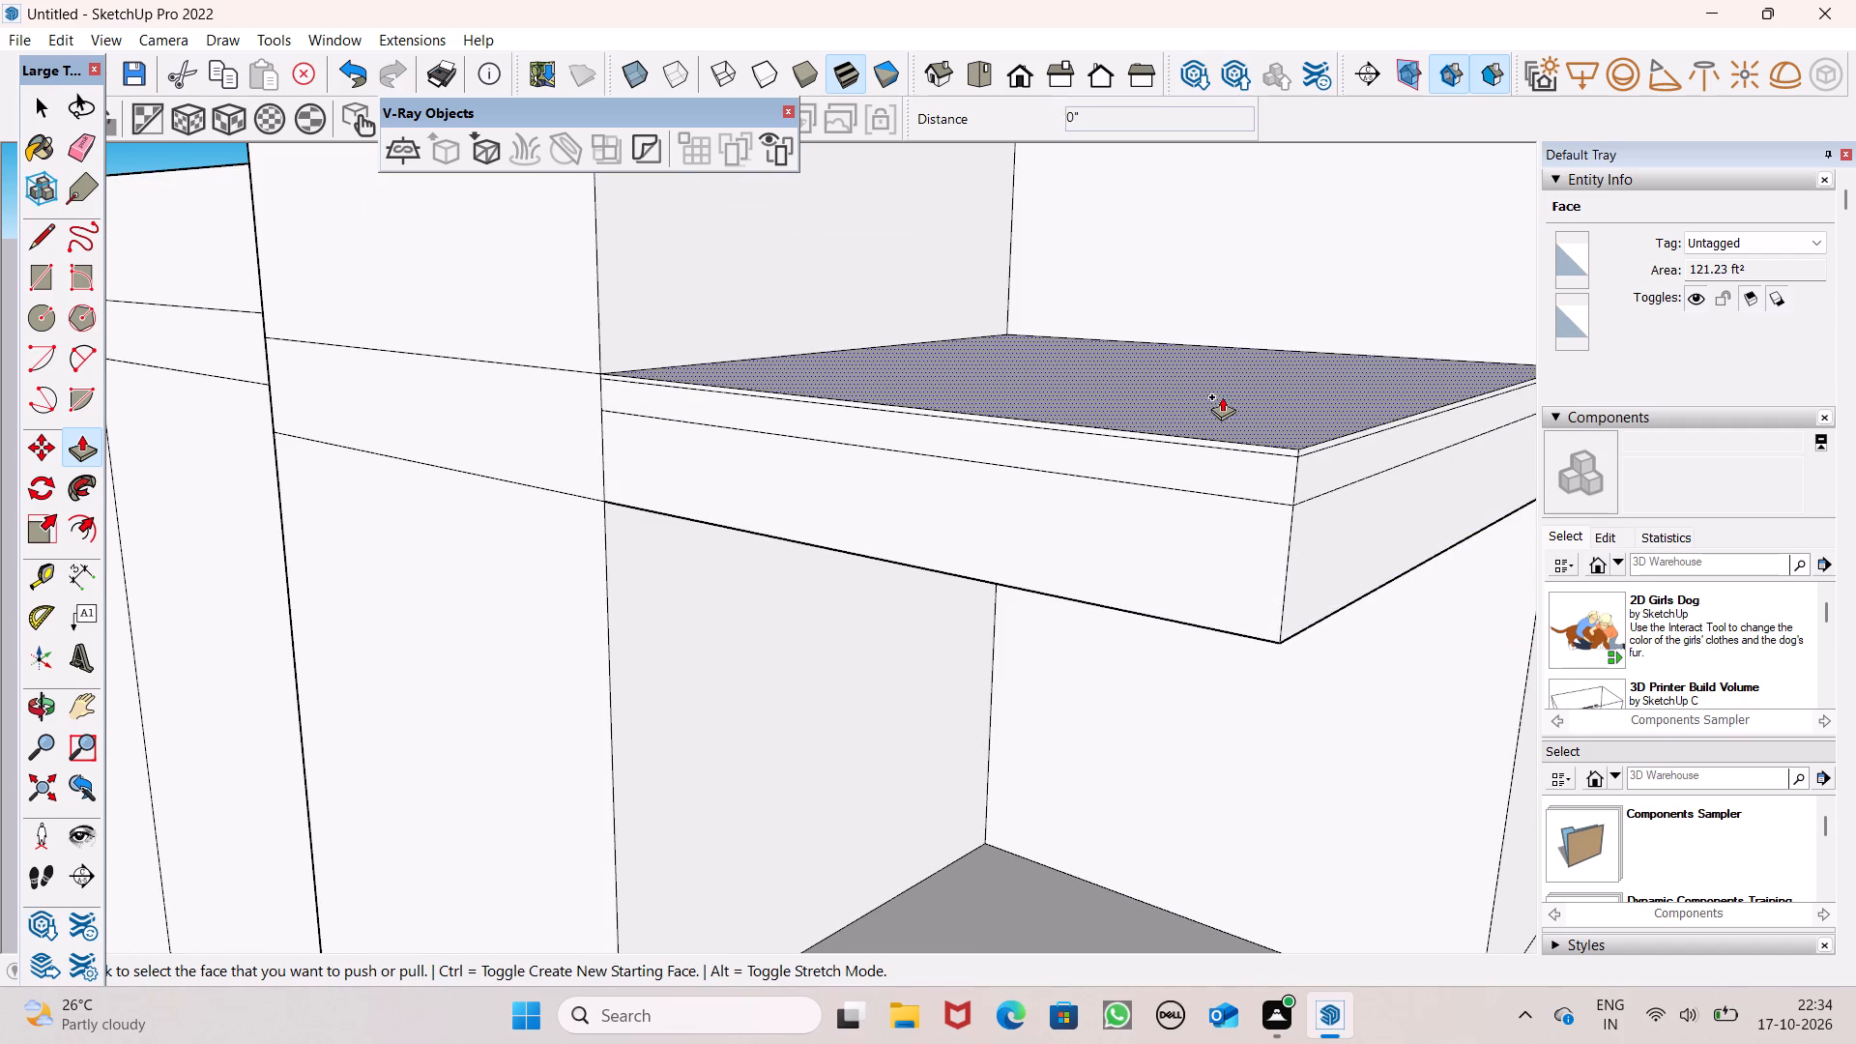
key(z)
key(ctrl+z)
key(space)
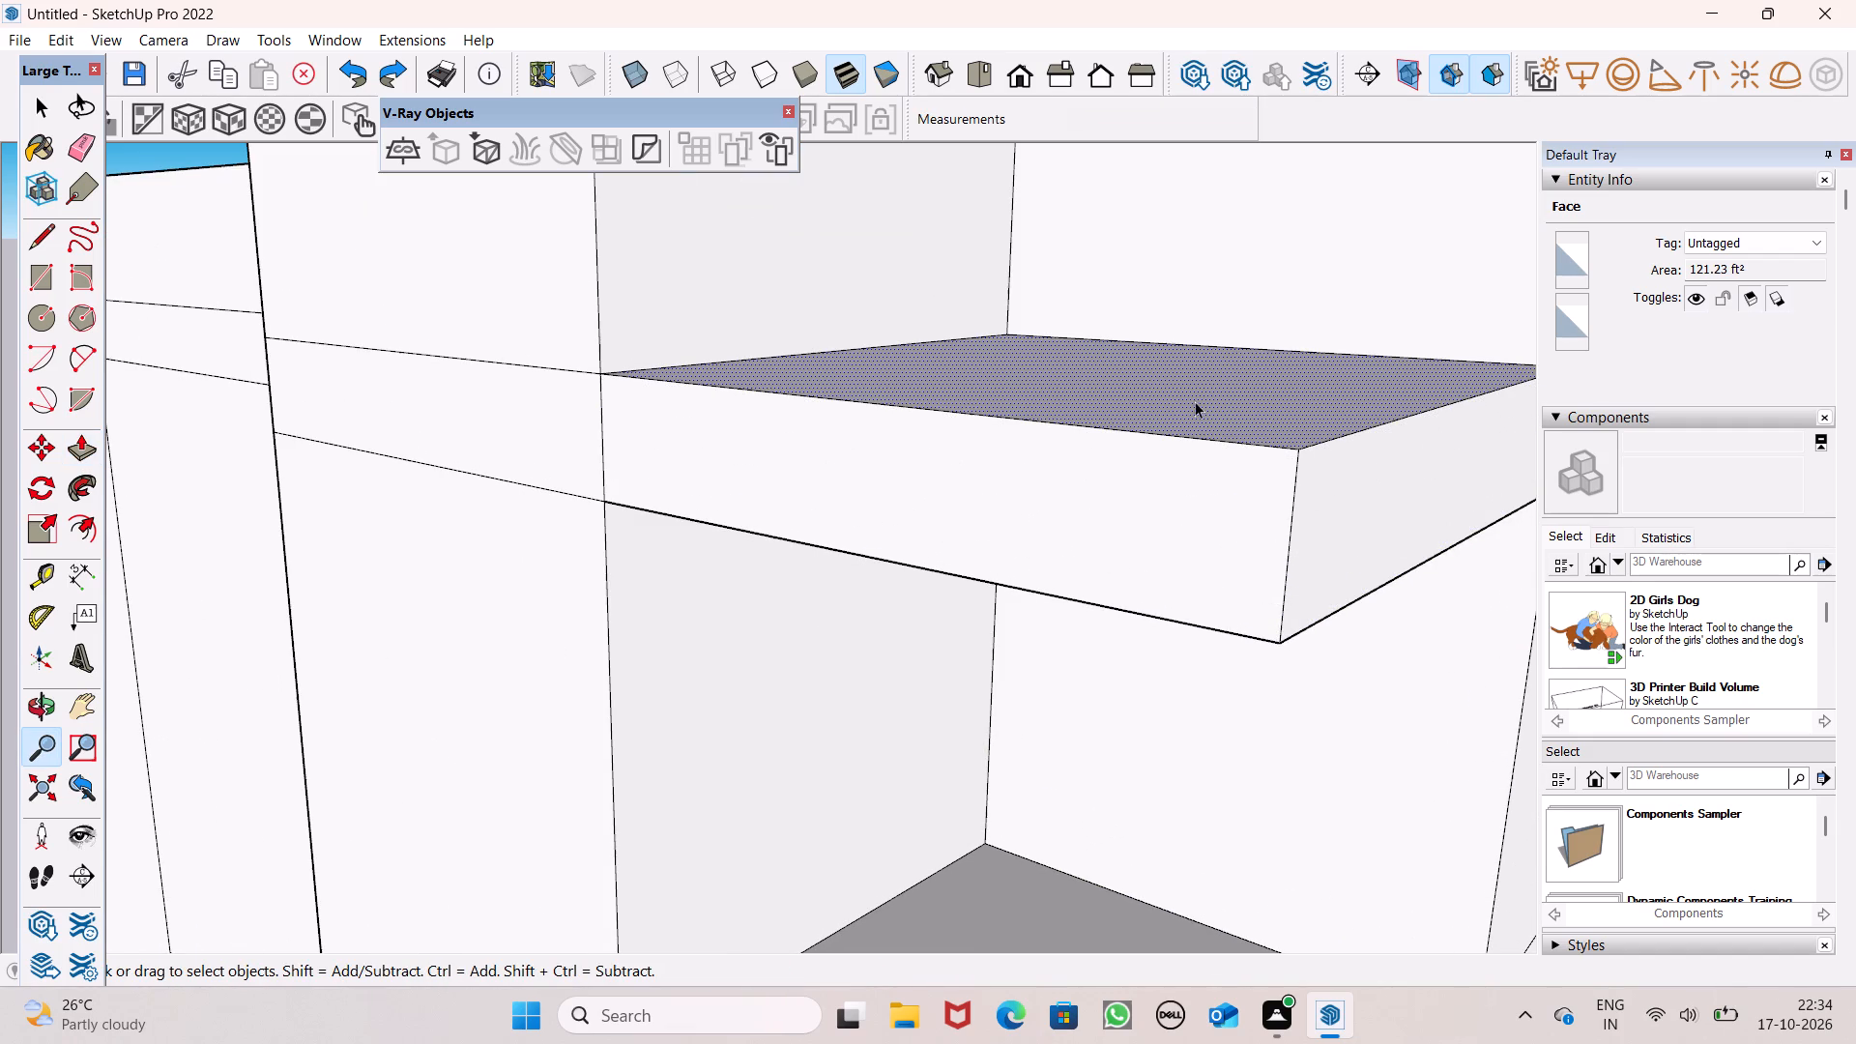
Split the roof slab's sides into four bands by pushing new starting faces down from its top, the upper two about 7" and 4 1/2" high.
click(88, 439)
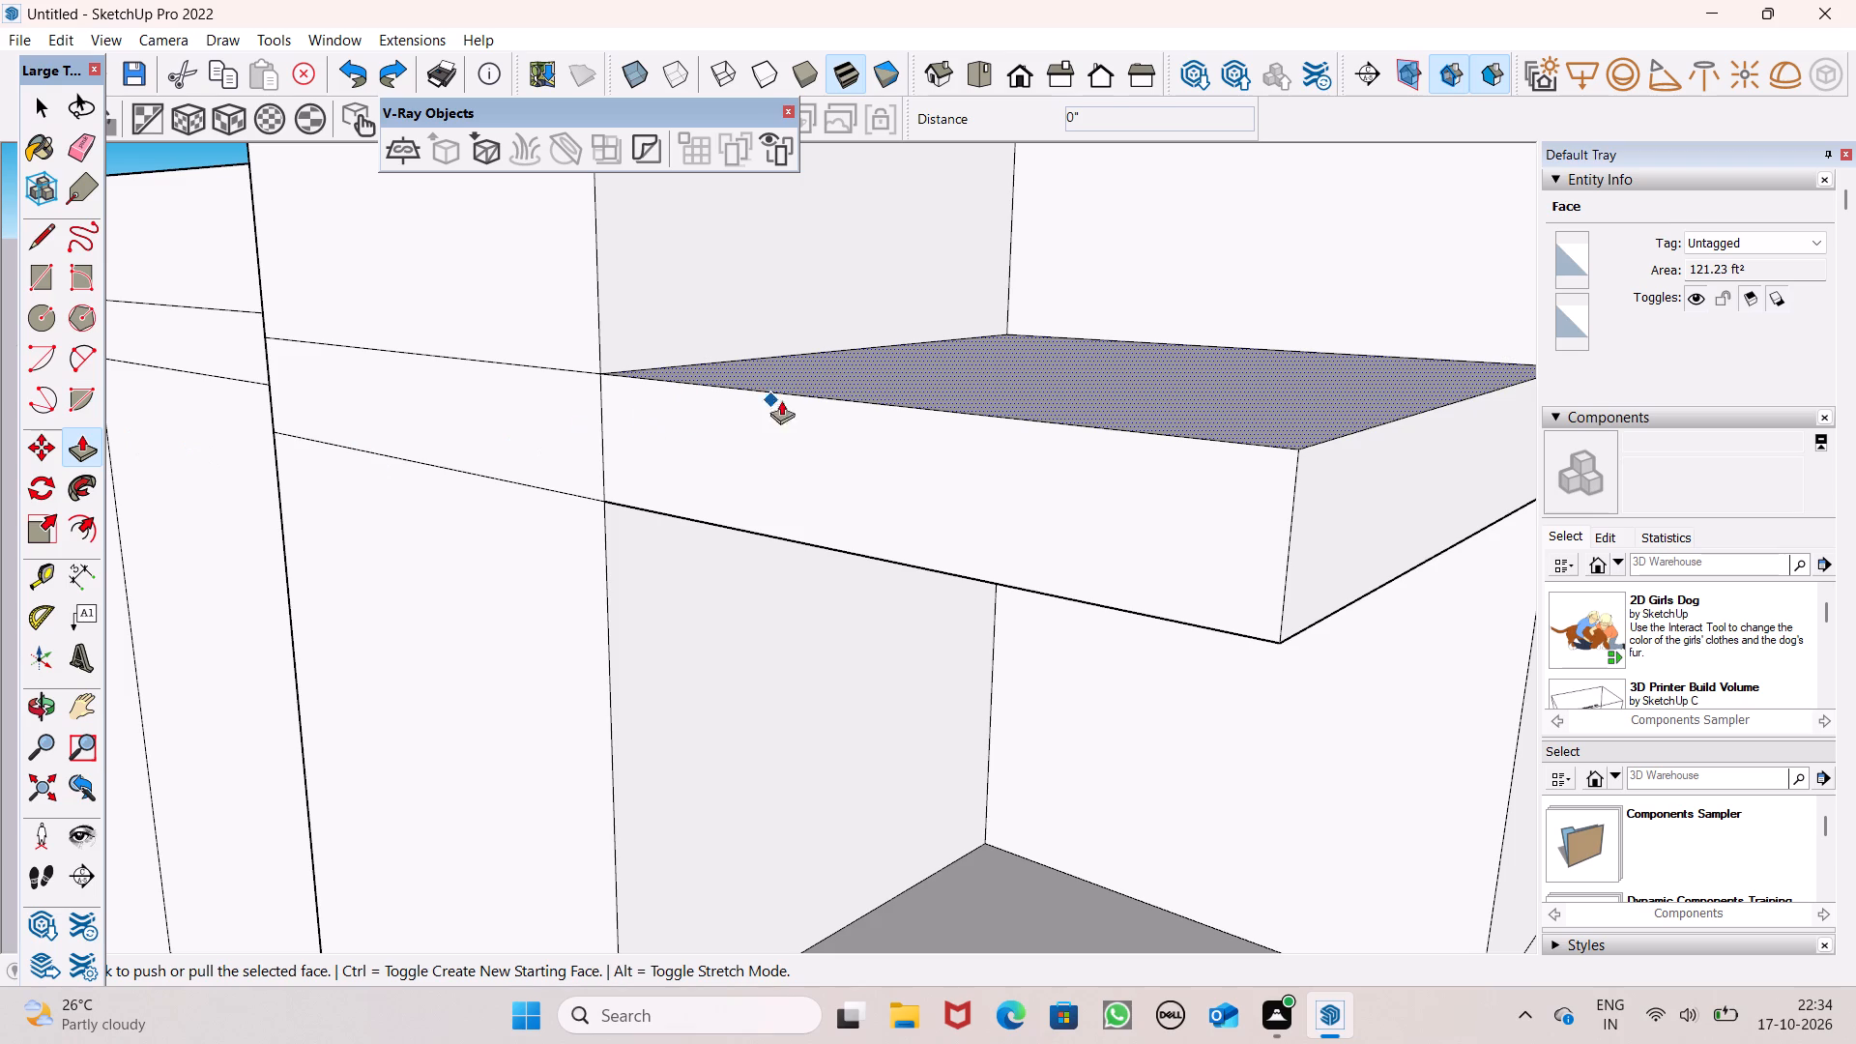
drag(991, 395, 991, 403)
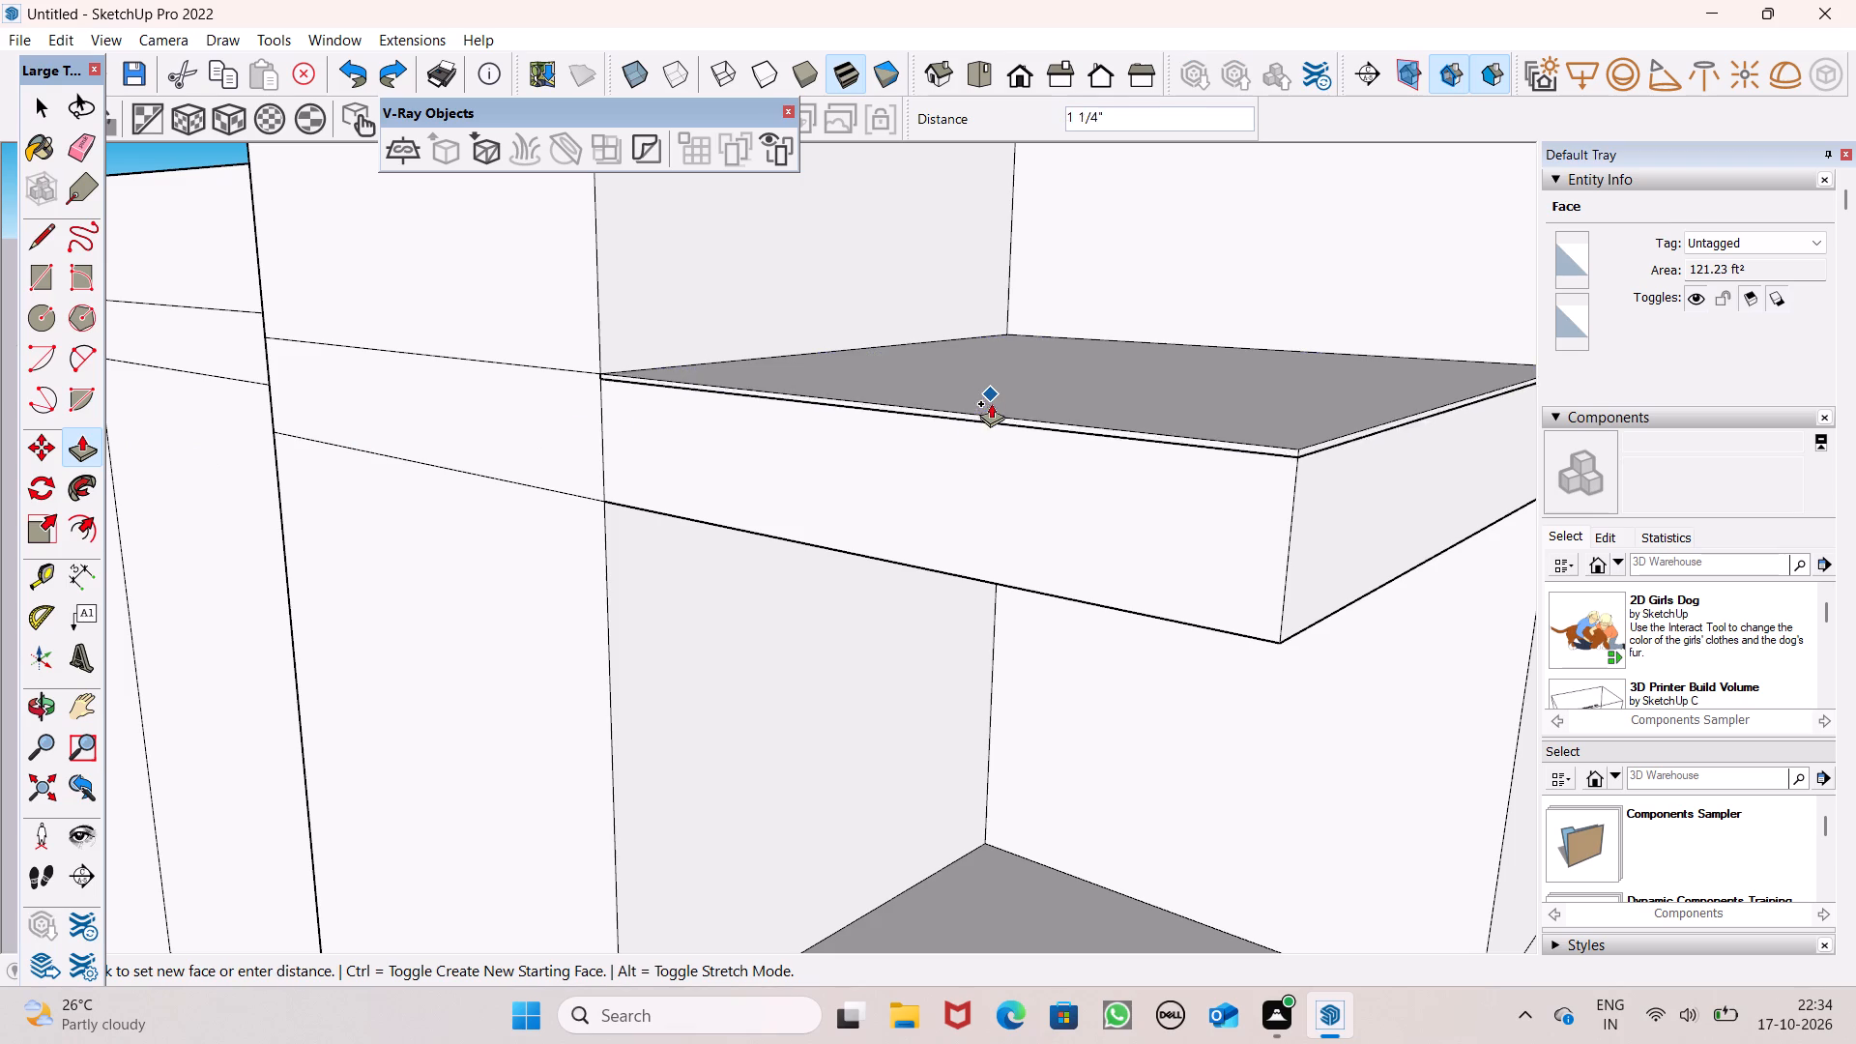
drag(991, 403, 976, 439)
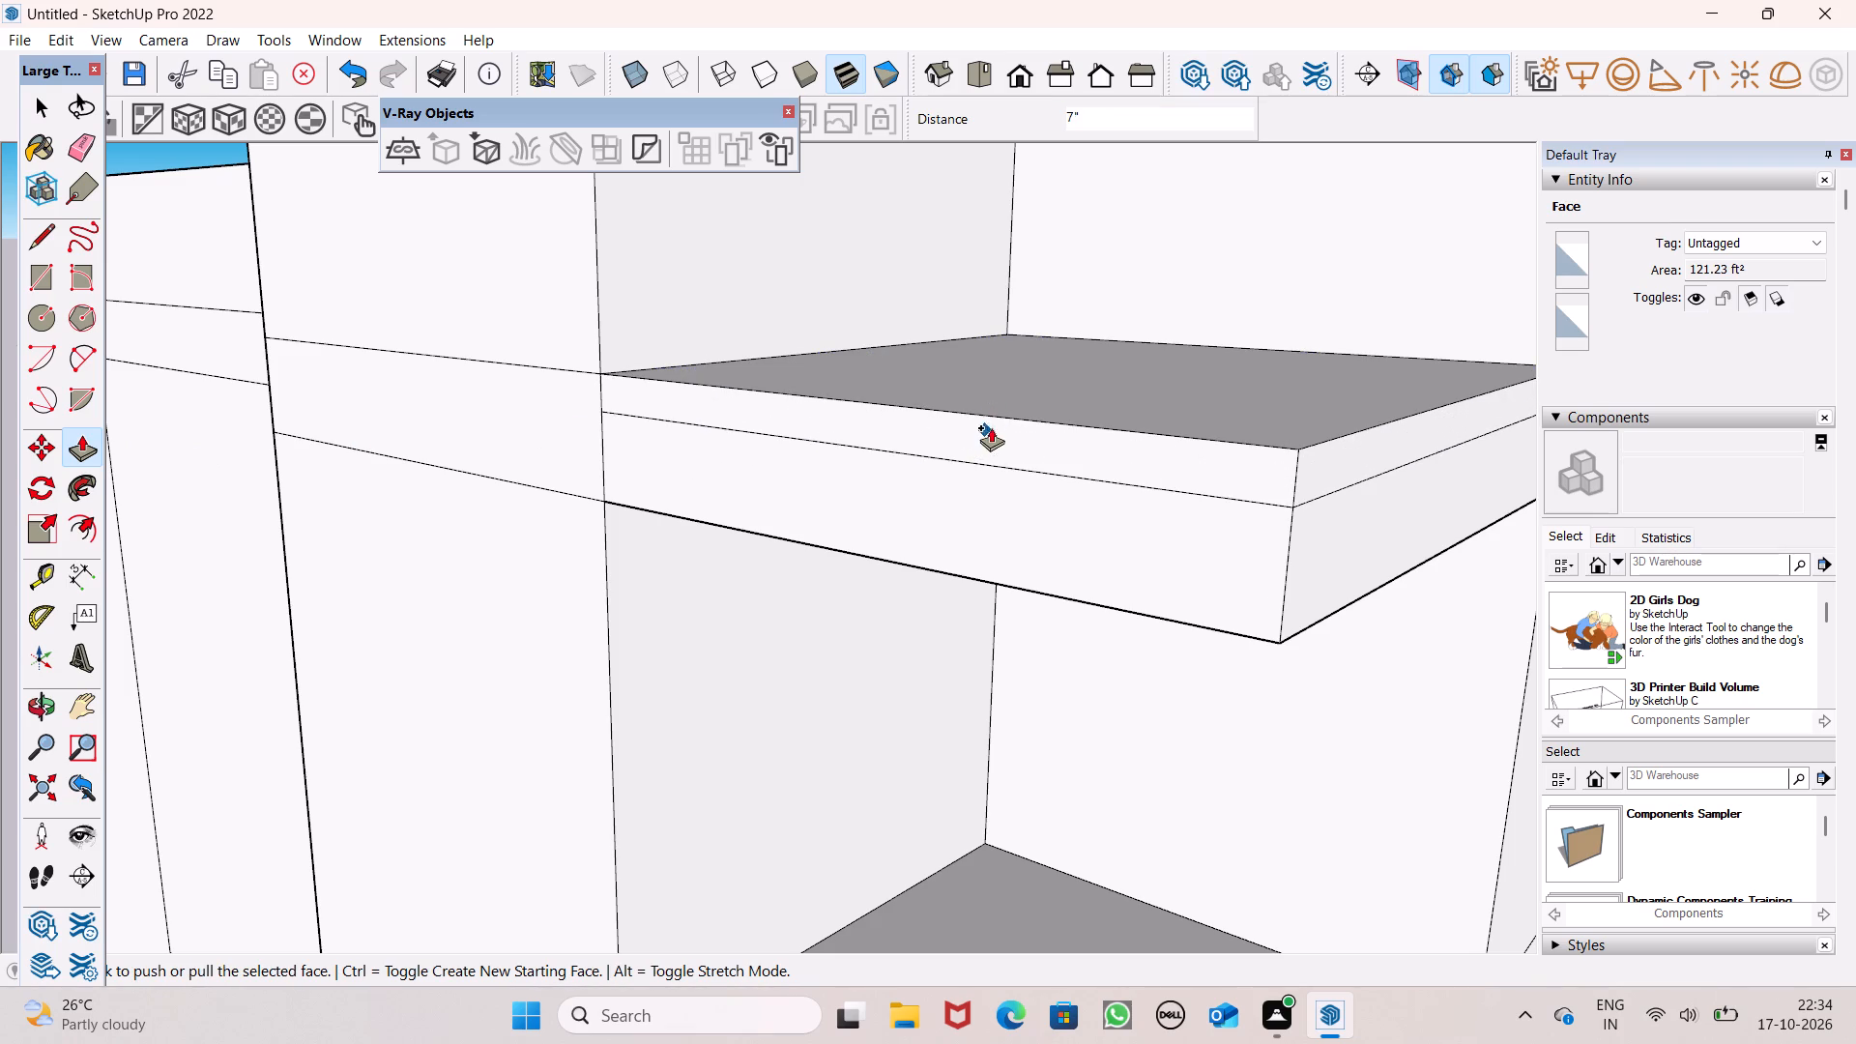
drag(1052, 404, 1032, 441)
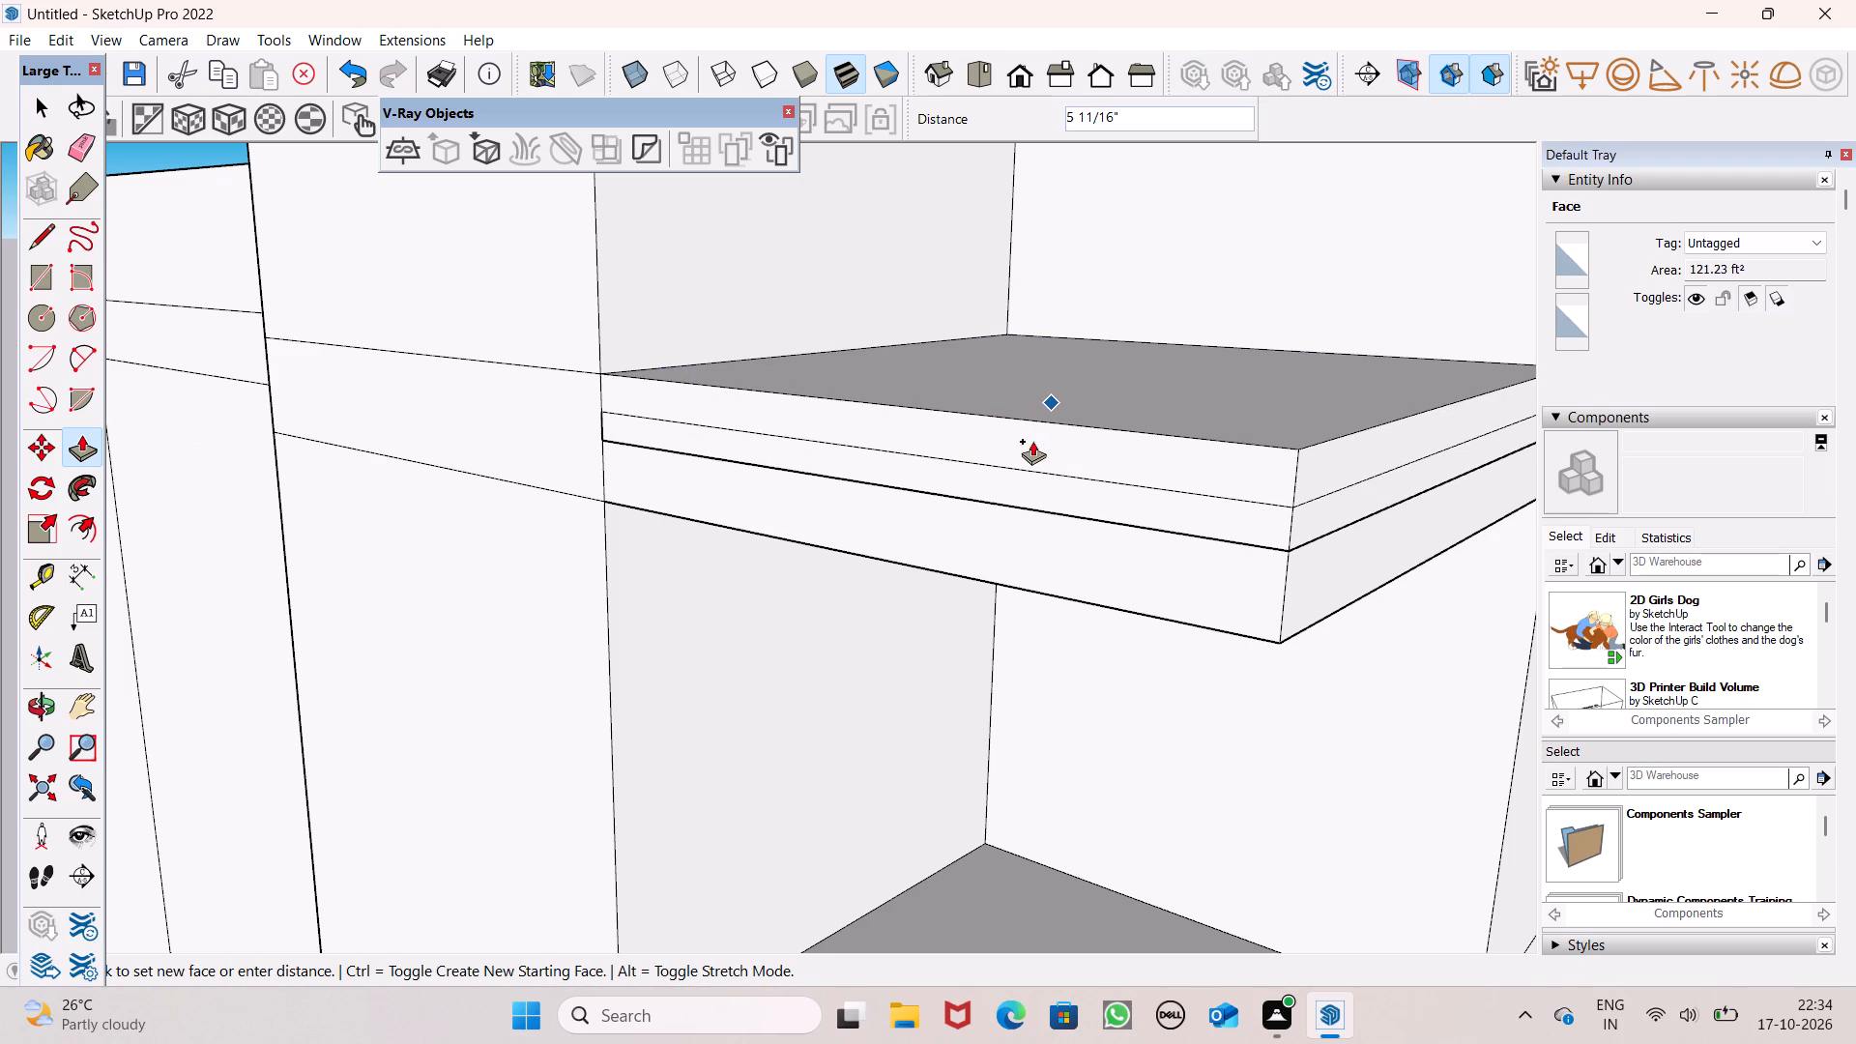
drag(1032, 441, 1028, 433)
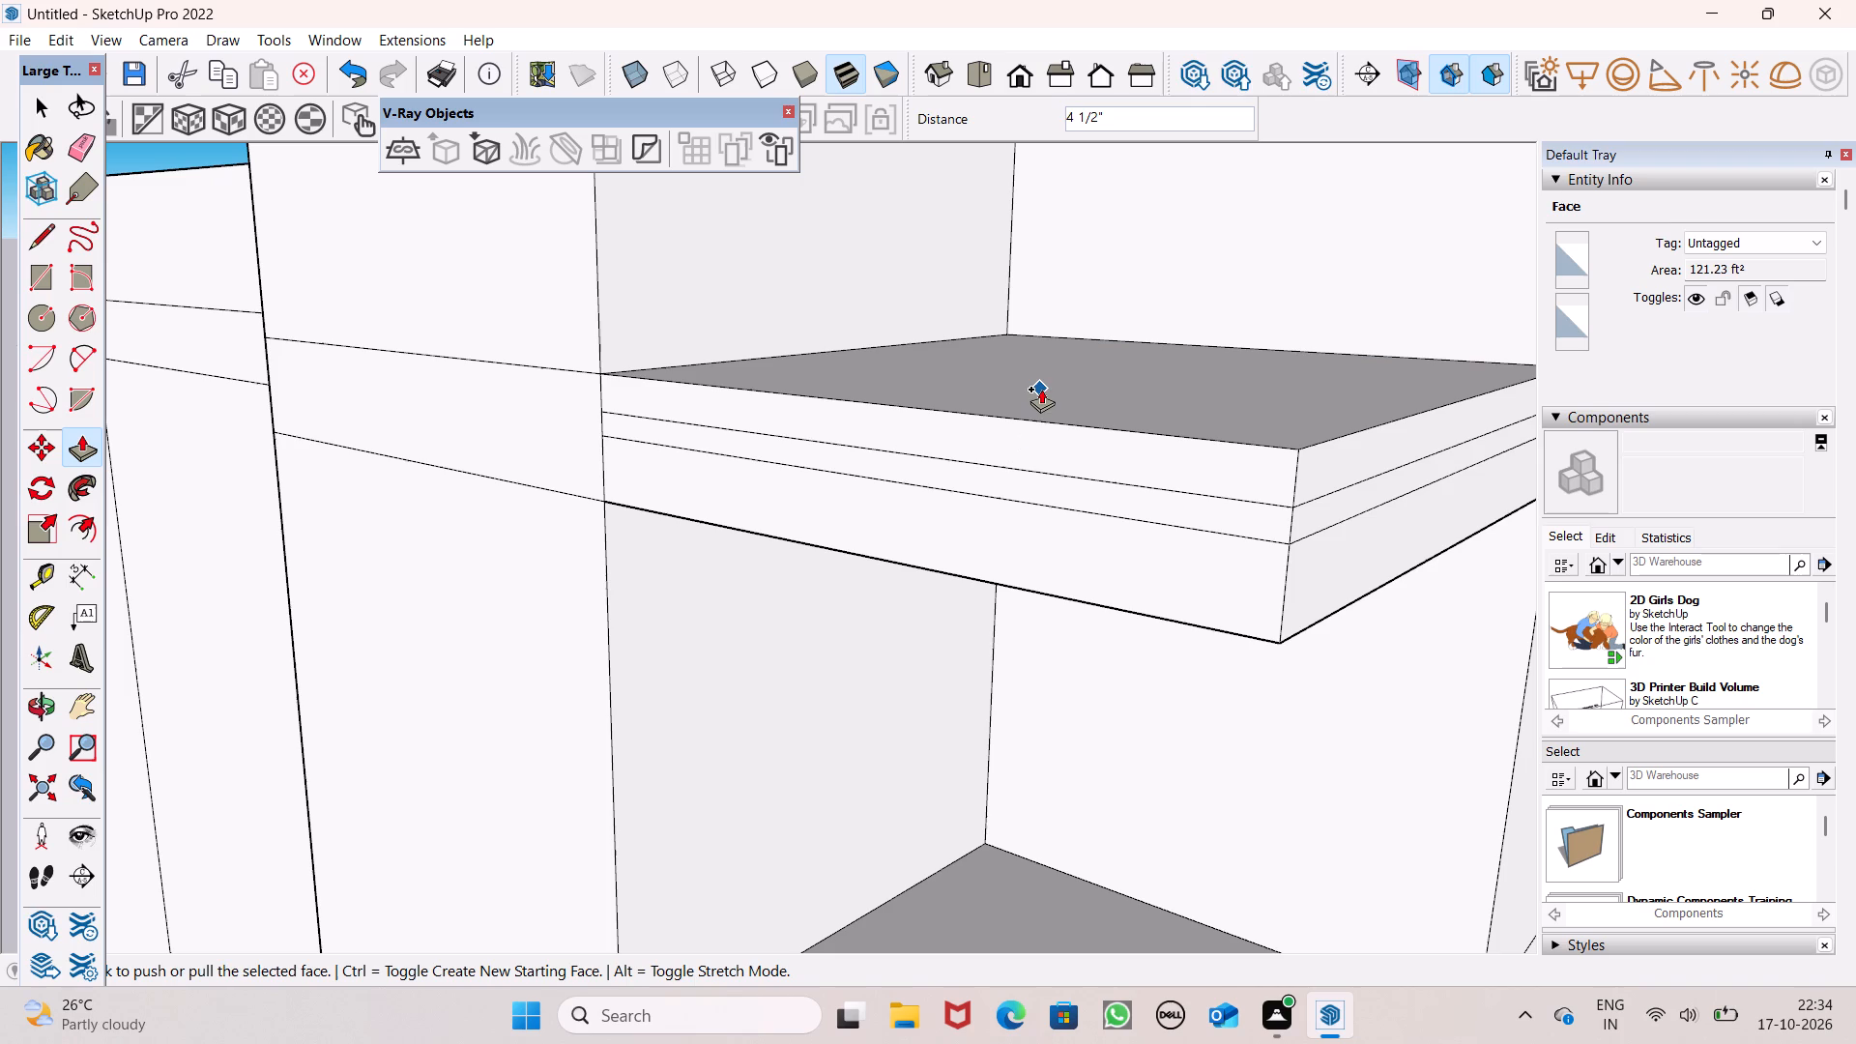
drag(1042, 391, 1029, 414)
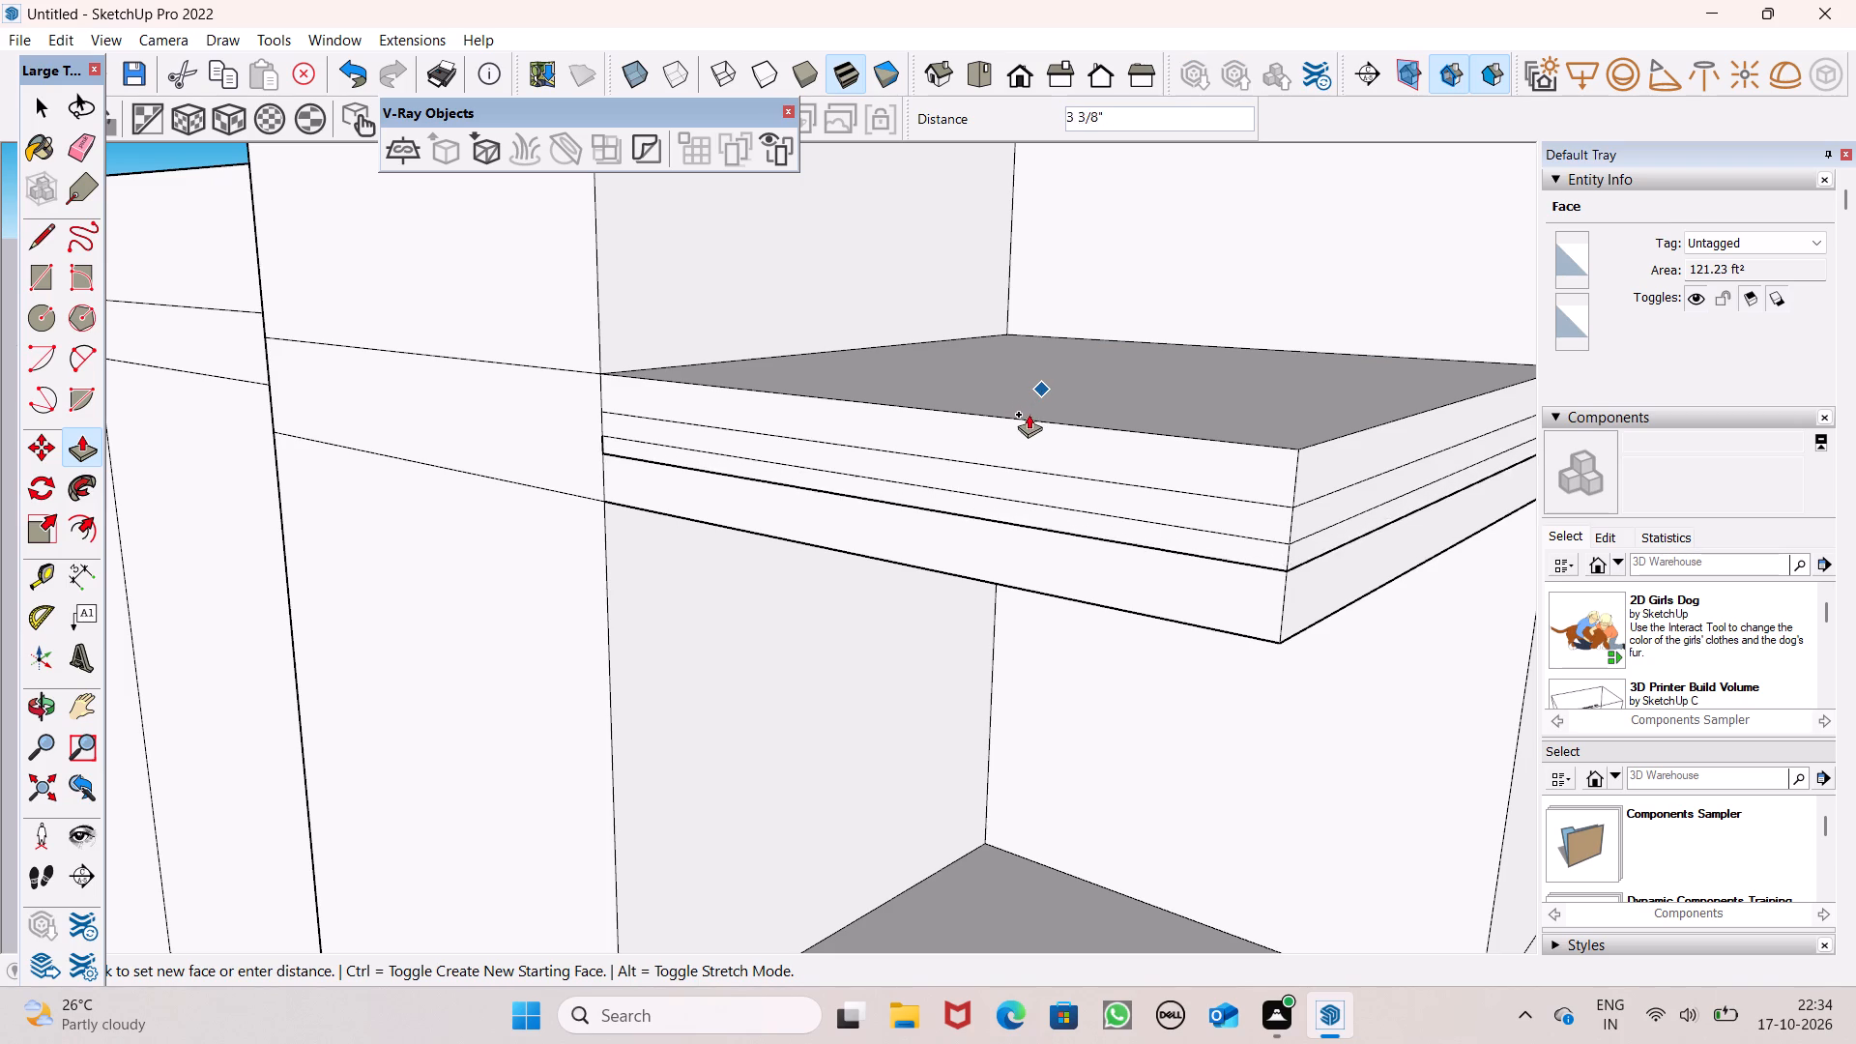
drag(1029, 414, 1008, 429)
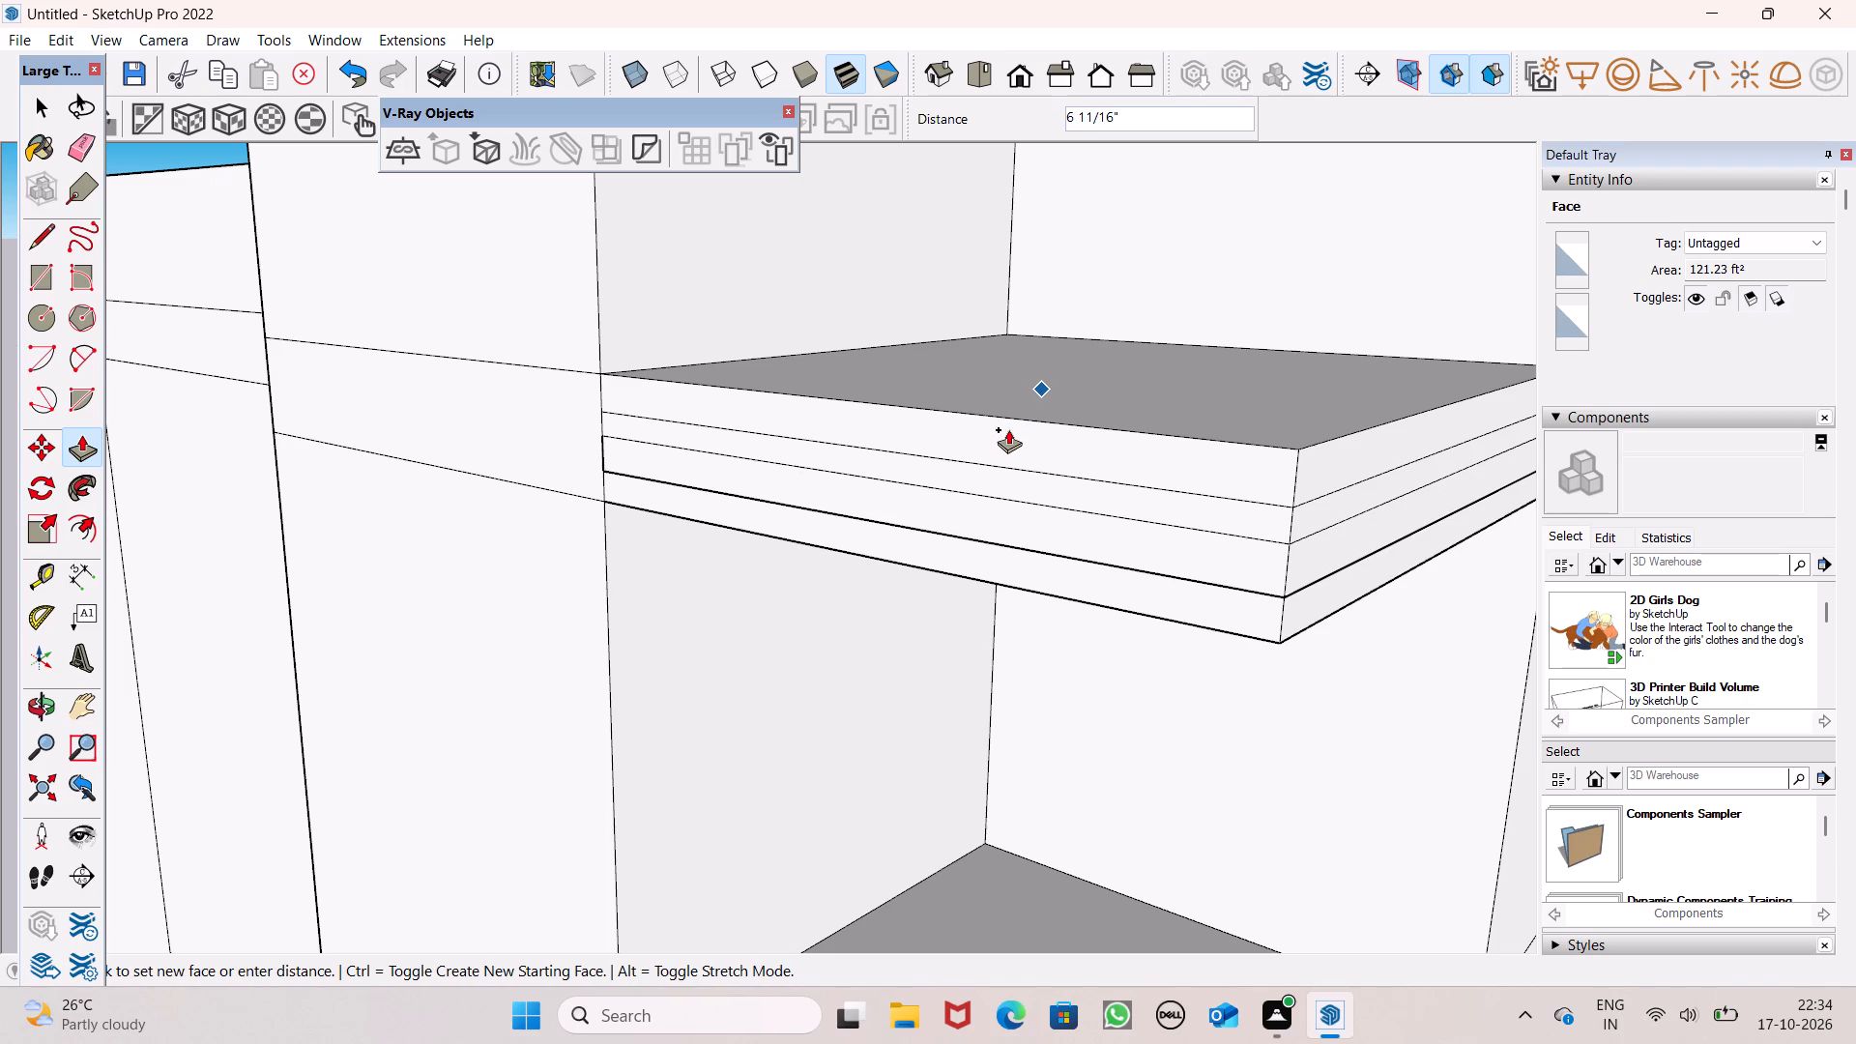
drag(1008, 429, 1009, 425)
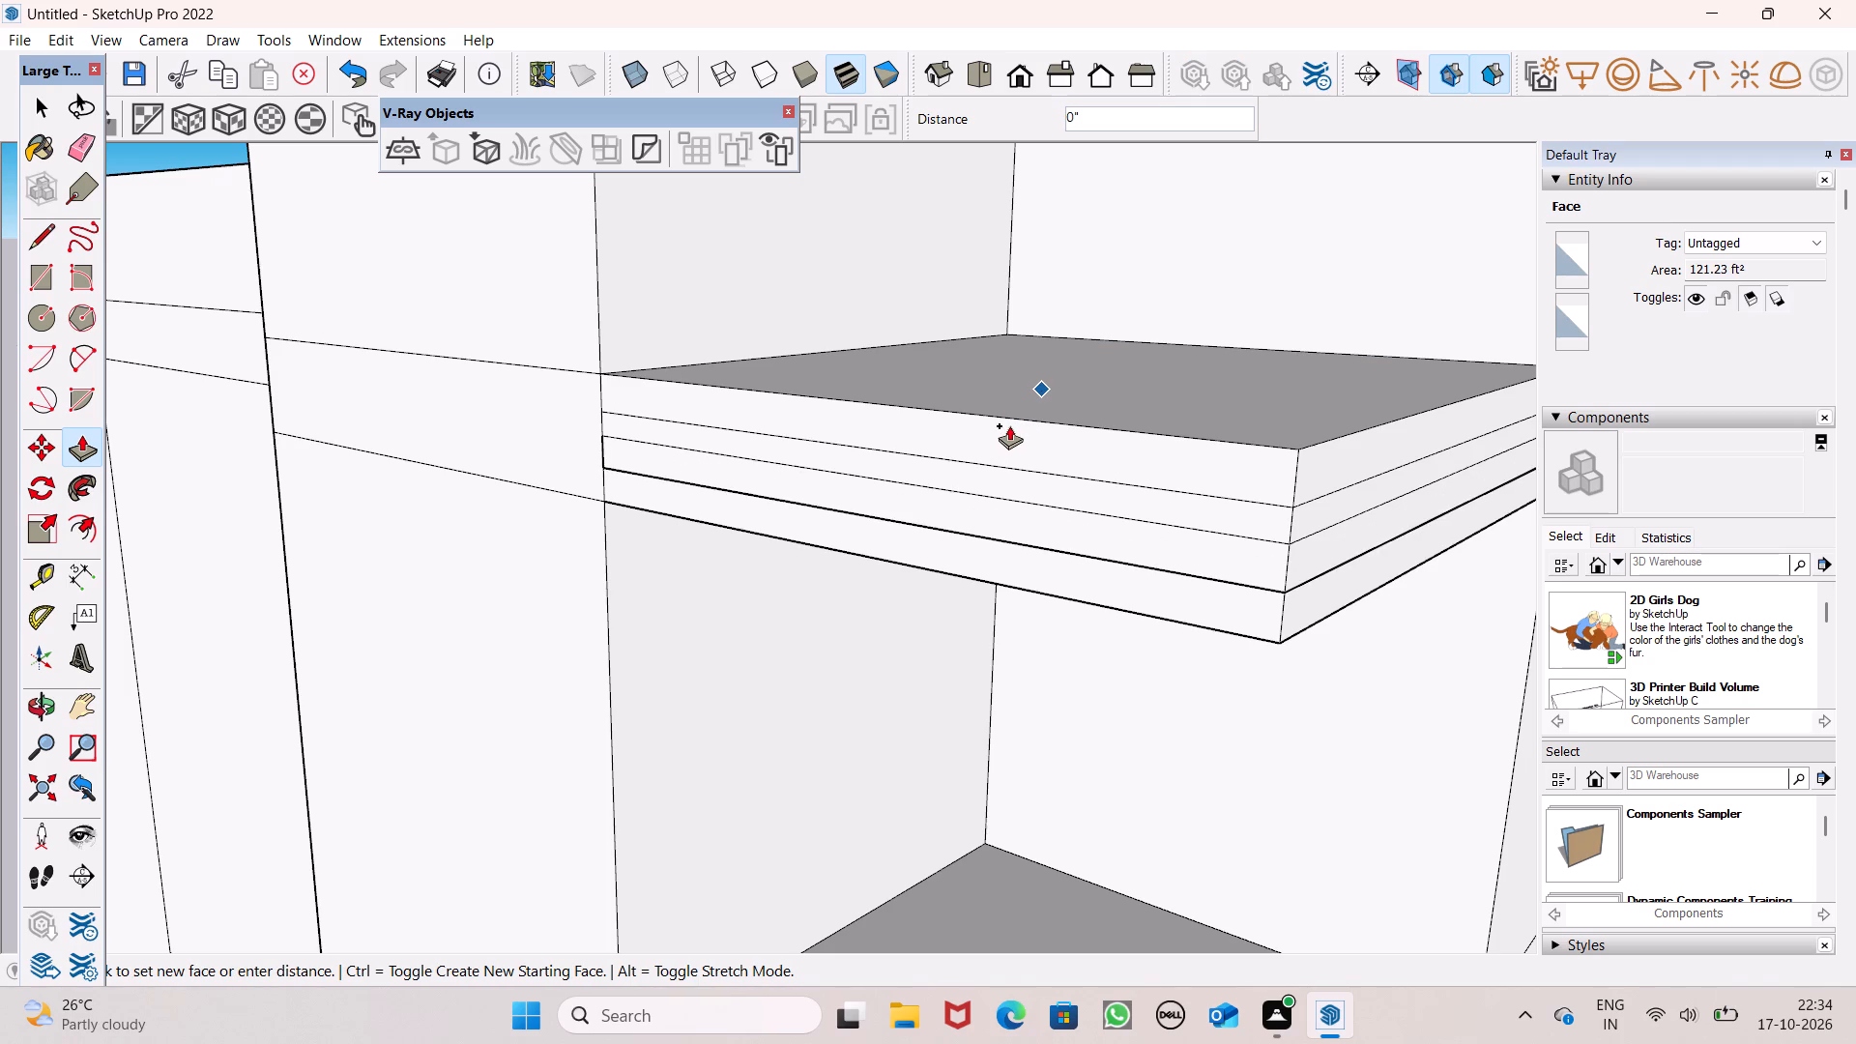
drag(1009, 425, 992, 424)
scroll(990, 376, down, 6)
key(space)
scroll(1143, 408, down, 3)
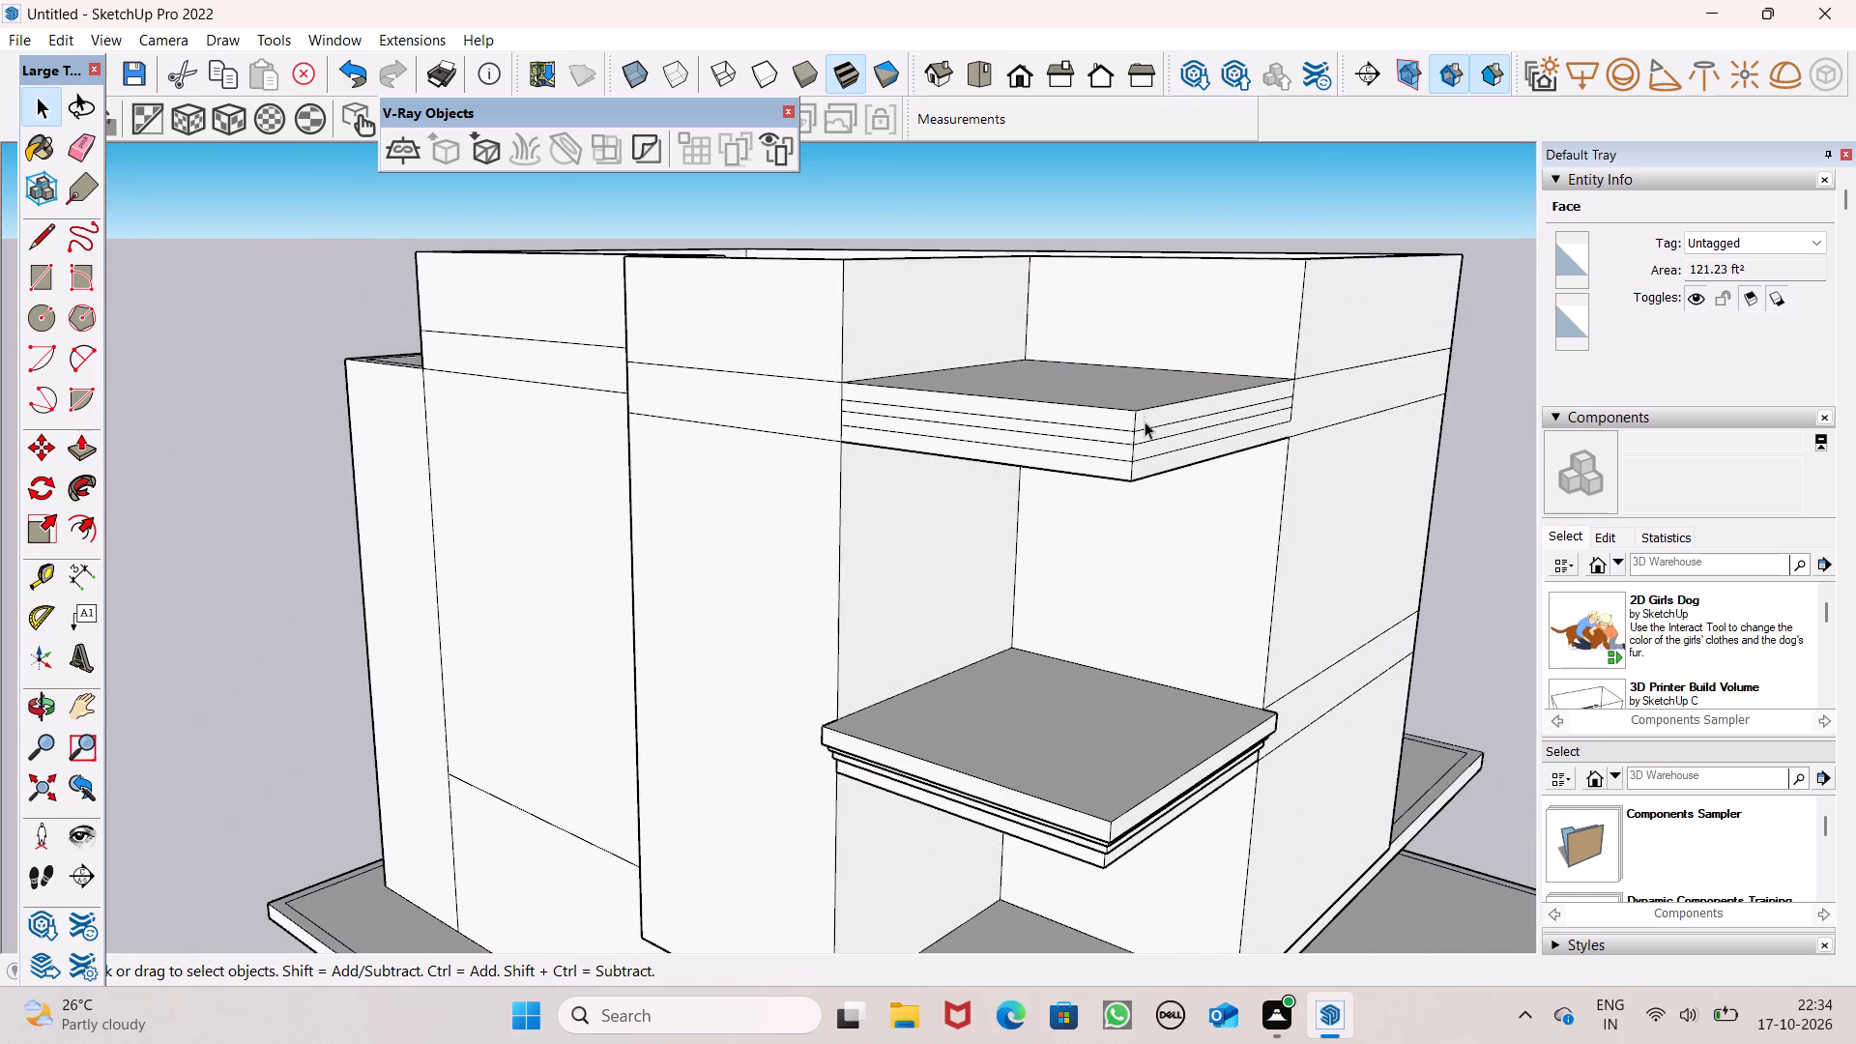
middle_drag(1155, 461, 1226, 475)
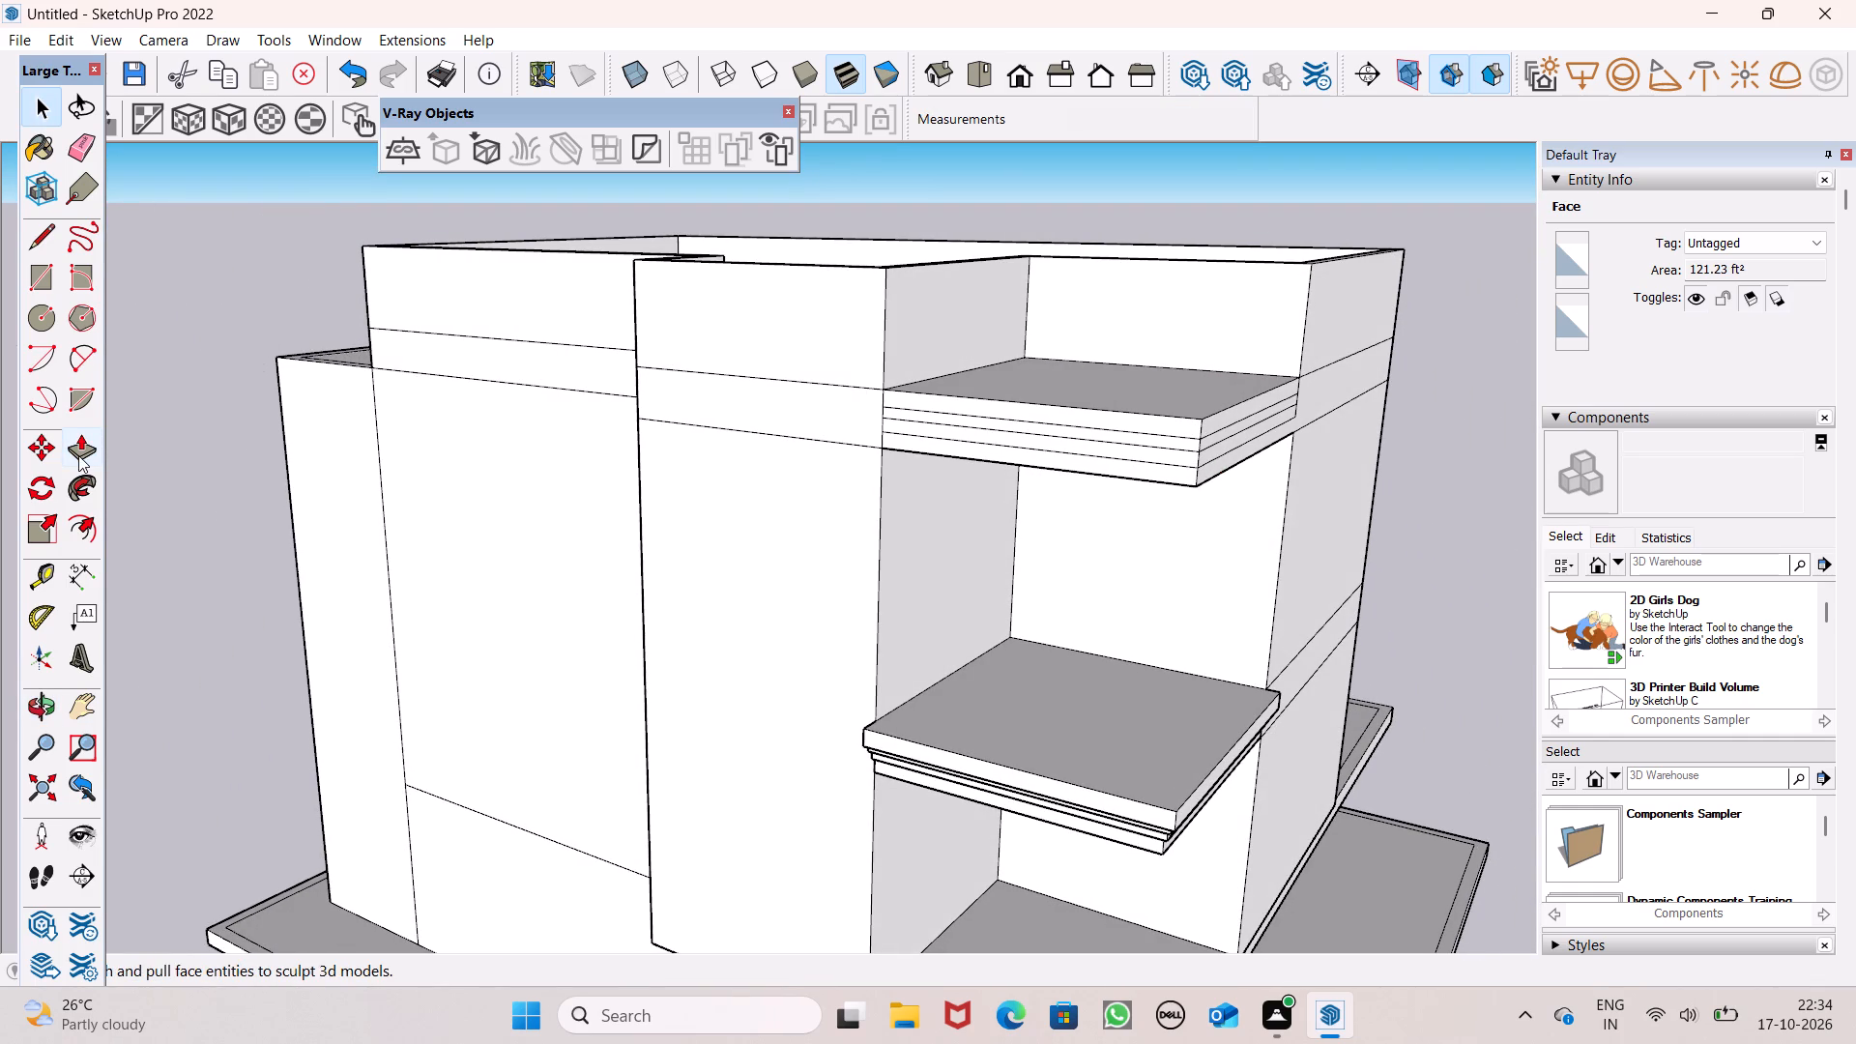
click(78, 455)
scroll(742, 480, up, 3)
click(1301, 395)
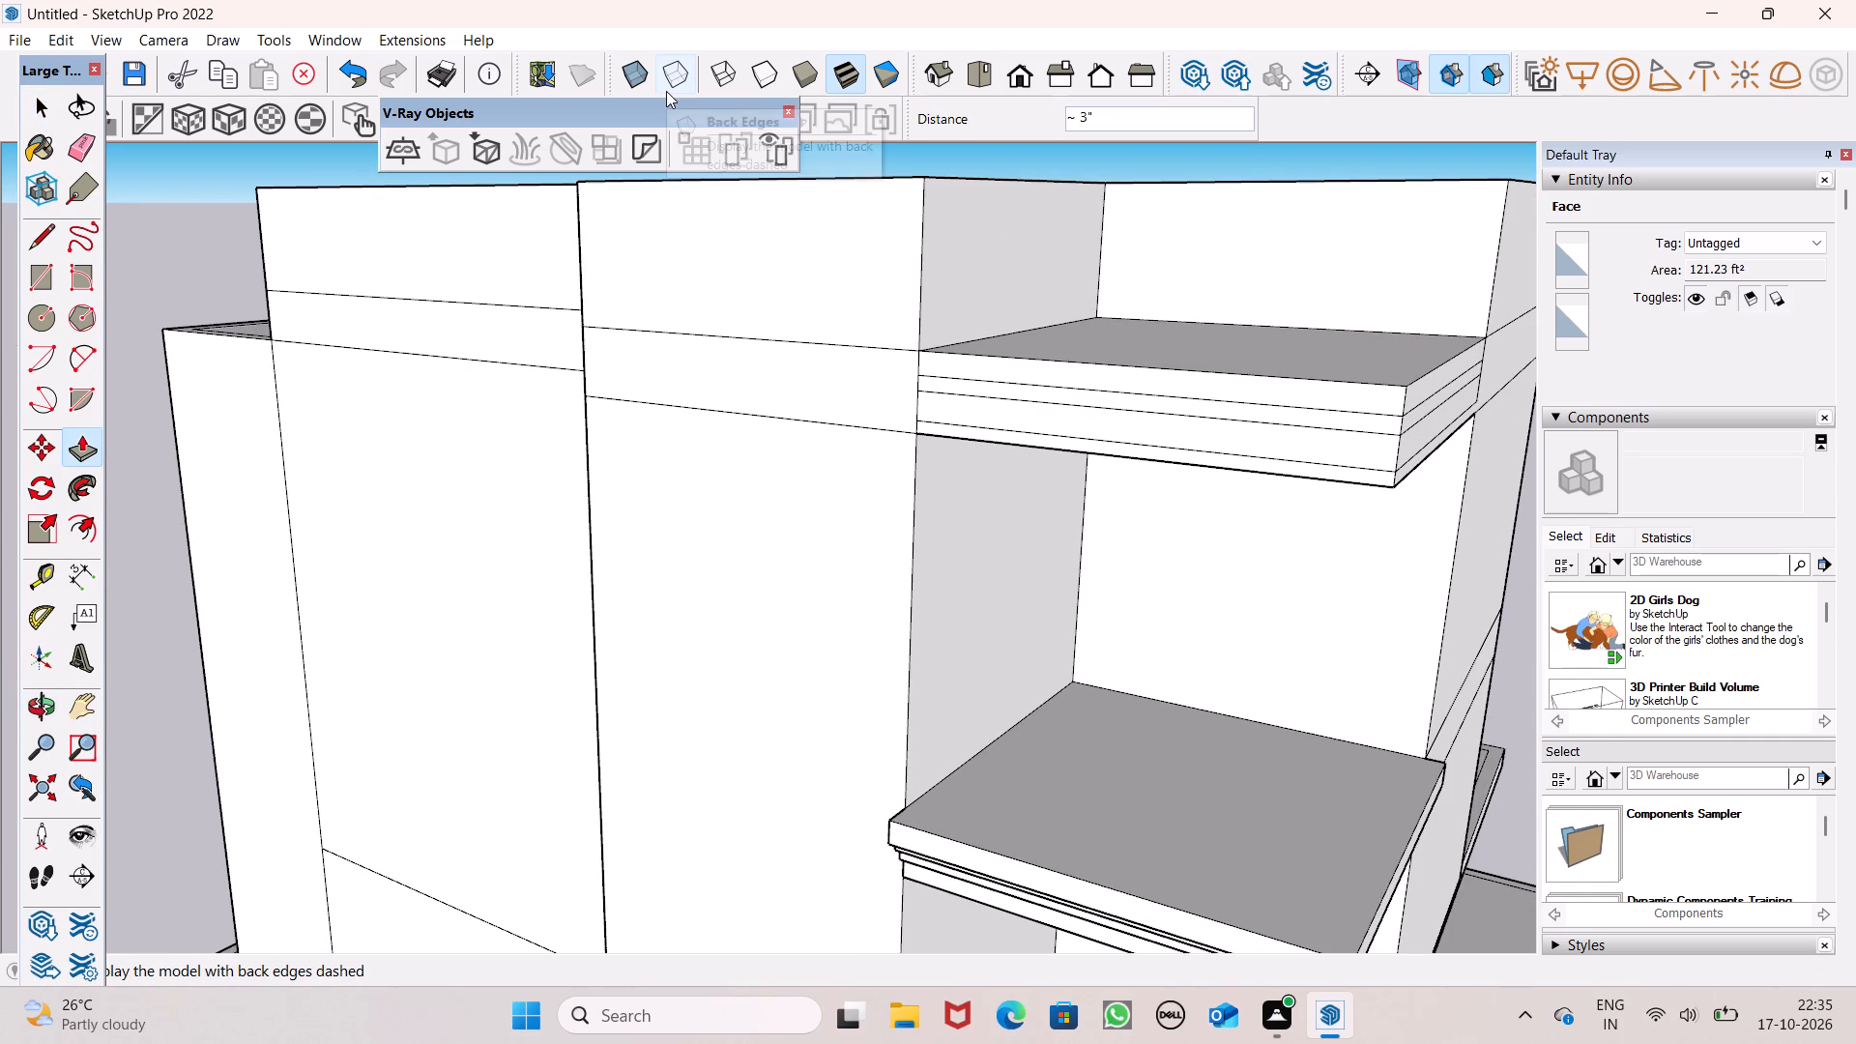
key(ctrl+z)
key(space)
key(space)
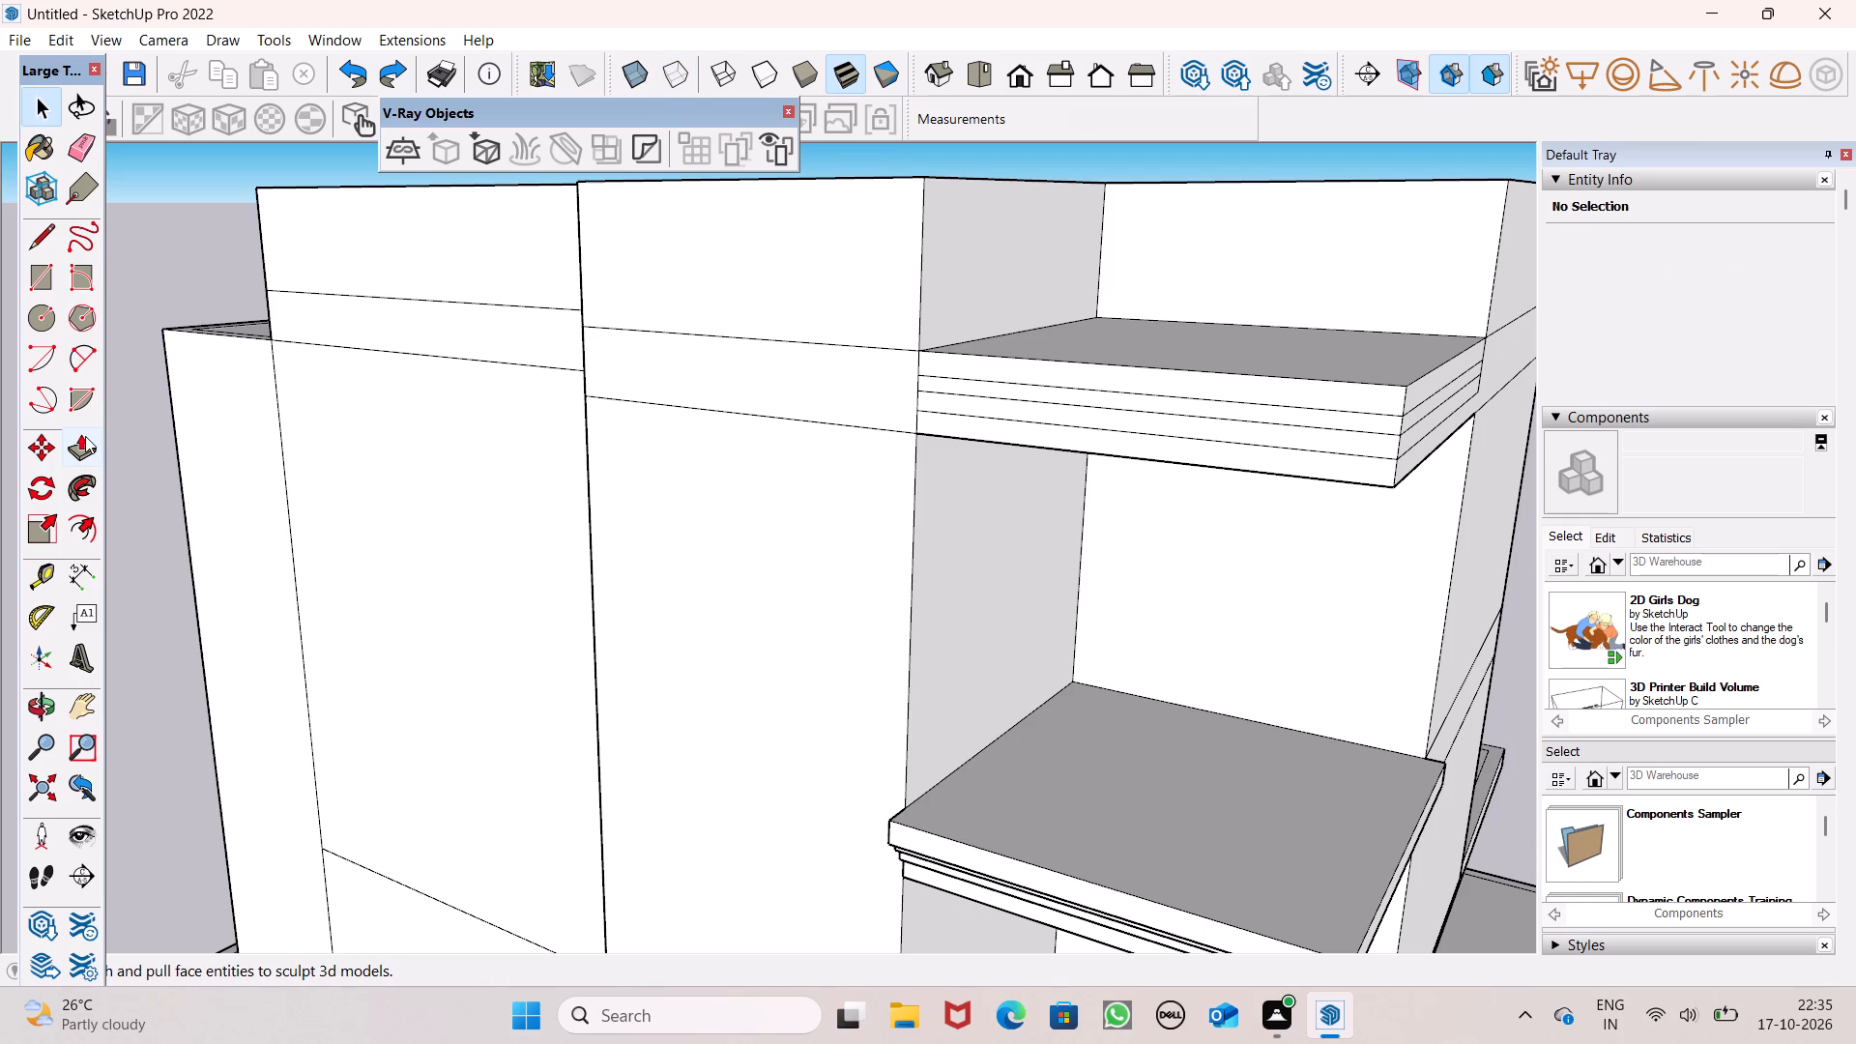
Pull the front face of the roof slab's top band outward about 6 7/8".
drag(82, 436, 78, 416)
click(65, 461)
scroll(504, 337, down, 5)
scroll(698, 288, down, 3)
middle_drag(867, 402, 852, 463)
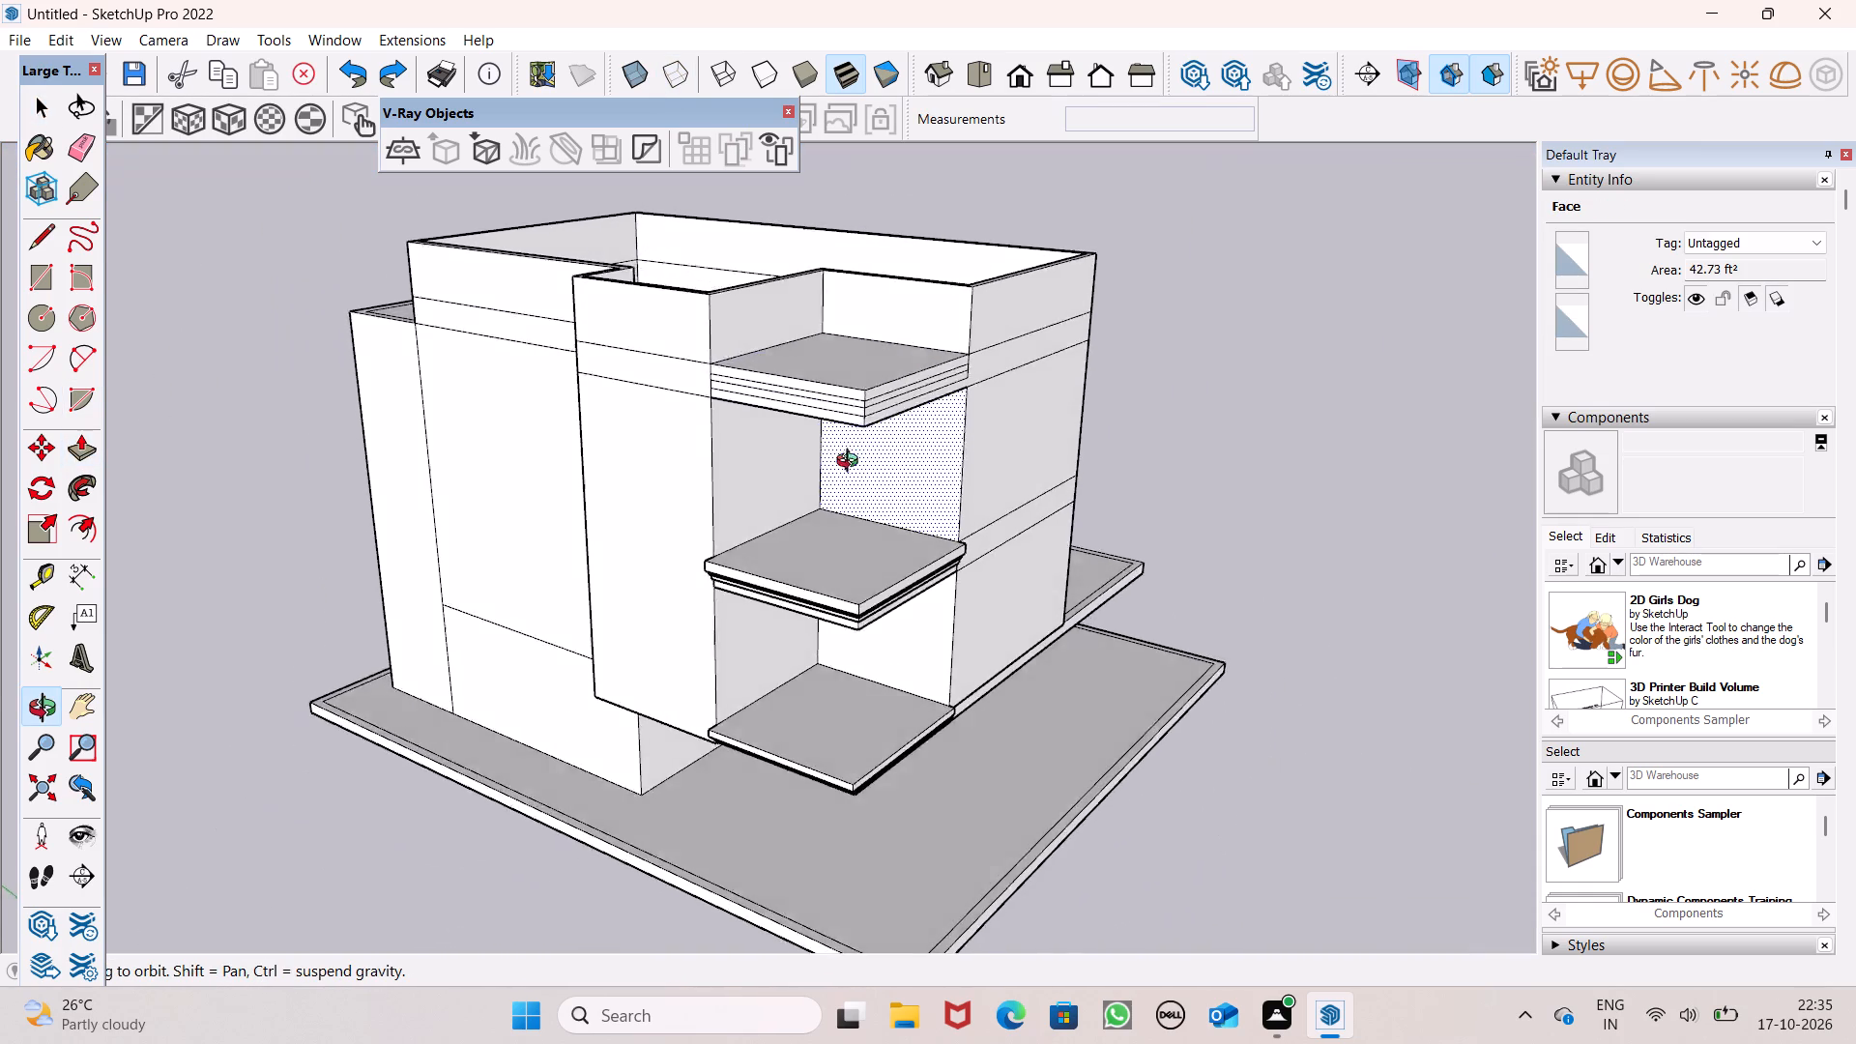
middle_drag(852, 463, 1000, 531)
scroll(970, 385, up, 2)
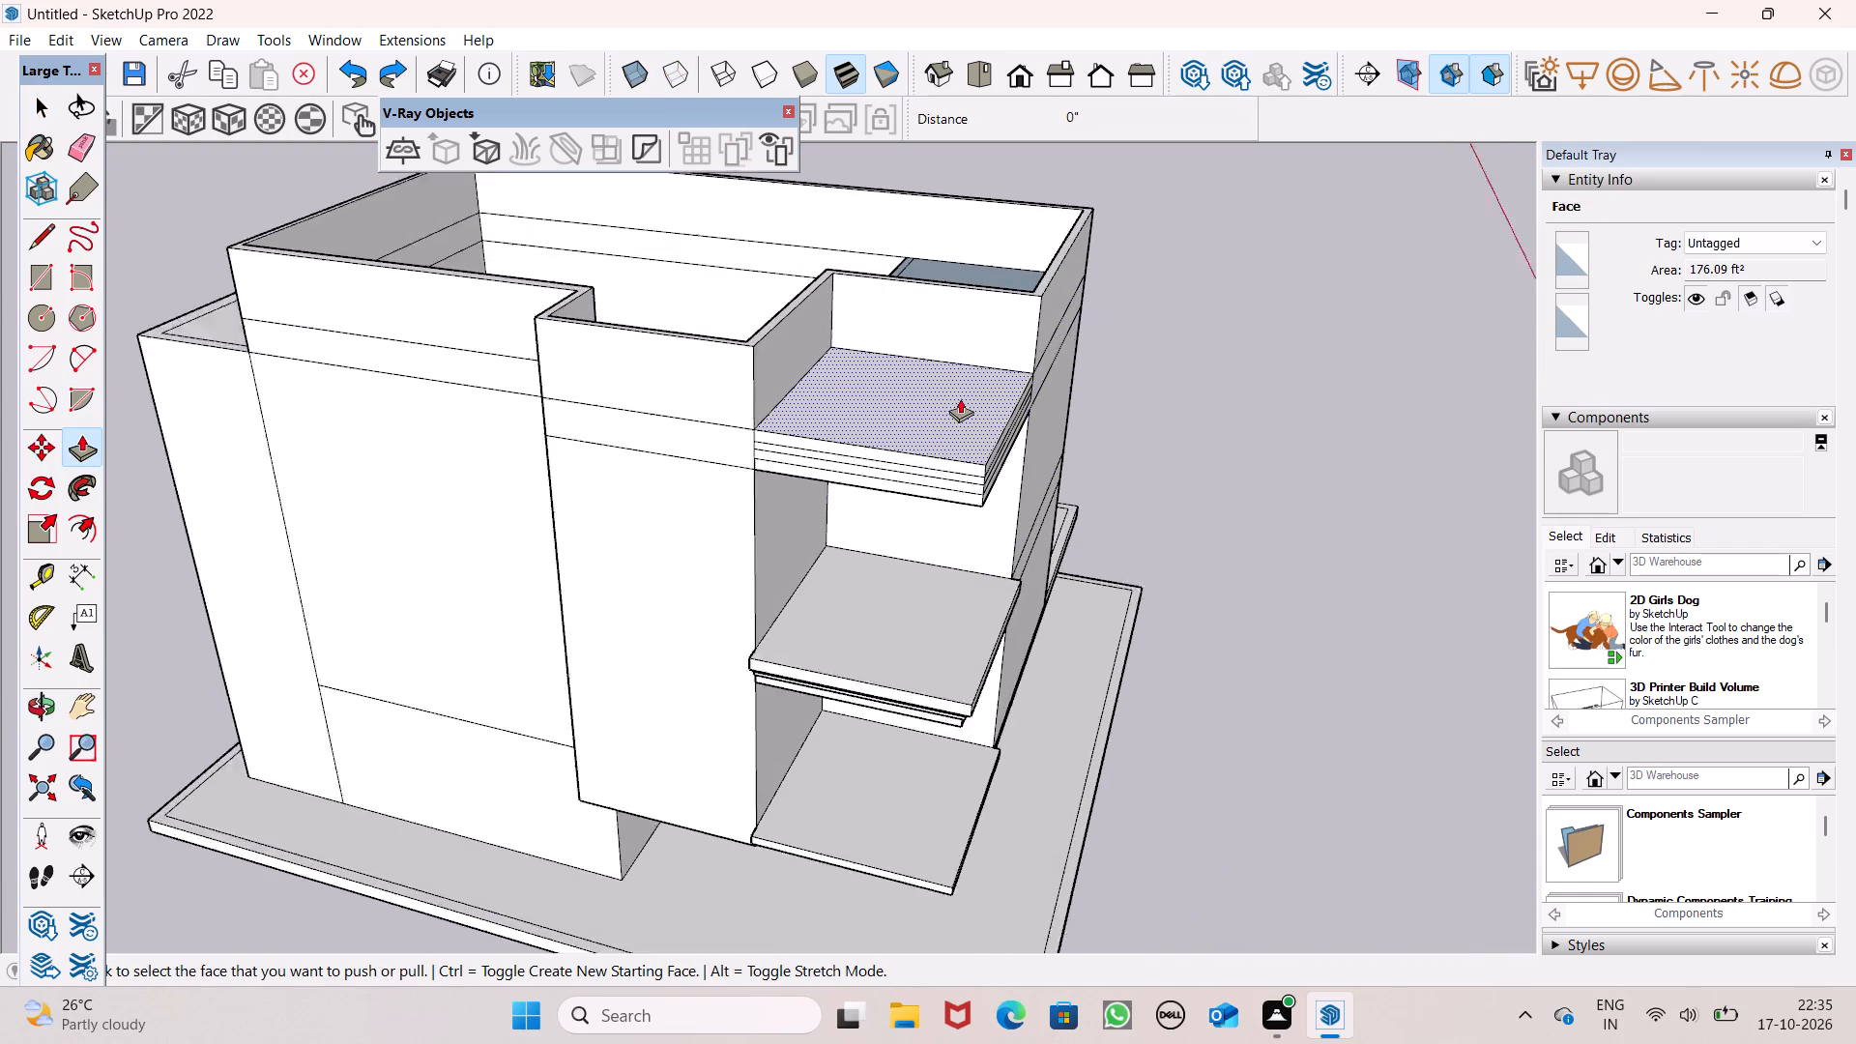
scroll(960, 398, up, 3)
middle_drag(978, 486, 907, 417)
scroll(907, 433, up, 6)
drag(904, 421, 899, 428)
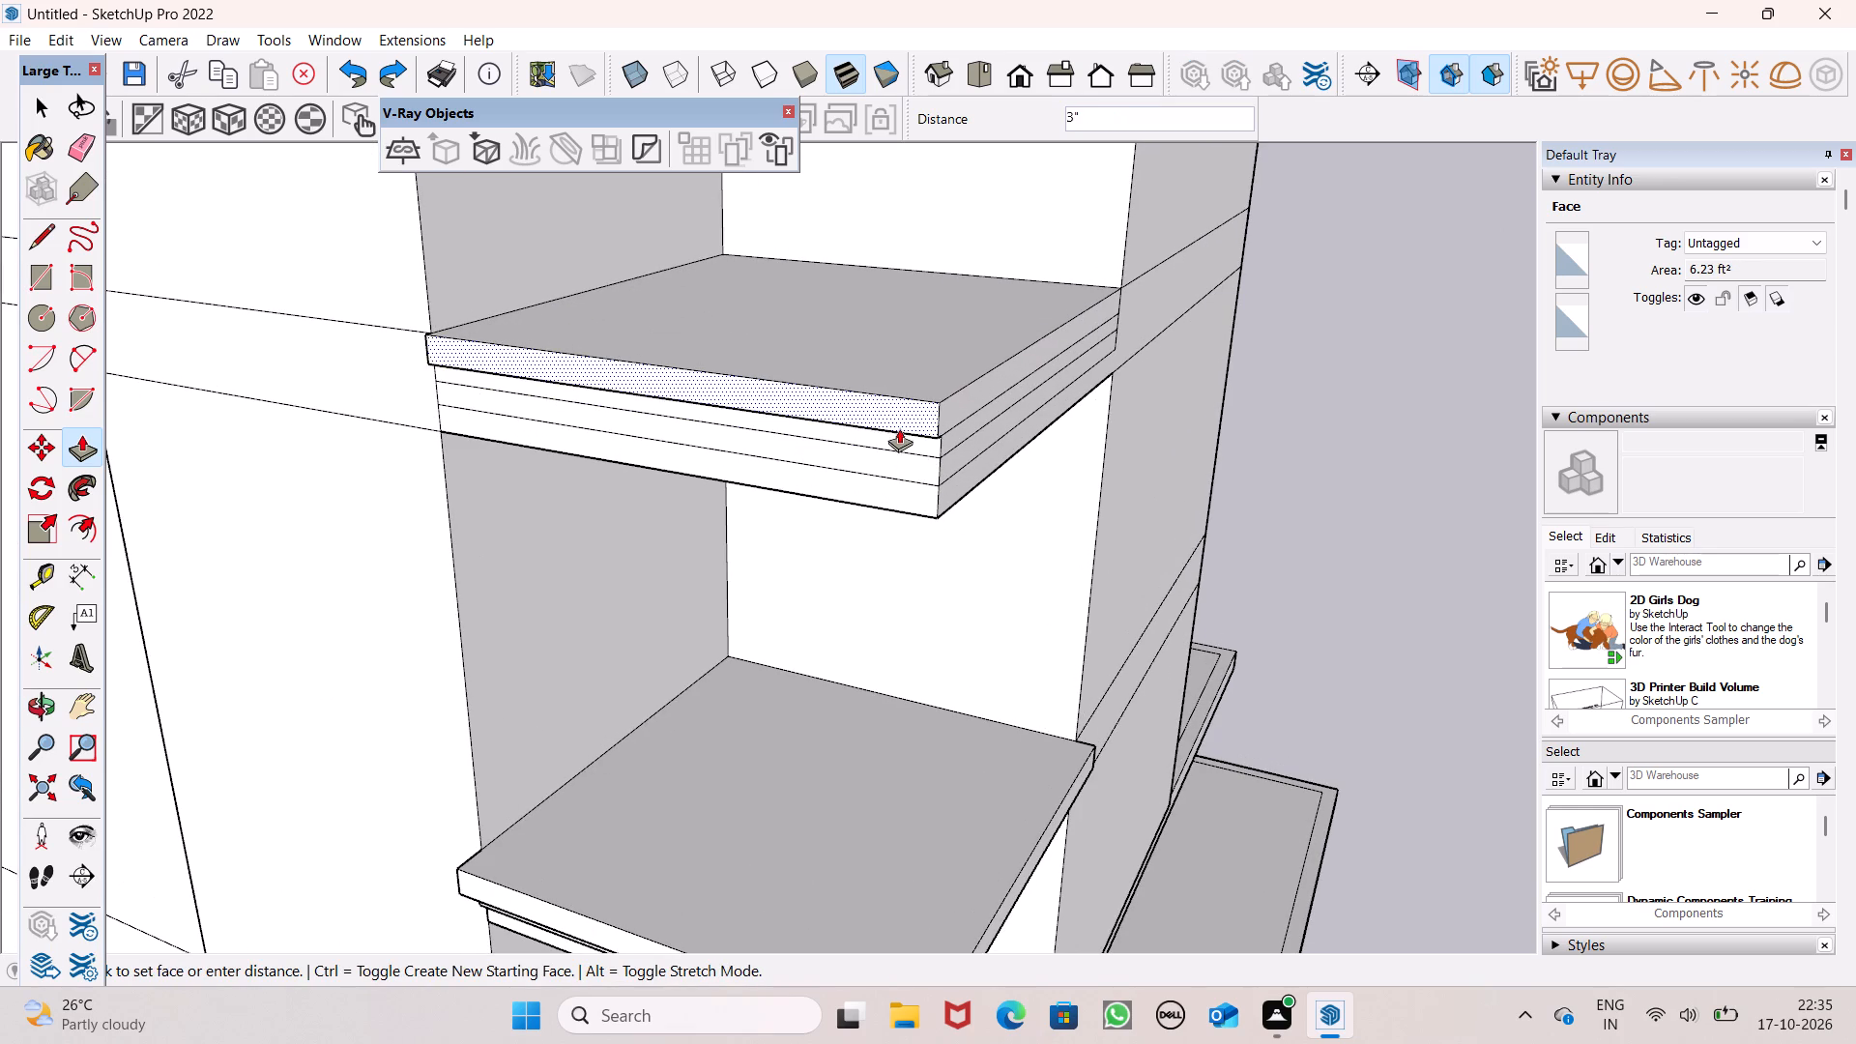
drag(899, 428, 894, 437)
Pull the adjoining side face of the roof slab's top band outward about 5 5/16".
middle_drag(1000, 490, 934, 387)
scroll(934, 396, up, 1)
scroll(917, 359, down, 5)
scroll(843, 237, up, 7)
middle_drag(842, 270, 866, 190)
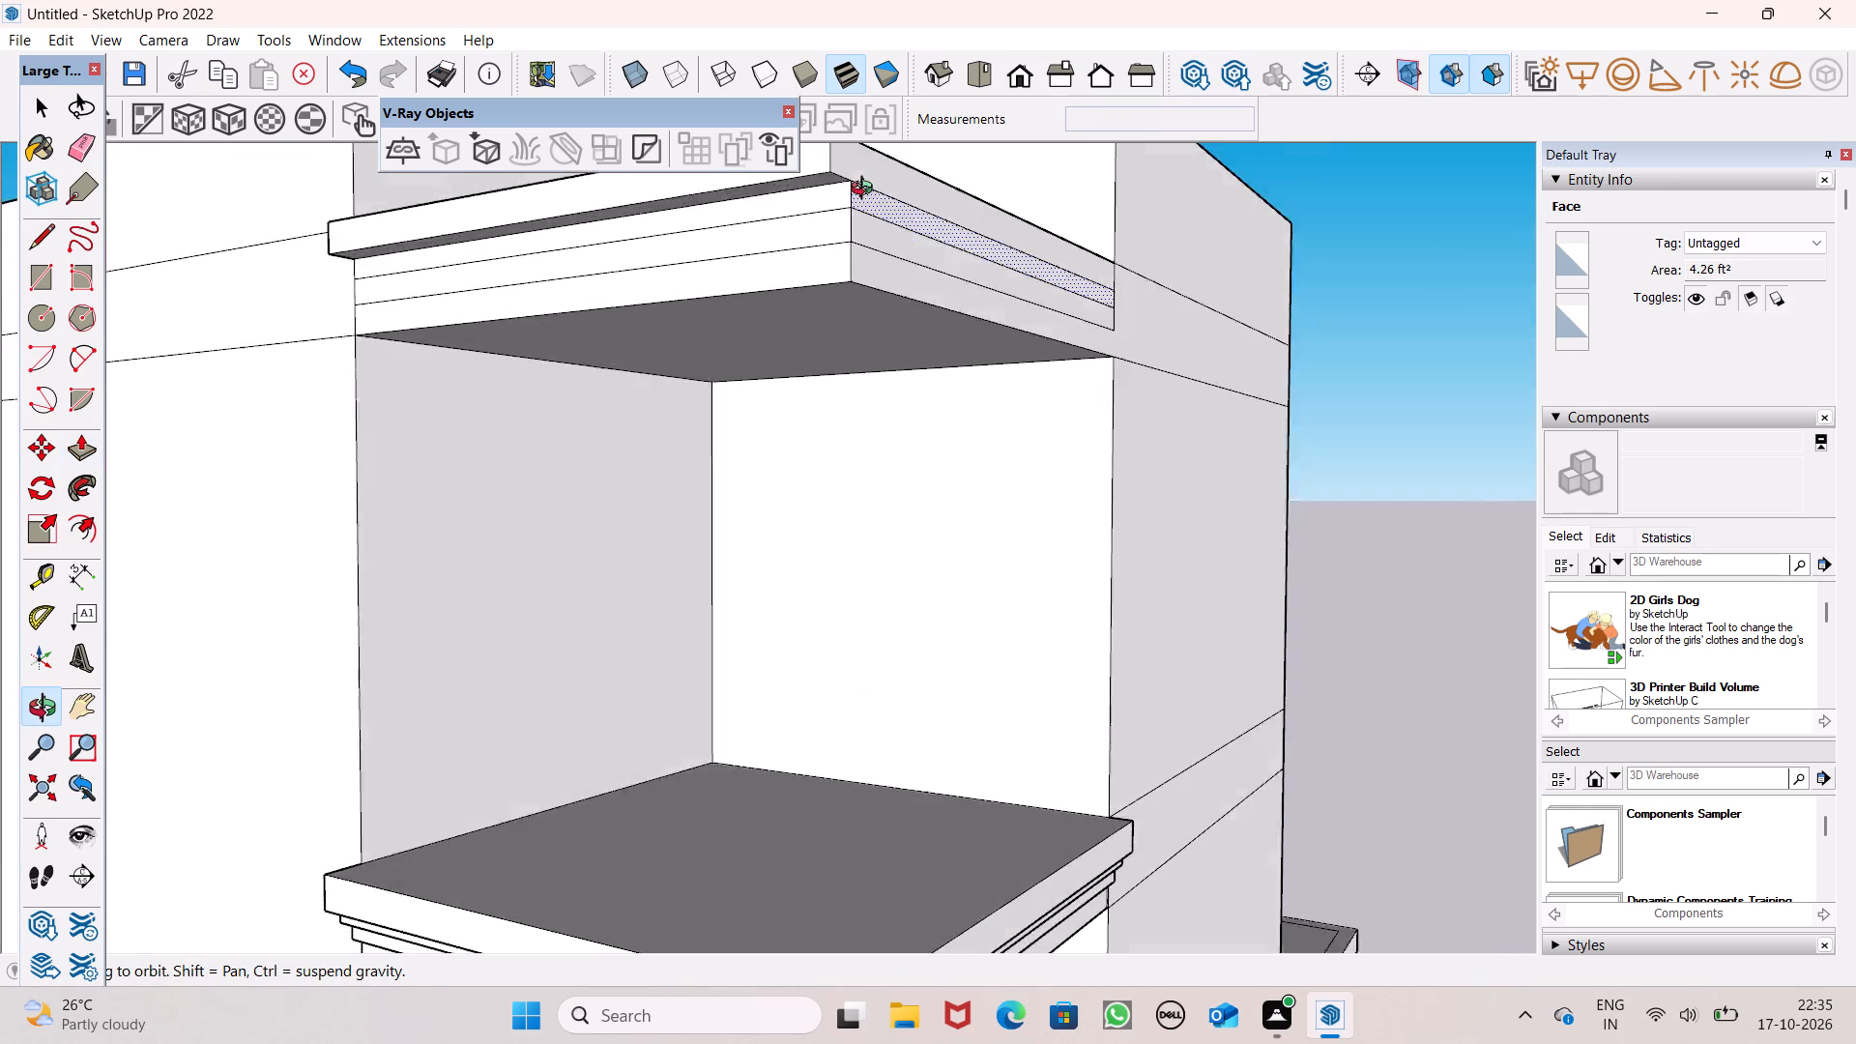
middle_drag(866, 190, 880, 158)
scroll(878, 385, down, 4)
middle_drag(863, 255, 862, 188)
scroll(897, 166, up, 7)
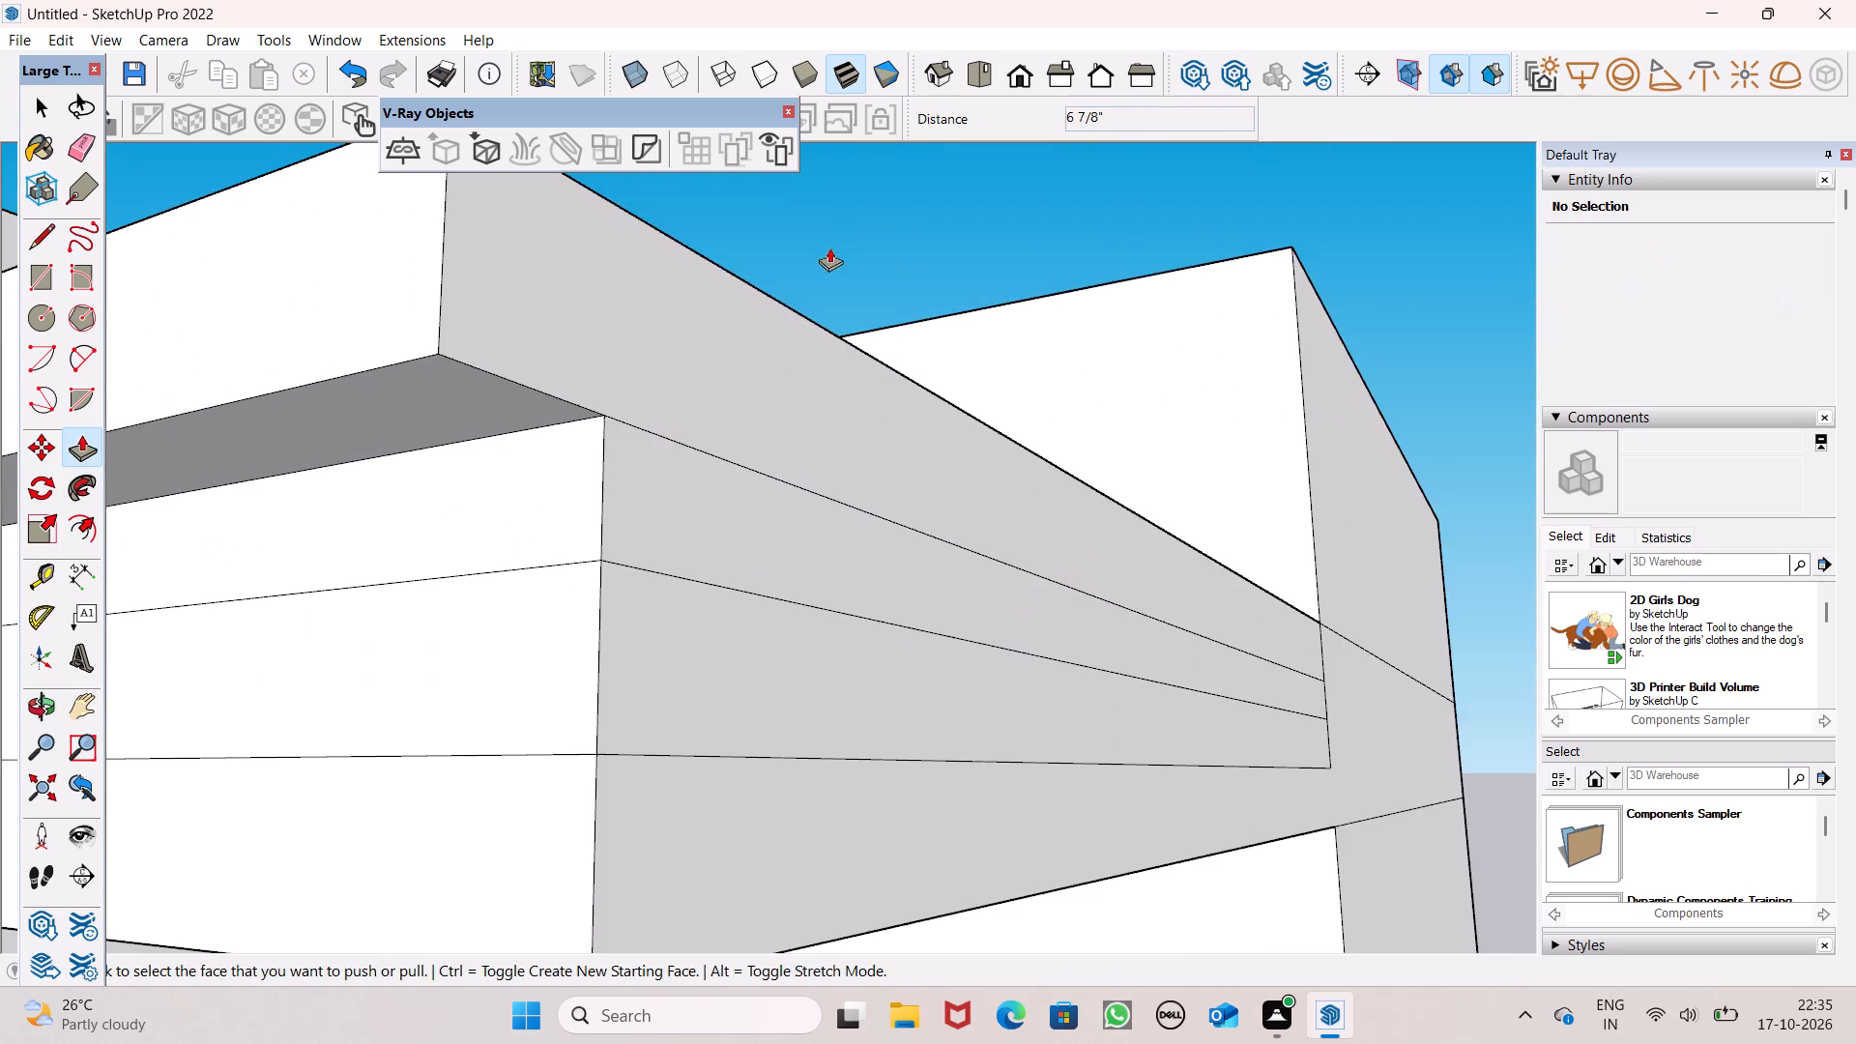
scroll(937, 206, down, 3)
drag(879, 249, 908, 256)
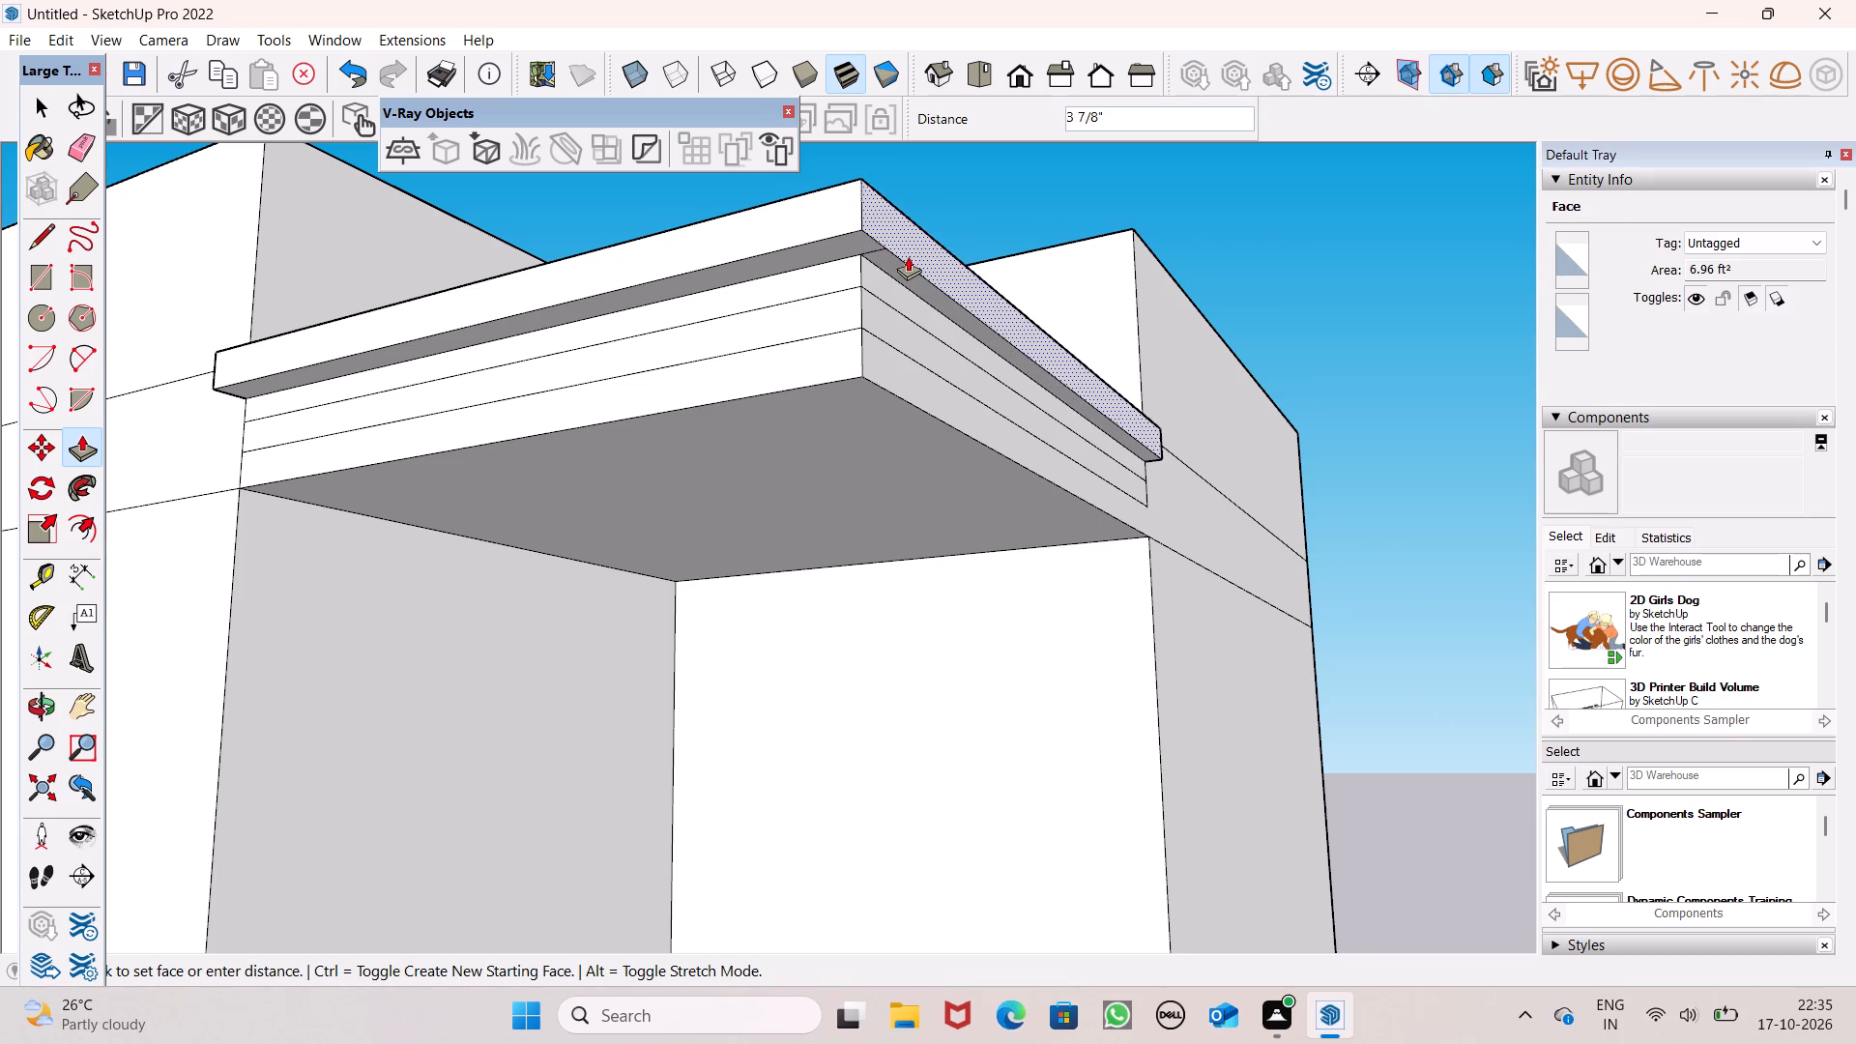
drag(908, 256, 917, 259)
Pull the second band's front and side faces outward, less than the top band, with the side face about 3 1/16" out.
middle_drag(830, 288, 802, 288)
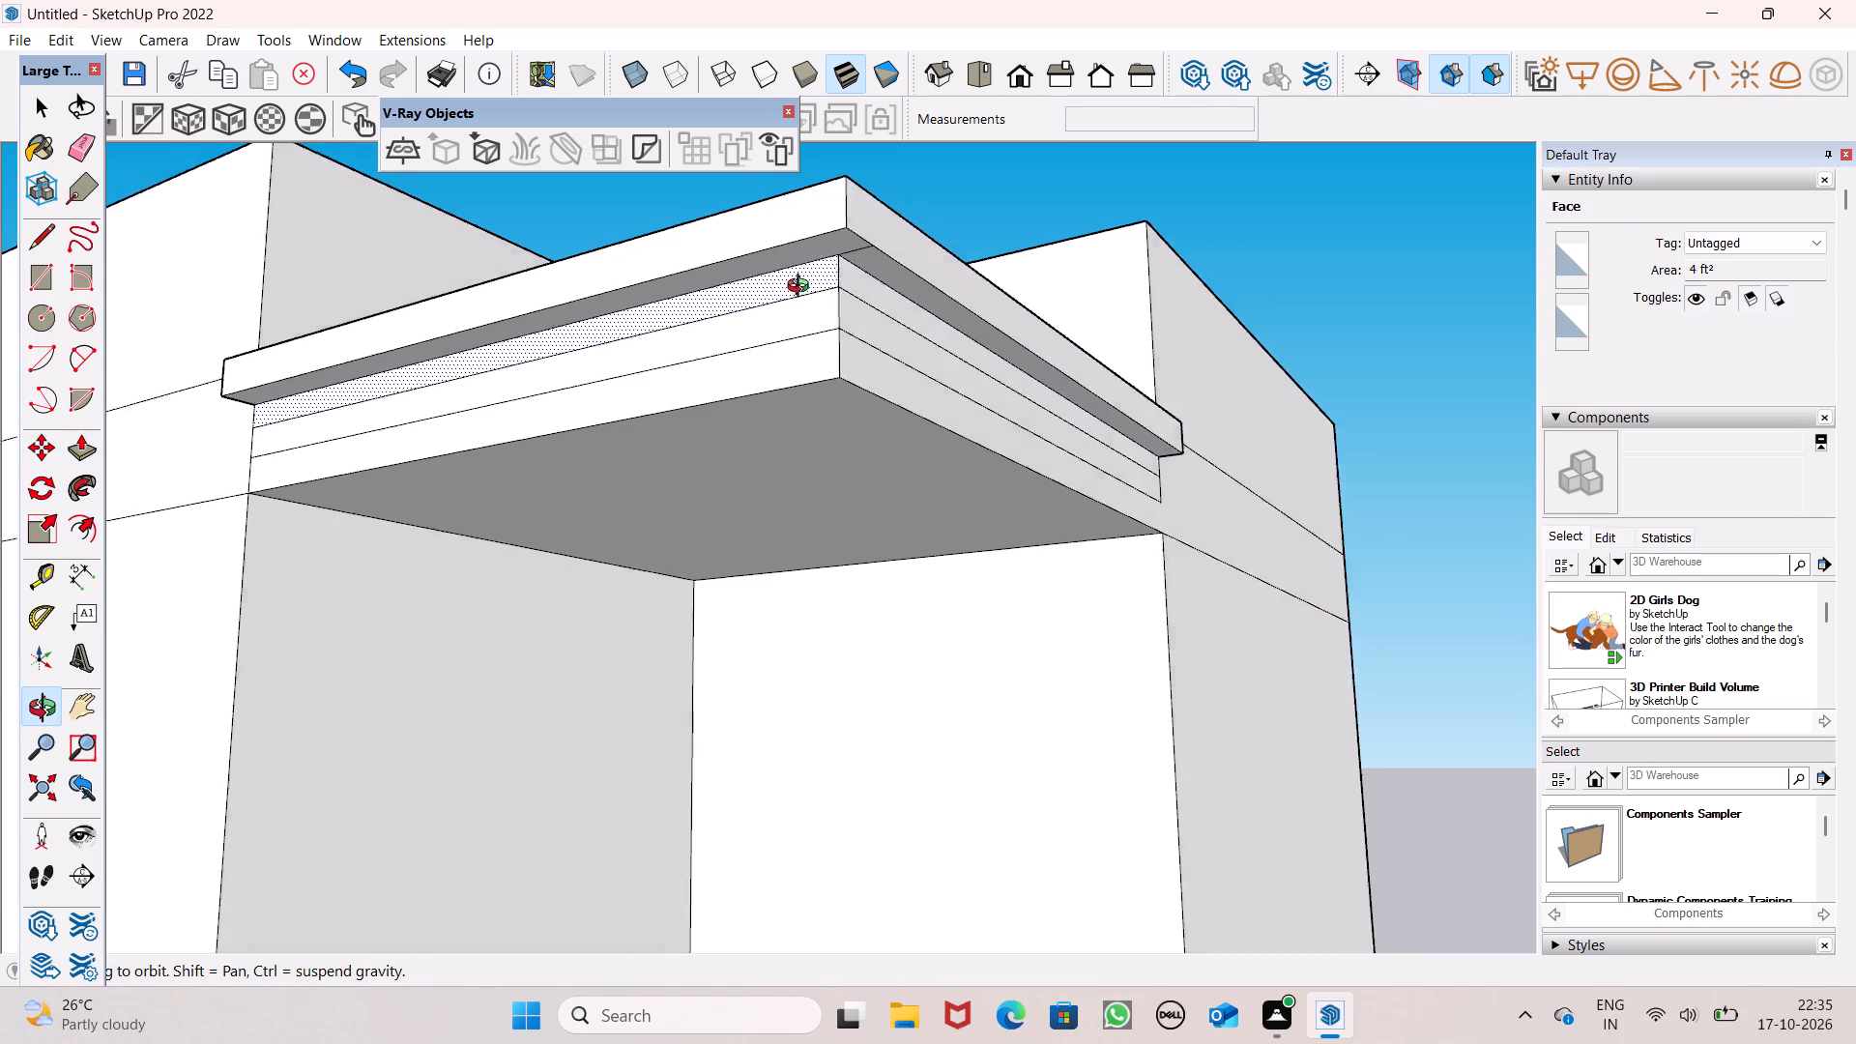
middle_drag(802, 288, 734, 243)
scroll(708, 223, up, 4)
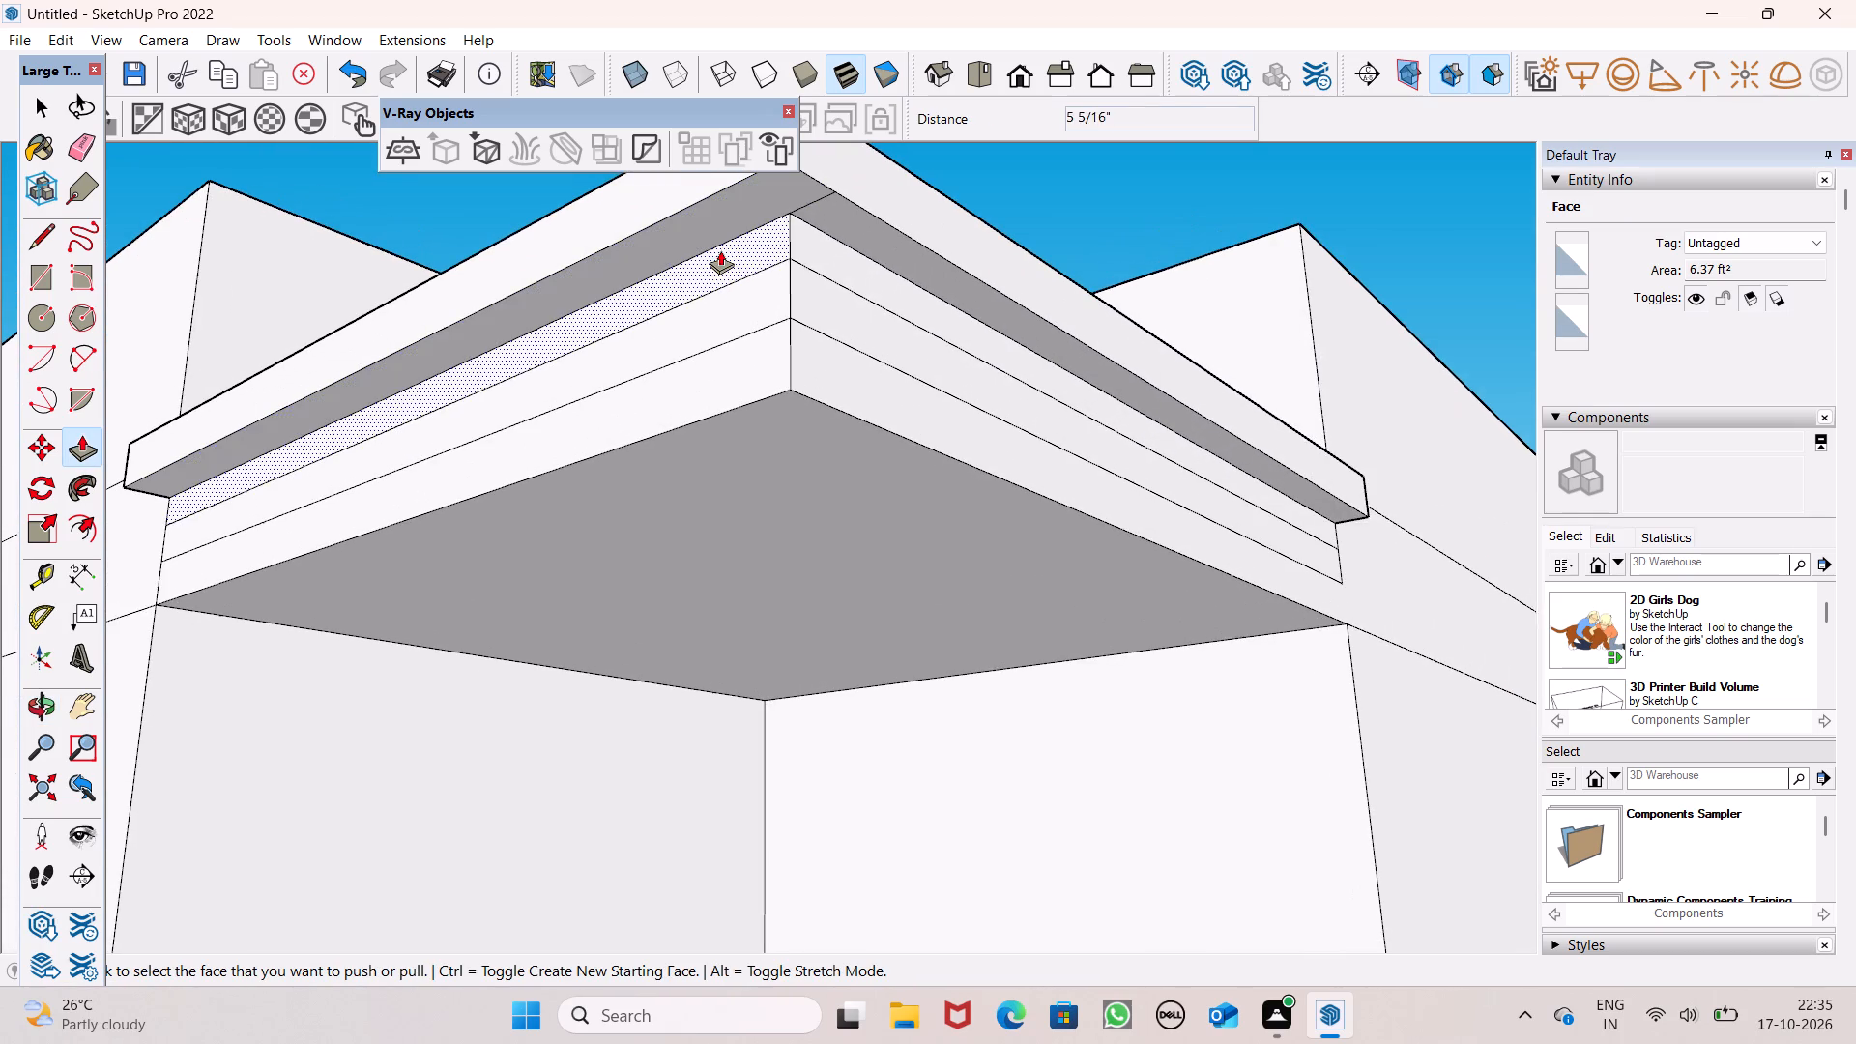
drag(731, 255, 701, 252)
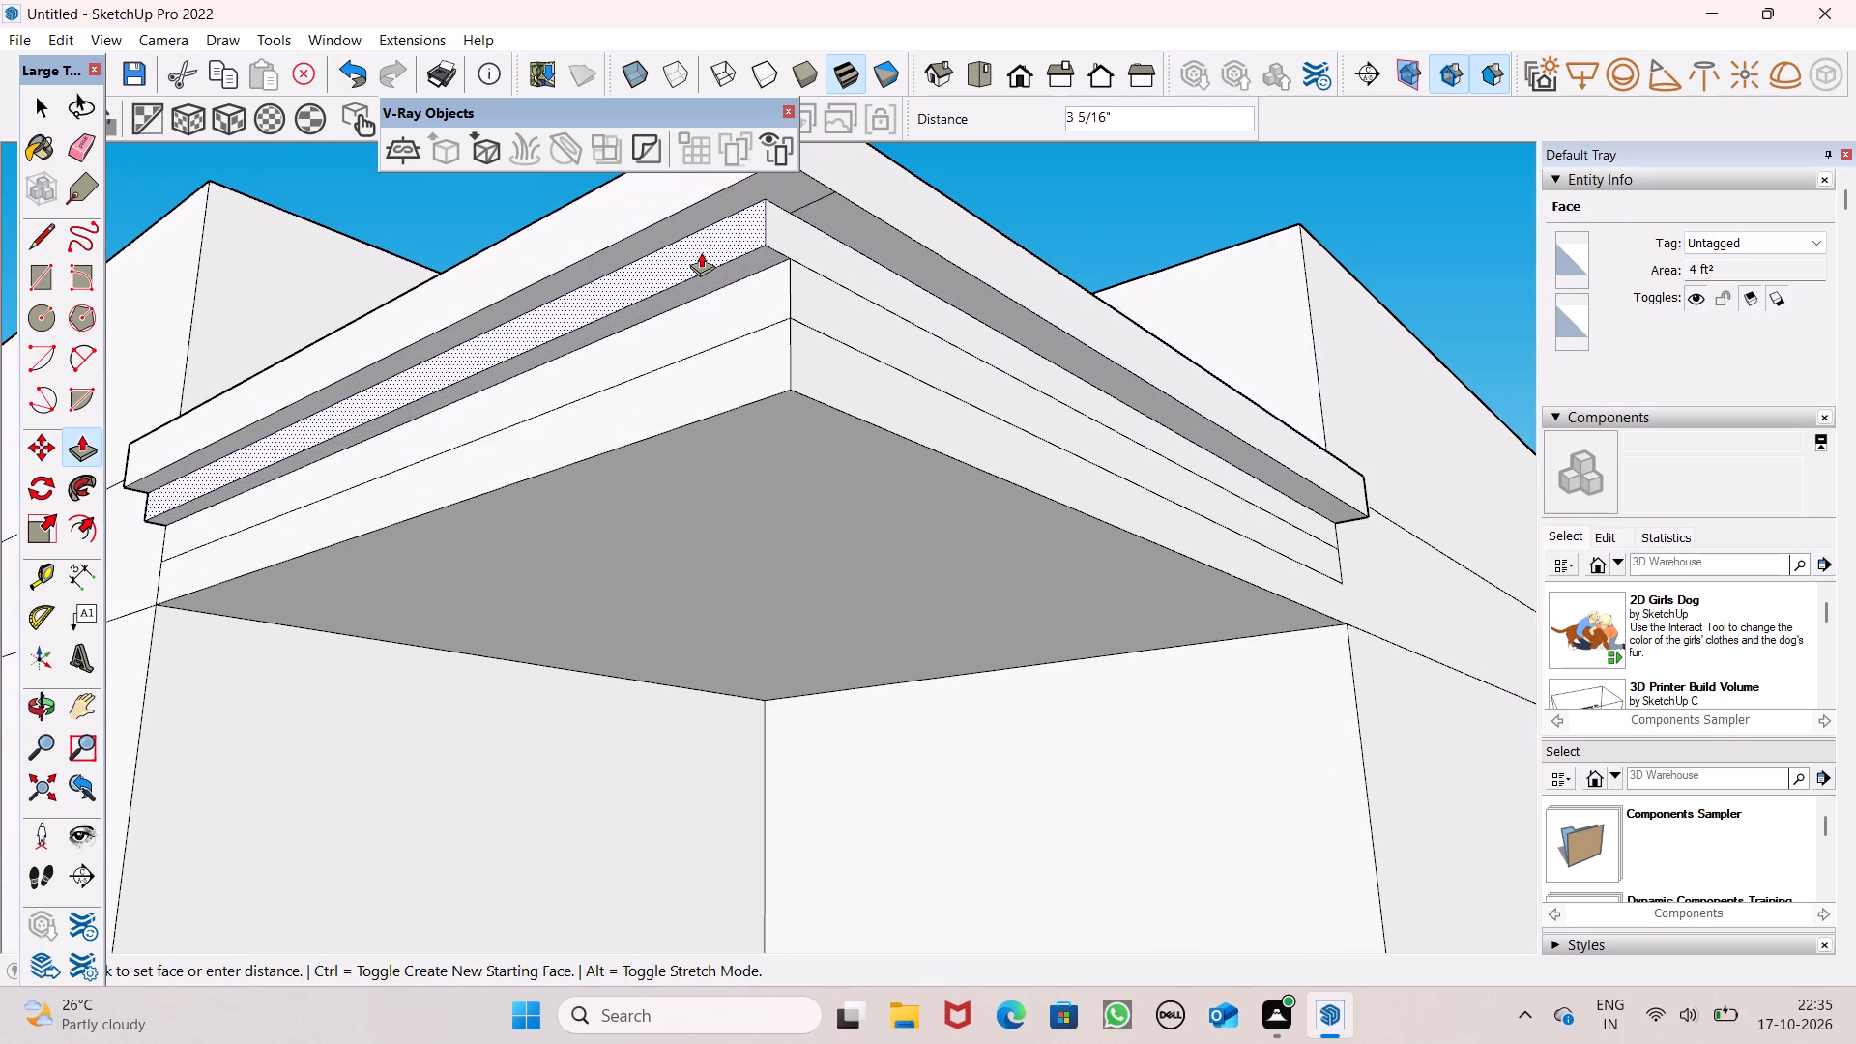
drag(701, 252, 698, 251)
click(698, 251)
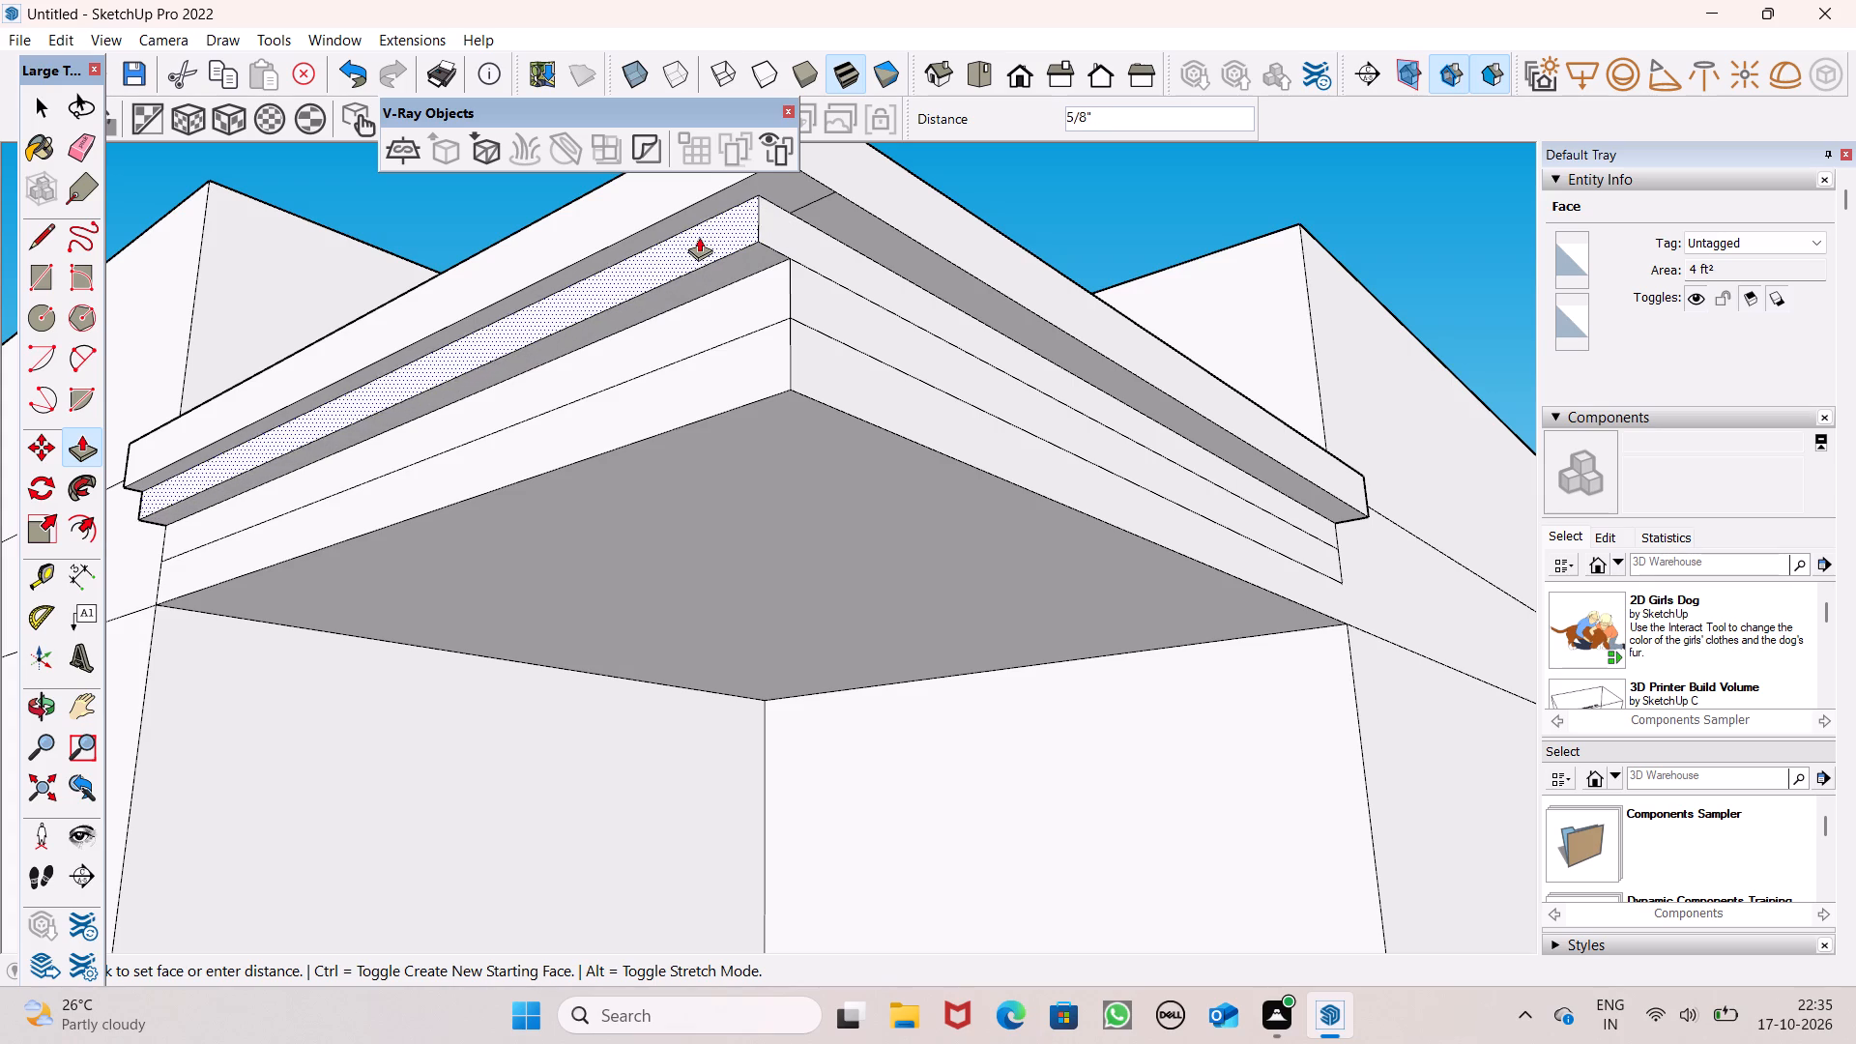
click(698, 237)
drag(786, 246, 805, 247)
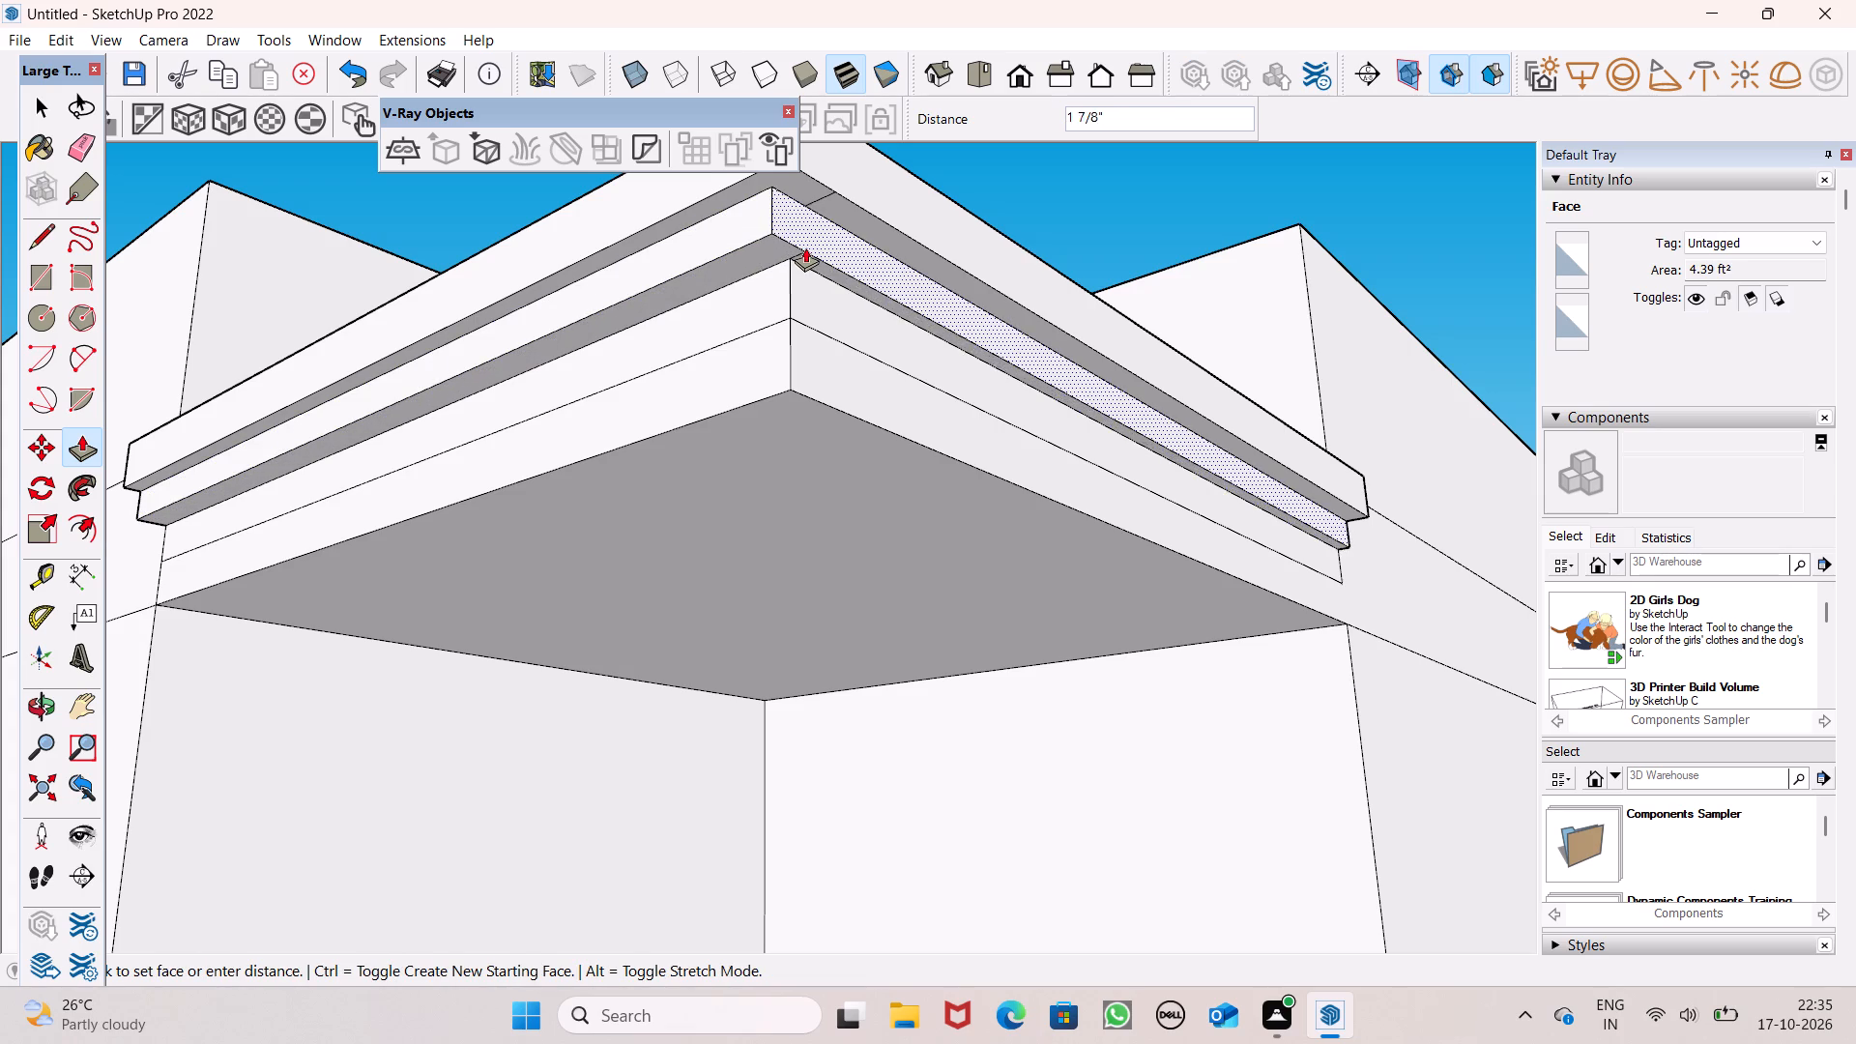
drag(805, 247, 818, 246)
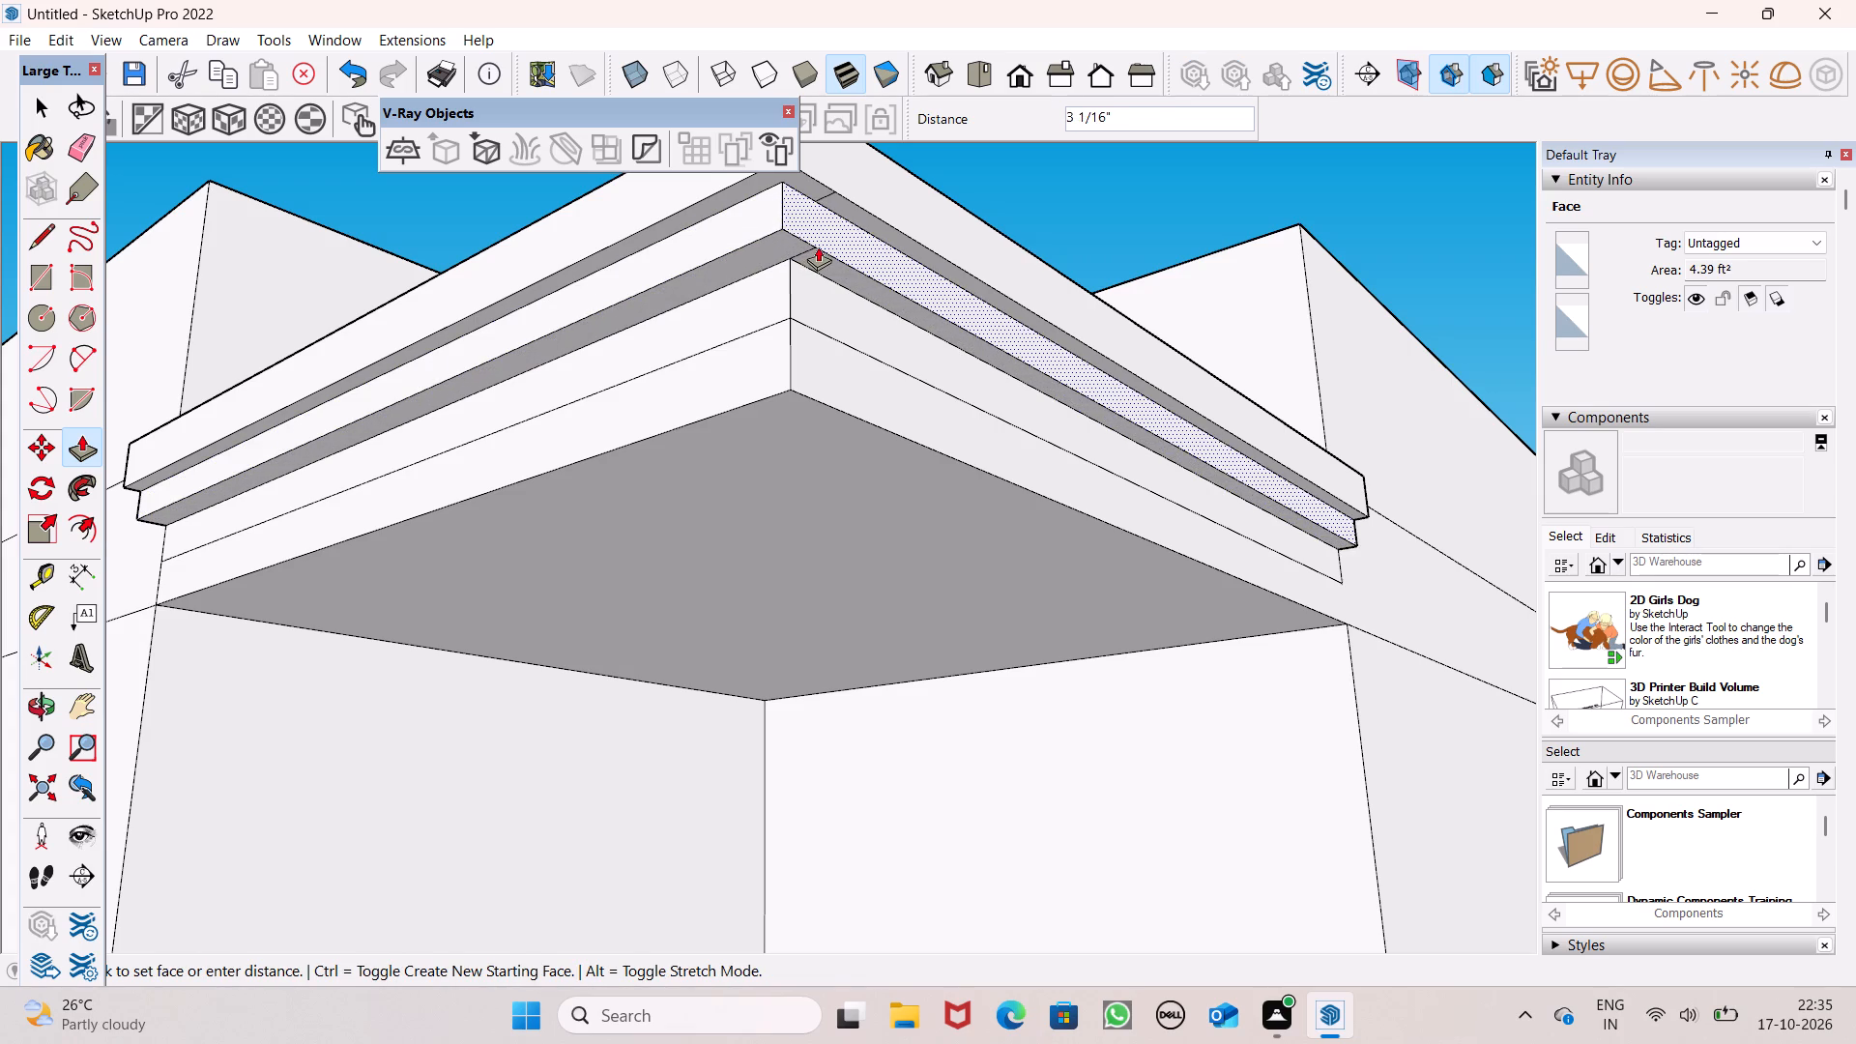
drag(818, 246, 820, 246)
Pull the third band's front and side faces outward about 1 1/2", forming a smaller step beneath the second band.
drag(734, 309, 726, 293)
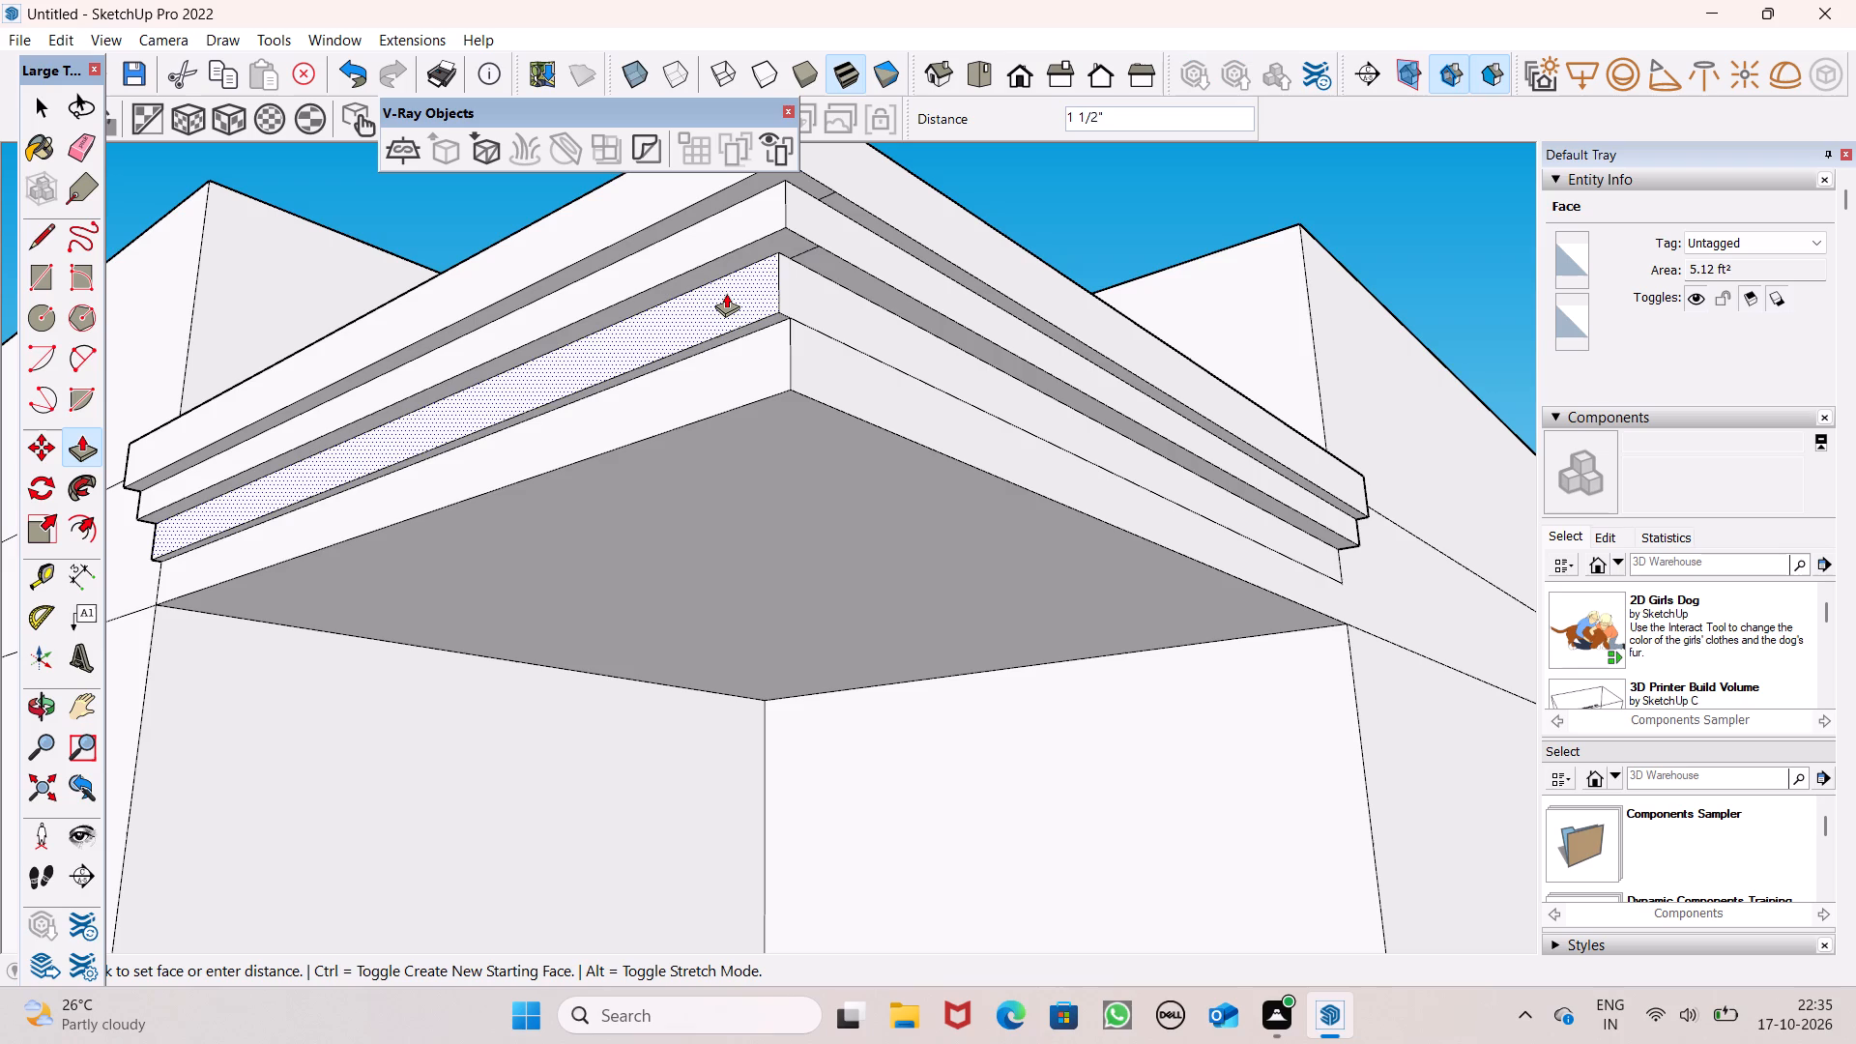
drag(726, 293, 722, 288)
drag(797, 306, 810, 304)
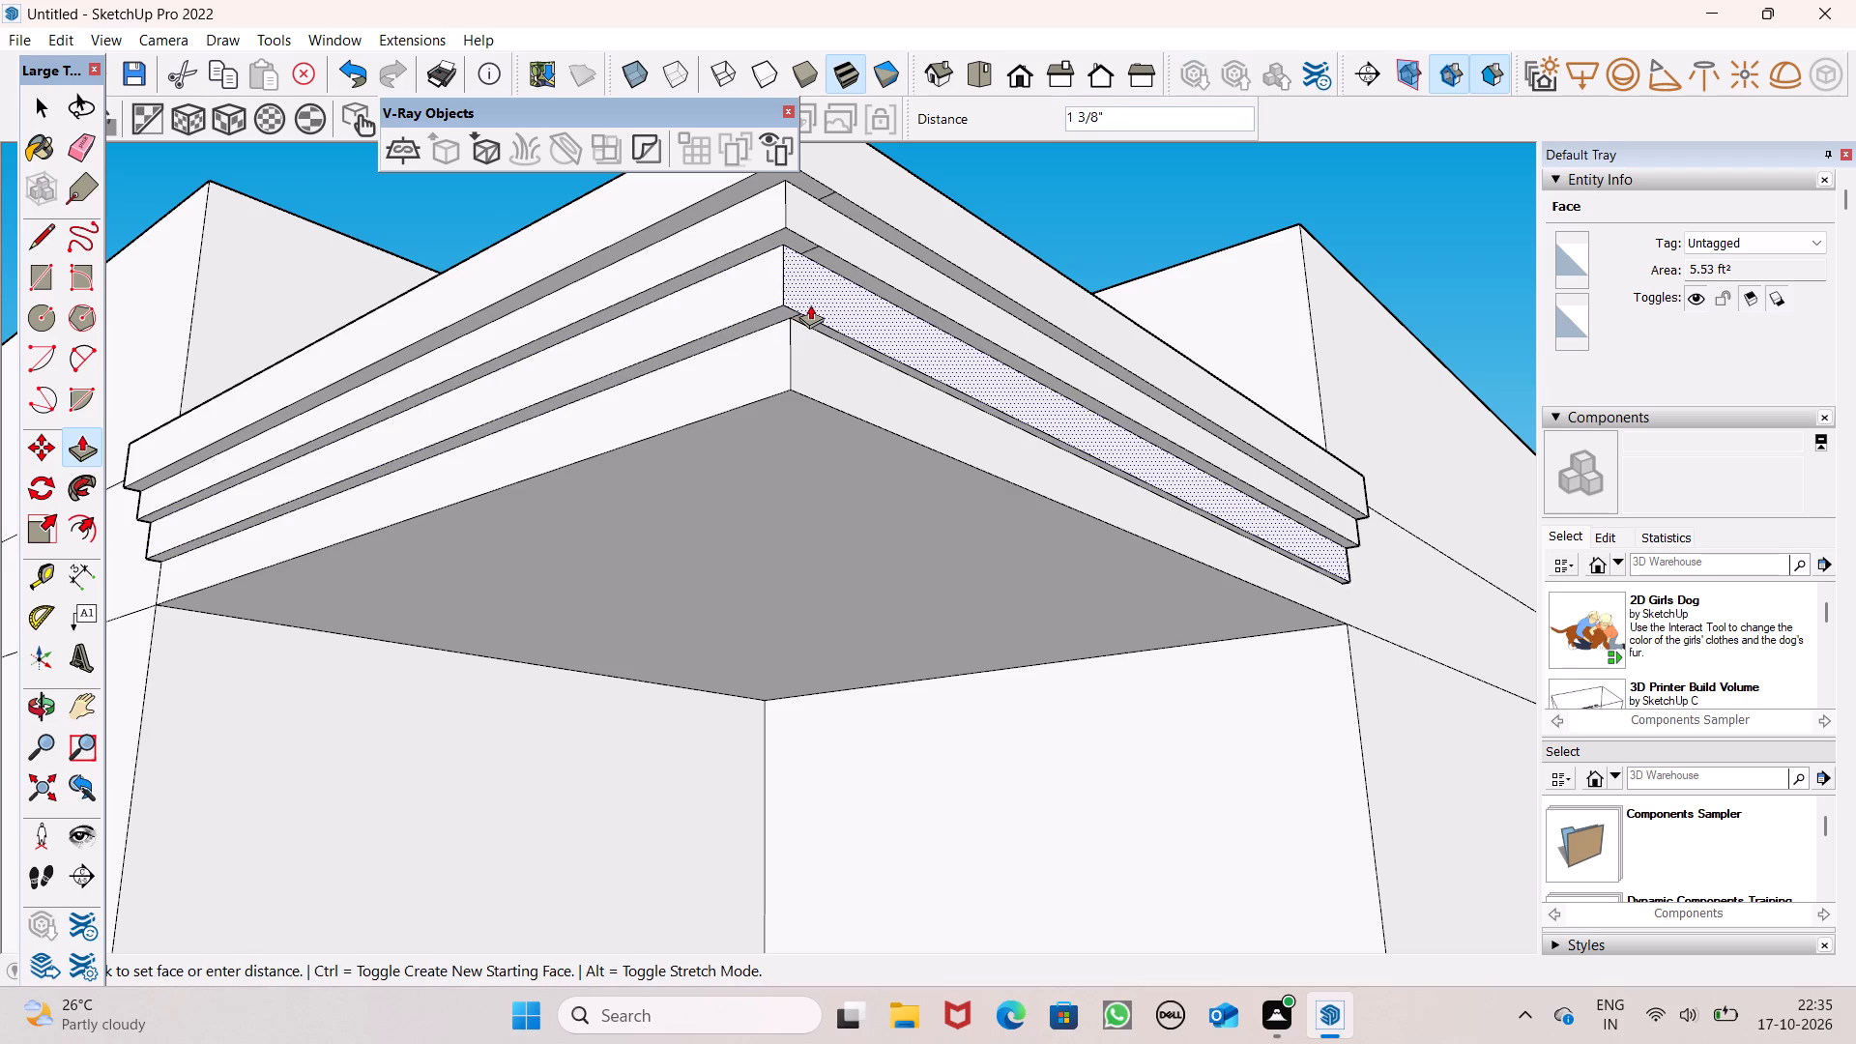
drag(810, 304, 815, 304)
click(815, 304)
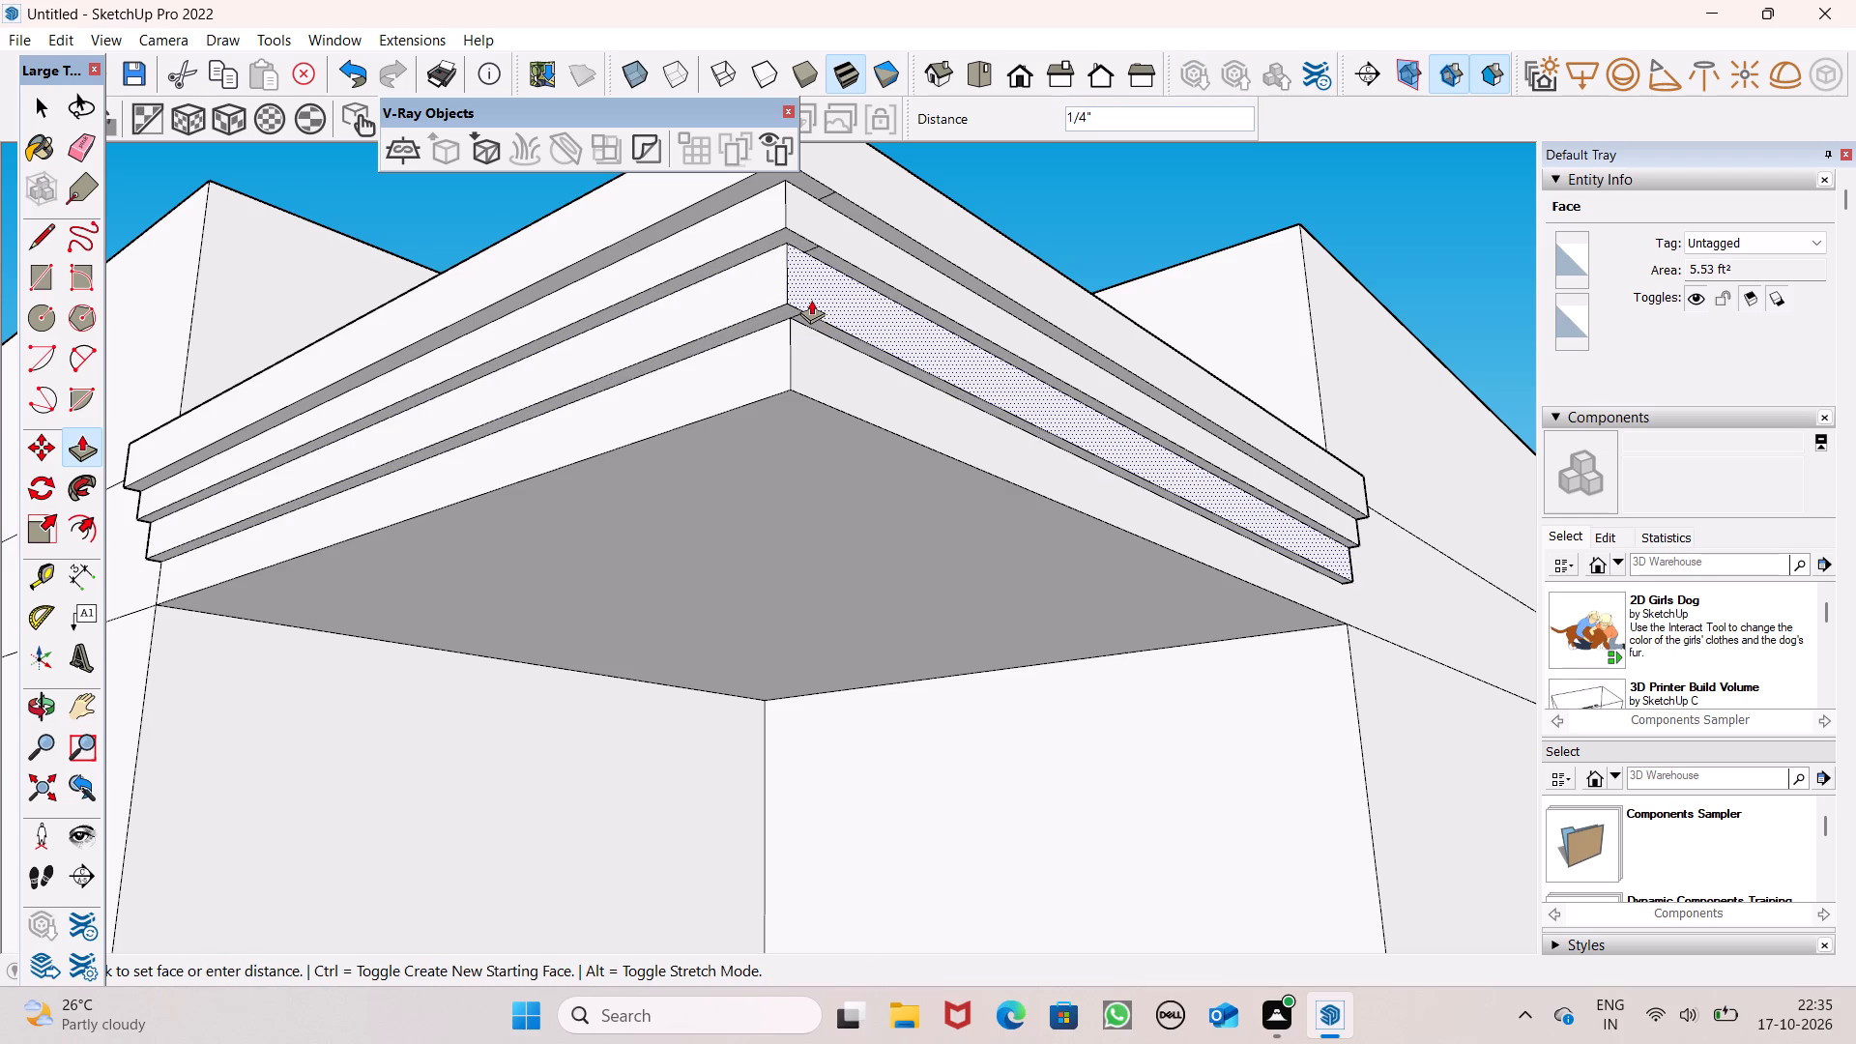
click(811, 300)
Push the front face of the roof slab's bottom band slightly inward beneath the stepped bands.
drag(755, 354, 767, 356)
click(765, 359)
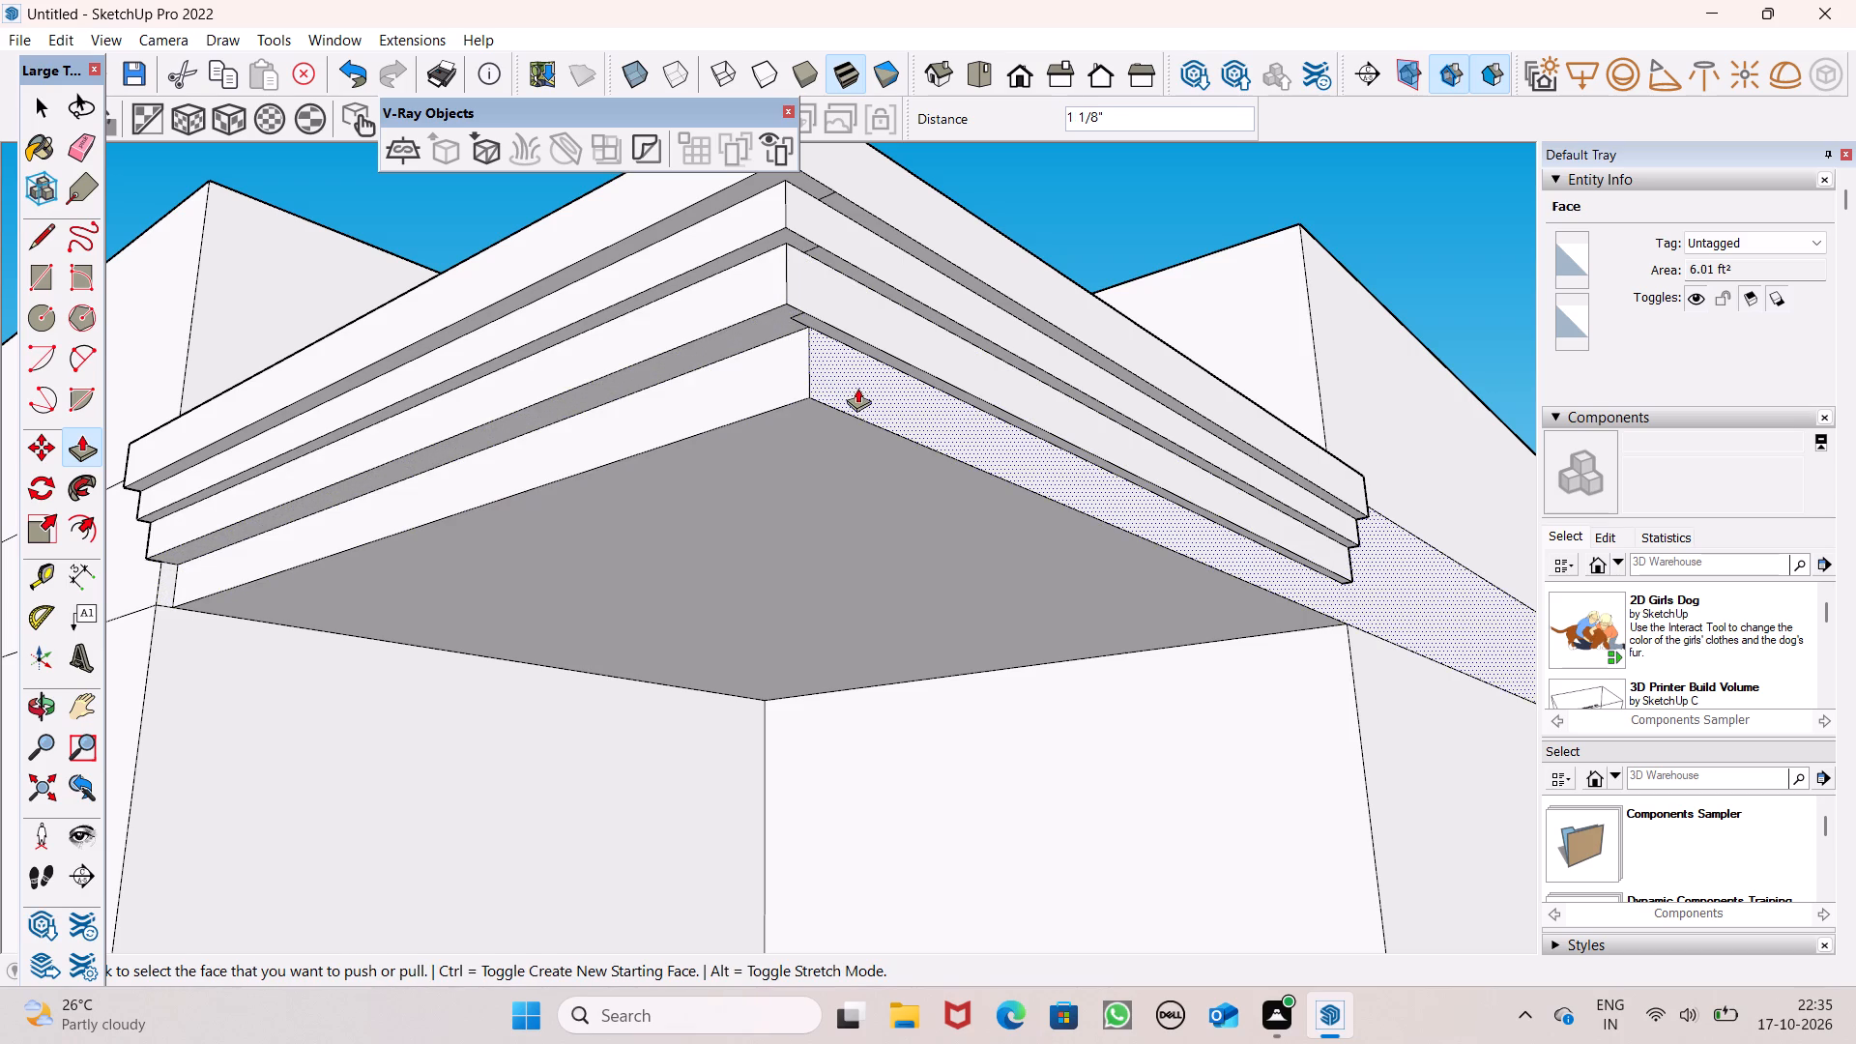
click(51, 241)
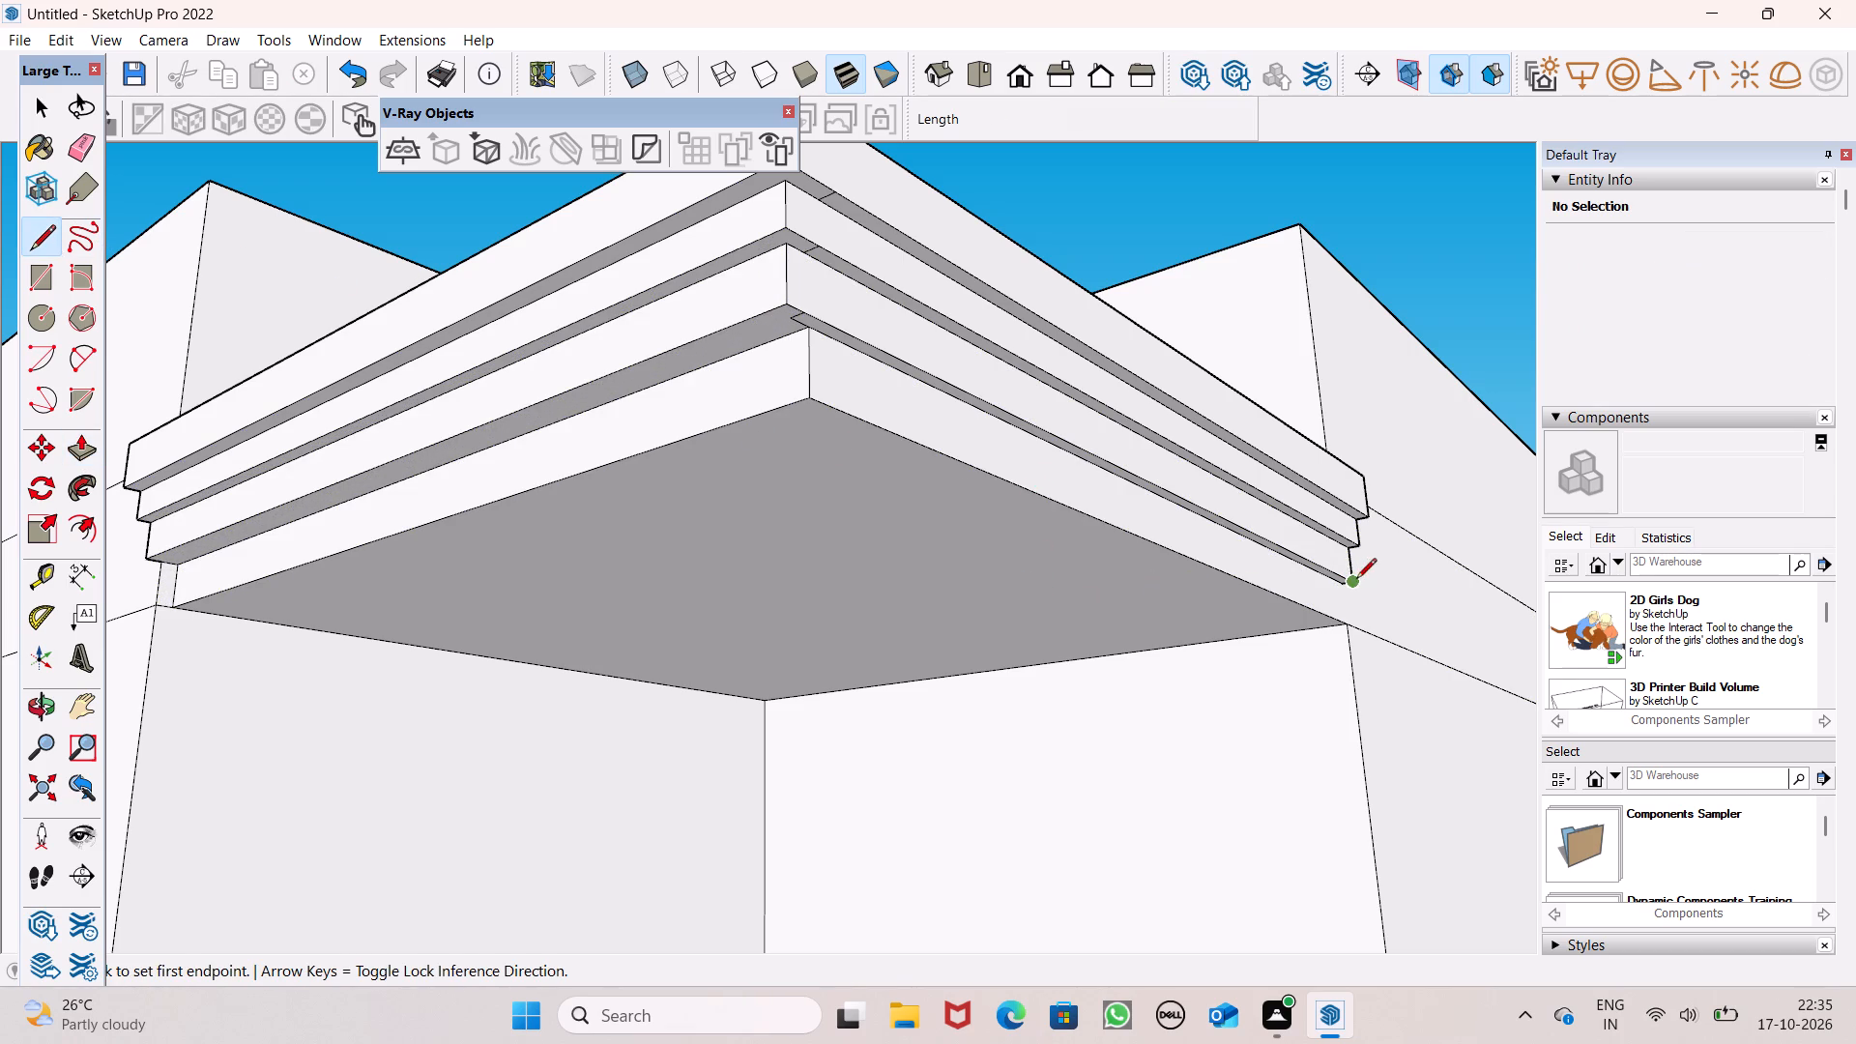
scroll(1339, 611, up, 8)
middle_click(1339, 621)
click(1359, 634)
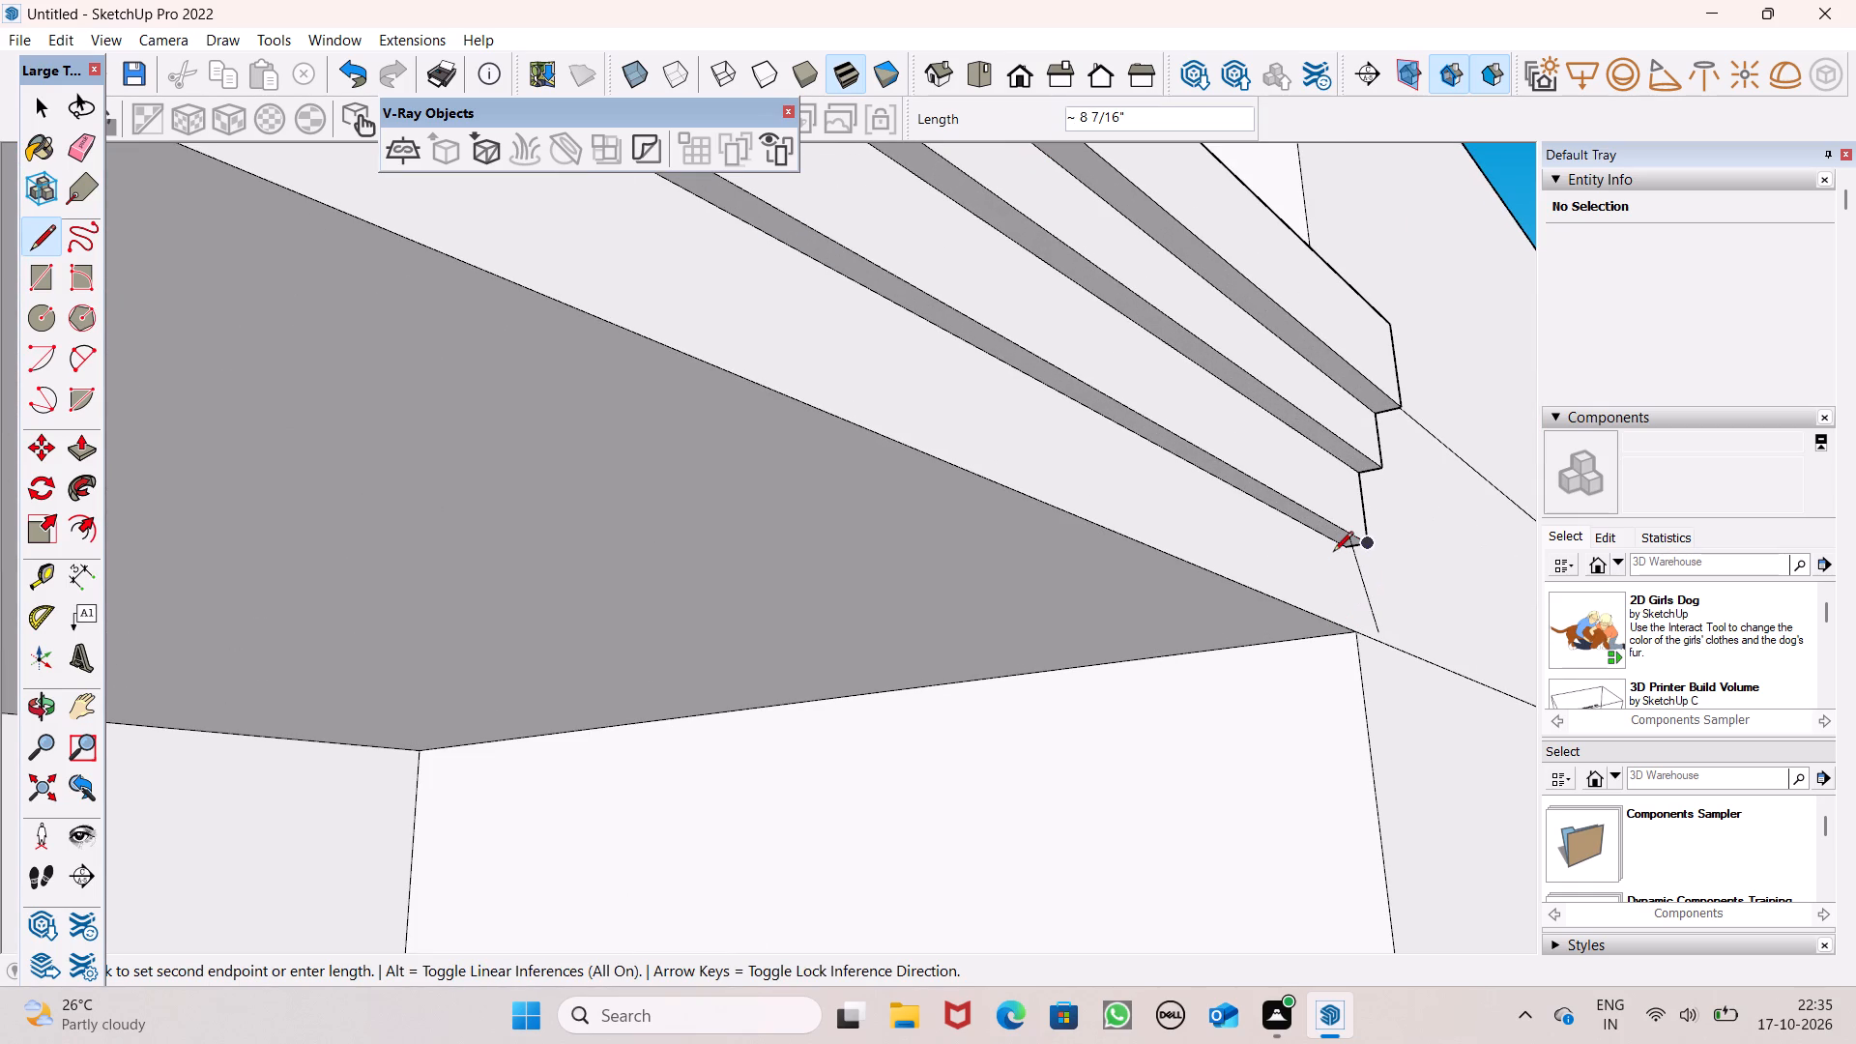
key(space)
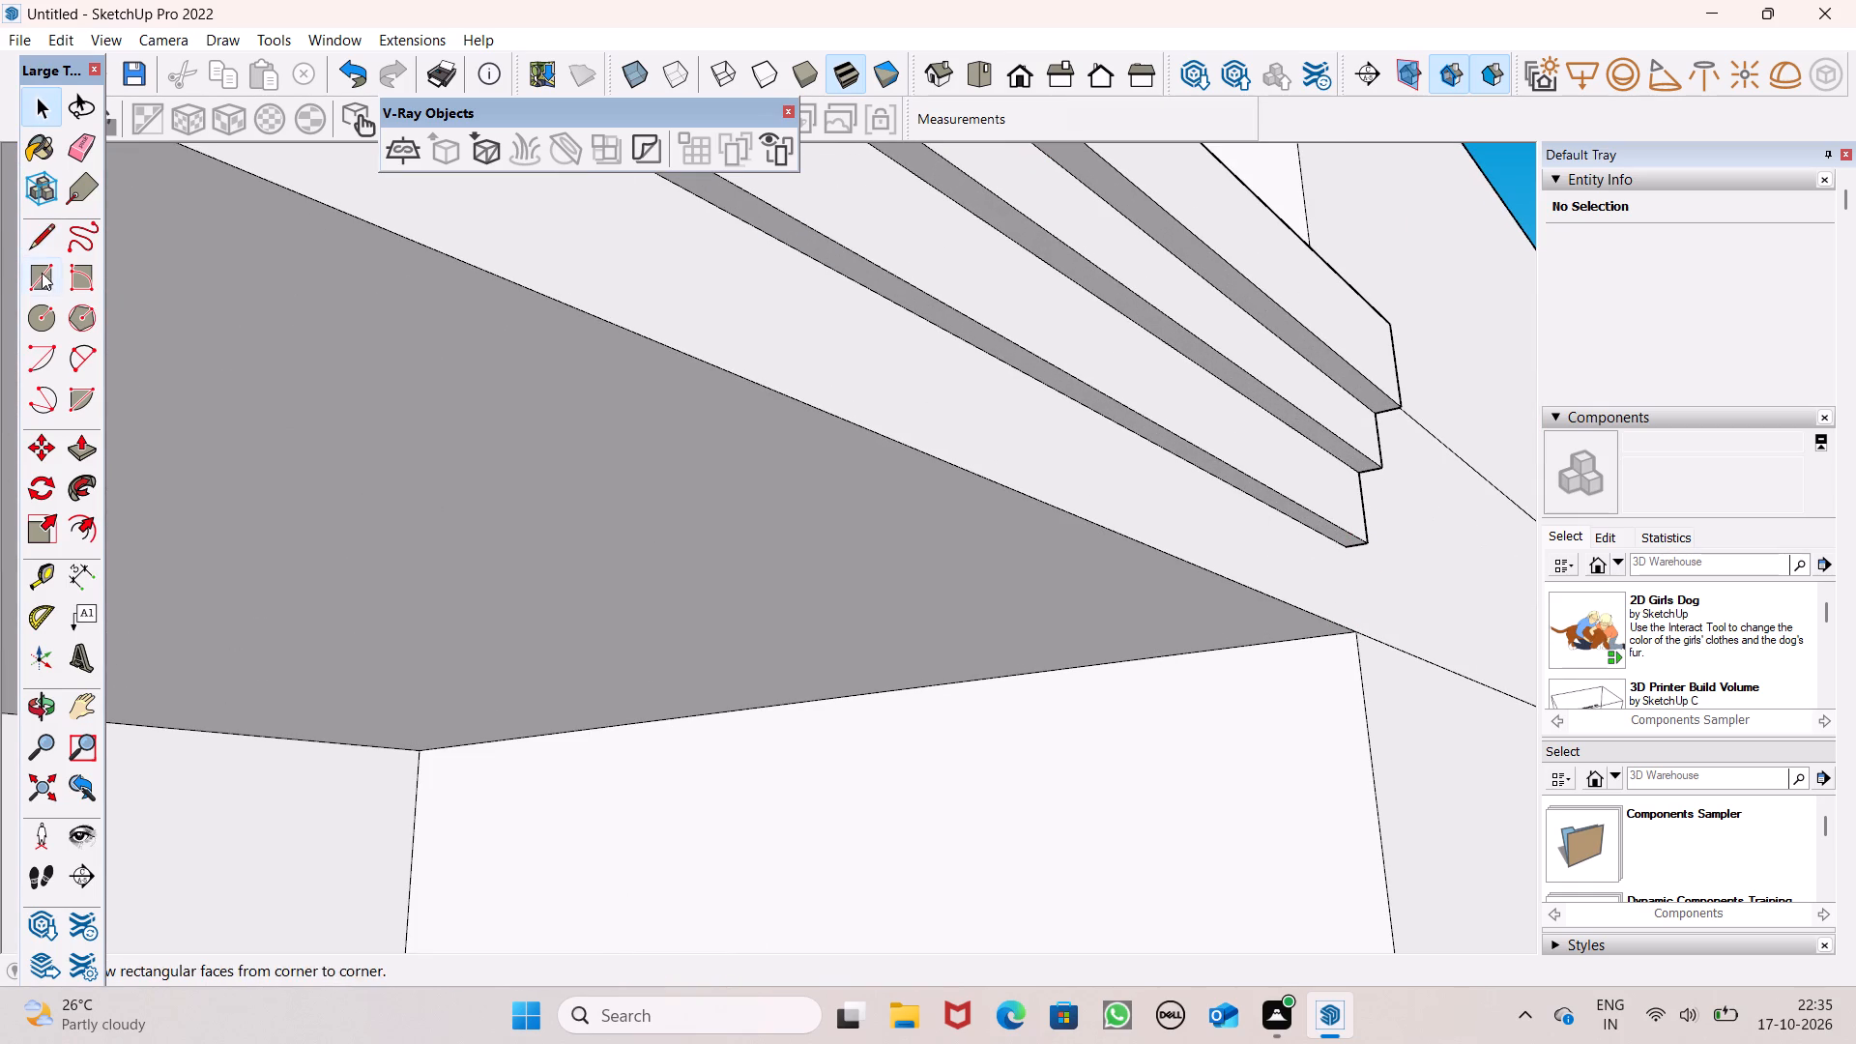
Draw a vertical line about 6 3/4" from the roof slab's bottom corner at the wall up to the third band's underside.
click(41, 230)
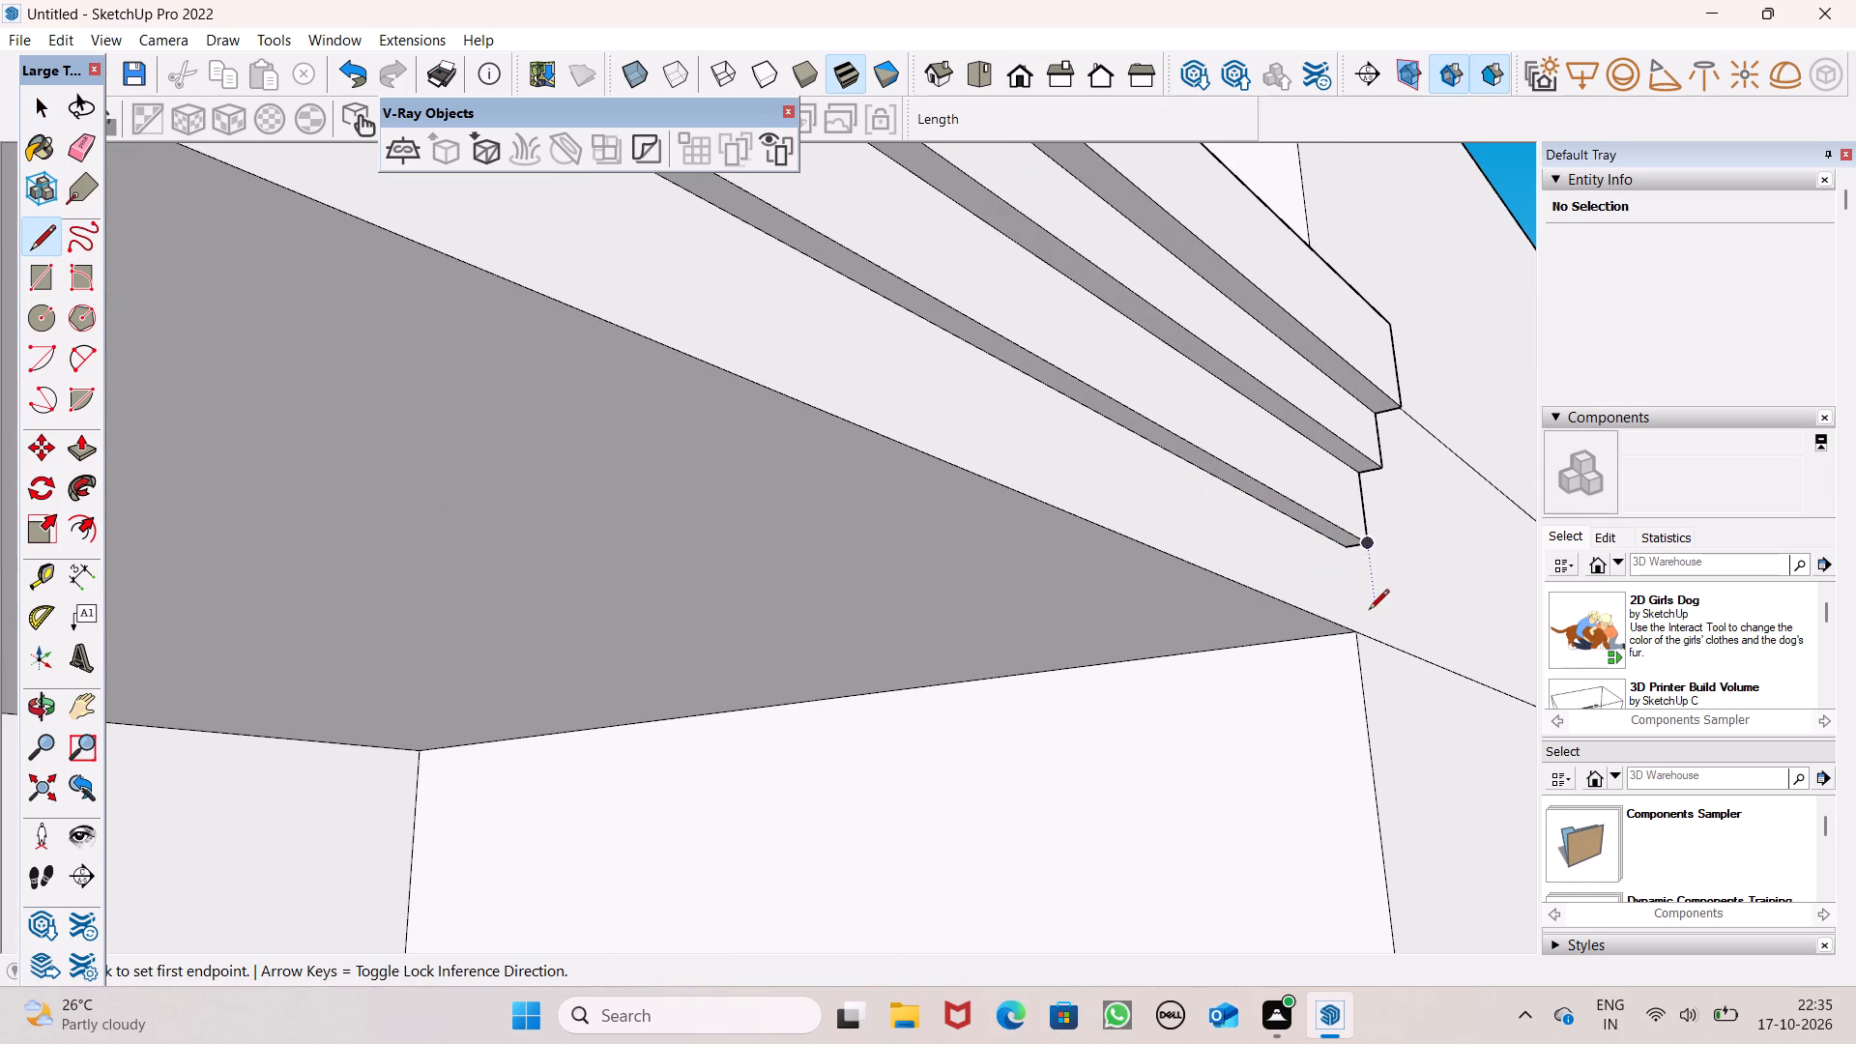
click(1349, 635)
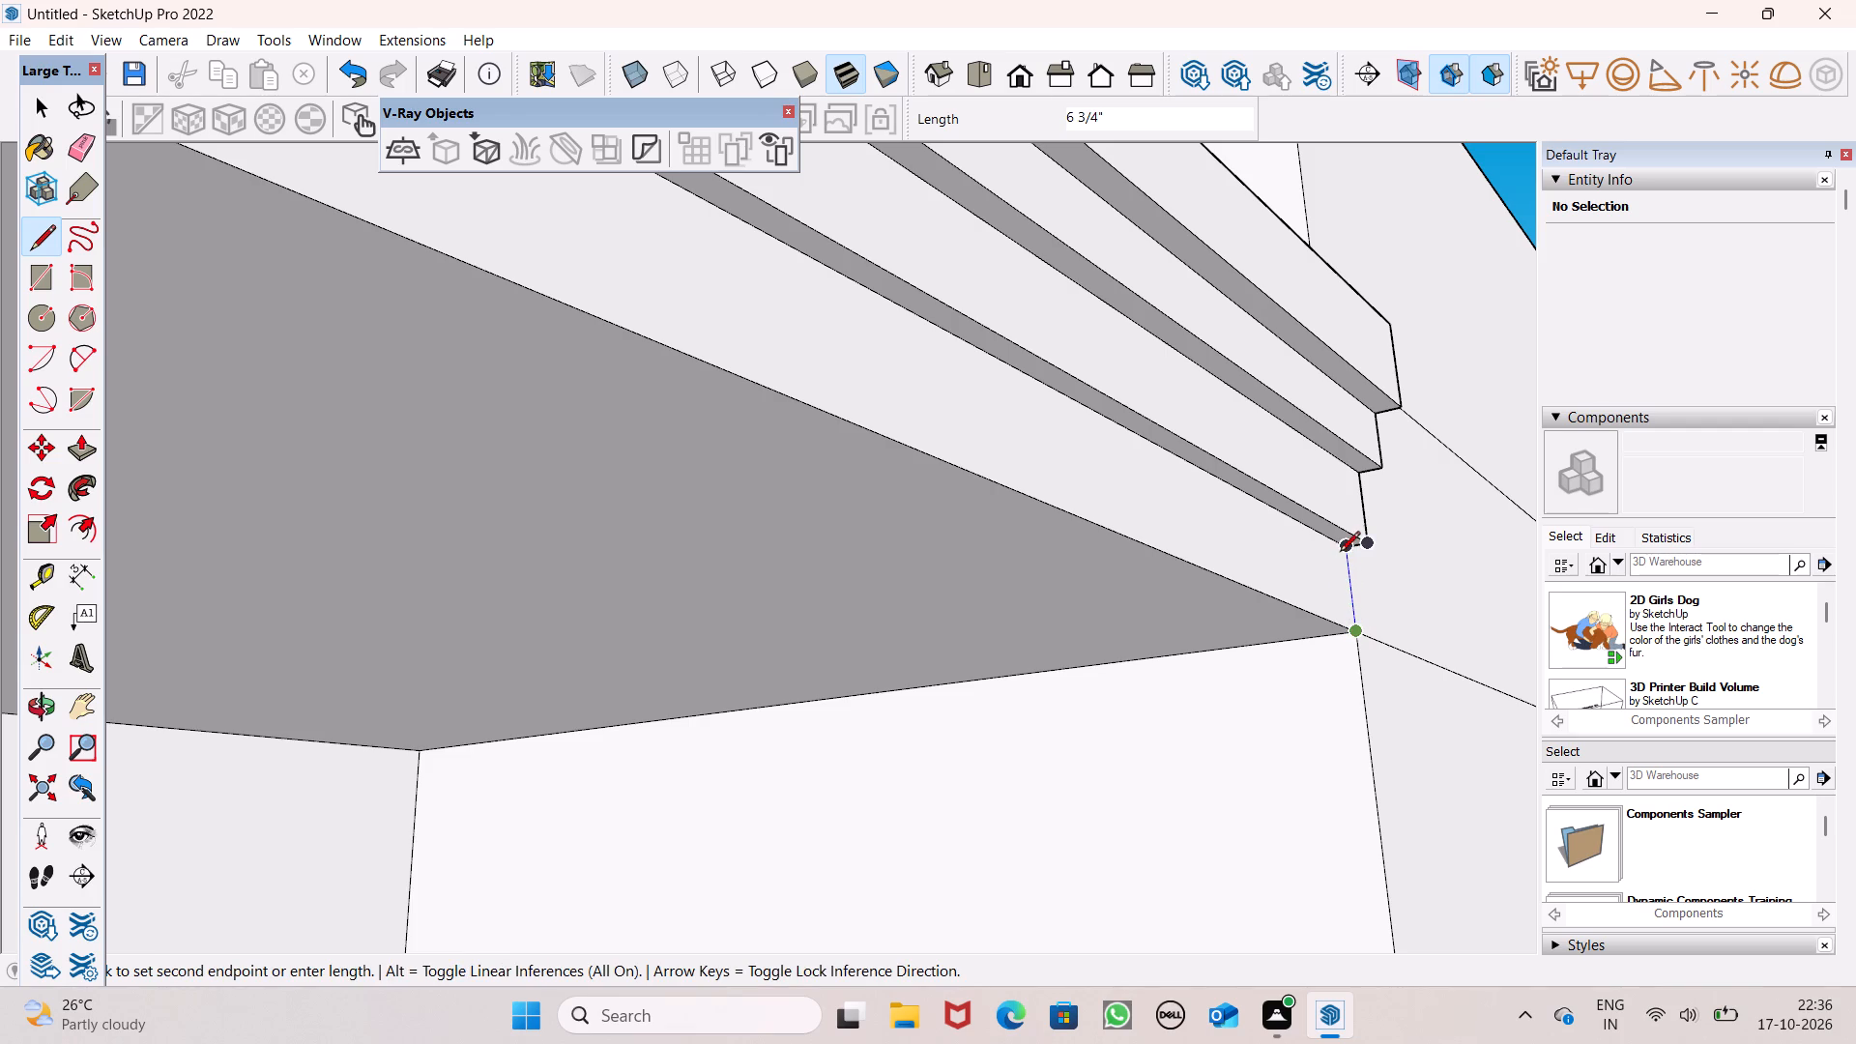
click(1340, 553)
key(space)
Push the side face of the roof slab's bottom band inward about 2" beneath the stepped bands.
scroll(1143, 430, down, 4)
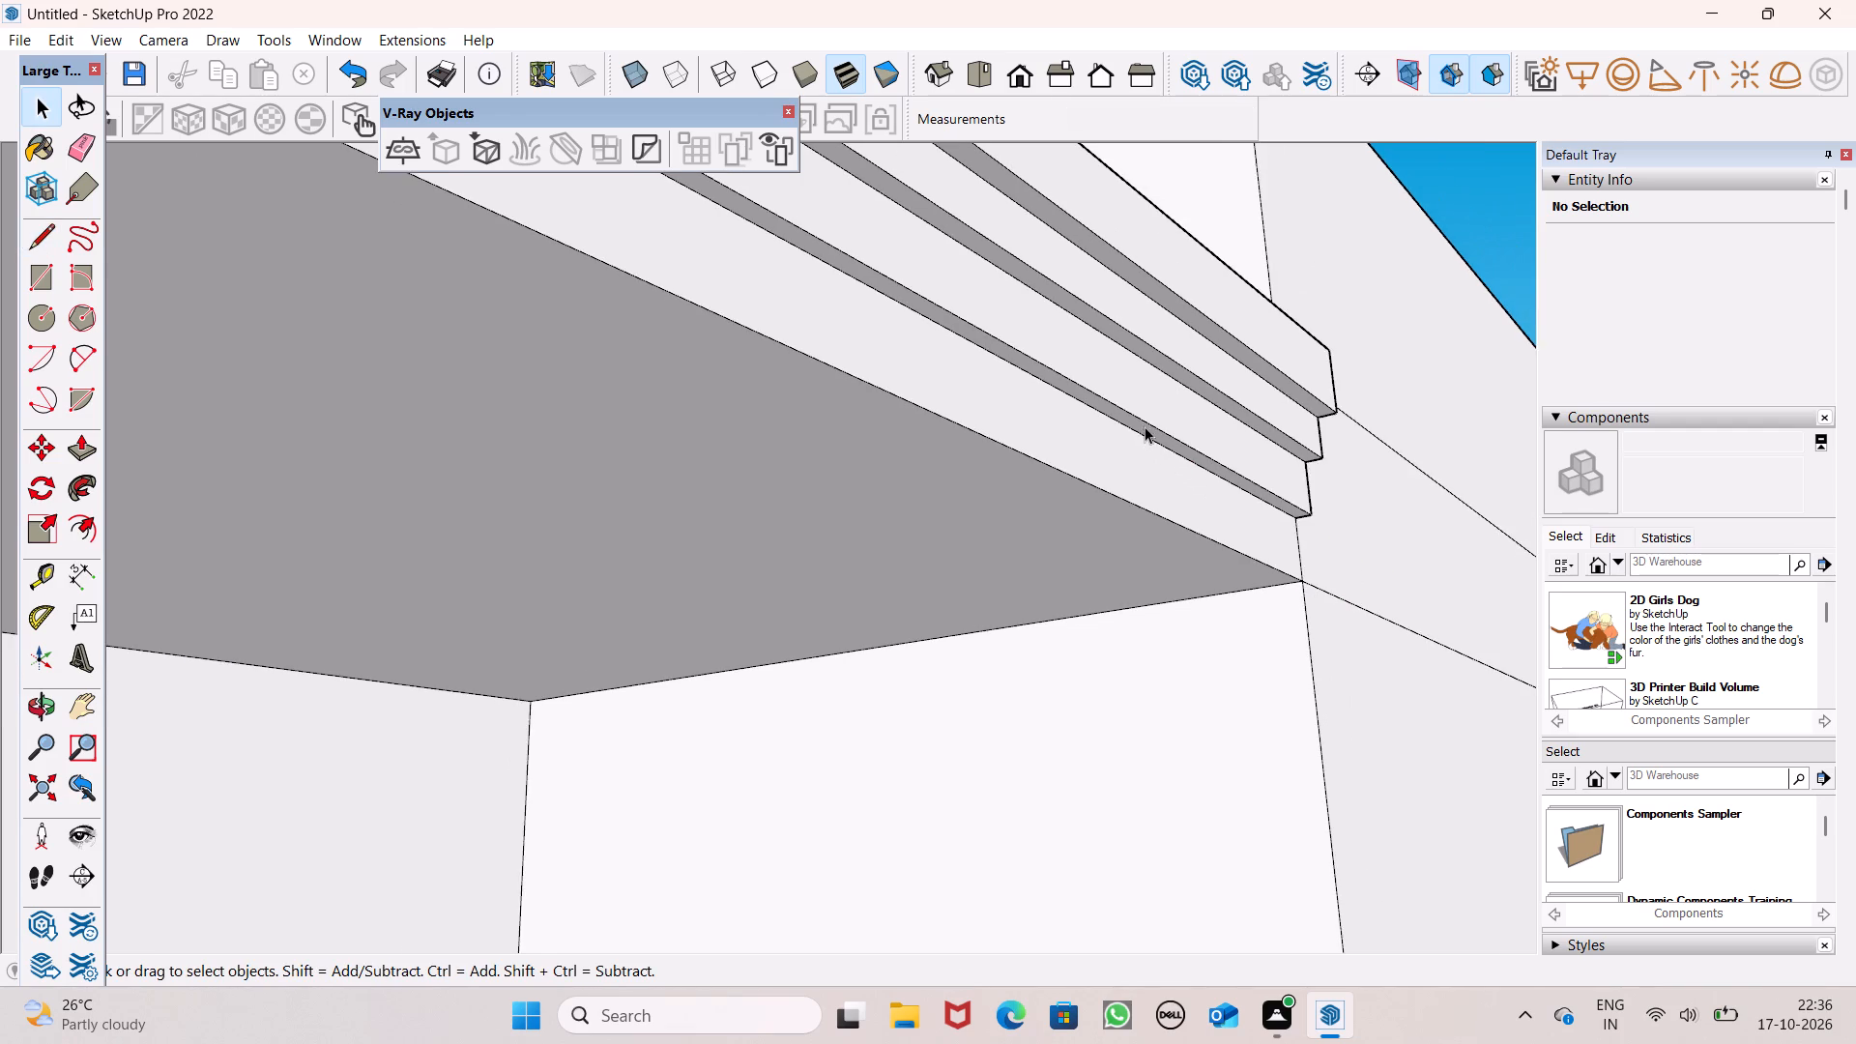
scroll(1152, 447, down, 6)
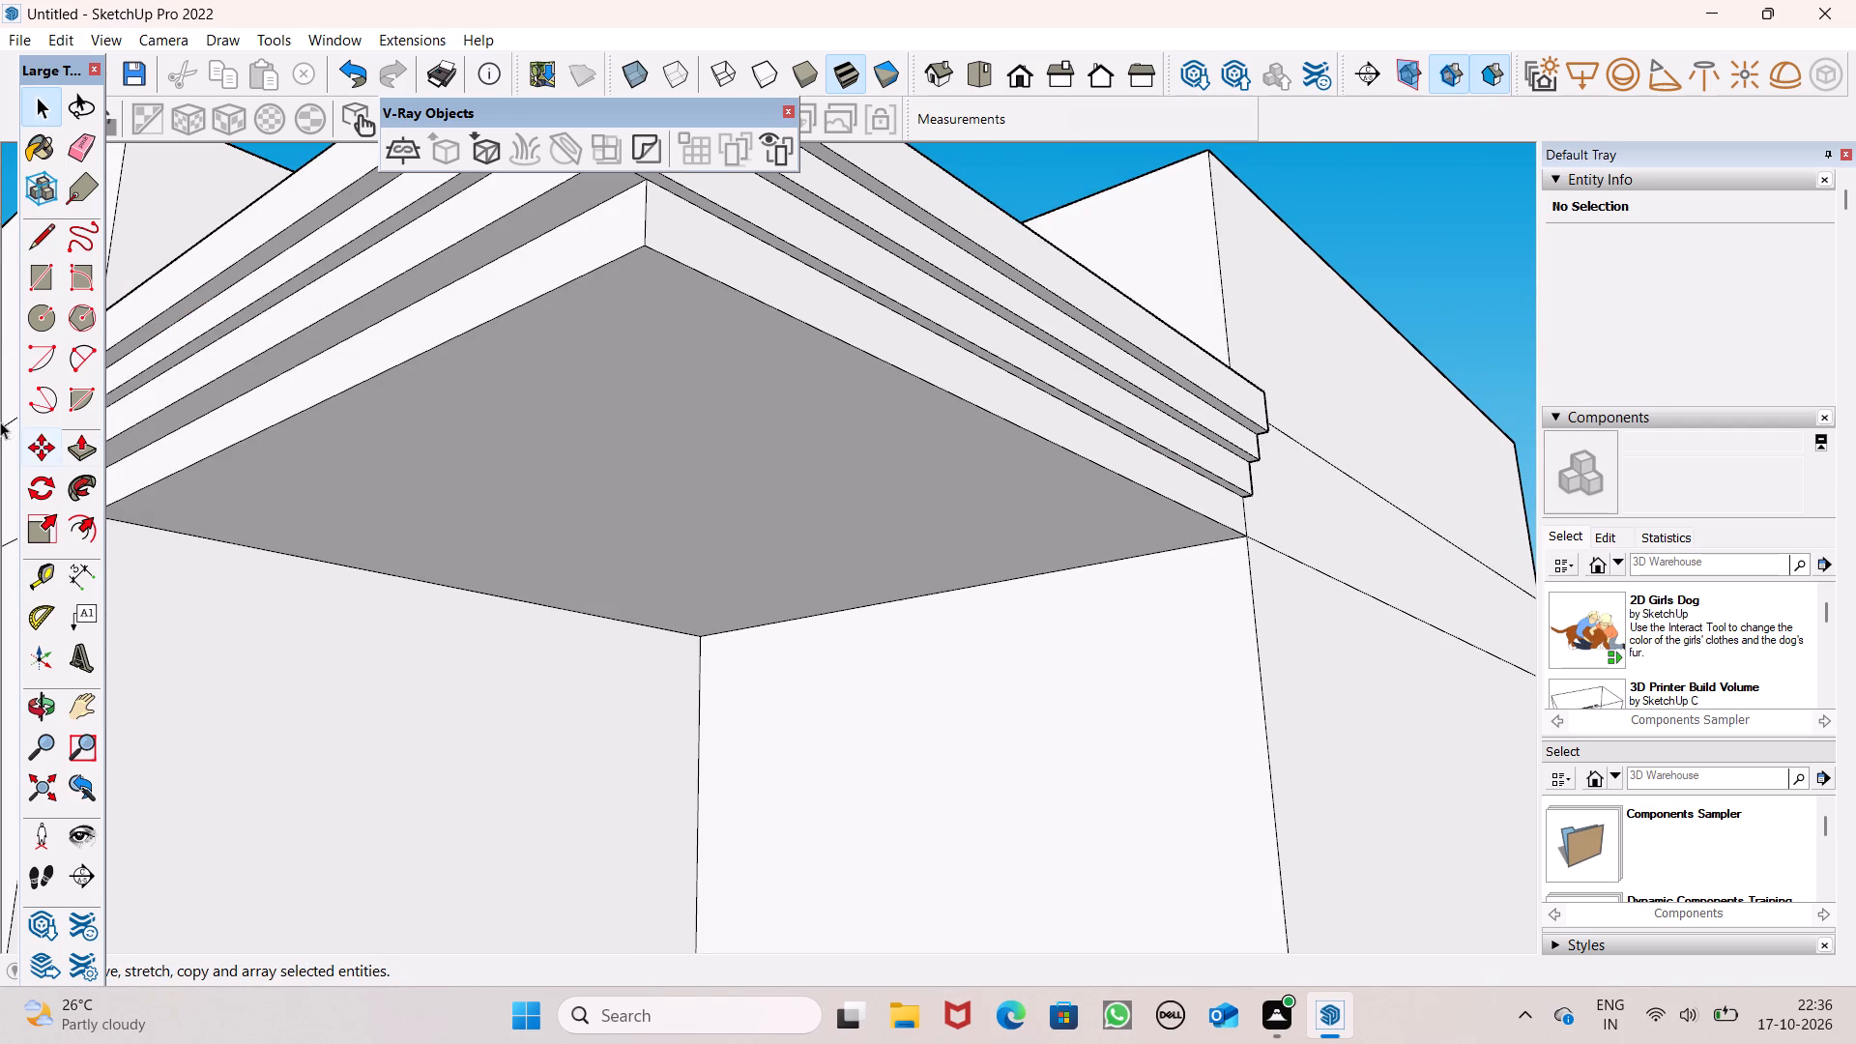
click(72, 451)
scroll(829, 391, down, 3)
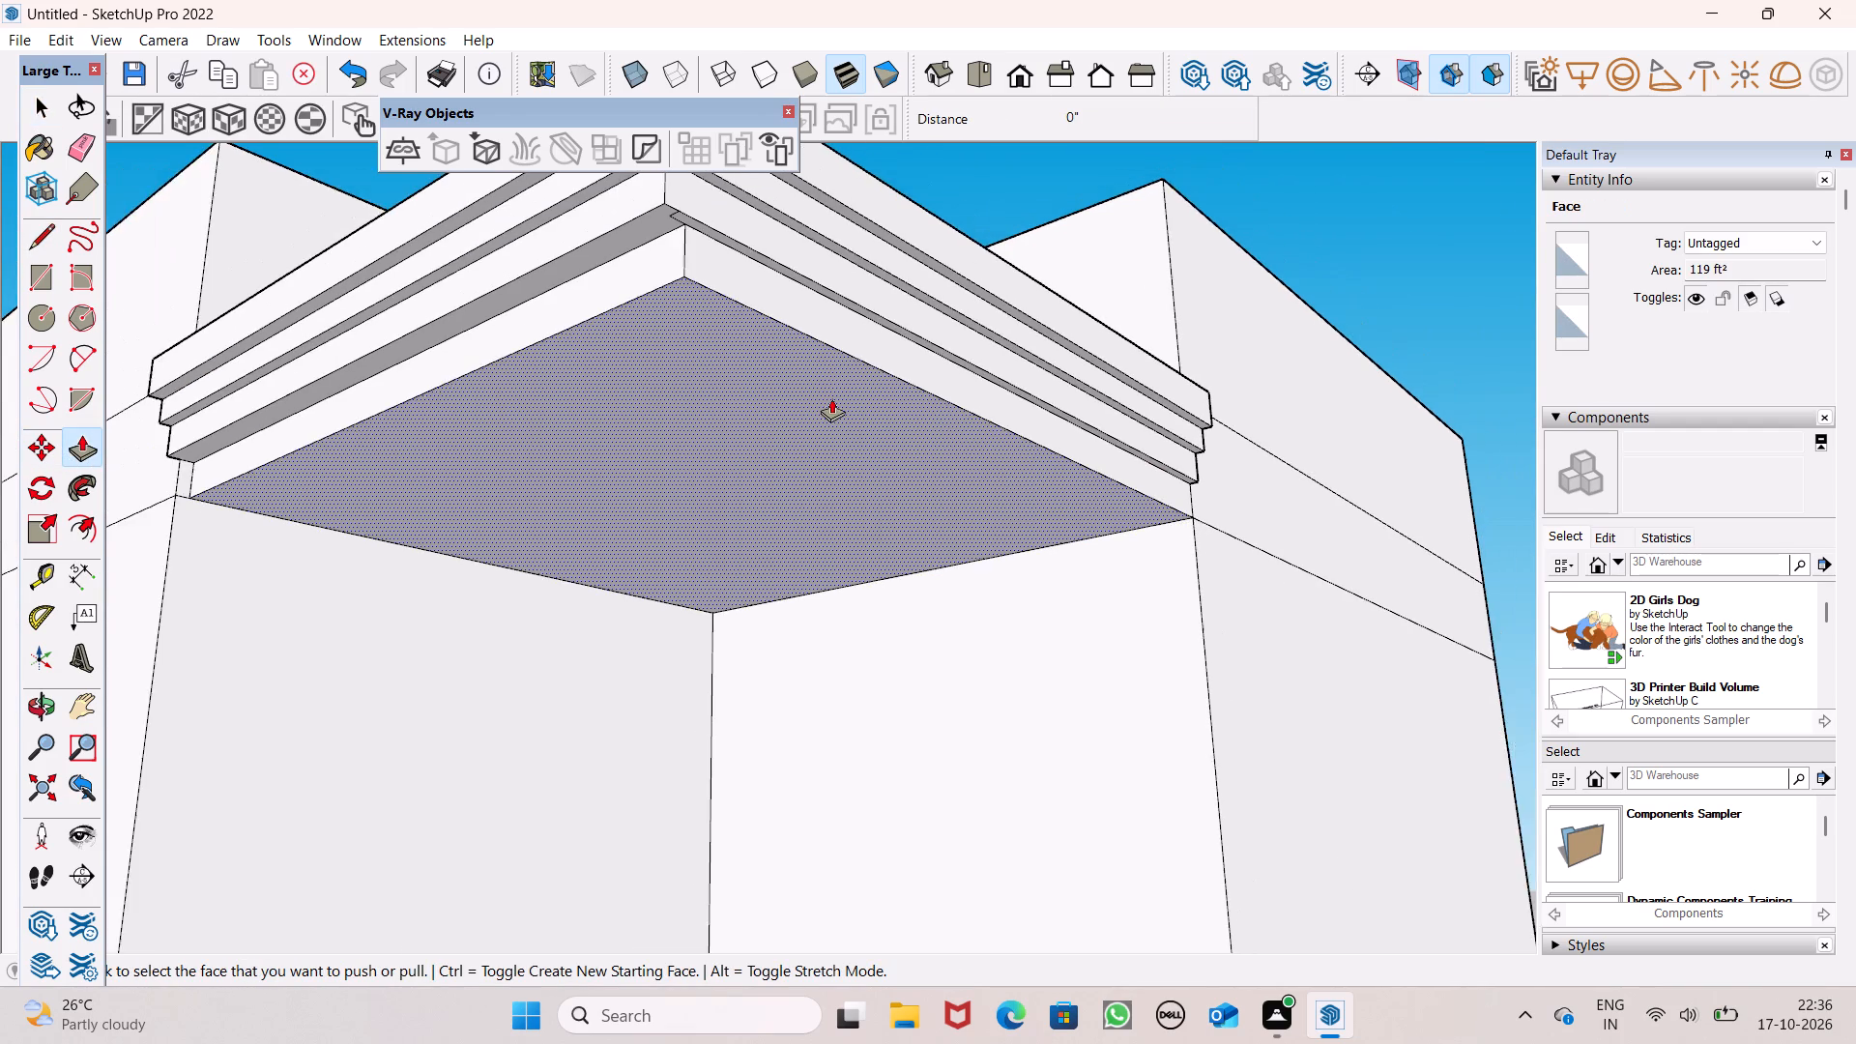
middle_drag(807, 420, 813, 433)
scroll(809, 439, up, 1)
scroll(732, 293, up, 2)
drag(724, 283, 708, 287)
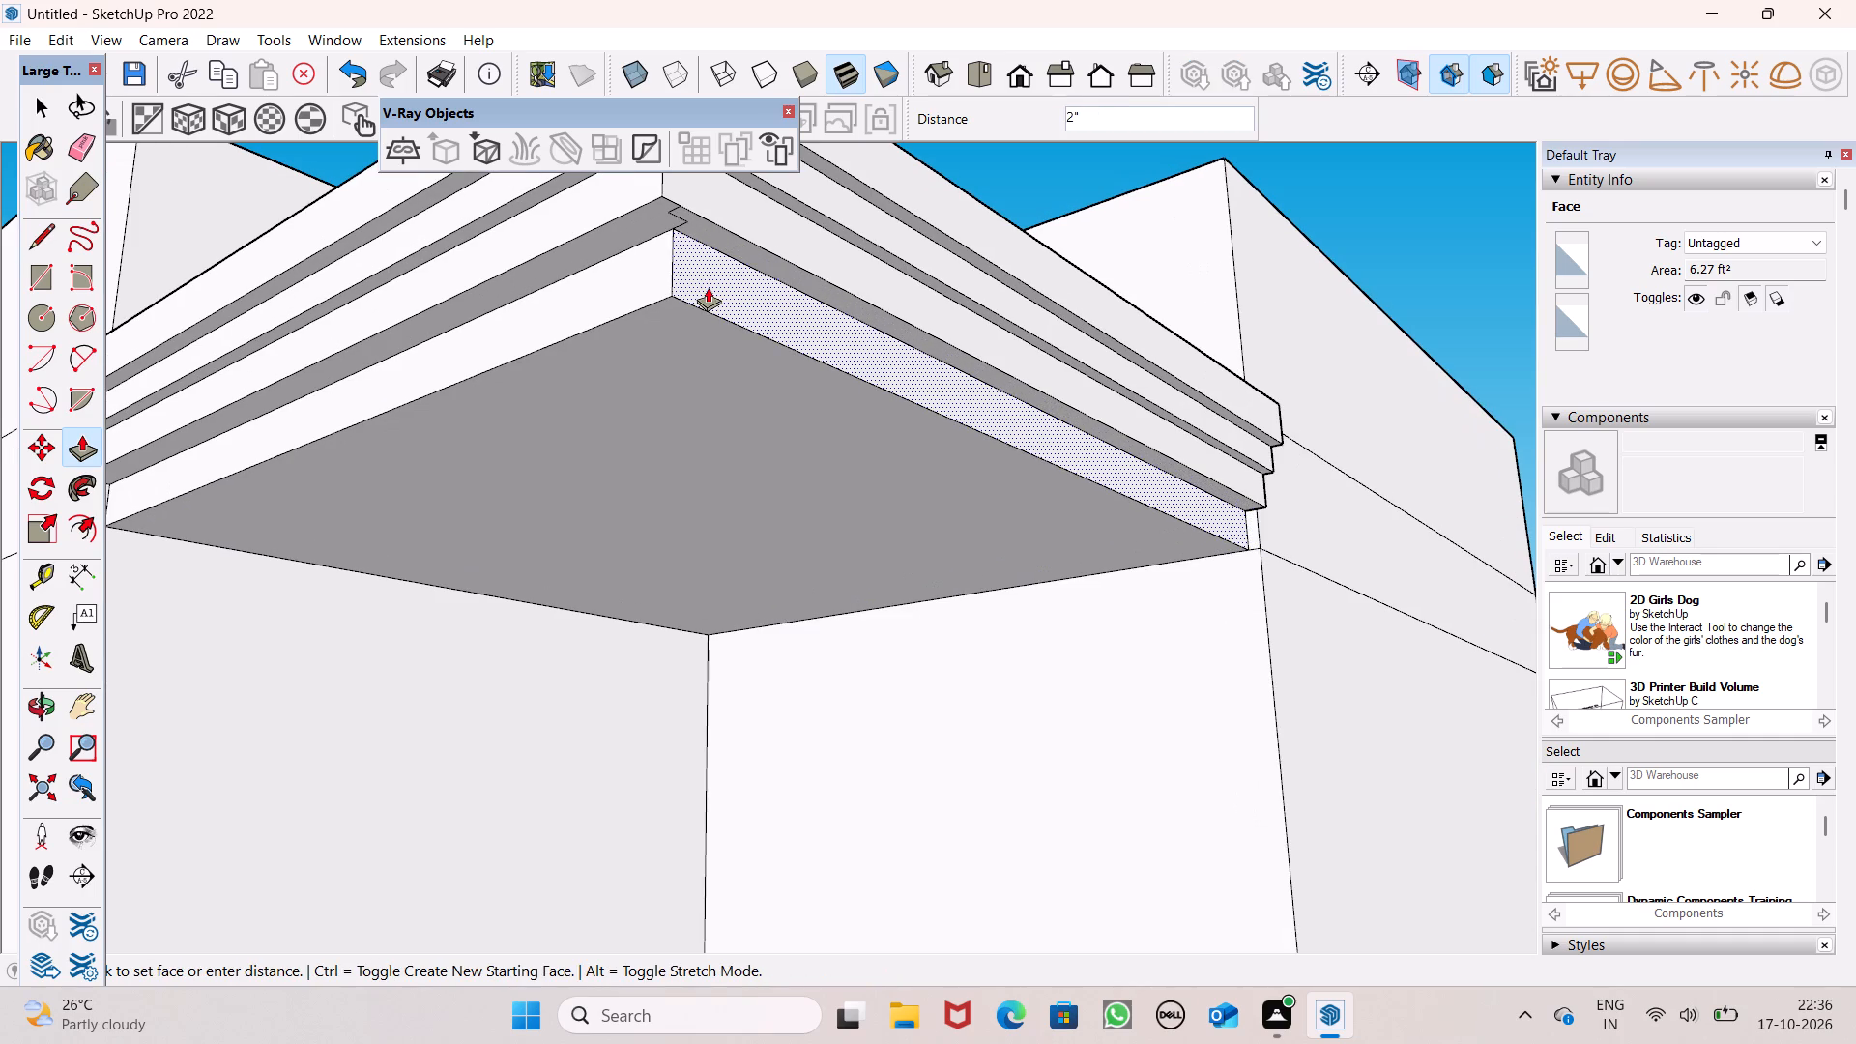
drag(708, 287, 707, 288)
scroll(968, 305, down, 10)
key(space)
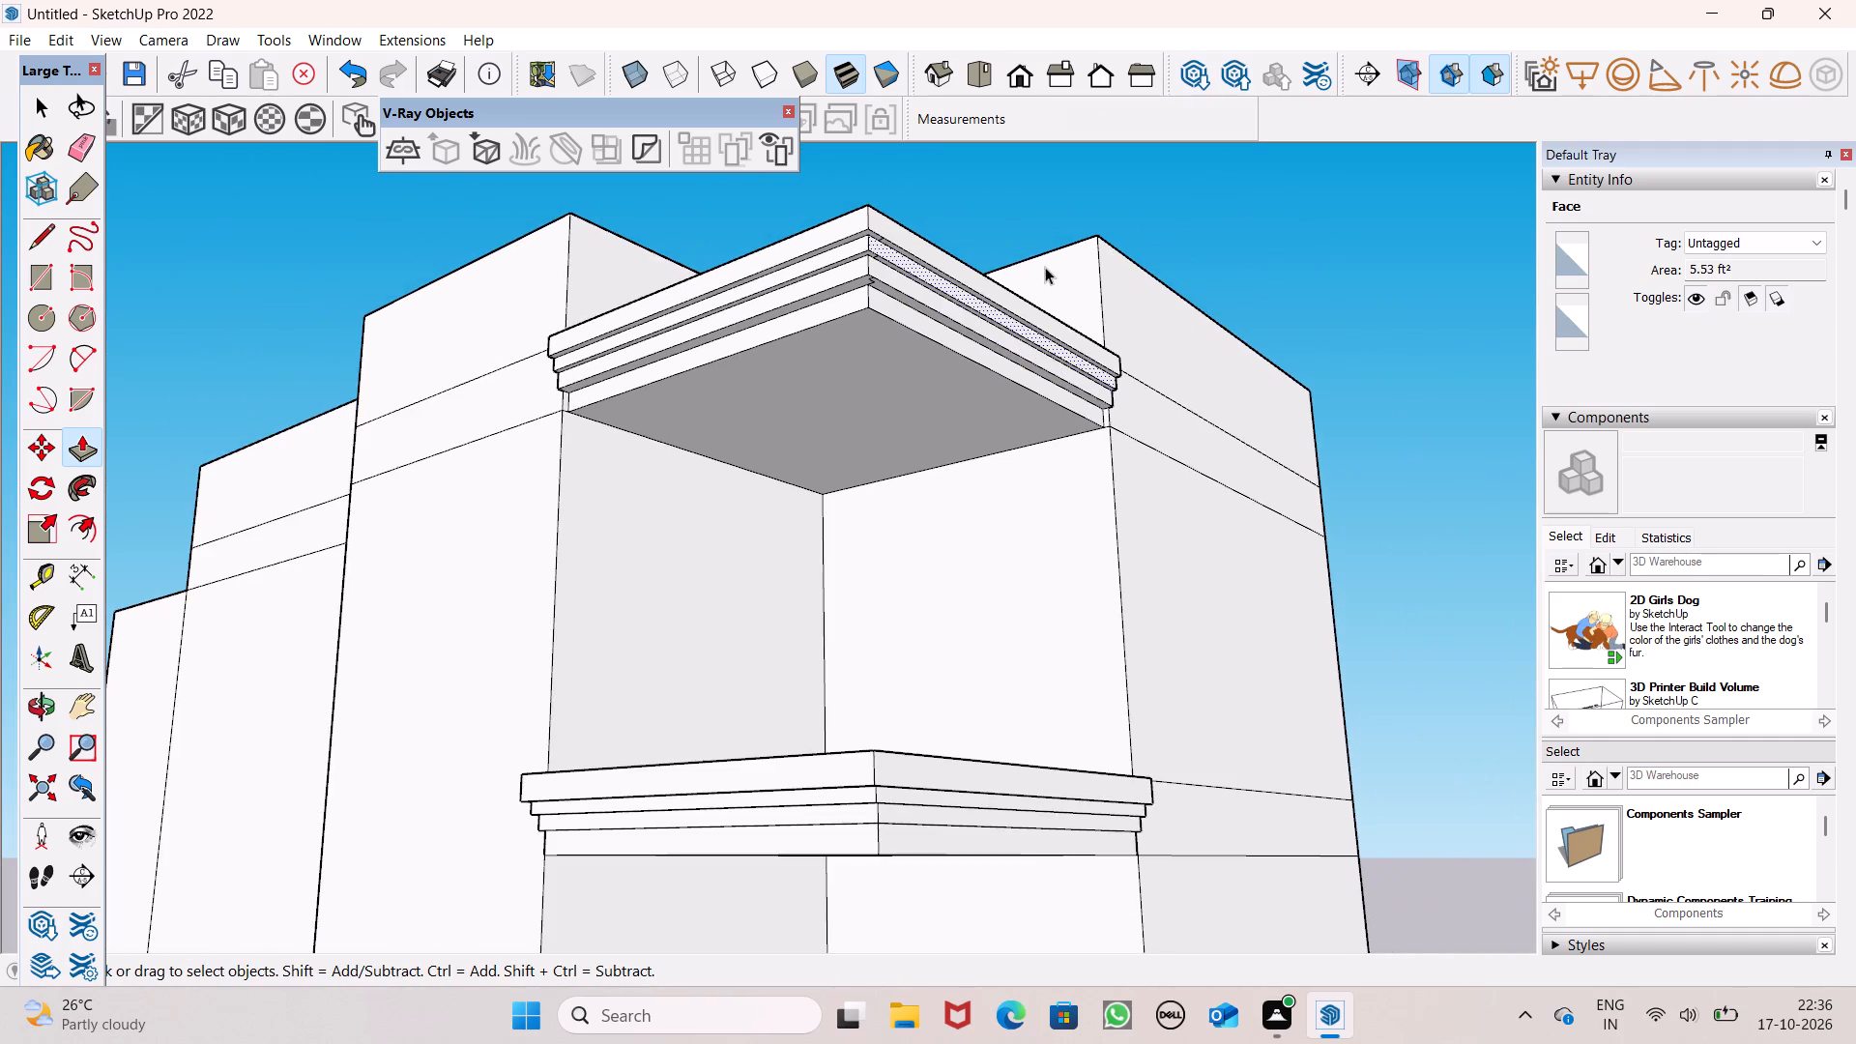
Examine the stepped cornice edges of the roof and balcony slabs and the open rooftop from below and above.
scroll(1046, 266, down, 4)
middle_drag(1052, 307, 999, 504)
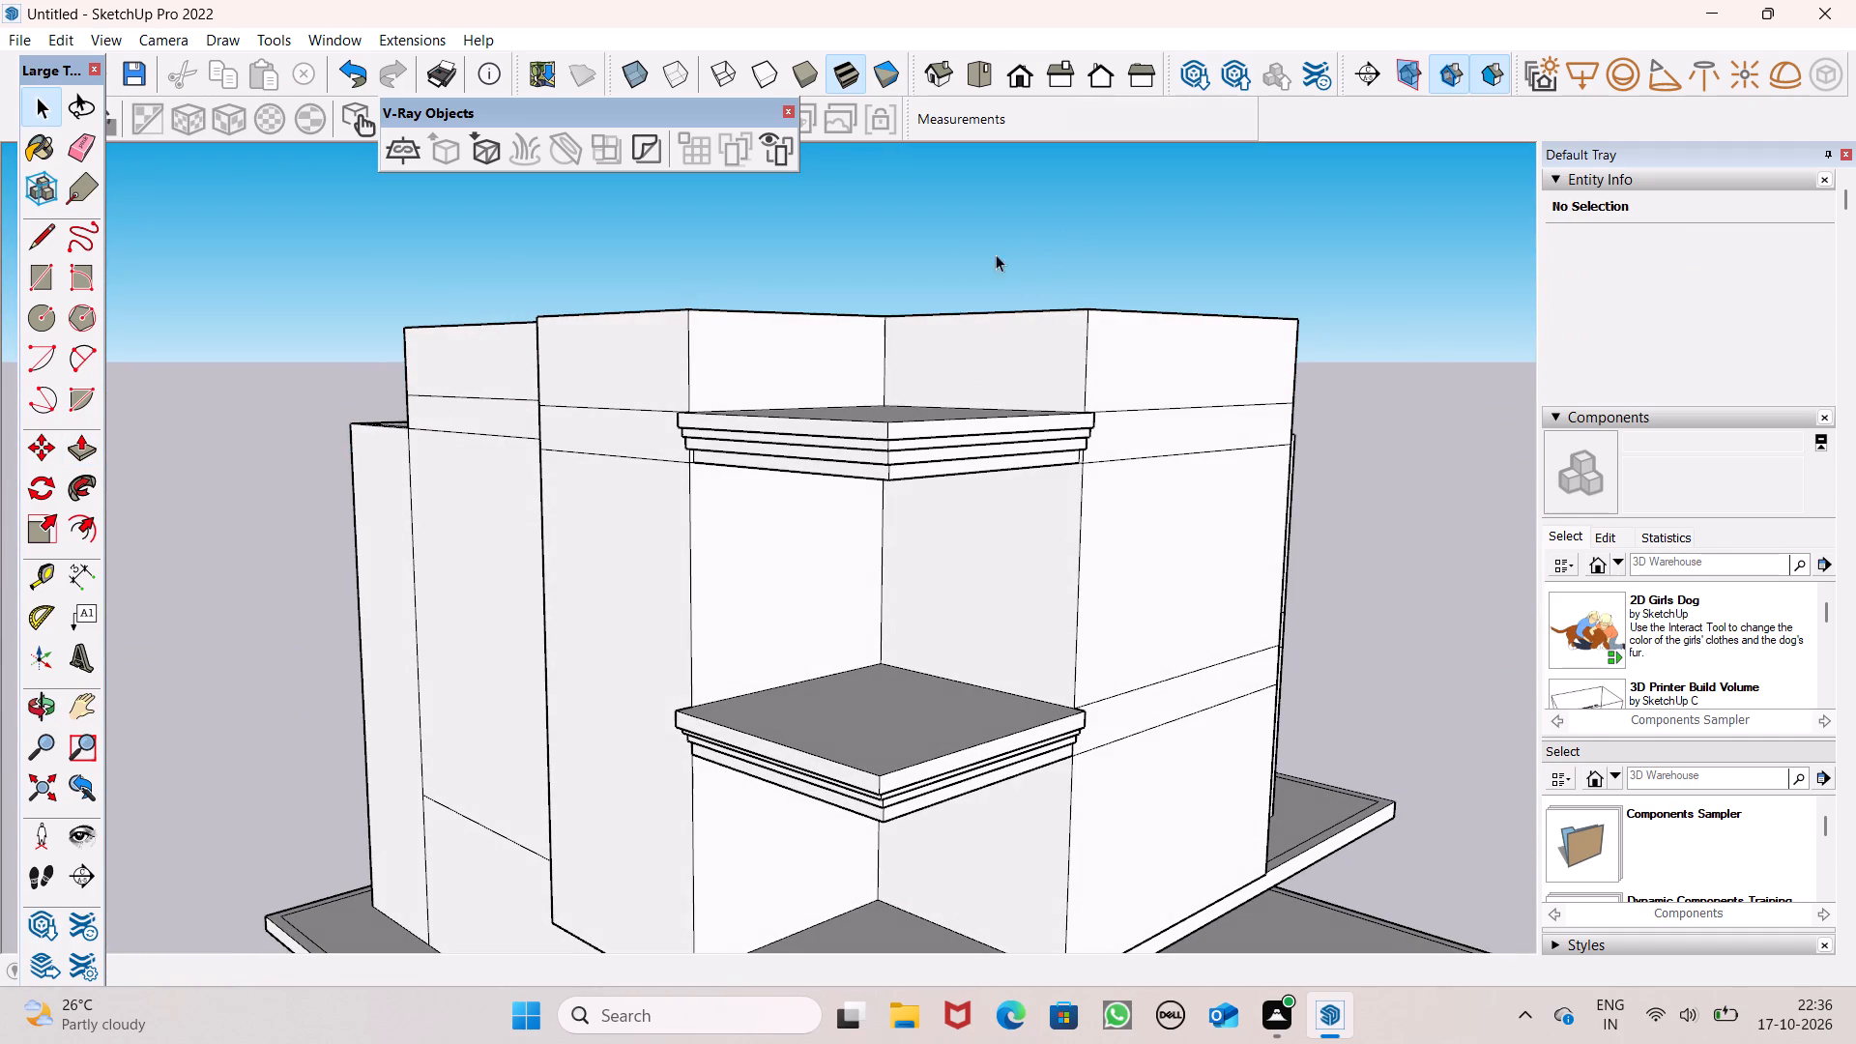
scroll(933, 217, down, 4)
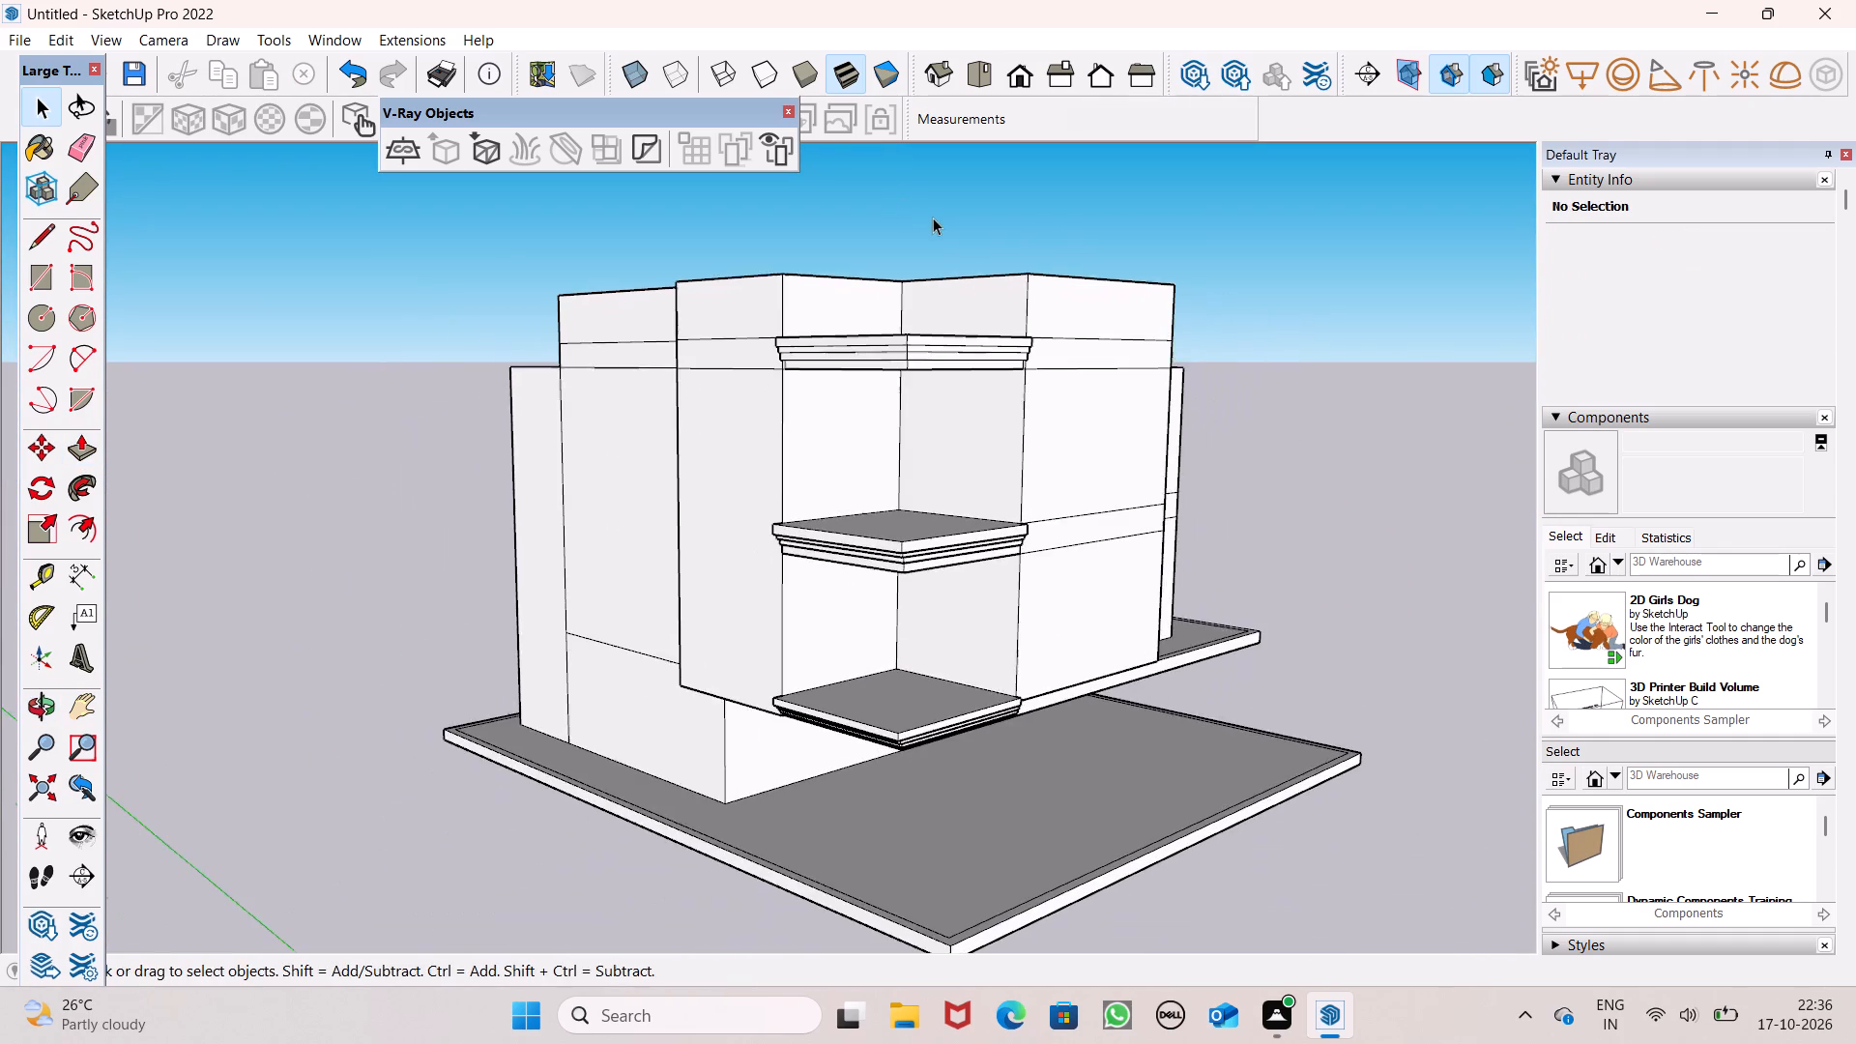
middle_drag(978, 331, 904, 364)
middle_drag(910, 623, 966, 495)
scroll(959, 509, up, 1)
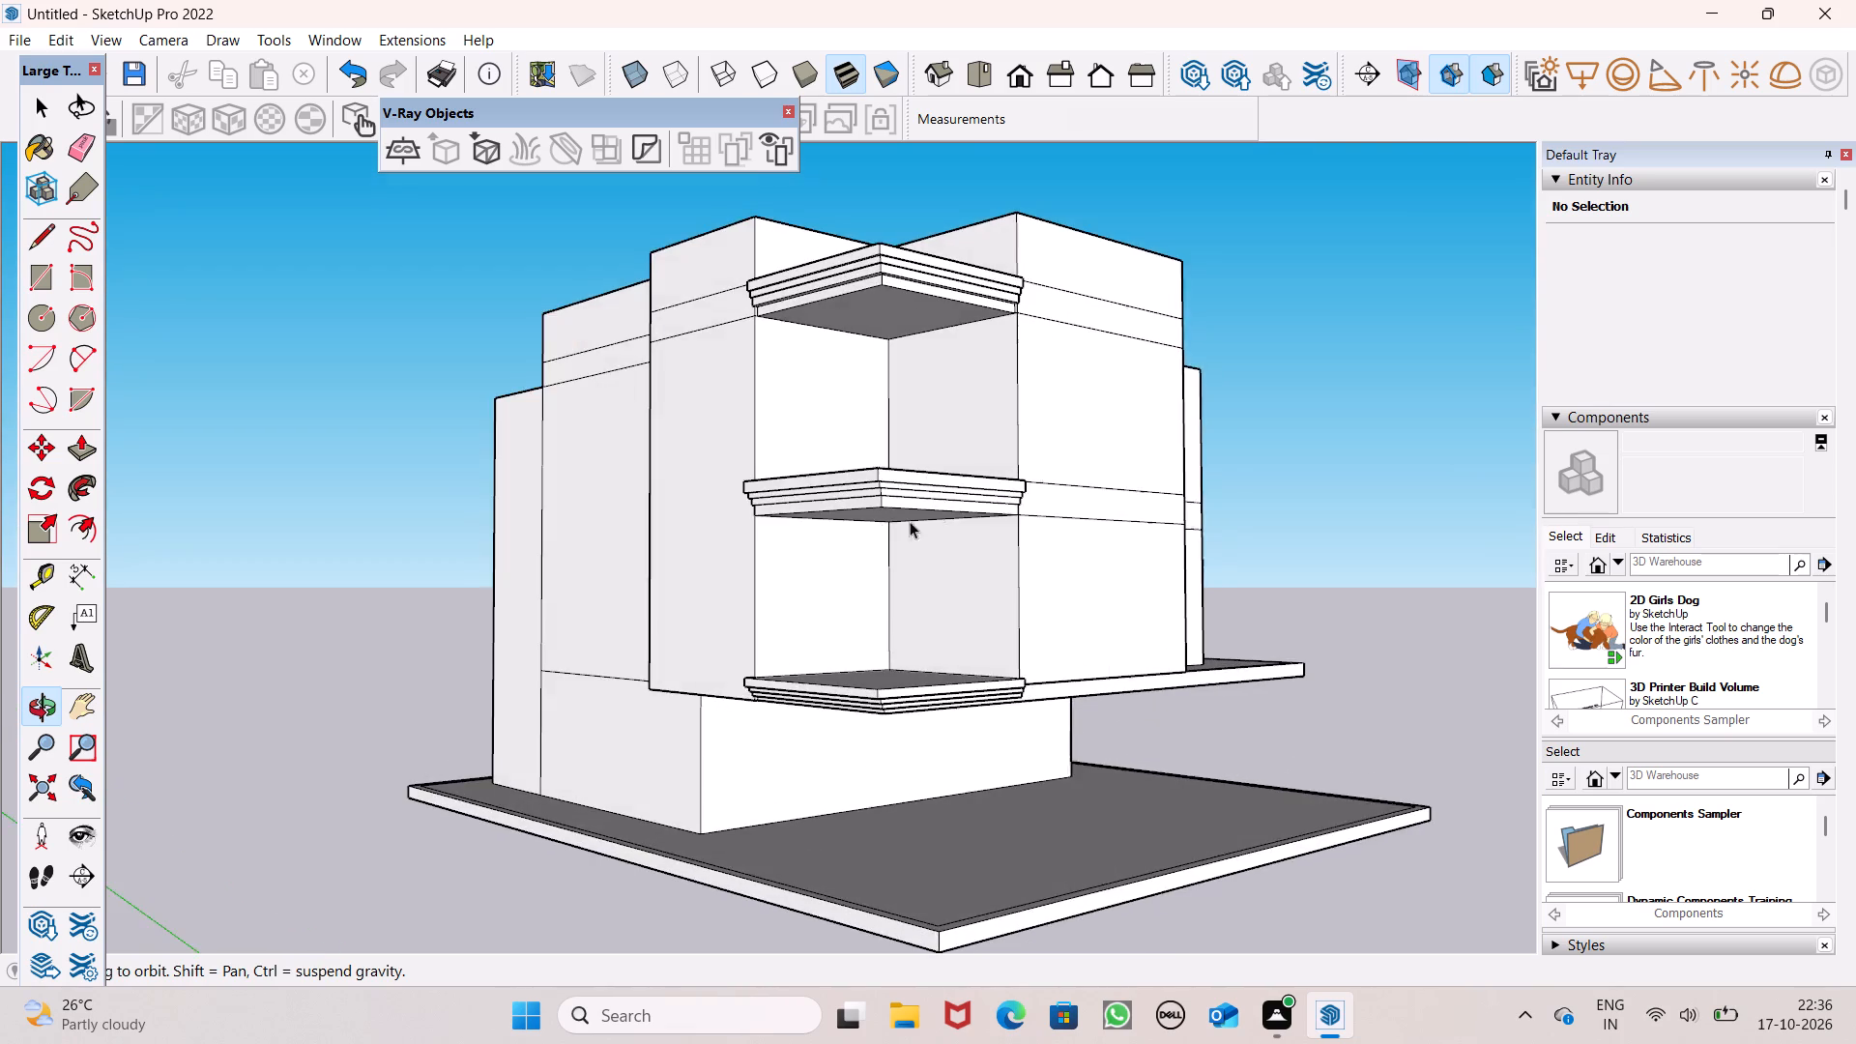
scroll(857, 521, up, 8)
middle_drag(923, 477, 1034, 351)
scroll(926, 496, up, 1)
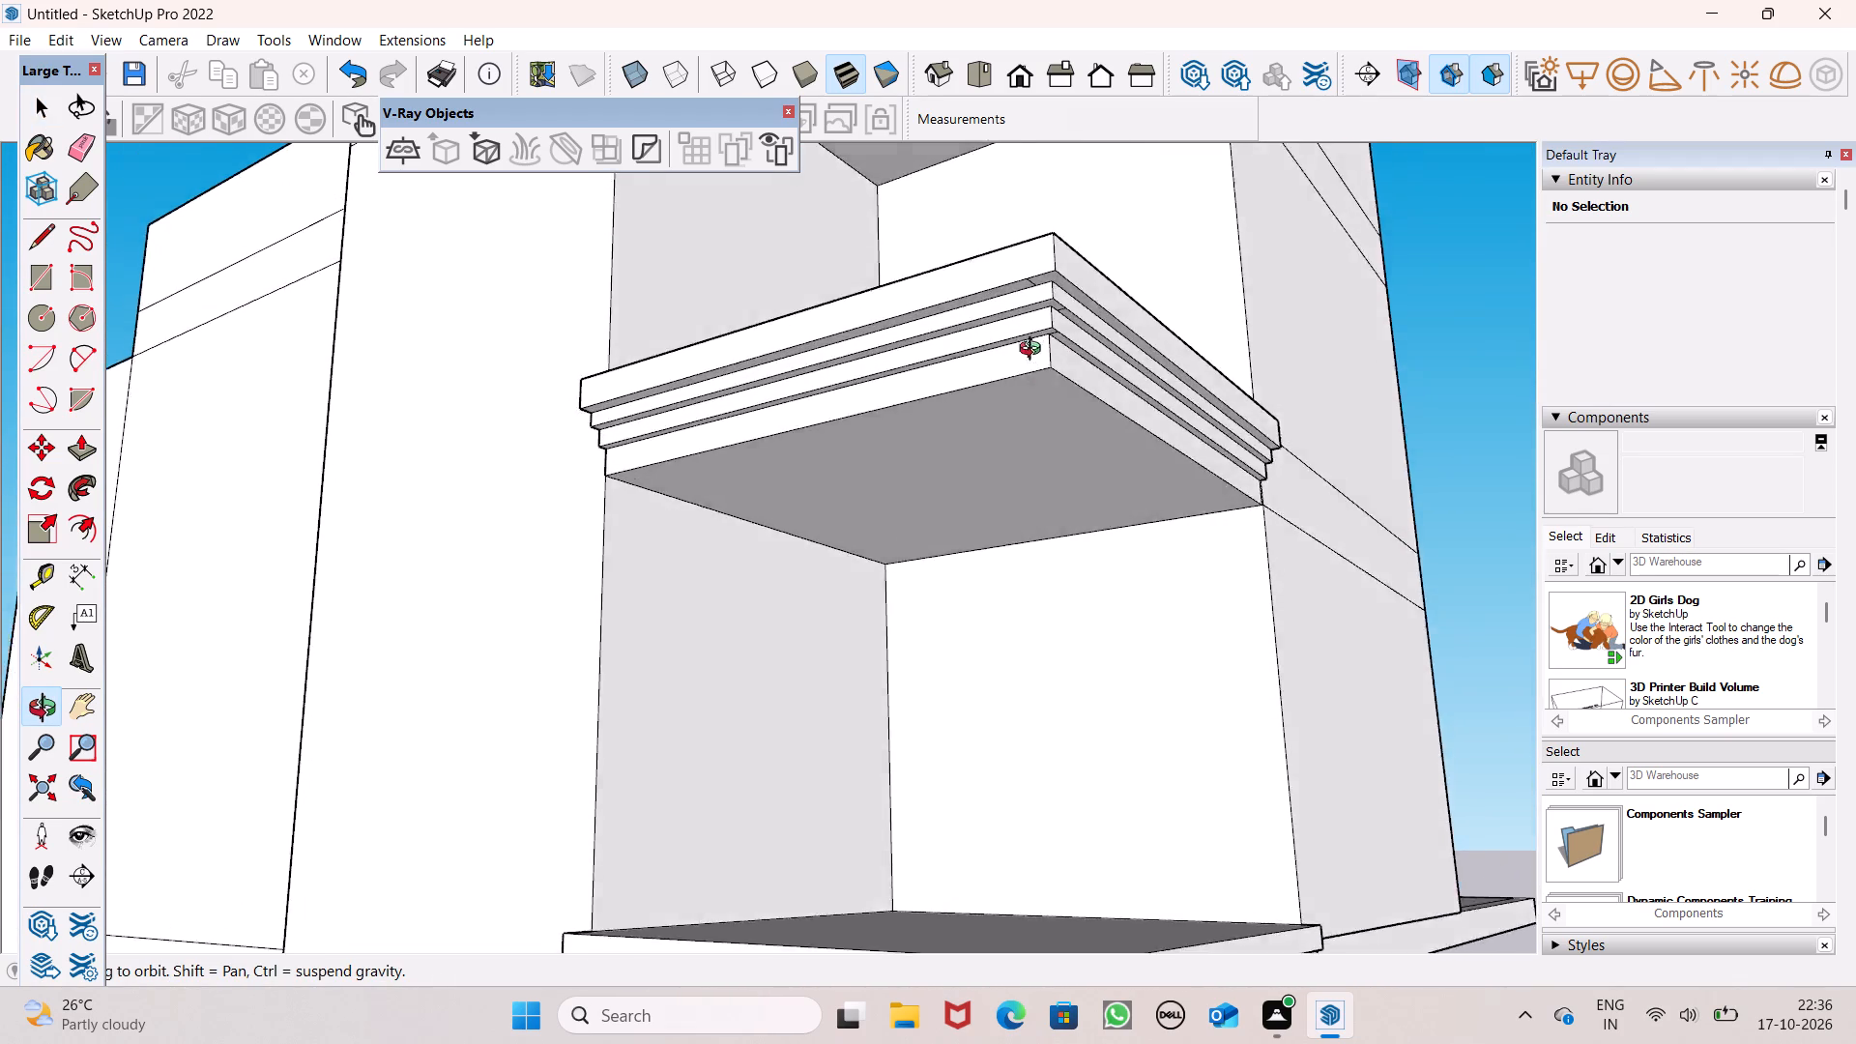
middle_drag(1034, 351, 1027, 446)
scroll(1109, 410, down, 5)
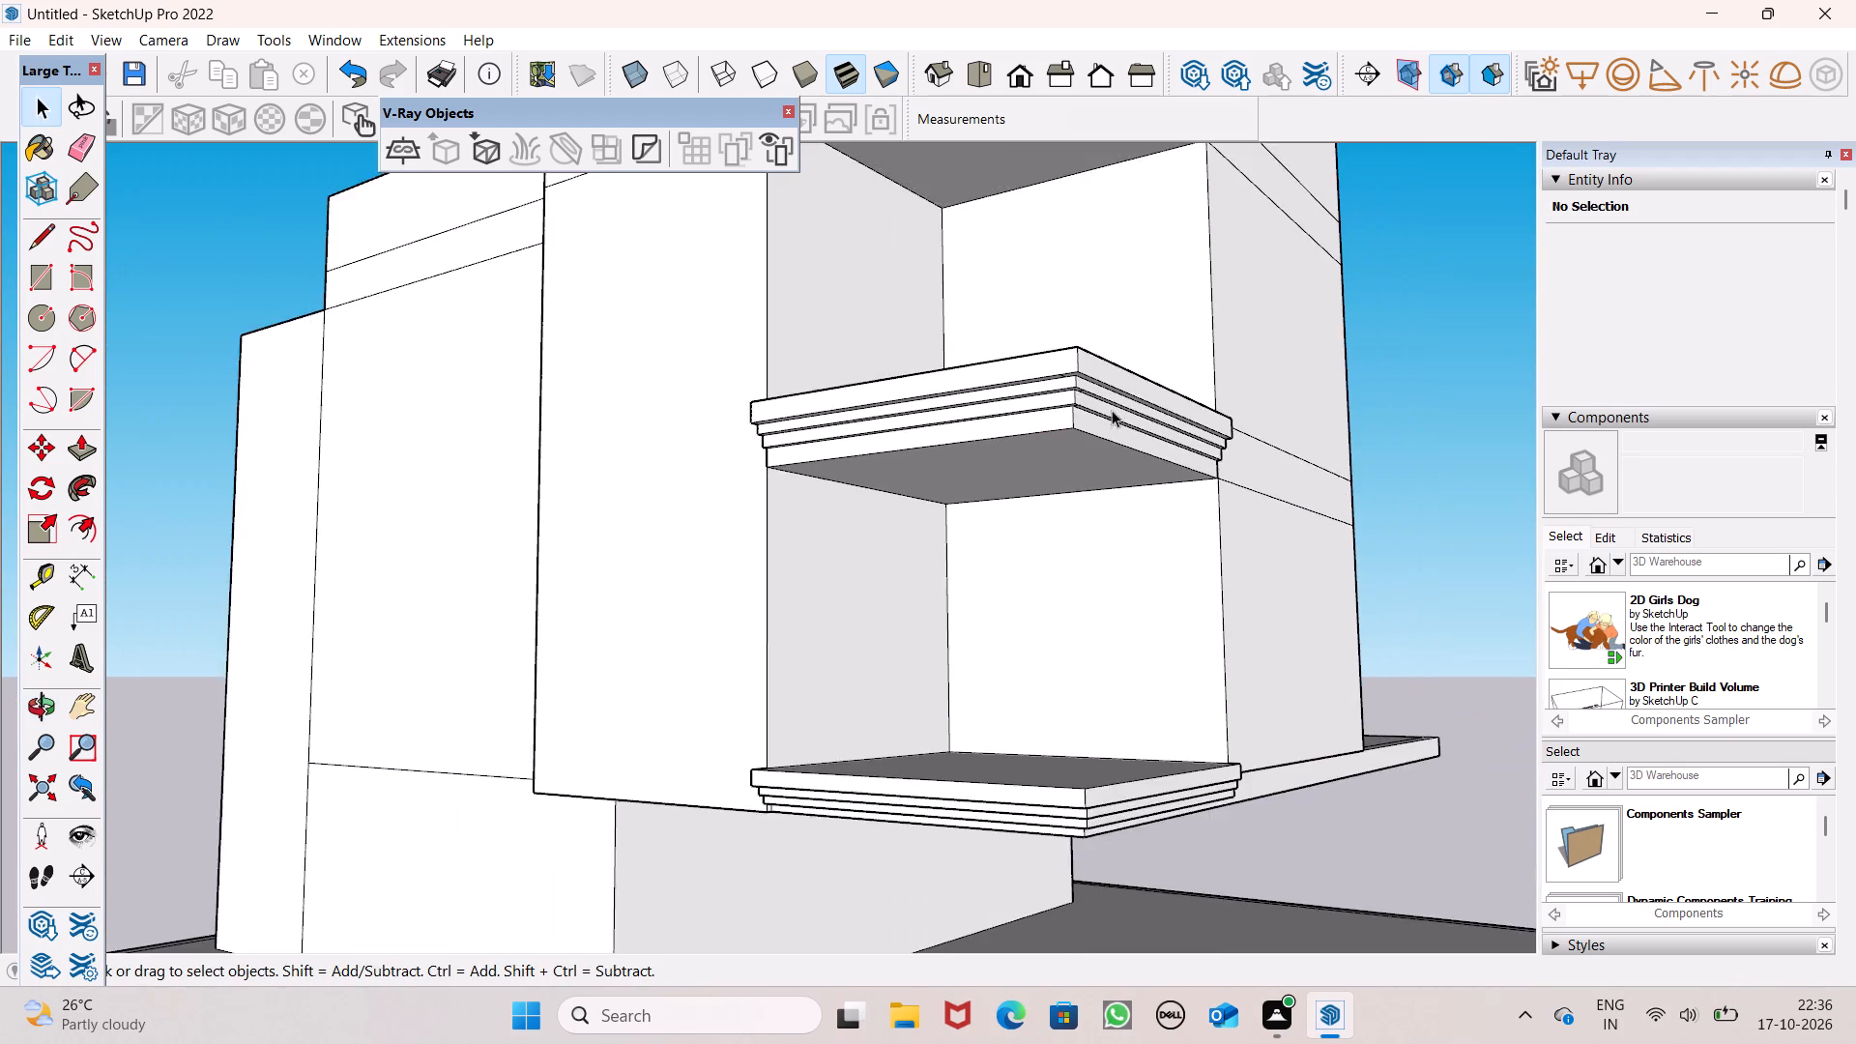
scroll(1119, 397, down, 7)
scroll(1136, 424, up, 1)
middle_drag(1131, 434, 995, 582)
scroll(1224, 401, down, 4)
middle_drag(1210, 401, 1131, 392)
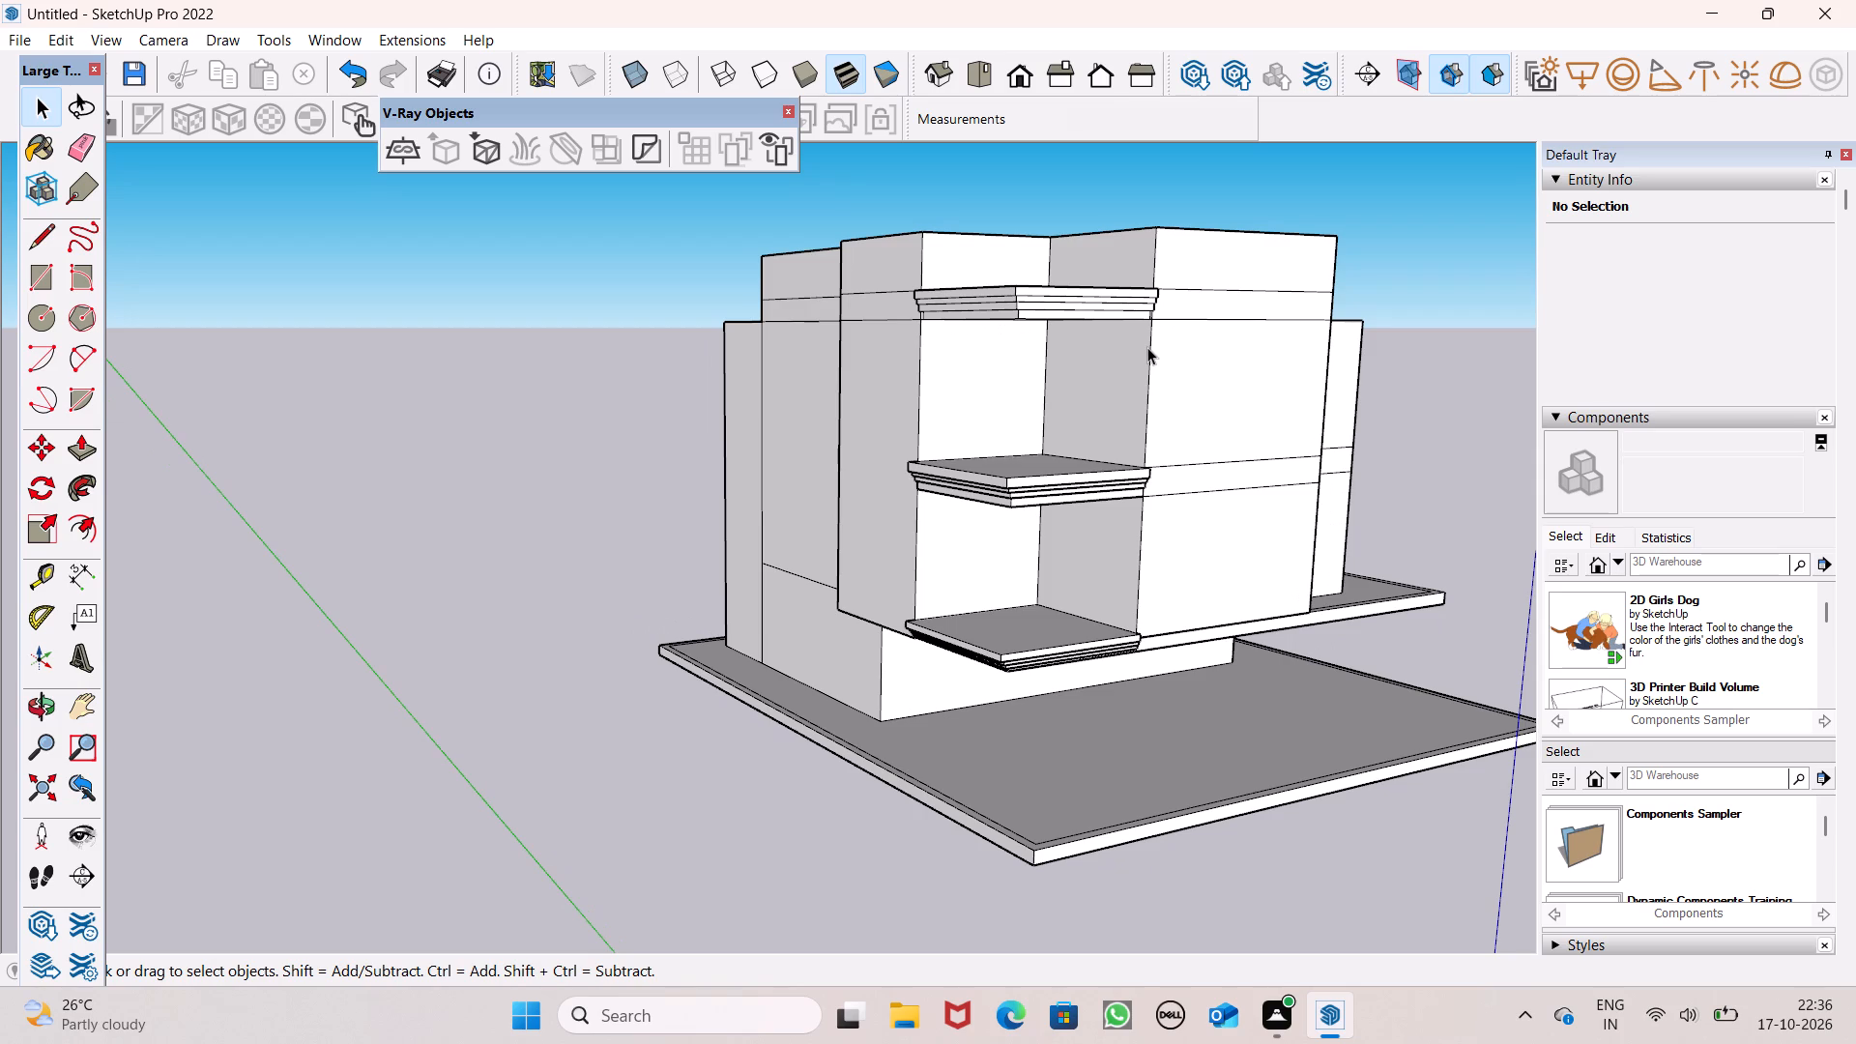
scroll(1152, 321, down, 1)
middle_drag(1155, 382, 917, 391)
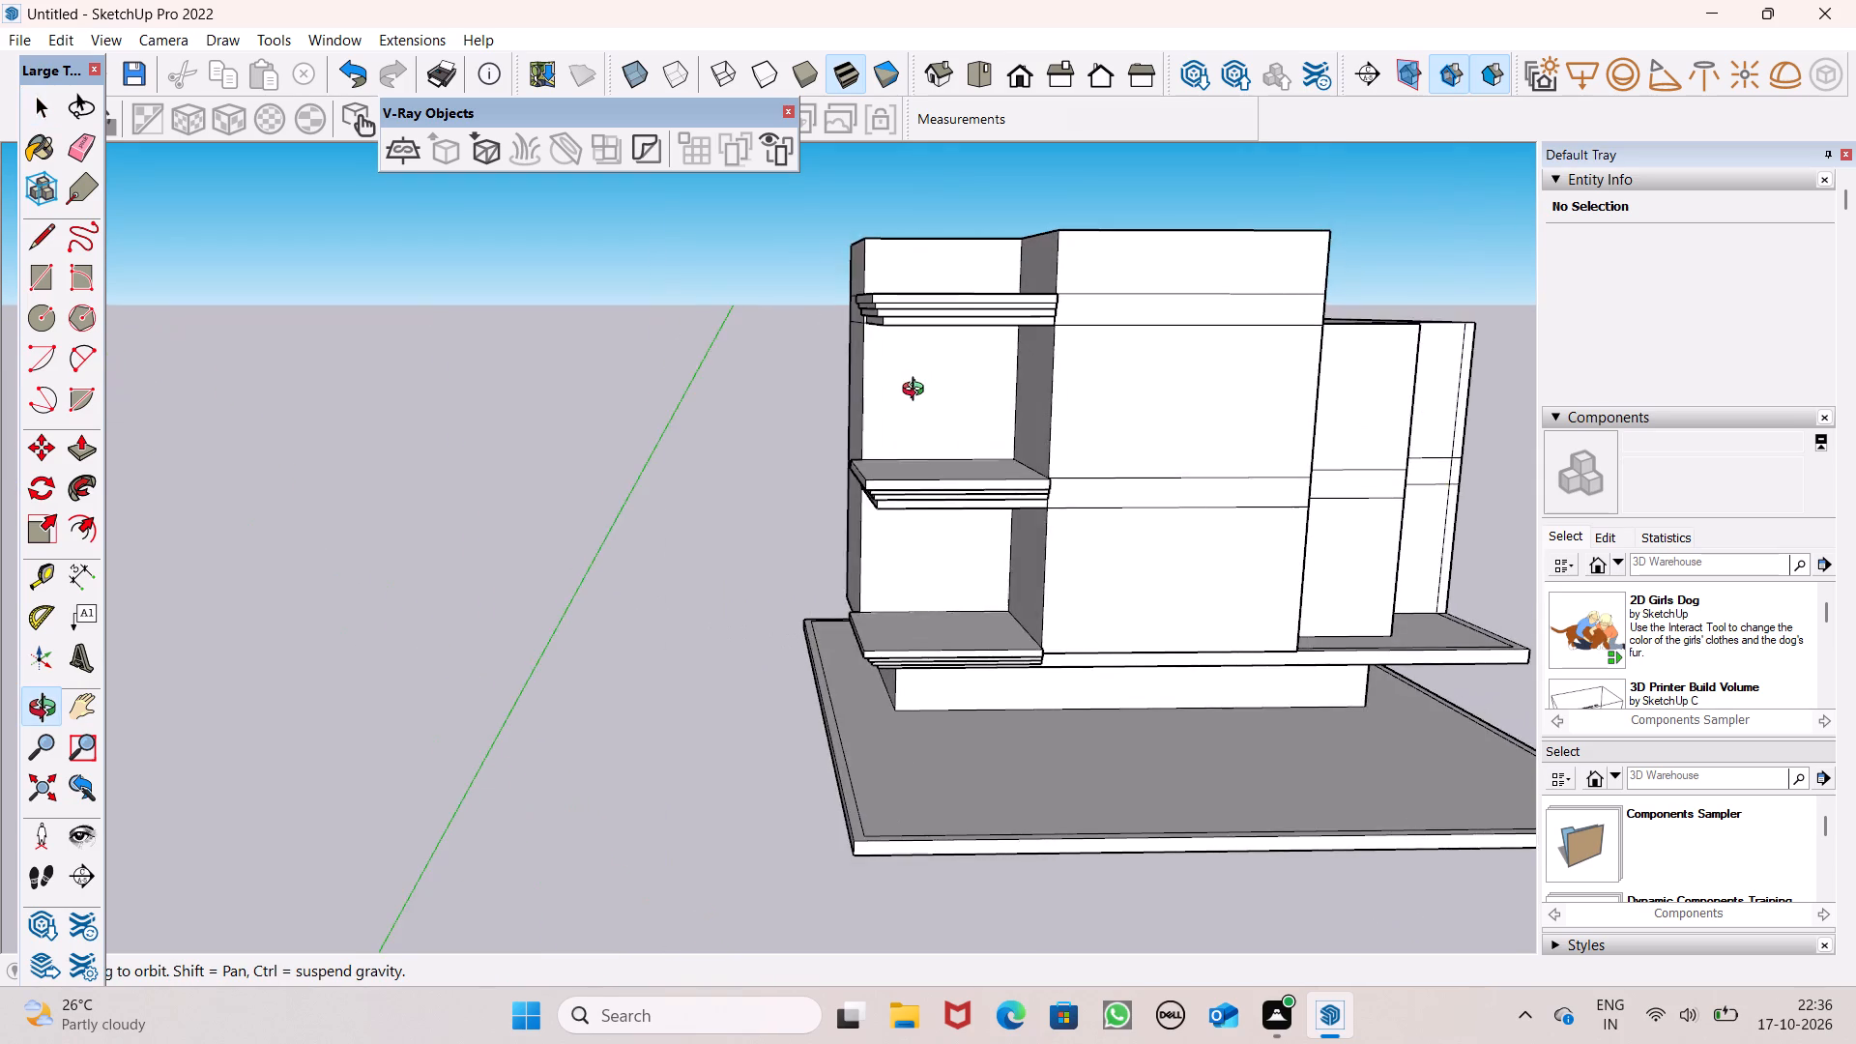
middle_drag(917, 391, 997, 361)
scroll(1031, 448, up, 4)
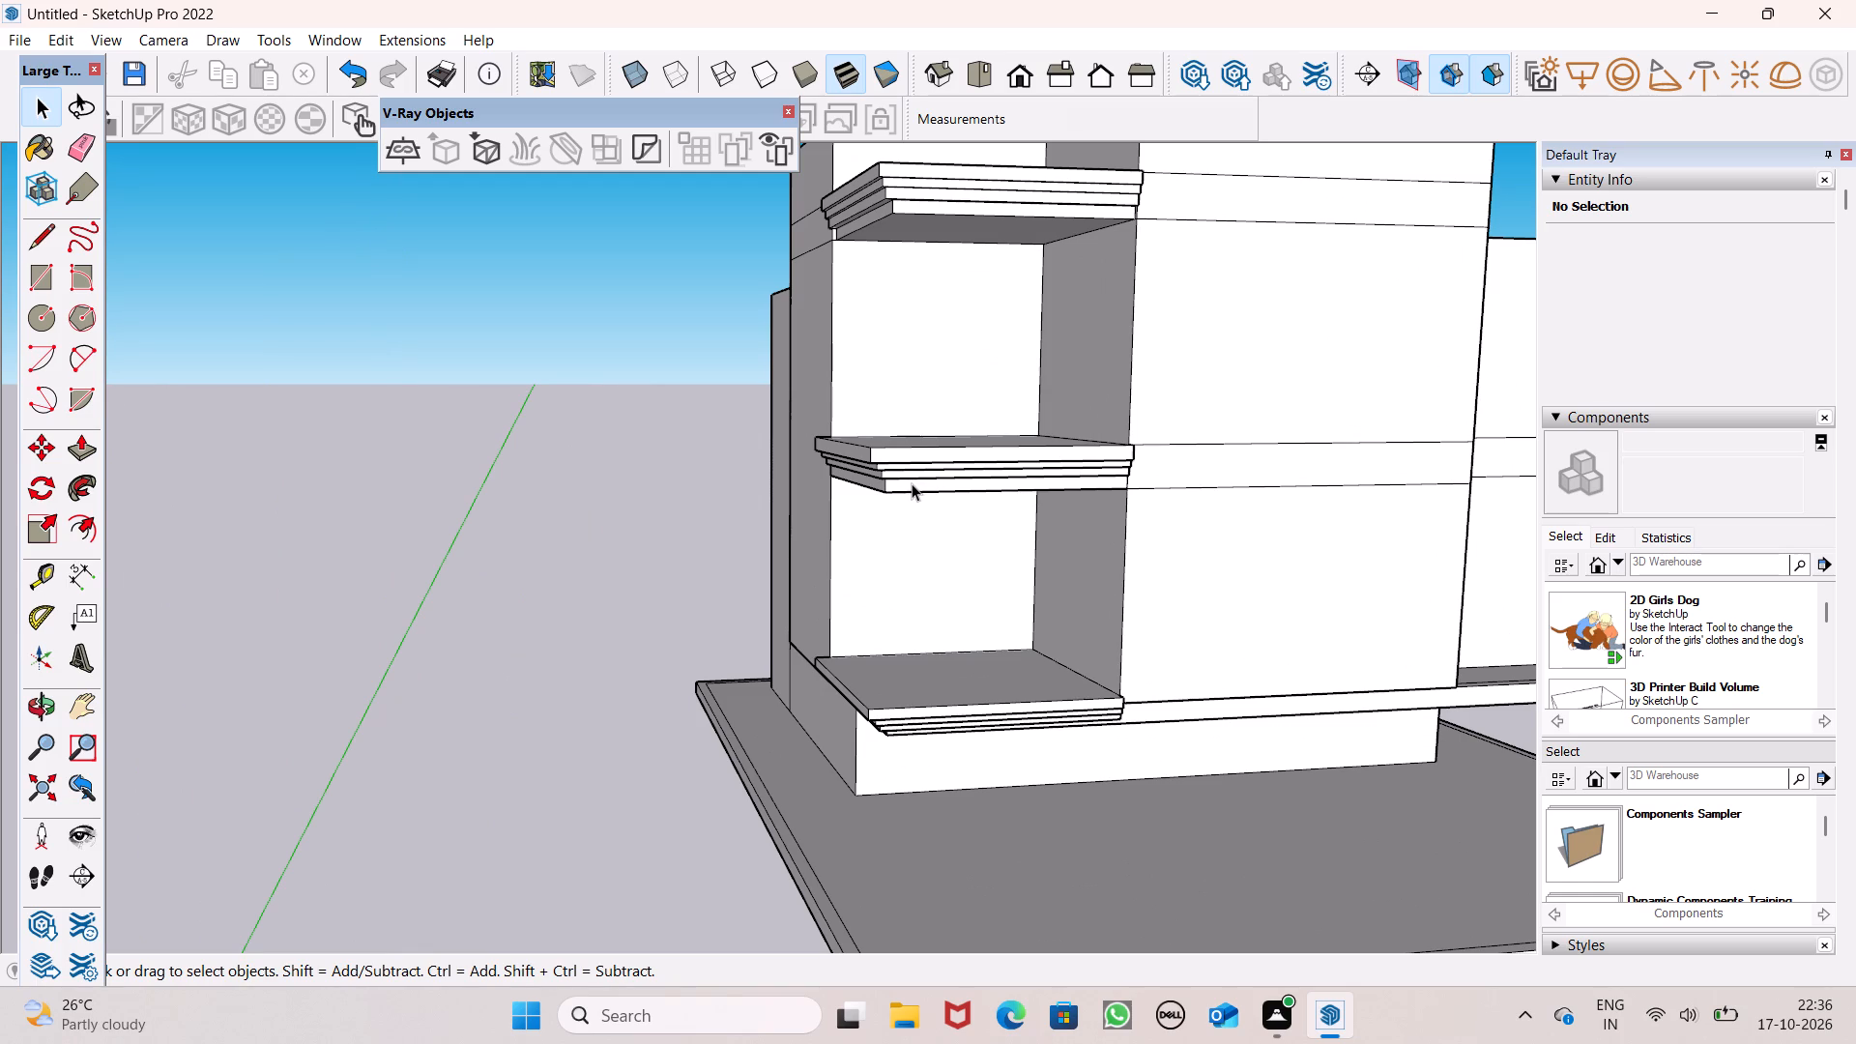
middle_drag(905, 482, 1001, 166)
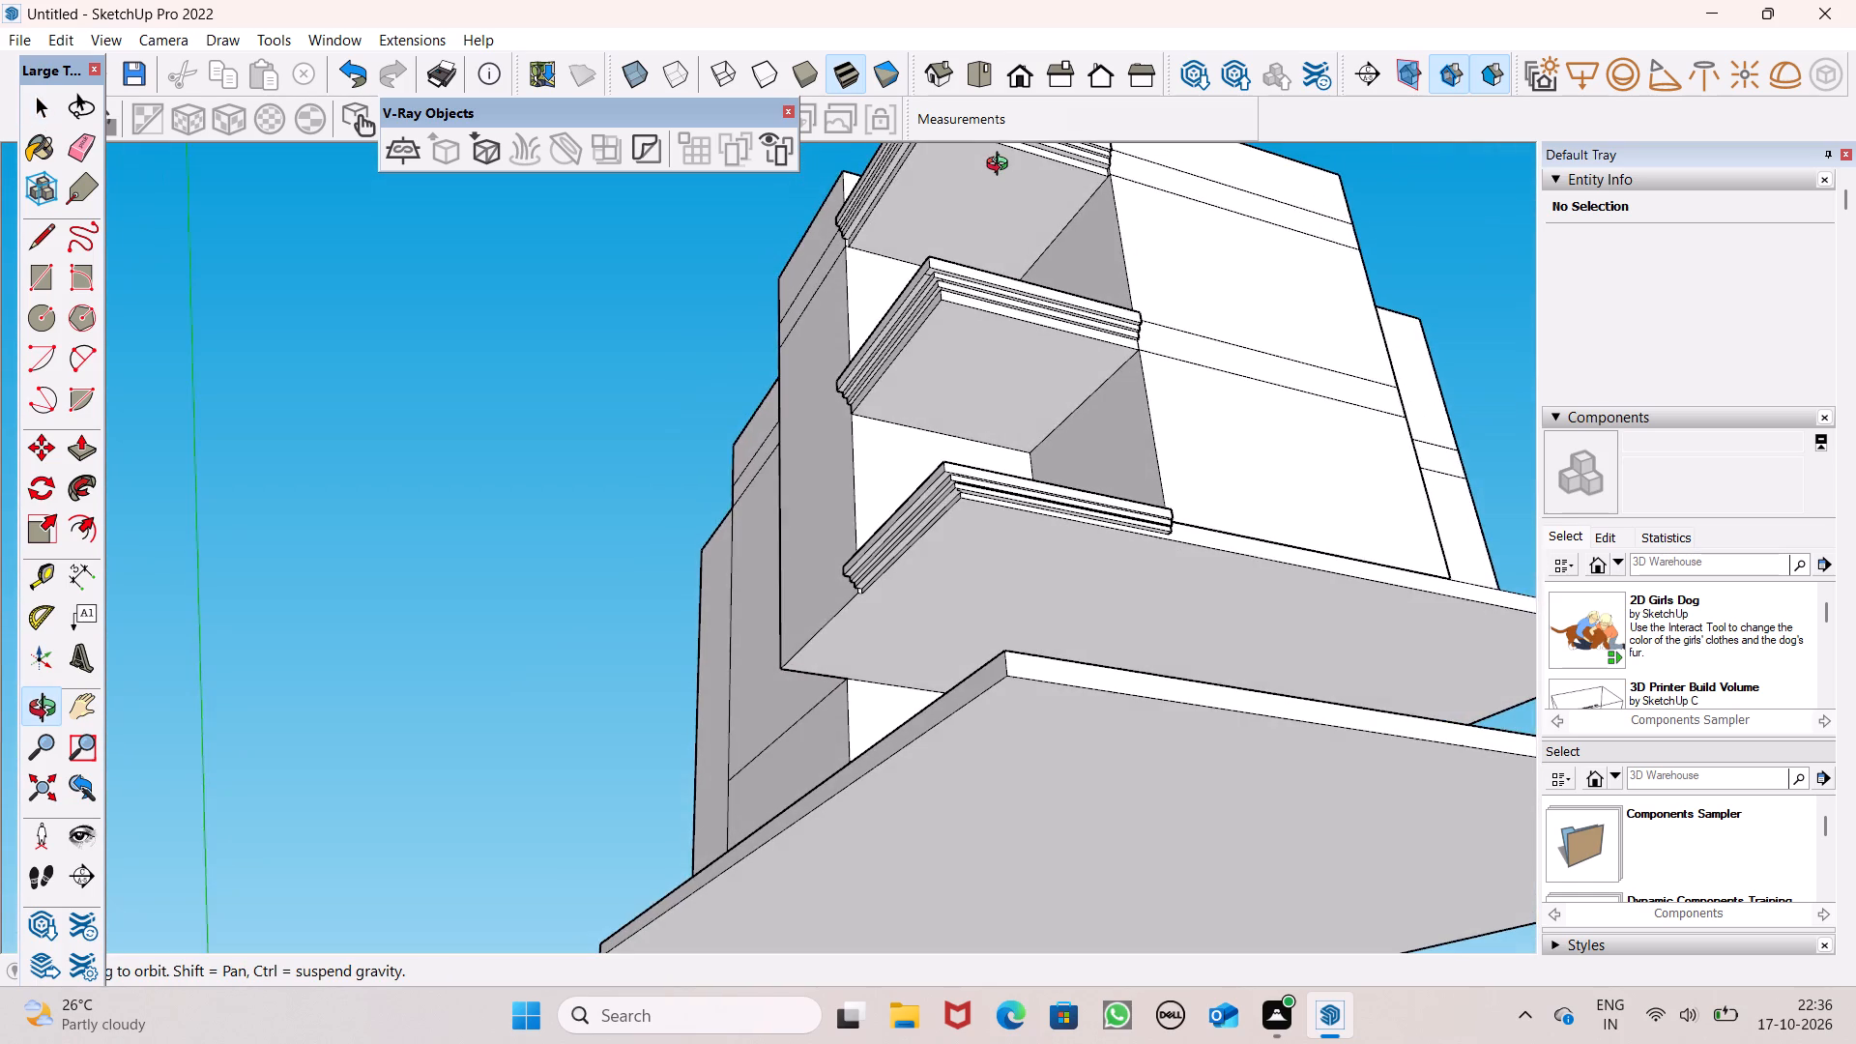
middle_drag(1001, 166, 908, 564)
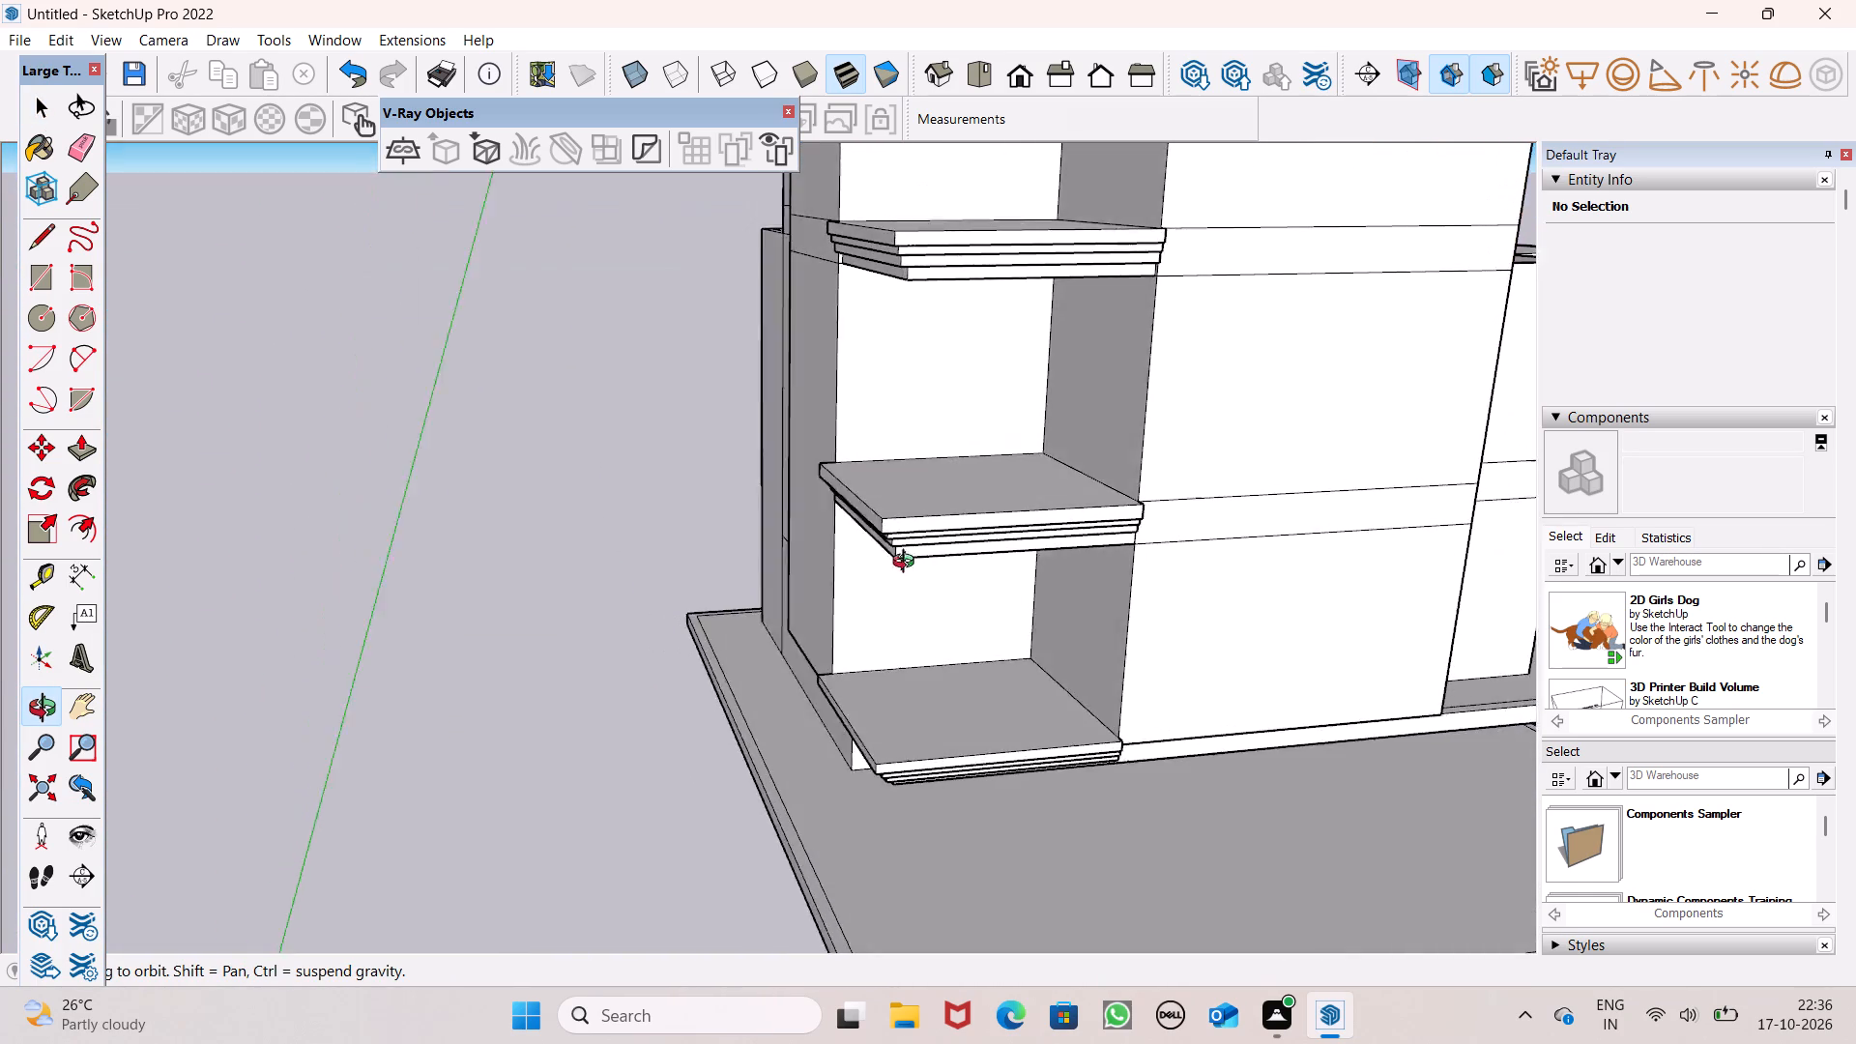
middle_drag(908, 564, 956, 725)
scroll(983, 599, down, 6)
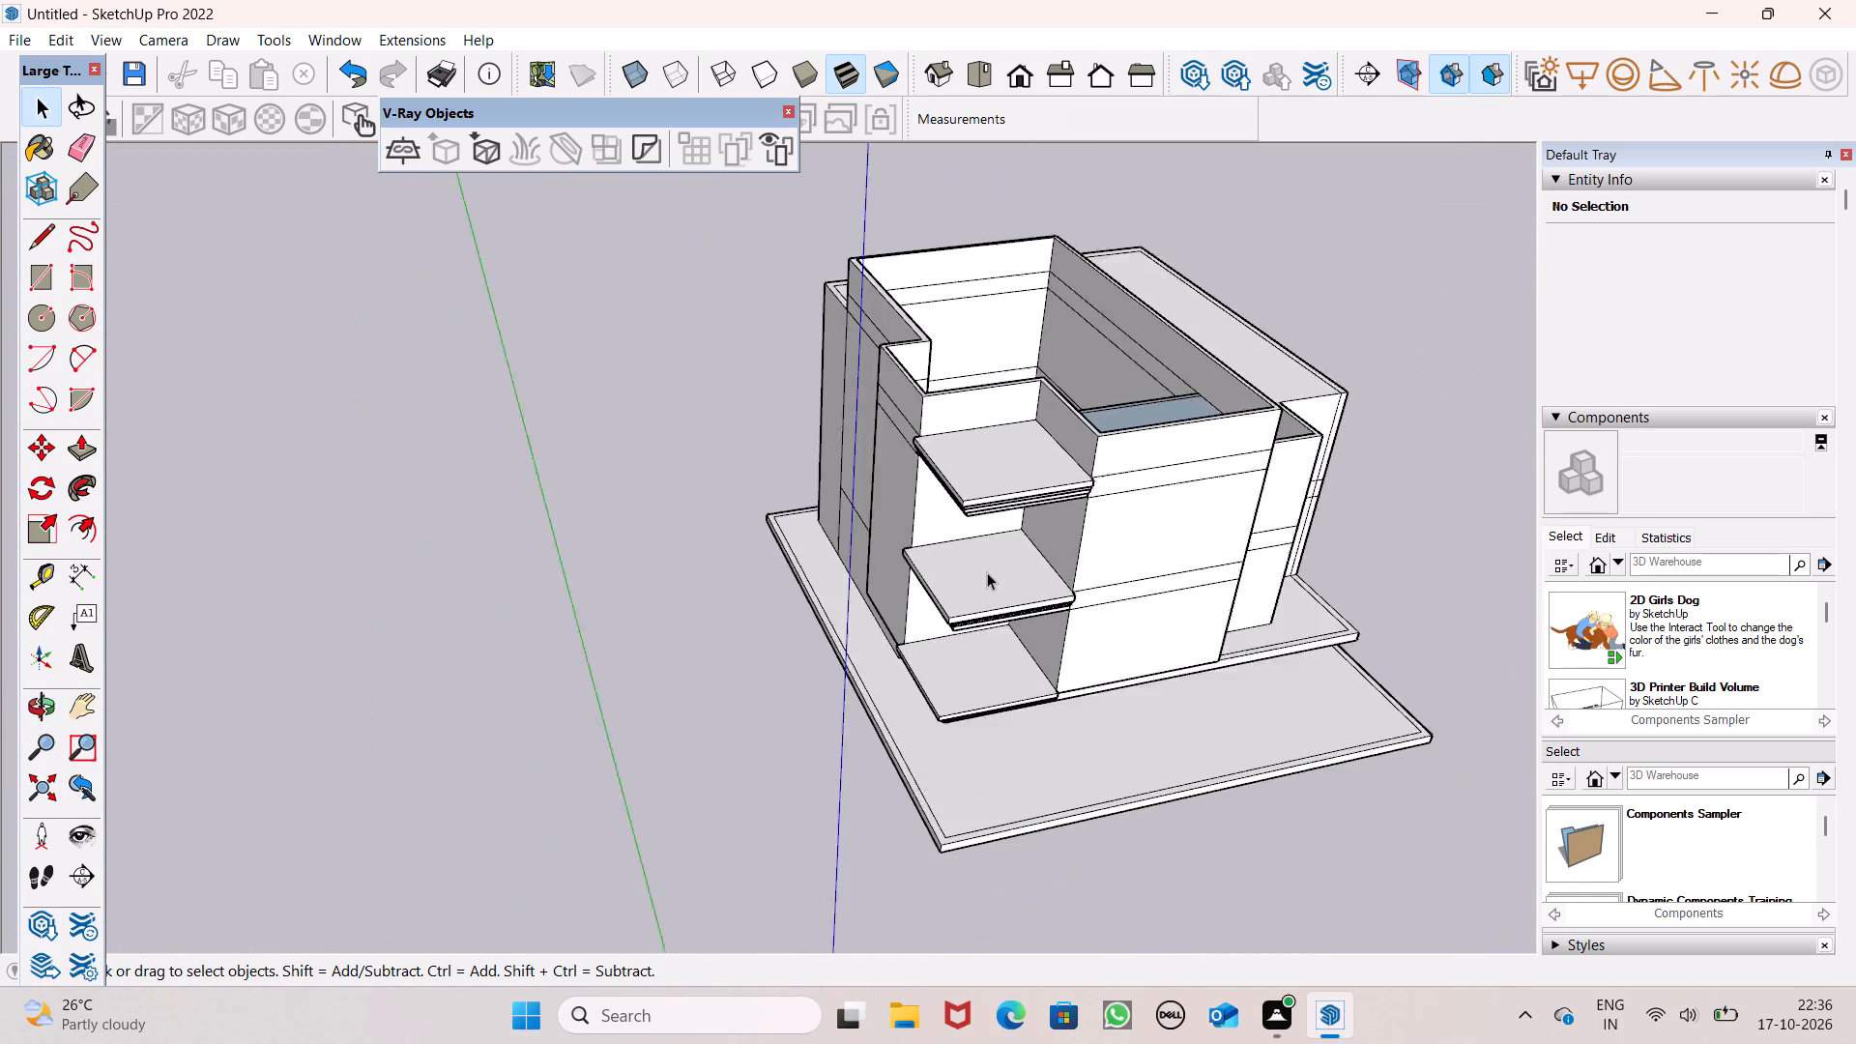
scroll(987, 572, down, 2)
middle_drag(1004, 583, 1004, 717)
scroll(1004, 583, up, 1)
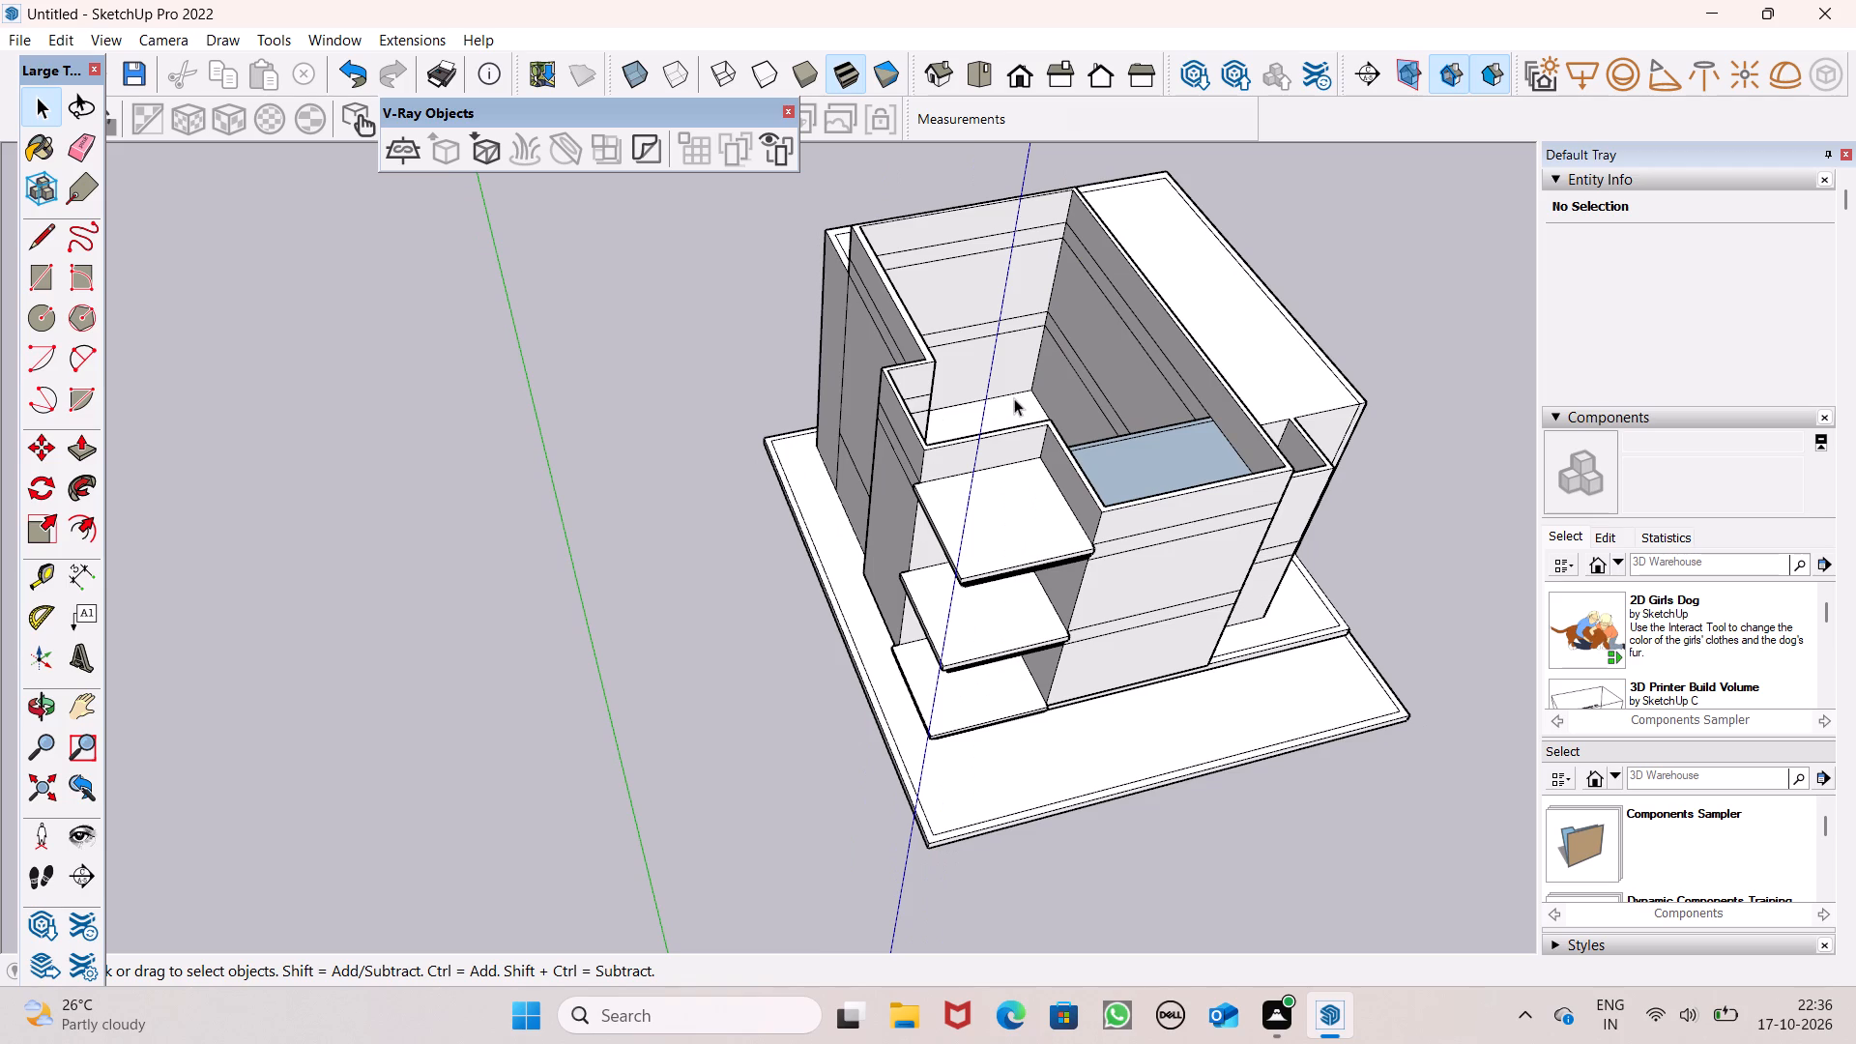
scroll(999, 433, up, 4)
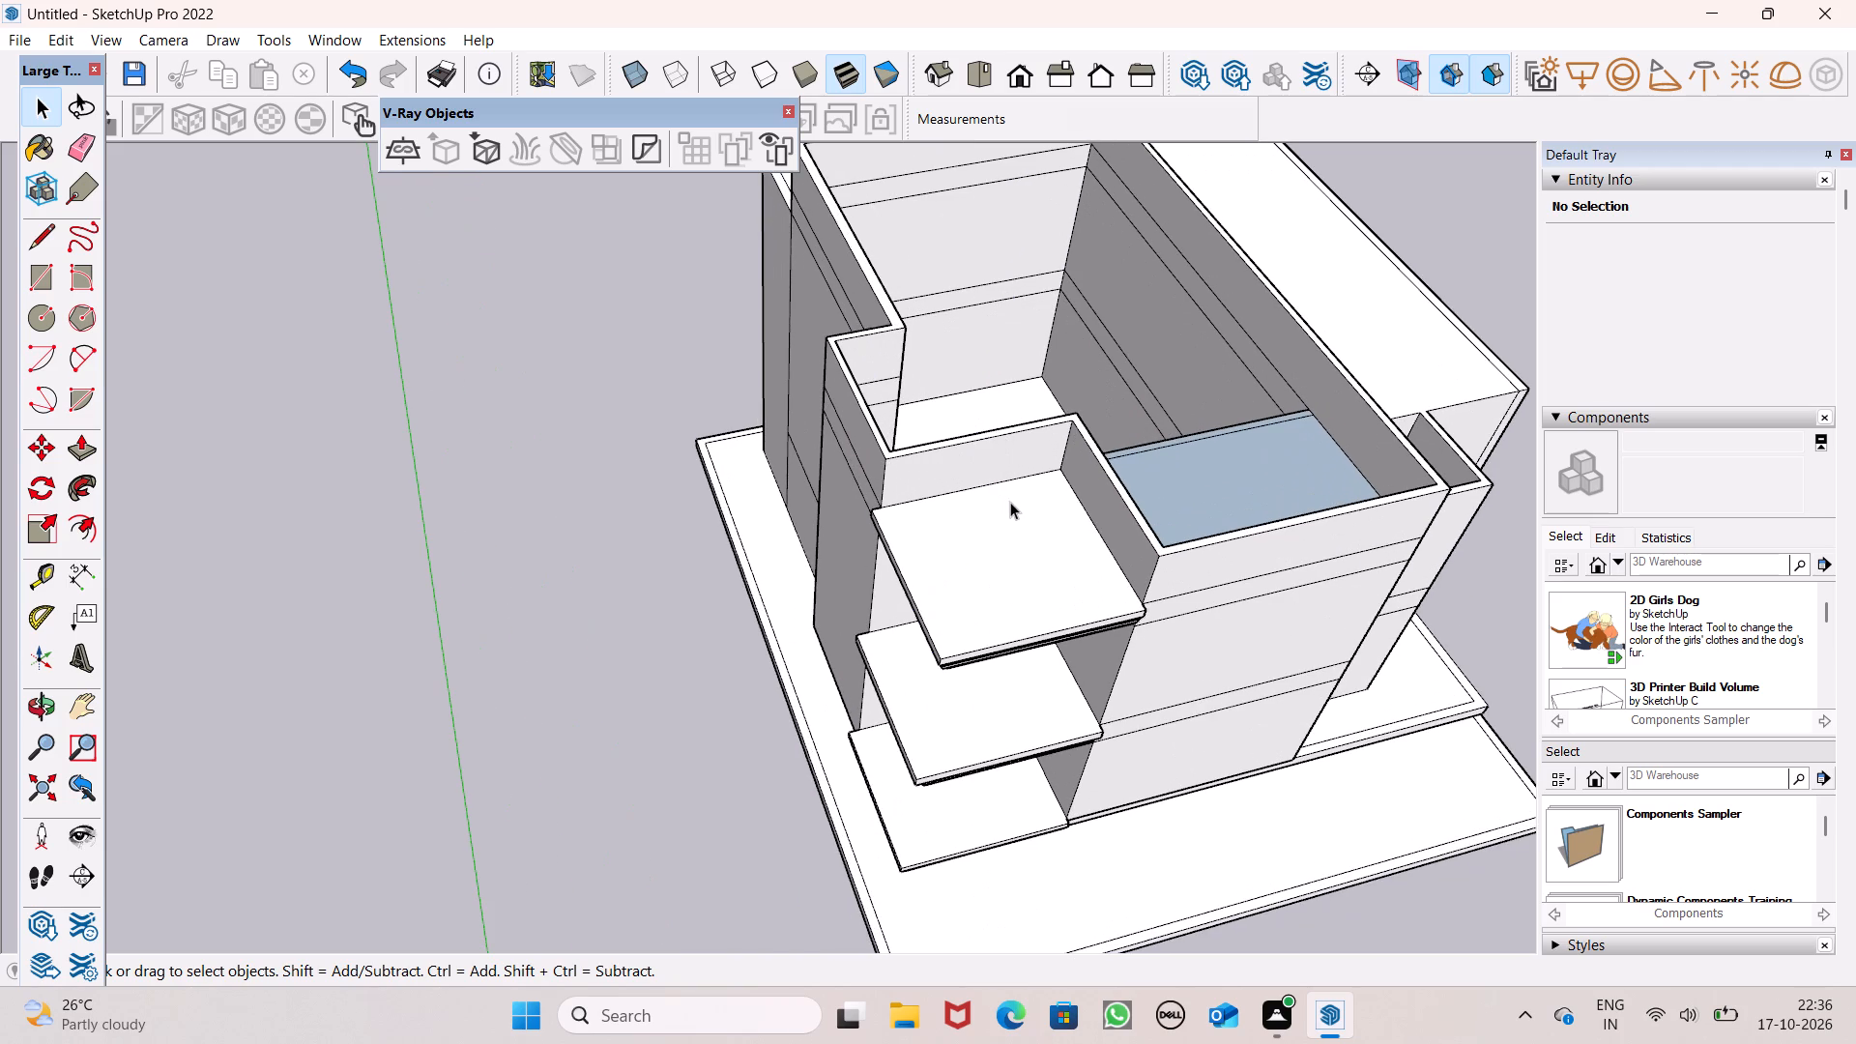
middle_drag(1092, 554, 1130, 520)
scroll(1110, 533, up, 1)
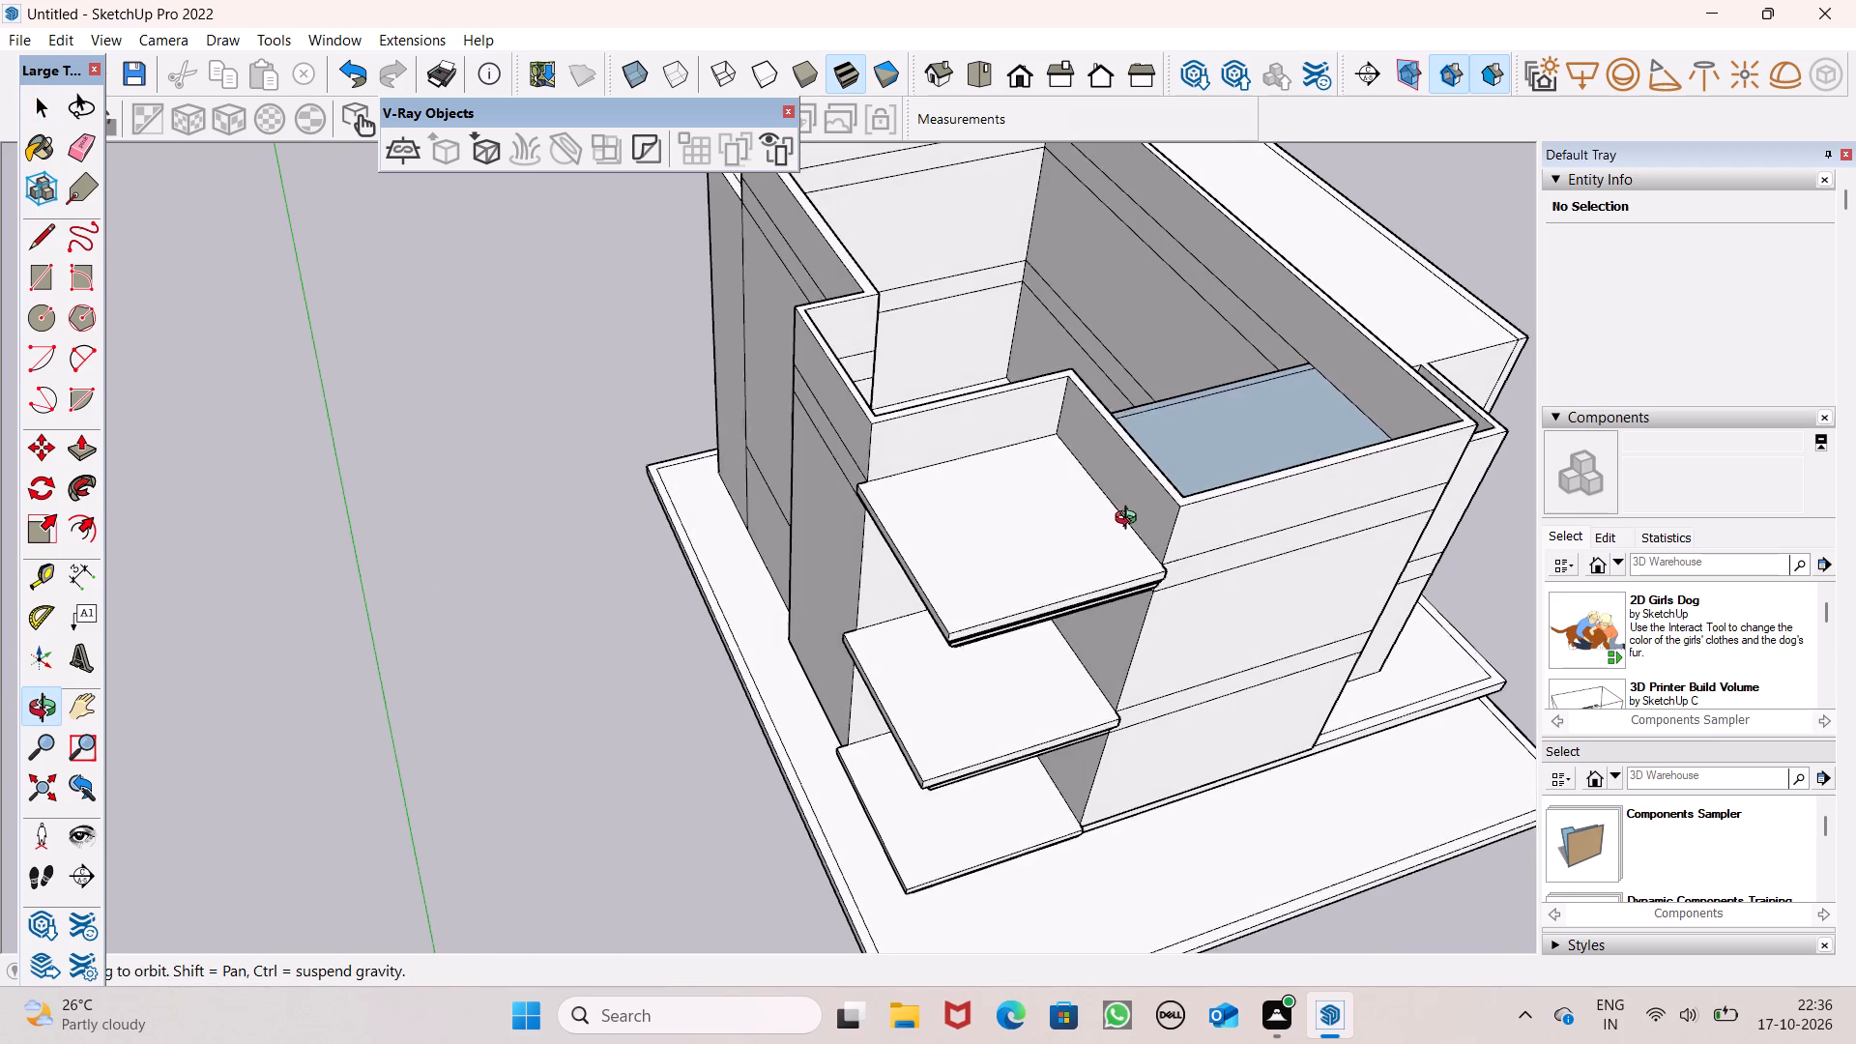
middle_drag(1130, 520, 1135, 515)
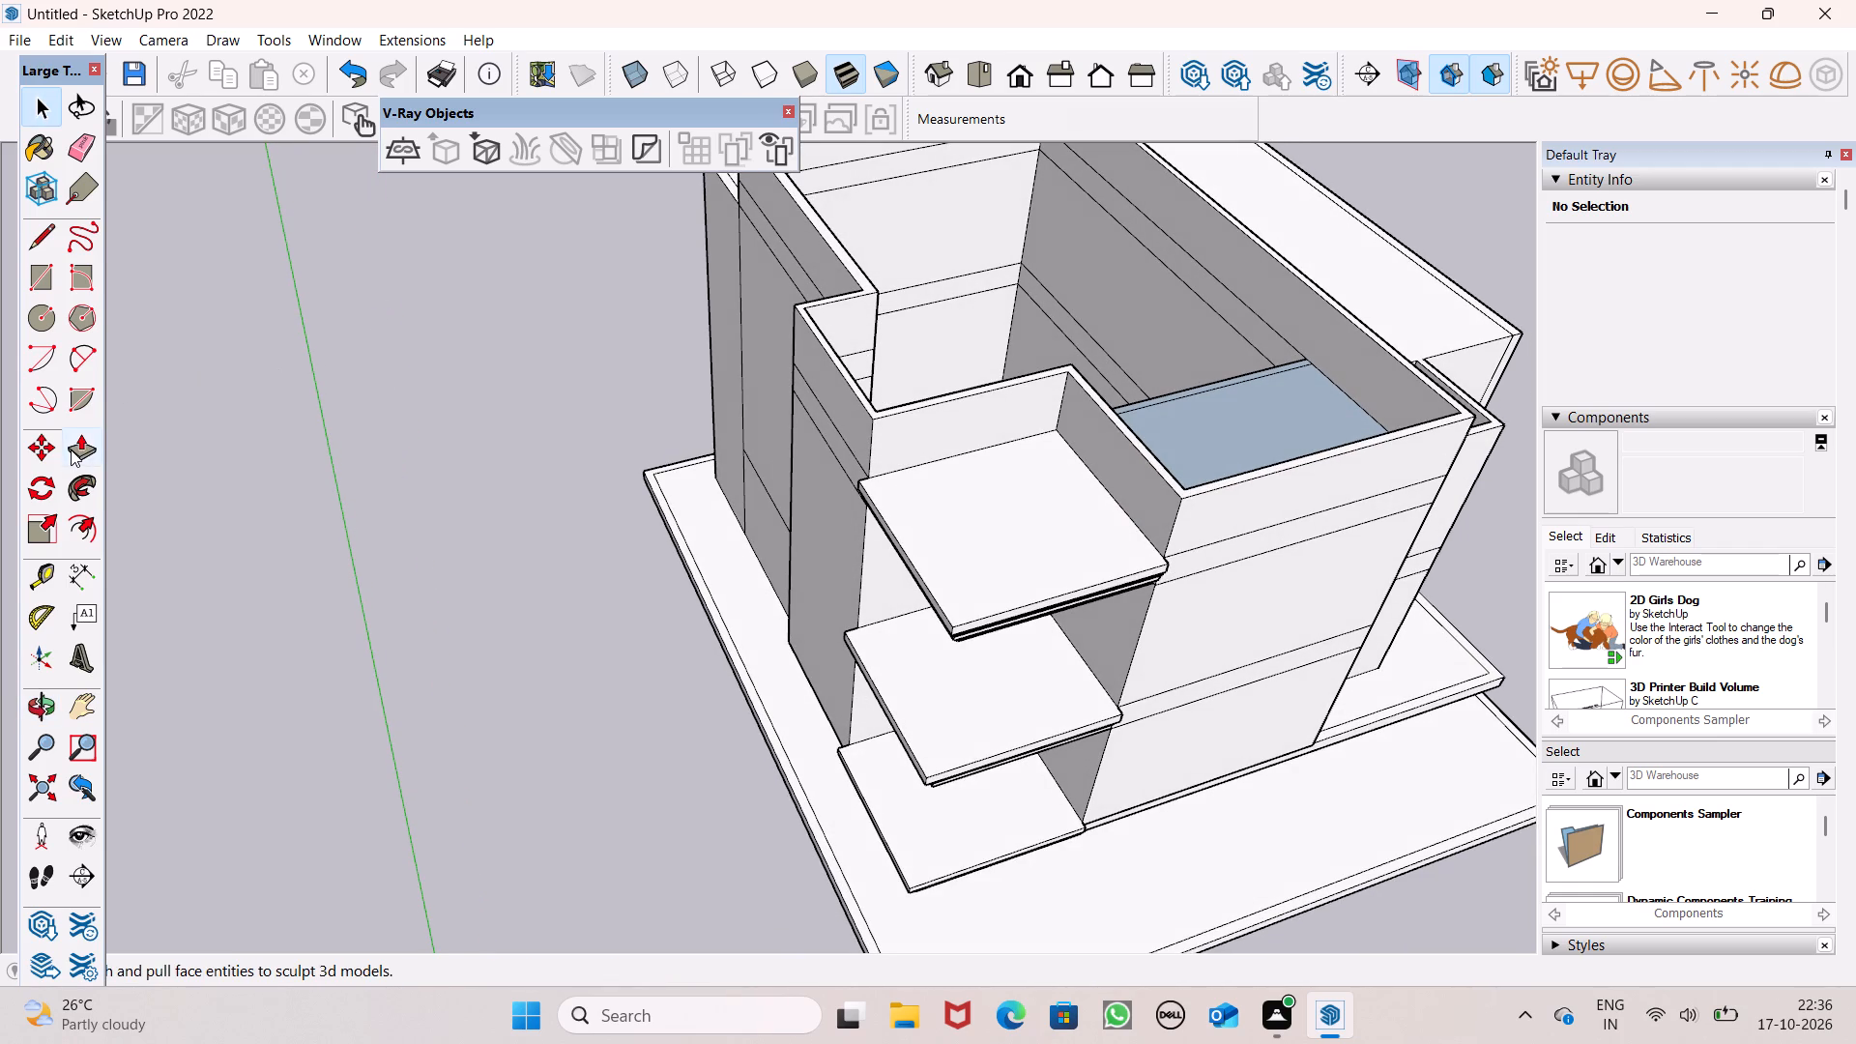
Pull the upper wall face behind the roof slab forward 10' 8 1/8" over the slab, level with the parapet.
click(71, 449)
drag(912, 453, 918, 471)
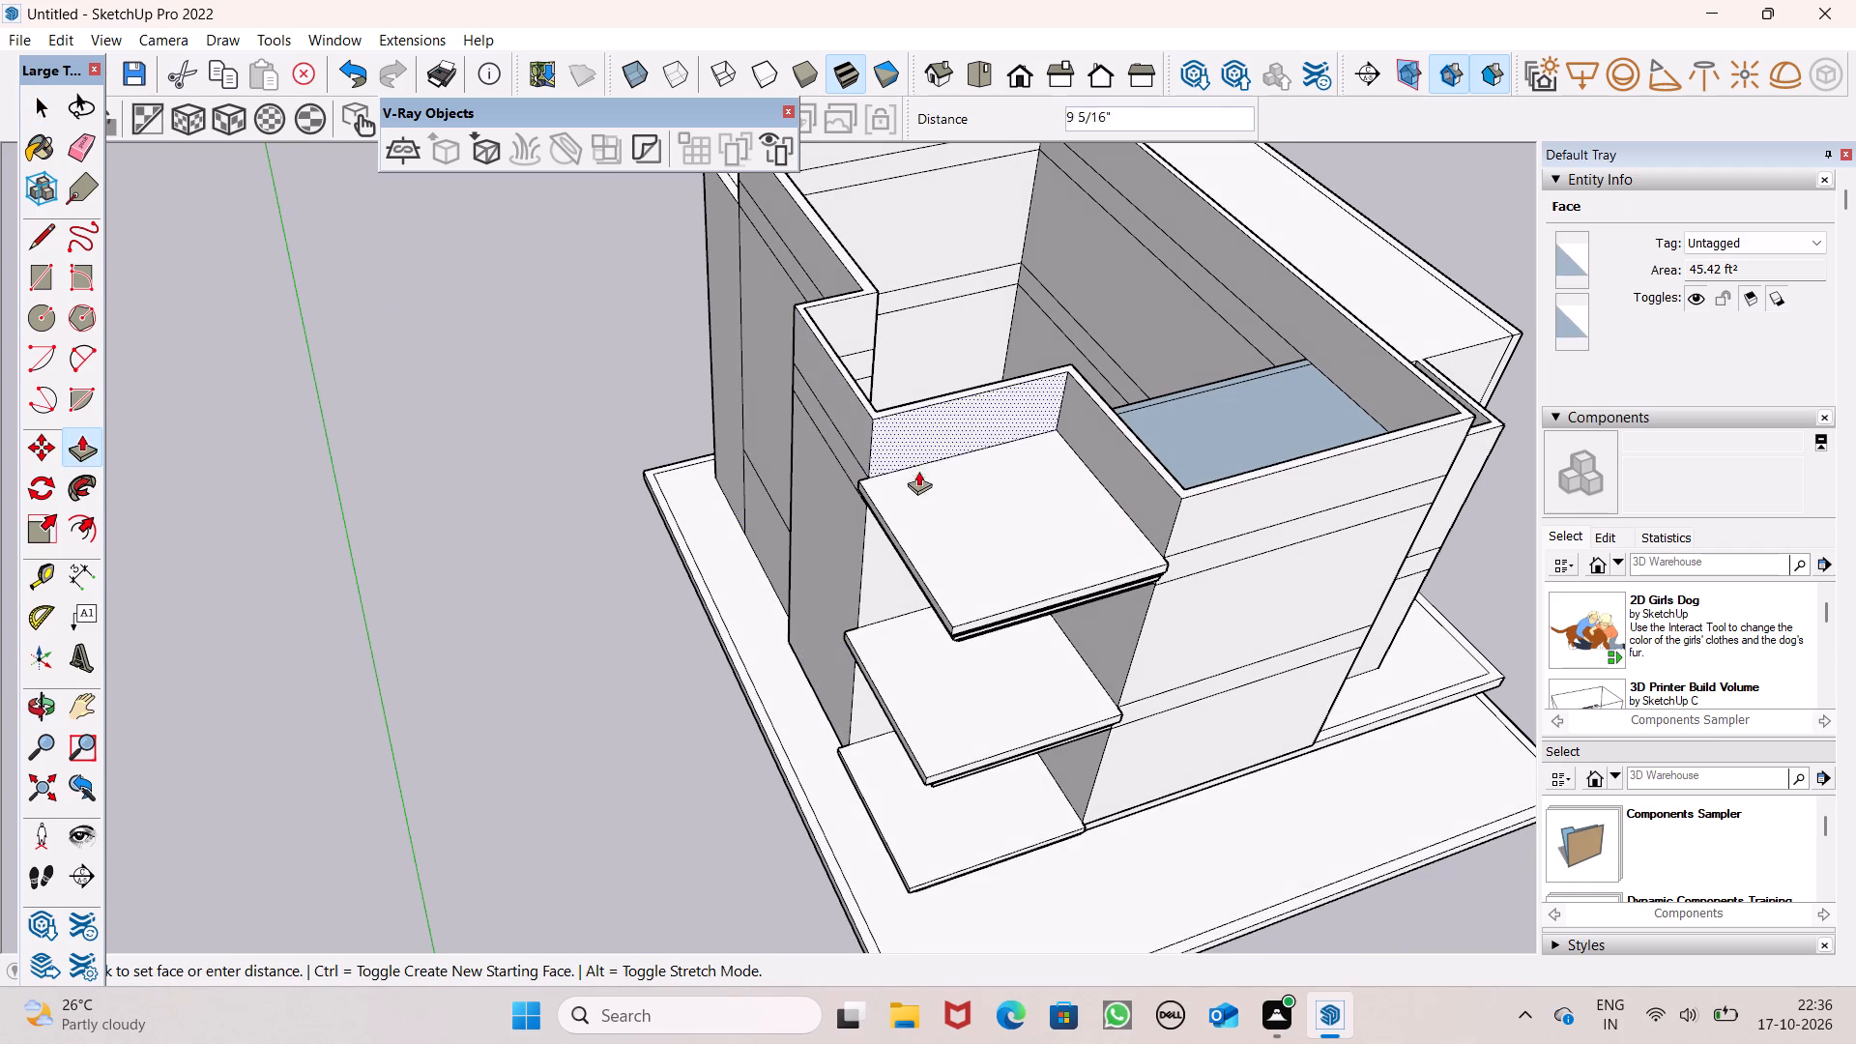
drag(918, 471, 1076, 546)
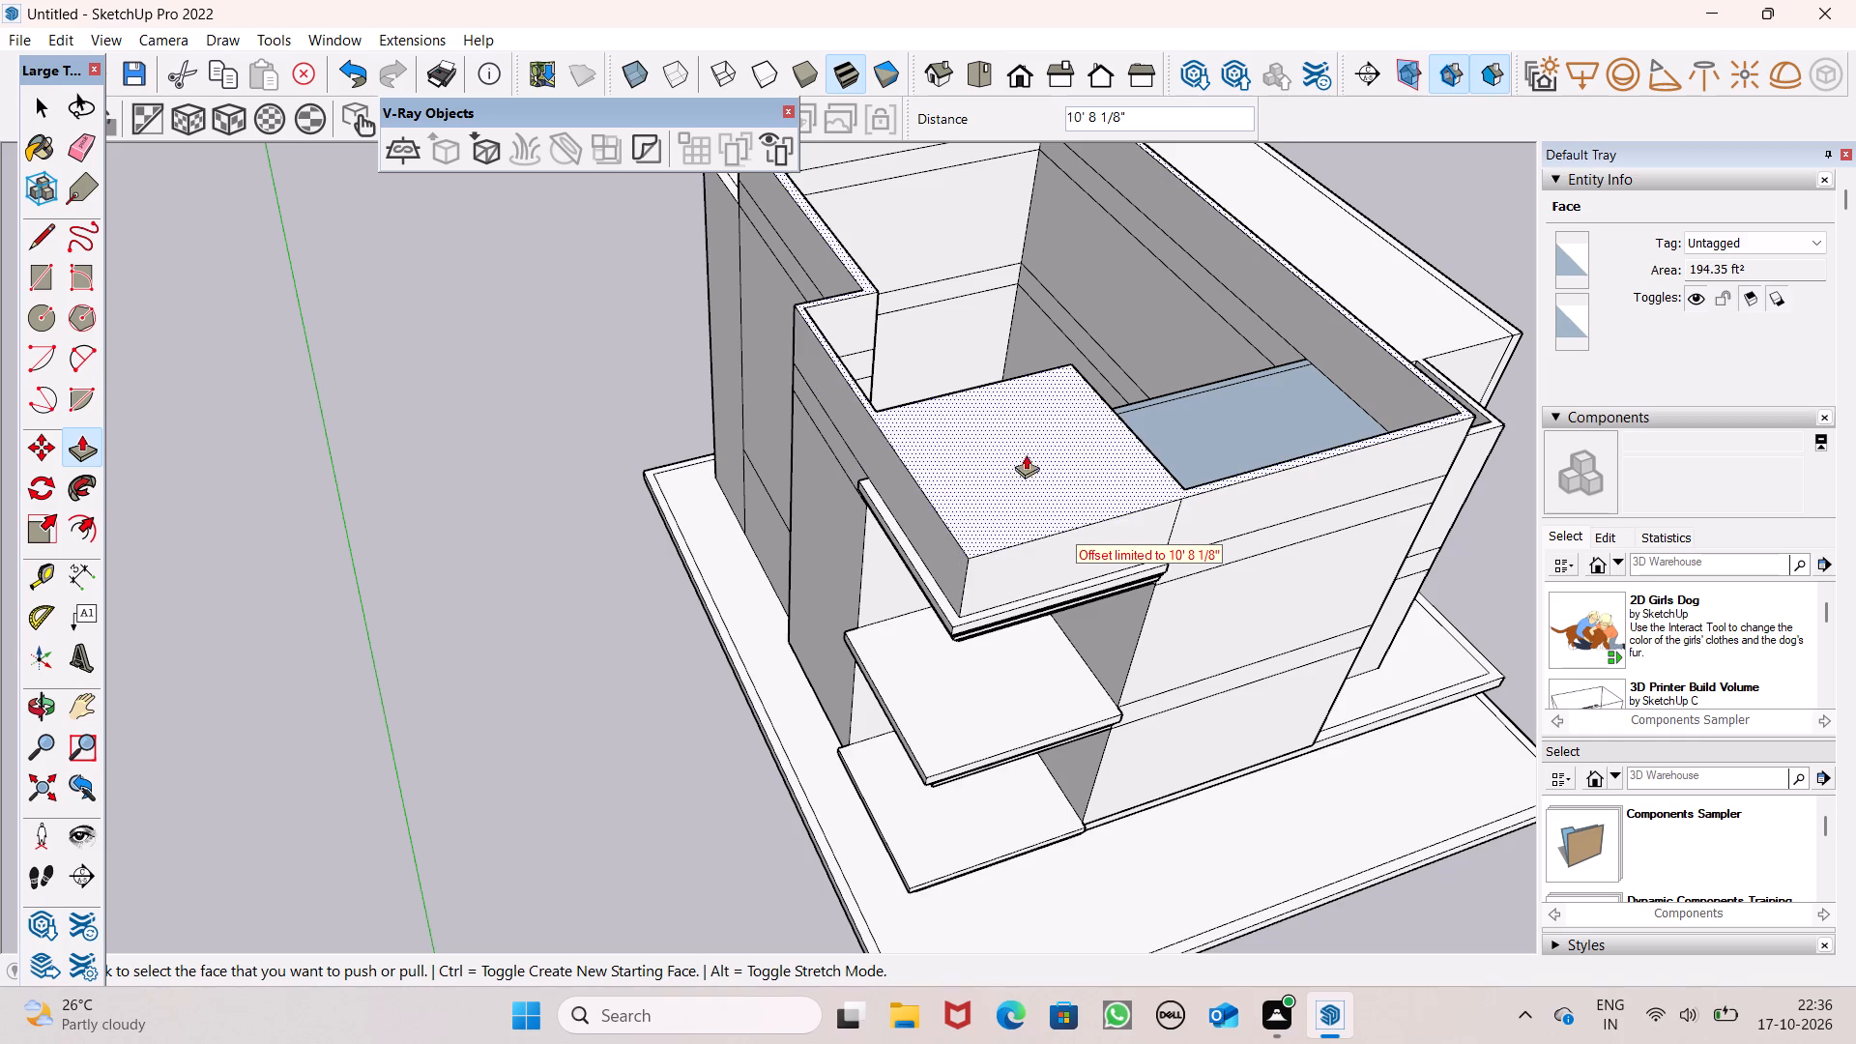
Examine the extended parapet block above the roof slab and the open roof interior from several sides.
scroll(838, 412, down, 2)
middle_drag(1020, 470, 652, 479)
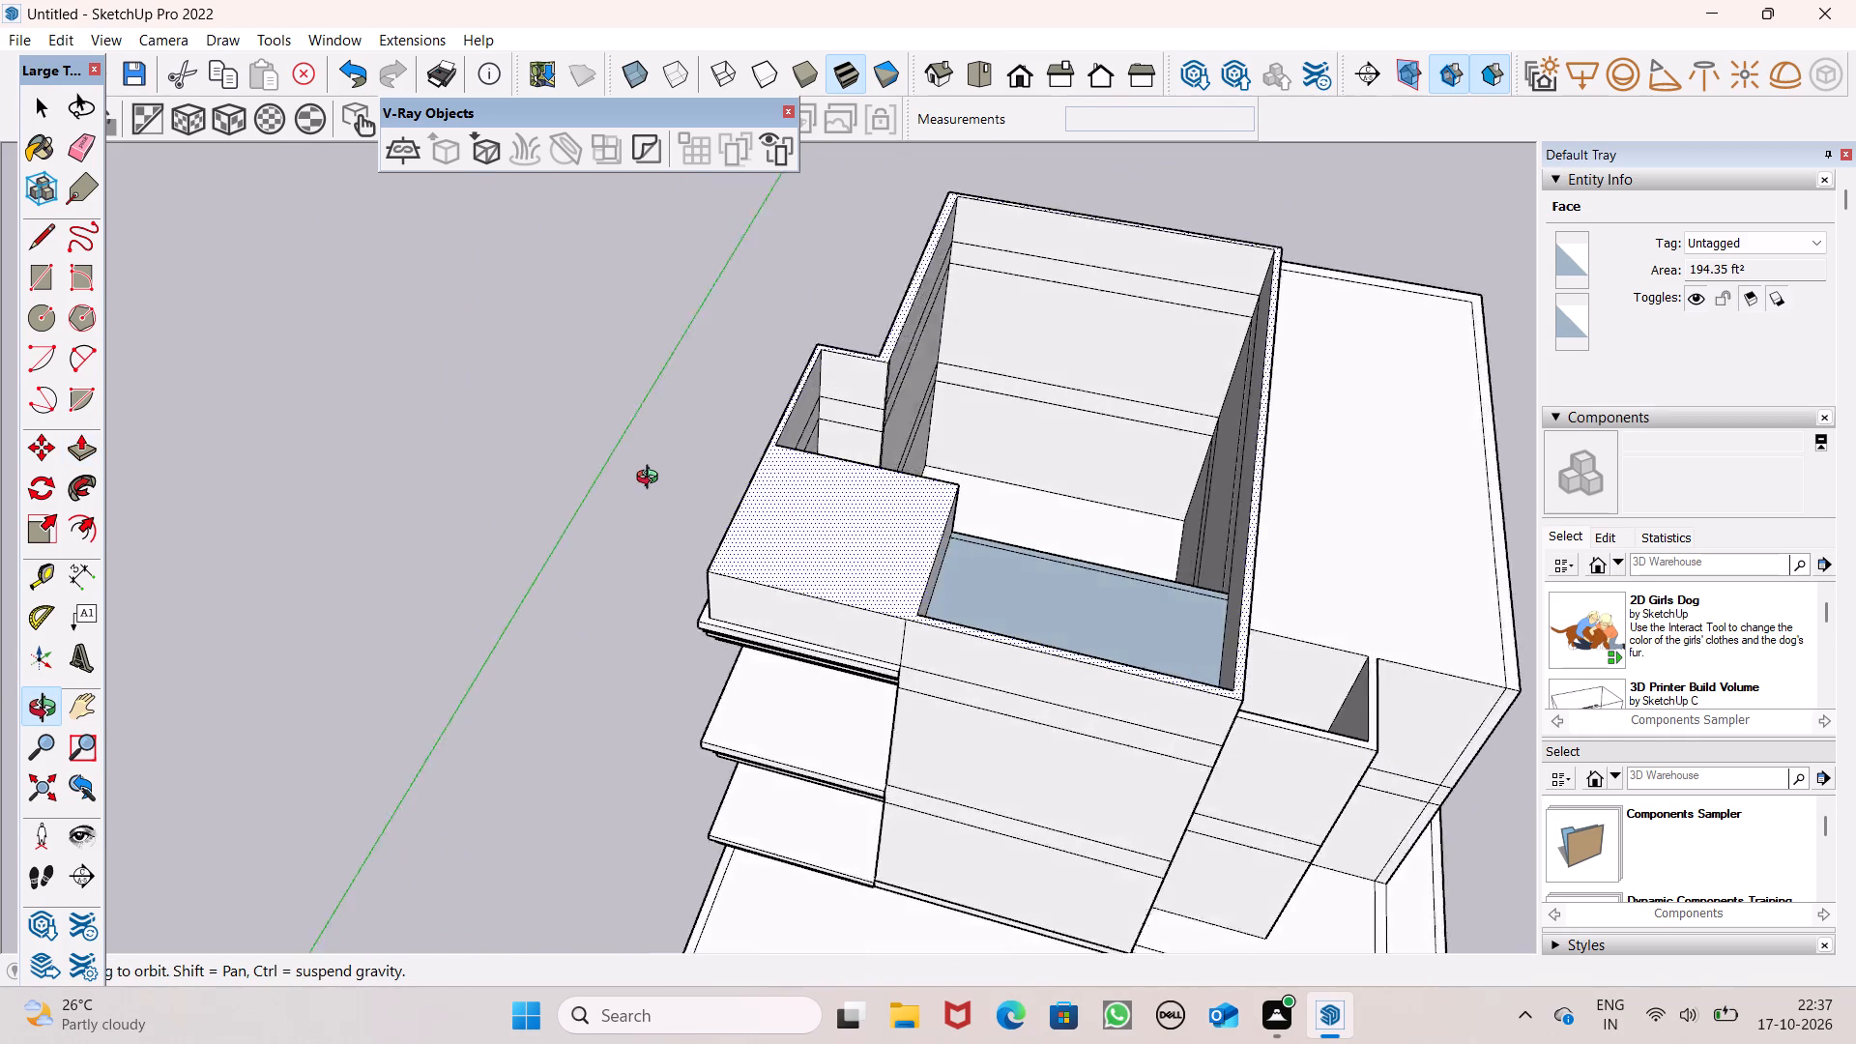
middle_drag(652, 479, 965, 451)
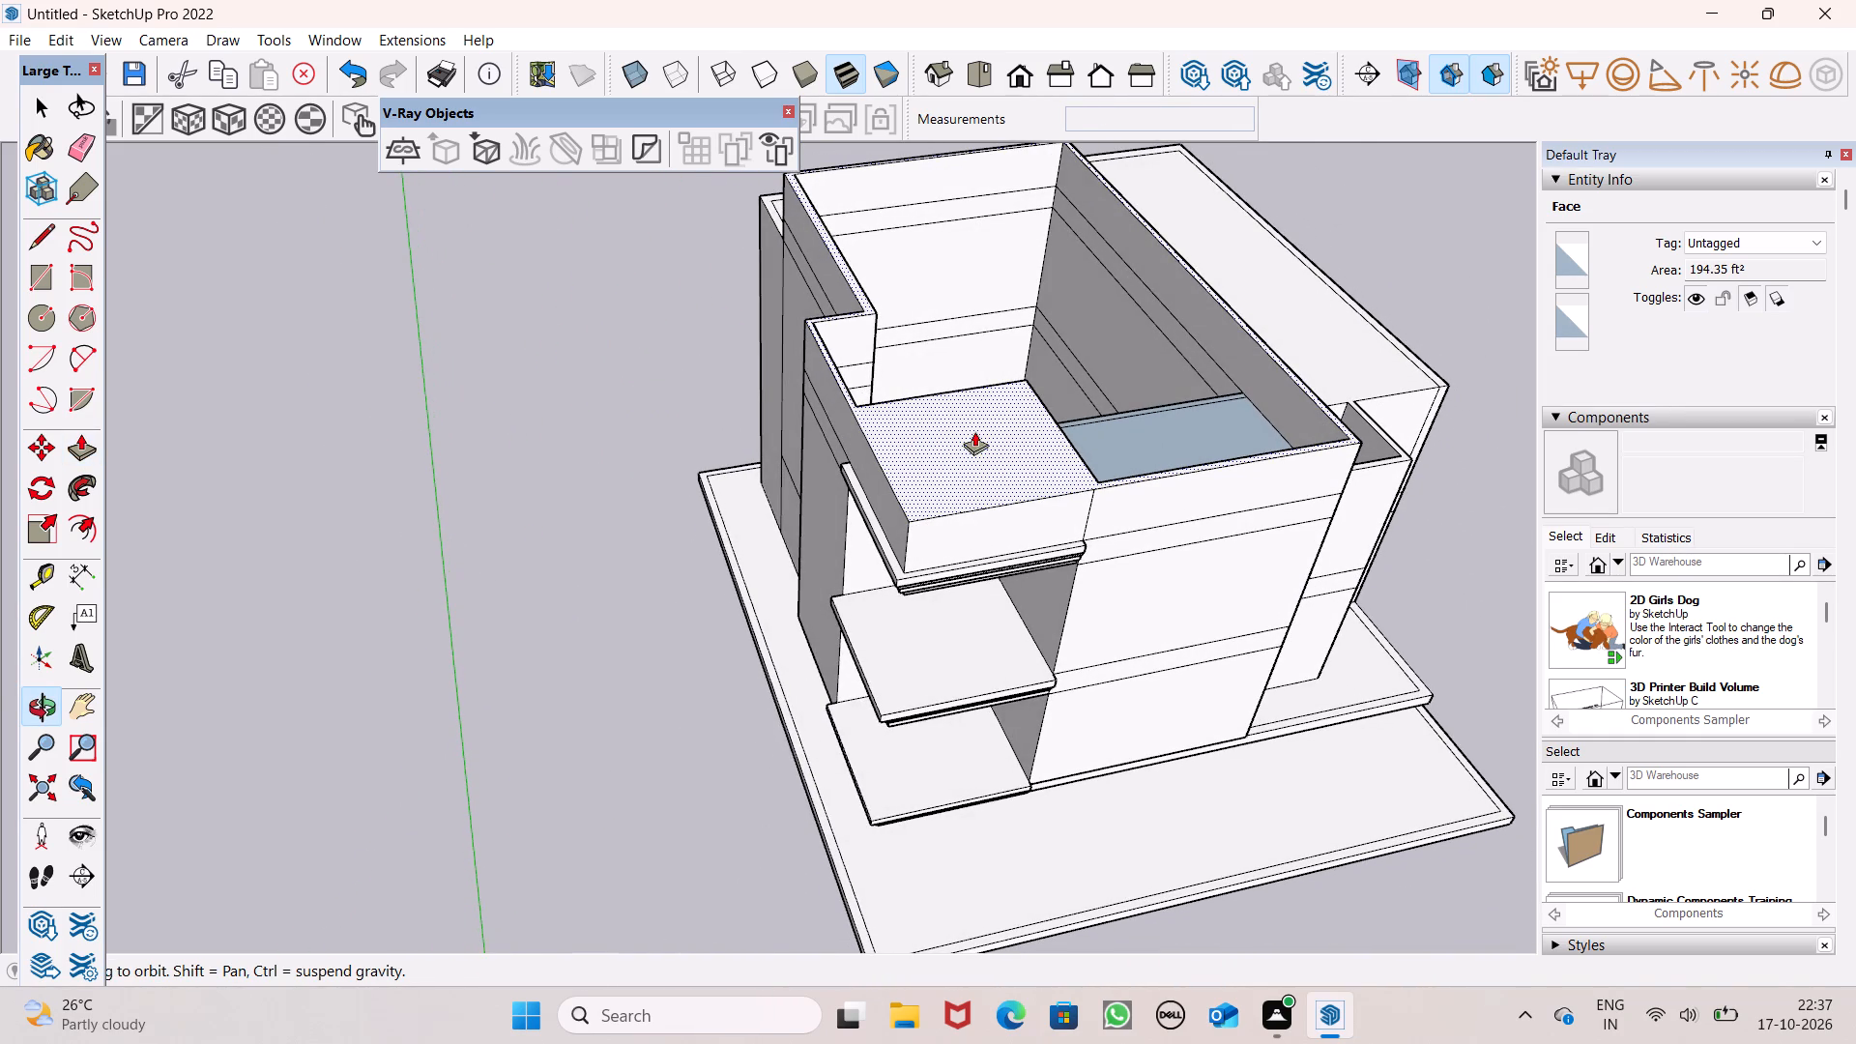
middle_drag(975, 481, 970, 433)
scroll(972, 482, up, 1)
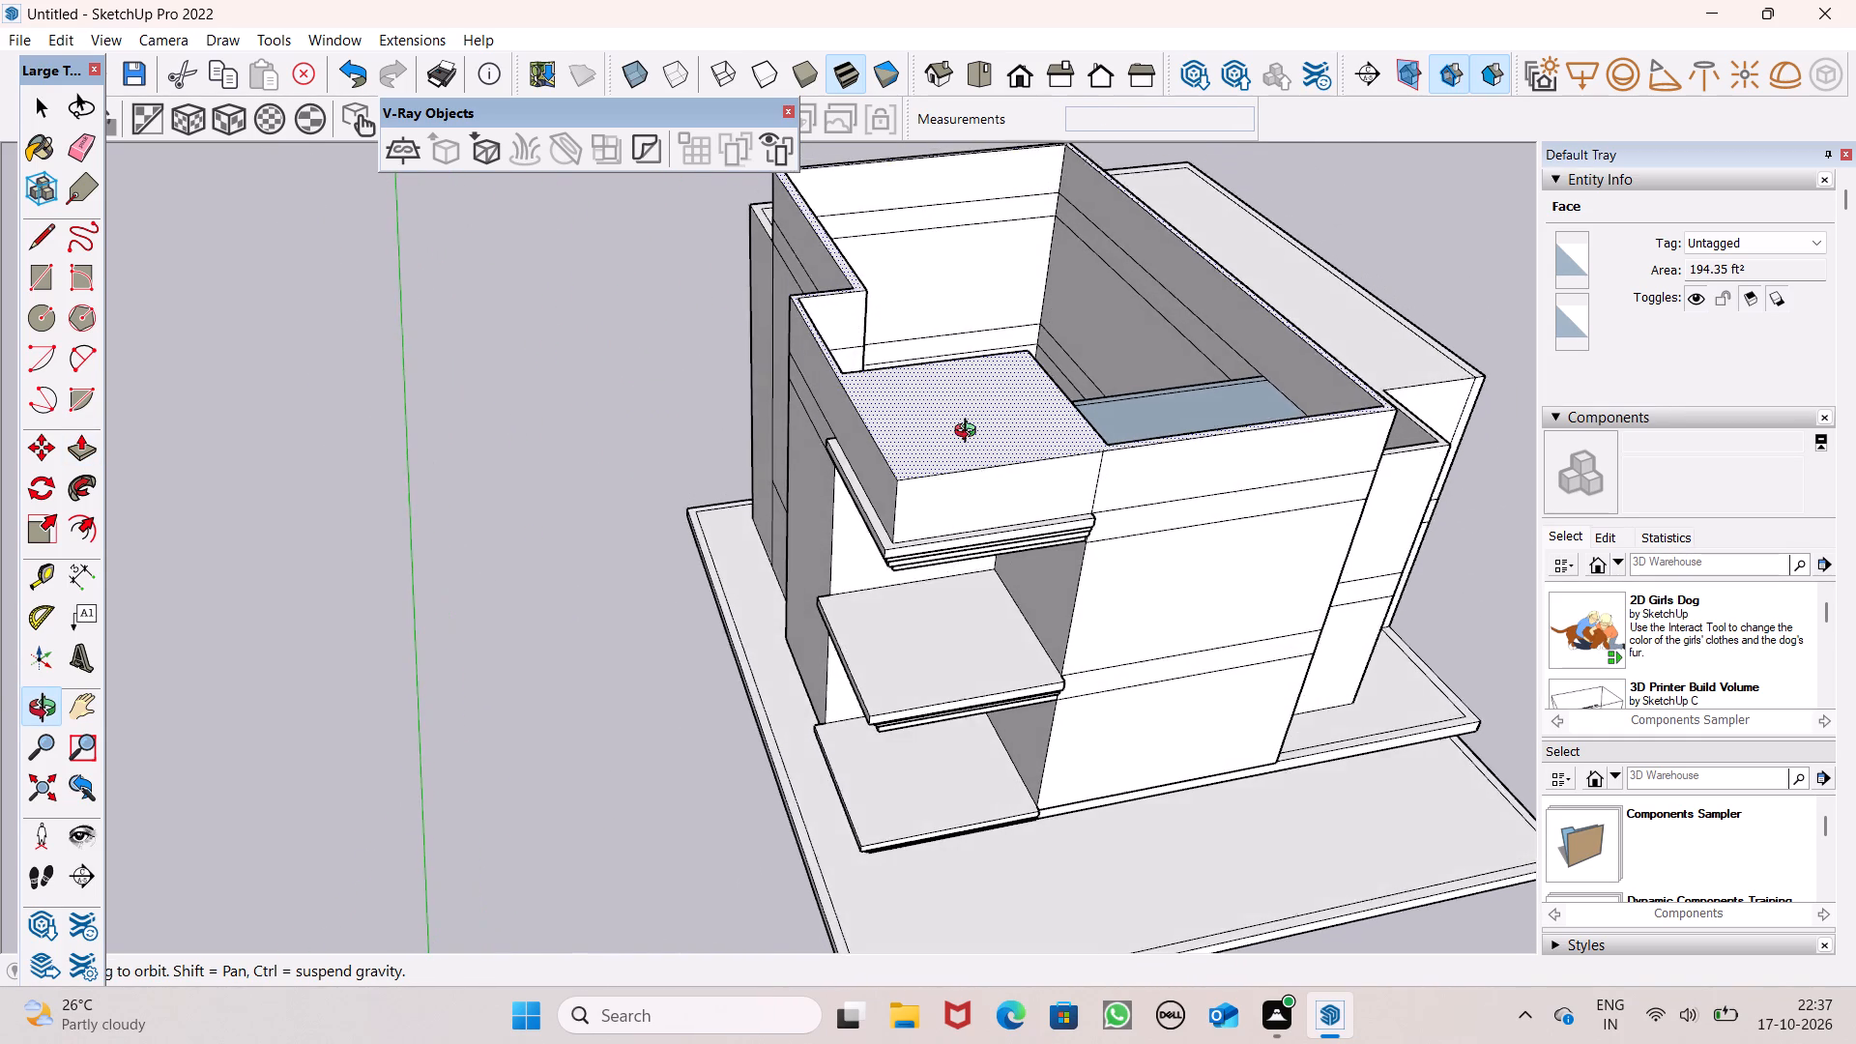
middle_drag(970, 433, 949, 416)
middle_drag(808, 399, 1032, 364)
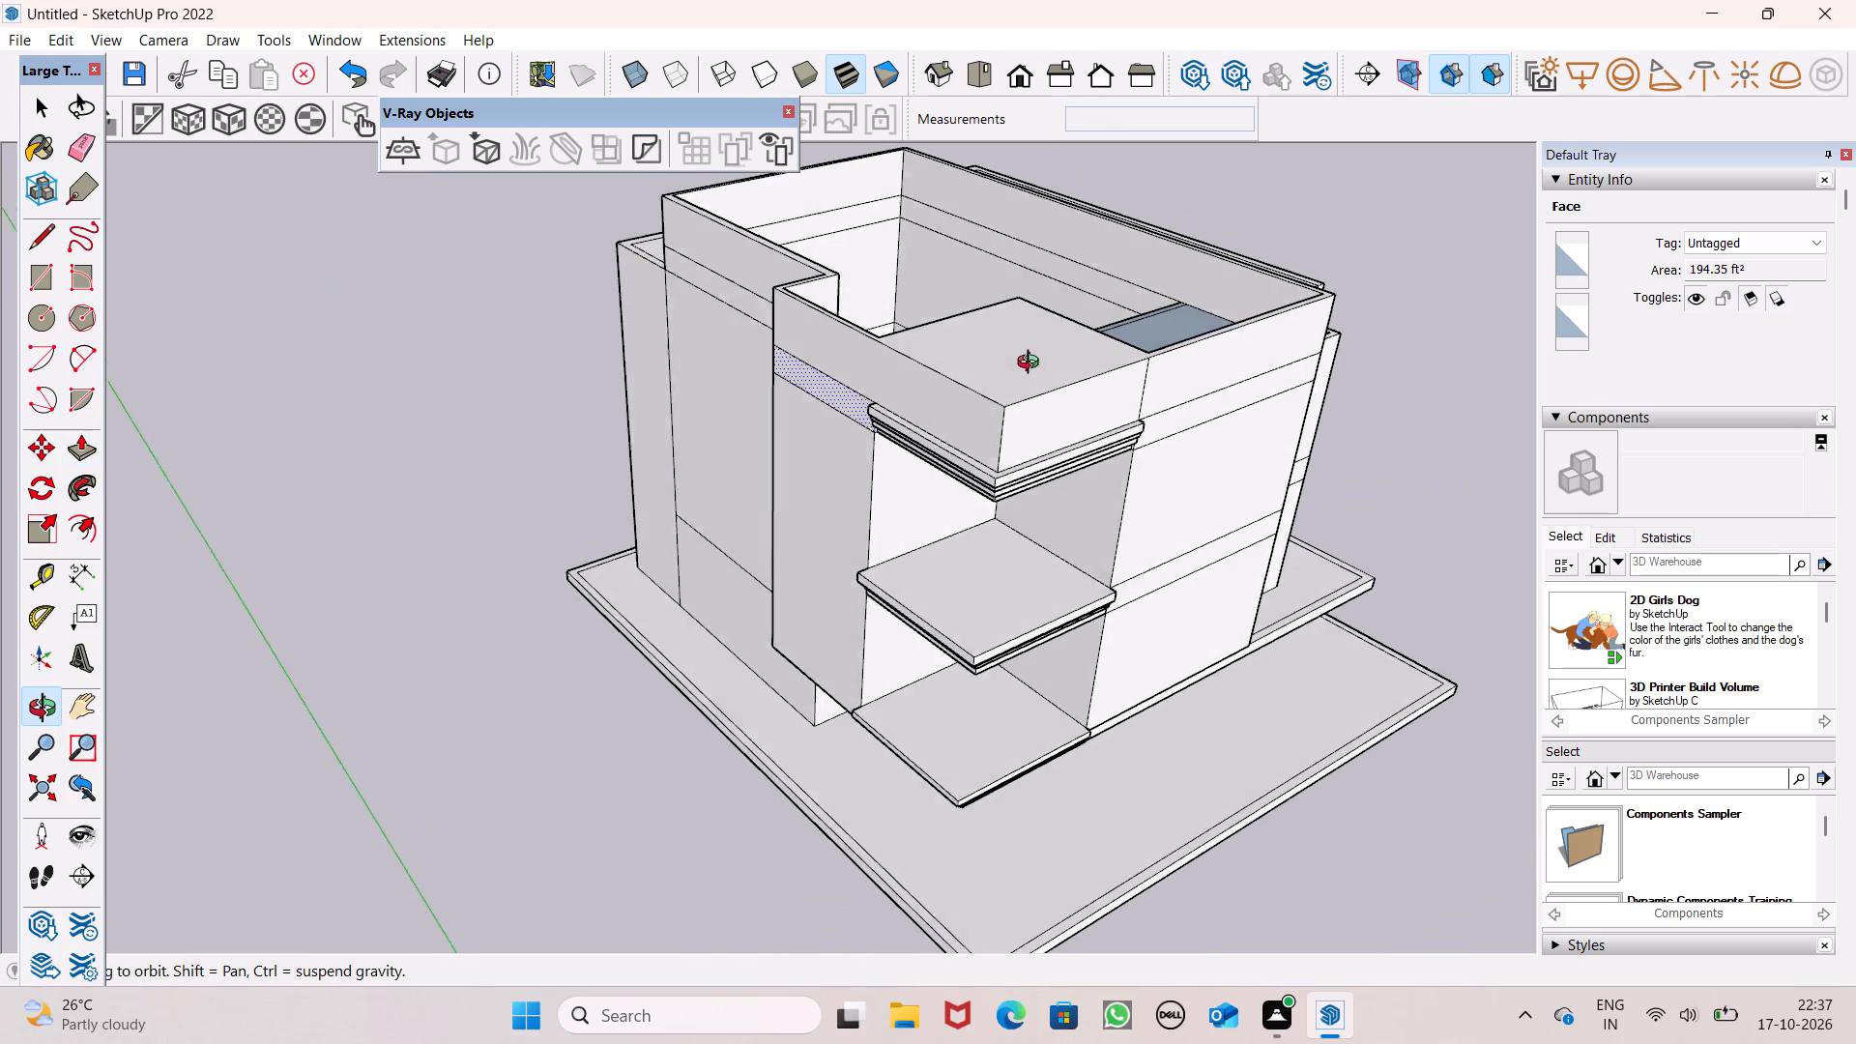
middle_drag(1032, 364, 1060, 344)
scroll(971, 372, up, 4)
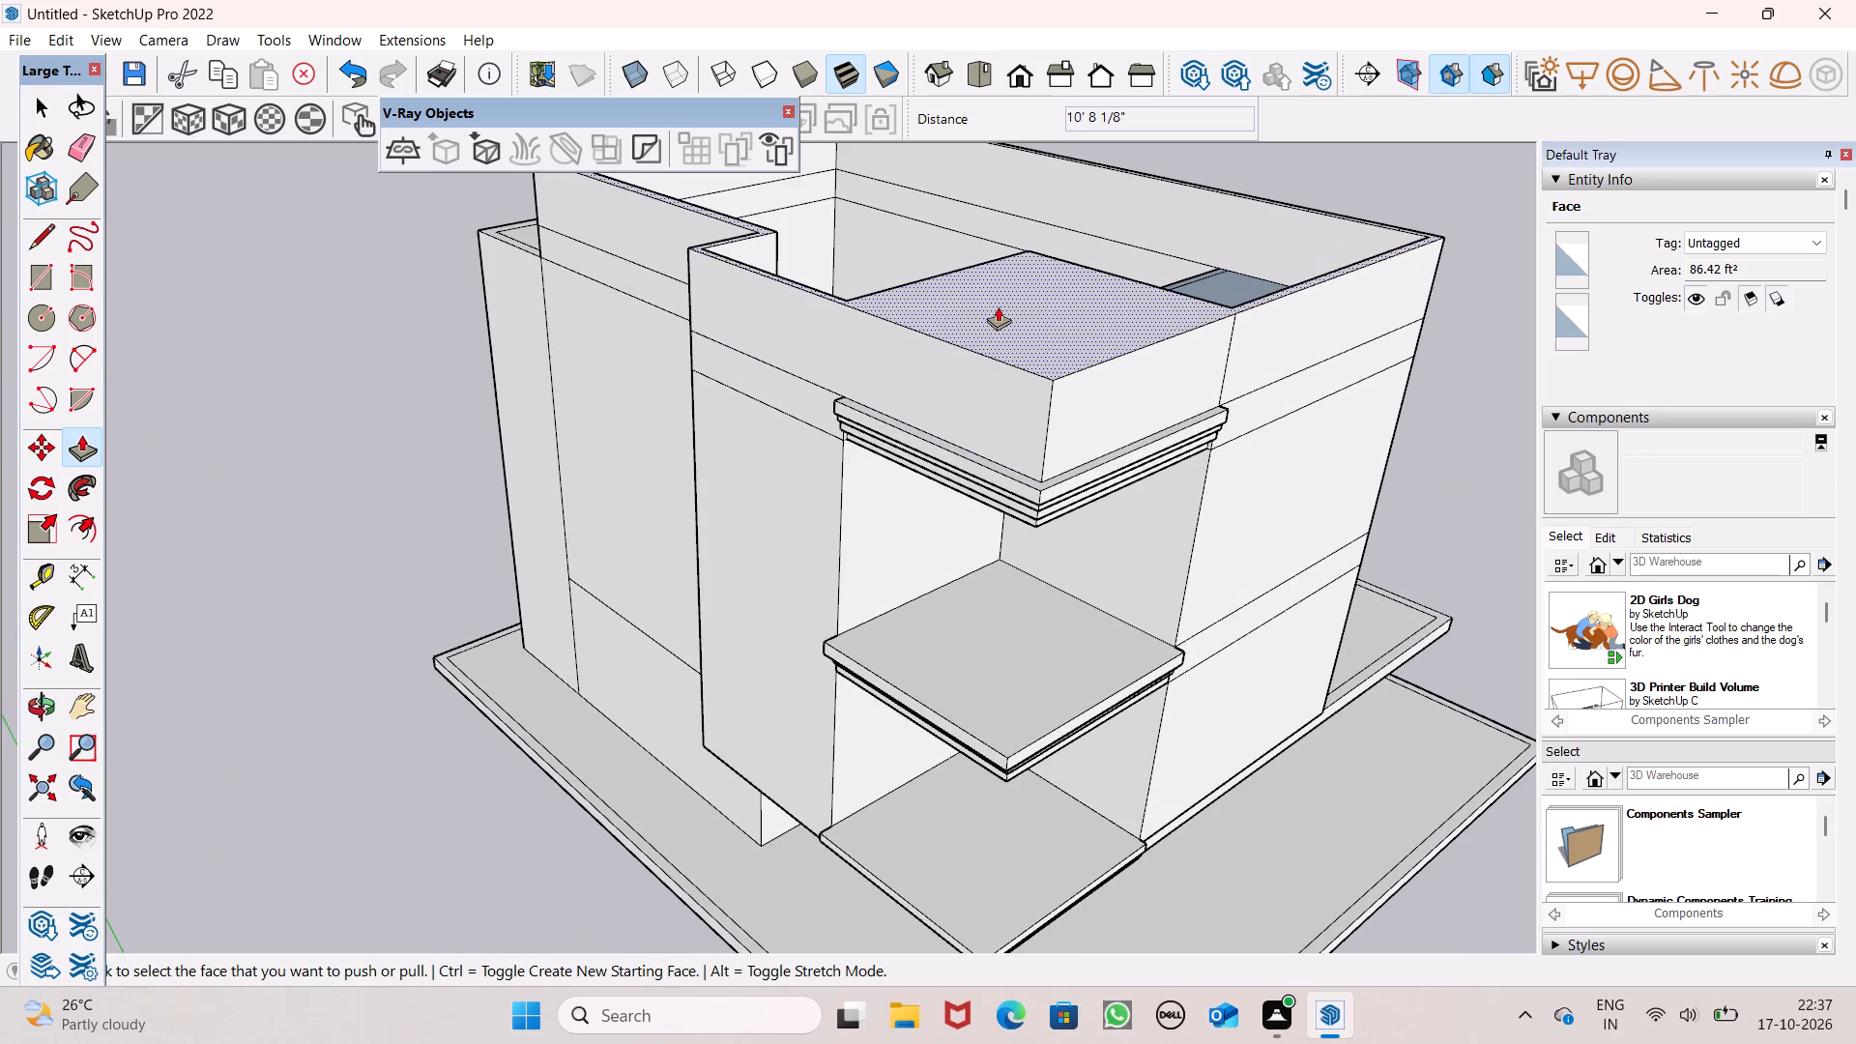
middle_drag(981, 364, 1397, 232)
scroll(1209, 303, up, 1)
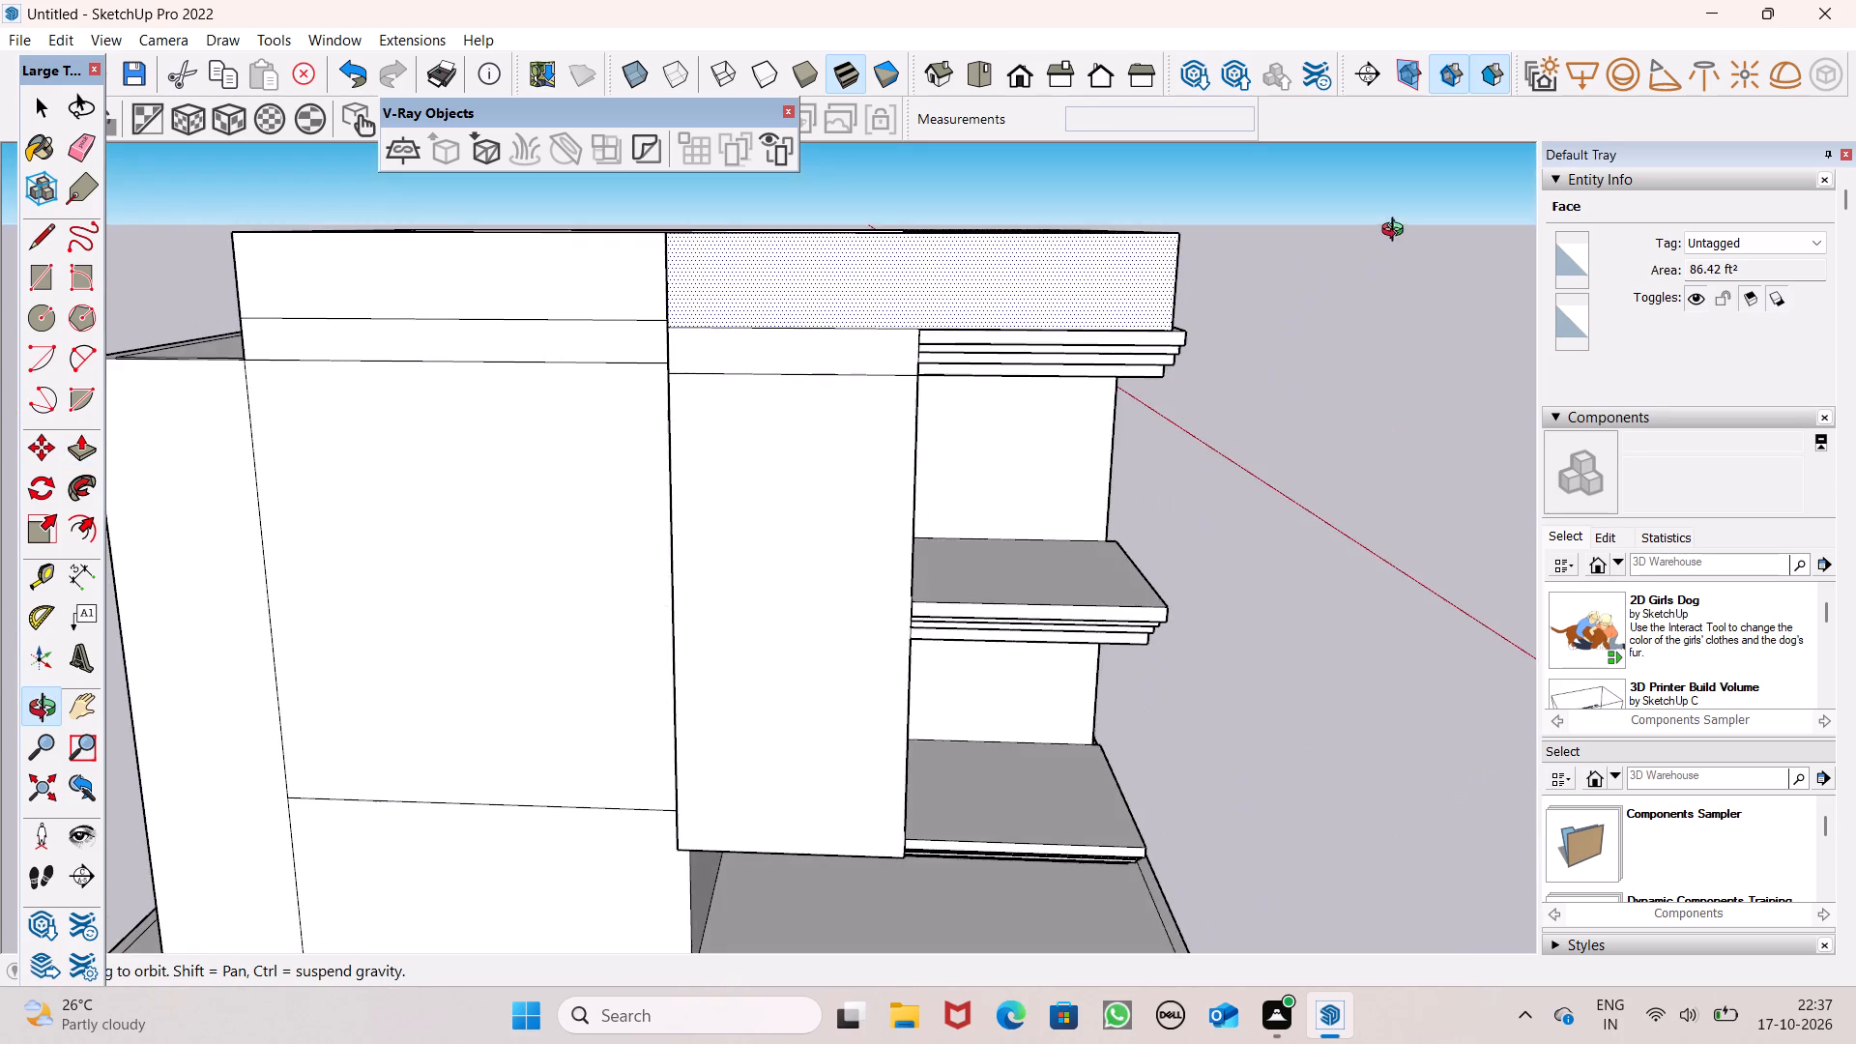
middle_drag(1397, 232, 1123, 319)
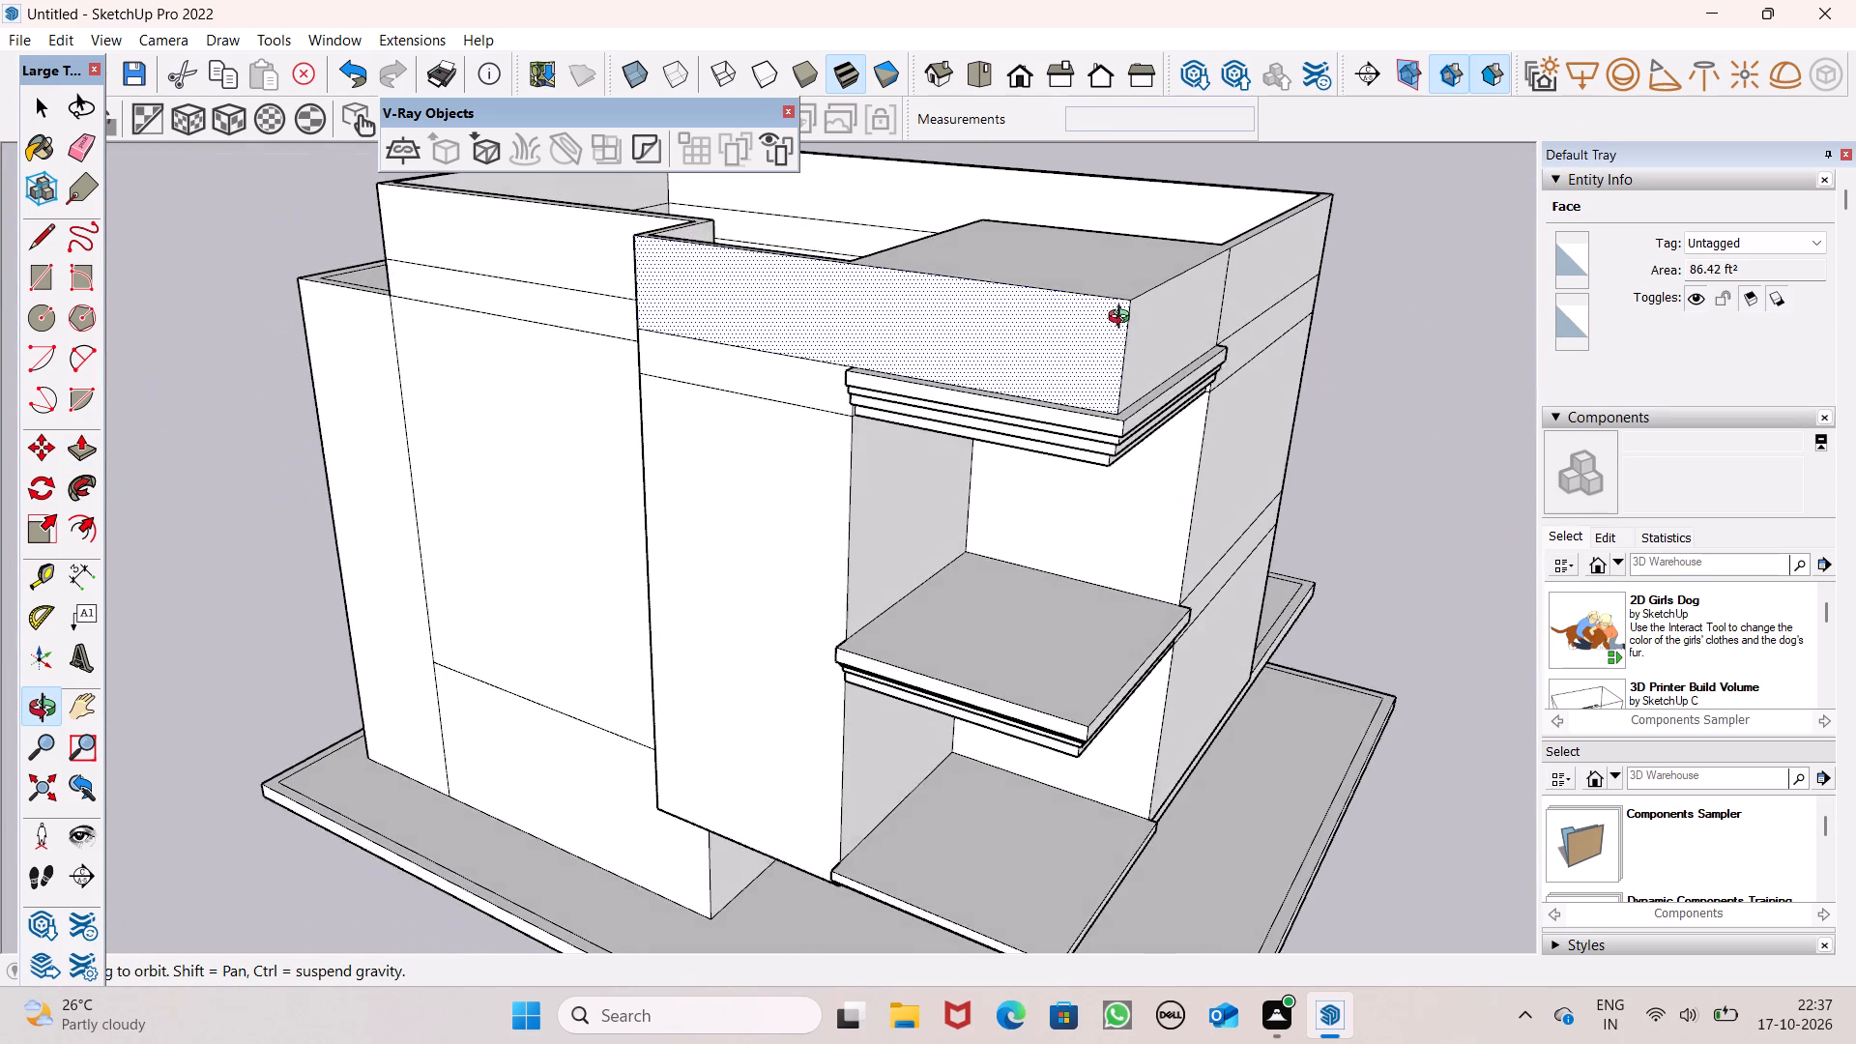
middle_drag(1123, 319, 1122, 319)
scroll(1111, 314, down, 3)
middle_drag(1168, 369, 967, 644)
scroll(1006, 477, down, 1)
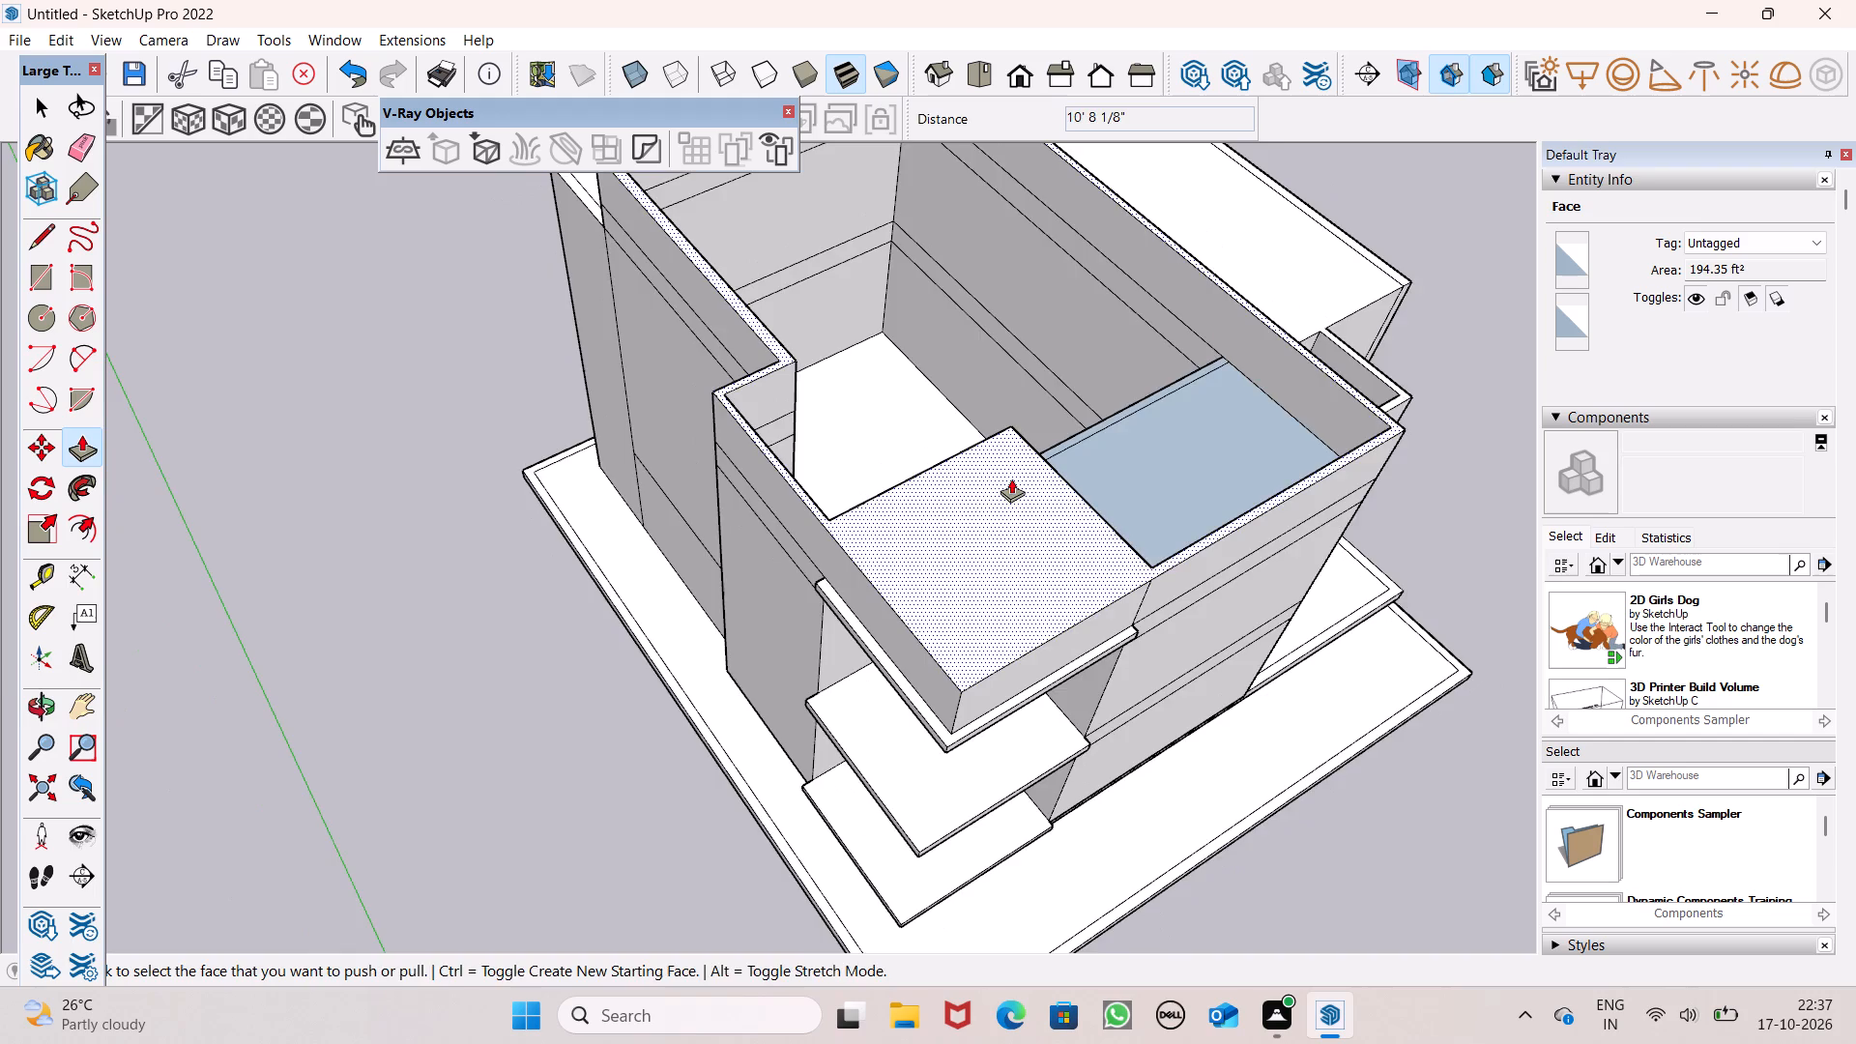
middle_drag(1000, 496, 938, 525)
scroll(949, 451, up, 1)
middle_drag(900, 502, 852, 537)
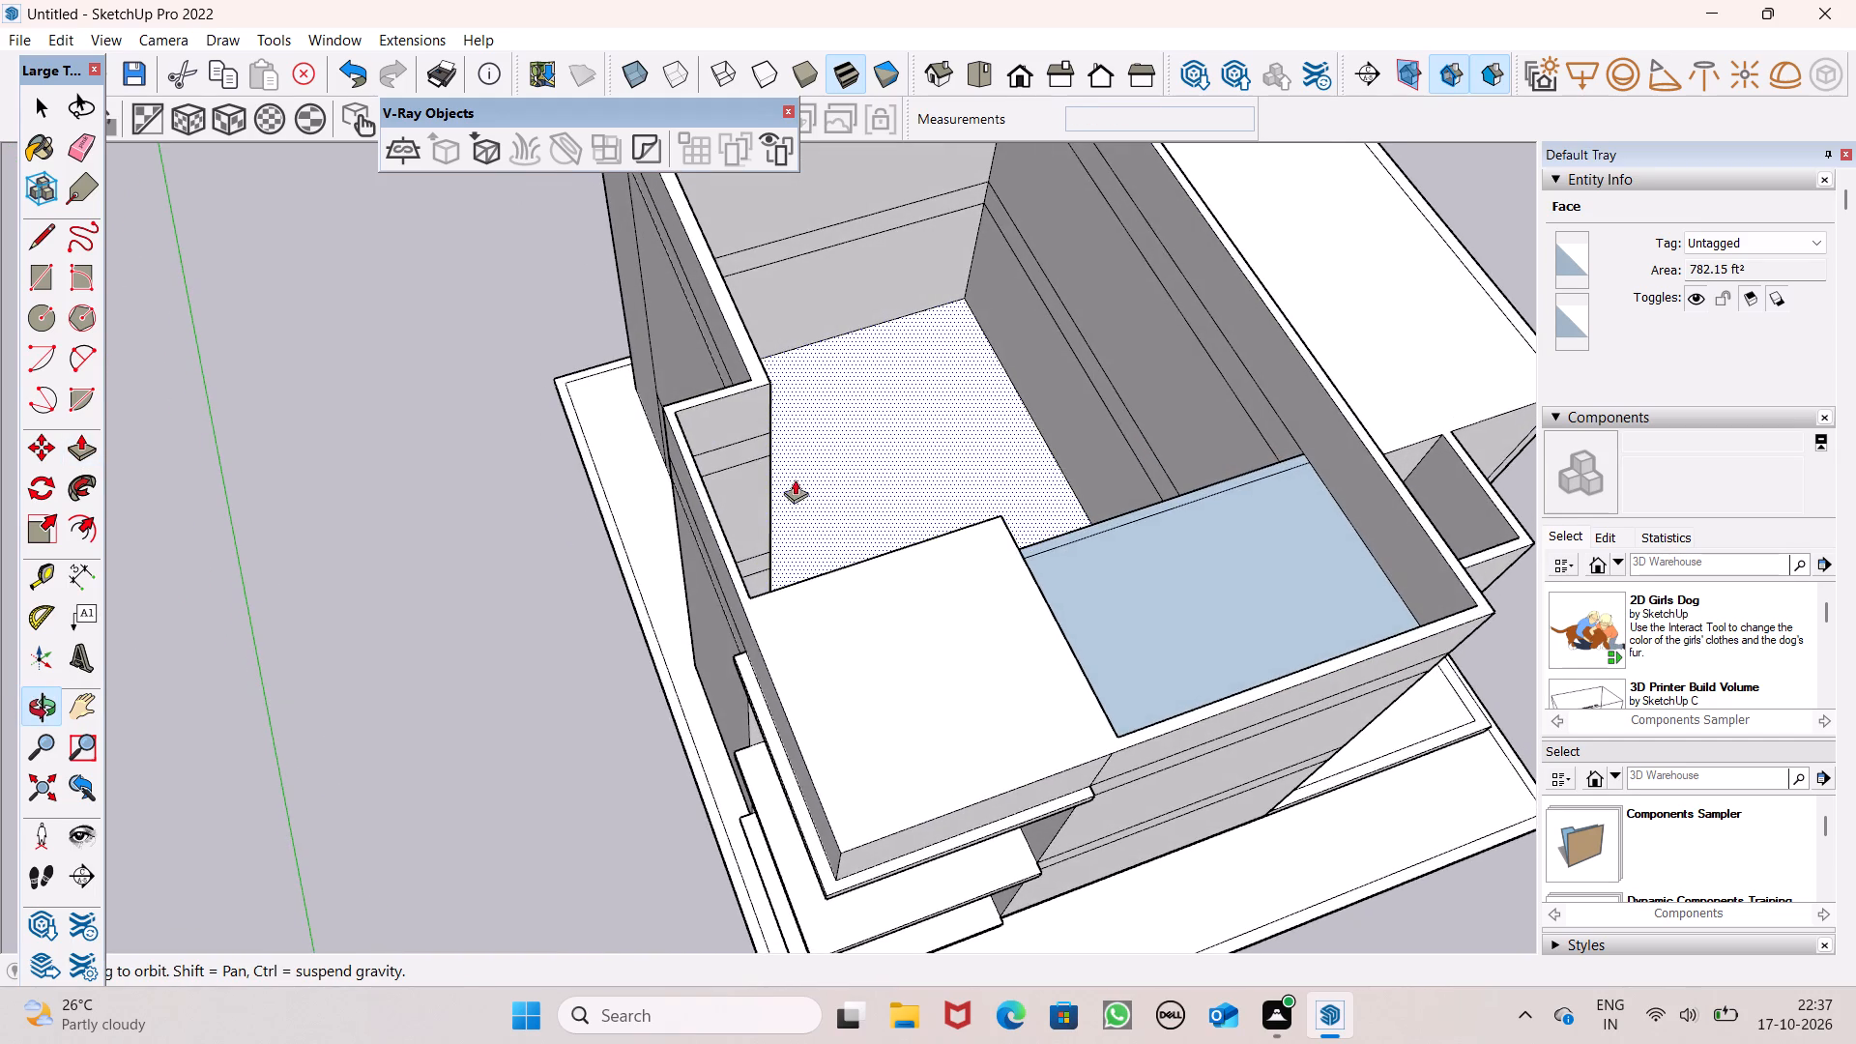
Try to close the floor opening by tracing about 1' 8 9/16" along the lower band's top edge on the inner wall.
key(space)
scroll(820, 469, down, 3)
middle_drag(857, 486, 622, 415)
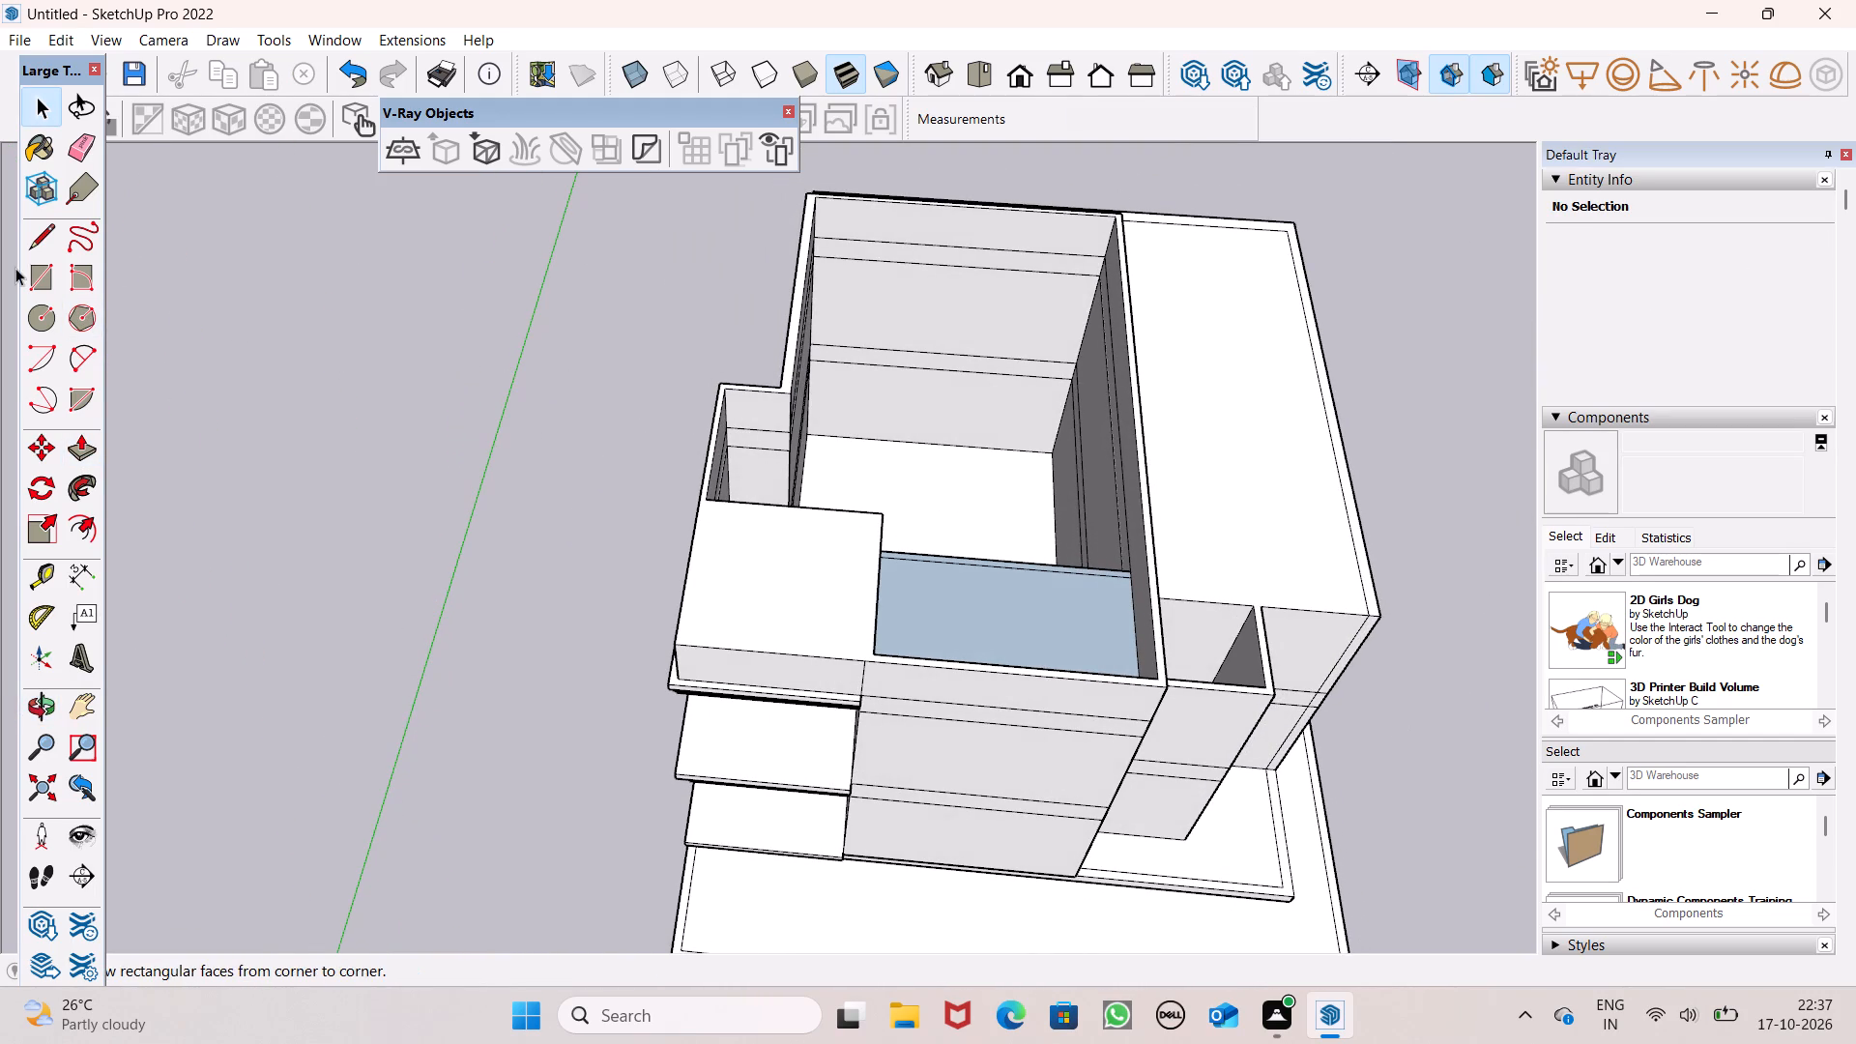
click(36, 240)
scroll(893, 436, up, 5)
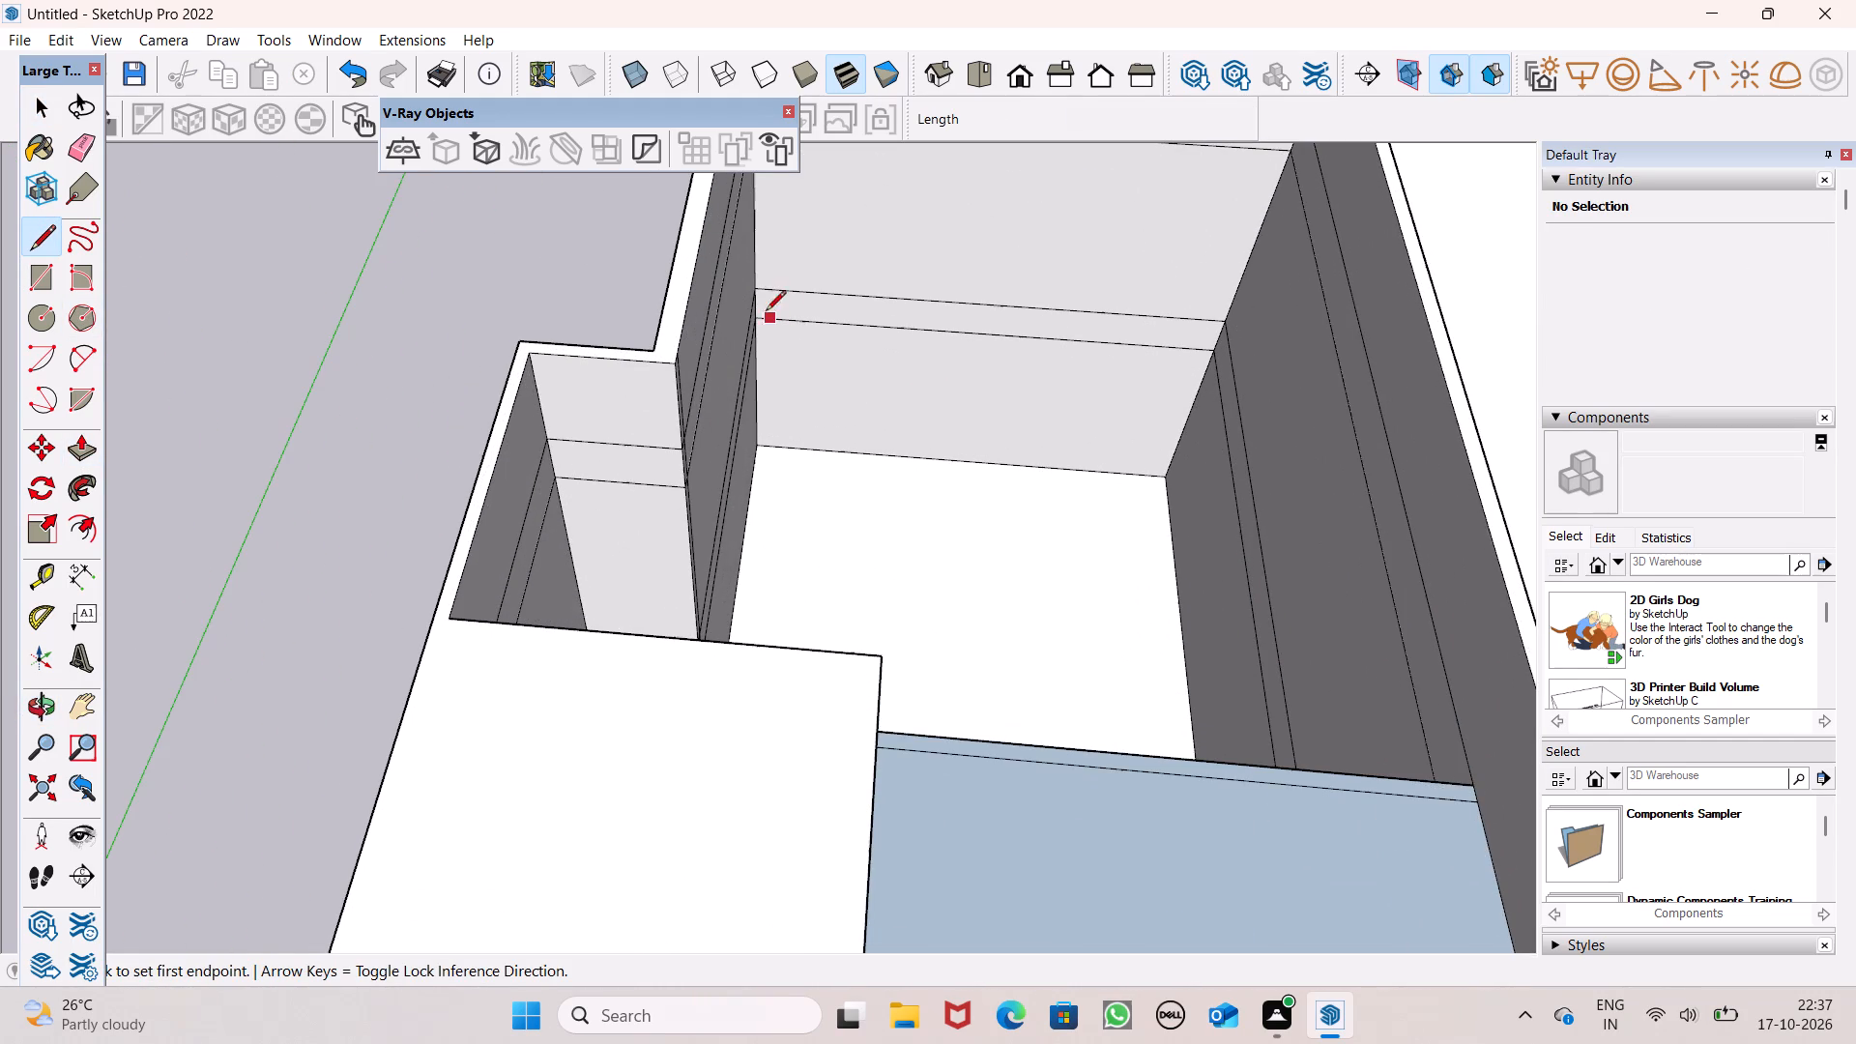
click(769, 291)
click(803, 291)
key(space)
Examine the open rooftop, inner wall bands and corner balcony side from above and several sides.
scroll(970, 452, down, 3)
middle_drag(705, 502, 1345, 494)
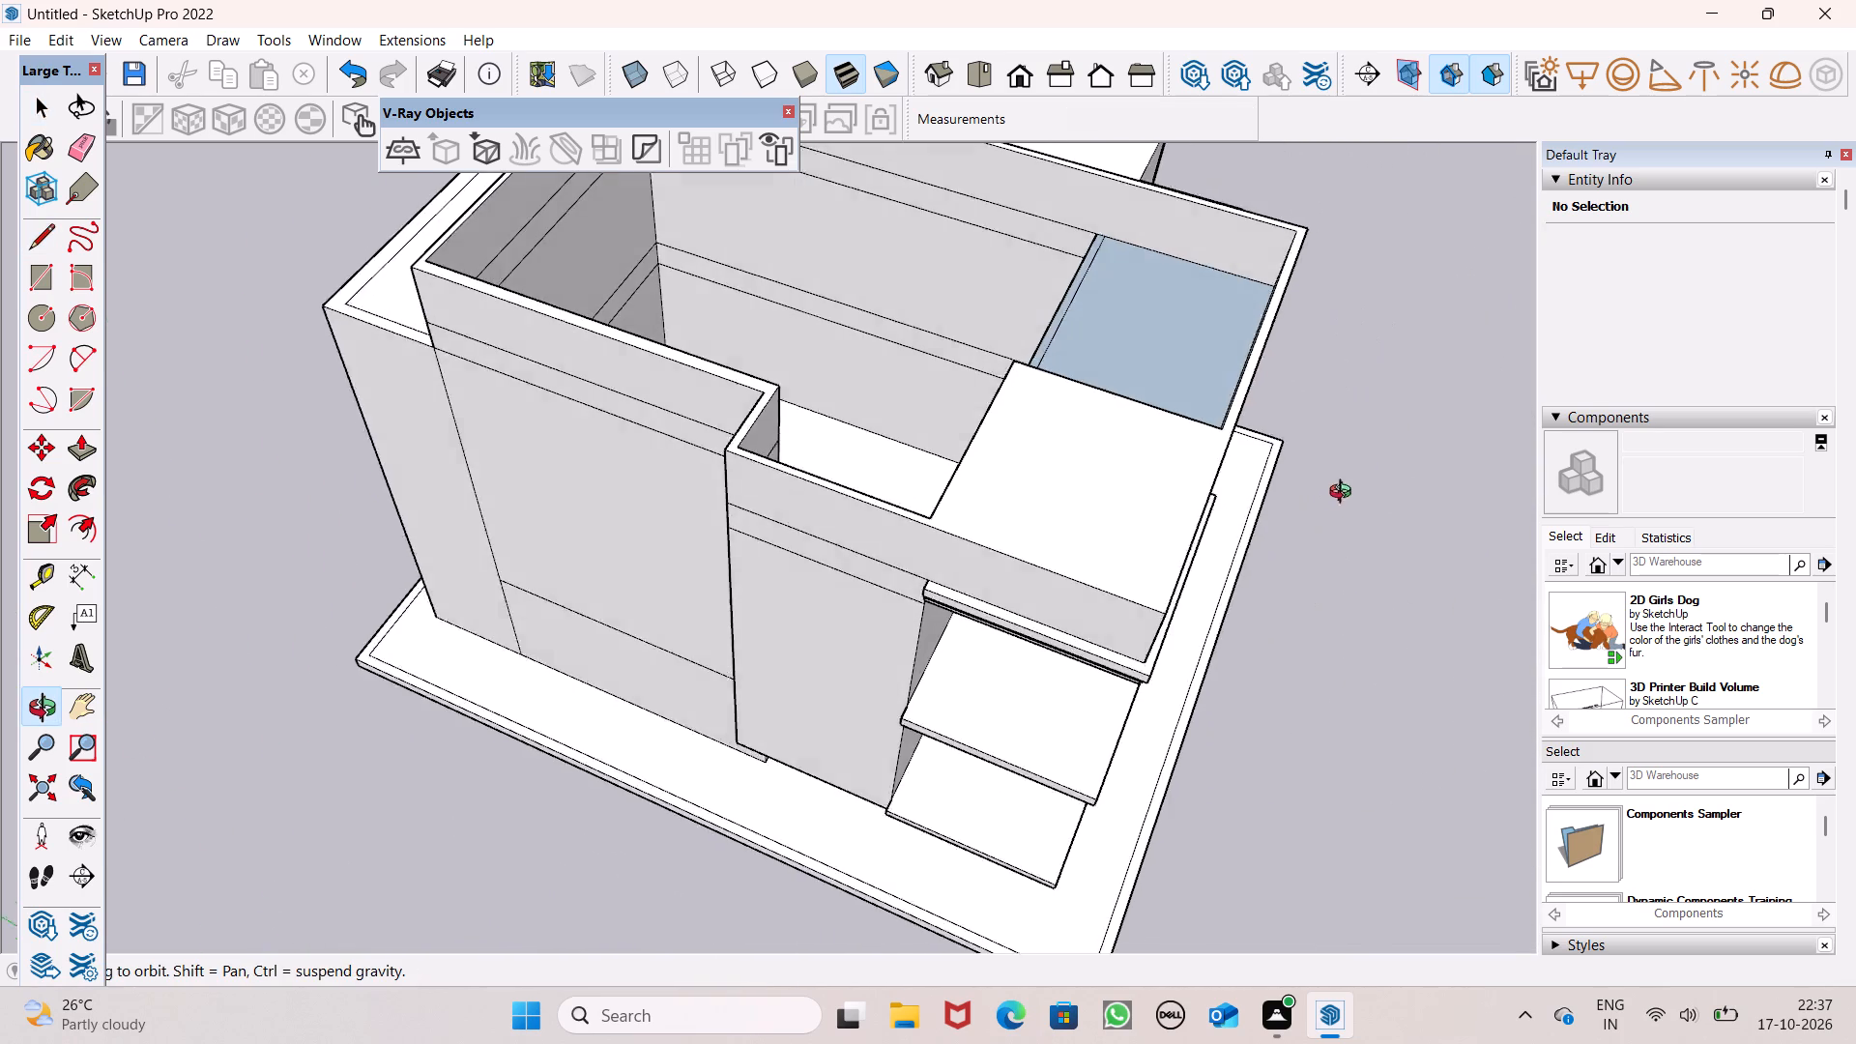
middle_drag(1345, 494, 1348, 490)
scroll(749, 479, down, 4)
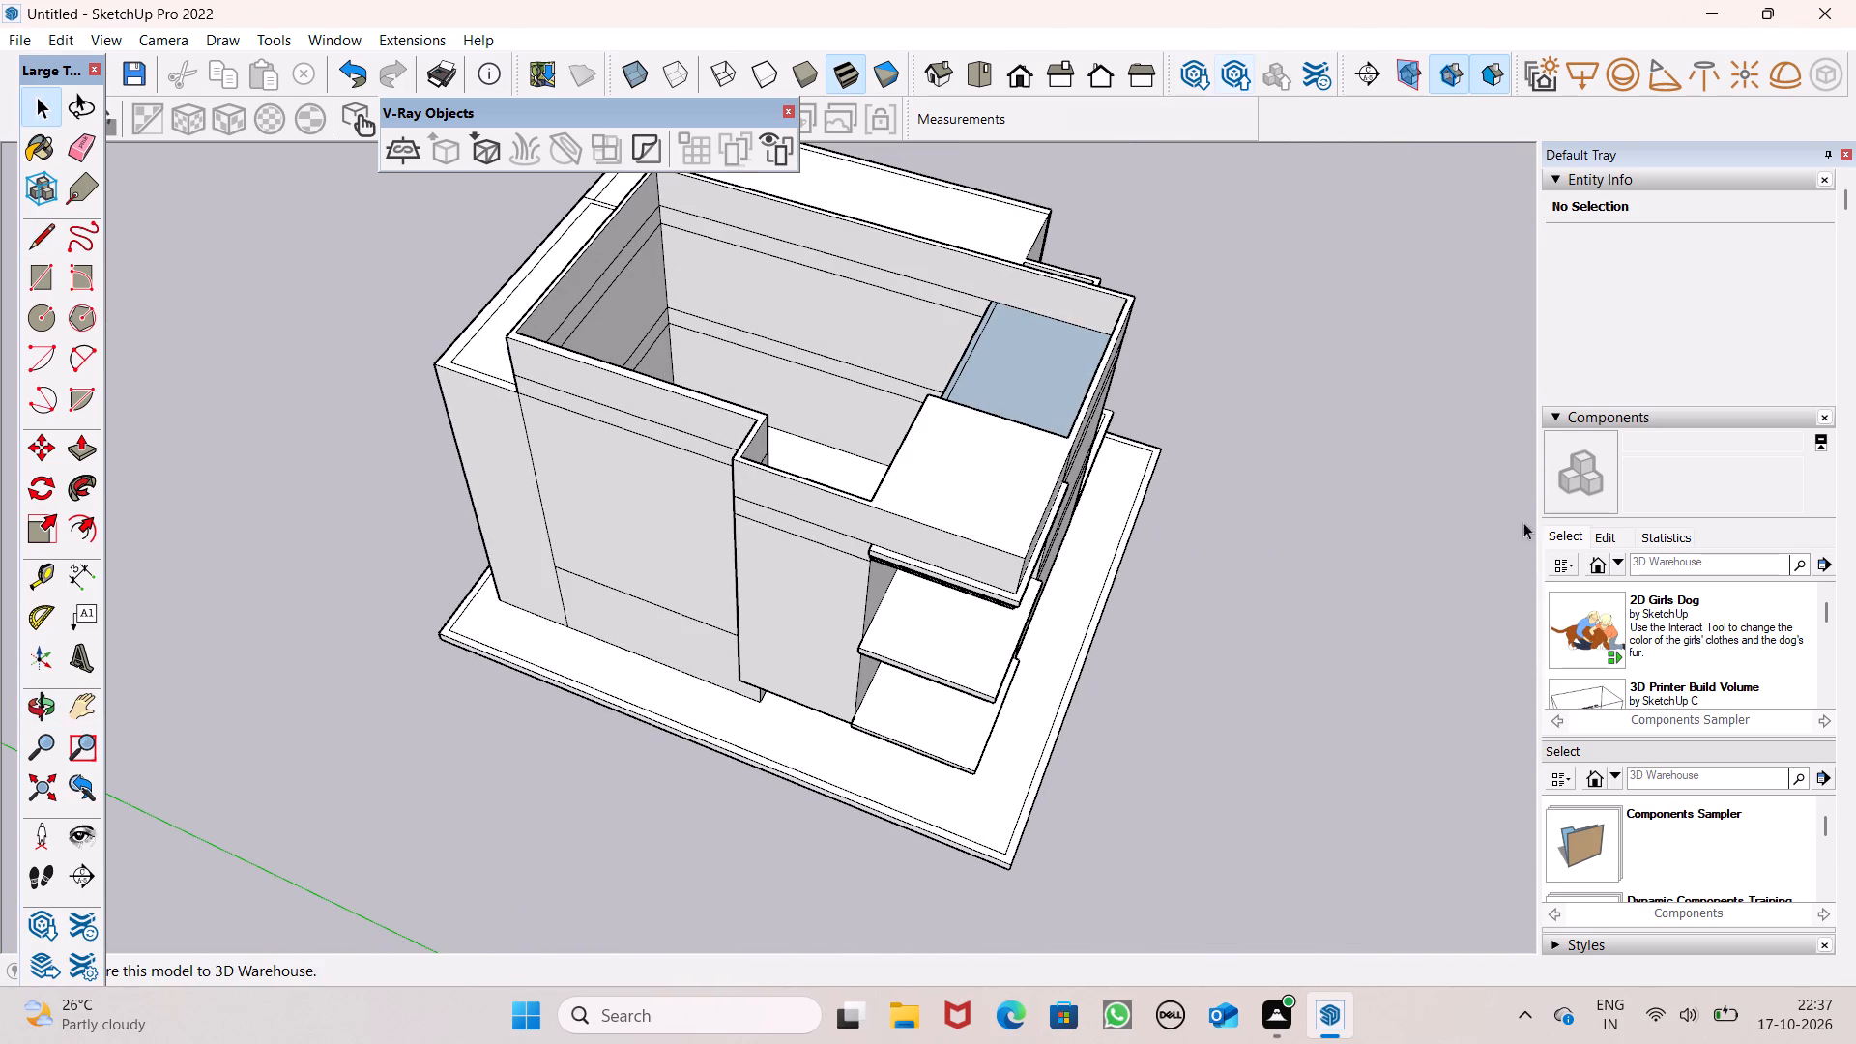
scroll(486, 534, down, 5)
middle_drag(517, 565, 1127, 442)
scroll(999, 509, up, 1)
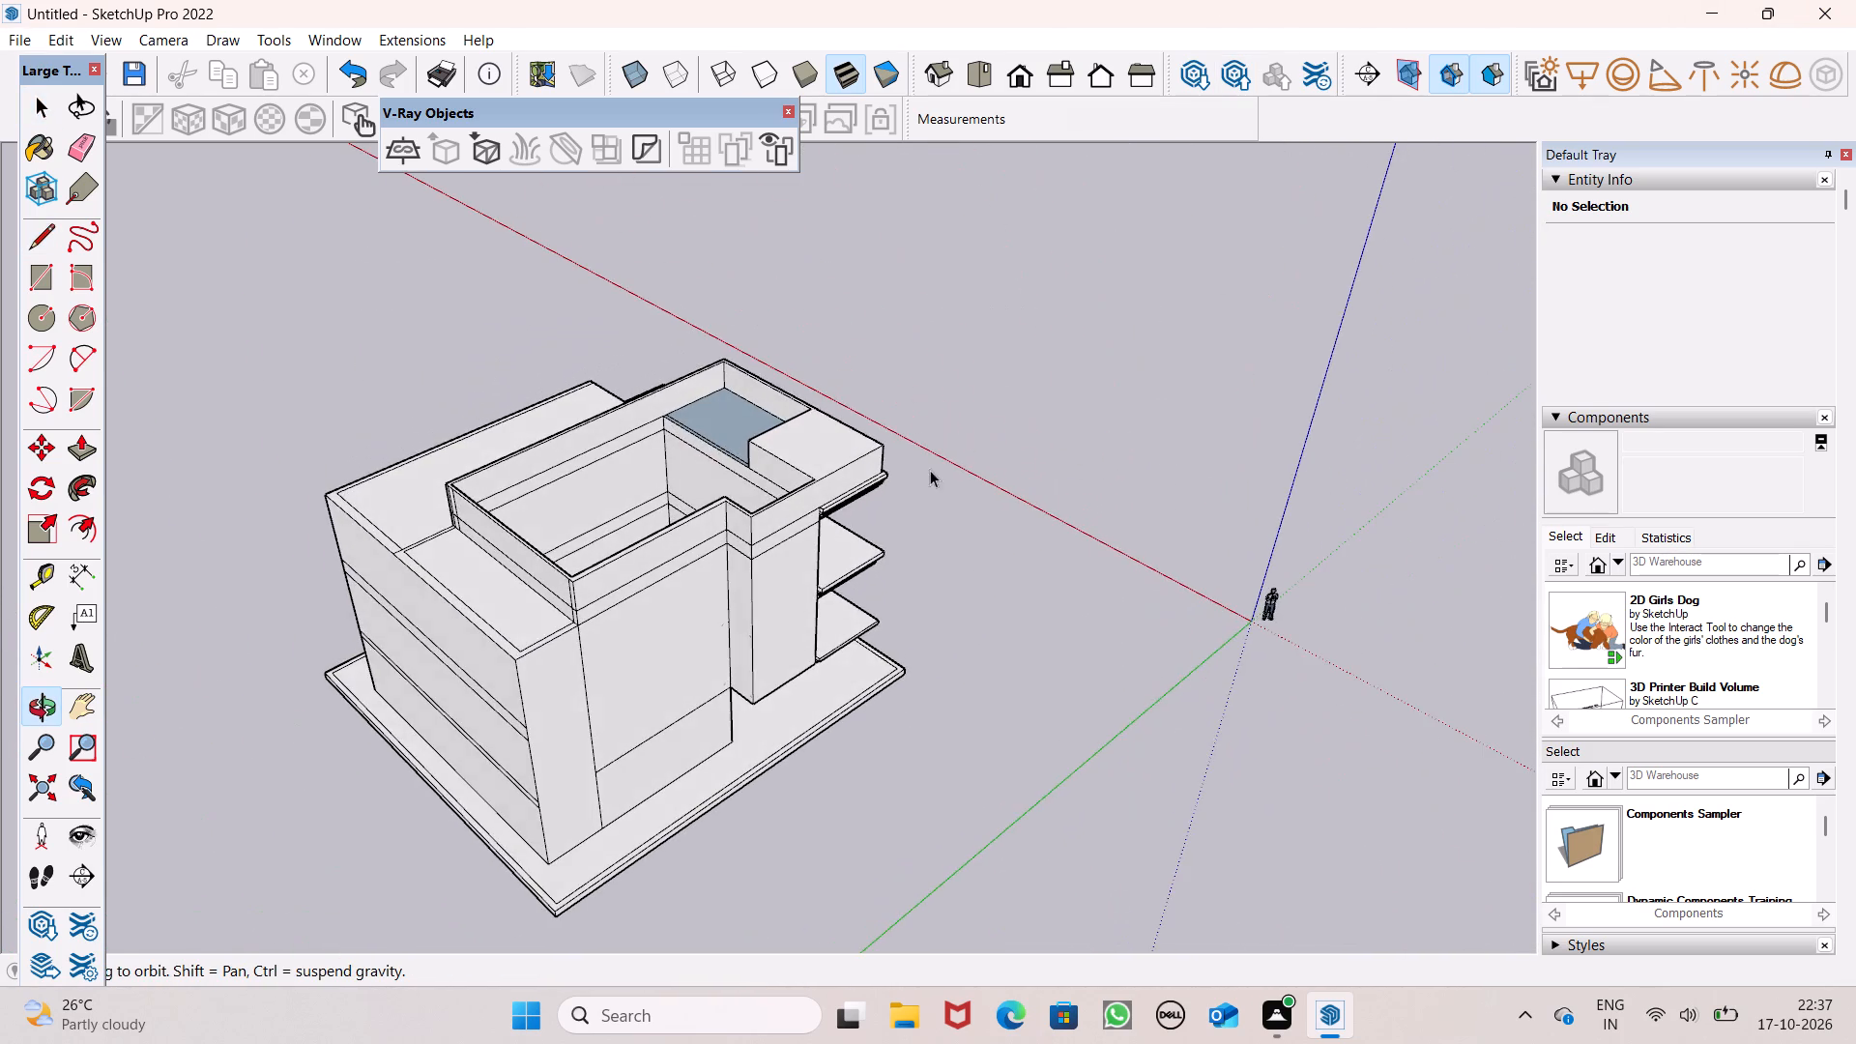
scroll(911, 437, down, 5)
middle_drag(742, 534, 806, 909)
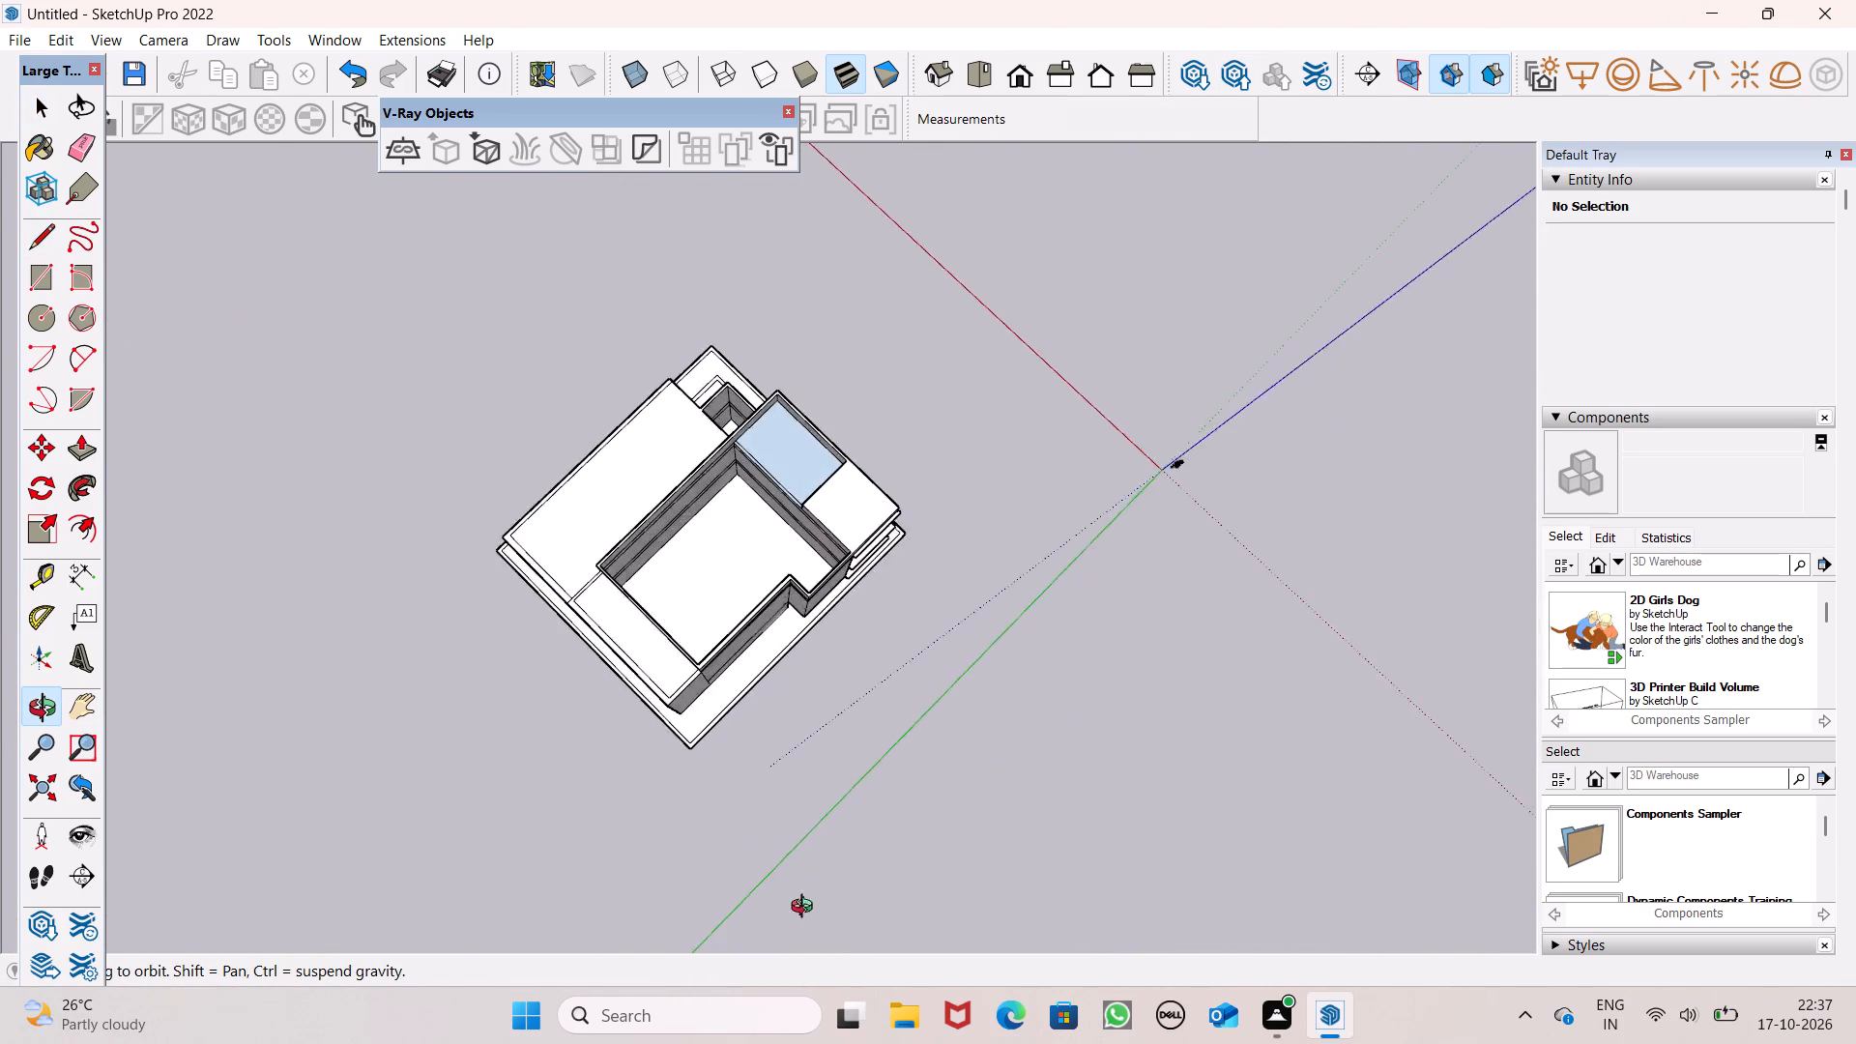
middle_drag(806, 909, 1854, 958)
scroll(1063, 618, up, 3)
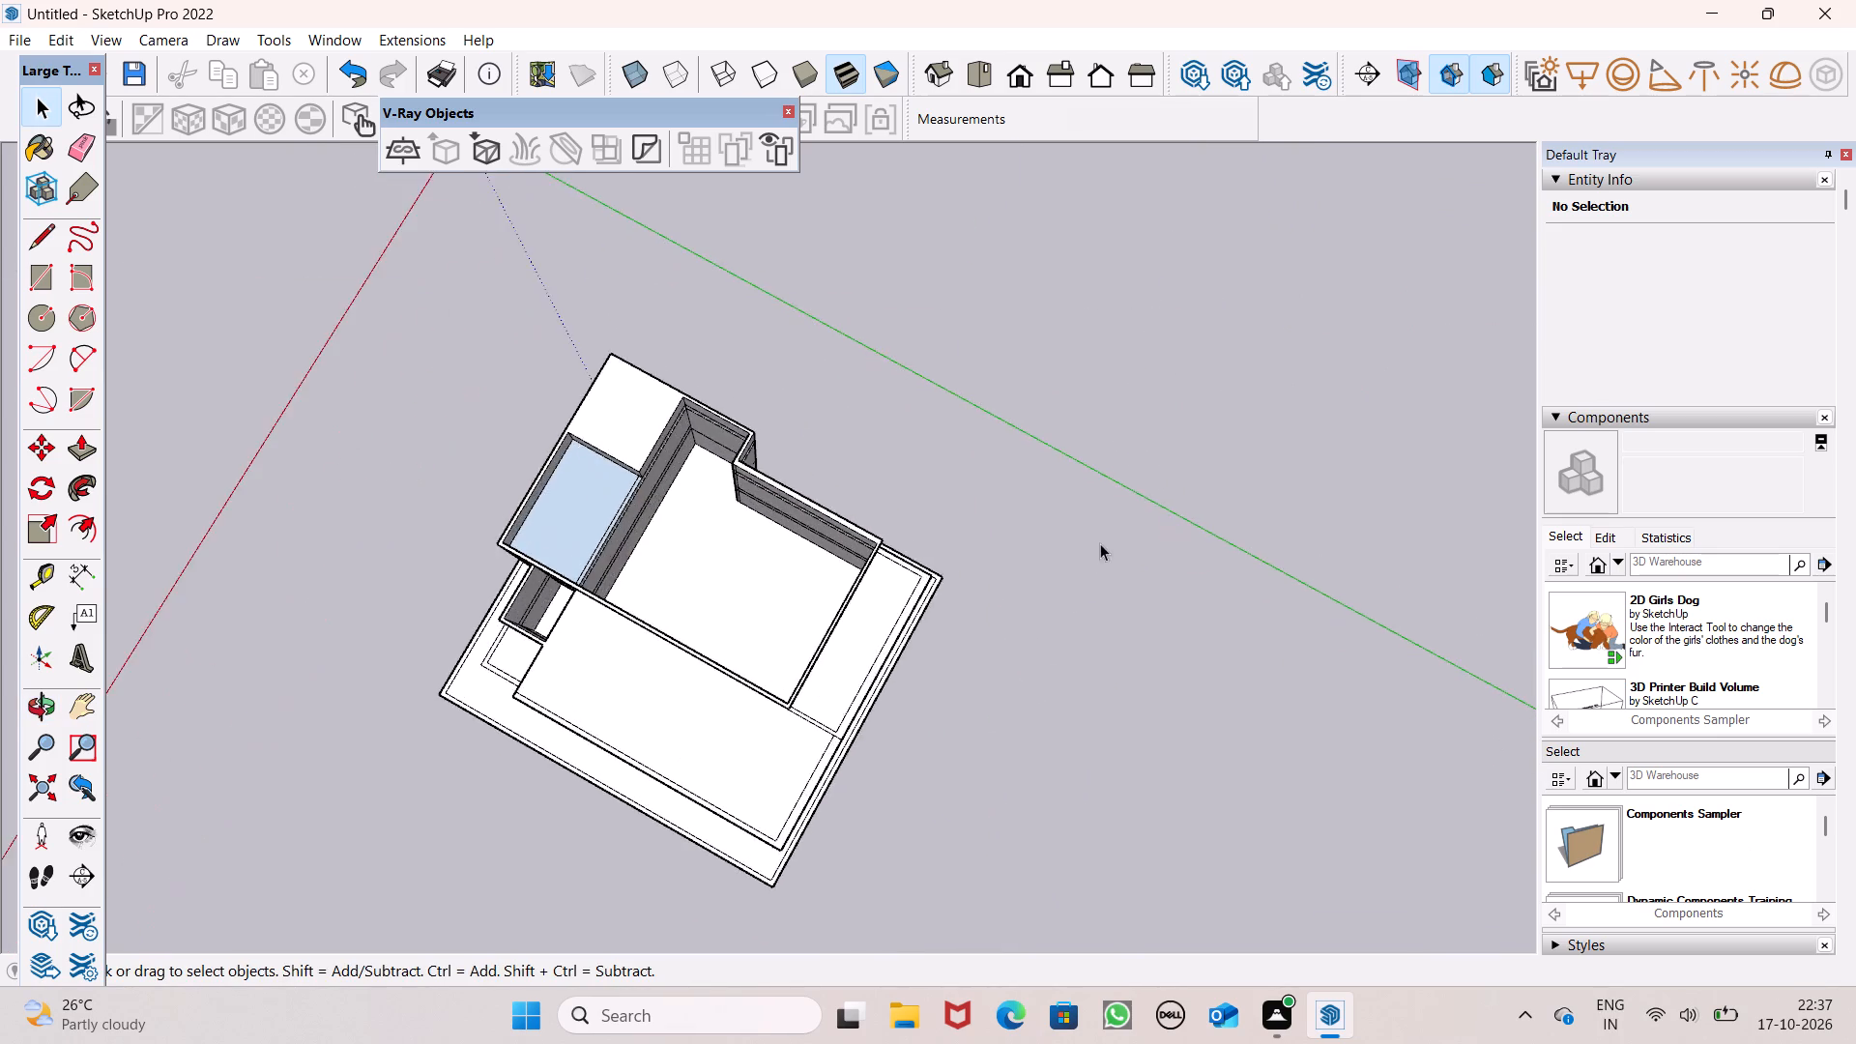
scroll(1096, 543, down, 4)
middle_drag(876, 487, 1001, 219)
scroll(796, 466, up, 4)
middle_drag(848, 506, 850, 493)
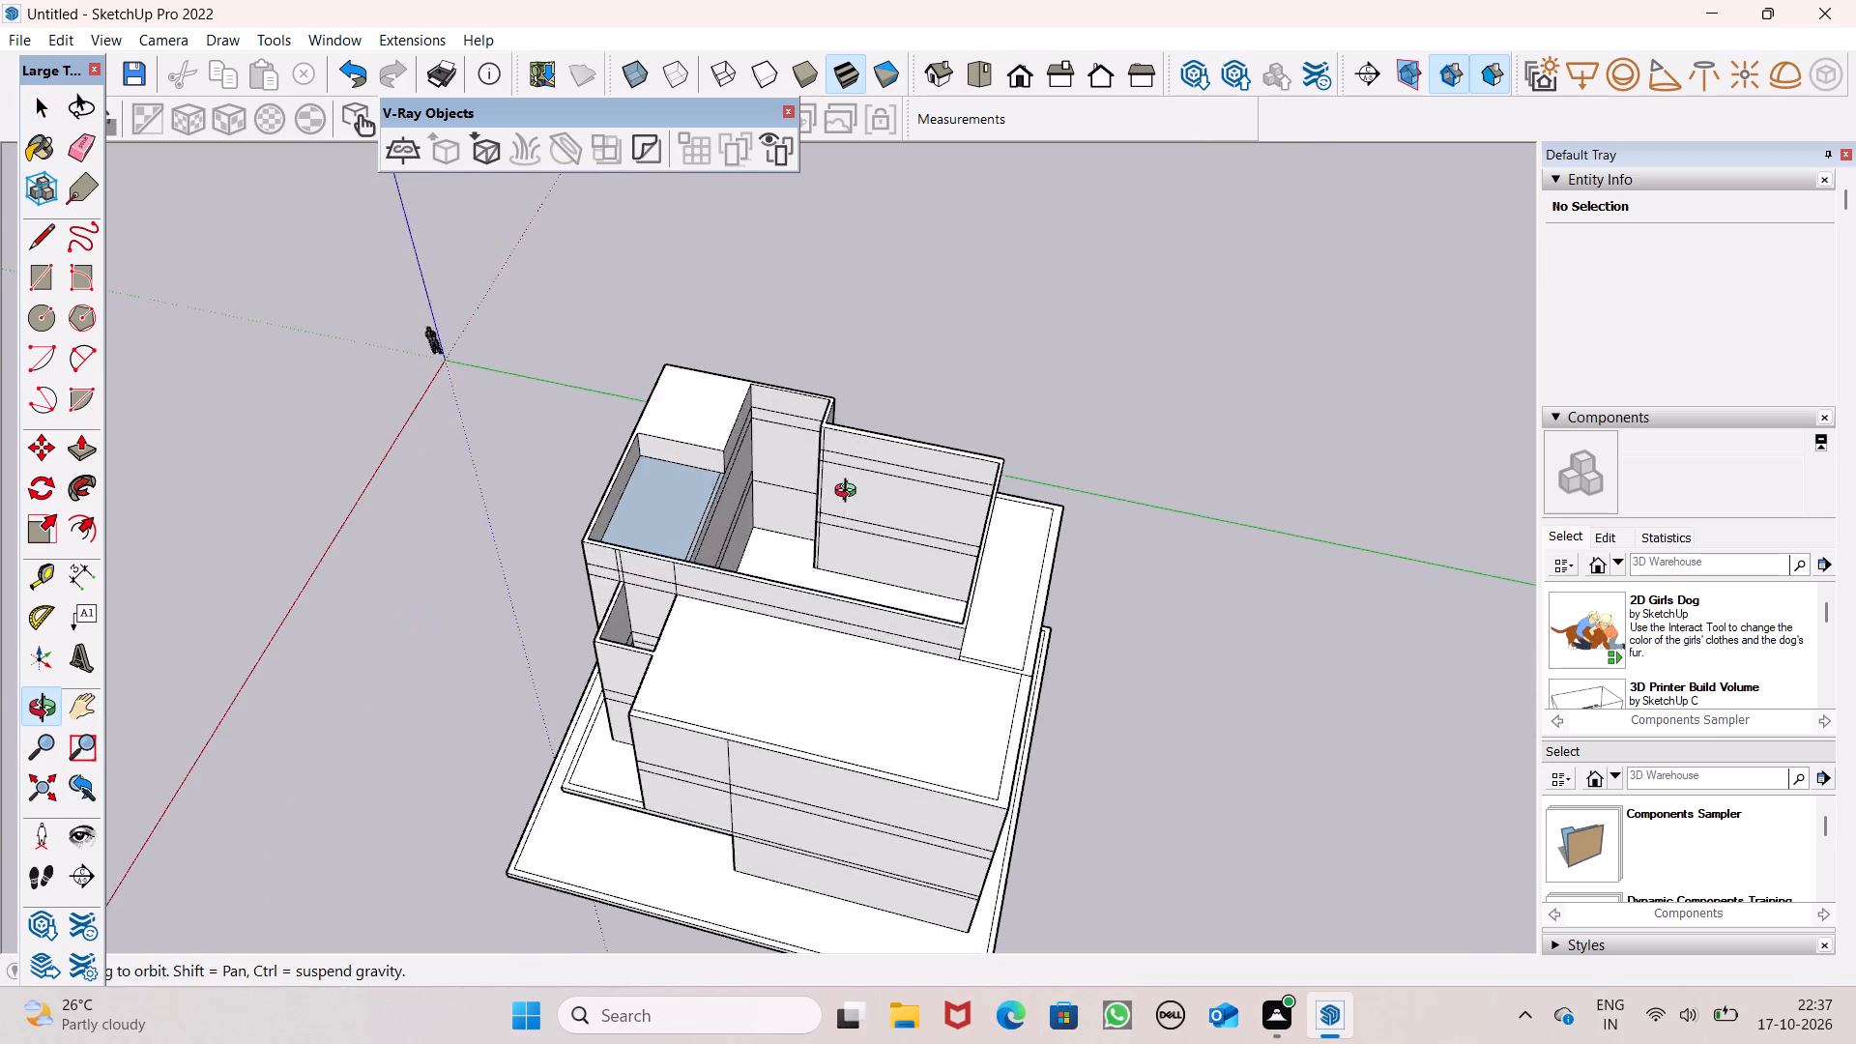
middle_drag(850, 493, 886, 398)
scroll(837, 458, up, 7)
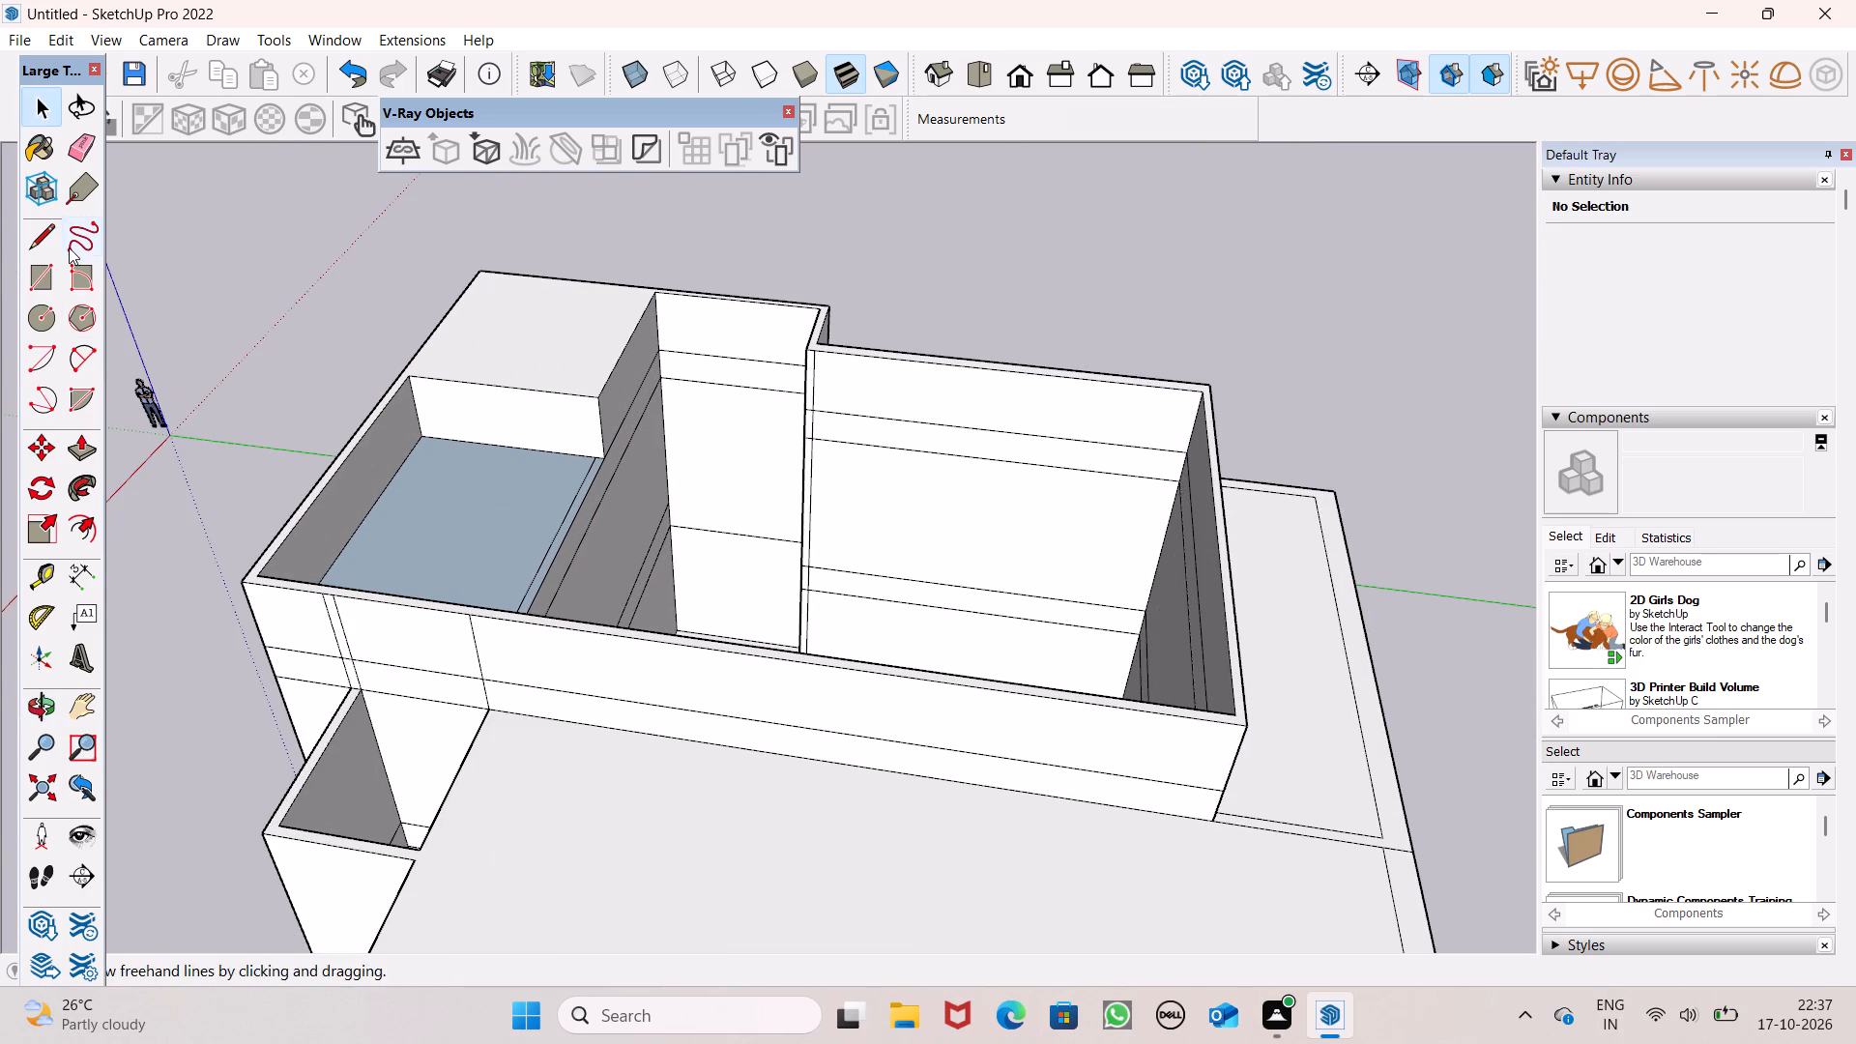
Draw a line about 11' long along the lower band's top edge on the recessed inner wall to form the floor face.
click(50, 231)
scroll(738, 499, up, 3)
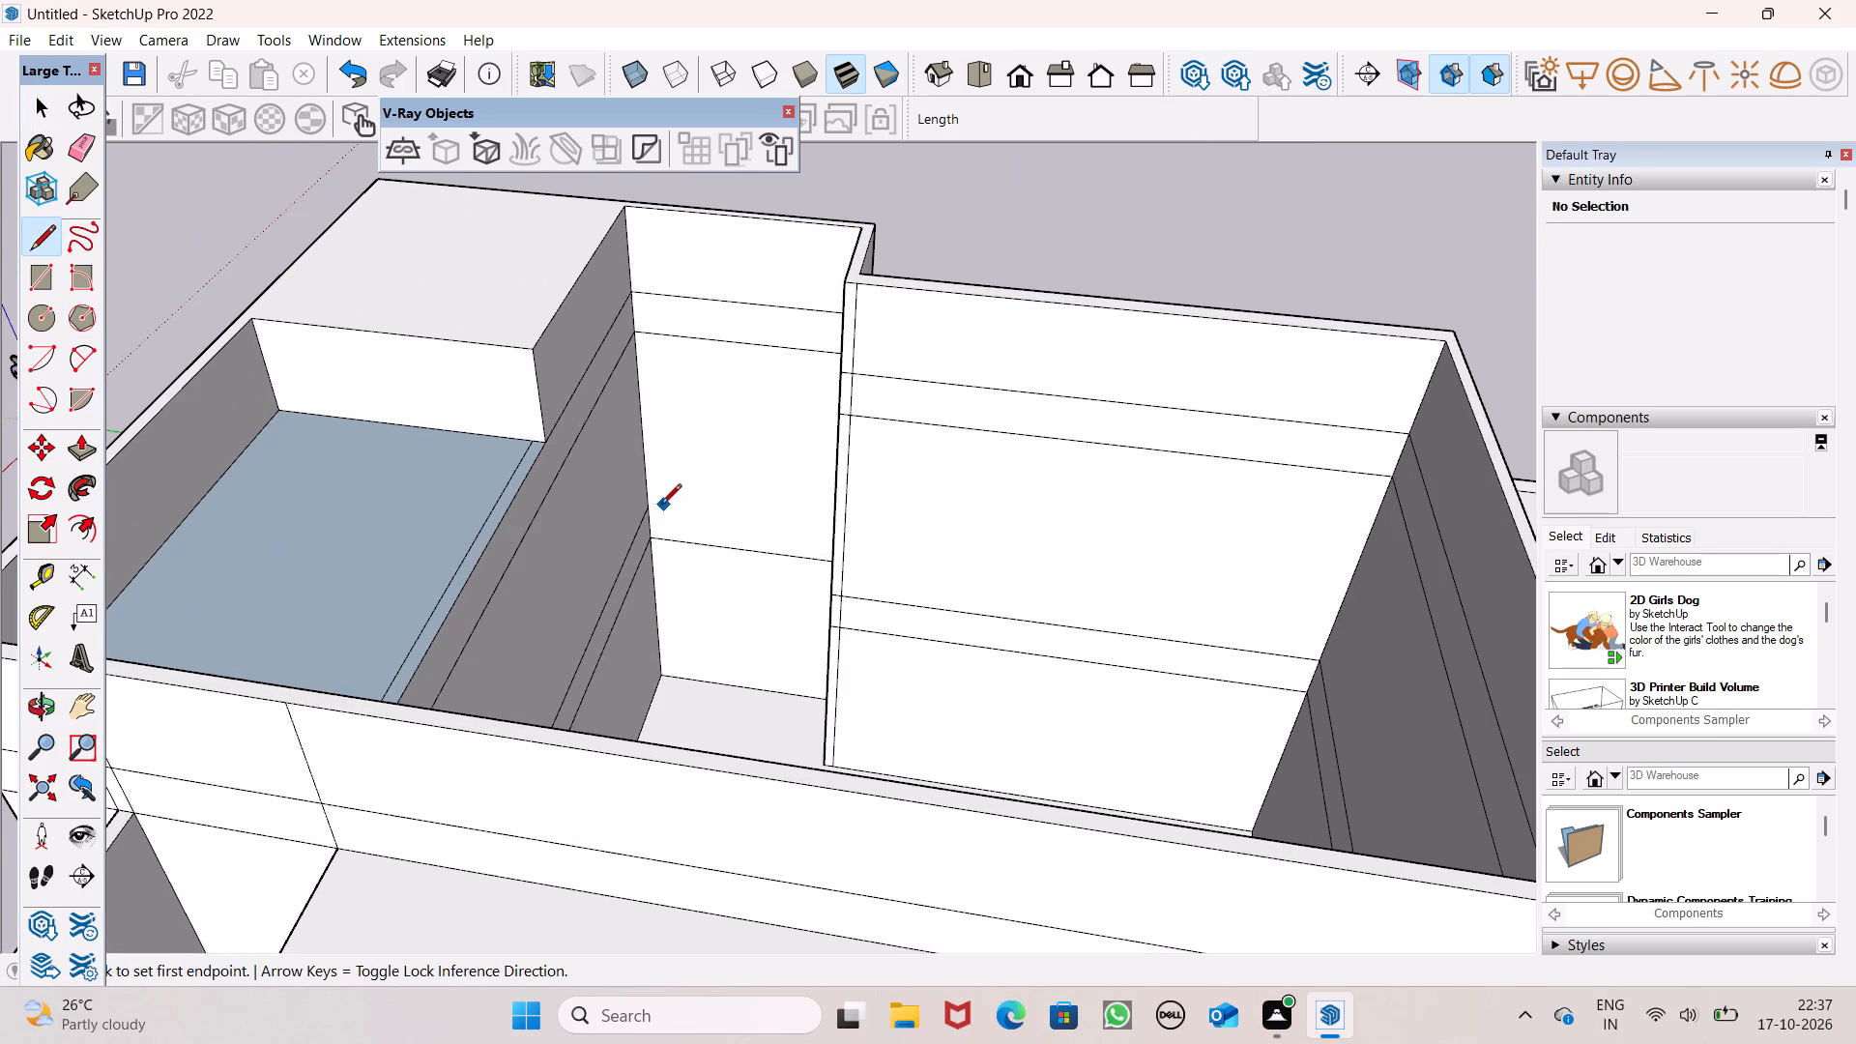
click(655, 512)
middle_drag(775, 536, 1050, 516)
scroll(1050, 523, up, 1)
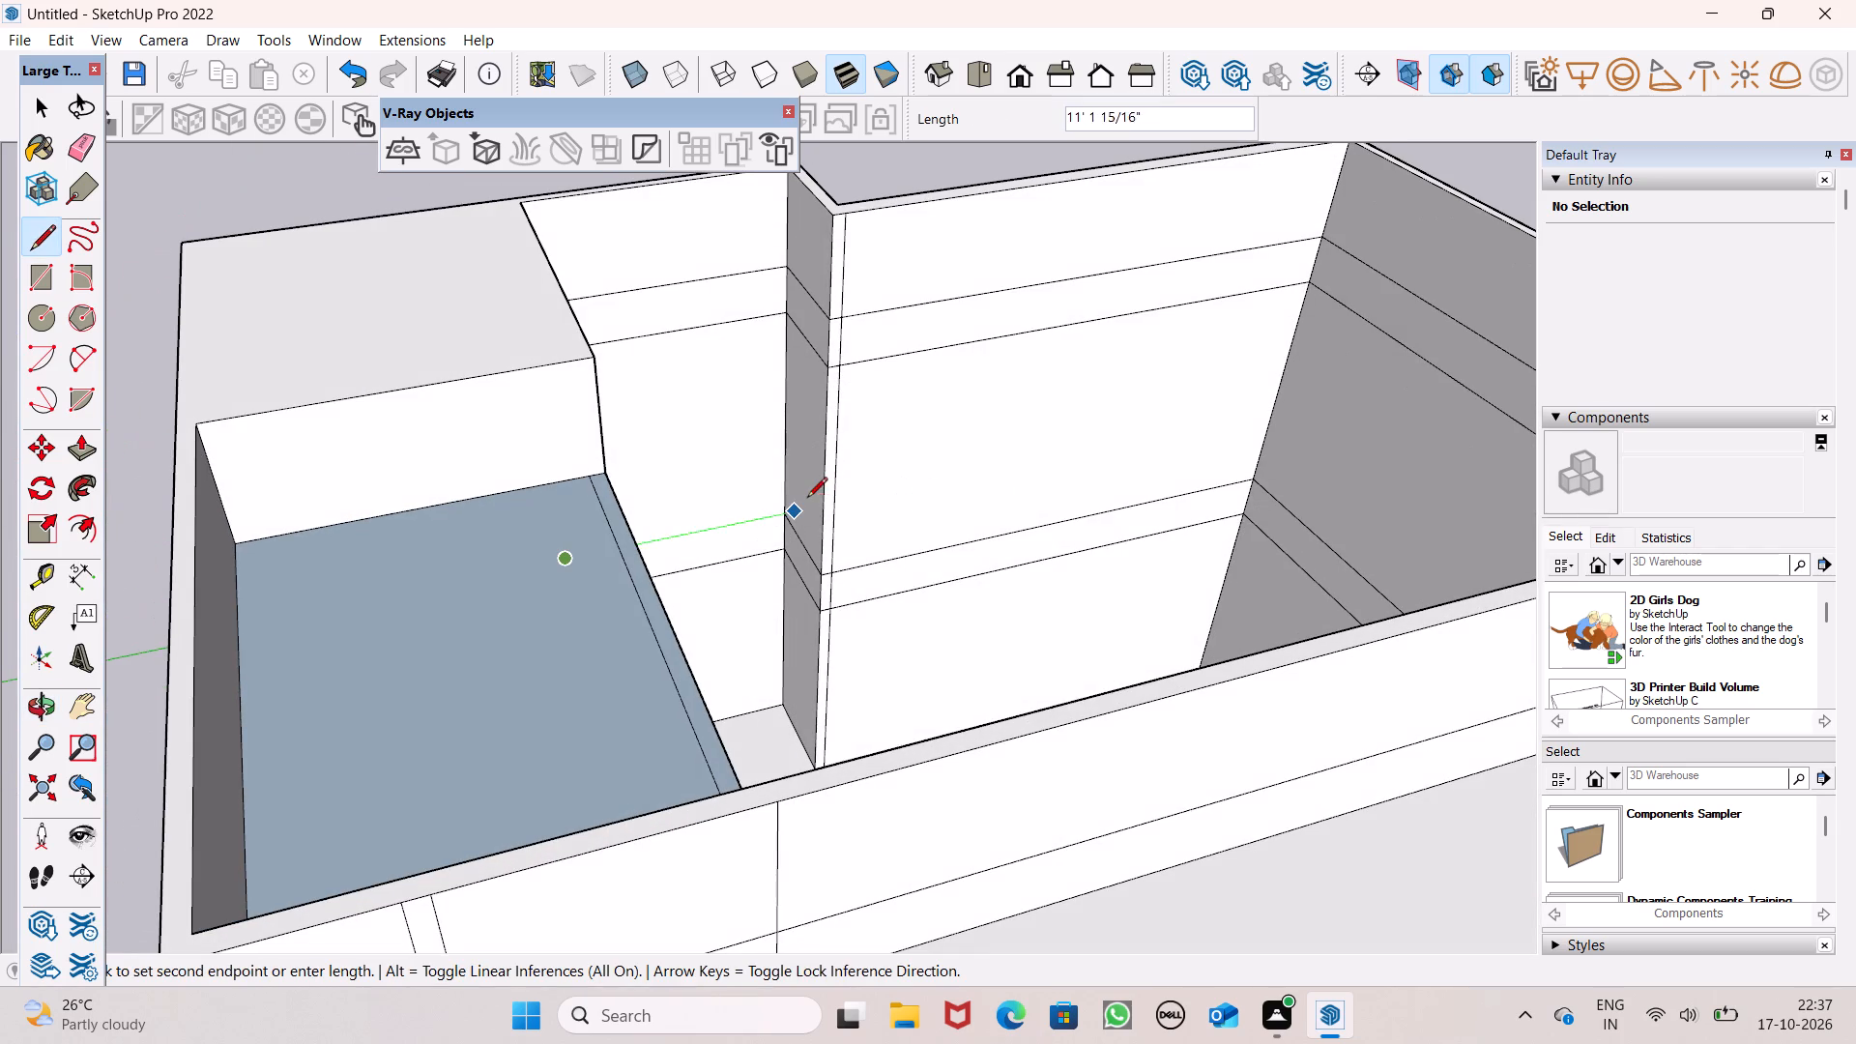
click(803, 500)
key(space)
Push/Pull the new floor face inside the walls by 6".
scroll(1031, 501, down, 6)
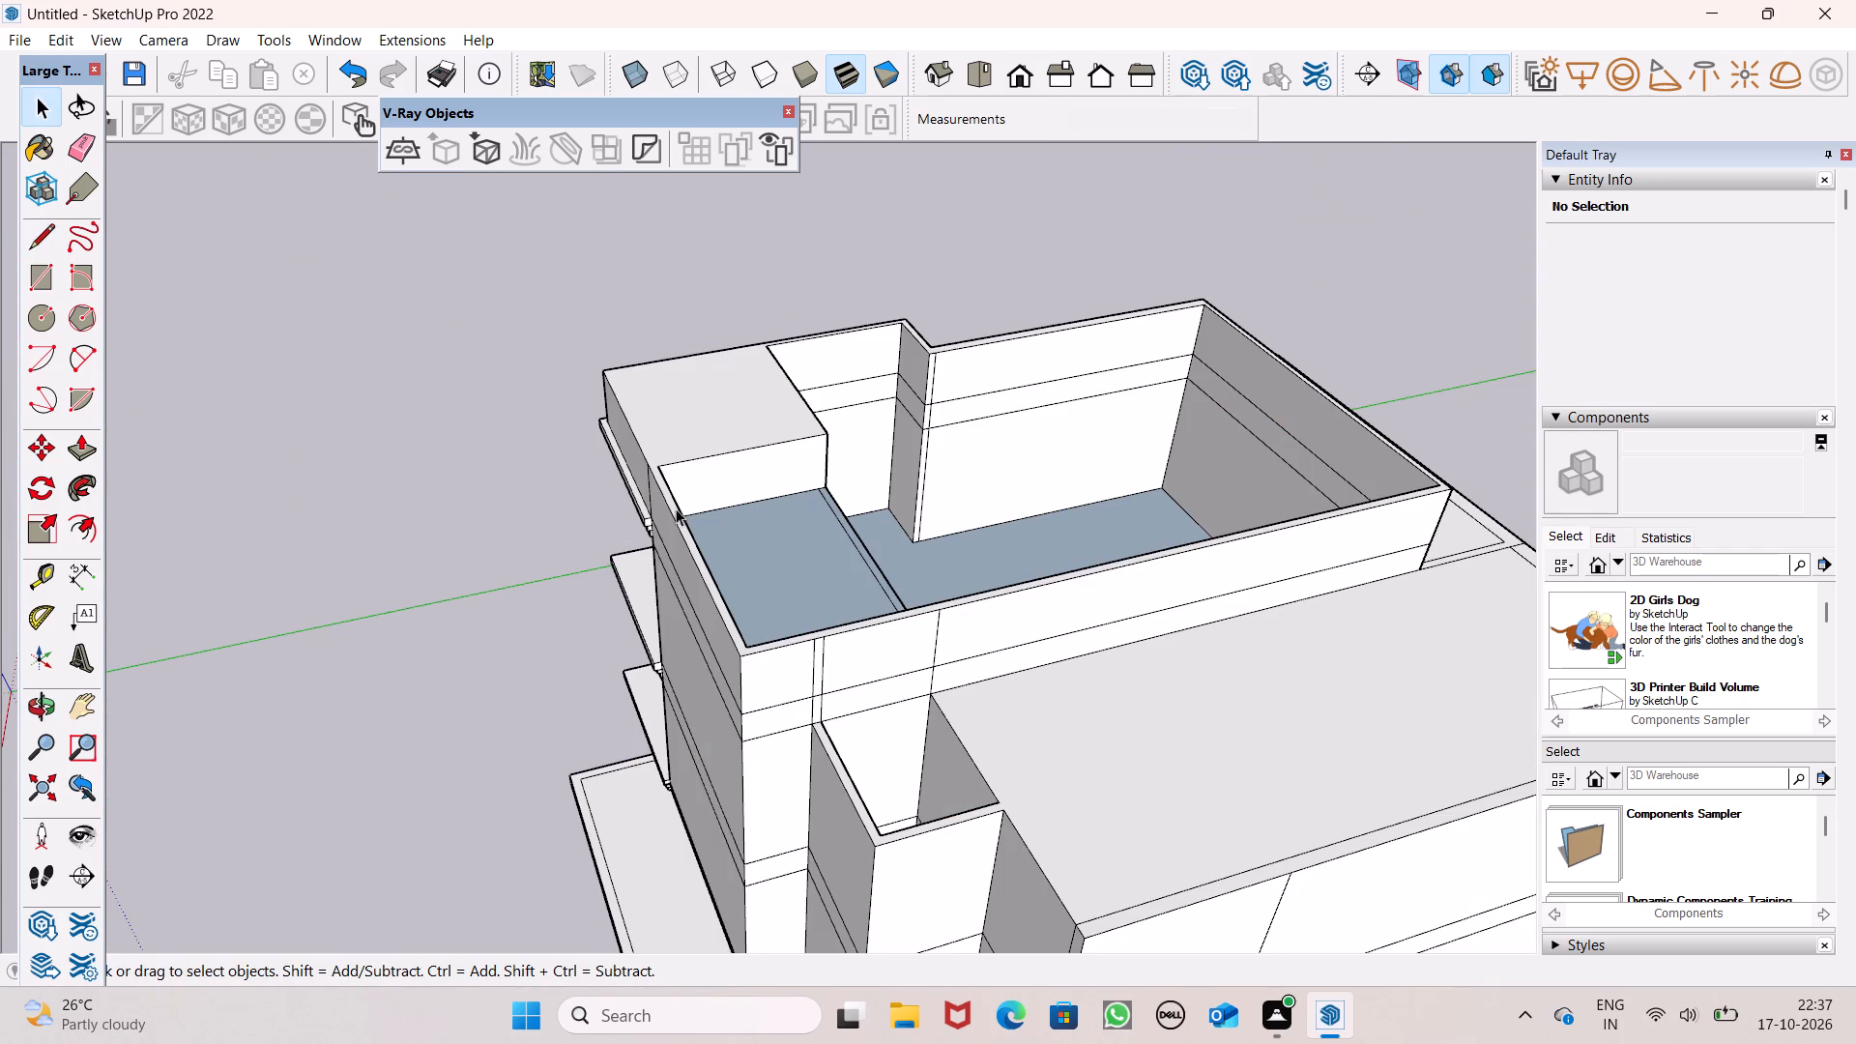
click(74, 442)
middle_drag(729, 601, 723, 608)
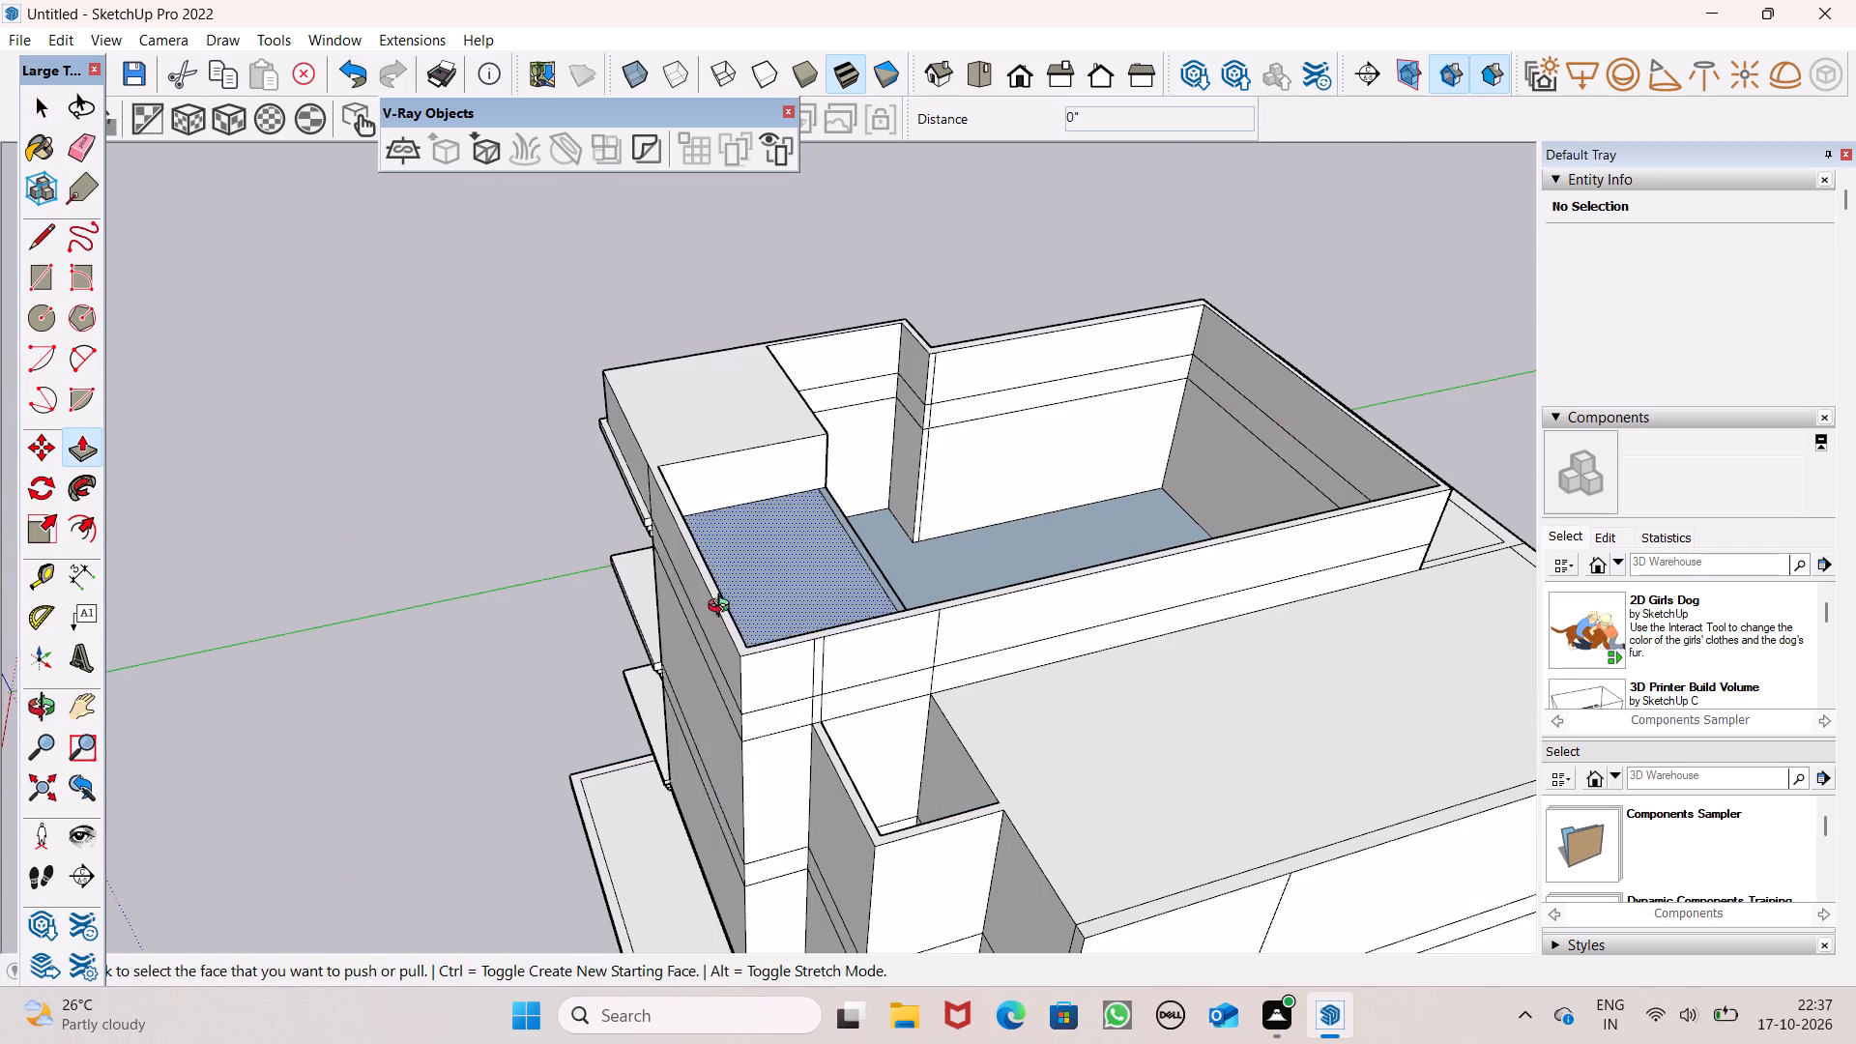
middle_drag(723, 608, 602, 712)
click(1005, 594)
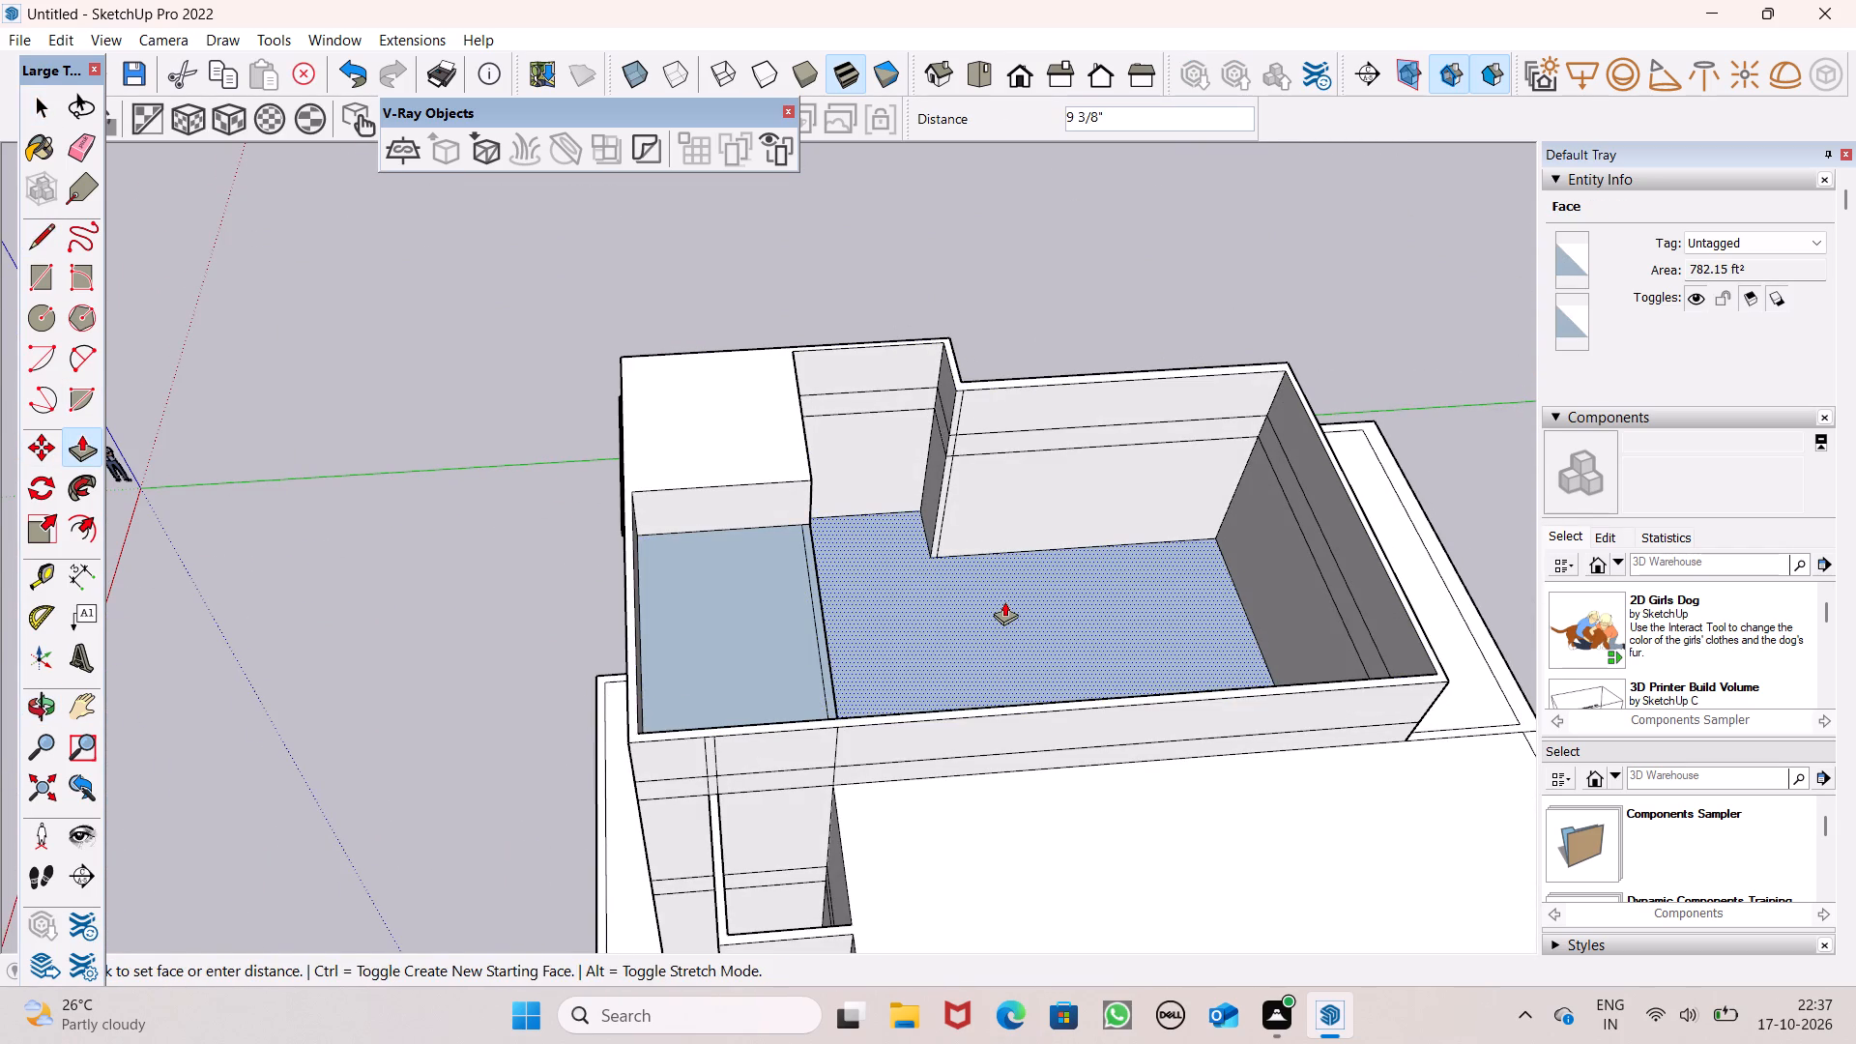
text(6")
key(Return)
Trace a line about 2' 3 7/16" long along the upper band's top edge on the recessed inner wall to form the roof face.
scroll(932, 424, down, 3)
middle_drag(1108, 563, 997, 482)
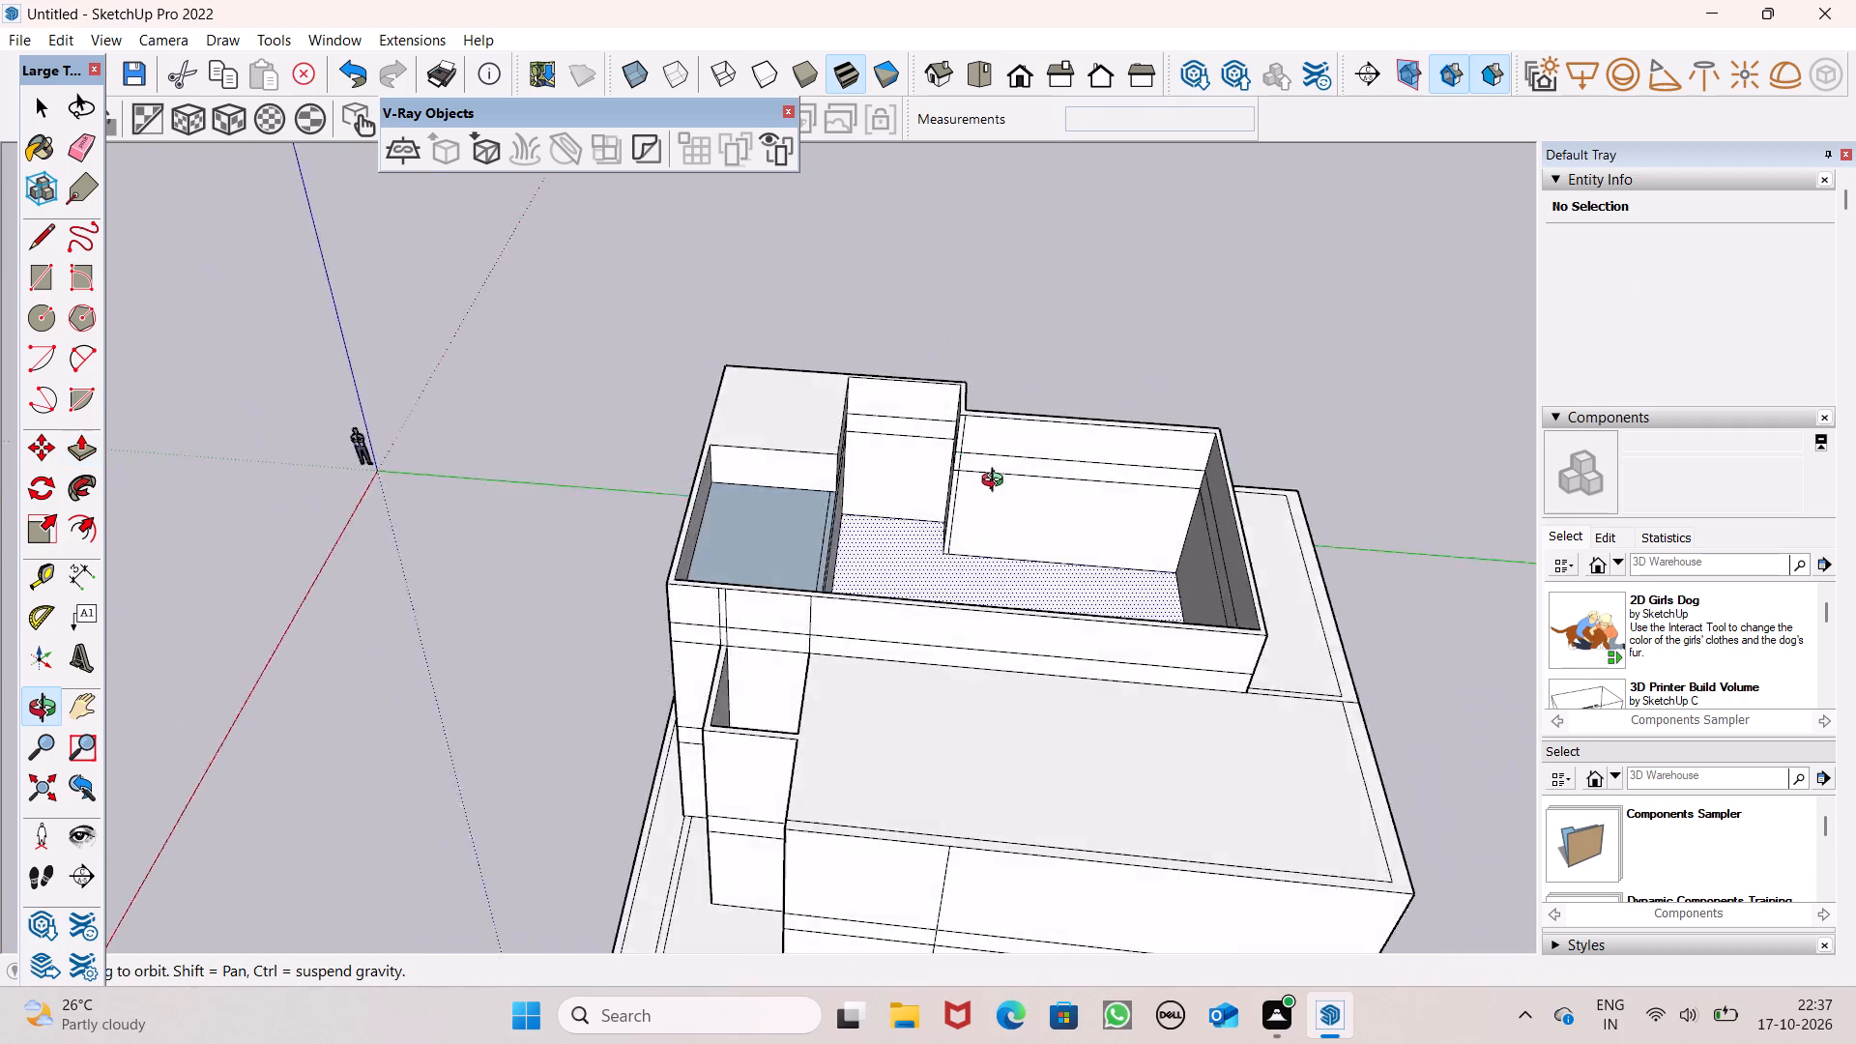
middle_drag(997, 482, 874, 407)
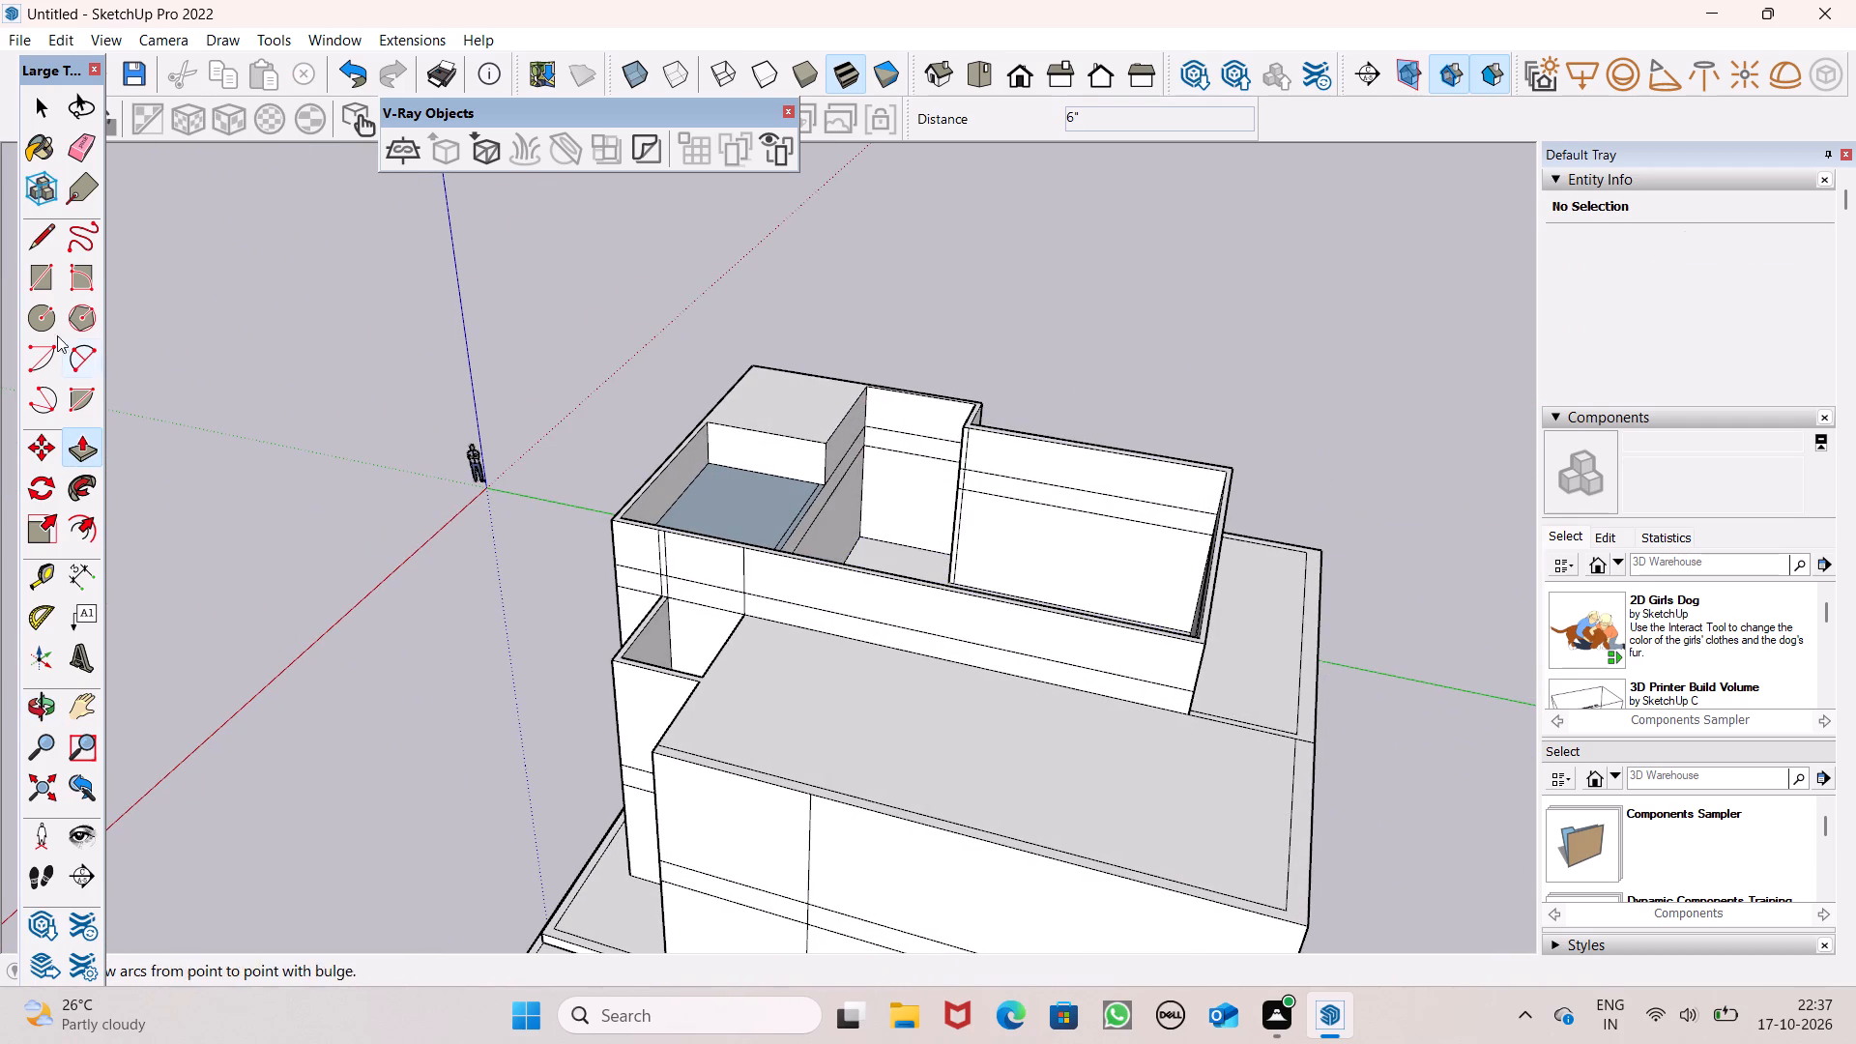
click(46, 230)
scroll(682, 448, up, 5)
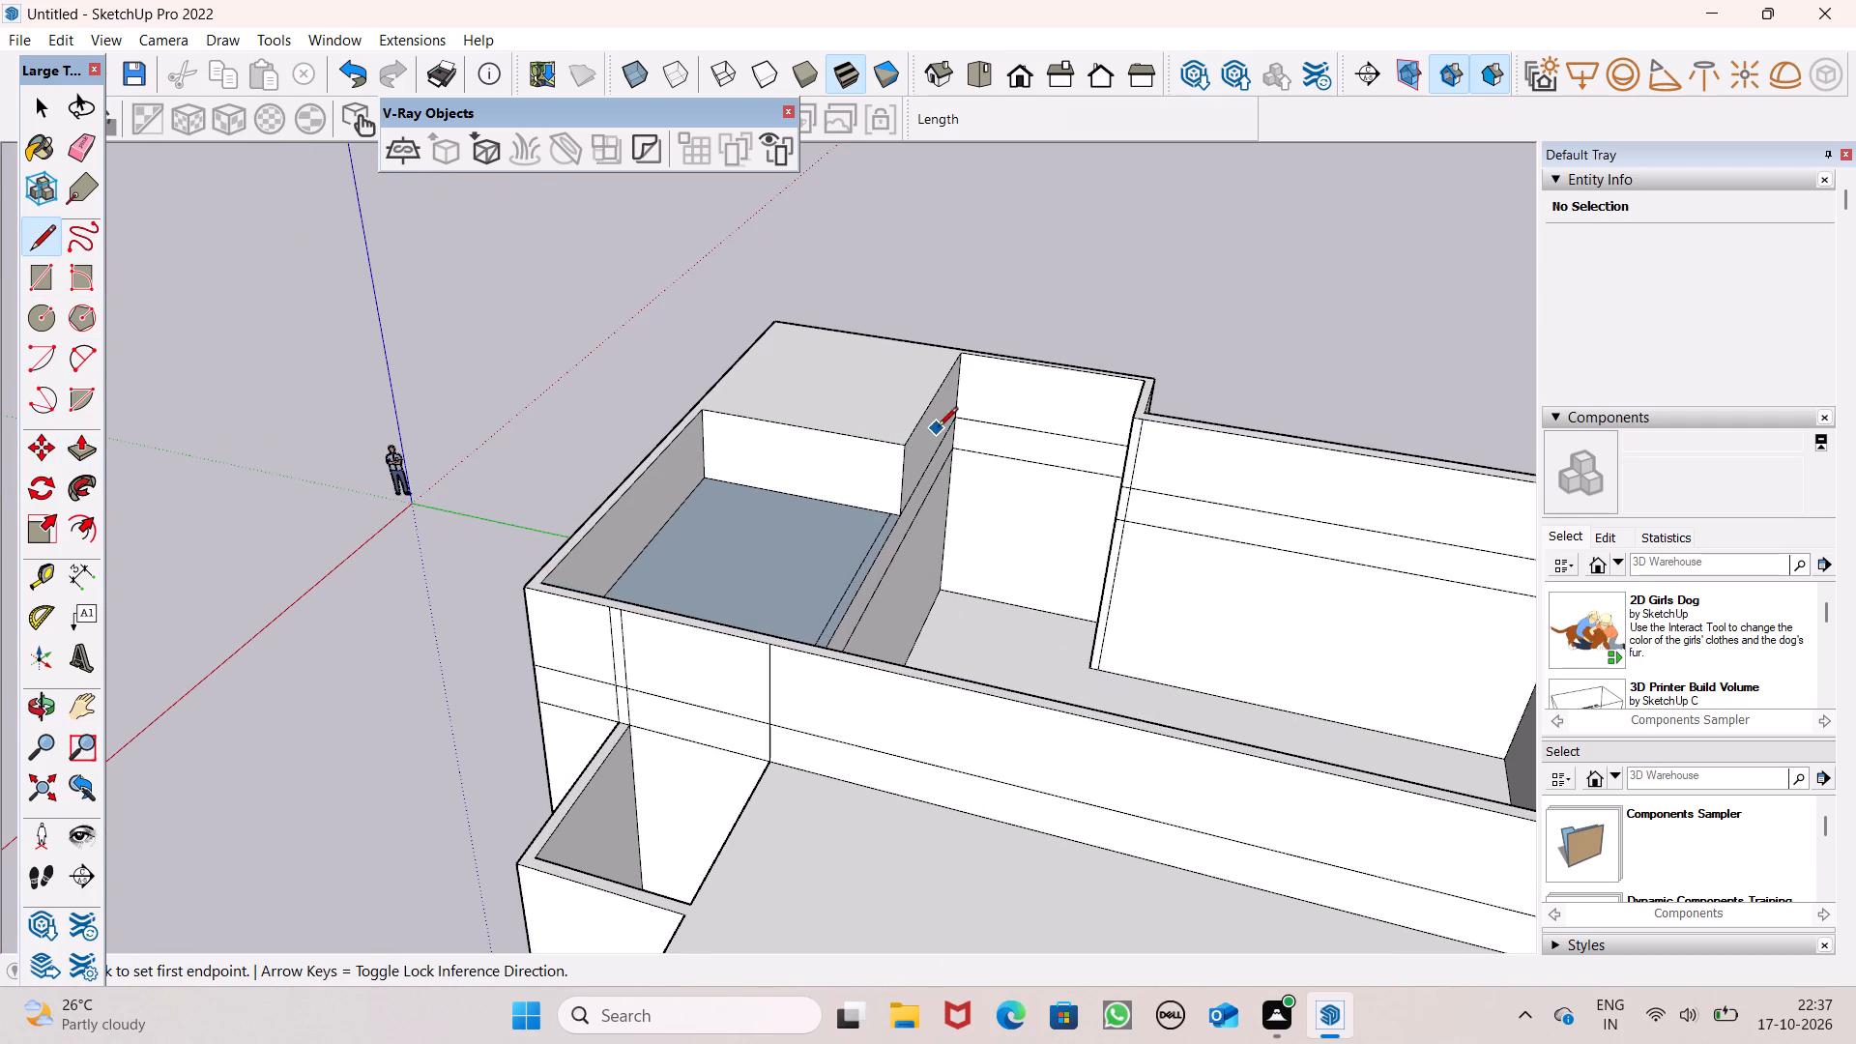
click(961, 419)
click(997, 415)
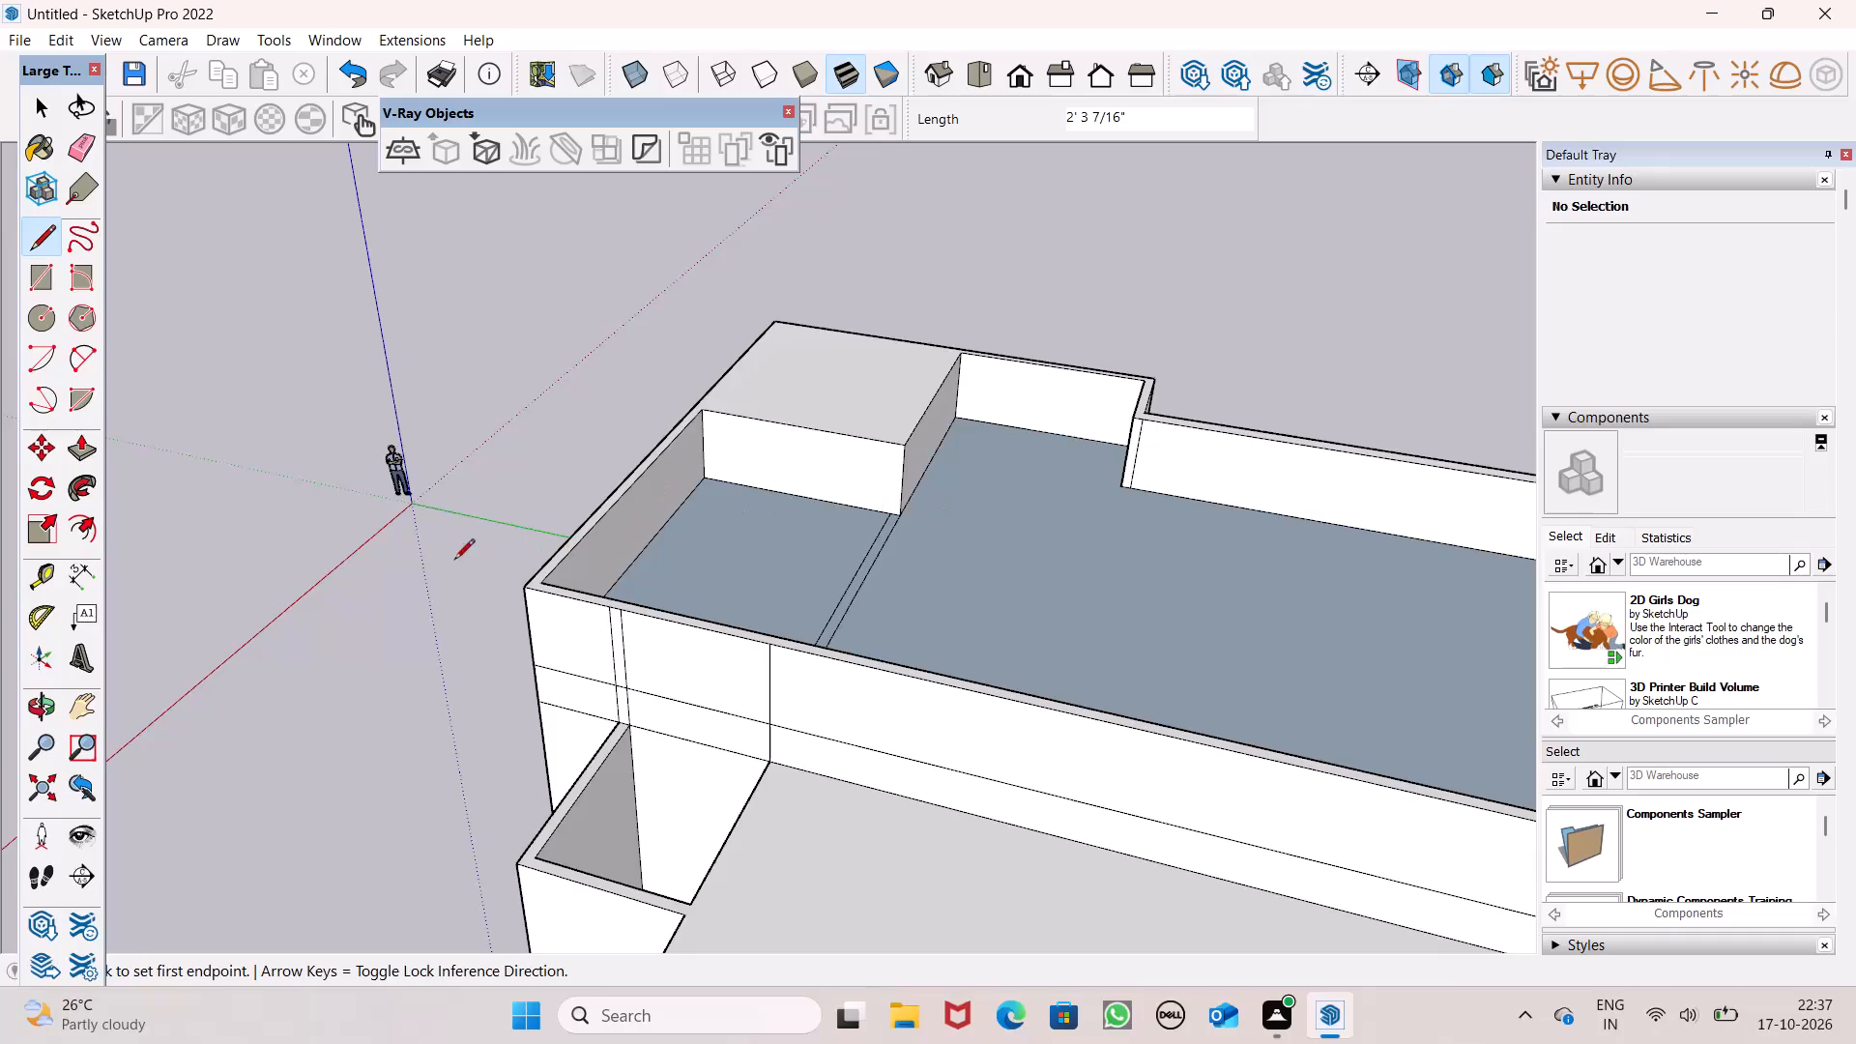
Push/Pull the new roof face inside the parapet by 6".
click(98, 454)
drag(931, 572, 929, 581)
text(6")
key(Return)
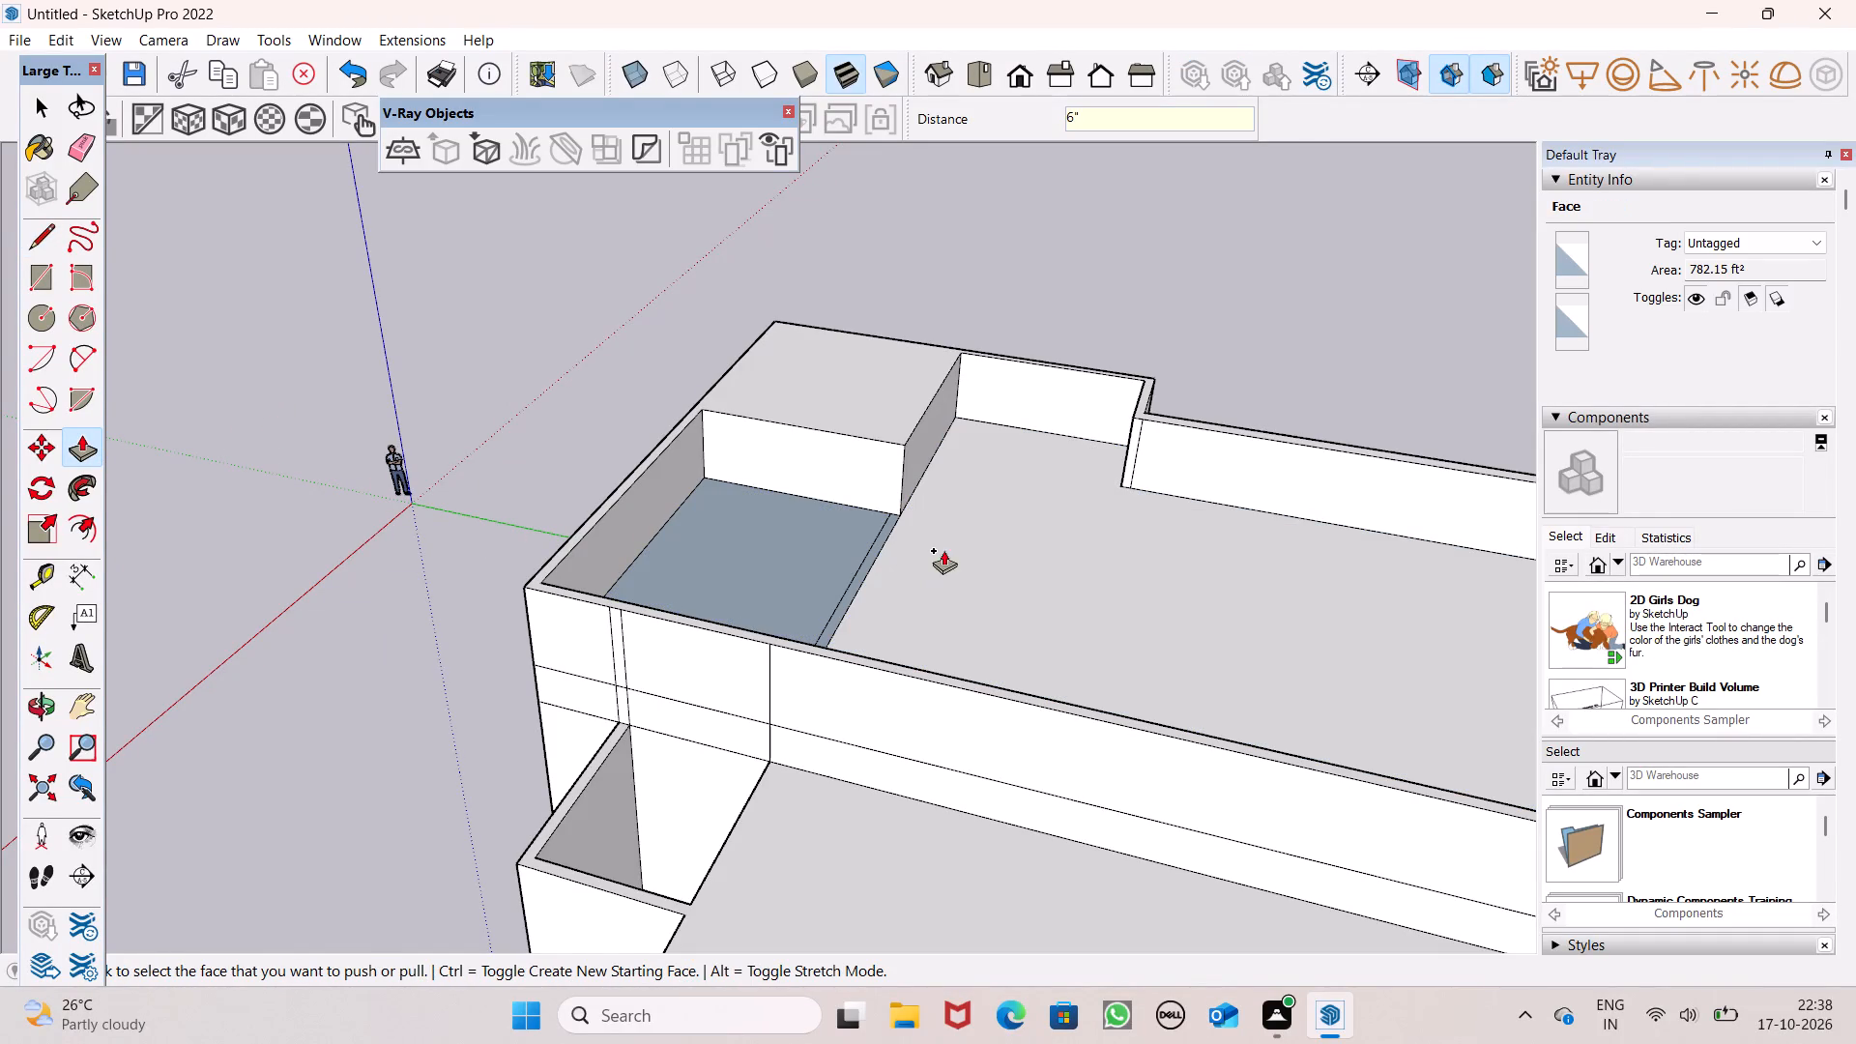
scroll(1019, 535, down, 1)
key(space)
scroll(1164, 440, down, 4)
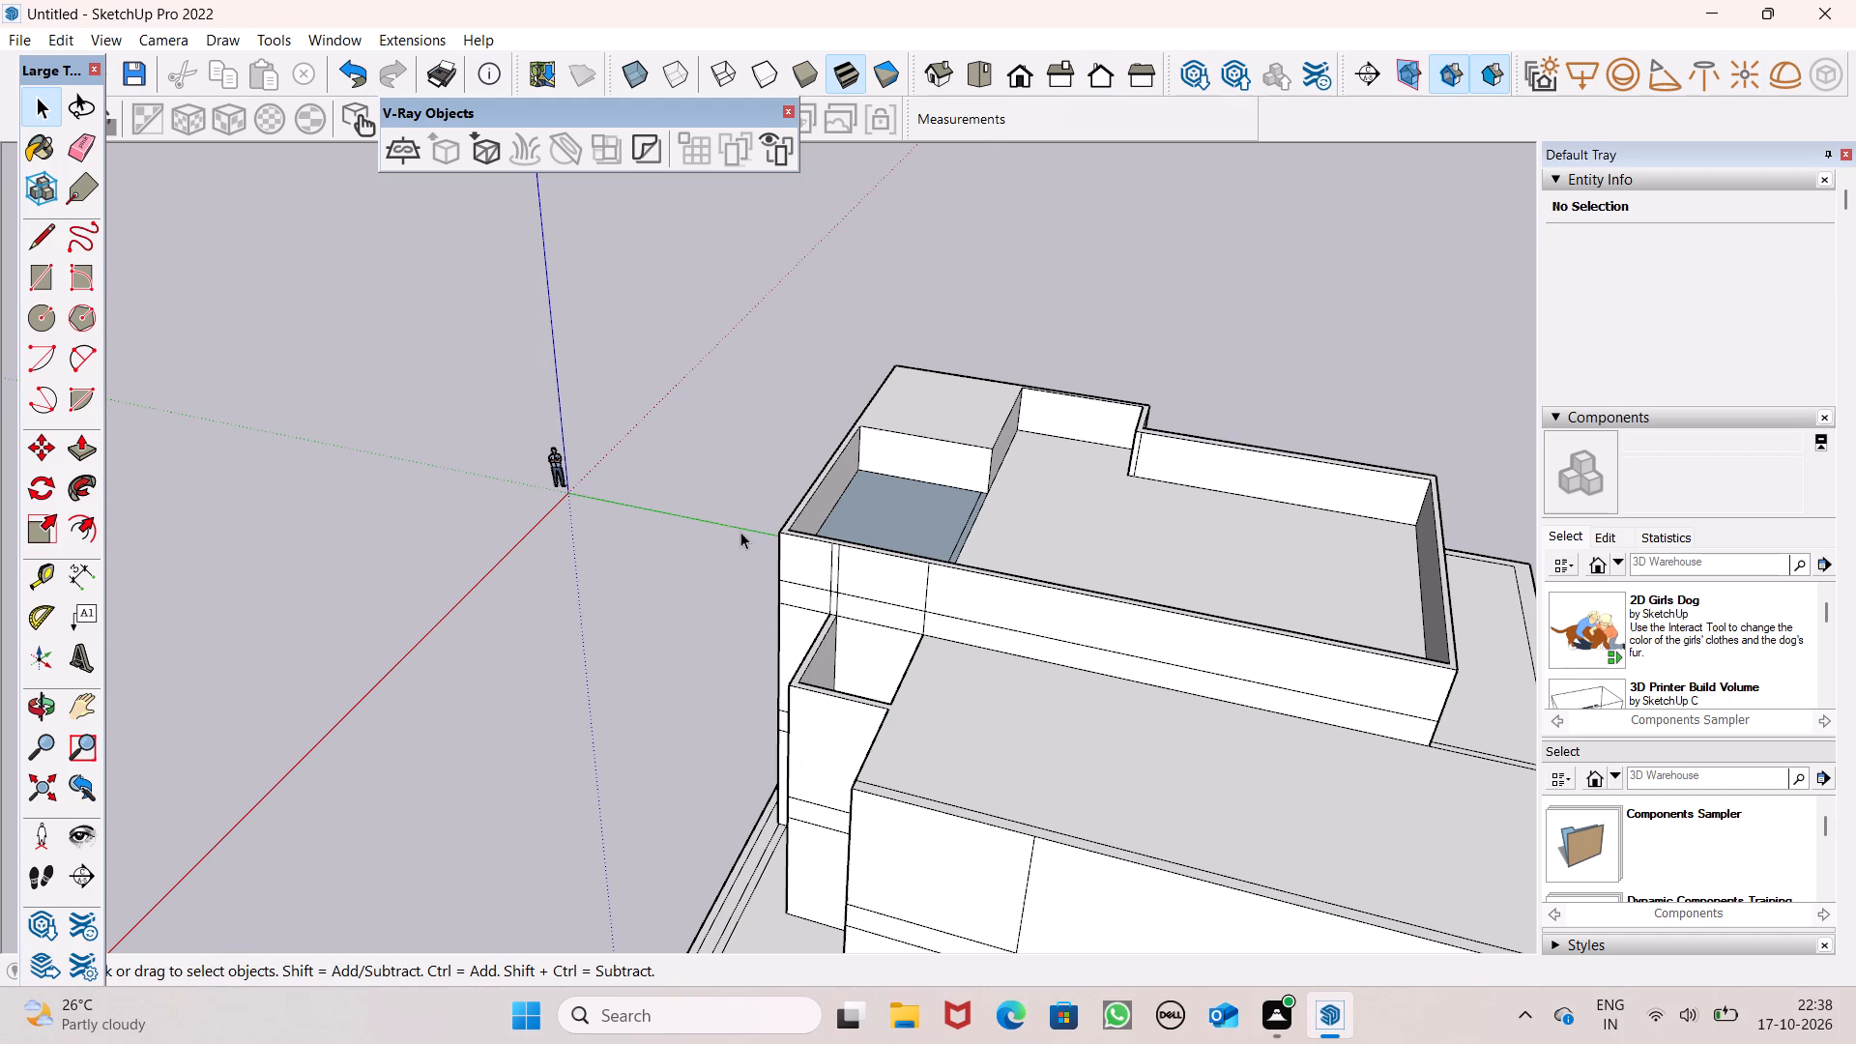
Examine the closed roof, parapet and stepped balcony facade from above and from eye level.
scroll(705, 520, down, 5)
middle_drag(641, 613, 1441, 342)
scroll(492, 606, up, 1)
middle_drag(492, 606, 642, 700)
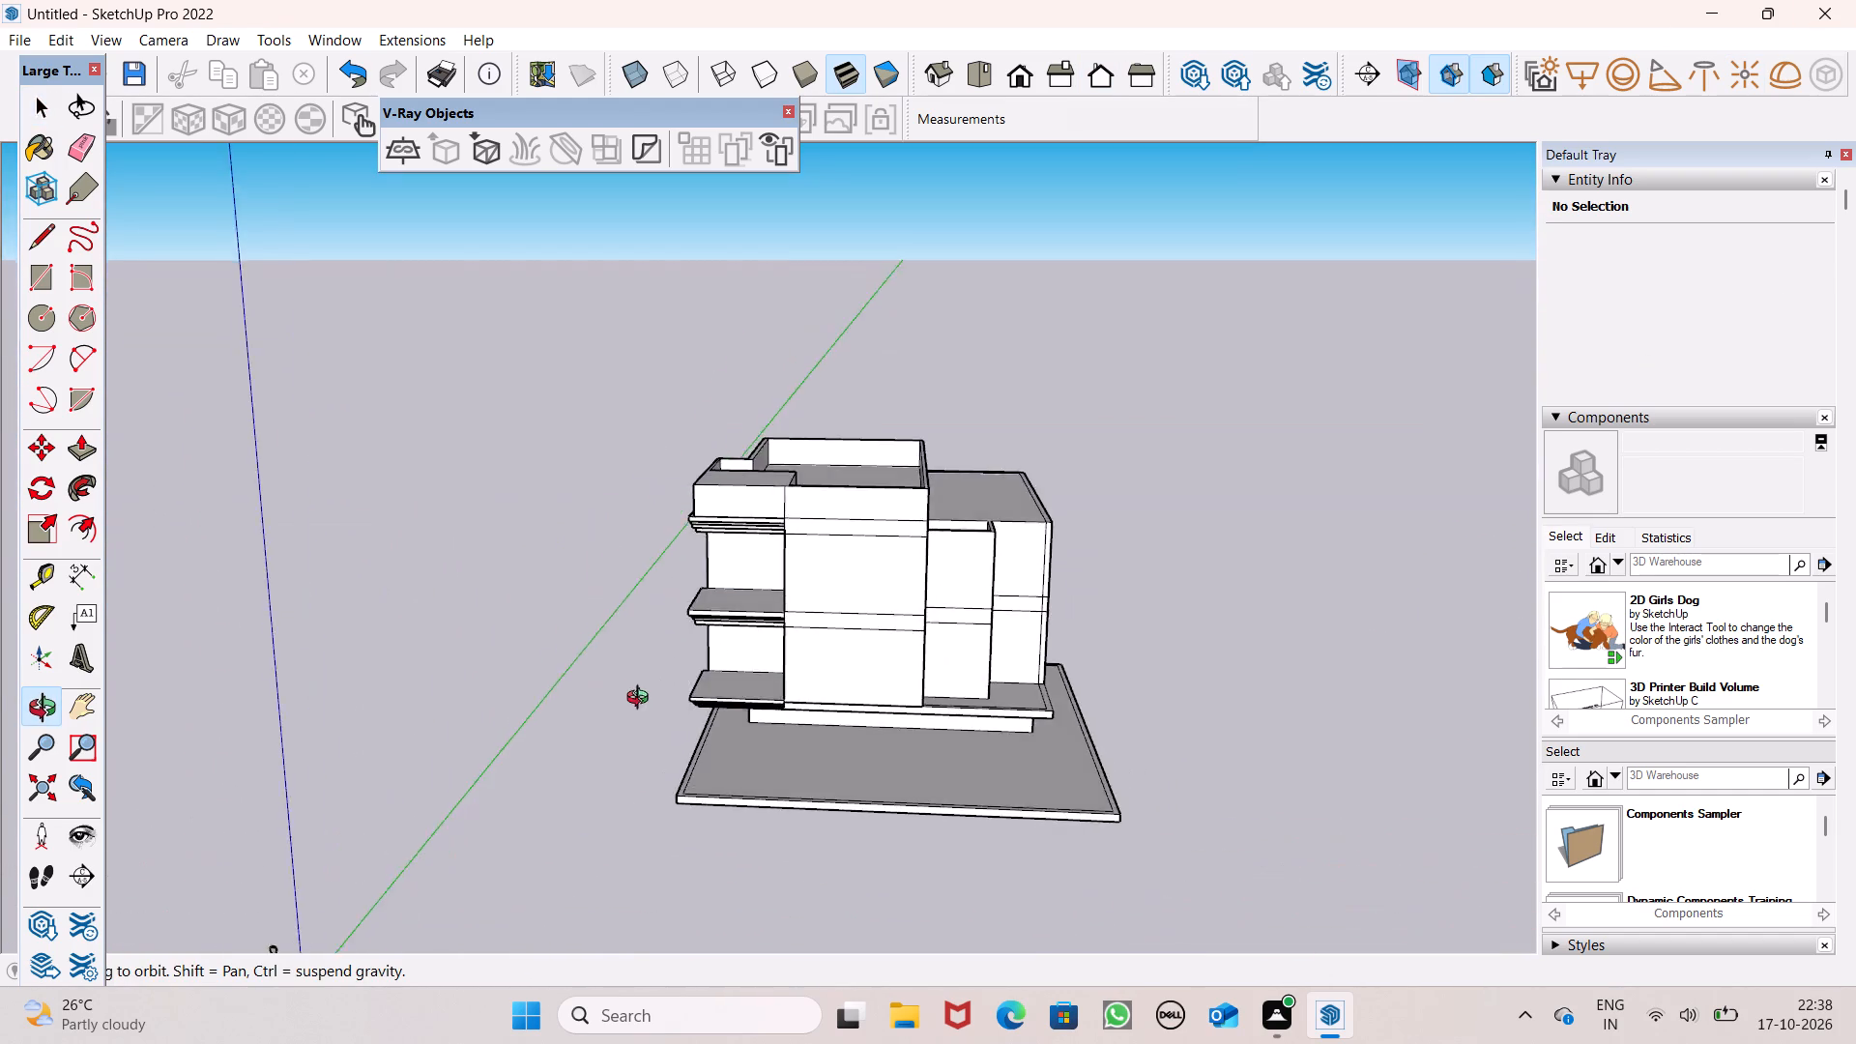
middle_drag(642, 700, 616, 670)
scroll(919, 549, down, 1)
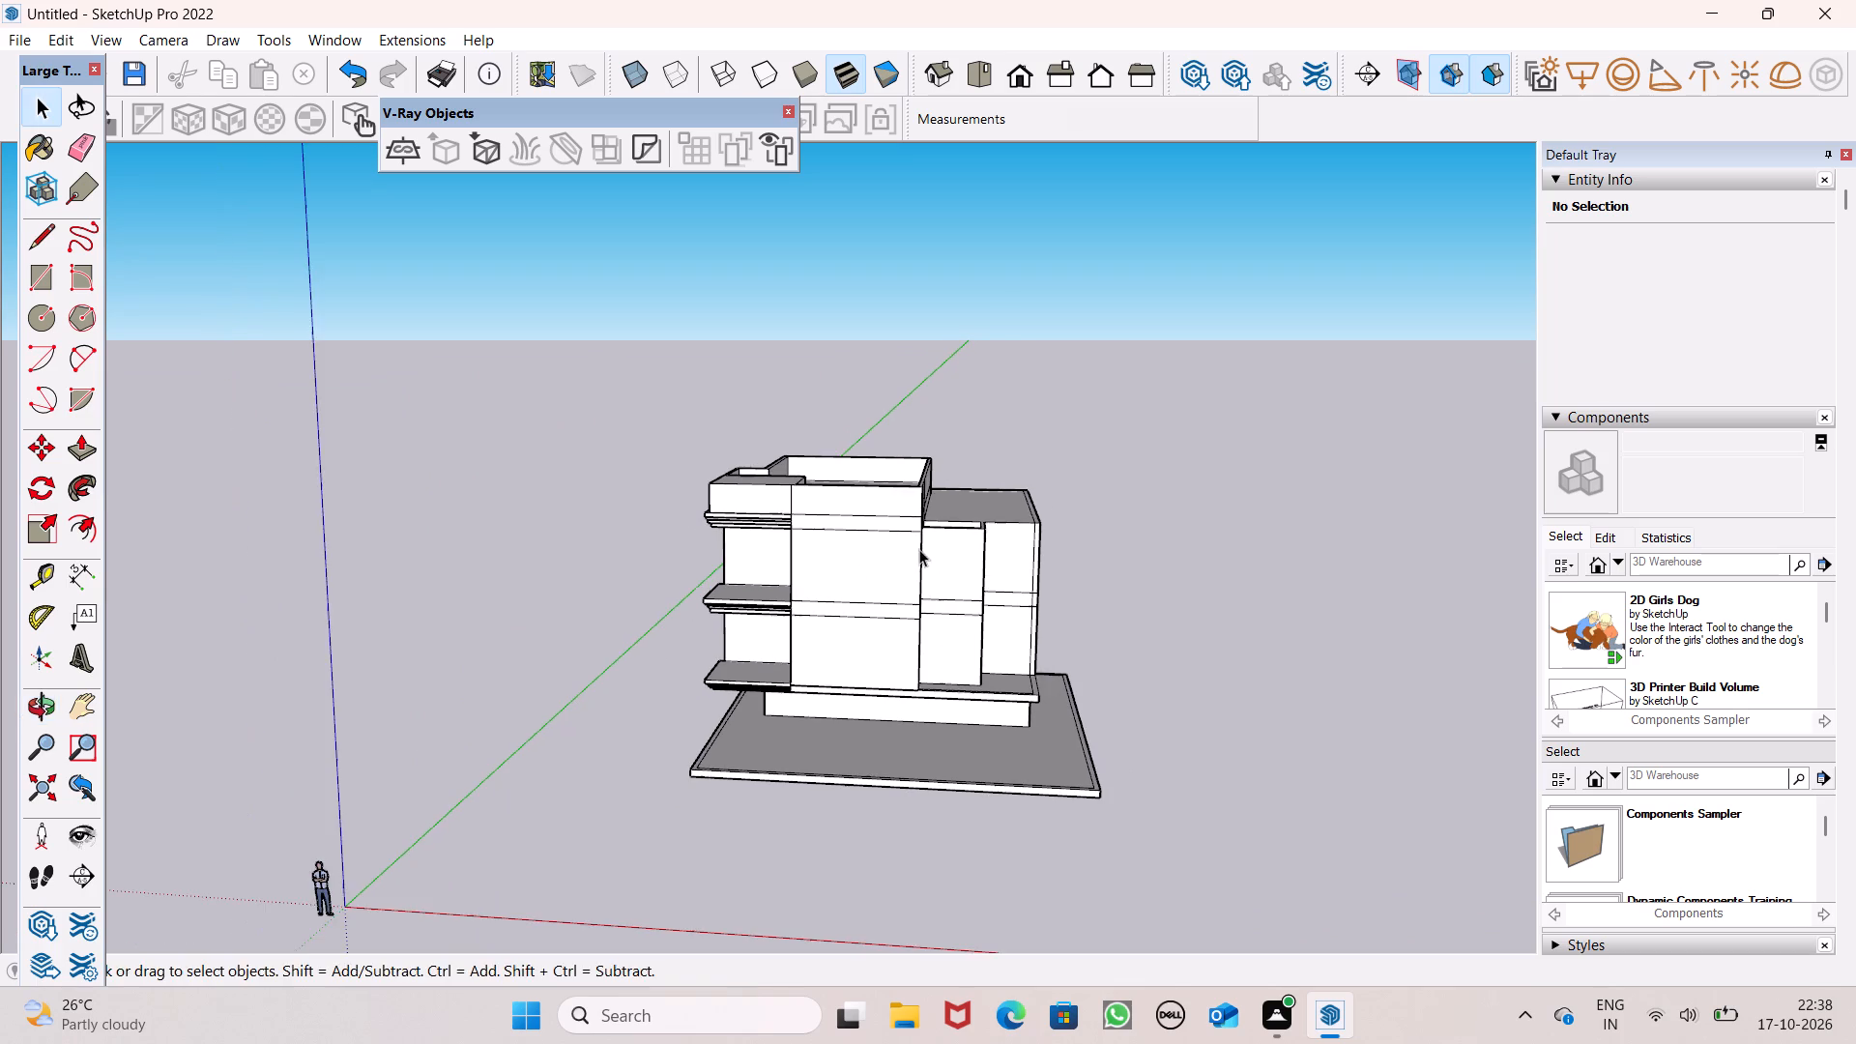
middle_drag(999, 639, 903, 733)
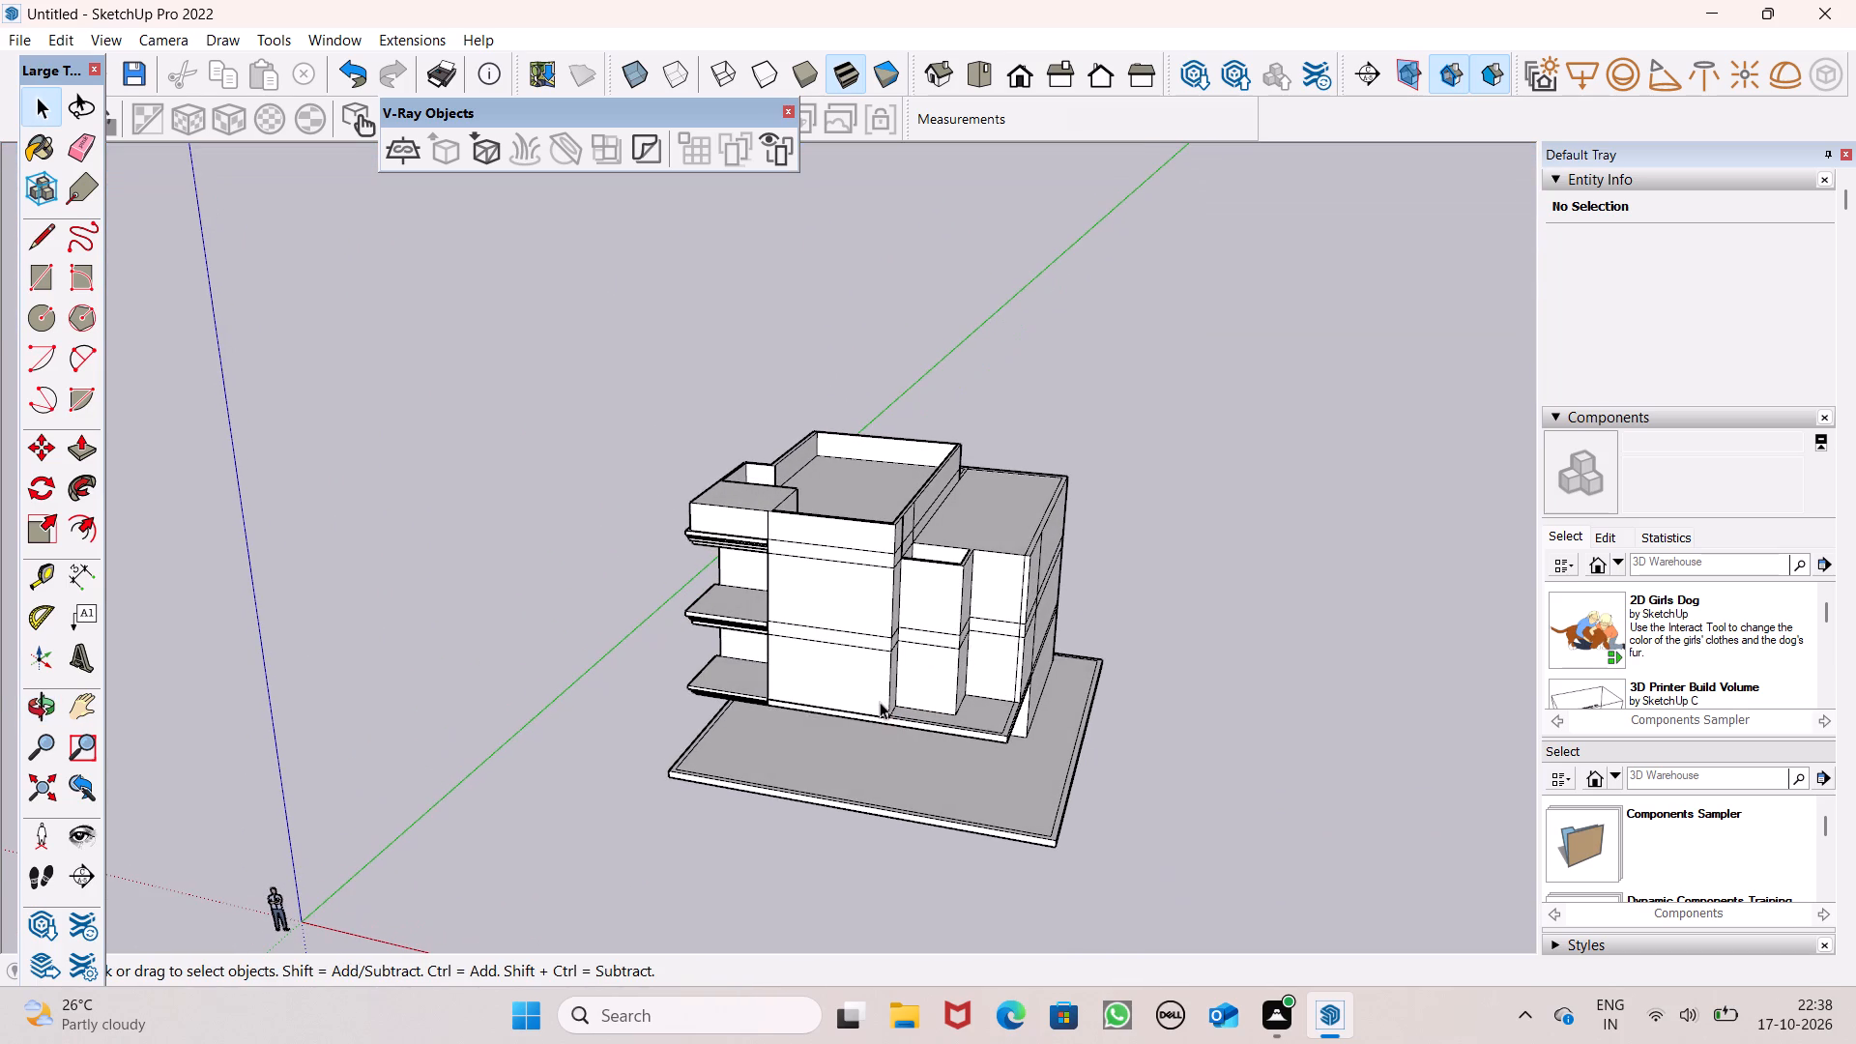
scroll(923, 613, down, 2)
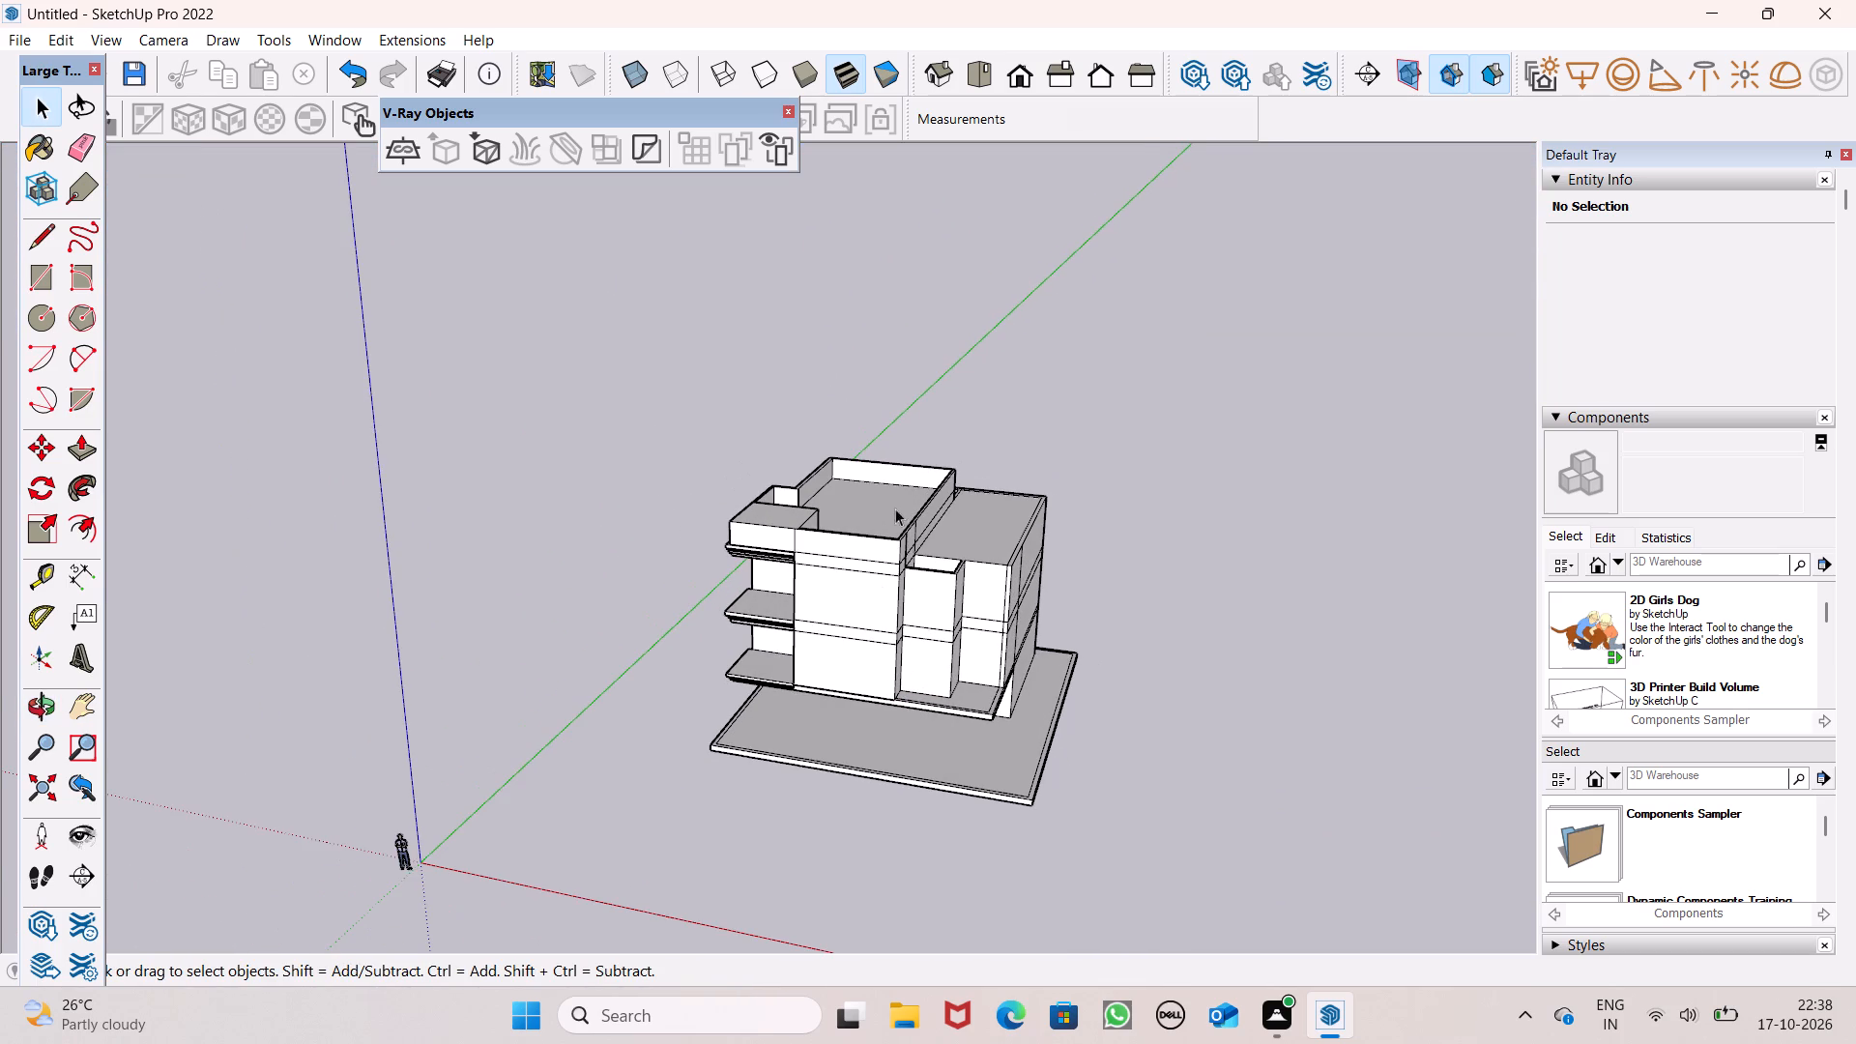
scroll(913, 529, up, 1)
middle_drag(909, 543, 479, 908)
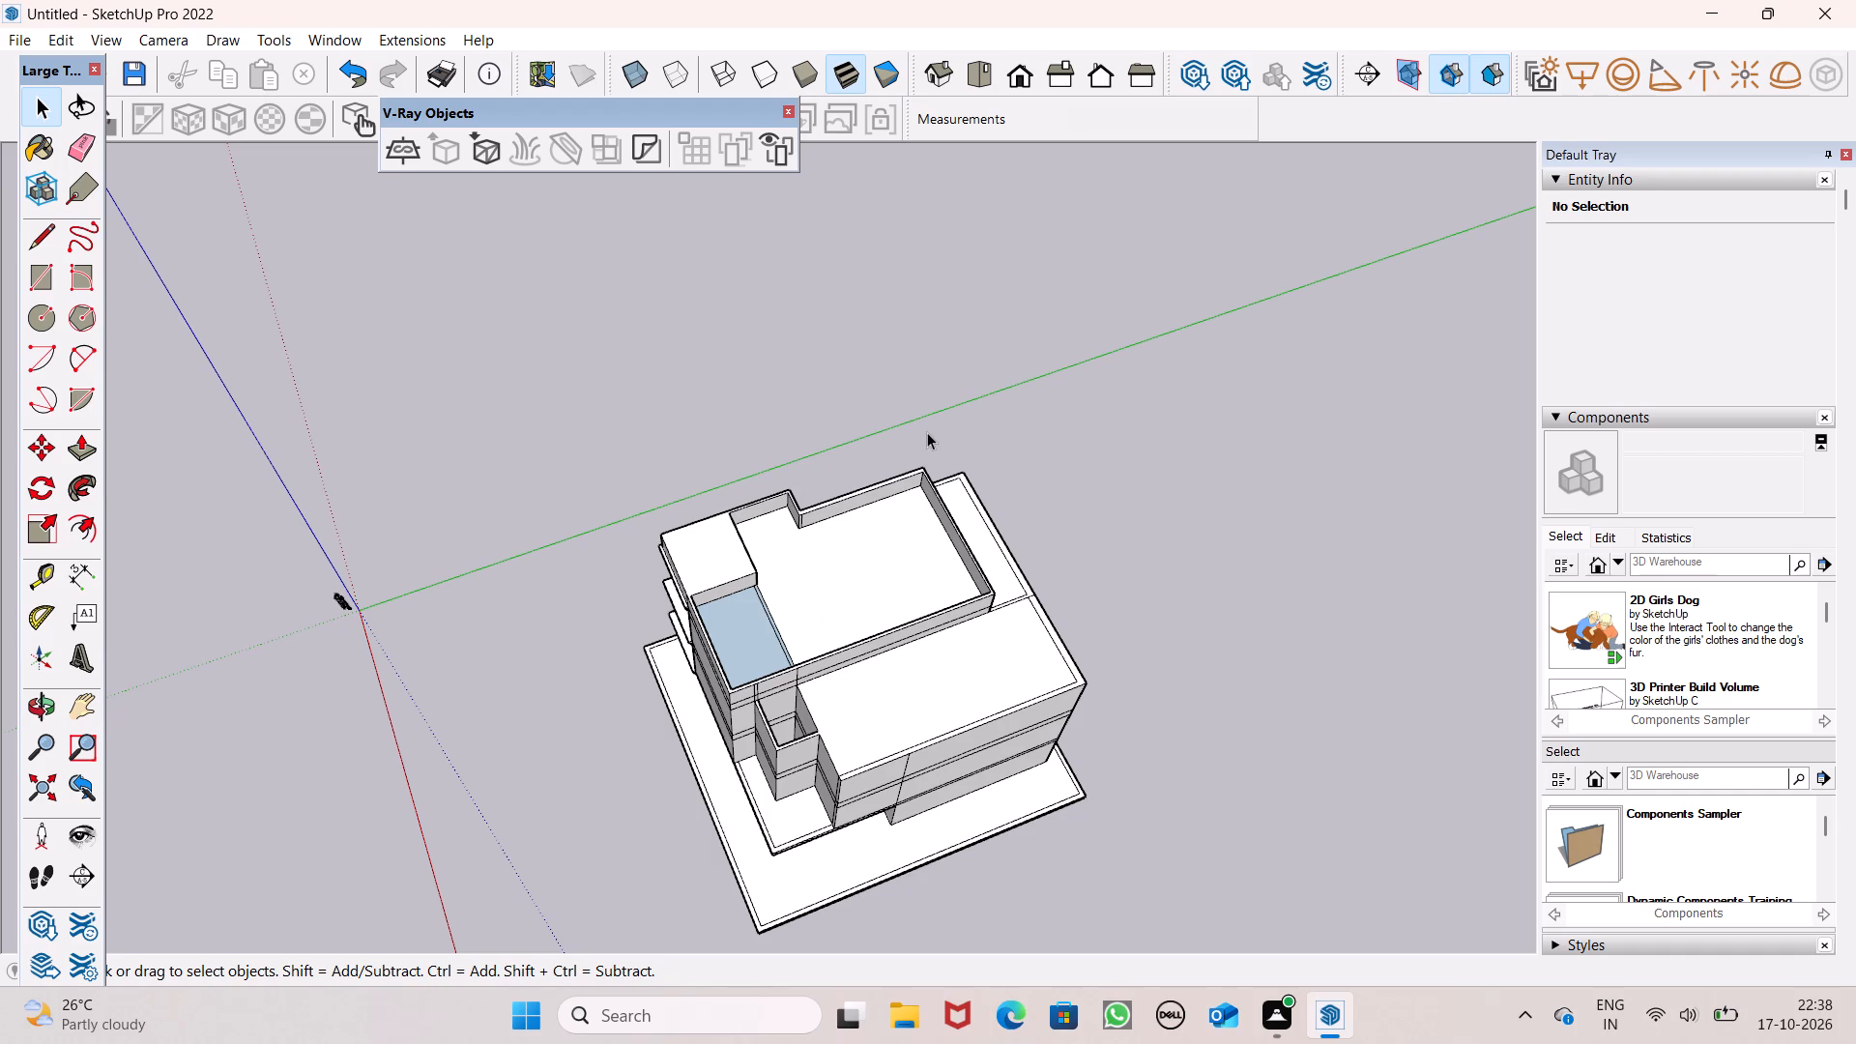
scroll(823, 543, up, 1)
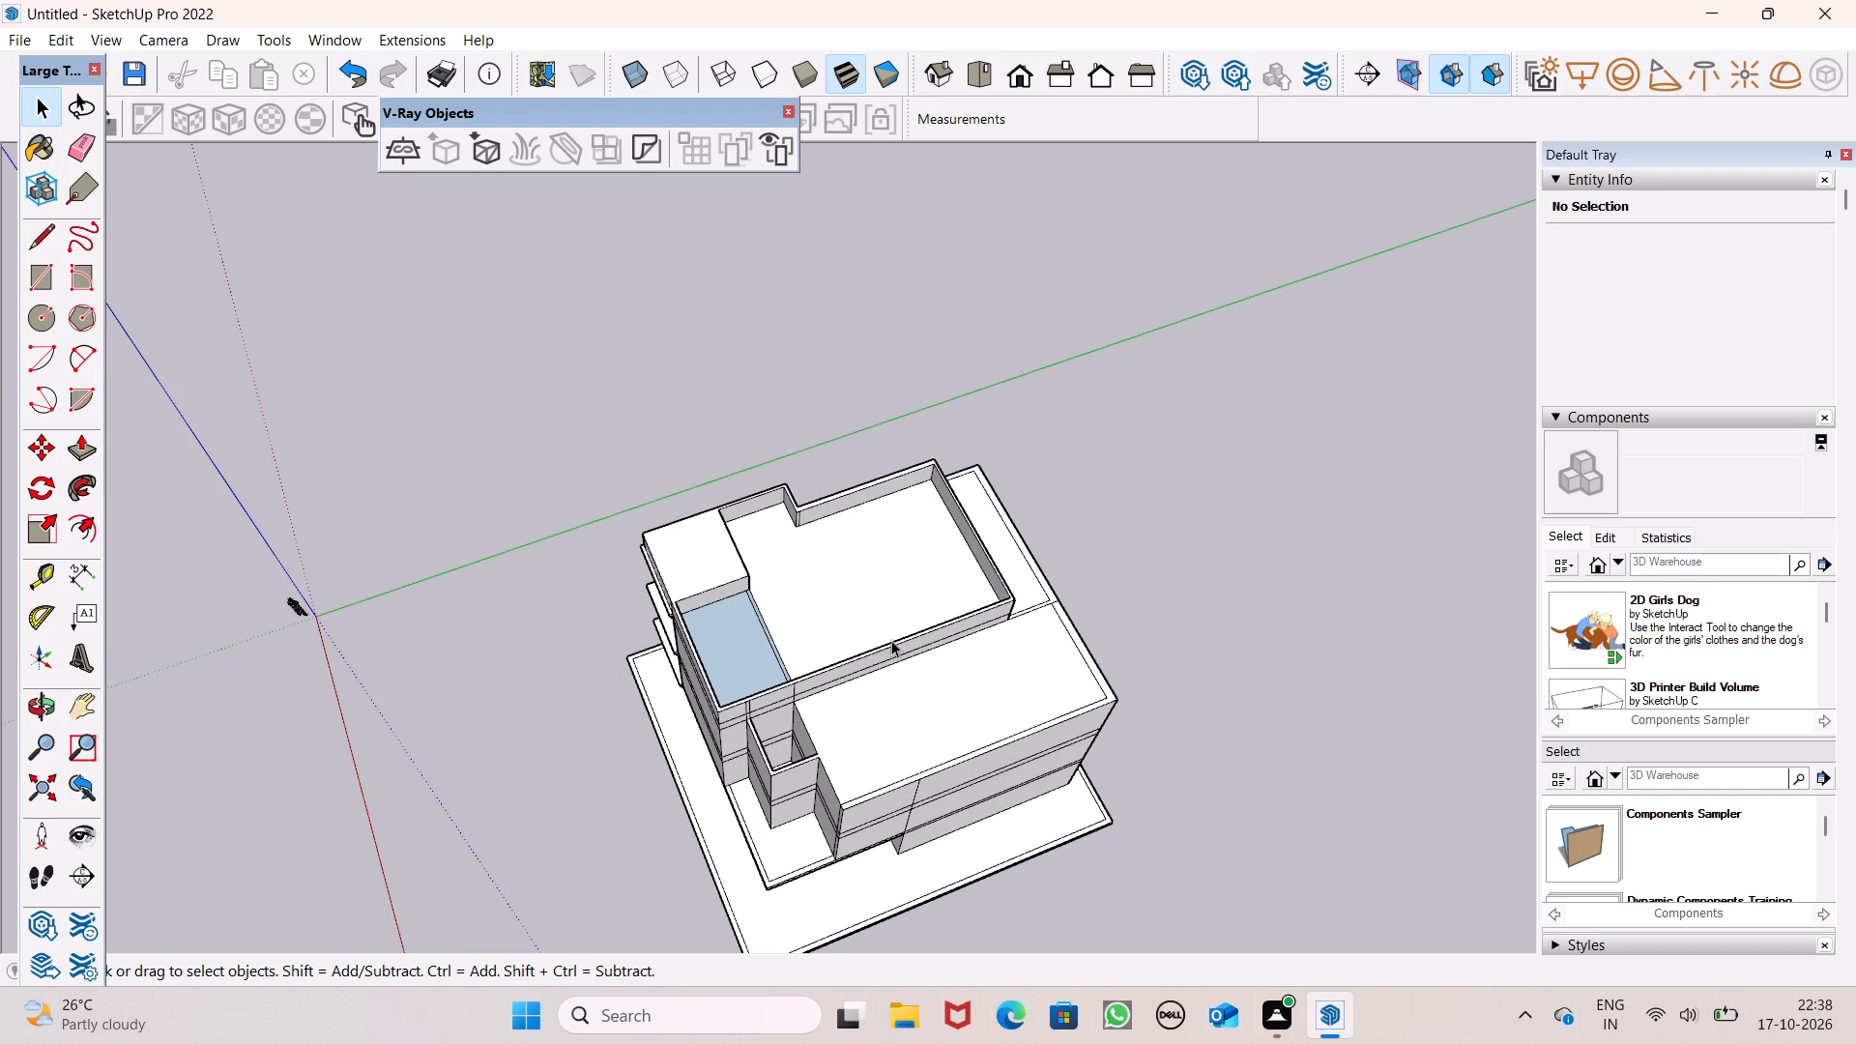
middle_drag(884, 660, 1144, 548)
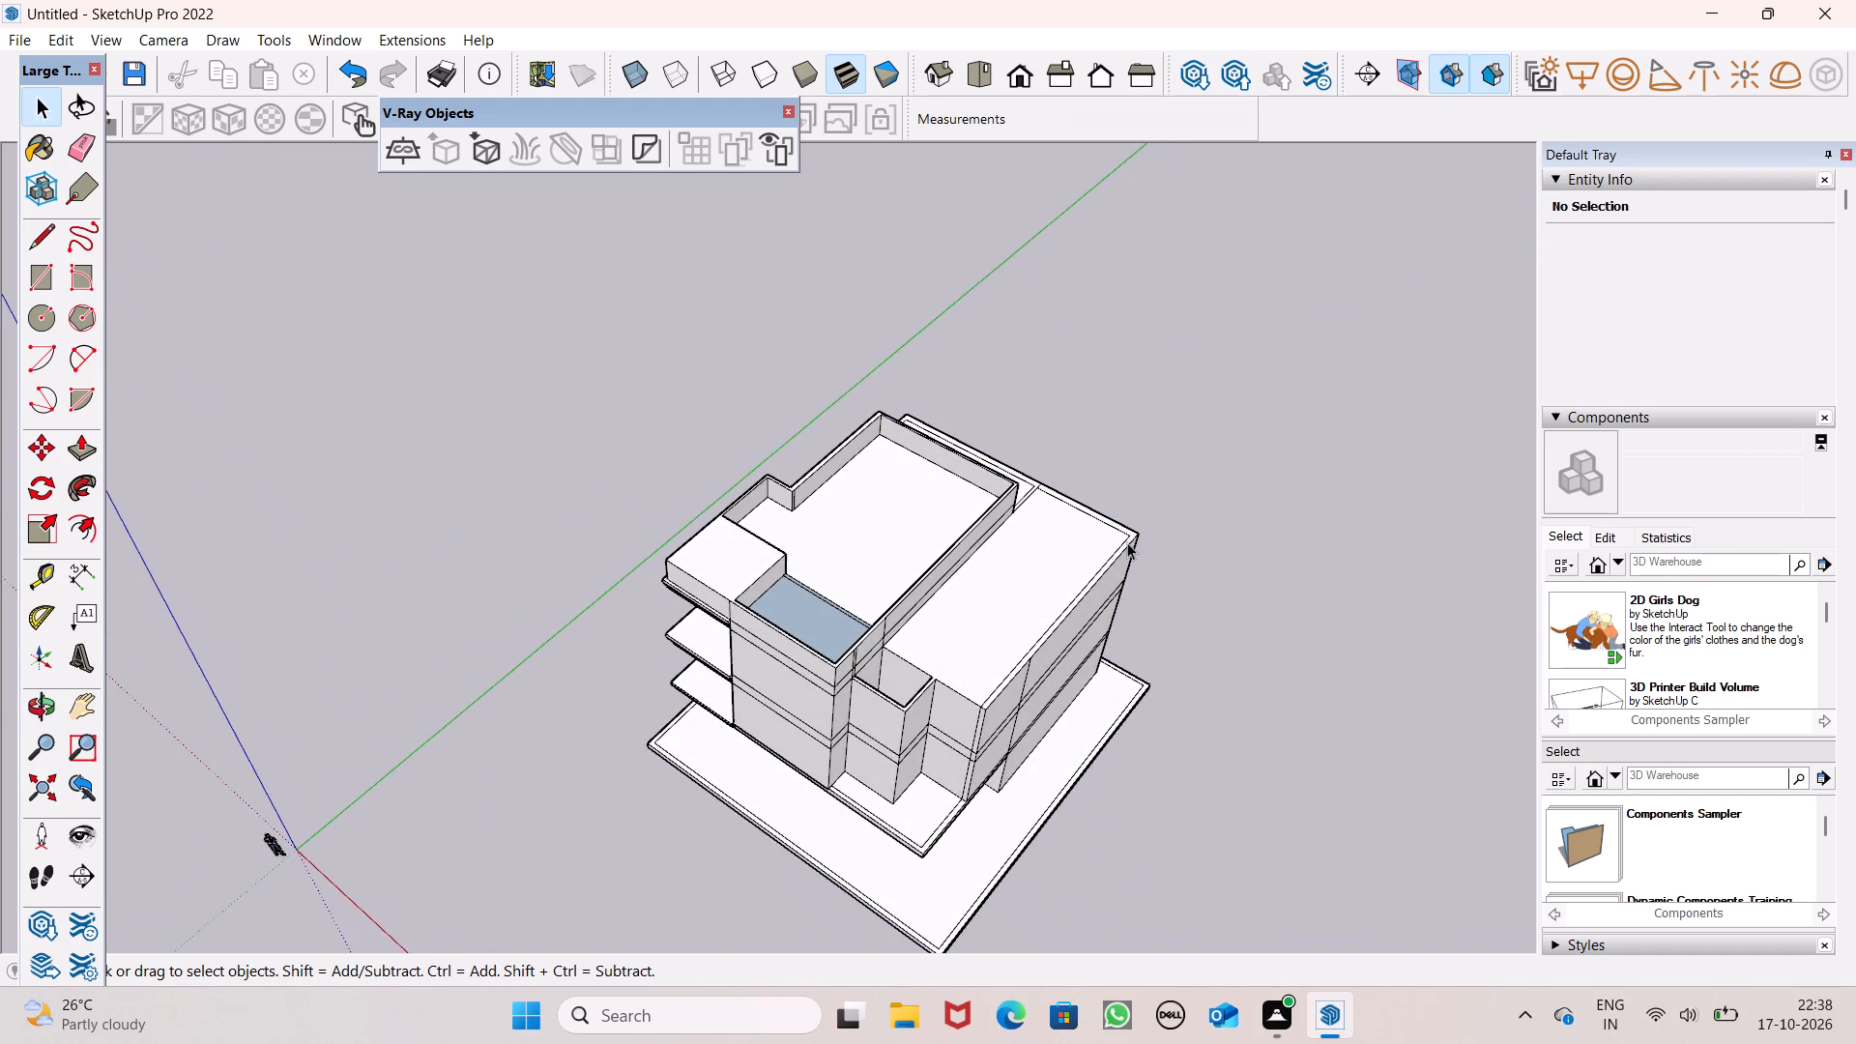
scroll(1127, 542, down, 2)
middle_drag(1117, 564, 1244, 398)
middle_drag(741, 679, 761, 642)
scroll(741, 679, up, 1)
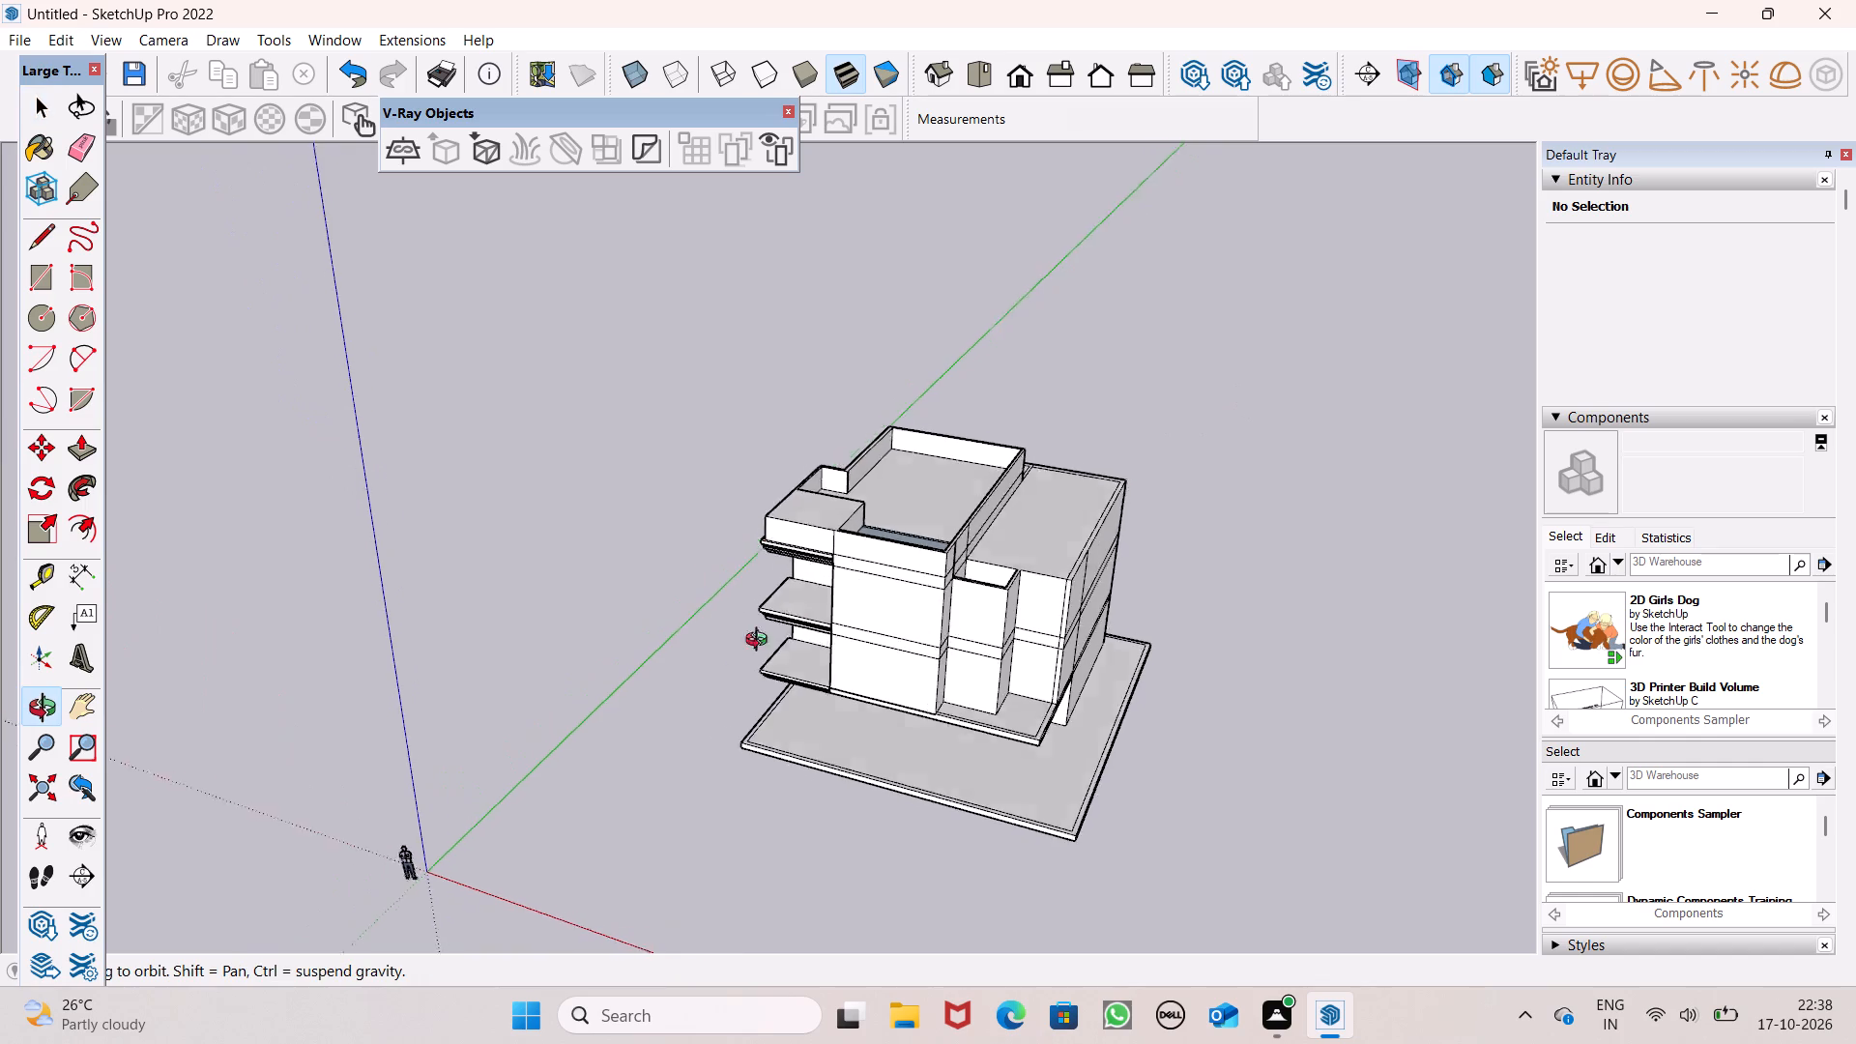
middle_drag(761, 642, 847, 587)
scroll(939, 494, up, 7)
scroll(976, 565, up, 1)
middle_drag(976, 565, 1013, 478)
scroll(1013, 478, up, 1)
scroll(1014, 478, down, 1)
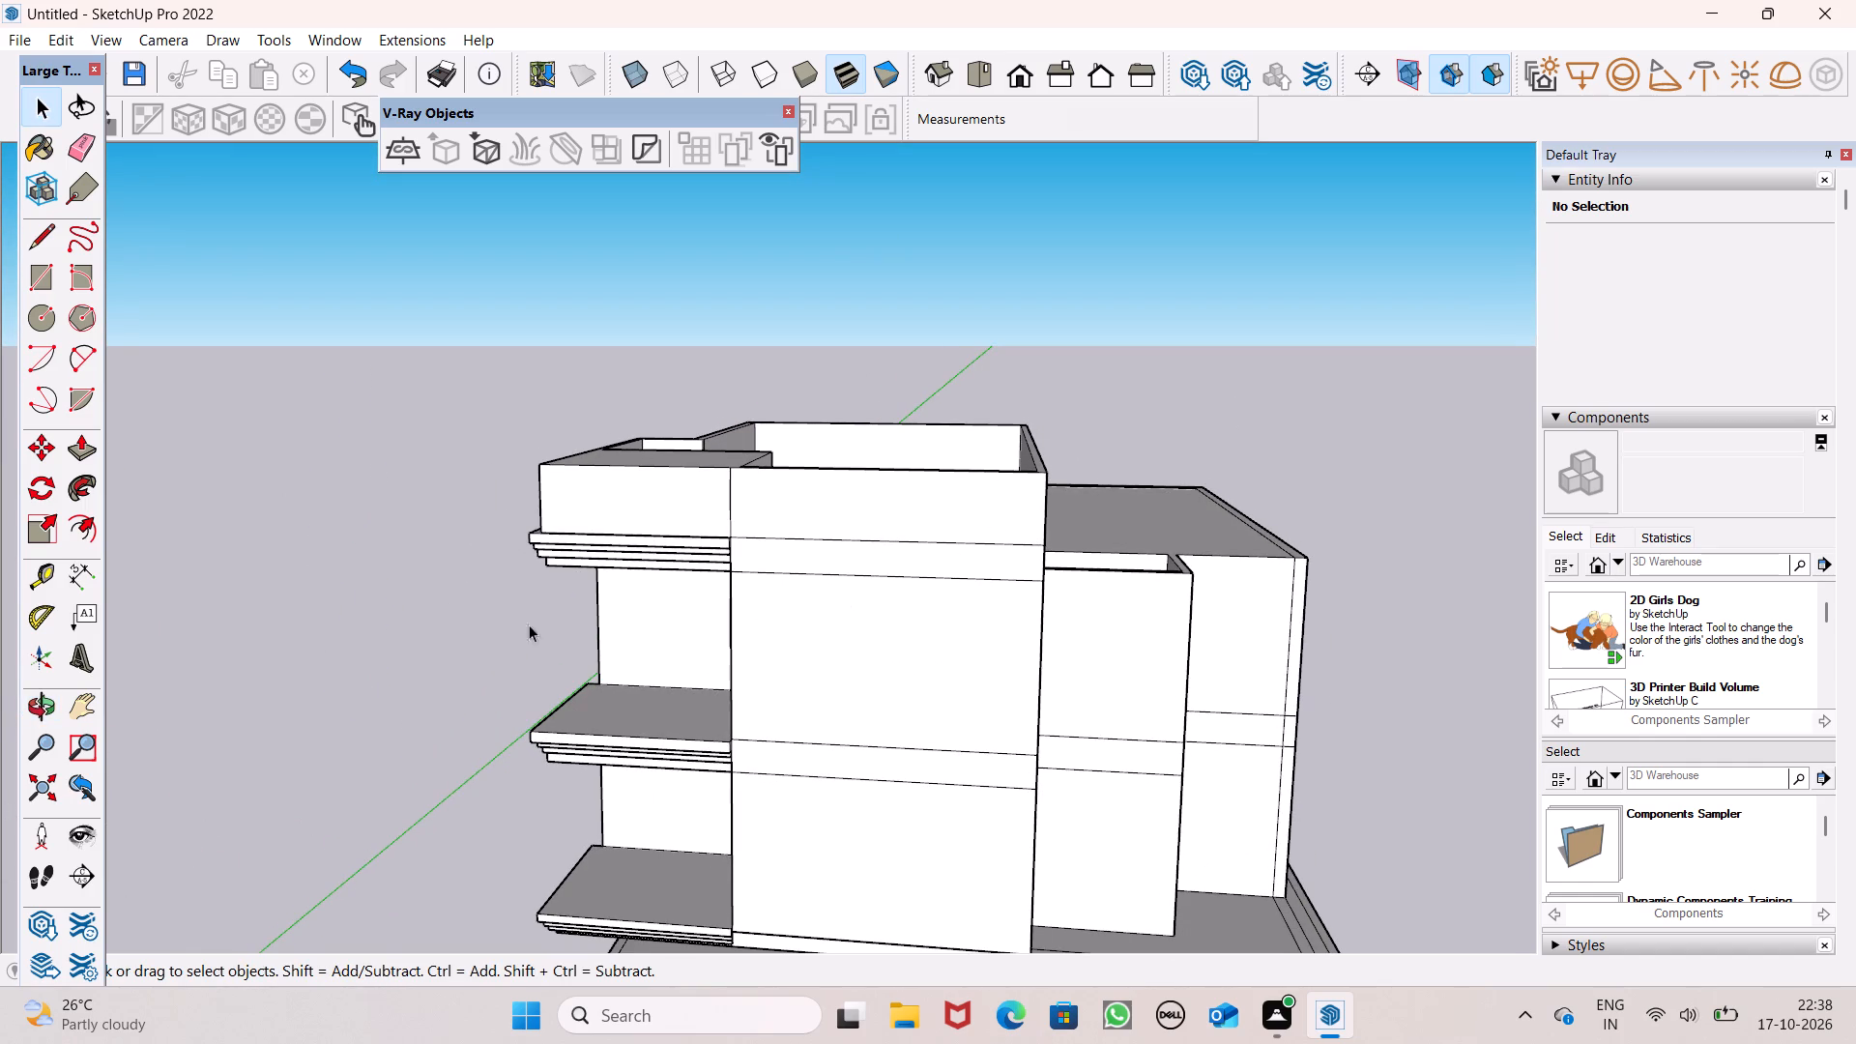
Draw a vertical line about 28' 3 5/8" long down the tall front wall, from its top edge onto the slab edge.
click(33, 241)
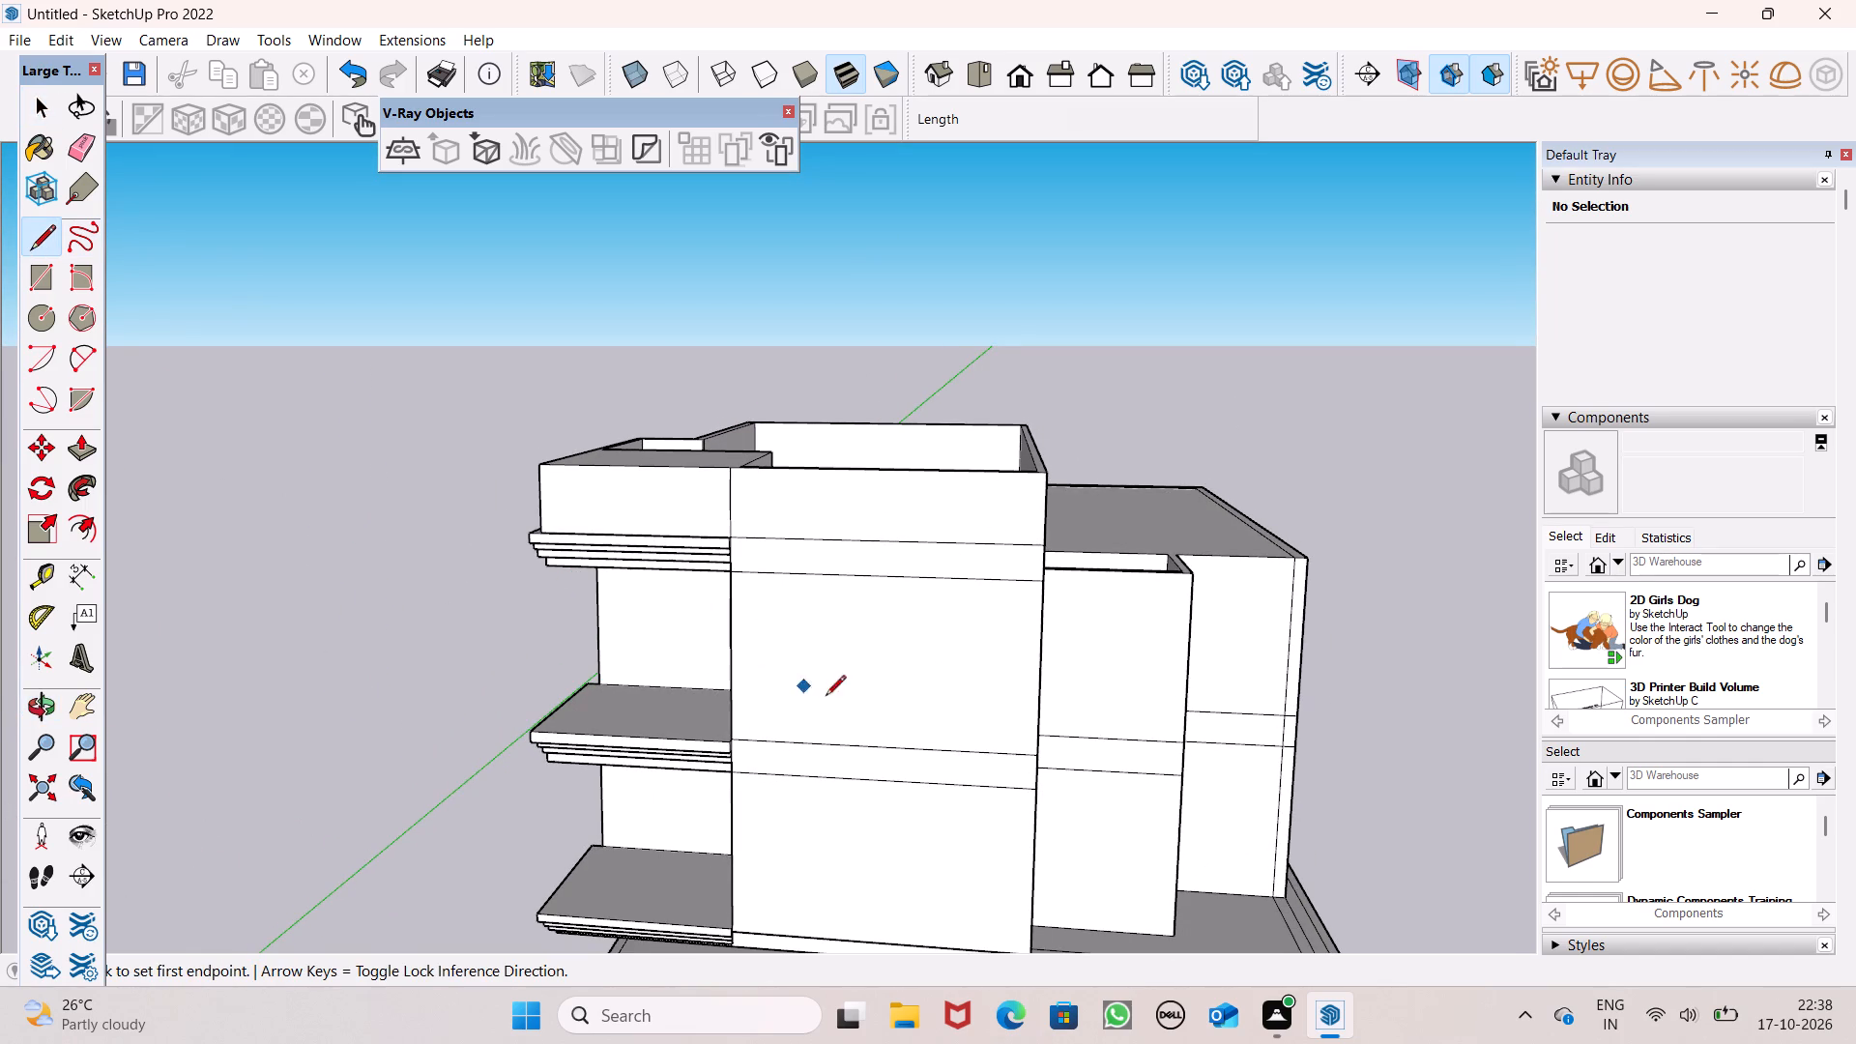
middle_drag(832, 709, 867, 677)
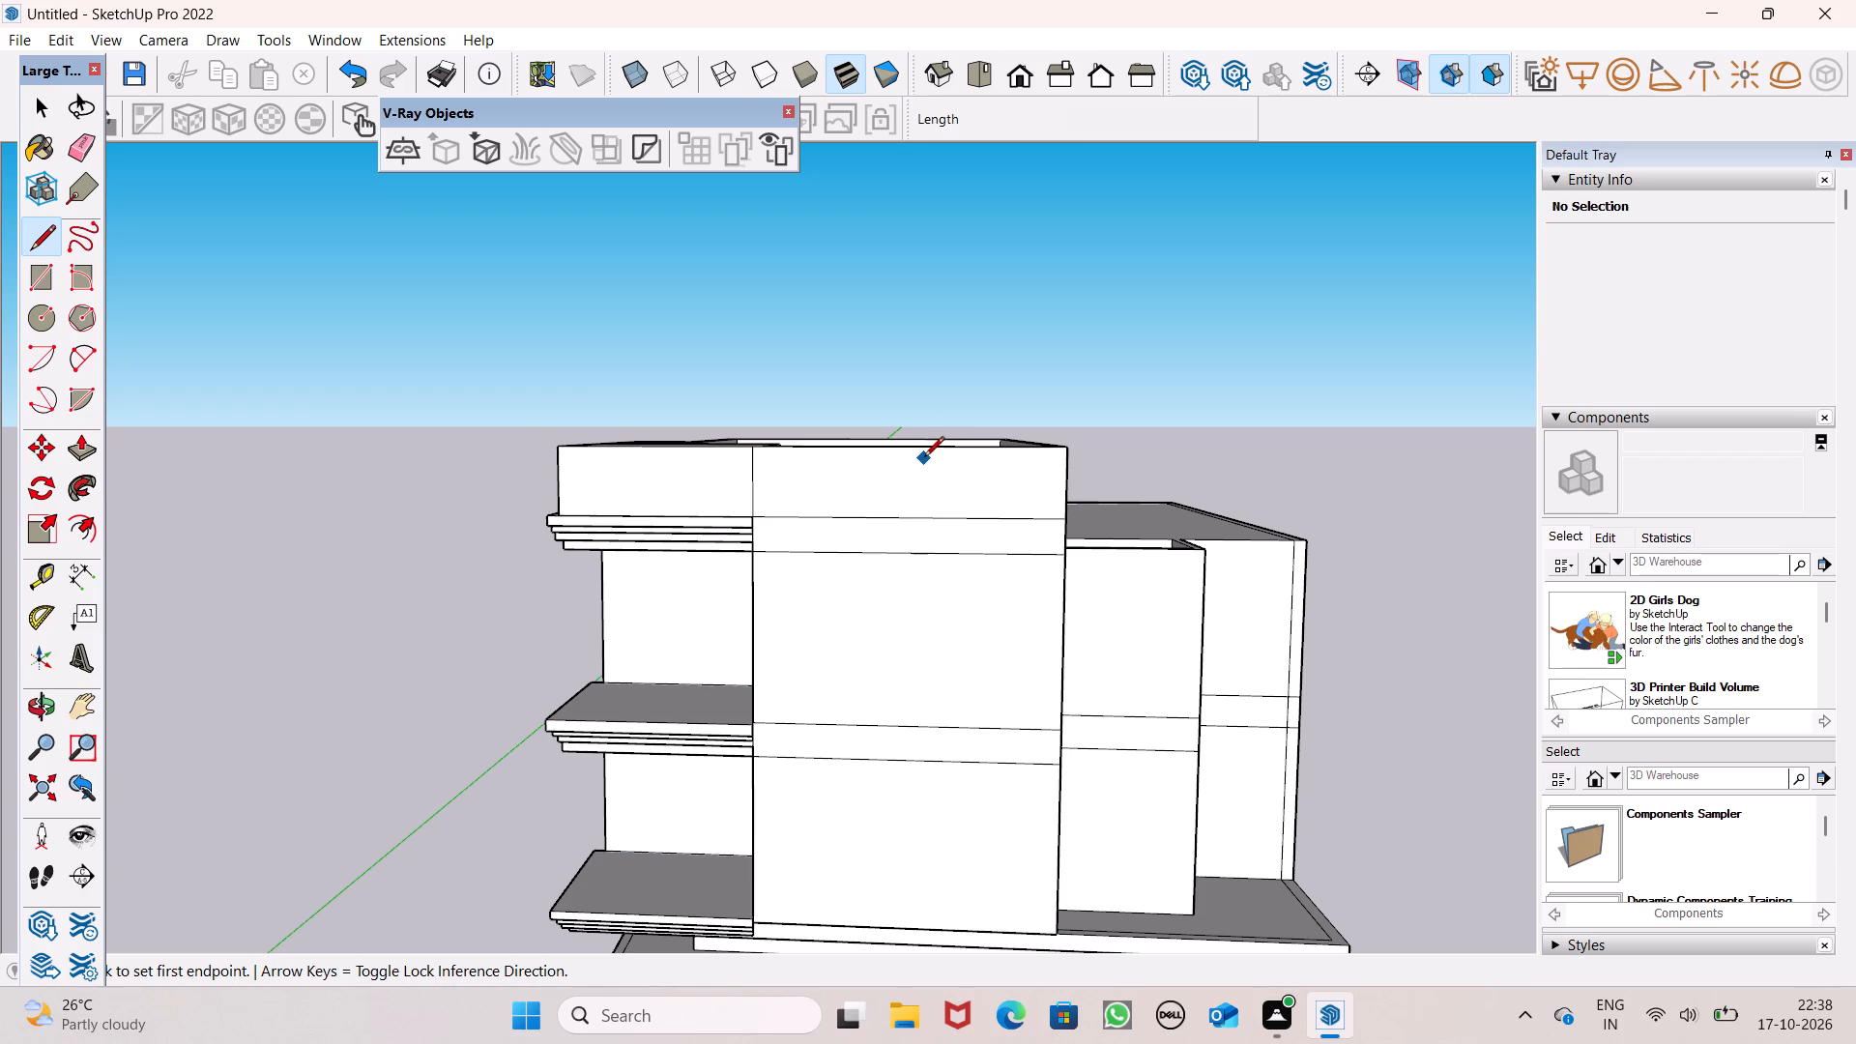
scroll(924, 458, up, 2)
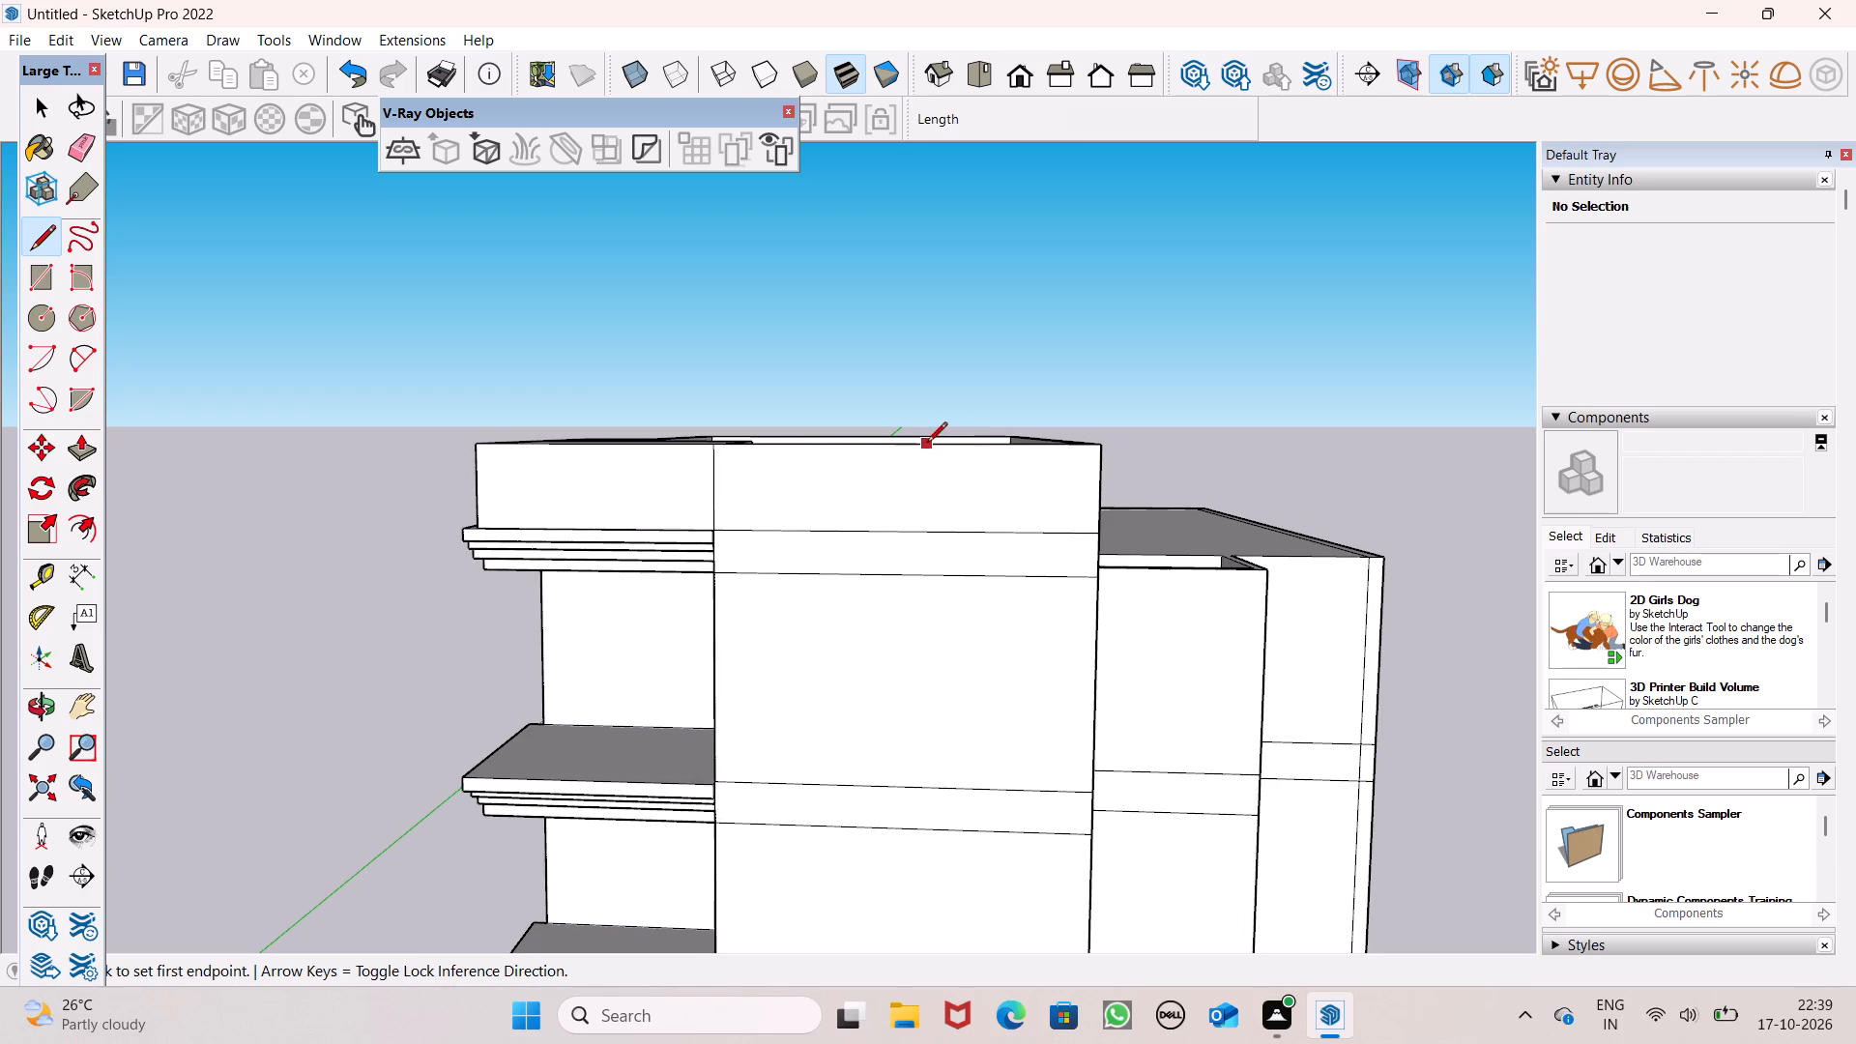
click(927, 444)
scroll(913, 517, down, 4)
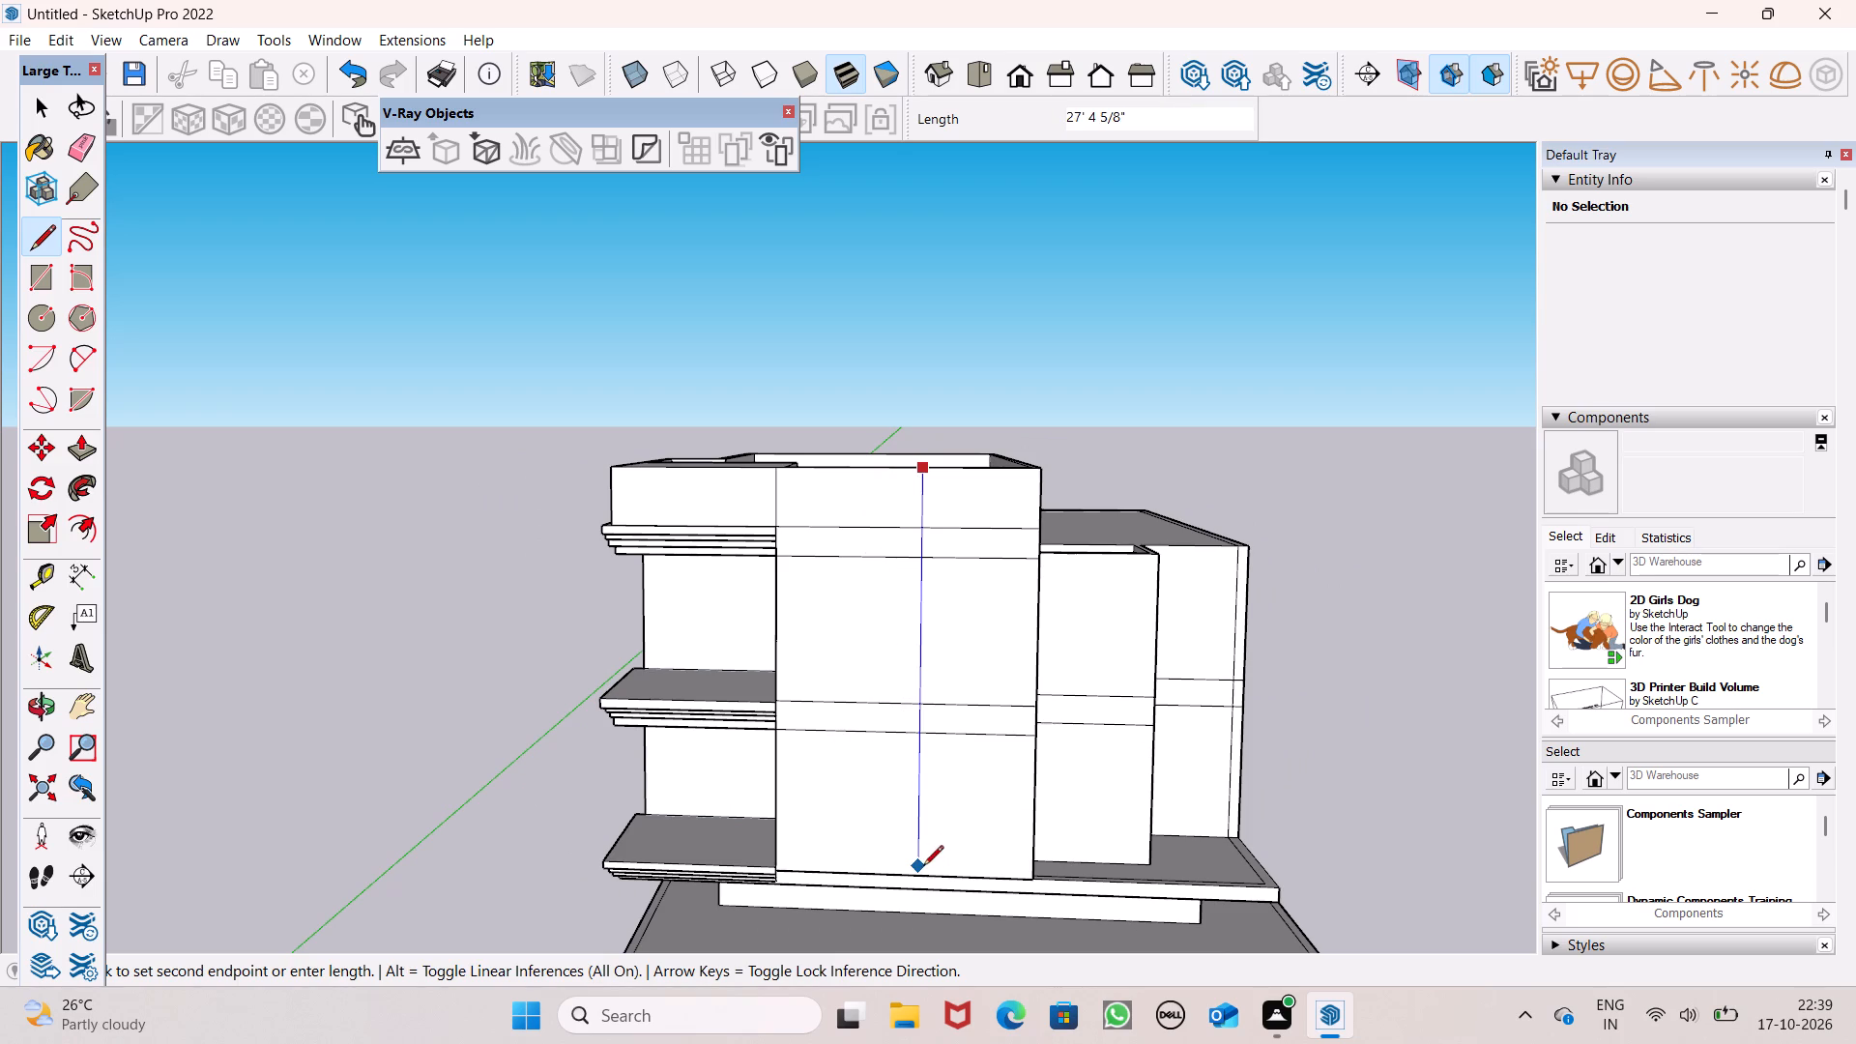
scroll(927, 944, up, 6)
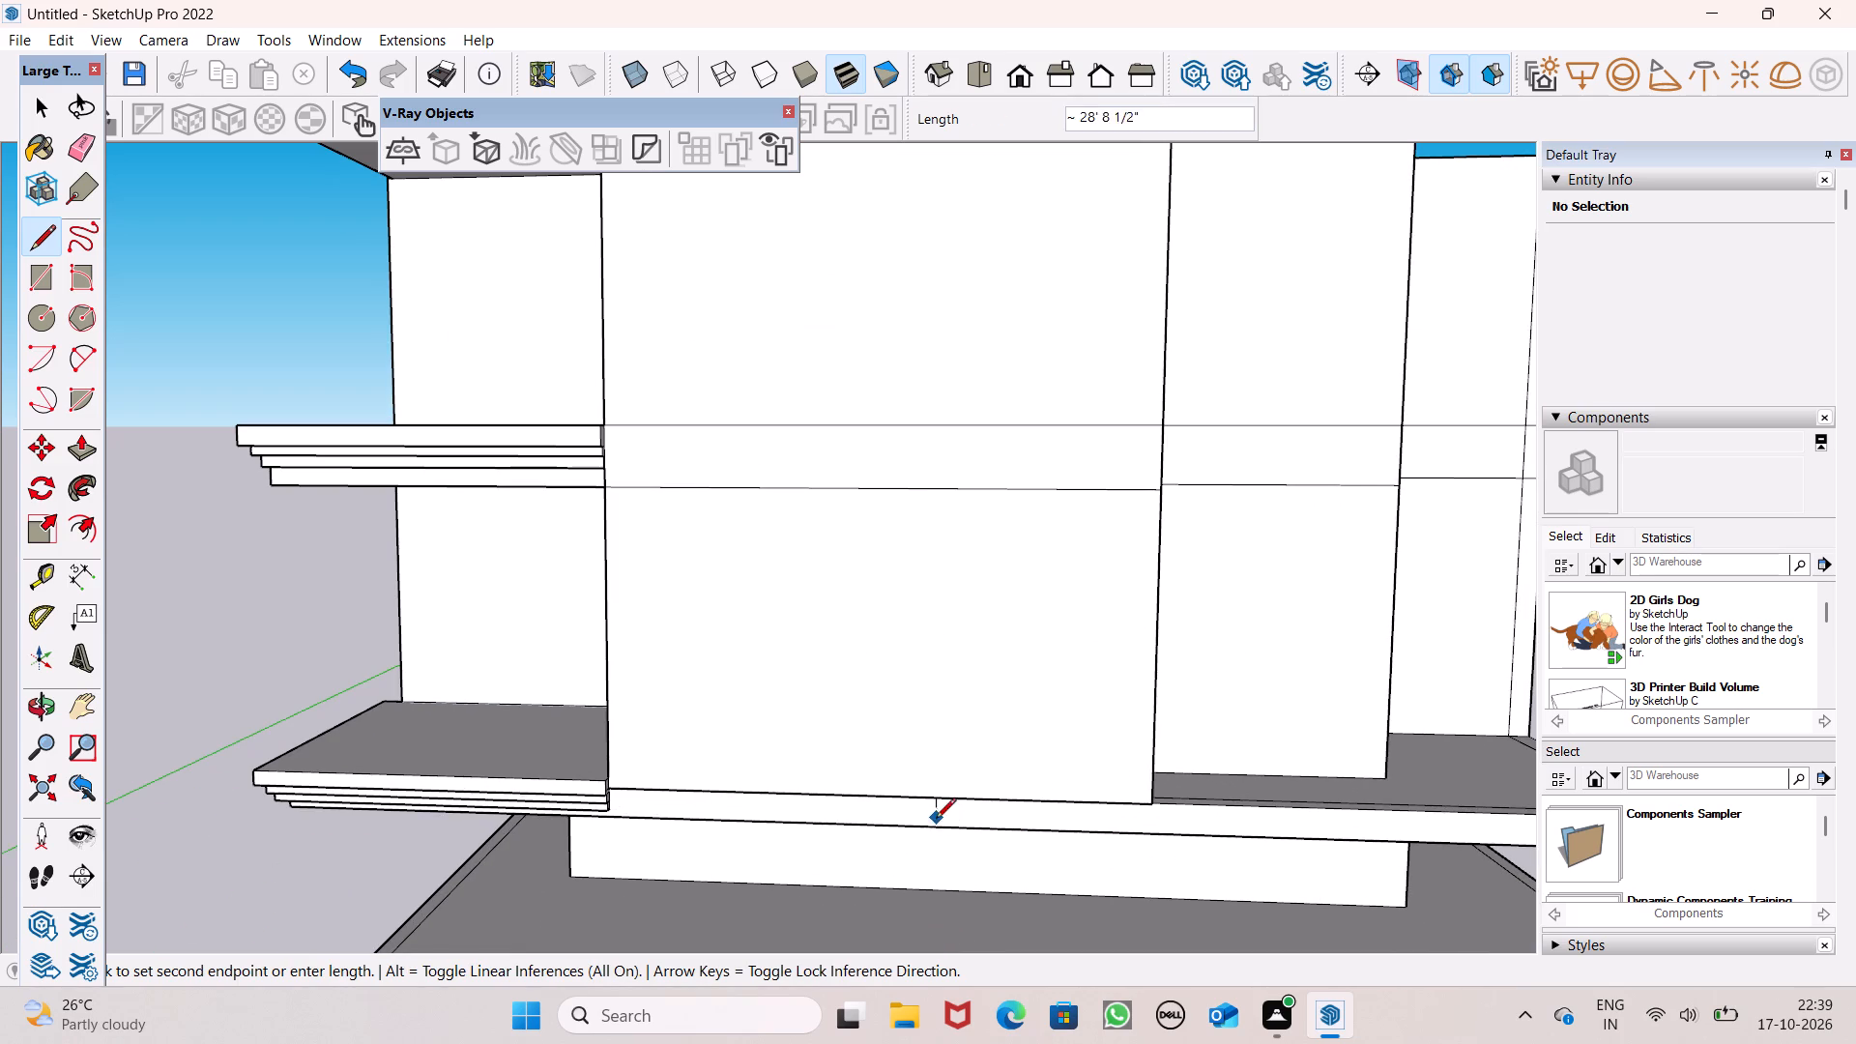
middle_drag(926, 827, 913, 646)
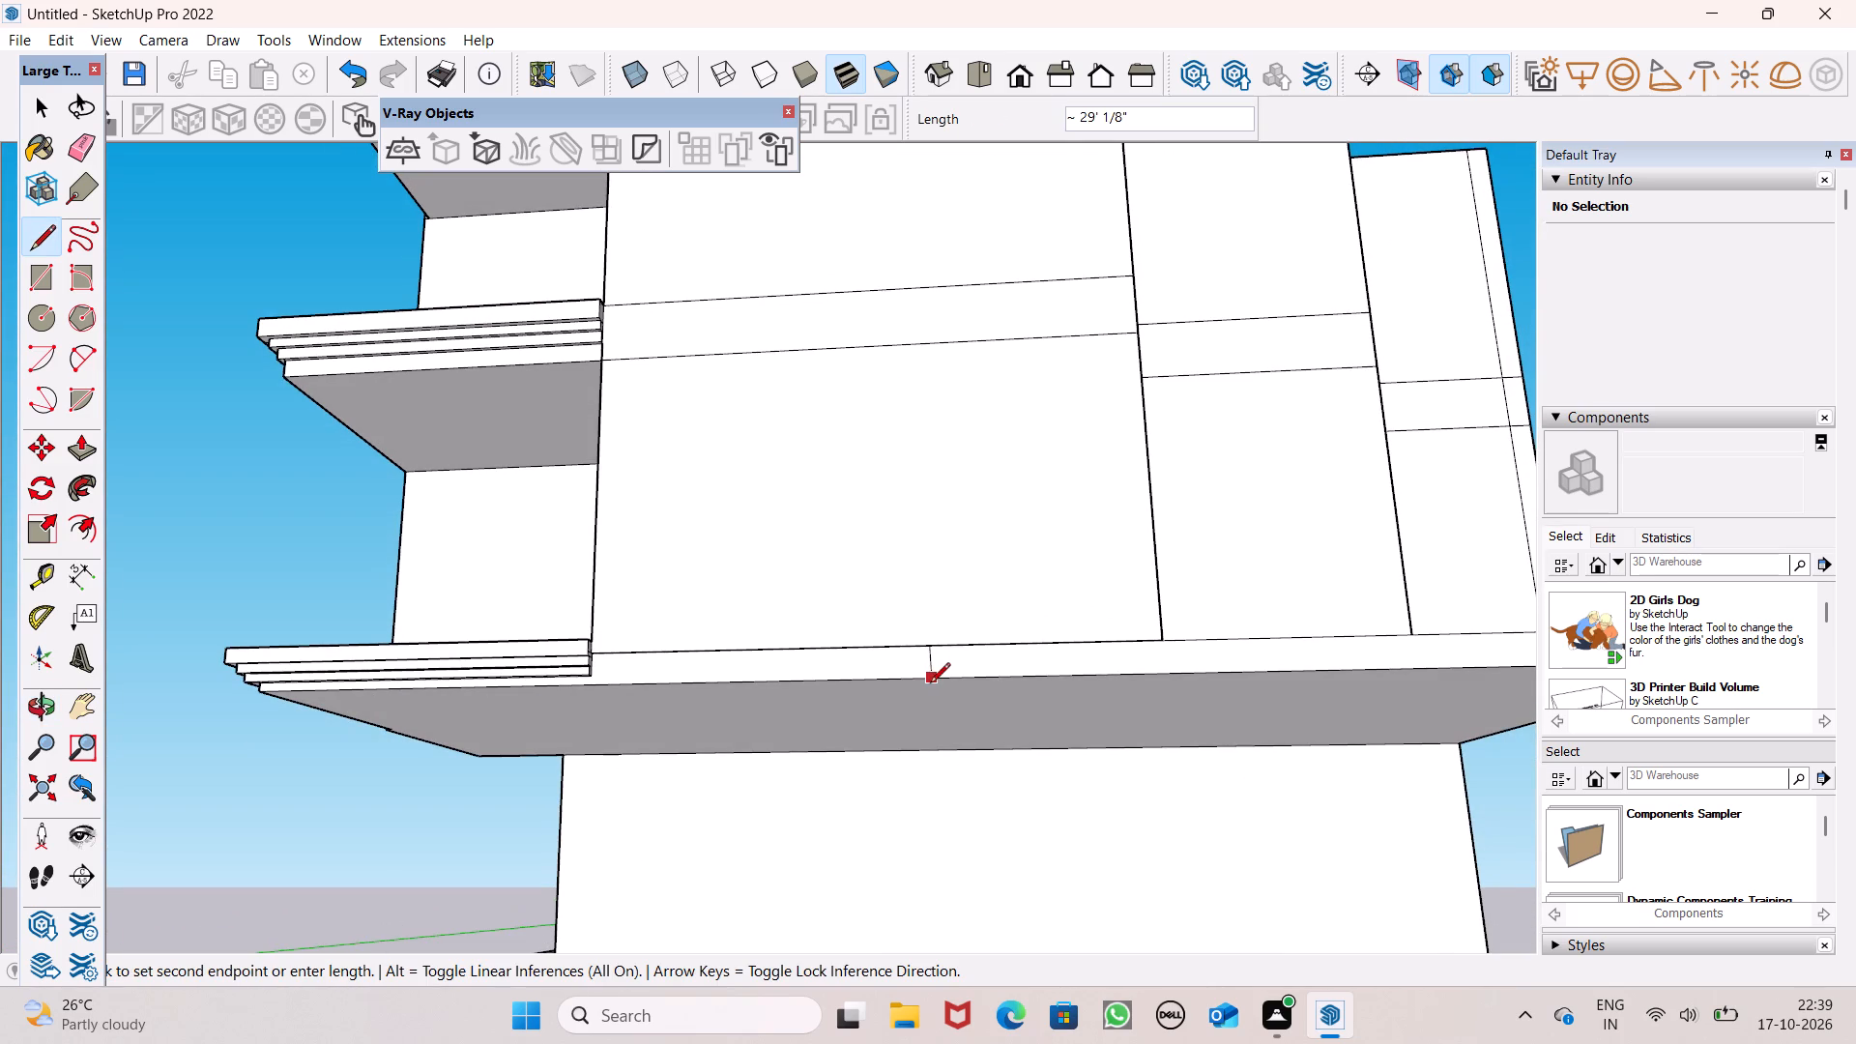
scroll(936, 674, down, 2)
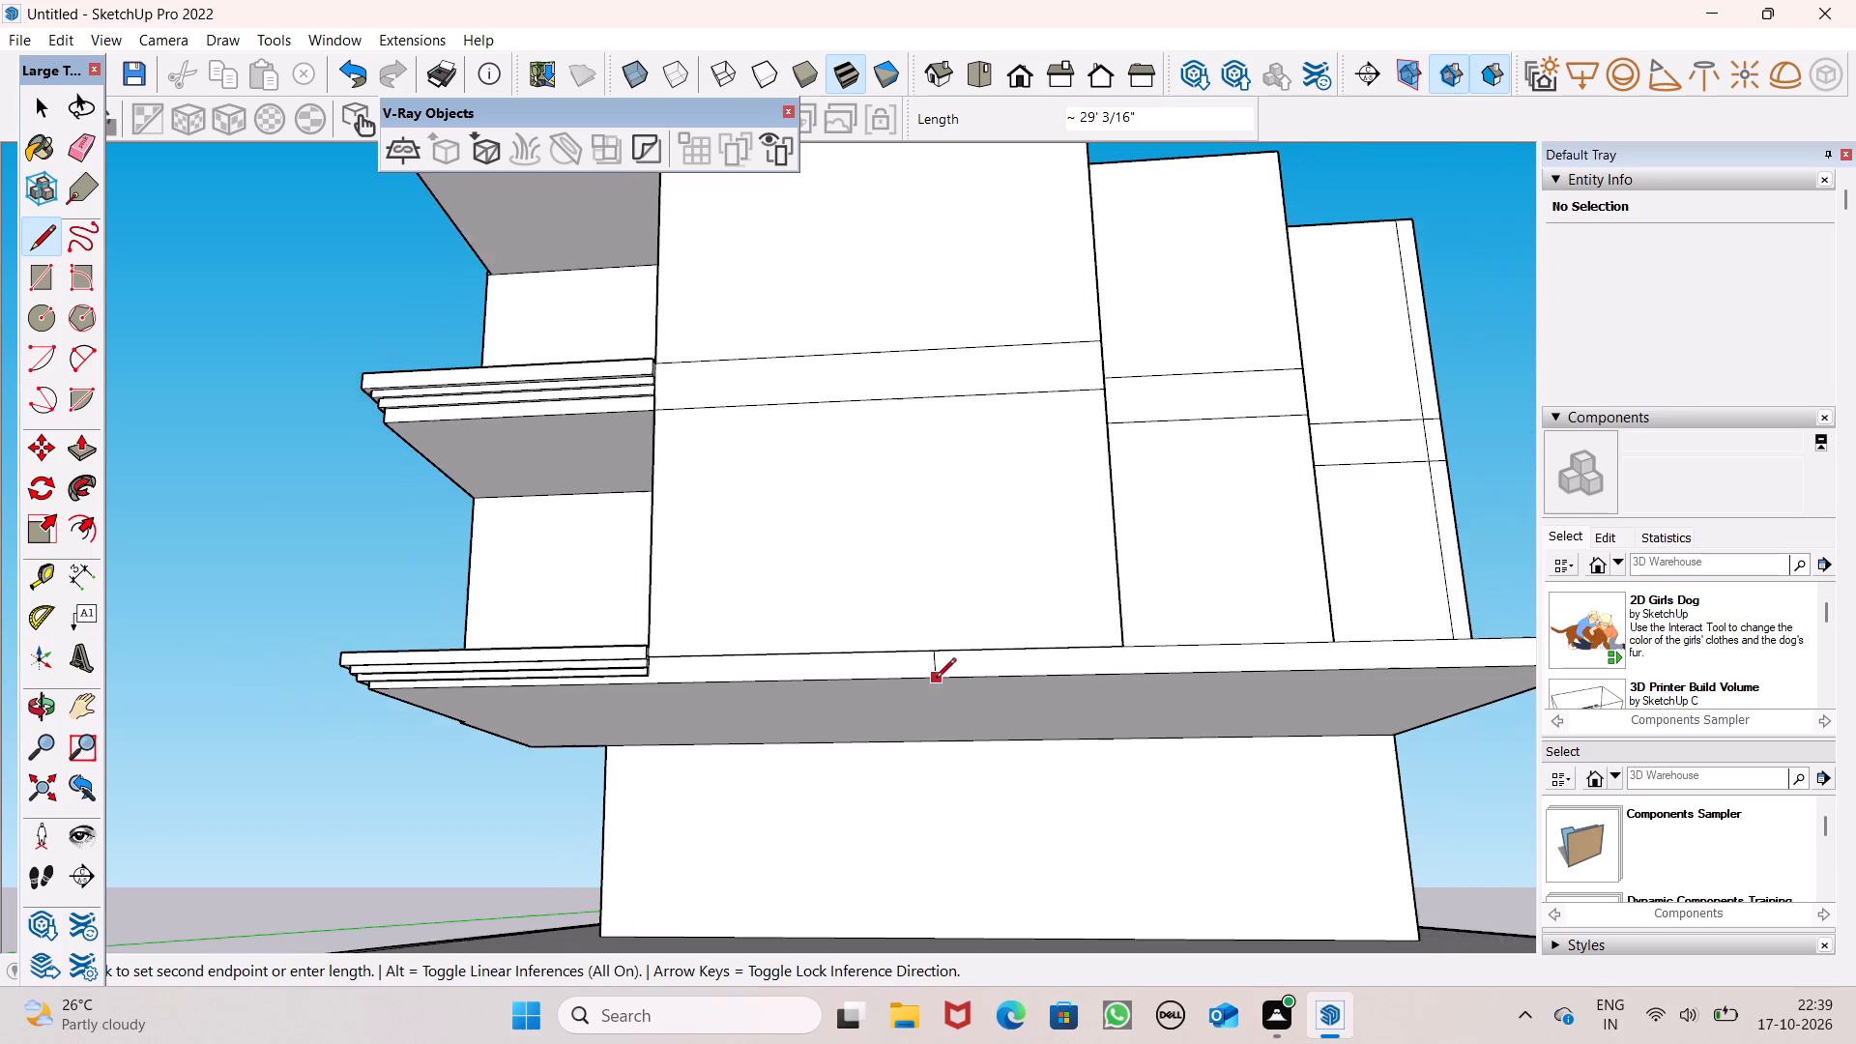
middle_drag(934, 699, 932, 876)
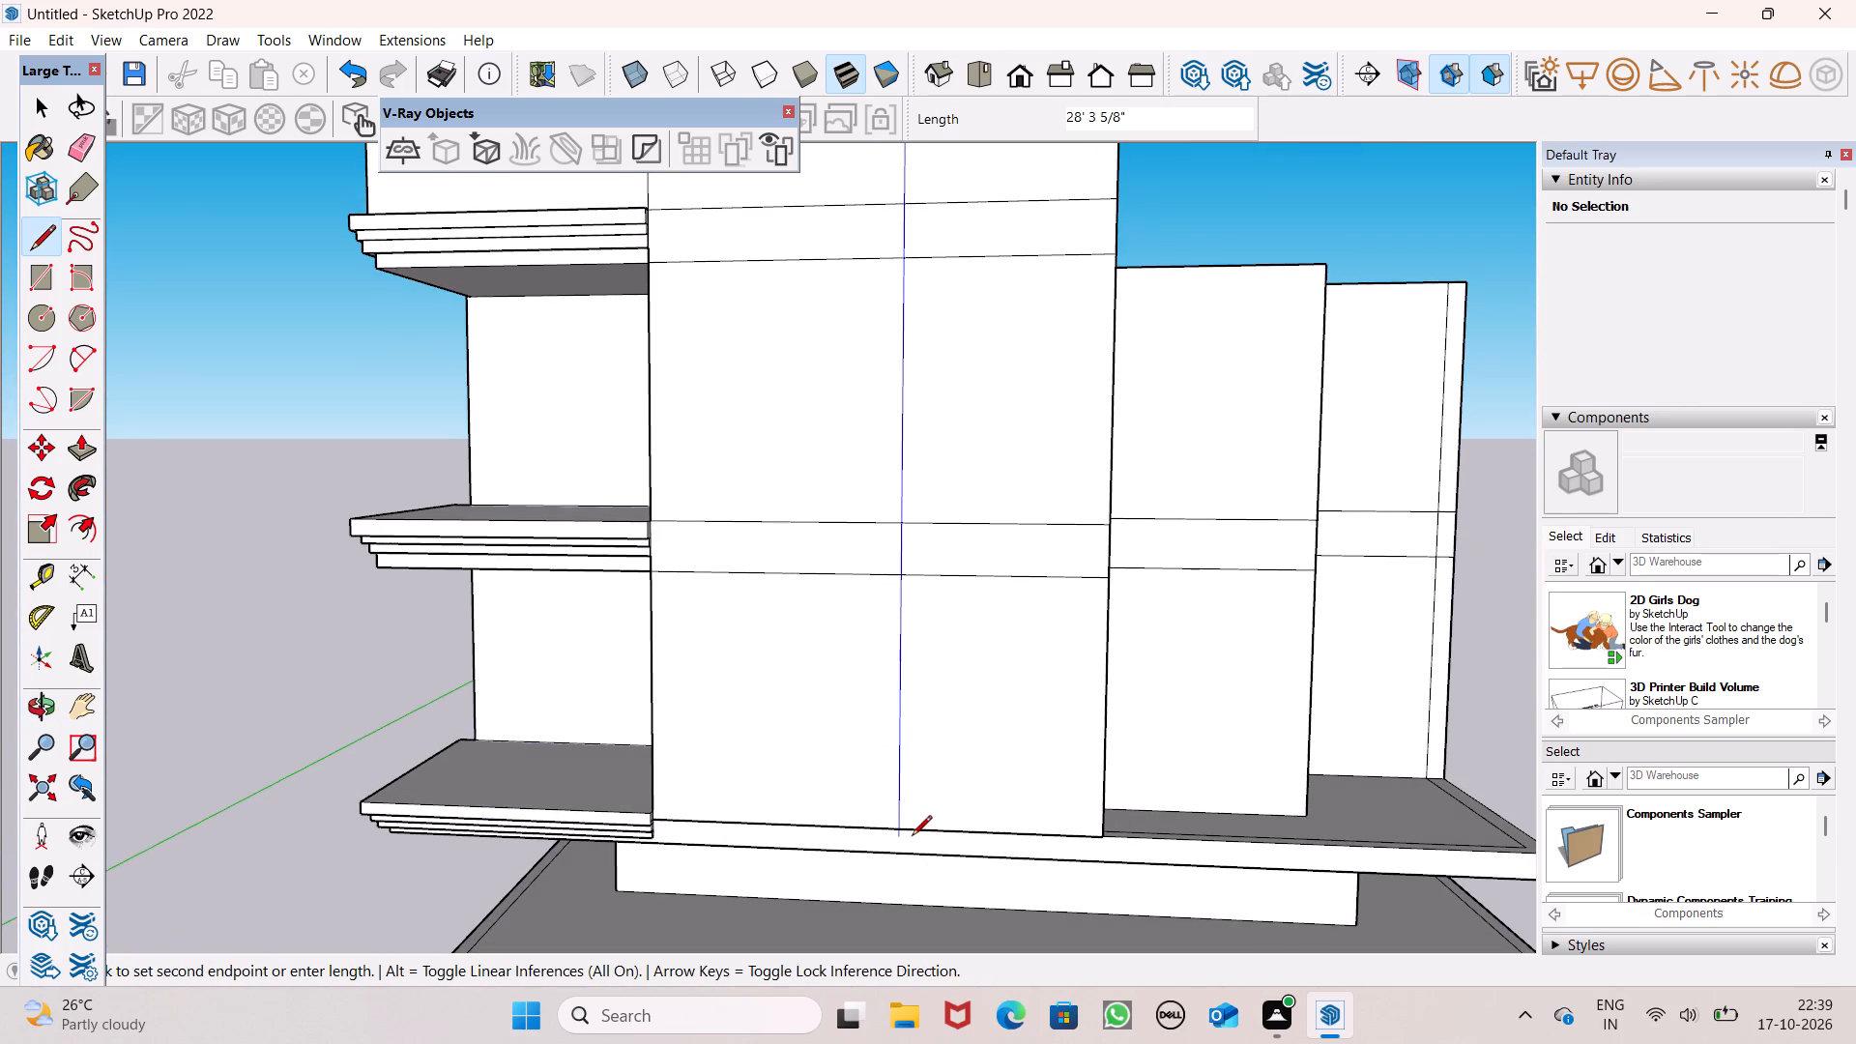
click(900, 854)
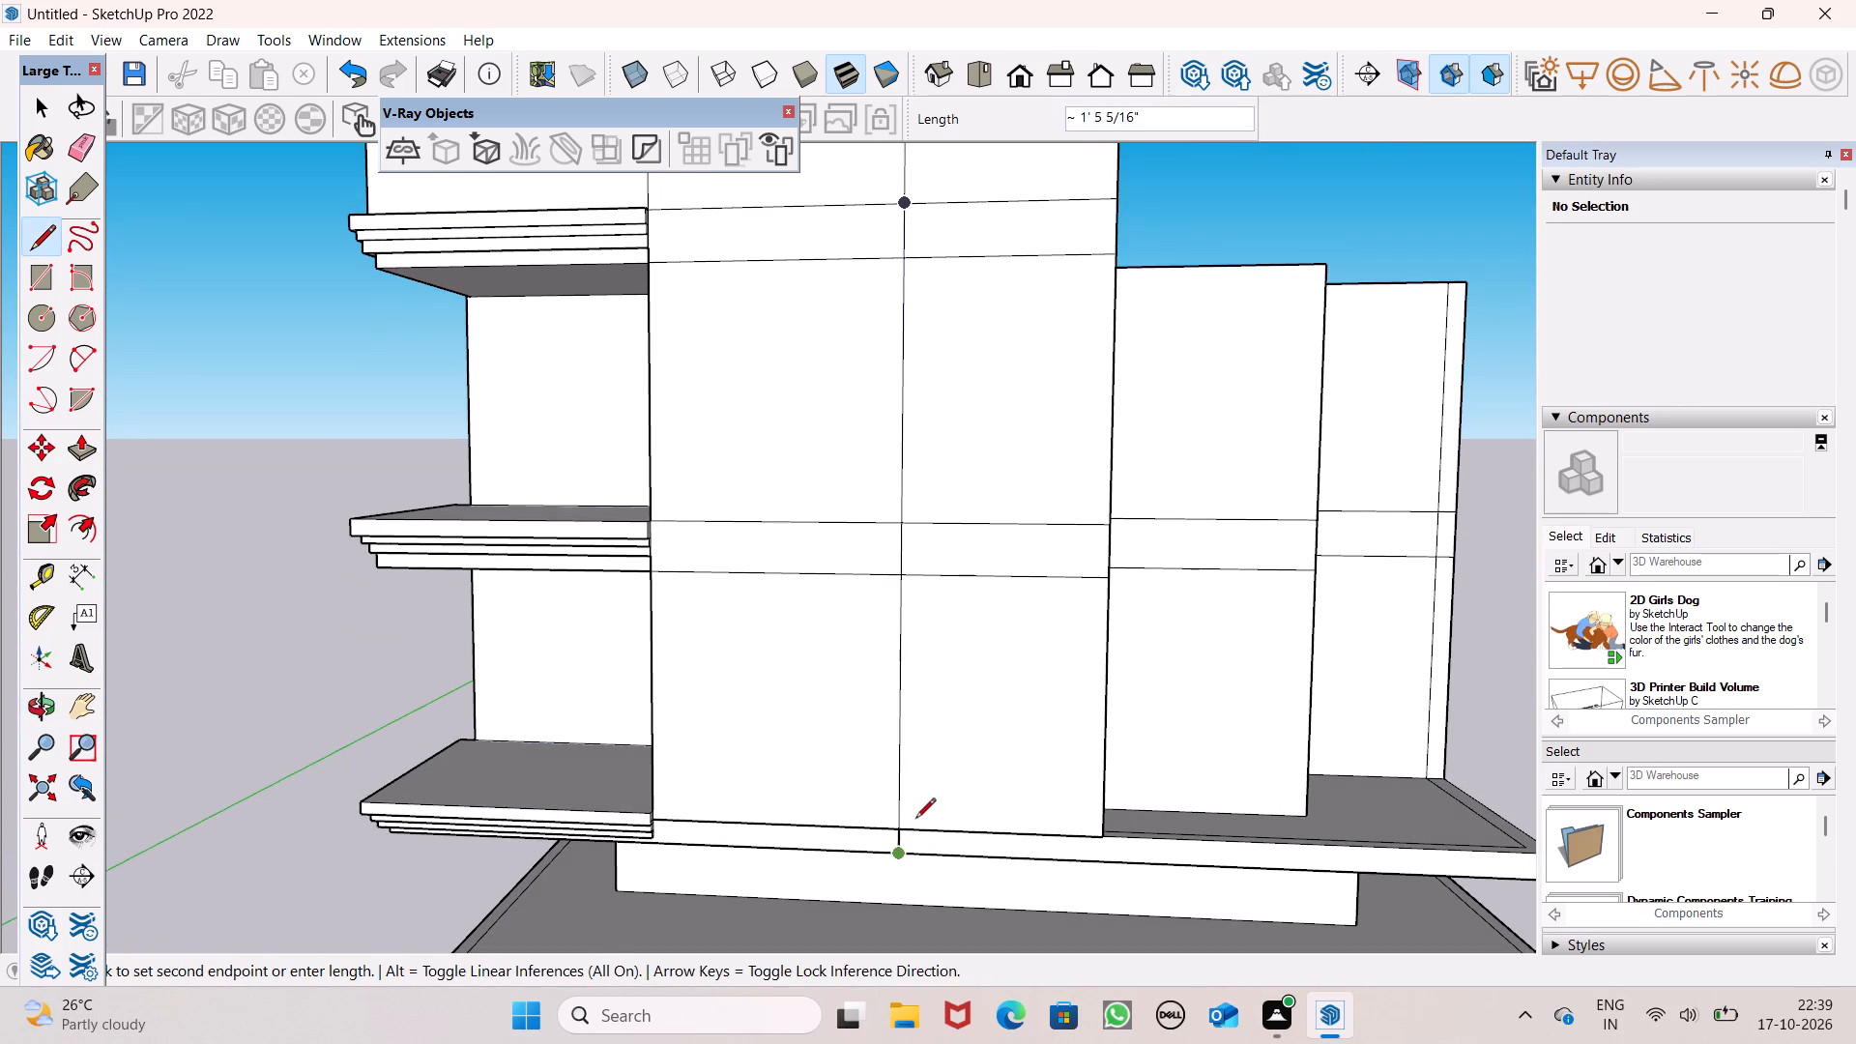
key(space)
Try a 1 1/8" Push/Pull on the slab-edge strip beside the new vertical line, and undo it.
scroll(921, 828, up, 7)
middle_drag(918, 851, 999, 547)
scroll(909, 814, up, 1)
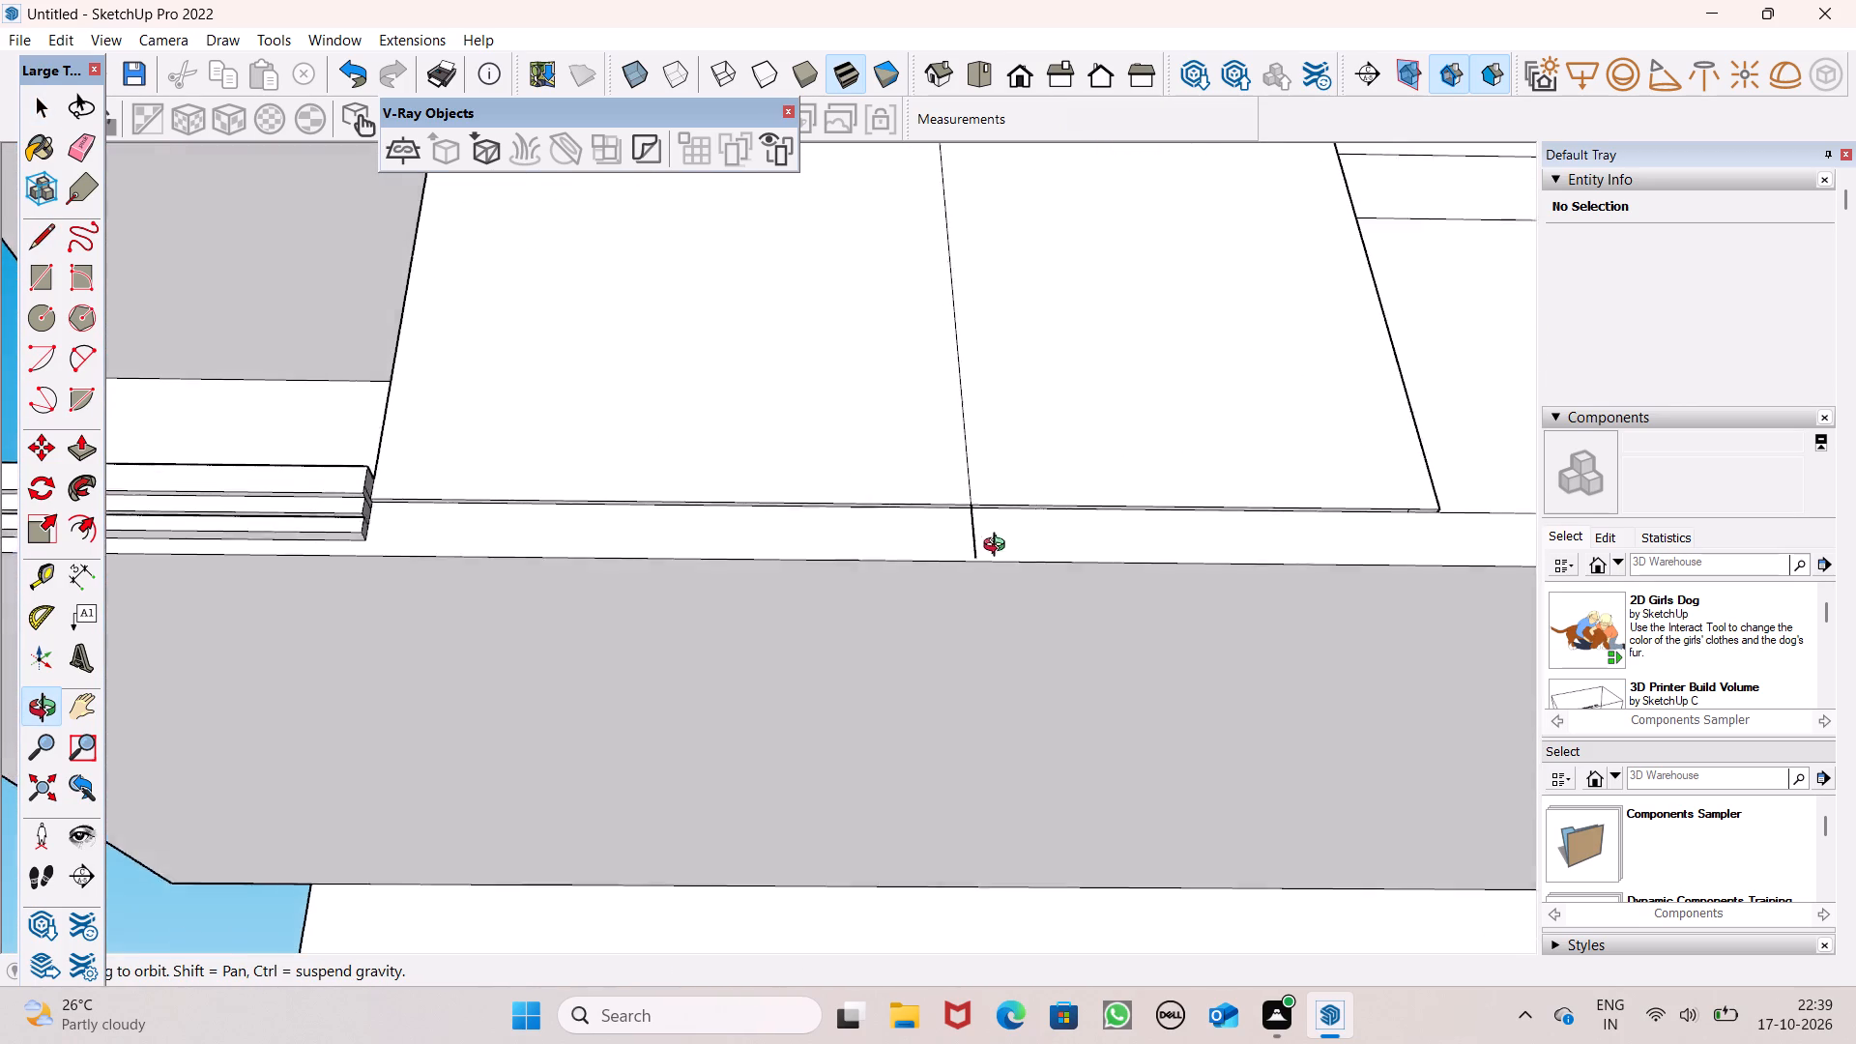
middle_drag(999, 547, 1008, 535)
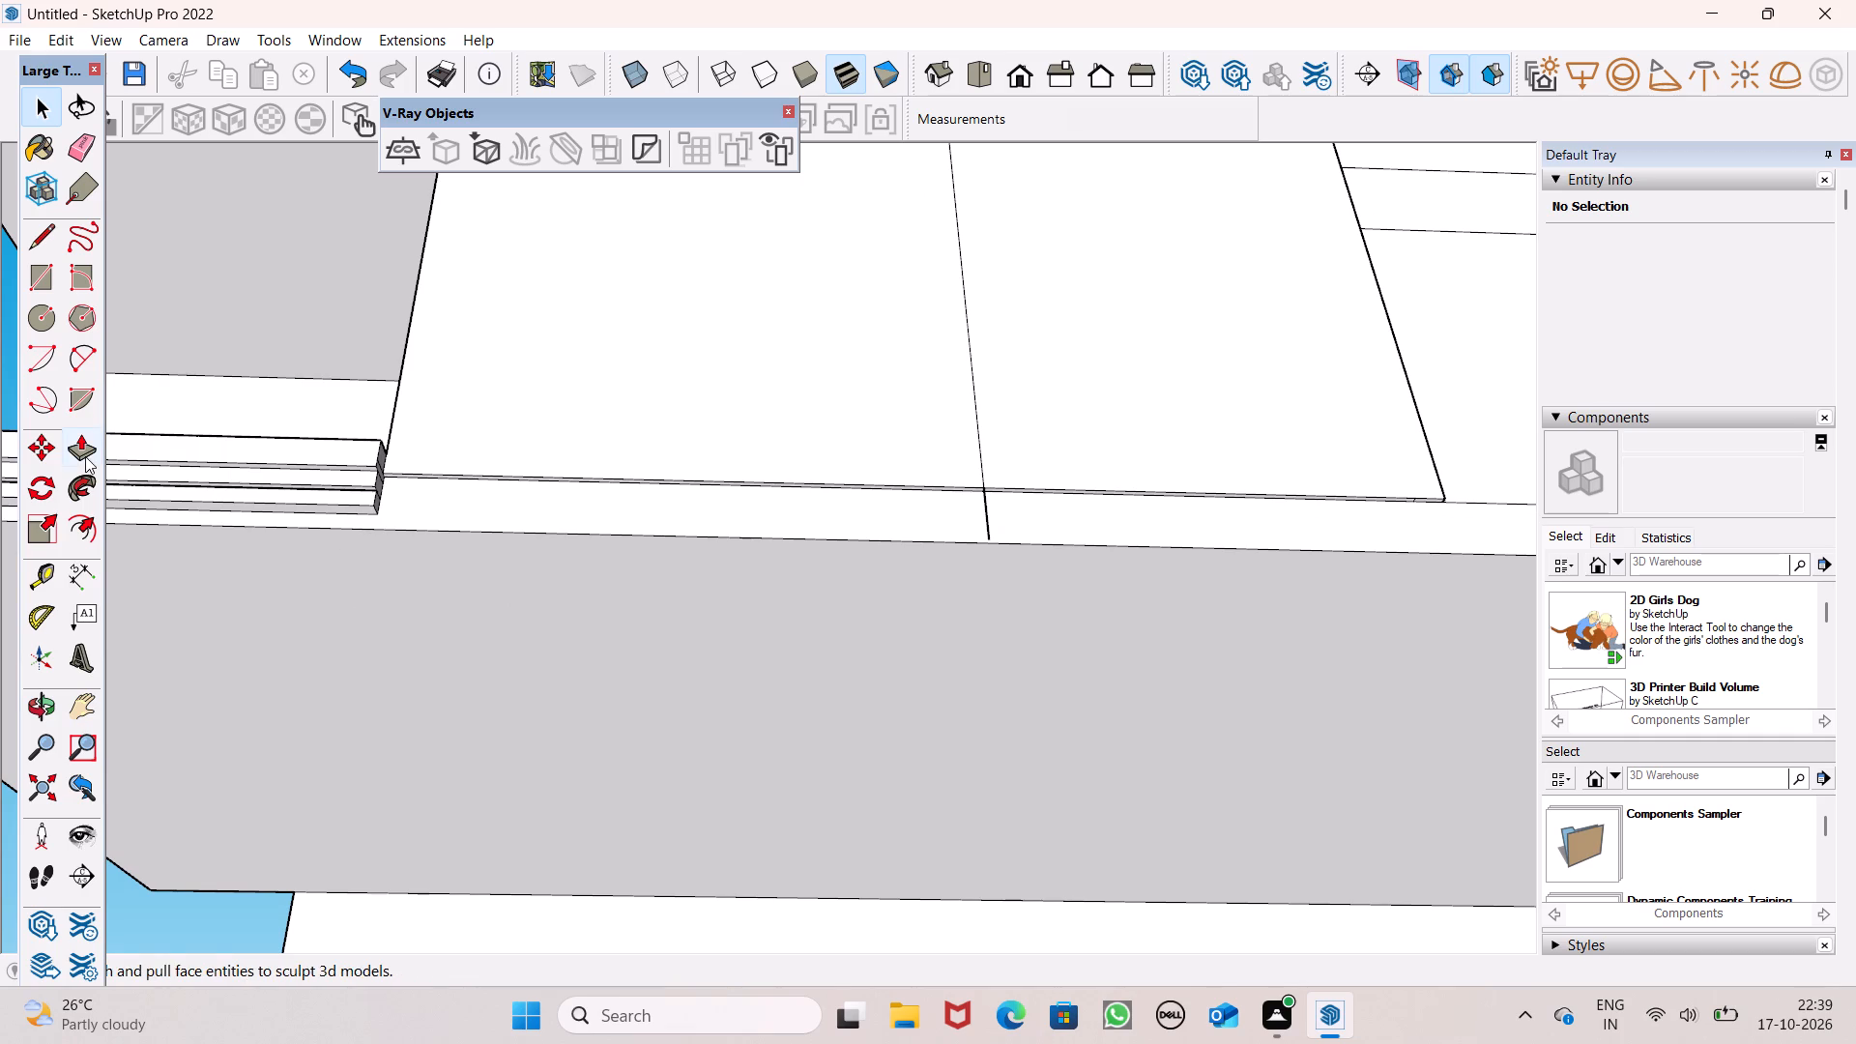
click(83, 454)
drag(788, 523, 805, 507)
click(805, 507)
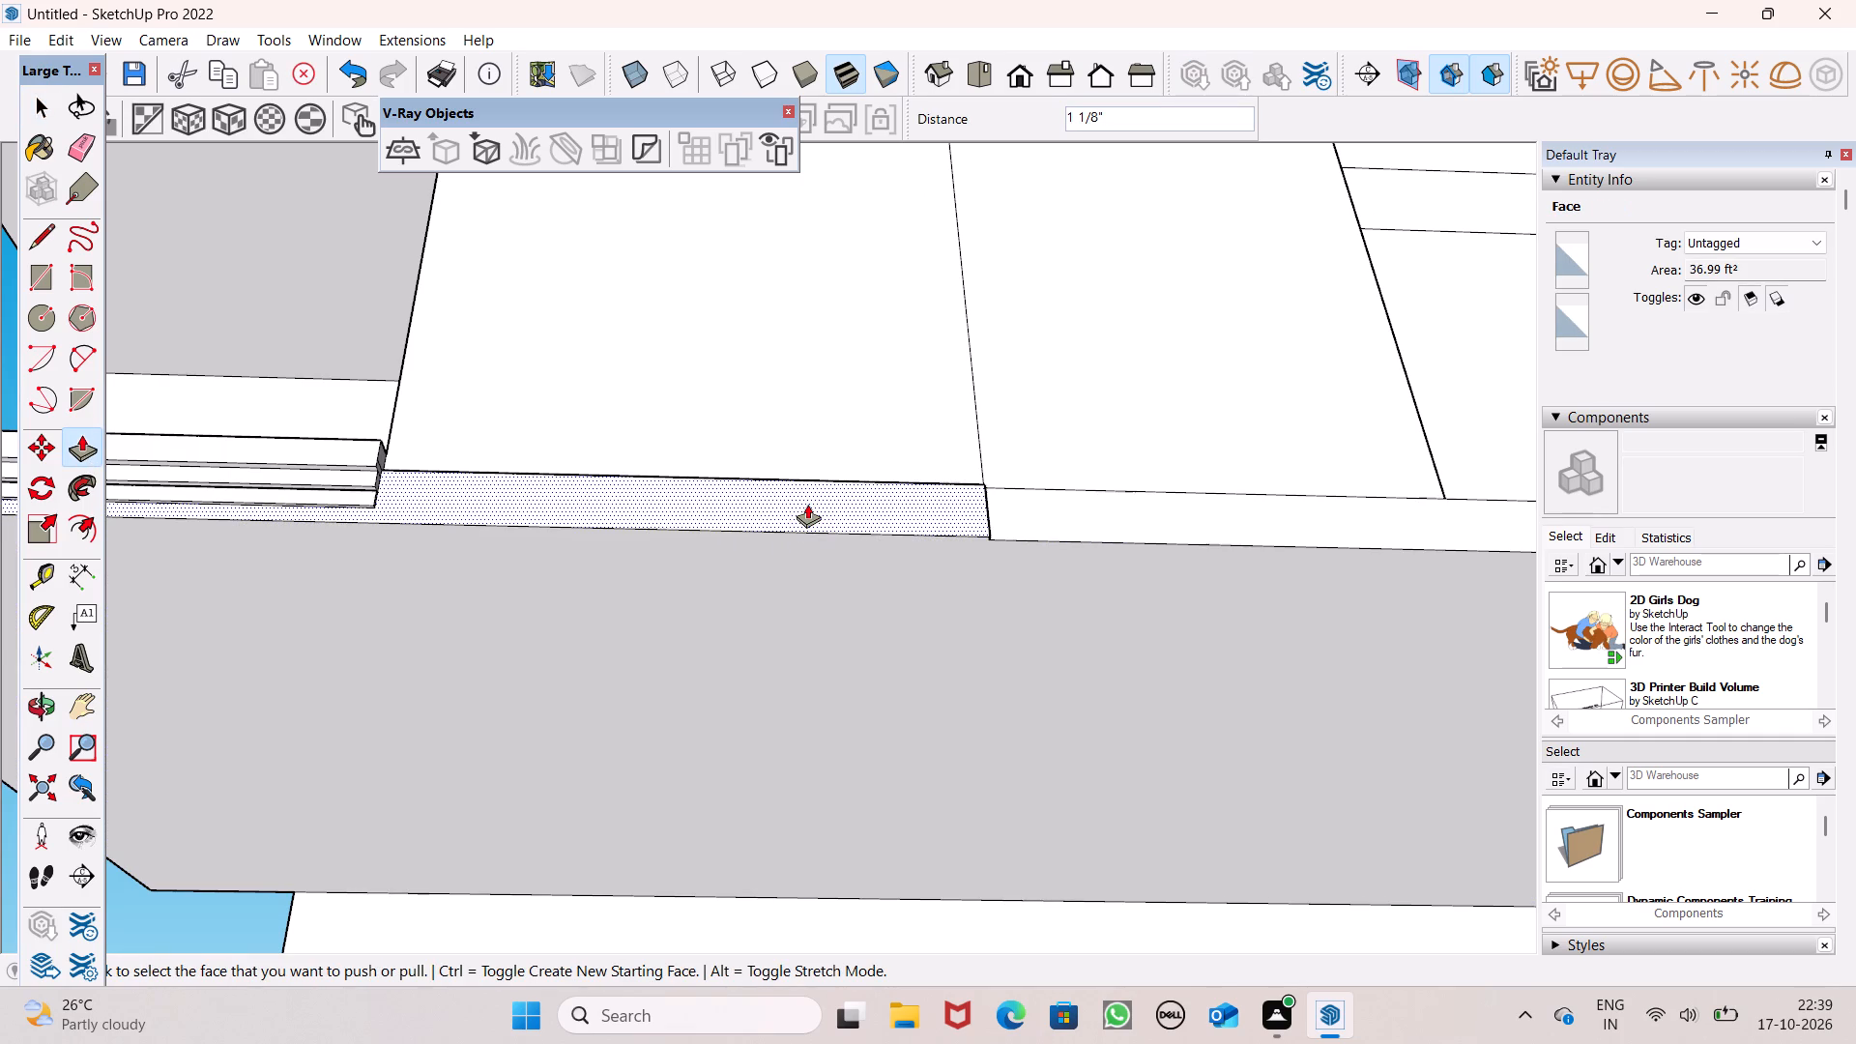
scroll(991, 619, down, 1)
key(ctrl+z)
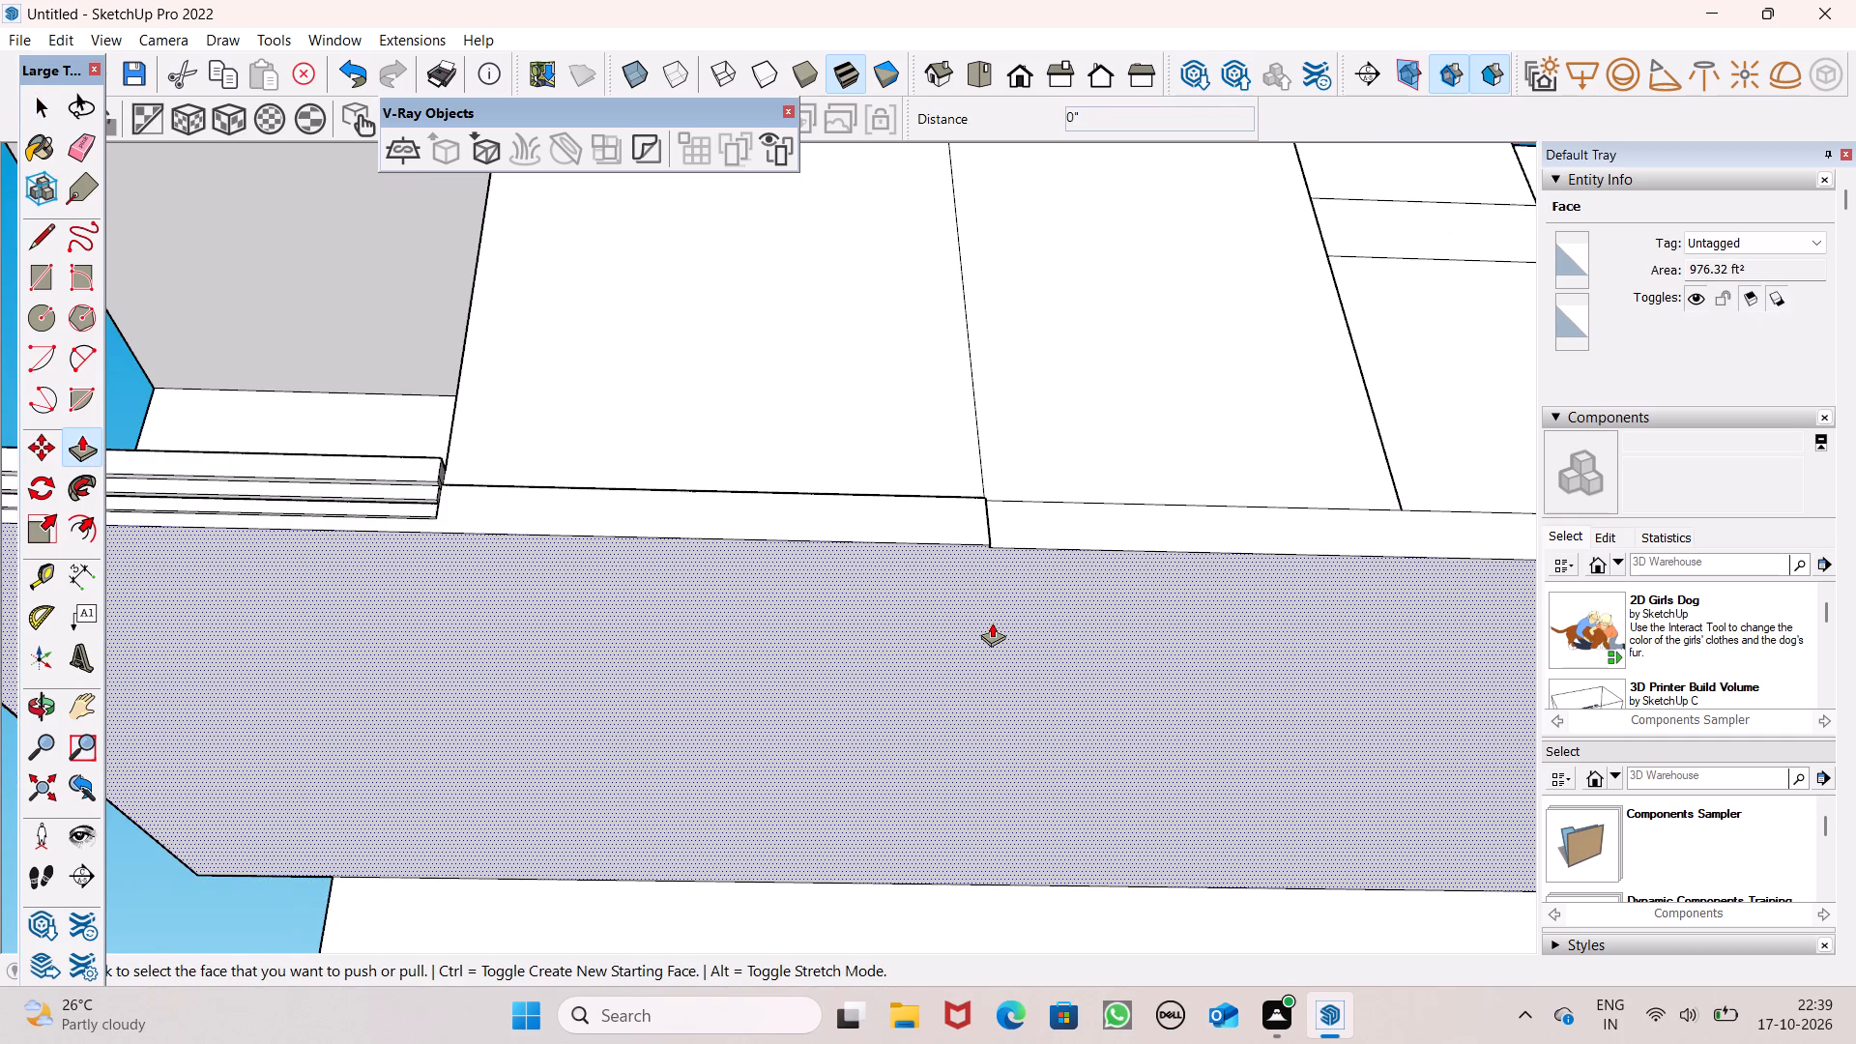
Erase the four horizontal band lines between the balcony-side corner and the new vertical line on the tall front wall.
middle_drag(992, 625, 1024, 720)
middle_drag(1060, 708, 963, 763)
middle_drag(856, 750, 986, 532)
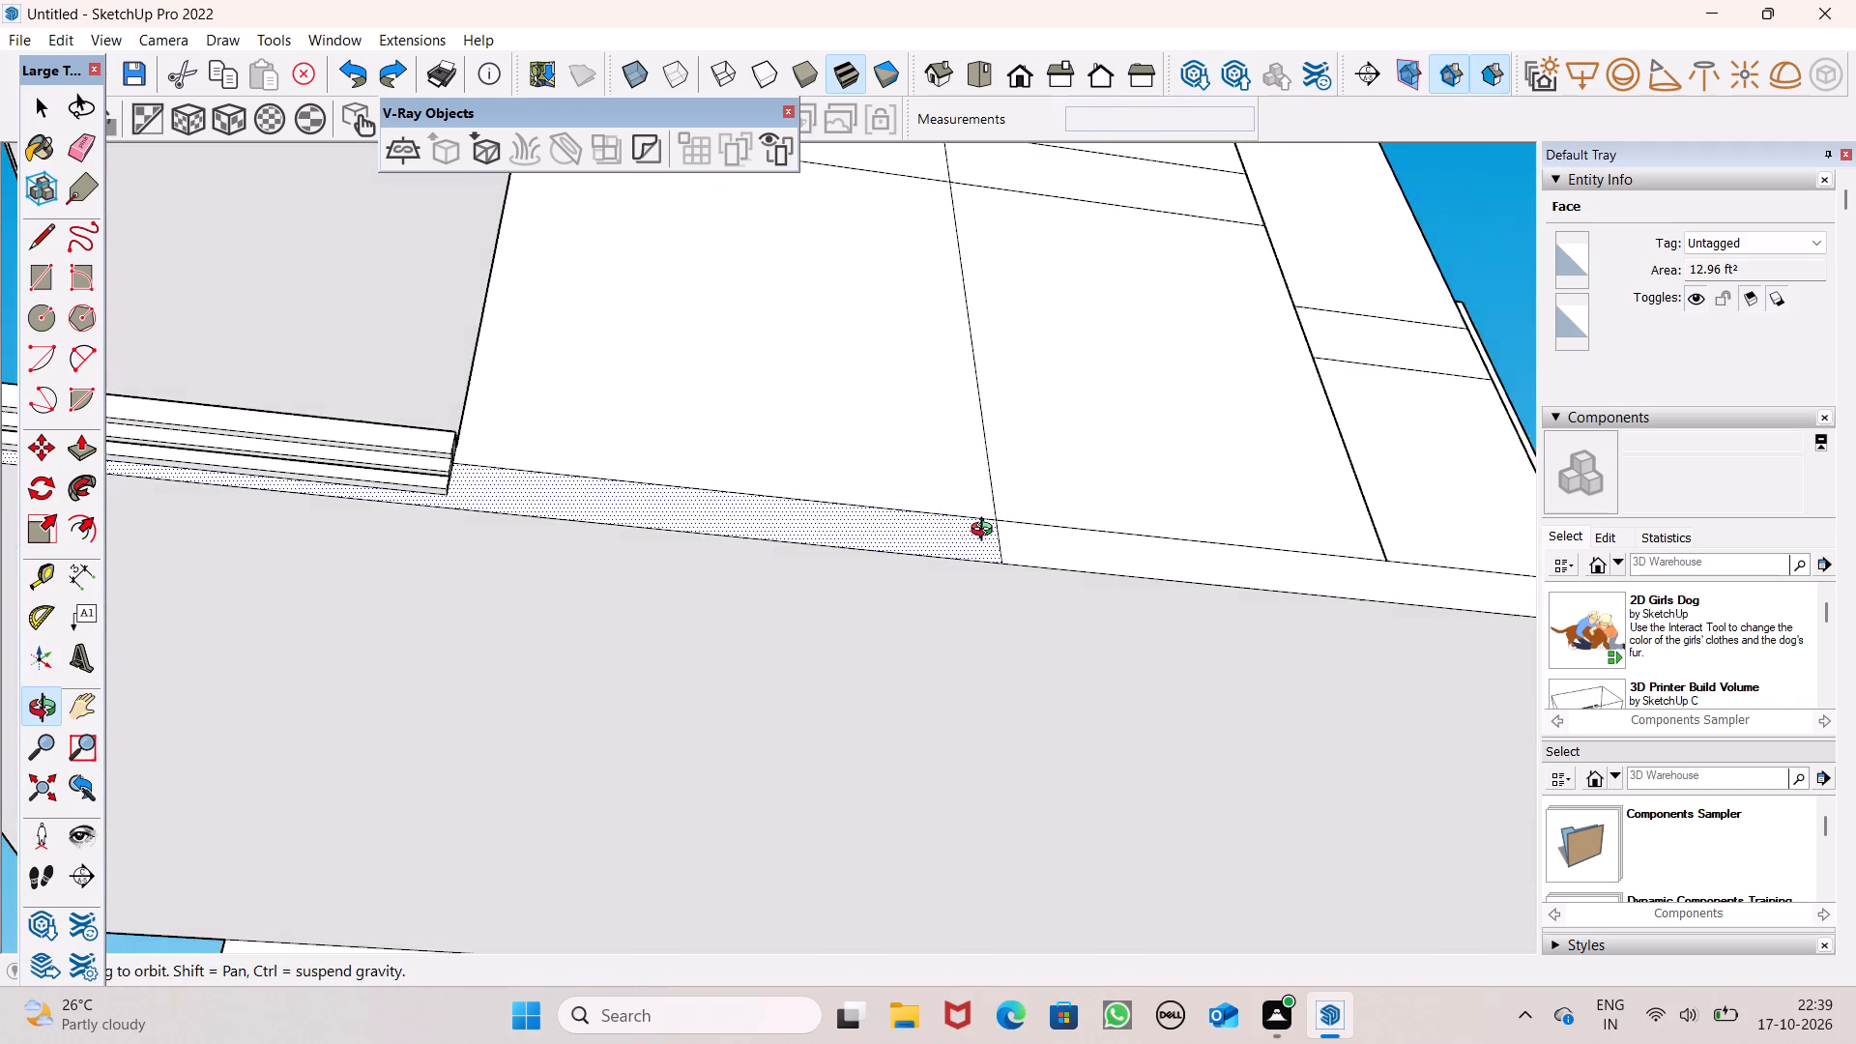
middle_drag(986, 532, 992, 562)
scroll(913, 604, down, 5)
middle_drag(971, 625, 888, 865)
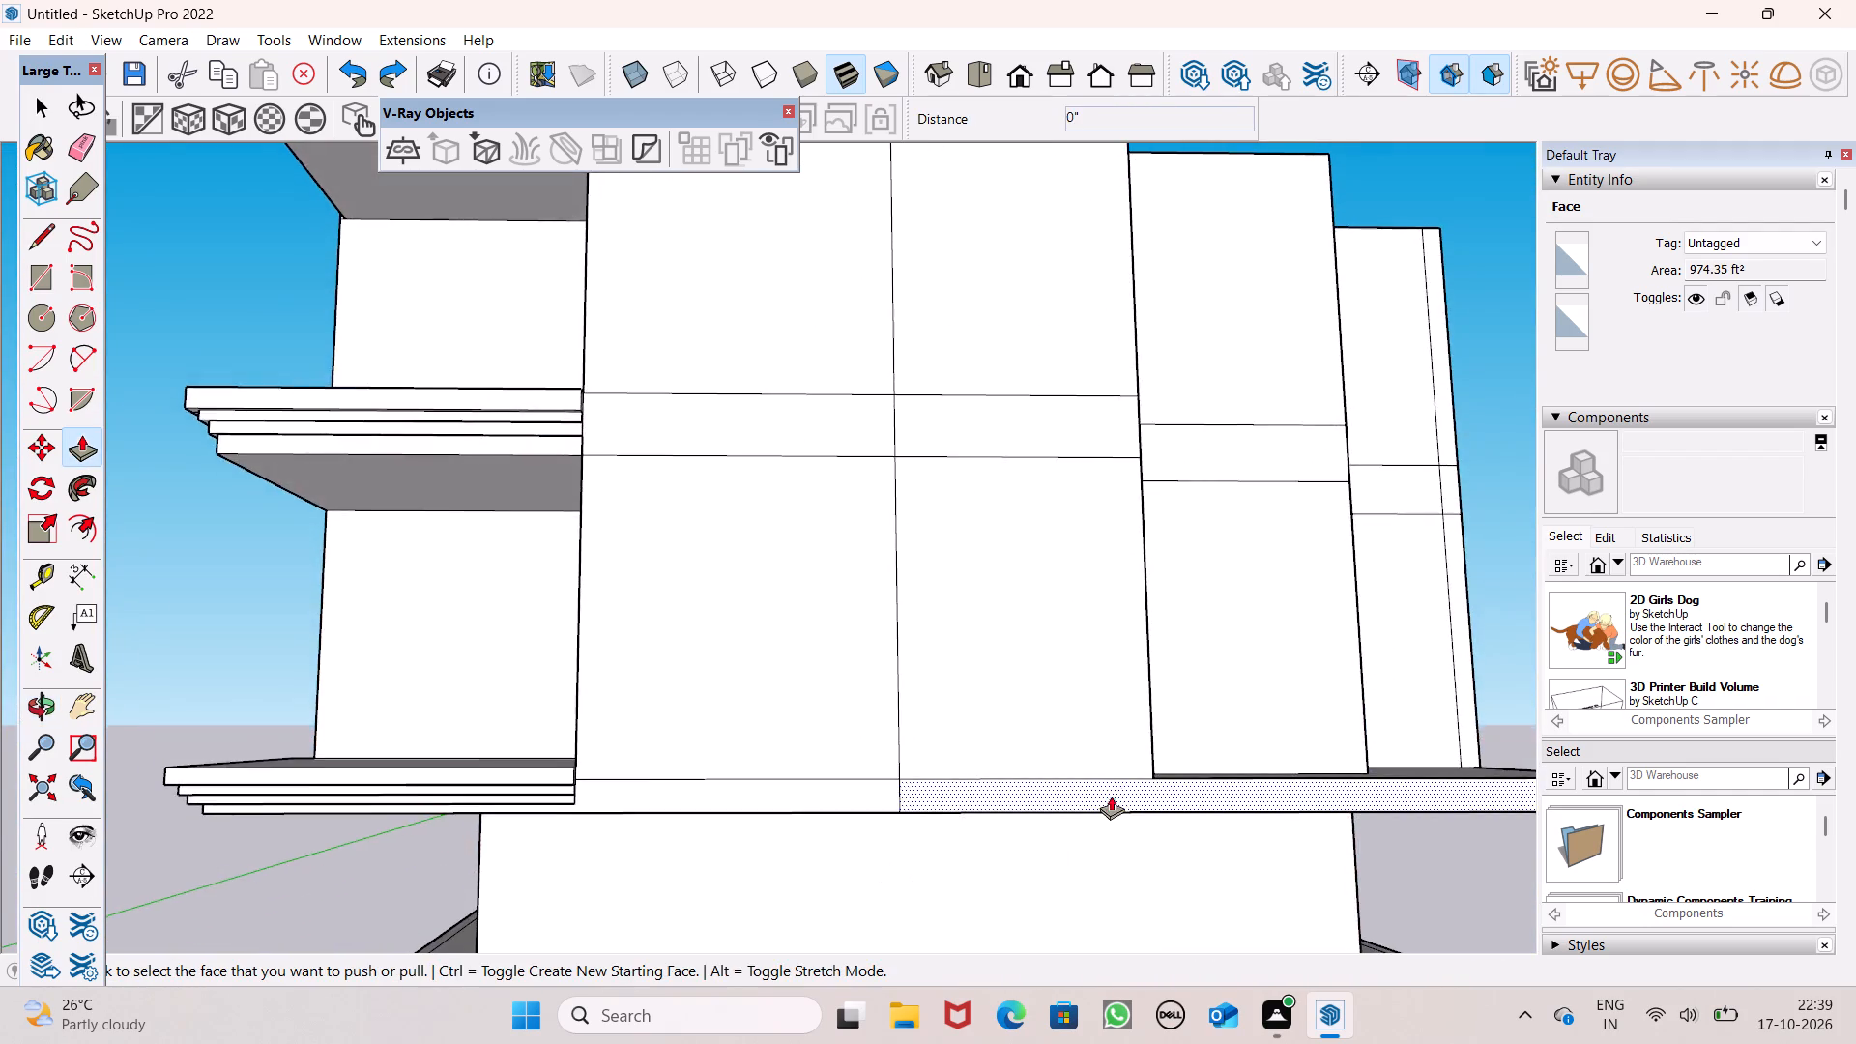
scroll(1120, 785, up, 6)
middle_drag(1191, 790, 967, 915)
scroll(1051, 807, down, 7)
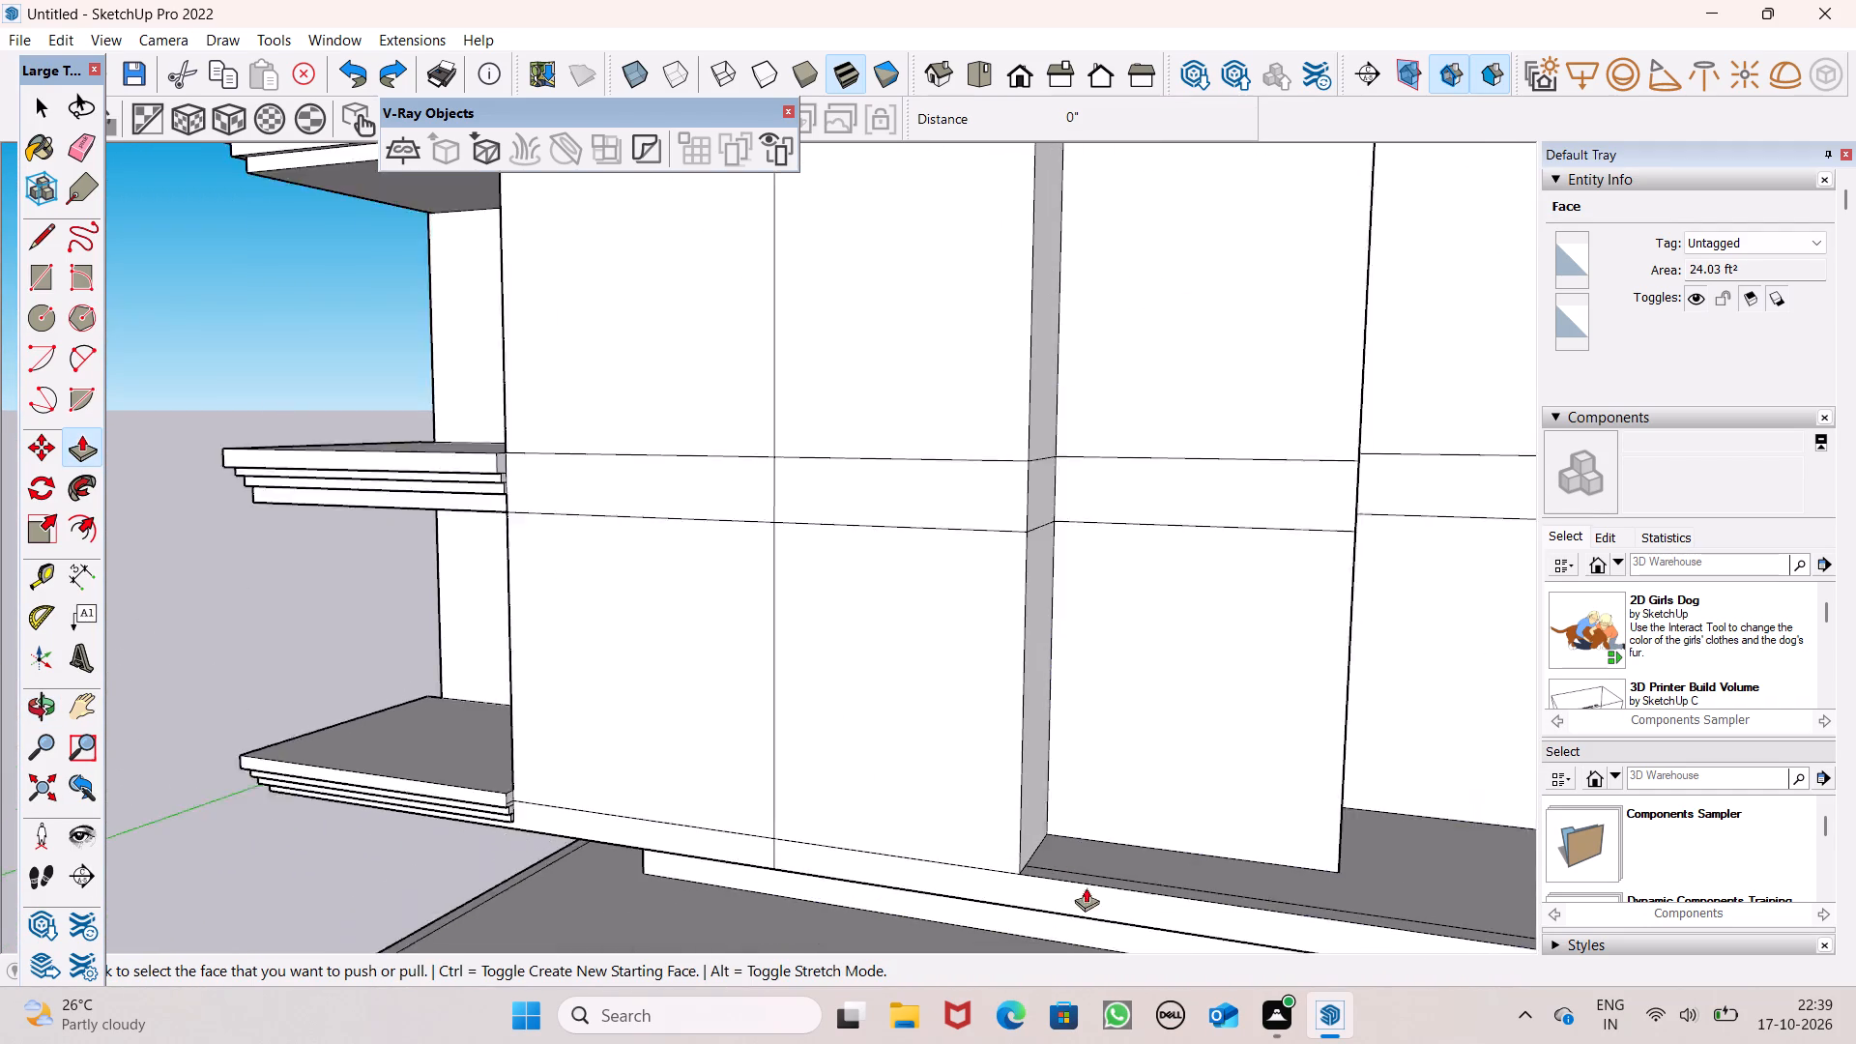
scroll(1087, 836, down, 6)
middle_drag(1074, 837, 1130, 866)
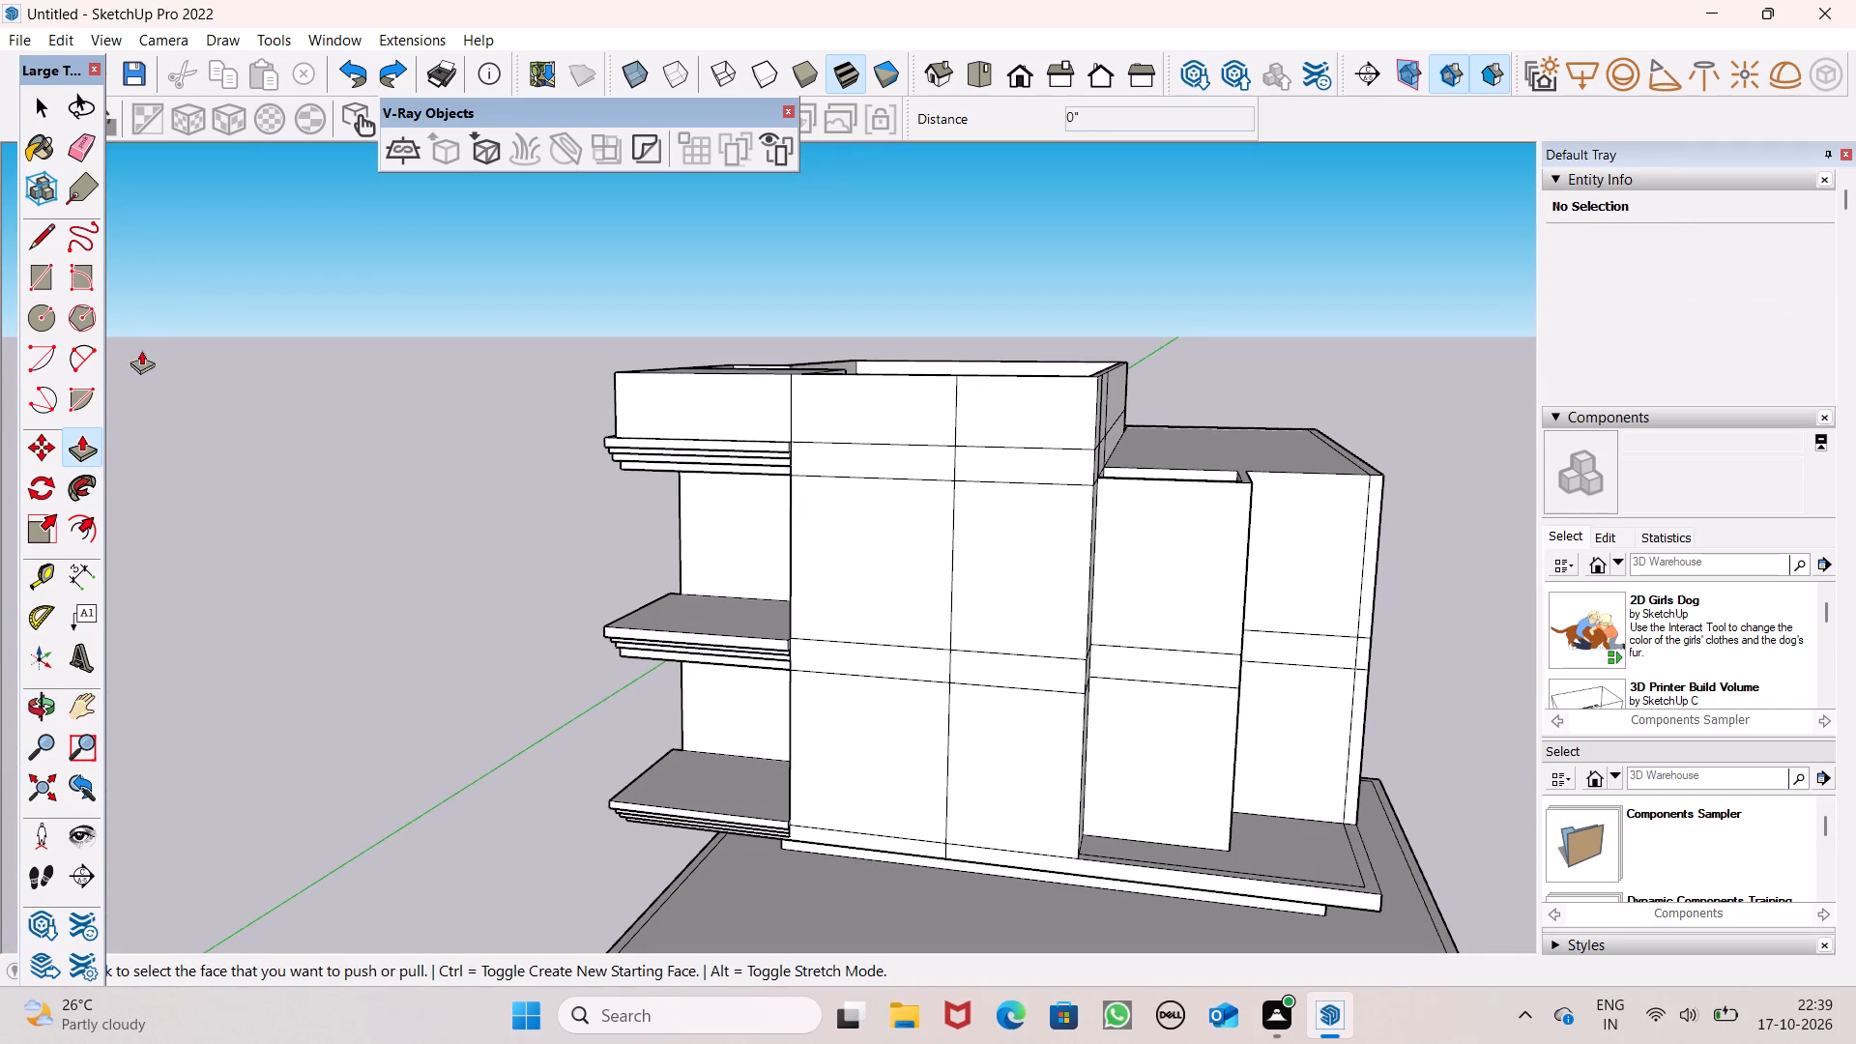
click(67, 158)
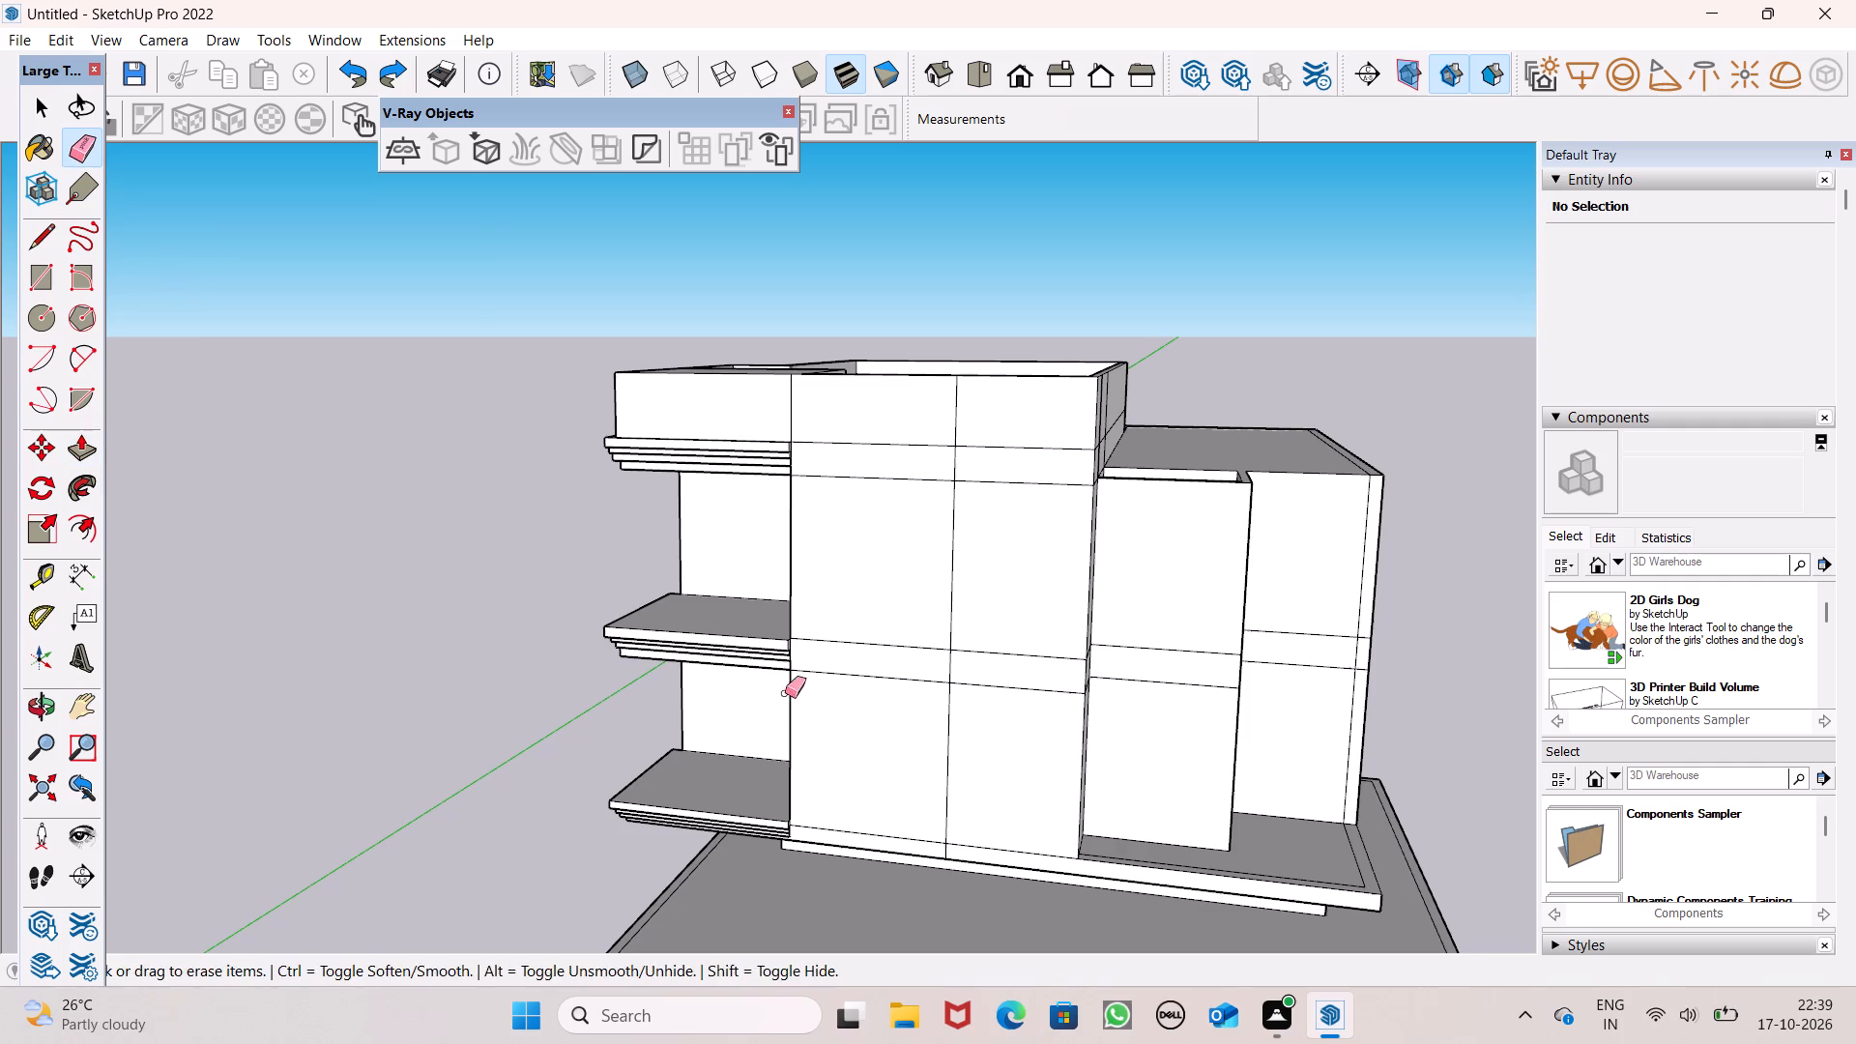
middle_drag(795, 711, 847, 704)
drag(903, 425, 933, 658)
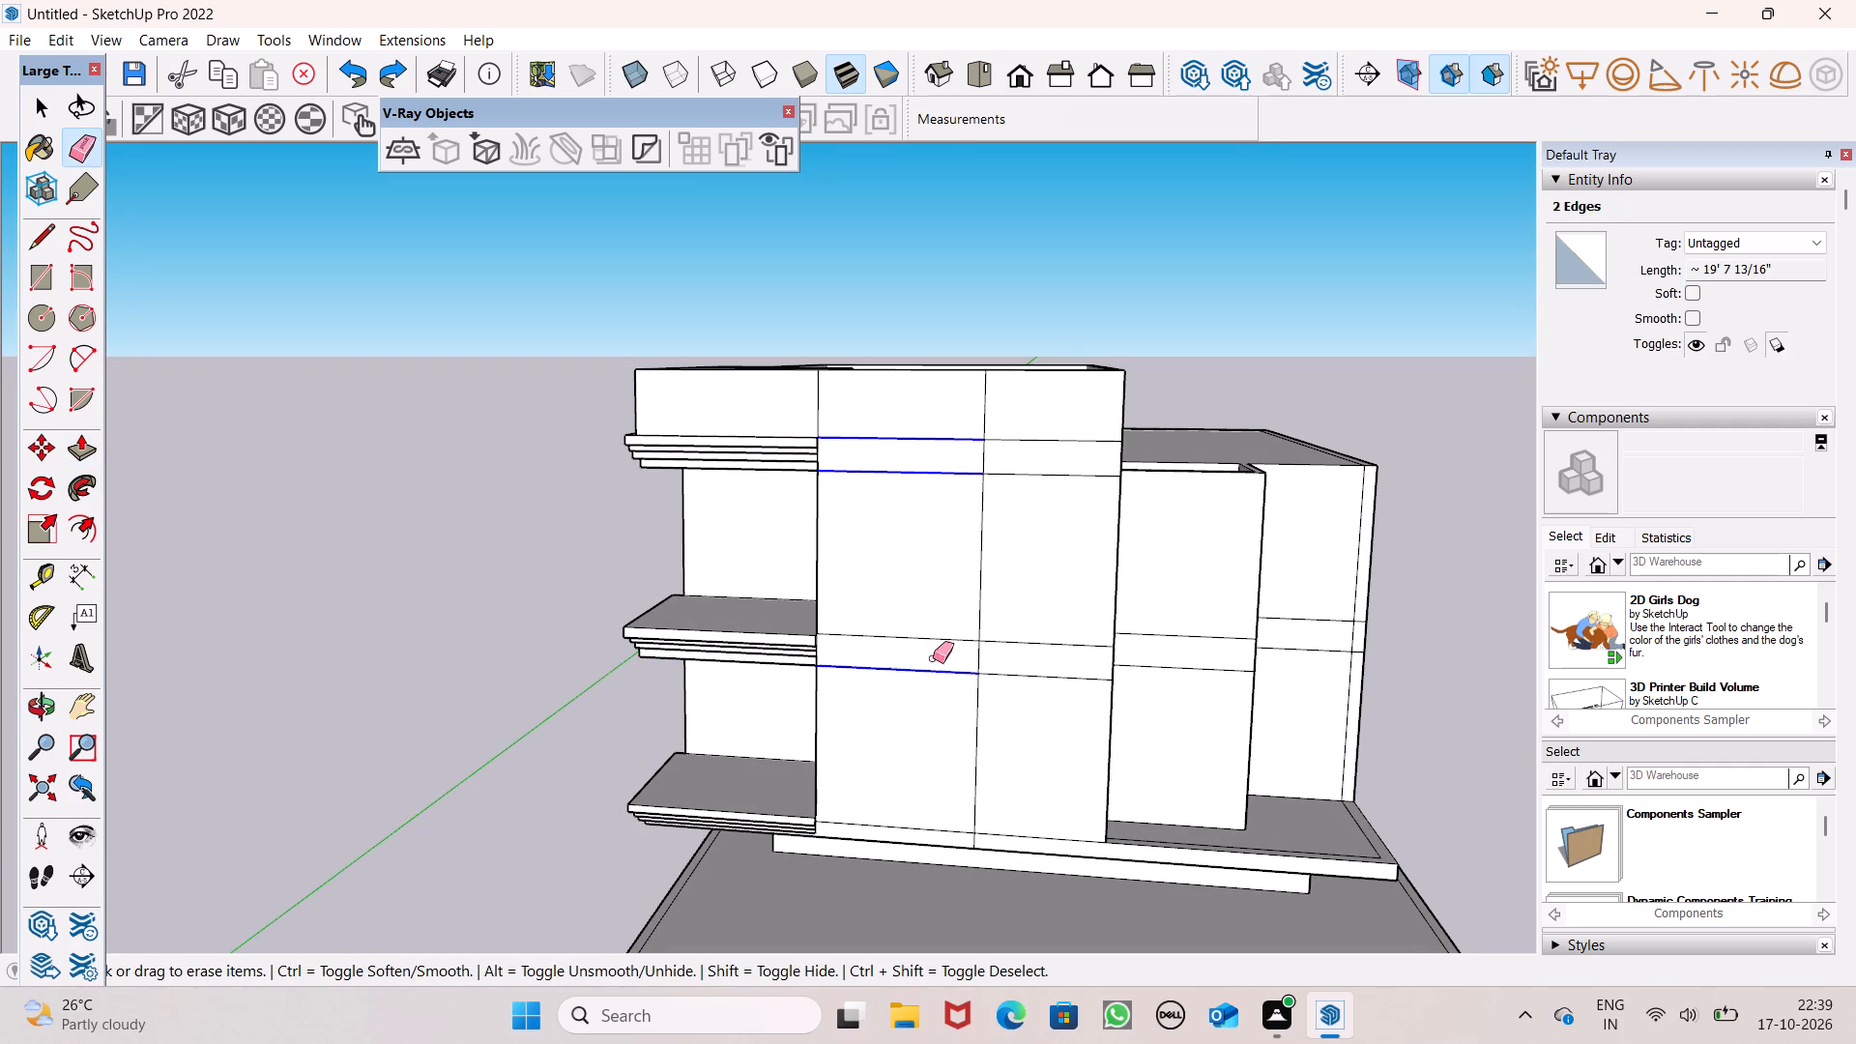
drag(933, 658, 931, 616)
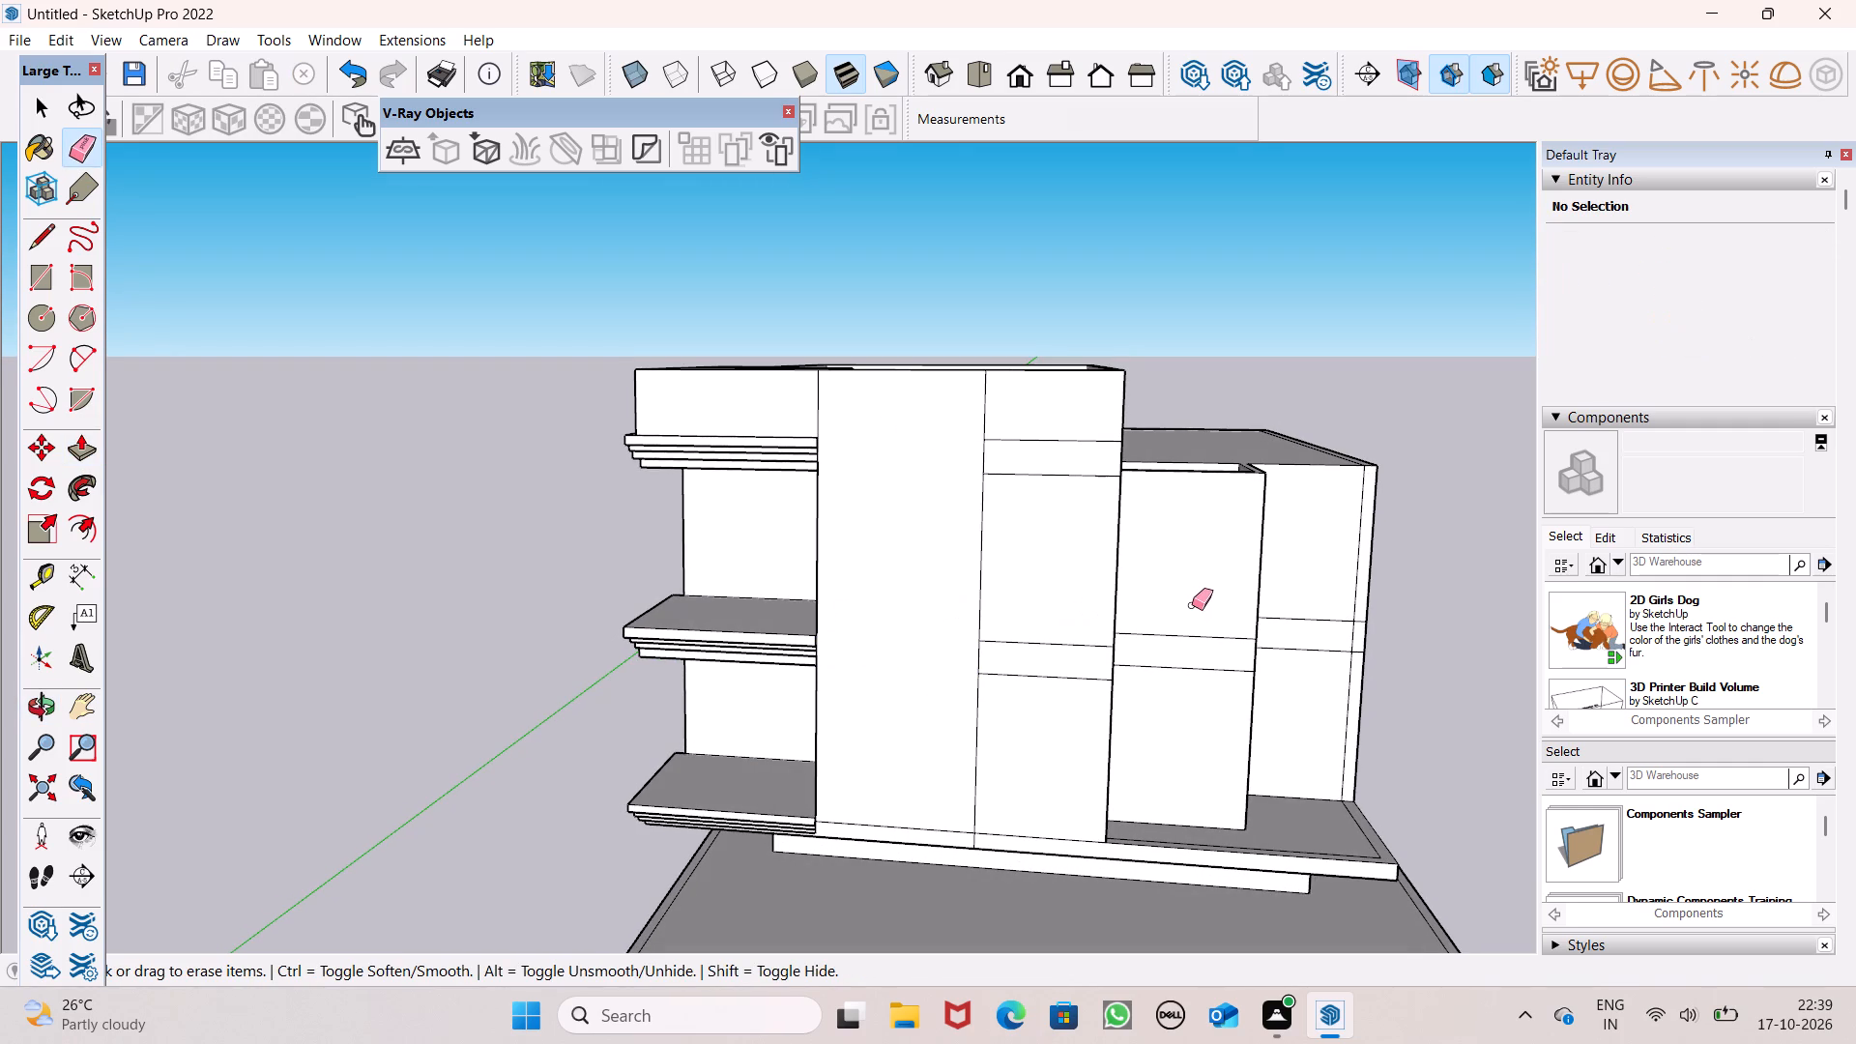
Examine the front facade, the roof with its parapets, and the corner balconies from eye level and from above.
scroll(1168, 515, down, 2)
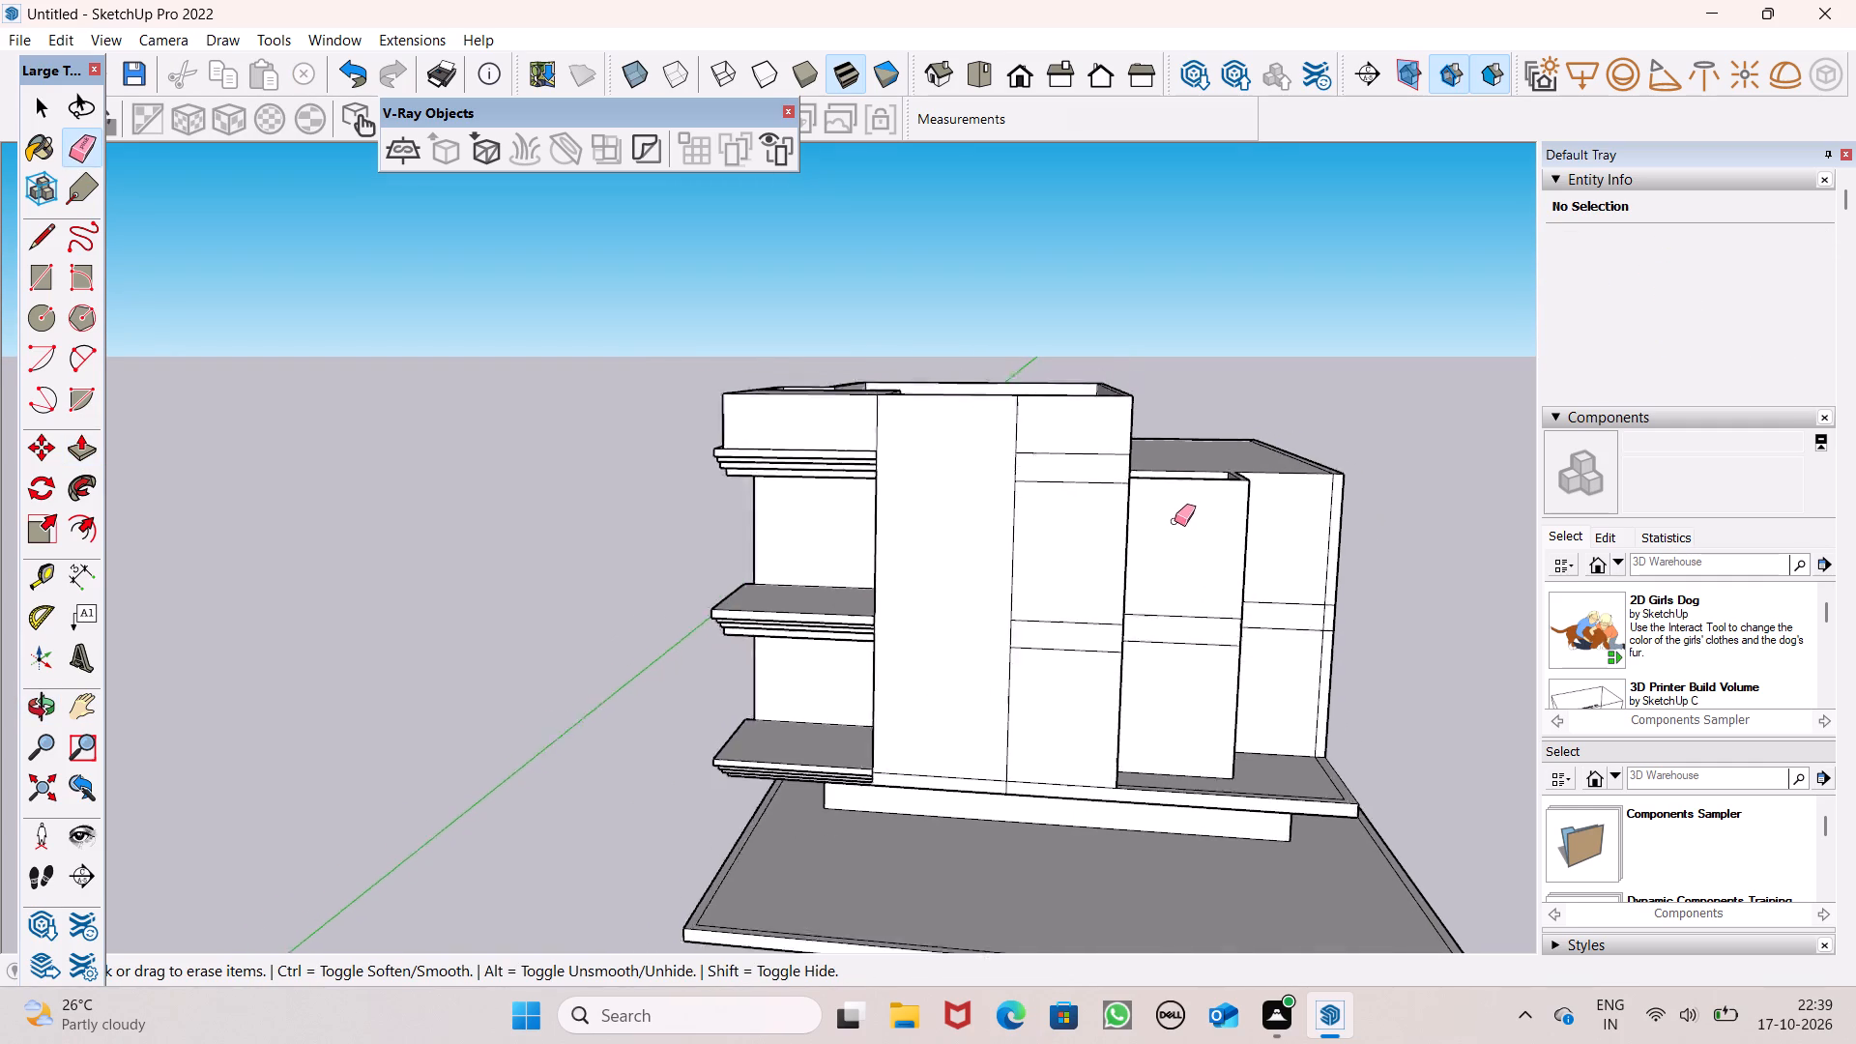
scroll(1174, 521, down, 2)
scroll(1171, 533, up, 1)
middle_drag(1165, 546, 1060, 541)
middle_drag(1146, 567, 1244, 527)
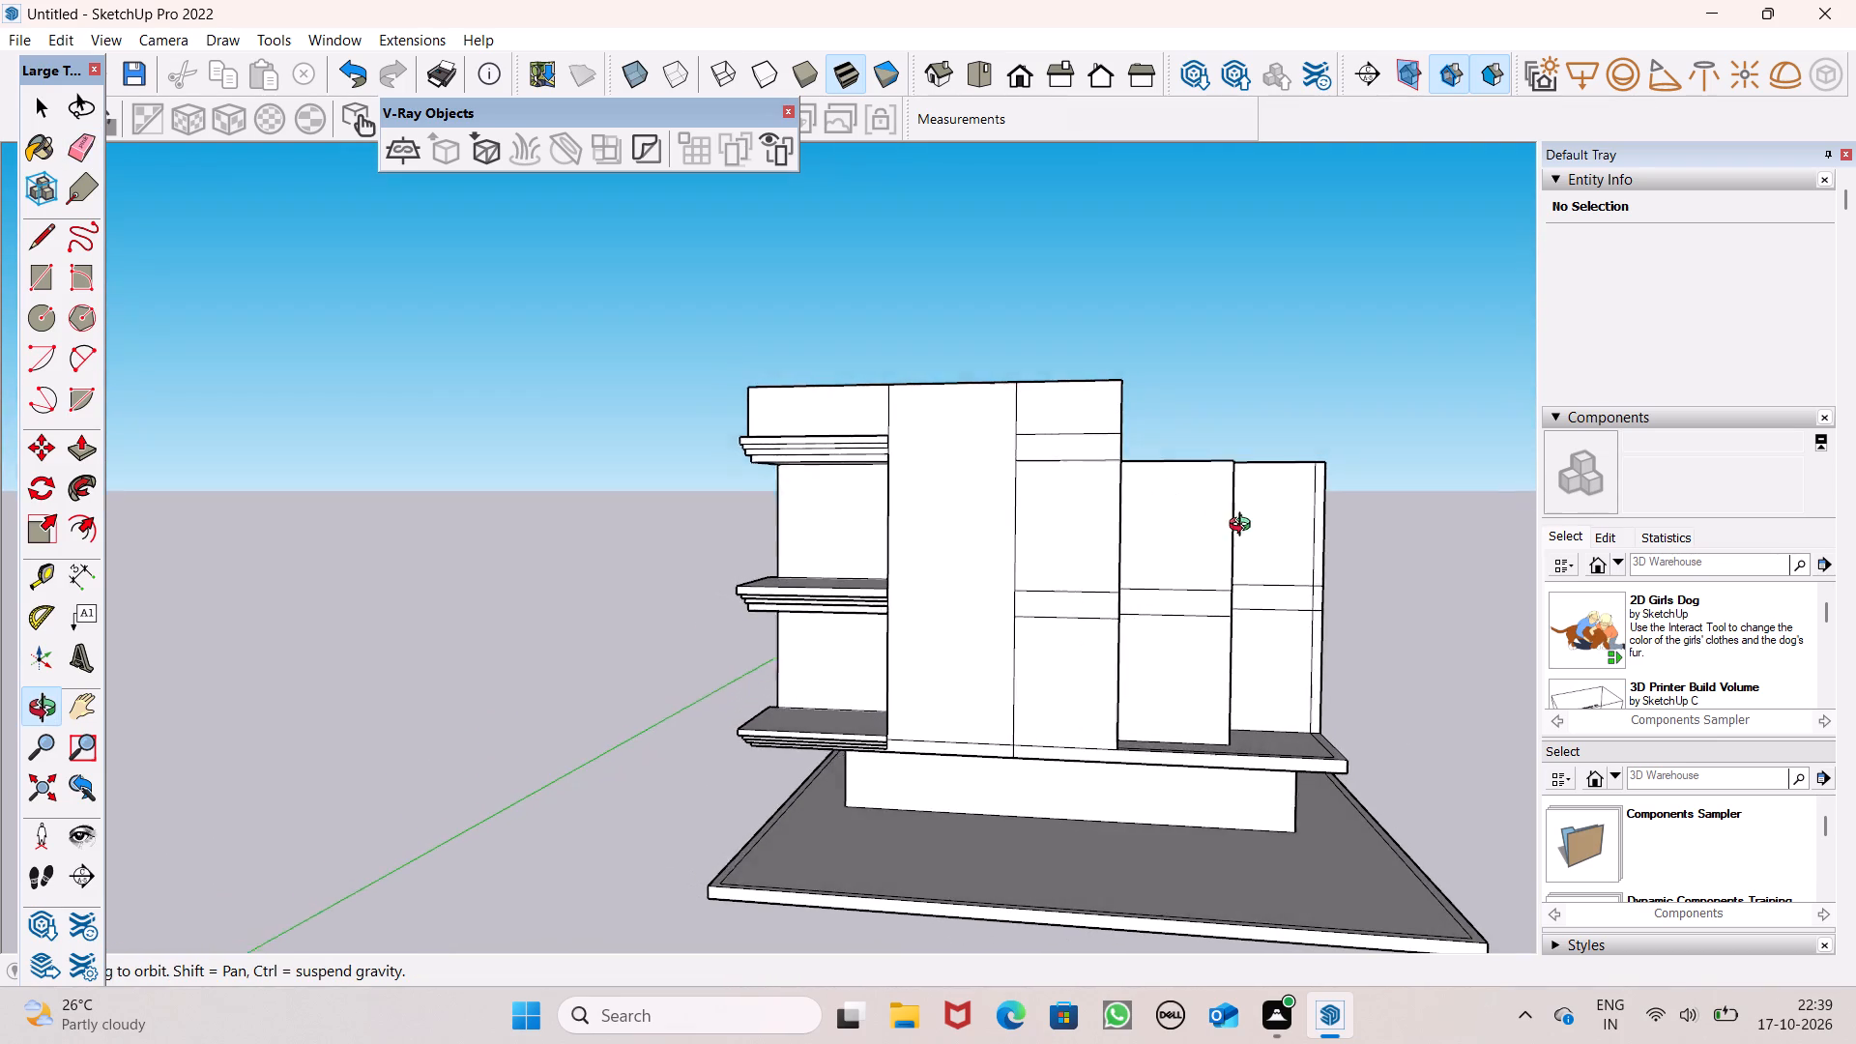
middle_drag(1244, 527, 1255, 539)
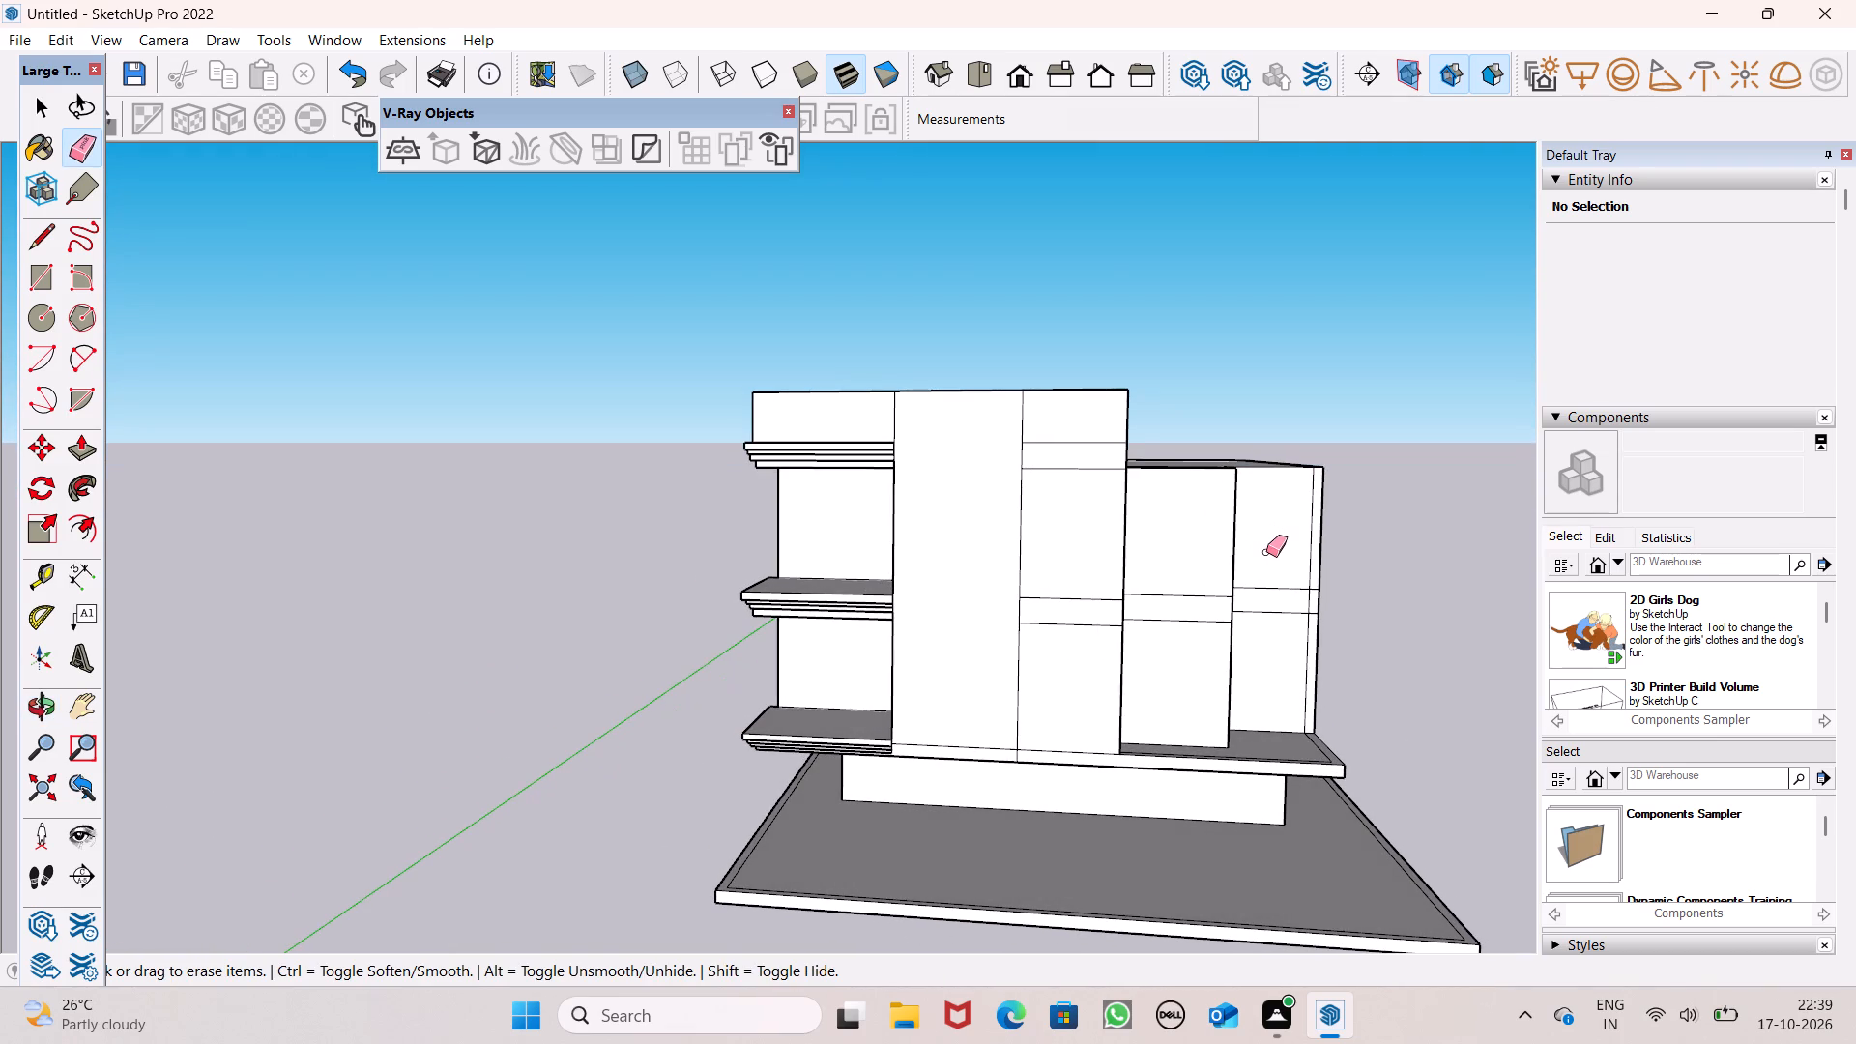
scroll(1164, 579, down, 2)
middle_drag(1174, 582, 1295, 747)
scroll(1183, 556, up, 1)
middle_drag(1158, 567, 856, 719)
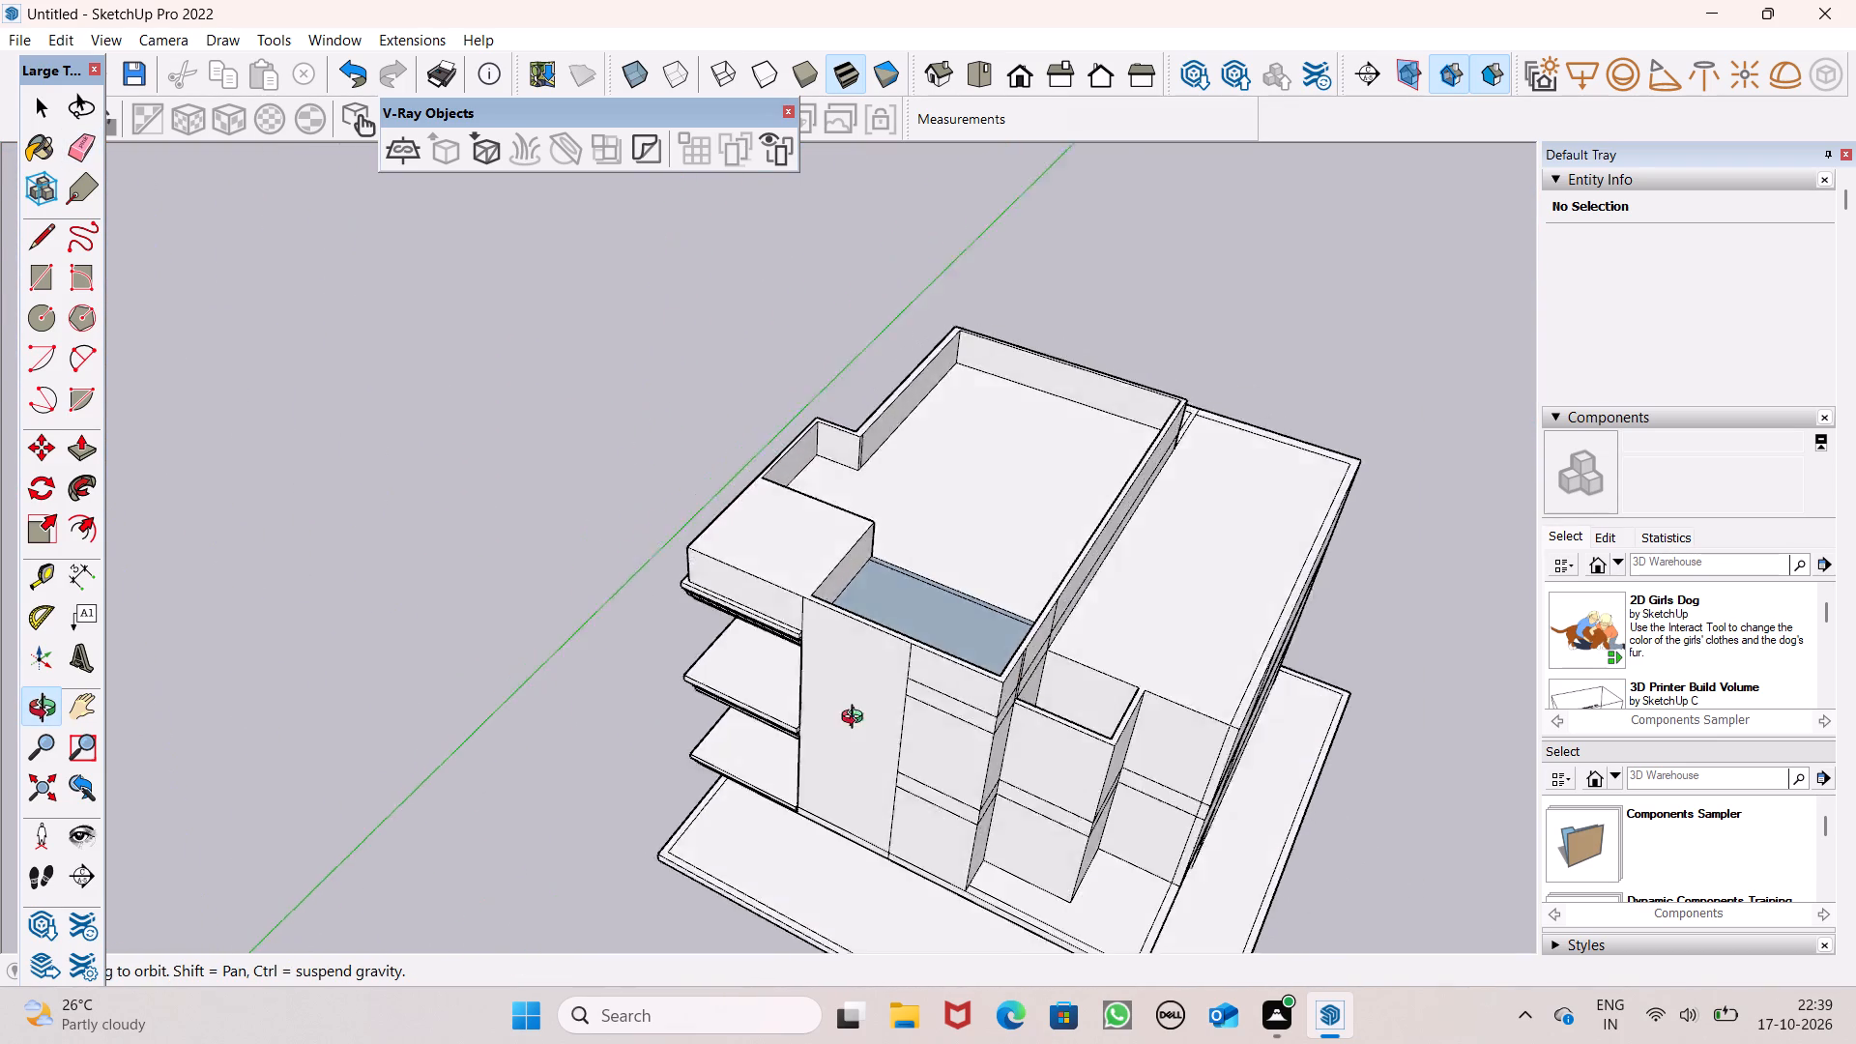
middle_drag(856, 719, 914, 611)
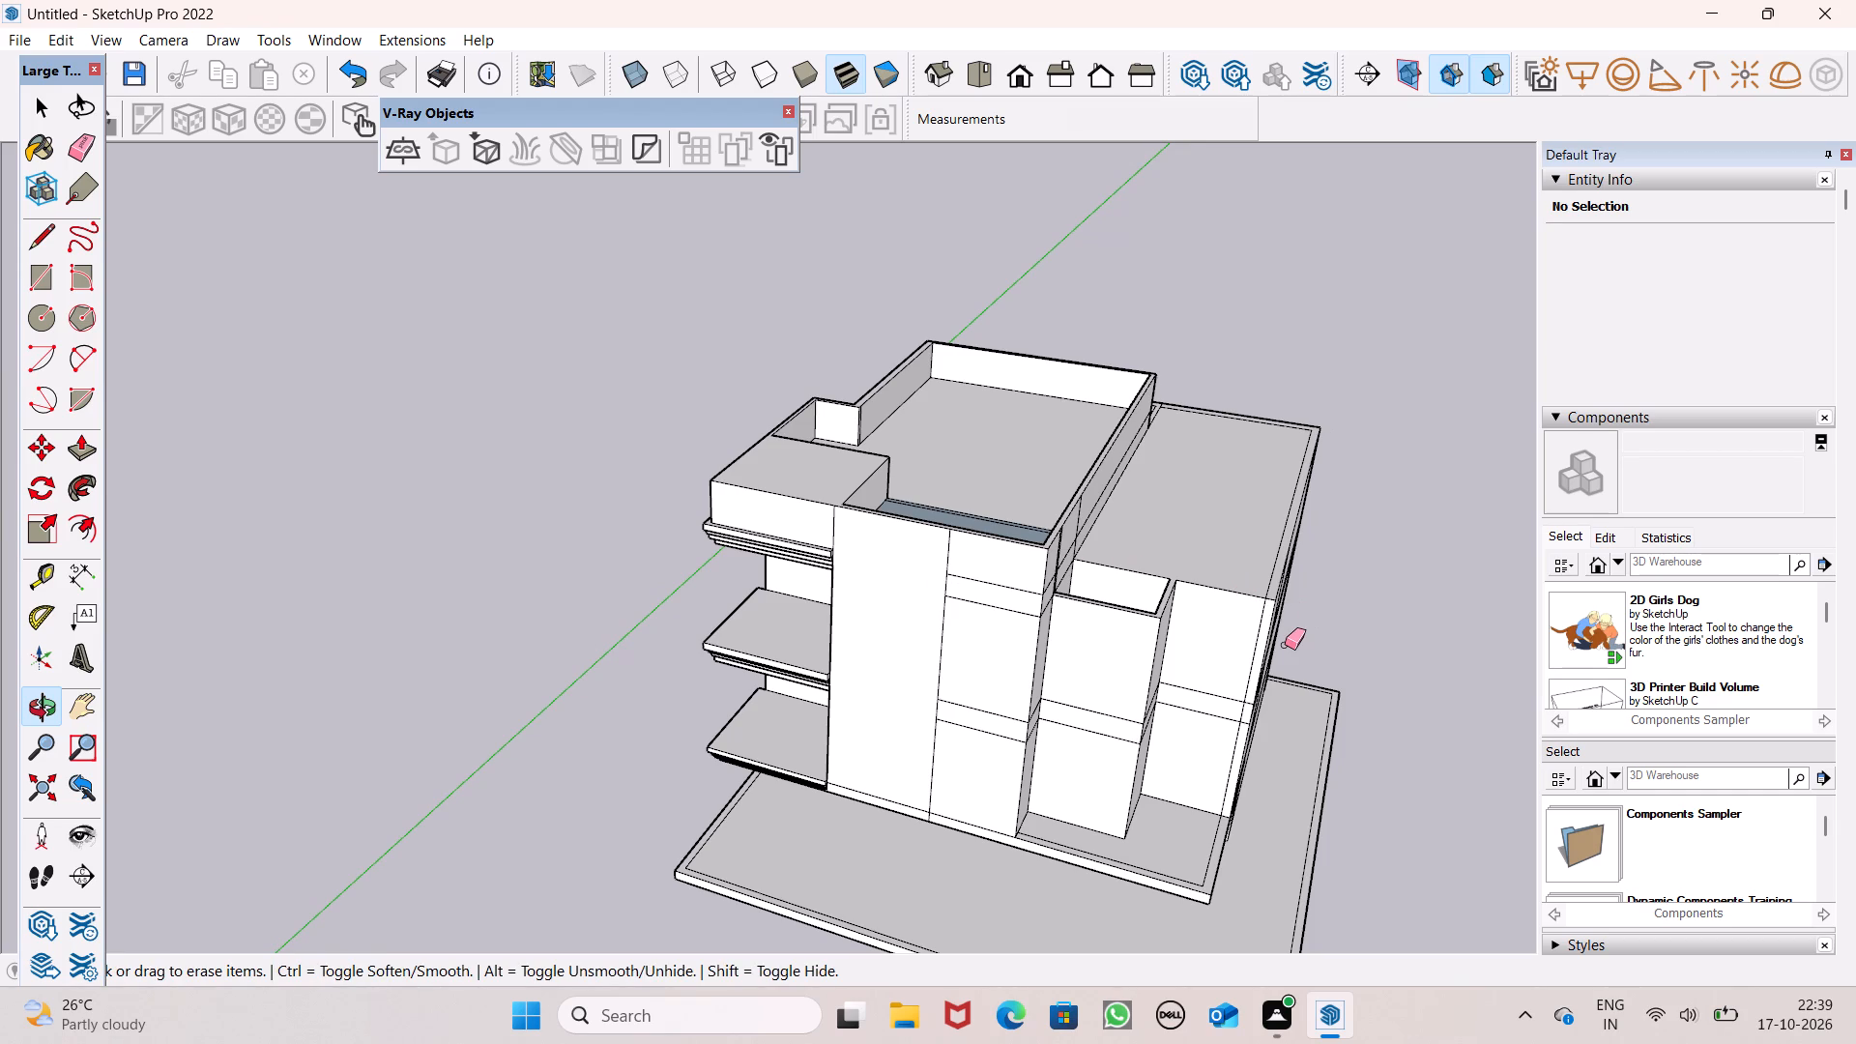
scroll(1316, 751, up, 1)
middle_drag(963, 531, 417, 829)
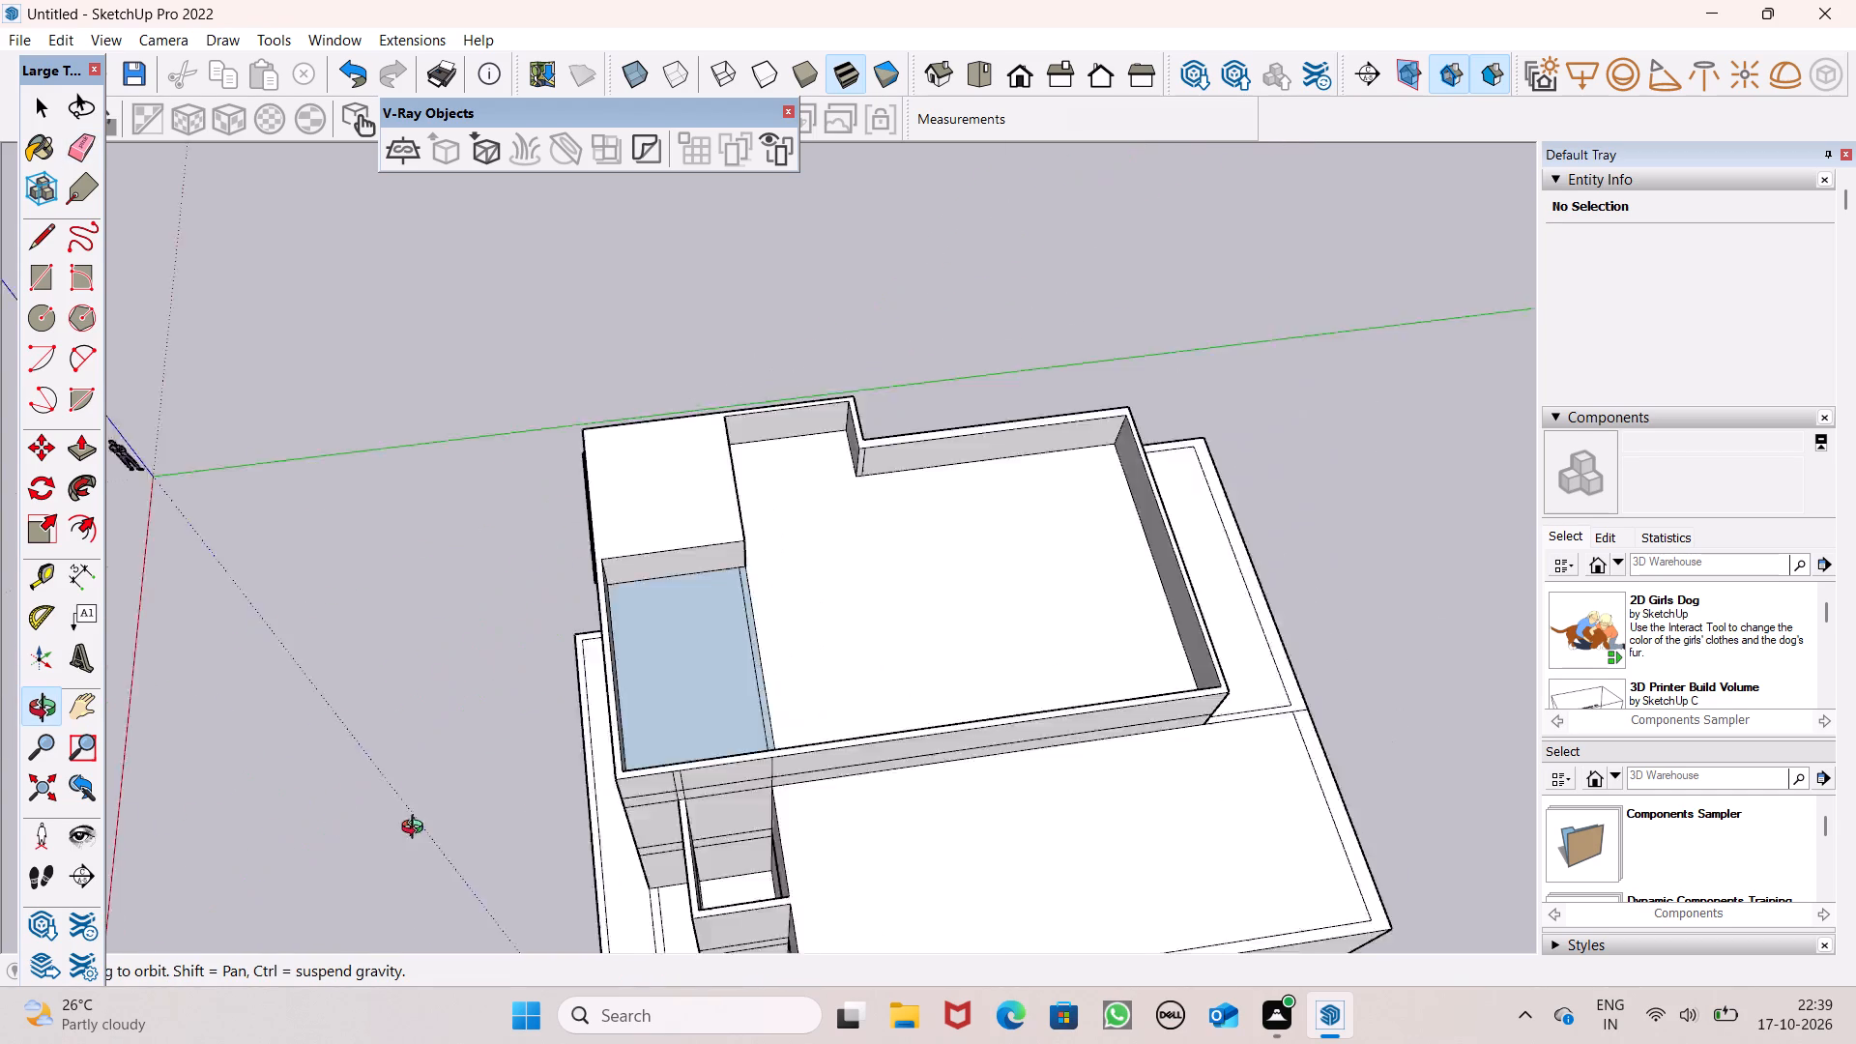
middle_drag(417, 829, 369, 825)
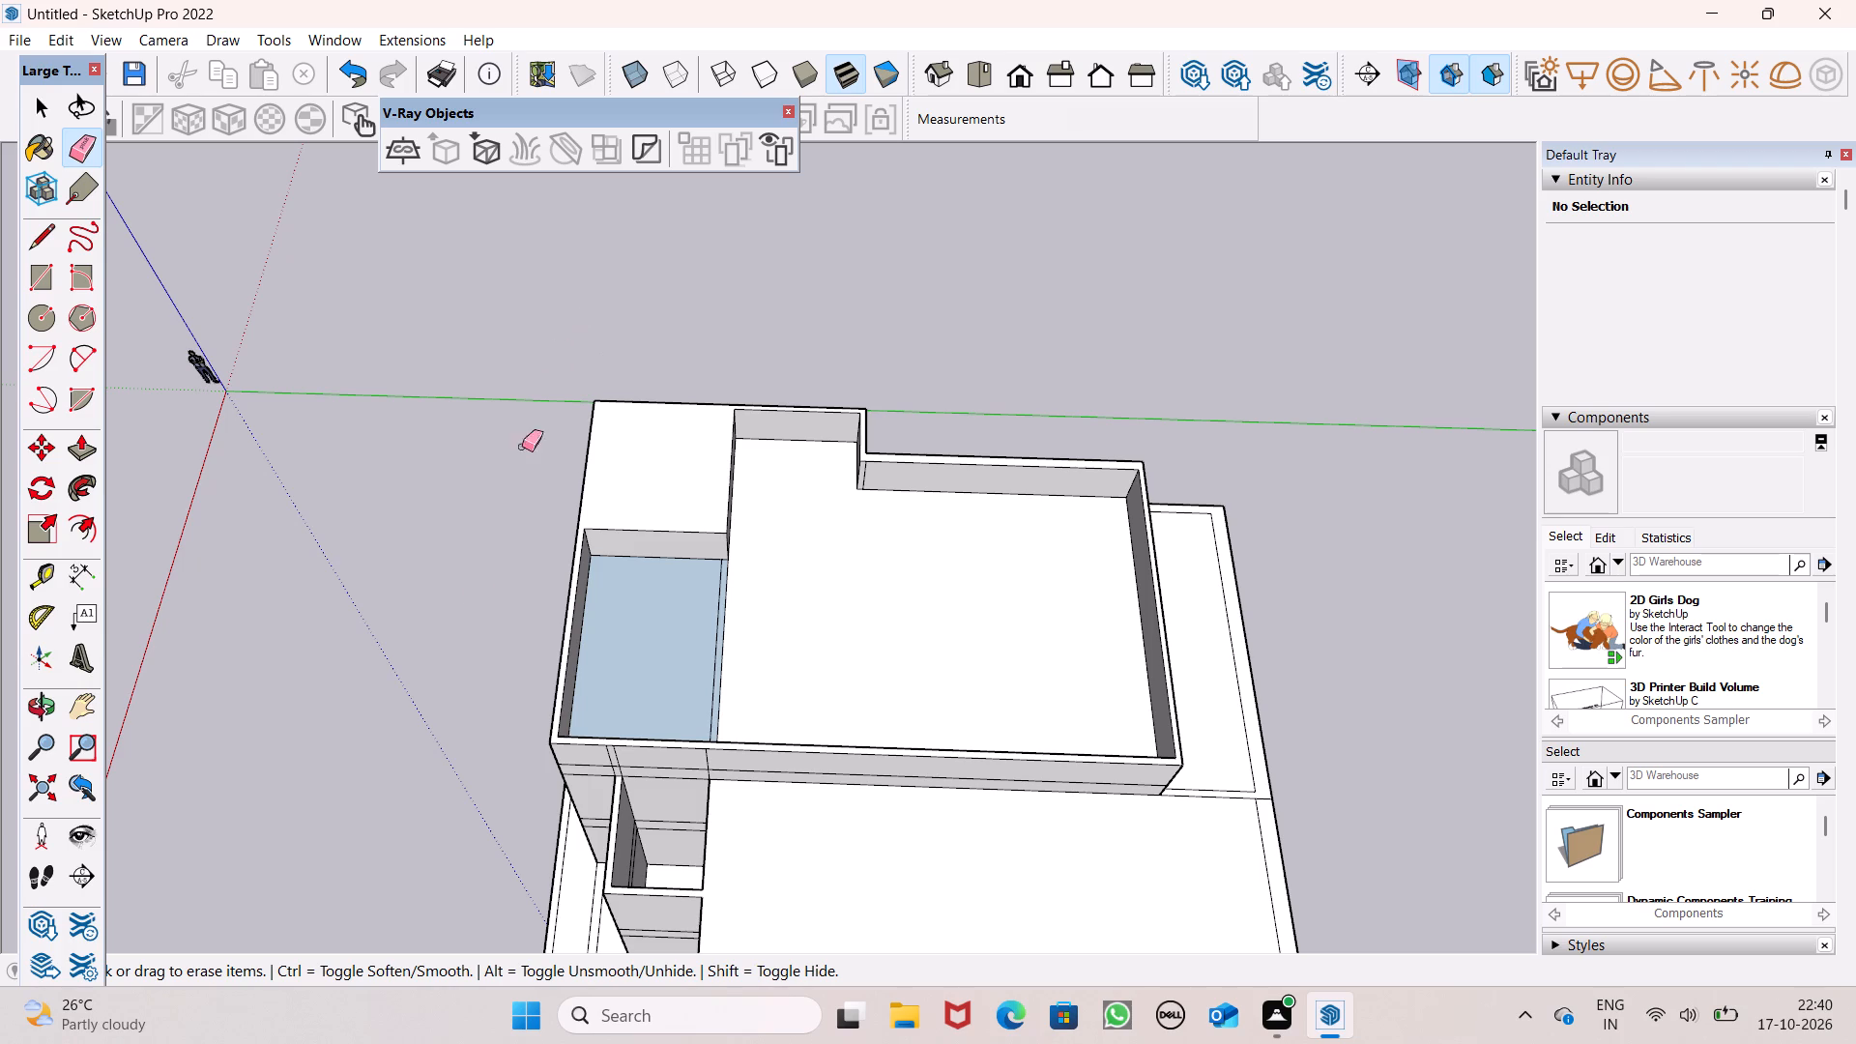
scroll(782, 726, up, 1)
middle_drag(782, 726, 517, 648)
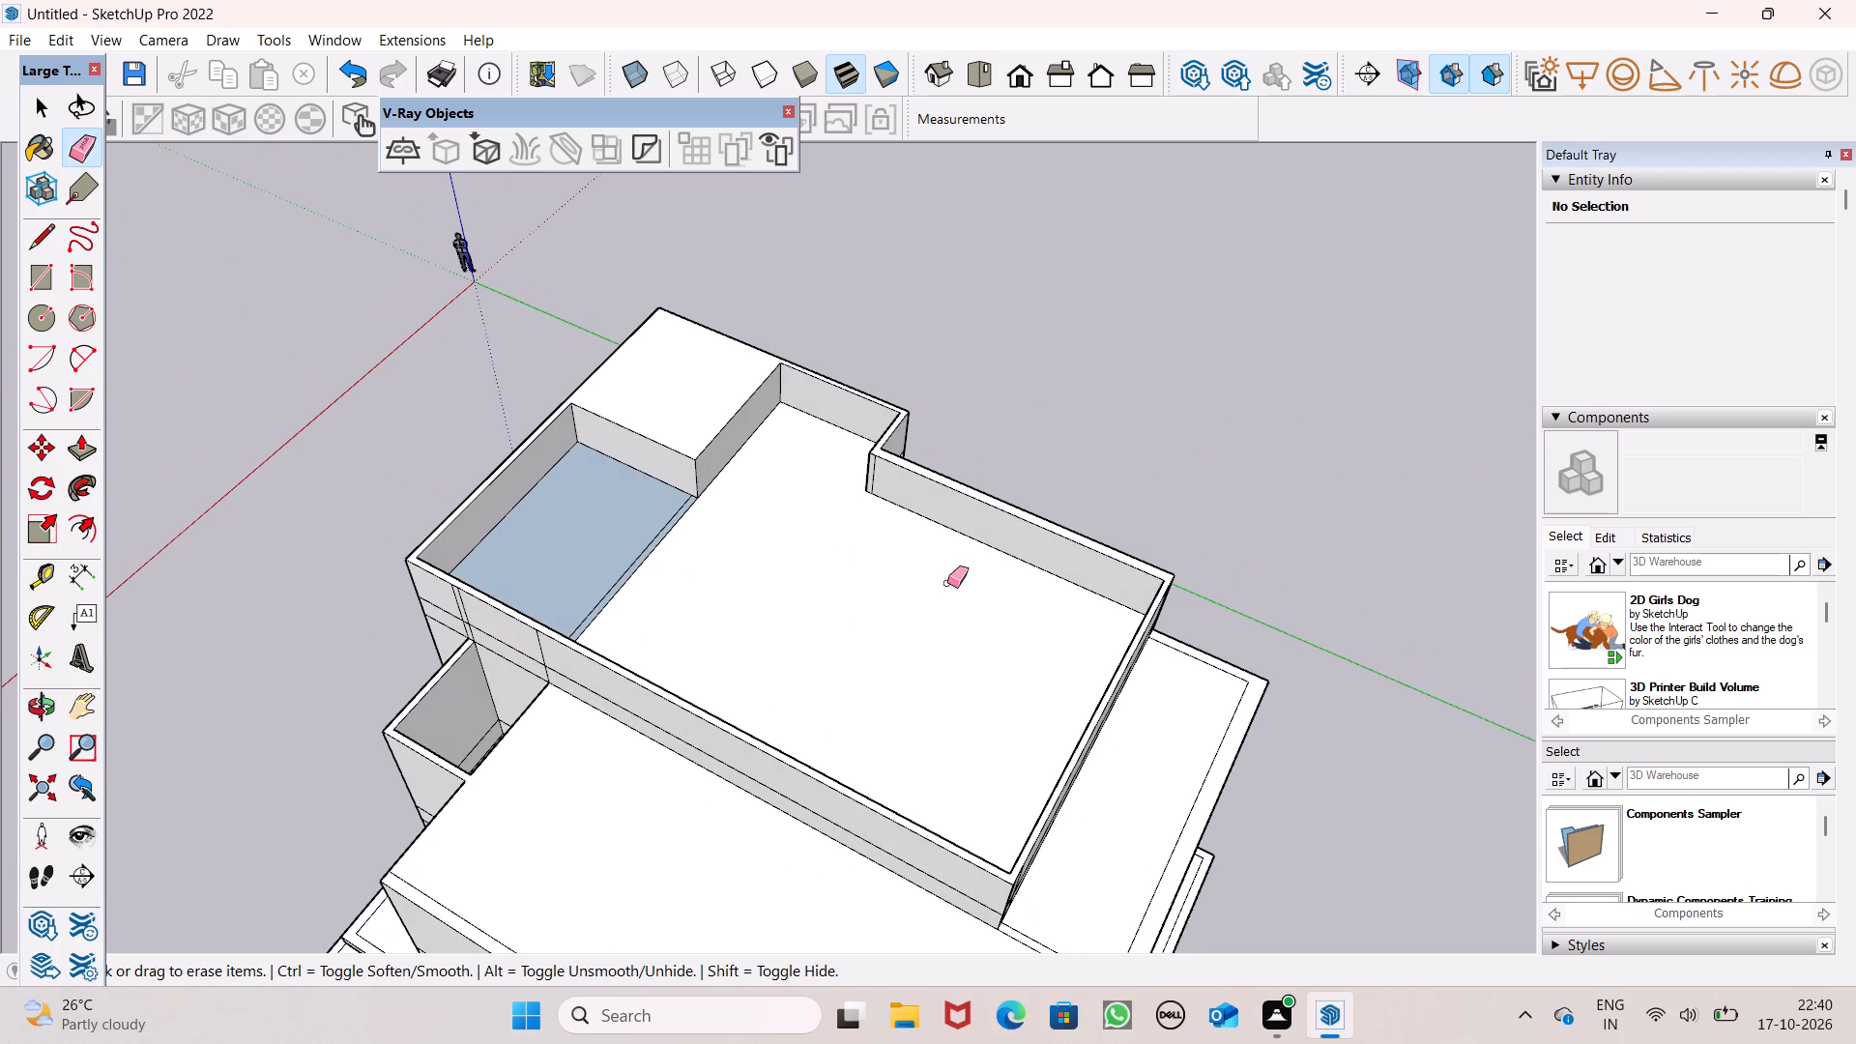
scroll(633, 537, up, 5)
scroll(1058, 499, up, 1)
middle_drag(1058, 505, 909, 571)
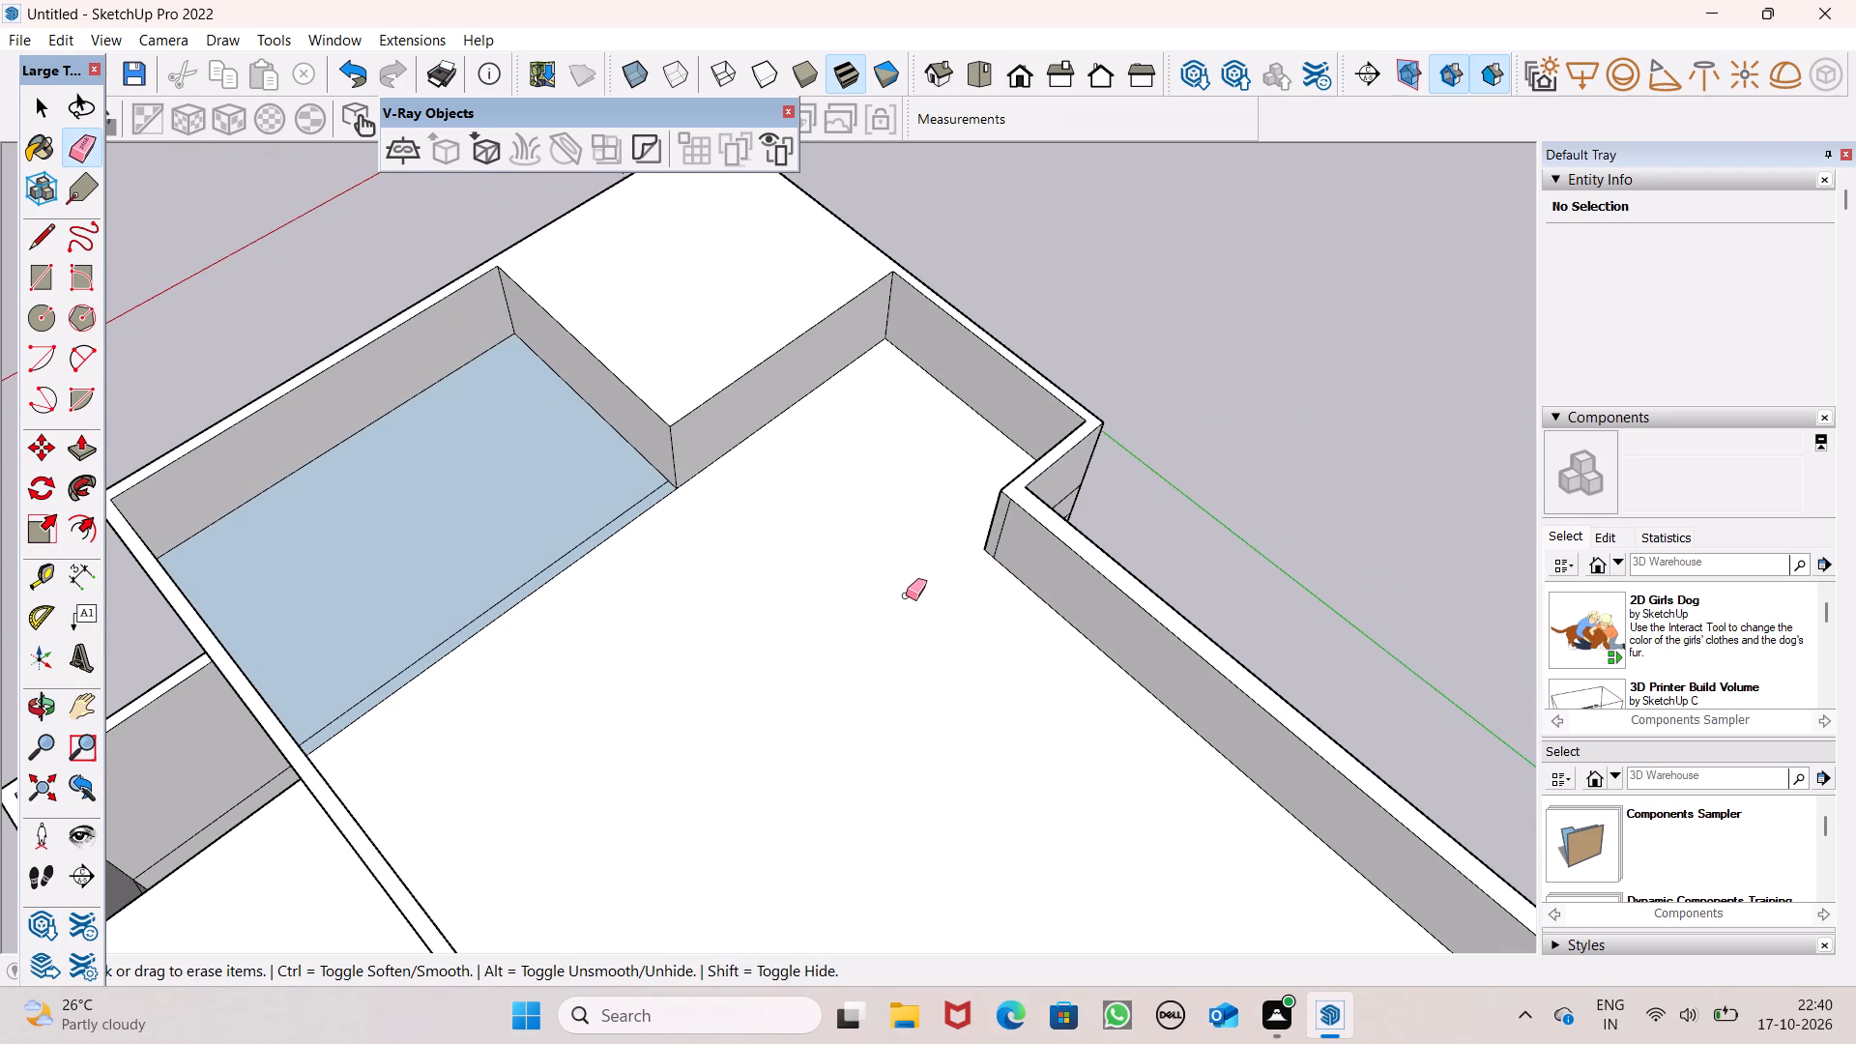
middle_drag(906, 595, 1760, 247)
scroll(1412, 397, up, 1)
middle_drag(1012, 472, 1490, 391)
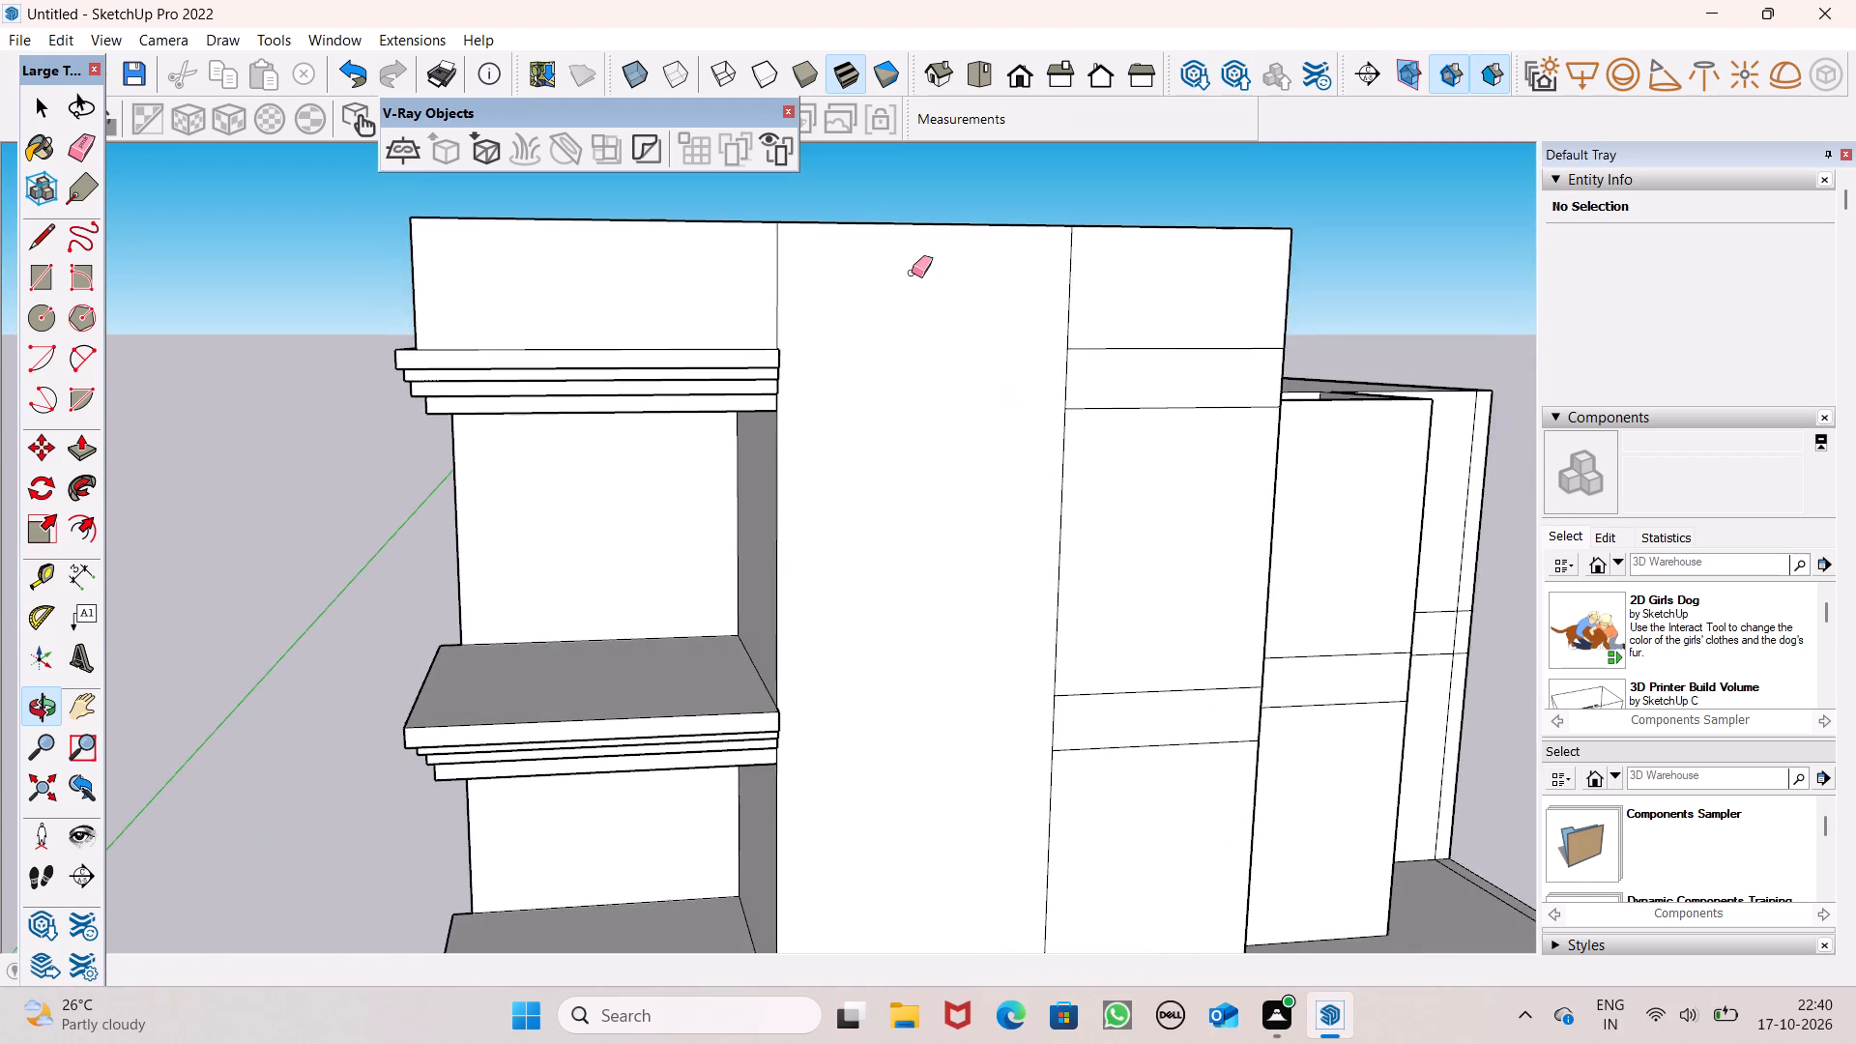
scroll(934, 328, down, 4)
middle_drag(970, 423, 1099, 433)
middle_drag(839, 549, 957, 585)
scroll(956, 585, up, 1)
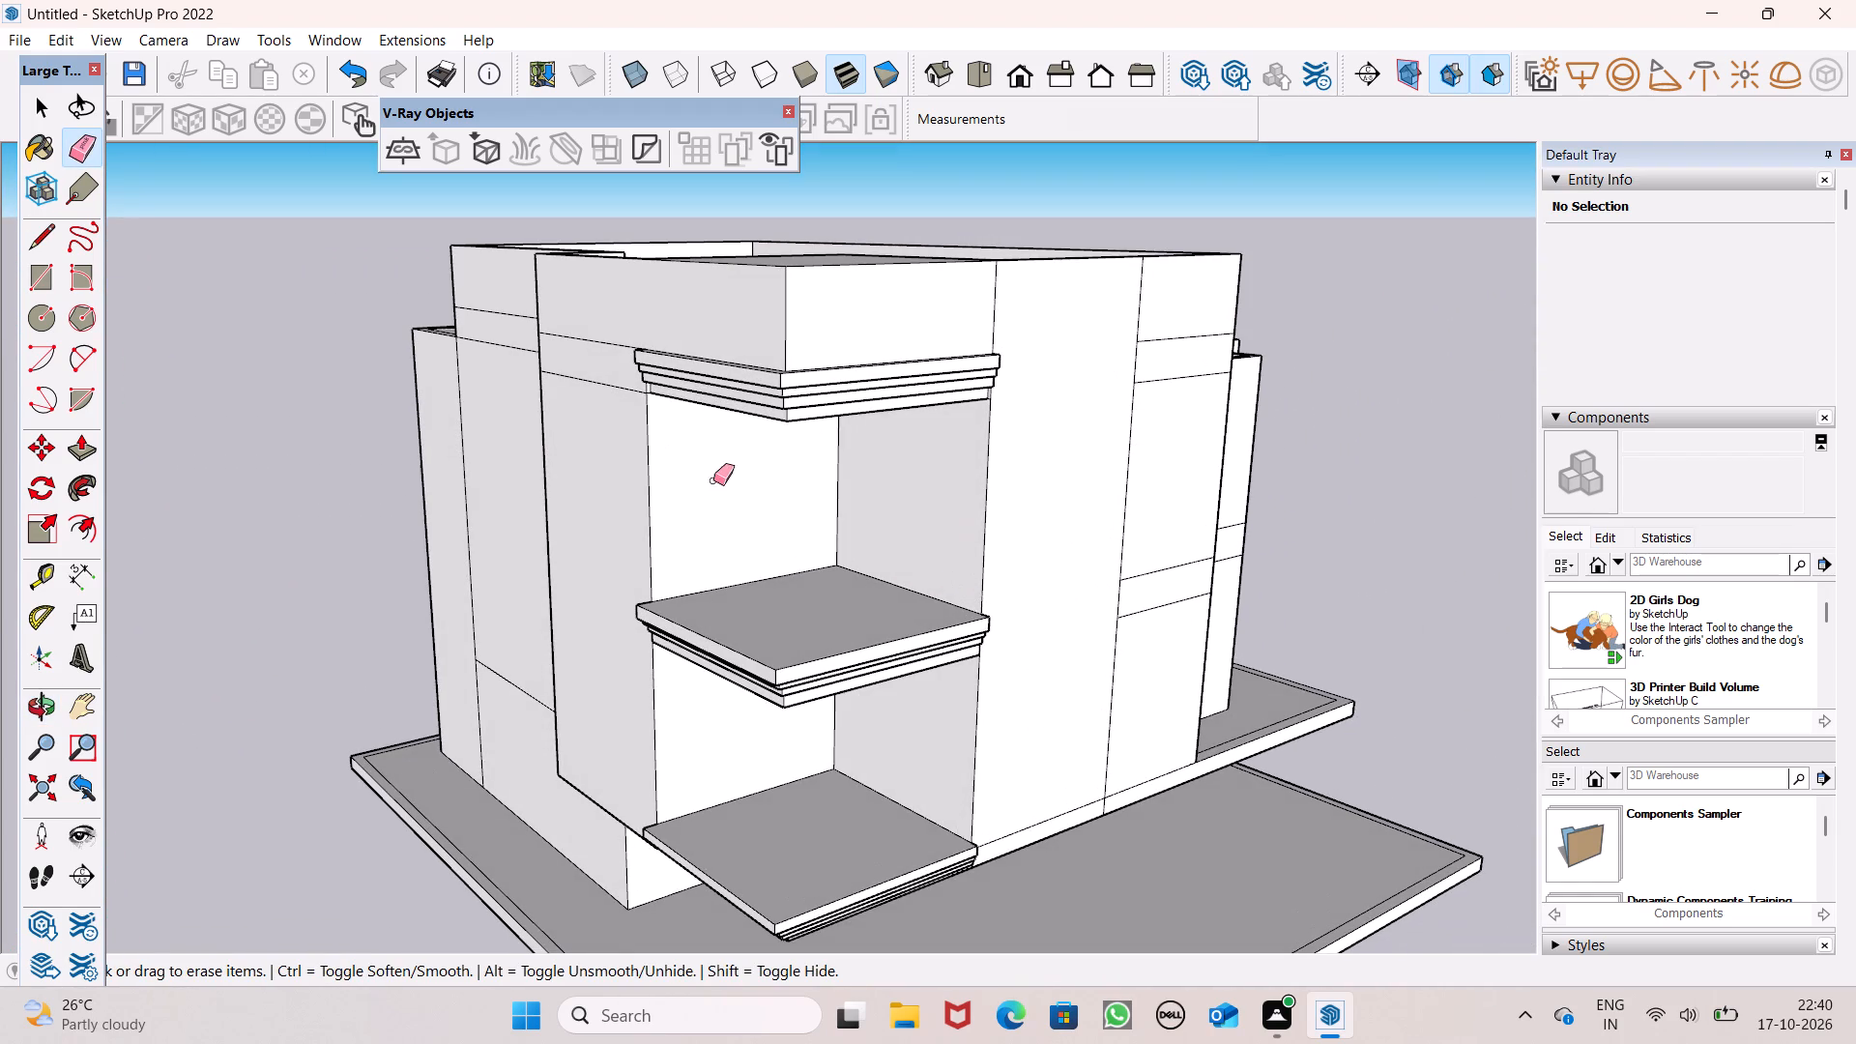
middle_drag(944, 506, 962, 675)
scroll(960, 676, up, 1)
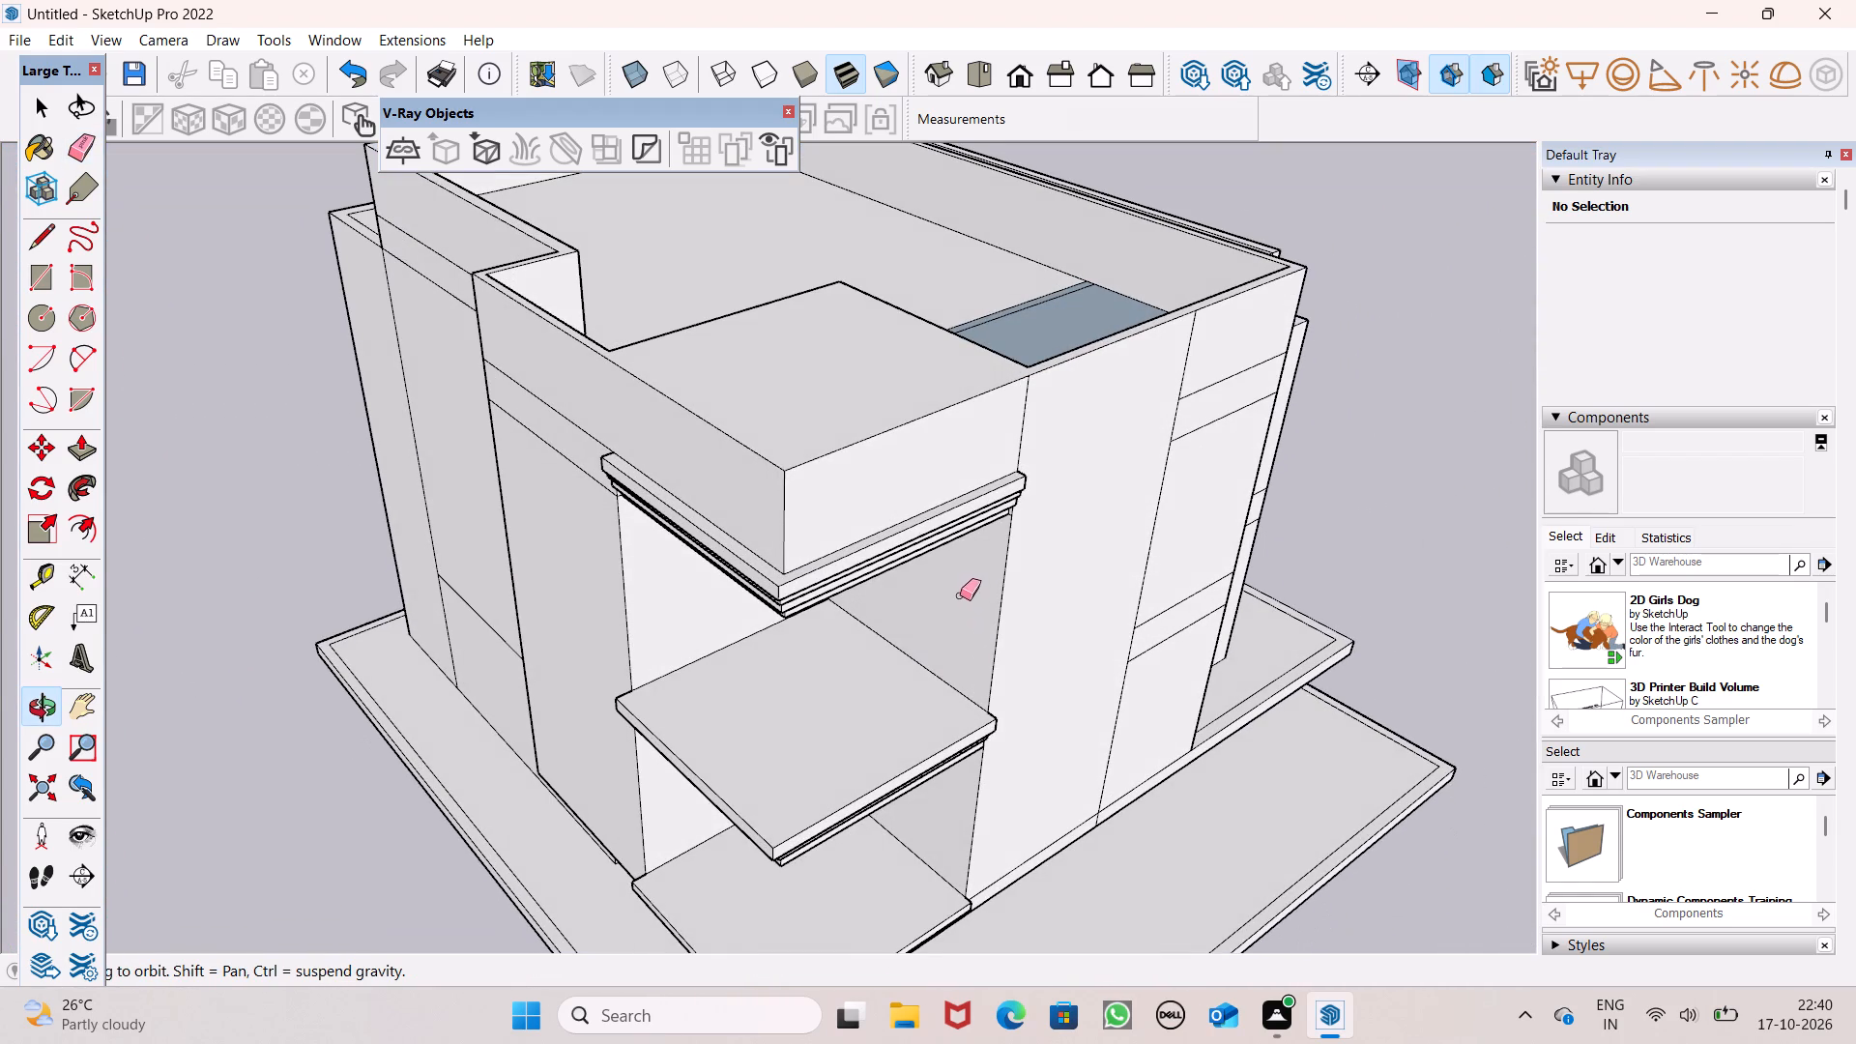
key(space)
middle_drag(791, 490, 801, 410)
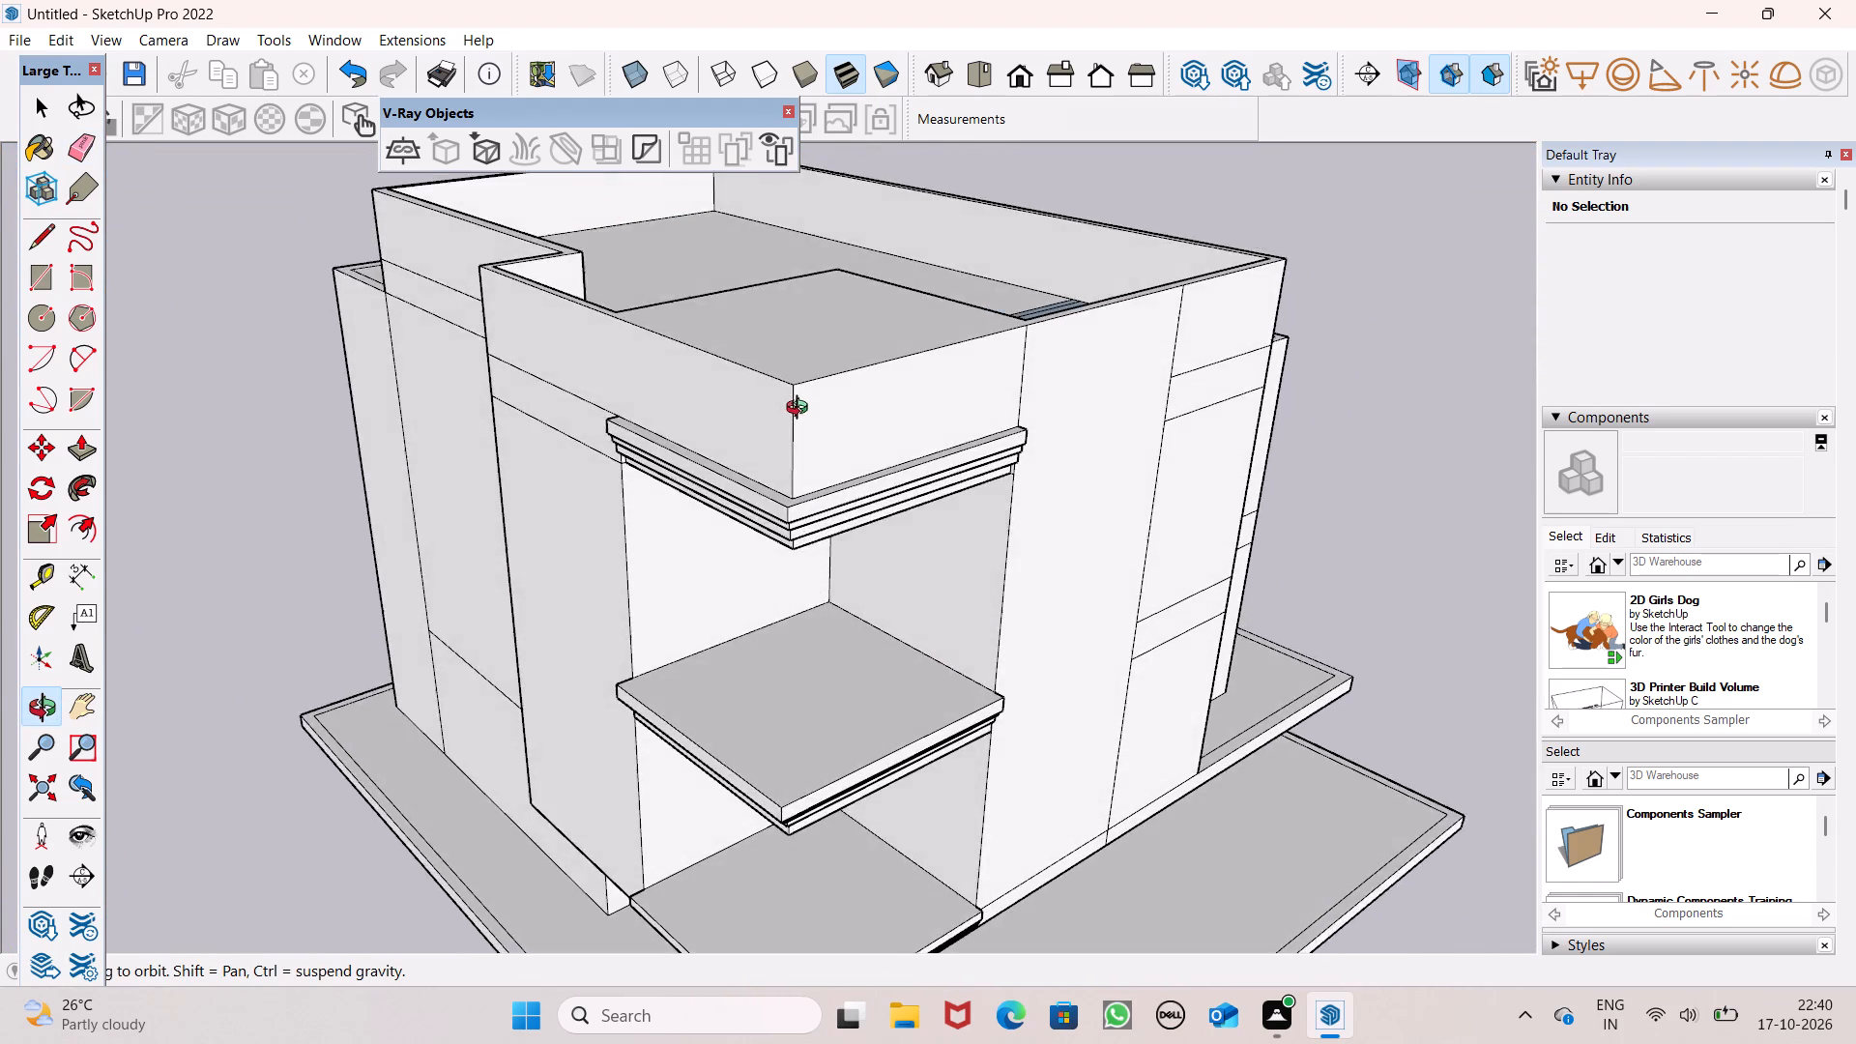
middle_drag(801, 410, 821, 338)
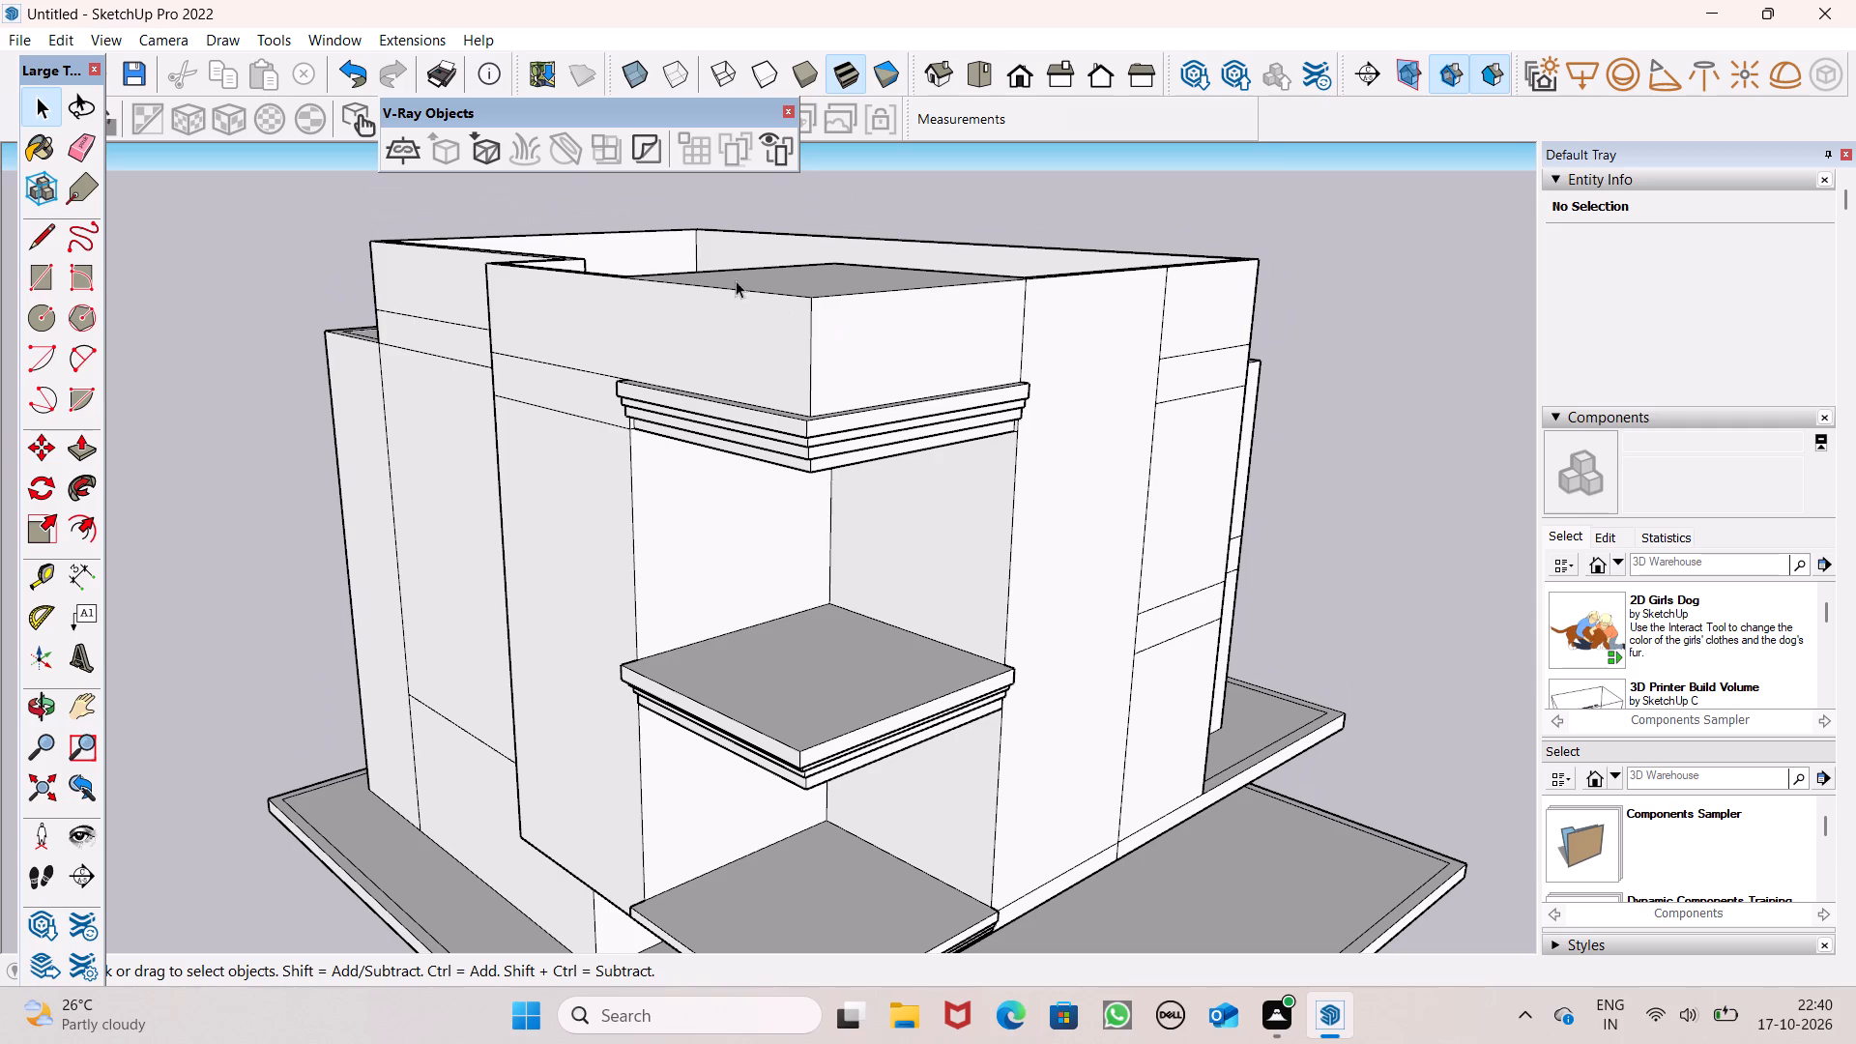
Push/Pull the raised roof face above the corner balconies down by about 1' 10 5/16".
click(89, 444)
scroll(374, 423, up, 1)
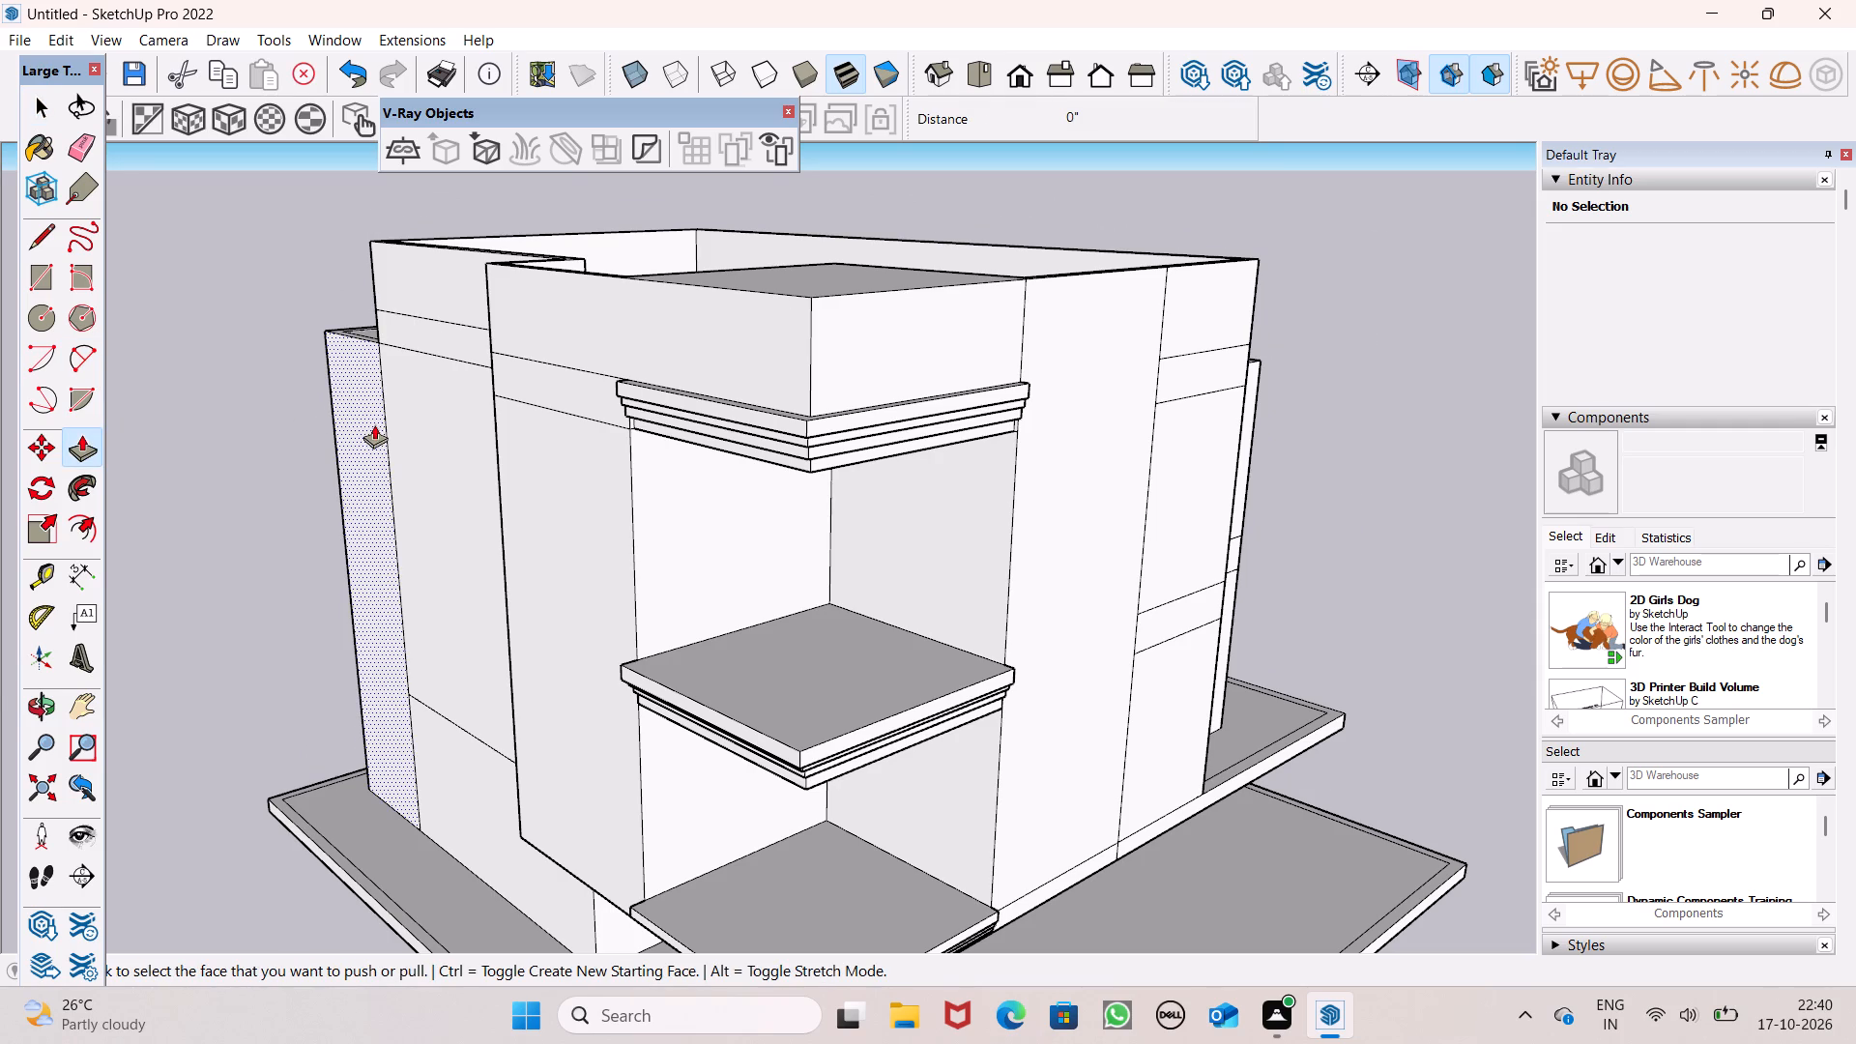
middle_drag(374, 437, 431, 497)
drag(890, 325, 896, 337)
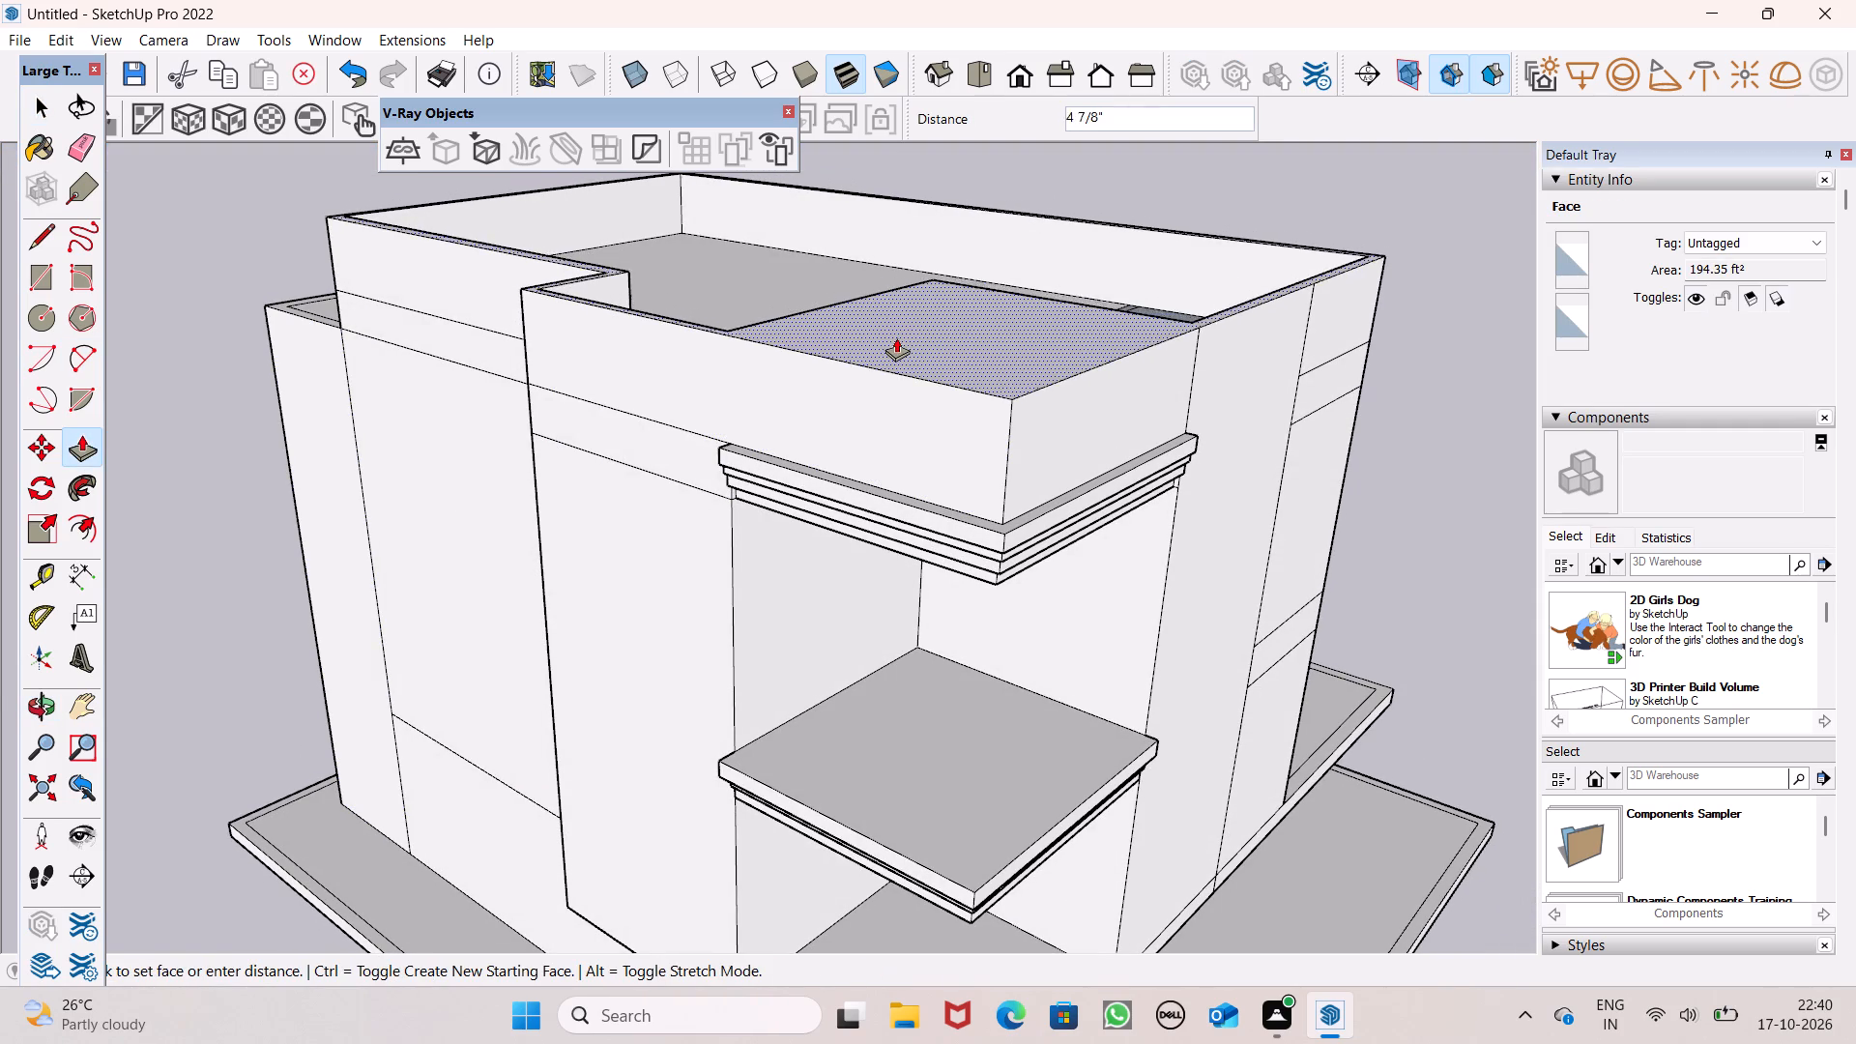
drag(896, 337, 897, 380)
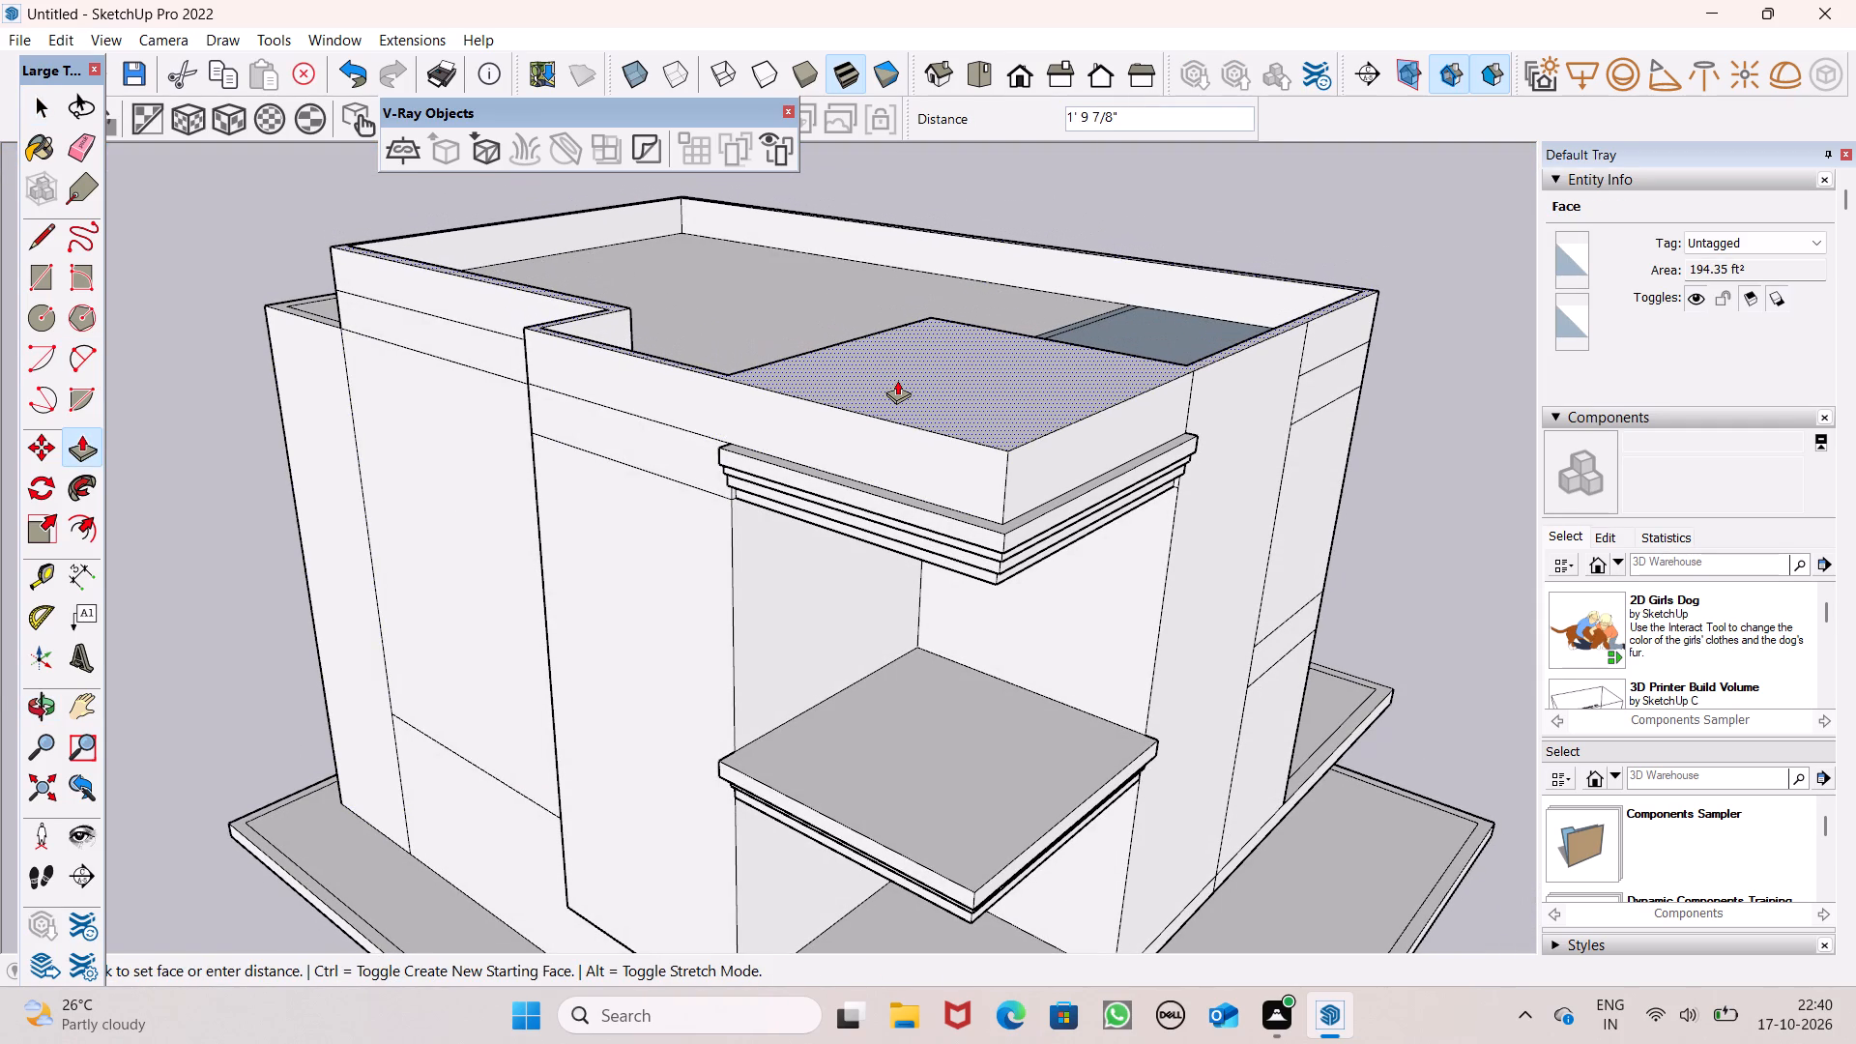
drag(897, 380, 895, 388)
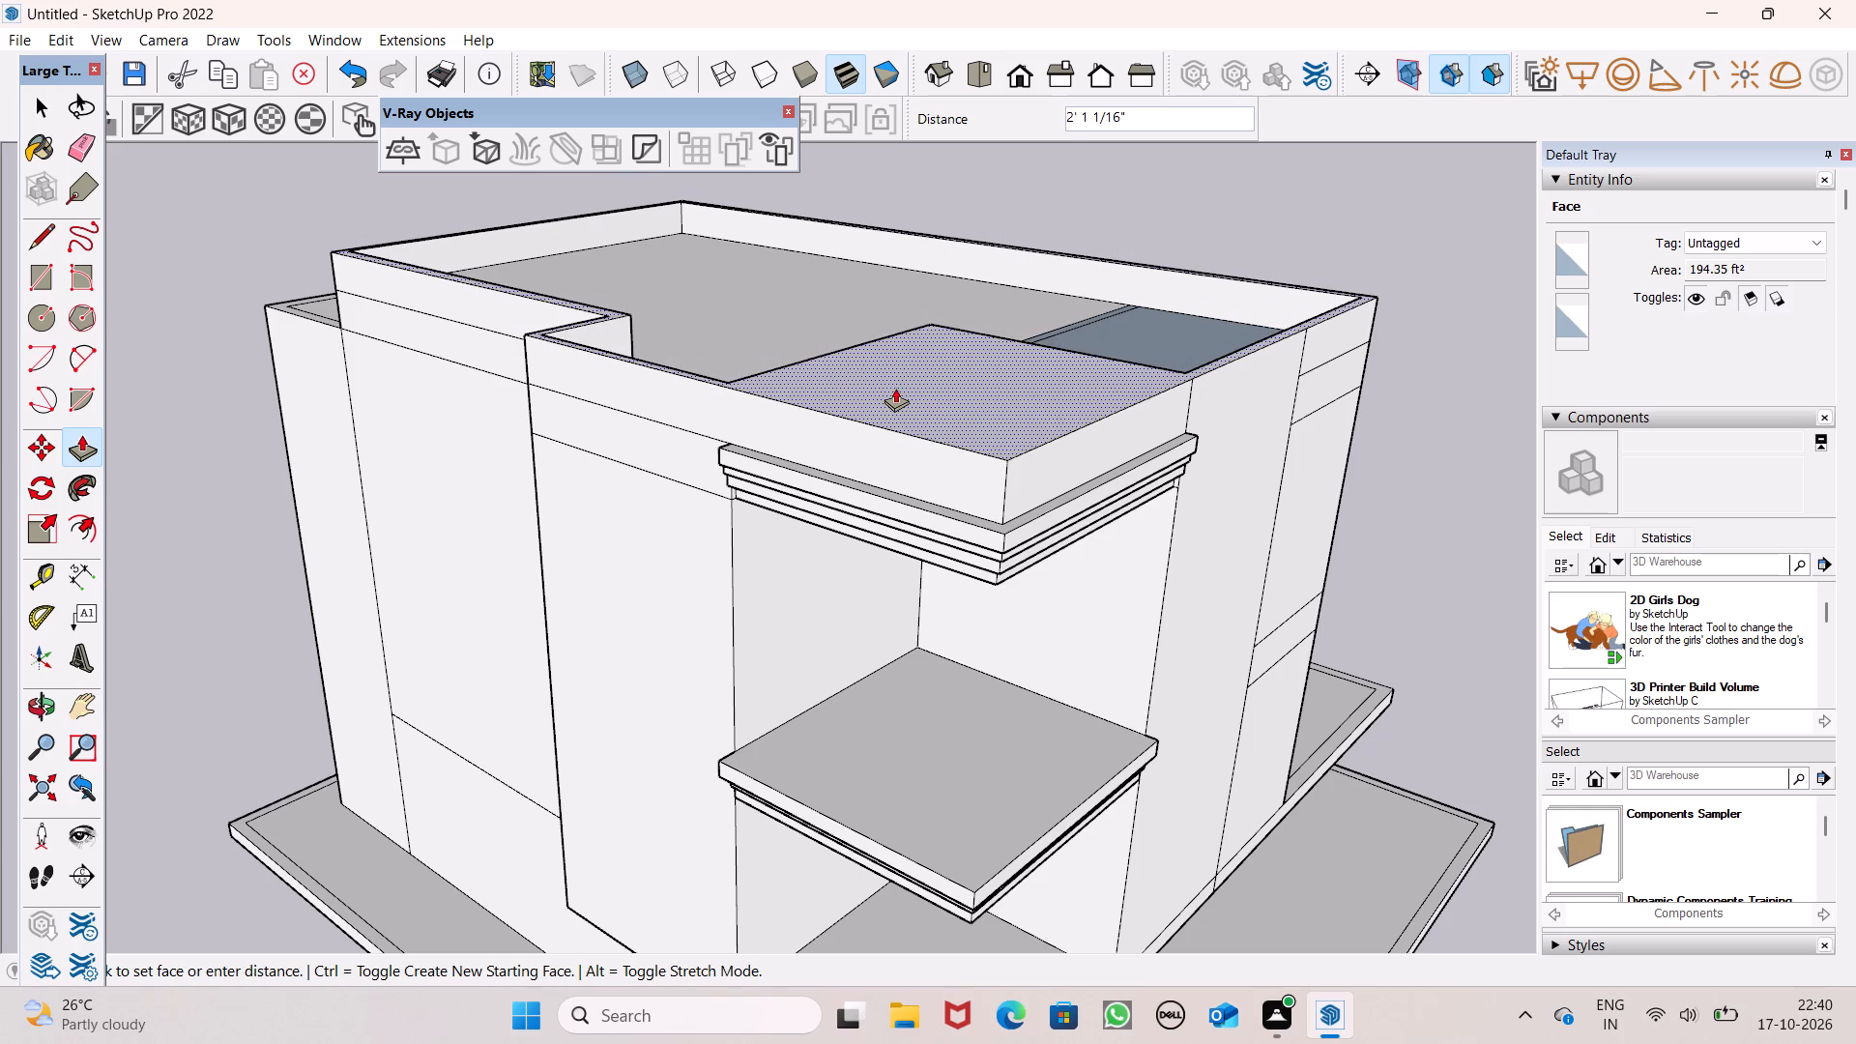
drag(895, 388, 893, 381)
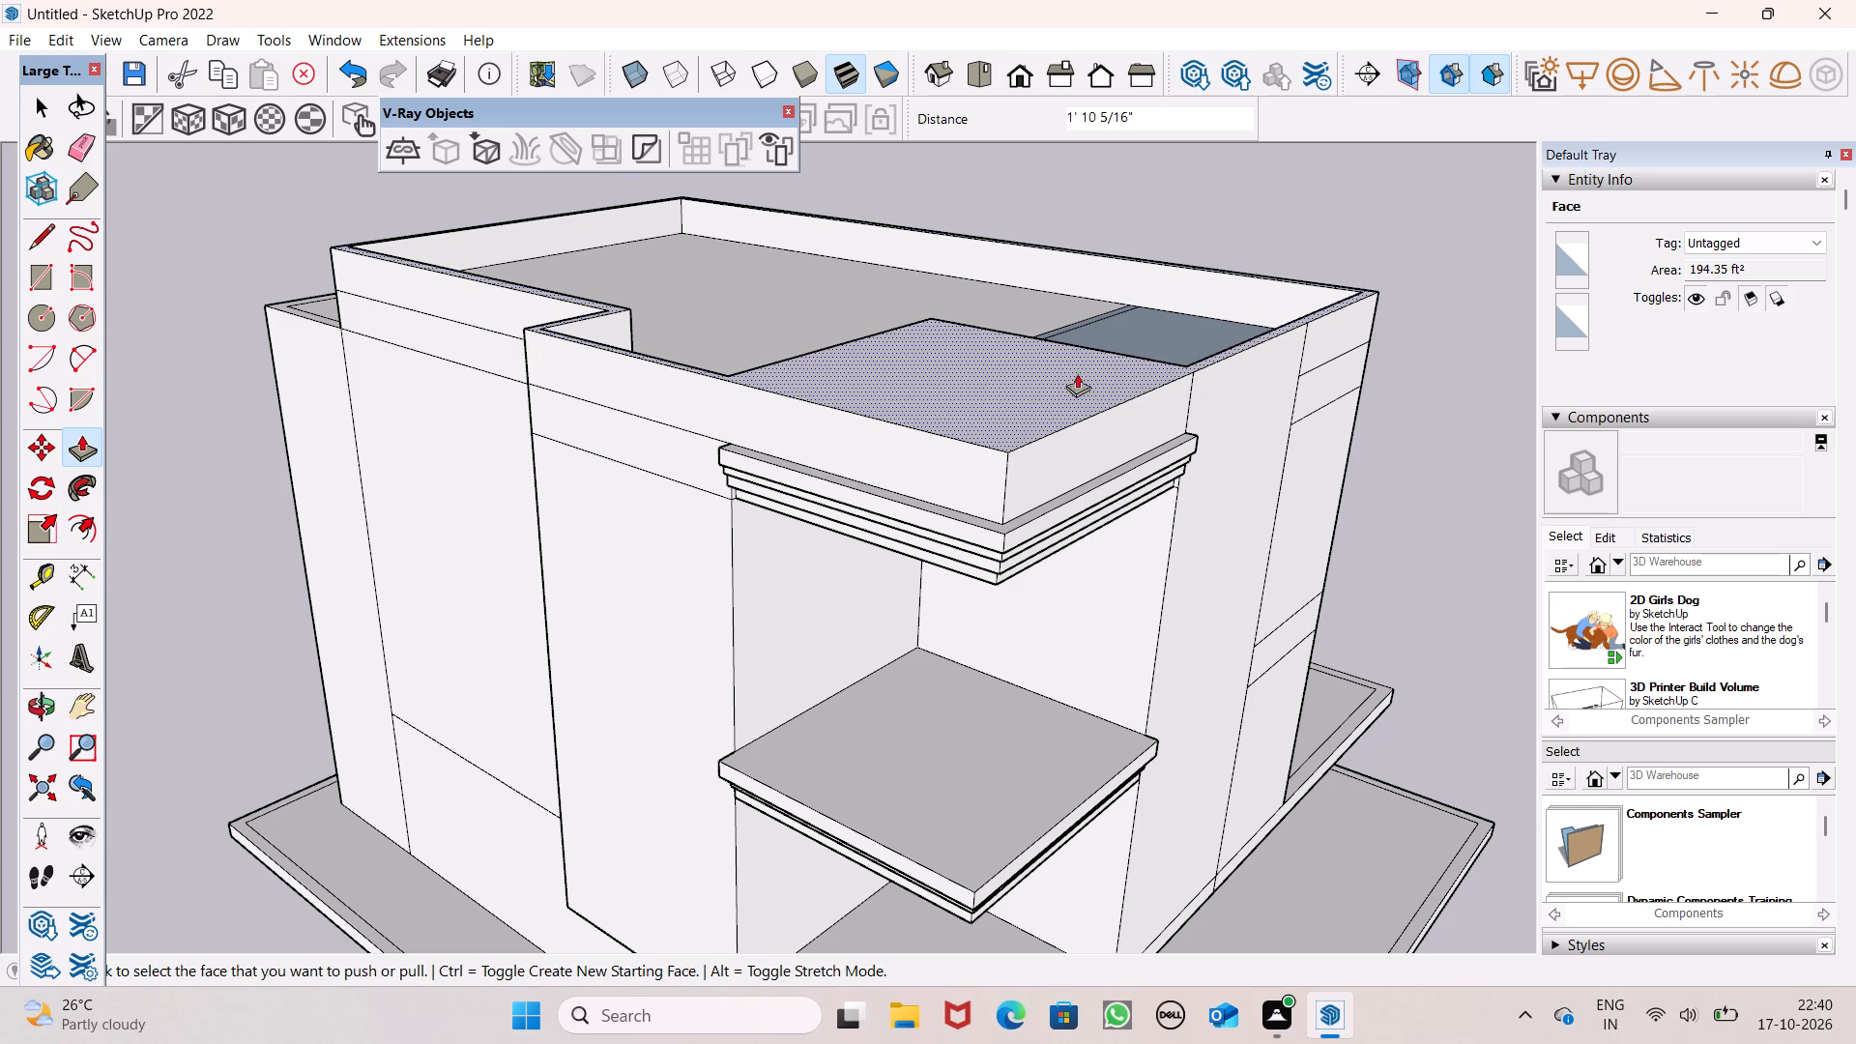
key(space)
Examine the lowered corner roof block and the adjoining parapets from eye level and from above.
scroll(1071, 344, down, 1)
middle_drag(1104, 415, 1095, 396)
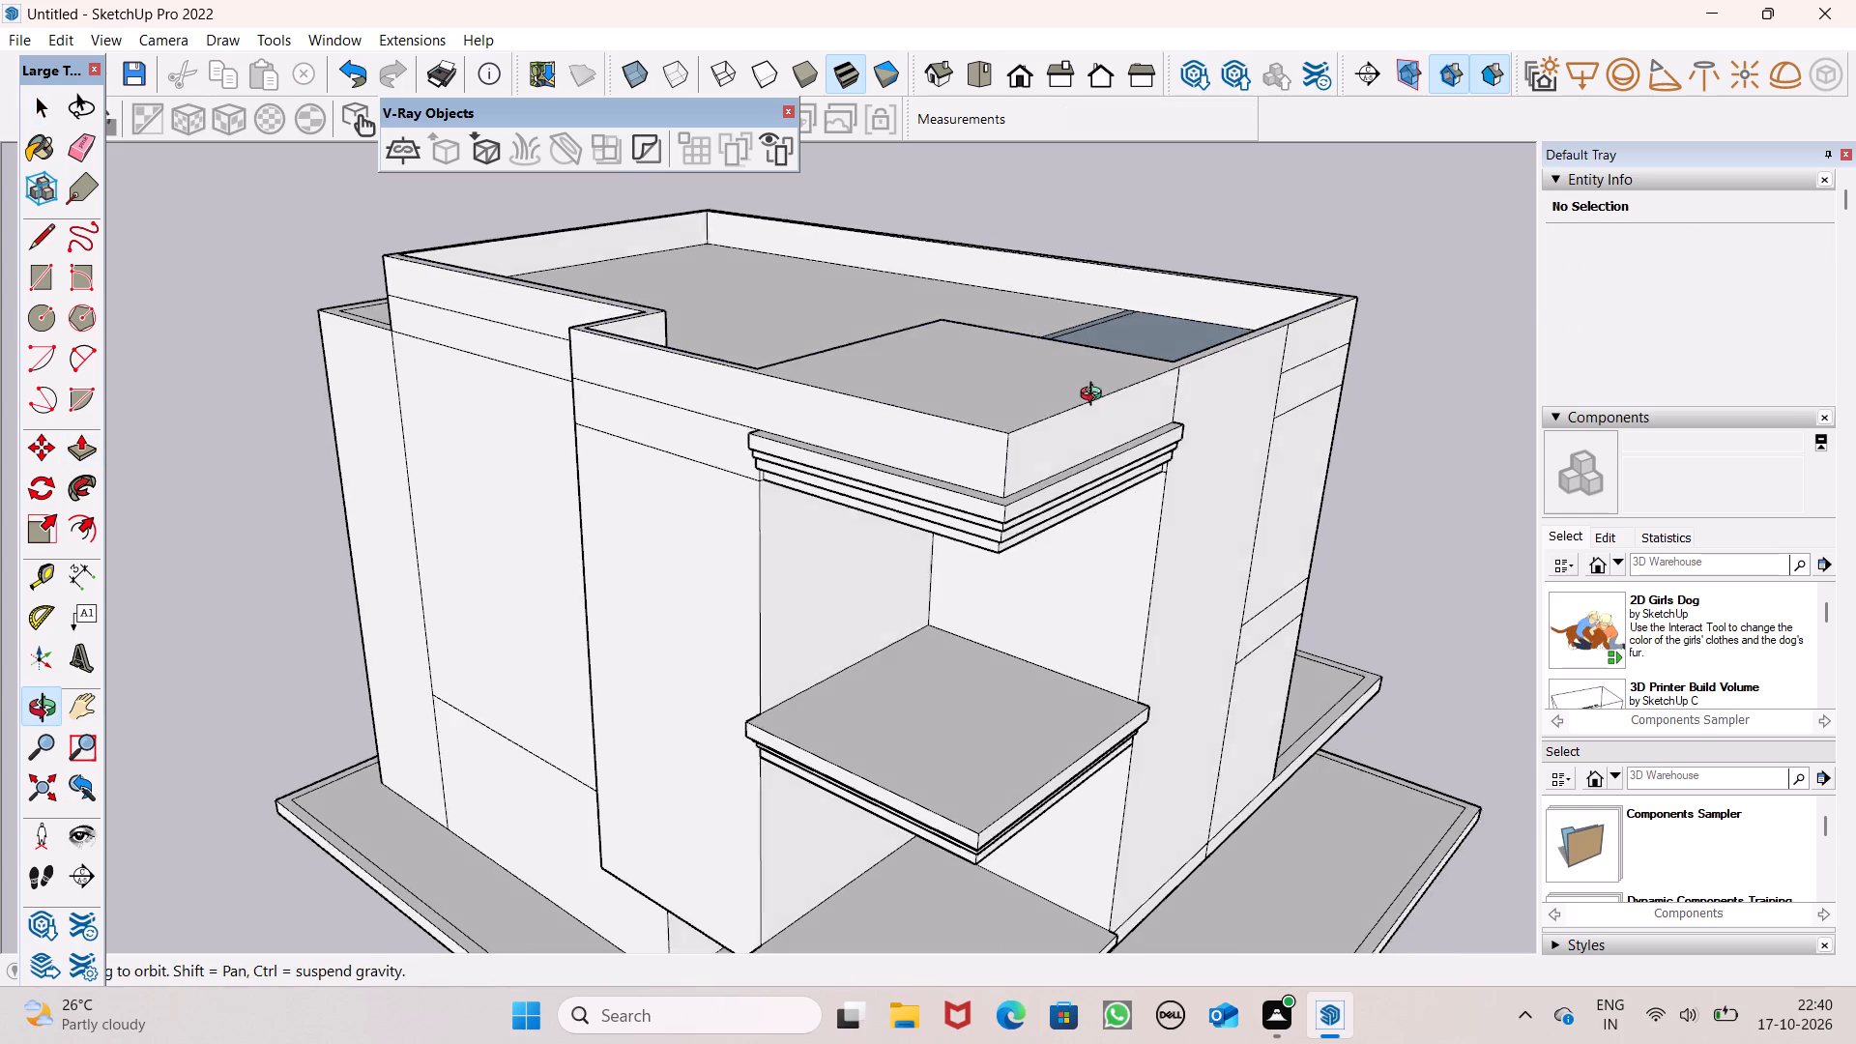
middle_drag(1095, 396, 1108, 294)
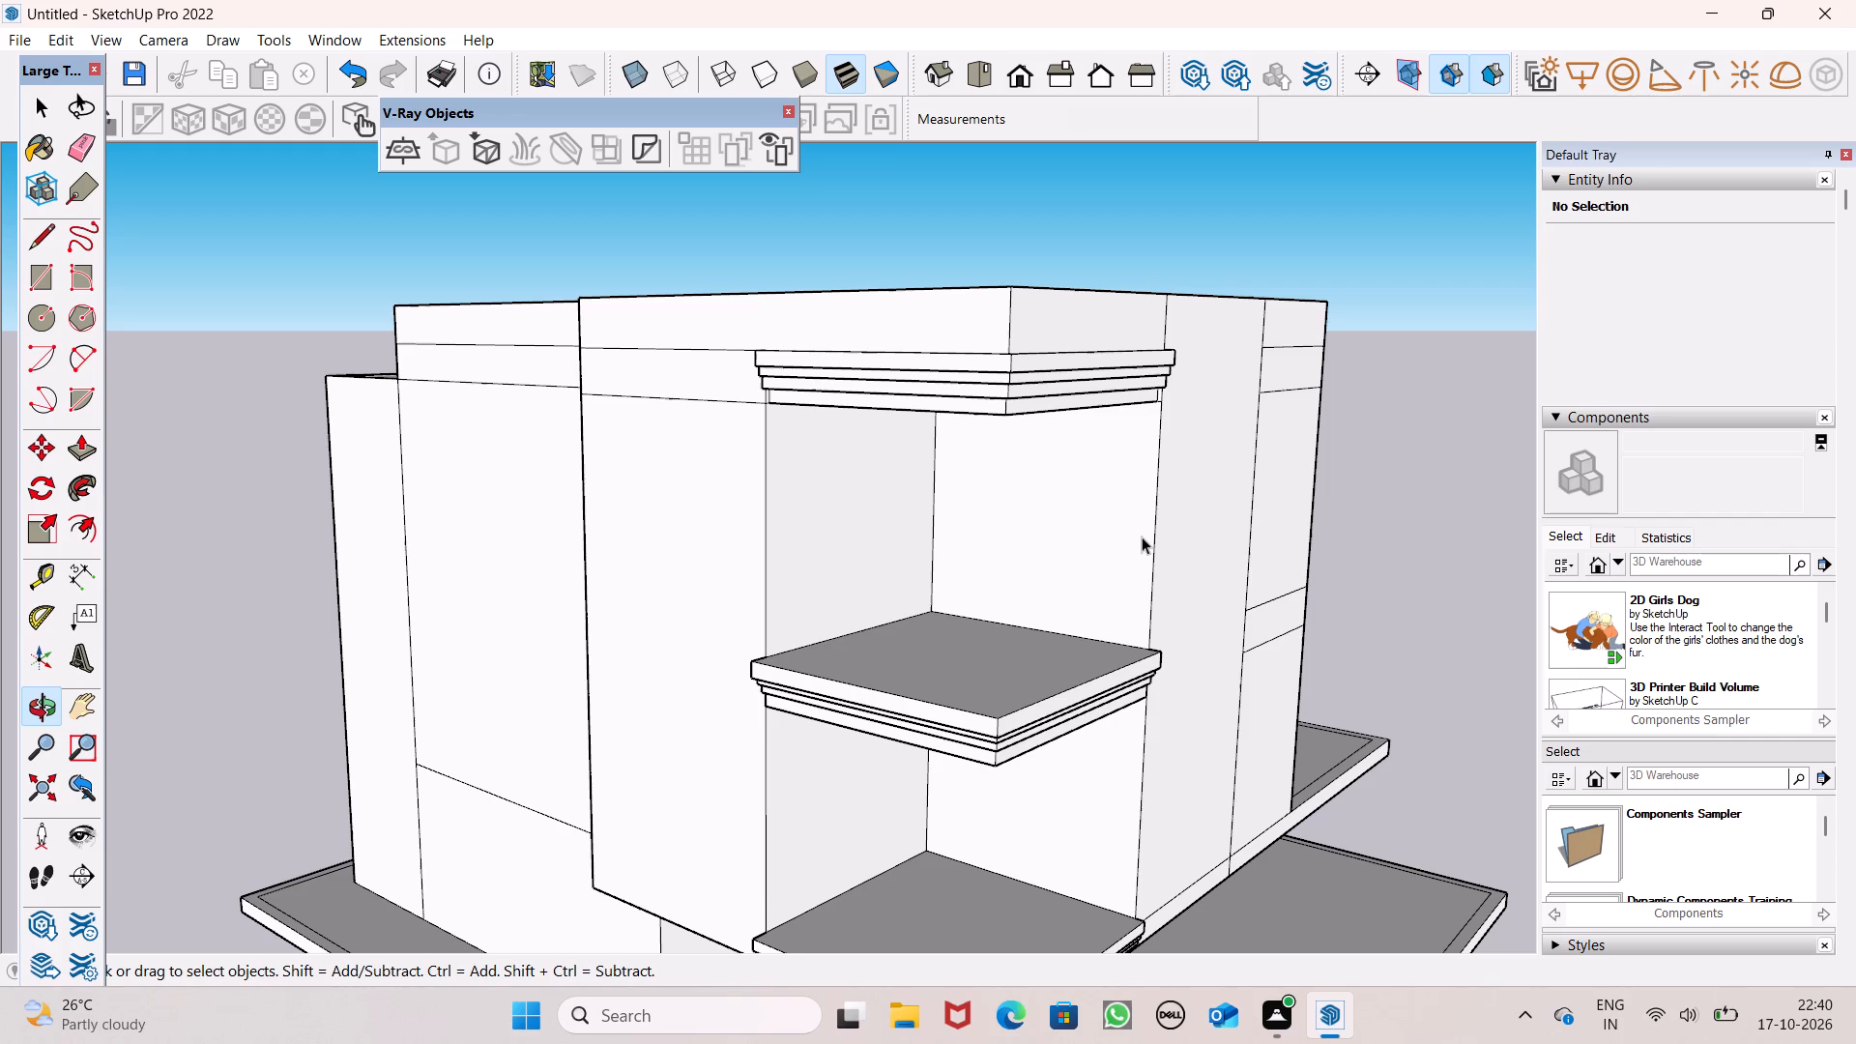
scroll(997, 445, down, 2)
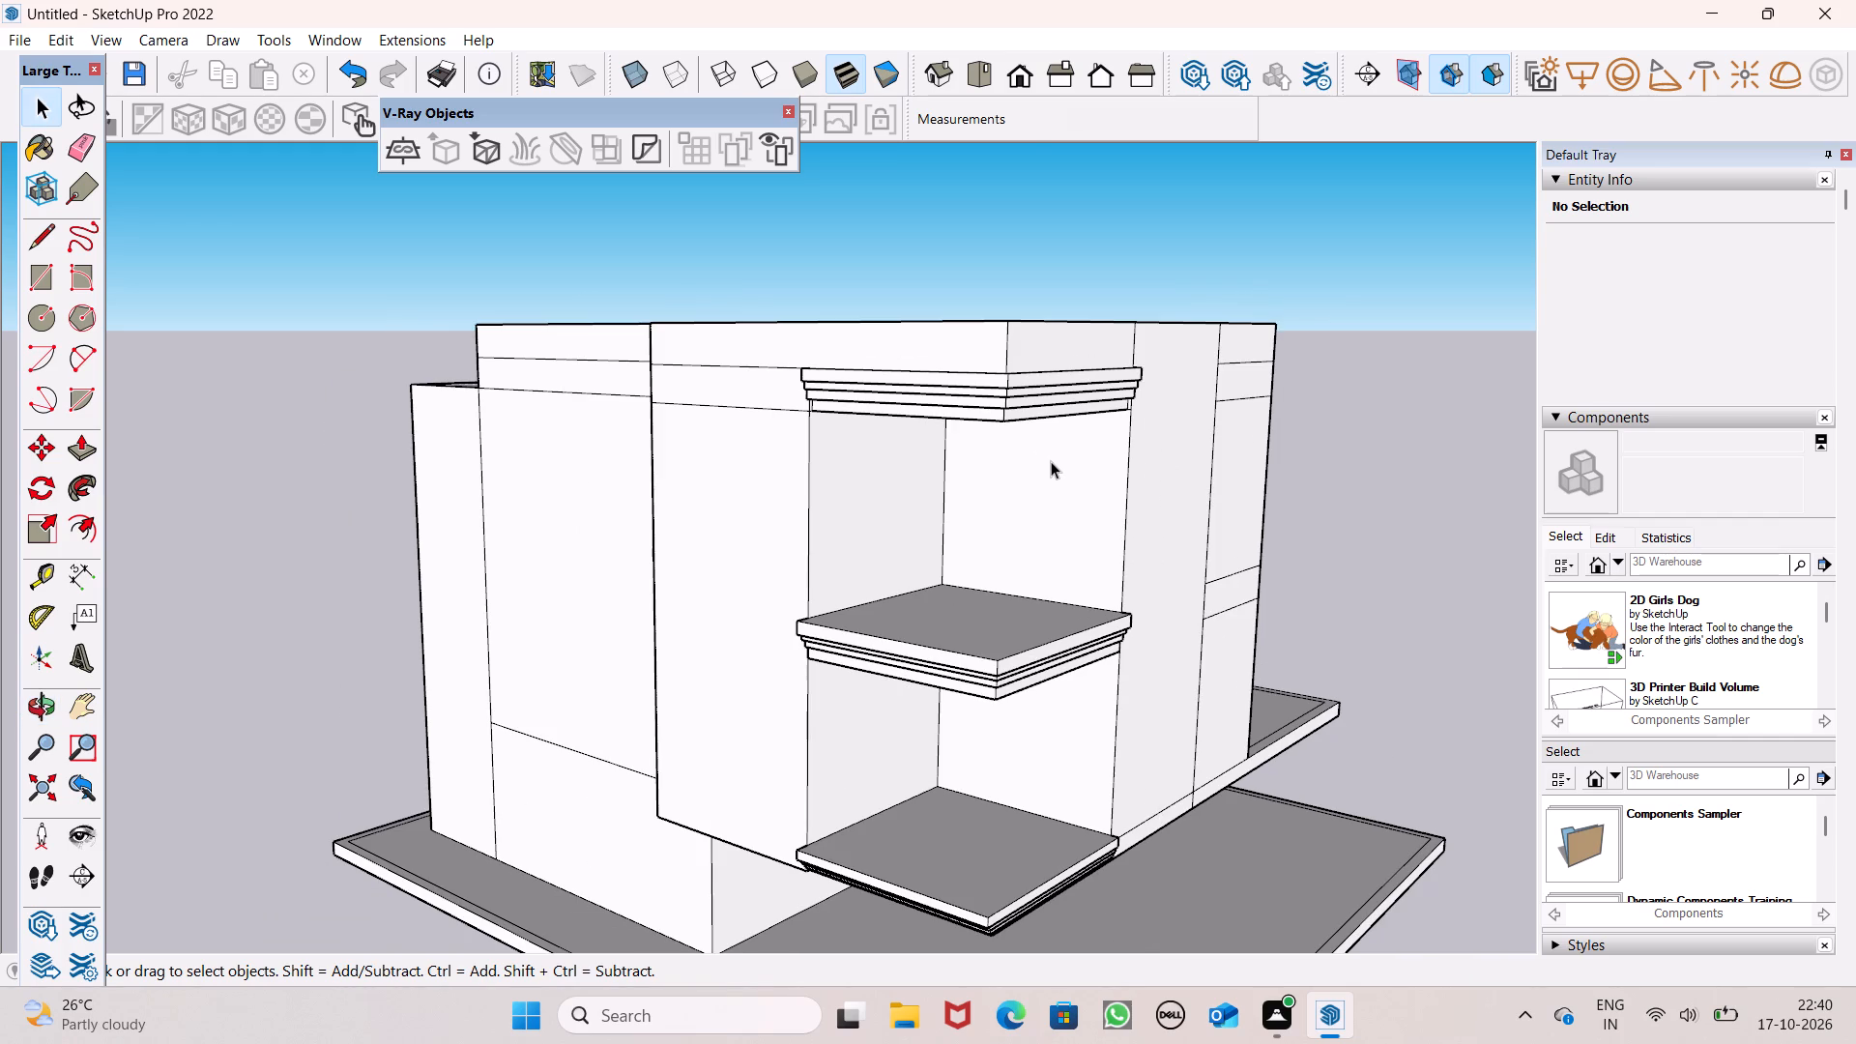
middle_drag(1053, 540, 921, 1004)
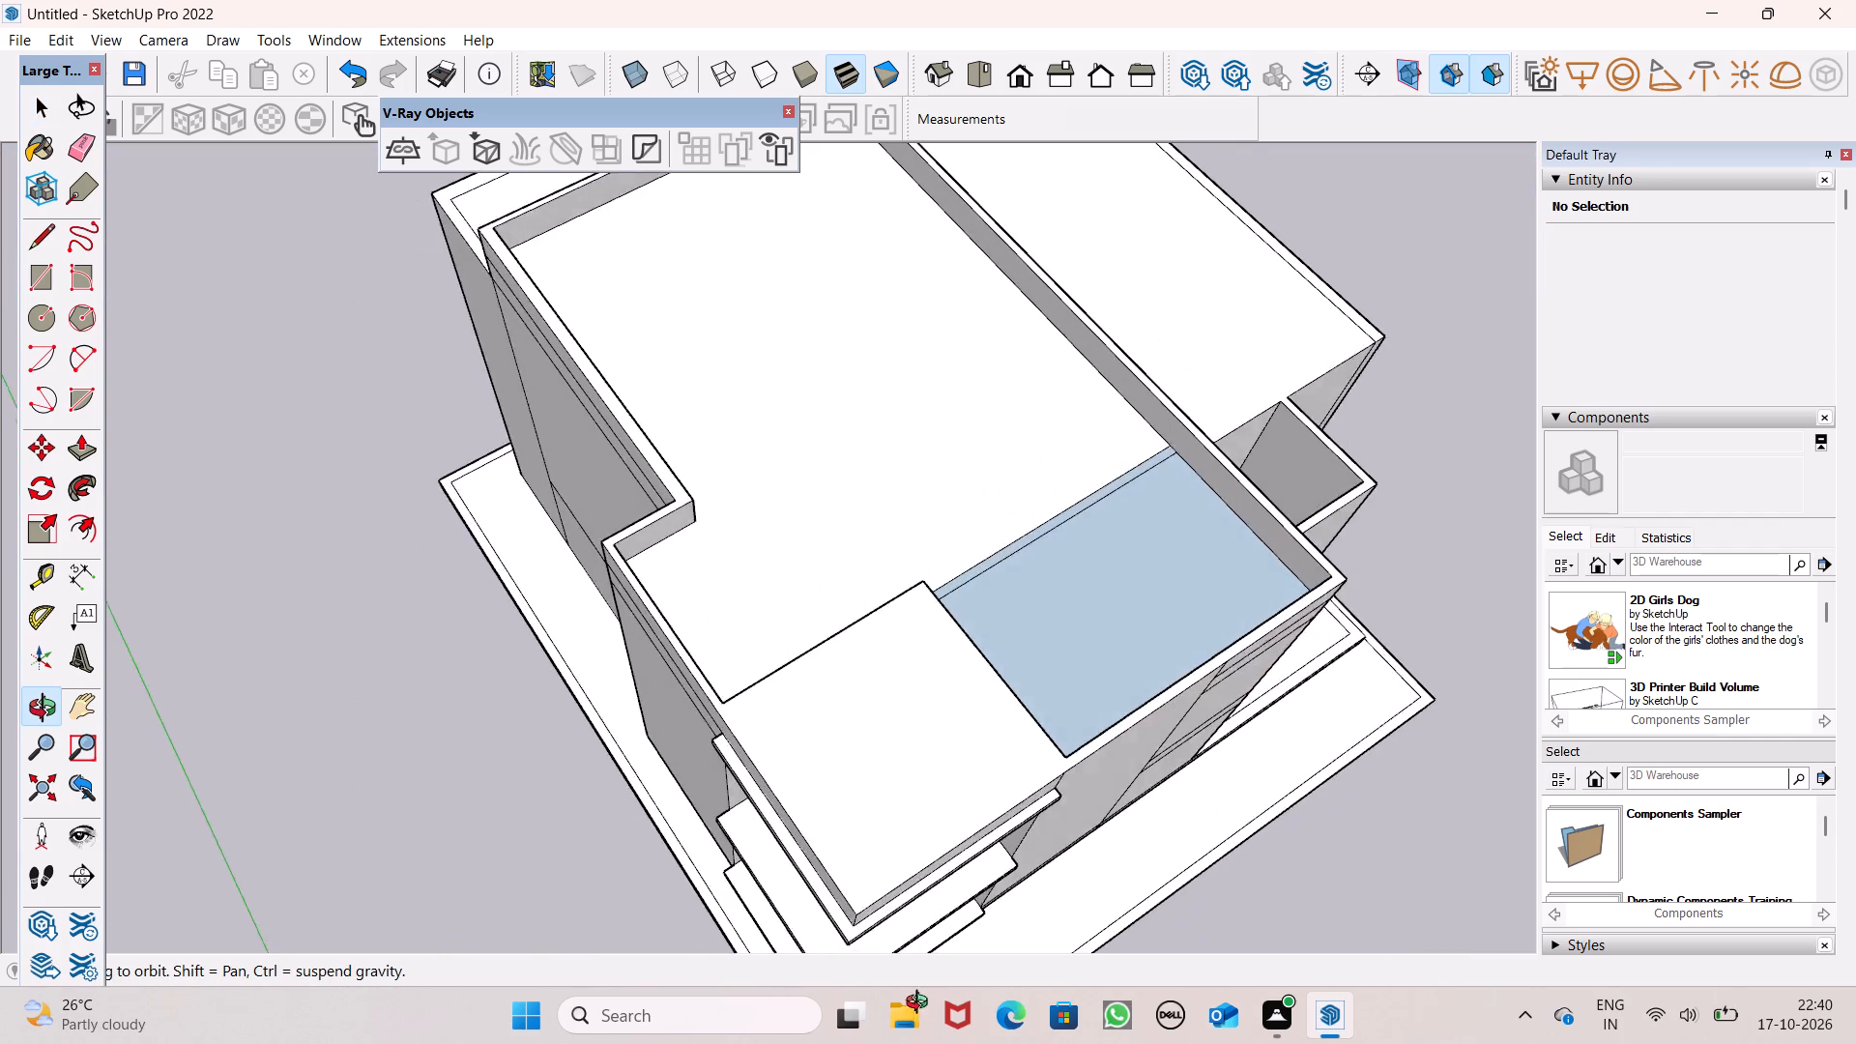
middle_drag(921, 1004, 813, 946)
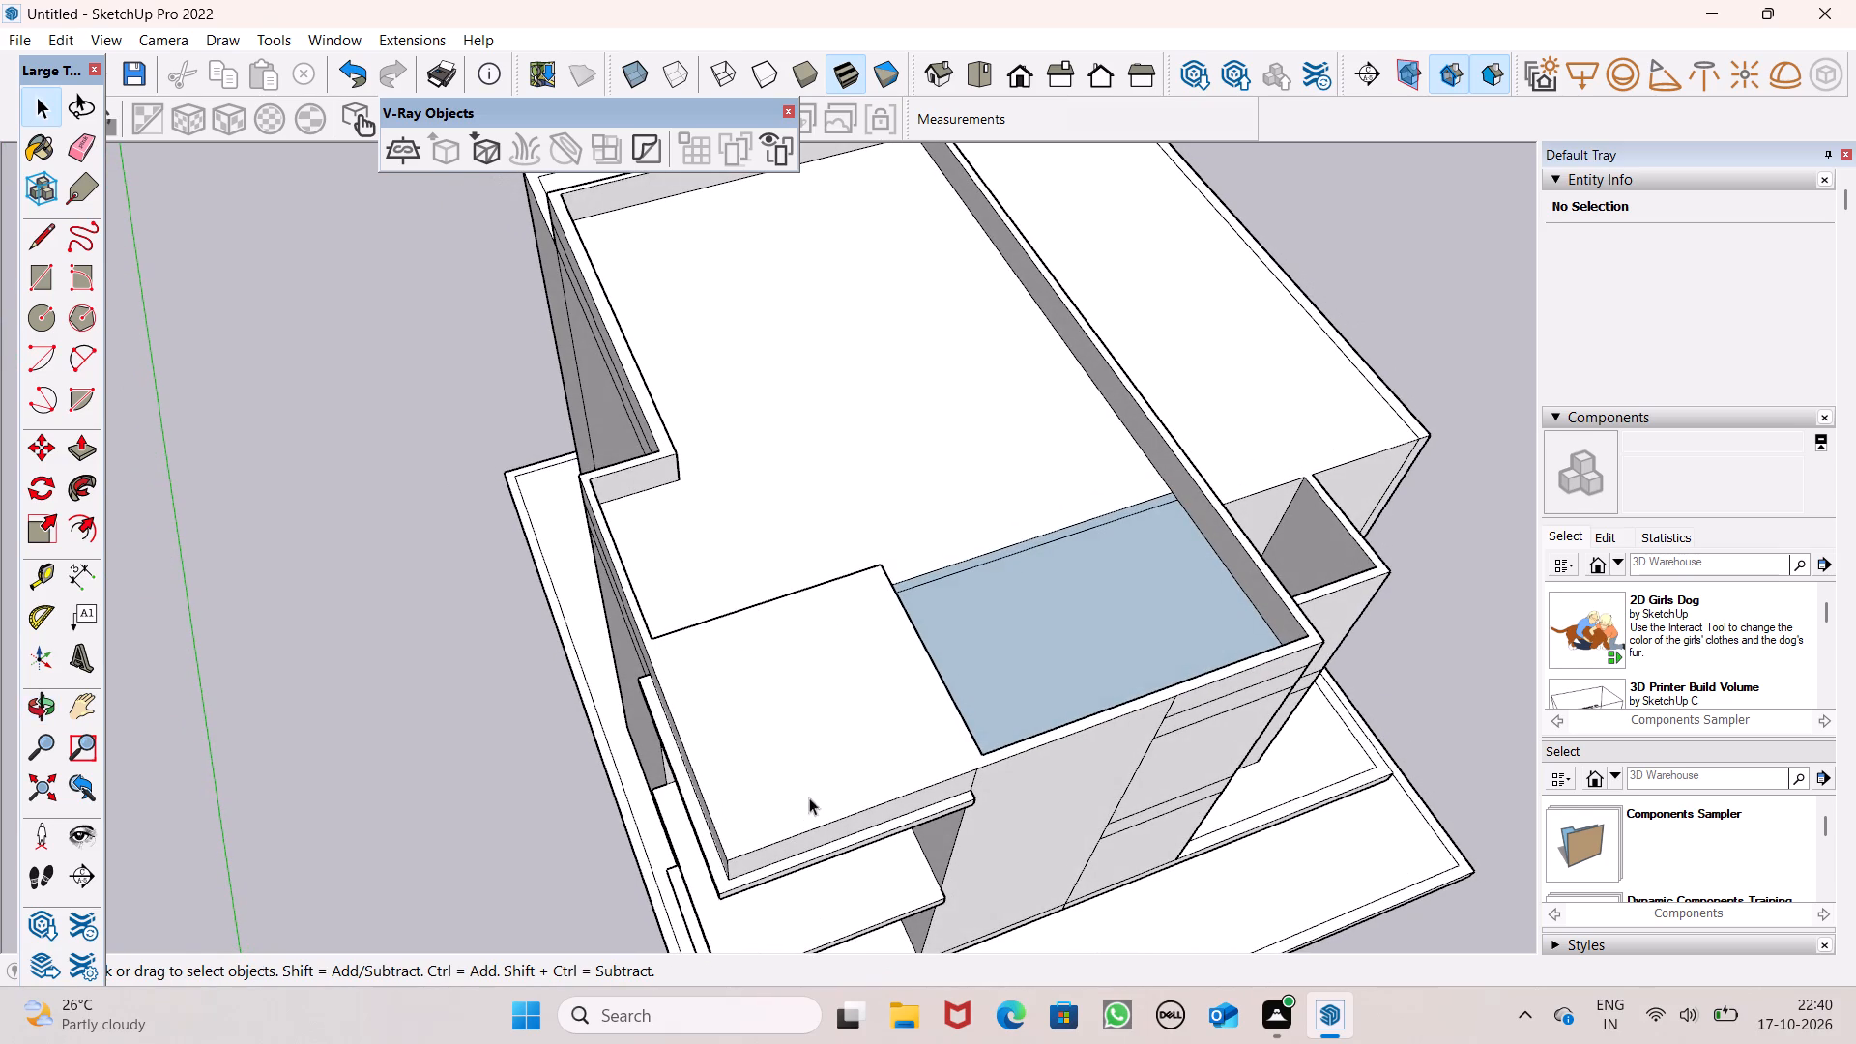
middle_drag(855, 731, 763, 805)
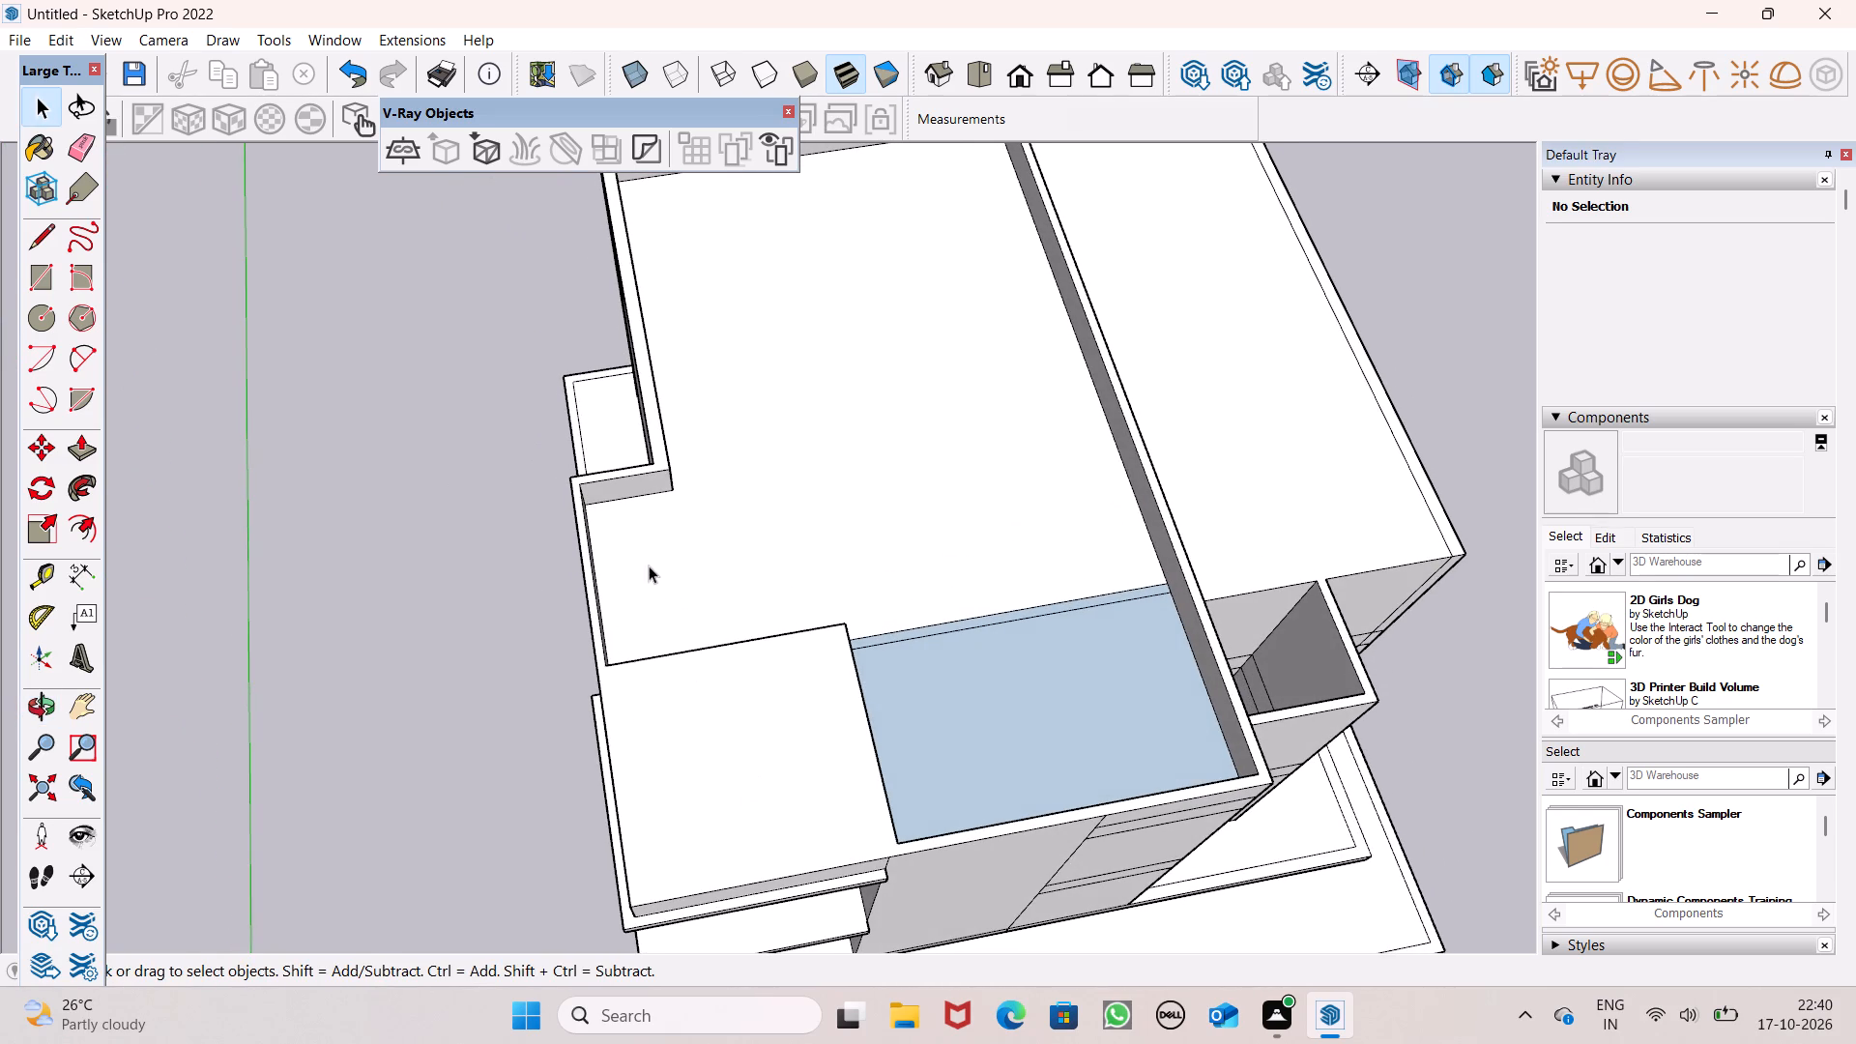
middle_drag(915, 597, 845, 329)
scroll(792, 395, up, 1)
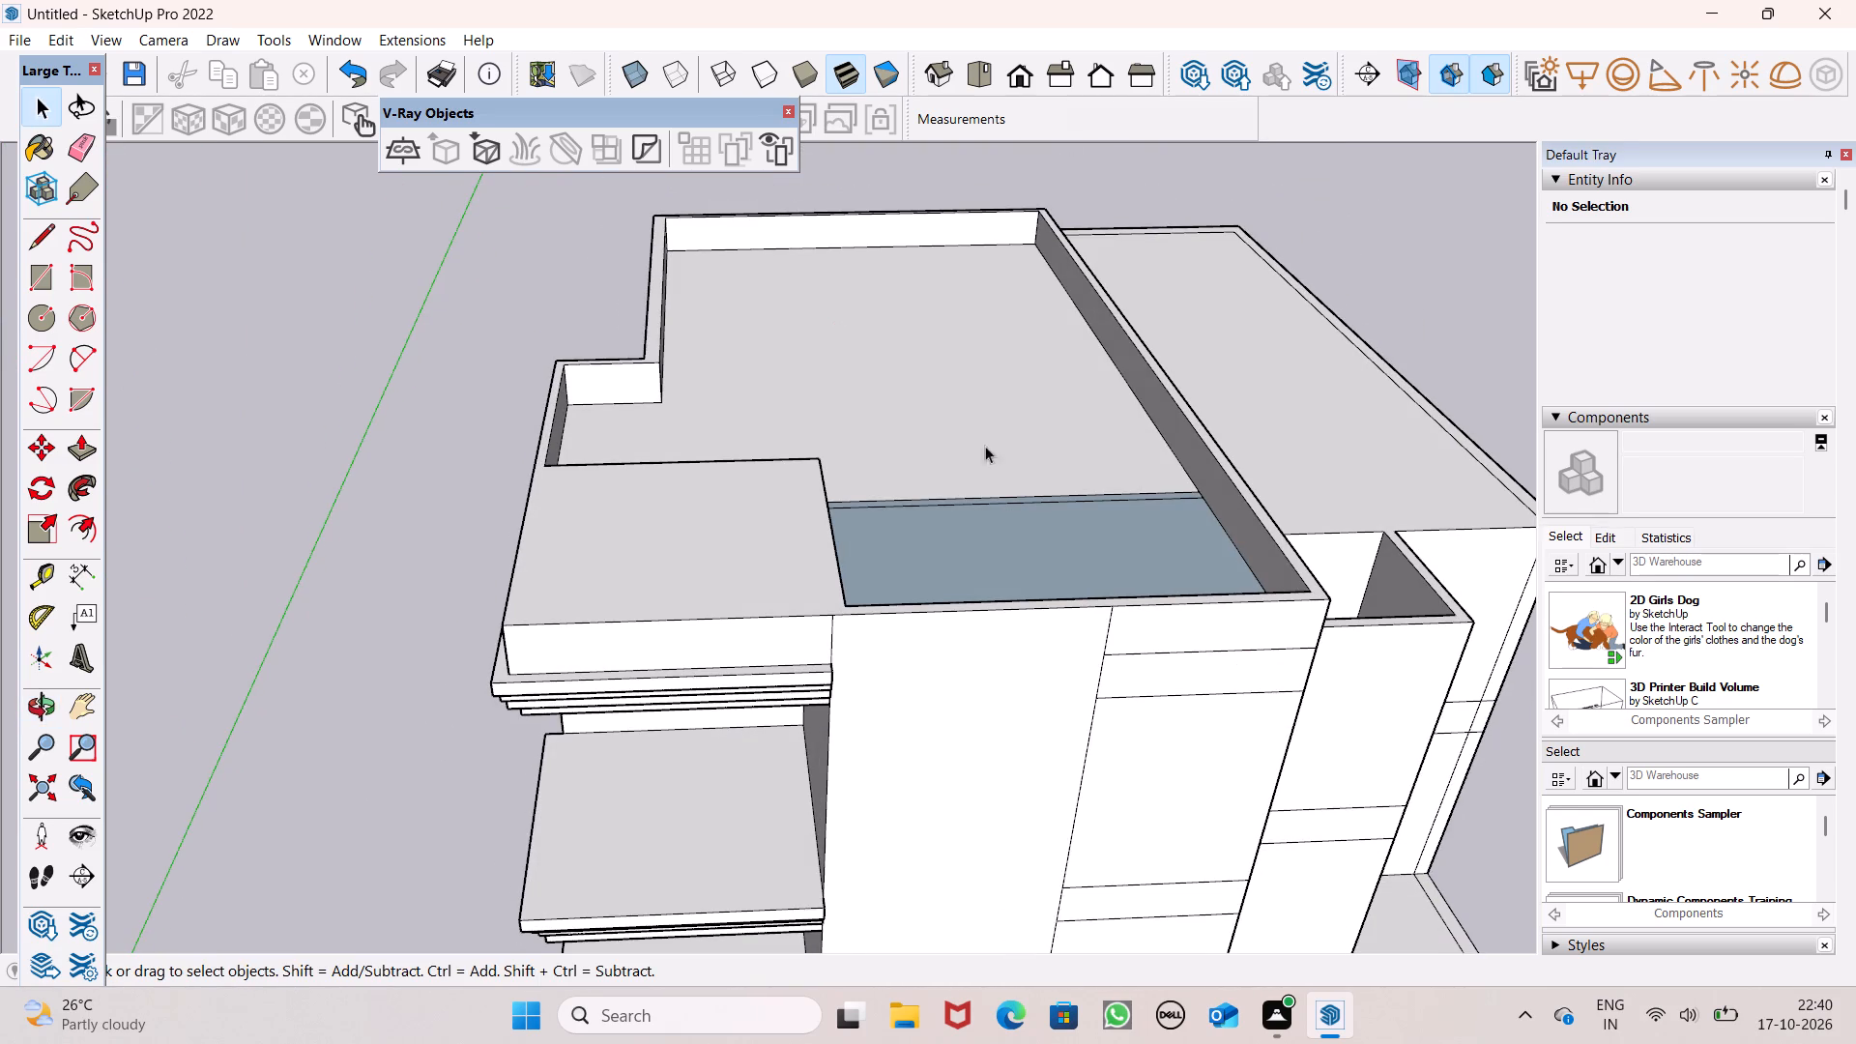
scroll(999, 443, down, 2)
middle_drag(1018, 453, 1028, 570)
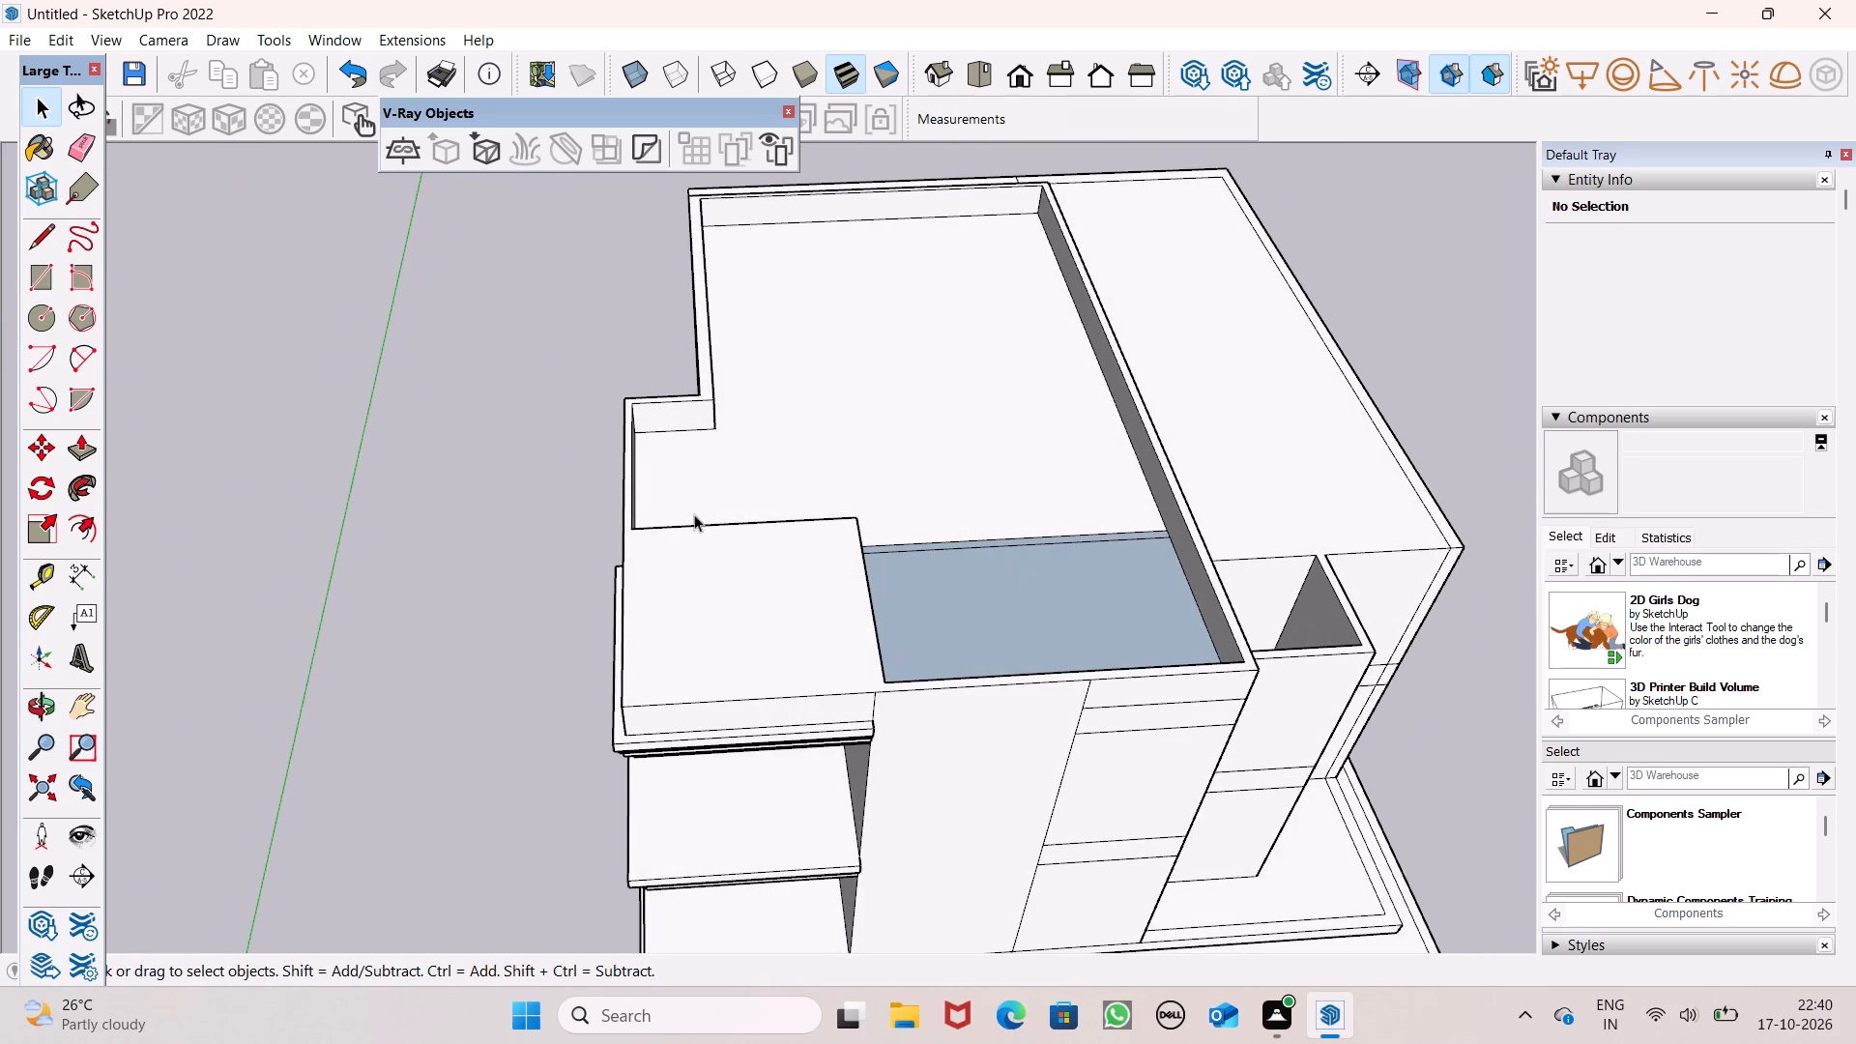
Continue the front wall's vertical line 6" across the parapet top, 2' 1 11/16" down its inner face and about 10' 2" across the blue roof face.
click(48, 231)
scroll(689, 323, down, 3)
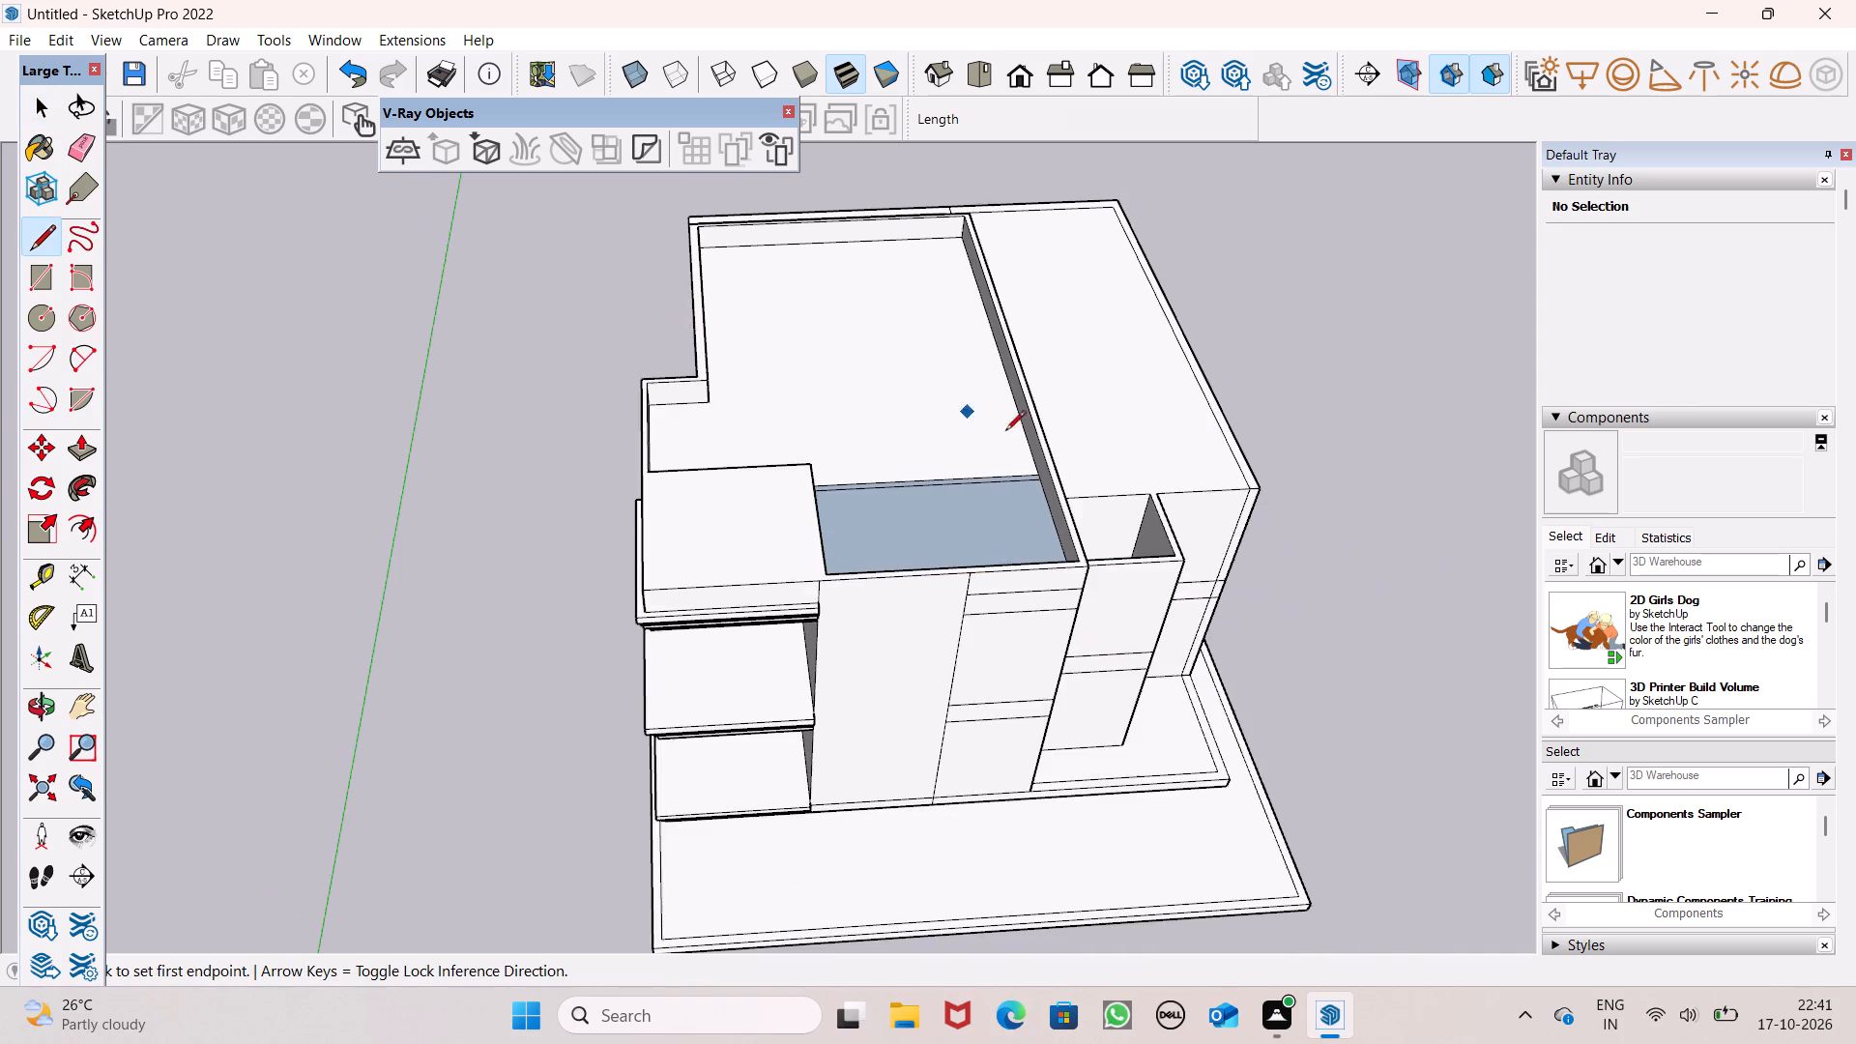
middle_drag(956, 508, 0, 750)
middle_drag(620, 651, 1029, 468)
scroll(1029, 470, up, 1)
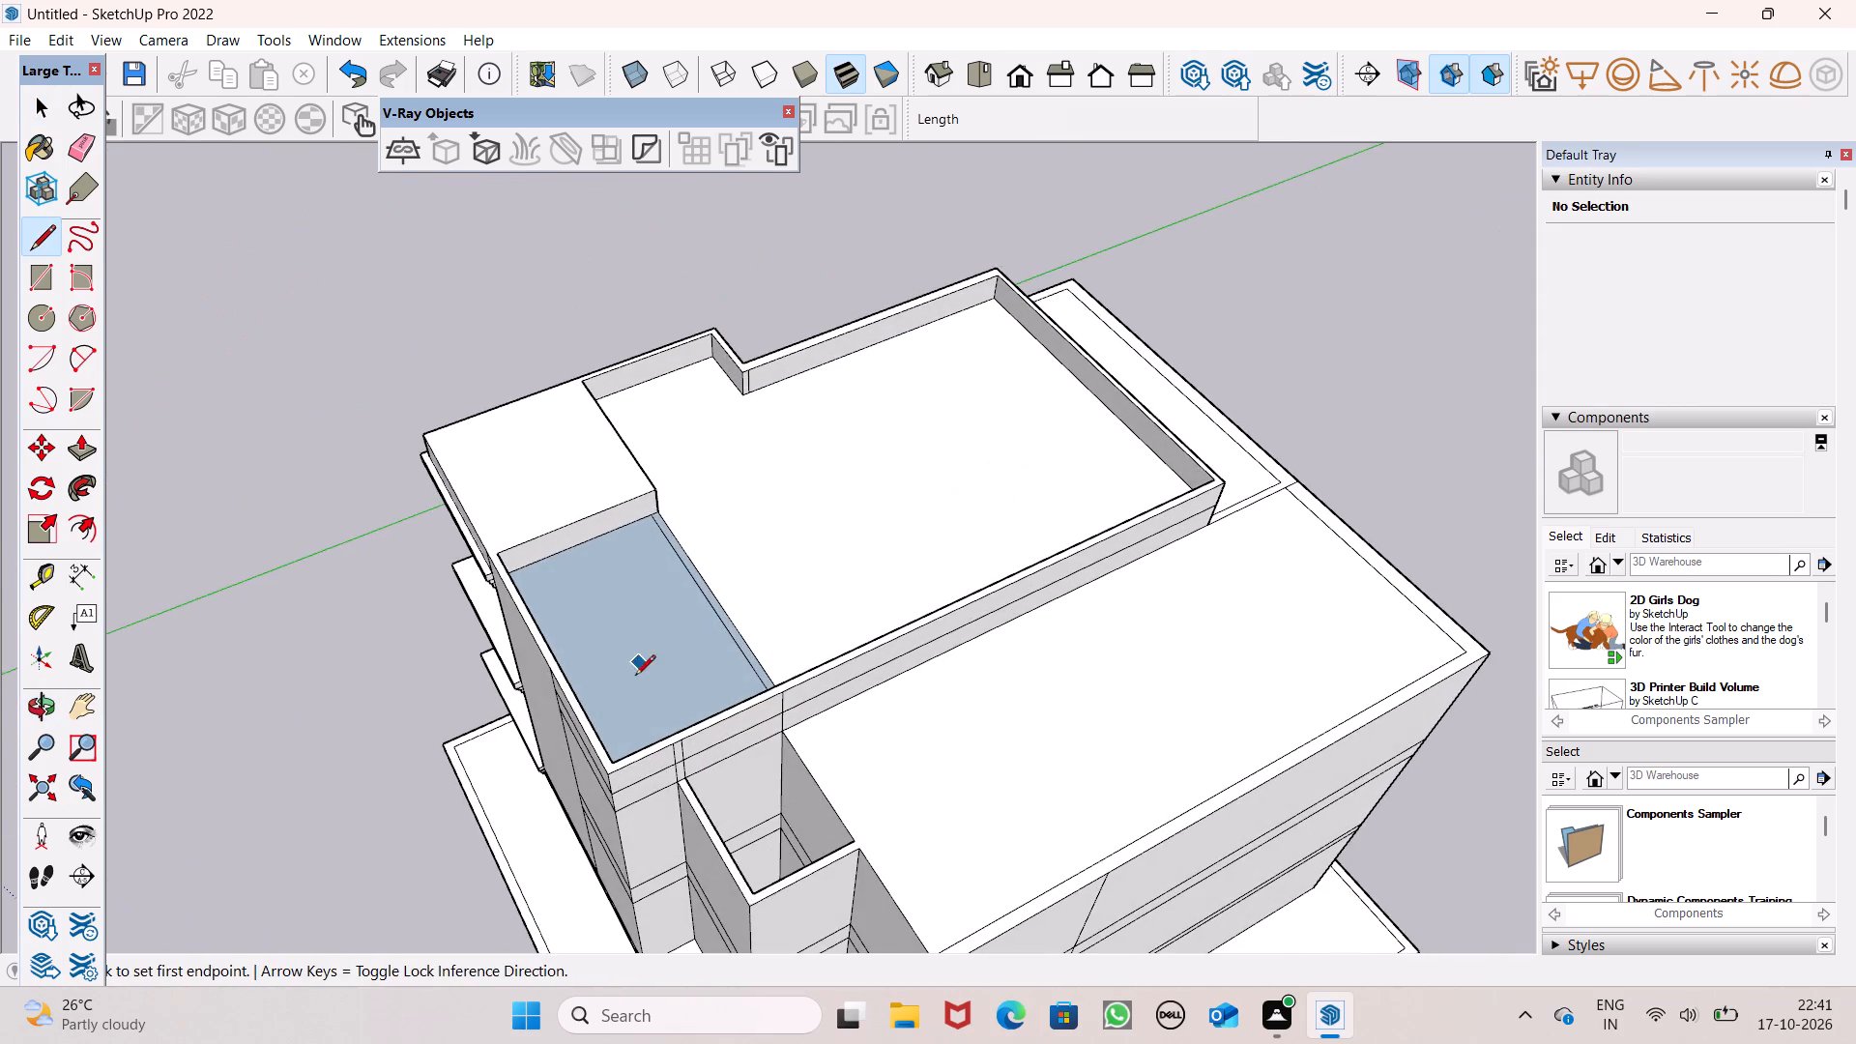
scroll(582, 695, up, 6)
click(574, 610)
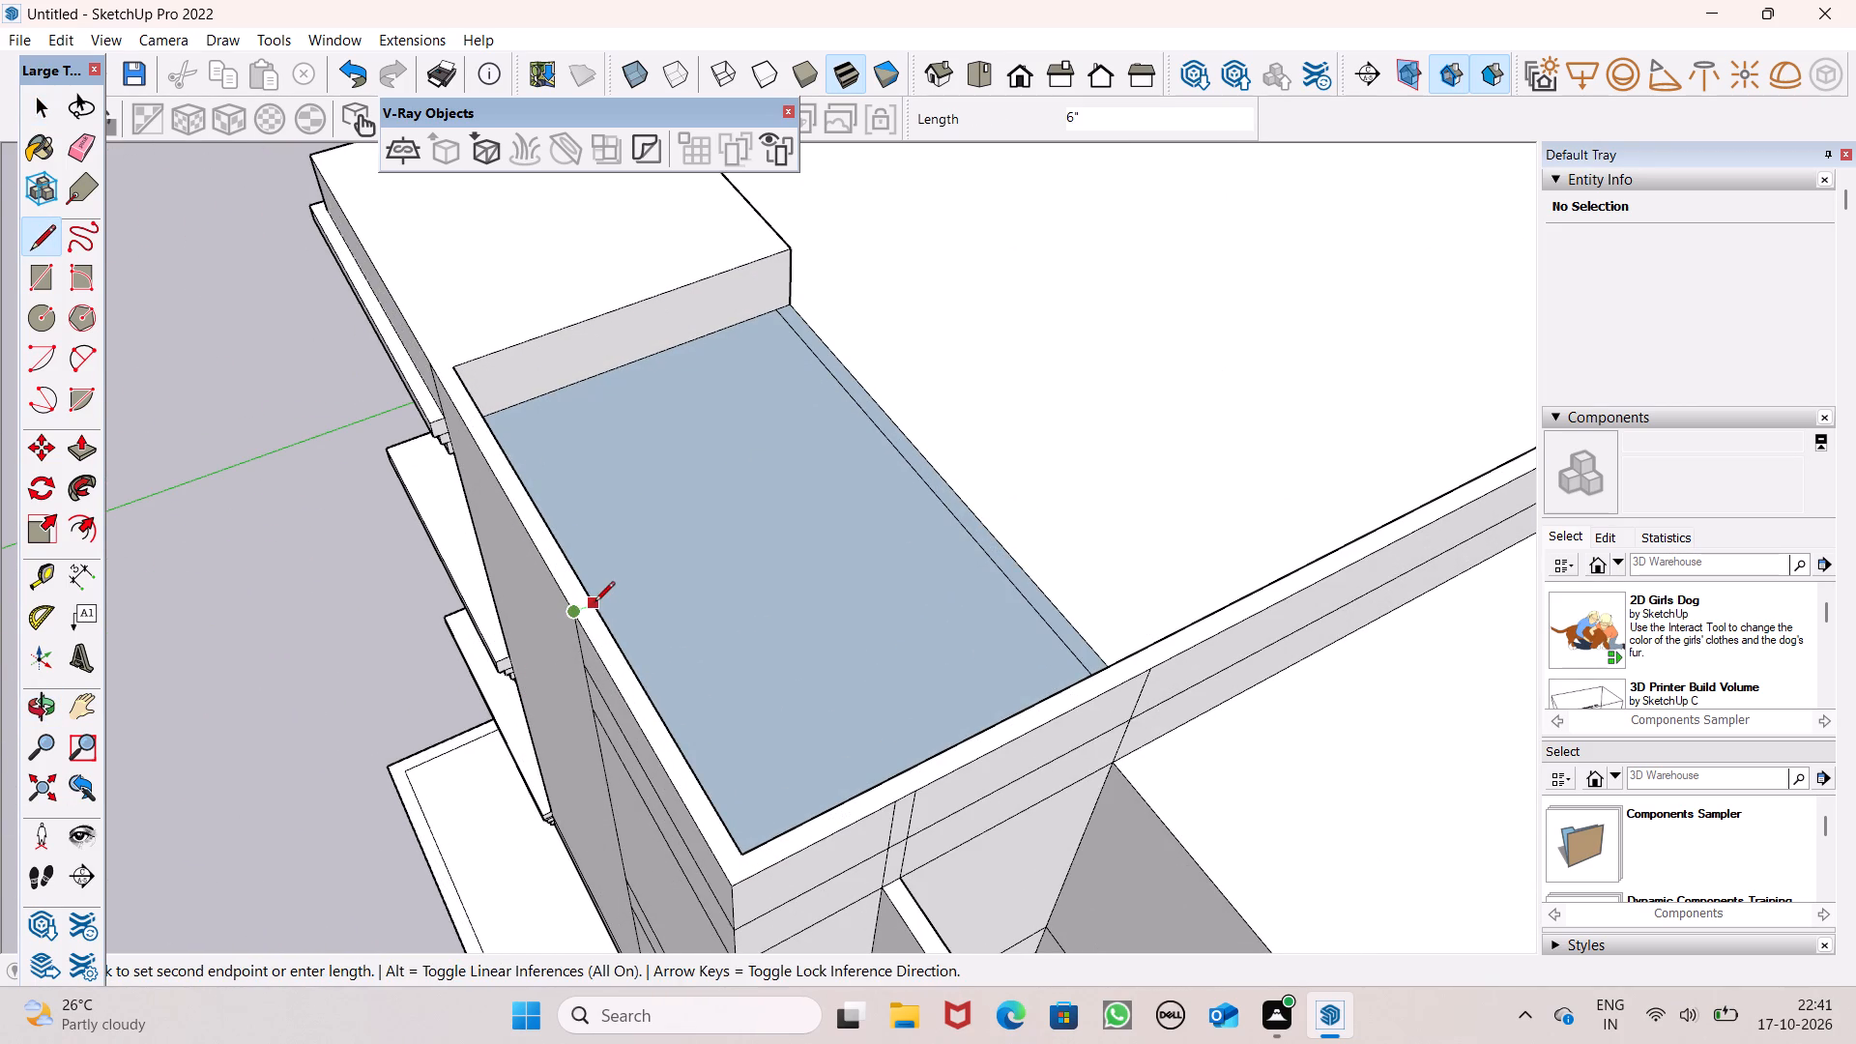
click(594, 603)
middle_drag(744, 625, 269, 577)
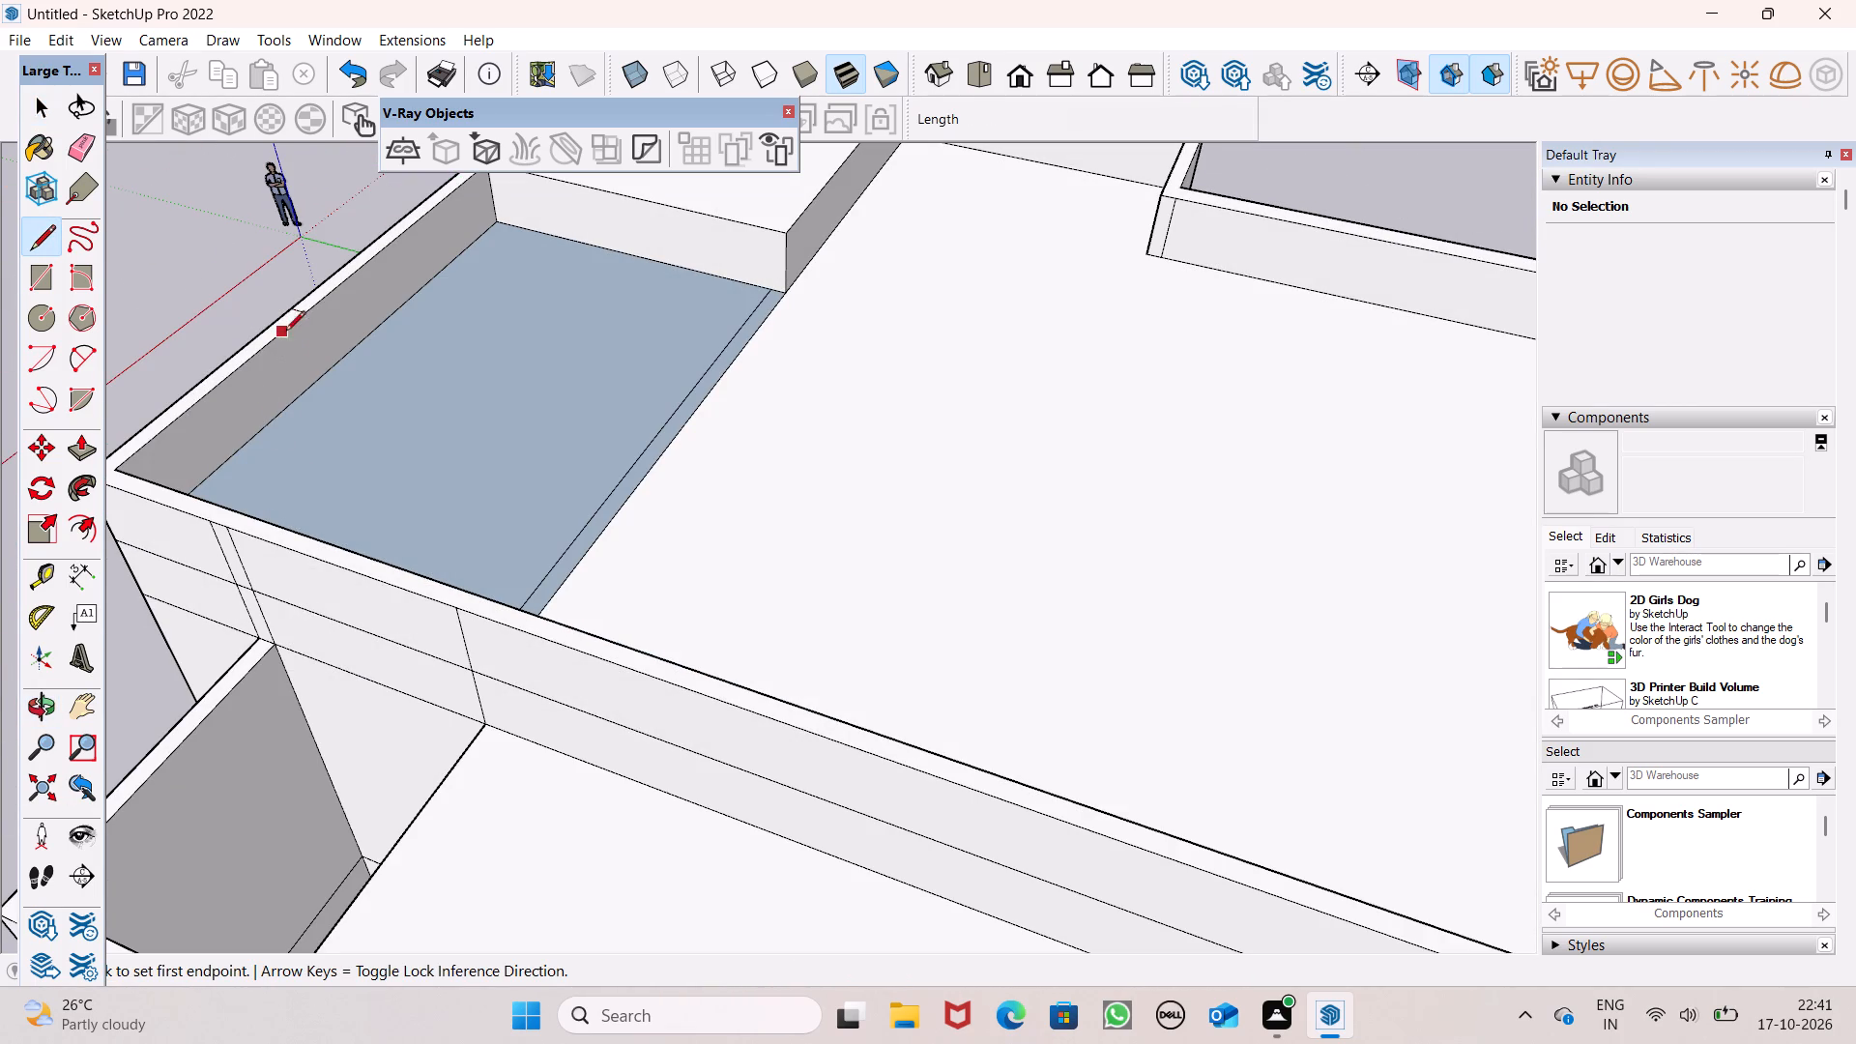
click(304, 317)
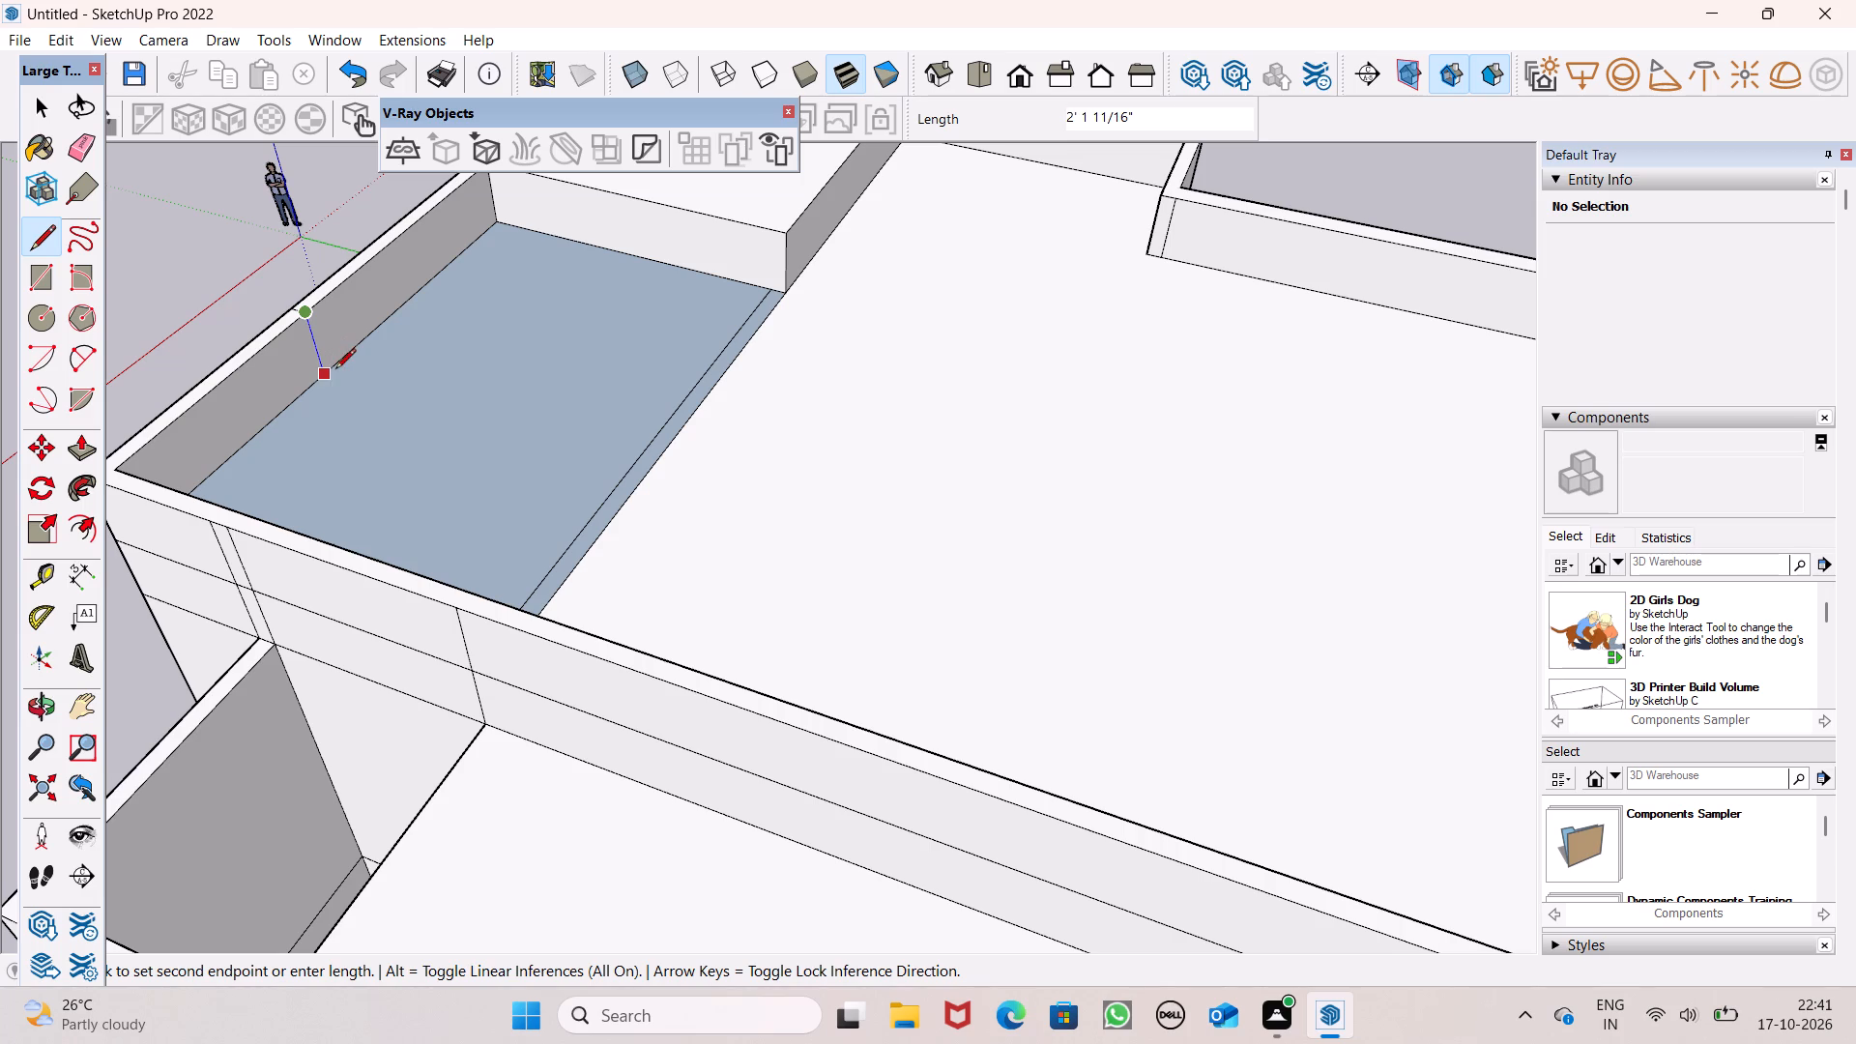
click(335, 370)
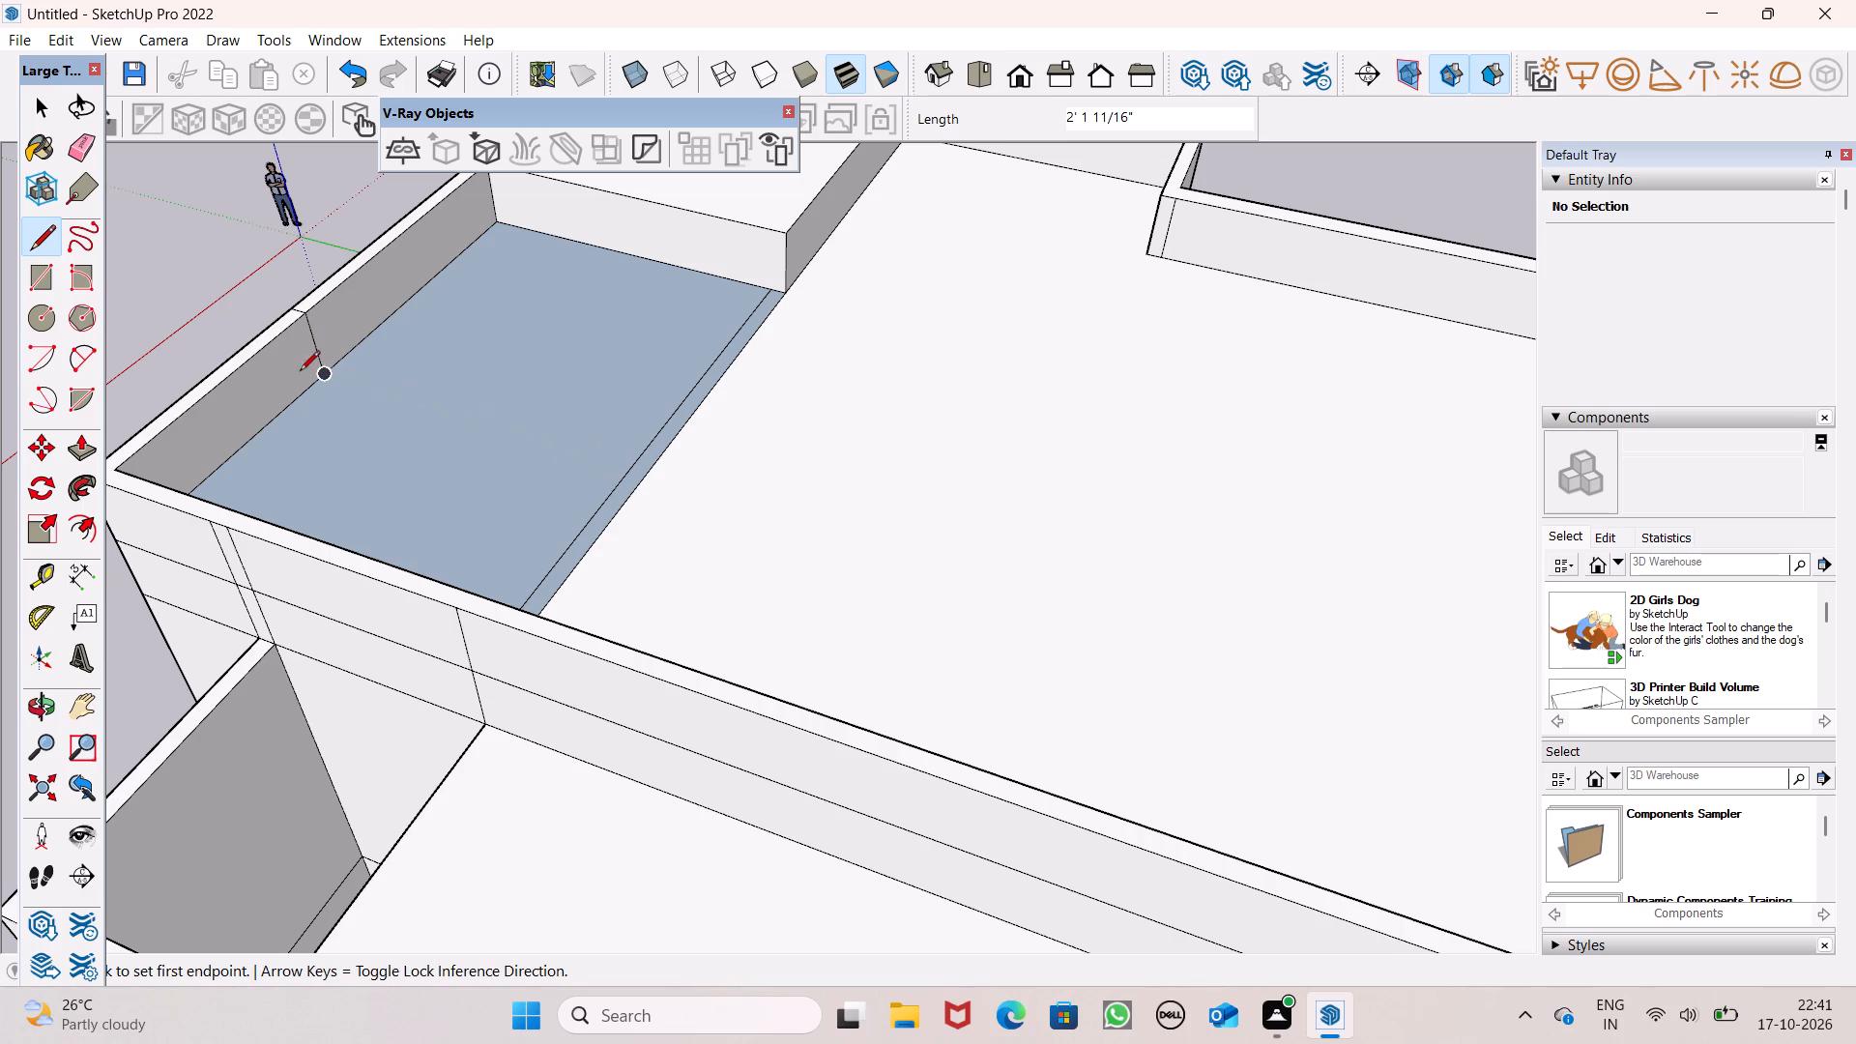
drag(328, 380, 340, 379)
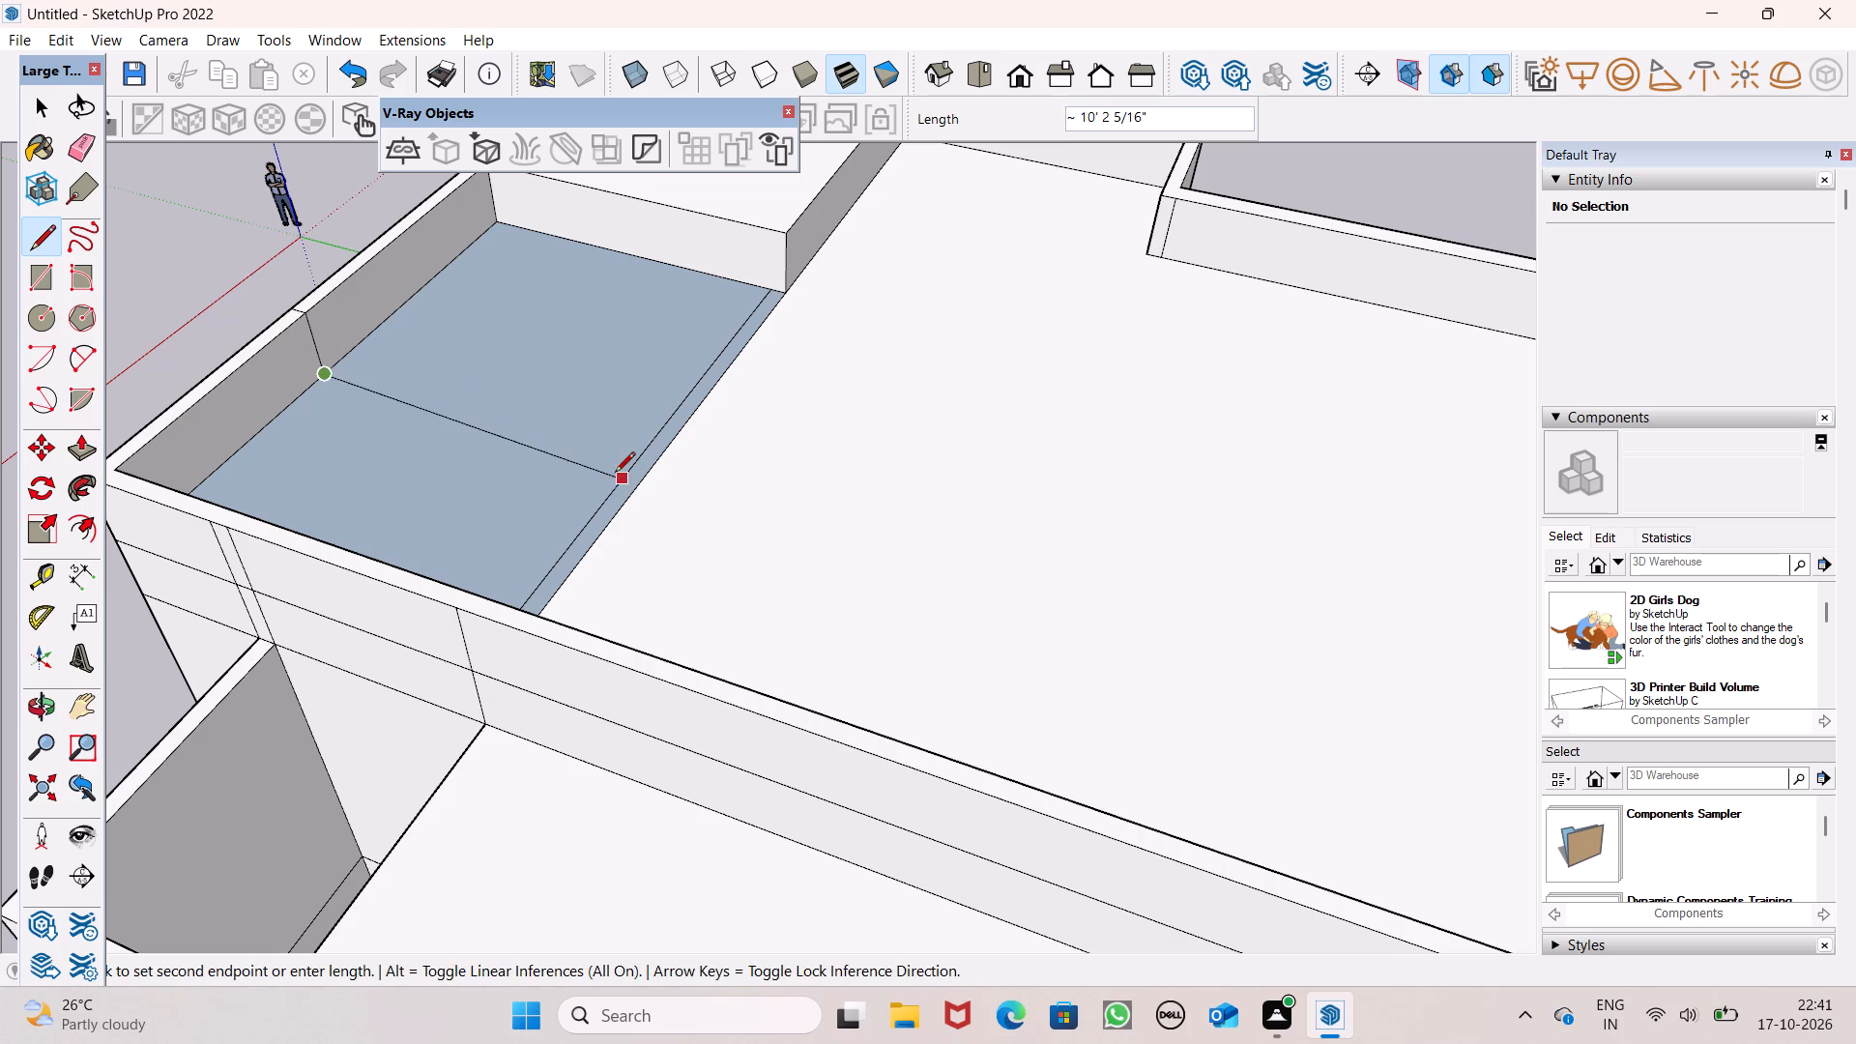
click(615, 474)
Examine the divided roof area, the corner balconies and the tall front wall from above and from eye level.
scroll(789, 533, down, 5)
middle_drag(989, 588, 719, 699)
scroll(812, 558, down, 2)
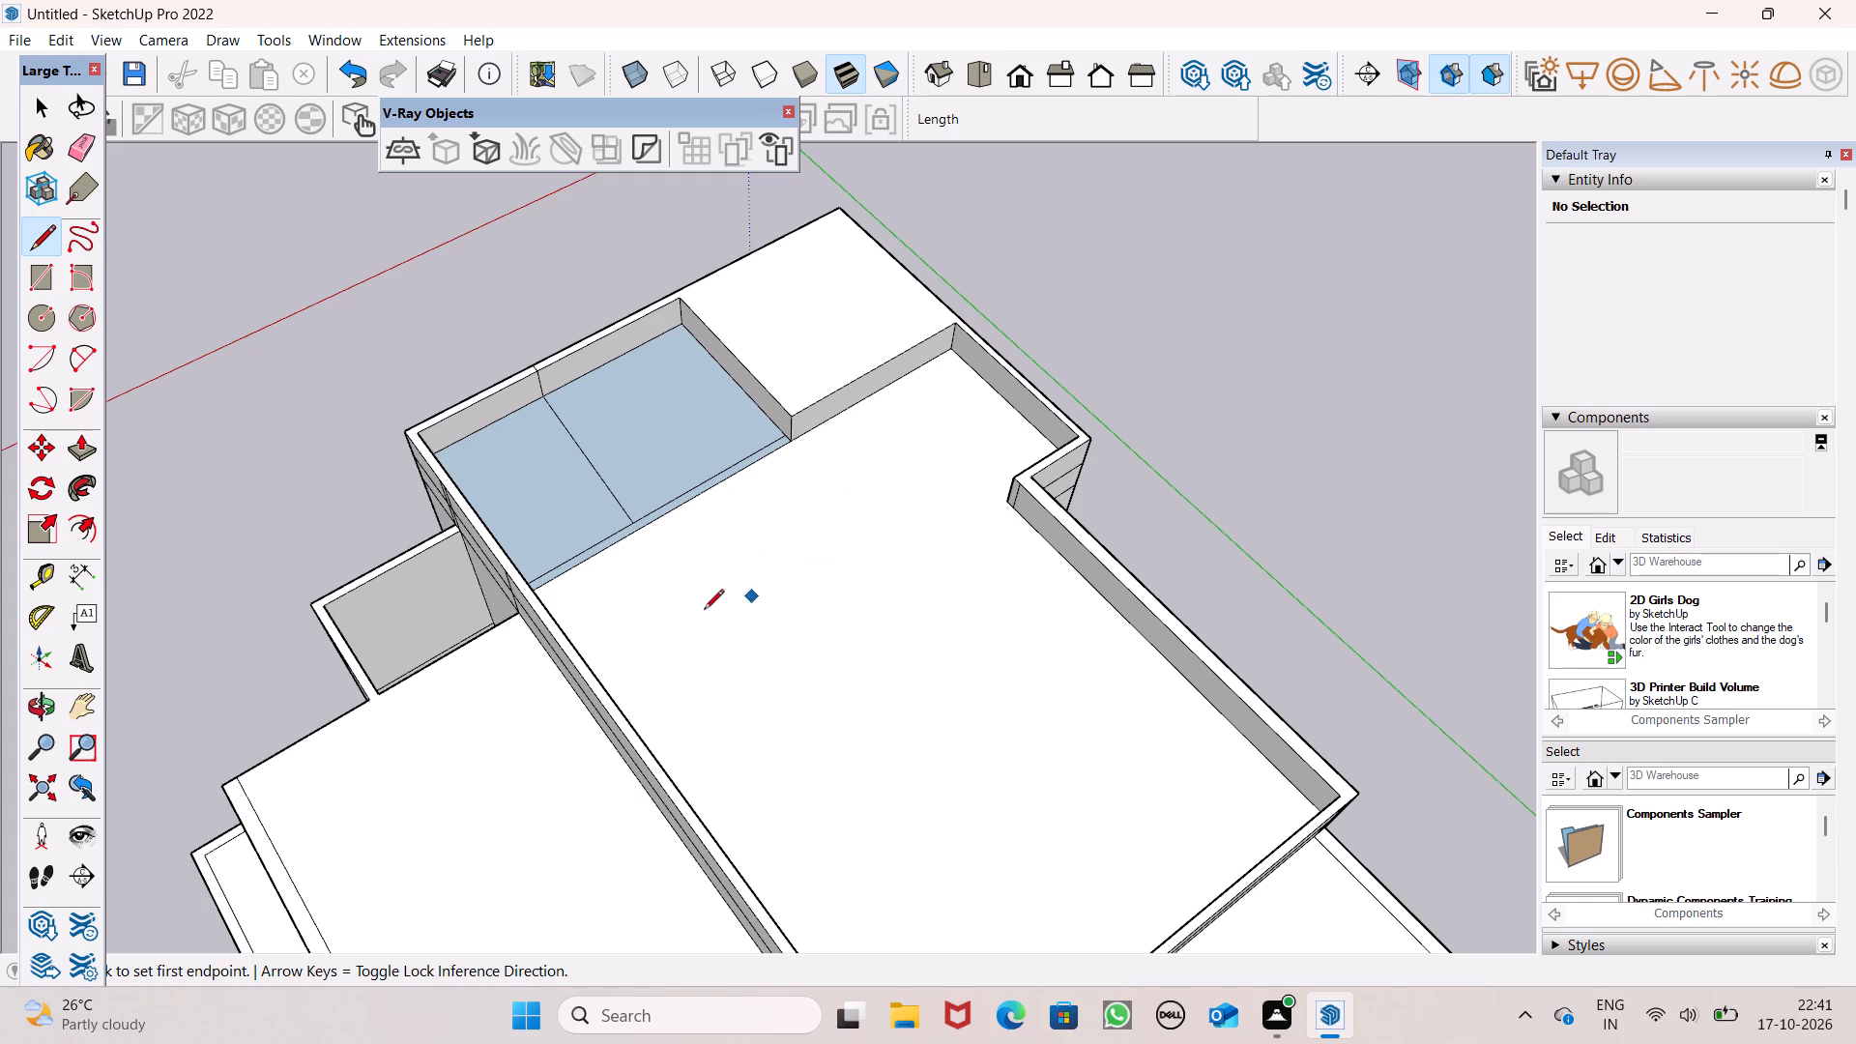
middle_drag(920, 612, 711, 672)
middle_drag(884, 562, 438, 493)
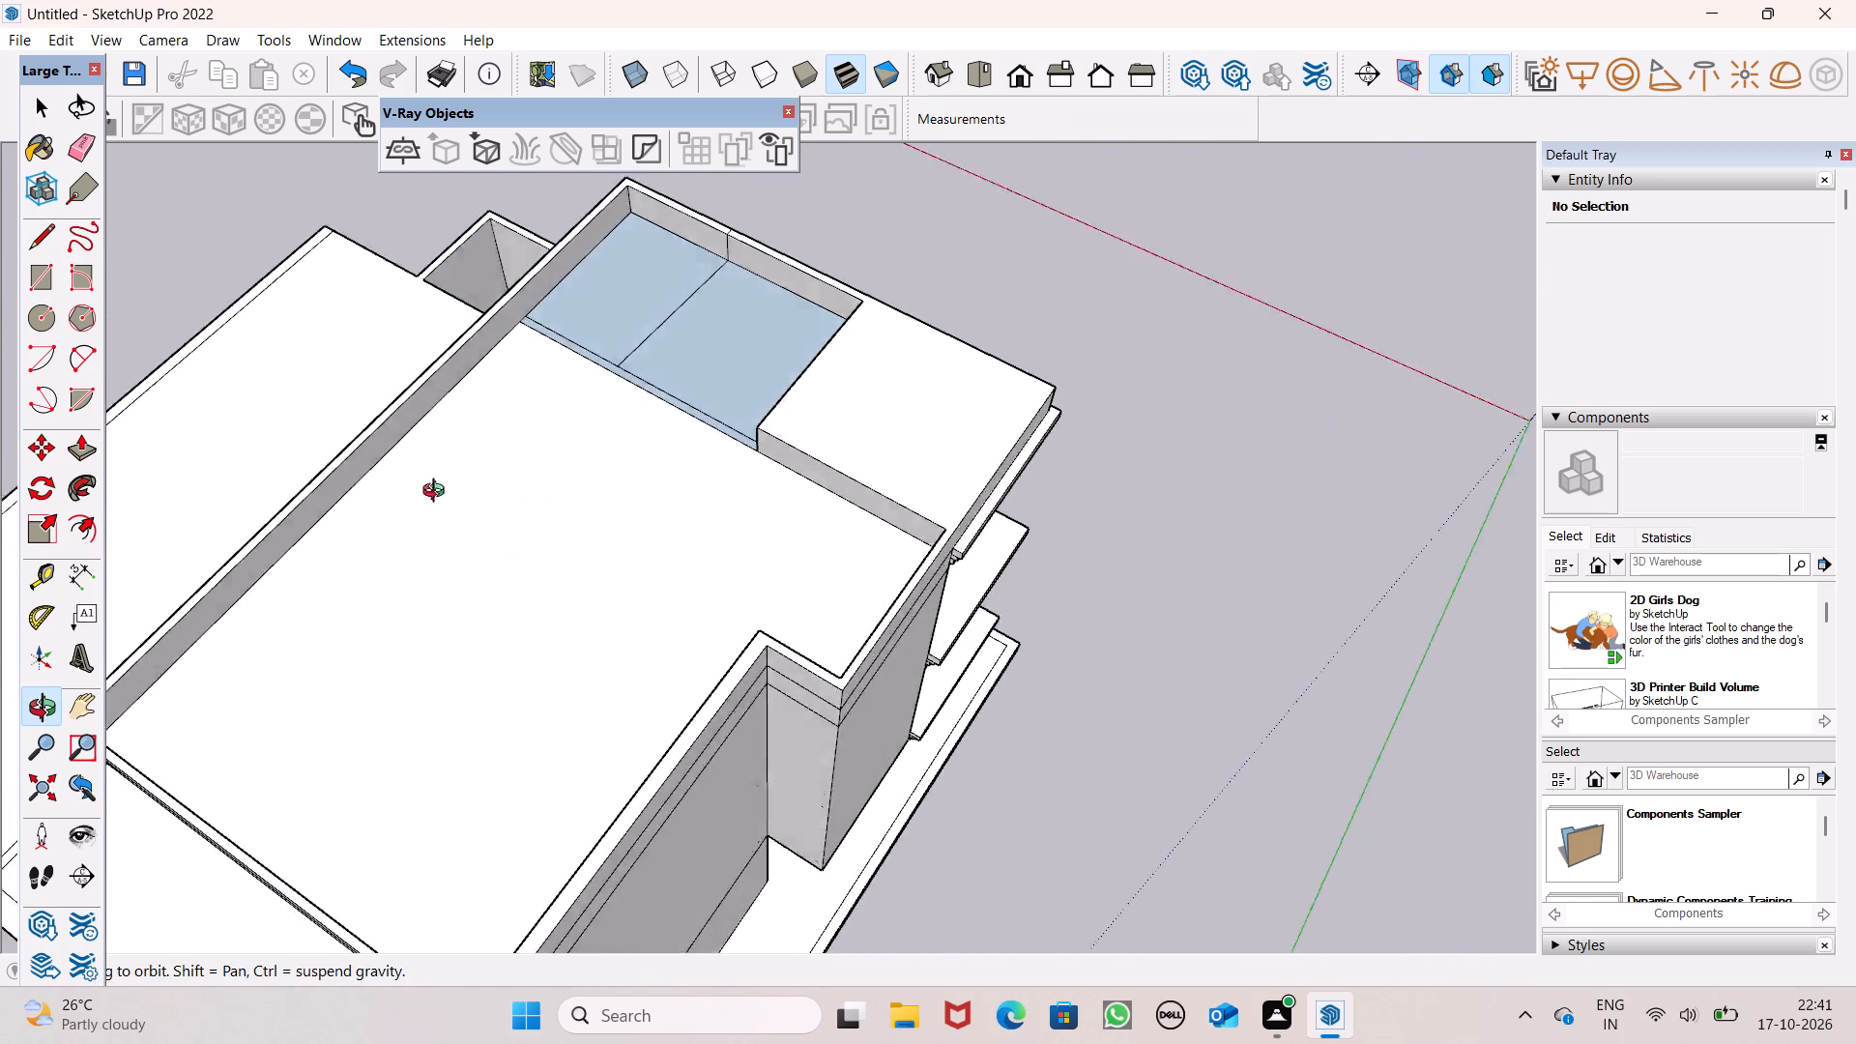
middle_drag(438, 493, 0, 189)
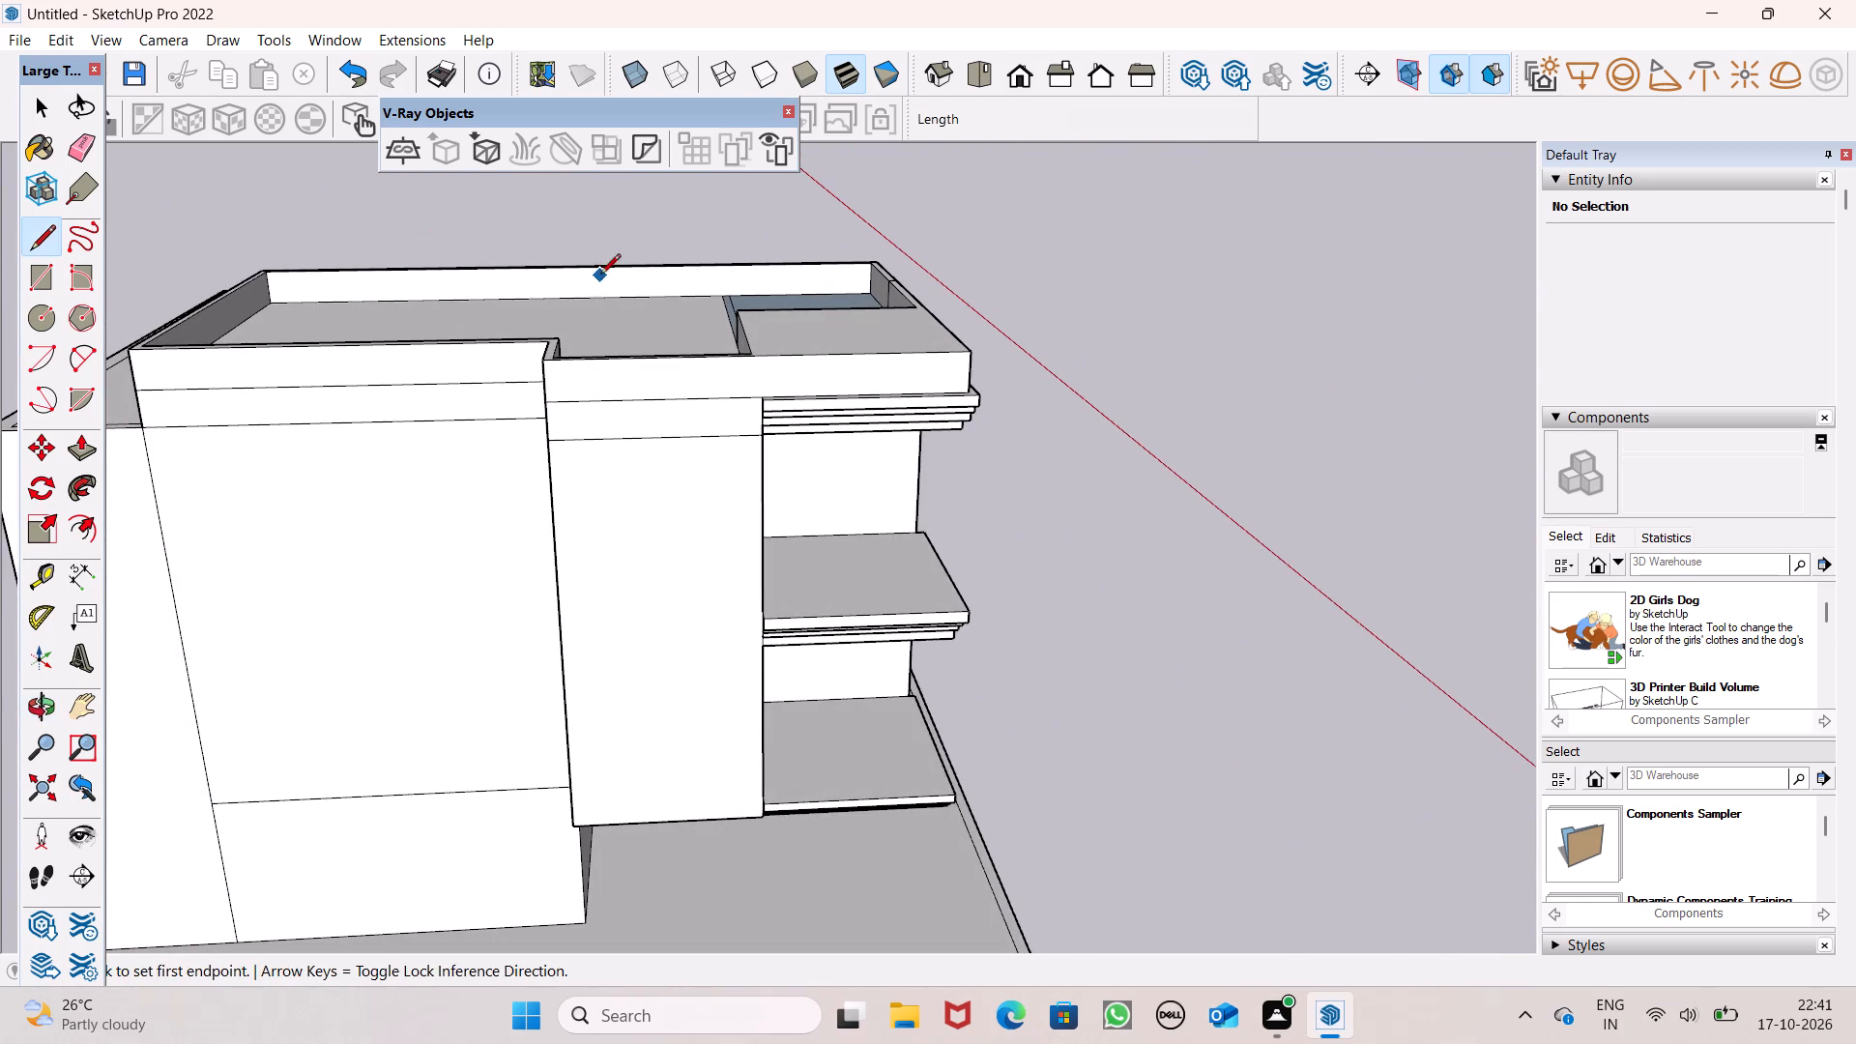
middle_drag(406, 355, 127, 278)
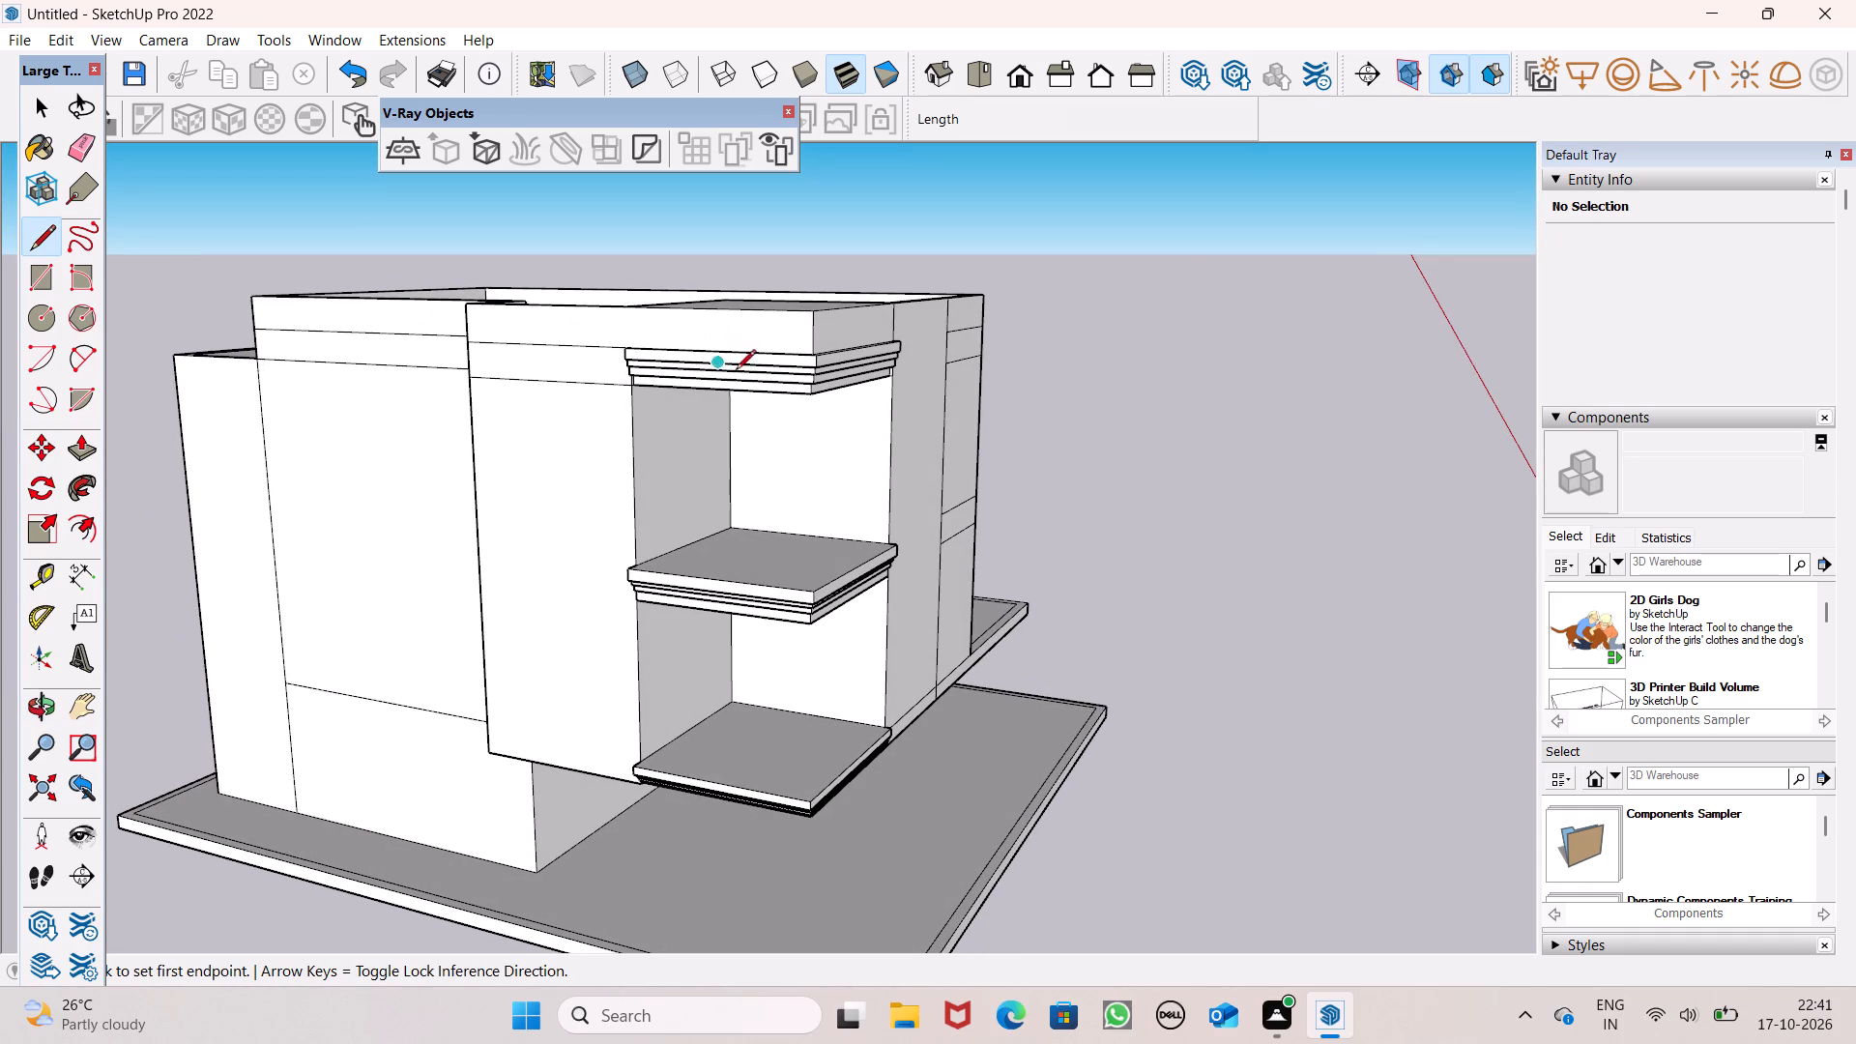
scroll(788, 361, up, 1)
middle_drag(693, 460, 614, 548)
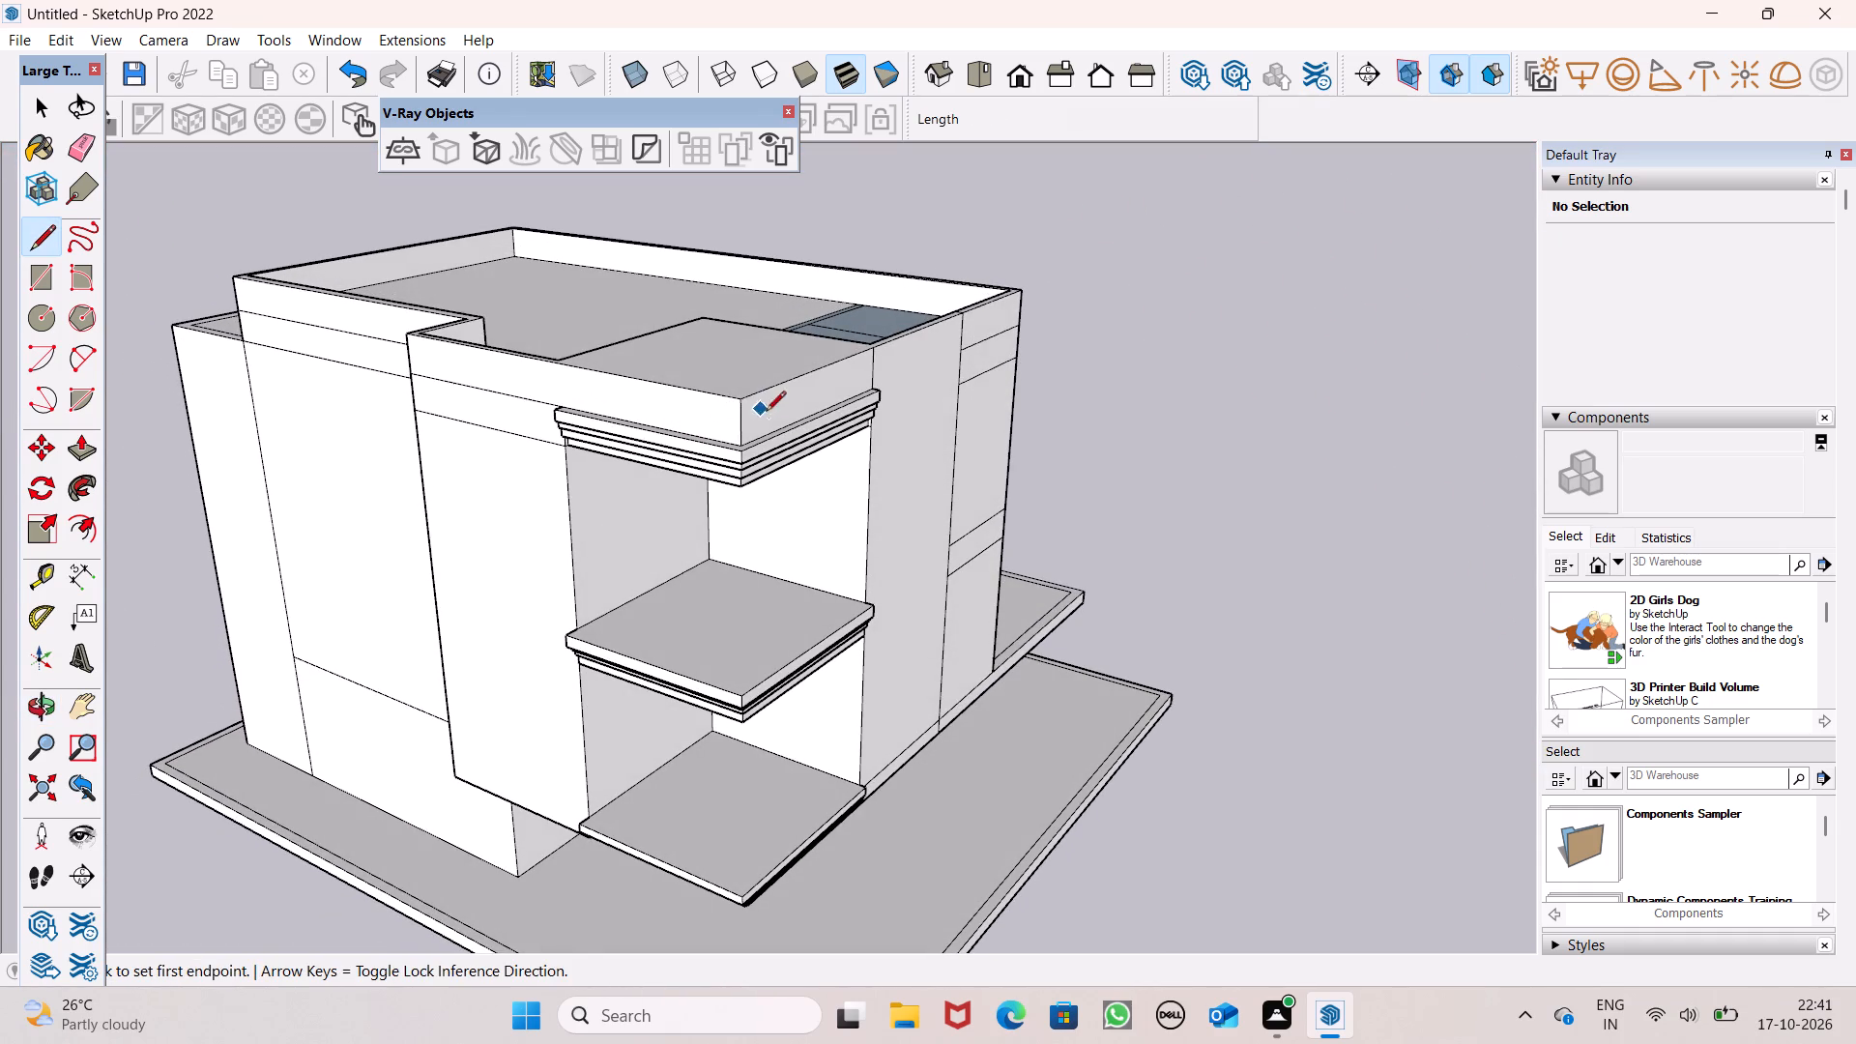
middle_drag(771, 435, 709, 516)
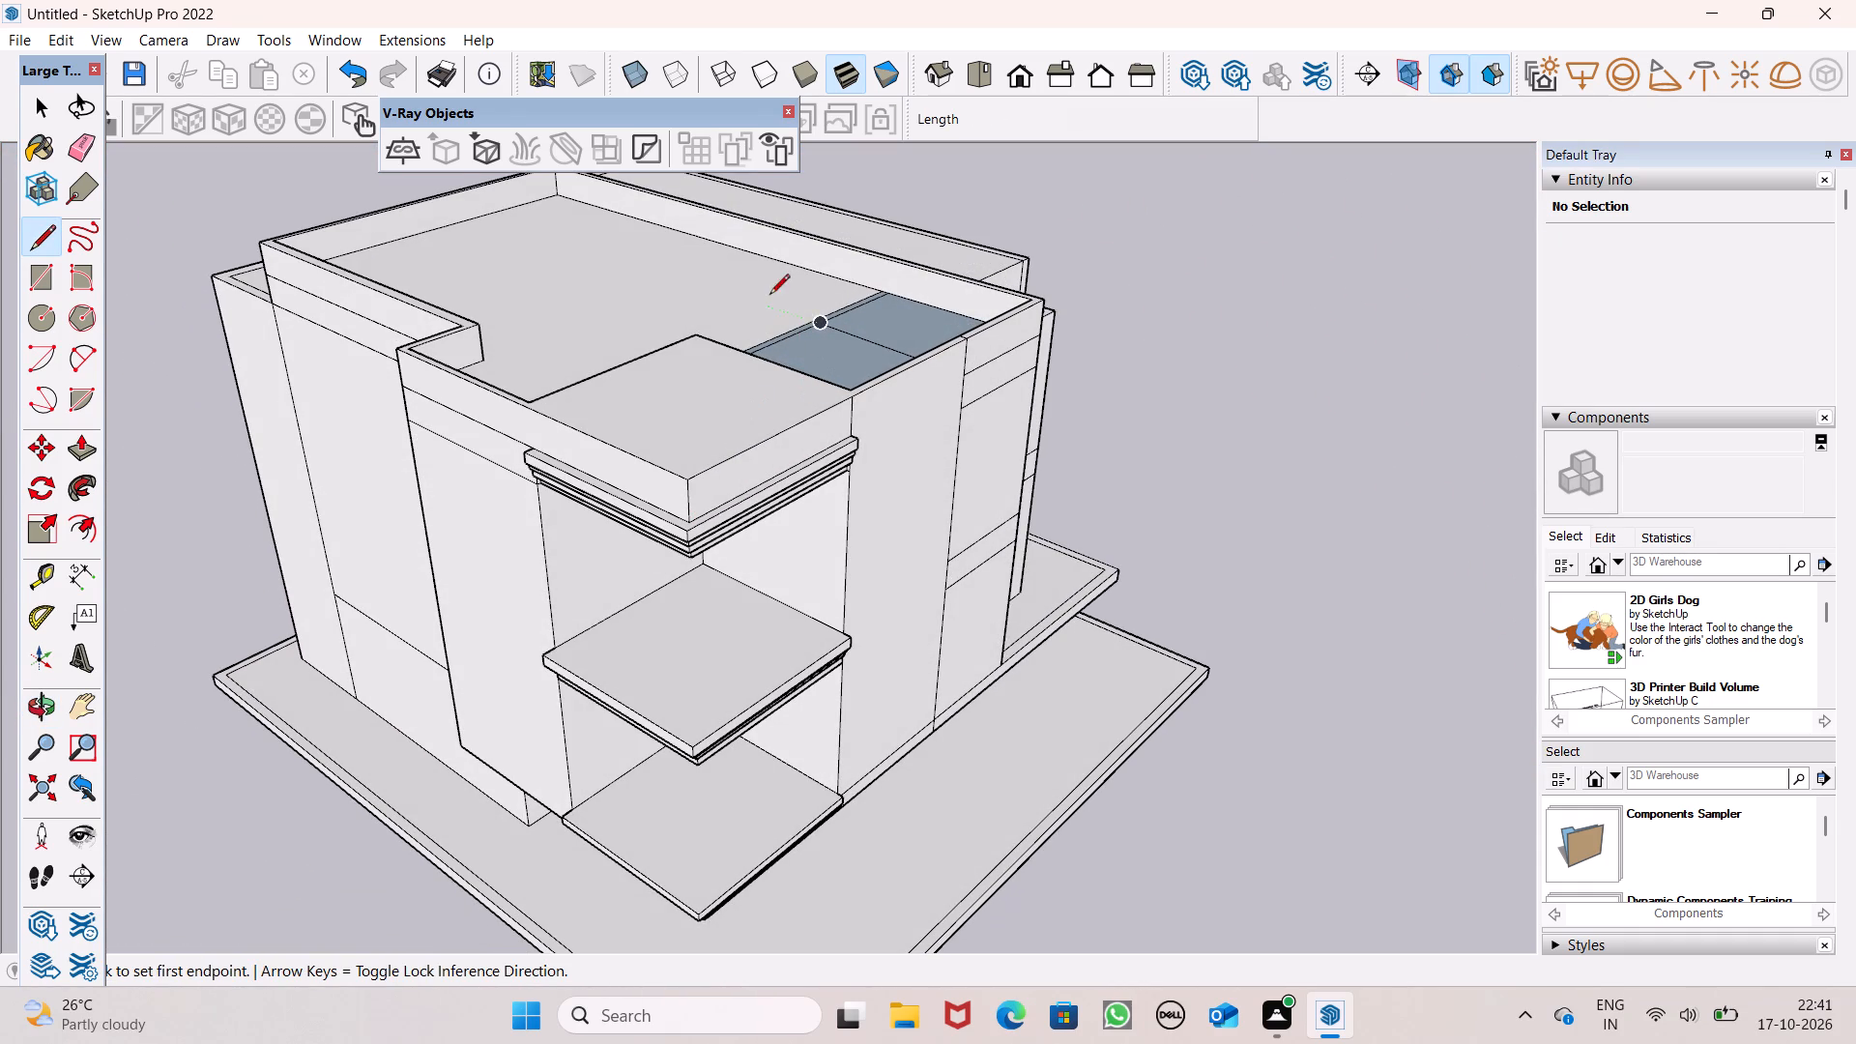
scroll(1049, 362, down, 1)
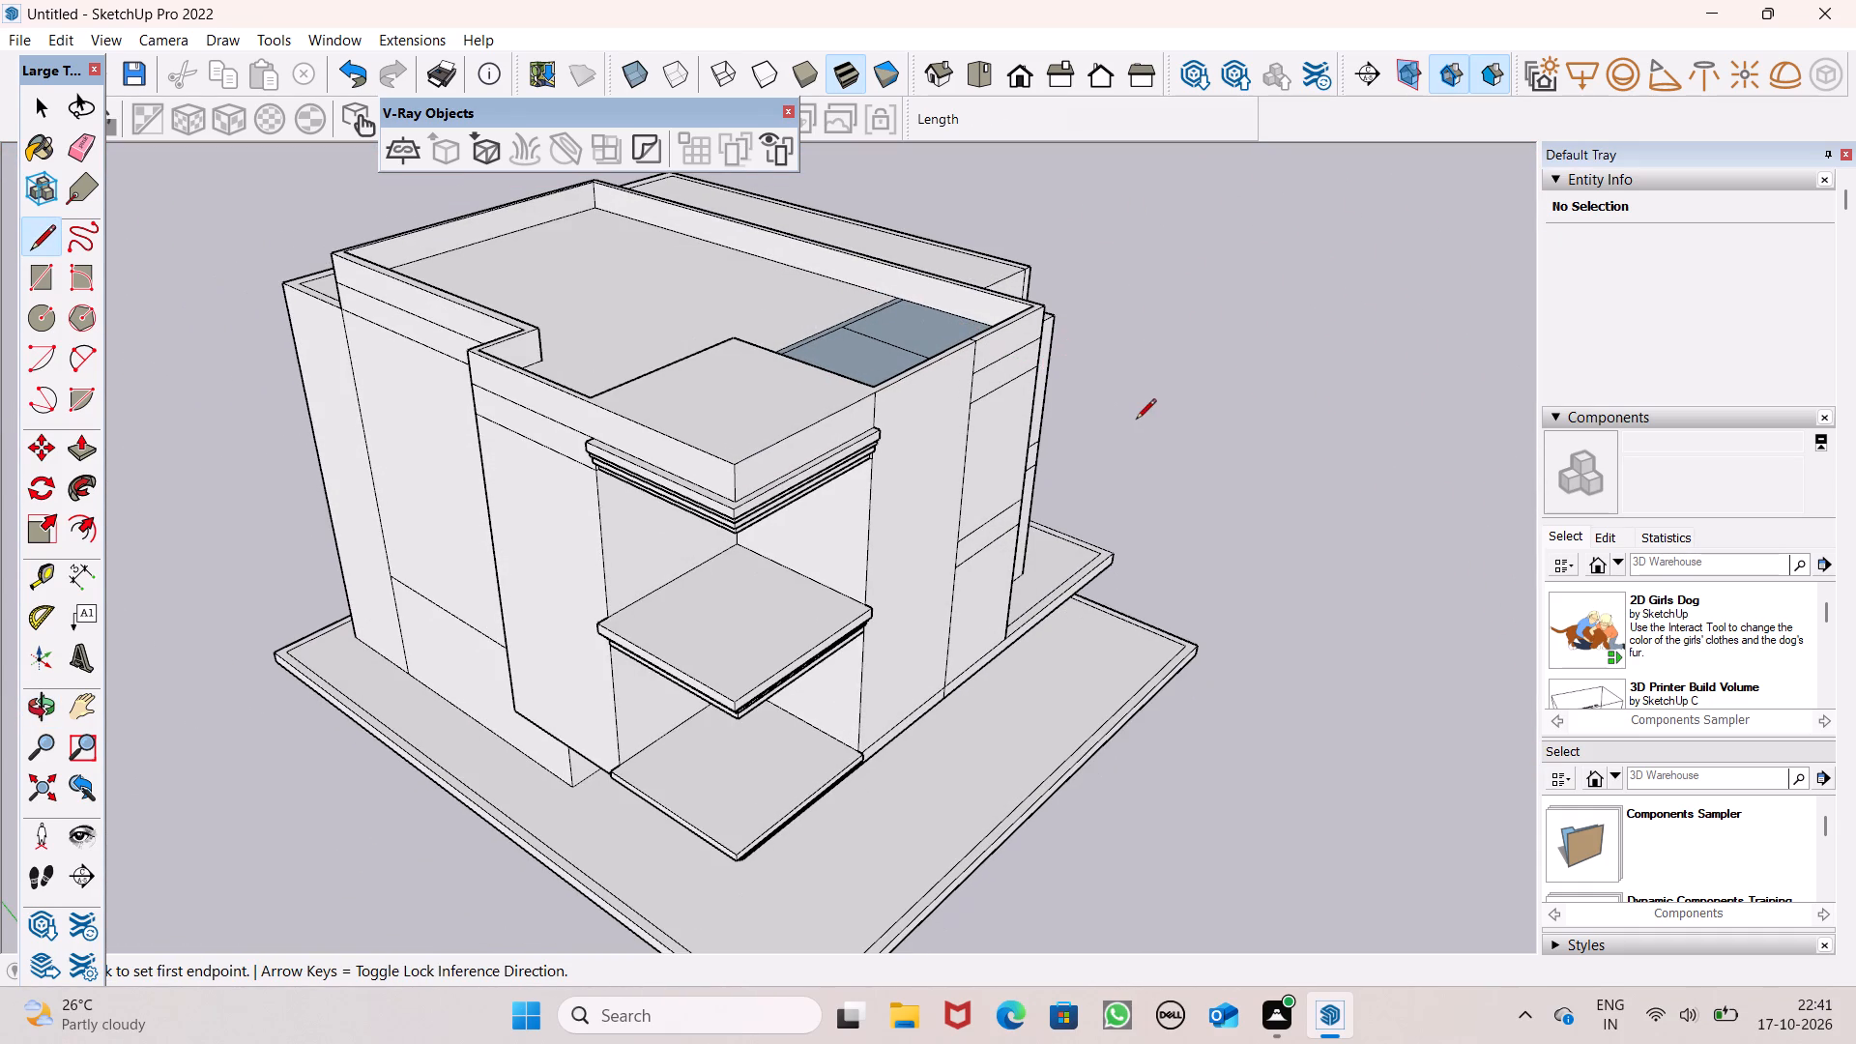
scroll(1140, 420, down, 1)
middle_drag(1159, 467, 996, 611)
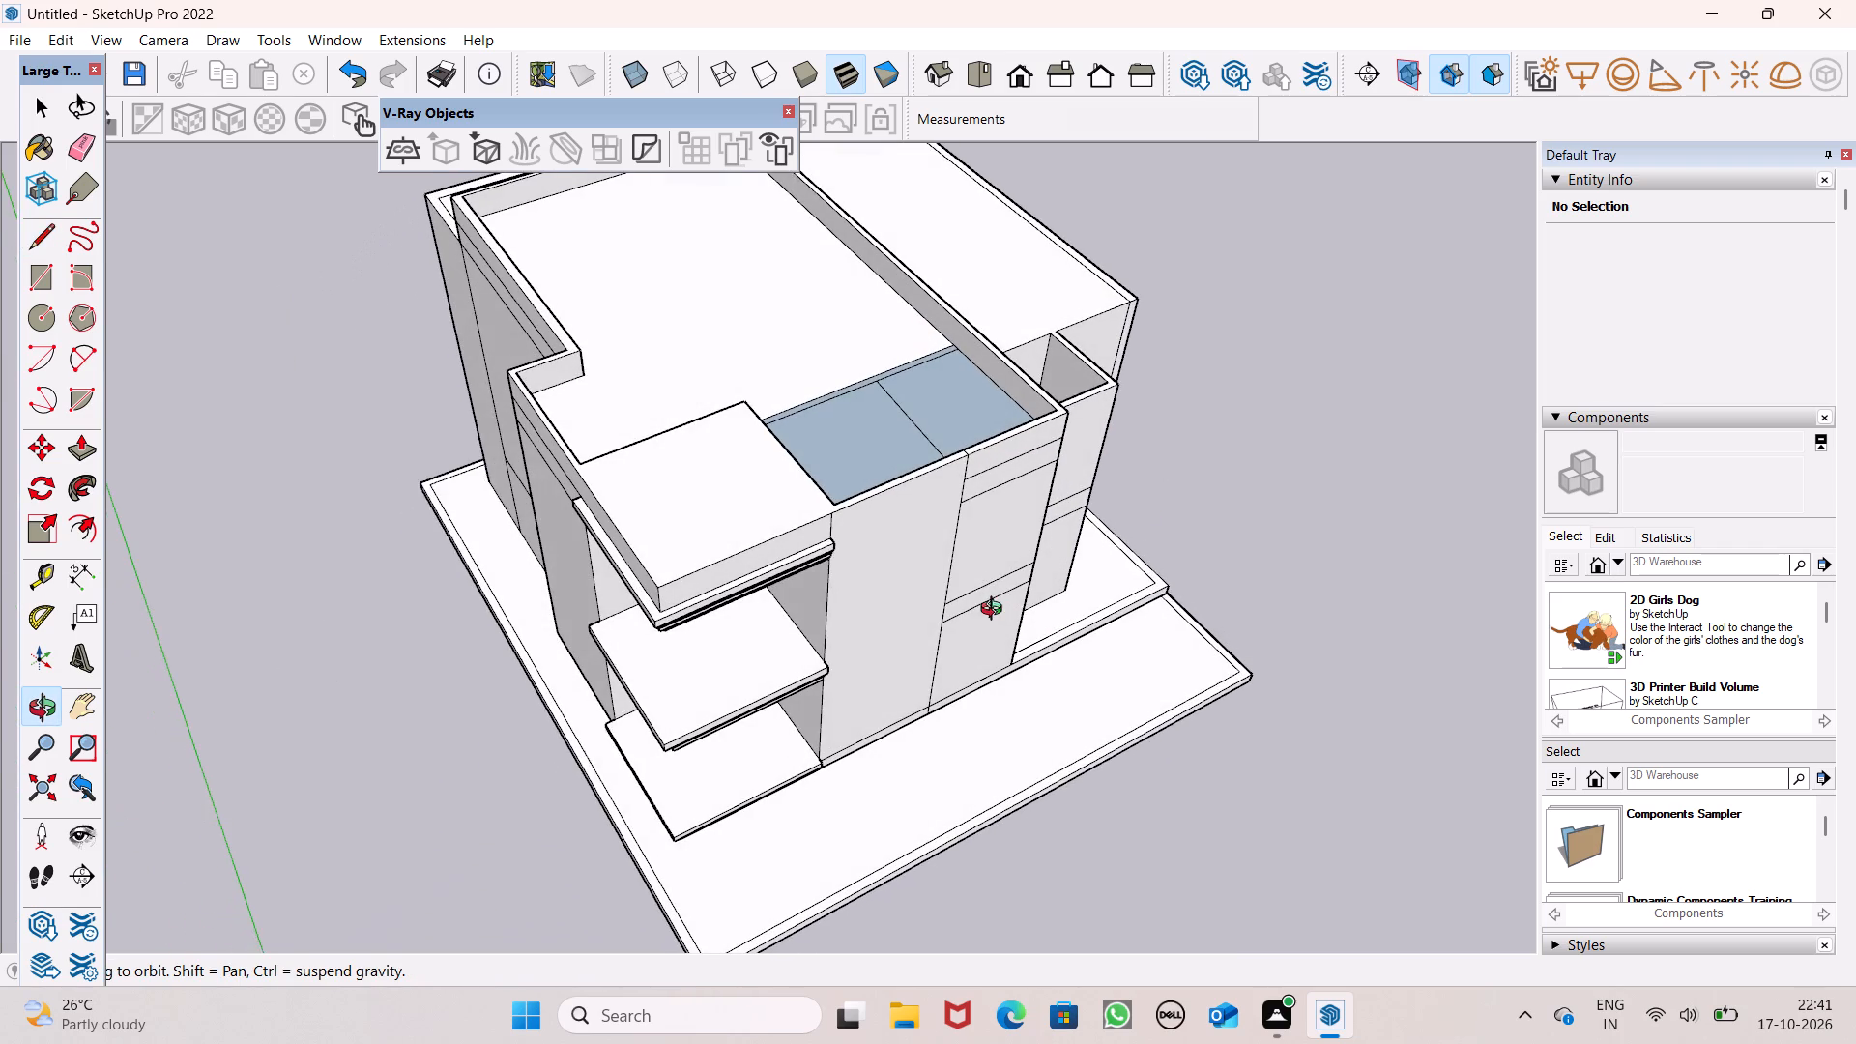
middle_drag(996, 611, 992, 605)
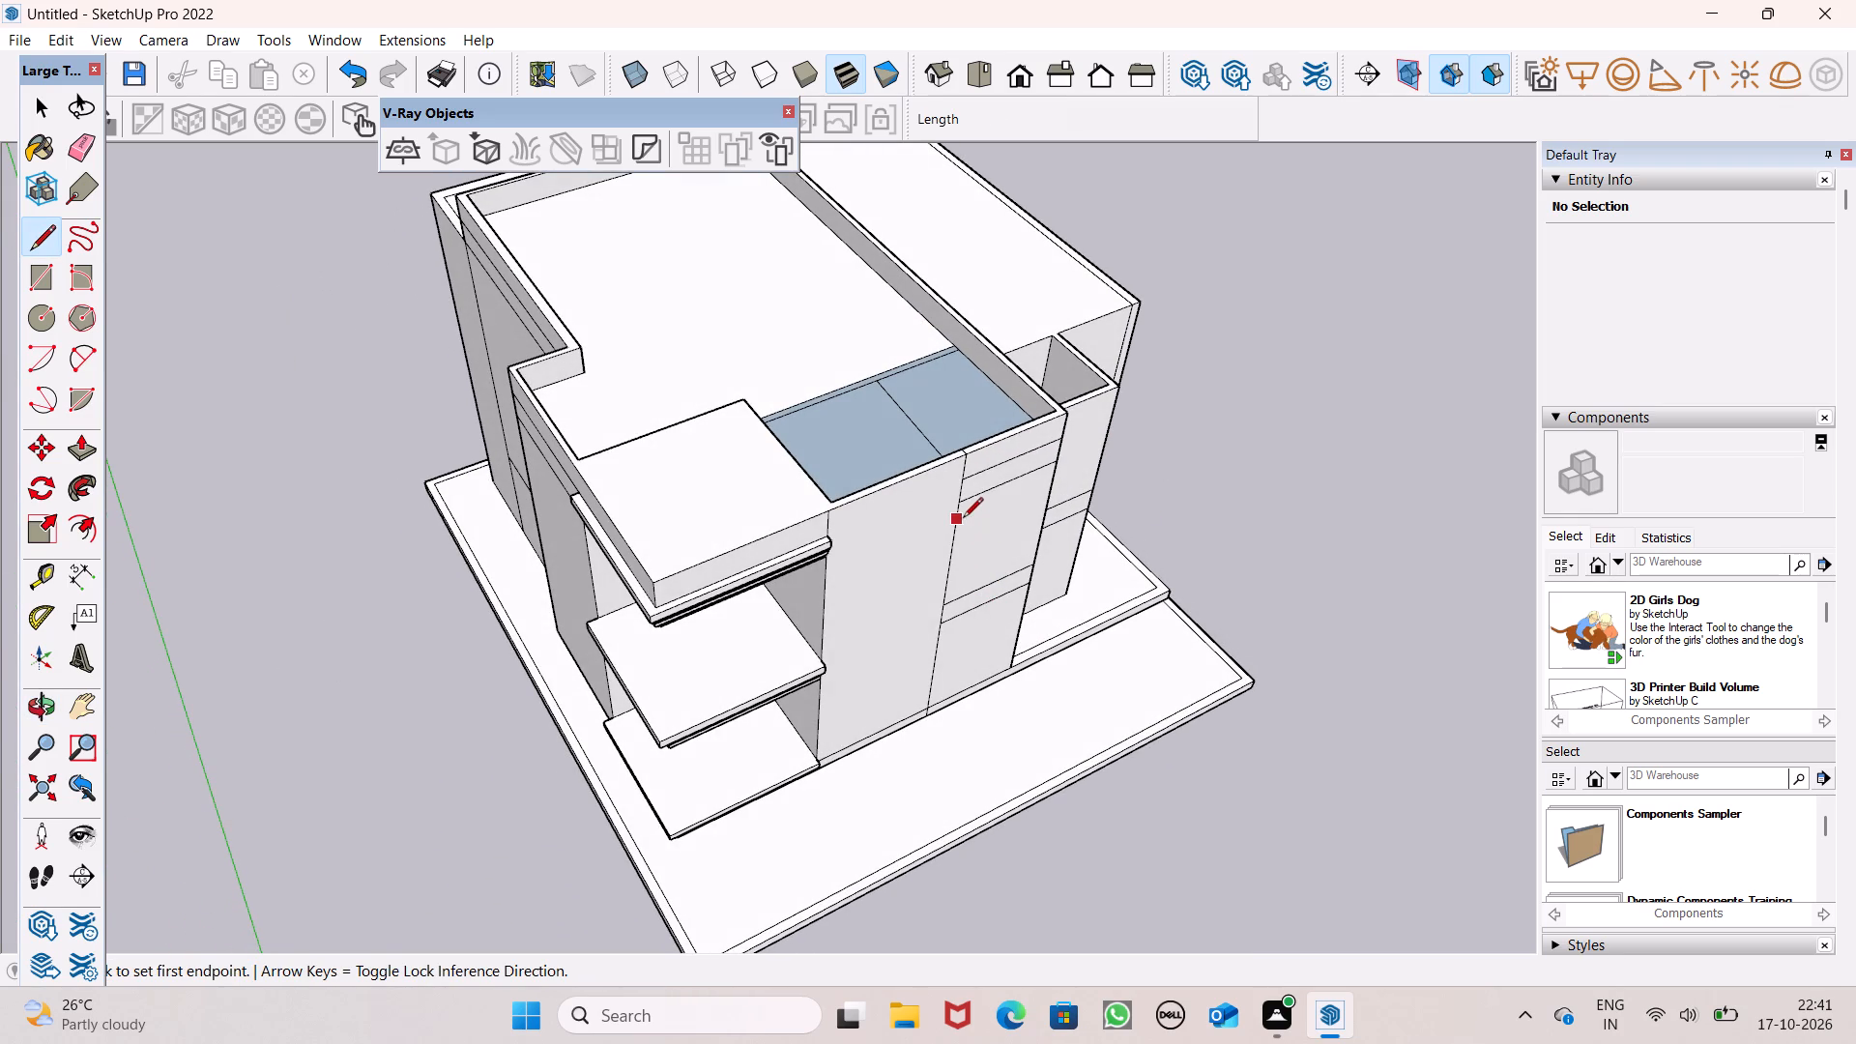
middle_drag(943, 617, 977, 372)
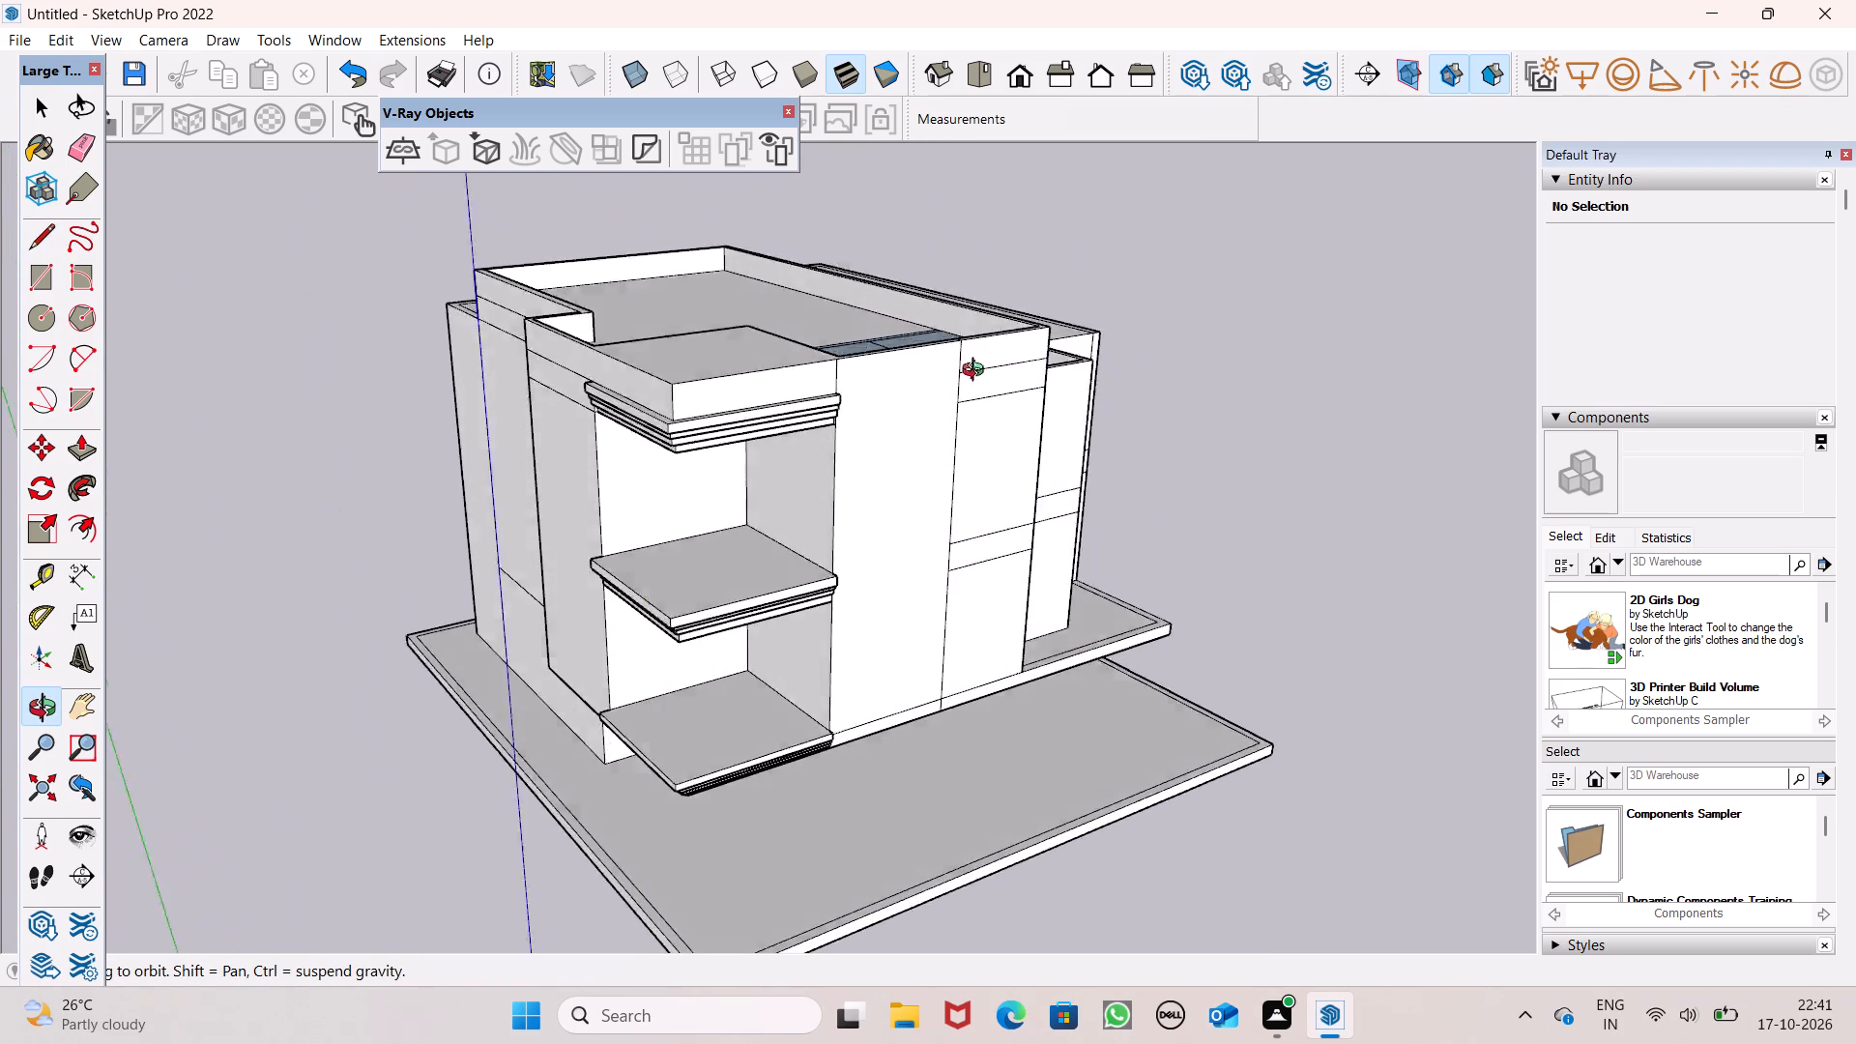
middle_drag(977, 372, 1003, 315)
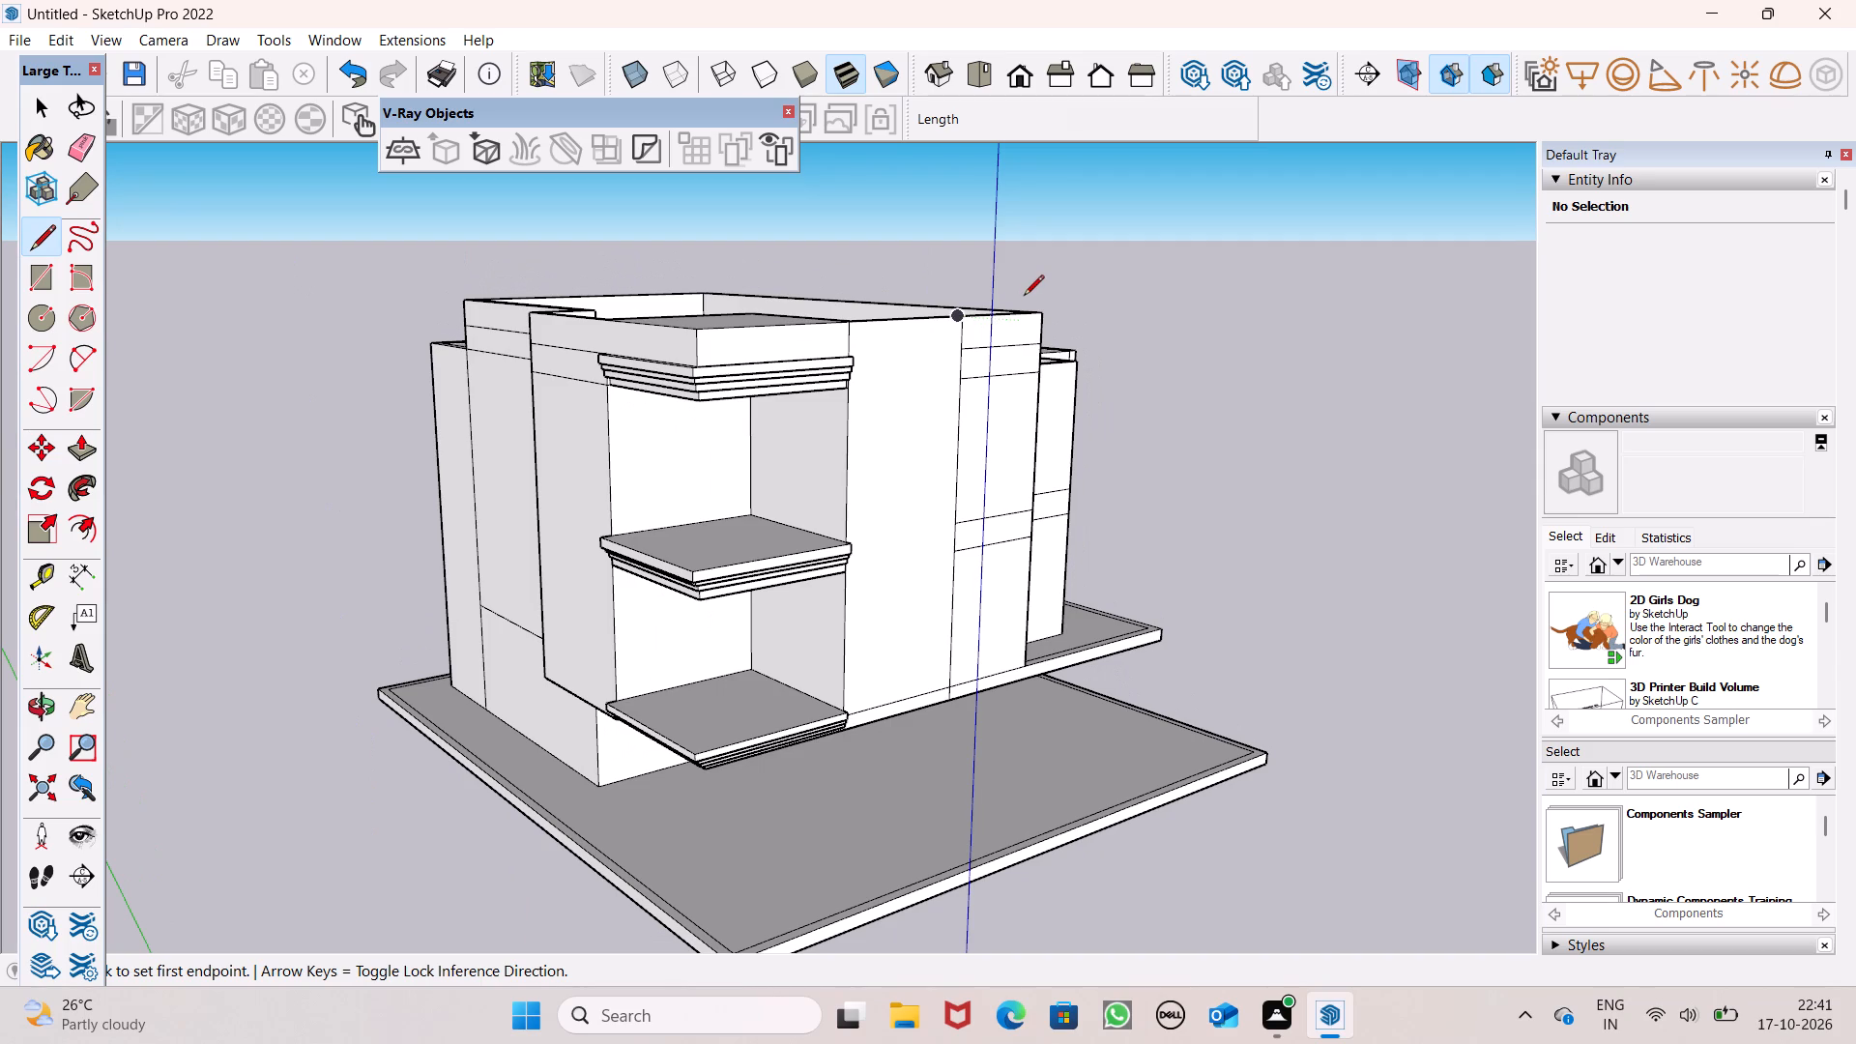
middle_drag(819, 501, 818, 437)
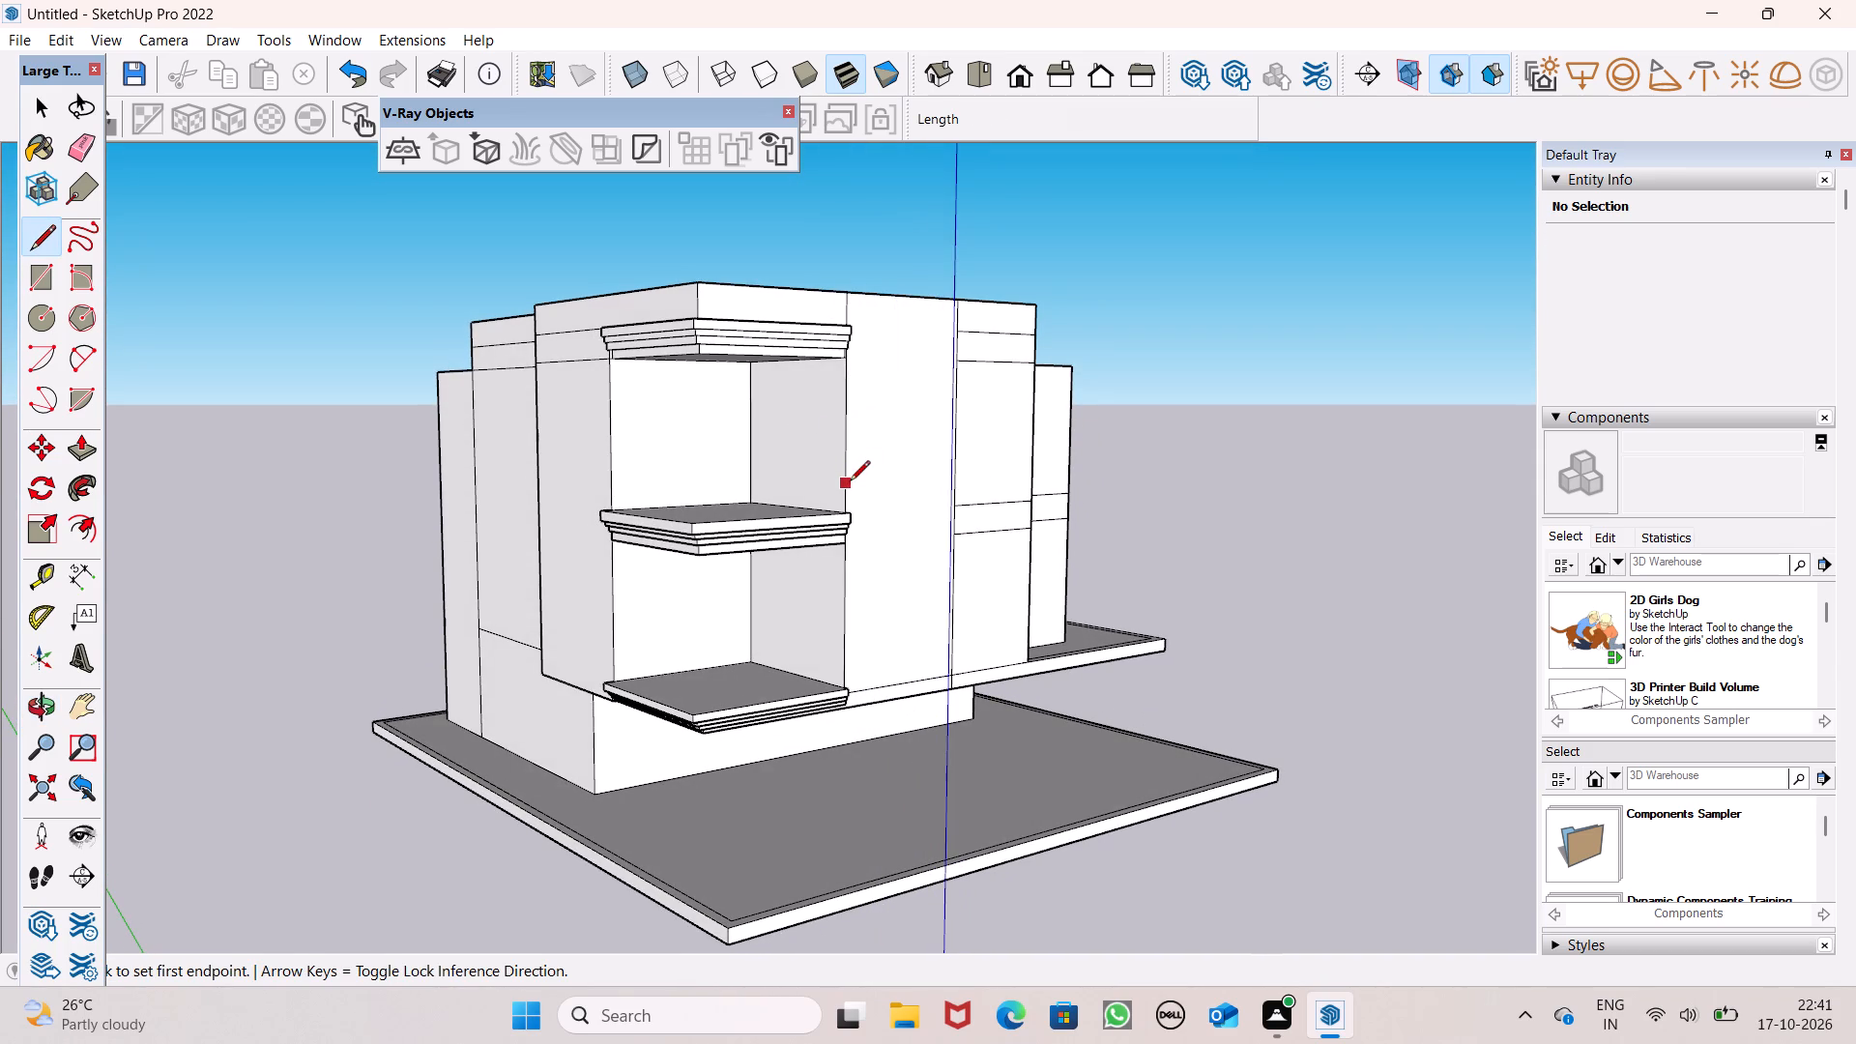
scroll(855, 513, up, 1)
middle_drag(855, 514, 797, 600)
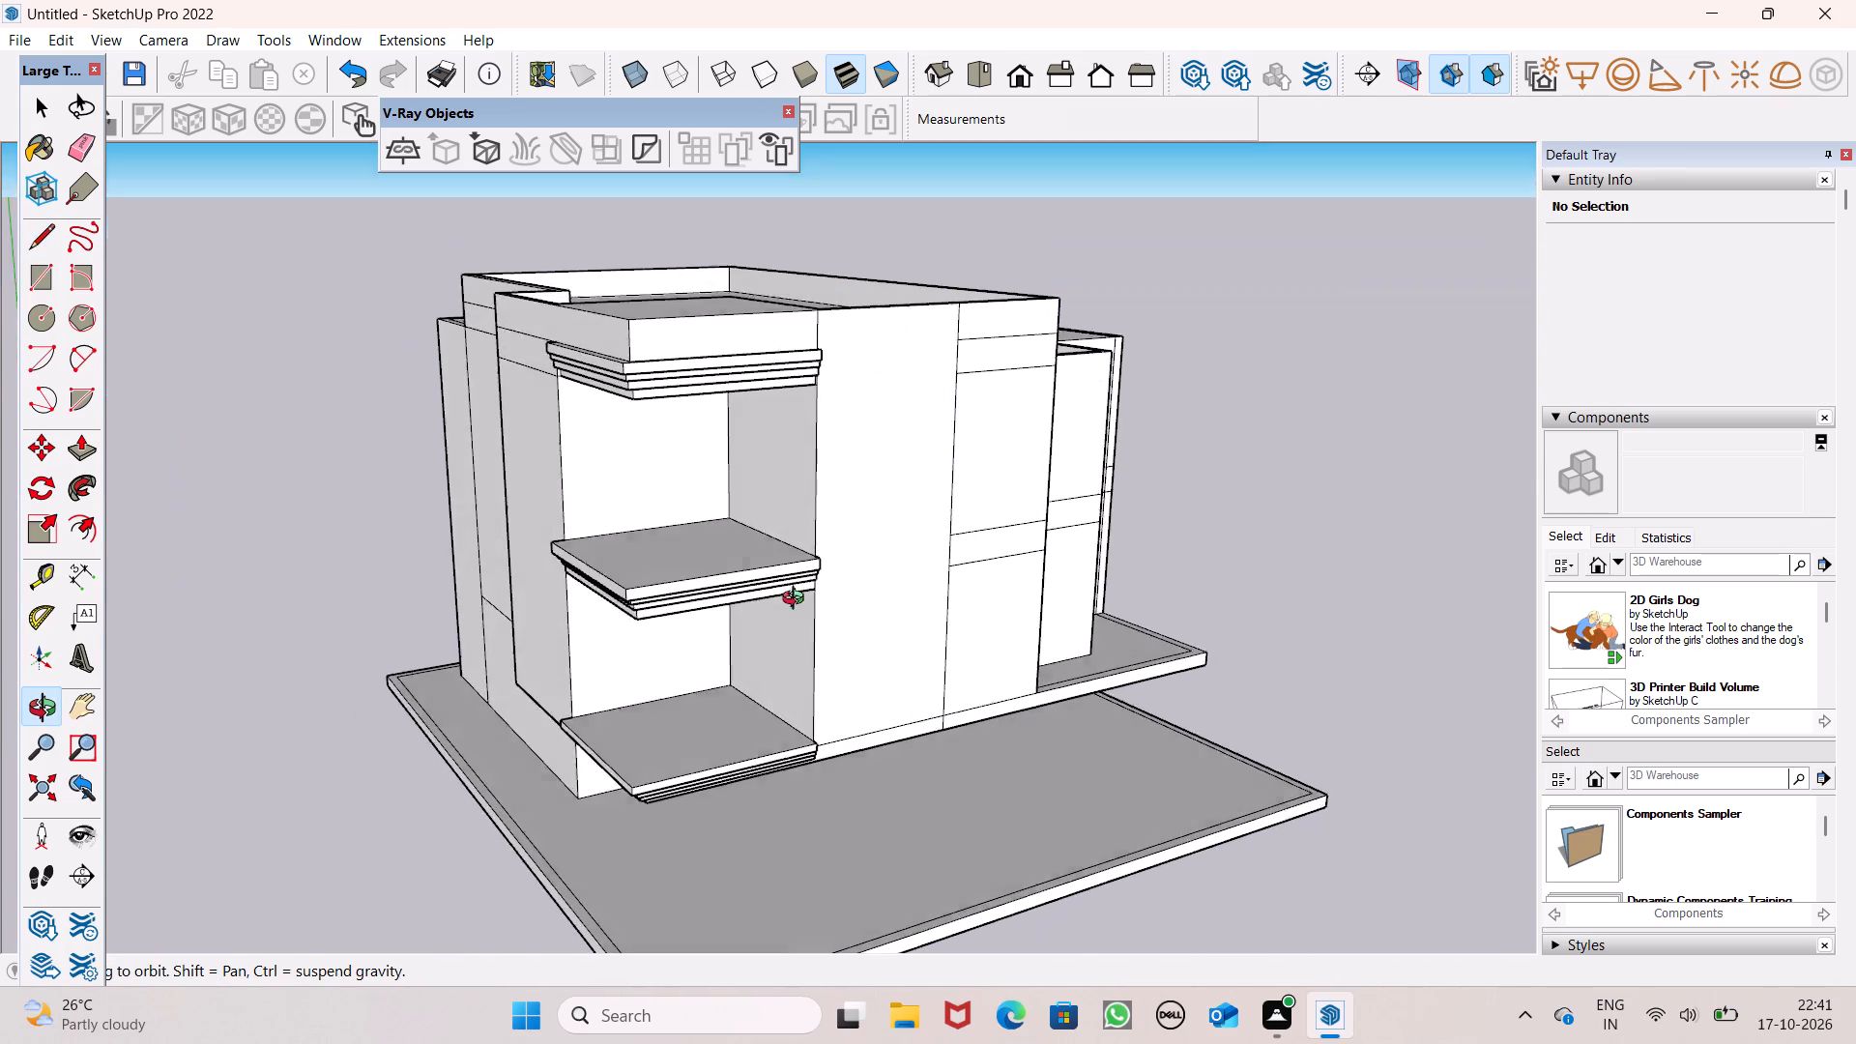
middle_drag(797, 600, 697, 626)
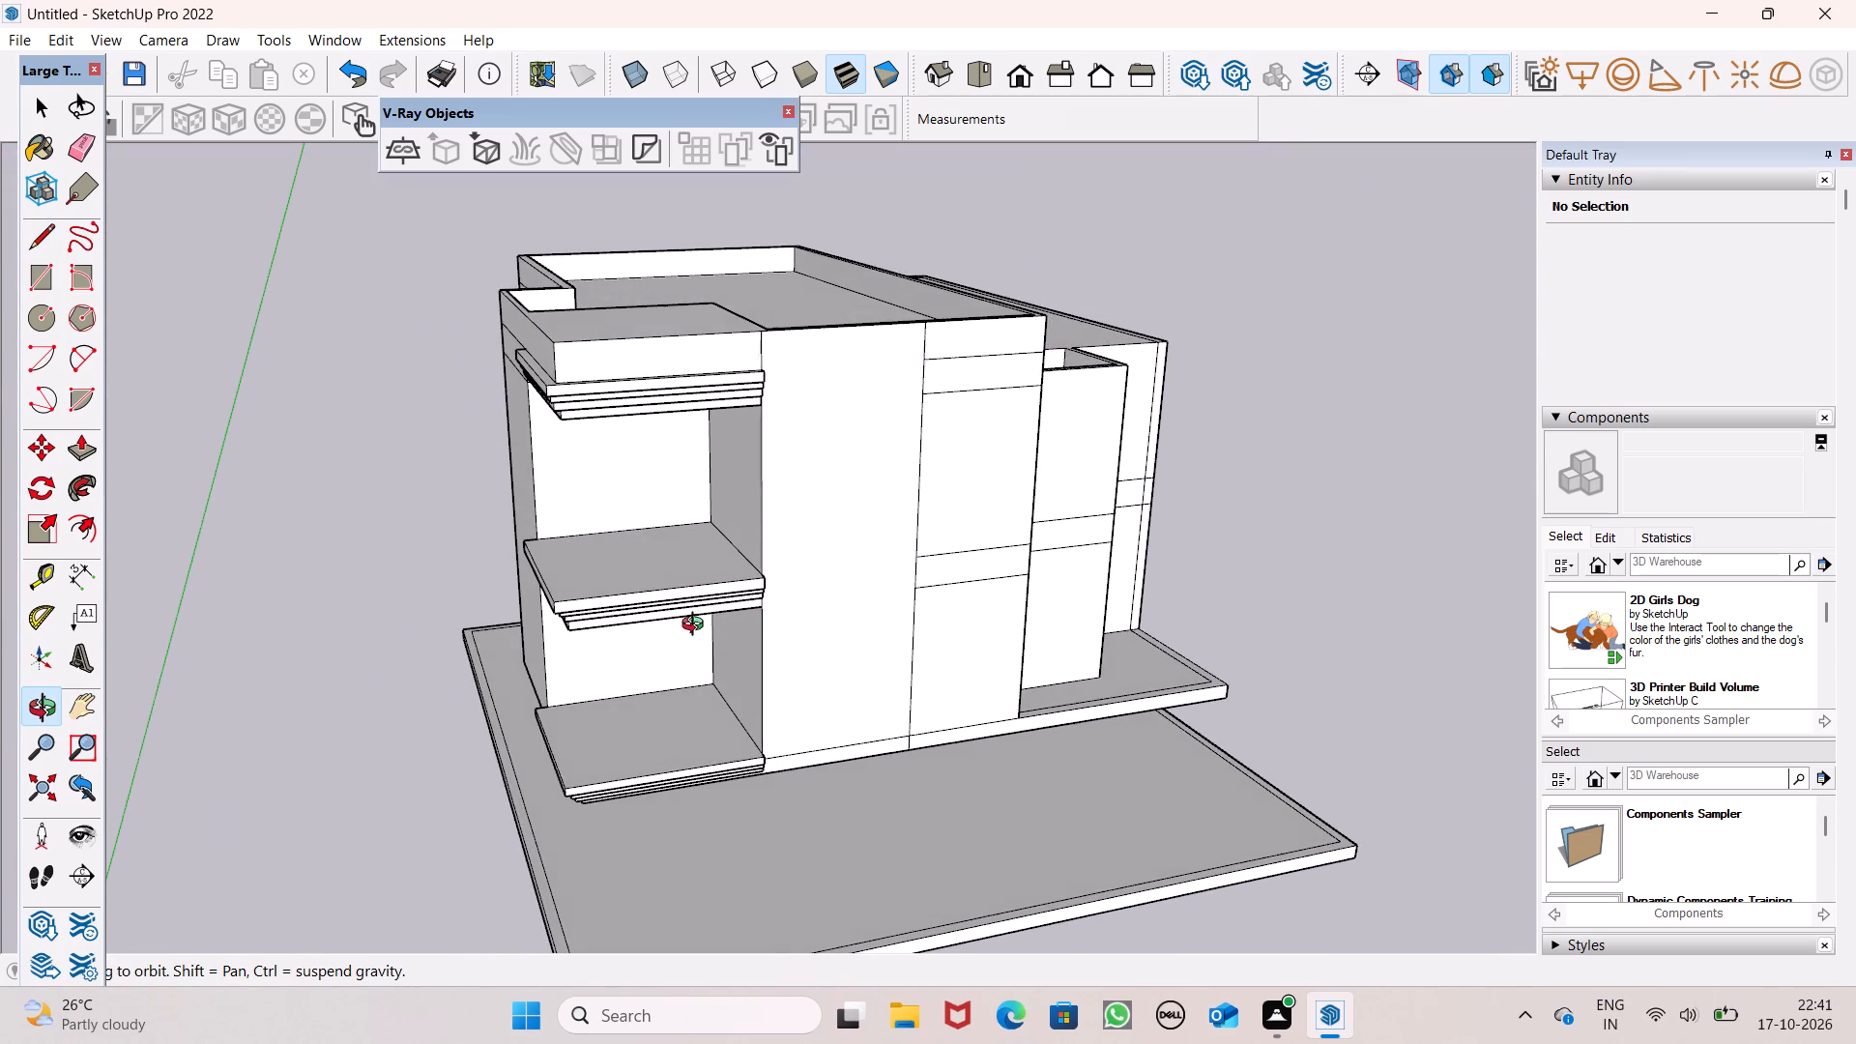
middle_drag(697, 626, 678, 592)
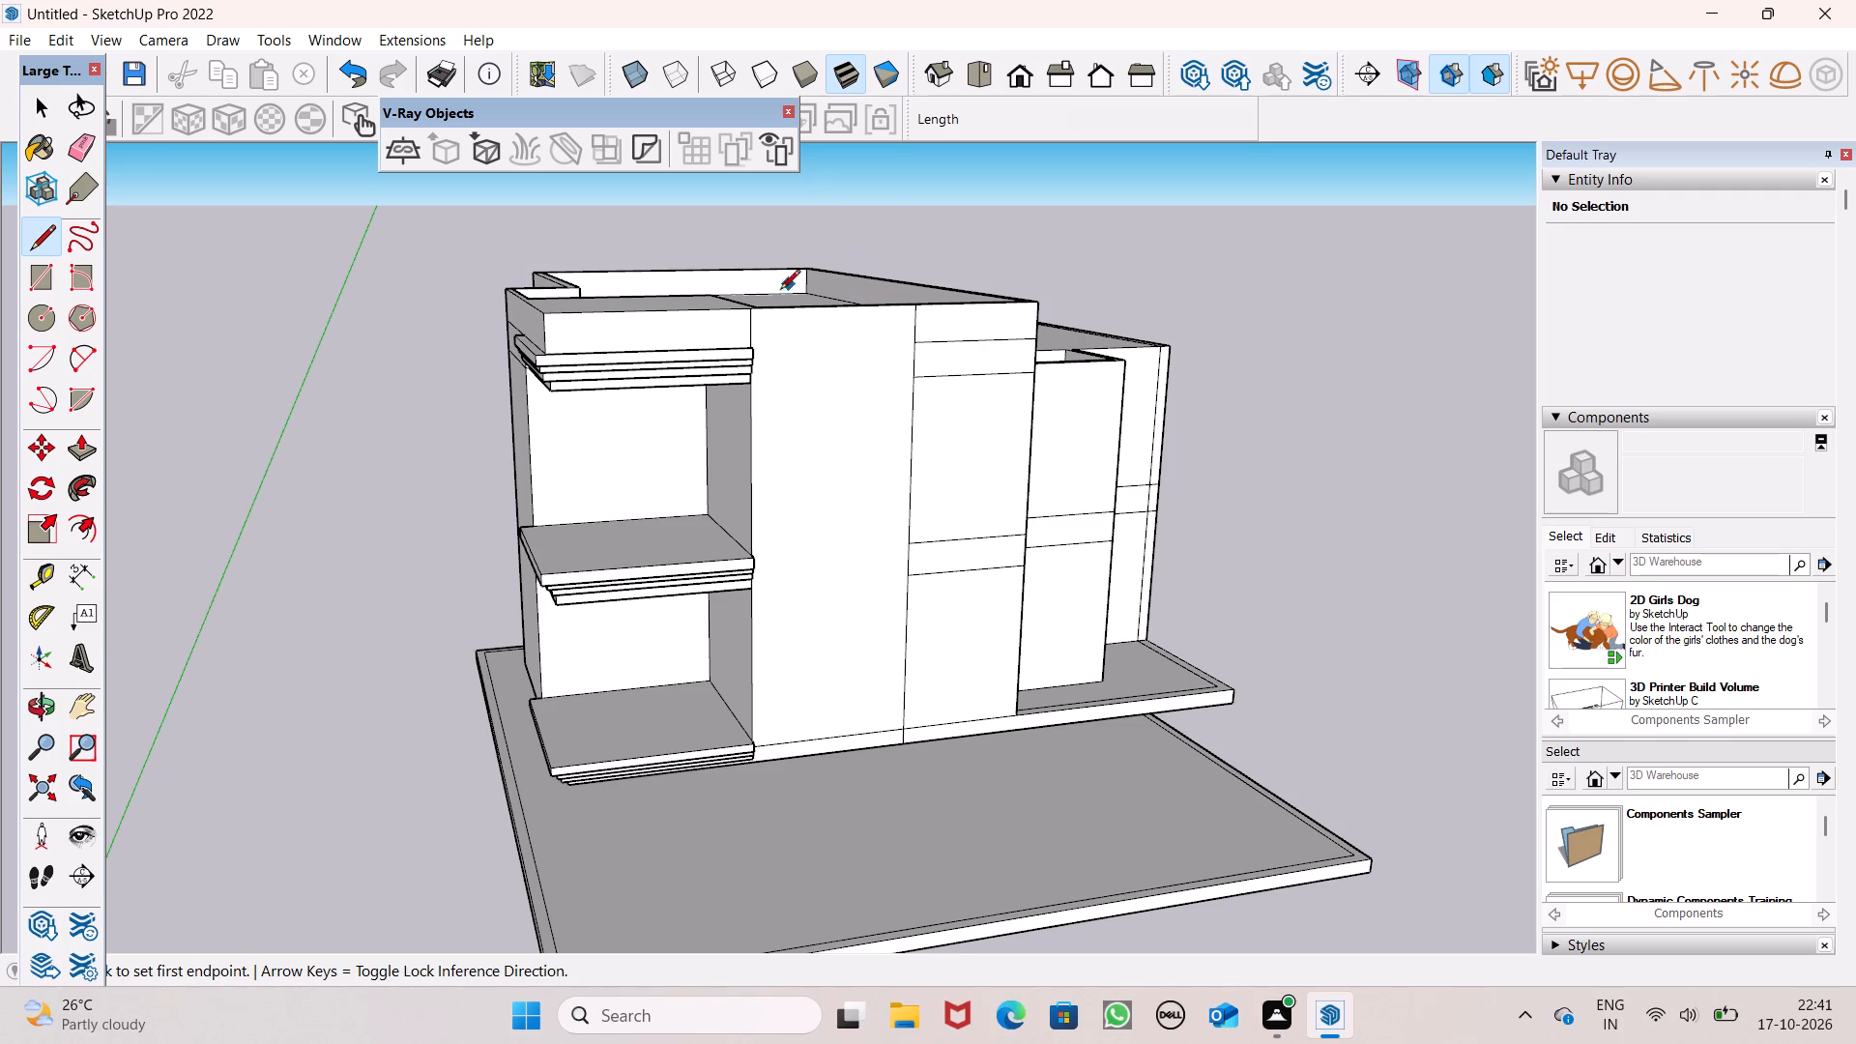
Examine the divided blue roof area and the thin strip along its inner edge from above and close up.
middle_drag(792, 362, 792, 387)
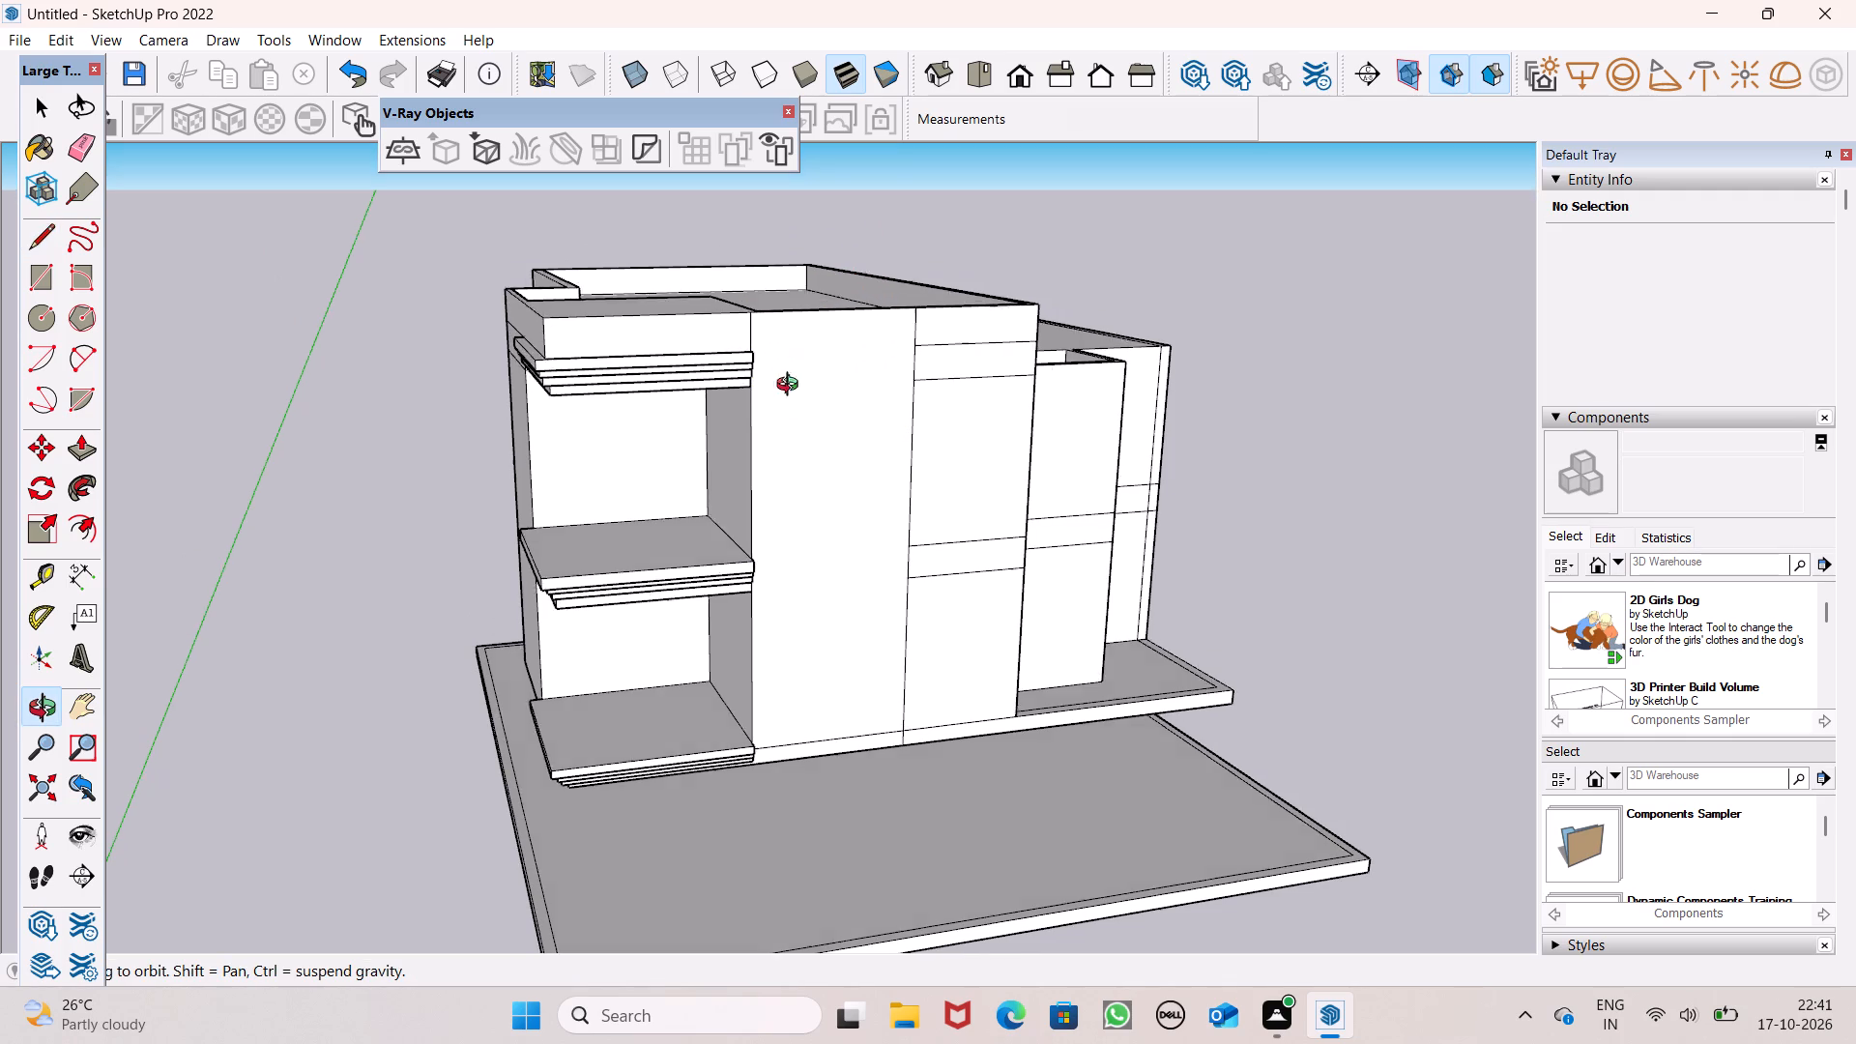
middle_drag(792, 387, 60, 812)
middle_drag(864, 527, 256, 432)
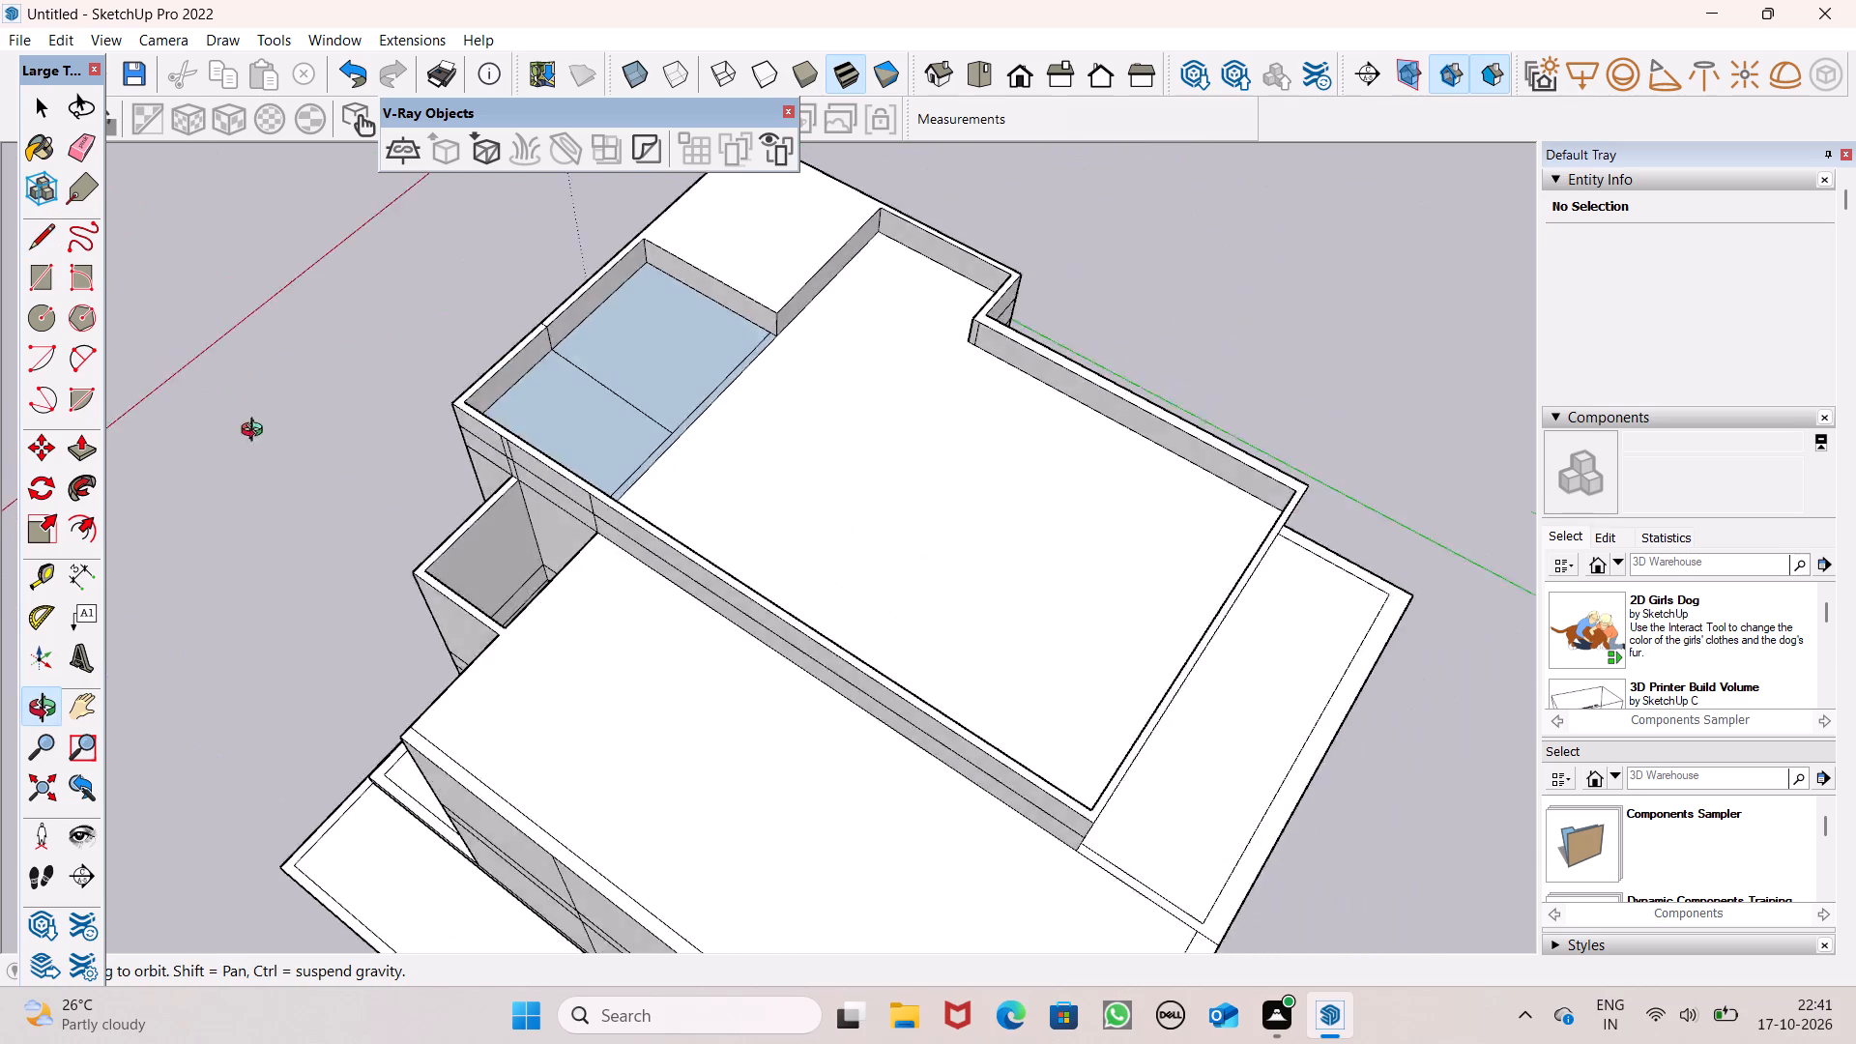
middle_drag(256, 432, 245, 417)
scroll(485, 366, up, 6)
middle_drag(836, 435, 637, 354)
scroll(639, 362, up, 1)
scroll(540, 332, up, 6)
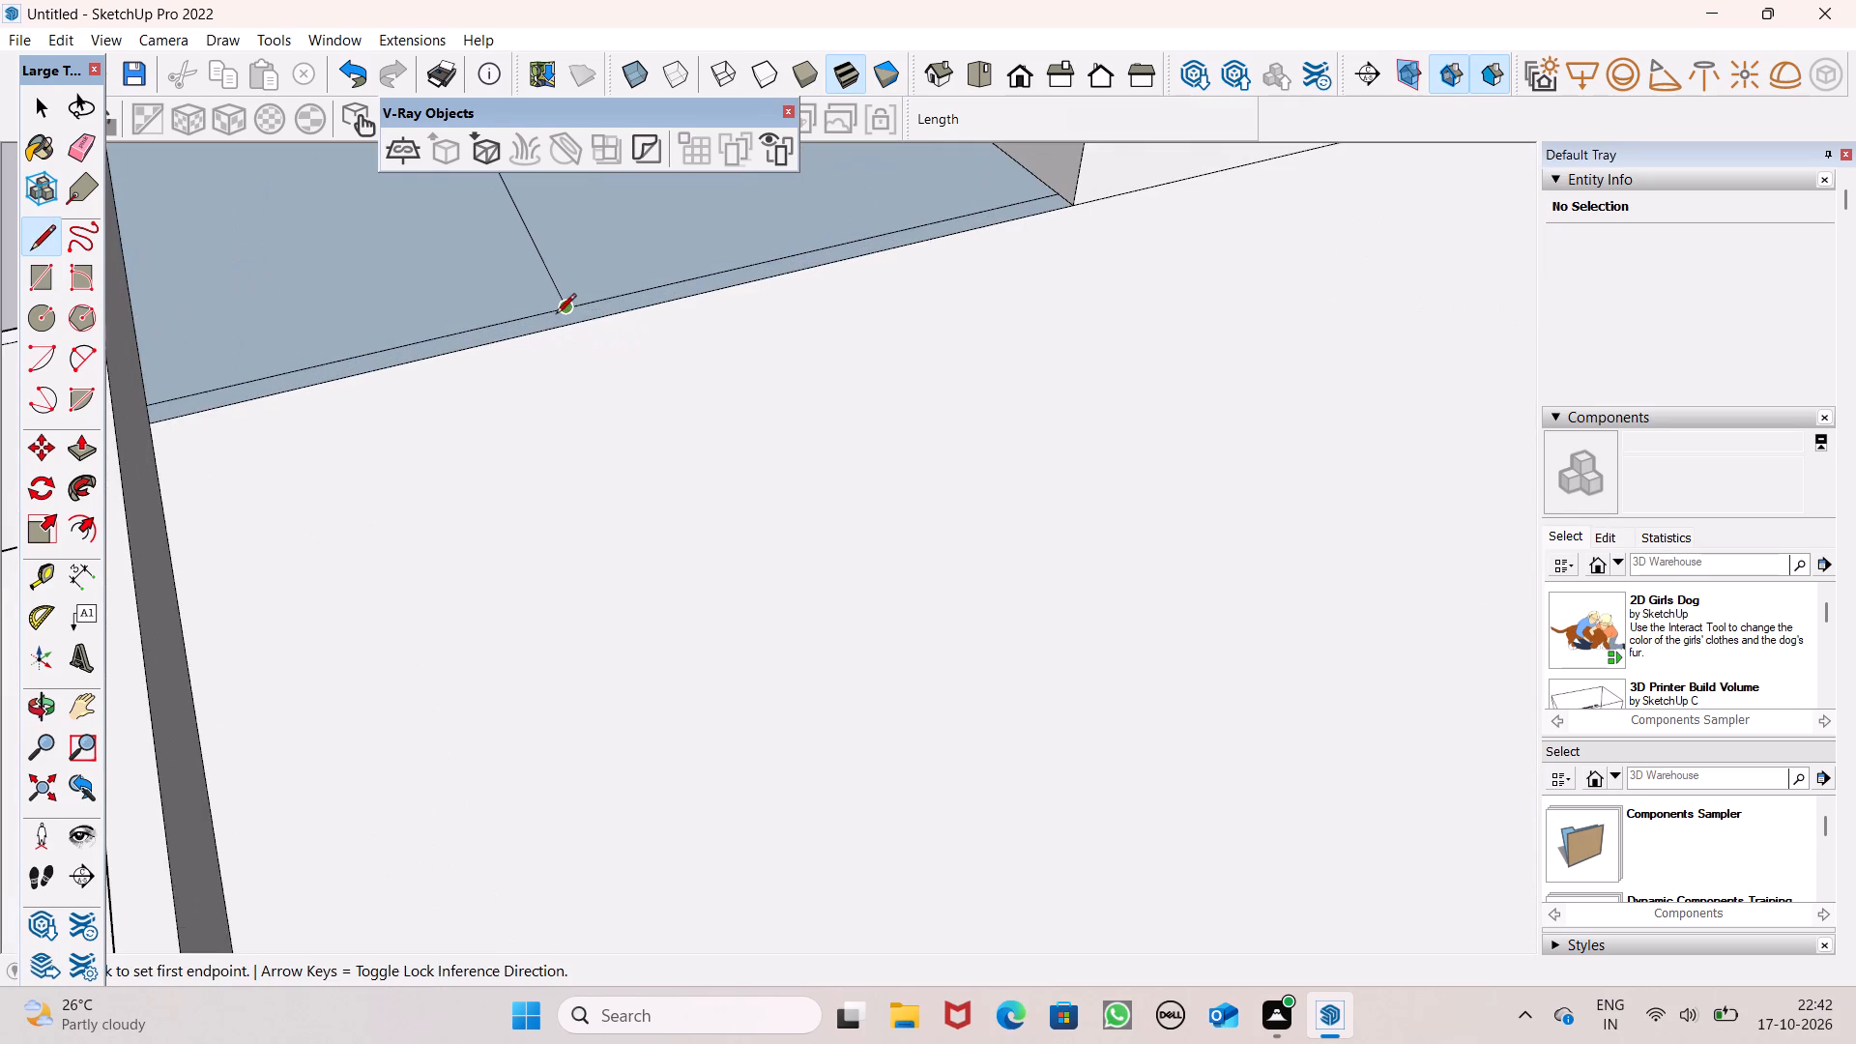
scroll(597, 391, down, 5)
middle_drag(729, 425, 663, 411)
scroll(635, 413, down, 5)
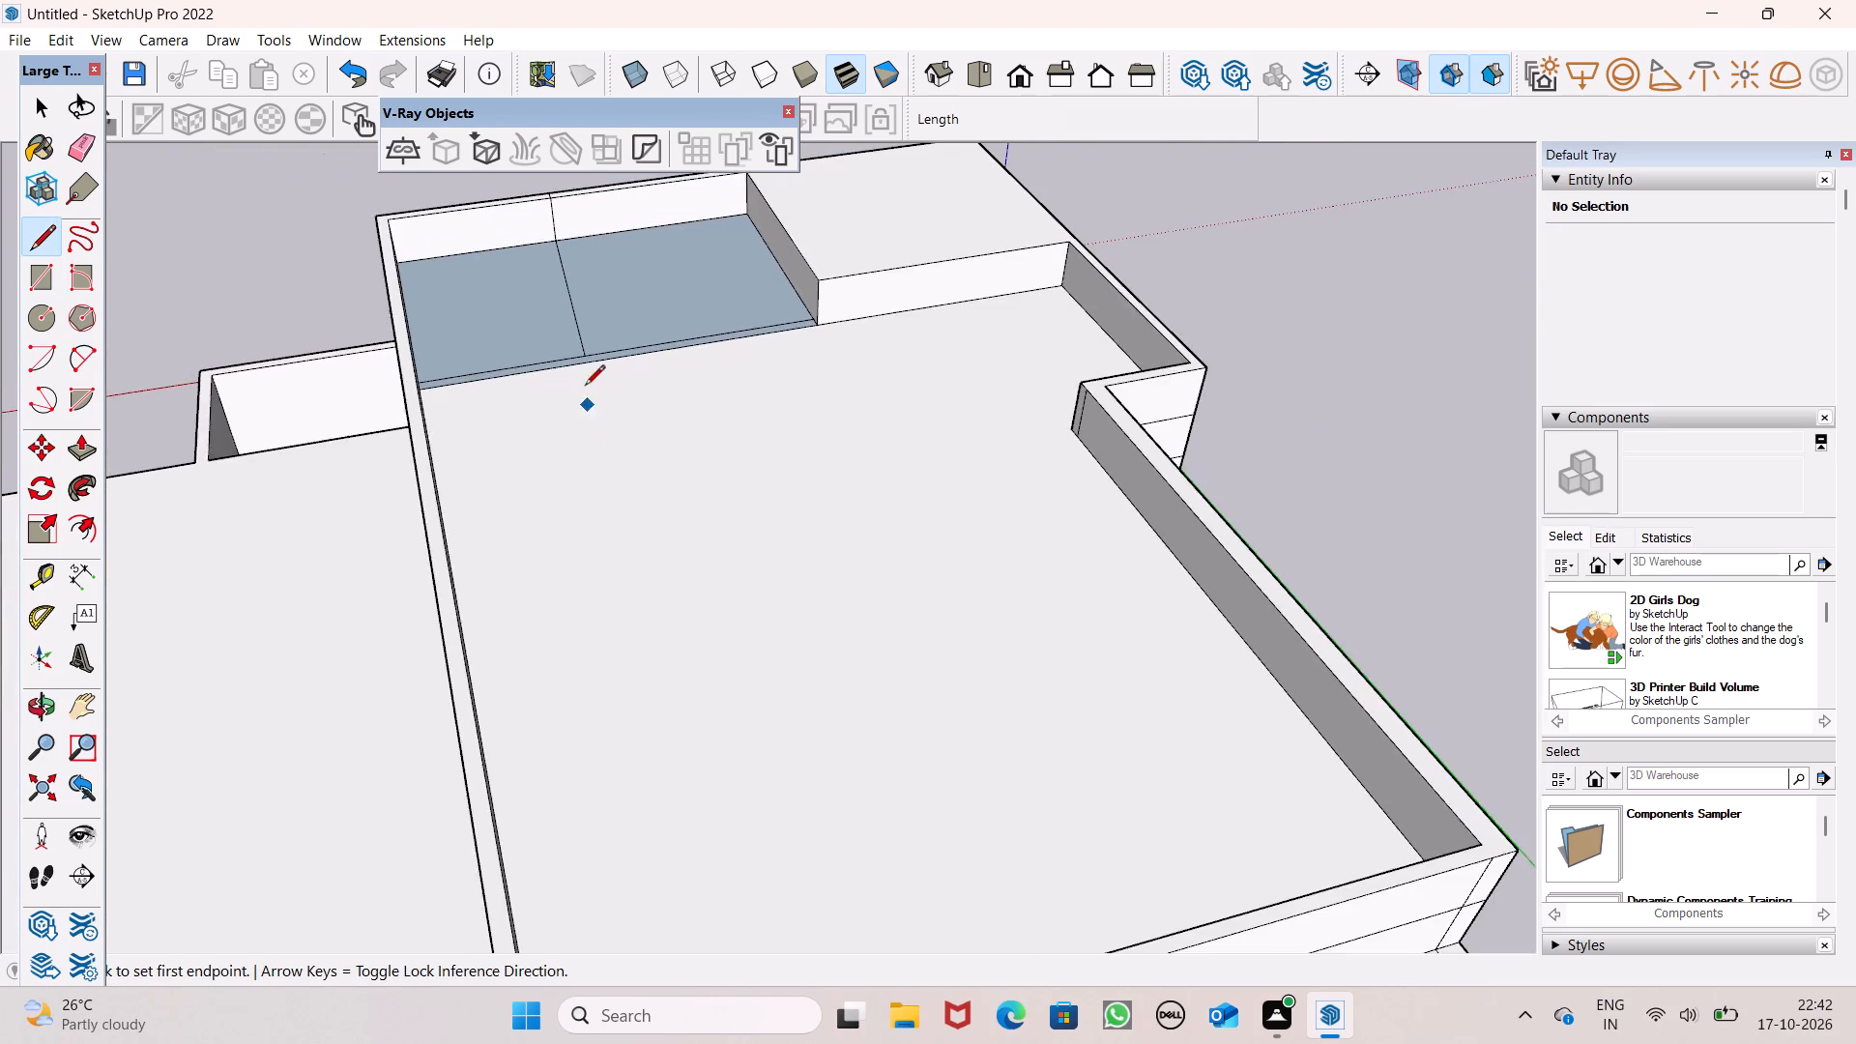
middle_drag(582, 351, 550, 217)
scroll(582, 316, up, 1)
scroll(552, 220, up, 7)
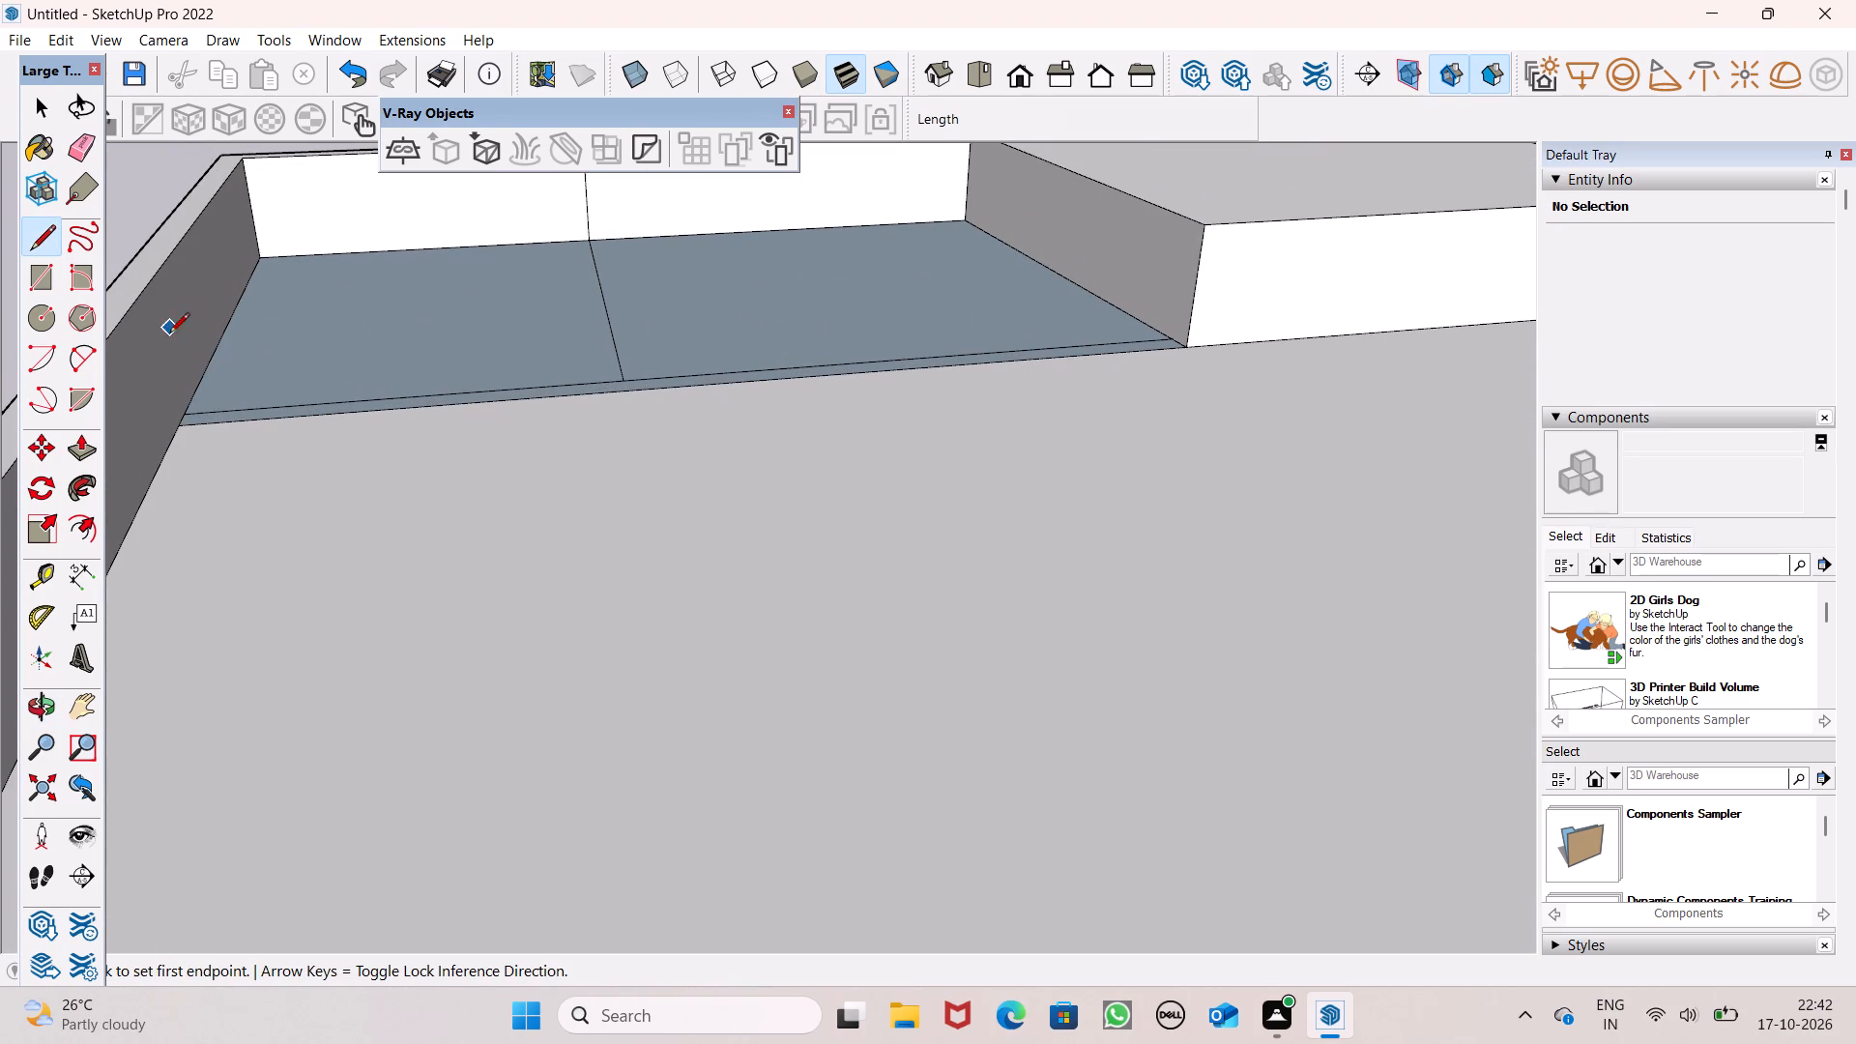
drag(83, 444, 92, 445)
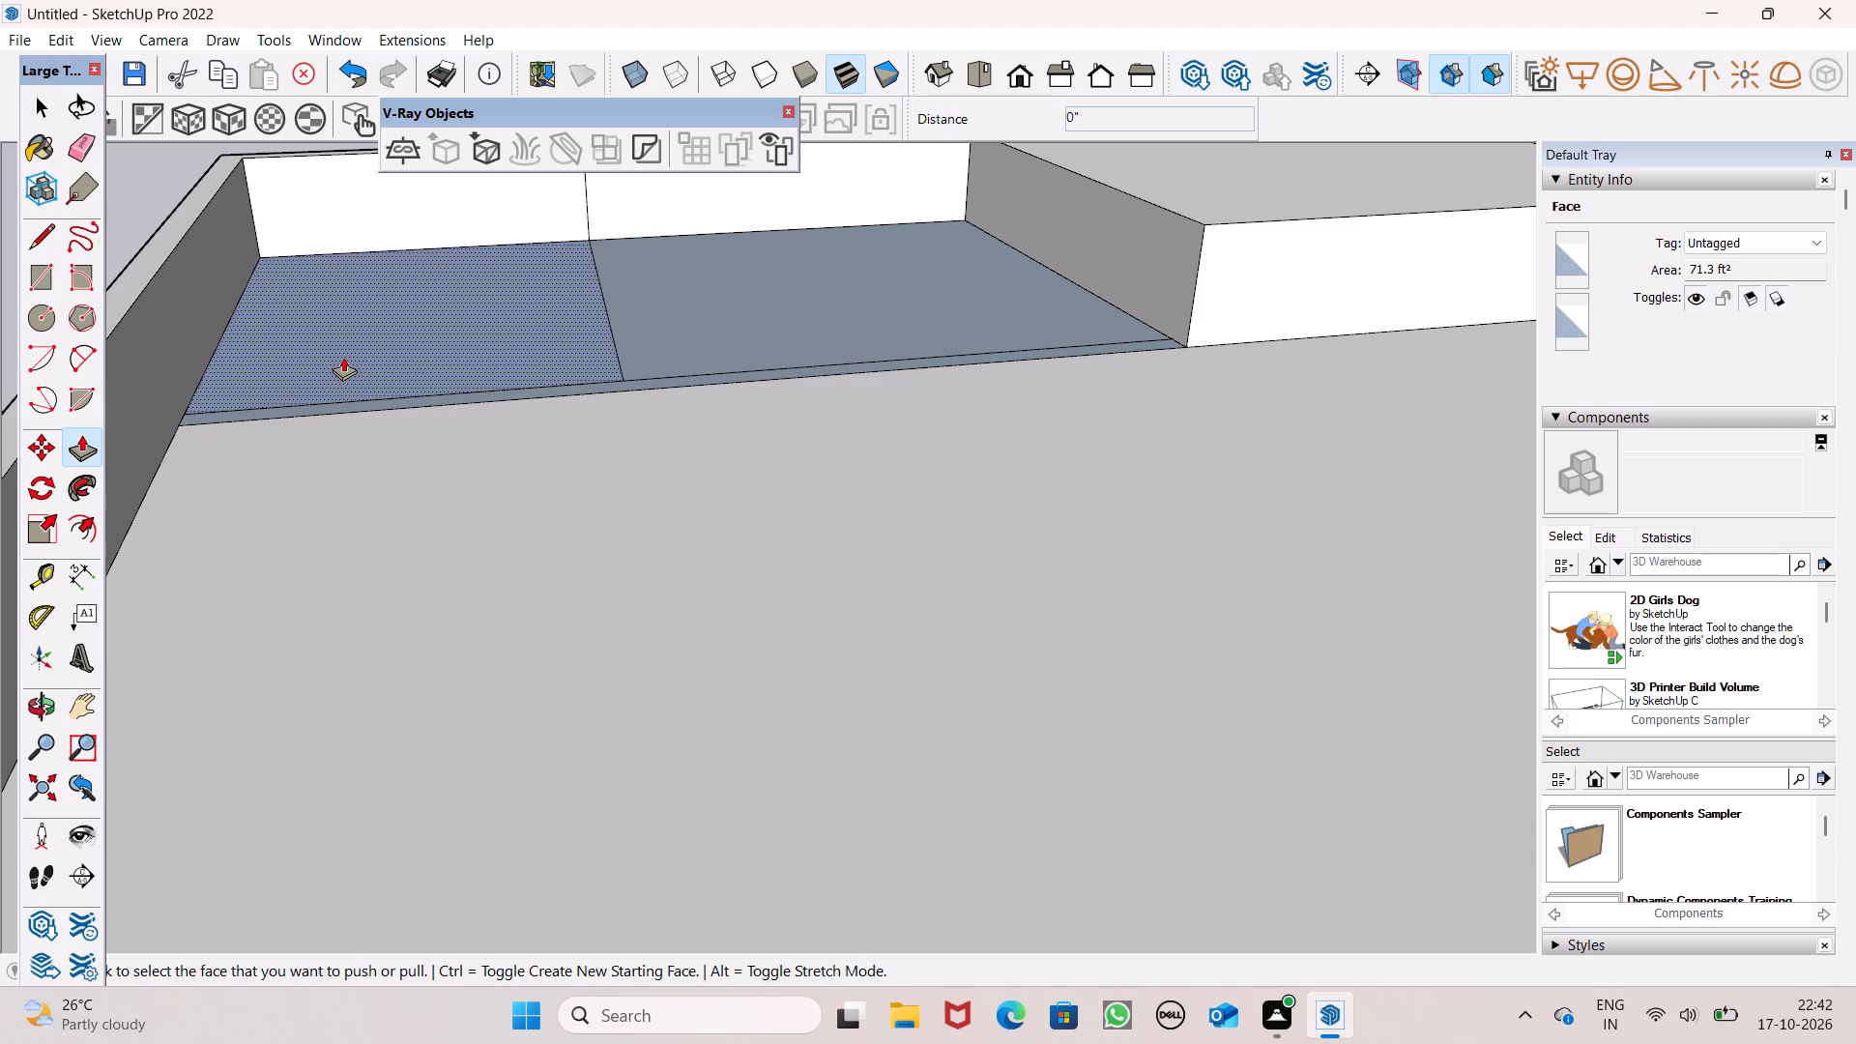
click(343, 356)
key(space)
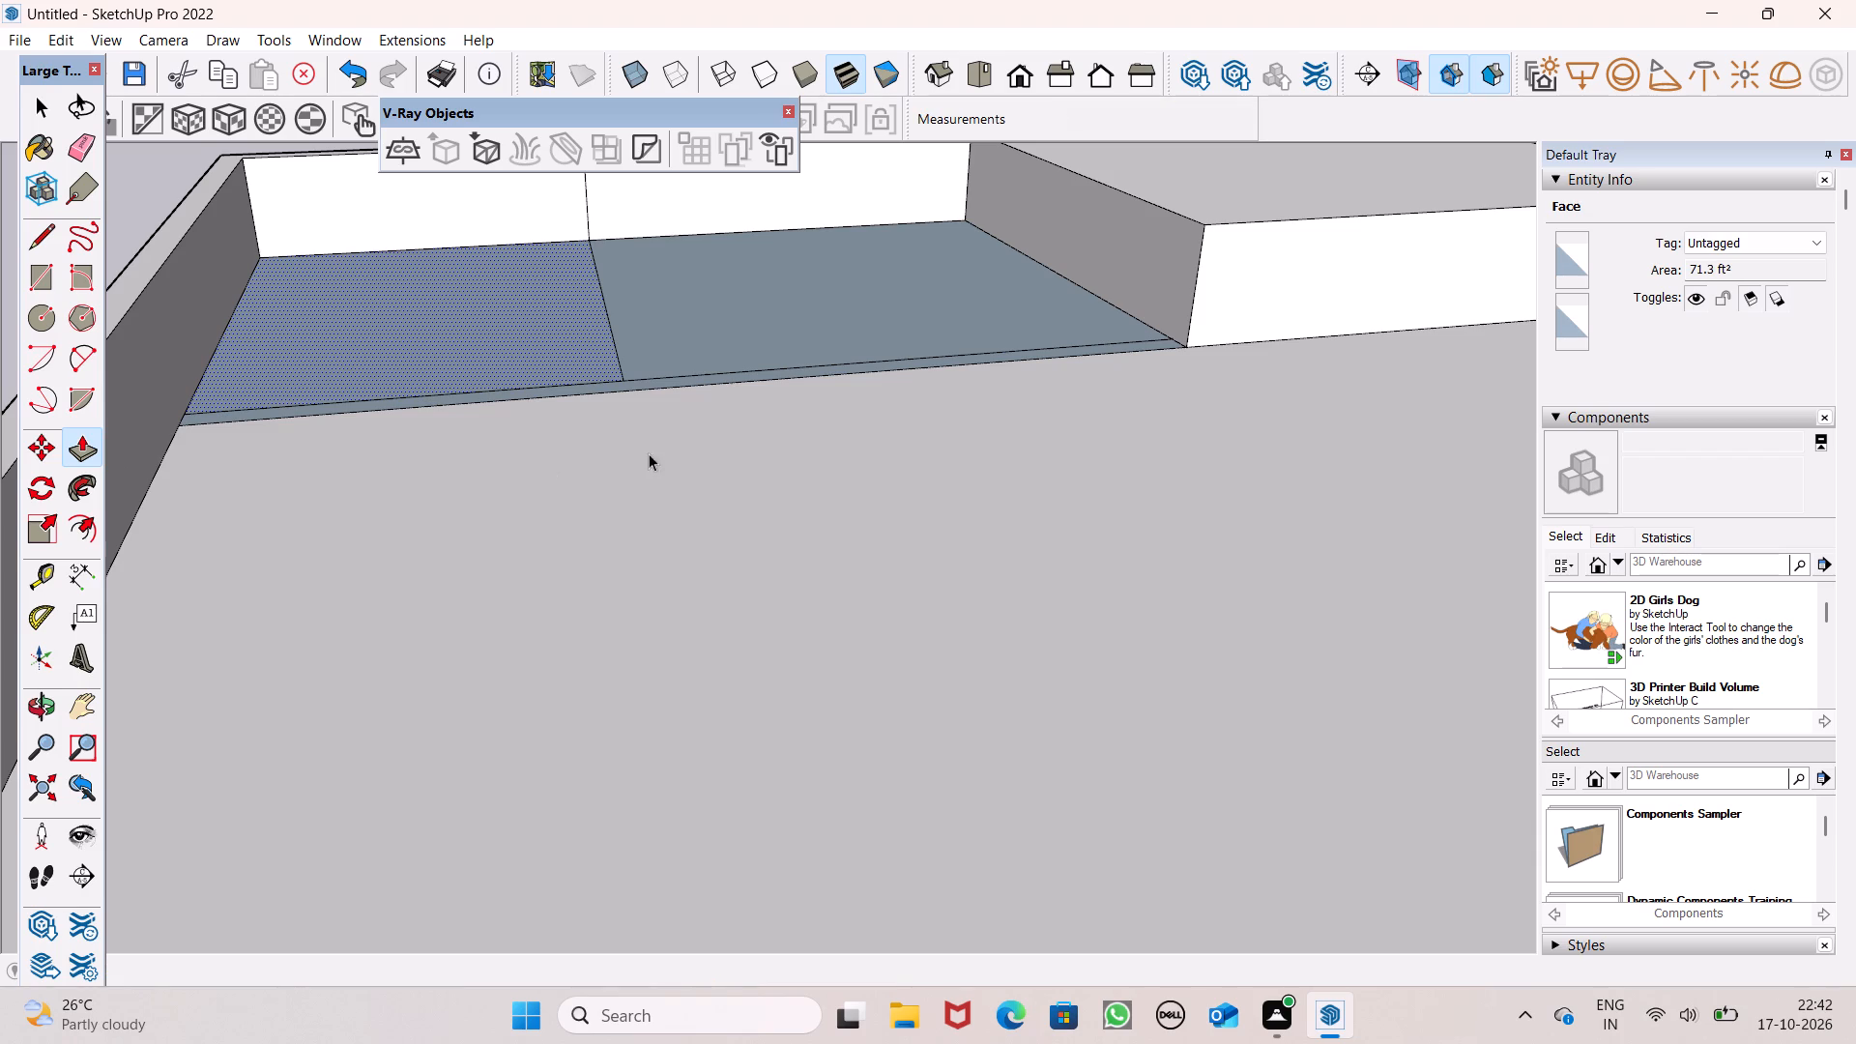
Erase the line segments that separate the thin strip along the inner edge of the blue roof faces.
middle_drag(795, 382, 775, 492)
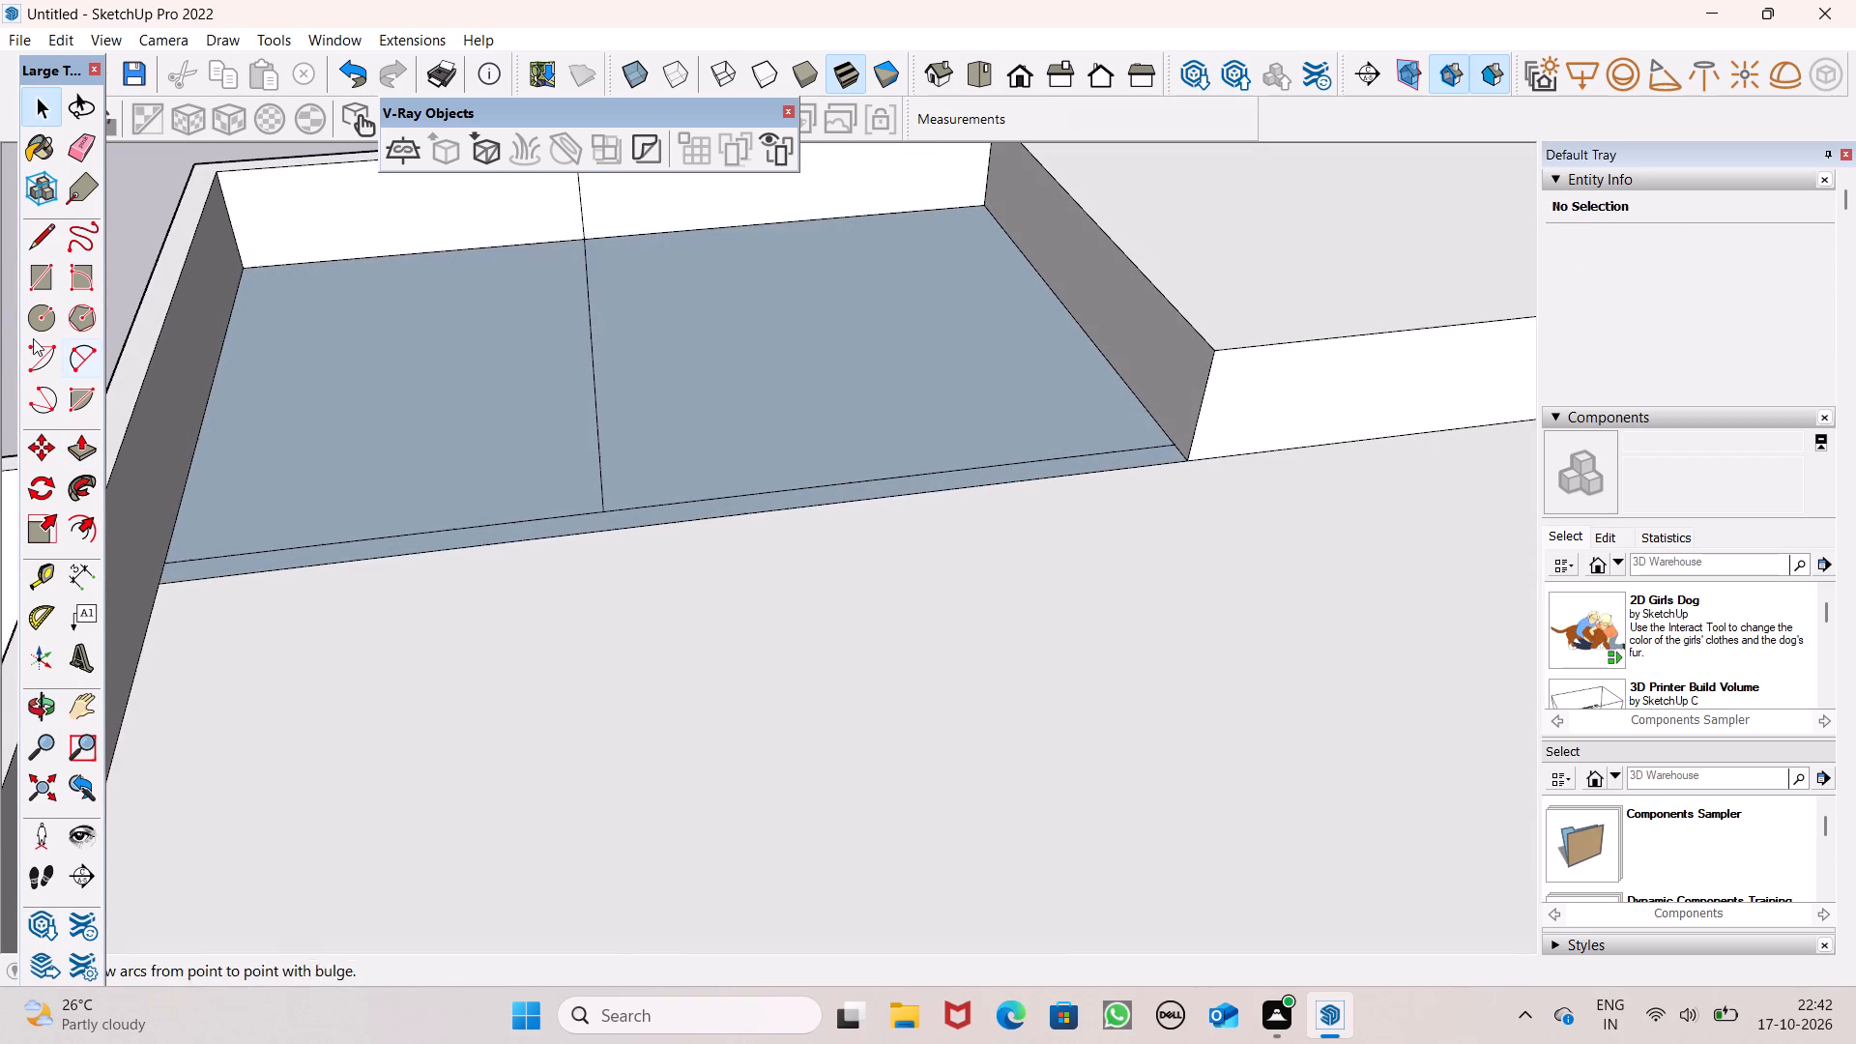
click(72, 153)
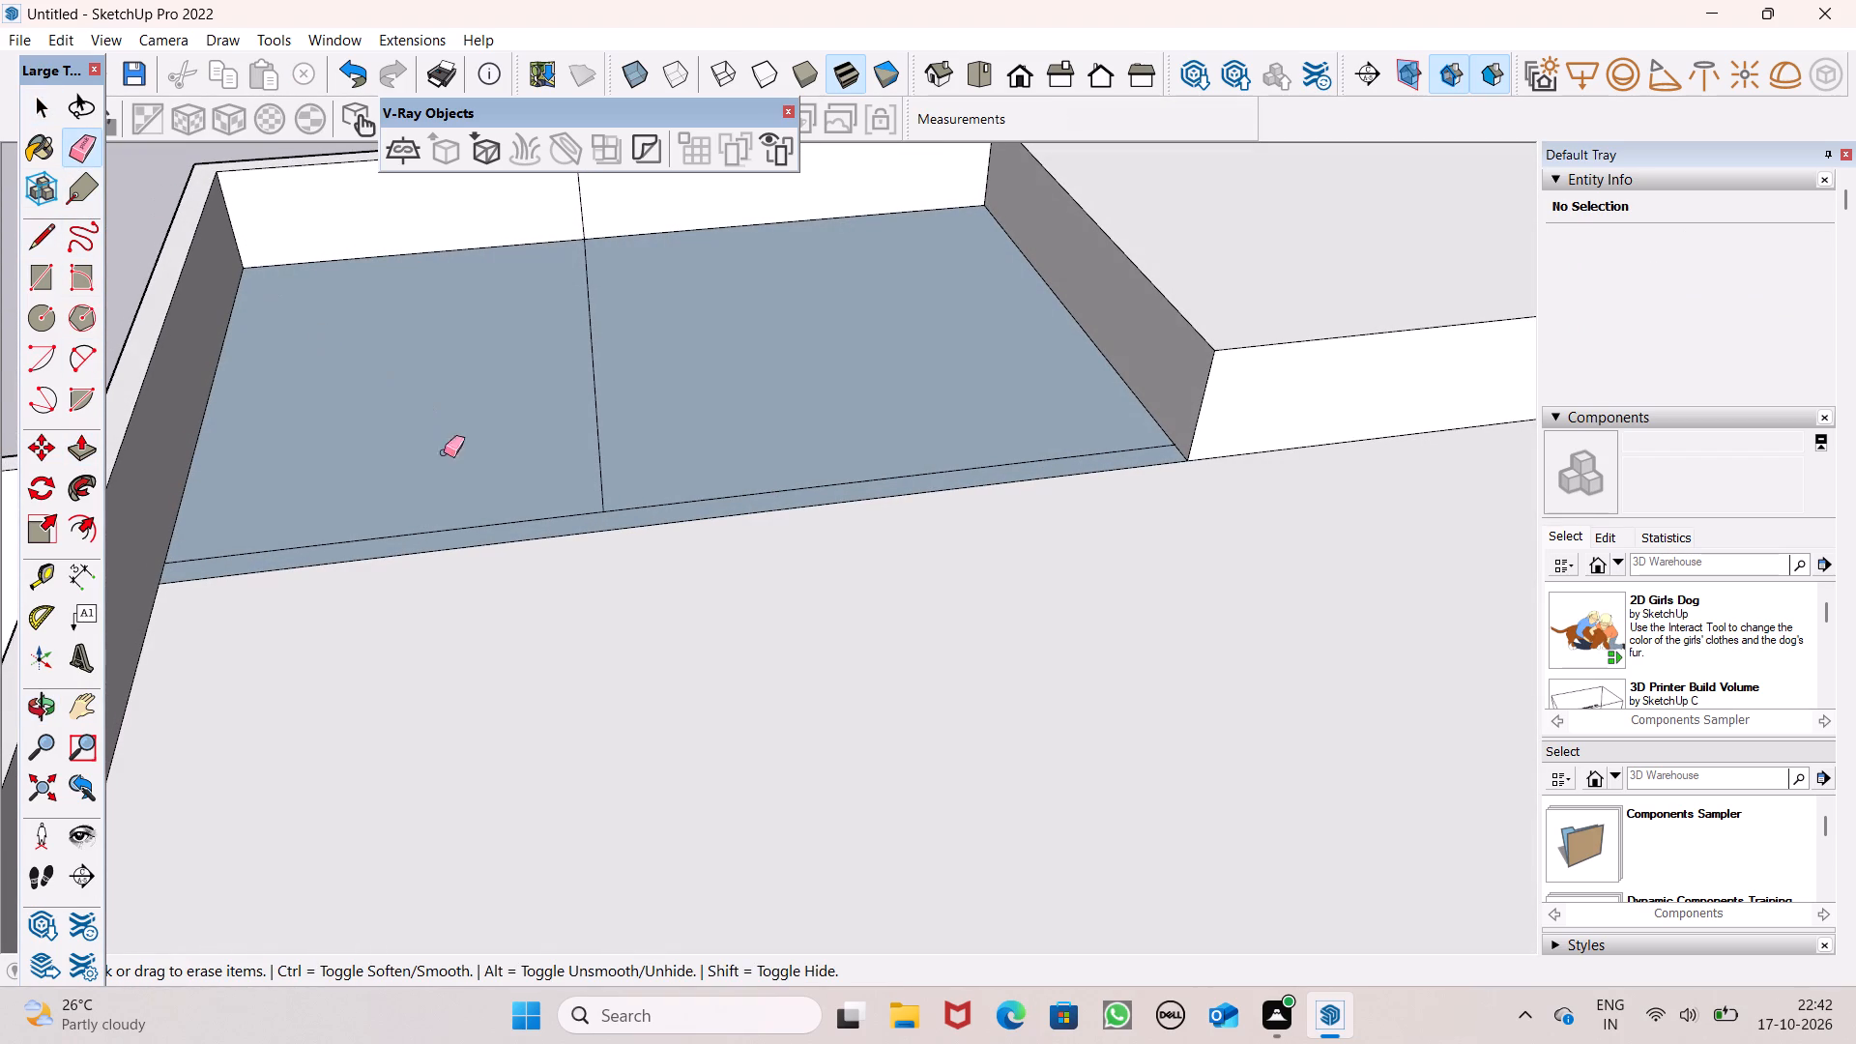
click(491, 513)
double_click(491, 524)
double_click(753, 496)
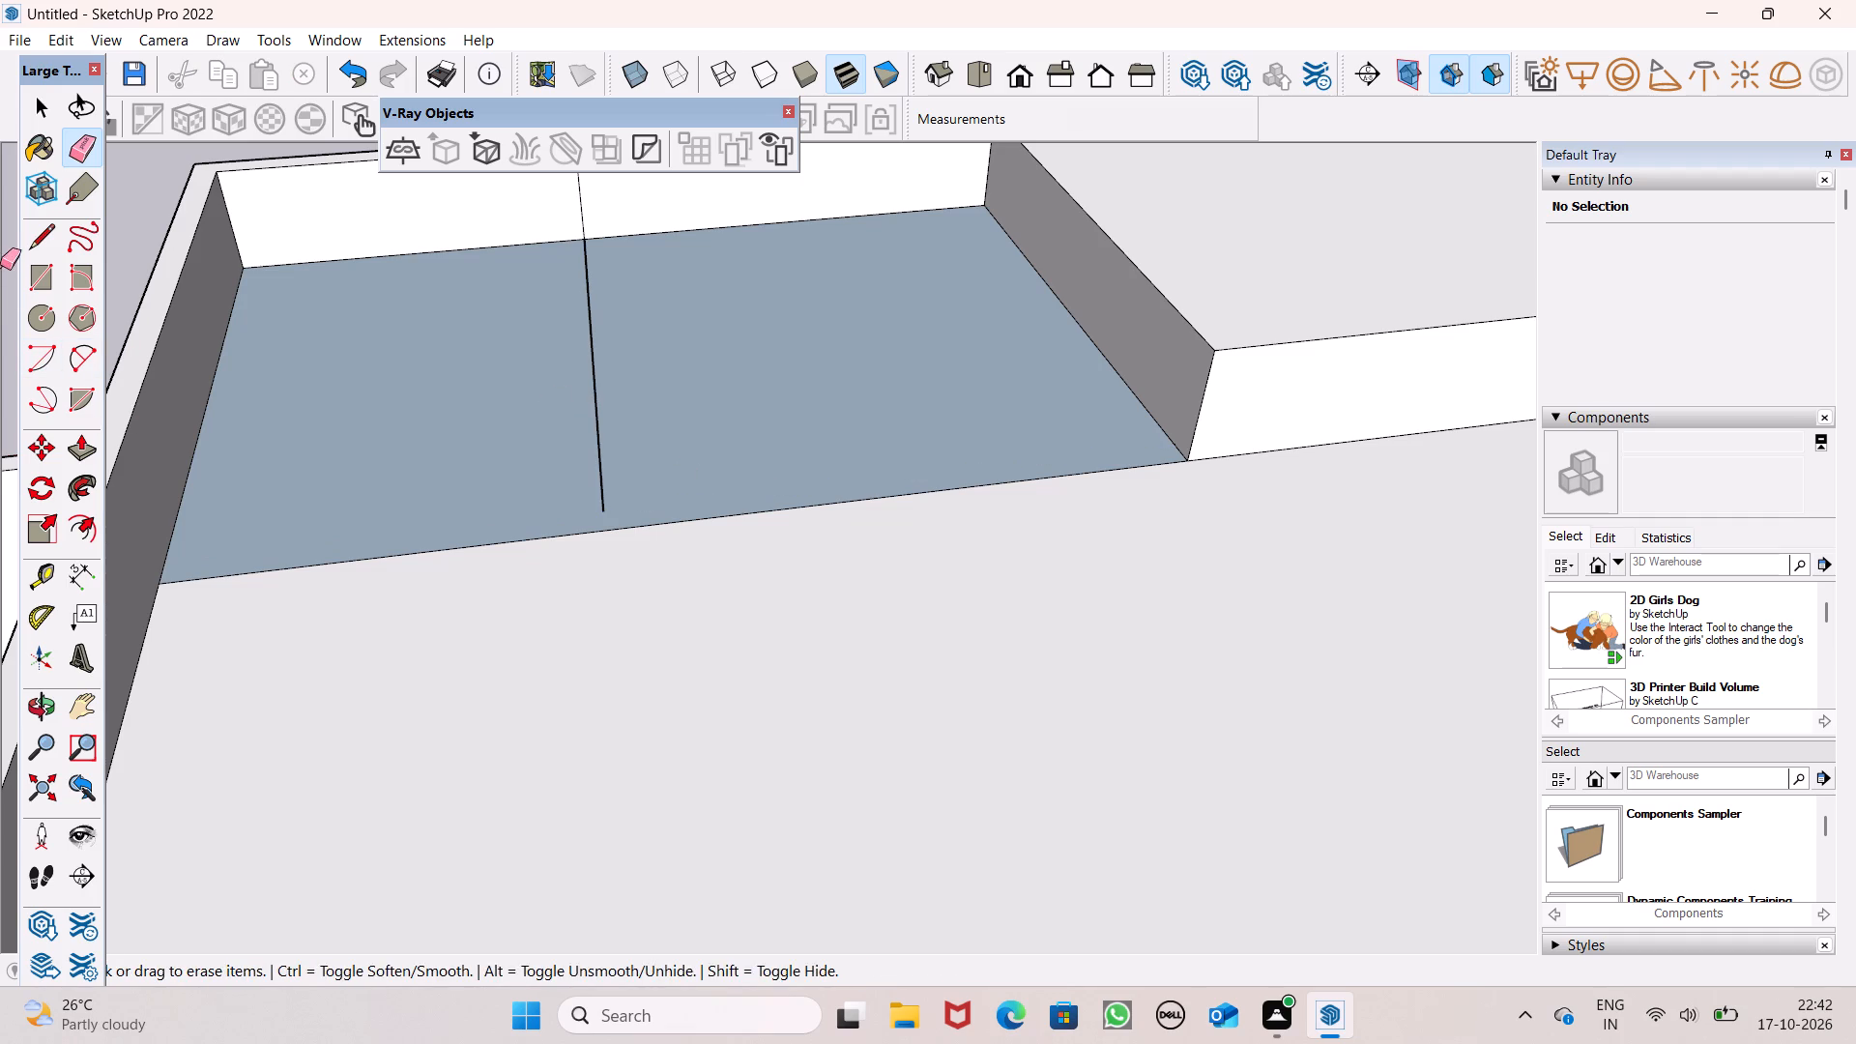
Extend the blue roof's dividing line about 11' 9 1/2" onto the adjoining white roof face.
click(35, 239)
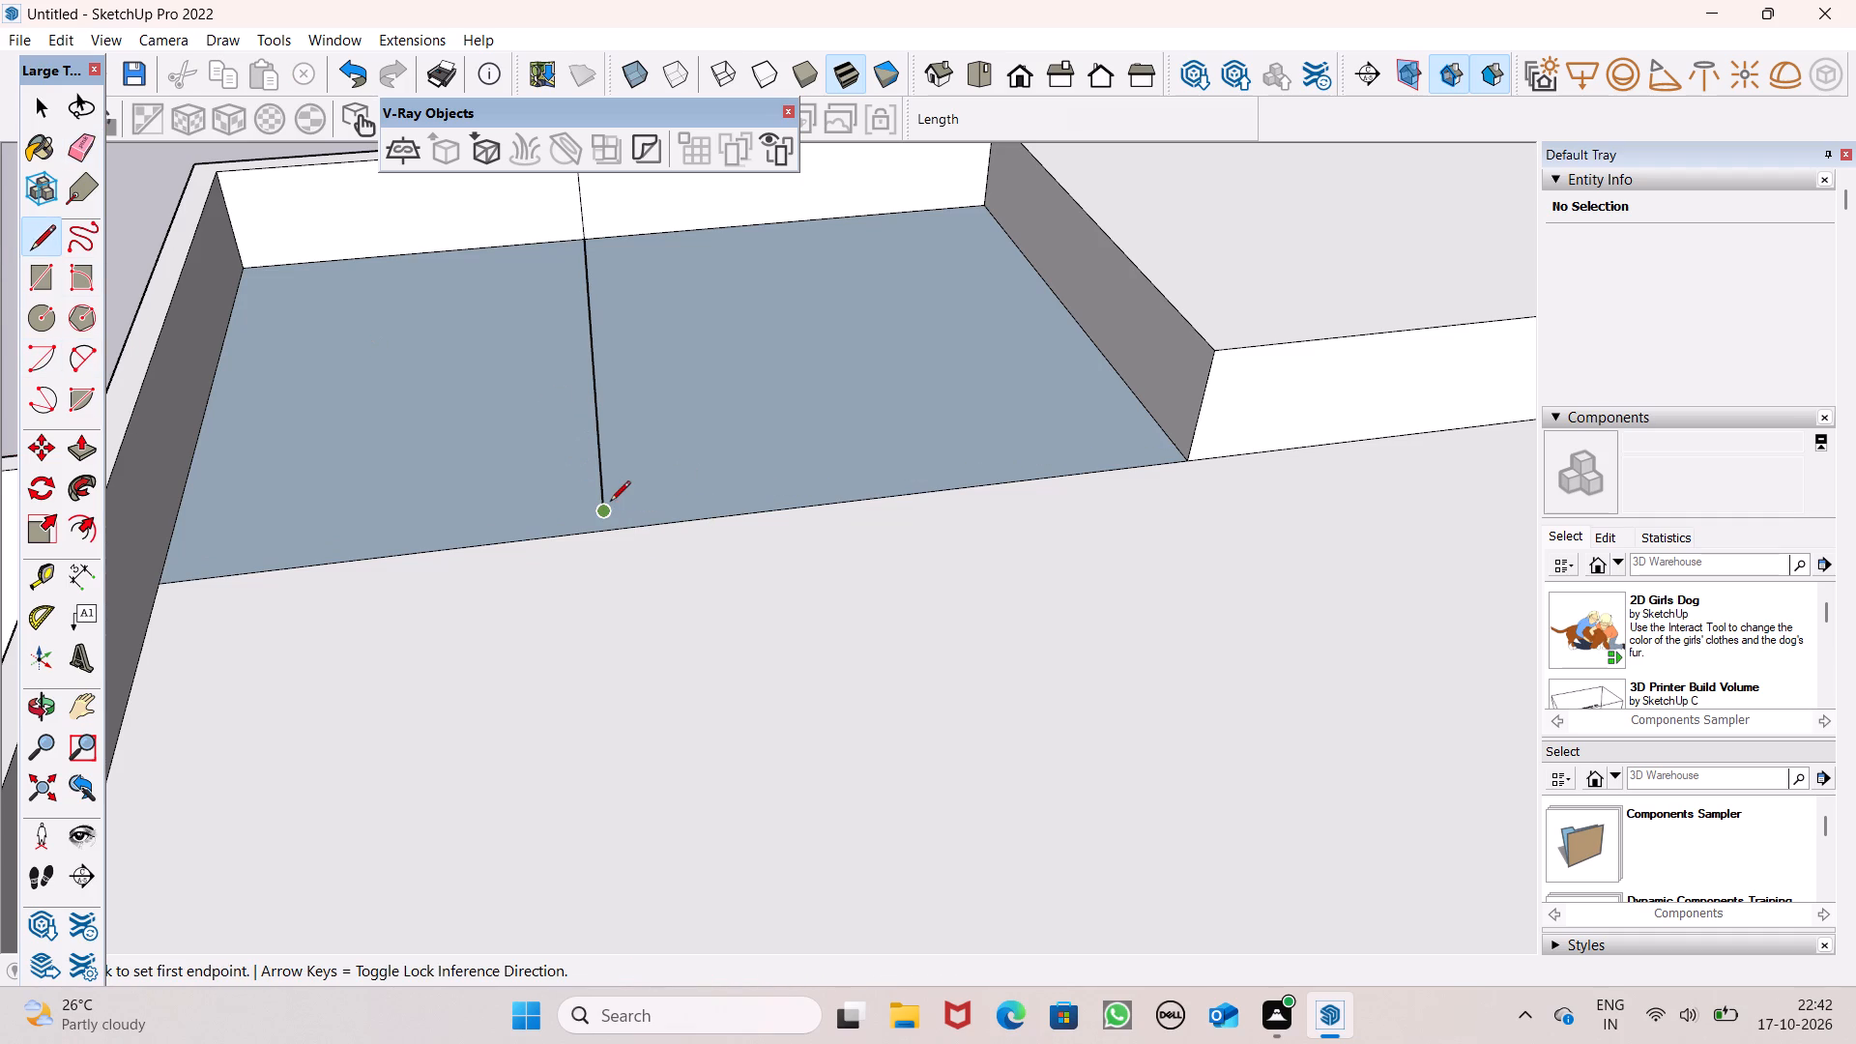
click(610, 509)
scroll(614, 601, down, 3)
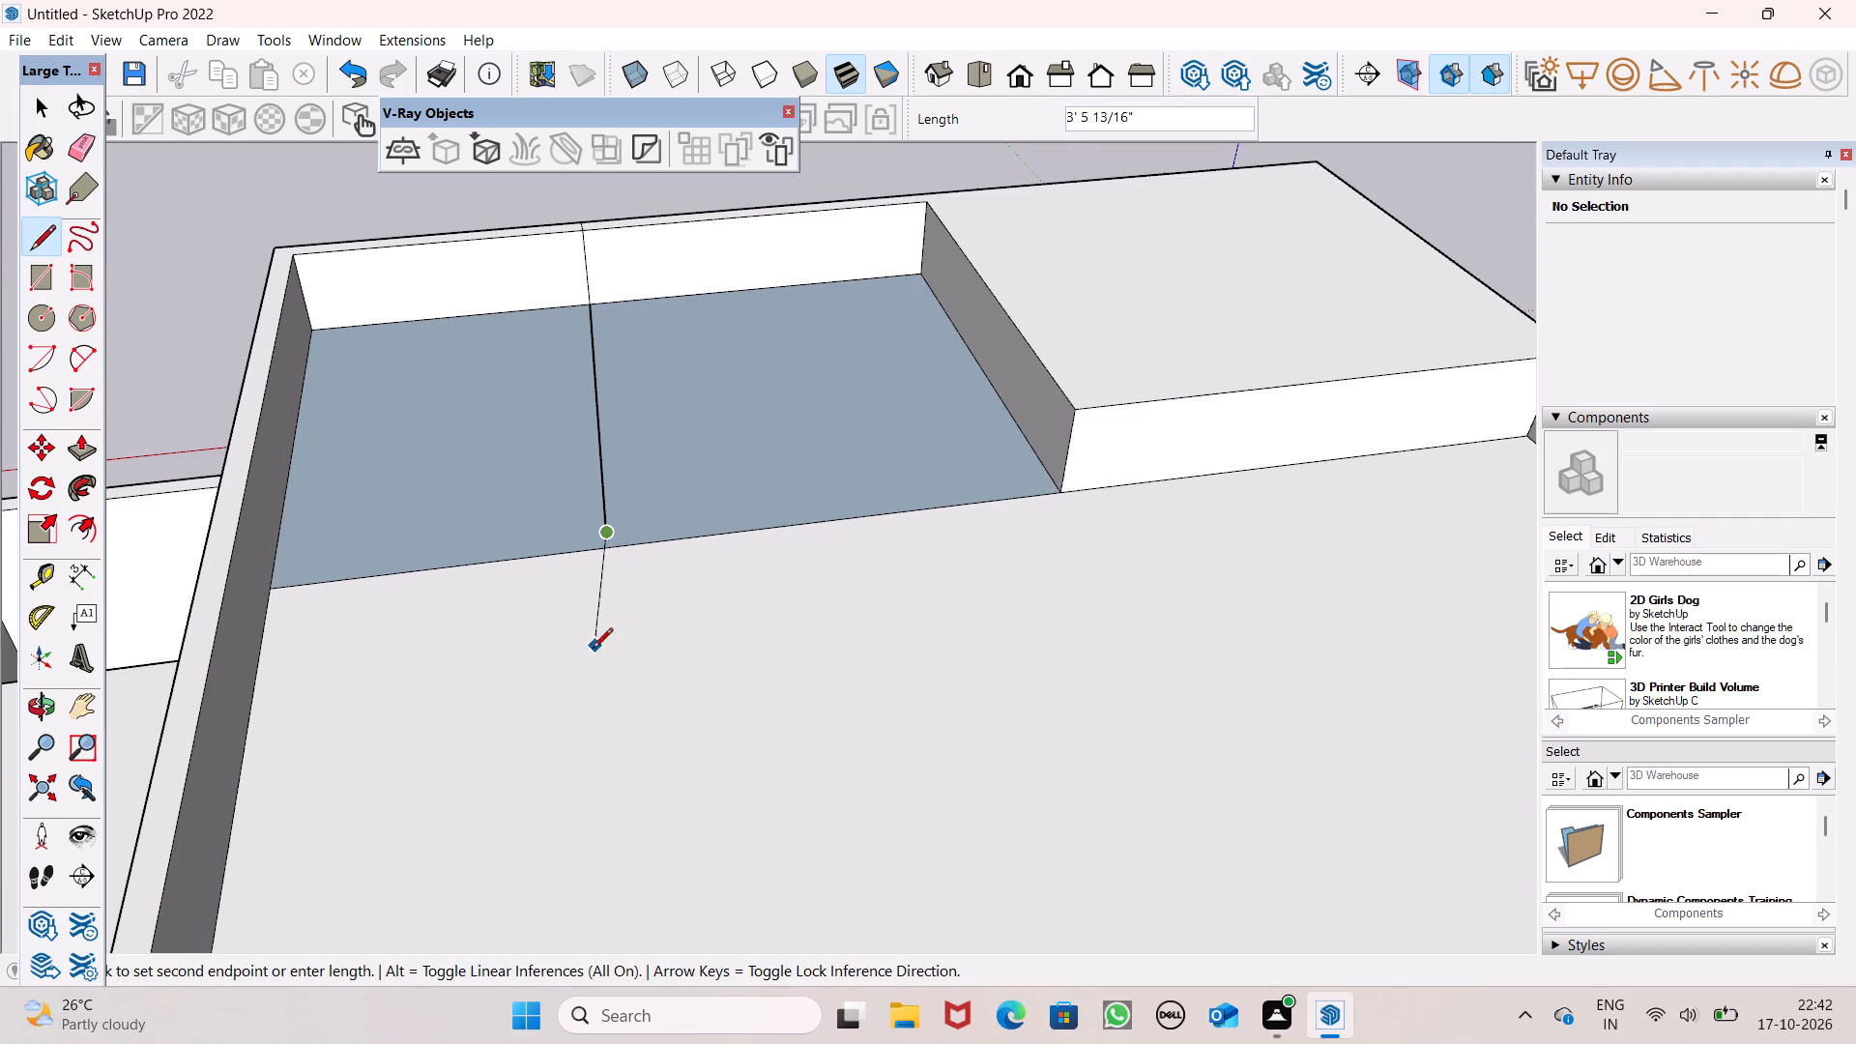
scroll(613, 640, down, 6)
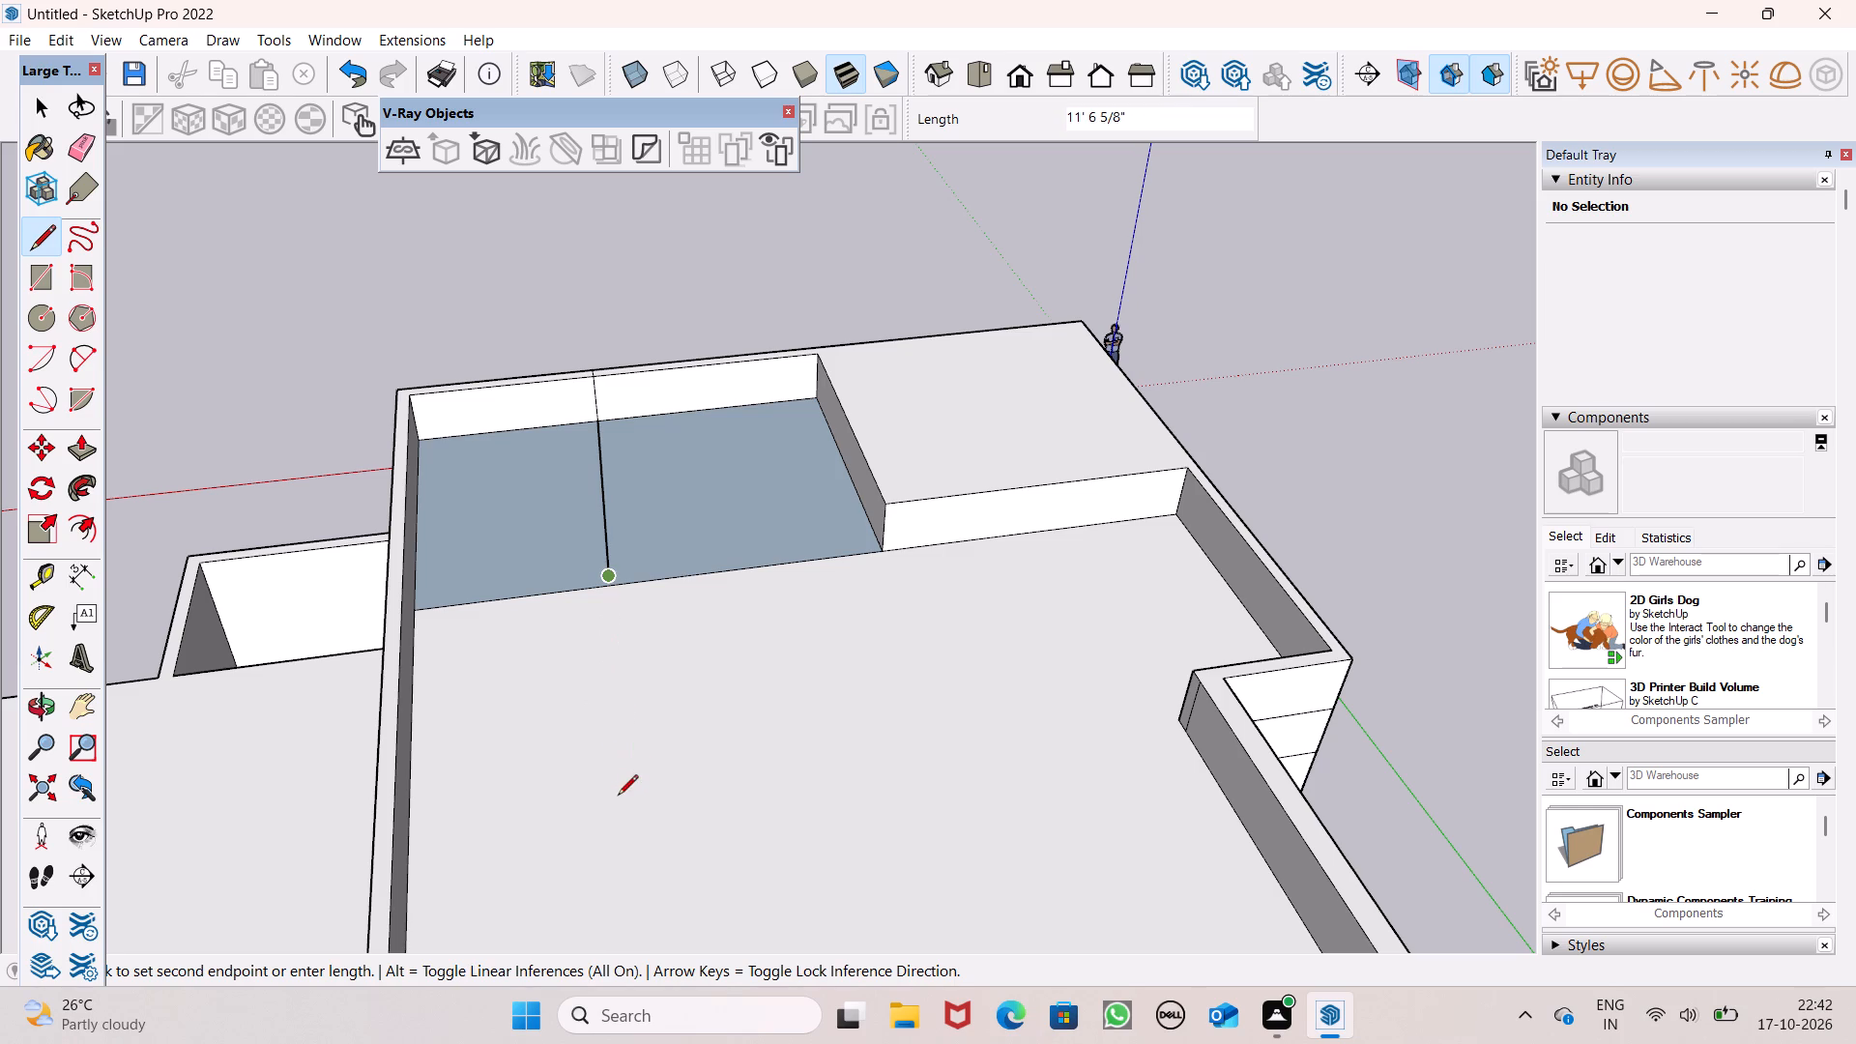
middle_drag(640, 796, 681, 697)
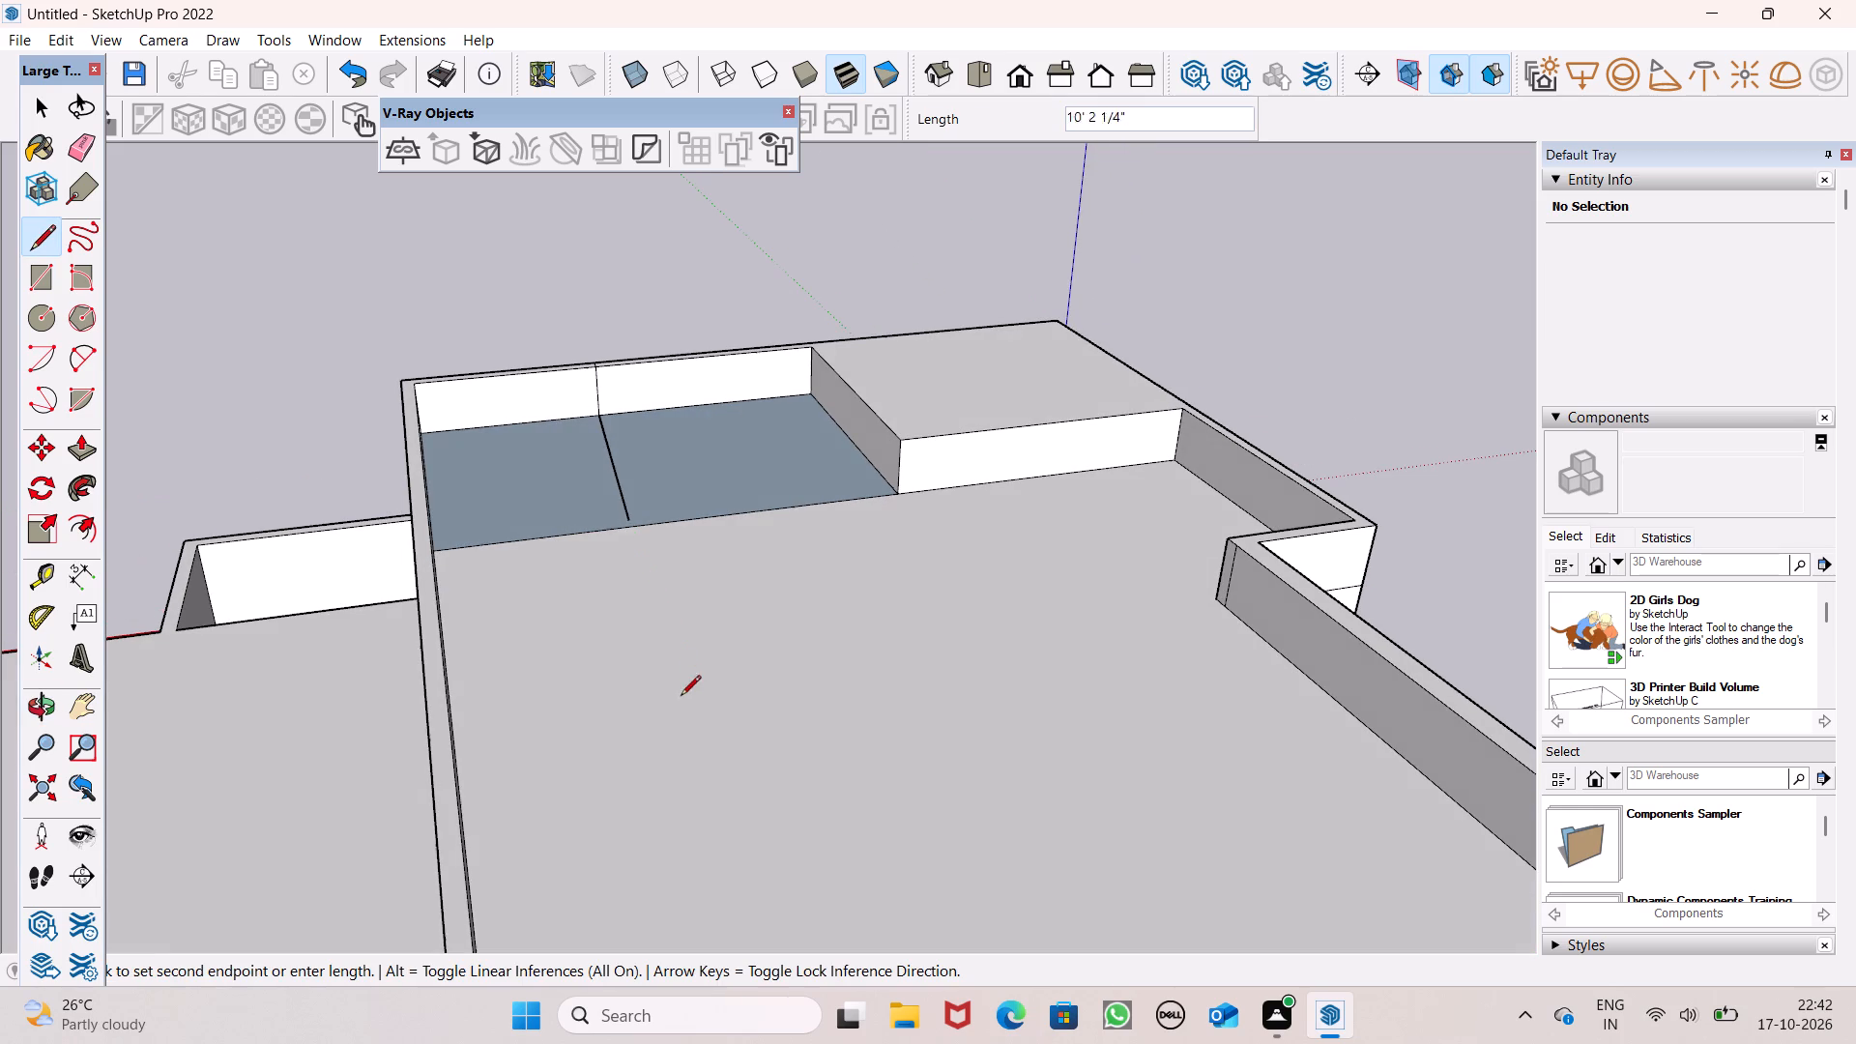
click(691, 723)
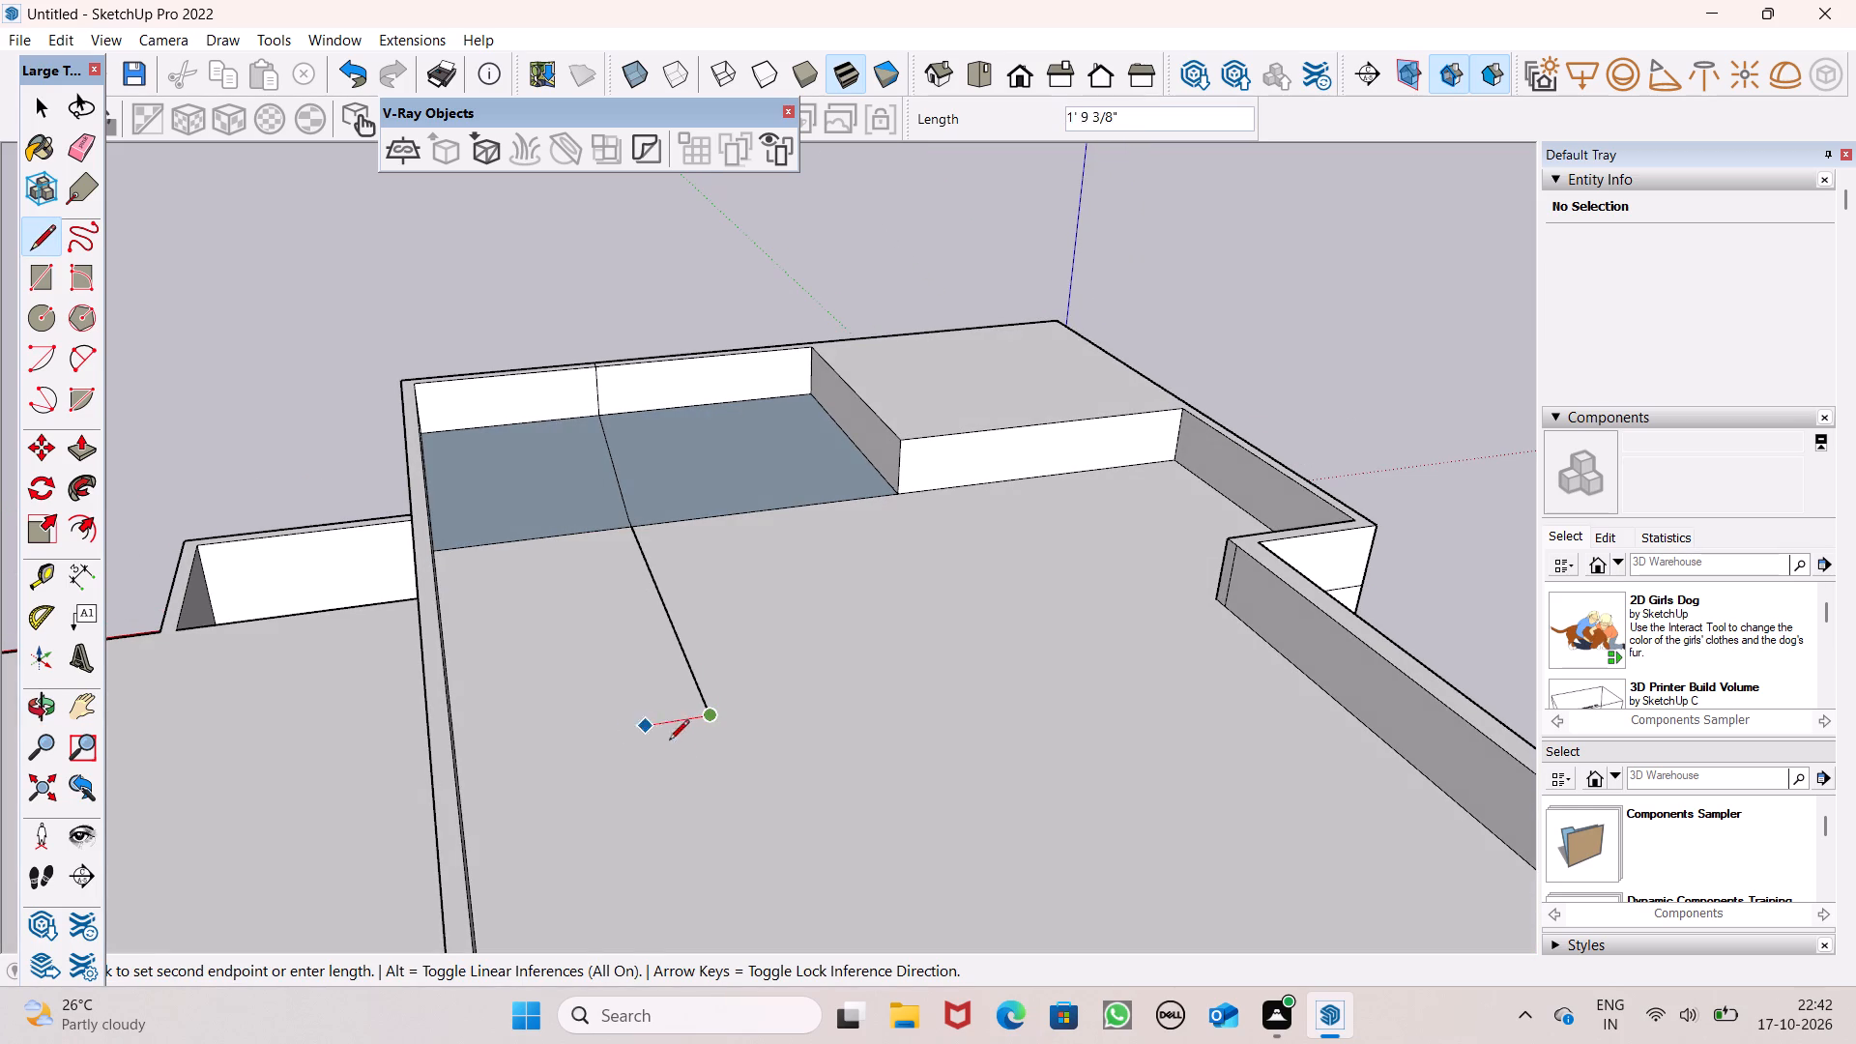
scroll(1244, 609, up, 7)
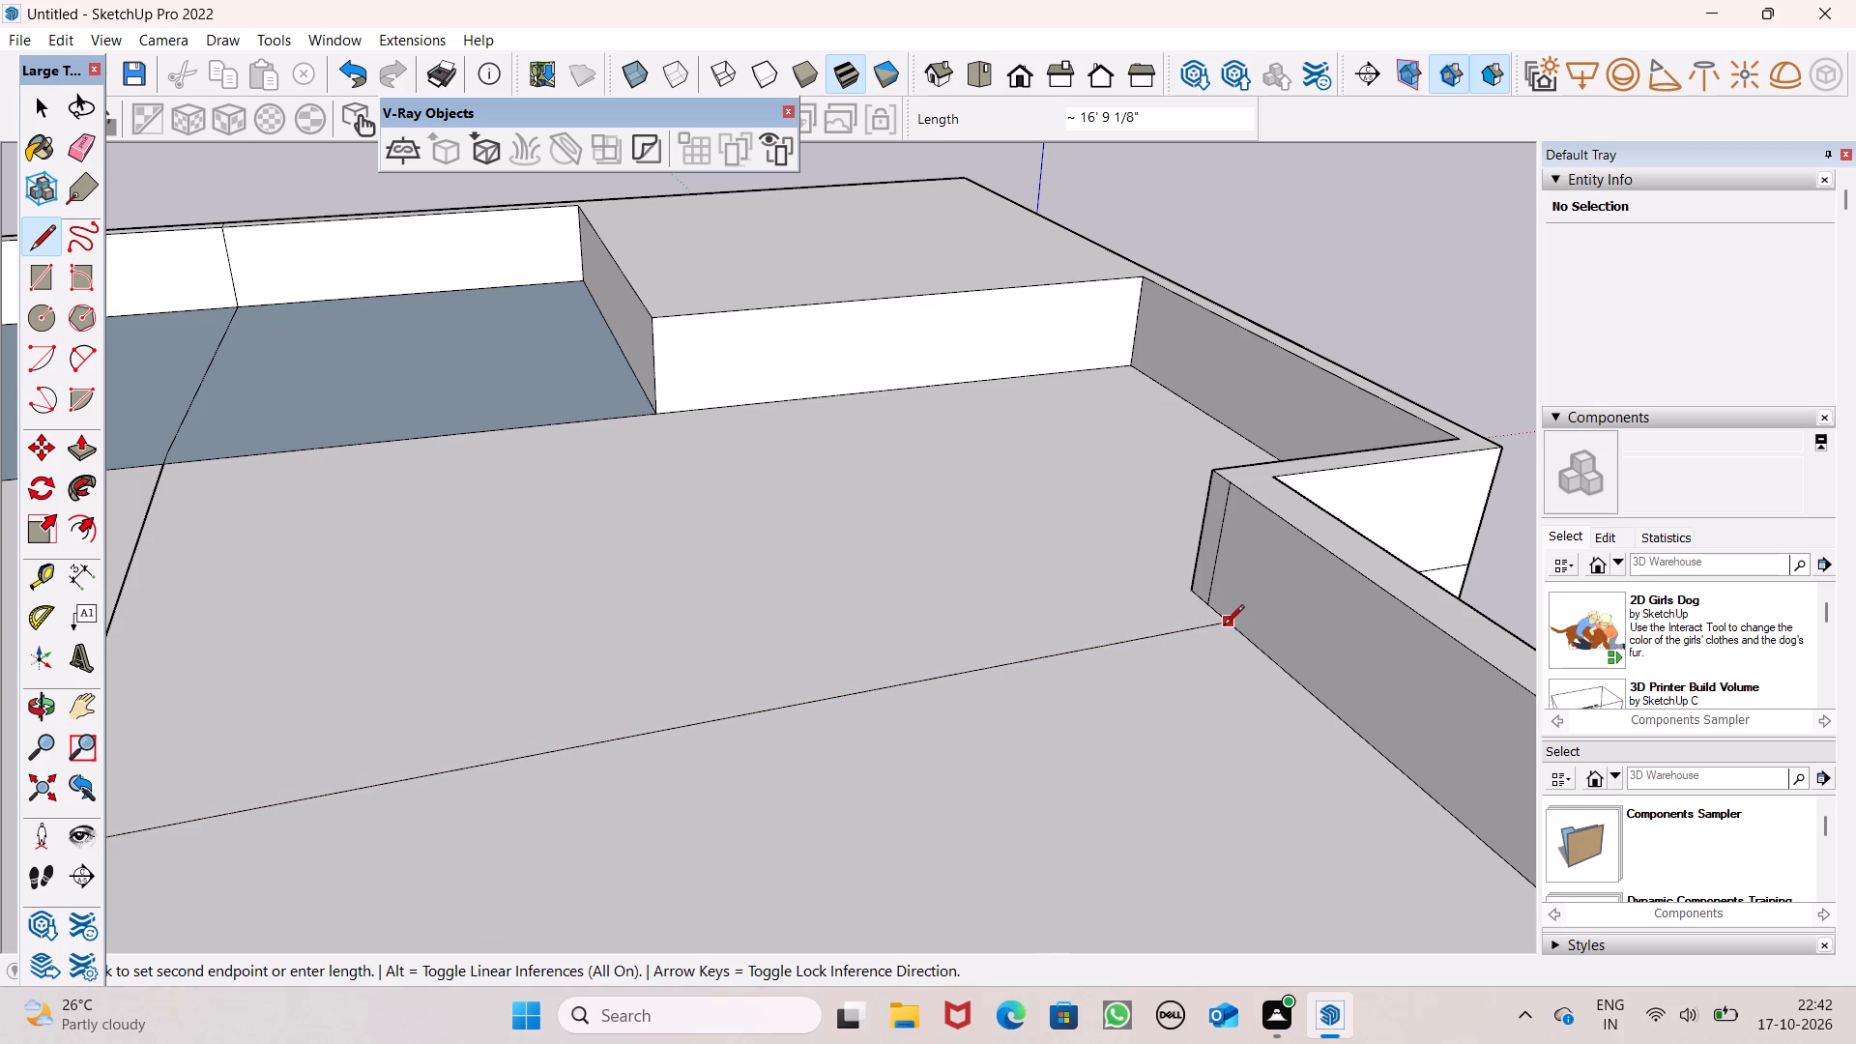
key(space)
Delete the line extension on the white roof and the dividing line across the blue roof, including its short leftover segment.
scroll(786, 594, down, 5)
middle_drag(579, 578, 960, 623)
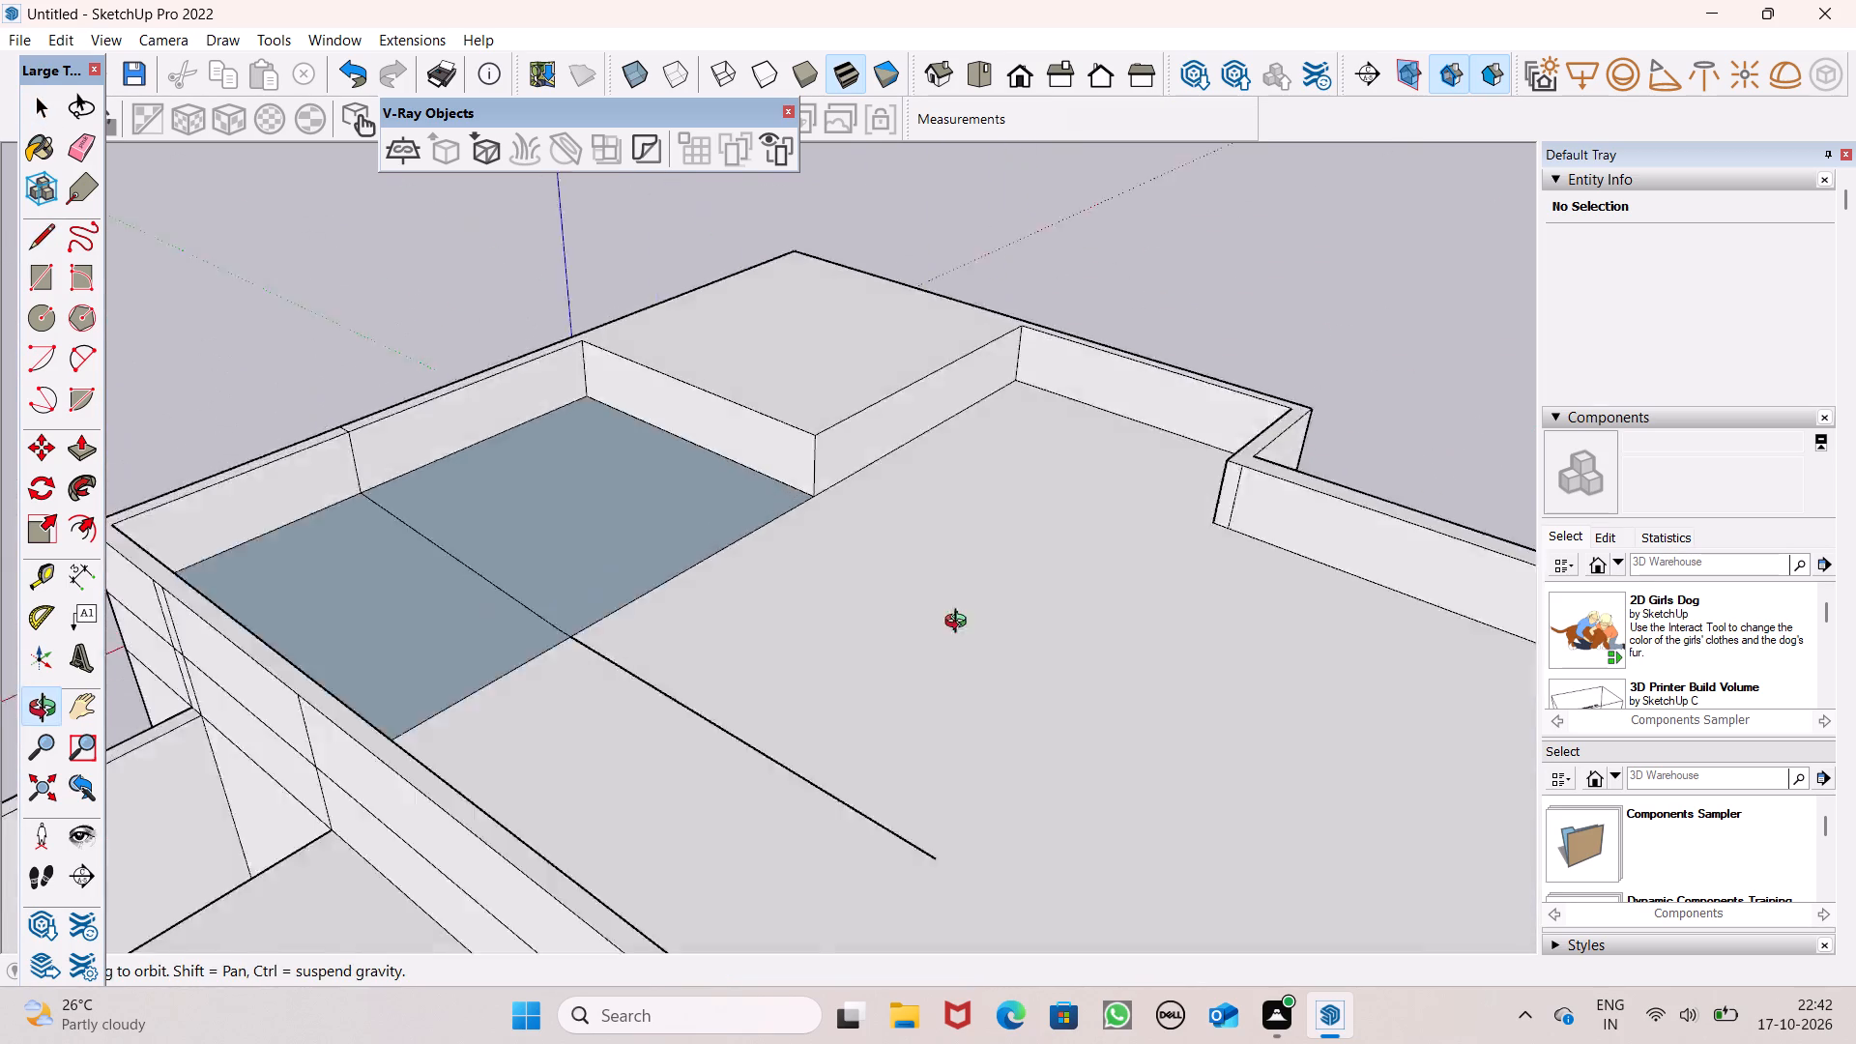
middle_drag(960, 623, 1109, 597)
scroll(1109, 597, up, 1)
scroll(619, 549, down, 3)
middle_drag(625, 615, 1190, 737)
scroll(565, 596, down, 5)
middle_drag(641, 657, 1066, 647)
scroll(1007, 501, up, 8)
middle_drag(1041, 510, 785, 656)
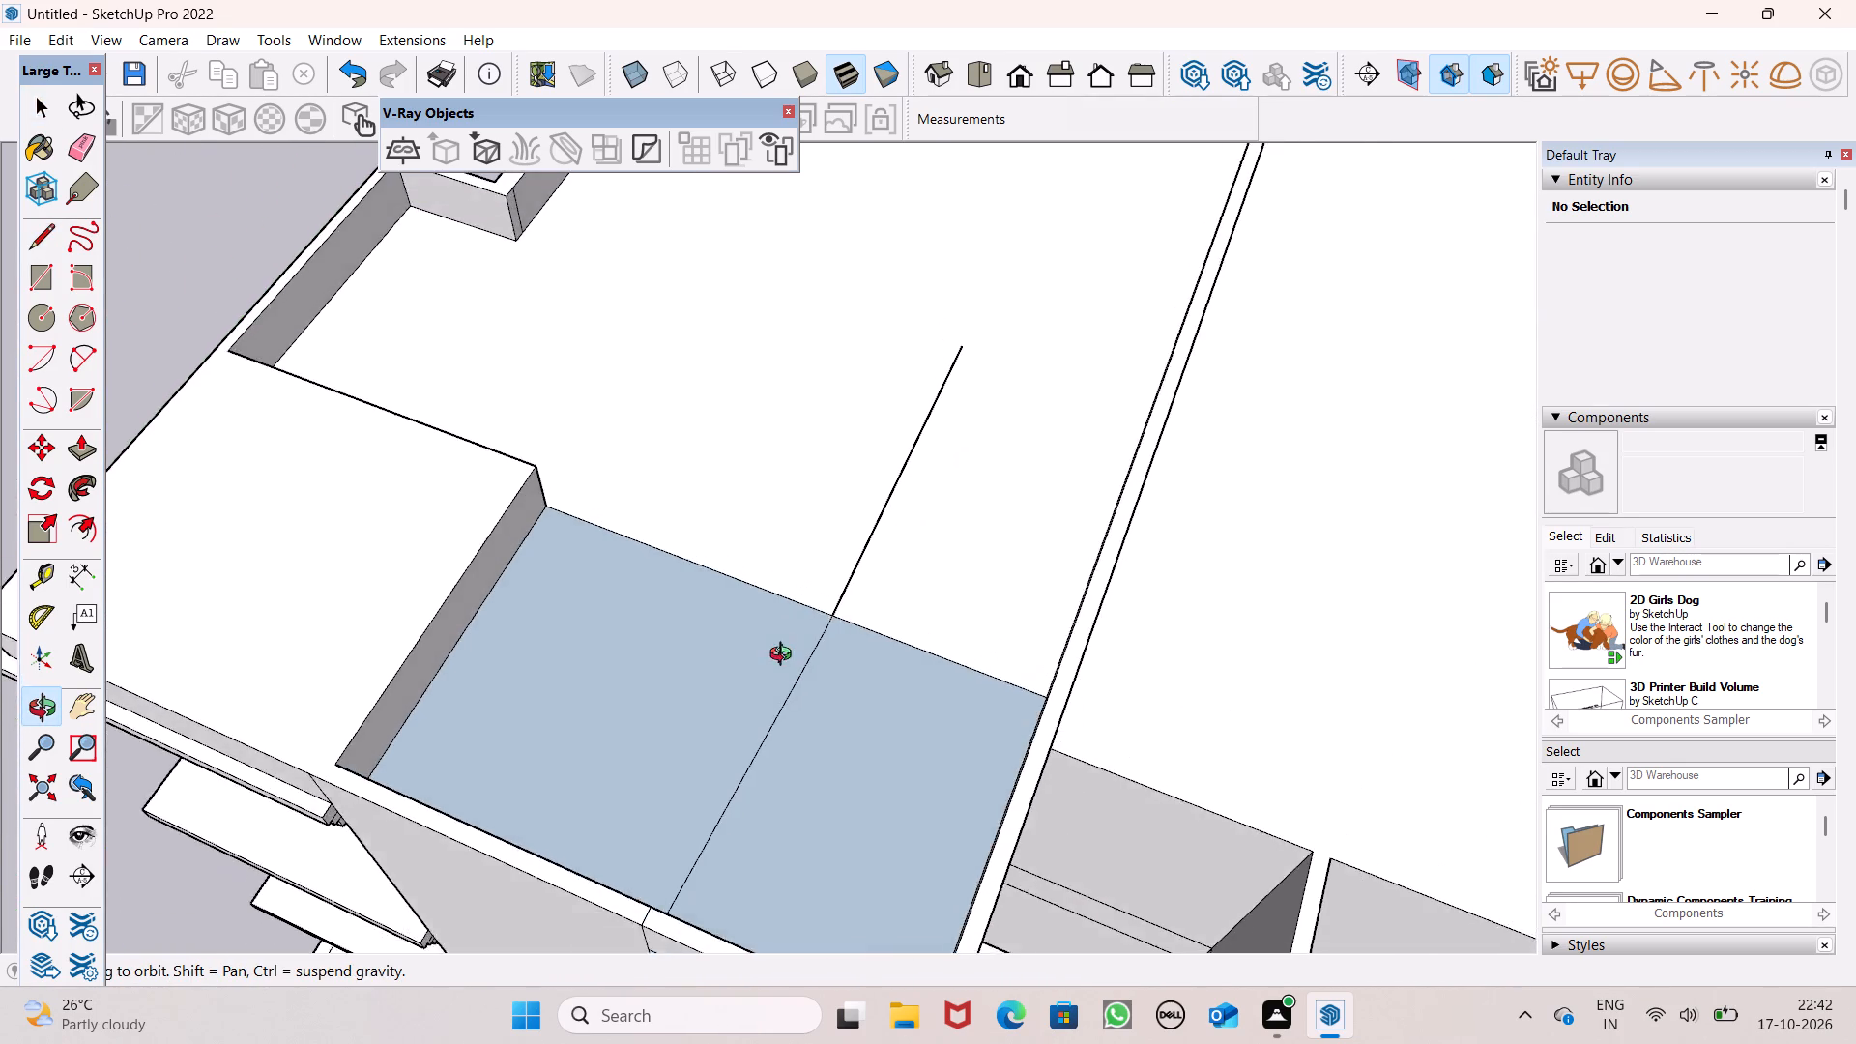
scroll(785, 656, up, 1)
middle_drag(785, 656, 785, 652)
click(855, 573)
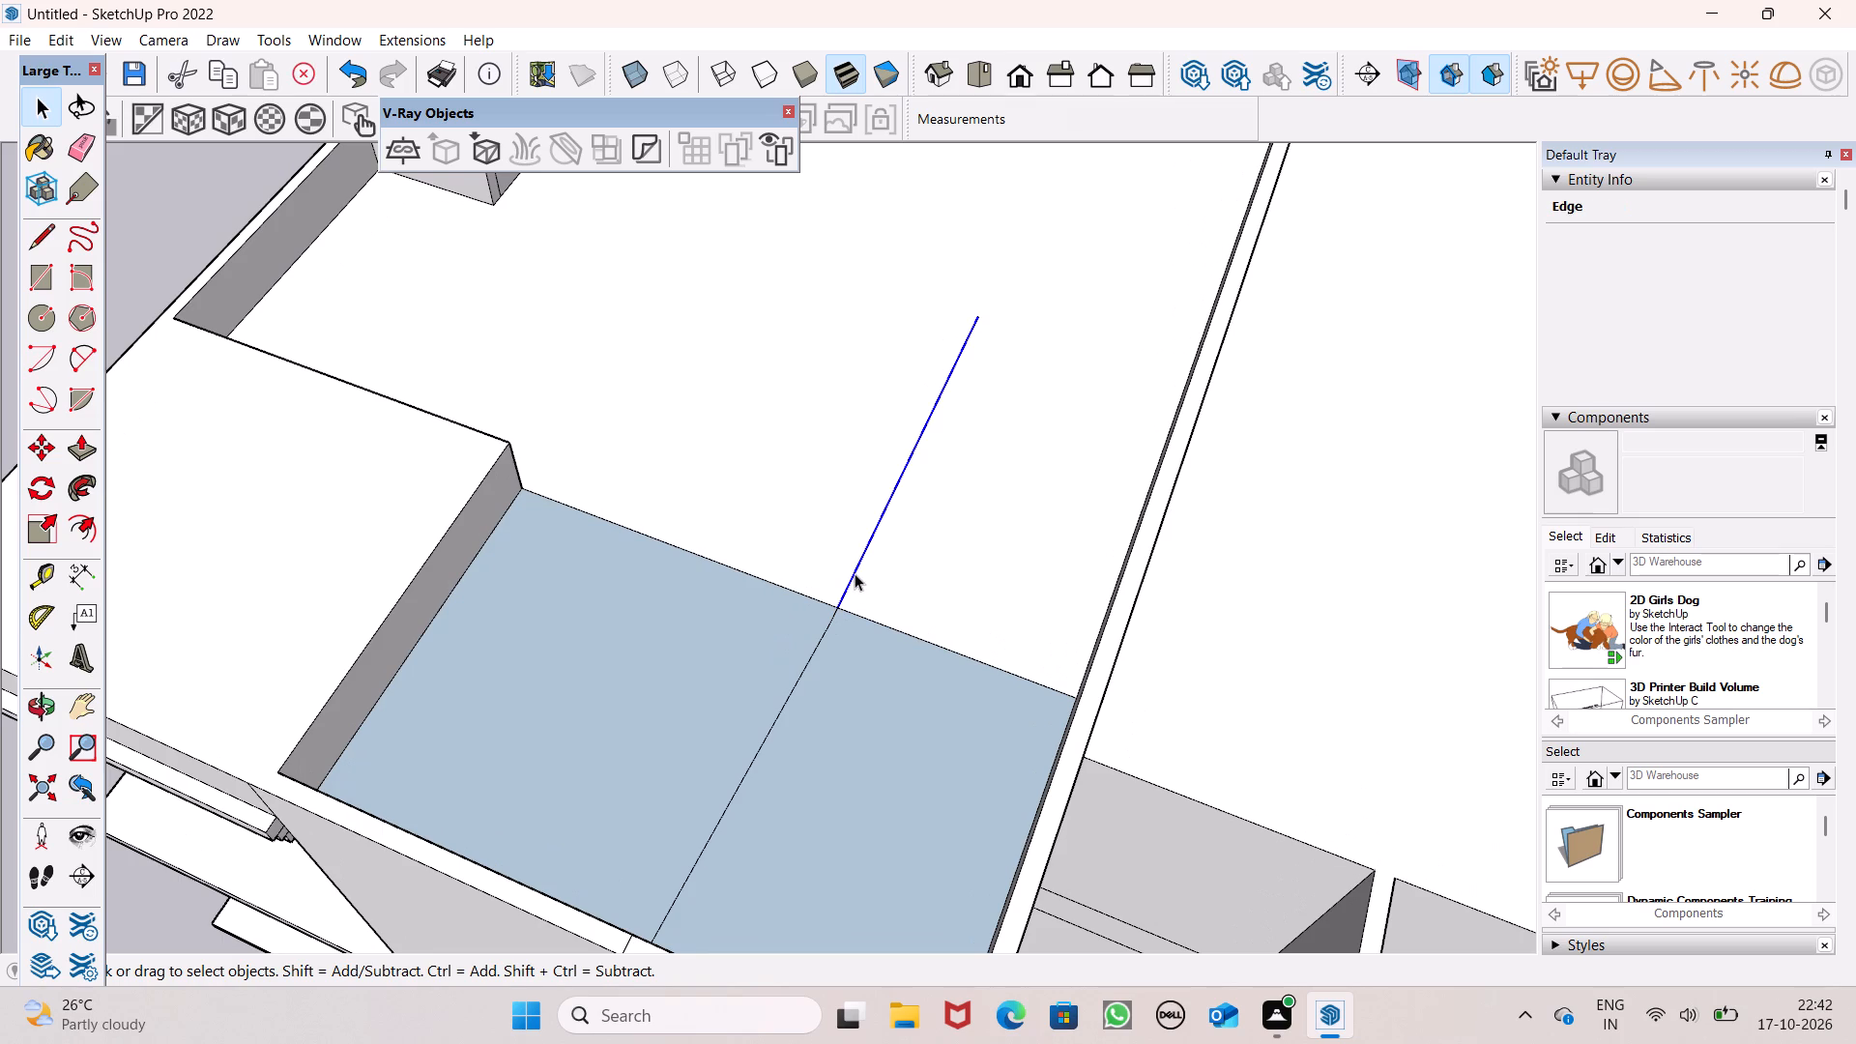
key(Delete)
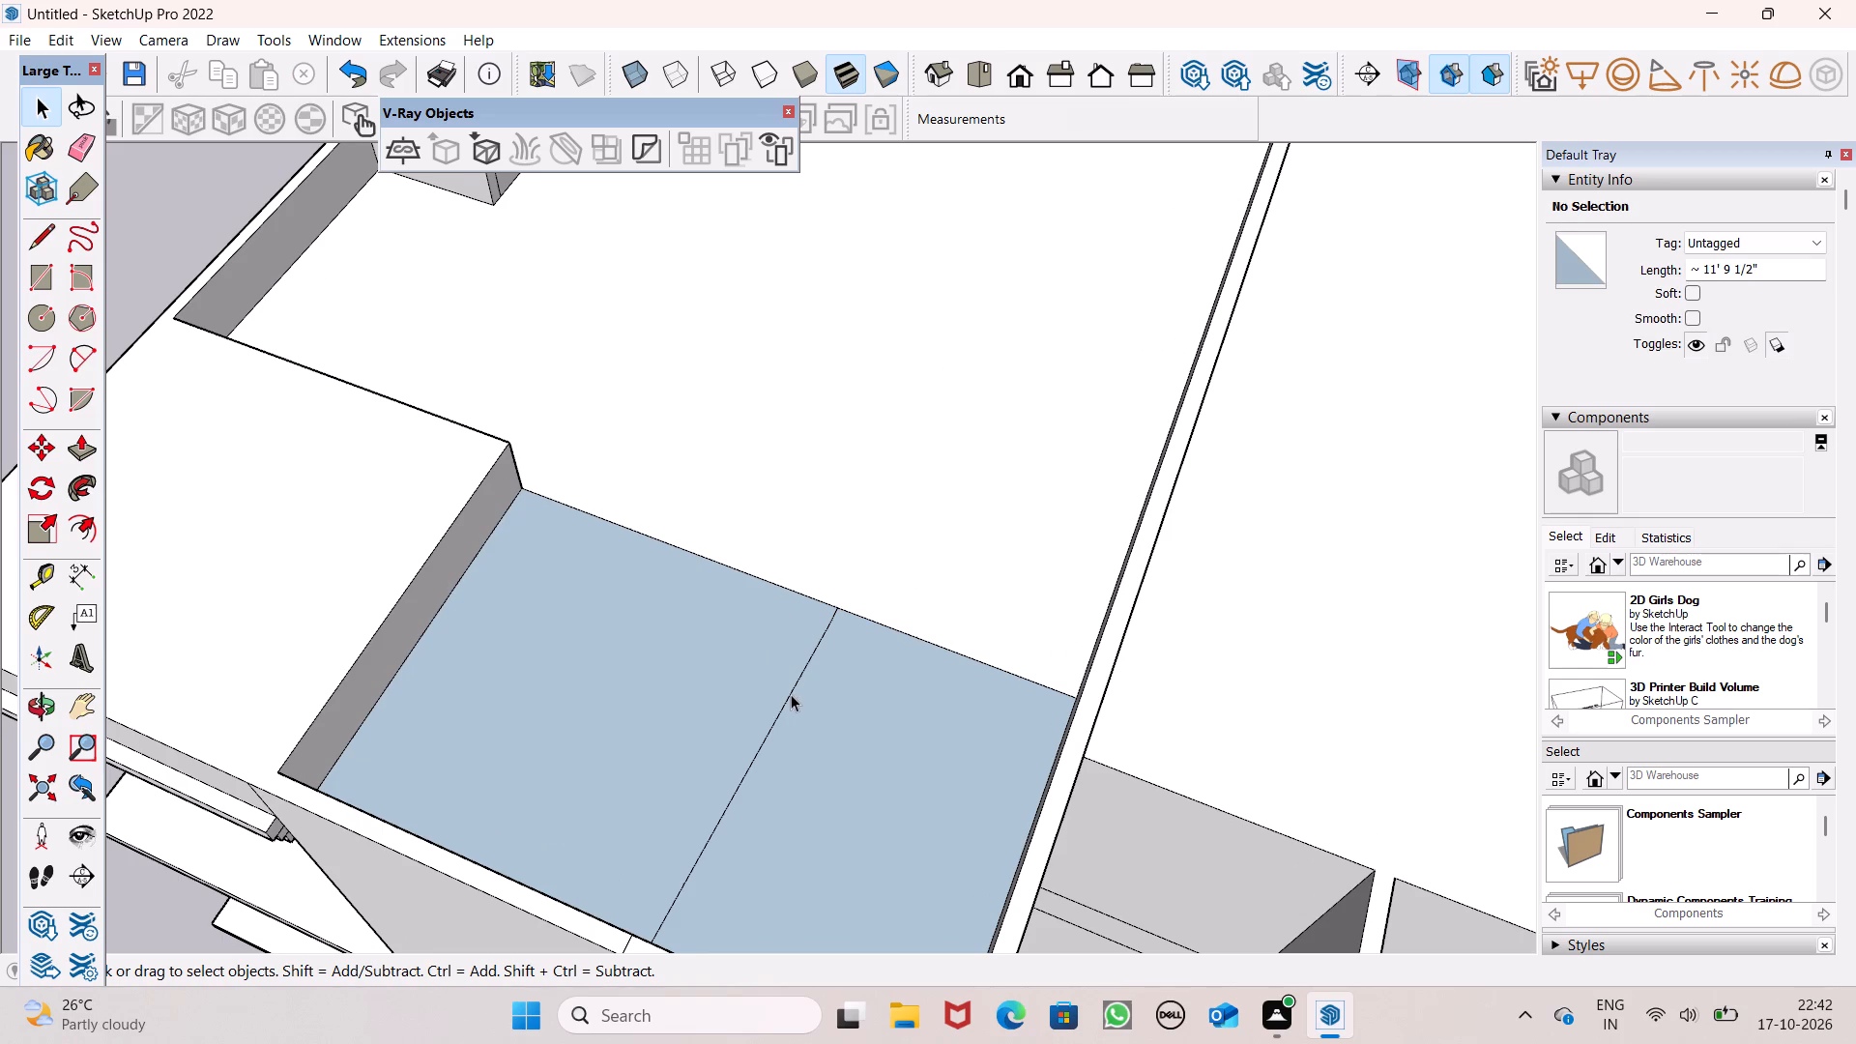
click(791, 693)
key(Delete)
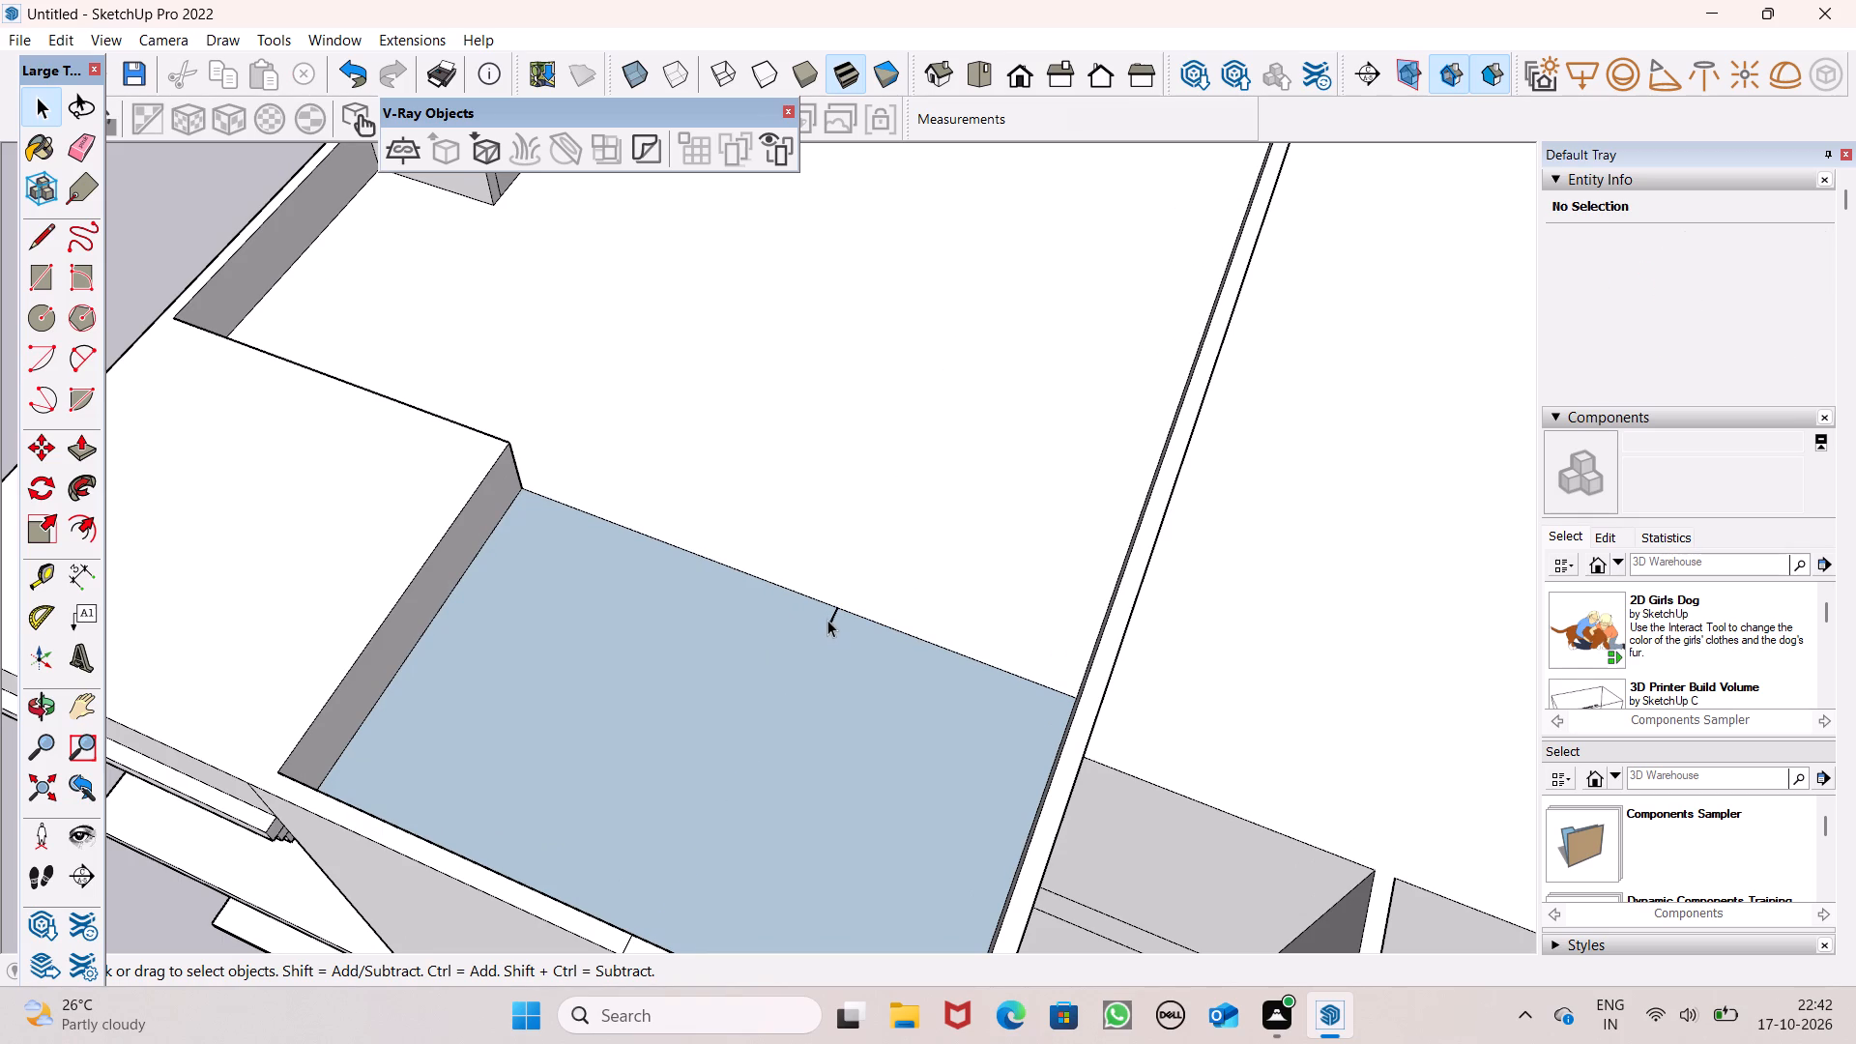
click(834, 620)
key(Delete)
Examine the undivided blue roof, the front wall lines and the stepped parapet from eye level and from above.
scroll(893, 566, down, 4)
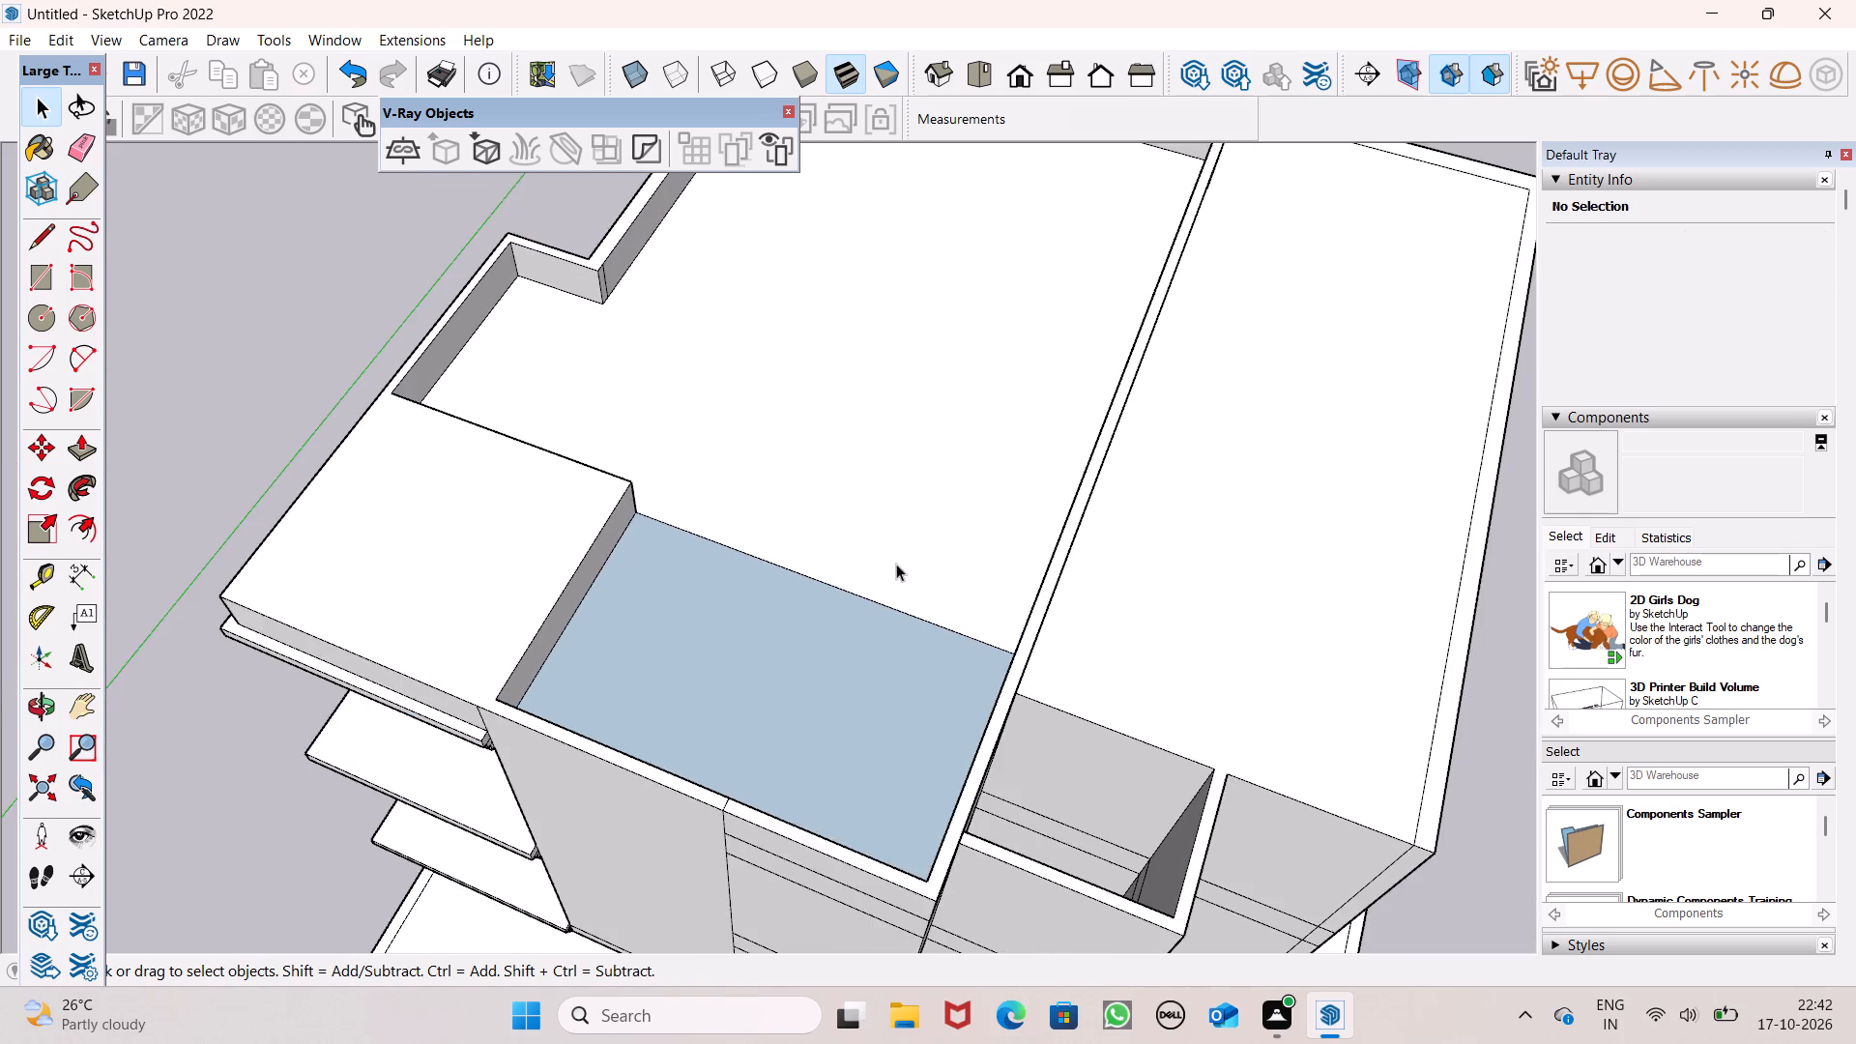
middle_drag(908, 607, 943, 373)
scroll(943, 373, up, 1)
middle_drag(726, 619, 809, 493)
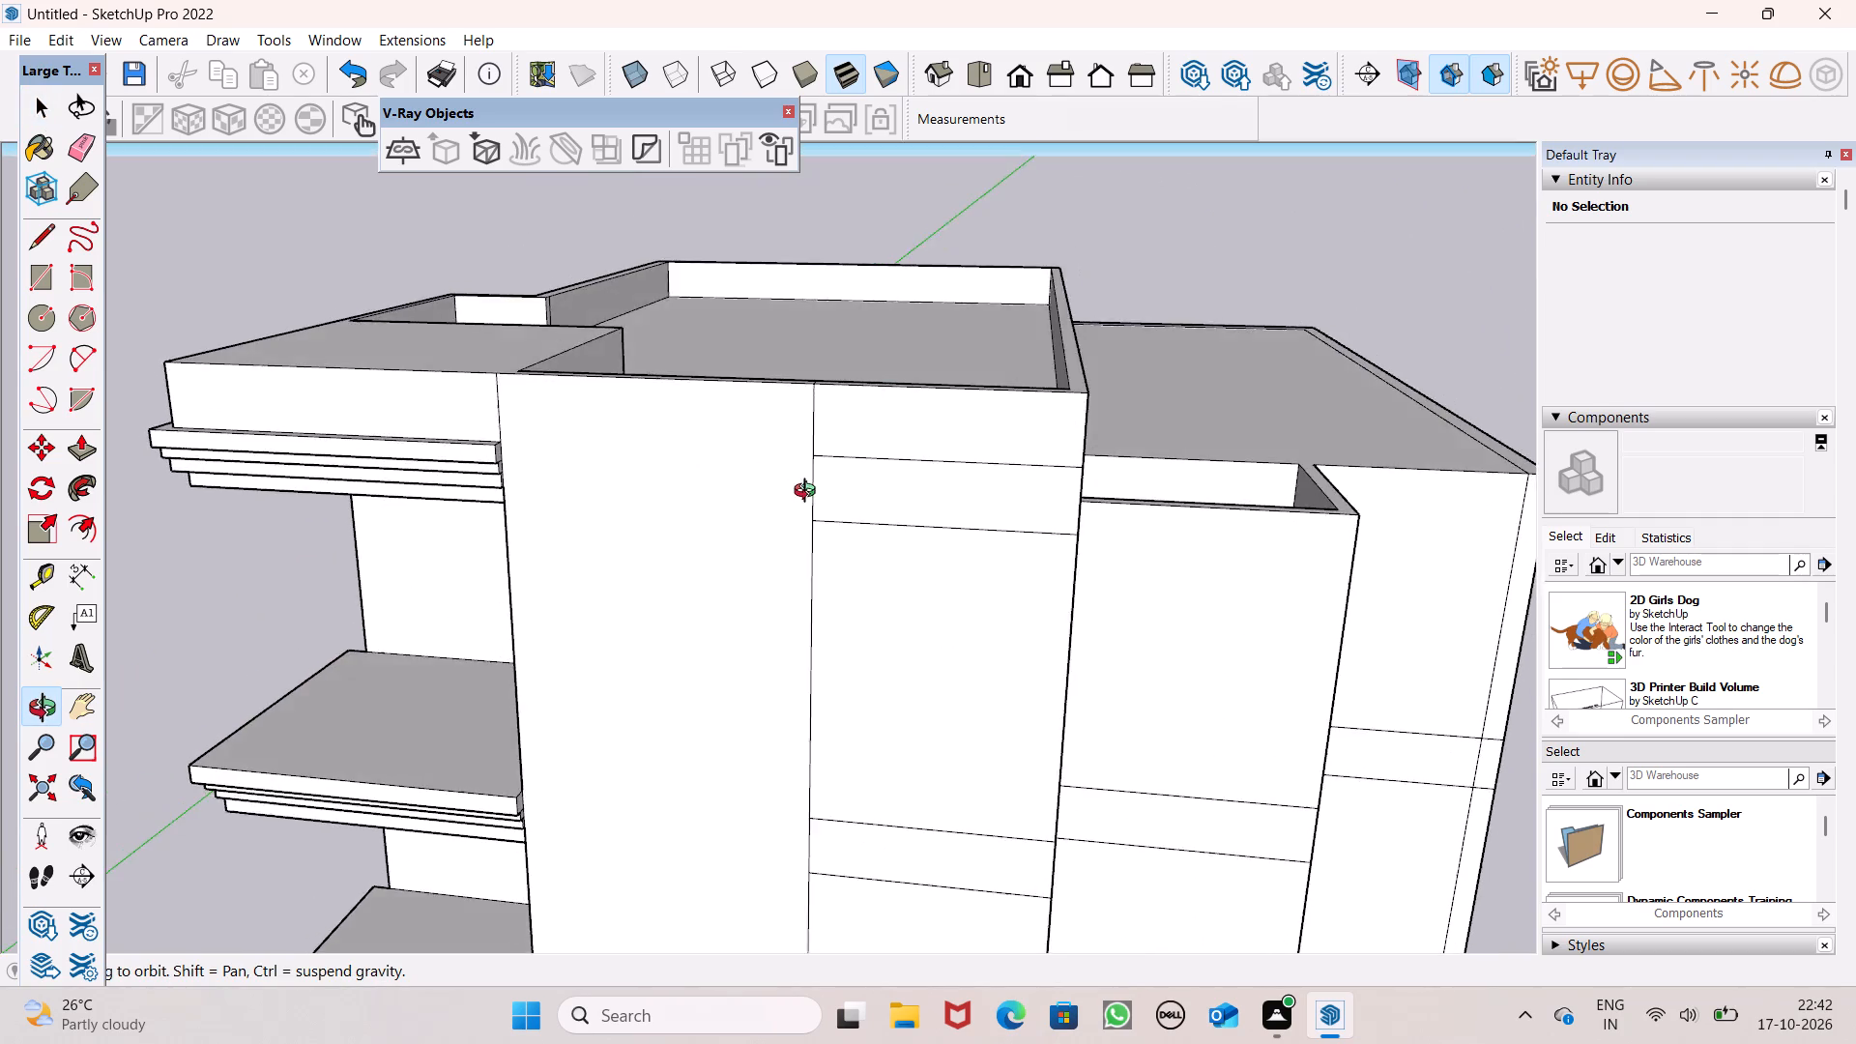
middle_drag(809, 493, 125, 727)
scroll(967, 599, down, 2)
middle_drag(1157, 617, 283, 804)
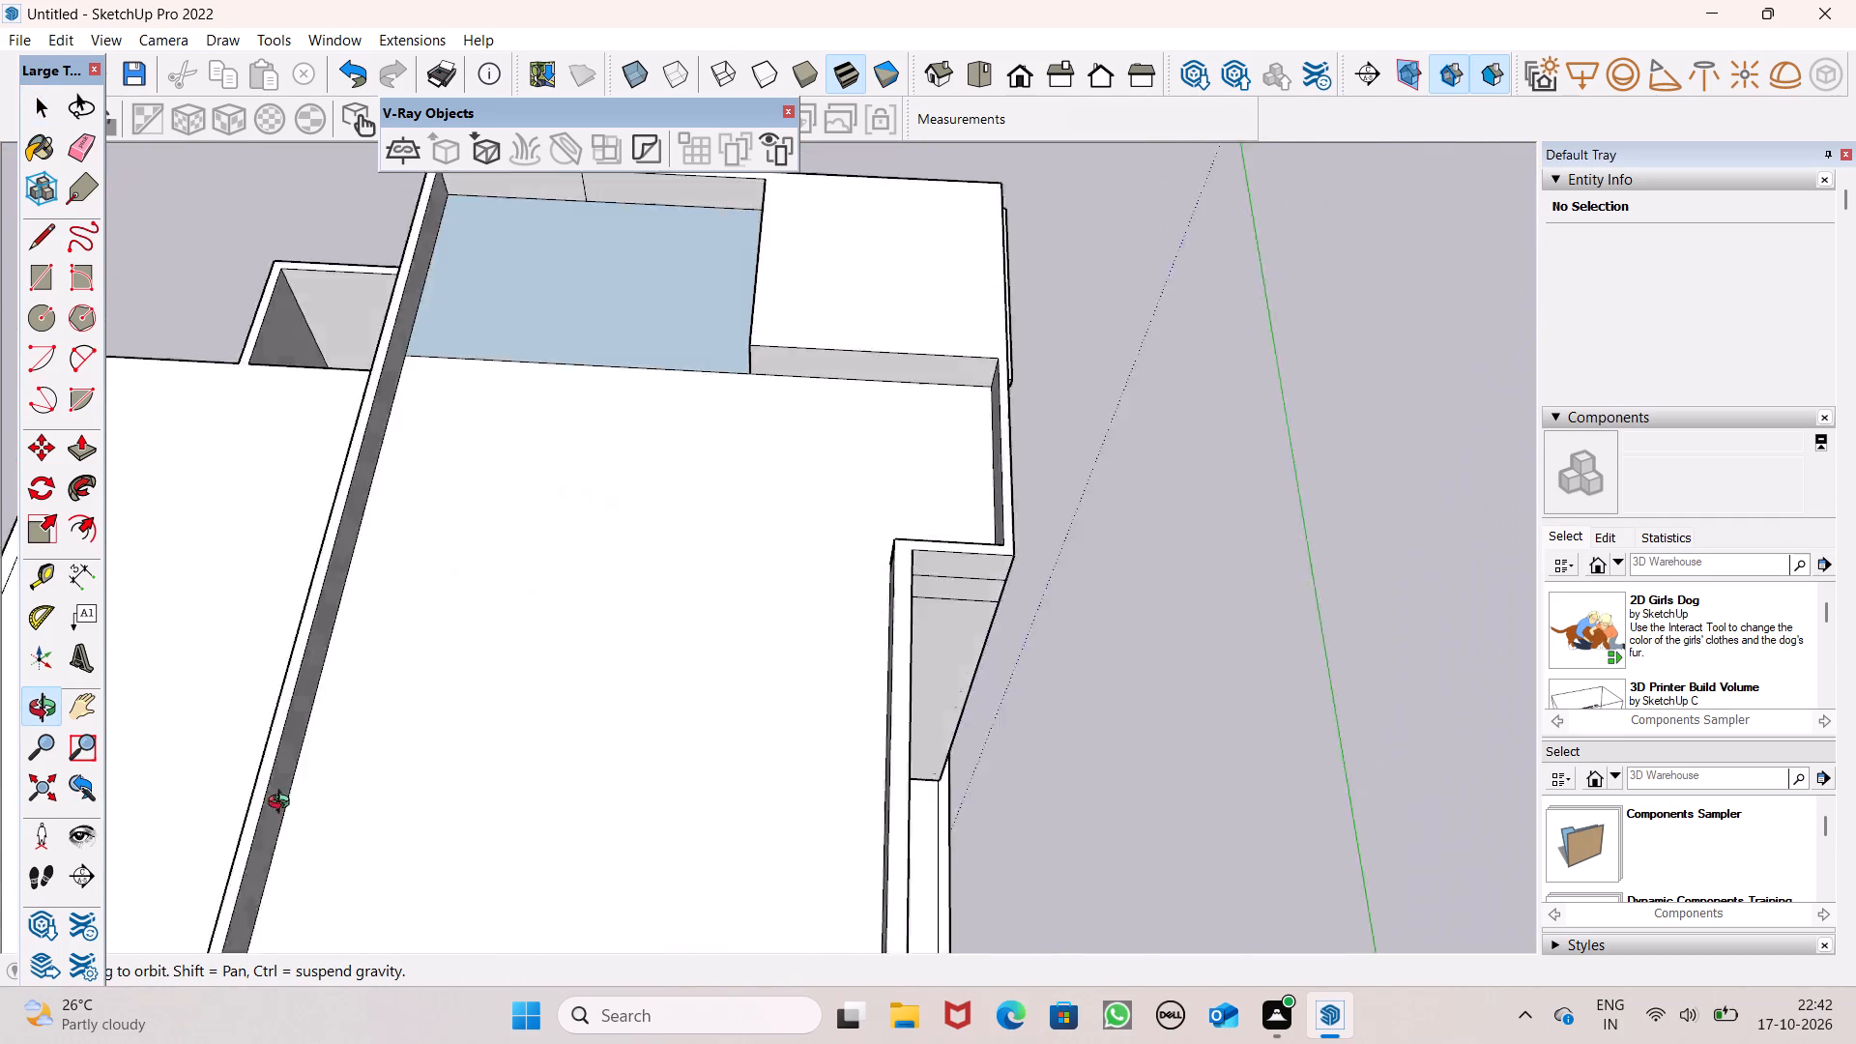
middle_drag(283, 804, 300, 615)
scroll(594, 318, up, 3)
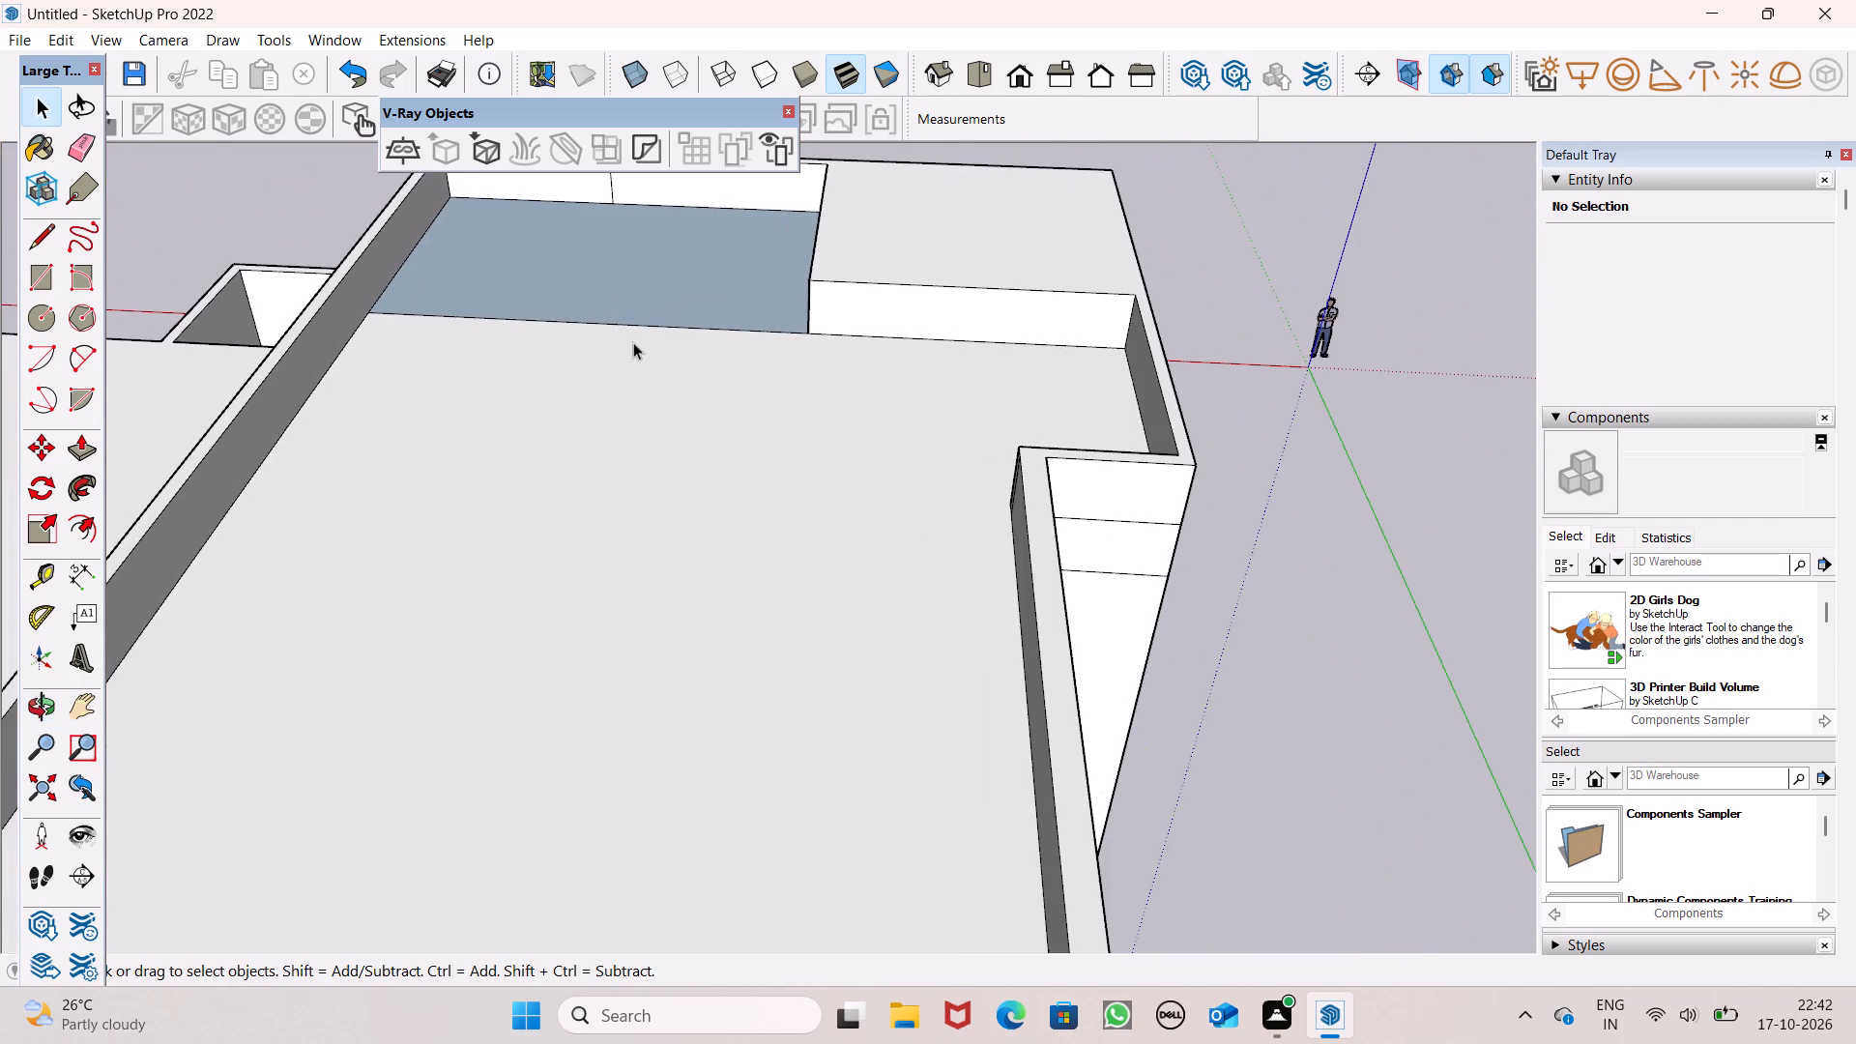
scroll(626, 481, down, 2)
middle_drag(665, 372, 705, 298)
scroll(601, 264, up, 4)
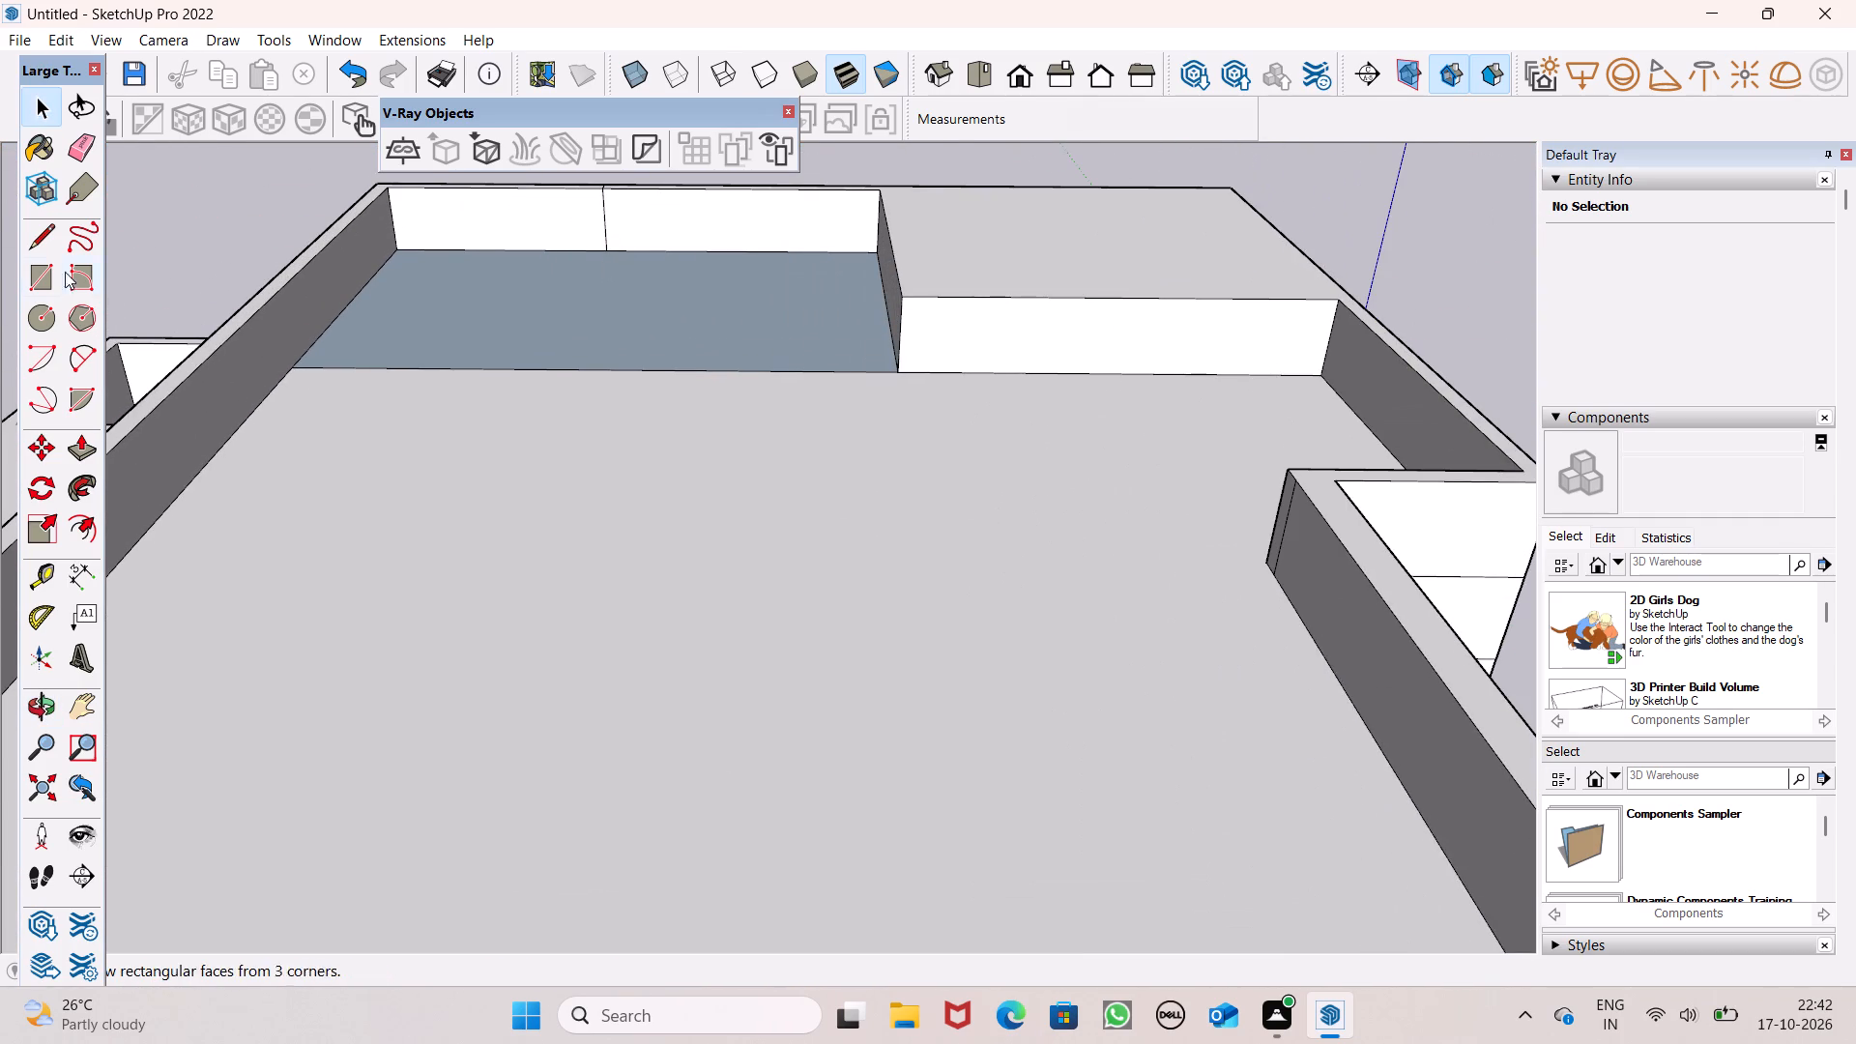
Draw a line from the parapet return's inner base corner across the roof, turning about 21' 1 1/4" to the base of the front parapet's vertical line.
click(33, 238)
scroll(410, 287, down, 2)
middle_drag(602, 440, 711, 501)
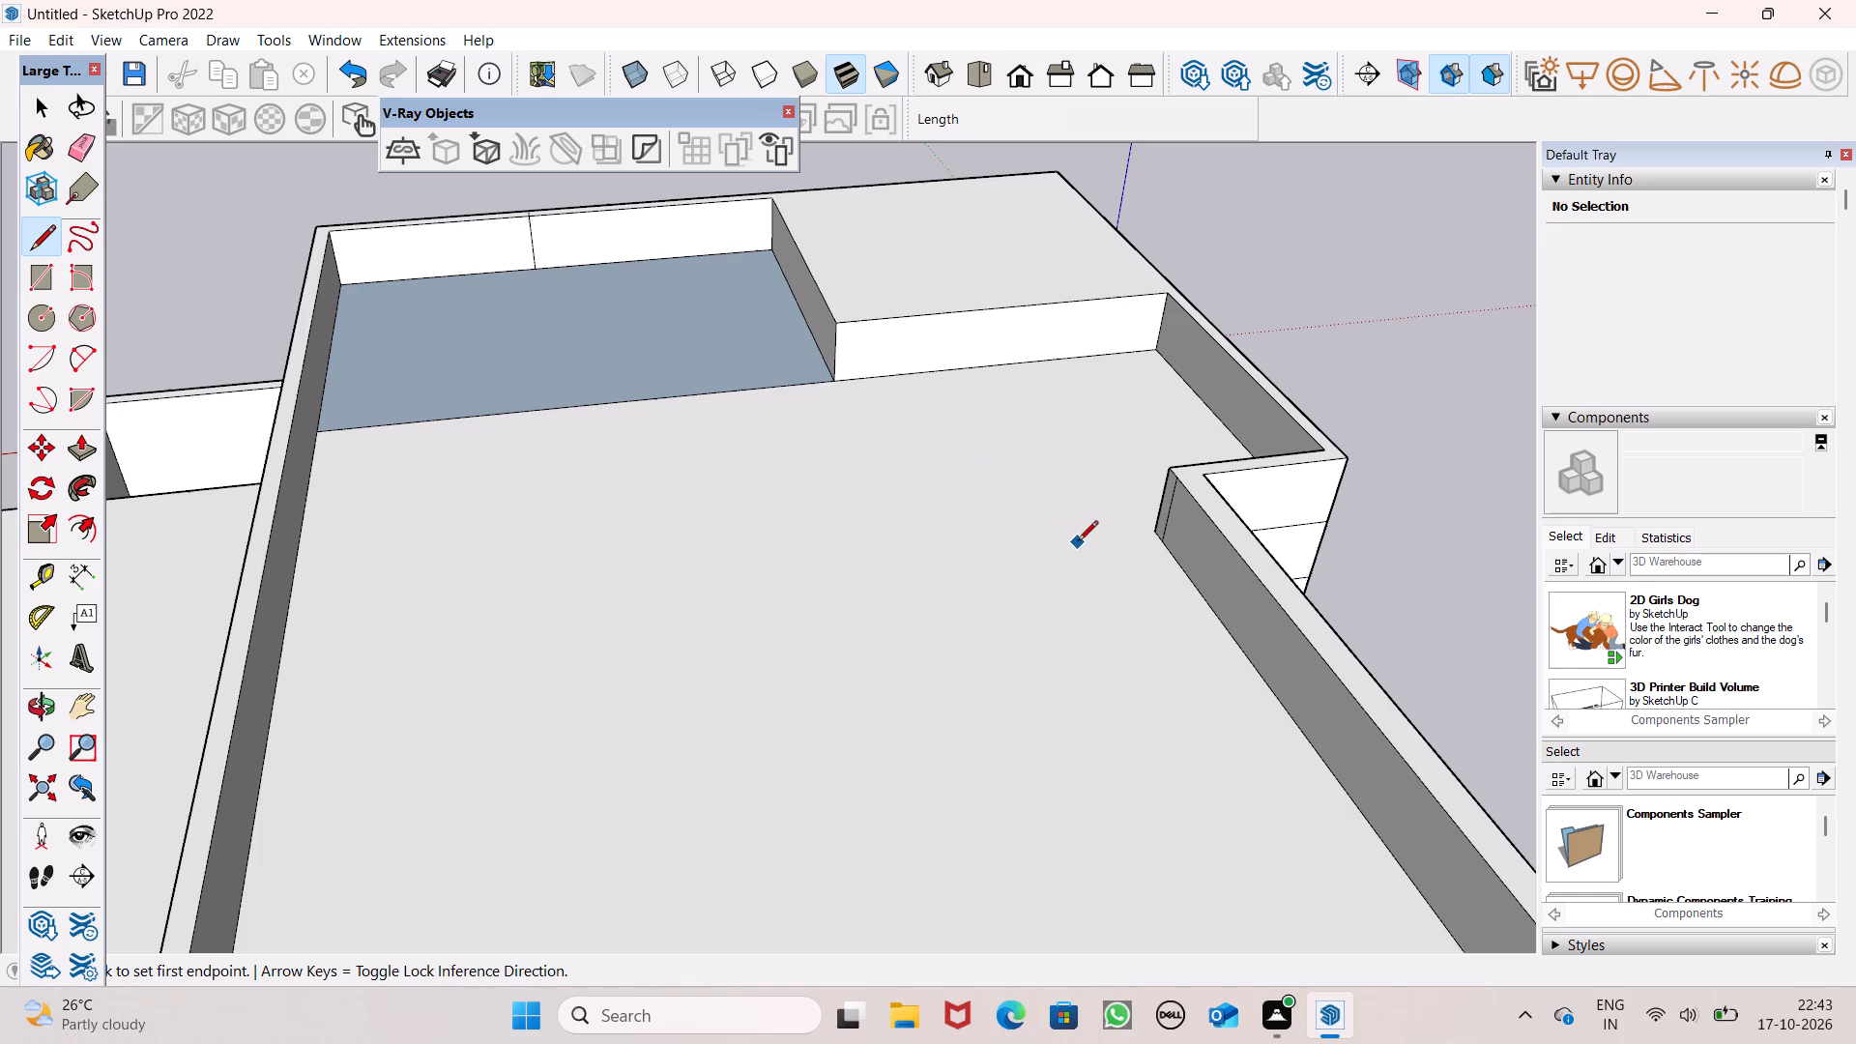
click(1166, 537)
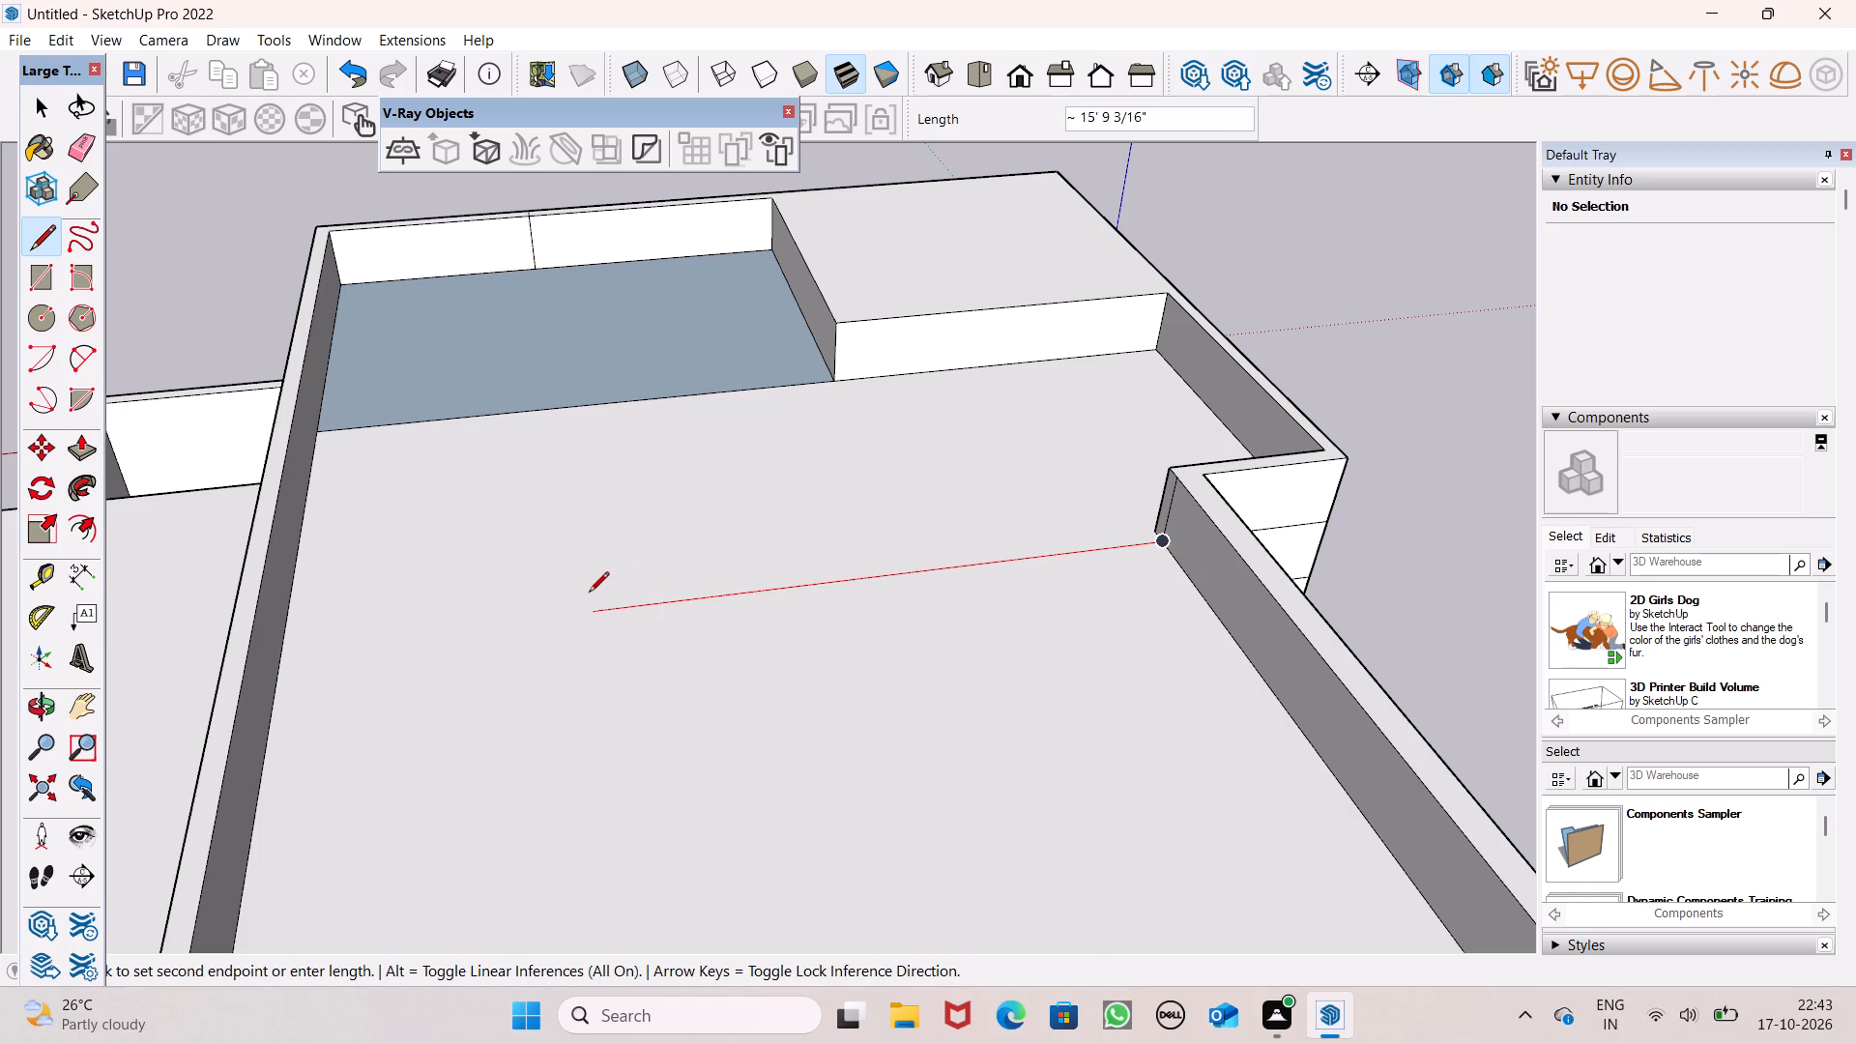
click(564, 595)
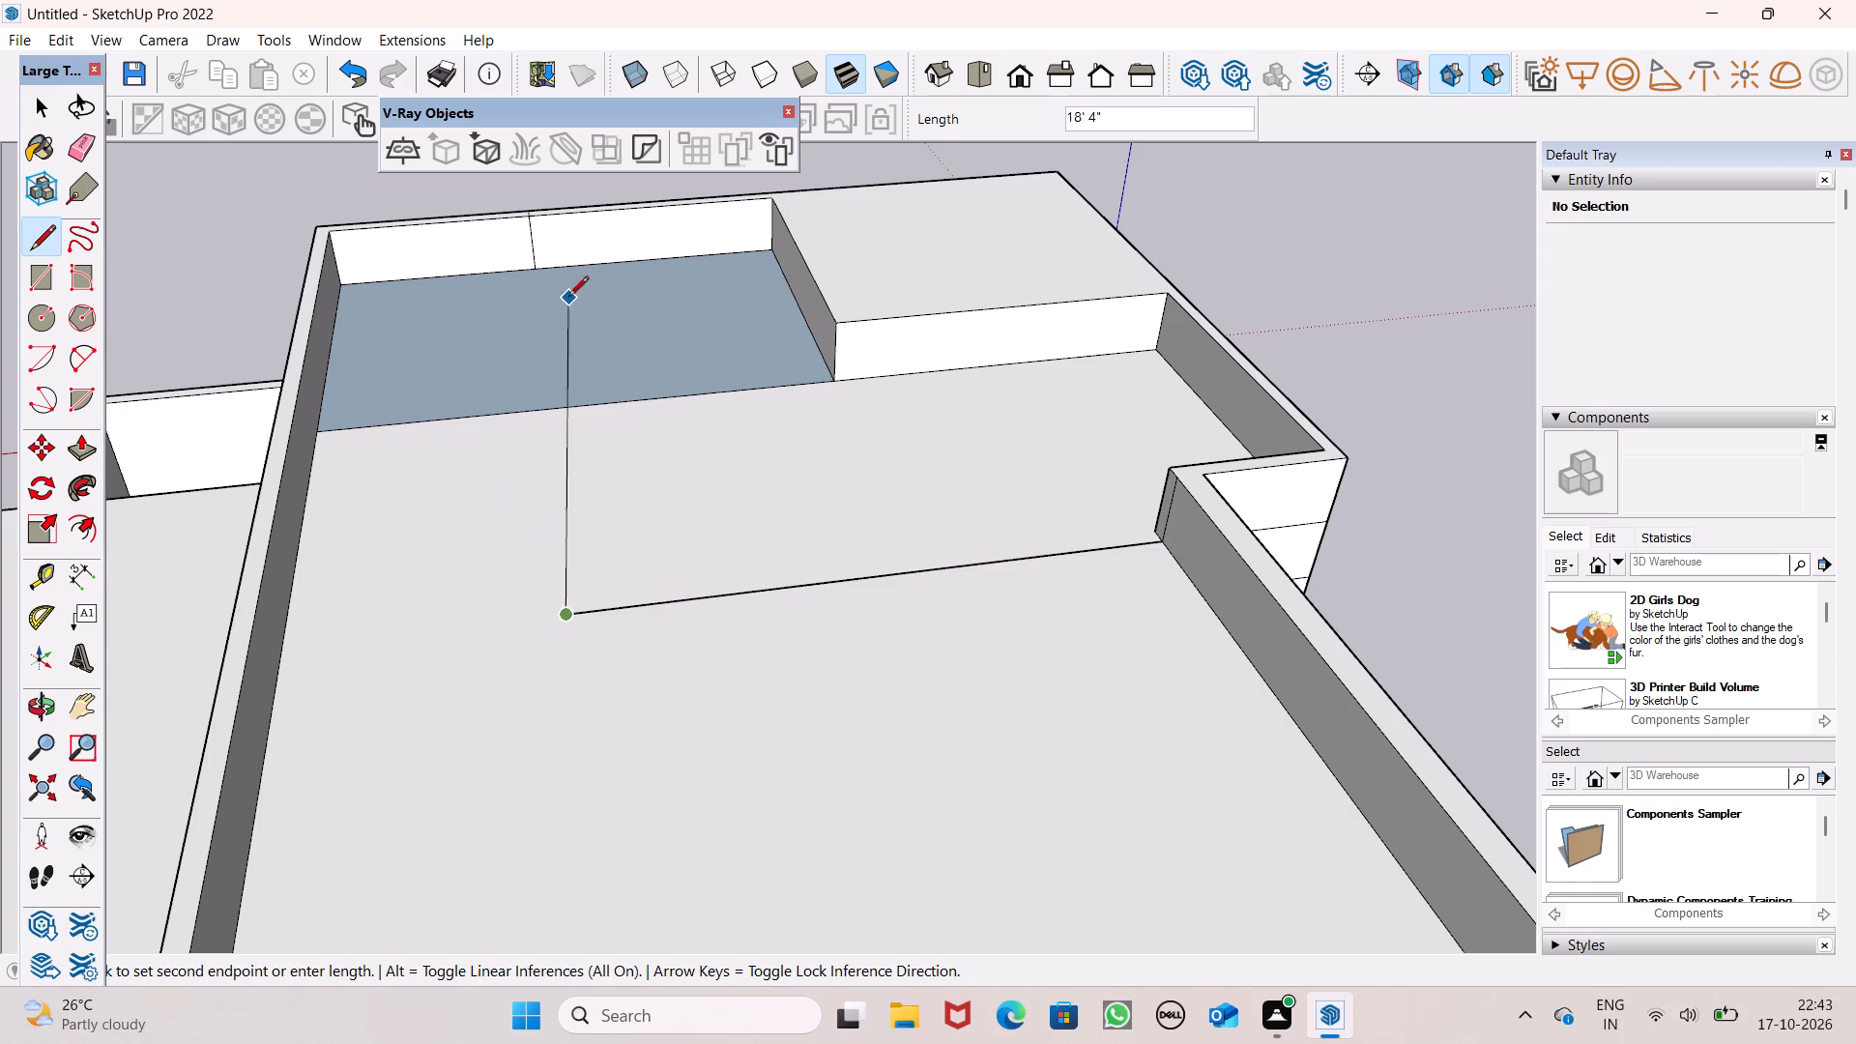
click(536, 273)
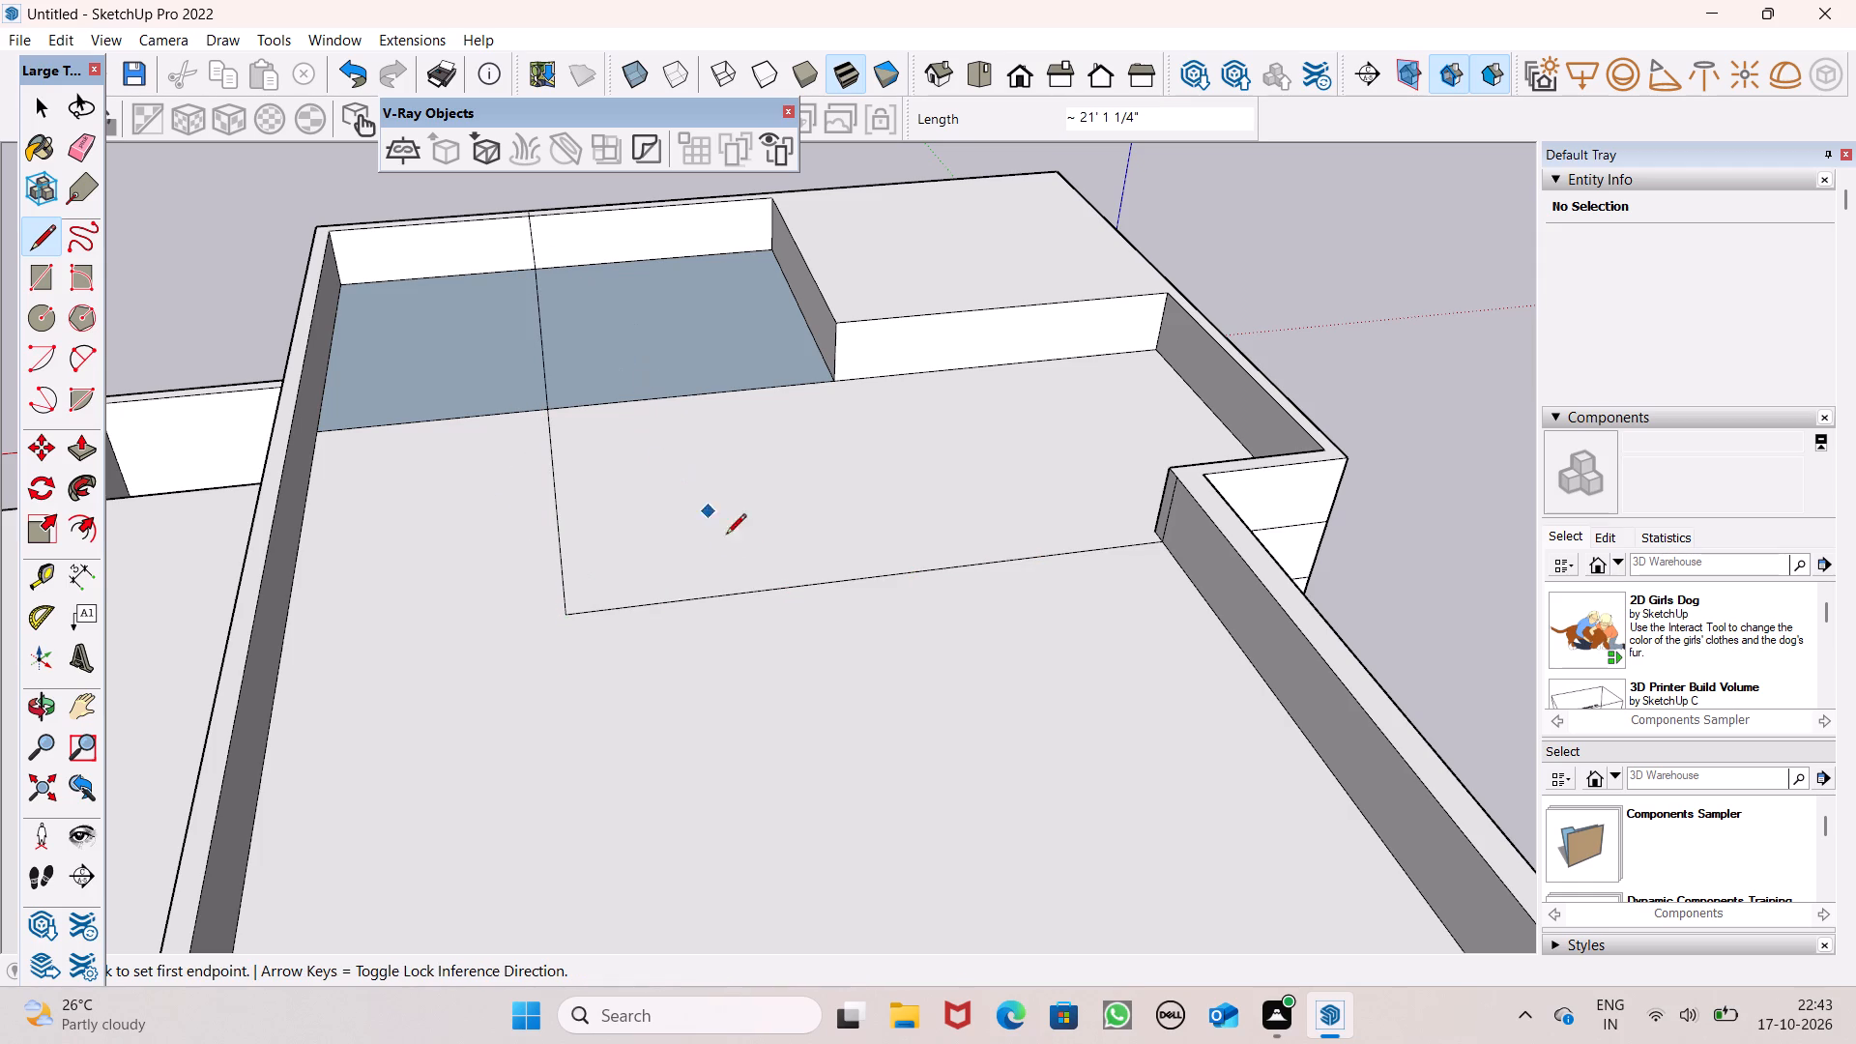
key(space)
Push/Pull the outlined white roof face and the adjoining blue face up 2' 1 11/16", level with the corner roof block.
scroll(759, 590, down, 3)
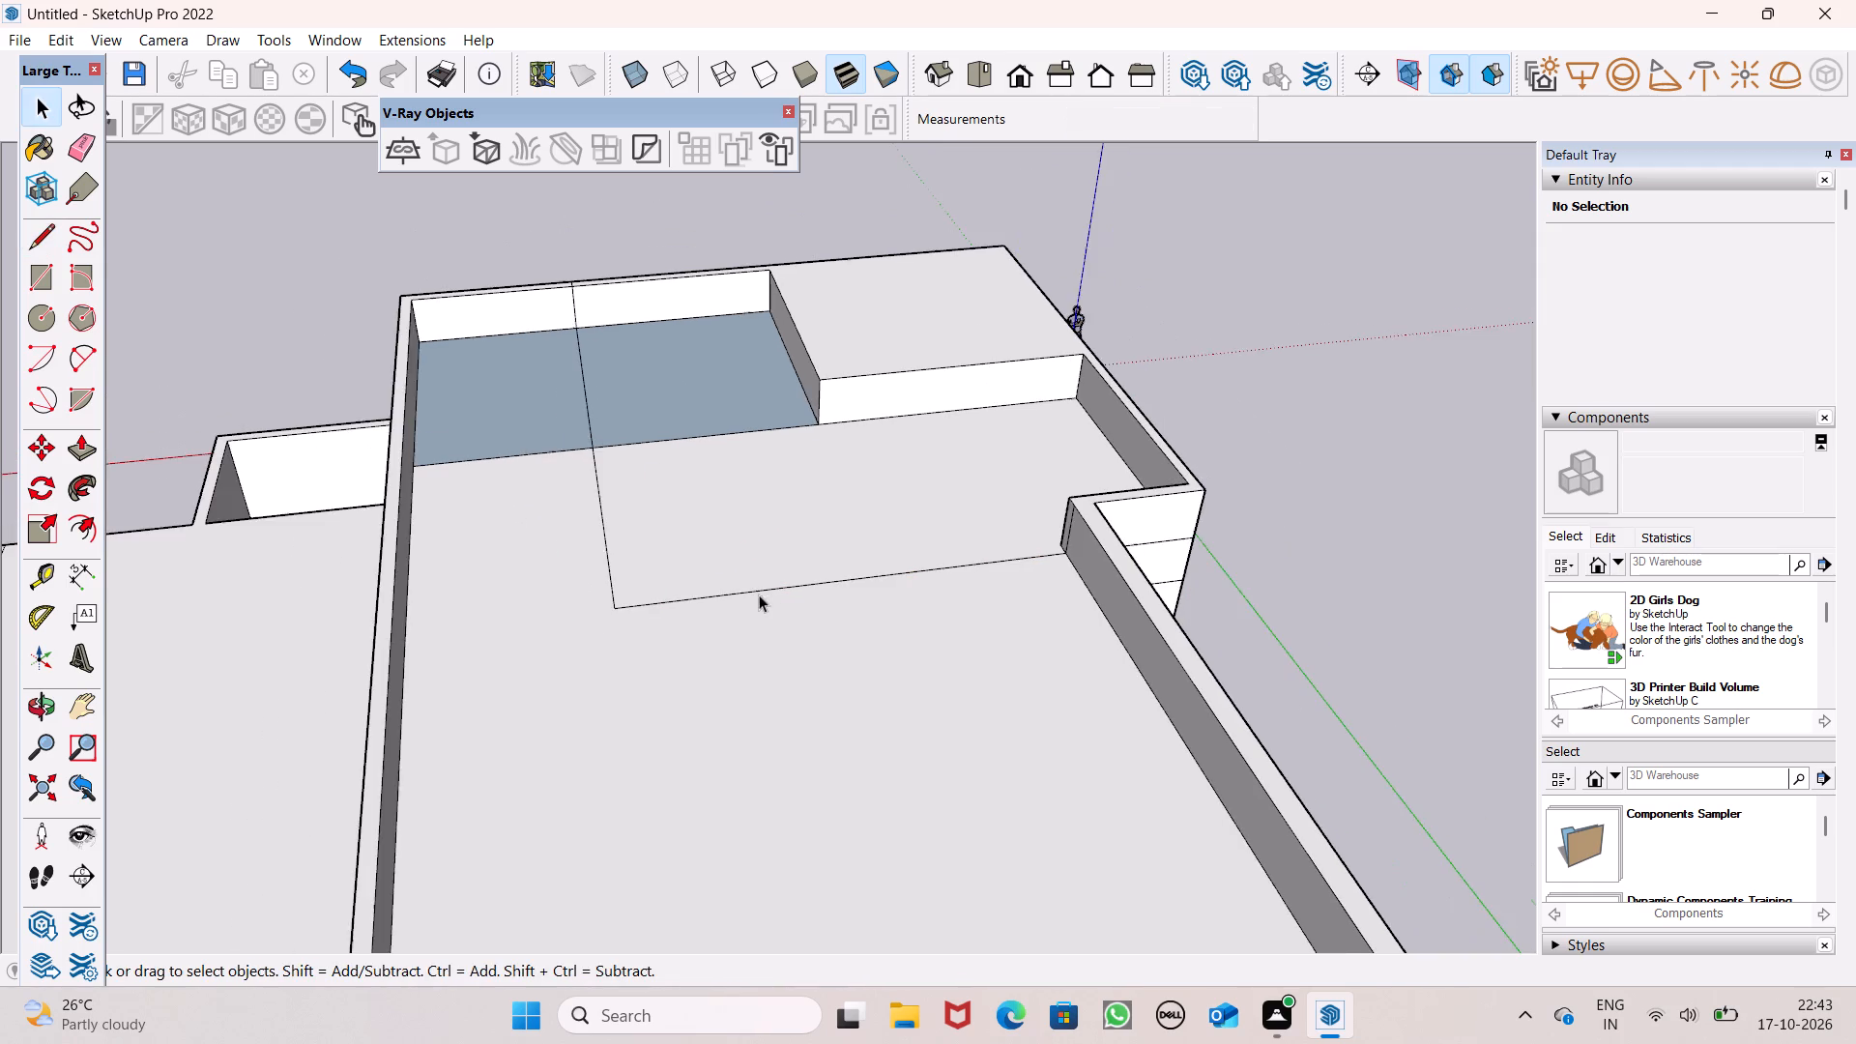
middle_drag(918, 660, 903, 823)
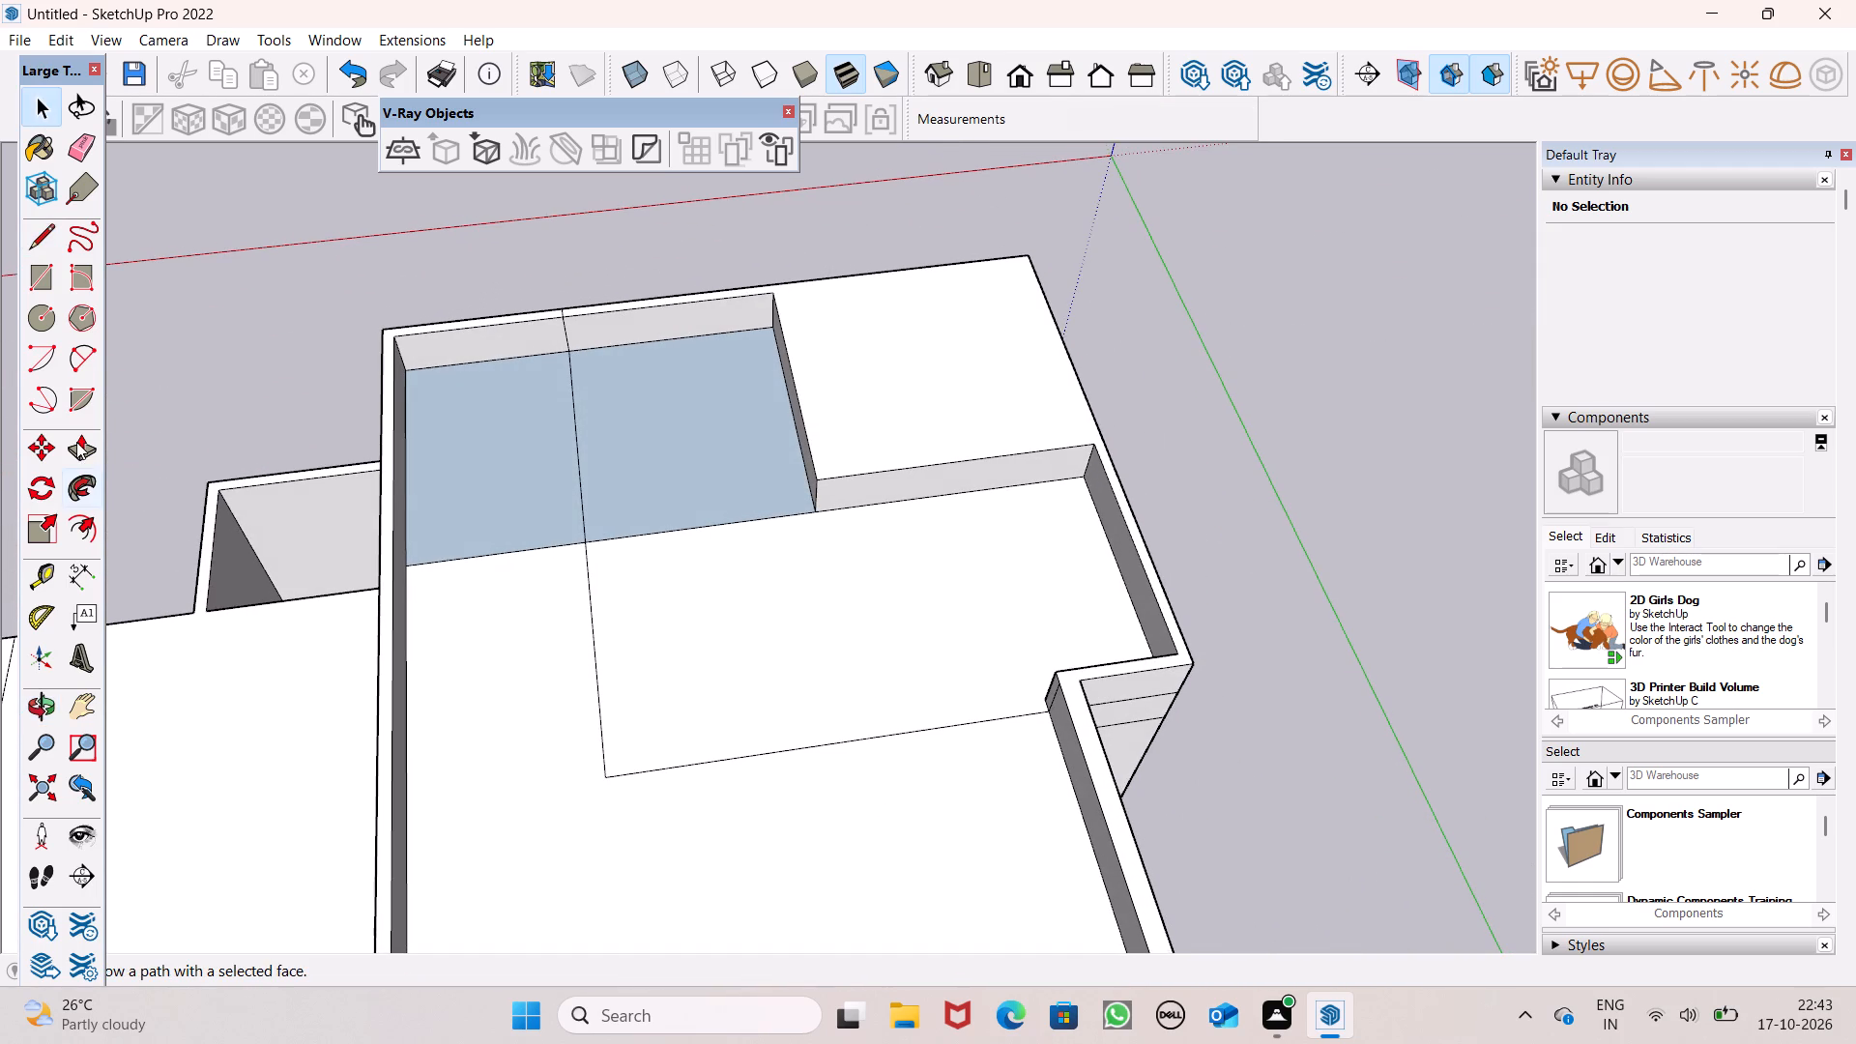
click(79, 448)
drag(719, 639, 738, 593)
drag(666, 467, 823, 446)
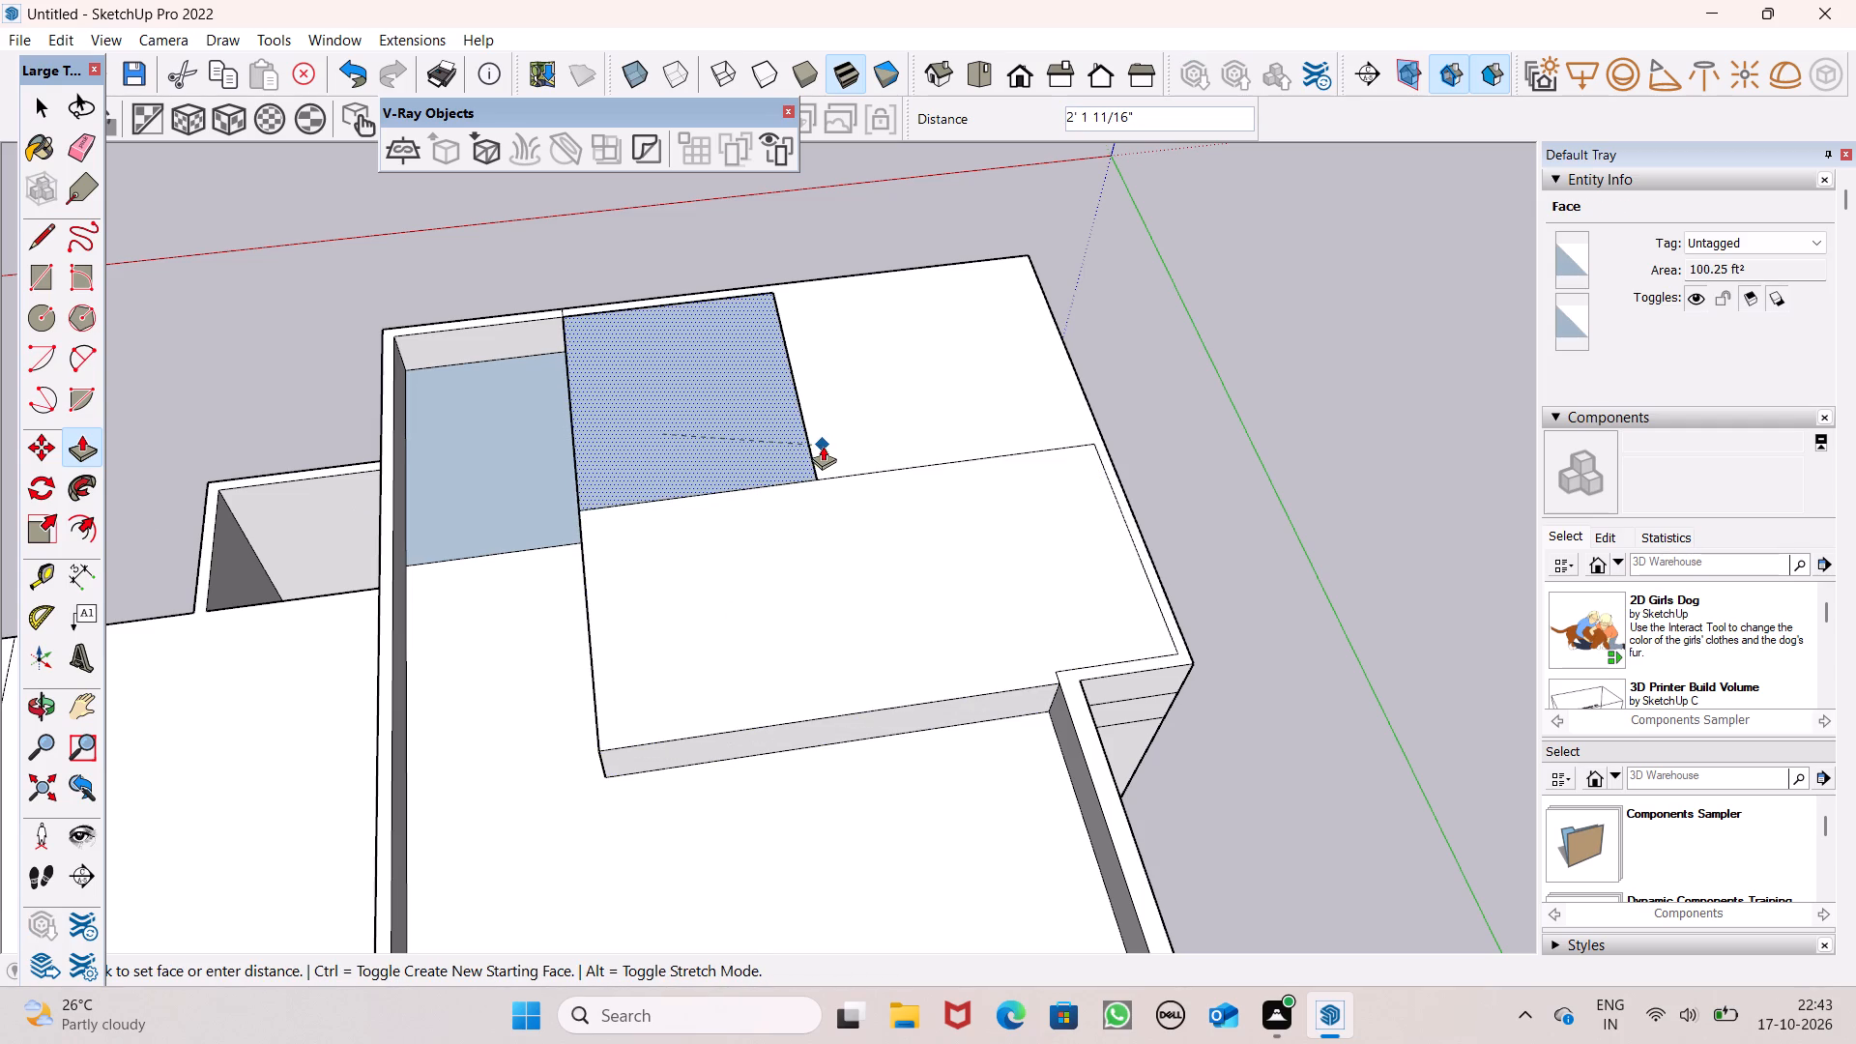
drag(823, 446, 827, 446)
key(space)
Erase the lines dividing the top of the raised corner roof block so its areas merge into one face.
scroll(1232, 411, down, 3)
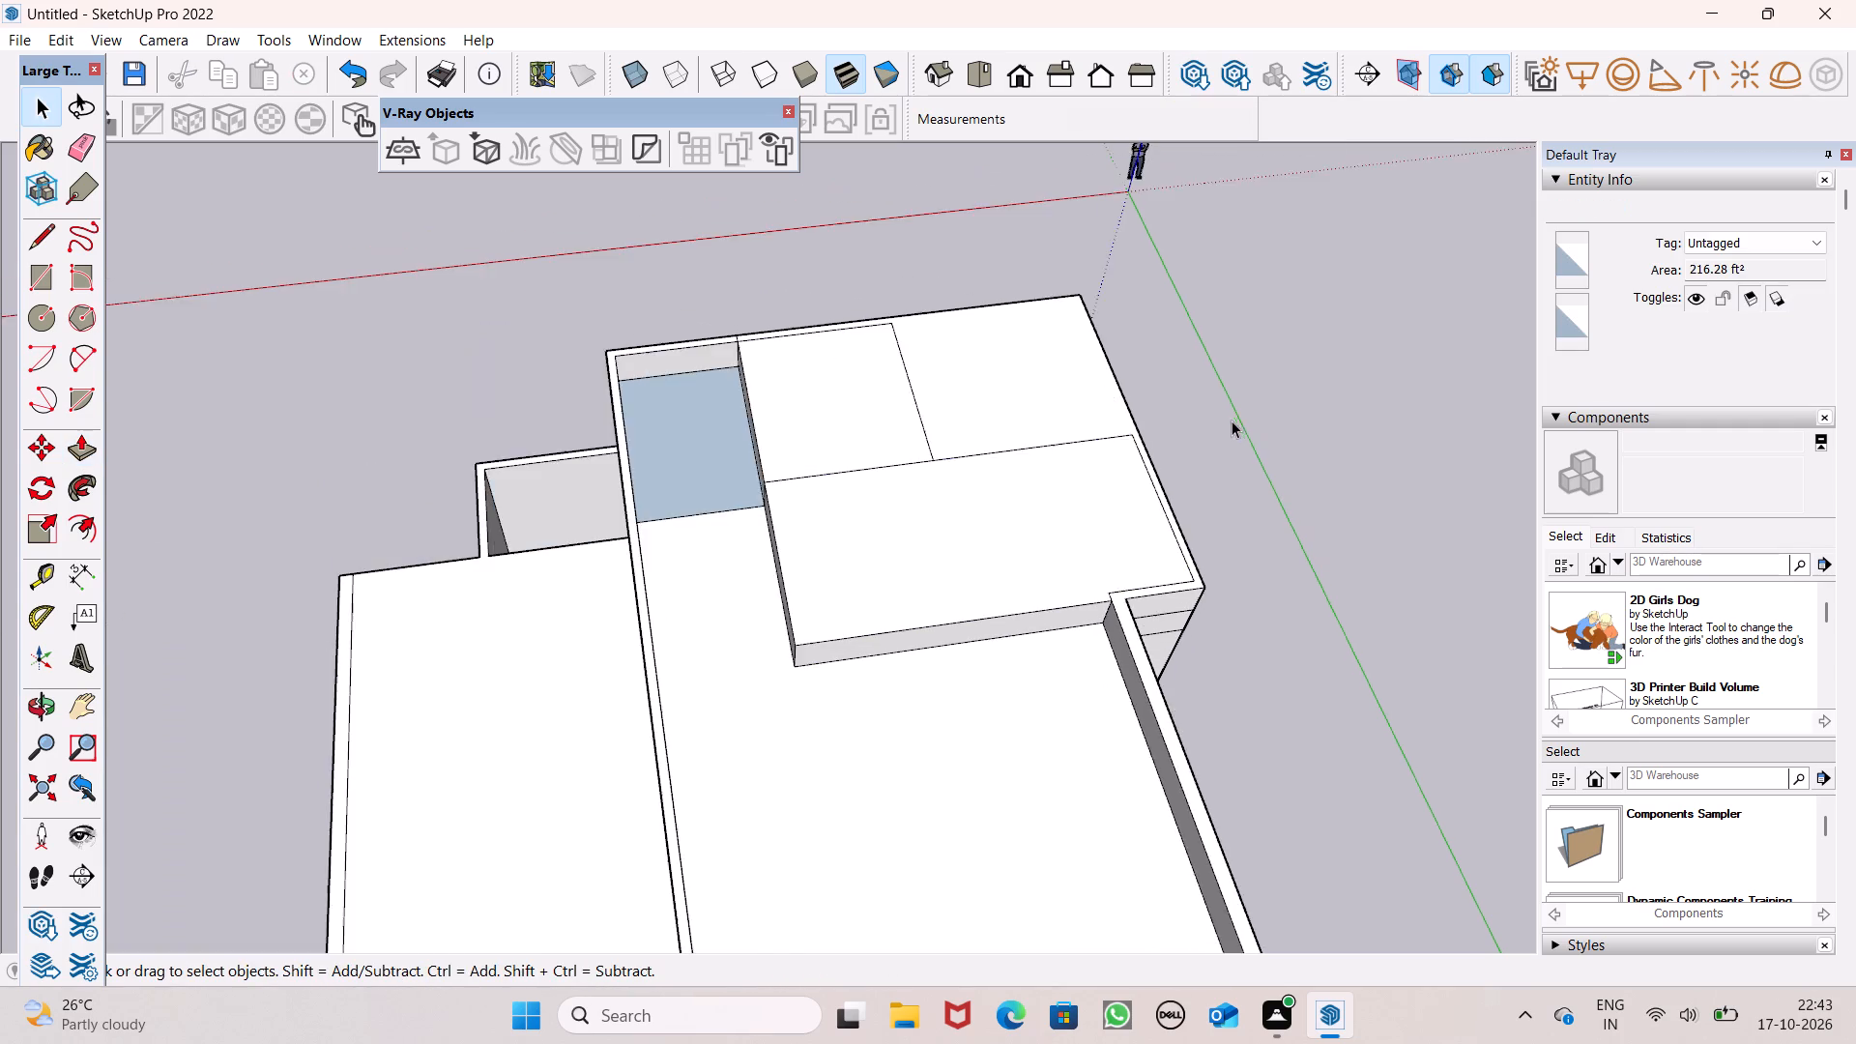
middle_drag(1176, 615, 373, 420)
scroll(776, 448, down, 3)
middle_drag(764, 501, 736, 527)
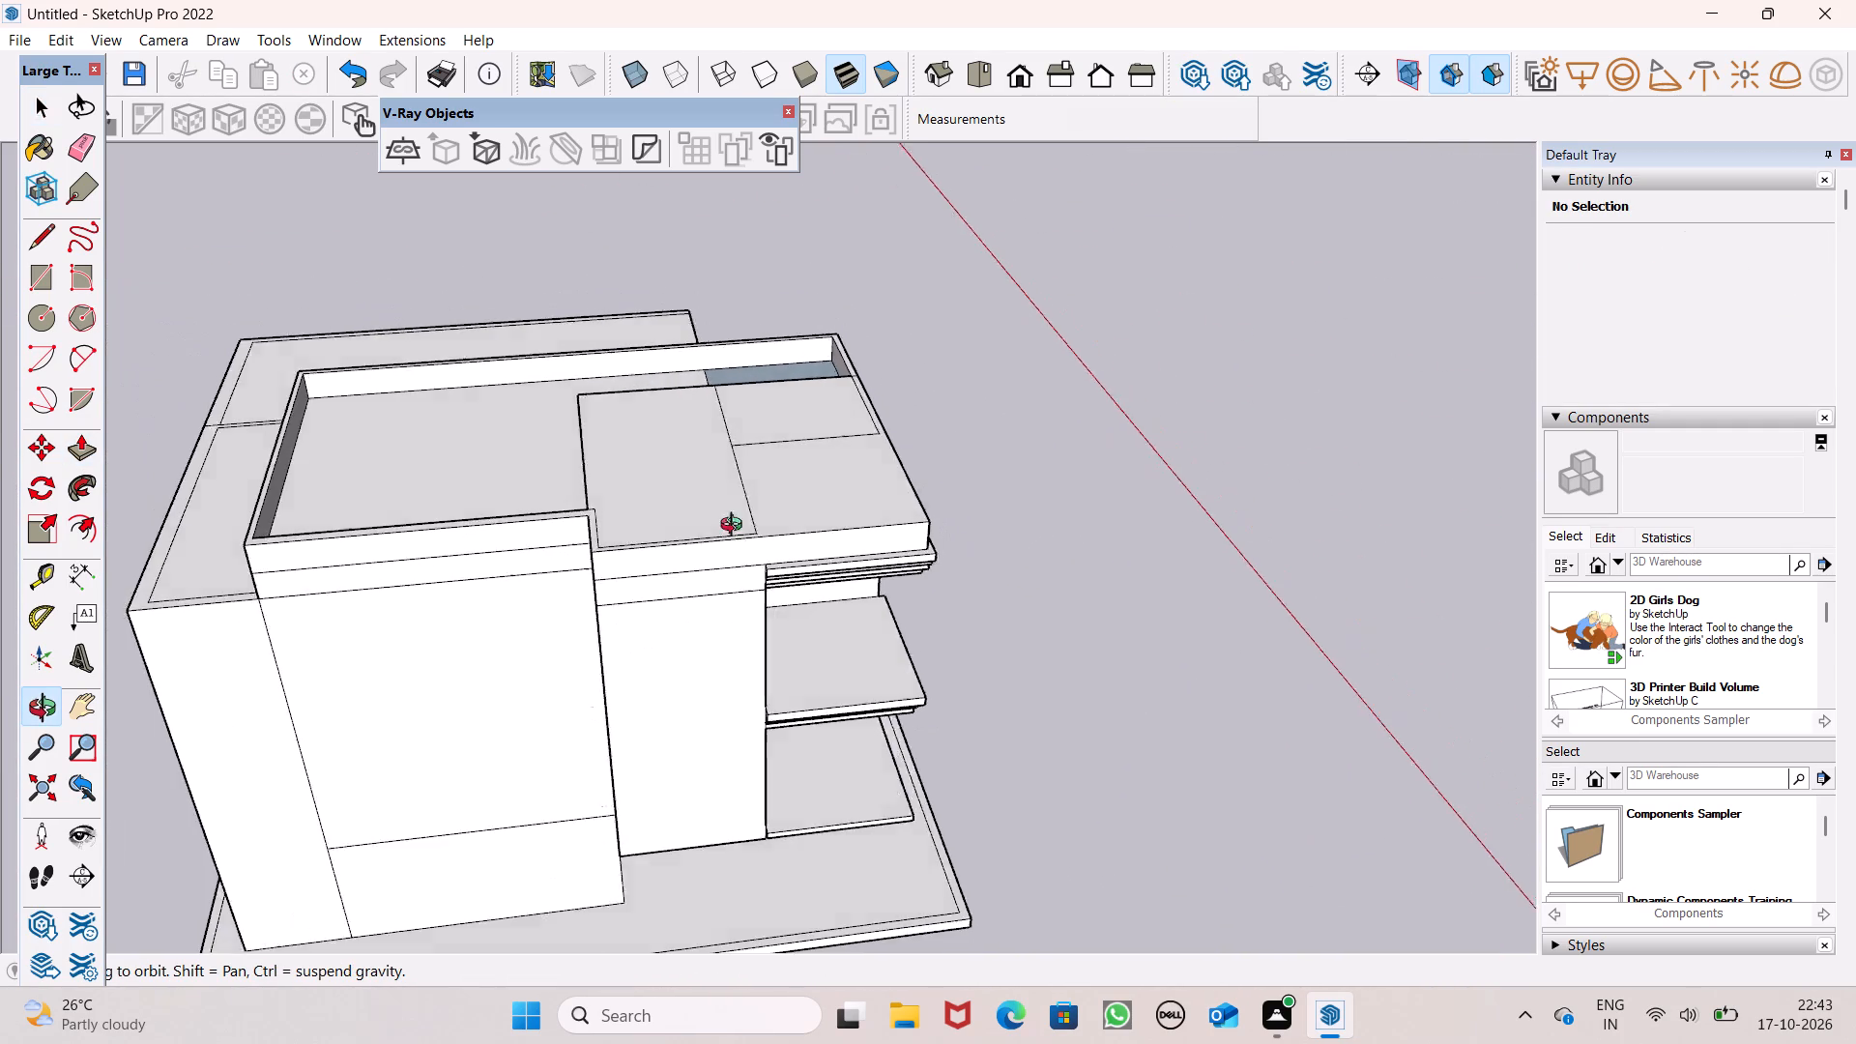
middle_drag(736, 527, 0, 426)
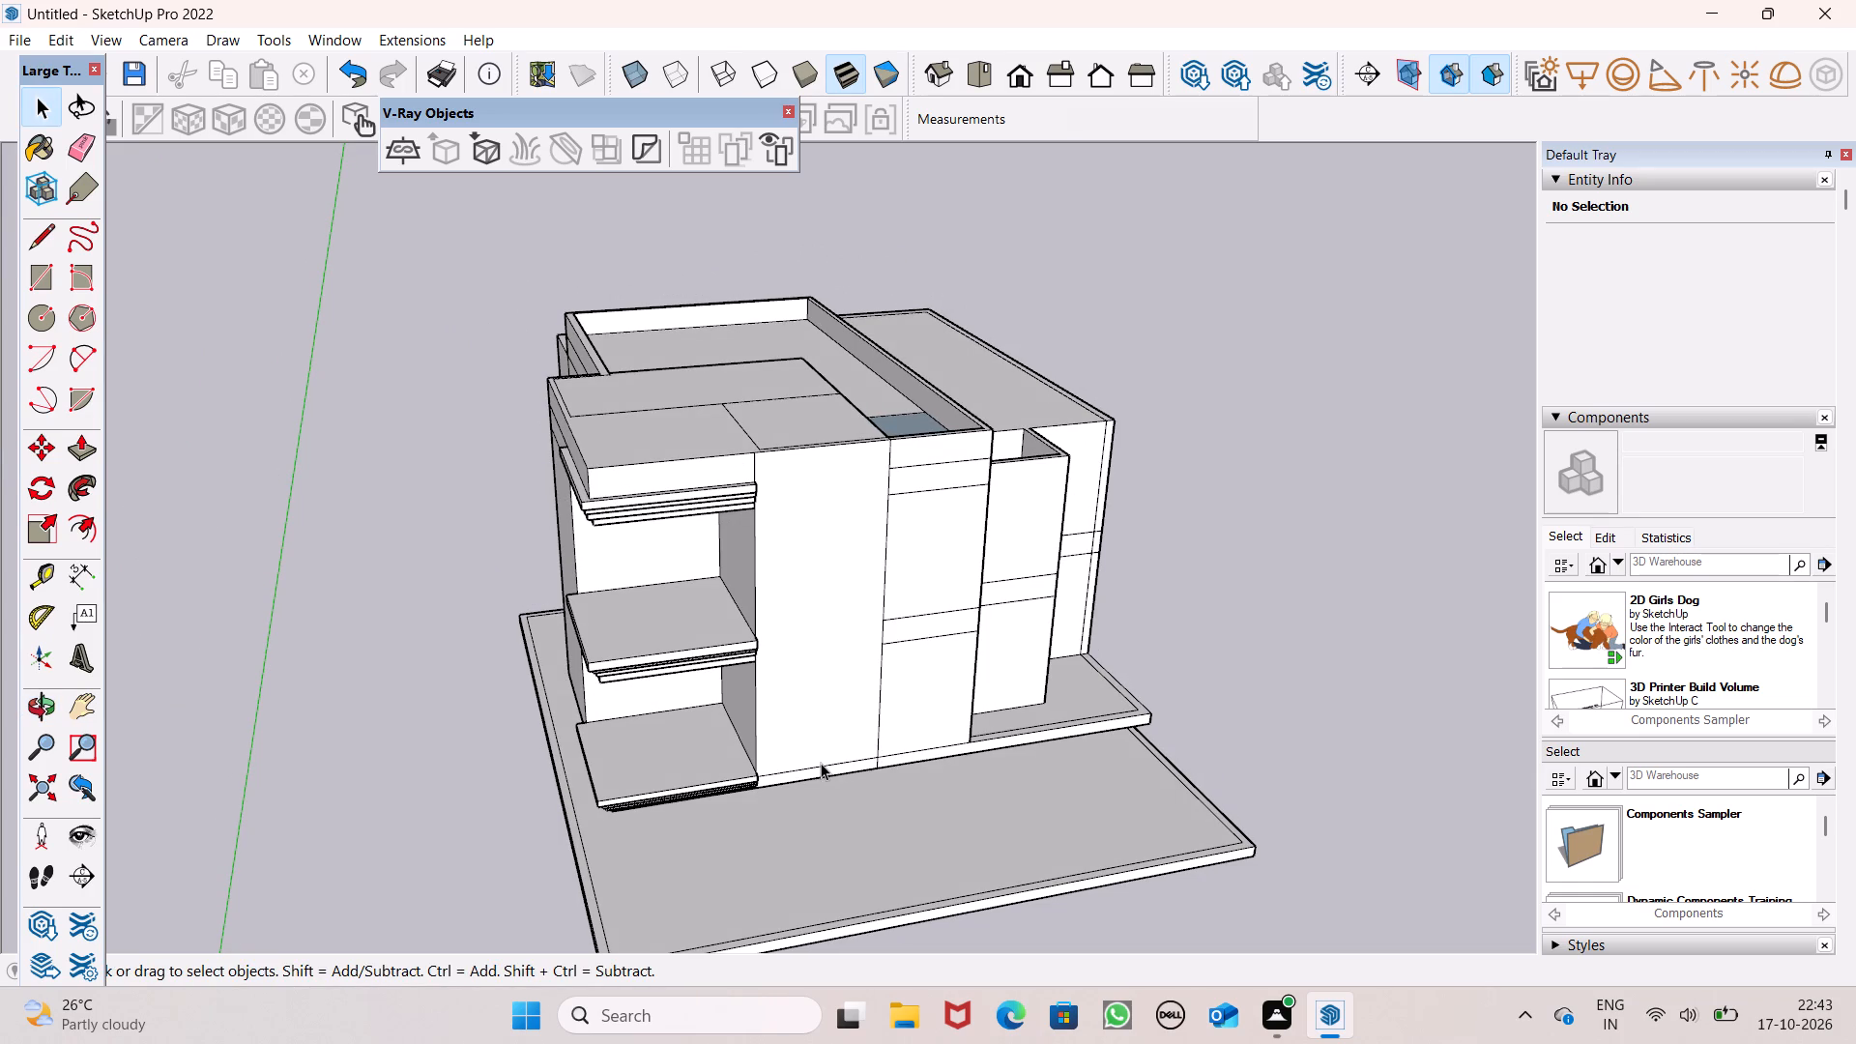
middle_drag(759, 725, 794, 943)
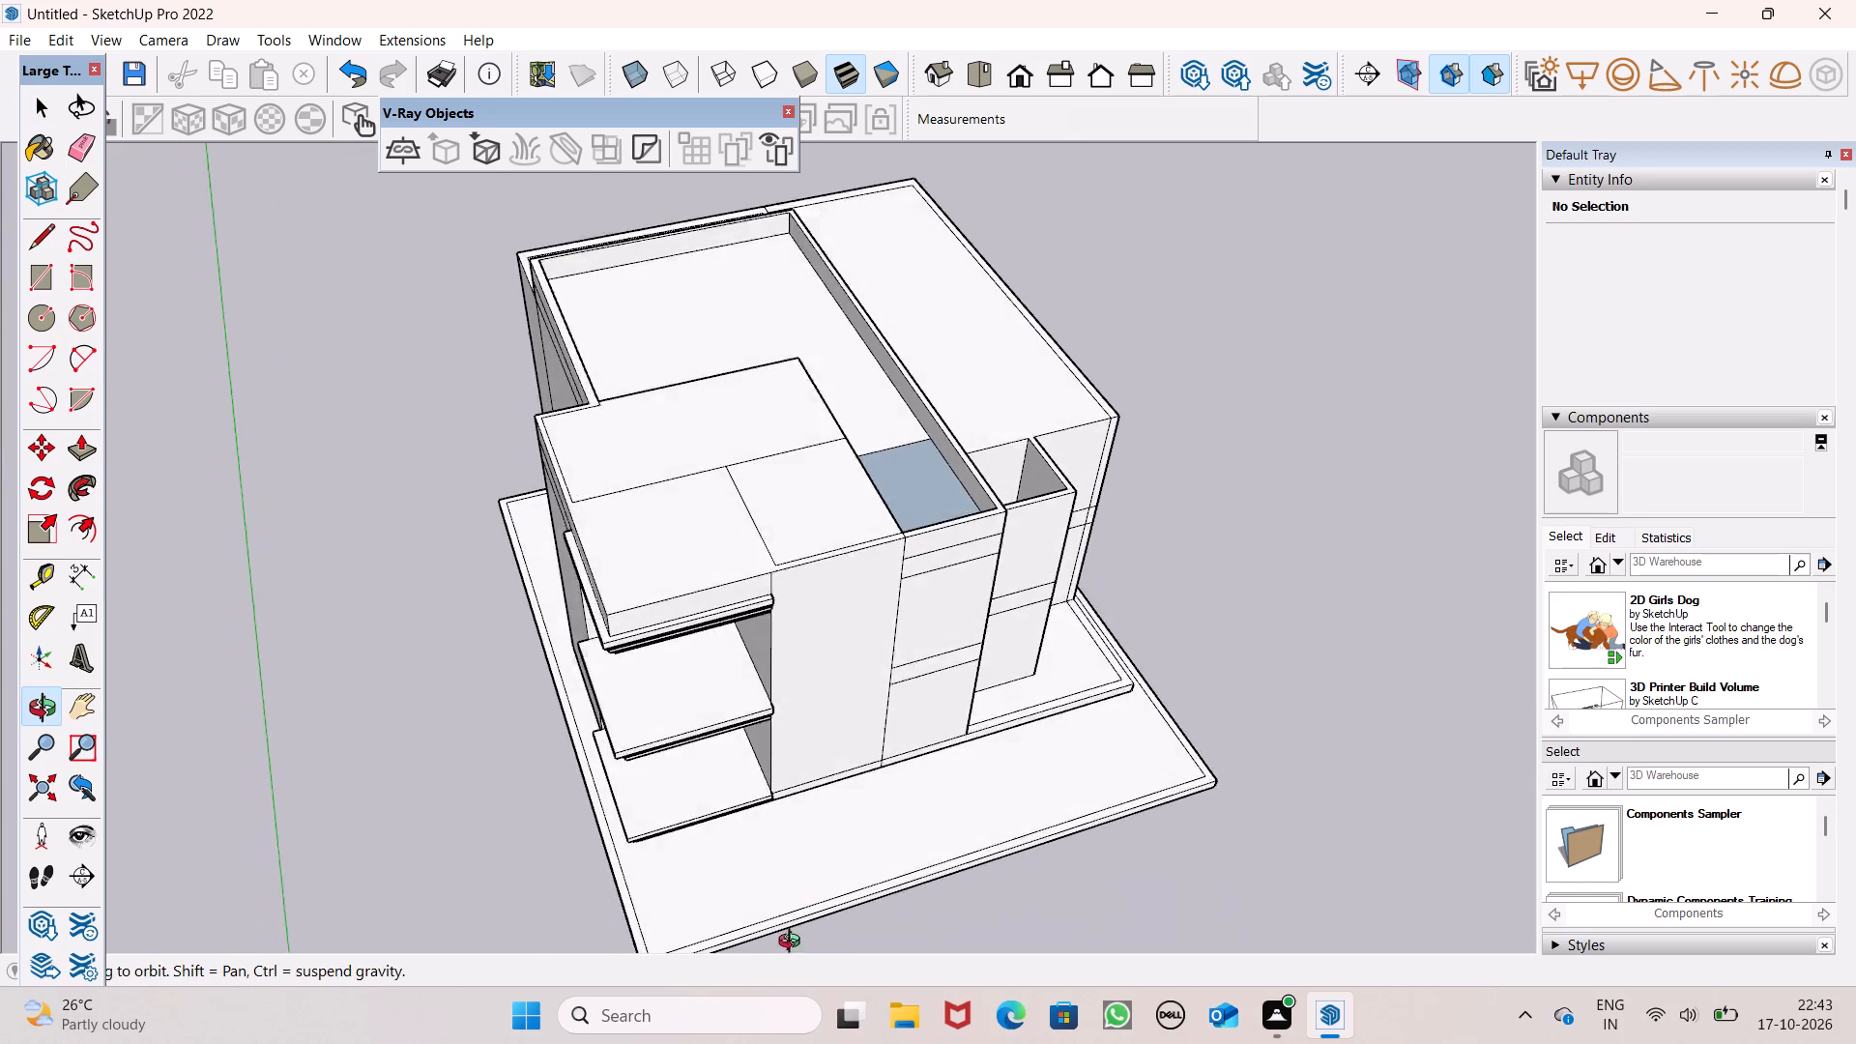
middle_drag(794, 943, 771, 928)
click(72, 153)
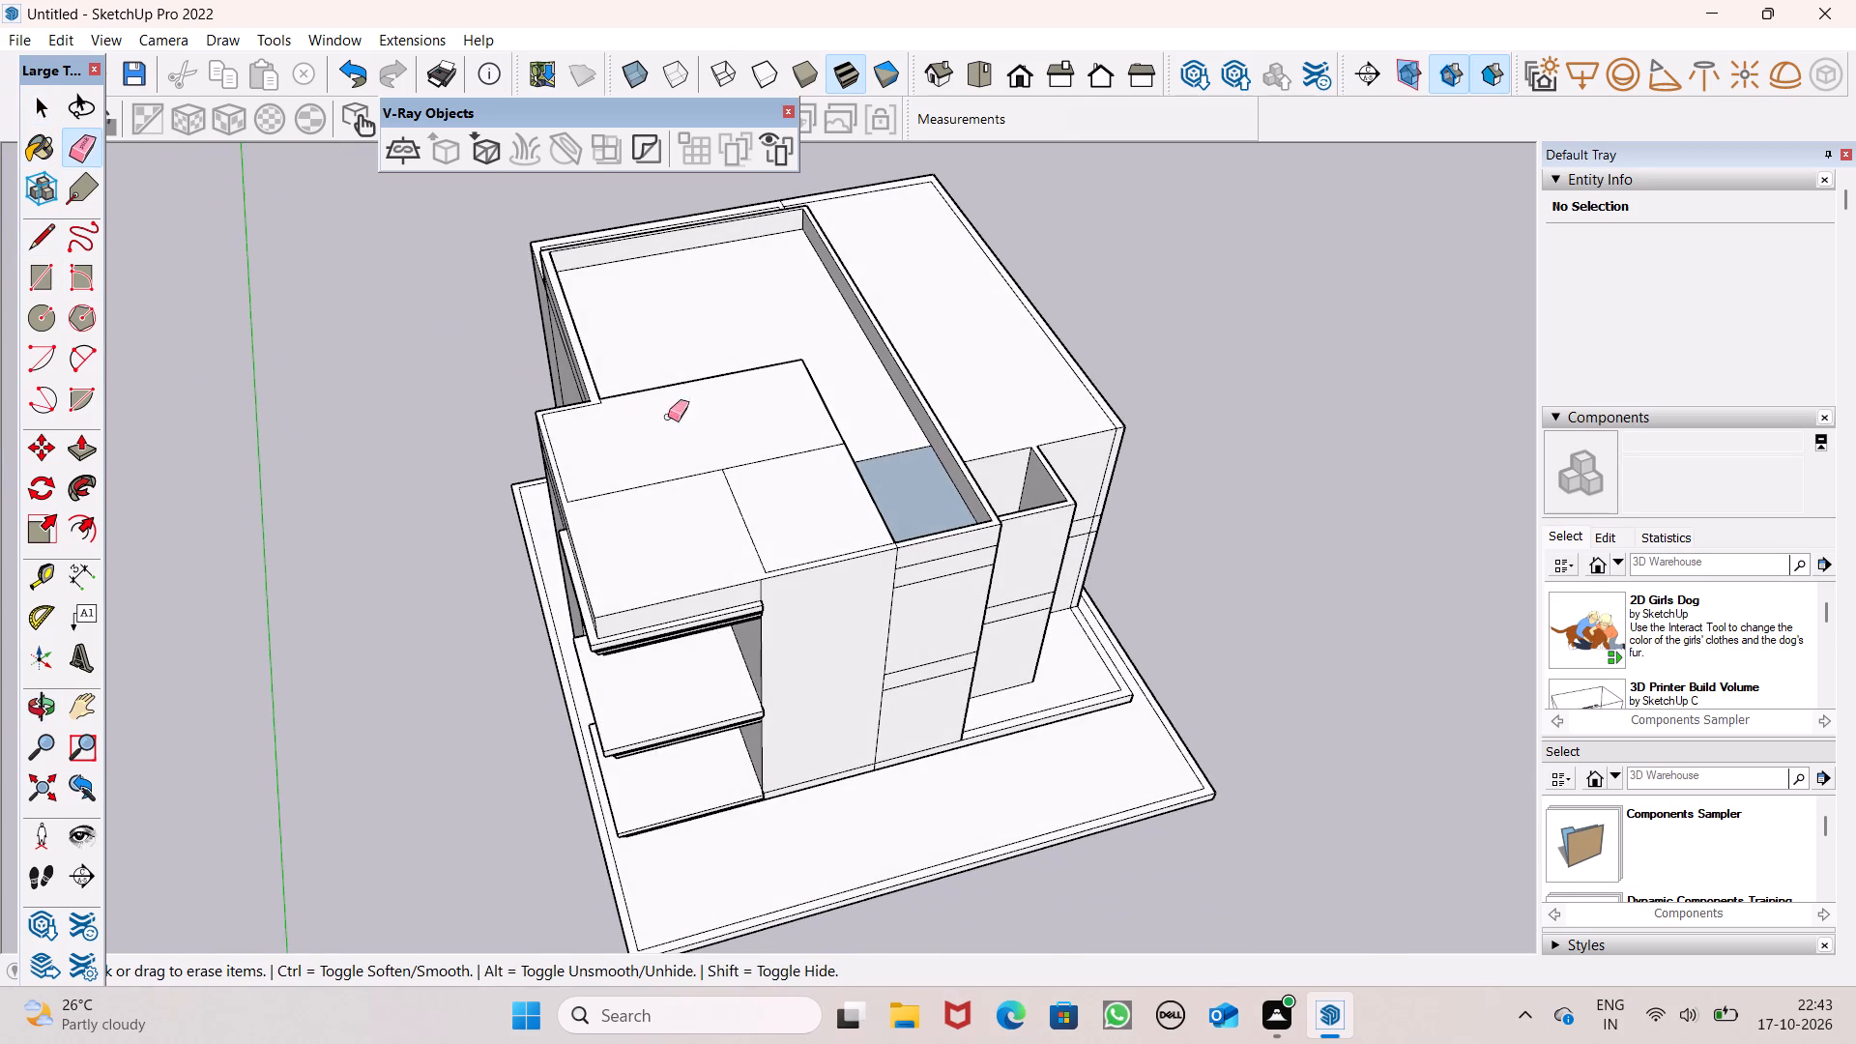
scroll(728, 426, up, 4)
drag(622, 486, 630, 518)
drag(637, 518, 652, 509)
drag(753, 480, 738, 512)
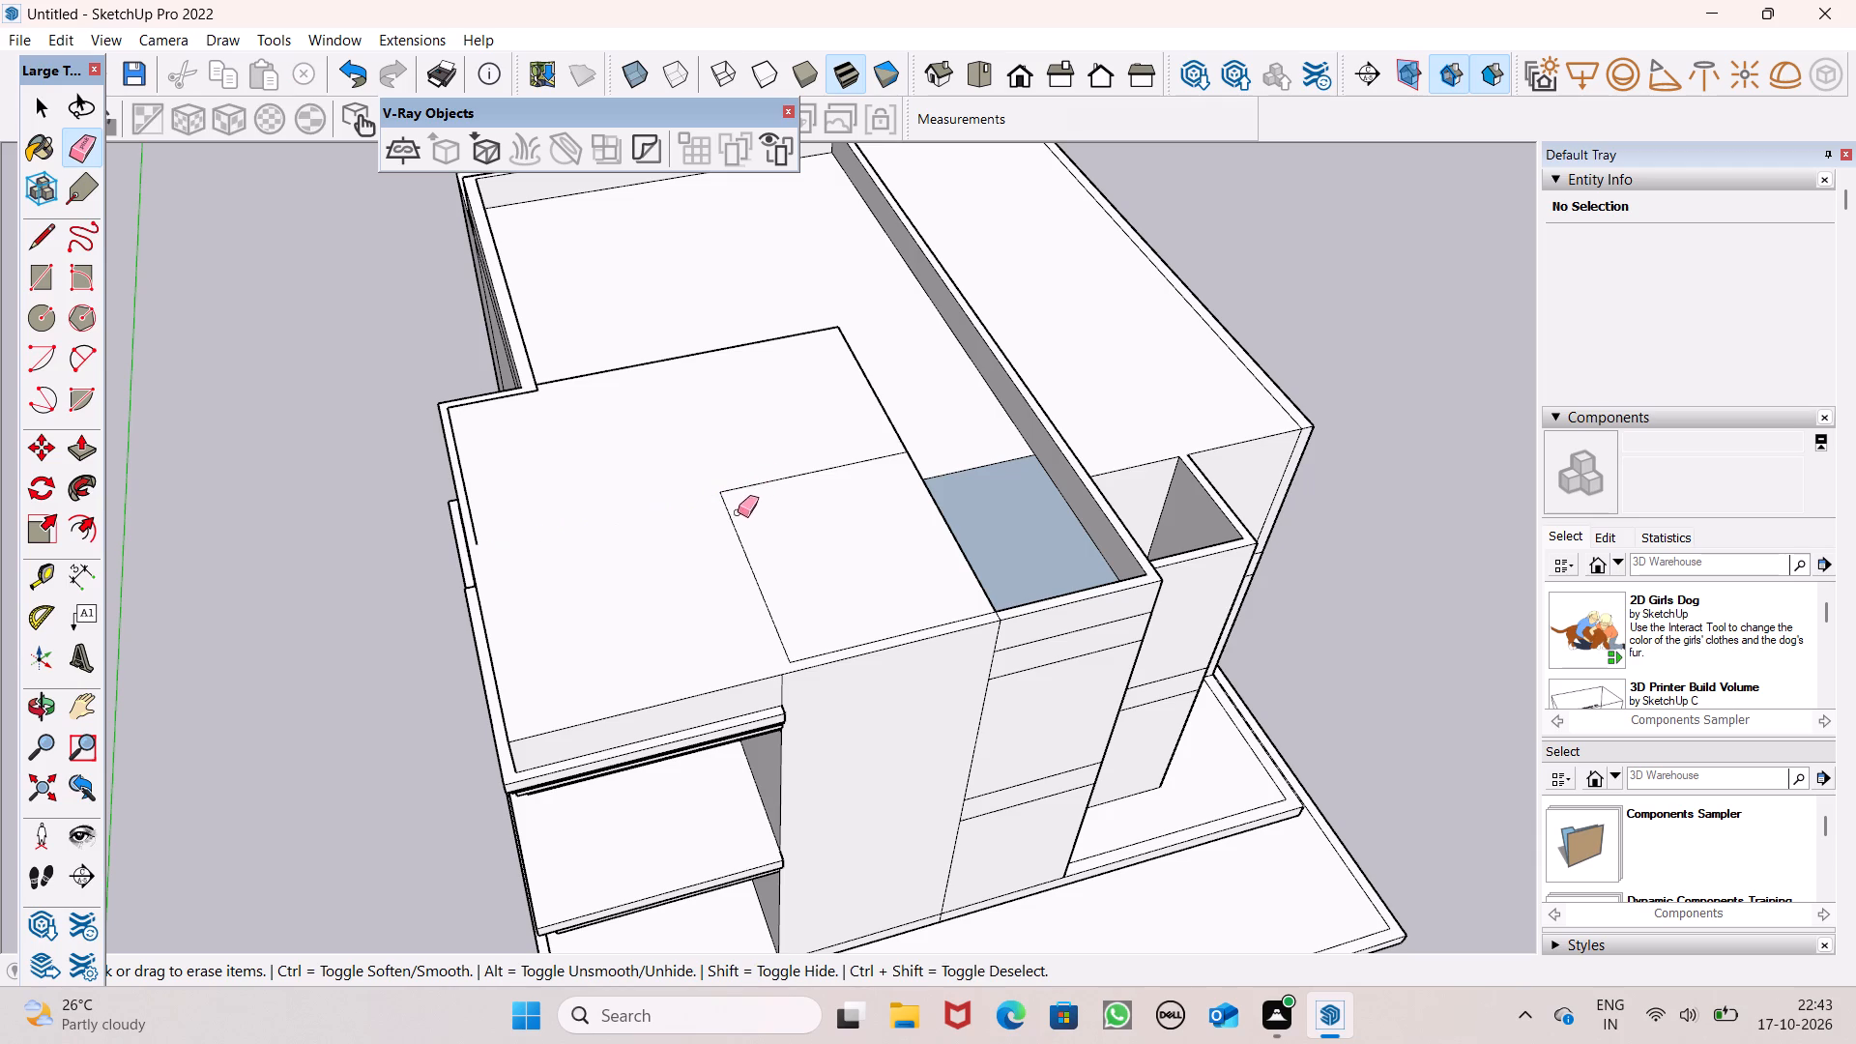
drag(738, 512, 757, 572)
Erase the leftover inner parapet lines along the front, return and side edges of the raised roof block.
scroll(817, 581, up, 1)
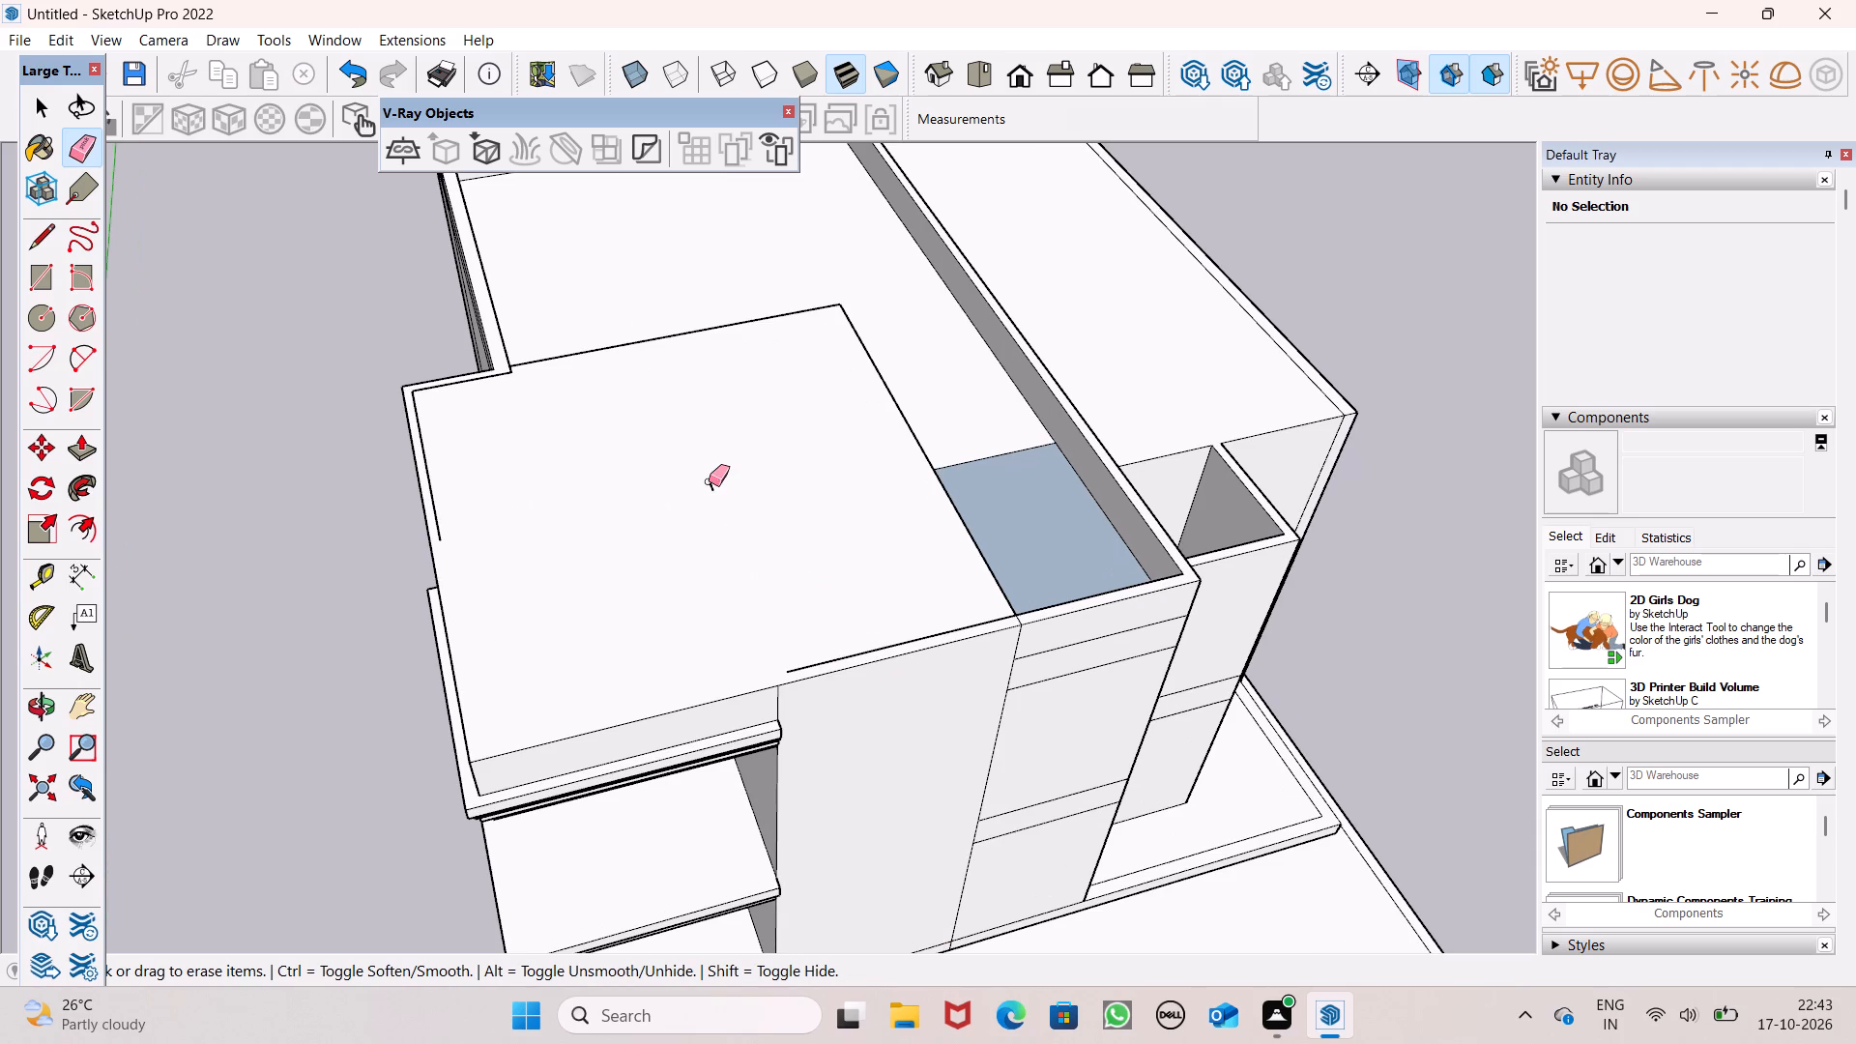
drag(709, 483, 715, 492)
scroll(822, 639, up, 5)
drag(856, 650, 866, 667)
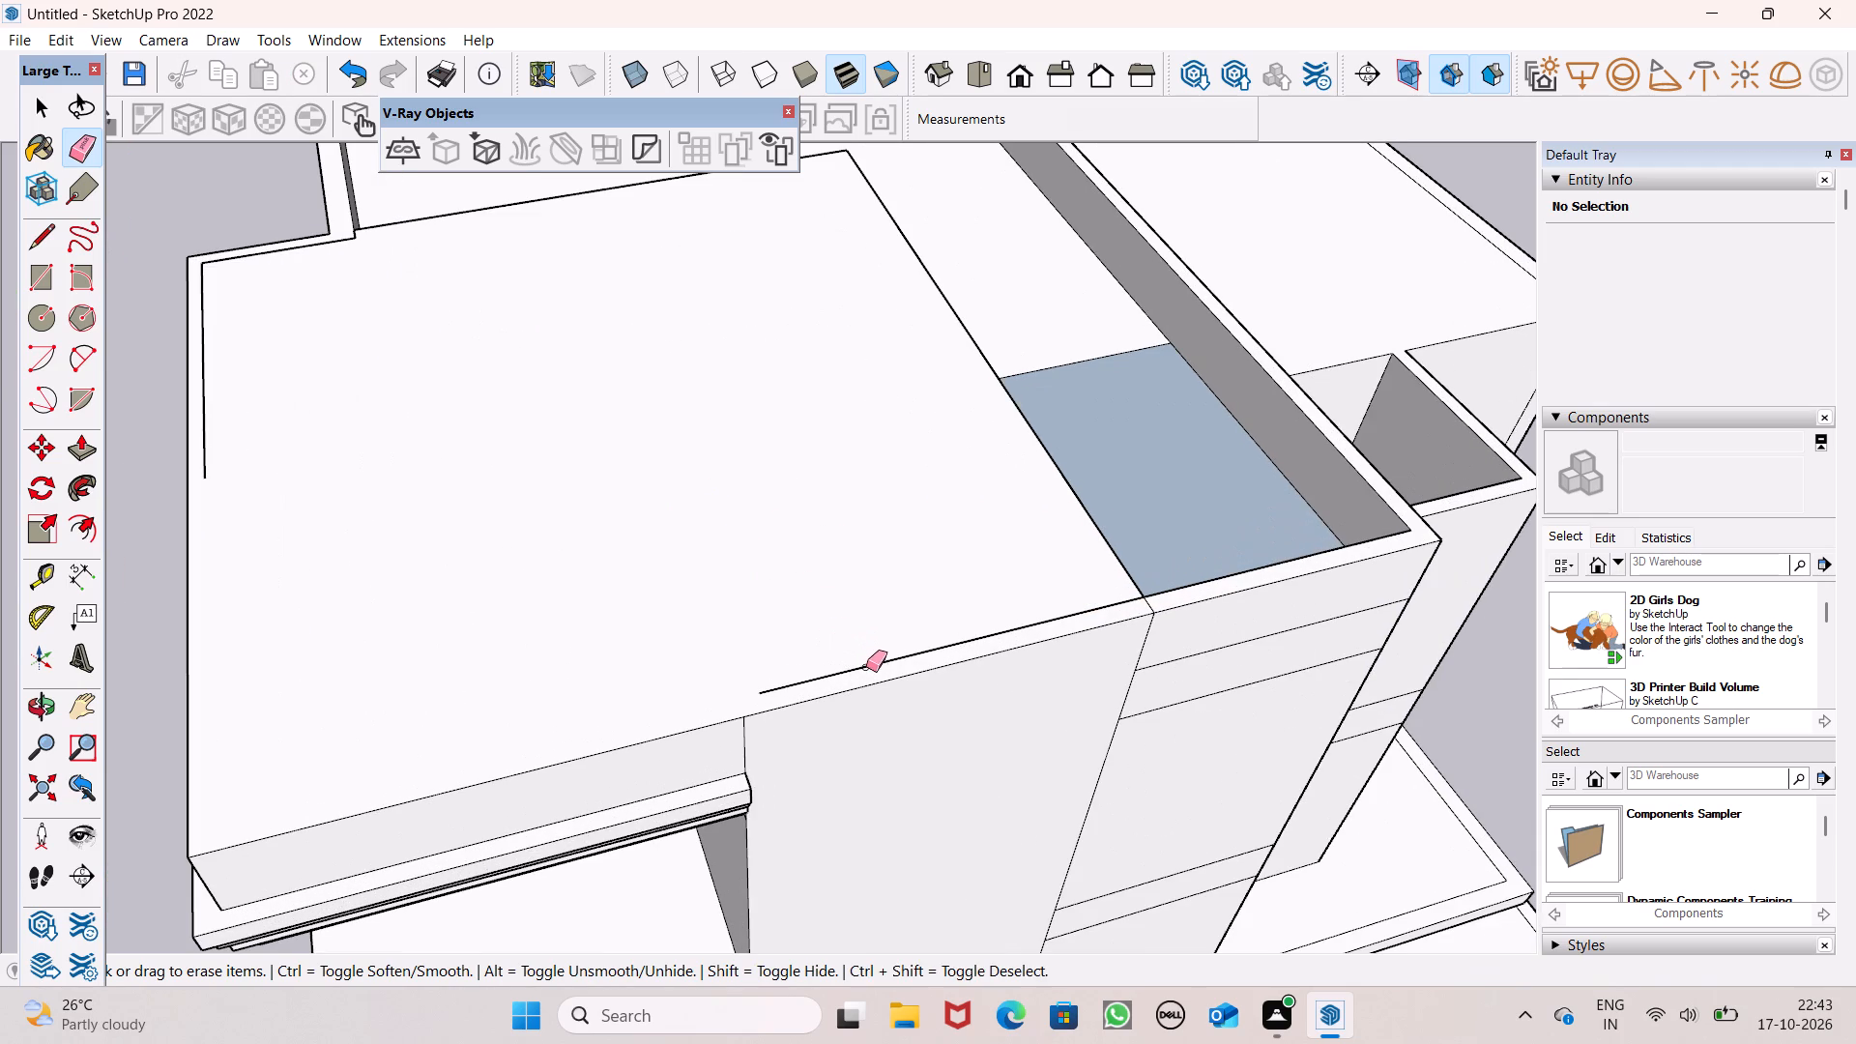
drag(866, 667, 878, 667)
scroll(973, 465, down, 5)
scroll(466, 362, up, 6)
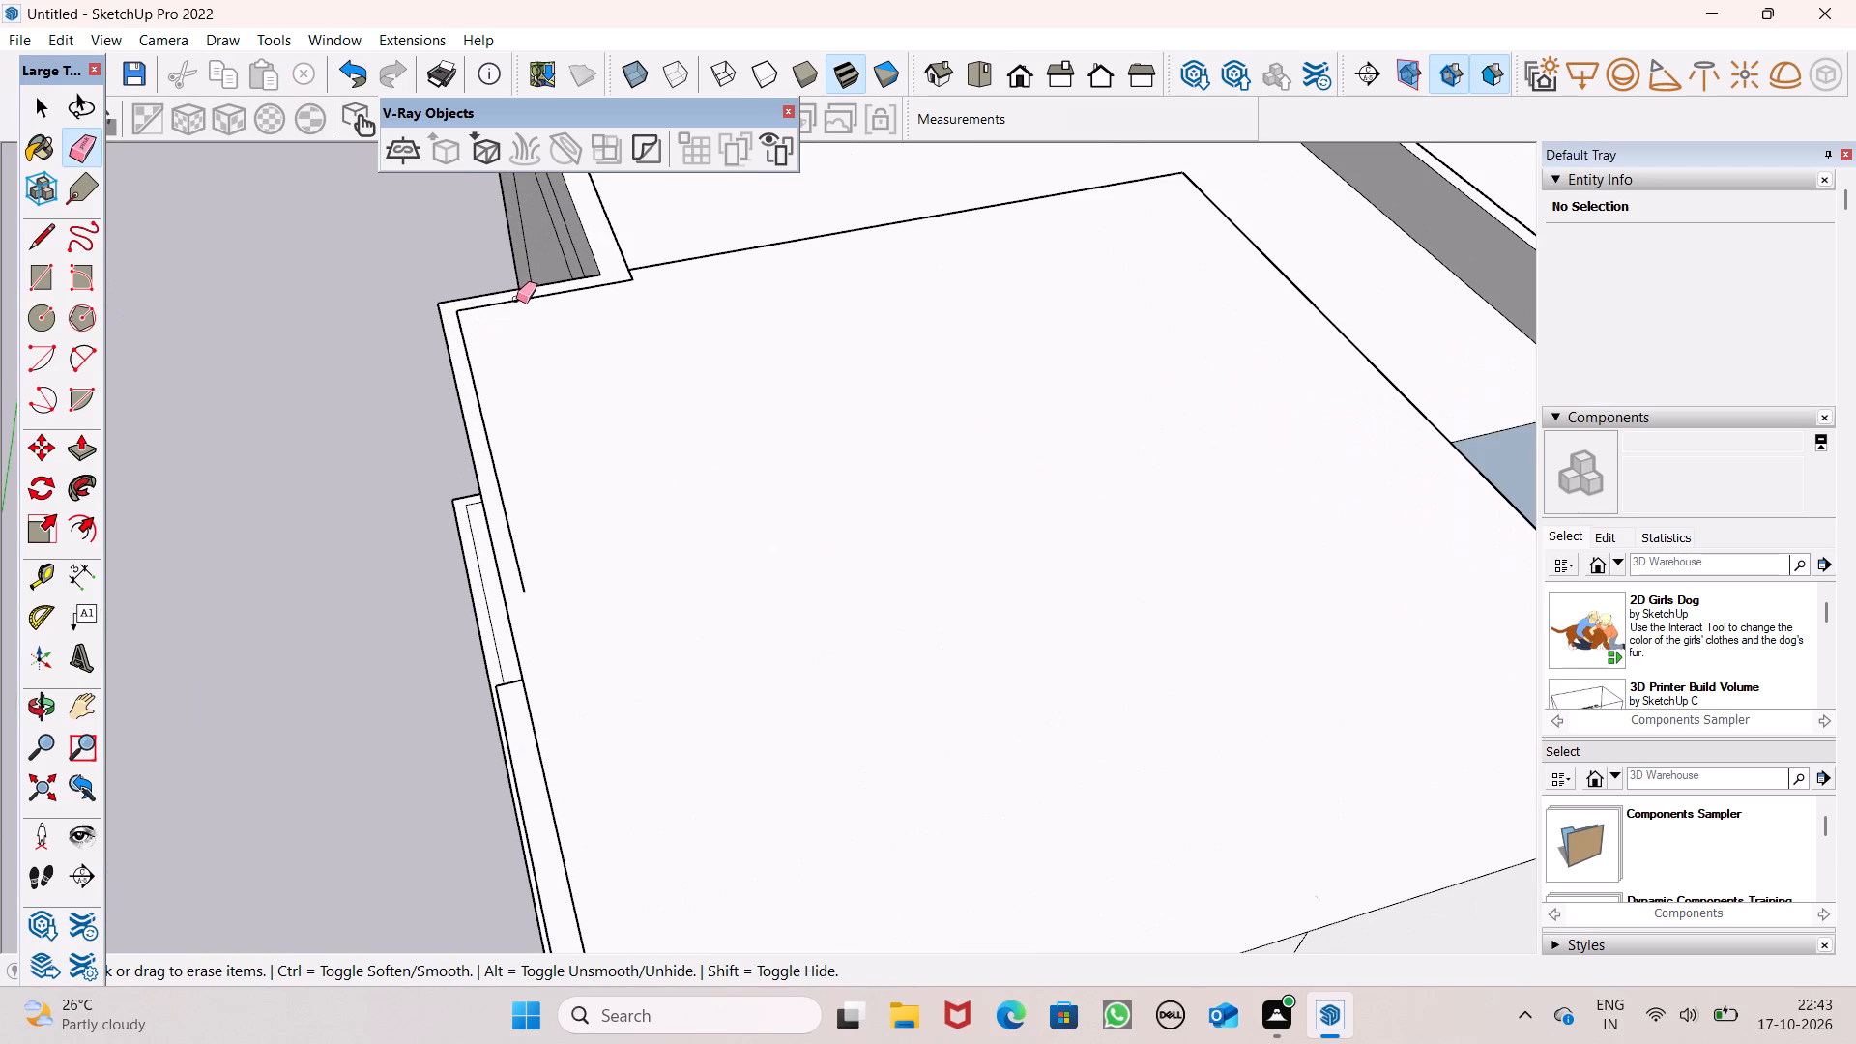
drag(516, 299, 531, 301)
click(636, 278)
click(636, 278)
drag(479, 438, 494, 423)
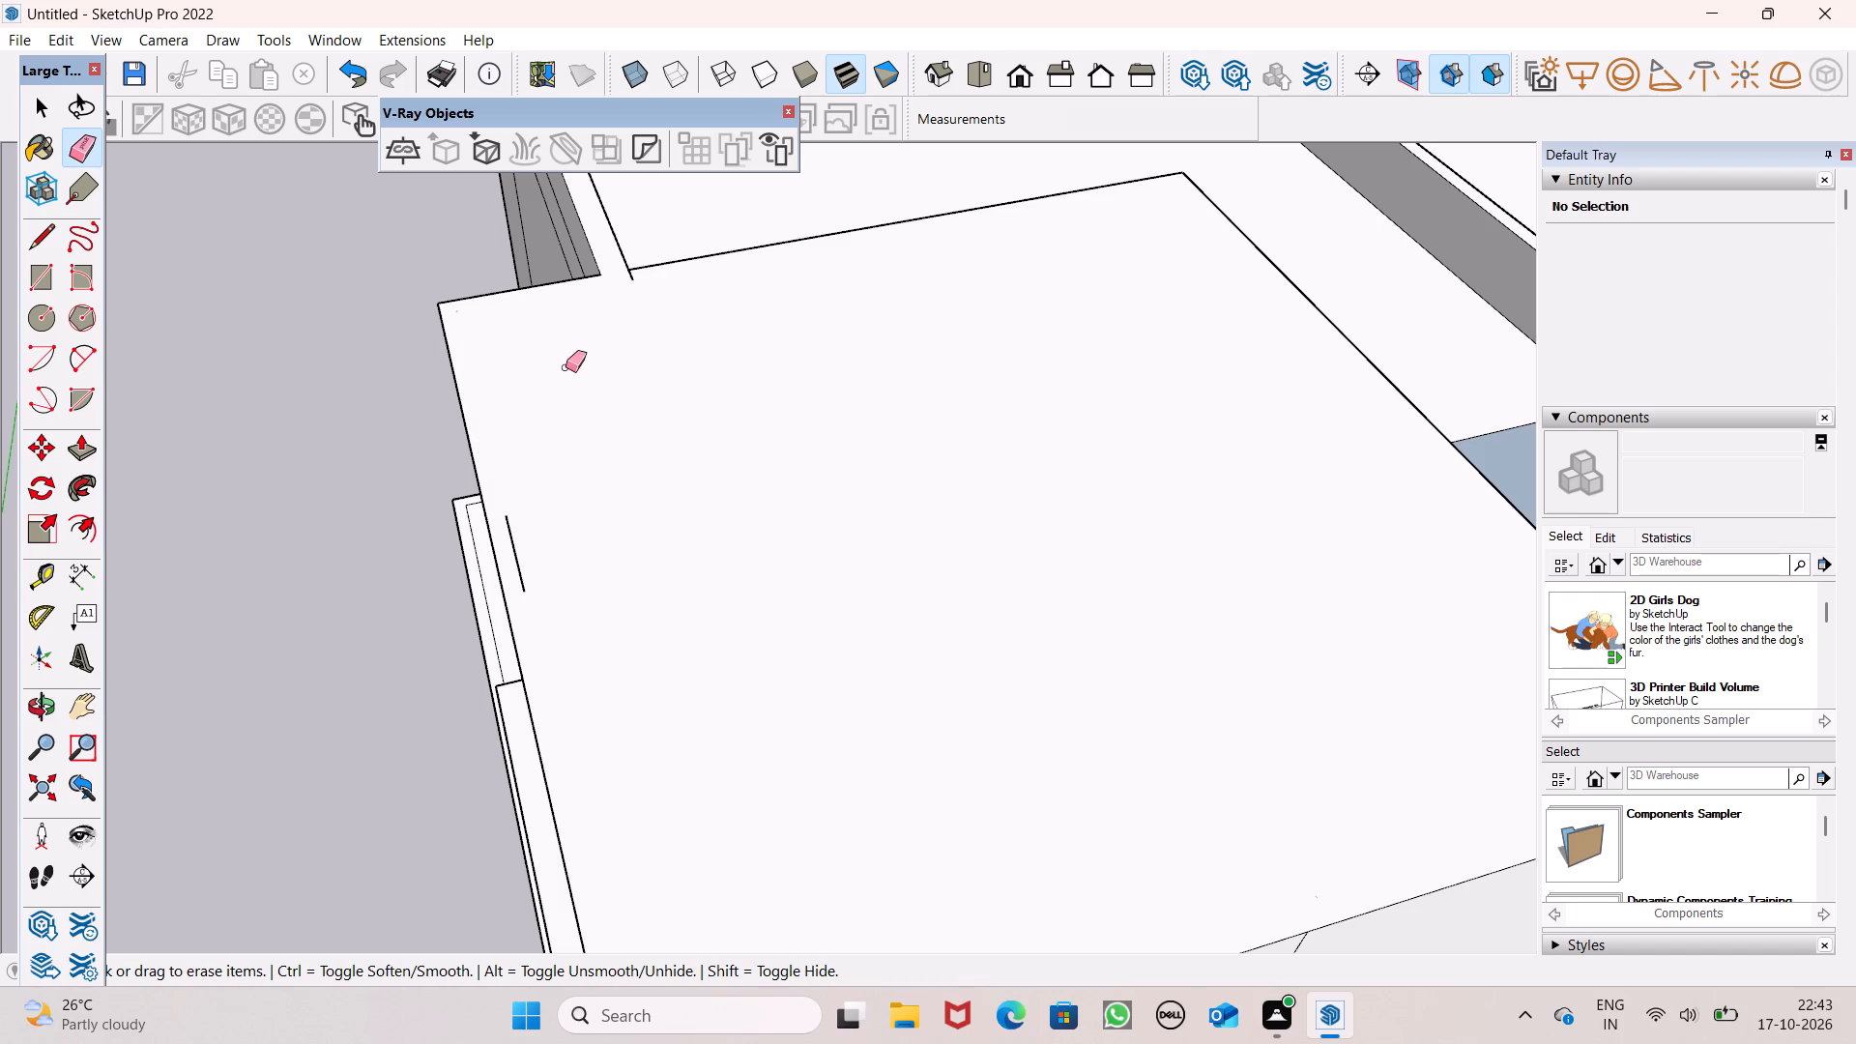
middle_drag(617, 428, 611, 508)
drag(511, 684, 521, 671)
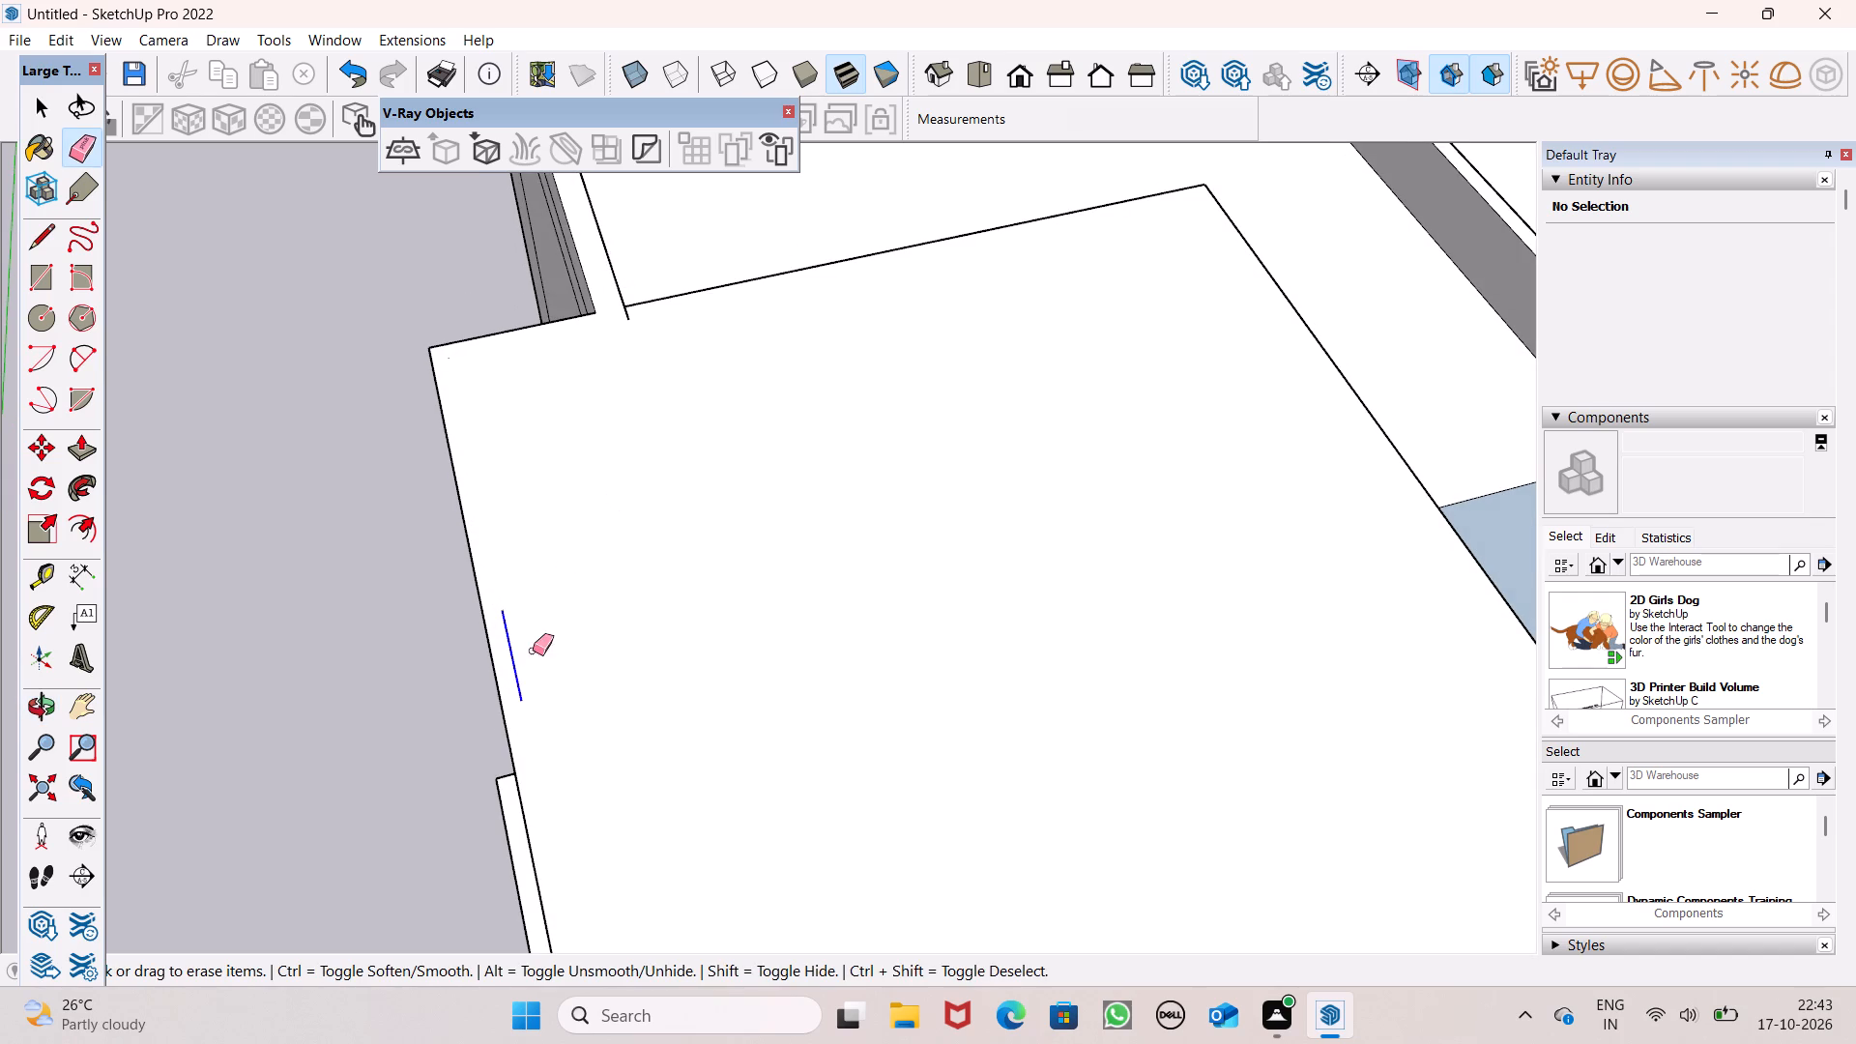
Draw a 9" line across the parapet's end, joining its outer corner to the raised roof block's edge.
scroll(632, 552, down, 5)
middle_drag(644, 566, 672, 769)
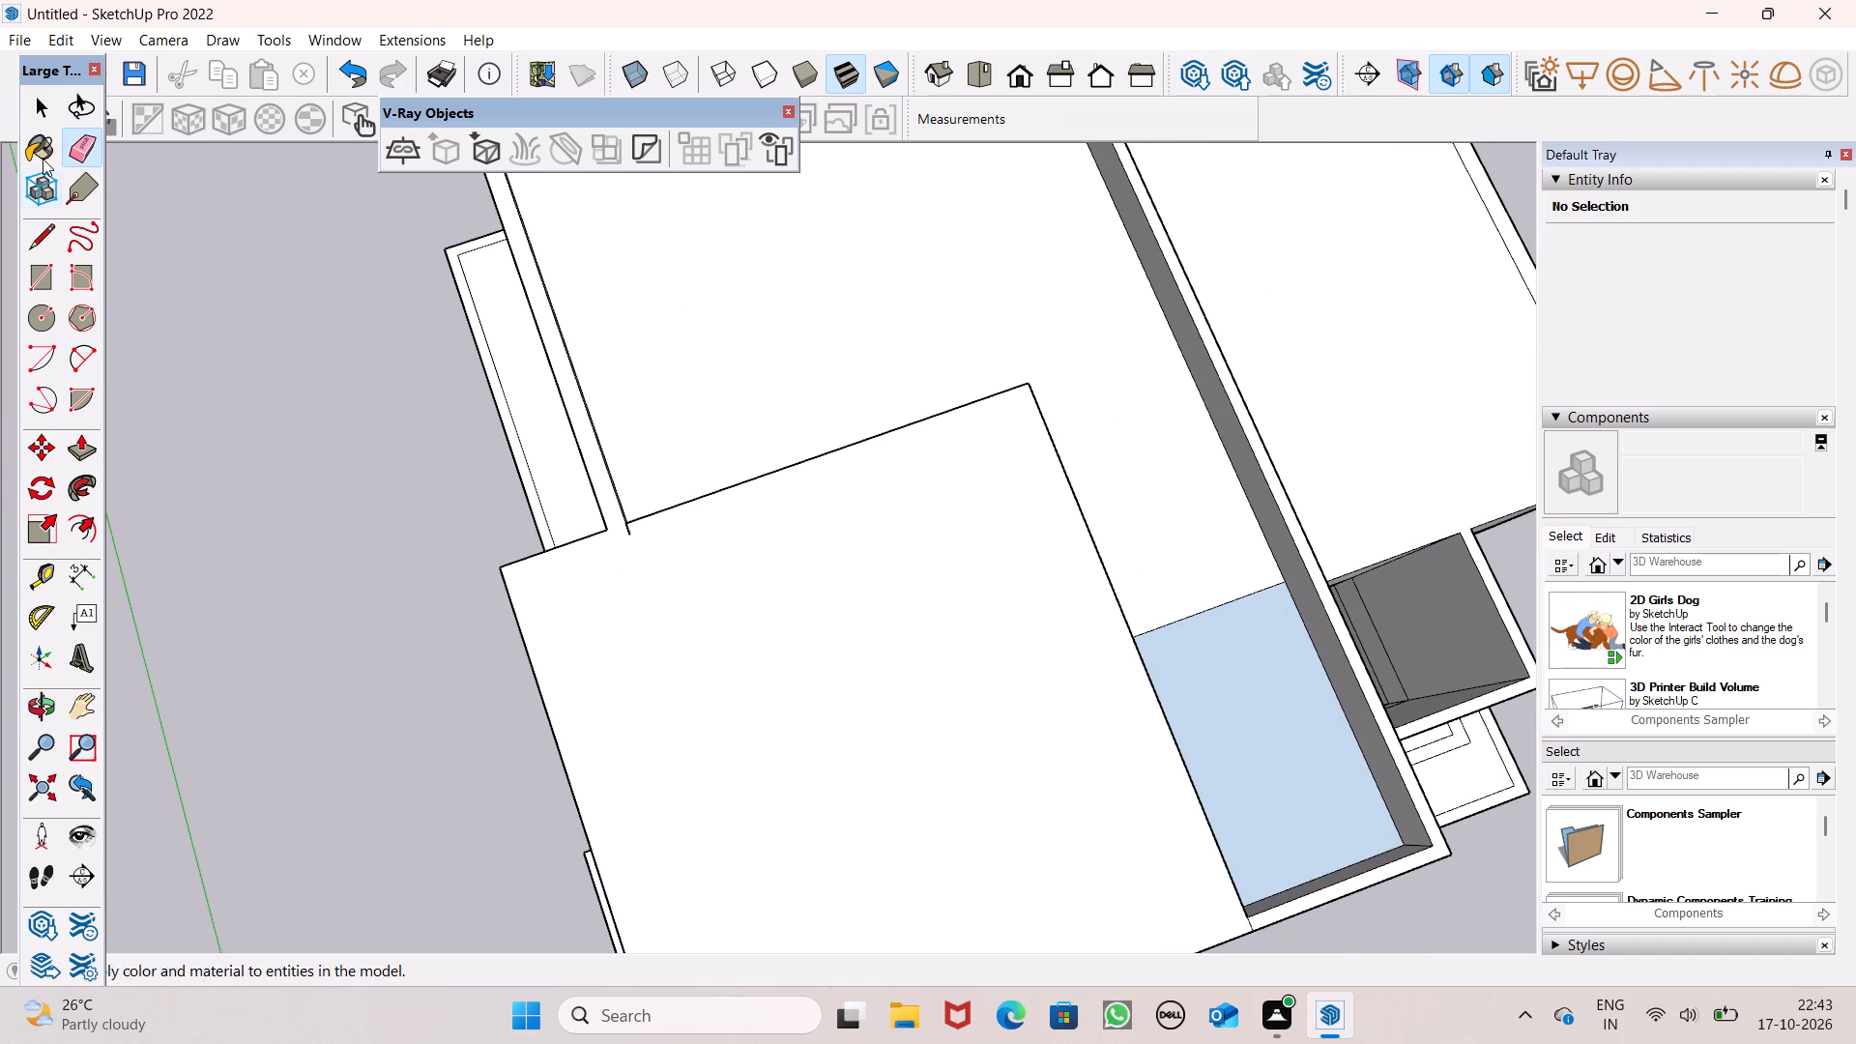
click(49, 235)
scroll(549, 496, up, 2)
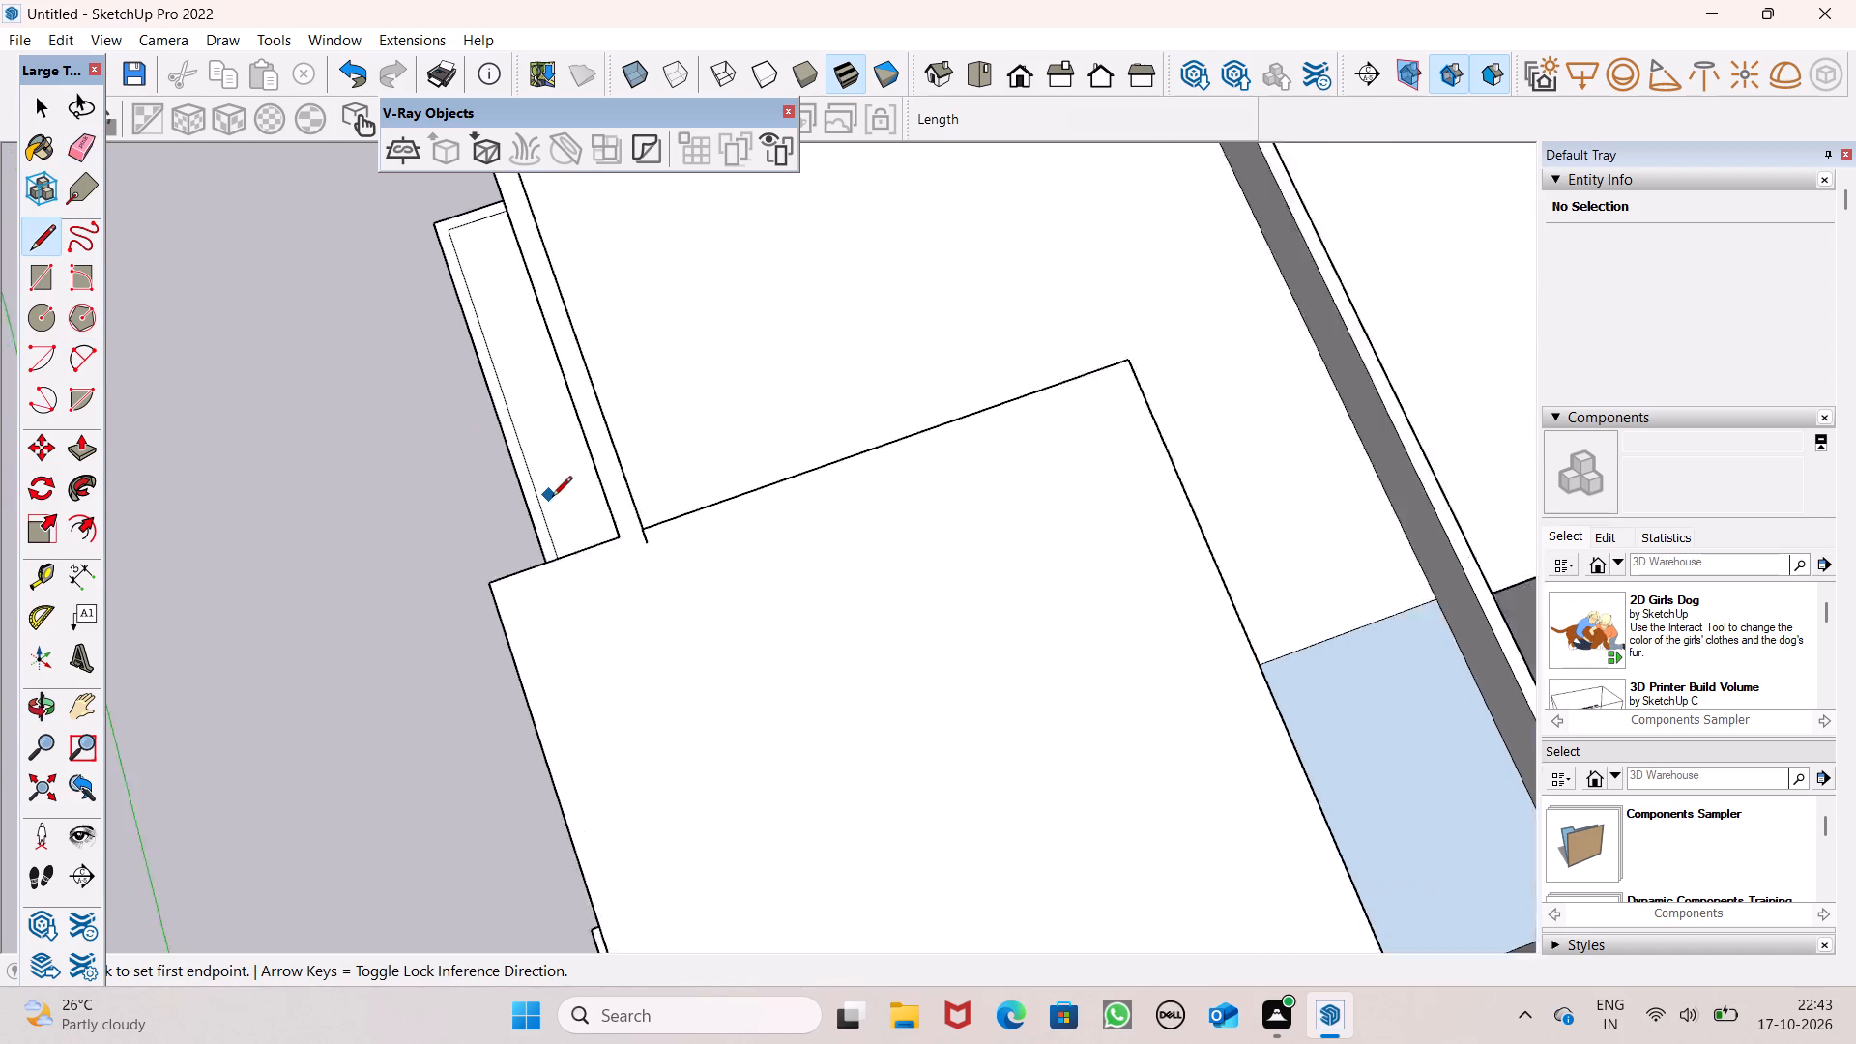
scroll(552, 498, up, 3)
scroll(842, 604, up, 4)
click(699, 610)
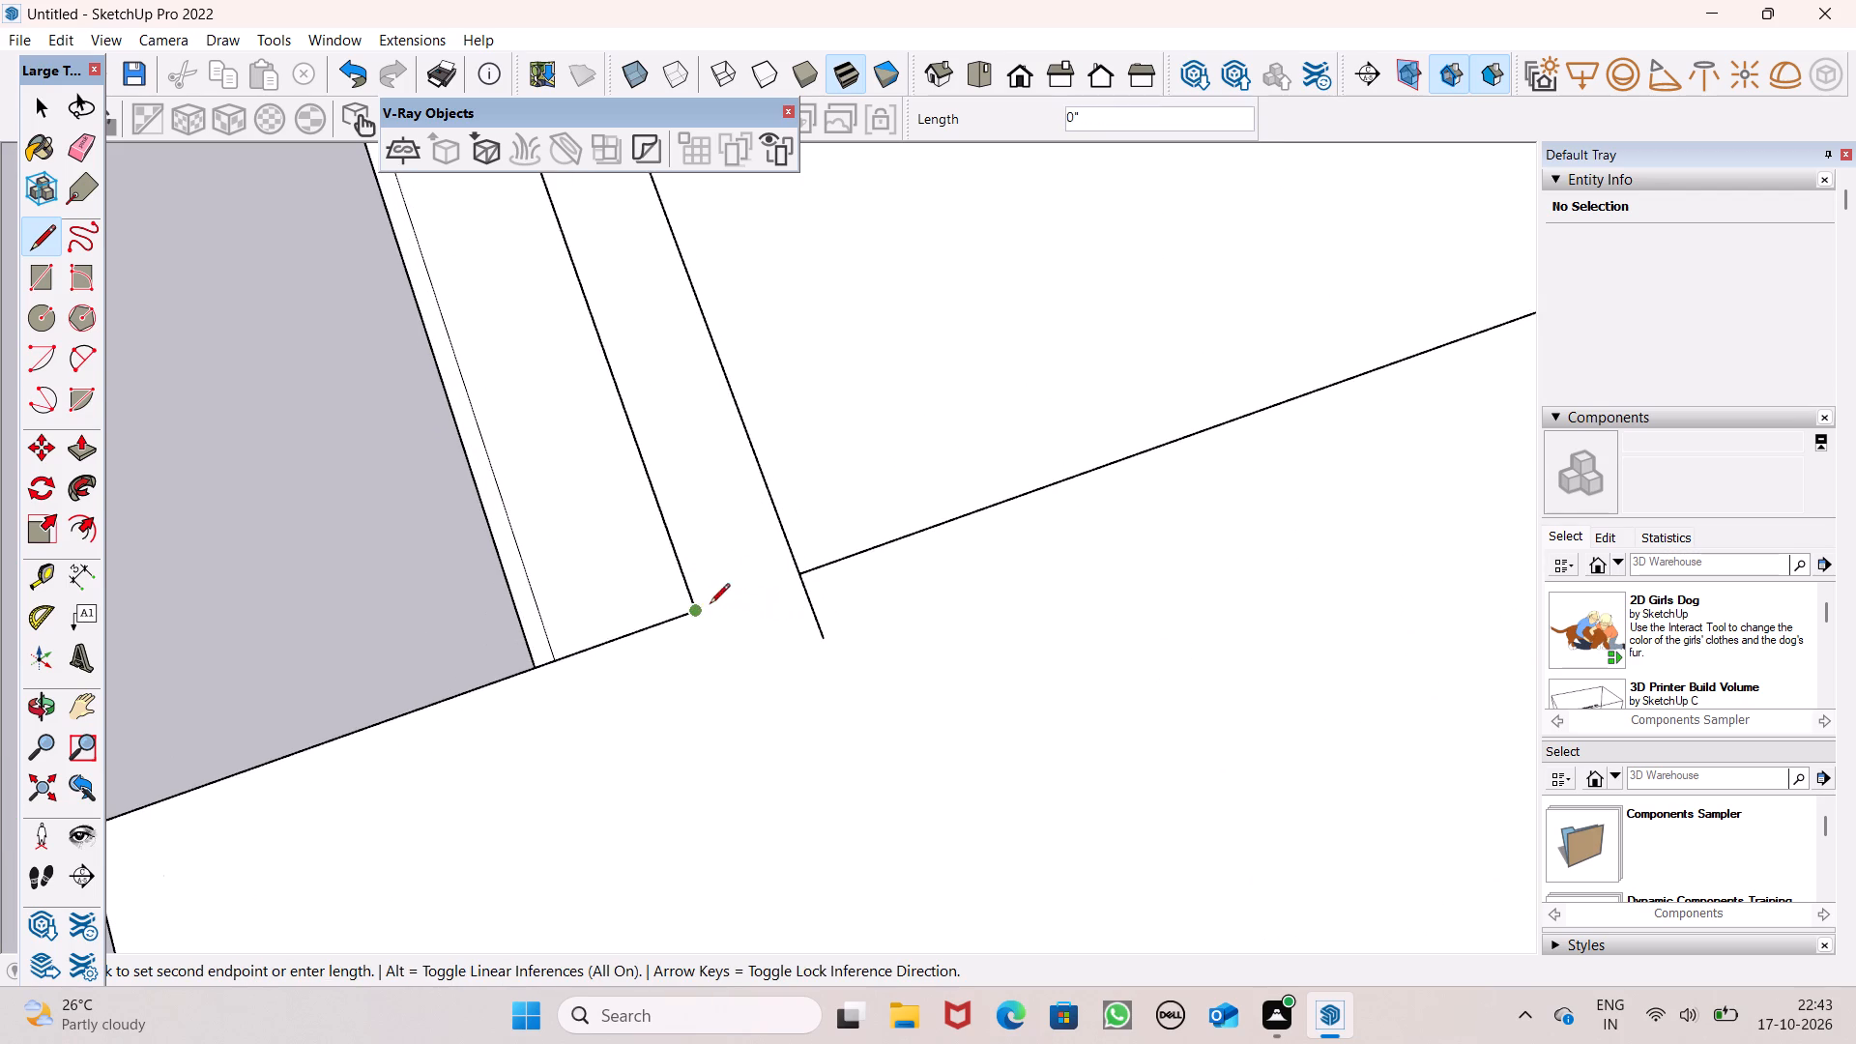
click(793, 565)
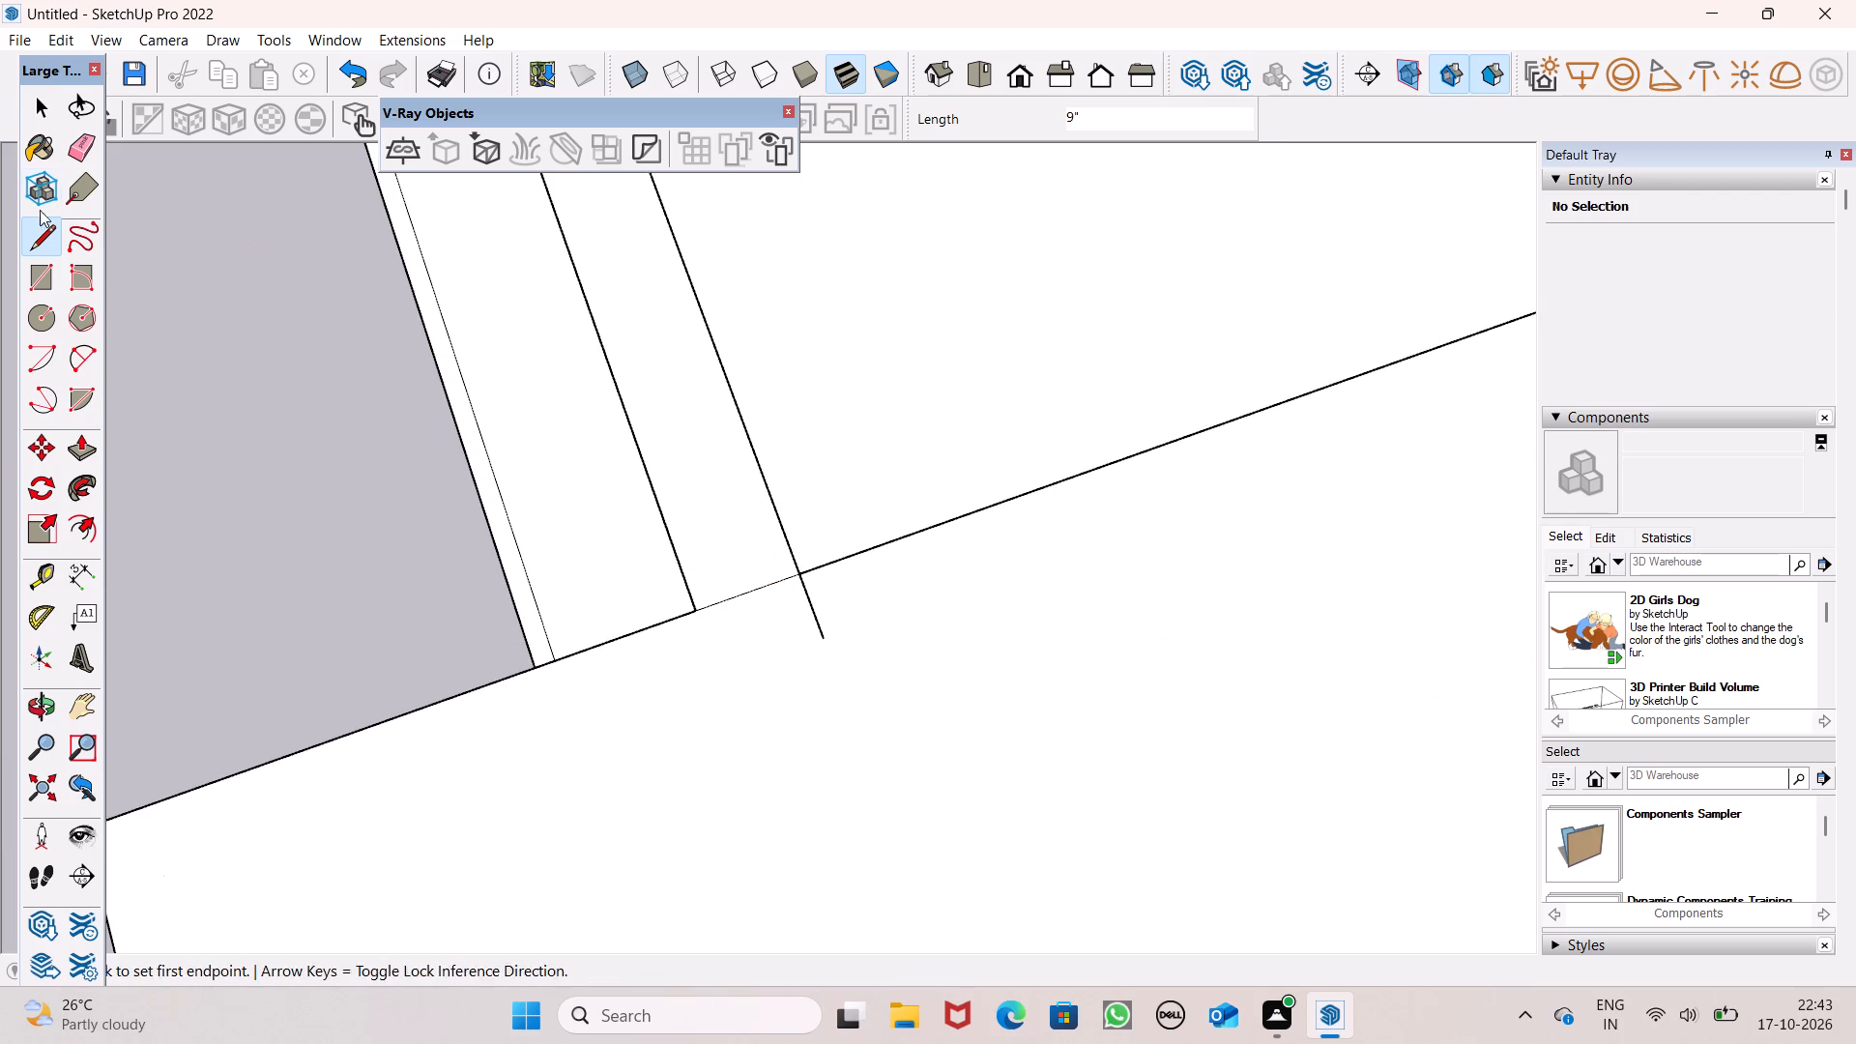
Erase the short line stub extending past the new 9" line onto the raised roof block.
drag(79, 157, 104, 171)
click(801, 608)
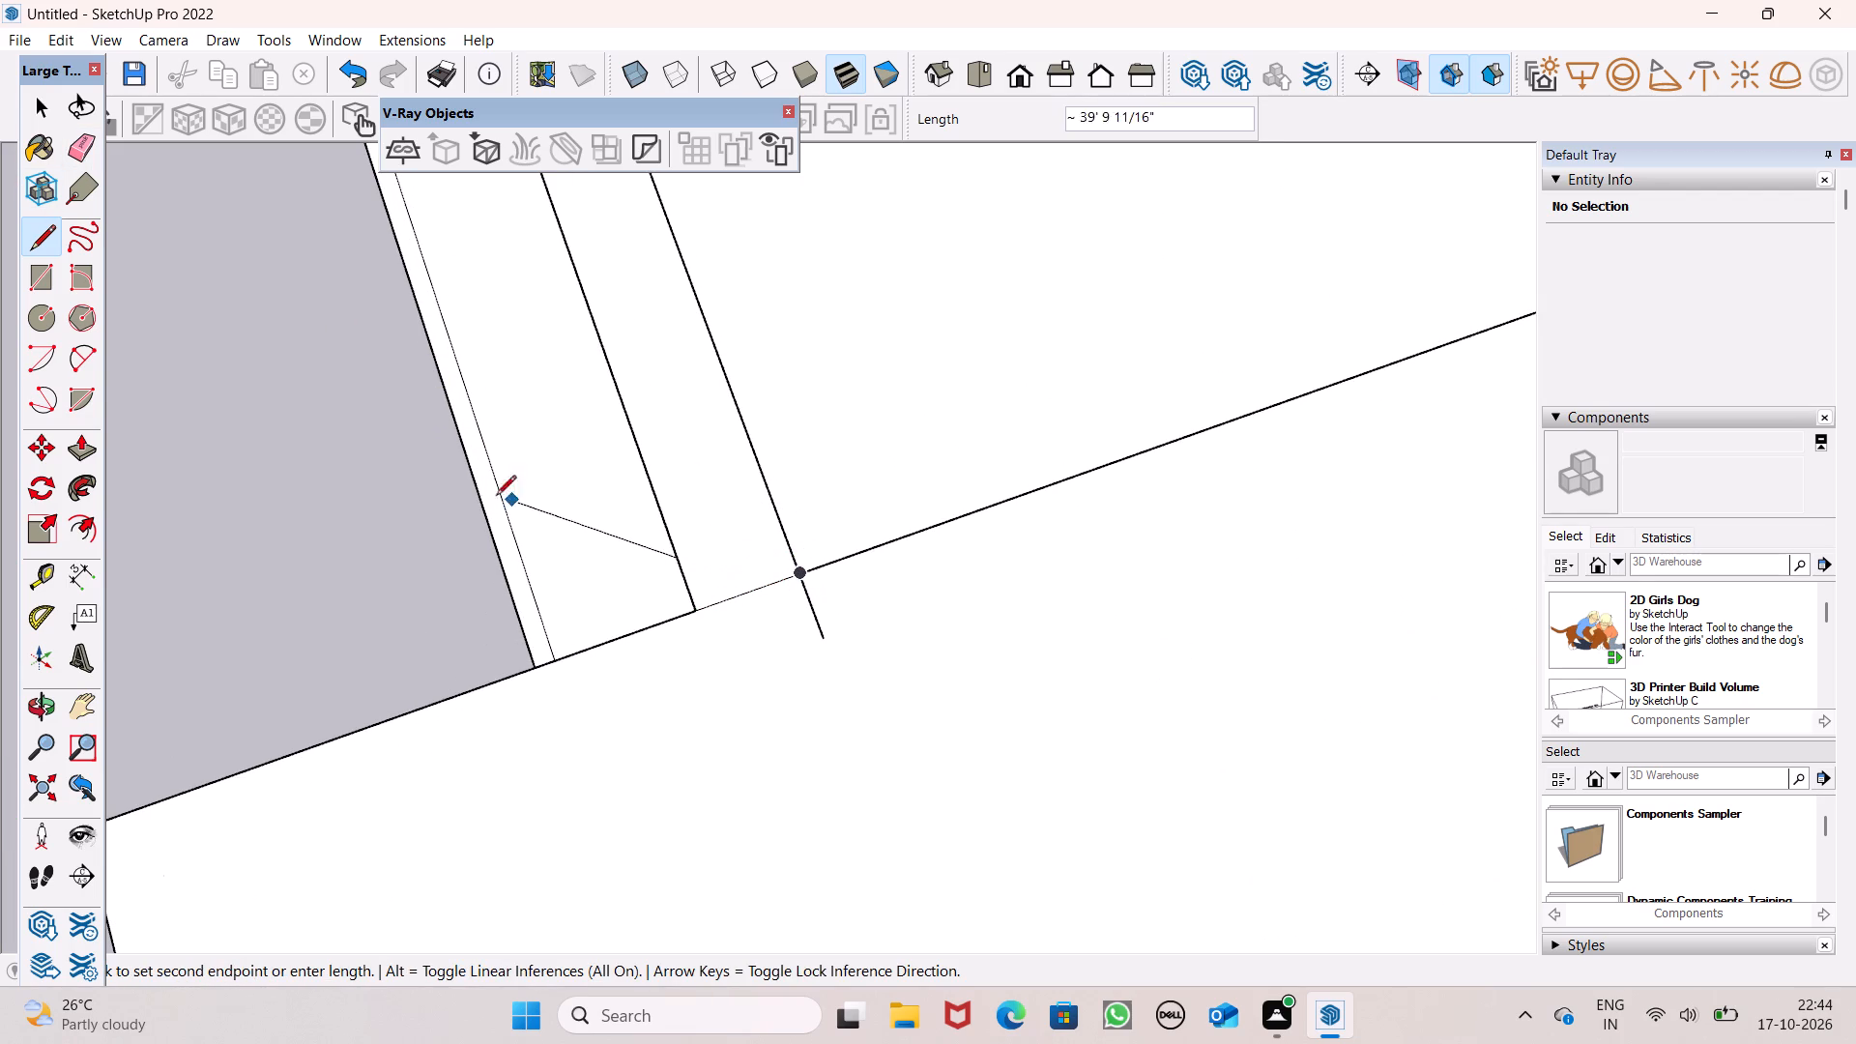
key(space)
click(86, 158)
click(800, 599)
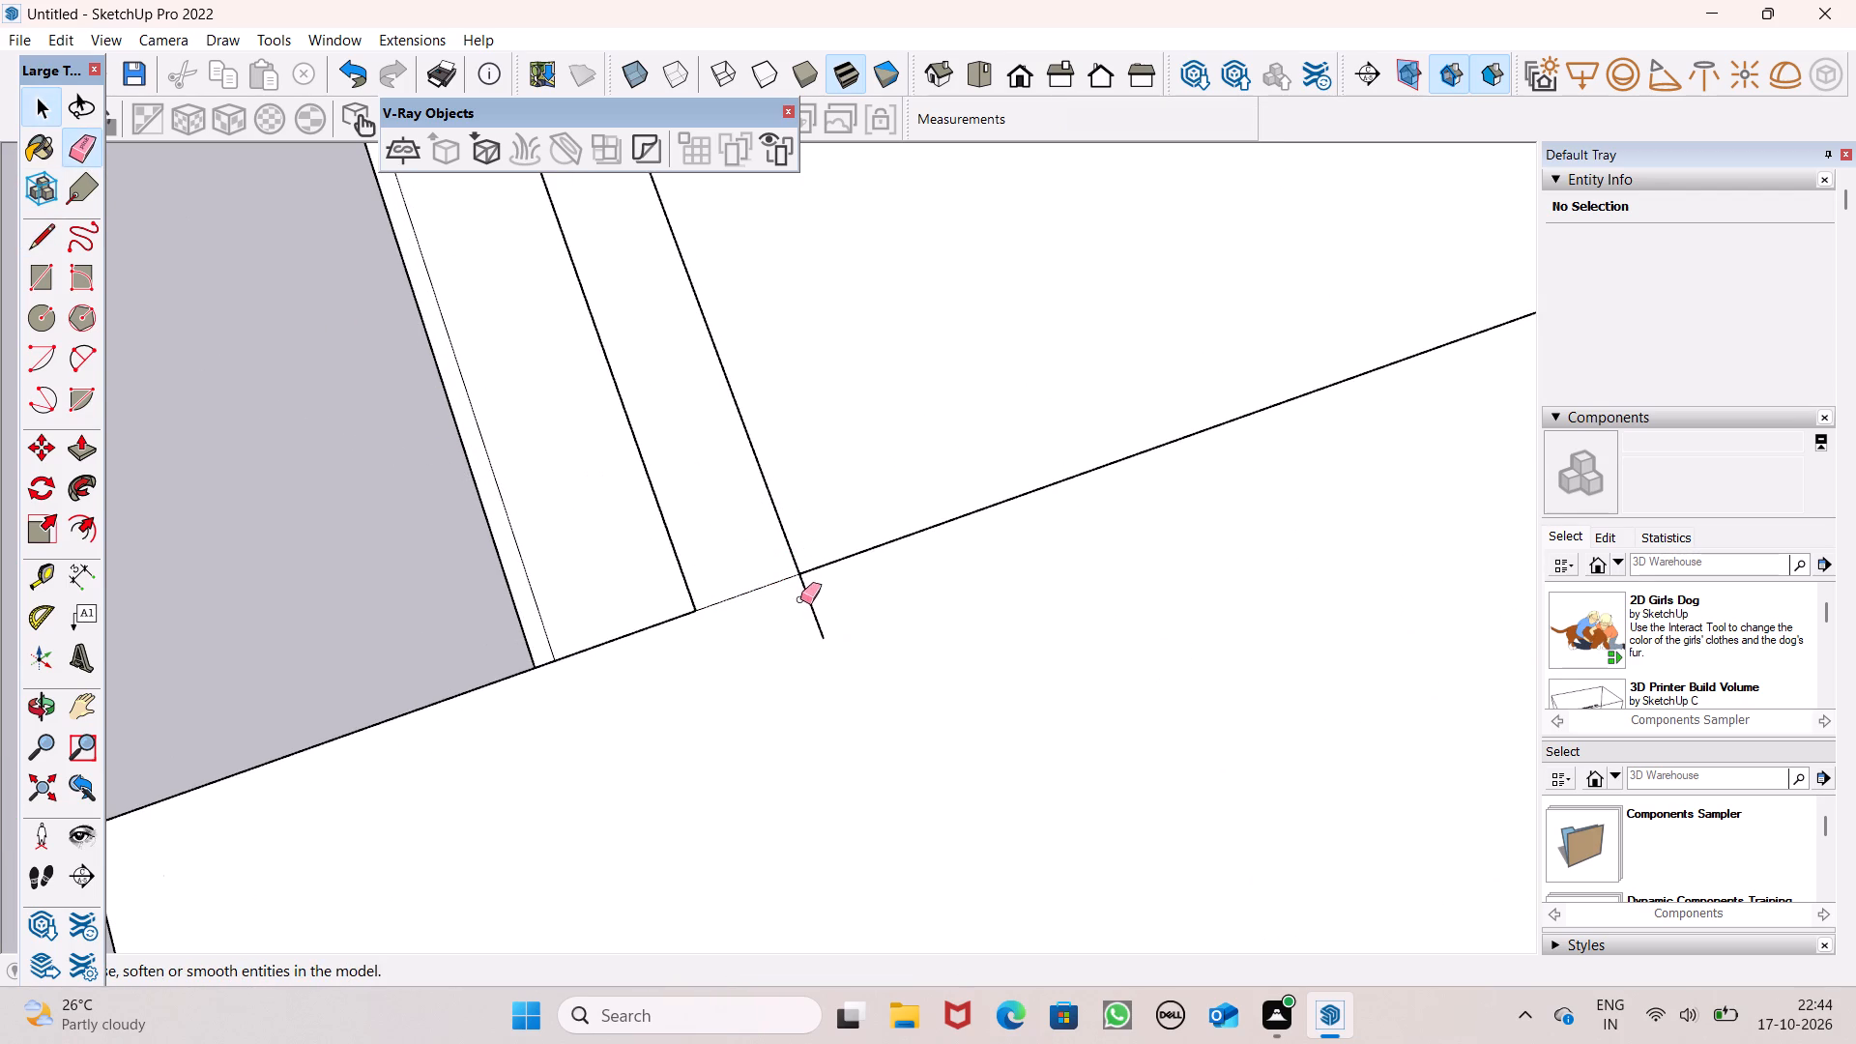
drag(847, 625, 829, 638)
drag(822, 614, 814, 626)
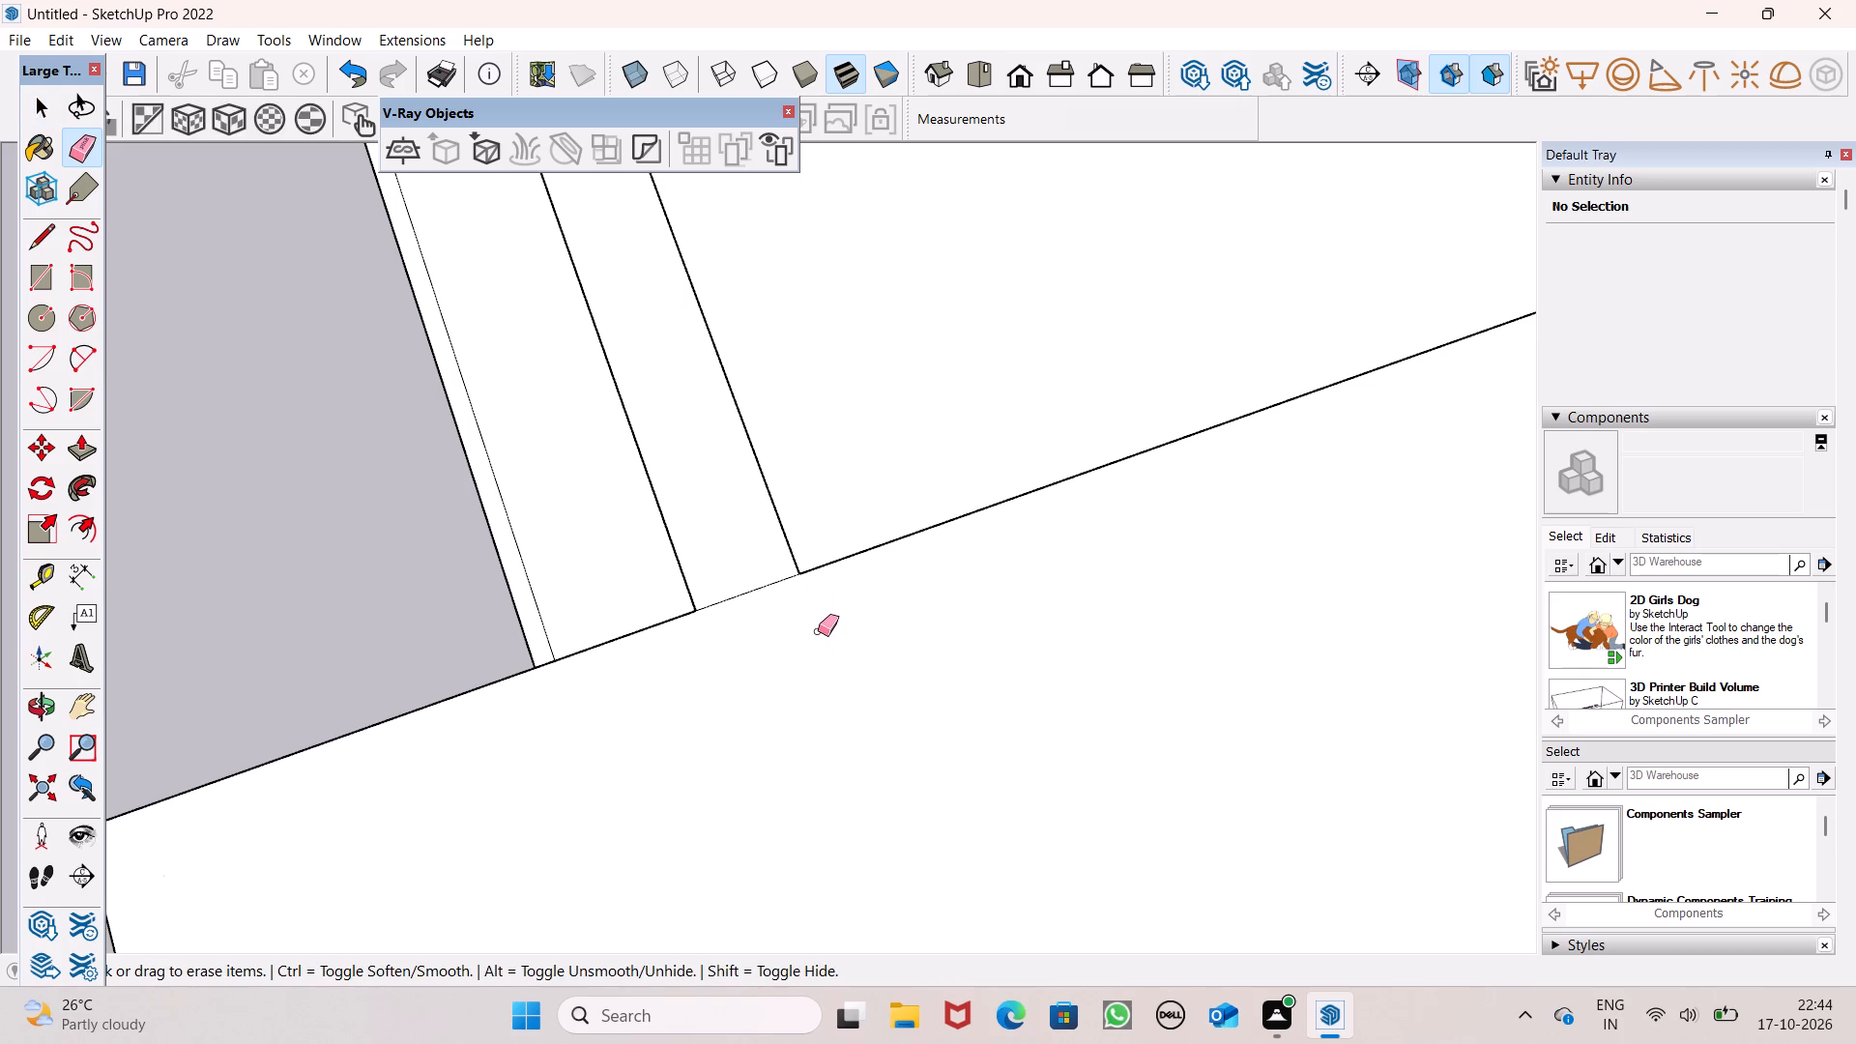
Examine the merged roof block, the adjoining parapets and the corner balcony cornices from above and from eye level.
scroll(824, 648, down, 15)
middle_drag(861, 745, 859, 539)
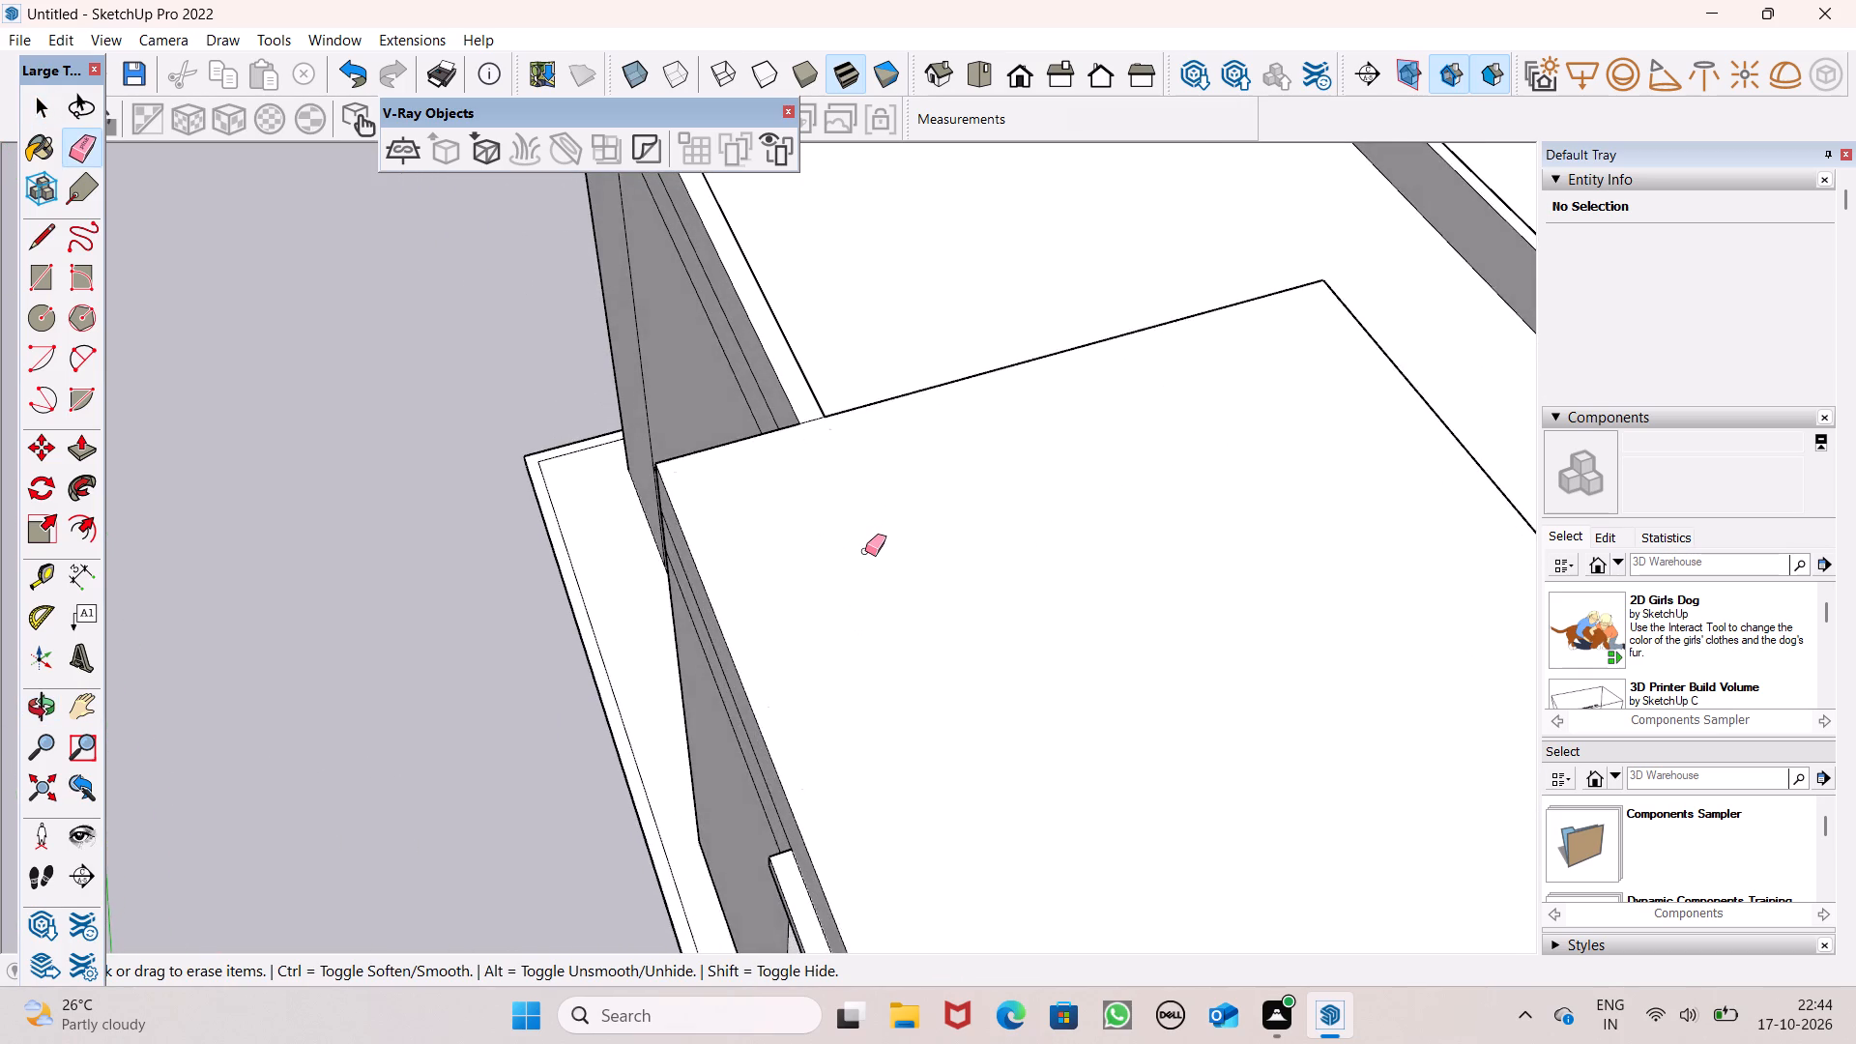
scroll(865, 563, down, 5)
key(space)
scroll(864, 586, down, 2)
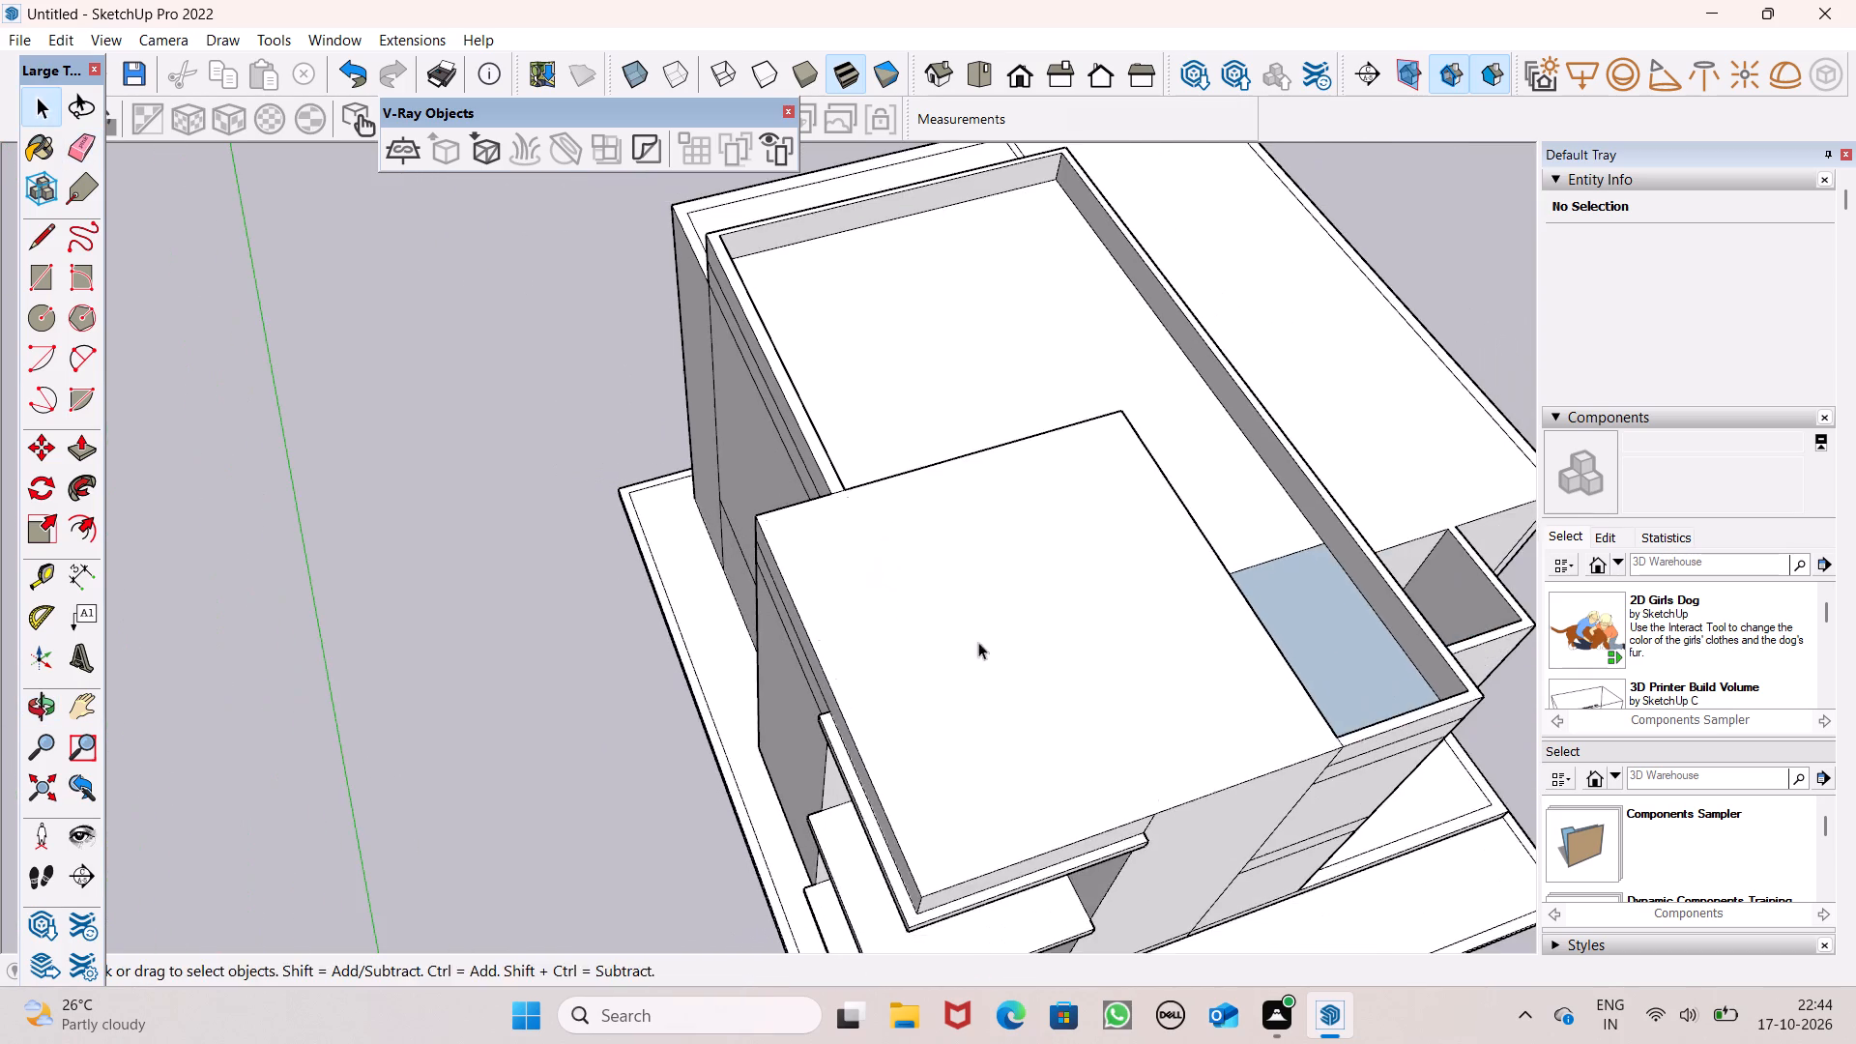
middle_drag(1003, 660, 1116, 512)
scroll(1232, 630, up, 1)
middle_drag(1232, 629, 1197, 497)
scroll(1202, 527, up, 1)
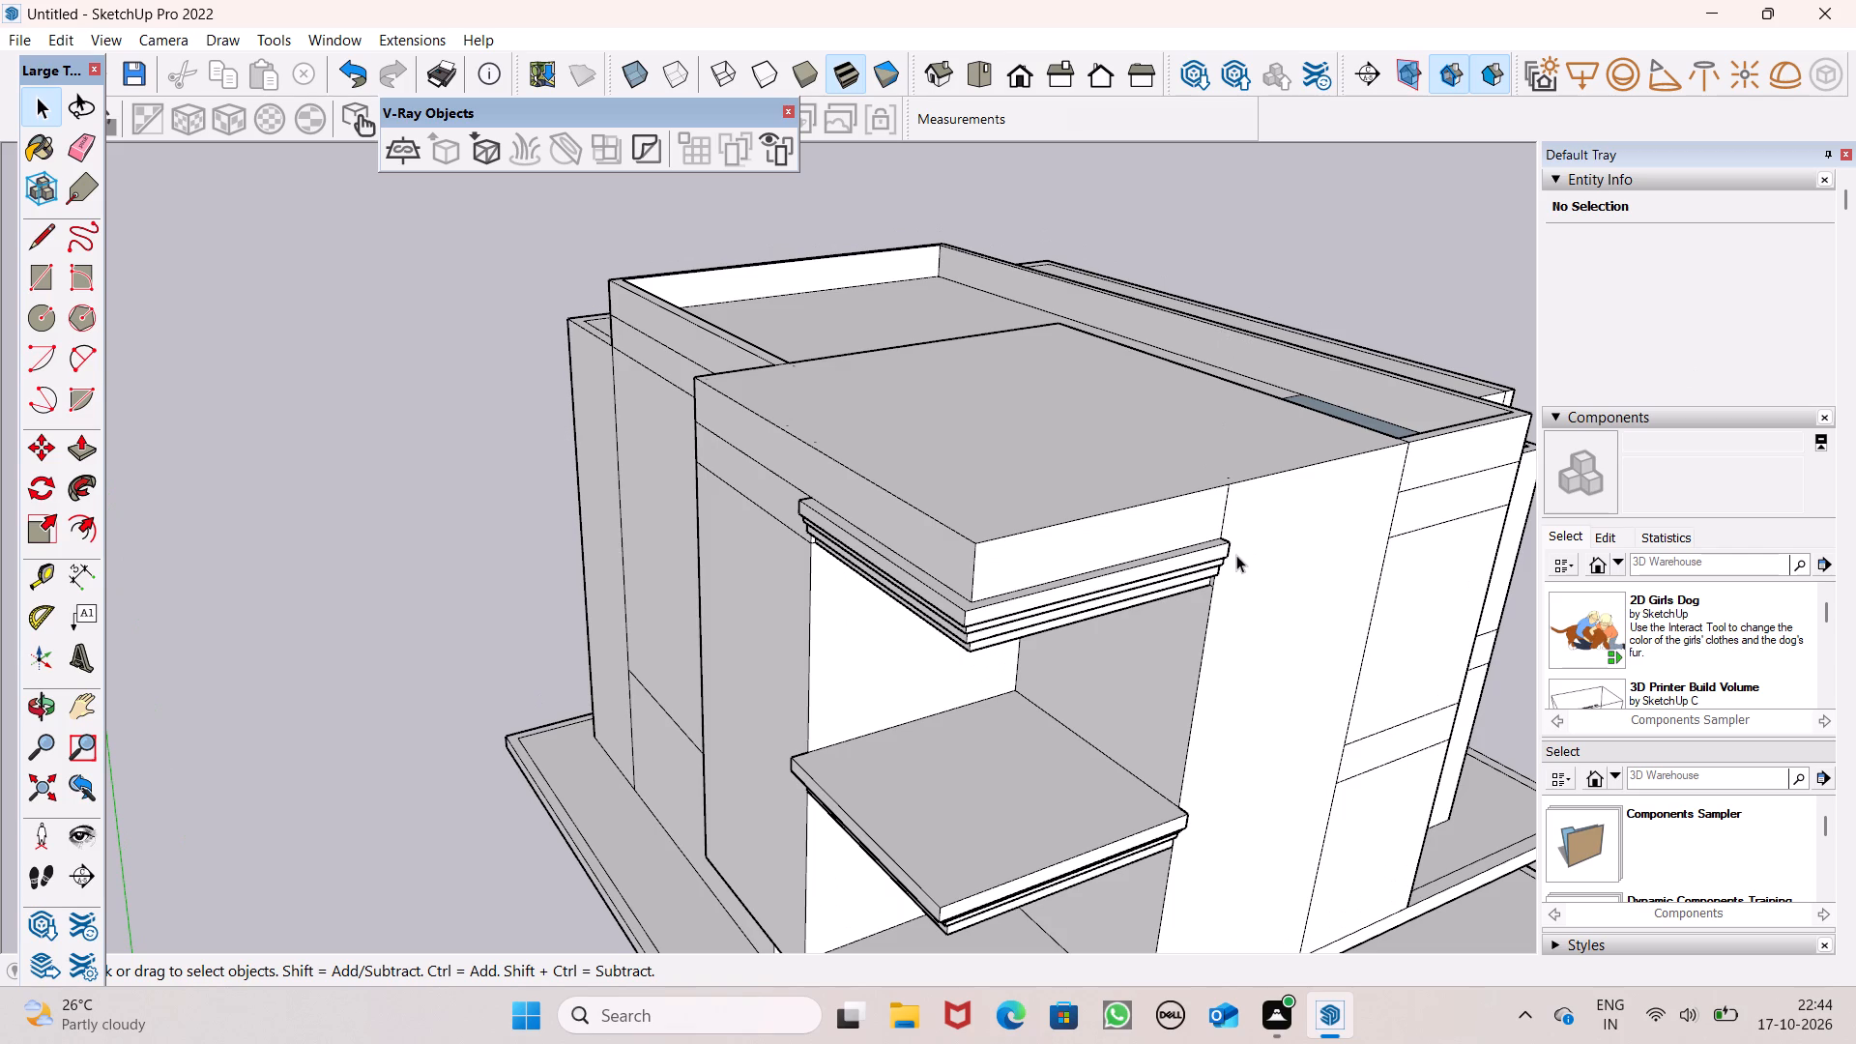
middle_drag(1049, 444, 1117, 258)
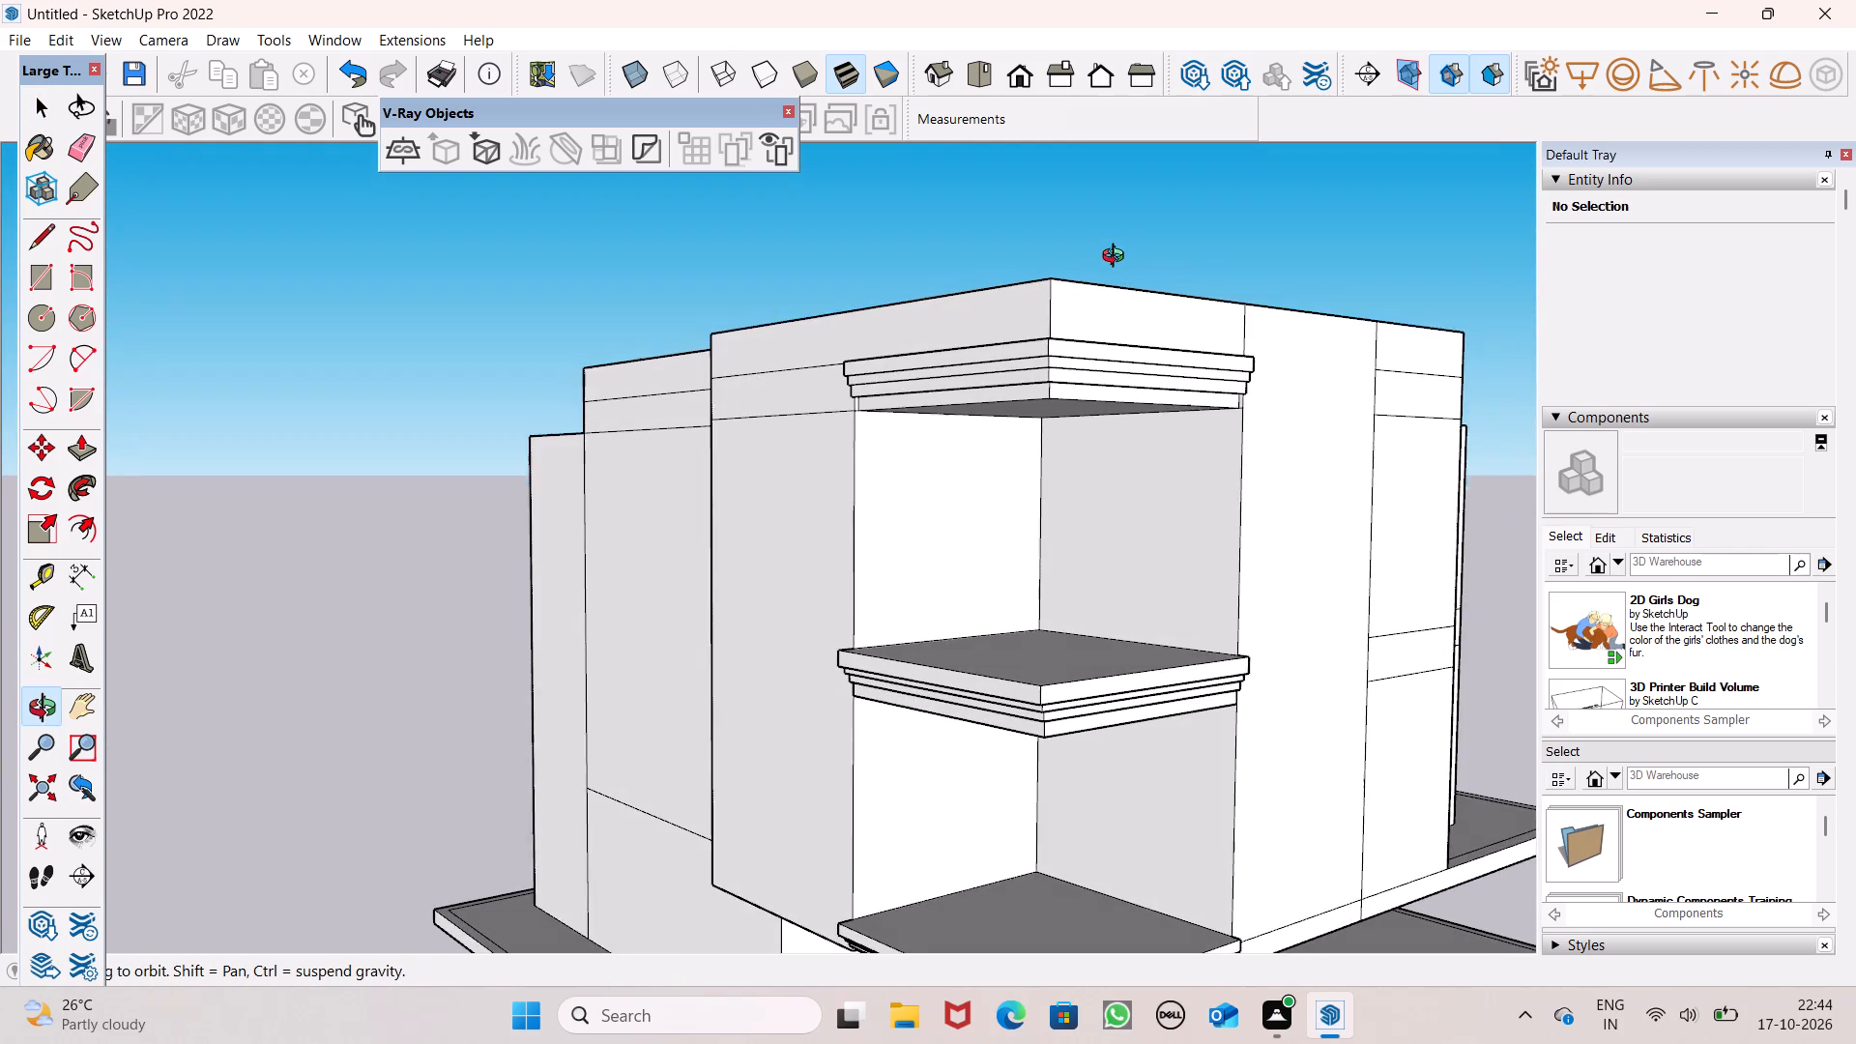
middle_drag(1117, 258, 1120, 263)
scroll(1116, 292, up, 2)
middle_drag(1082, 434, 1163, 362)
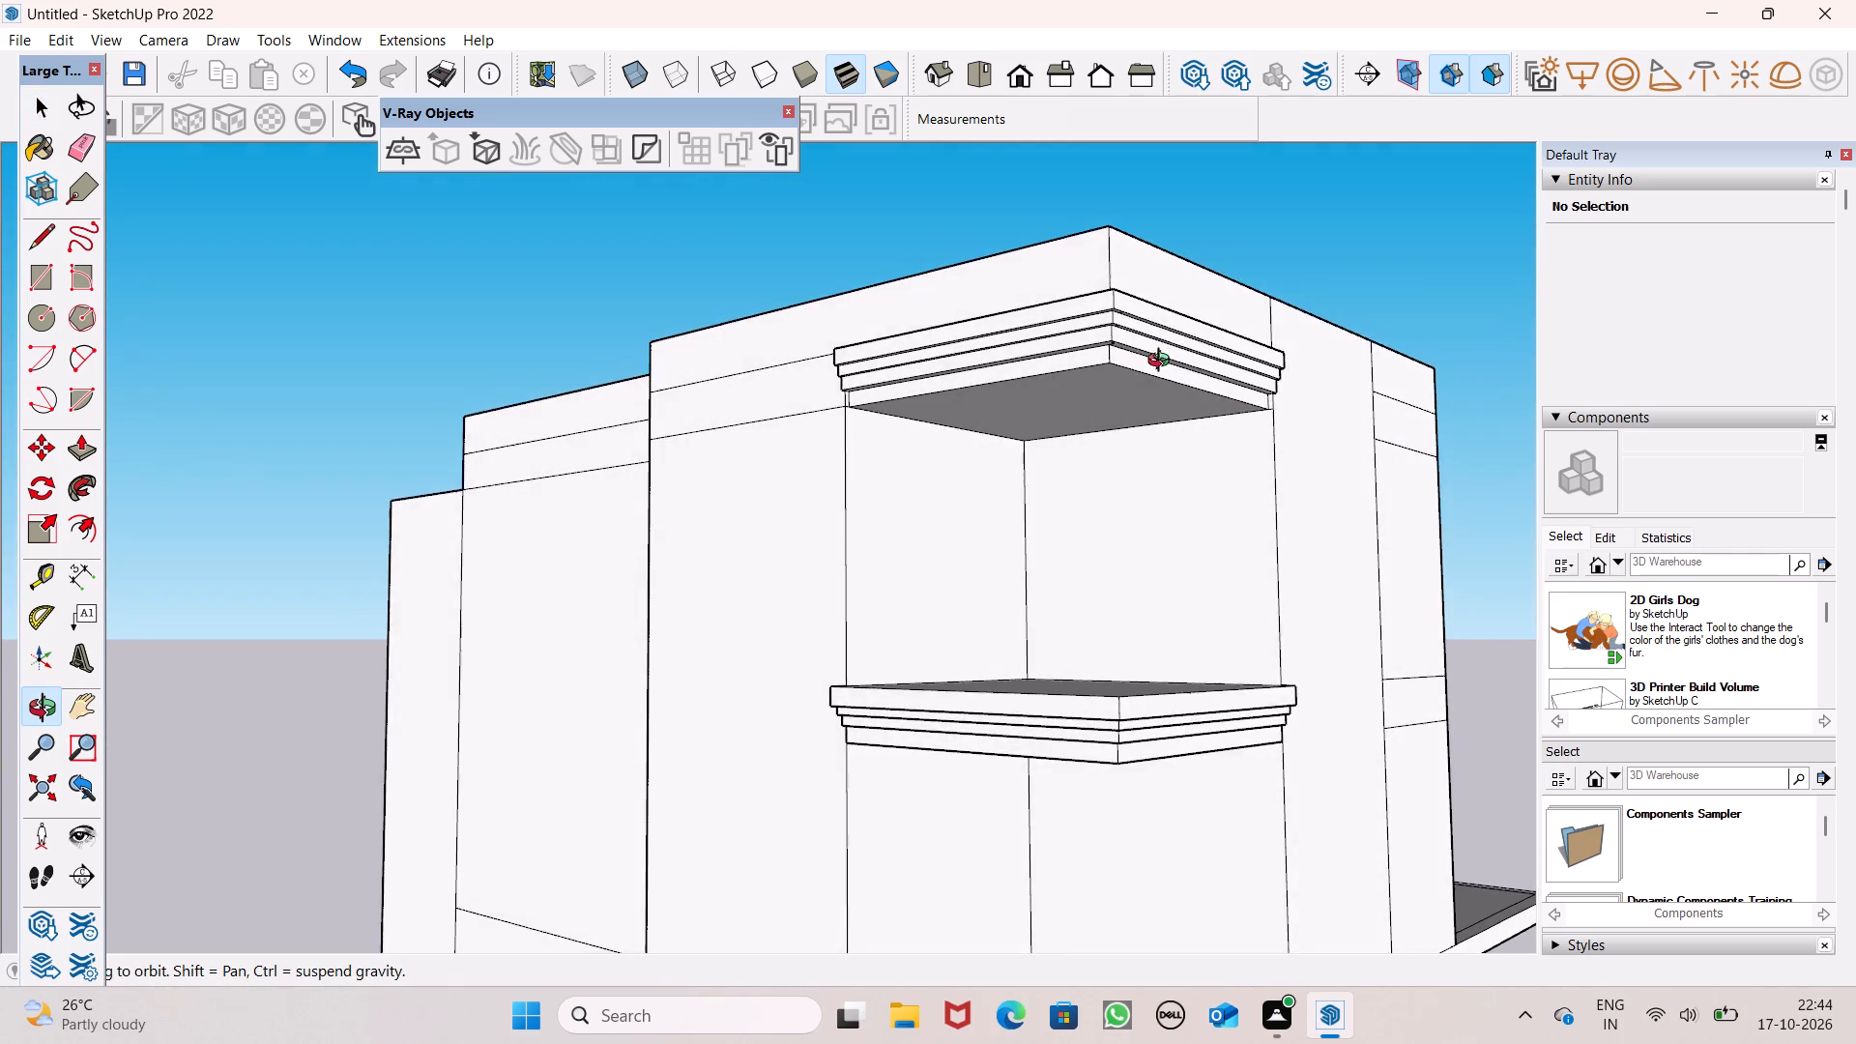
middle_drag(1163, 362, 1165, 457)
scroll(1096, 289, up, 2)
scroll(1093, 323, down, 1)
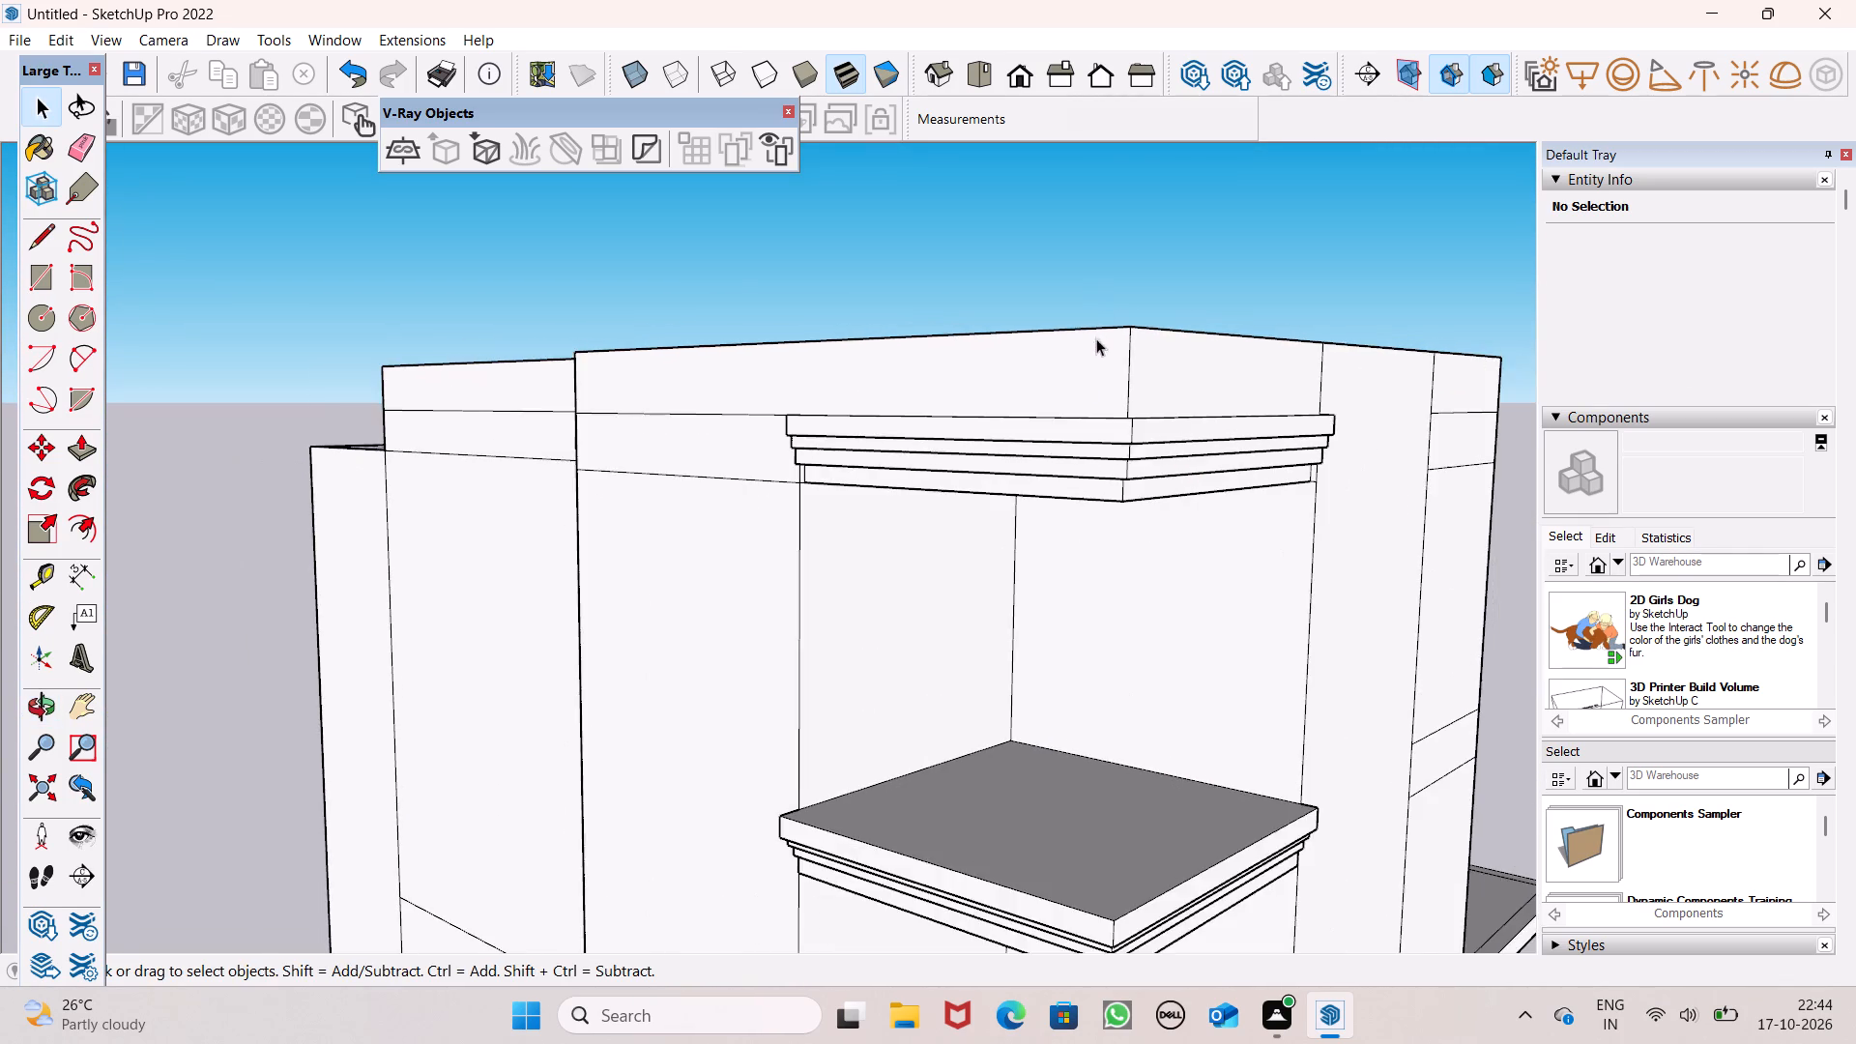
middle_drag(1095, 366, 1076, 541)
Push/Pull the merged roof face up 6 7/16" and extrude a further 2' tier above it, keeping the dividing edge.
click(87, 448)
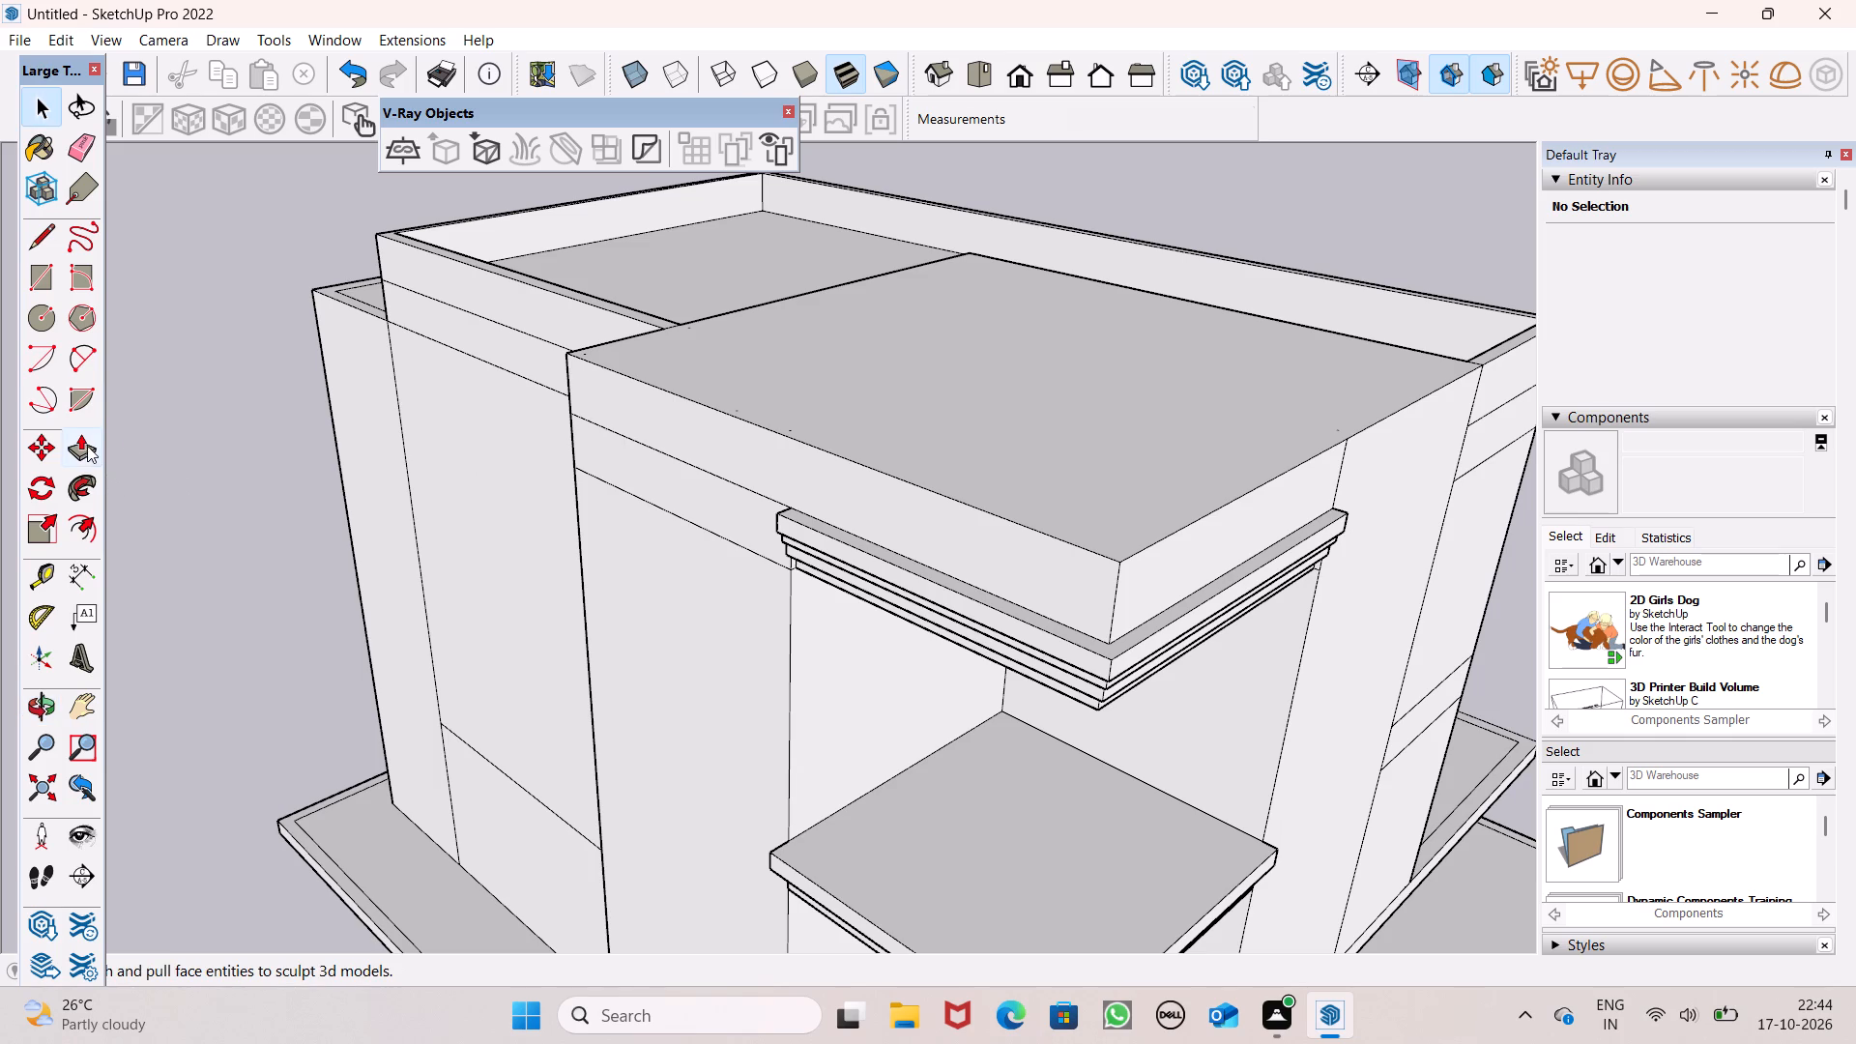
drag(833, 420, 833, 402)
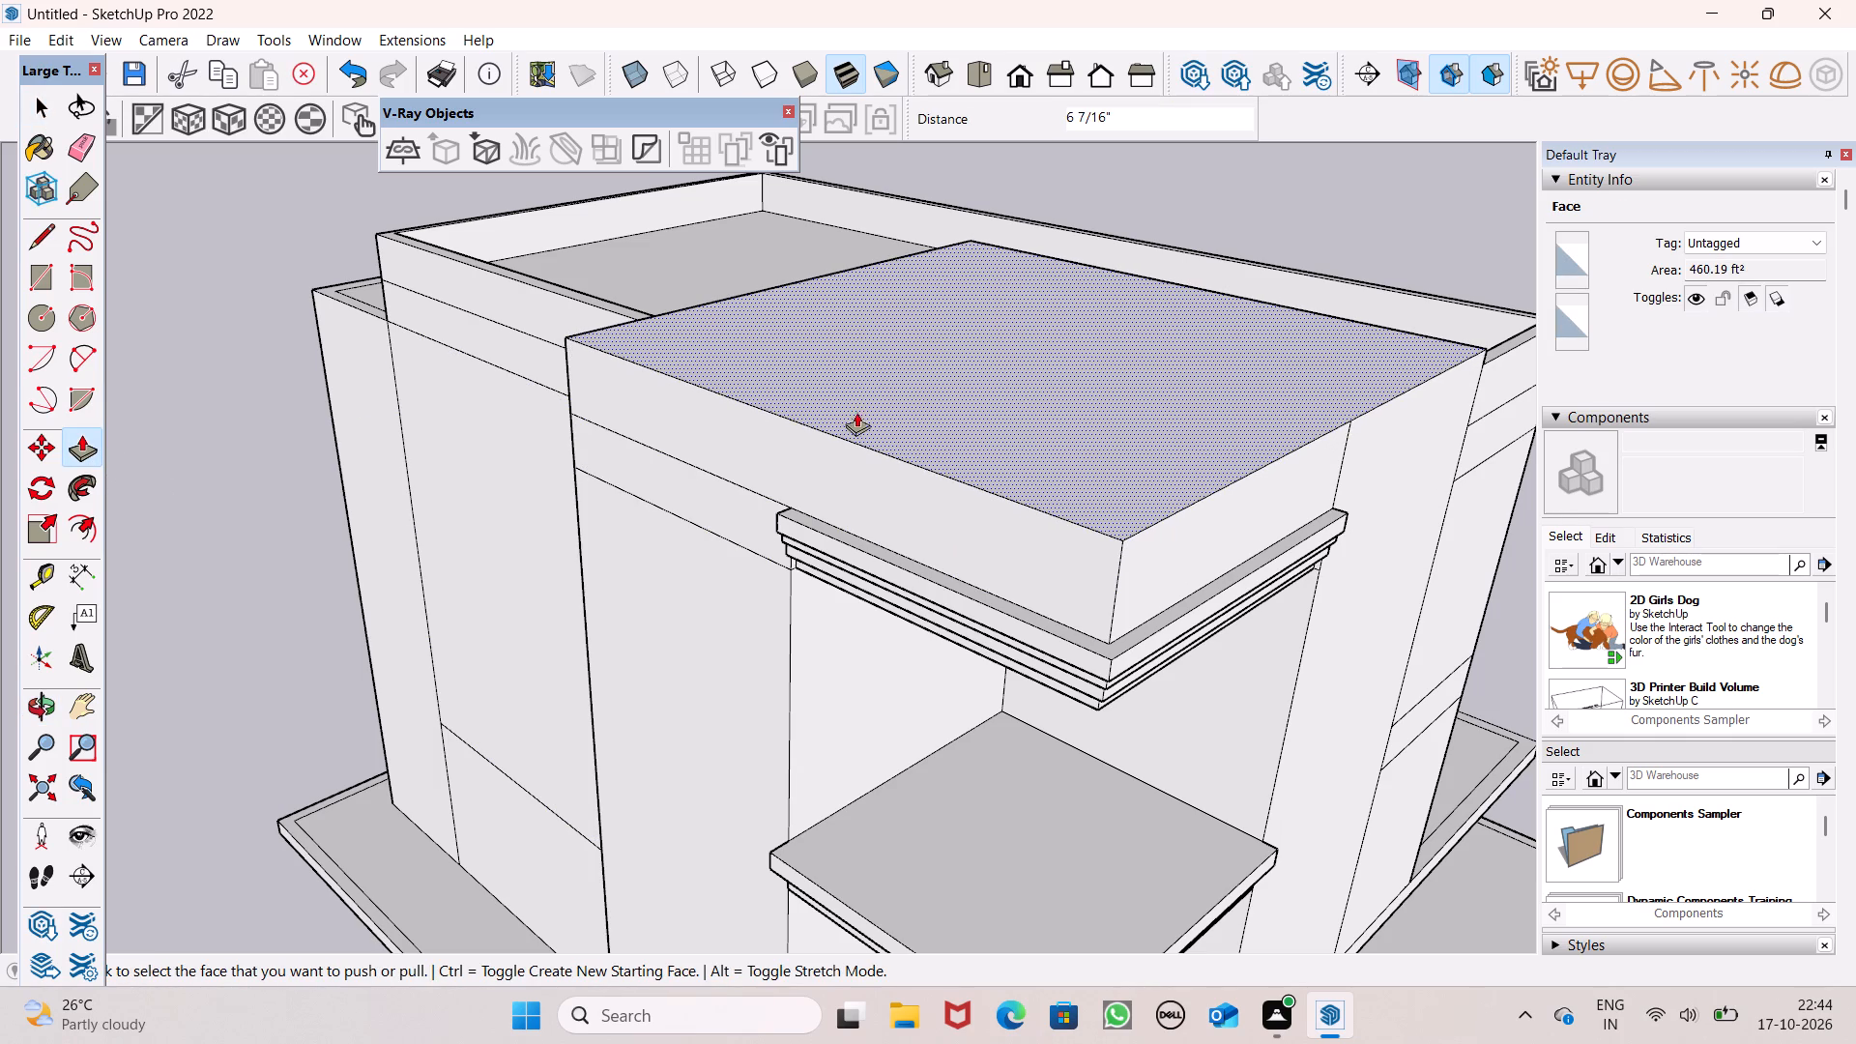
drag(930, 436, 934, 381)
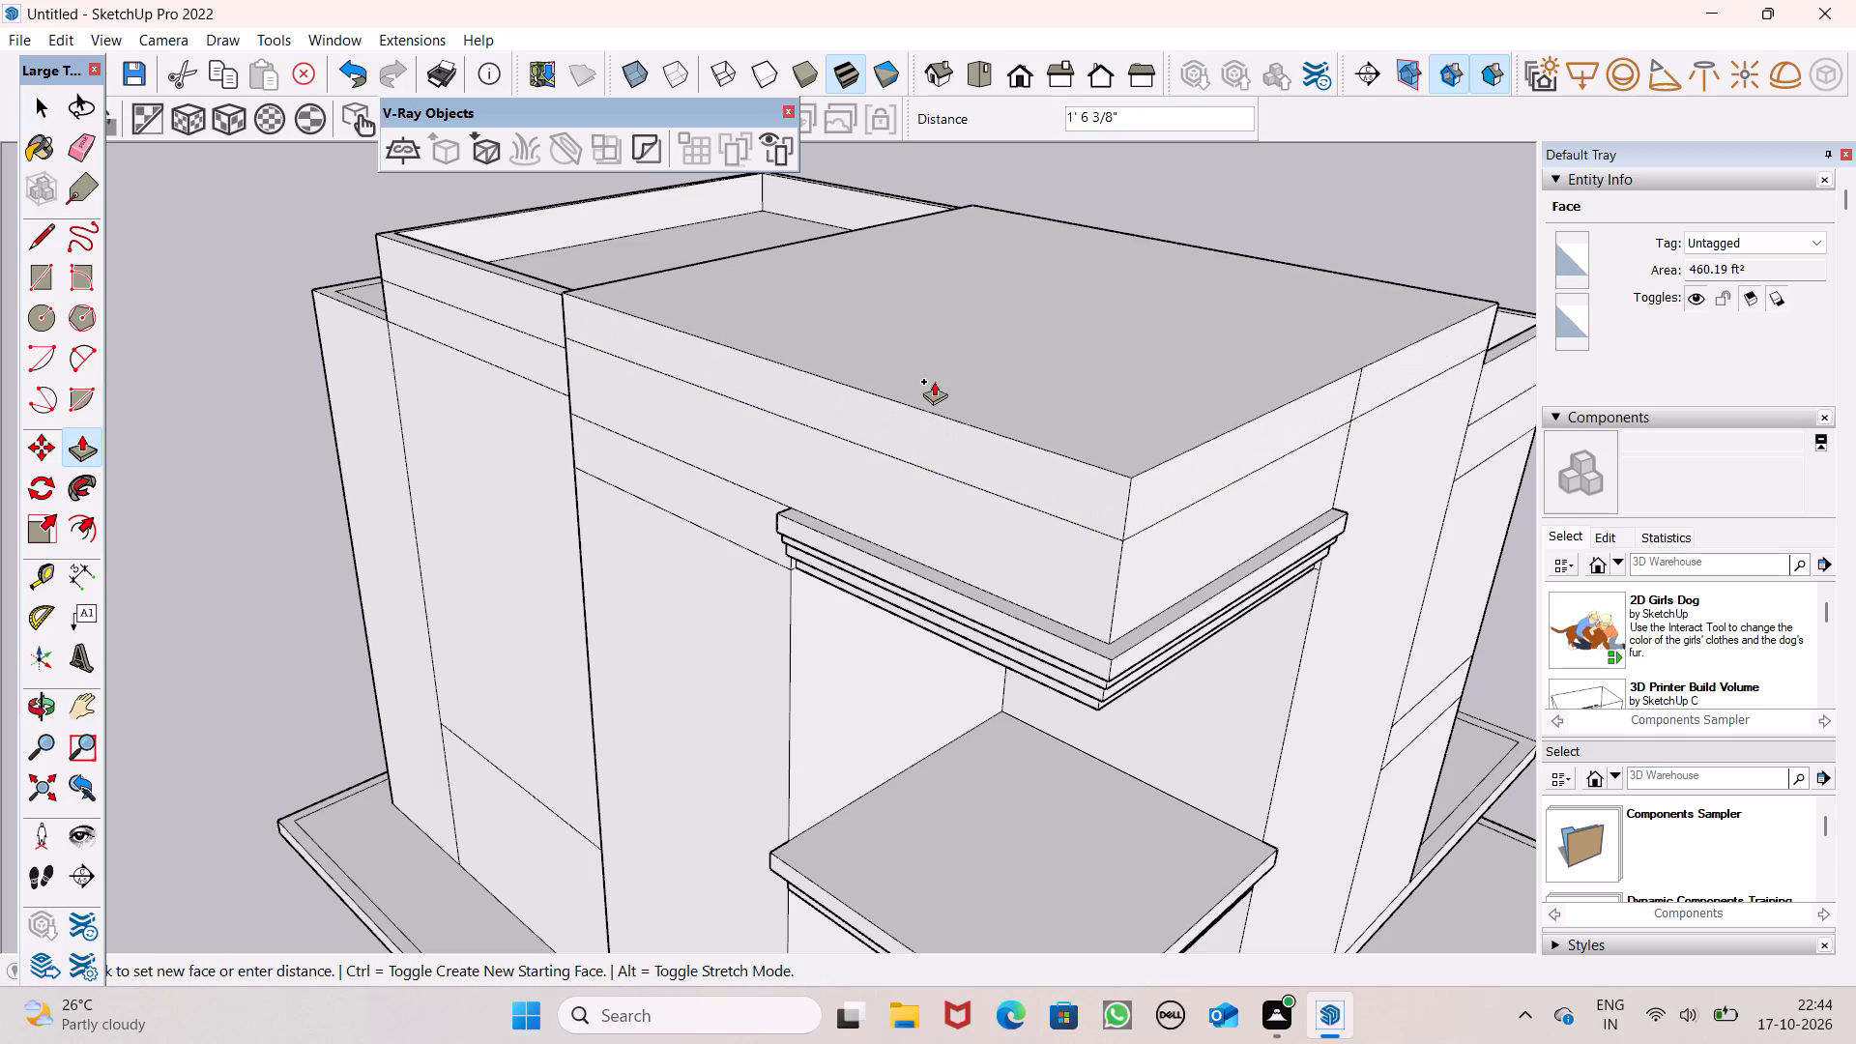
drag(934, 381, 935, 378)
text(2')
key(Return)
click(935, 378)
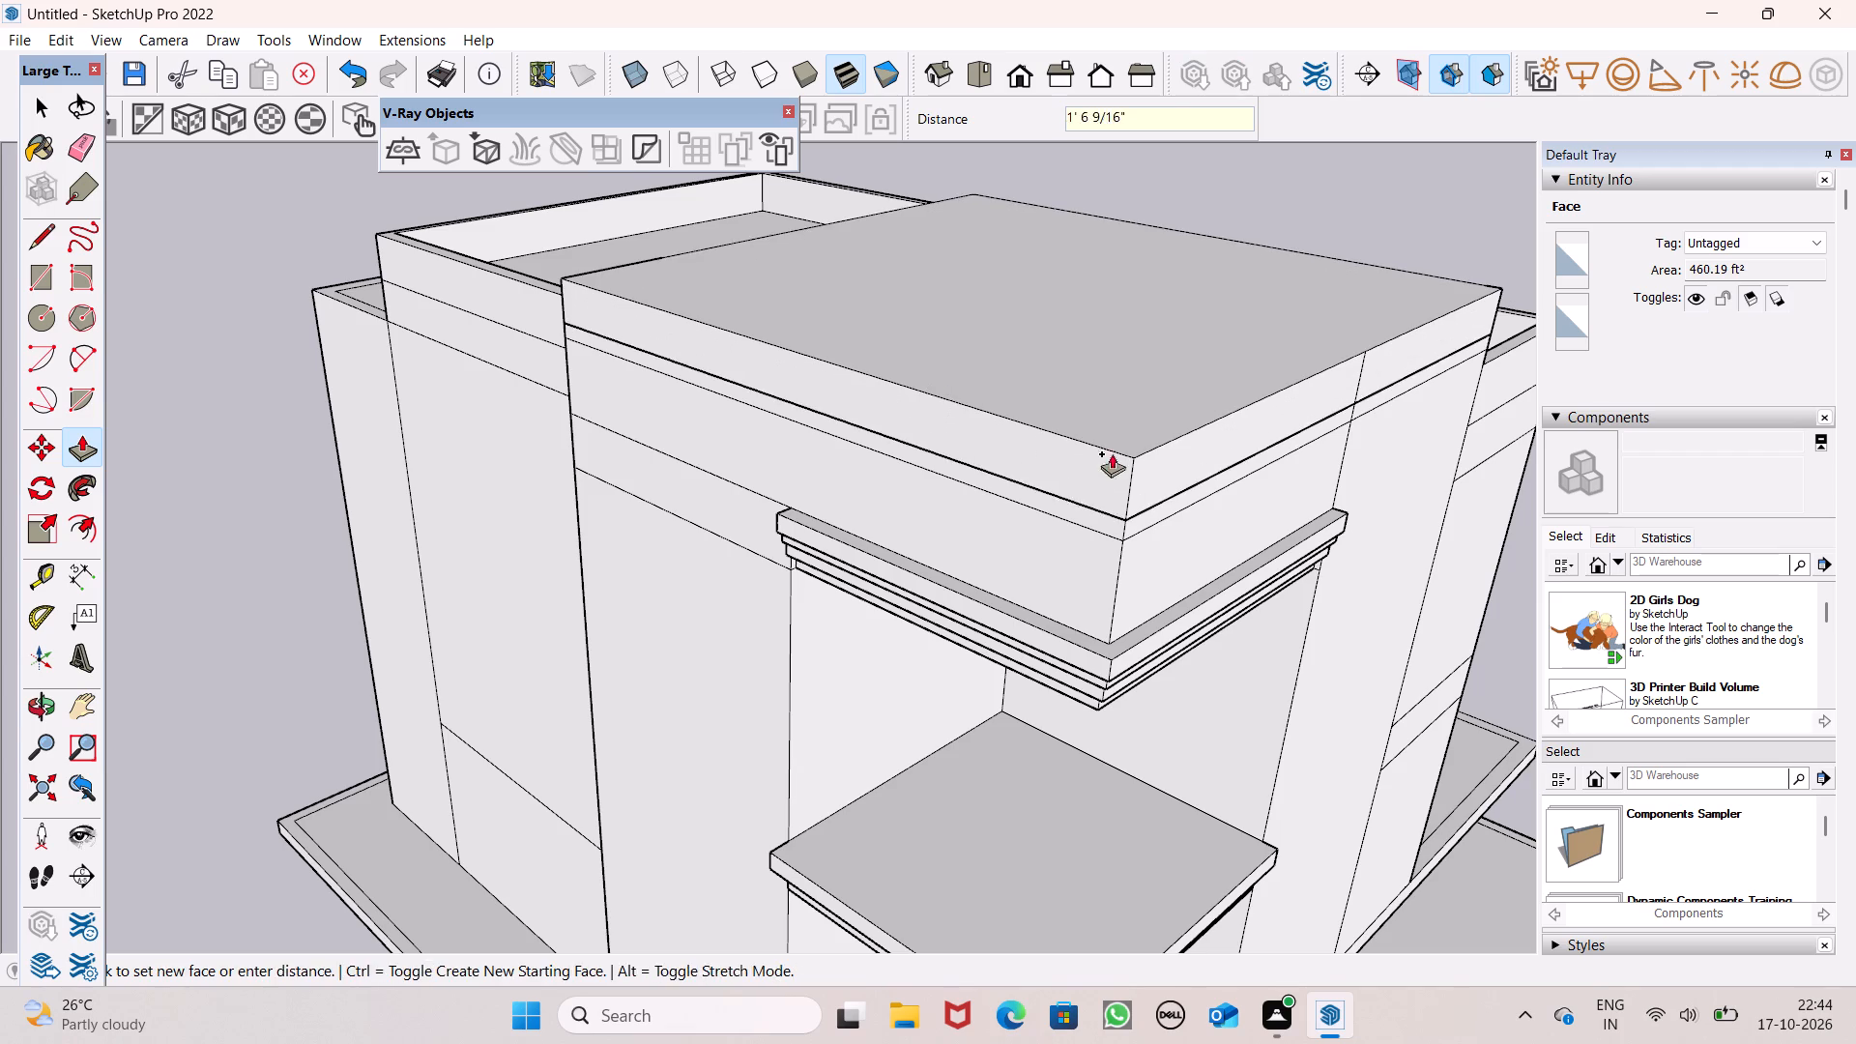
middle_drag(1107, 449, 1104, 430)
key(space)
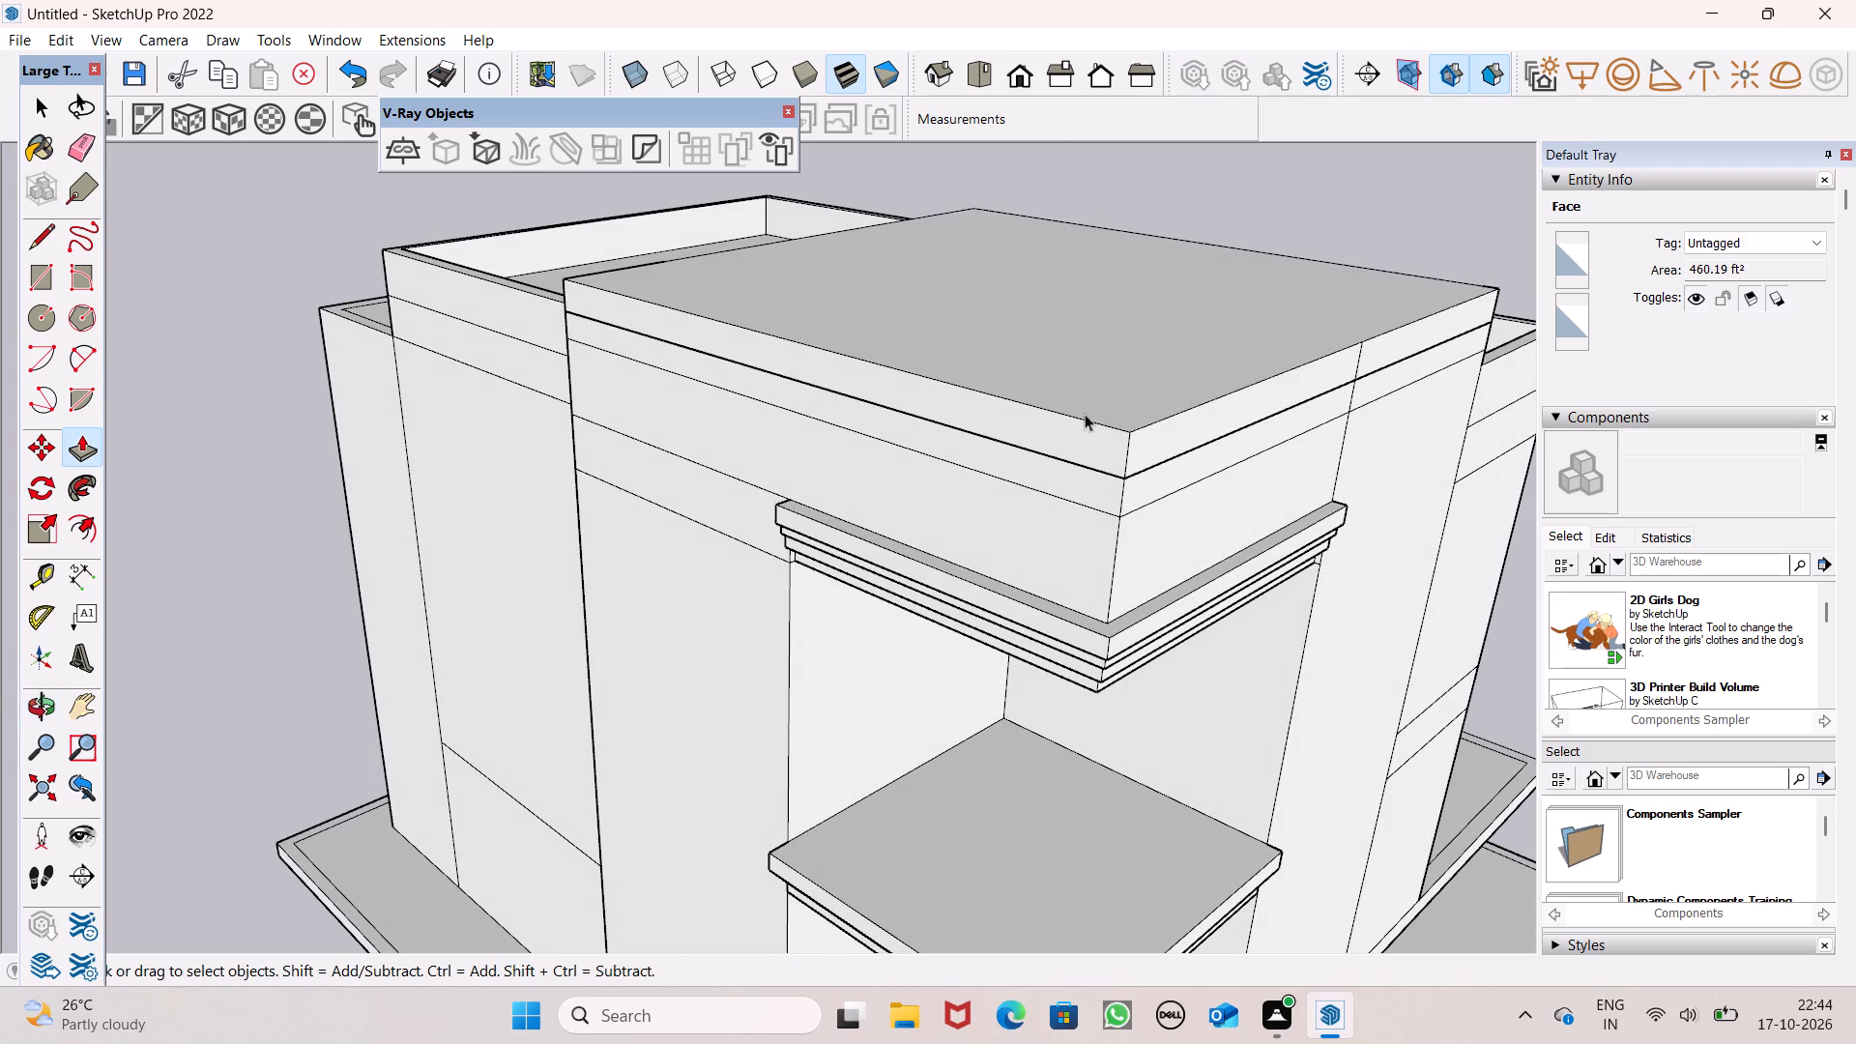
Measure the height of the new top tier along the roof block's front corner edge.
click(43, 246)
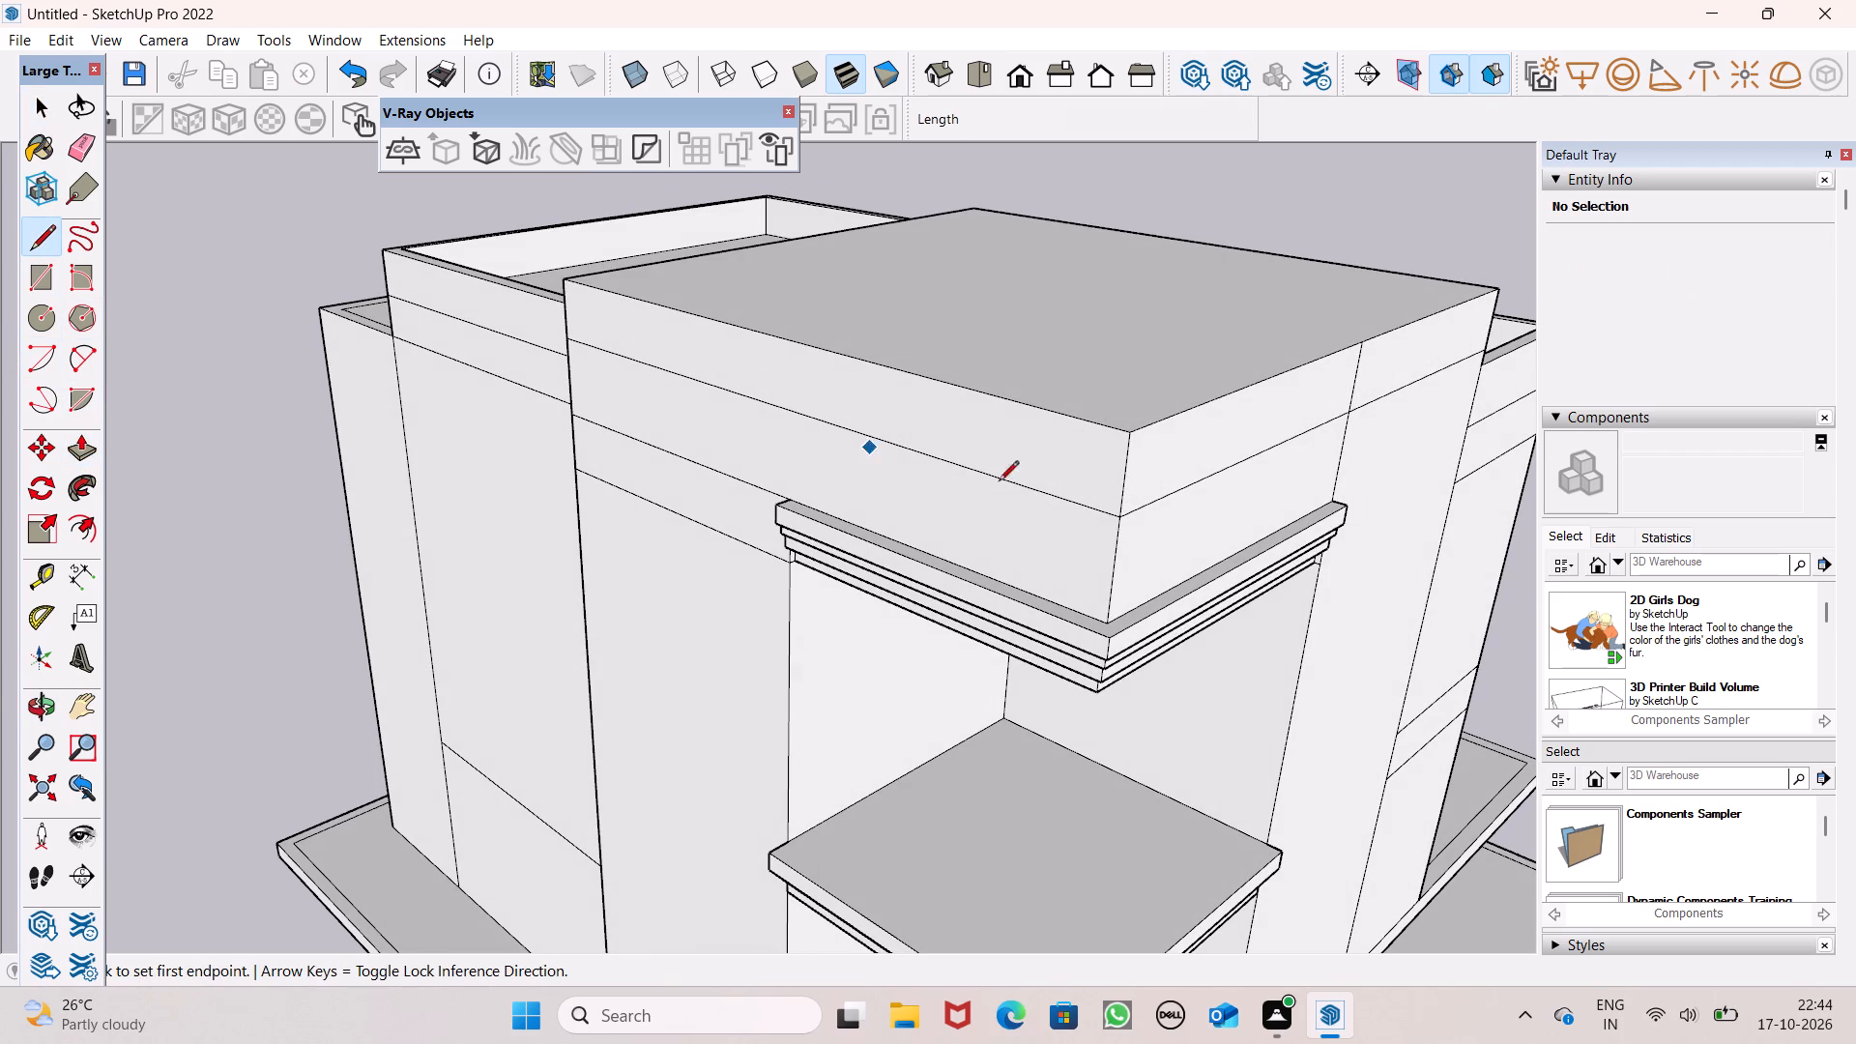
scroll(1150, 485, up, 4)
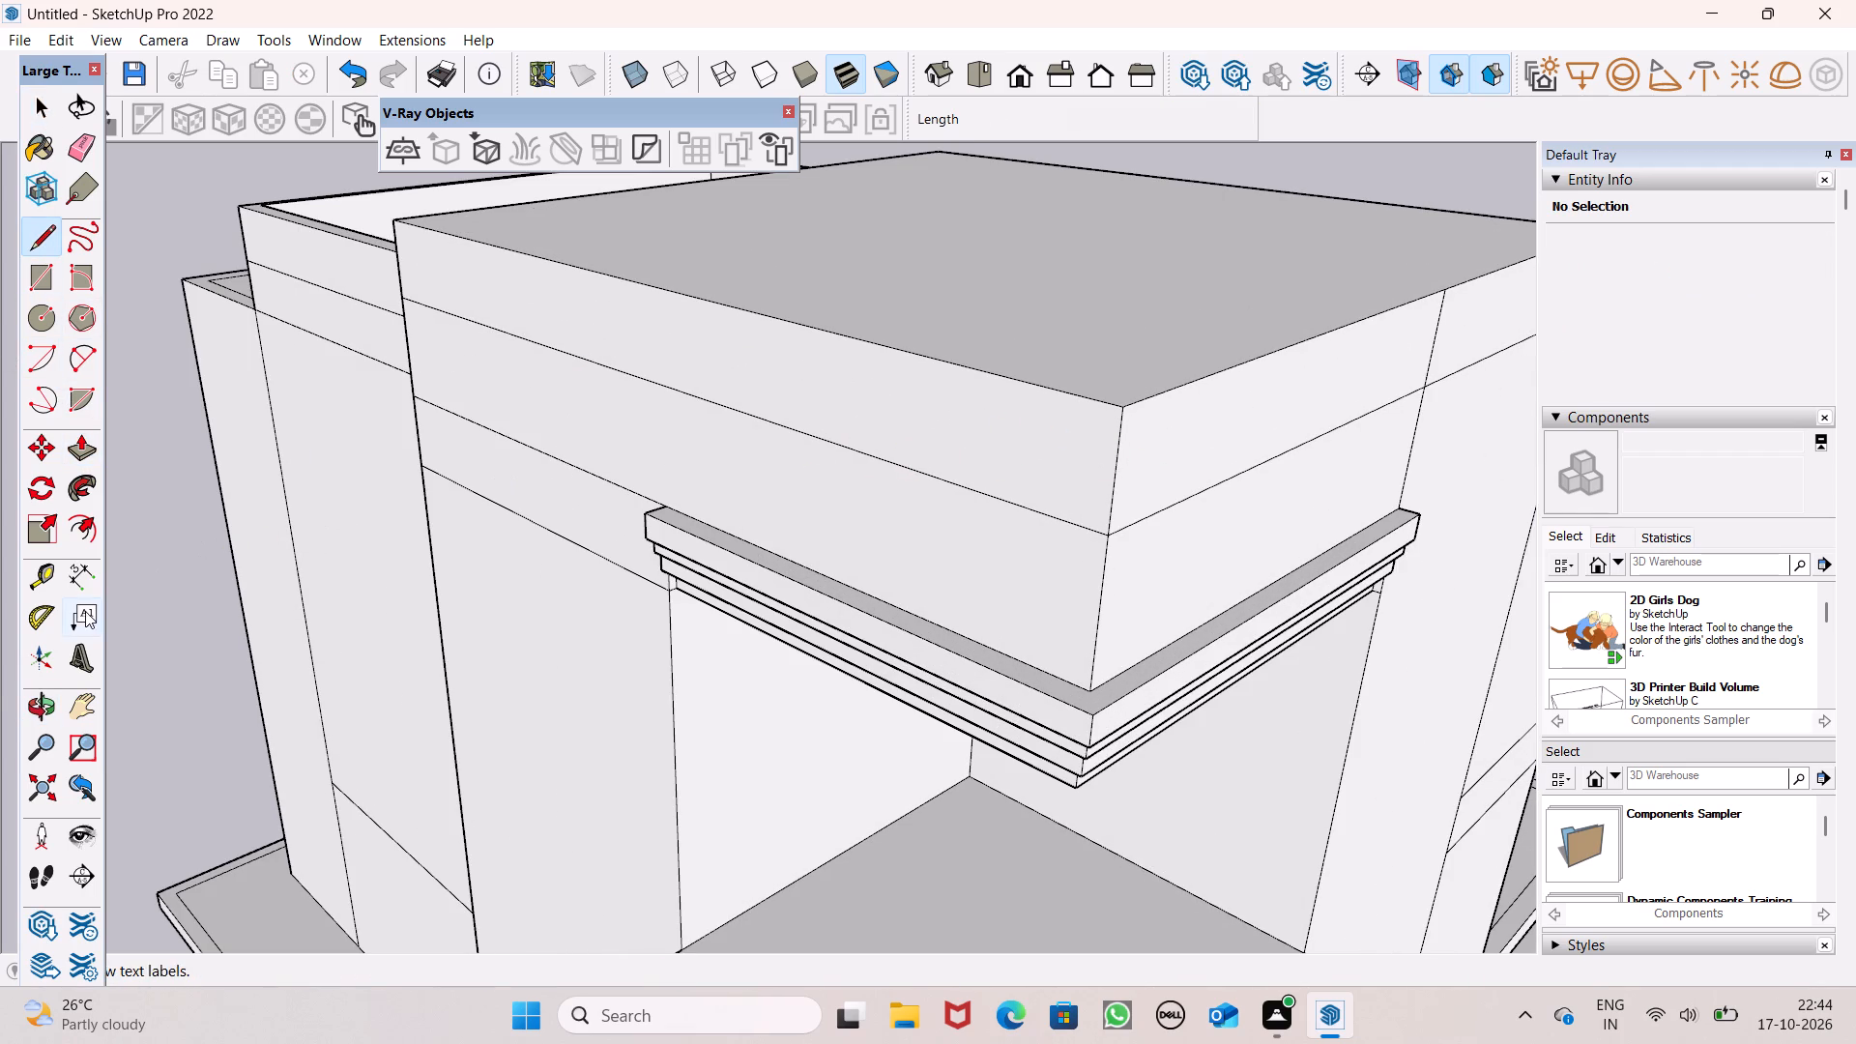
click(92, 575)
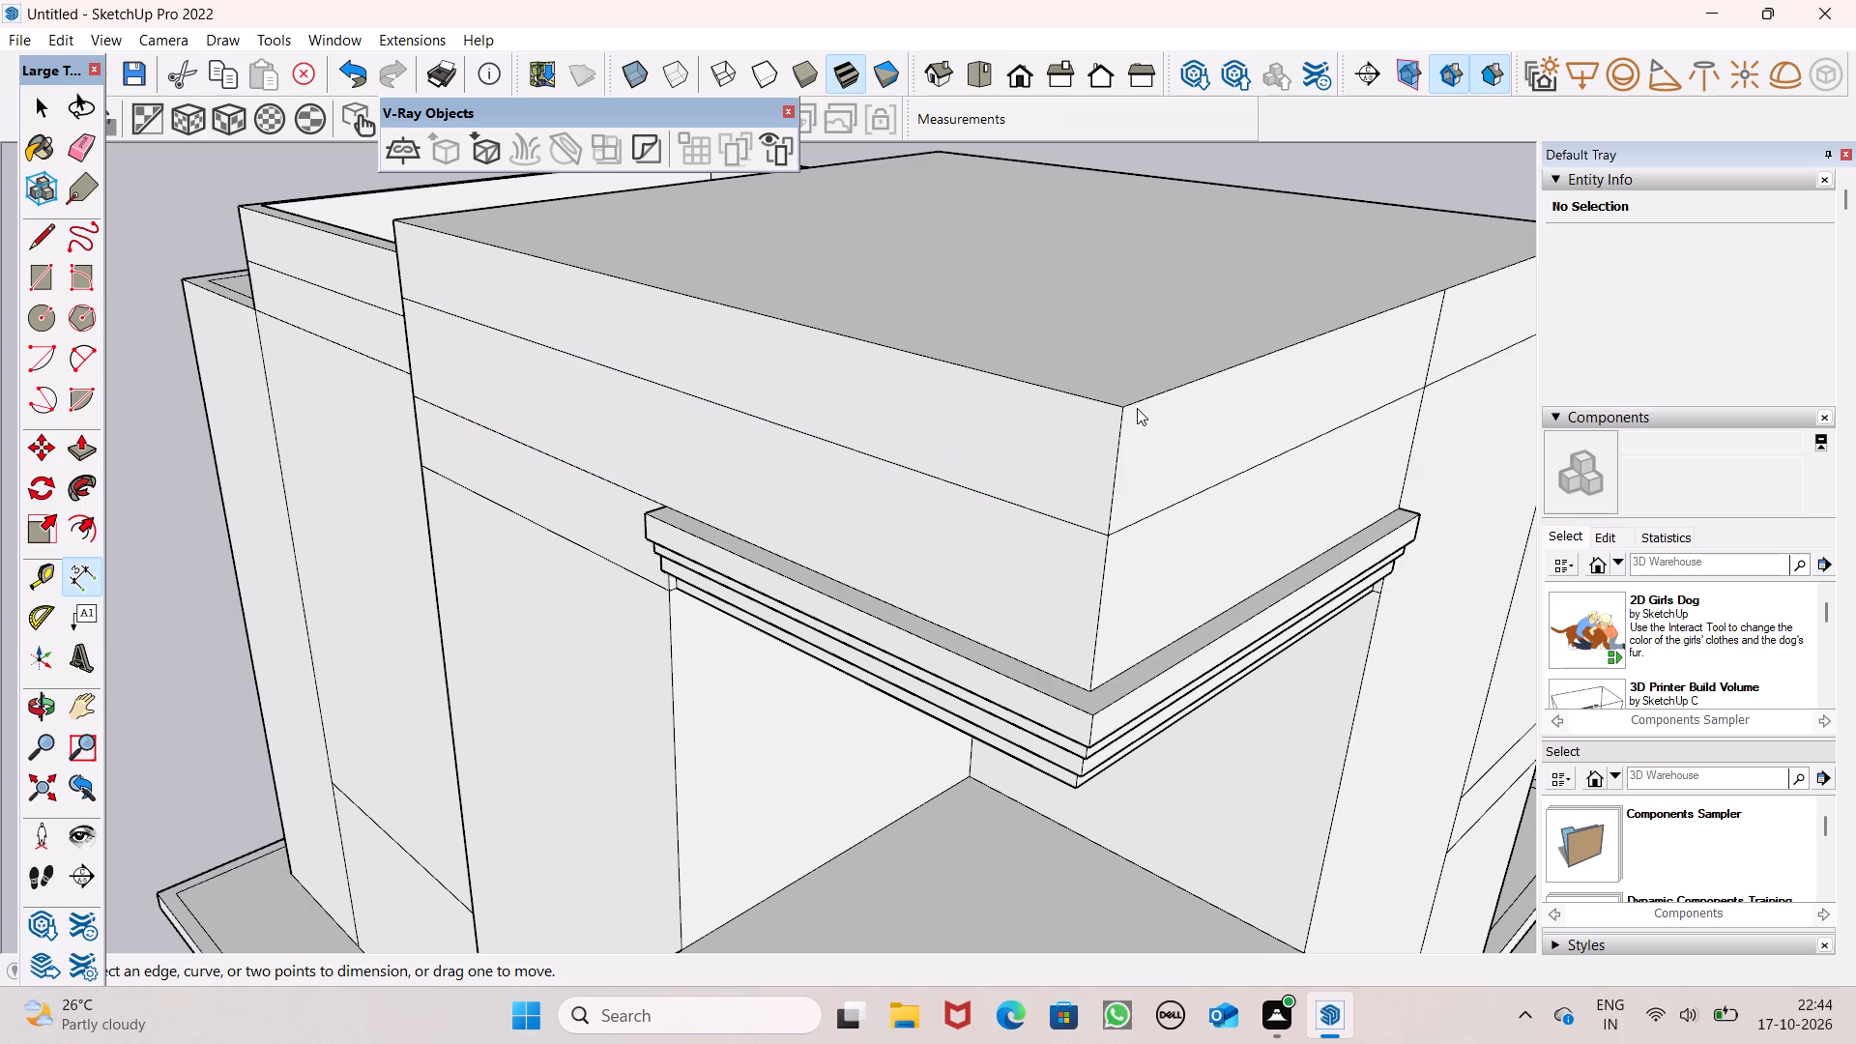
click(1119, 413)
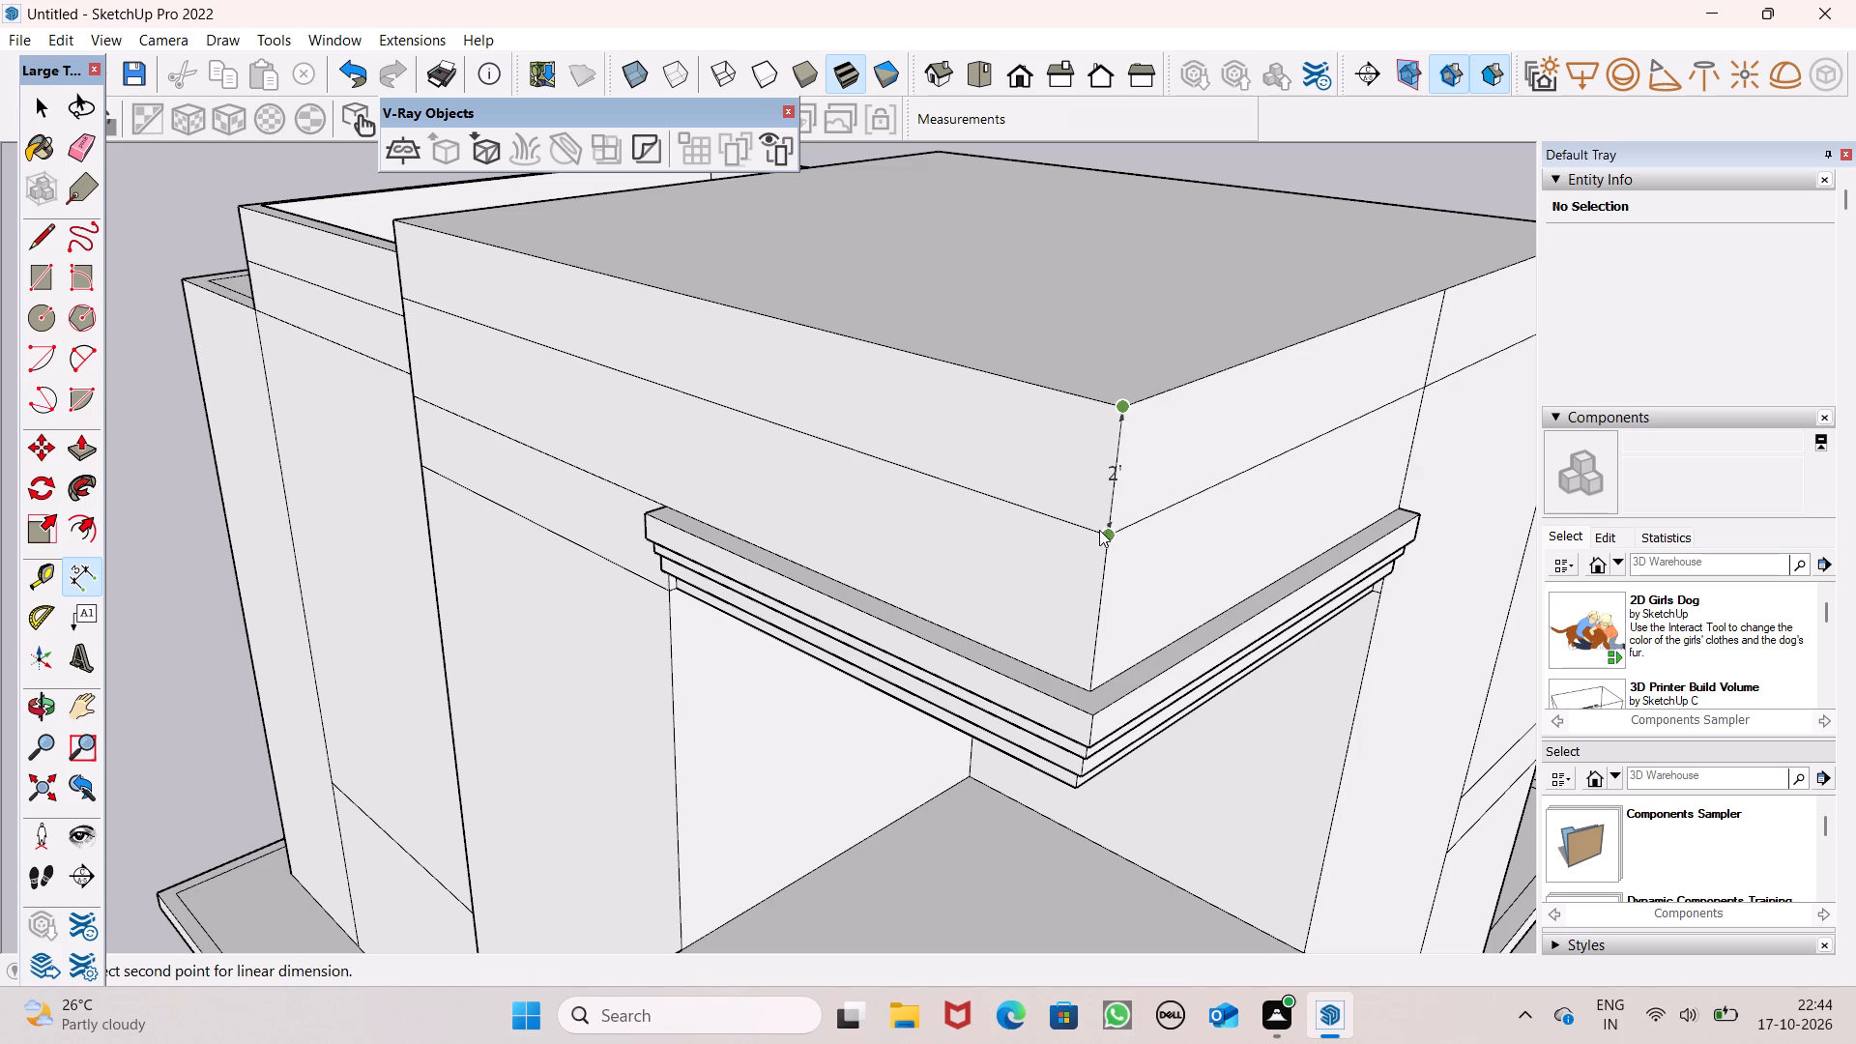
key(space)
scroll(944, 472, down, 5)
middle_drag(1221, 541, 995, 441)
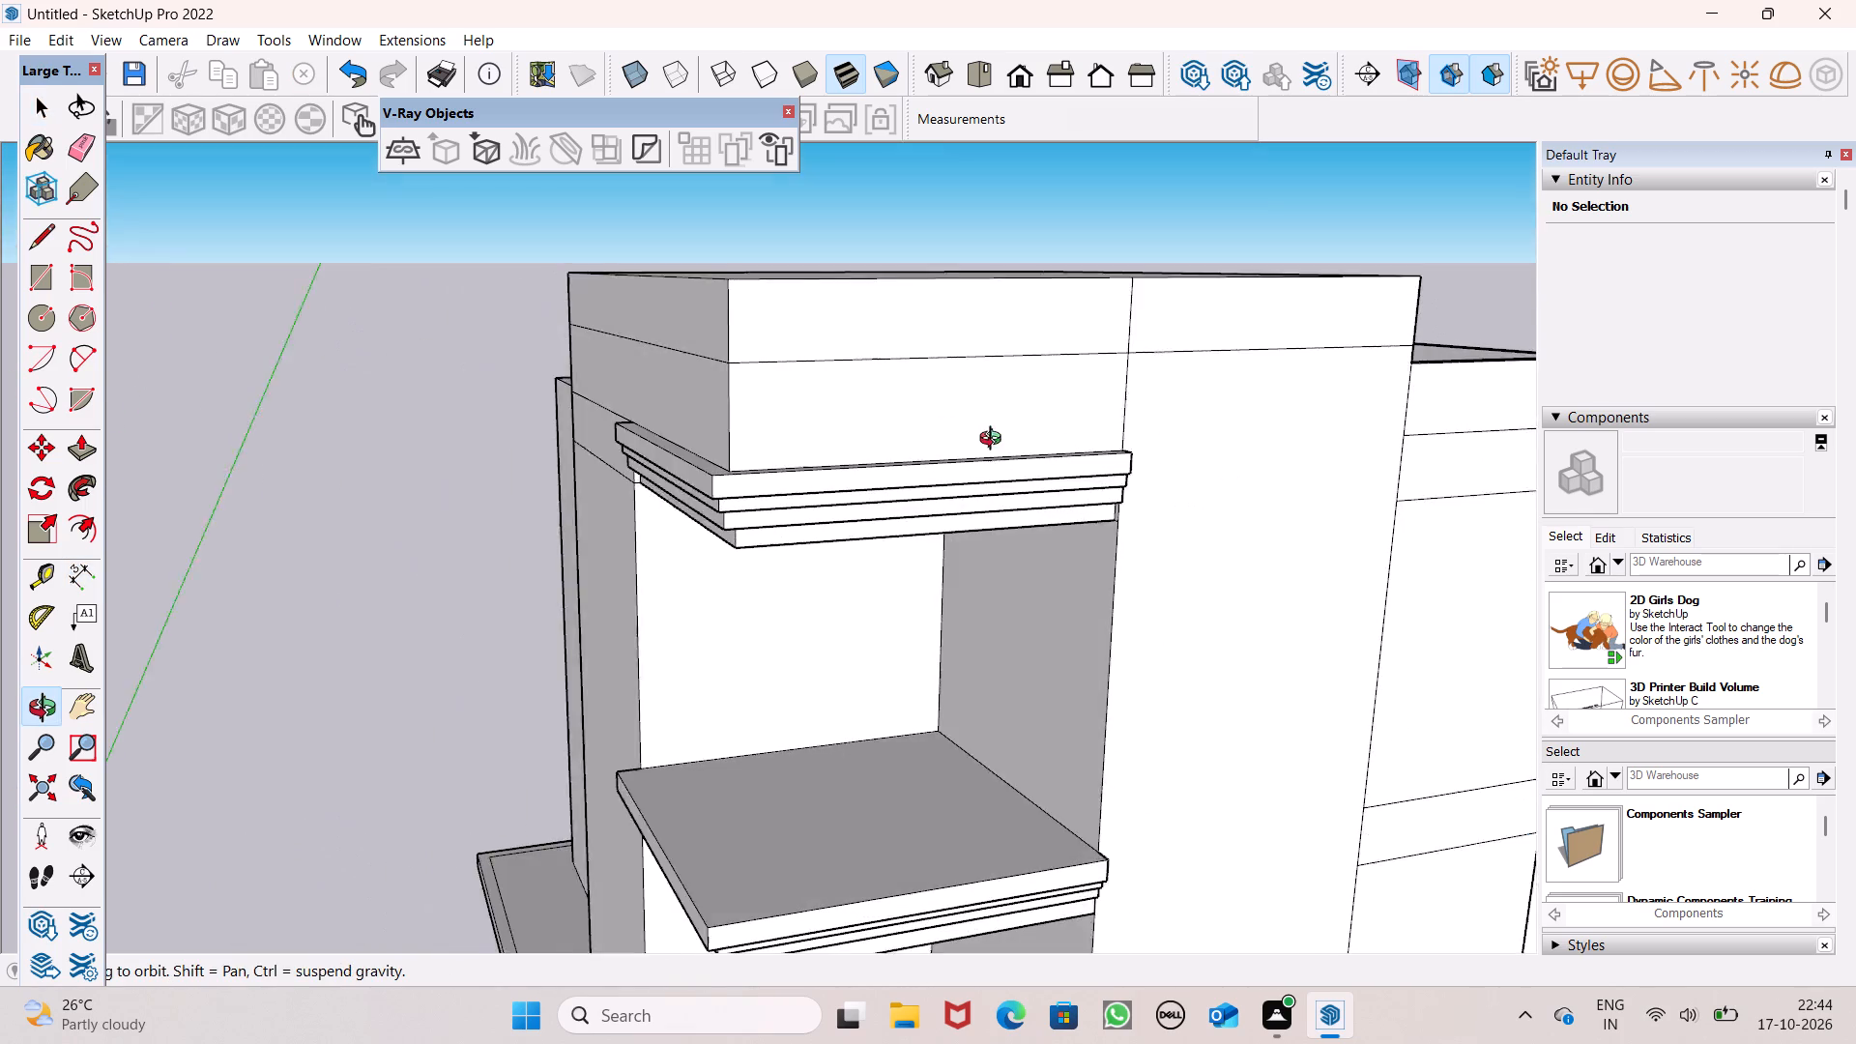
Undo the 2' tier extruded above the merged corner roof block.
middle_drag(995, 441, 988, 452)
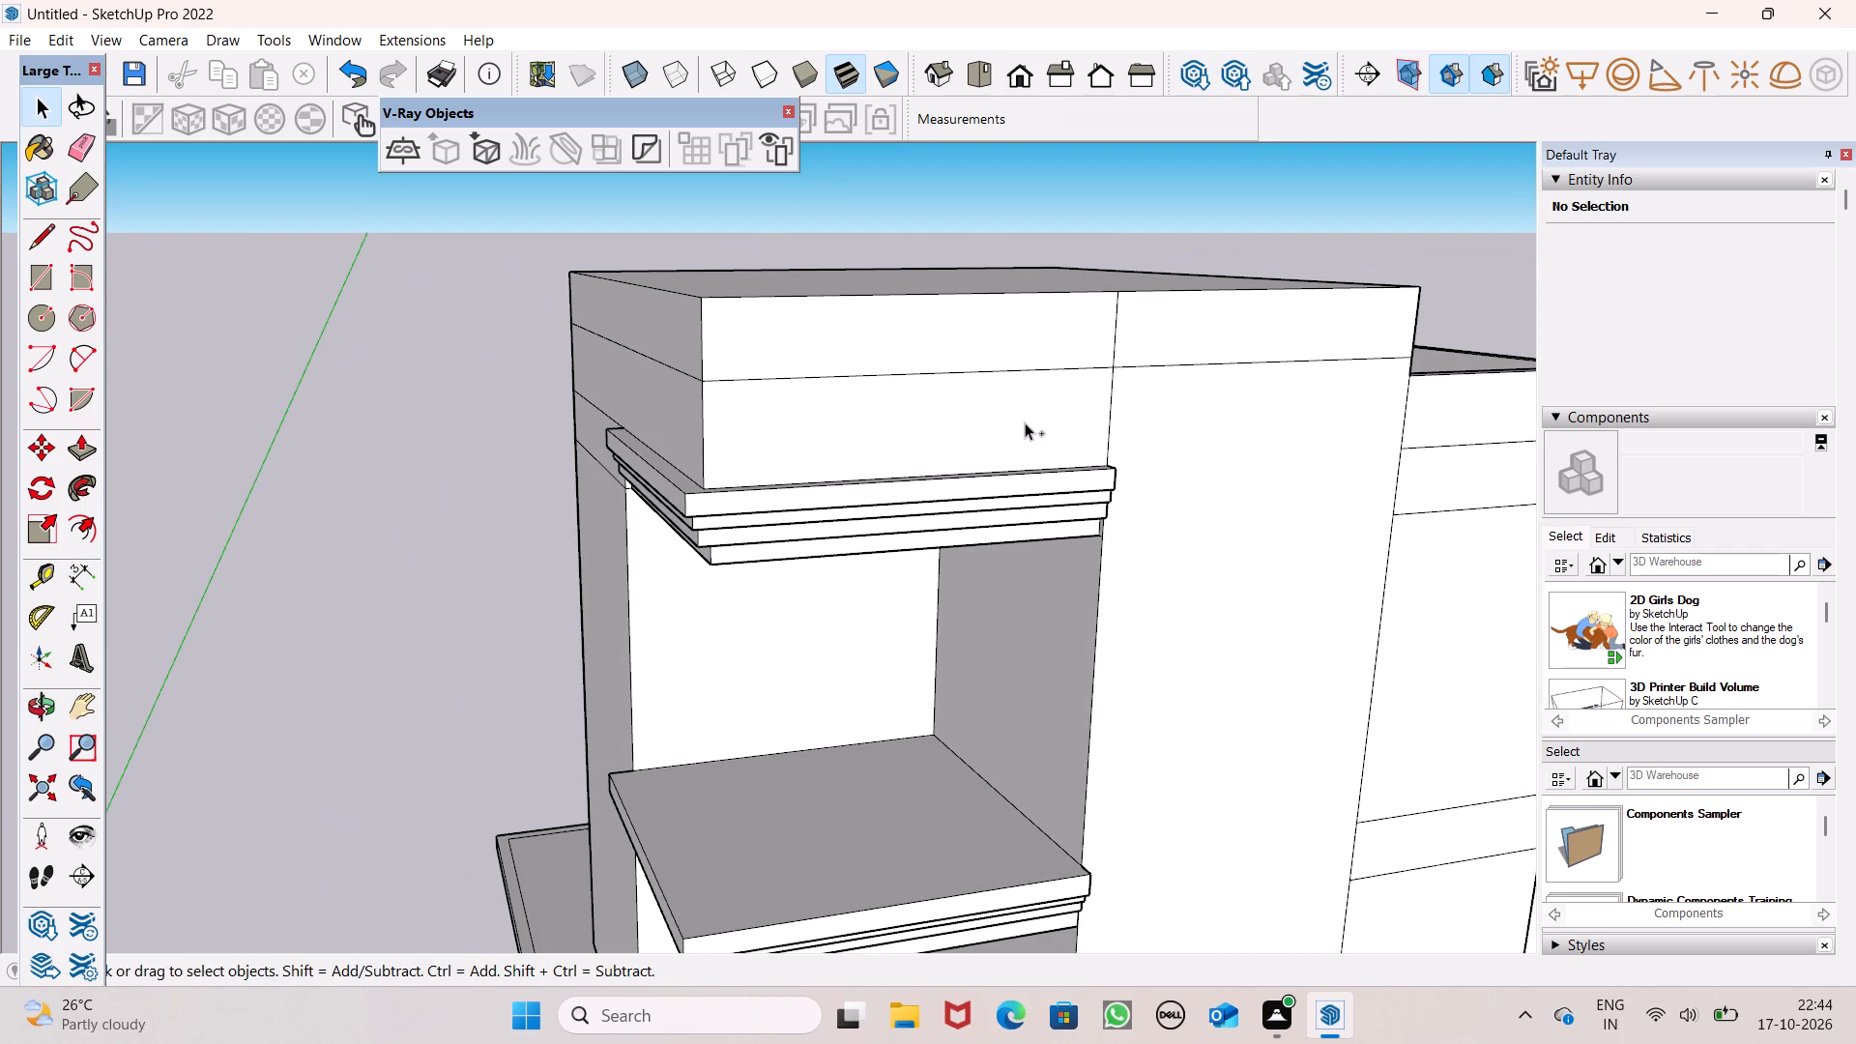
key(ctrl+z)
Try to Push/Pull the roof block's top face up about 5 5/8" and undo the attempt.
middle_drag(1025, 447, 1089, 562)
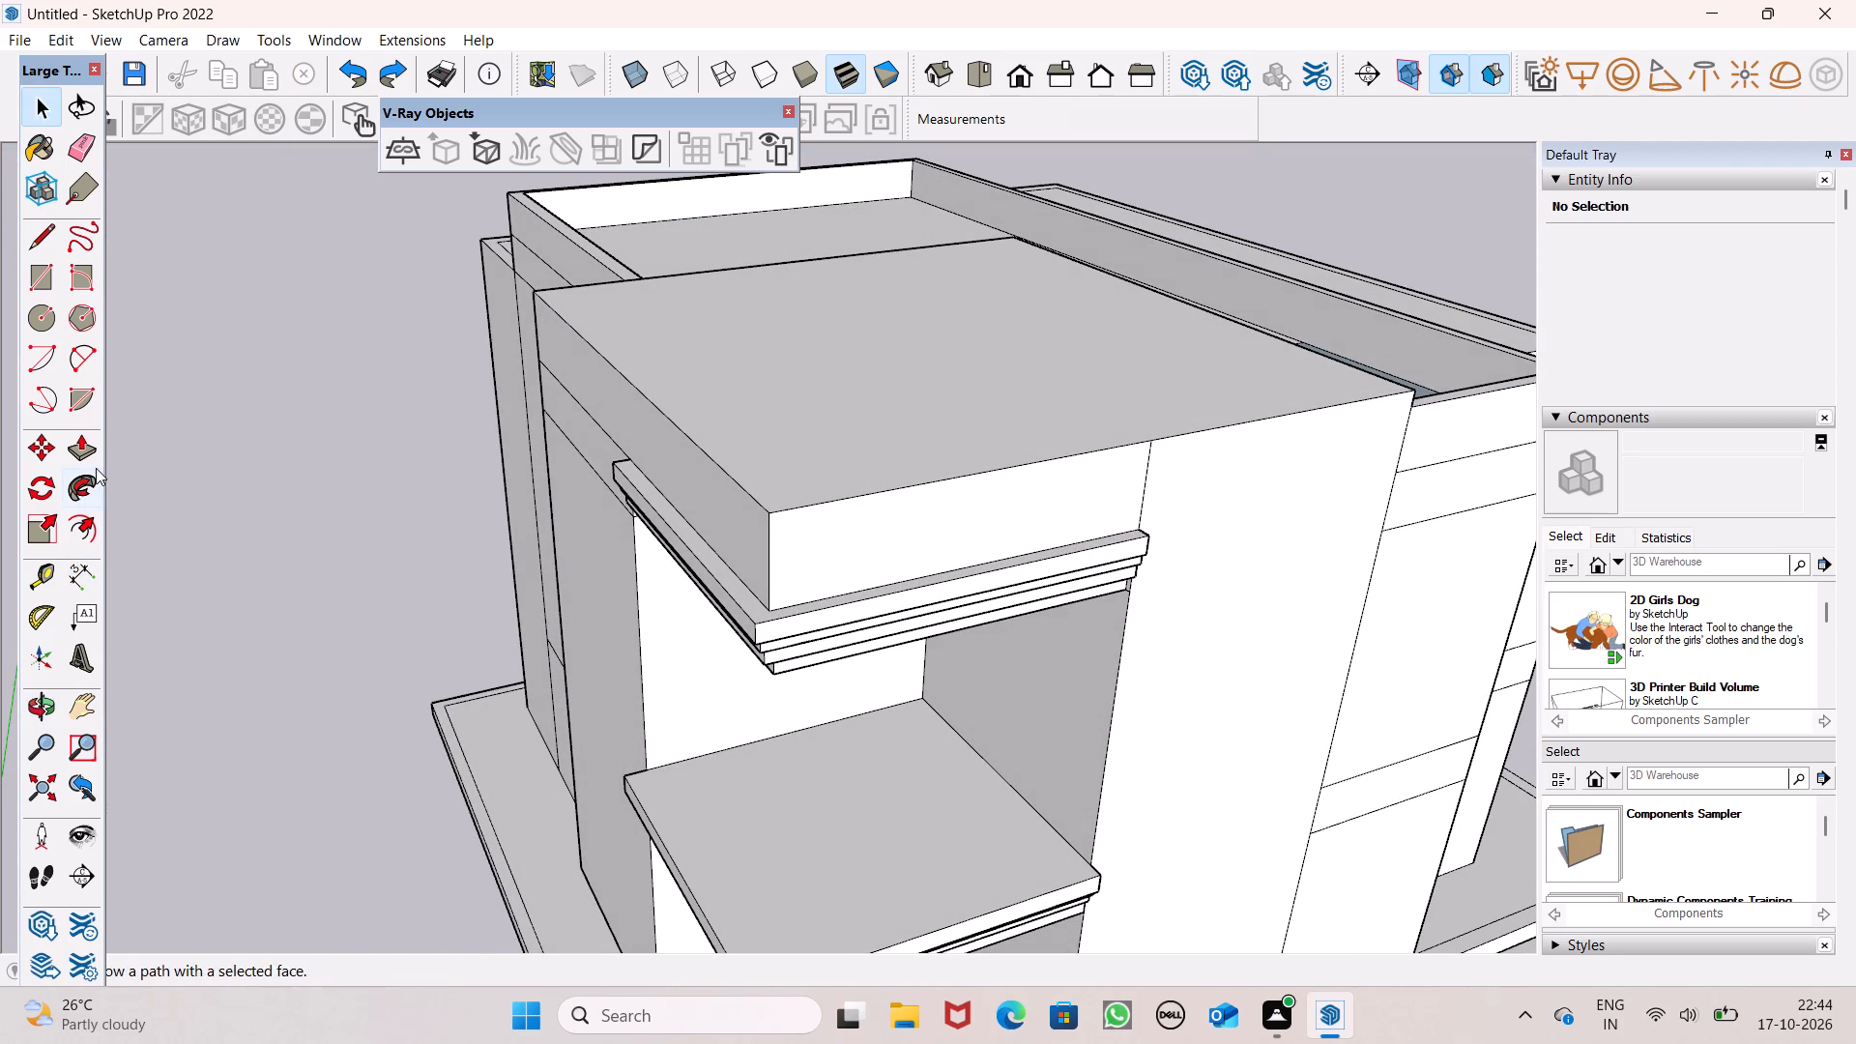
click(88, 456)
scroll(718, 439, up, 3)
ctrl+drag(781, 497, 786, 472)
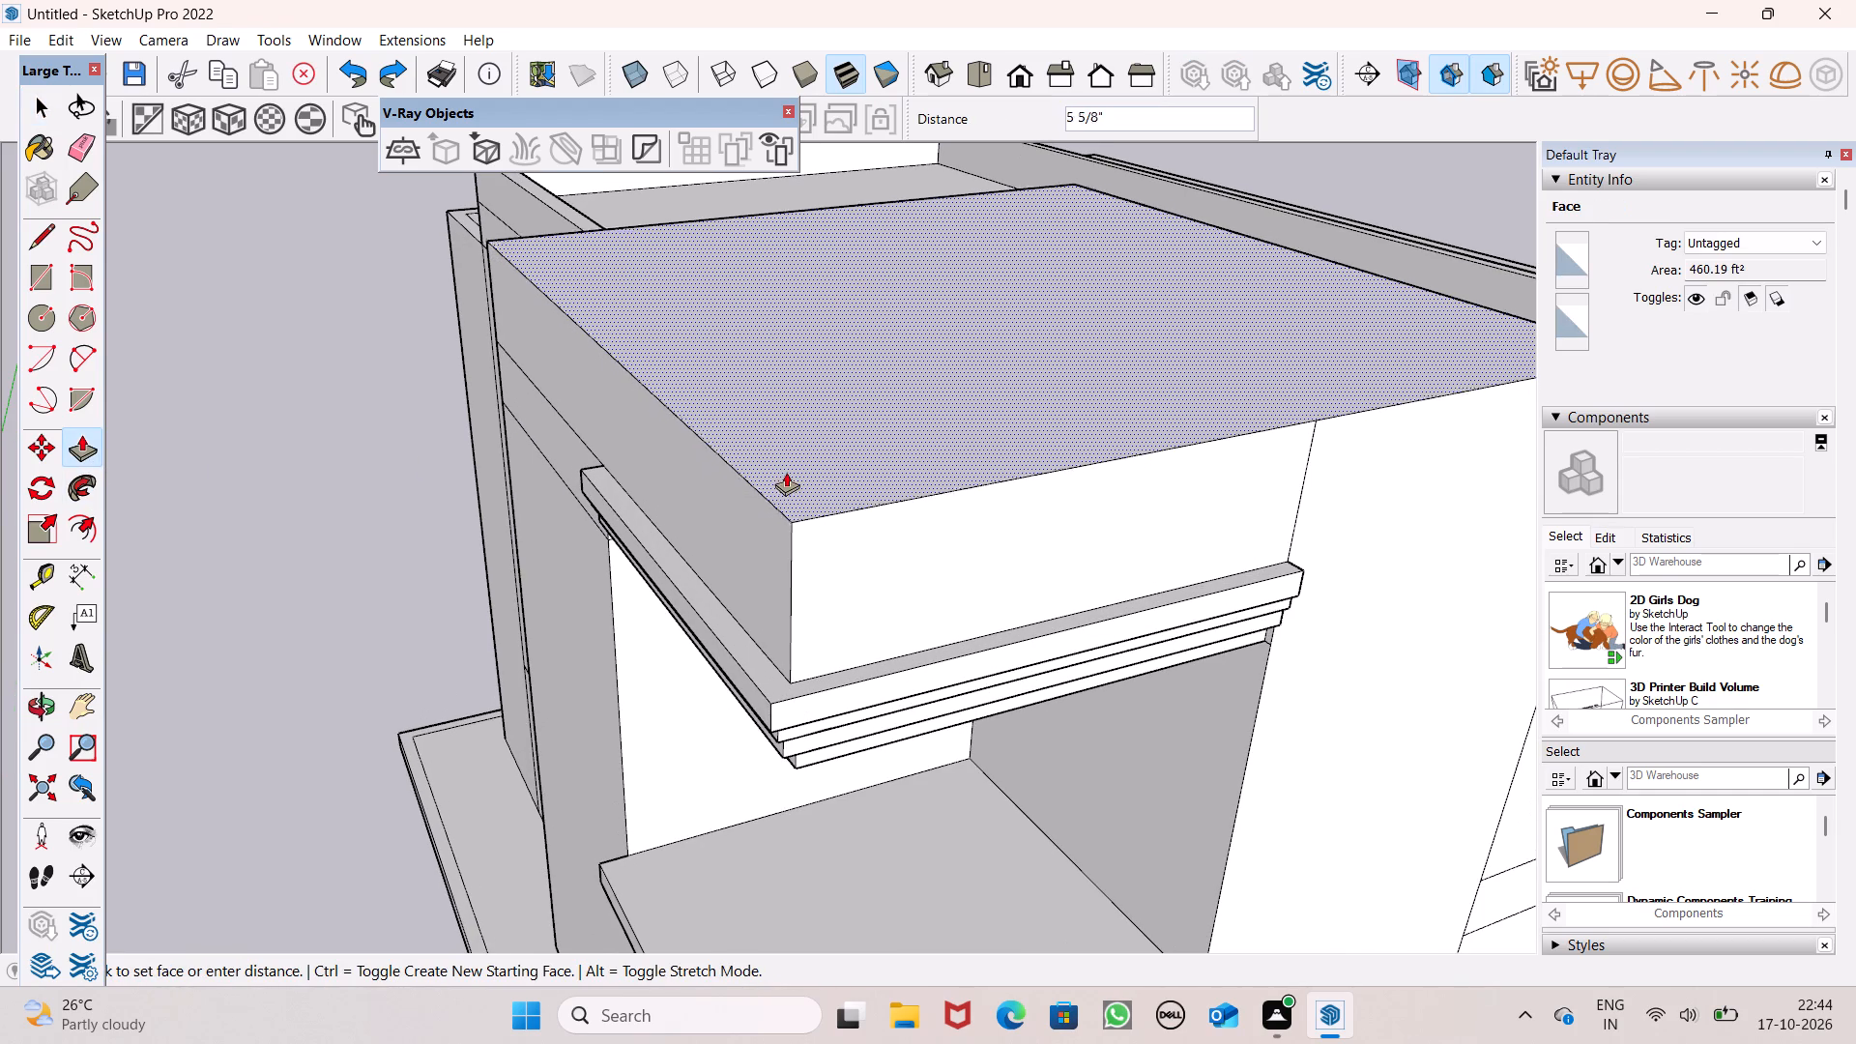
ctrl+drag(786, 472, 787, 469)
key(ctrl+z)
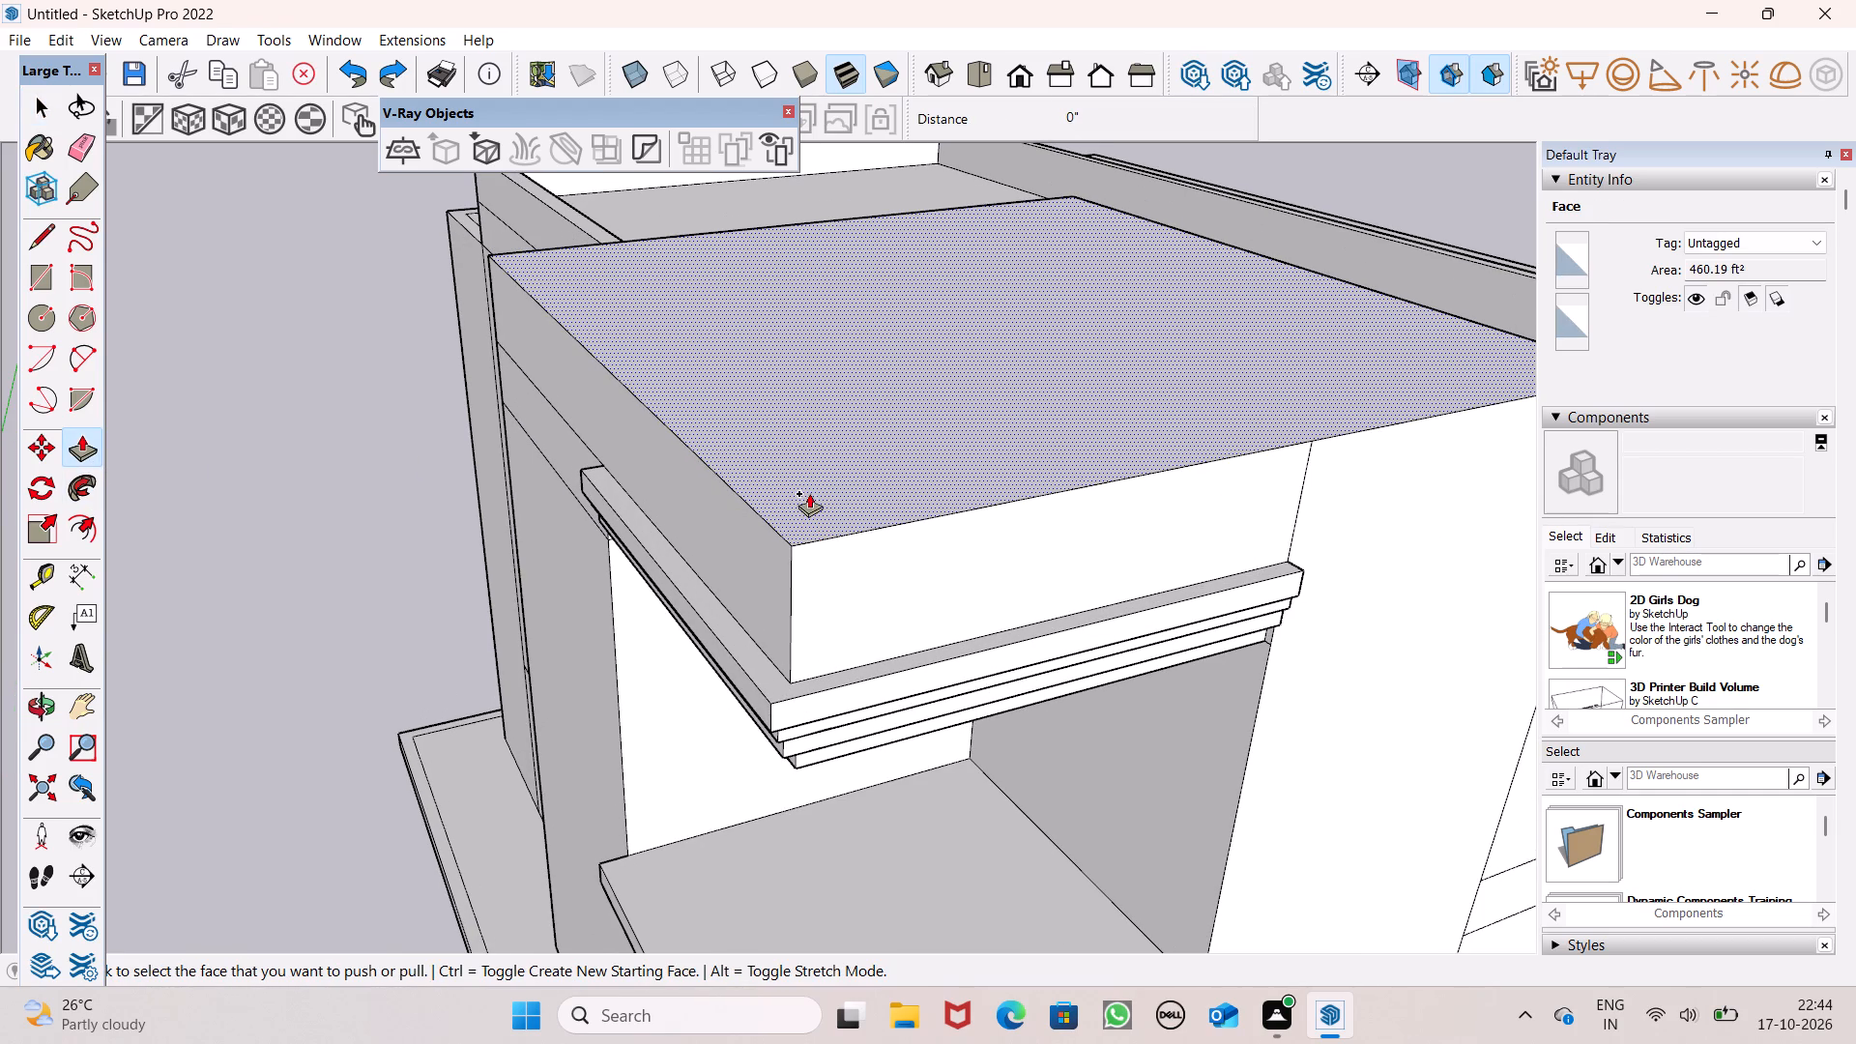
Extrude a new tier 1' 2 1/8" high above the merged roof face with Push/Pull, keeping the dividing edge.
drag(809, 493, 815, 432)
text(1'5r)
drag(815, 432, 818, 430)
key(shift+quotedbl)
key(Return)
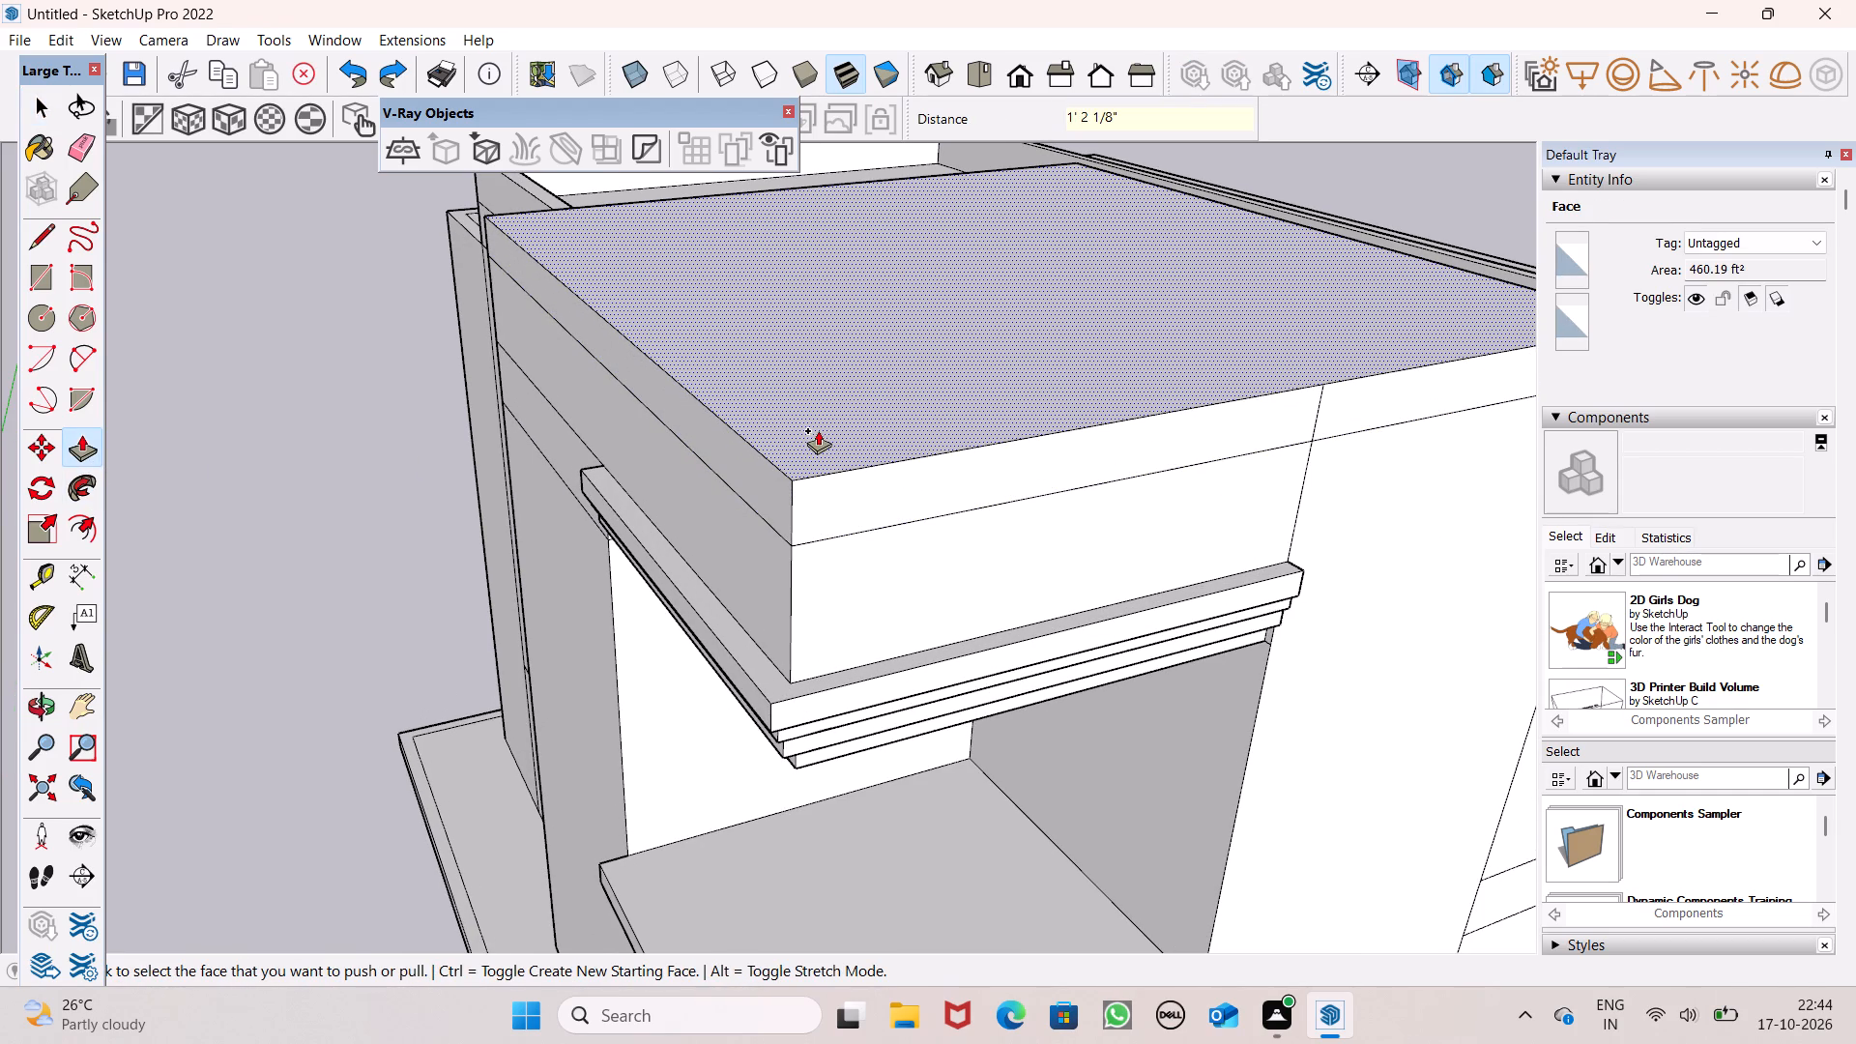
scroll(836, 395, down, 1)
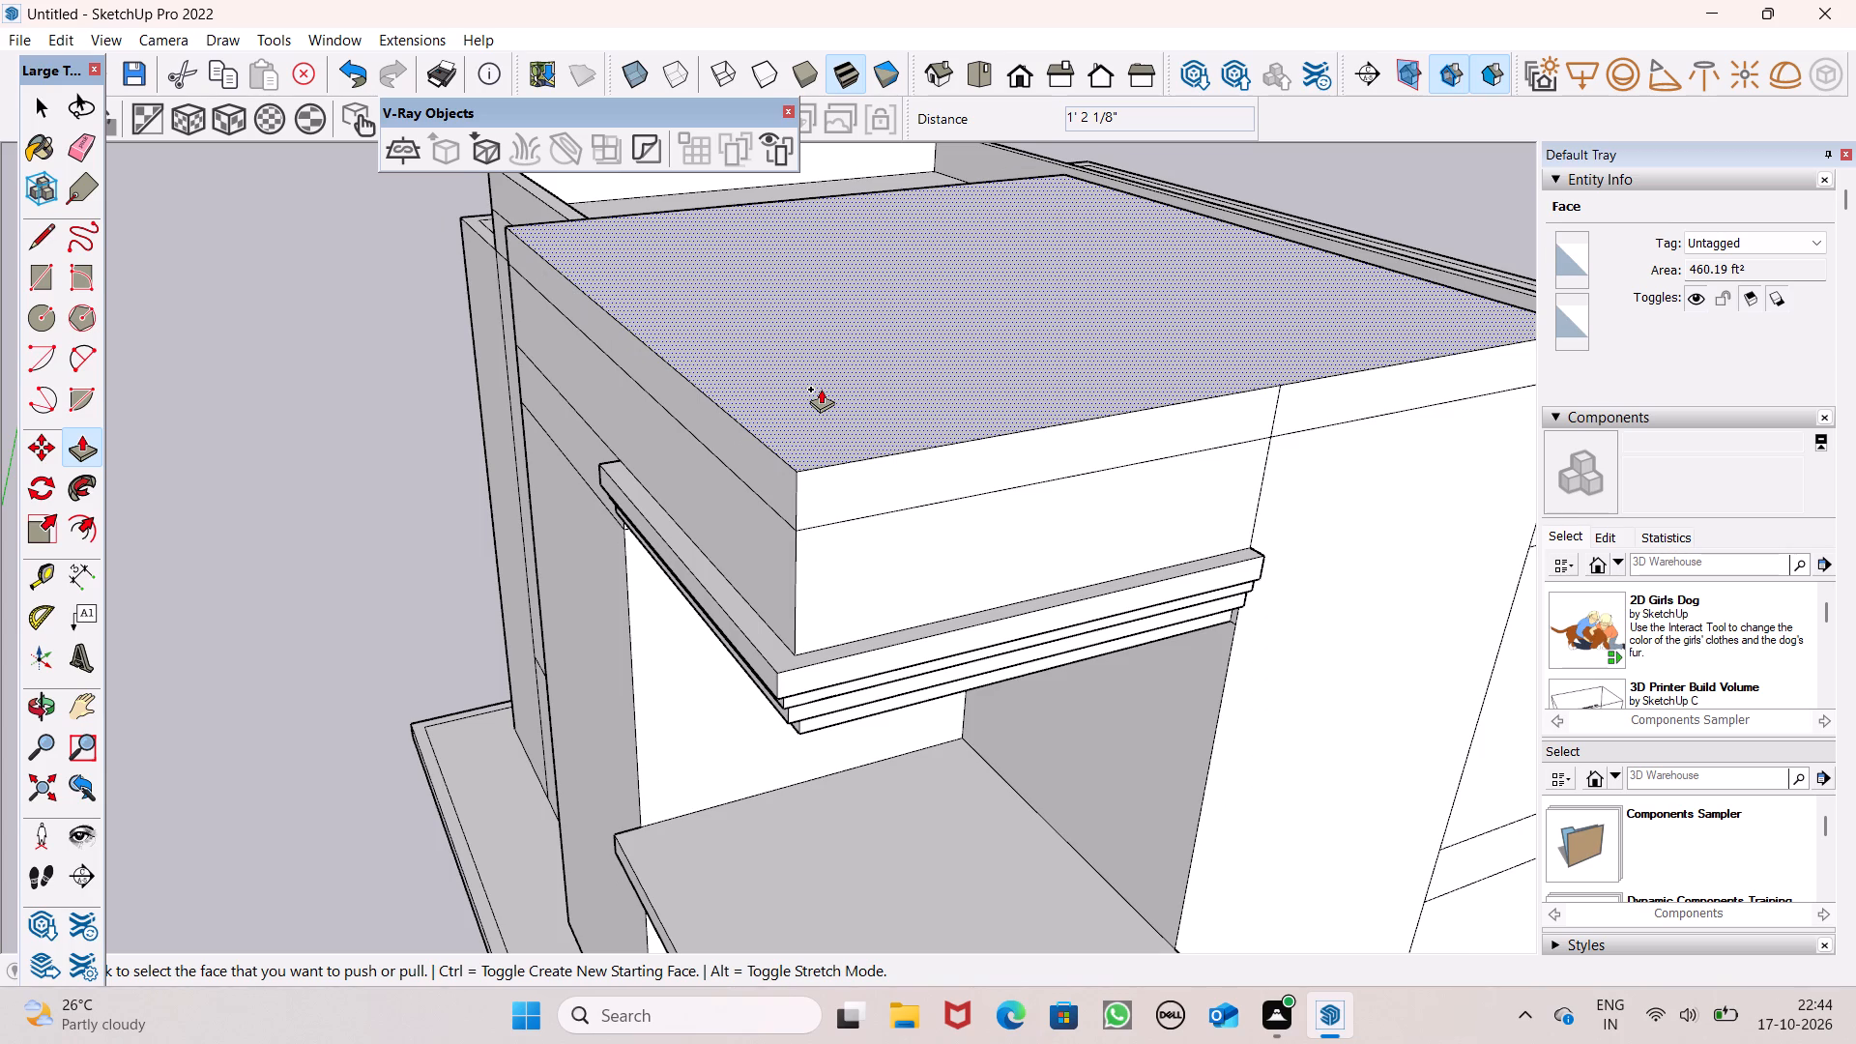
key(space)
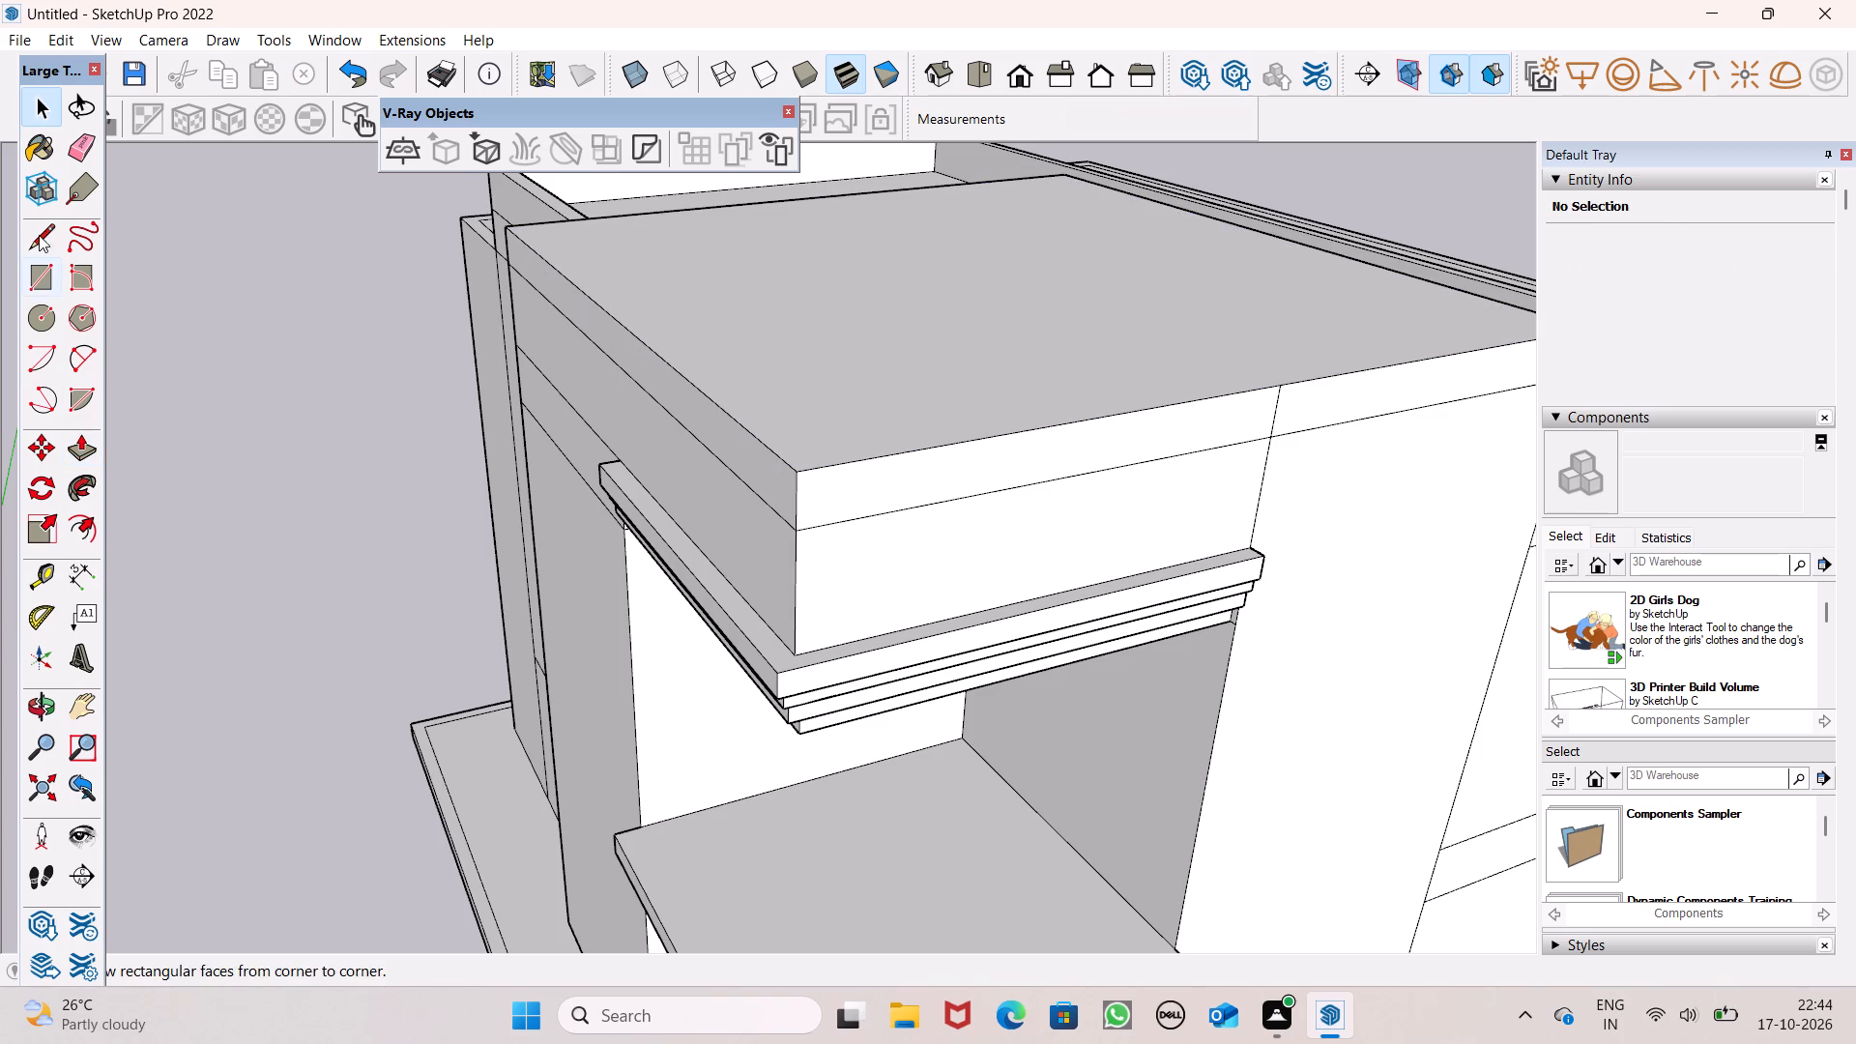
Erase the vertical line across the new tier above the cornice end and the mid-face one above the recessed roof.
click(93, 164)
scroll(1261, 455, up, 1)
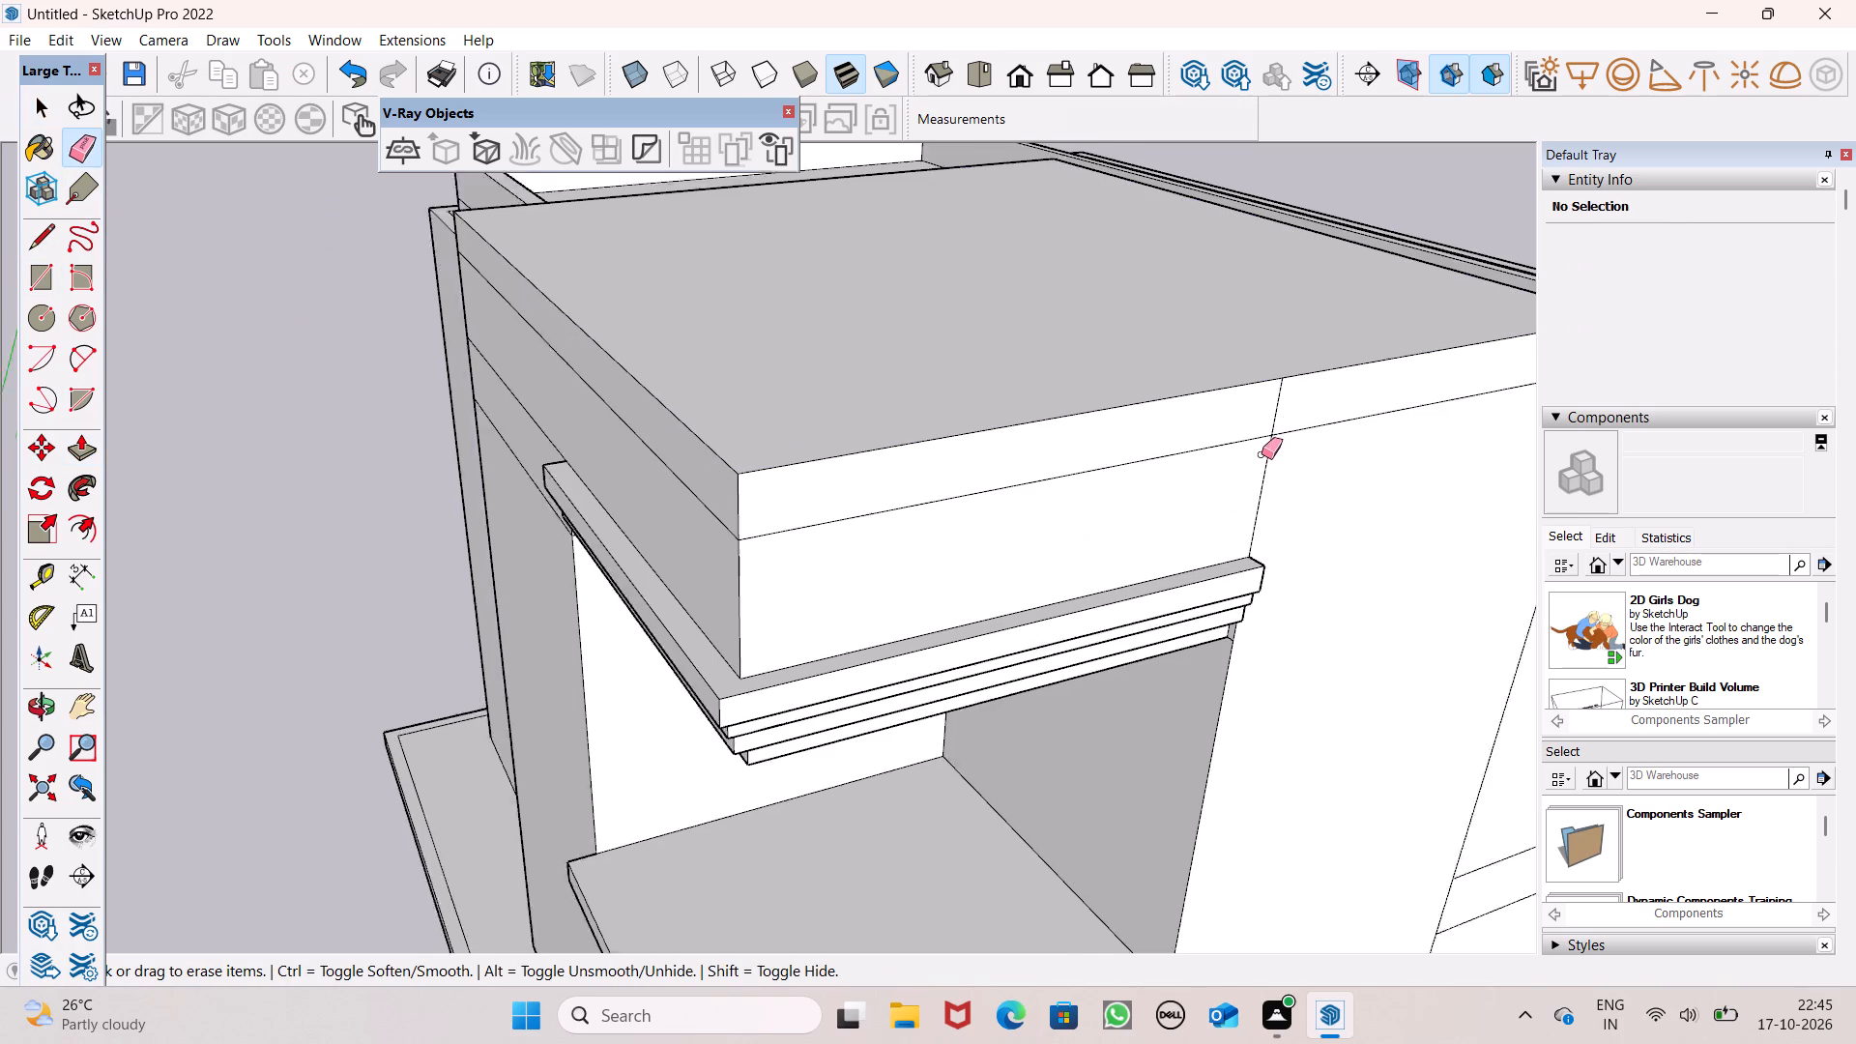
scroll(1261, 454, up, 1)
drag(1267, 410, 1333, 376)
scroll(948, 458, down, 6)
middle_drag(883, 536, 399, 526)
scroll(1031, 483, up, 4)
middle_drag(1191, 542, 906, 509)
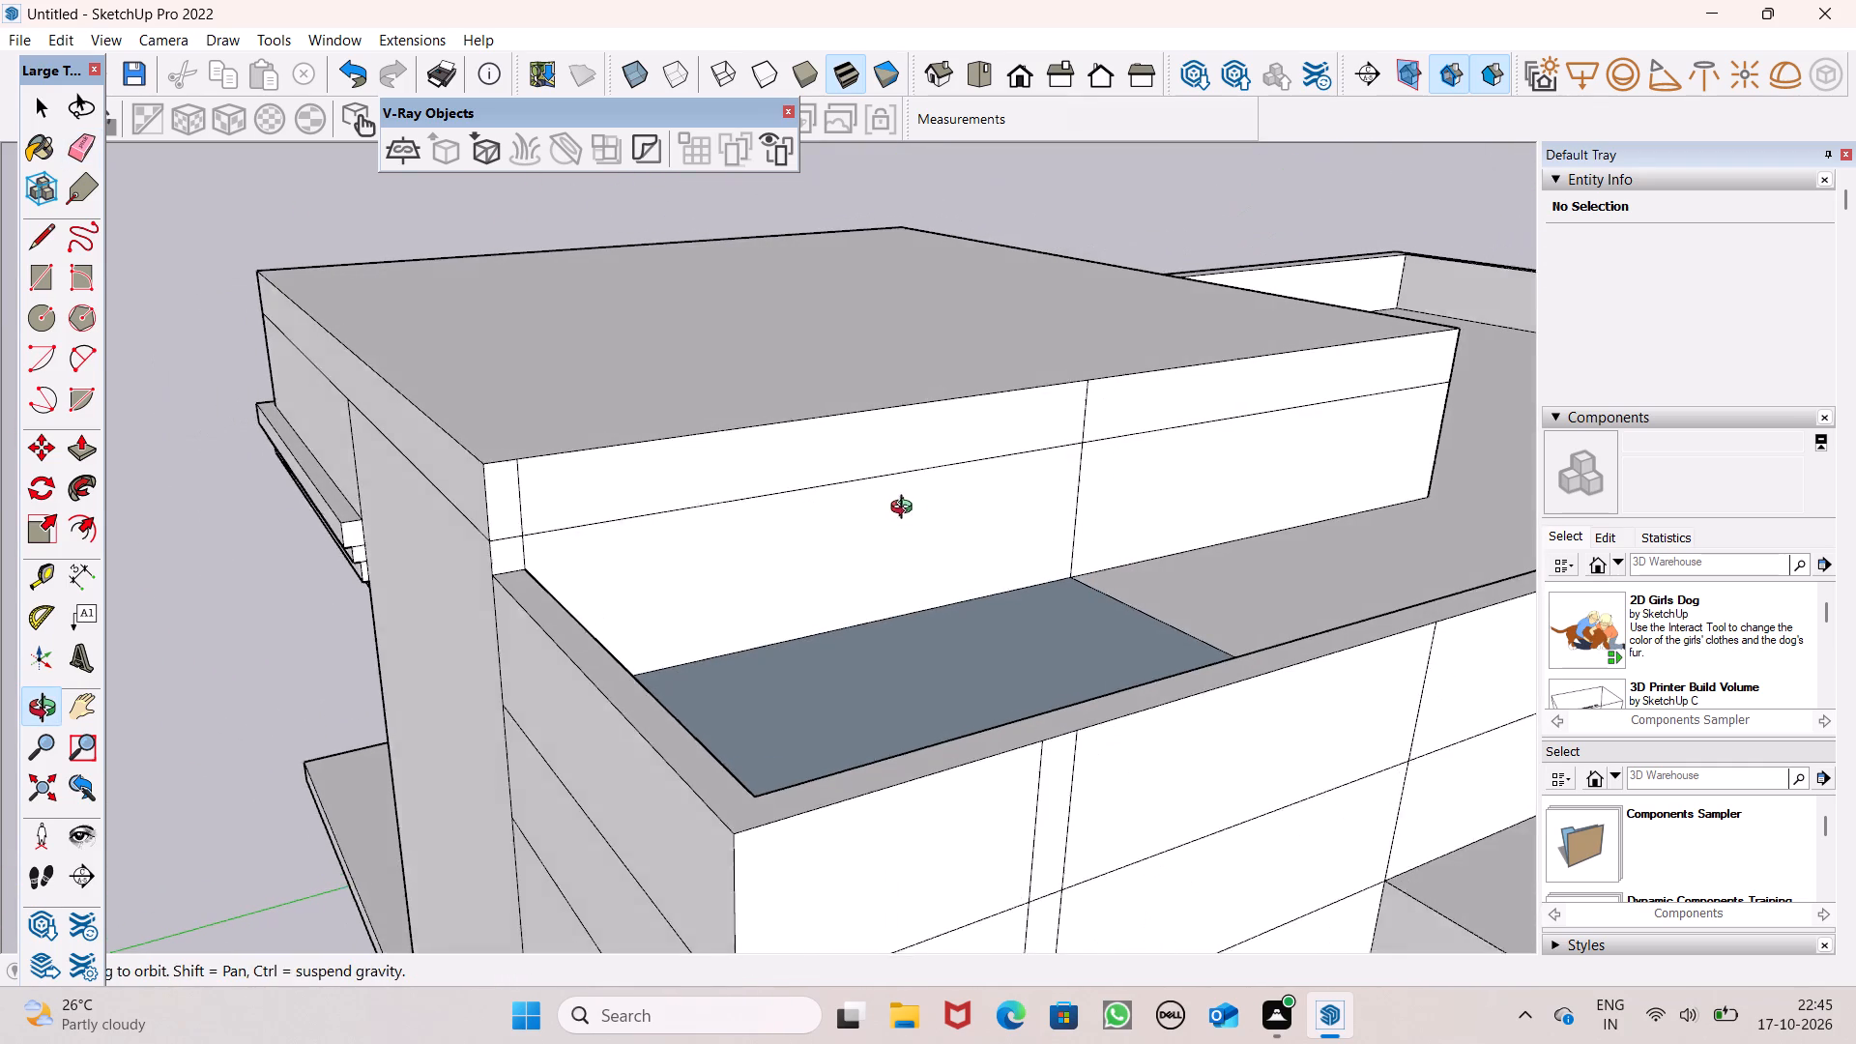
middle_drag(906, 509, 904, 509)
drag(1061, 420, 1085, 420)
scroll(1073, 423, down, 1)
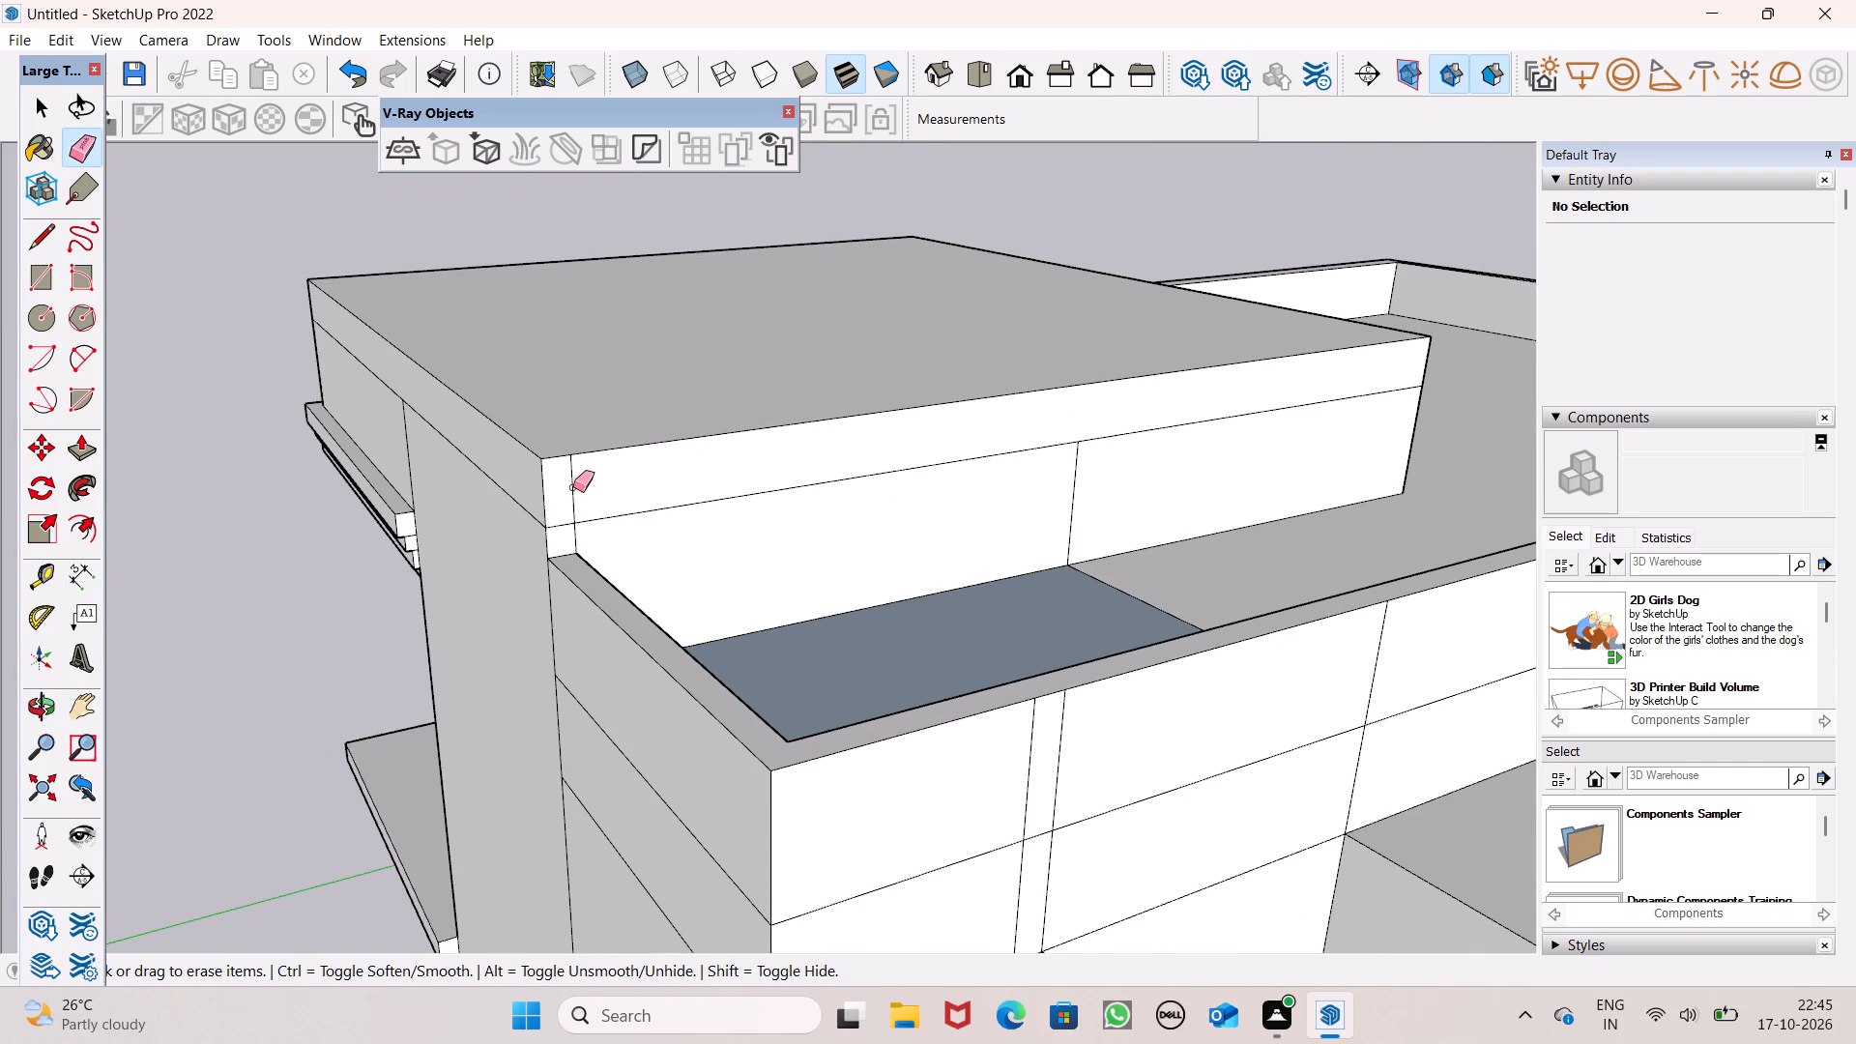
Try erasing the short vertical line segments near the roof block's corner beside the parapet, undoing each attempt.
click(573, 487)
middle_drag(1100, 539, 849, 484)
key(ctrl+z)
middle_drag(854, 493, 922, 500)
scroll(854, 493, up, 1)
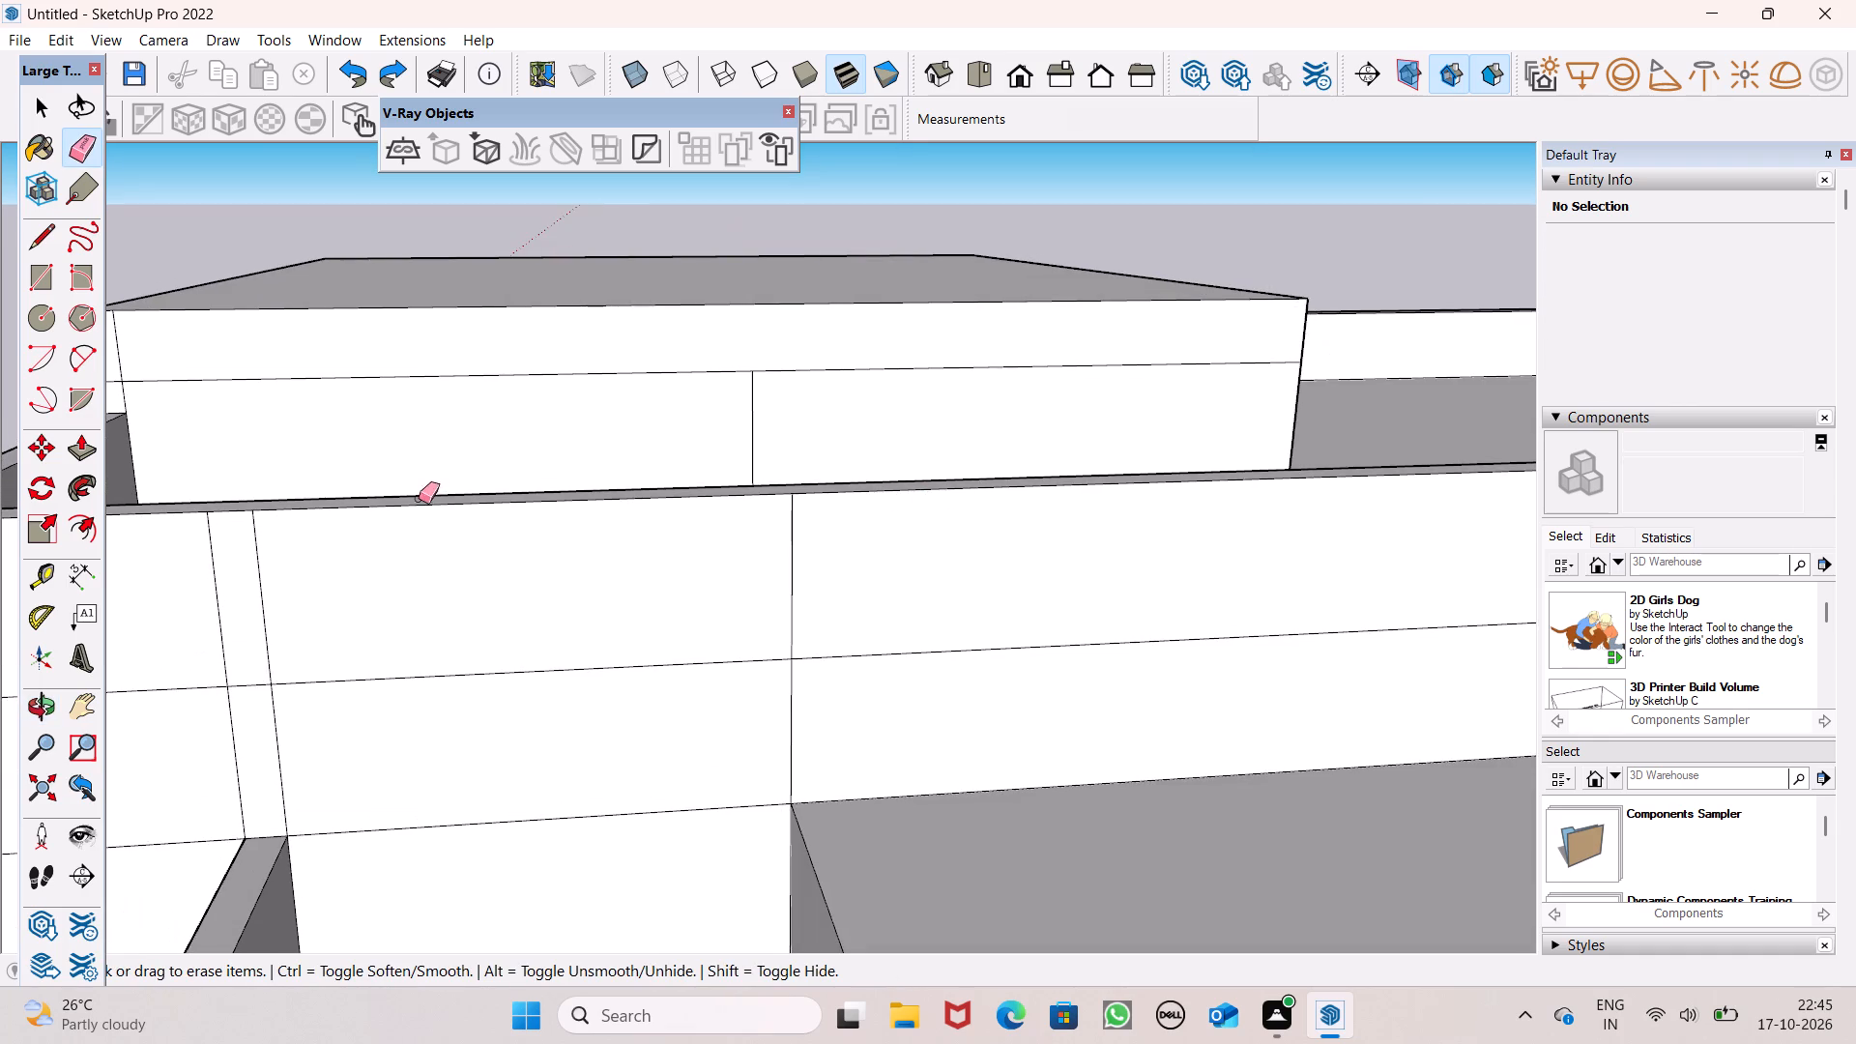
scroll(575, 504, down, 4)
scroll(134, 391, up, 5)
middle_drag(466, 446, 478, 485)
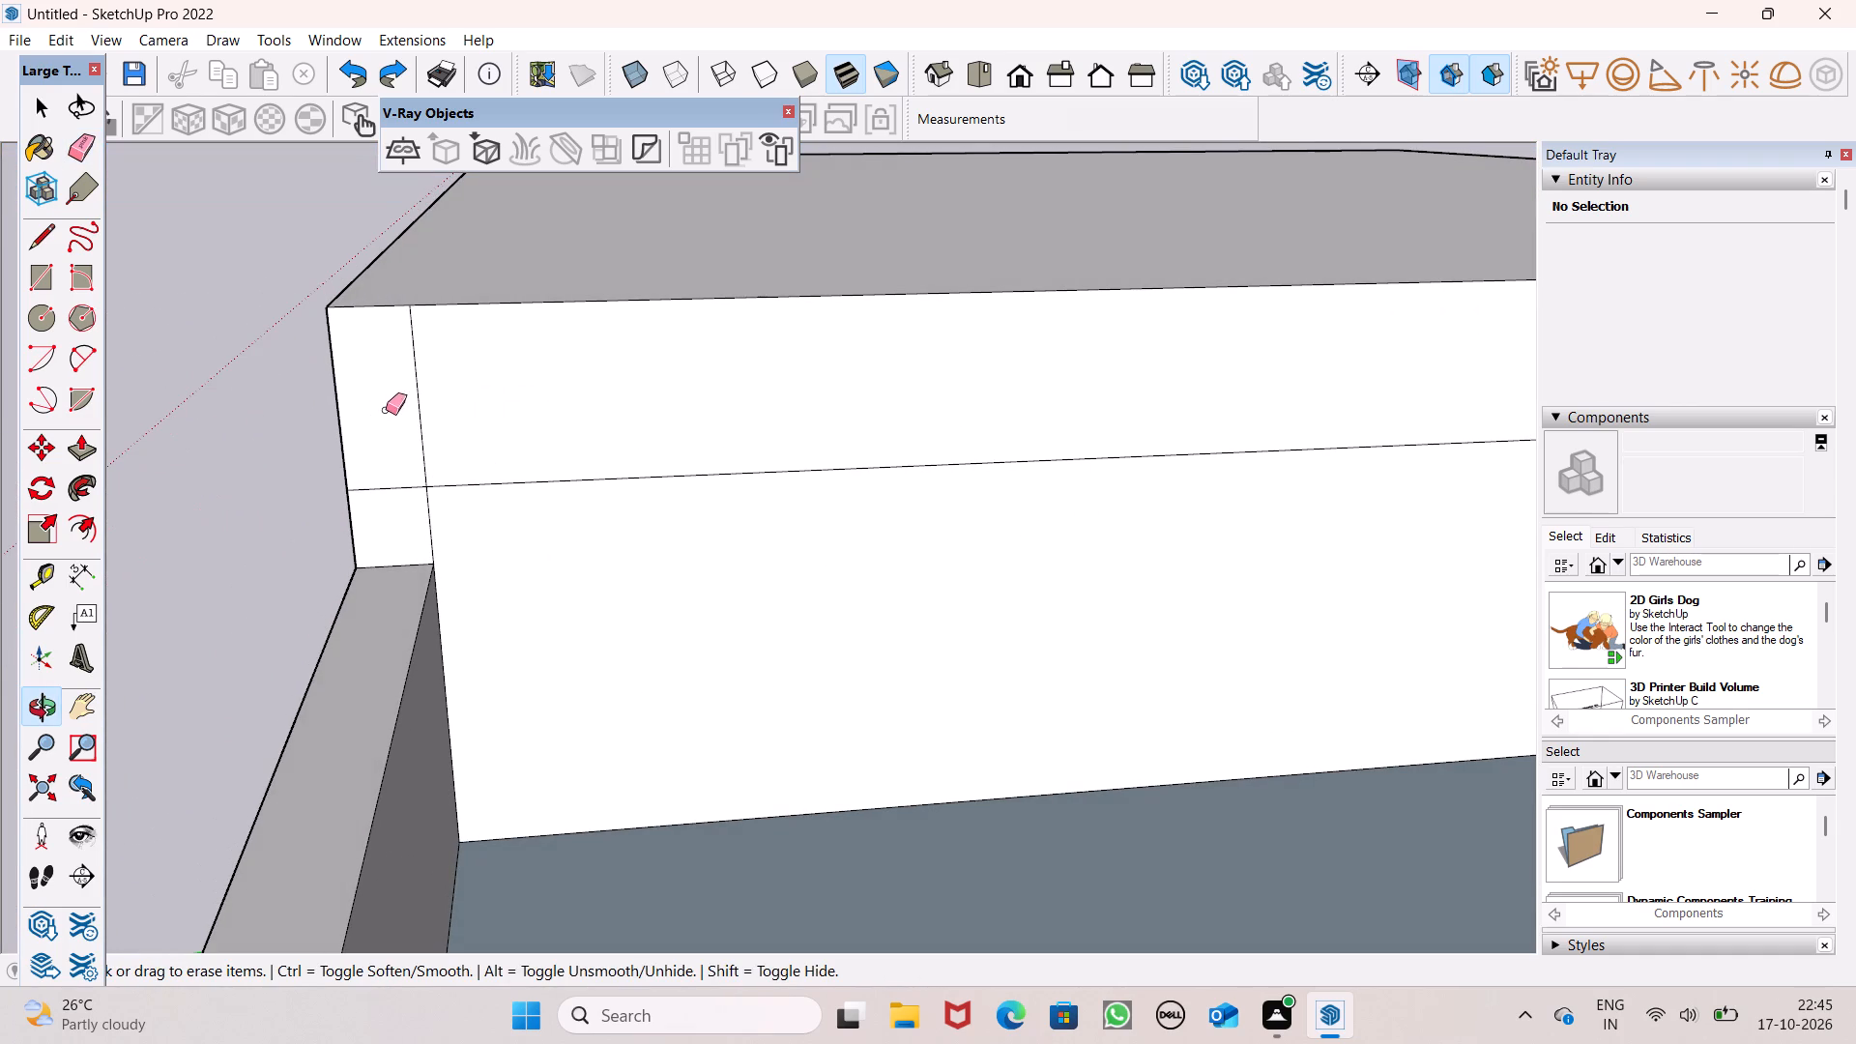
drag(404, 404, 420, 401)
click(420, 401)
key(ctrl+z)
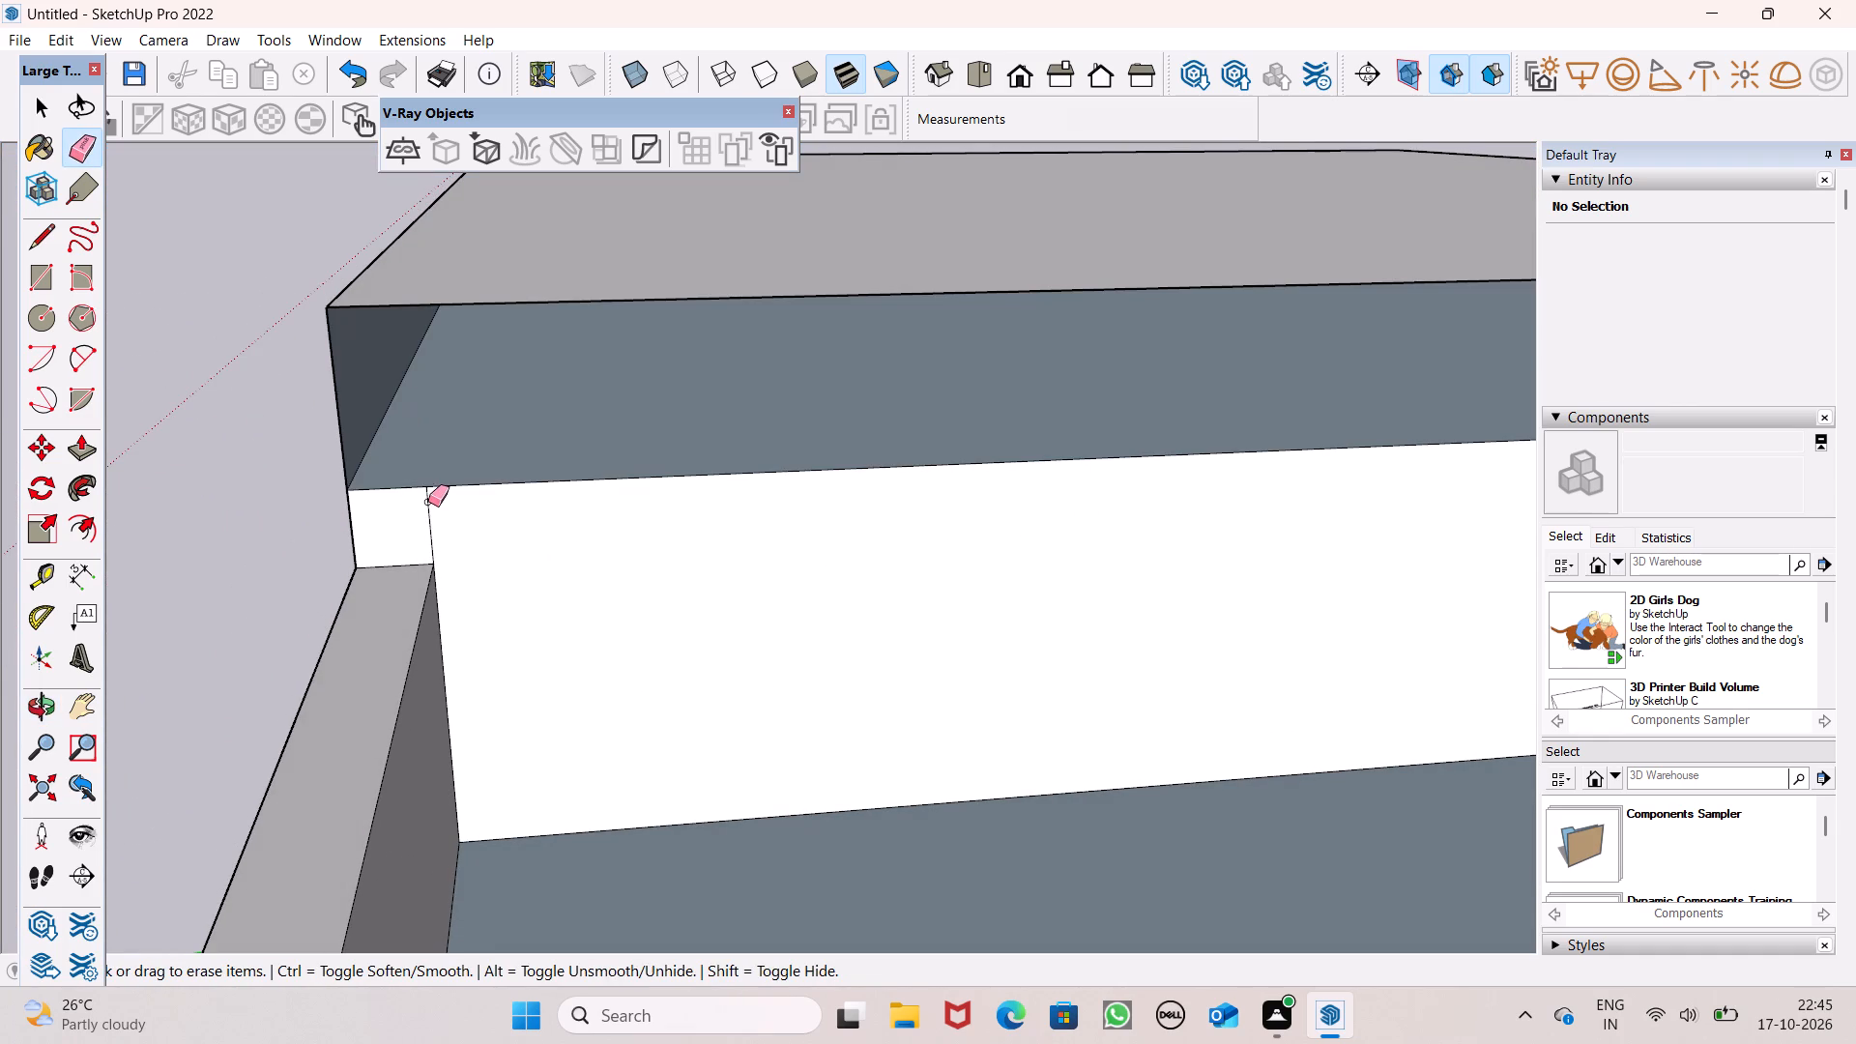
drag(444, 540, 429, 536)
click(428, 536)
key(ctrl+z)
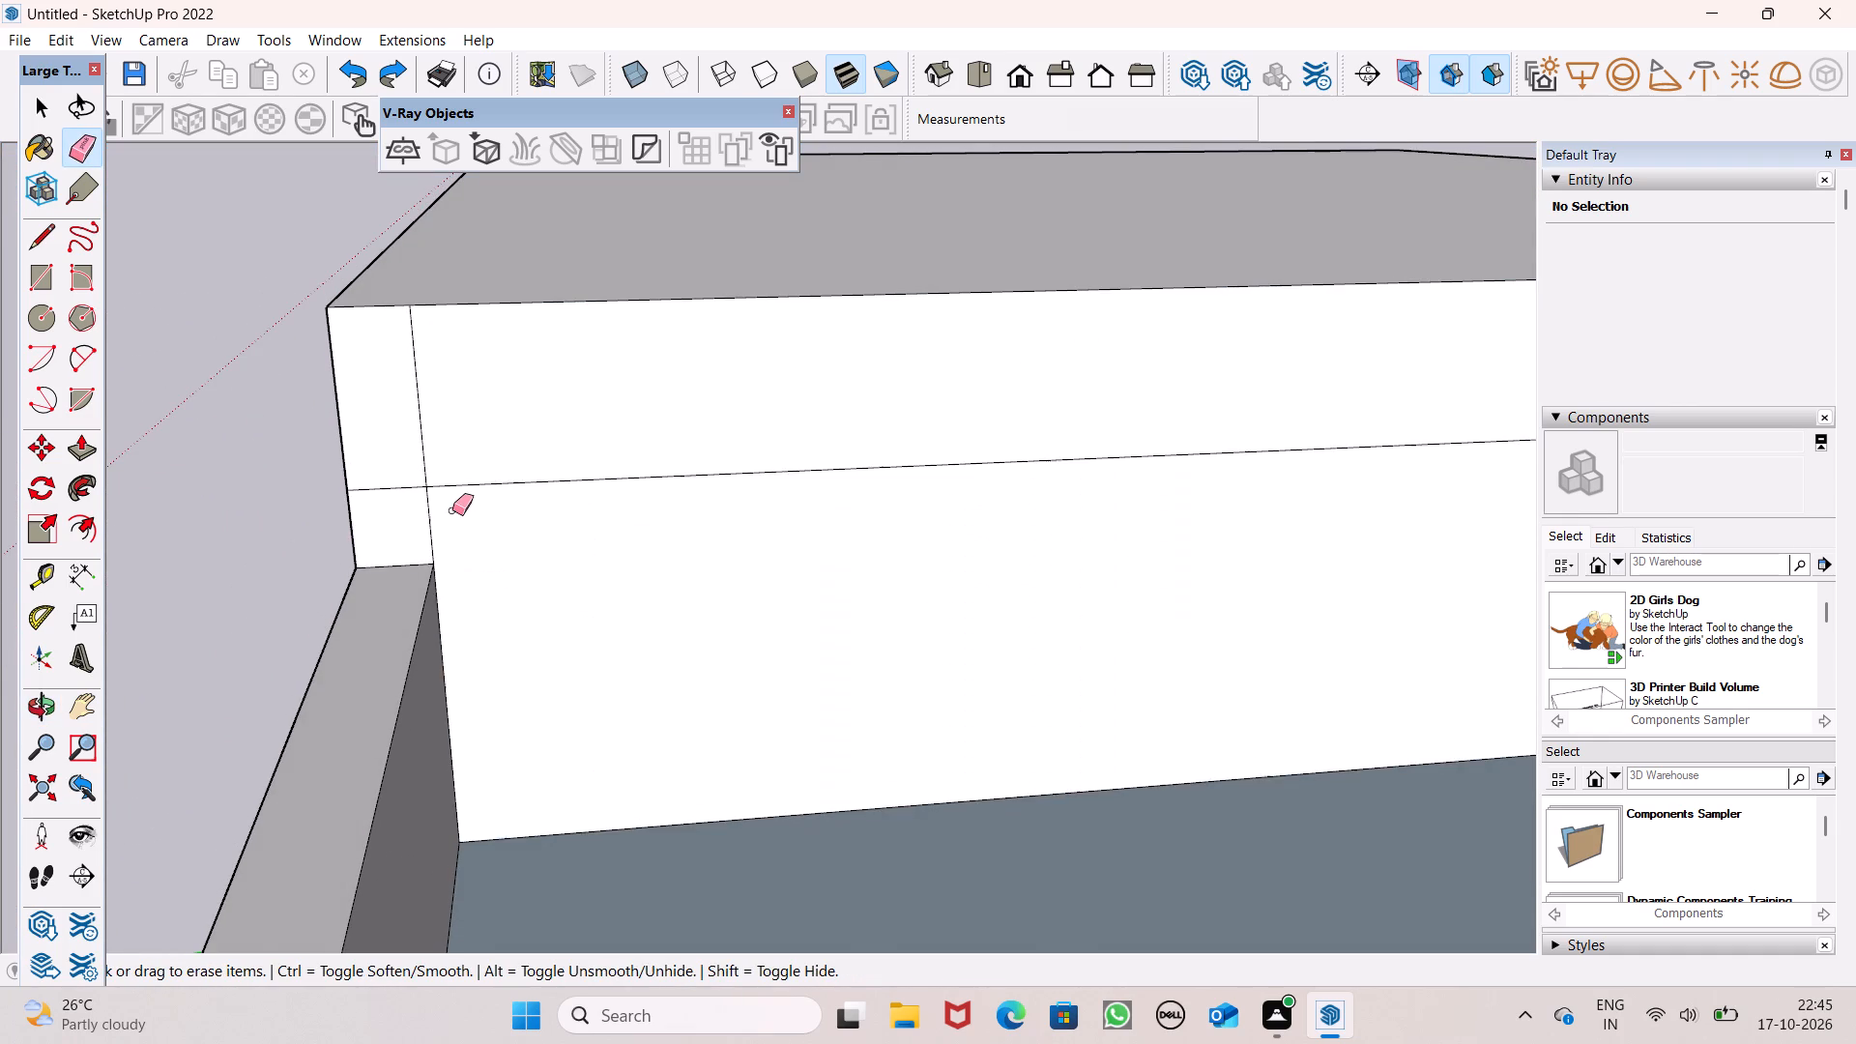
Erase the two short vertical lines crossing the new tier above the parapet junction on the roof block's other side.
scroll(452, 543, down, 11)
middle_drag(483, 550, 18, 527)
scroll(397, 550, up, 1)
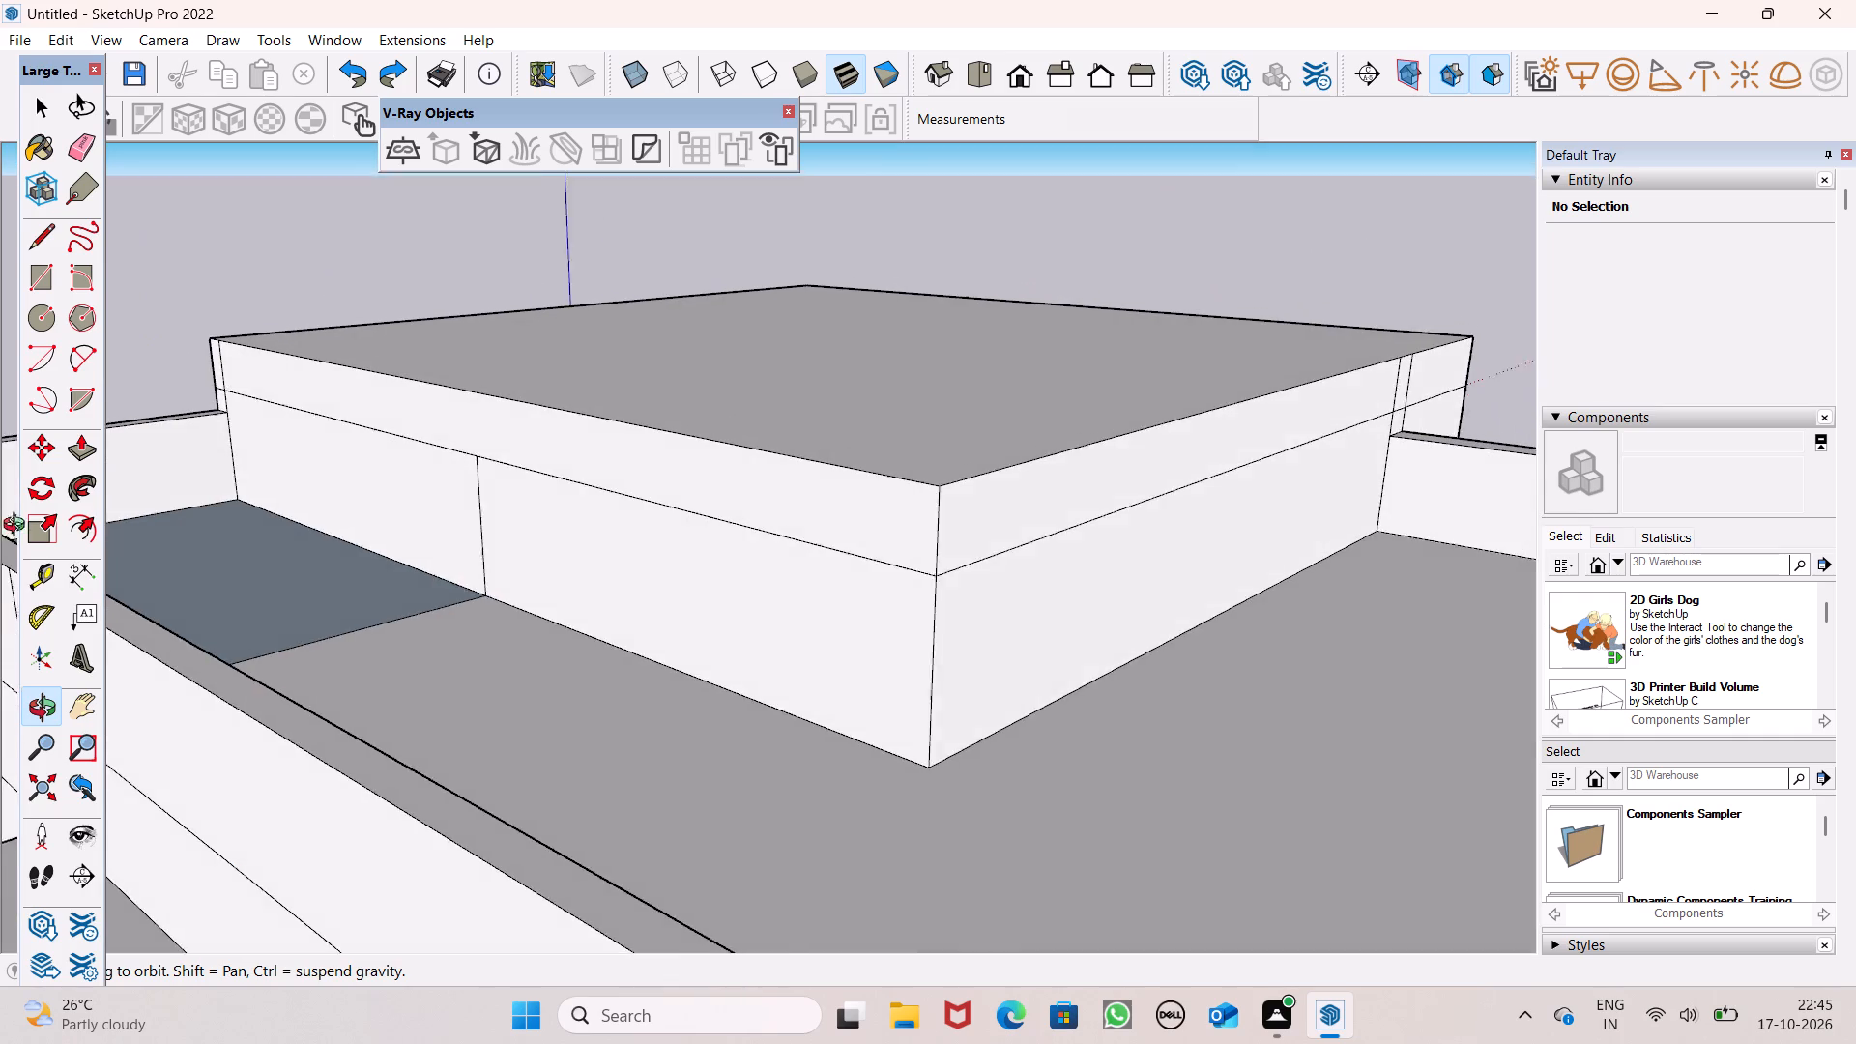
middle_drag(18, 527, 55, 528)
middle_drag(403, 466, 1405, 393)
scroll(1401, 410, up, 1)
middle_drag(674, 475, 1195, 511)
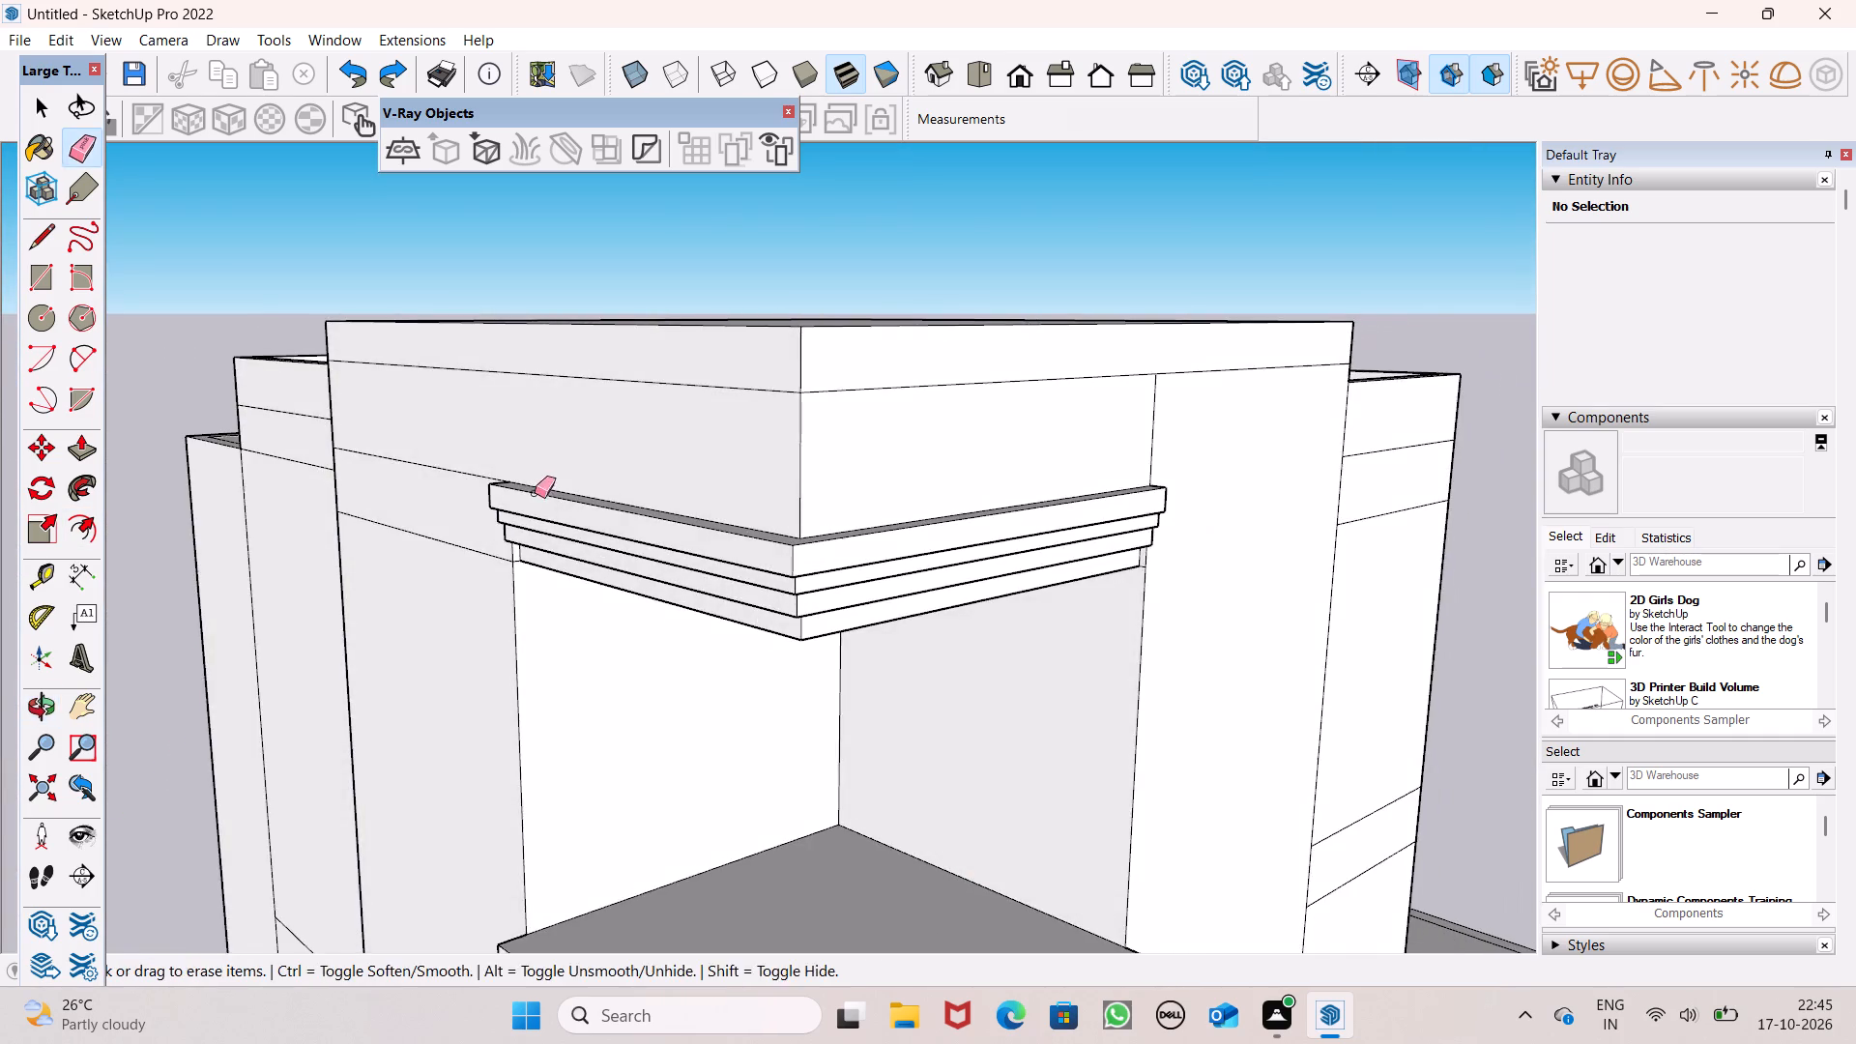
middle_drag(535, 493, 1320, 616)
scroll(715, 536, up, 5)
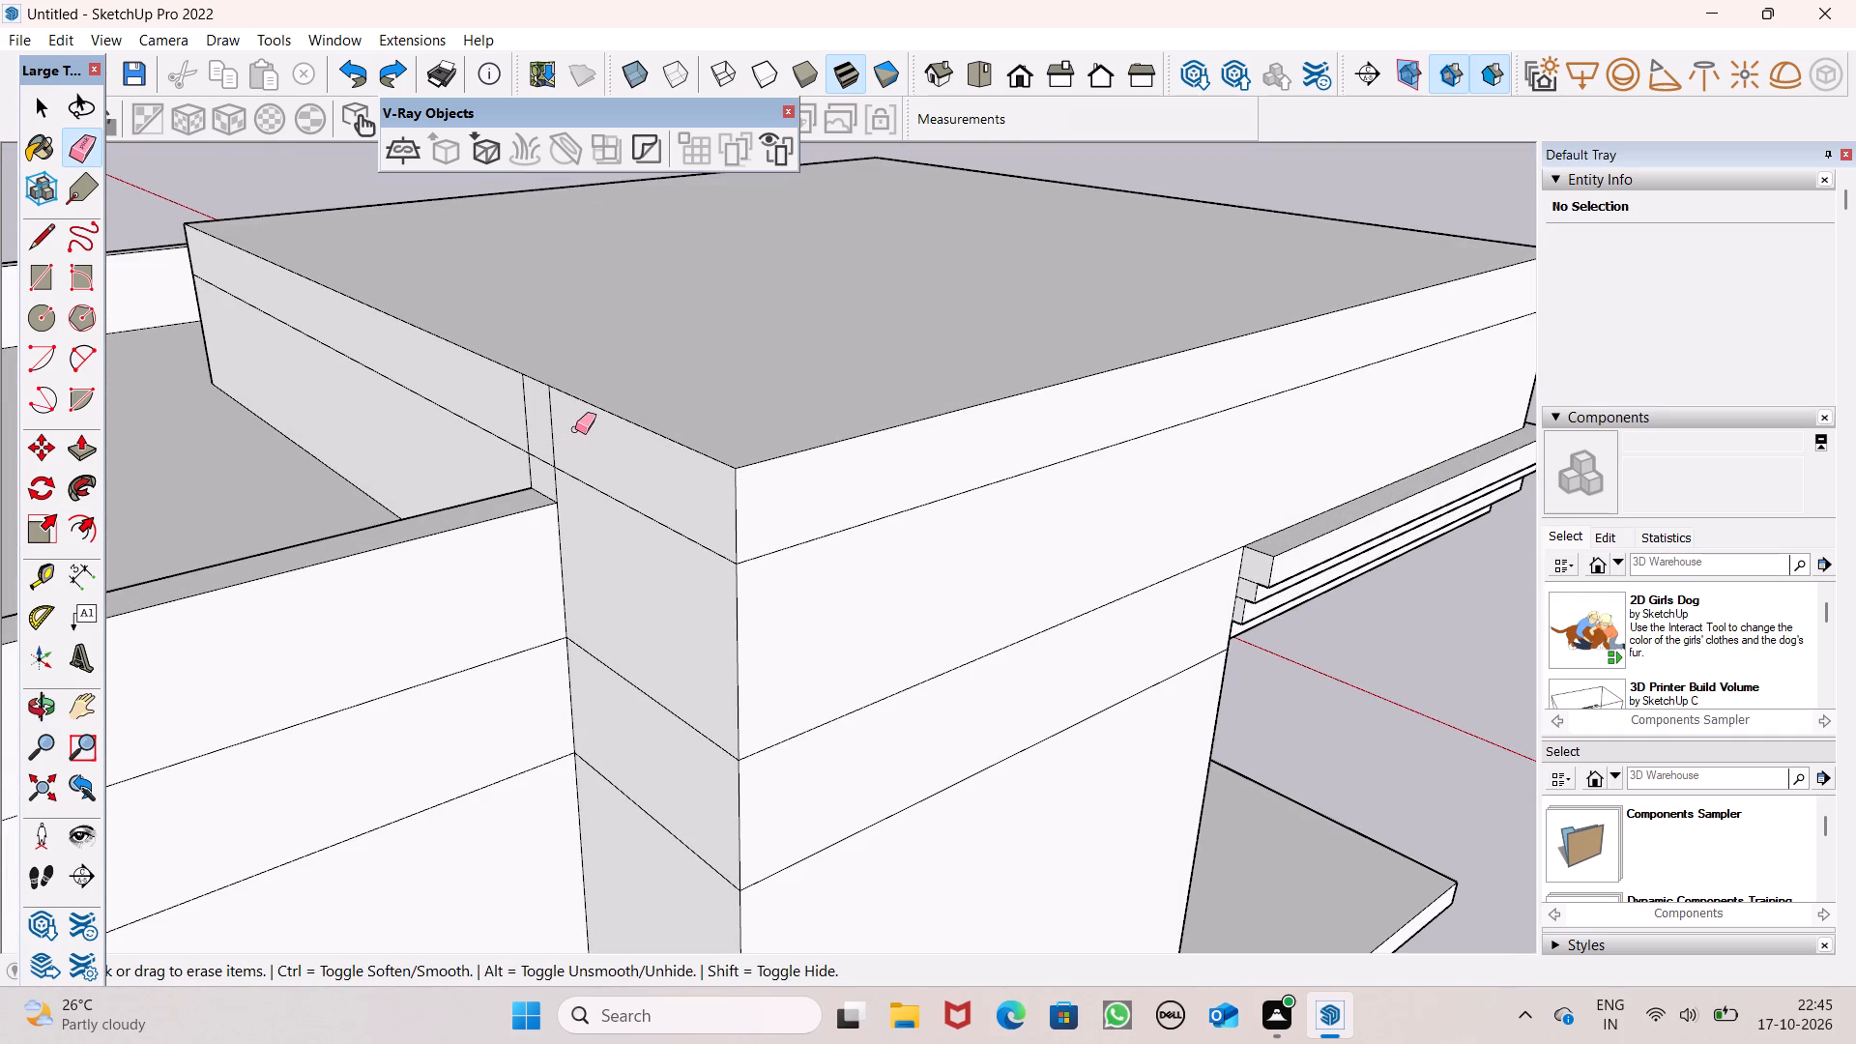
drag(560, 426, 523, 406)
key(space)
Push/Pull the roof block's top face down 4 7/16" with a new starting face, marking an edge around the tier.
scroll(511, 553, down, 5)
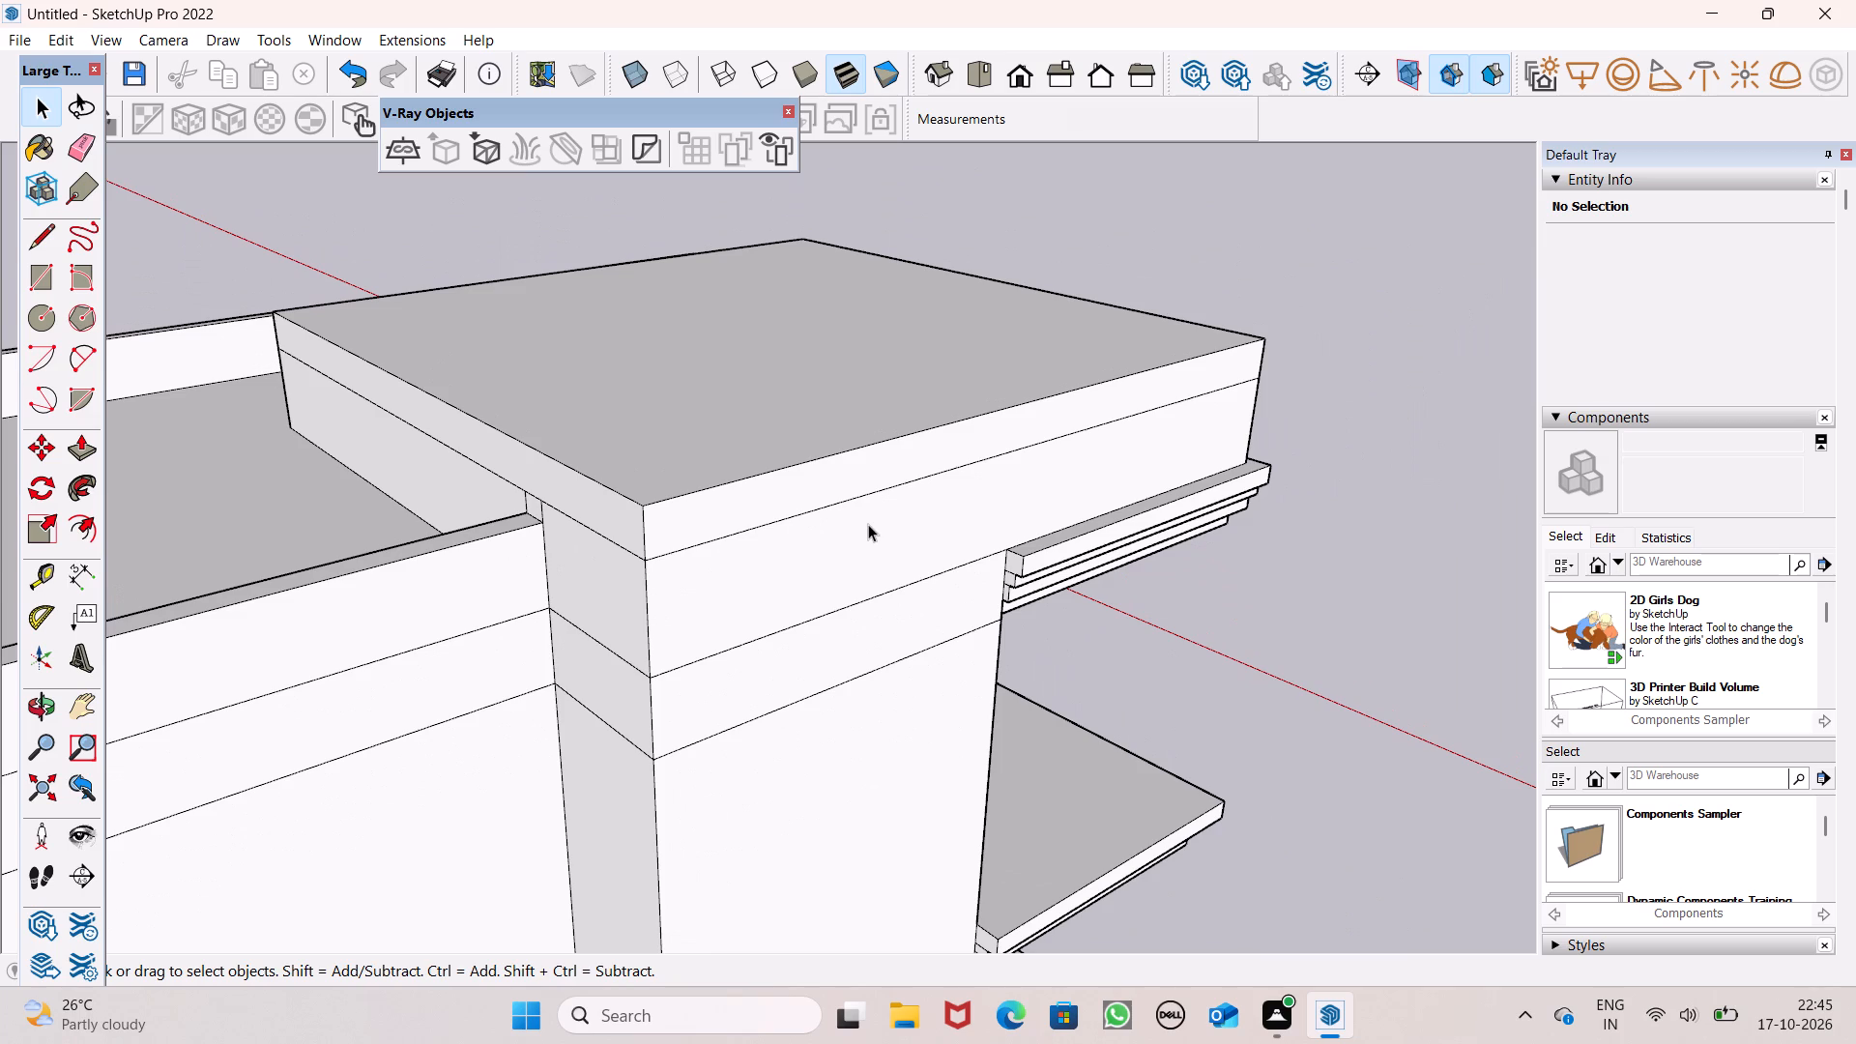
middle_drag(1313, 702, 915, 681)
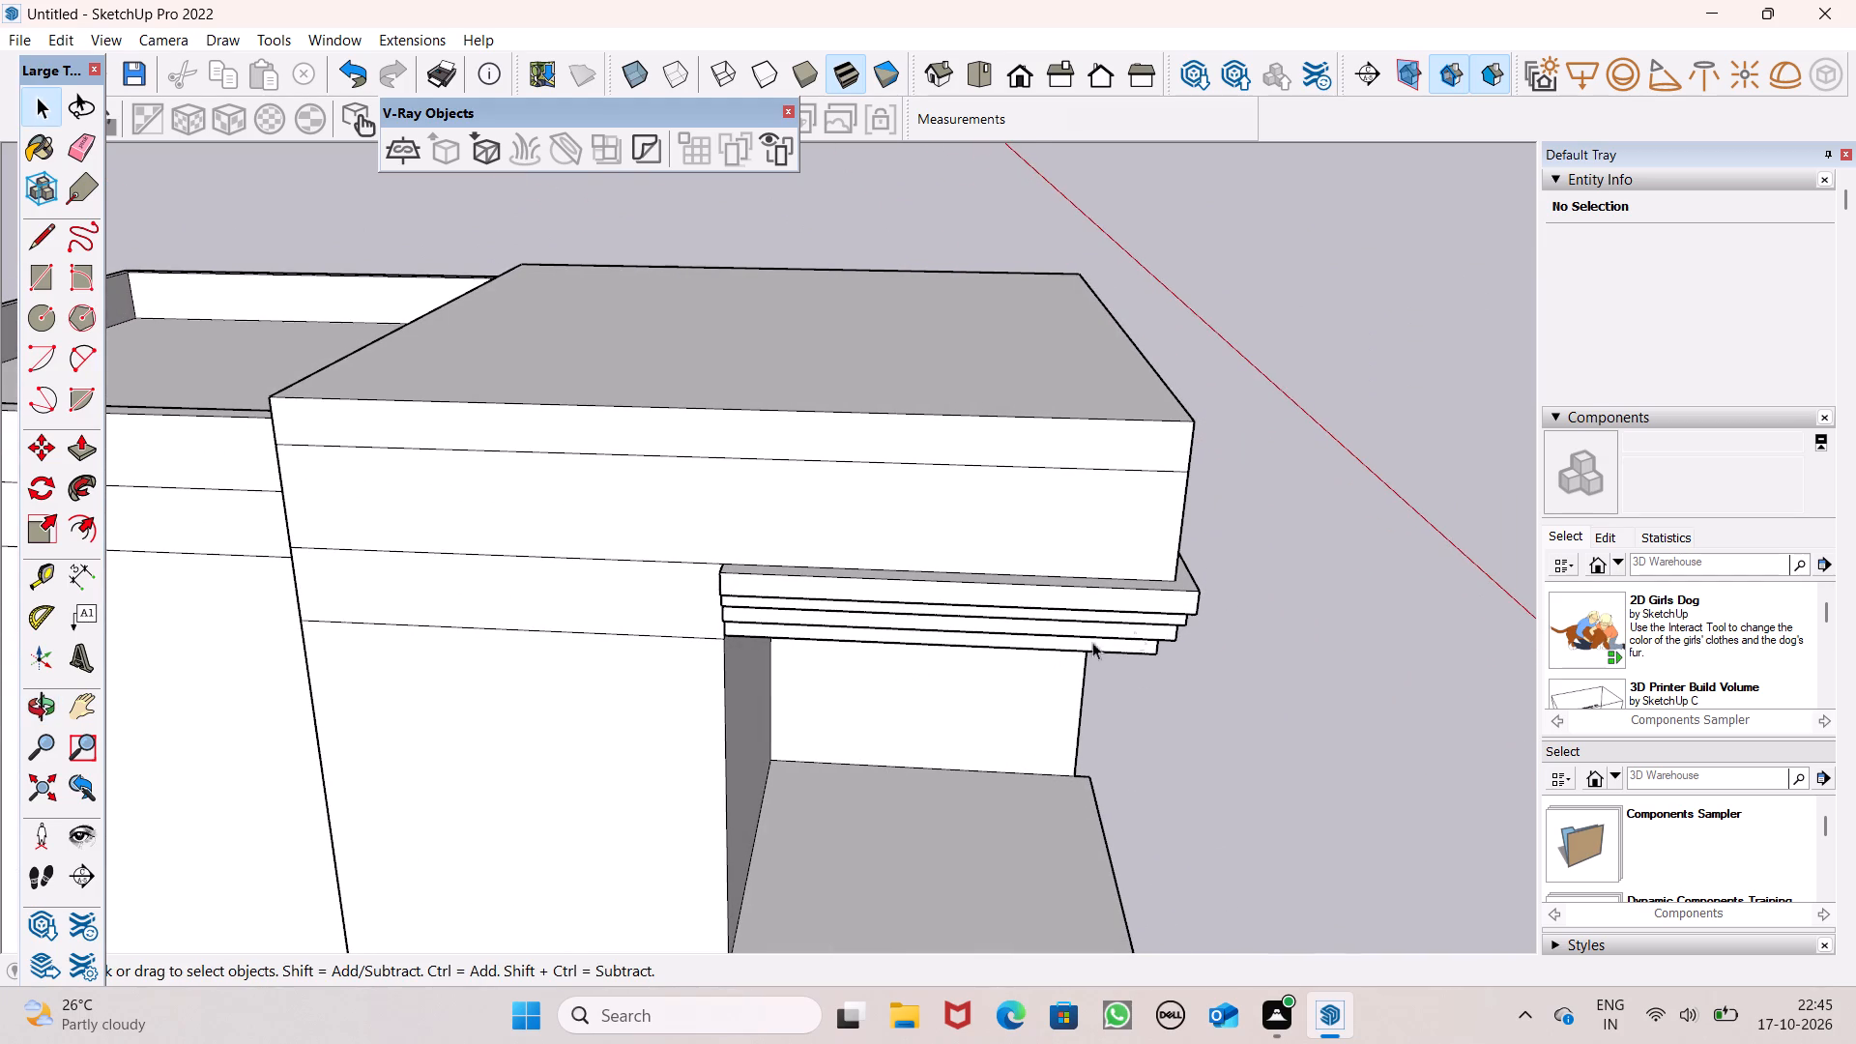
middle_drag(1116, 658, 942, 631)
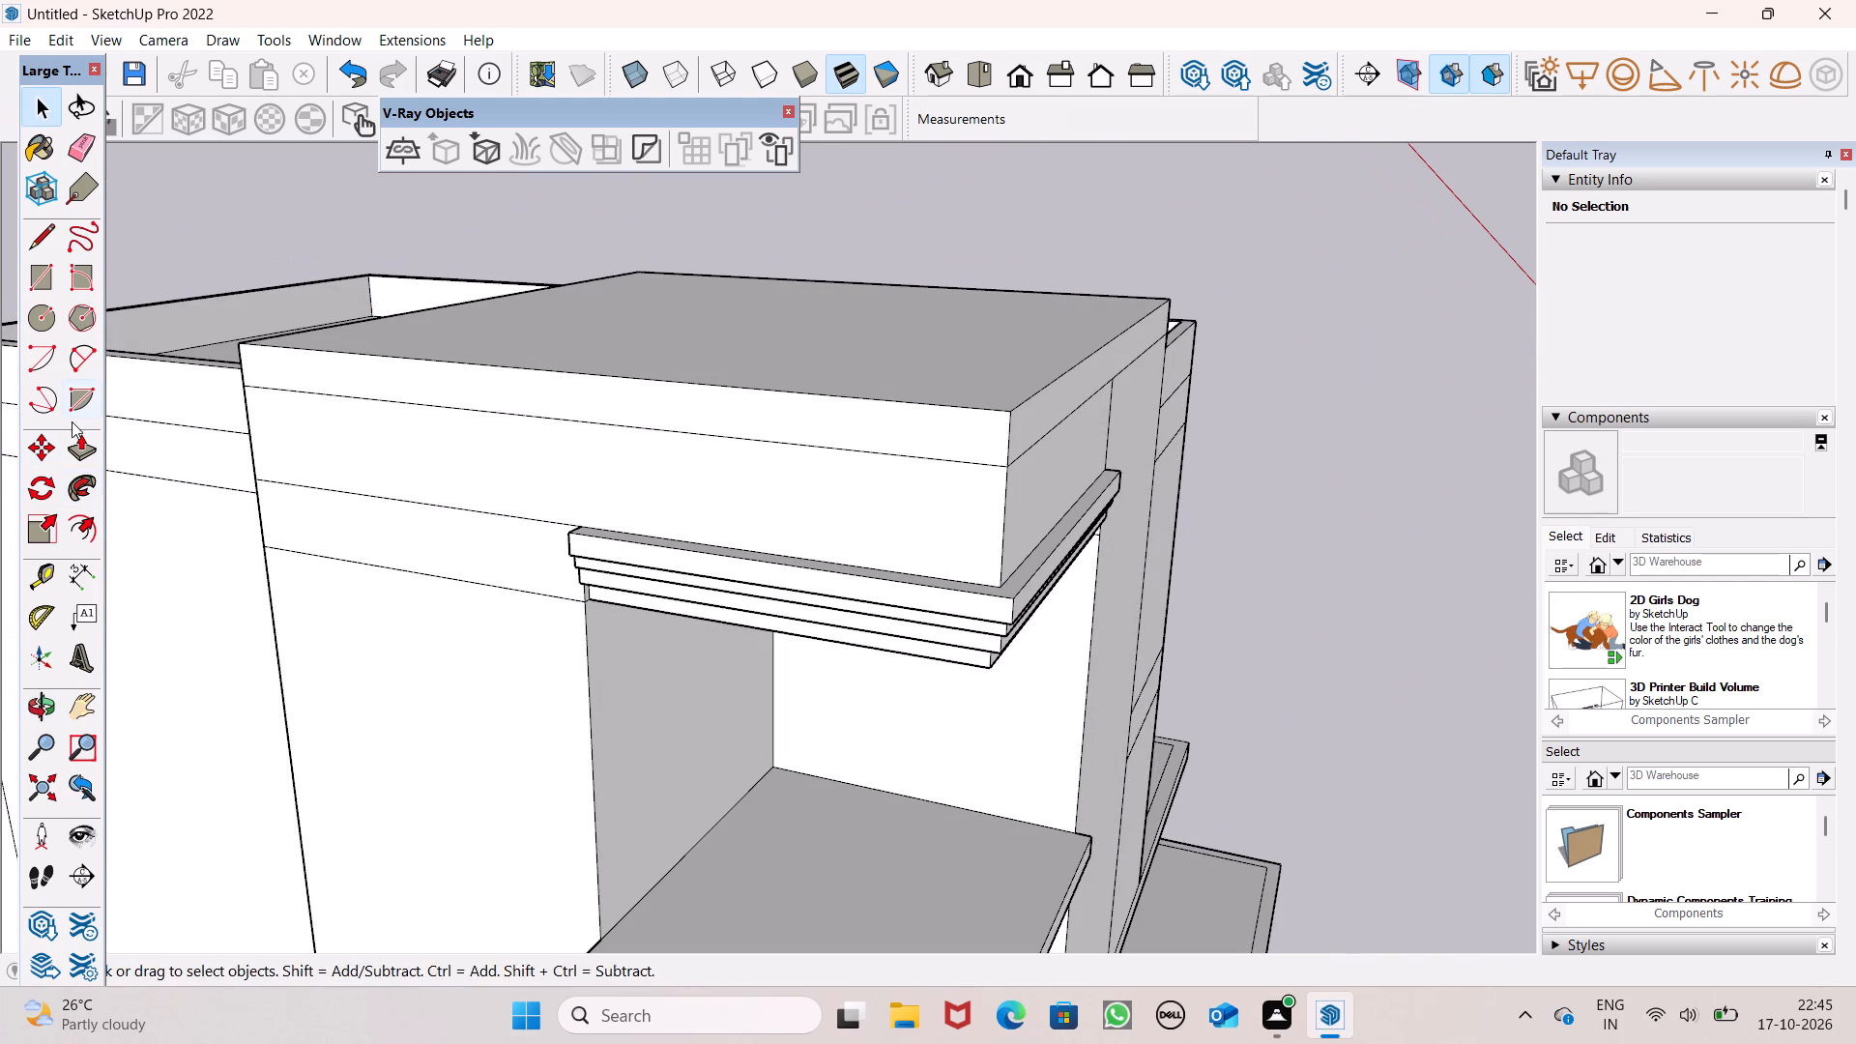
click(72, 451)
scroll(637, 386, up, 4)
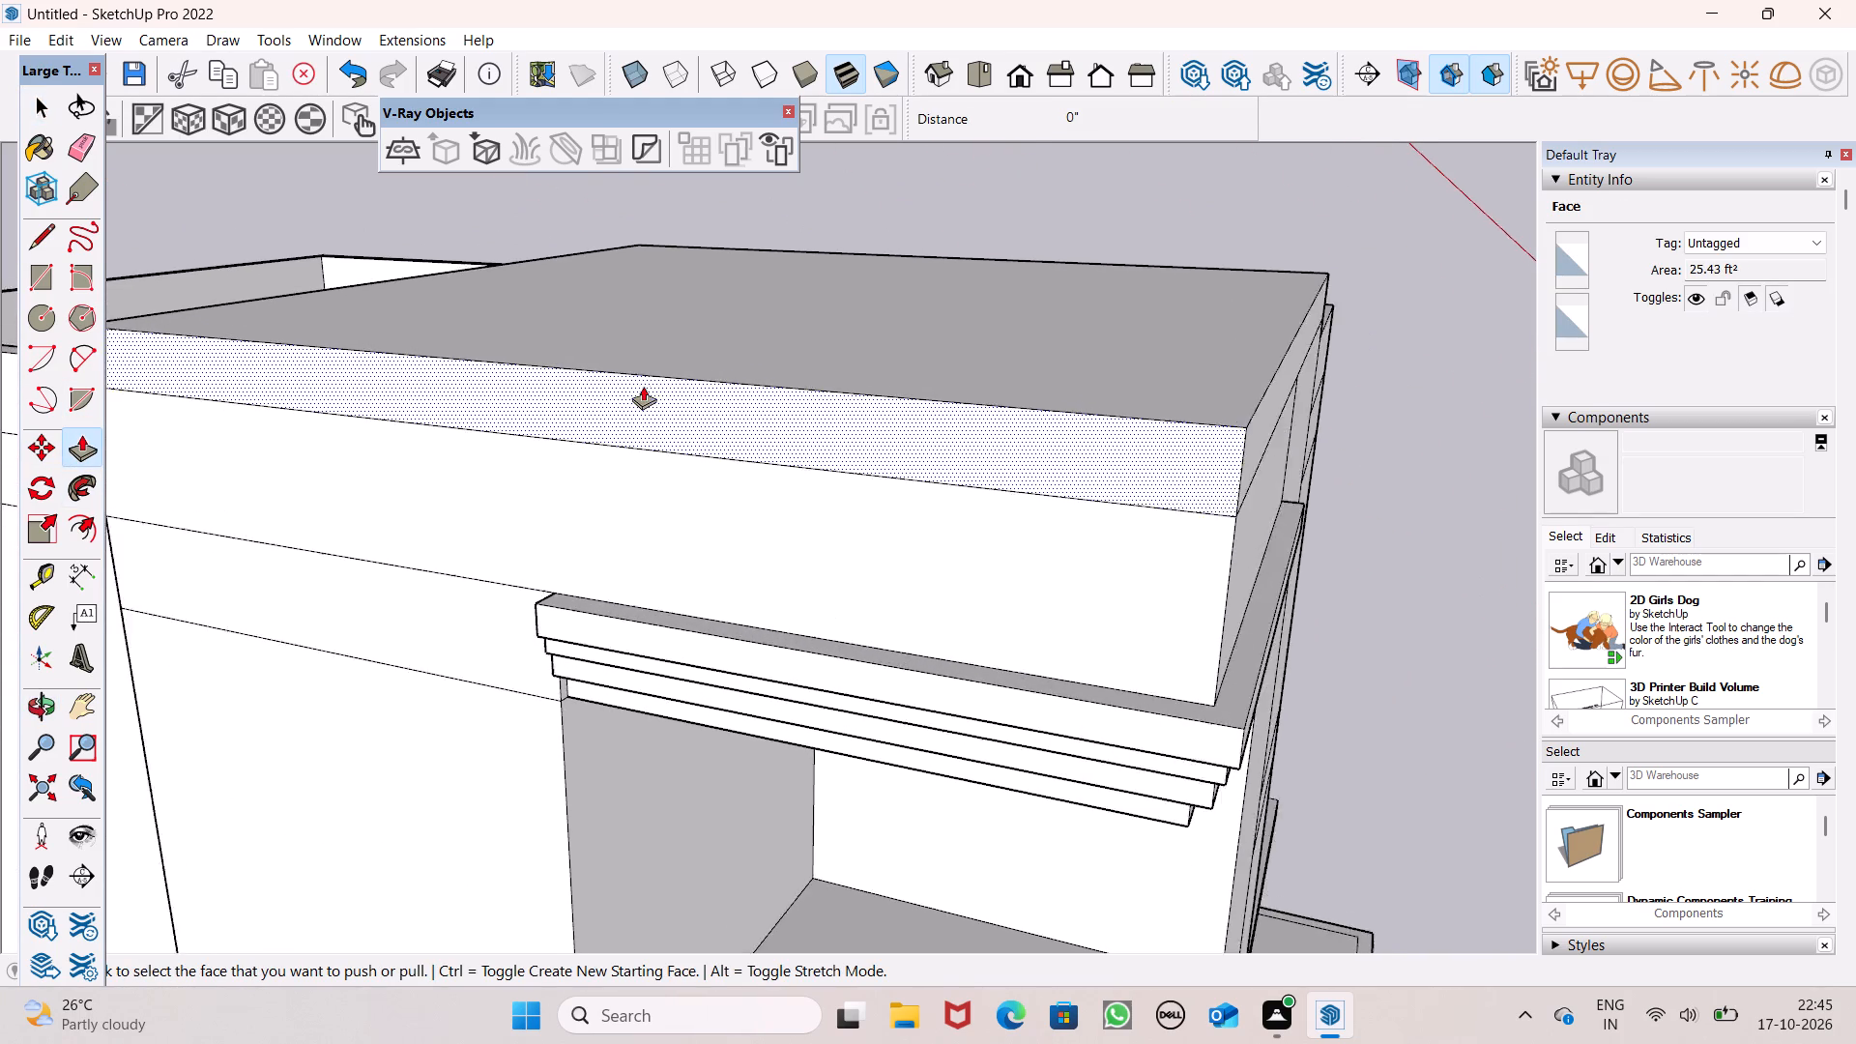
scroll(643, 386, up, 1)
scroll(1081, 419, up, 1)
middle_drag(1078, 422, 985, 433)
drag(1087, 410, 1087, 420)
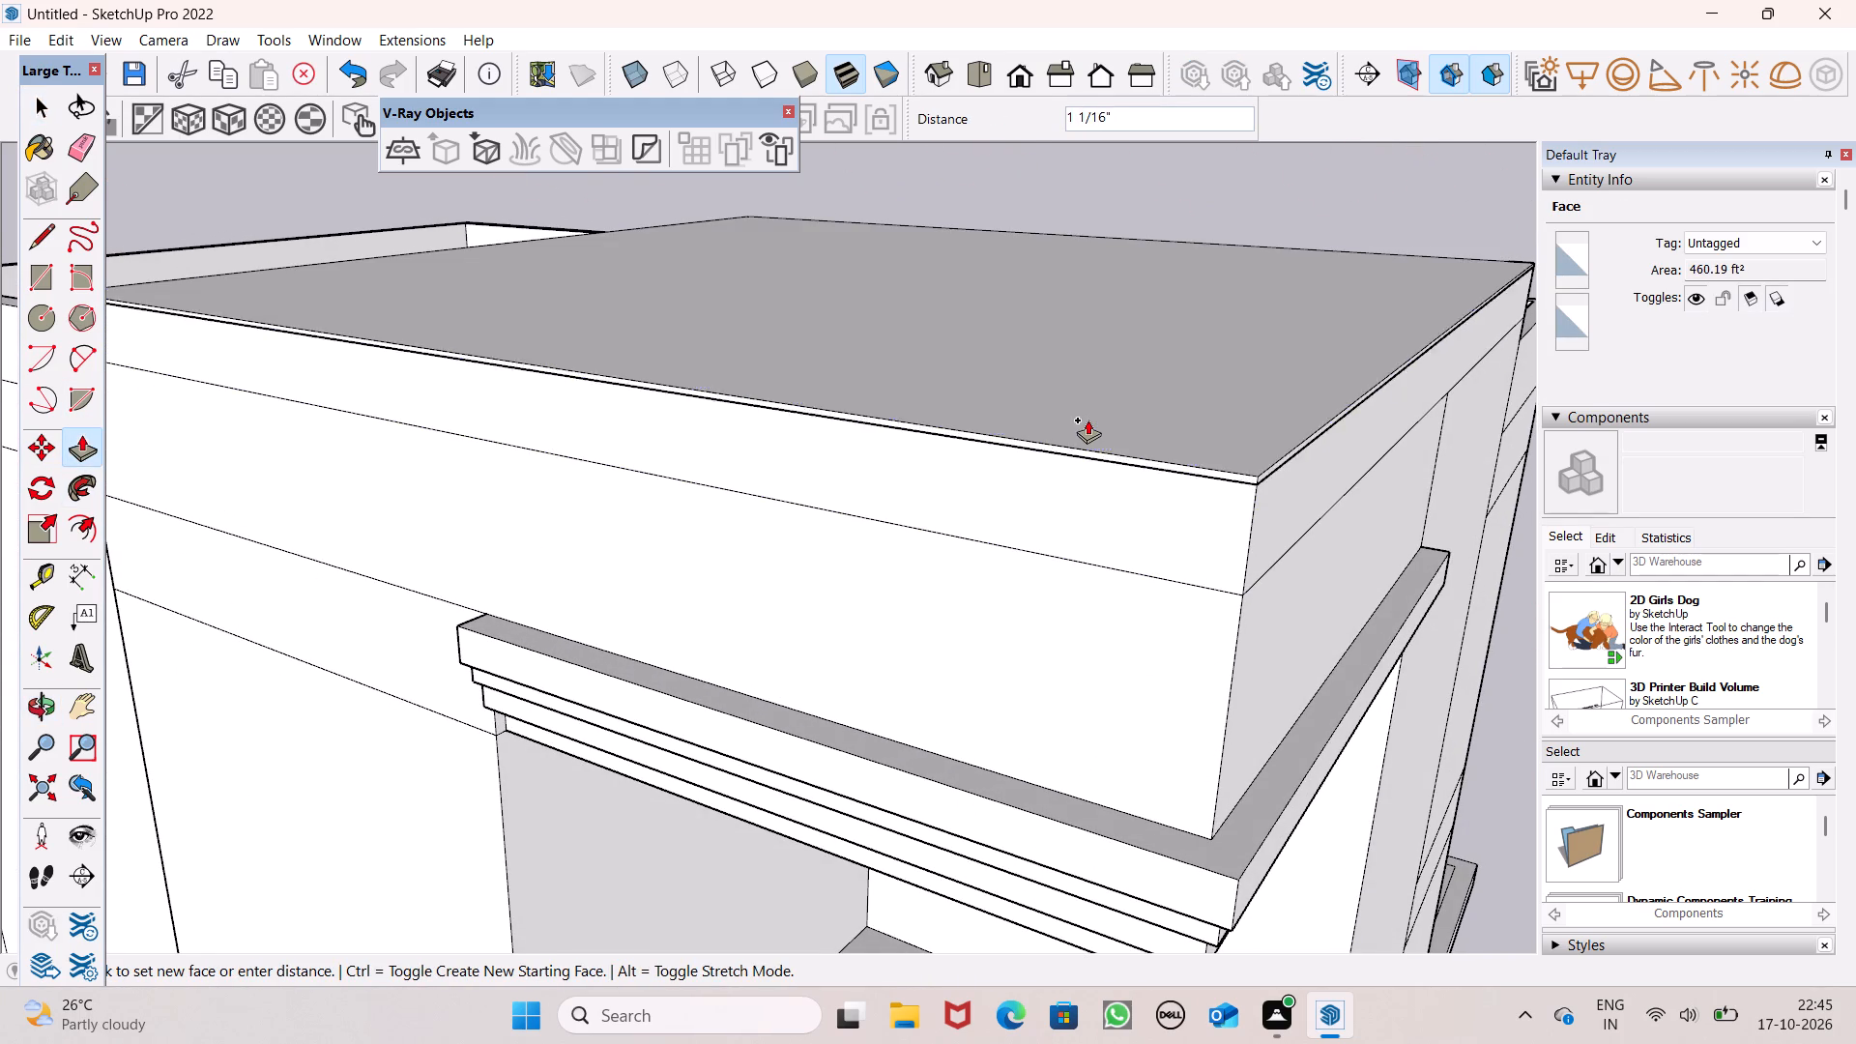
drag(1087, 420, 1087, 435)
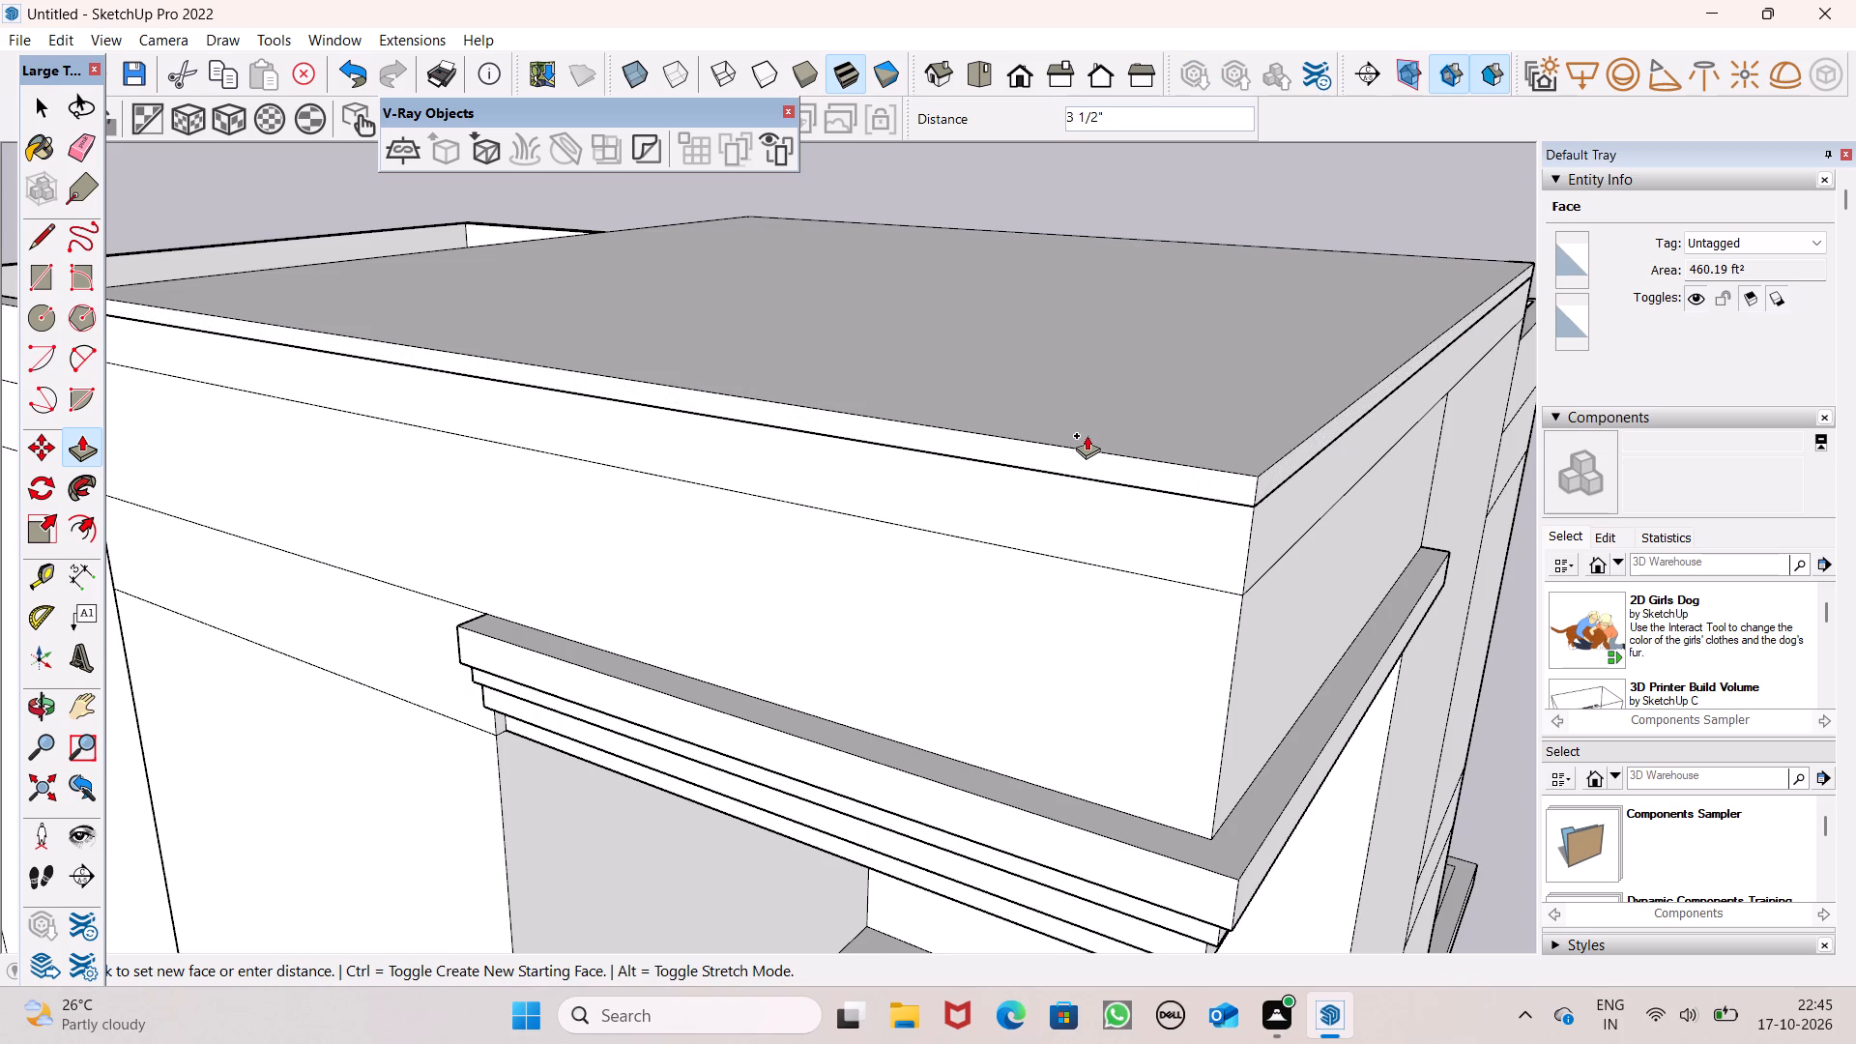
drag(1087, 435, 1087, 441)
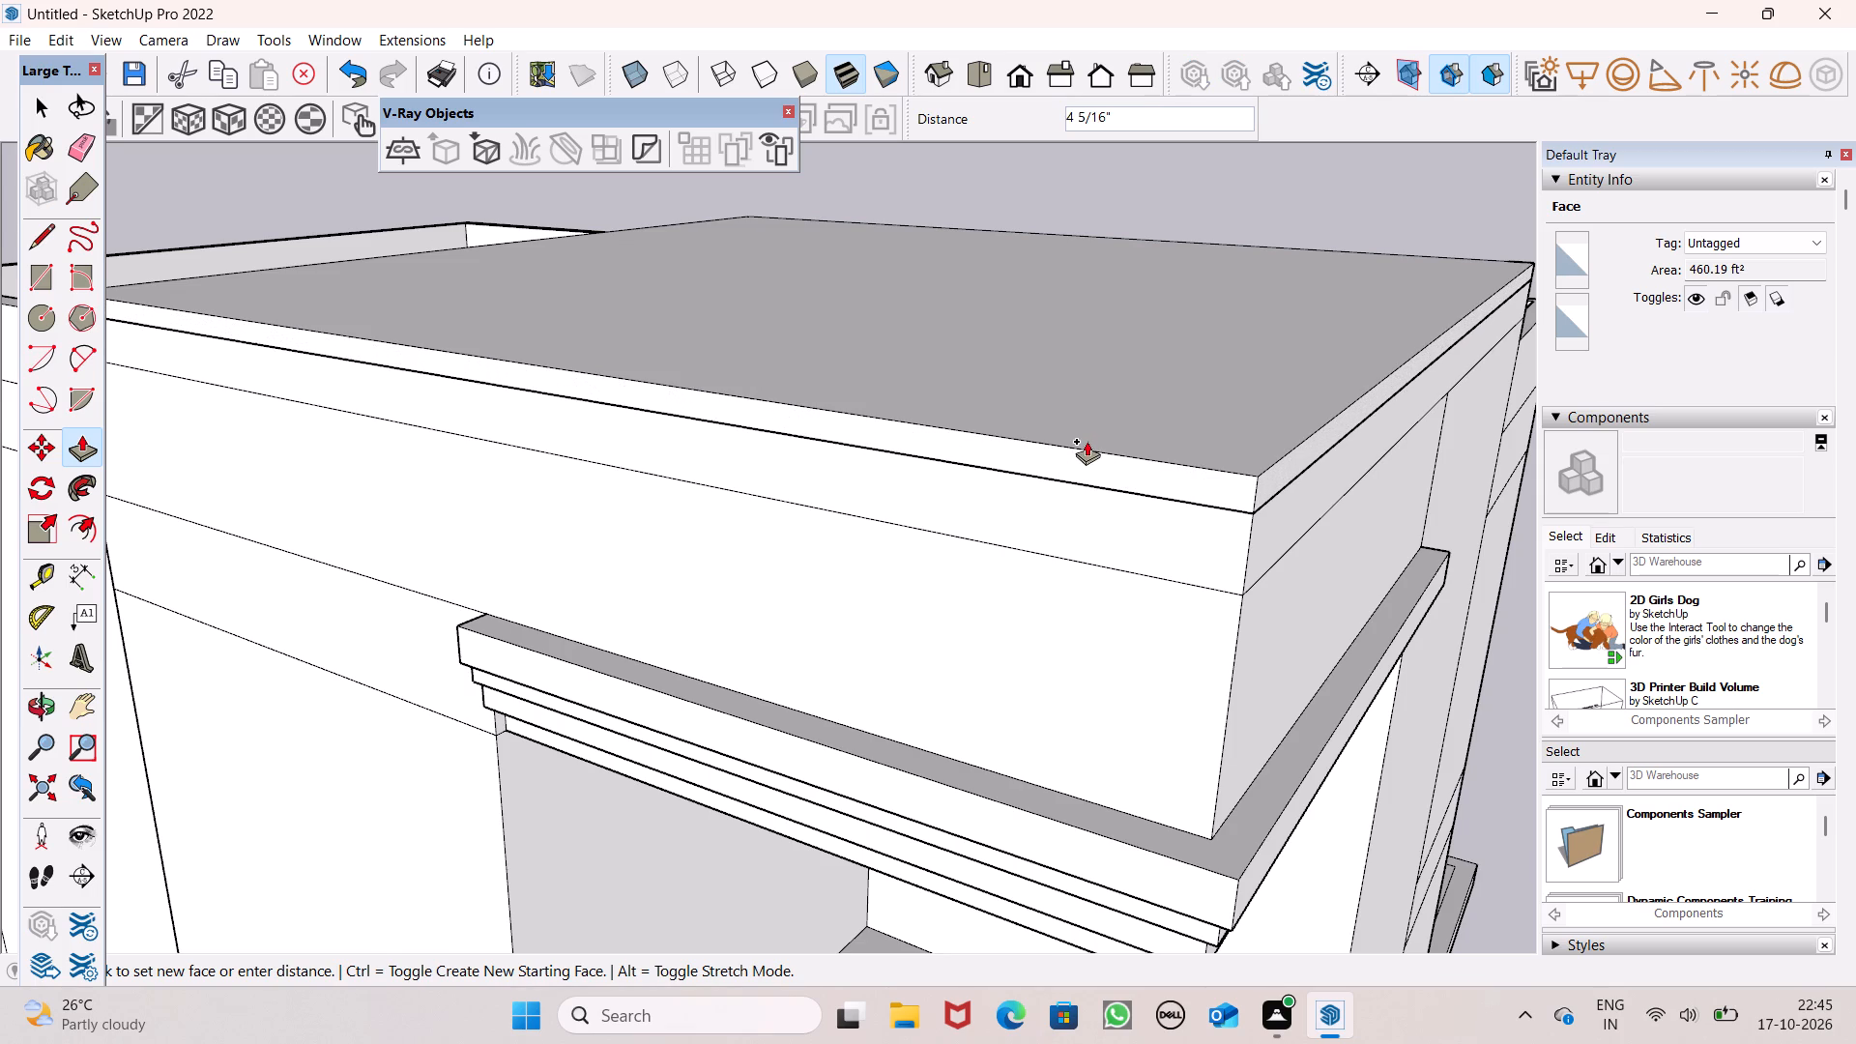
drag(1087, 441, 1086, 442)
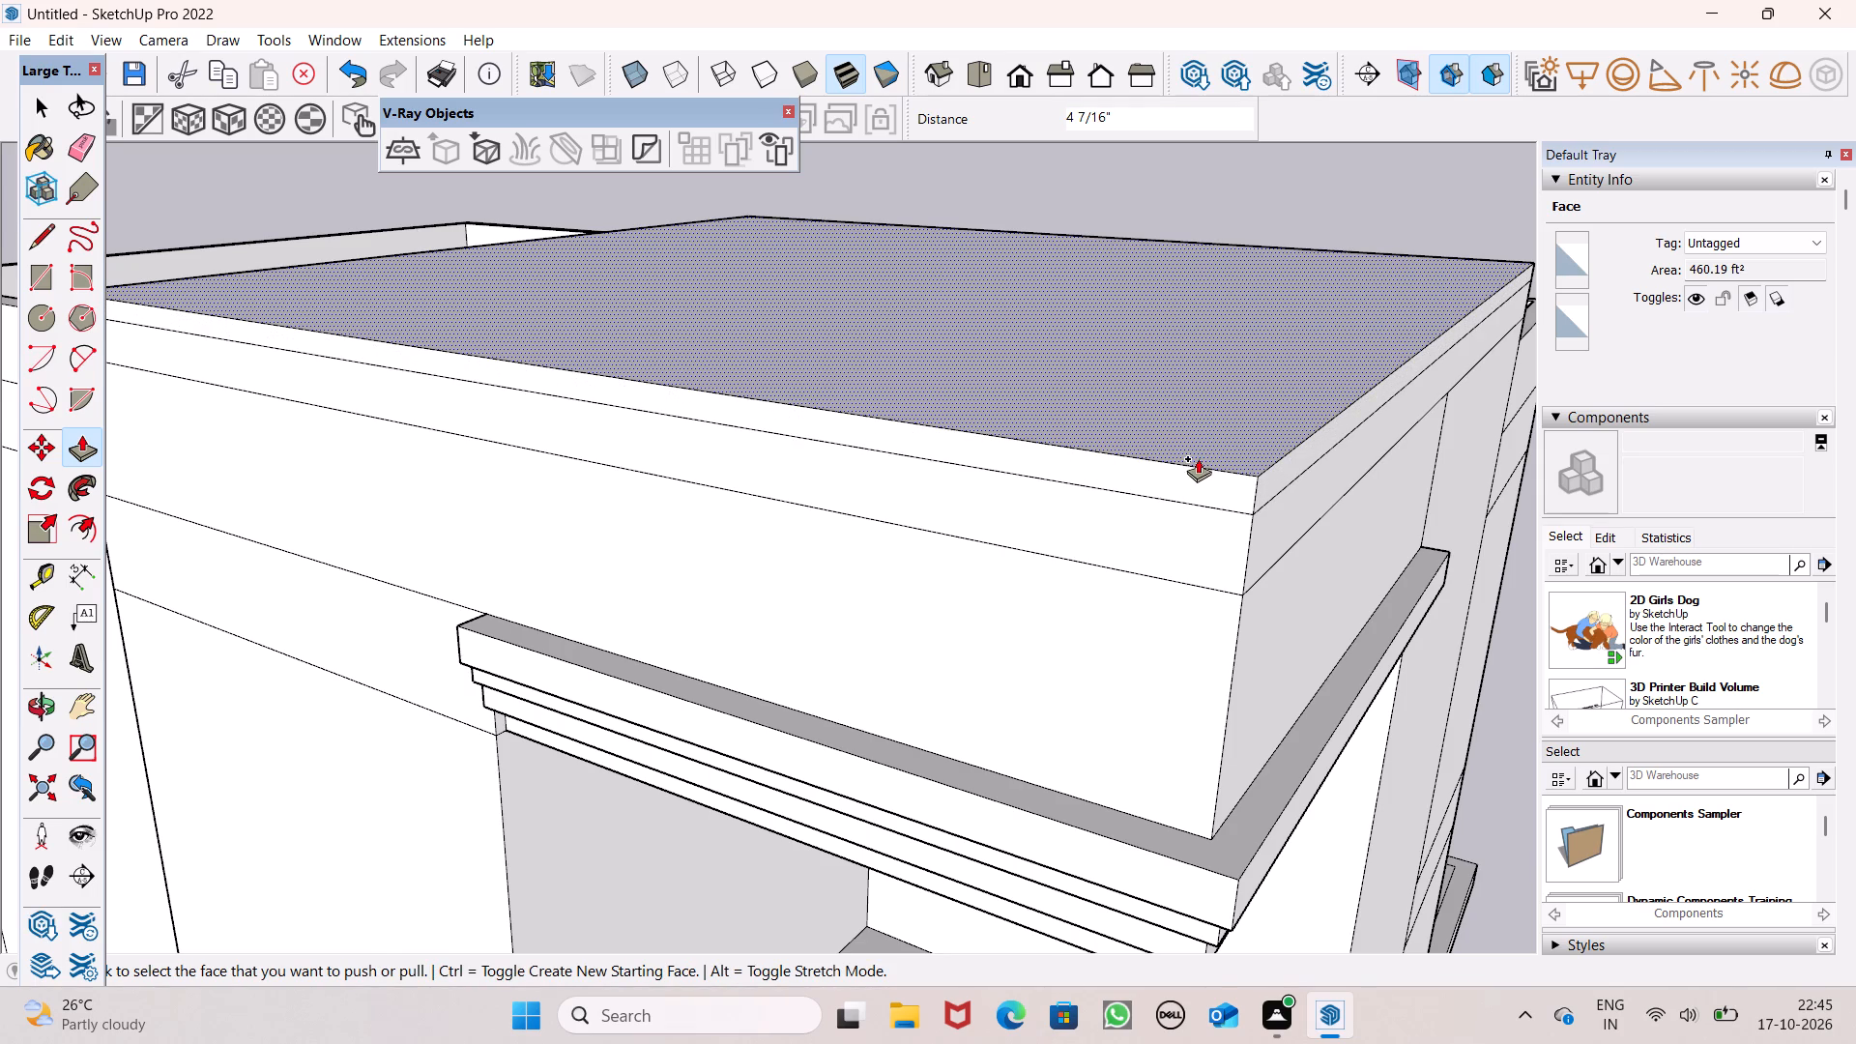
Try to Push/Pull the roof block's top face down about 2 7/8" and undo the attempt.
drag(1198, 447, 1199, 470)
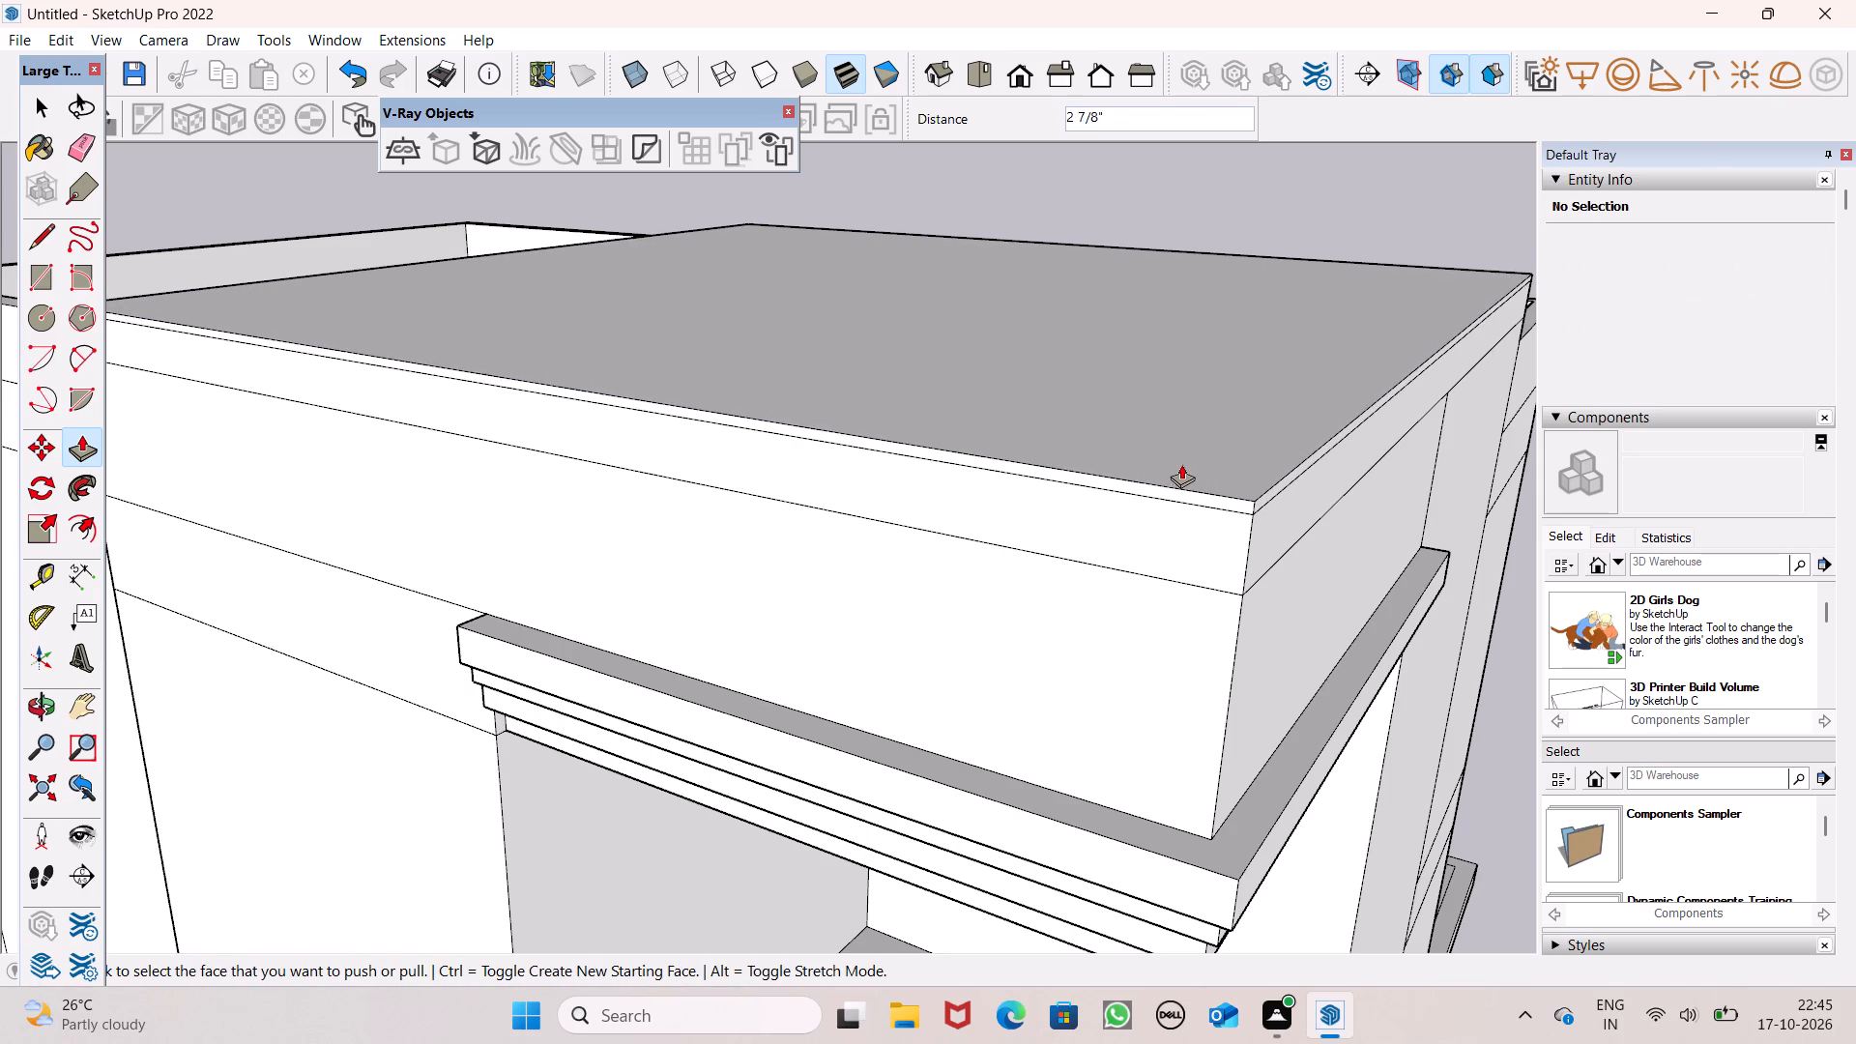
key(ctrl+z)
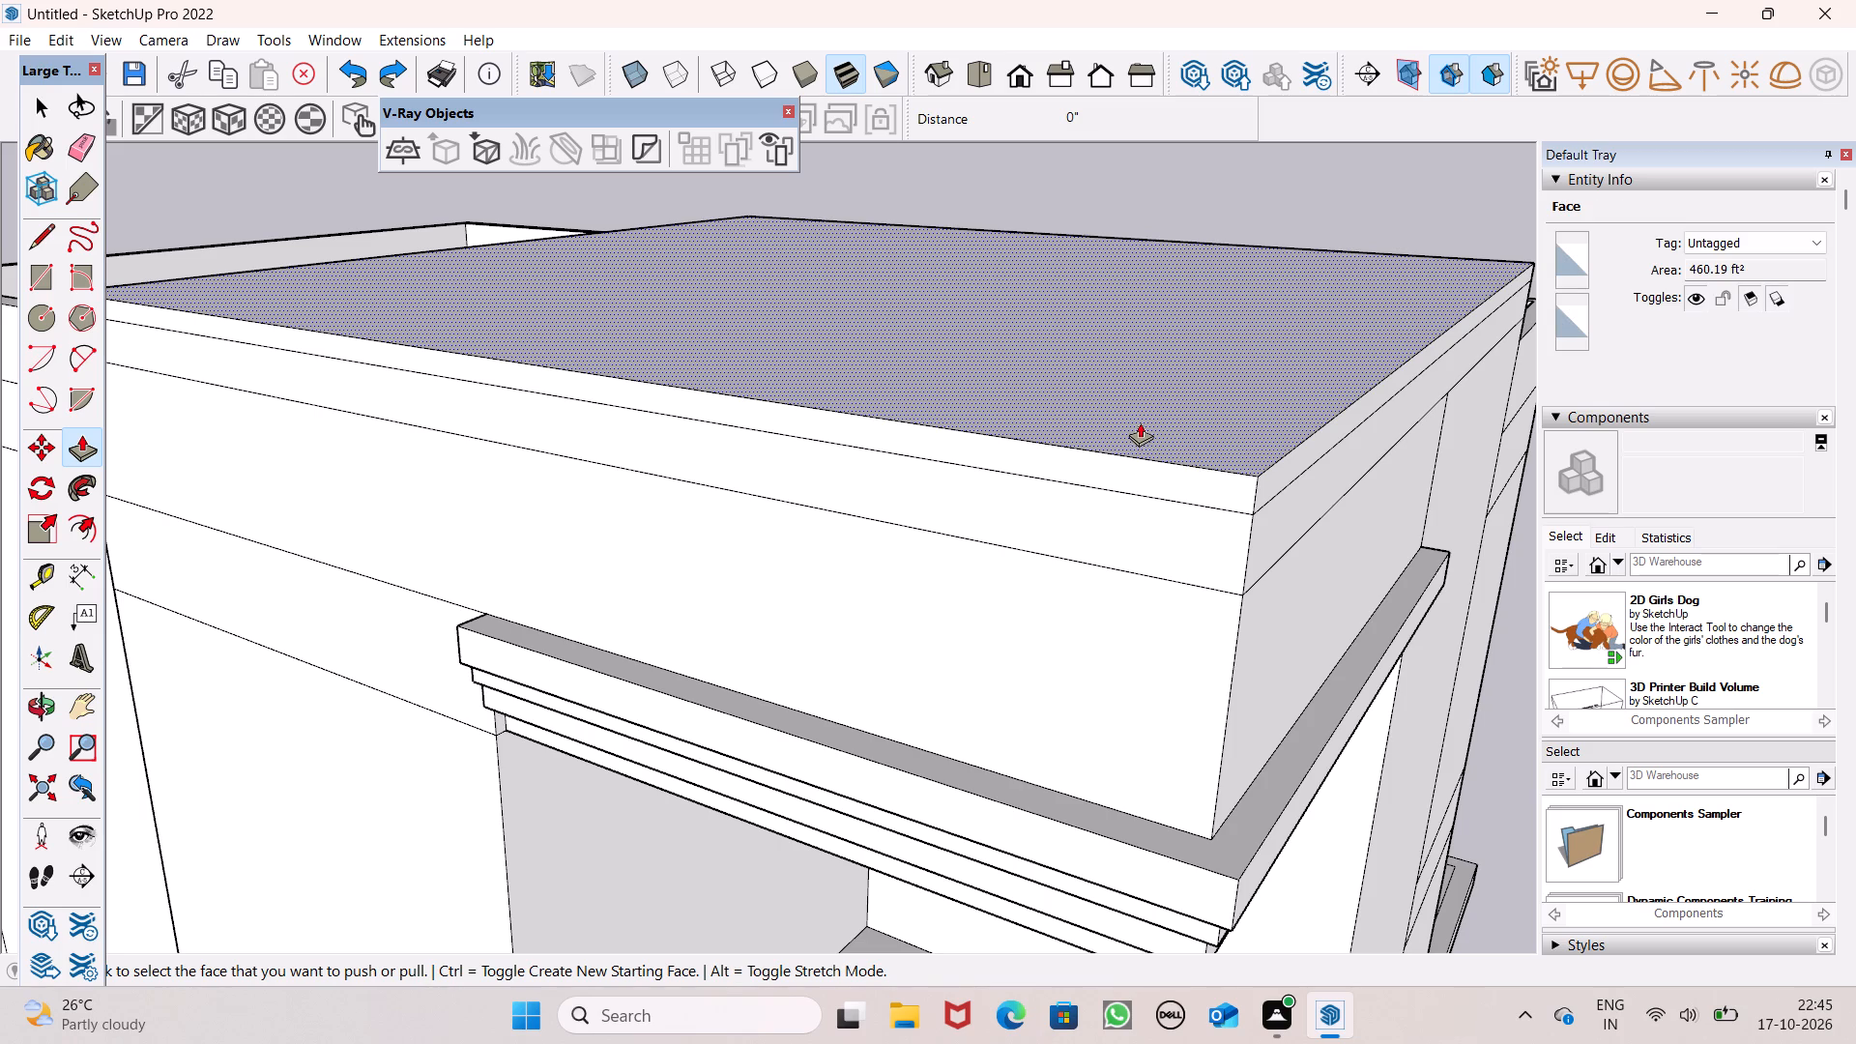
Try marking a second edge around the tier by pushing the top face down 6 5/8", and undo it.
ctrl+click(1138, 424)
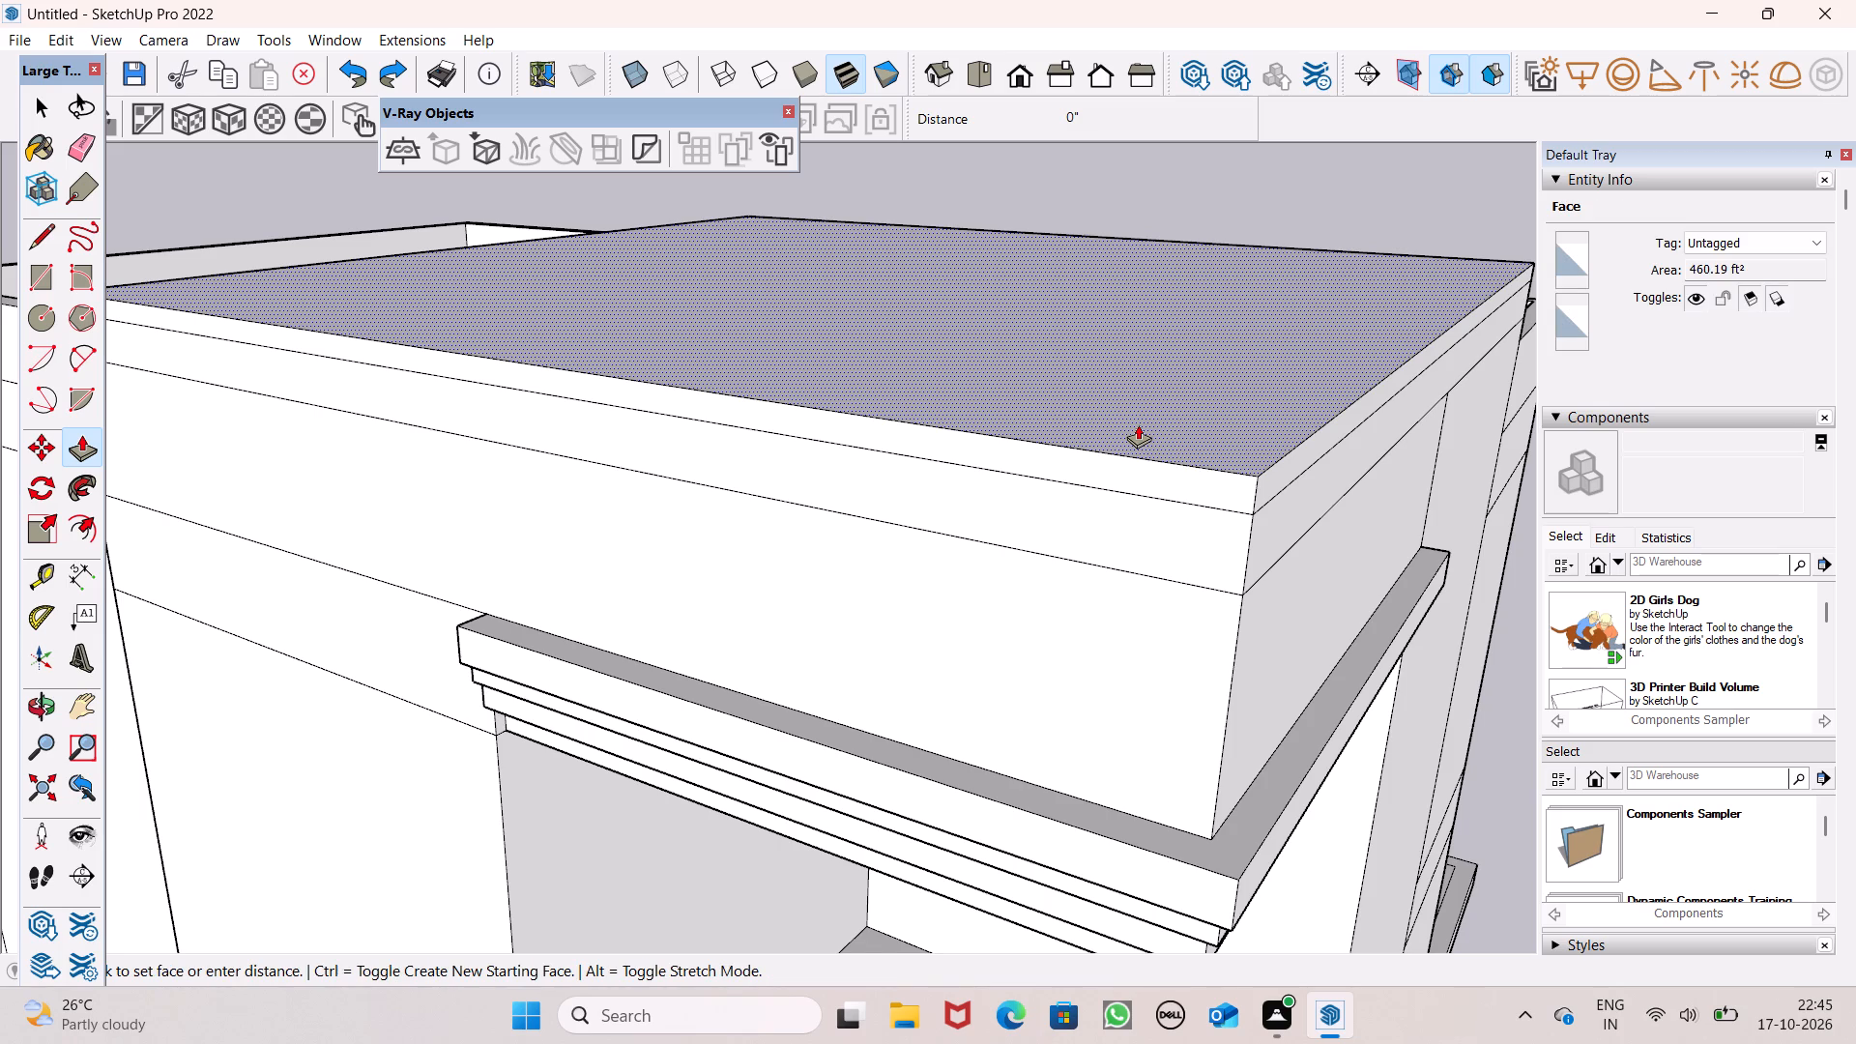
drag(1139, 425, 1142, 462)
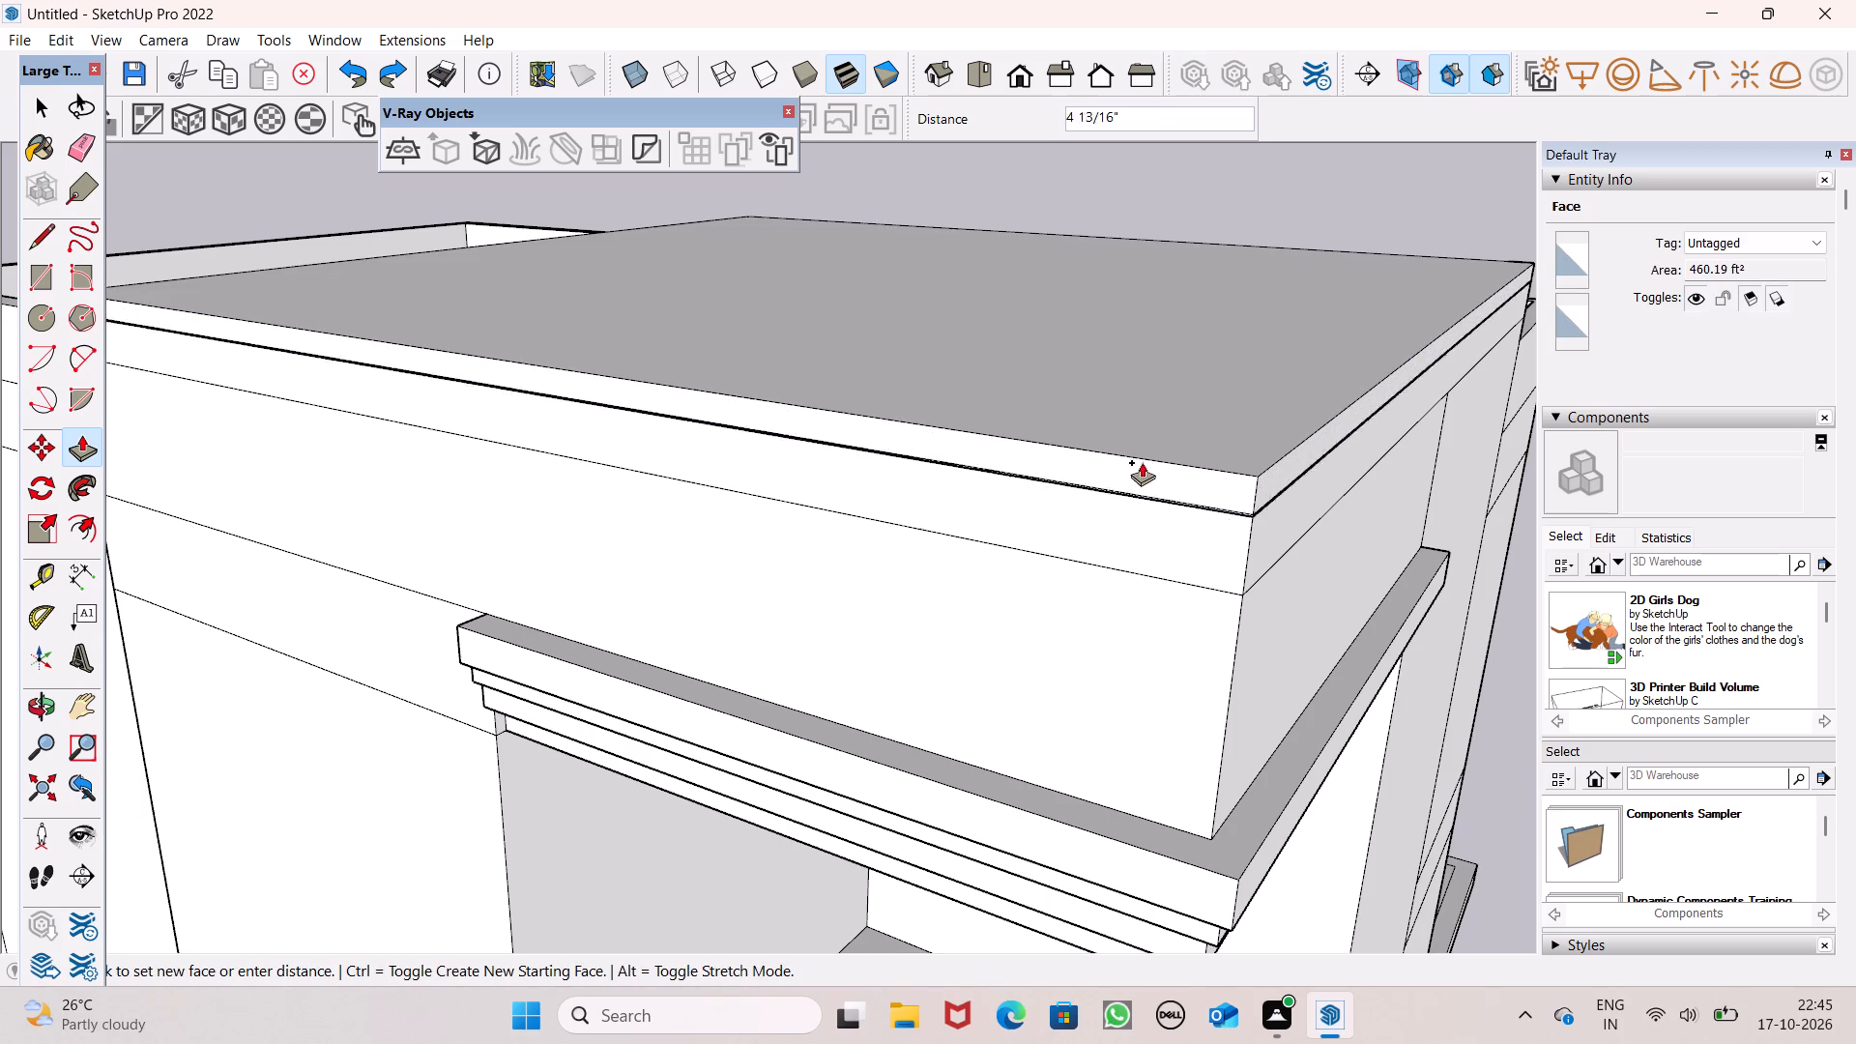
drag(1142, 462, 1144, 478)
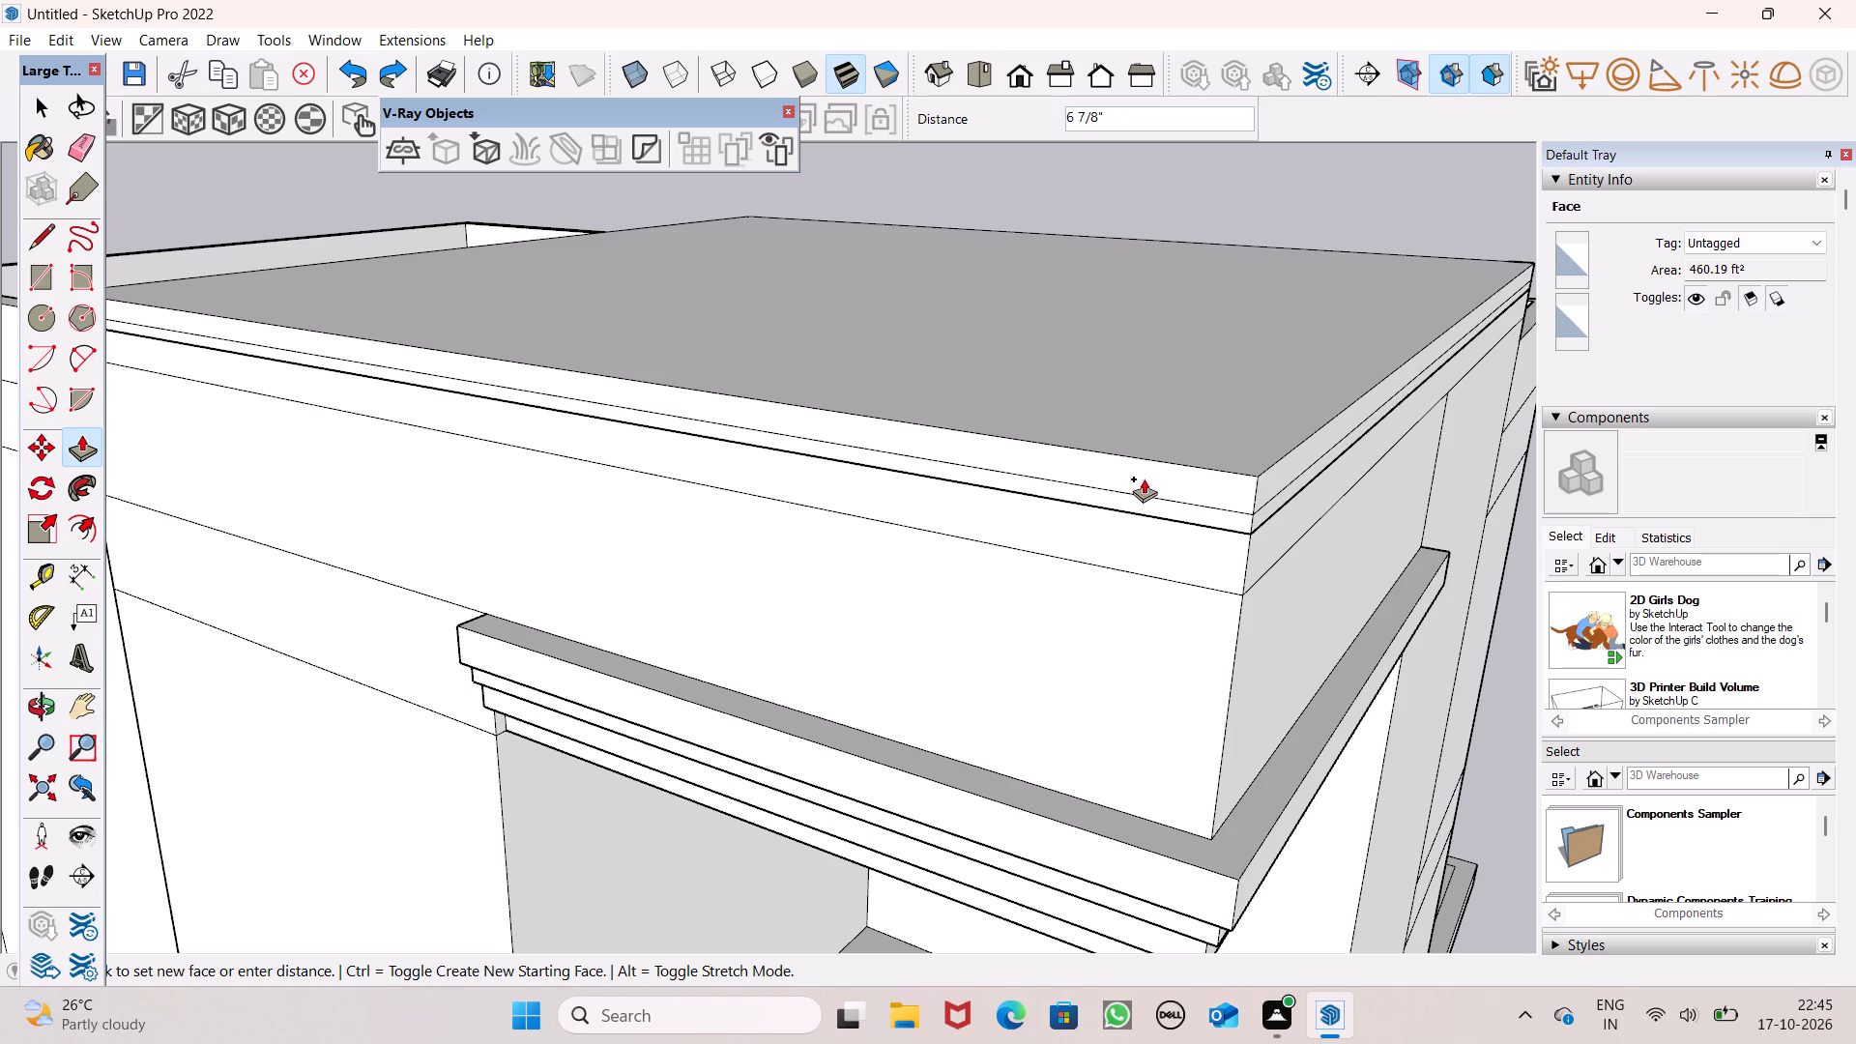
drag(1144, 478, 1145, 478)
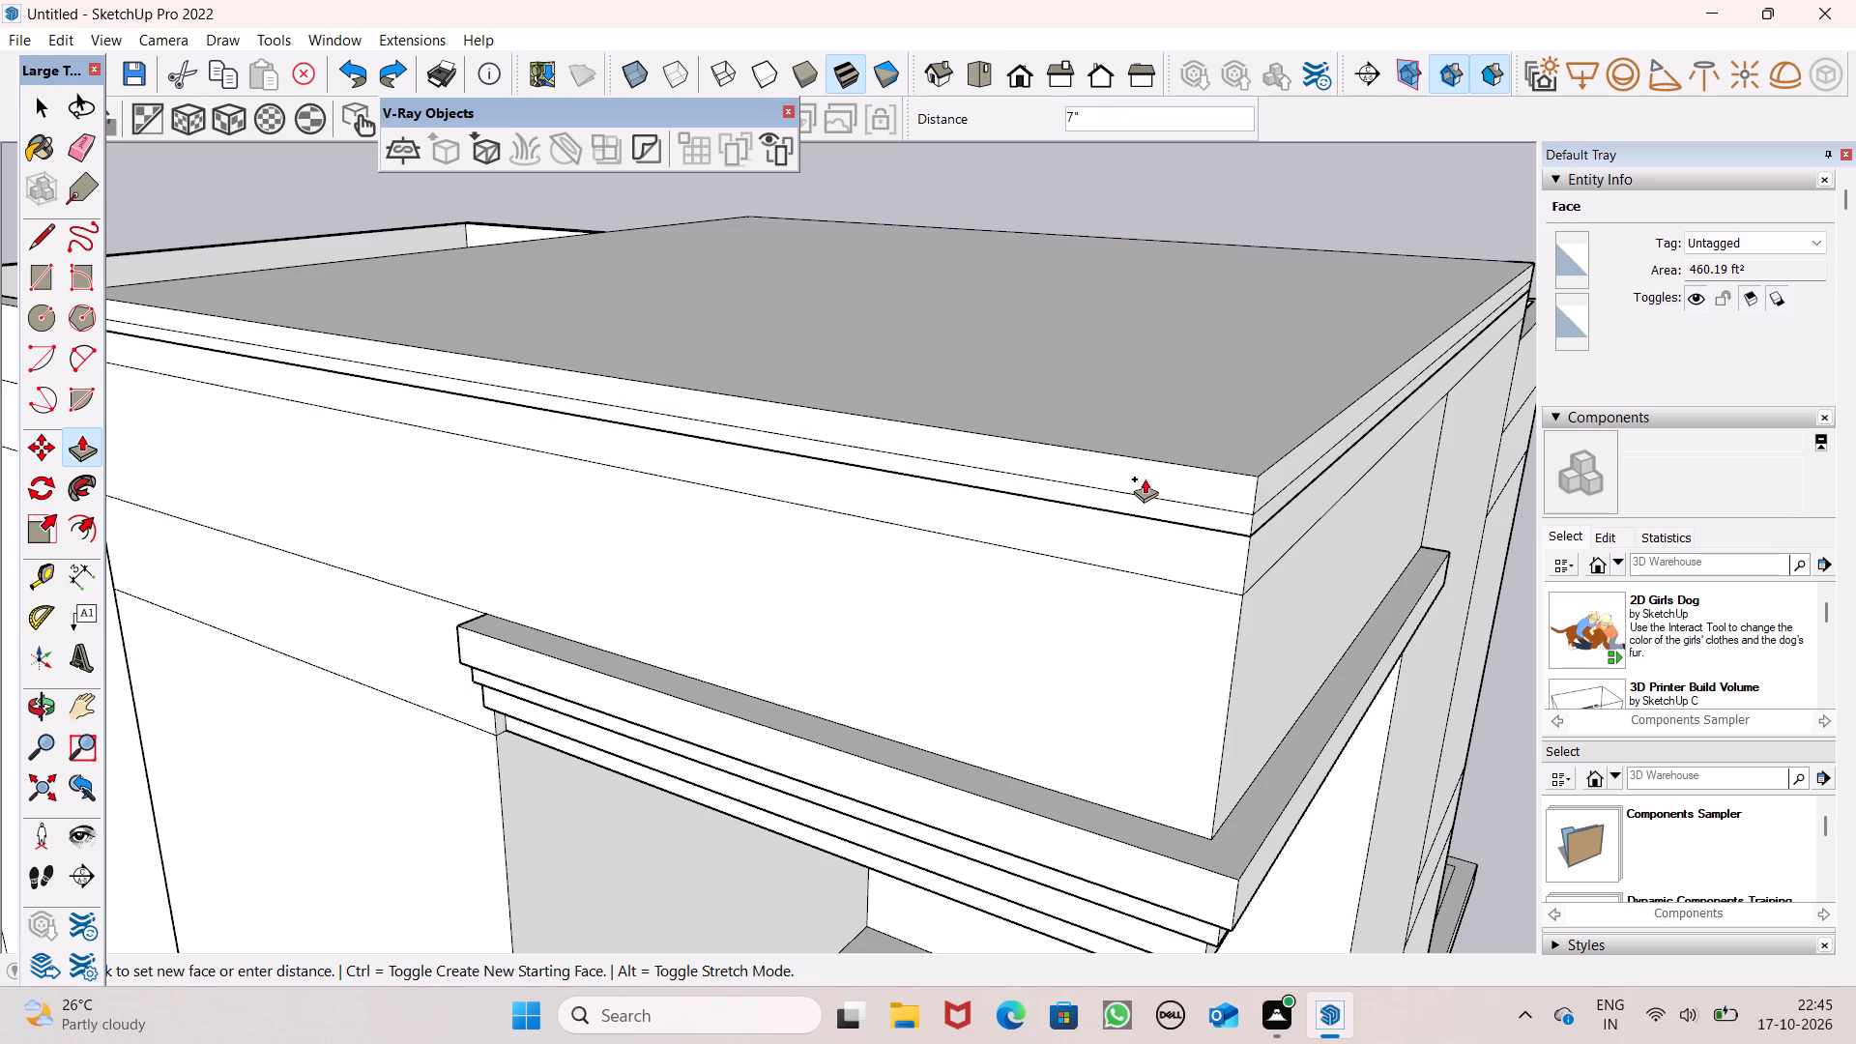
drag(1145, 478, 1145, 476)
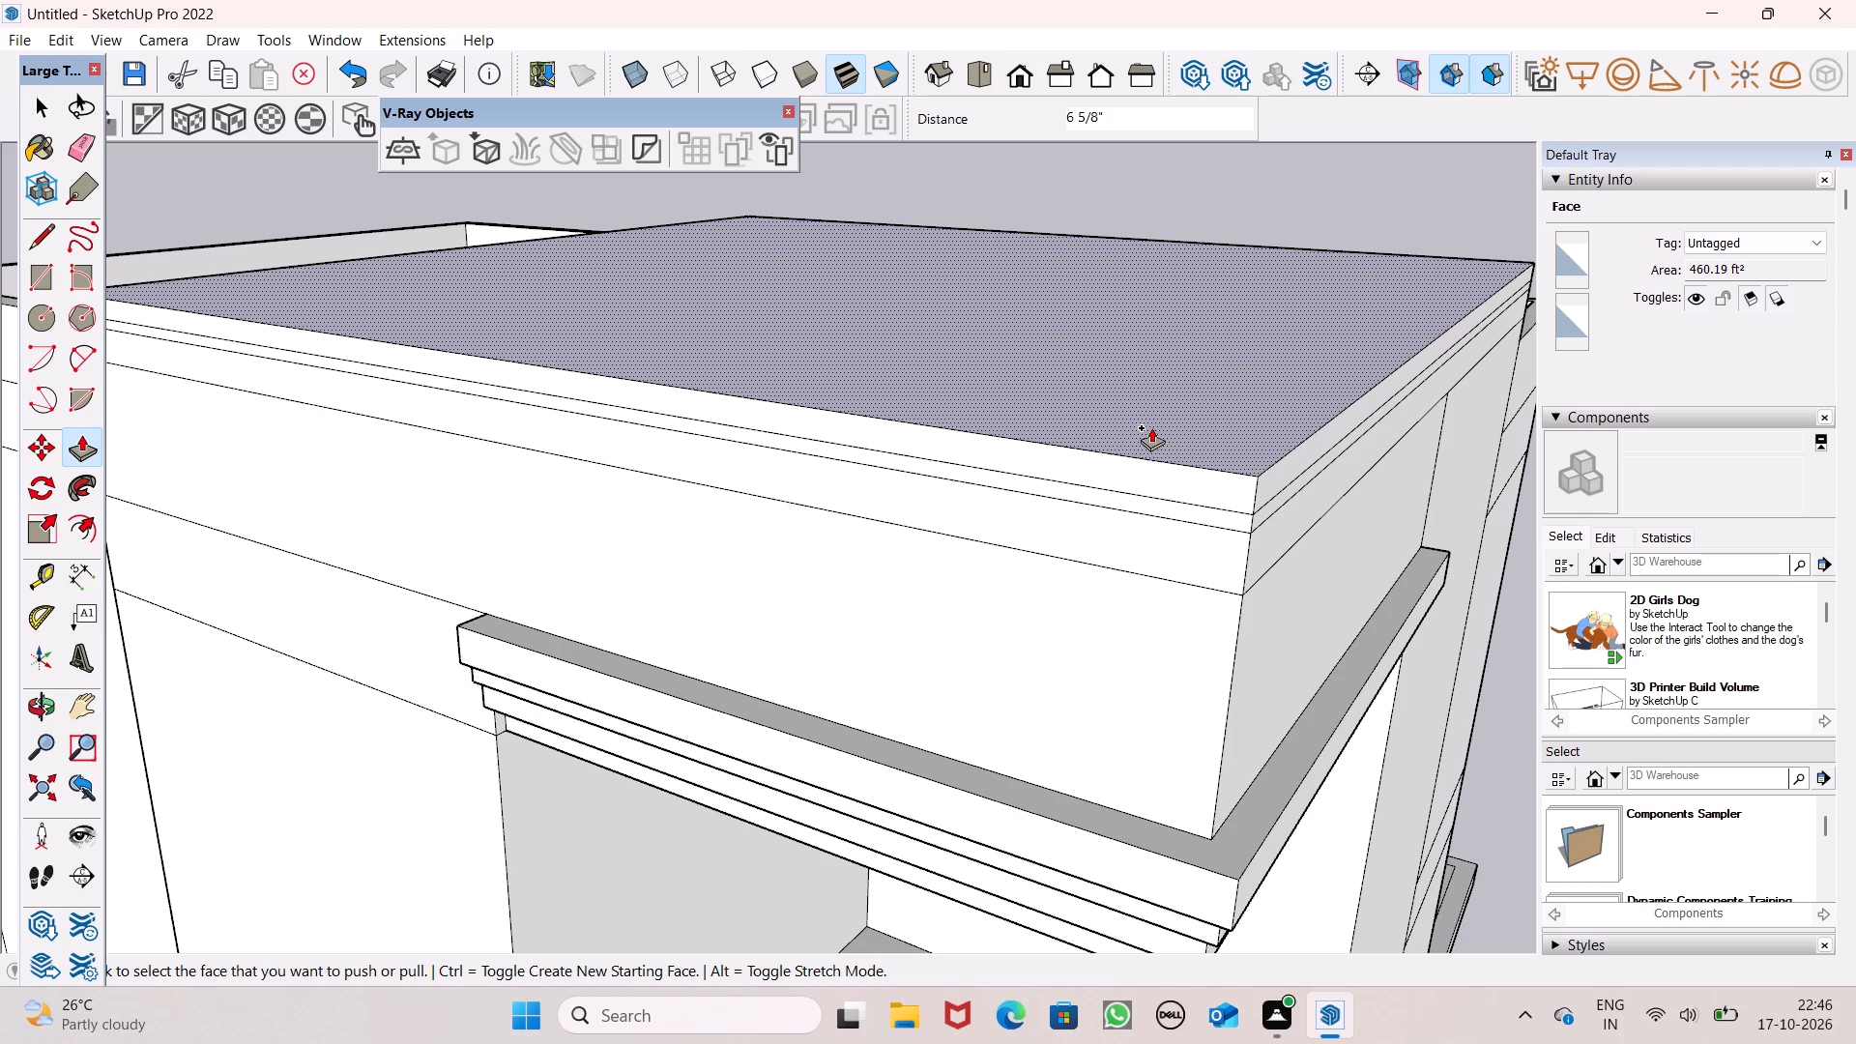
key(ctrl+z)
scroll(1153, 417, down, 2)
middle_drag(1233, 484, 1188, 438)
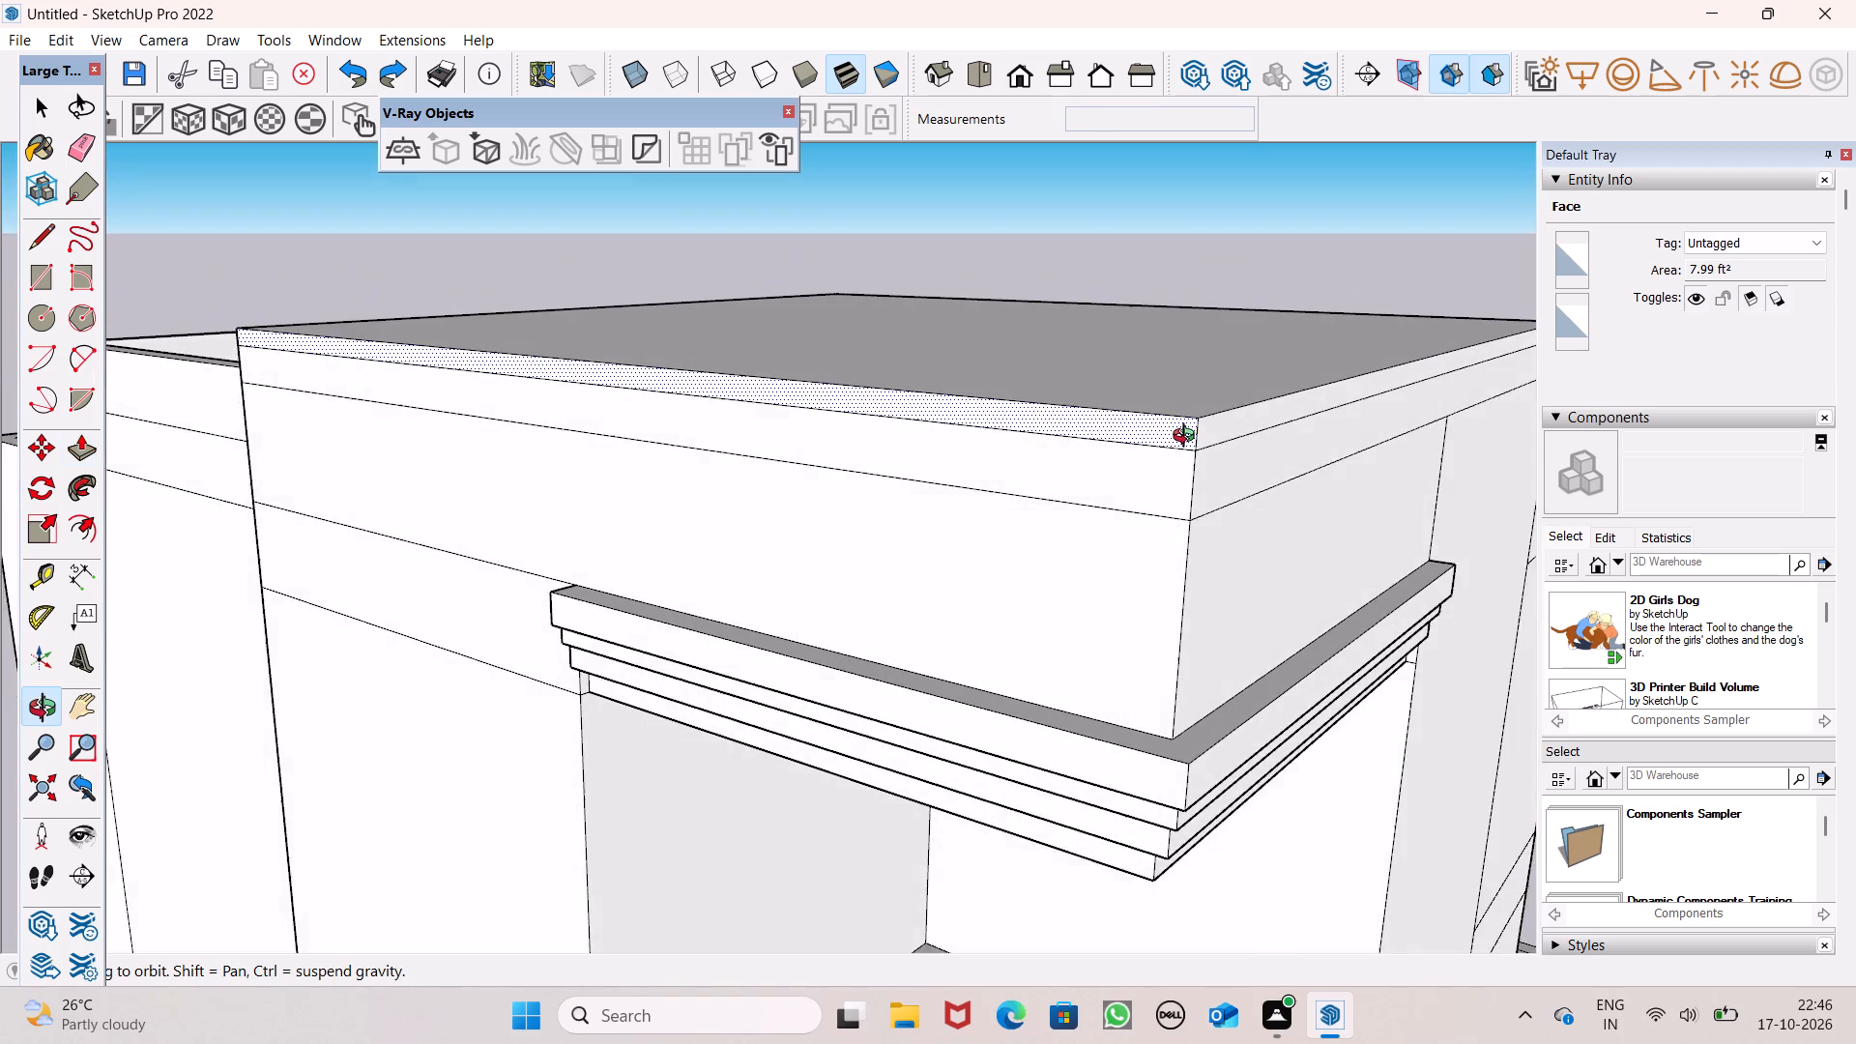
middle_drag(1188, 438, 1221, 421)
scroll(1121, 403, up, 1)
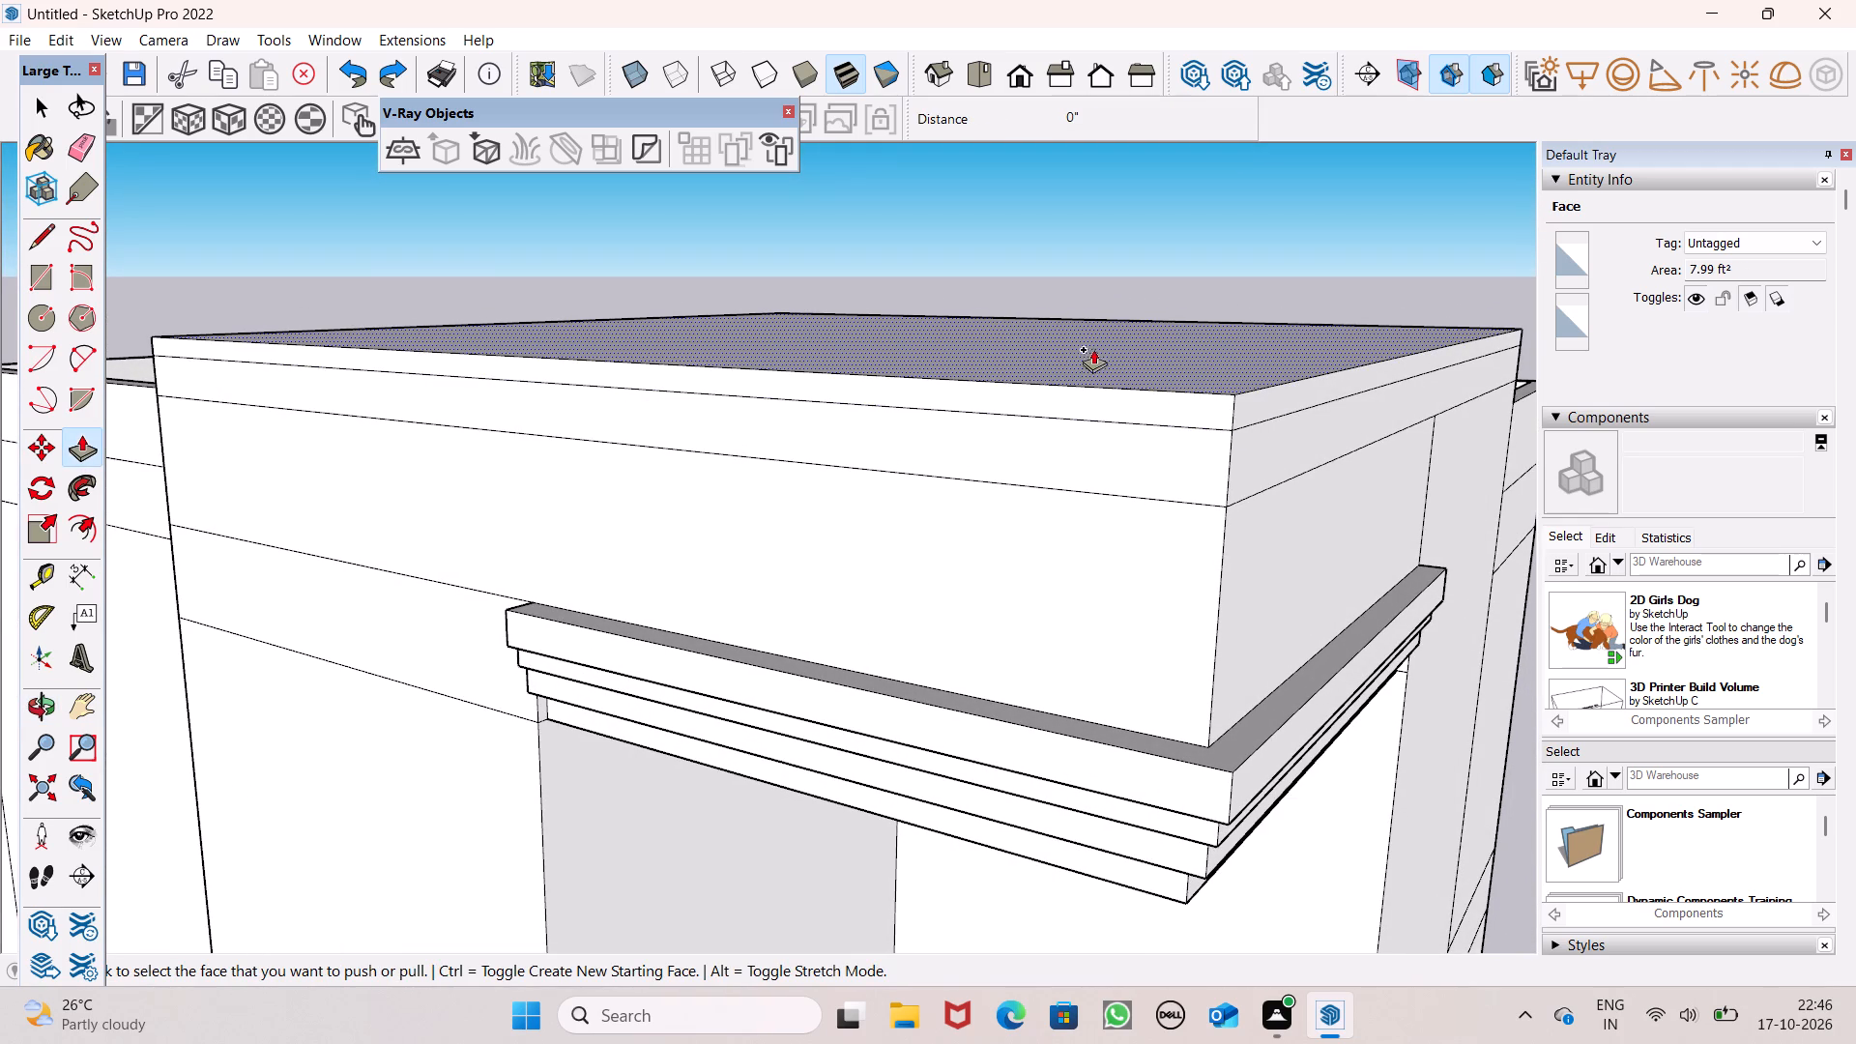
Undo the edge marked around the corner roof block's top tier.
key(ctrl+z)
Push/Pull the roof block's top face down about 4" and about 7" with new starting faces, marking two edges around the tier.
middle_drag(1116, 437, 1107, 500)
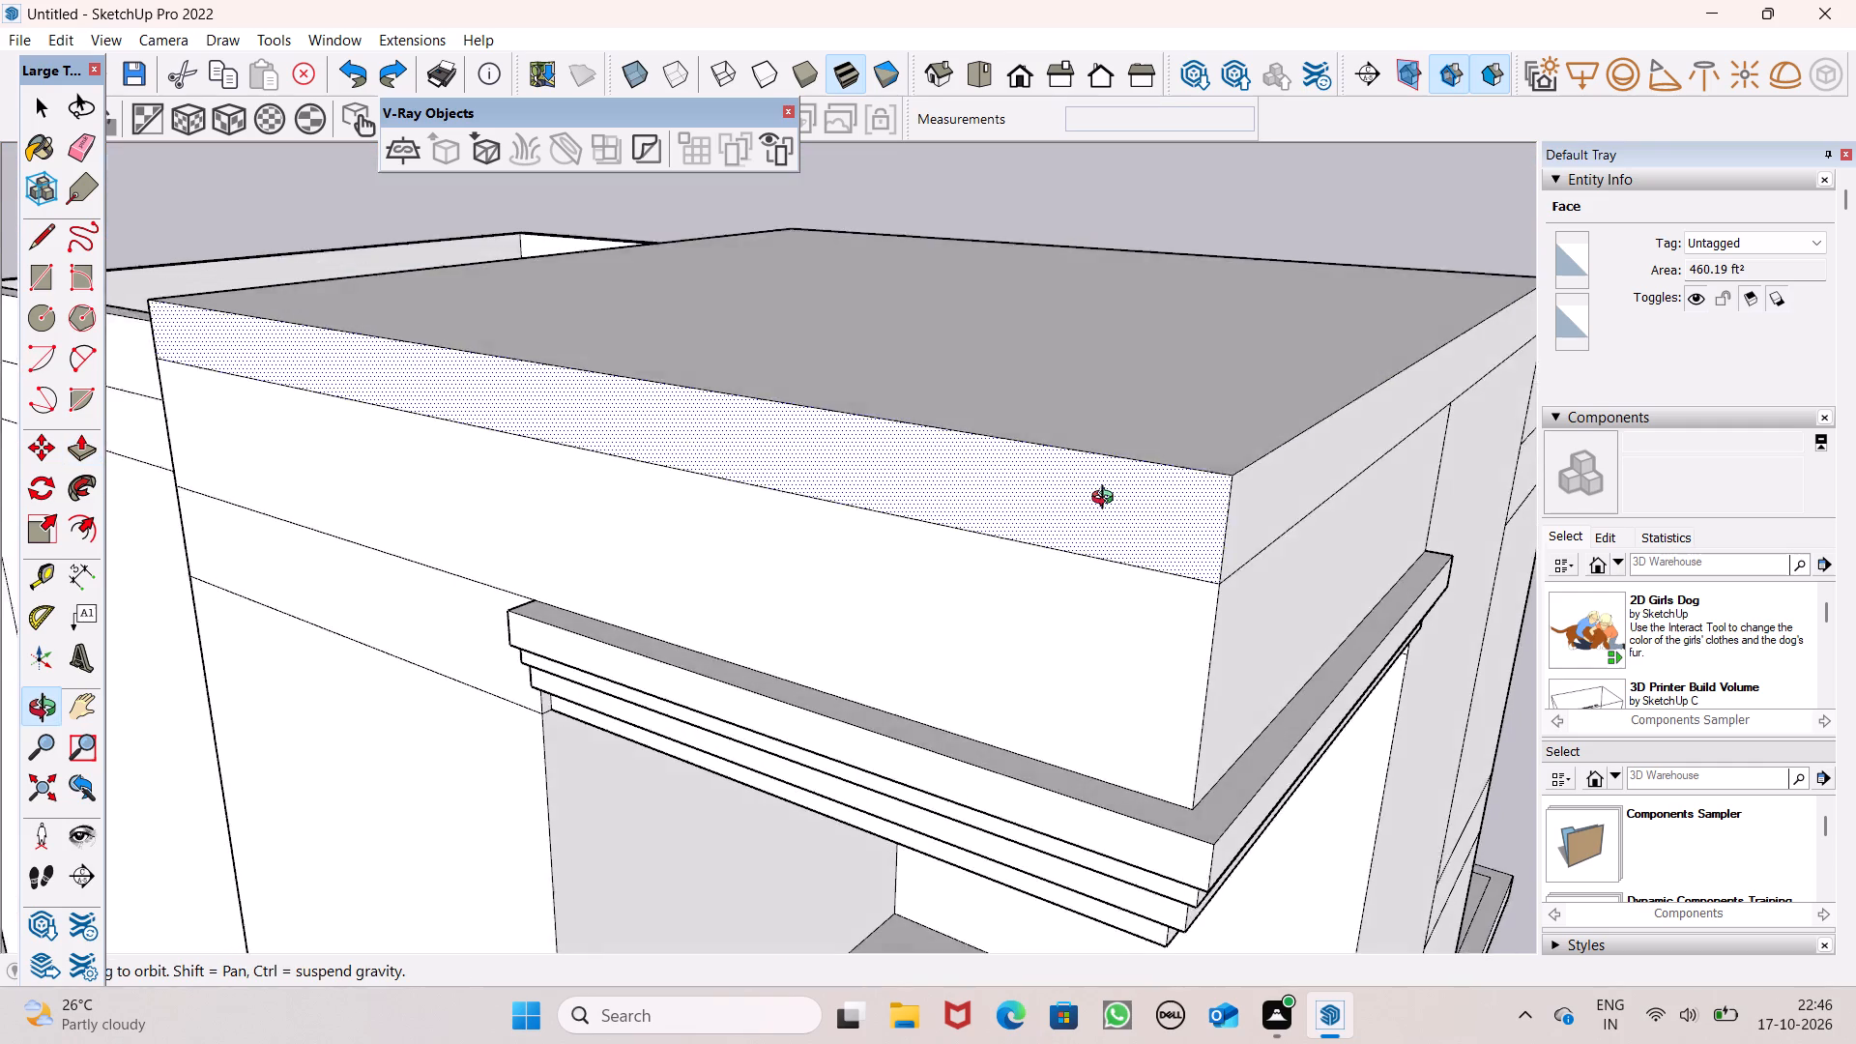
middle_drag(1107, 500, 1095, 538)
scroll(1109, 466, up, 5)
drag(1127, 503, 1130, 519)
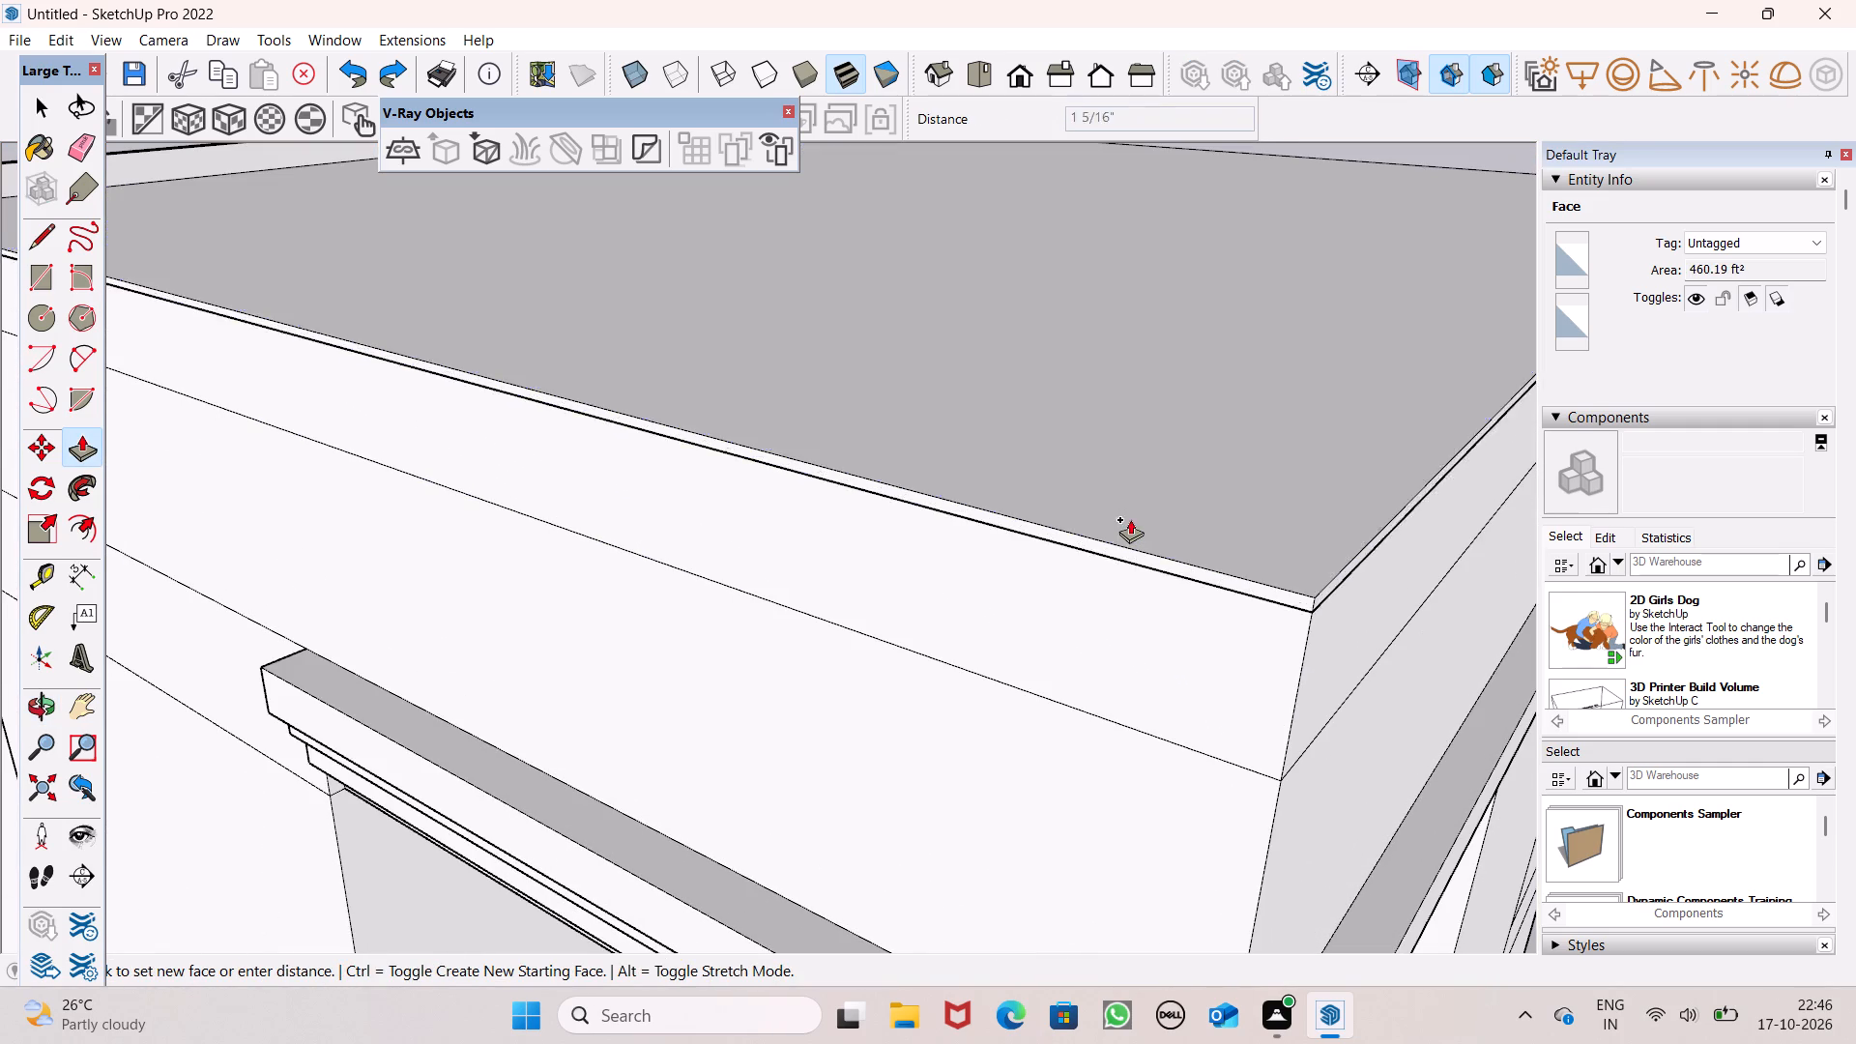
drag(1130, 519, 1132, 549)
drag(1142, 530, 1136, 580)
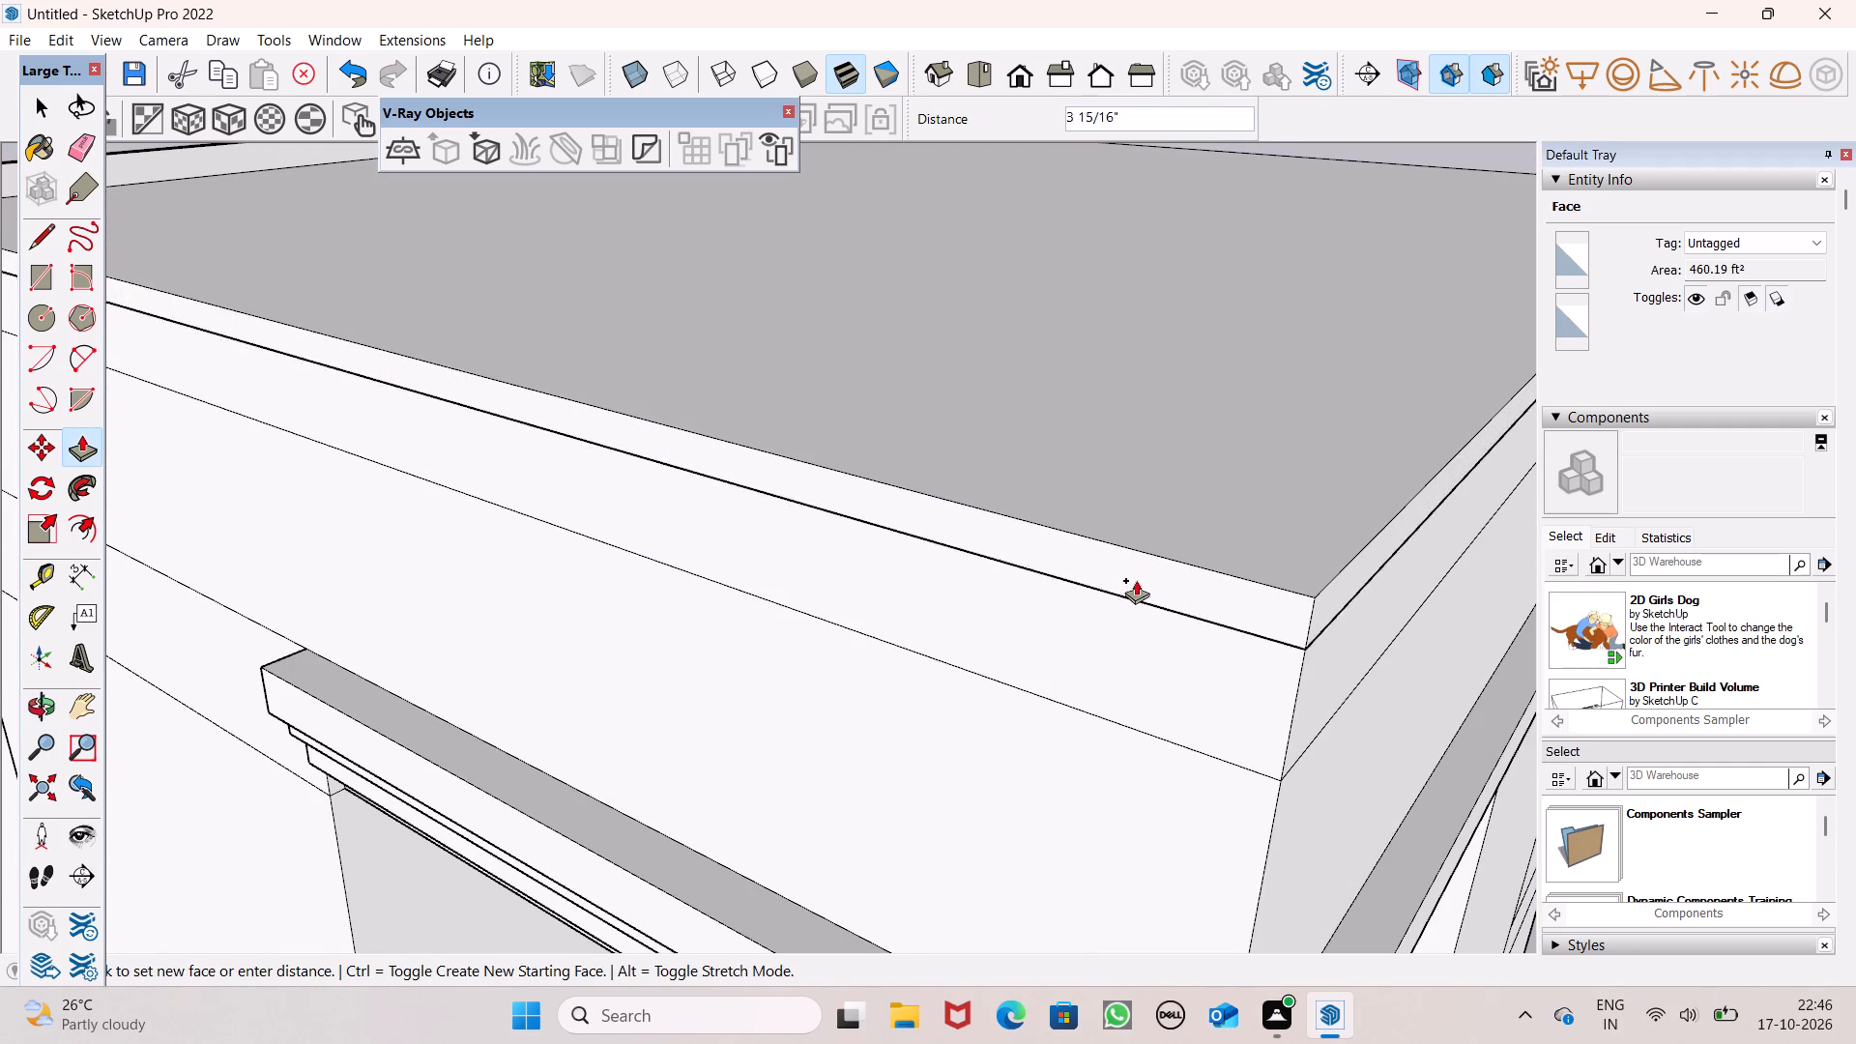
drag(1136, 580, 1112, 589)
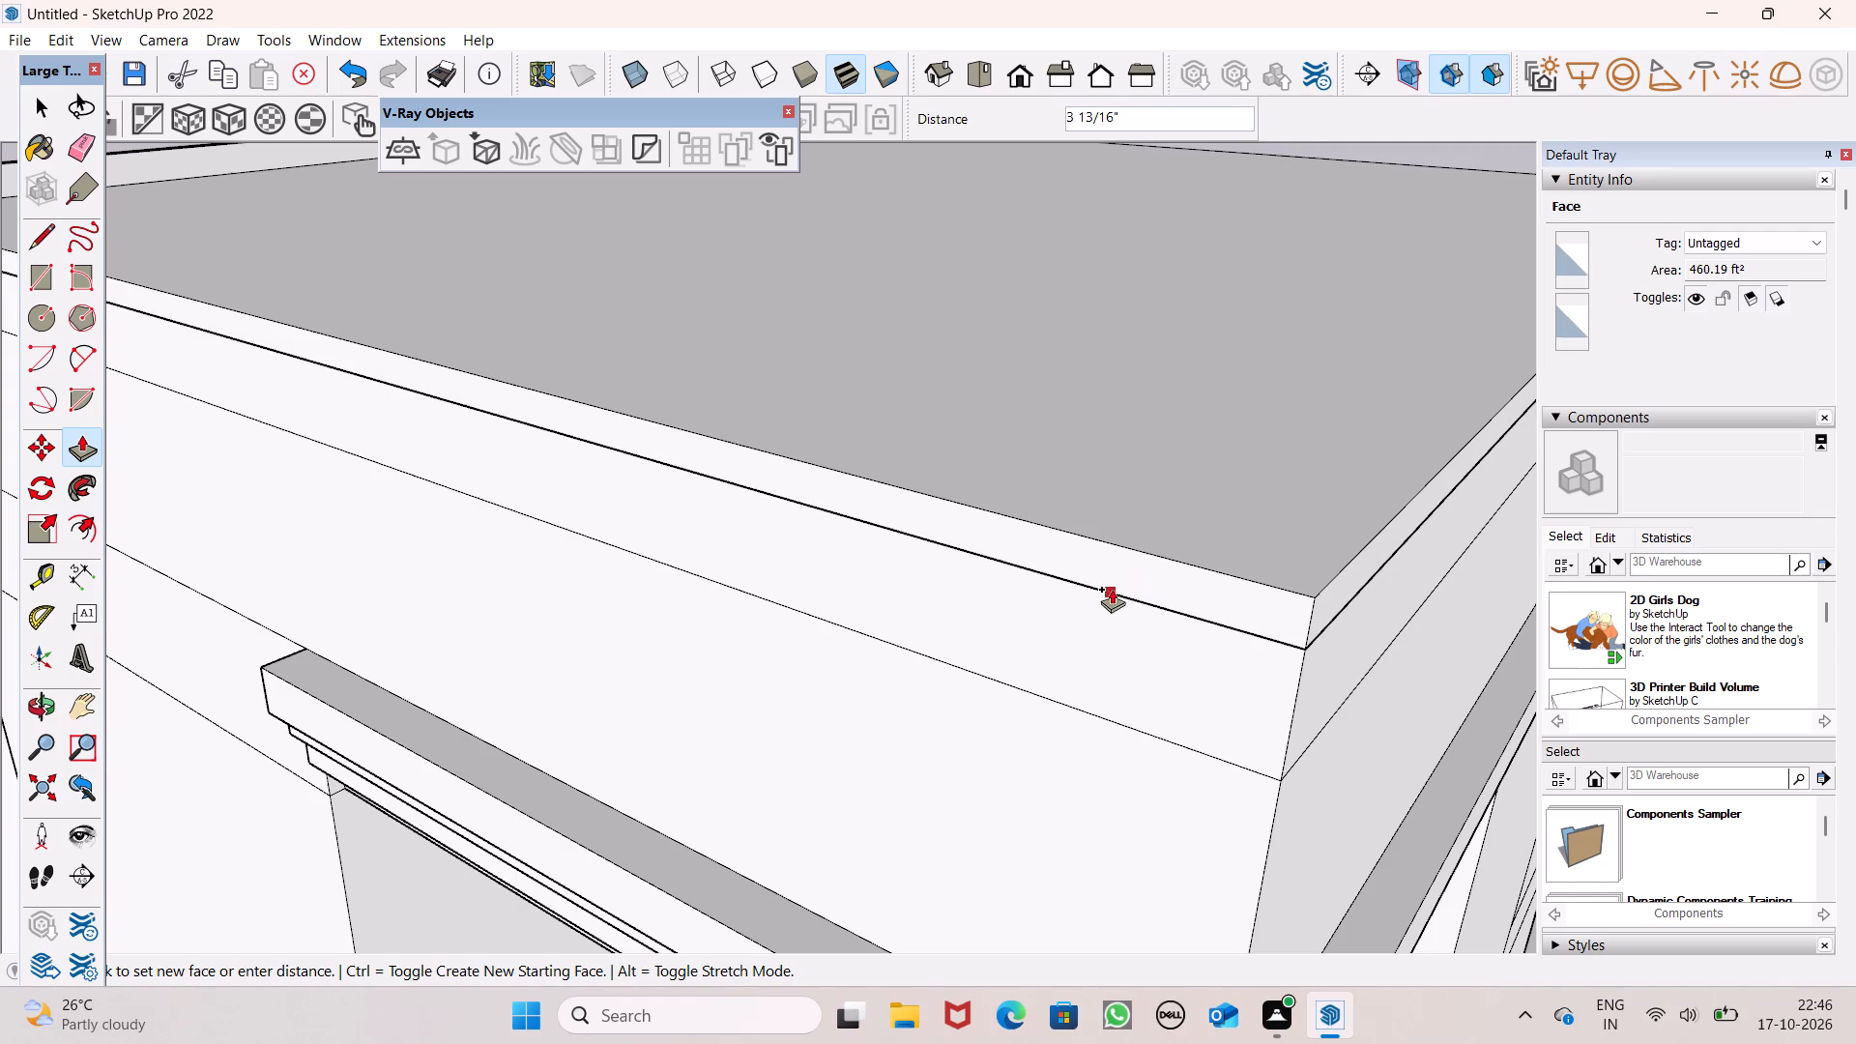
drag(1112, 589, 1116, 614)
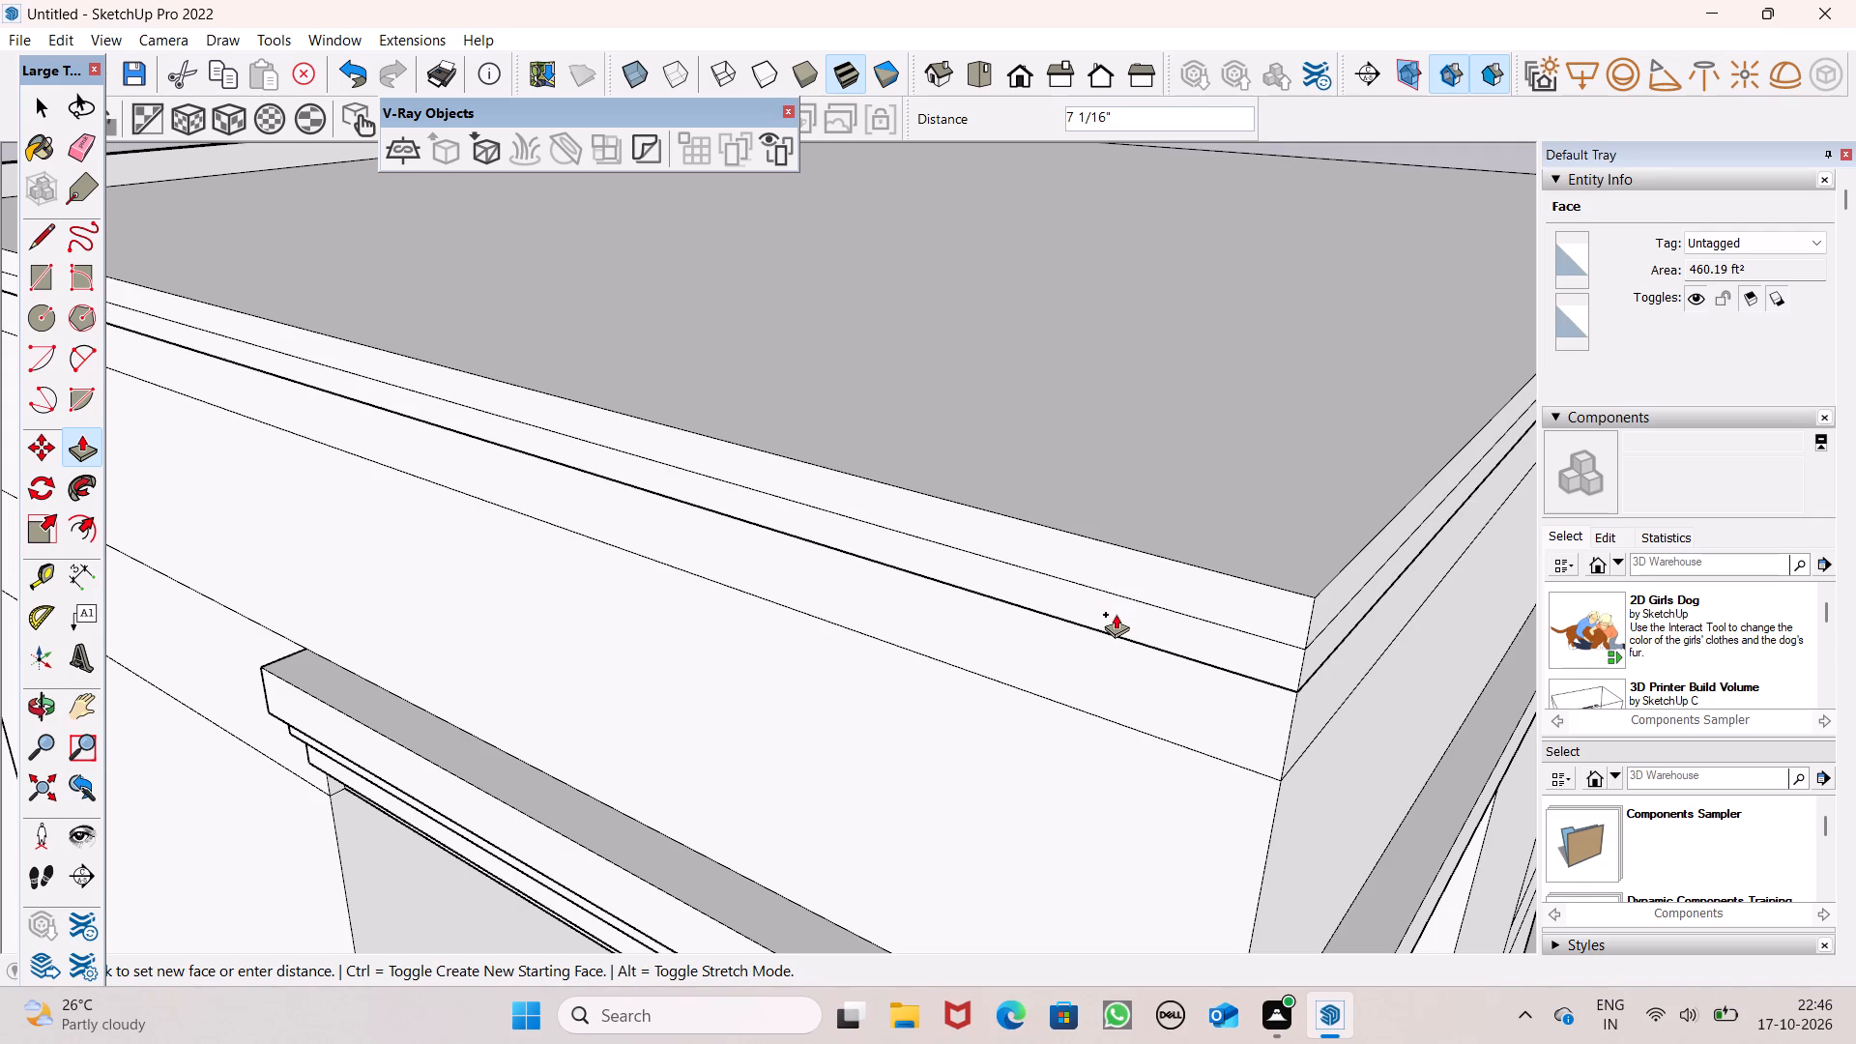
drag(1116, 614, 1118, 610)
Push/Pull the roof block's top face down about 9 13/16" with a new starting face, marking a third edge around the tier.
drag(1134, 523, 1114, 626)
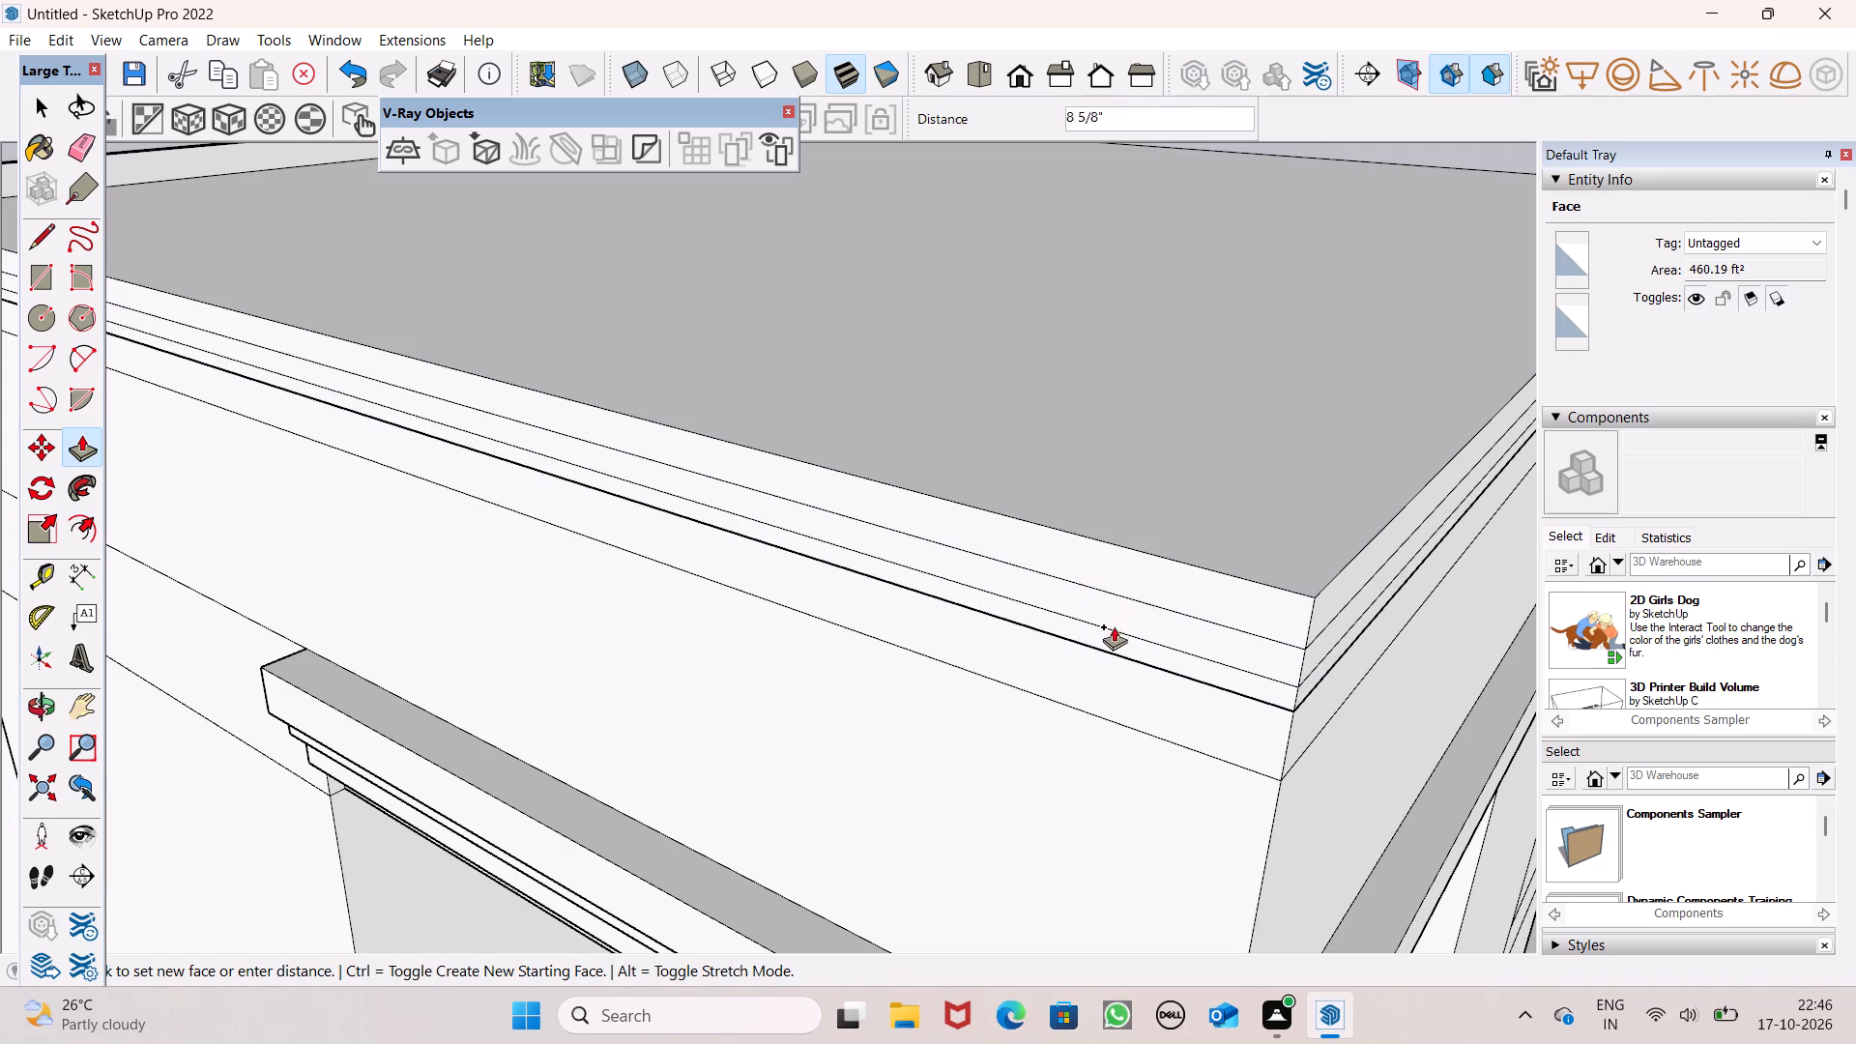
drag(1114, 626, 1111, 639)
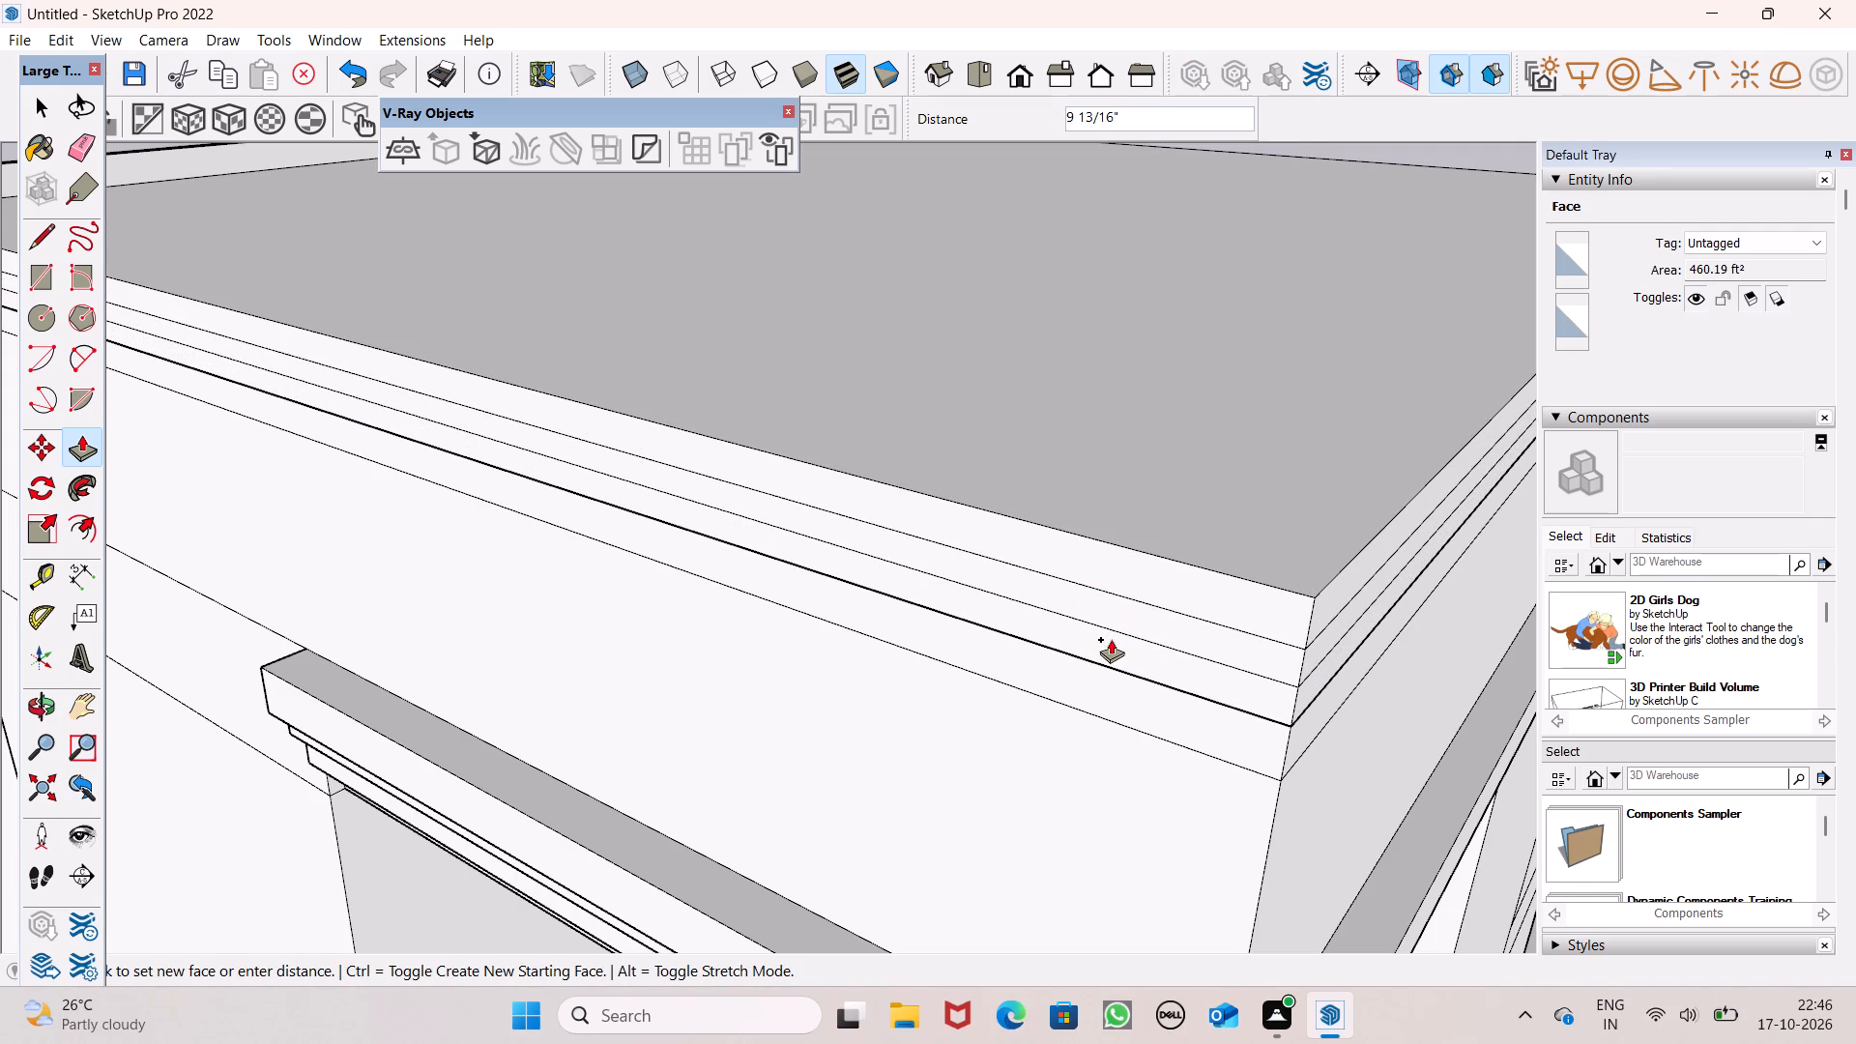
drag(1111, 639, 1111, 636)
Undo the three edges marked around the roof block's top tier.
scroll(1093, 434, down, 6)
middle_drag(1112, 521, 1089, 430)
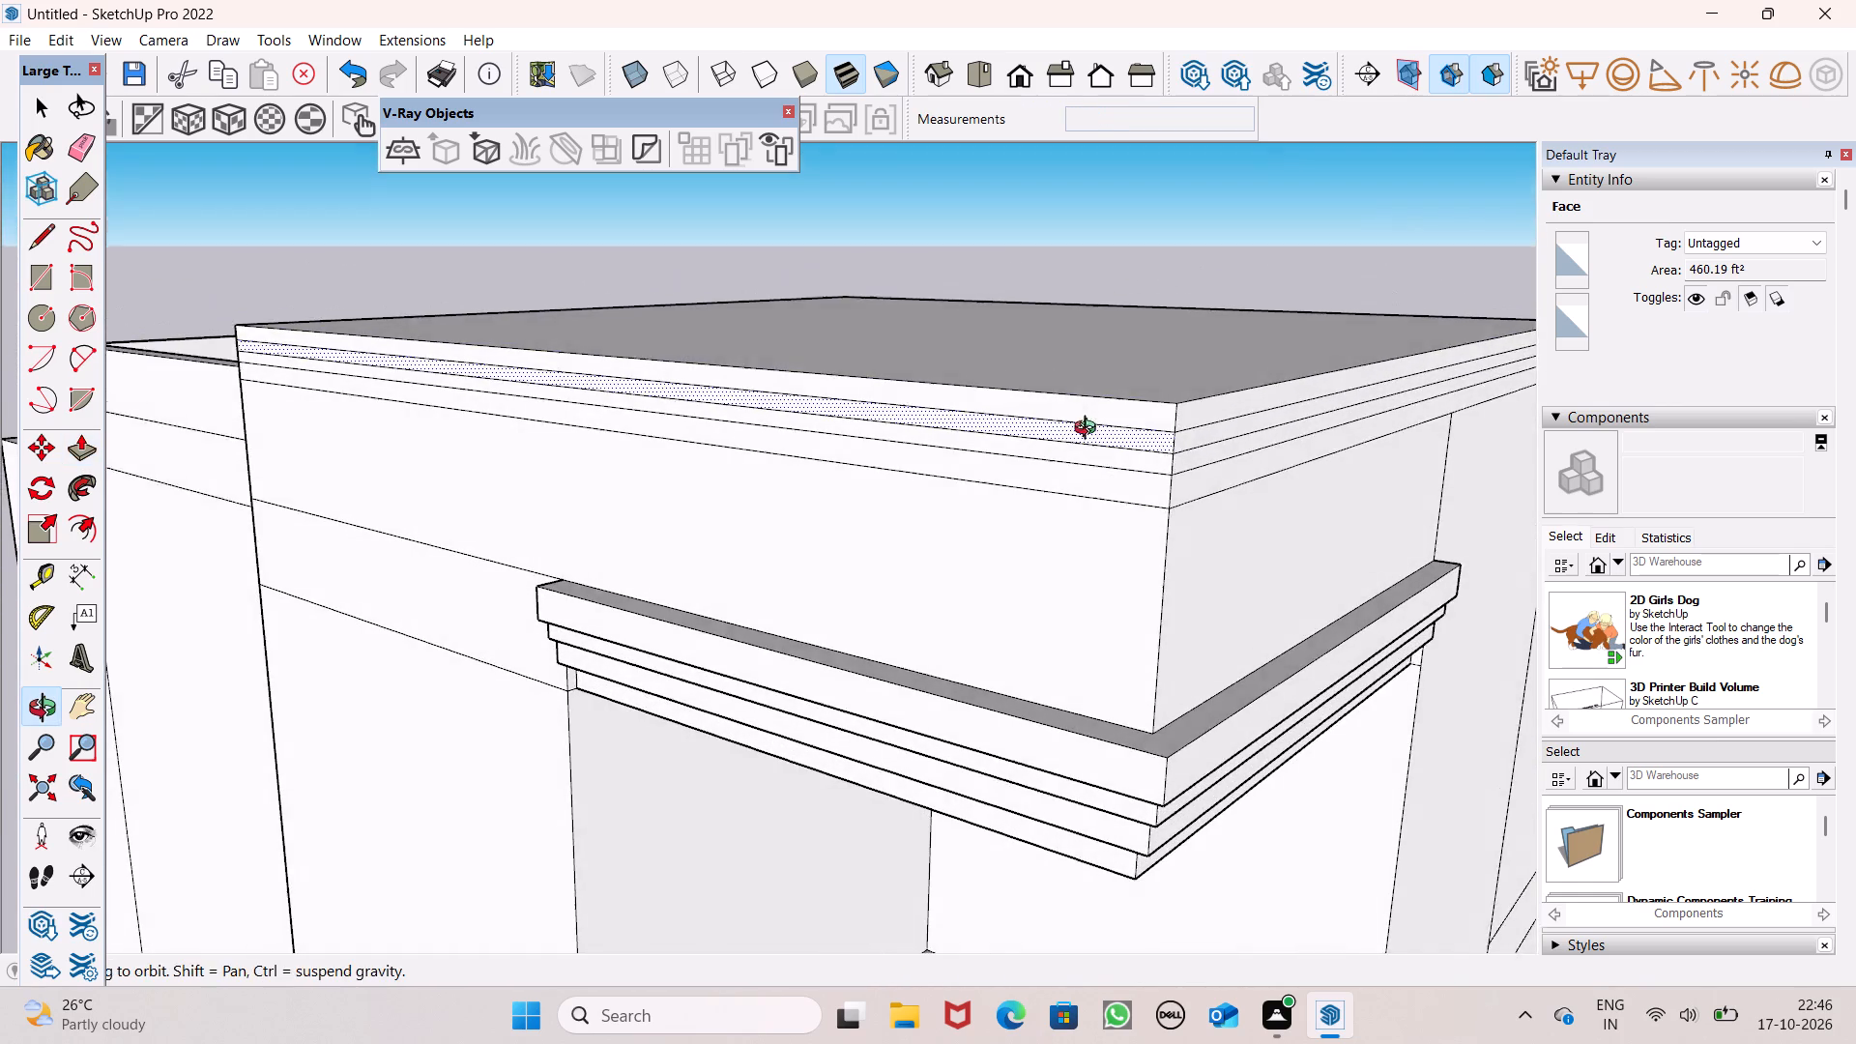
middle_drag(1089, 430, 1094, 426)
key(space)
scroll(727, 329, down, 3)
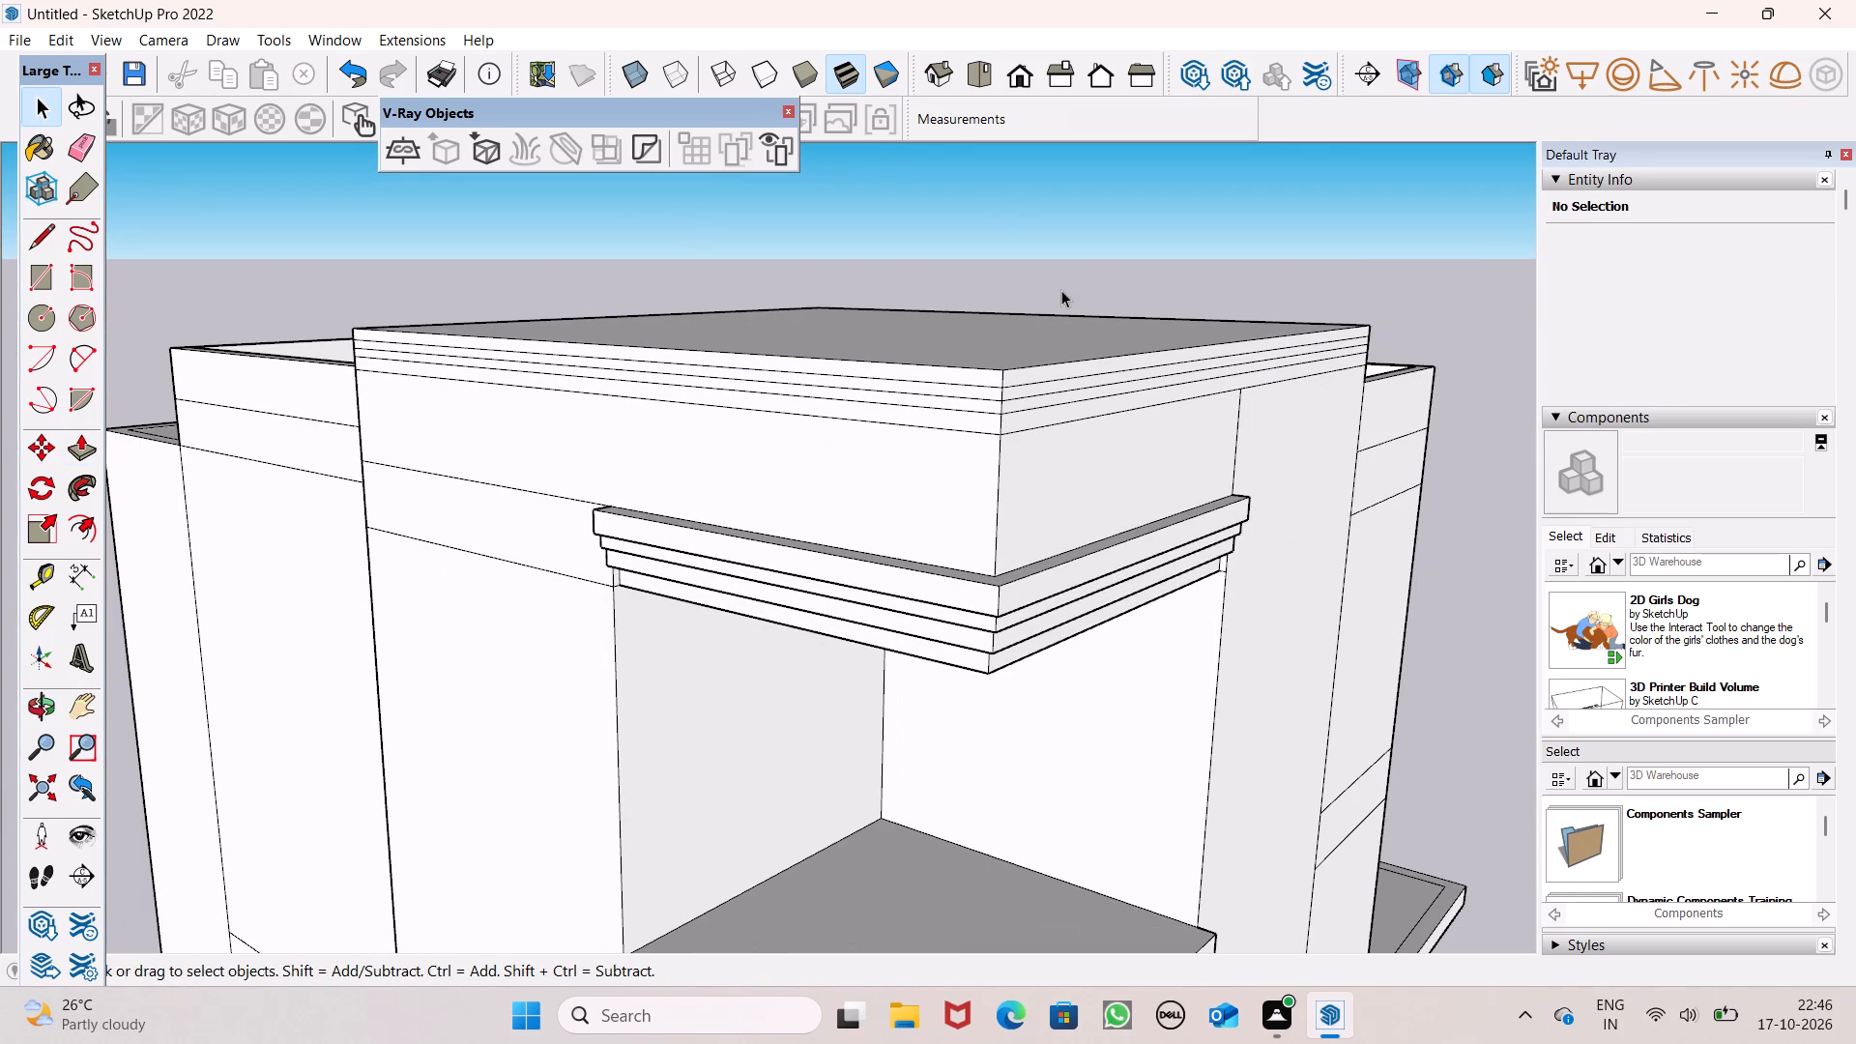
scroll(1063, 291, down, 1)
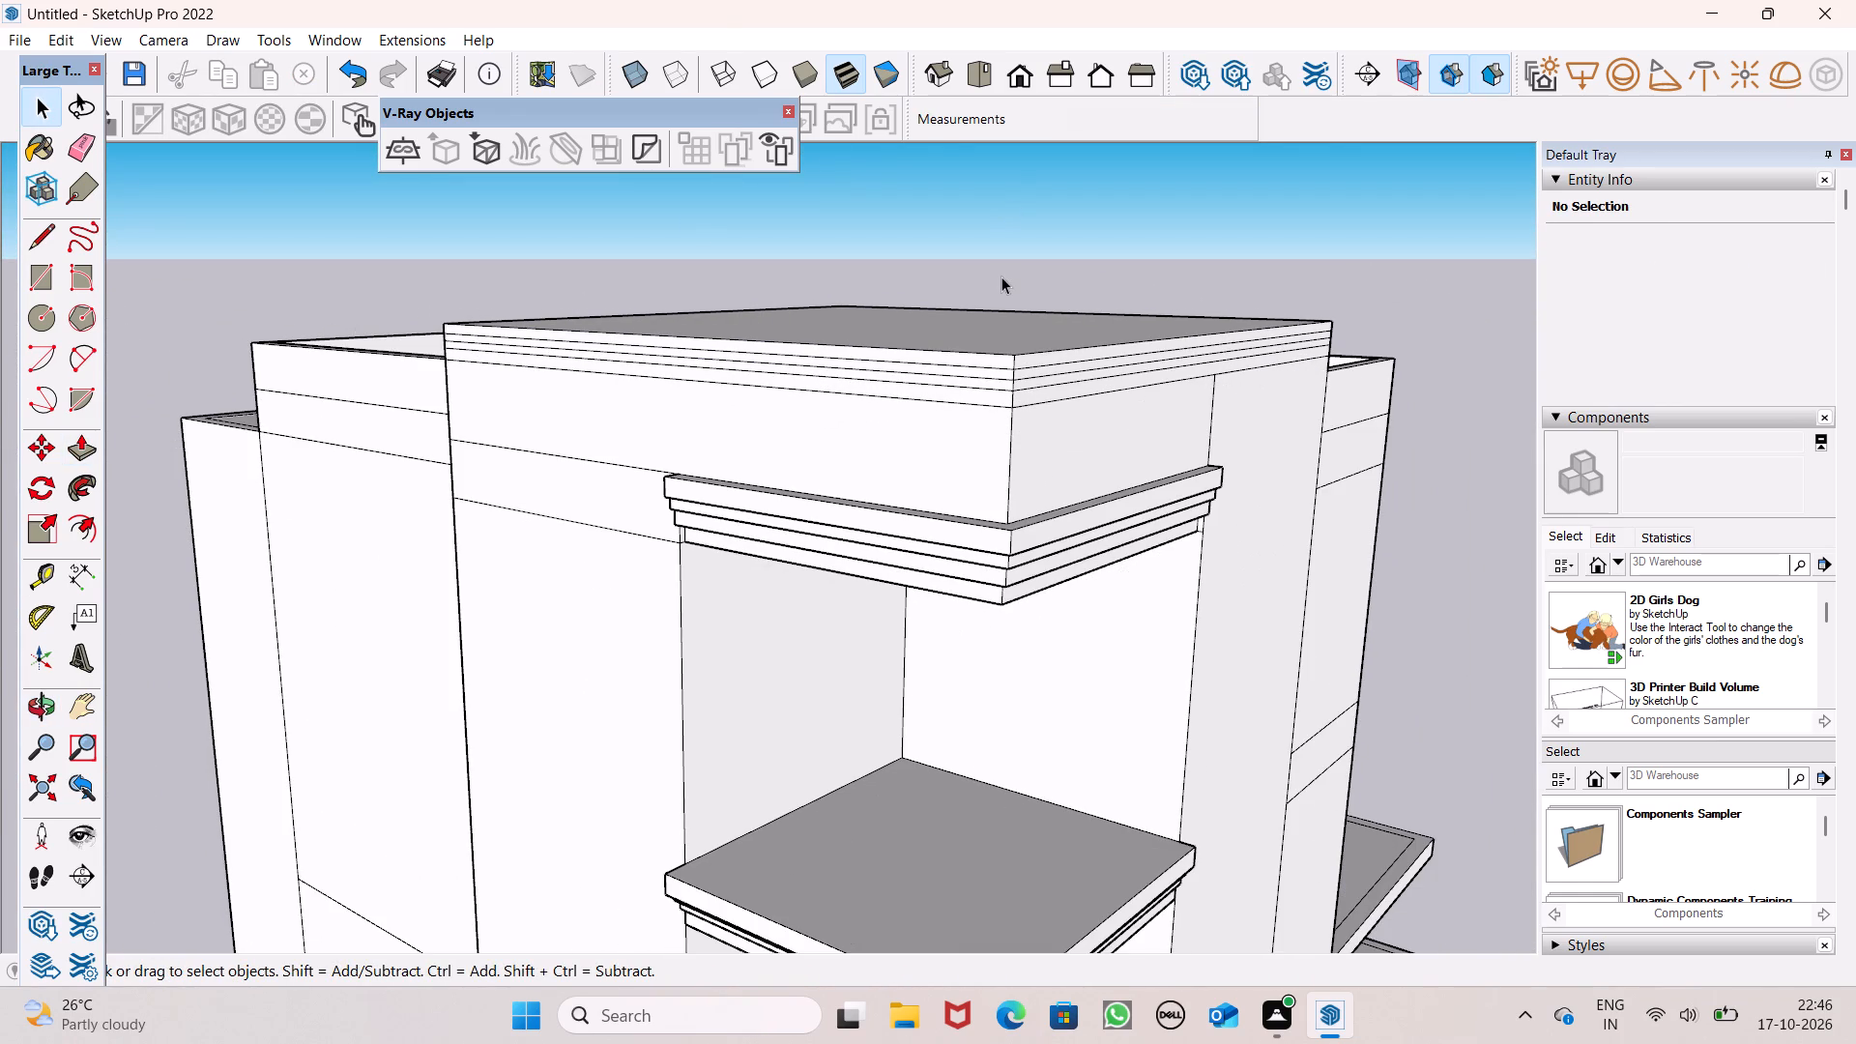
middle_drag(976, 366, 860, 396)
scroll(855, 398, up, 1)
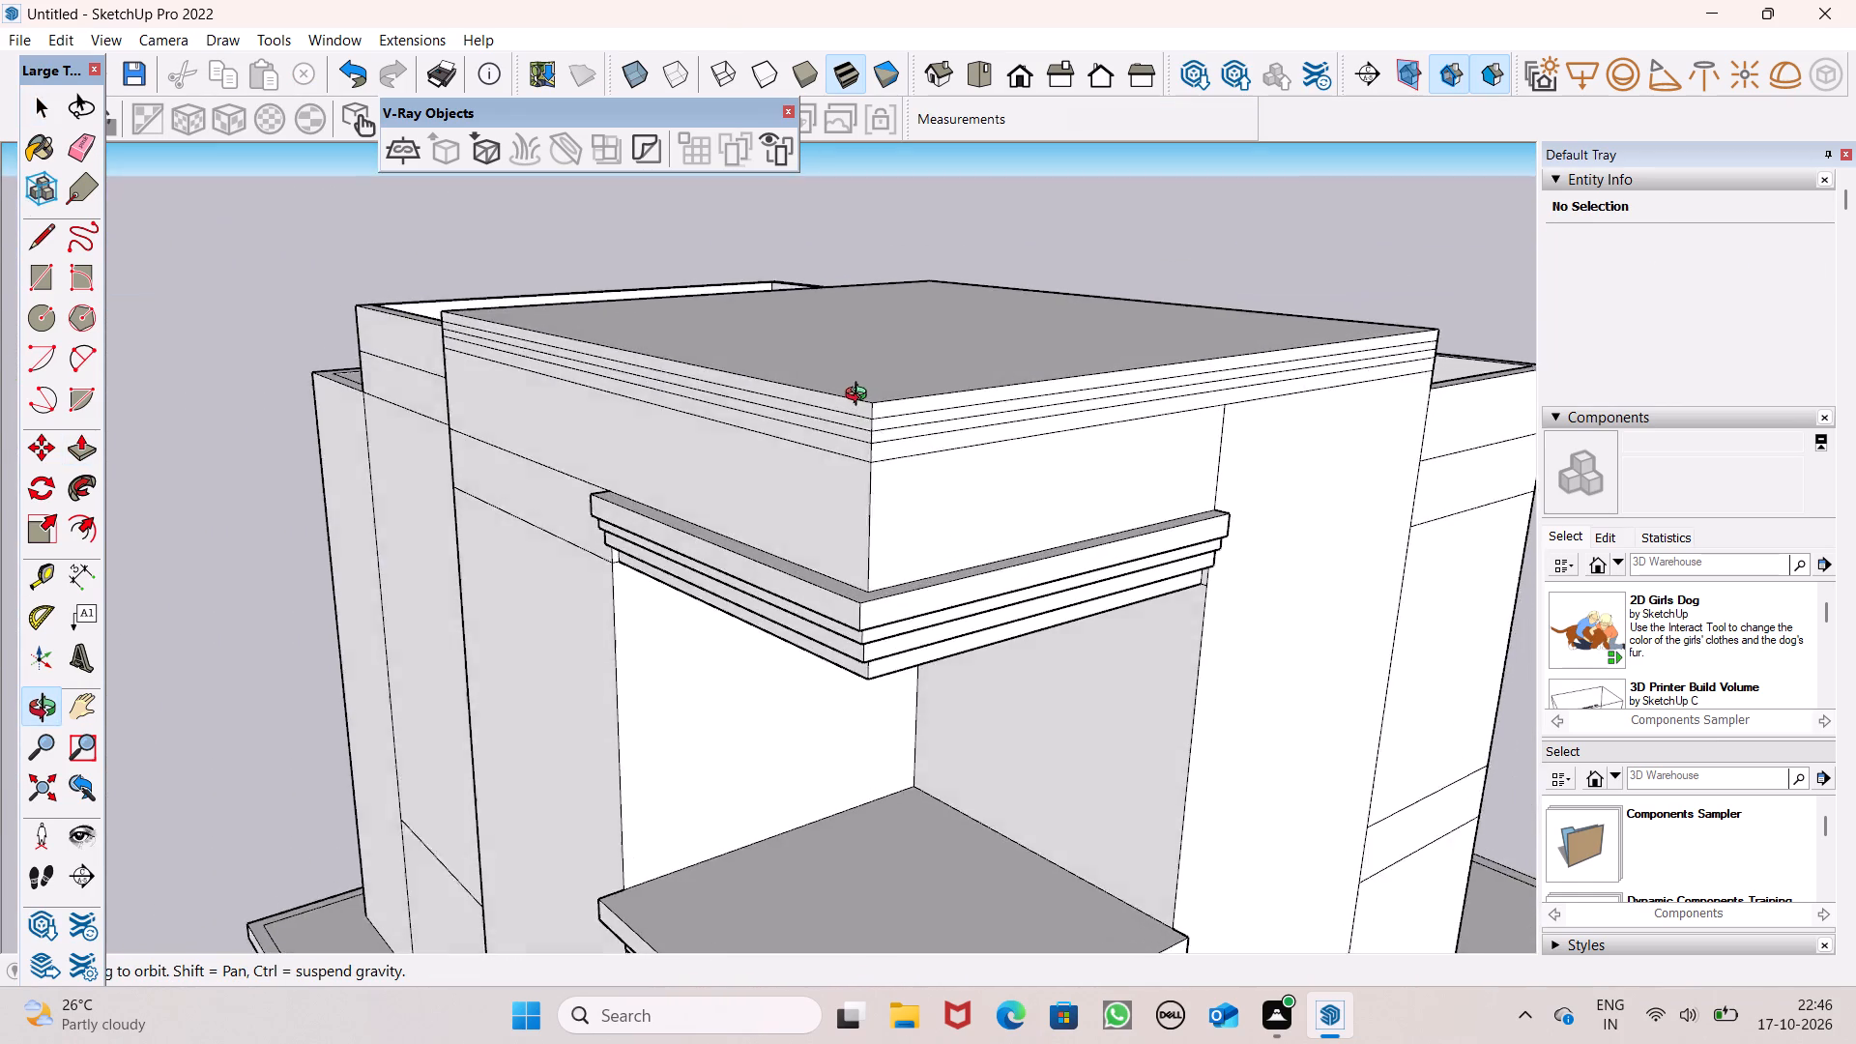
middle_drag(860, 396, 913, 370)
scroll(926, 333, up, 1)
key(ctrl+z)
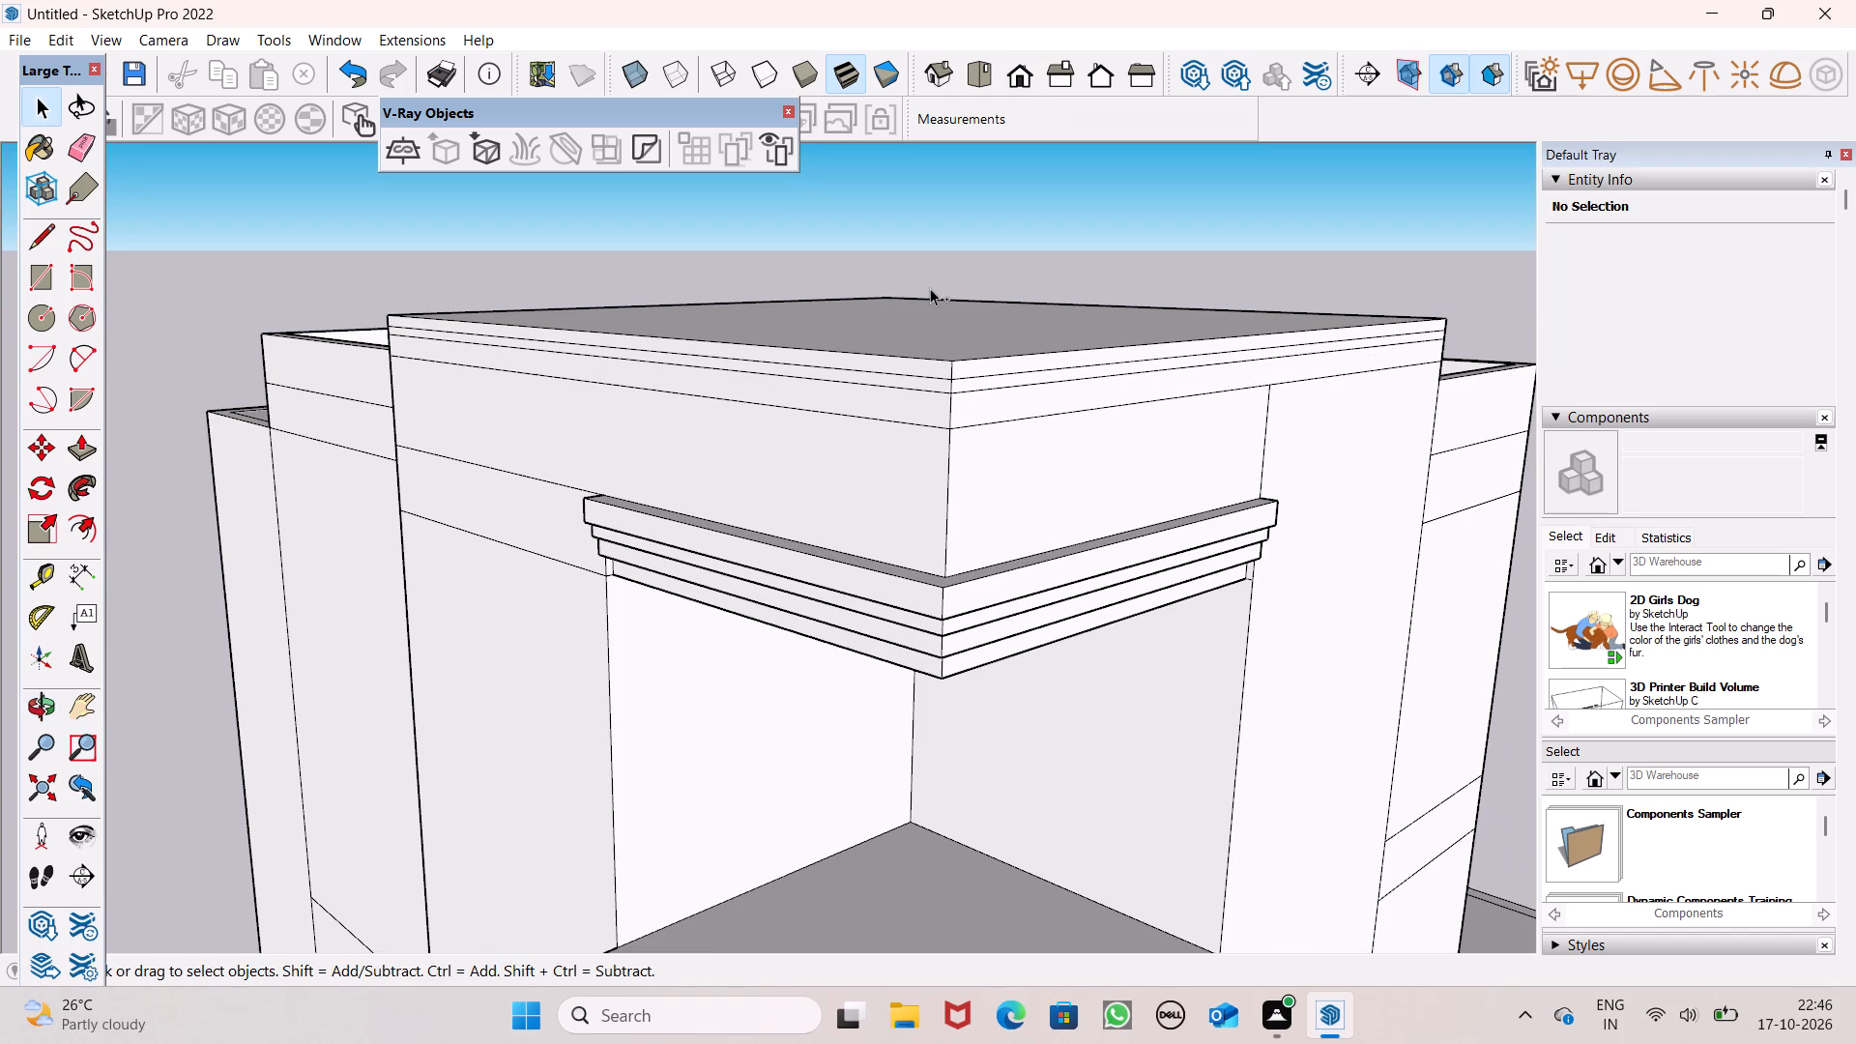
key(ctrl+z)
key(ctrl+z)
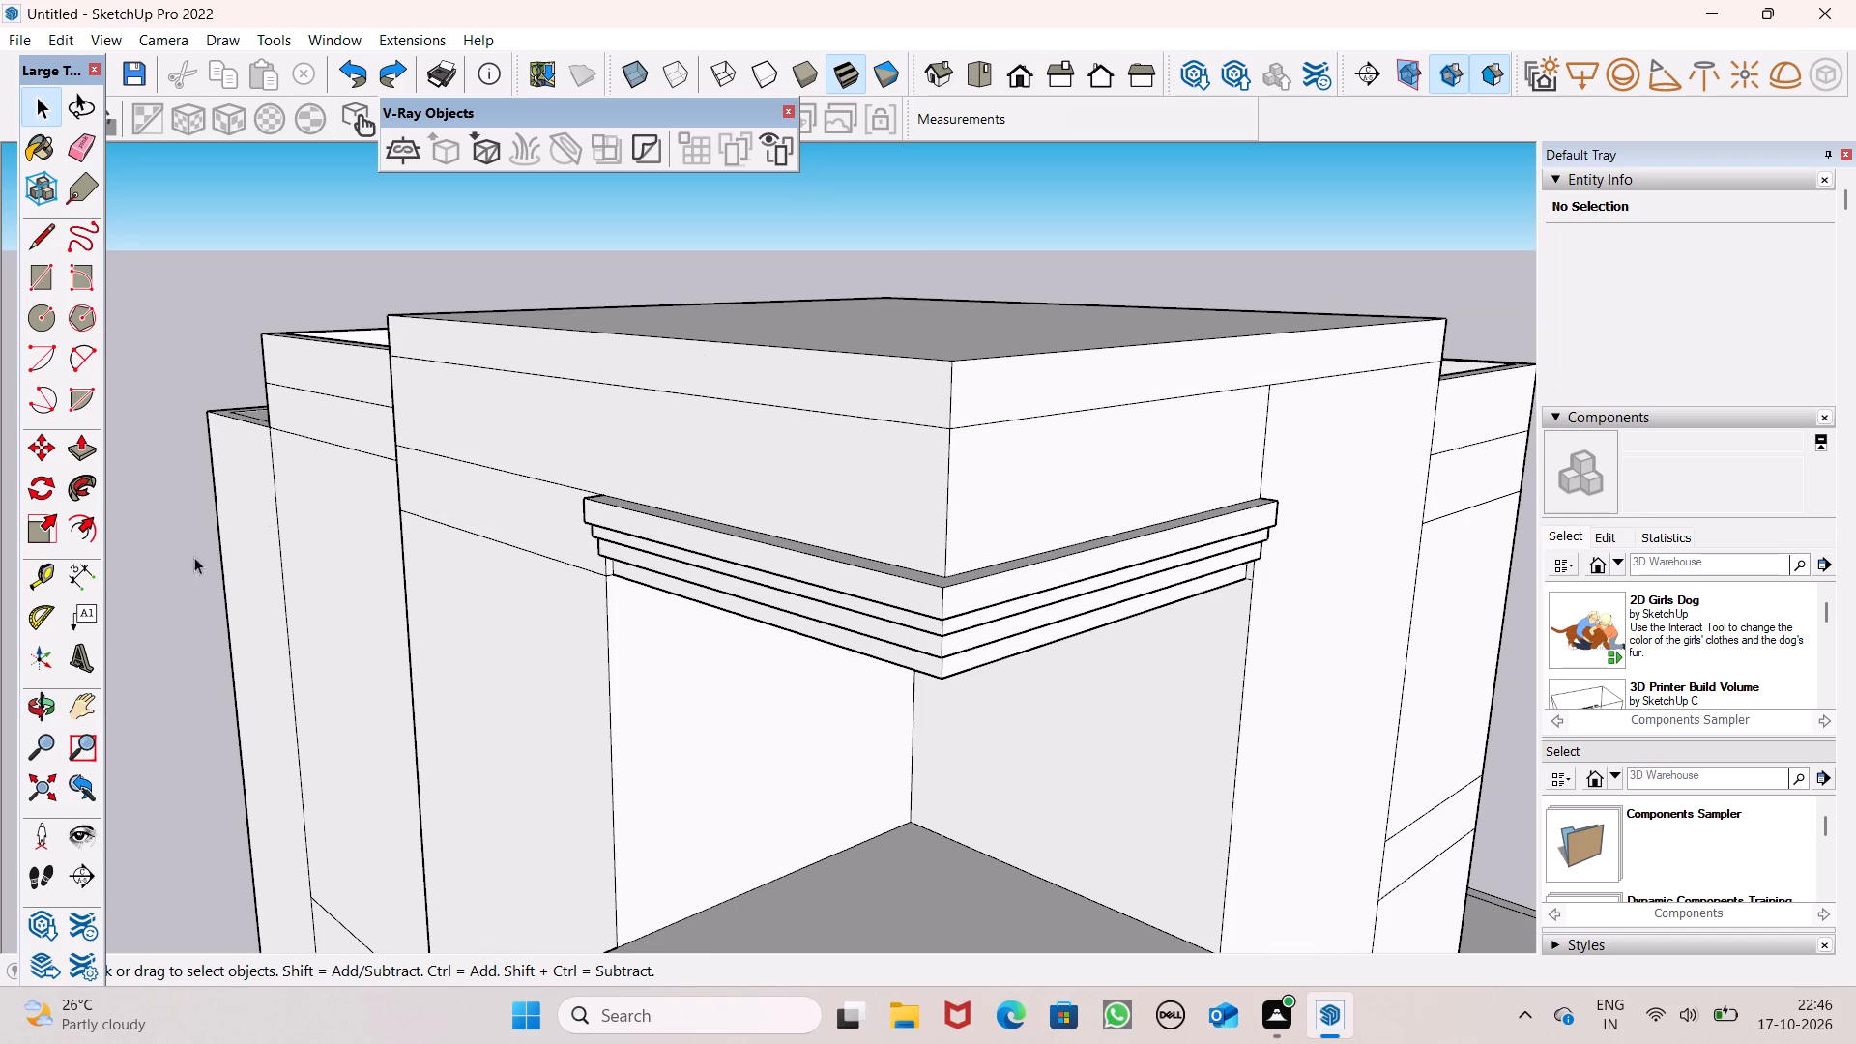
Push/Pull the roof block's top face down about 5 5/8" with a new starting face, marking an edge around the tier.
click(76, 453)
scroll(994, 355, up, 3)
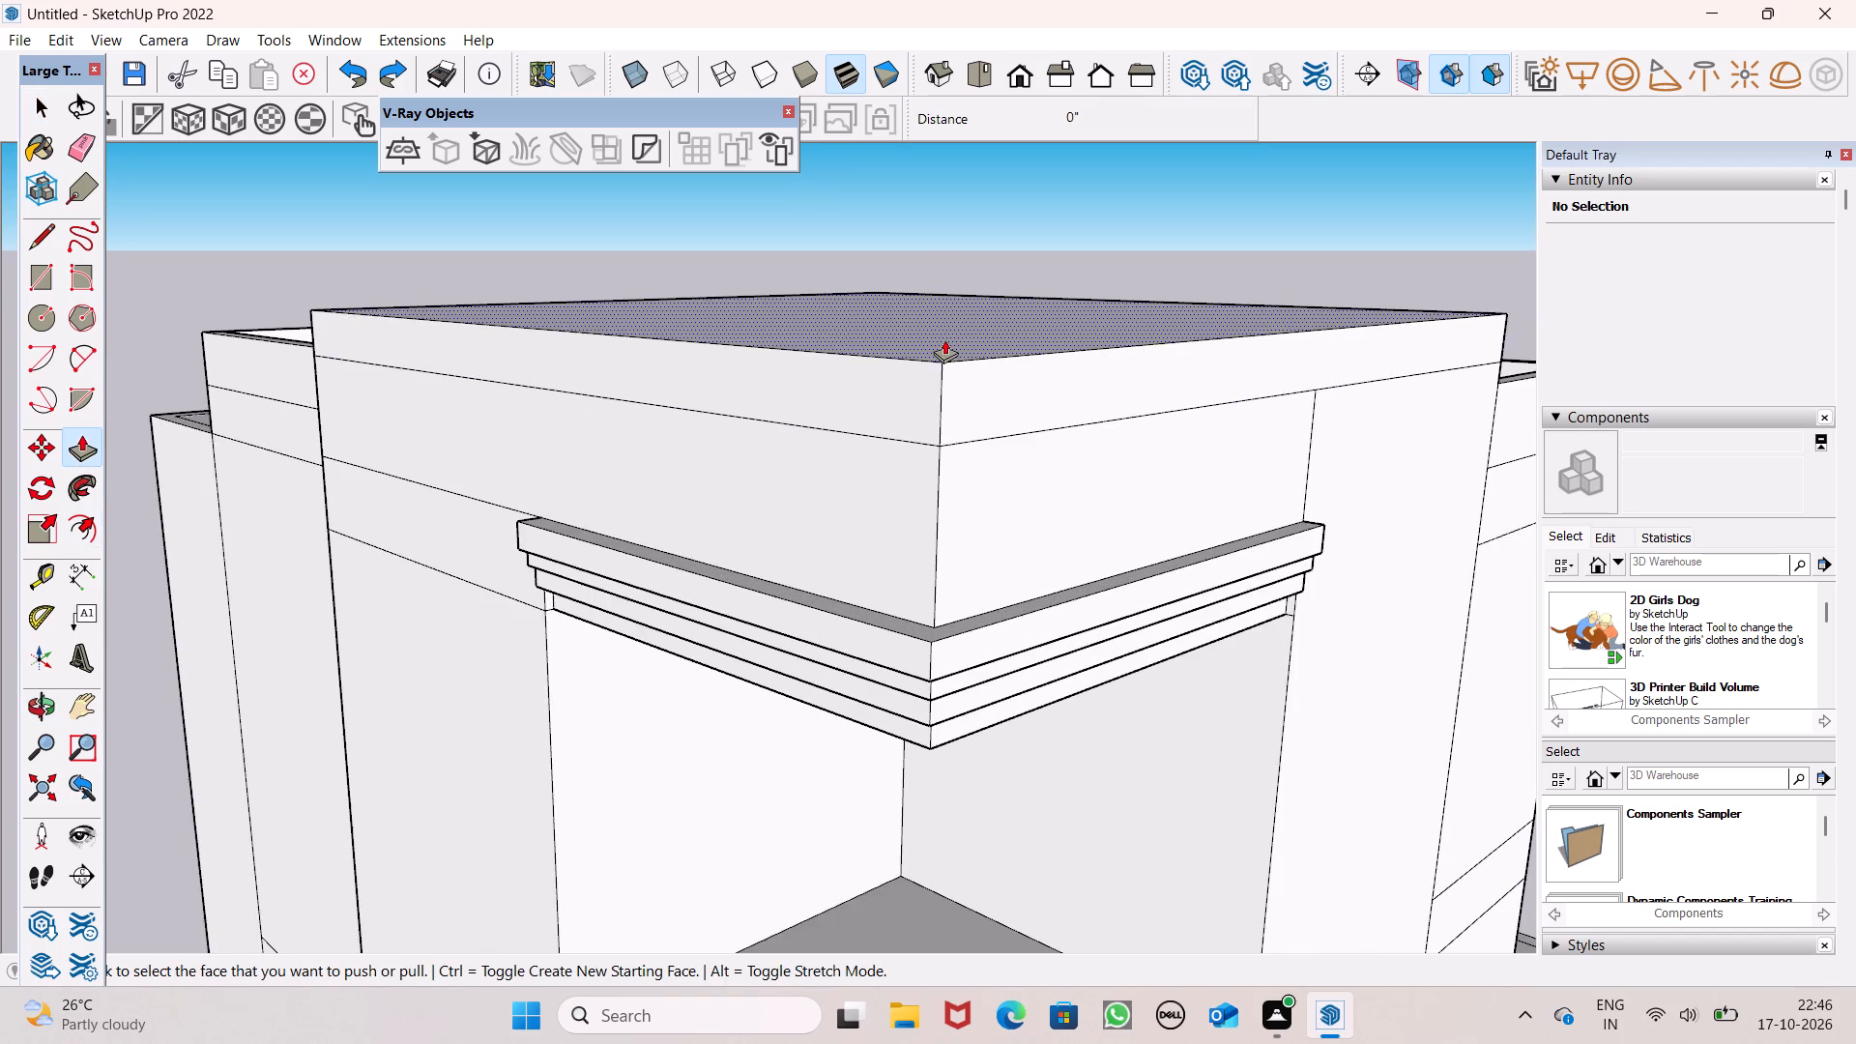
drag(943, 337, 946, 365)
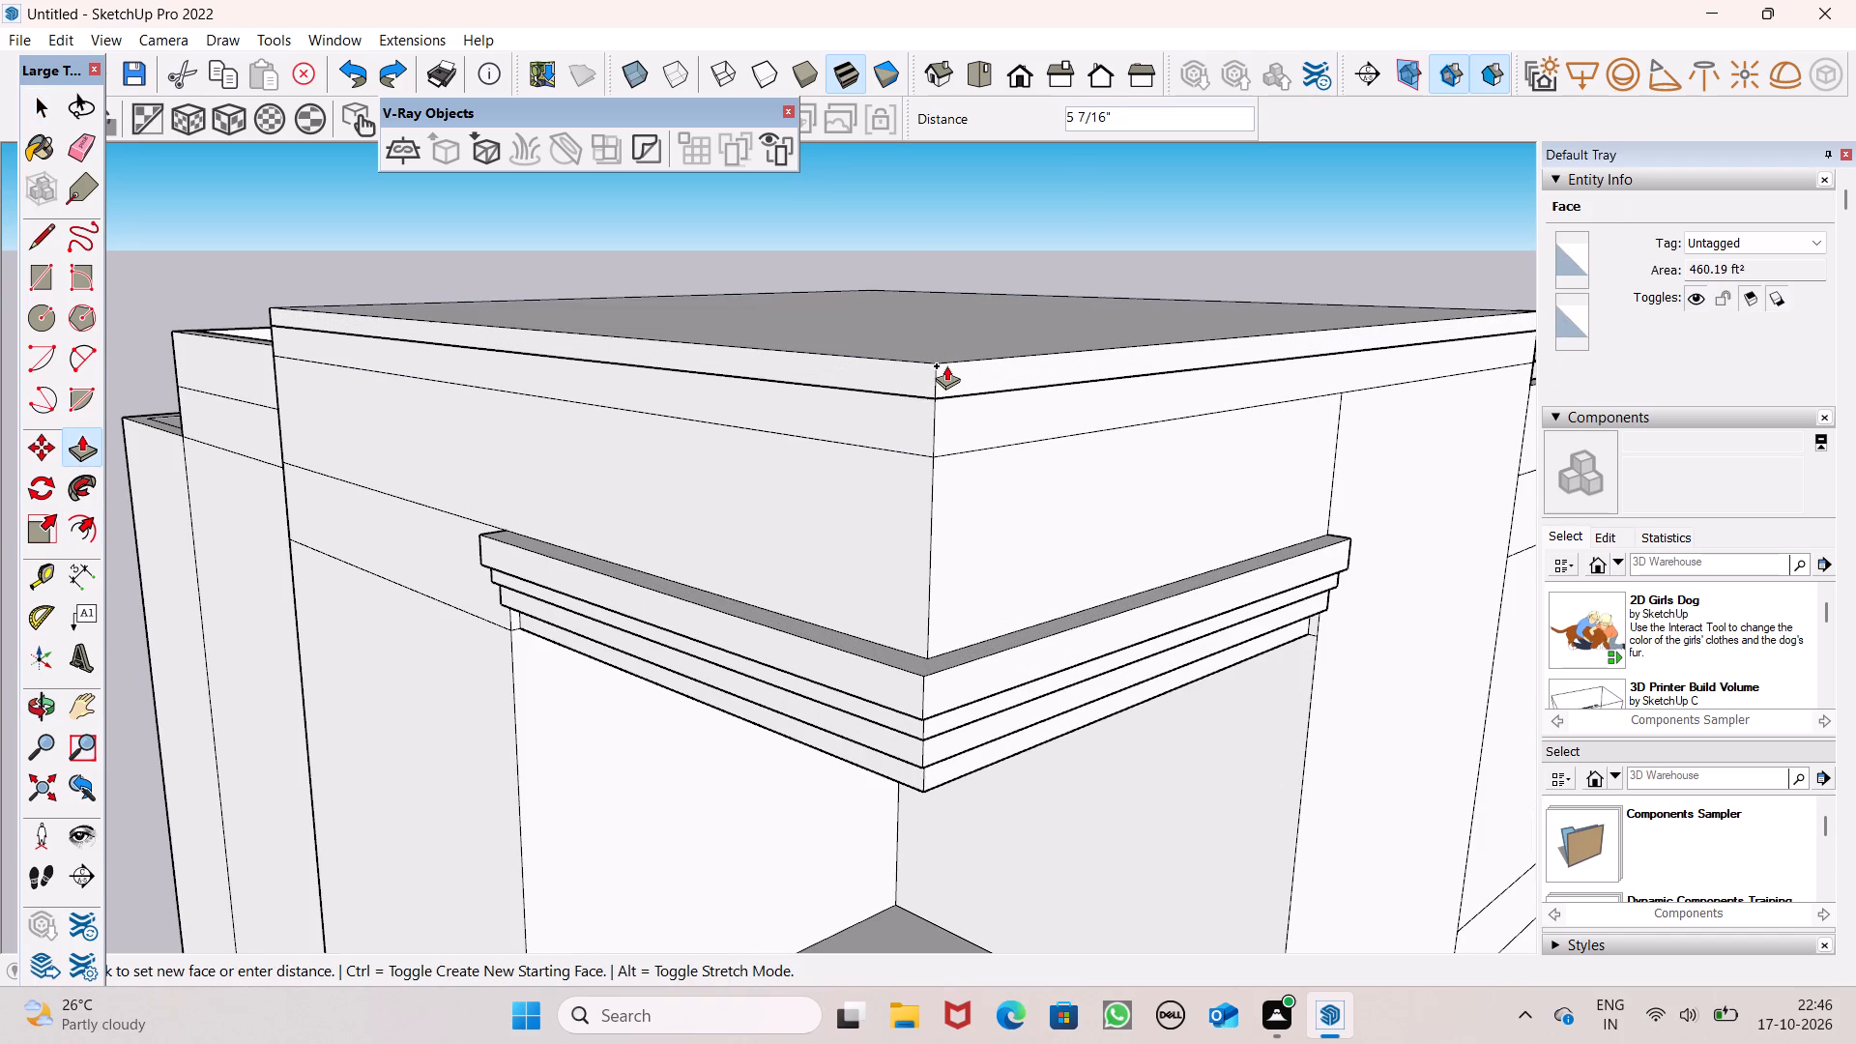
drag(946, 365, 937, 366)
drag(936, 346, 937, 365)
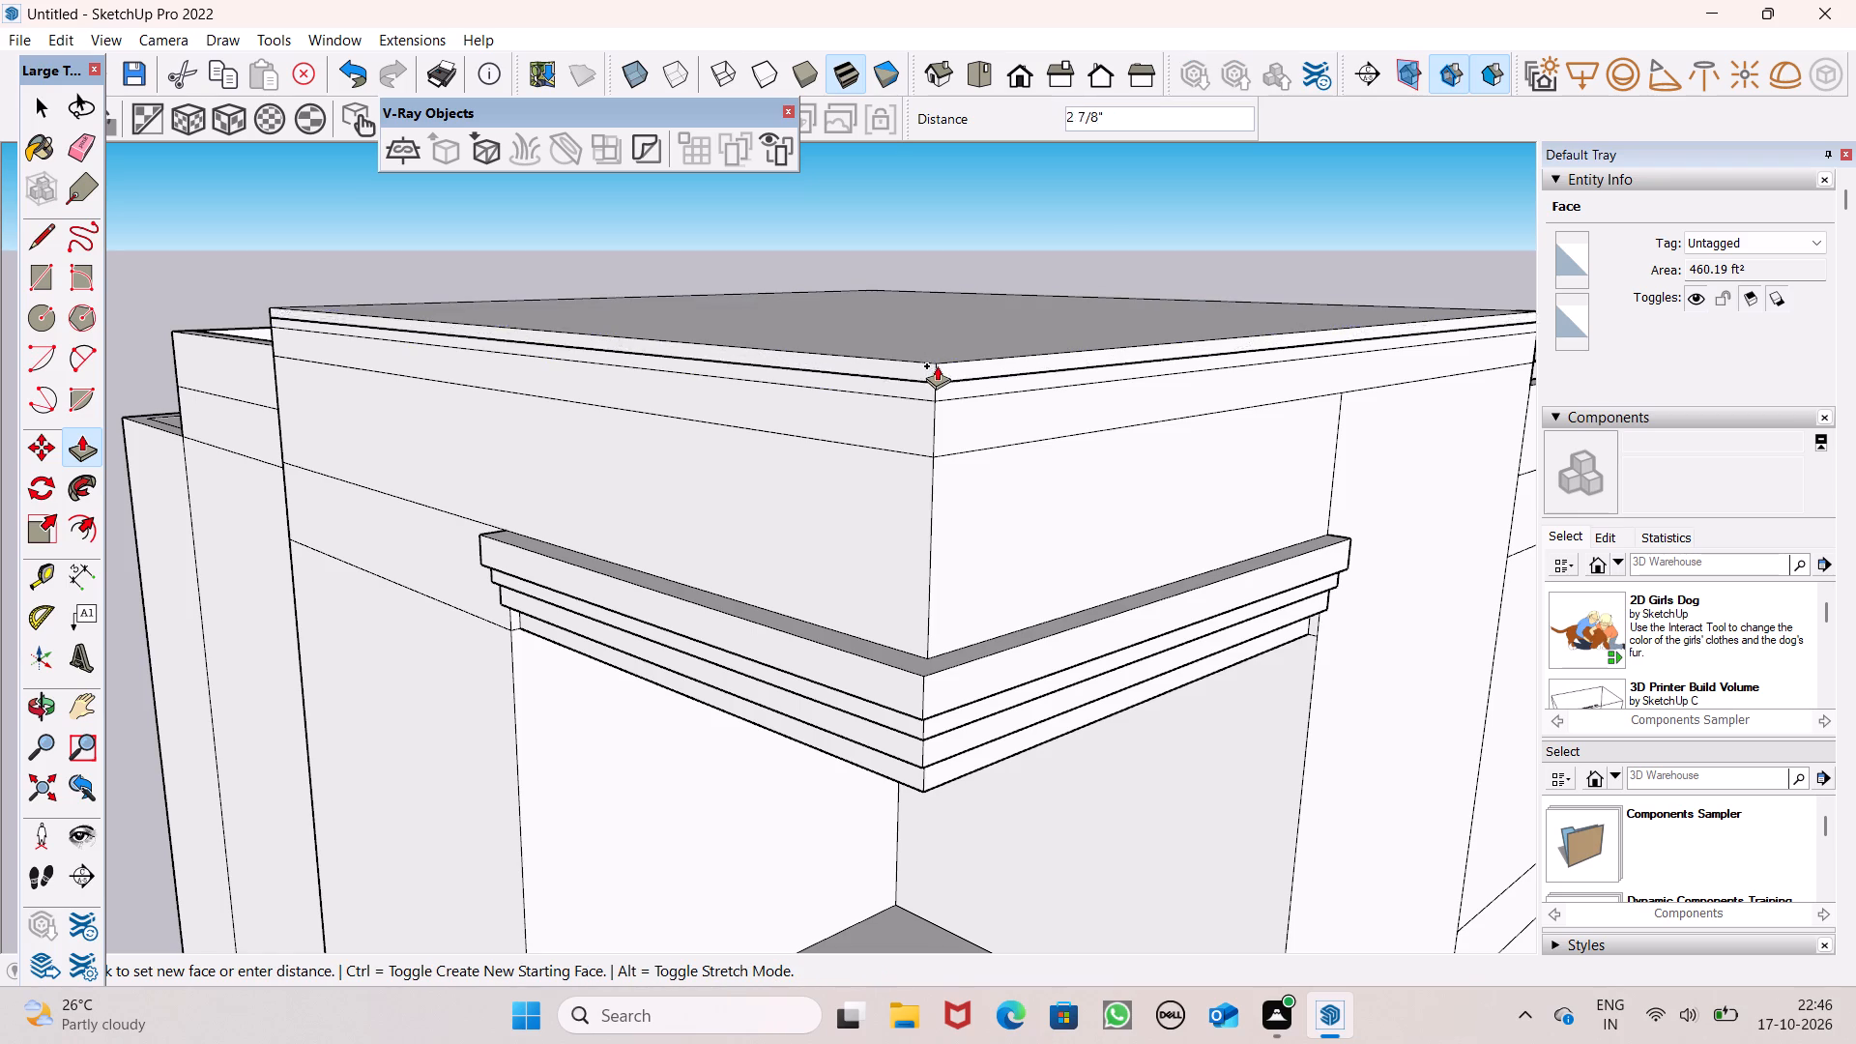
drag(937, 365, 924, 395)
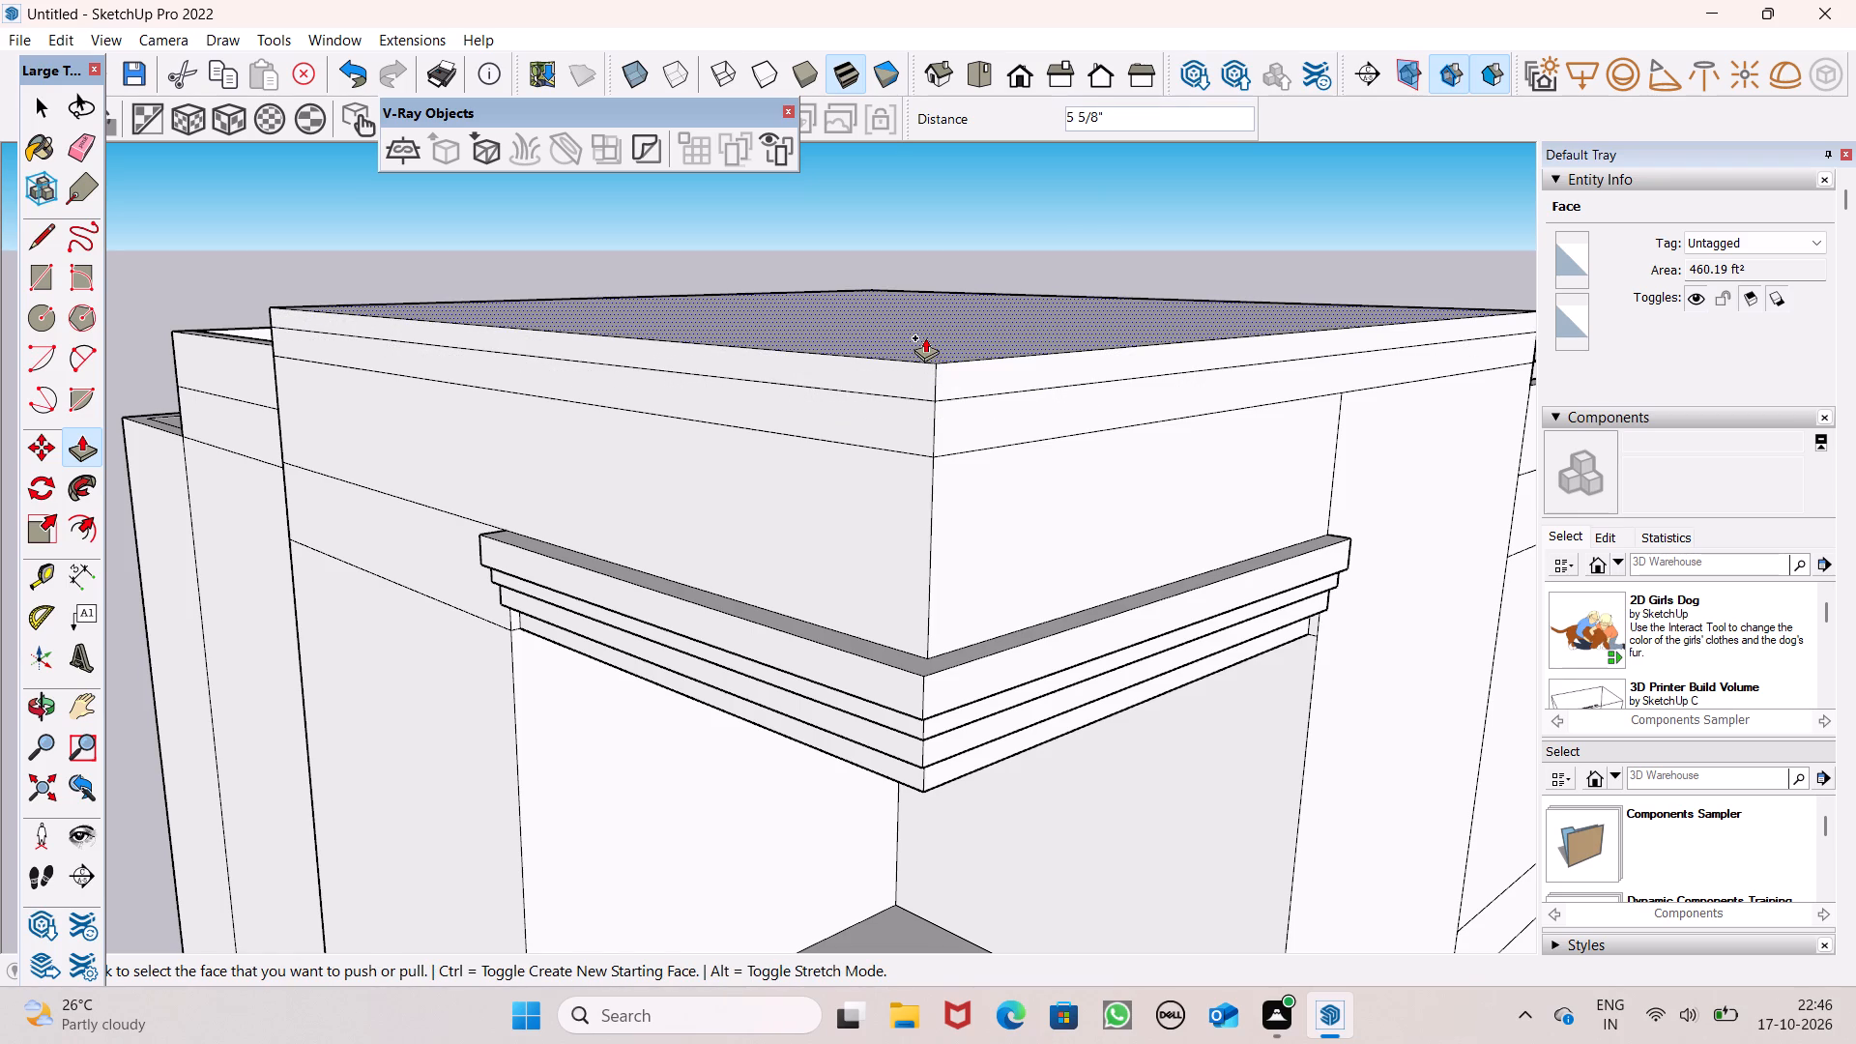
Push/Pull the roof block's top face down about 8 7/16" with a new starting face, marking a second edge around the tier.
drag(925, 337, 917, 381)
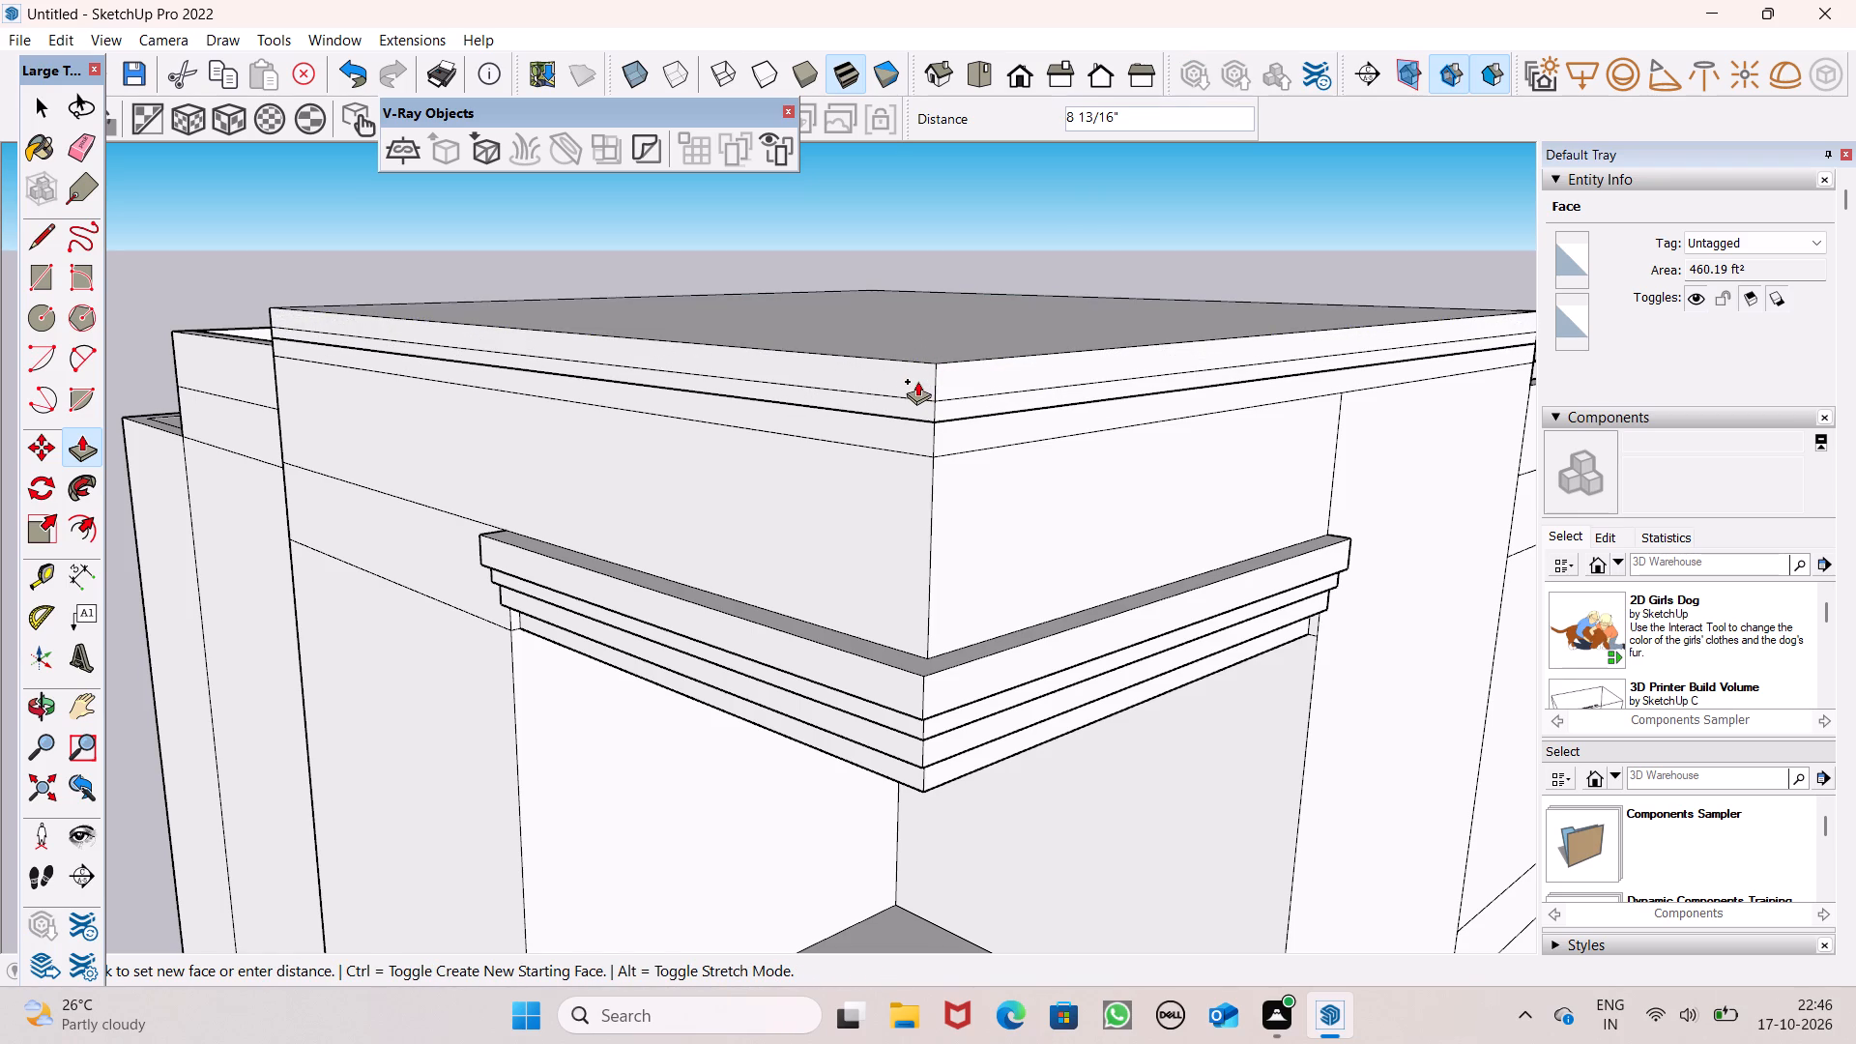
drag(917, 381, 919, 381)
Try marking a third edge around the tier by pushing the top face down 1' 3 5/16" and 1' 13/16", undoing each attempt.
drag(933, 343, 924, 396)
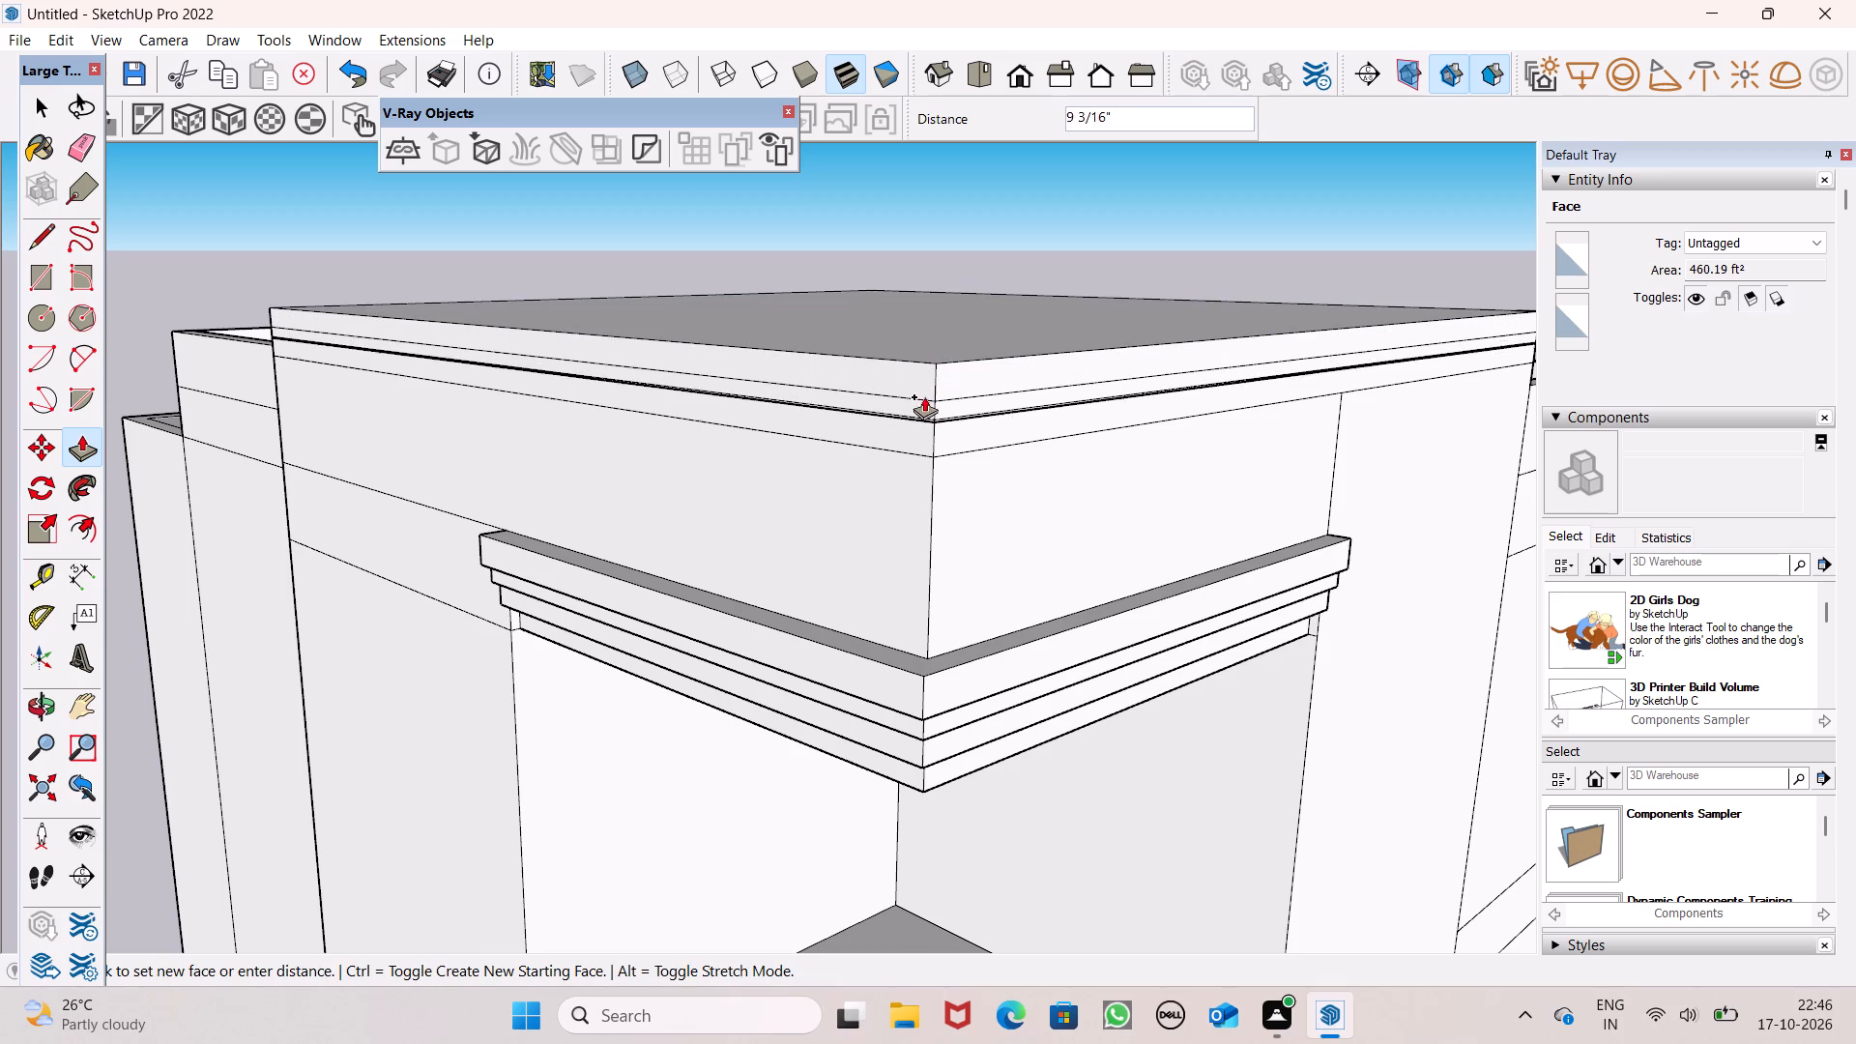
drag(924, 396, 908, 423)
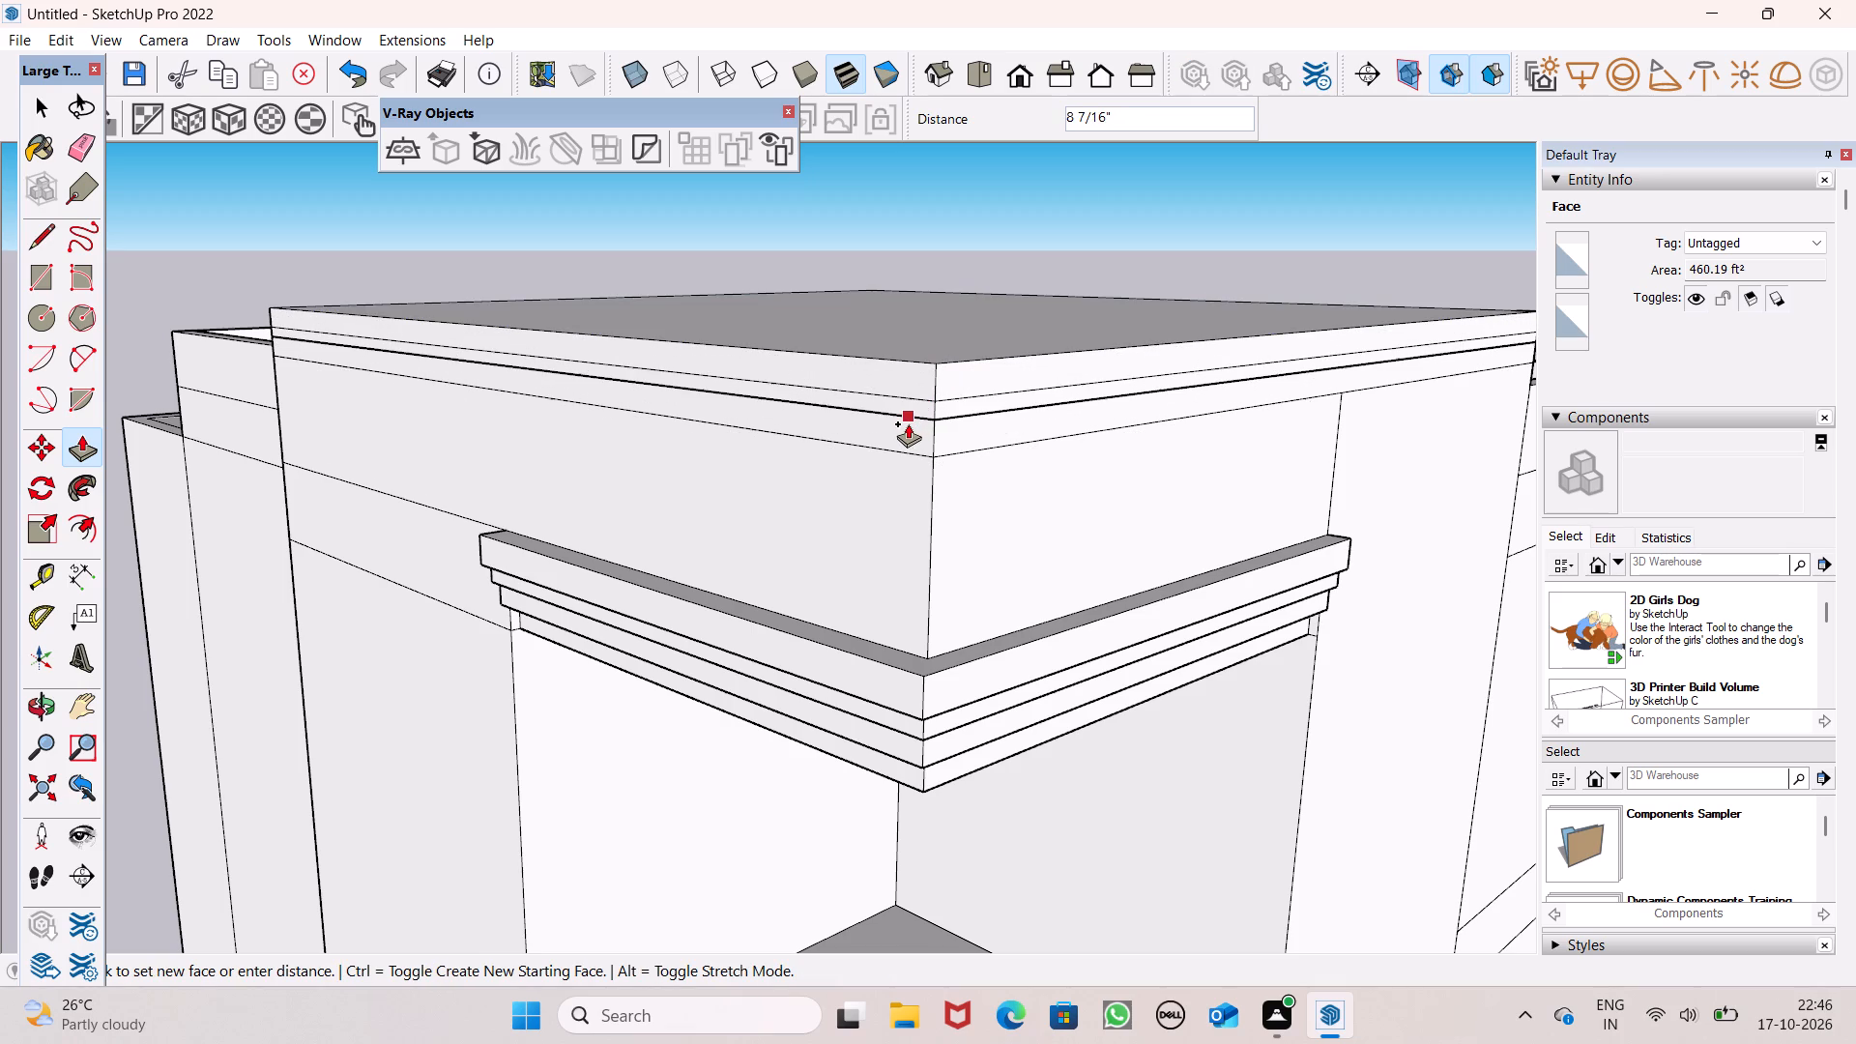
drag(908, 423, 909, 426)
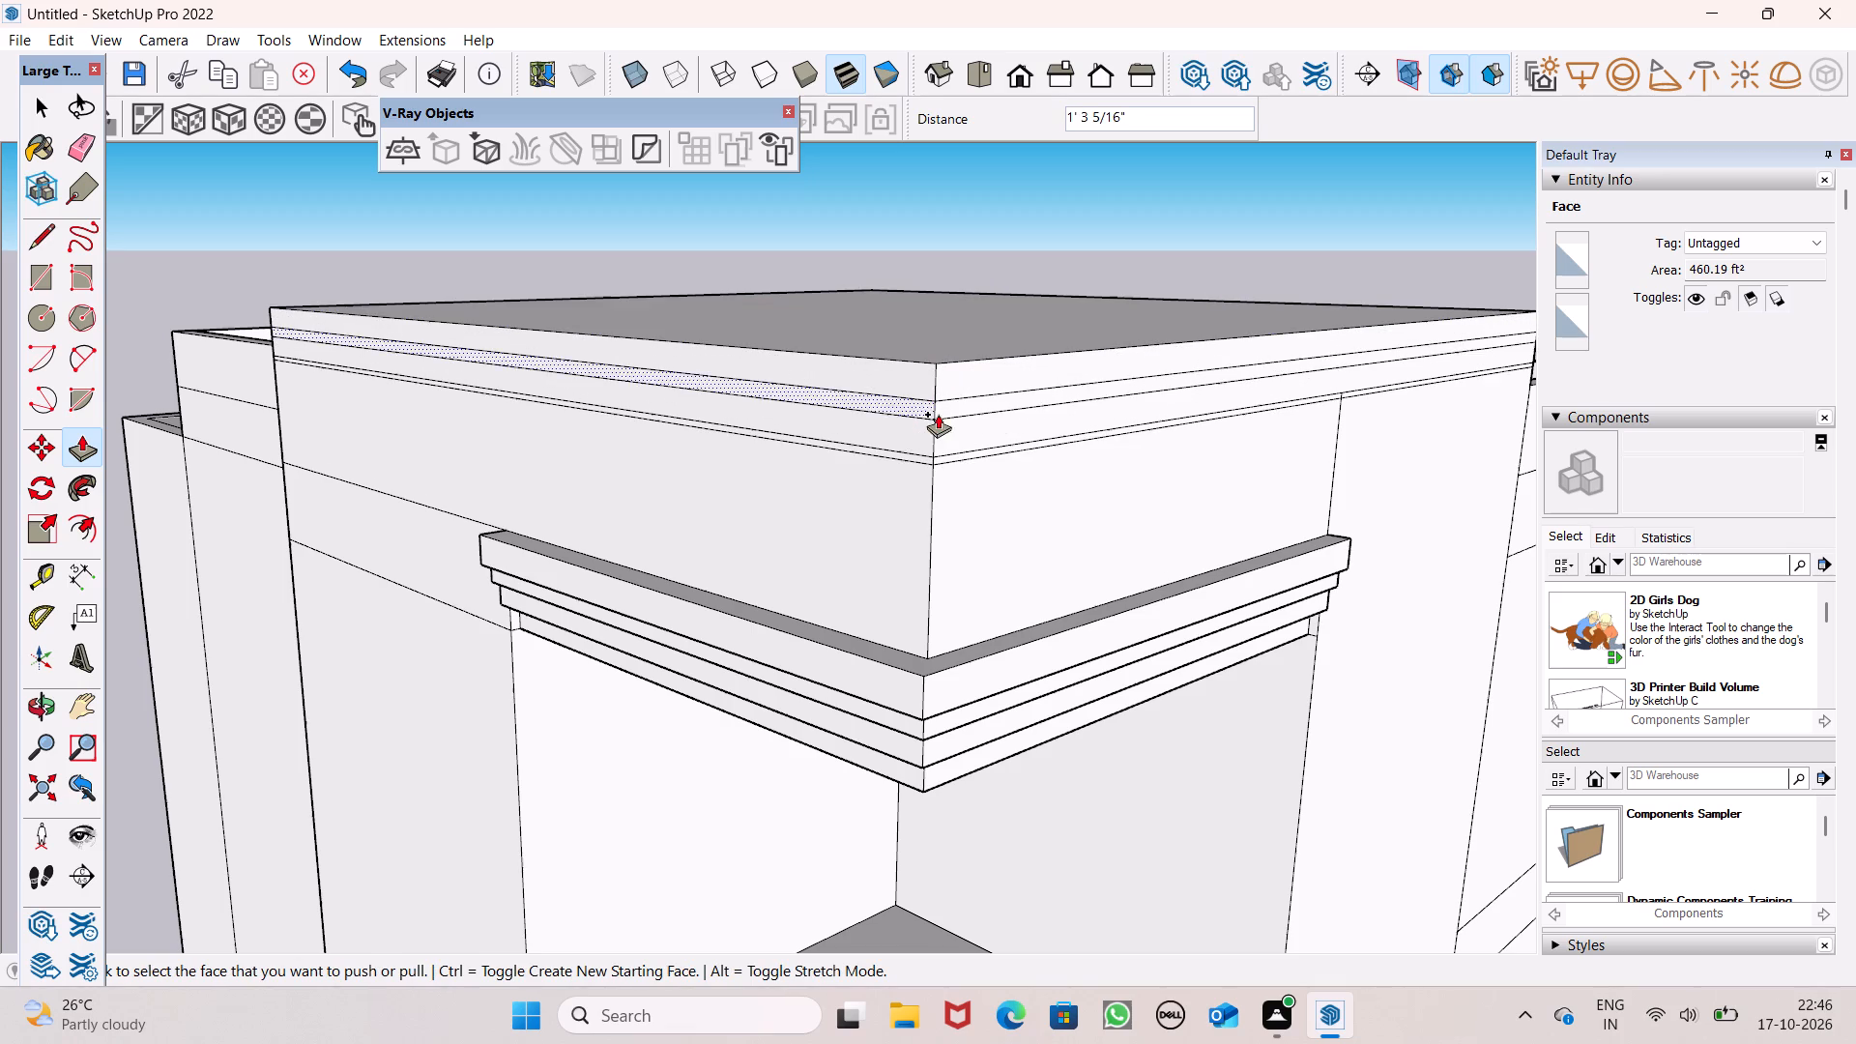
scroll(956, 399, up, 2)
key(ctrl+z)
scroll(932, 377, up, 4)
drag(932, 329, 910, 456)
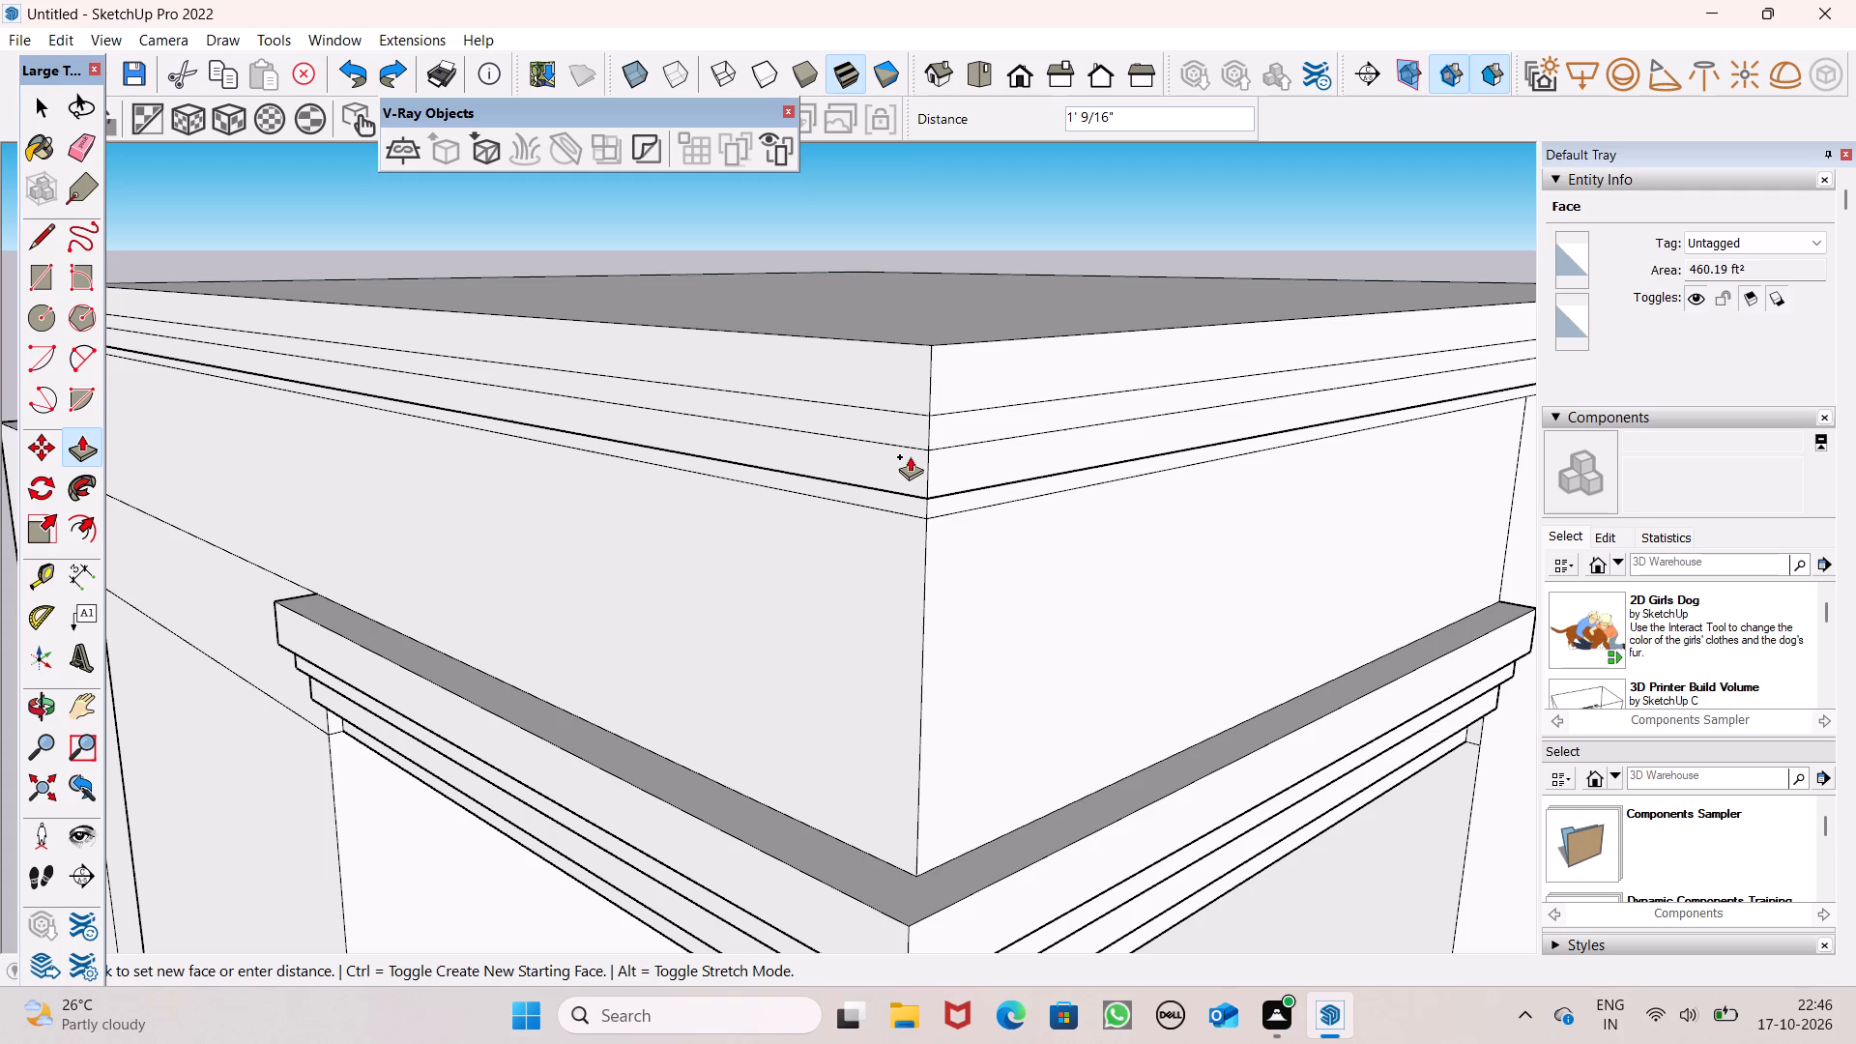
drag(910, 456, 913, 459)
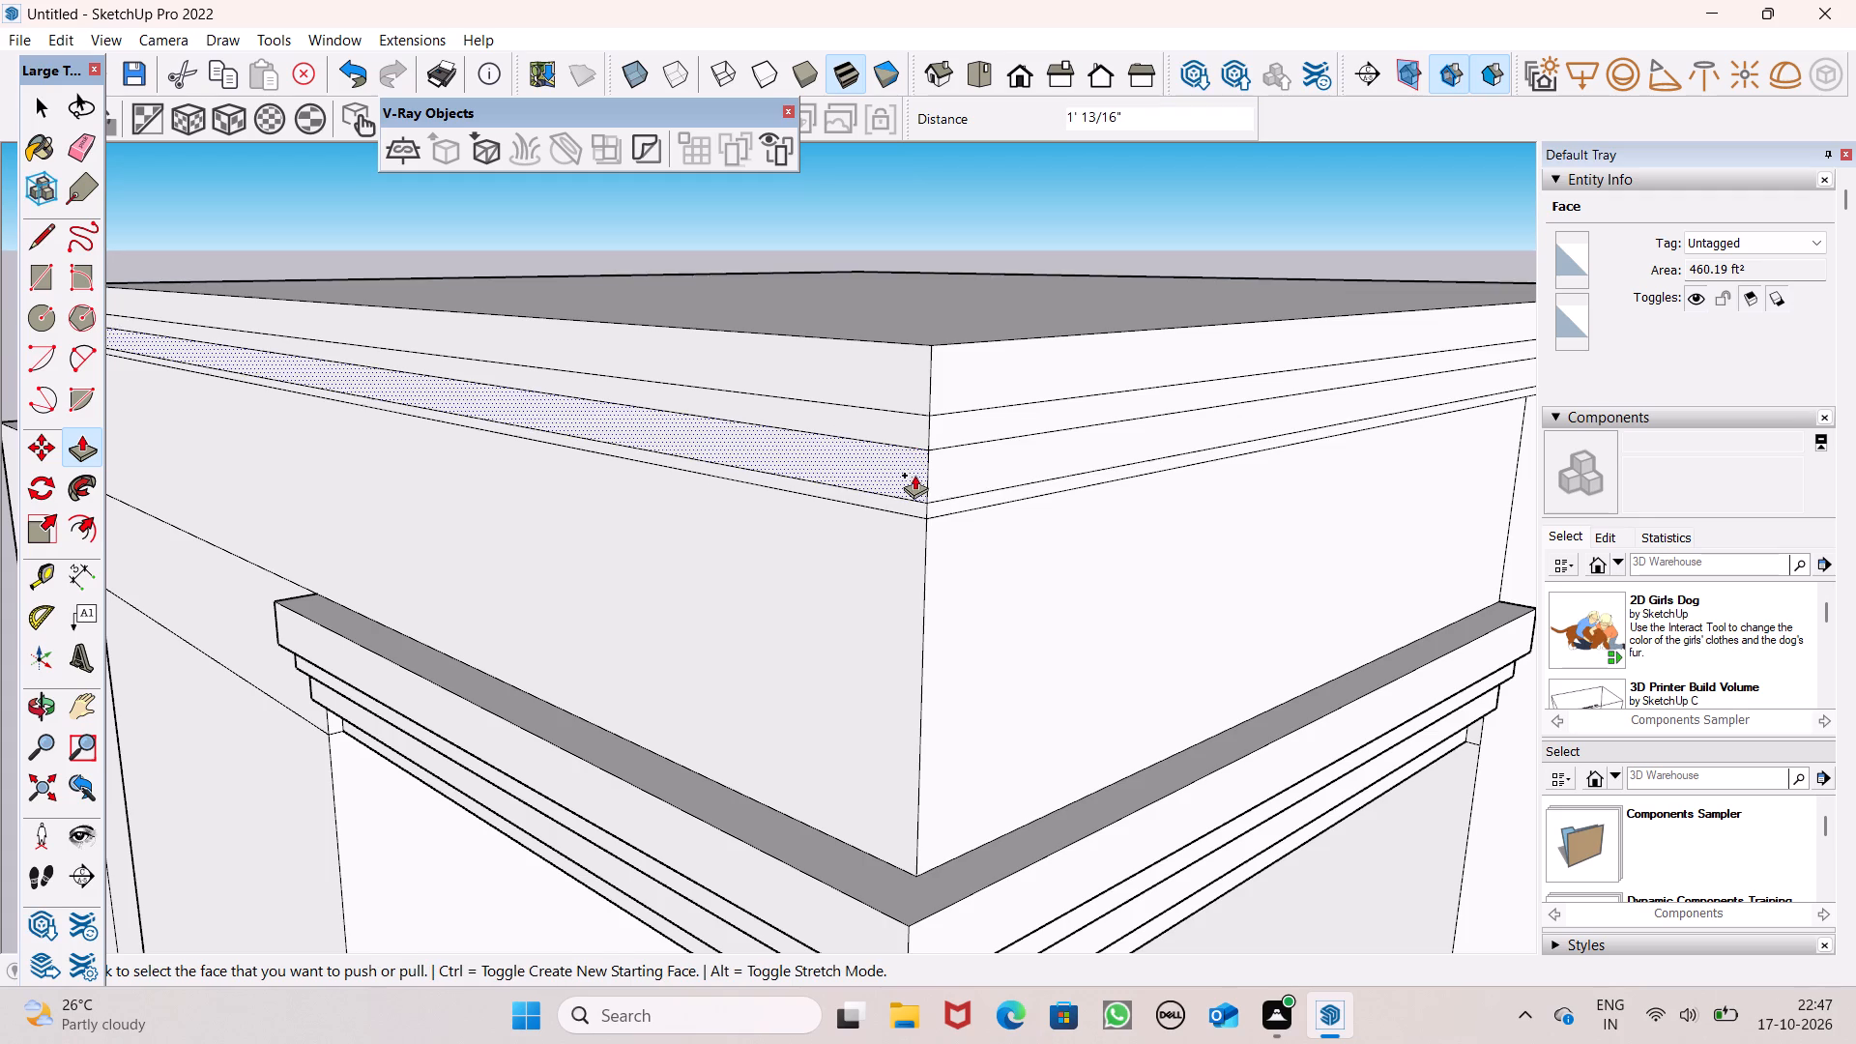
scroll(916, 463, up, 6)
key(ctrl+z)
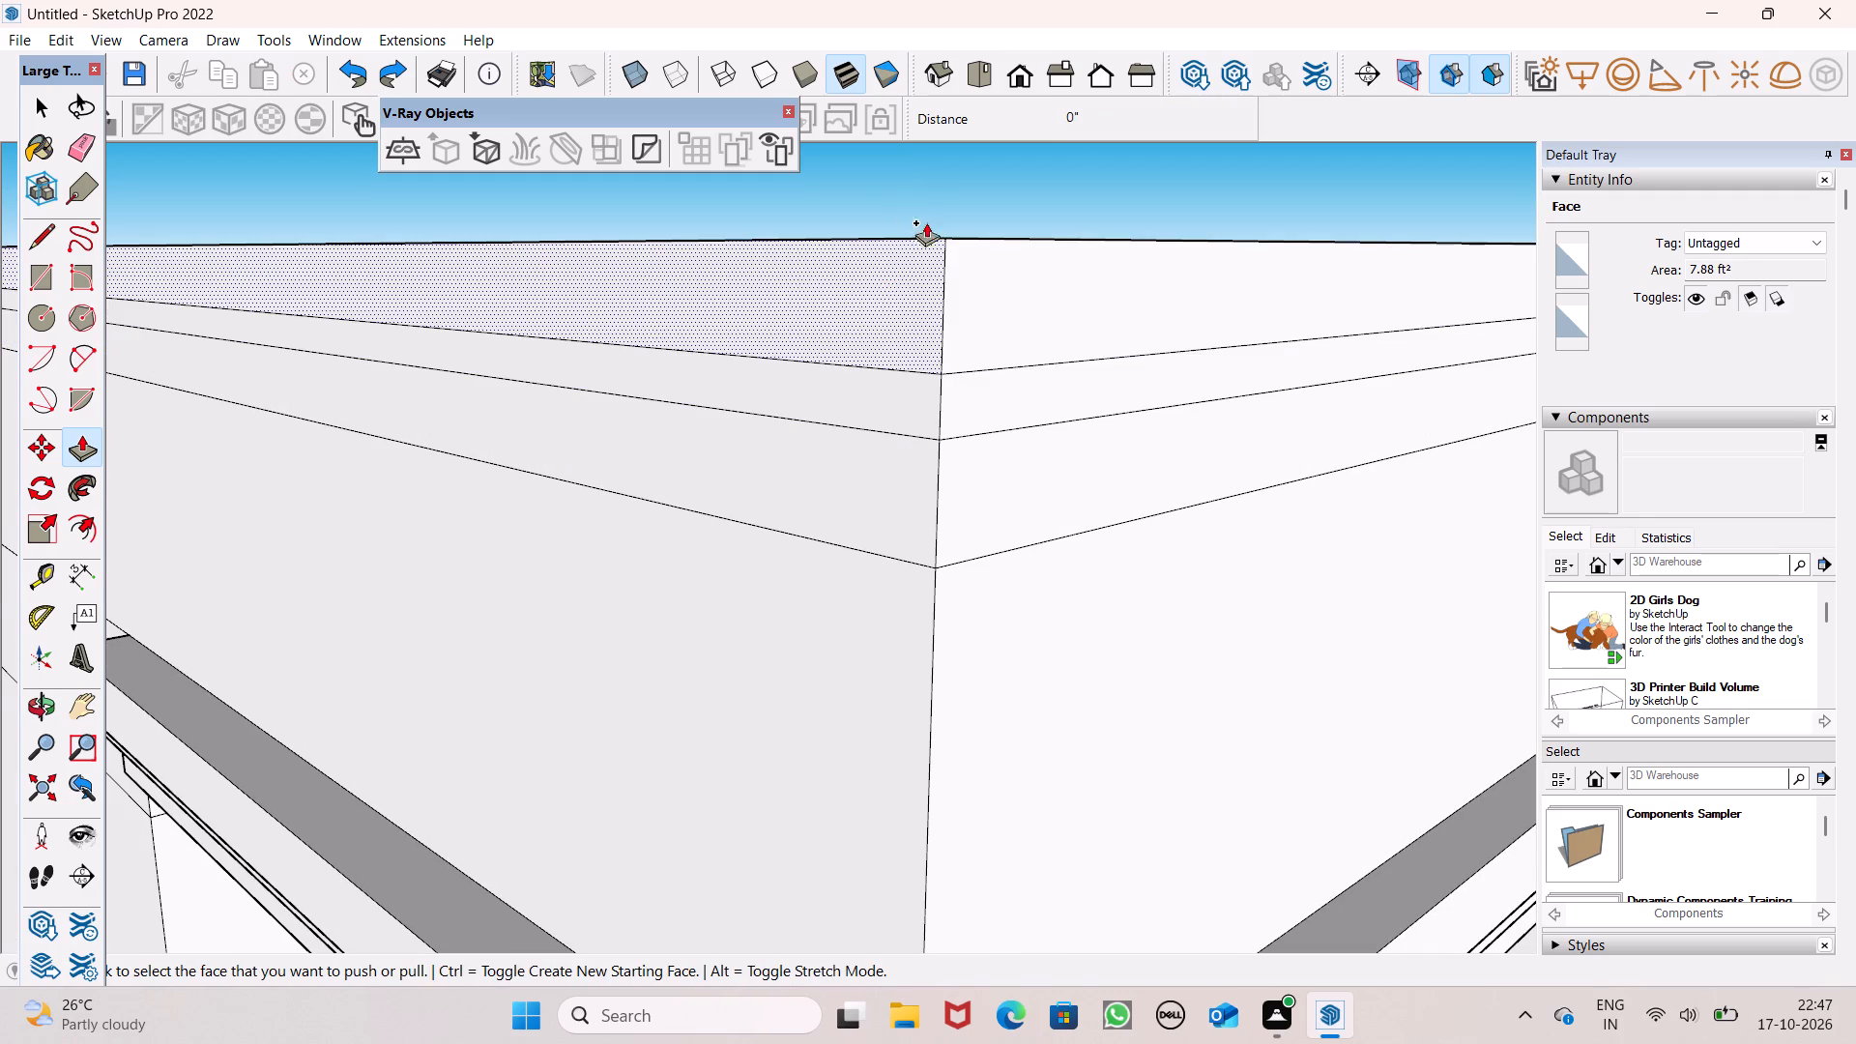
Push/Pull the roof block's top face down with a new starting face, marking a third edge midway between the second edge and the tier's base.
middle_drag(932, 244, 945, 274)
scroll(946, 274, up, 1)
drag(961, 203, 973, 323)
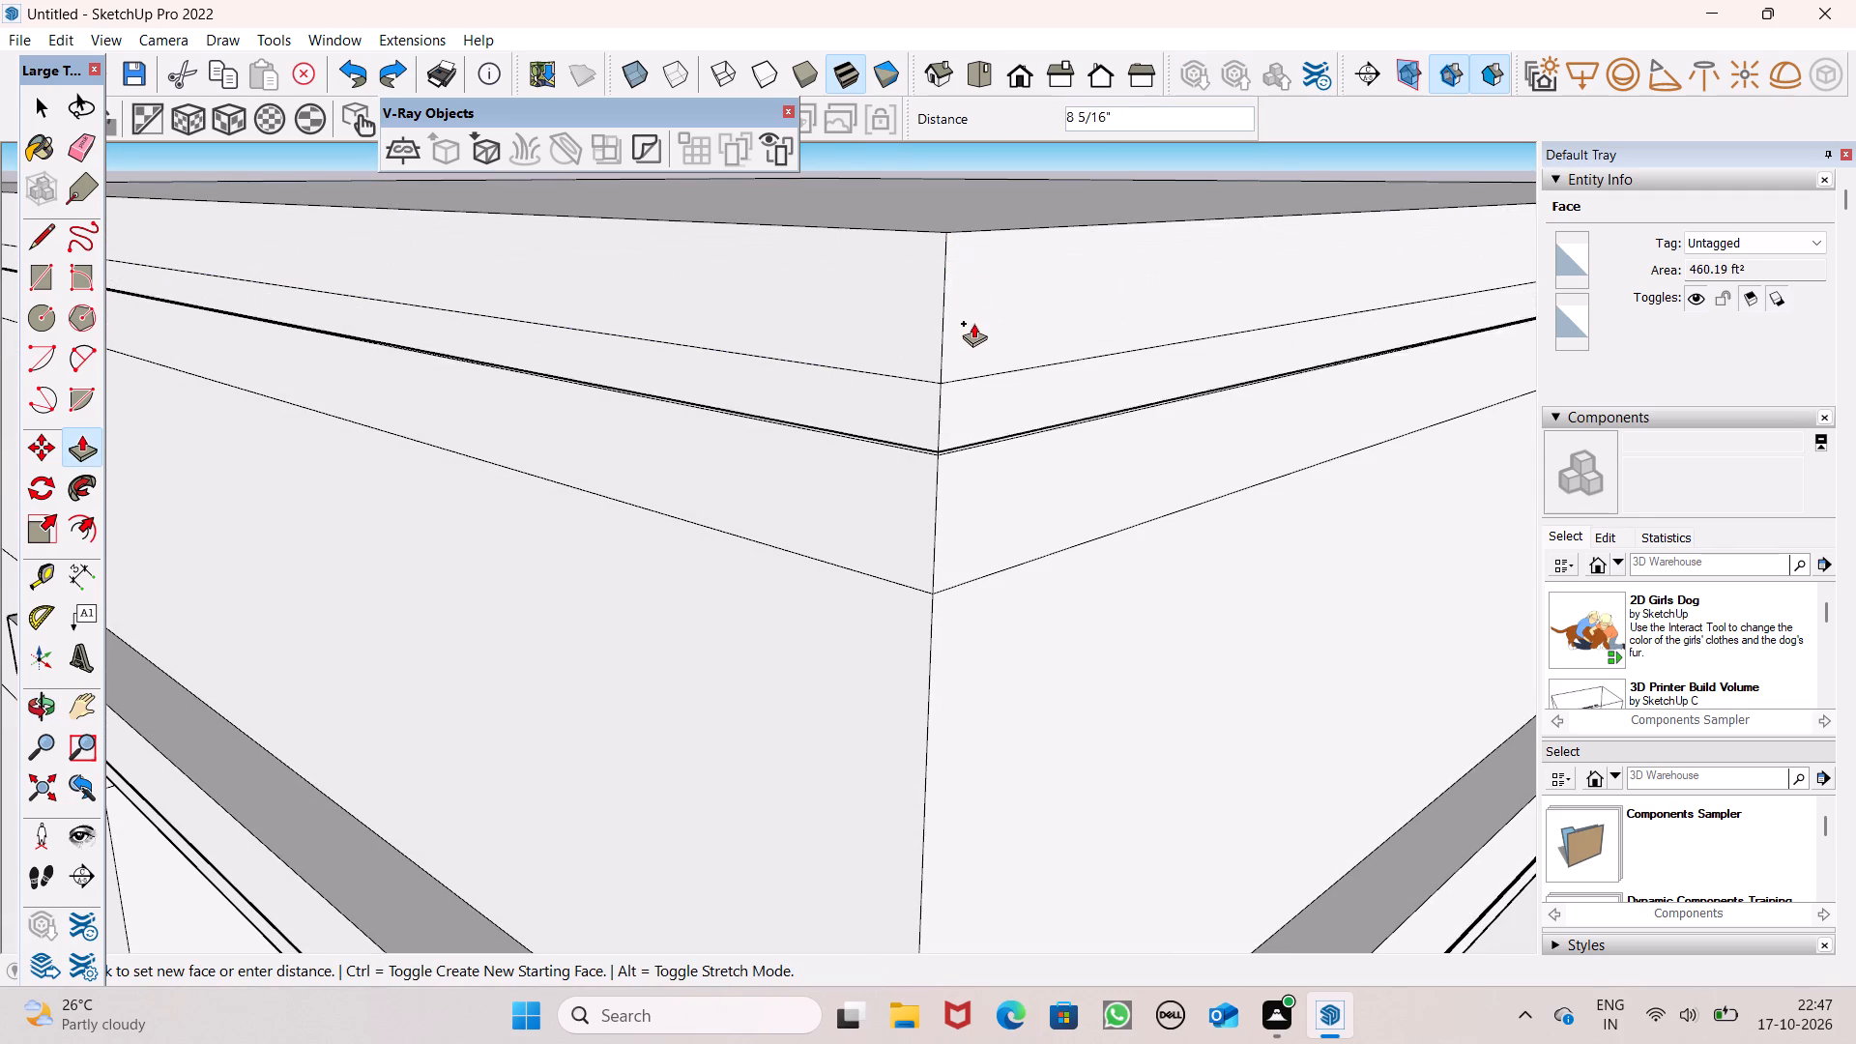
drag(973, 323, 975, 358)
scroll(977, 215, down, 5)
key(space)
Push/Pull the tier's uppermost band outward along one side of the corner roof block to form an overhang.
scroll(968, 288, down, 6)
middle_drag(977, 377, 1135, 412)
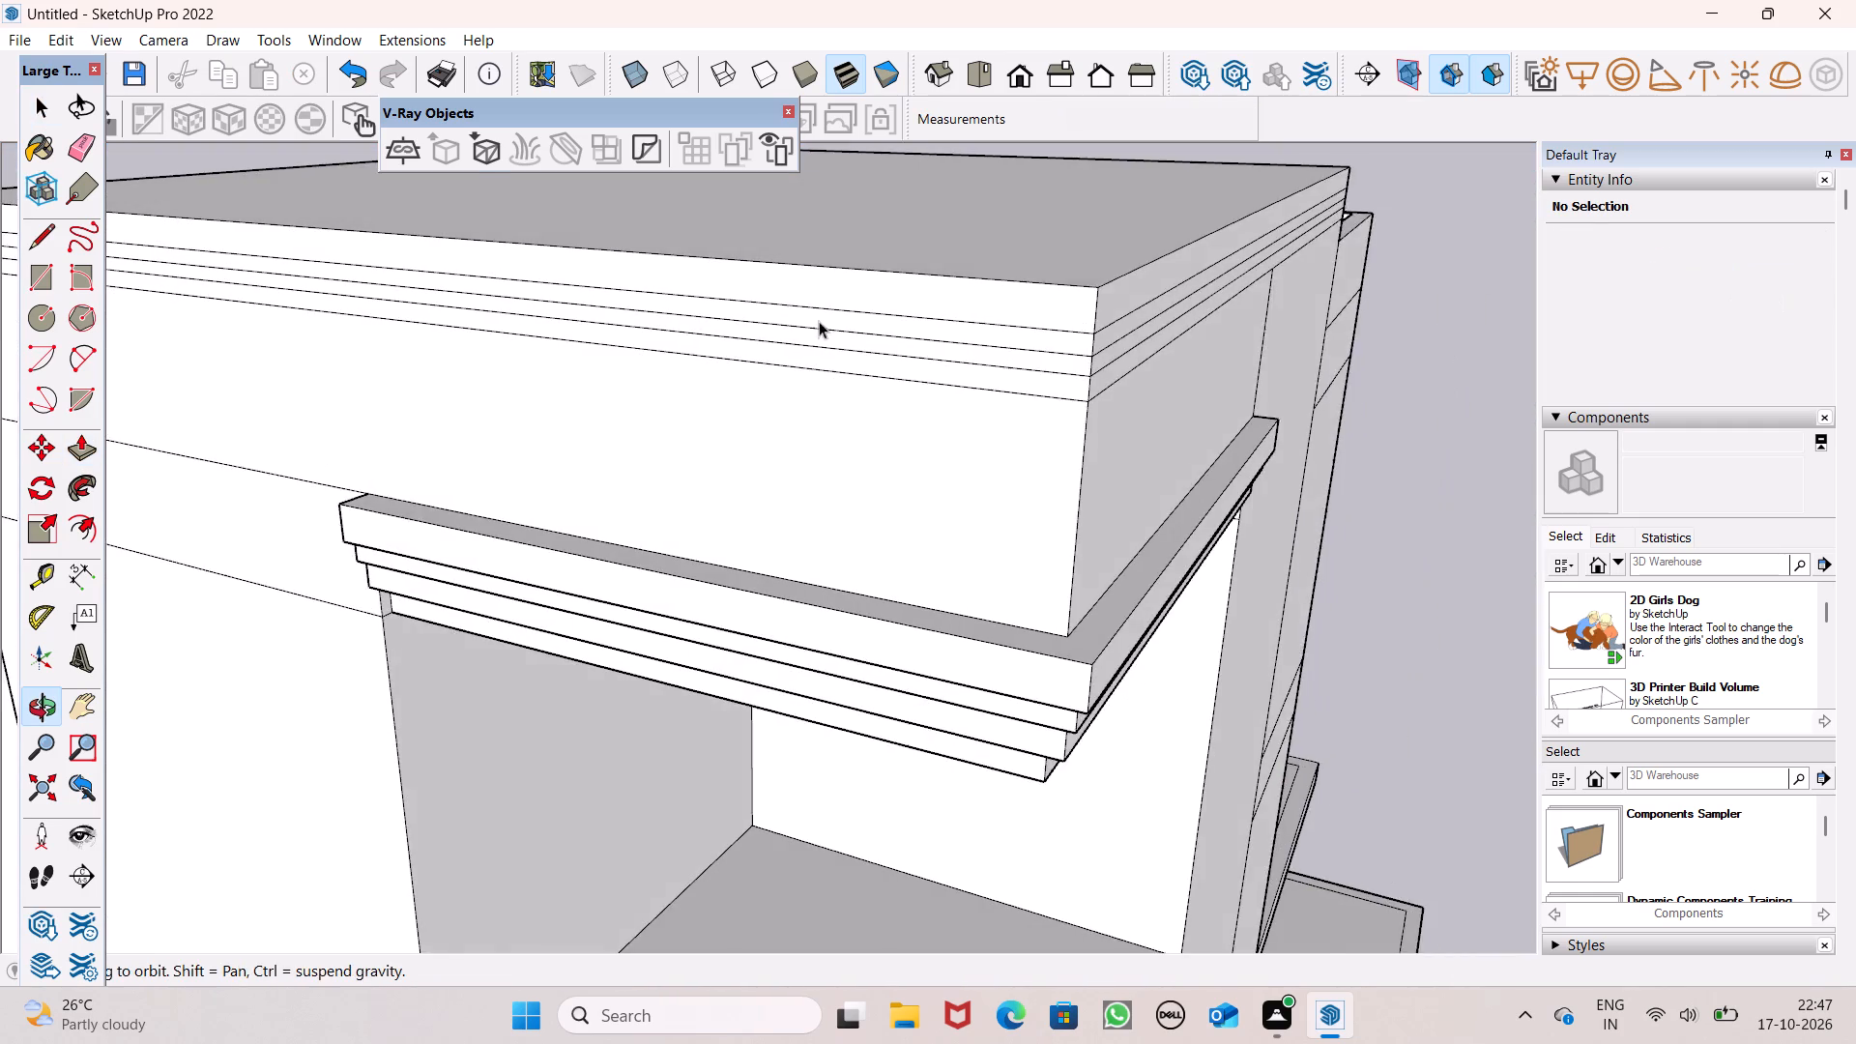
scroll(819, 322, down, 4)
click(80, 441)
scroll(754, 347, up, 2)
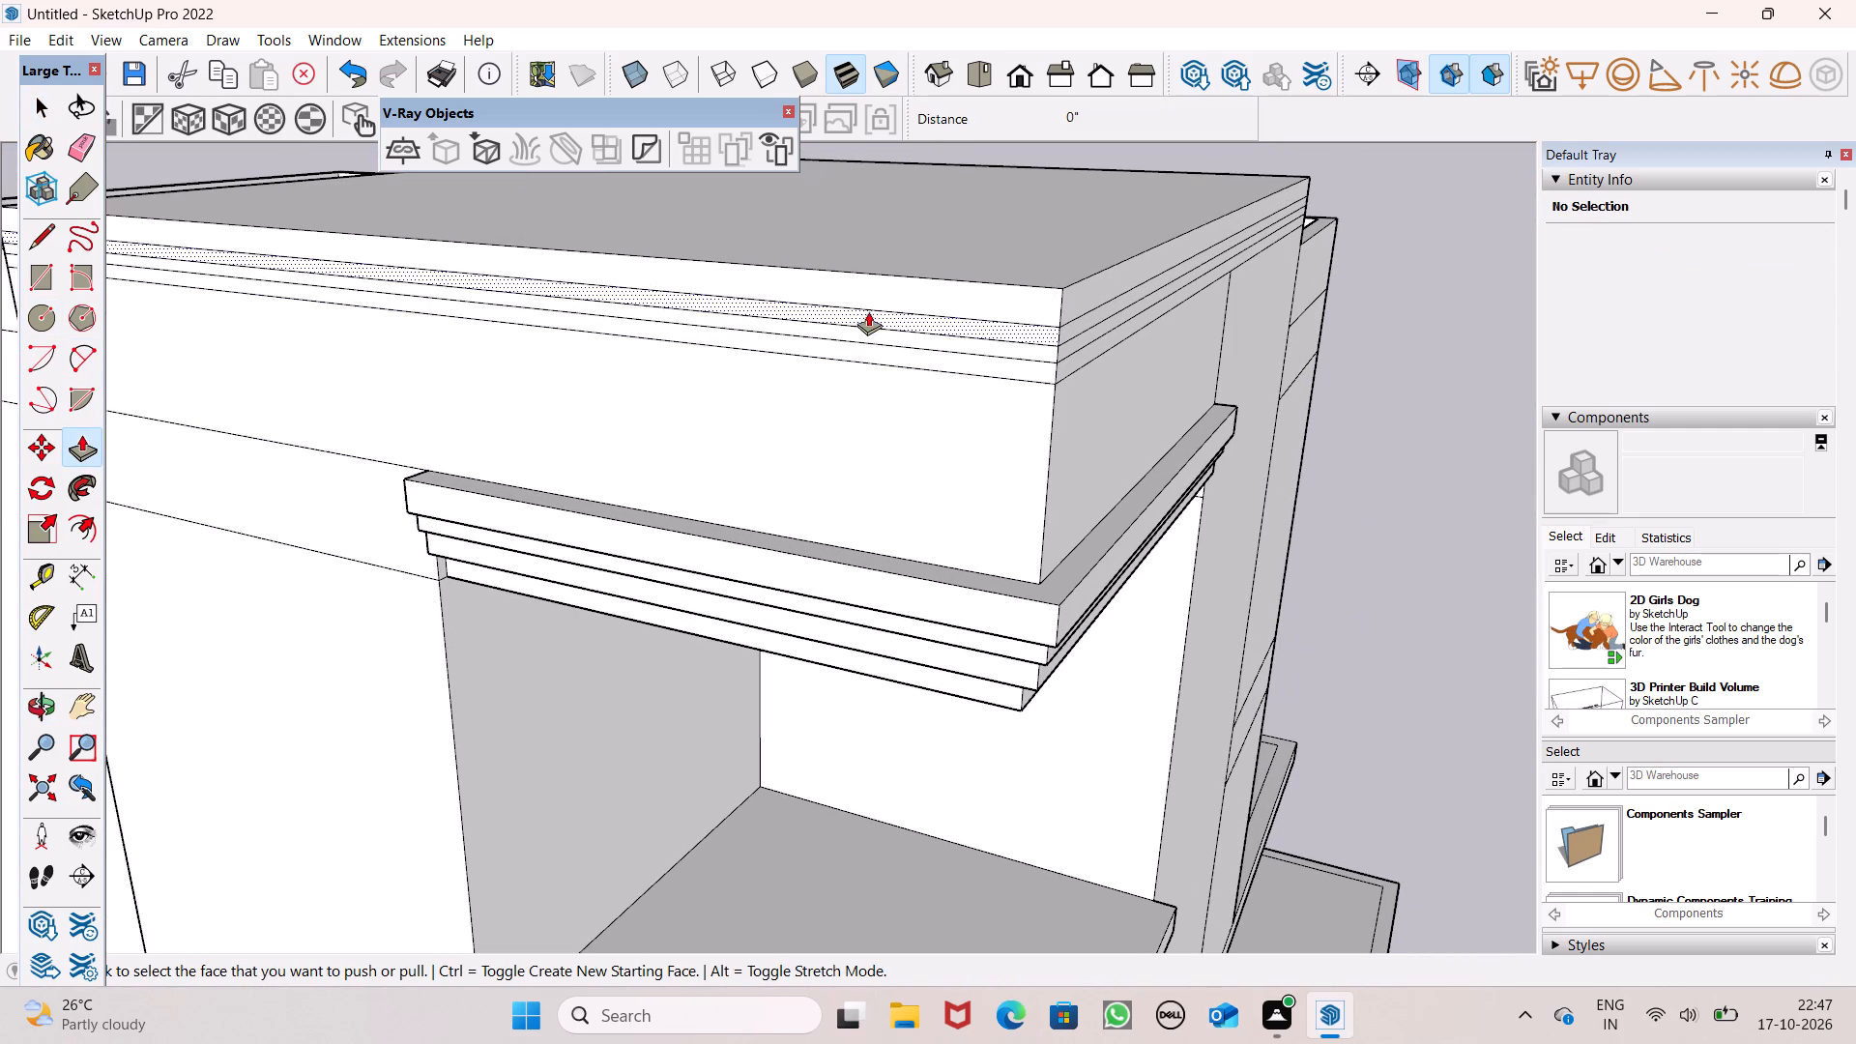
drag(915, 303, 889, 318)
click(889, 318)
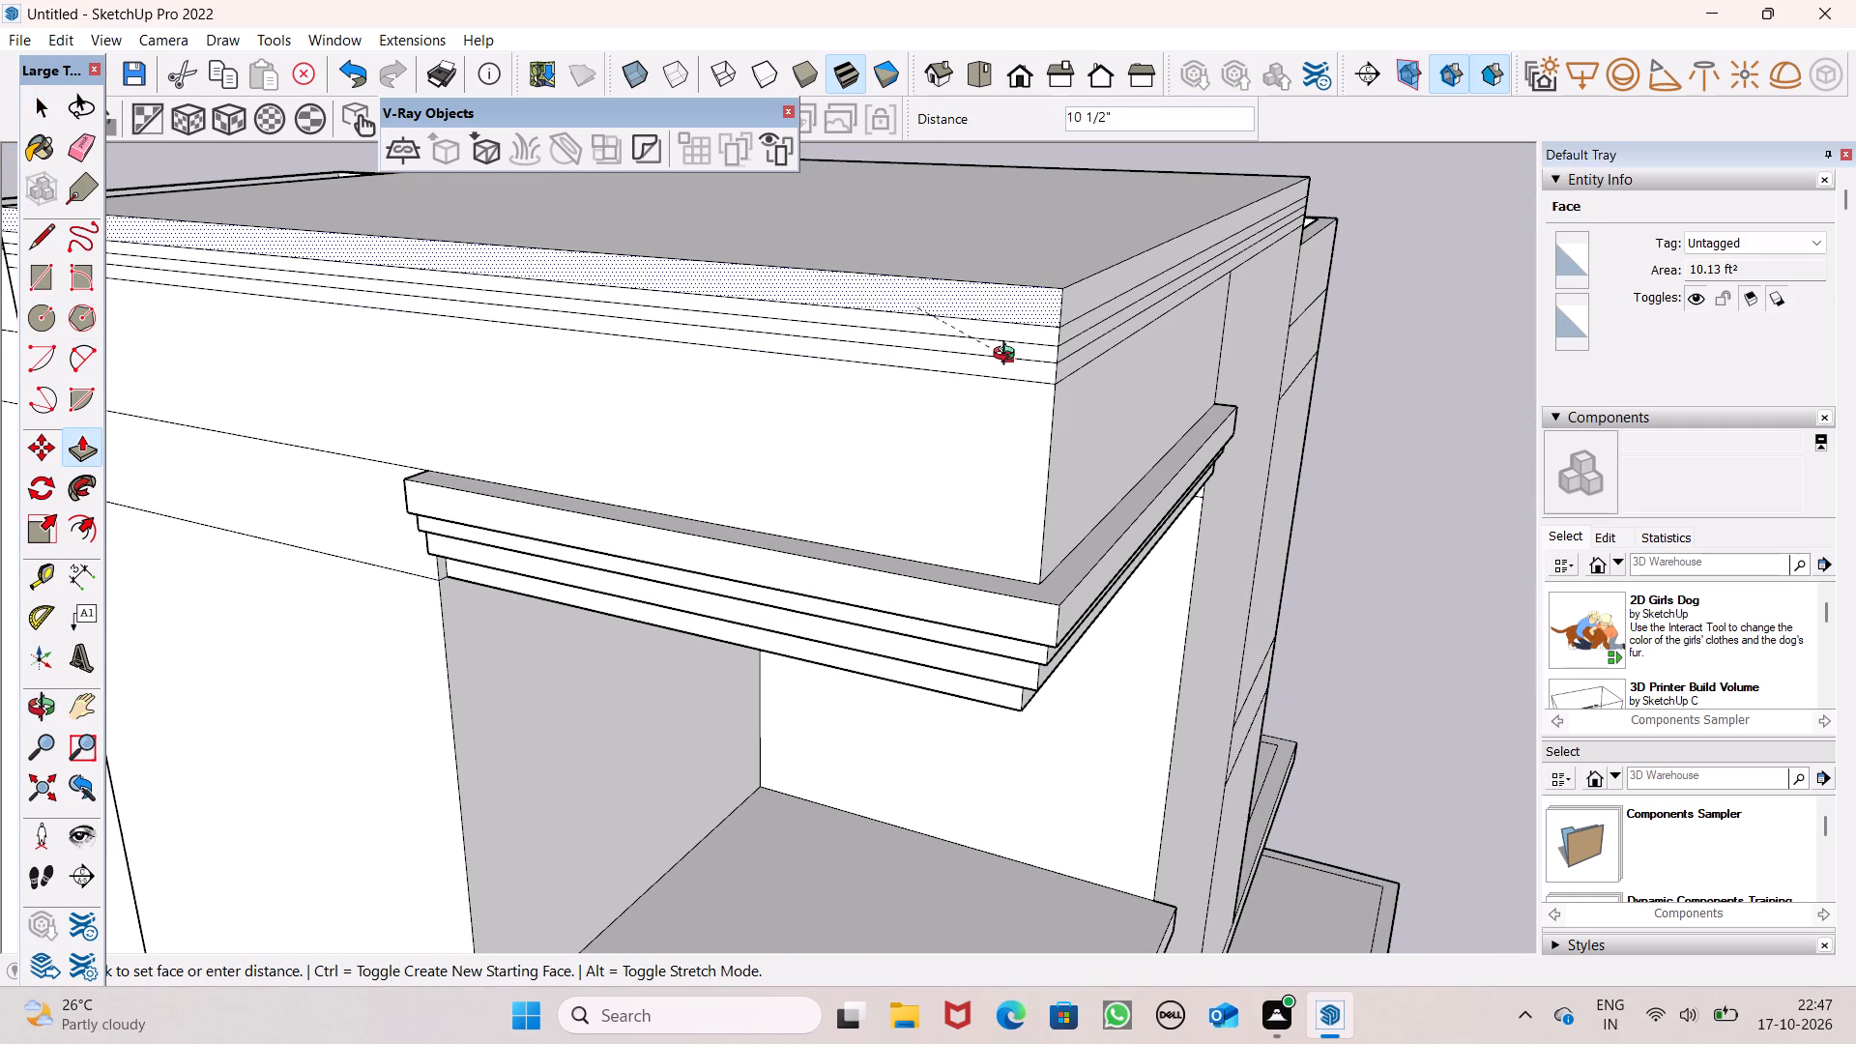
middle_drag(1008, 356, 993, 355)
click(998, 312)
key(space)
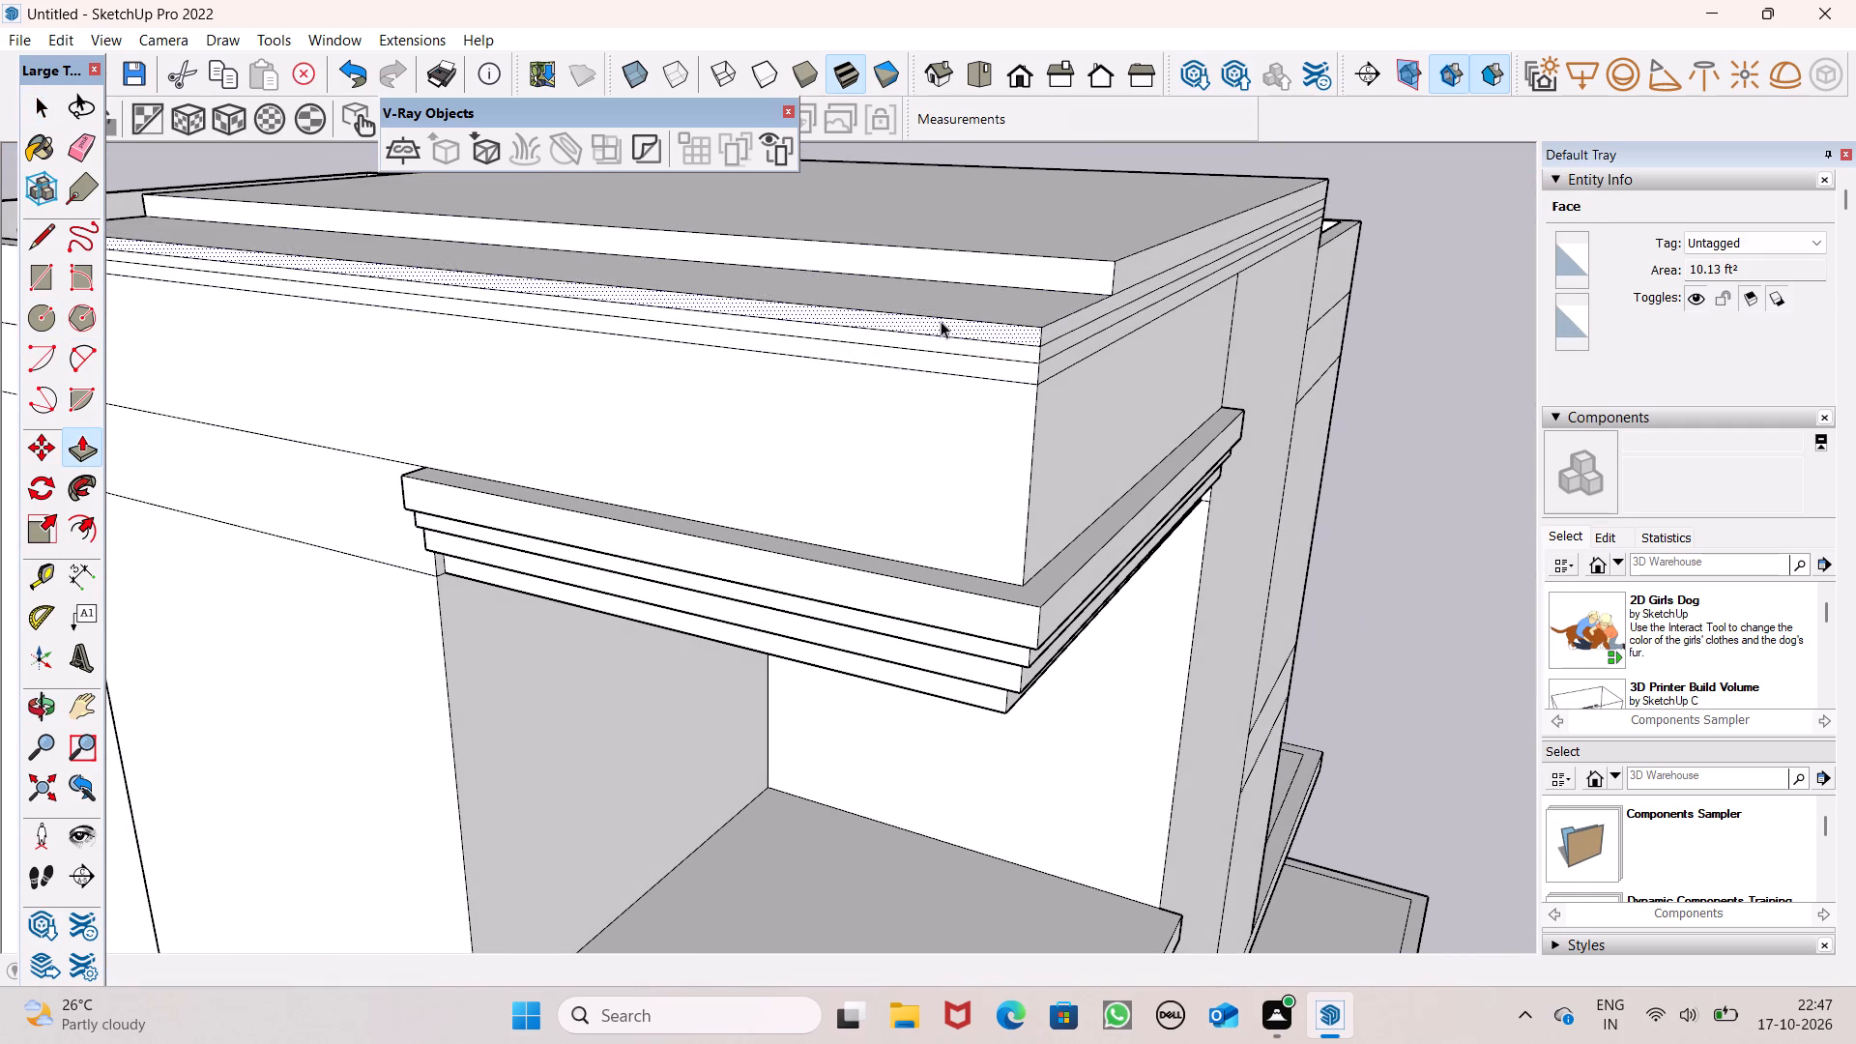
key(ctrl+z)
Examine the overhanging band and the remaining edge bands on the corner roof block from below, above and both sides.
middle_drag(959, 362, 827, 236)
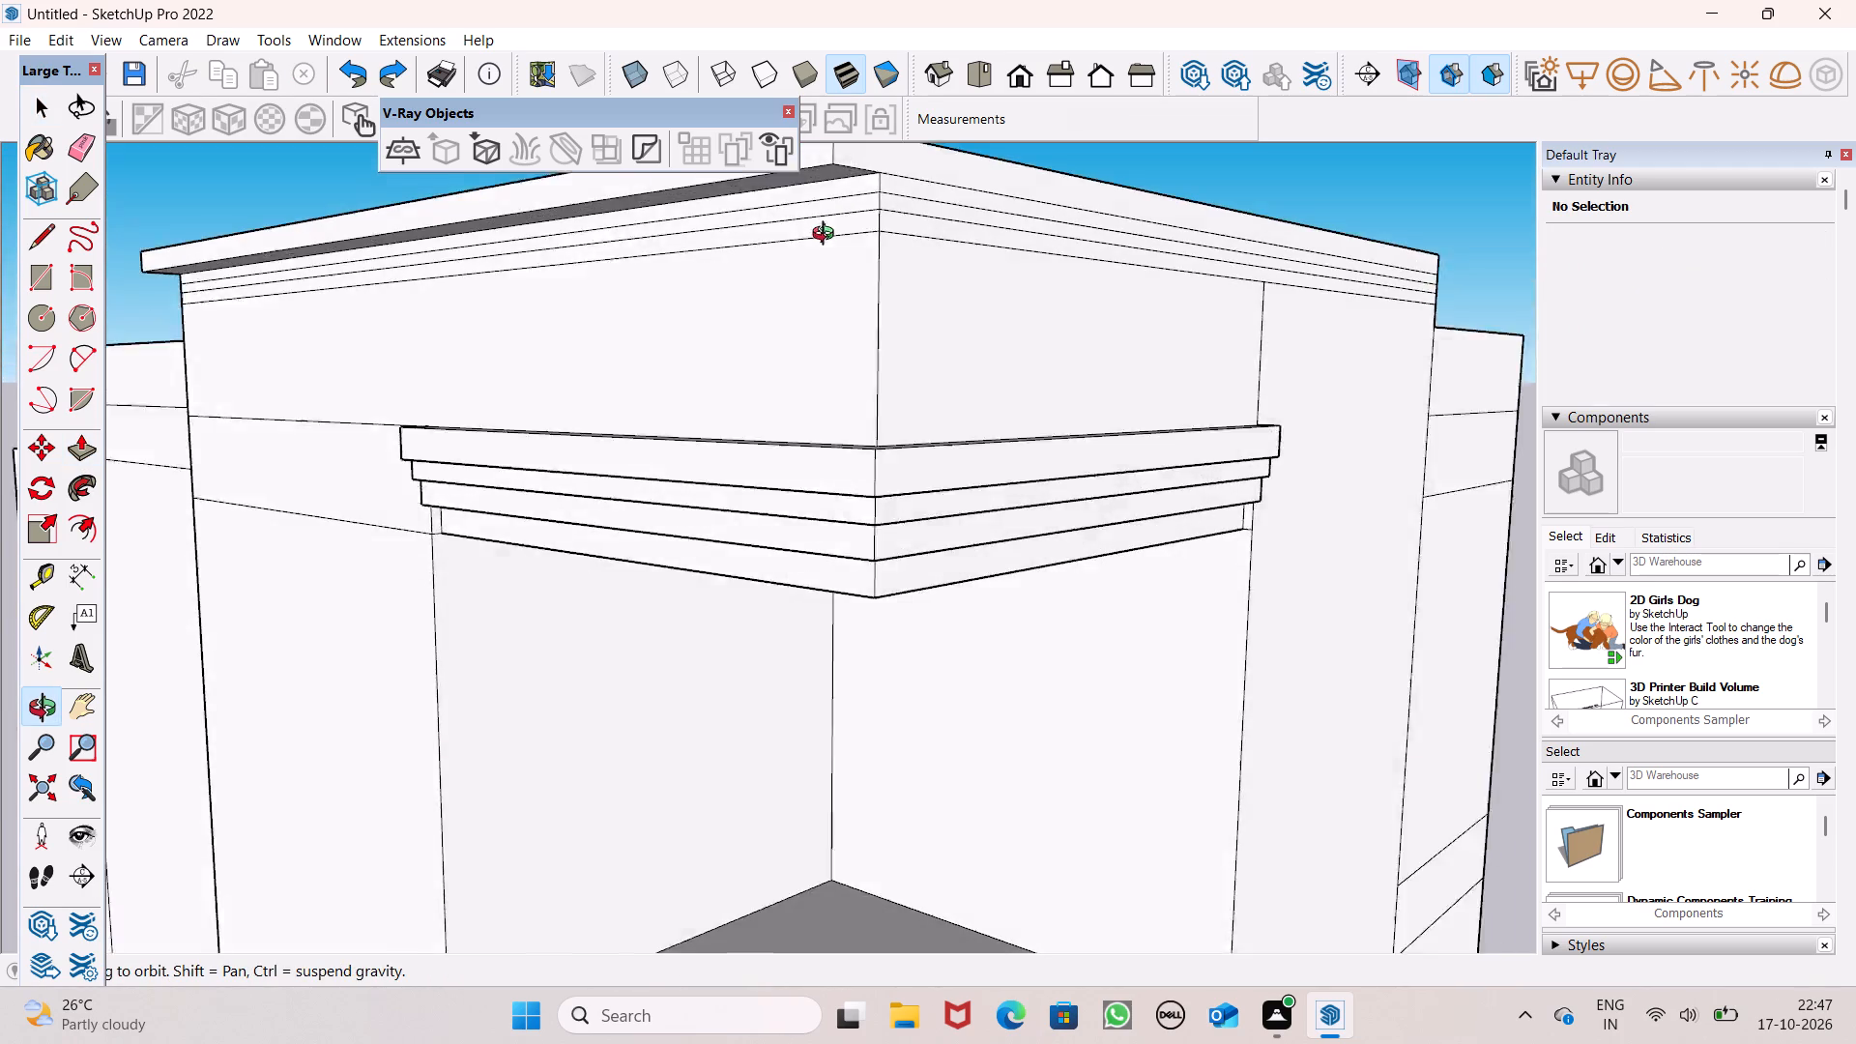
middle_drag(827, 236, 820, 227)
scroll(881, 345, down, 4)
middle_drag(884, 344, 804, 297)
scroll(834, 326, down, 2)
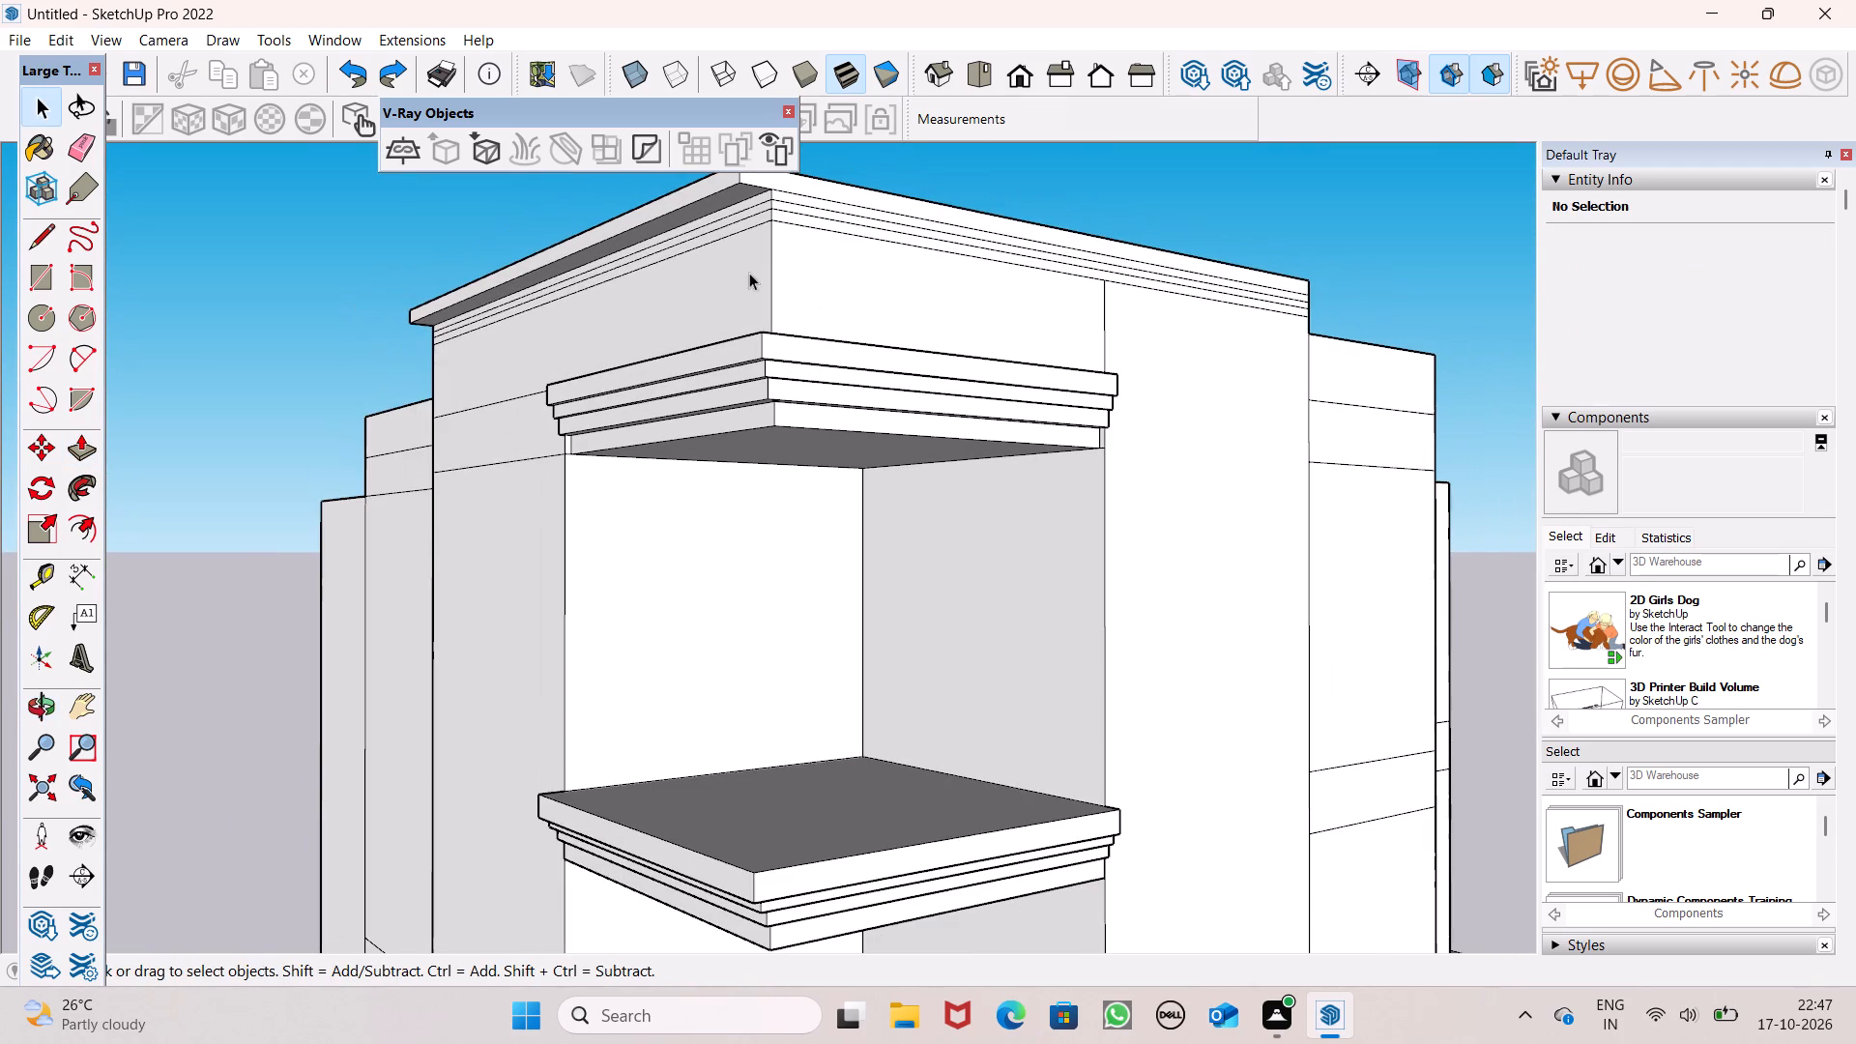
middle_drag(769, 330, 733, 513)
scroll(649, 260, up, 2)
middle_drag(660, 323, 665, 291)
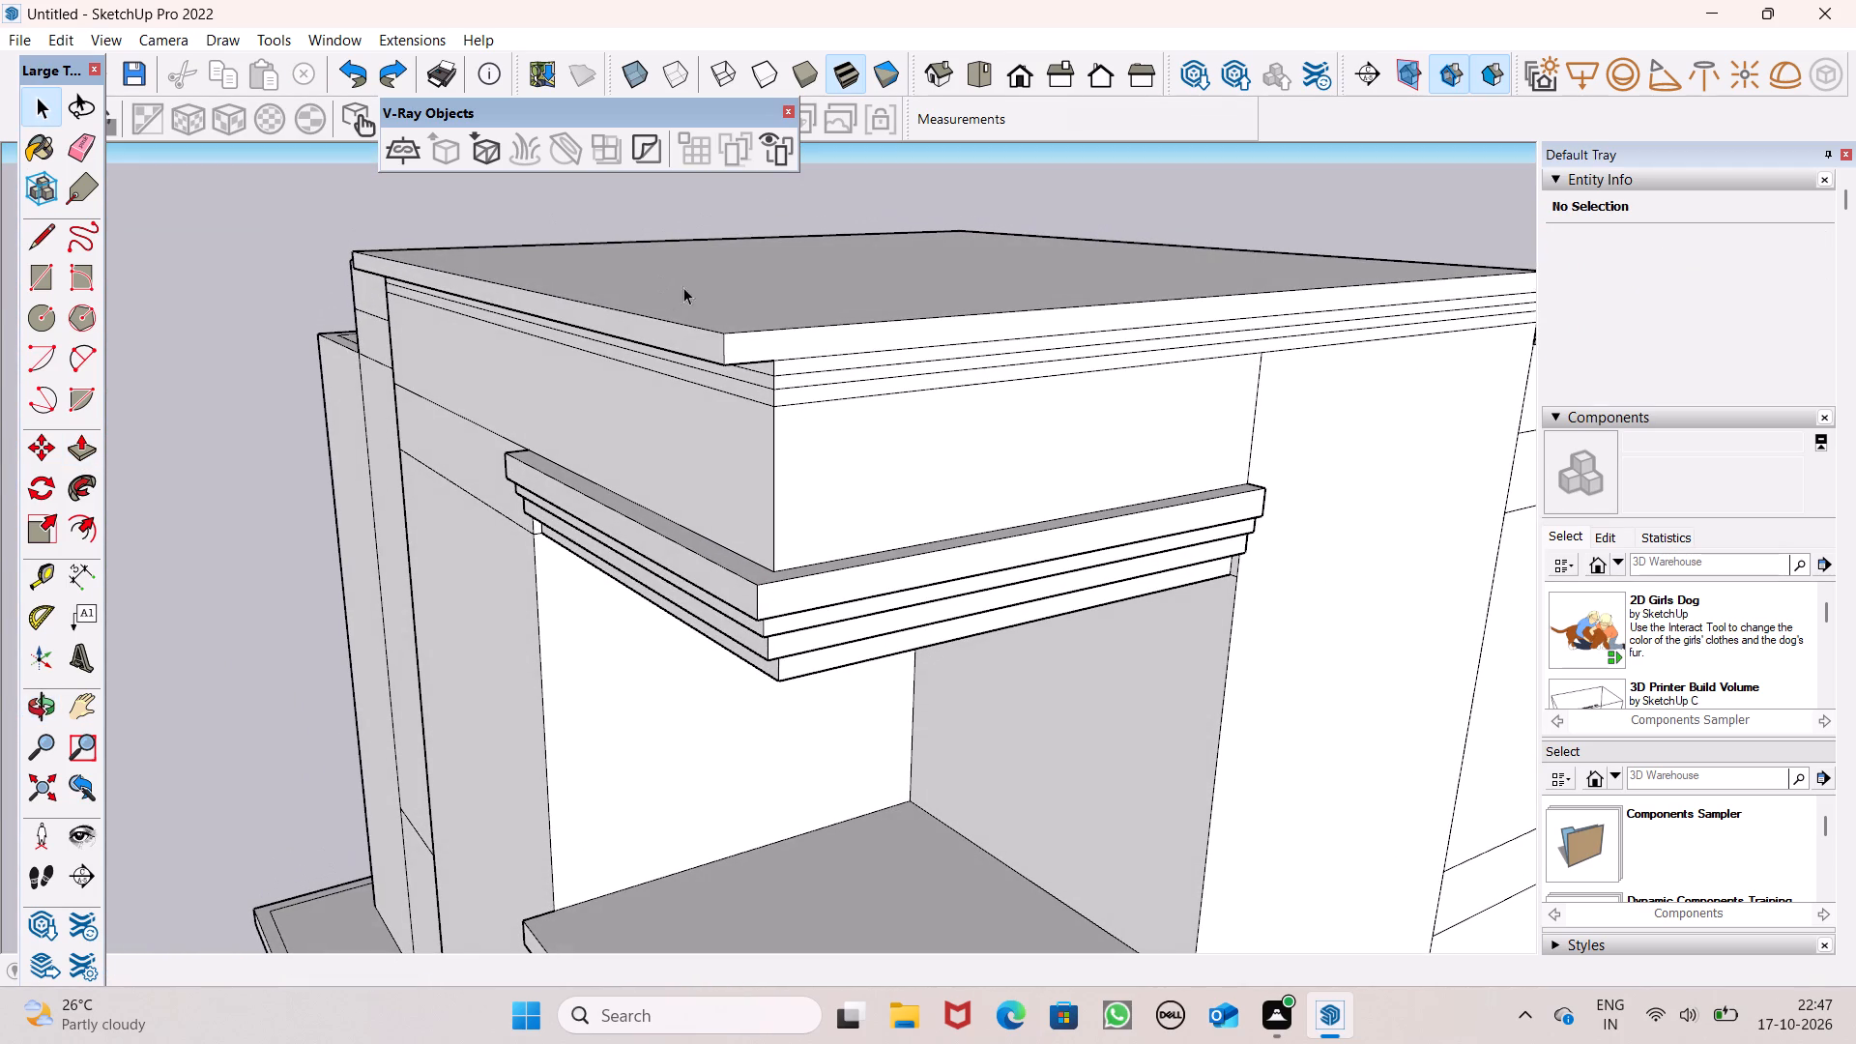
middle_drag(812, 324, 905, 463)
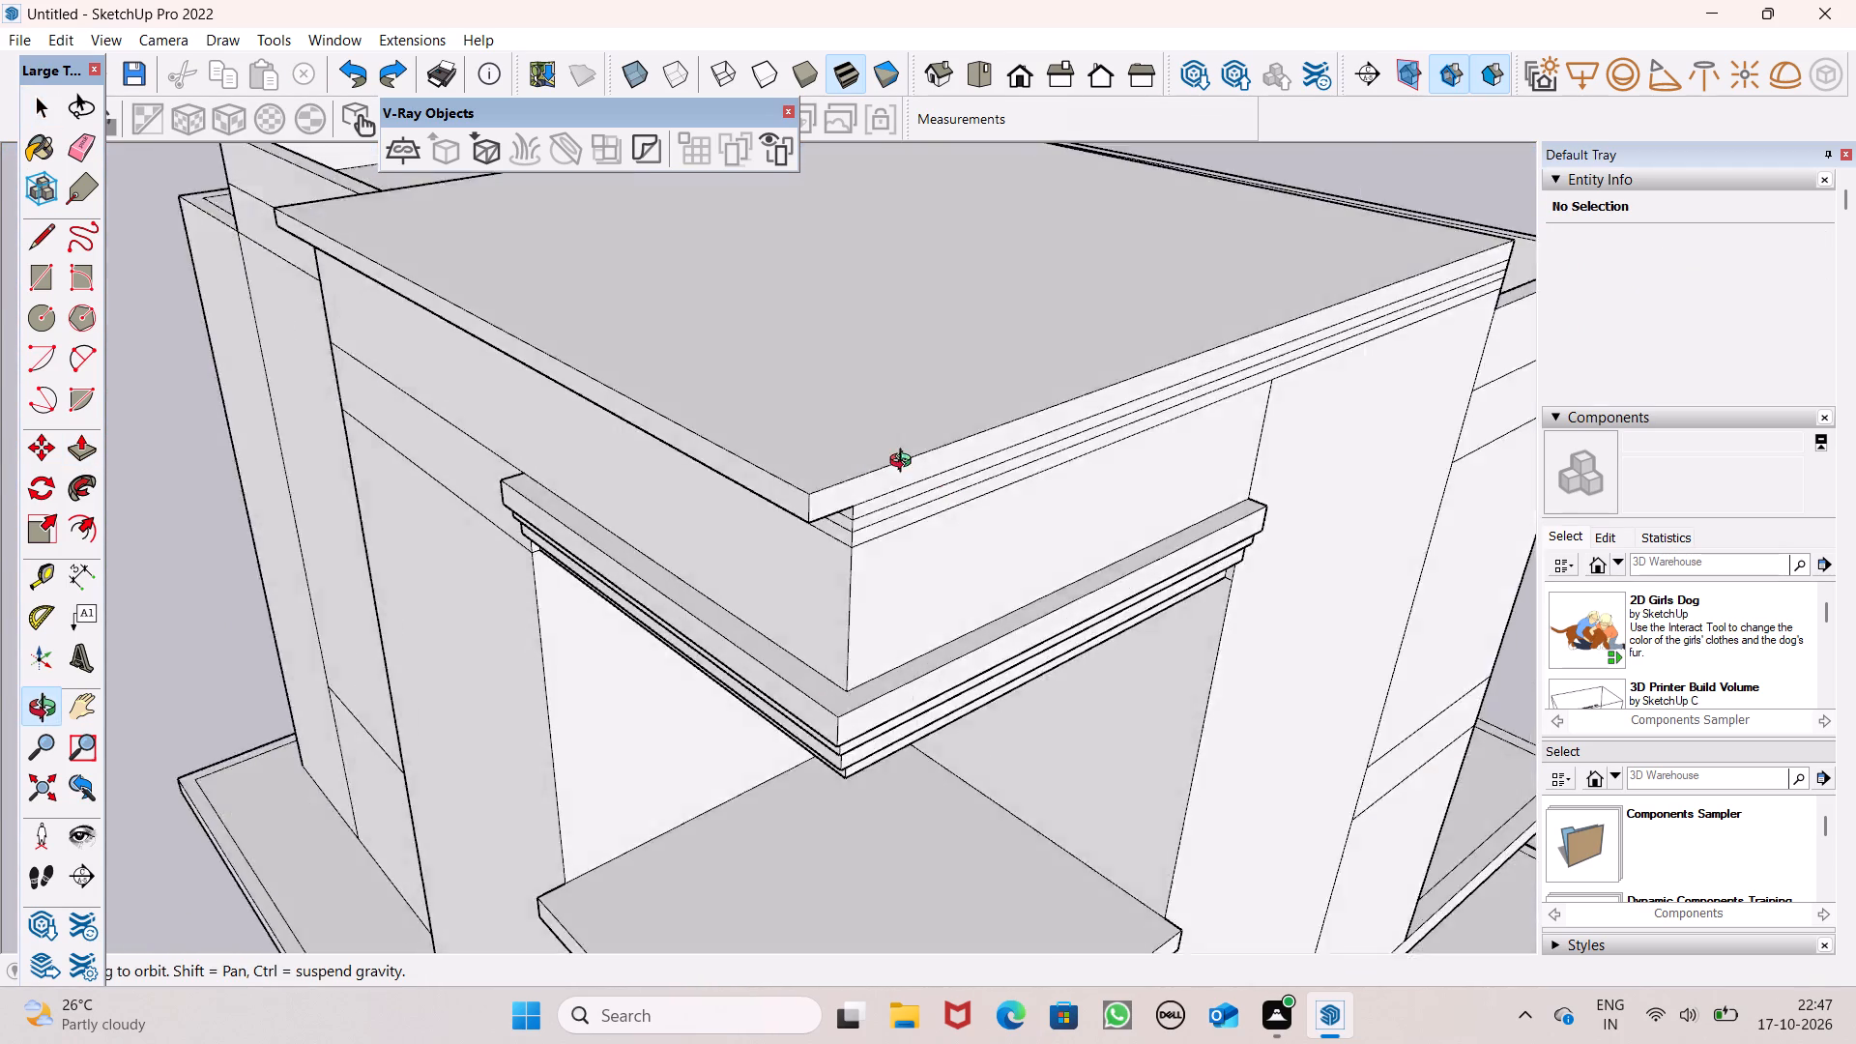
middle_drag(905, 463, 996, 520)
scroll(622, 252, down, 4)
middle_drag(634, 291, 868, 384)
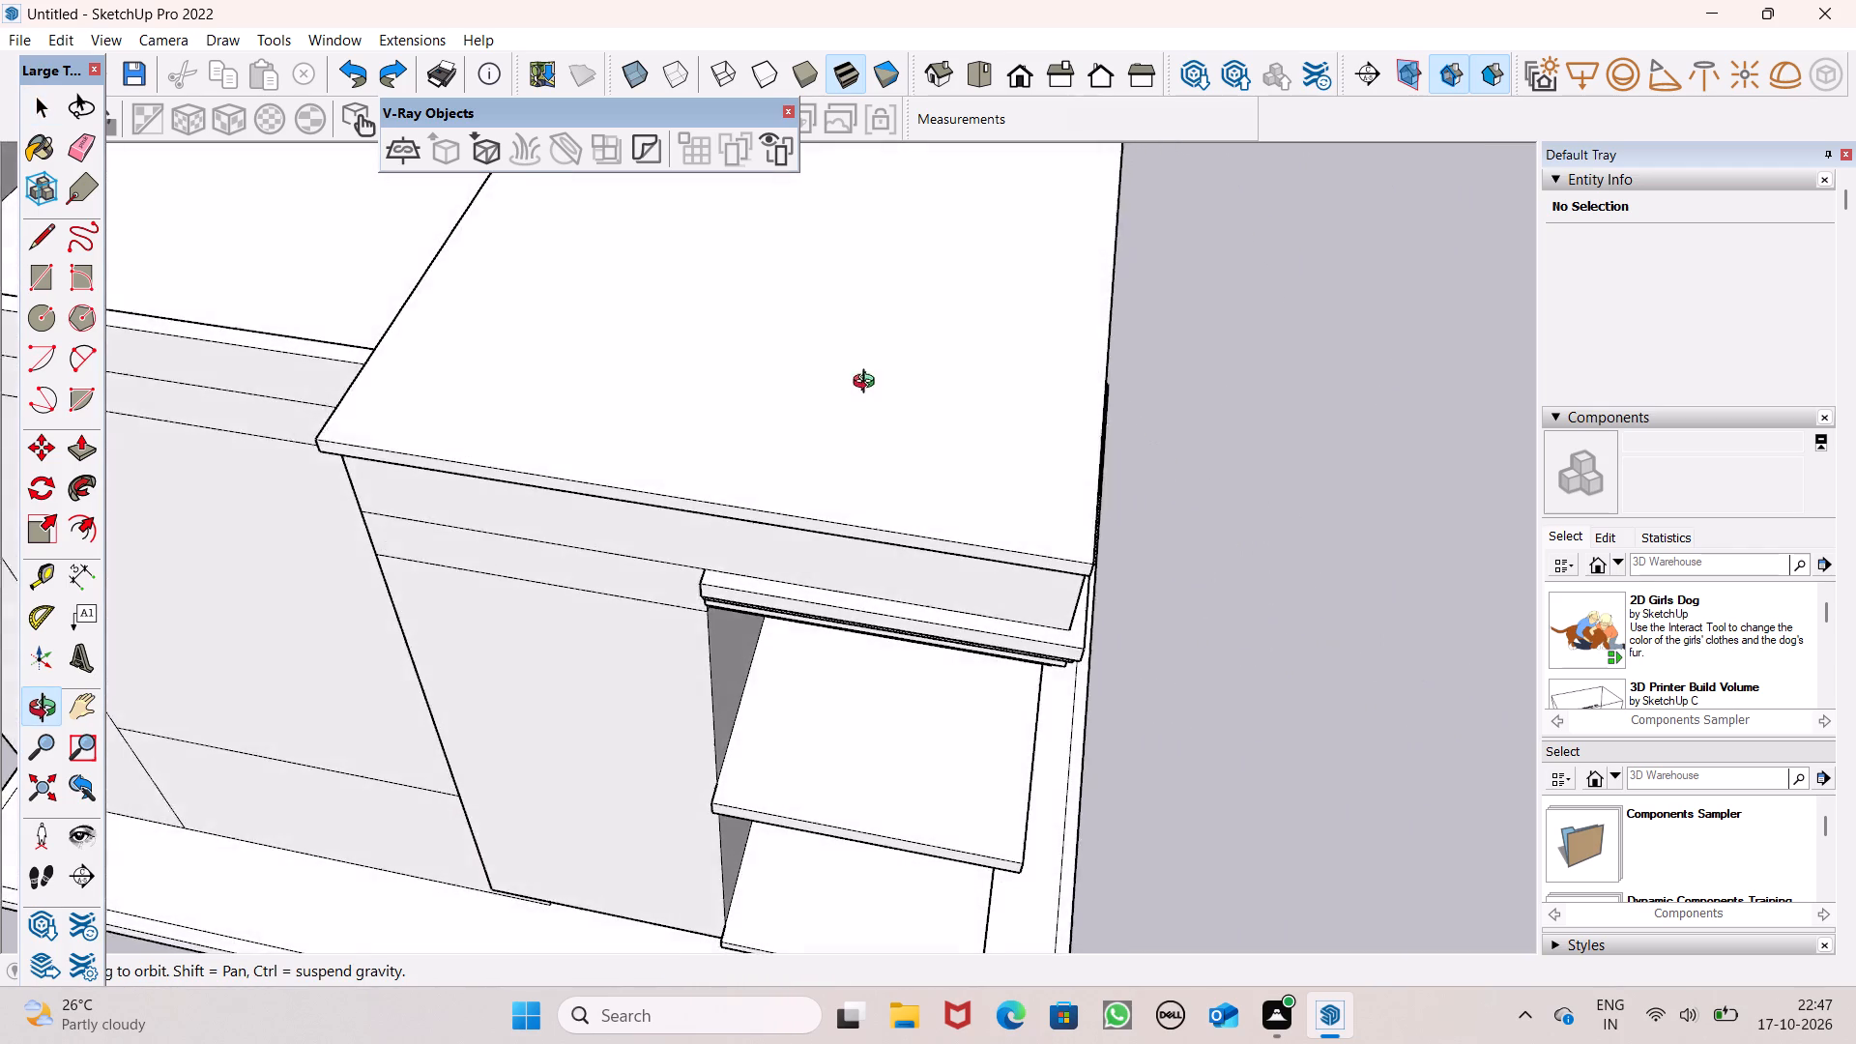
middle_drag(868, 384, 479, 194)
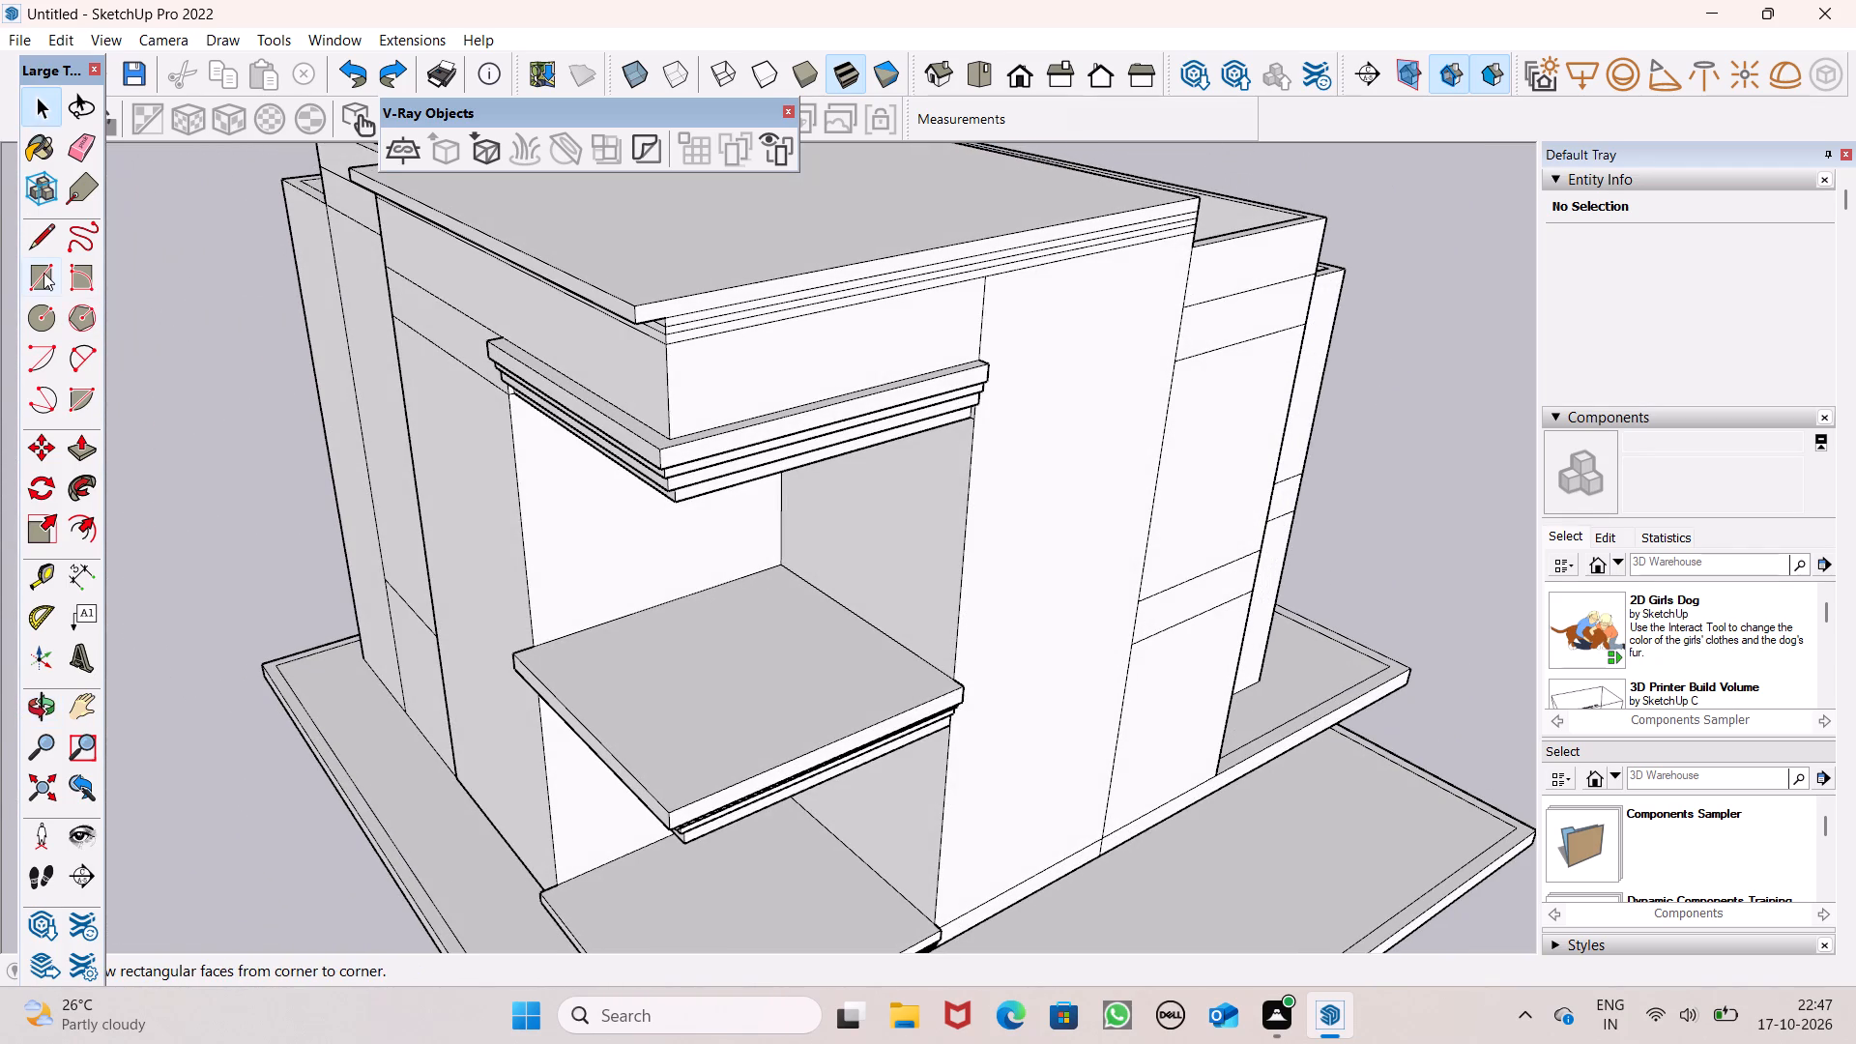
Push/Pull the roof block's uppermost band farther out on its overhanging side and about 3 15/16" outward on the adjacent side.
click(88, 449)
scroll(657, 452, down, 4)
middle_drag(703, 490, 811, 330)
scroll(847, 413, down, 6)
scroll(780, 281, up, 11)
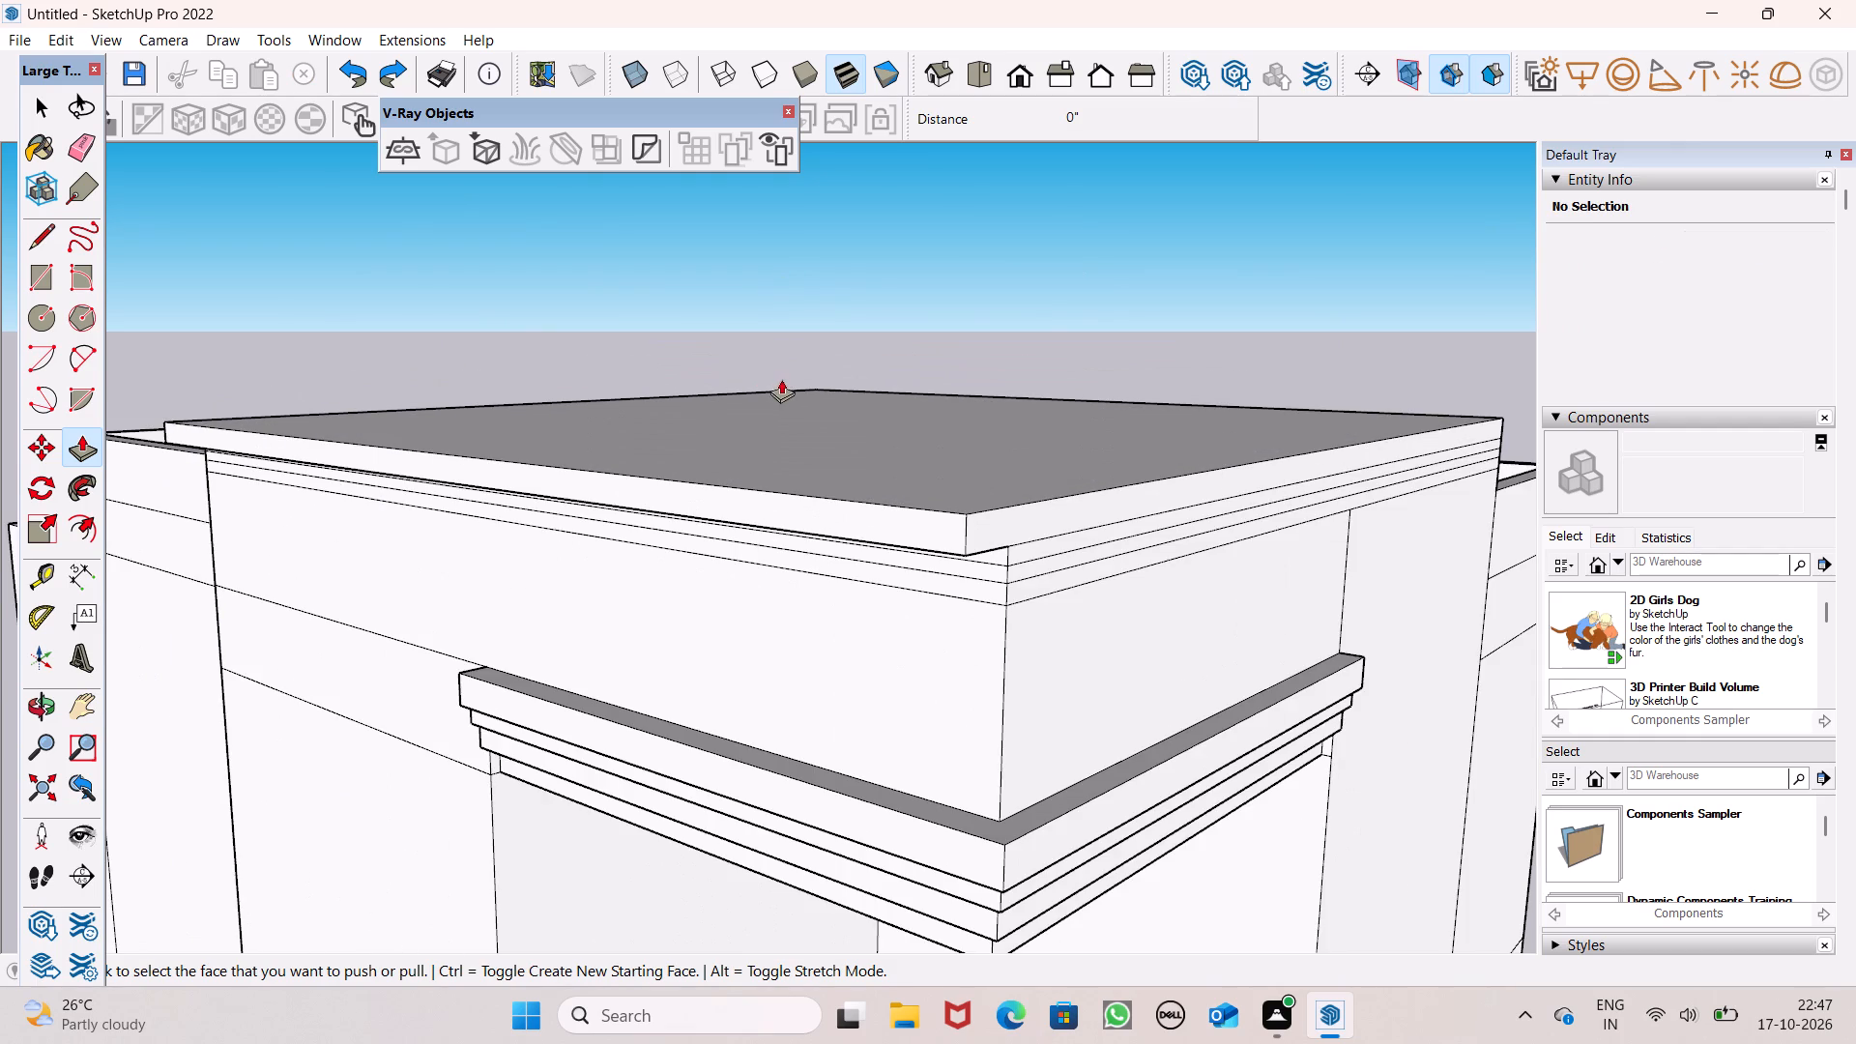
scroll(785, 383, down, 1)
middle_drag(786, 392, 821, 266)
scroll(796, 374, down, 4)
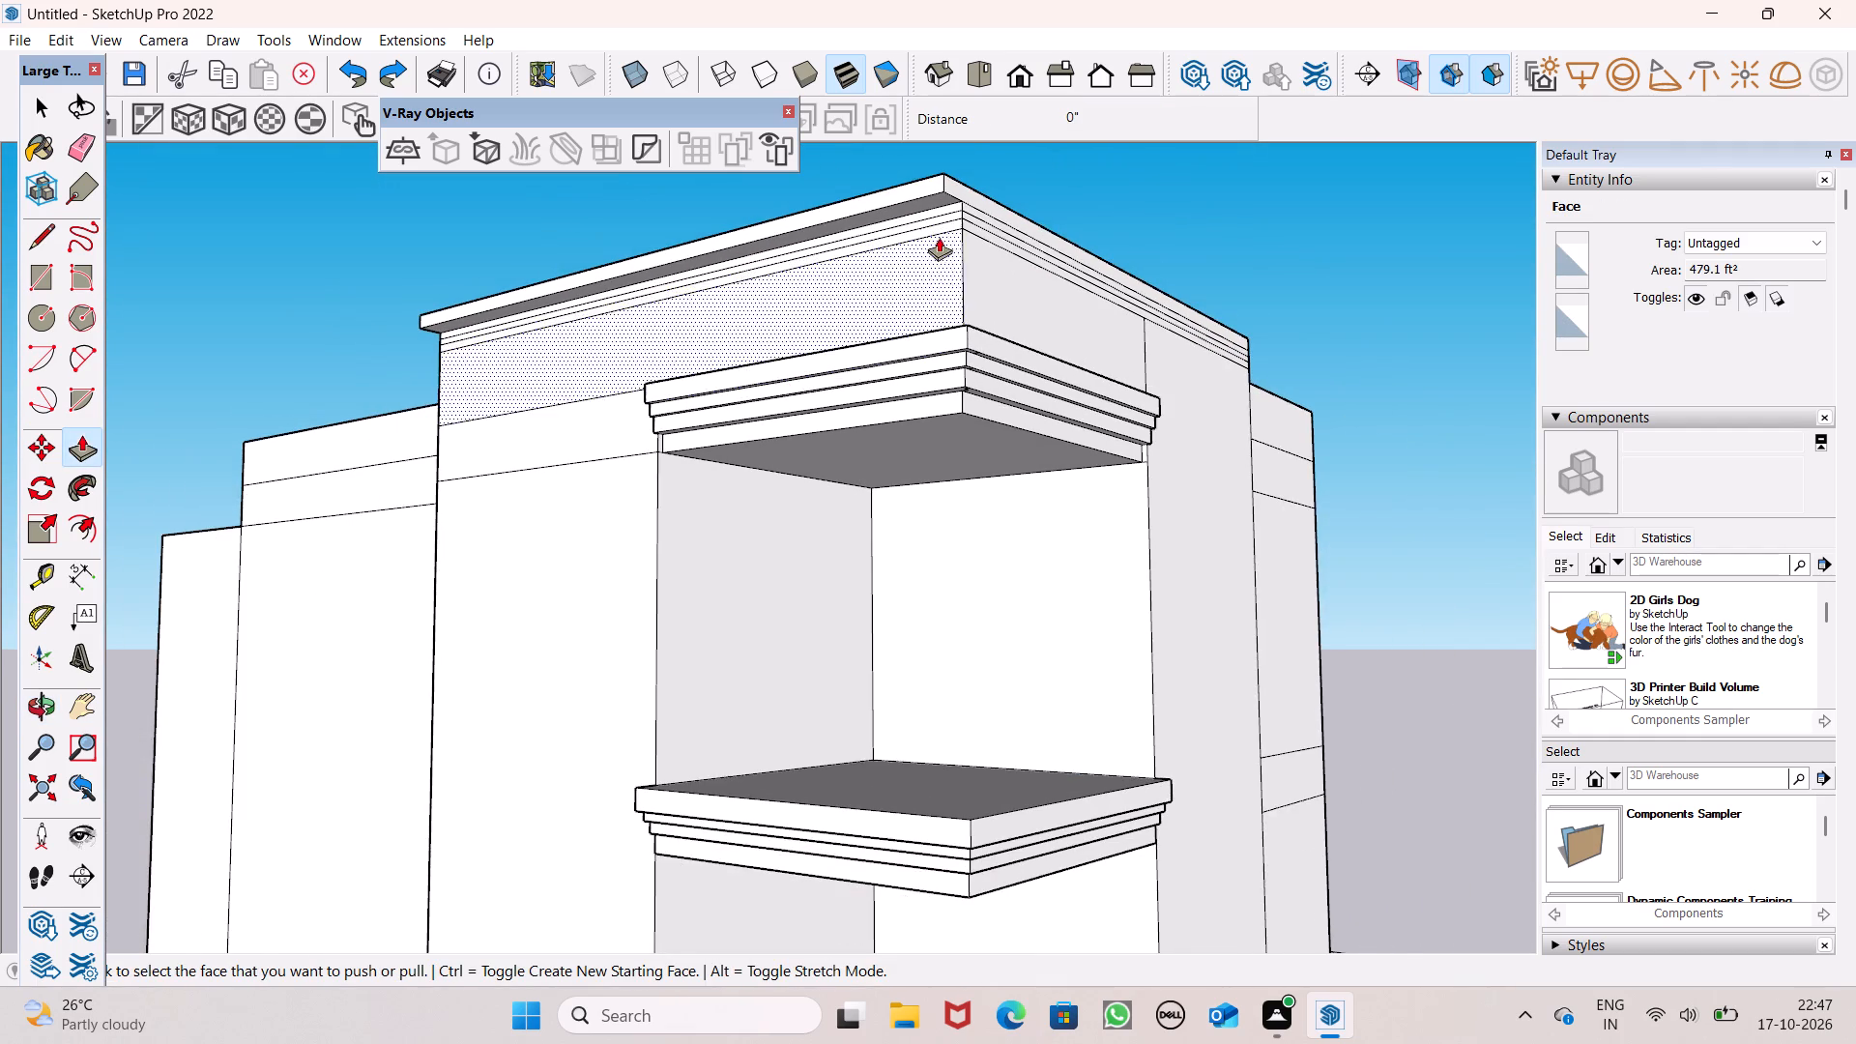
scroll(951, 358, down, 1)
scroll(975, 180, up, 6)
scroll(897, 260, up, 2)
middle_drag(899, 260, 907, 247)
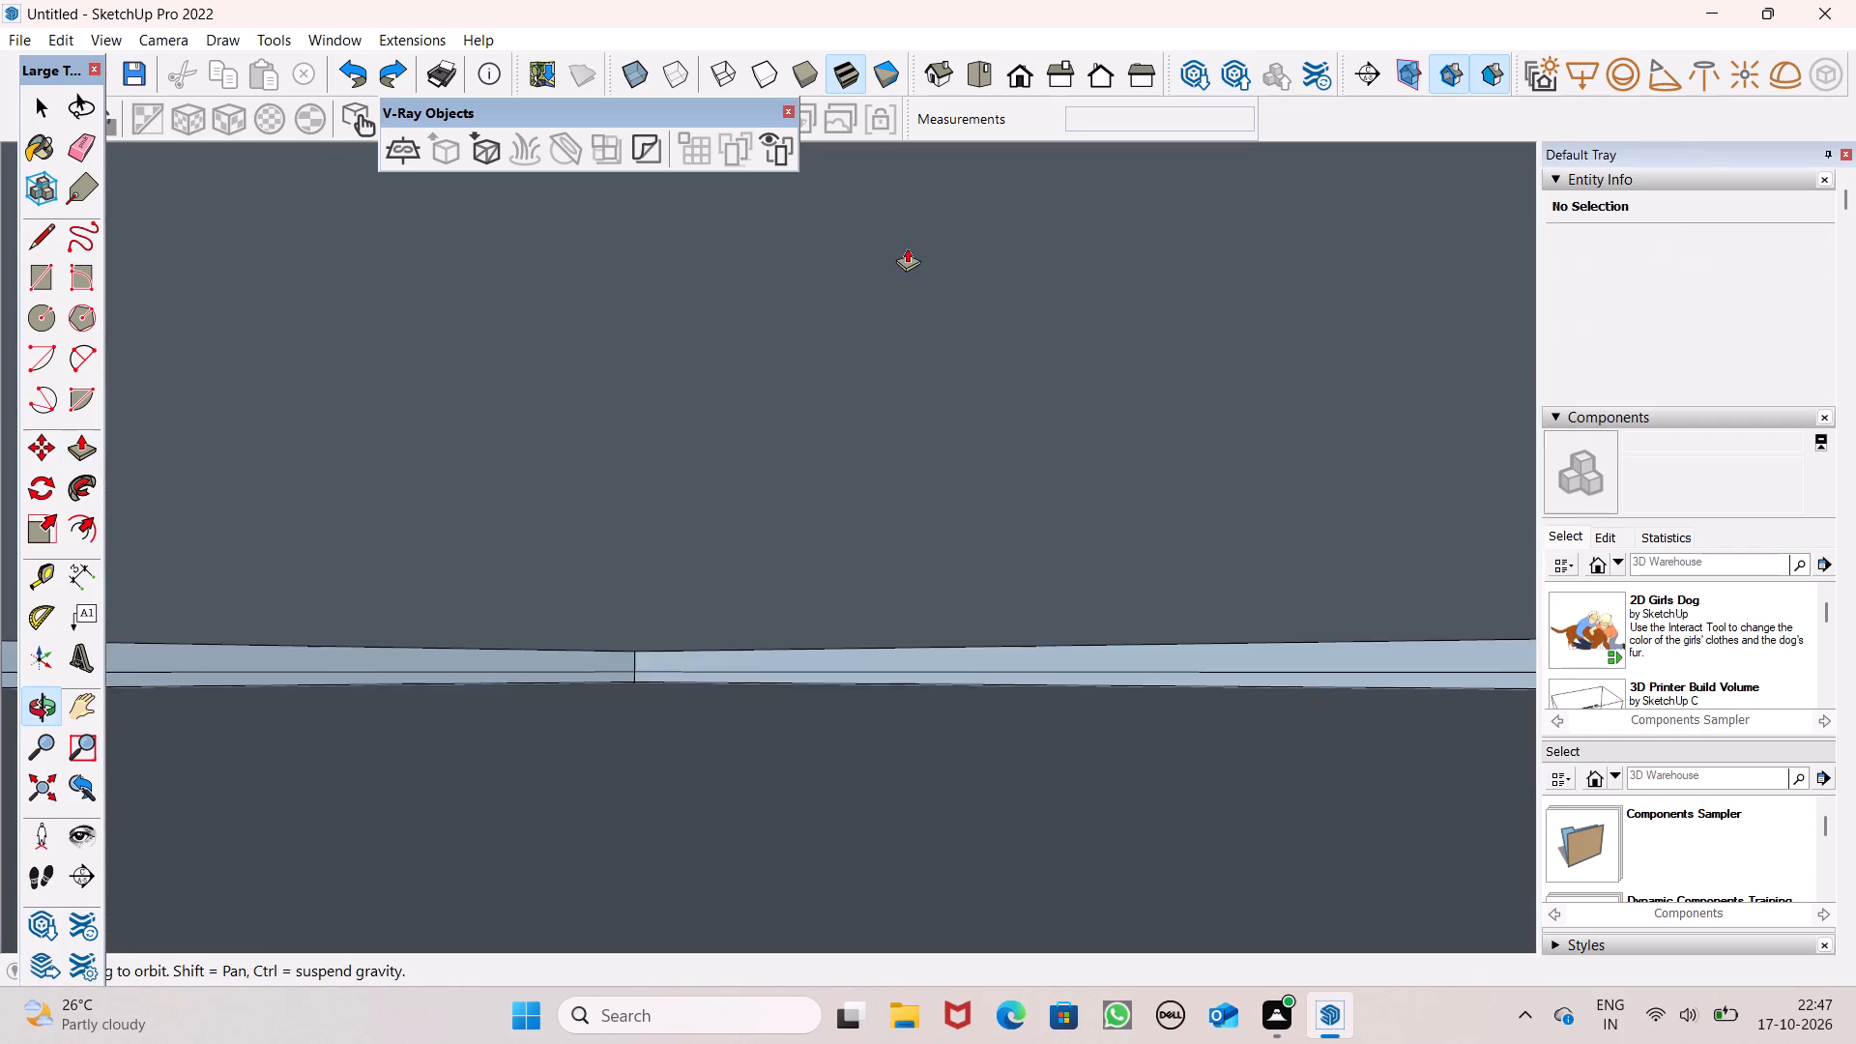
middle_drag(907, 247, 905, 249)
scroll(923, 320, down, 5)
drag(840, 189, 860, 191)
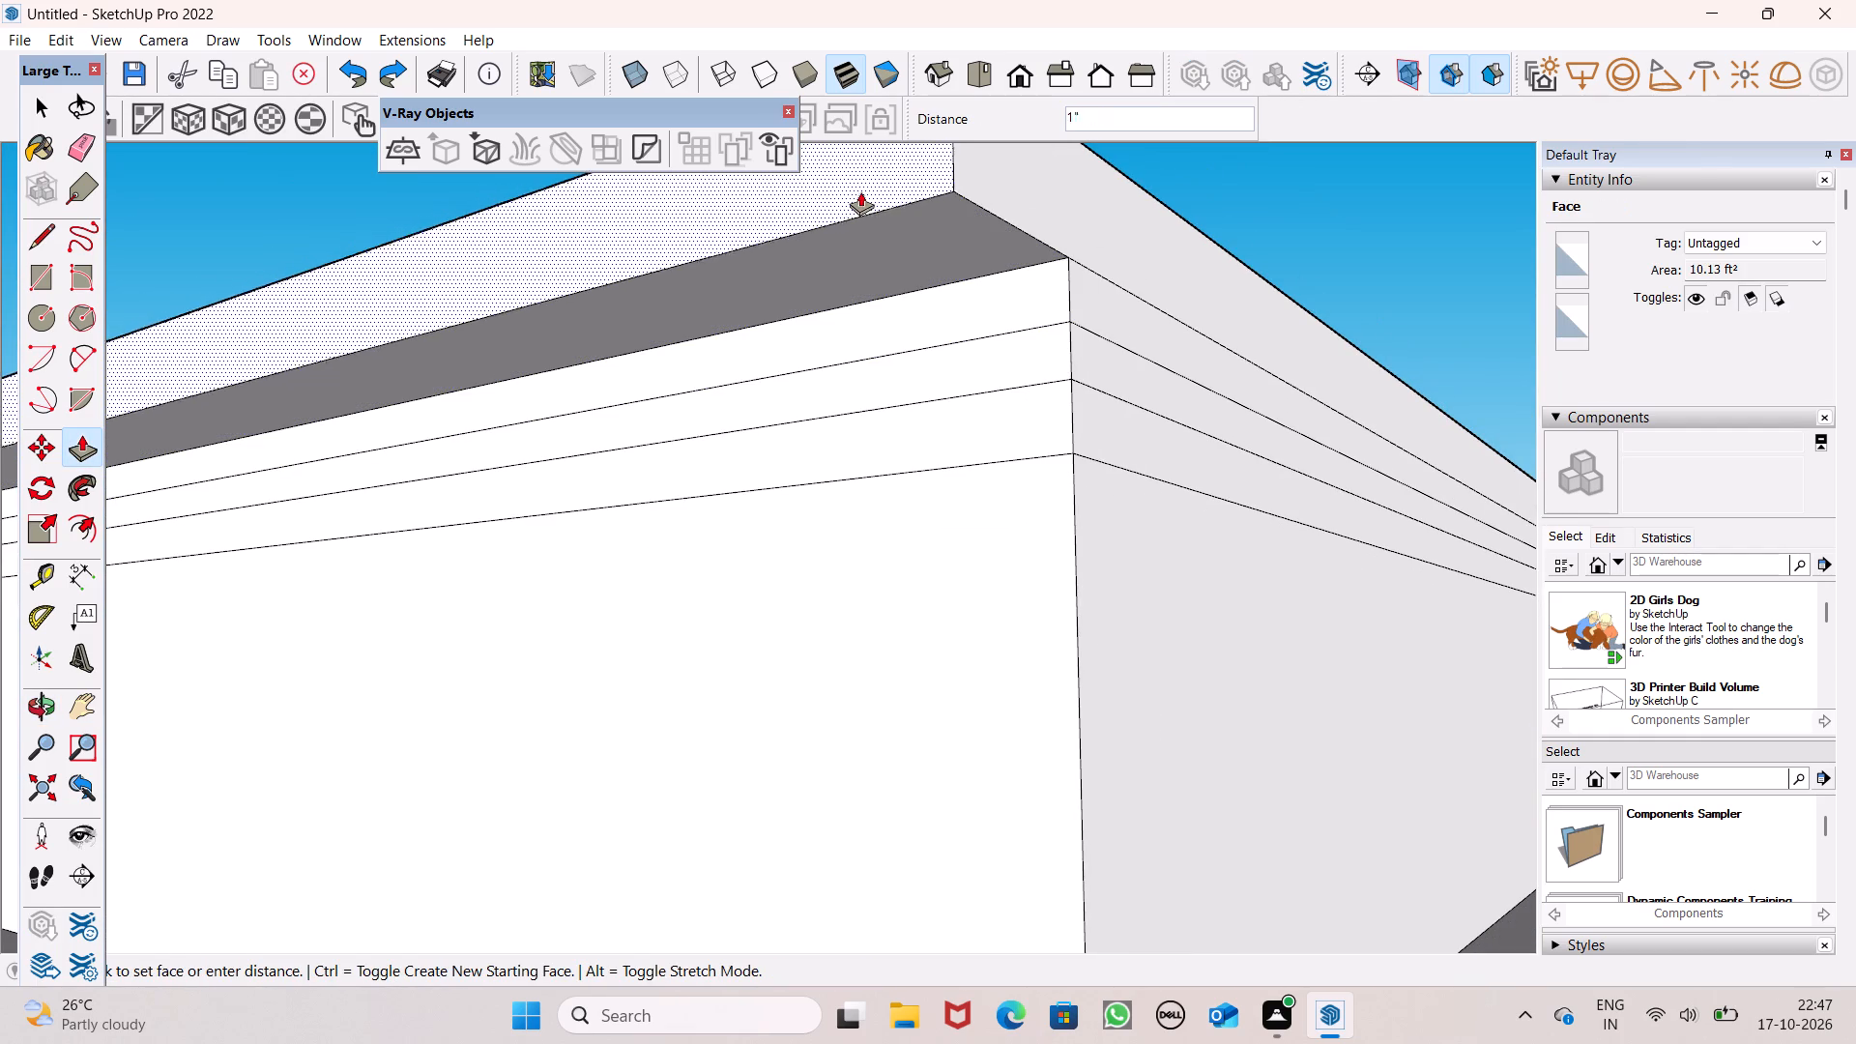
drag(860, 191, 899, 196)
drag(1022, 190, 1039, 189)
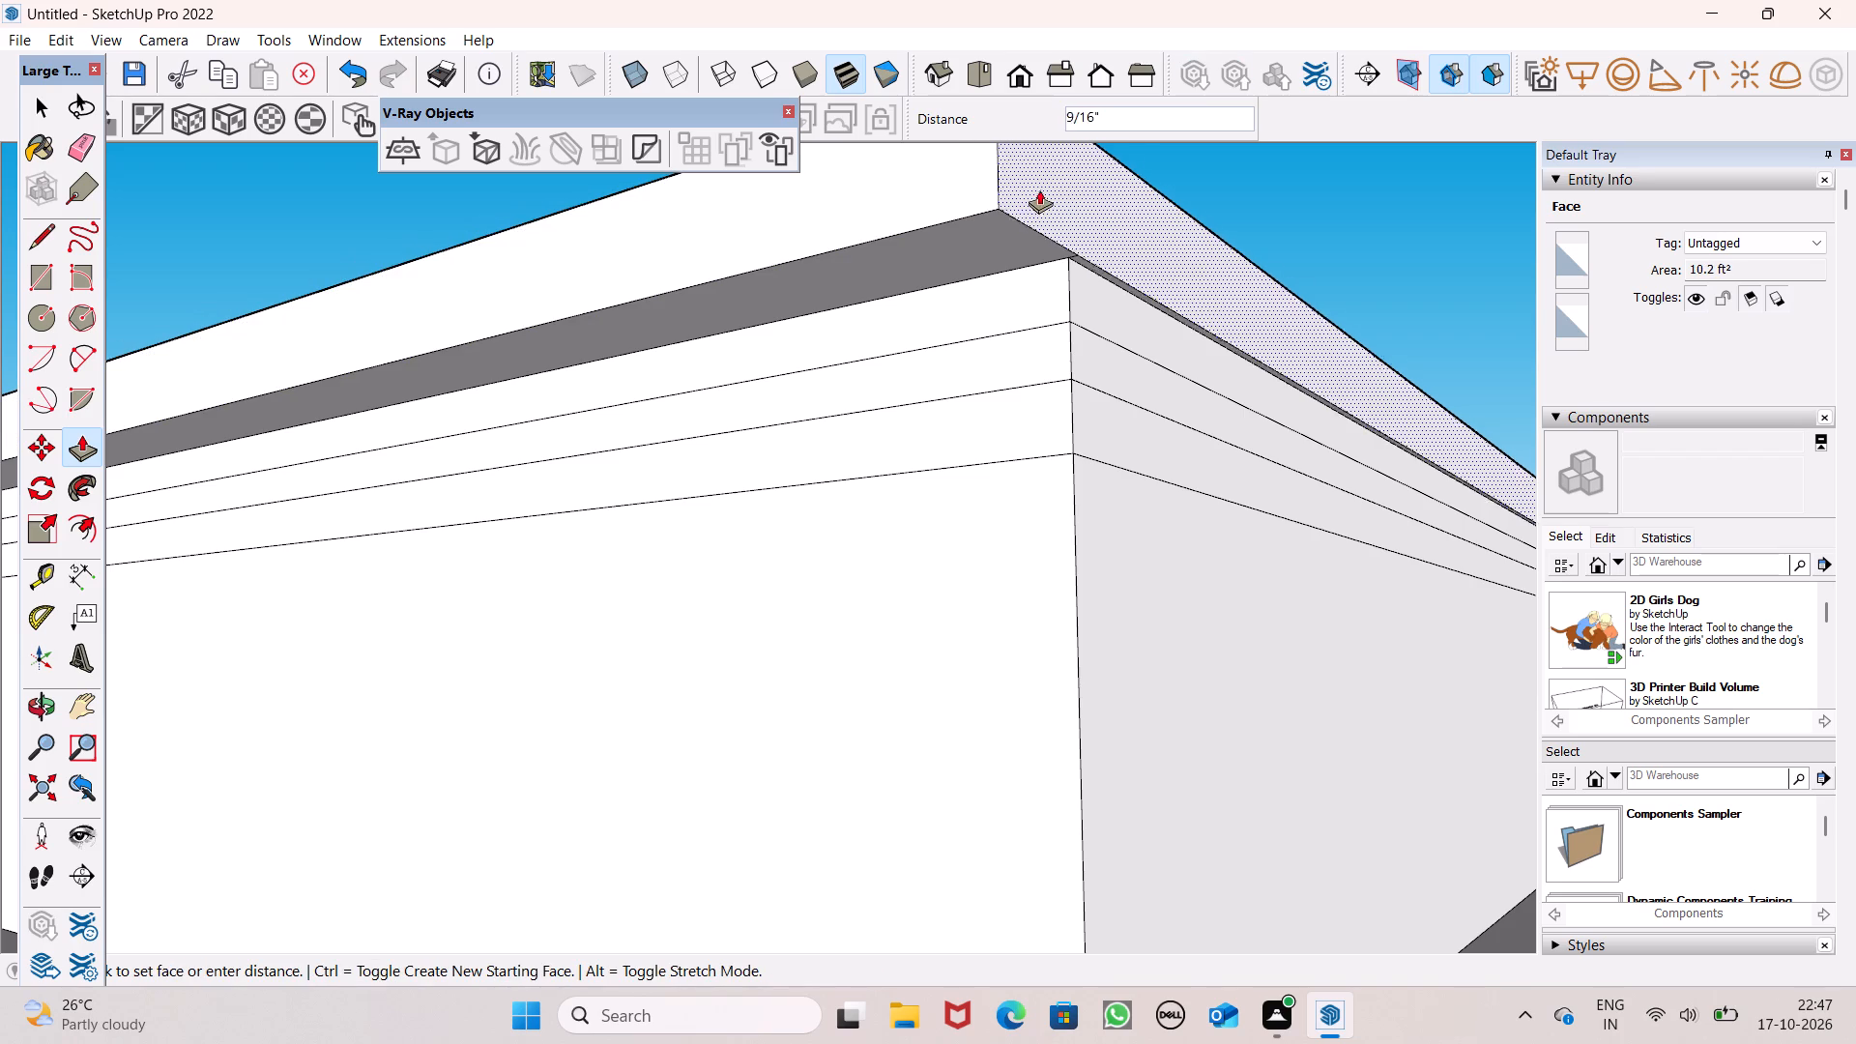
drag(1039, 189, 1120, 198)
Push/Pull the uppermost band another 7/8" outward on the adjacent side and slightly adjust its face on the first side.
scroll(1033, 285, down, 4)
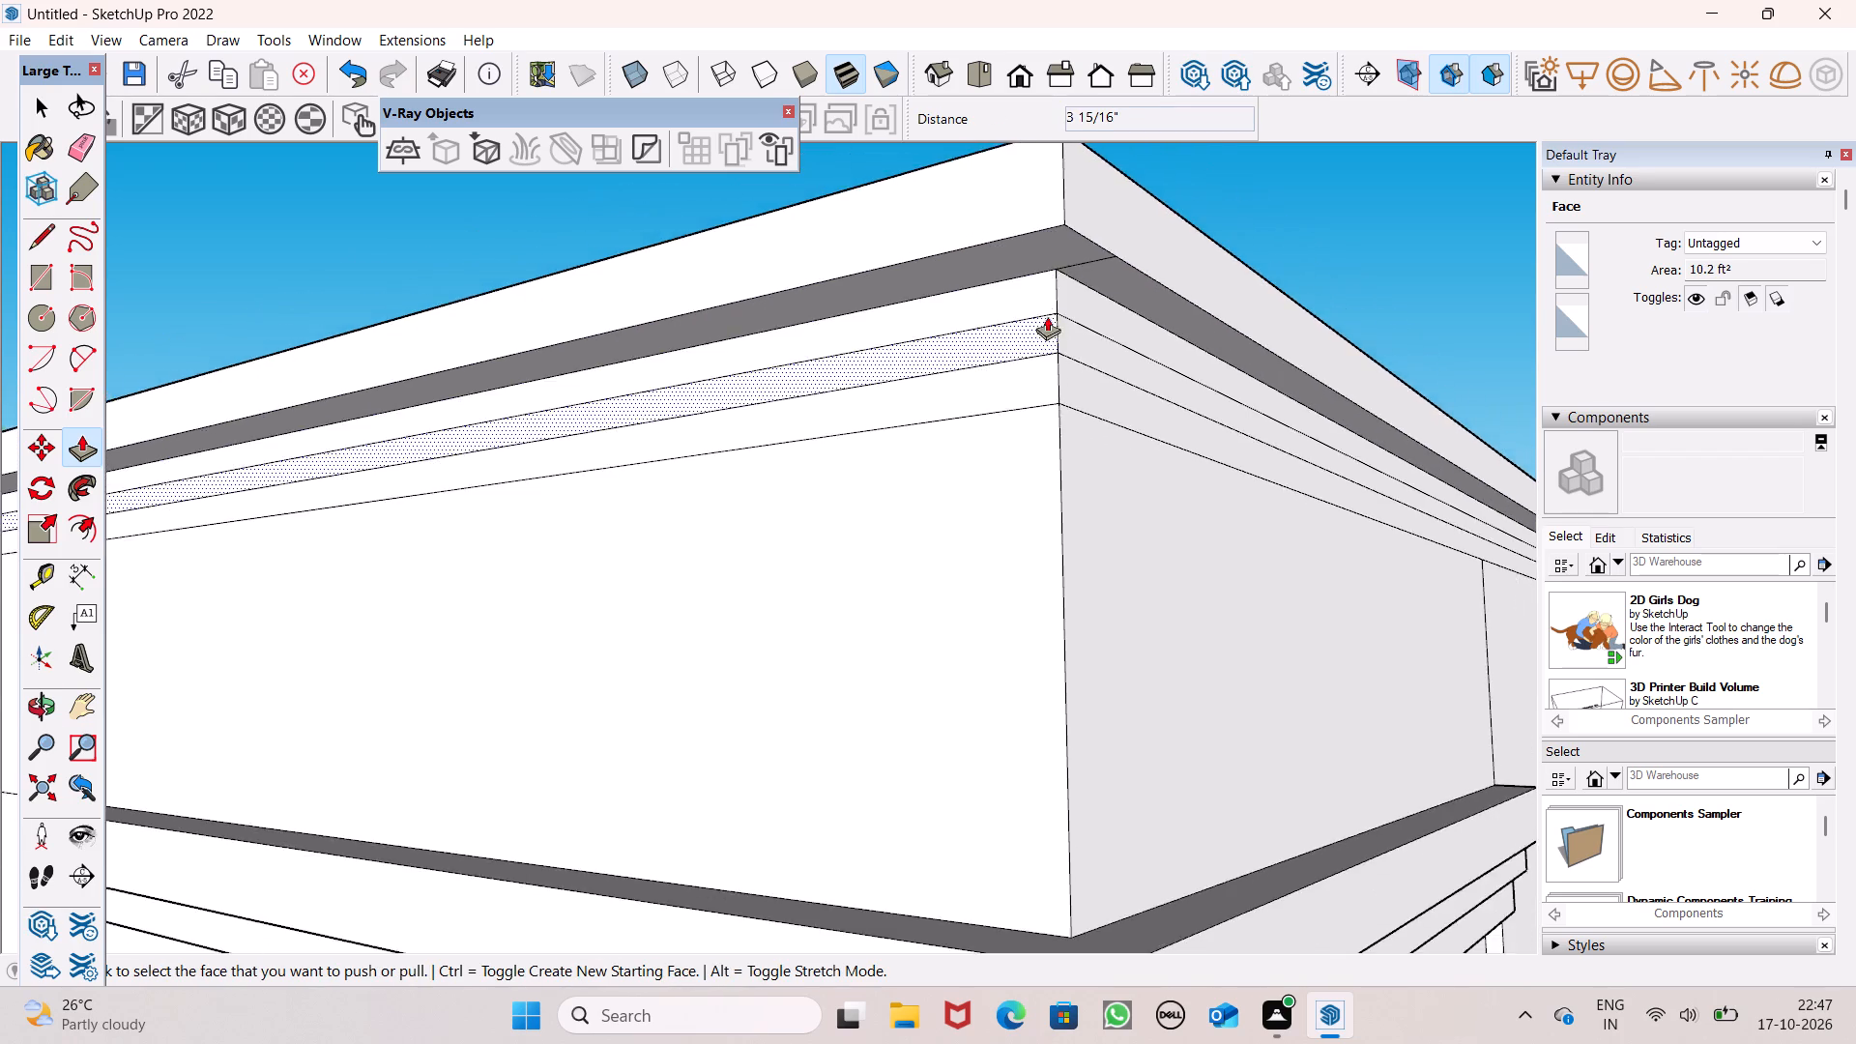
middle_drag(1047, 316, 1025, 223)
scroll(1033, 333, down, 5)
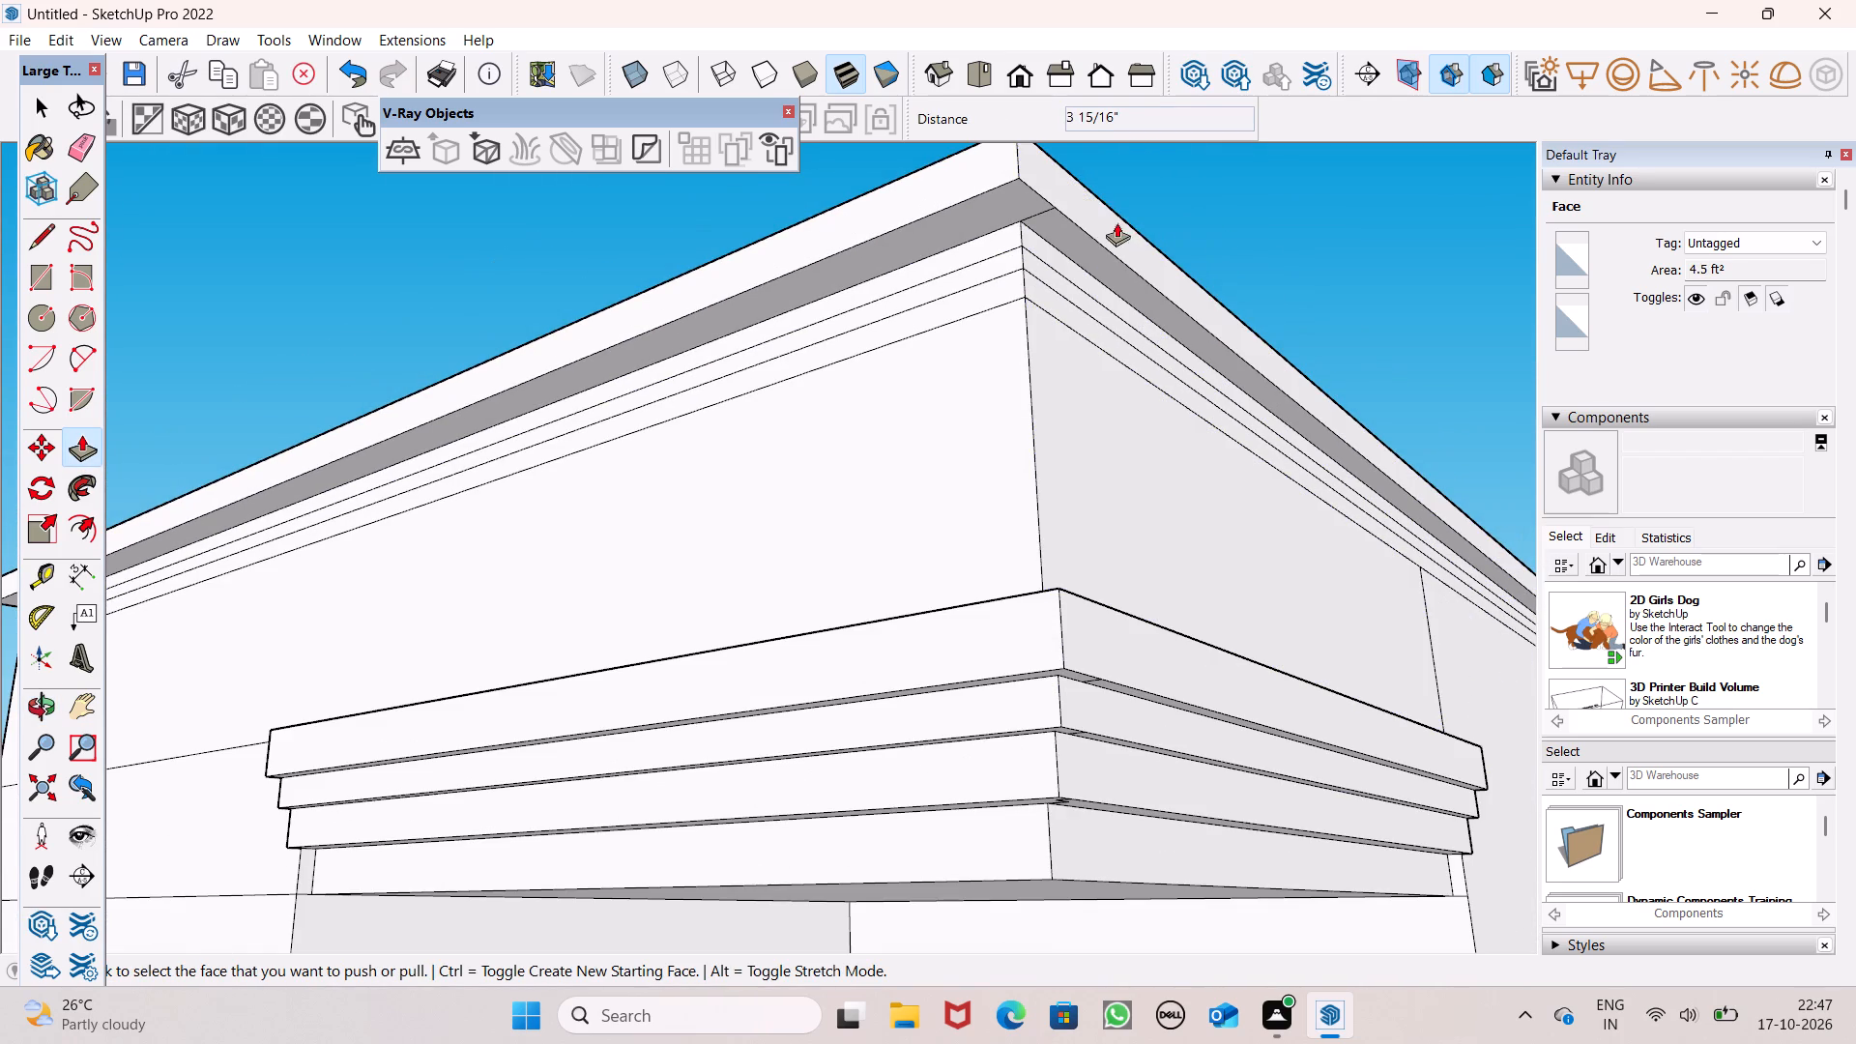
scroll(1089, 197, up, 3)
drag(1066, 202, 1078, 200)
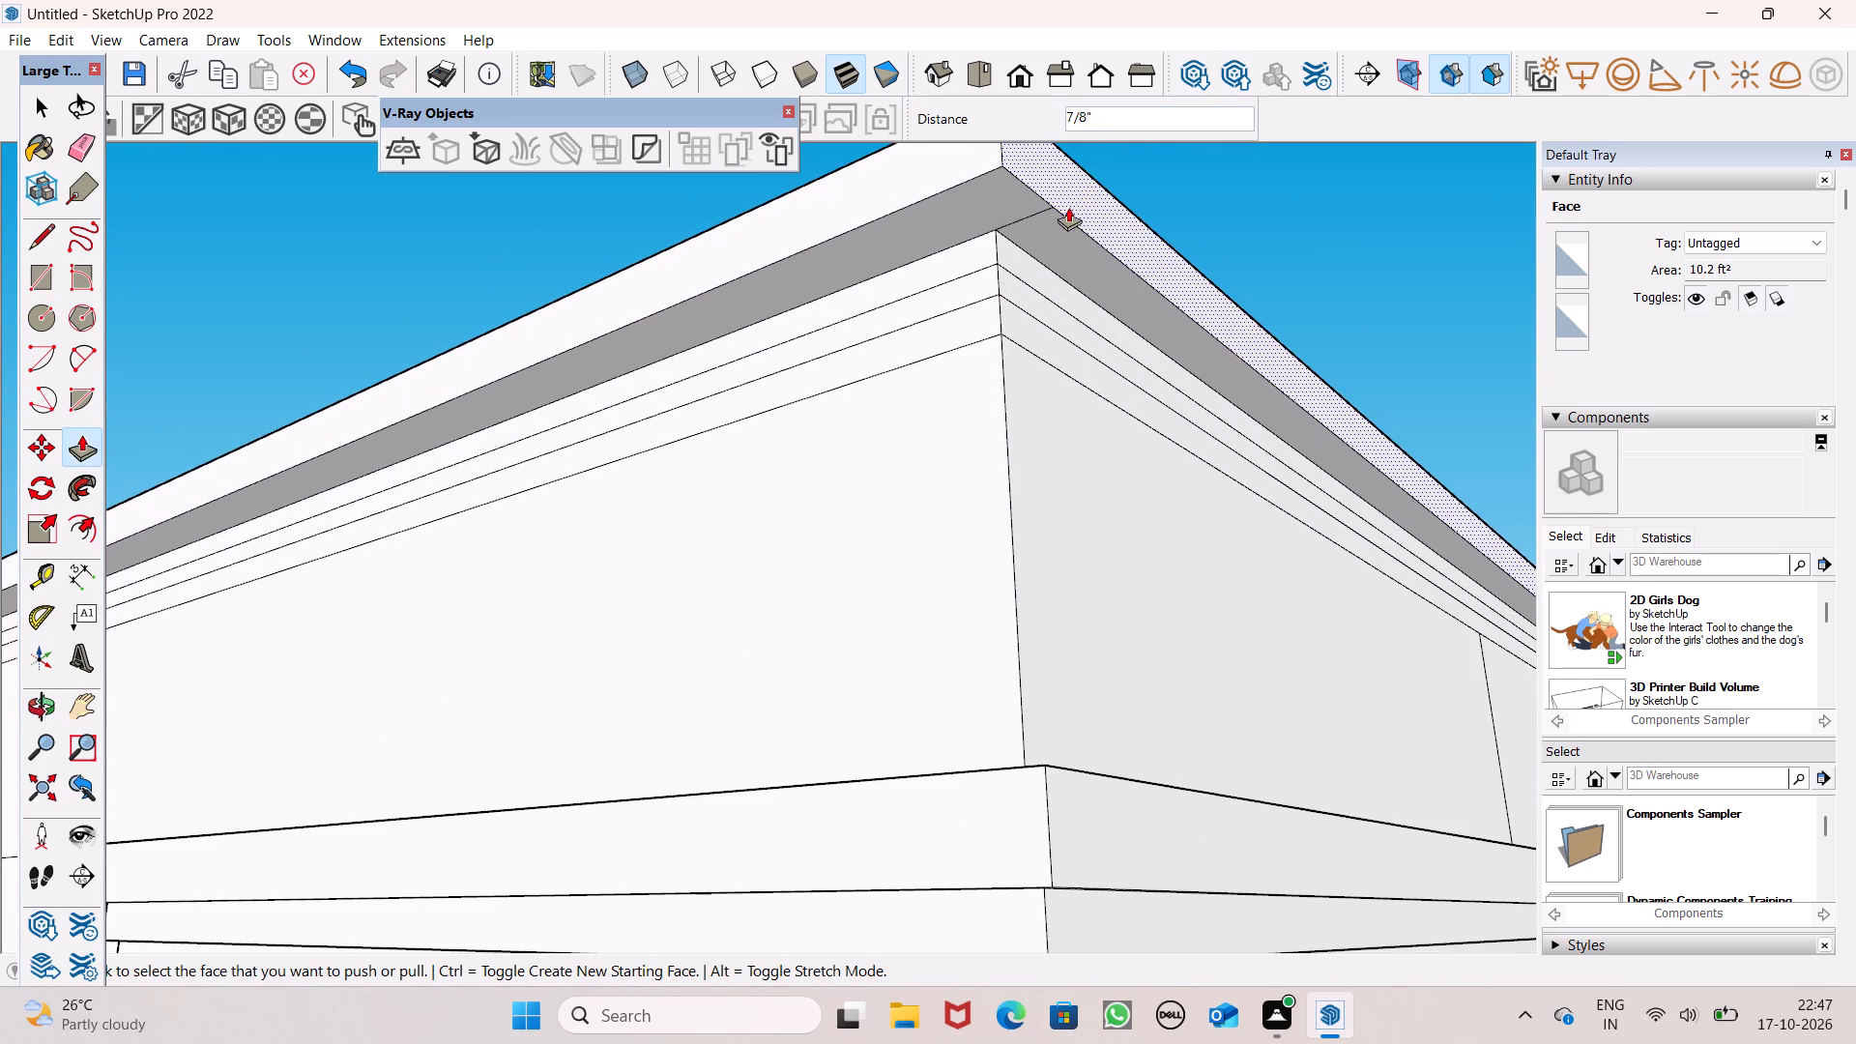
middle_click(971, 350)
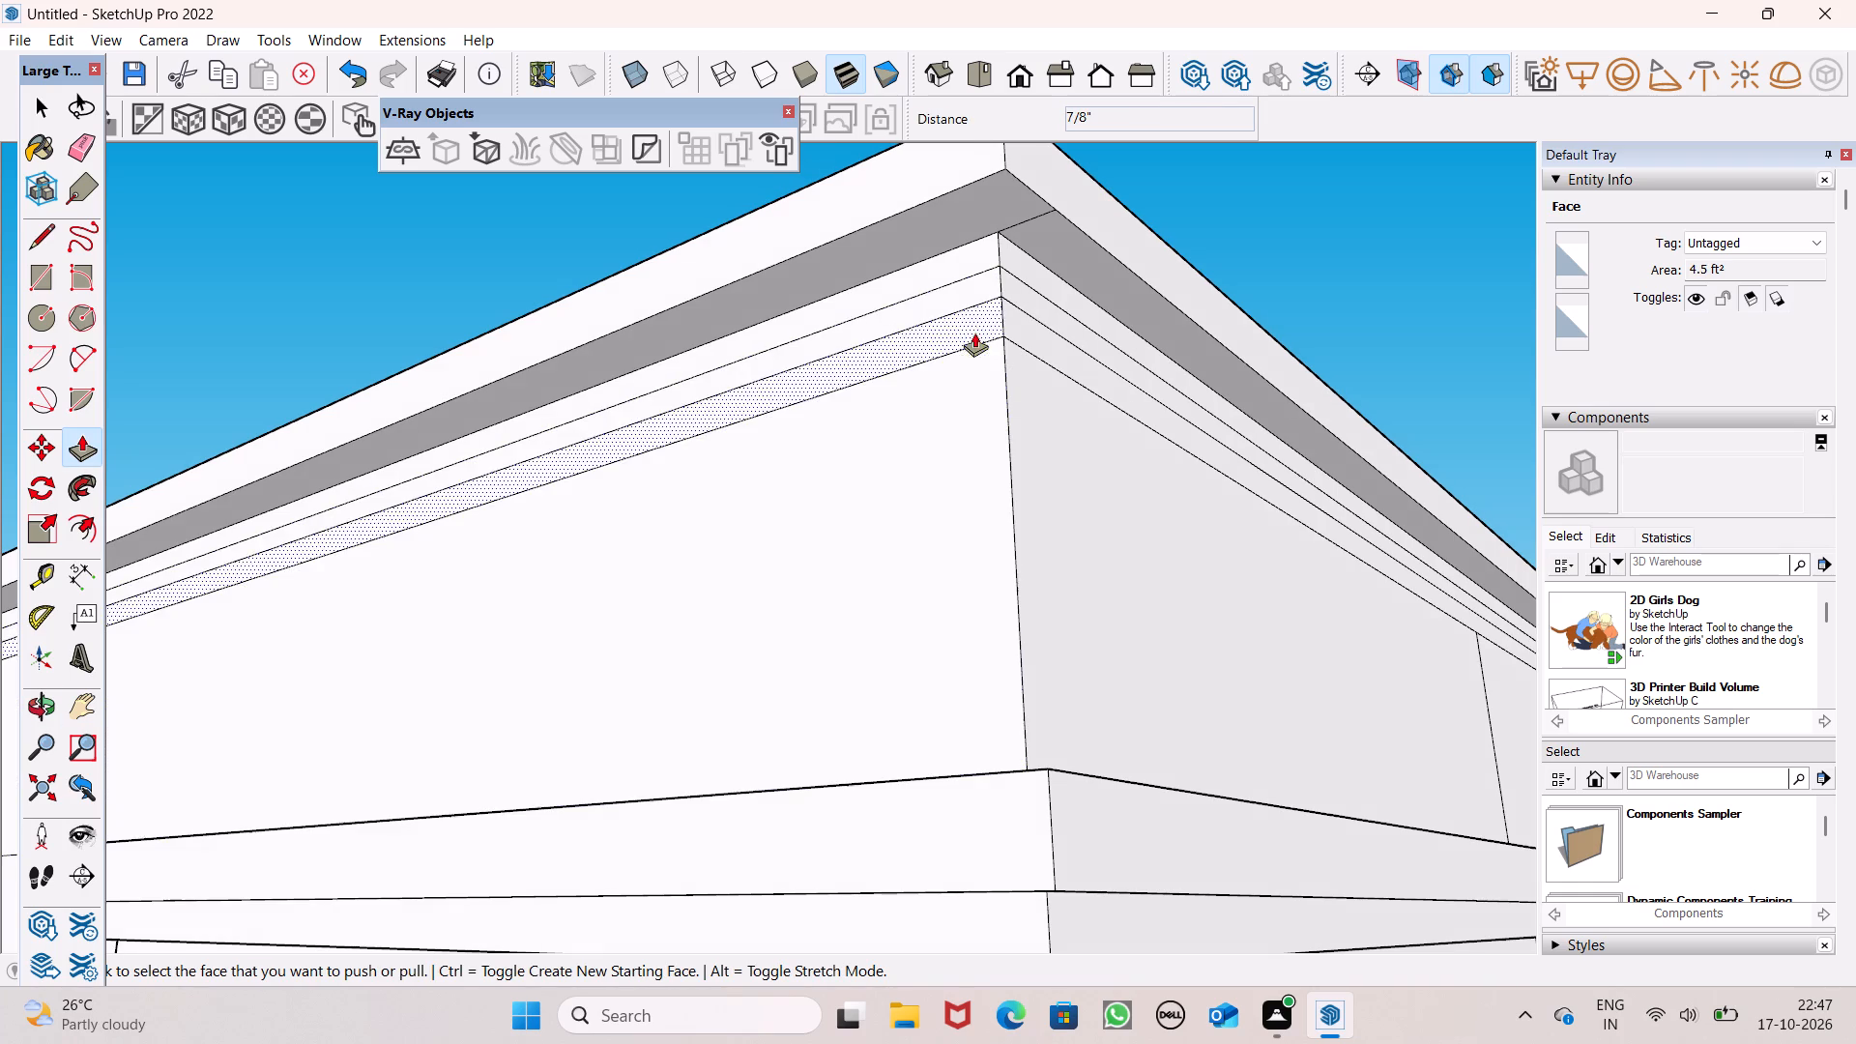
drag(892, 184, 883, 178)
click(885, 178)
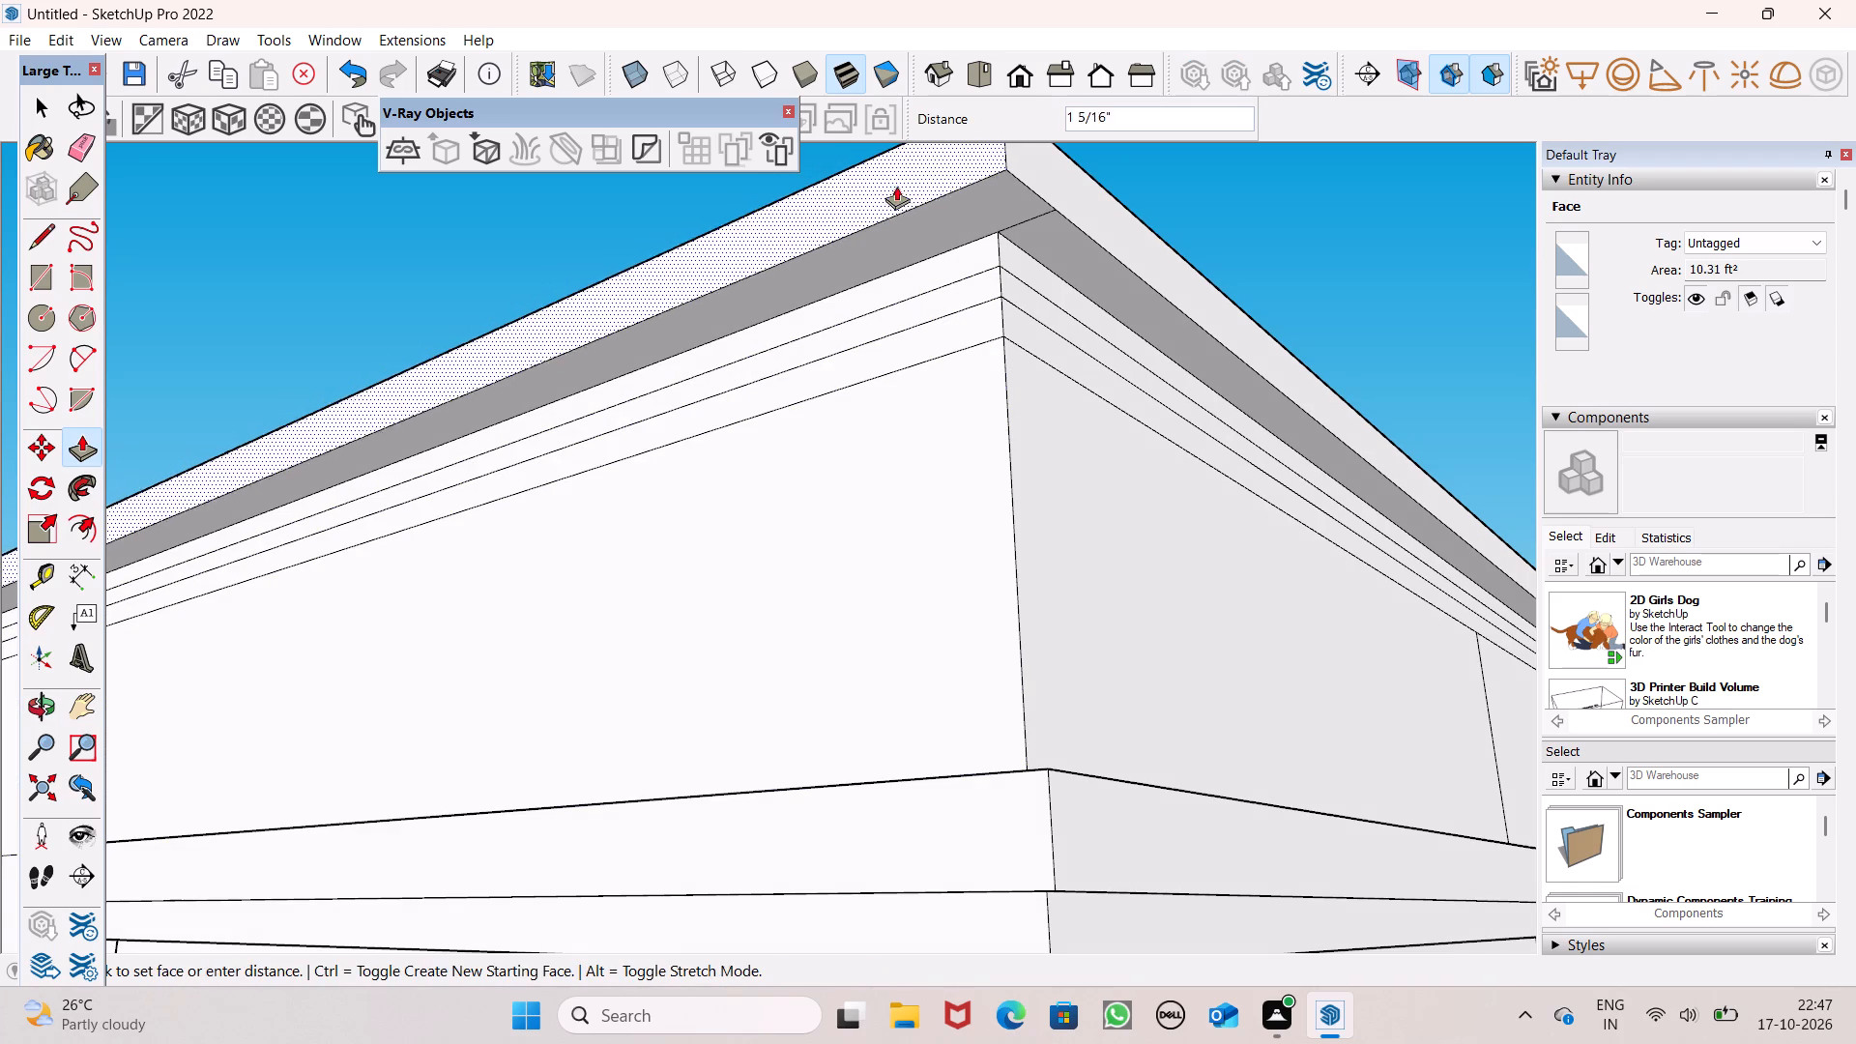
click(878, 185)
Push/Pull the second band outward on both sides of the roof block's corner, about 3 1/4" on the adjacent side.
middle_drag(948, 313, 927, 346)
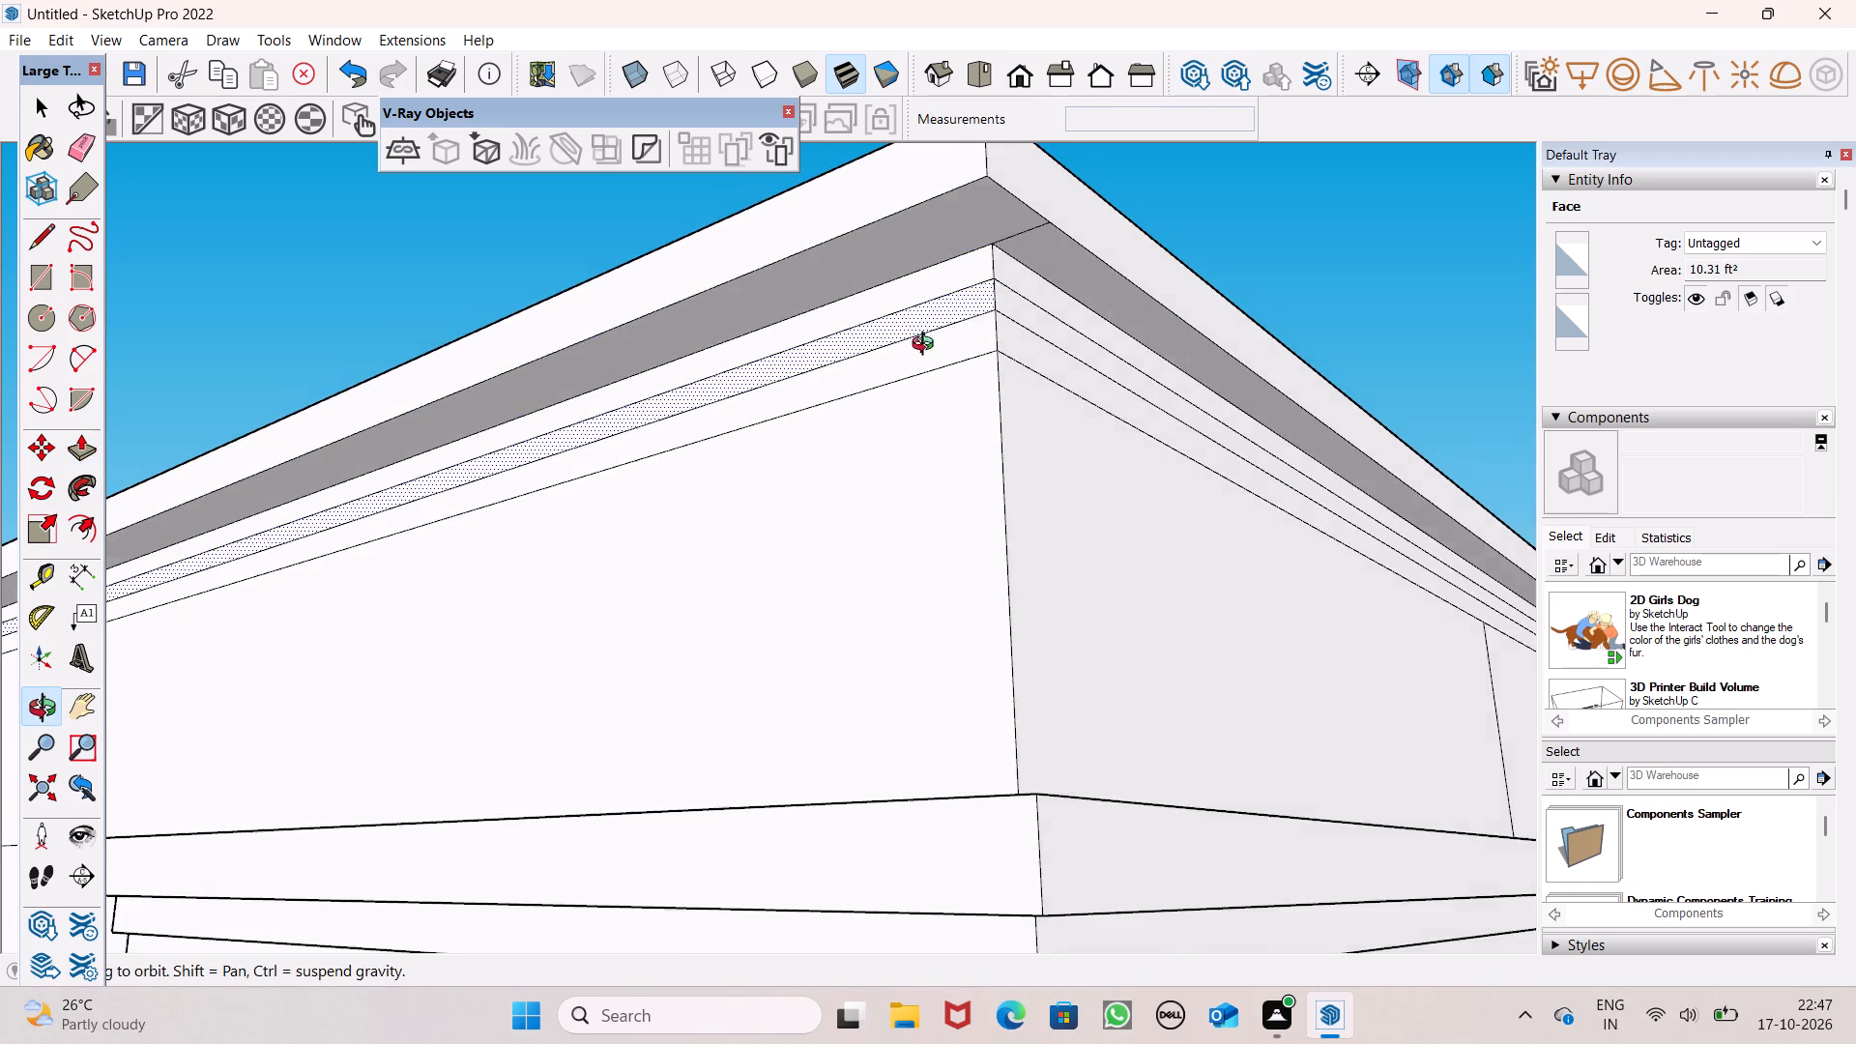
middle_drag(927, 346, 916, 360)
scroll(925, 347, up, 3)
drag(913, 305, 865, 269)
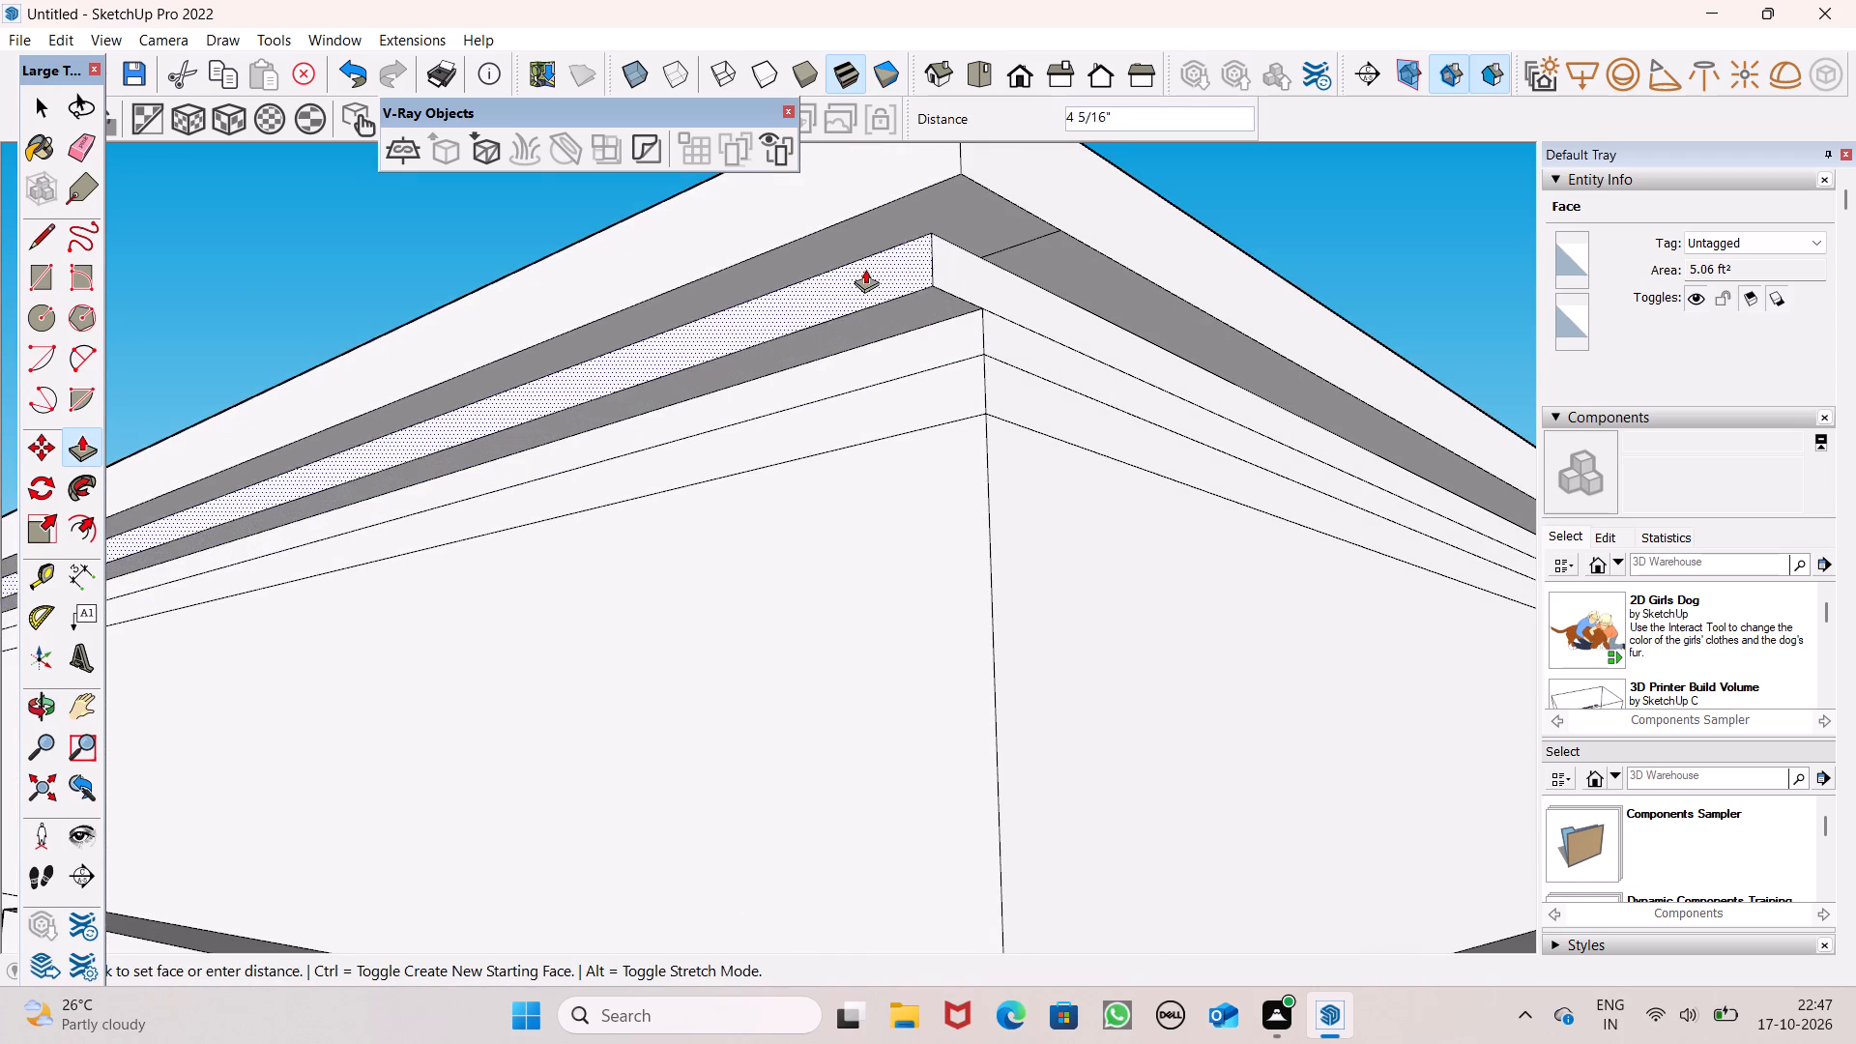
drag(865, 269, 835, 259)
drag(924, 260, 979, 244)
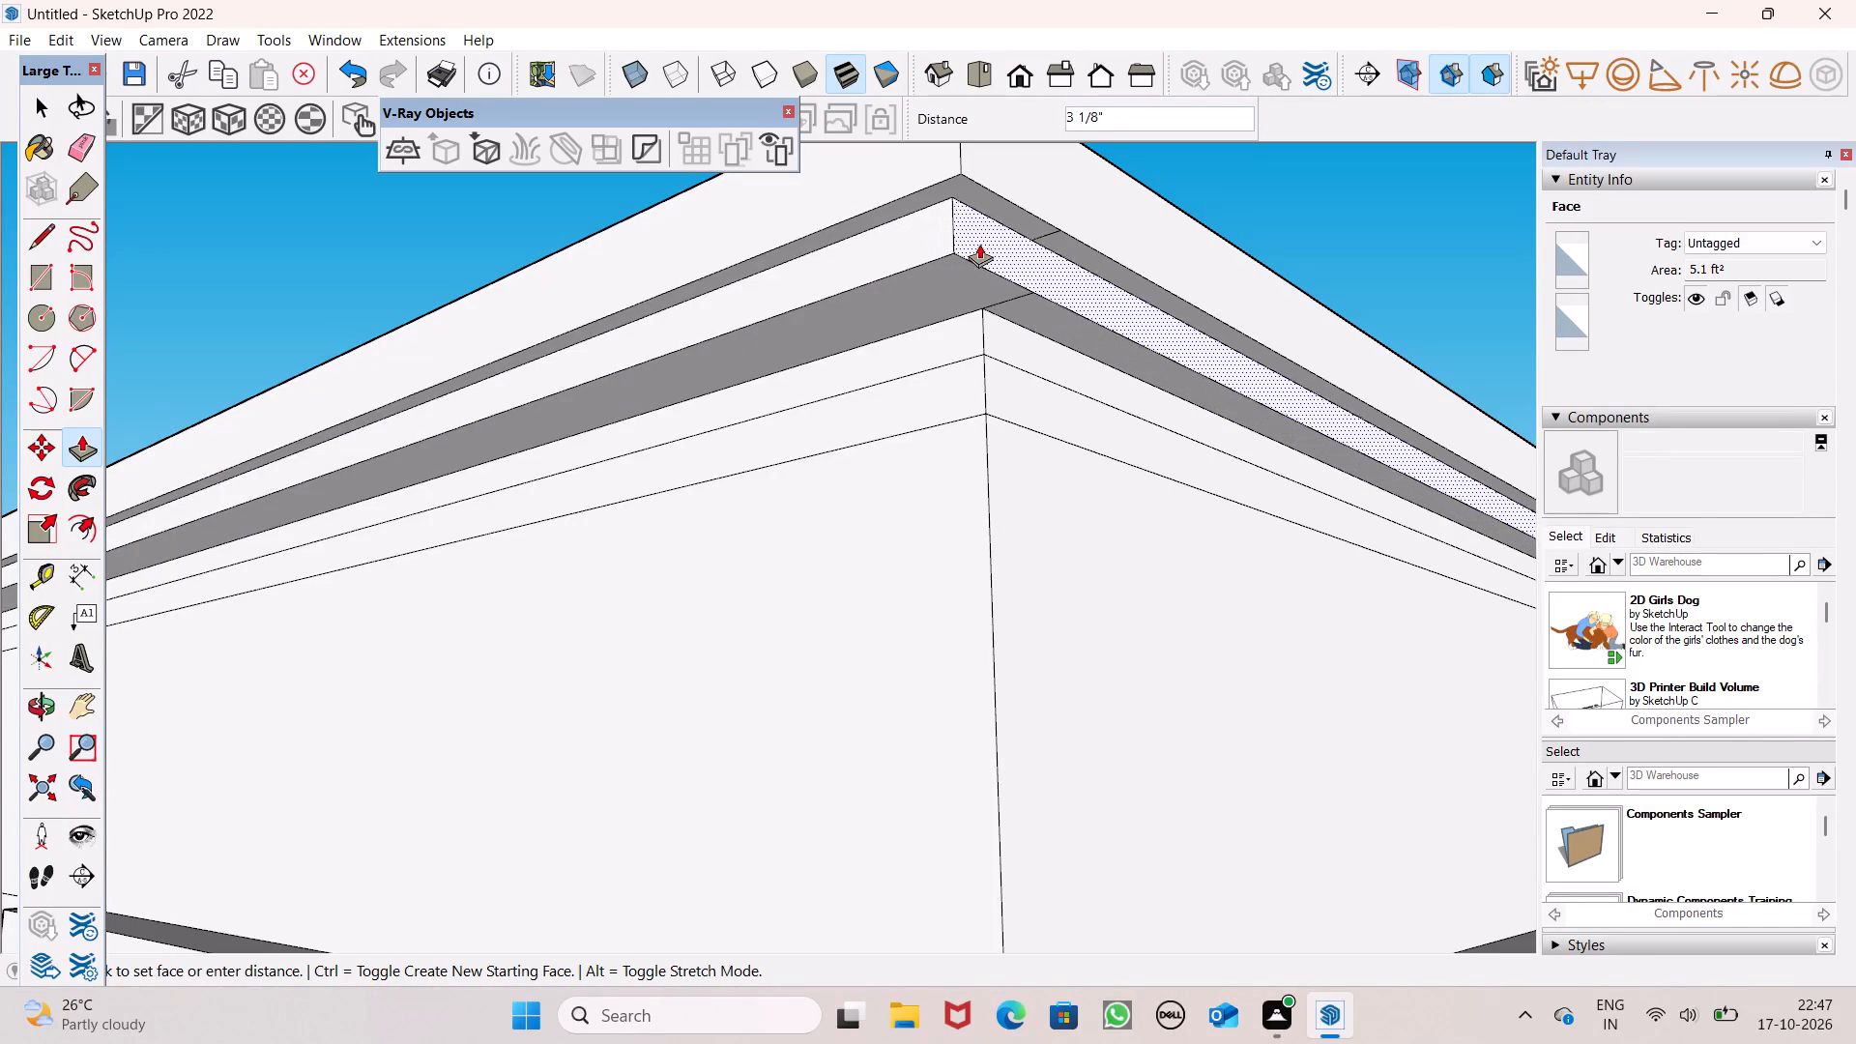
drag(979, 244, 986, 250)
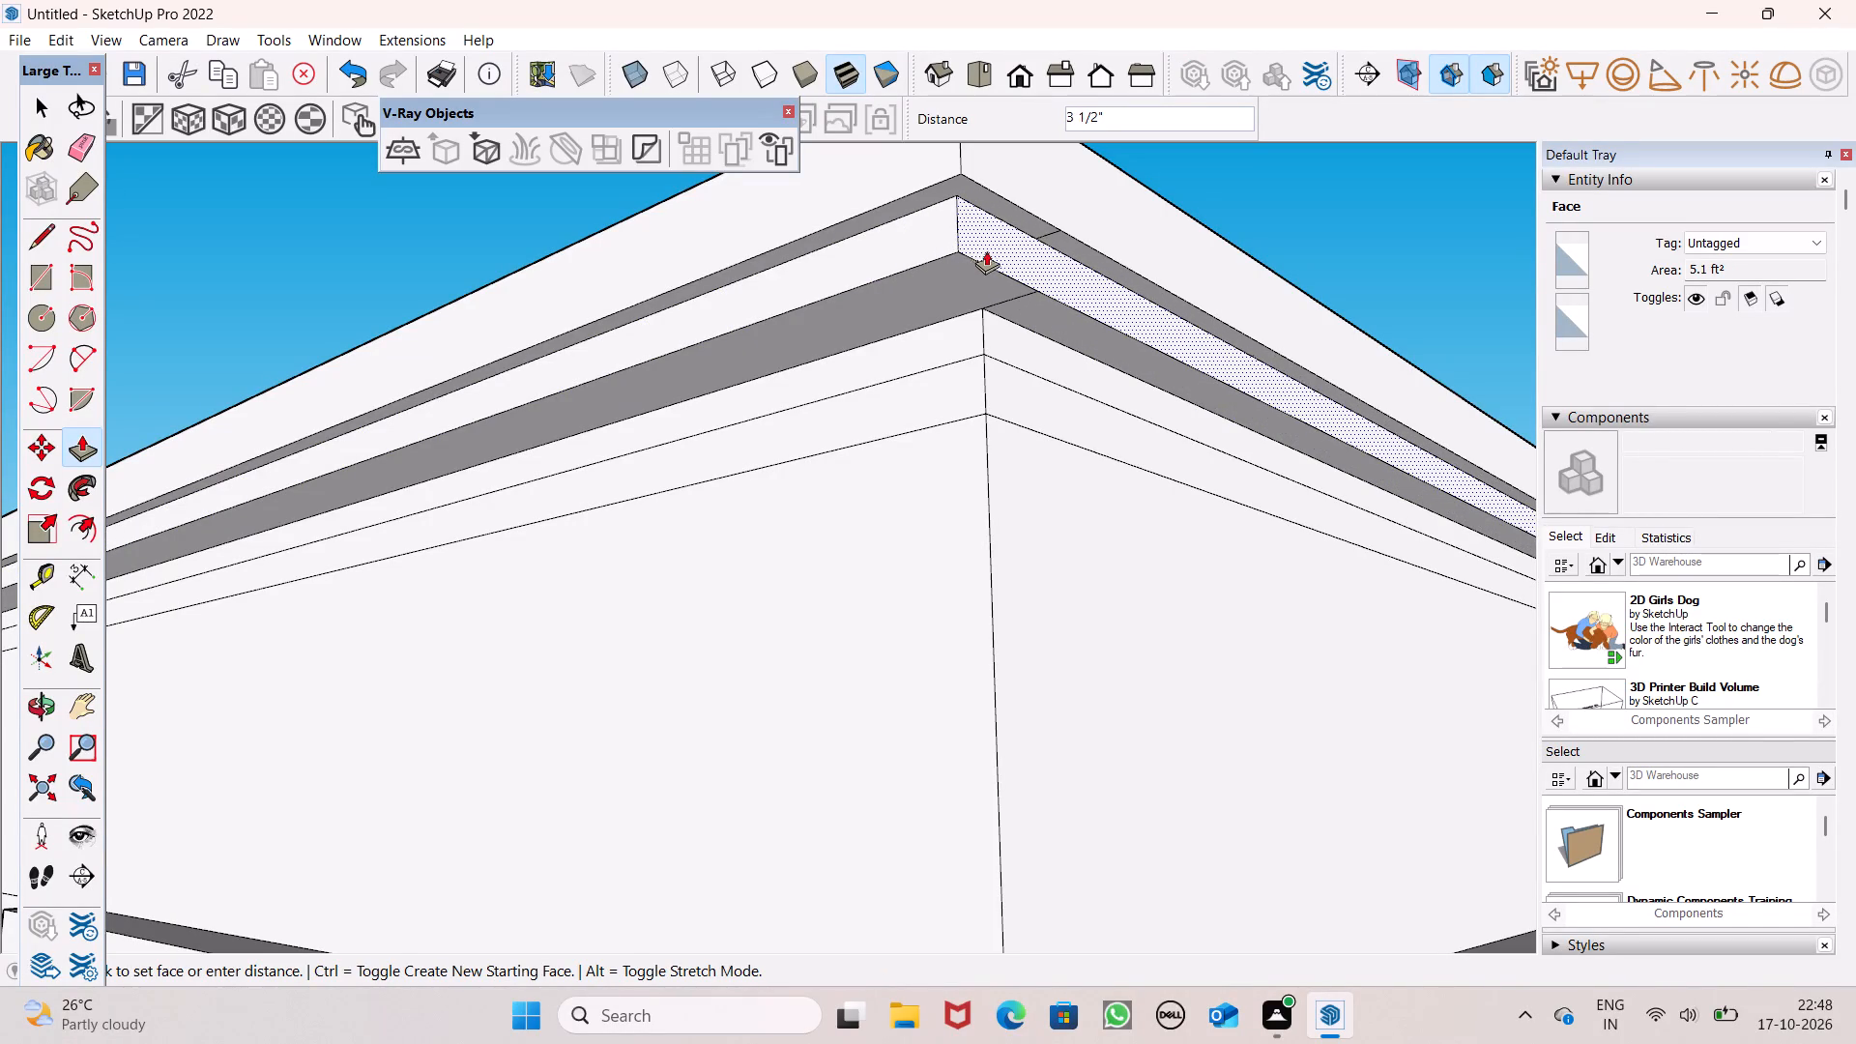
drag(986, 250, 982, 252)
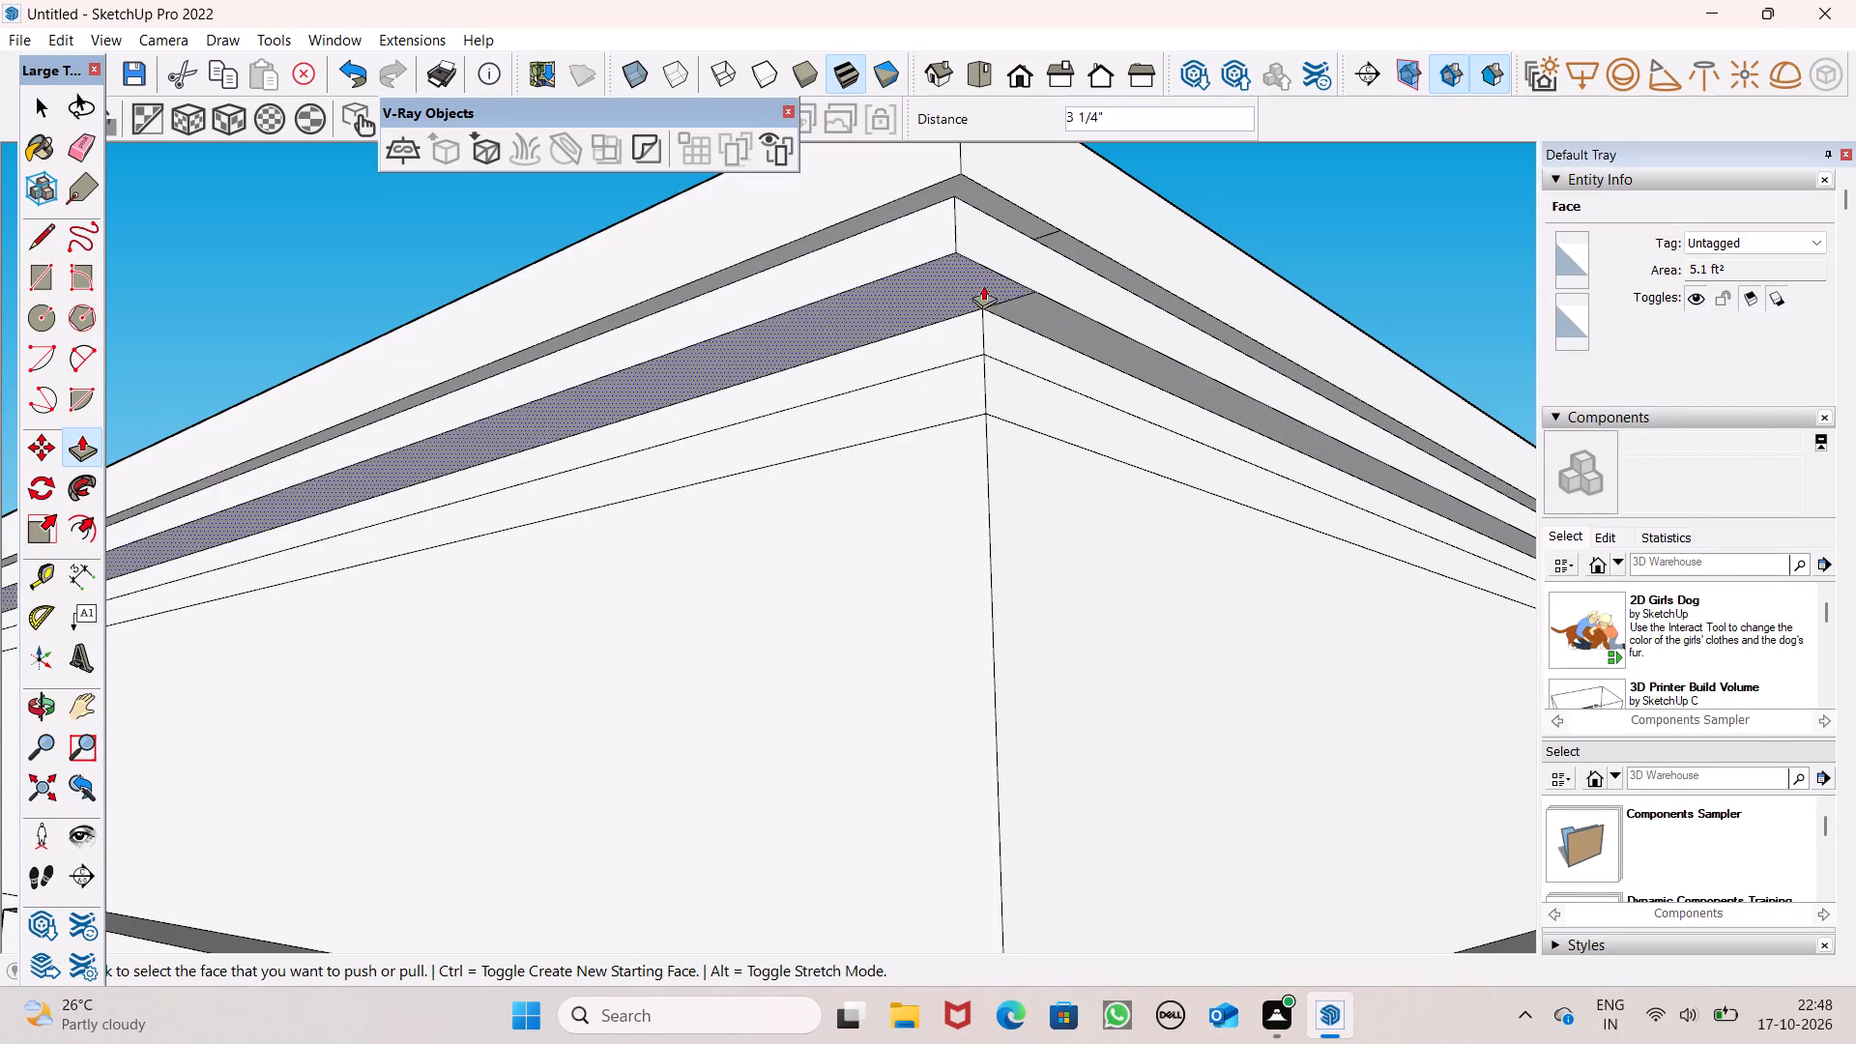
Push/Pull the third band outward about 4 1/2" on the first side and 1 15/16" on the adjacent side.
drag(936, 348, 894, 303)
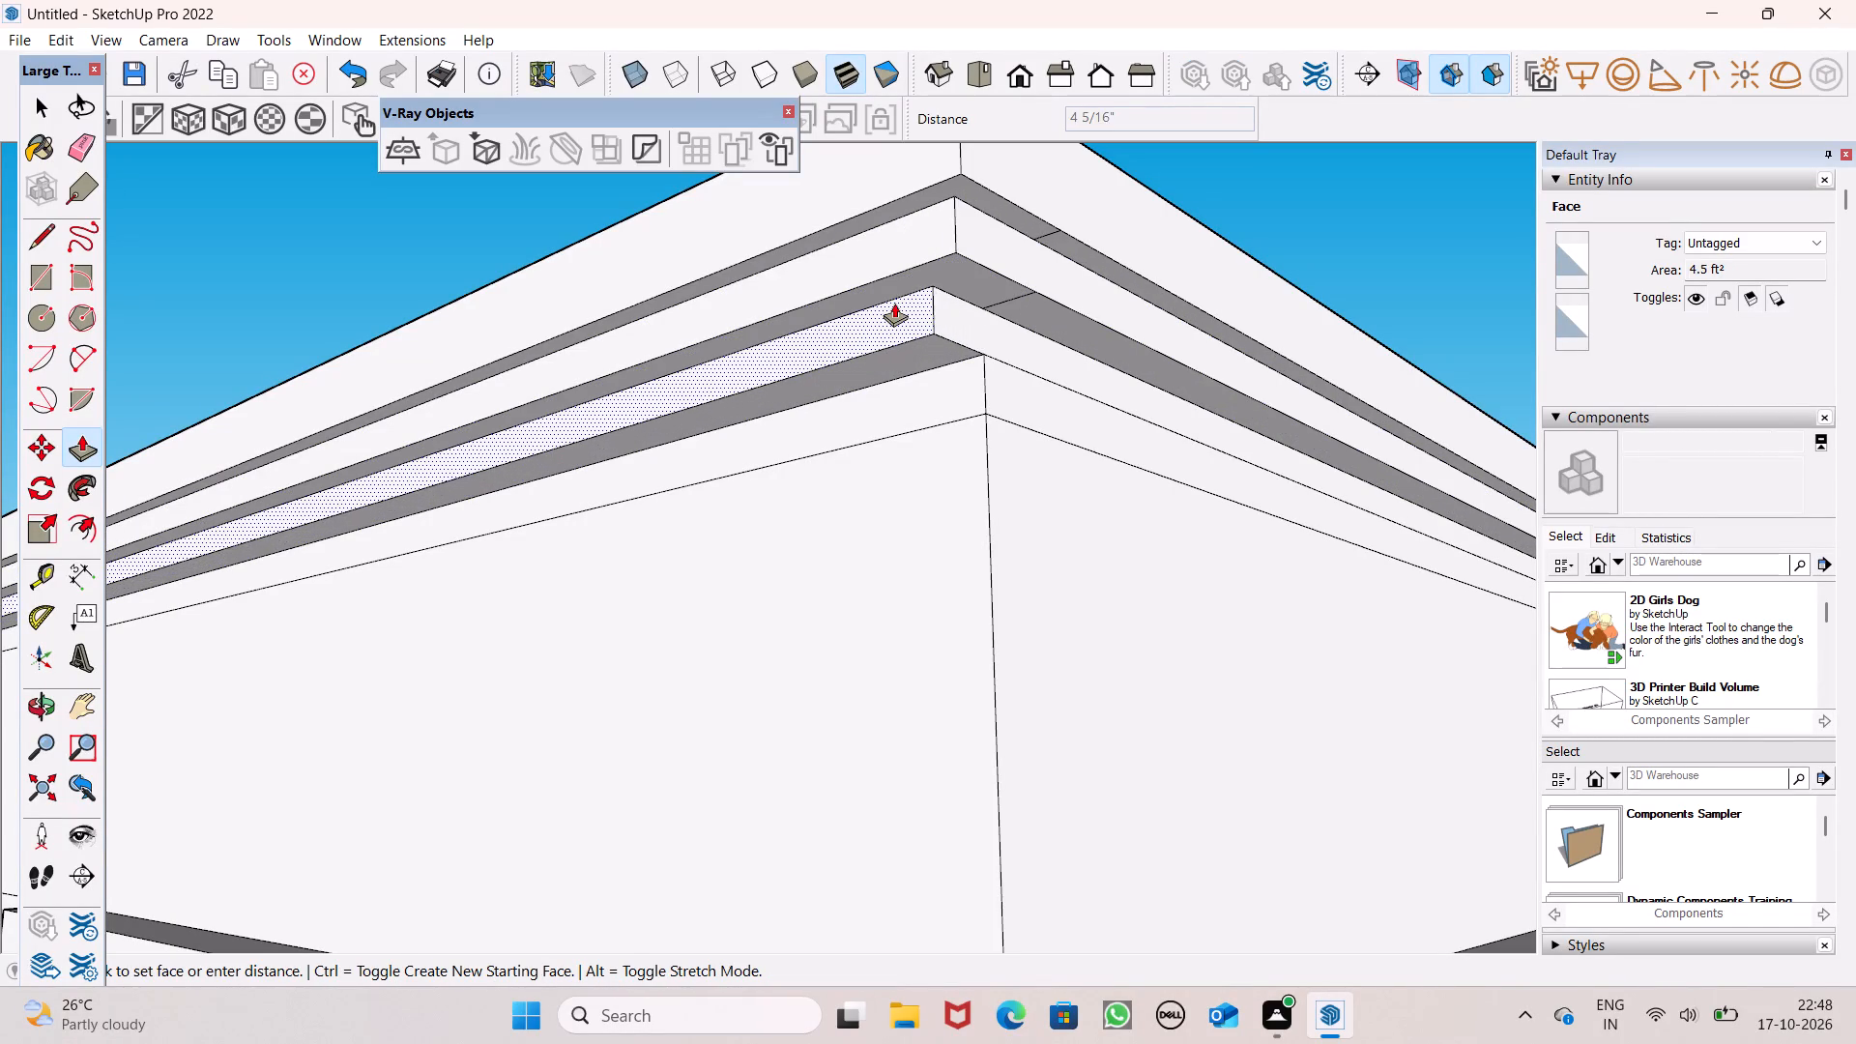
drag(894, 303, 893, 302)
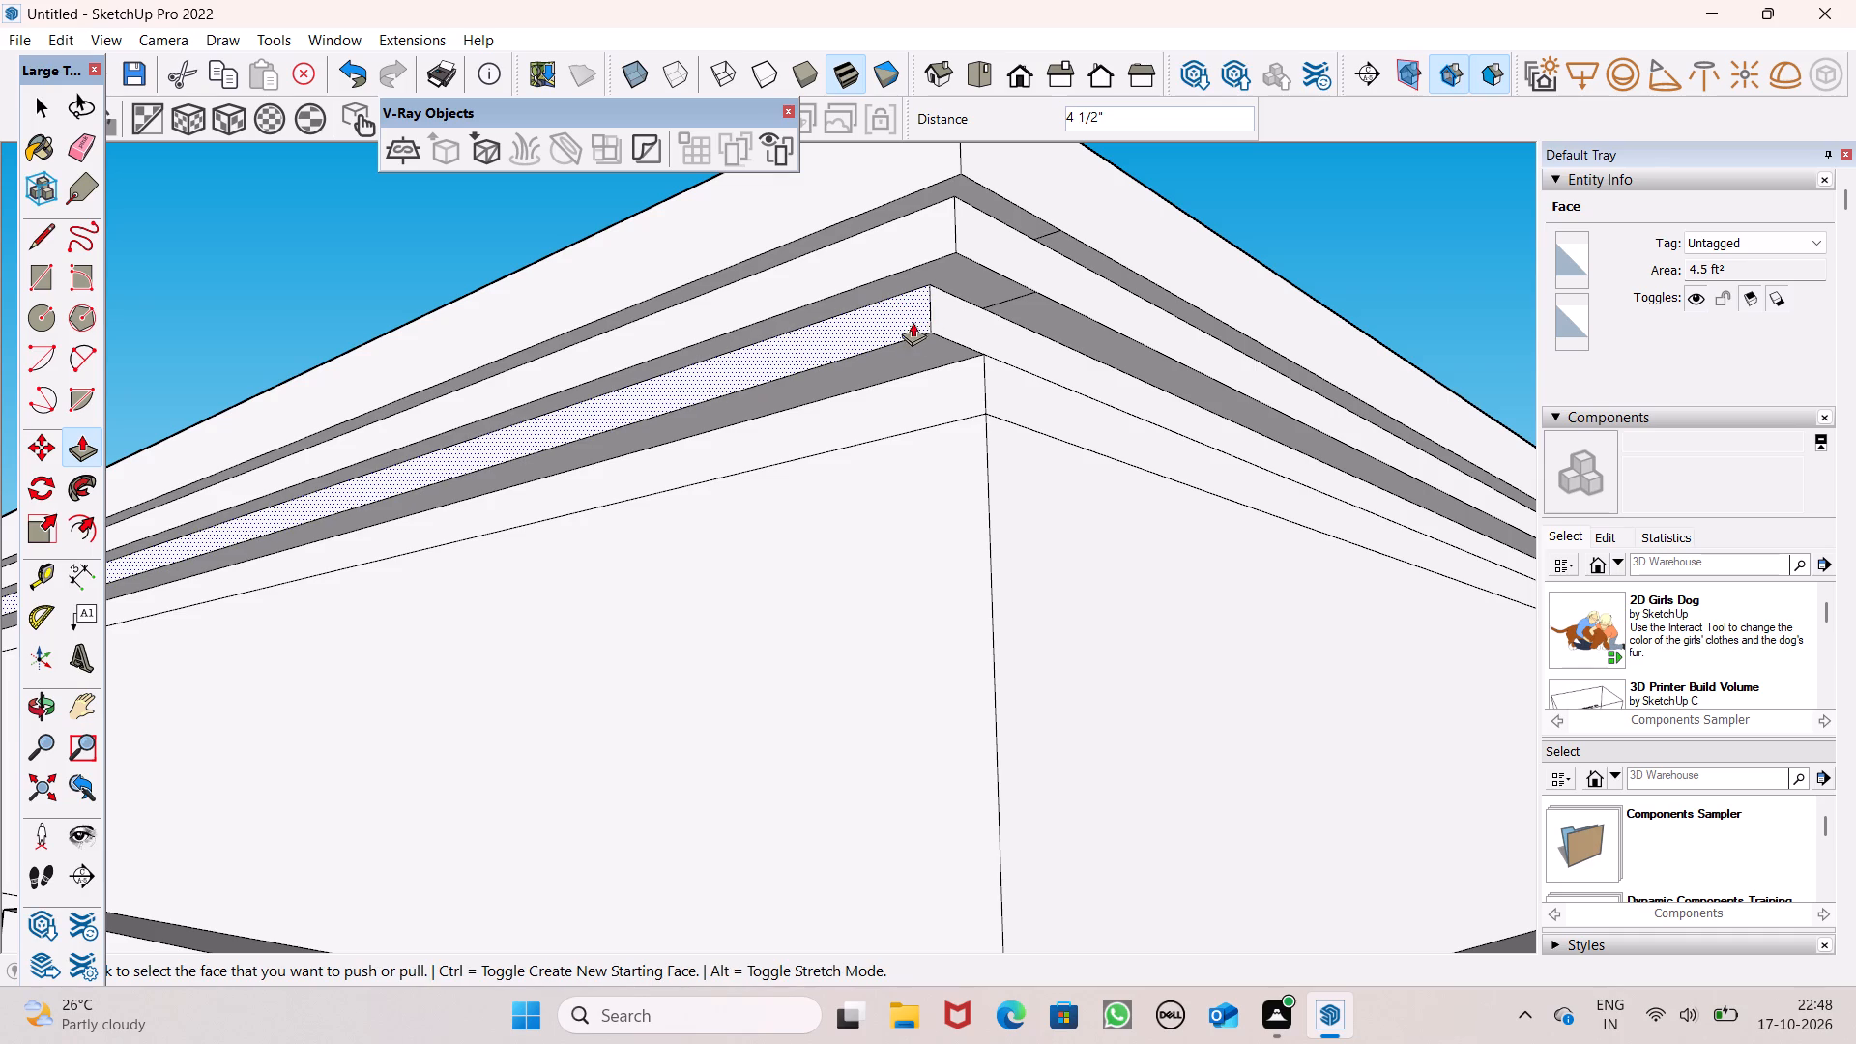
drag(955, 324, 985, 311)
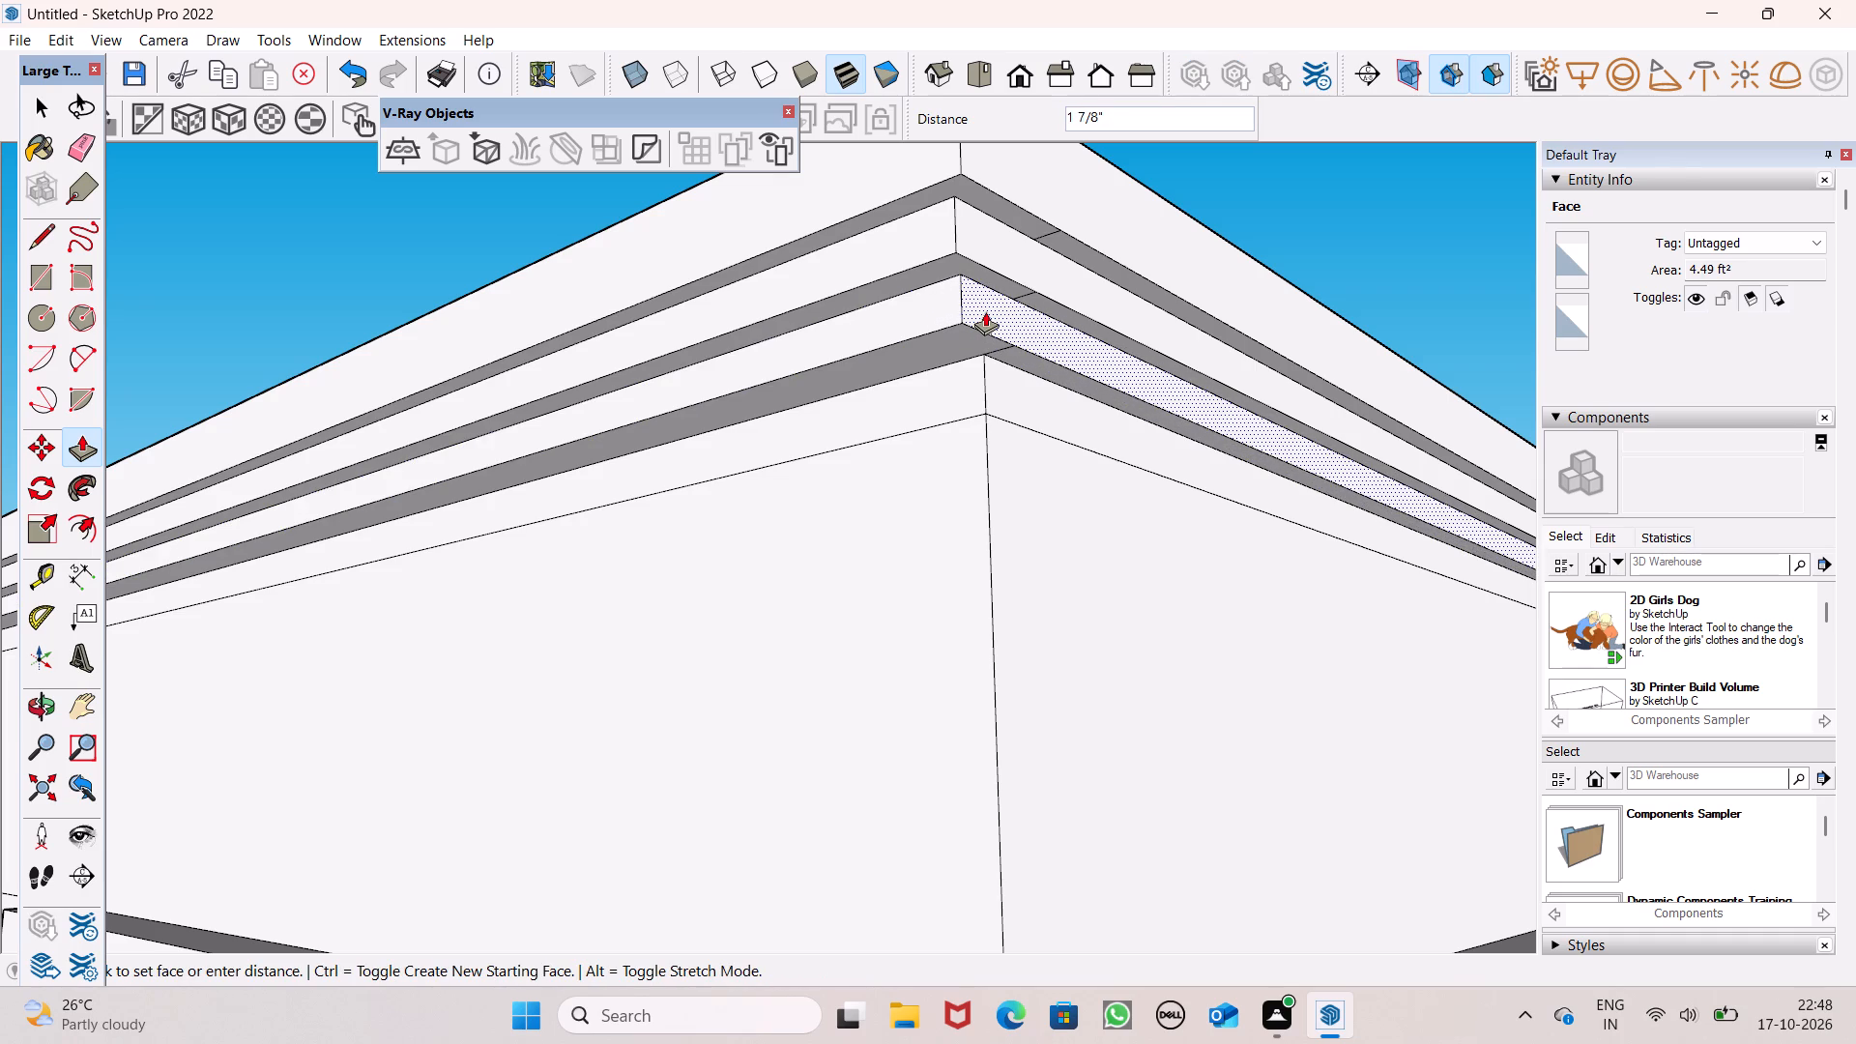
drag(985, 311, 988, 319)
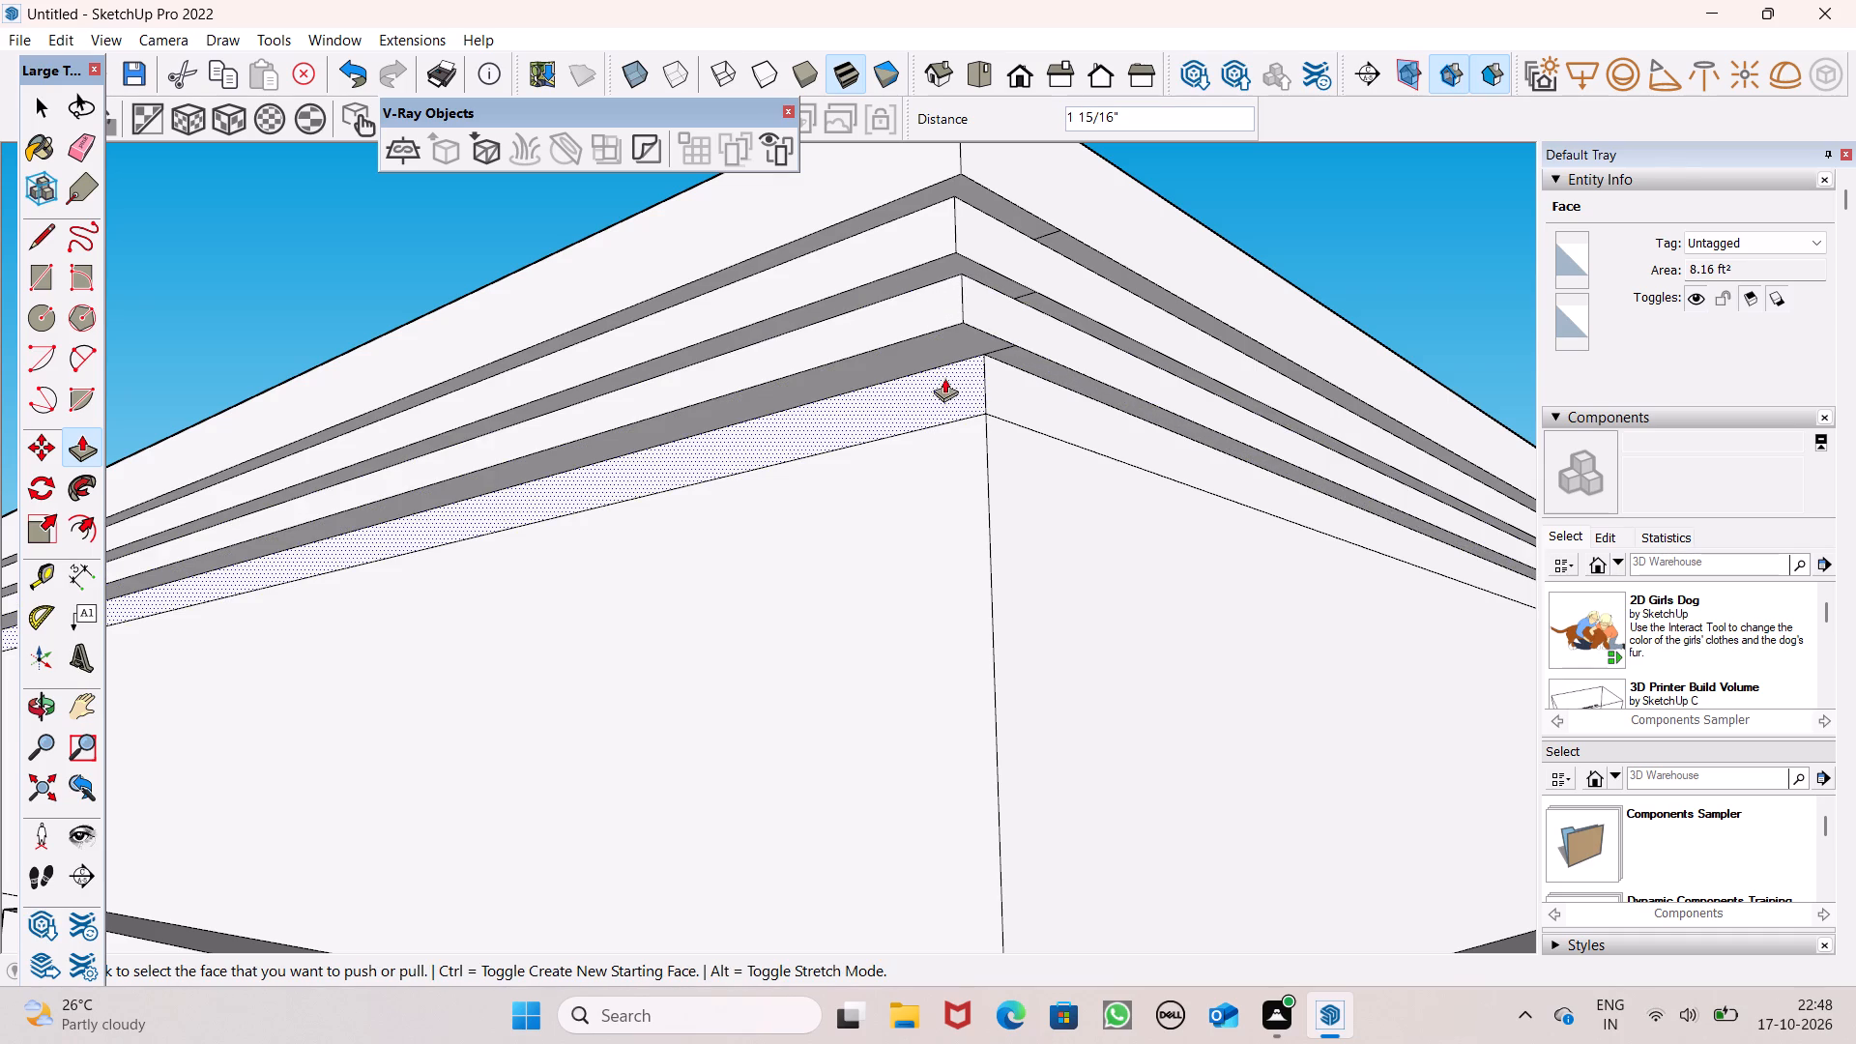
Examine the stepped cornice and the remaining lowest band on the corner roof block from below and both sides.
scroll(945, 279, down, 4)
middle_drag(1022, 384, 1071, 308)
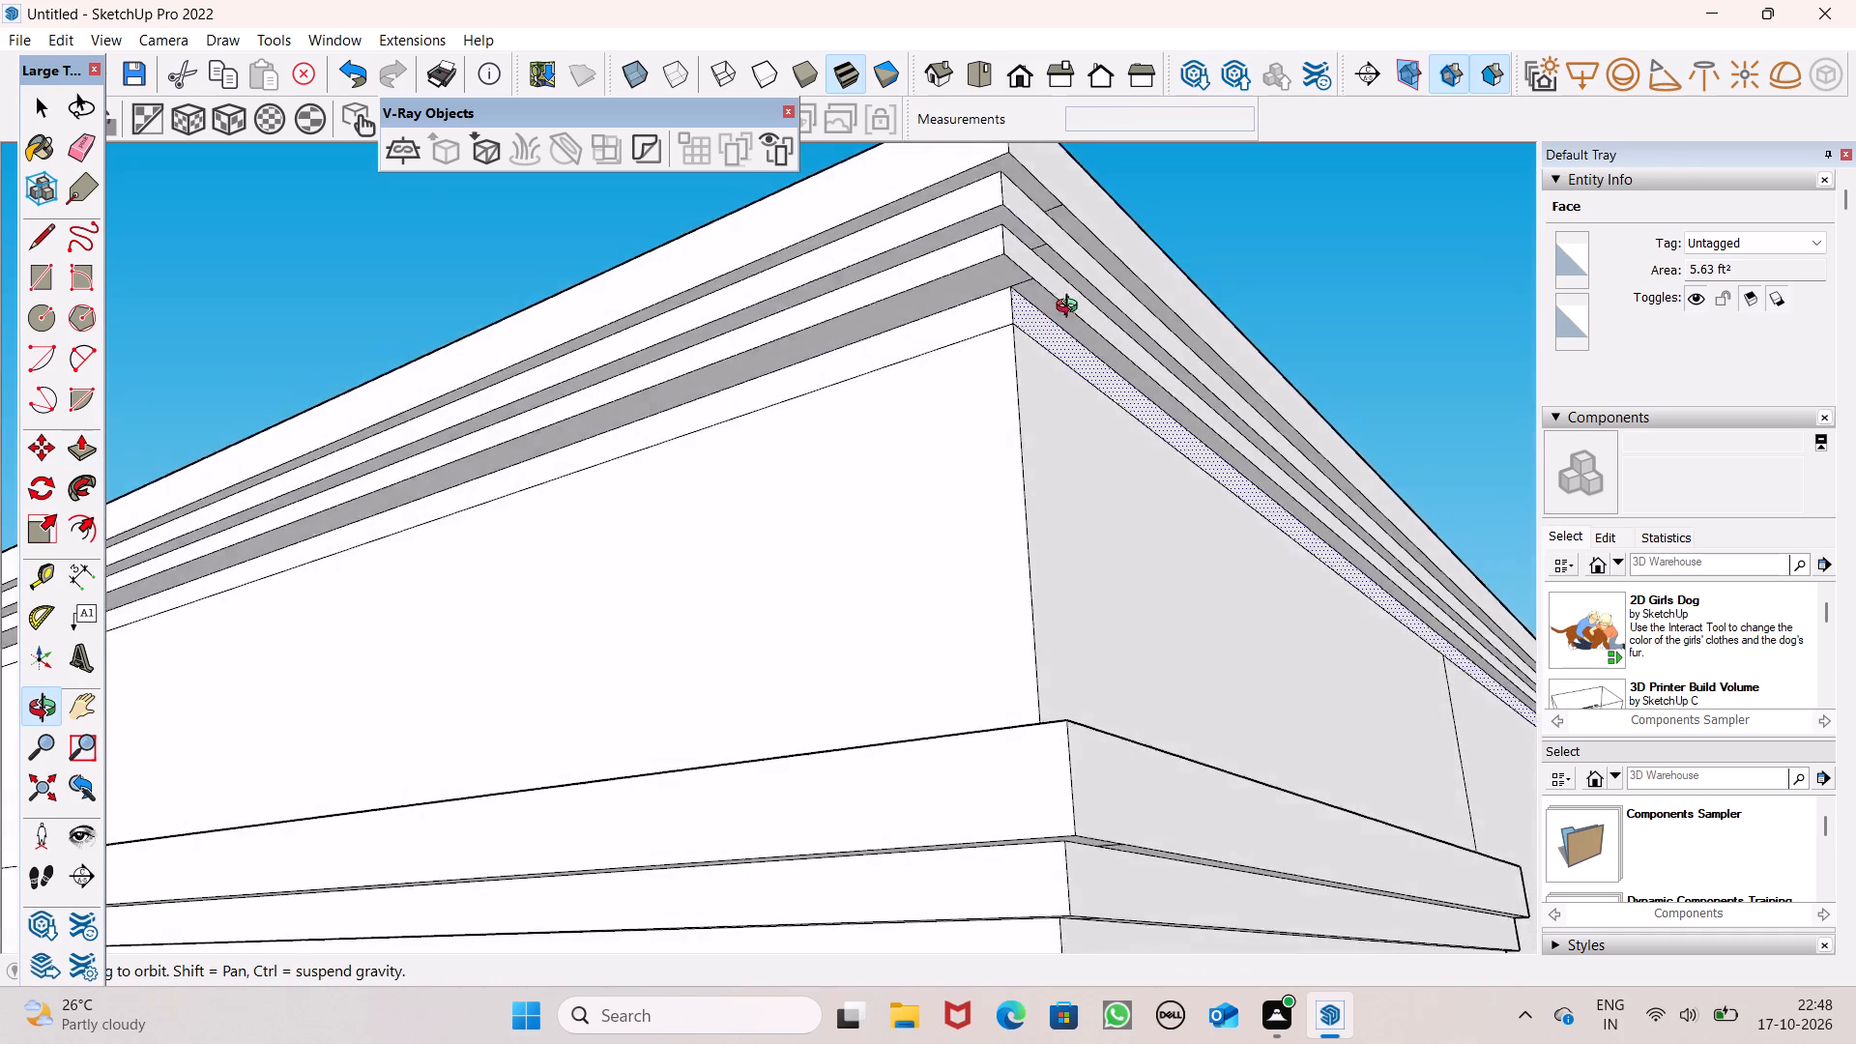
middle_drag(1071, 308, 1029, 552)
scroll(902, 444, down, 2)
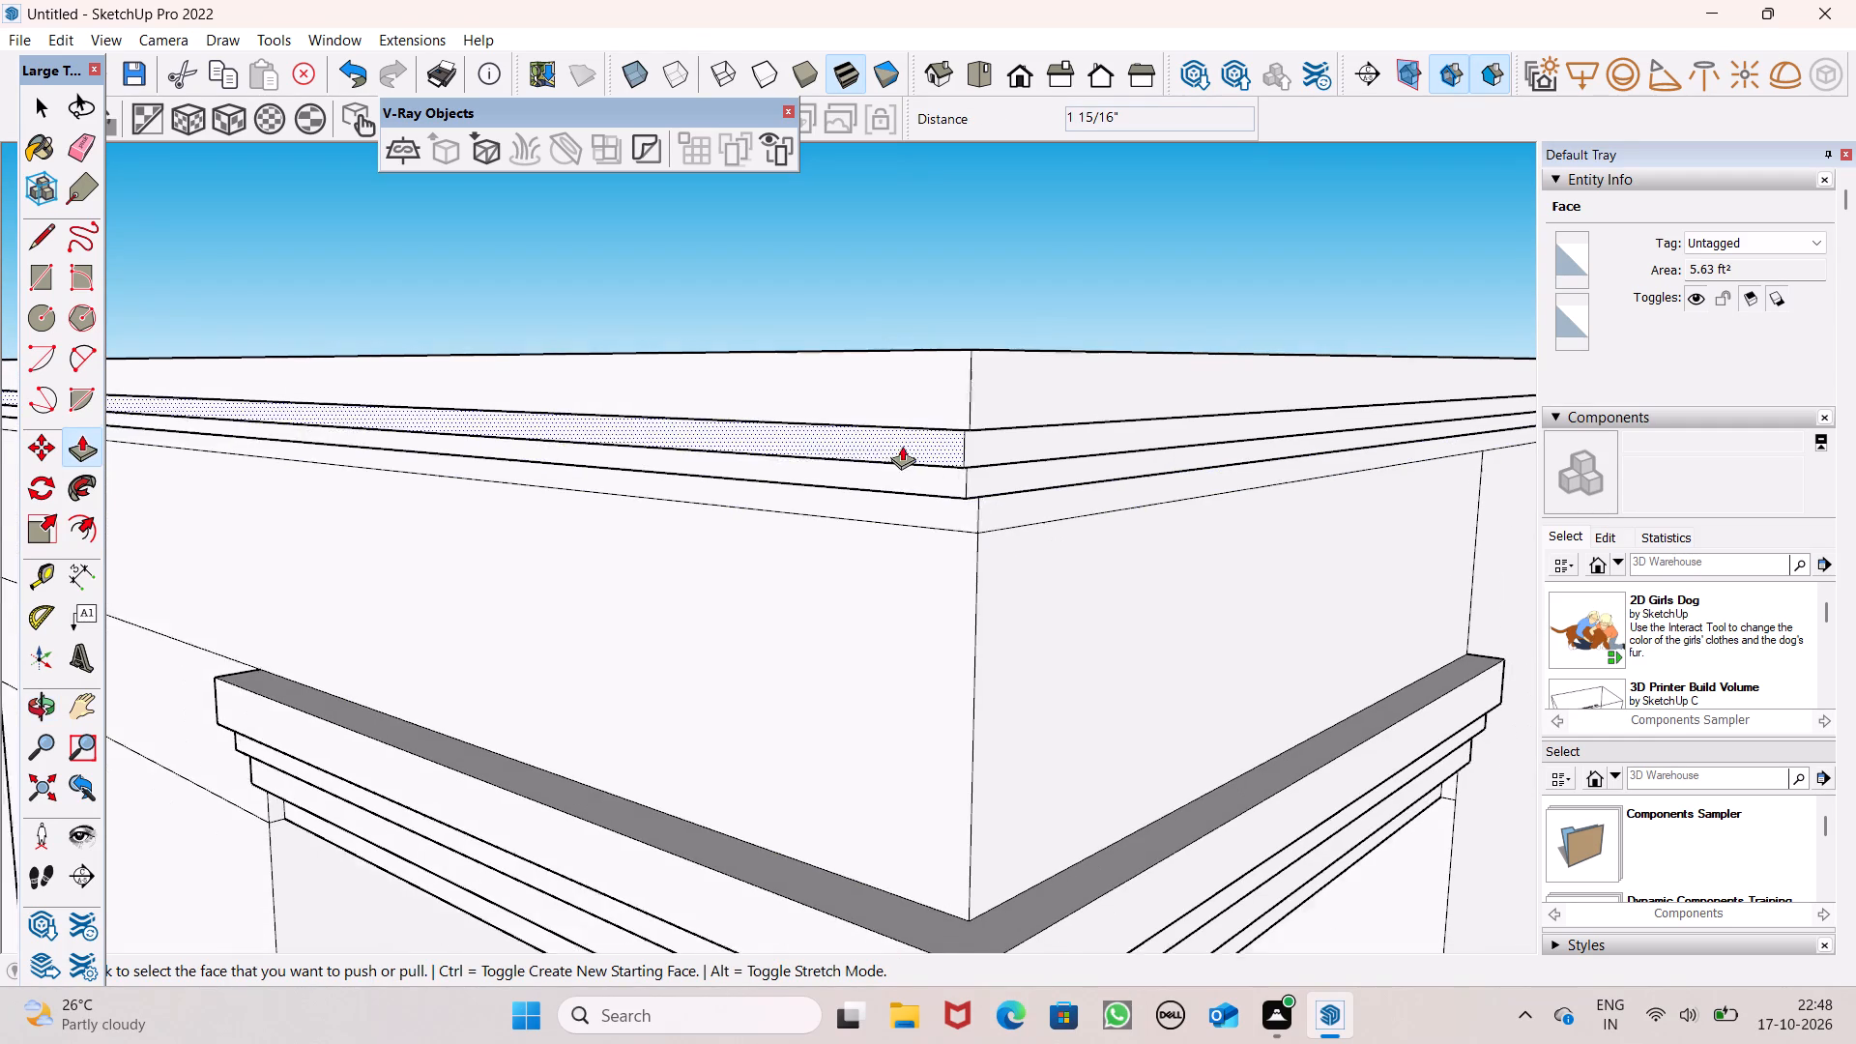
scroll(1010, 314, down, 4)
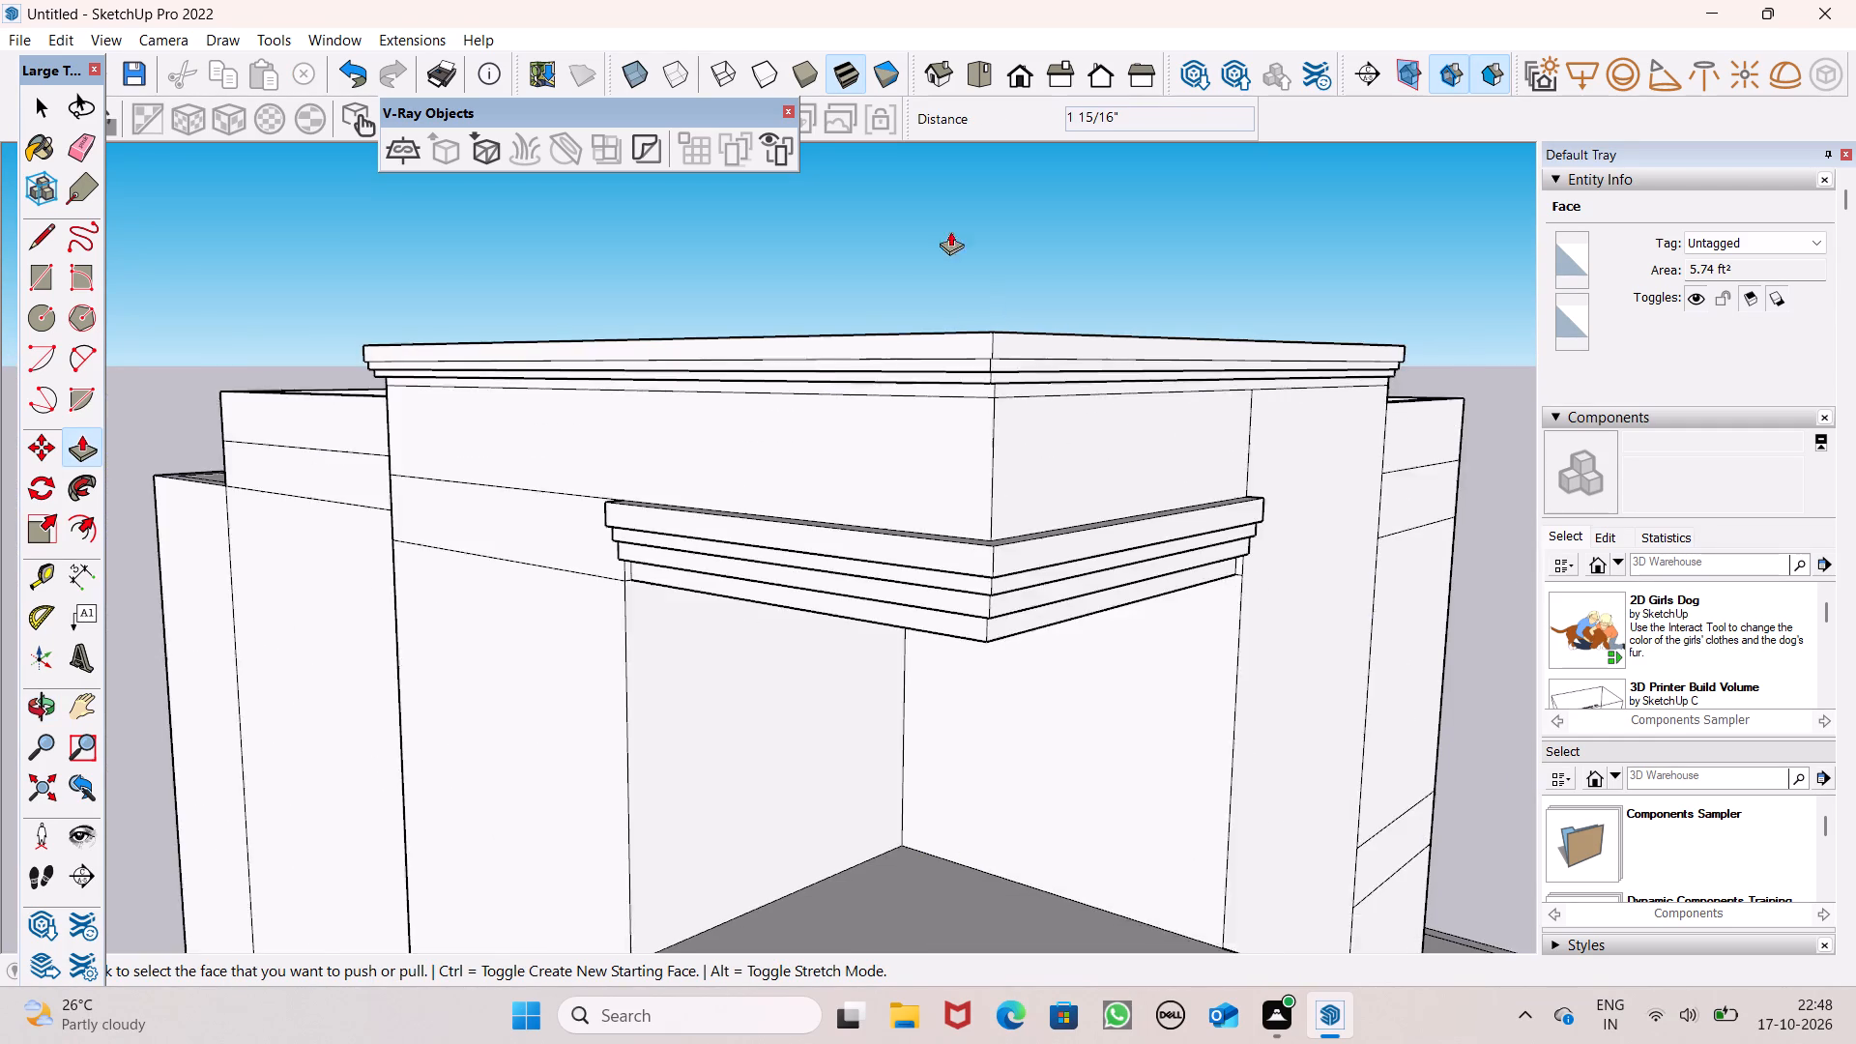
middle_drag(1014, 258, 746, 259)
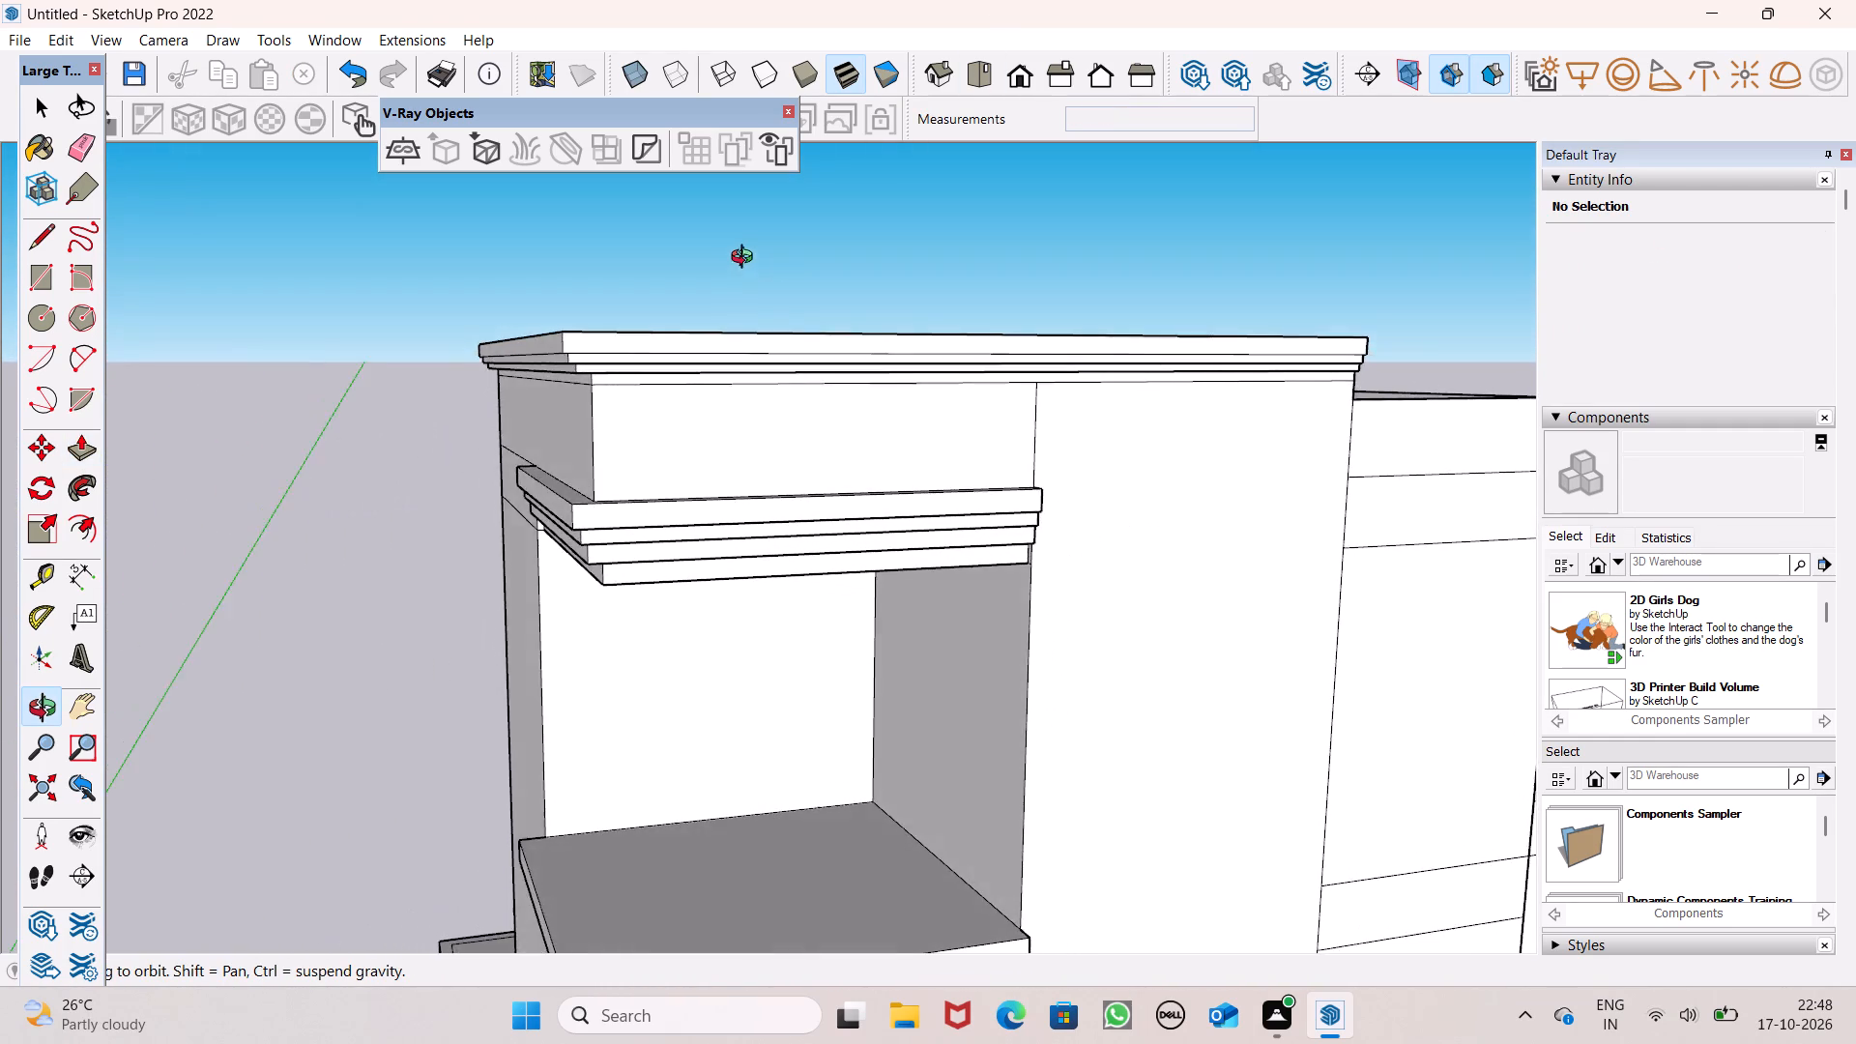
middle_drag(746, 259, 699, 253)
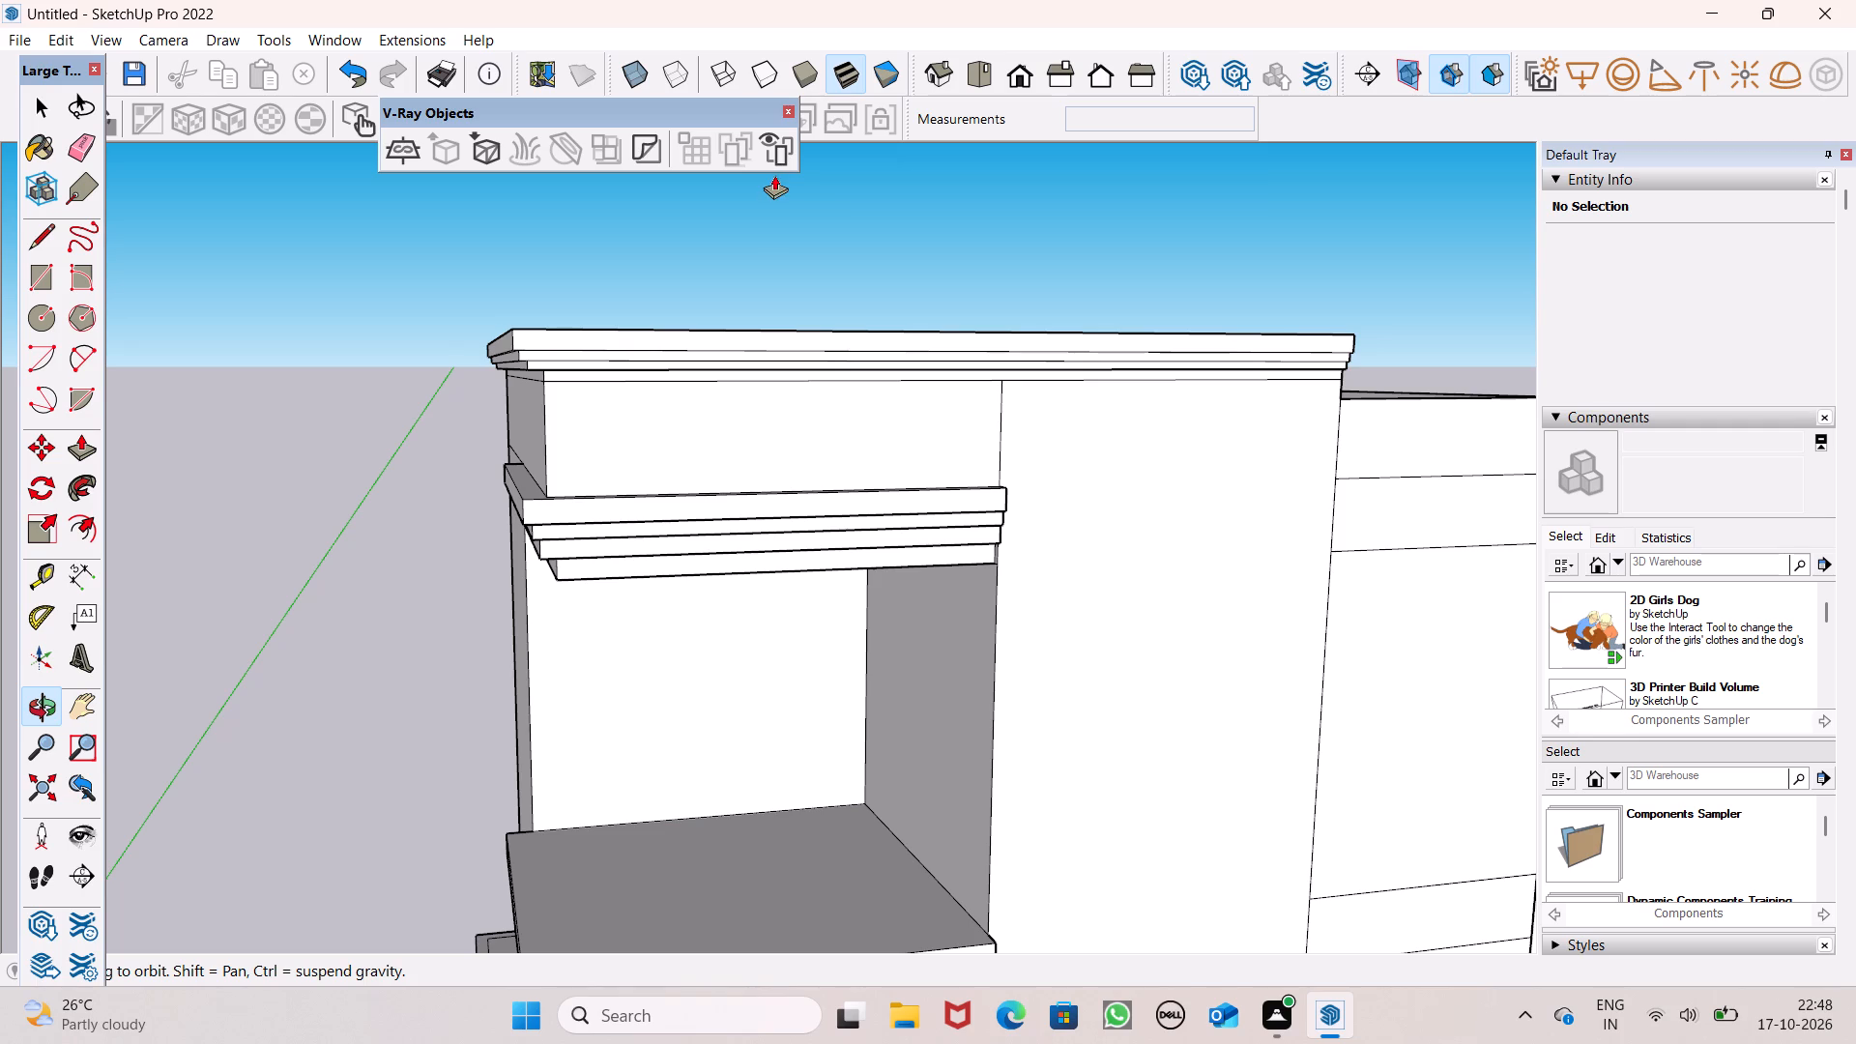
middle_drag(652, 375, 855, 344)
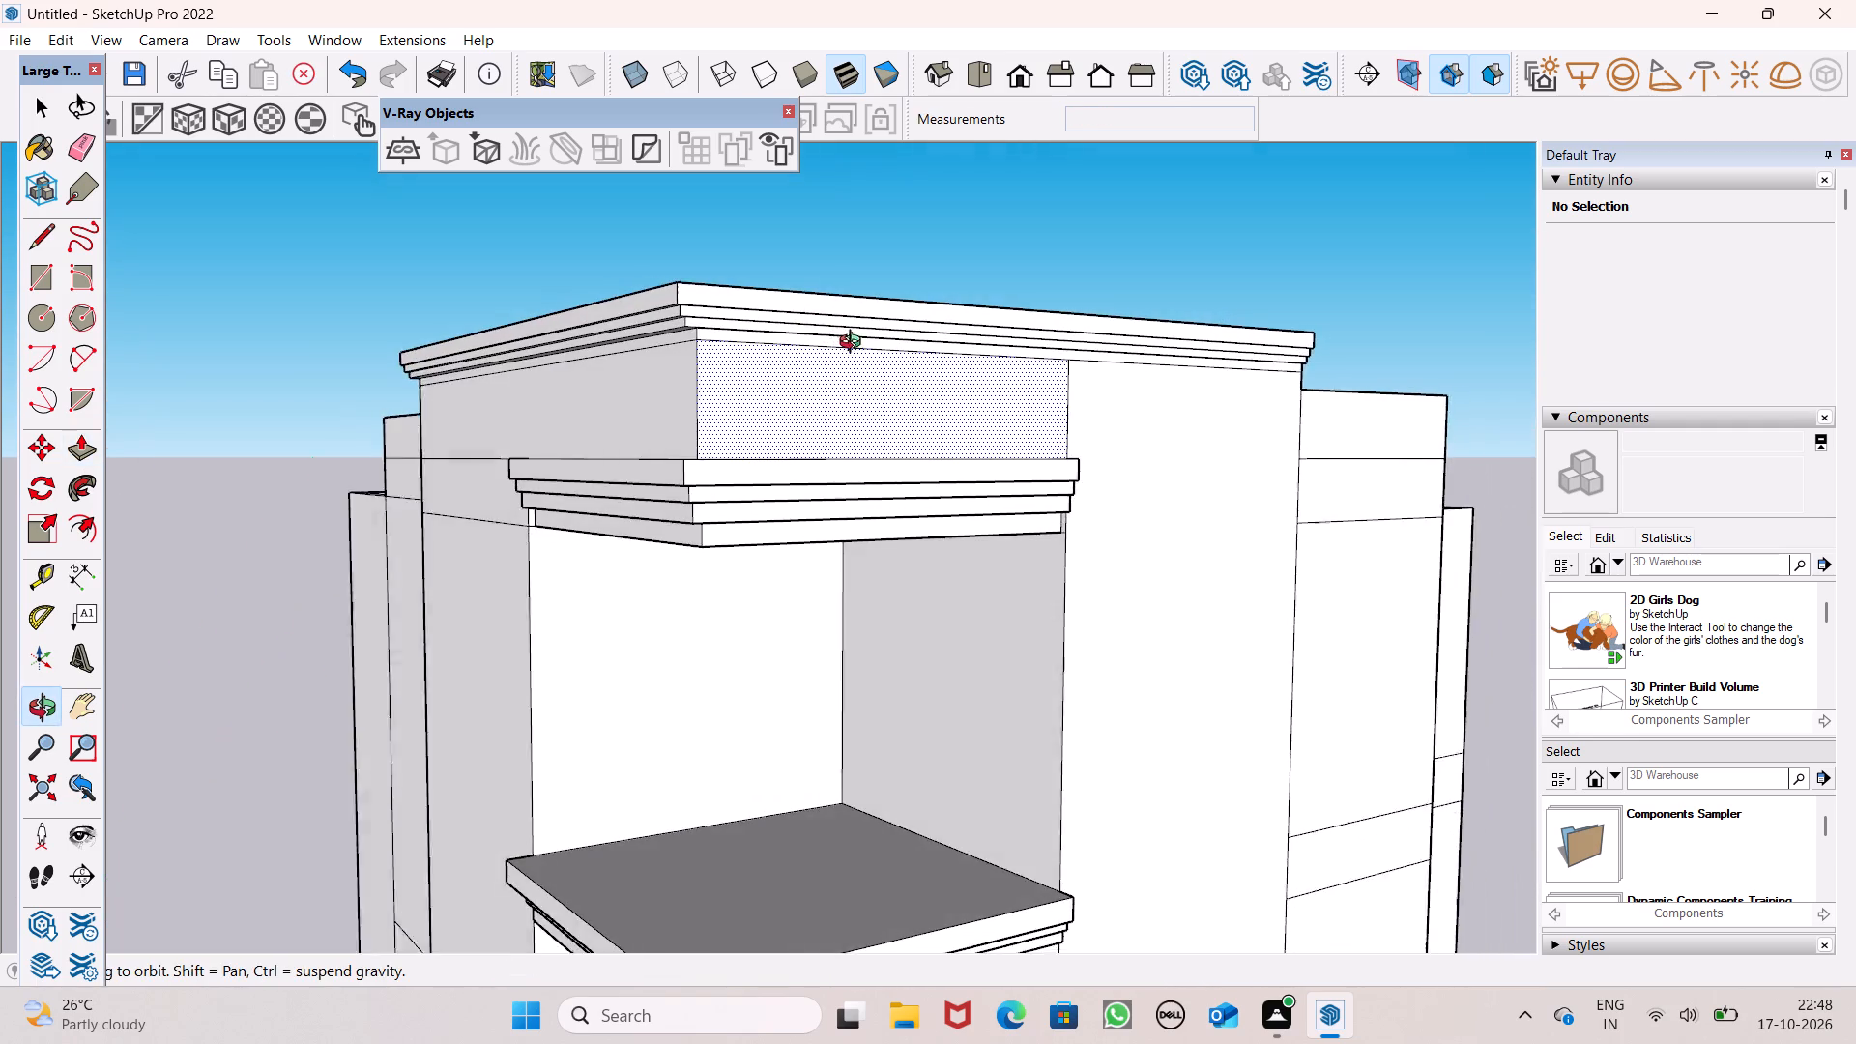
middle_drag(855, 344, 862, 344)
scroll(759, 373, up, 7)
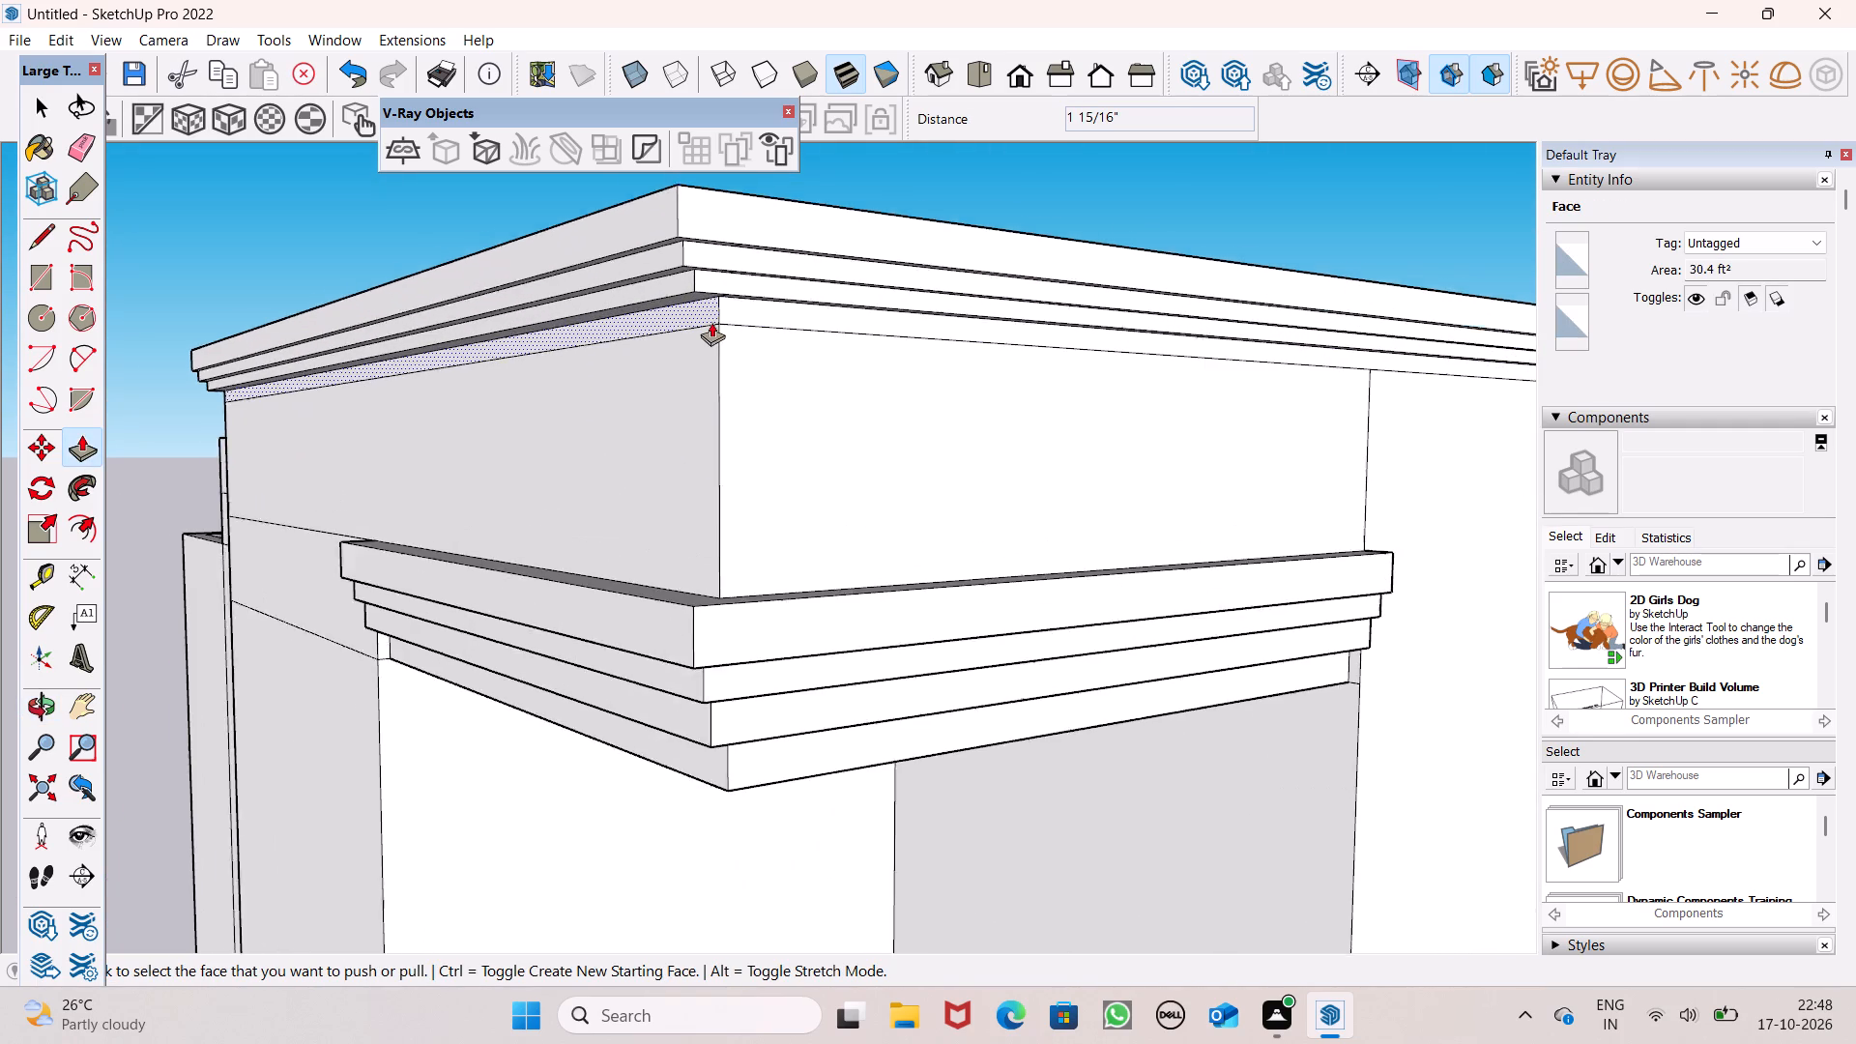
scroll(711, 322, up, 2)
click(740, 309)
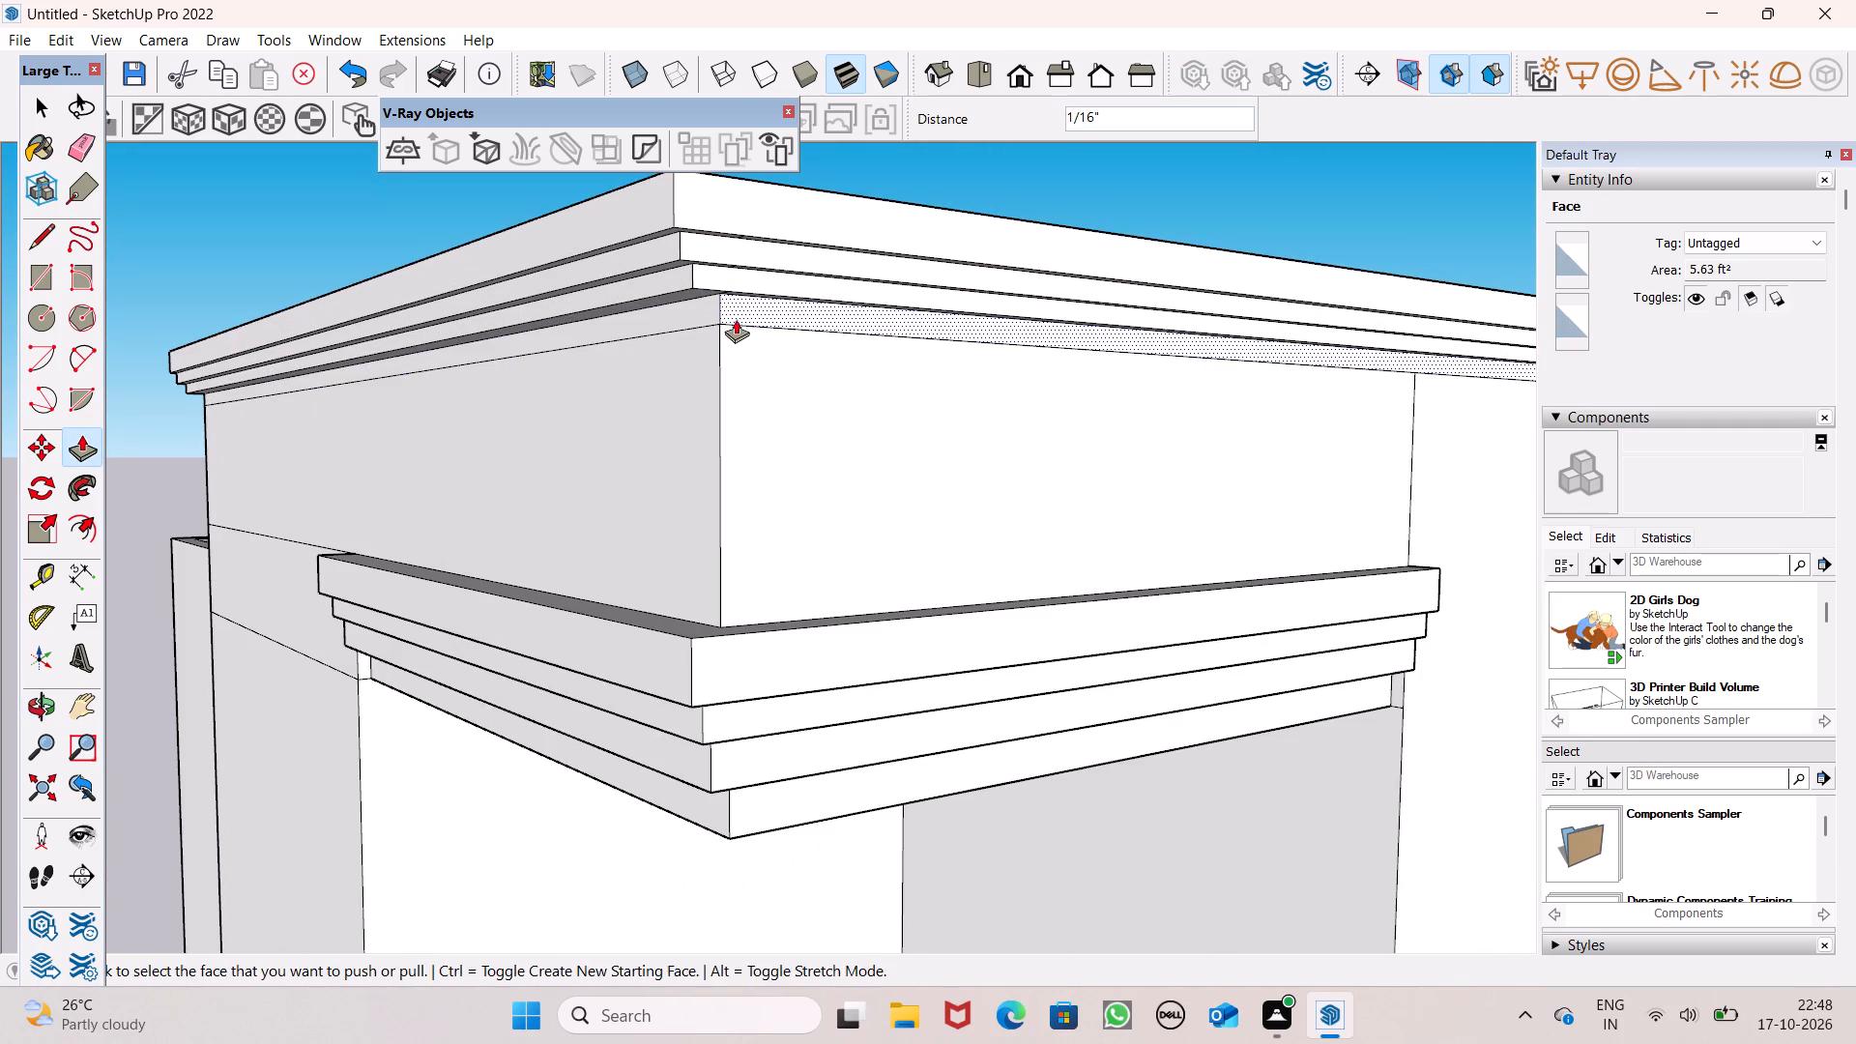
middle_drag(739, 397, 721, 460)
scroll(681, 436, down, 4)
key(space)
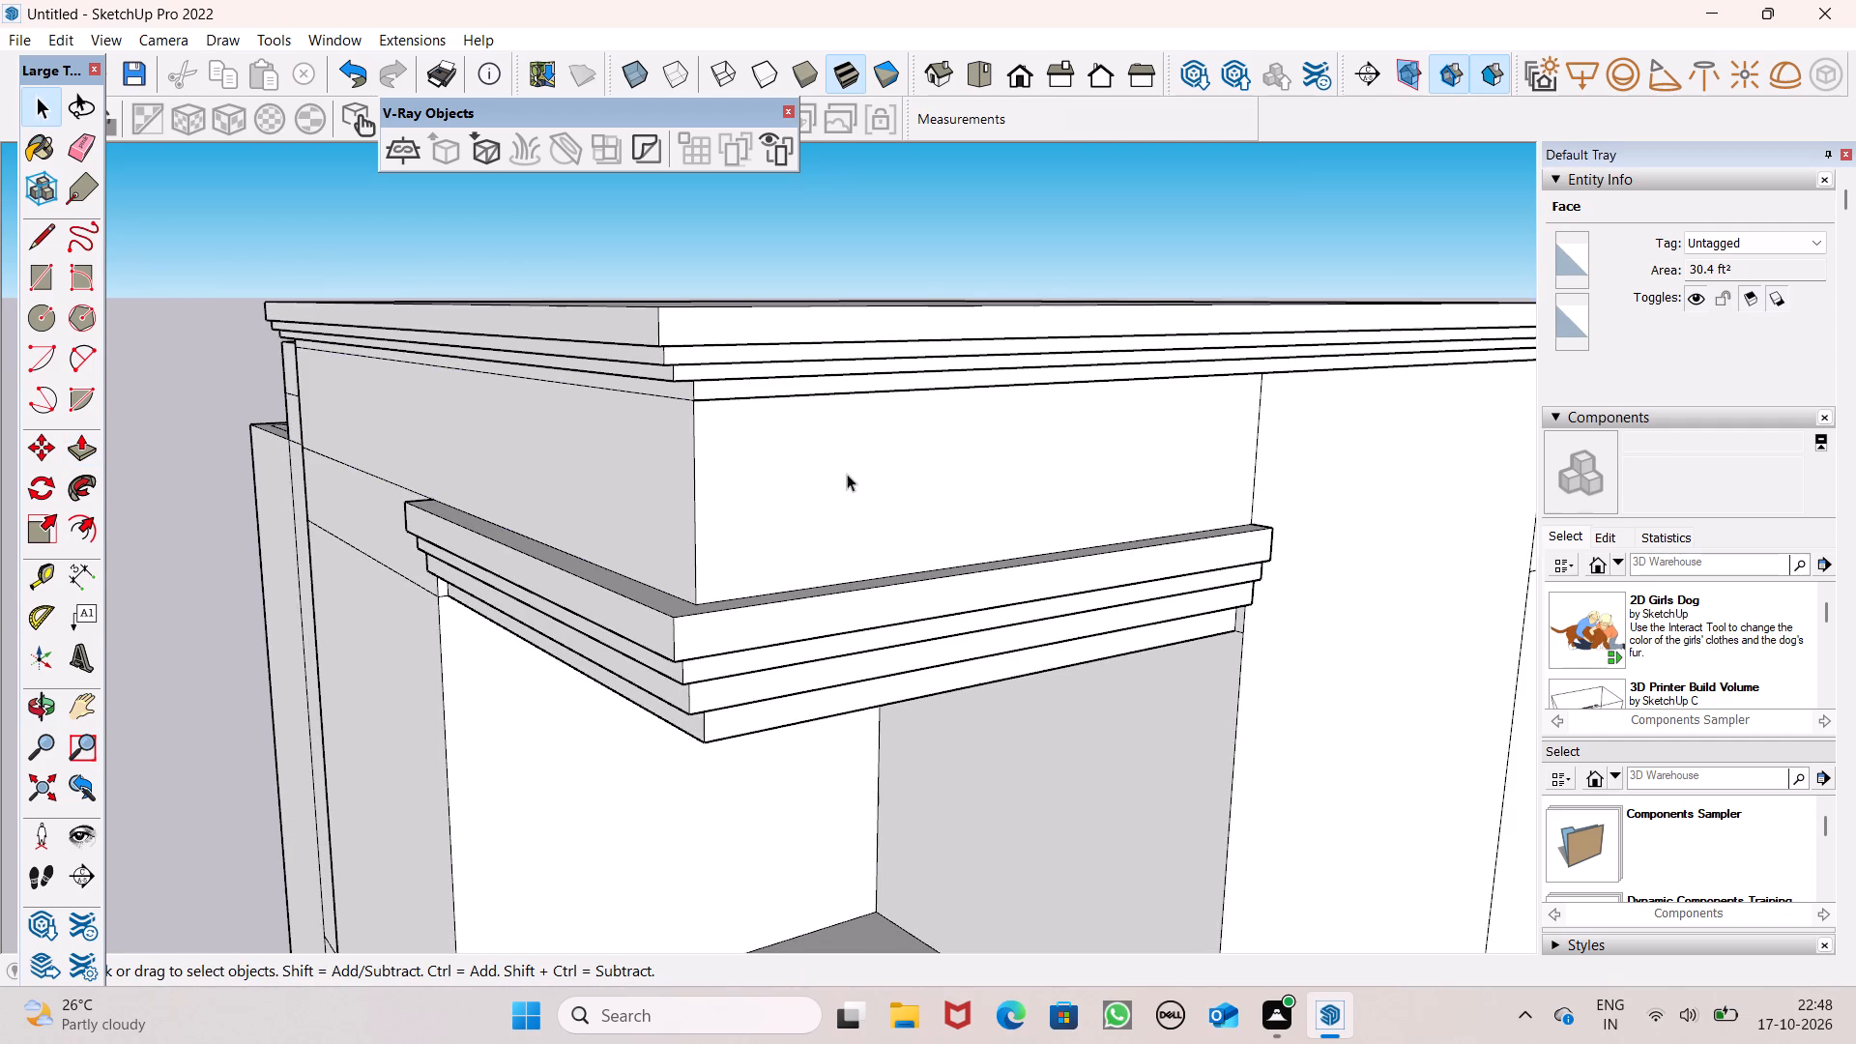
Examine the corner roof block's top, stepped cornice and neighbouring parapet roofs from above and from the side.
scroll(819, 344, down, 4)
middle_drag(982, 443, 883, 525)
scroll(886, 470, down, 2)
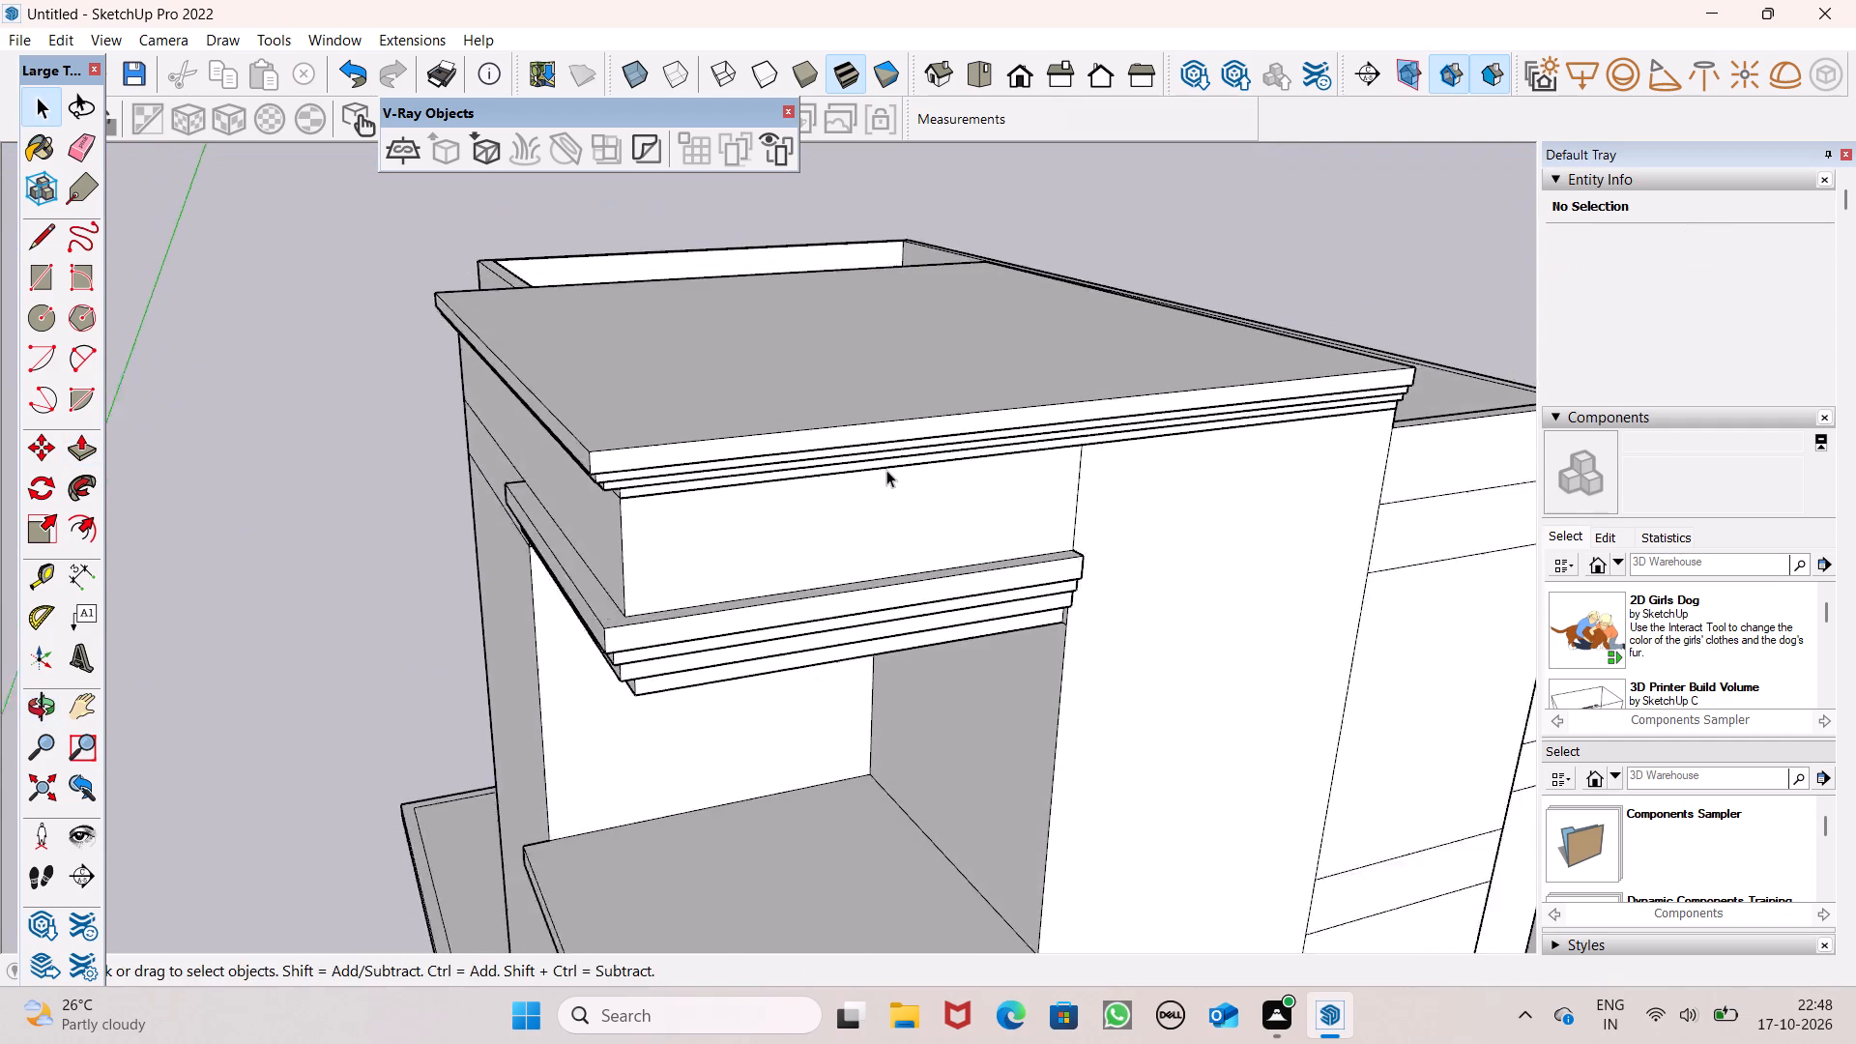
scroll(886, 470, down, 2)
middle_drag(894, 468, 821, 678)
scroll(855, 513, down, 2)
middle_drag(992, 547, 936, 360)
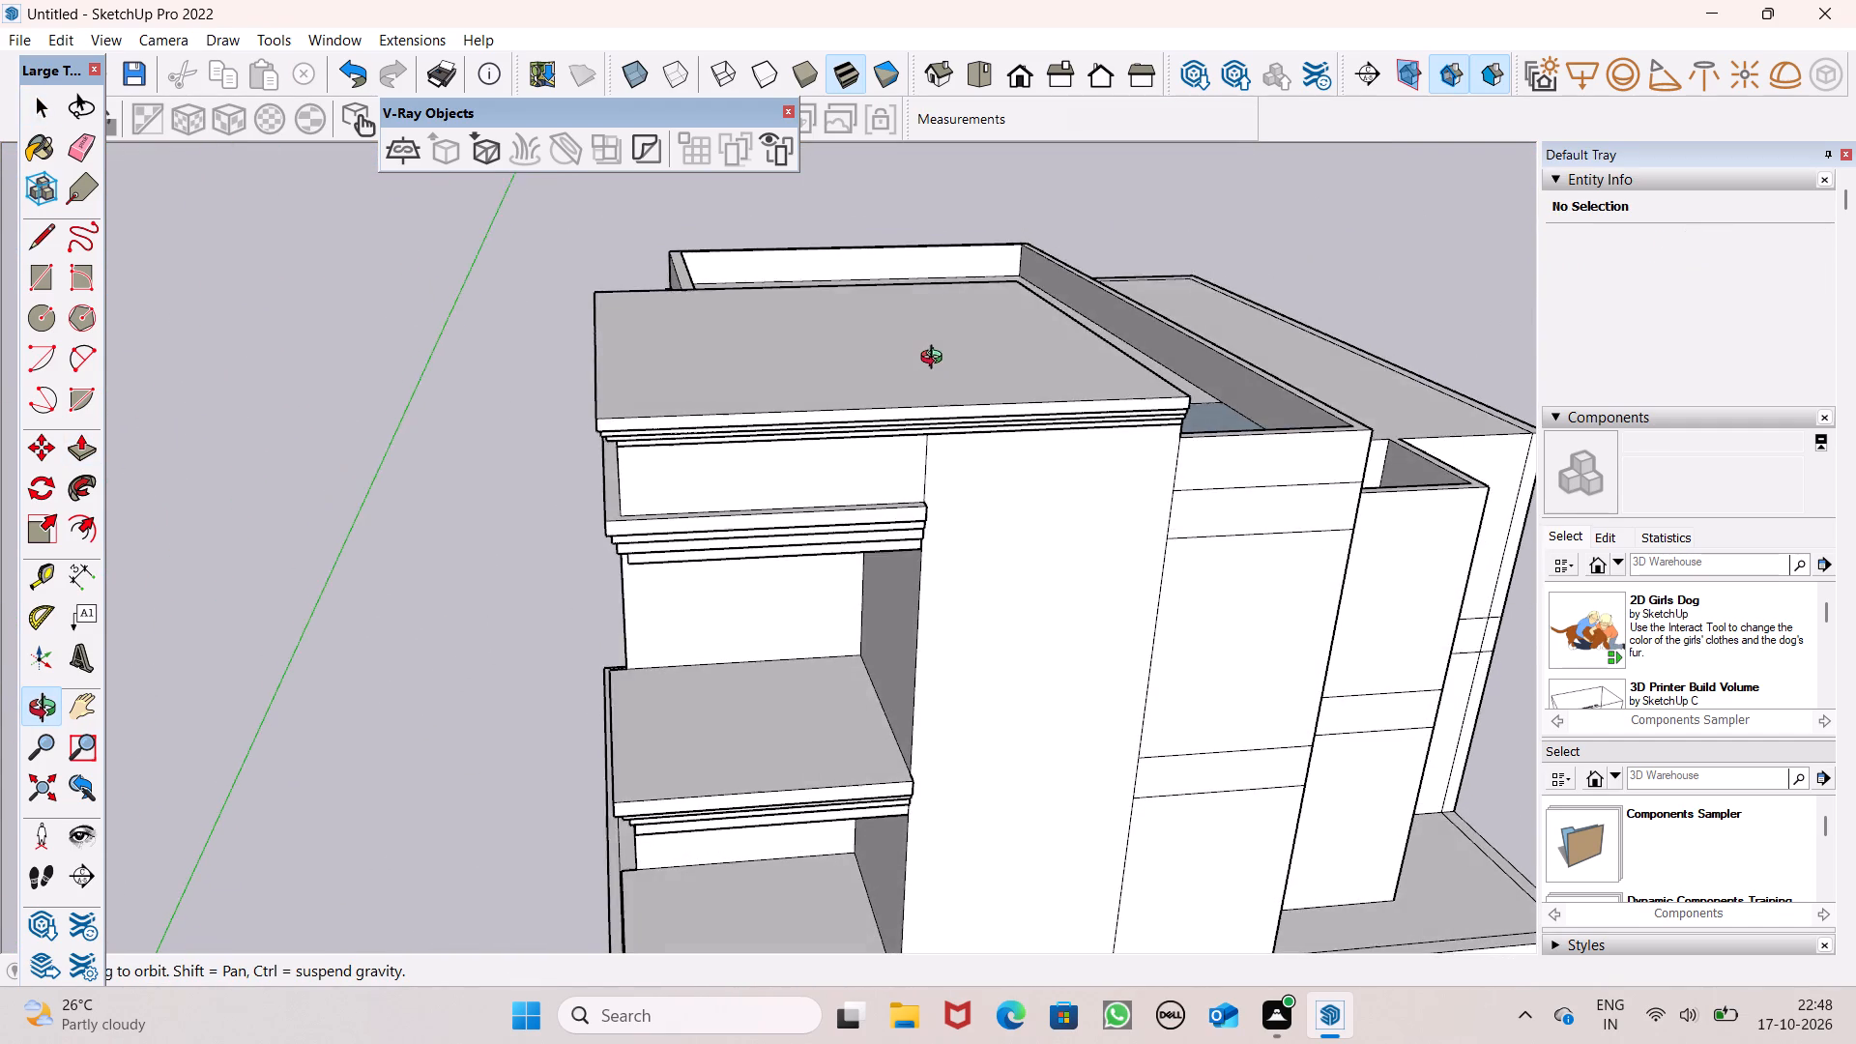
middle_drag(936, 360, 891, 435)
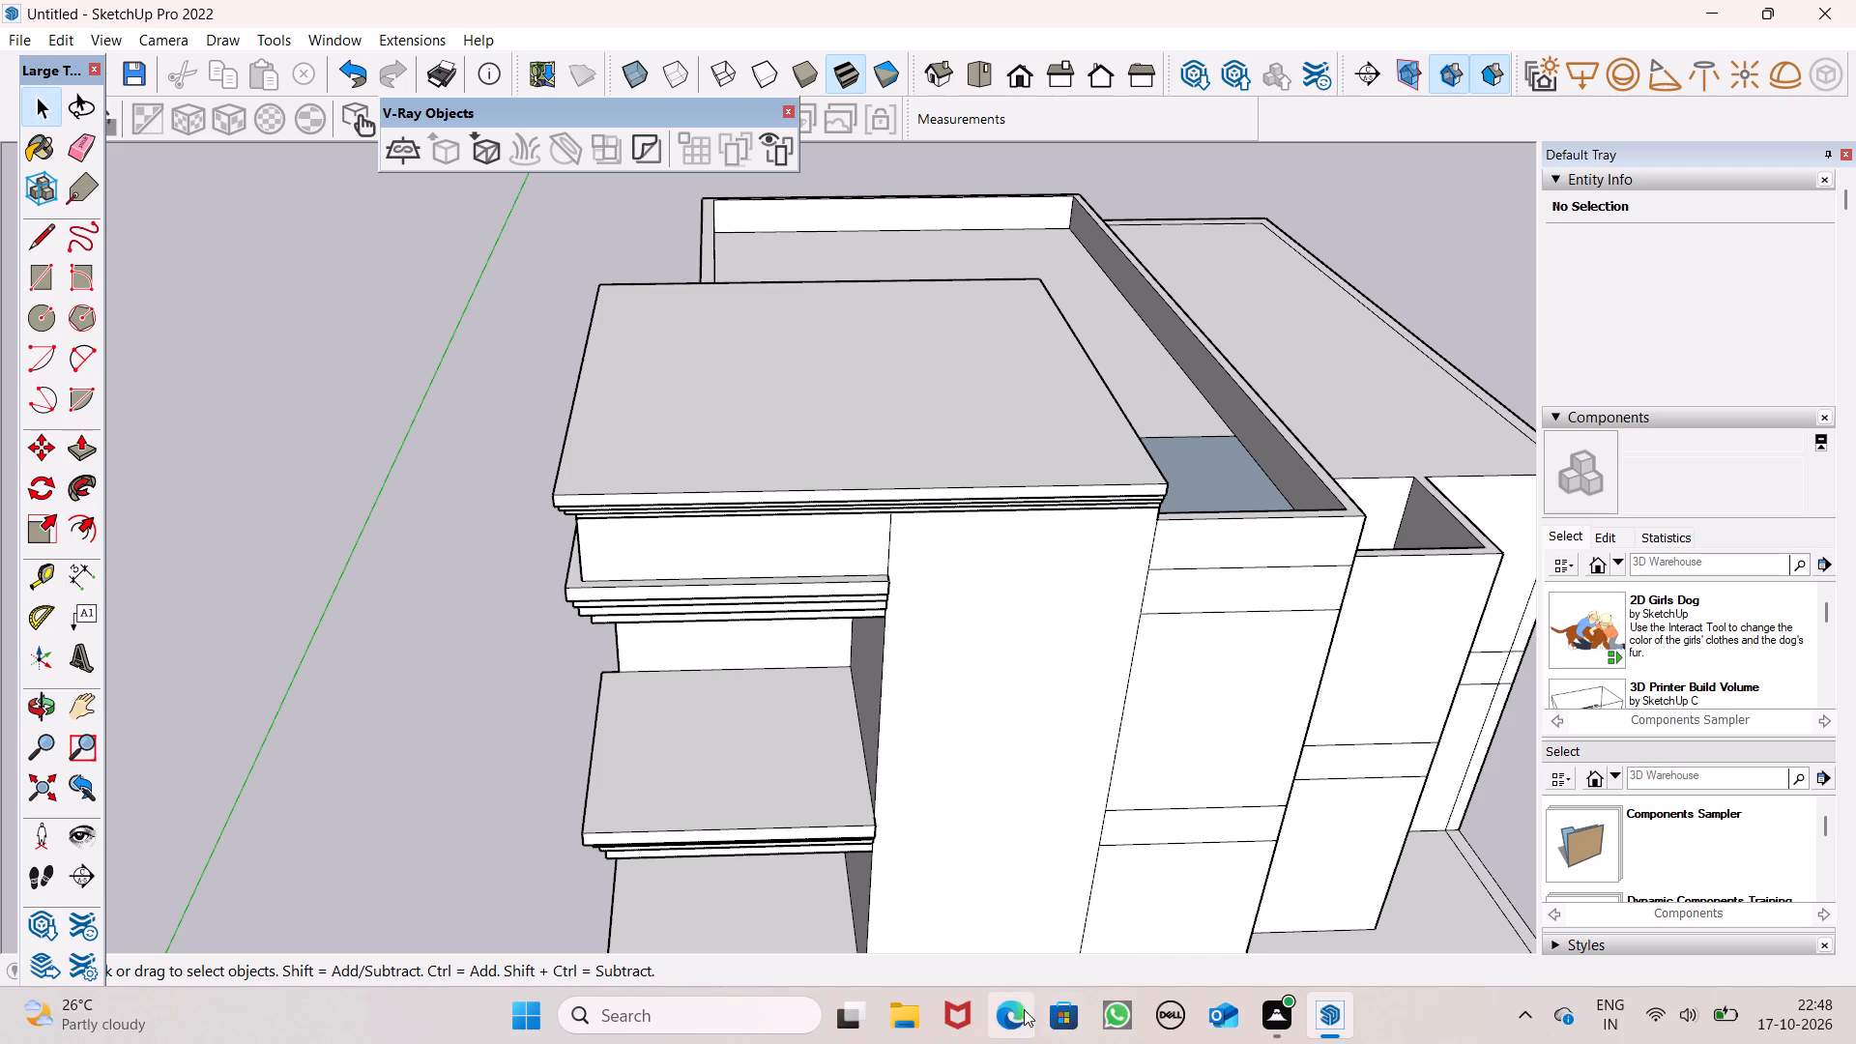
middle_drag(911, 396, 836, 223)
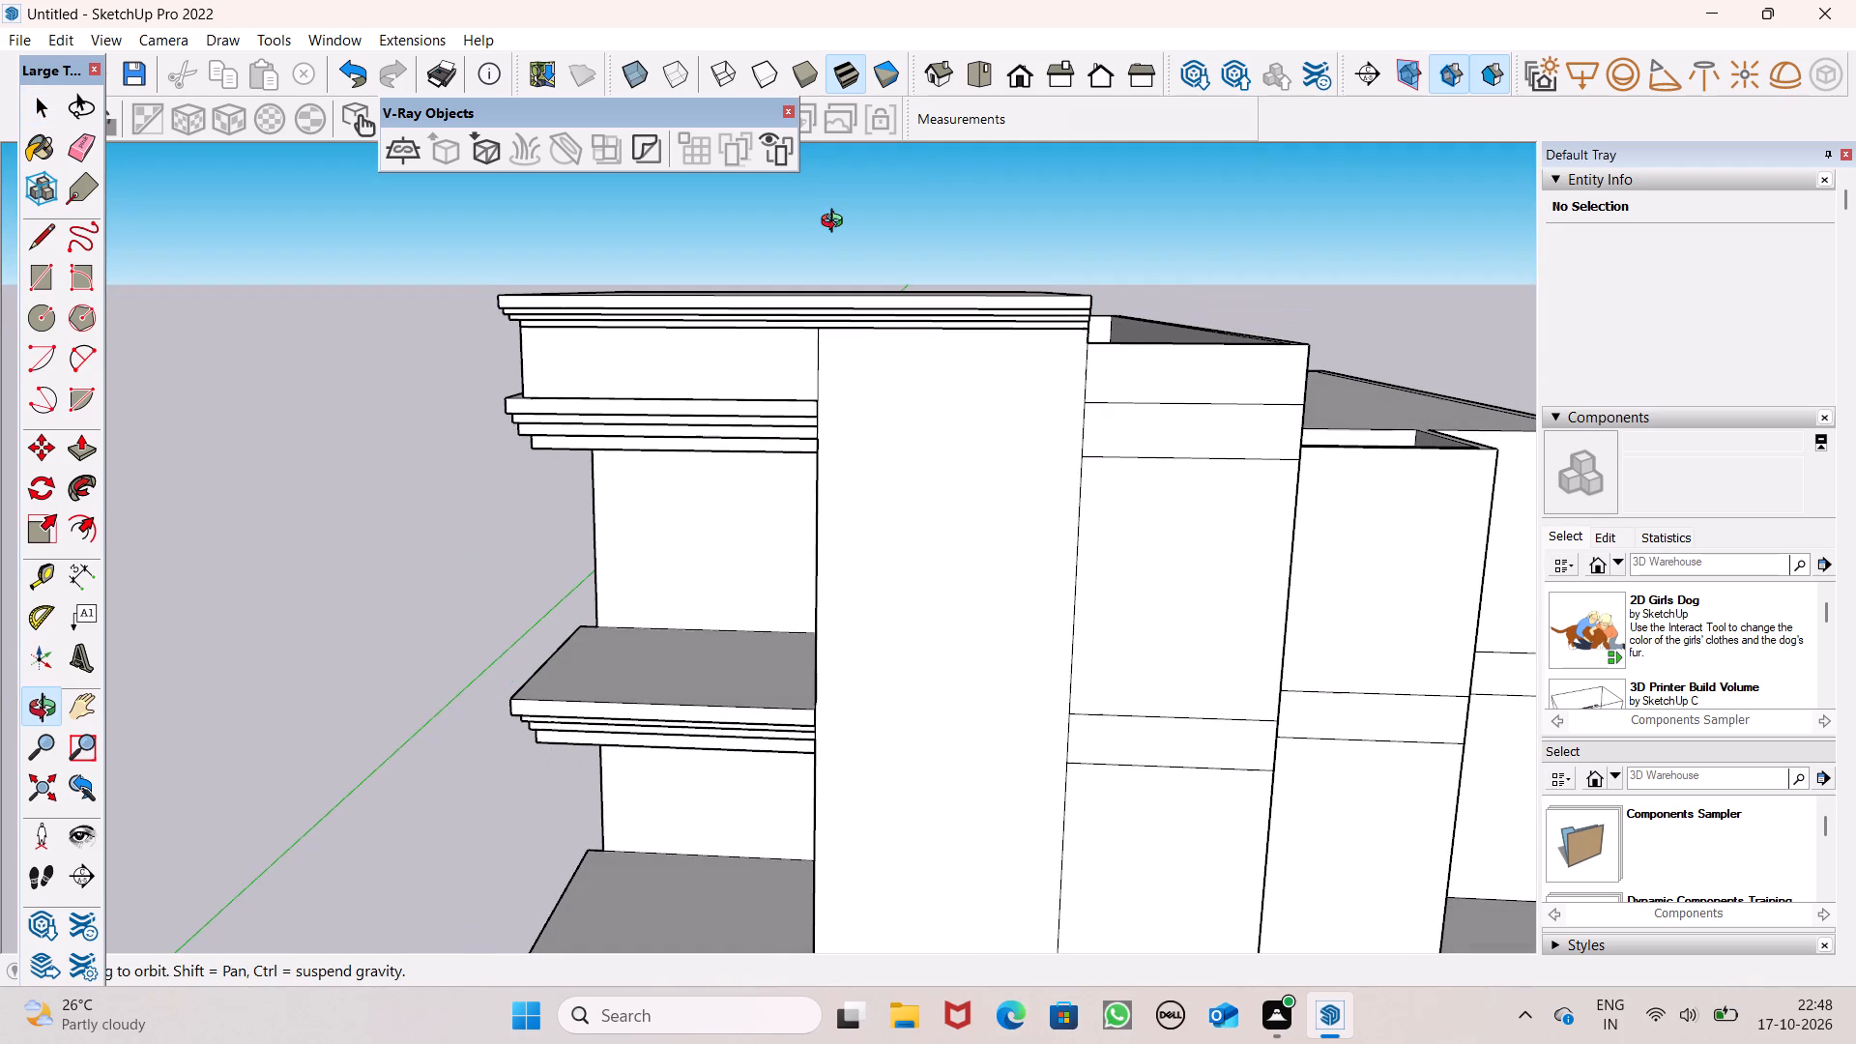
middle_drag(836, 223, 805, 467)
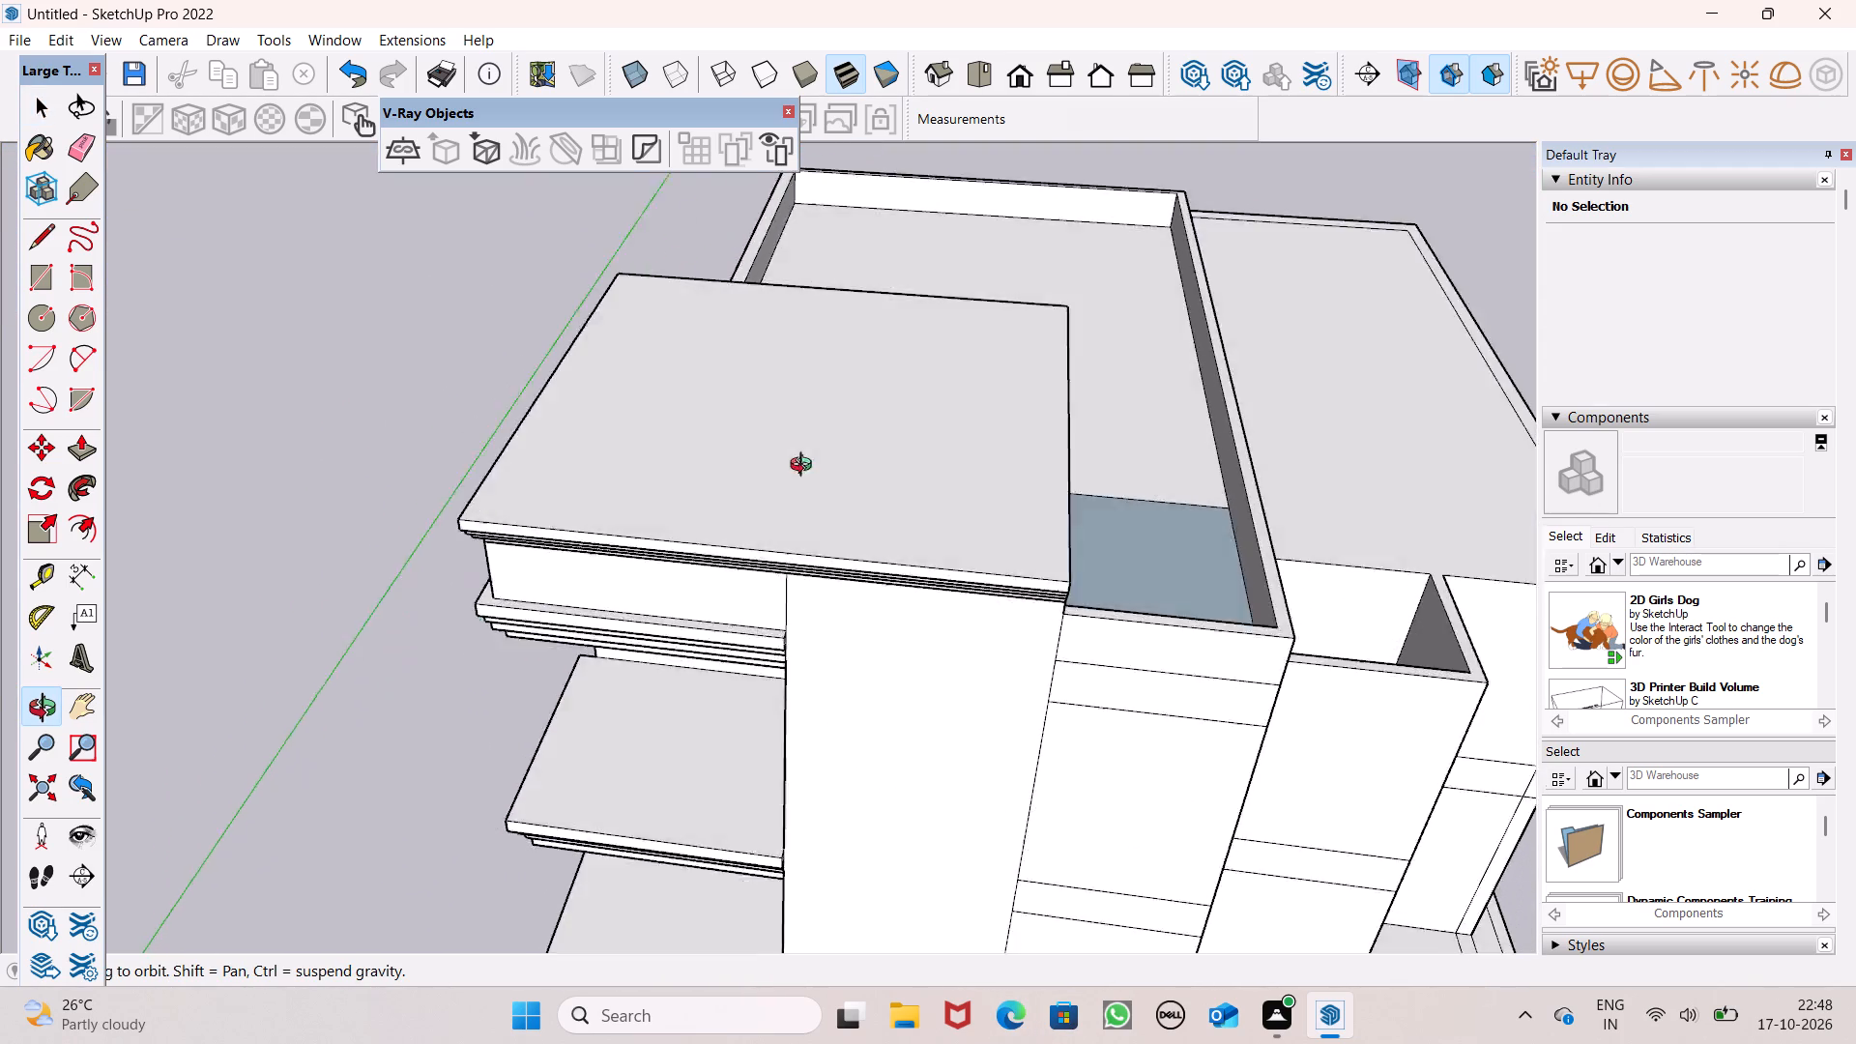
Draw a line up the stepped cornice from the wall edge below it, ending with about 5 5/8" across the top band.
middle_drag(805, 467, 798, 623)
scroll(798, 623, up, 1)
click(35, 246)
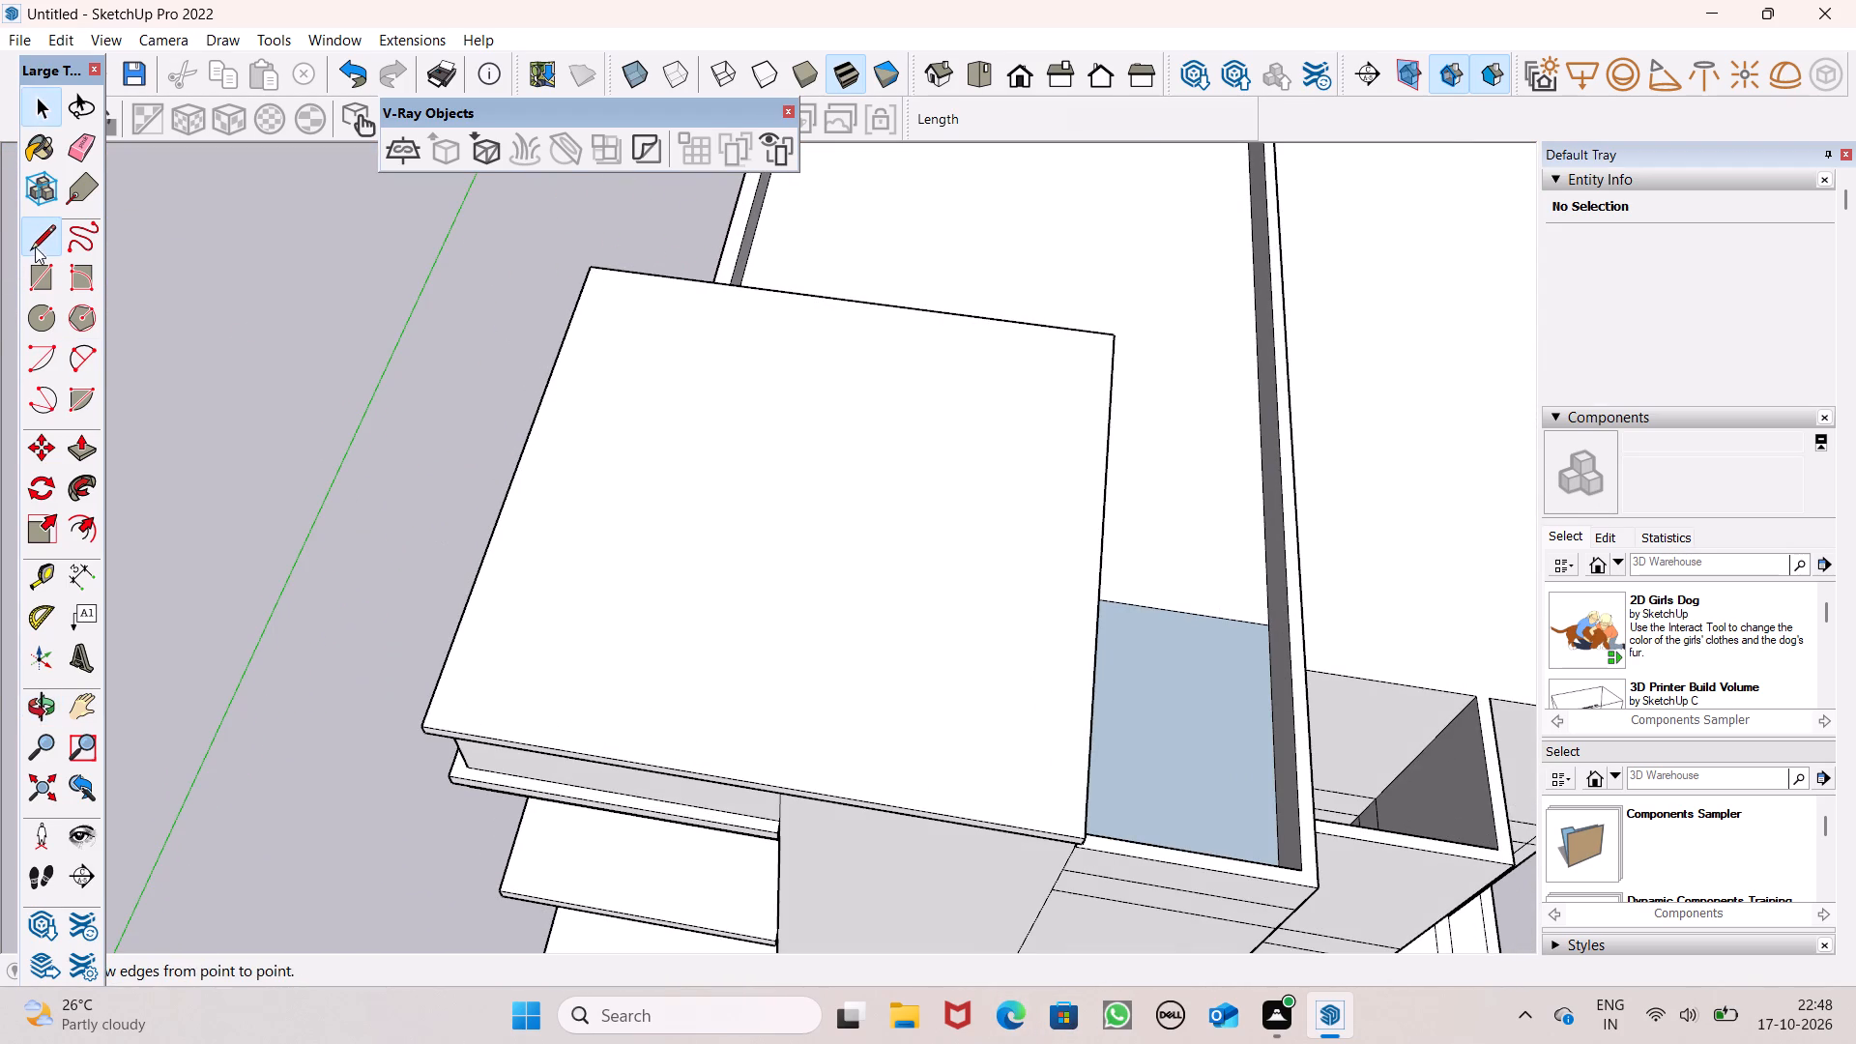
middle_drag(799, 814, 797, 644)
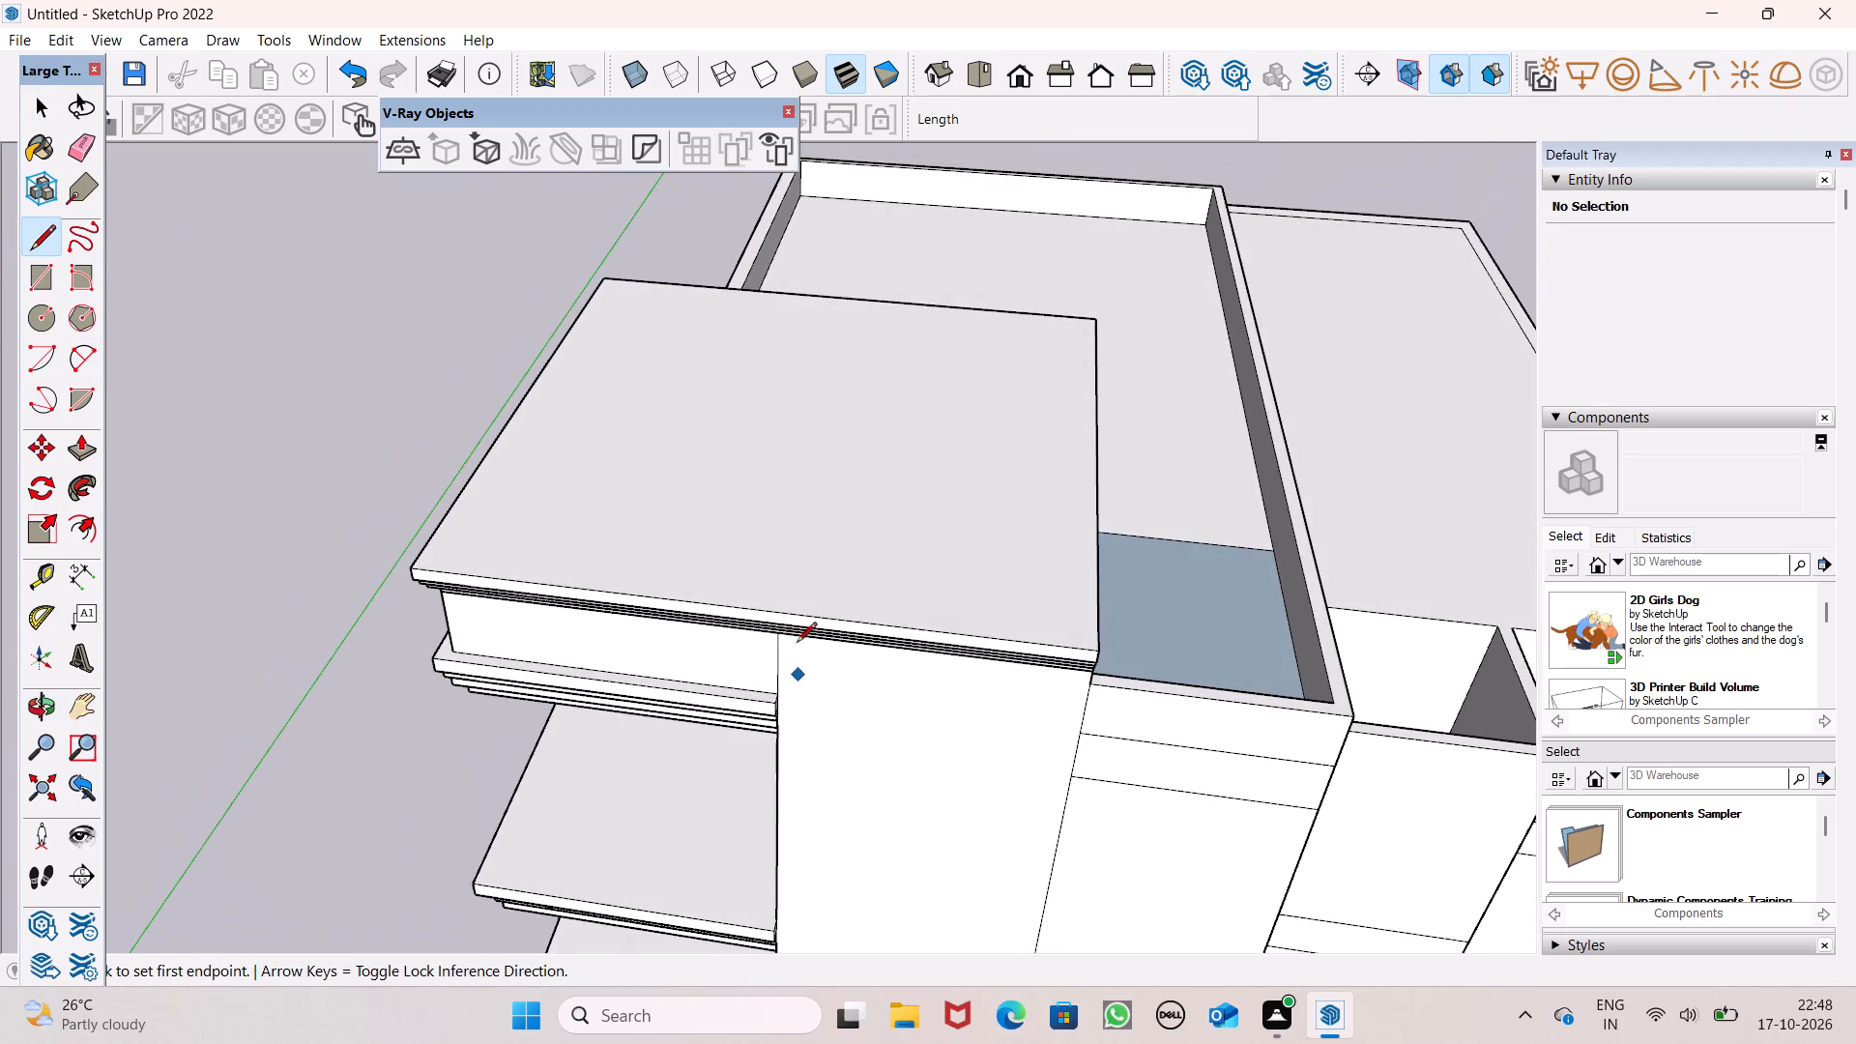
scroll(797, 652, up, 6)
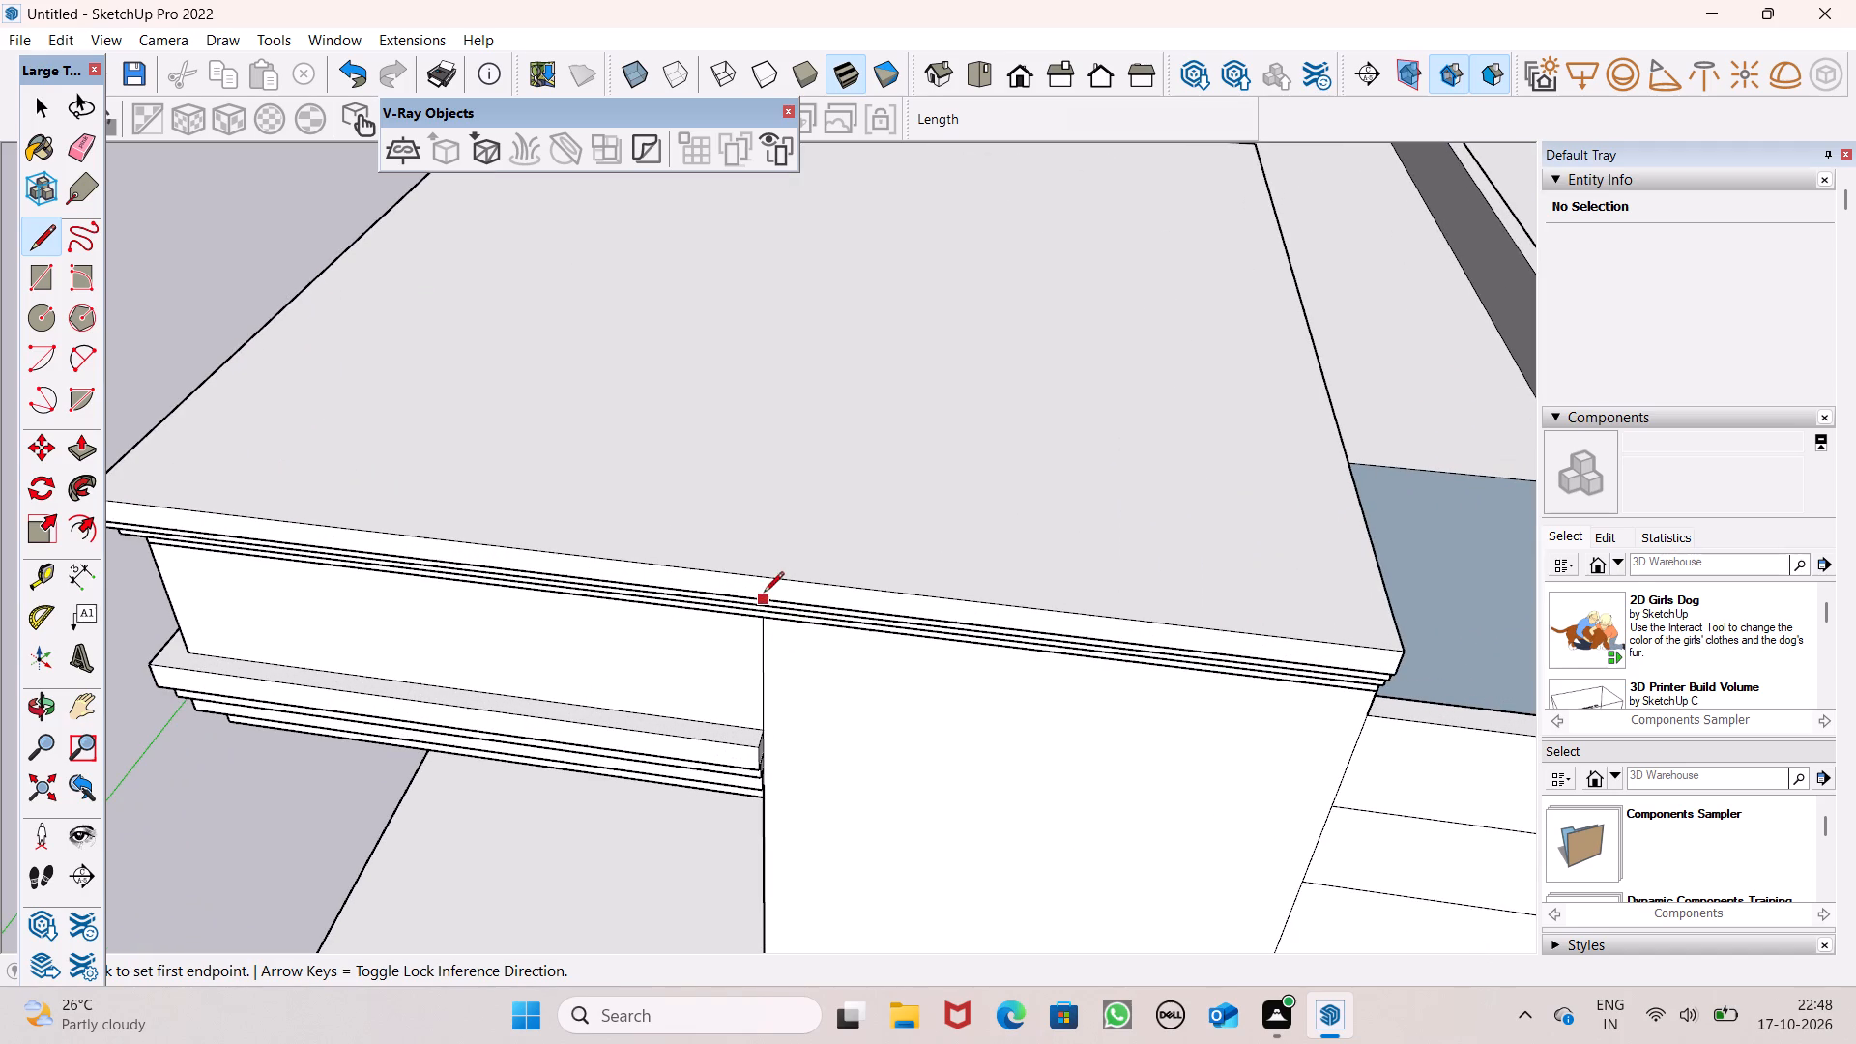
click(765, 623)
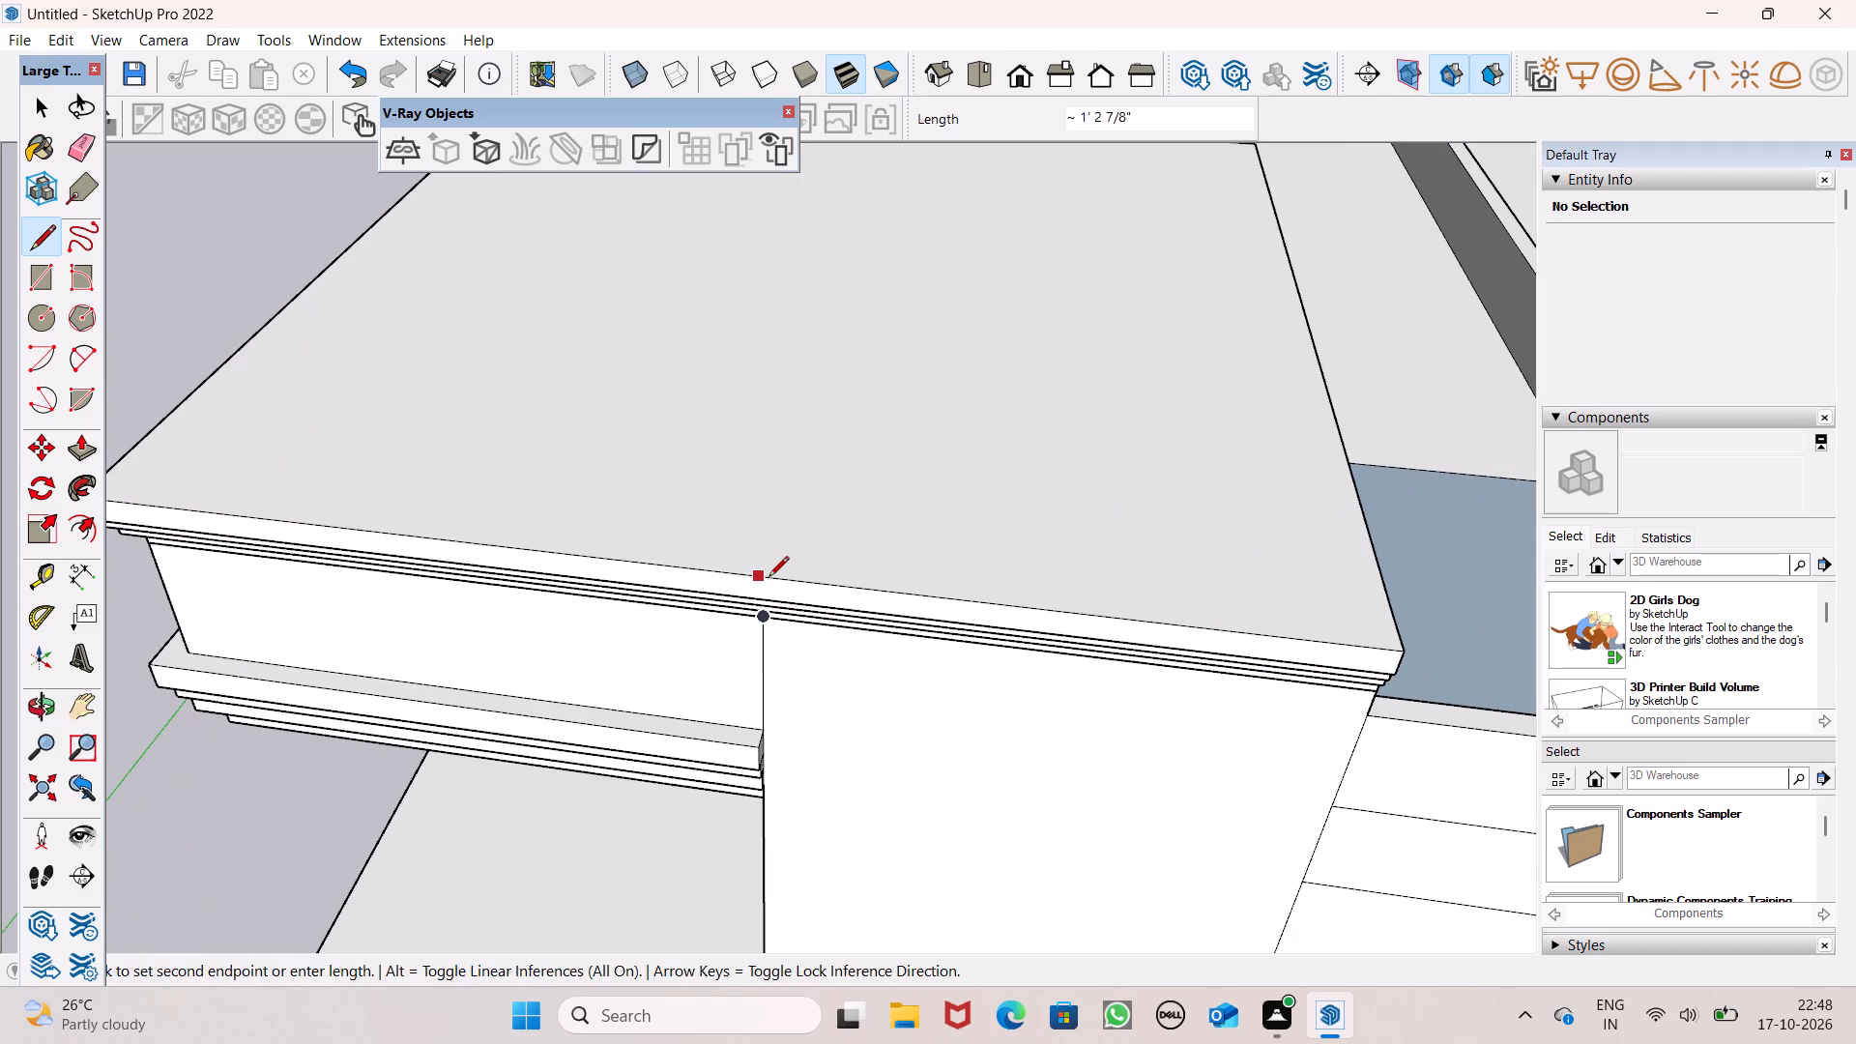
scroll(760, 583, up, 5)
middle_drag(785, 592, 879, 444)
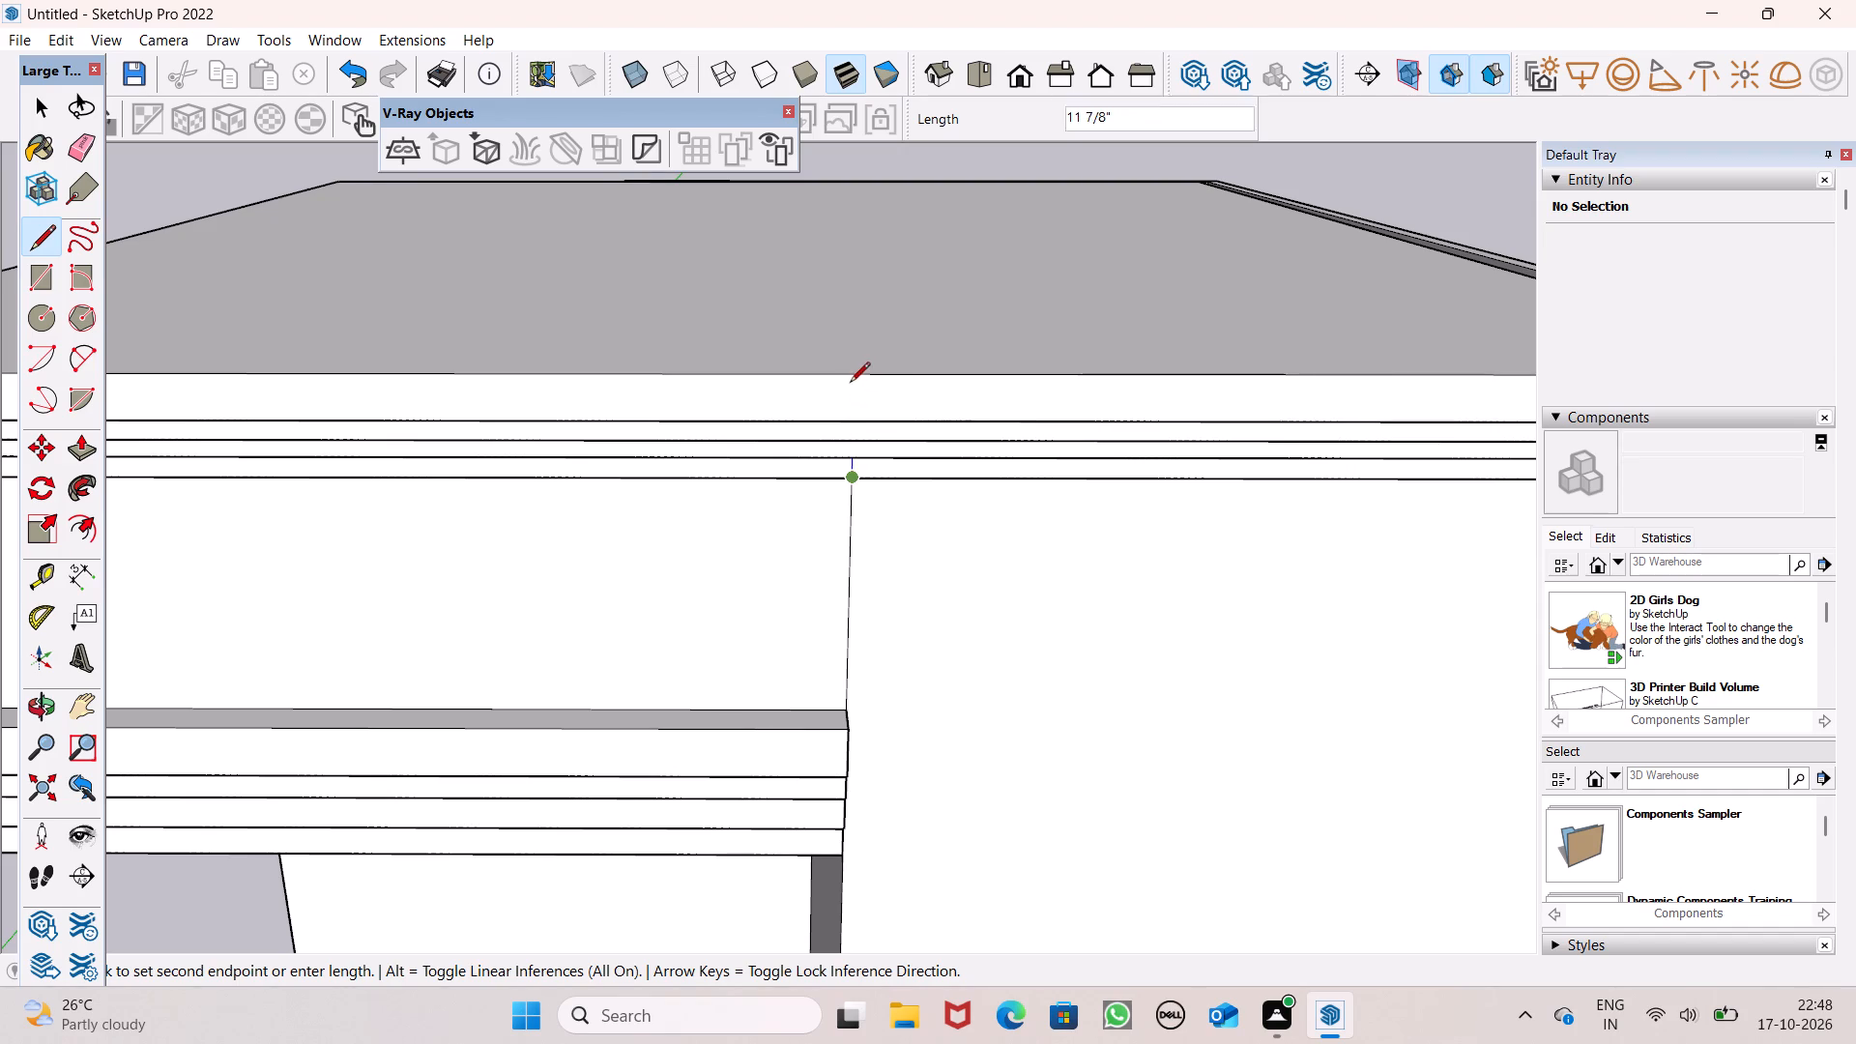
double_click(858, 417)
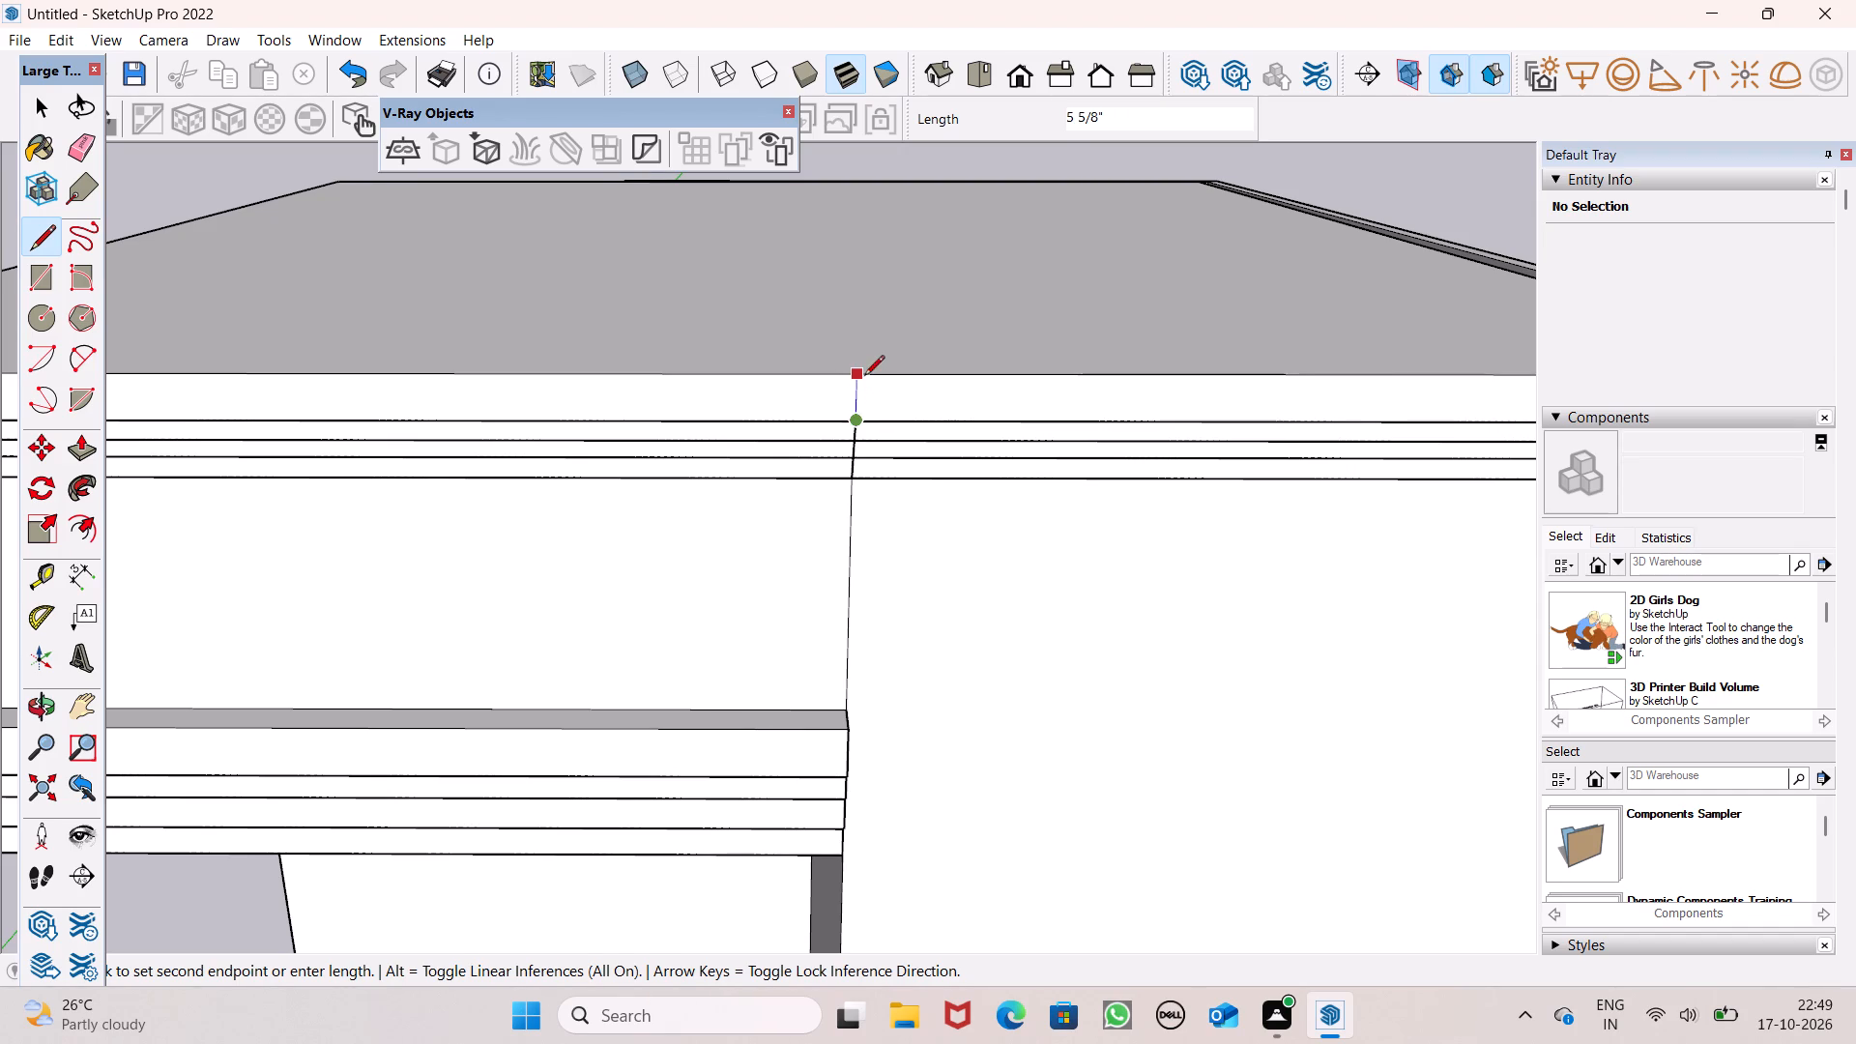
click(860, 375)
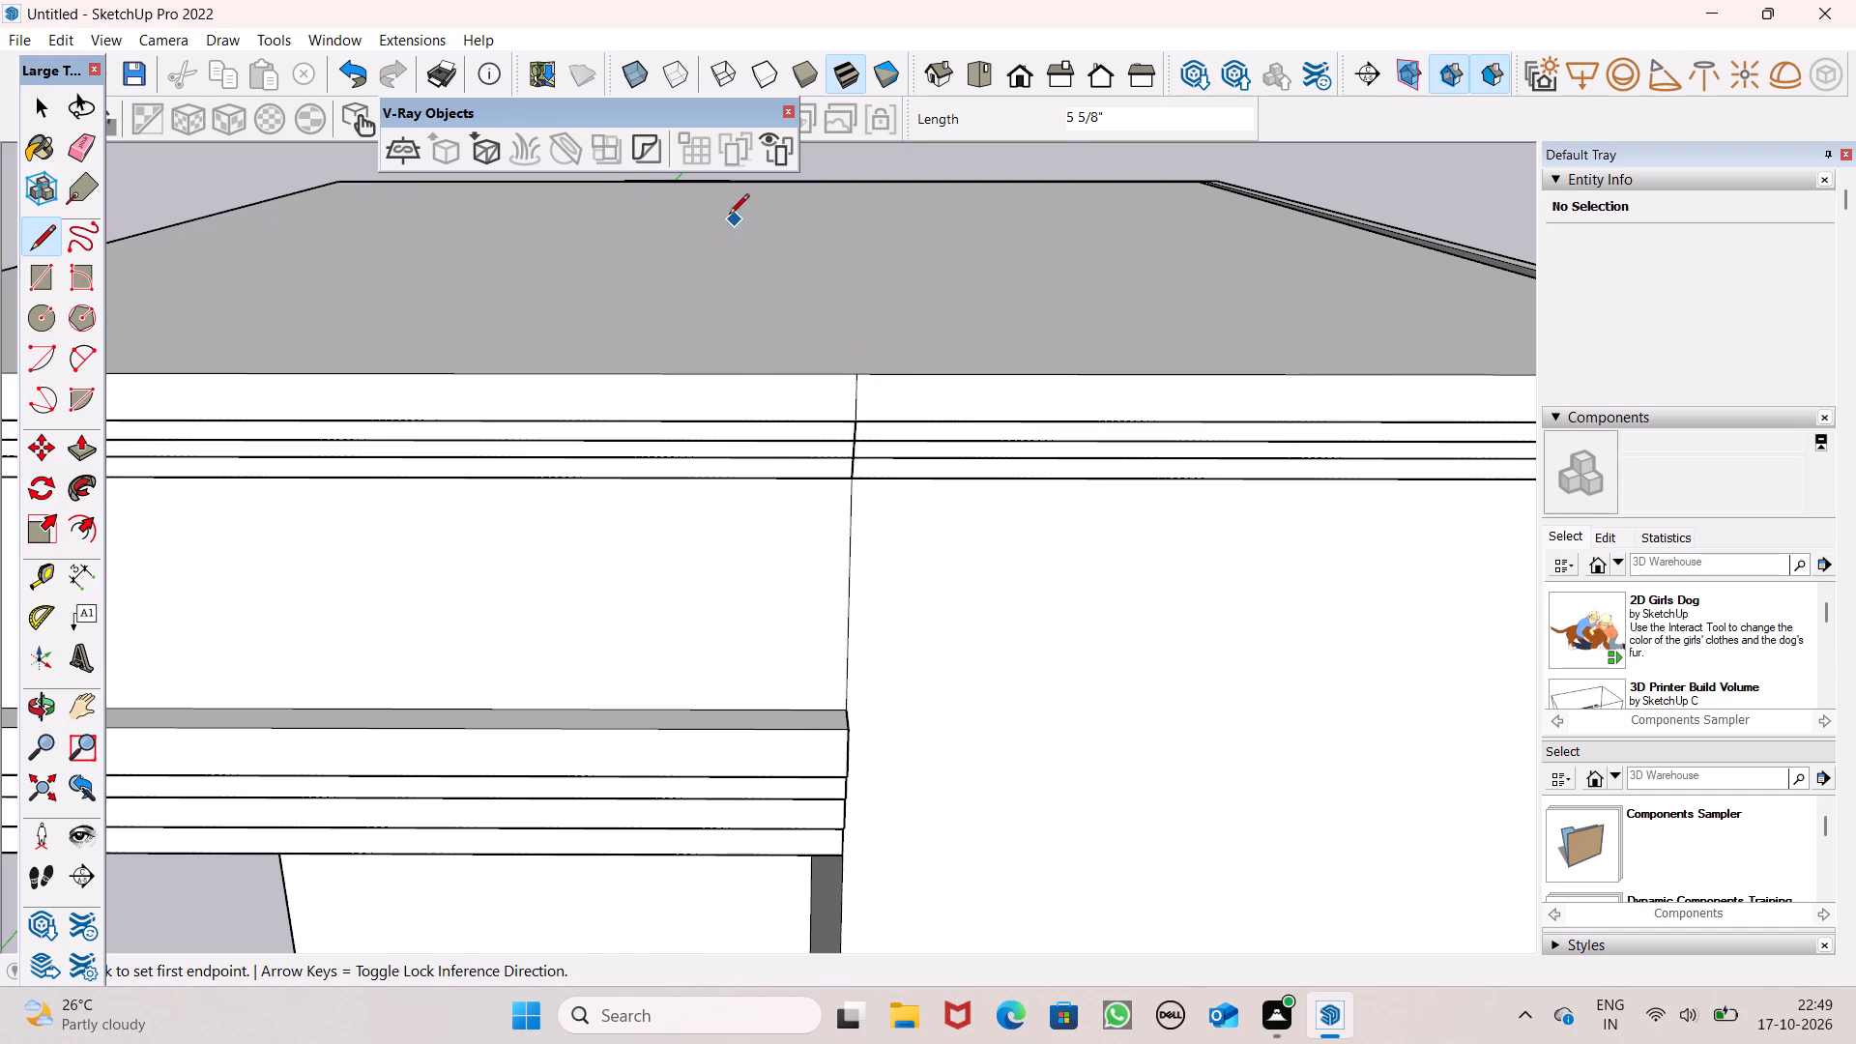
Erase the line segment crossing the lower cornice bands, keeping the part on the top band.
key(space)
click(79, 139)
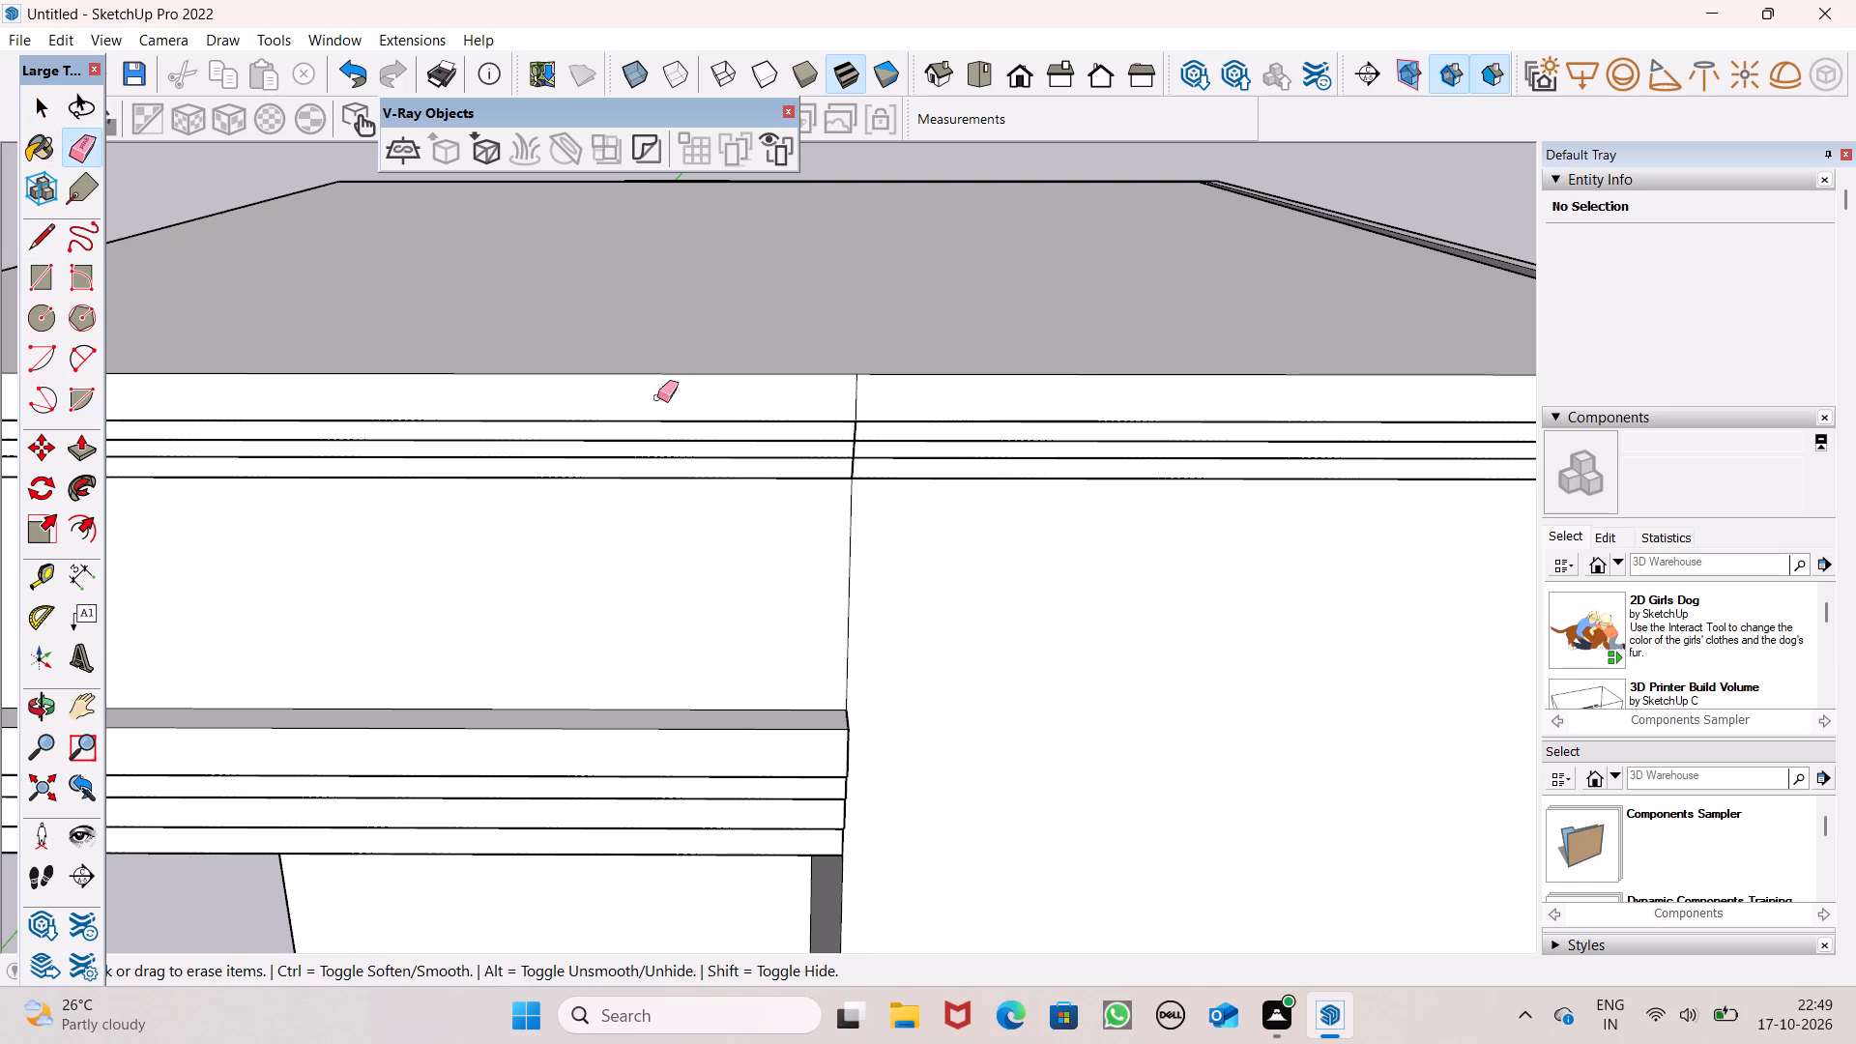
scroll(656, 397, up, 7)
scroll(845, 461, up, 6)
drag(830, 429, 821, 426)
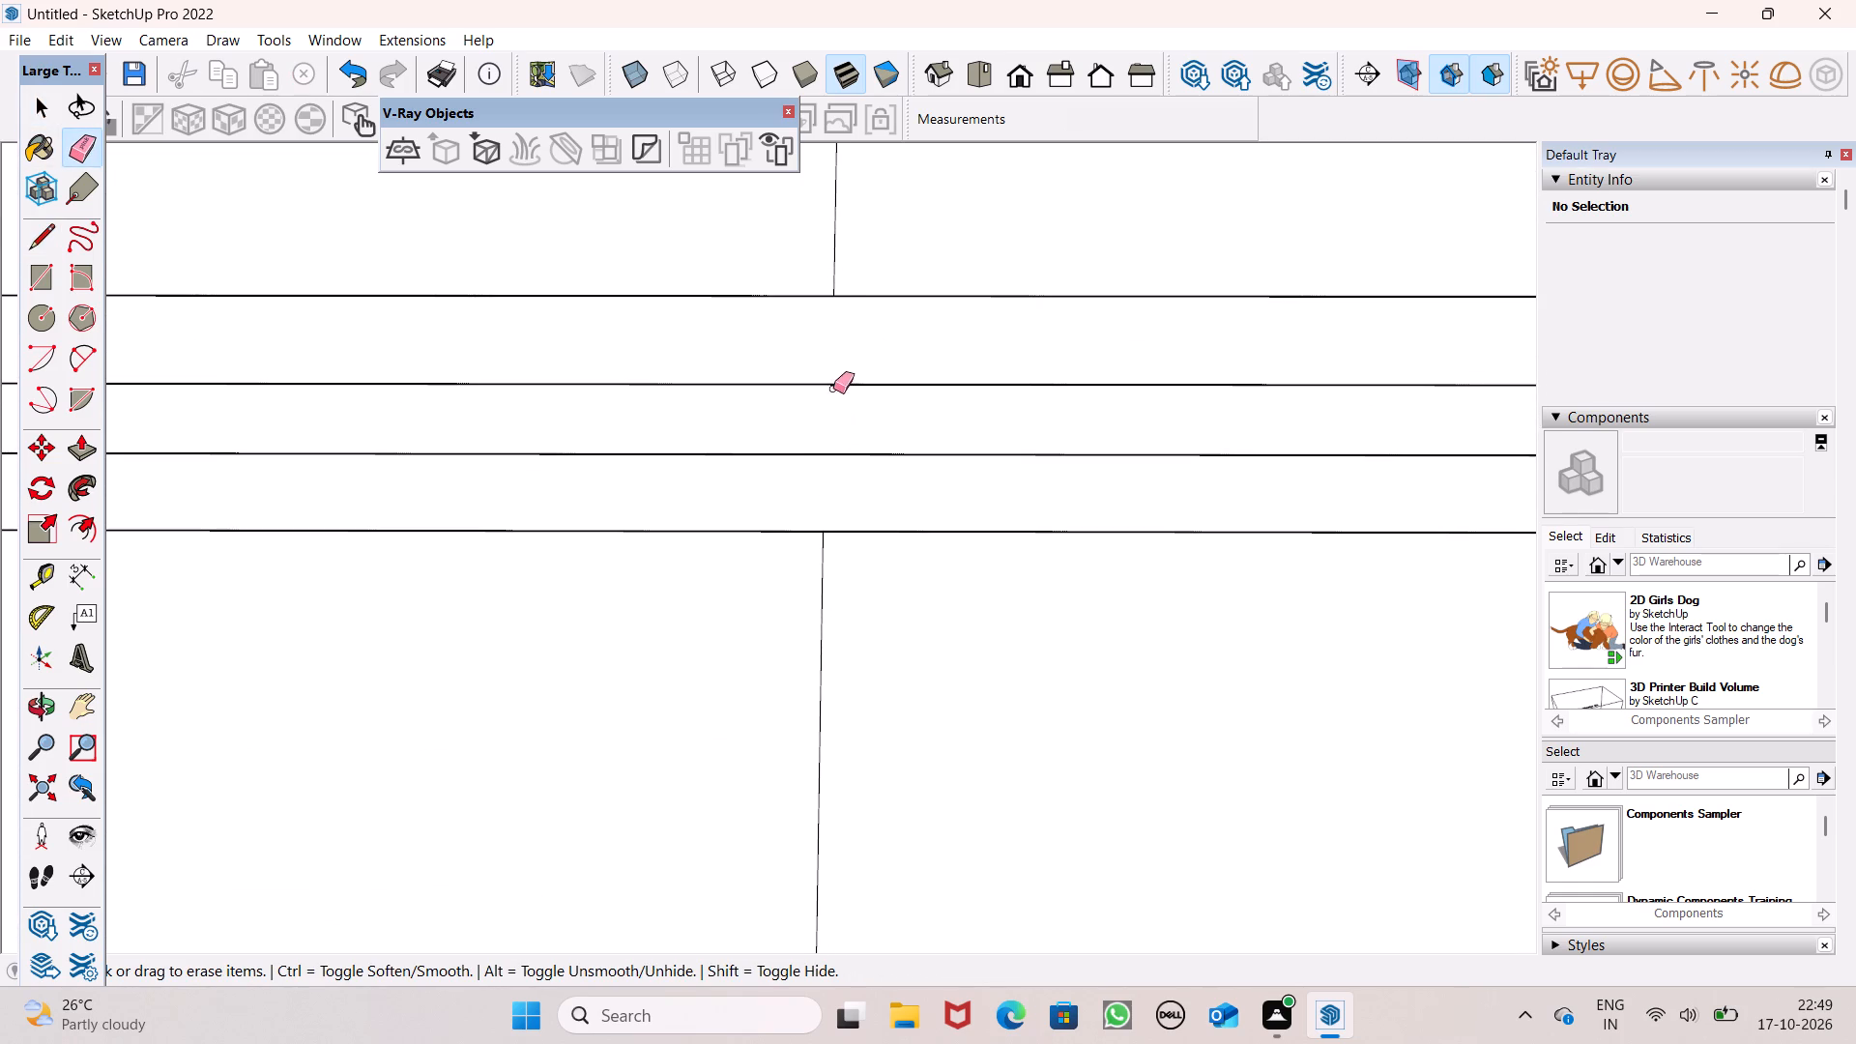
Examine the corner roof block's top face and the divided cornice from above and from the front.
scroll(876, 491, down, 6)
scroll(944, 433, down, 10)
middle_drag(1023, 520, 1013, 560)
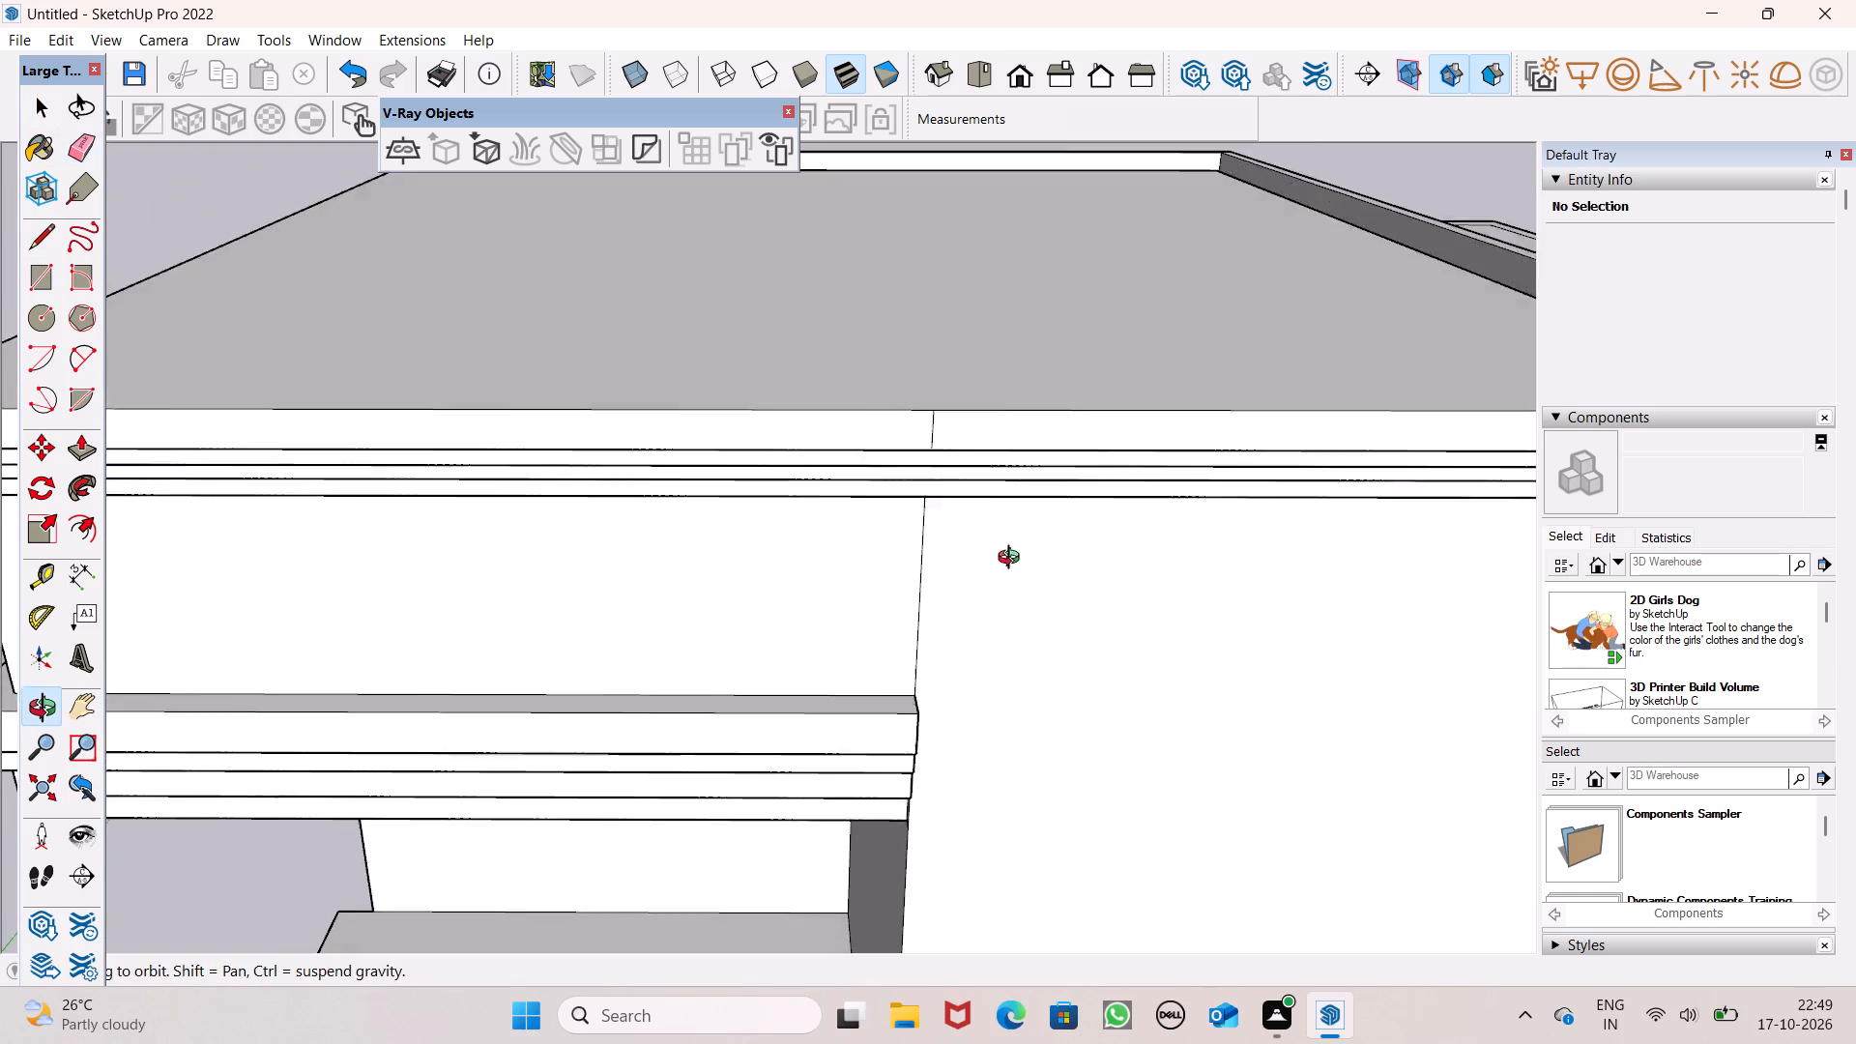
middle_drag(1013, 560, 1010, 567)
scroll(1025, 442, down, 7)
middle_drag(1099, 498, 982, 629)
scroll(1074, 458, down, 1)
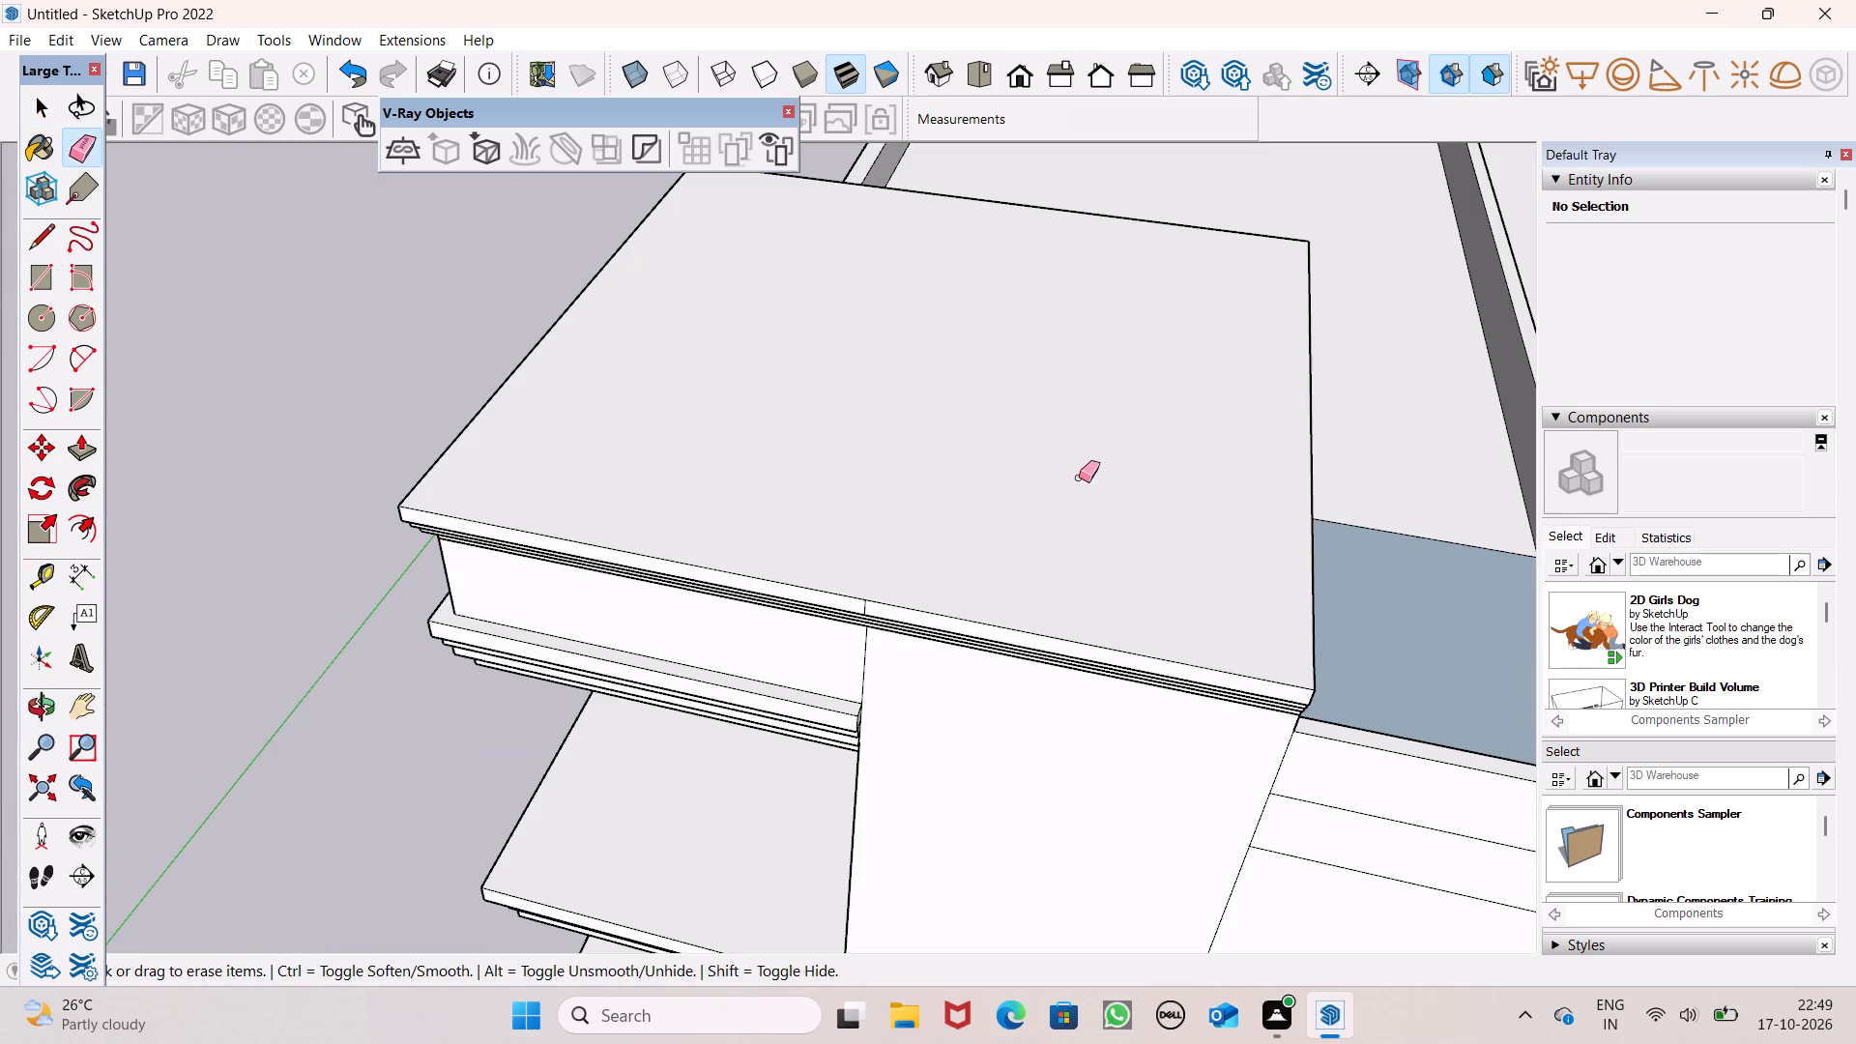
middle_drag(959, 588, 971, 551)
scroll(967, 560, up, 1)
middle_drag(926, 582, 989, 467)
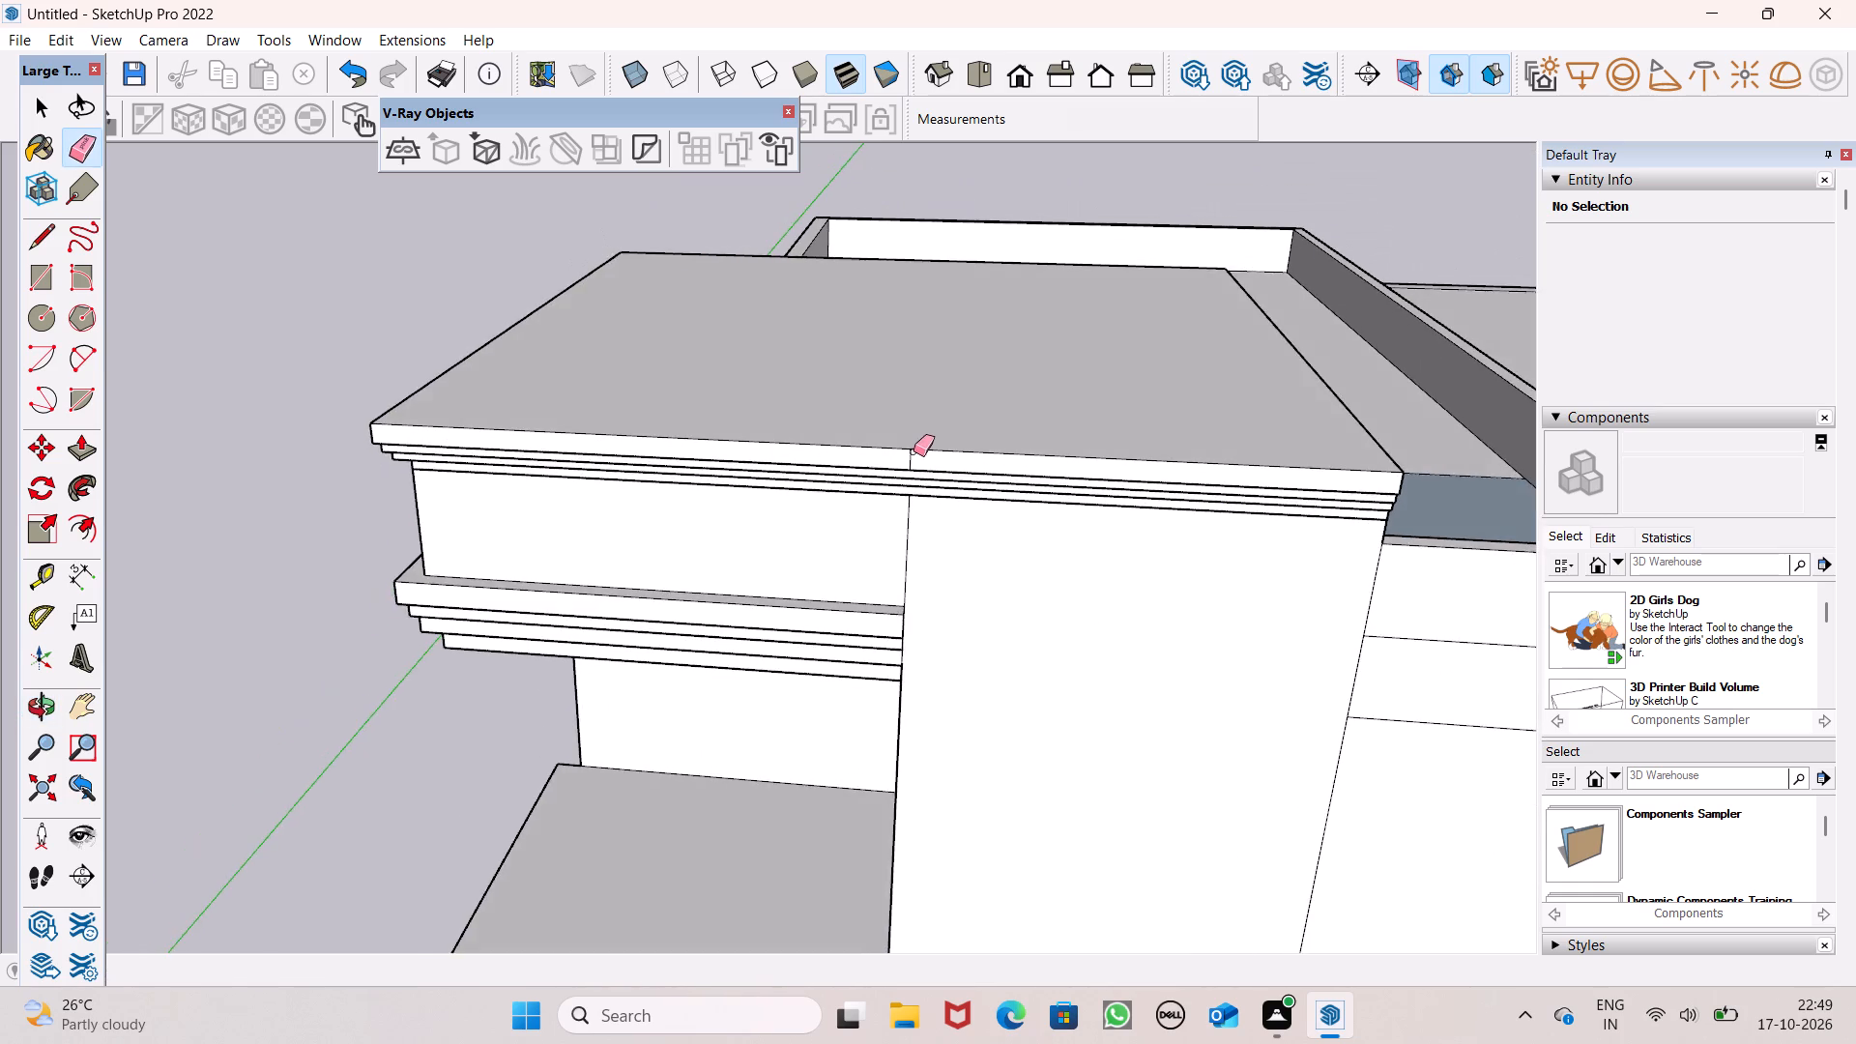
scroll(913, 451, up, 3)
scroll(1000, 431, down, 1)
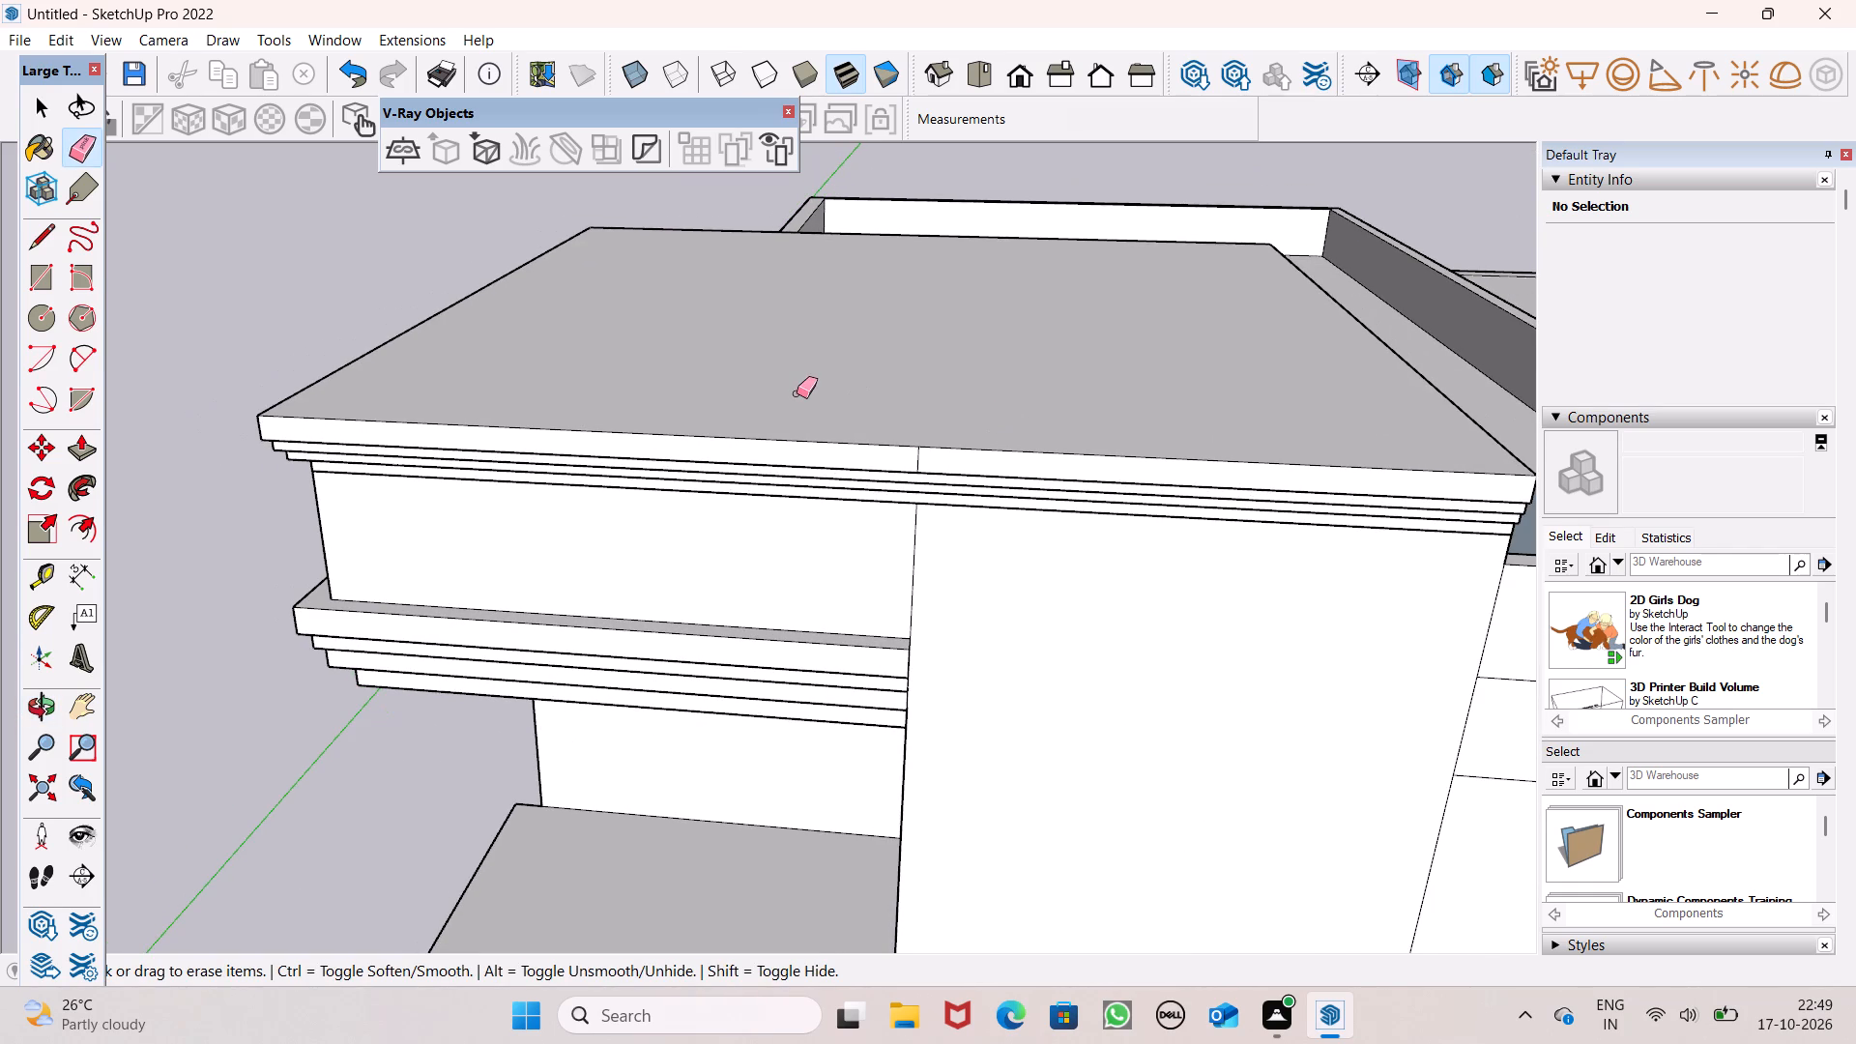
scroll(797, 393, down, 1)
scroll(952, 416, down, 2)
middle_drag(1028, 466, 1019, 478)
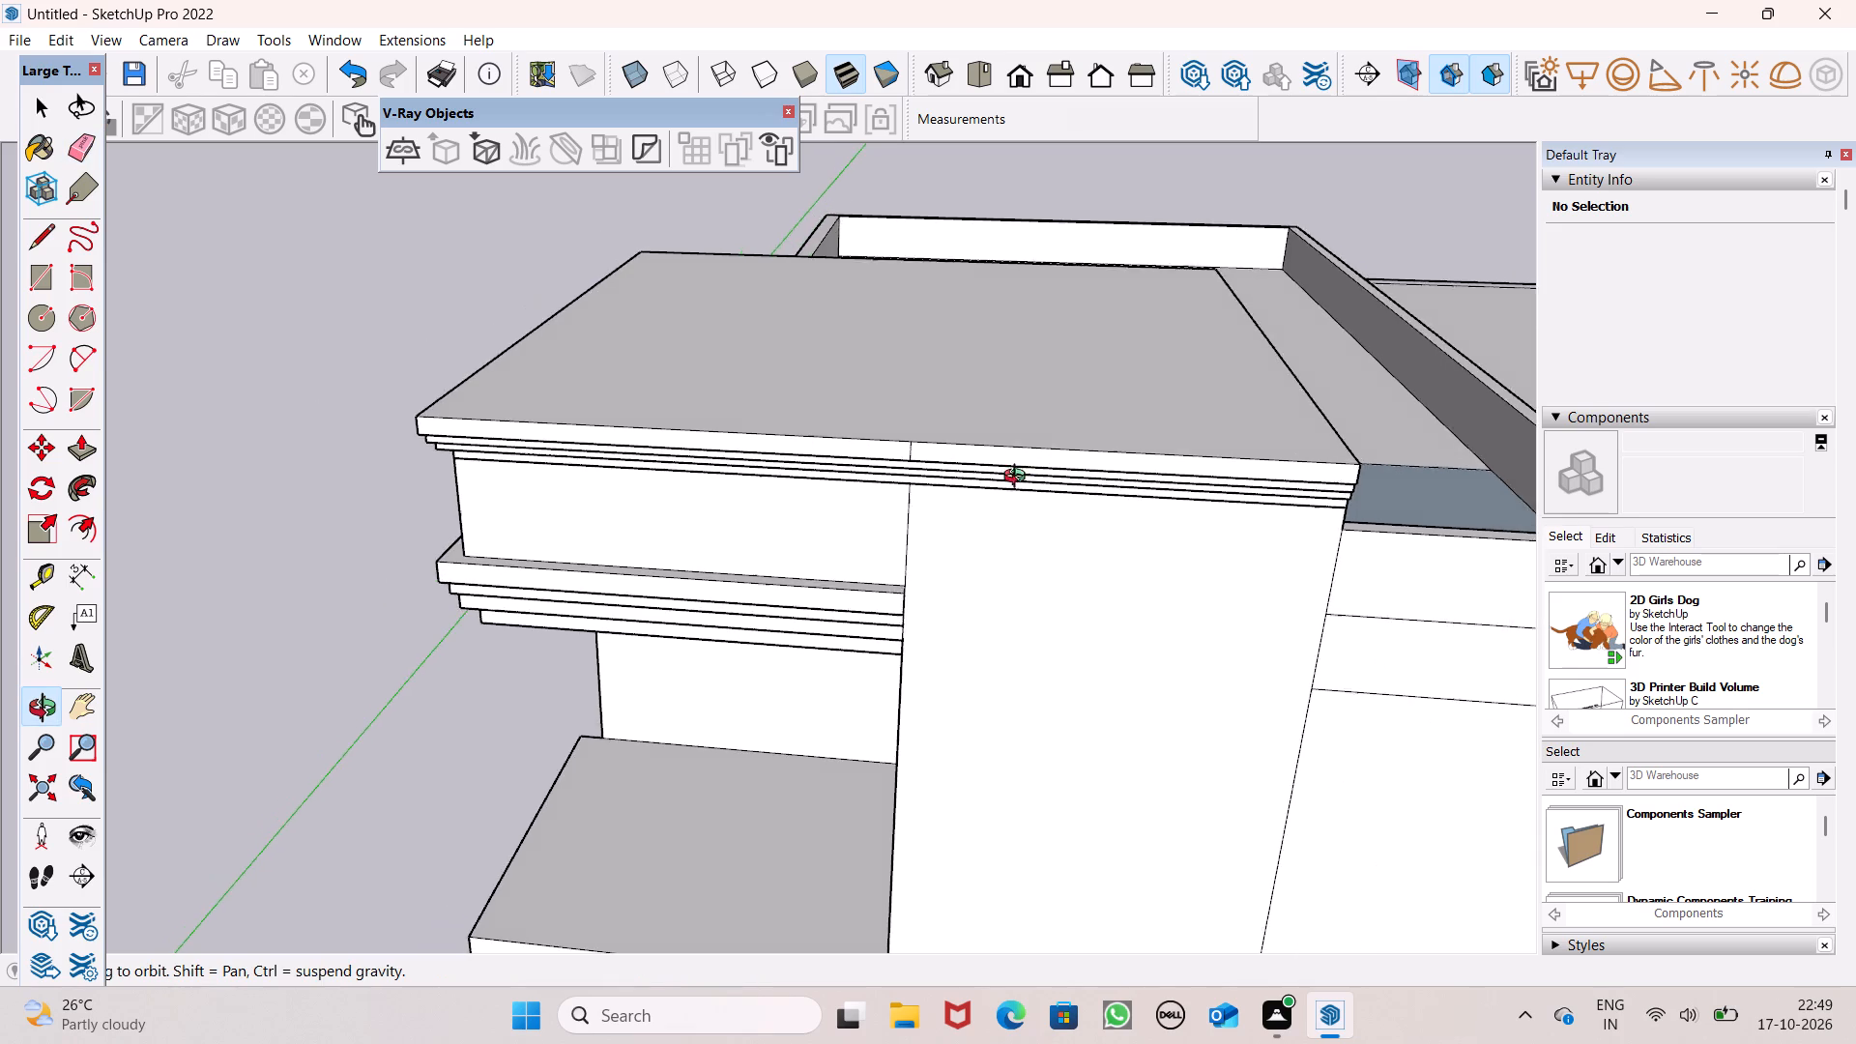
middle_drag(1019, 478, 656, 692)
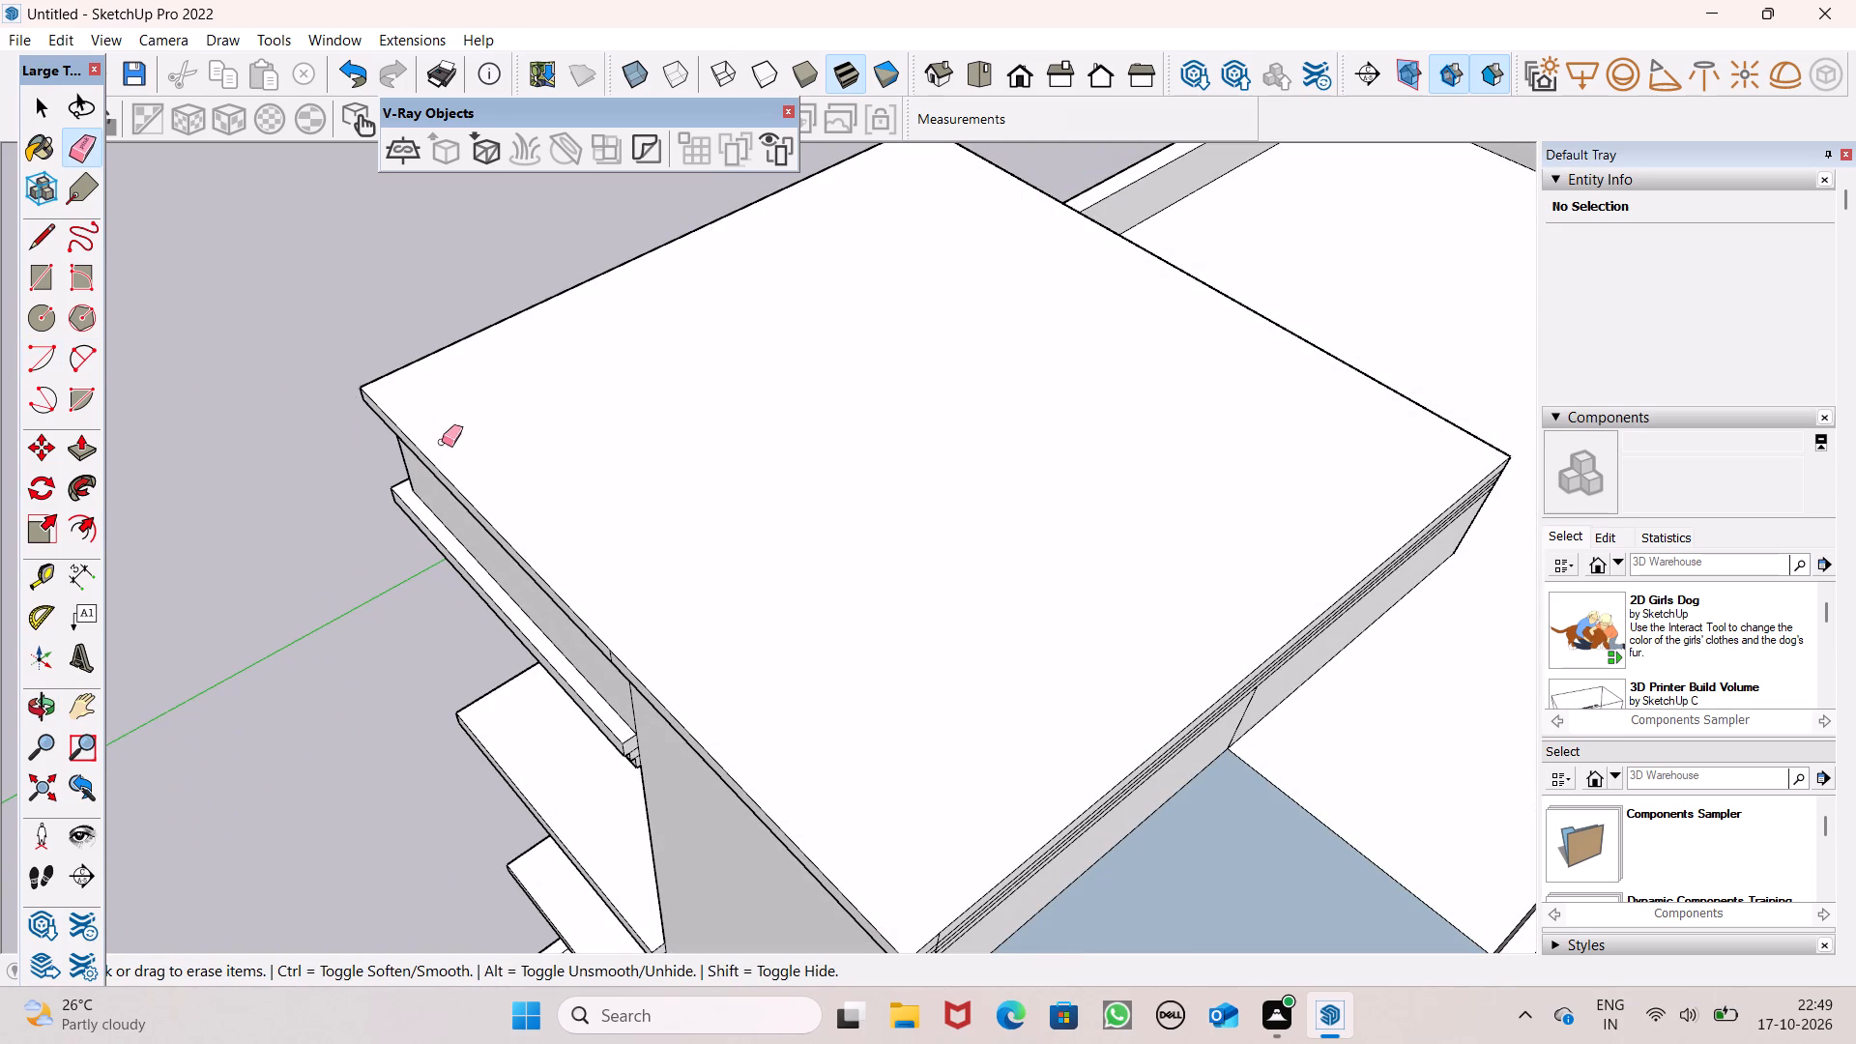
Draw a line about 22' 2 9/16" along the green axis across the roof block's top to the opposite edge.
click(43, 239)
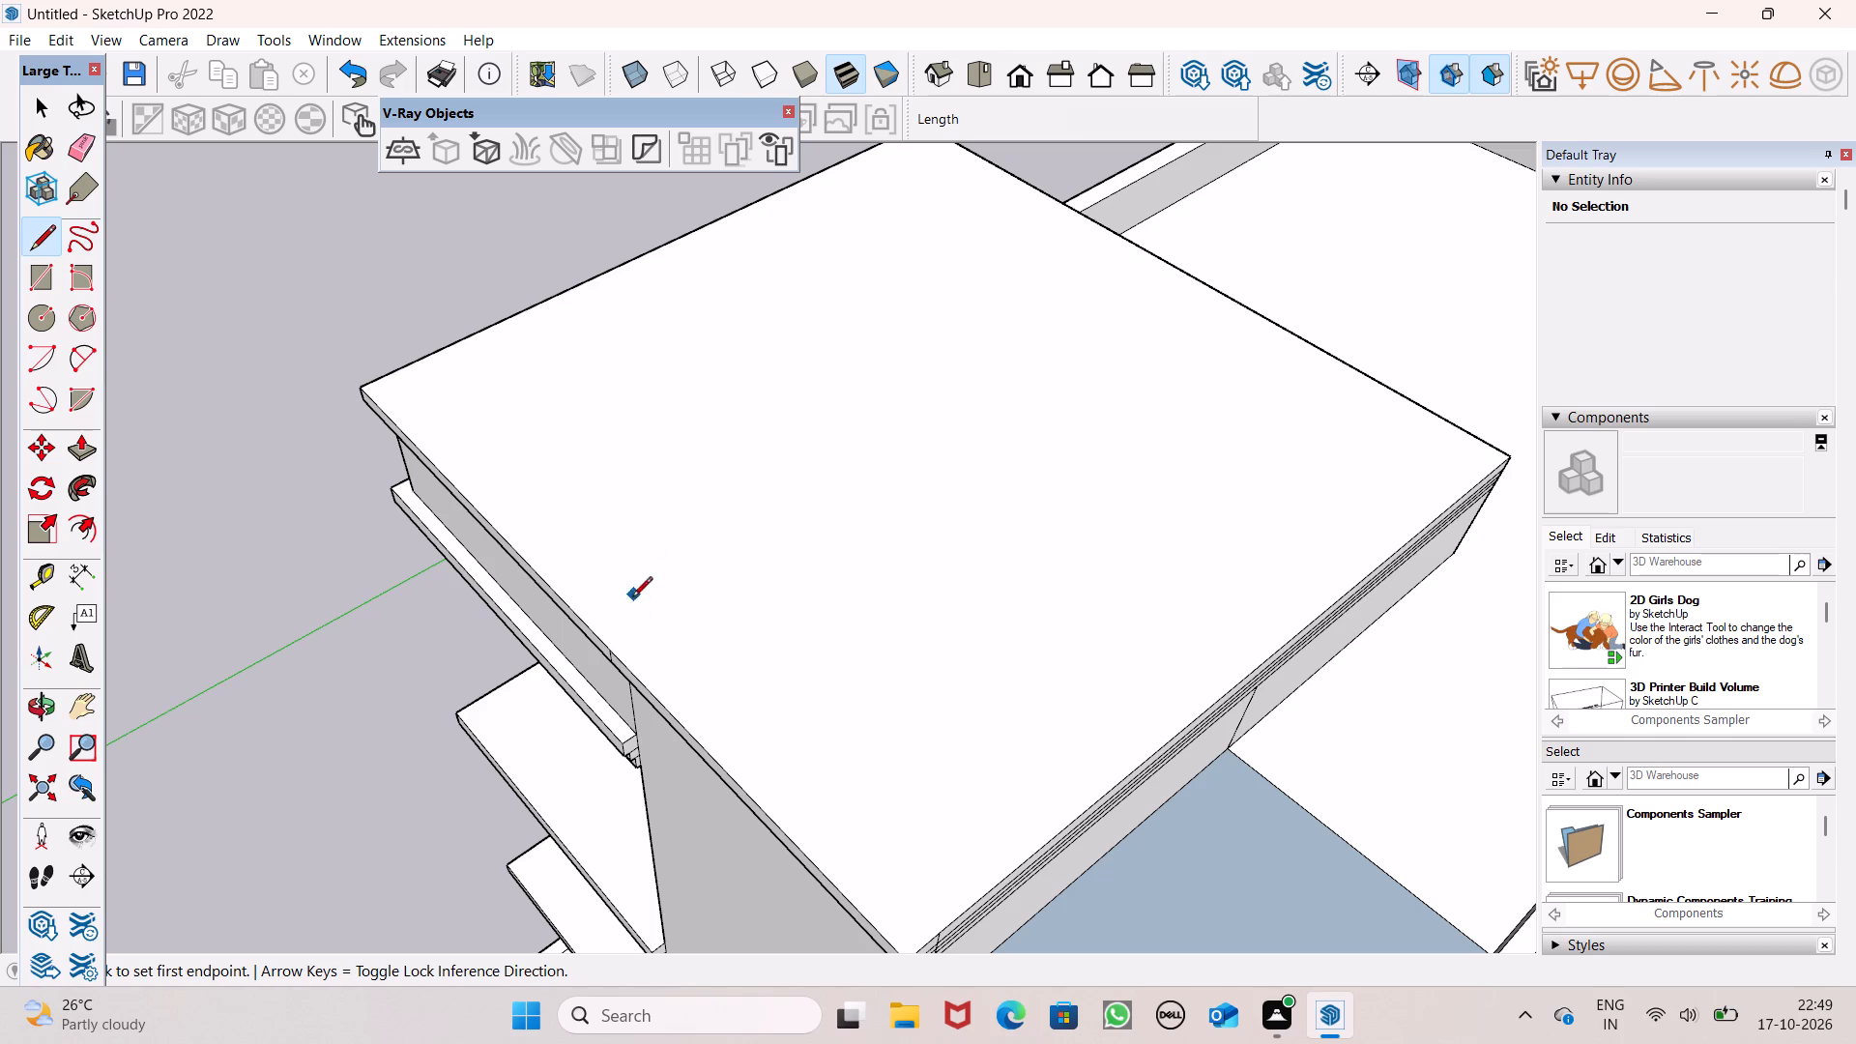
click(613, 648)
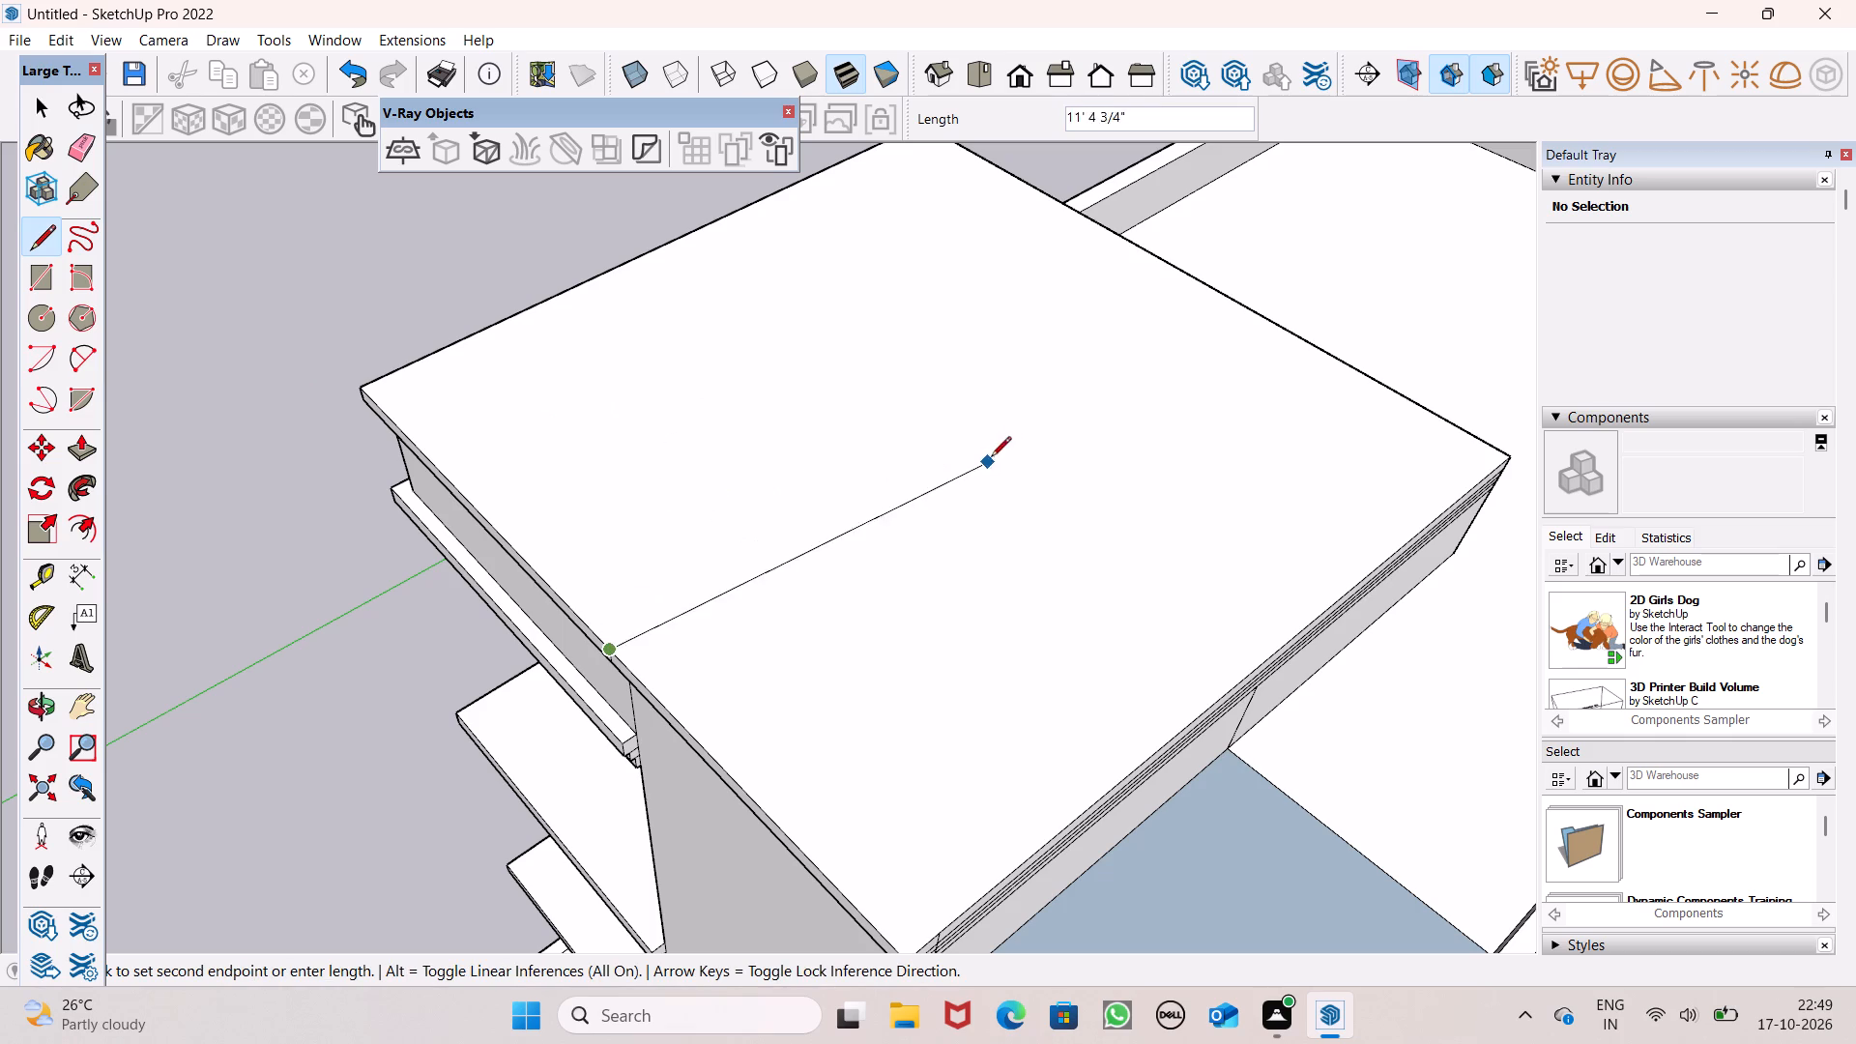
click(1201, 279)
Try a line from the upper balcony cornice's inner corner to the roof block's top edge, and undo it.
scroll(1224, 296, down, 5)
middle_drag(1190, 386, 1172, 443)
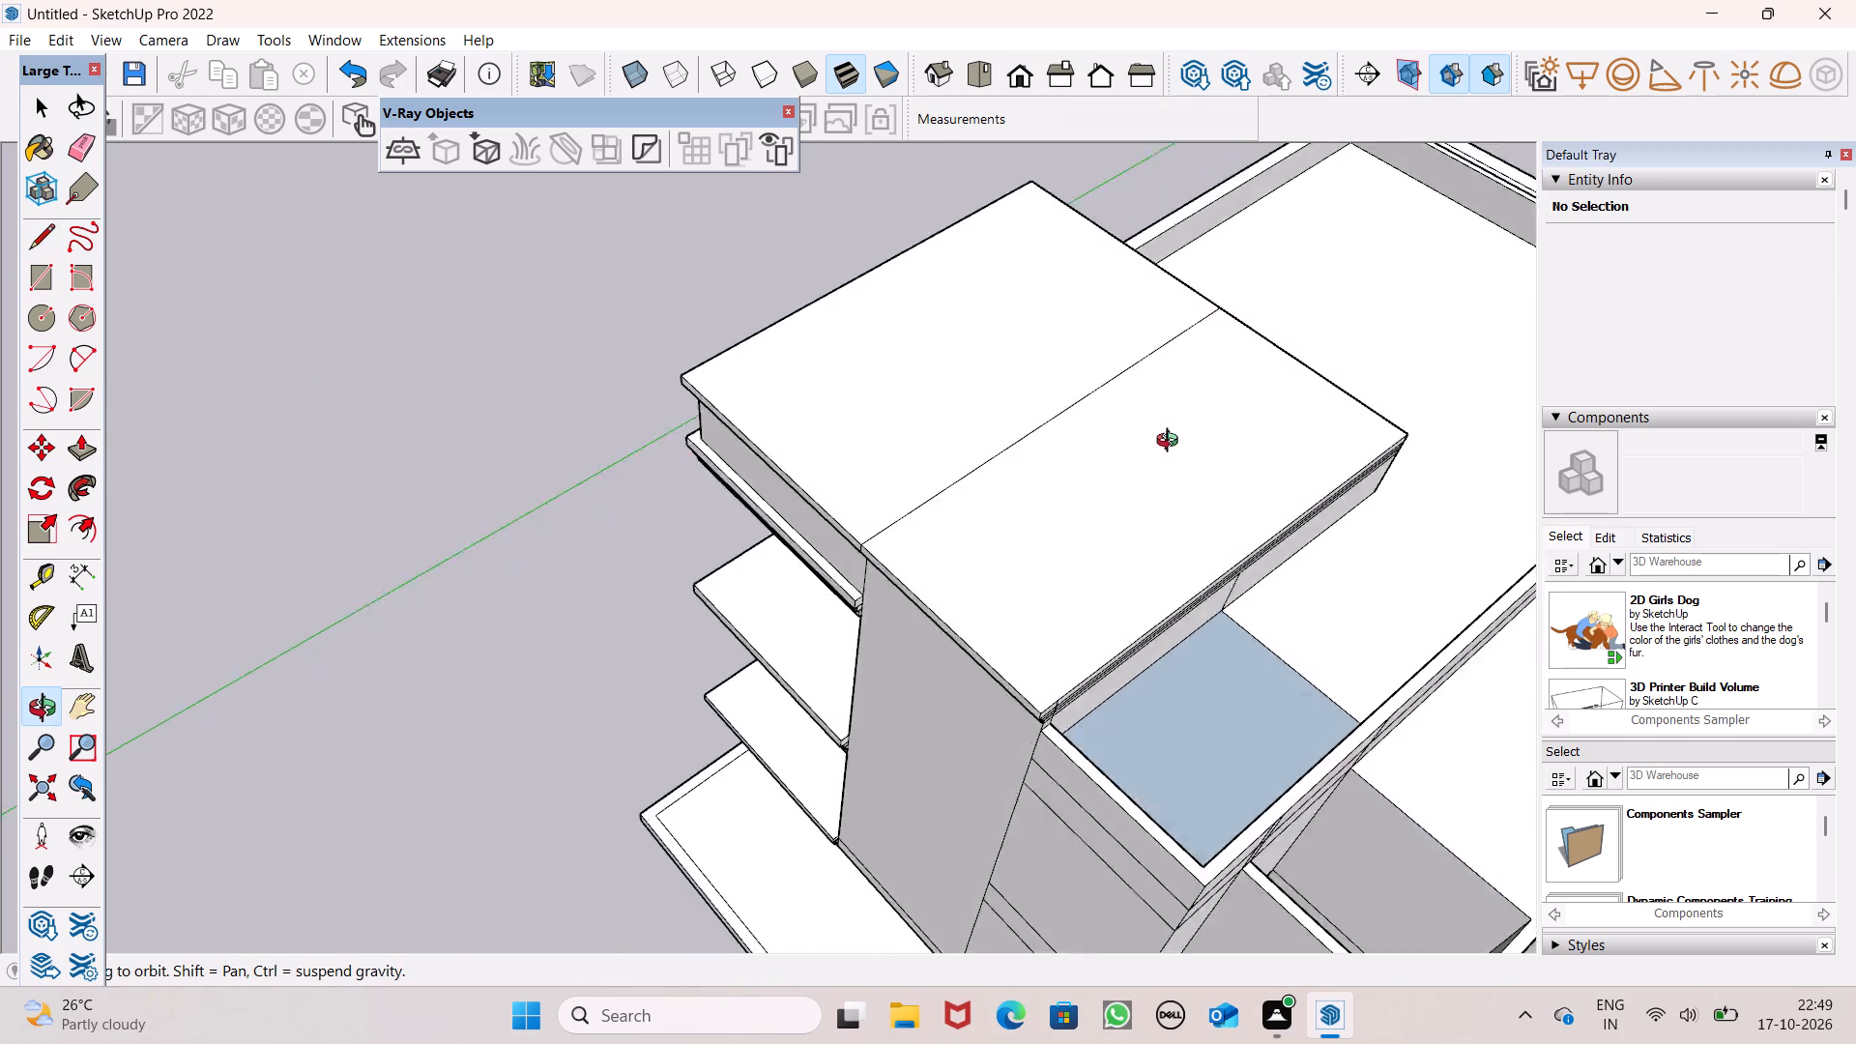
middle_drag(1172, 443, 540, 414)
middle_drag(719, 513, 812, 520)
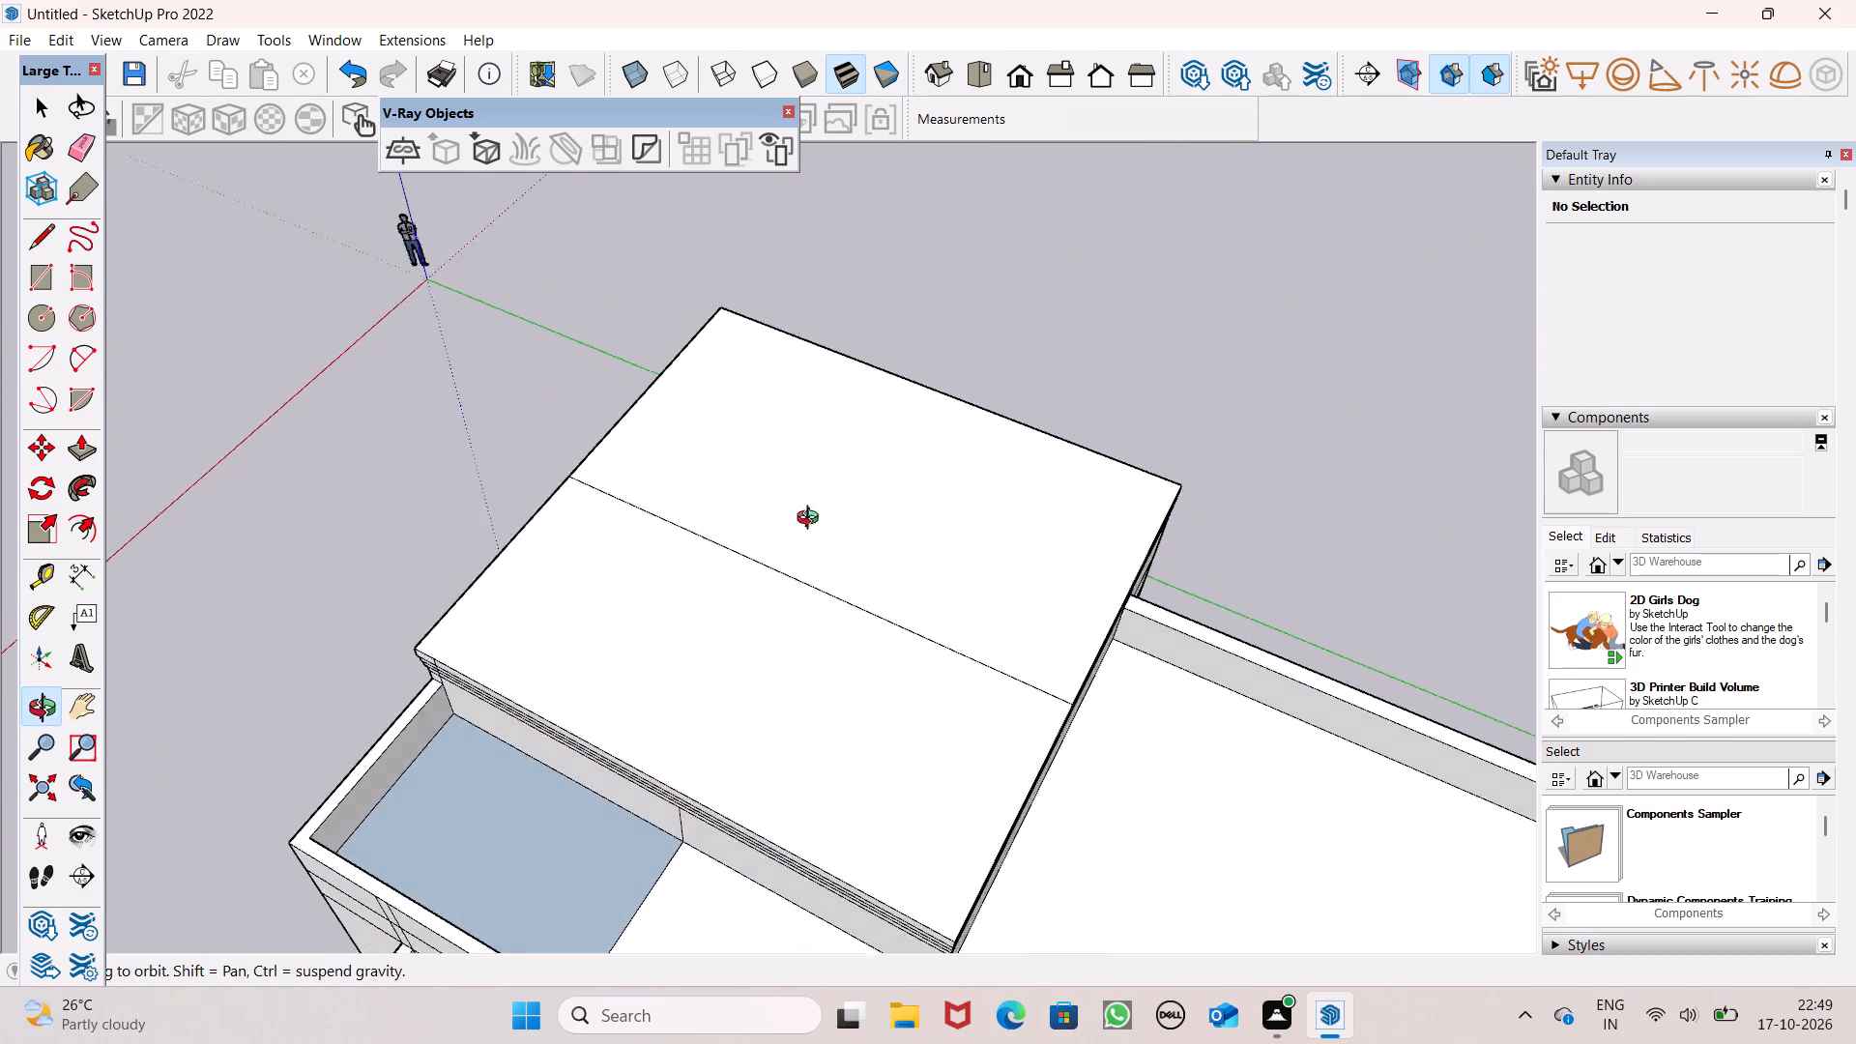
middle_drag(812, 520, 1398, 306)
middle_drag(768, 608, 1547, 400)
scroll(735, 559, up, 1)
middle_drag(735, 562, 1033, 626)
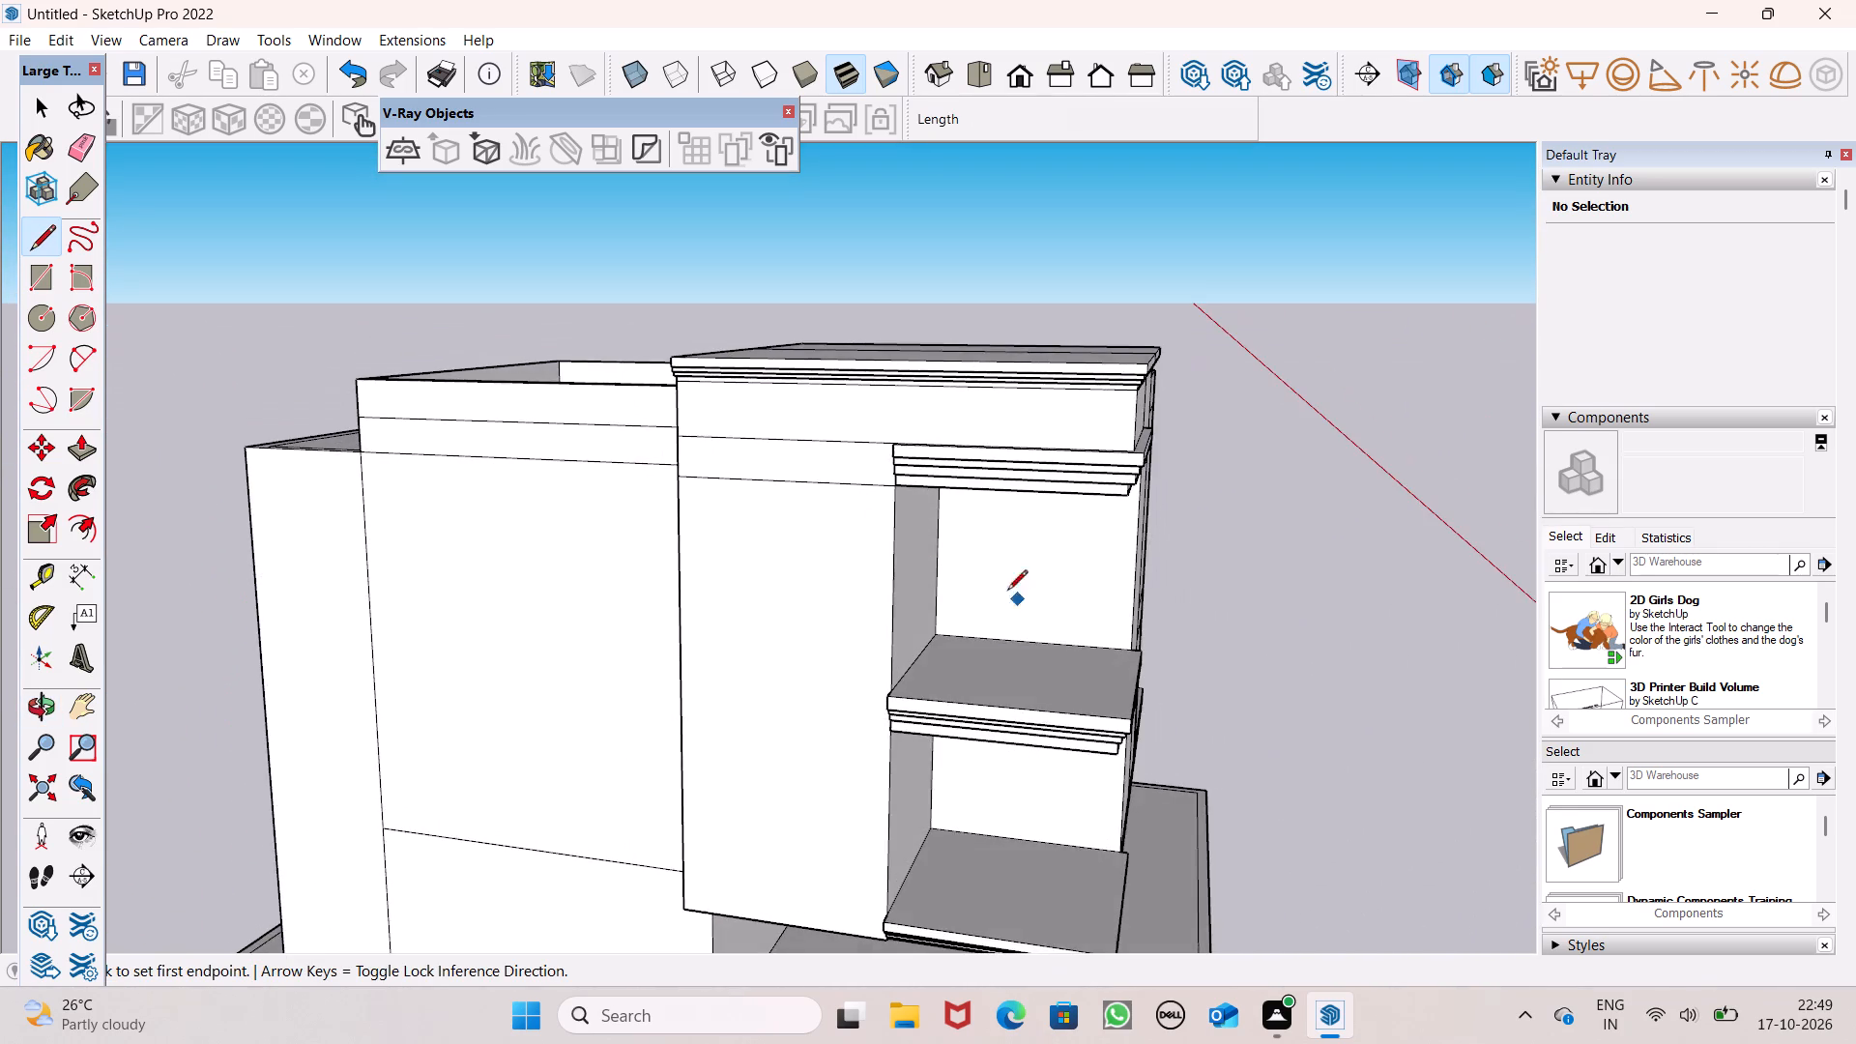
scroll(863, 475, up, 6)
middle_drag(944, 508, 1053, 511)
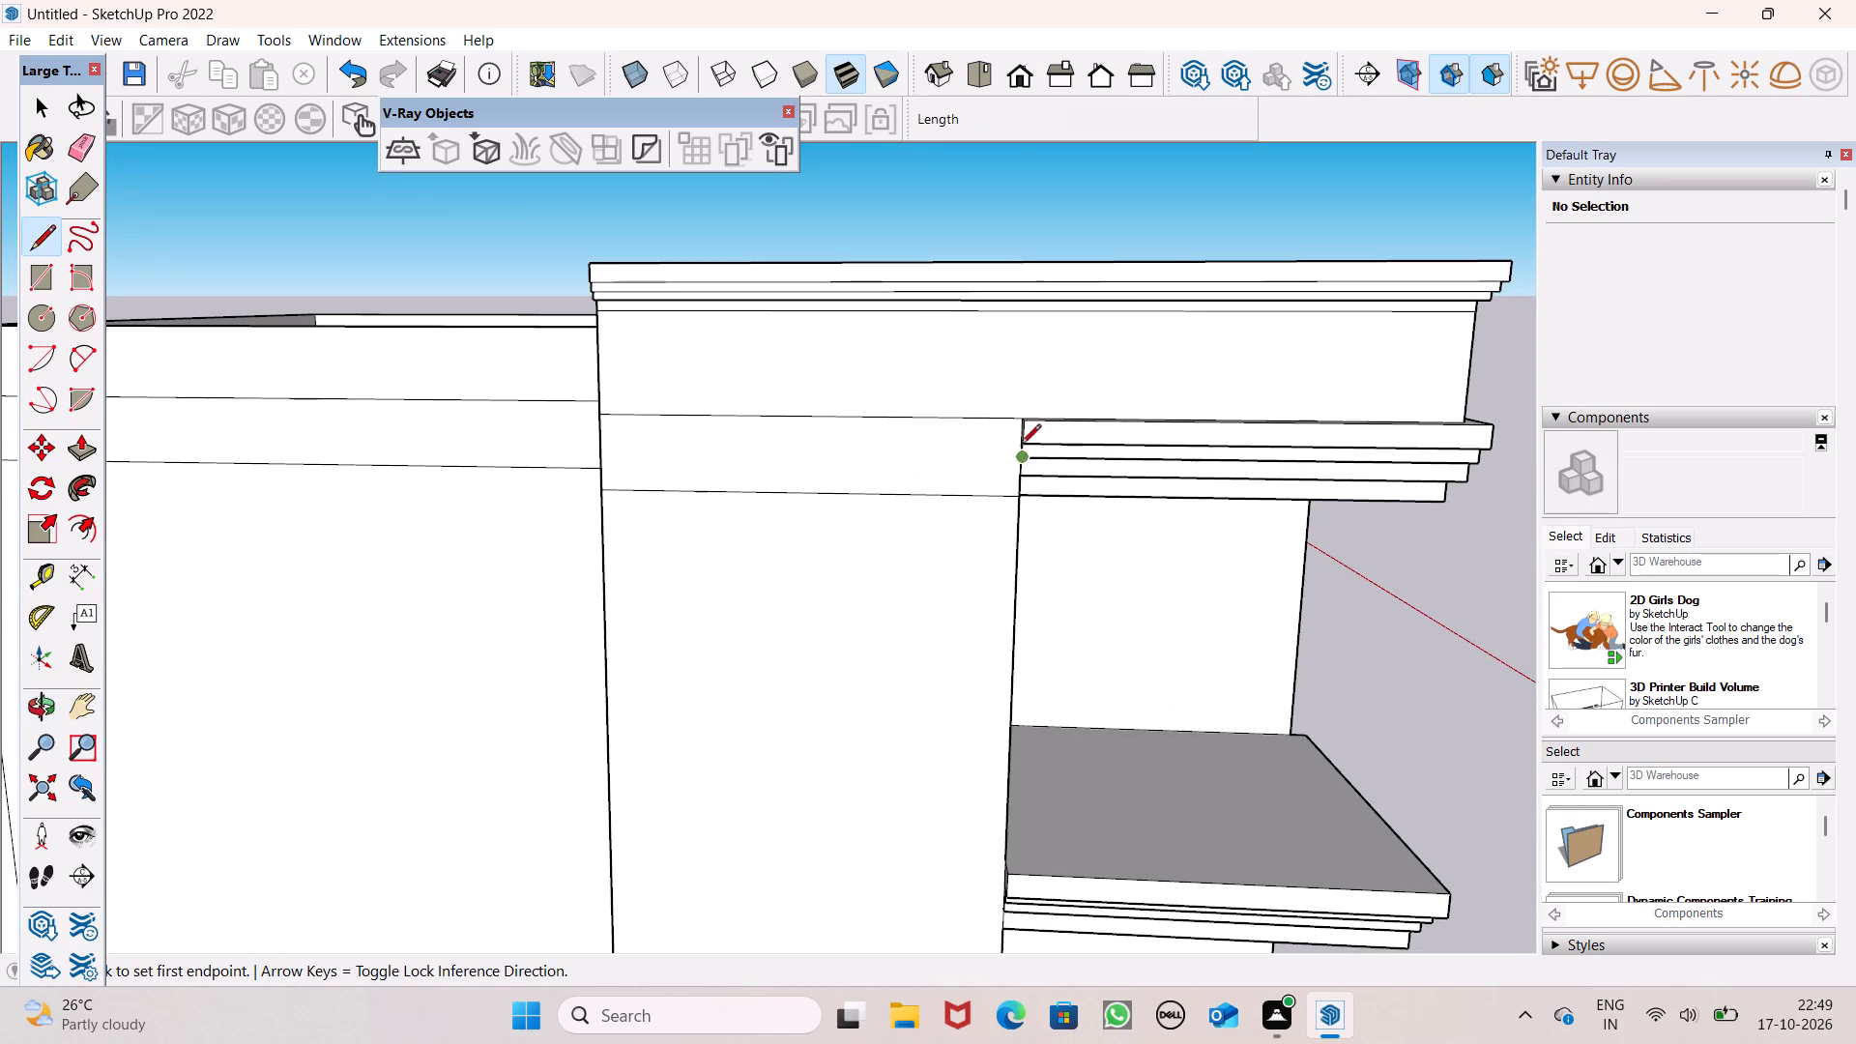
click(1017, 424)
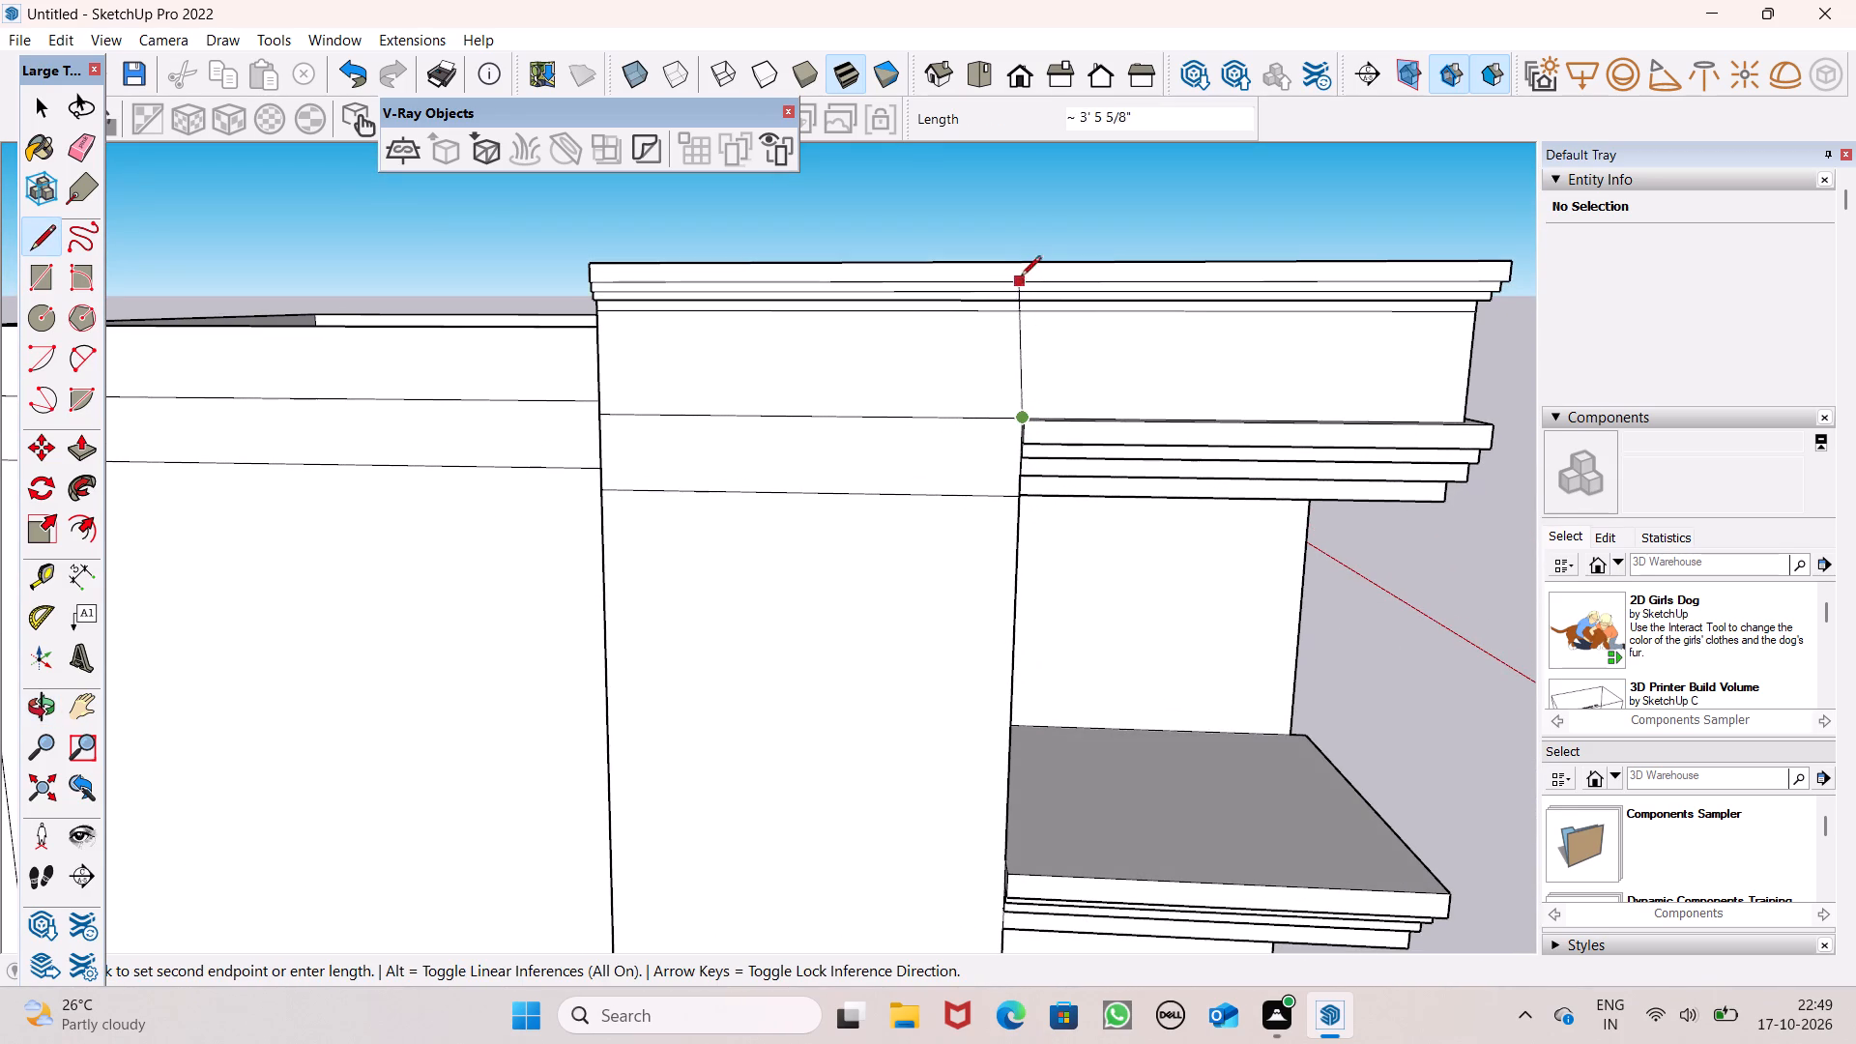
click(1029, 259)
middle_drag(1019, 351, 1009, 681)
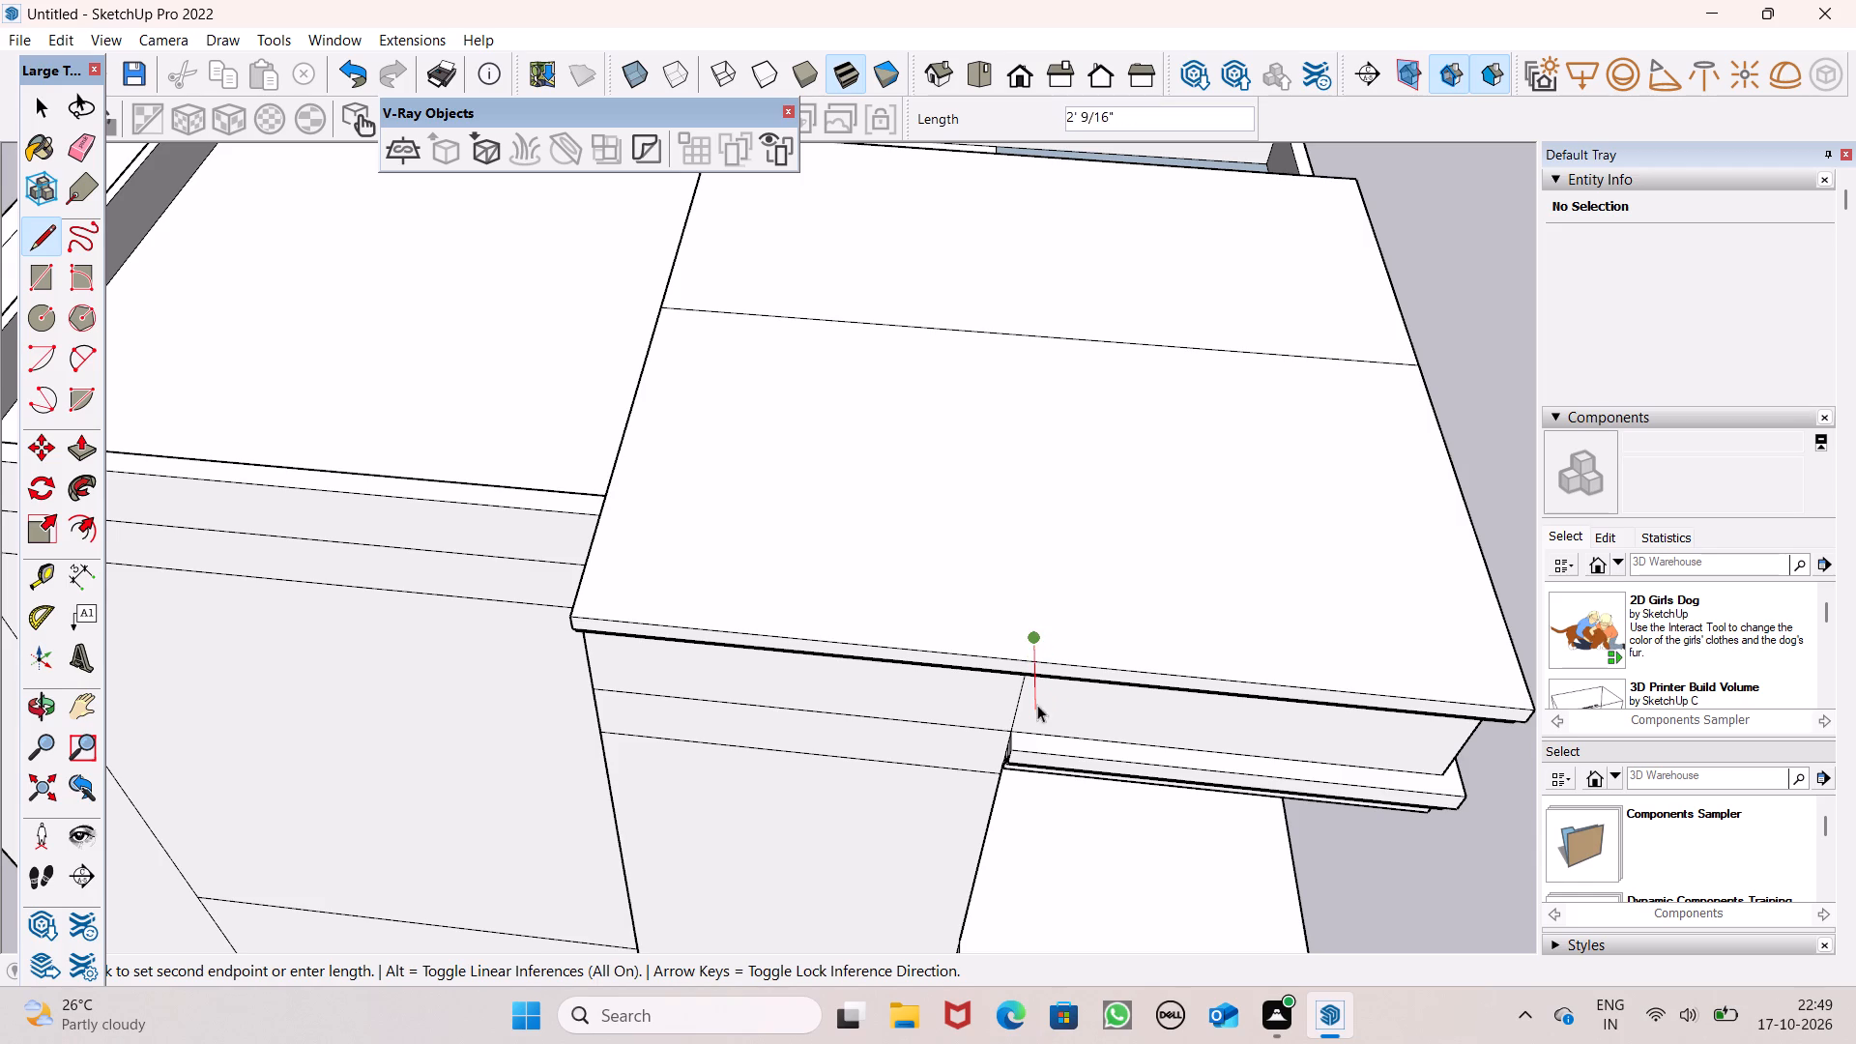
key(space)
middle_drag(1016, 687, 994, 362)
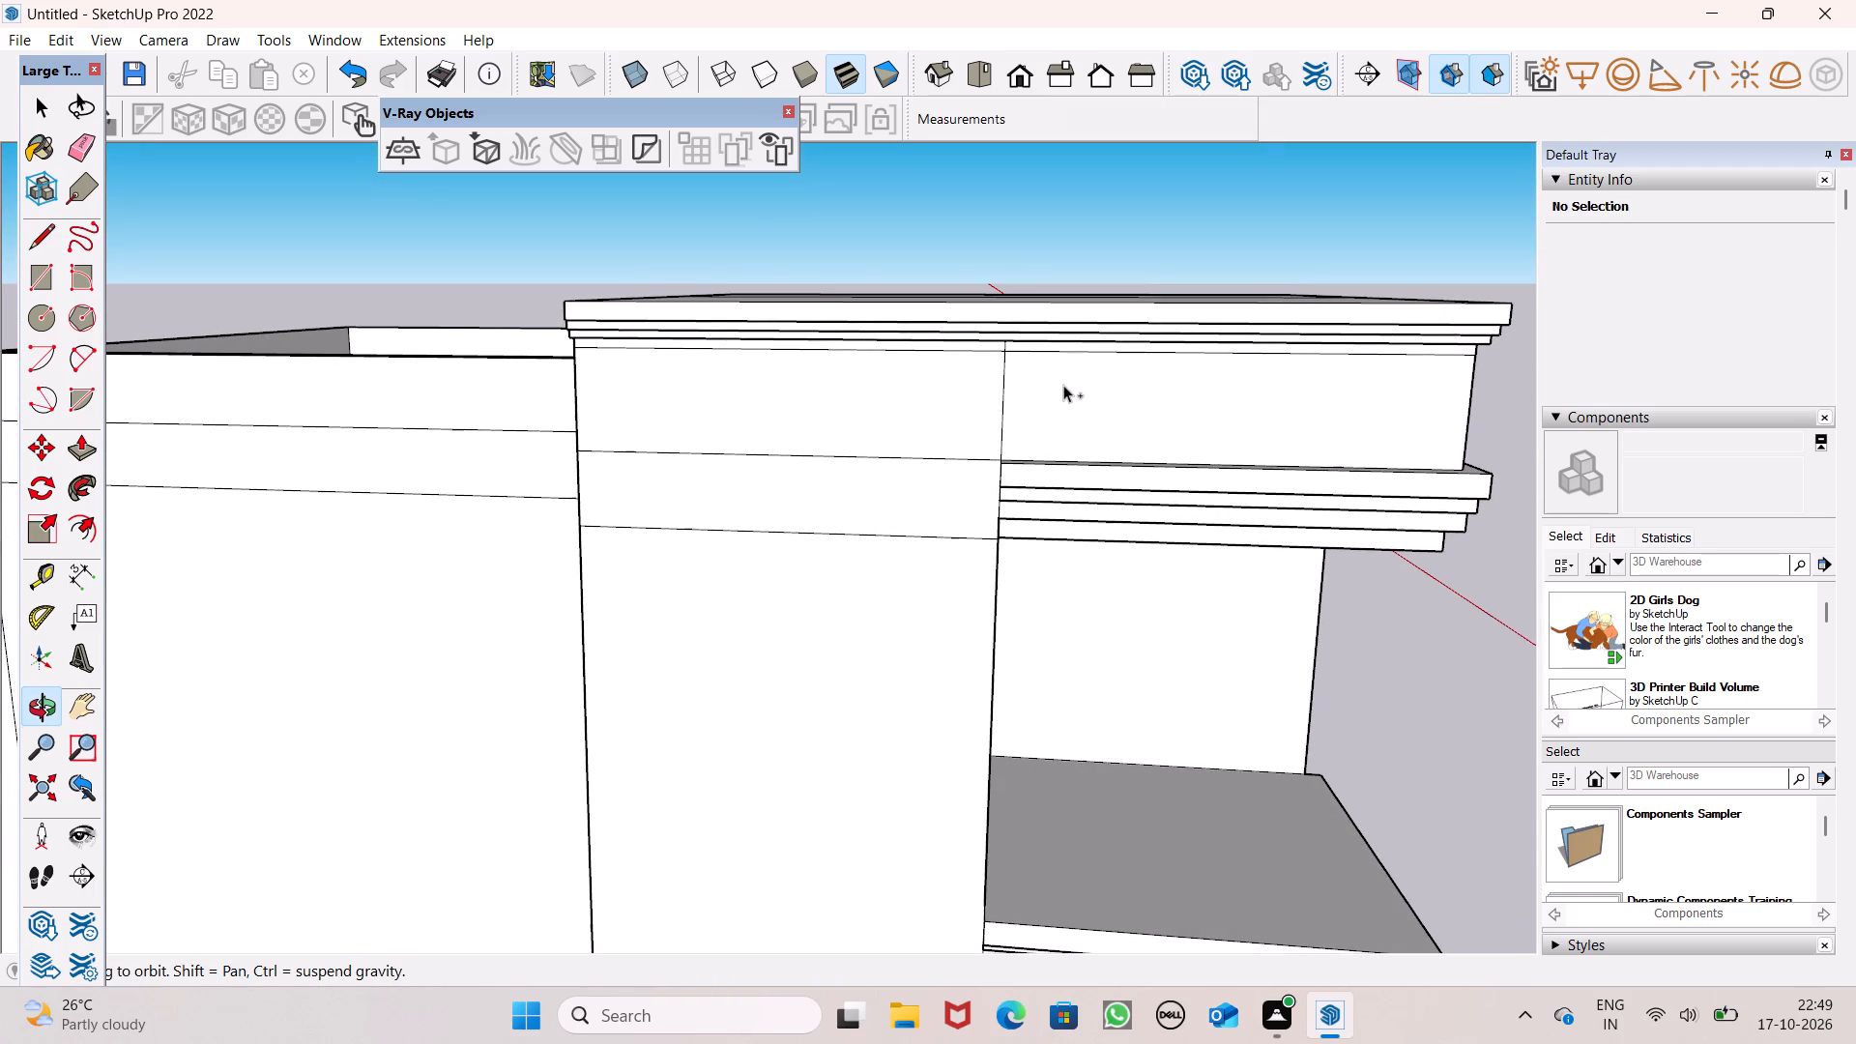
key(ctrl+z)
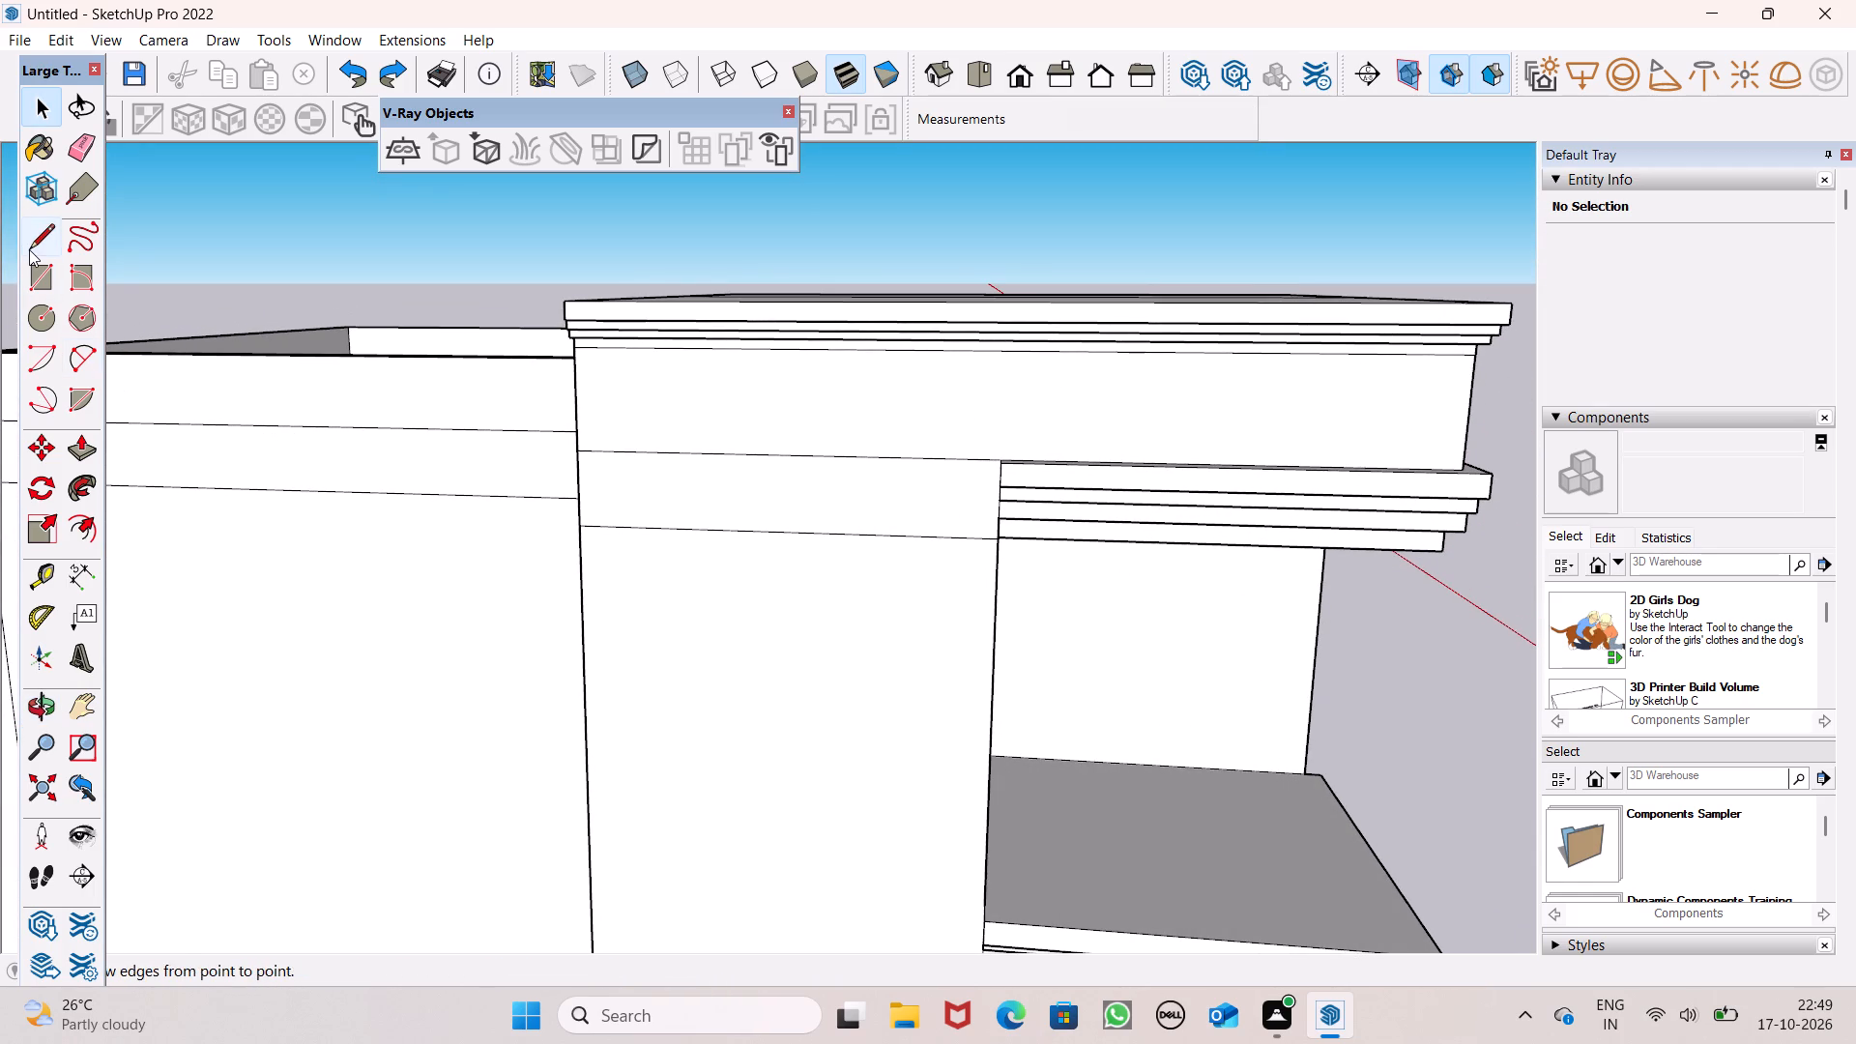
Draw a line about 3' 11 1/16" from the upper balcony cornice's inner corner up to the roof block's top edge.
click(29, 249)
scroll(654, 314, up, 4)
scroll(1060, 445, up, 4)
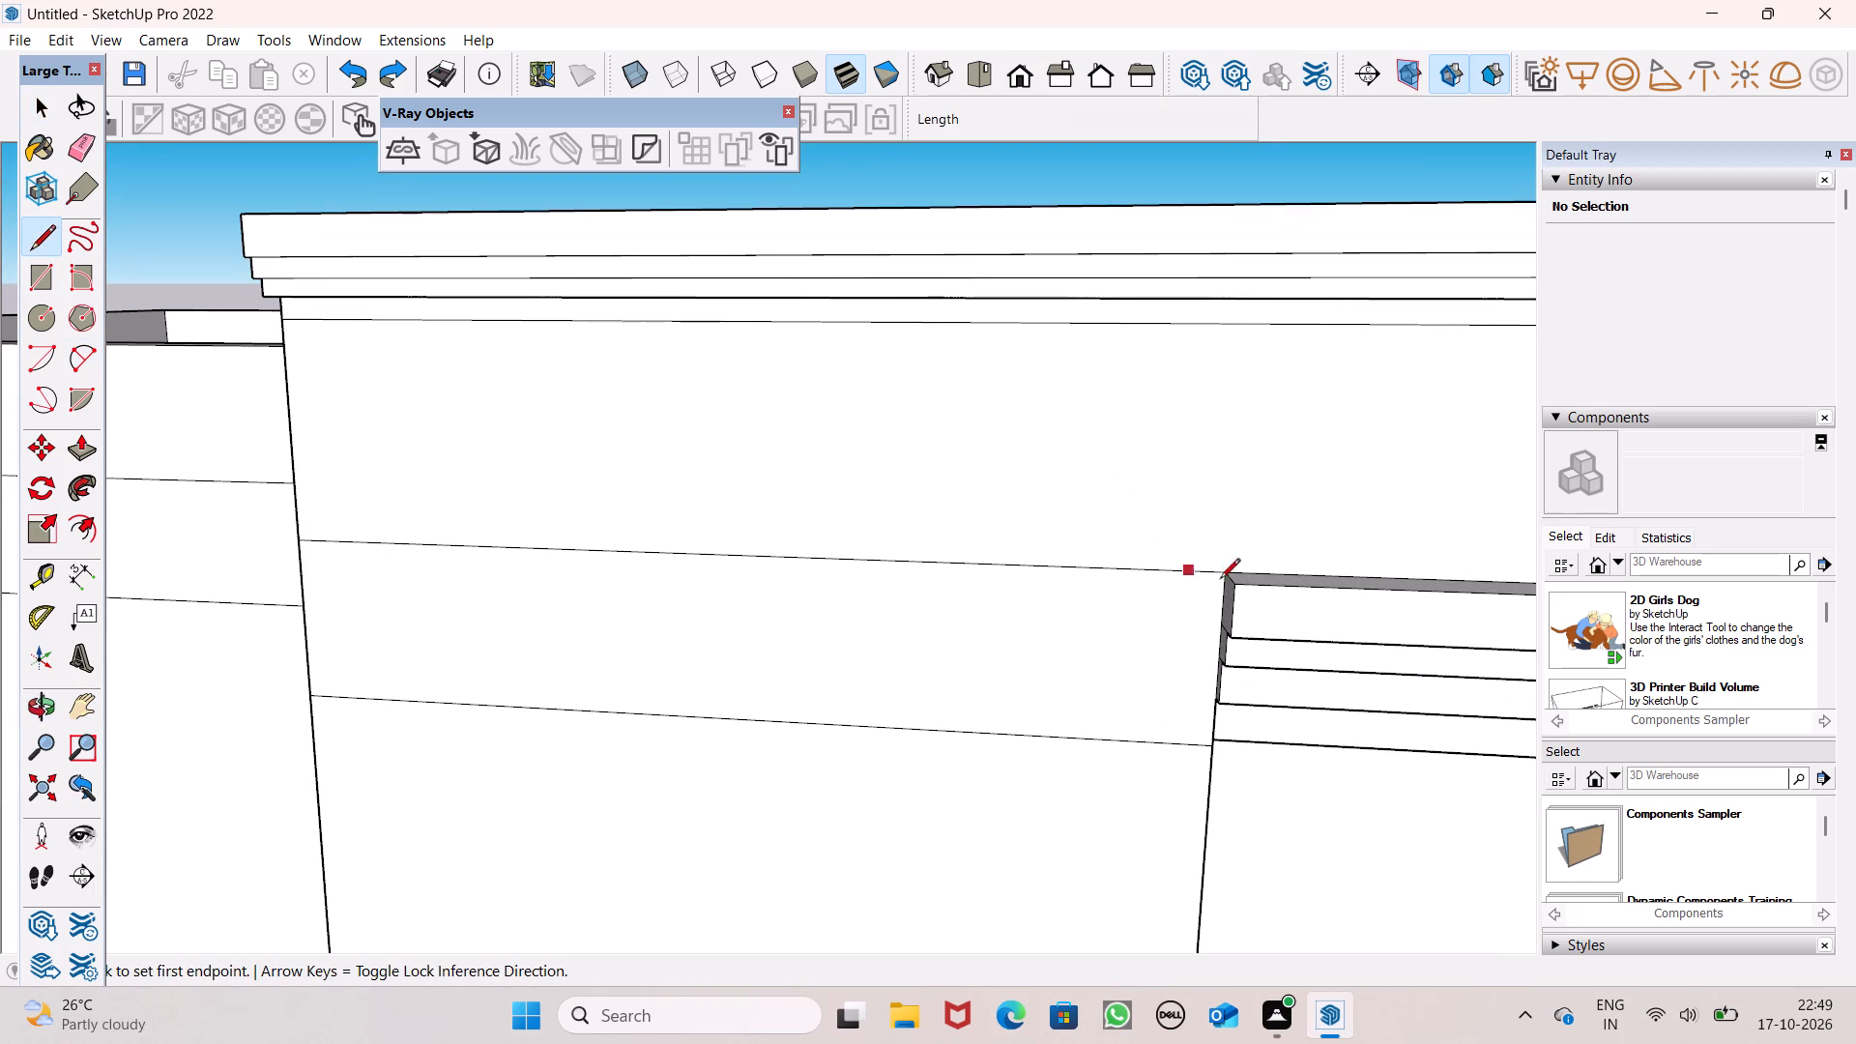
click(1226, 574)
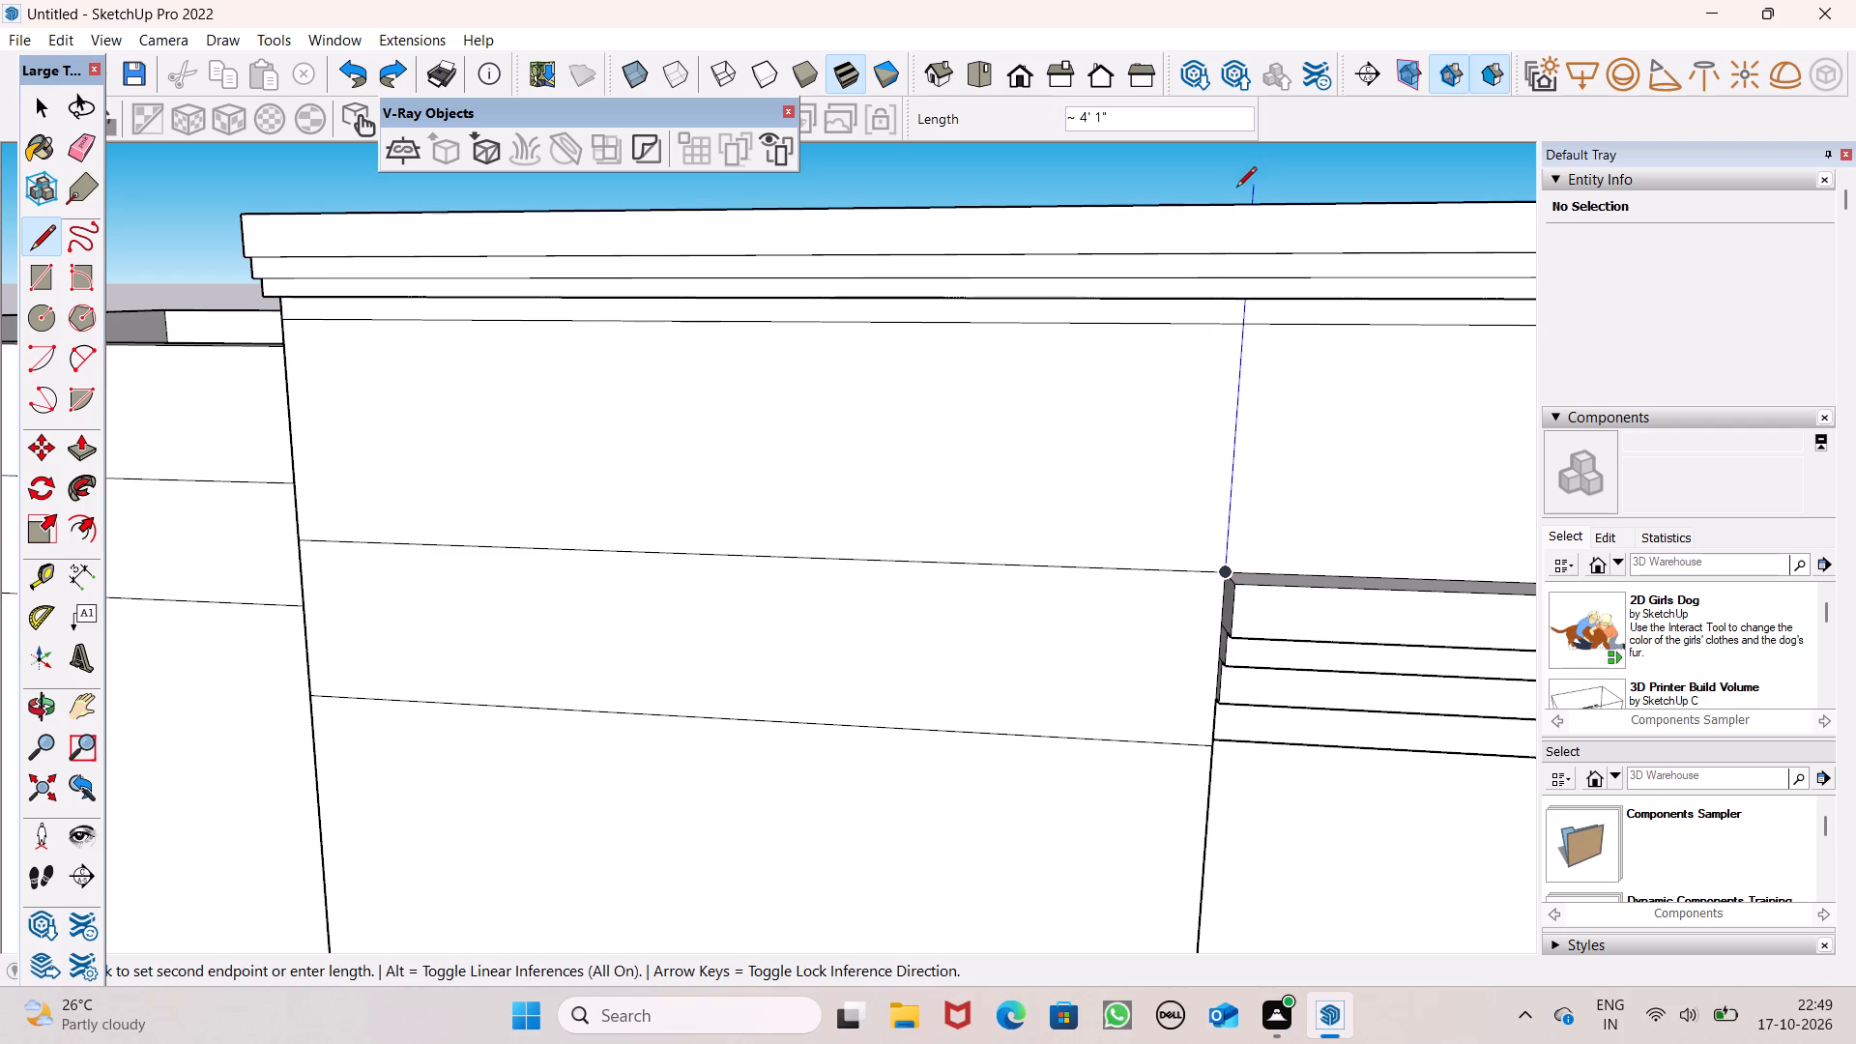
middle_drag(1212, 277, 1184, 537)
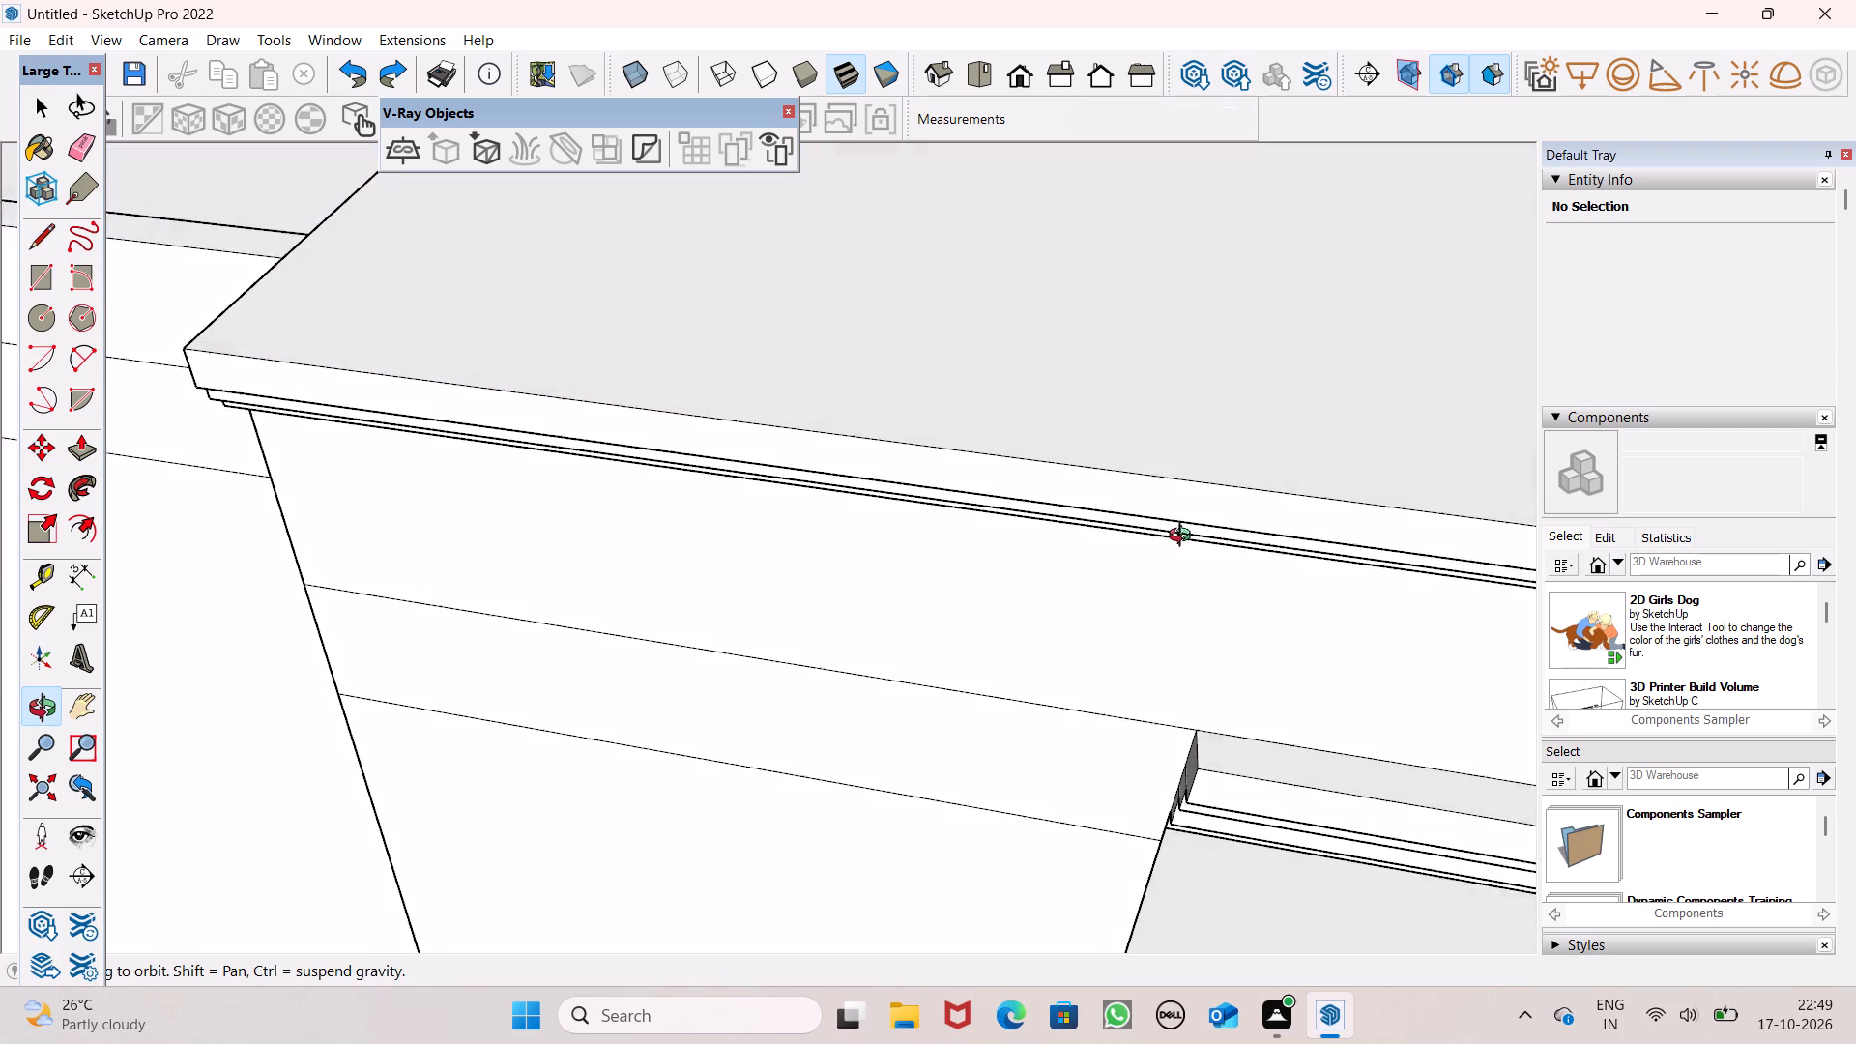
middle_drag(1184, 537, 1195, 531)
scroll(1248, 485, up, 1)
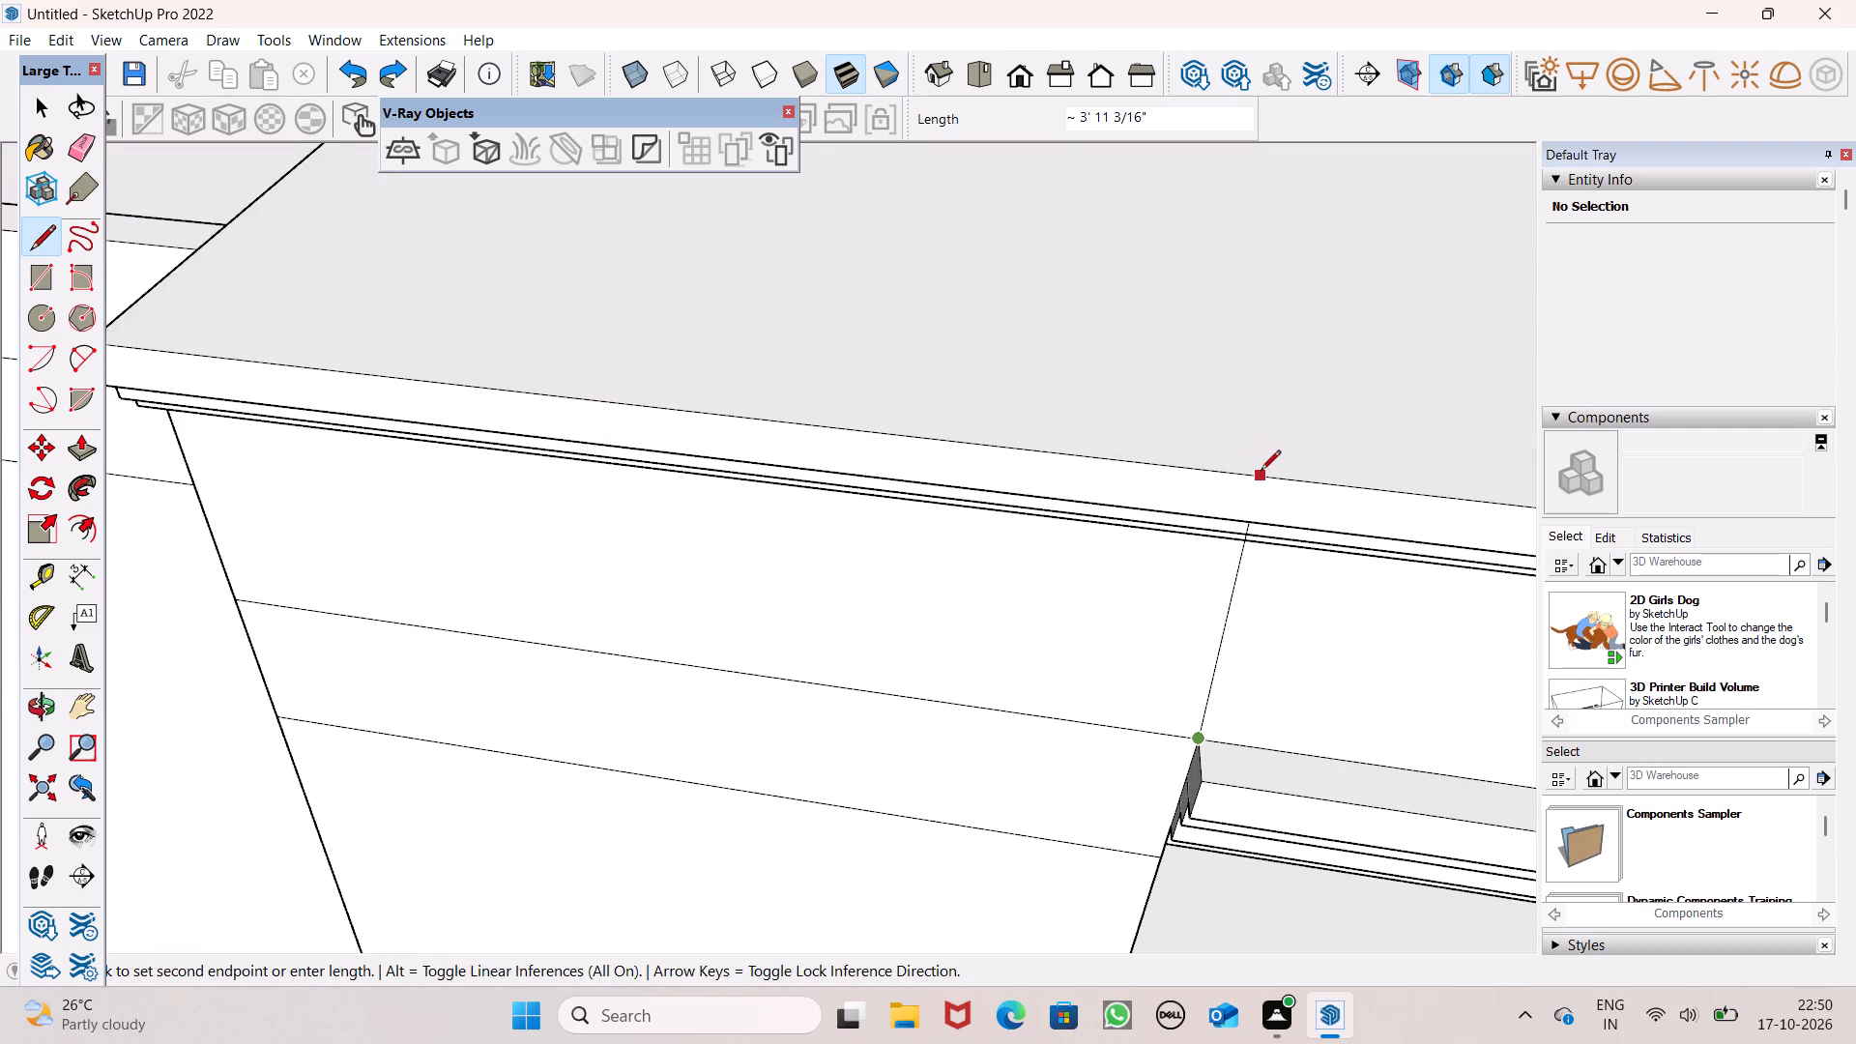
middle_drag(1236, 475, 1240, 362)
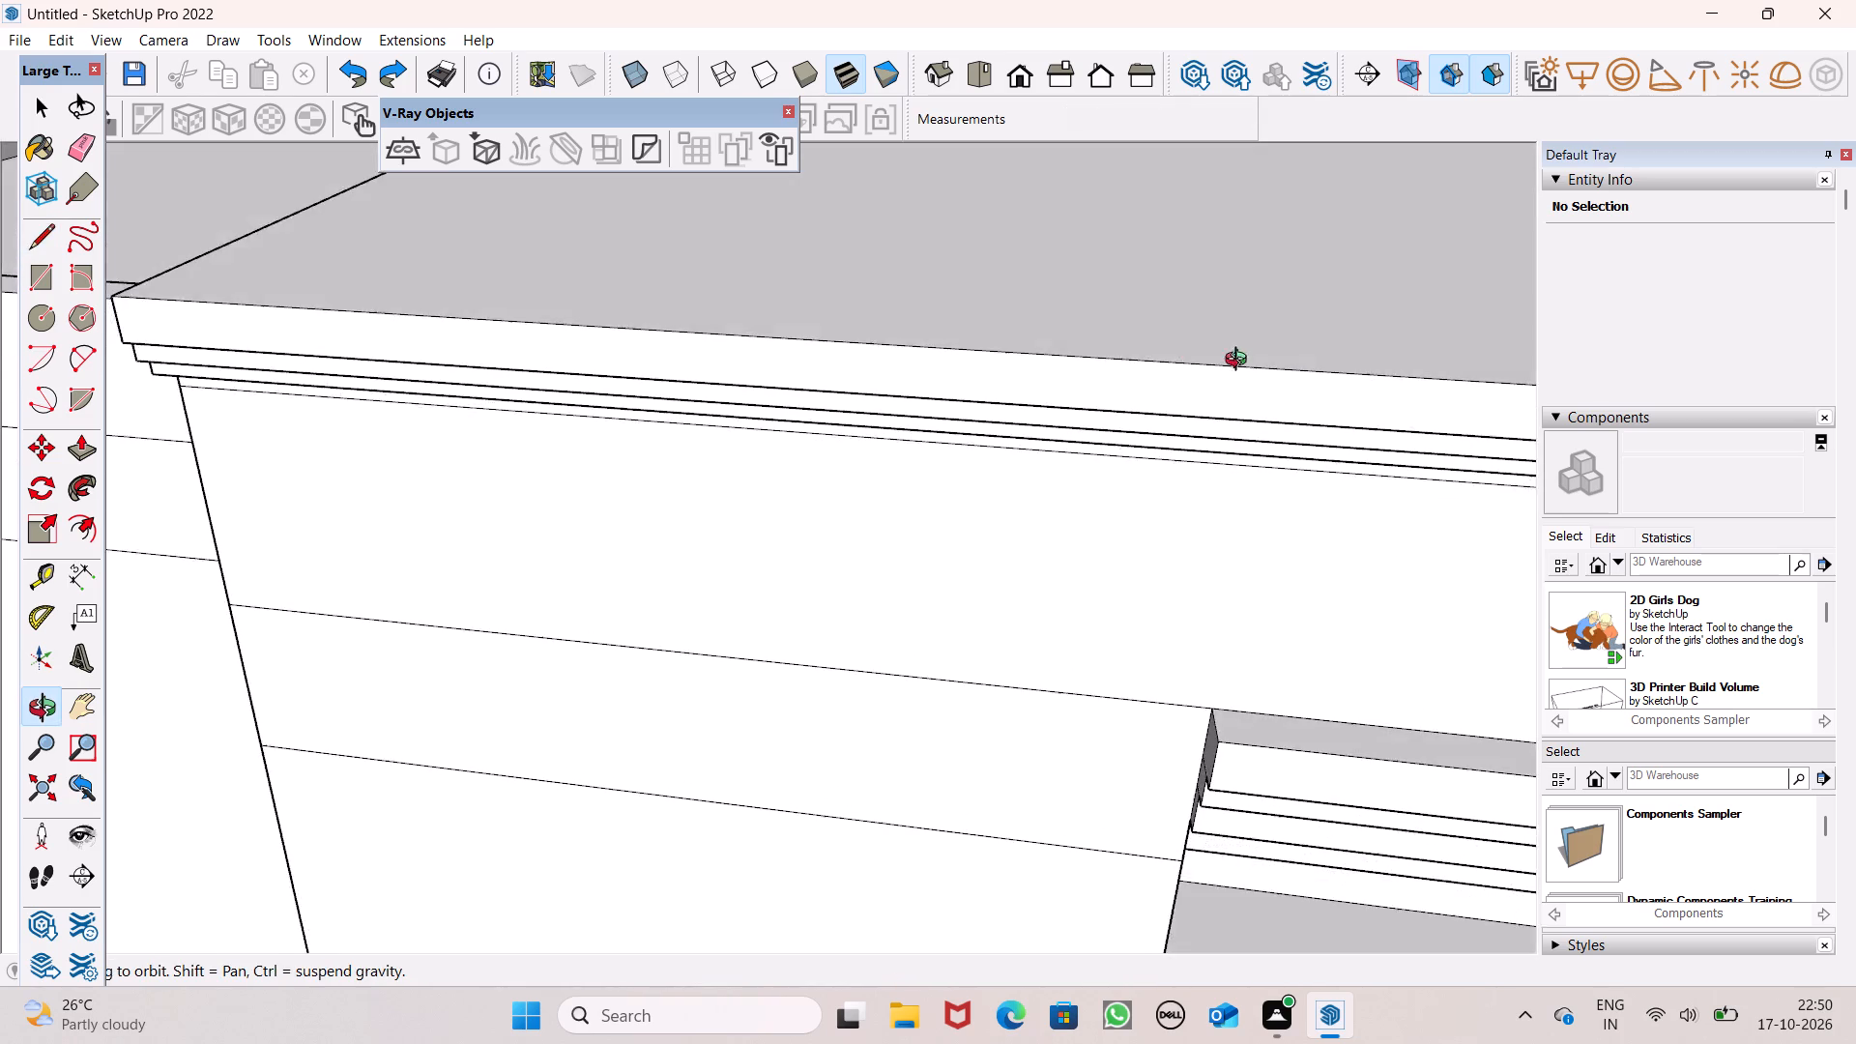
middle_drag(1240, 362, 1254, 327)
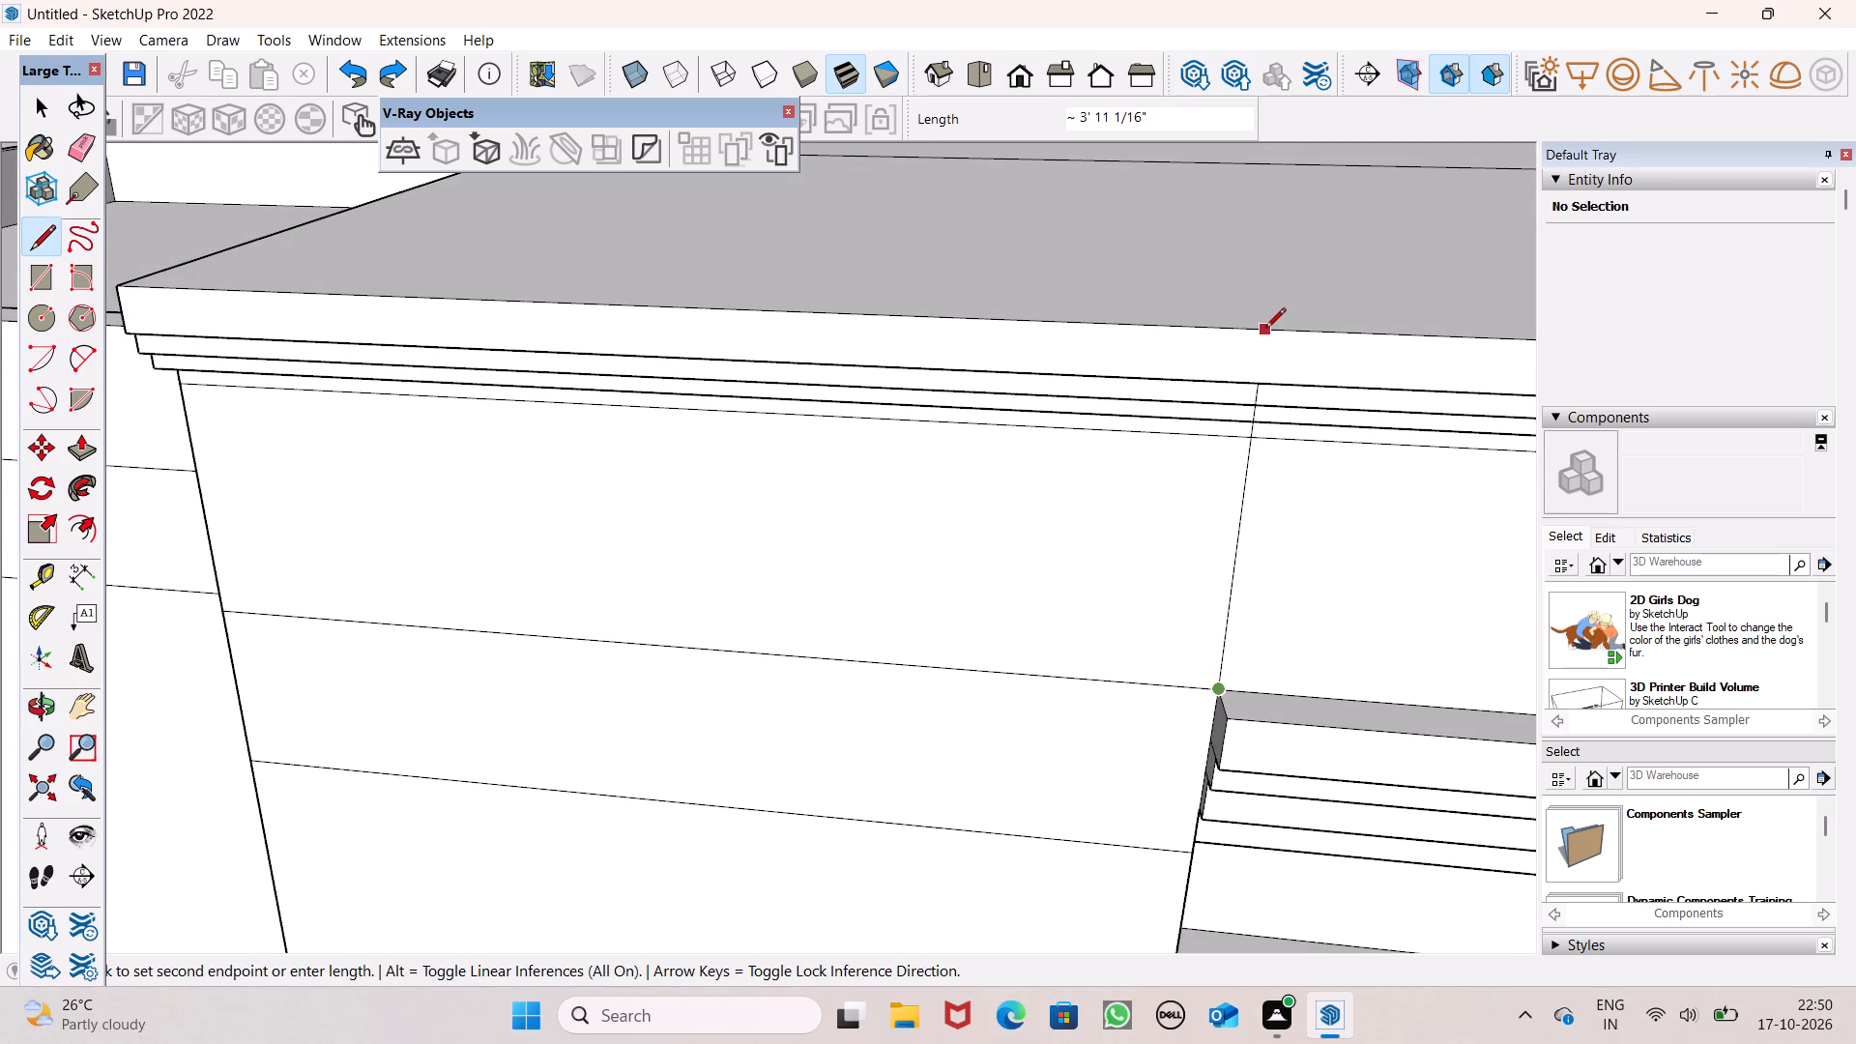
middle_drag(1268, 350, 1267, 350)
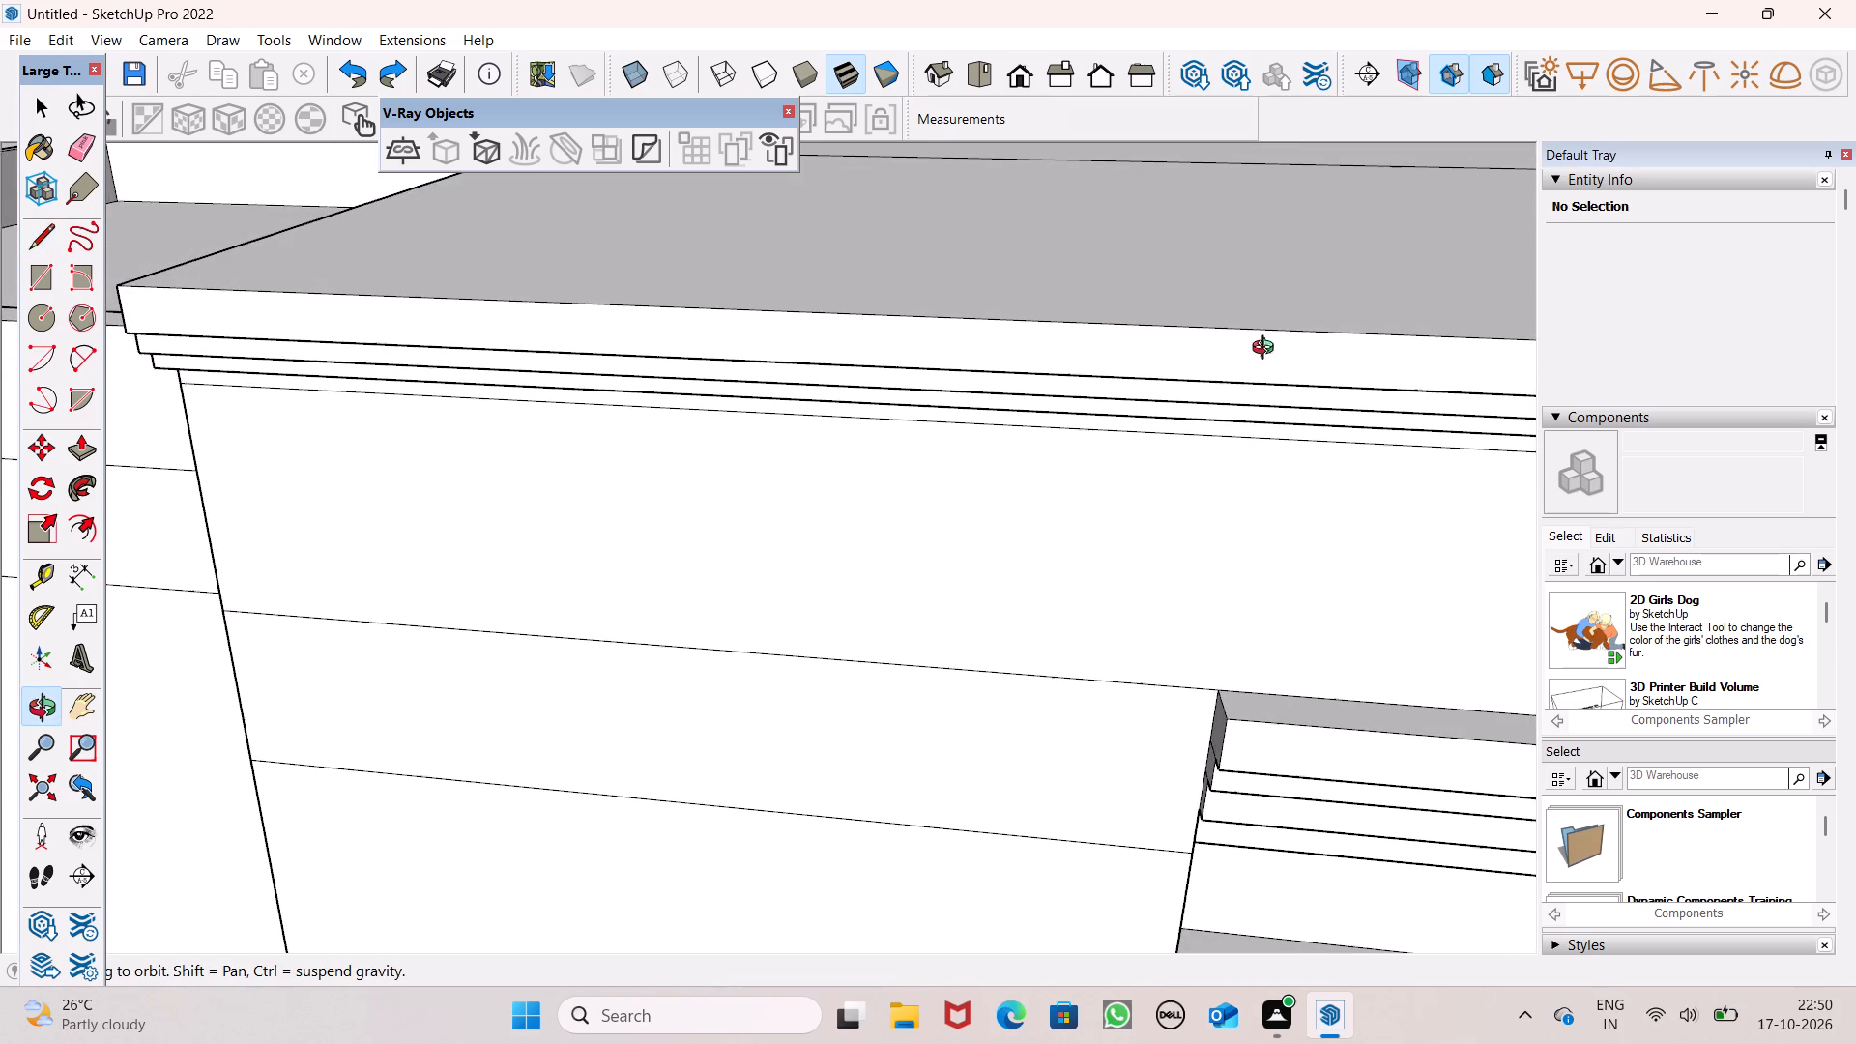
middle_drag(1267, 350, 1247, 267)
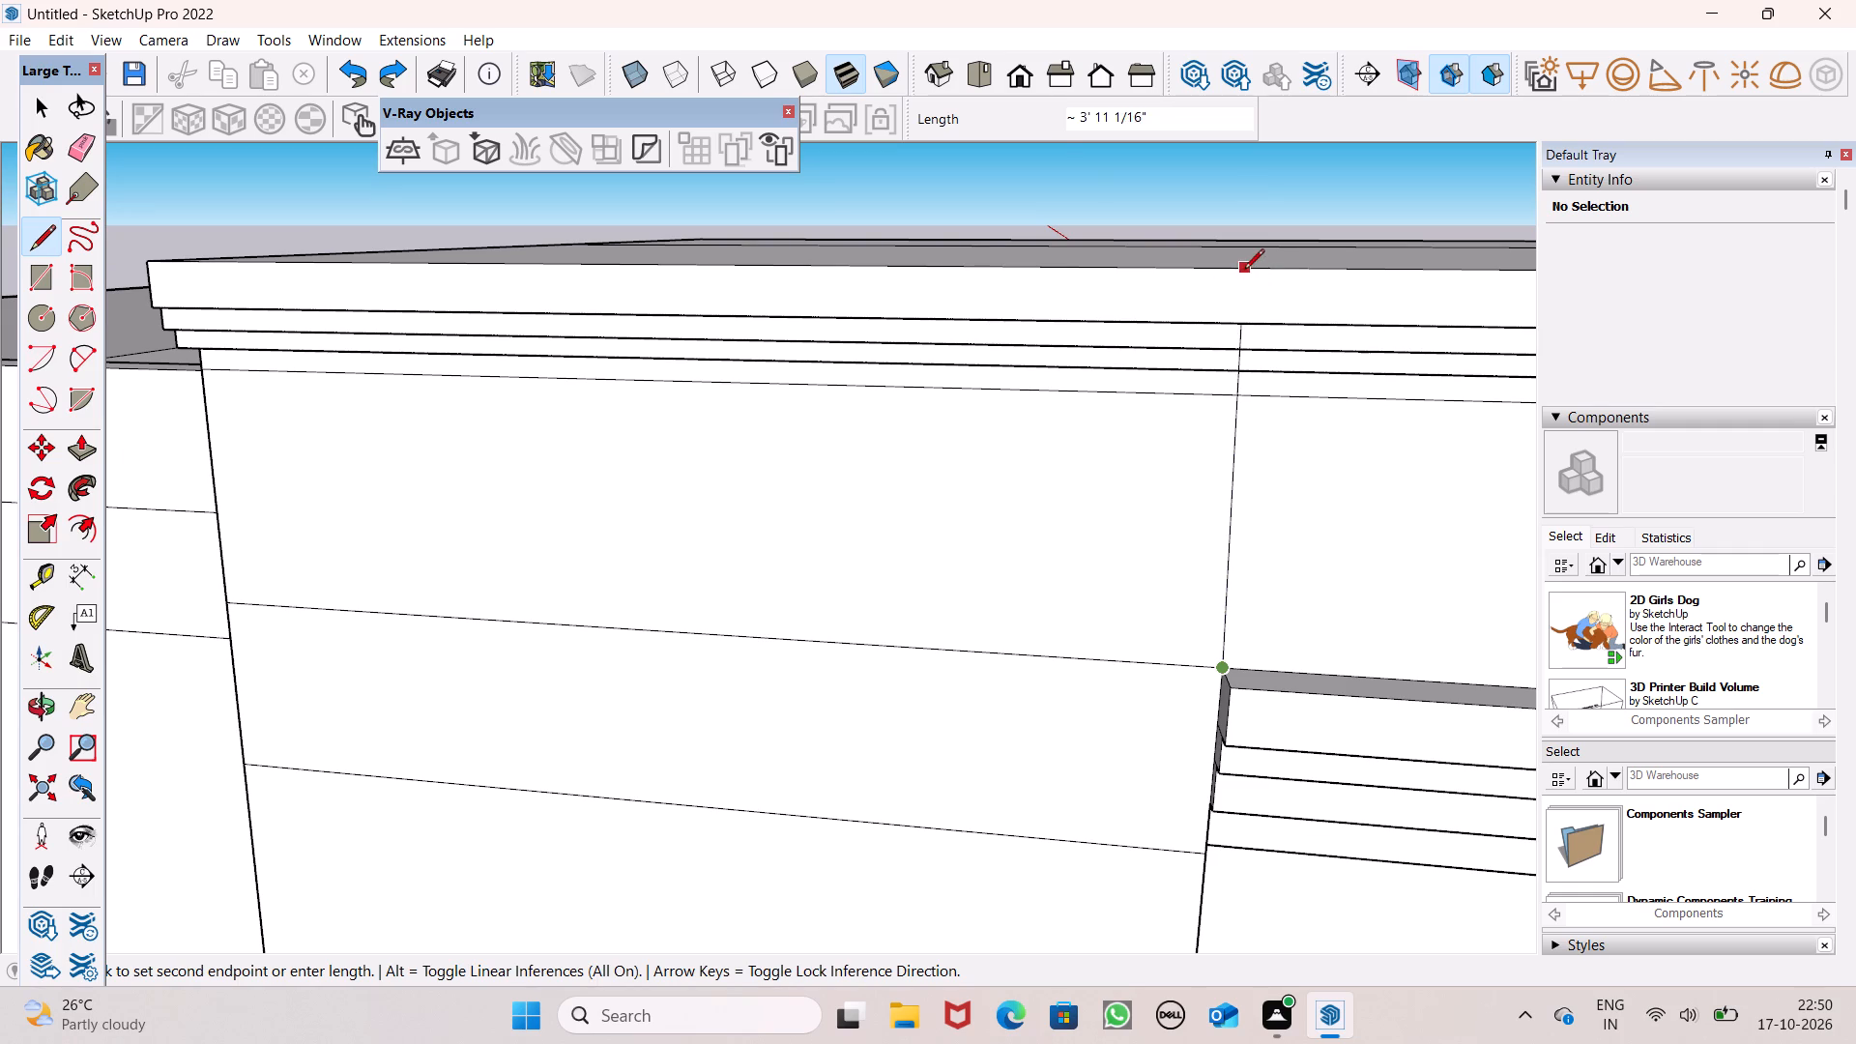
click(1261, 269)
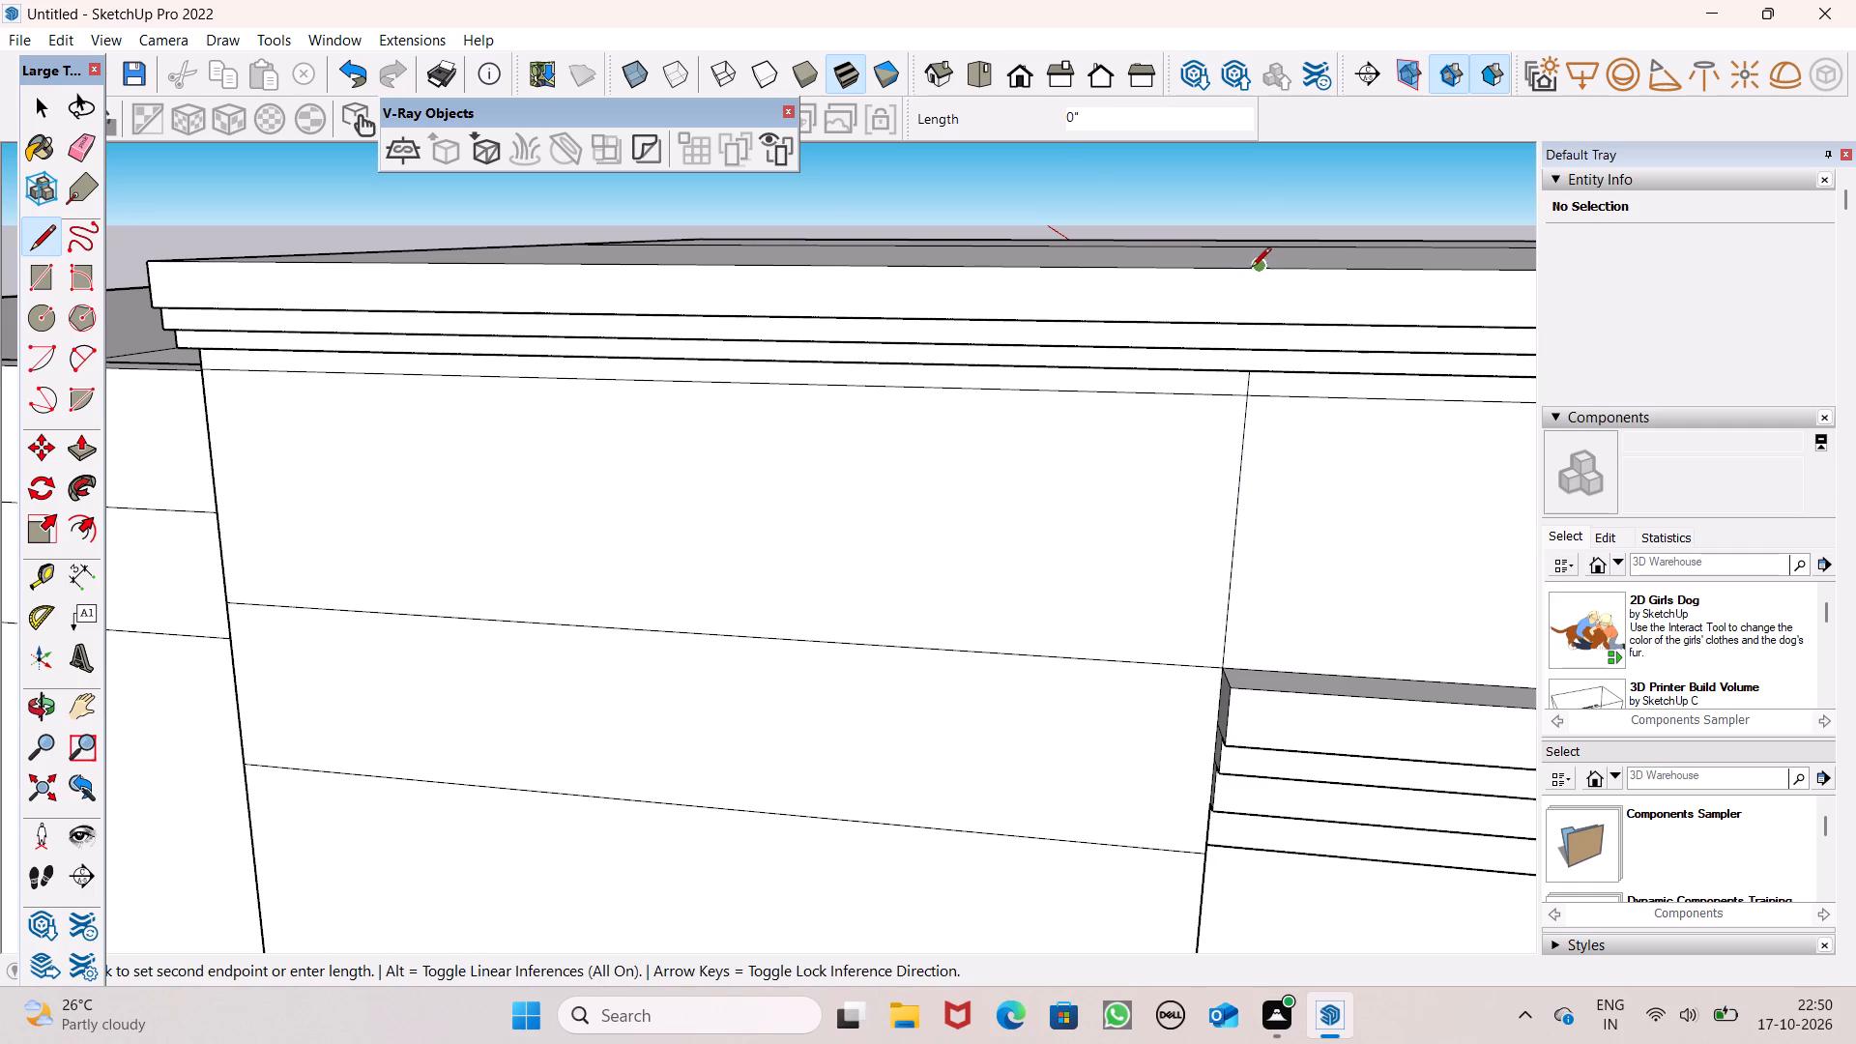
Draw a line across the roof block's front top section to the existing dividing line, and extend its near end about 8 3/8" to the edge.
scroll(1186, 277, down, 3)
middle_drag(1209, 329, 767, 609)
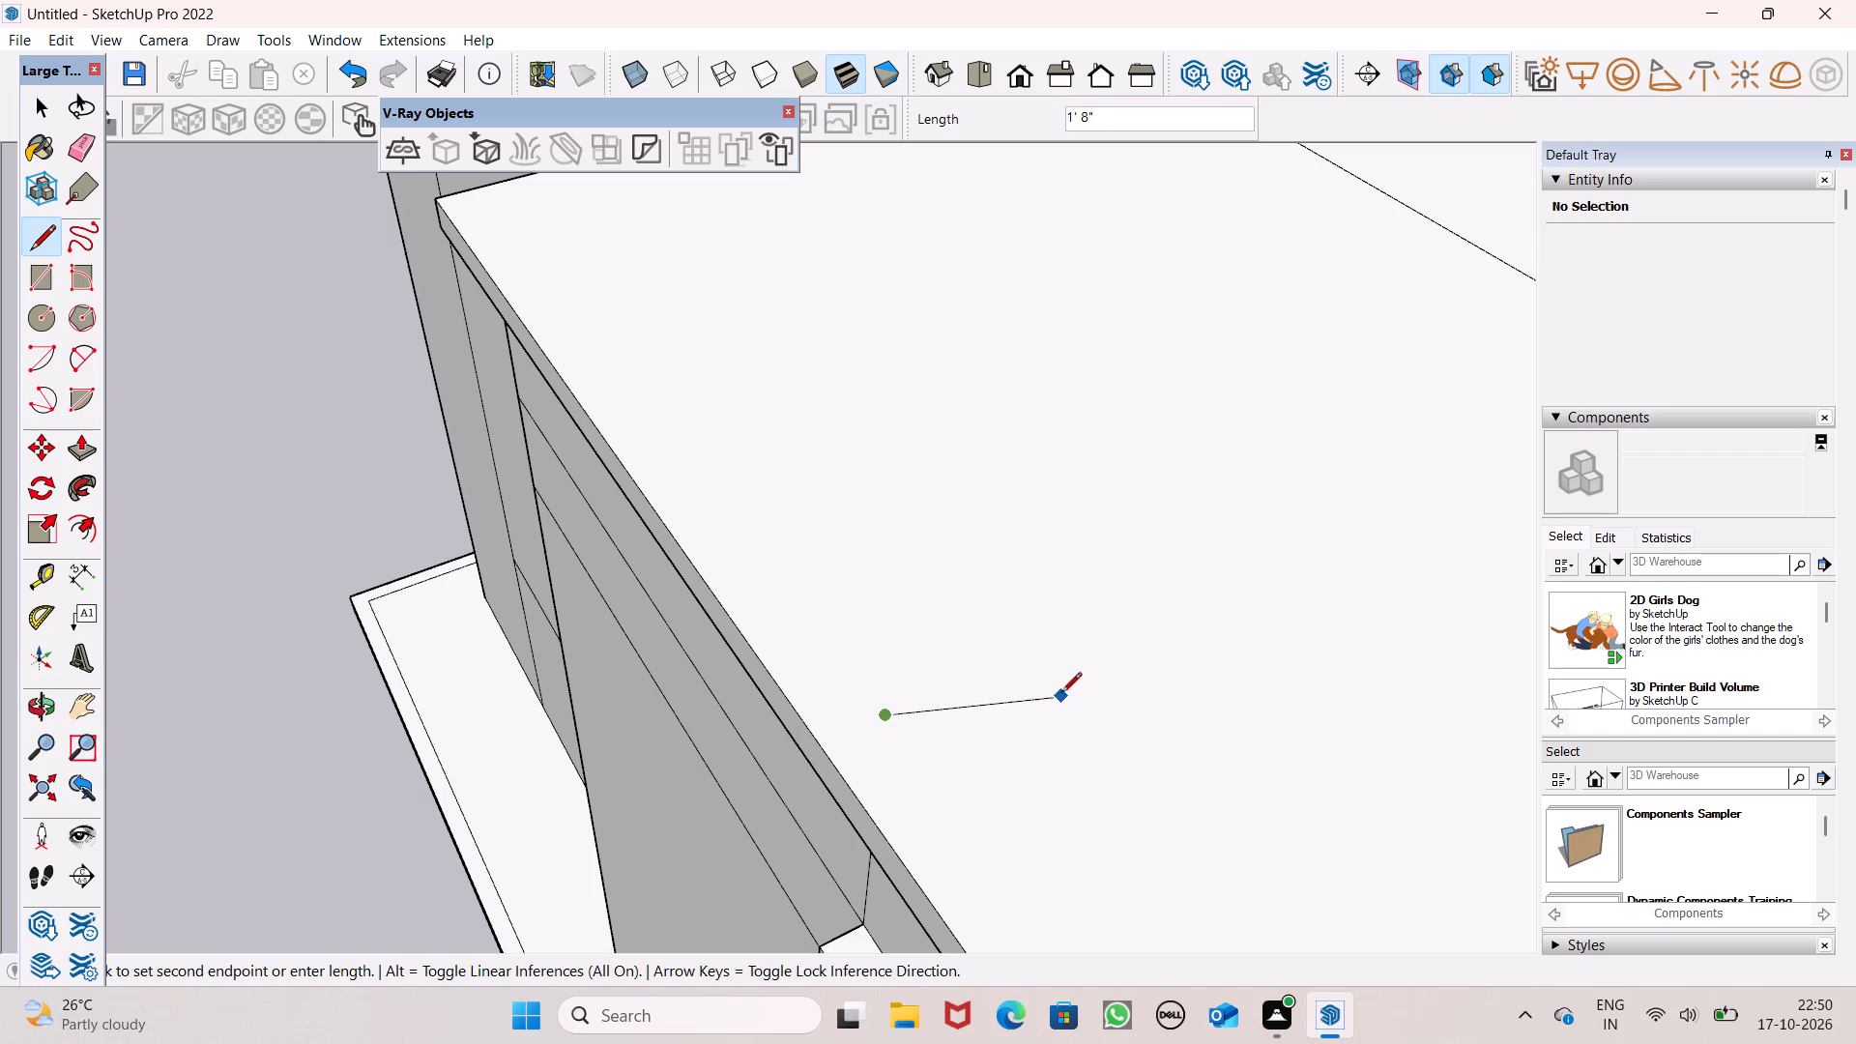
scroll(1037, 593, down, 6)
scroll(1109, 559, down, 3)
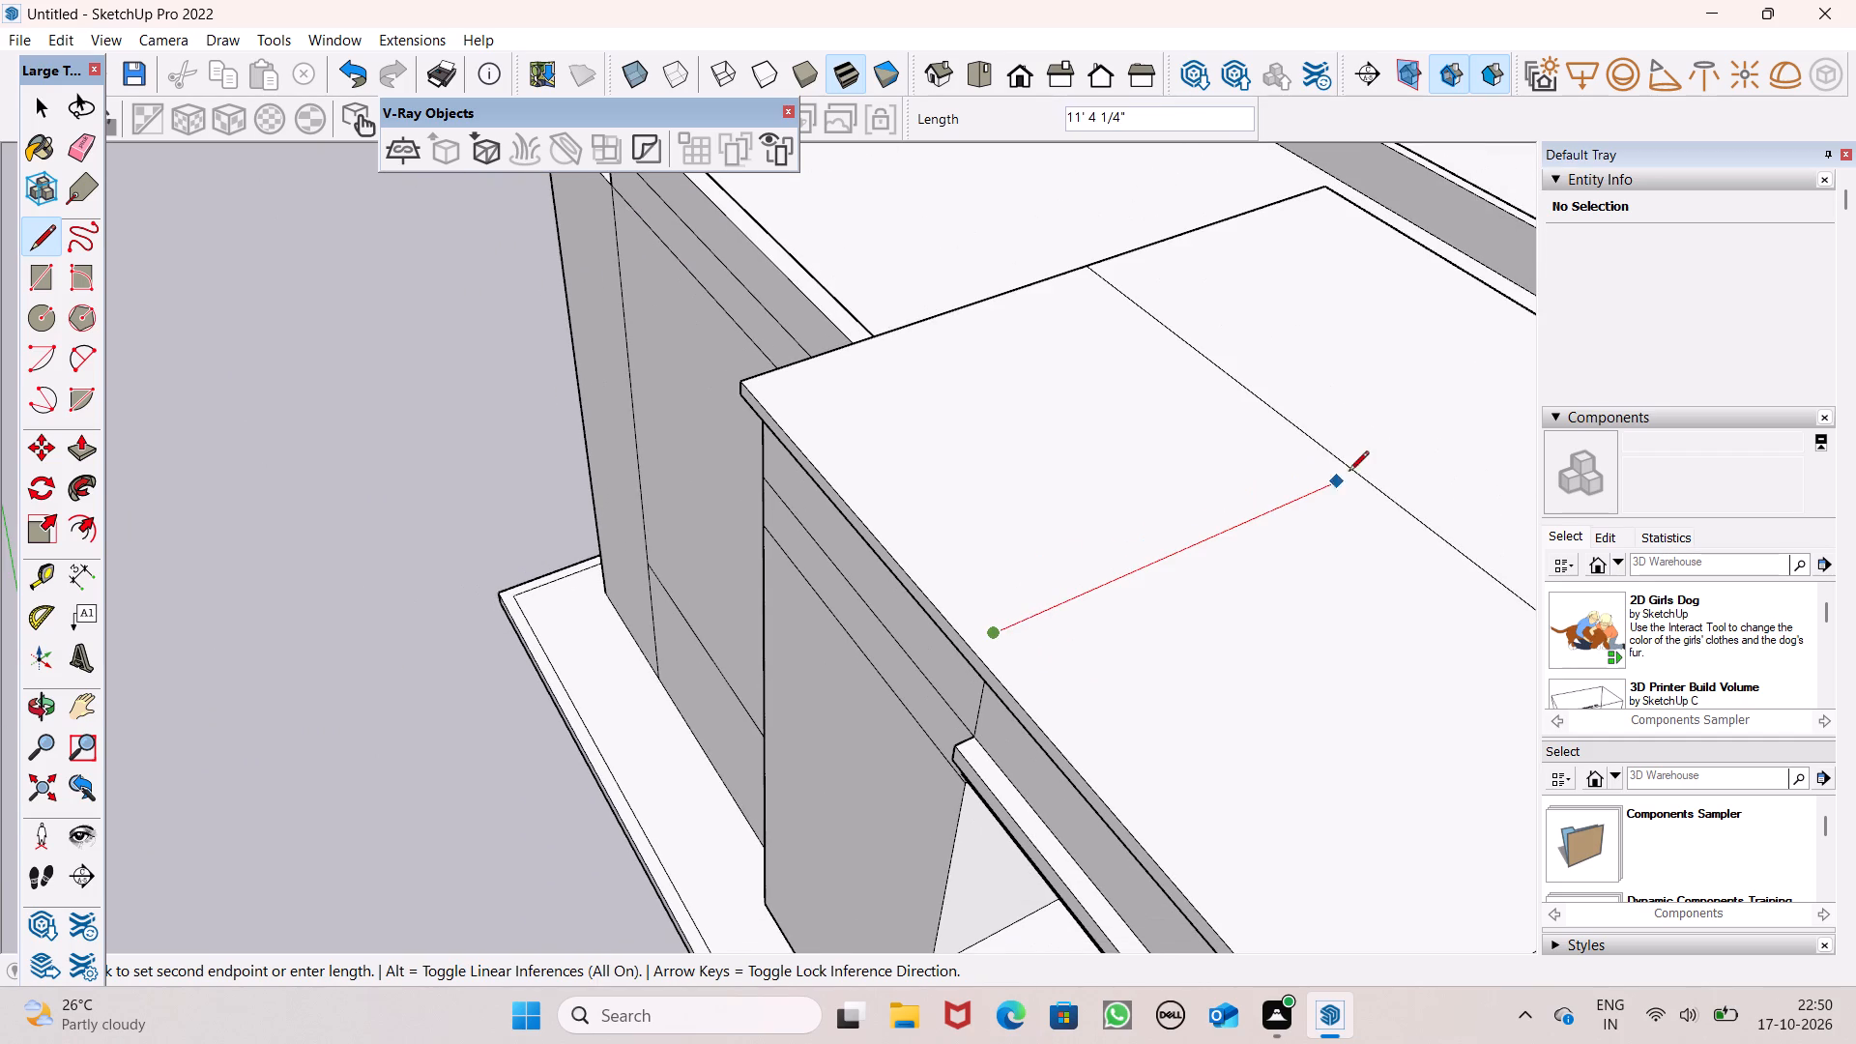
click(1352, 465)
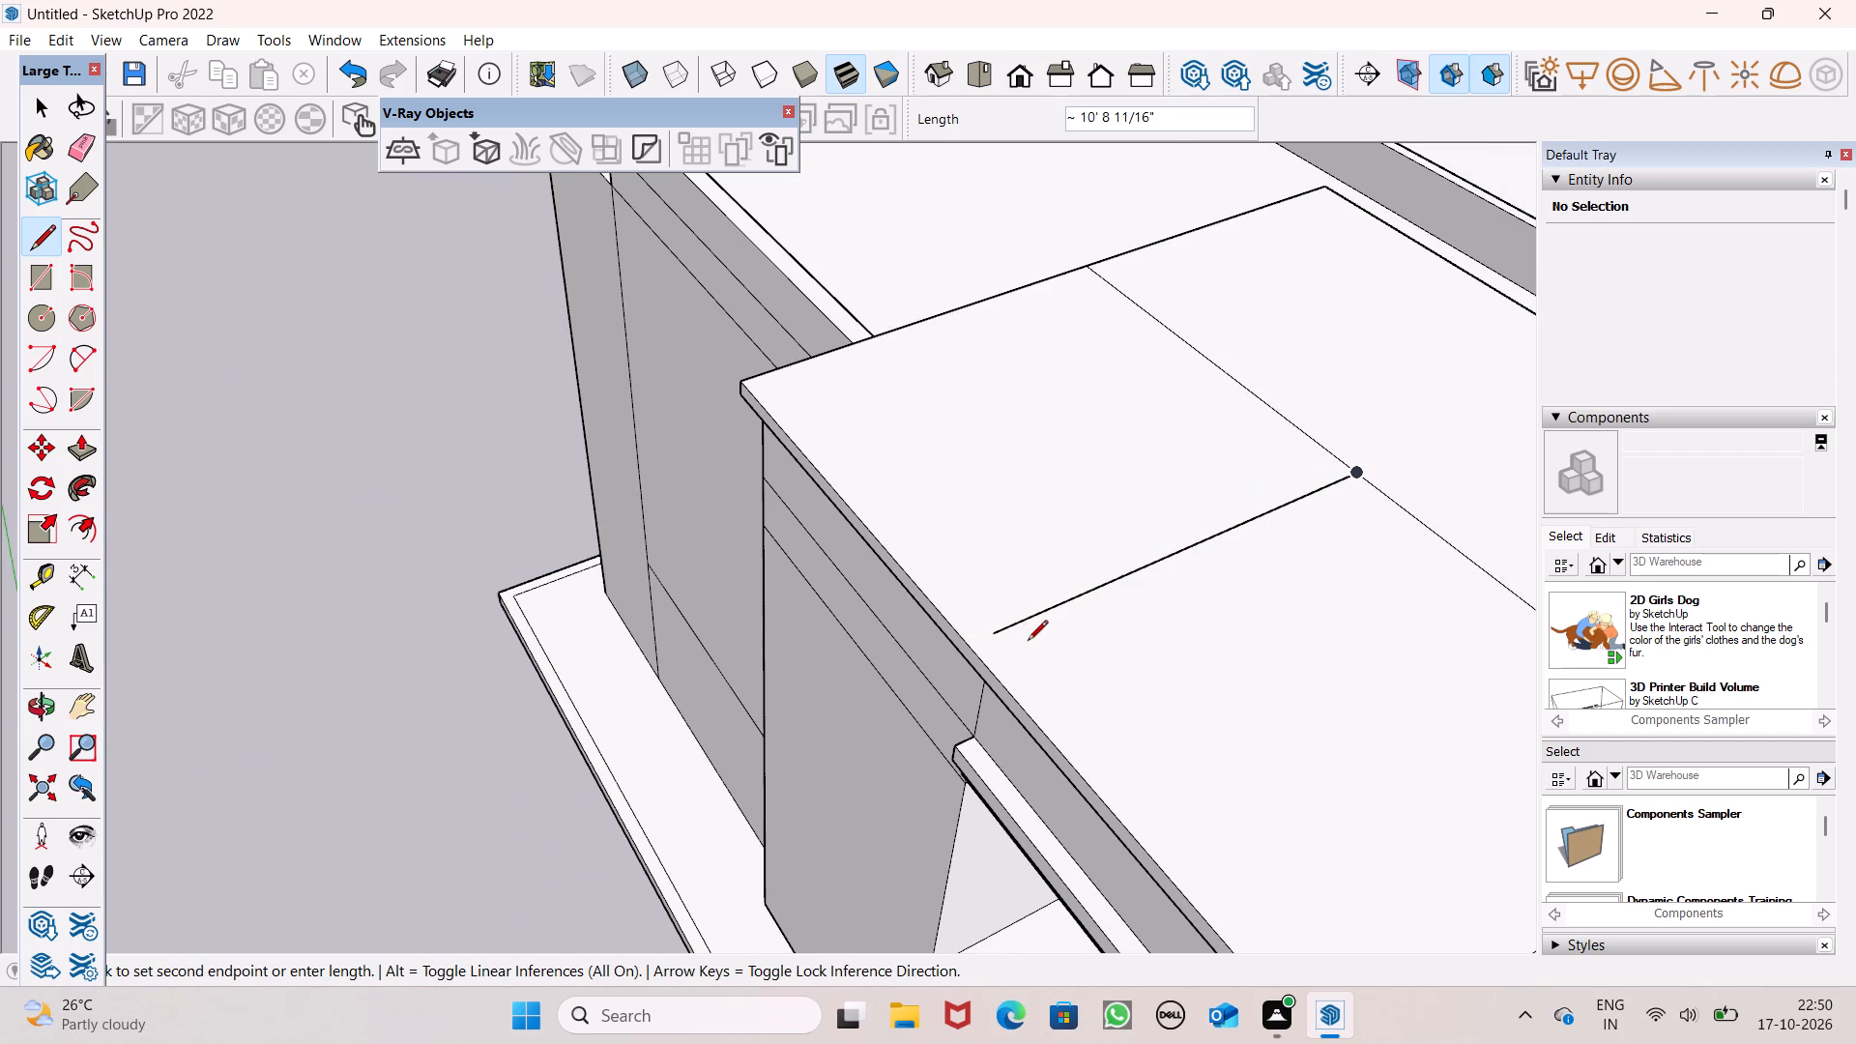
key(space)
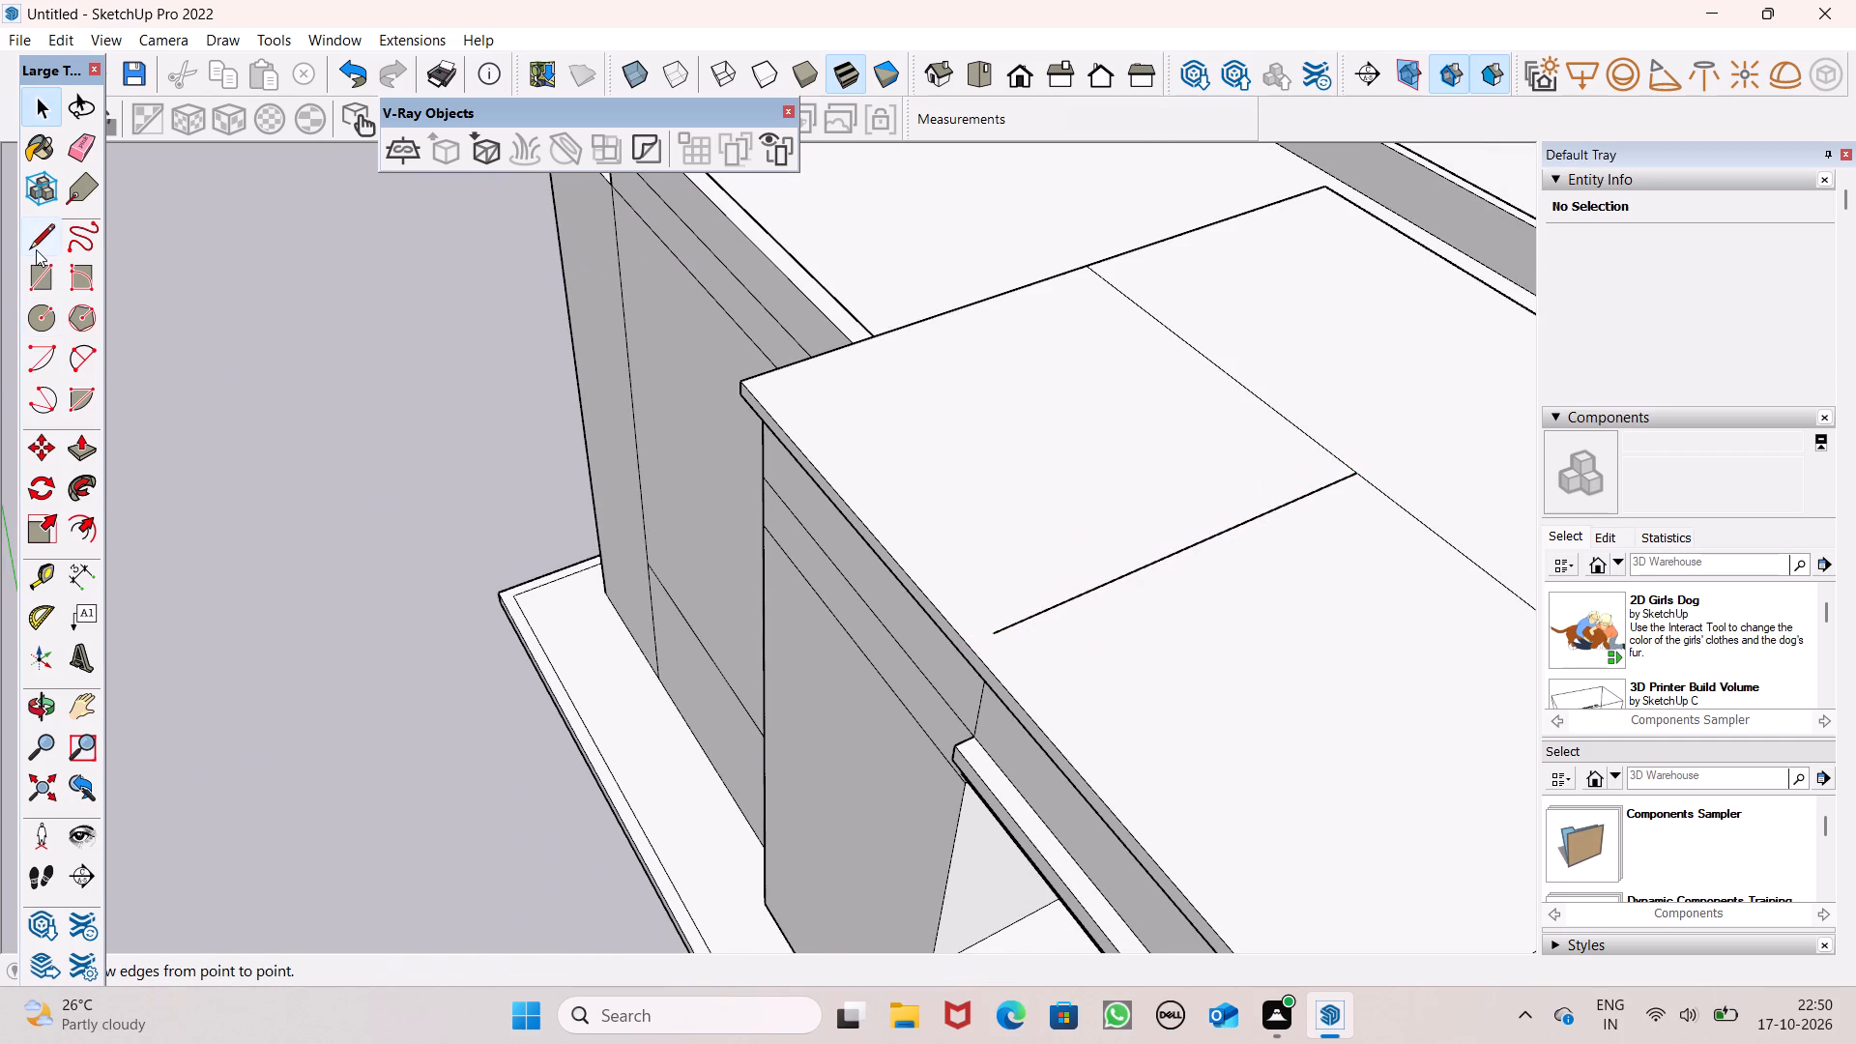
click(36, 249)
scroll(733, 556, up, 3)
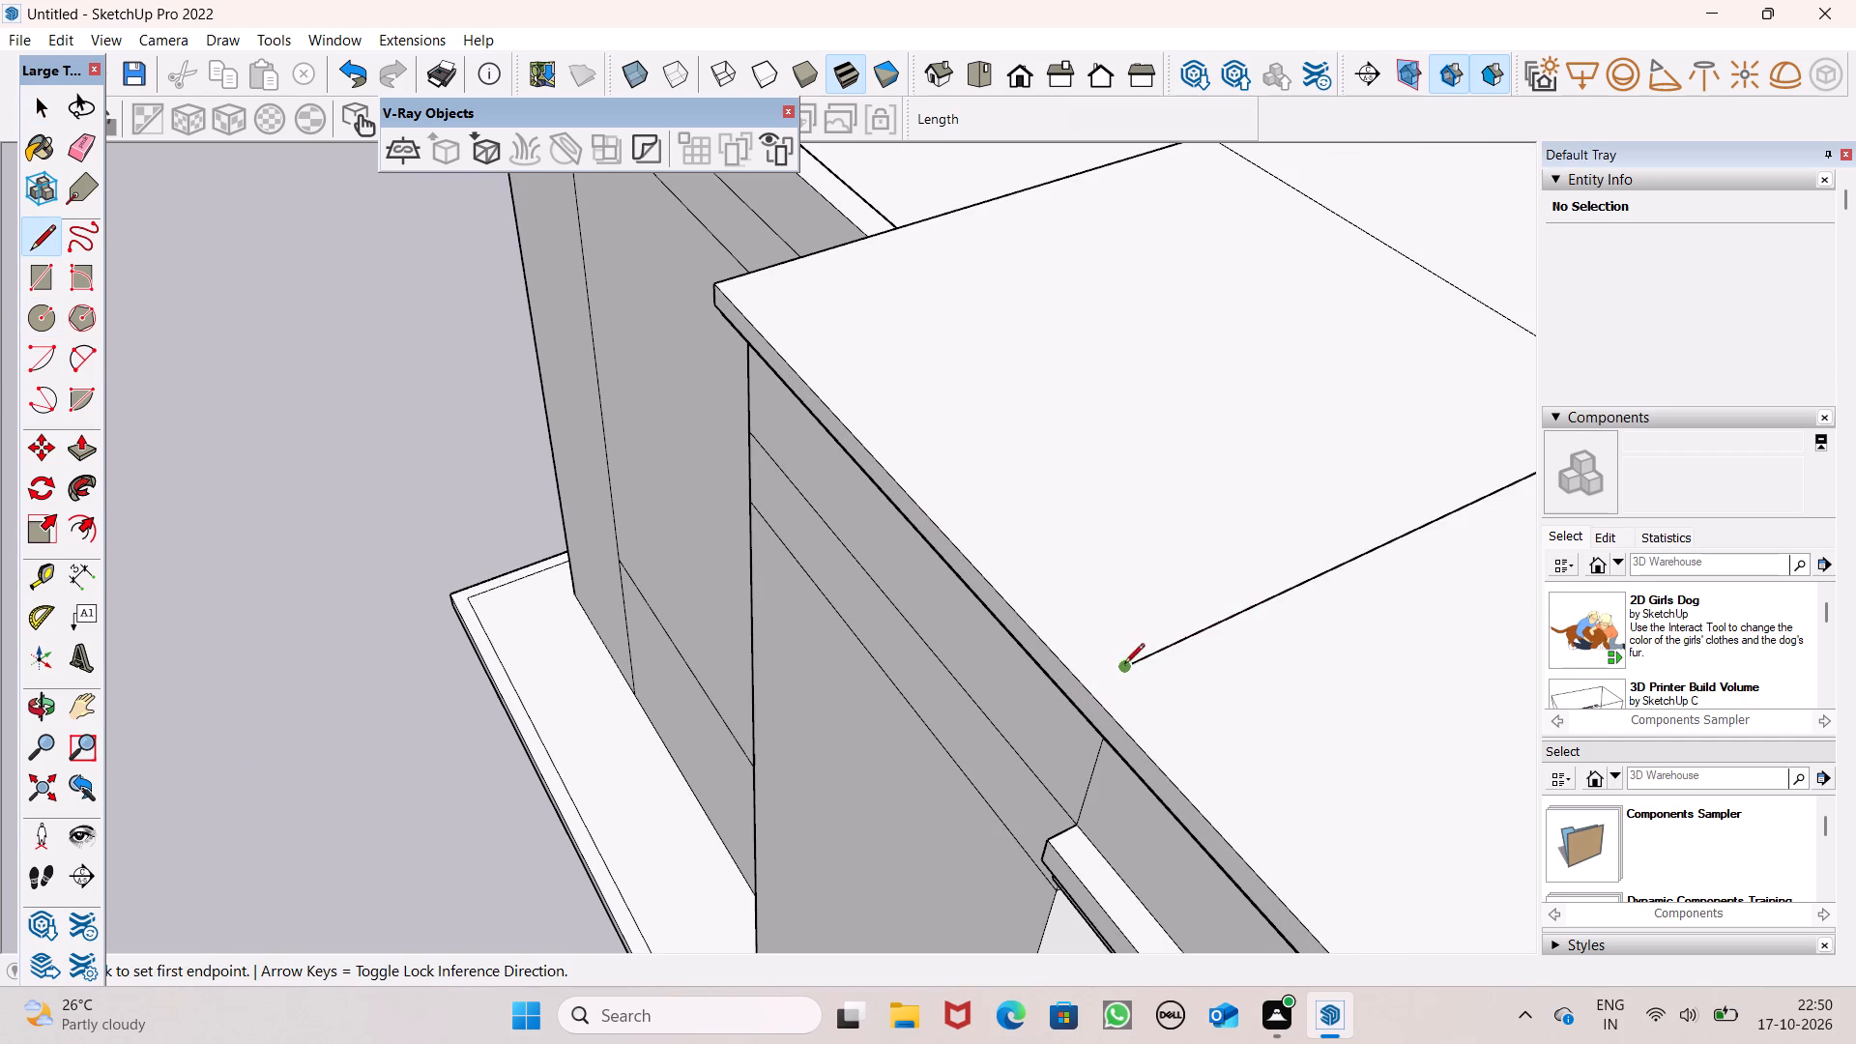
click(1124, 662)
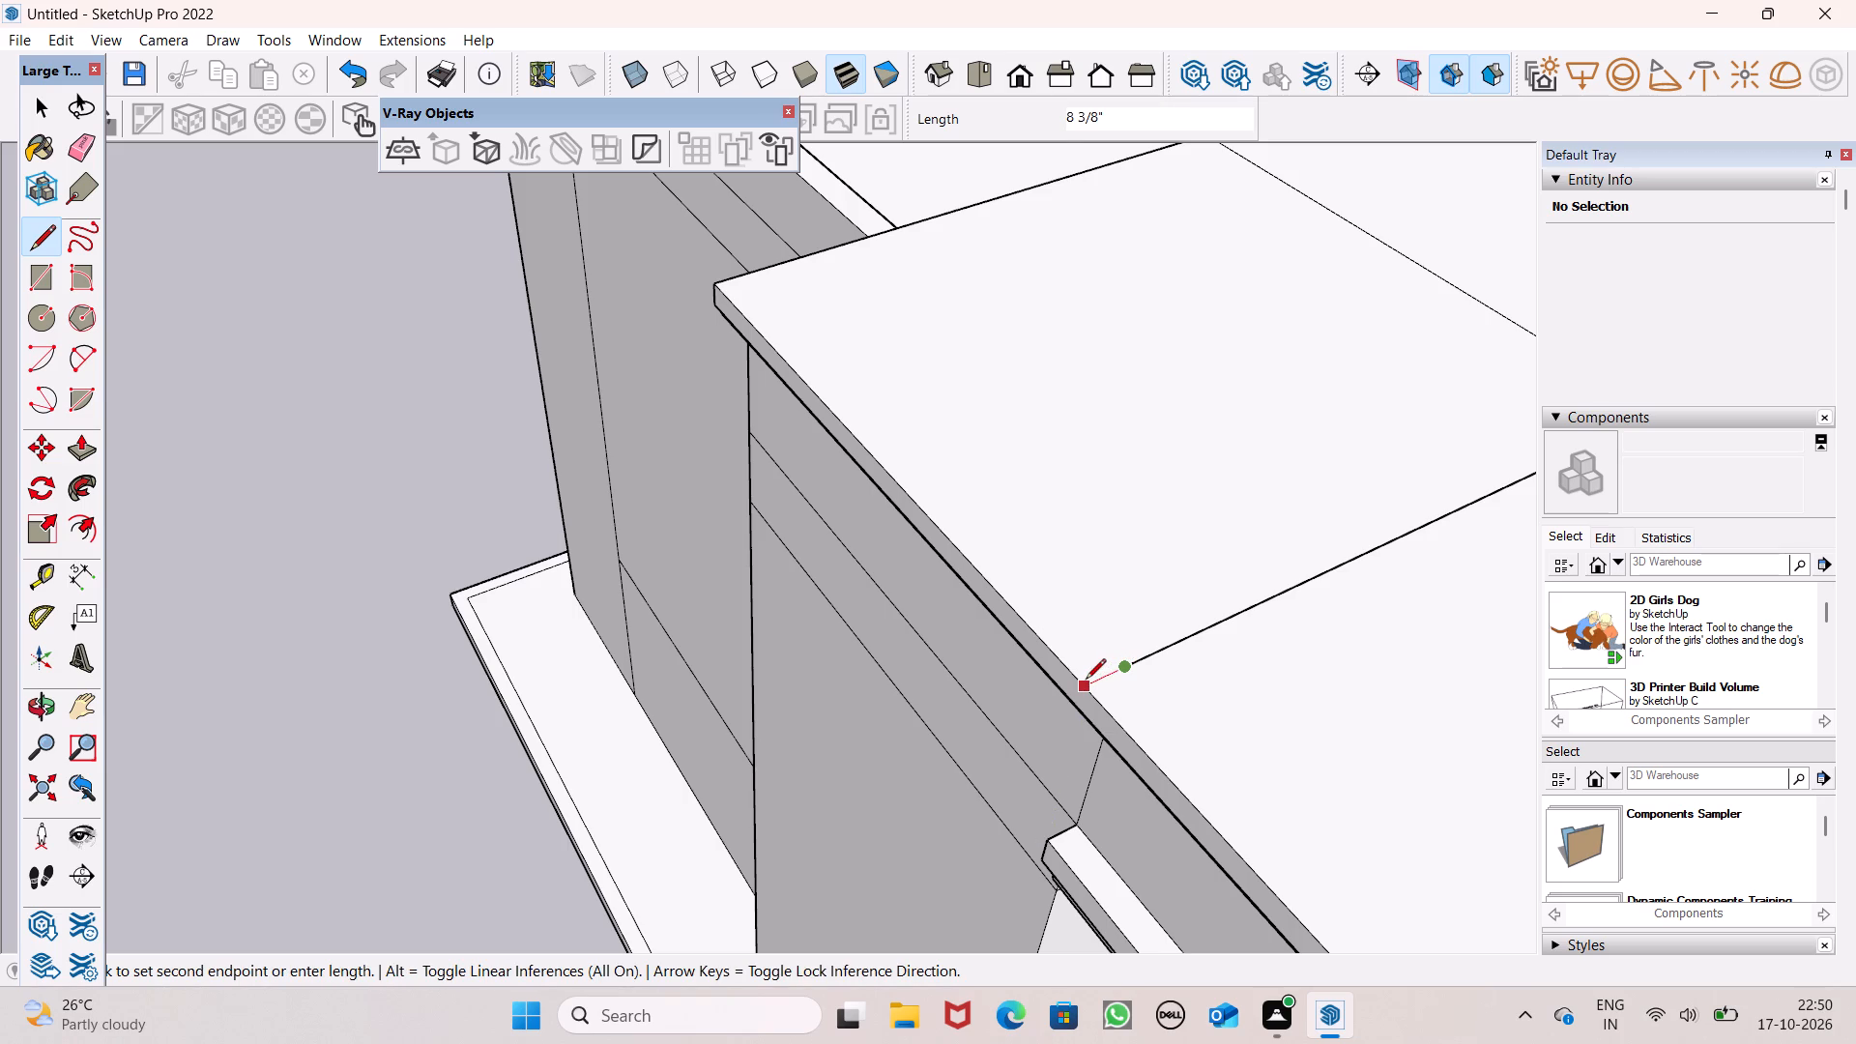
click(1086, 681)
scroll(769, 613, down, 4)
key(space)
Erase the vertical line above the upper balony cornice's inner corner, including its short remnant just below the roof block's cornice.
middle_drag(873, 725, 1005, 579)
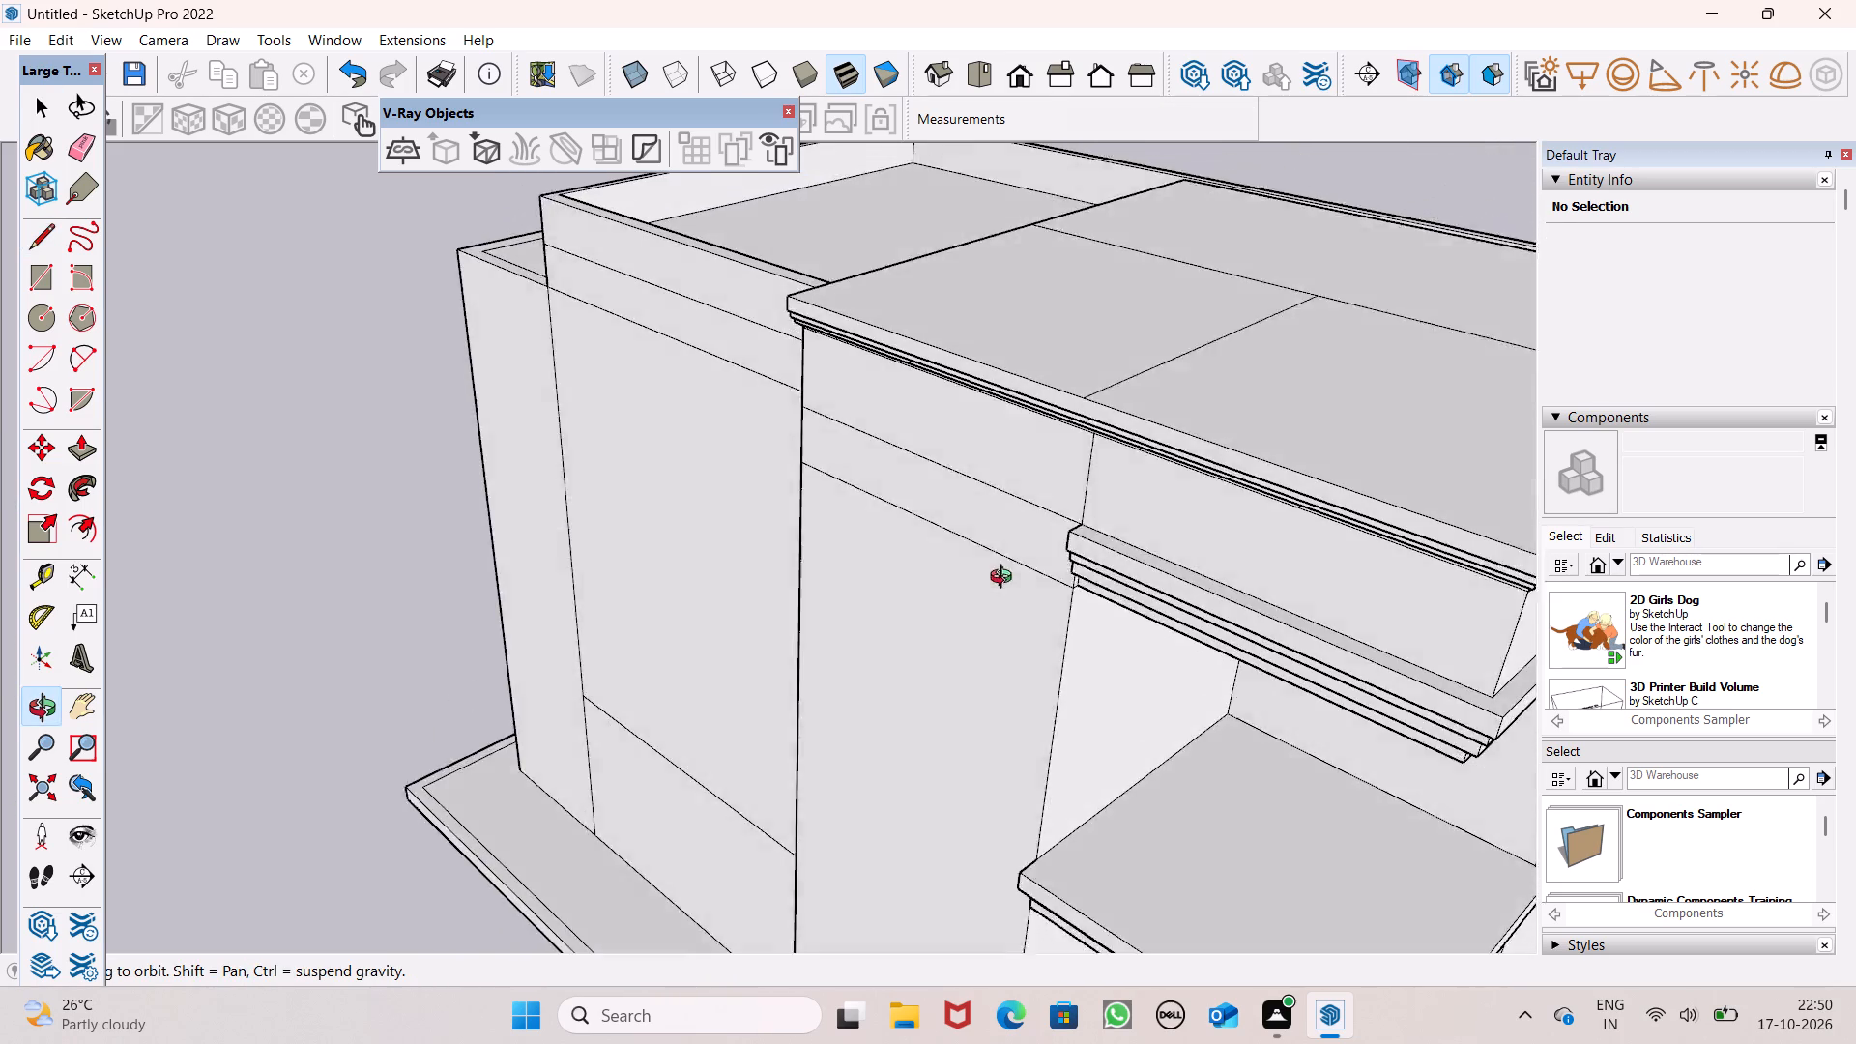
middle_drag(1005, 579, 1056, 563)
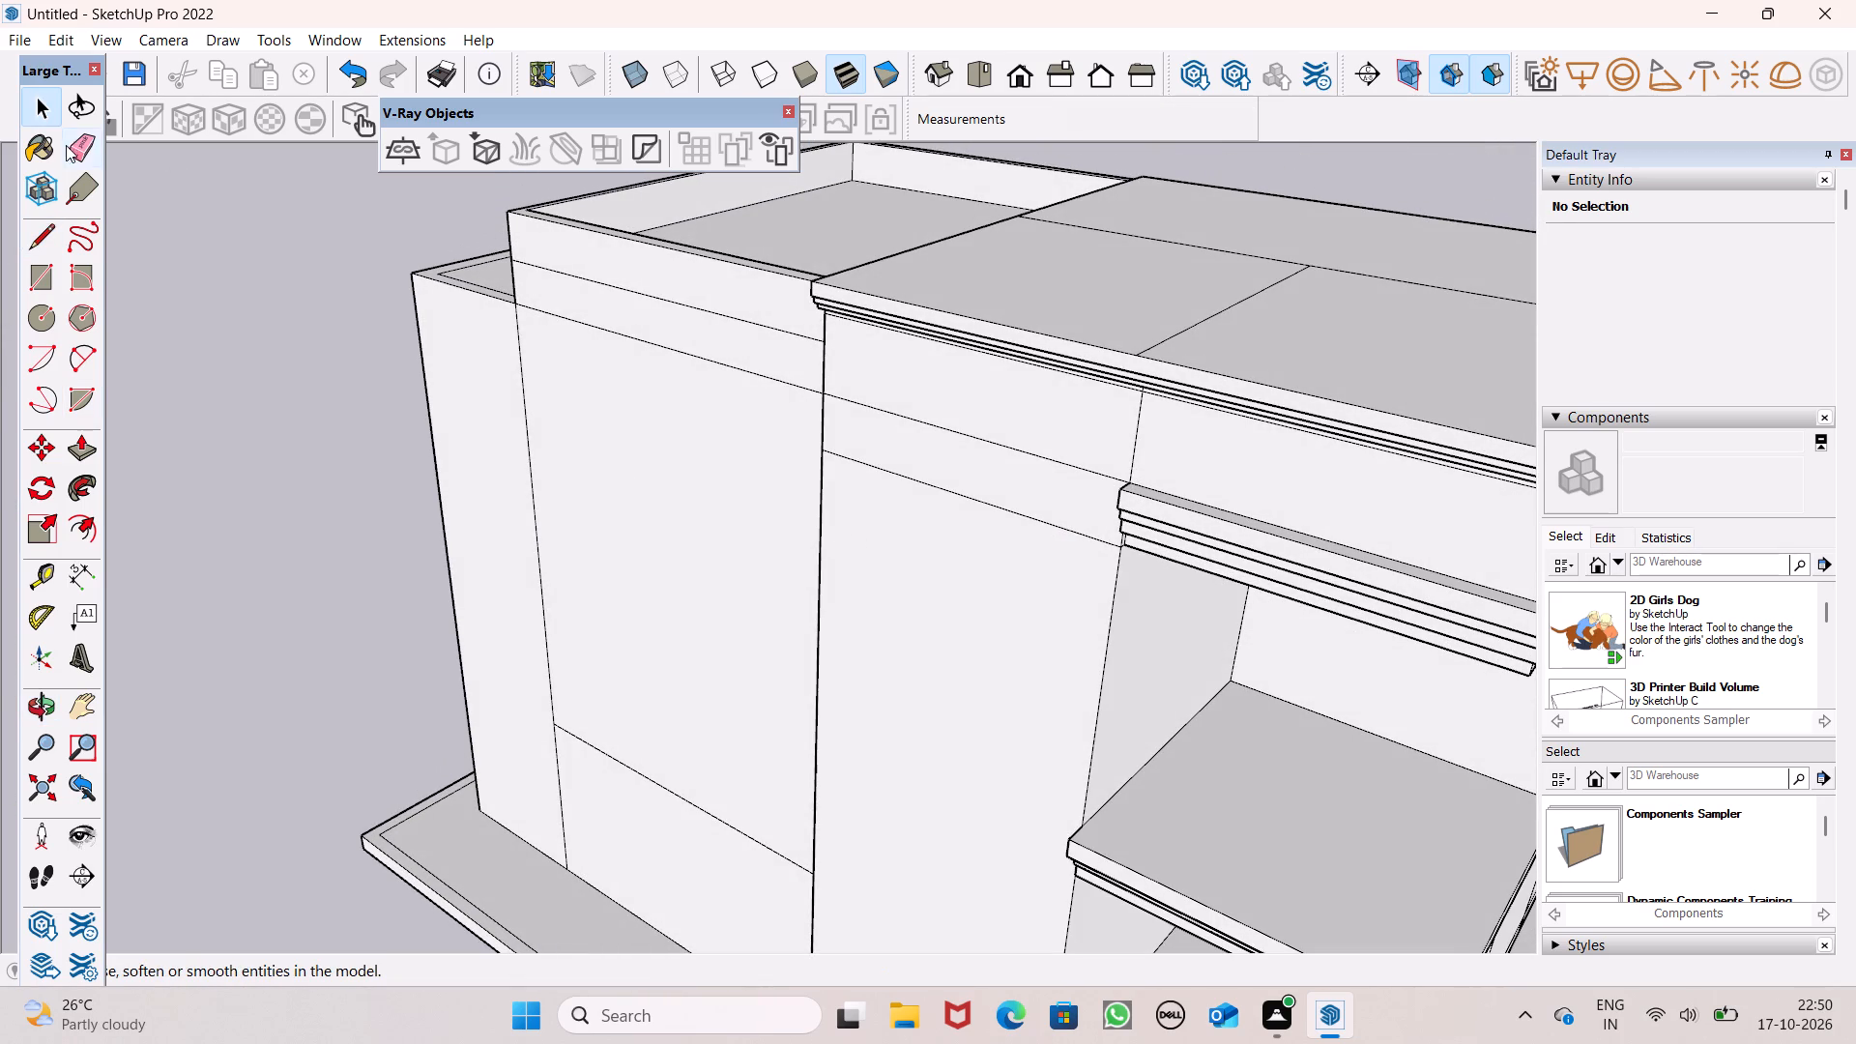
click(77, 145)
scroll(645, 442, up, 4)
scroll(556, 516, down, 6)
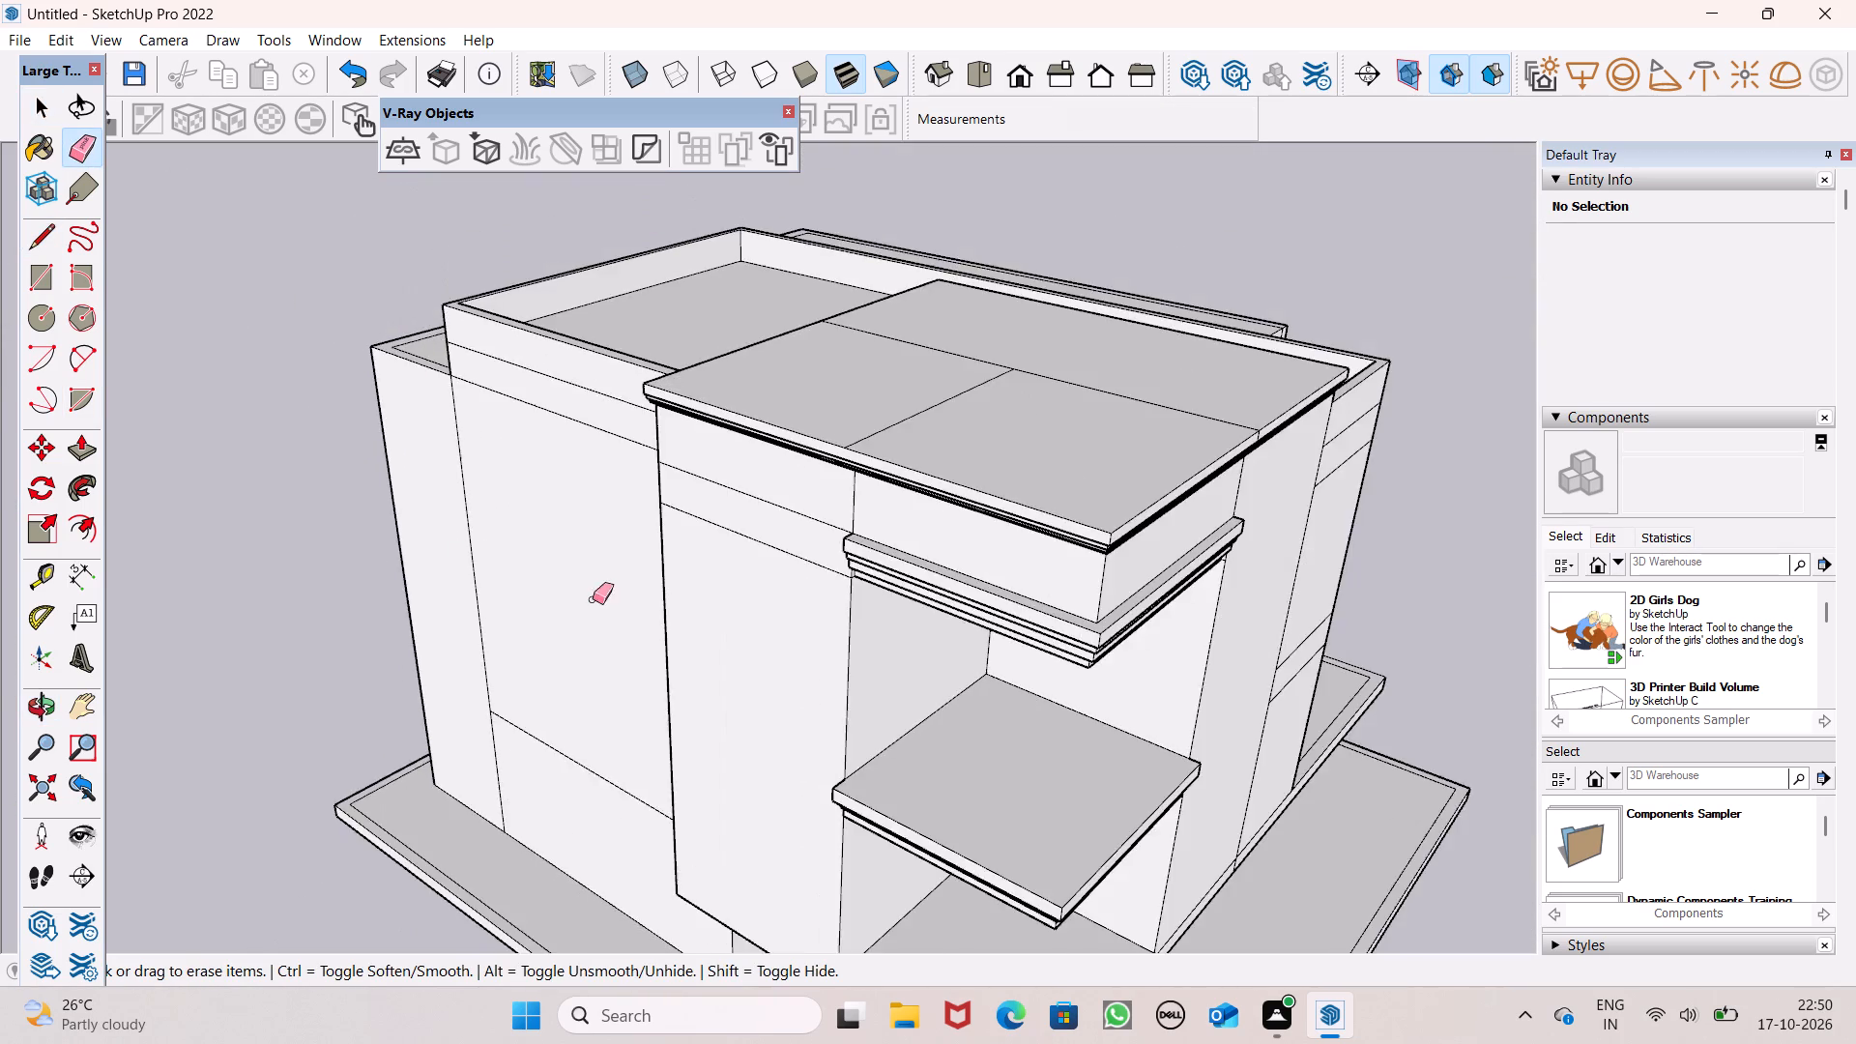
middle_drag(593, 600, 913, 493)
scroll(1083, 384, up, 5)
click(1063, 400)
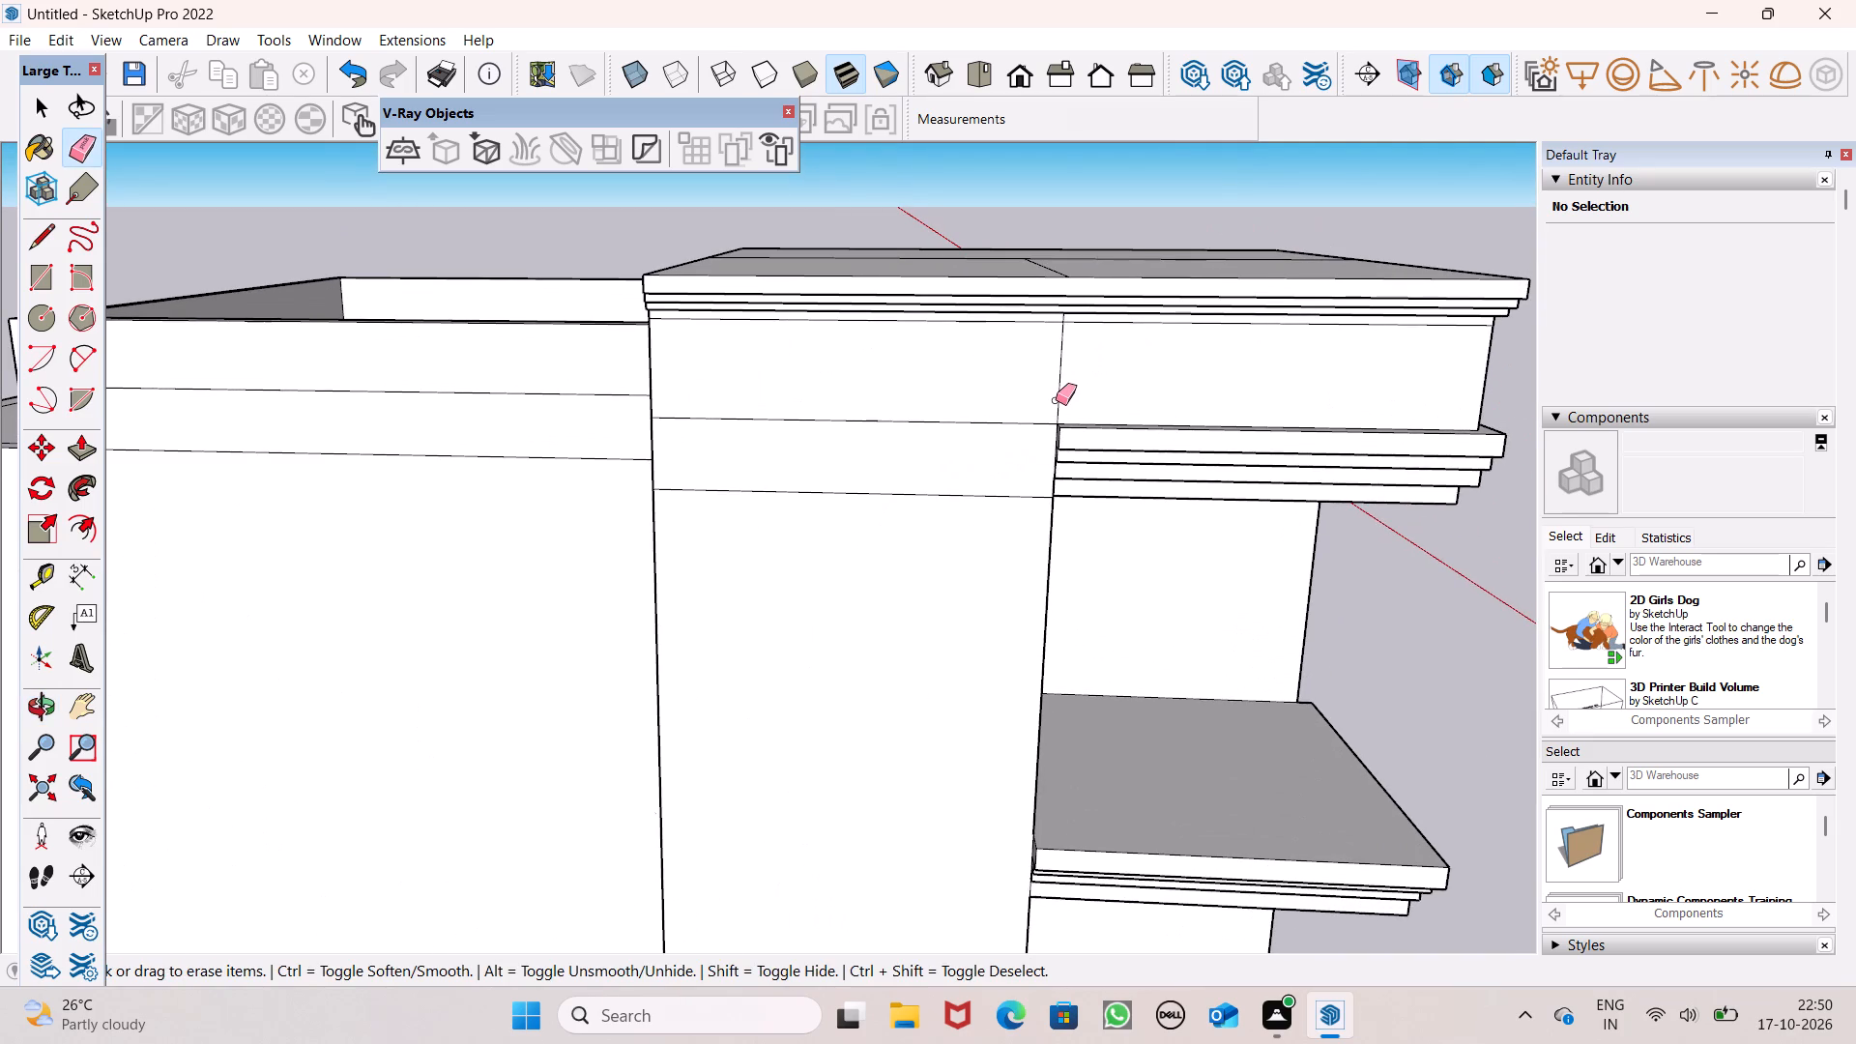
scroll(1068, 255, up, 7)
scroll(1074, 396, down, 4)
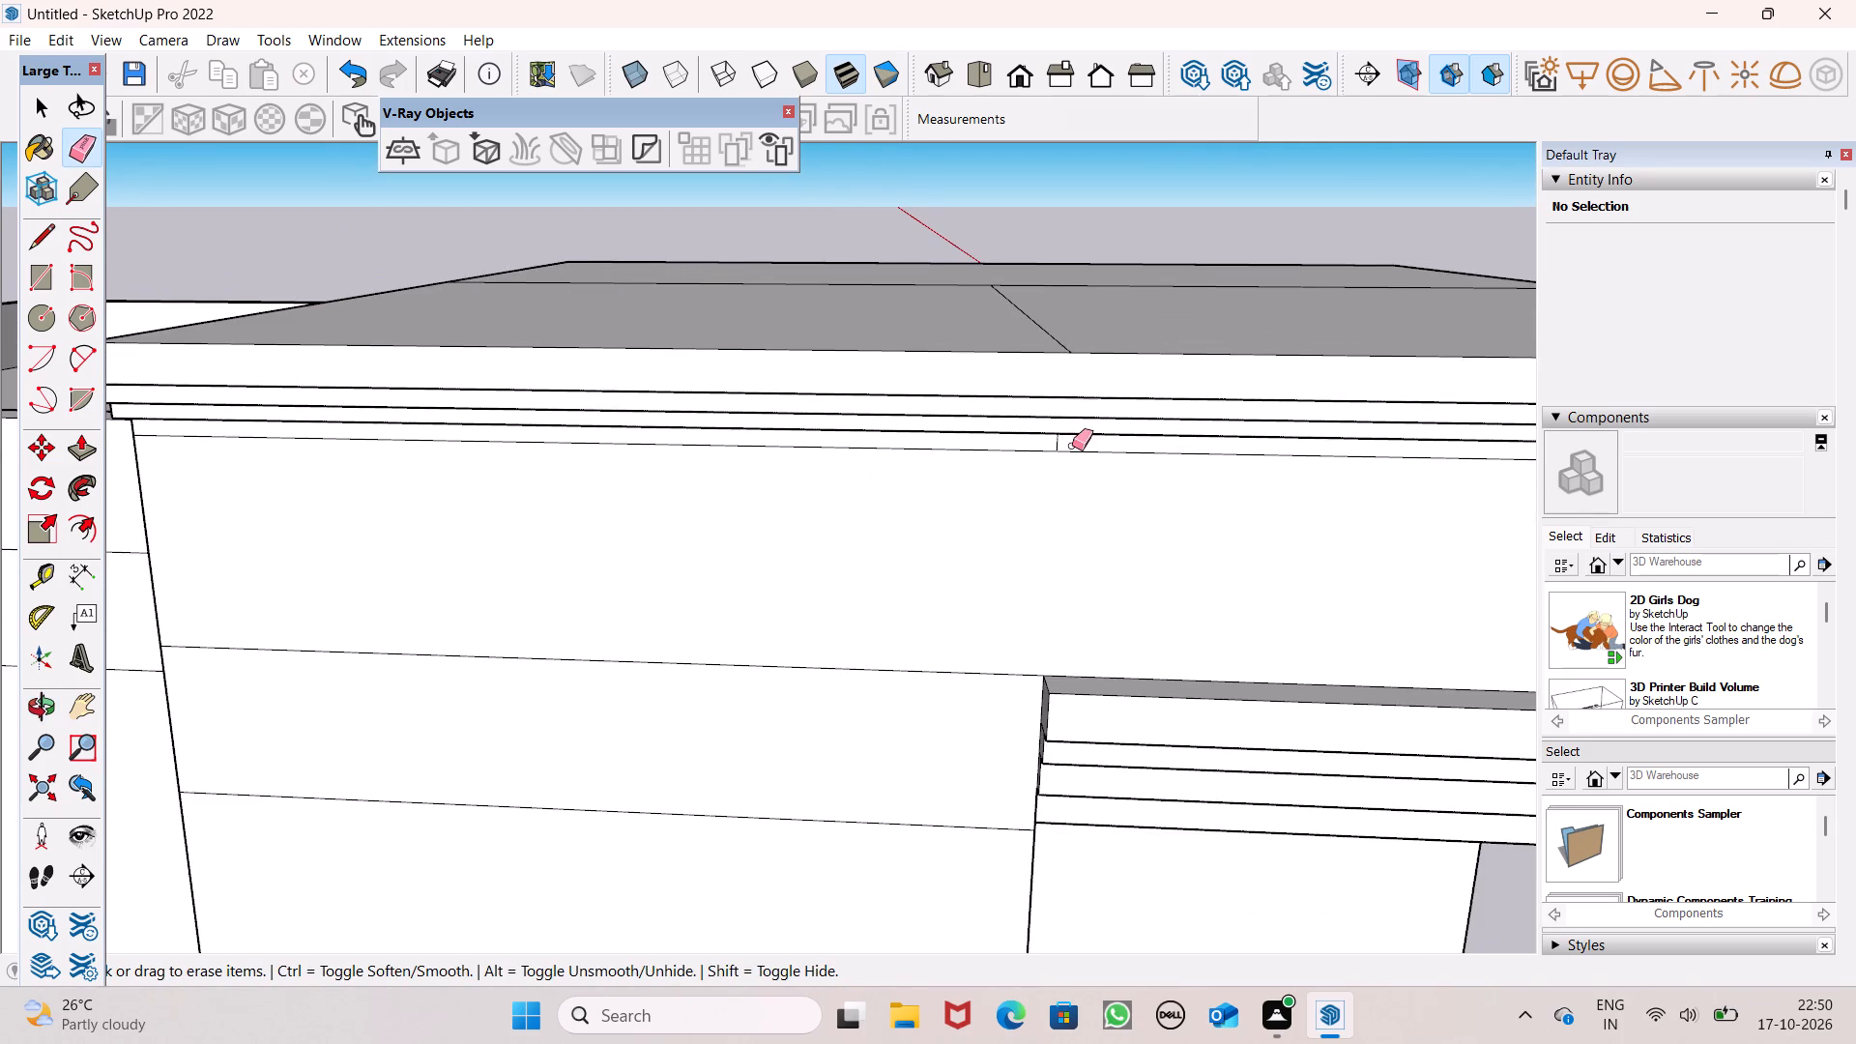
middle_drag(1072, 446, 1068, 412)
scroll(1069, 395, up, 12)
drag(1039, 415, 1012, 415)
Examine the roof block's divided top, its cornice and the adjoining parapet from the front, the balcony corner and the terrace side.
scroll(1052, 448, down, 8)
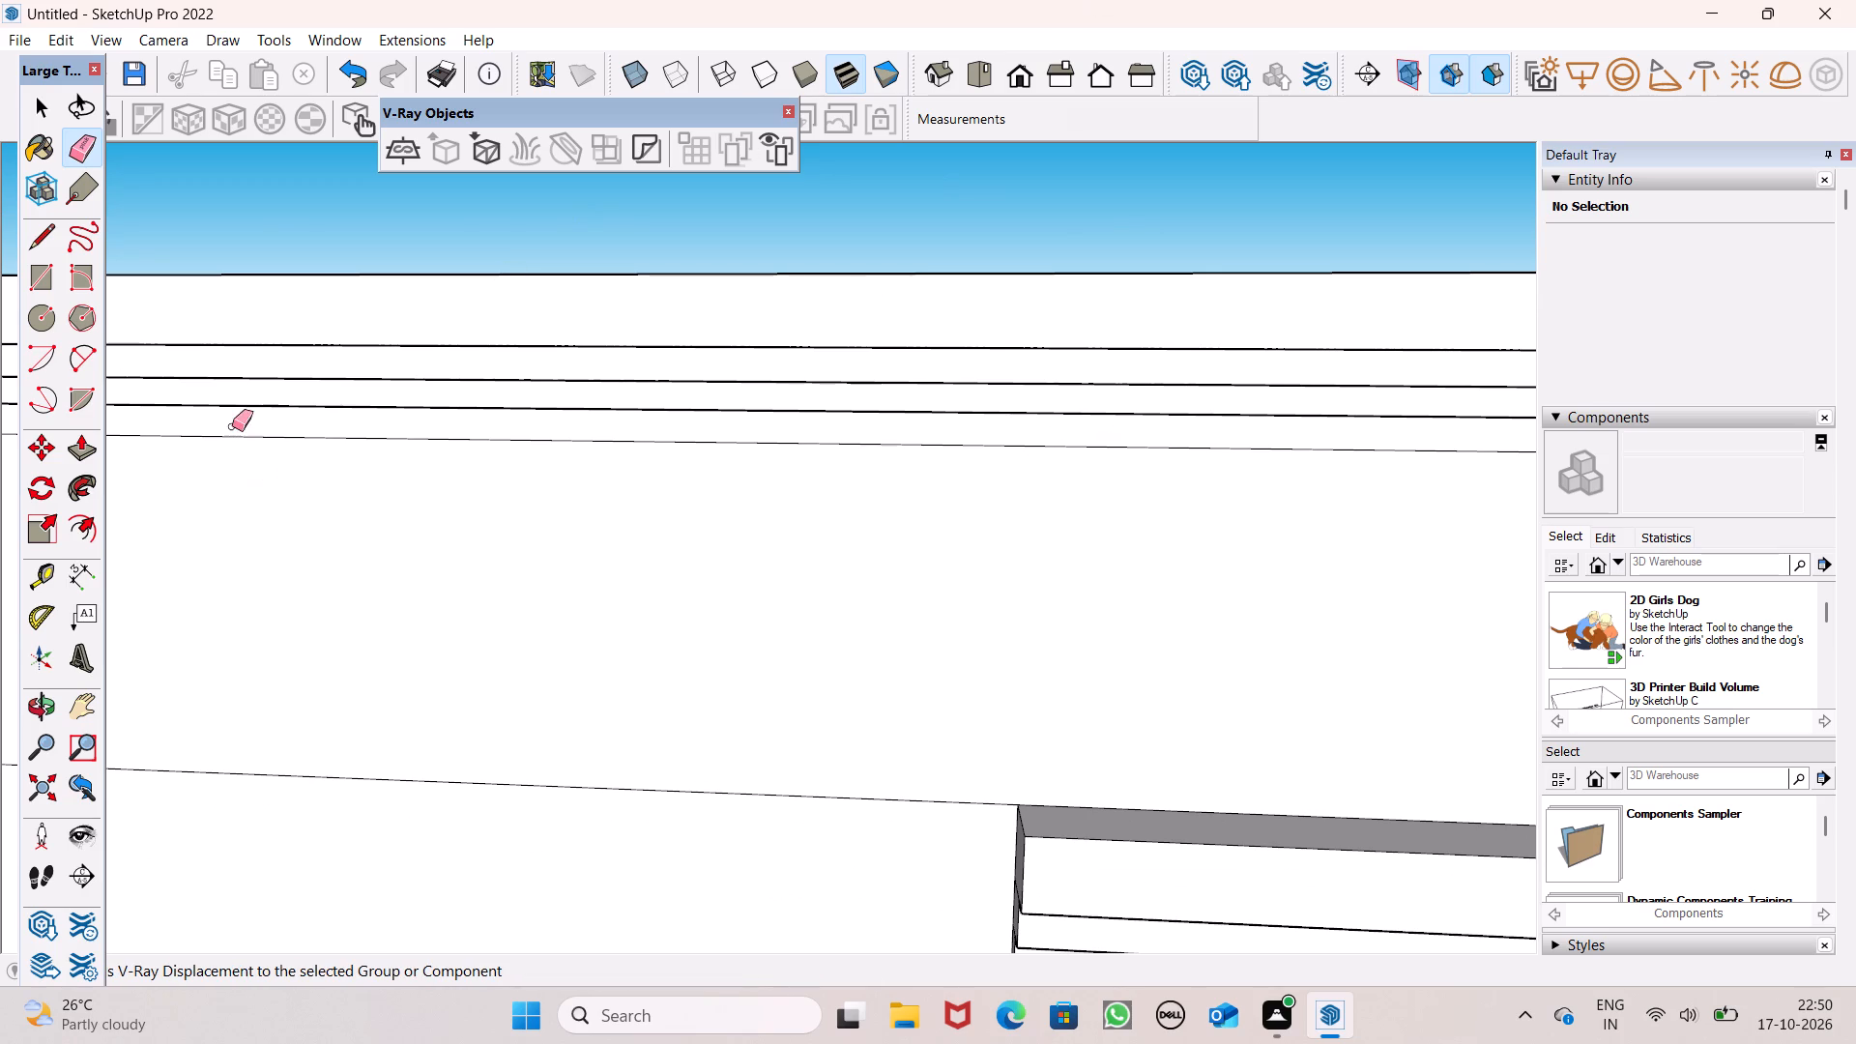
scroll(606, 511, down, 6)
scroll(492, 484, down, 6)
middle_drag(532, 569, 530, 575)
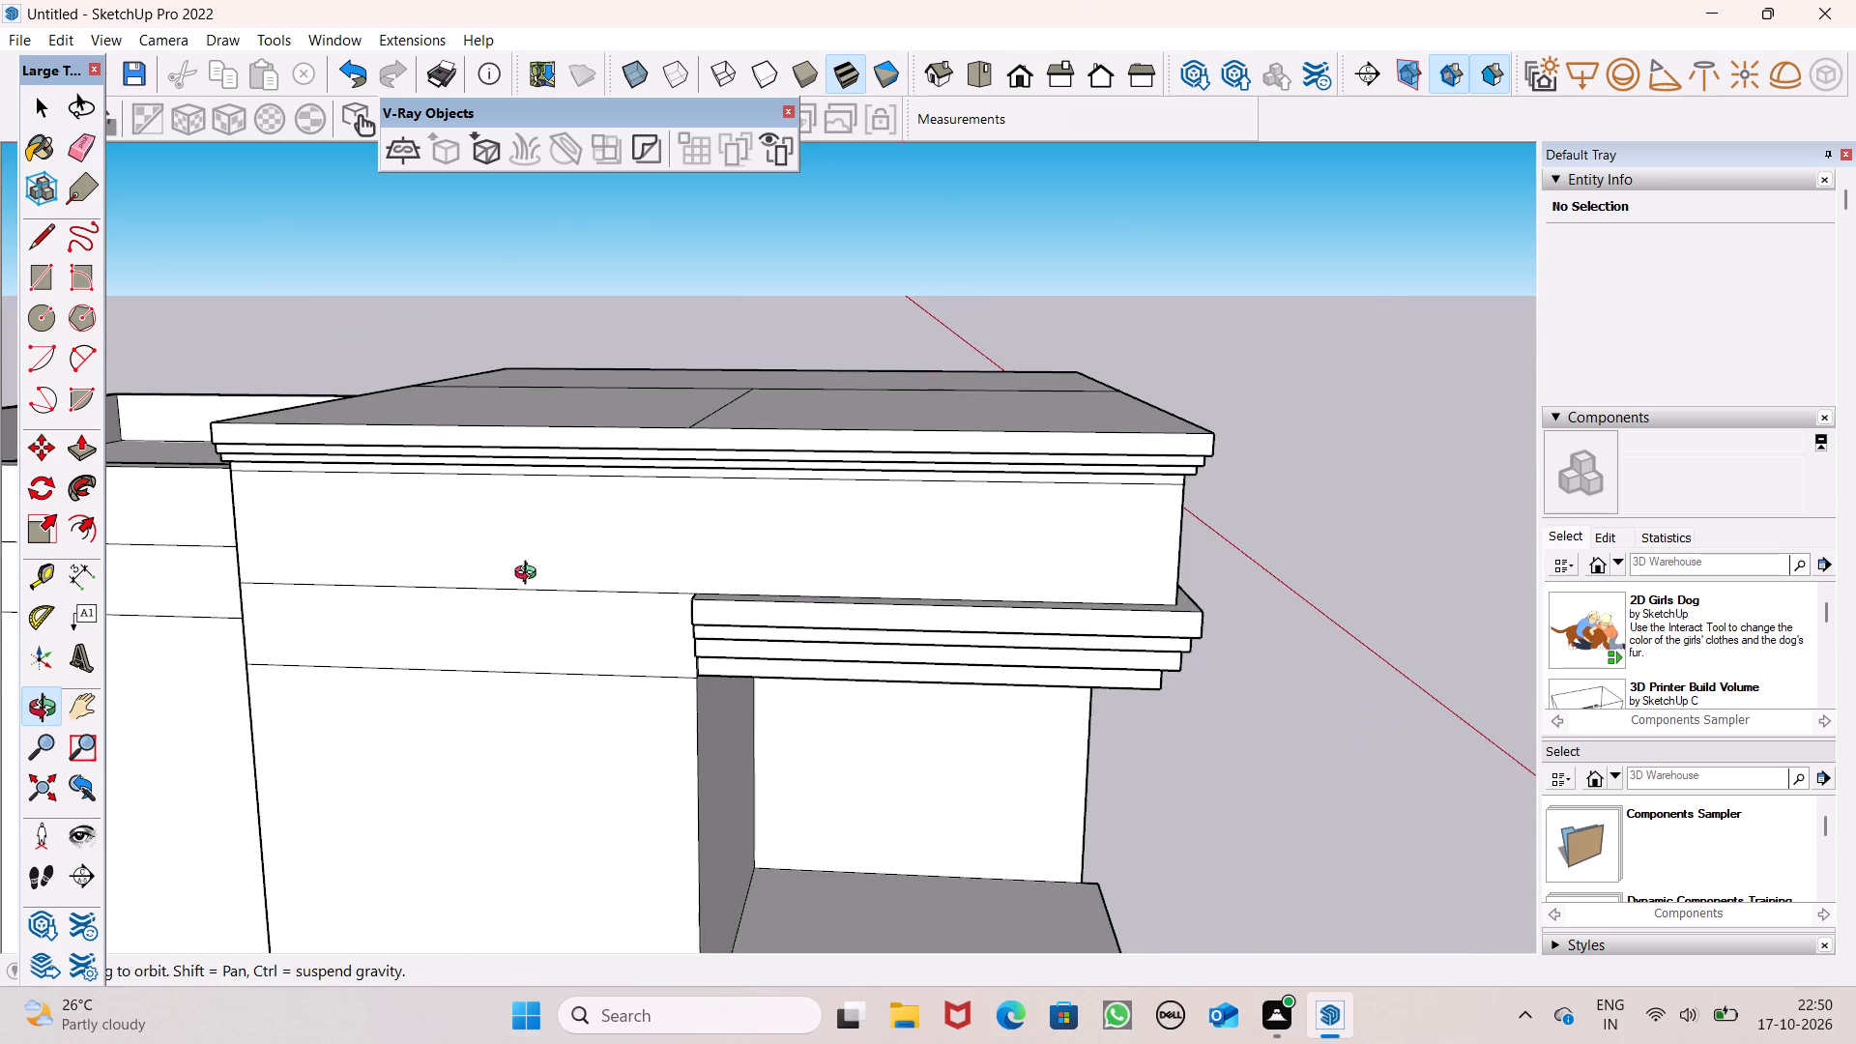
middle_drag(530, 575, 524, 657)
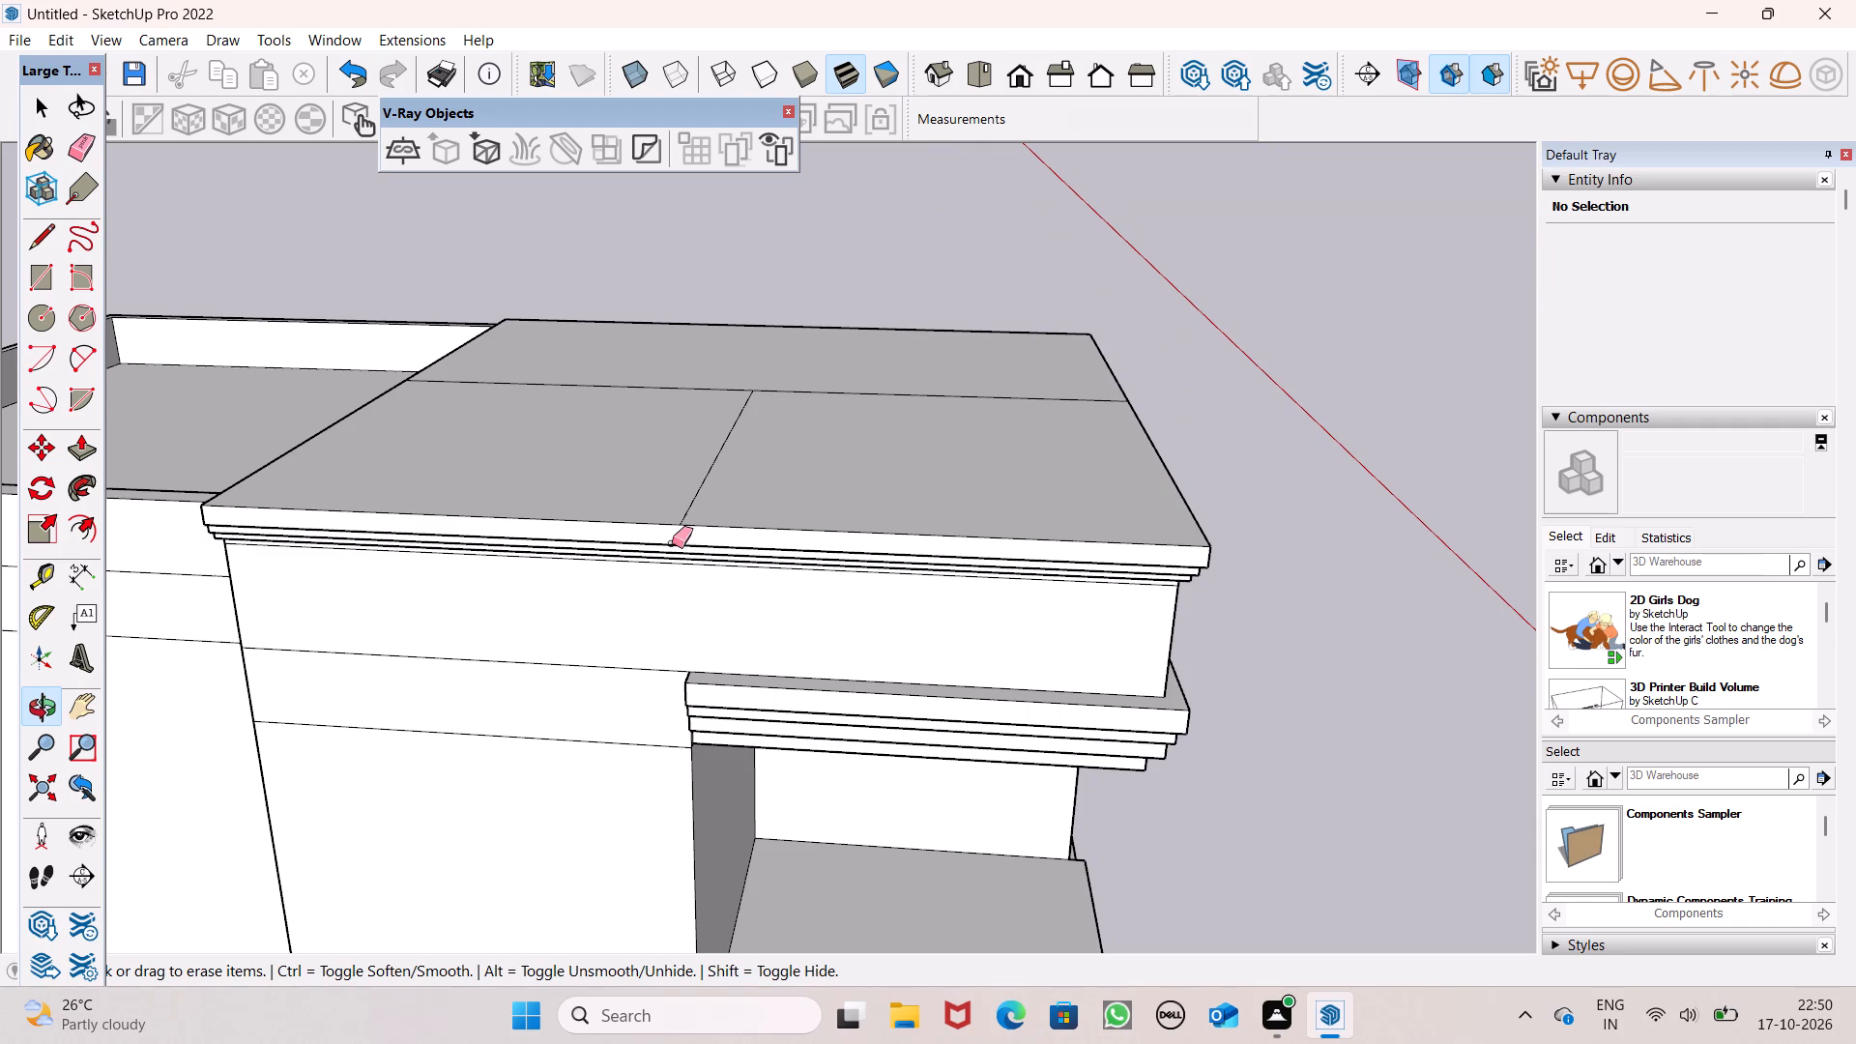
scroll(707, 553, down, 2)
middle_drag(819, 570, 734, 595)
scroll(778, 694, up, 1)
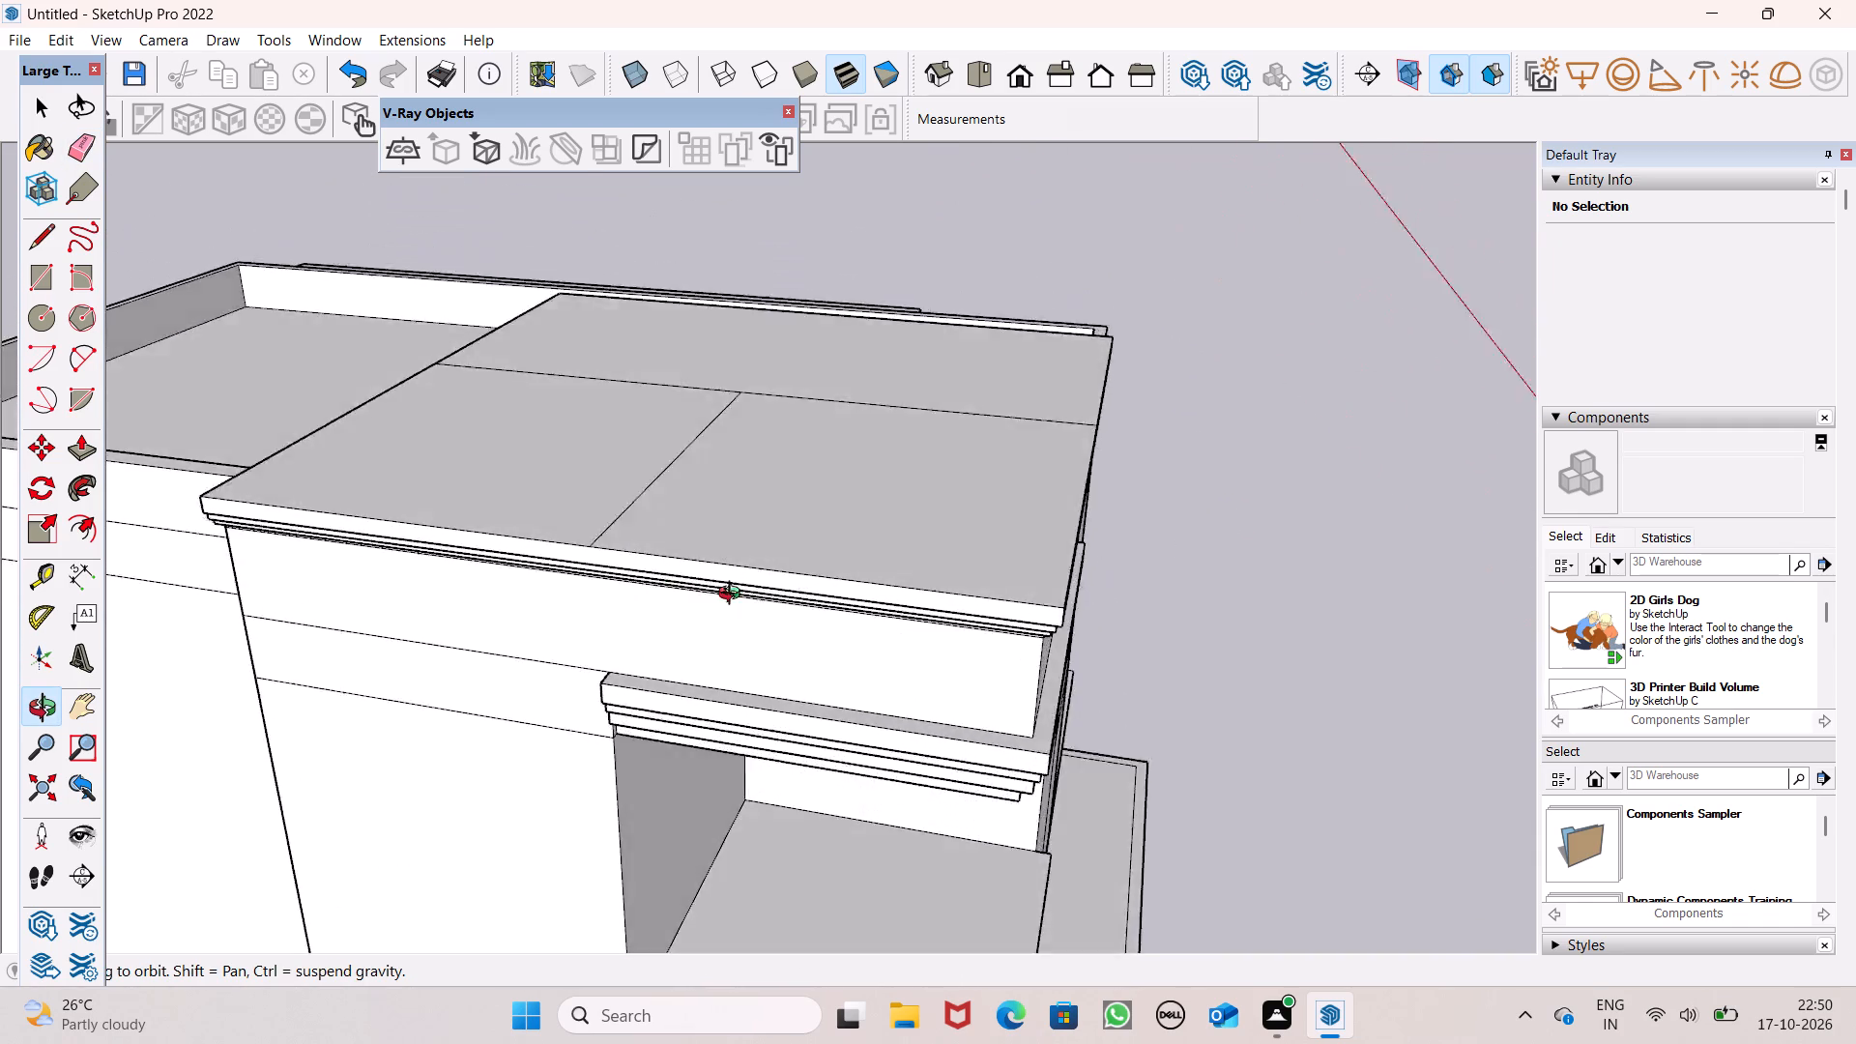
middle_drag(734, 595, 731, 565)
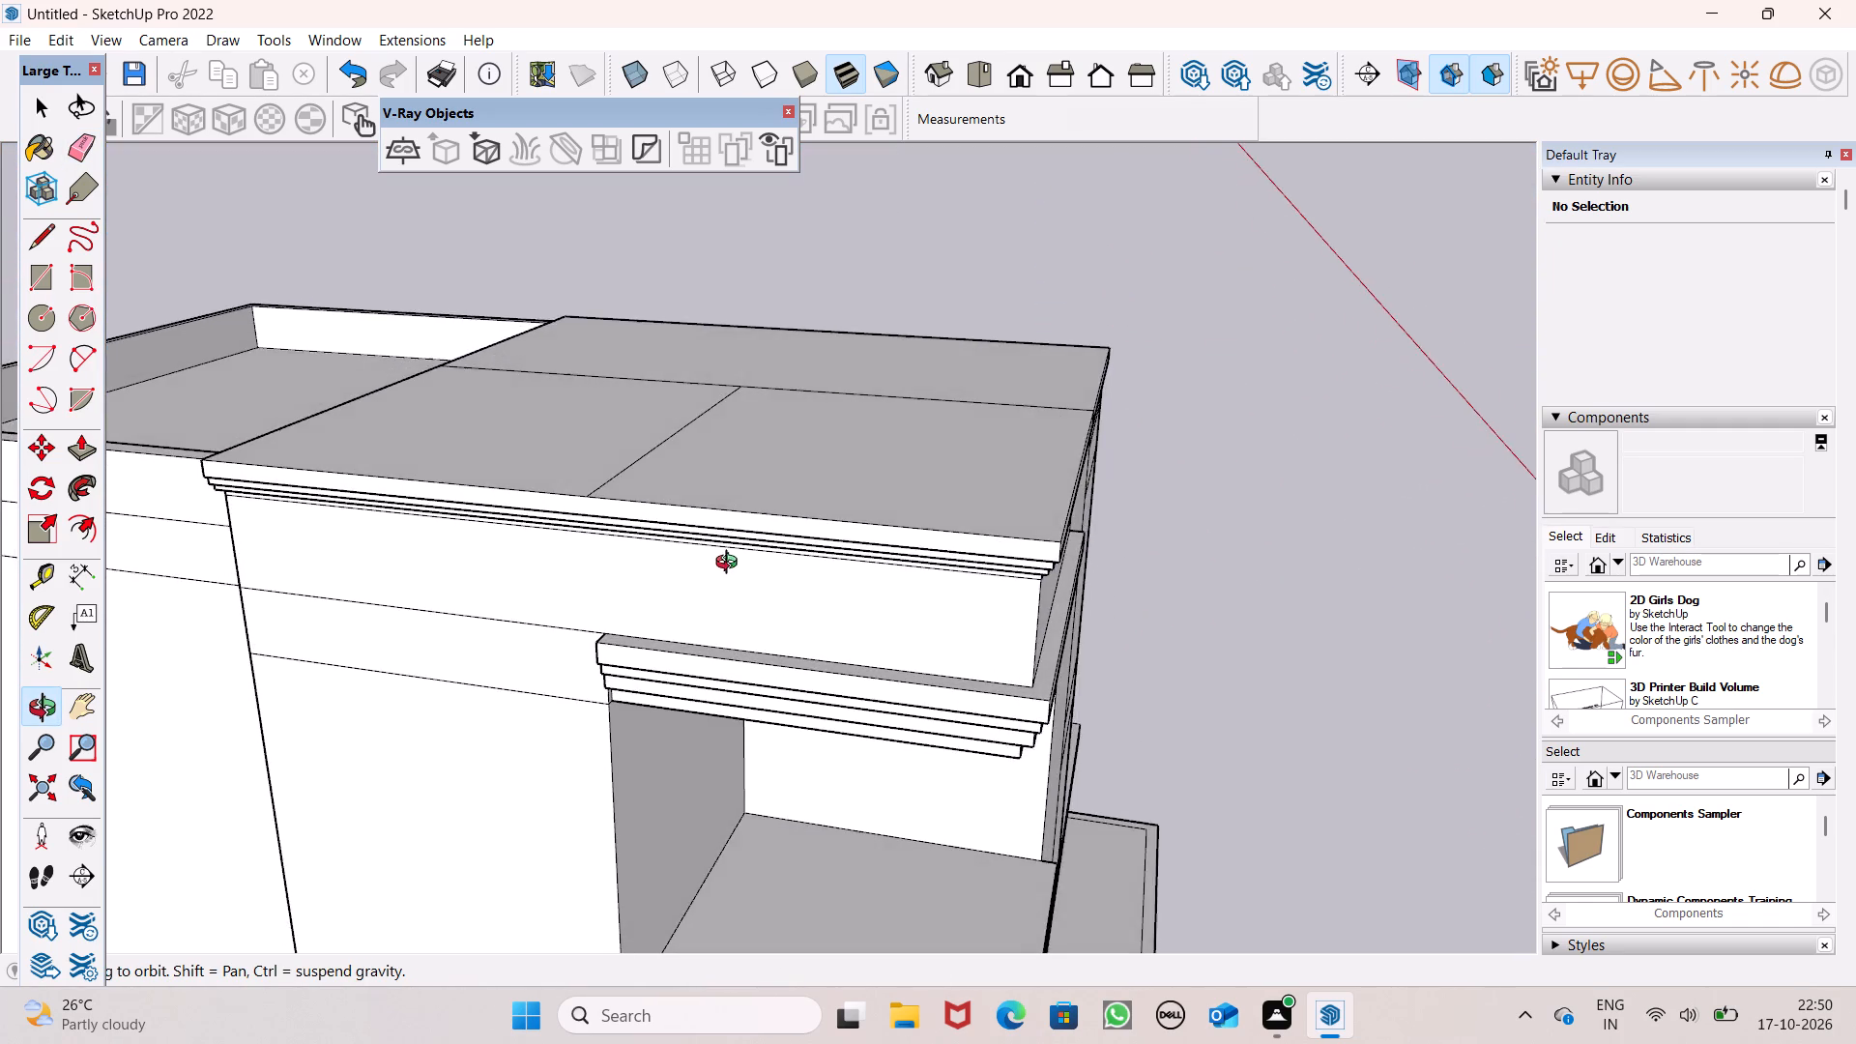
middle_drag(731, 565, 851, 539)
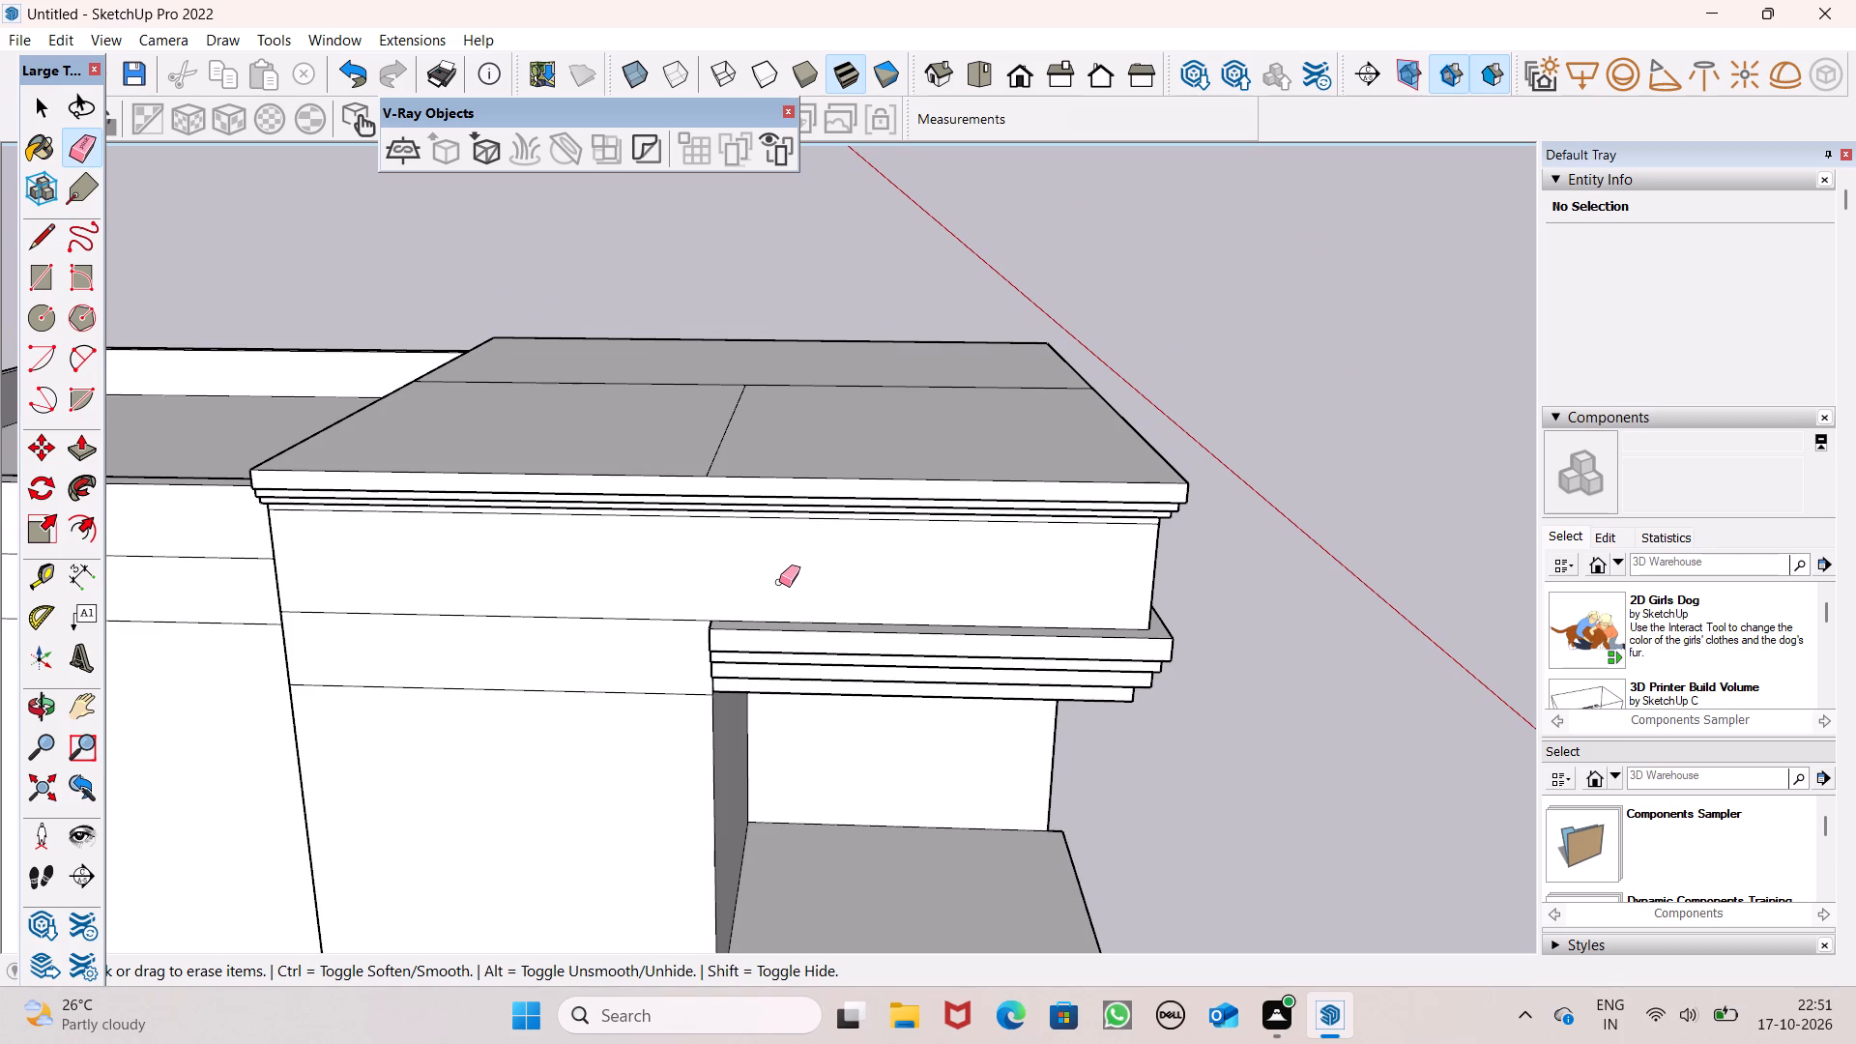
scroll(528, 860, up, 1)
middle_drag(528, 864, 518, 918)
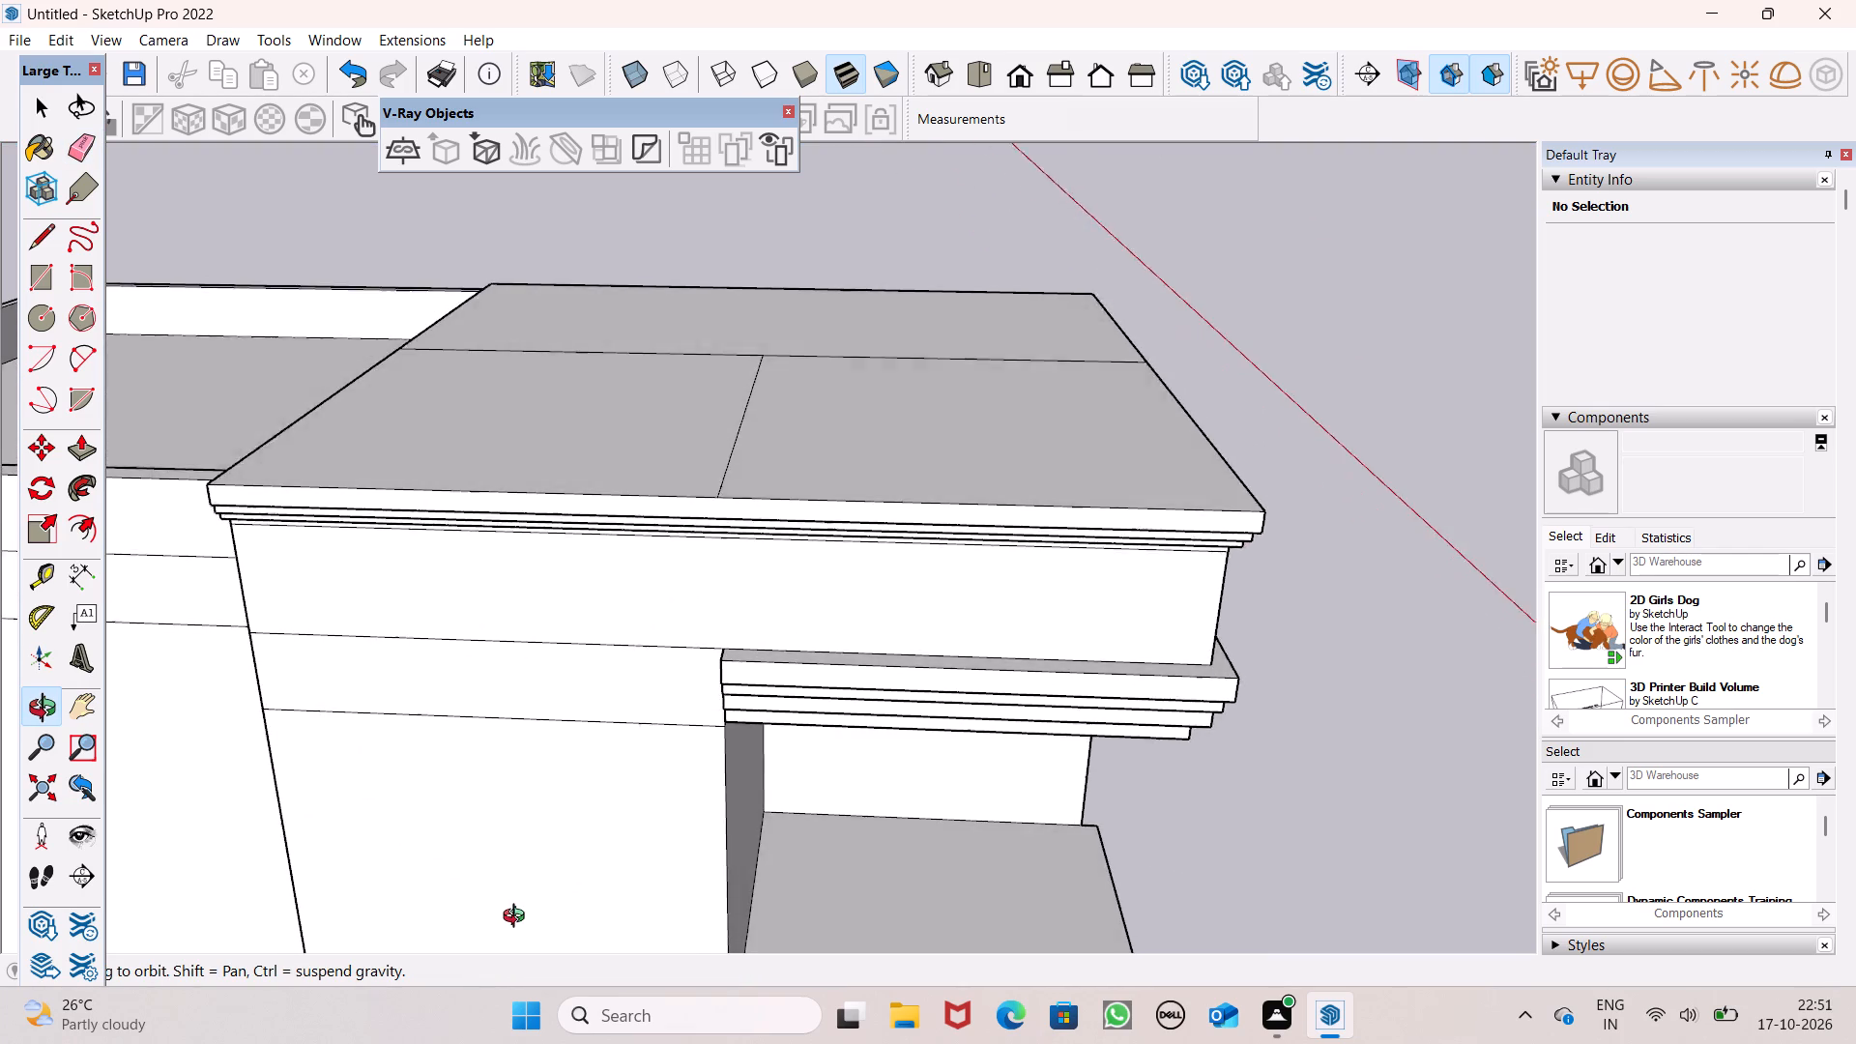
middle_drag(518, 918, 531, 905)
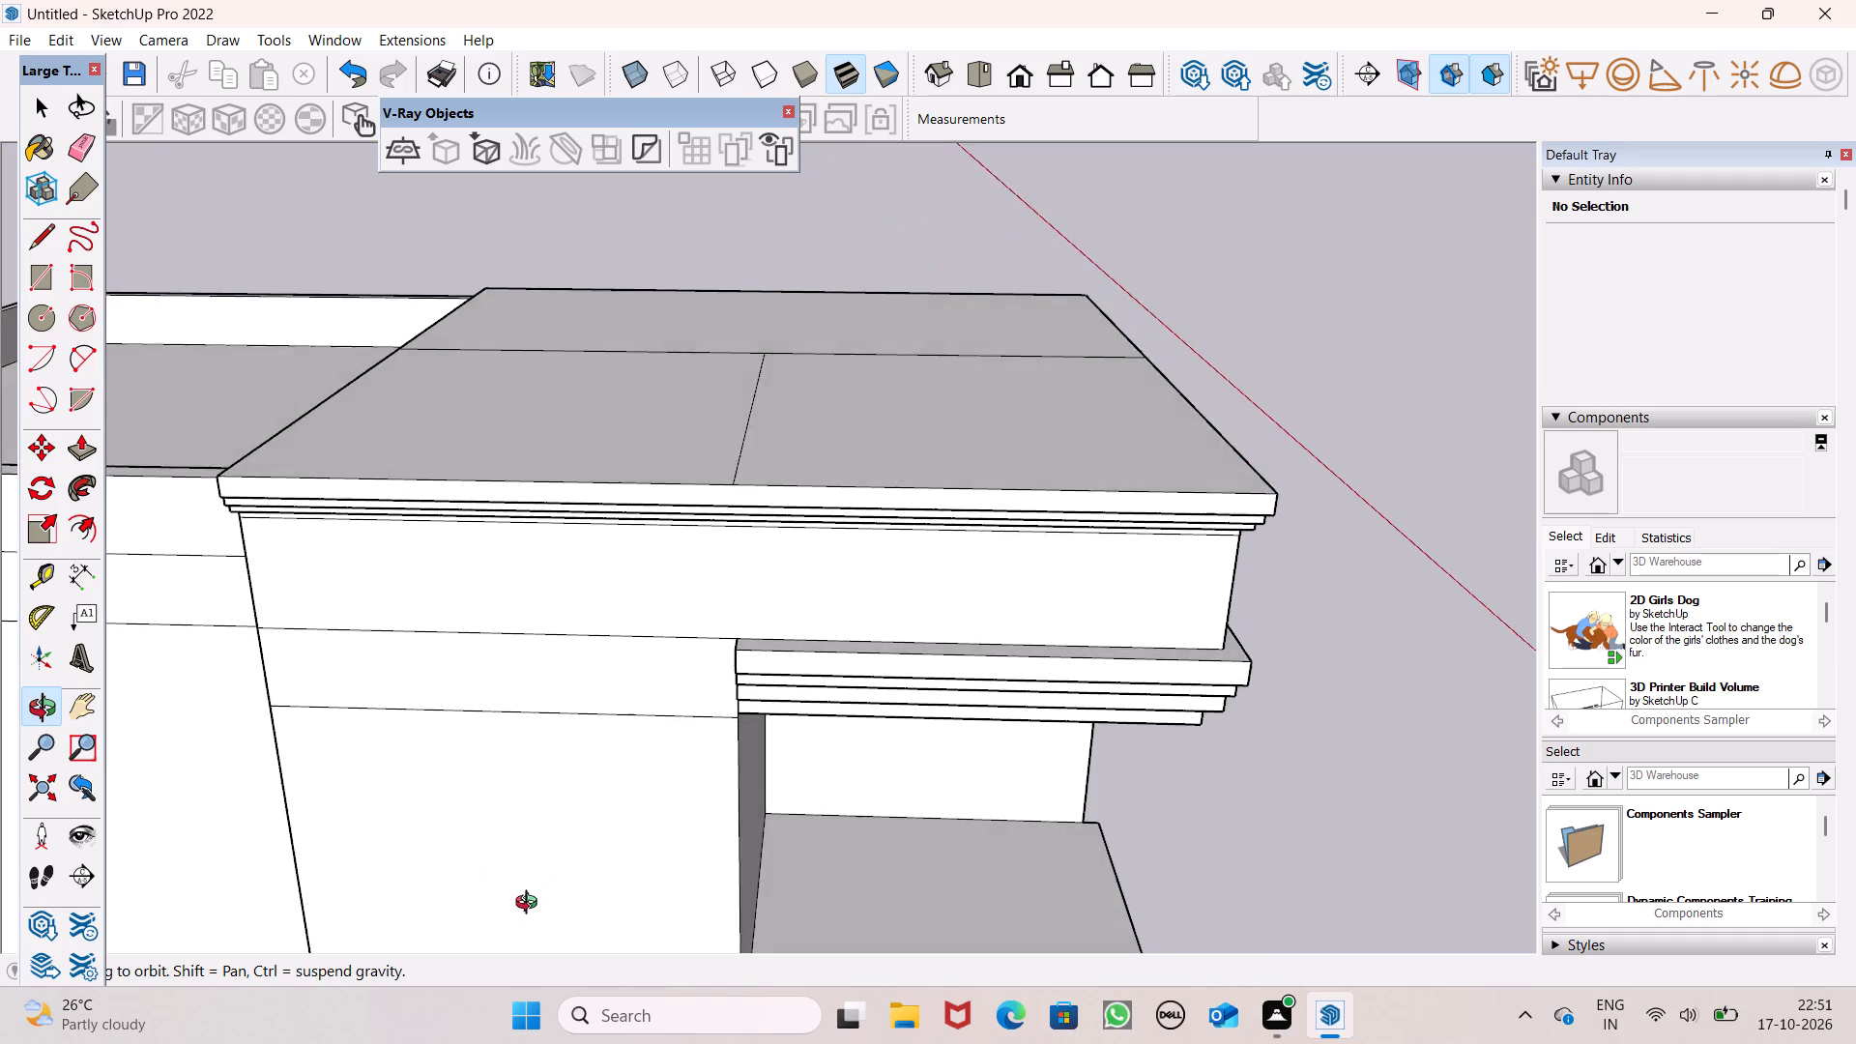
middle_drag(531, 905, 271, 936)
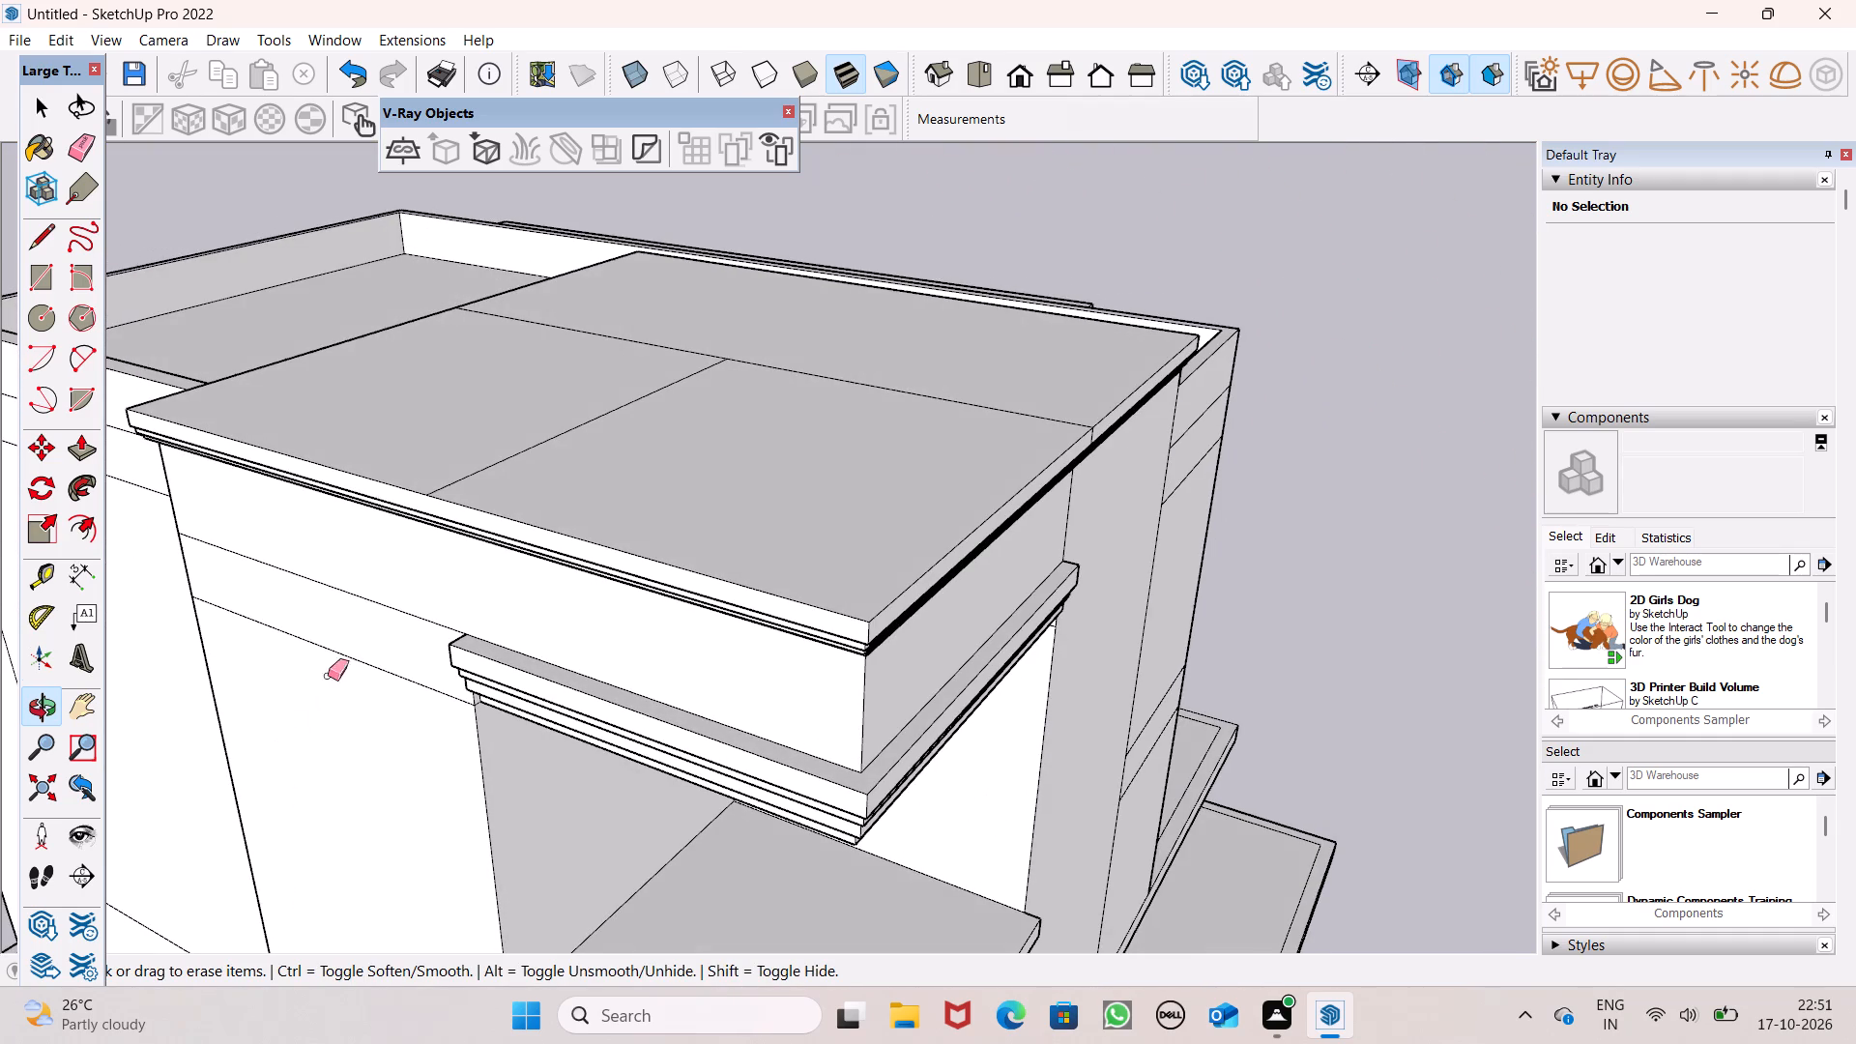
scroll(485, 749, down, 5)
scroll(664, 521, down, 5)
scroll(675, 501, up, 1)
middle_drag(675, 516, 1154, 618)
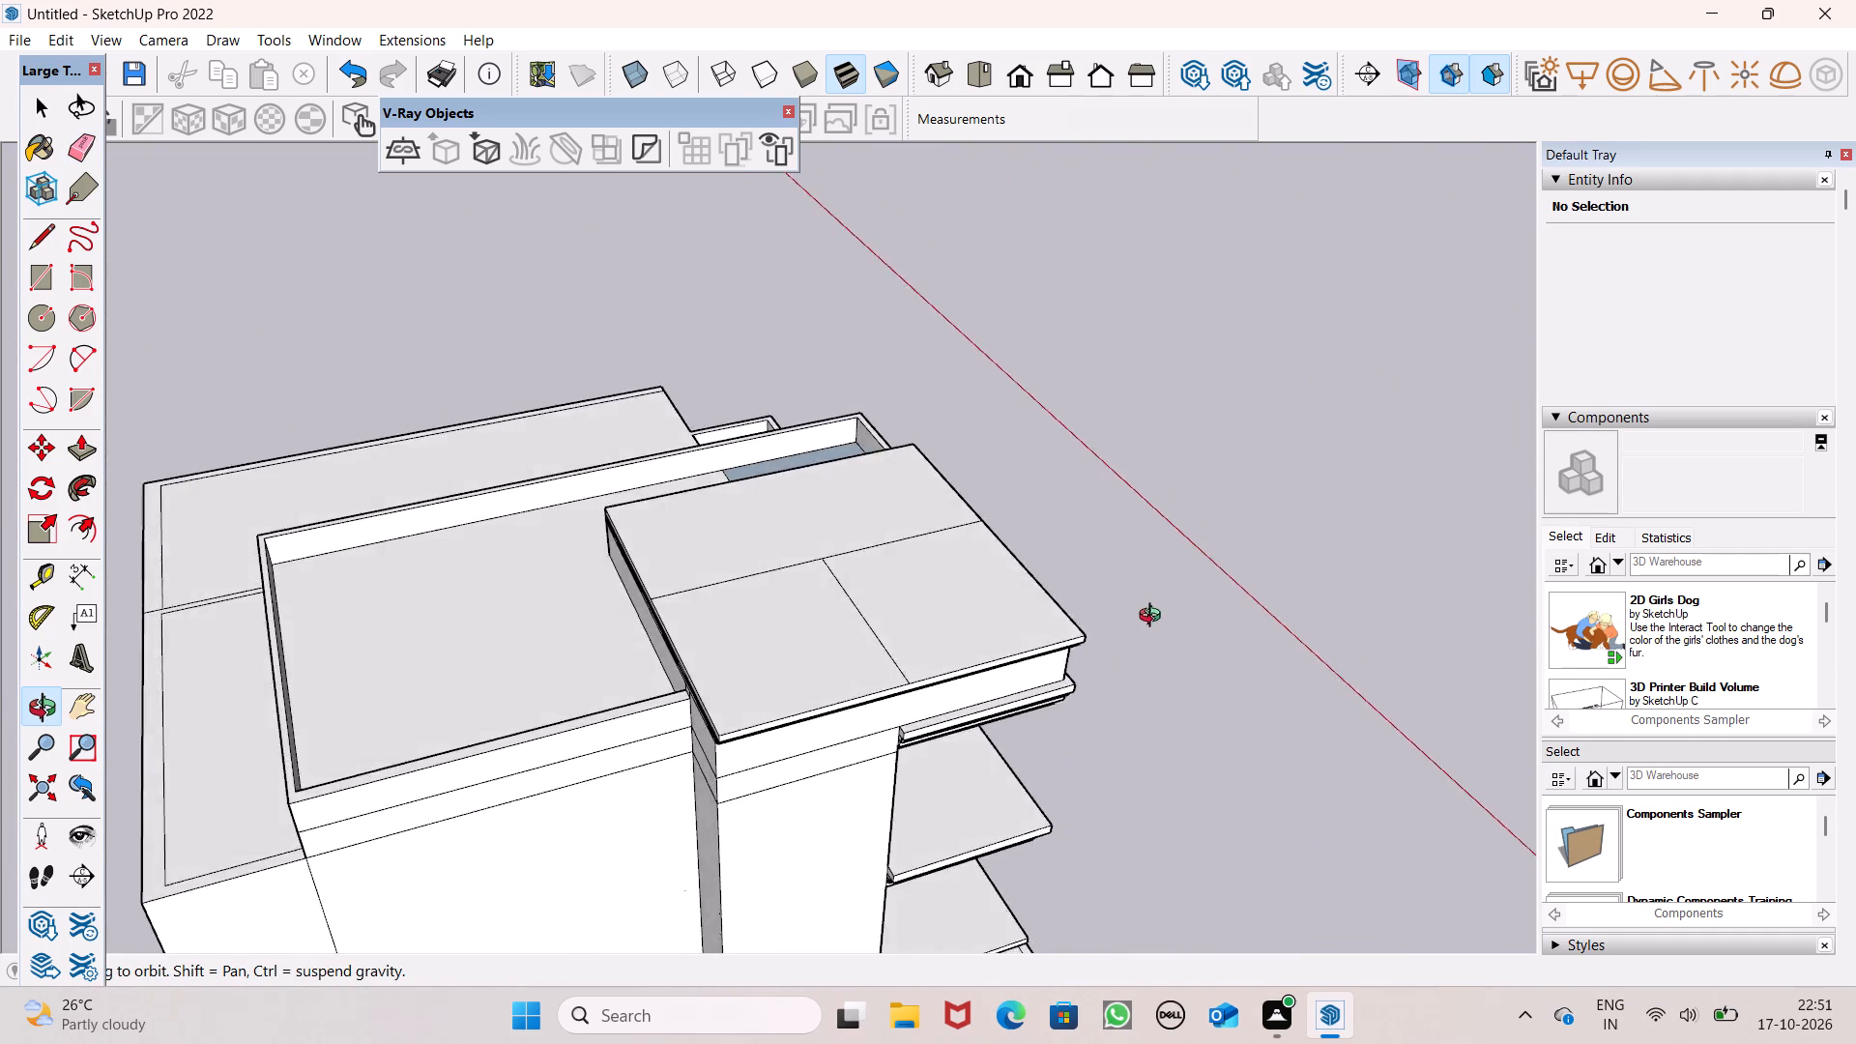
middle_drag(1154, 618, 1279, 518)
scroll(792, 514, up, 4)
middle_drag(771, 603, 857, 489)
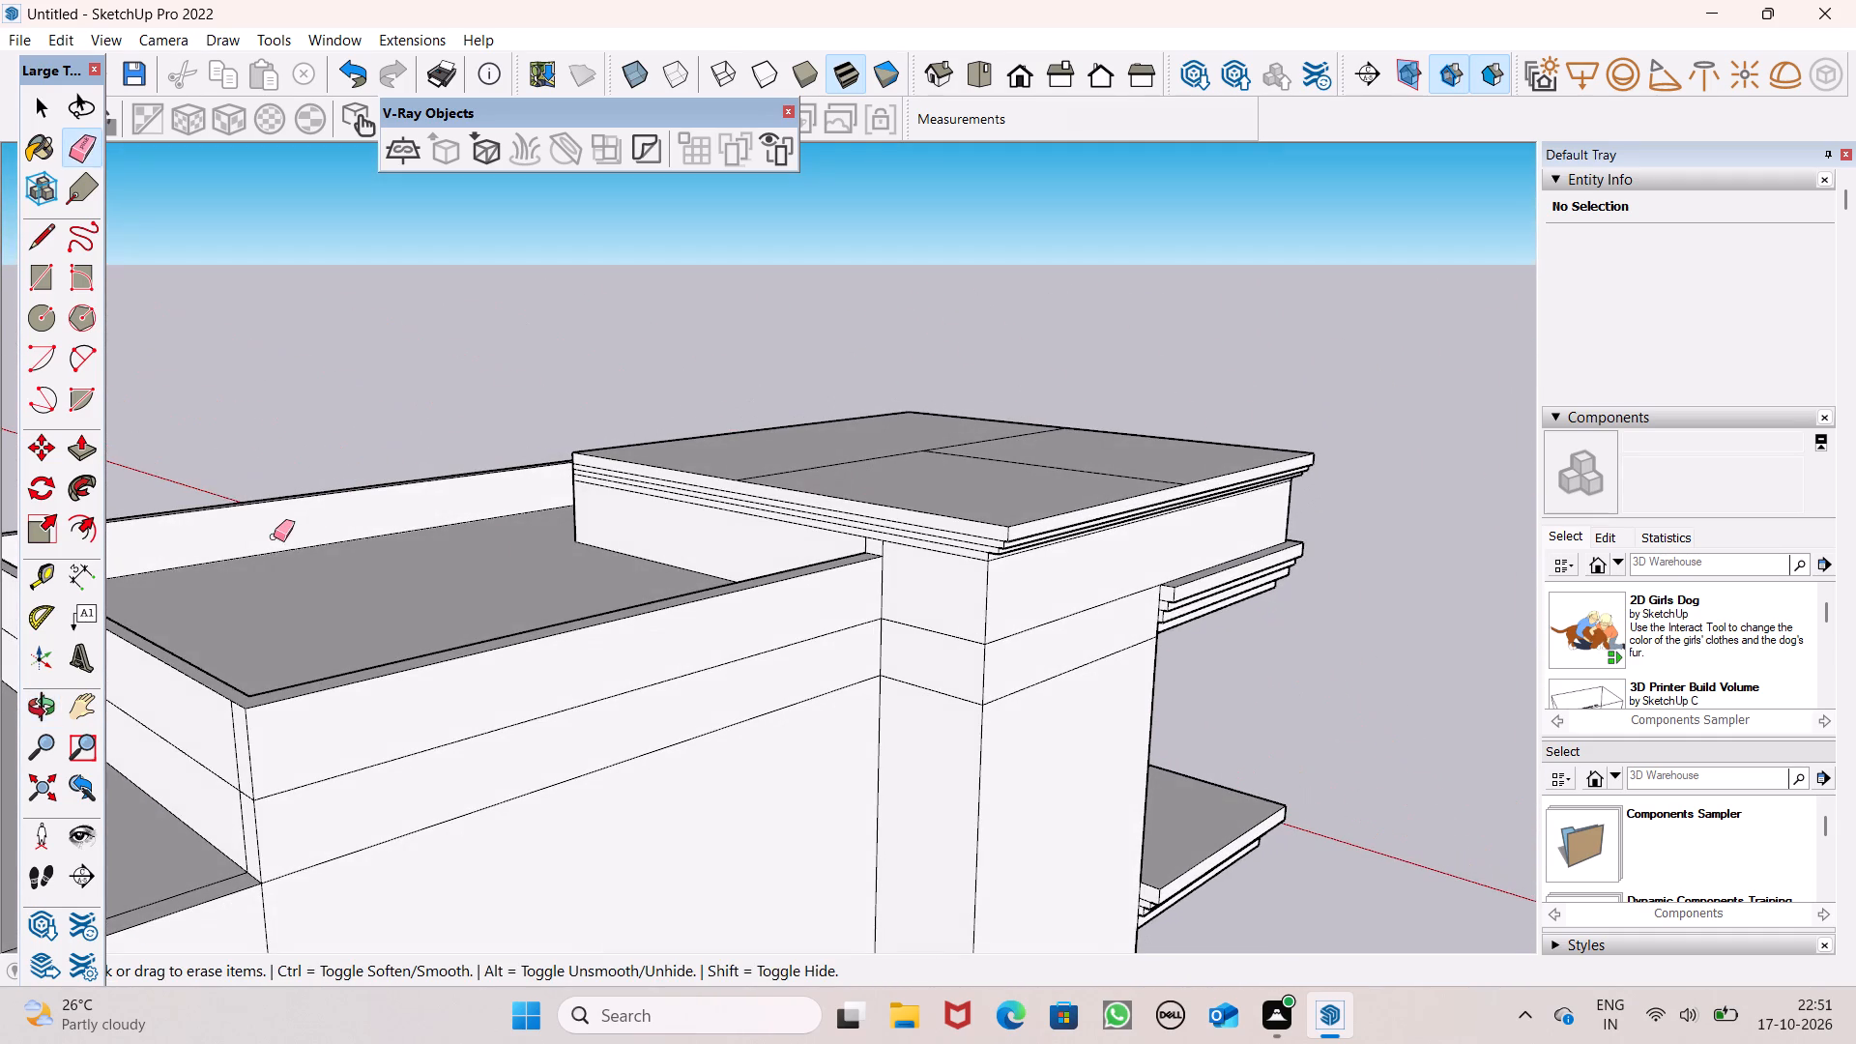
Push/Pull the top of the parapet beside the roof block up about 1' 8 9/16", to the block's top.
click(87, 455)
middle_drag(670, 677, 674, 711)
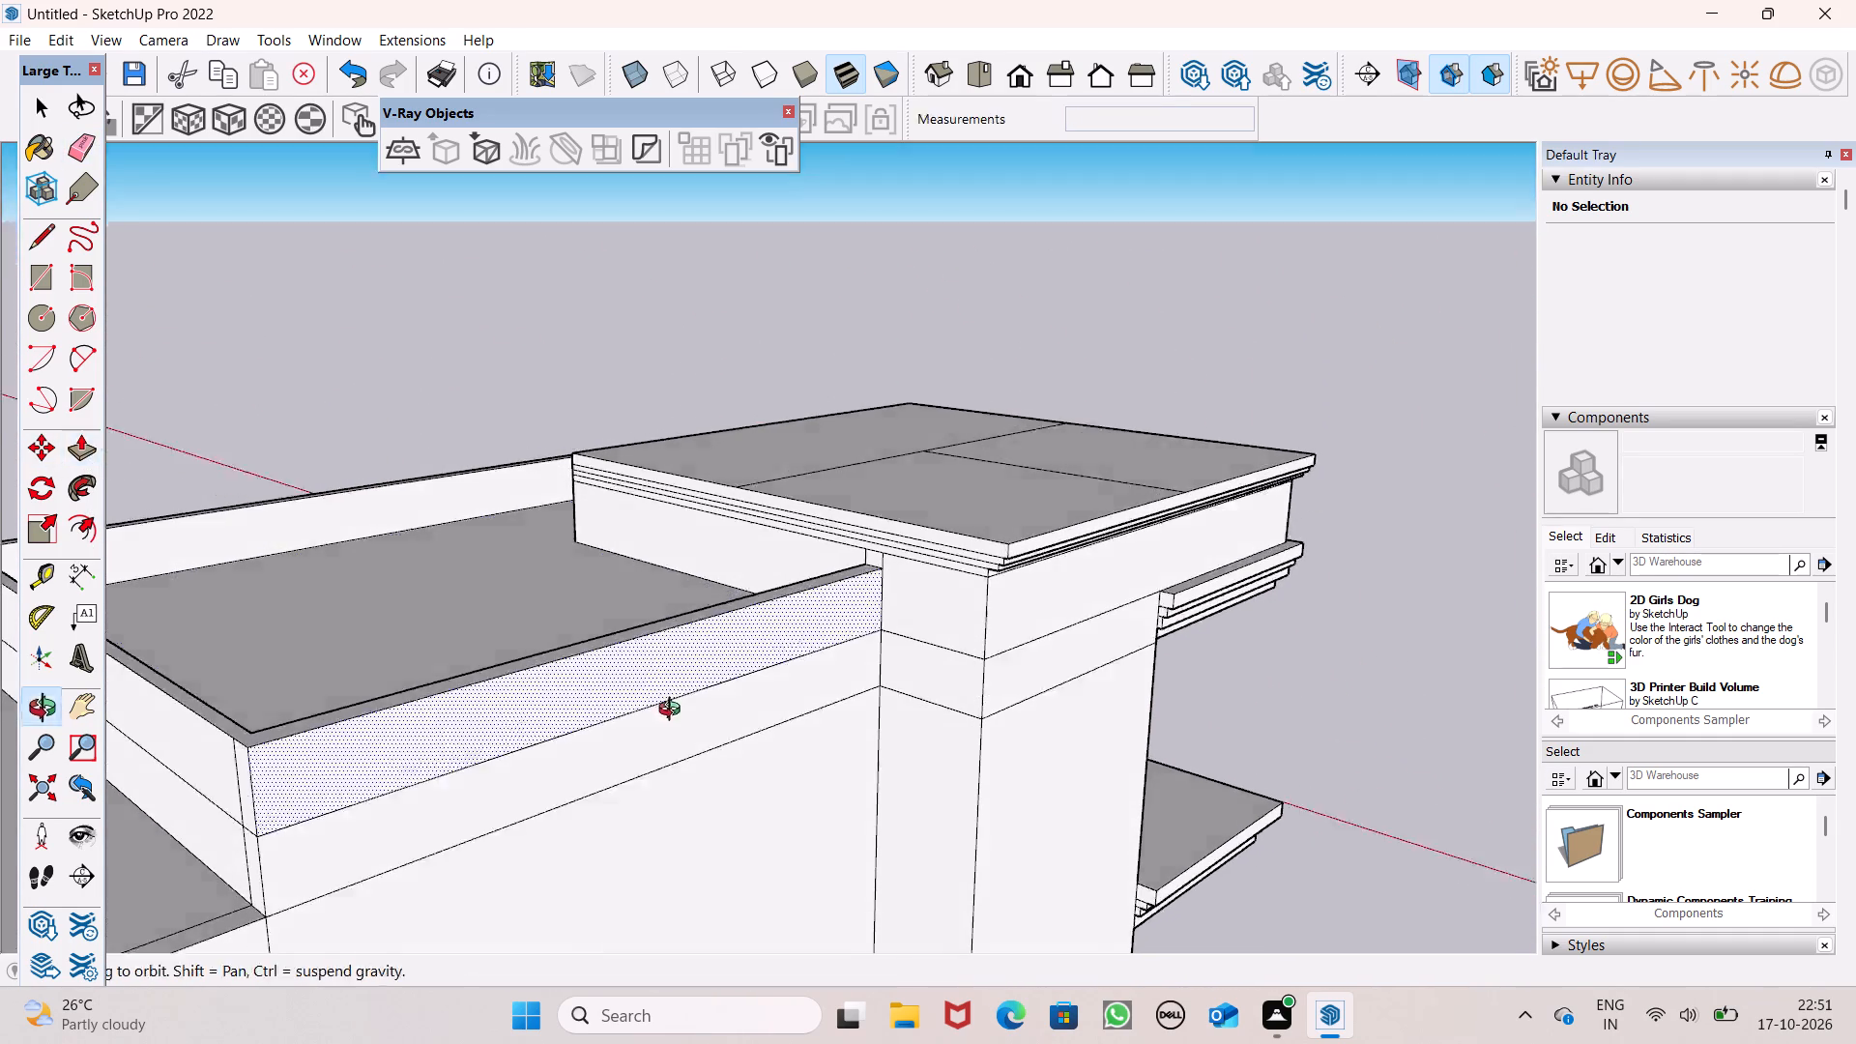
middle_drag(674, 711, 680, 797)
scroll(855, 709, up, 5)
drag(859, 624, 875, 571)
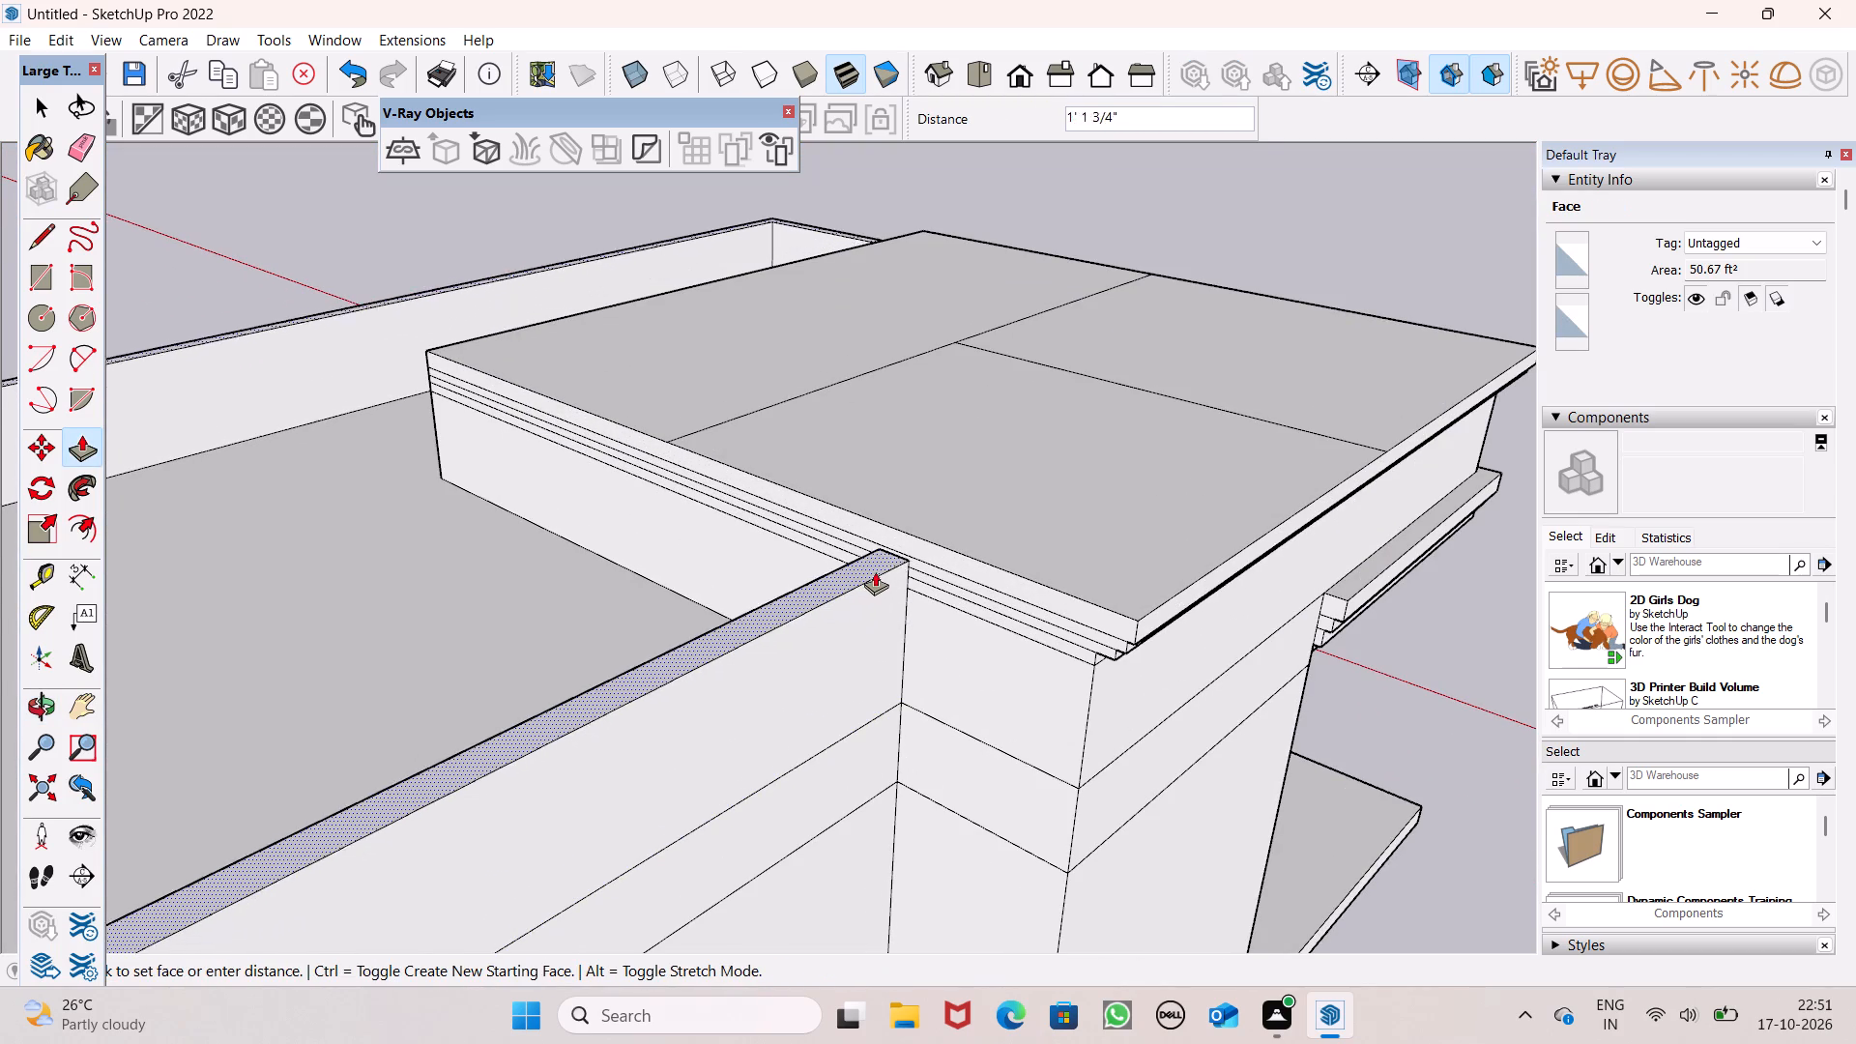
drag(875, 571, 934, 542)
Push/Pull the roof block's front top section beside the parapet up 10', leaving the section above the balconies.
scroll(780, 536, down, 3)
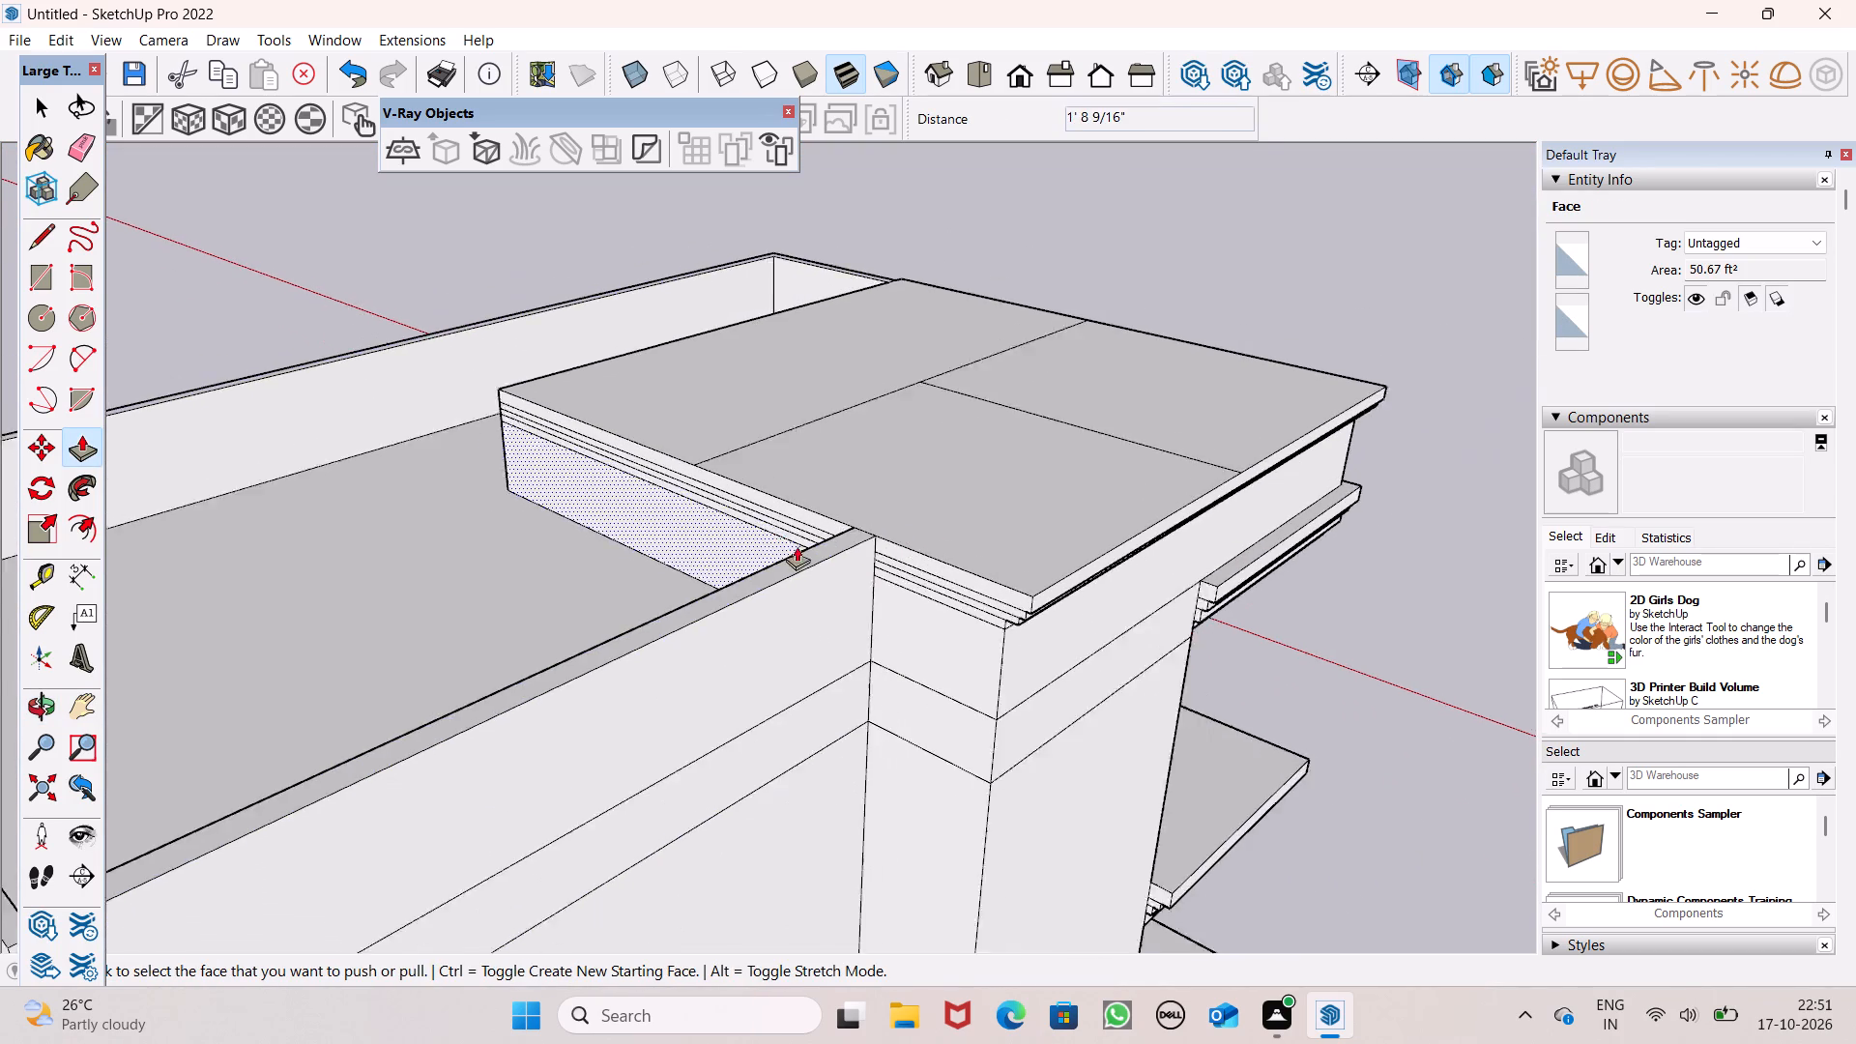
scroll(797, 546, down, 1)
middle_drag(961, 627, 526, 693)
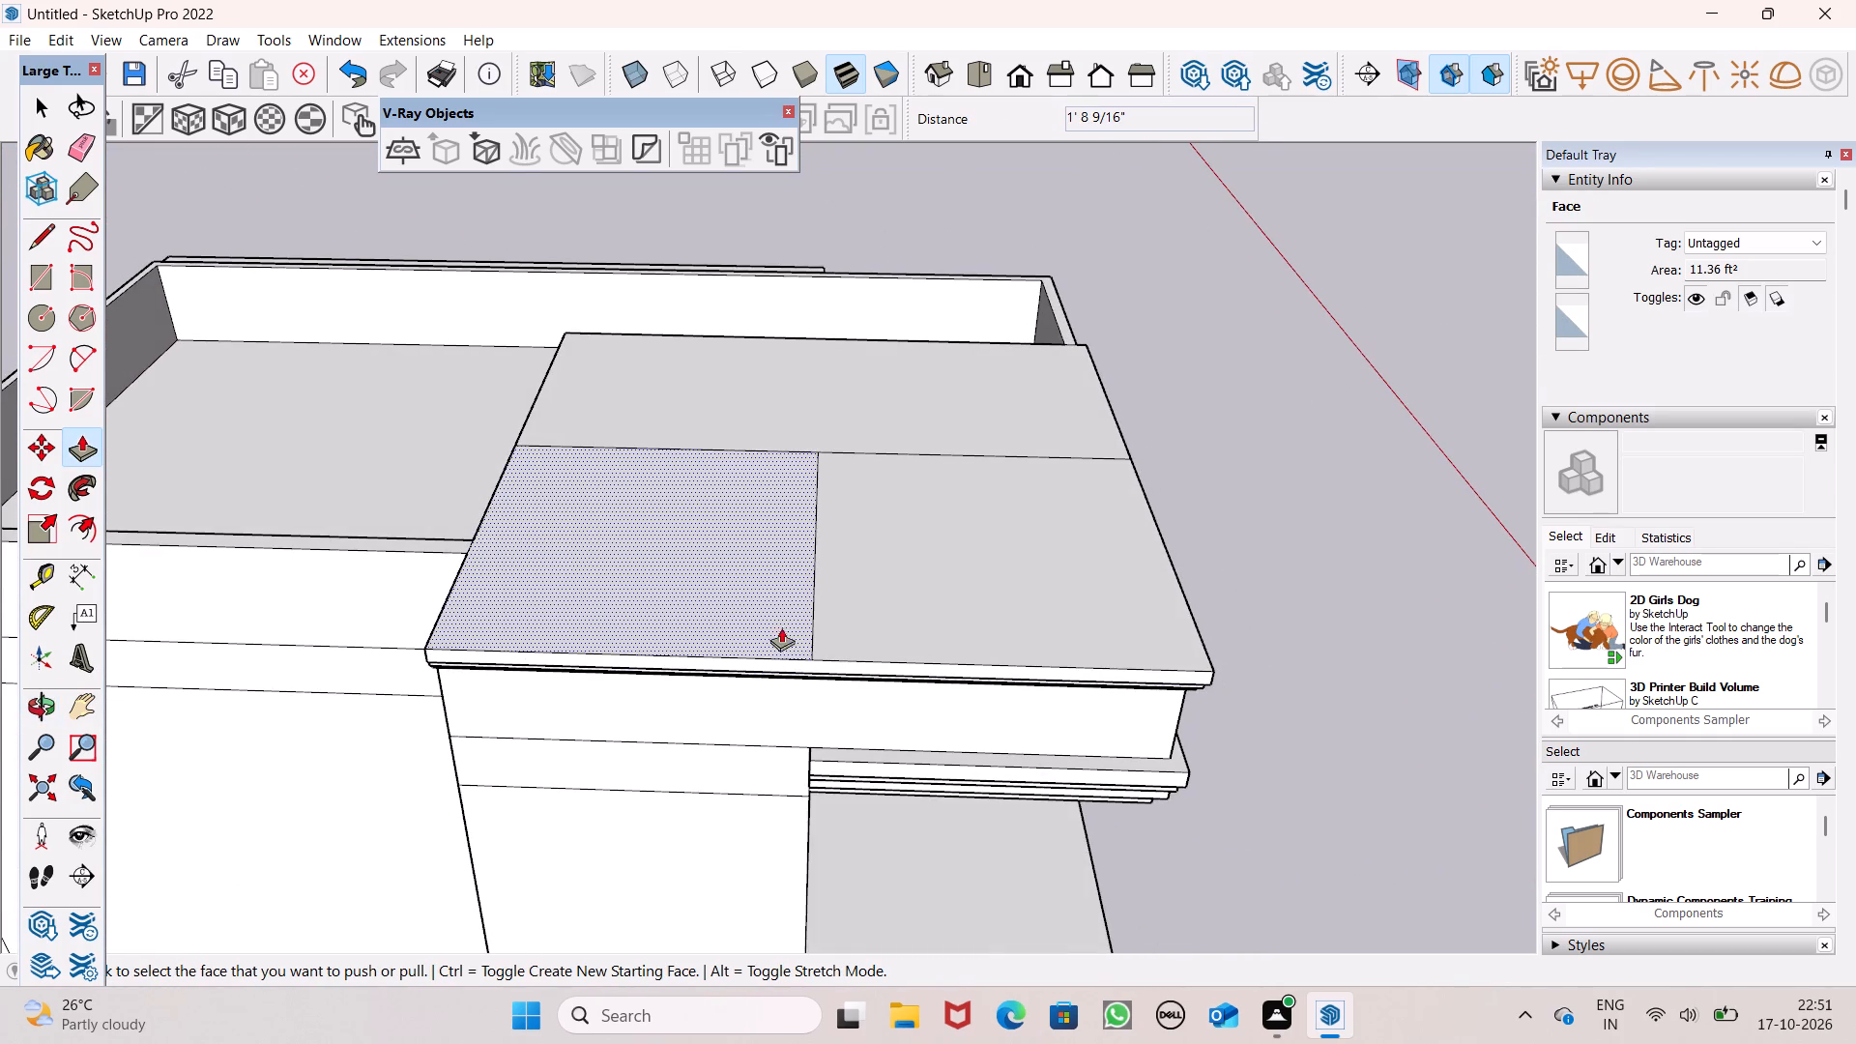
scroll(798, 623, down, 1)
middle_drag(797, 650, 750, 664)
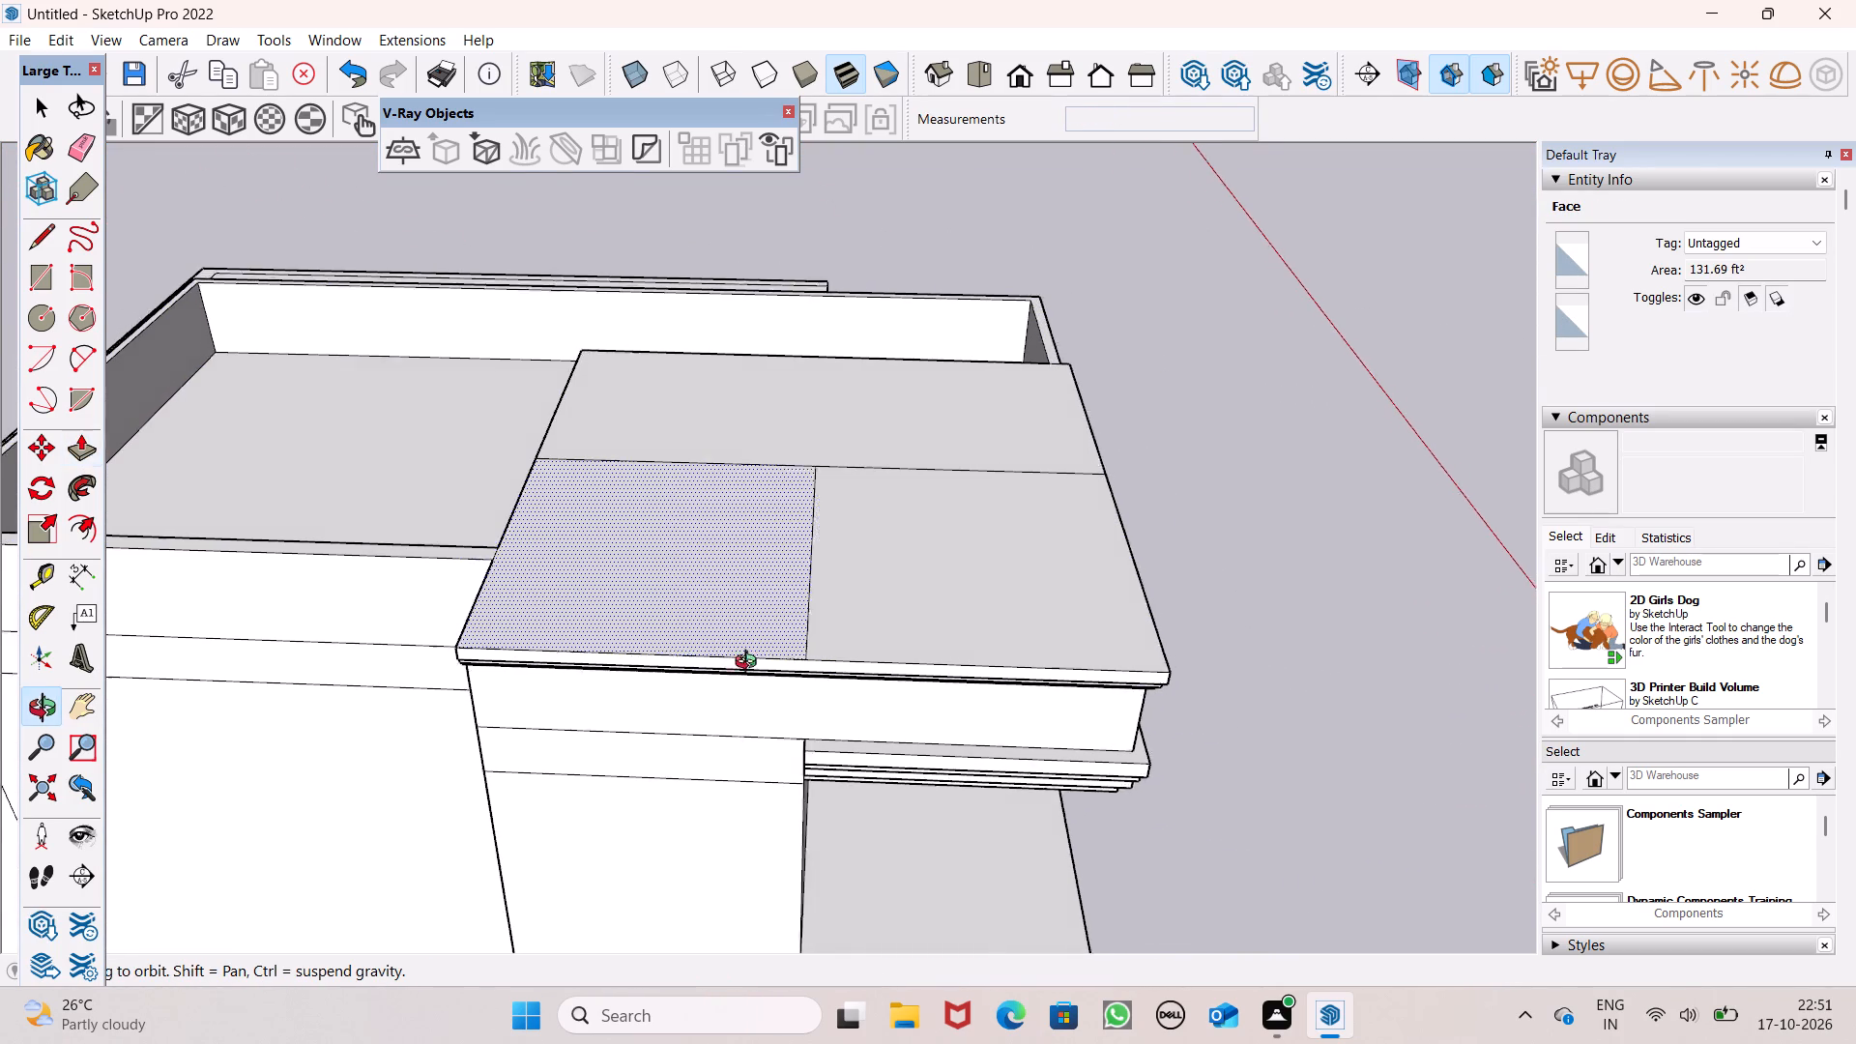
middle_drag(750, 664, 224, 647)
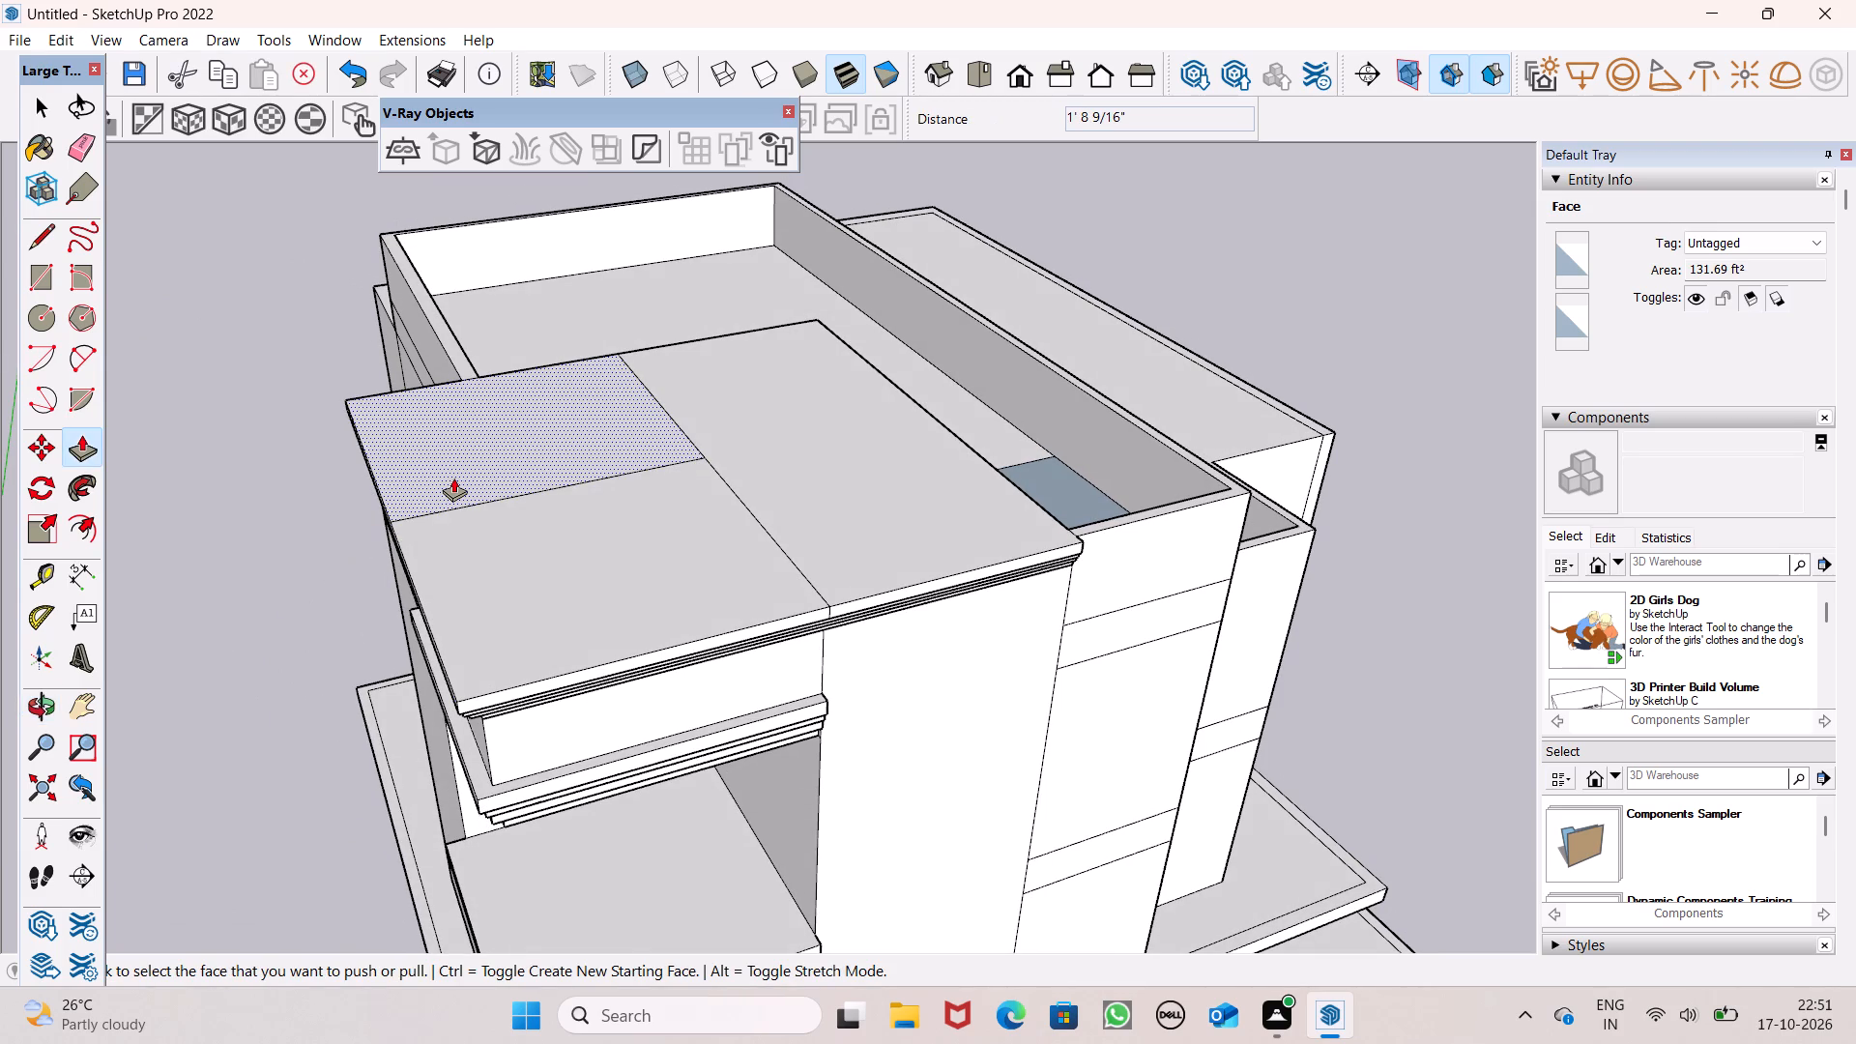
drag(453, 478, 418, 345)
text(10')
key(Return)
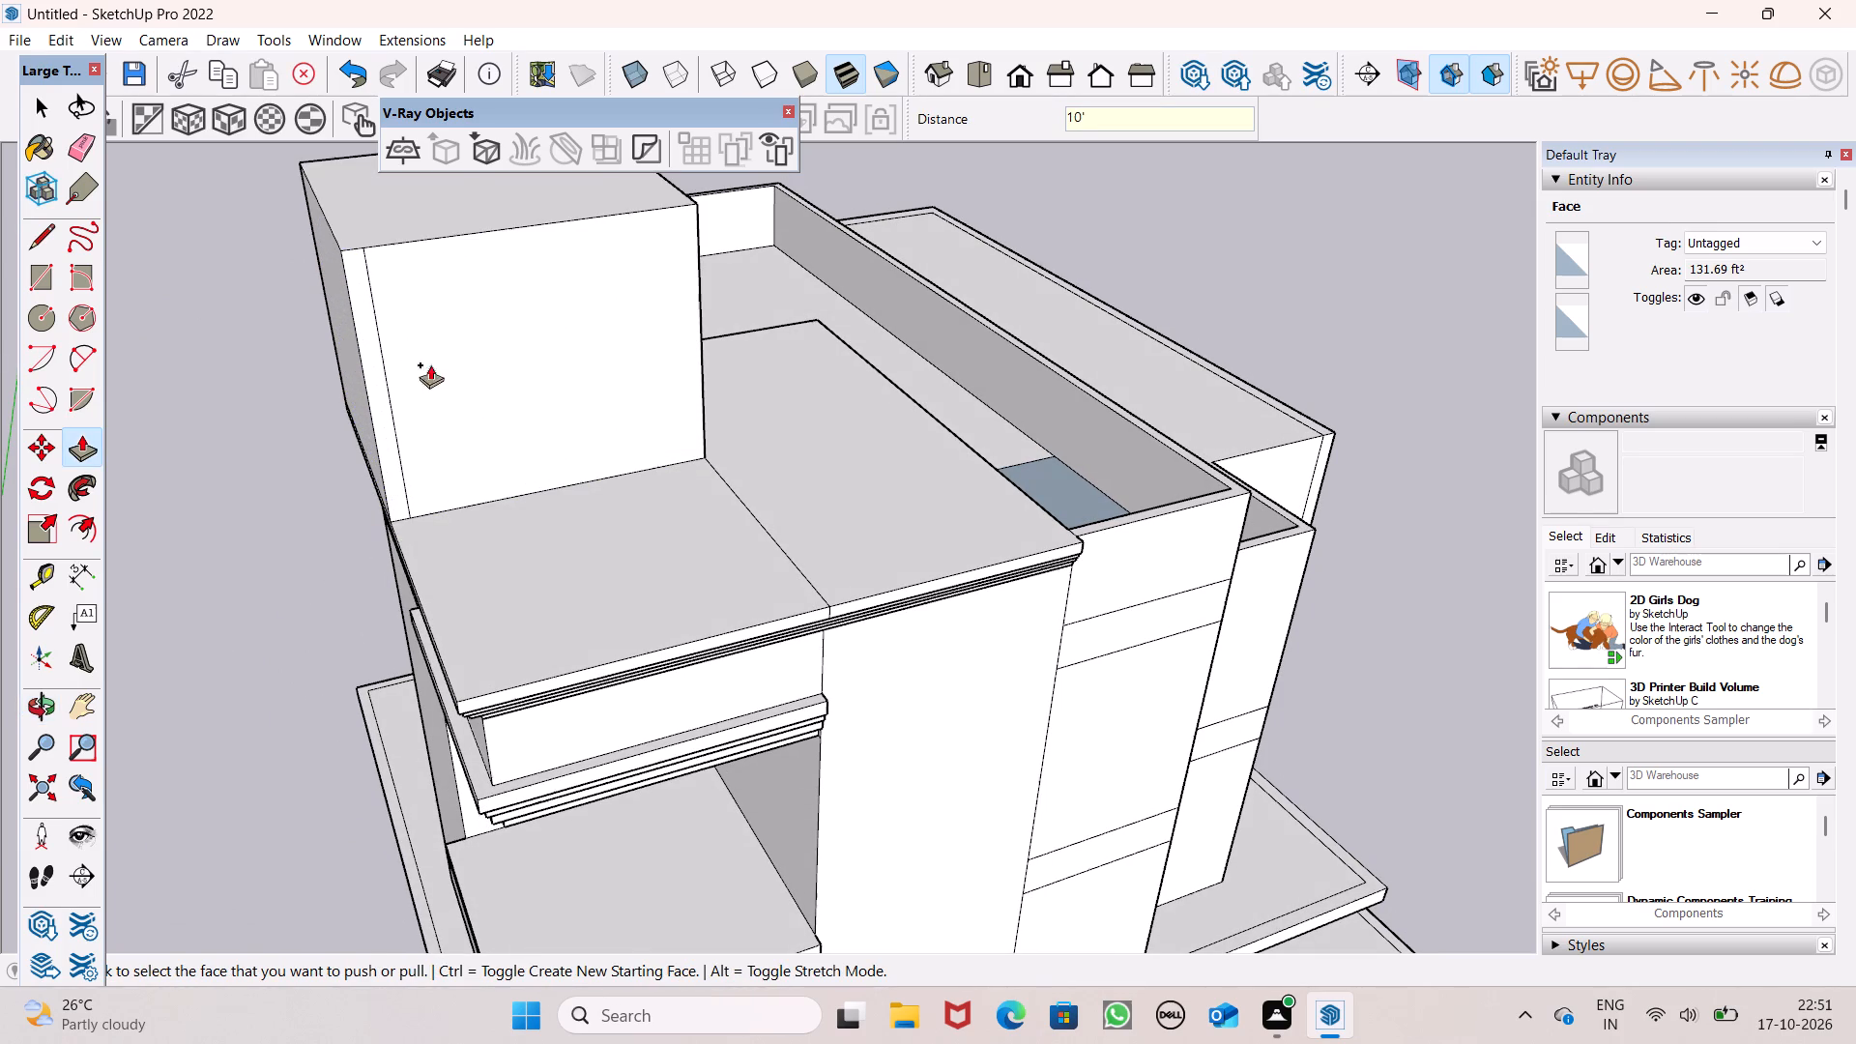
Push/Pull the terrace parapet's top rim up 10', level with the top of the raised corner block.
scroll(515, 499, down, 3)
middle_drag(305, 514, 1081, 370)
middle_drag(754, 479, 771, 640)
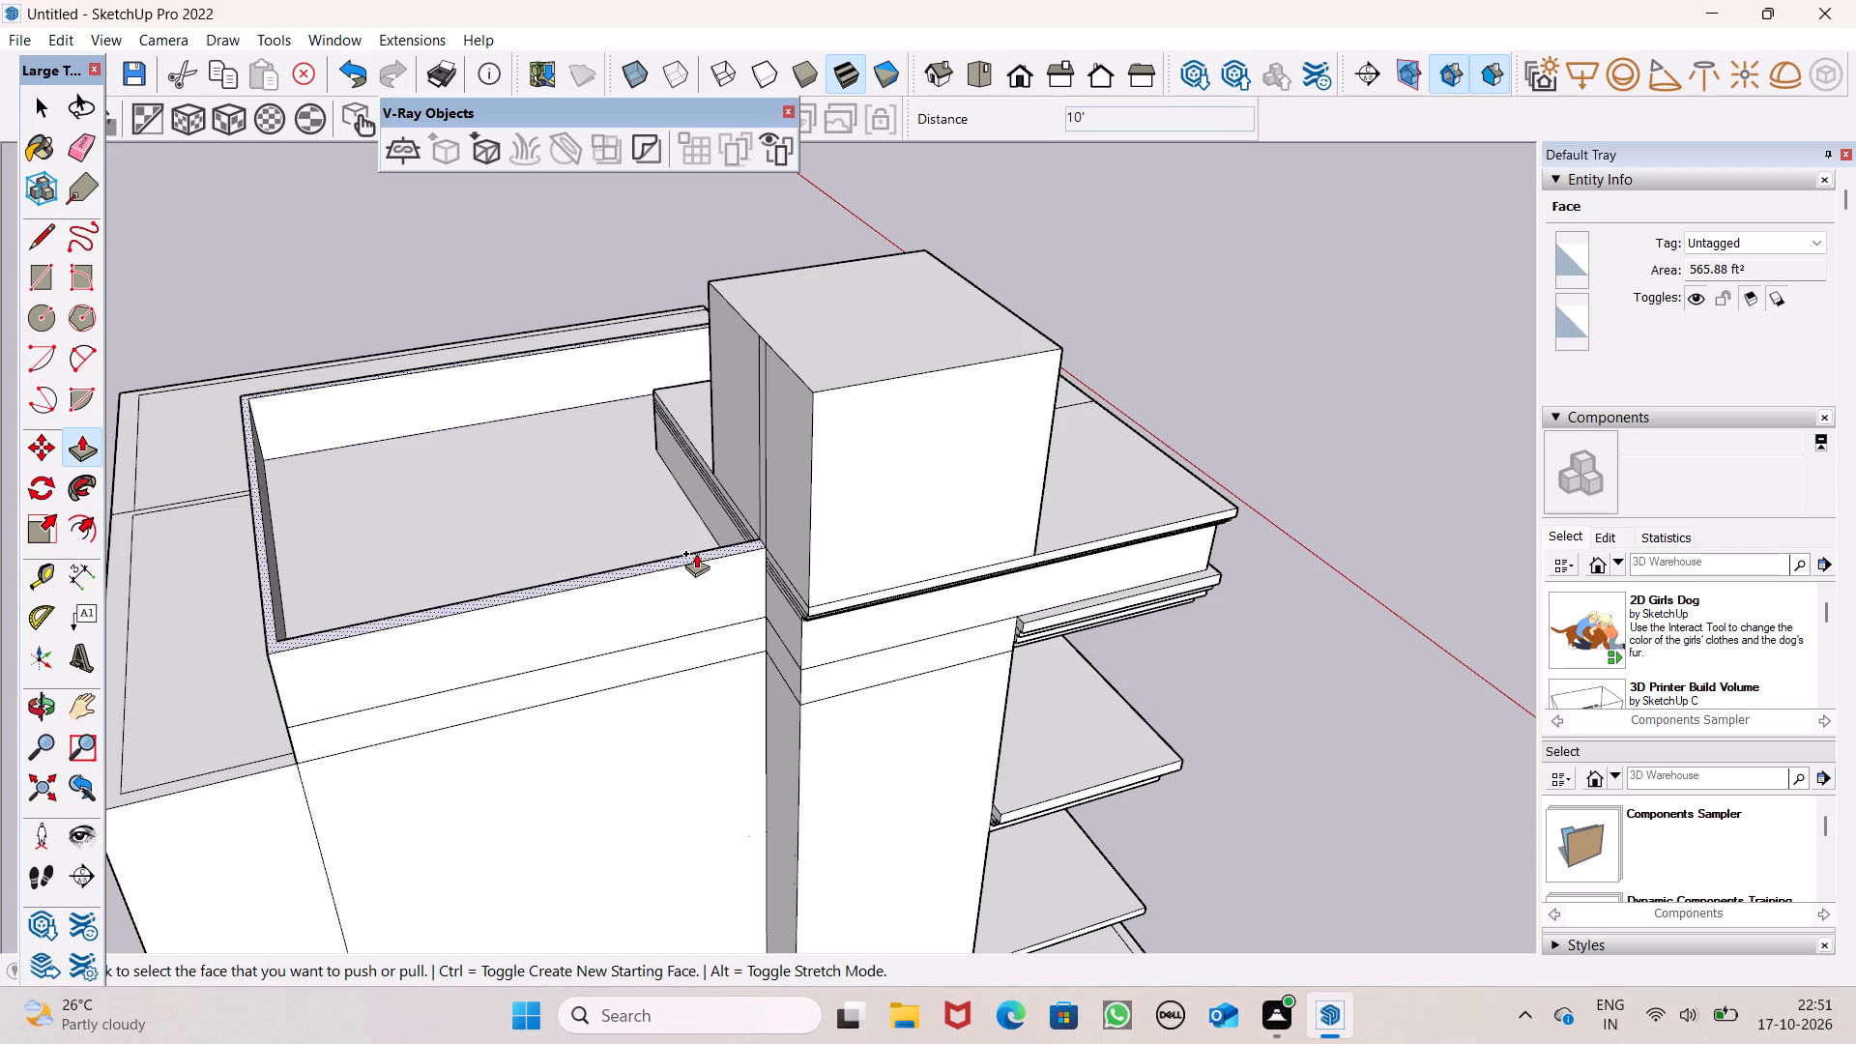
drag(699, 554, 780, 341)
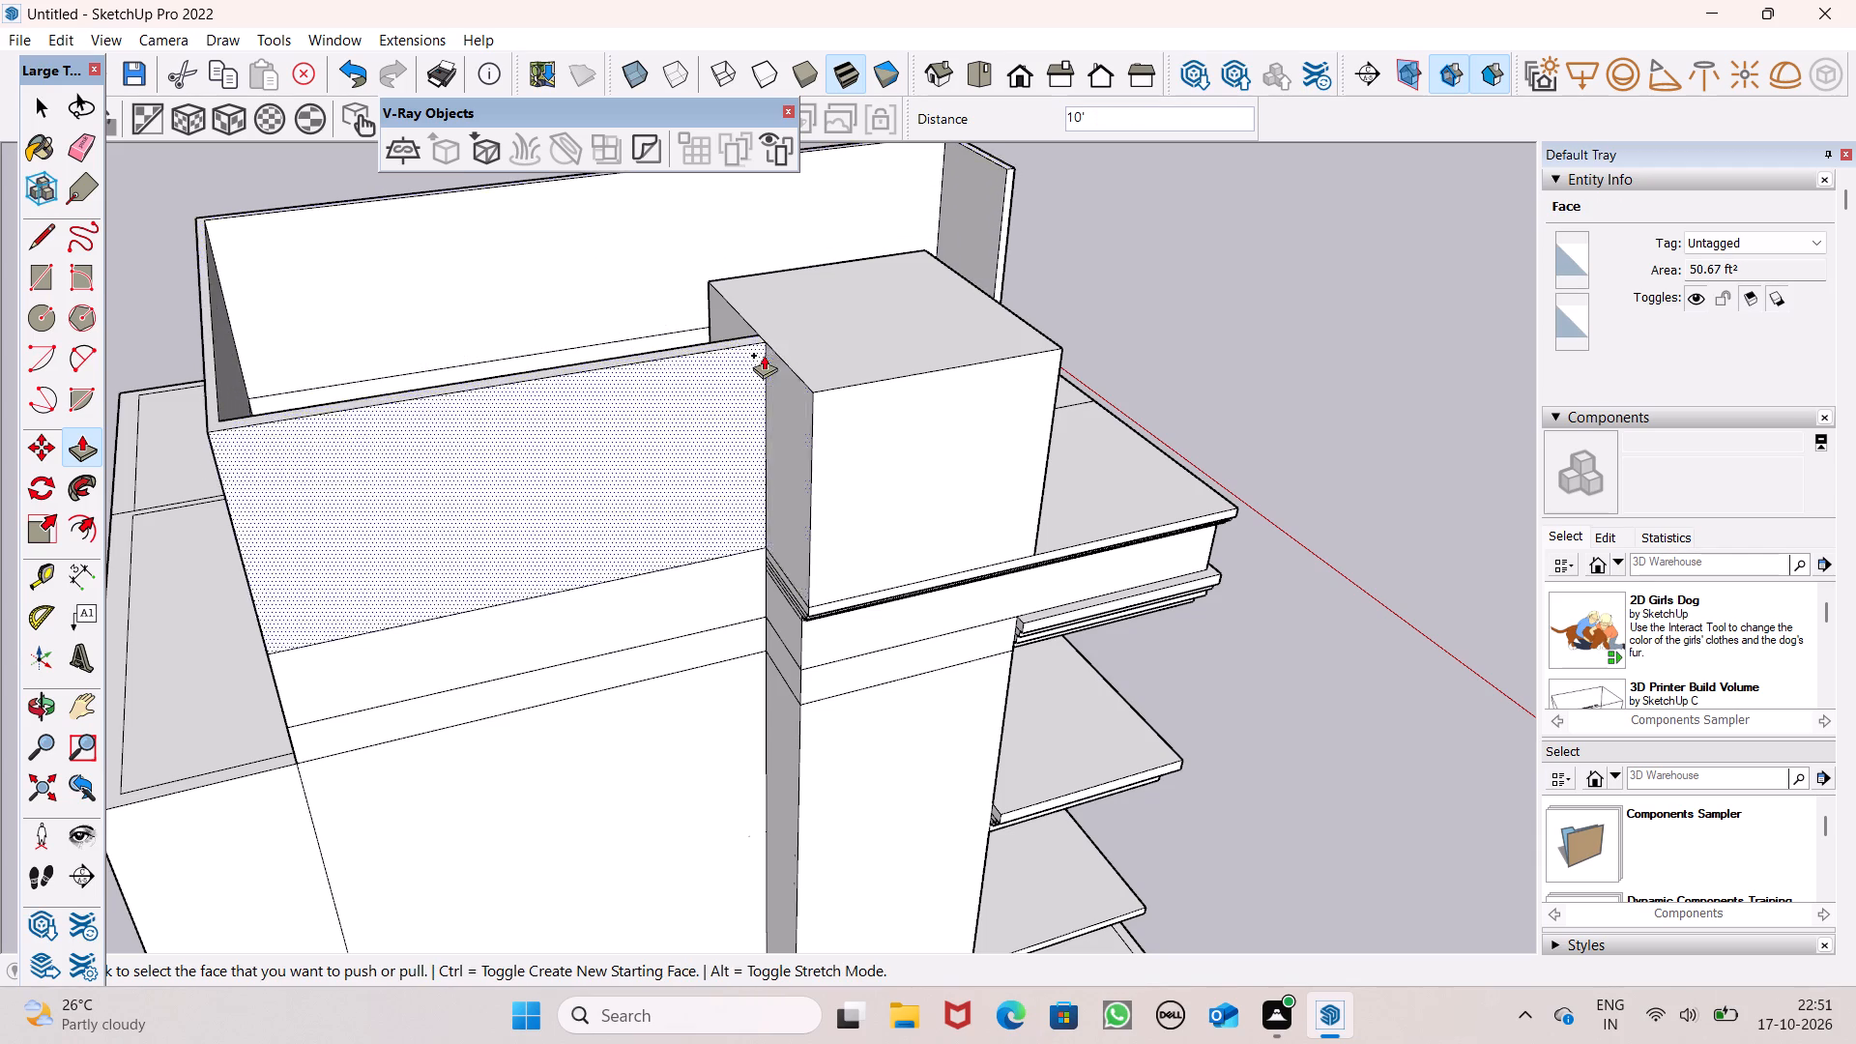
Examine the raised corner block, the heightened terrace walls and the remaining roof block top sections from the balcony side.
scroll(764, 355, down, 6)
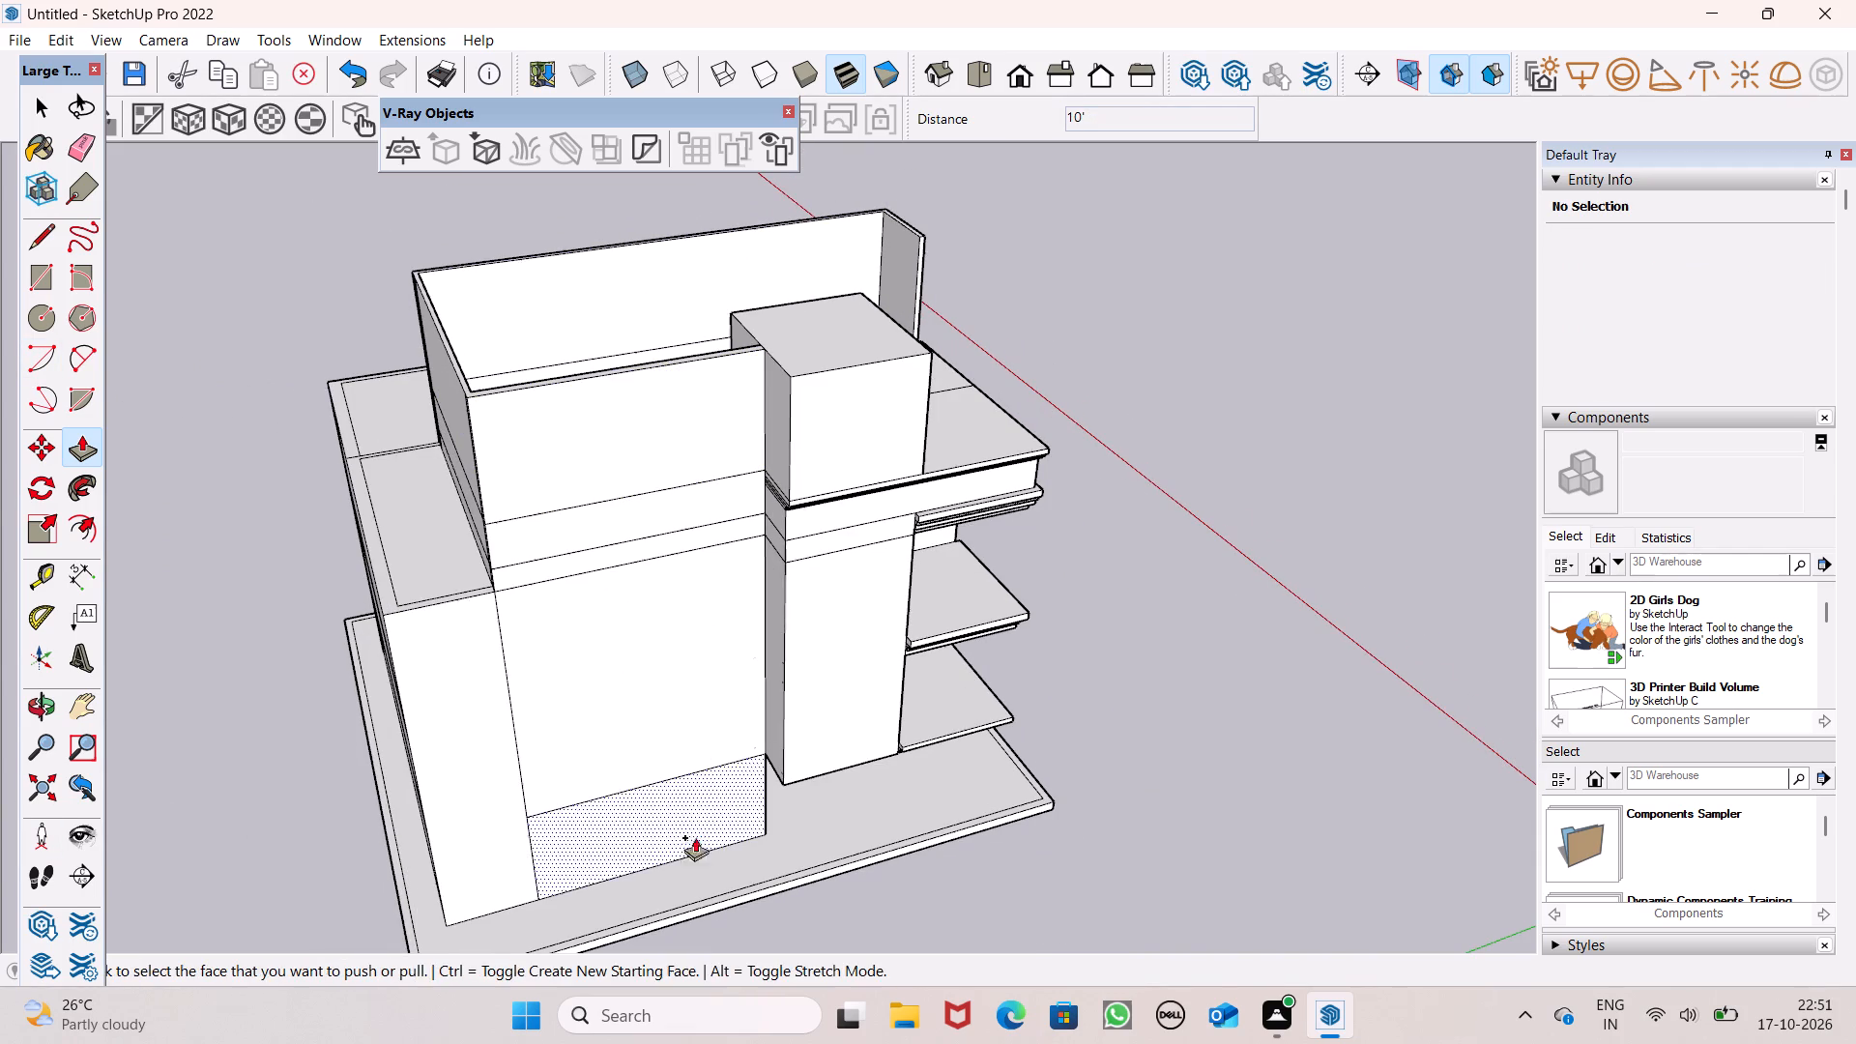
middle_drag(794, 841, 0, 778)
middle_drag(867, 703, 587, 681)
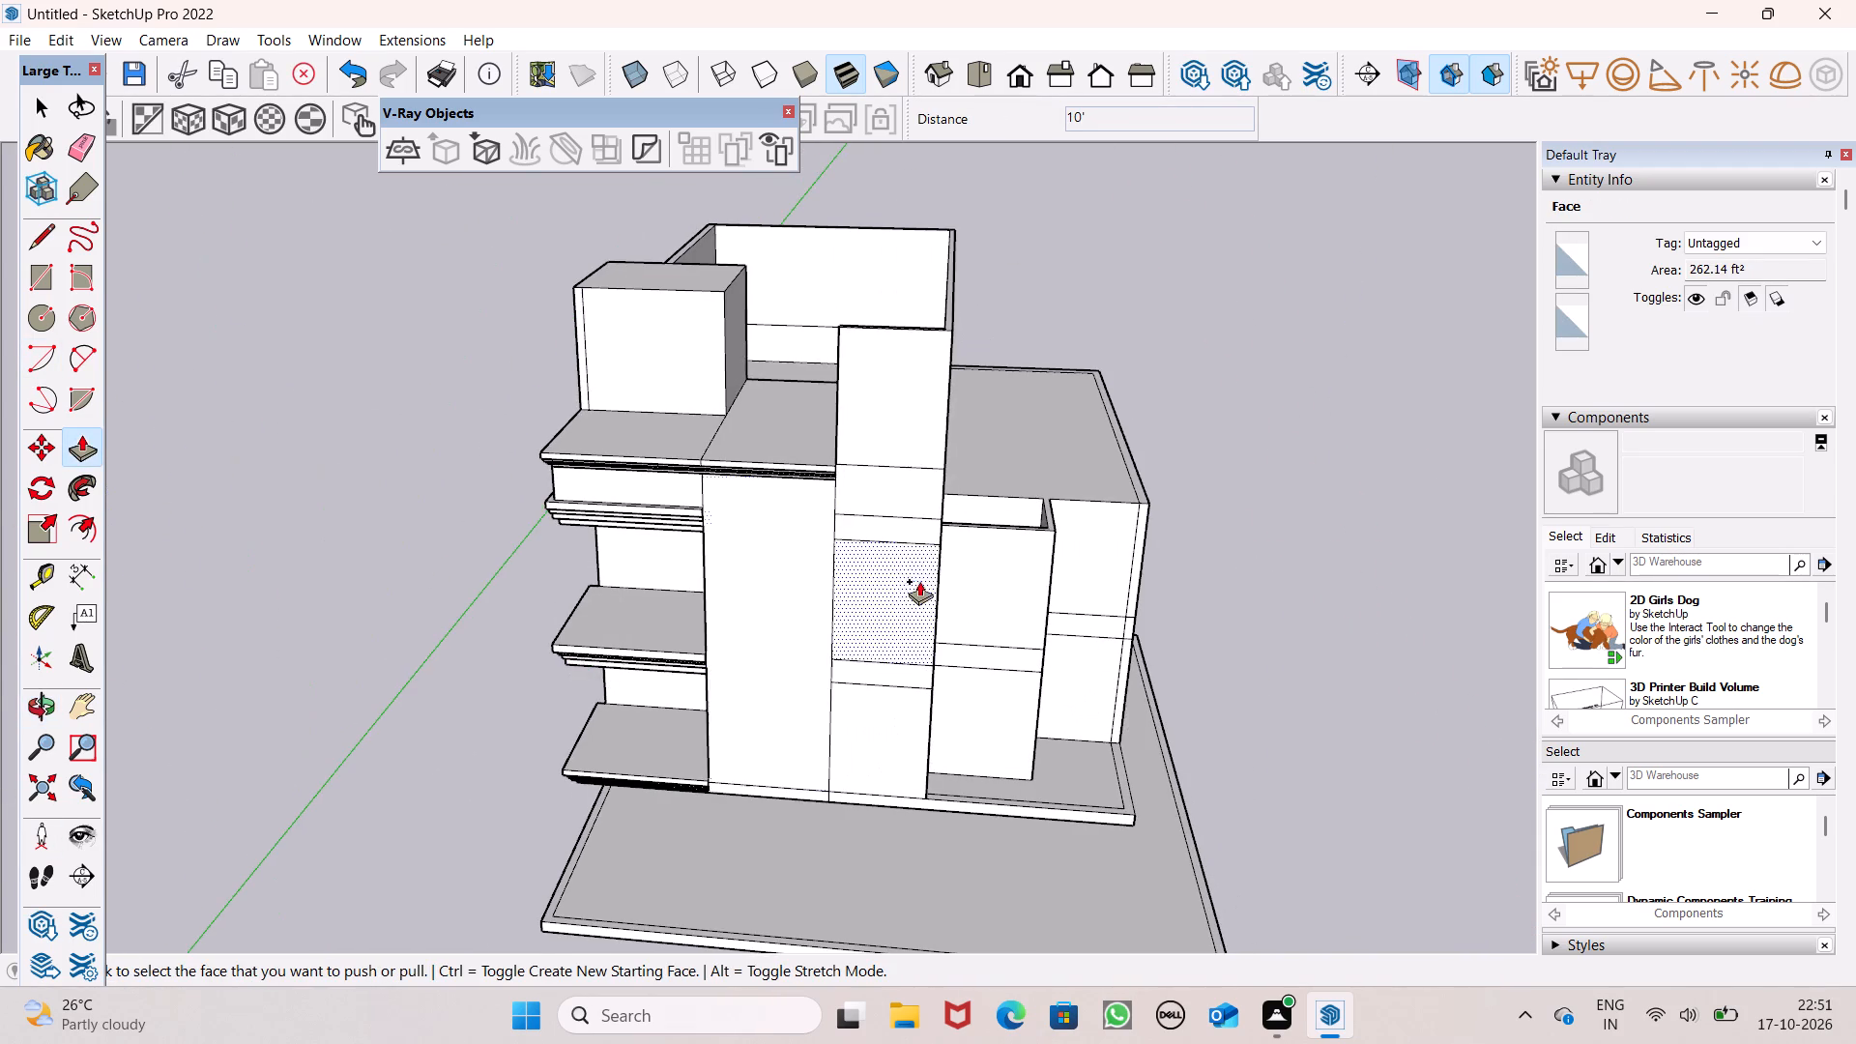
scroll(826, 422, up, 5)
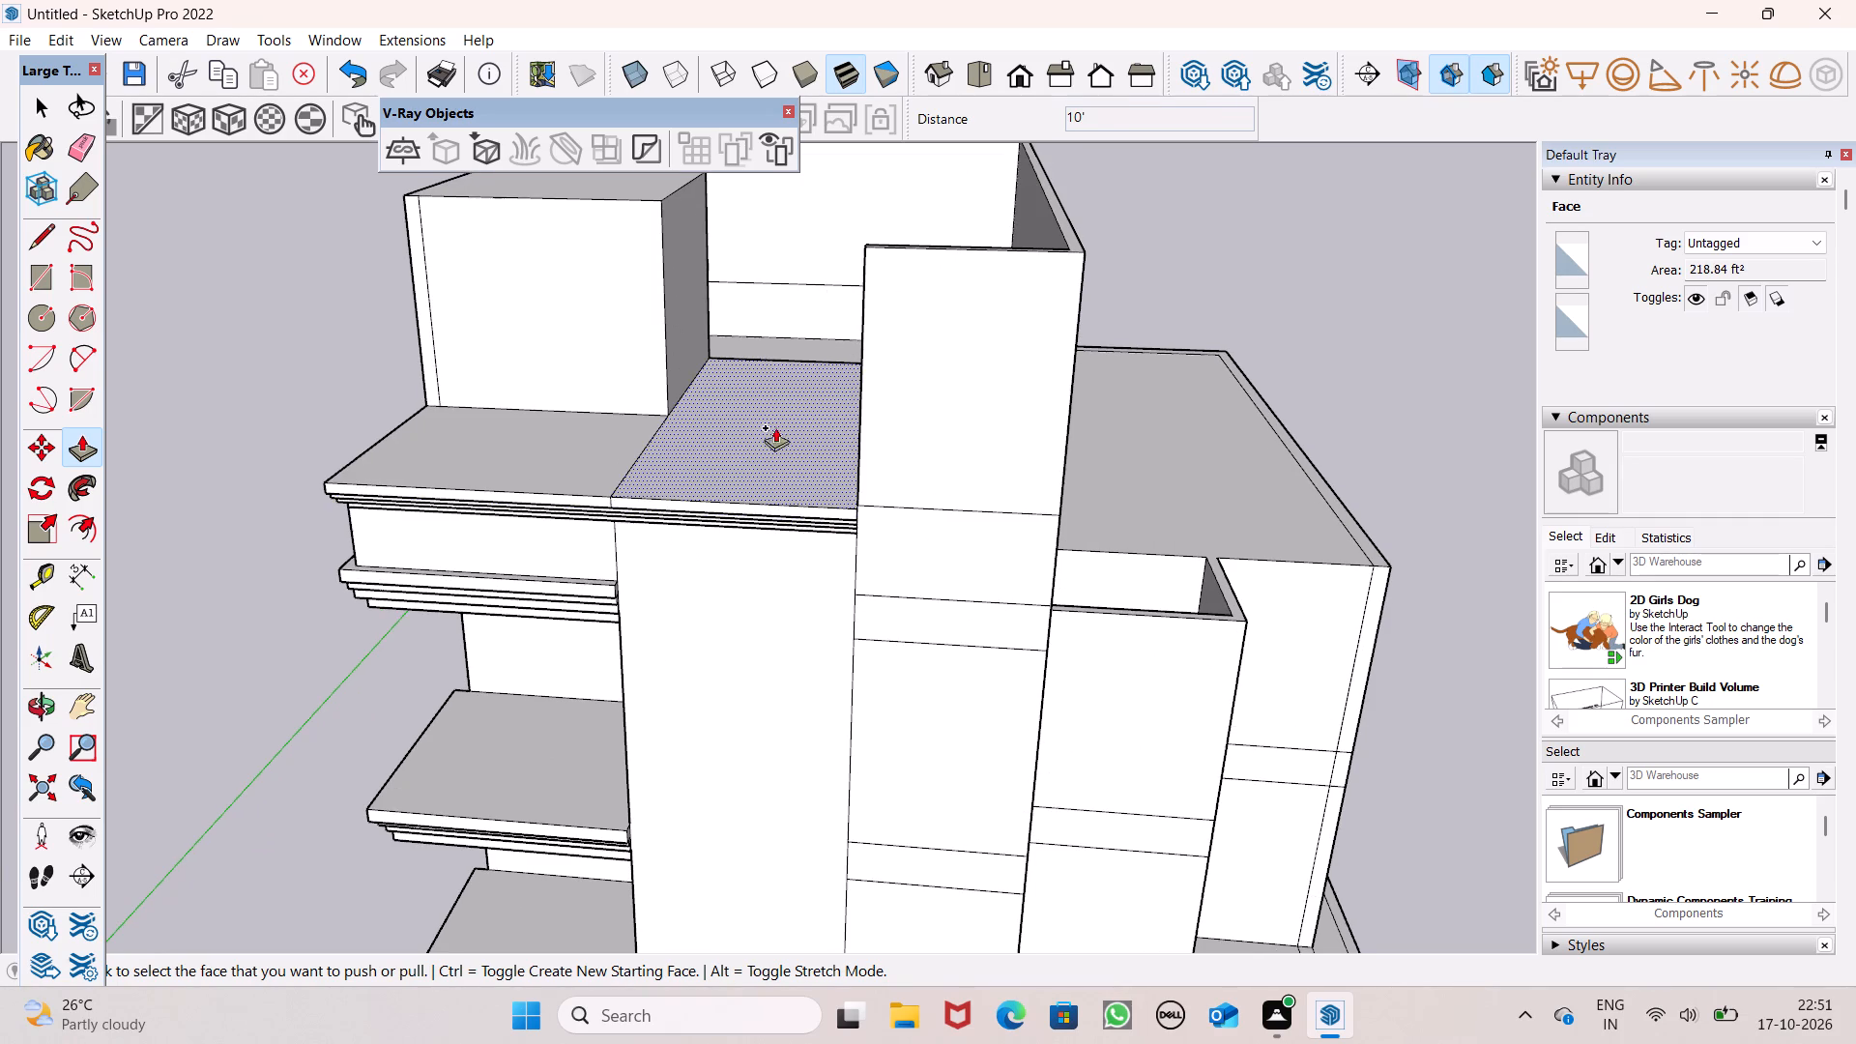
scroll(804, 436, down, 3)
middle_drag(750, 433, 907, 511)
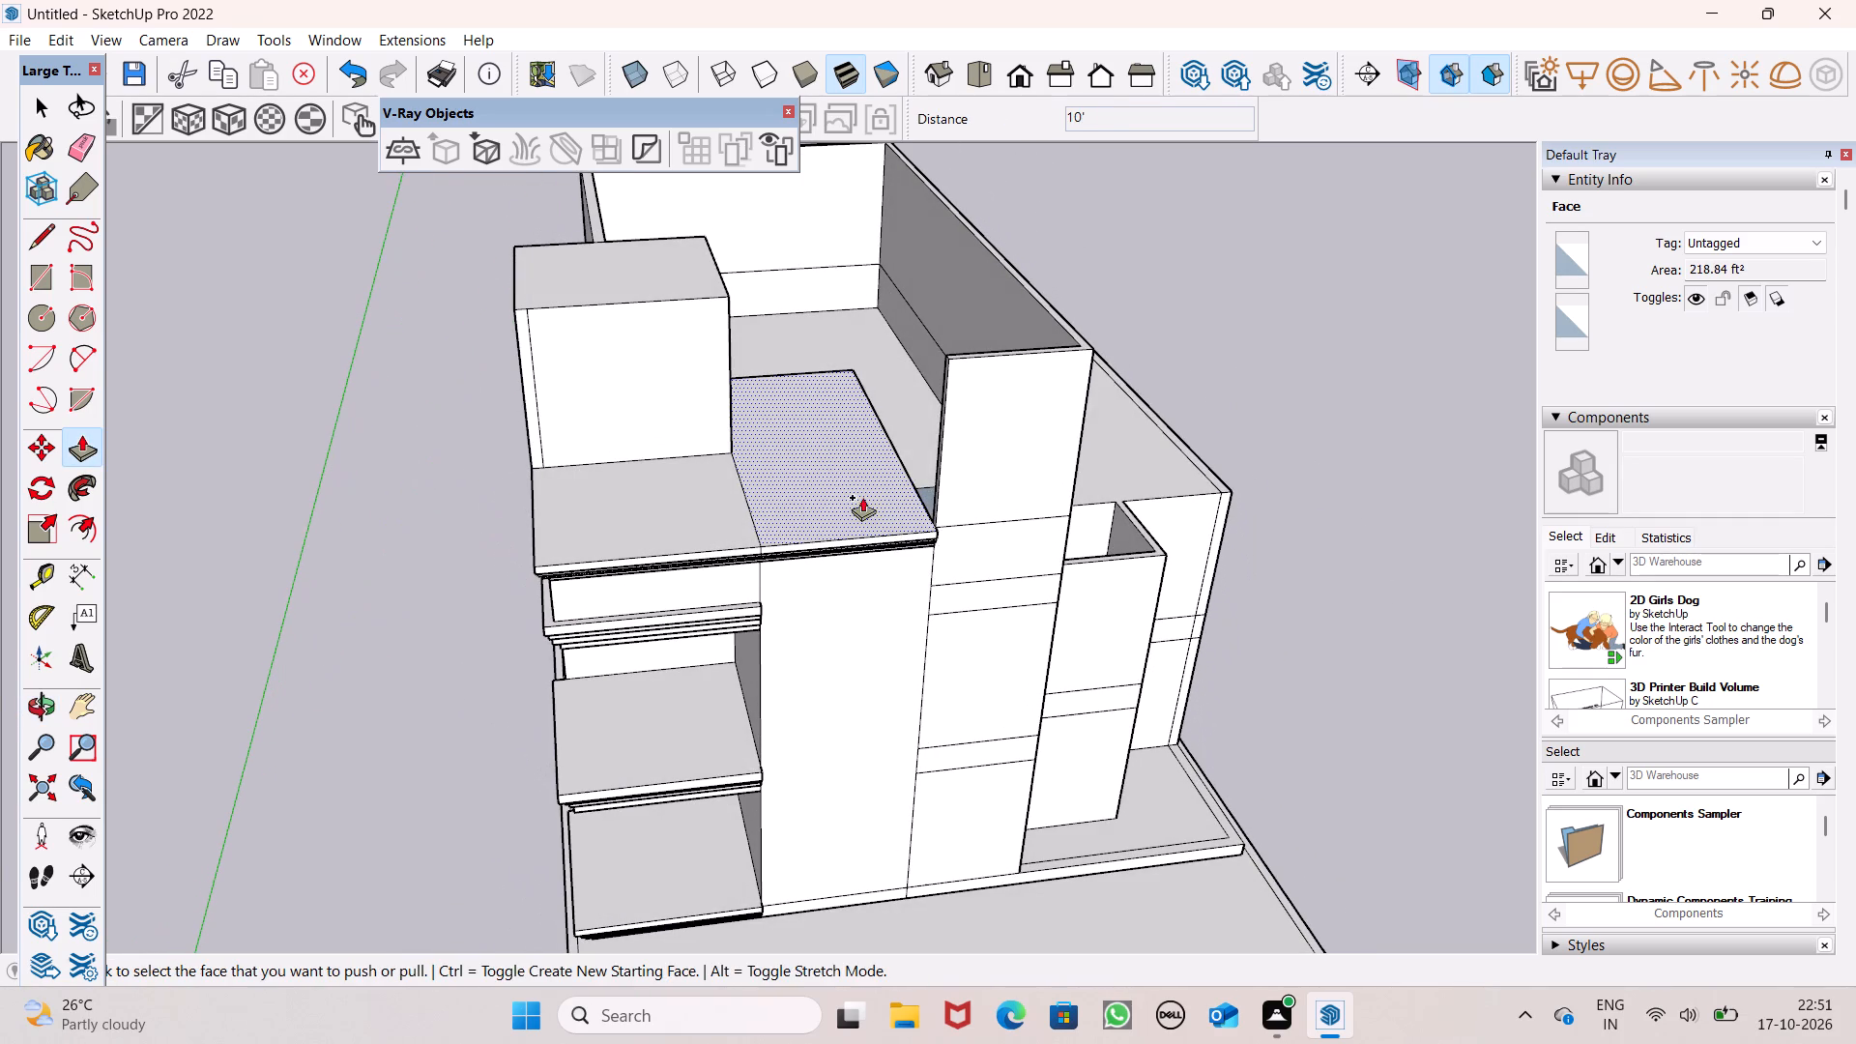
Push/Pull the roof block's remaining top section beside the terrace up 10', level with the raised corner block.
drag(843, 510, 683, 304)
Push/Pull the outer wall face of the newly raised section back 4 13/16", flush with the adjoining terrace wall above the top cornice.
scroll(855, 391, down, 2)
middle_drag(903, 445, 954, 274)
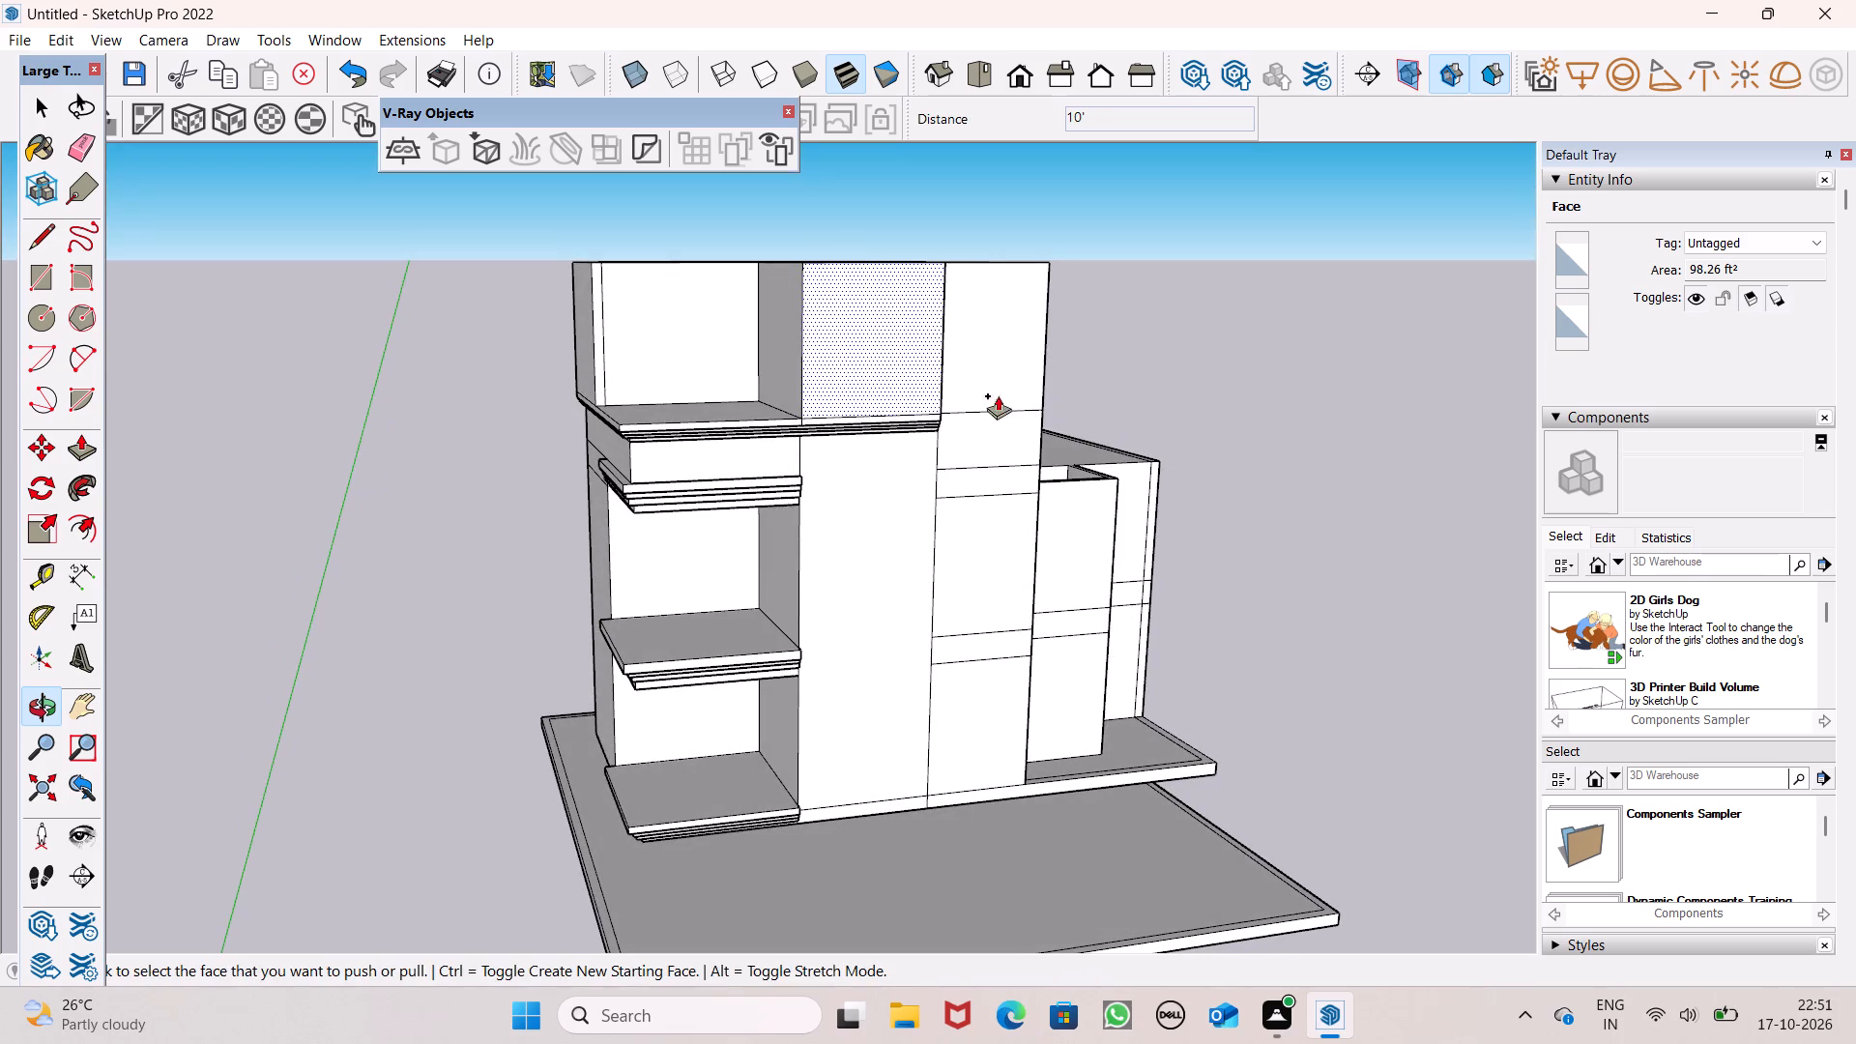
middle_drag(872, 416, 866, 362)
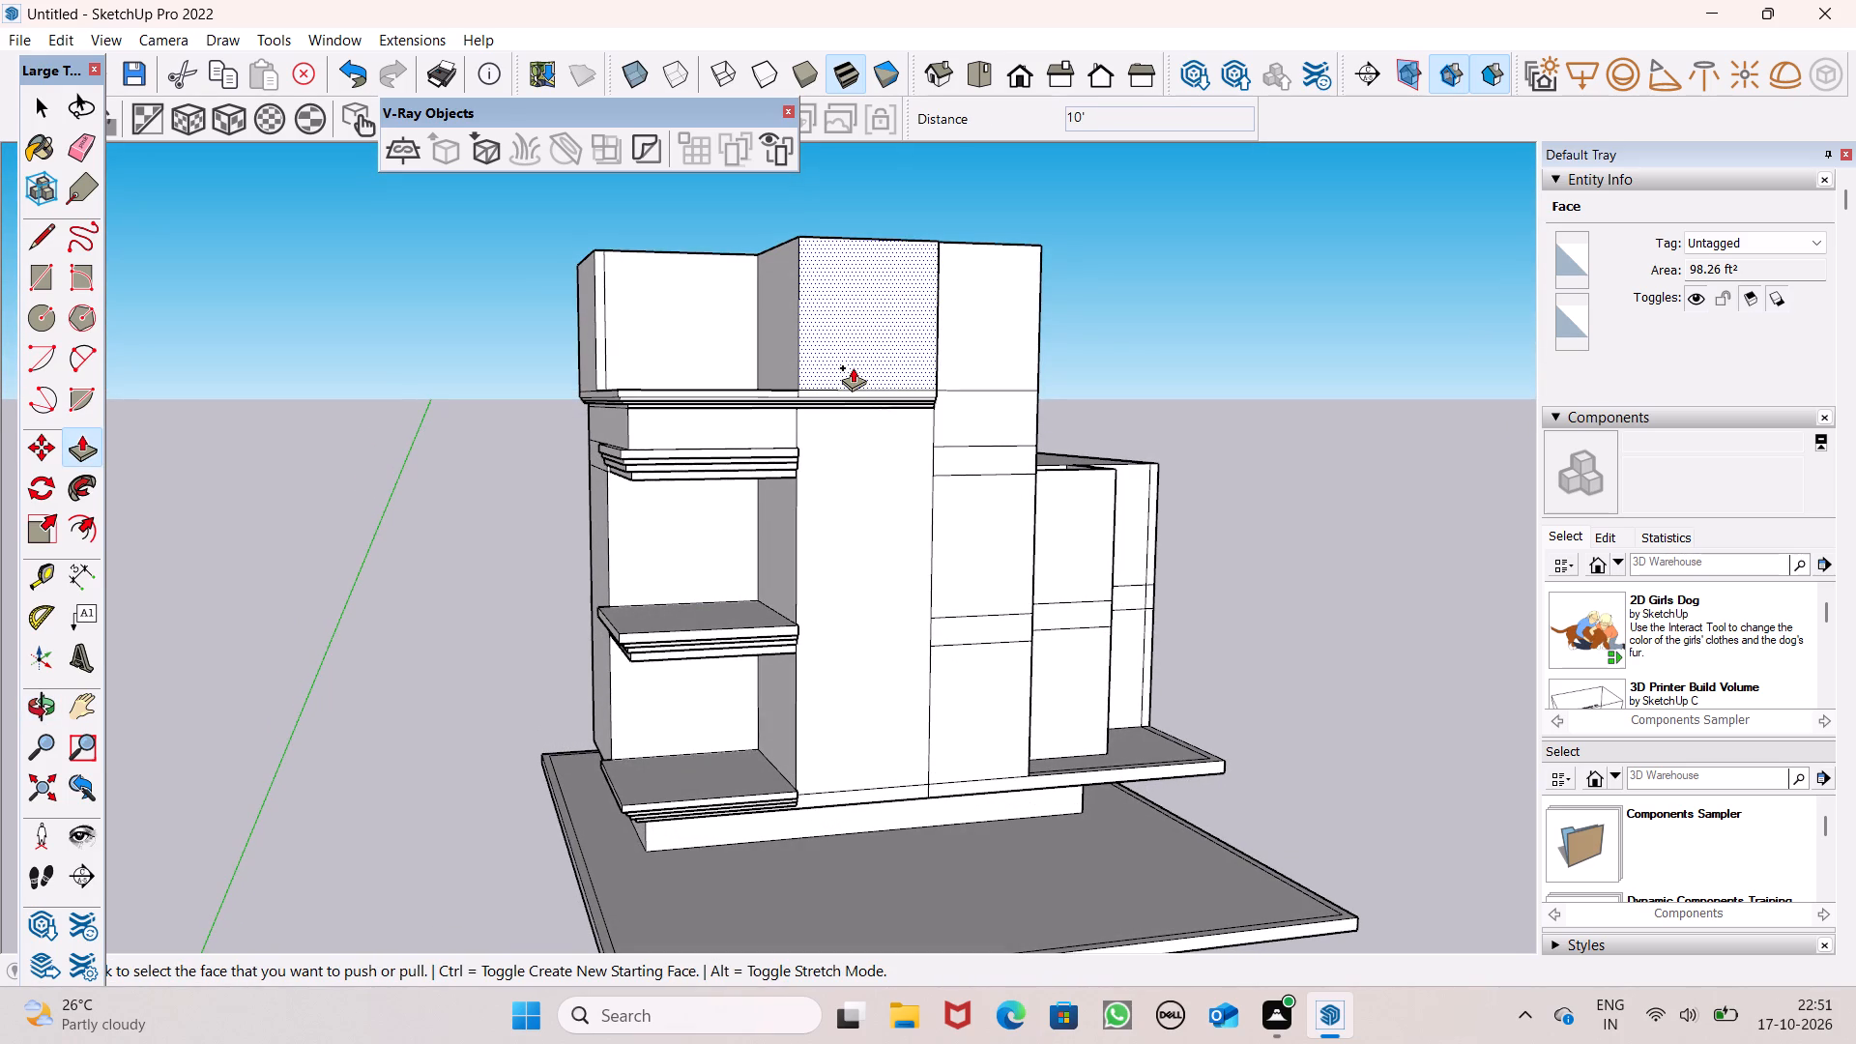
scroll(1109, 384, down, 2)
middle_drag(1046, 454, 846, 561)
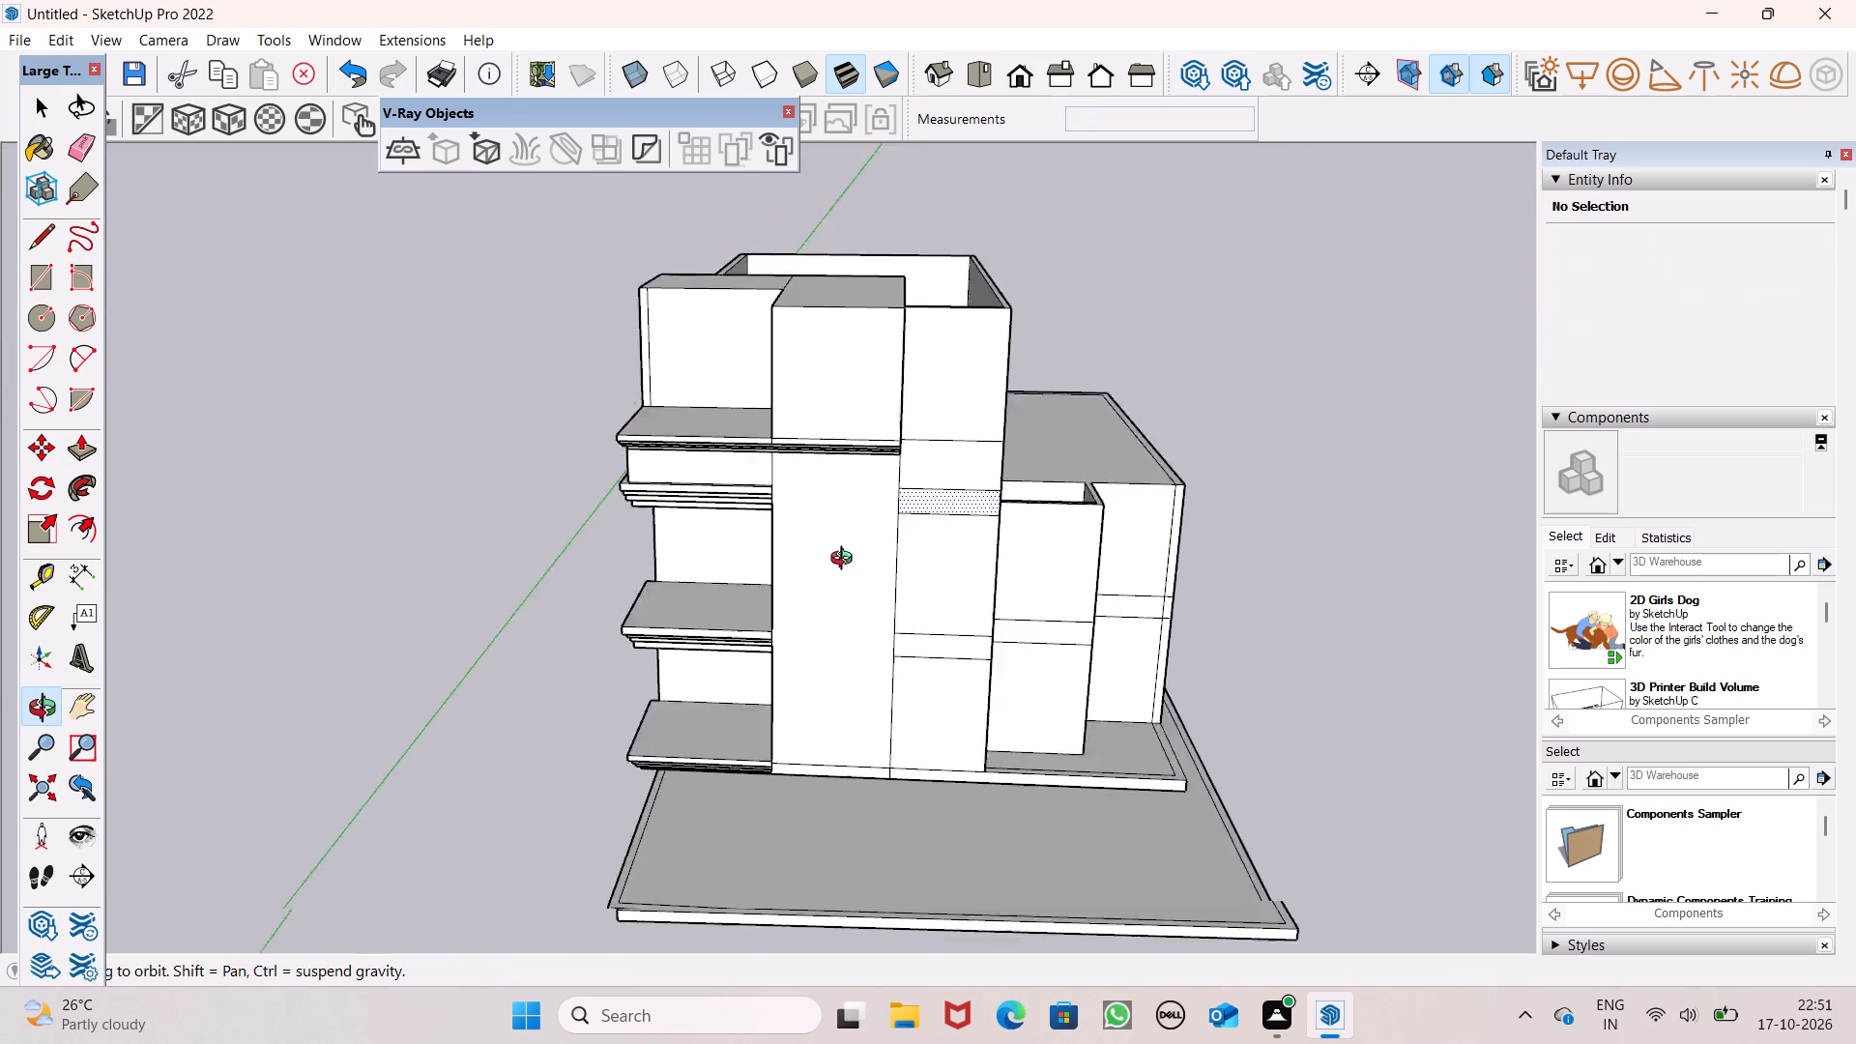
middle_drag(846, 561, 683, 570)
scroll(809, 435, up, 6)
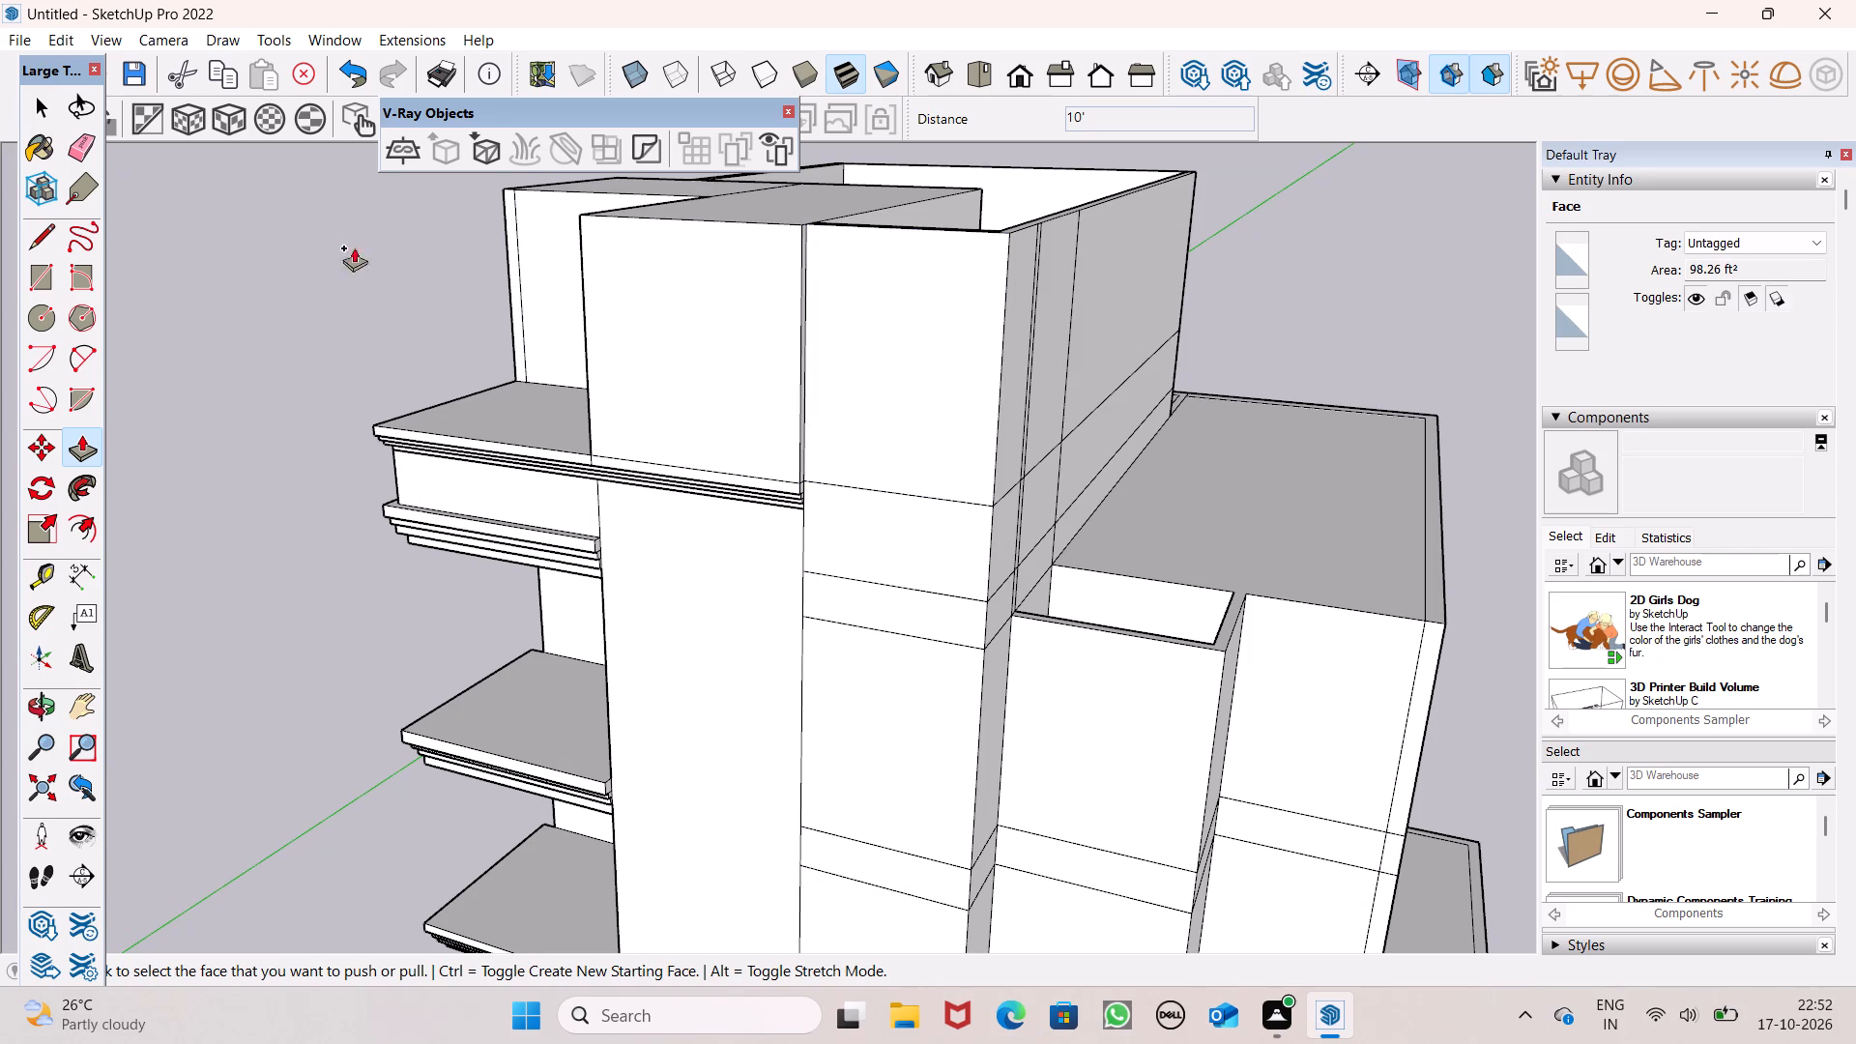
click(103, 153)
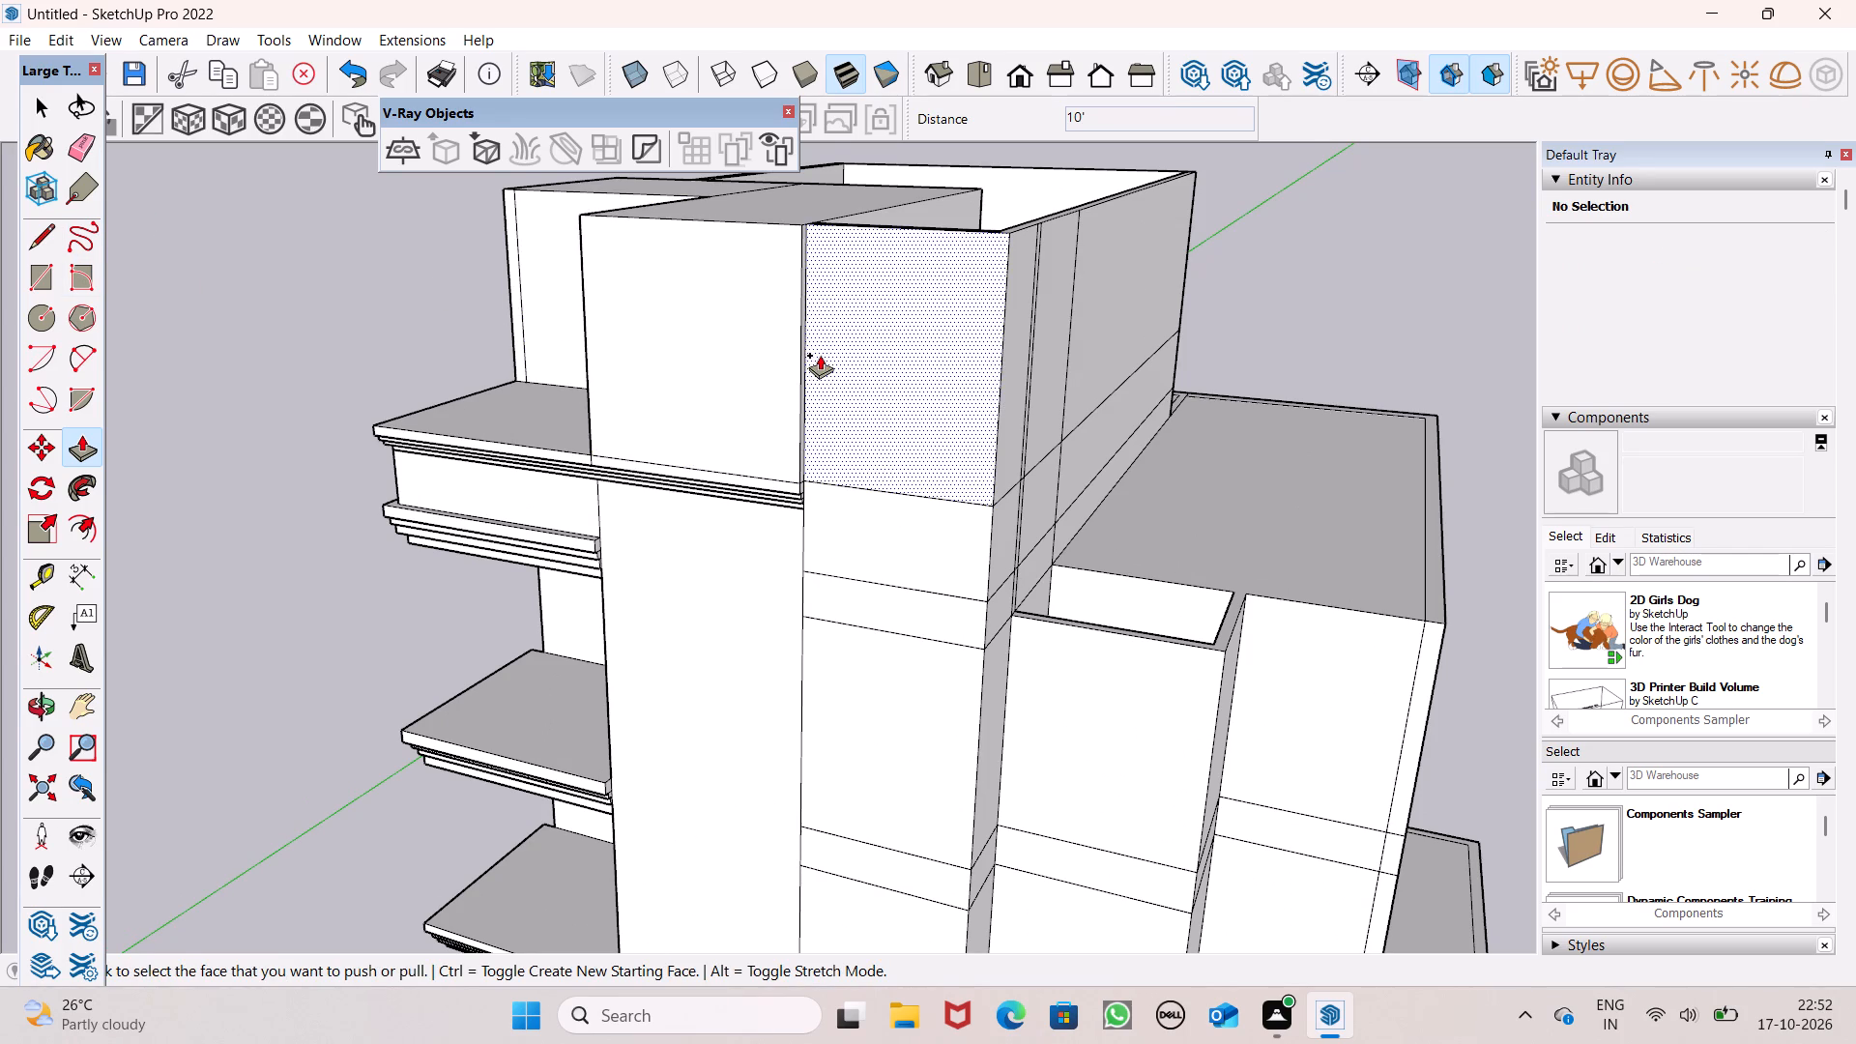
scroll(820, 355, up, 6)
middle_drag(838, 440, 726, 463)
scroll(724, 469, up, 1)
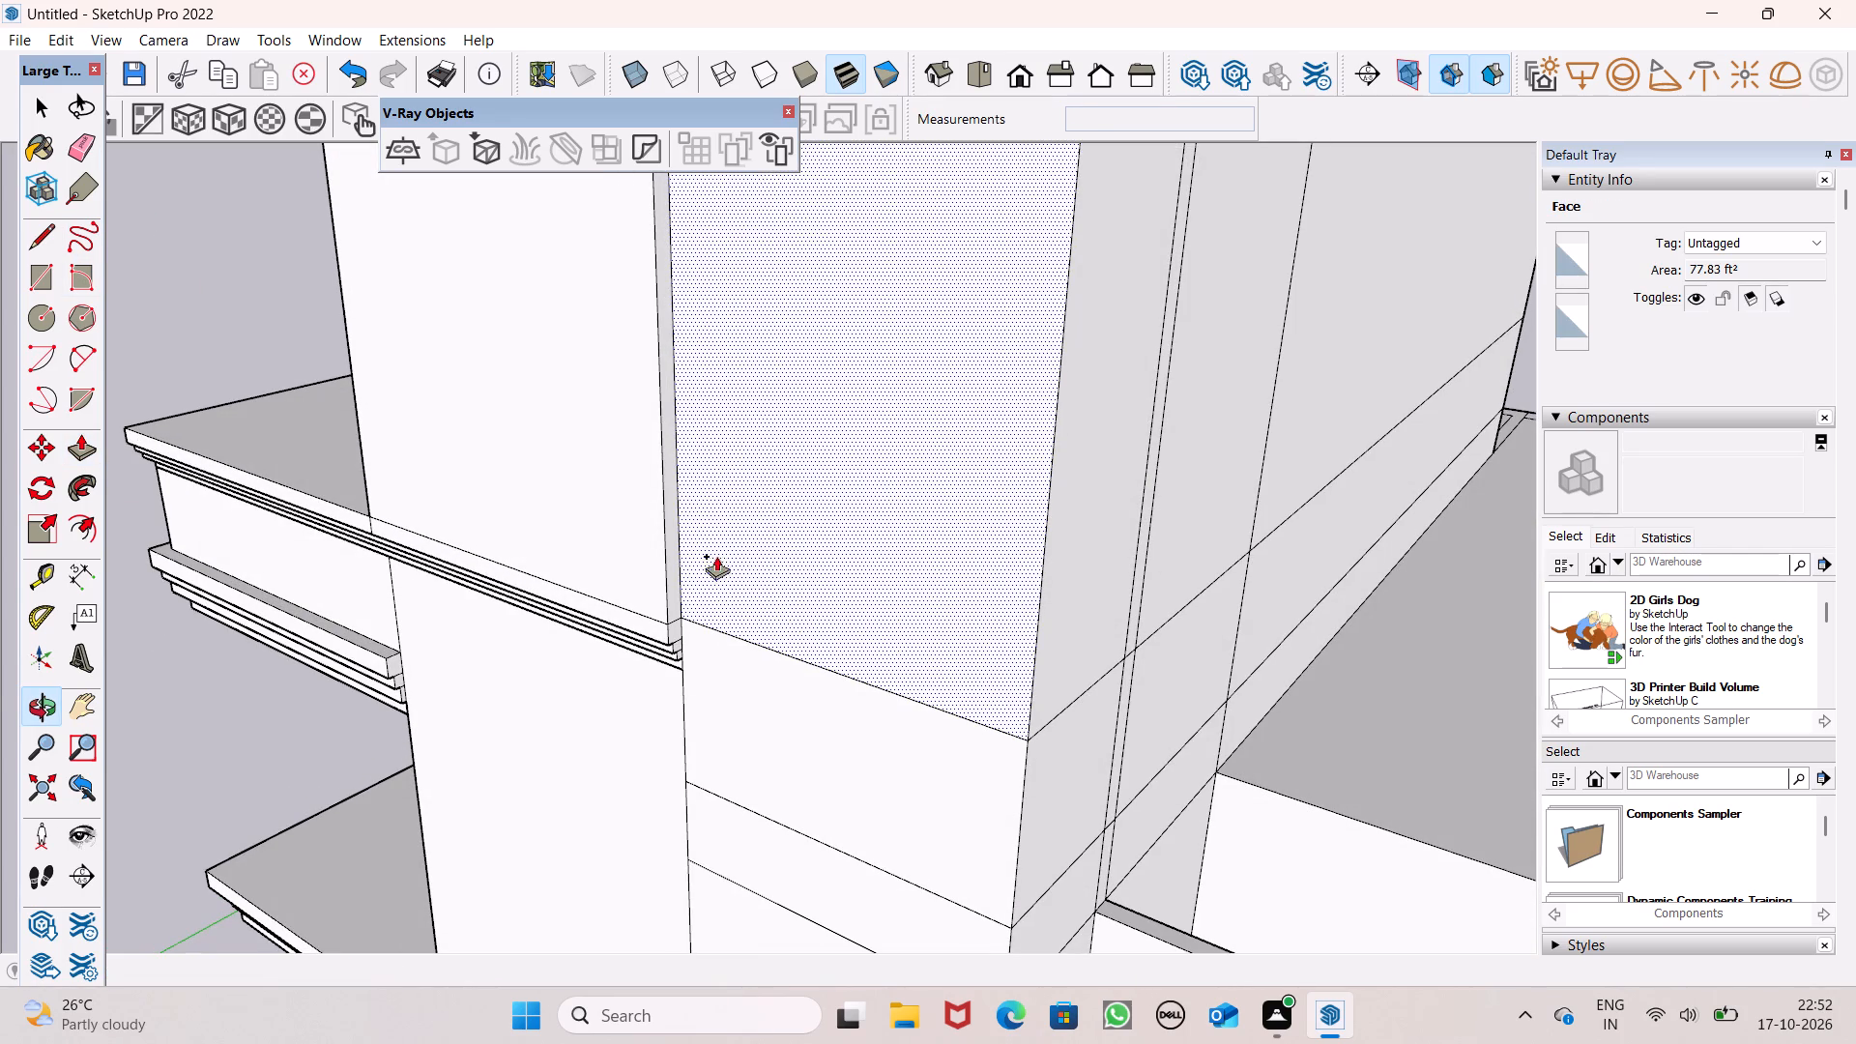
middle_drag(705, 578, 882, 574)
scroll(705, 566, up, 1)
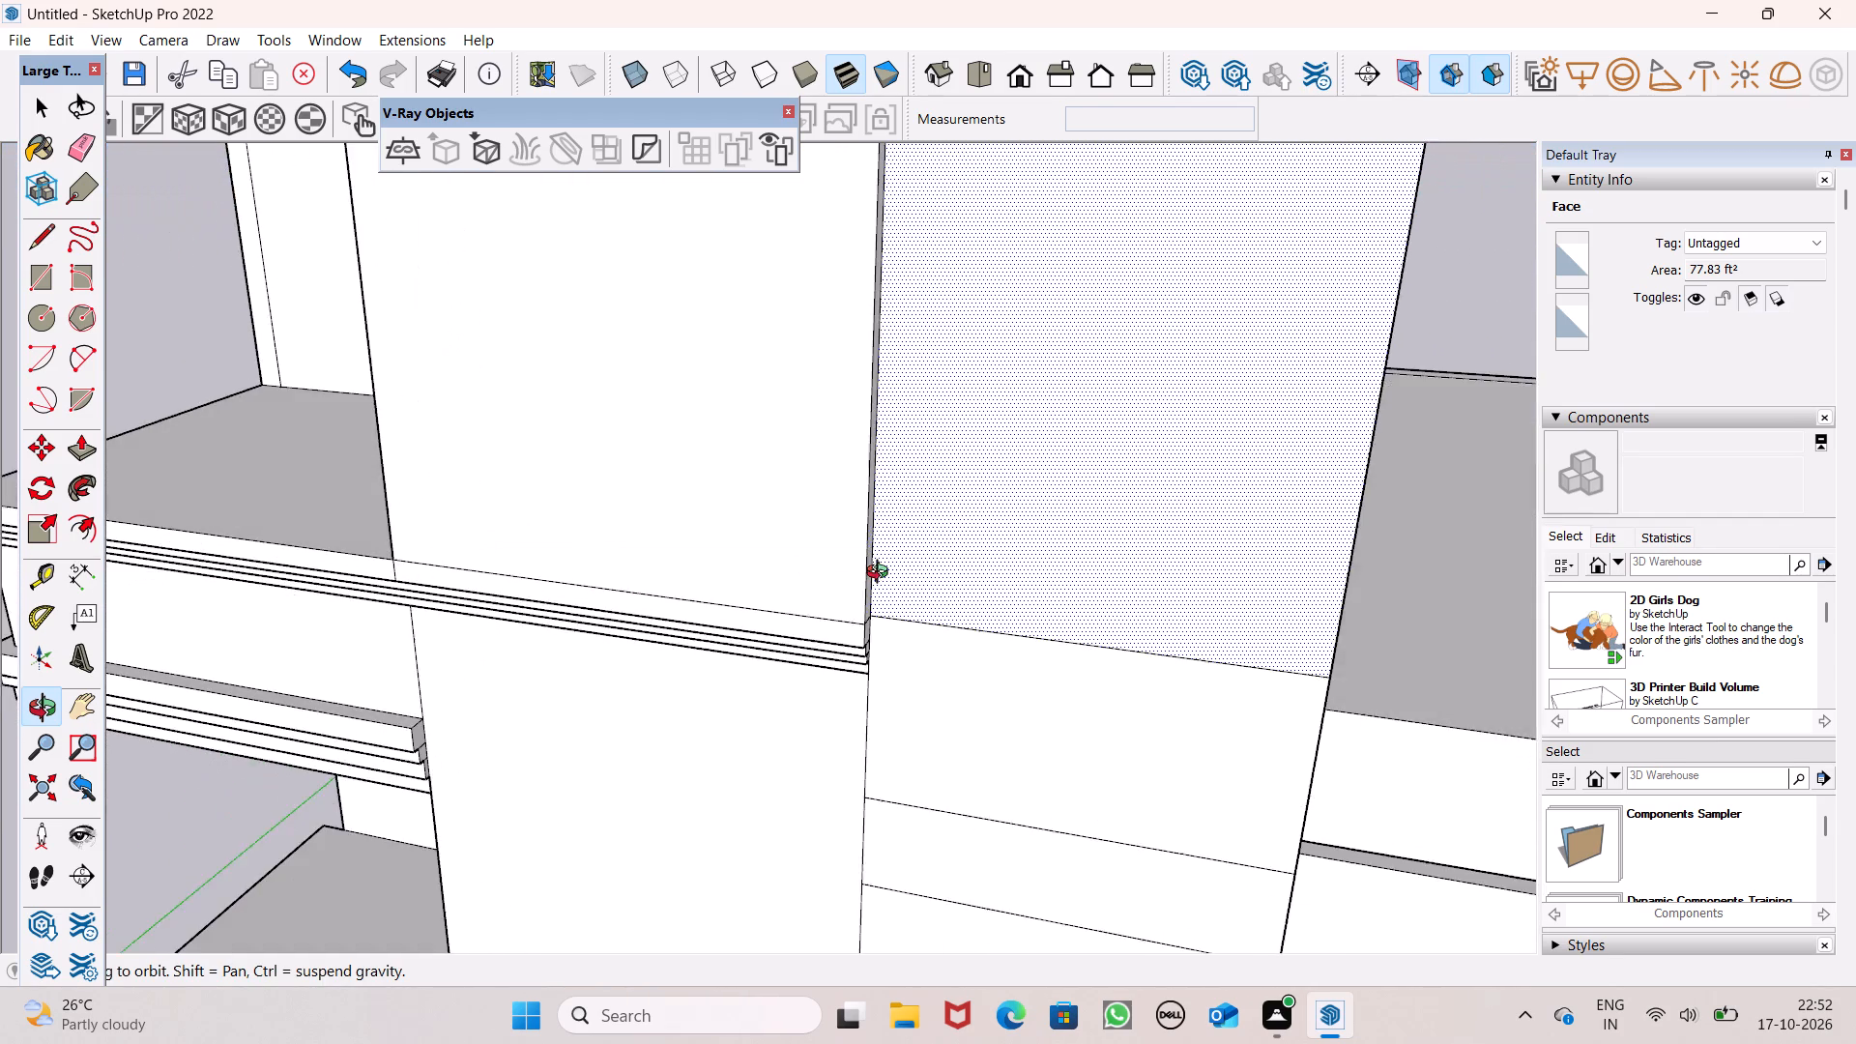
middle_drag(882, 574, 797, 584)
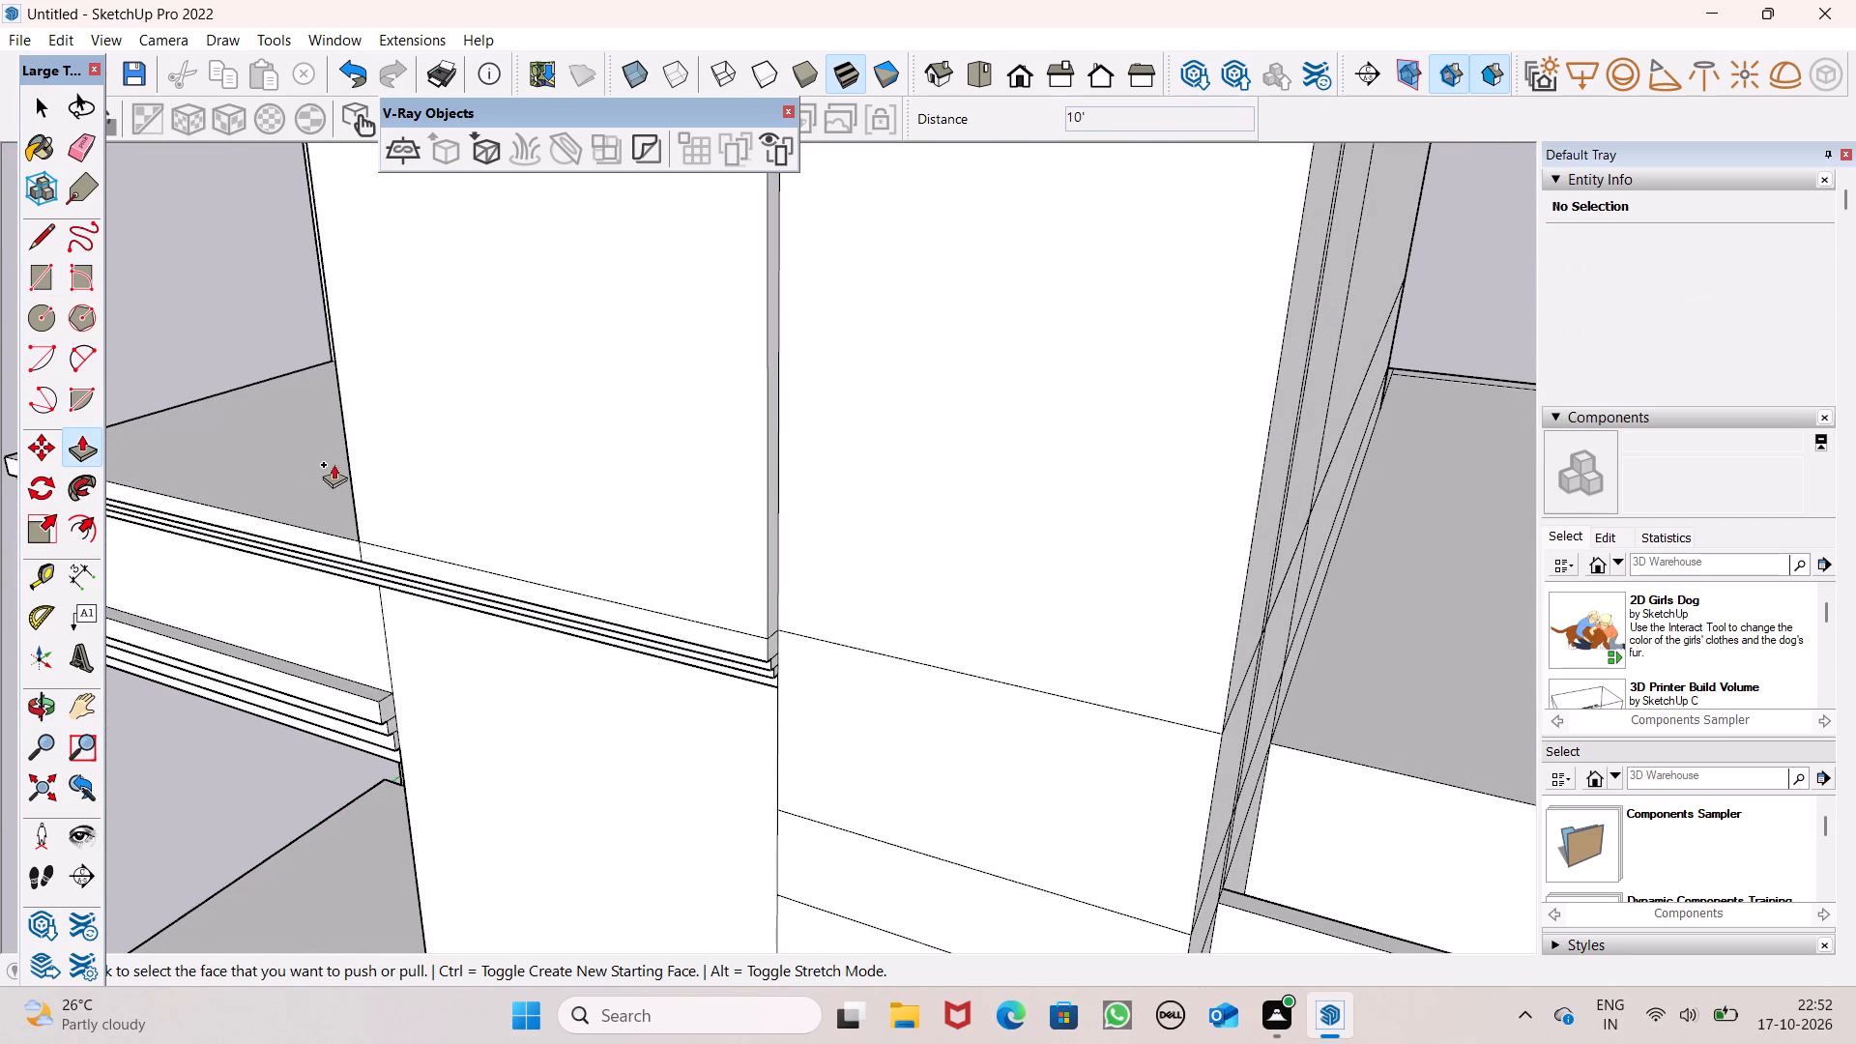
drag(515, 507, 614, 485)
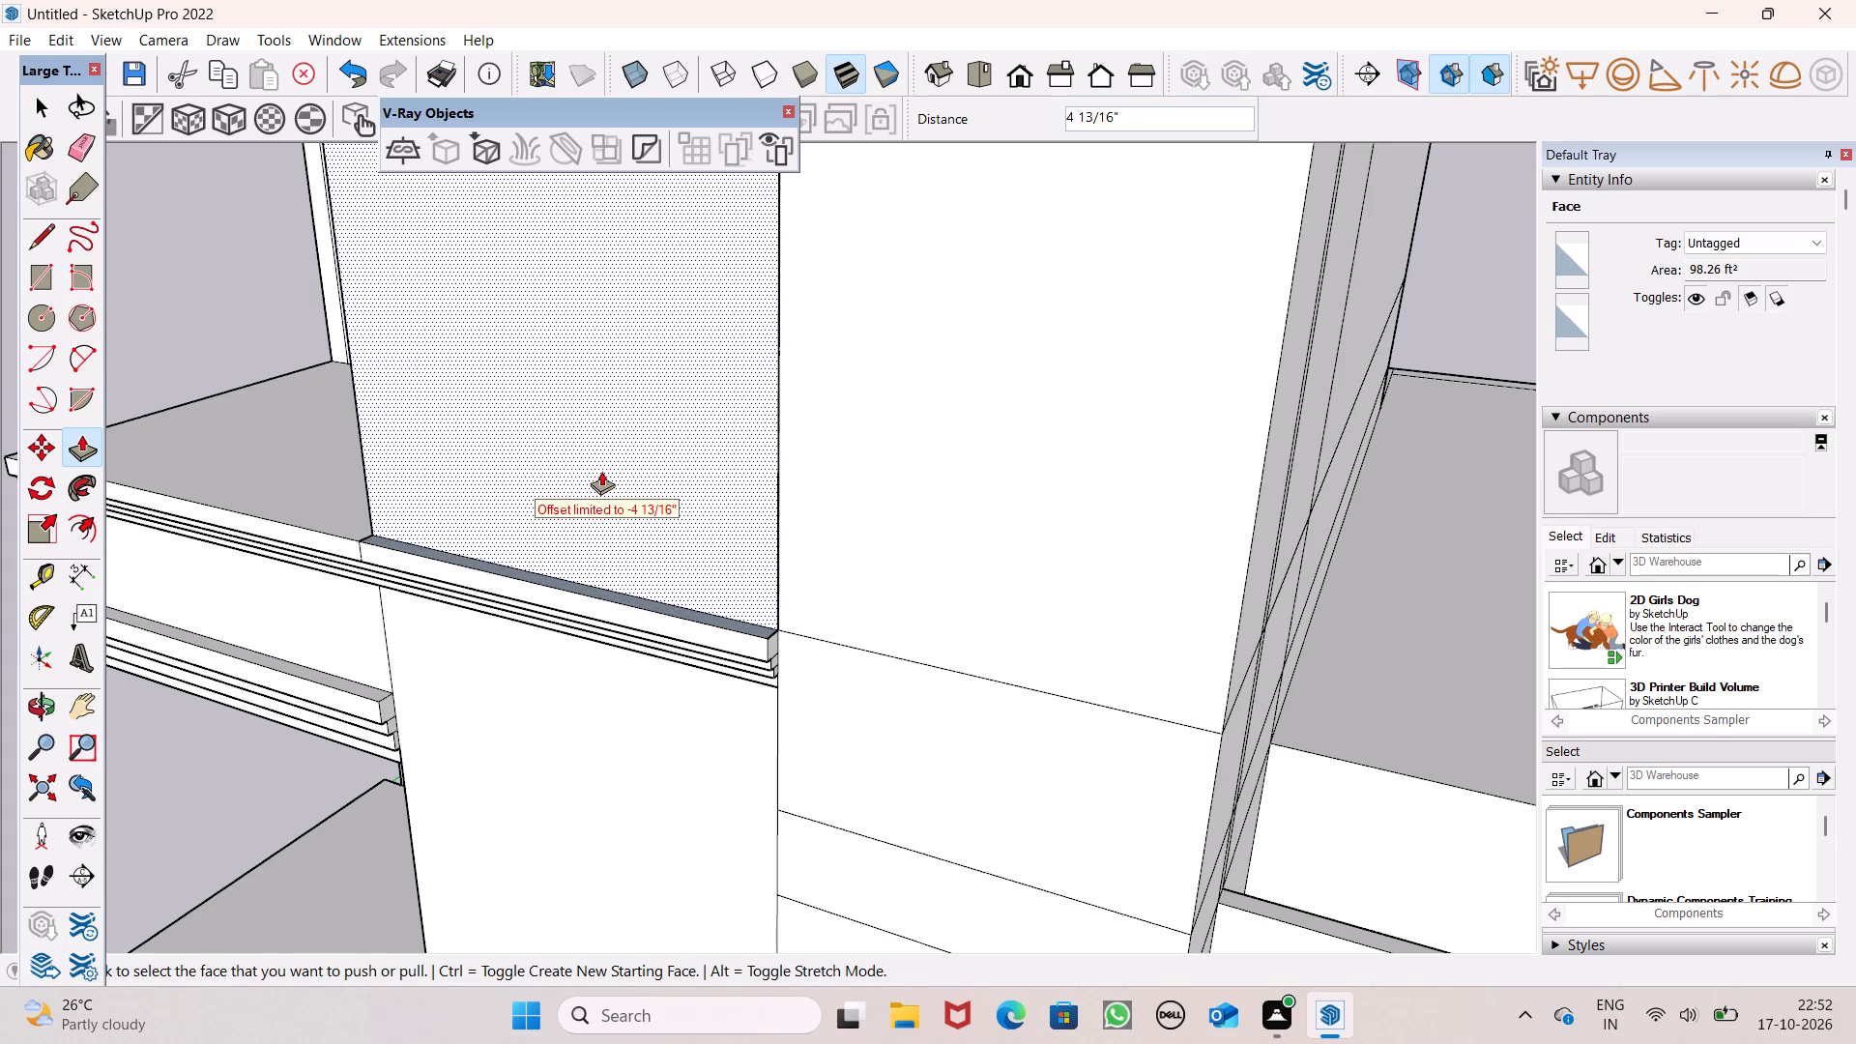
Erase the short vertical edge on the top cornice's fascia where the balcony slab meets the recessed wall section.
scroll(601, 470, down, 2)
middle_drag(653, 559, 713, 613)
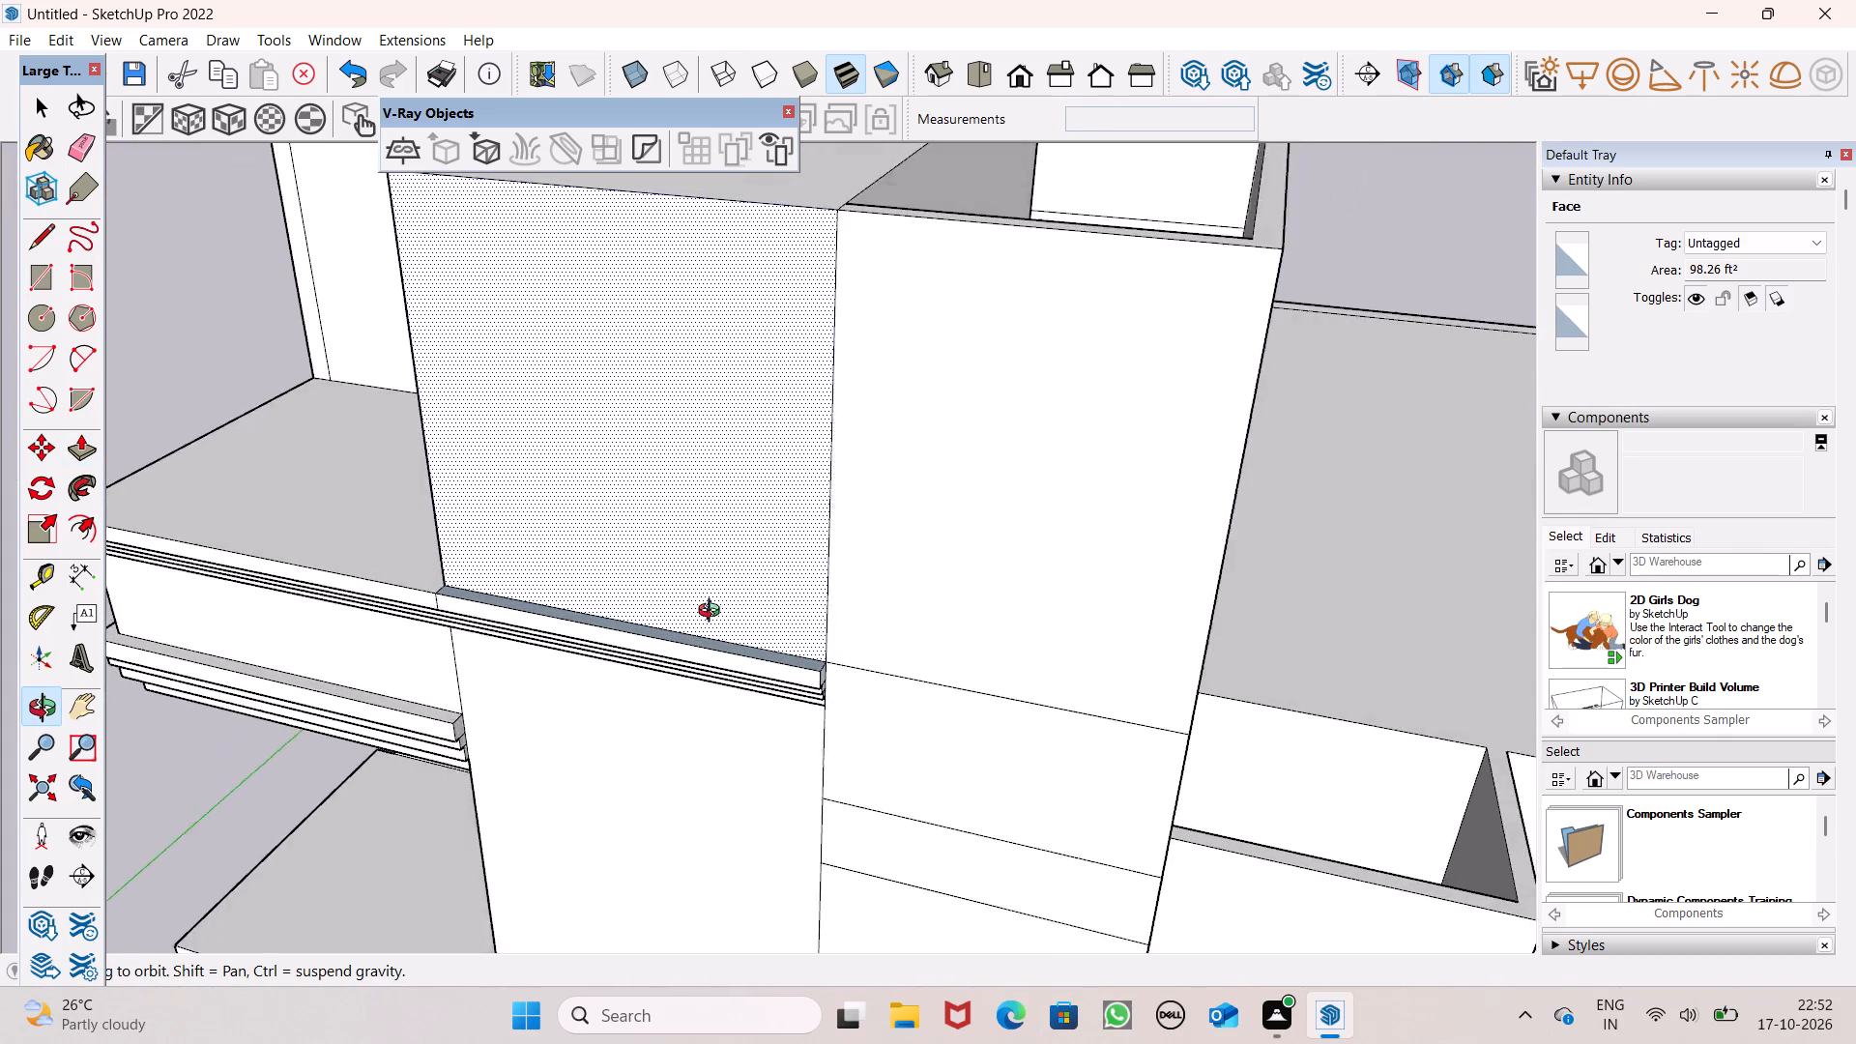
middle_drag(713, 613, 554, 485)
scroll(648, 535, up, 1)
middle_drag(578, 533, 788, 528)
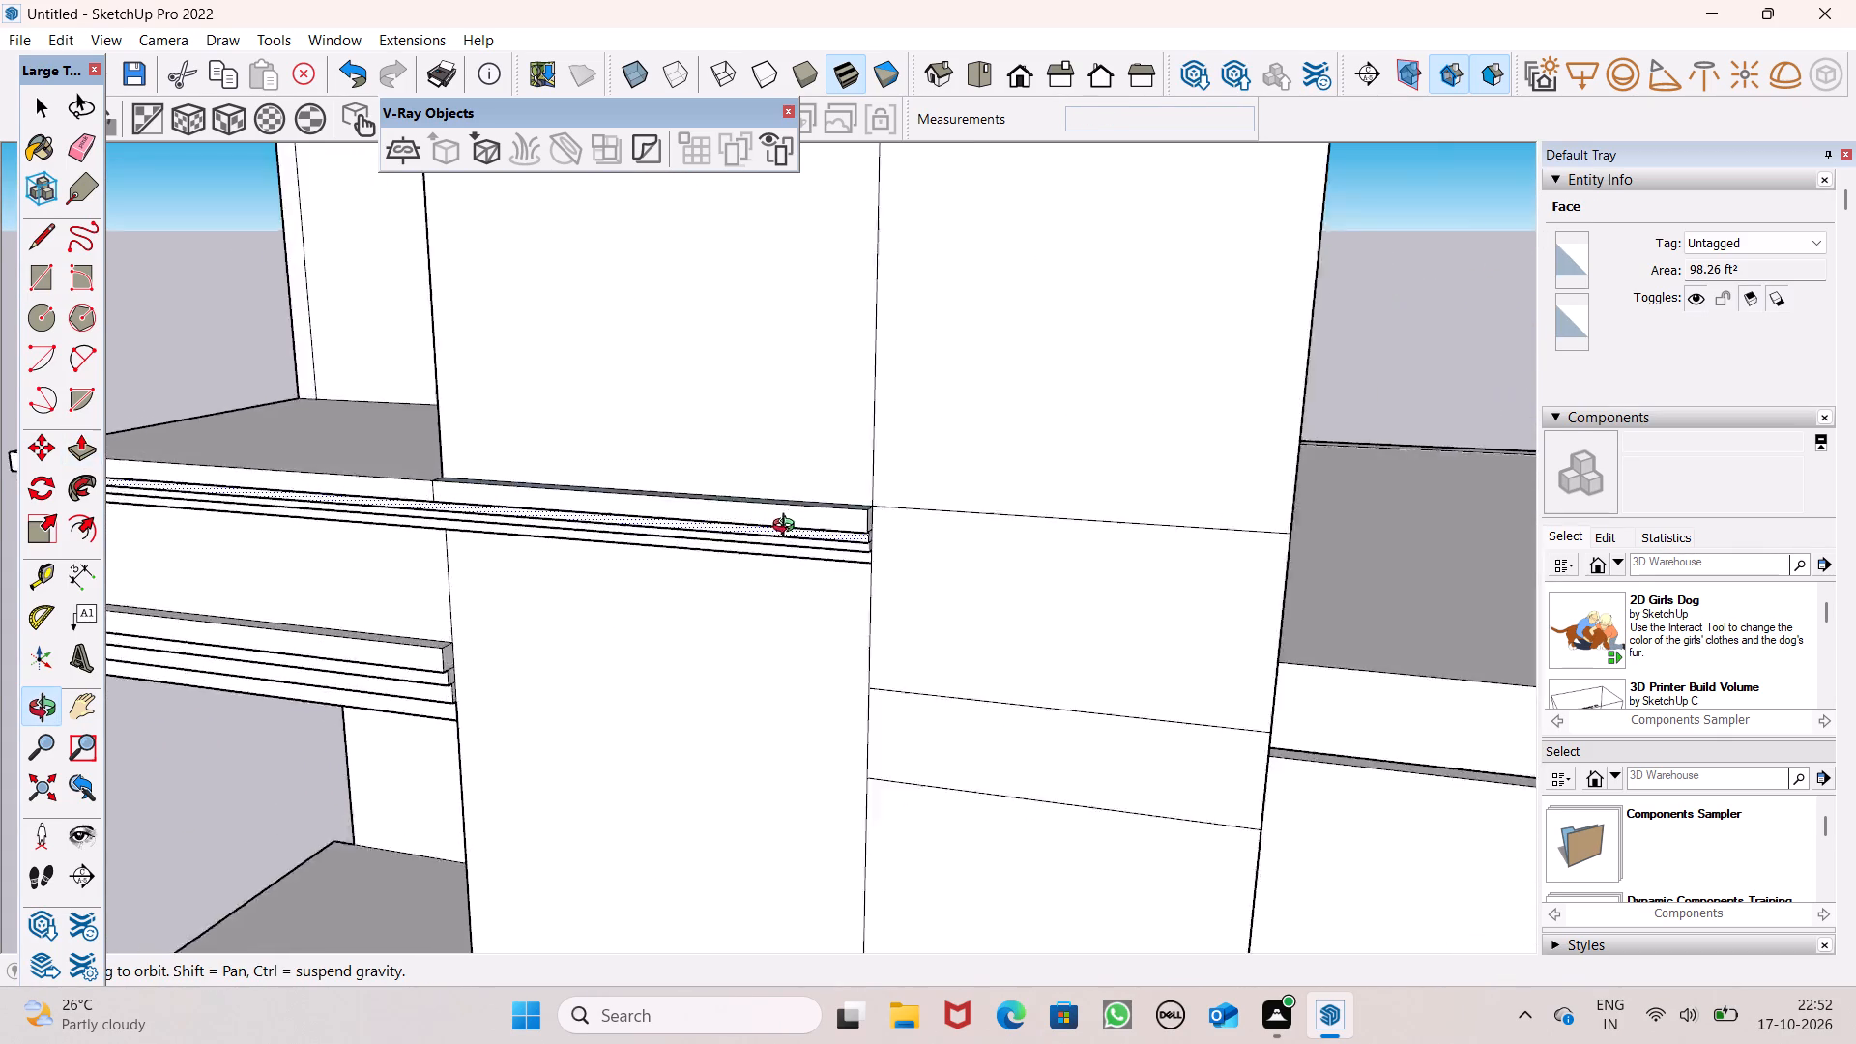
middle_drag(788, 528, 1248, 639)
key(space)
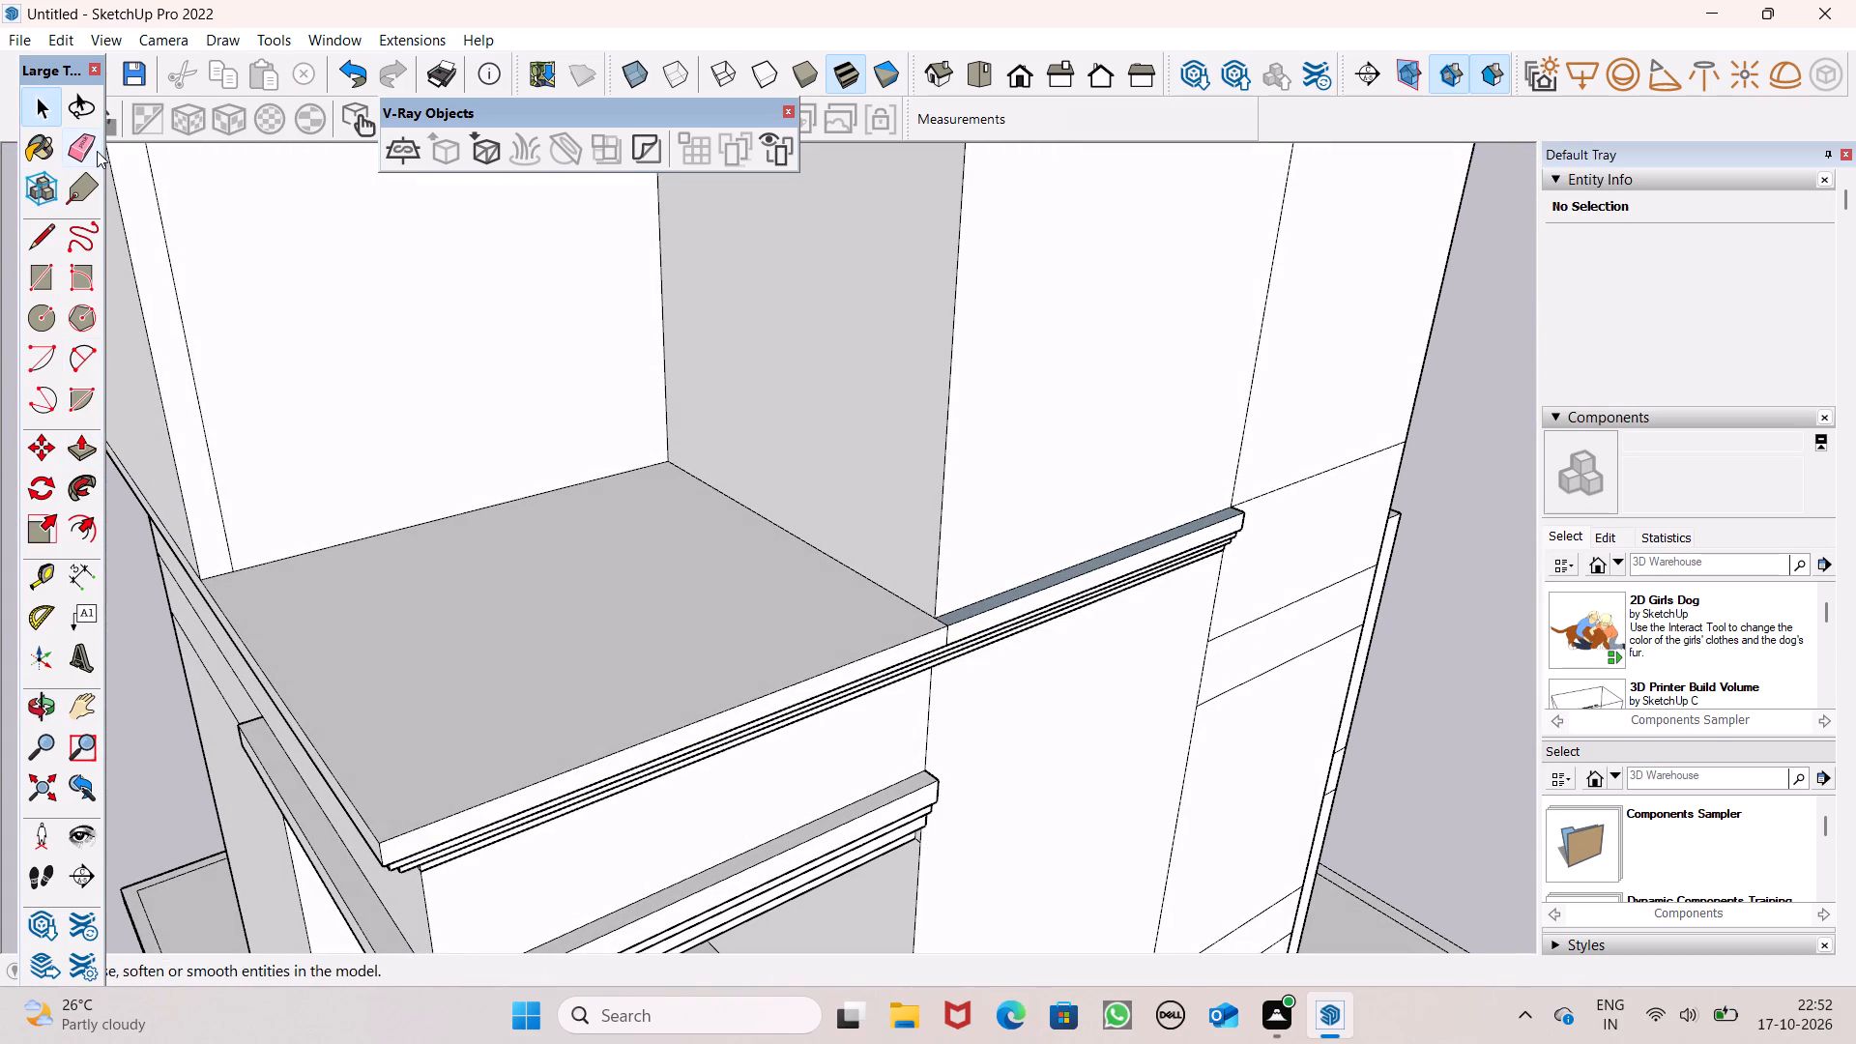
click(93, 149)
scroll(1052, 580, up, 6)
scroll(816, 693, up, 5)
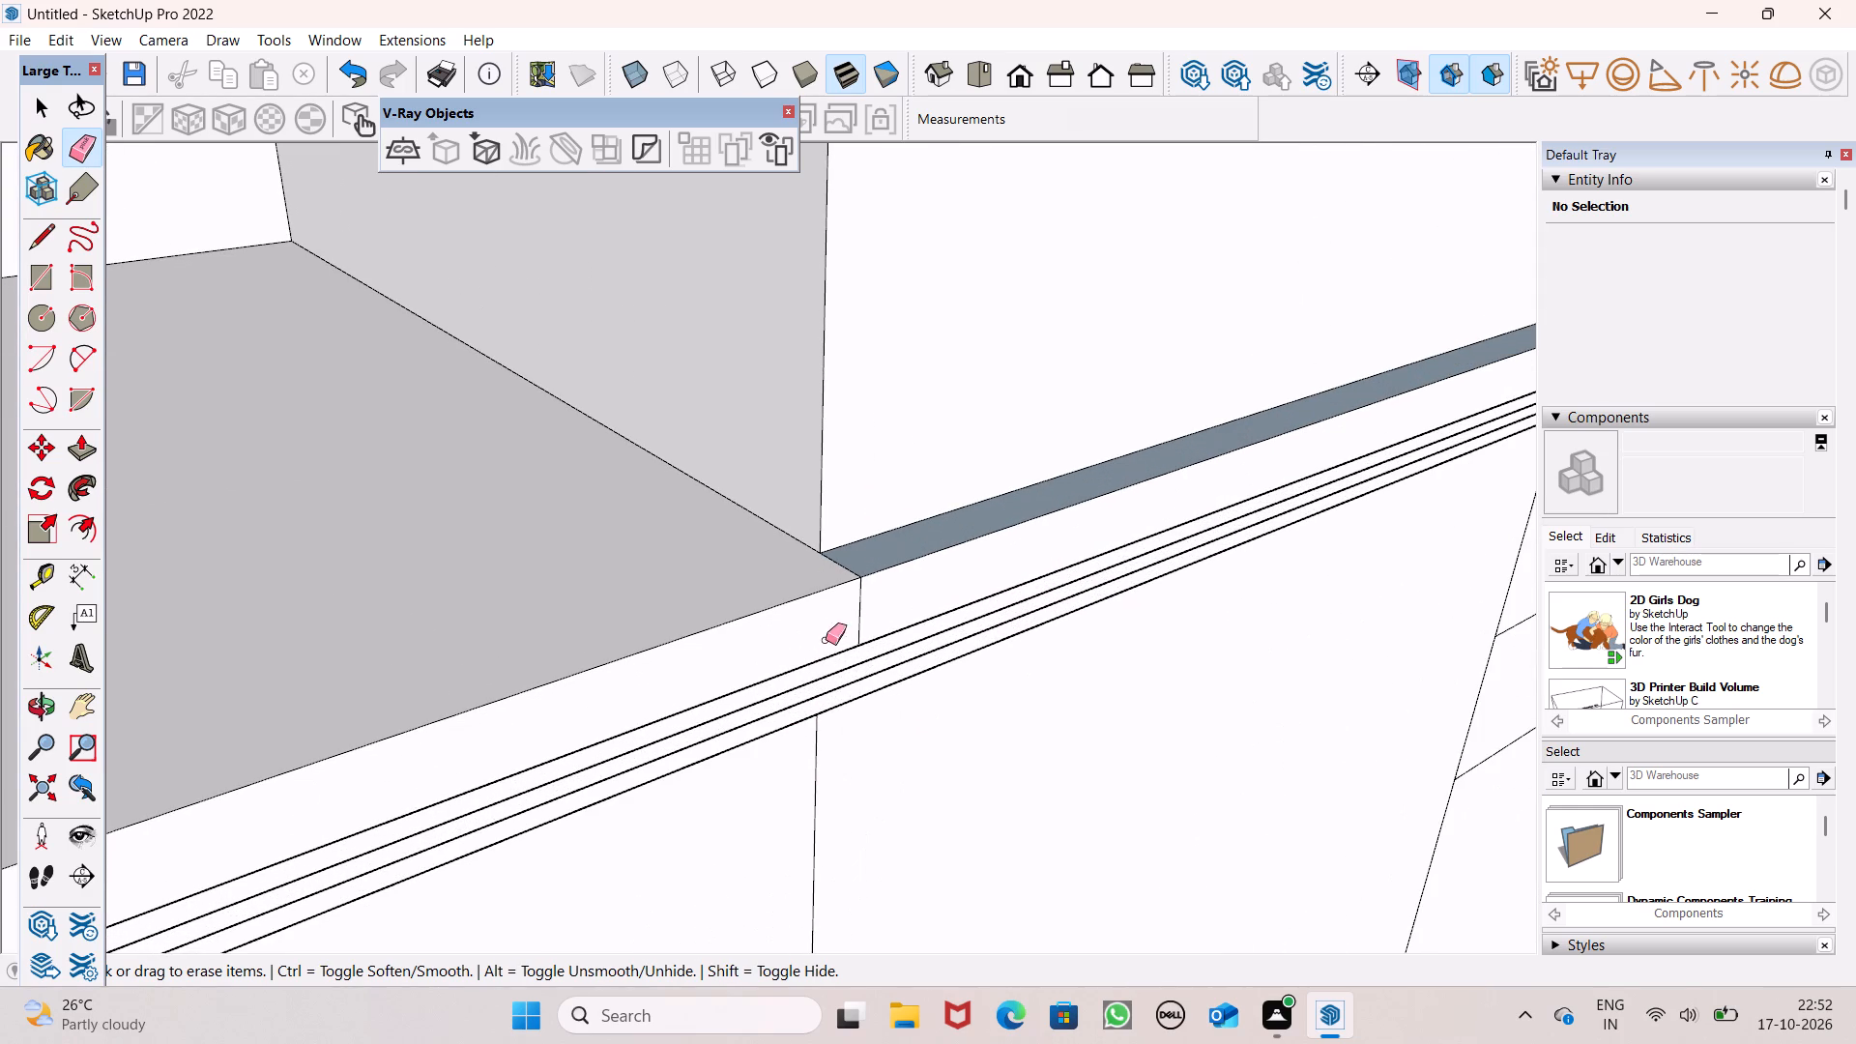
drag(849, 623, 858, 617)
Erase the stray vertical edge beside the outer corner of the raised corner block, above the top balcony.
scroll(731, 580, down, 5)
scroll(579, 527, down, 4)
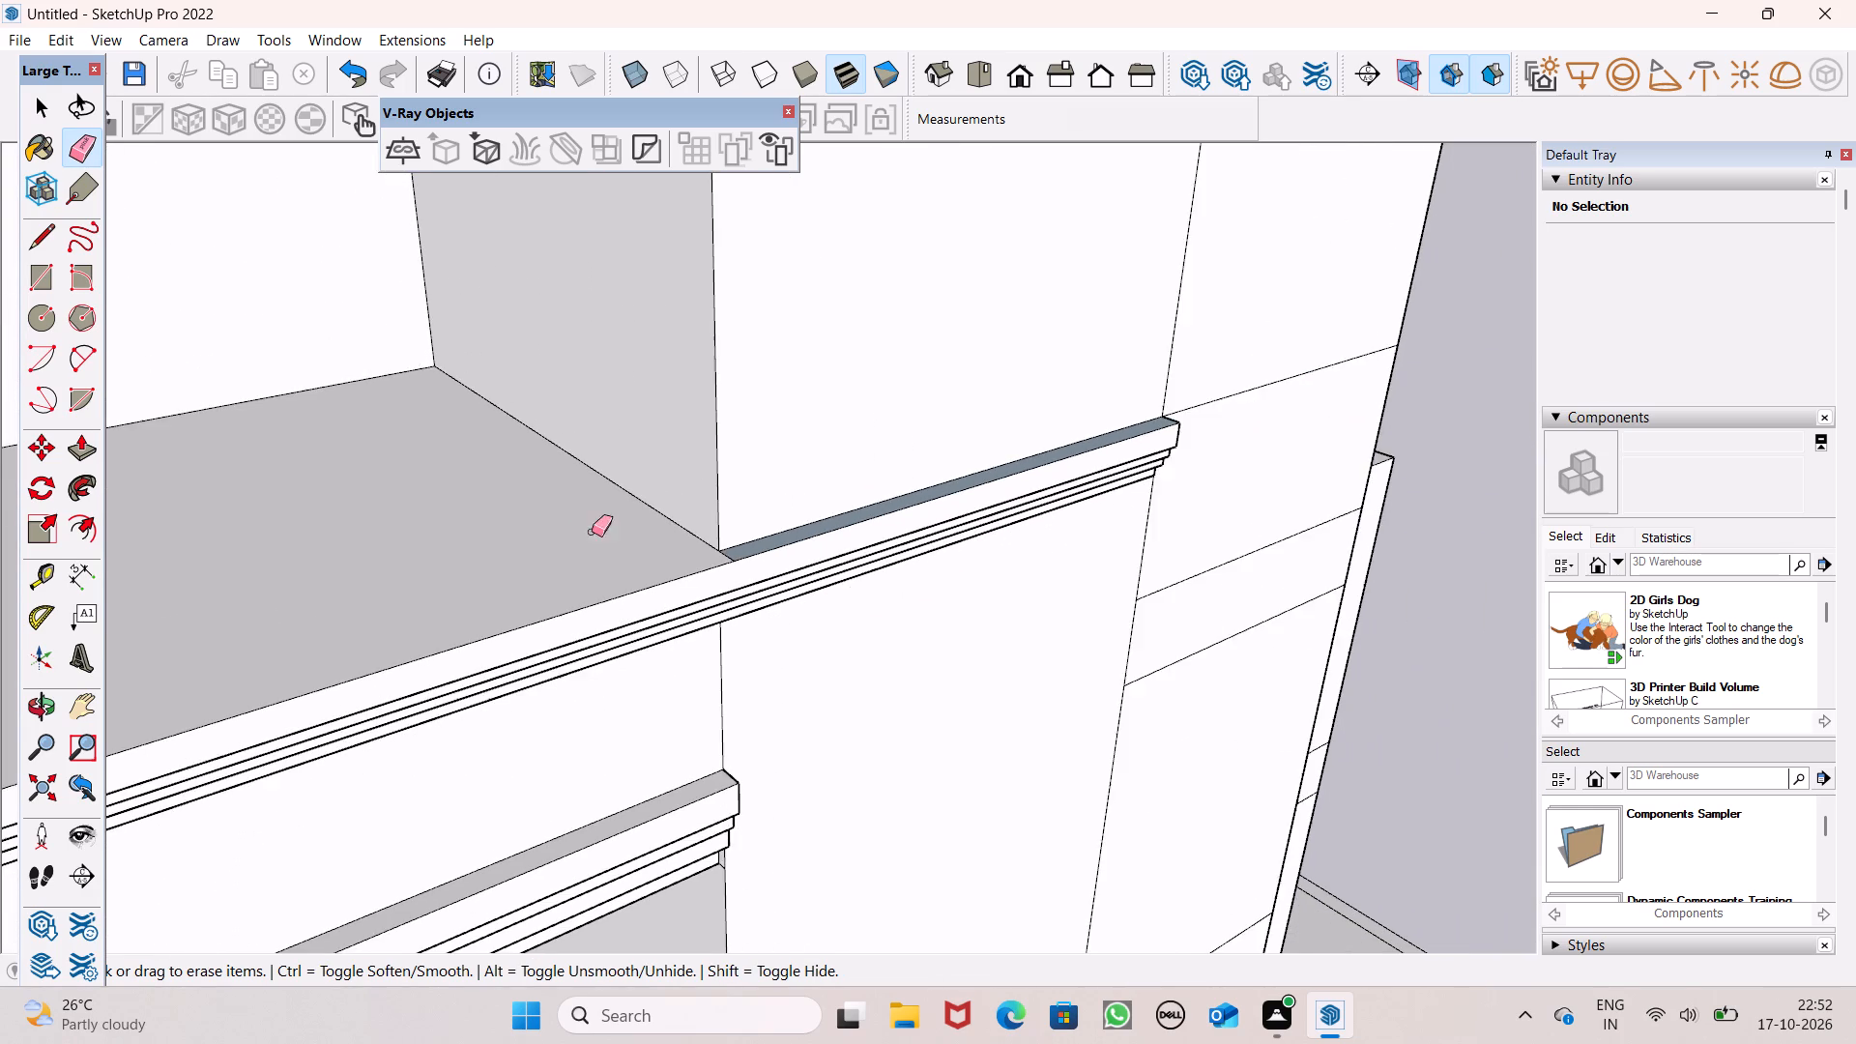
scroll(608, 527, down, 6)
middle_drag(771, 586, 908, 540)
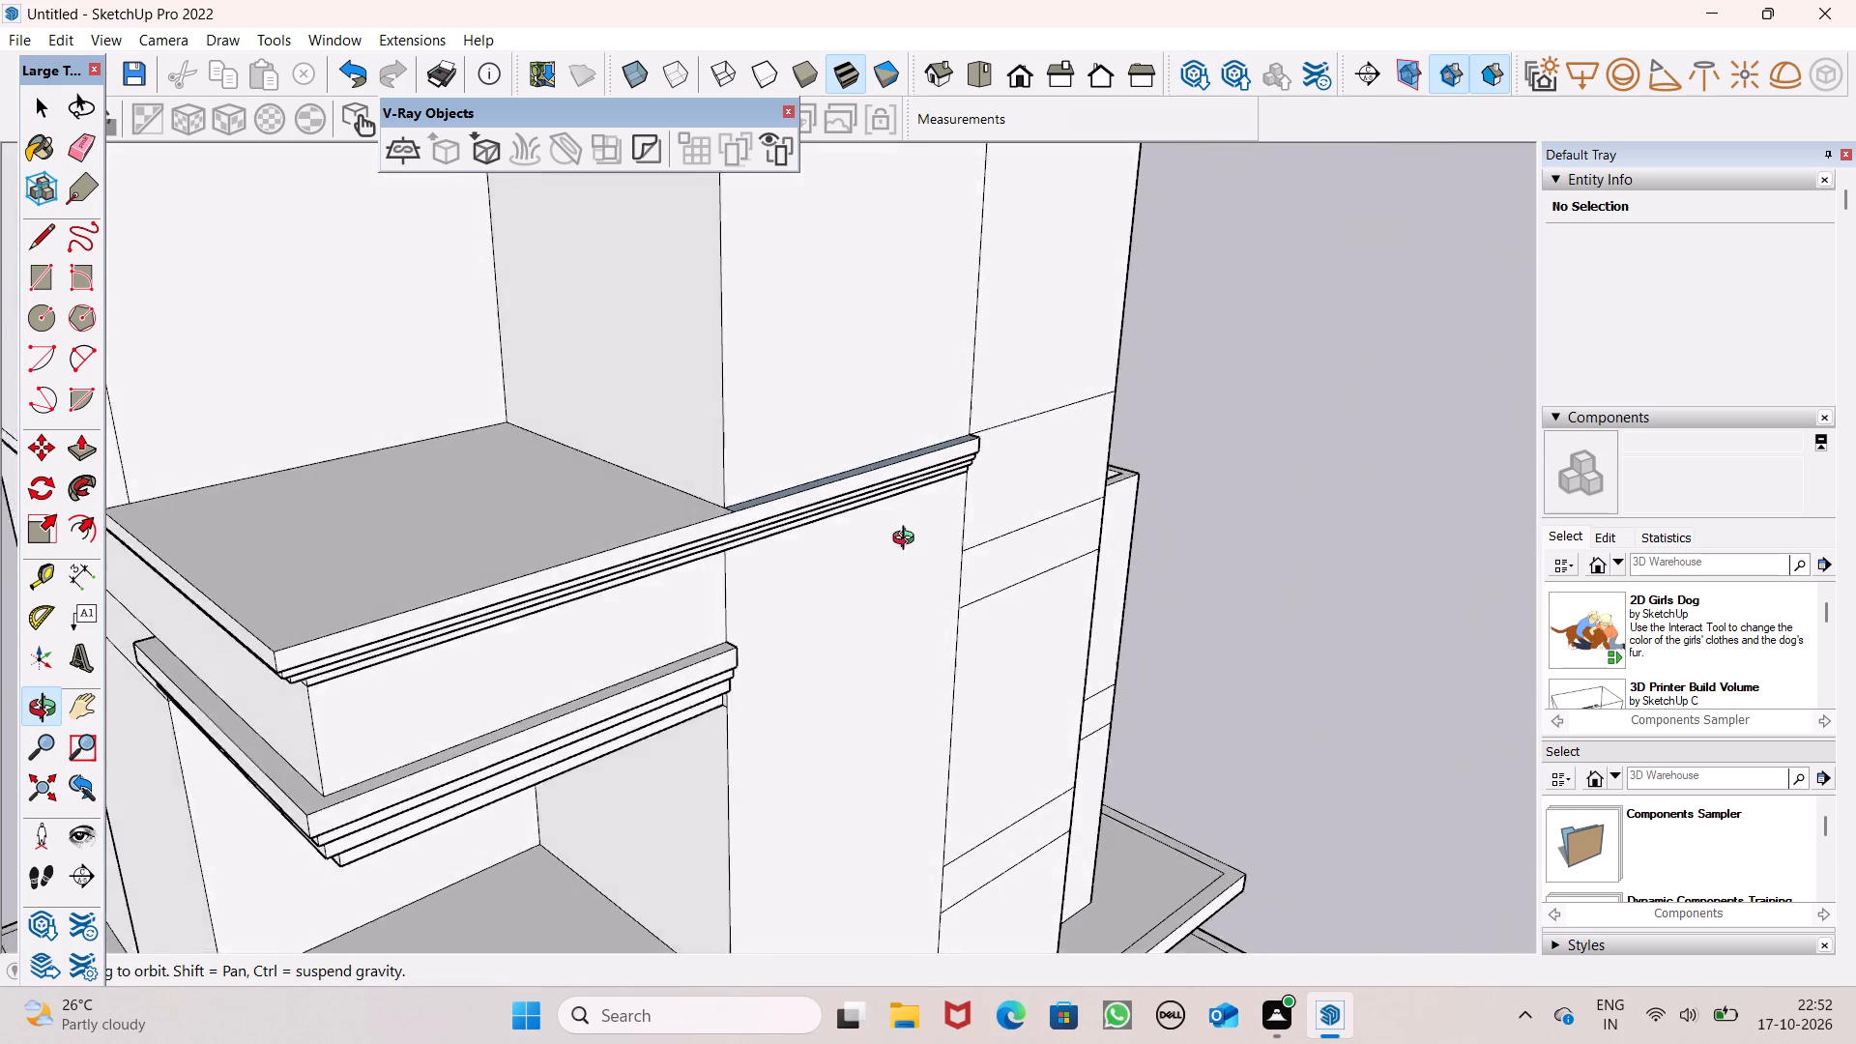
middle_drag(908, 540, 413, 447)
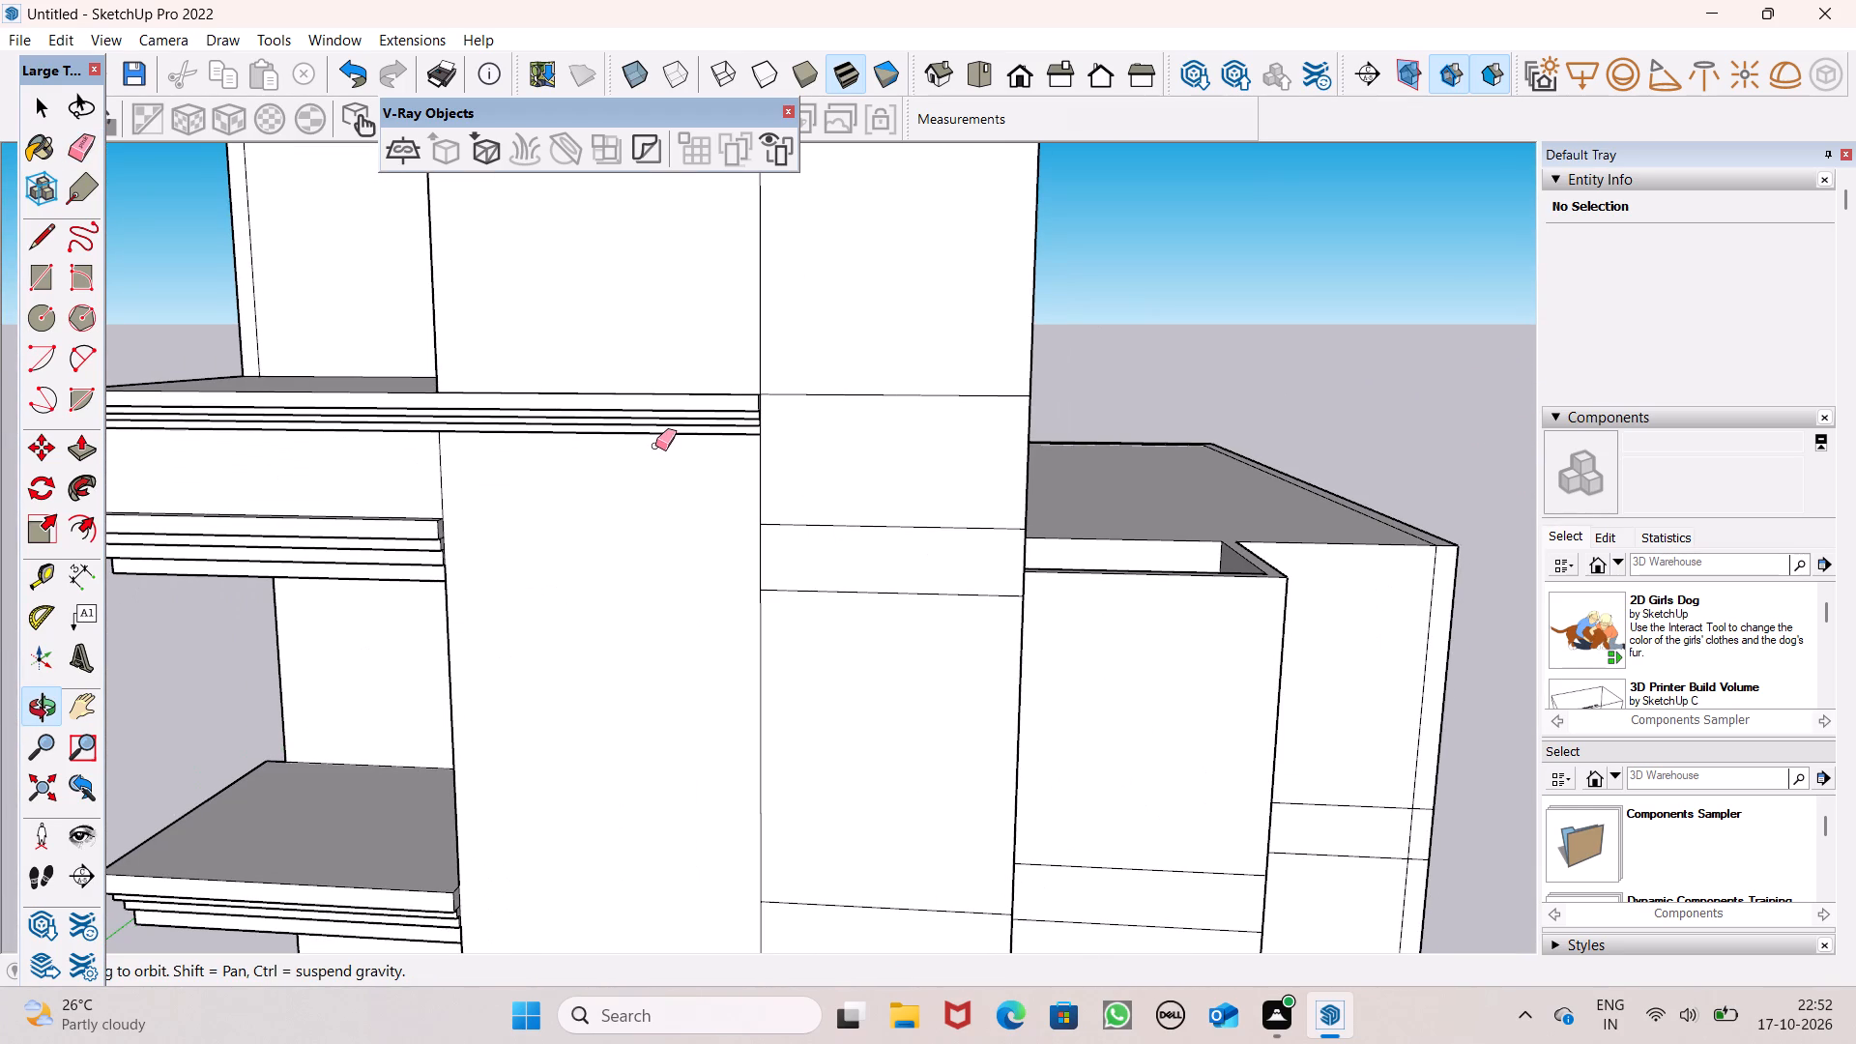
scroll(661, 453, down, 3)
middle_drag(658, 598, 419, 685)
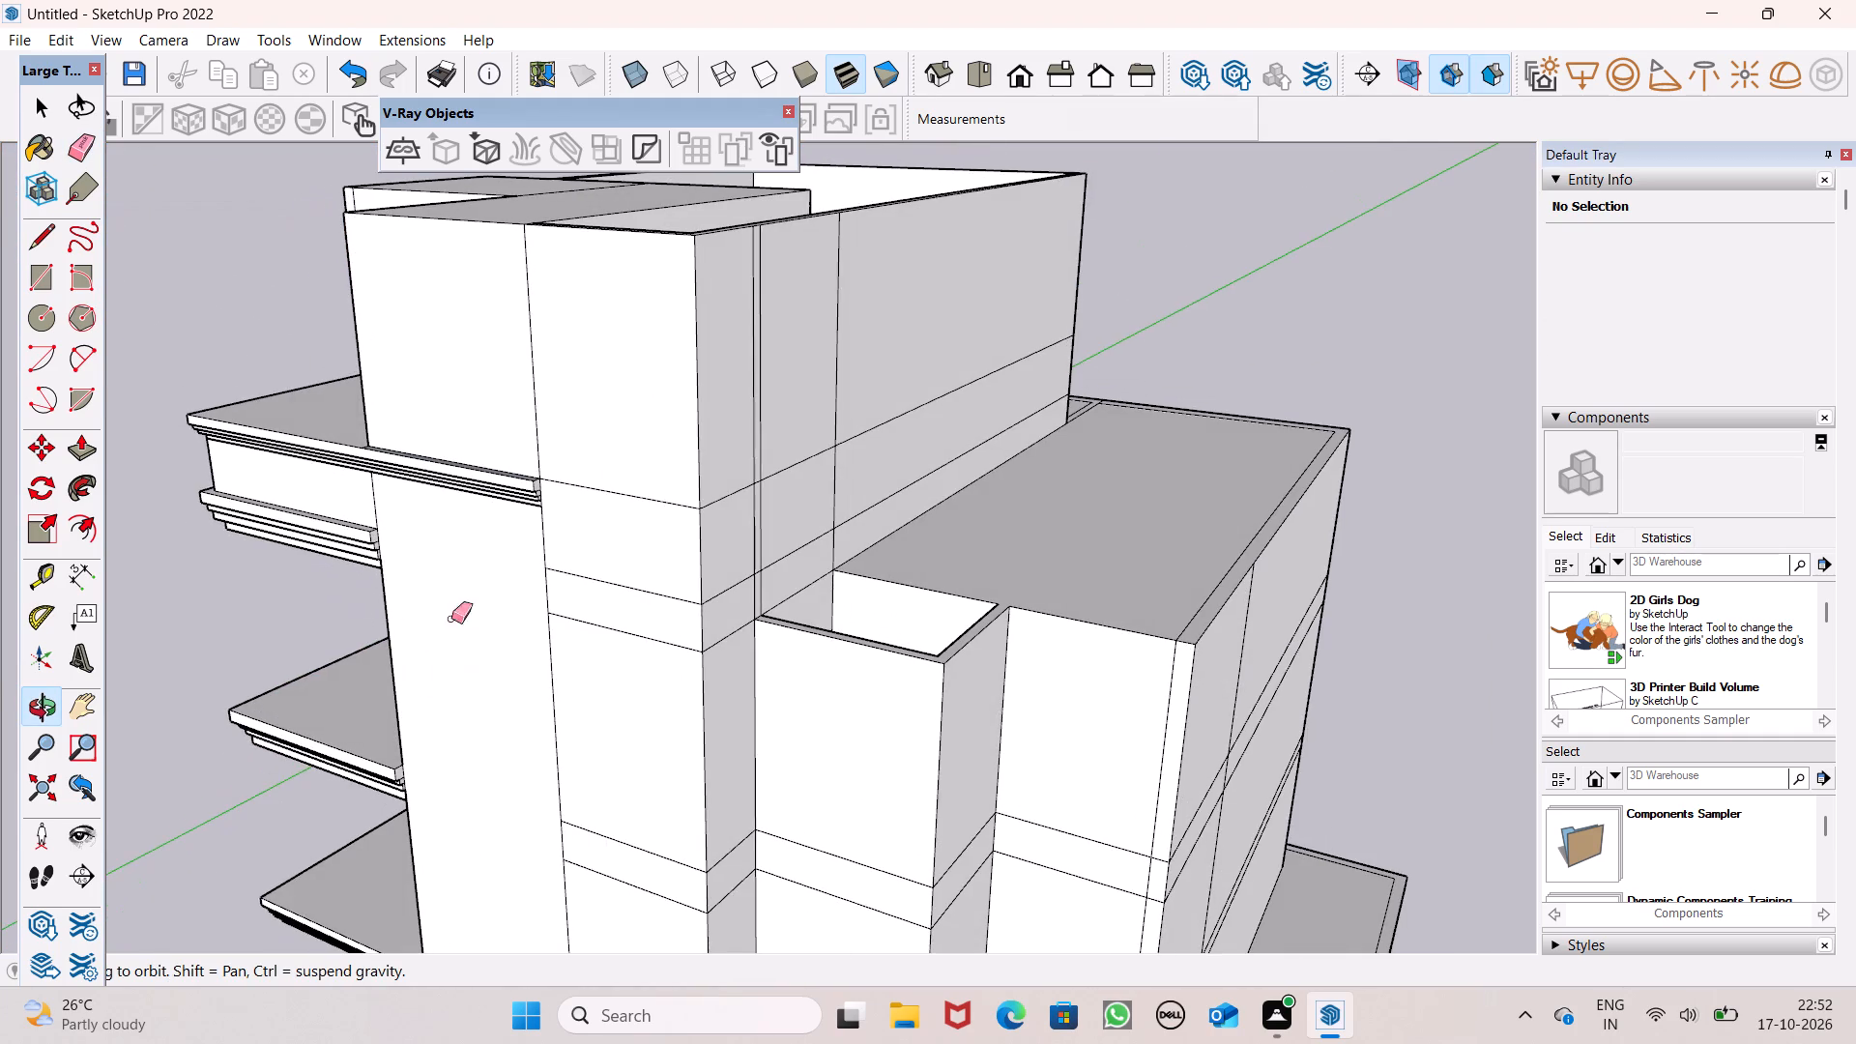
scroll(595, 560, down, 4)
middle_drag(647, 538, 884, 504)
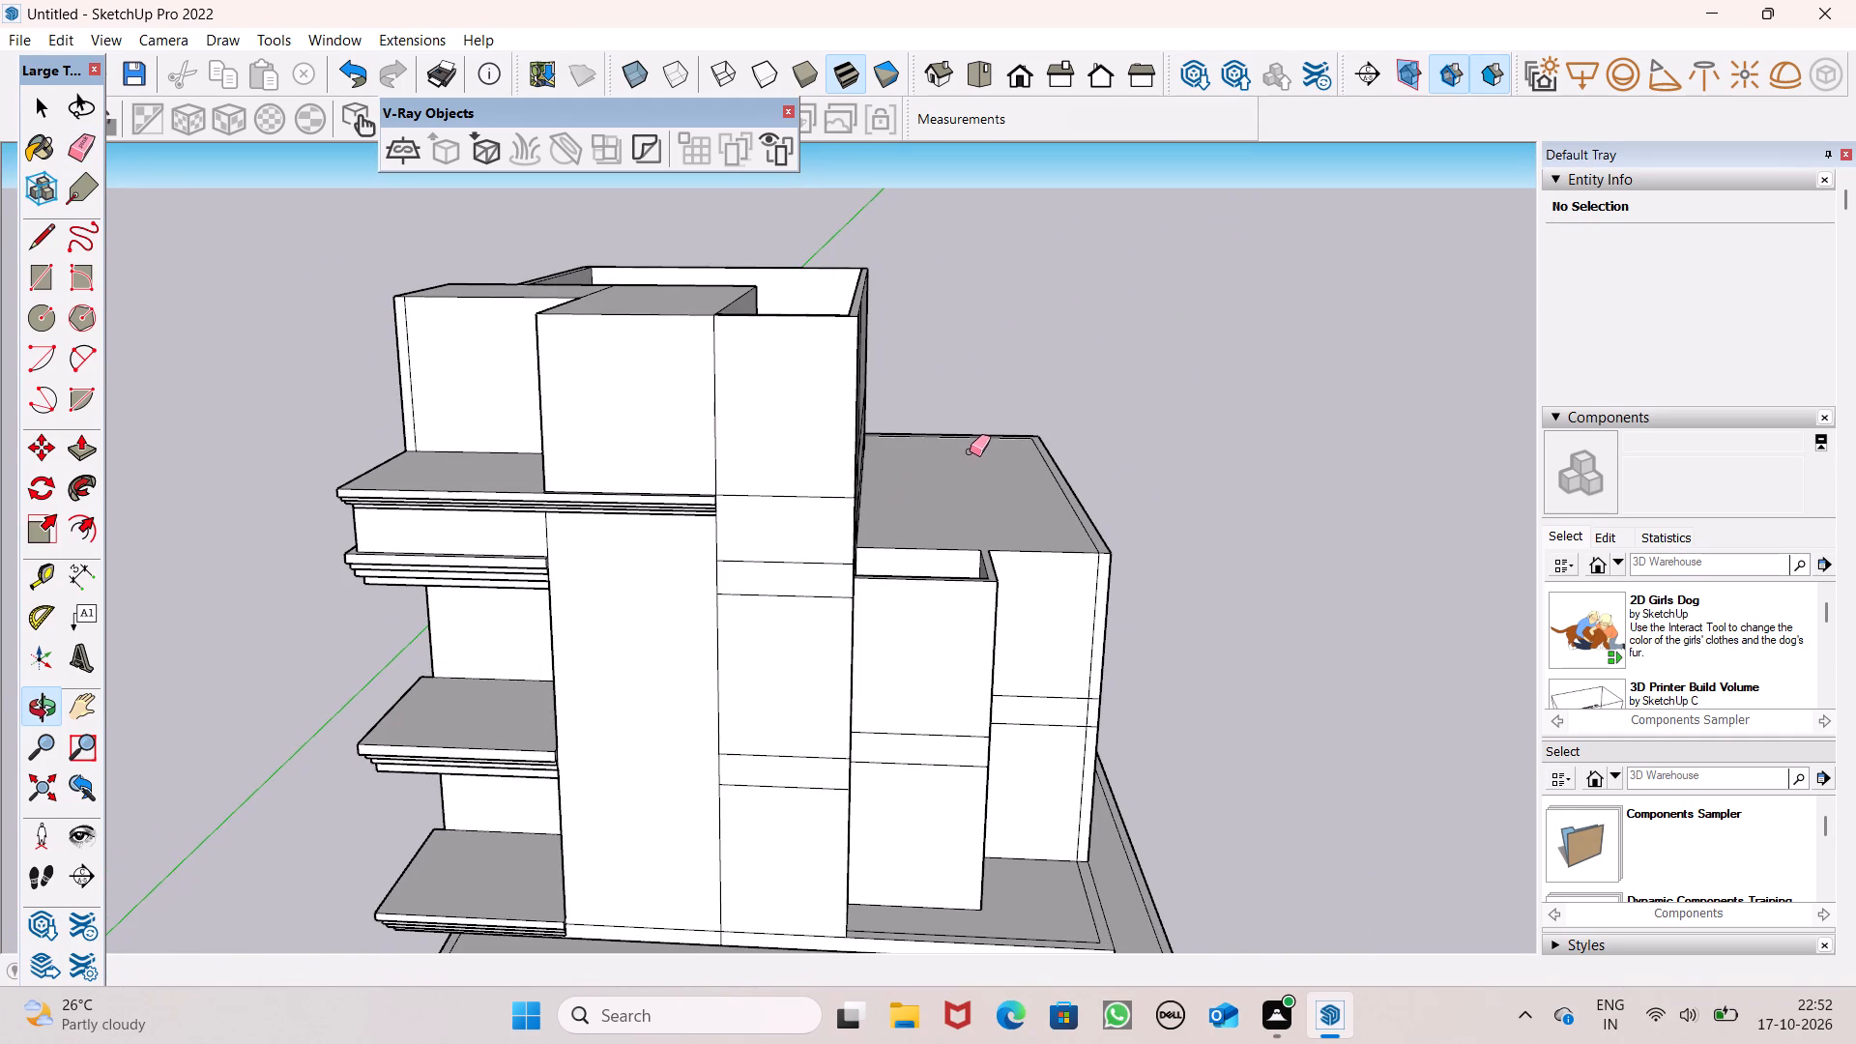
scroll(963, 423, down, 3)
middle_drag(900, 463, 865, 559)
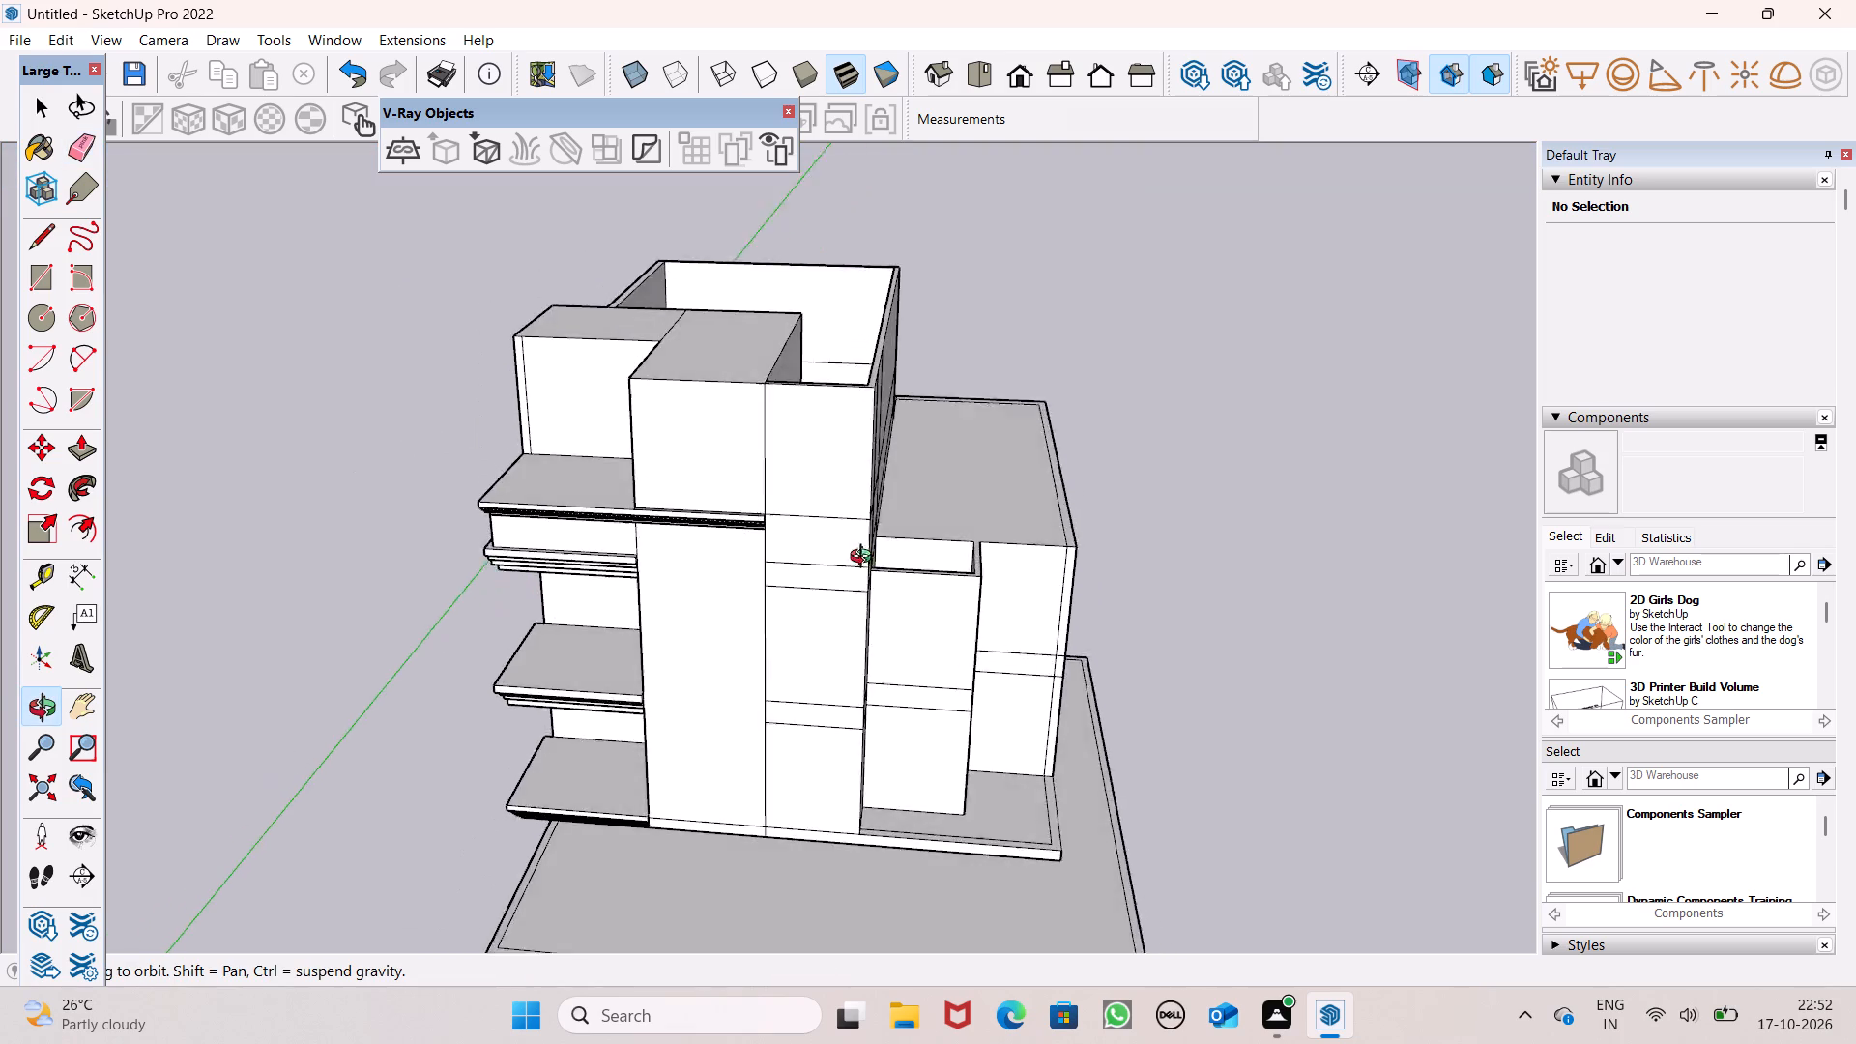
middle_drag(865, 559, 841, 635)
scroll(798, 523, down, 4)
middle_drag(485, 484, 1018, 281)
scroll(1017, 281, up, 1)
scroll(694, 425, up, 2)
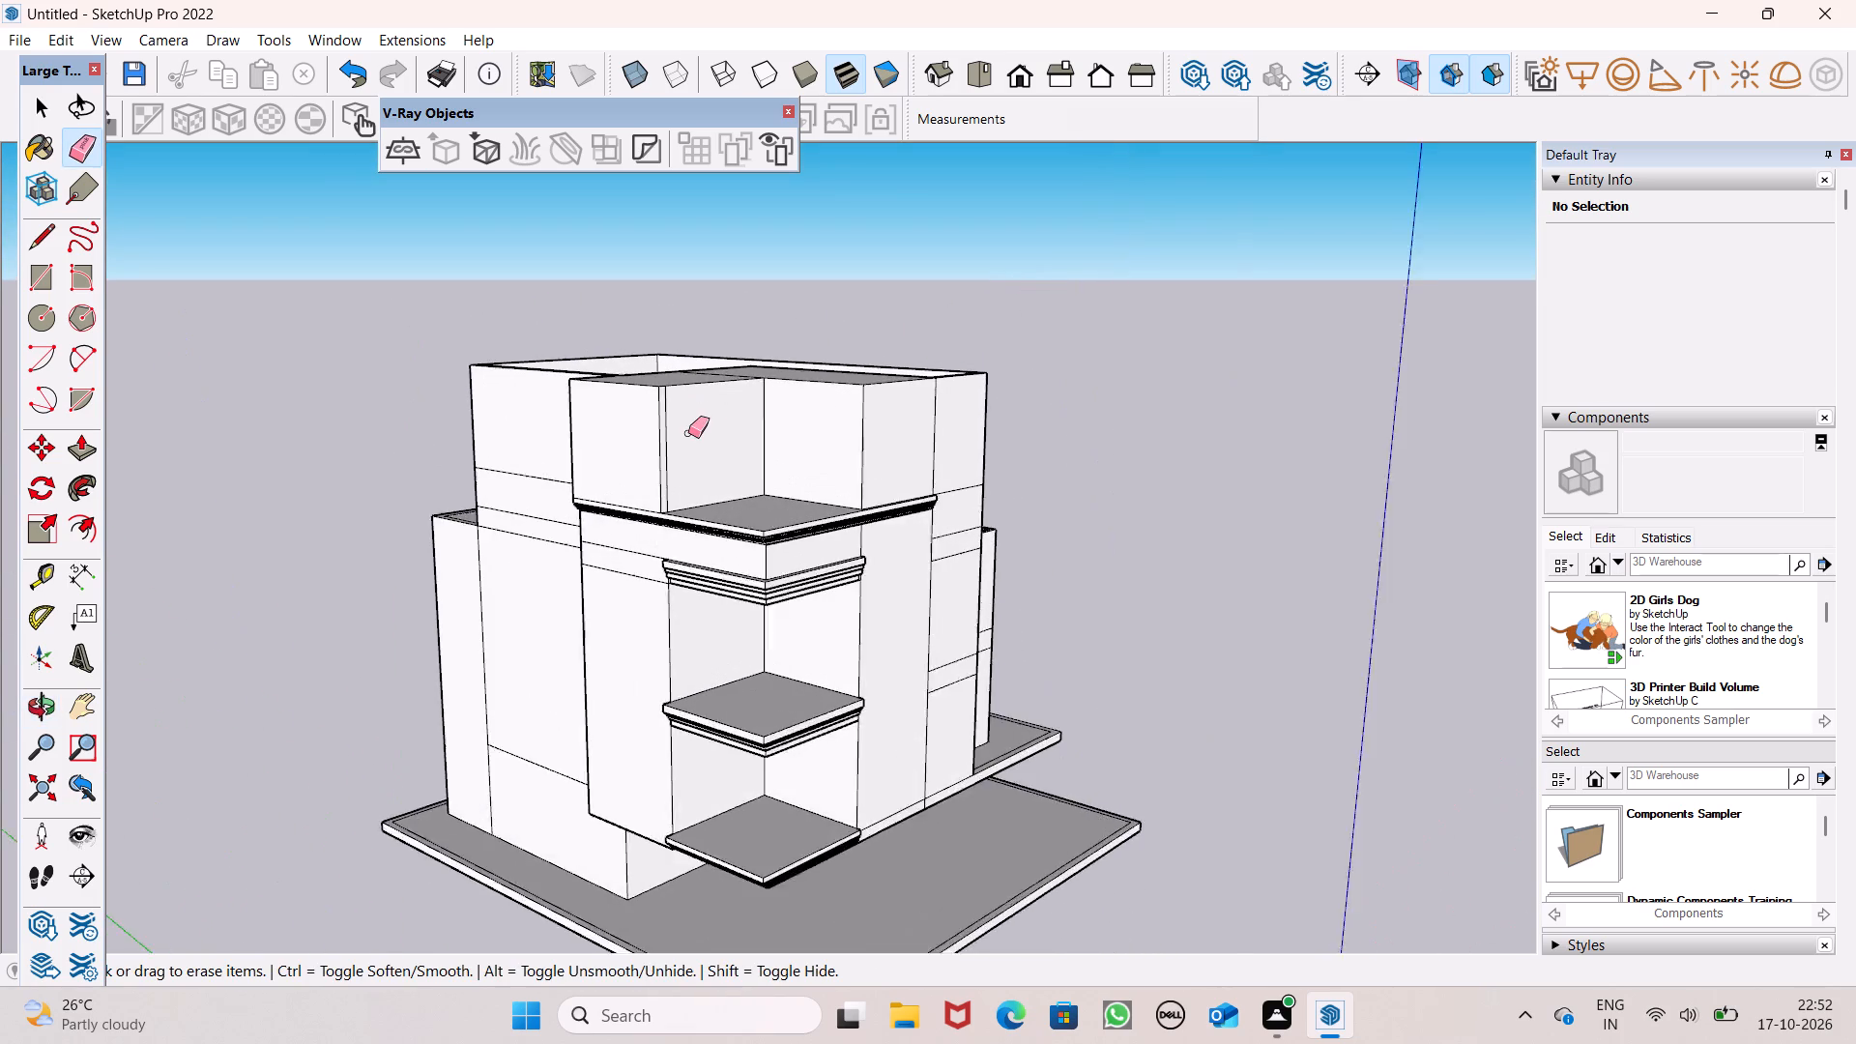
scroll(688, 433, up, 3)
click(656, 409)
Examine the raised top storey, its roof sections and the stepped balconies from low and high angles around the corner.
middle_drag(844, 506, 897, 373)
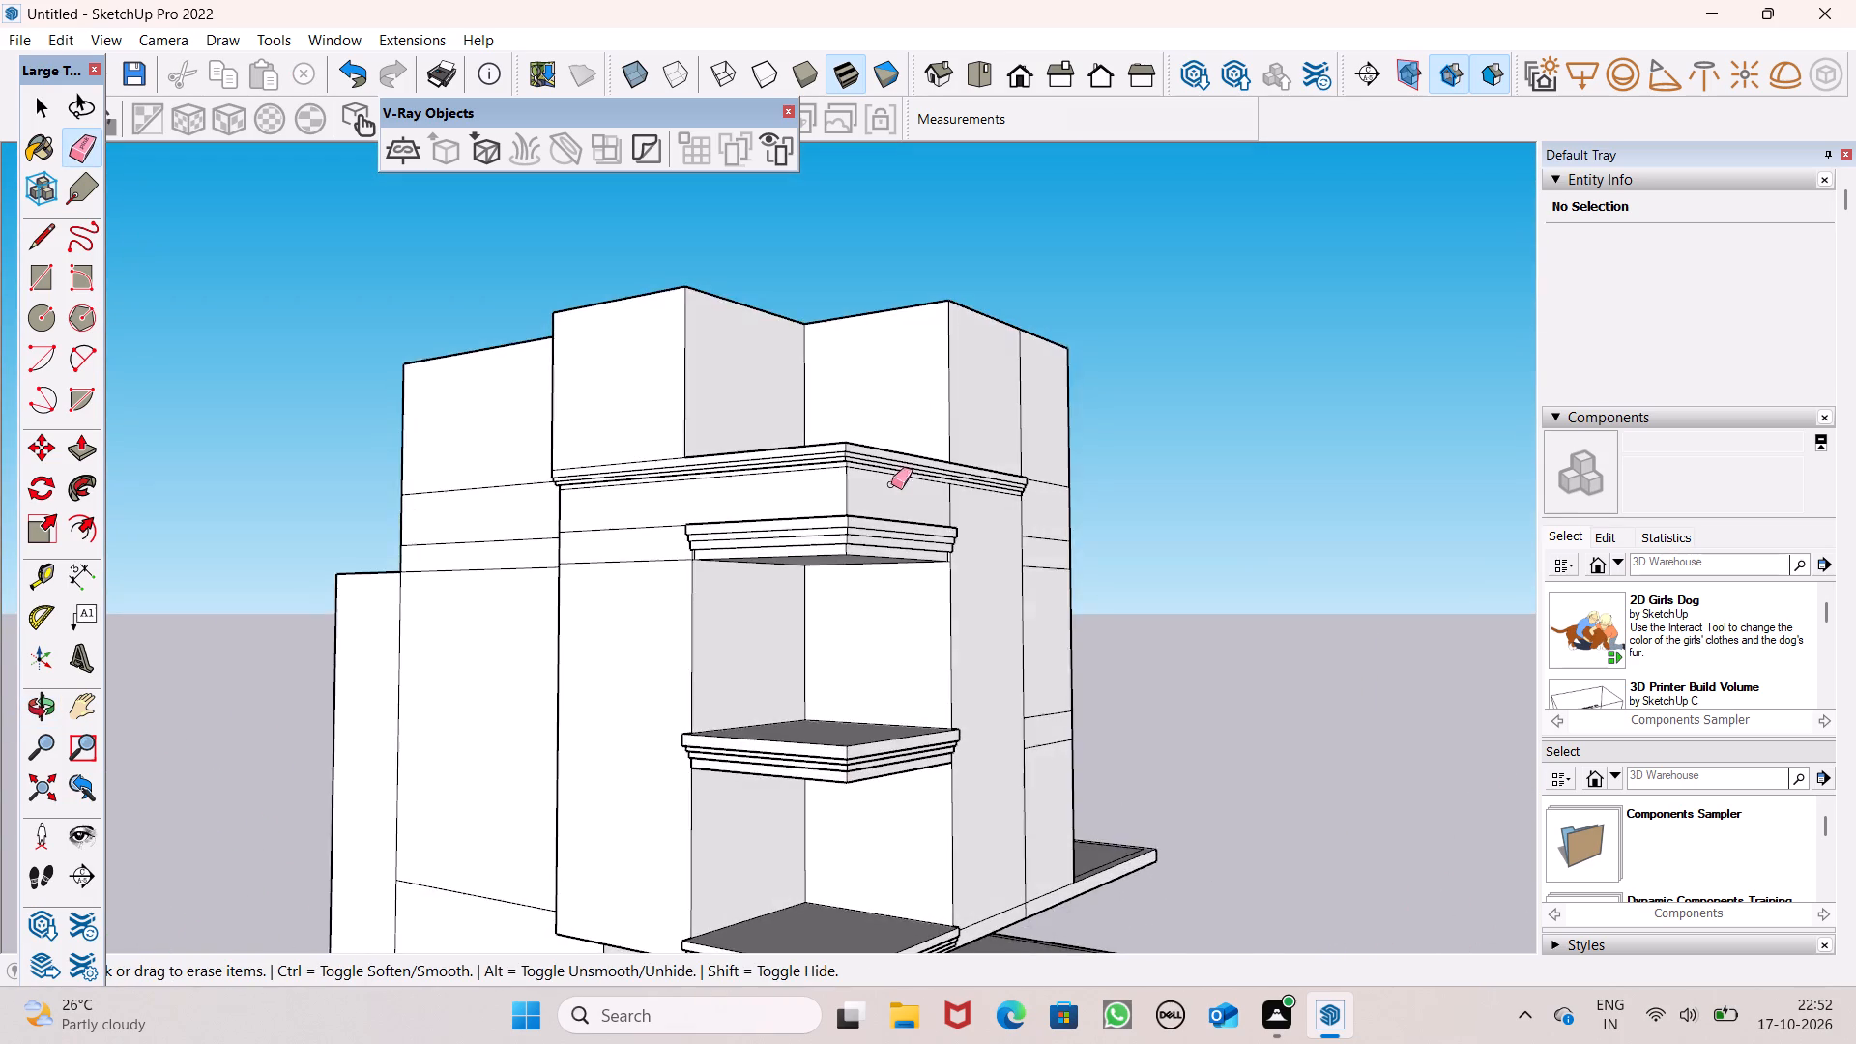
scroll(890, 482, down, 3)
middle_drag(912, 581, 1089, 645)
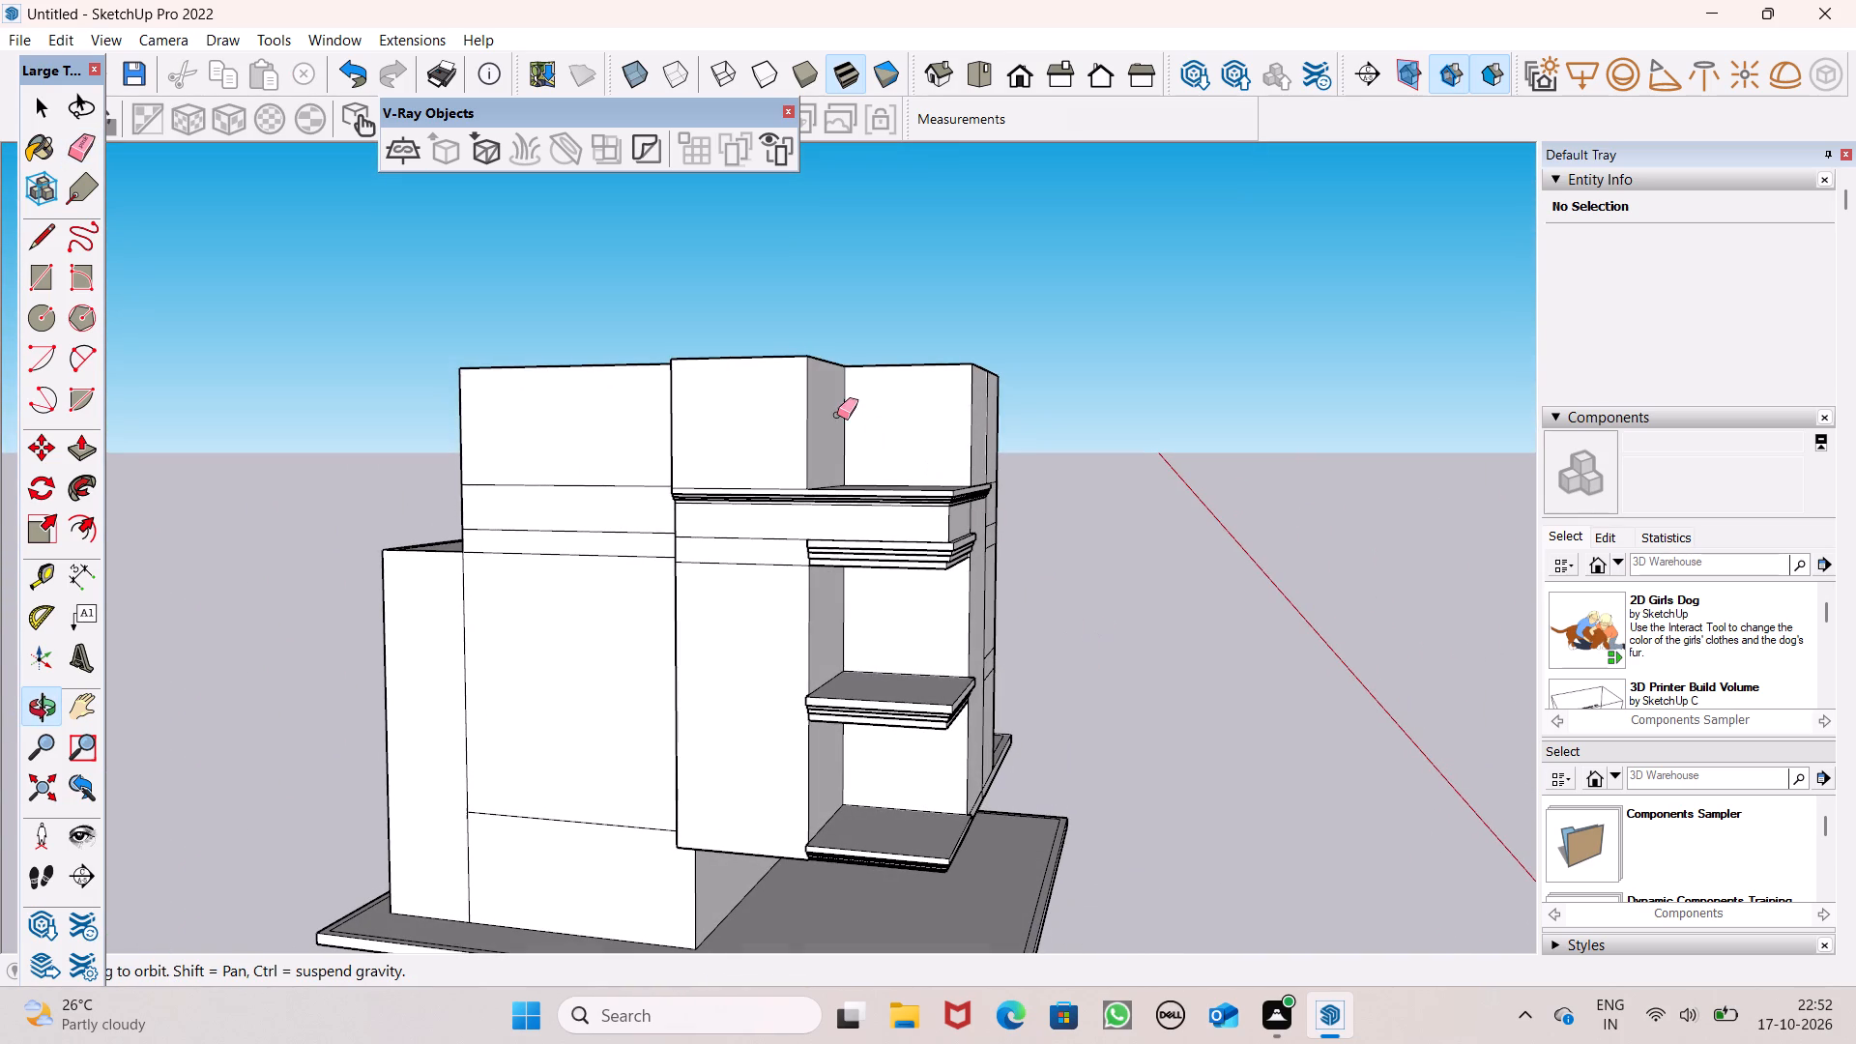
click(44, 284)
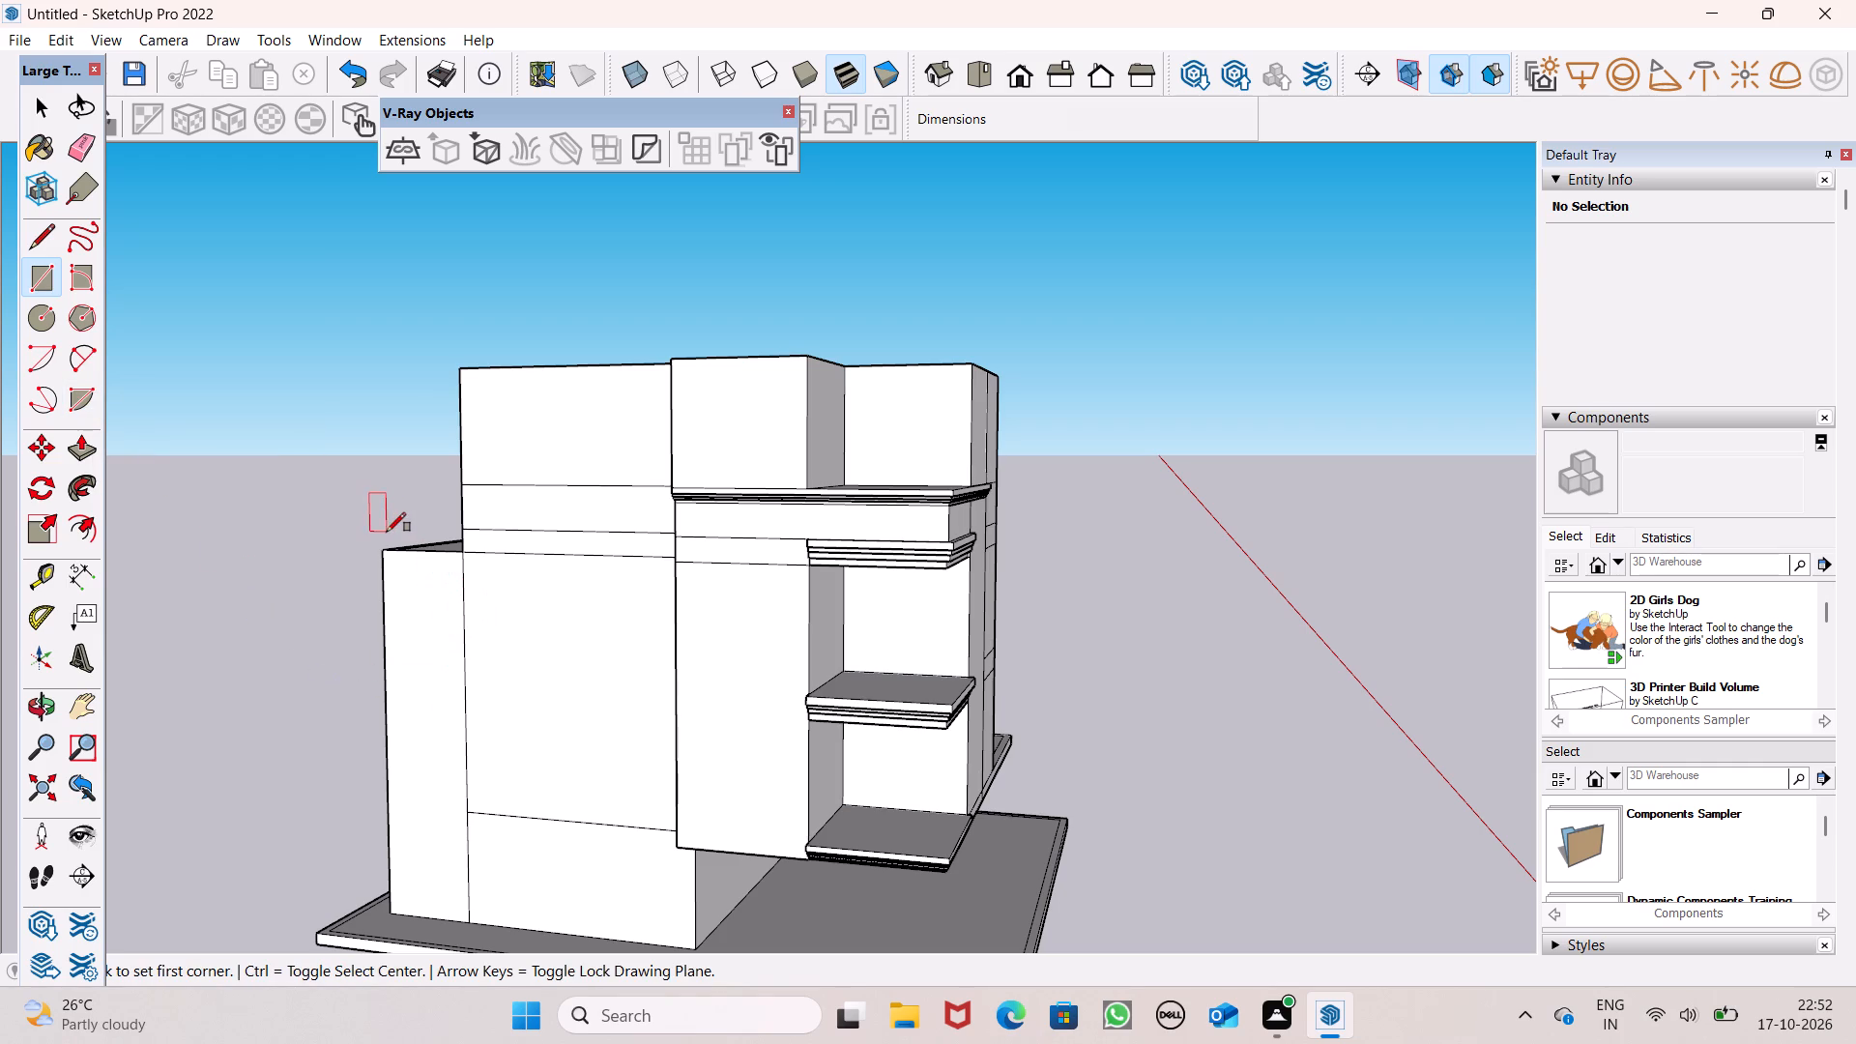
middle_drag(950, 751, 985, 675)
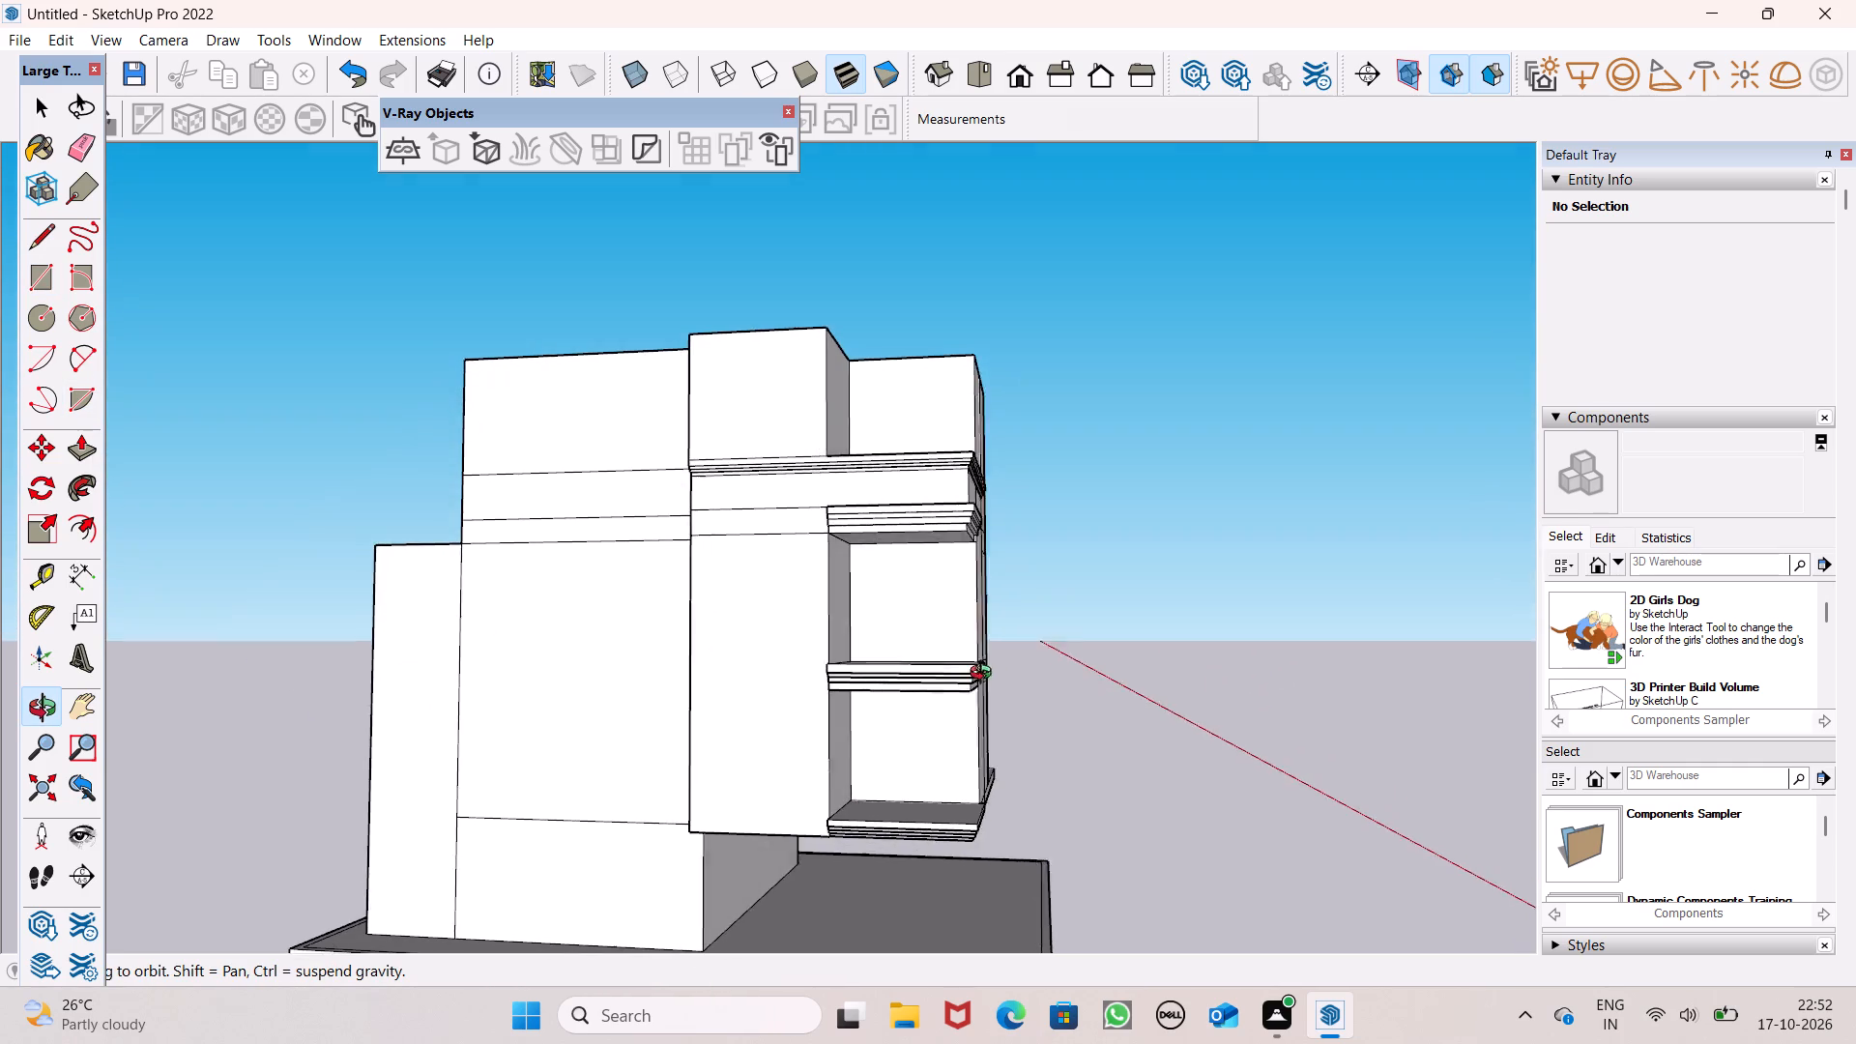
middle_drag(985, 675, 922, 900)
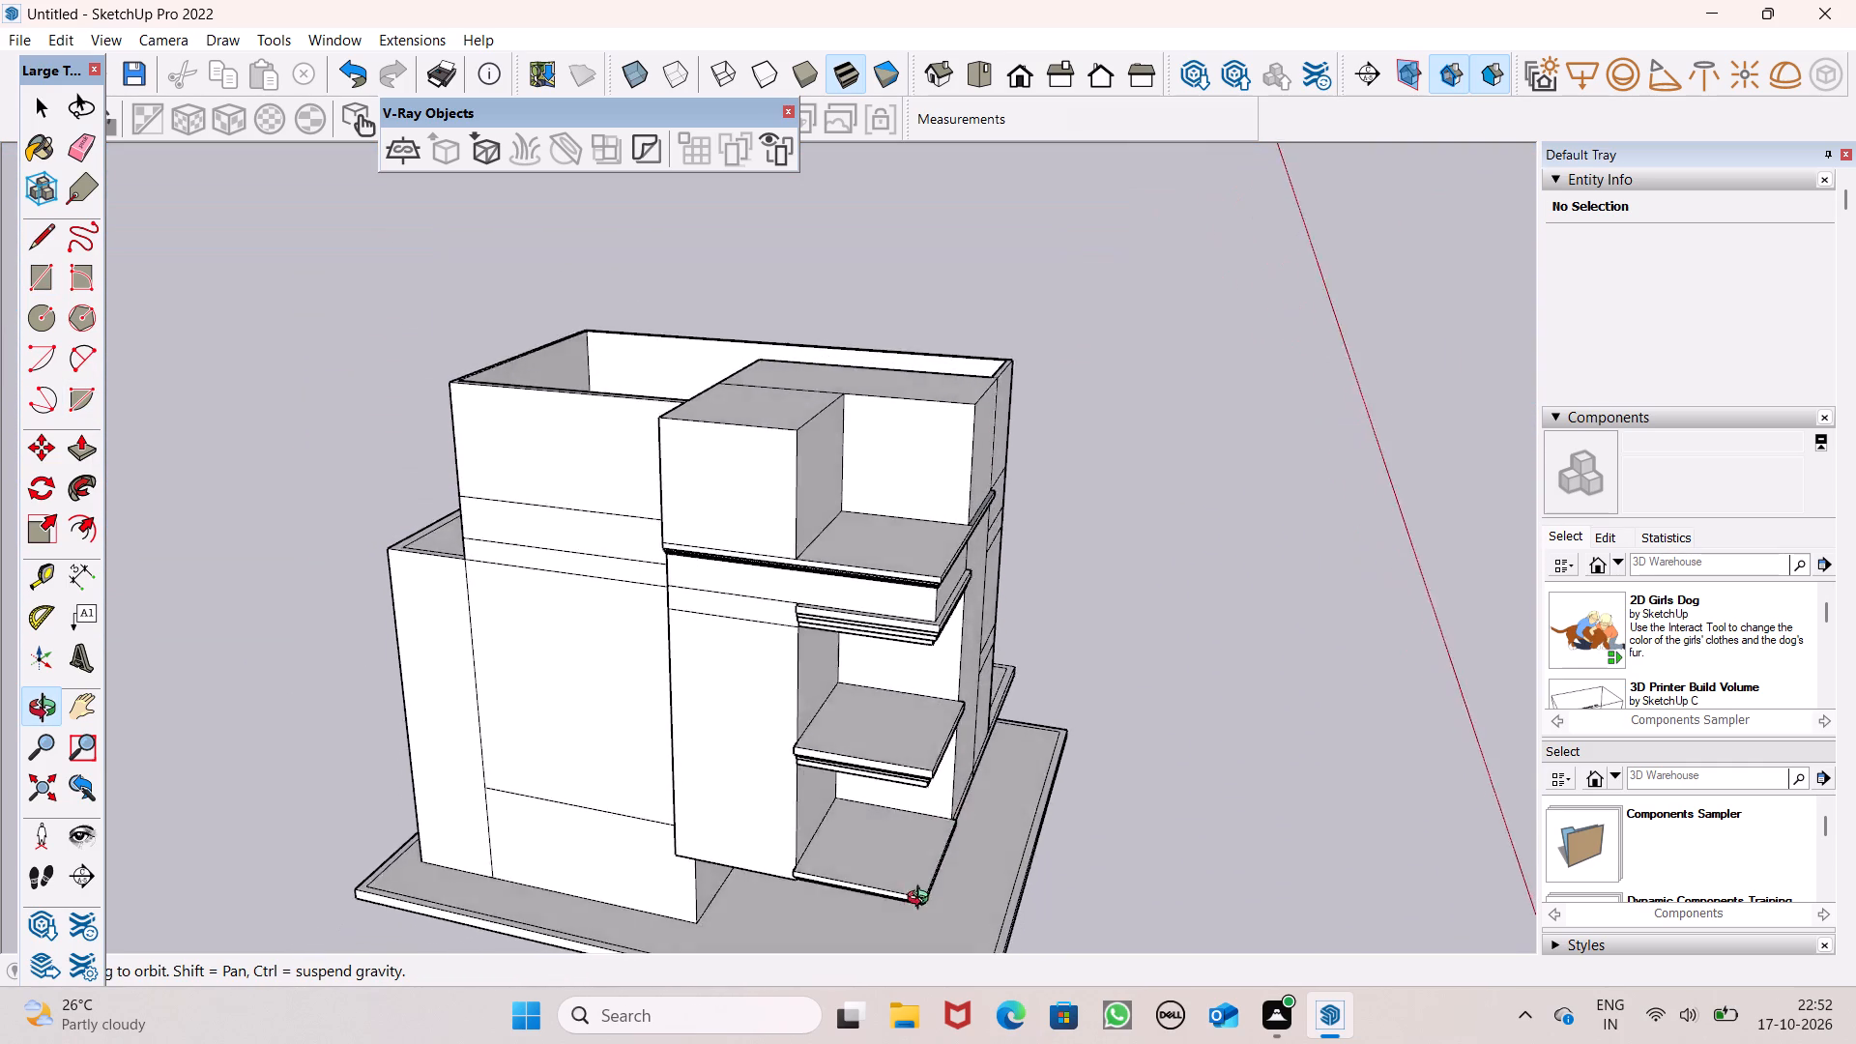
middle_drag(922, 900, 688, 1018)
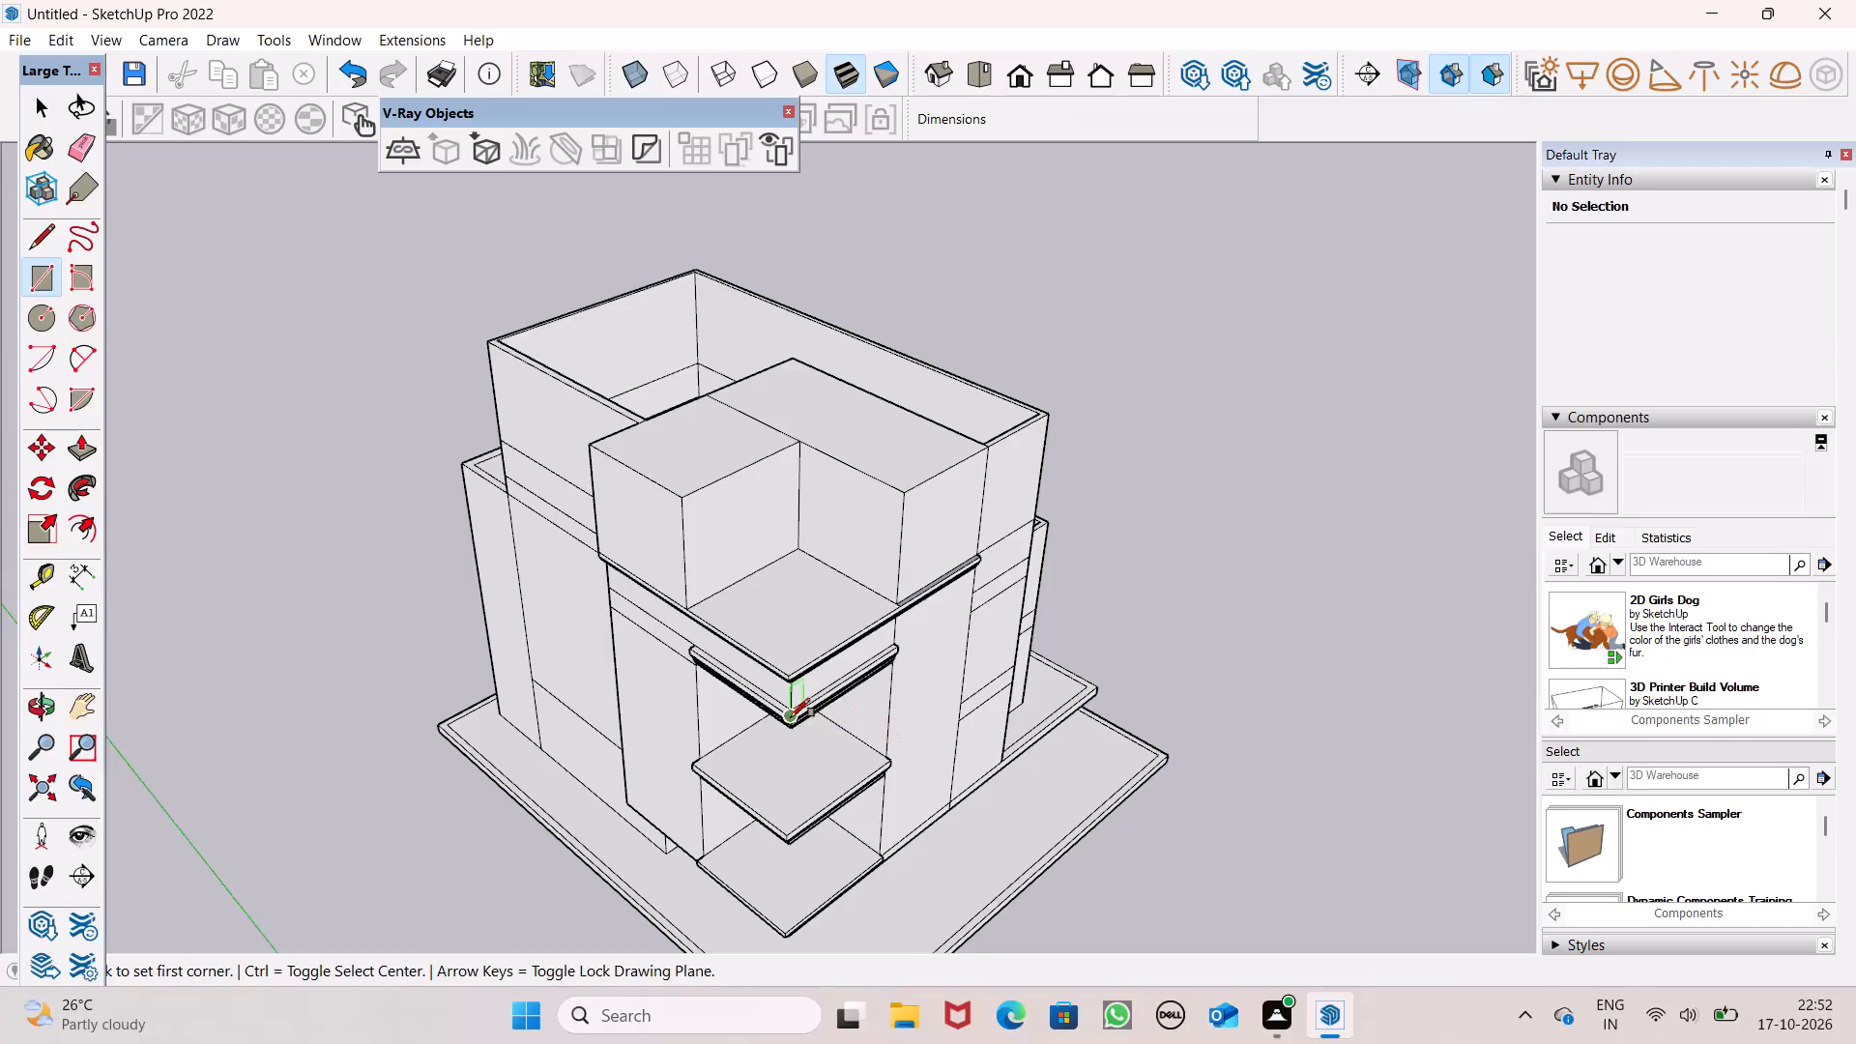
middle_drag(790, 698, 768, 748)
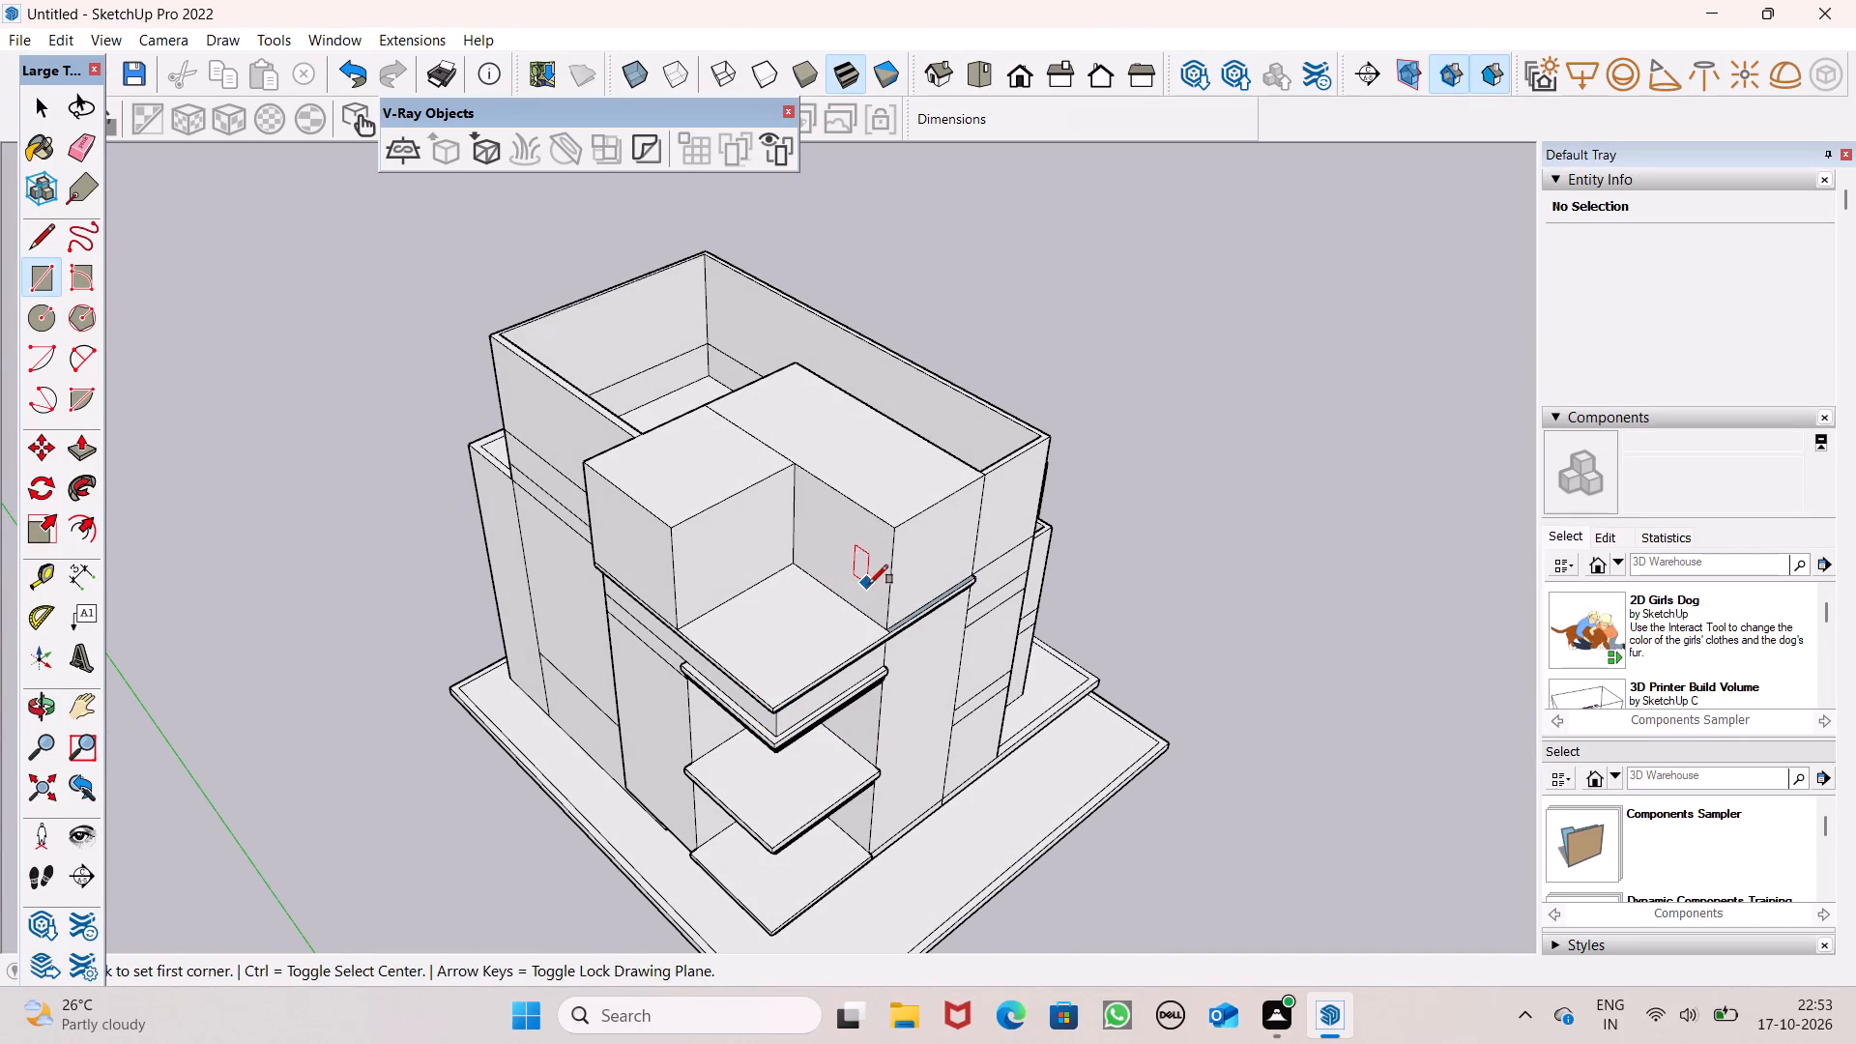
middle_drag(892, 591, 875, 541)
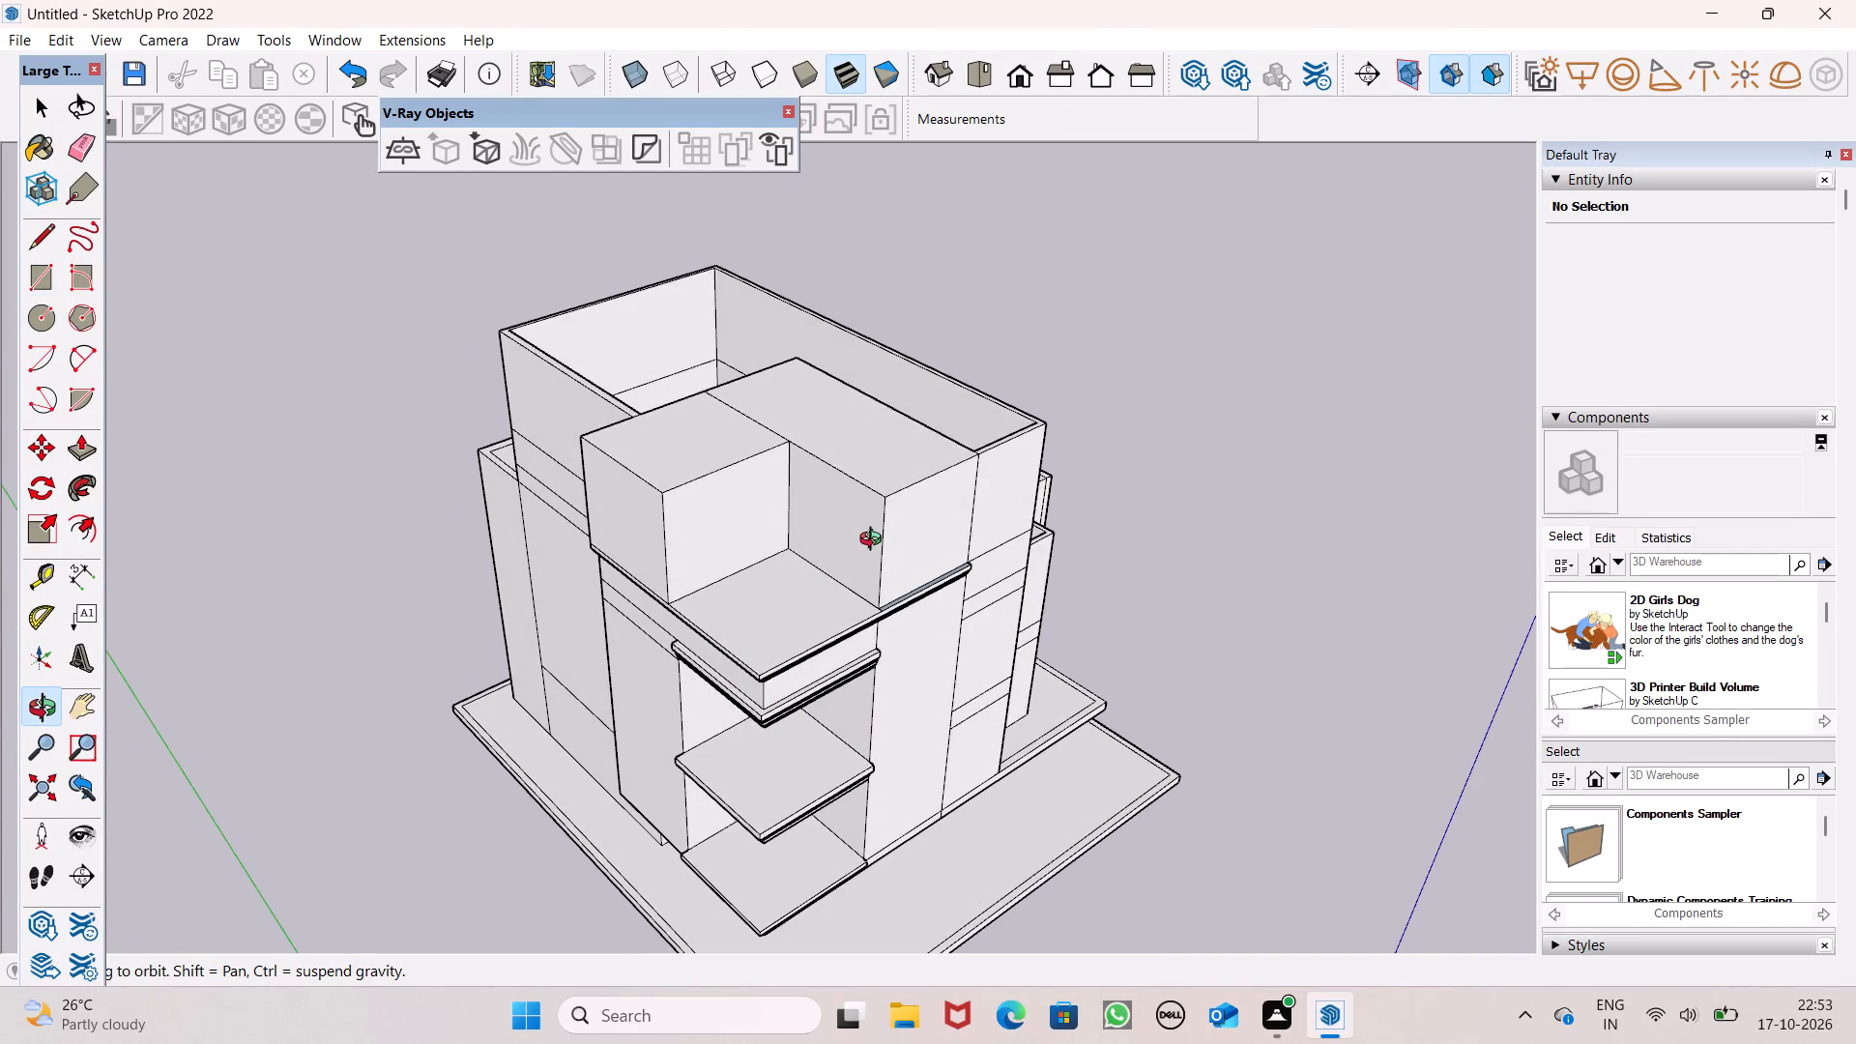
middle_drag(875, 541, 889, 519)
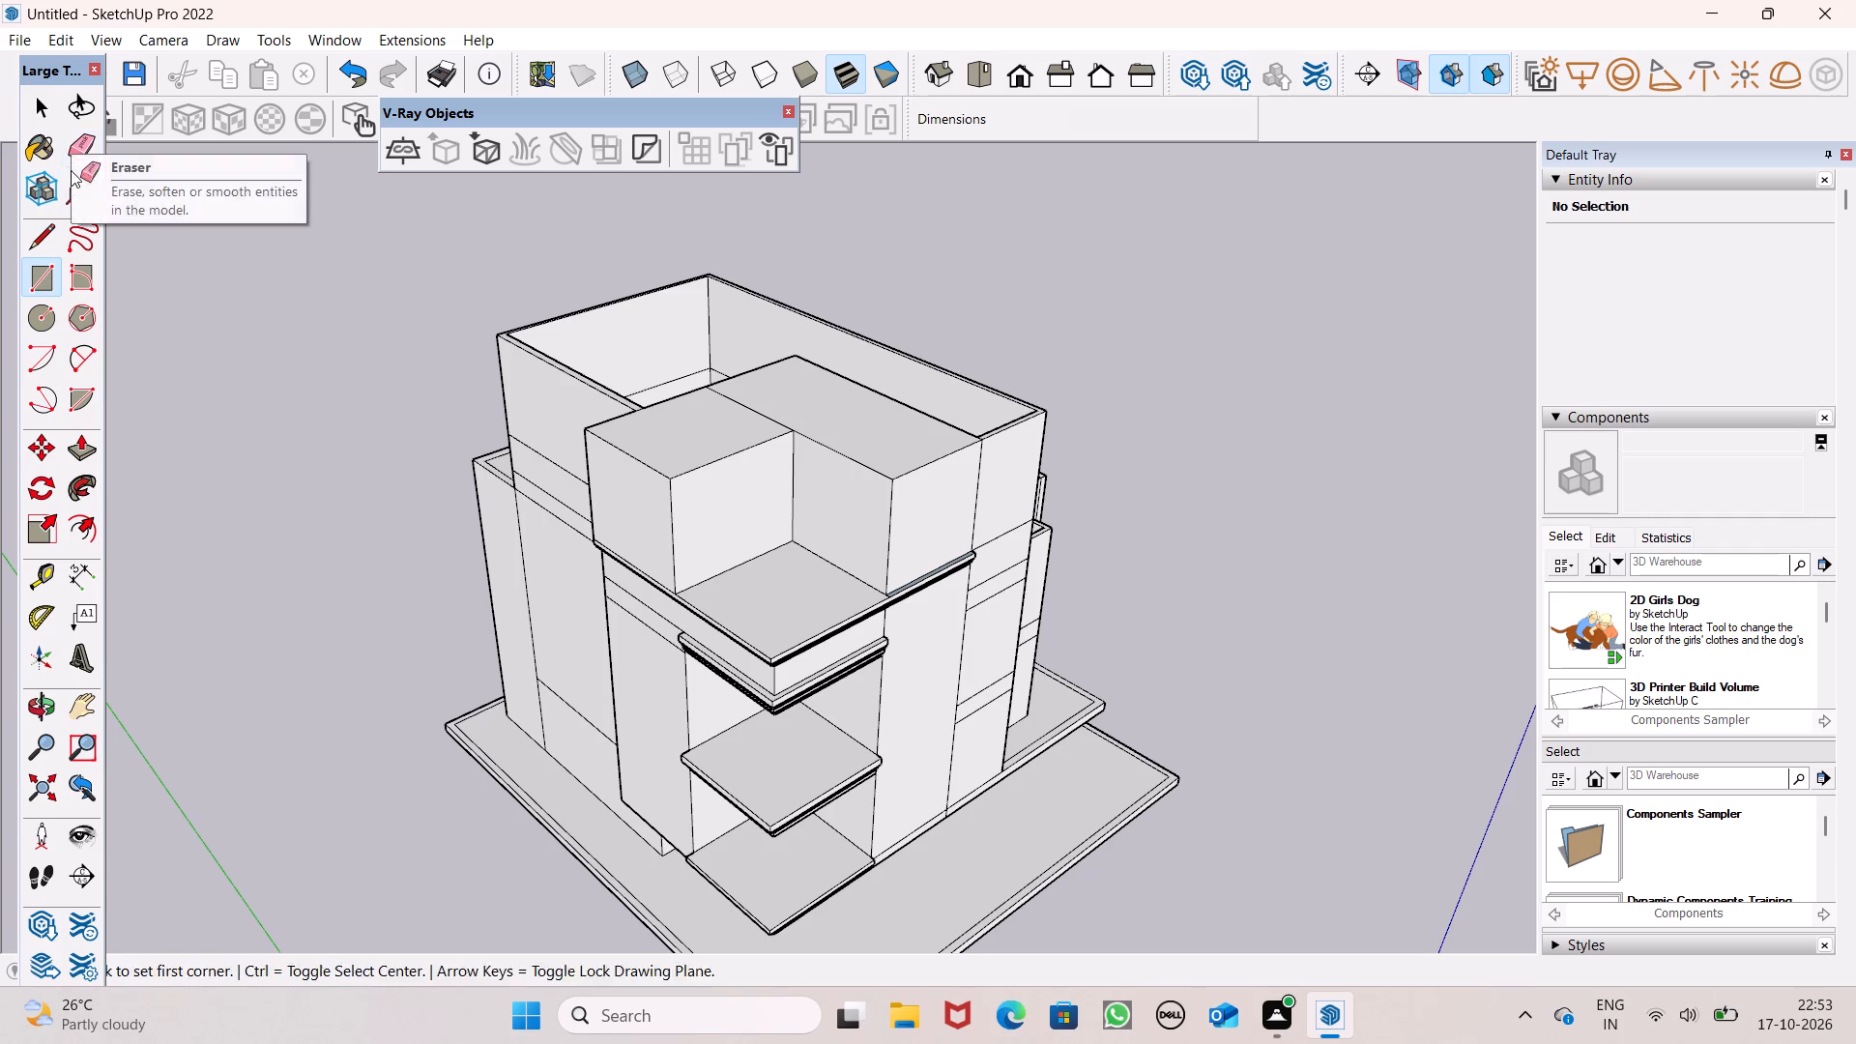
Push/Pull the top face of the raised corner block up 2', leaving the adjoining roof section at its level.
click(93, 453)
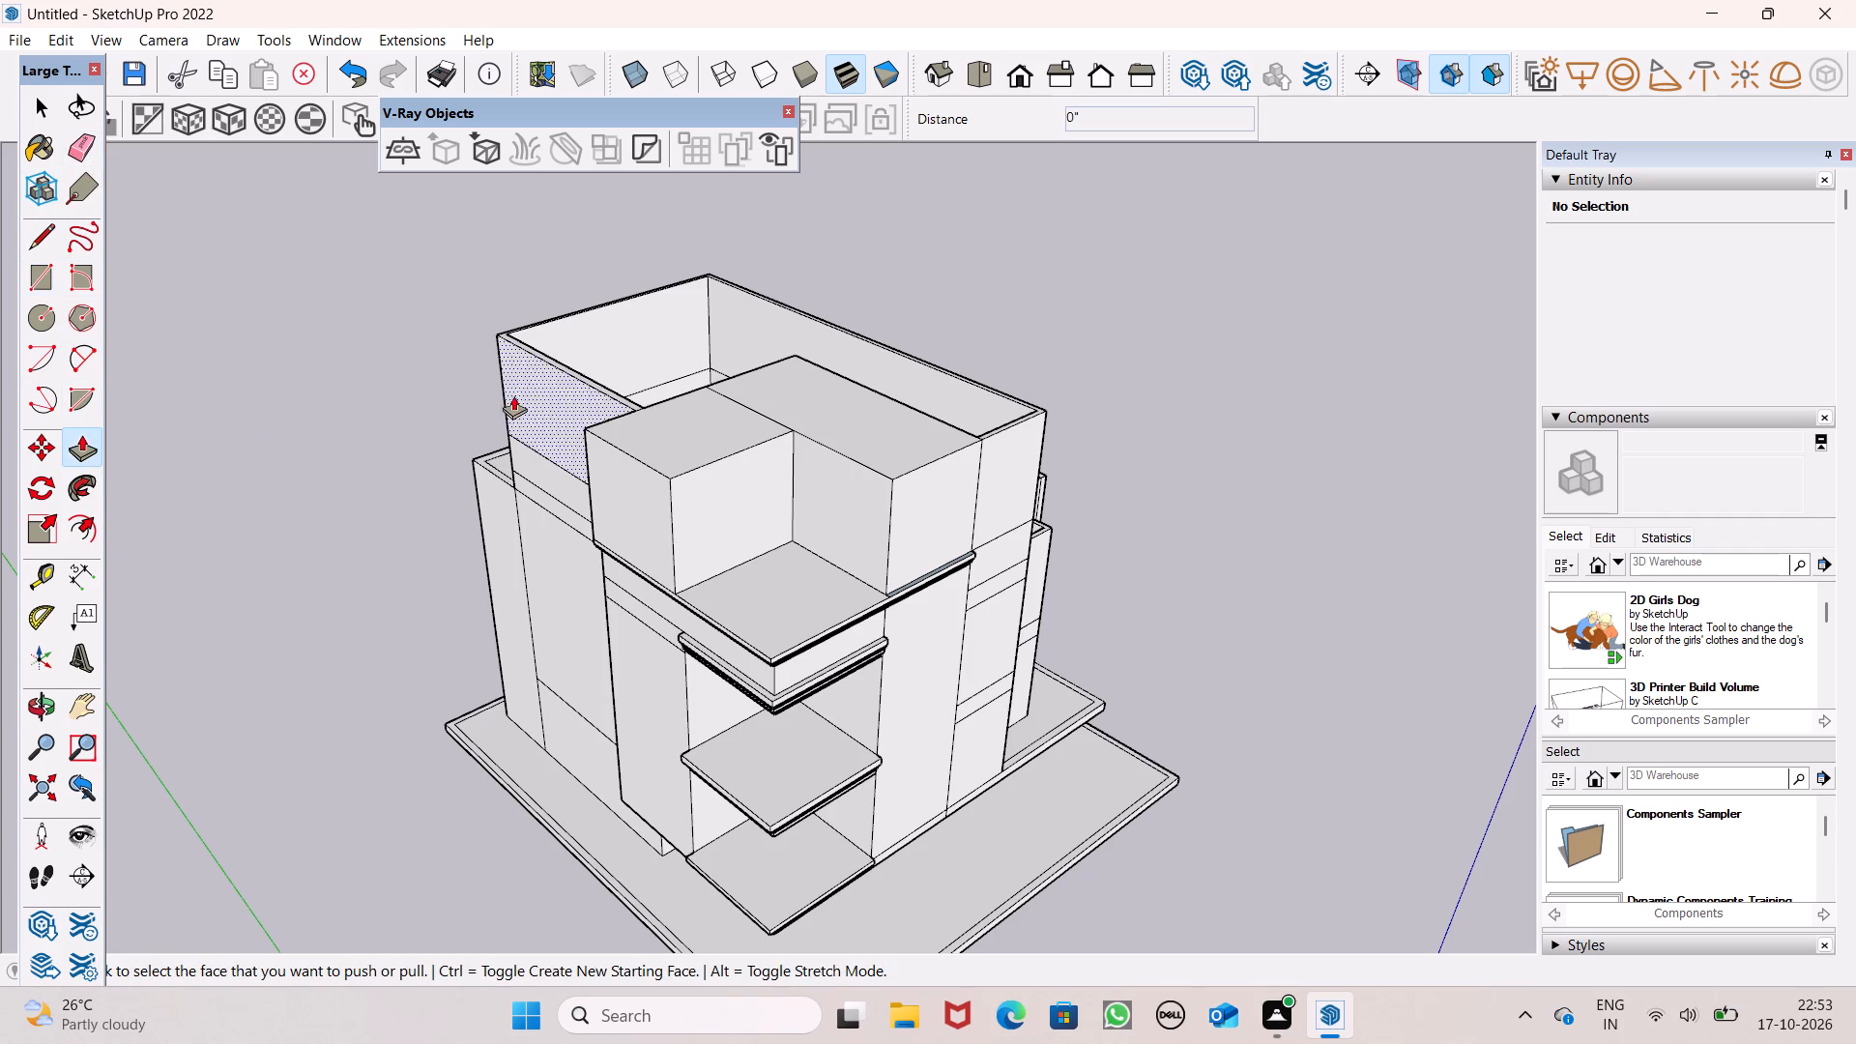
scroll(572, 348, up, 1)
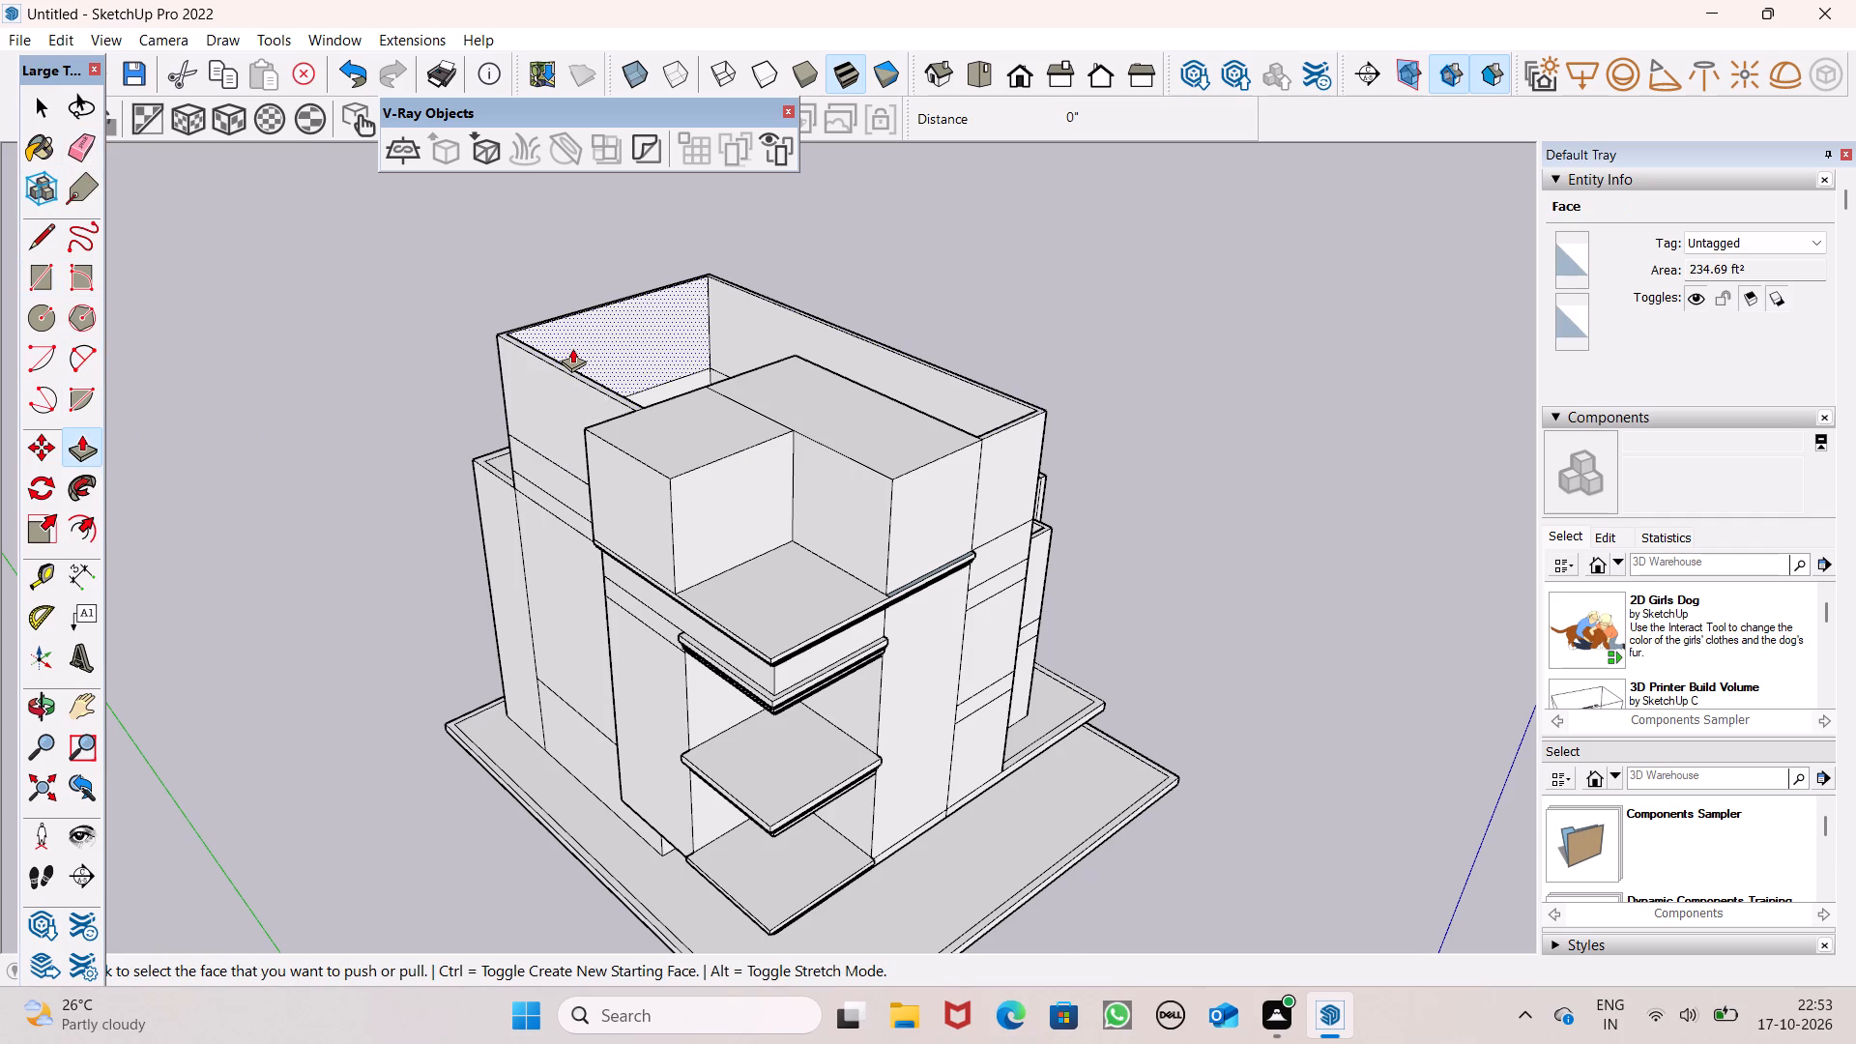
scroll(715, 437, up, 5)
middle_drag(872, 502, 869, 473)
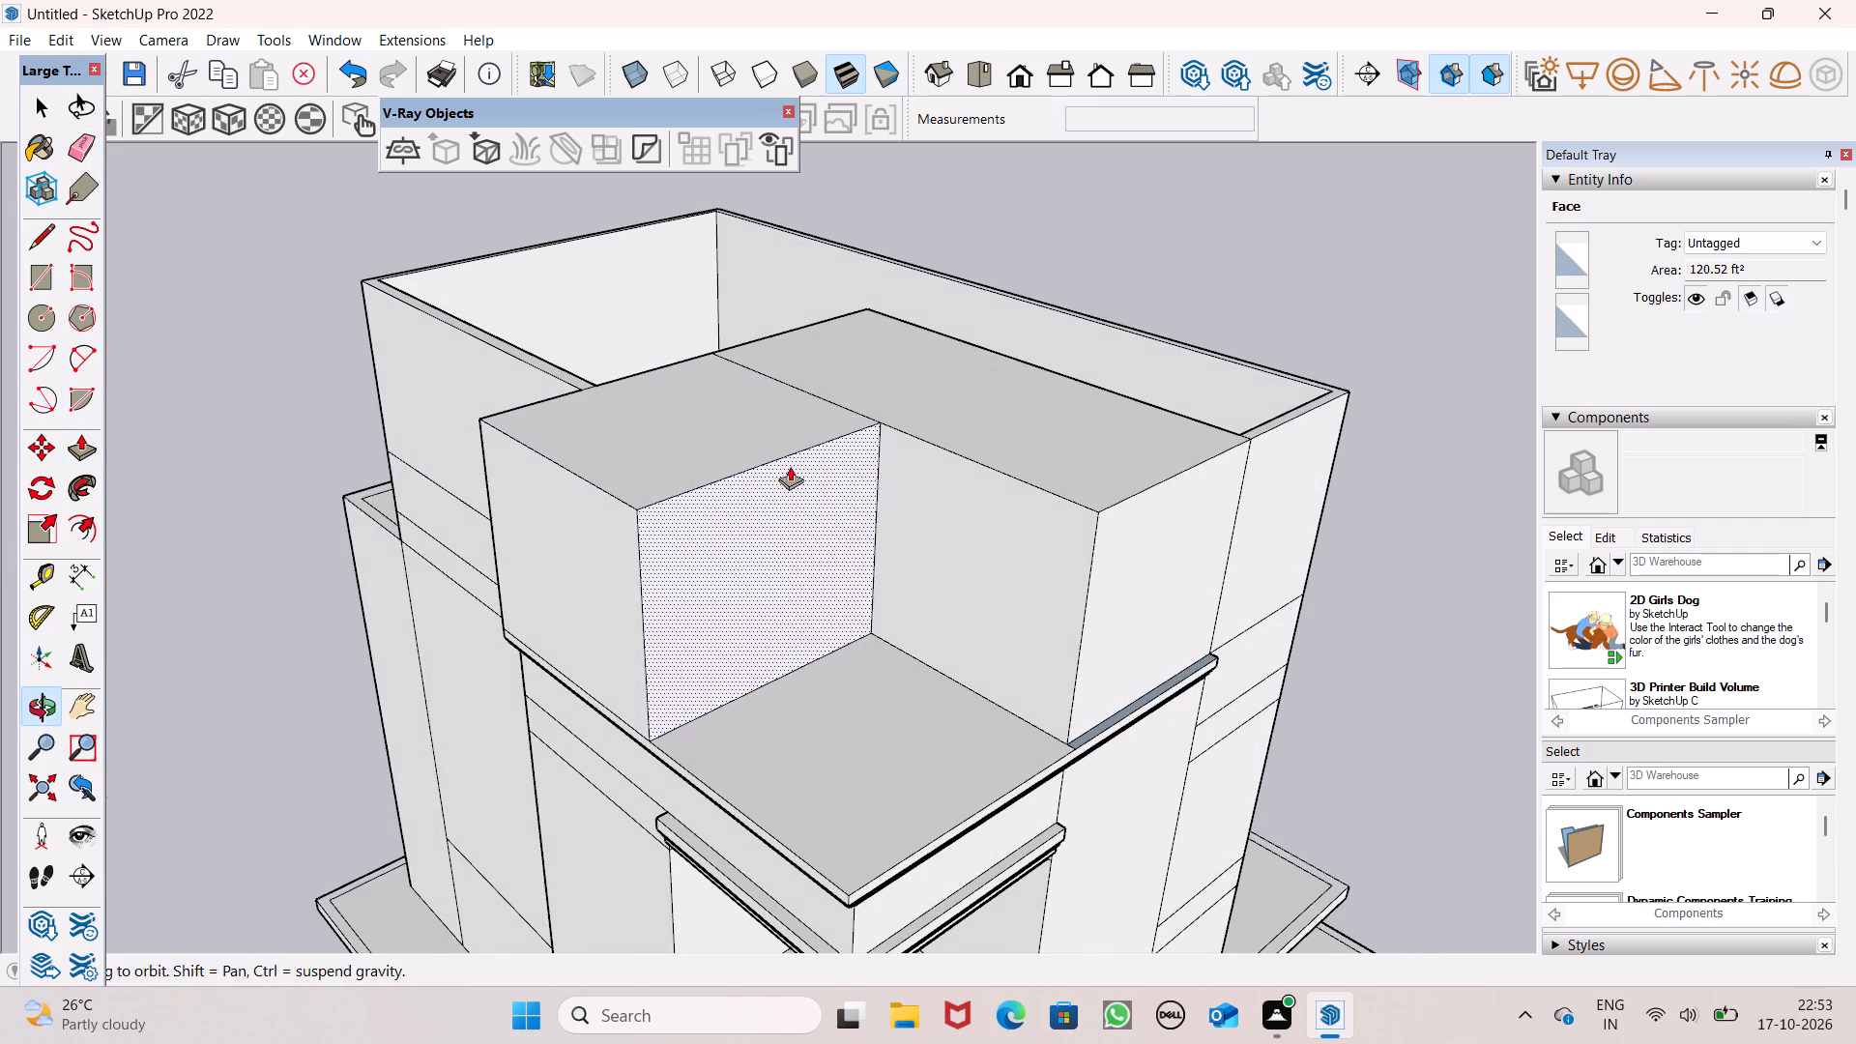
drag(752, 441, 738, 411)
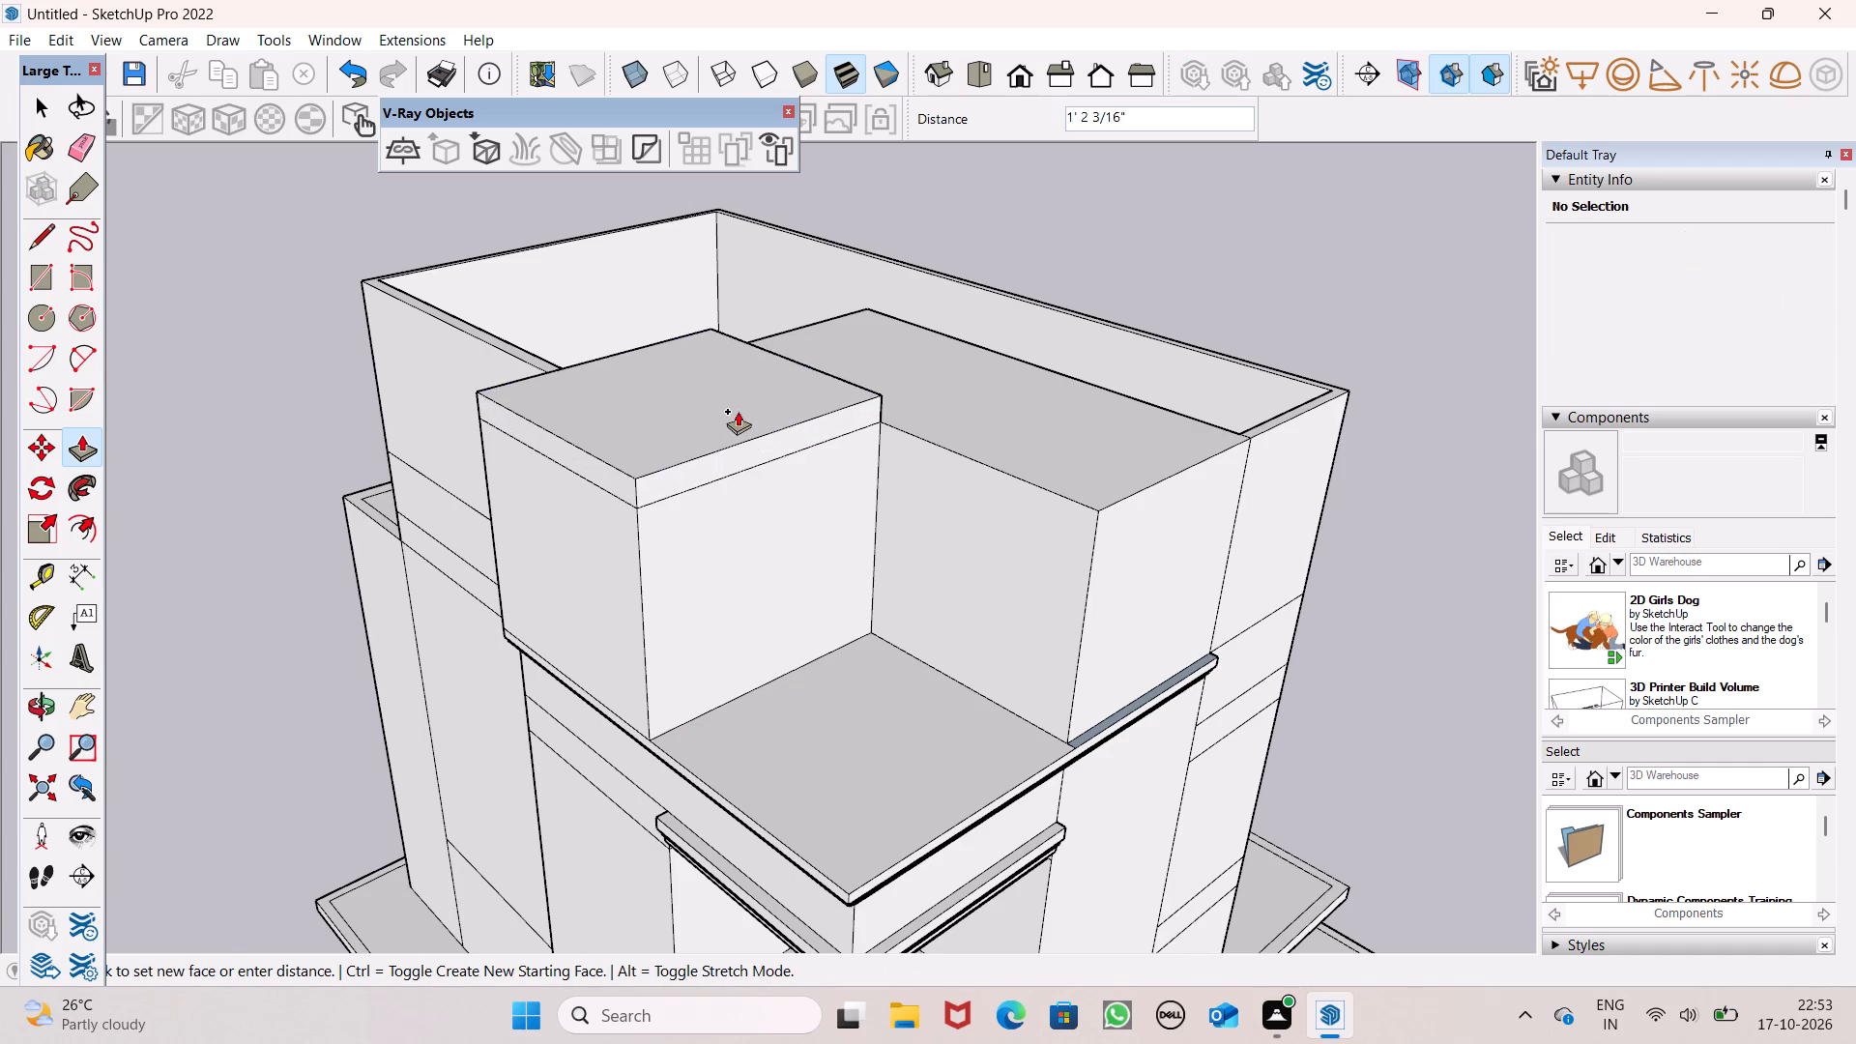
drag(738, 411, 731, 394)
key(2)
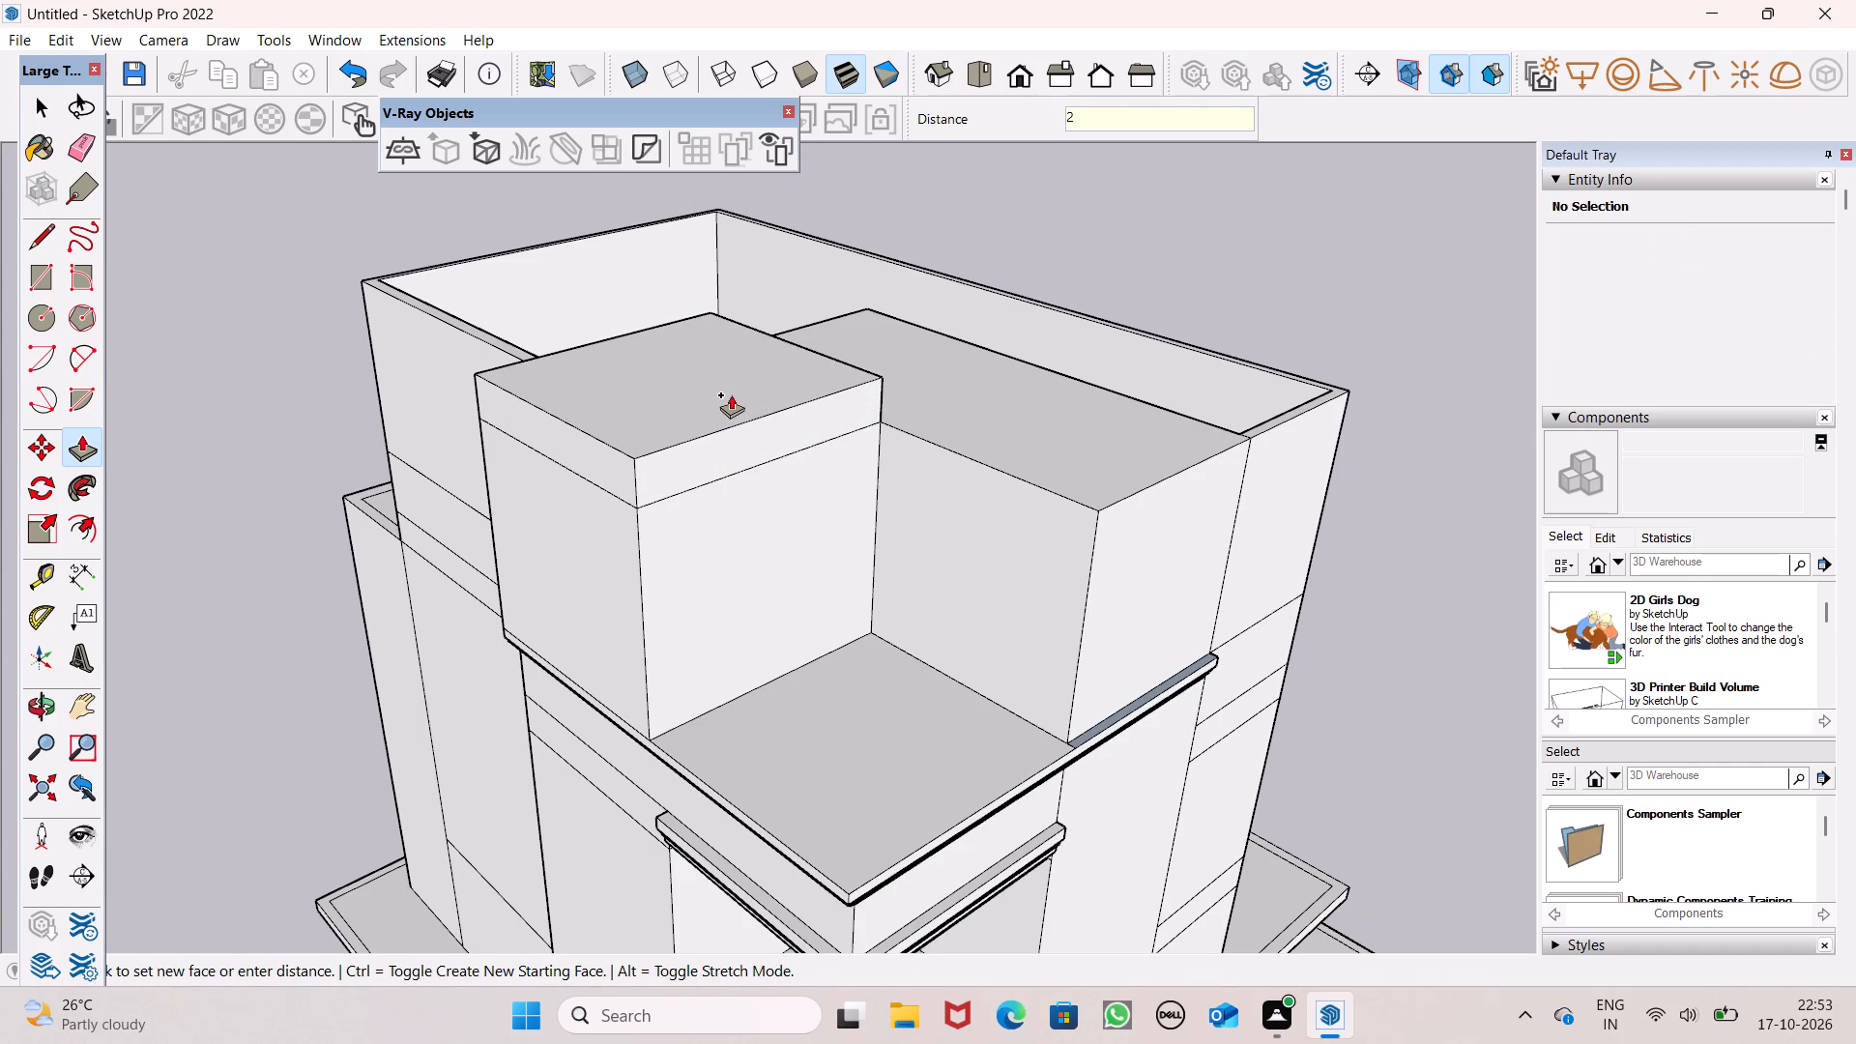
drag(731, 394, 730, 394)
key(apostrophe)
key(Return)
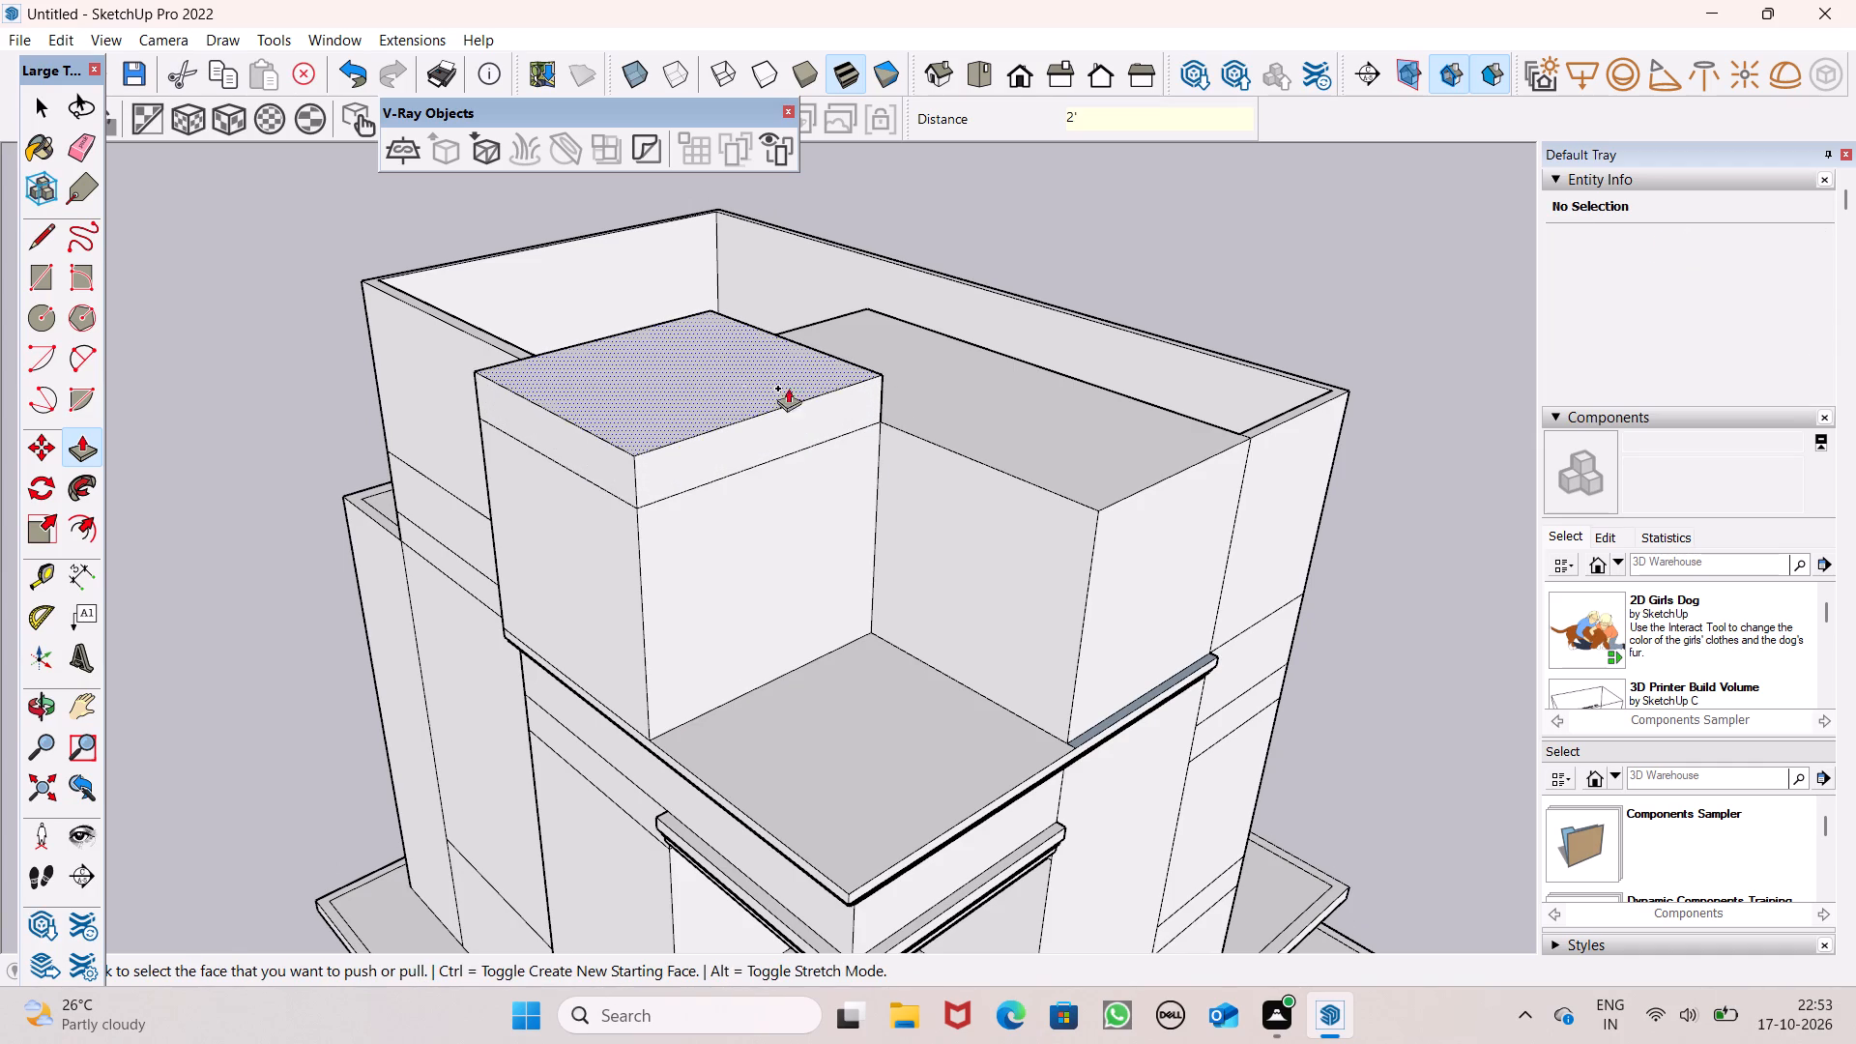
Push/Pull the top face of the roof section adjoining the corner block up 2', level with the block.
drag(915, 399, 859, 365)
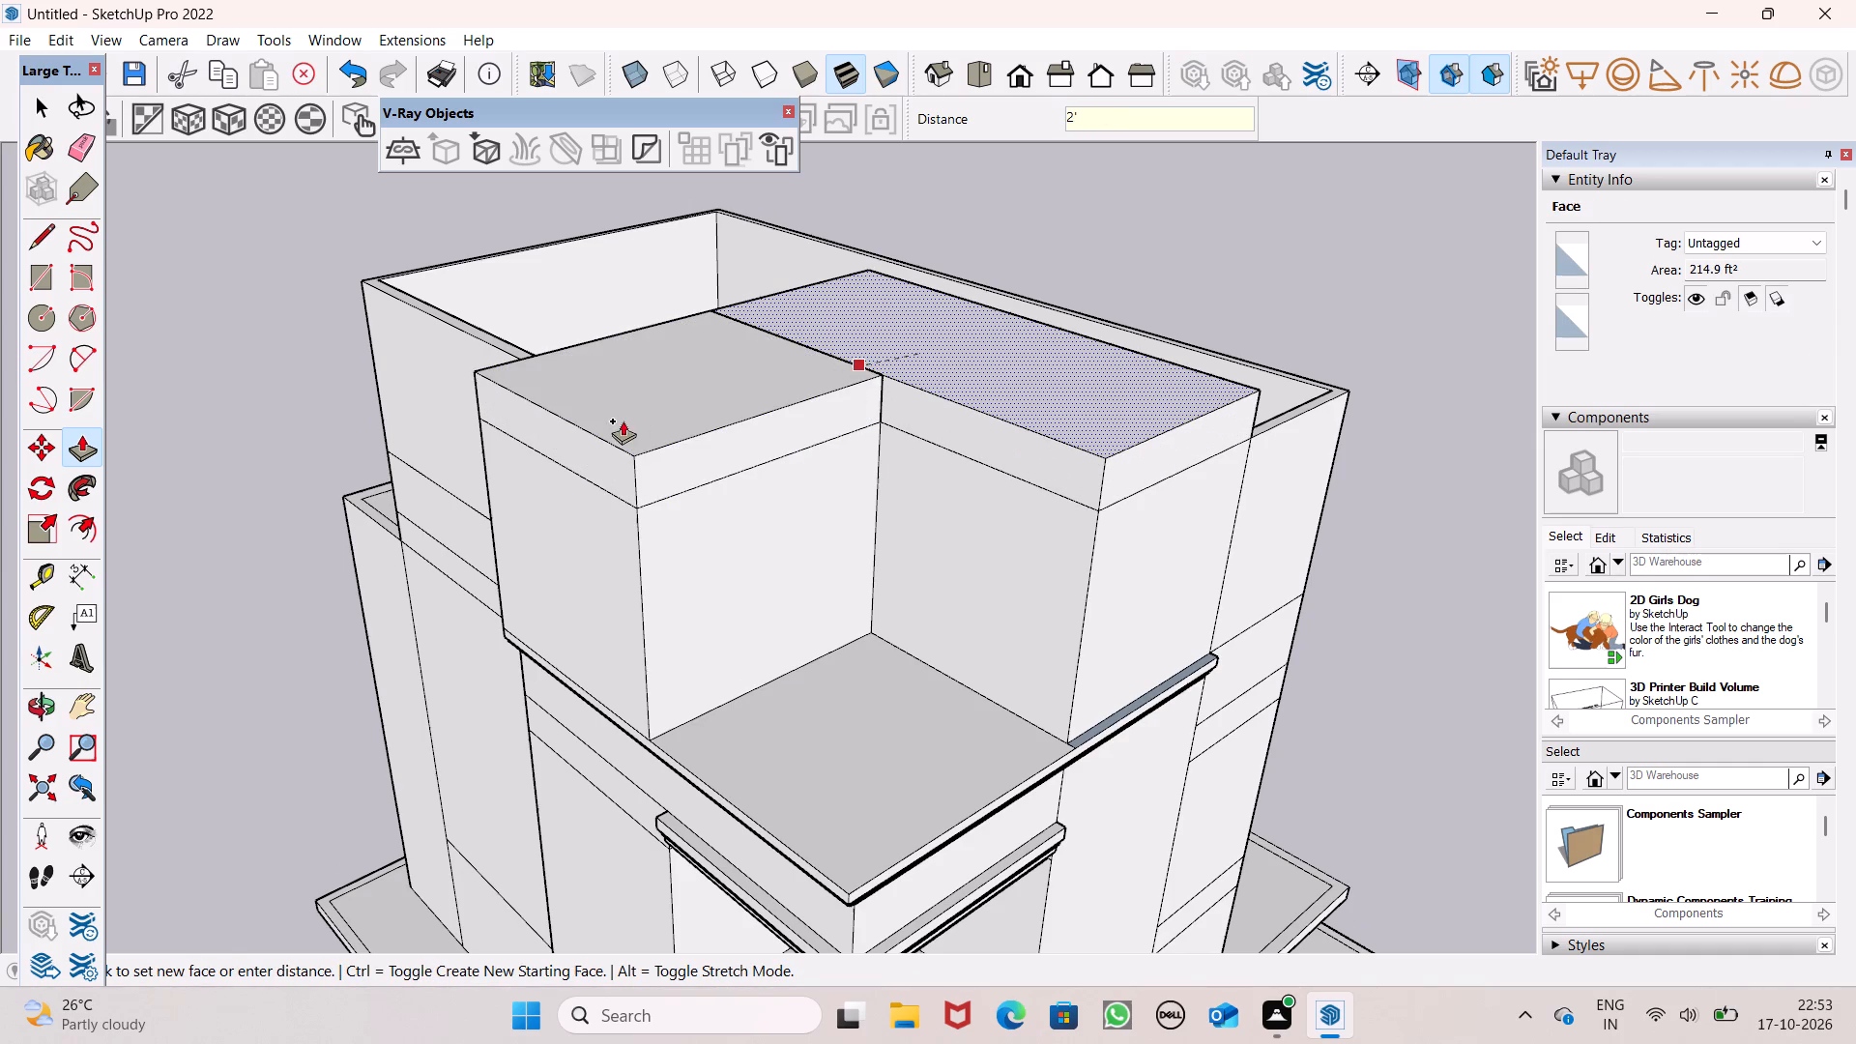
Push/Pull the recessed upper wall band out about 12' over the top balcony, flush with the corner block's outer face.
drag(916, 419, 910, 420)
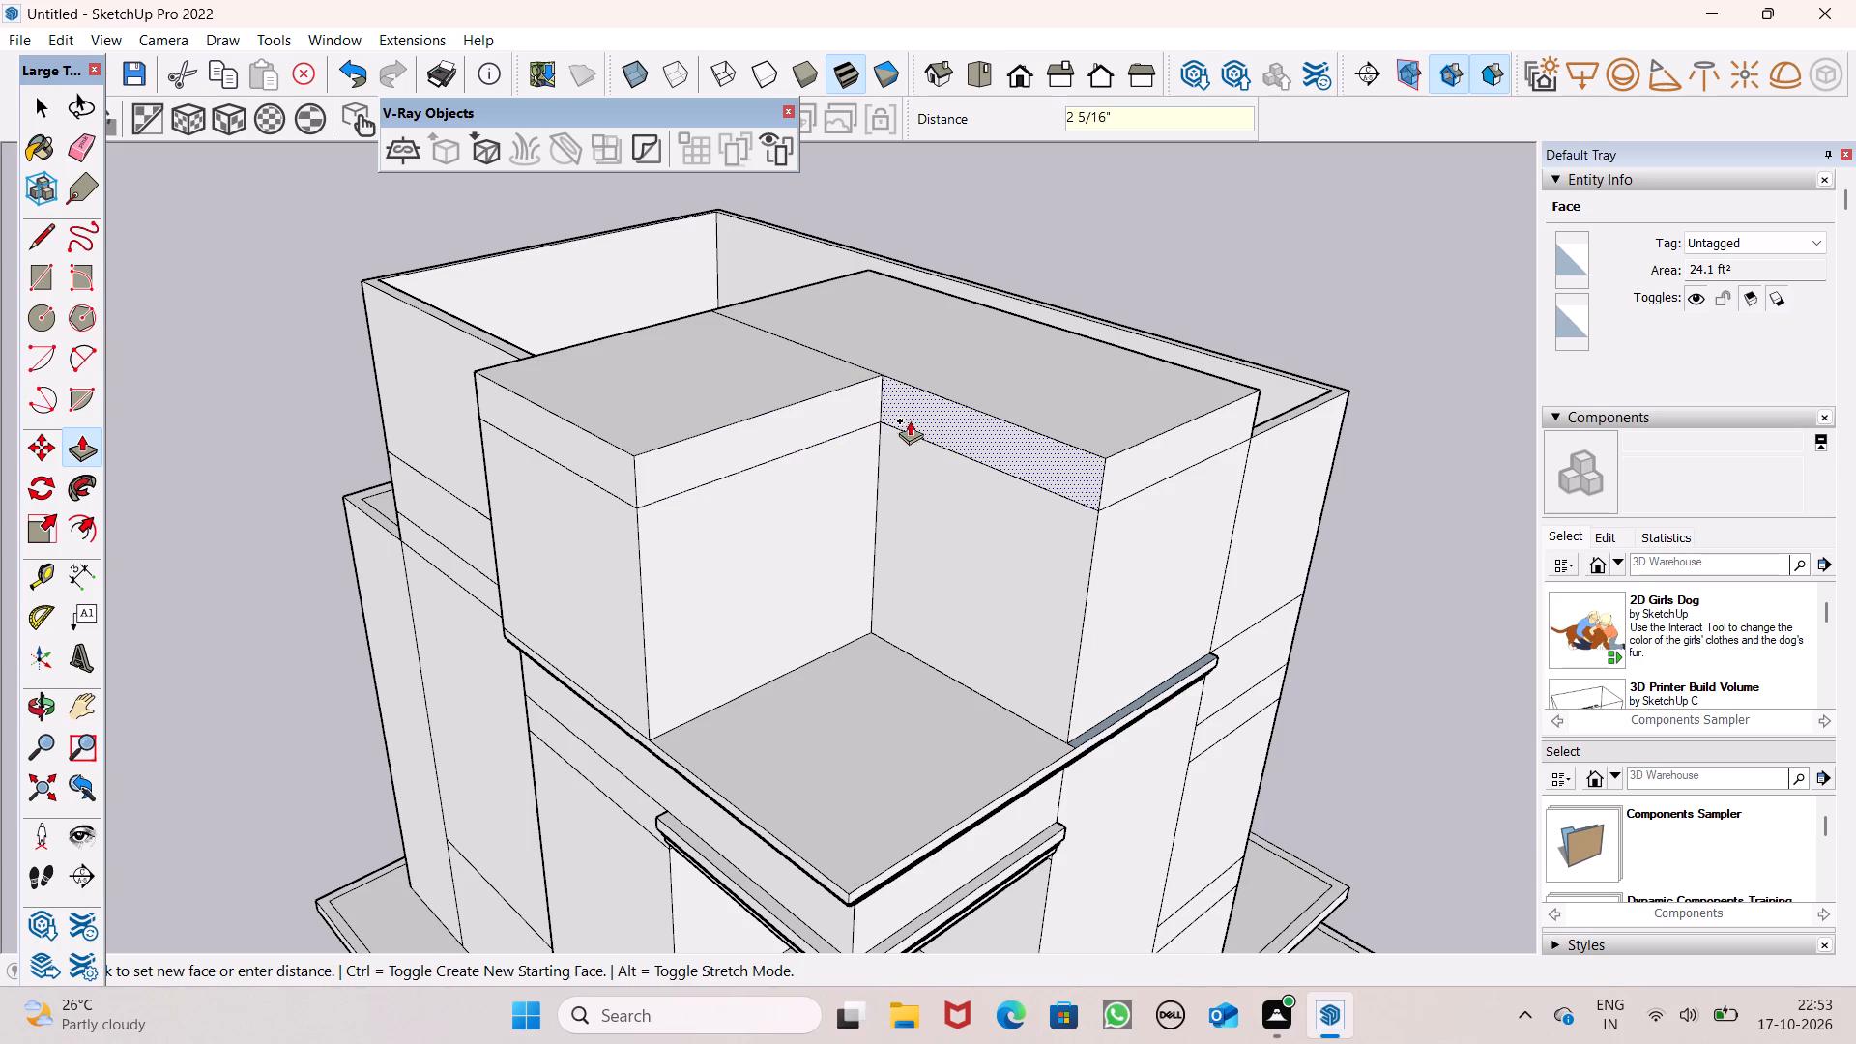
drag(910, 420, 594, 443)
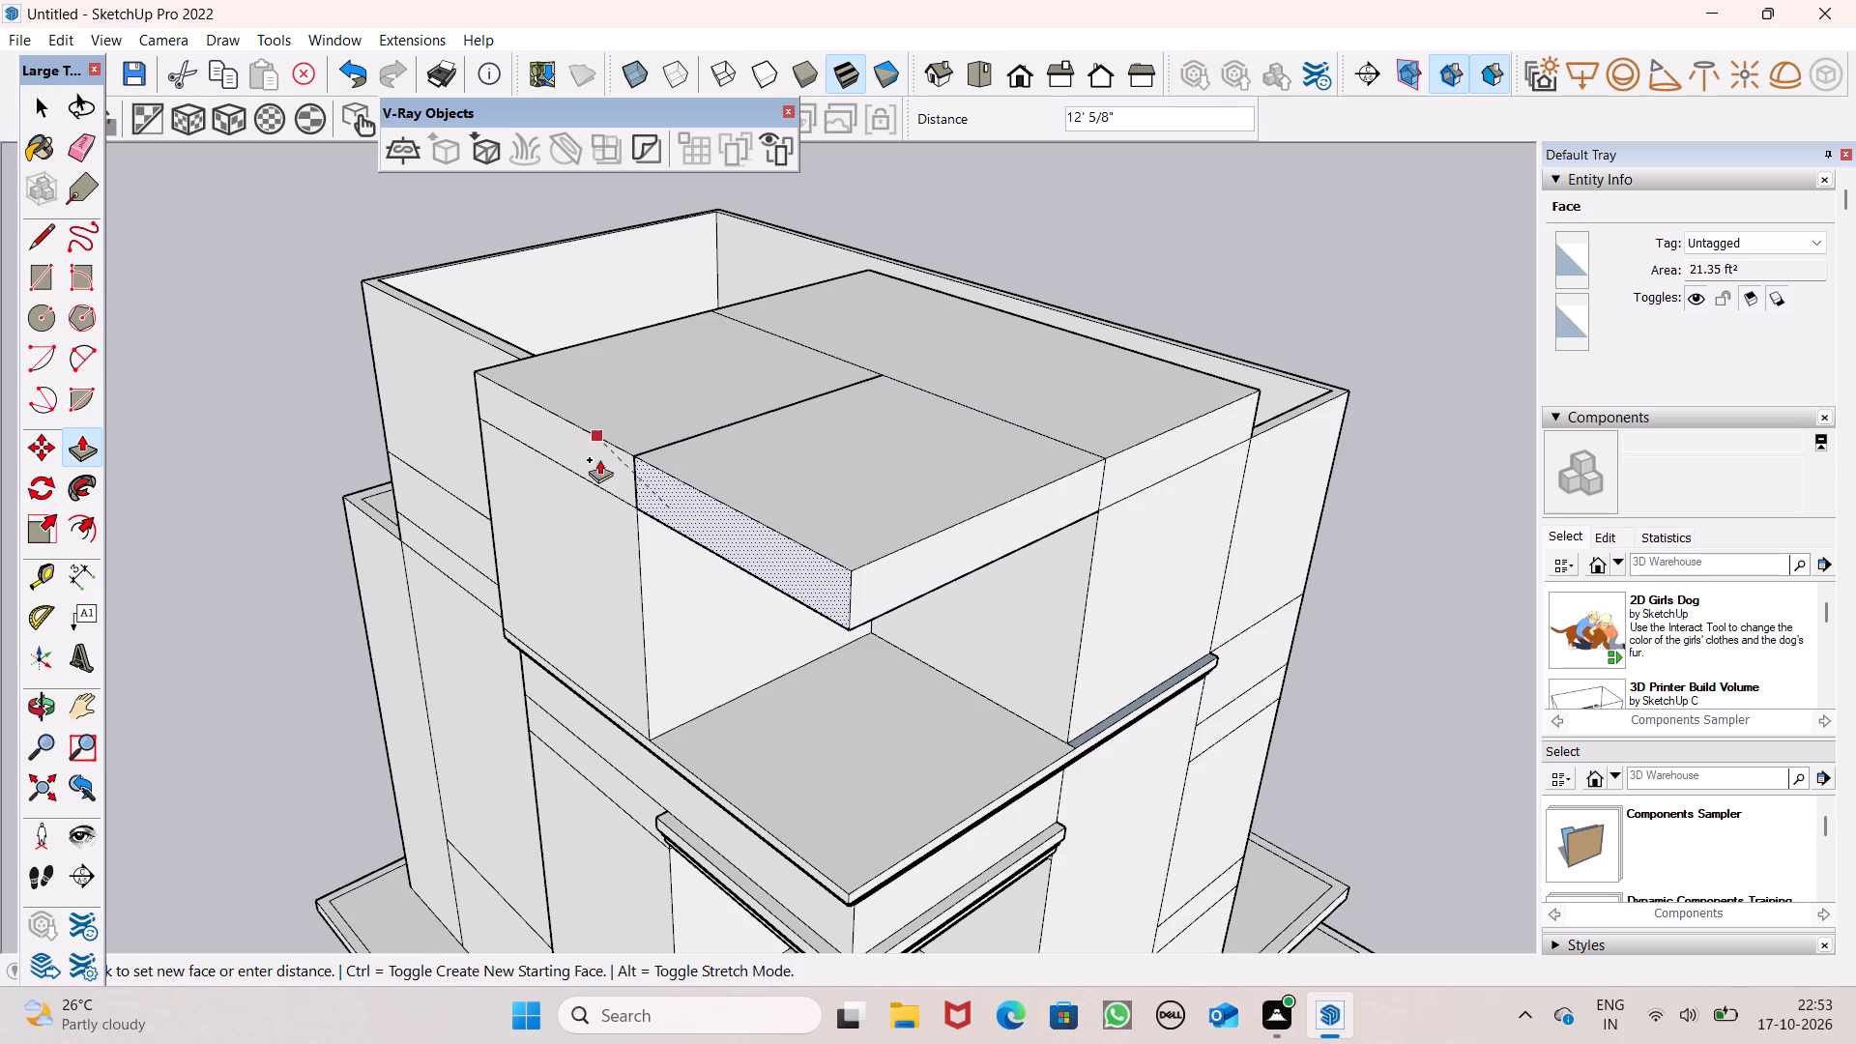
key(space)
middle_drag(844, 566, 928, 518)
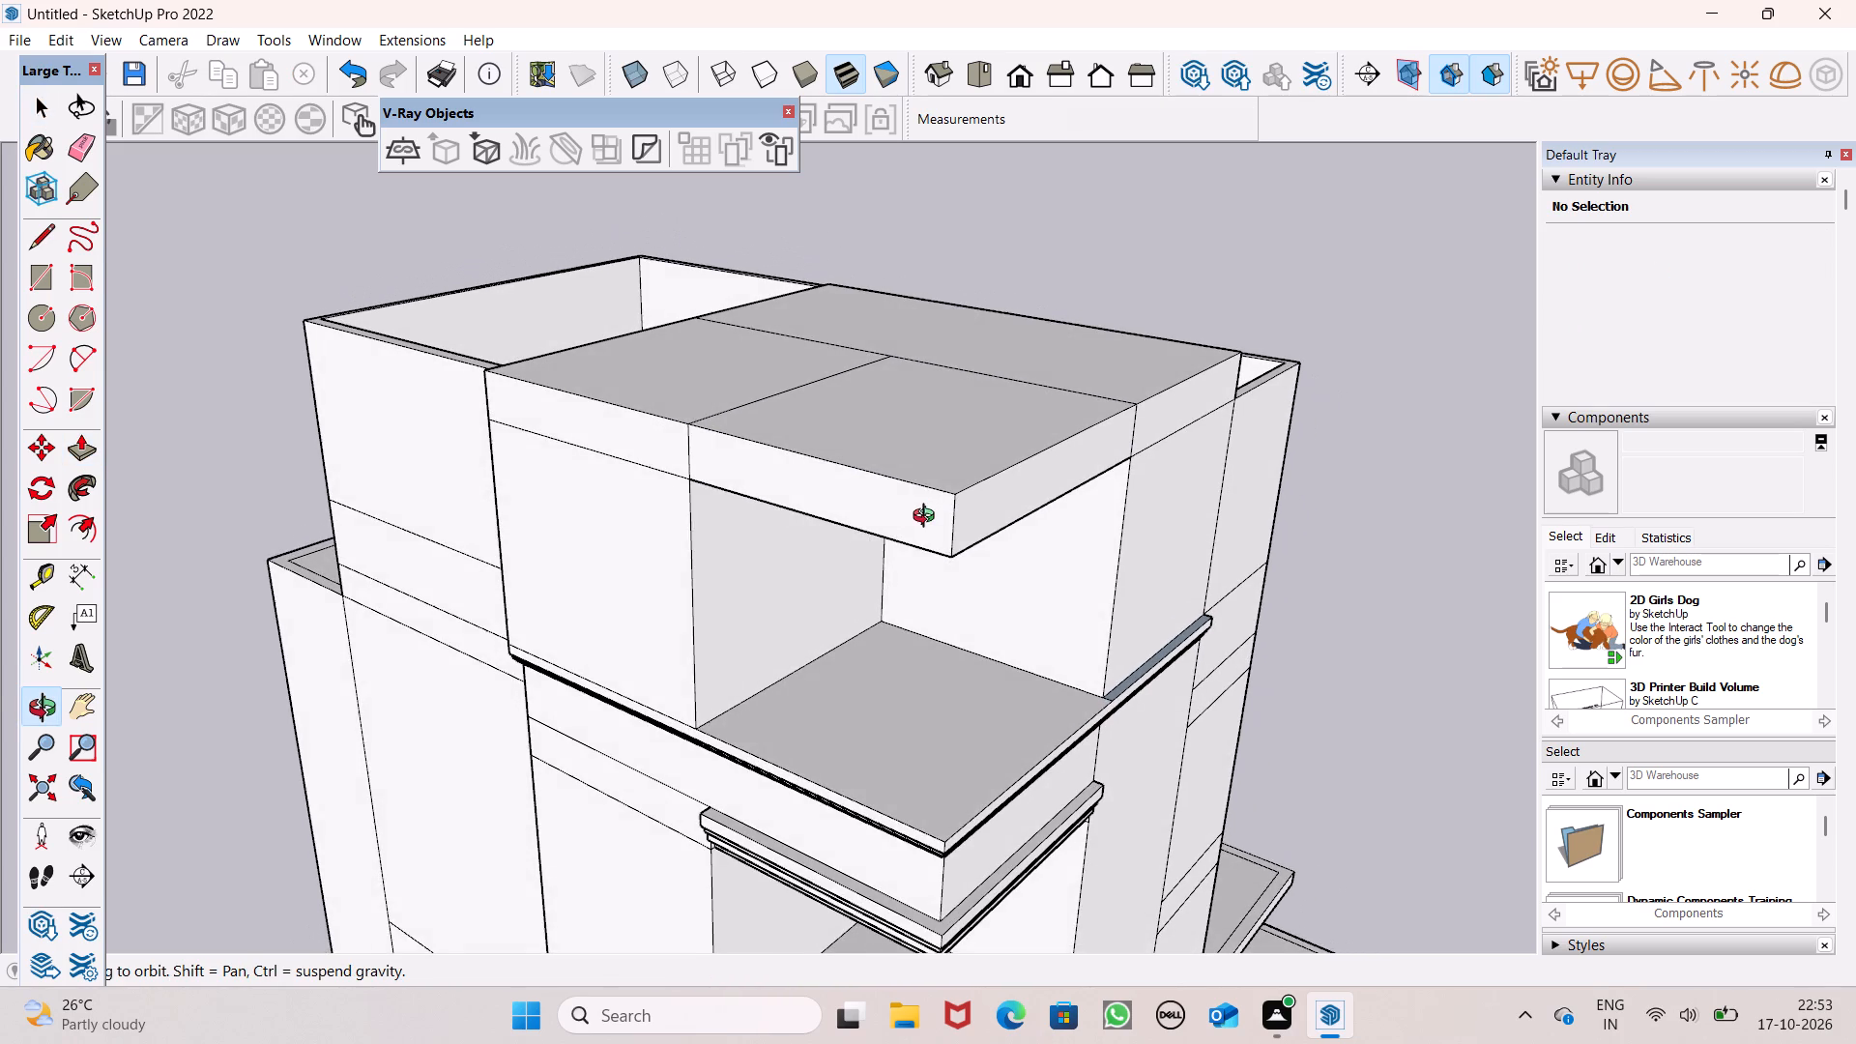
middle_drag(928, 518, 920, 505)
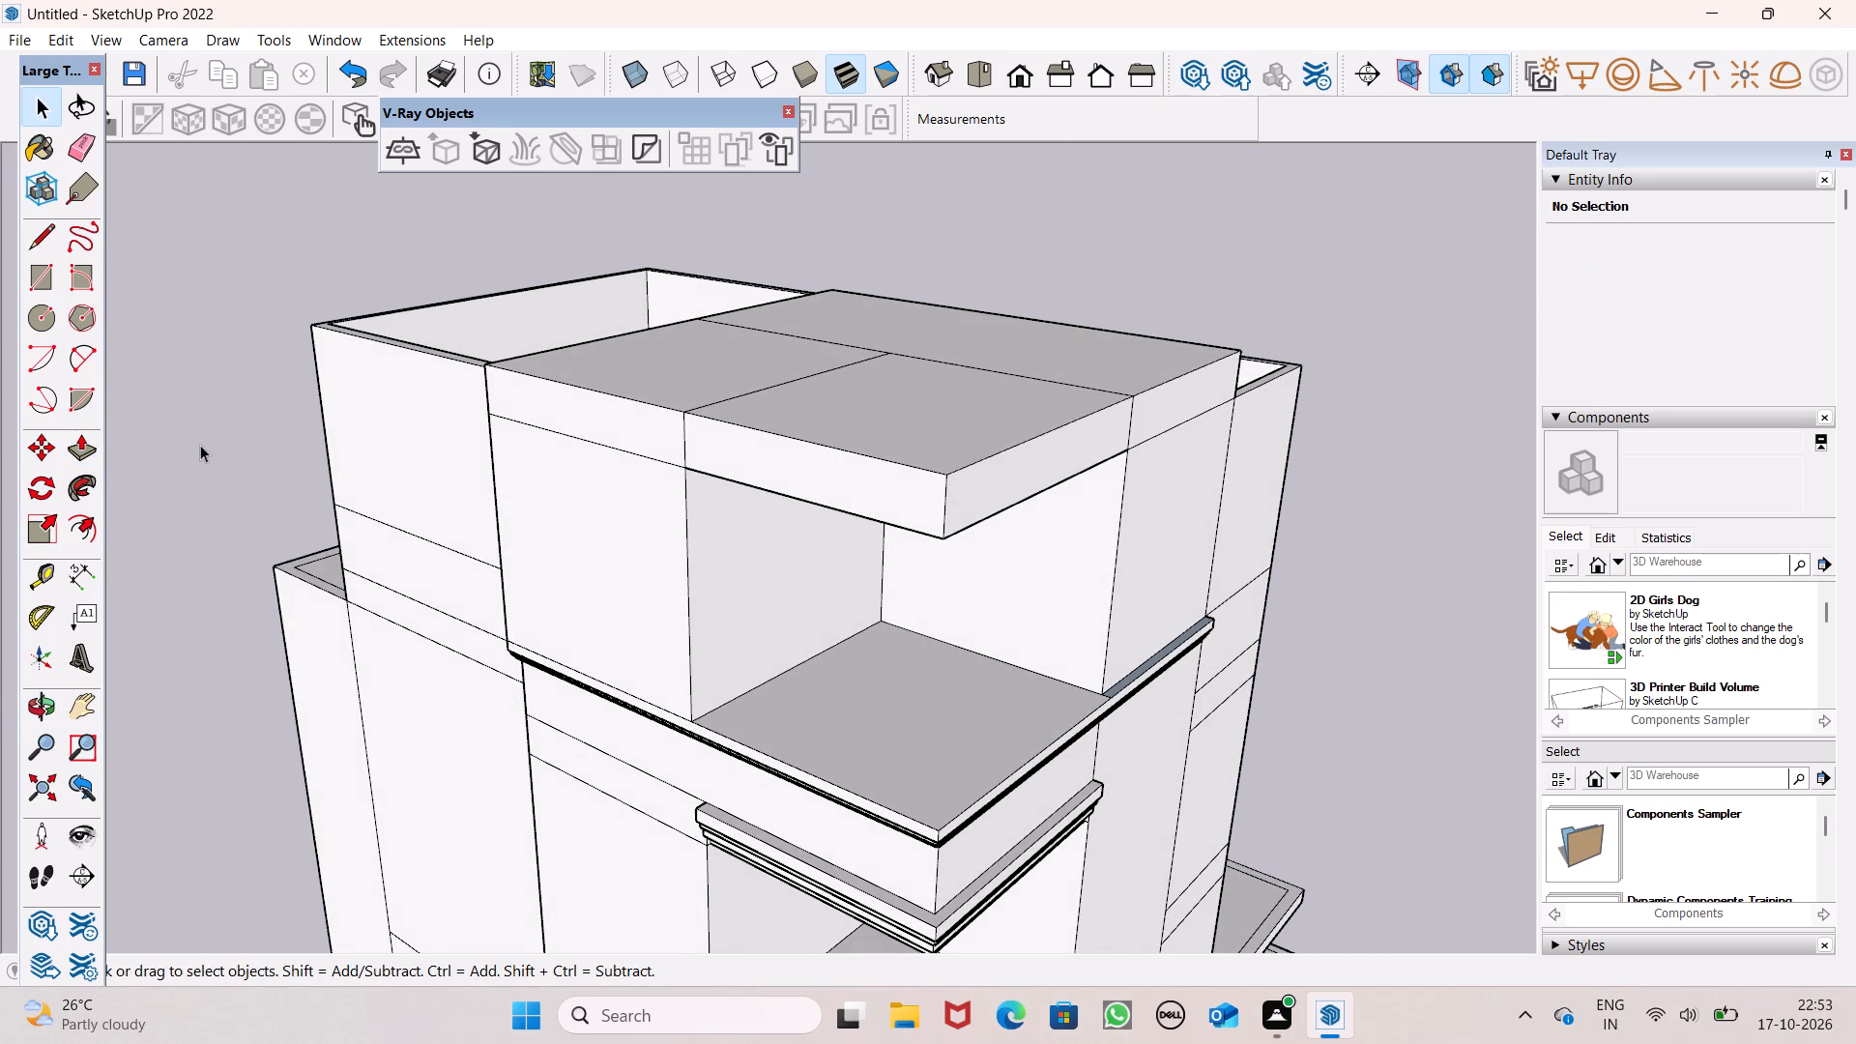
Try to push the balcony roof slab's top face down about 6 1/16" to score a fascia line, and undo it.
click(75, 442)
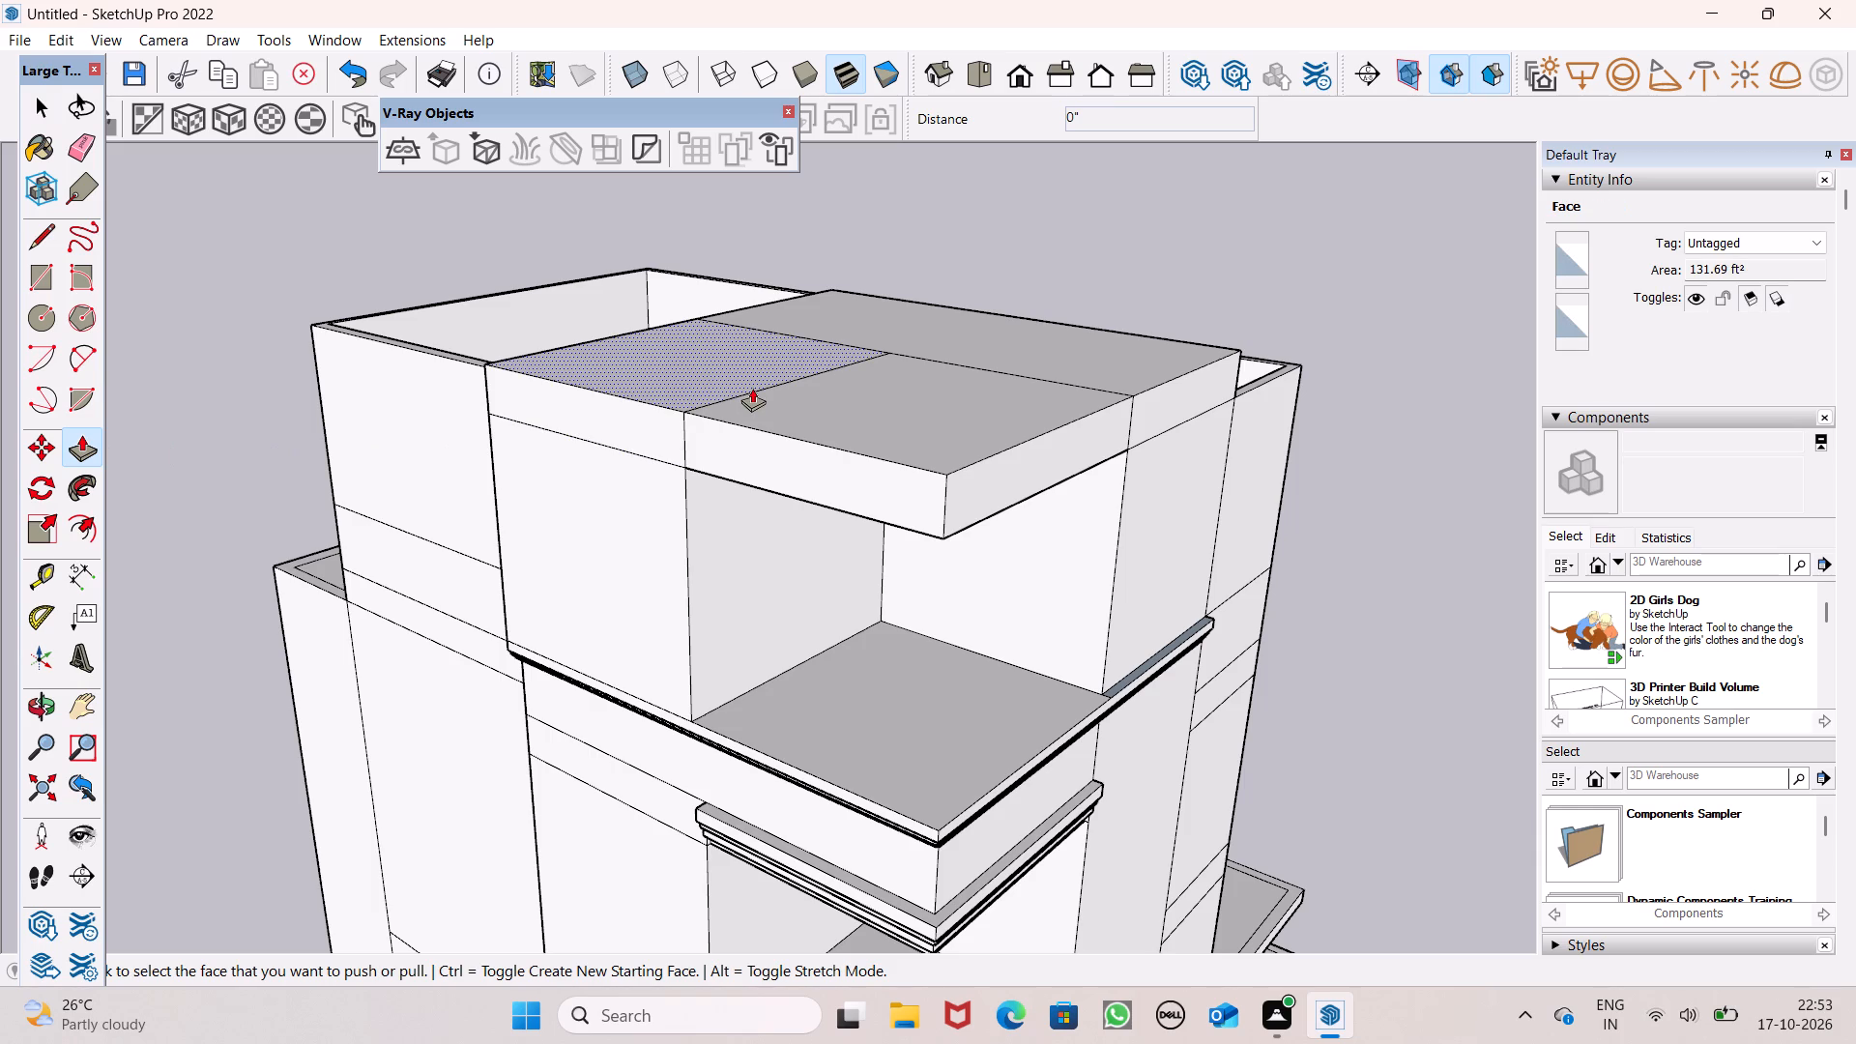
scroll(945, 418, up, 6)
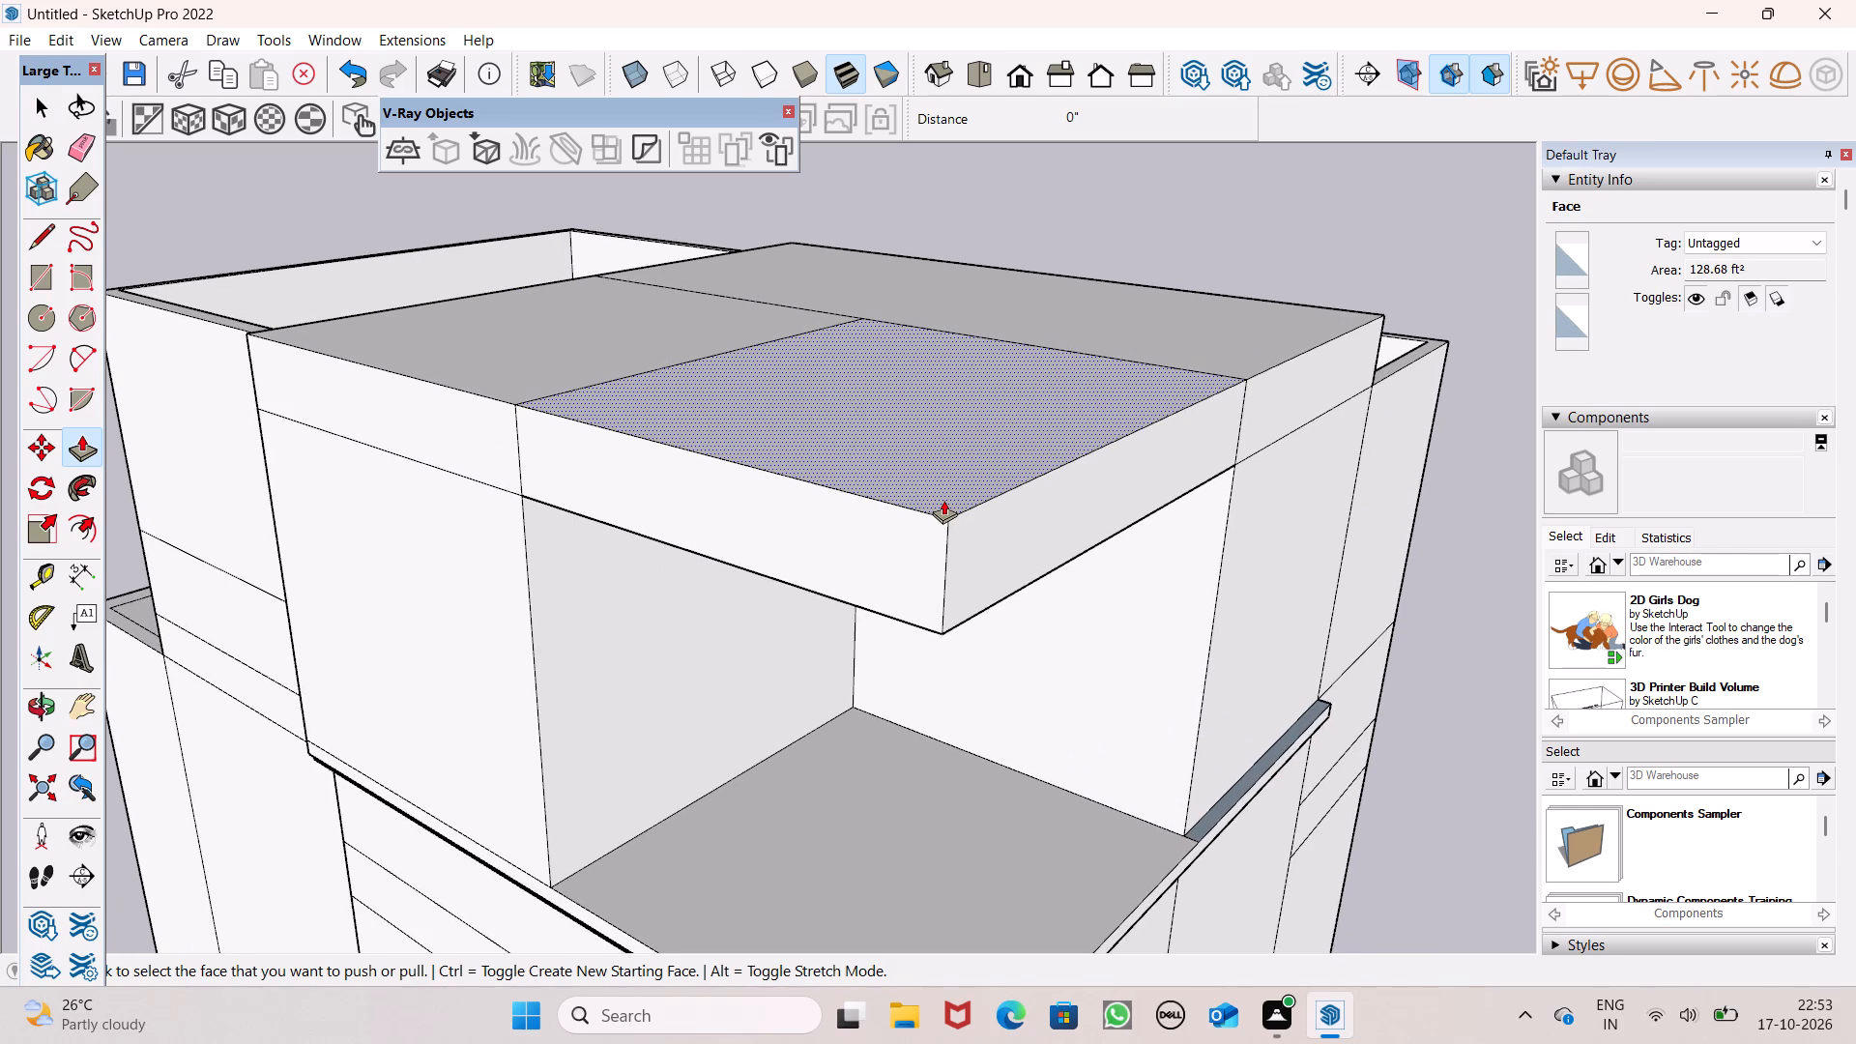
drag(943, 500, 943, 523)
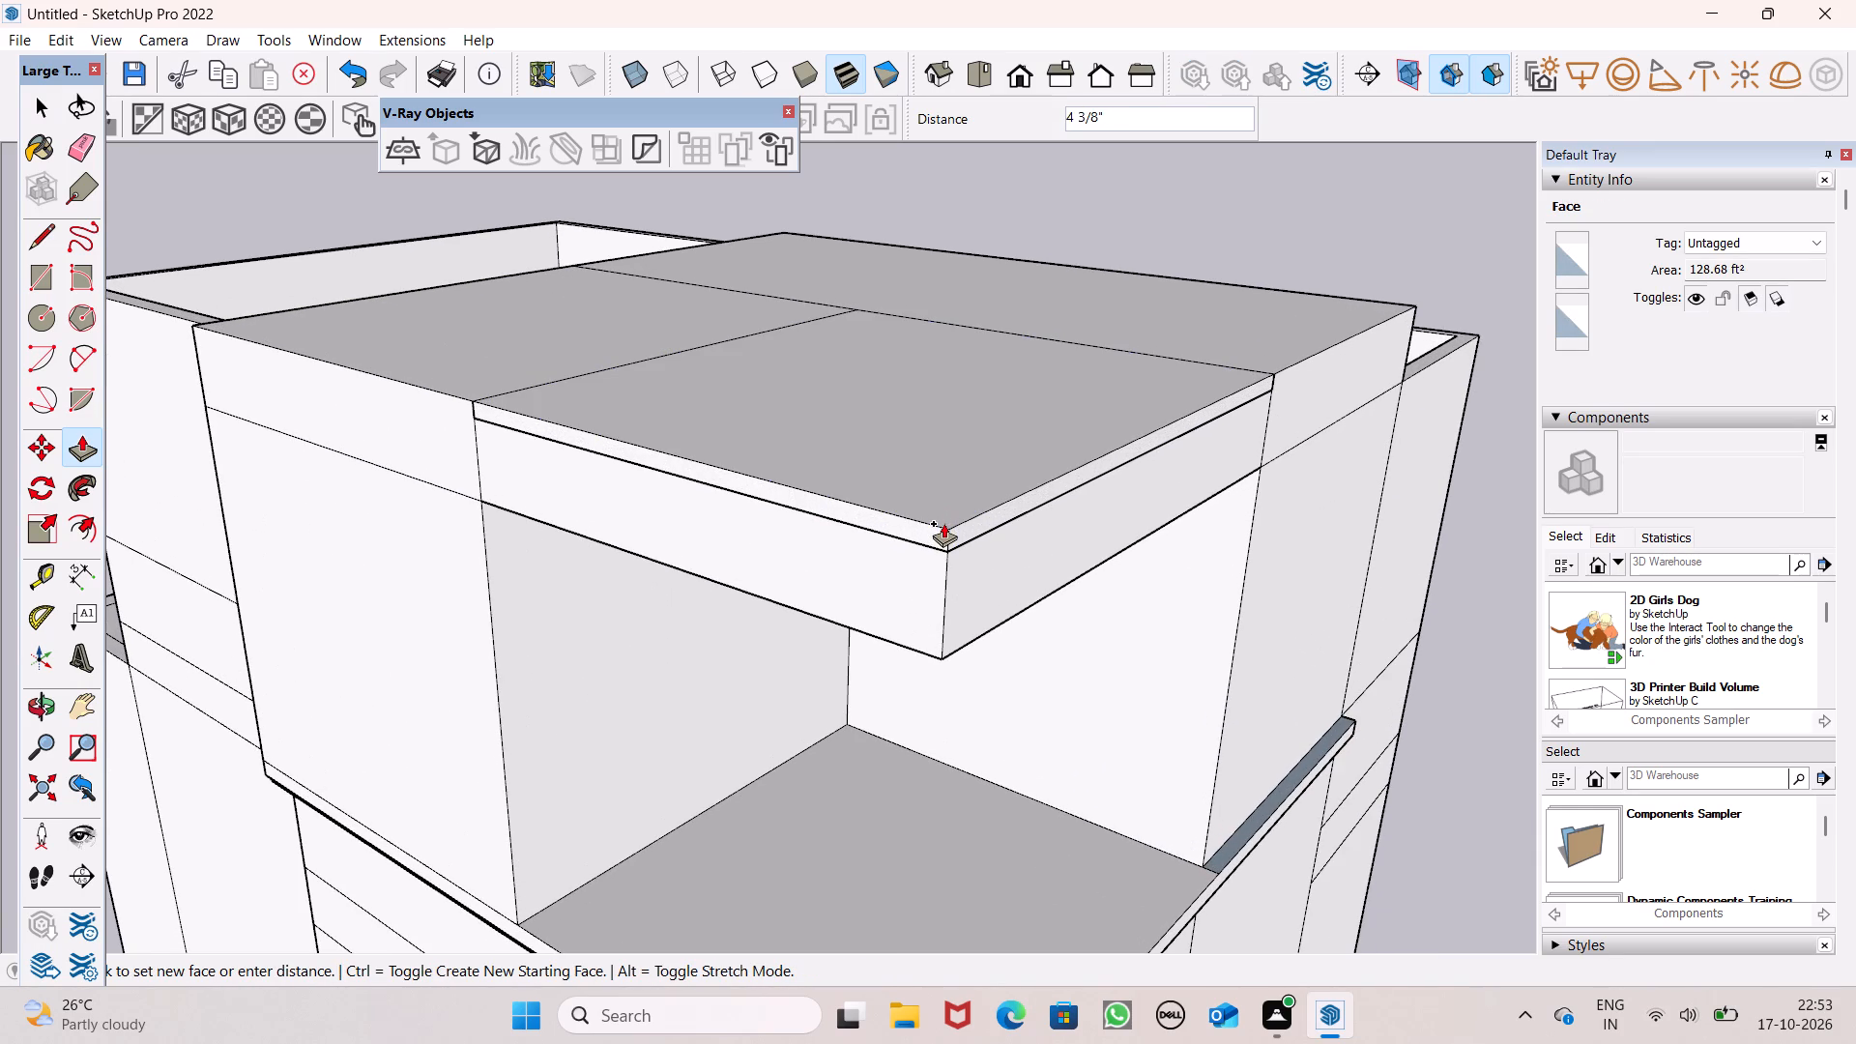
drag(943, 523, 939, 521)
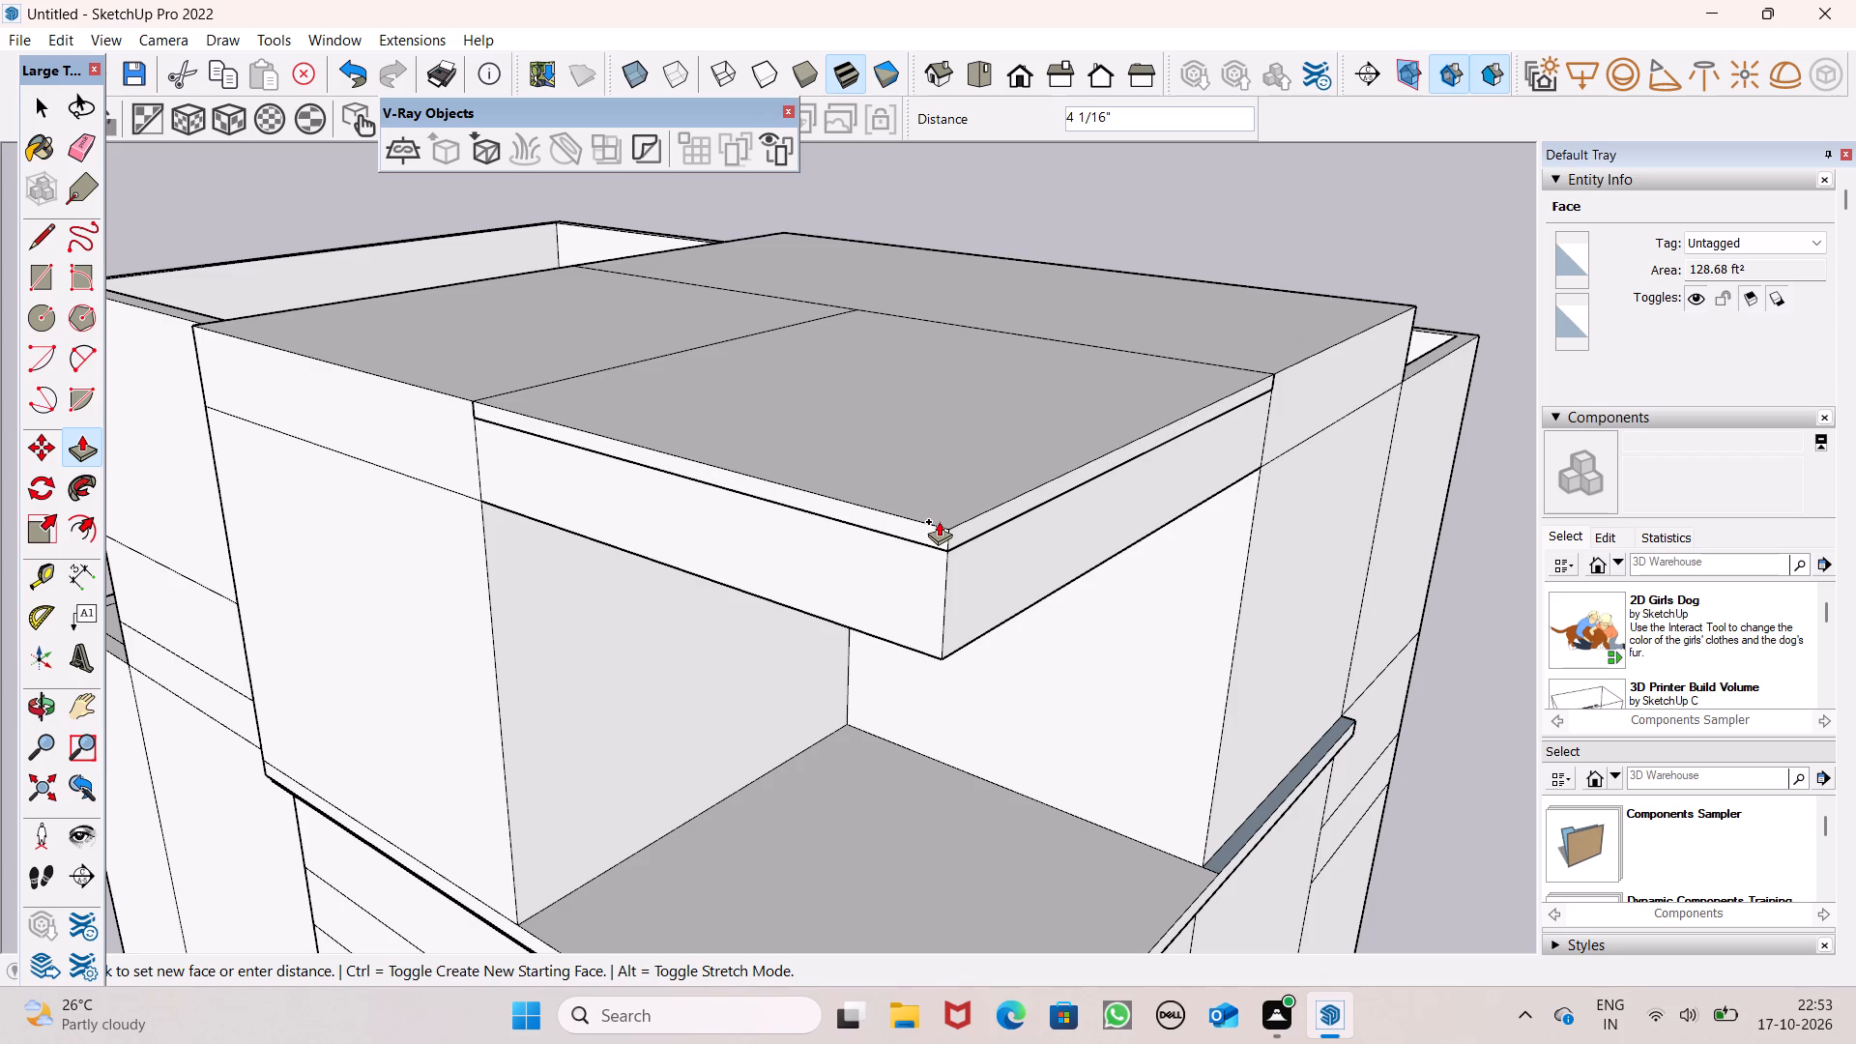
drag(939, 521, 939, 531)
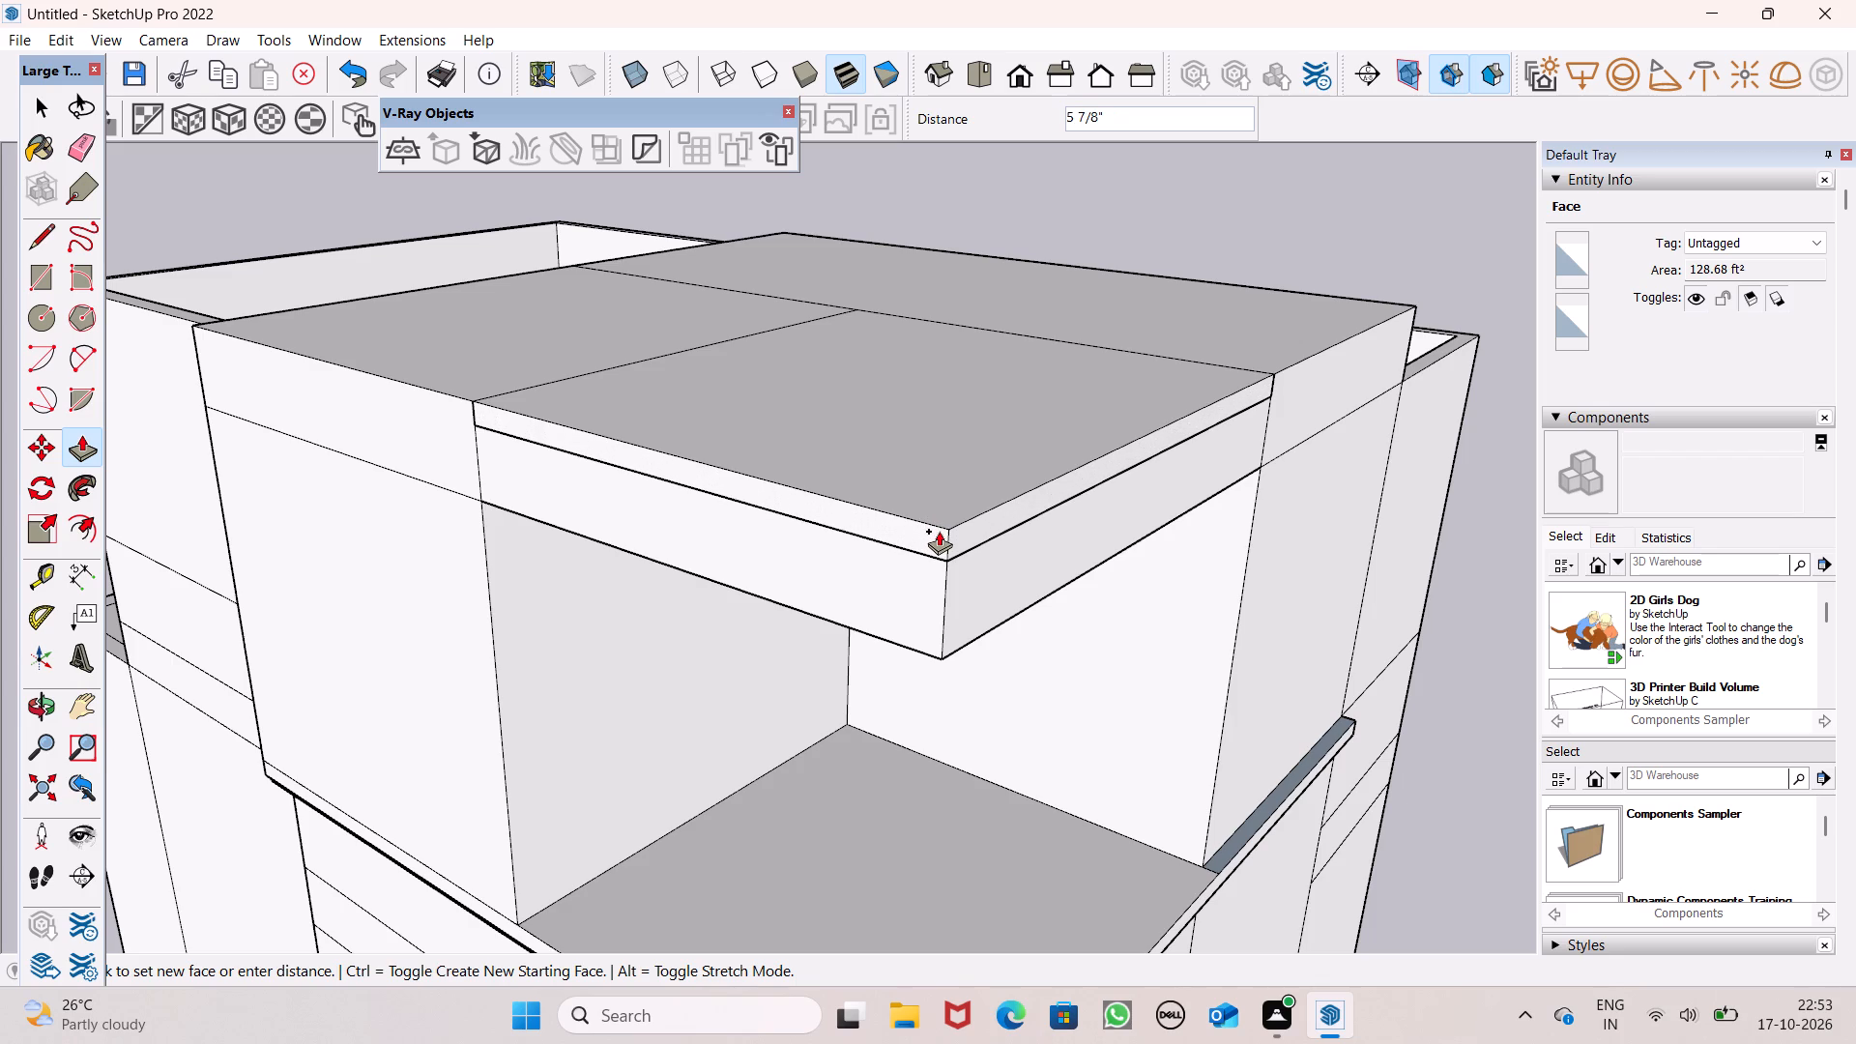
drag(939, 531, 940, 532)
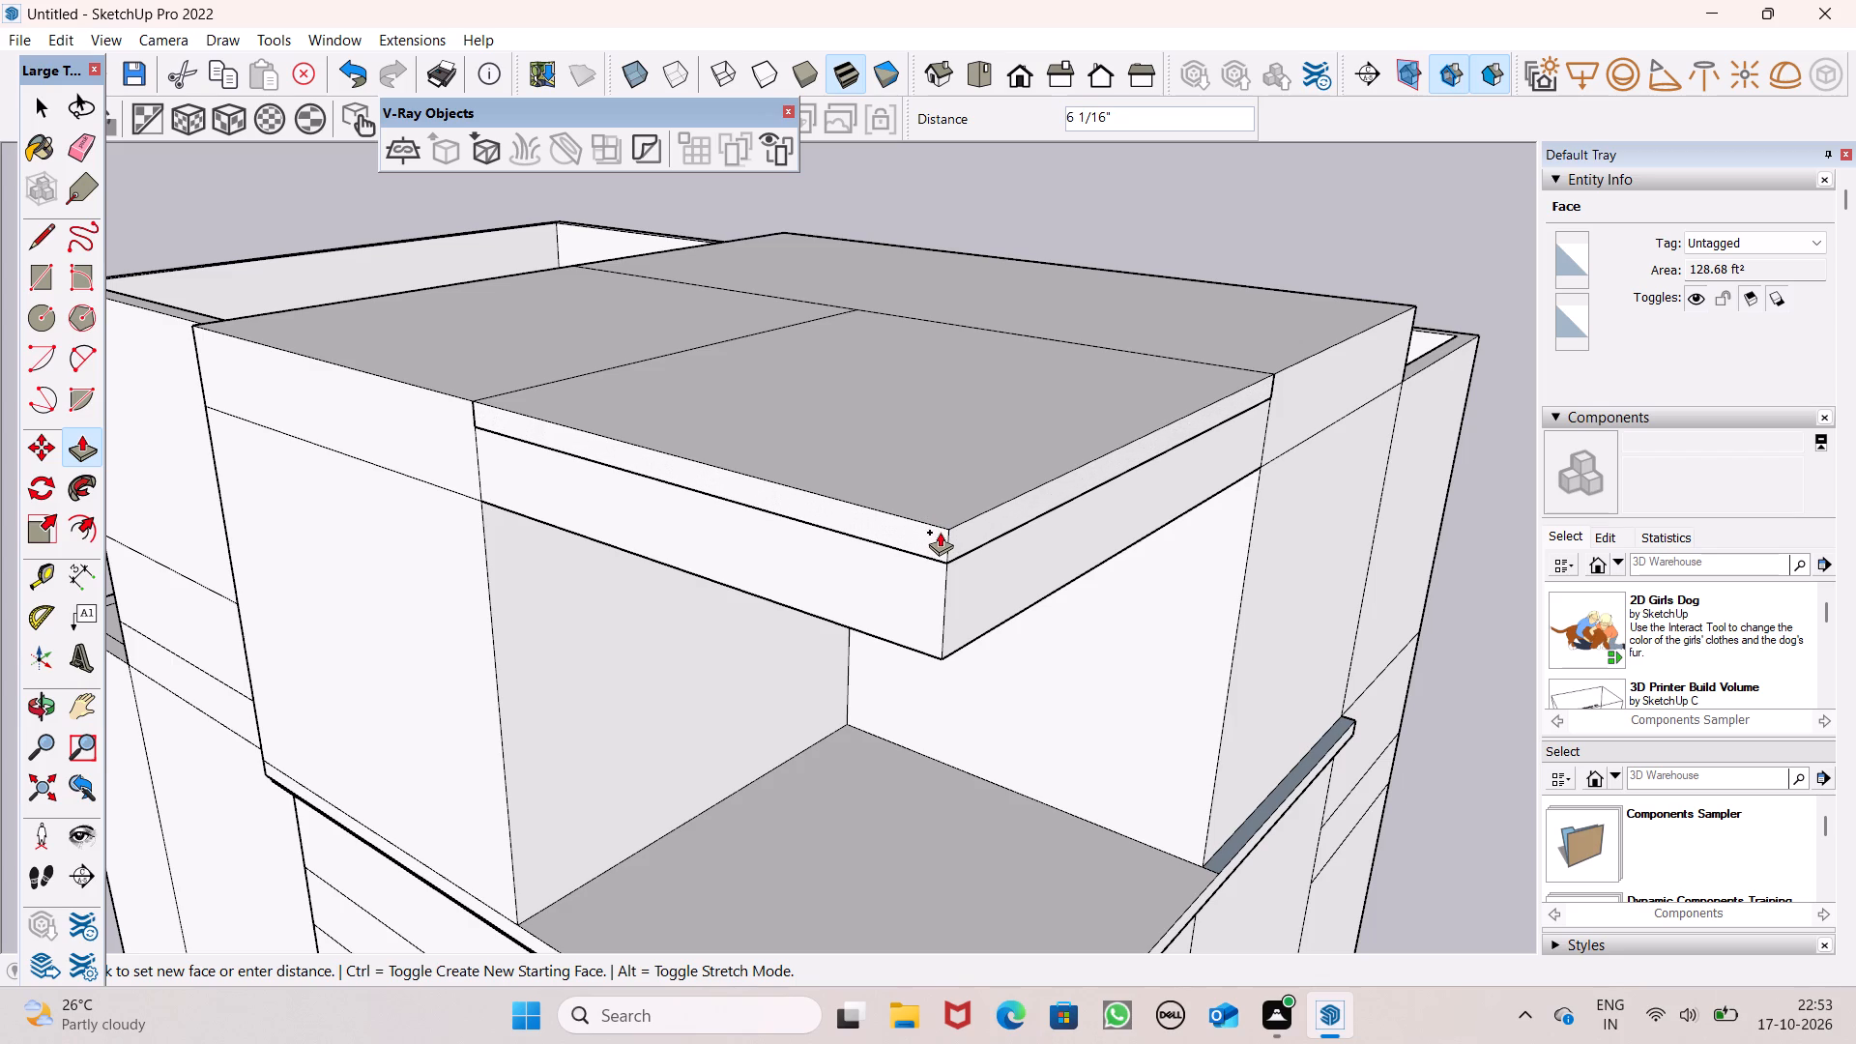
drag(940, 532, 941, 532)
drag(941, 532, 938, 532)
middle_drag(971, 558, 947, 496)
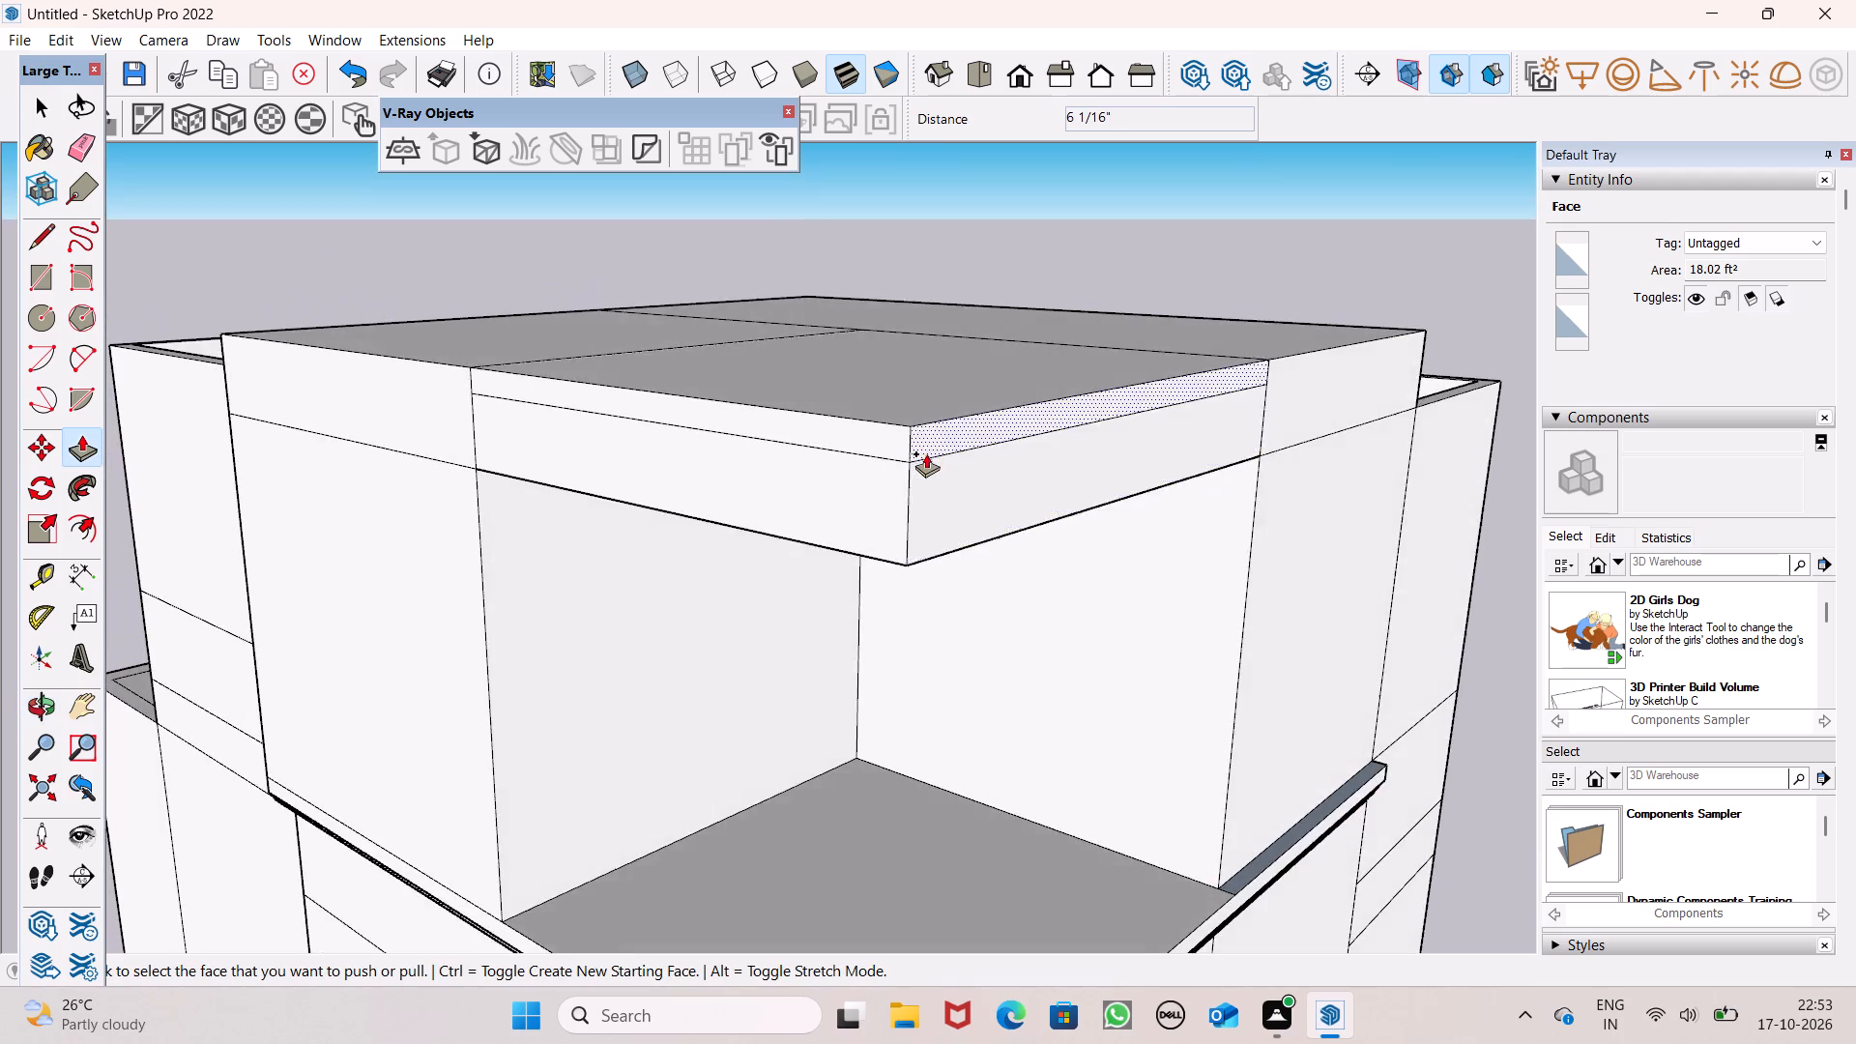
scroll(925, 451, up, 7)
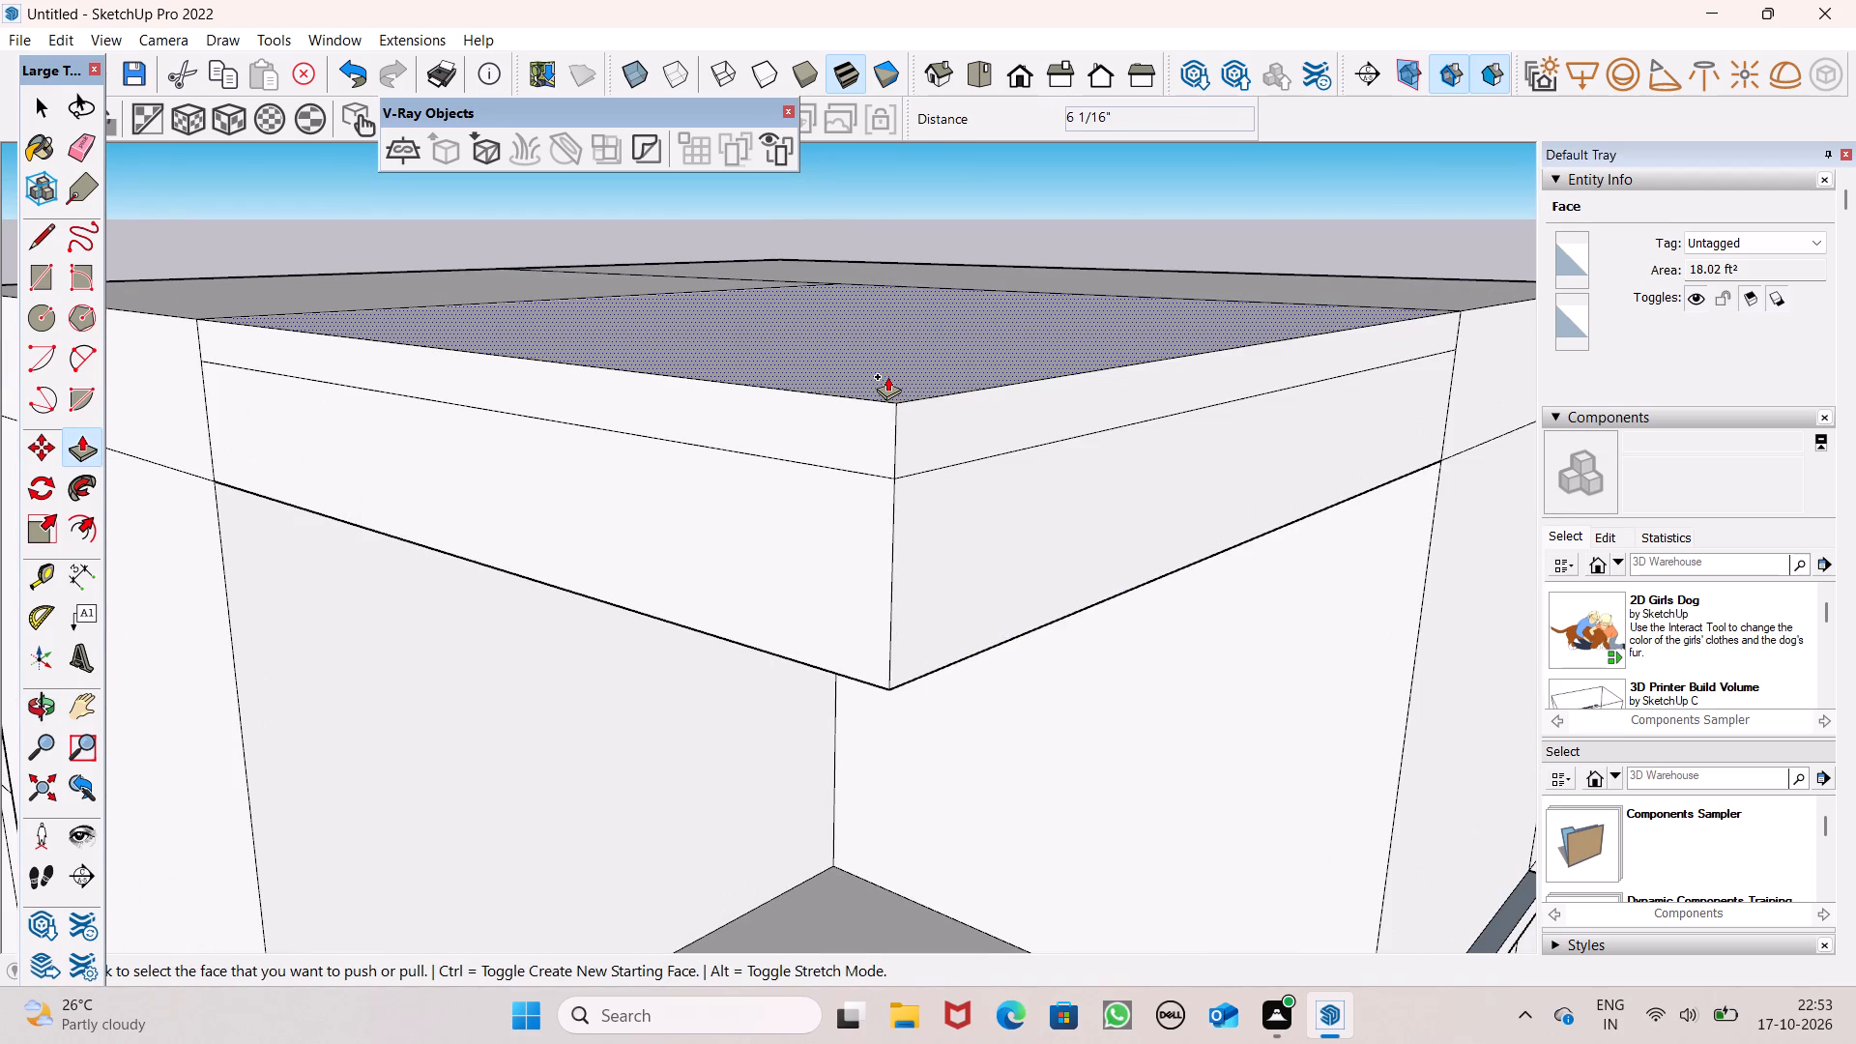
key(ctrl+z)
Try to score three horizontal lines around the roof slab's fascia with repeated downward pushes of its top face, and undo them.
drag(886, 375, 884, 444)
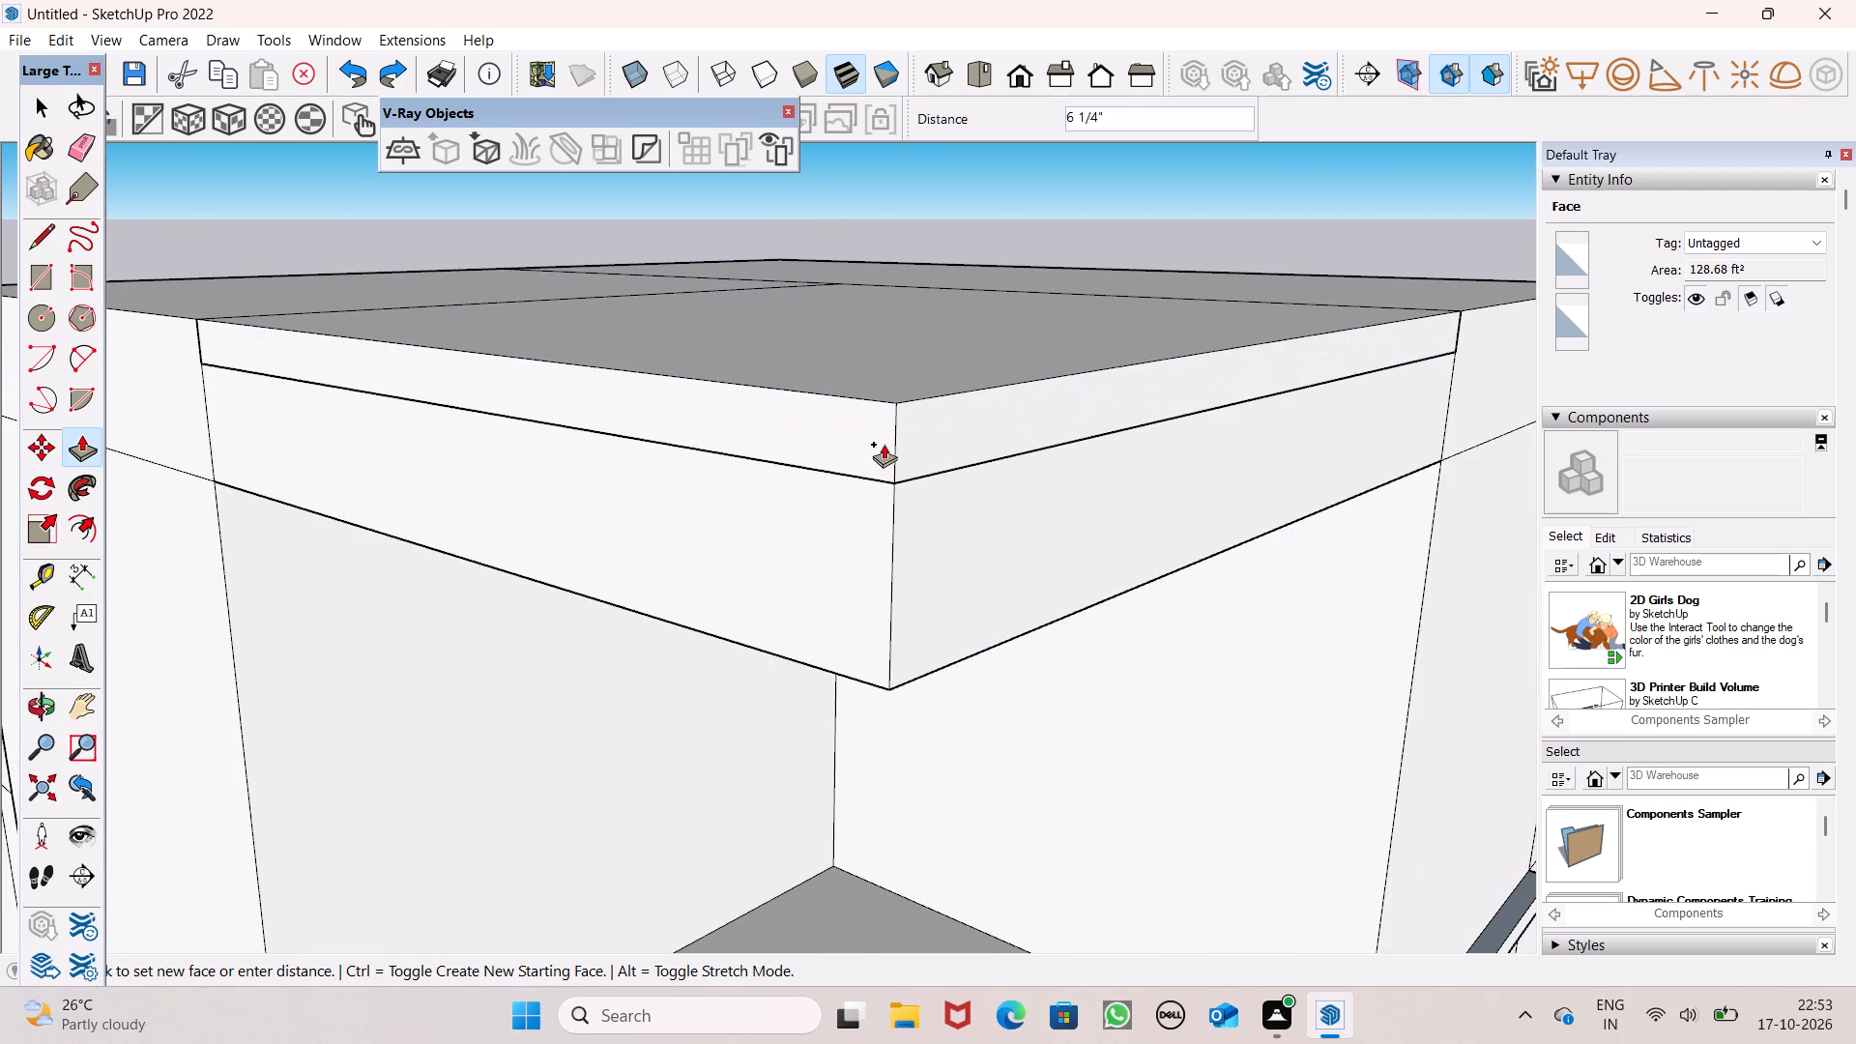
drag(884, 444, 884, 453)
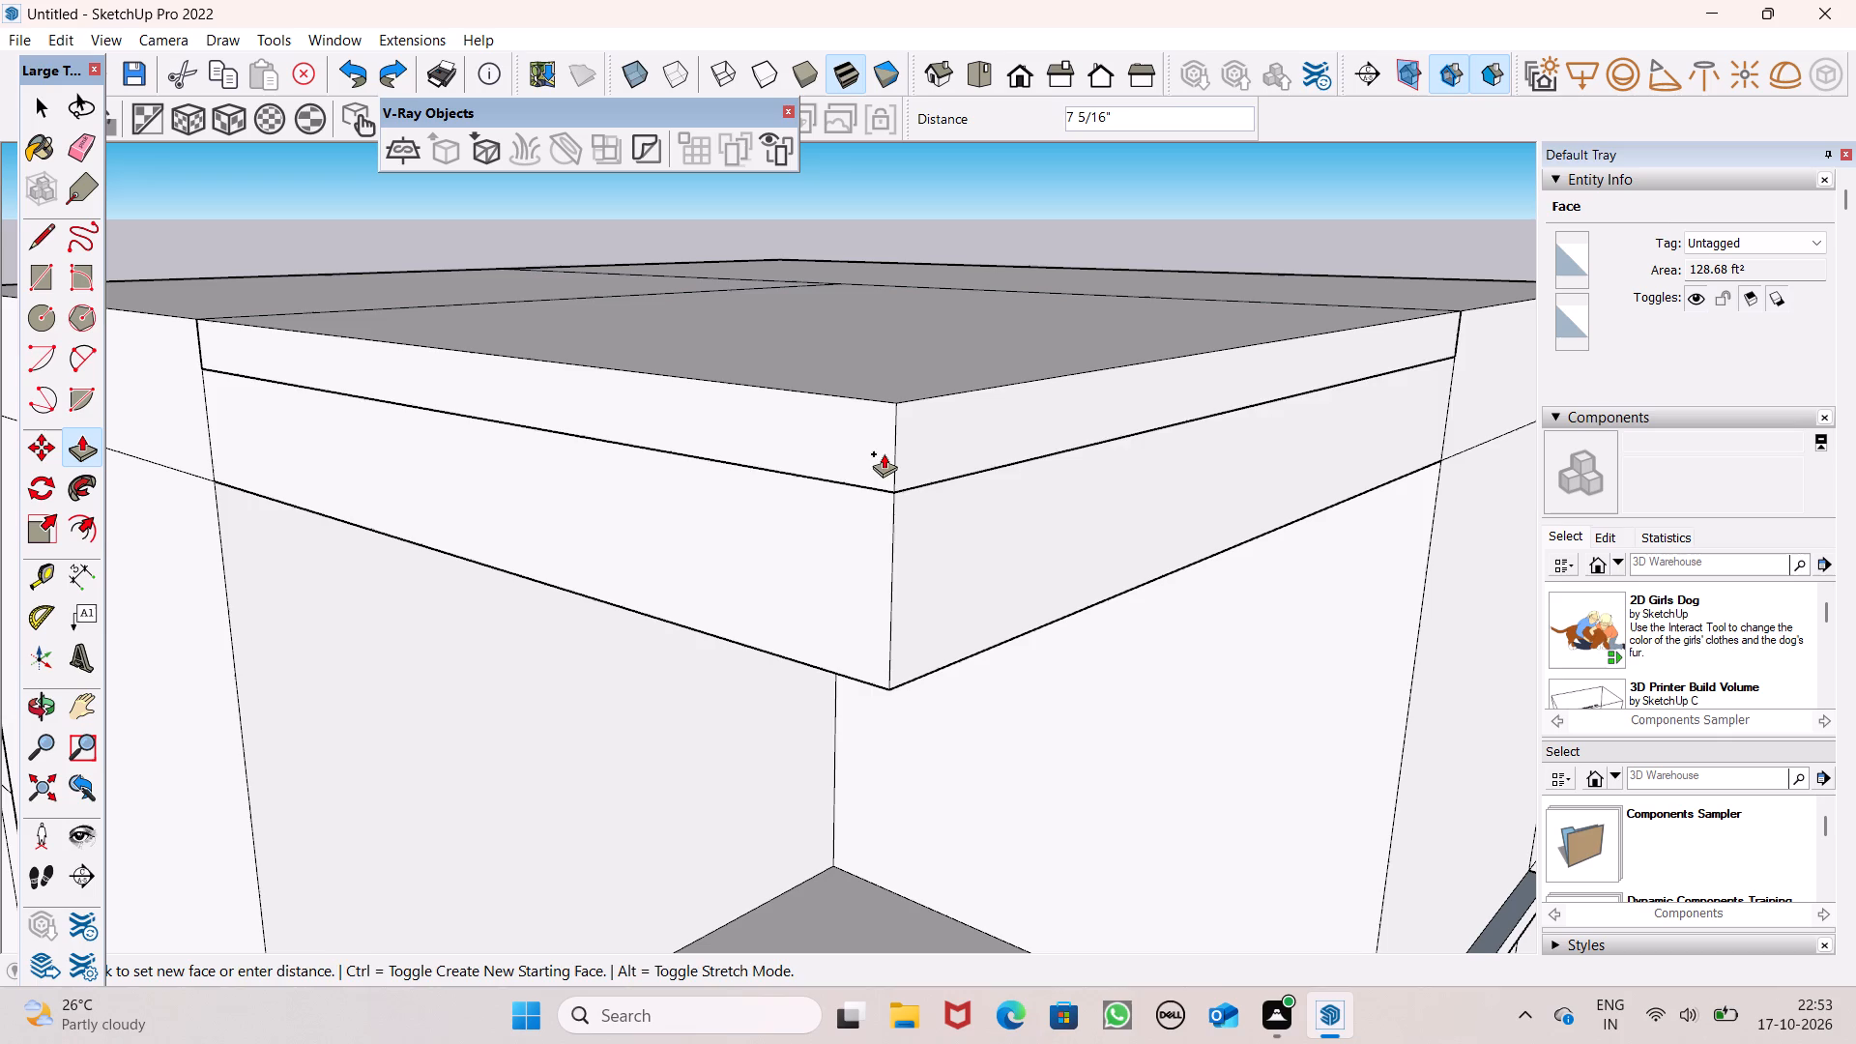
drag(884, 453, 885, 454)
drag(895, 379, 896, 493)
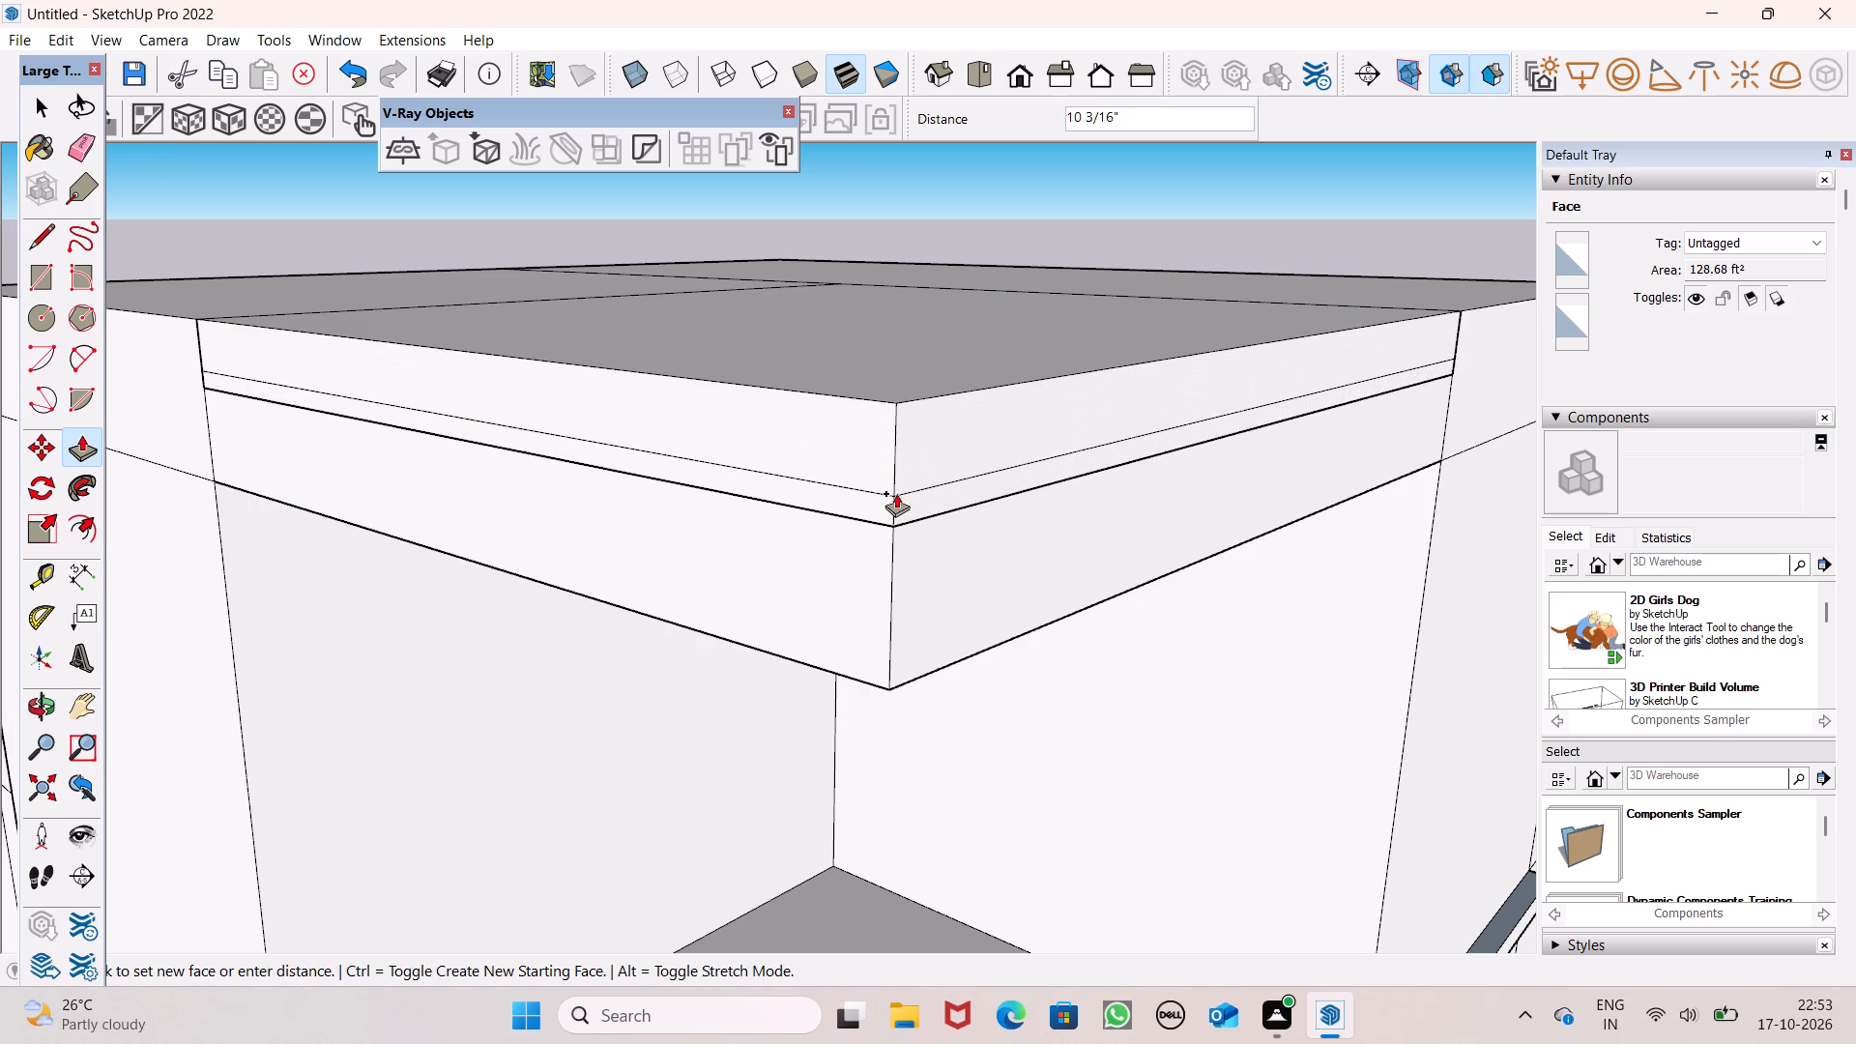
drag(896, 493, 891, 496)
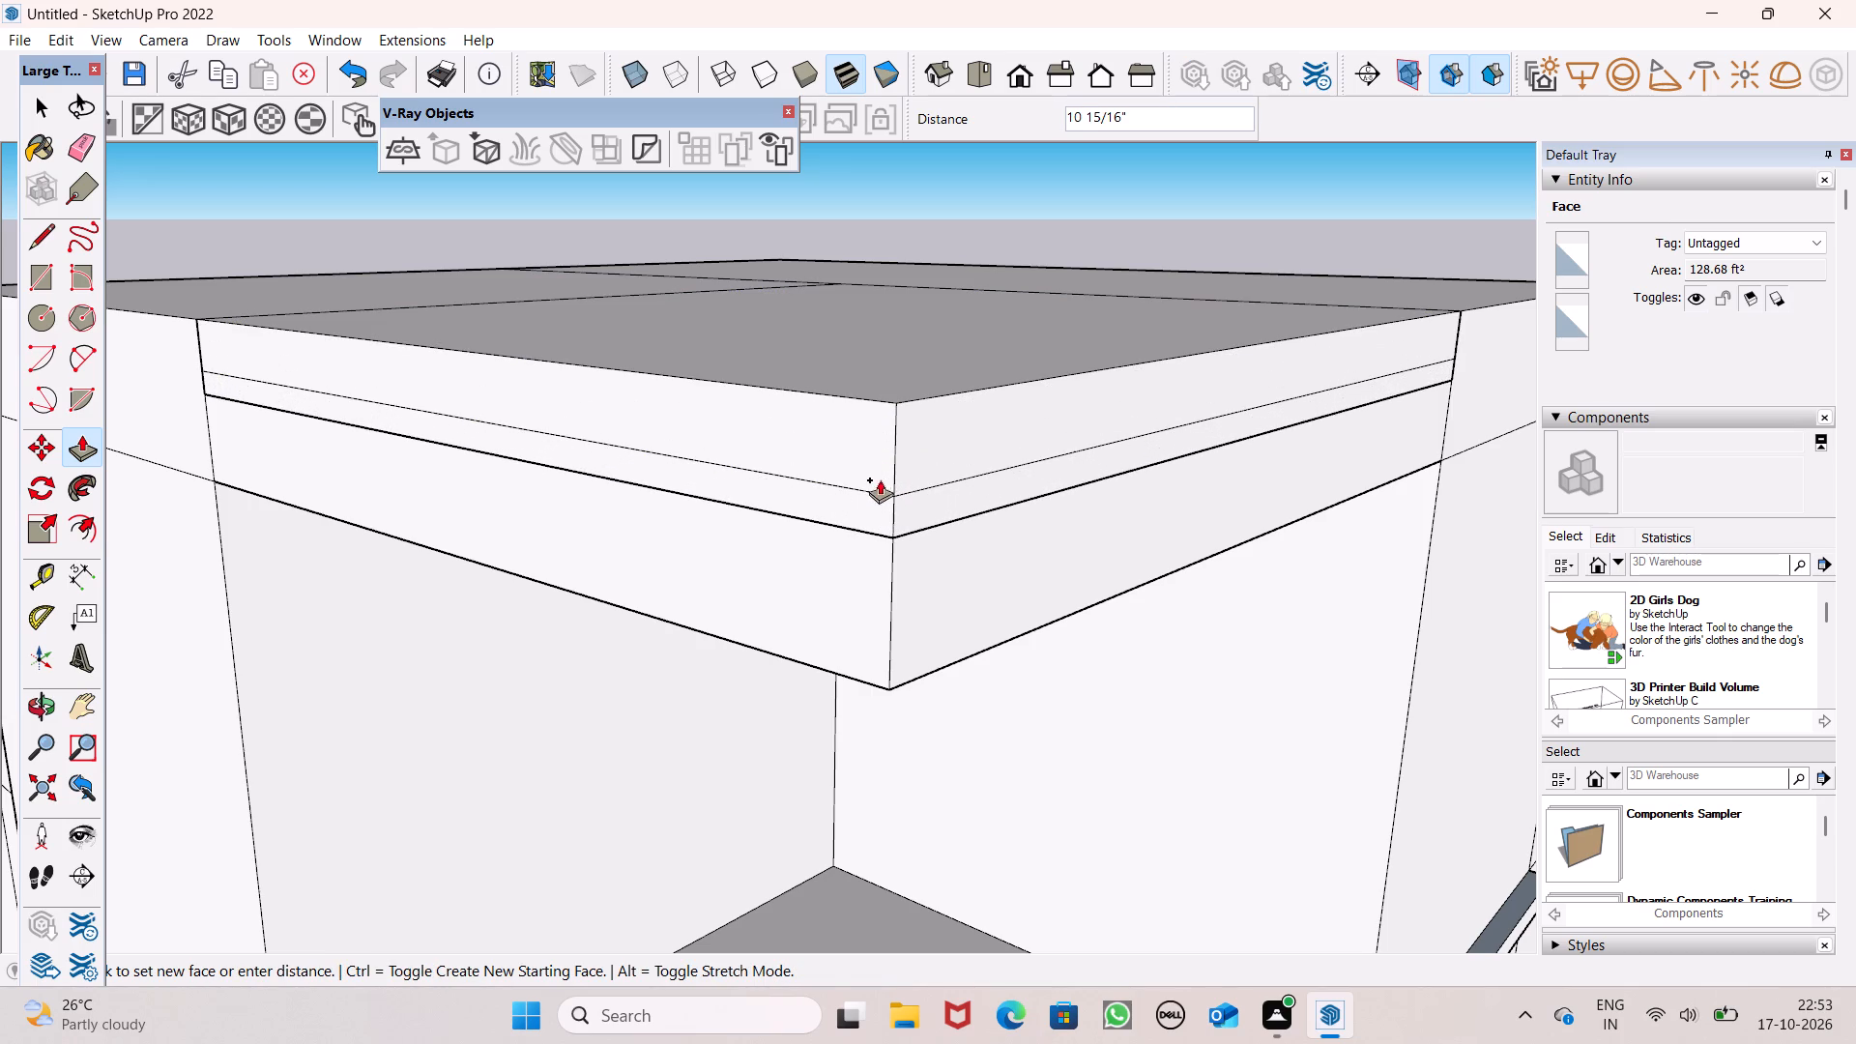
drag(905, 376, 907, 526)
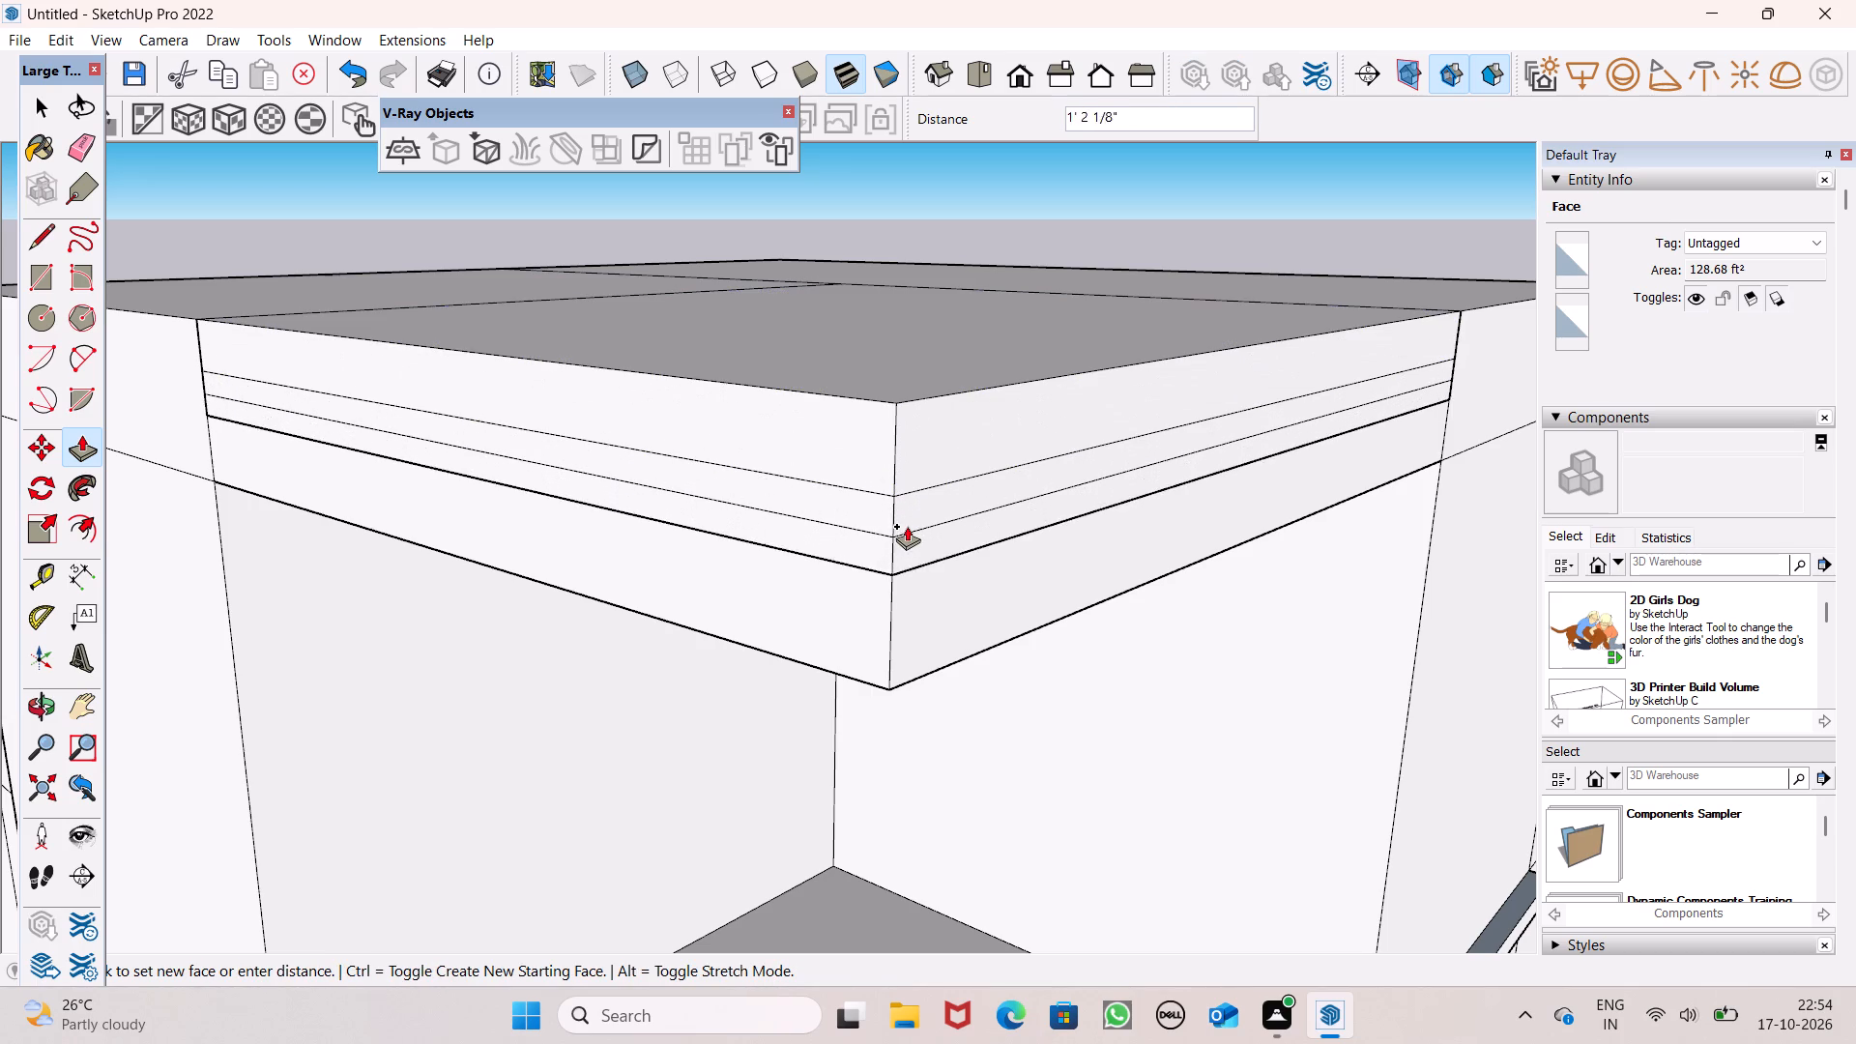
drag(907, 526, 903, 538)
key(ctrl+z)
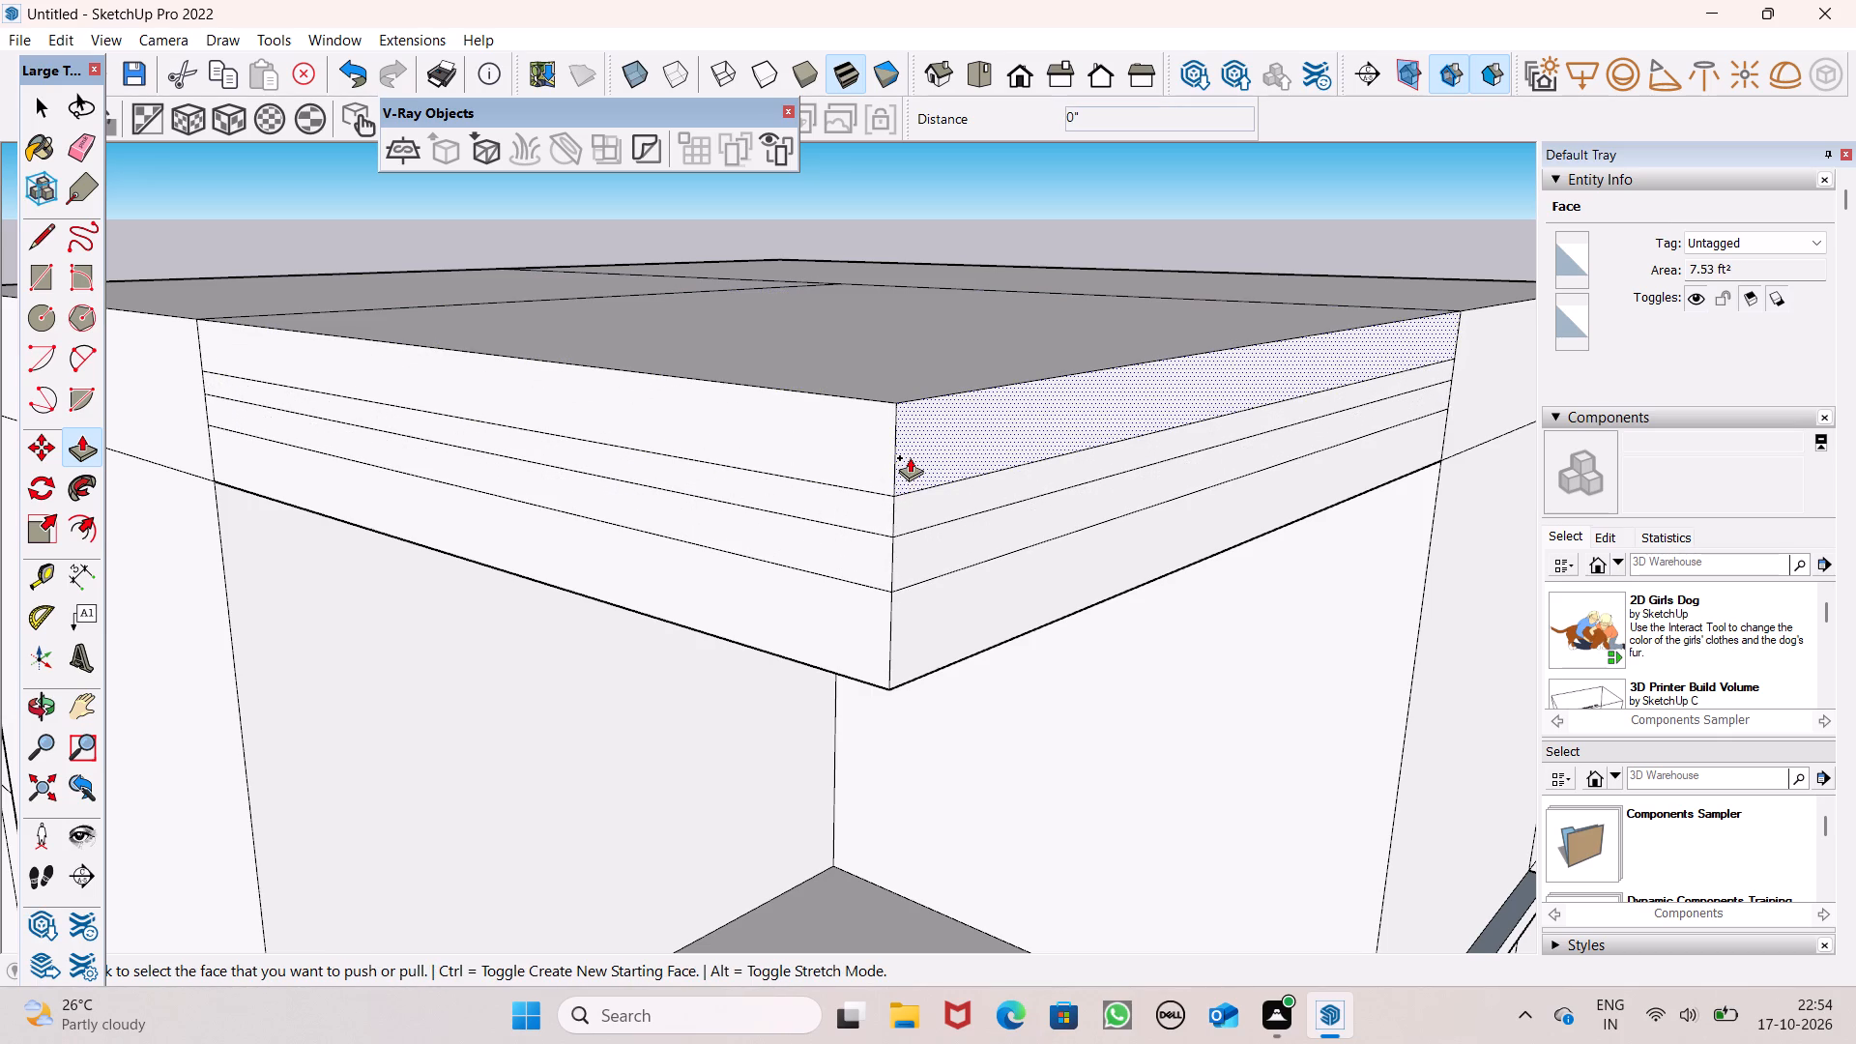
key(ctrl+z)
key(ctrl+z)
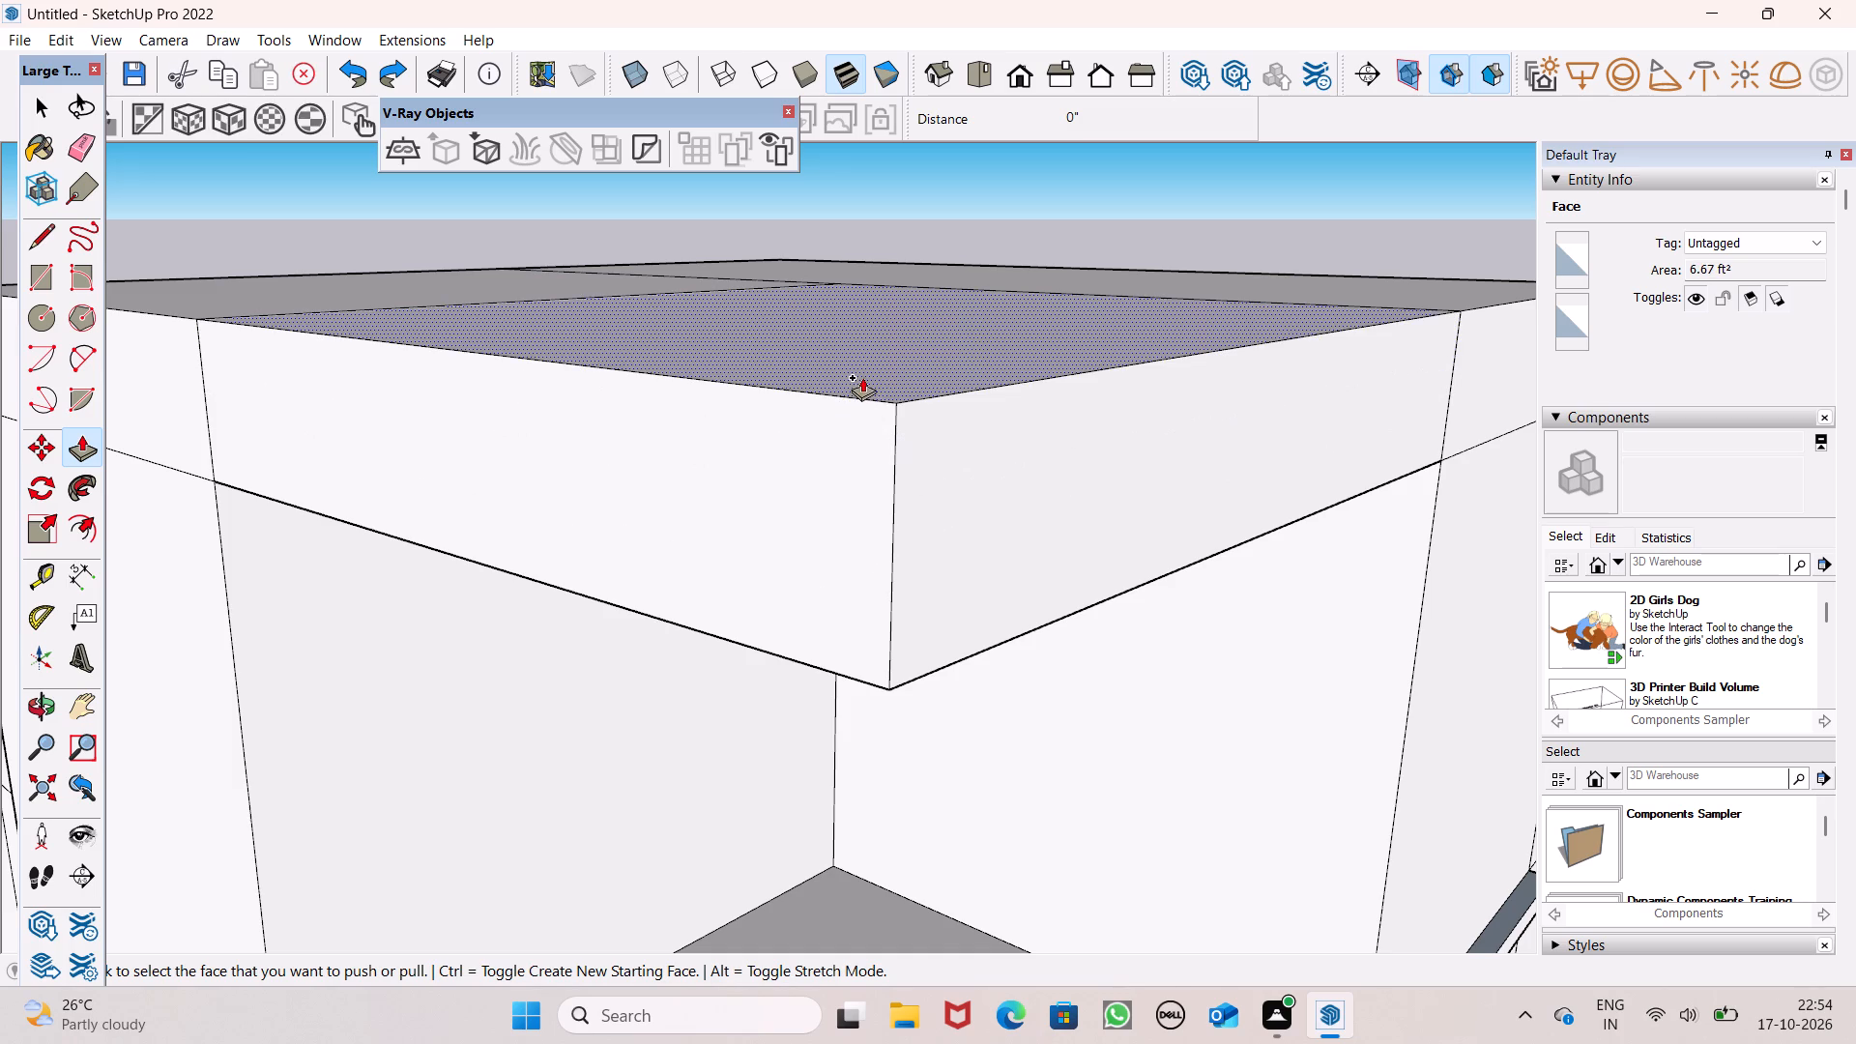
Score three fascia lines about 6 3/4", 10 5/8" and 1' 4 5/16" below the balcony roof slab's top using Push/Pull.
drag(862, 377, 857, 449)
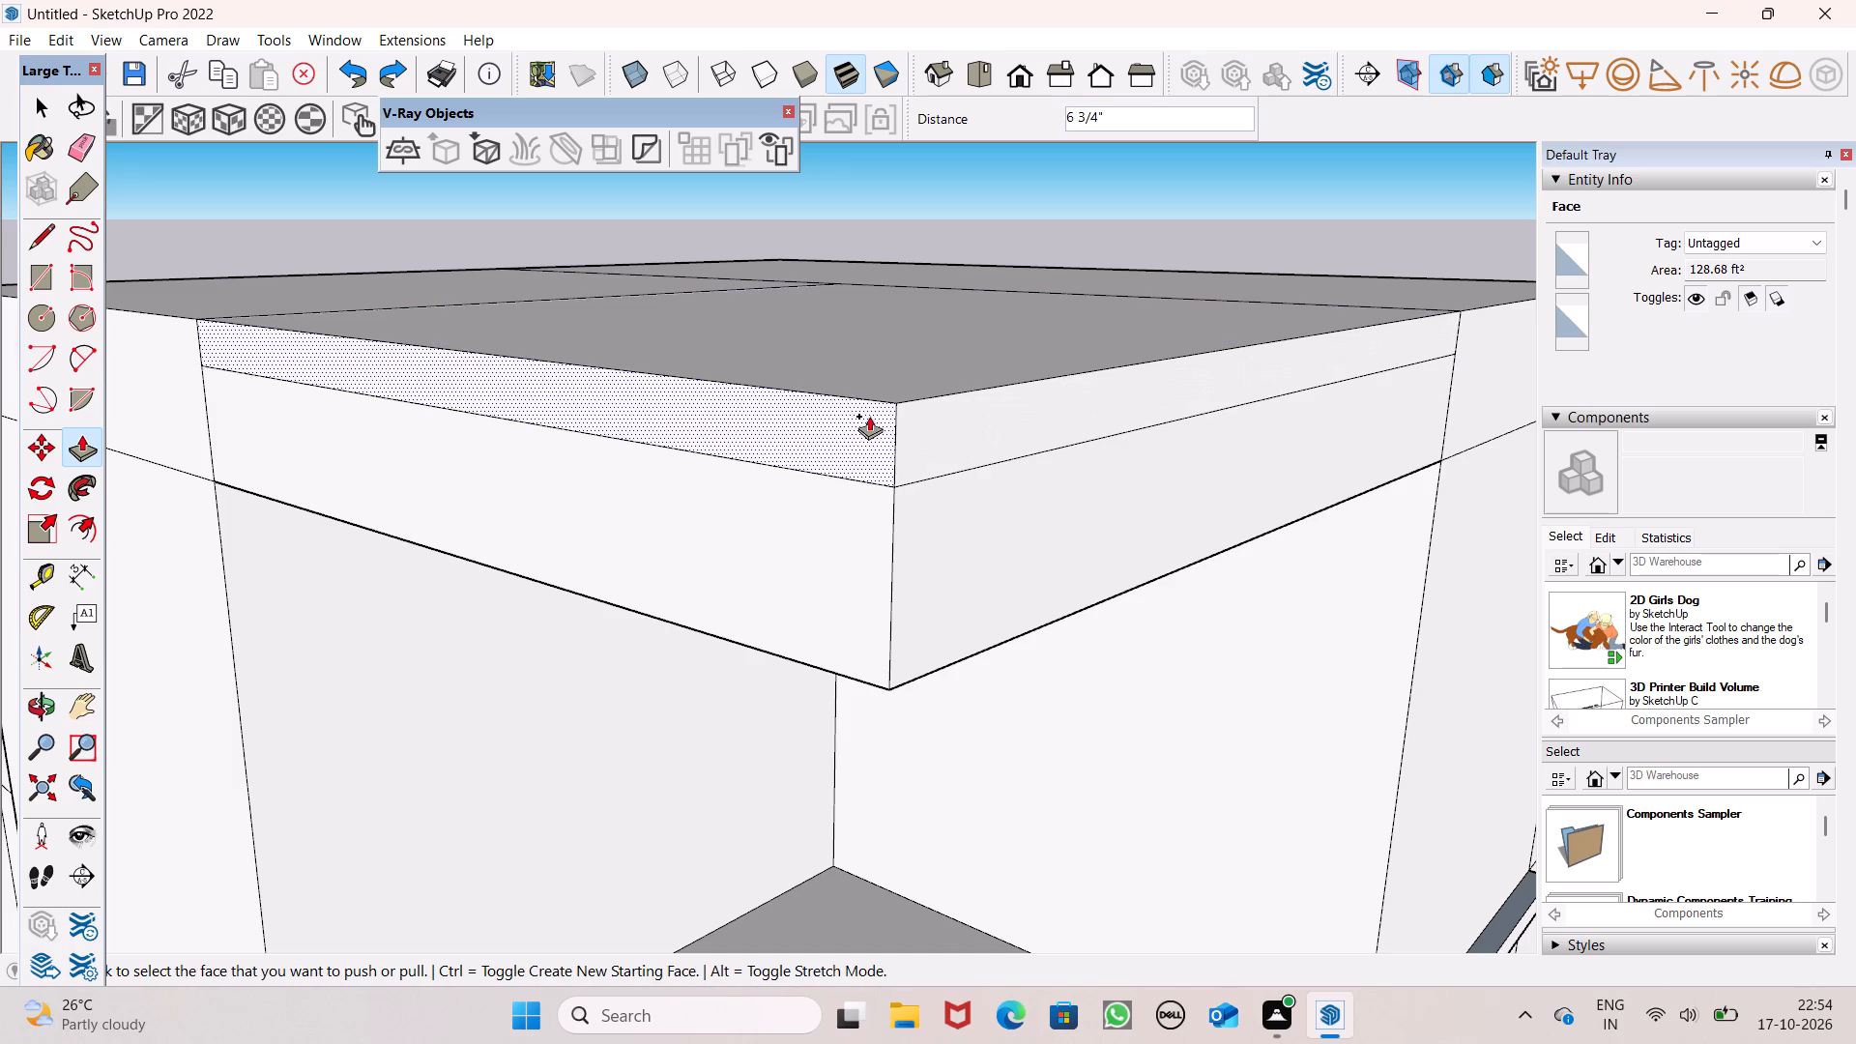
drag(887, 377, 888, 488)
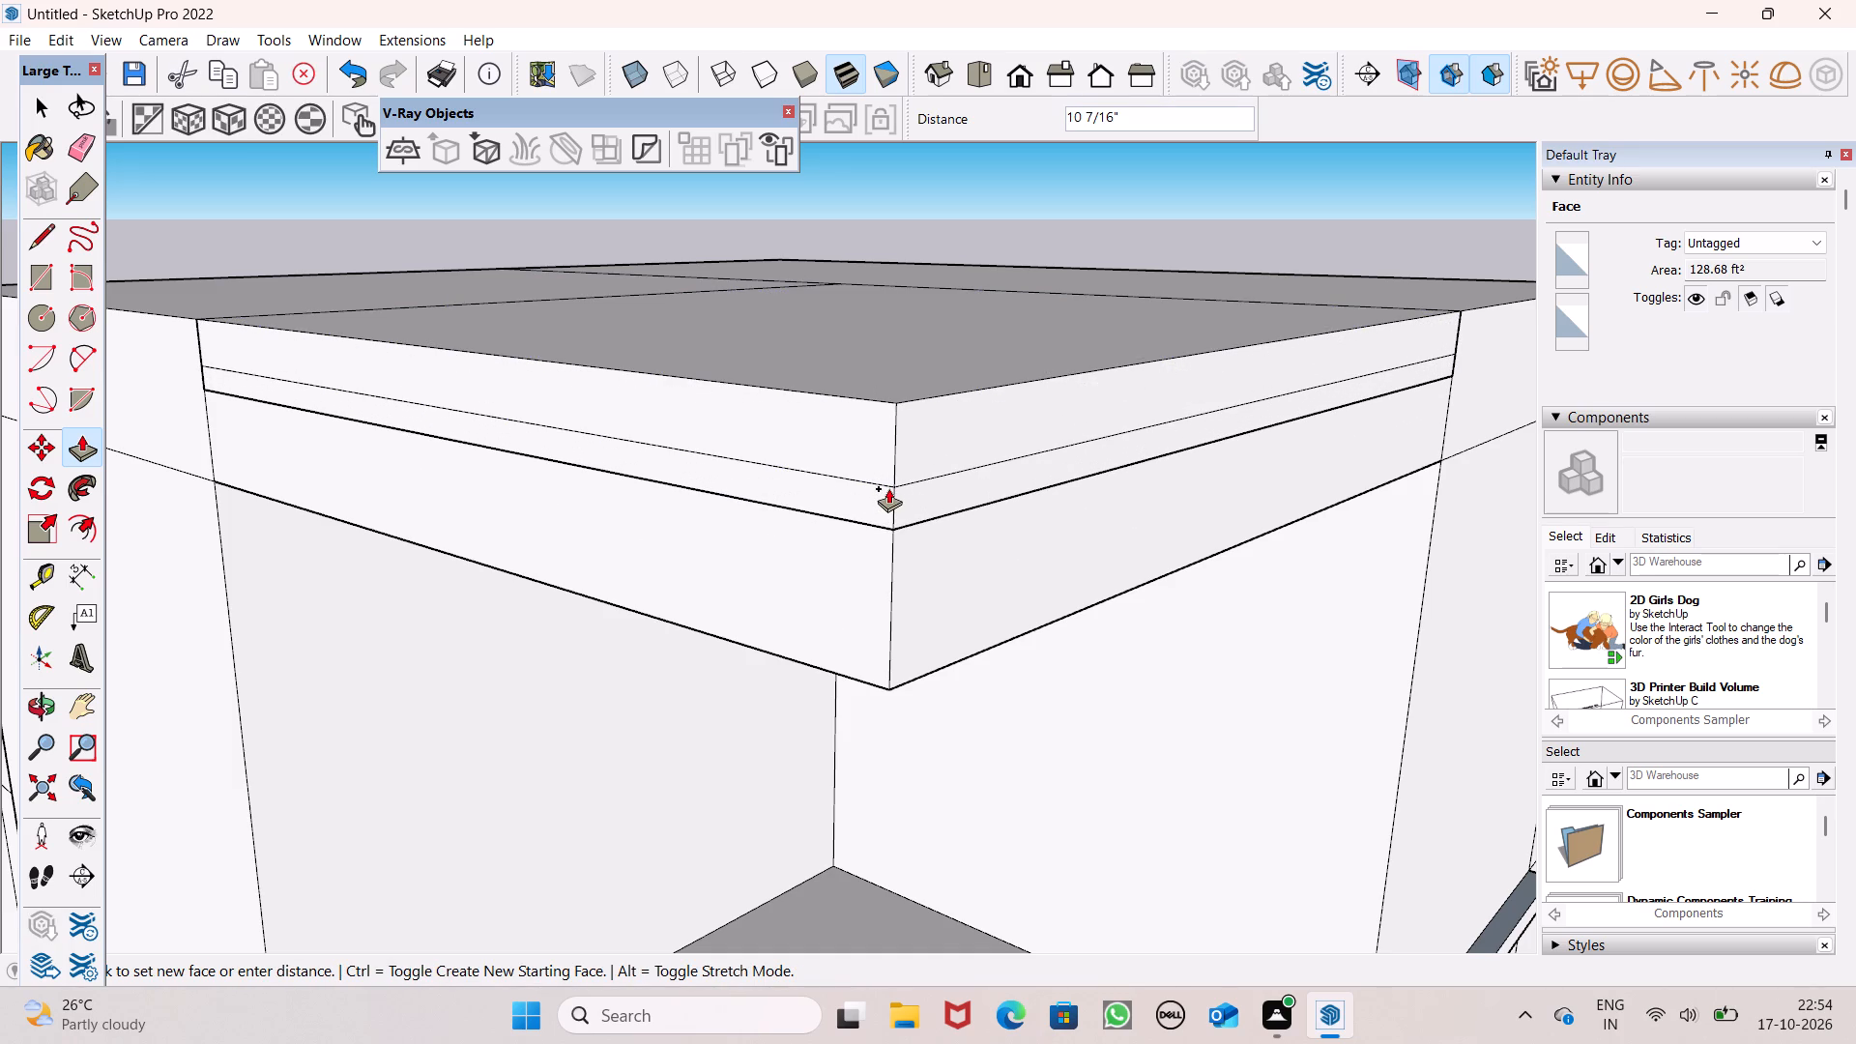
drag(888, 488, 884, 490)
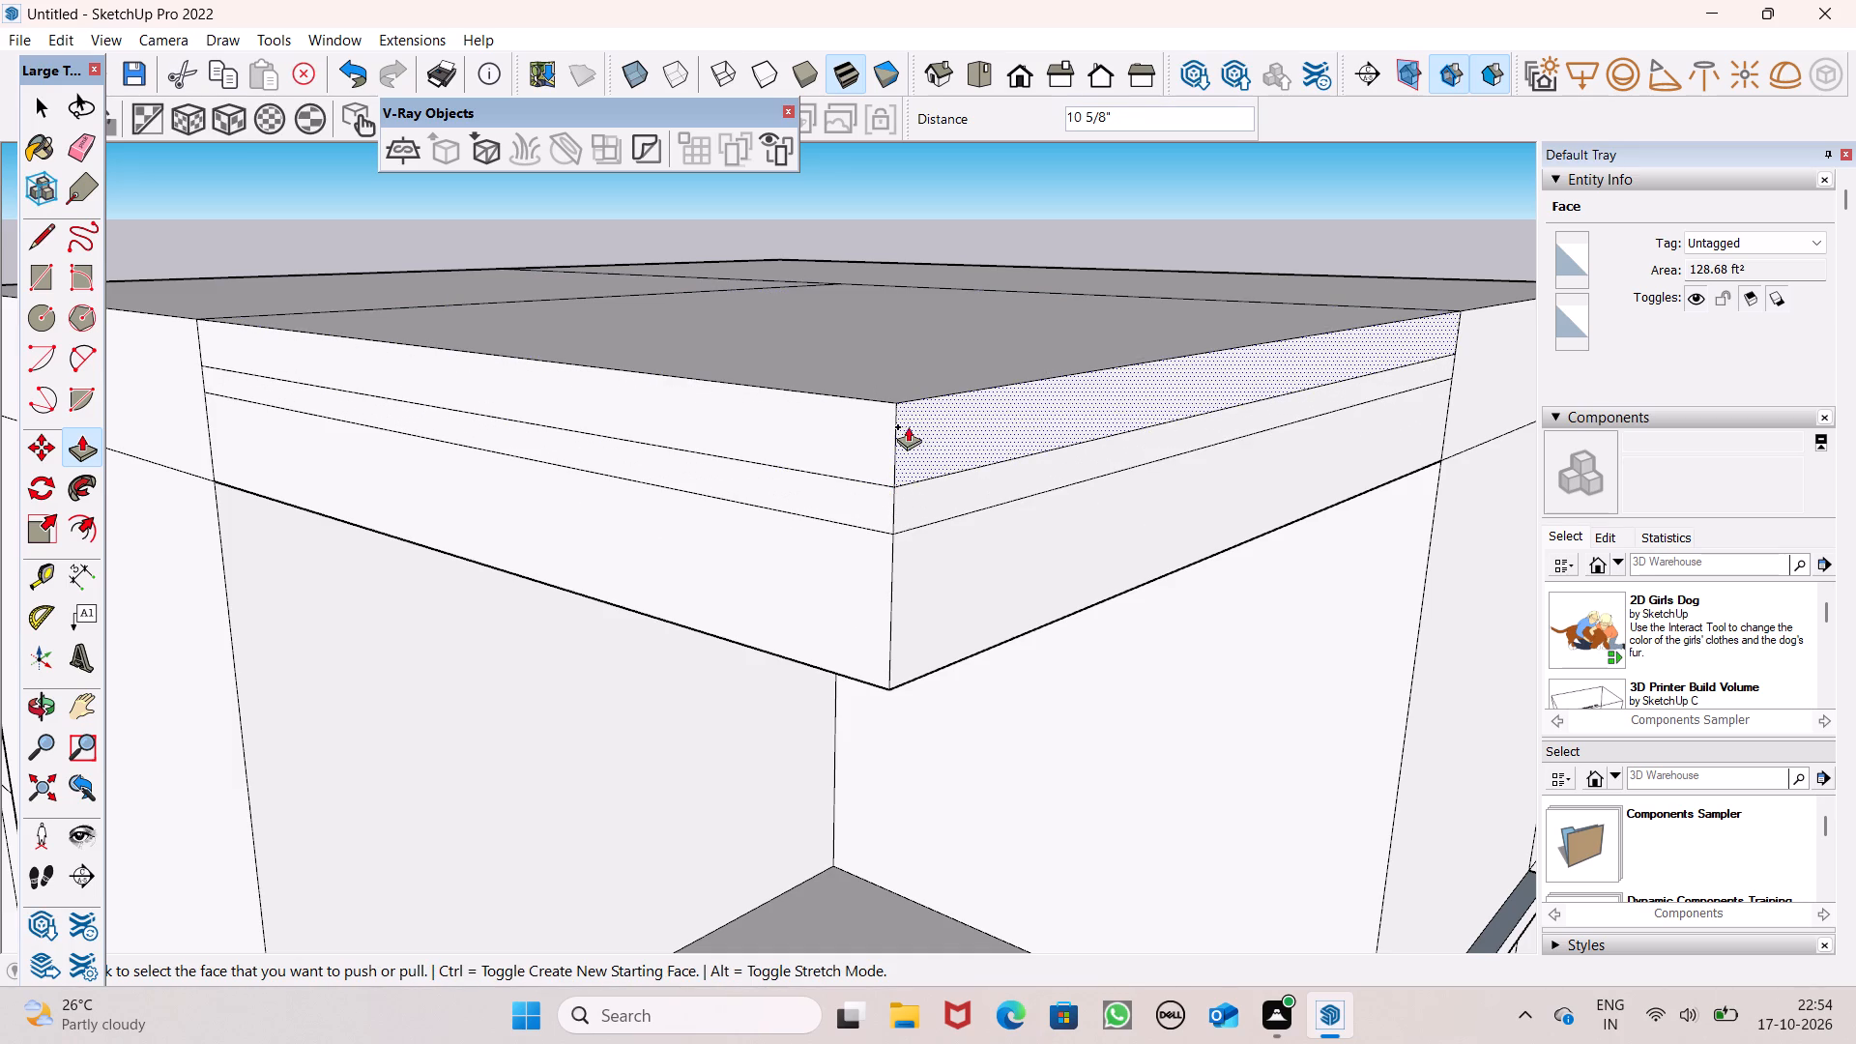
drag(920, 381, 888, 565)
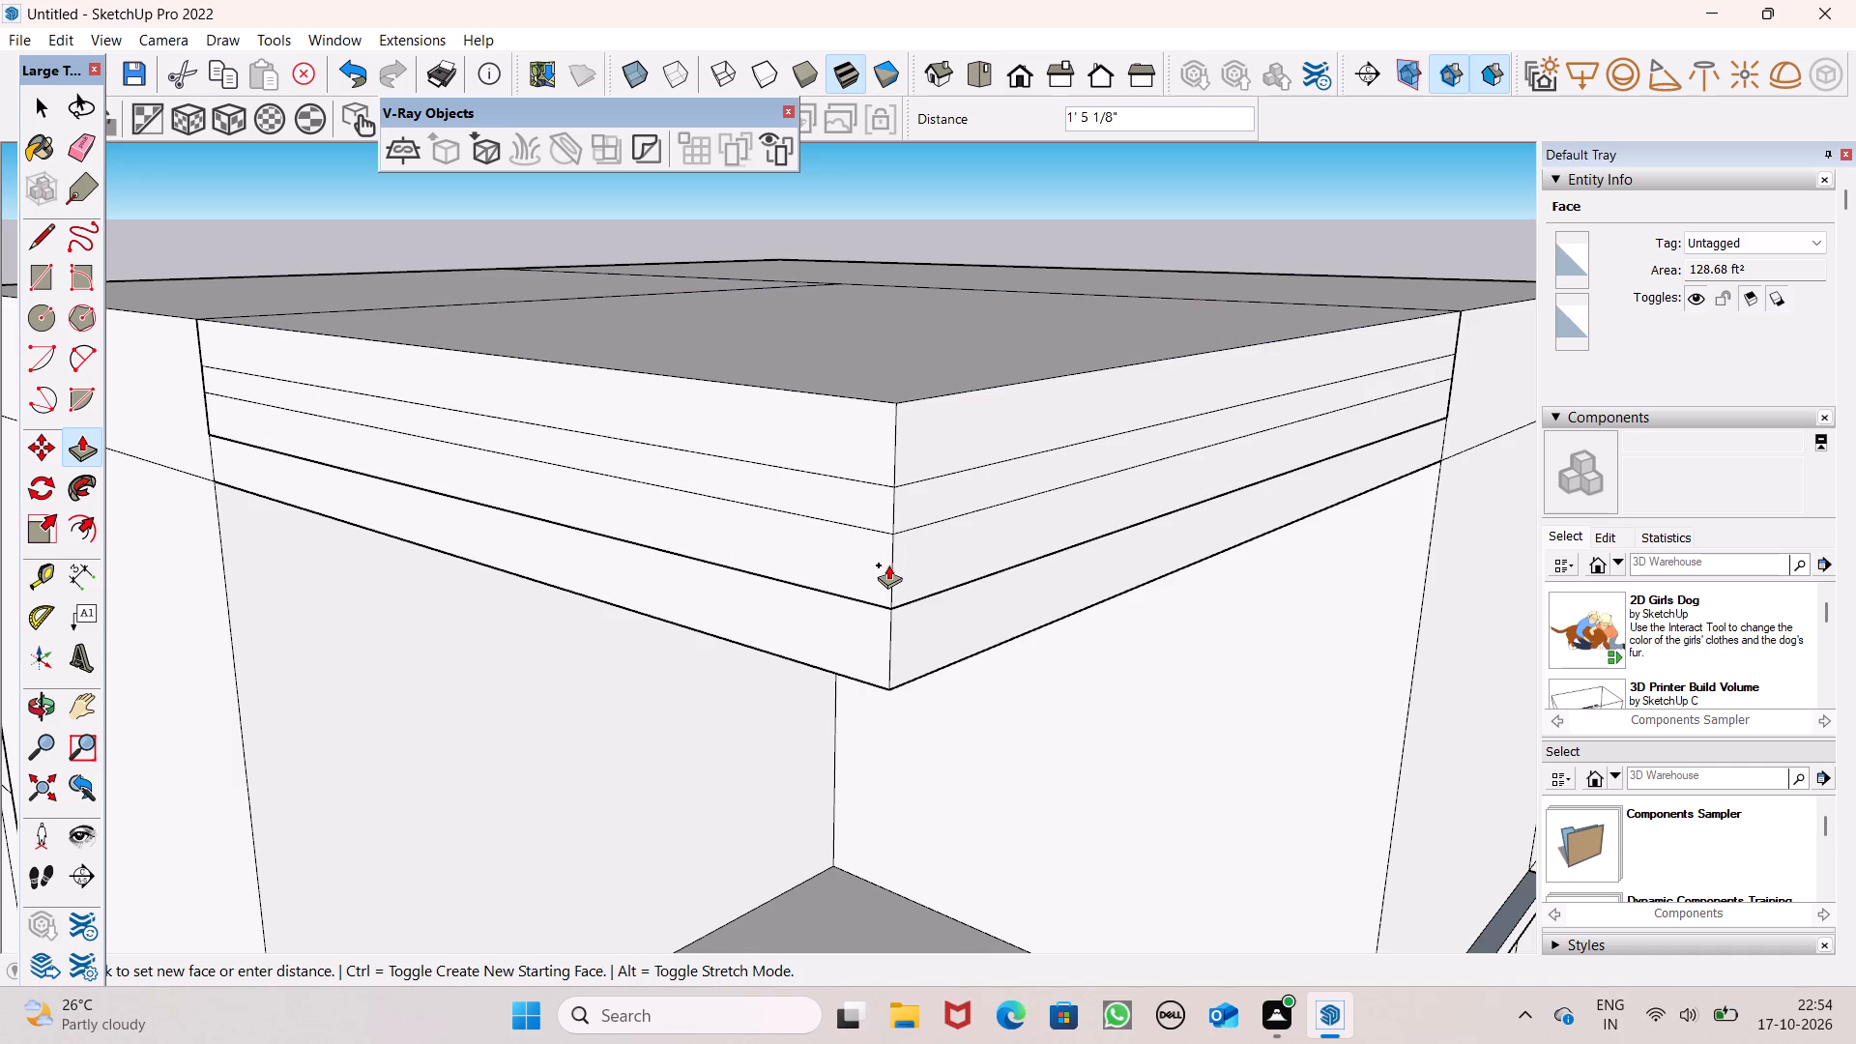
drag(888, 565, 885, 556)
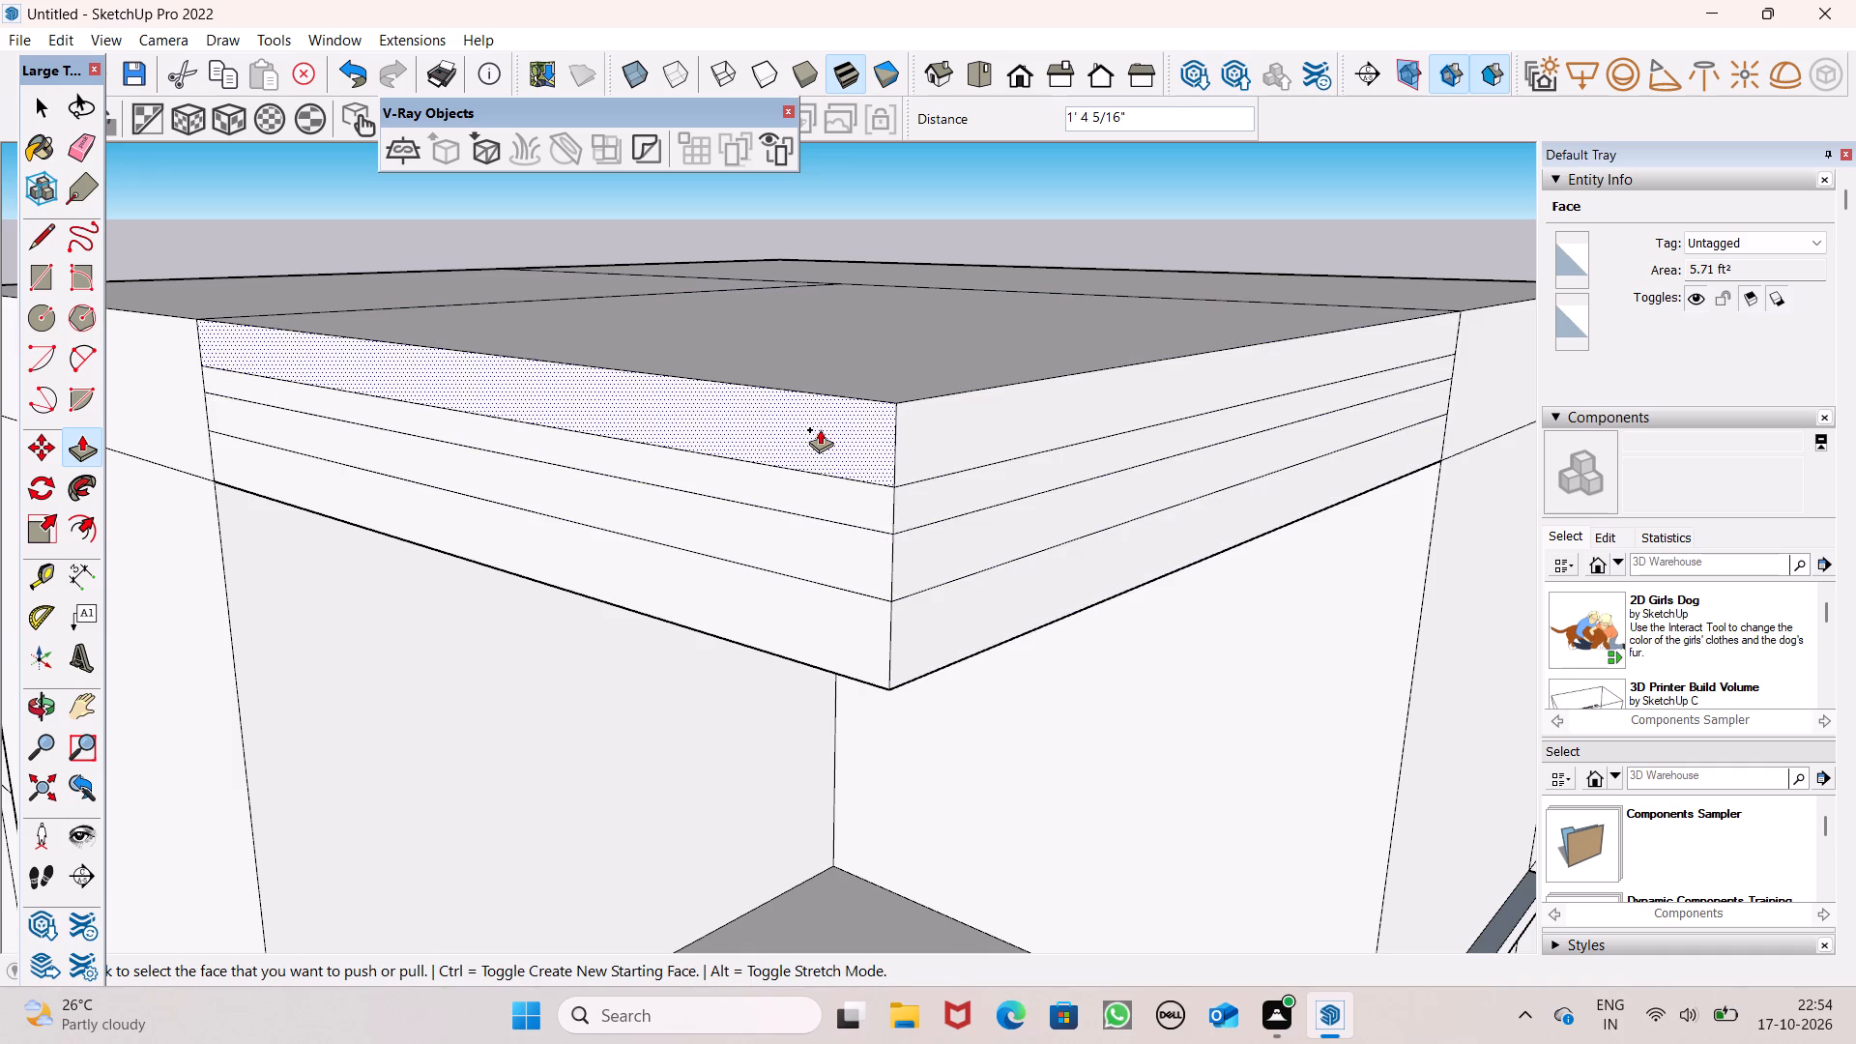
key(space)
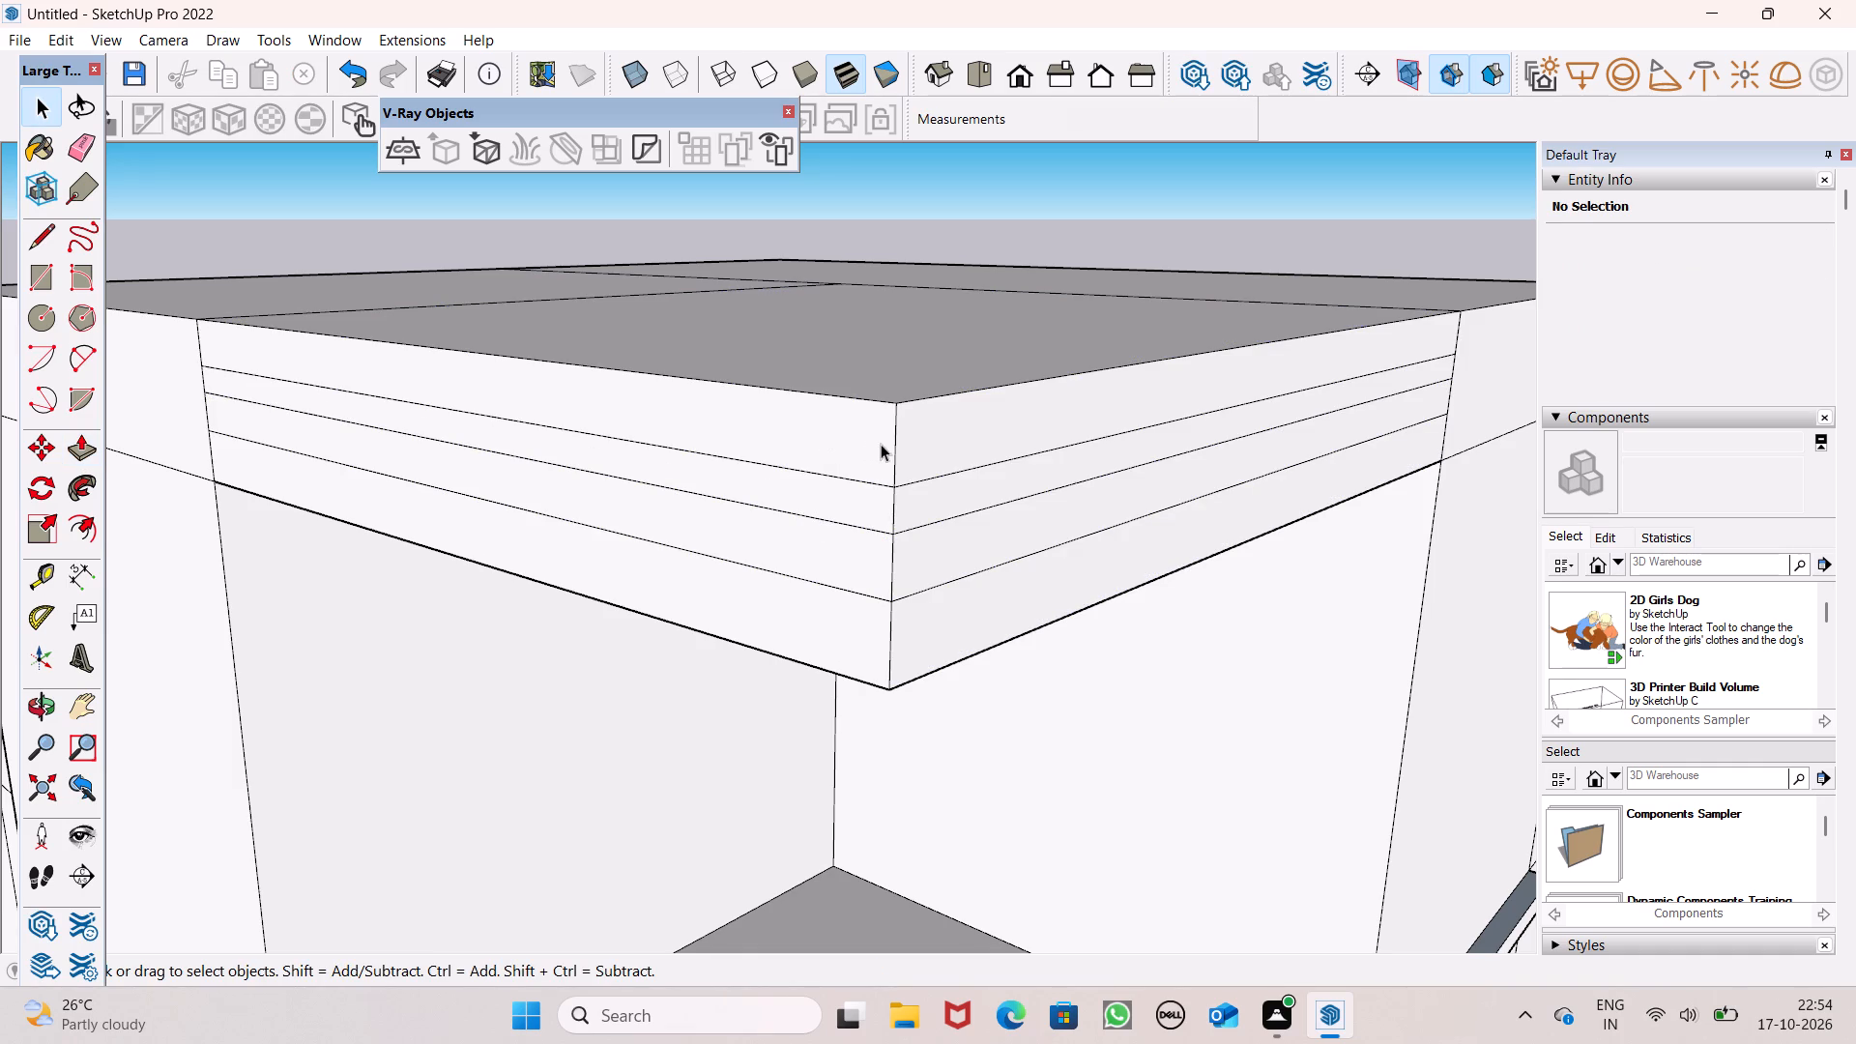
Push/Pull the top fascia band of the balcony roof slab outward on both sides of the corner, about 4 15/16" on the first side.
middle_drag(896, 461, 968, 488)
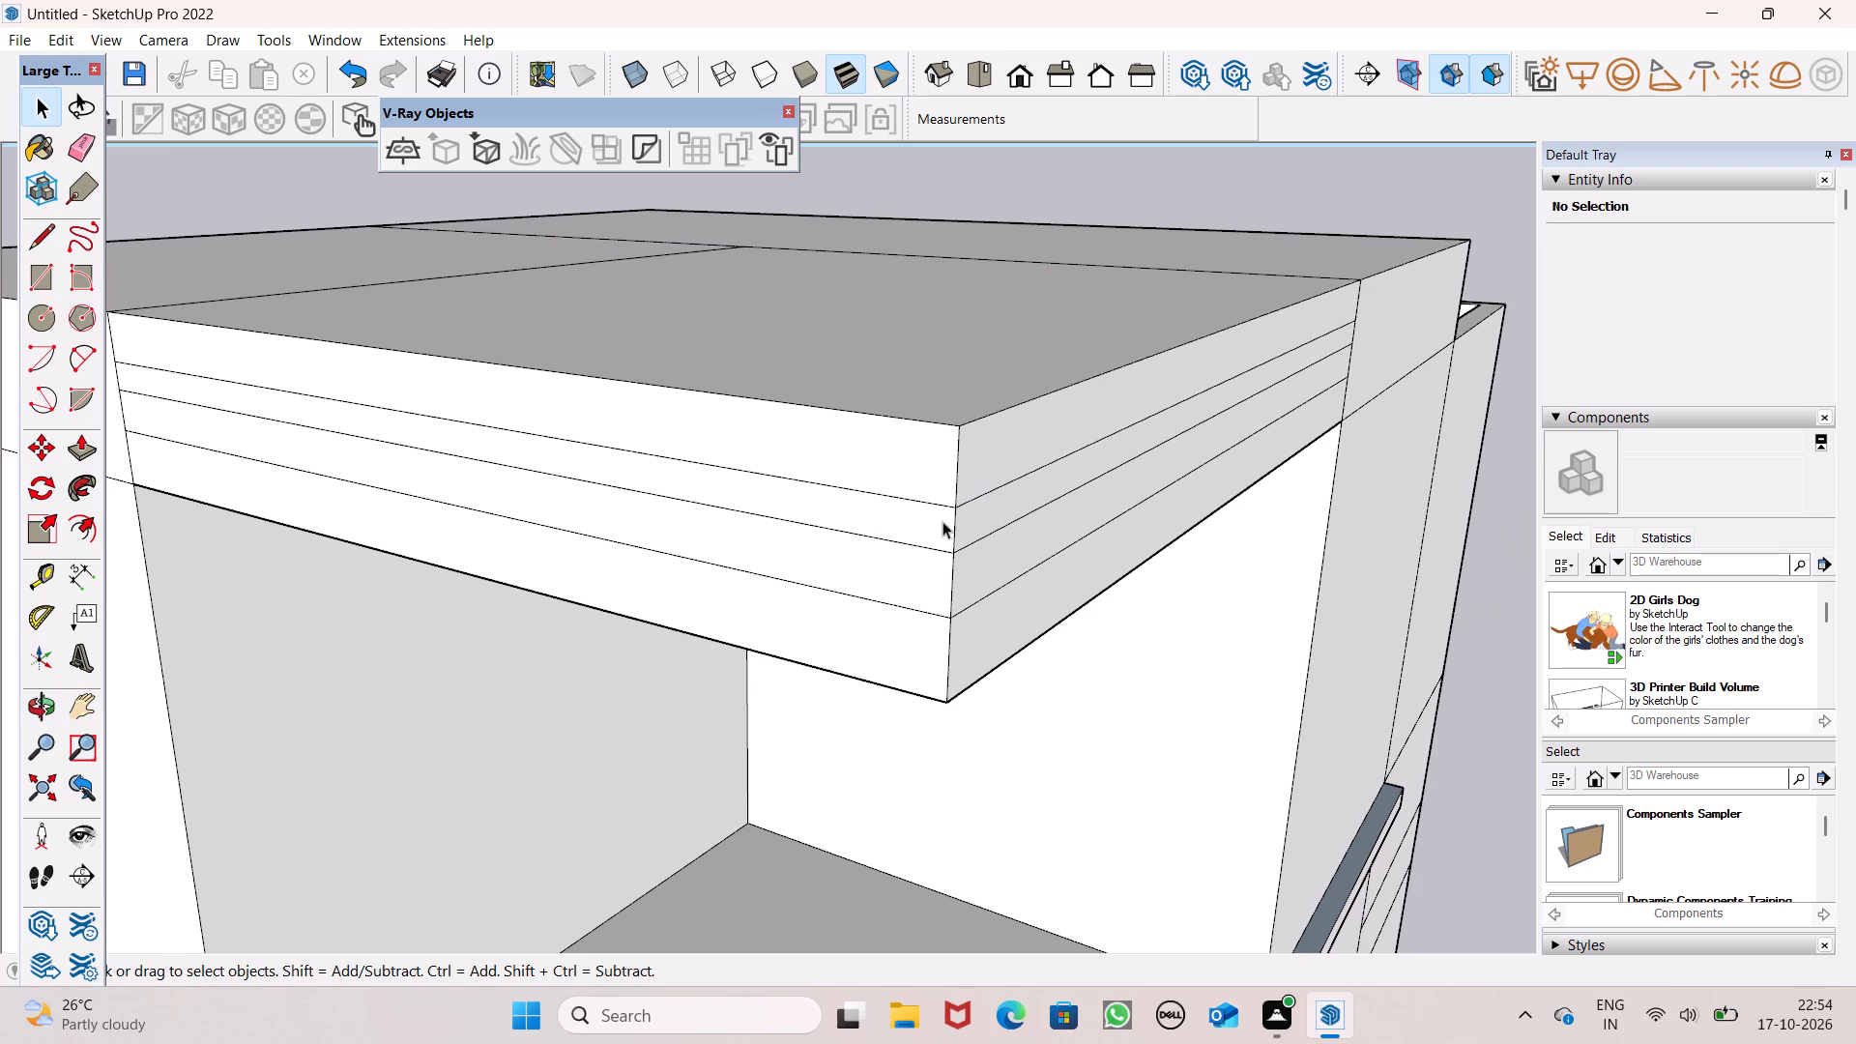
middle_drag(942, 521, 869, 424)
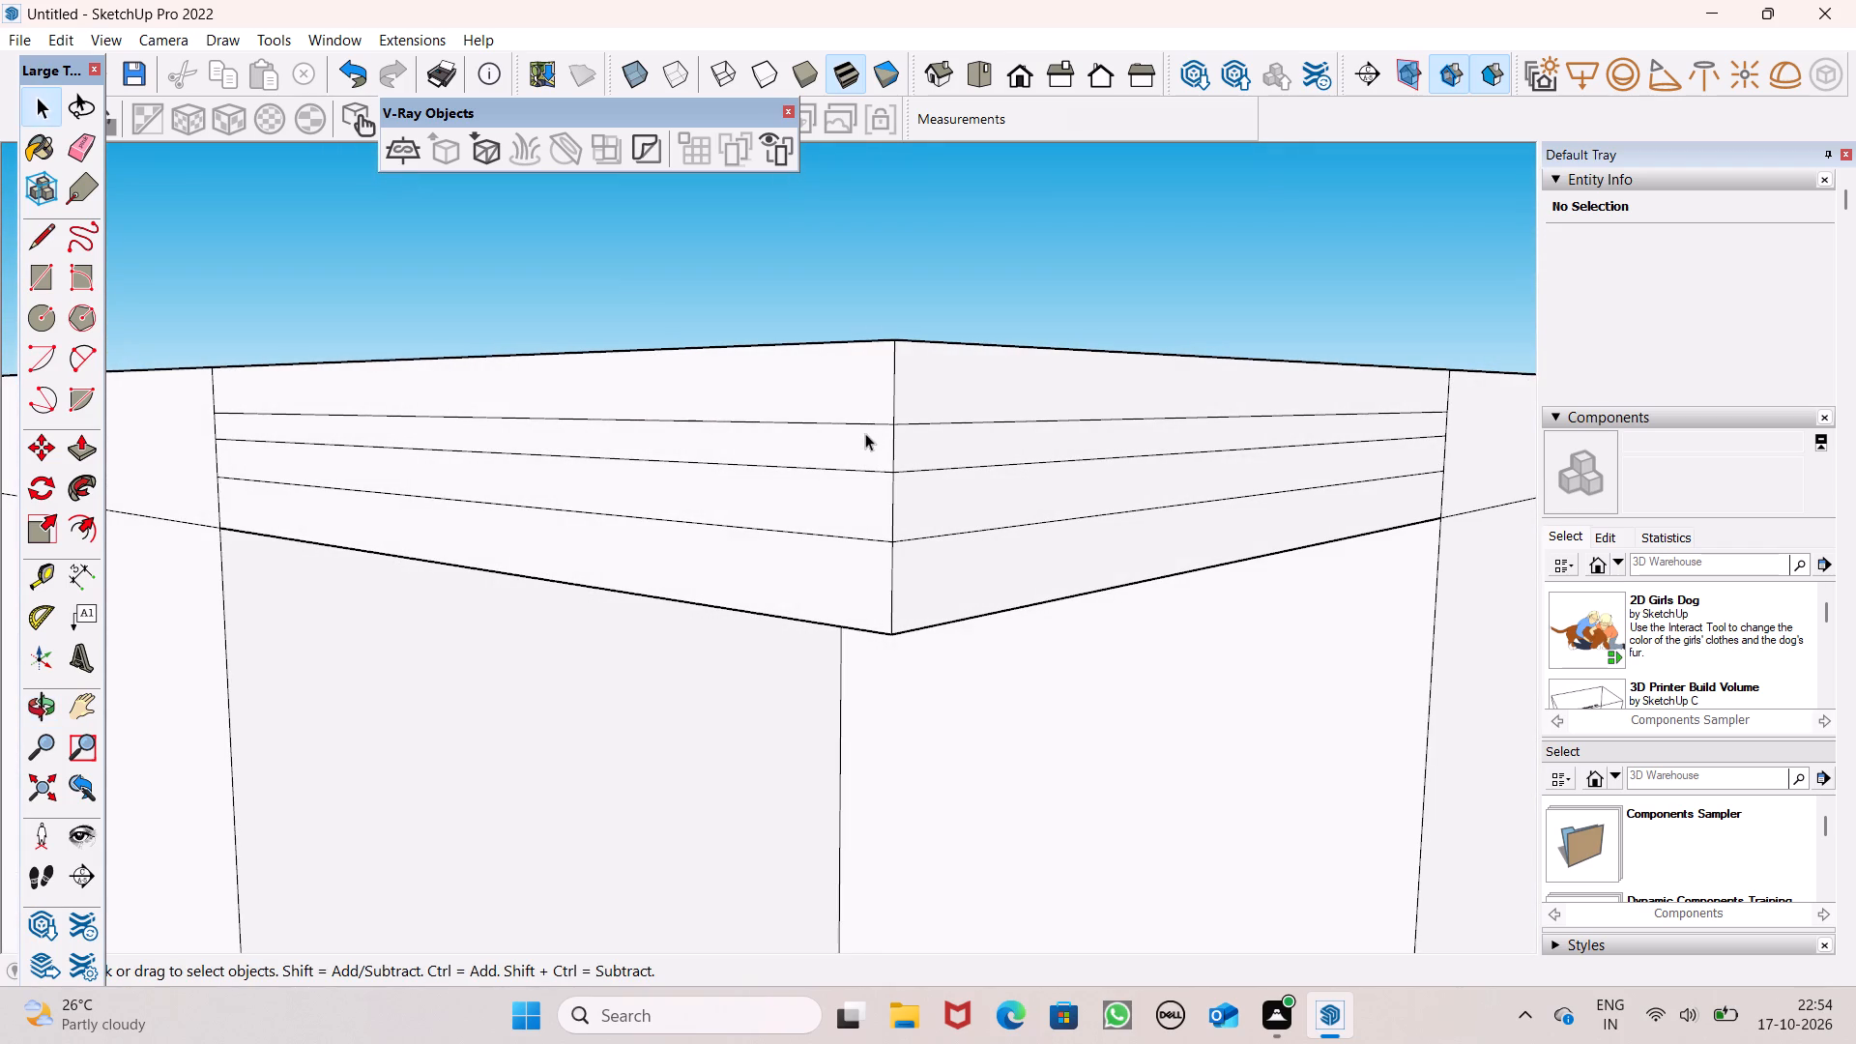
scroll(813, 436, up, 1)
click(82, 443)
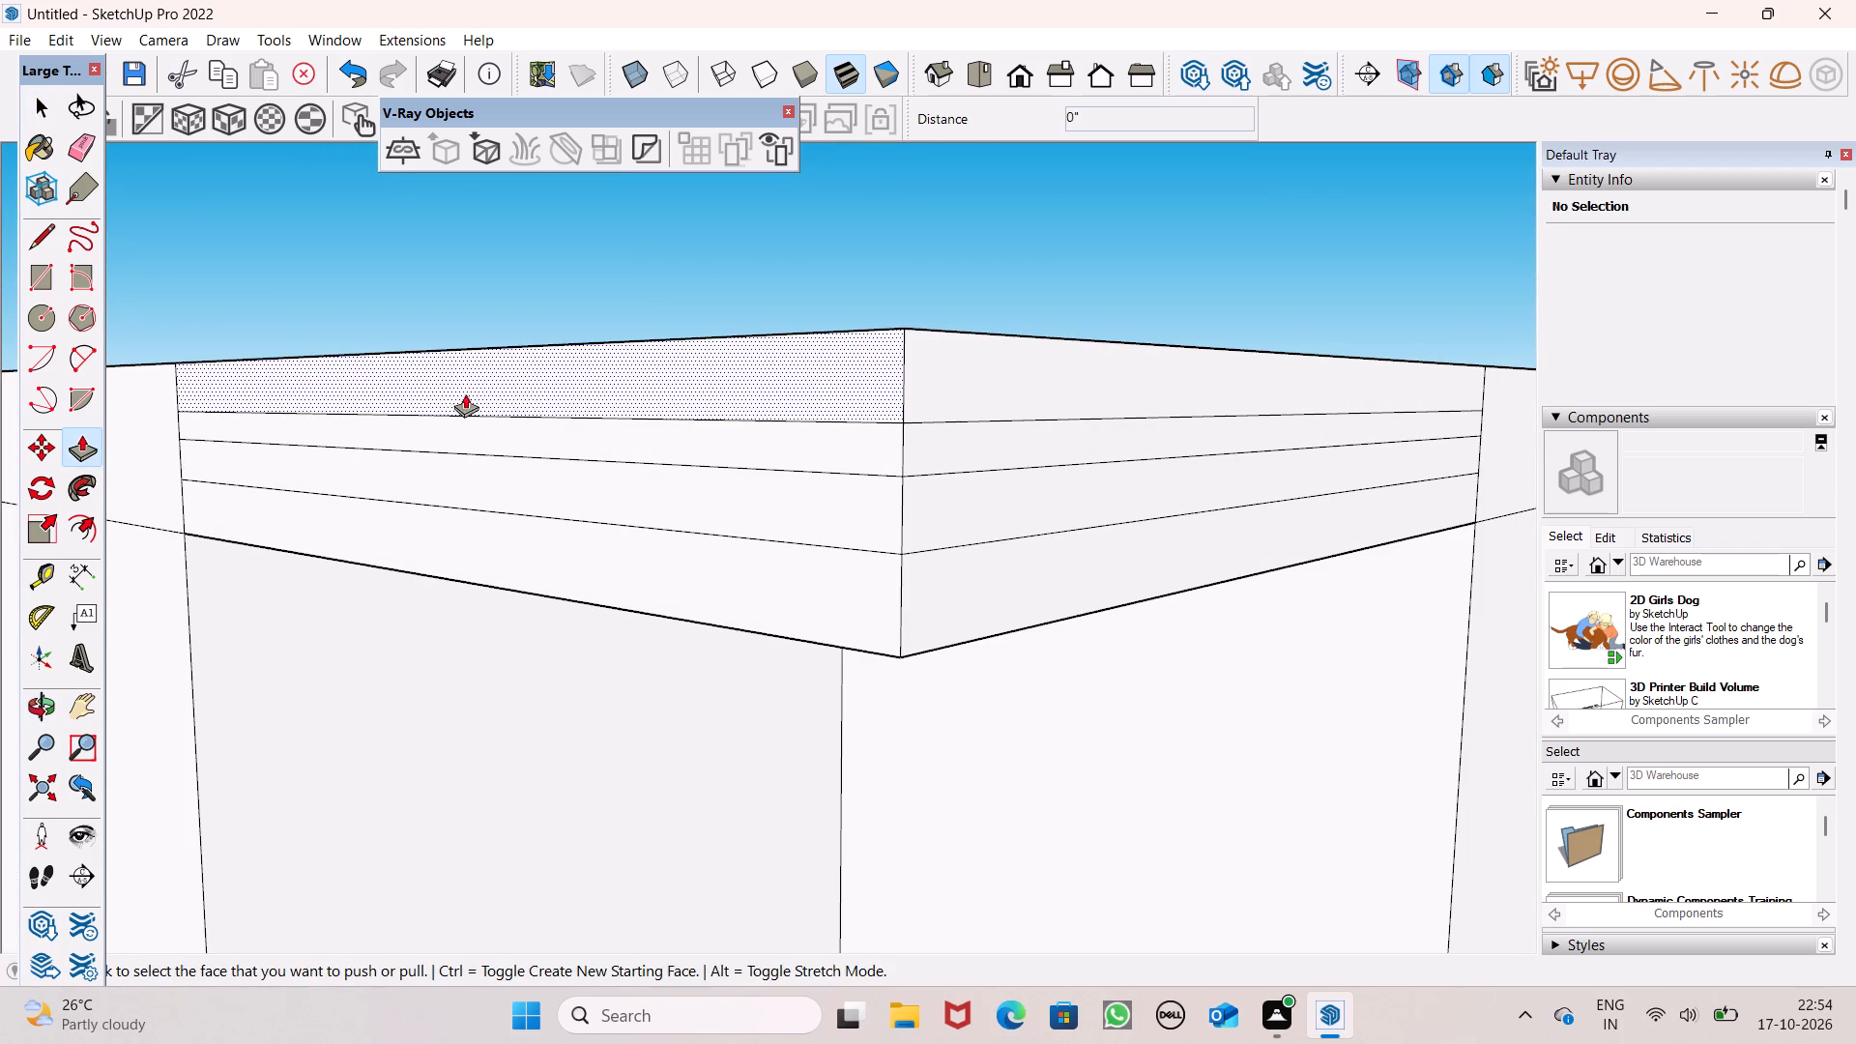
drag(519, 387, 477, 411)
middle_drag(613, 434, 612, 333)
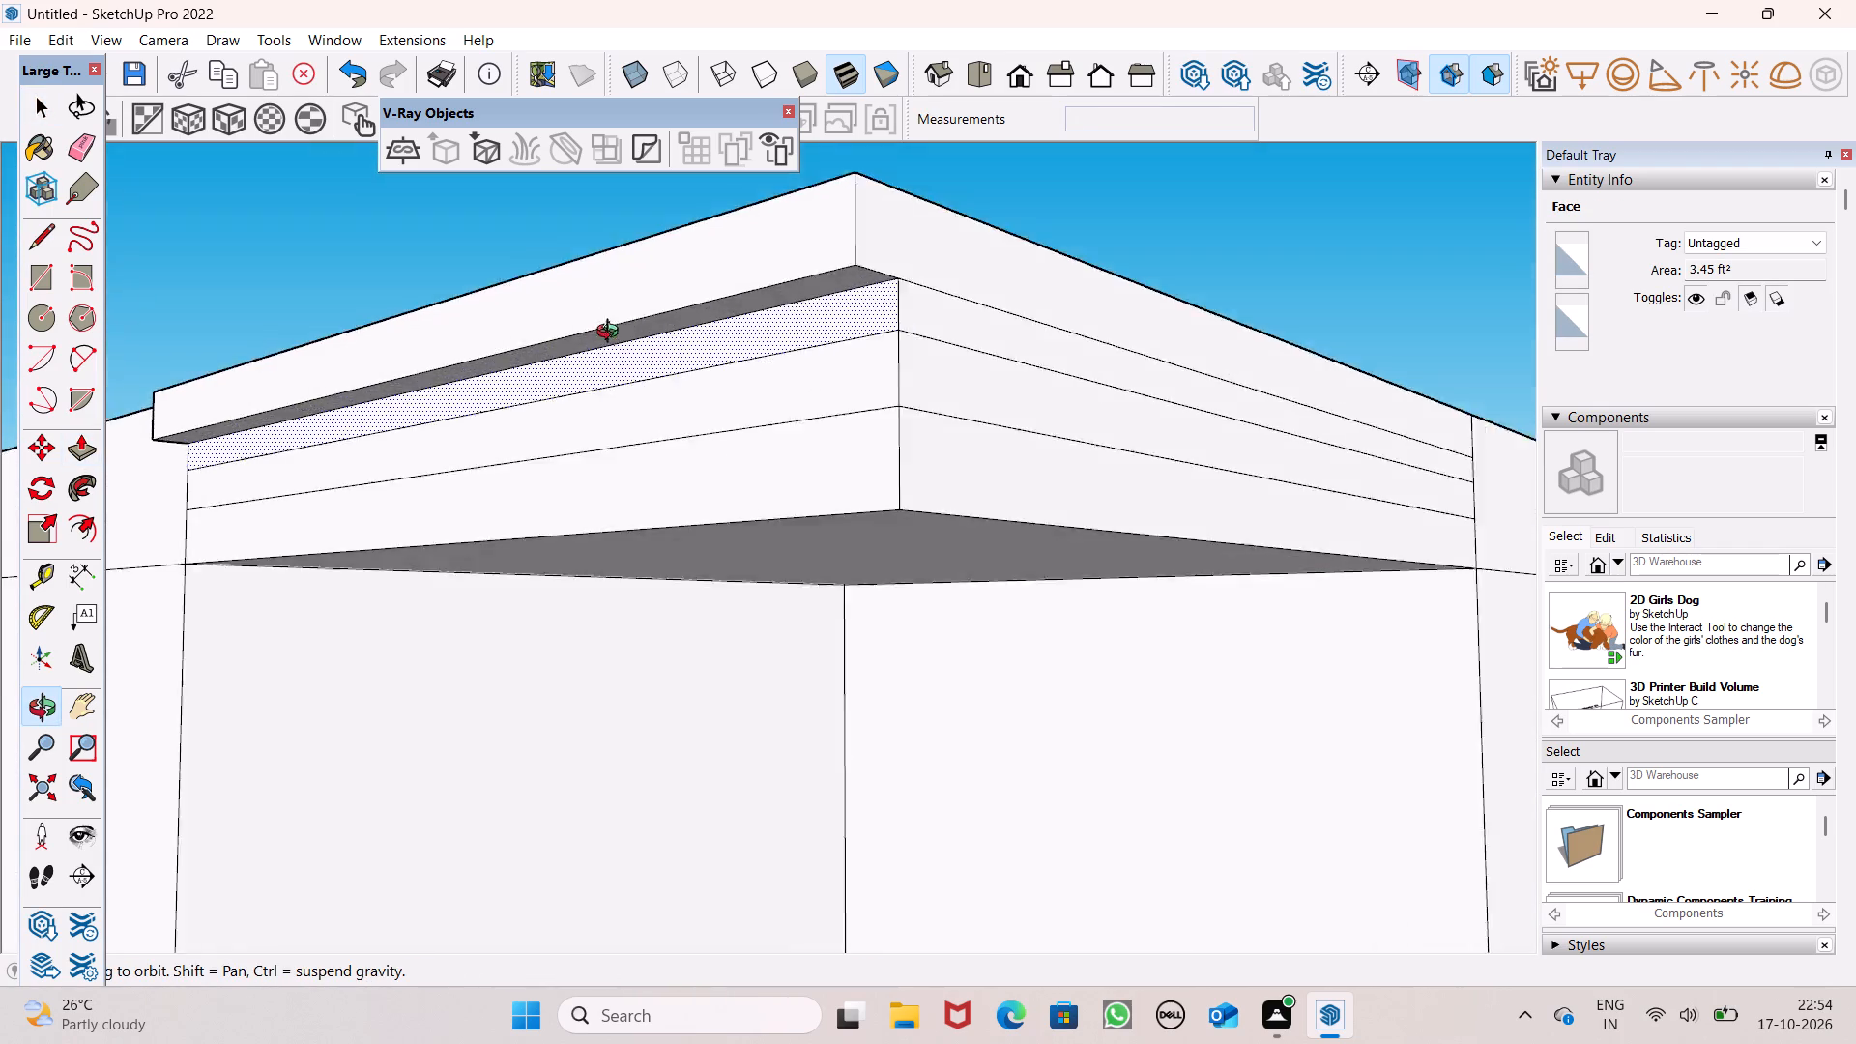
middle_drag(612, 333, 618, 249)
scroll(623, 239, up, 1)
scroll(1033, 373, down, 5)
scroll(1035, 213, up, 4)
scroll(1000, 275, down, 2)
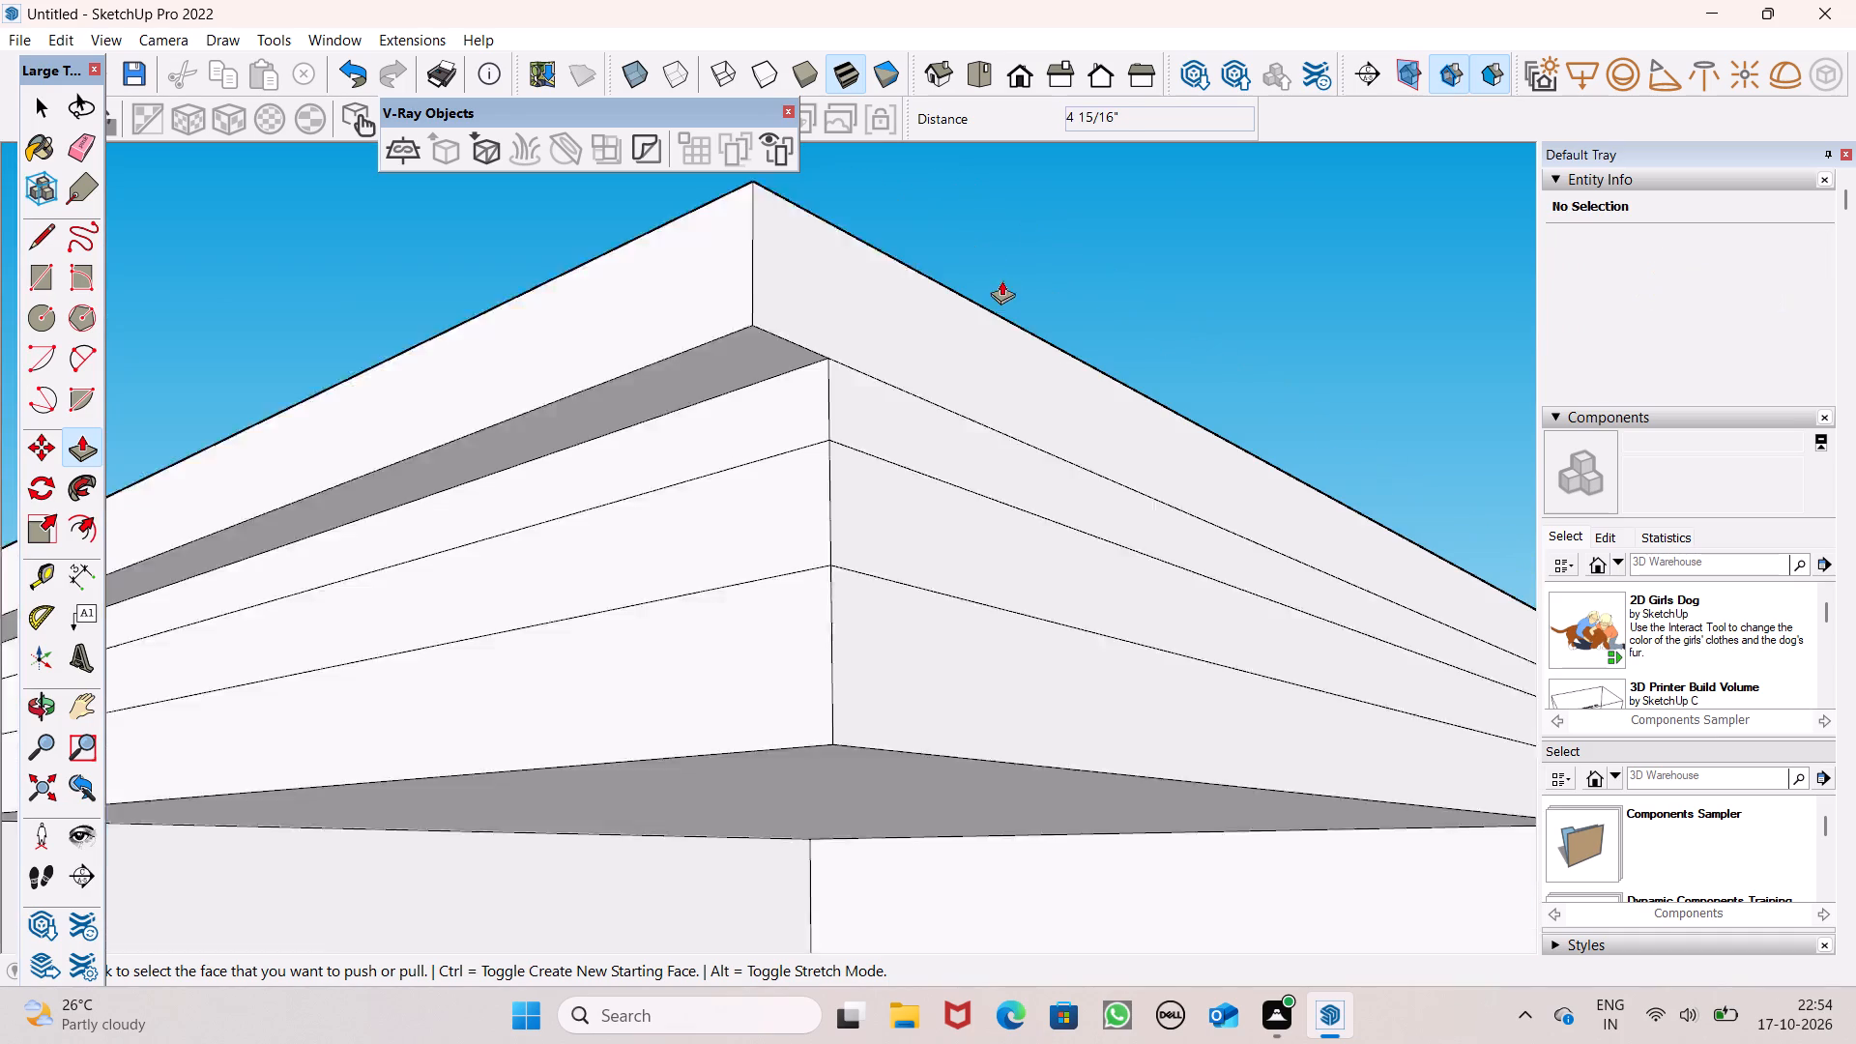
scroll(1001, 280, down, 2)
drag(926, 280, 953, 281)
drag(888, 288, 877, 289)
drag(968, 283, 982, 281)
Push/Pull the second fascia band outward on both sides of the corner, stepped back slightly from the top band.
scroll(881, 340, up, 3)
drag(892, 337, 869, 318)
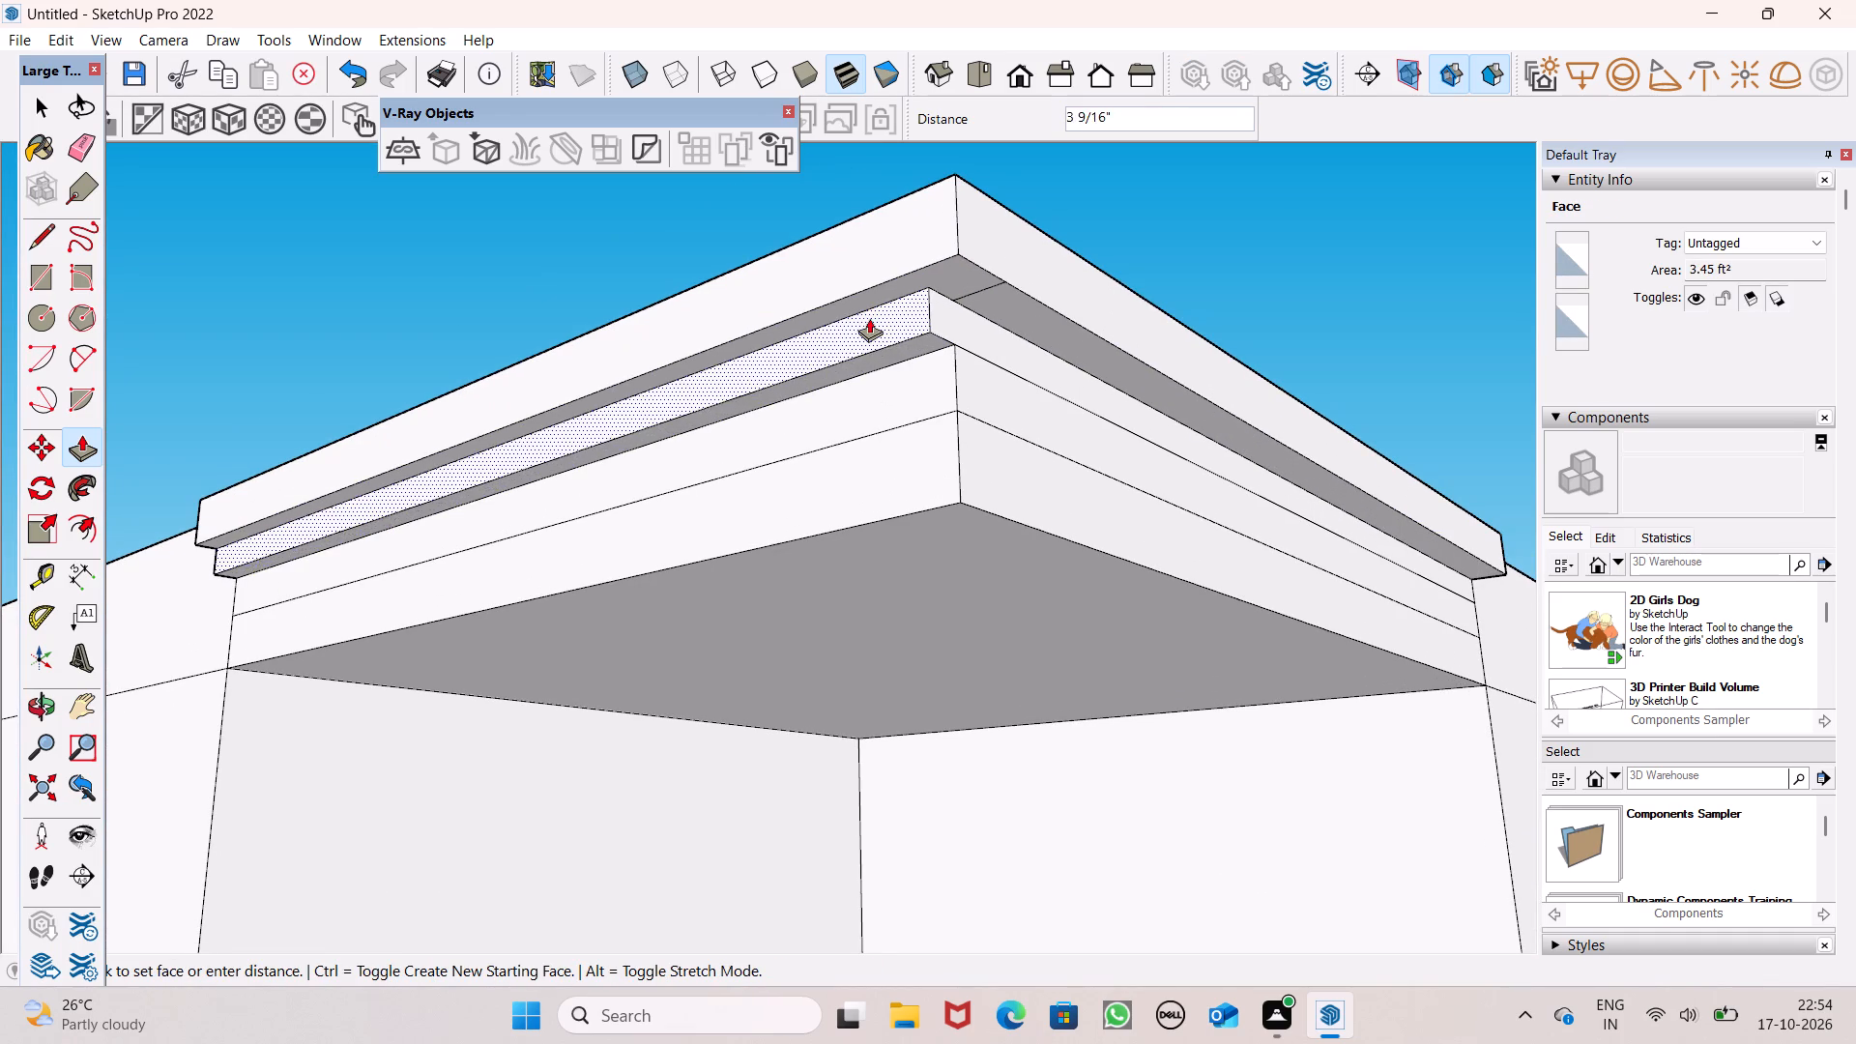
drag(869, 318, 858, 321)
drag(1025, 341, 1048, 336)
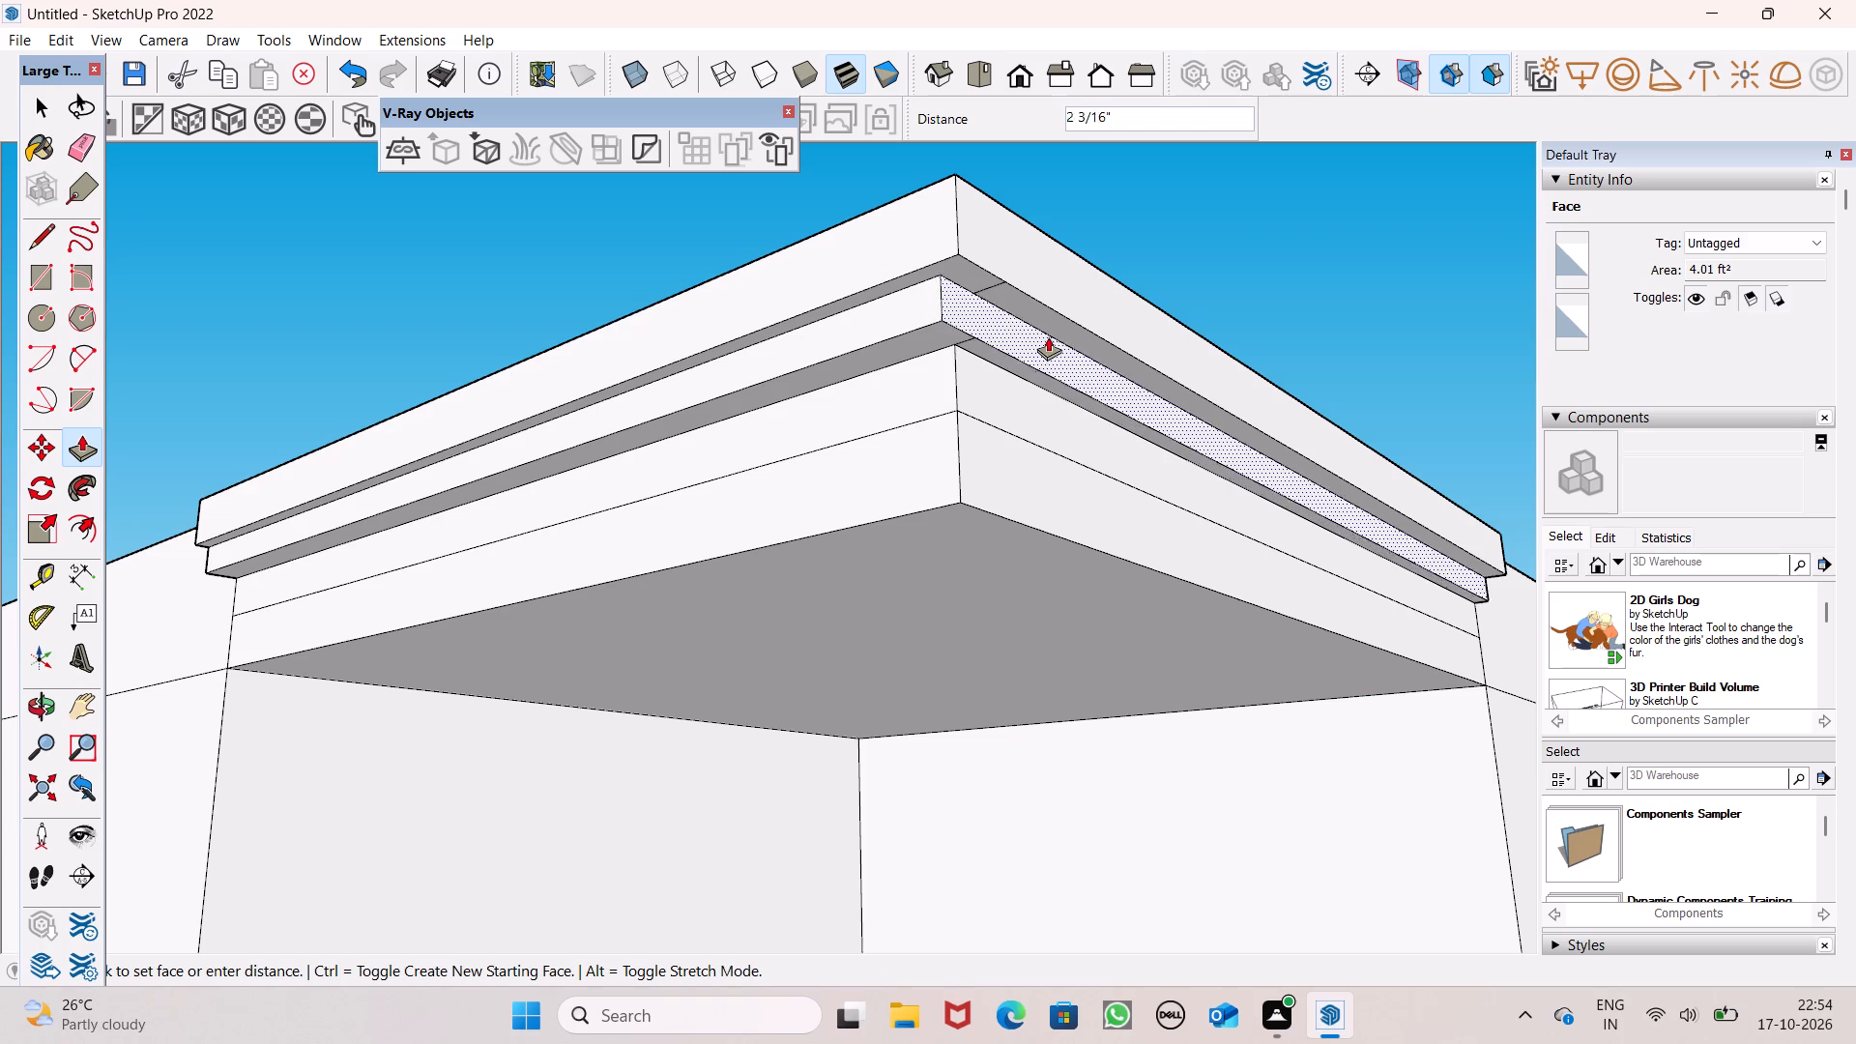
drag(1048, 336, 1061, 335)
Push/Pull the third fascia band outward on both sides of the corner, stepped back slightly from the second band.
drag(937, 389, 931, 356)
drag(990, 371, 1013, 364)
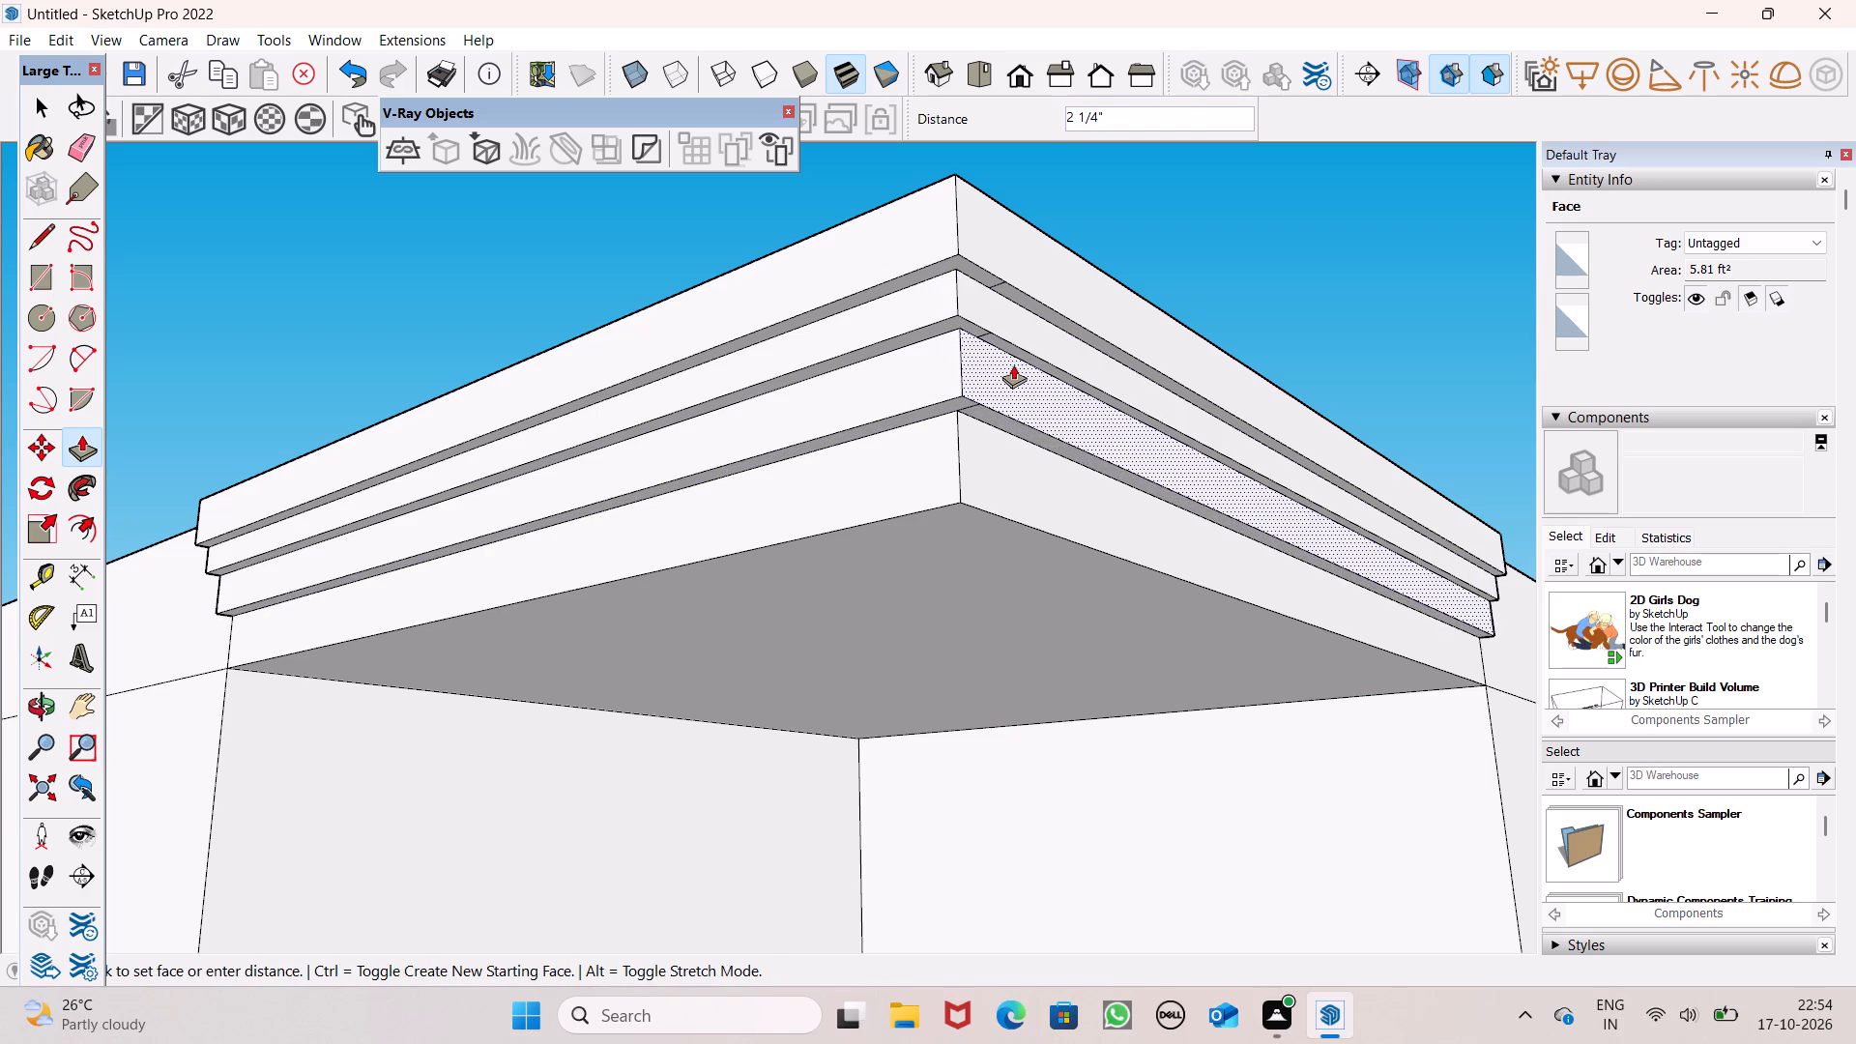
drag(1013, 364, 1017, 363)
click(1016, 362)
click(1015, 390)
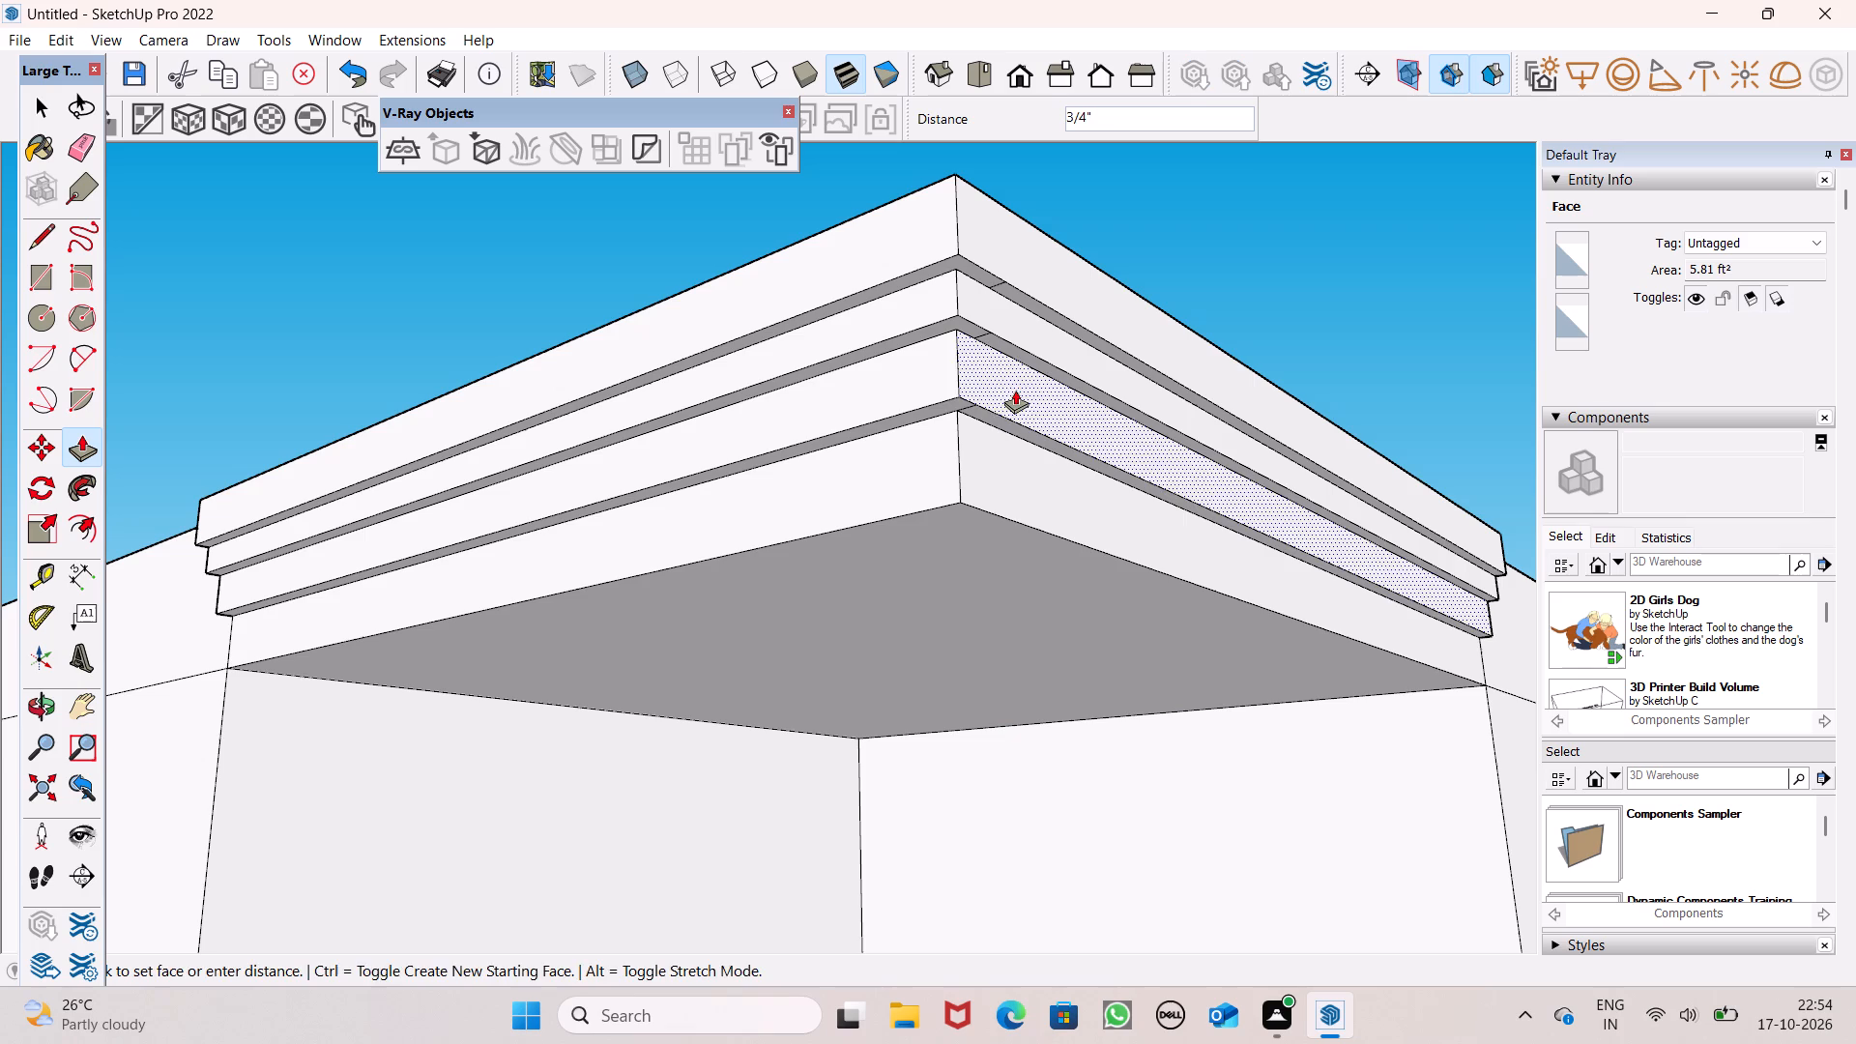
Push the lowest fascia band inward about 2" on one side of the corner and 3 1/2" on the other.
drag(1000, 444, 984, 463)
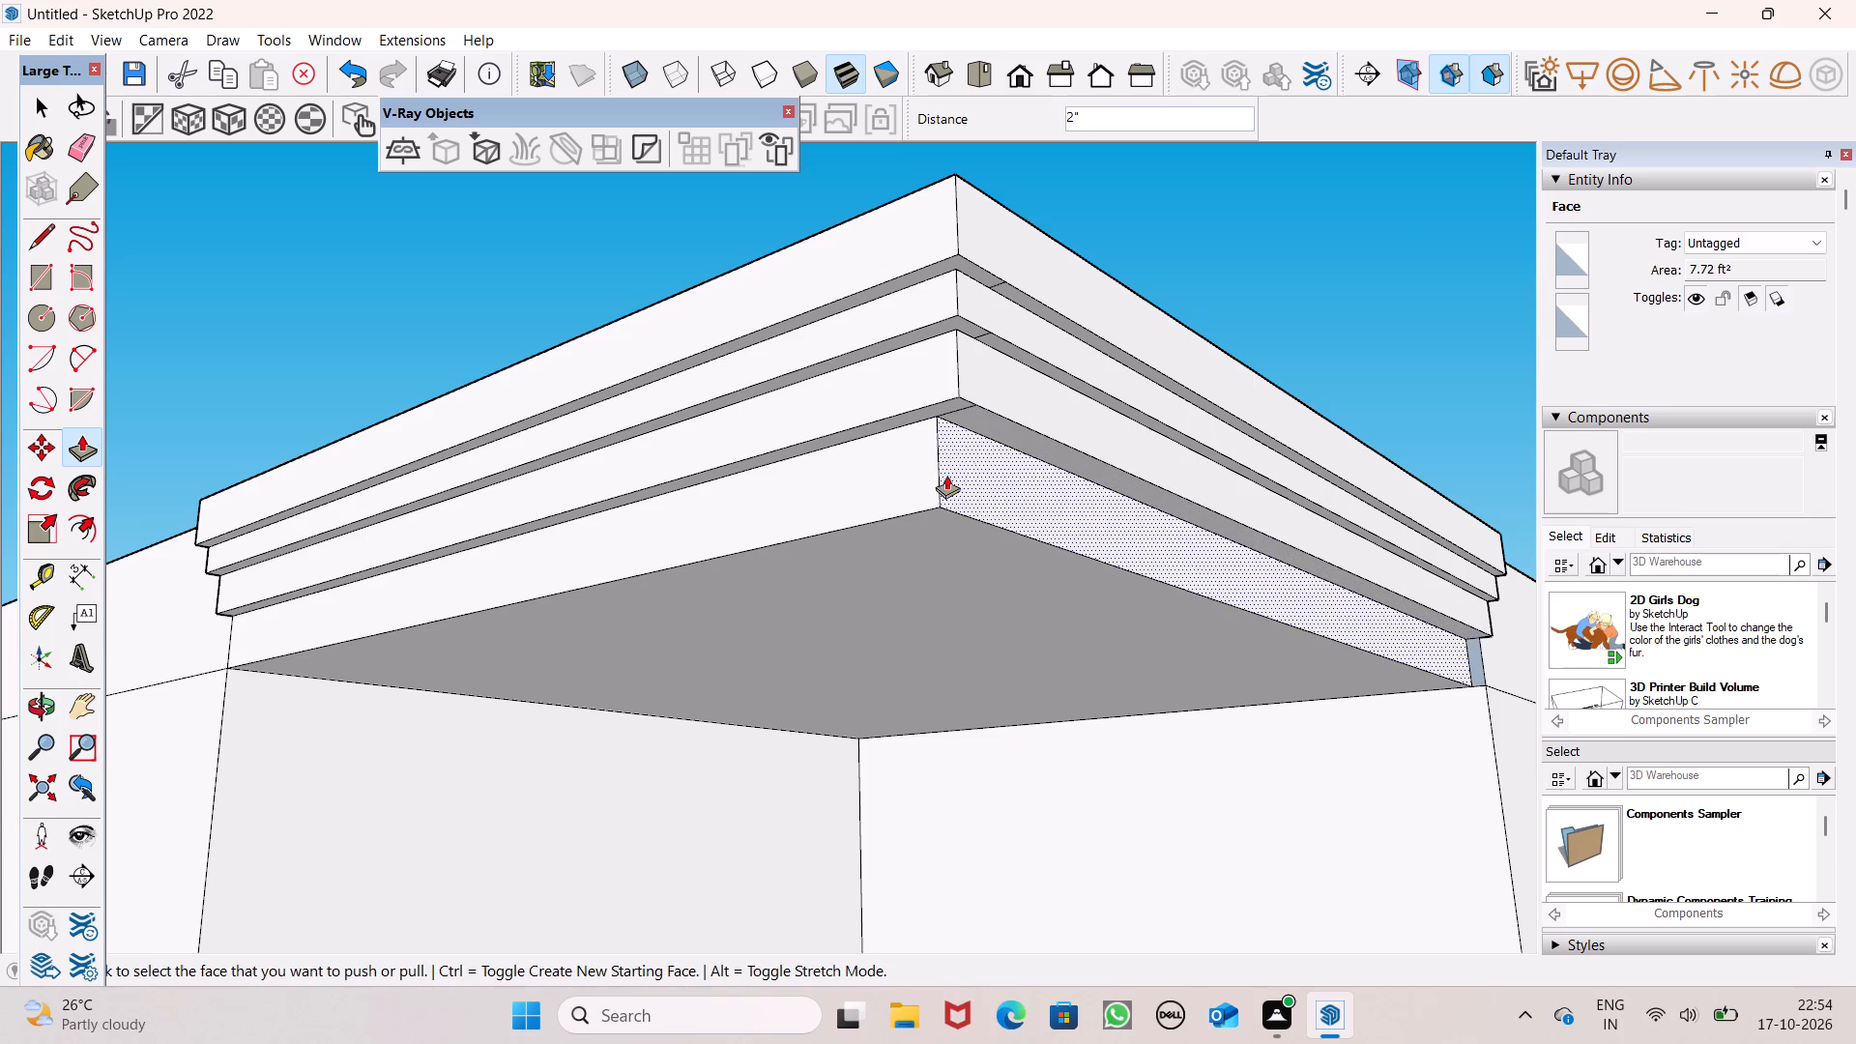
drag(899, 468, 930, 462)
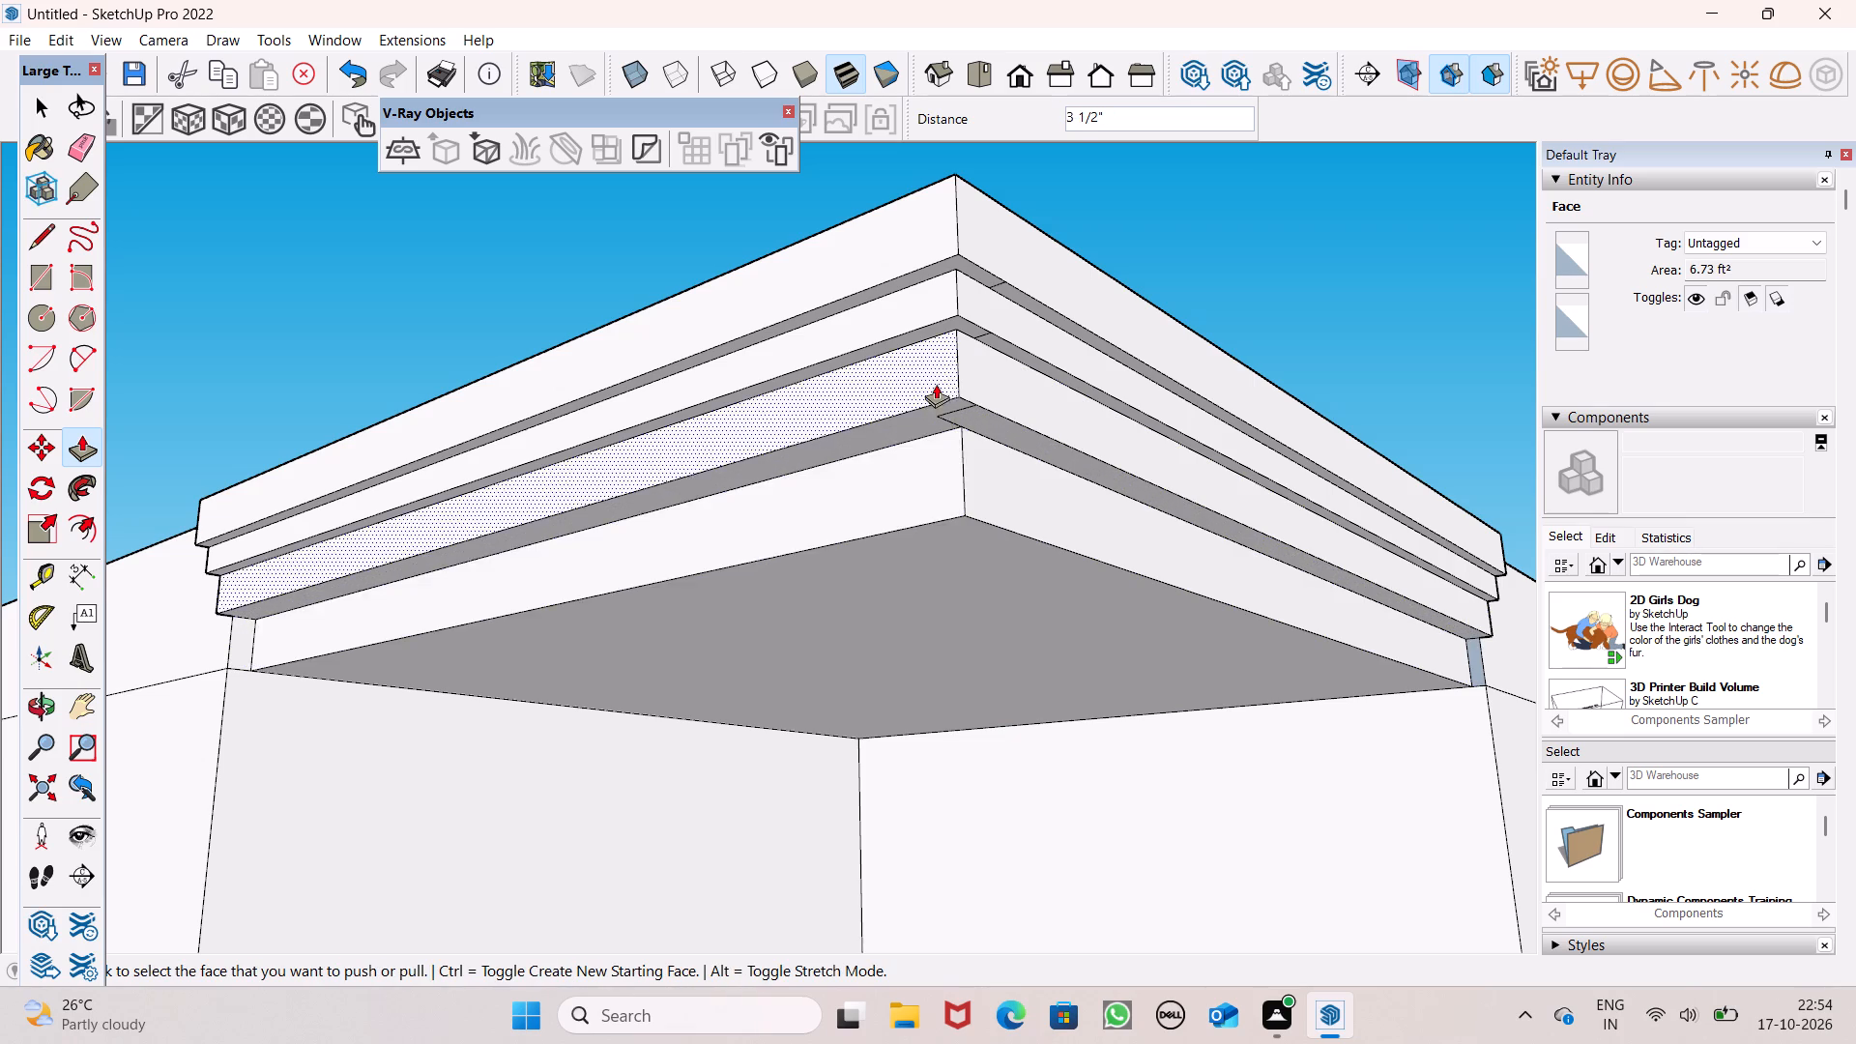
Extend the end of the balcony roof's top cornice band along the adjoining wall, first about 9 3/4" and then further.
scroll(936, 384, down, 10)
middle_drag(1013, 432, 989, 637)
key(space)
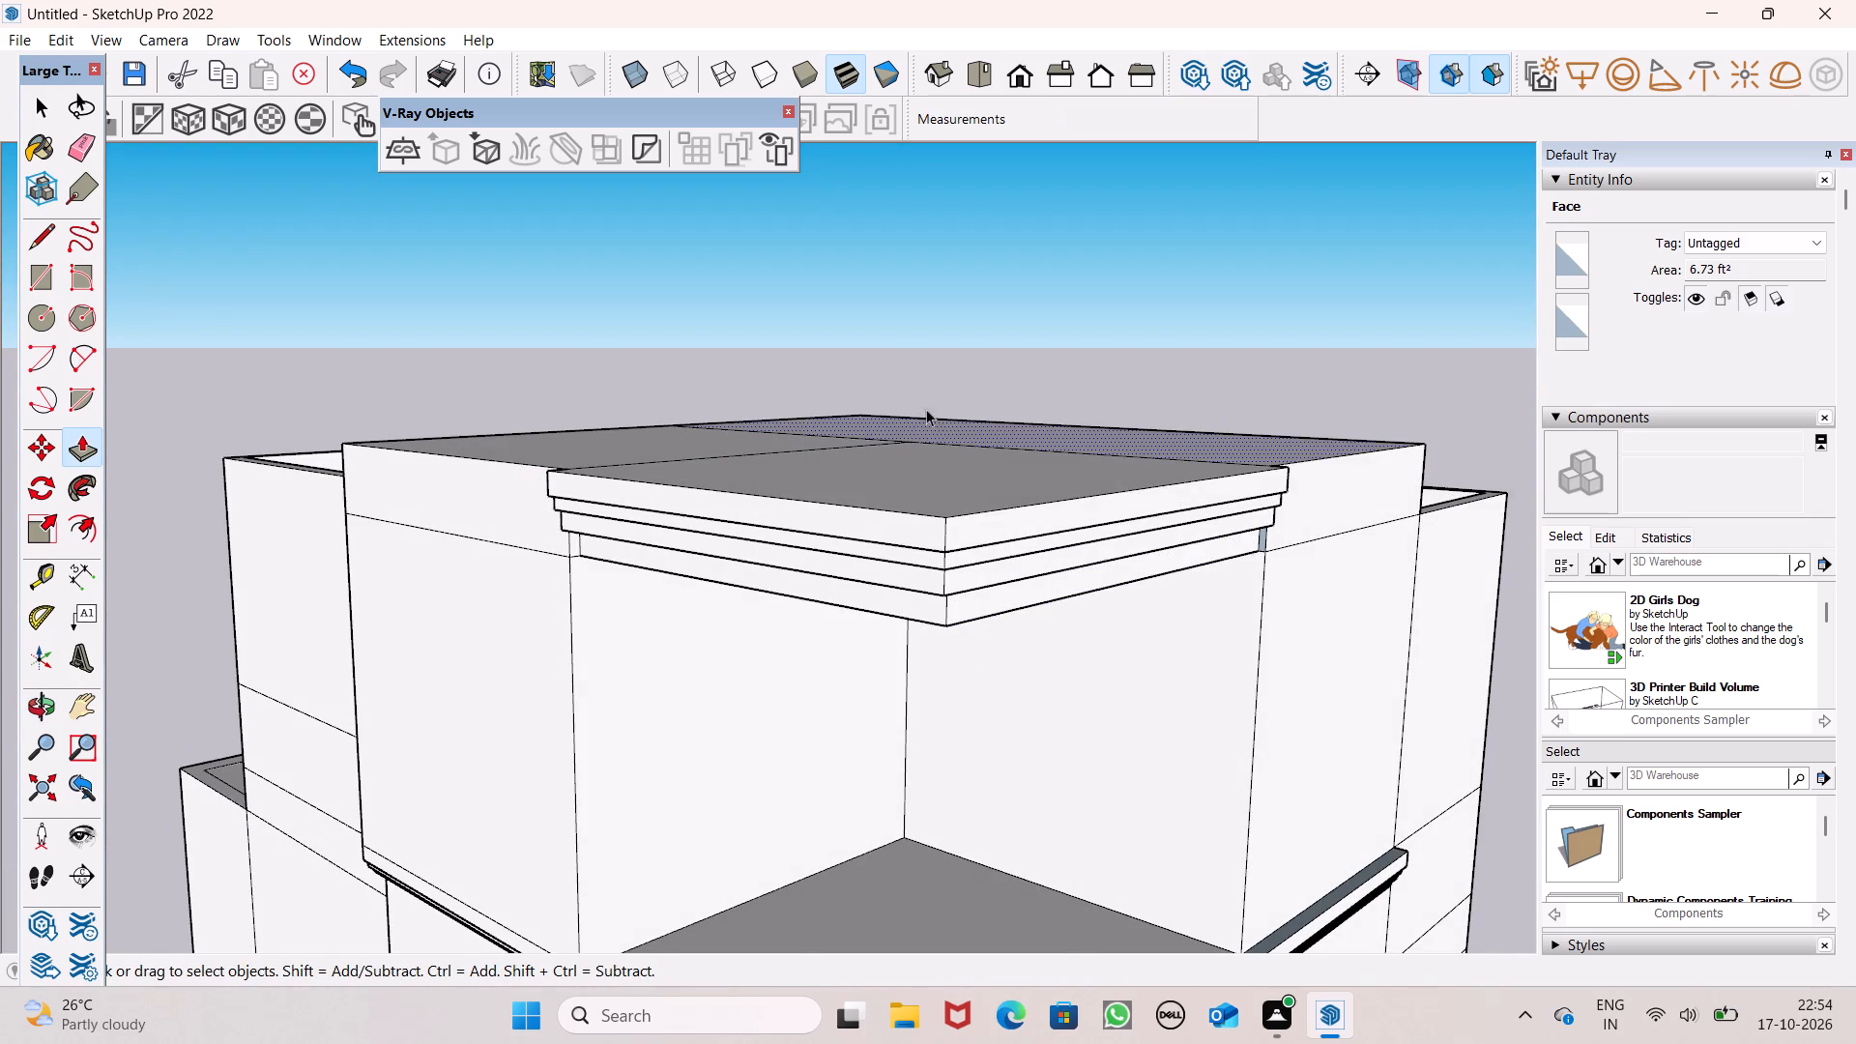
scroll(908, 400, down, 4)
middle_drag(1034, 469, 992, 532)
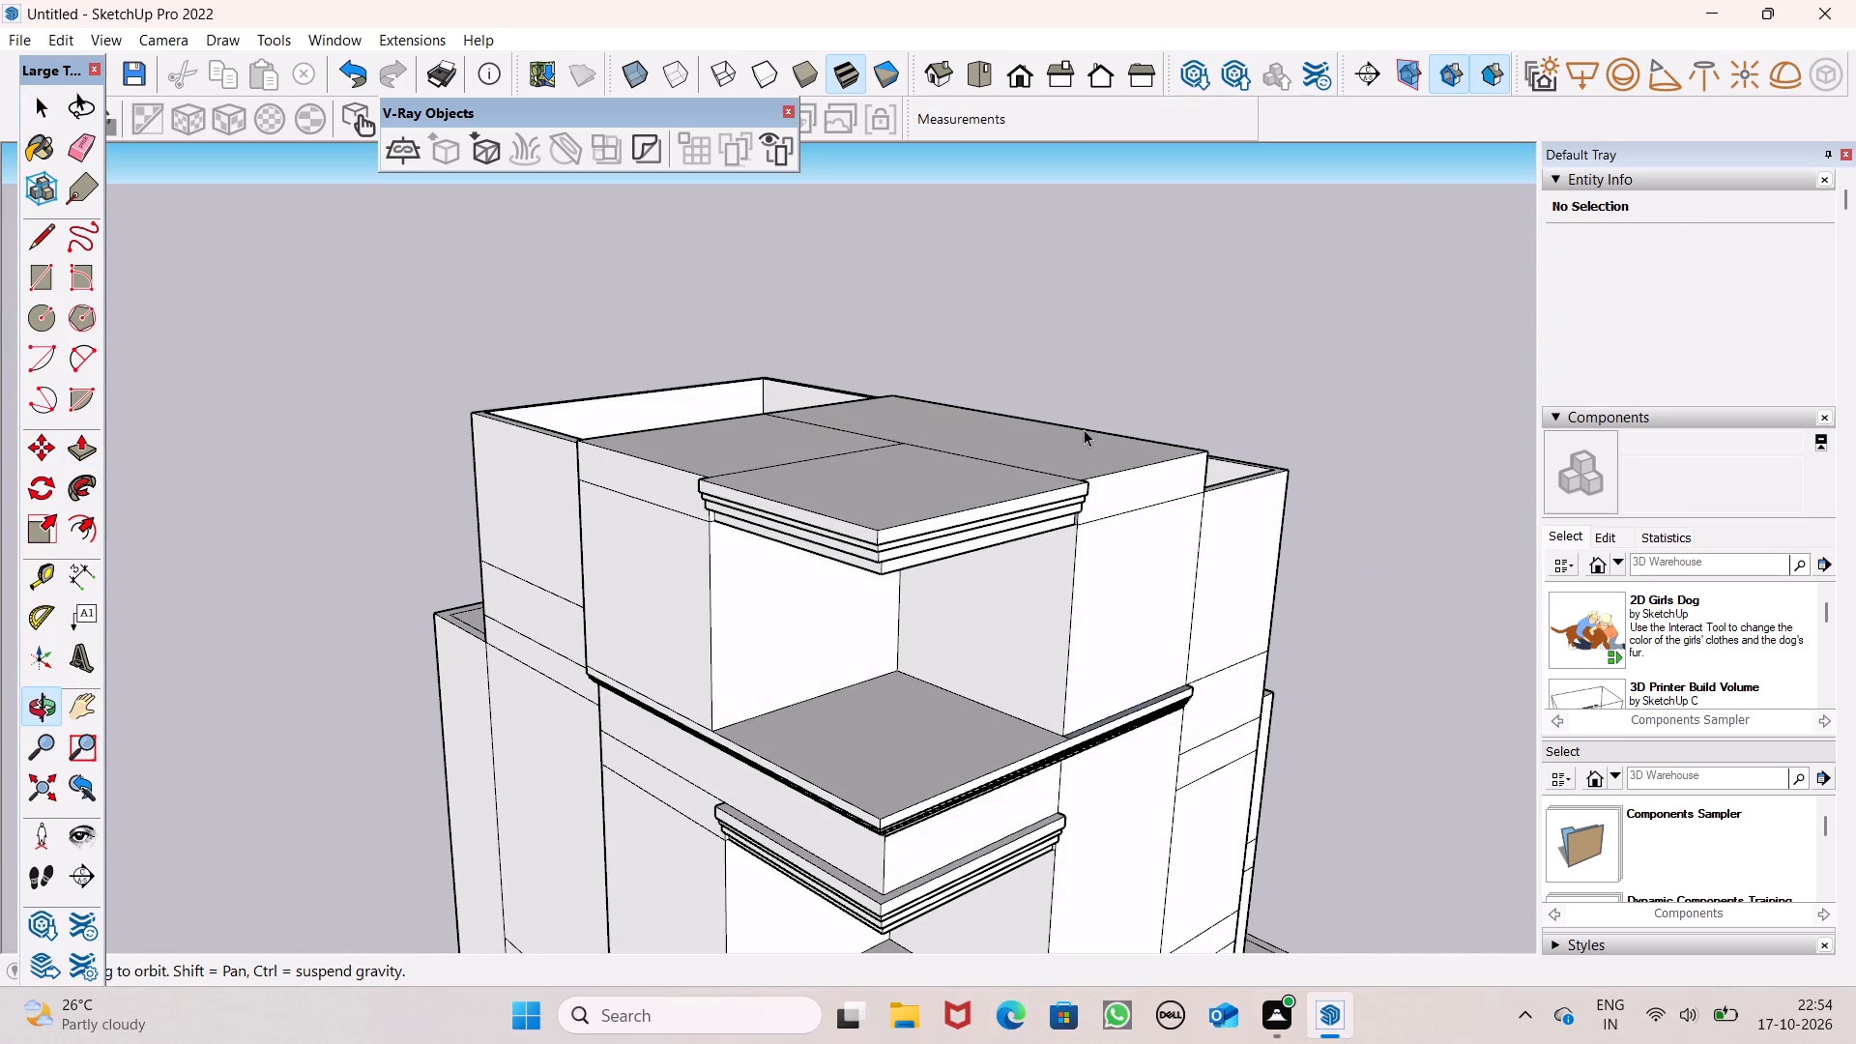
middle_drag(1041, 510, 728, 480)
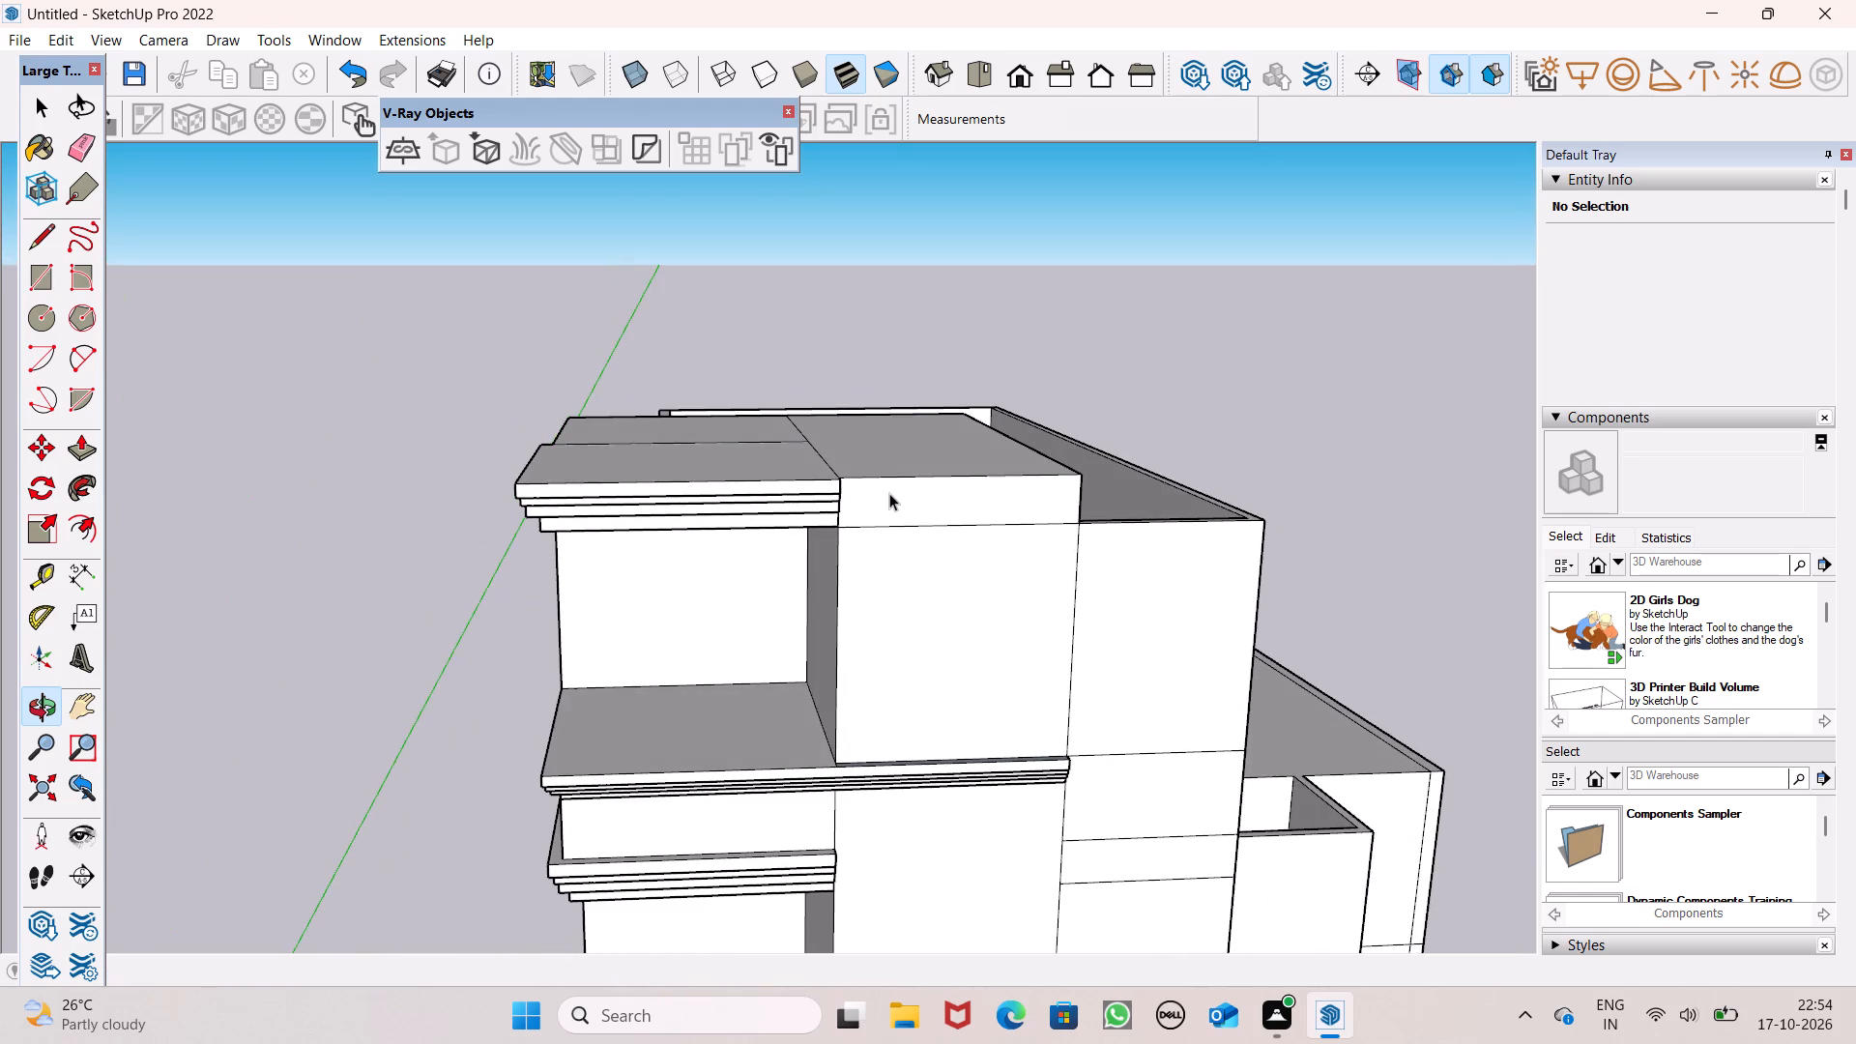
scroll(889, 493, up, 7)
middle_drag(838, 526, 721, 467)
scroll(710, 468, up, 6)
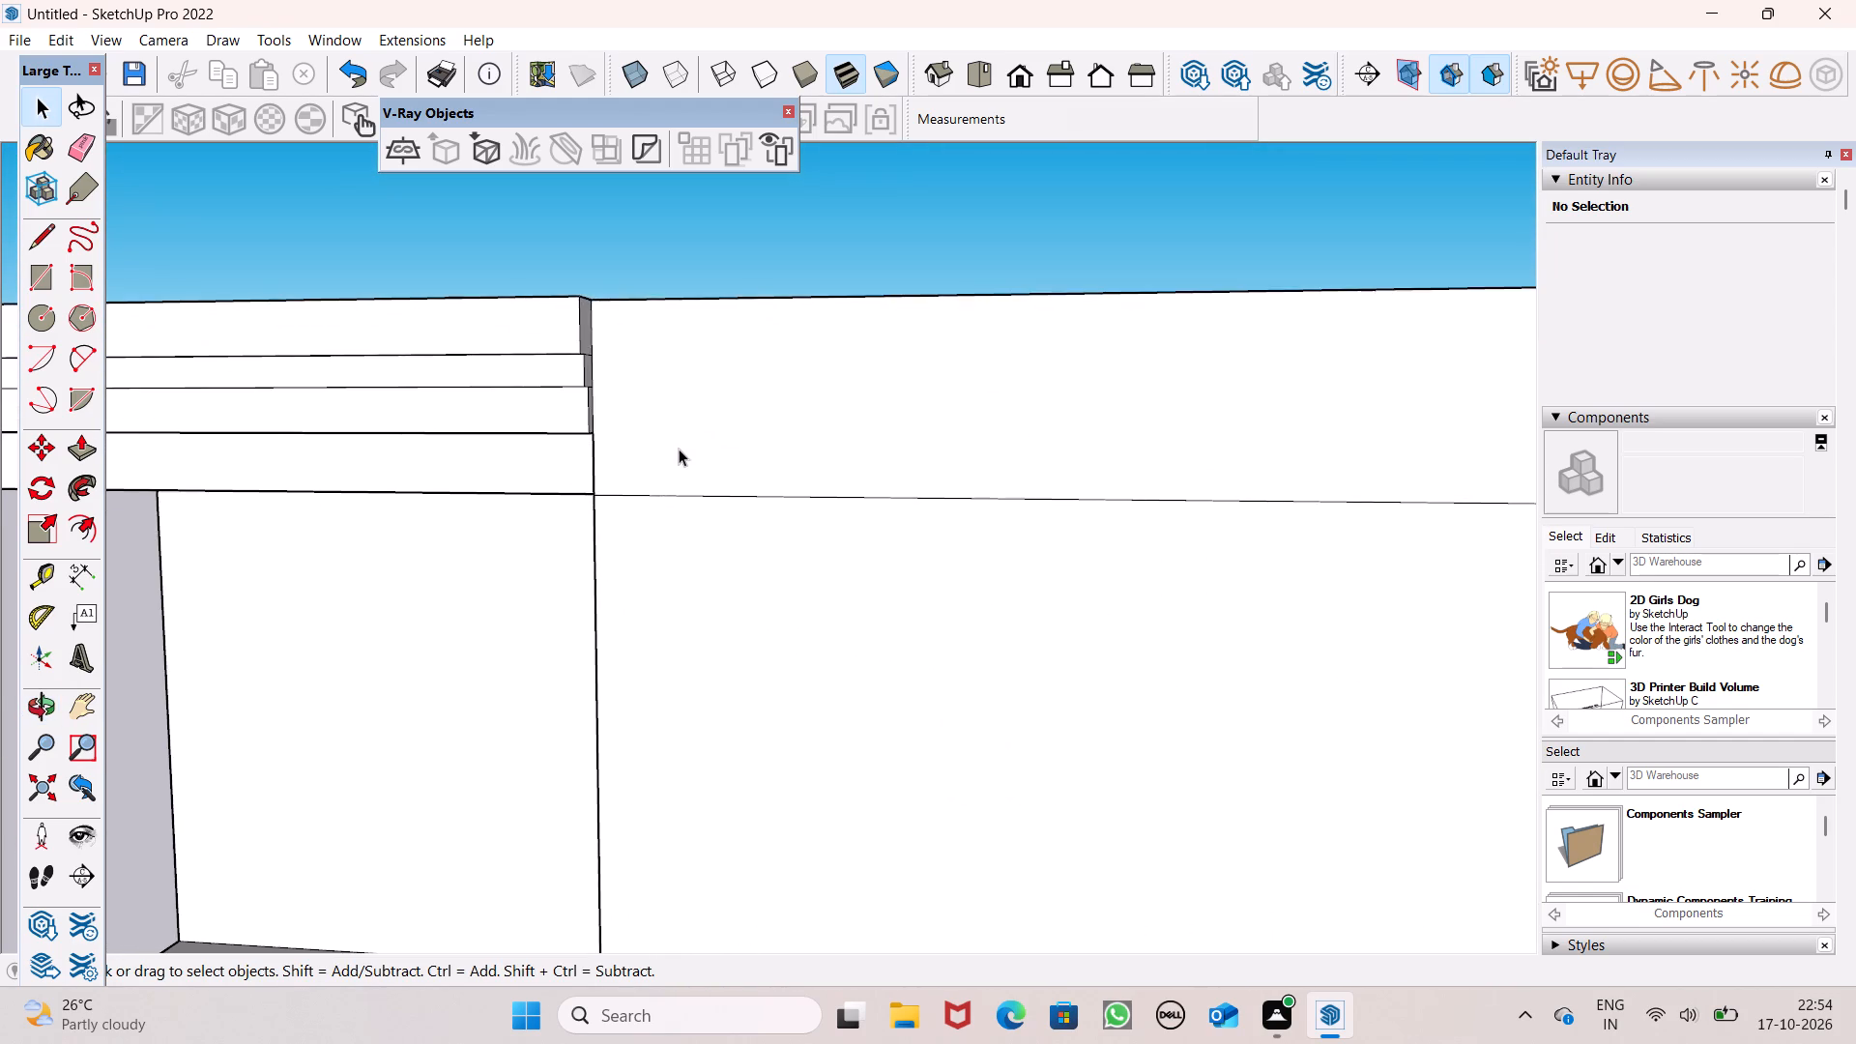
scroll(679, 449, down, 2)
middle_drag(681, 488, 642, 616)
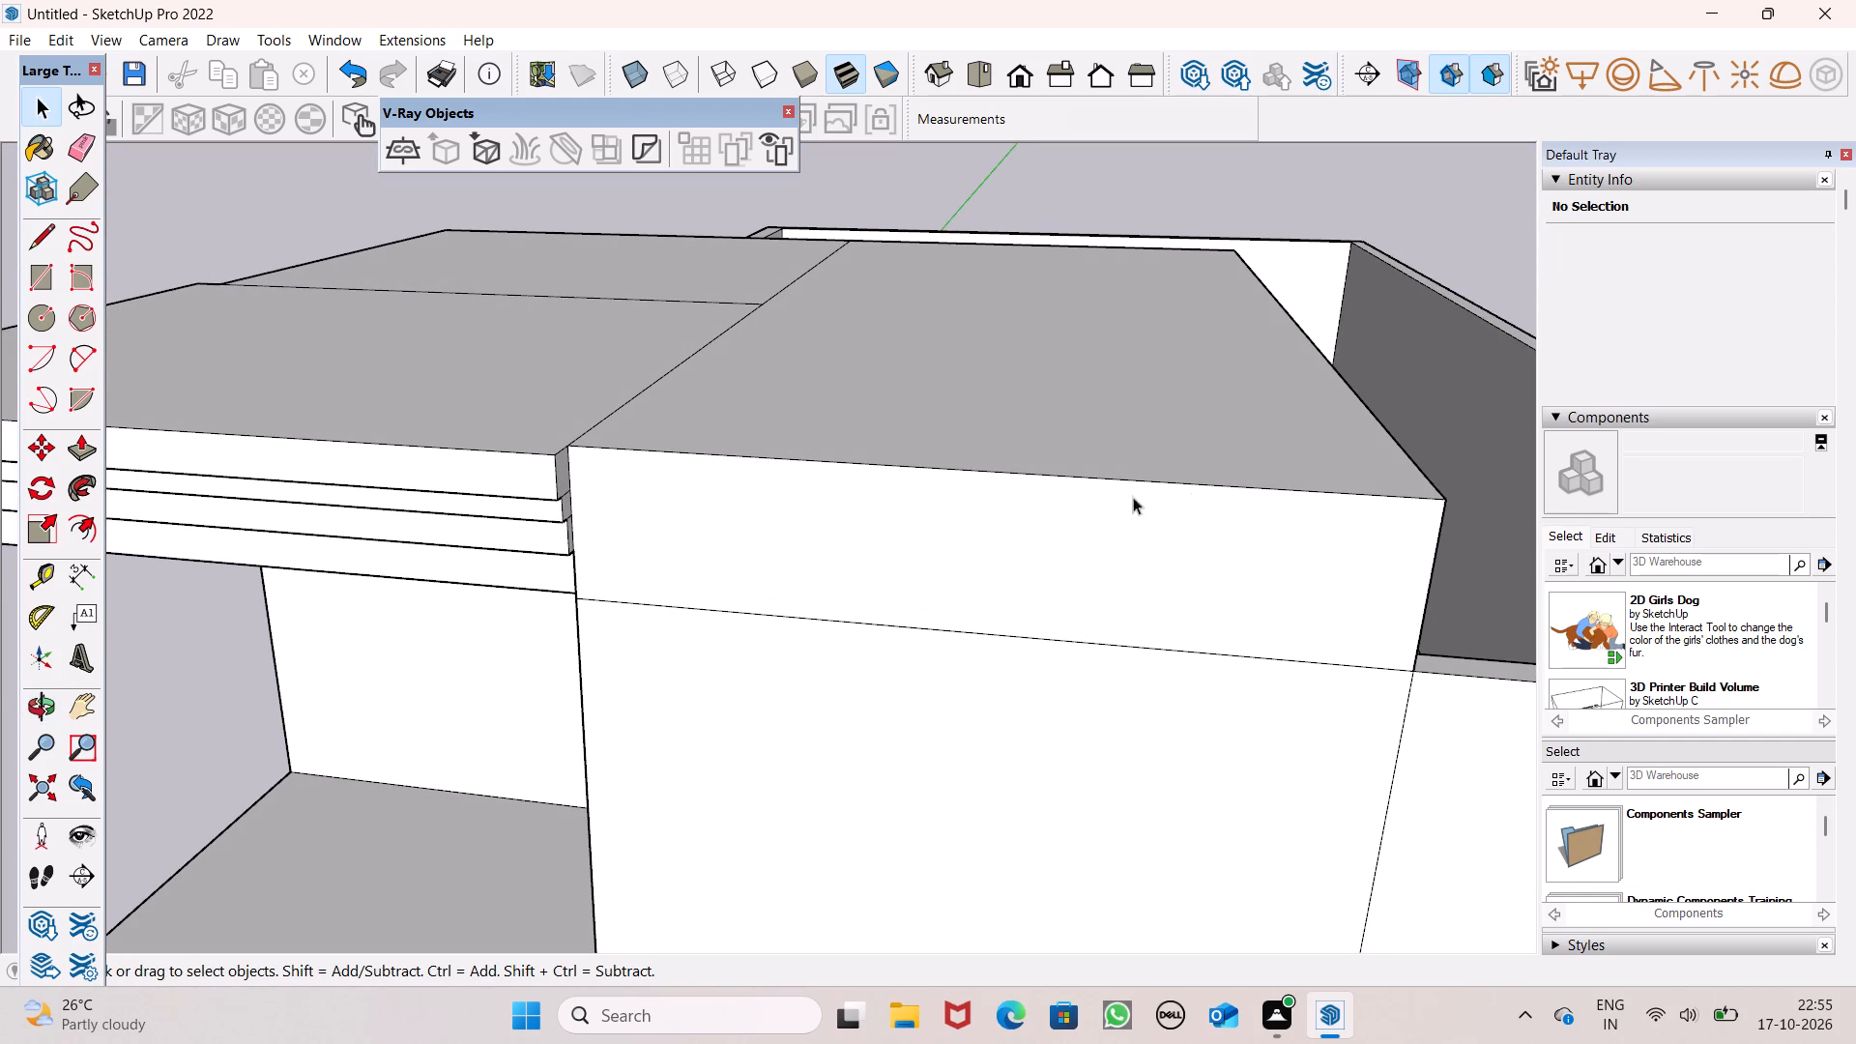
scroll(656, 482, up, 4)
middle_drag(640, 525, 567, 533)
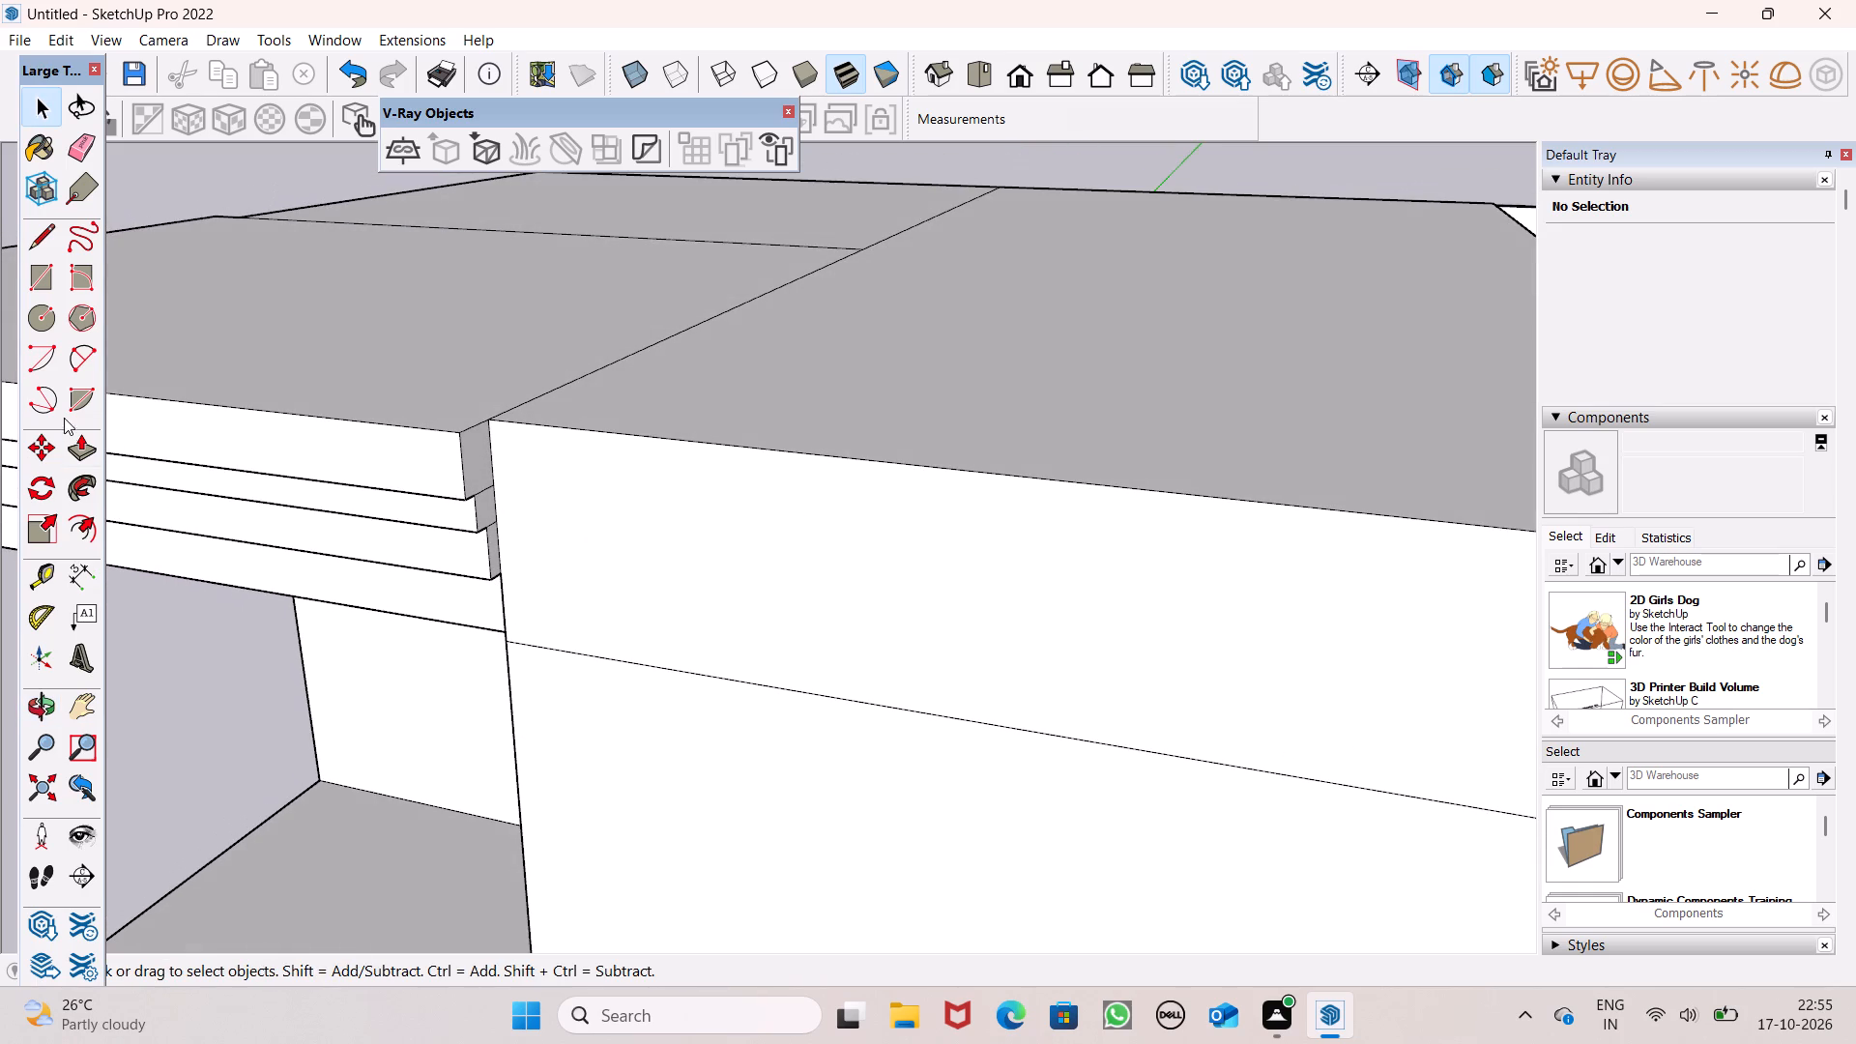
click(89, 442)
scroll(469, 493, up, 3)
drag(471, 466, 510, 481)
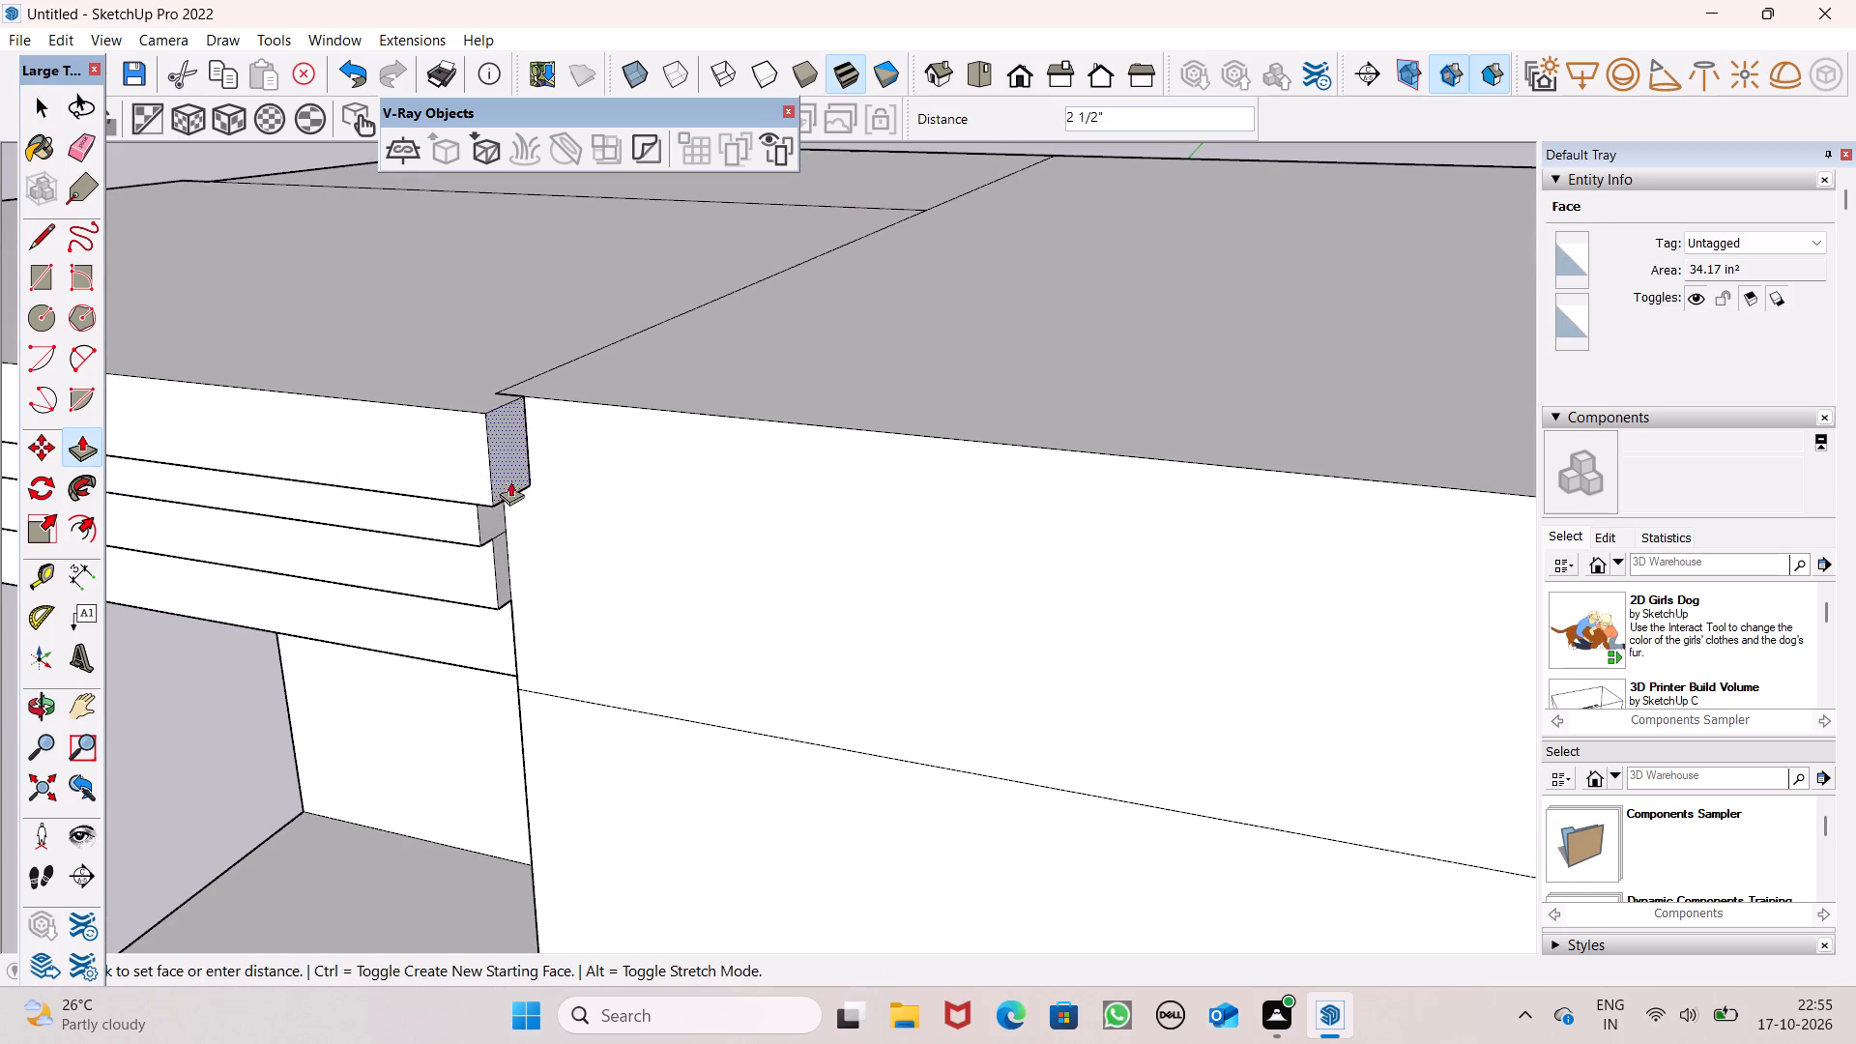
drag(510, 481, 591, 495)
scroll(565, 533, up, 1)
middle_drag(565, 530, 621, 382)
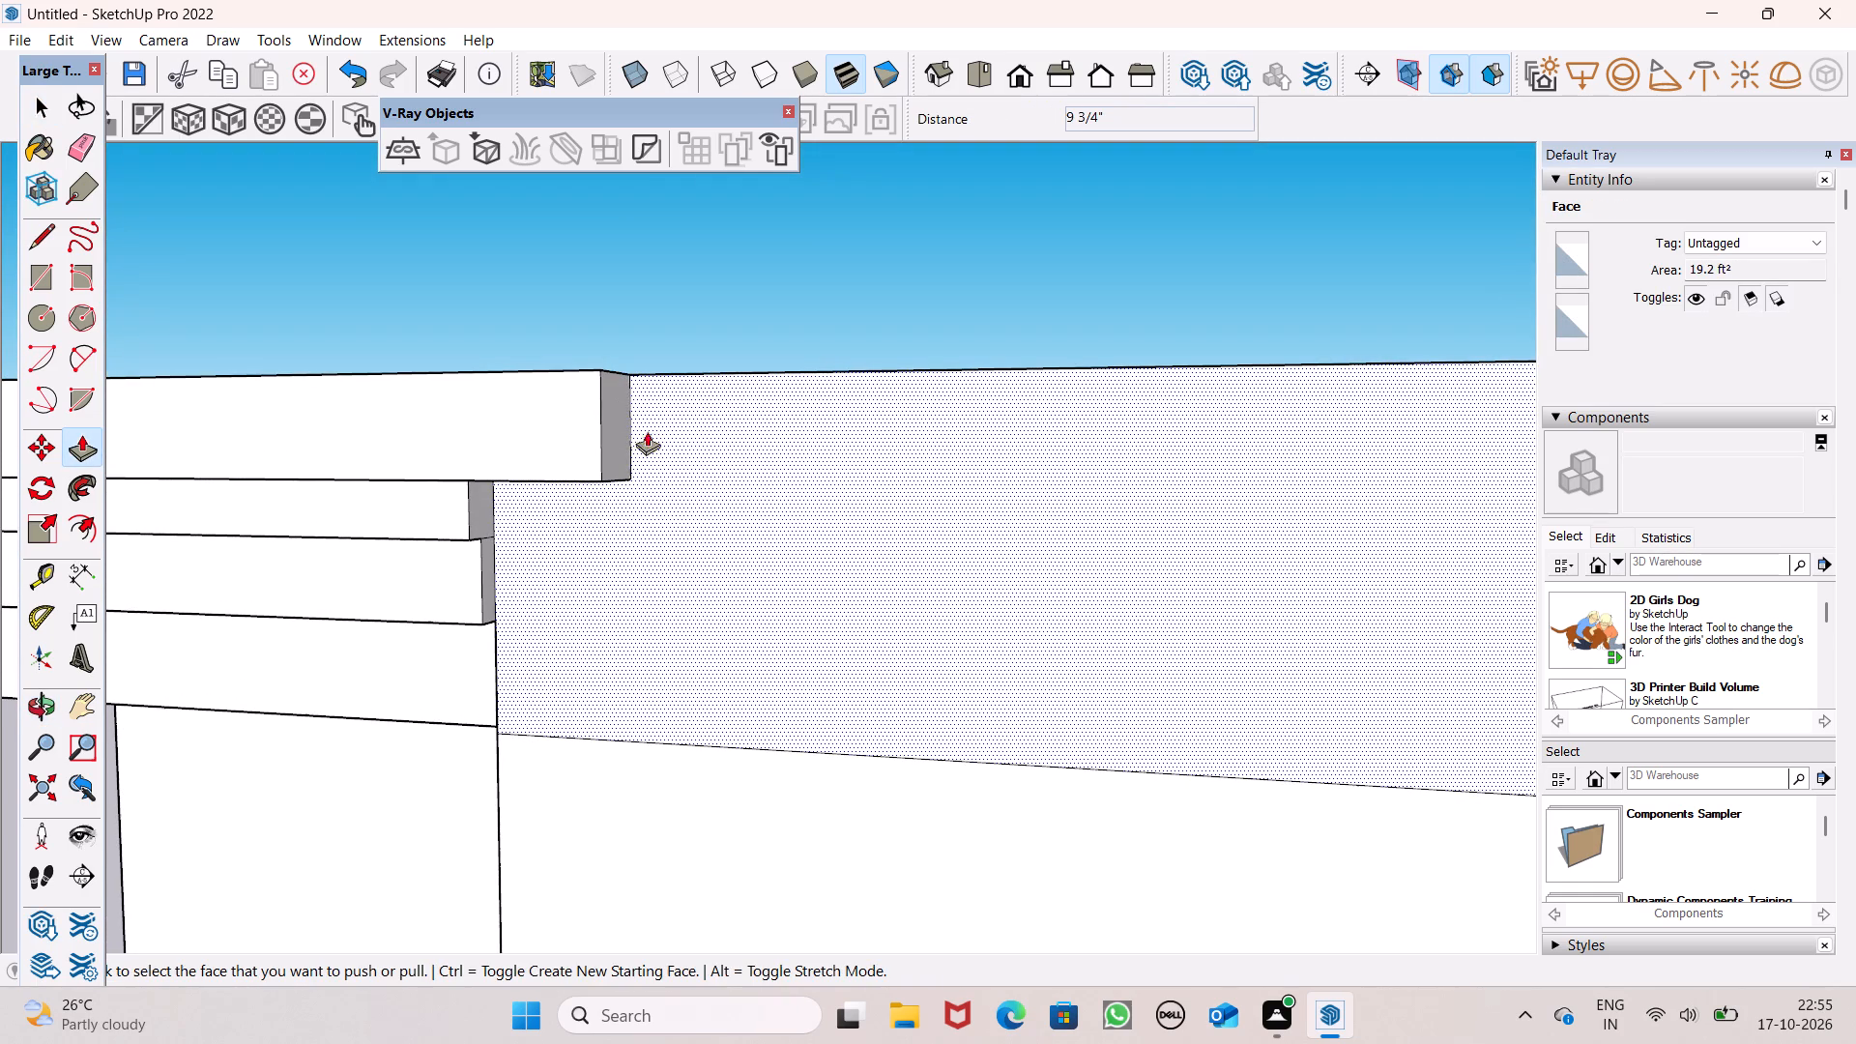
middle_drag(755, 582, 625, 523)
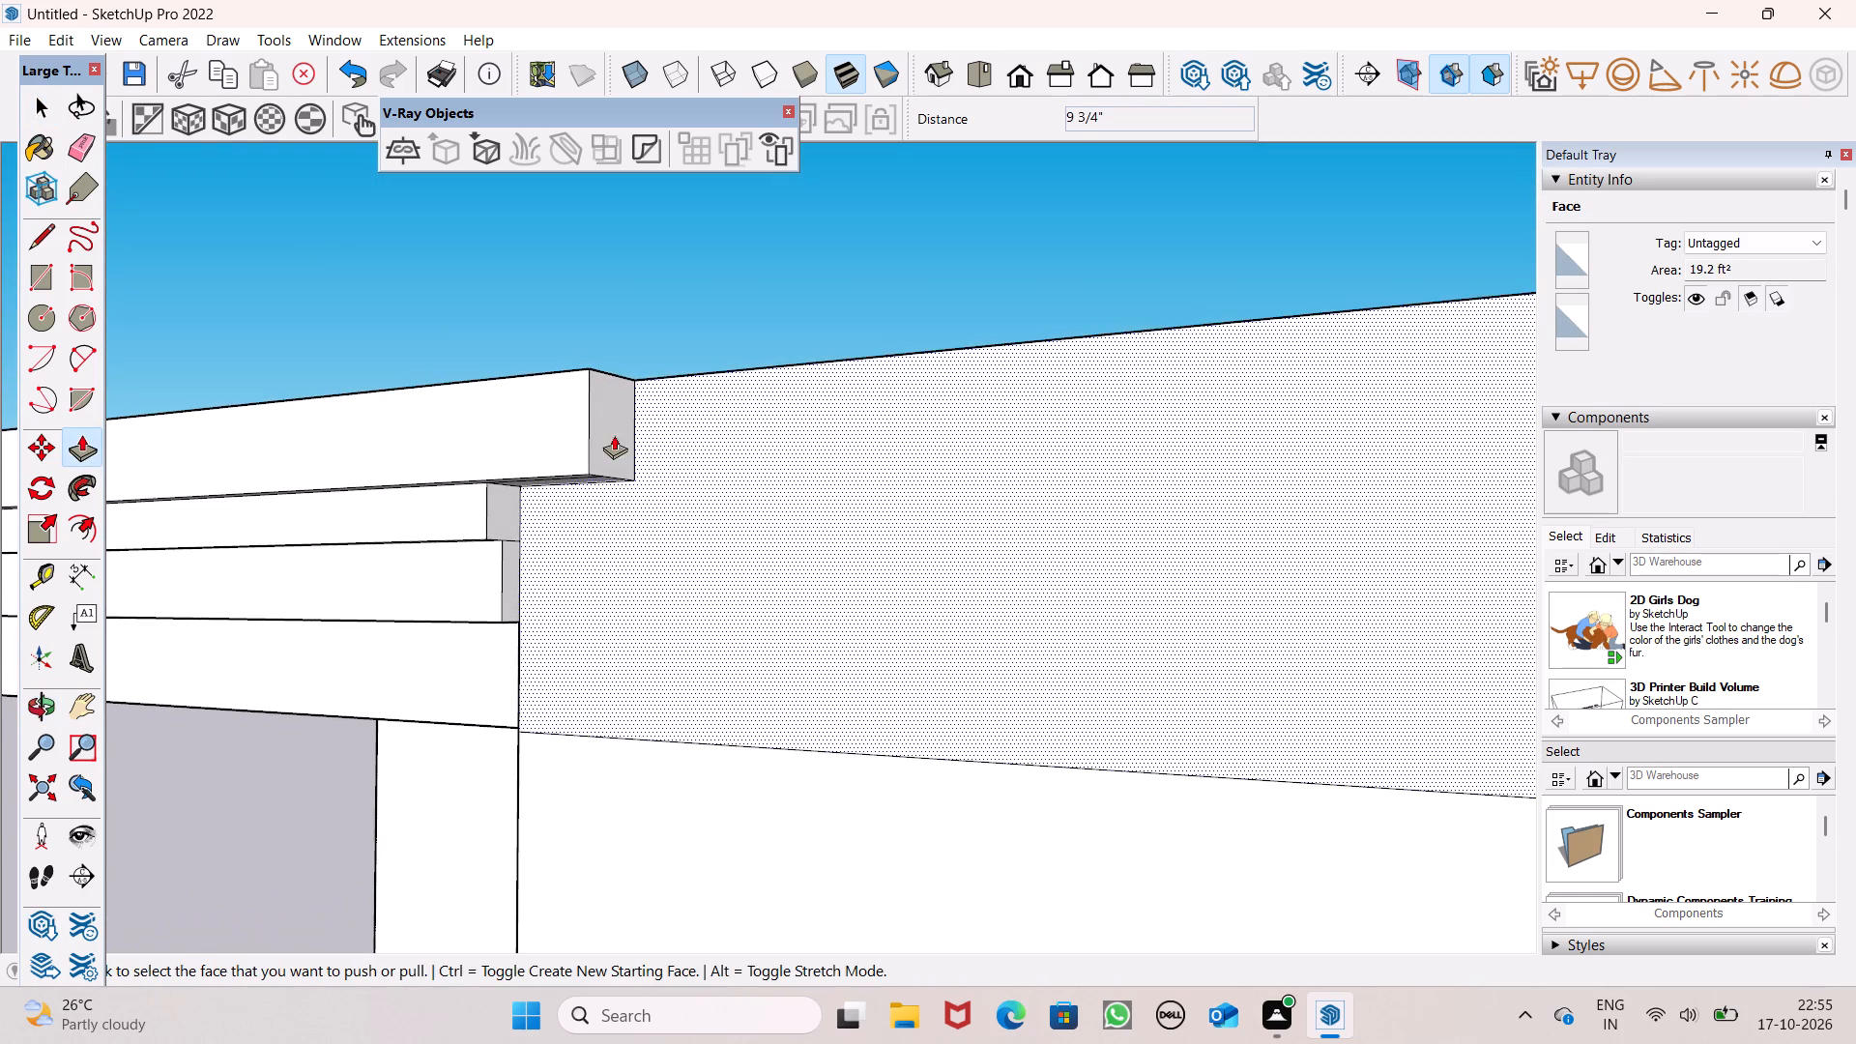
drag(613, 434, 684, 450)
Extend the ends of the second and third cornice bands along the wall in steps behind the top band, the third about 9 1/16".
drag(507, 506, 543, 510)
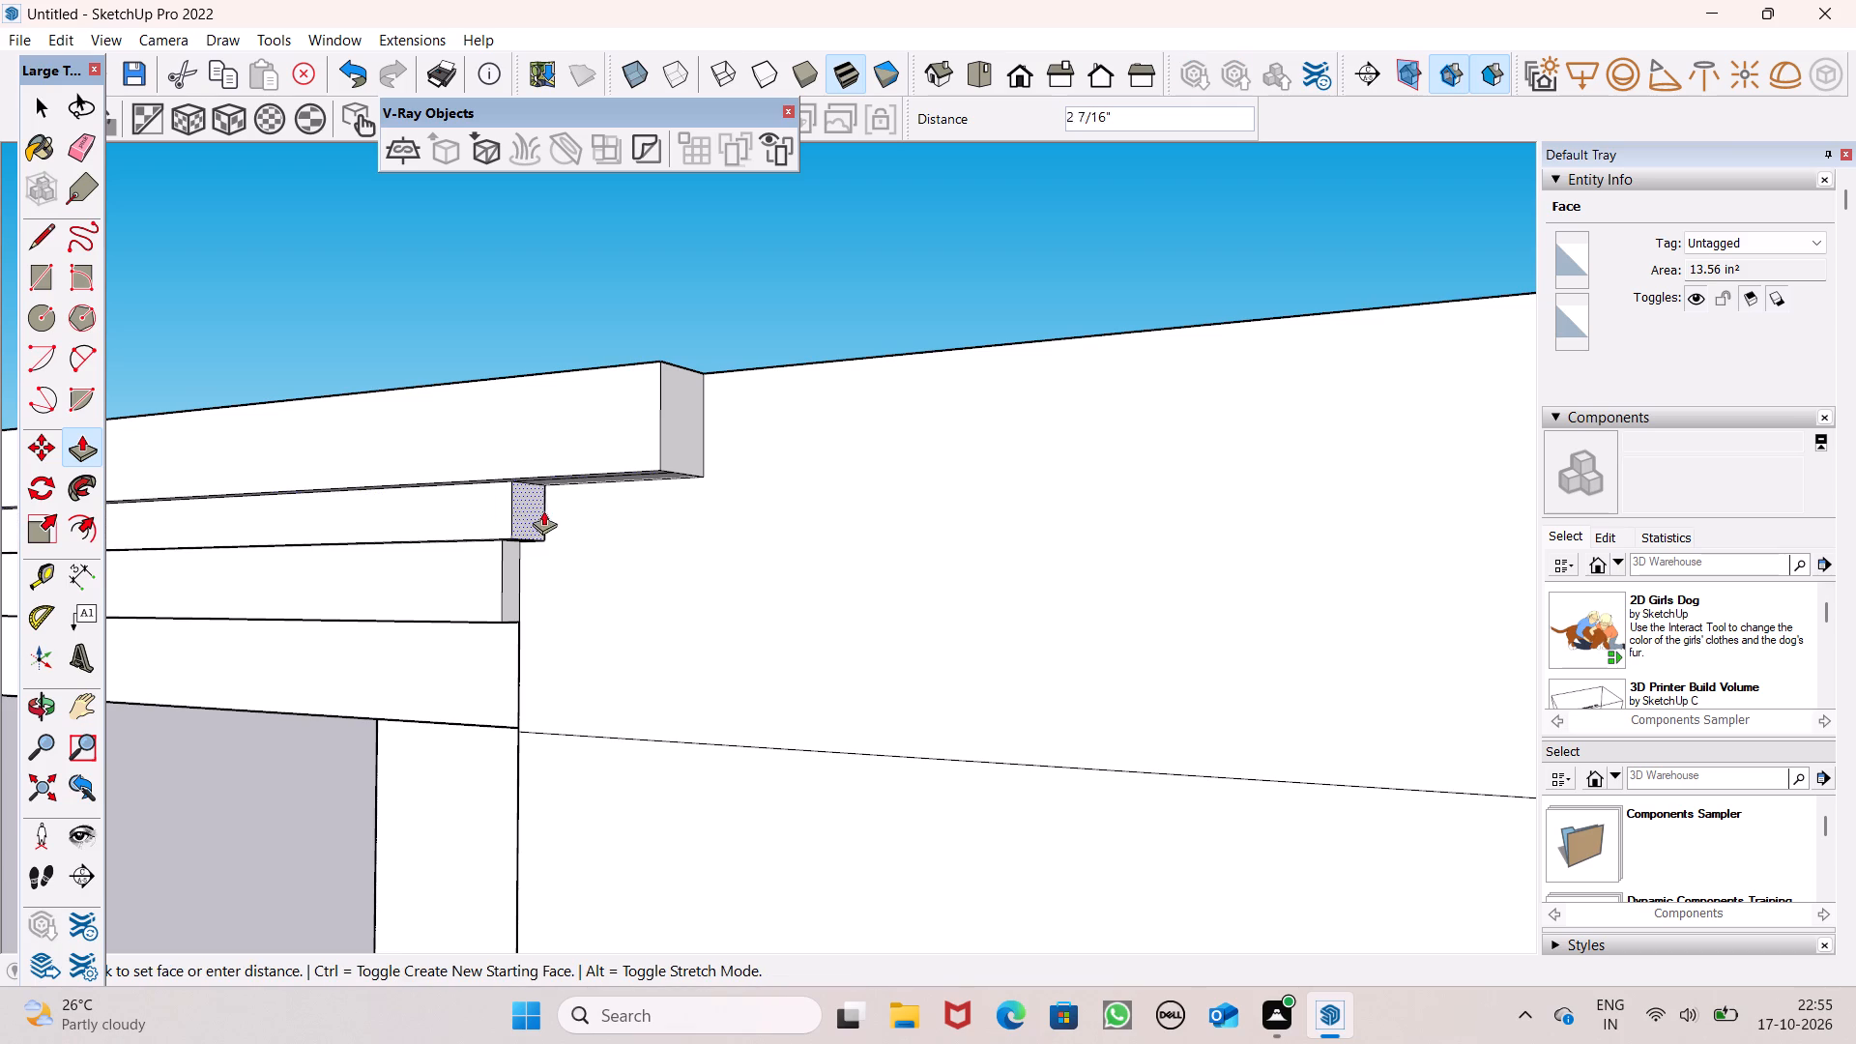
drag(543, 510, 649, 511)
drag(512, 574, 611, 571)
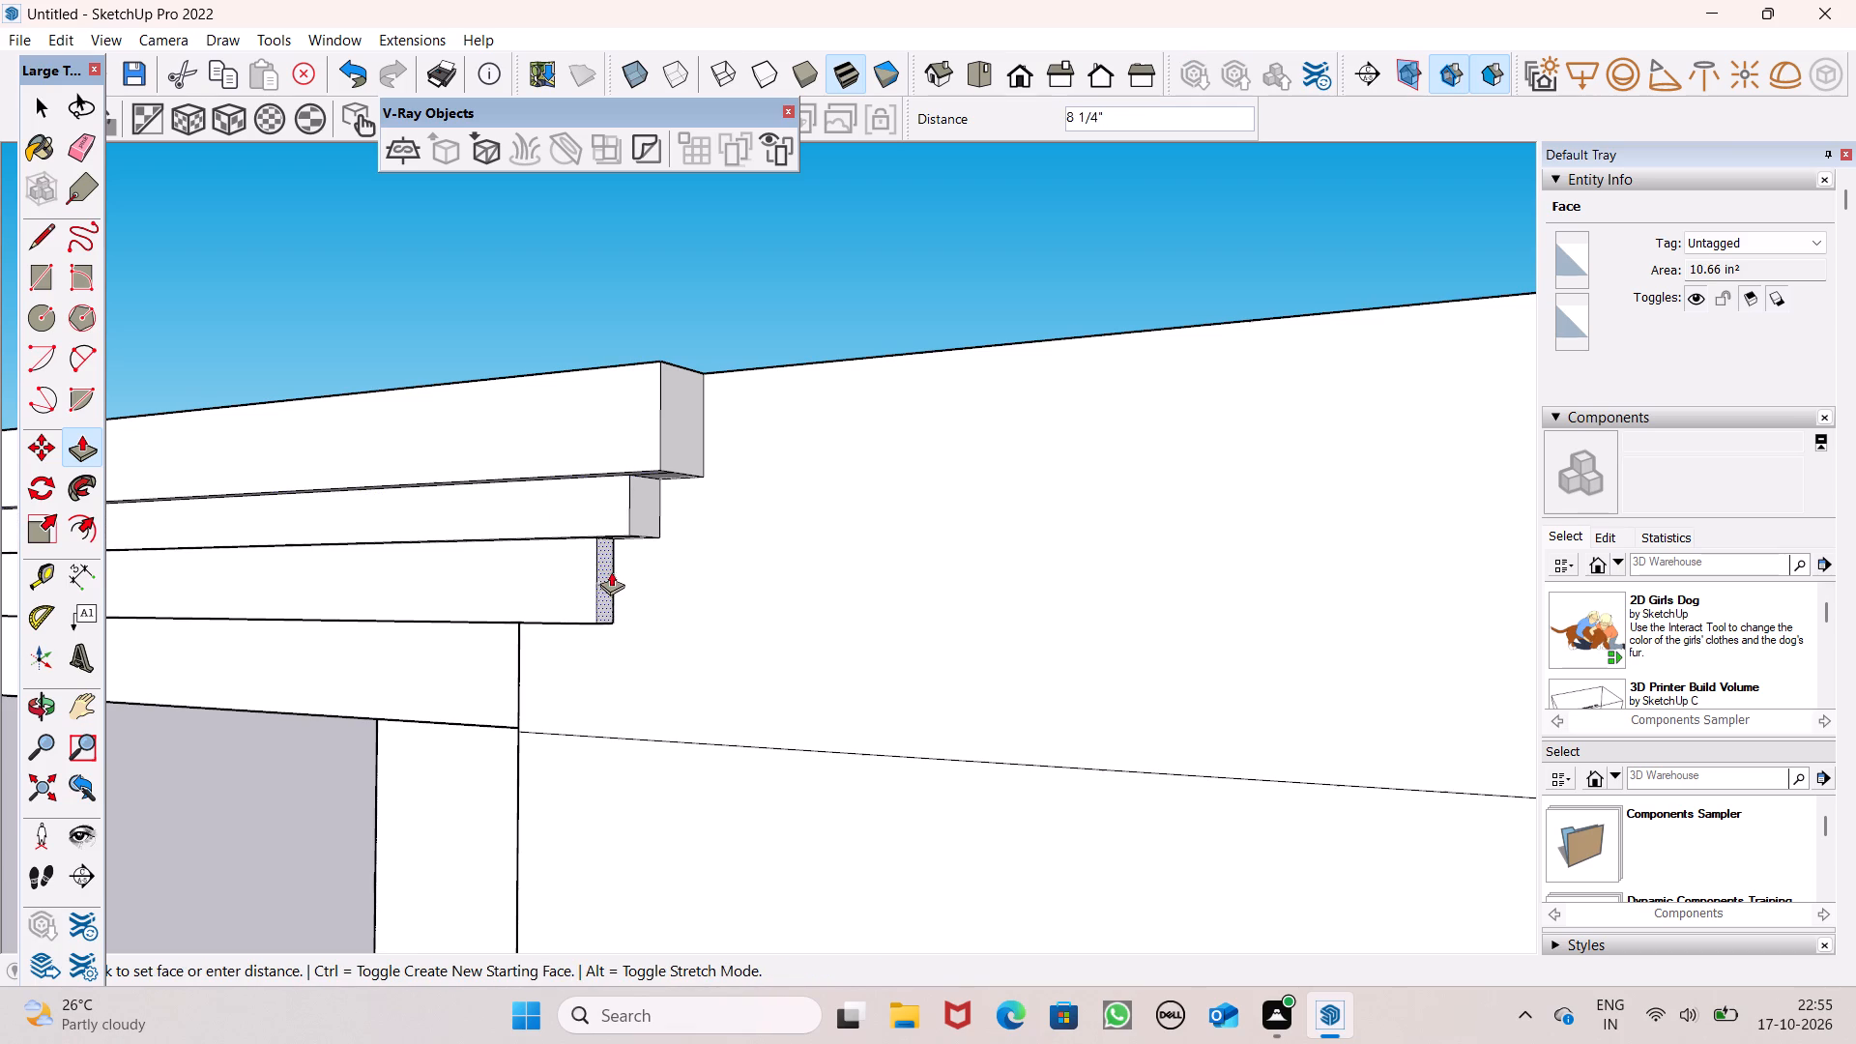
drag(611, 571, 619, 570)
Draw a vertical line about 7 11/16" long from the third cornice band's lower end corner down to the wall's horizontal seam.
middle_drag(577, 700, 451, 587)
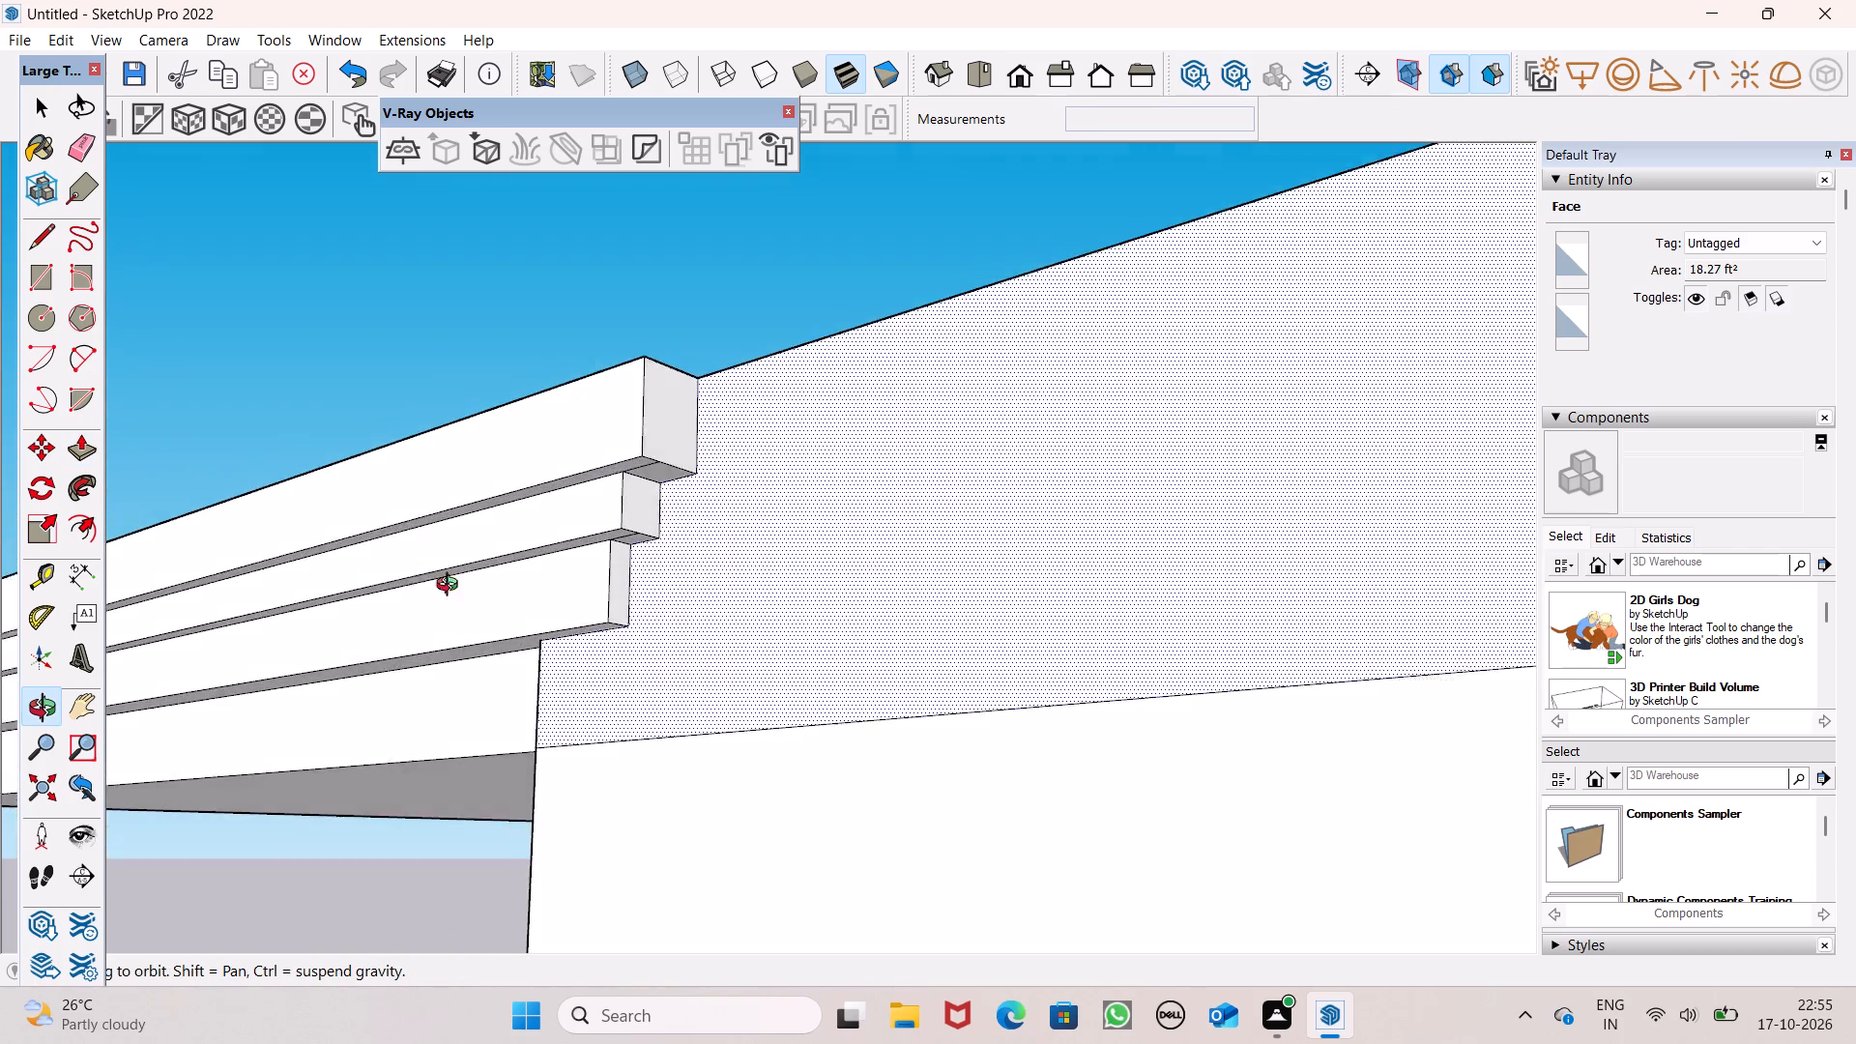
middle_drag(451, 587, 537, 659)
scroll(949, 673, down, 3)
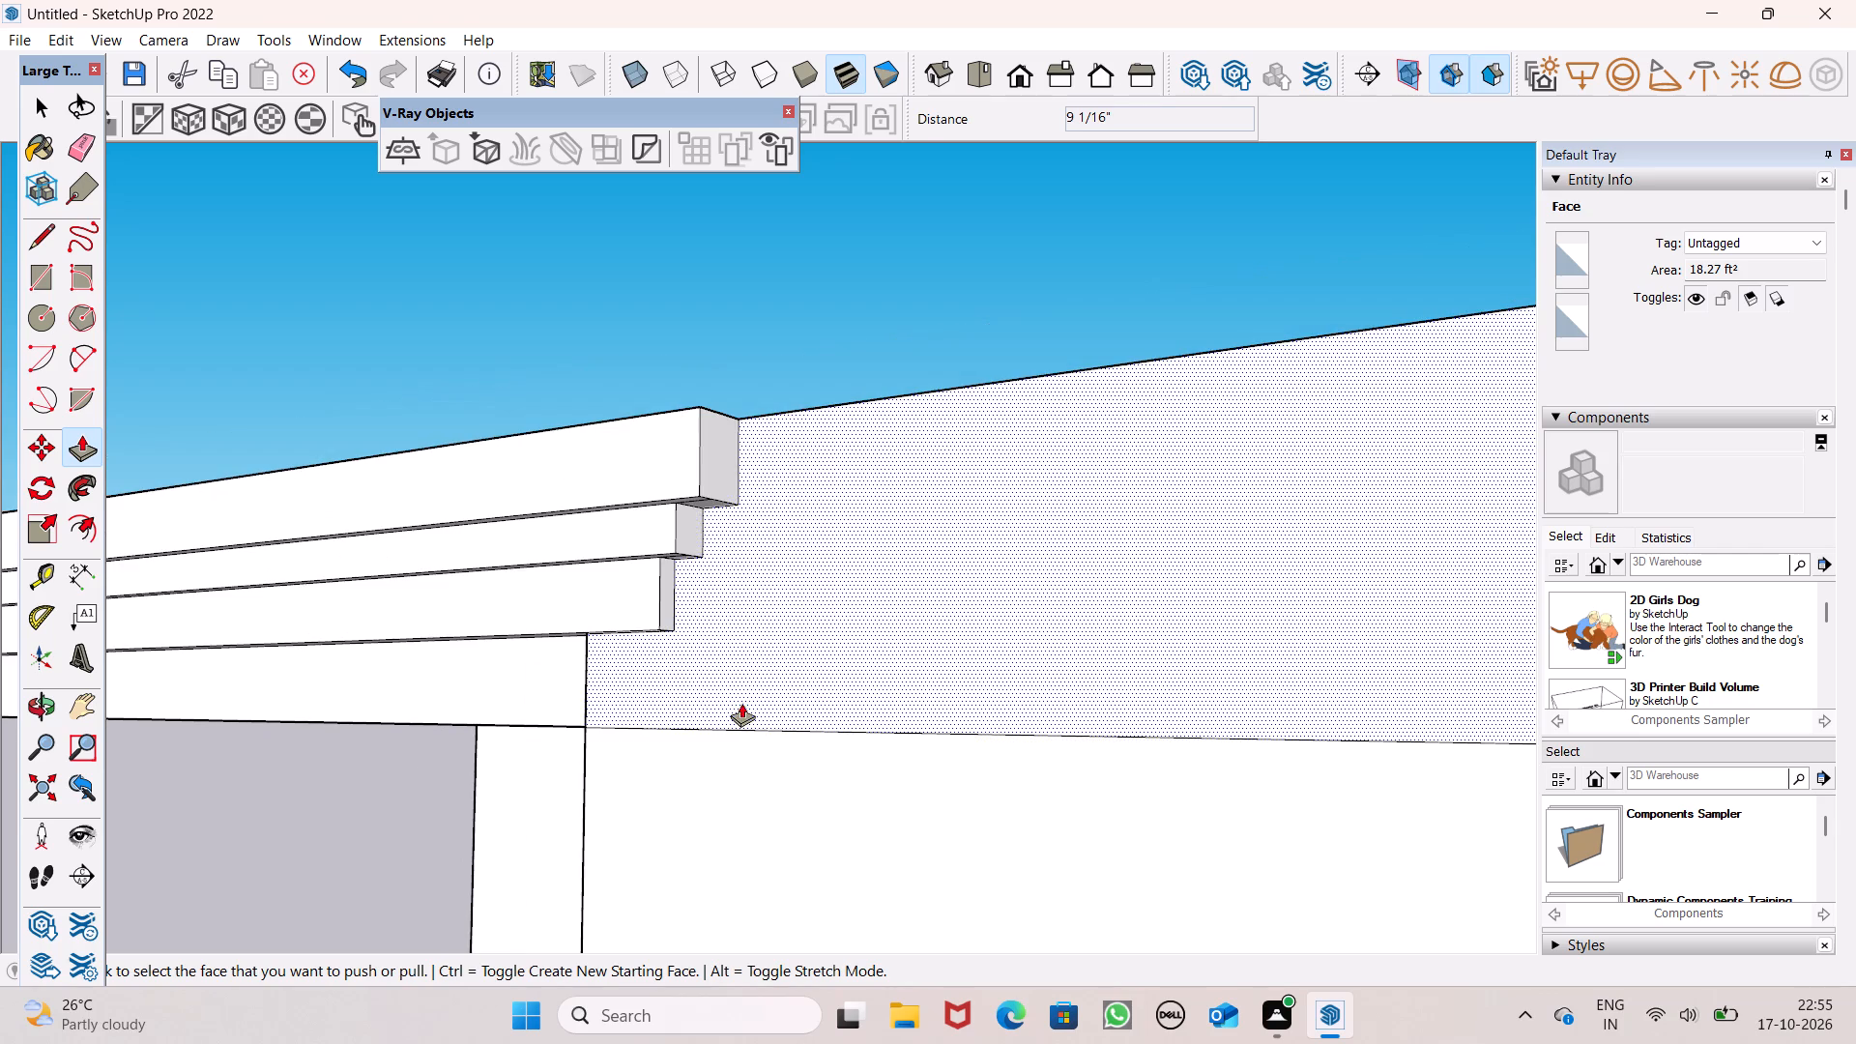
scroll(728, 687, up, 2)
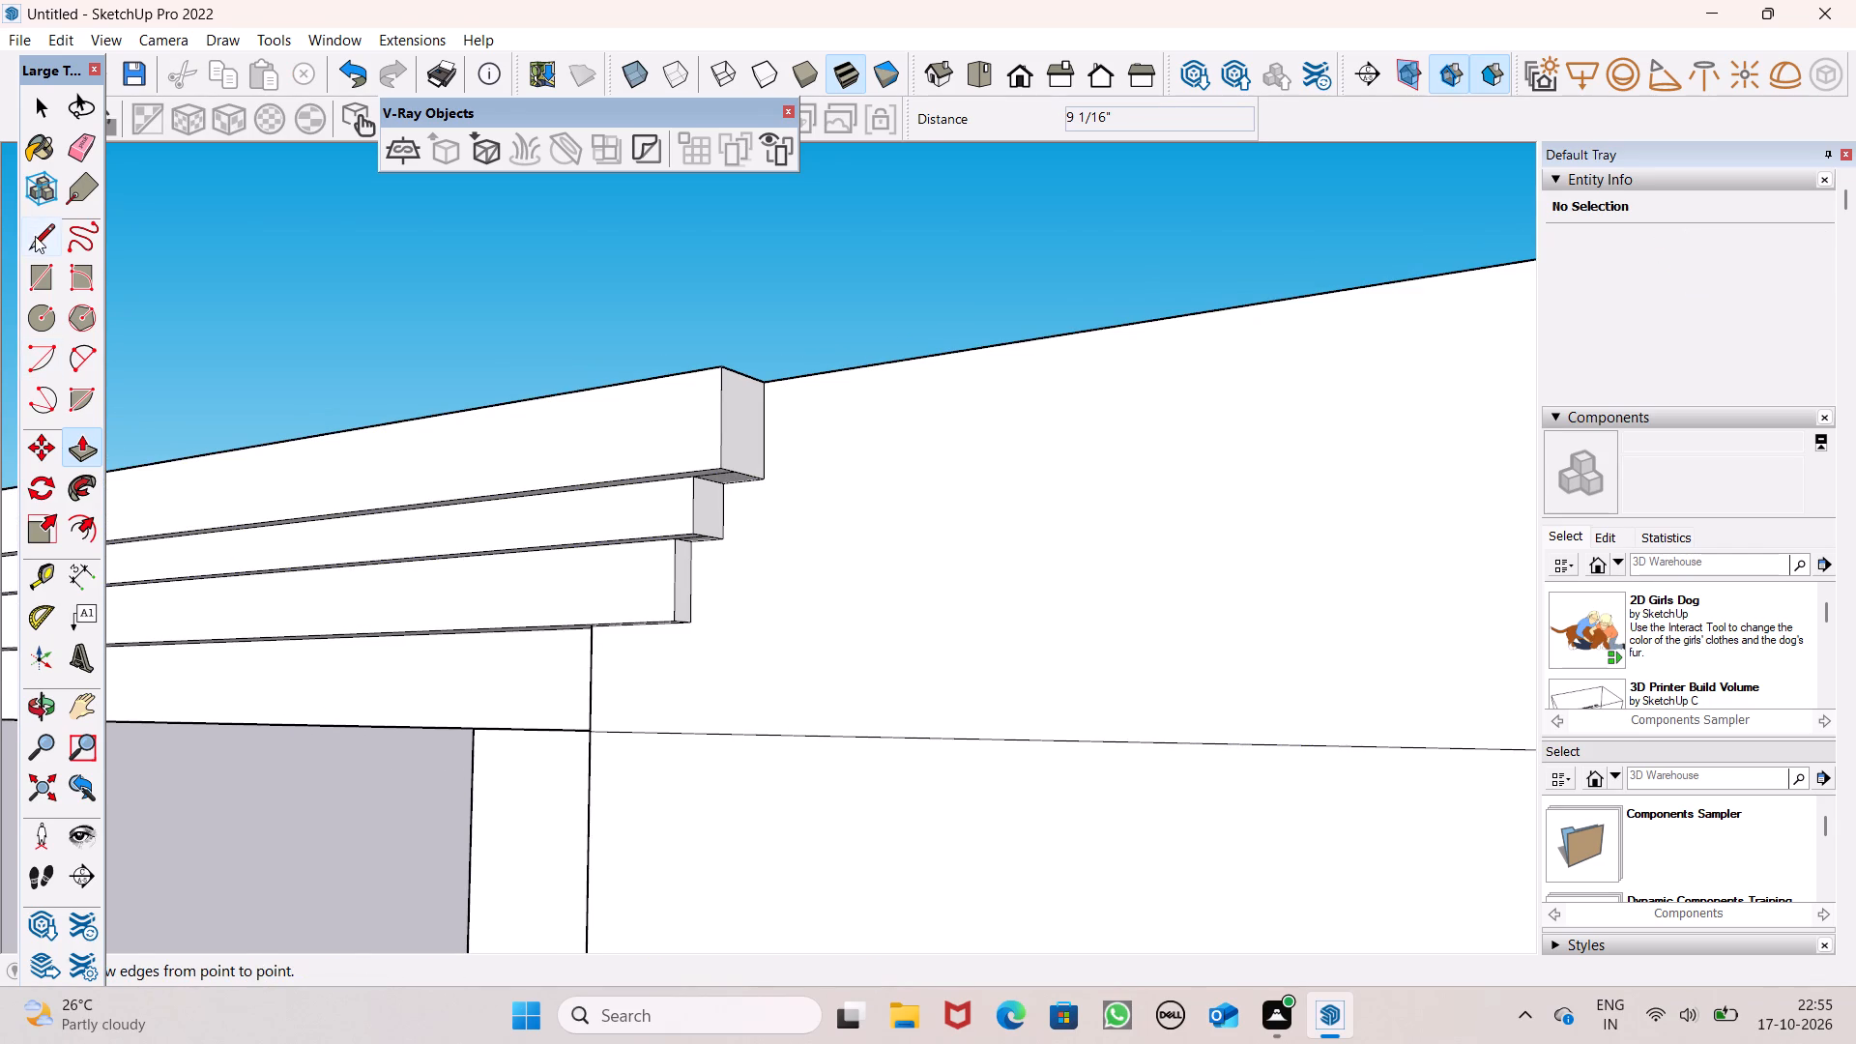
click(35, 236)
scroll(687, 670, up, 3)
middle_drag(691, 672, 716, 593)
scroll(716, 593, up, 1)
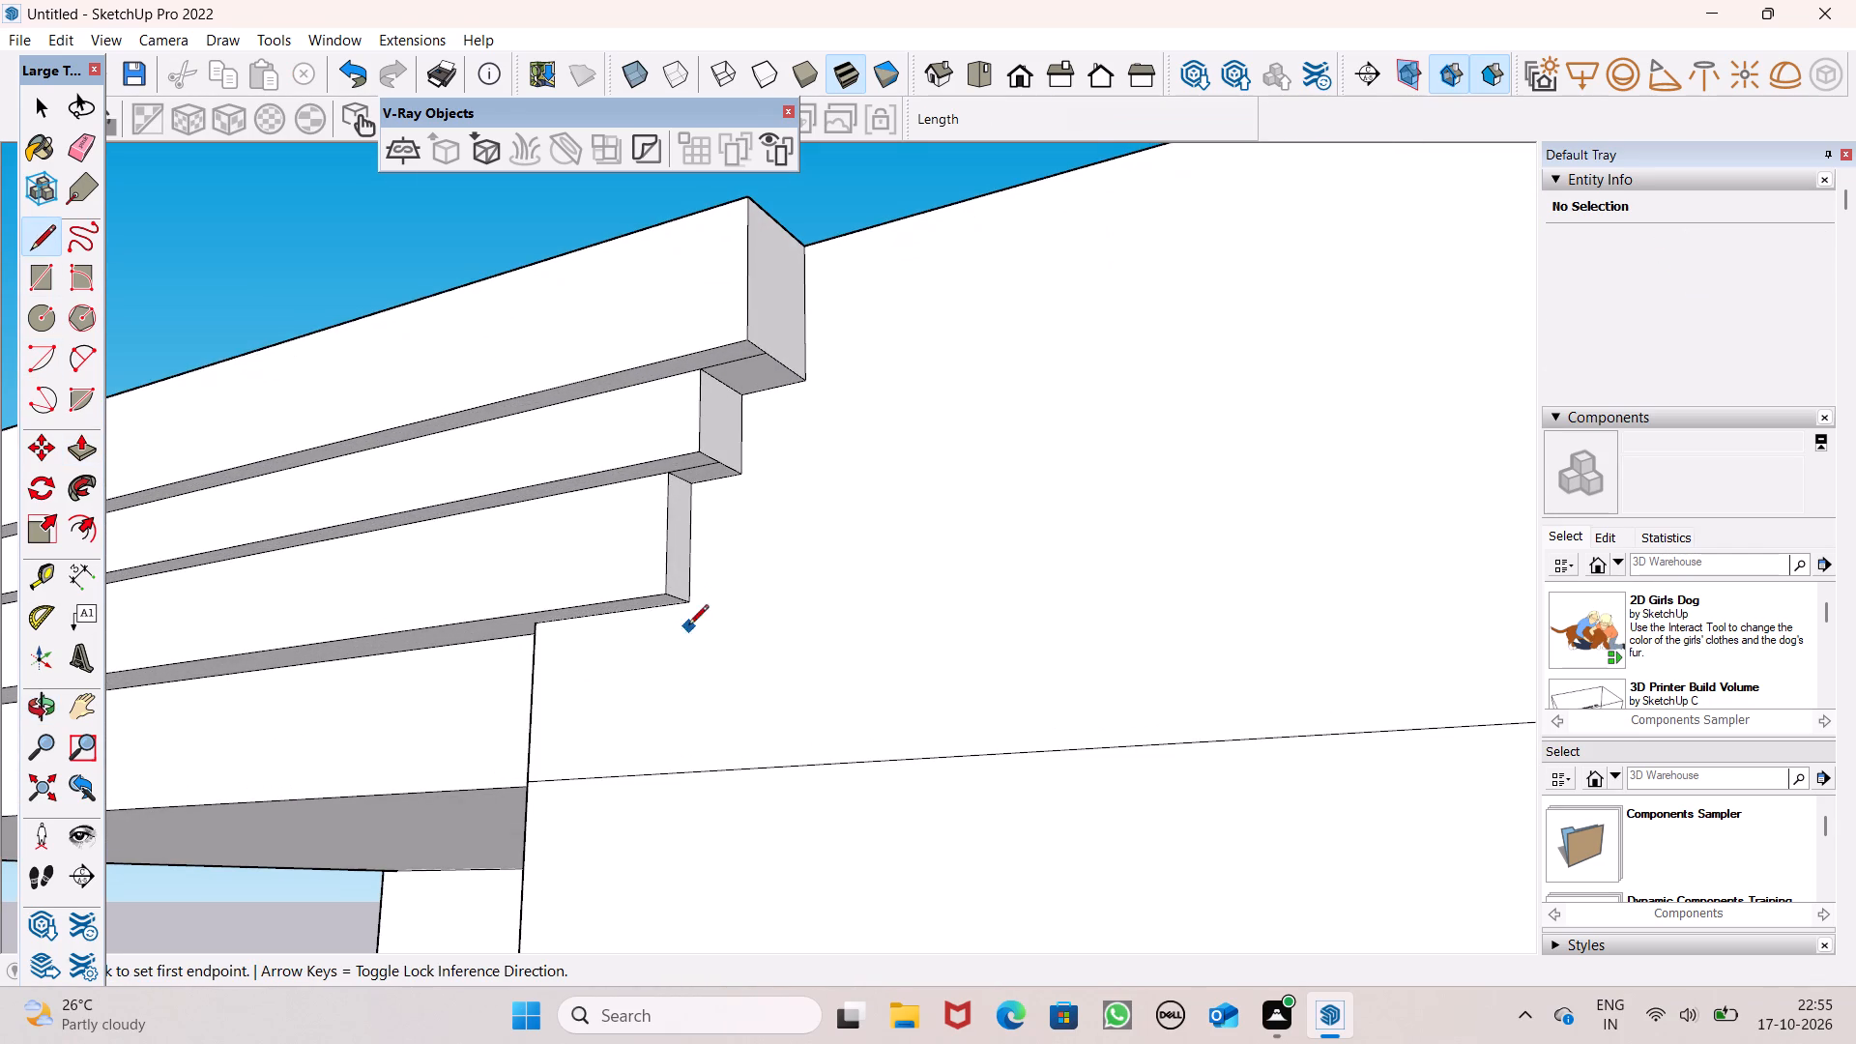
click(691, 604)
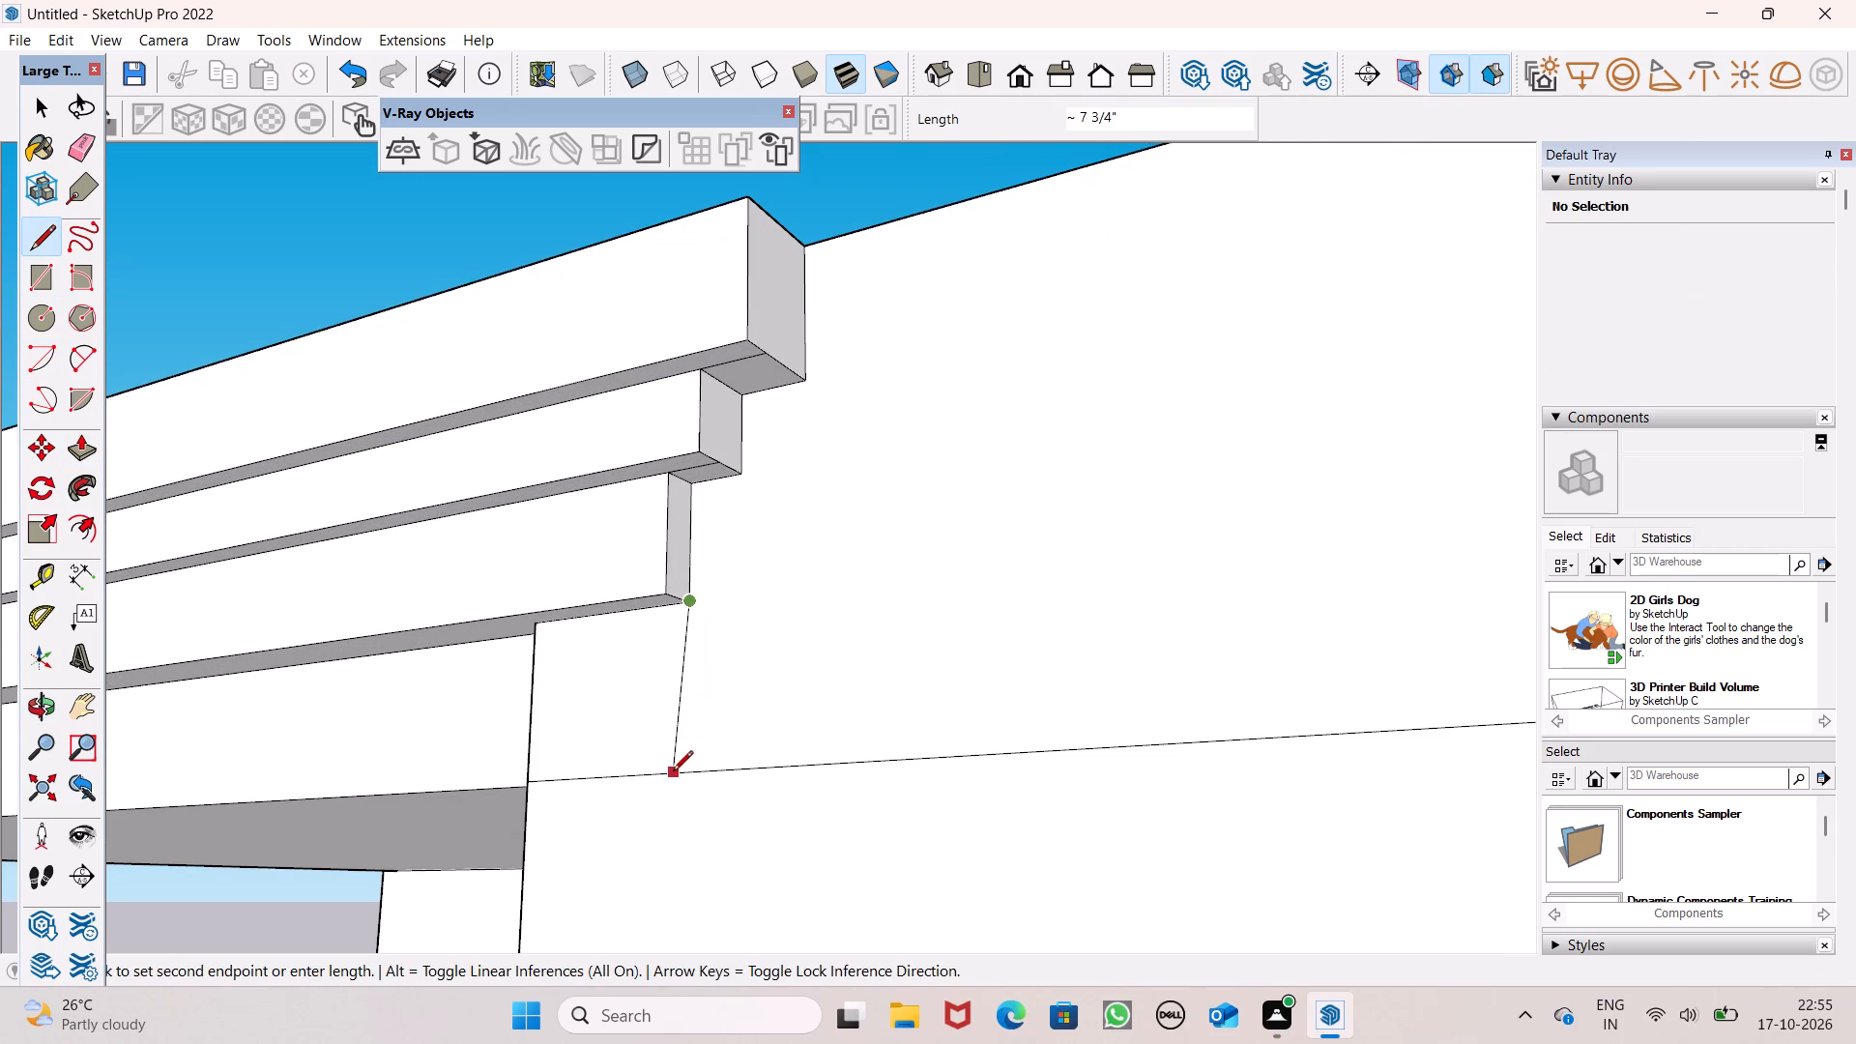
click(681, 774)
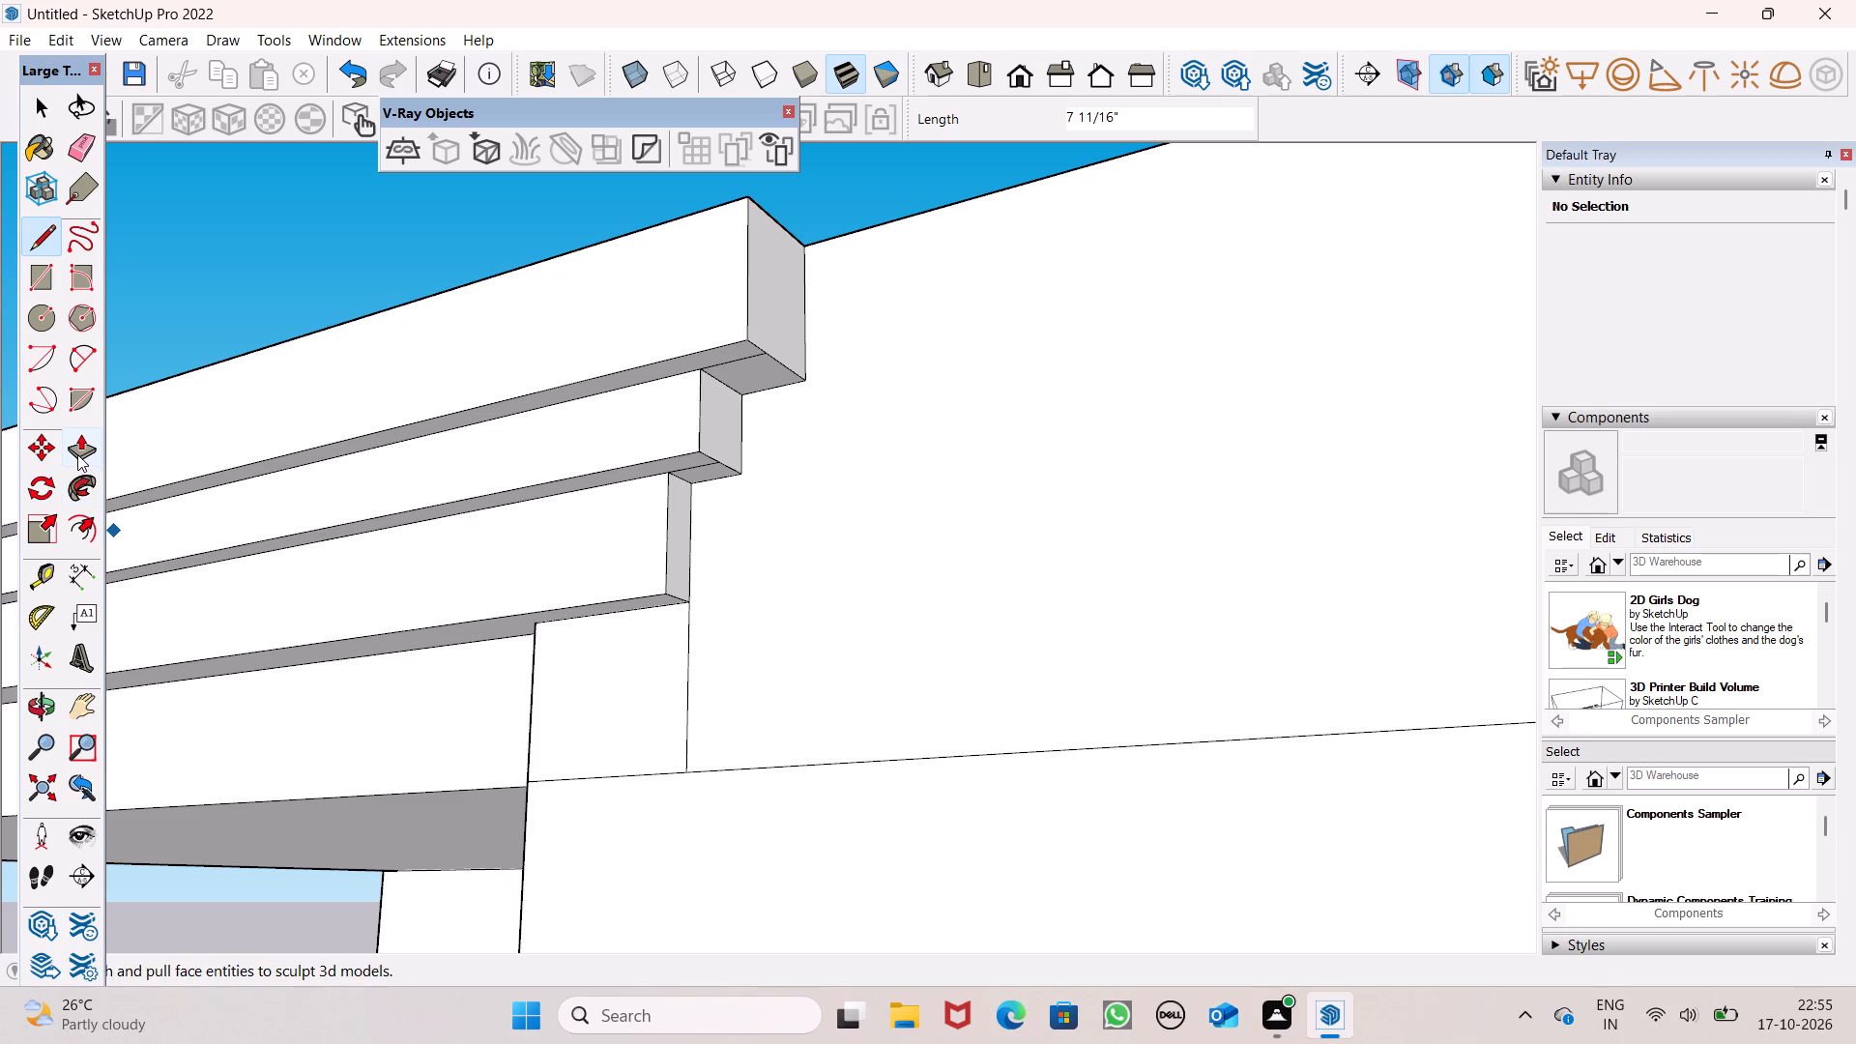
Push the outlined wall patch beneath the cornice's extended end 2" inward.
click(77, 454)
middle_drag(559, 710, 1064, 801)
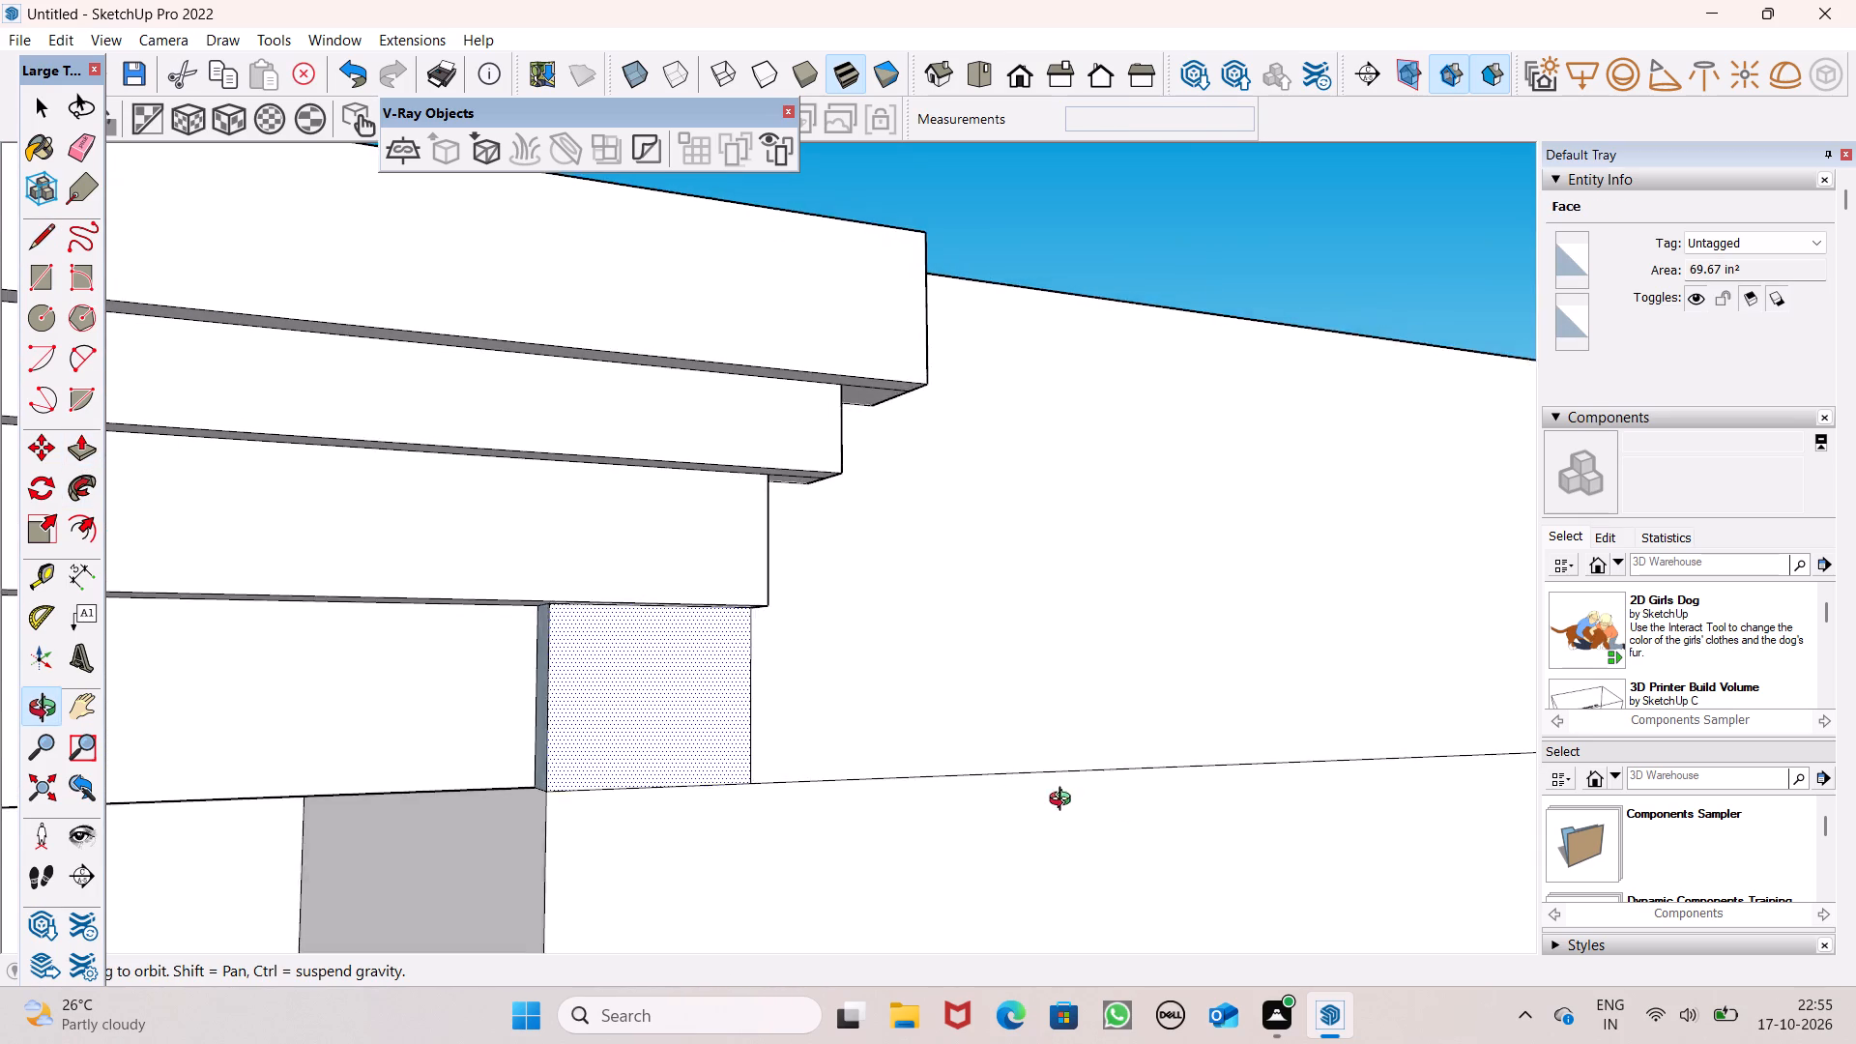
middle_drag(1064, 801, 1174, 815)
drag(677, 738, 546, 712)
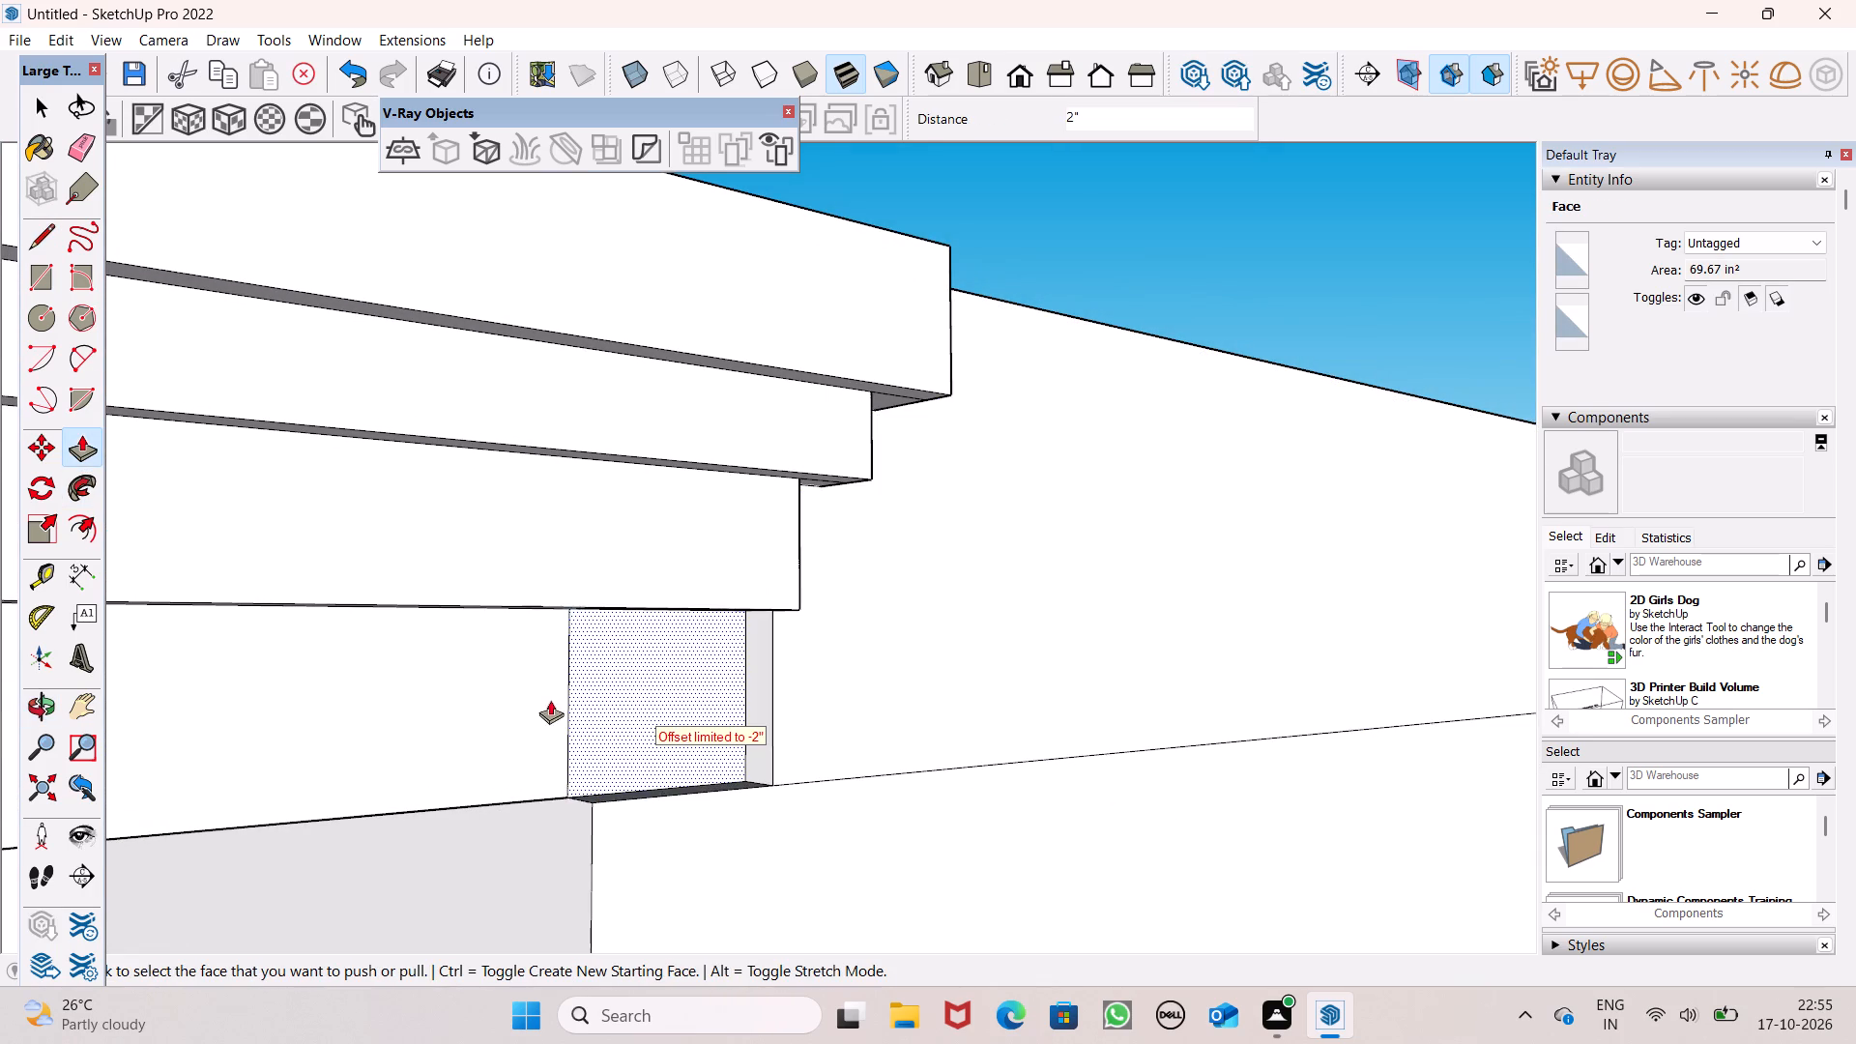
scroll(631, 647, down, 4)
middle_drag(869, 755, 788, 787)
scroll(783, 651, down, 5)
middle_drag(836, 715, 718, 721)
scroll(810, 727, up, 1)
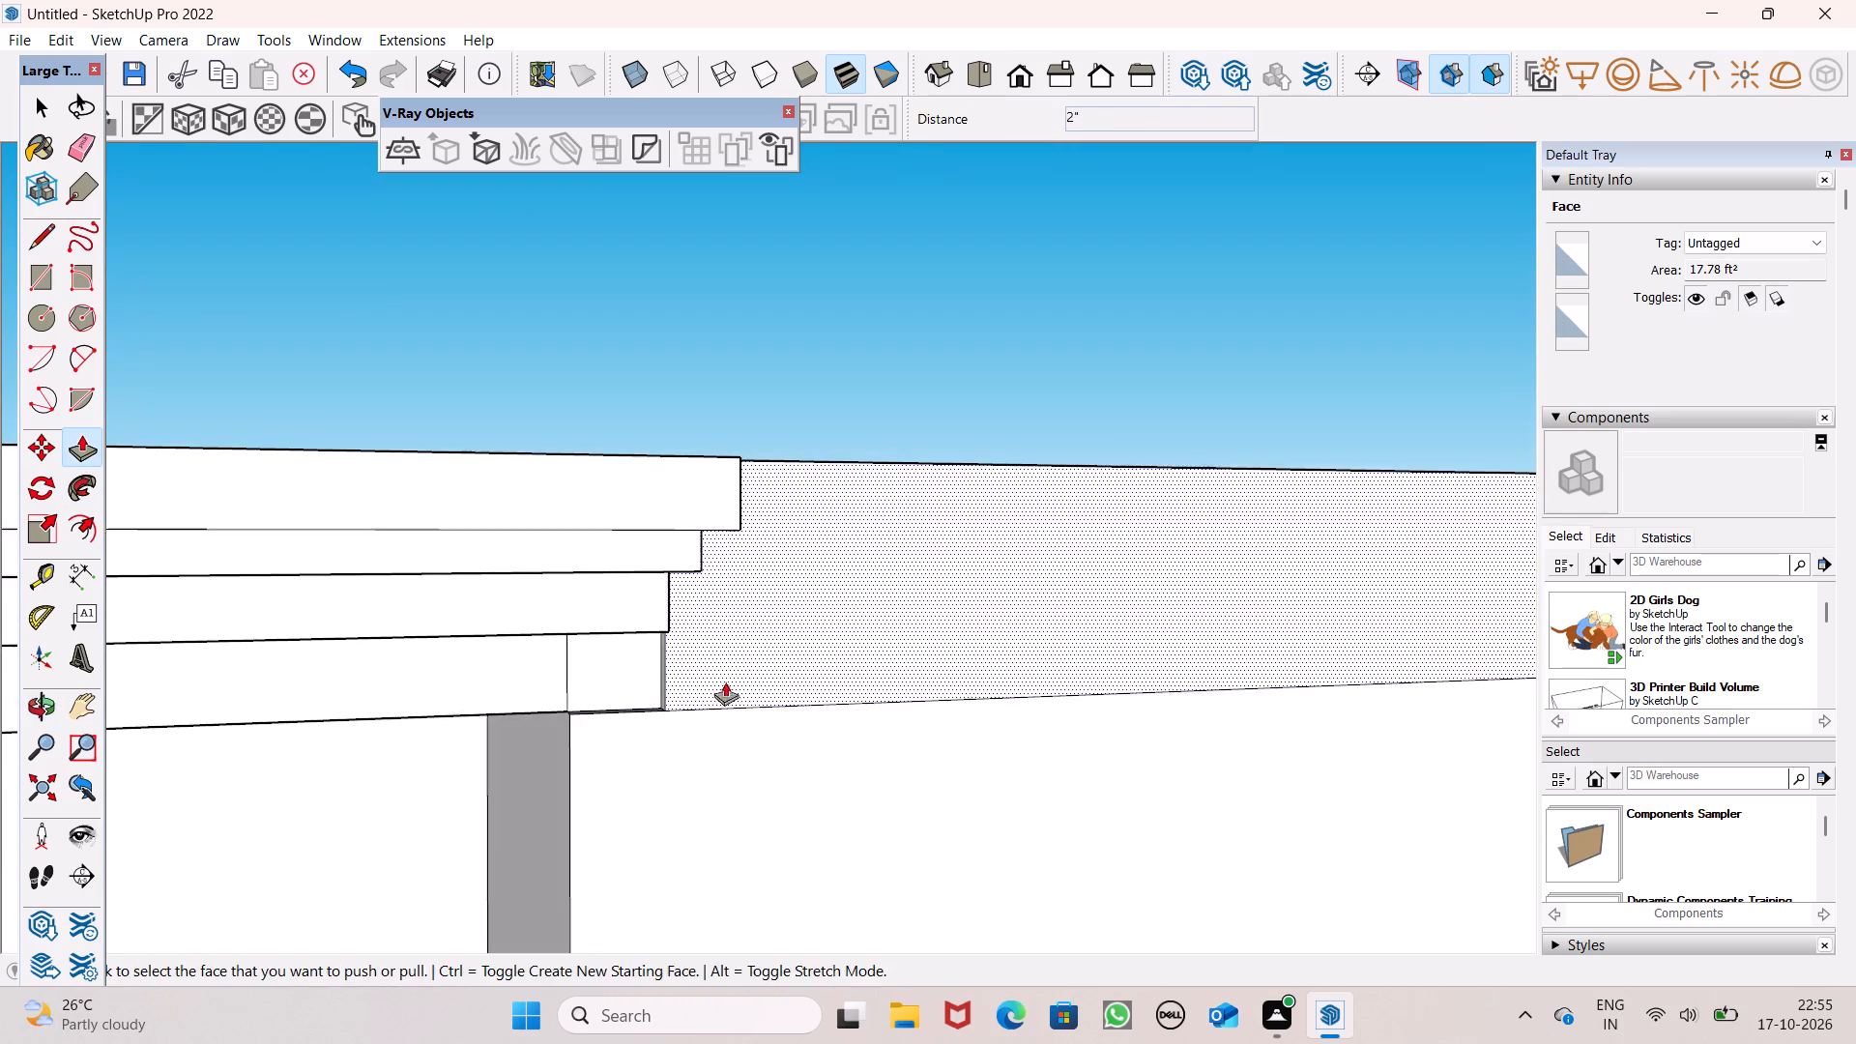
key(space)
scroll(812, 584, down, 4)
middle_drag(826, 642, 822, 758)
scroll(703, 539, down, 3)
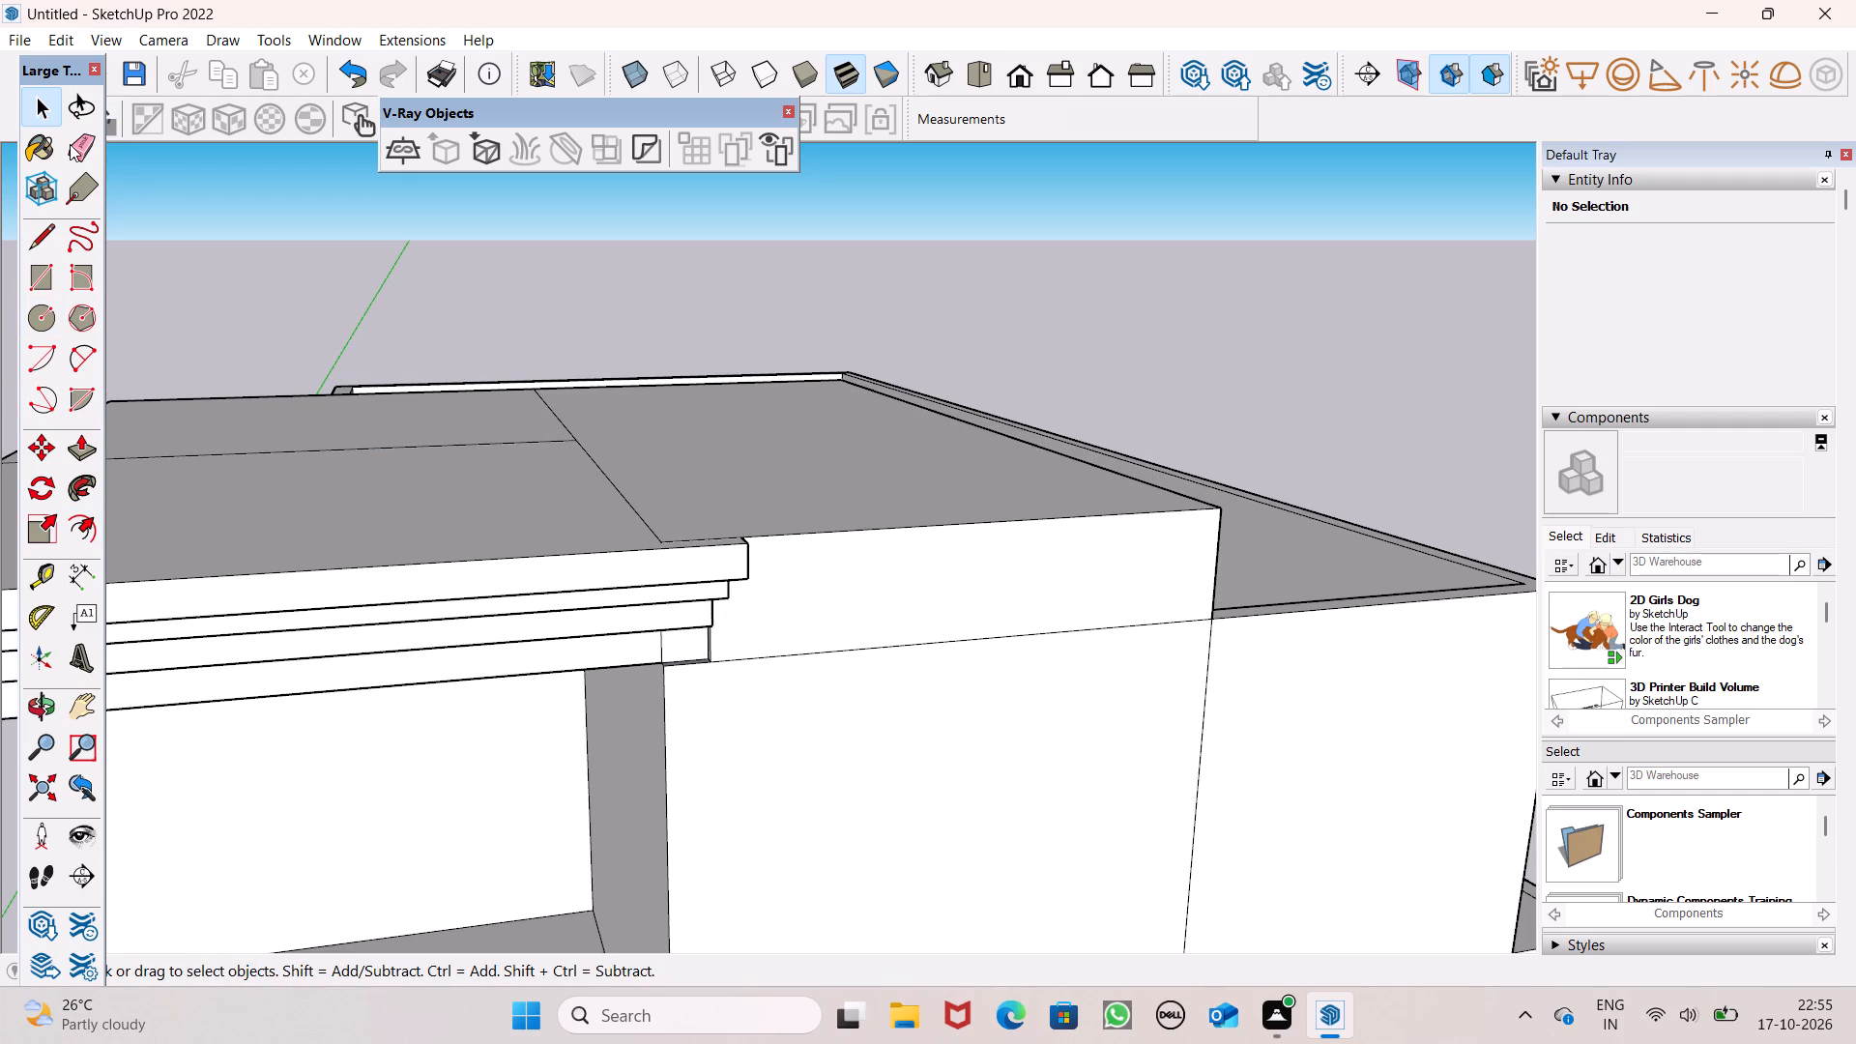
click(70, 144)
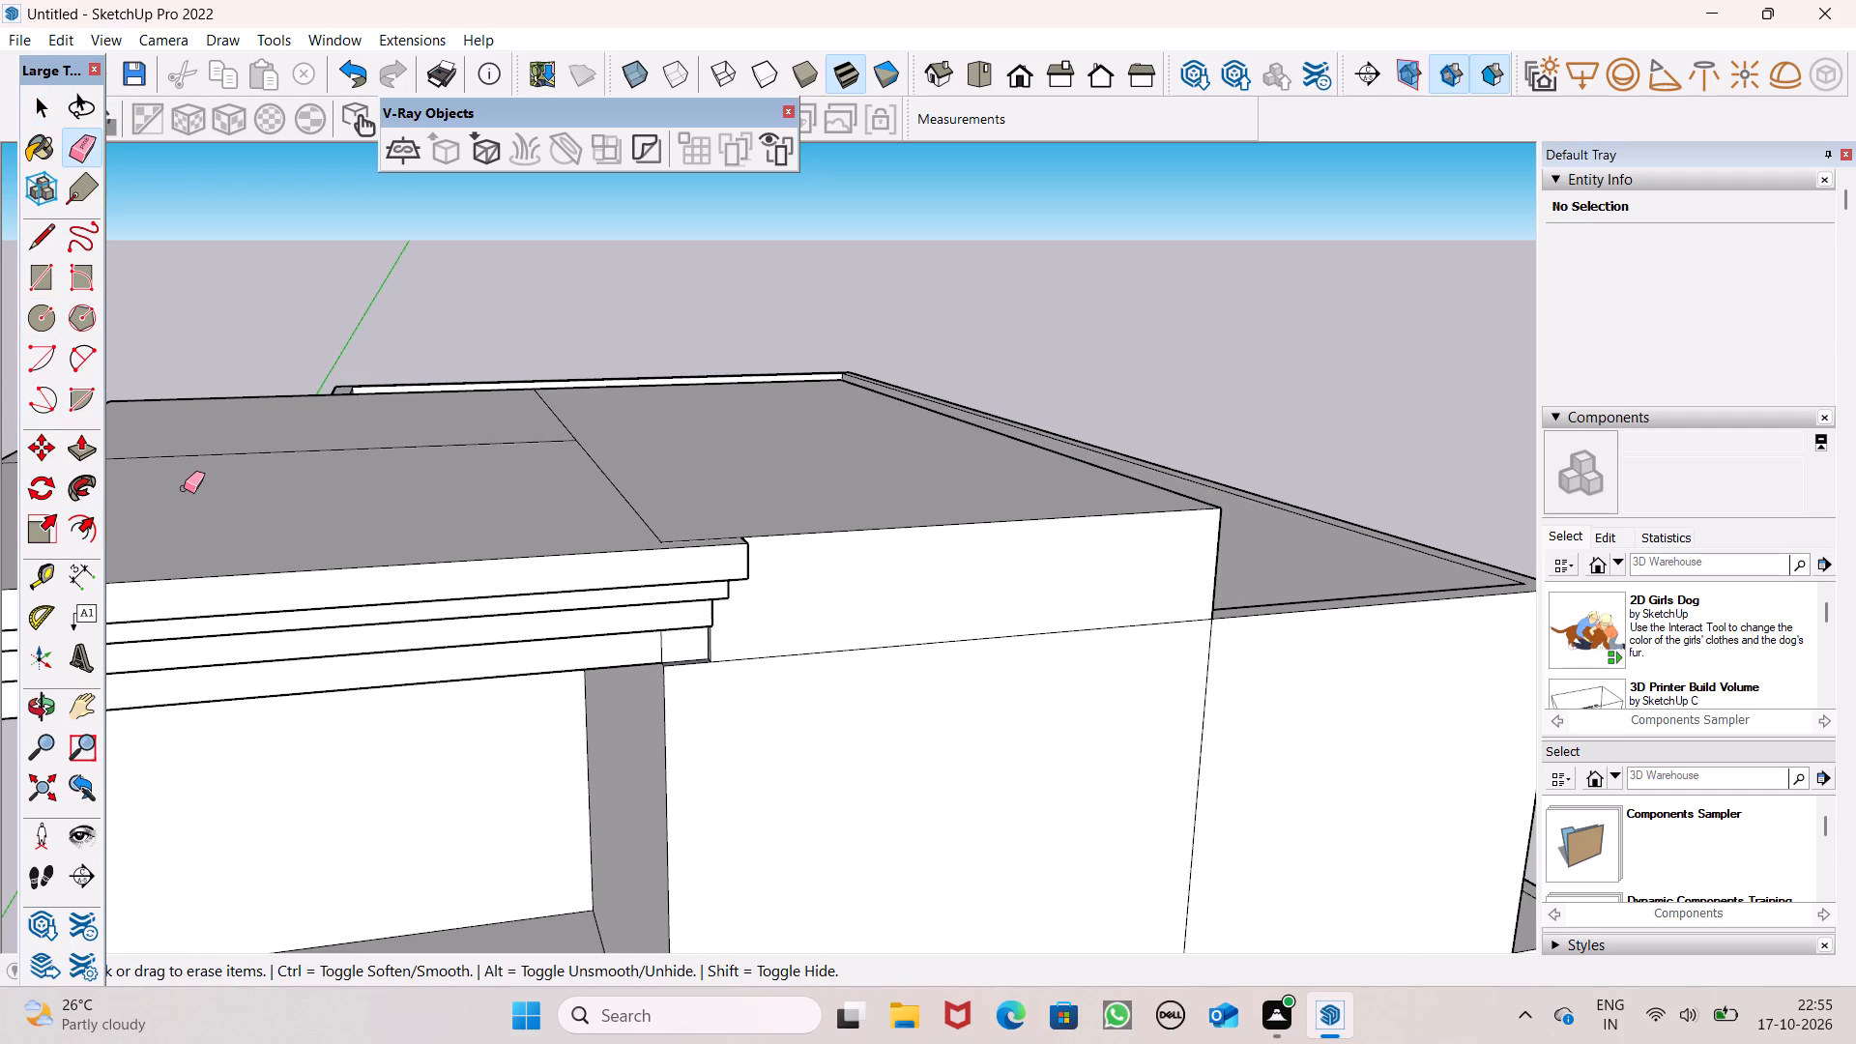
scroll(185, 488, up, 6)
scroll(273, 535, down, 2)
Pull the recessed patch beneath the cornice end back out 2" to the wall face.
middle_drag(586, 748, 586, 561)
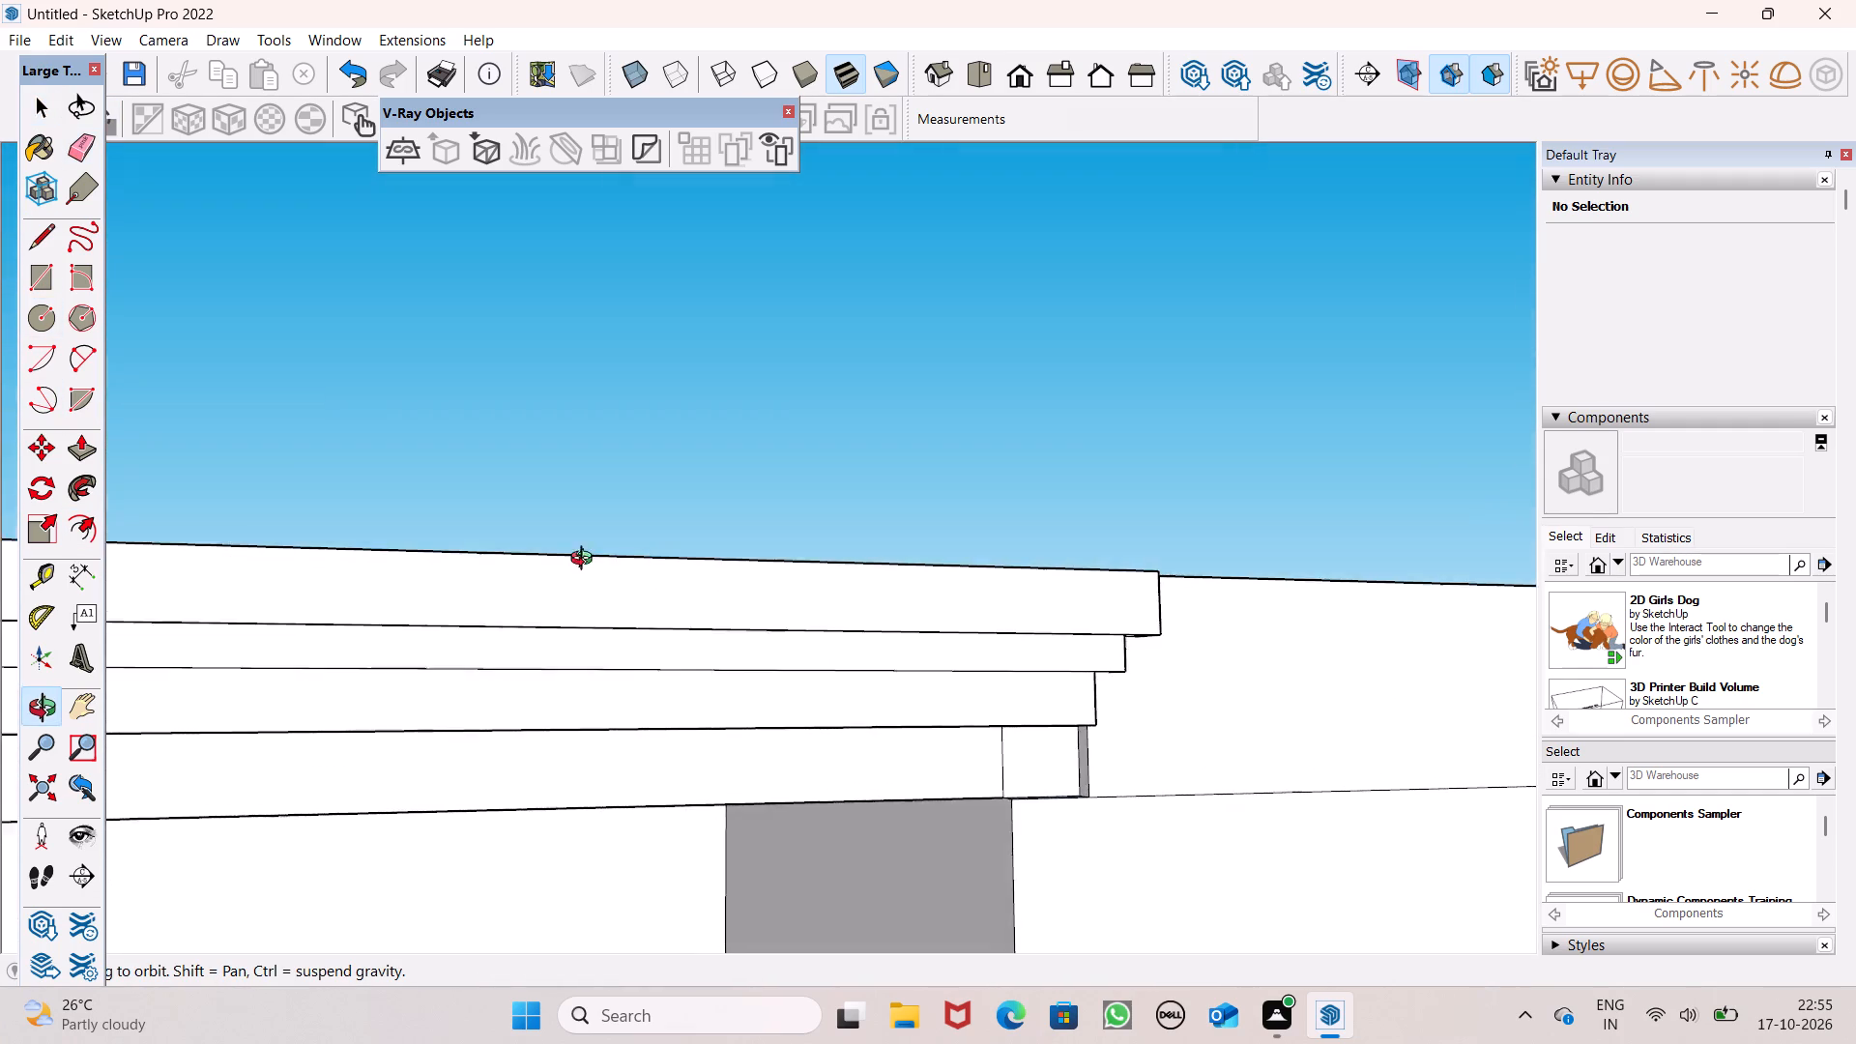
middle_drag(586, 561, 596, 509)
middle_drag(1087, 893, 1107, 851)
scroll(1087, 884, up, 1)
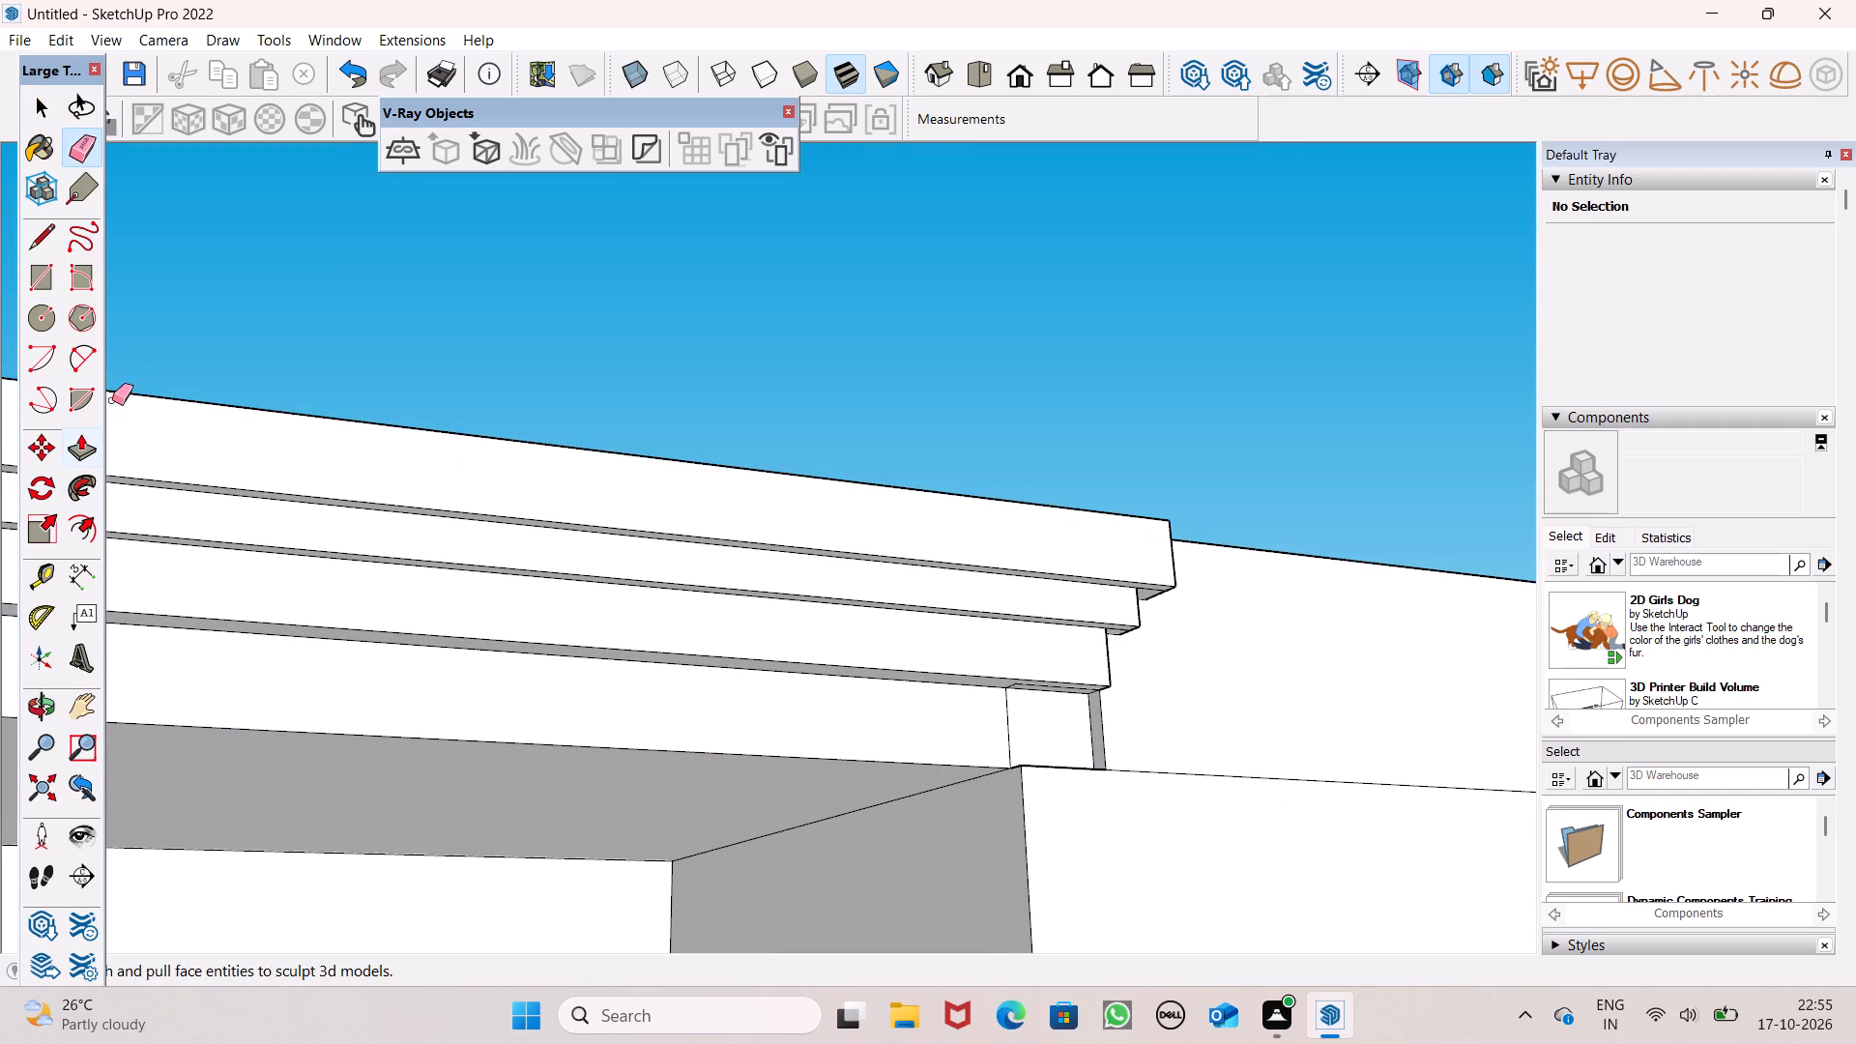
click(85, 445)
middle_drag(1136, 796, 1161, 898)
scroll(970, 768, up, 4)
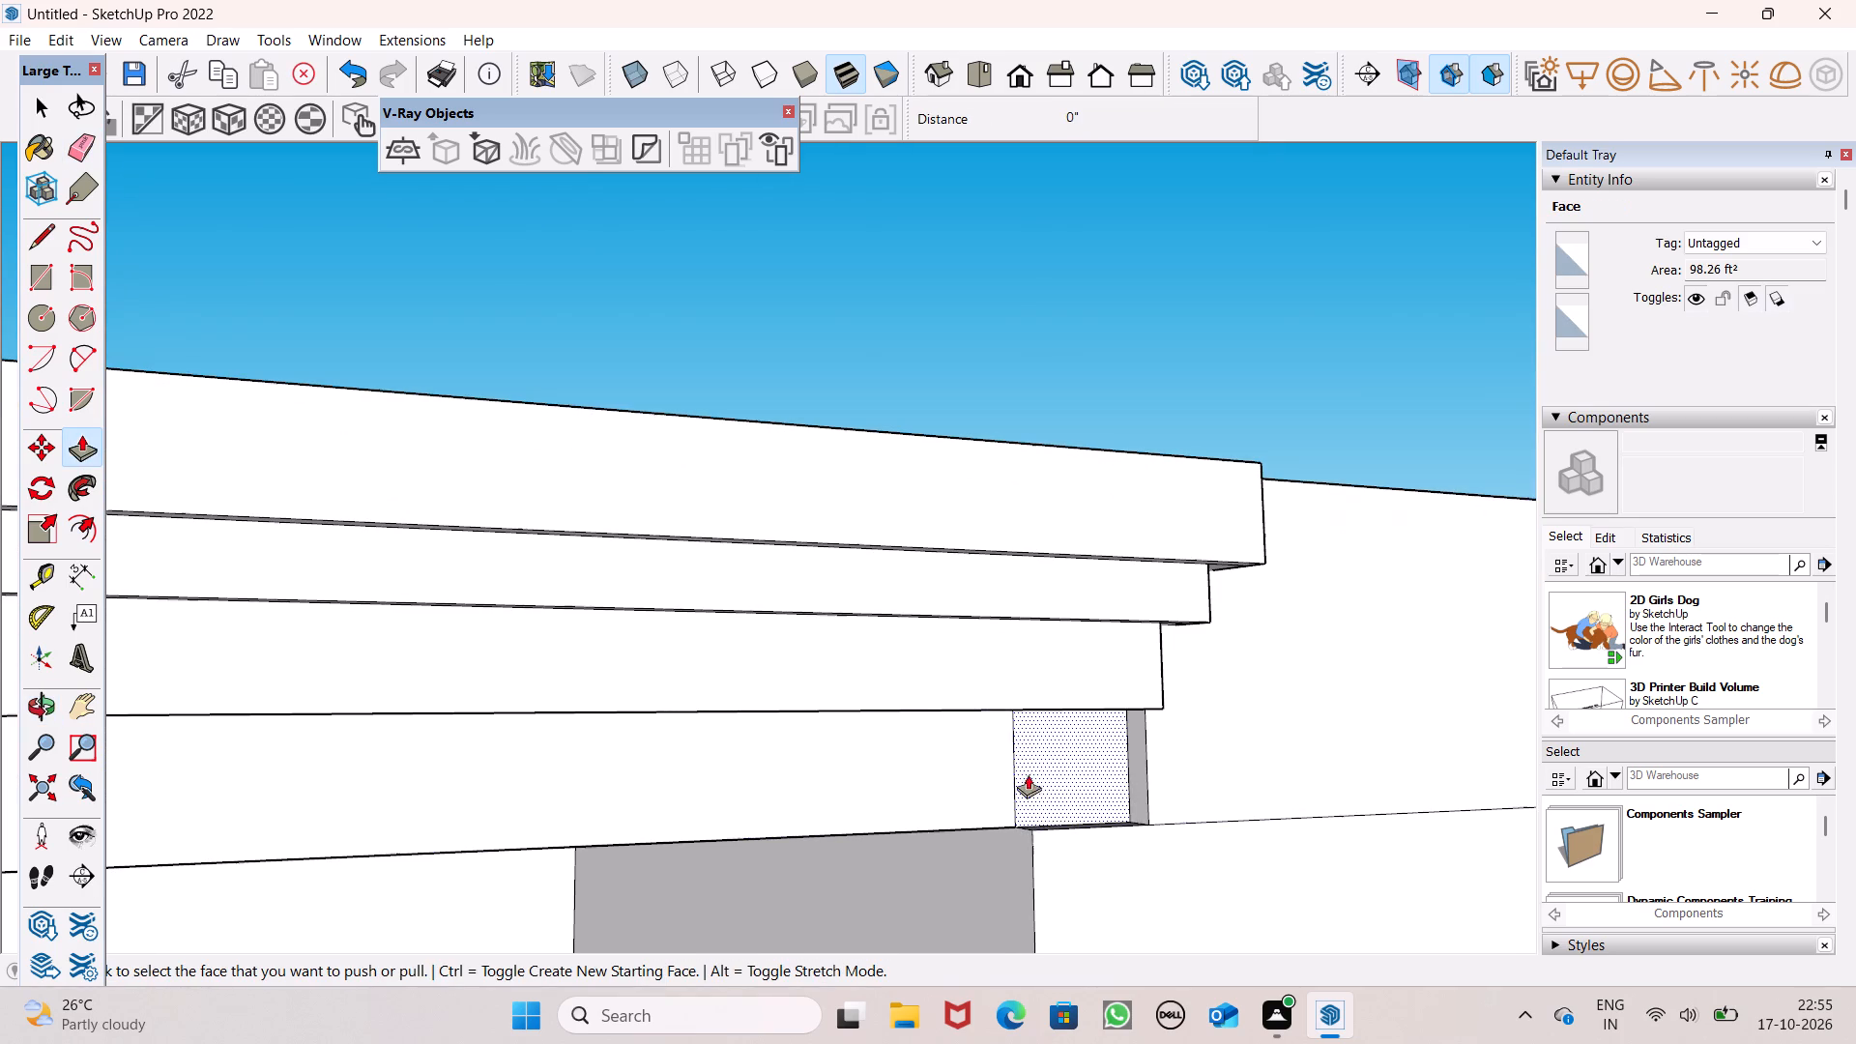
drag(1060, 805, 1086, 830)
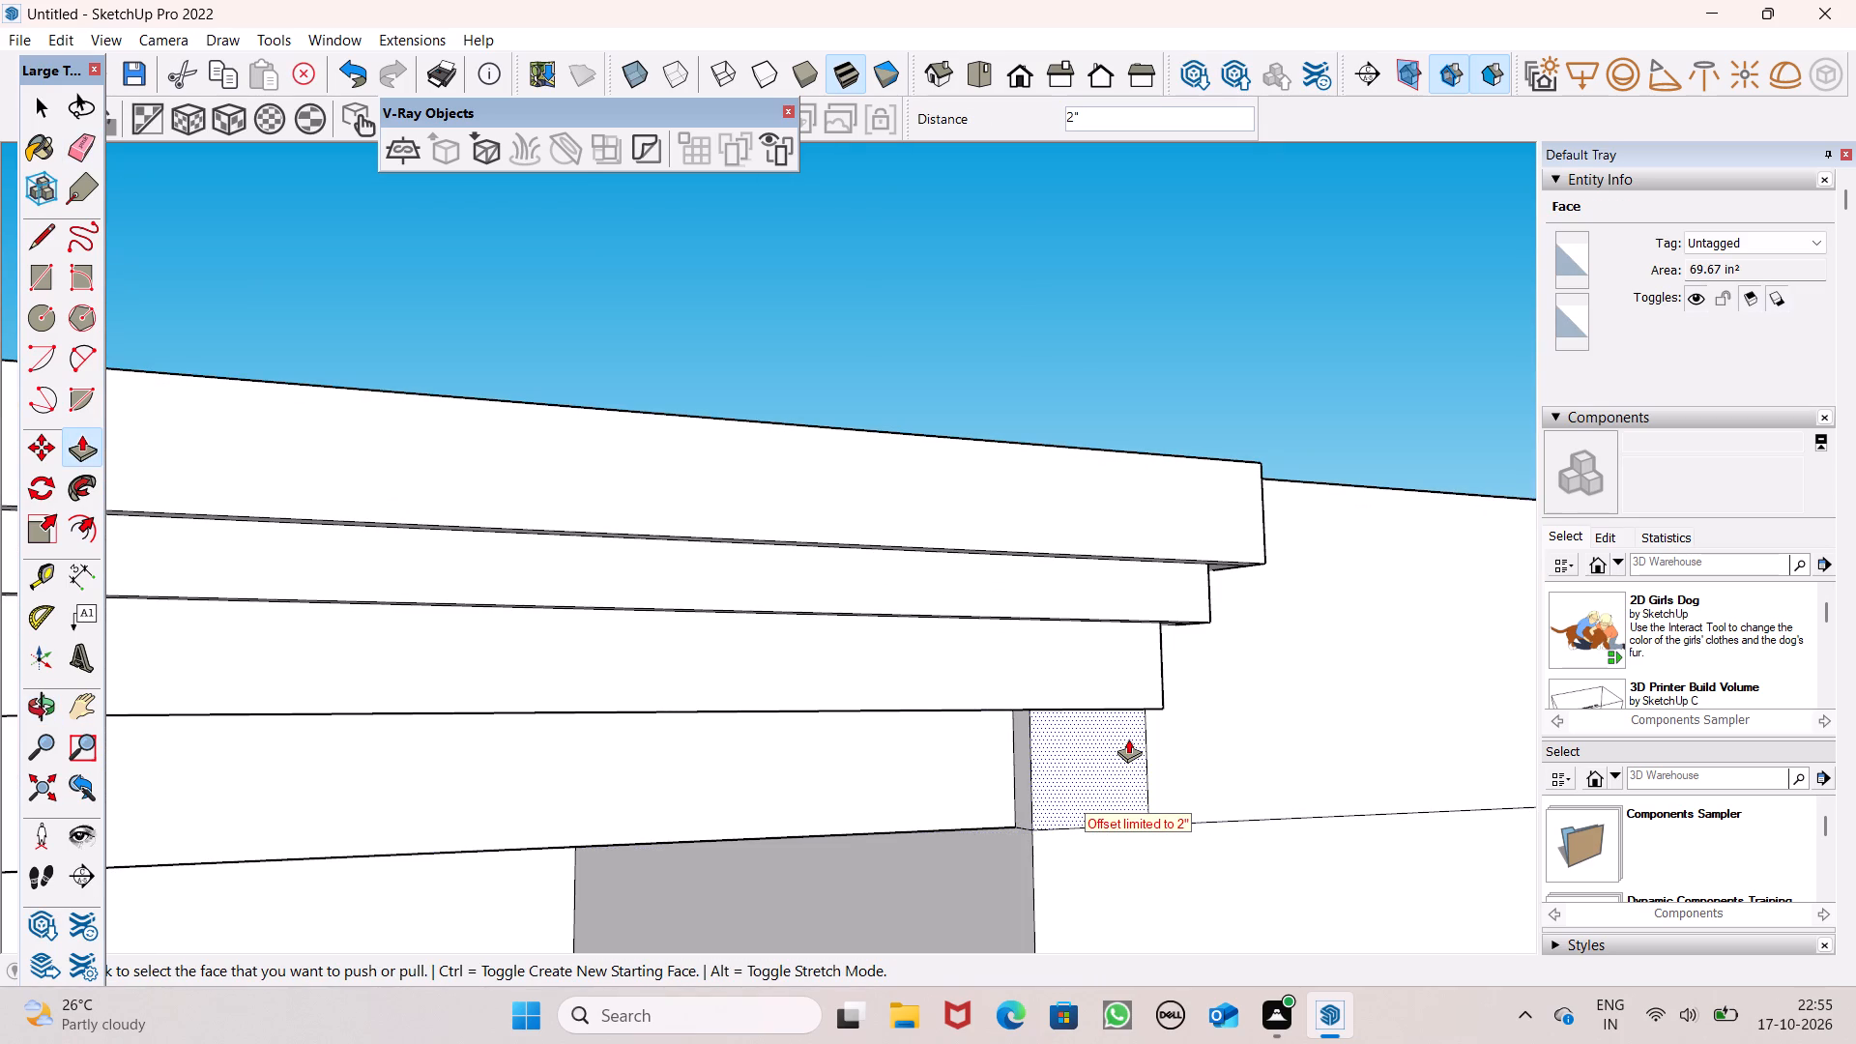
Erase the bottom edge of the wall patch beneath the extended cornice end.
key(space)
scroll(1128, 739, down, 1)
middle_drag(1232, 798, 1295, 776)
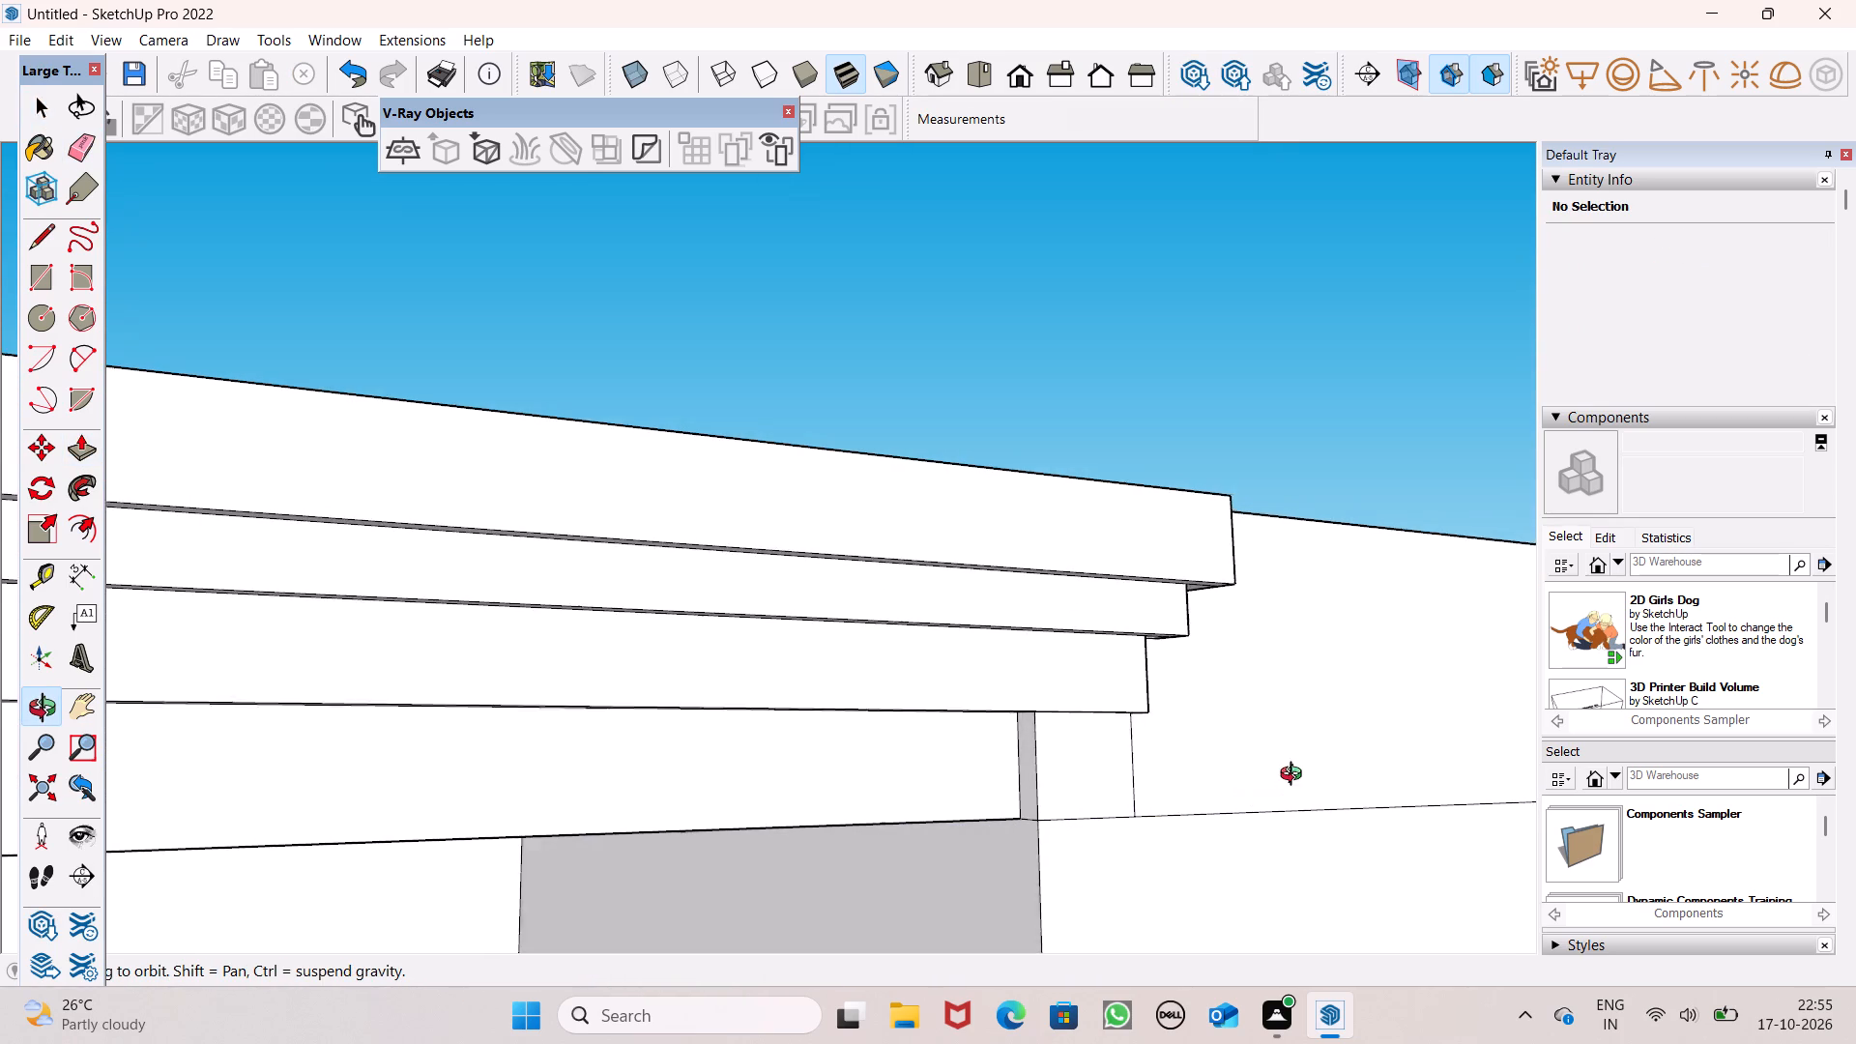
middle_drag(1295, 776, 1272, 777)
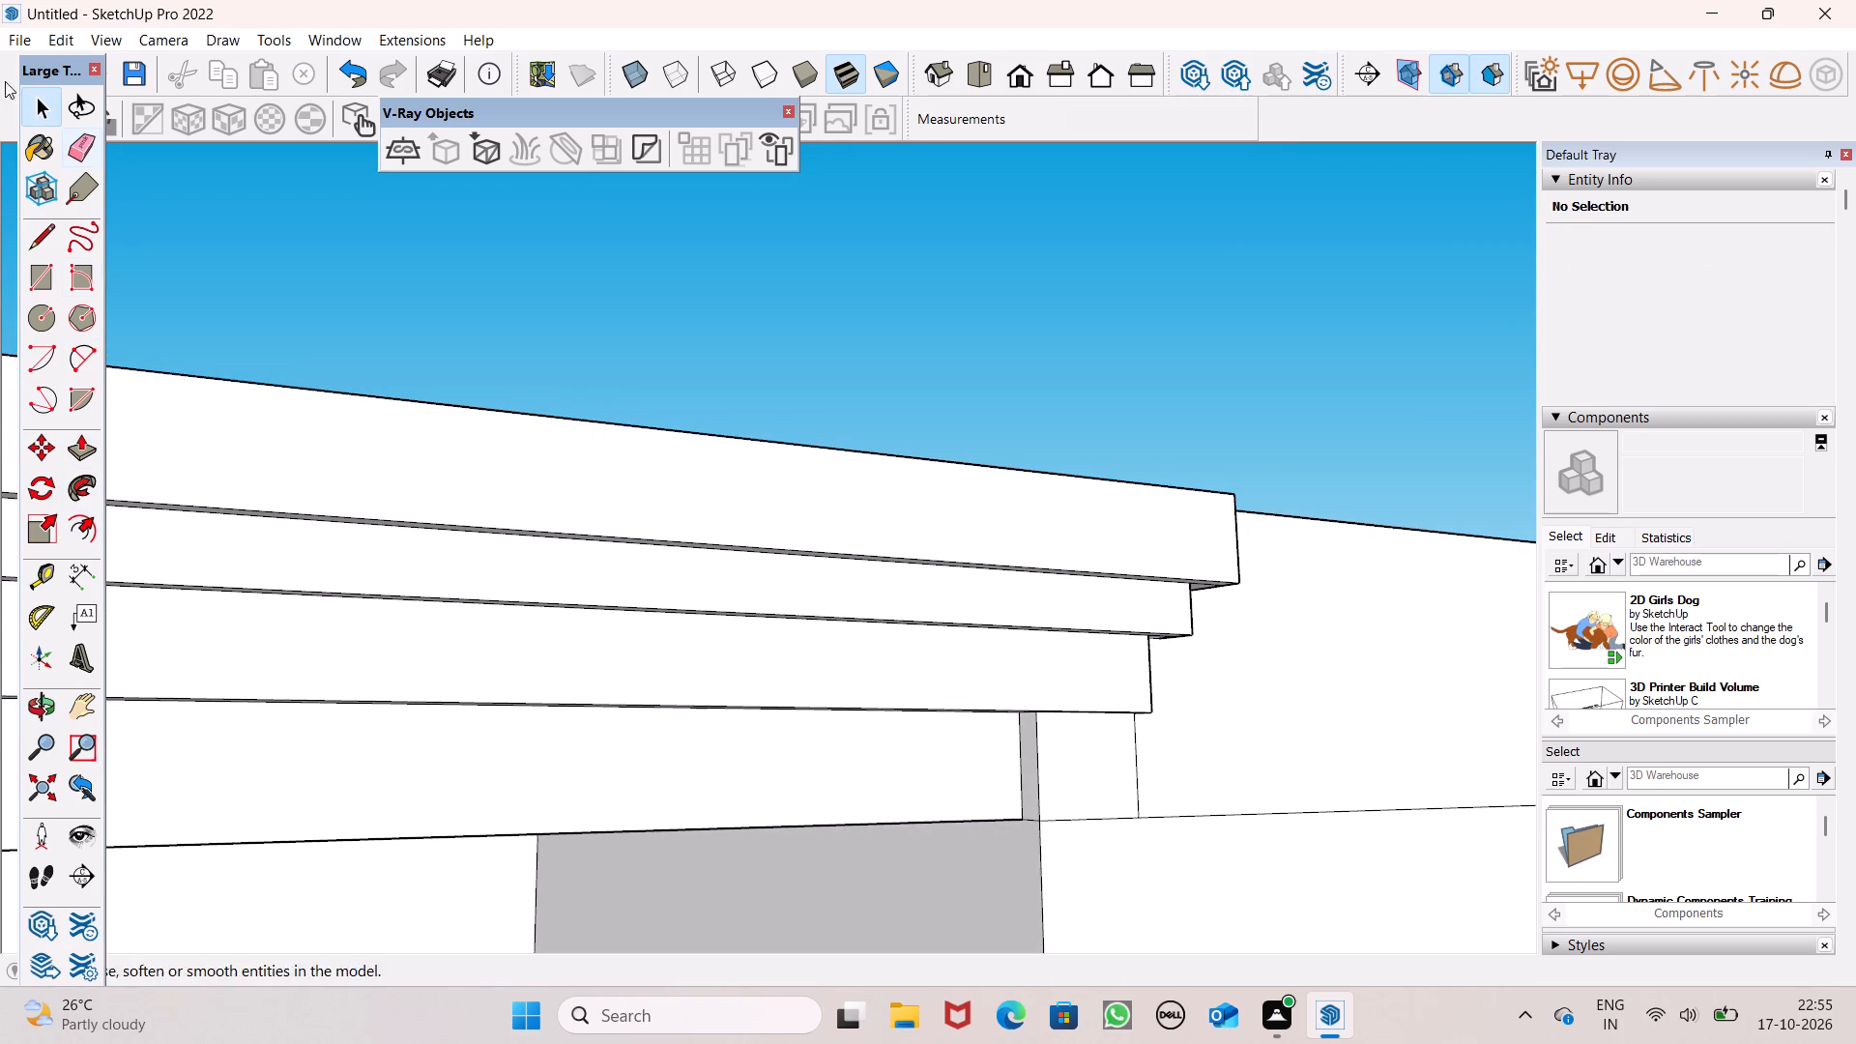
click(76, 143)
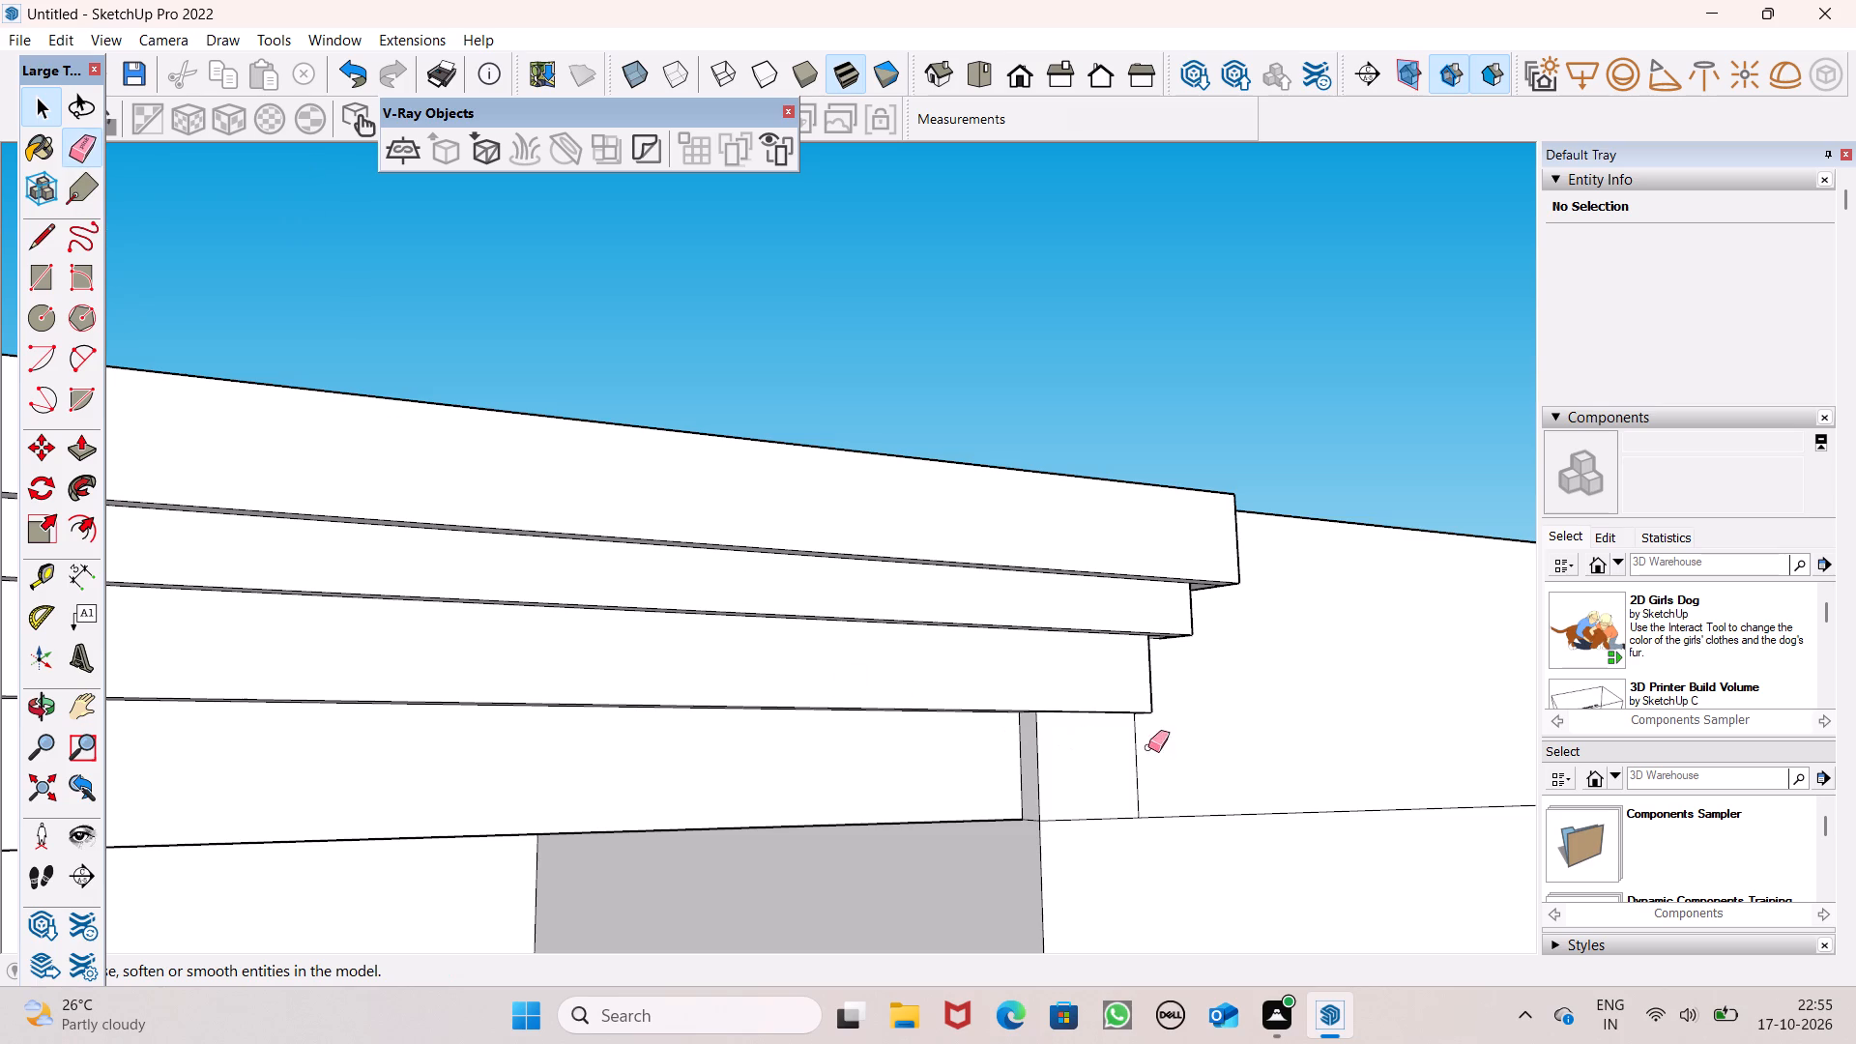
drag(1121, 777, 1104, 826)
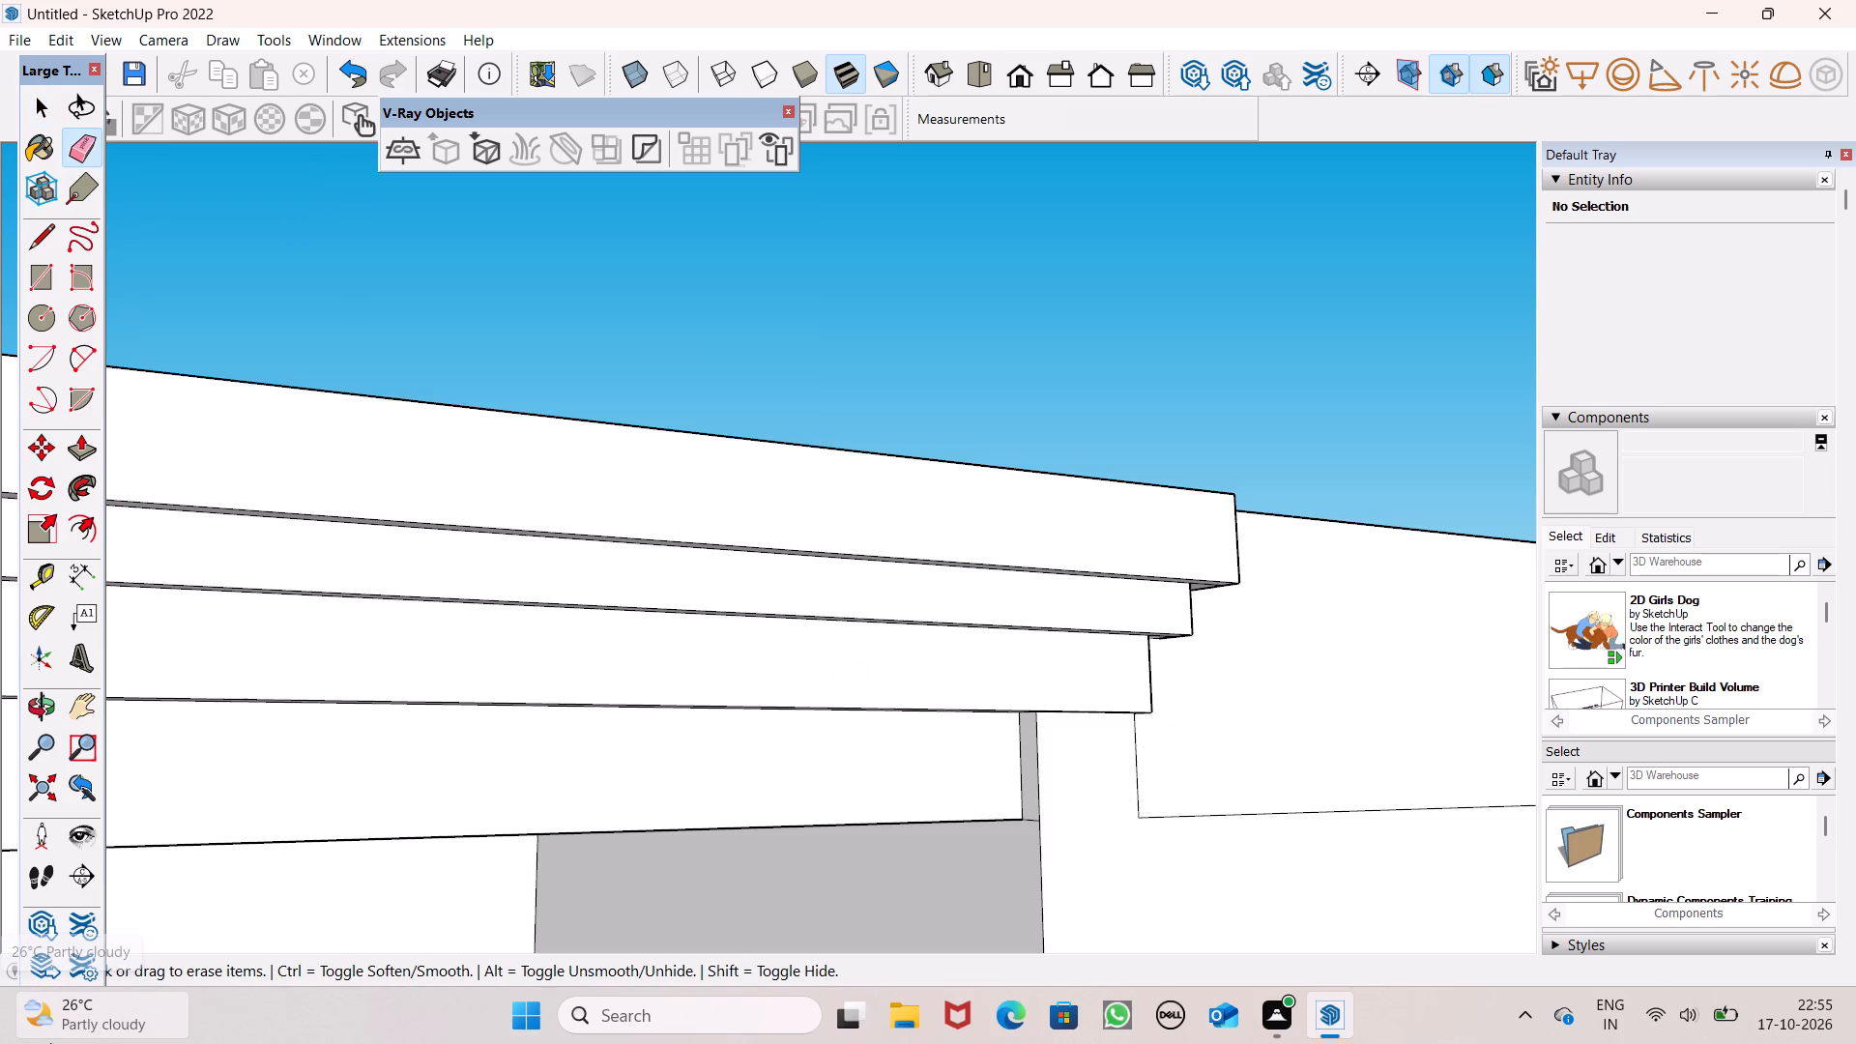
middle_drag(966, 914, 1184, 925)
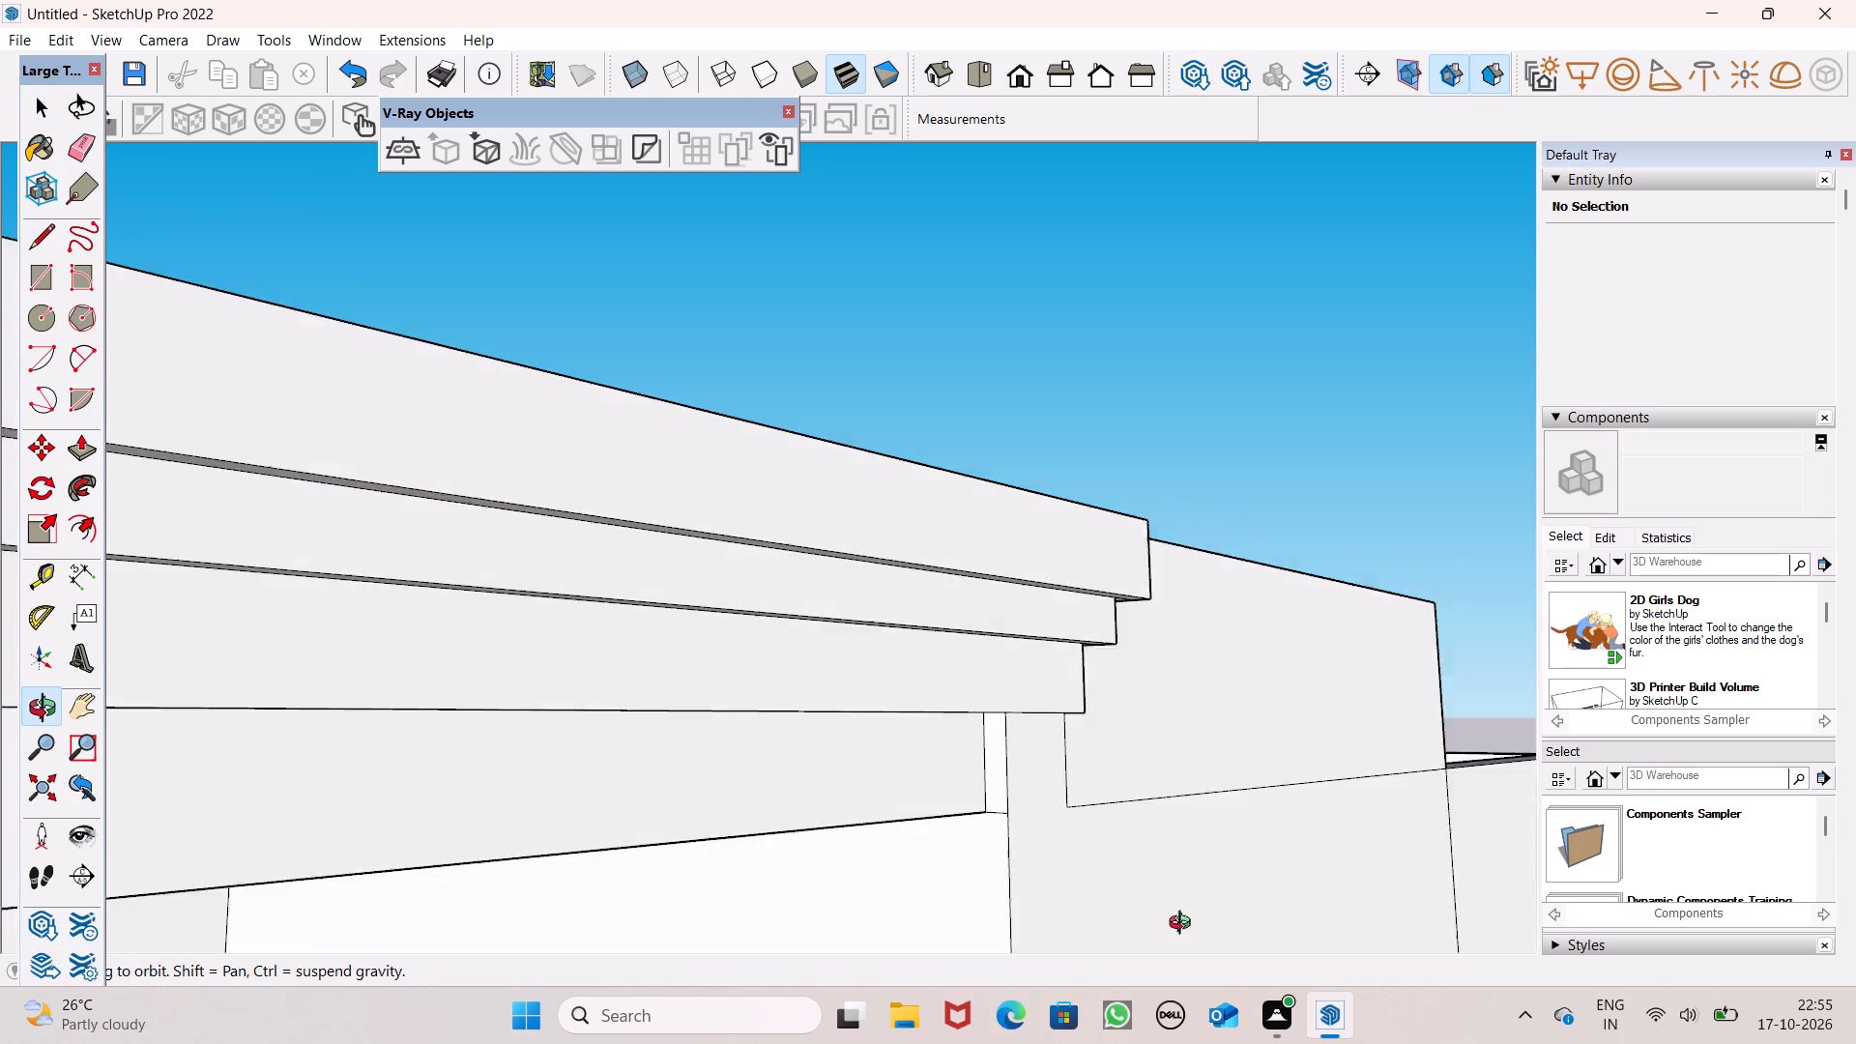
Erase the short leftover edge beneath the top cornice end, beside the balcony wall corner.
middle_drag(1184, 925, 1199, 904)
scroll(993, 871, up, 5)
click(989, 787)
scroll(1000, 797, down, 7)
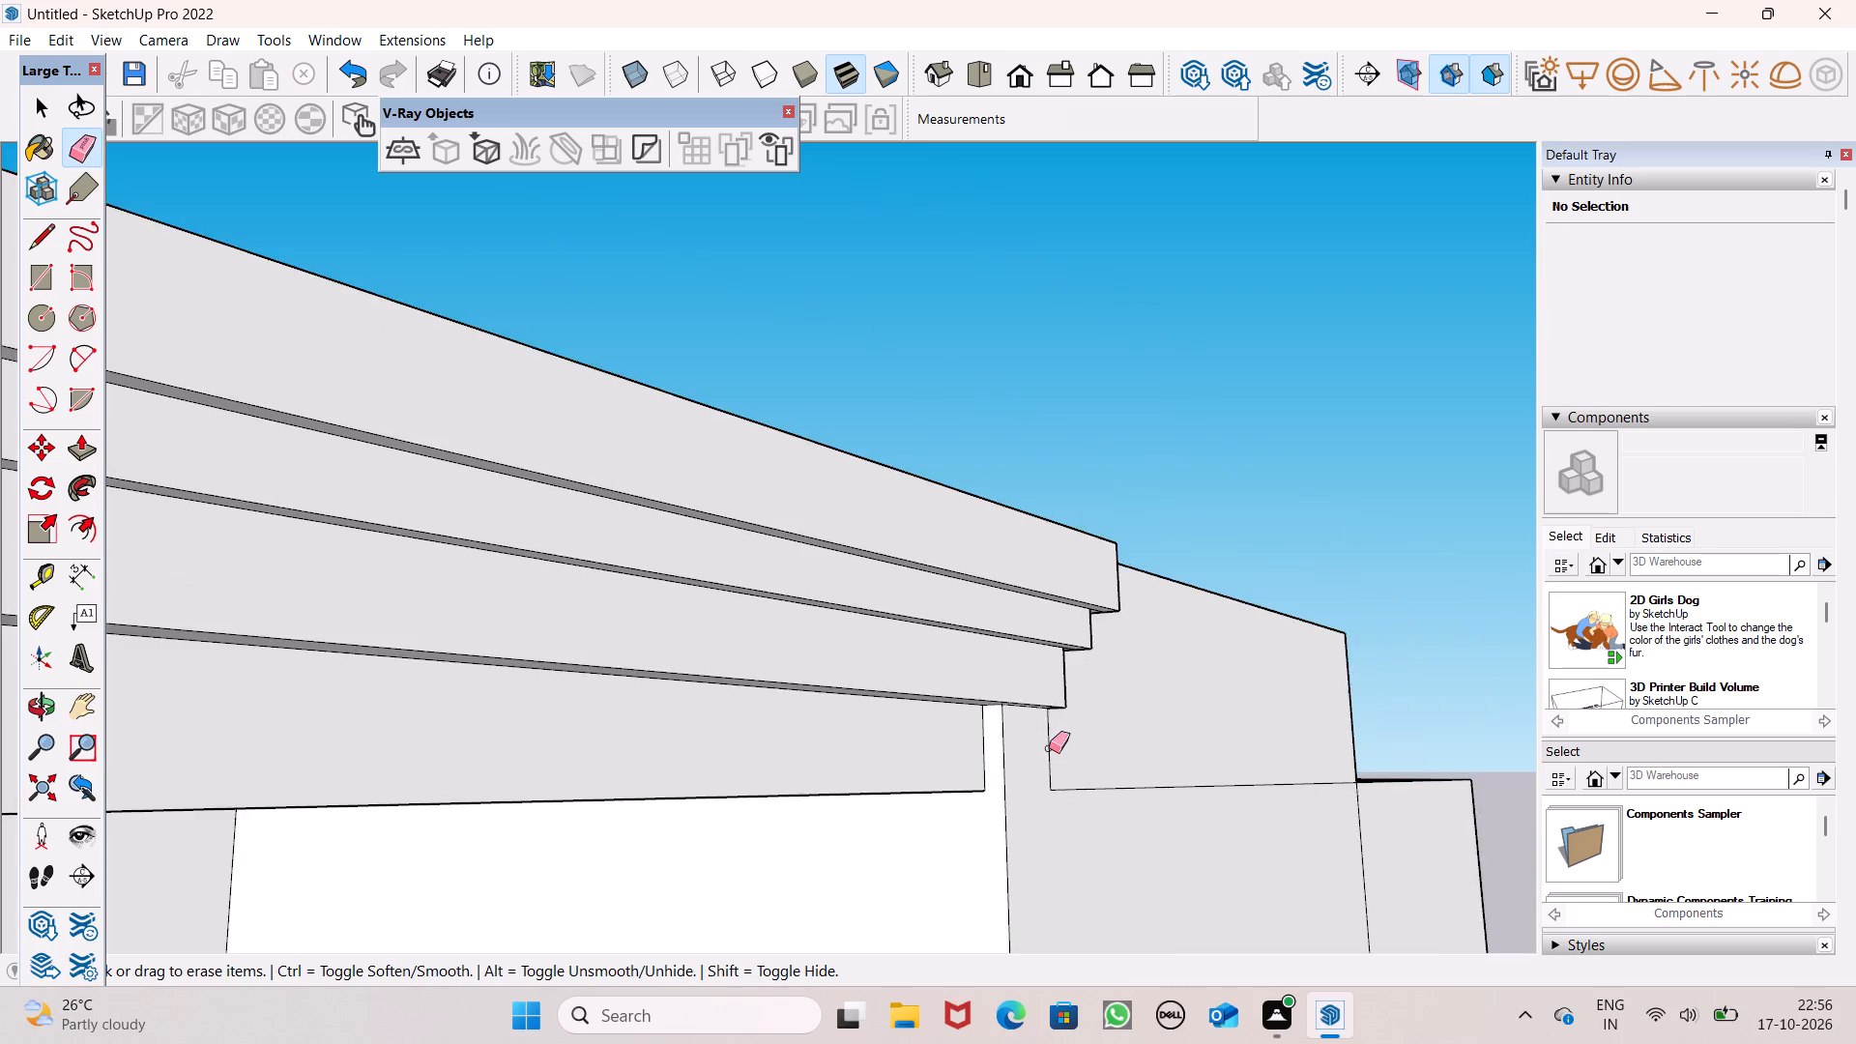
Examine the top balcony roof, its stepped cornice and the cornice ends on the adjoining walls from all around the building.
scroll(1049, 748, down, 5)
middle_drag(1116, 780, 631, 870)
scroll(848, 677, down, 5)
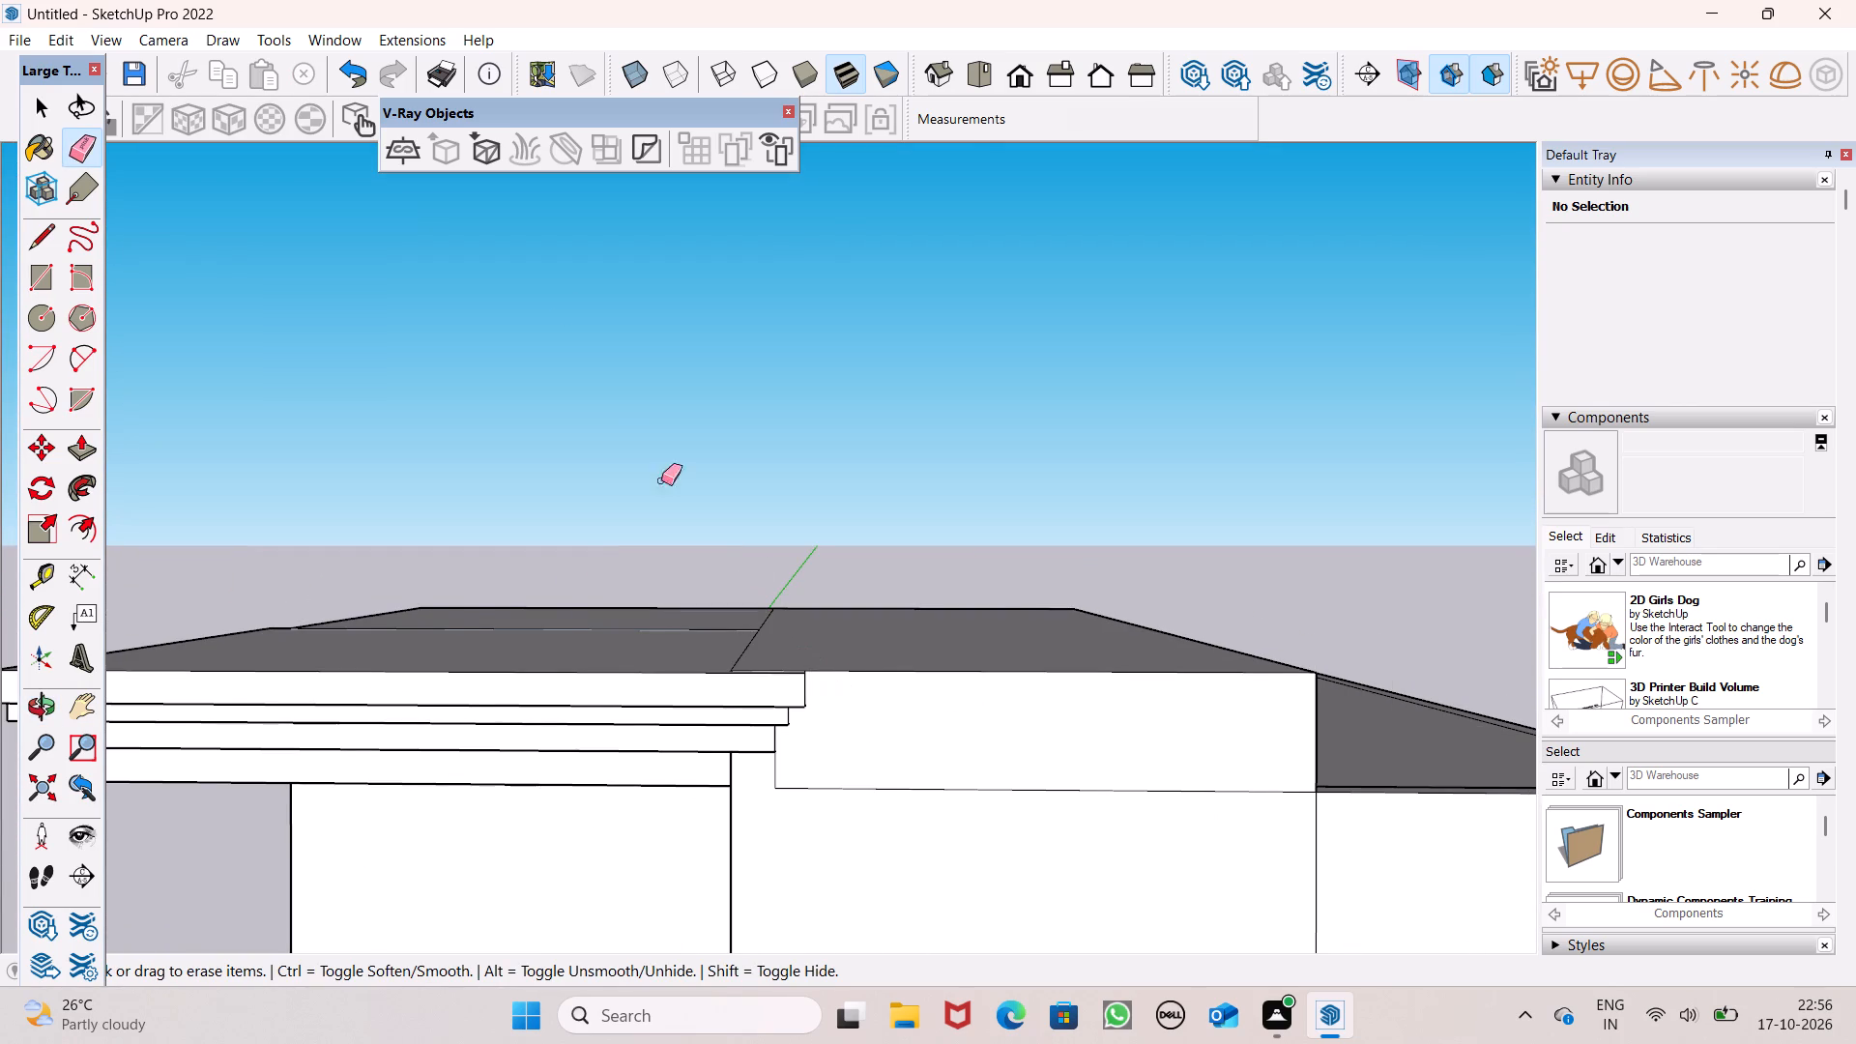
scroll(709, 273, down, 3)
scroll(850, 335, down, 2)
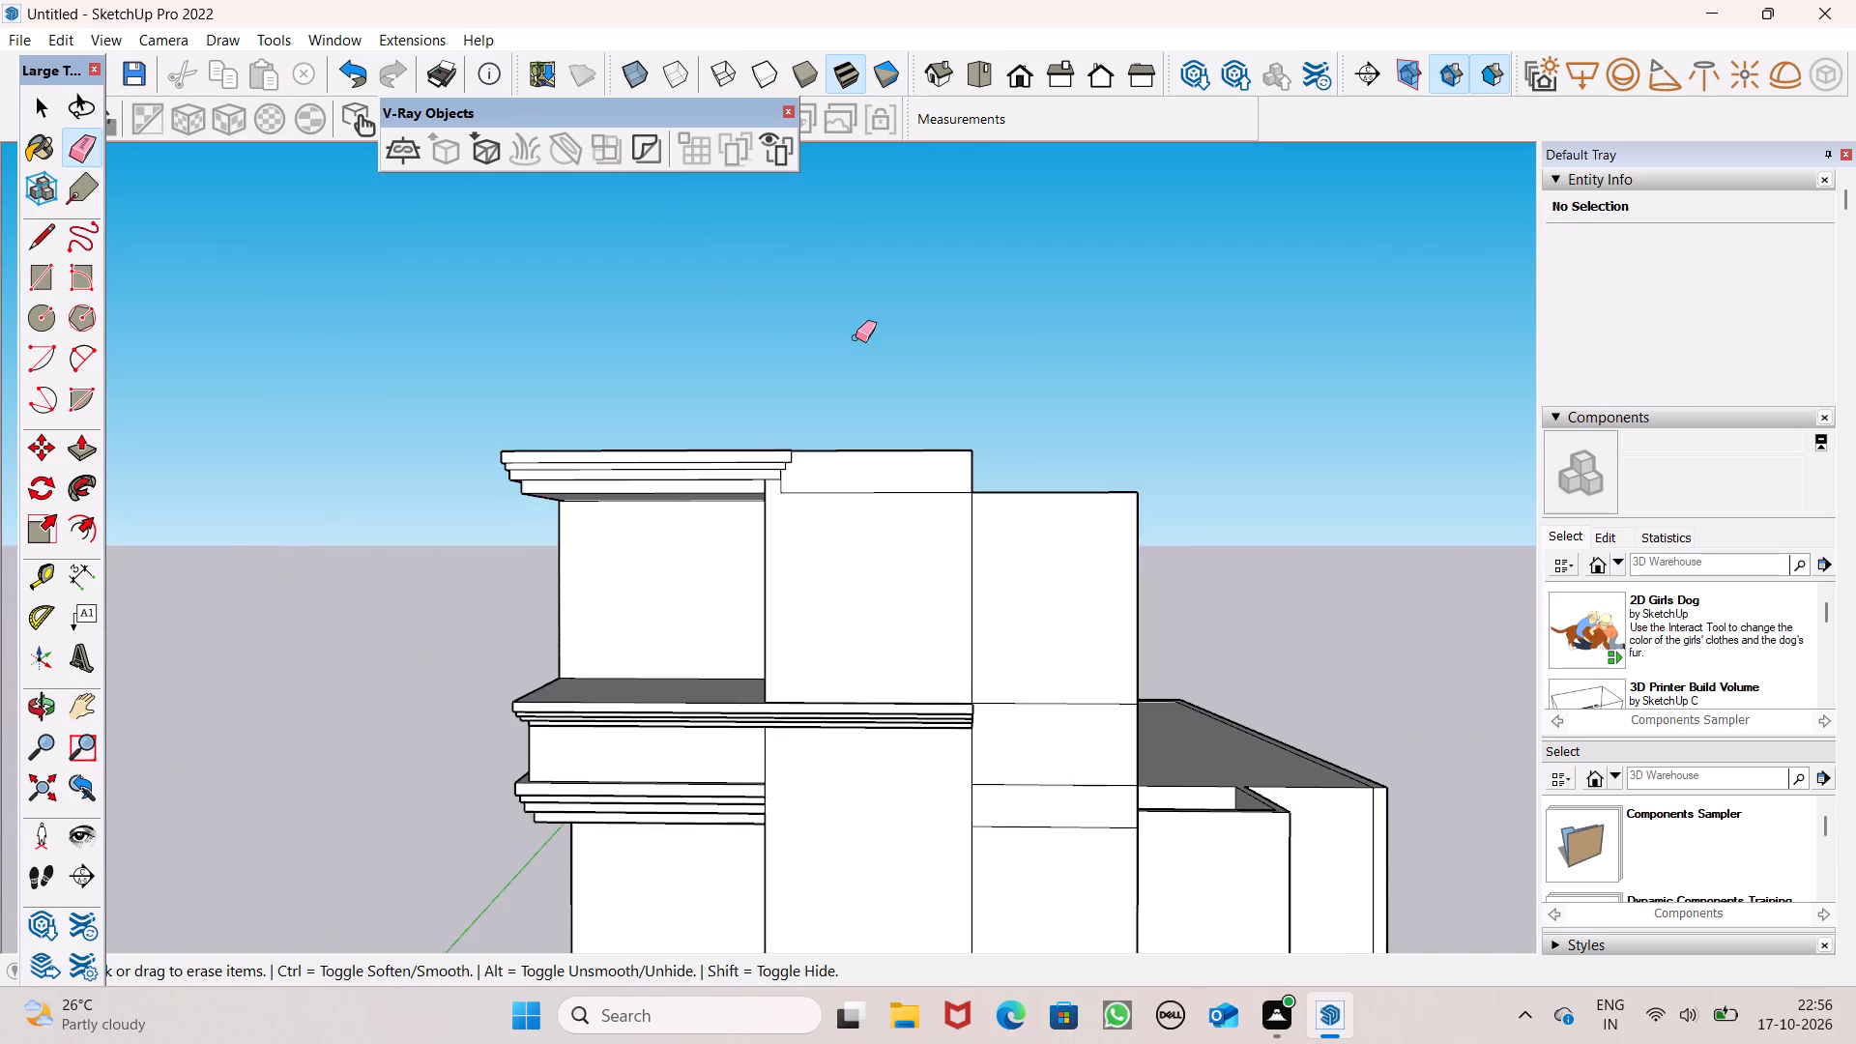
middle_drag(862, 375, 880, 688)
scroll(850, 509, down, 3)
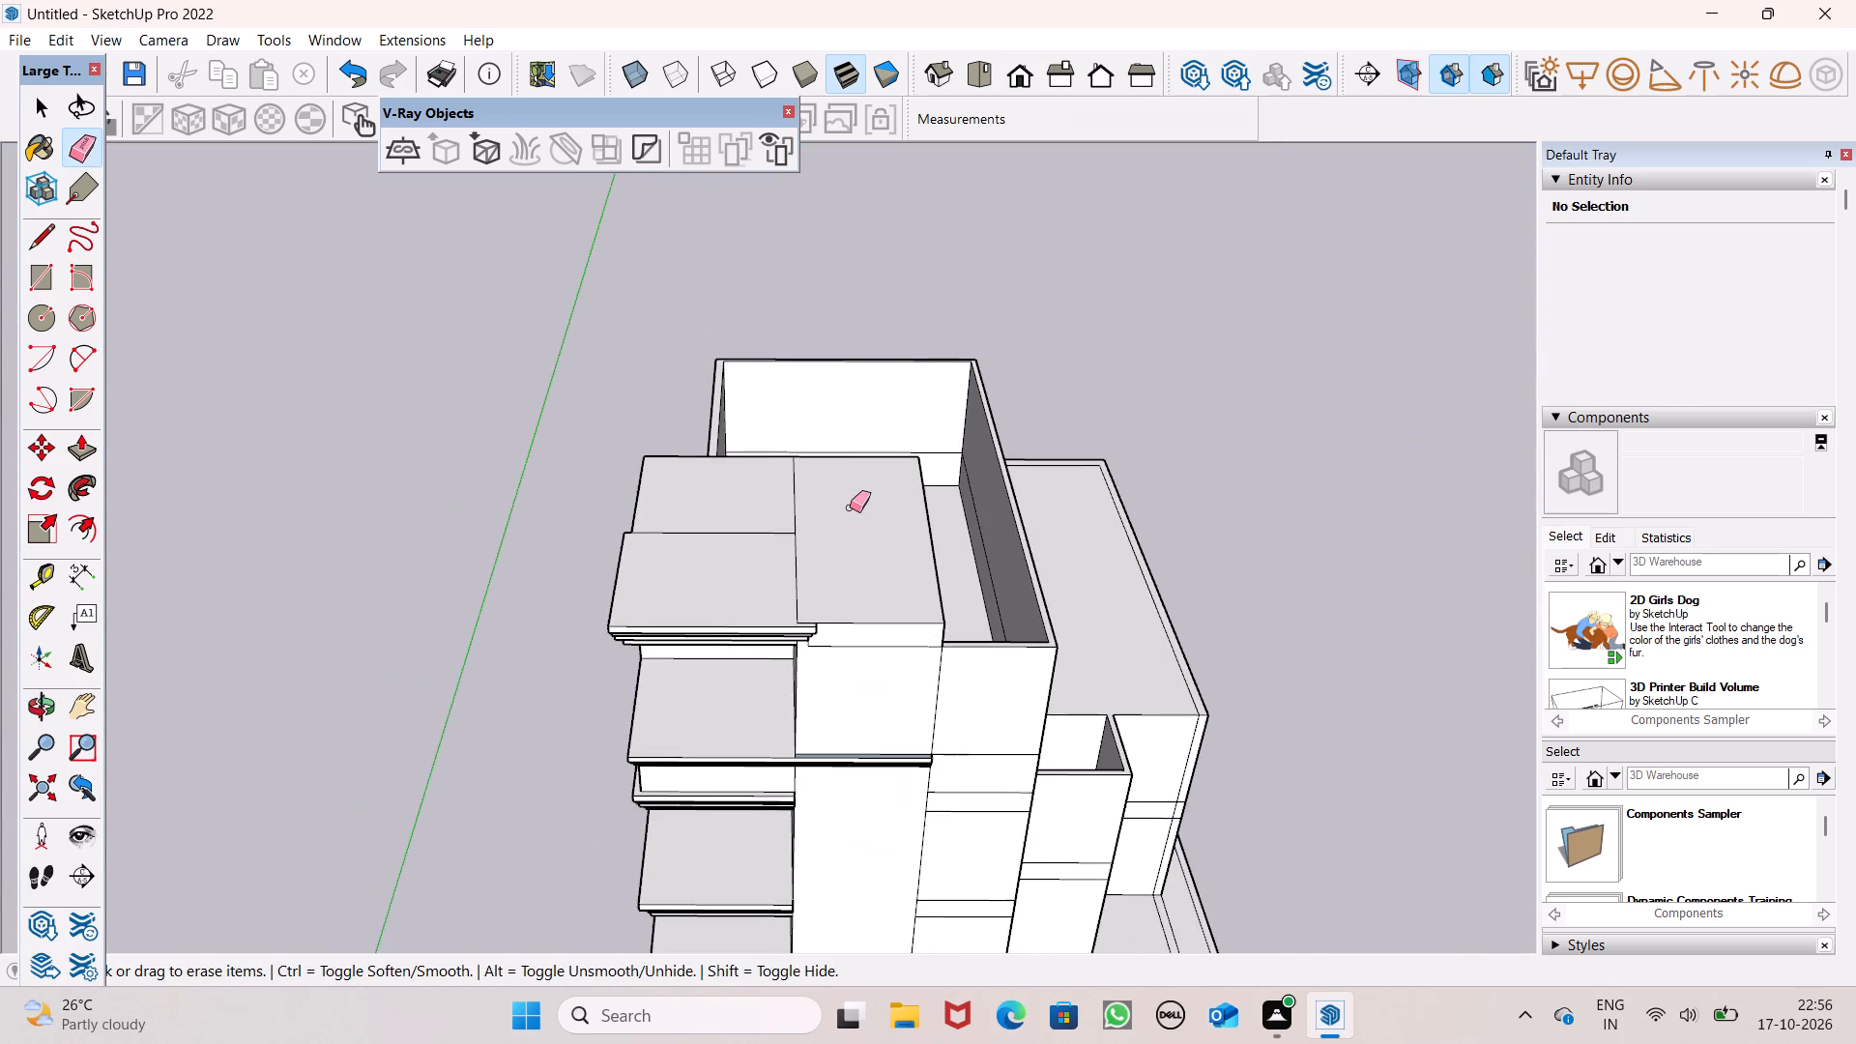
scroll(863, 485, up, 3)
middle_drag(878, 584, 1346, 519)
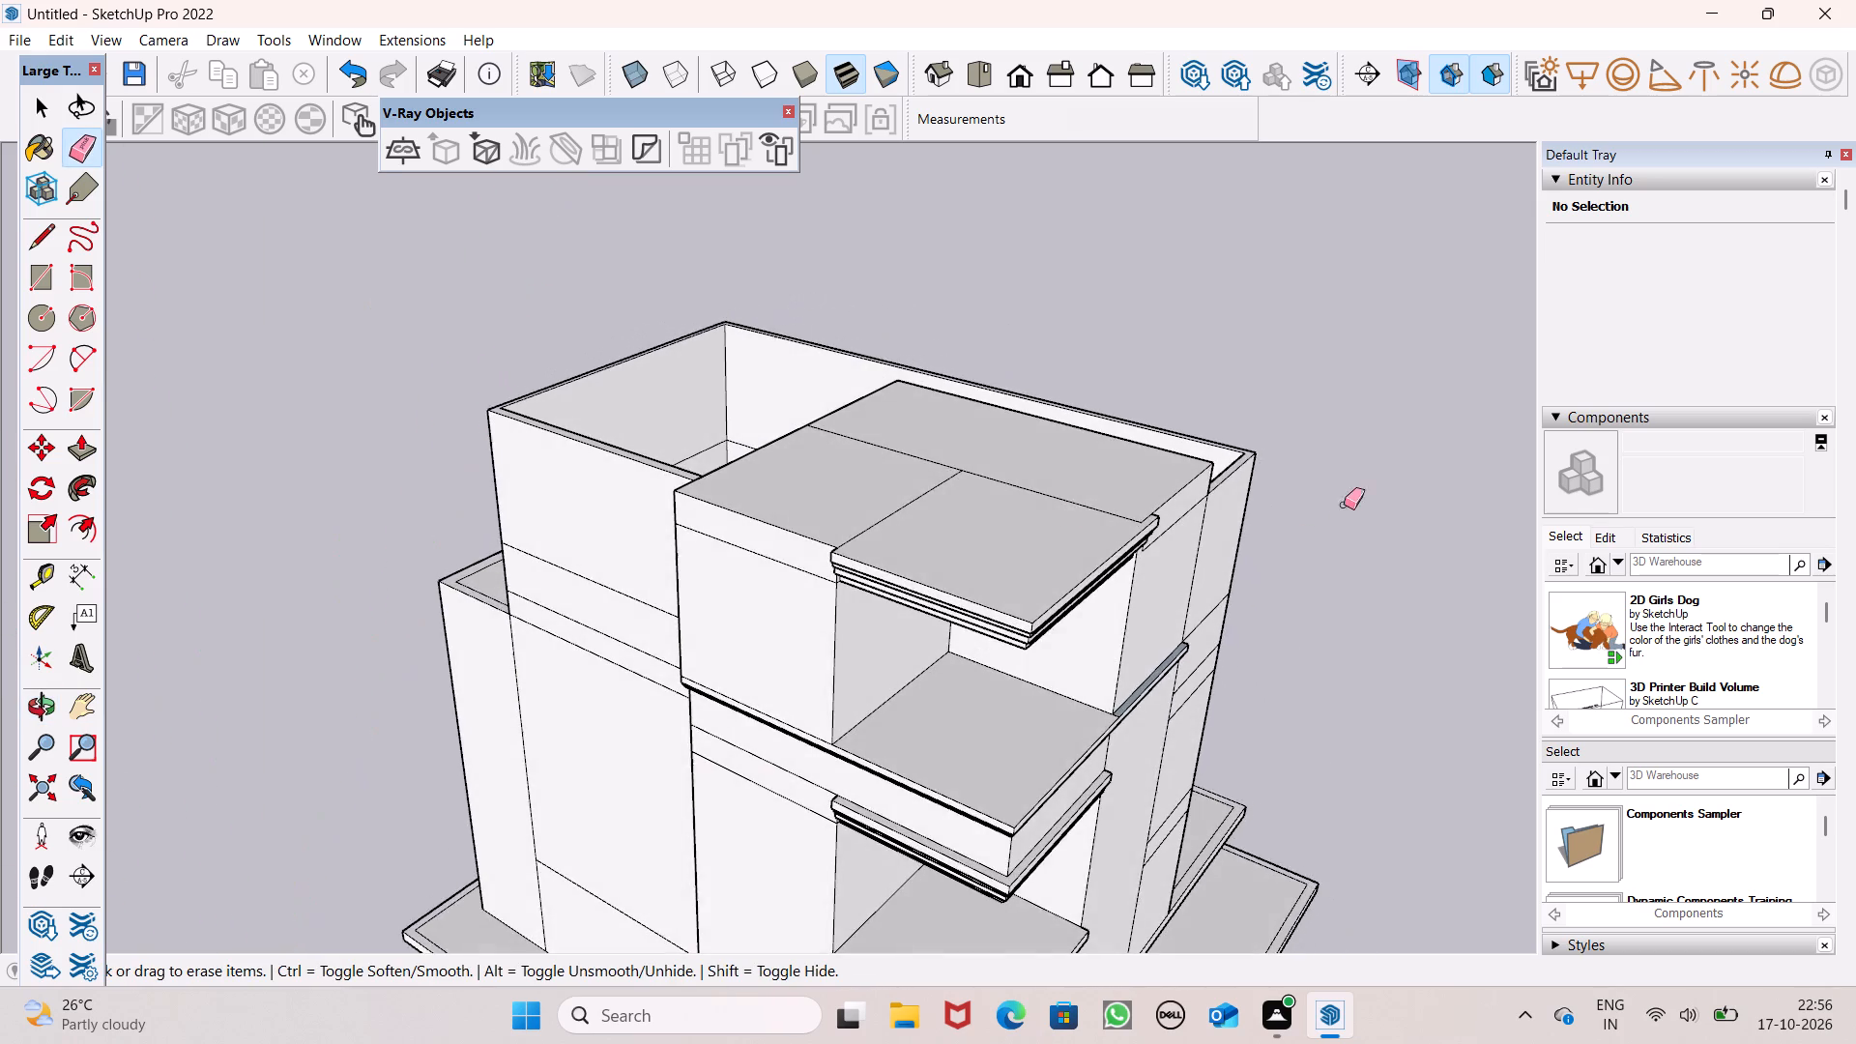
scroll(905, 535, up, 6)
middle_drag(865, 578, 1173, 548)
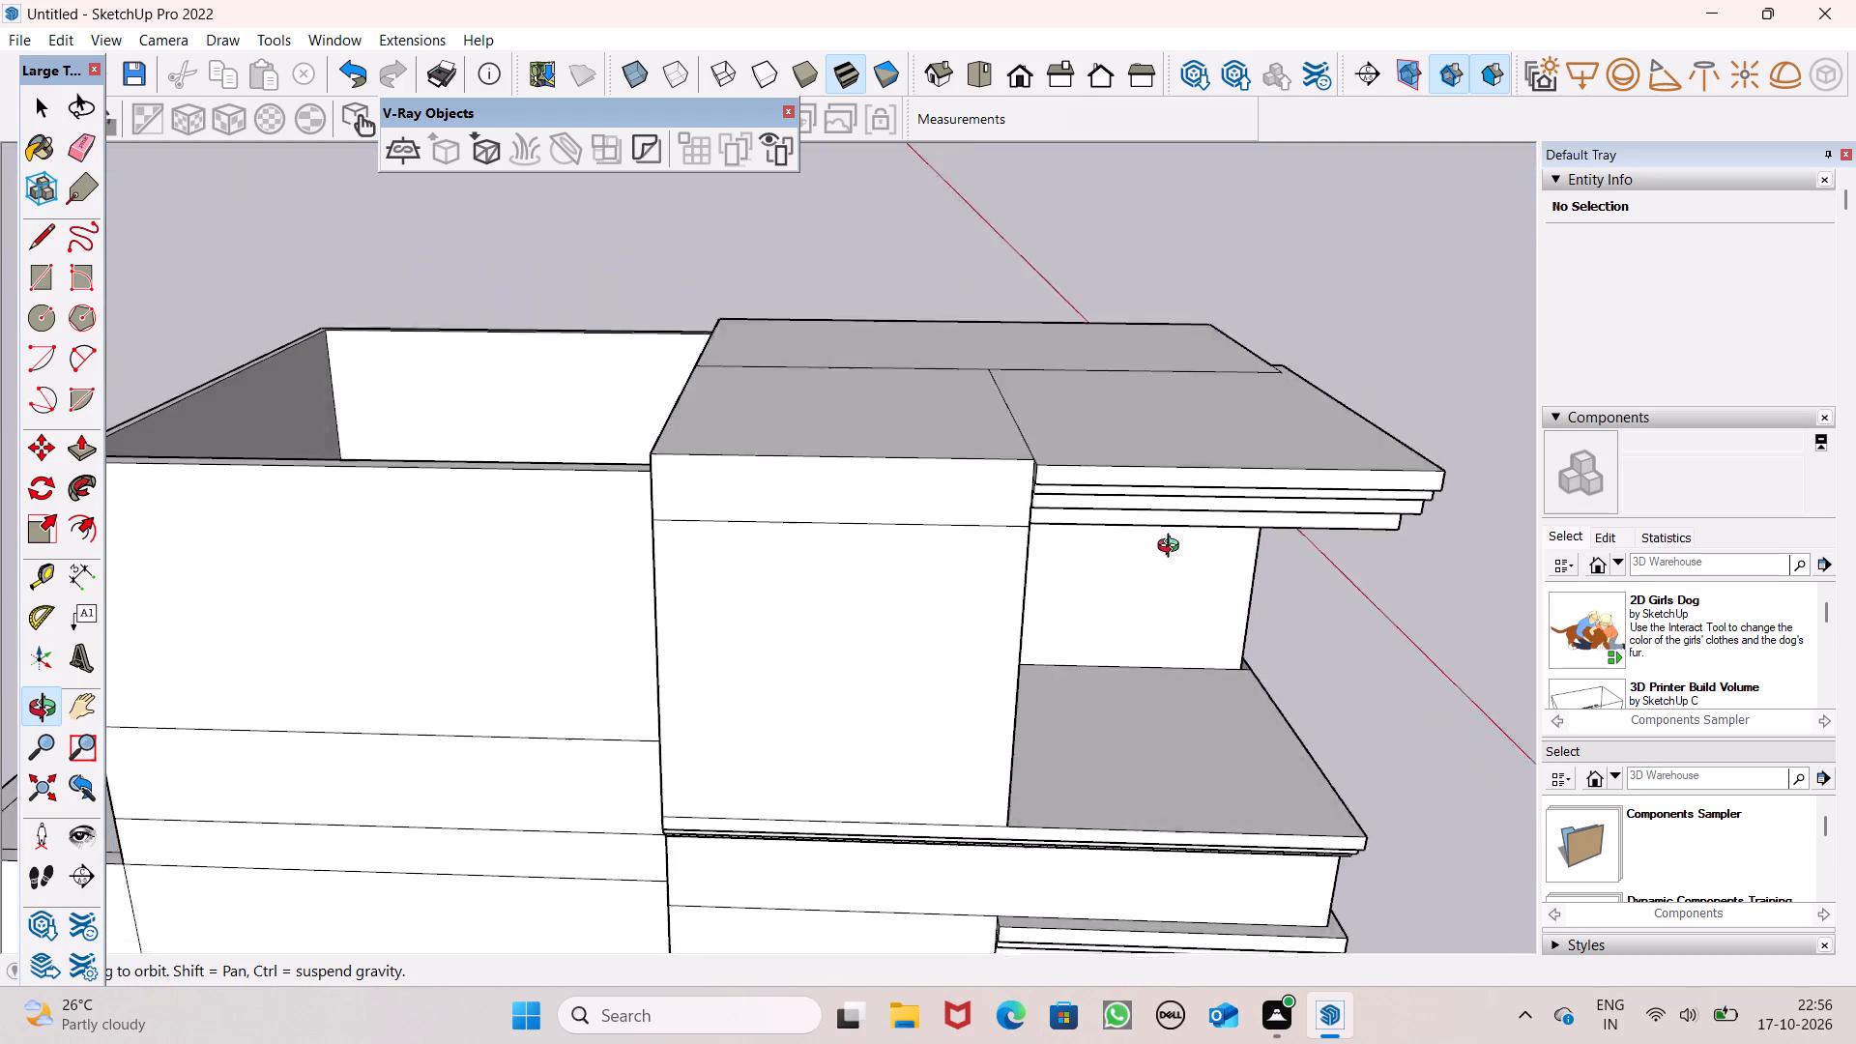
middle_drag(1173, 548, 1166, 588)
scroll(1014, 499, up, 1)
scroll(1094, 474, down, 5)
middle_drag(1087, 522, 797, 353)
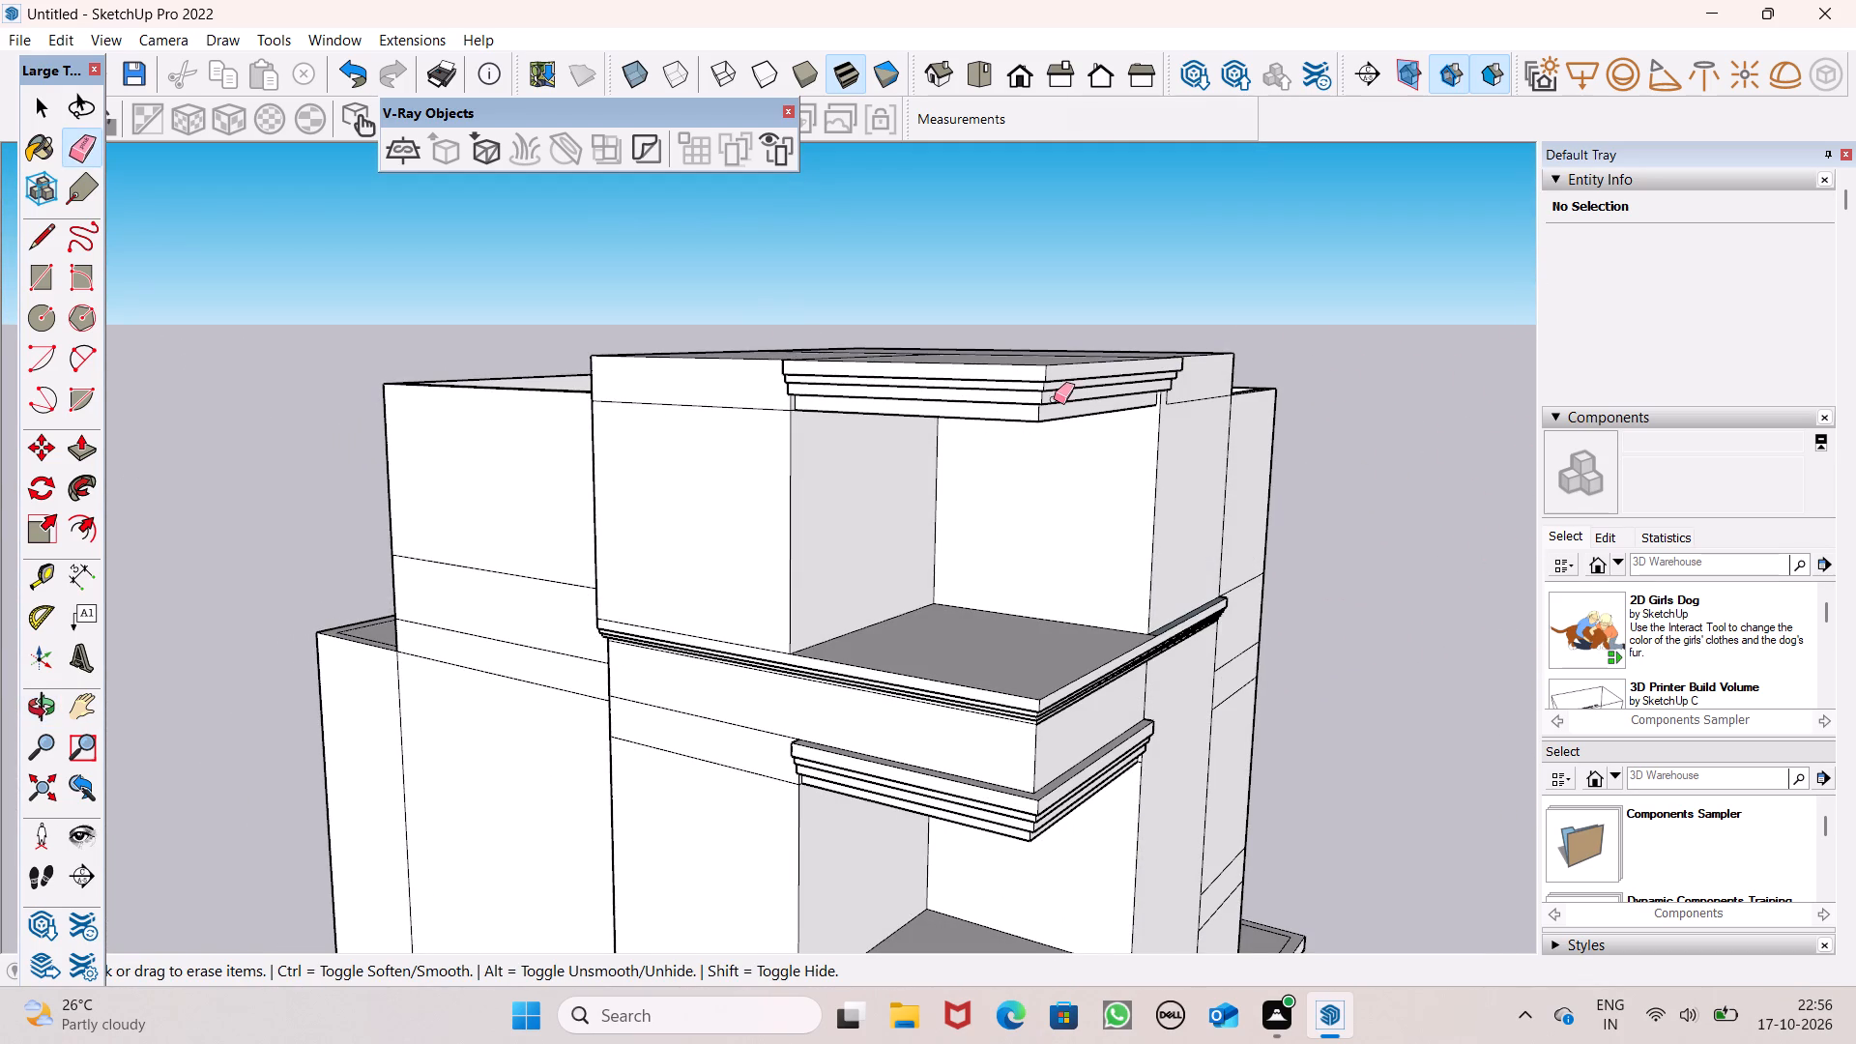
middle_drag(1055, 399, 1152, 414)
scroll(1055, 399, up, 1)
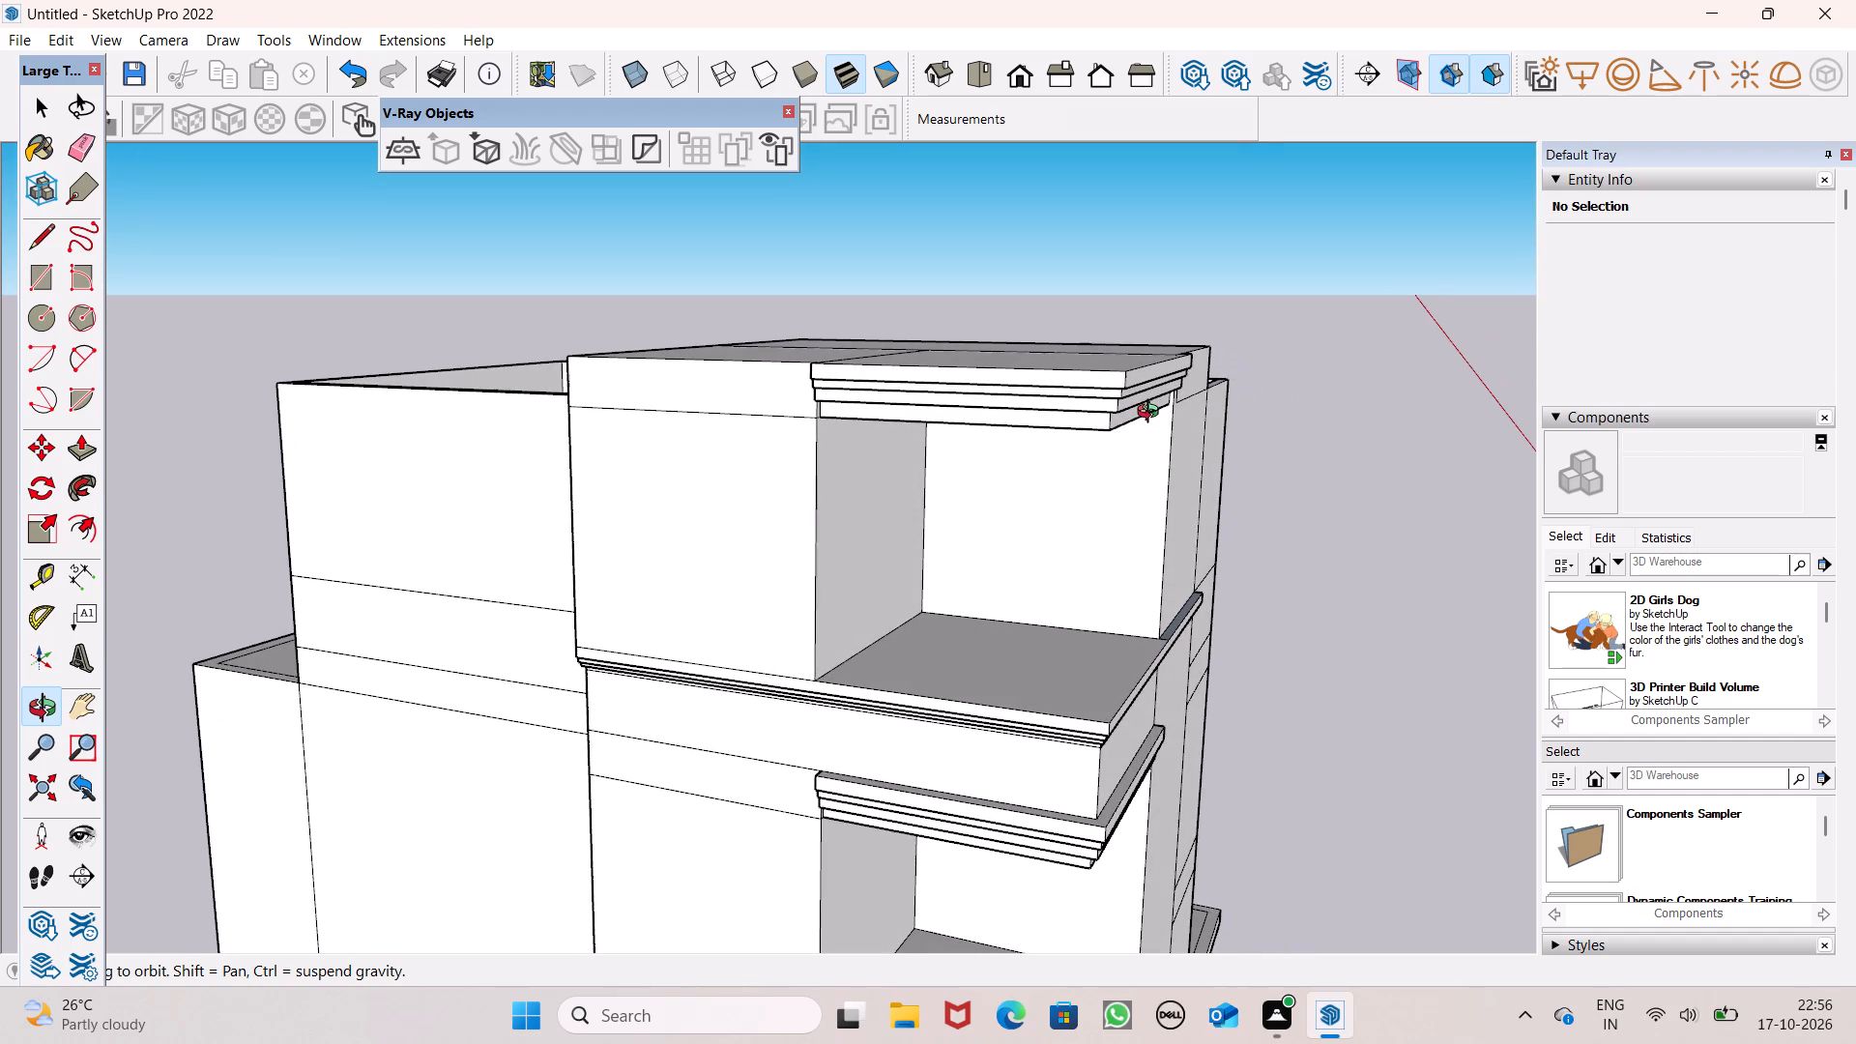
middle_drag(1152, 414, 1153, 414)
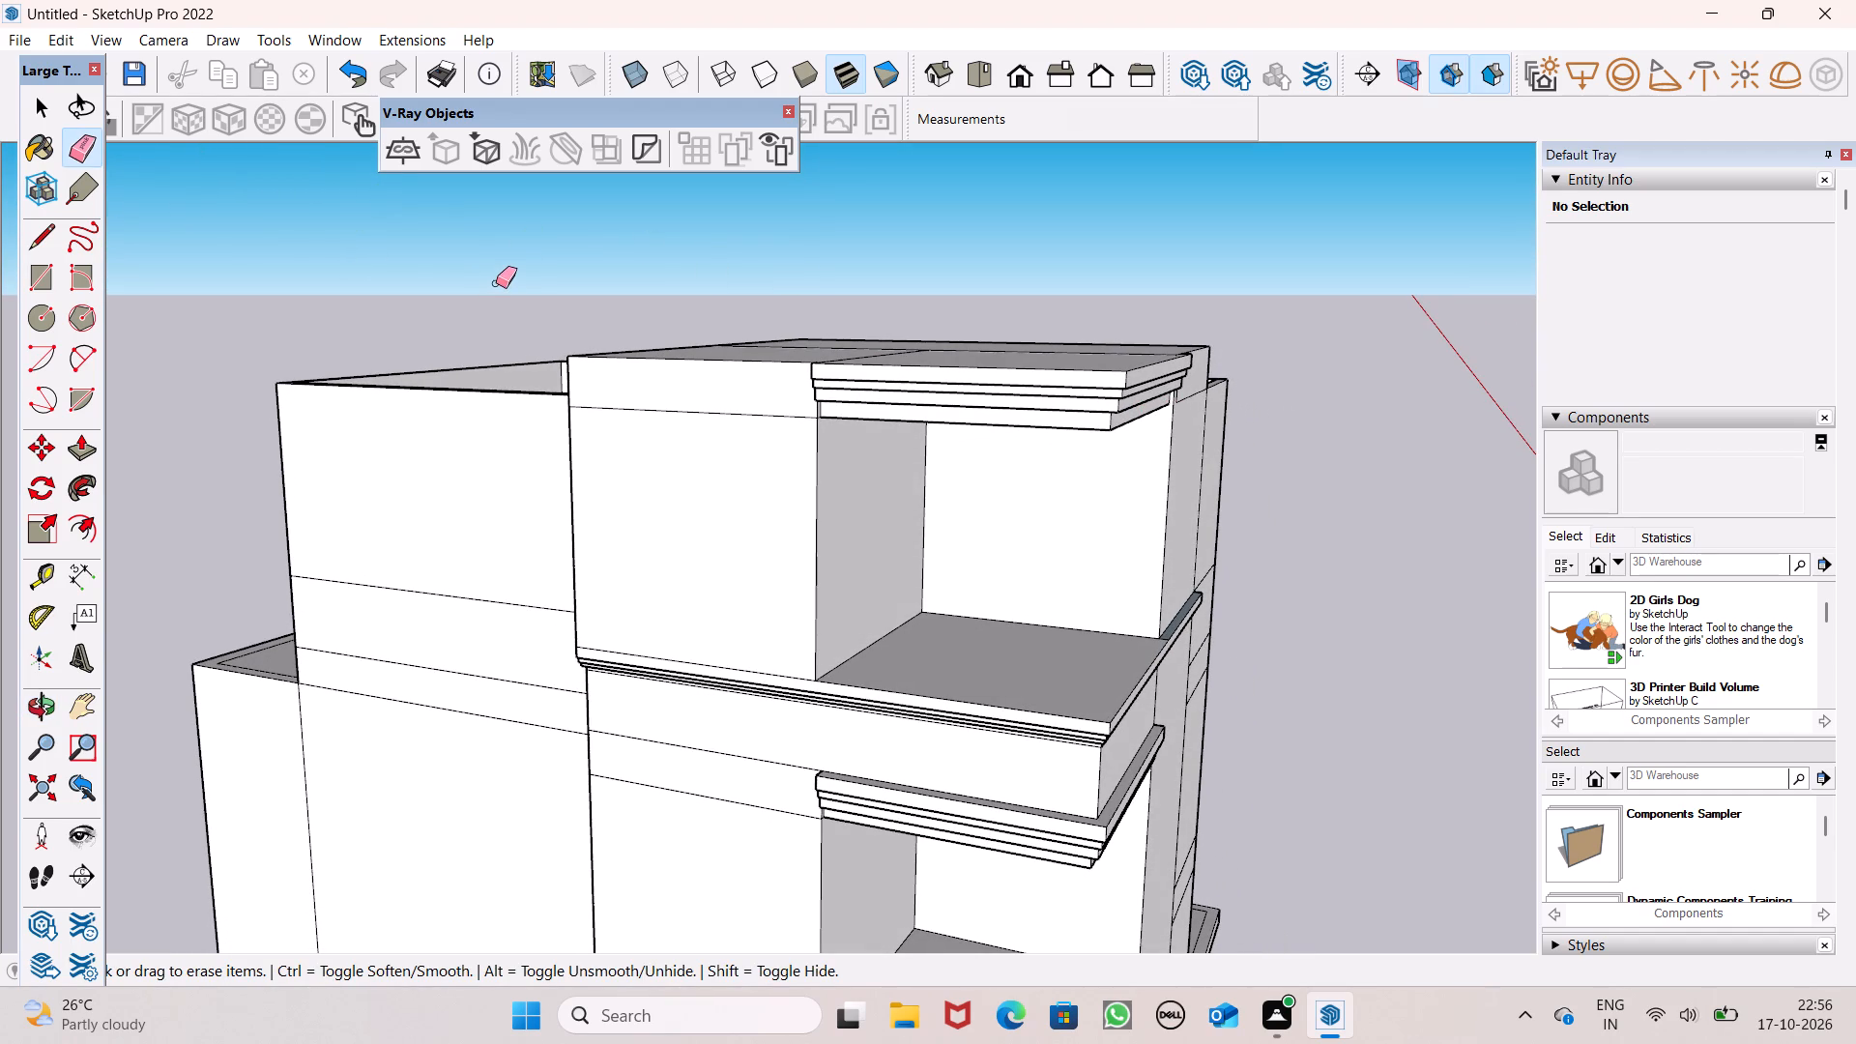
middle_drag(722, 416, 136, 406)
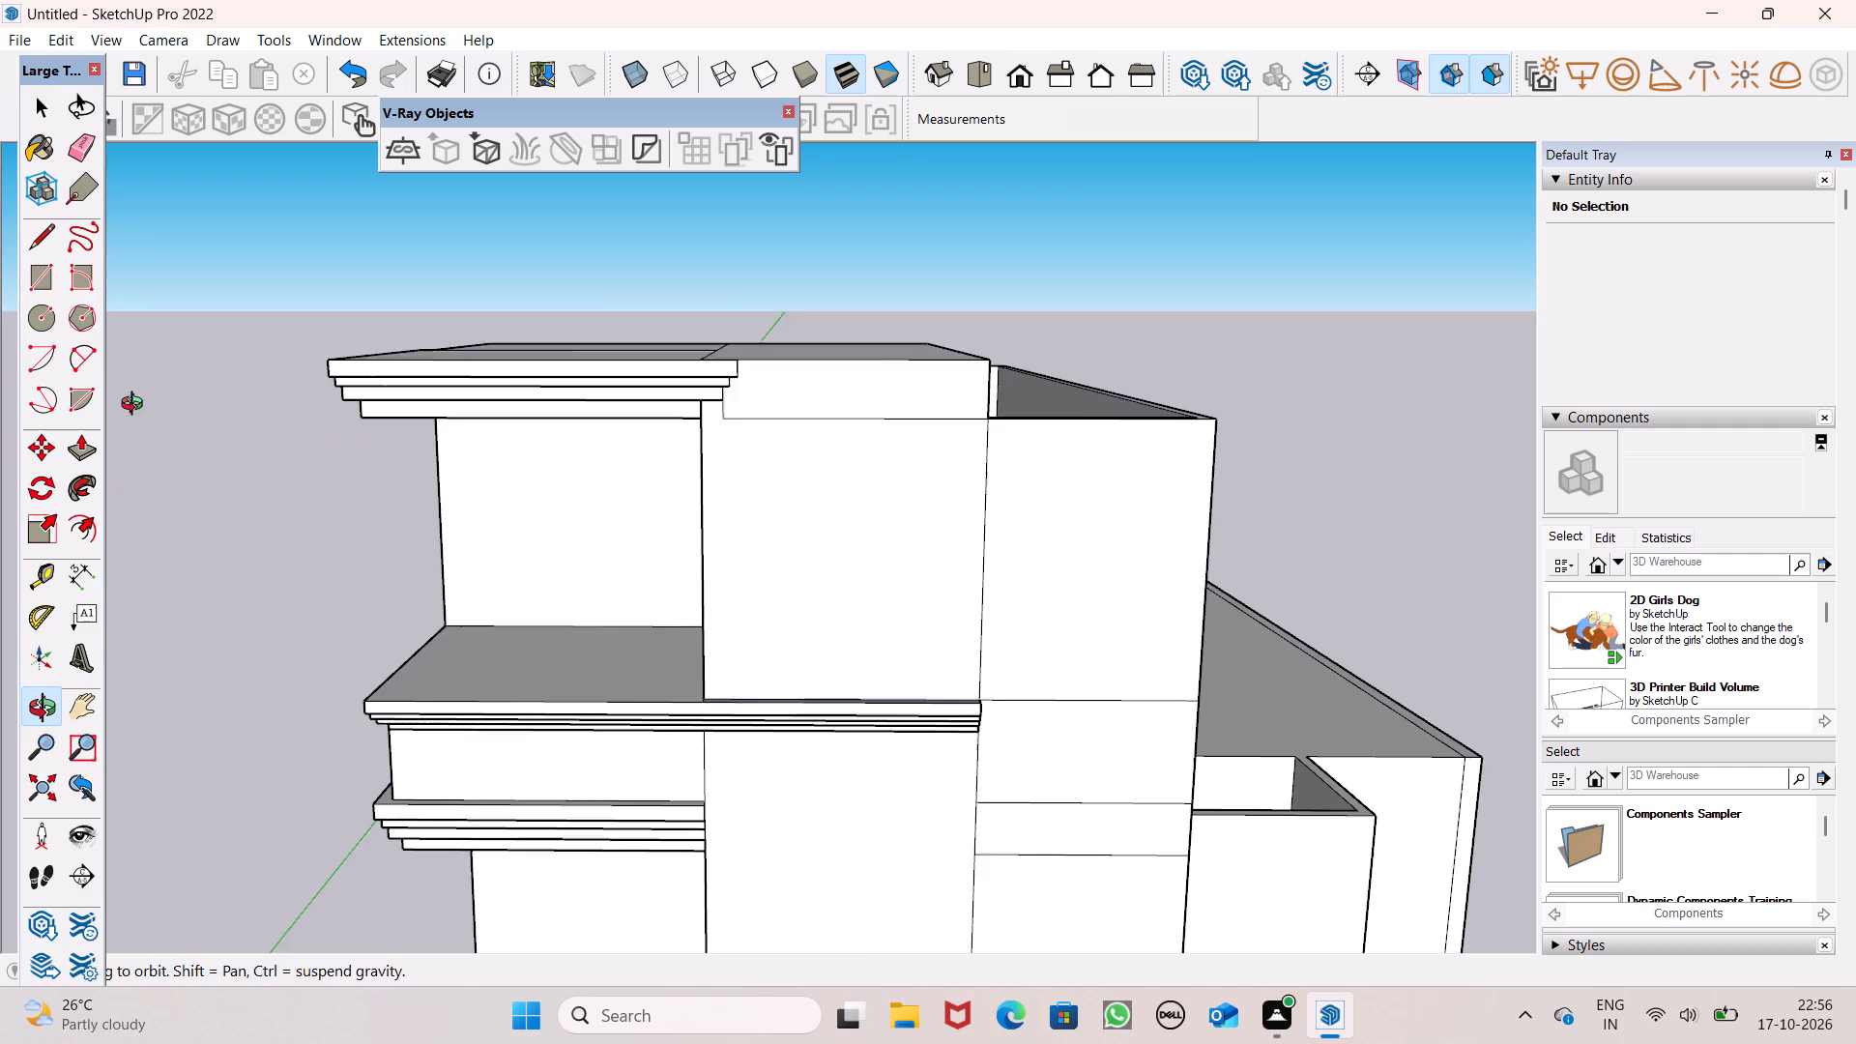
middle_drag(136, 406, 134, 397)
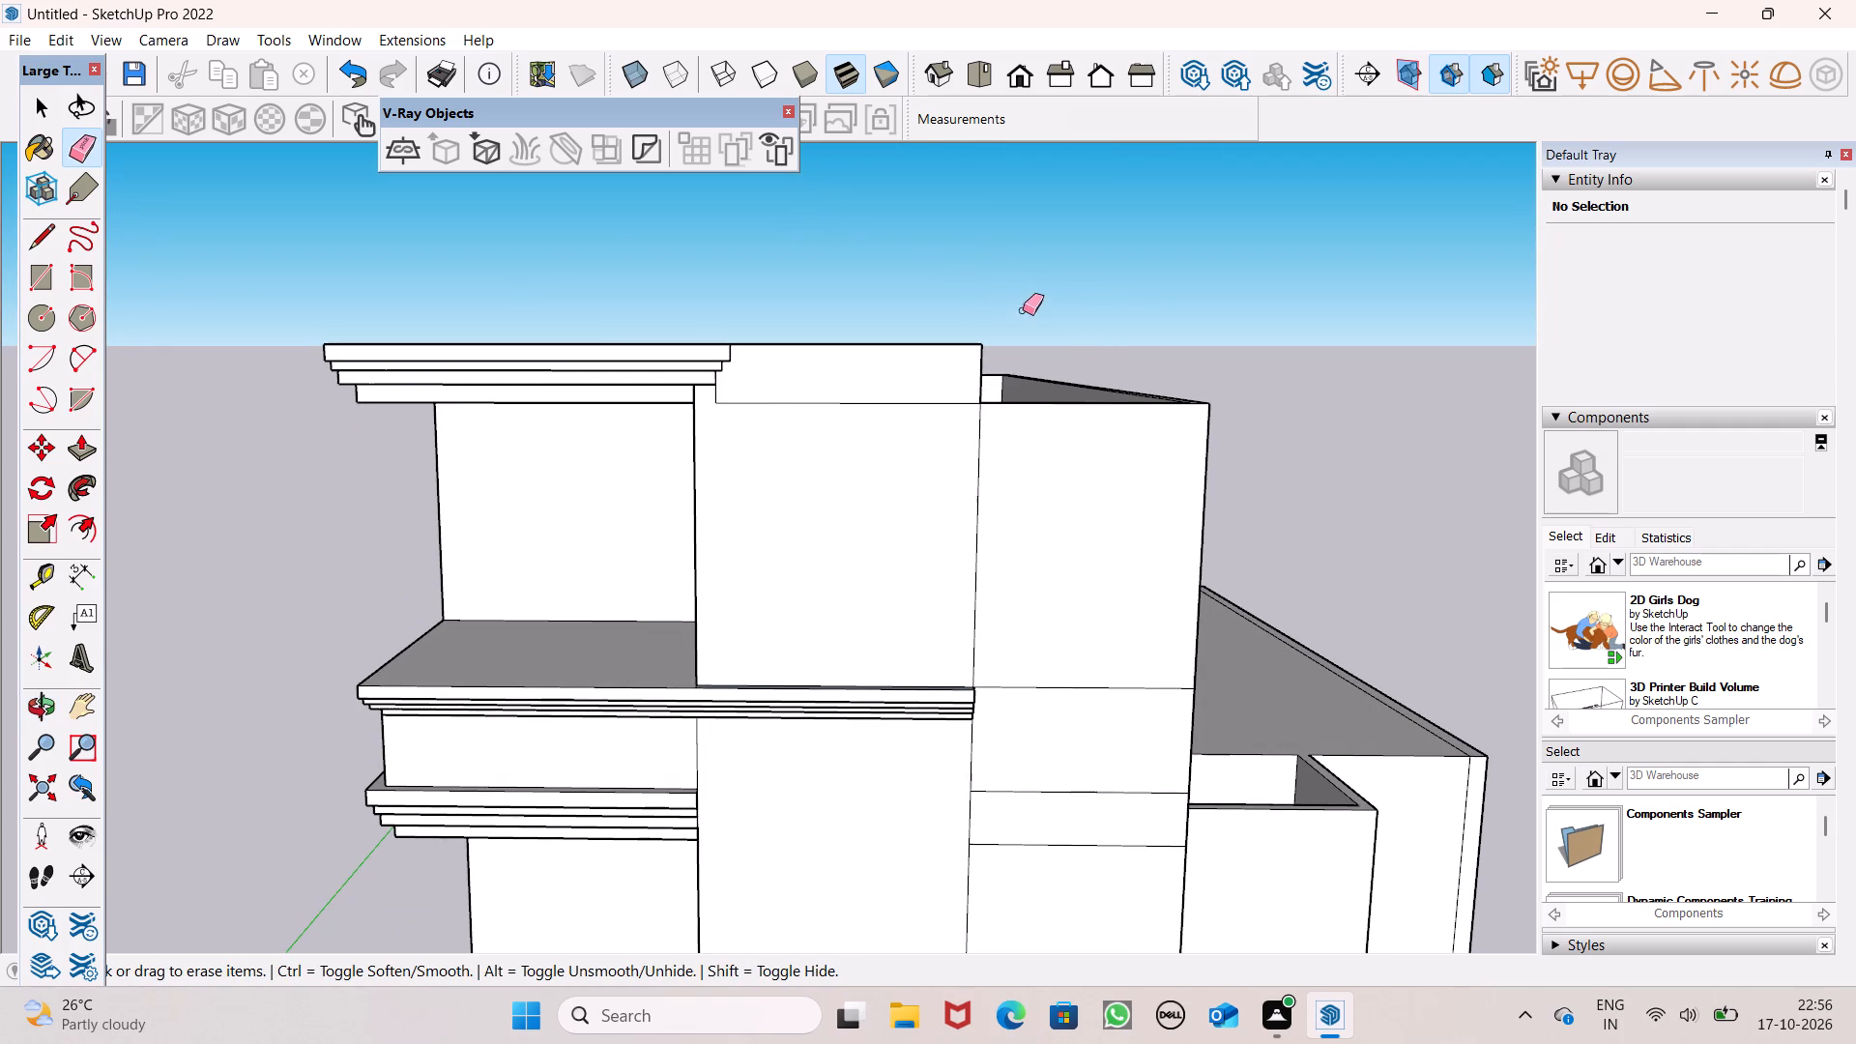
middle_drag(486, 337, 338, 382)
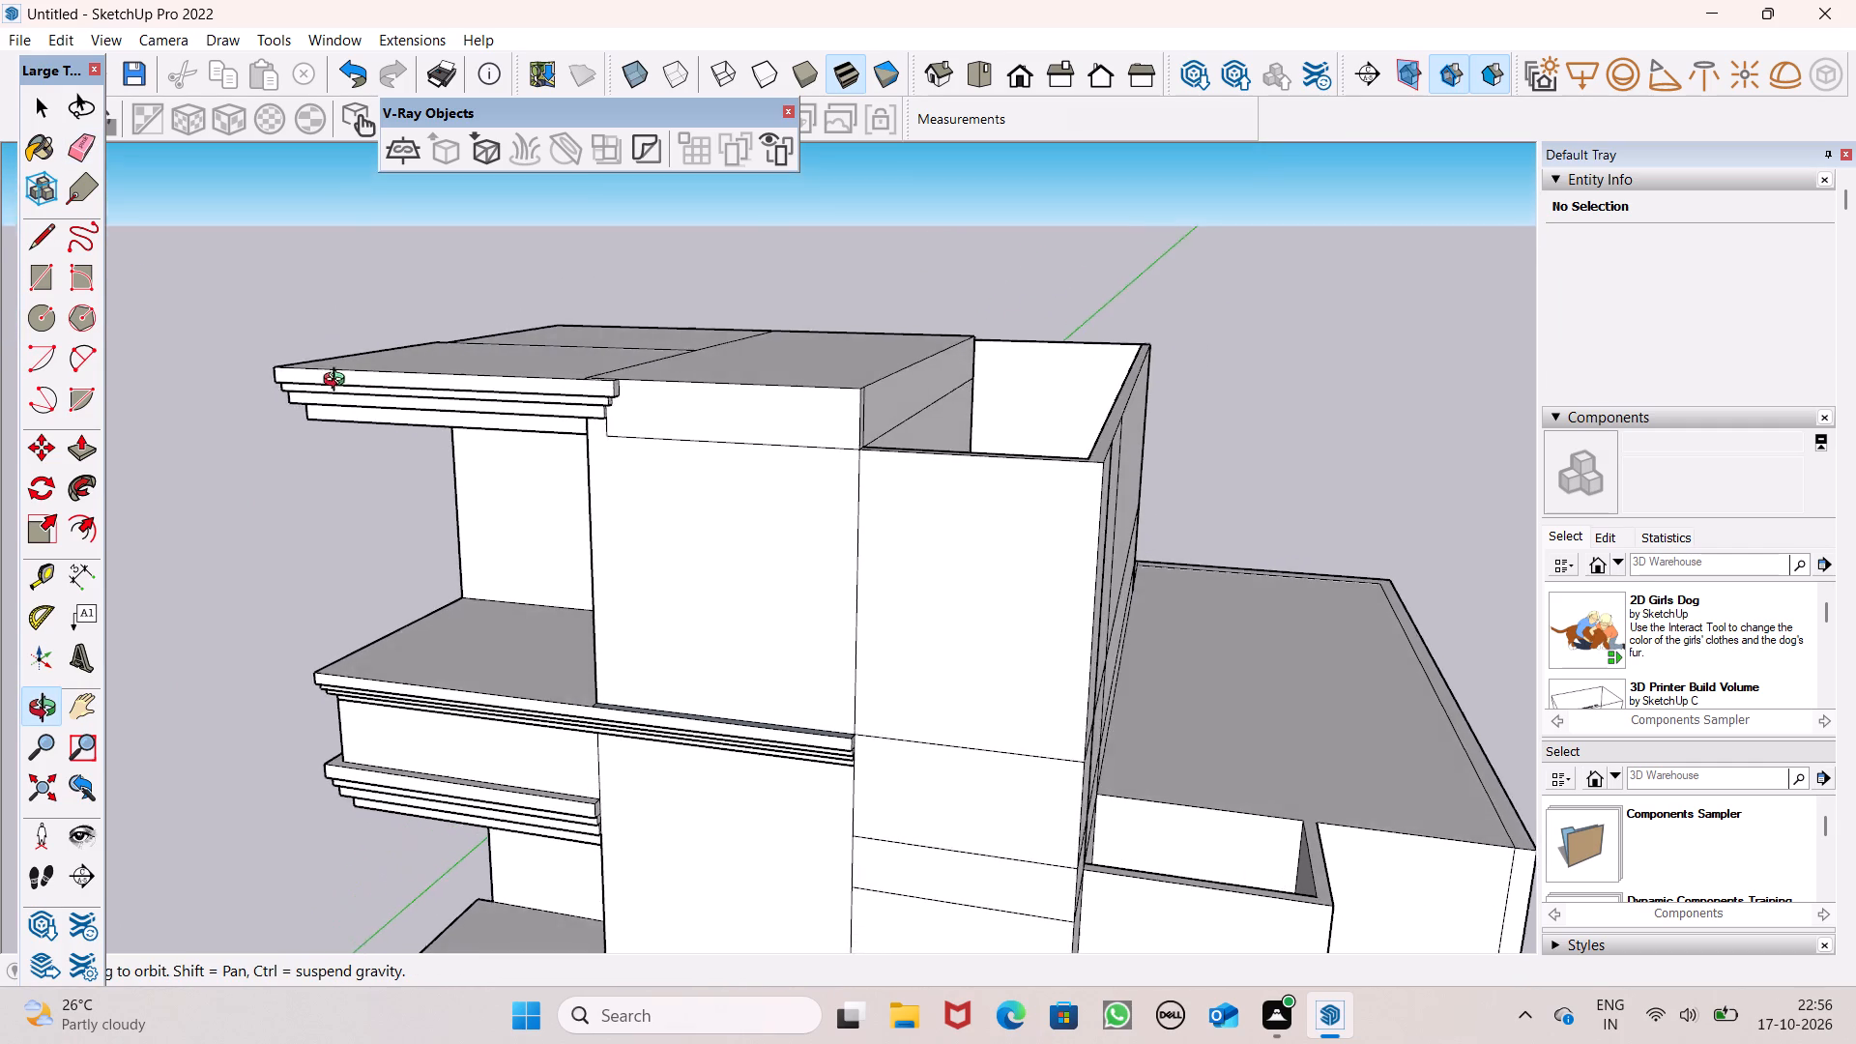
middle_drag(338, 382, 338, 374)
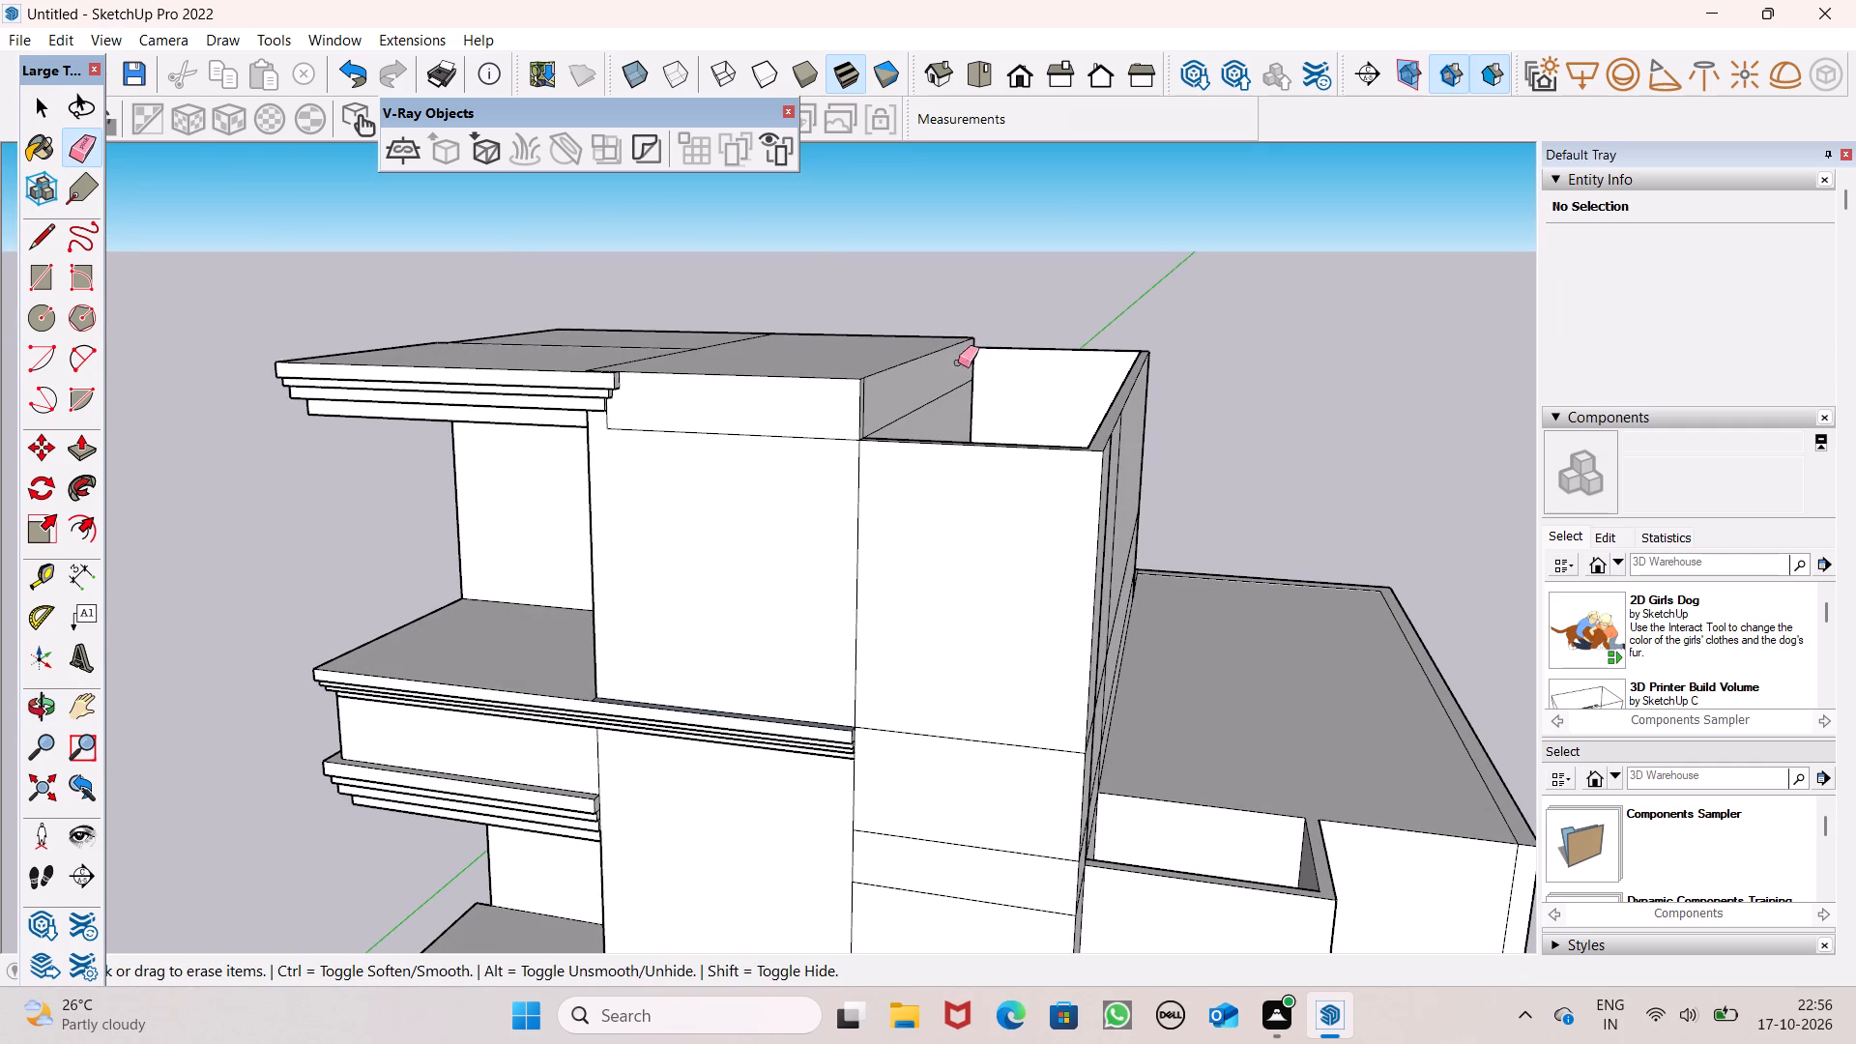
scroll(949, 373, up, 2)
middle_drag(999, 404, 989, 435)
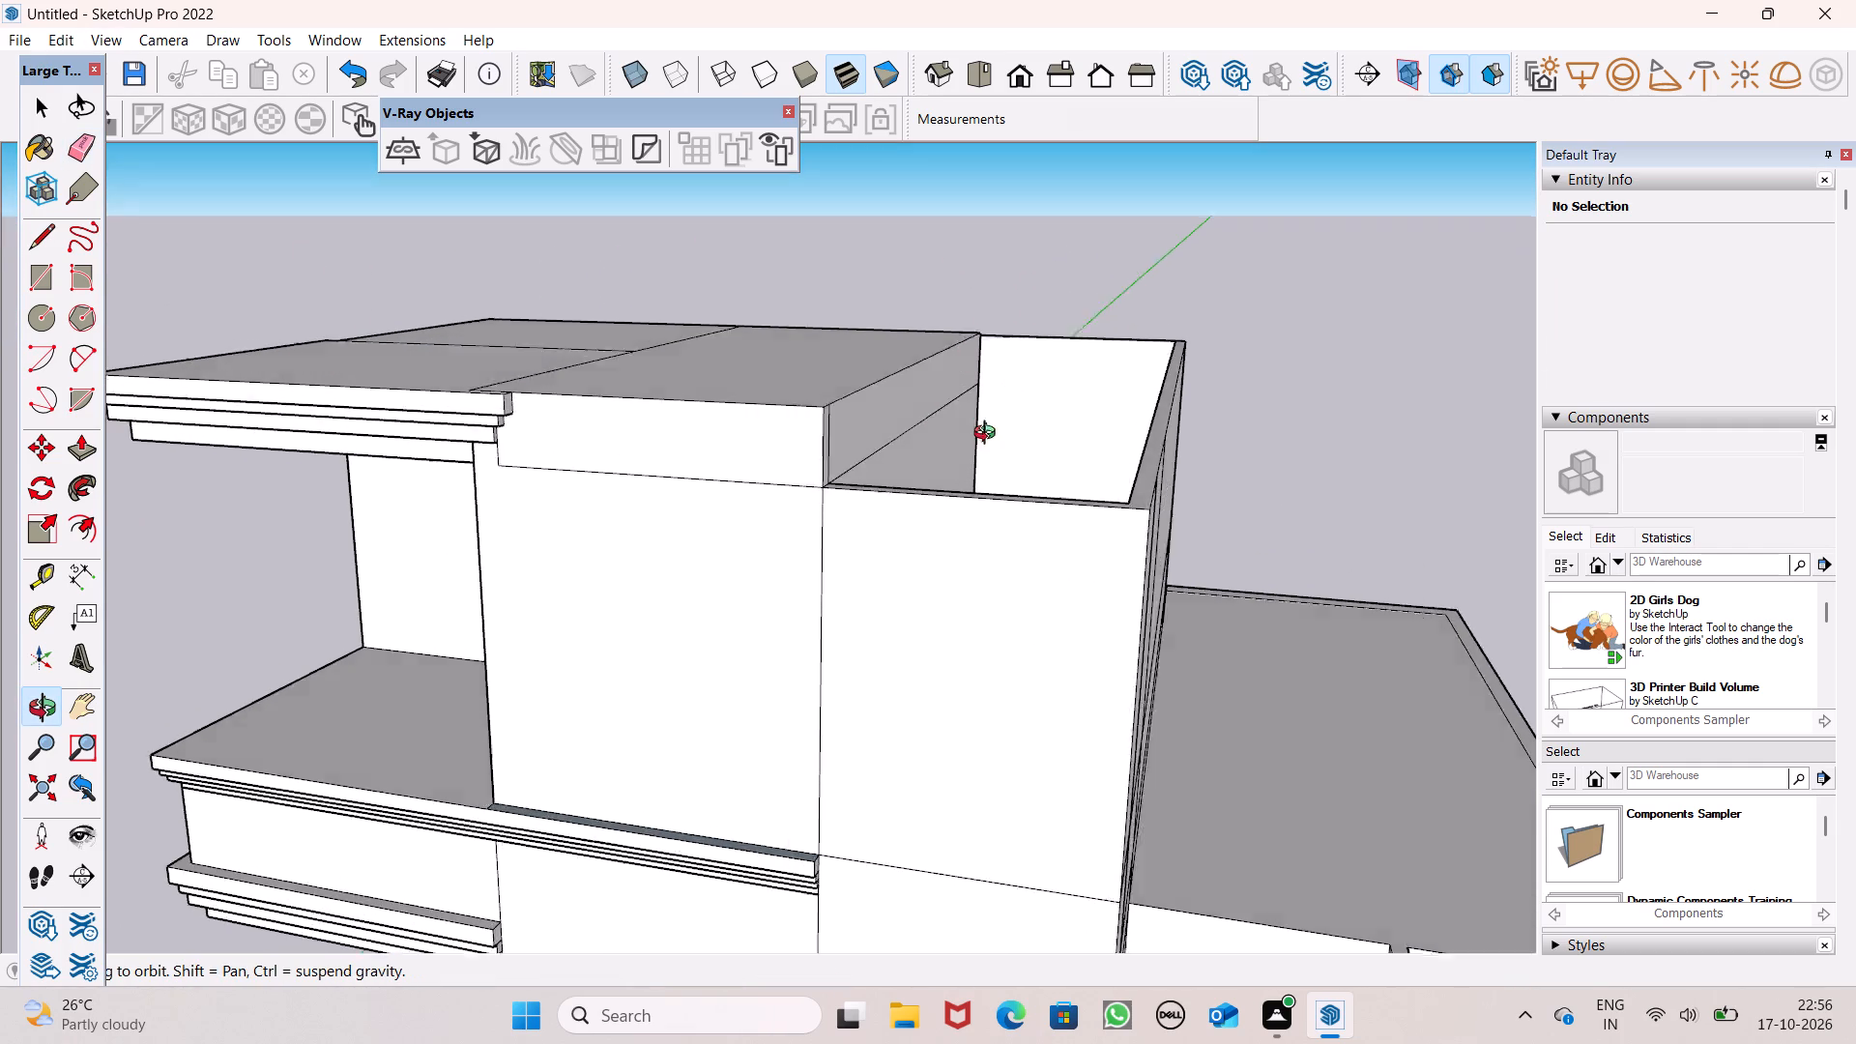
middle_drag(989, 435, 1008, 456)
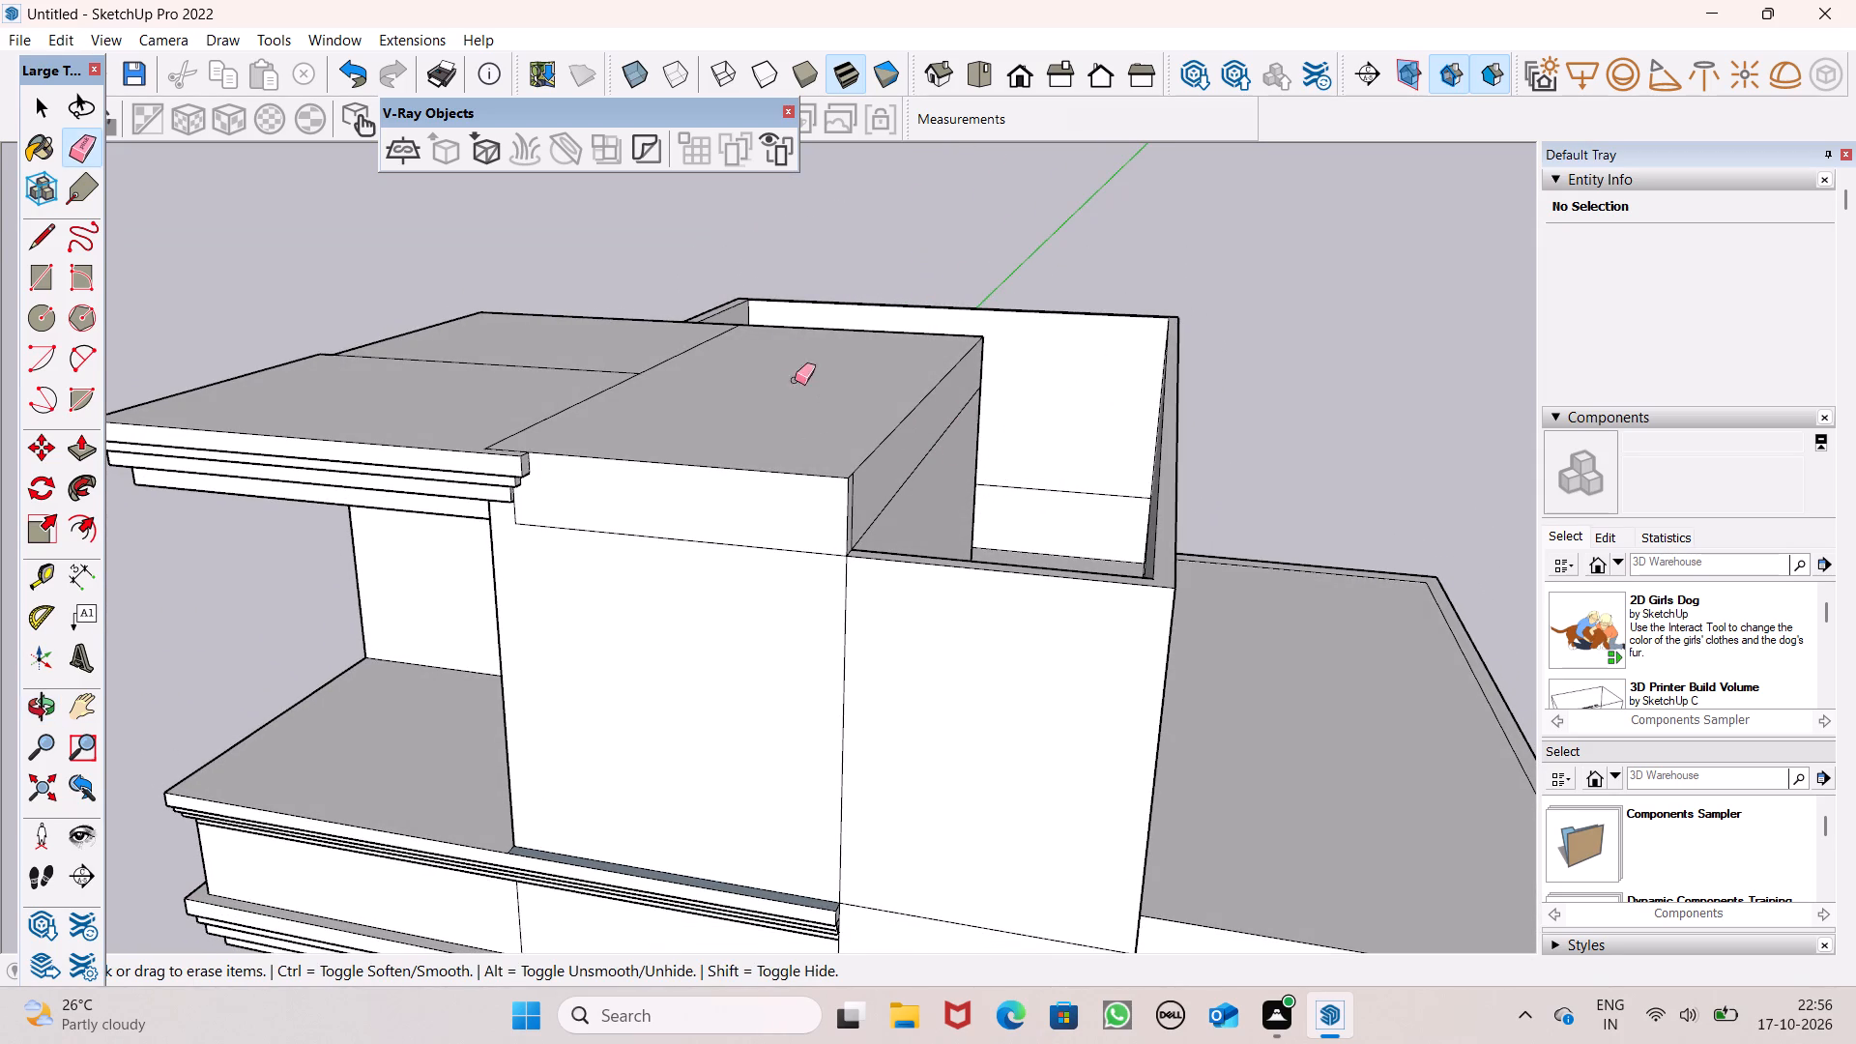
scroll(854, 356, down, 5)
middle_drag(827, 414, 853, 372)
scroll(872, 364, down, 2)
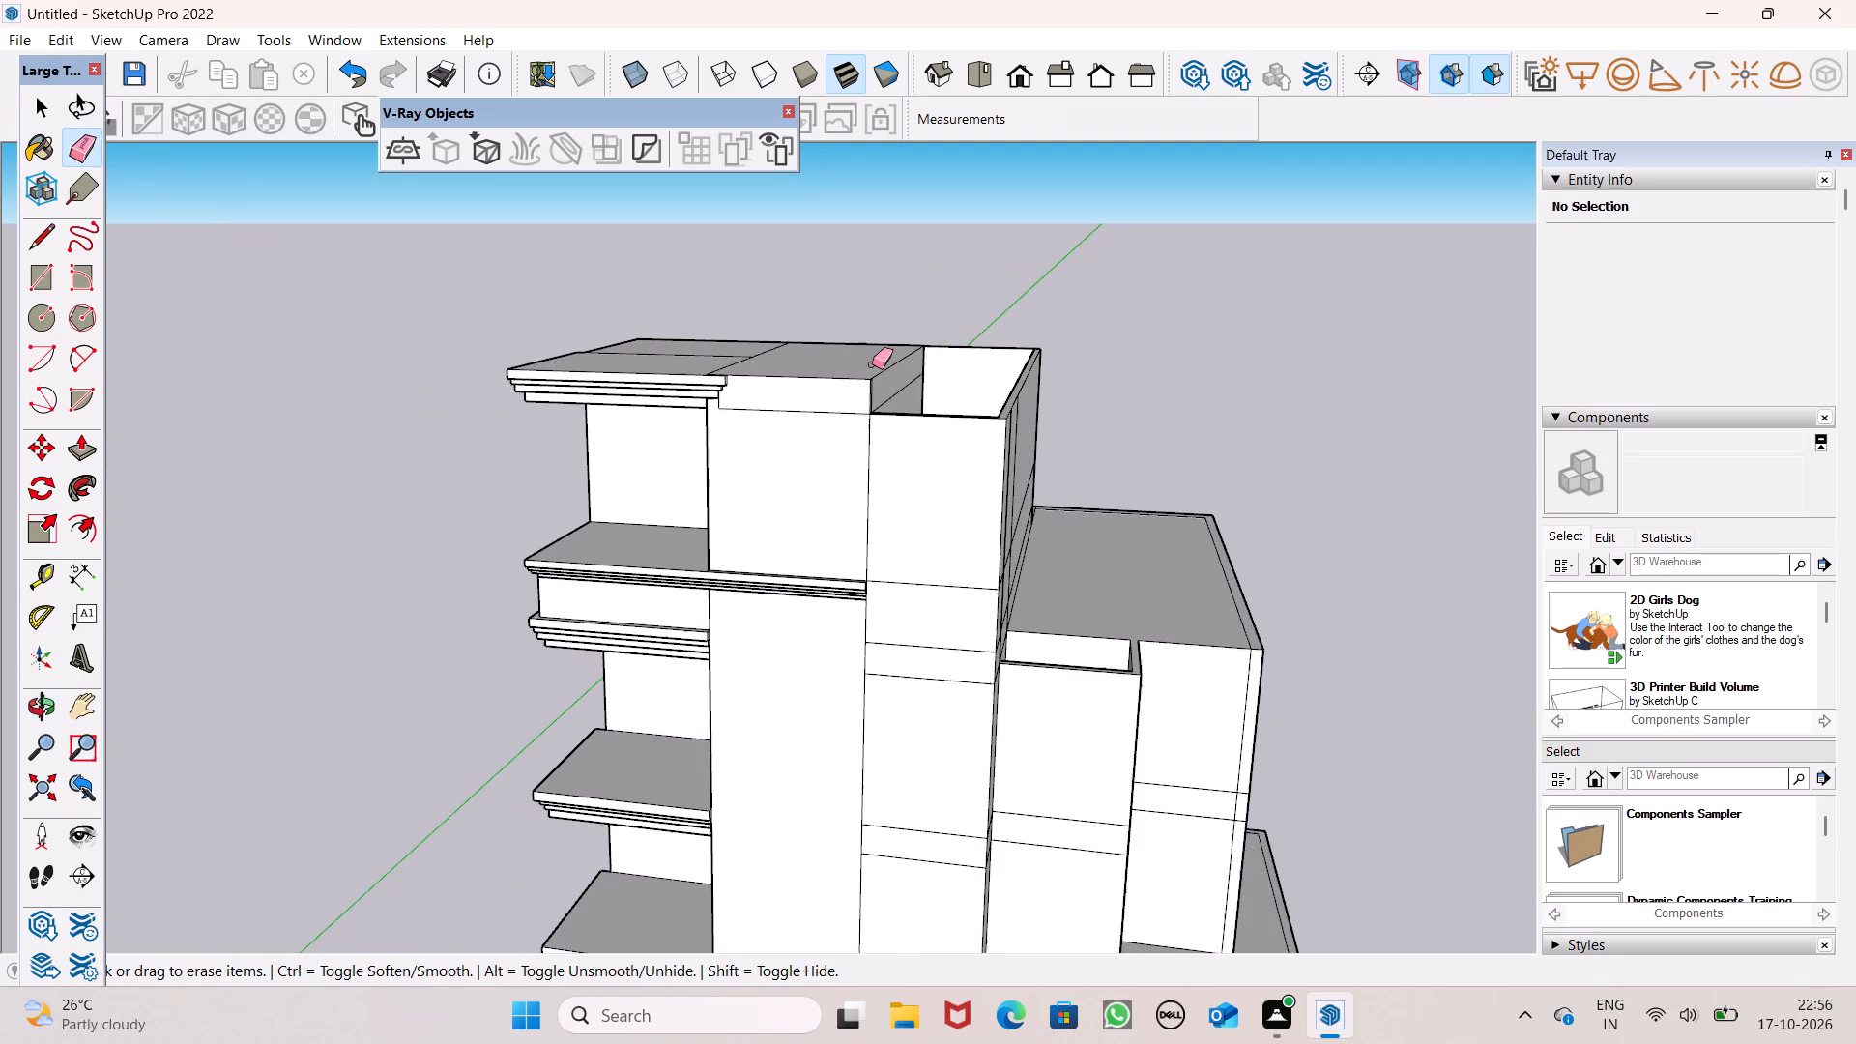
scroll(872, 364, down, 4)
middle_drag(926, 526, 951, 452)
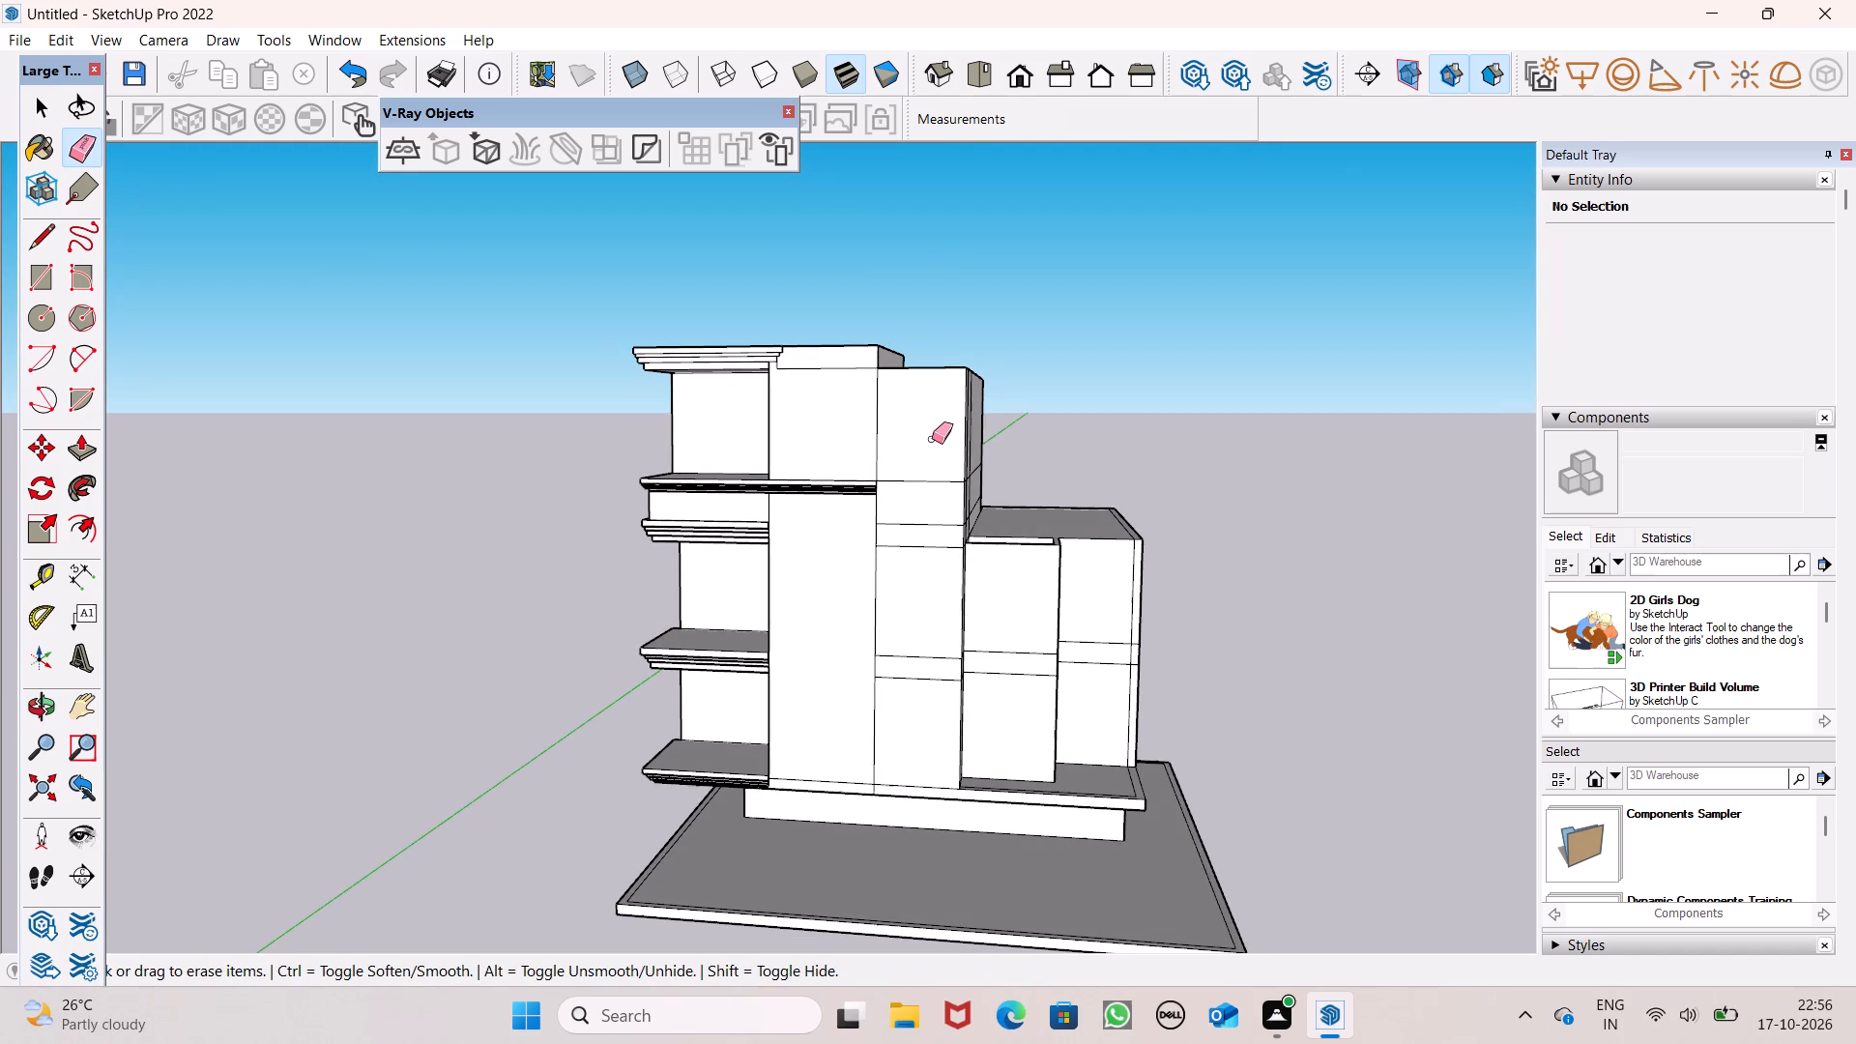
middle_drag(902, 508, 835, 477)
scroll(922, 376, up, 1)
middle_drag(922, 384, 894, 505)
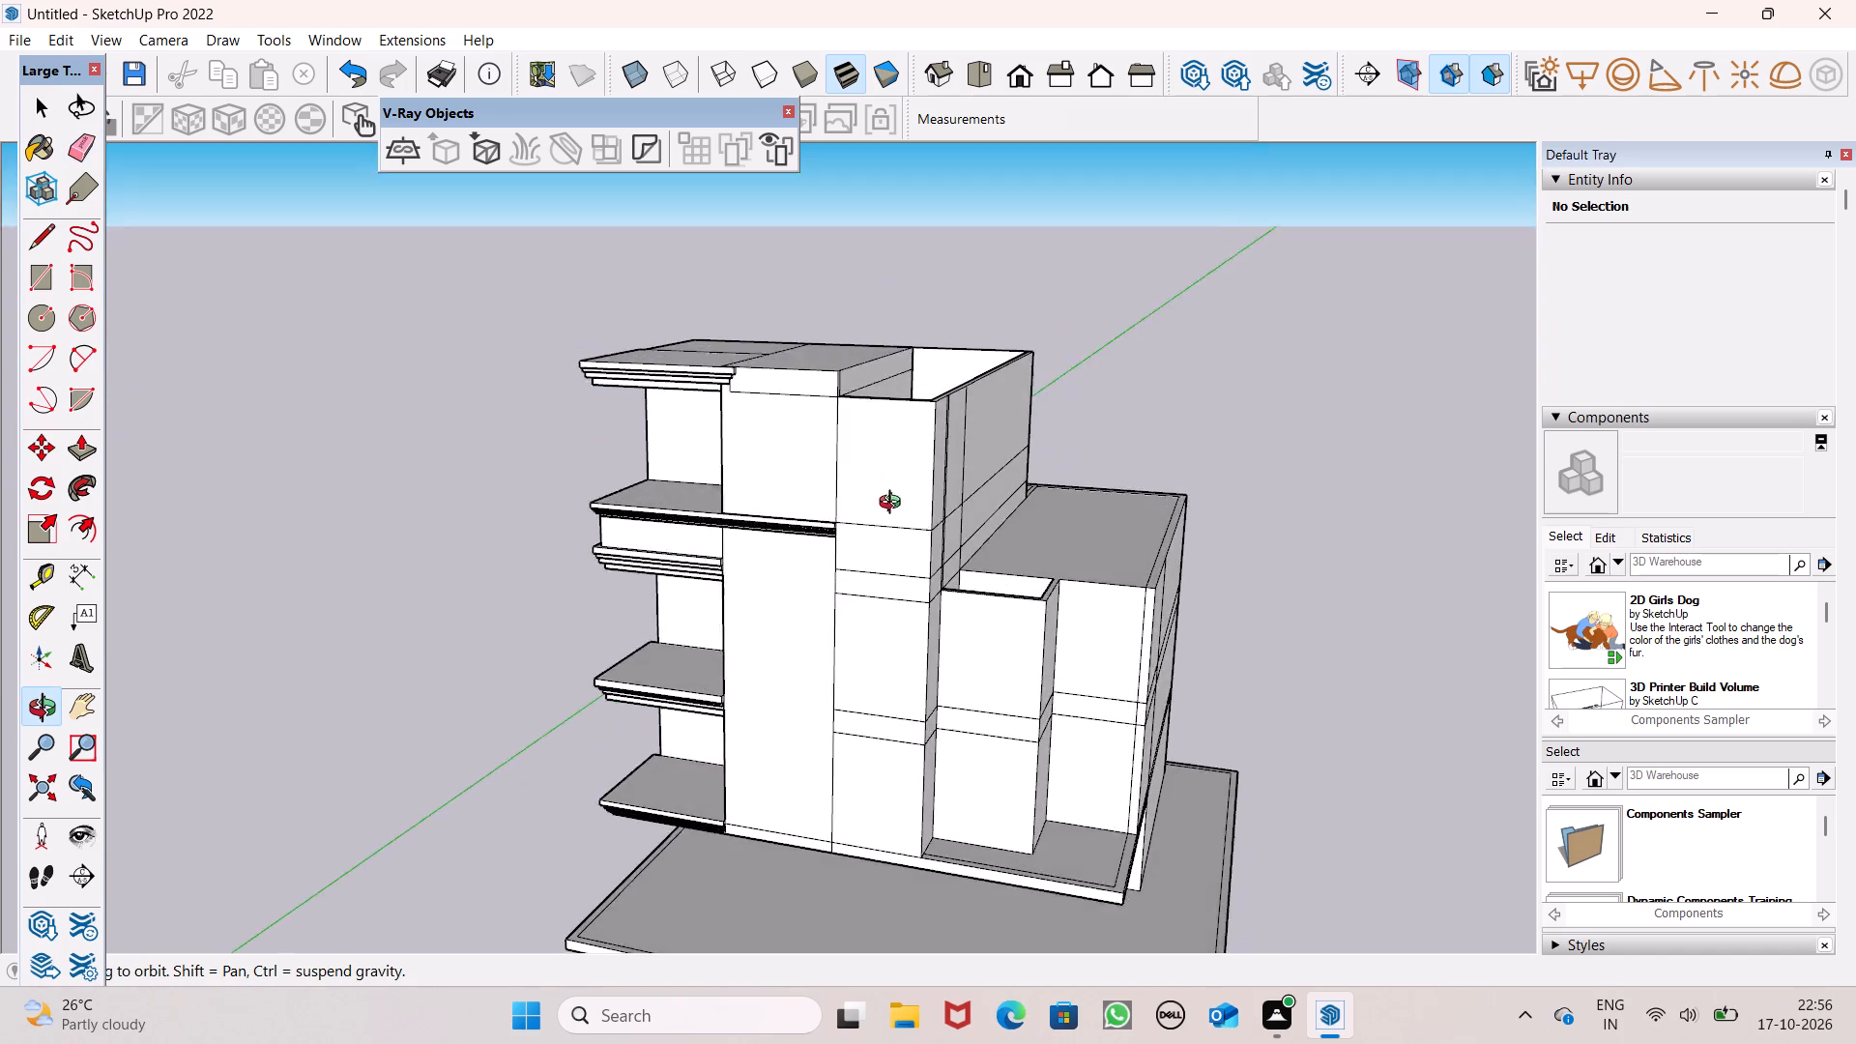
middle_drag(894, 505, 966, 630)
scroll(883, 420, up, 2)
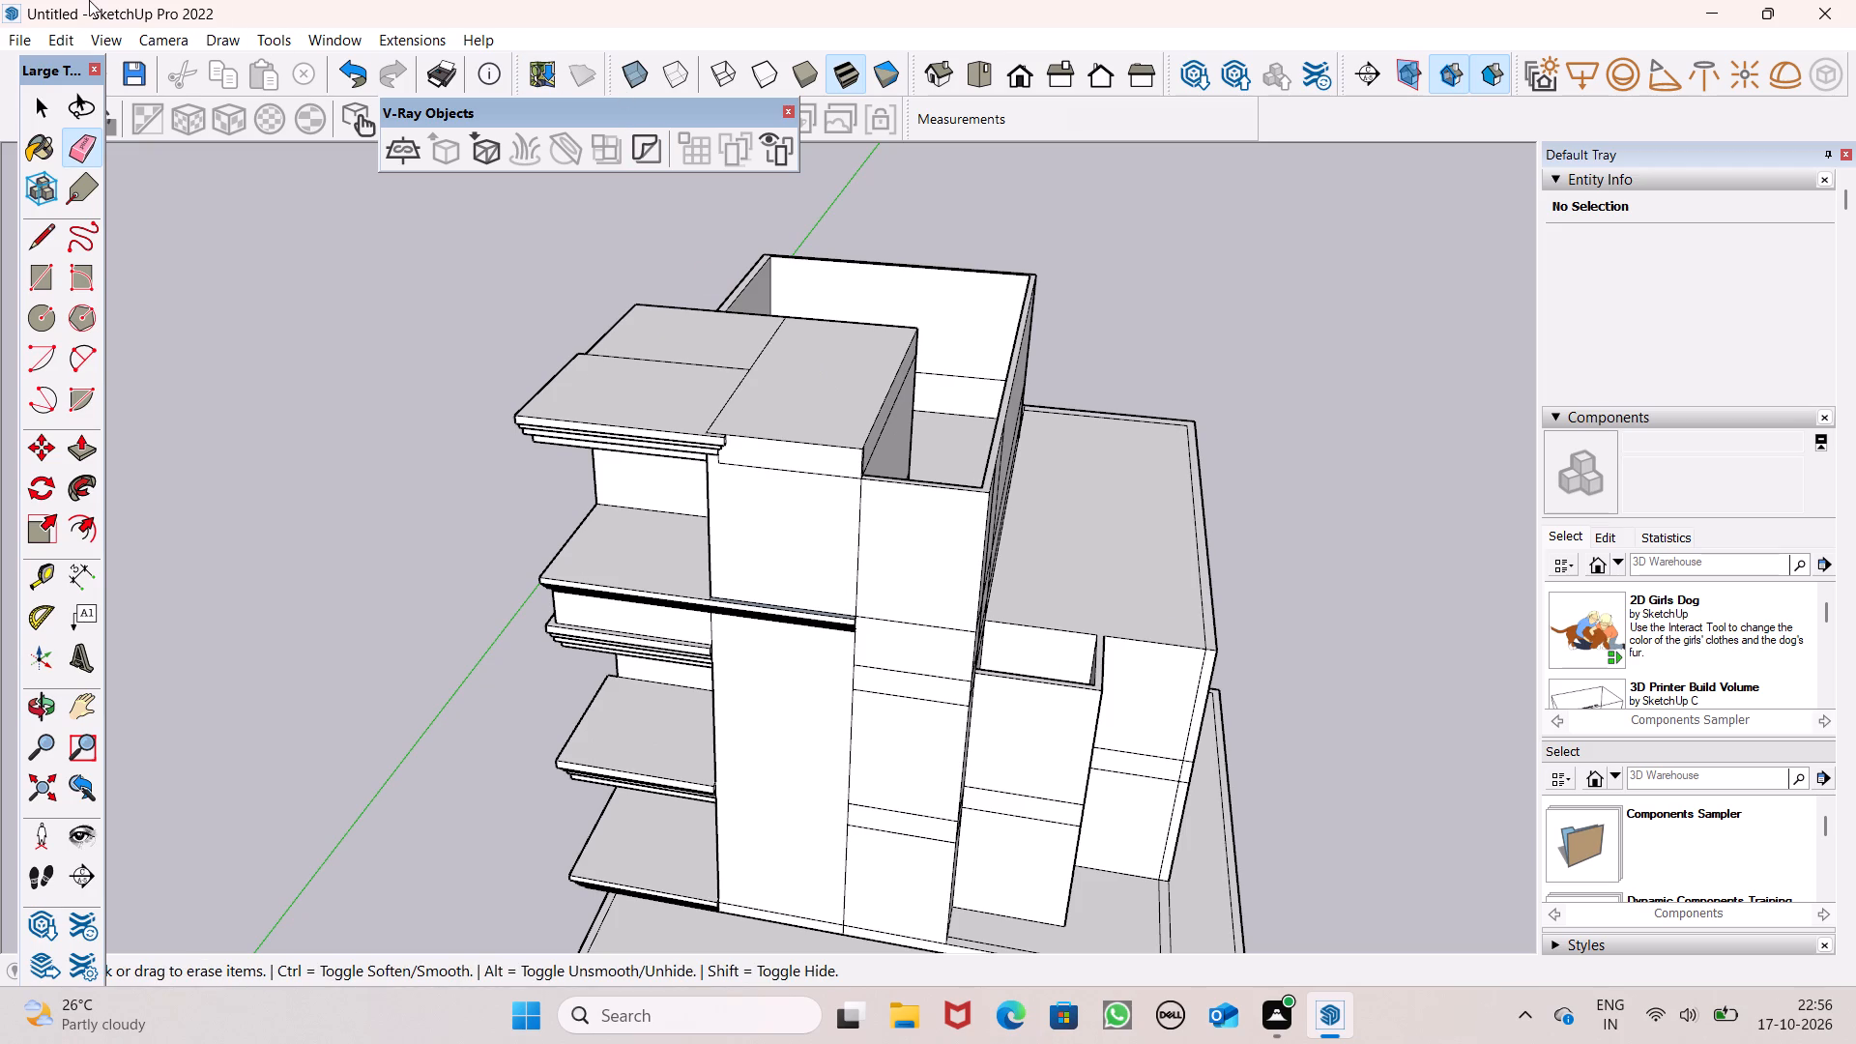
middle_drag(147, 130, 151, 151)
scroll(576, 377, up, 1)
middle_drag(570, 383, 759, 627)
scroll(741, 573, up, 3)
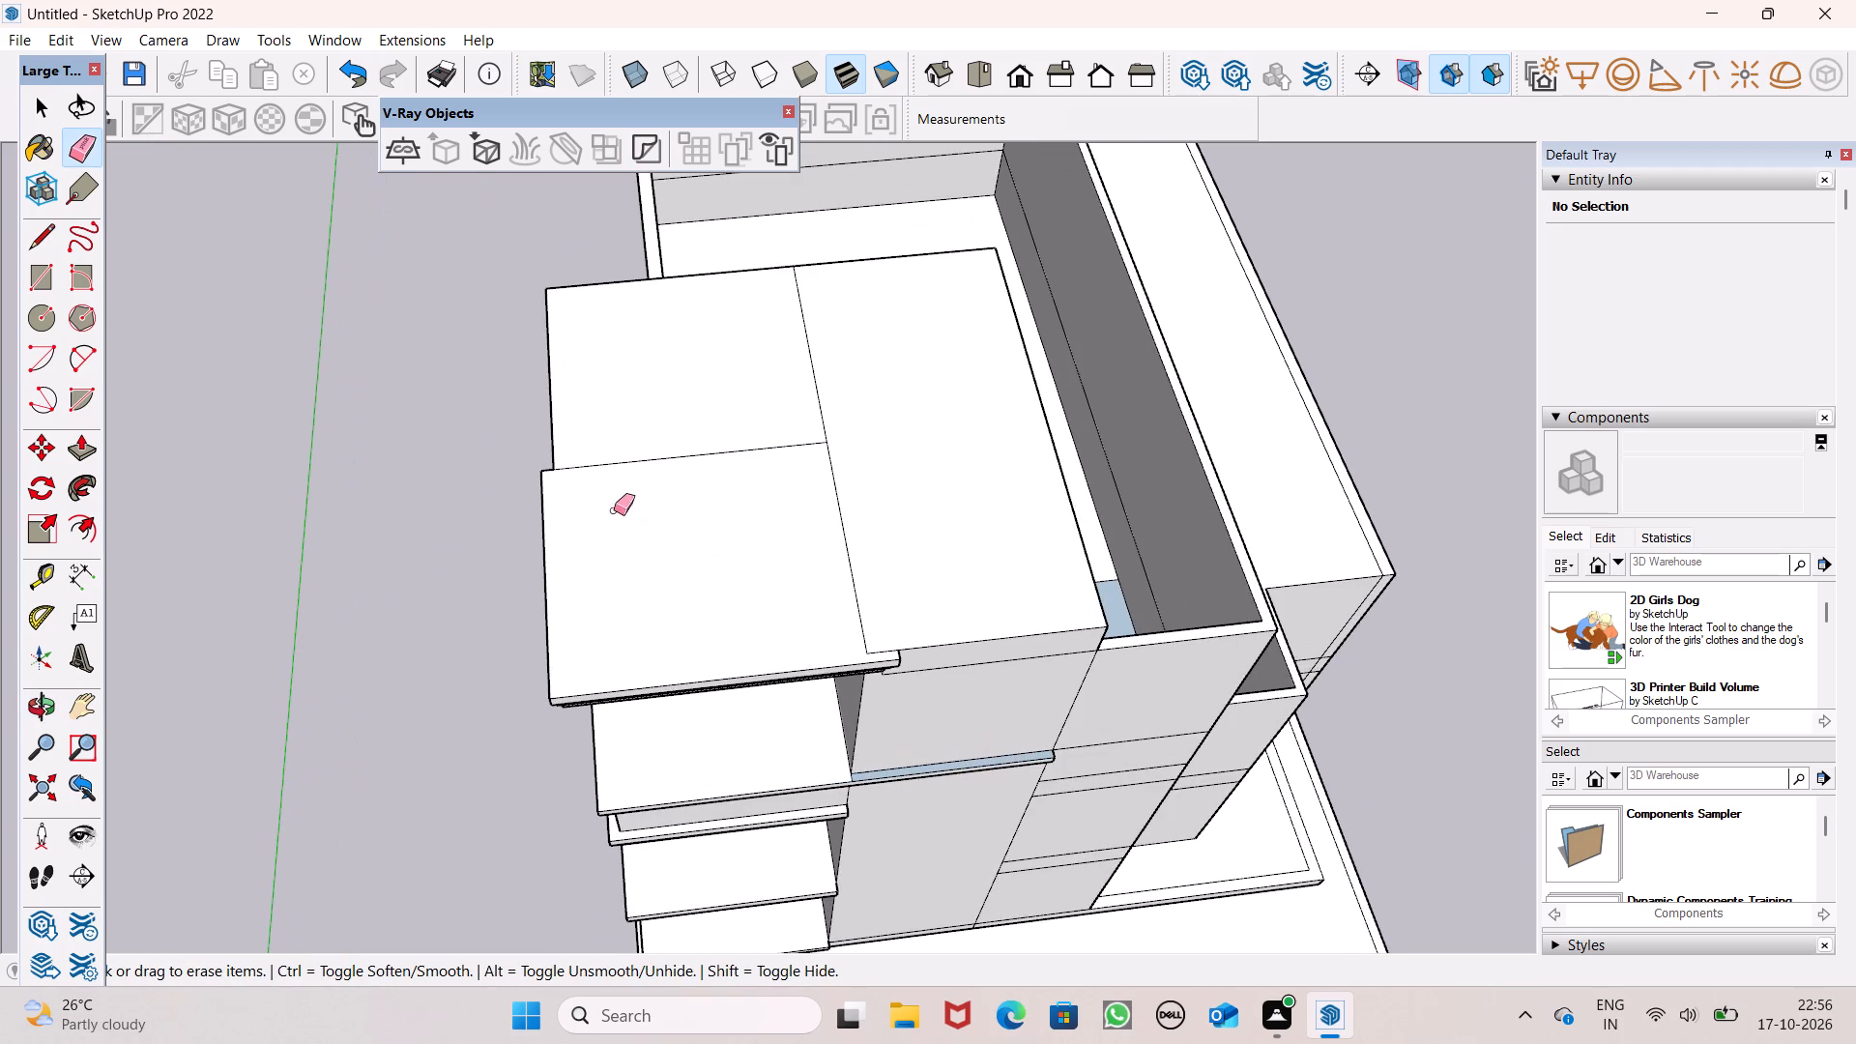
scroll(639, 546, up, 1)
middle_drag(644, 554, 1267, 479)
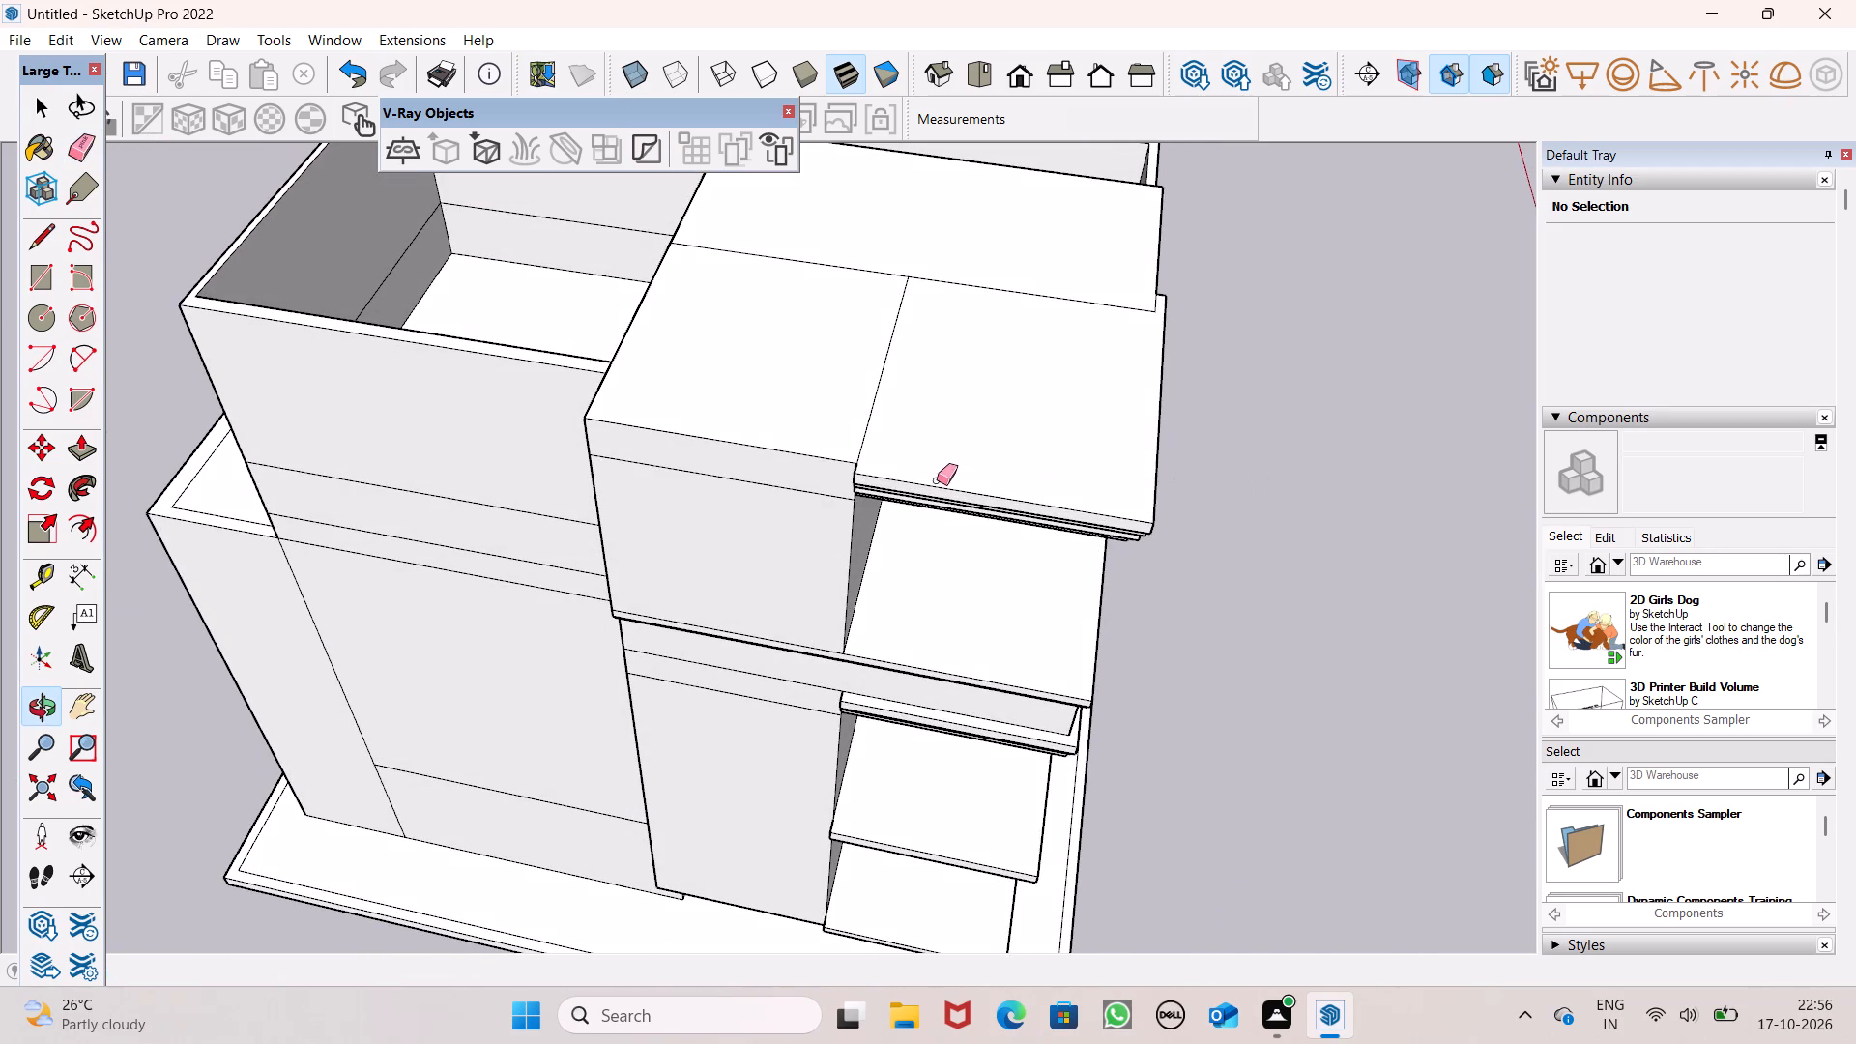
middle_drag(923, 430, 913, 568)
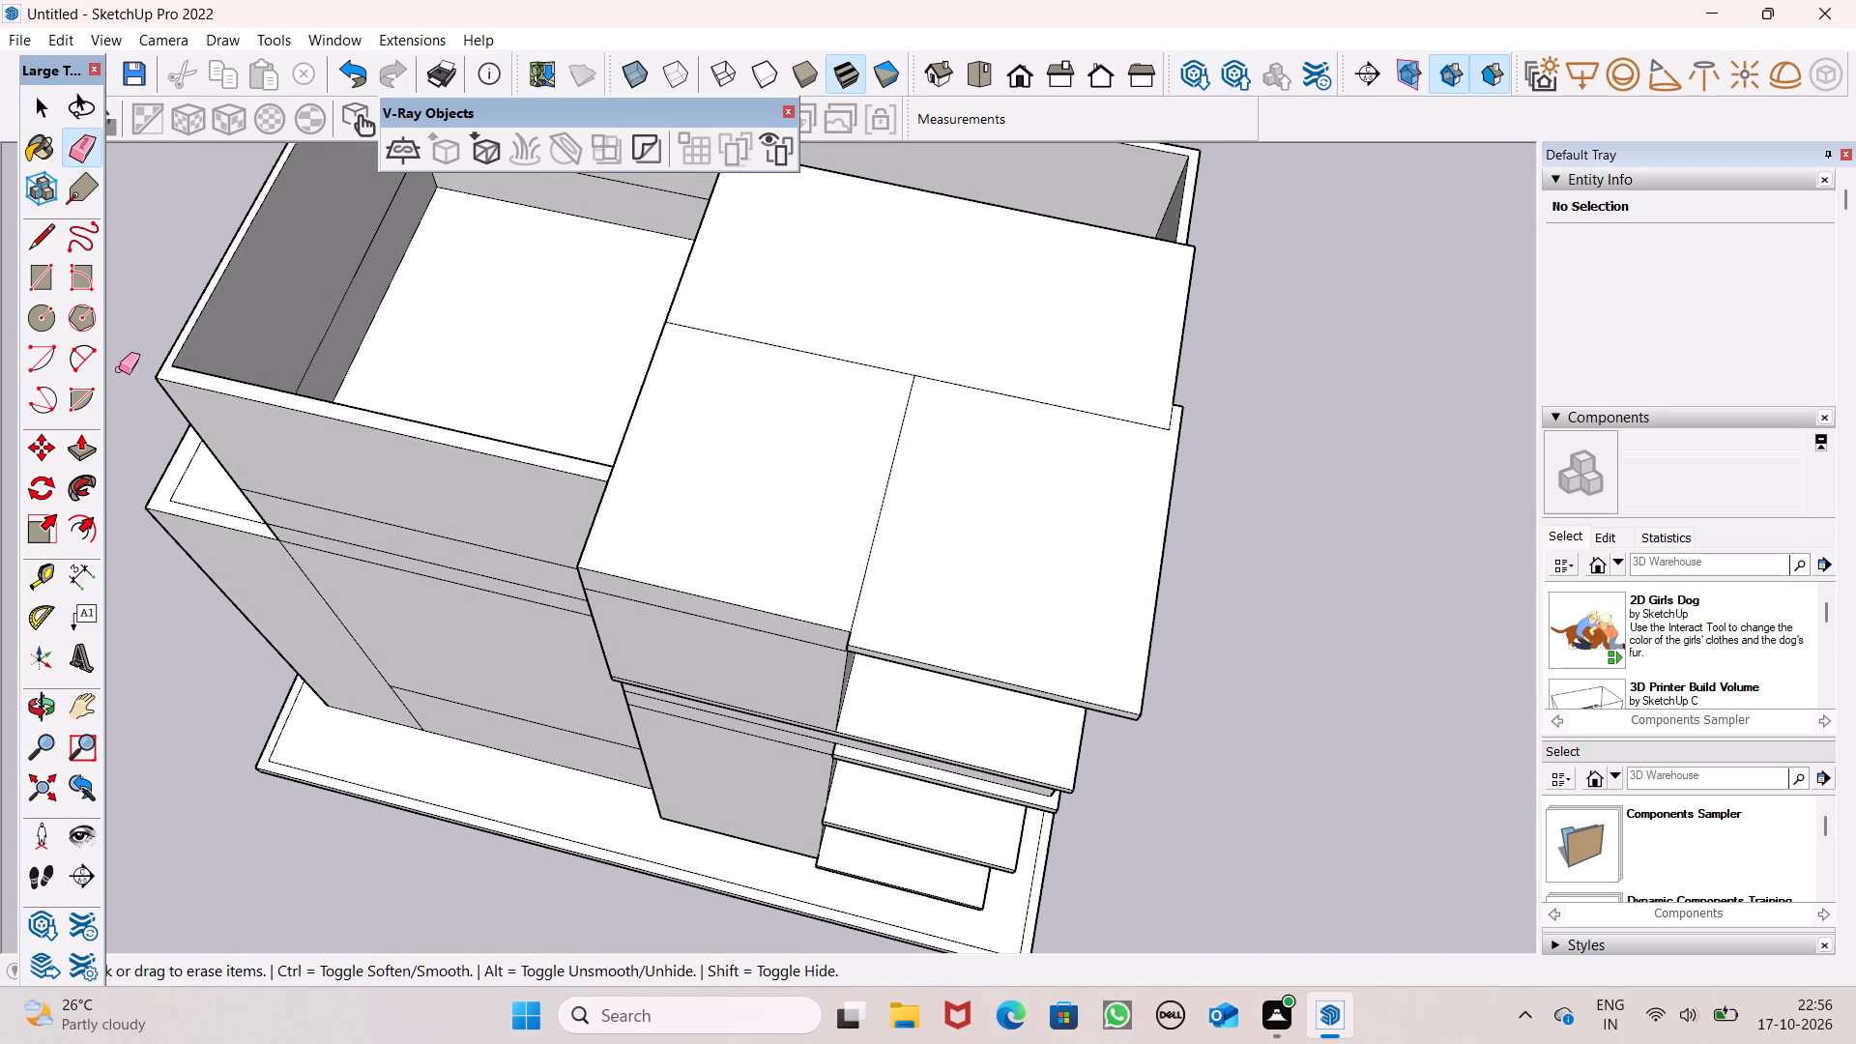
Push/Pull the roof face over the solid wall block, between the balcony roof and the open terrace, up 2'.
click(85, 446)
middle_drag(660, 463, 581, 259)
scroll(589, 288, up, 1)
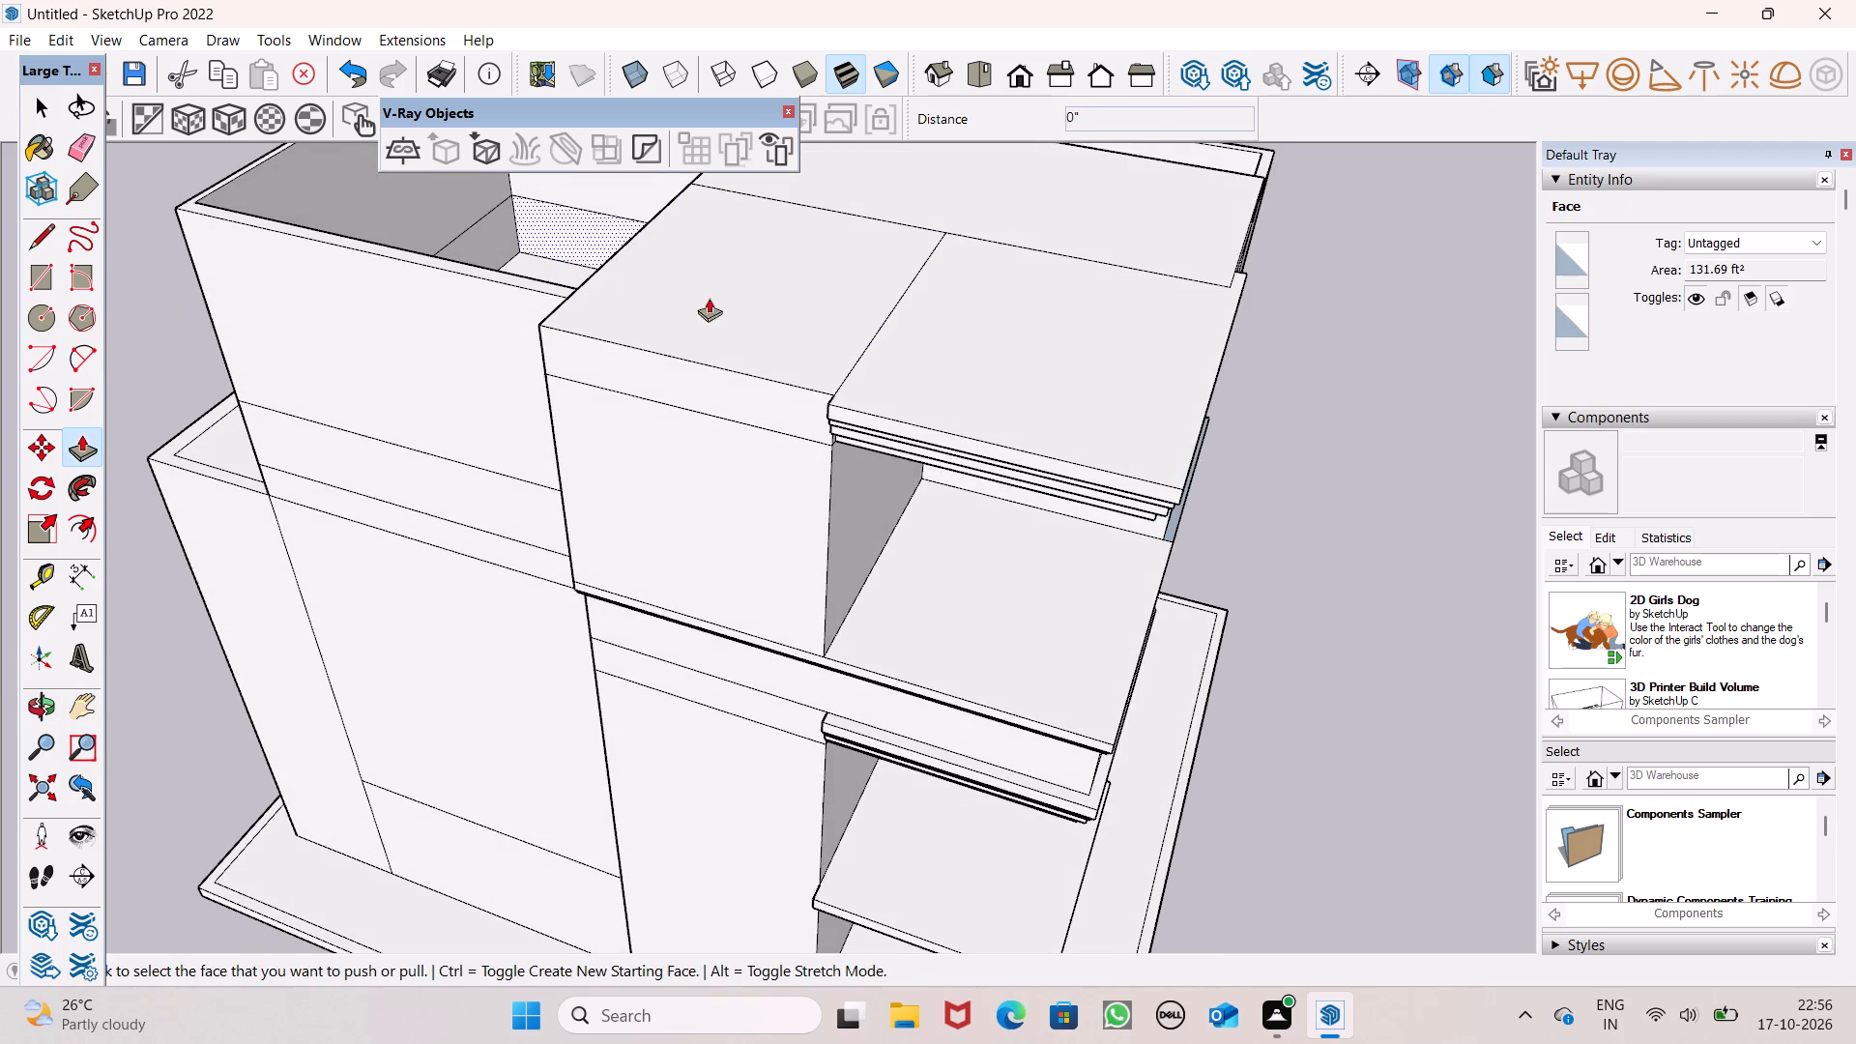
drag(746, 336, 768, 272)
text(2')
key(Return)
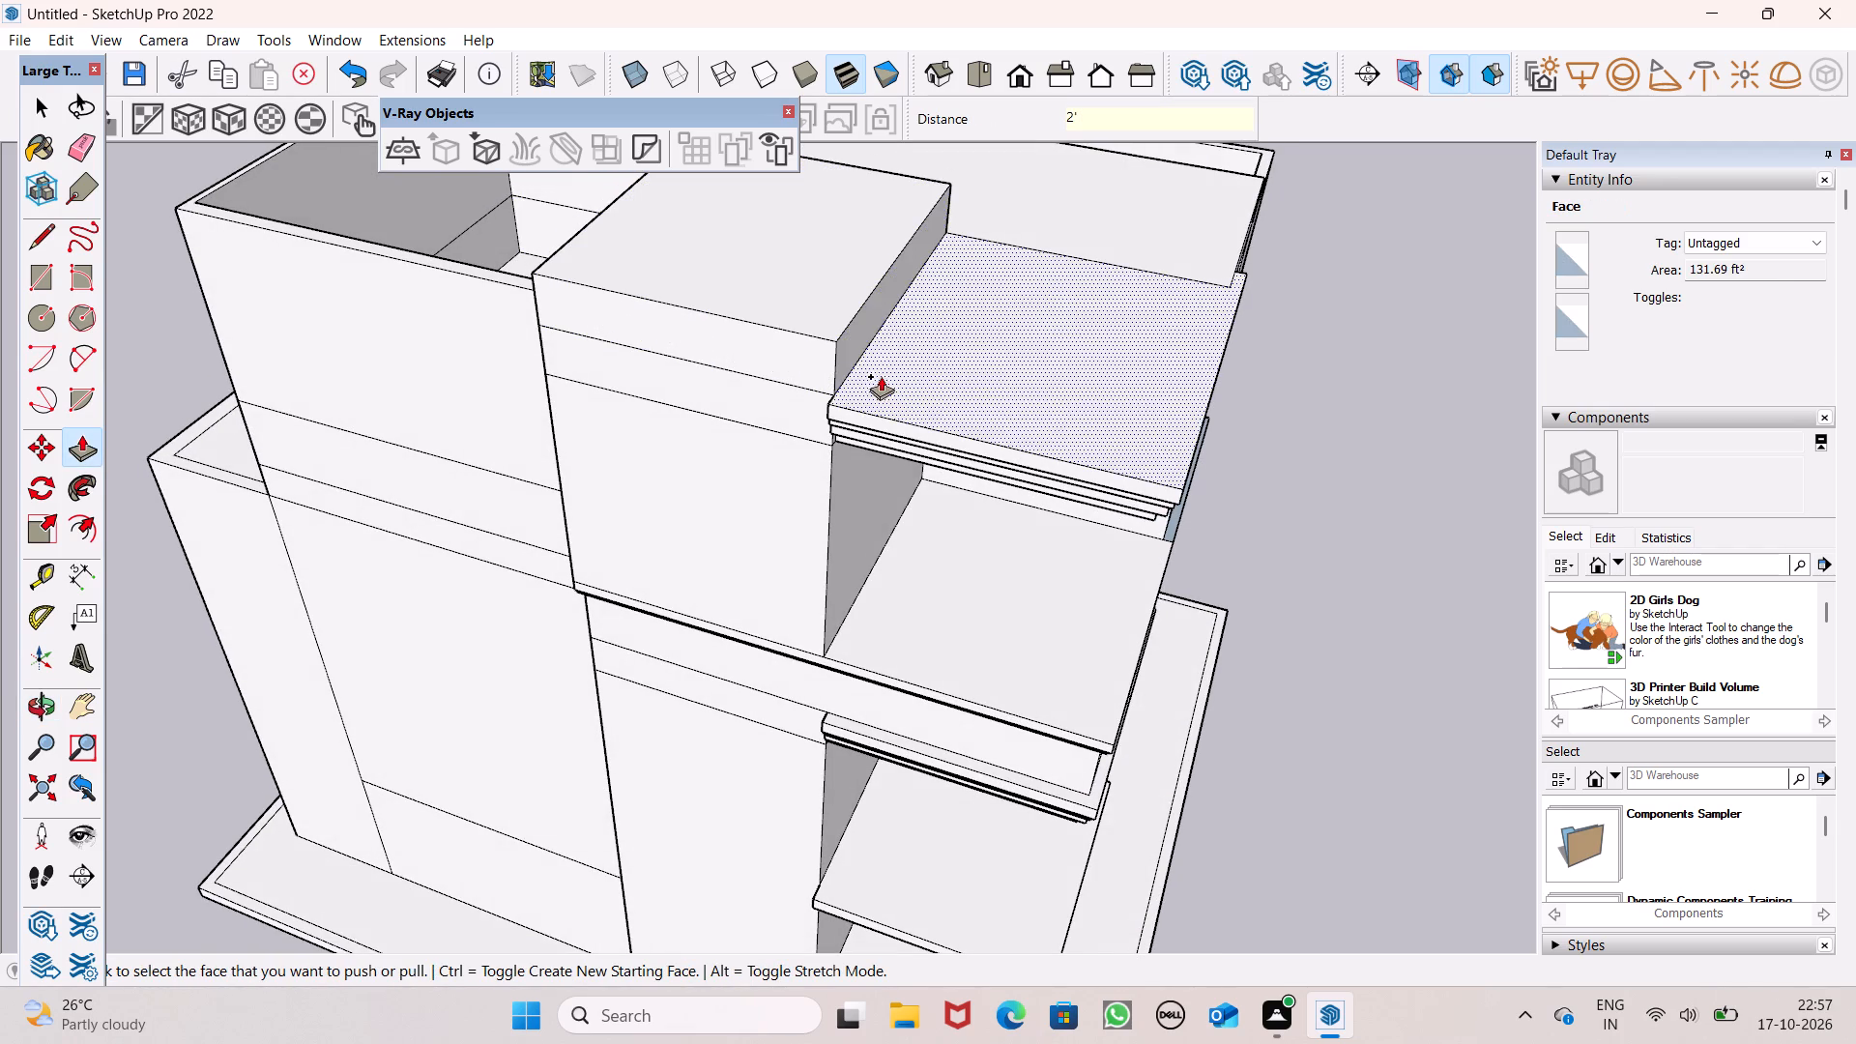
Pull the corner roof face above the top balcony up 2', level with the adjacent raised roof block.
drag(881, 368, 830, 311)
scroll(719, 188, down, 2)
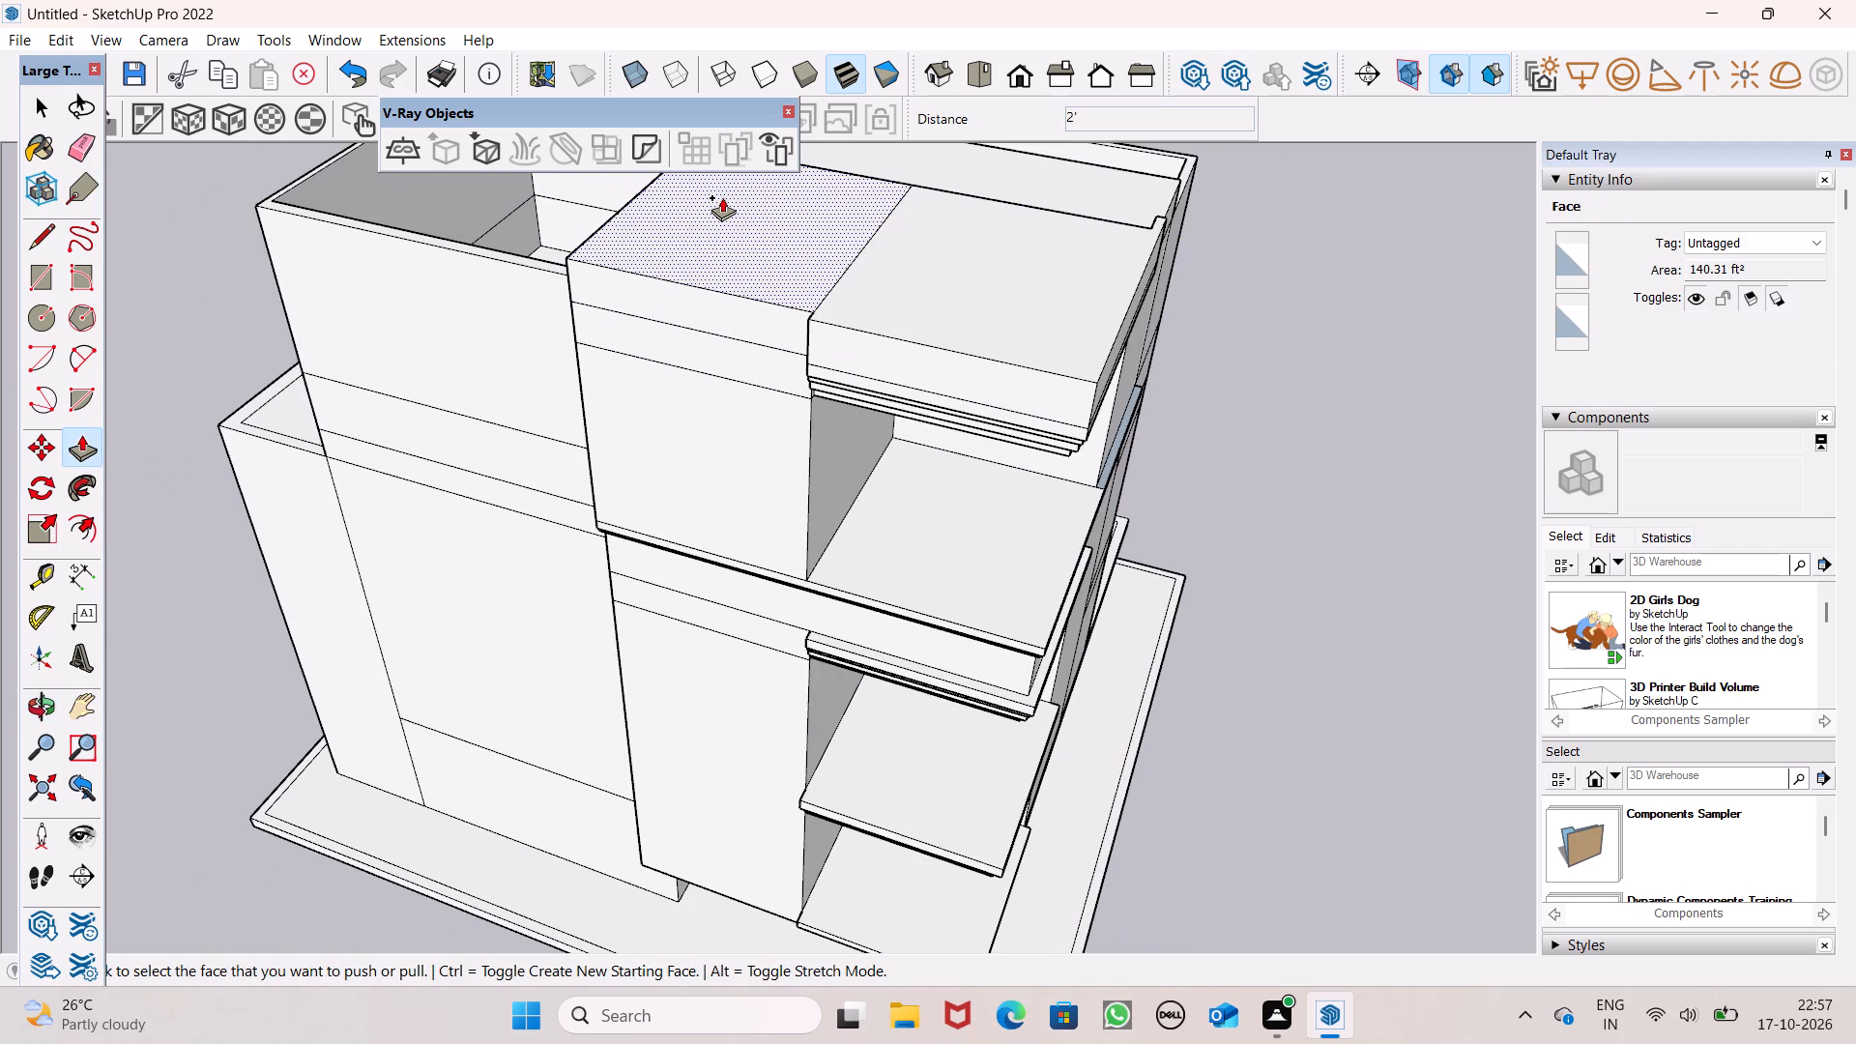
Examine the raised roof blocks and the cornice beneath them from the balcony corner, above and the side elevations.
middle_drag(1124, 516, 740, 390)
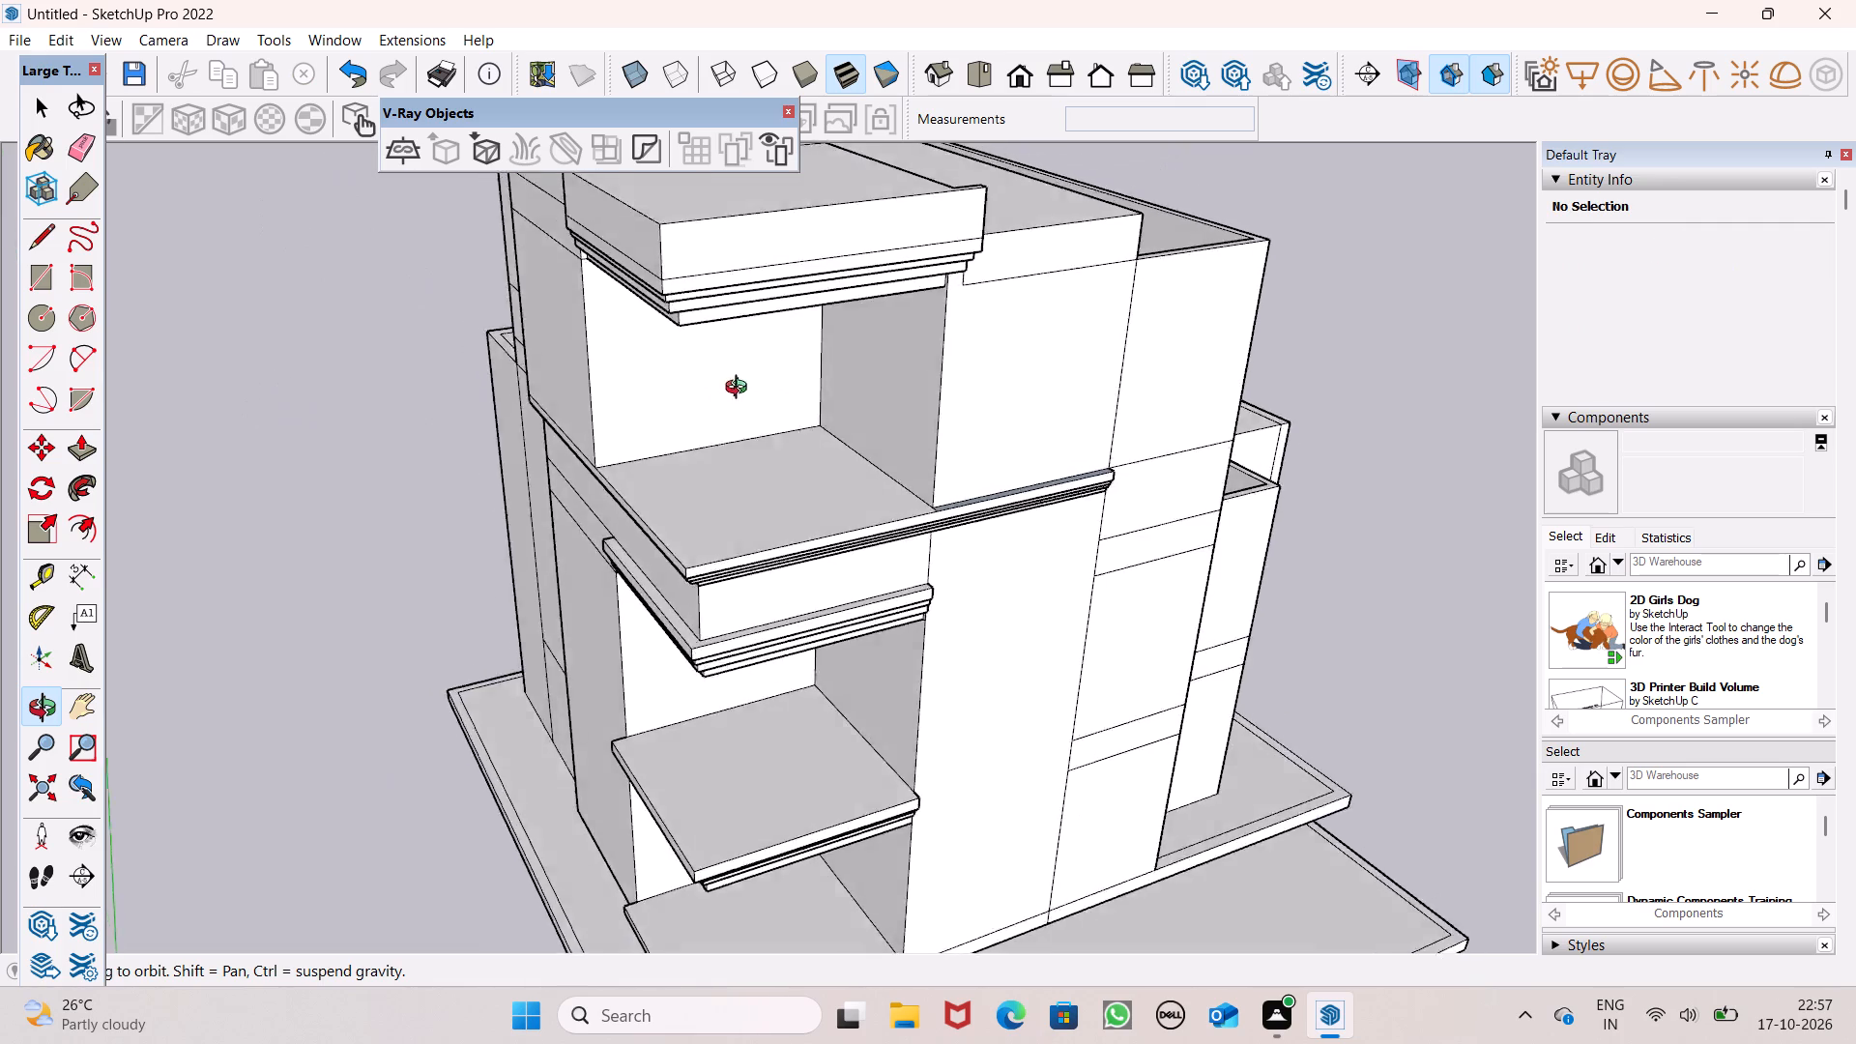
middle_drag(740, 390, 692, 362)
scroll(633, 232, up, 7)
middle_drag(644, 289, 915, 228)
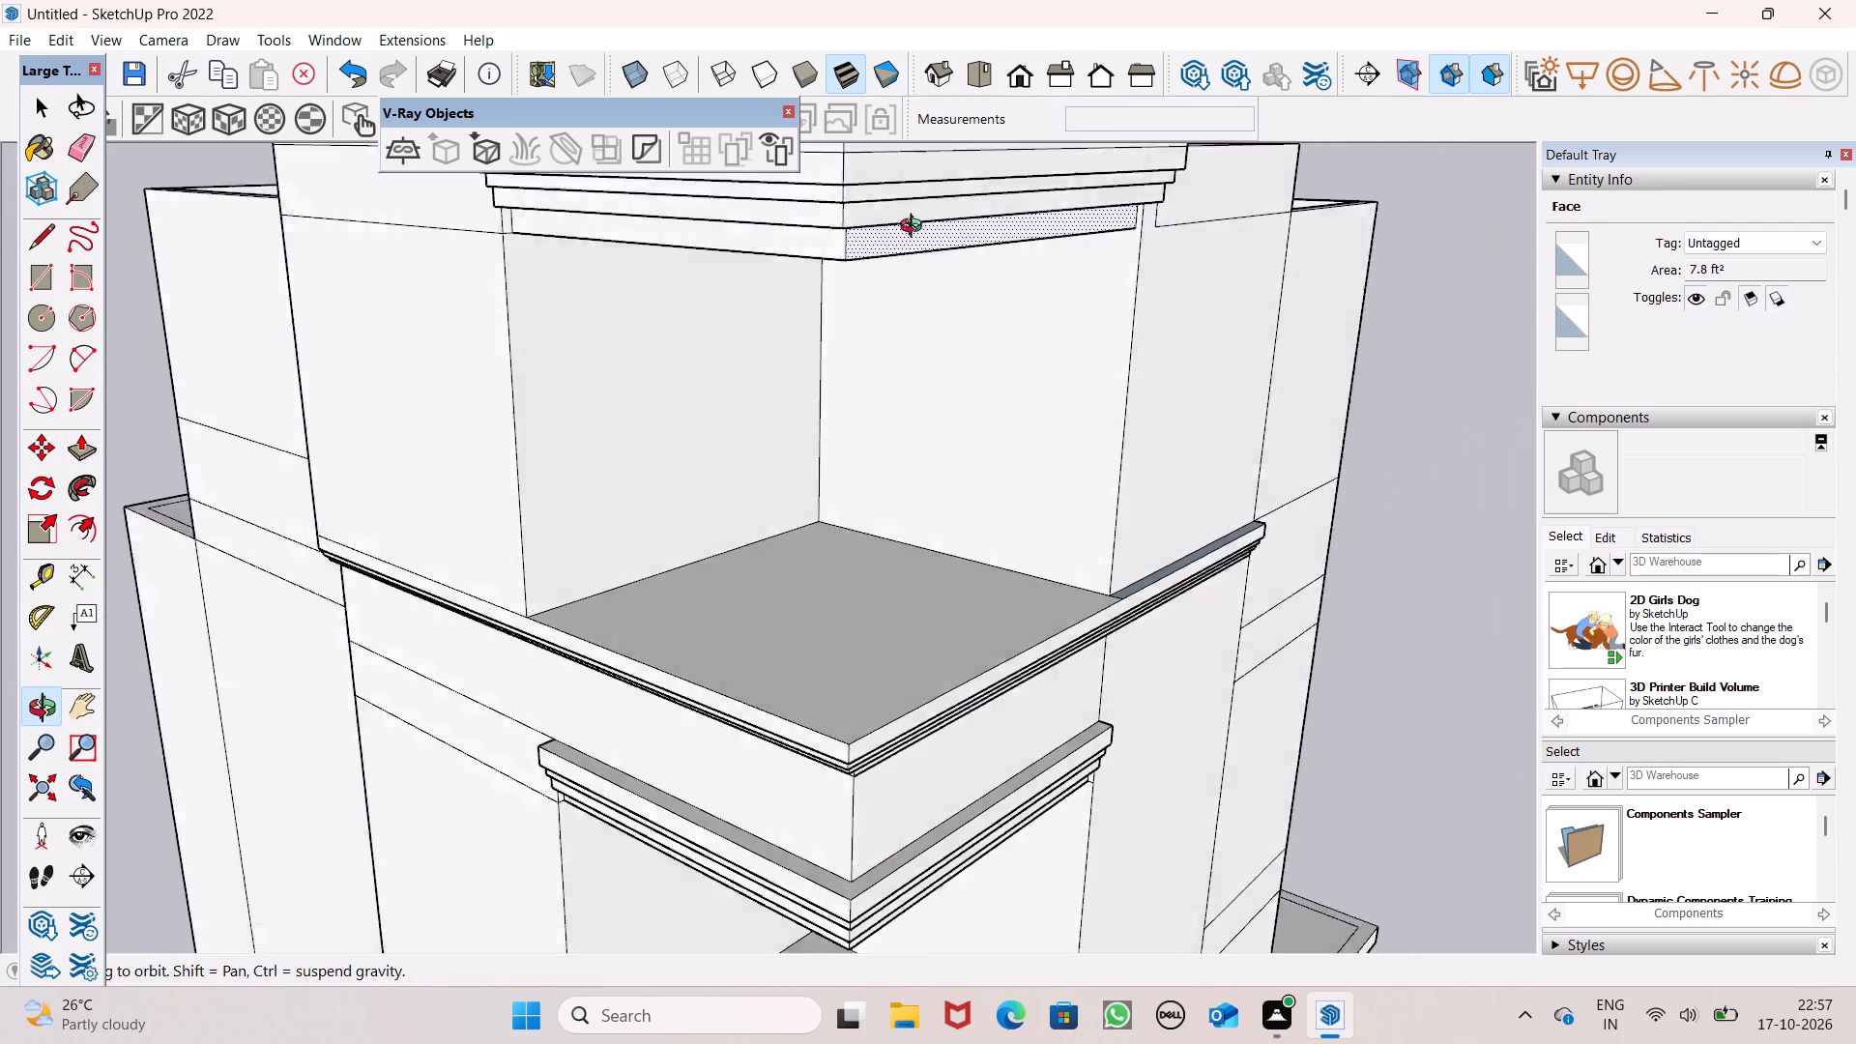
middle_drag(915, 228, 884, 497)
middle_click(881, 502)
scroll(54, 455, down, 2)
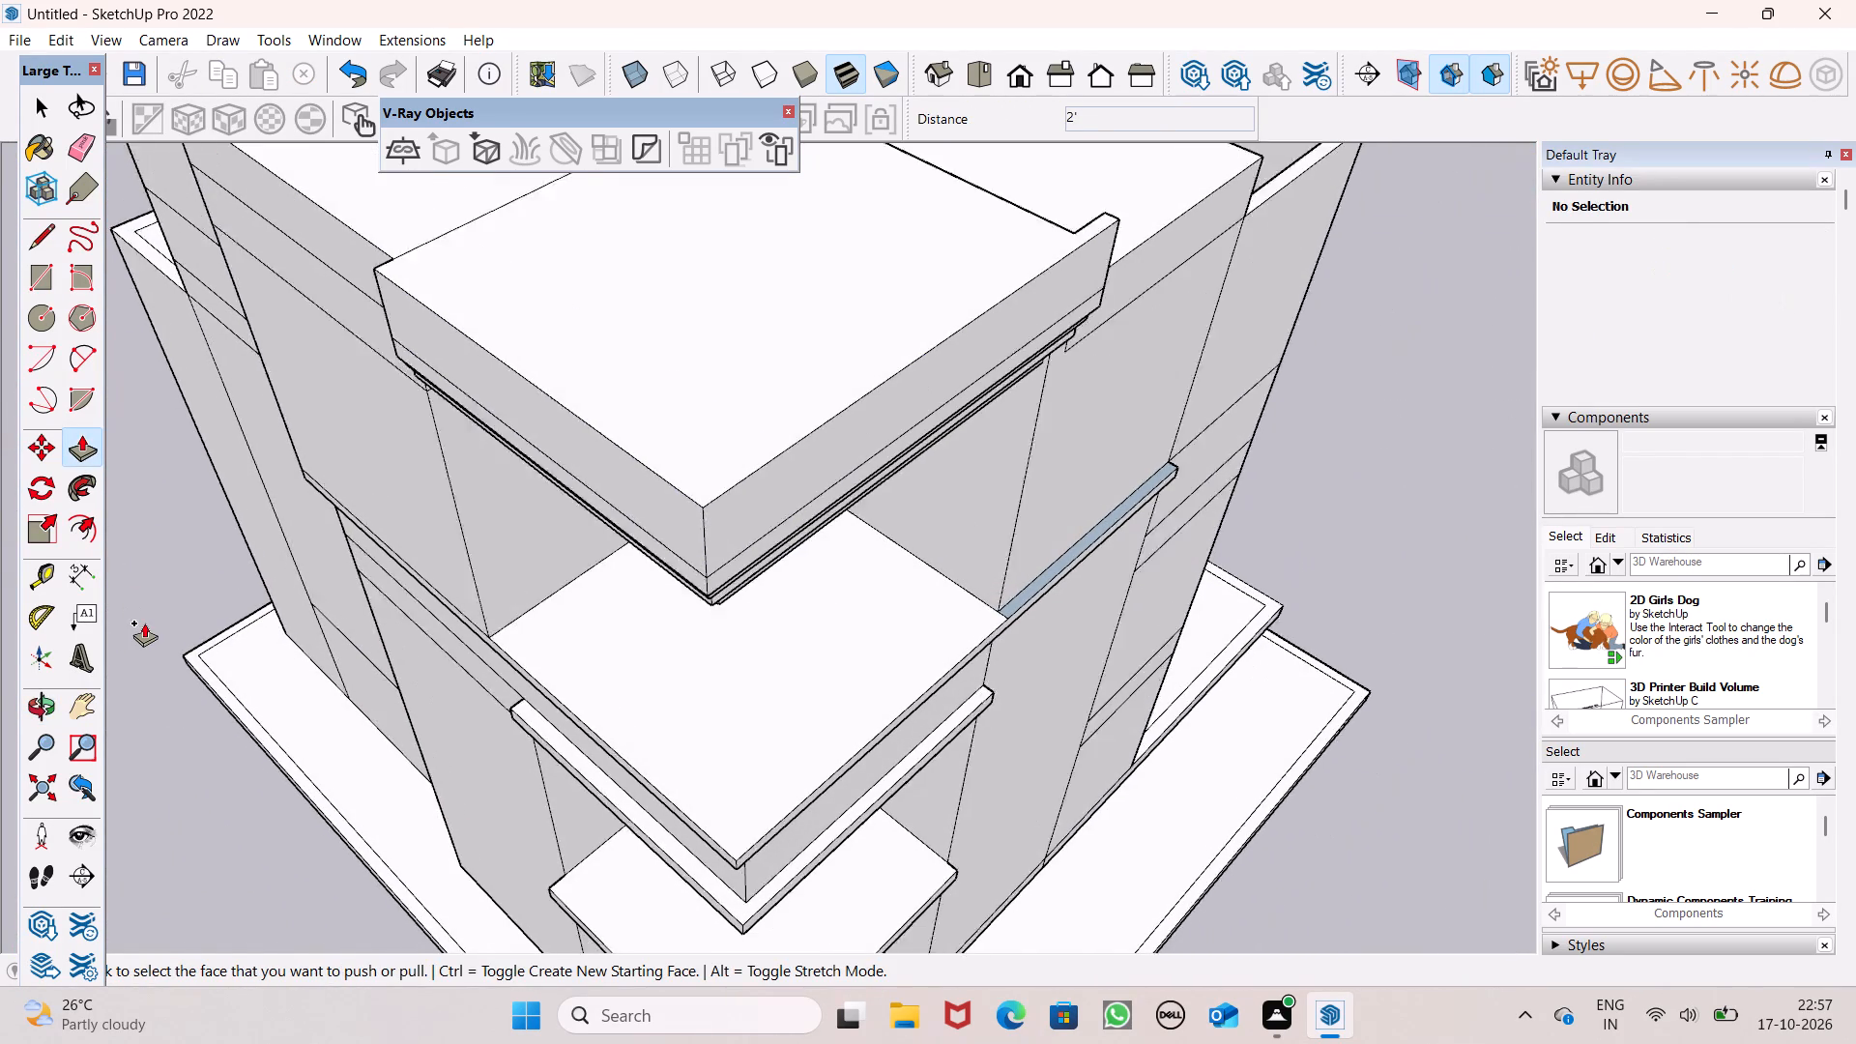
scroll(144, 623, down, 6)
middle_drag(304, 648, 576, 273)
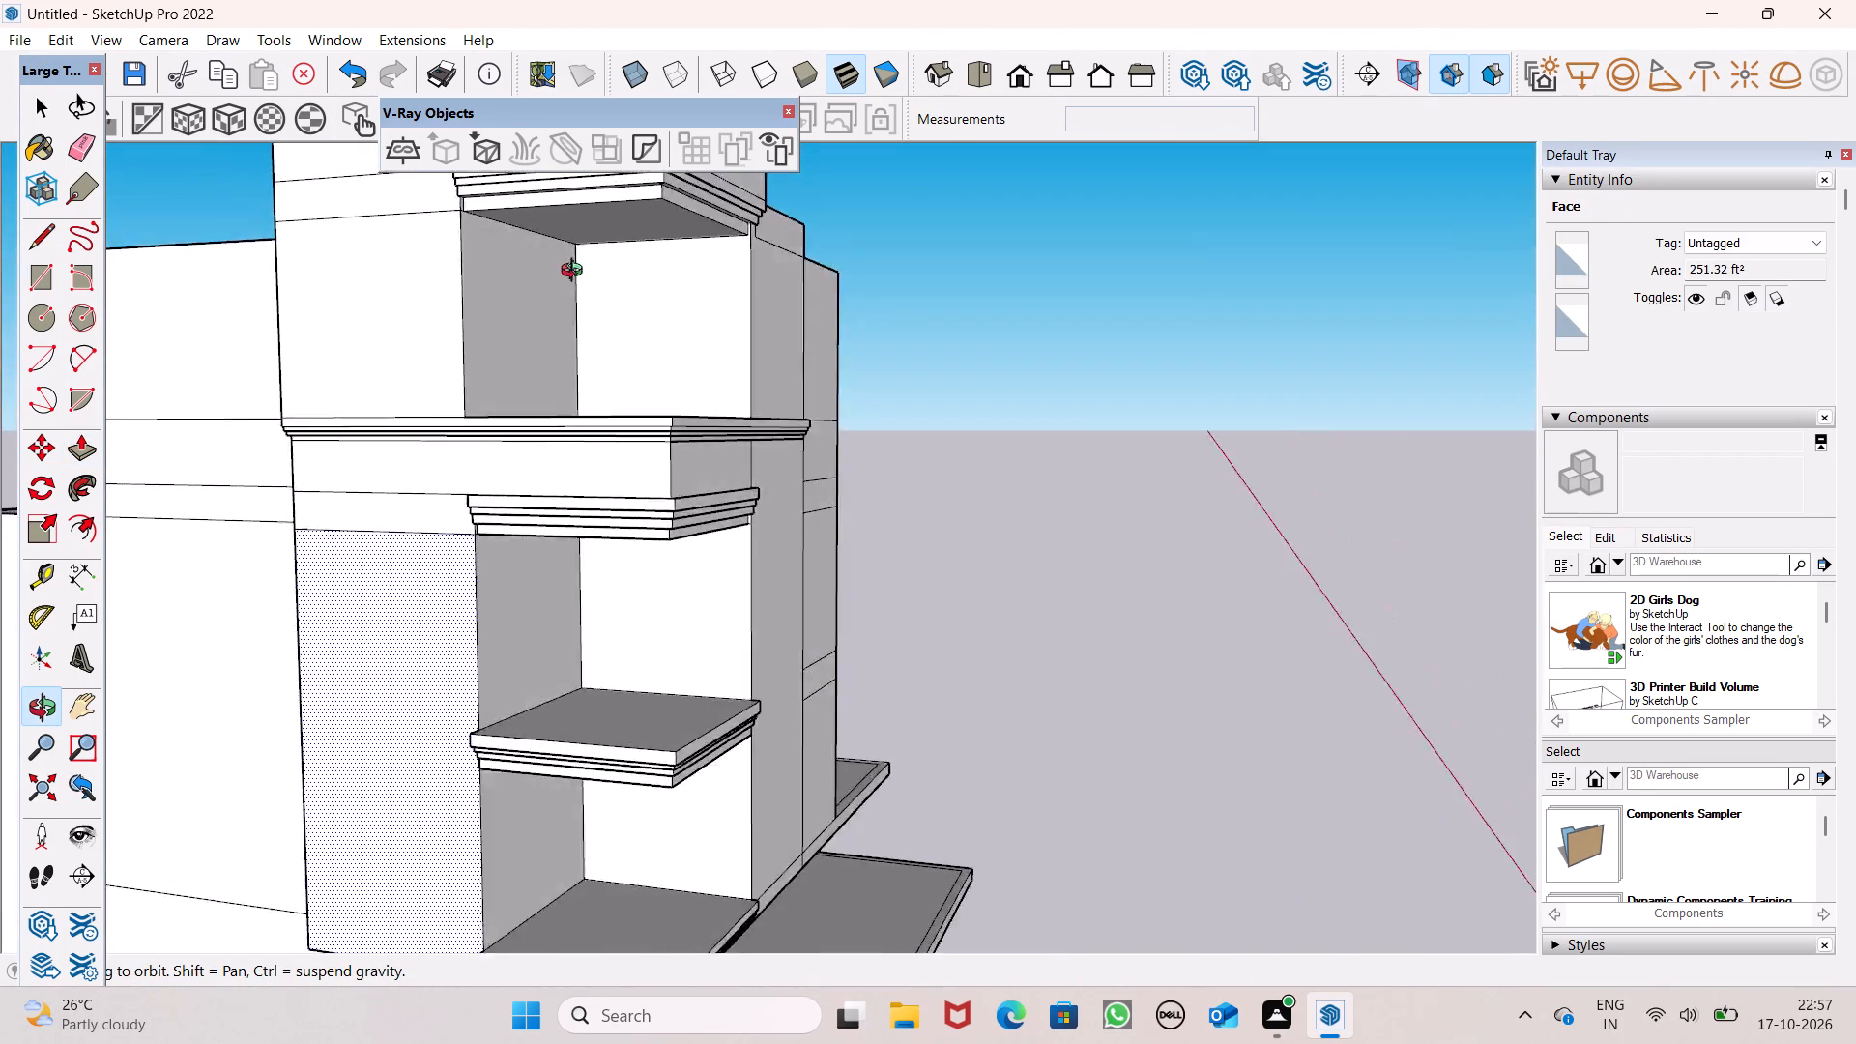
middle_drag(576, 273, 246, 678)
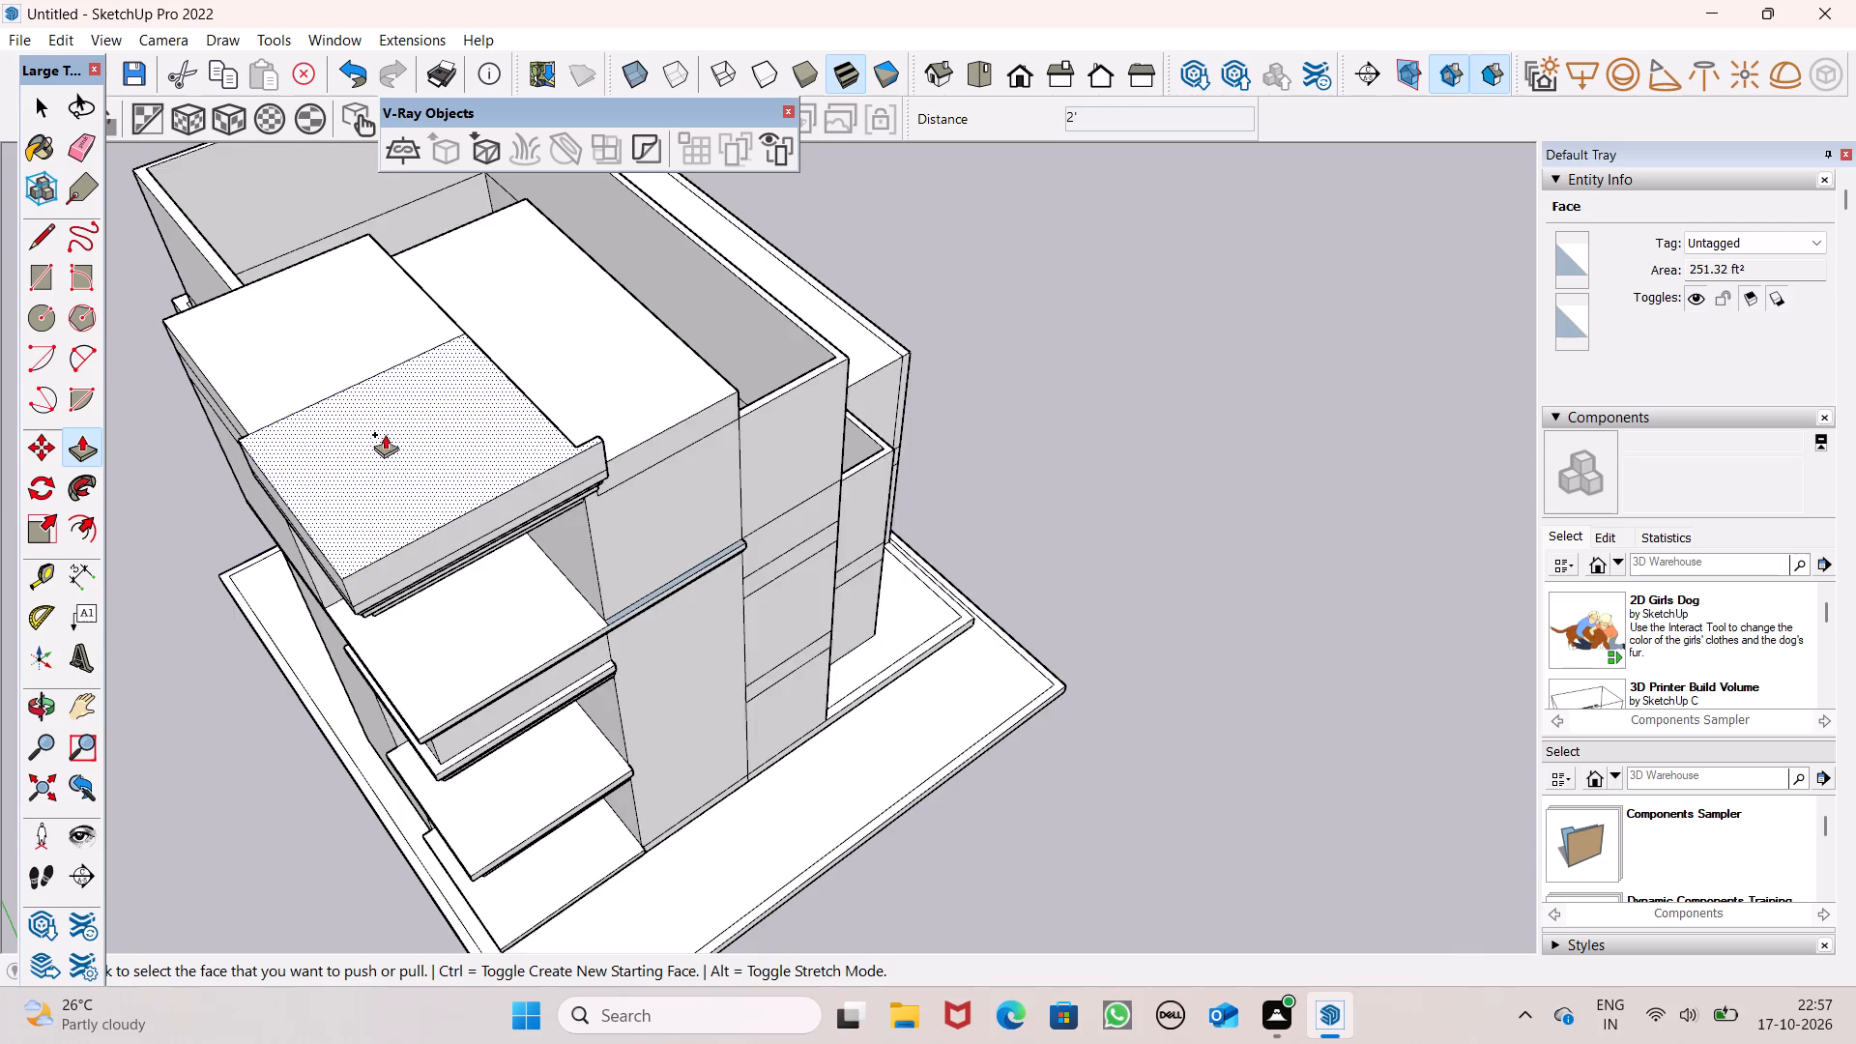
scroll(391, 464, down, 2)
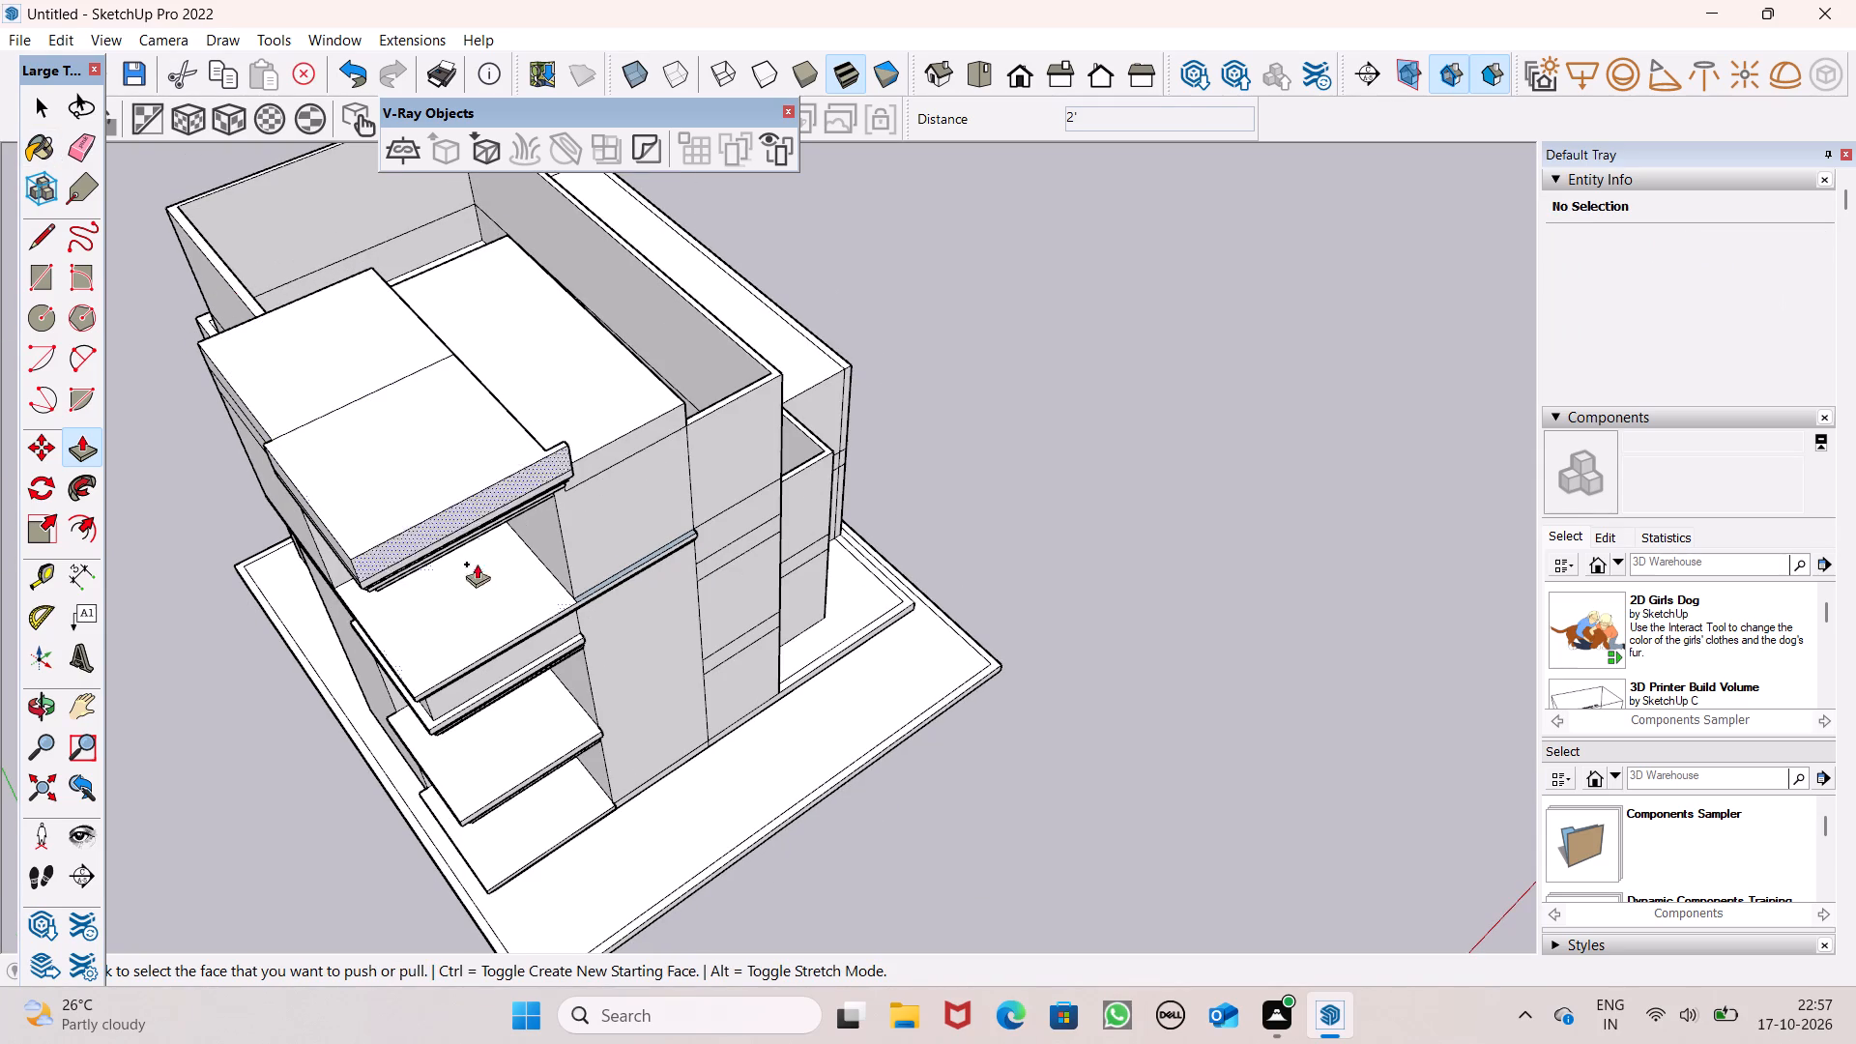
middle_drag(810, 650, 656, 695)
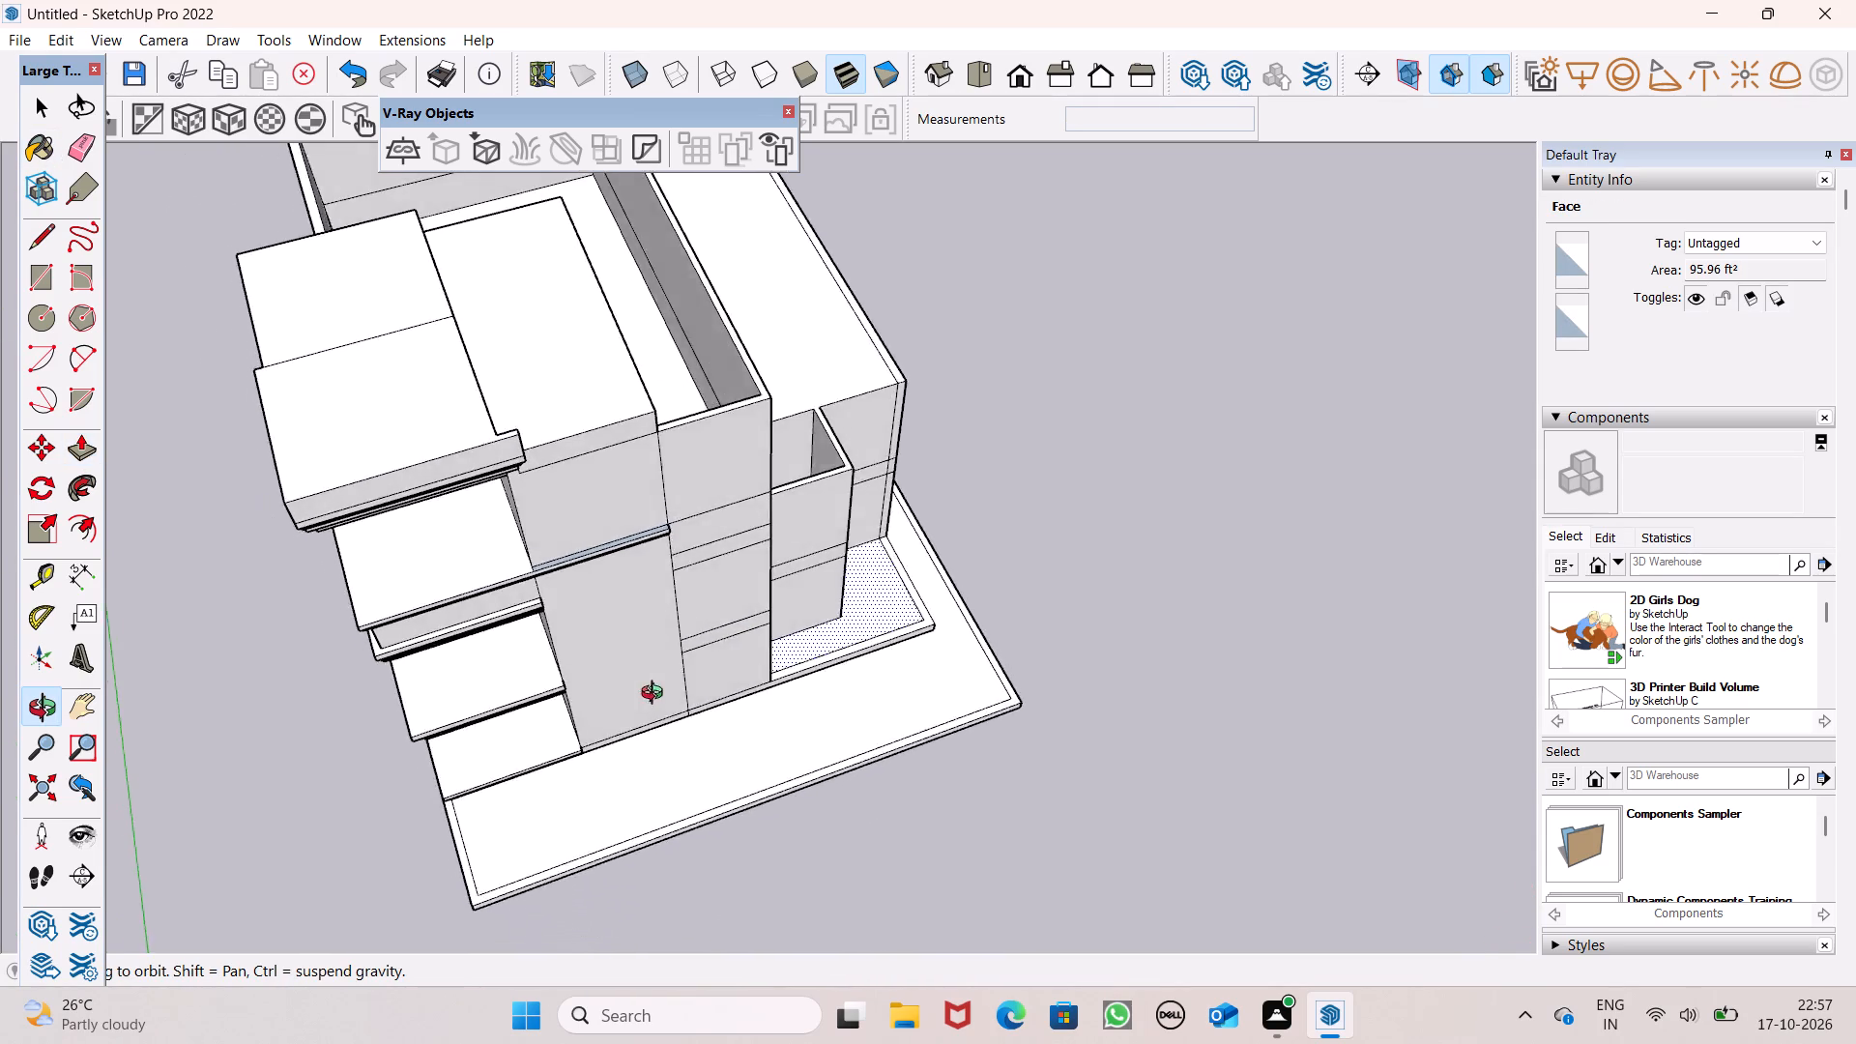
middle_drag(656, 695, 463, 621)
scroll(544, 638, down, 5)
scroll(533, 412, up, 6)
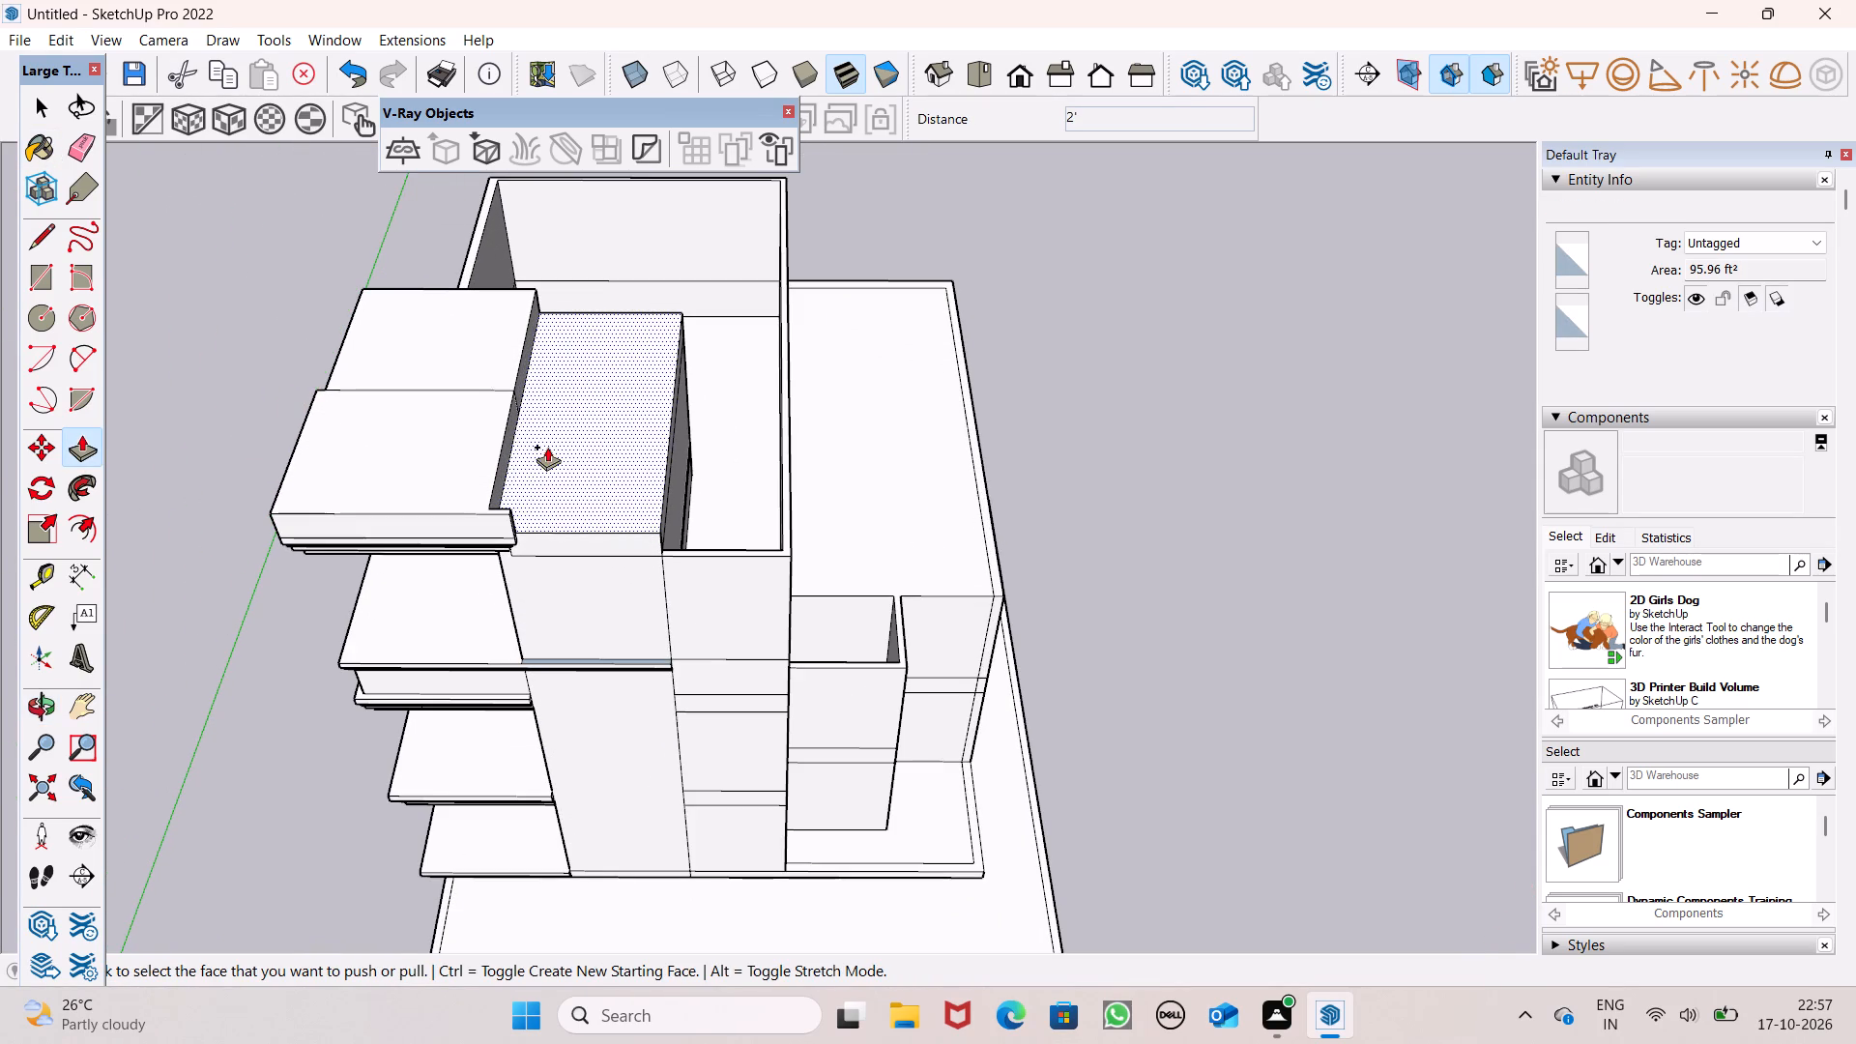
middle_drag(558, 482, 52, 112)
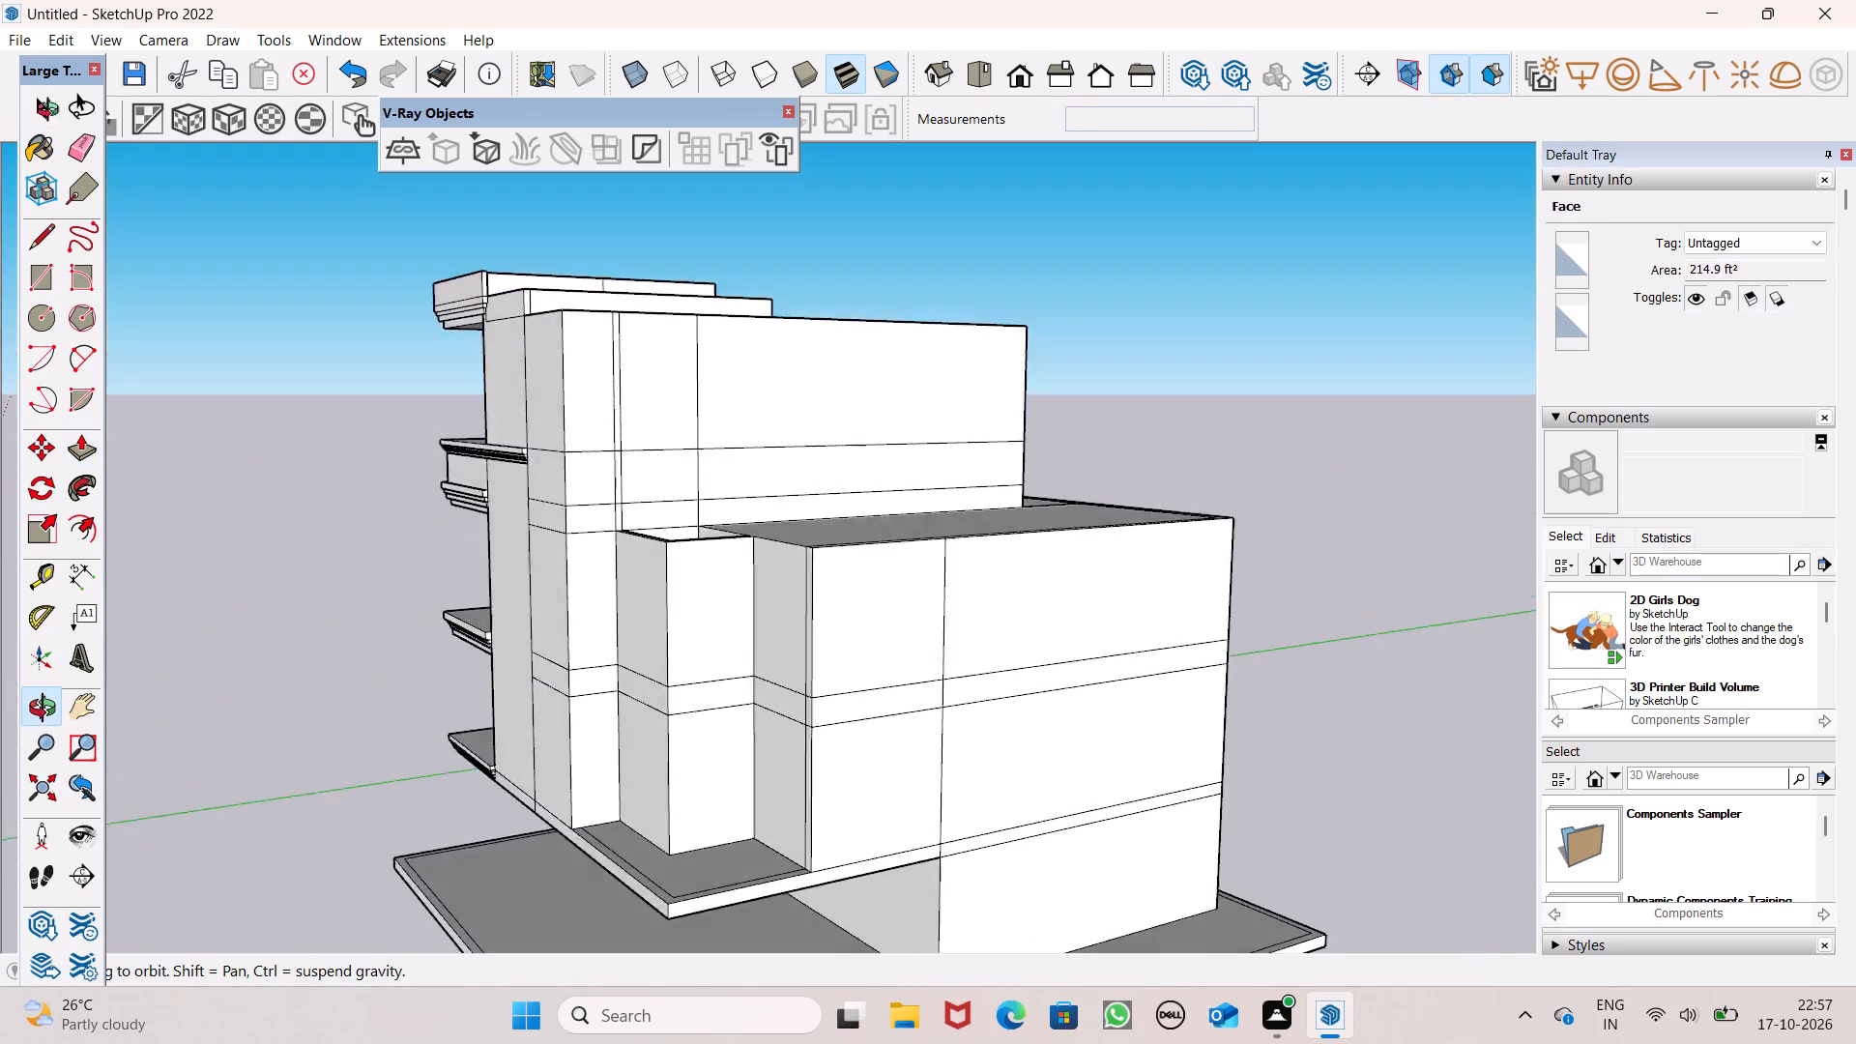
middle_drag(52, 112, 243, 54)
scroll(194, 67, up, 1)
middle_drag(439, 316, 880, 415)
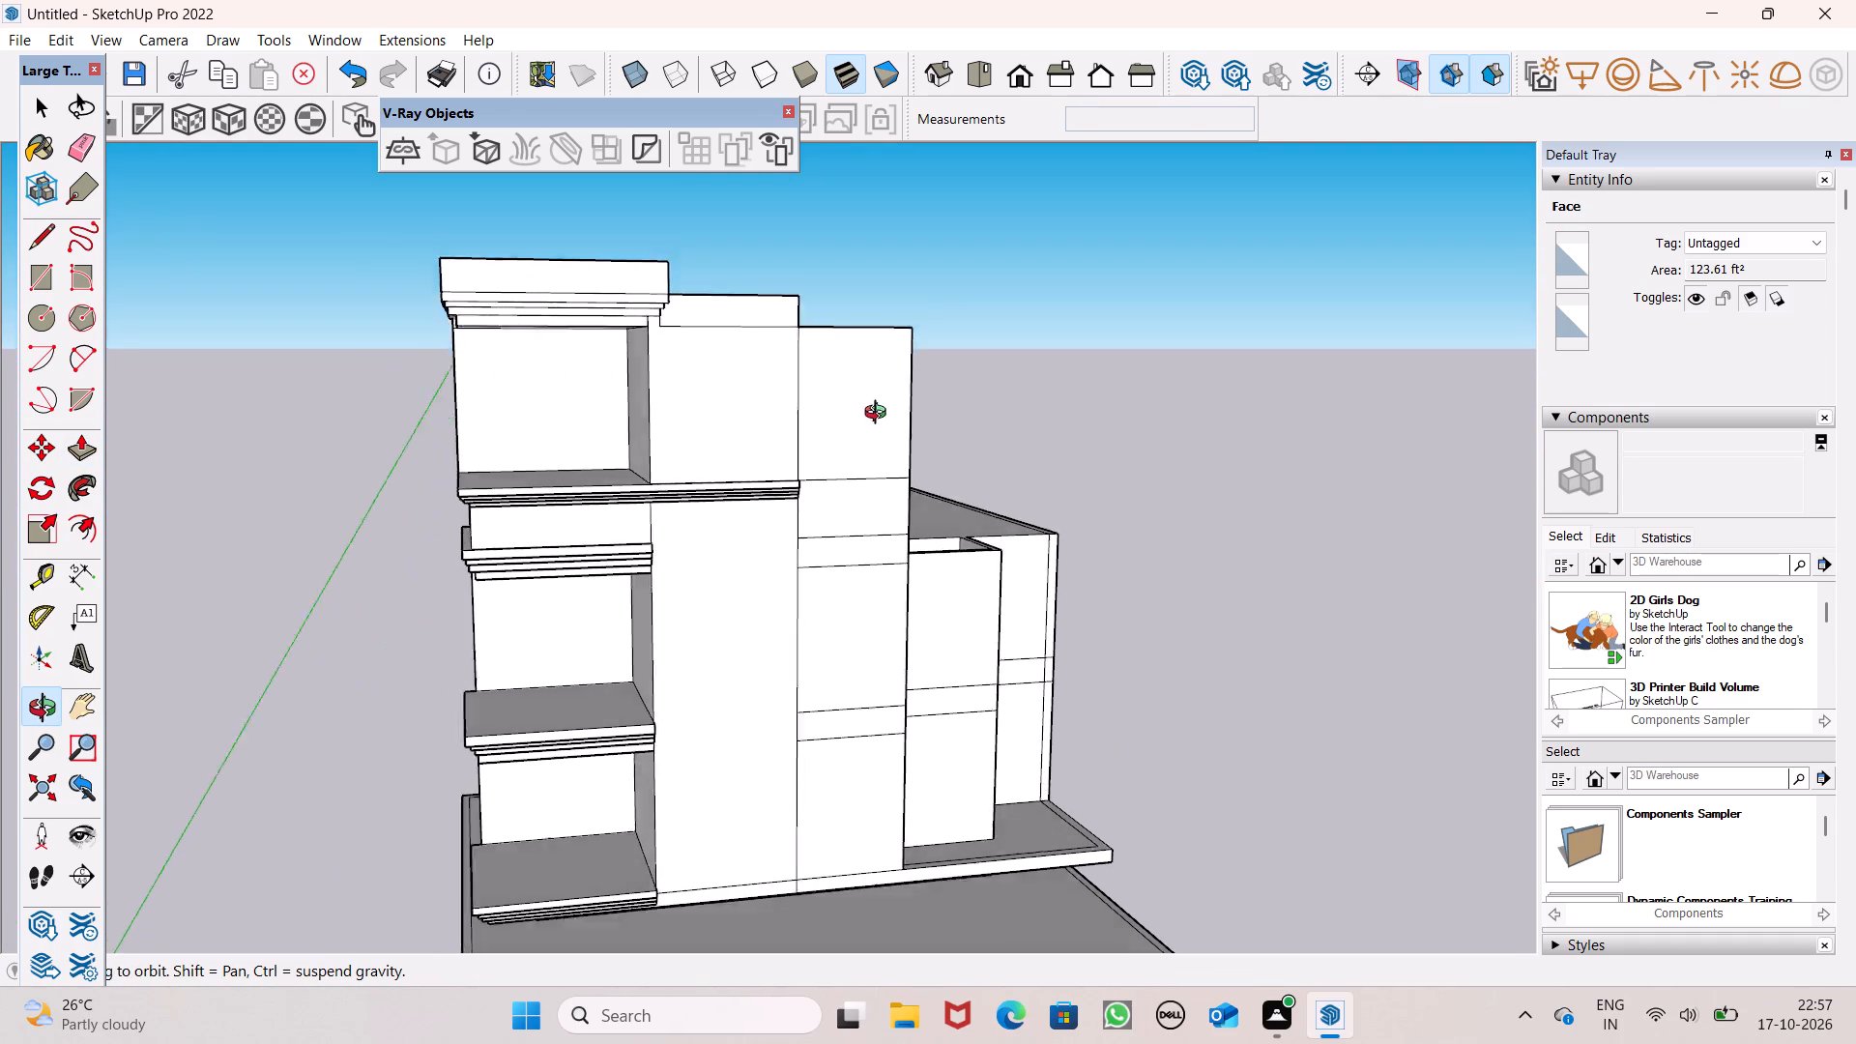
Undo the last two roof raises, on the corner roof above the top balcony and on the adjacent wall block.
middle_drag(880, 415, 1330, 596)
scroll(949, 474, up, 4)
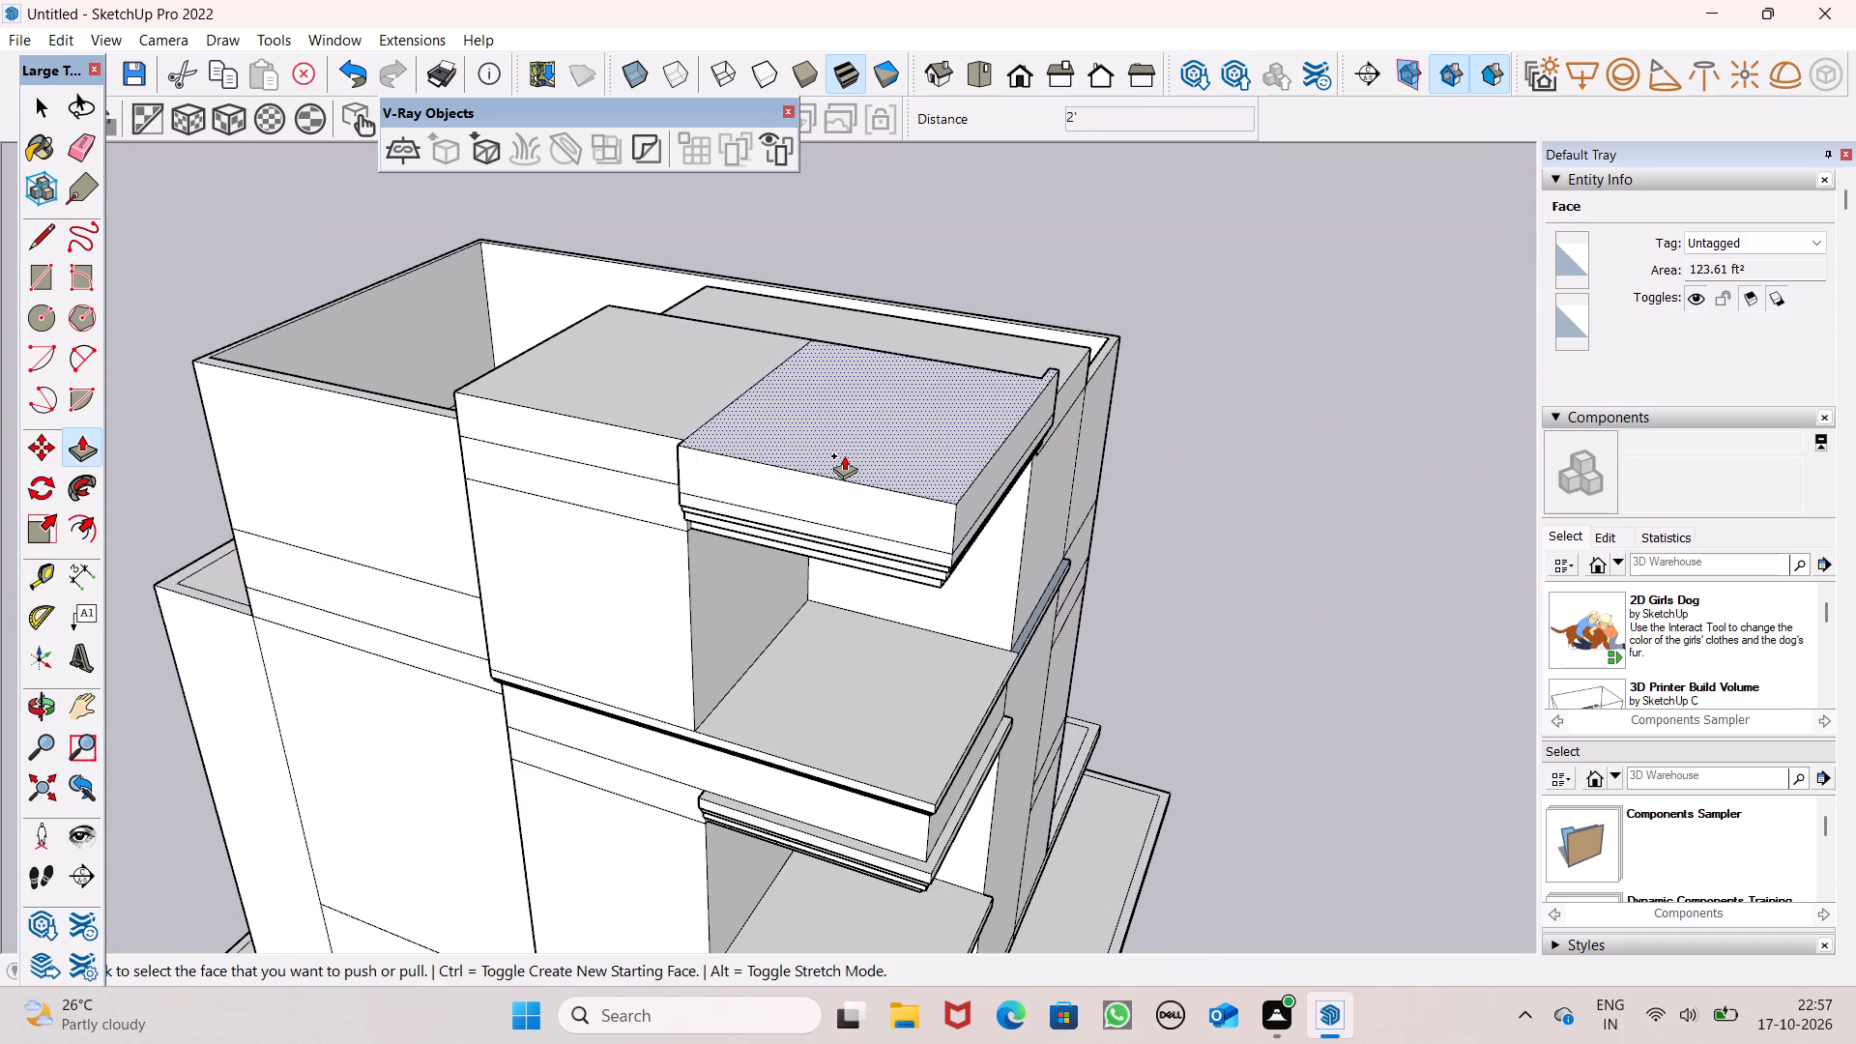
key(ctrl+z)
key(ctrl+z)
Push/Pull the roof face over the solid wall block beside the open terrace up 3'.
drag(656, 437, 660, 374)
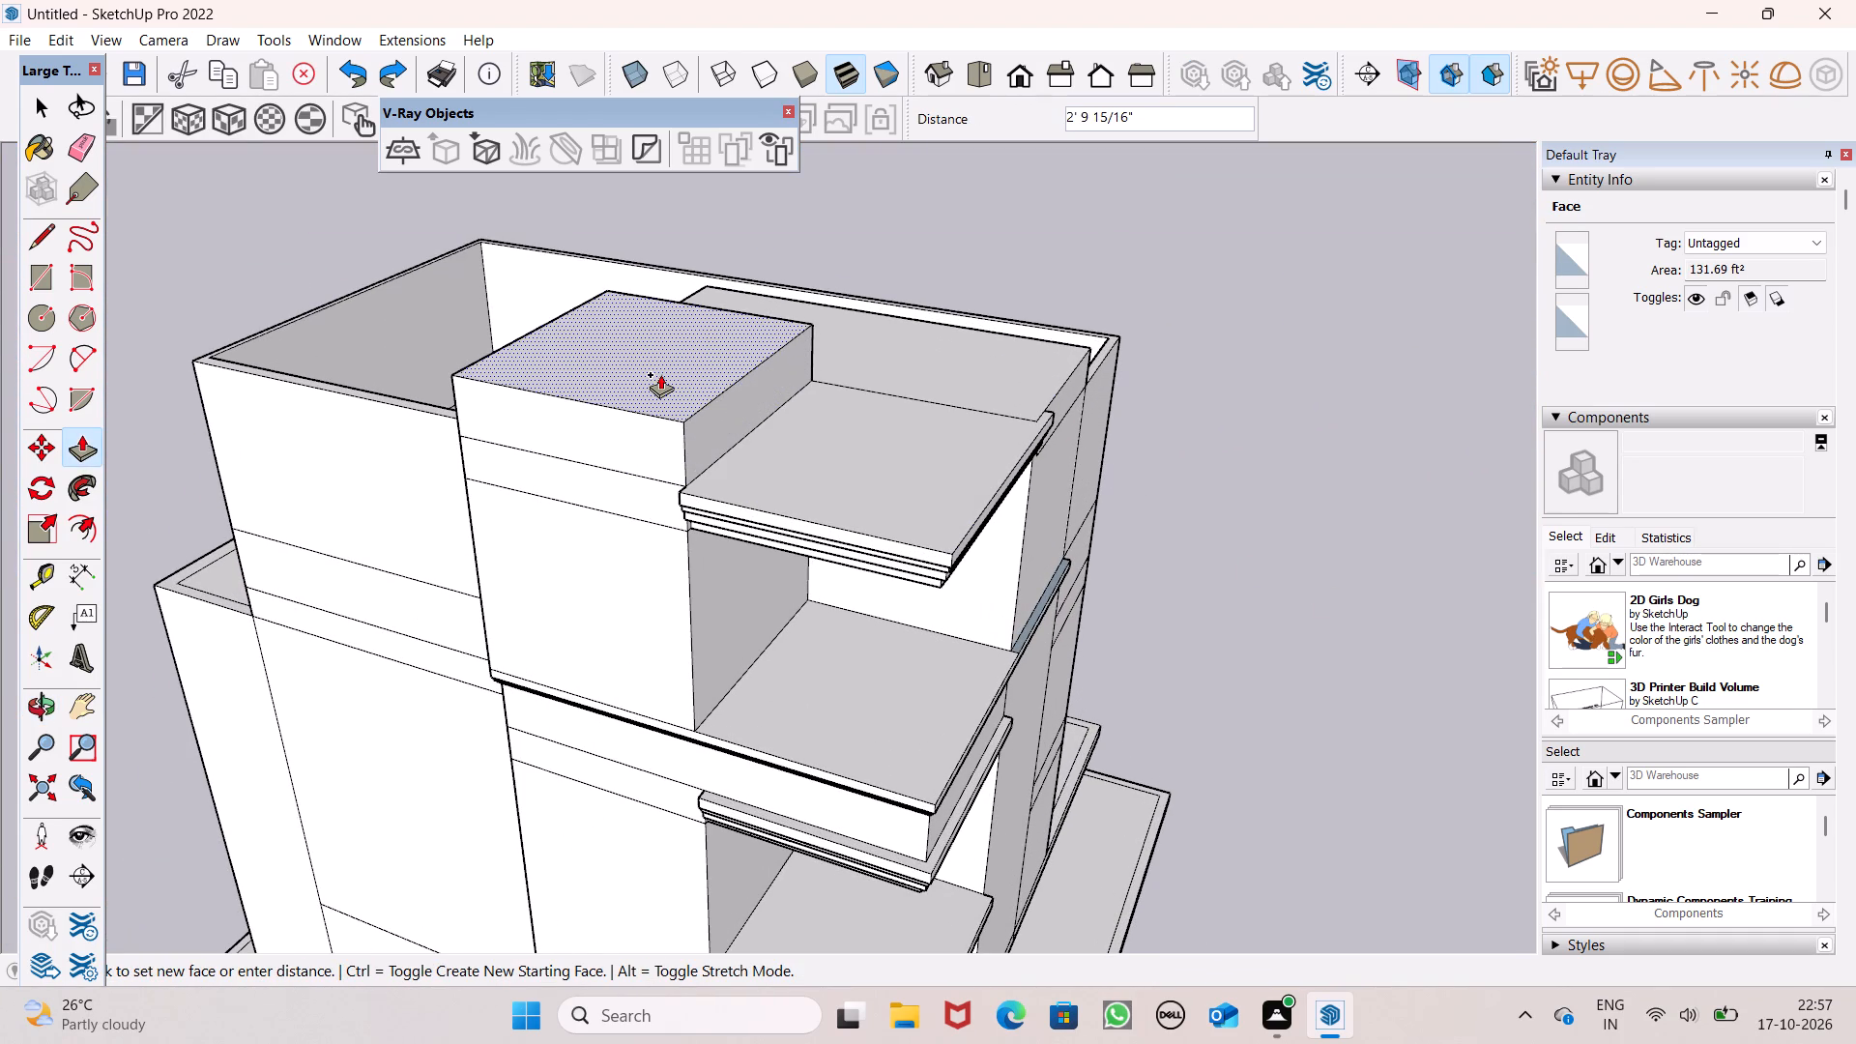
drag(660, 374, 660, 370)
key(3)
key(apostrophe)
key(Return)
Pull the corner roof face above the top balcony up 3', level with the adjacent raised wall block.
drag(761, 471, 684, 390)
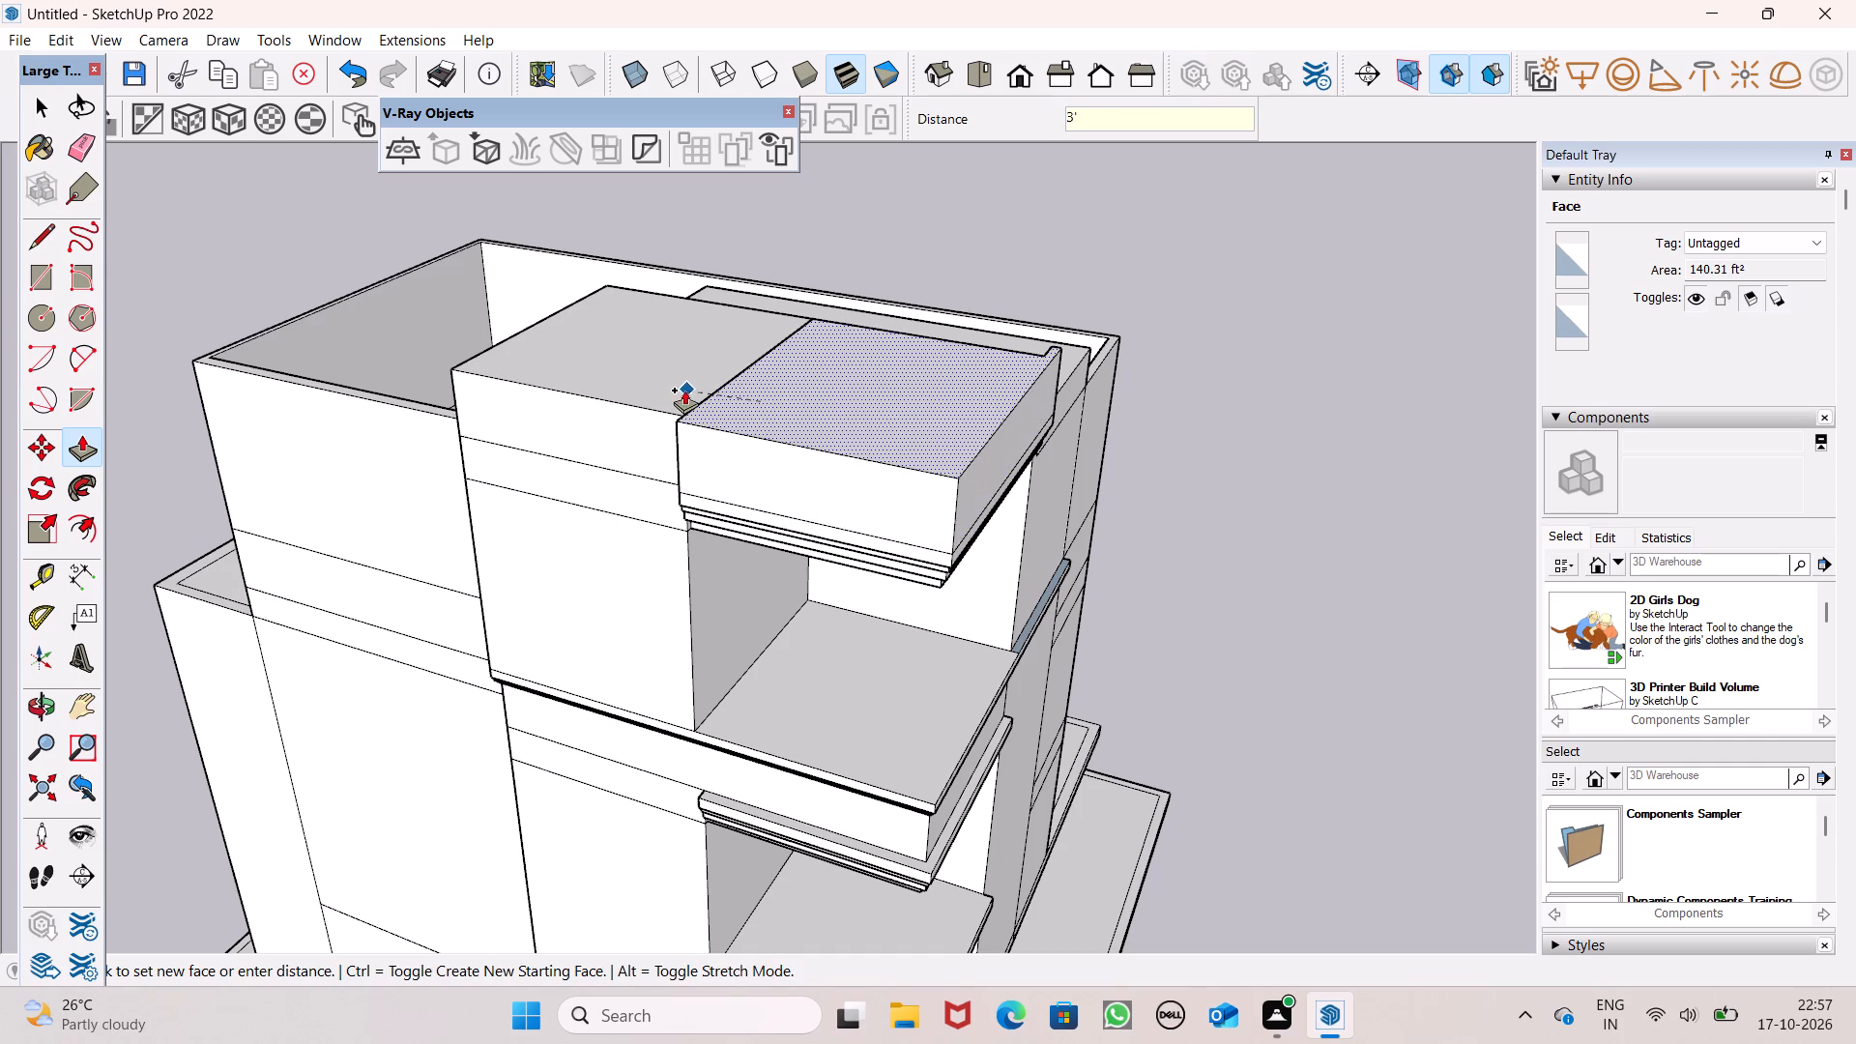
drag(684, 390, 675, 376)
Pull the long roof face alongside the two raised blocks up 3', level with the balcony's corner roof.
scroll(979, 360, down, 3)
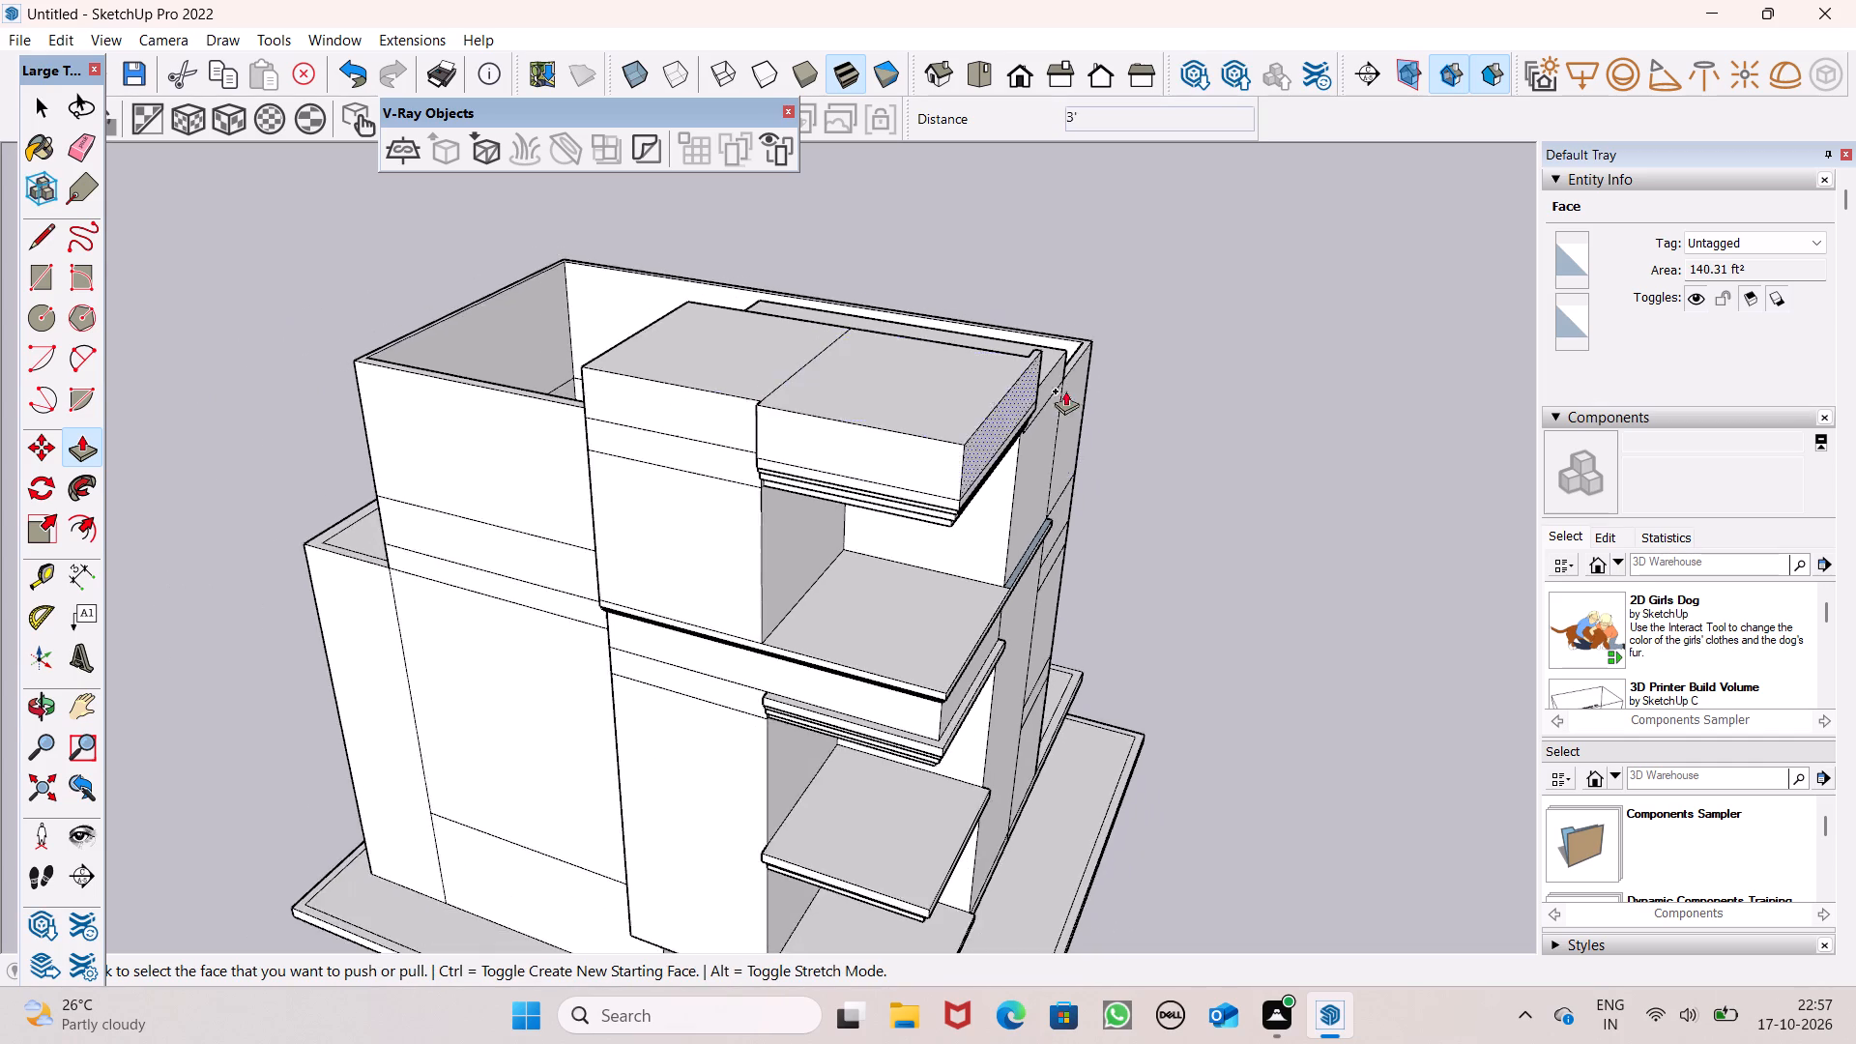
middle_drag(1059, 431, 88, 671)
scroll(534, 508, up, 4)
drag(537, 519, 477, 458)
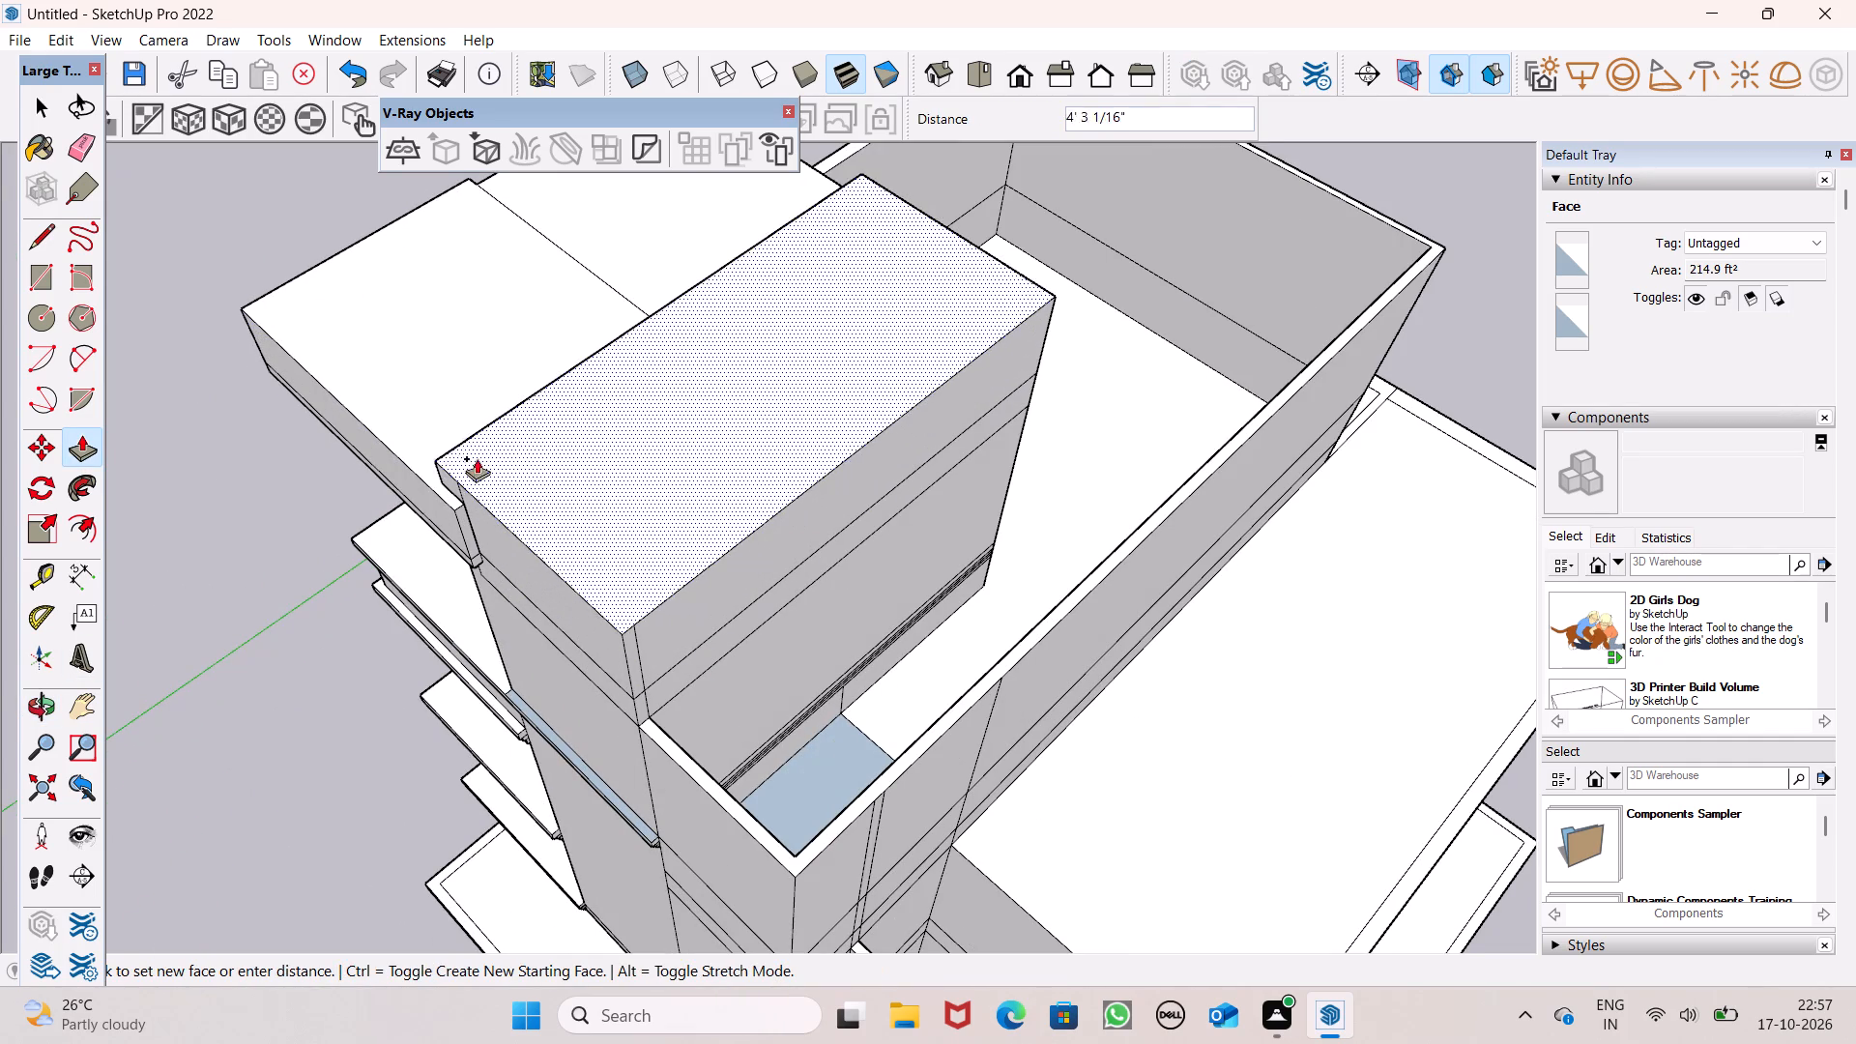
drag(477, 458, 366, 425)
Examine the levelled roof blocks, the front and side elevations and the open gap beside the long roof block.
scroll(703, 458, down, 6)
scroll(631, 469, up, 1)
middle_drag(631, 469, 932, 258)
scroll(788, 401, up, 1)
middle_drag(783, 397, 866, 248)
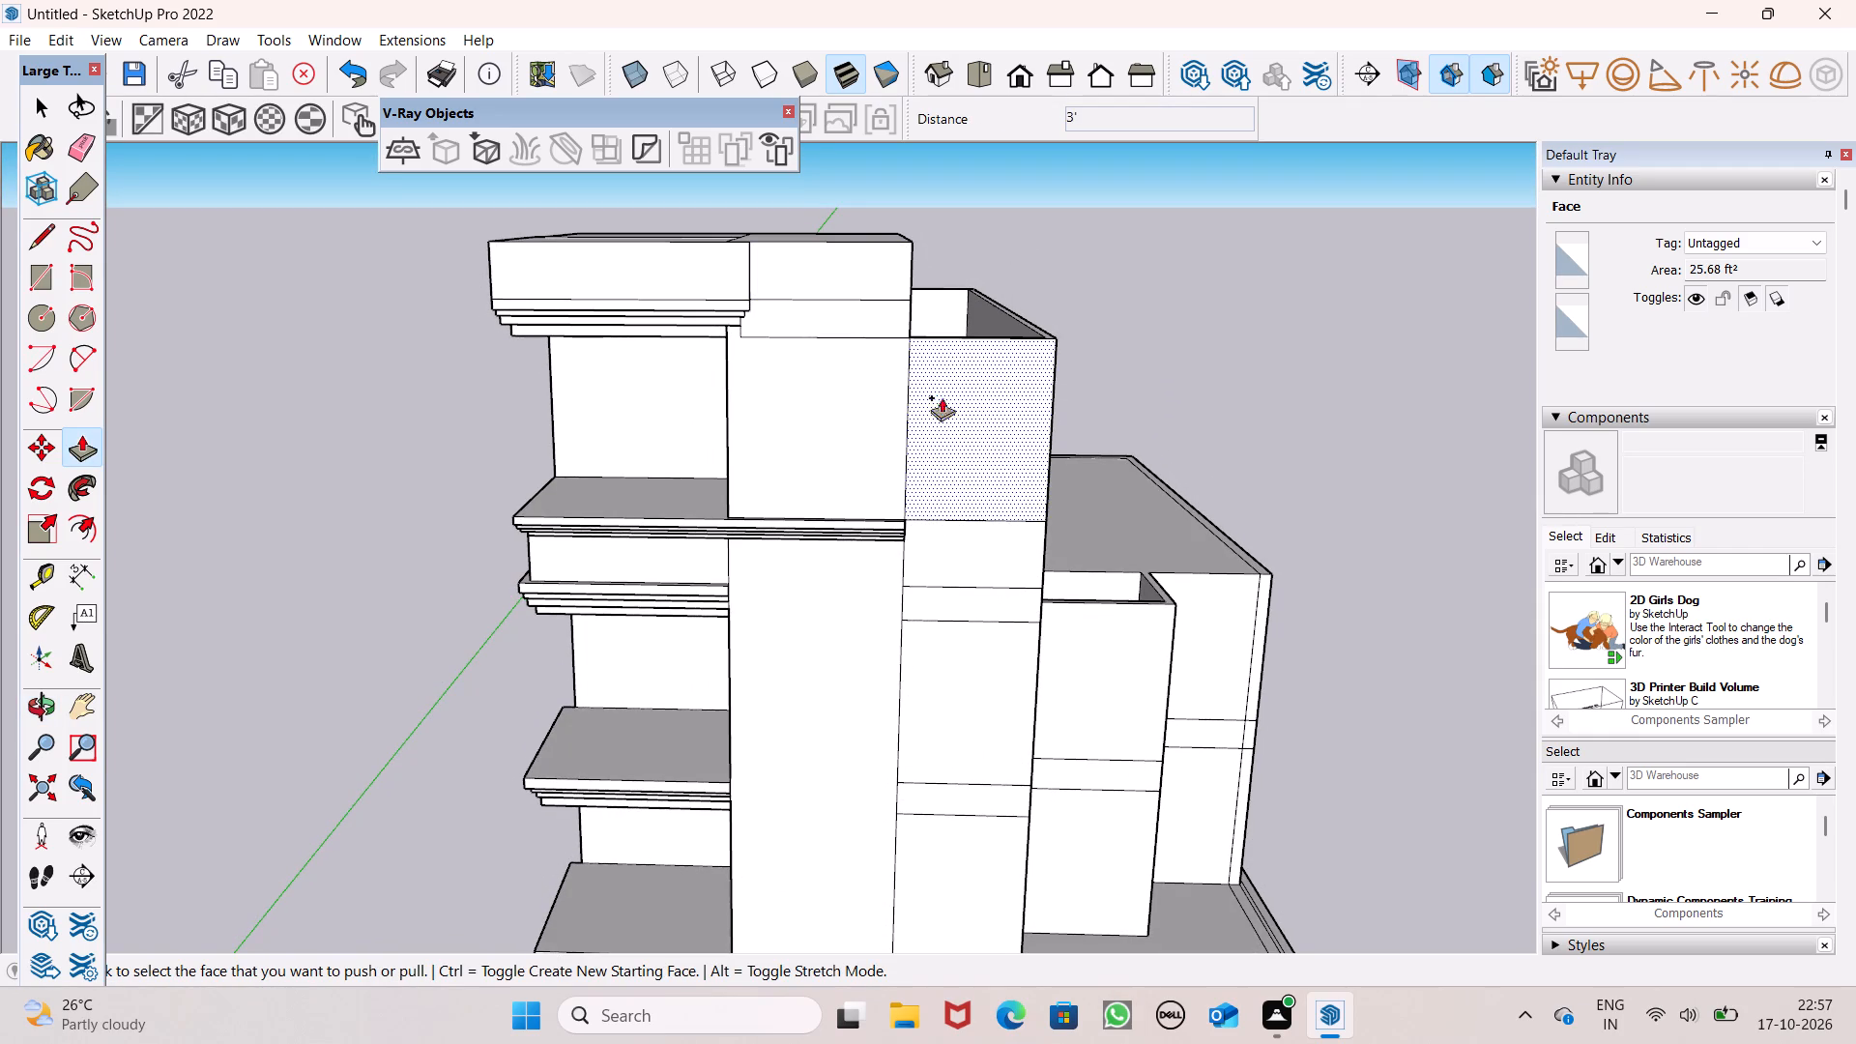
scroll(903, 431, down, 4)
middle_drag(892, 452, 994, 772)
middle_drag(907, 448, 907, 452)
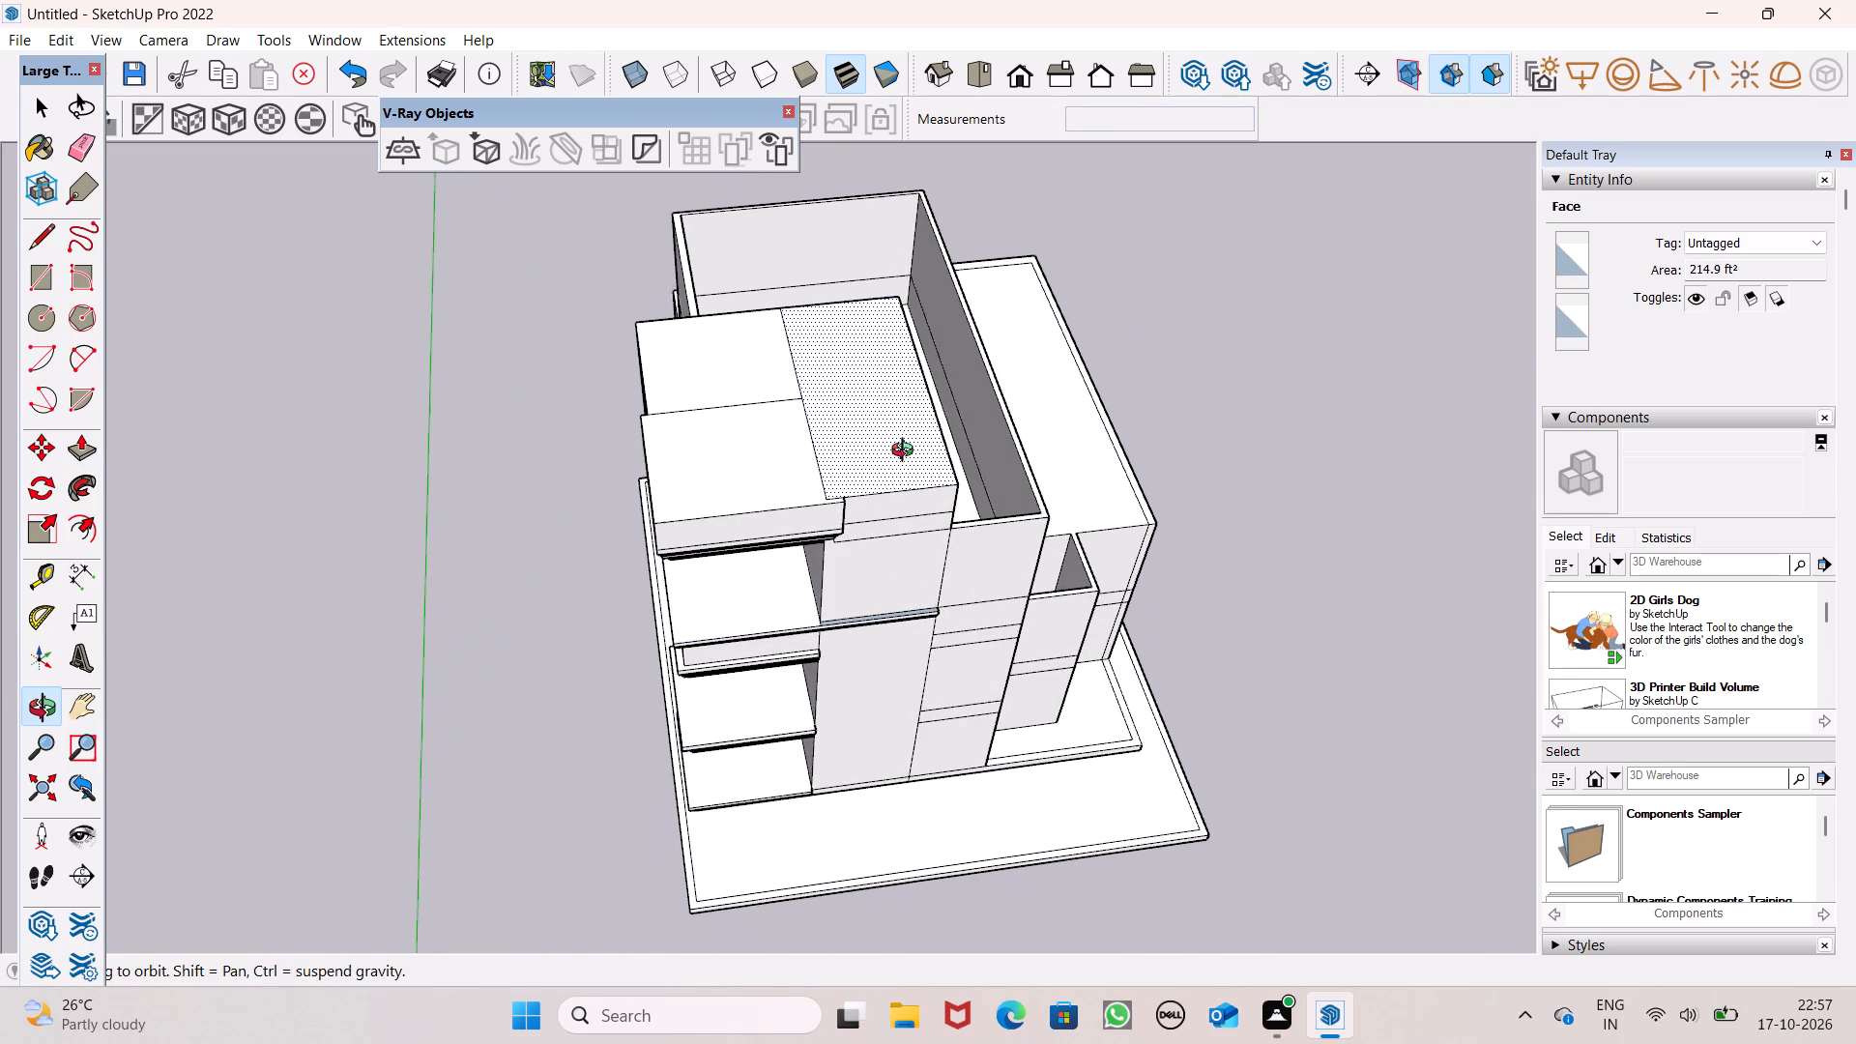
middle_drag(907, 452, 881, 470)
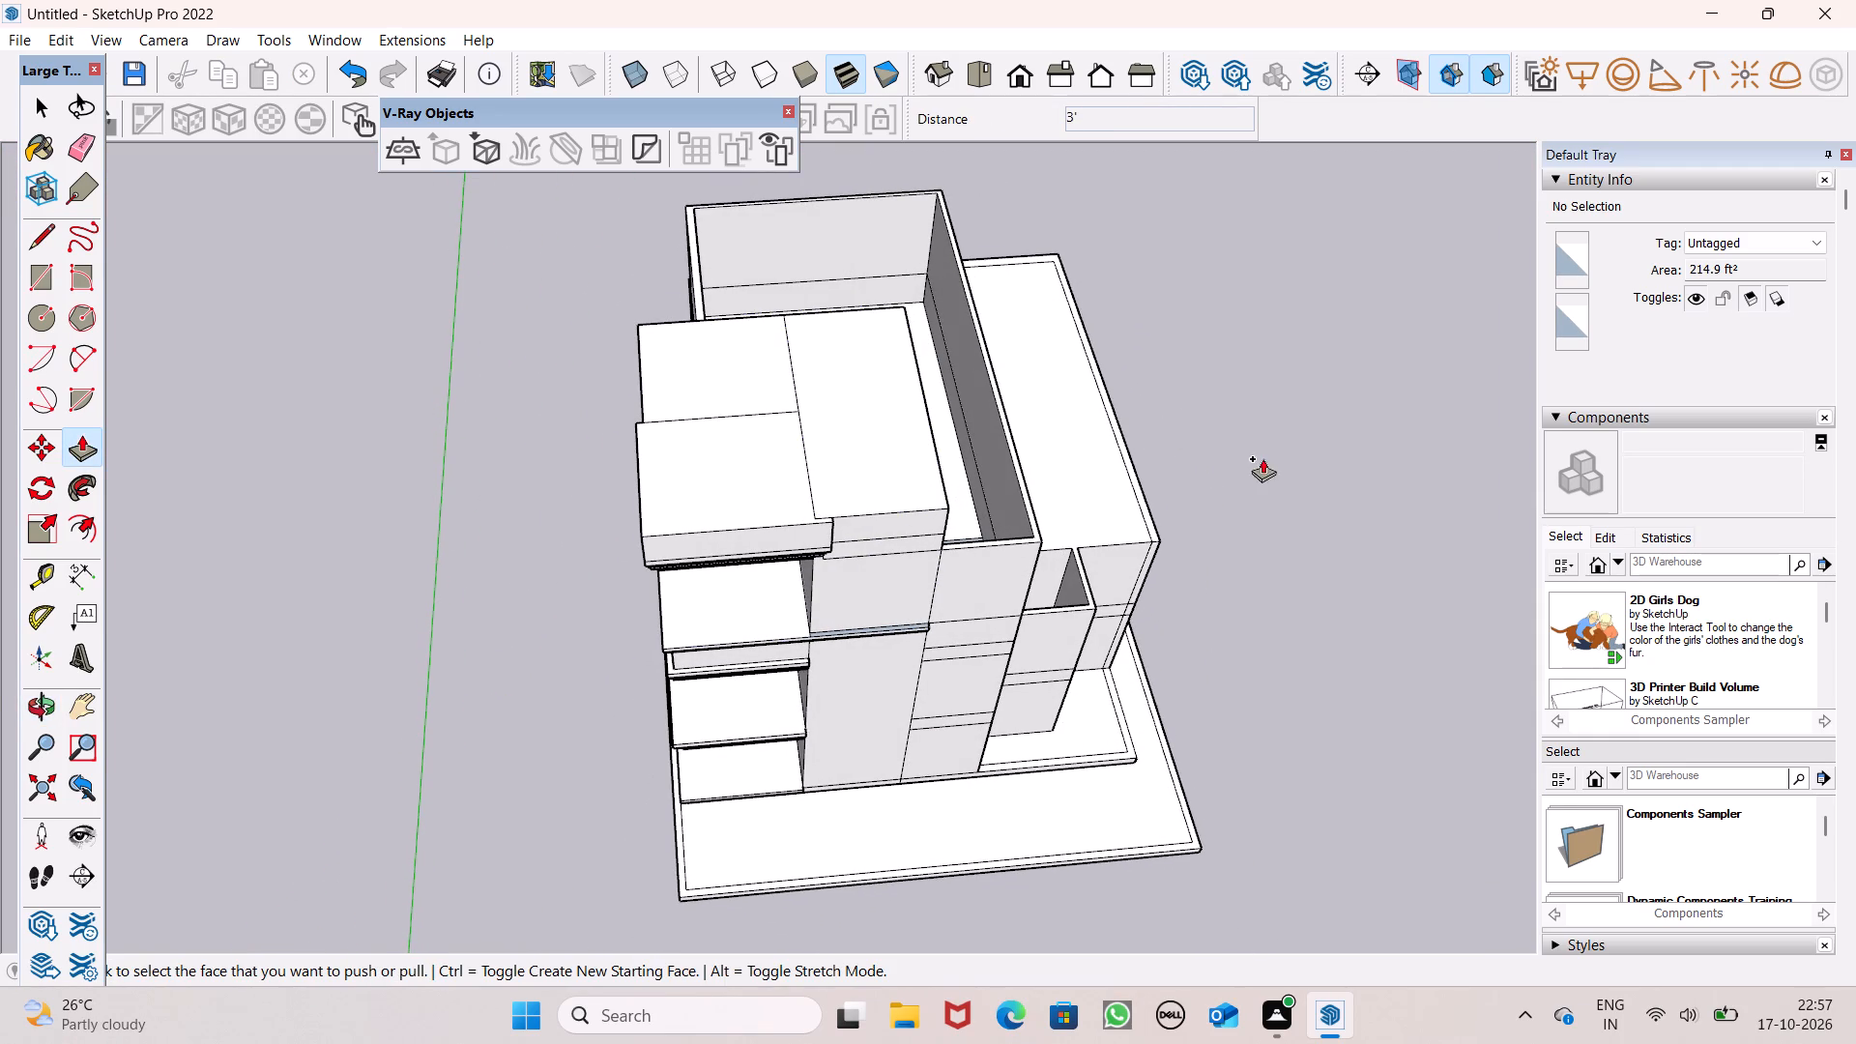
middle_drag(1150, 411, 983, 229)
scroll(1104, 394, up, 1)
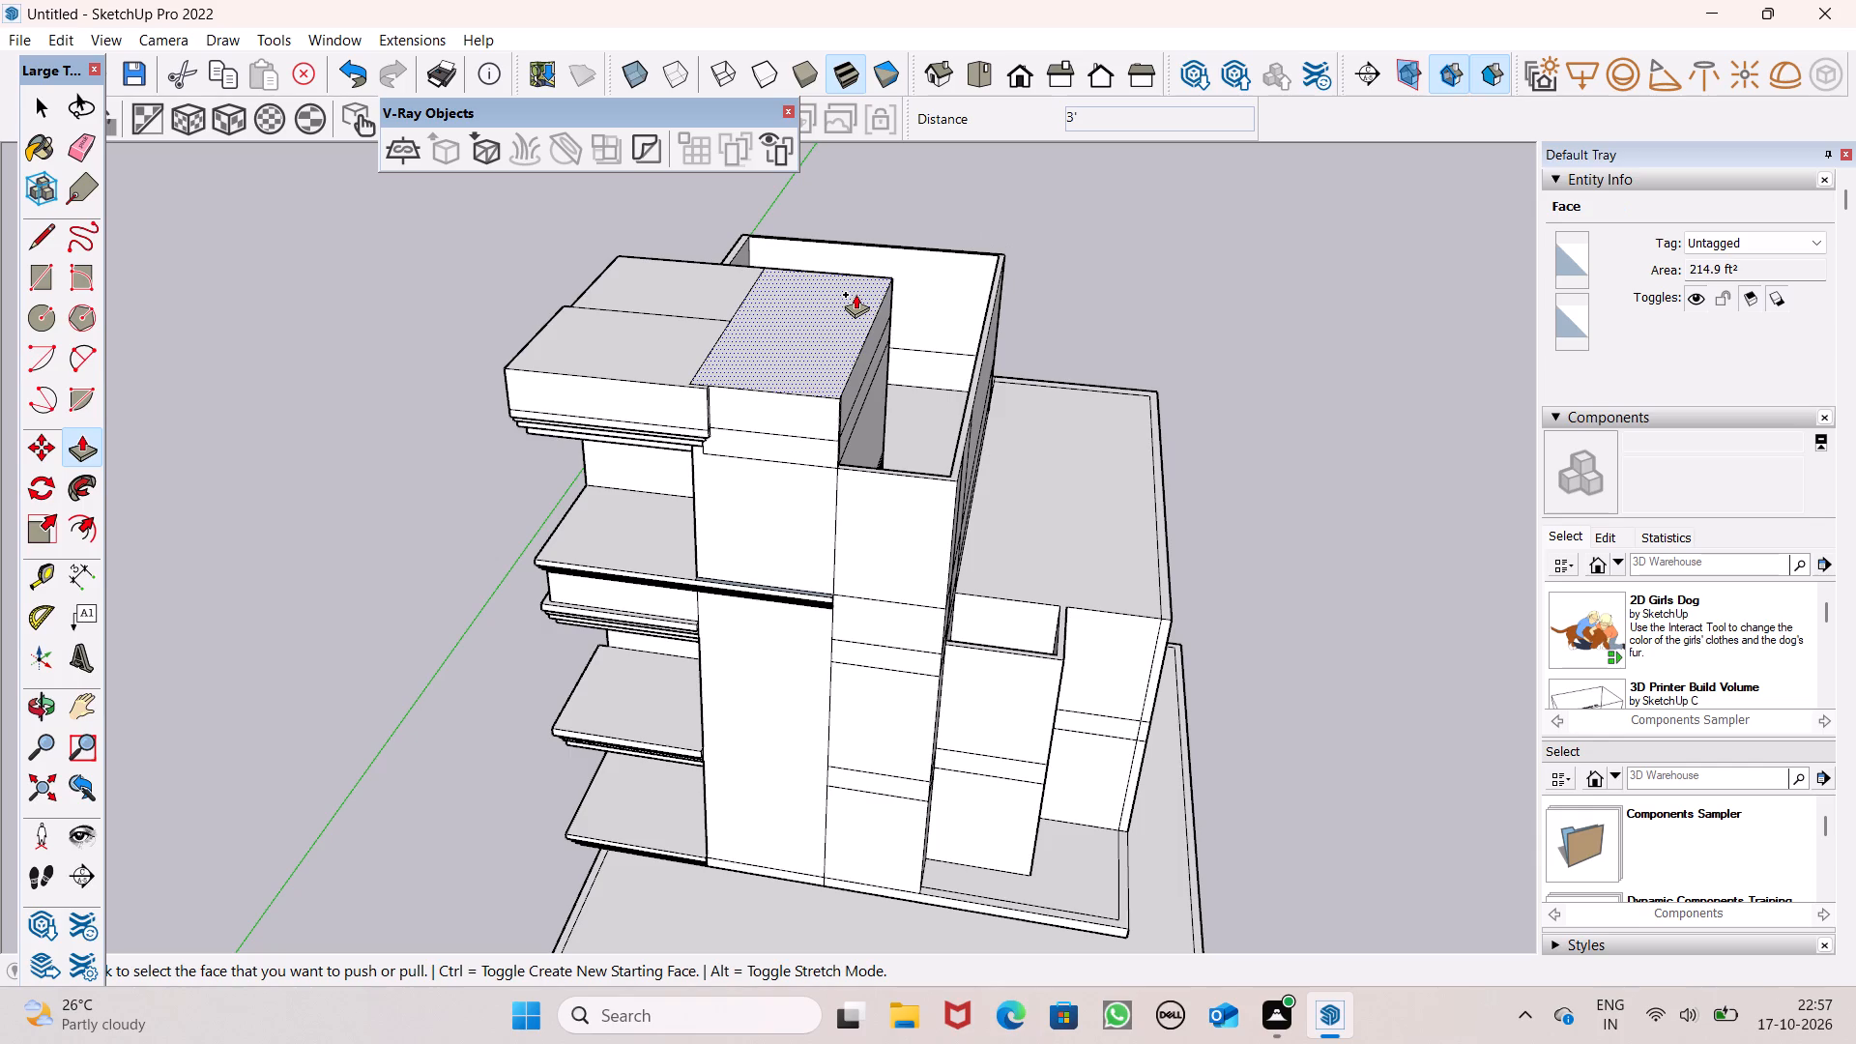
middle_drag(971, 491, 943, 336)
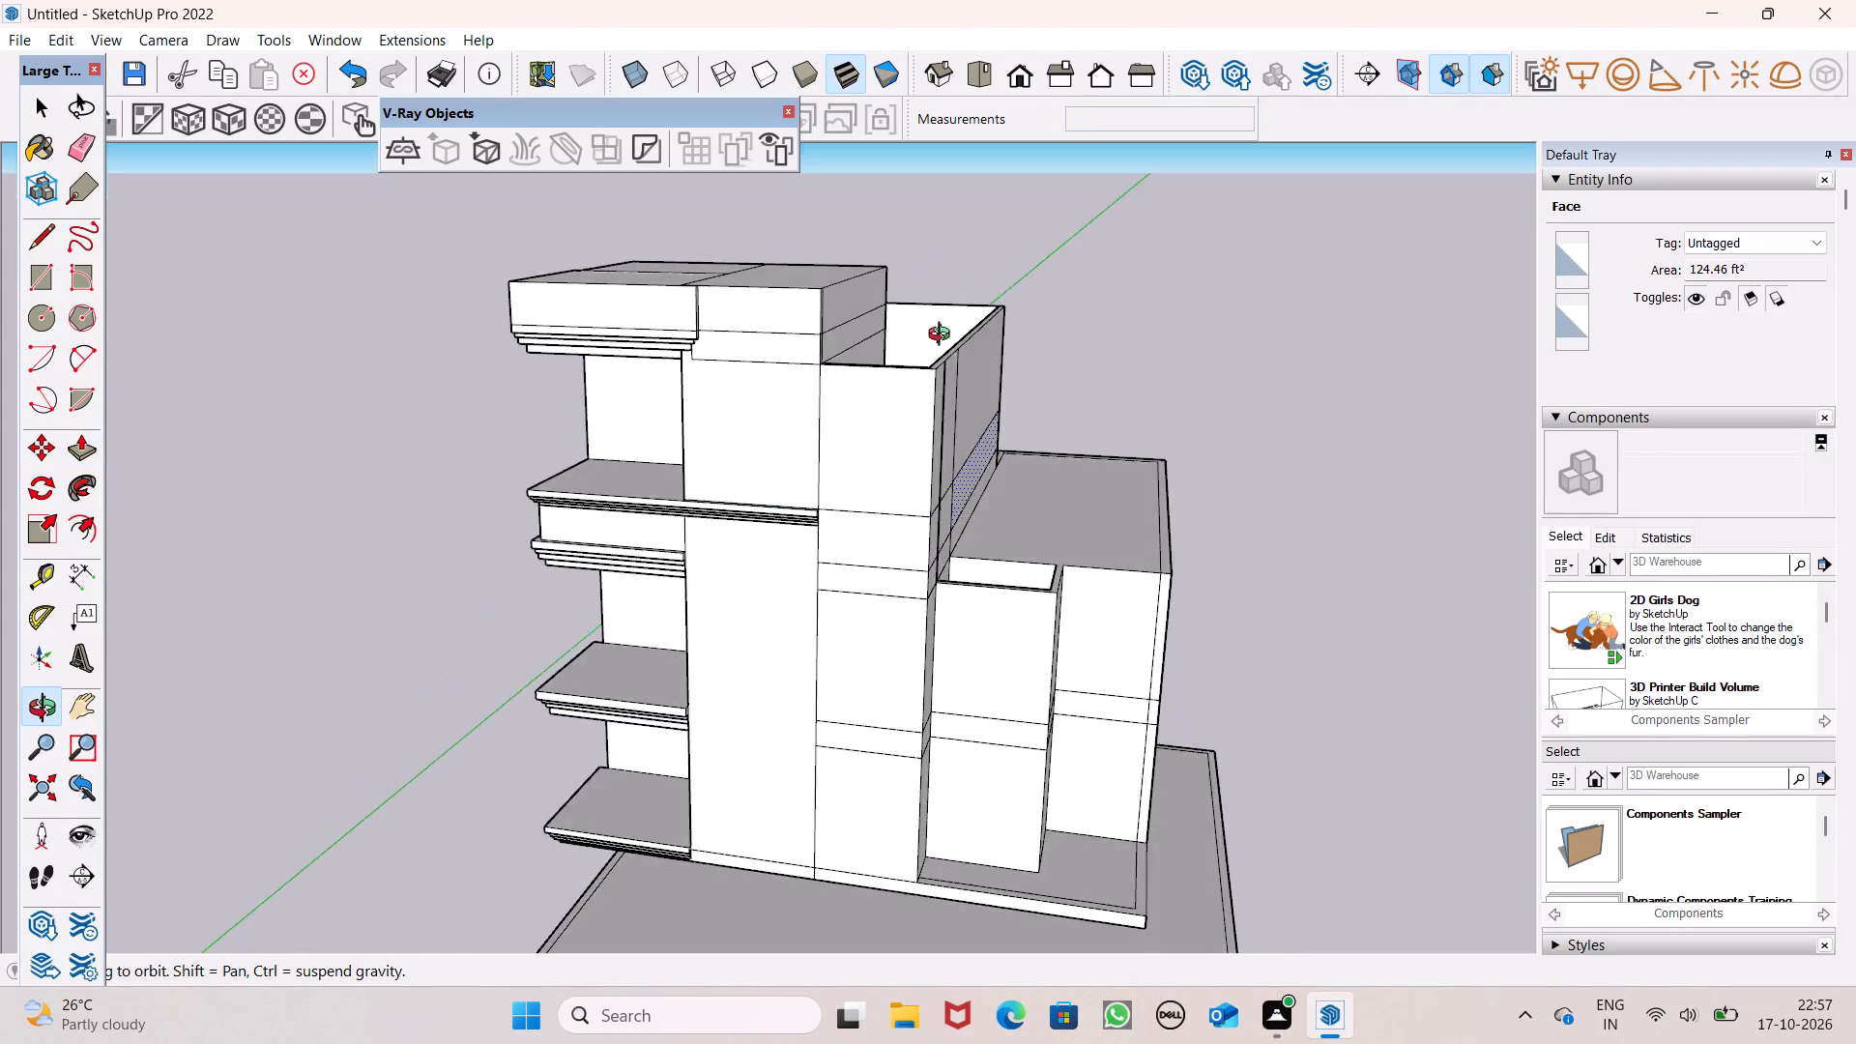
middle_drag(943, 336, 985, 172)
scroll(979, 177, up, 1)
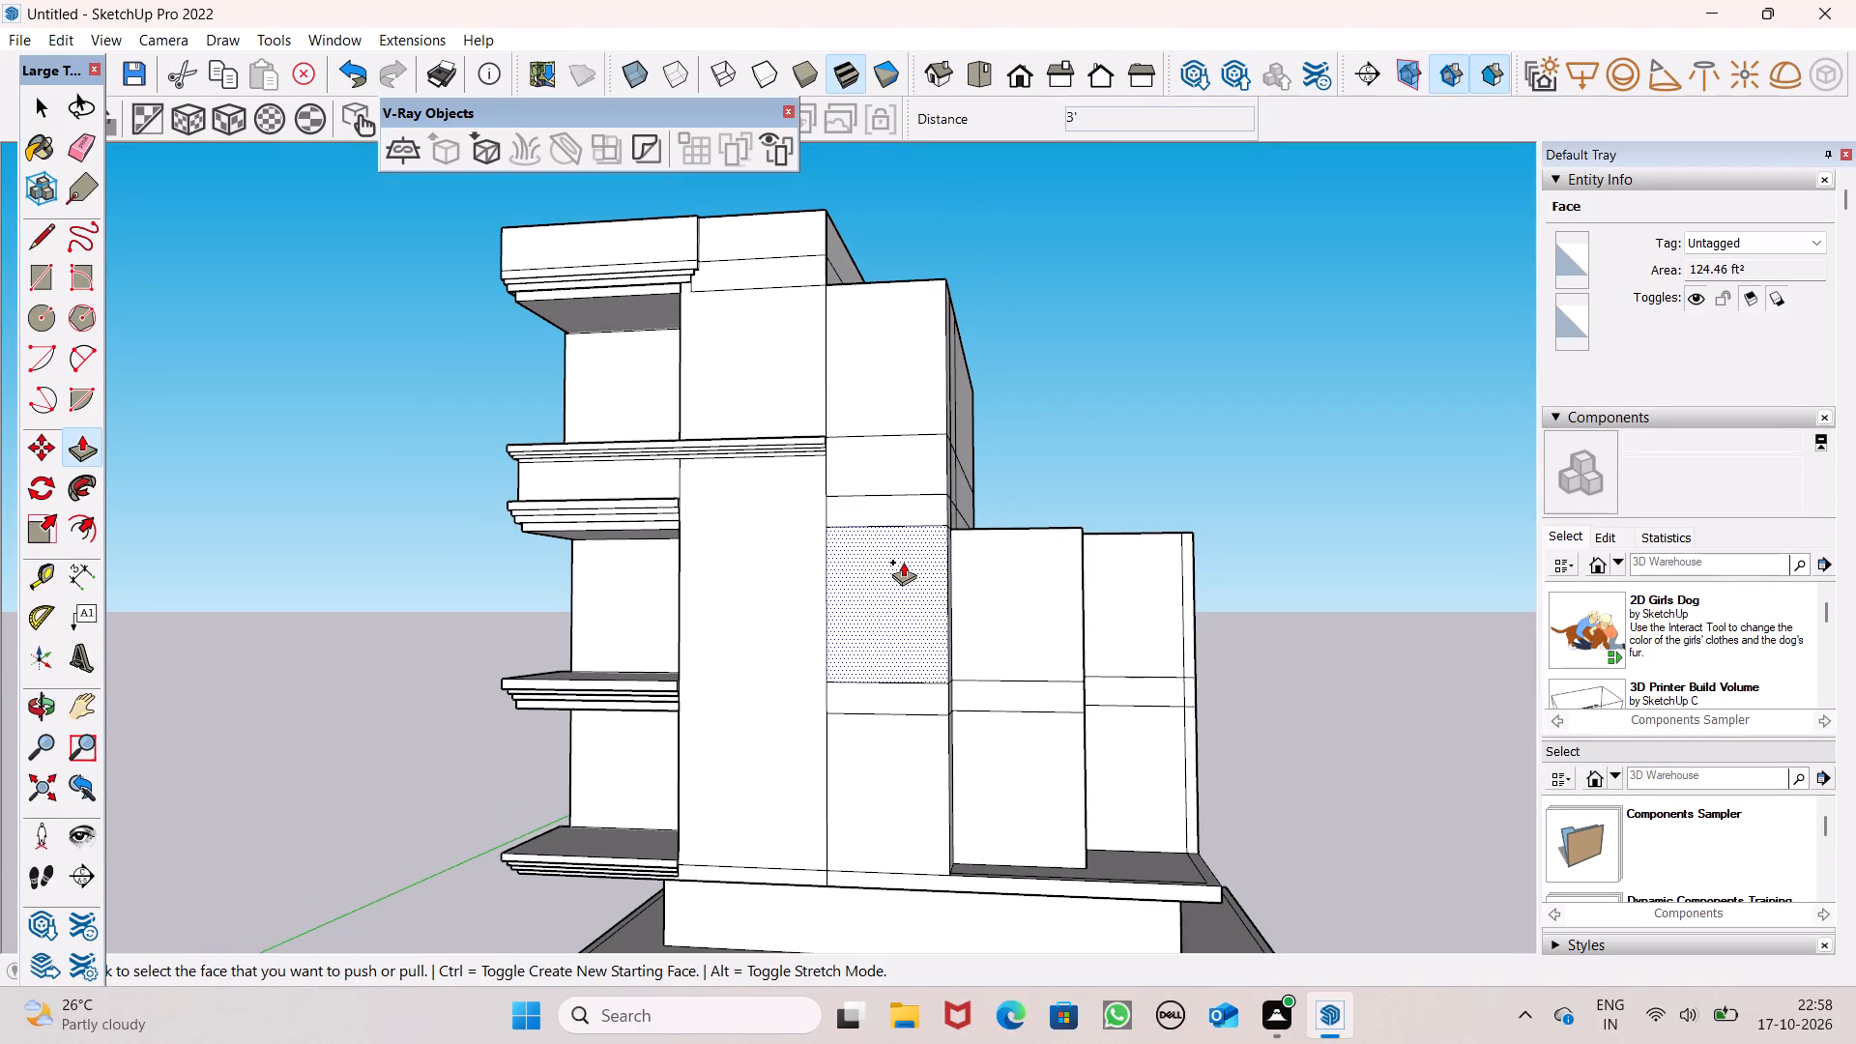
middle_drag(926, 584, 916, 620)
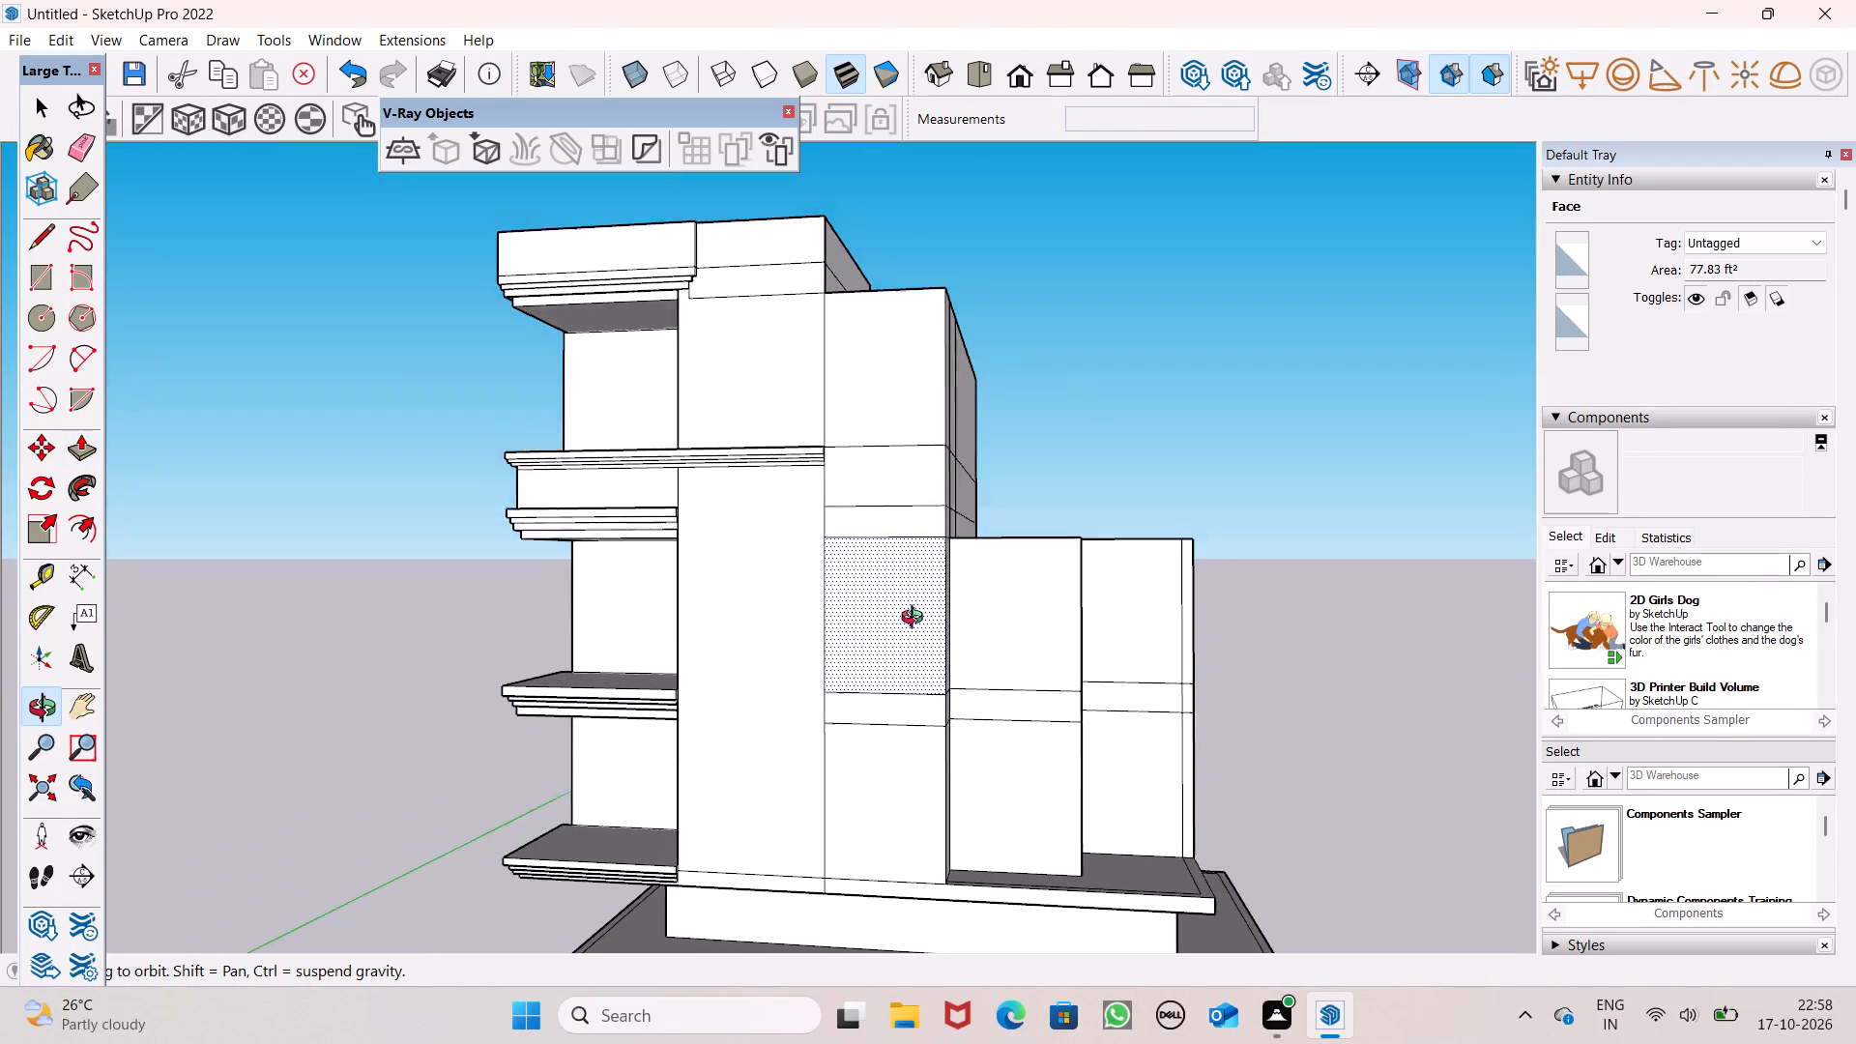
middle_drag(916, 620, 776, 759)
scroll(907, 447, down, 3)
middle_drag(984, 496, 362, 985)
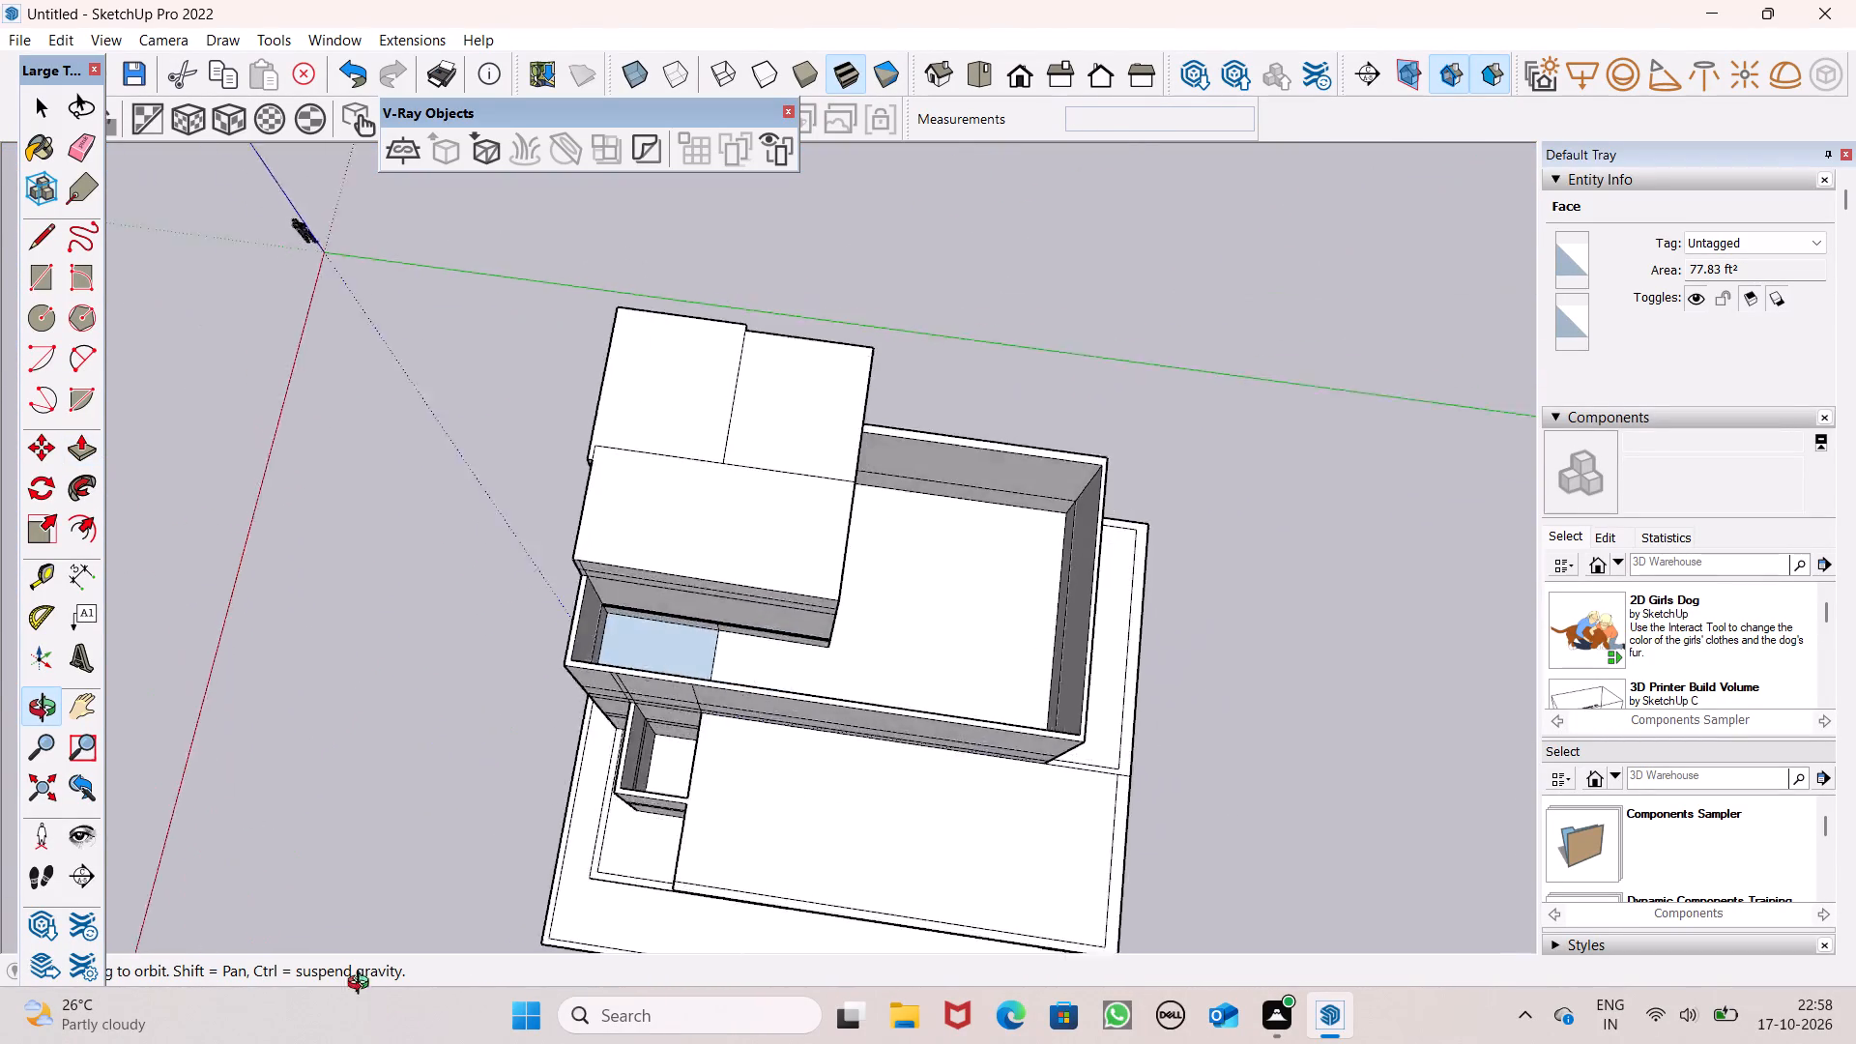
middle_drag(362, 985, 350, 691)
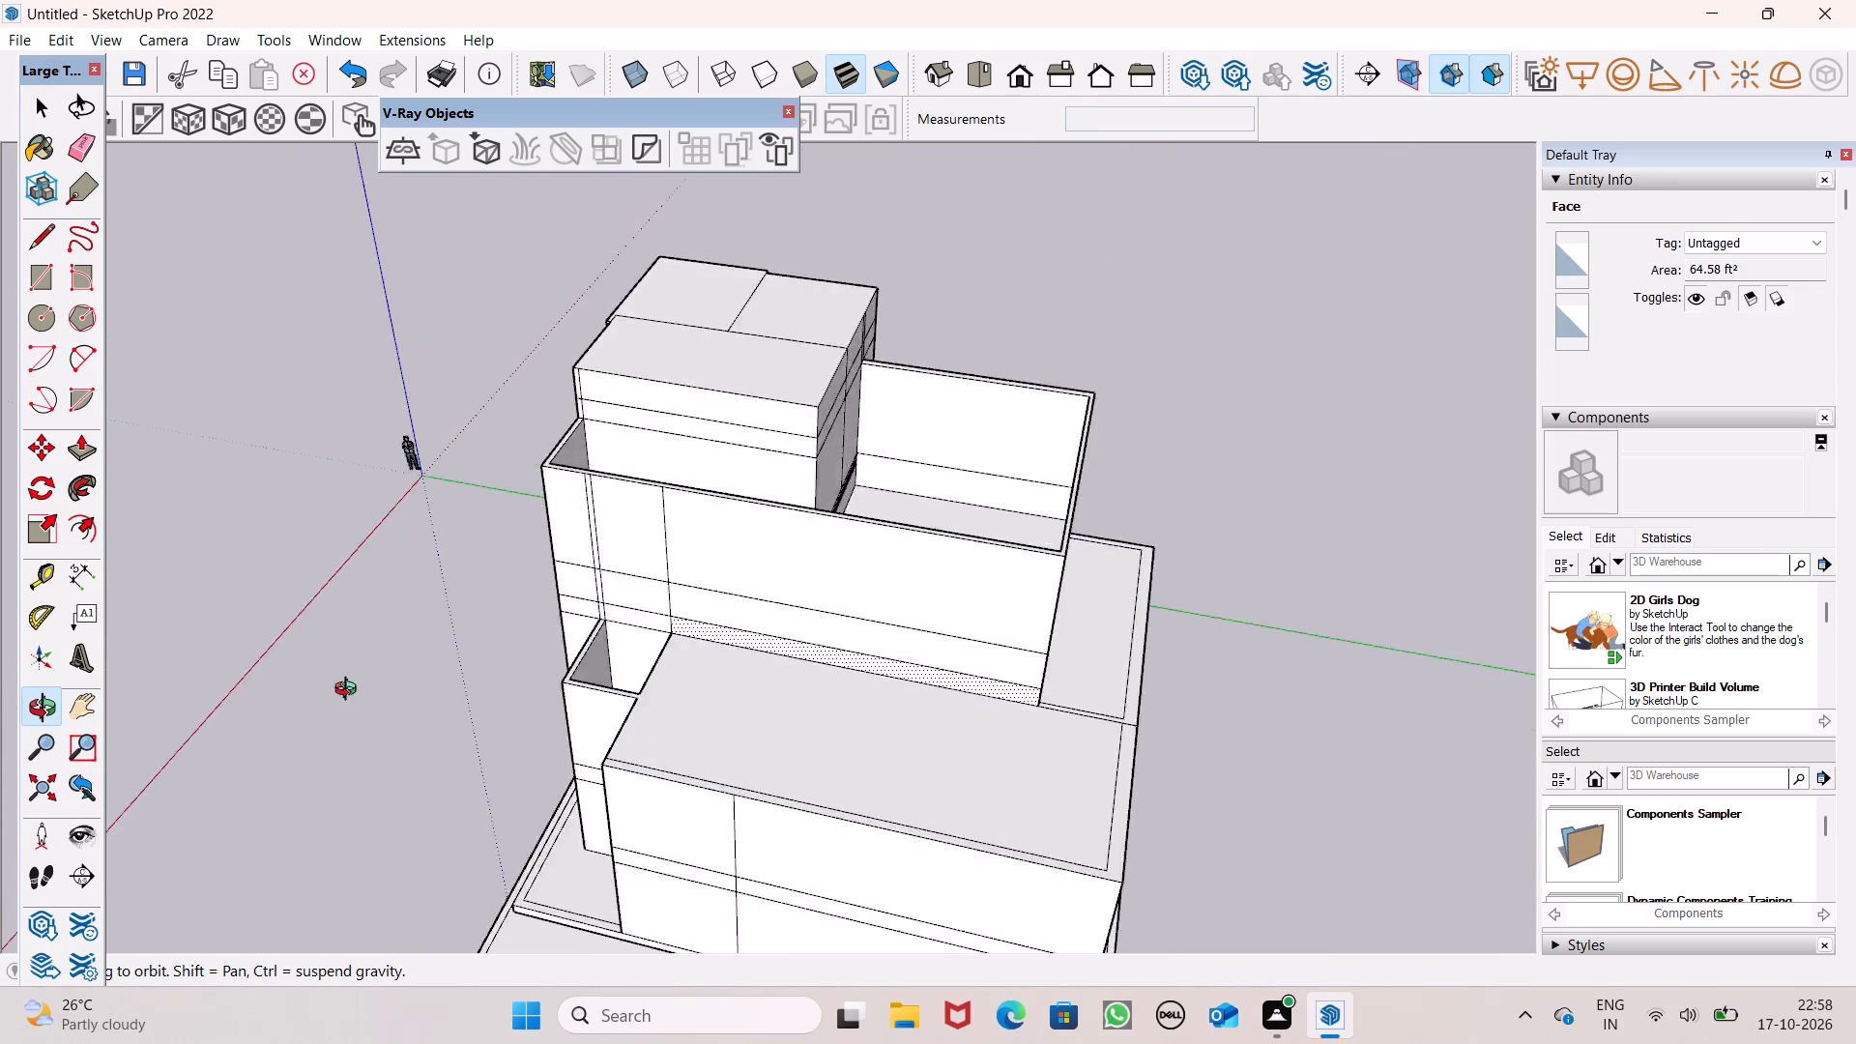
middle_drag(350, 691, 1015, 479)
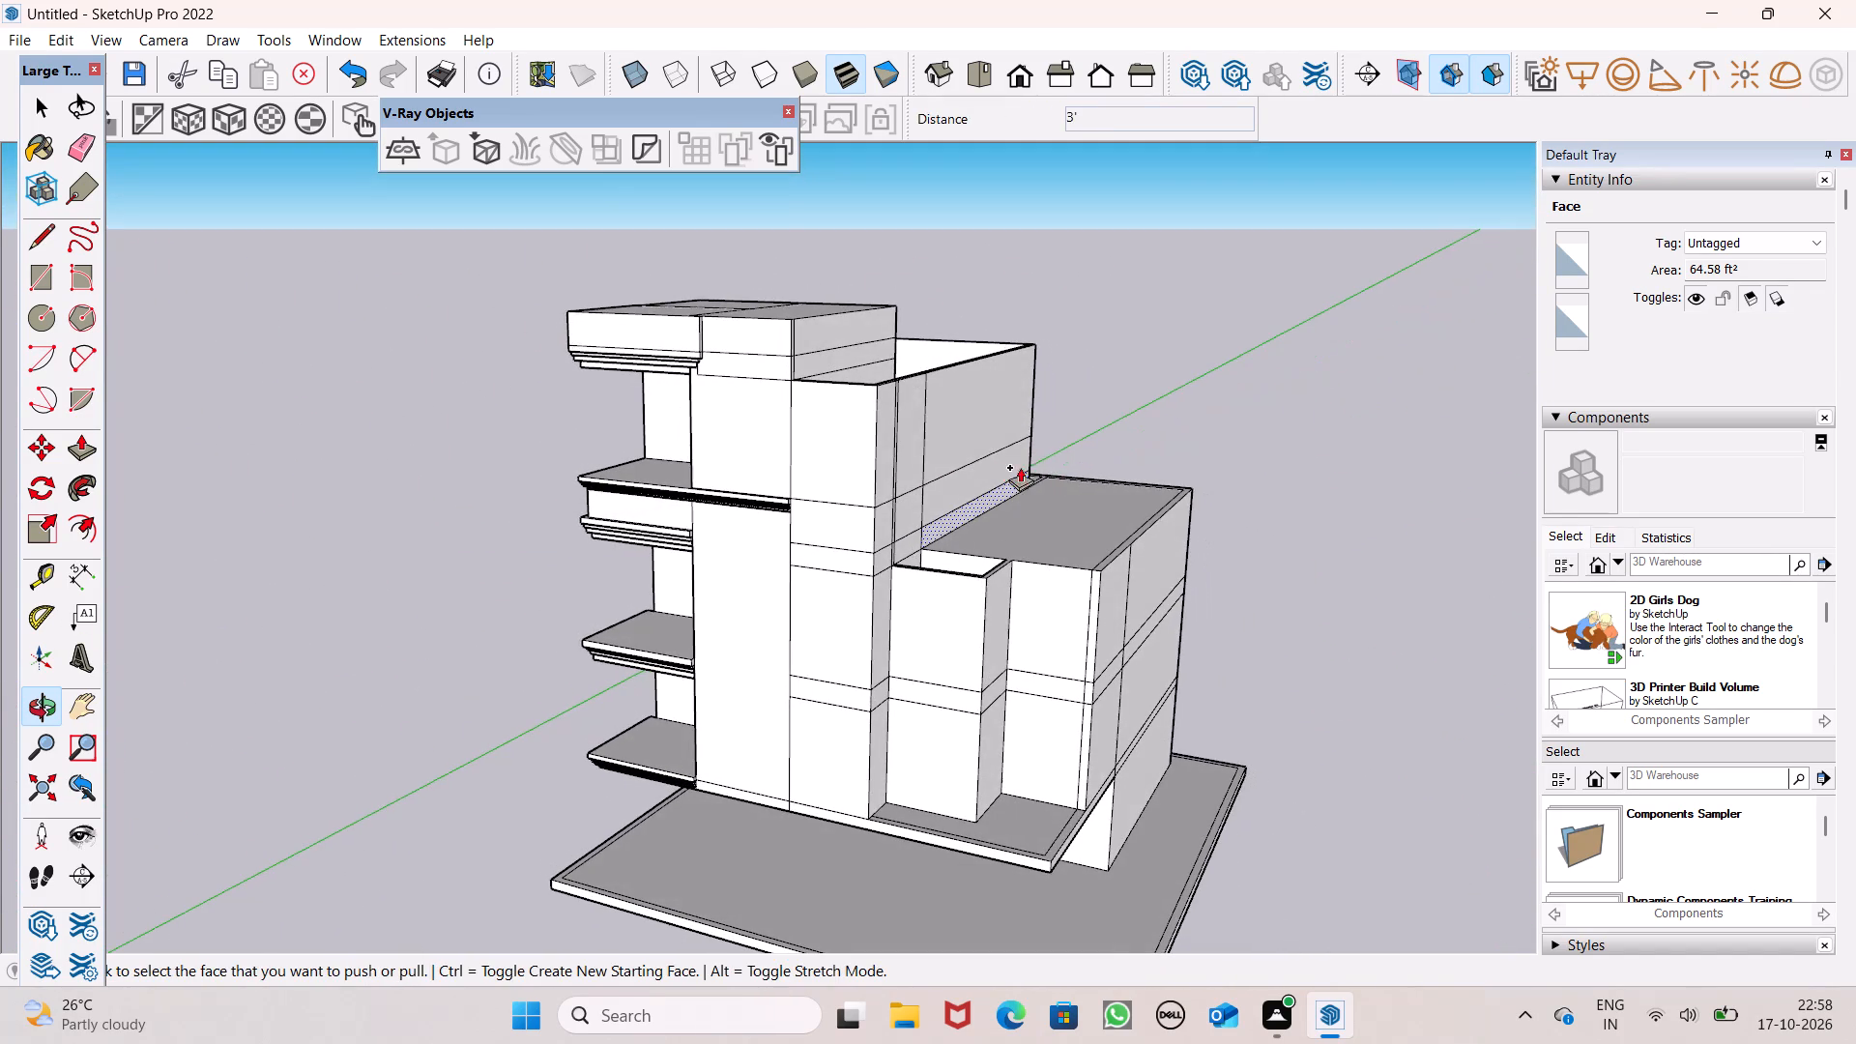
scroll(941, 437, up, 1)
middle_drag(941, 437, 1008, 369)
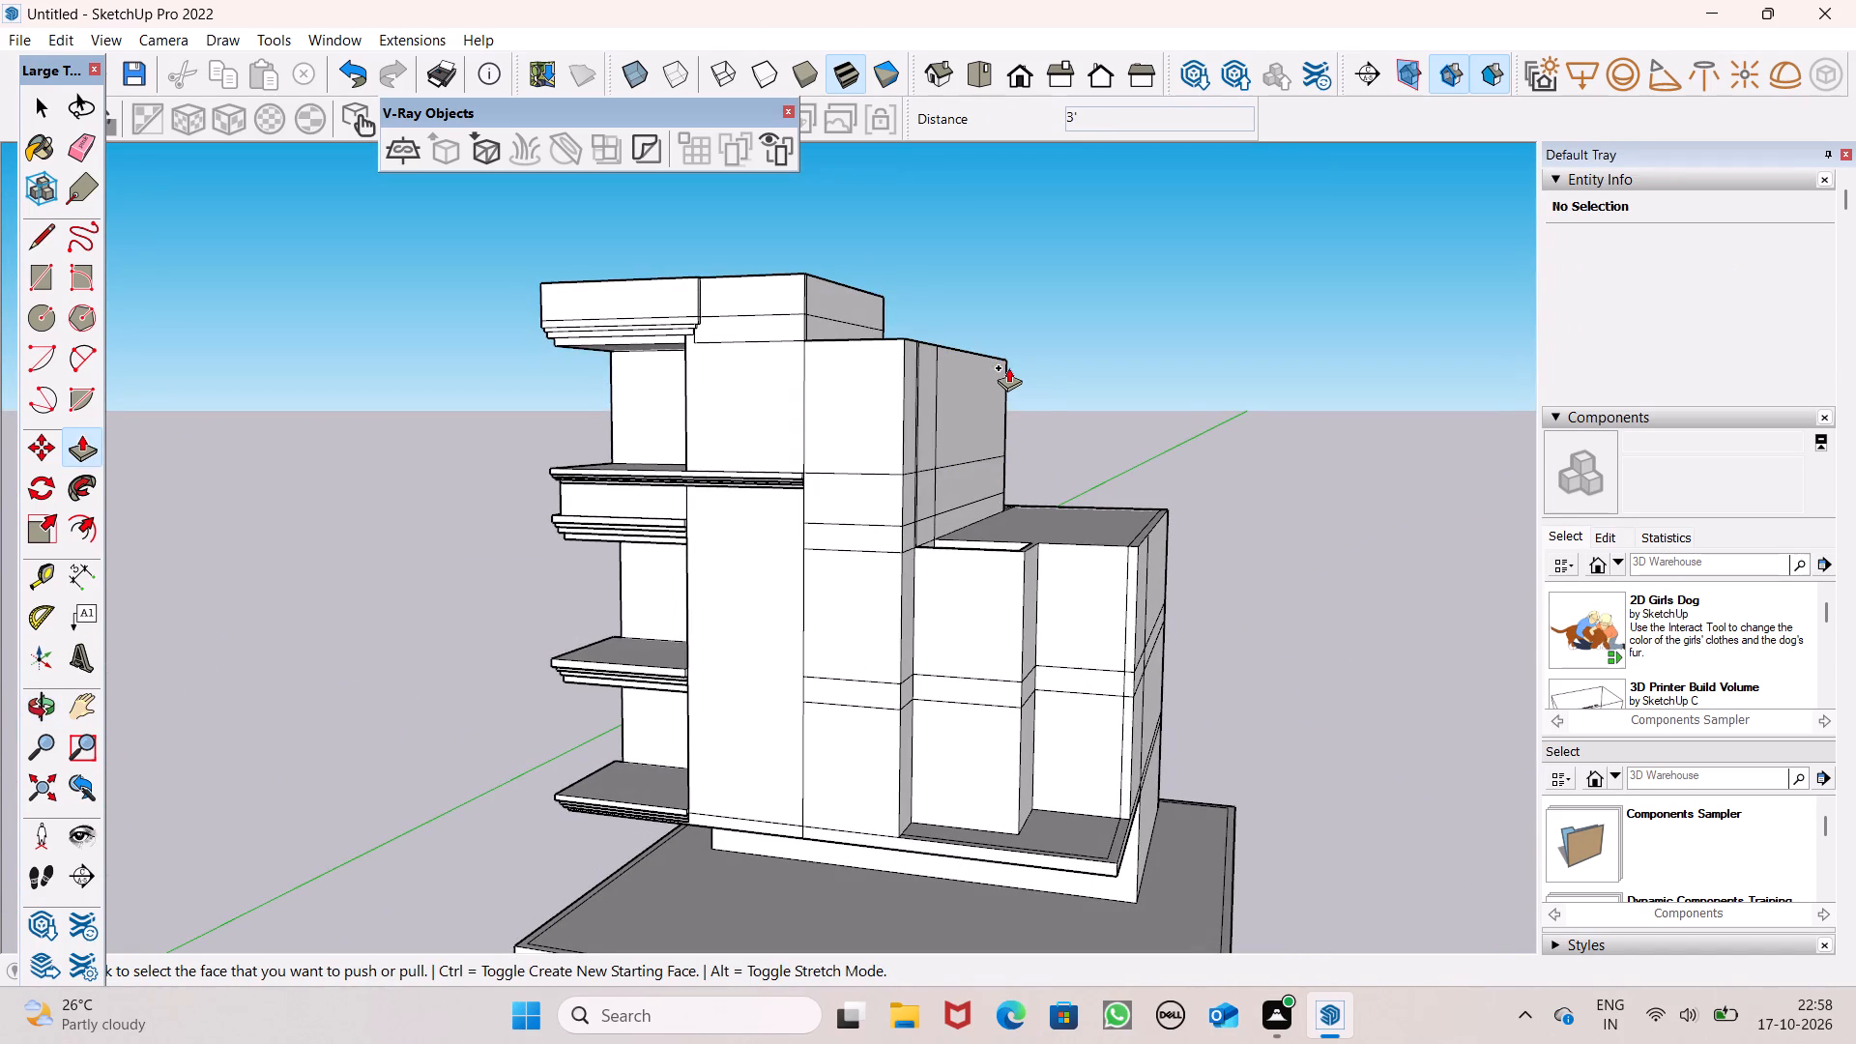
Pull the 2' side band below the long block's raised top out about 7' 8 3/8" to the outer parapet wall.
middle_drag(951, 358, 813, 536)
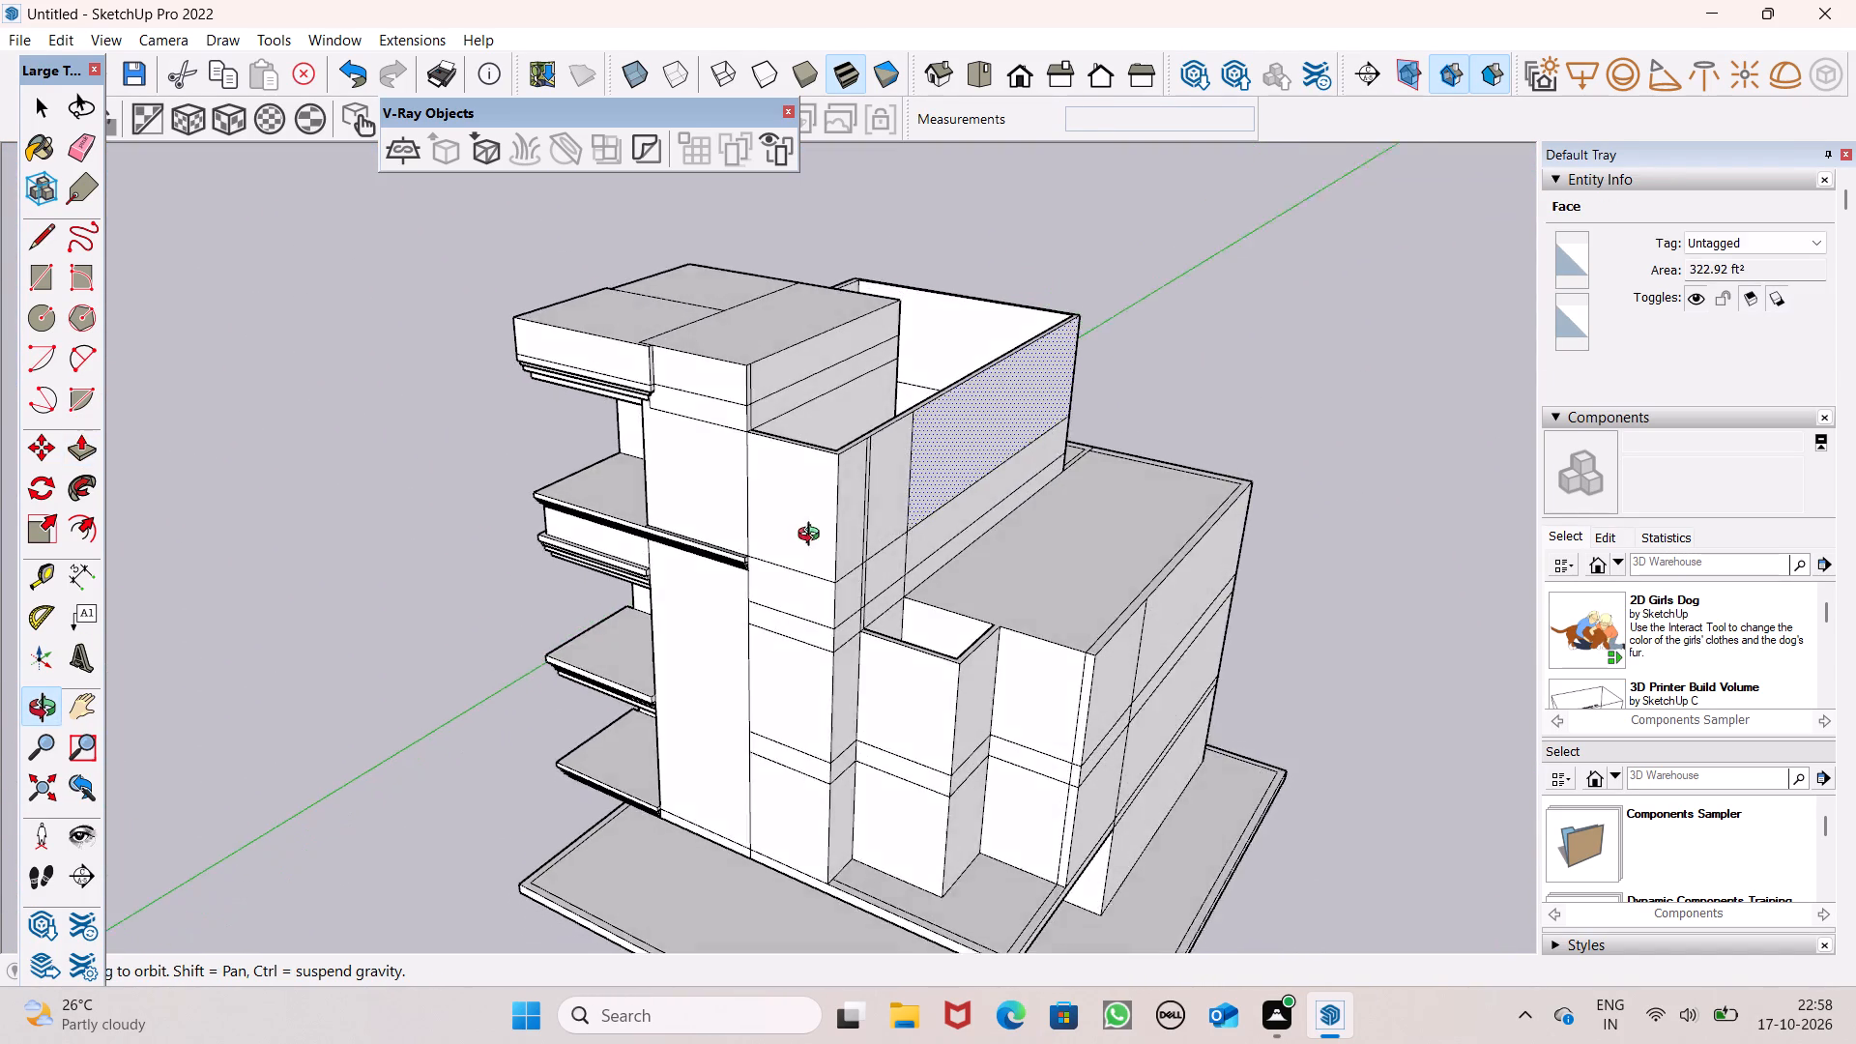
middle_drag(813, 536, 784, 519)
middle_drag(892, 436, 738, 575)
scroll(892, 441, up, 1)
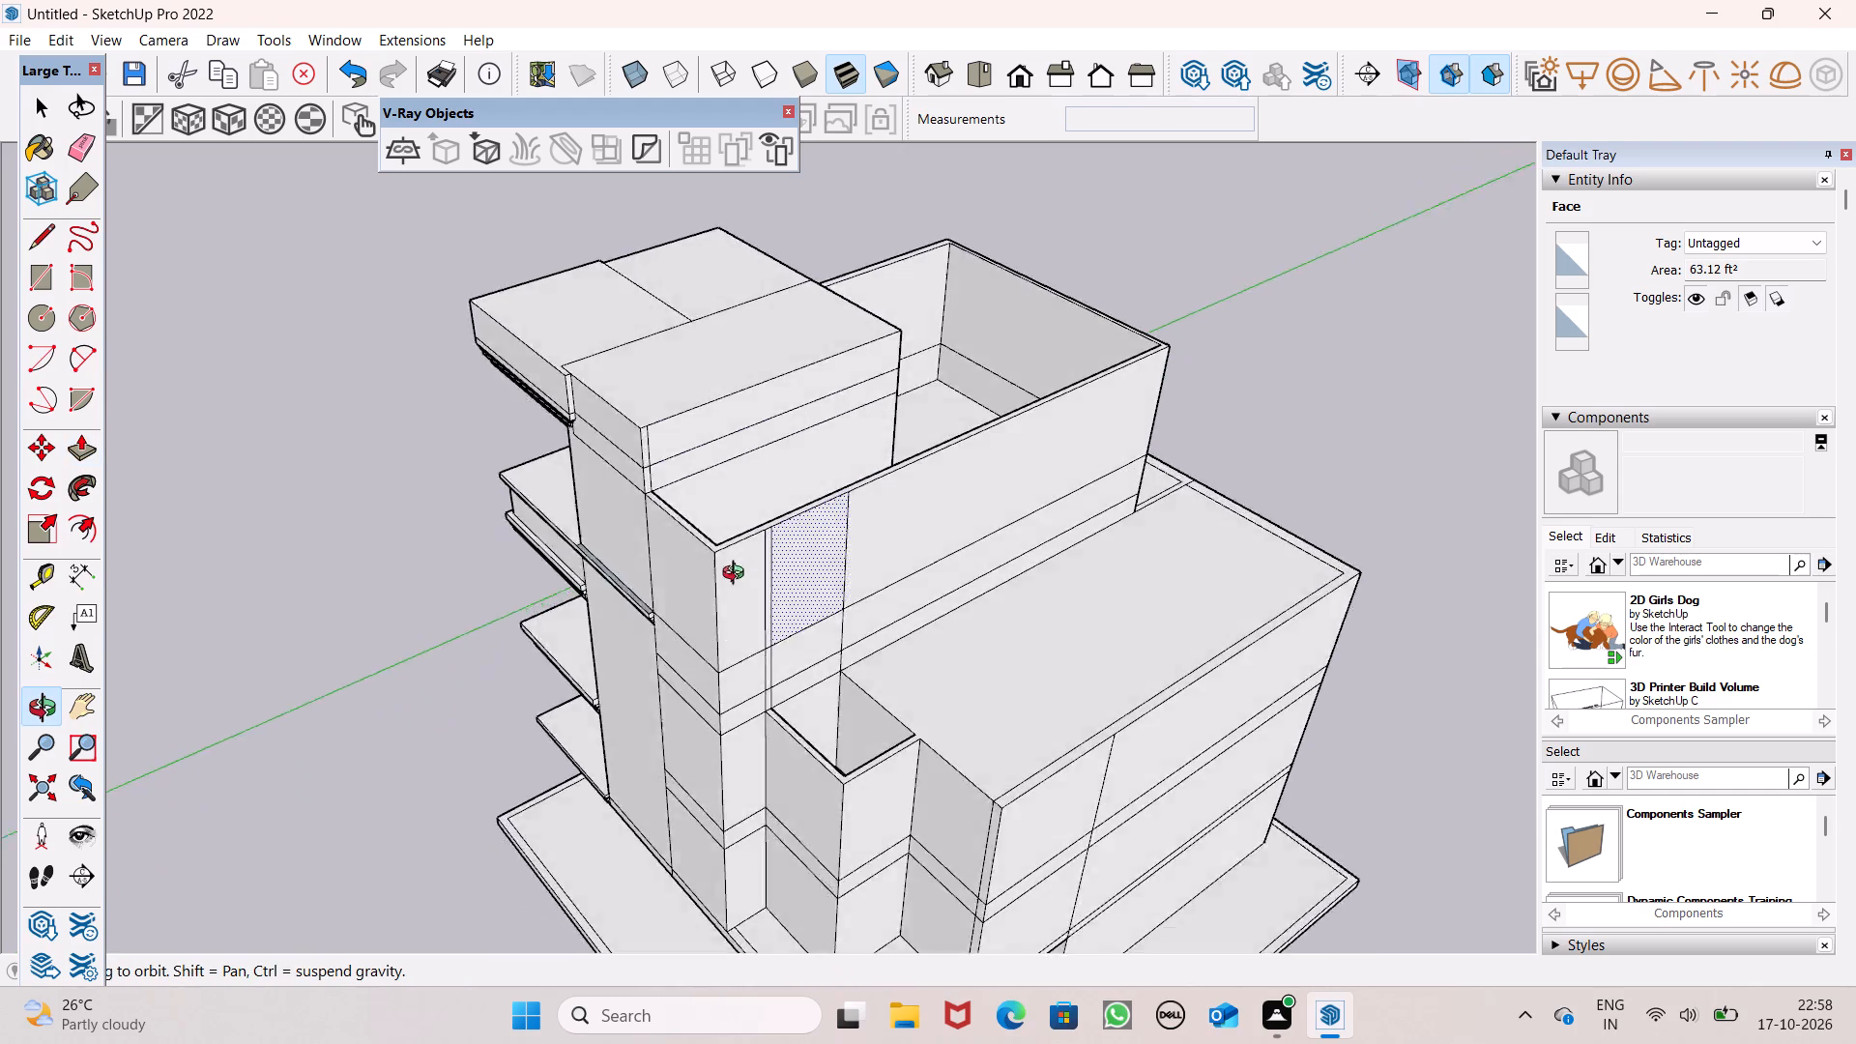
middle_drag(738, 575, 709, 564)
scroll(743, 425, up, 2)
drag(739, 449, 777, 537)
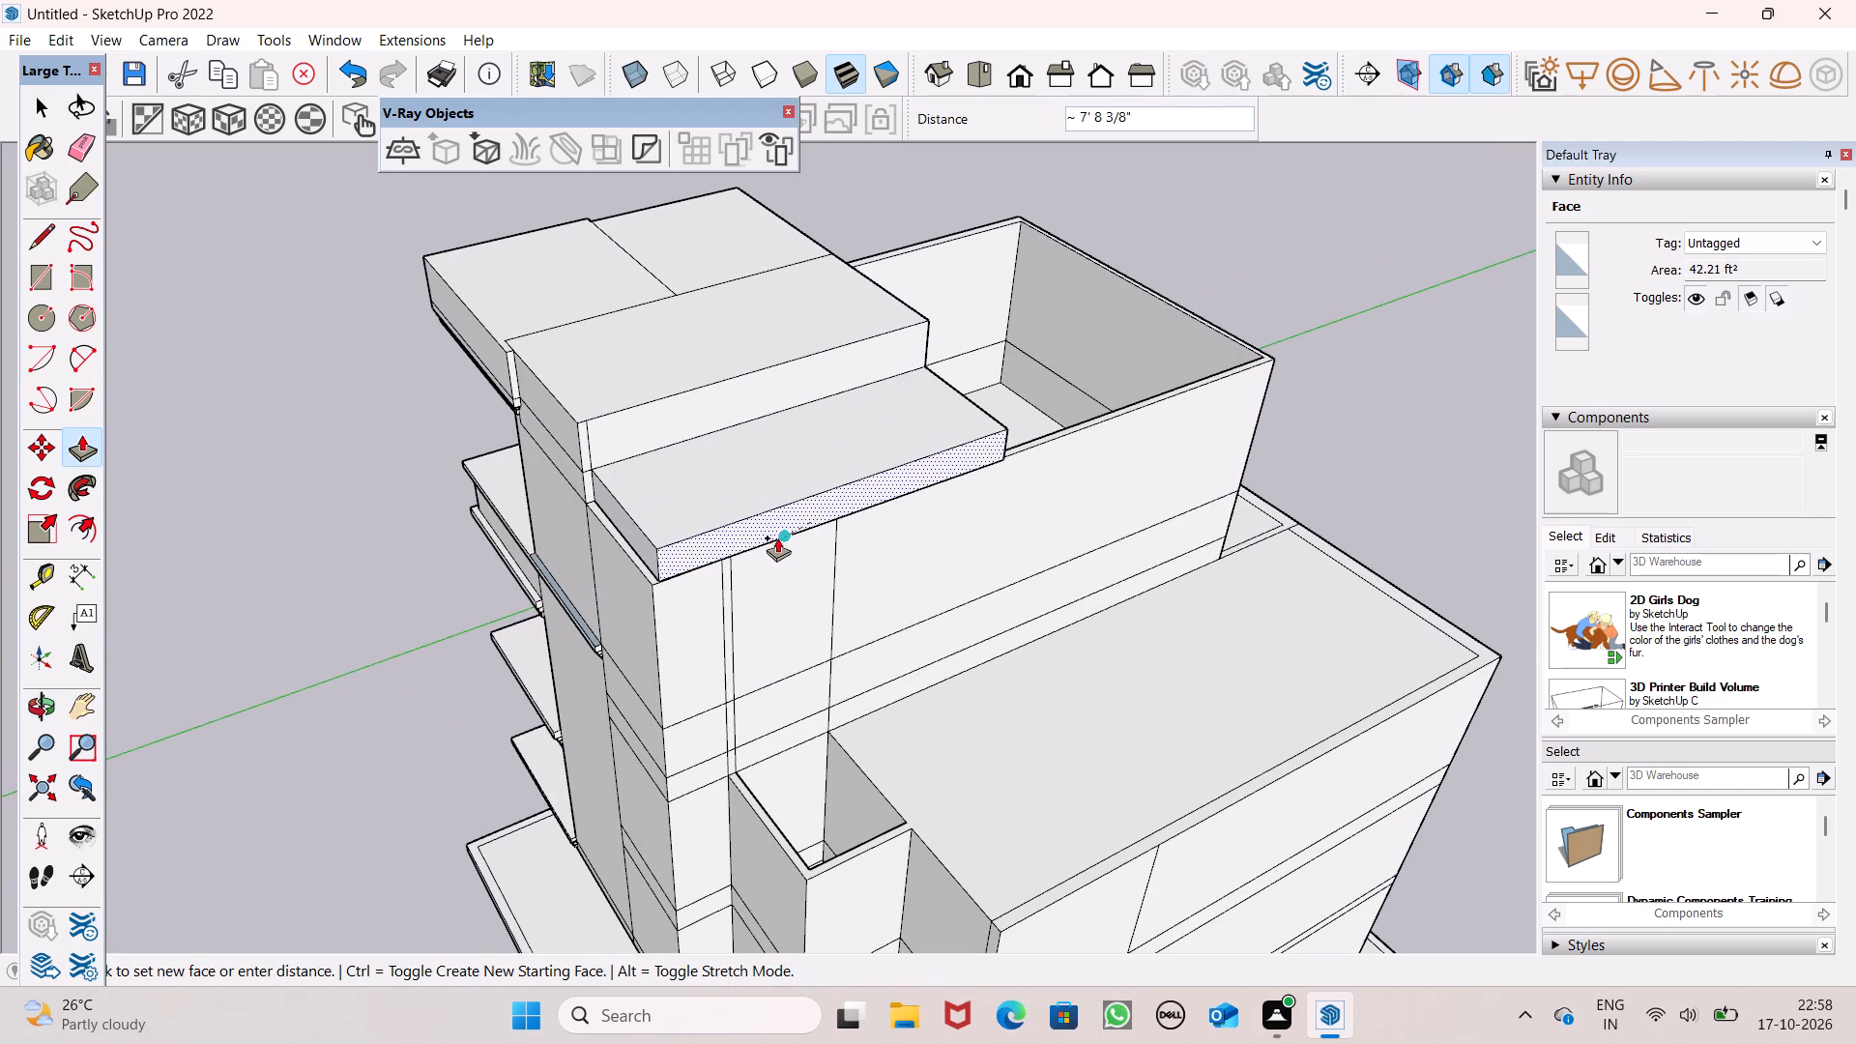
drag(777, 537, 778, 539)
Pull the new slab's narrow end face outward in two passes towards the wall face below, the second about 4 15/16".
middle_drag(769, 522, 988, 453)
scroll(755, 478, up, 5)
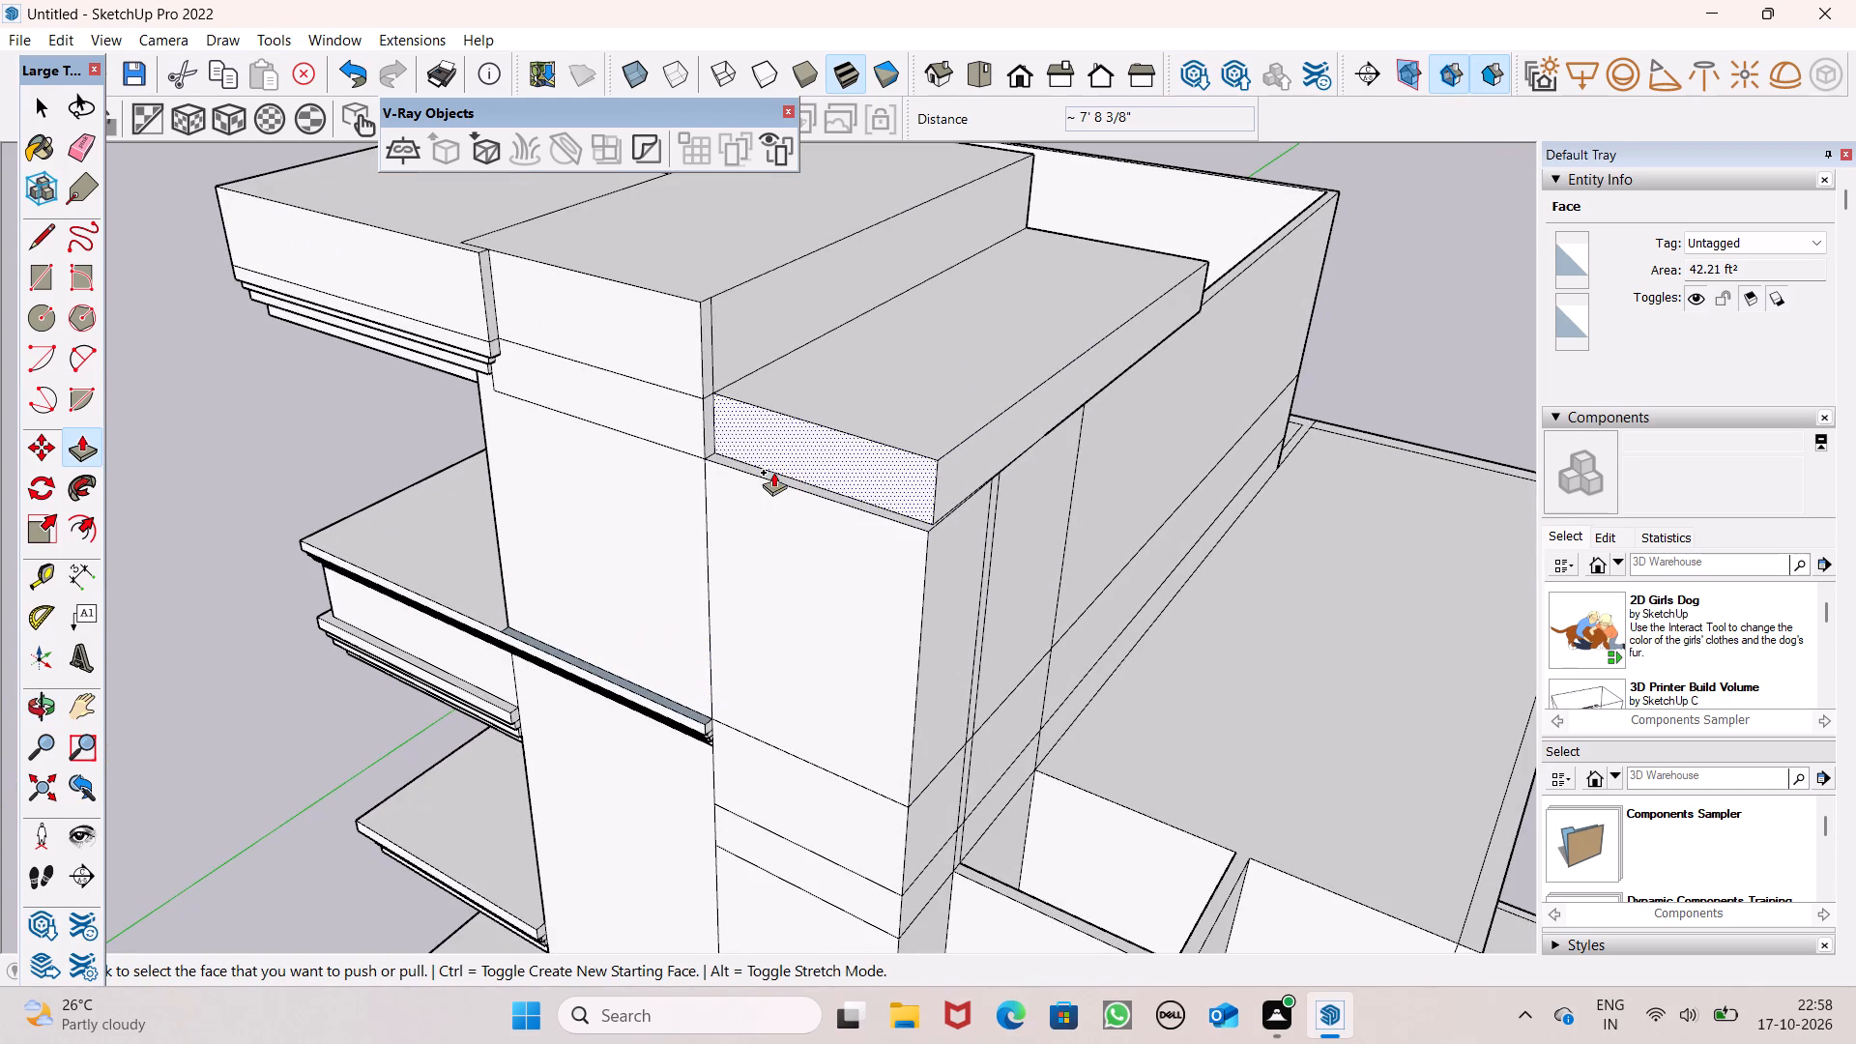
scroll(748, 468, up, 3)
drag(747, 439, 735, 456)
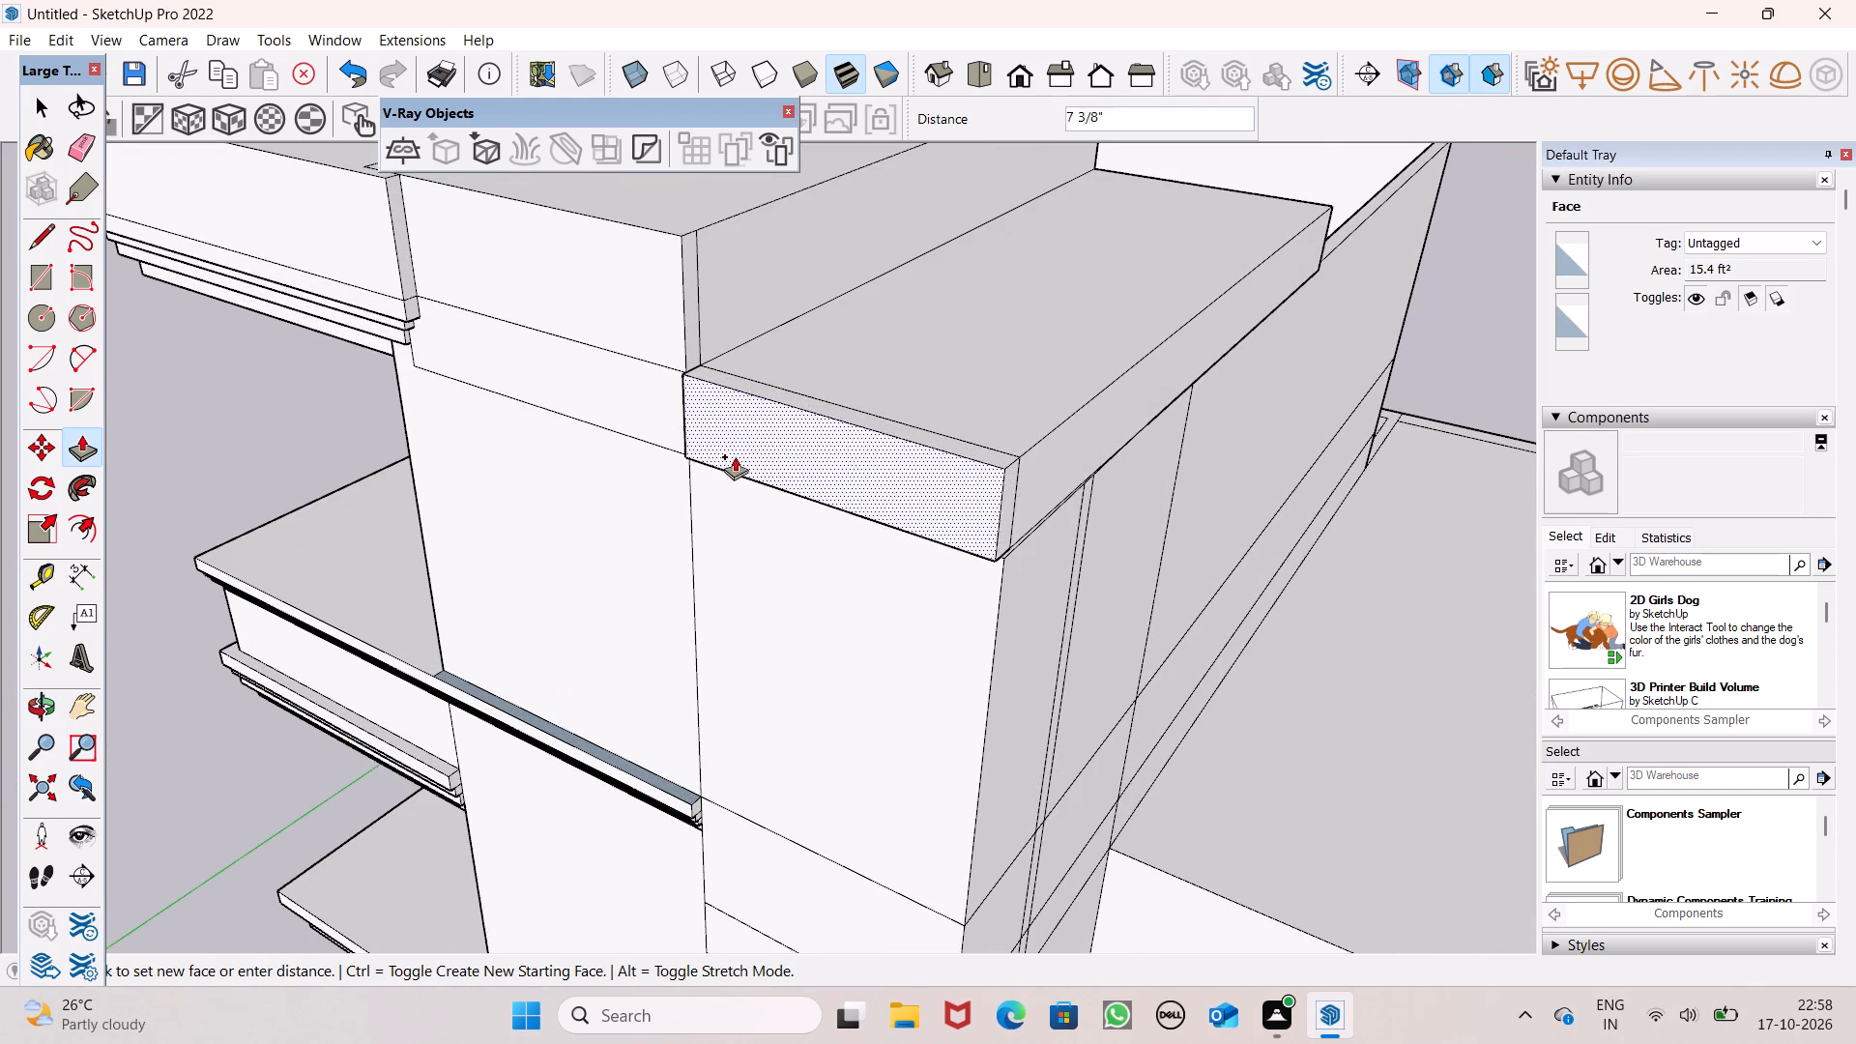
drag(735, 456, 815, 510)
middle_drag(842, 543, 950, 532)
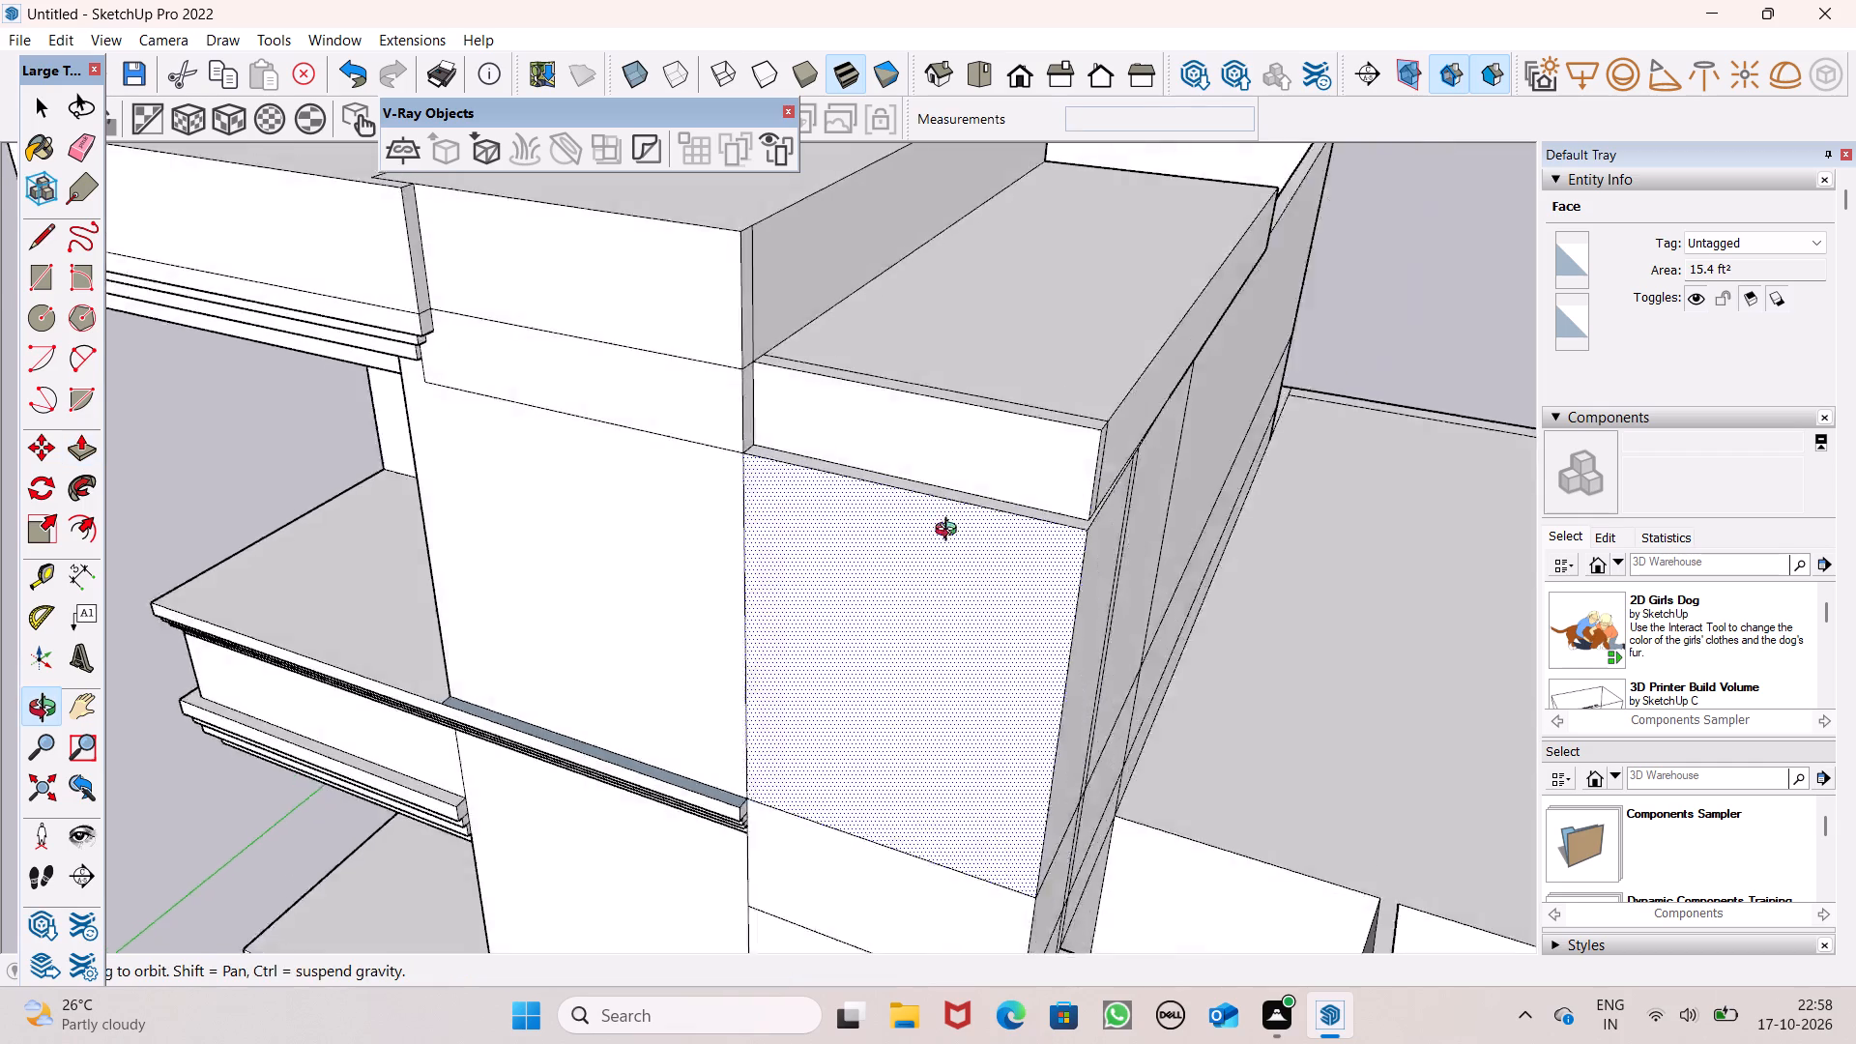
middle_drag(950, 532, 984, 508)
drag(870, 410, 1152, 531)
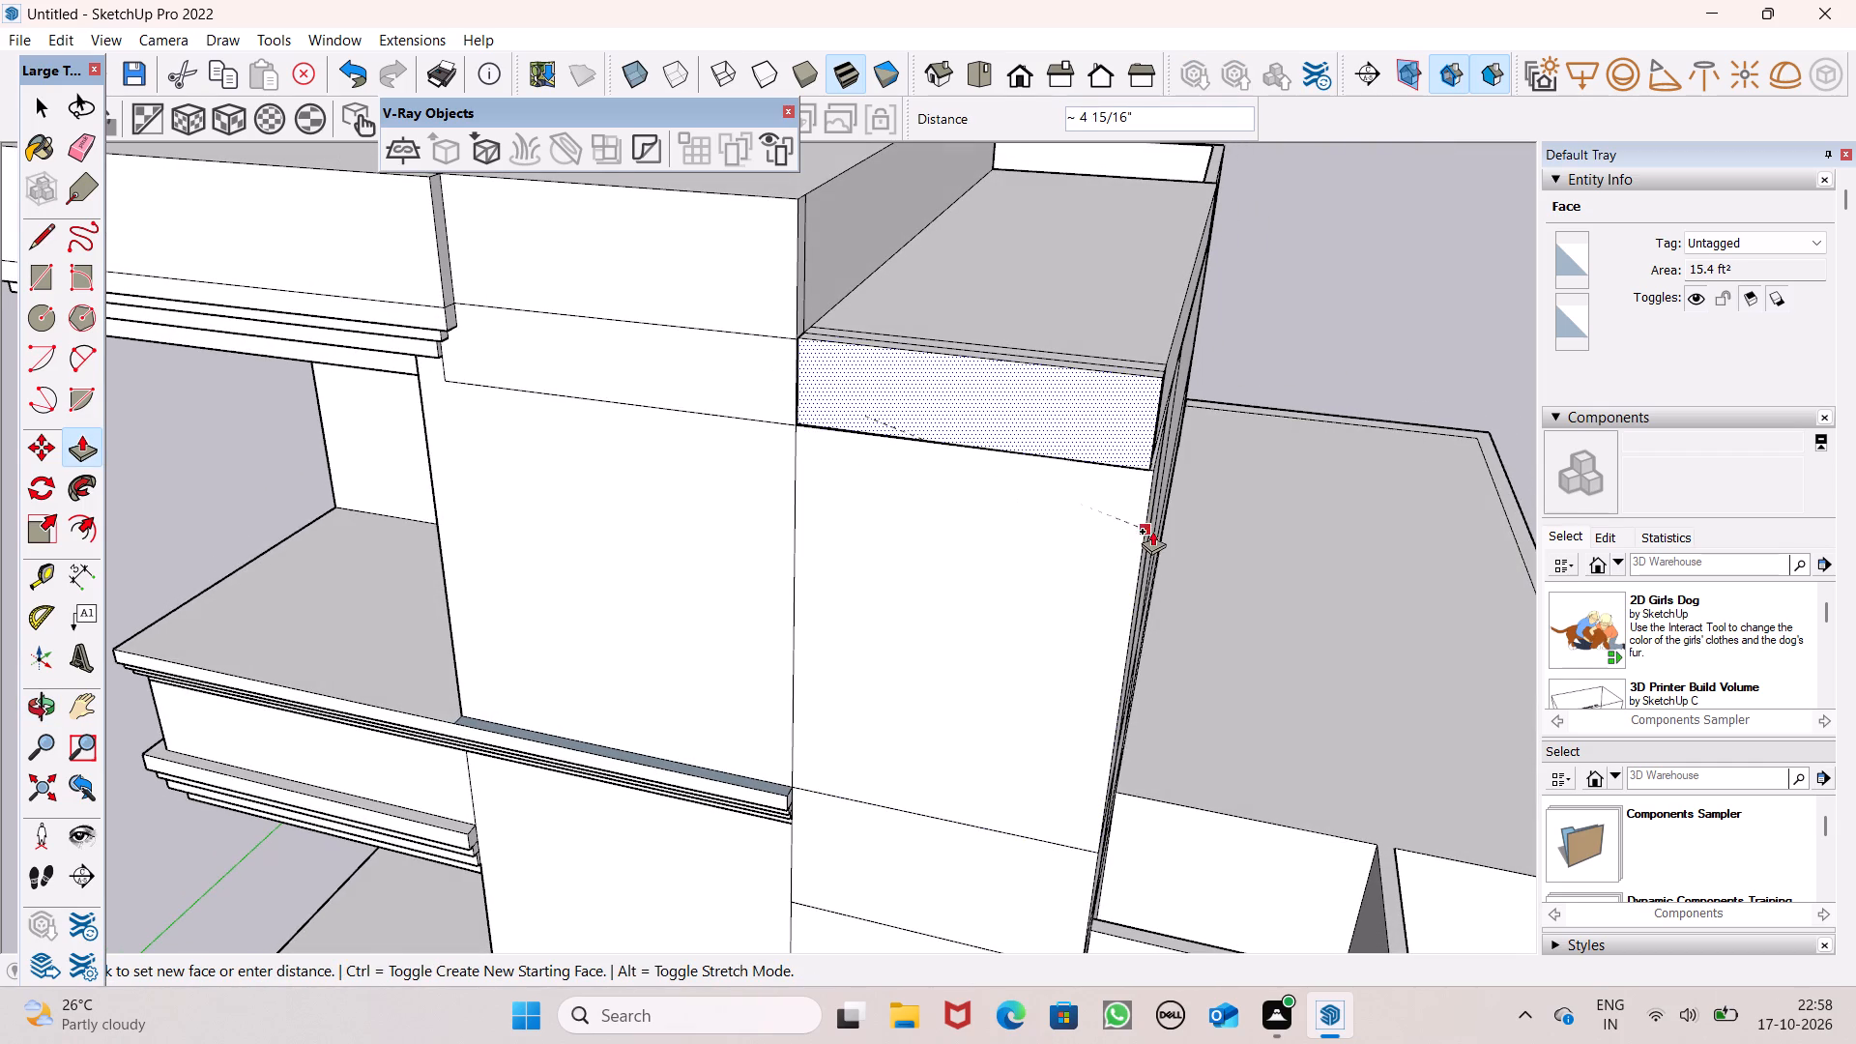
drag(1152, 531, 1147, 521)
Erase the two 2' vertical edges on the new slab's long outer side near its corner.
scroll(1015, 400, down, 2)
middle_drag(963, 468, 663, 506)
scroll(777, 526, up, 6)
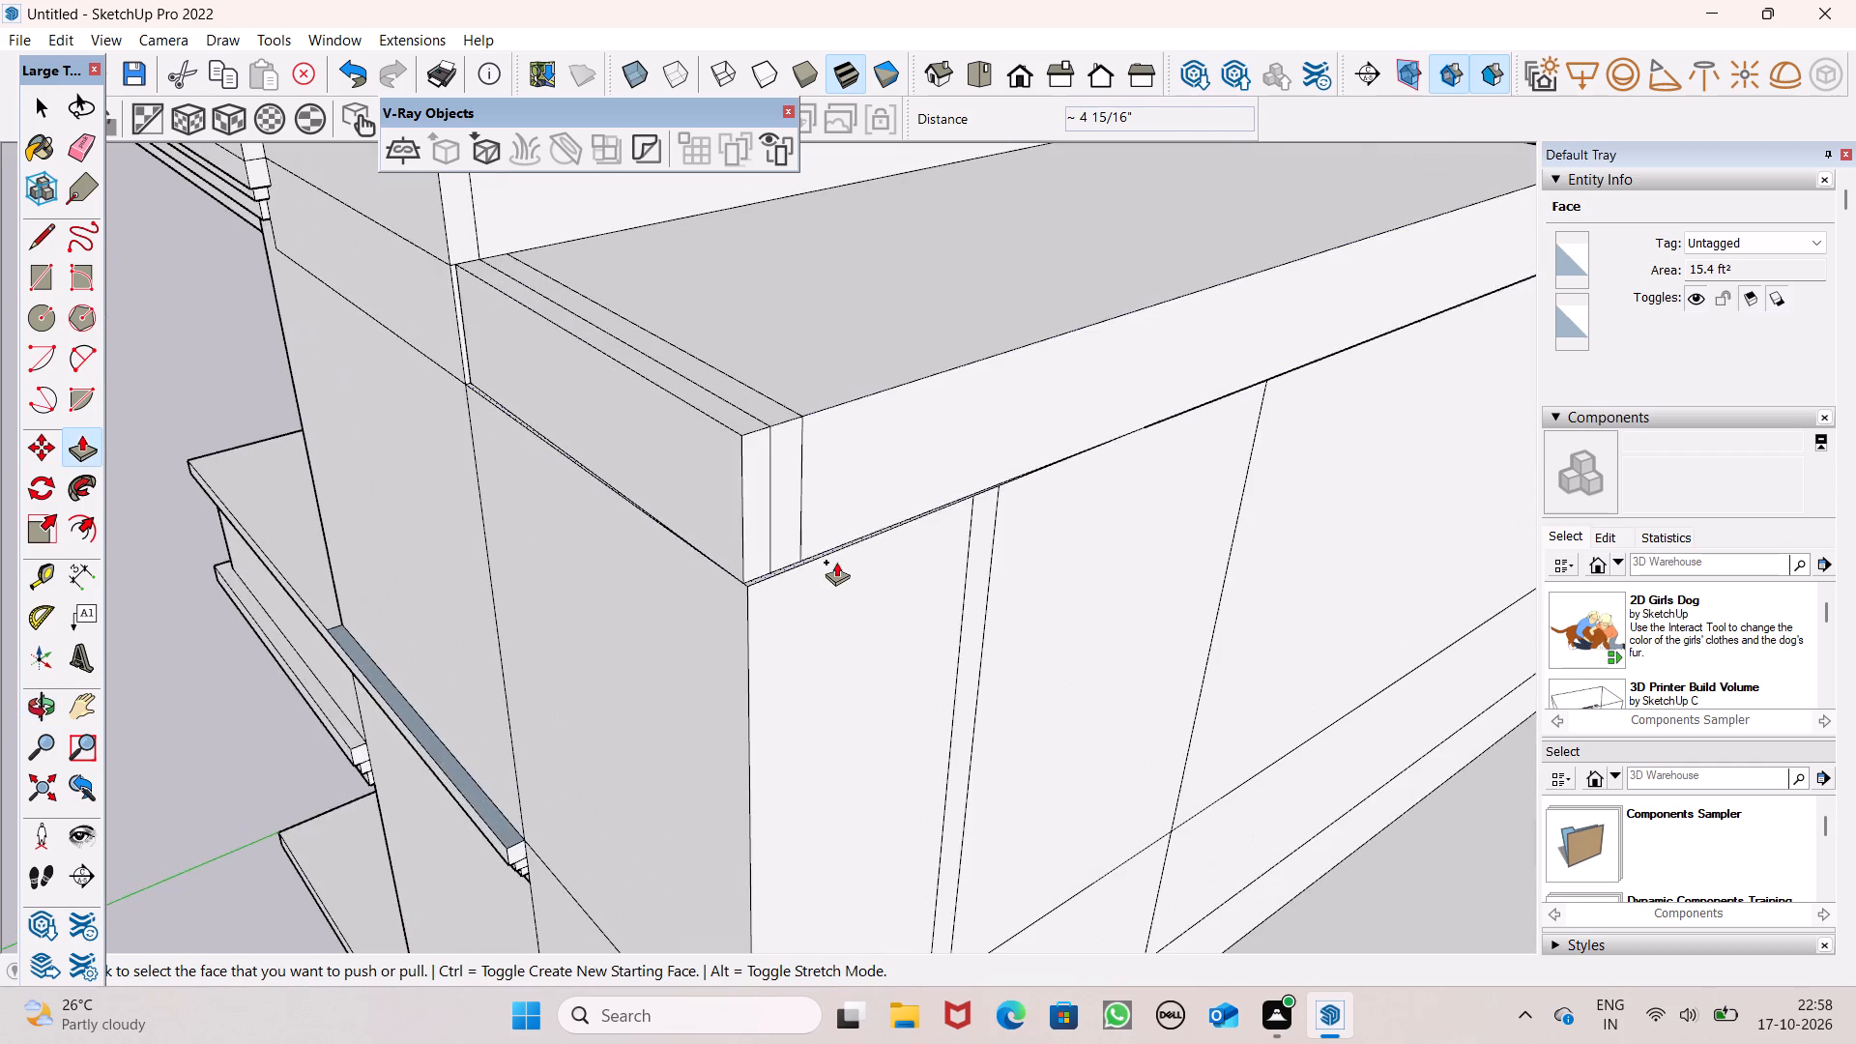
scroll(821, 577, up, 6)
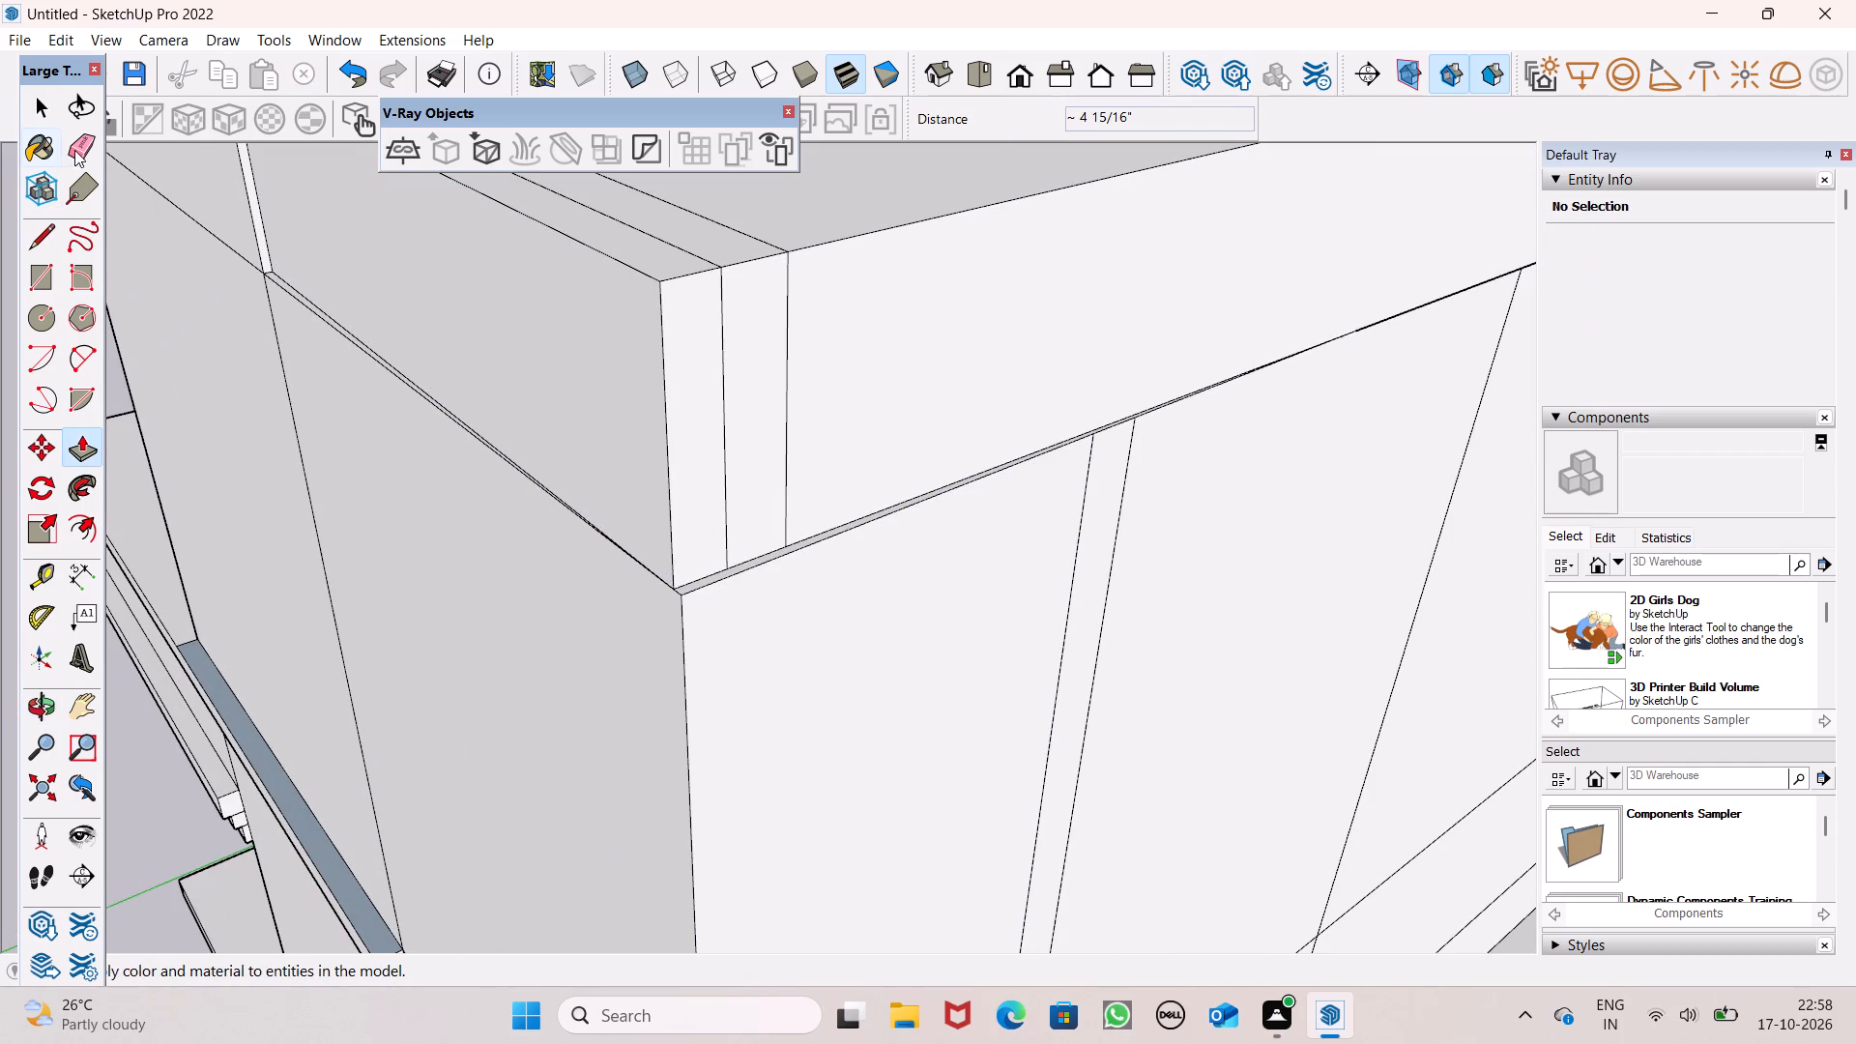
click(74, 150)
drag(703, 385, 788, 354)
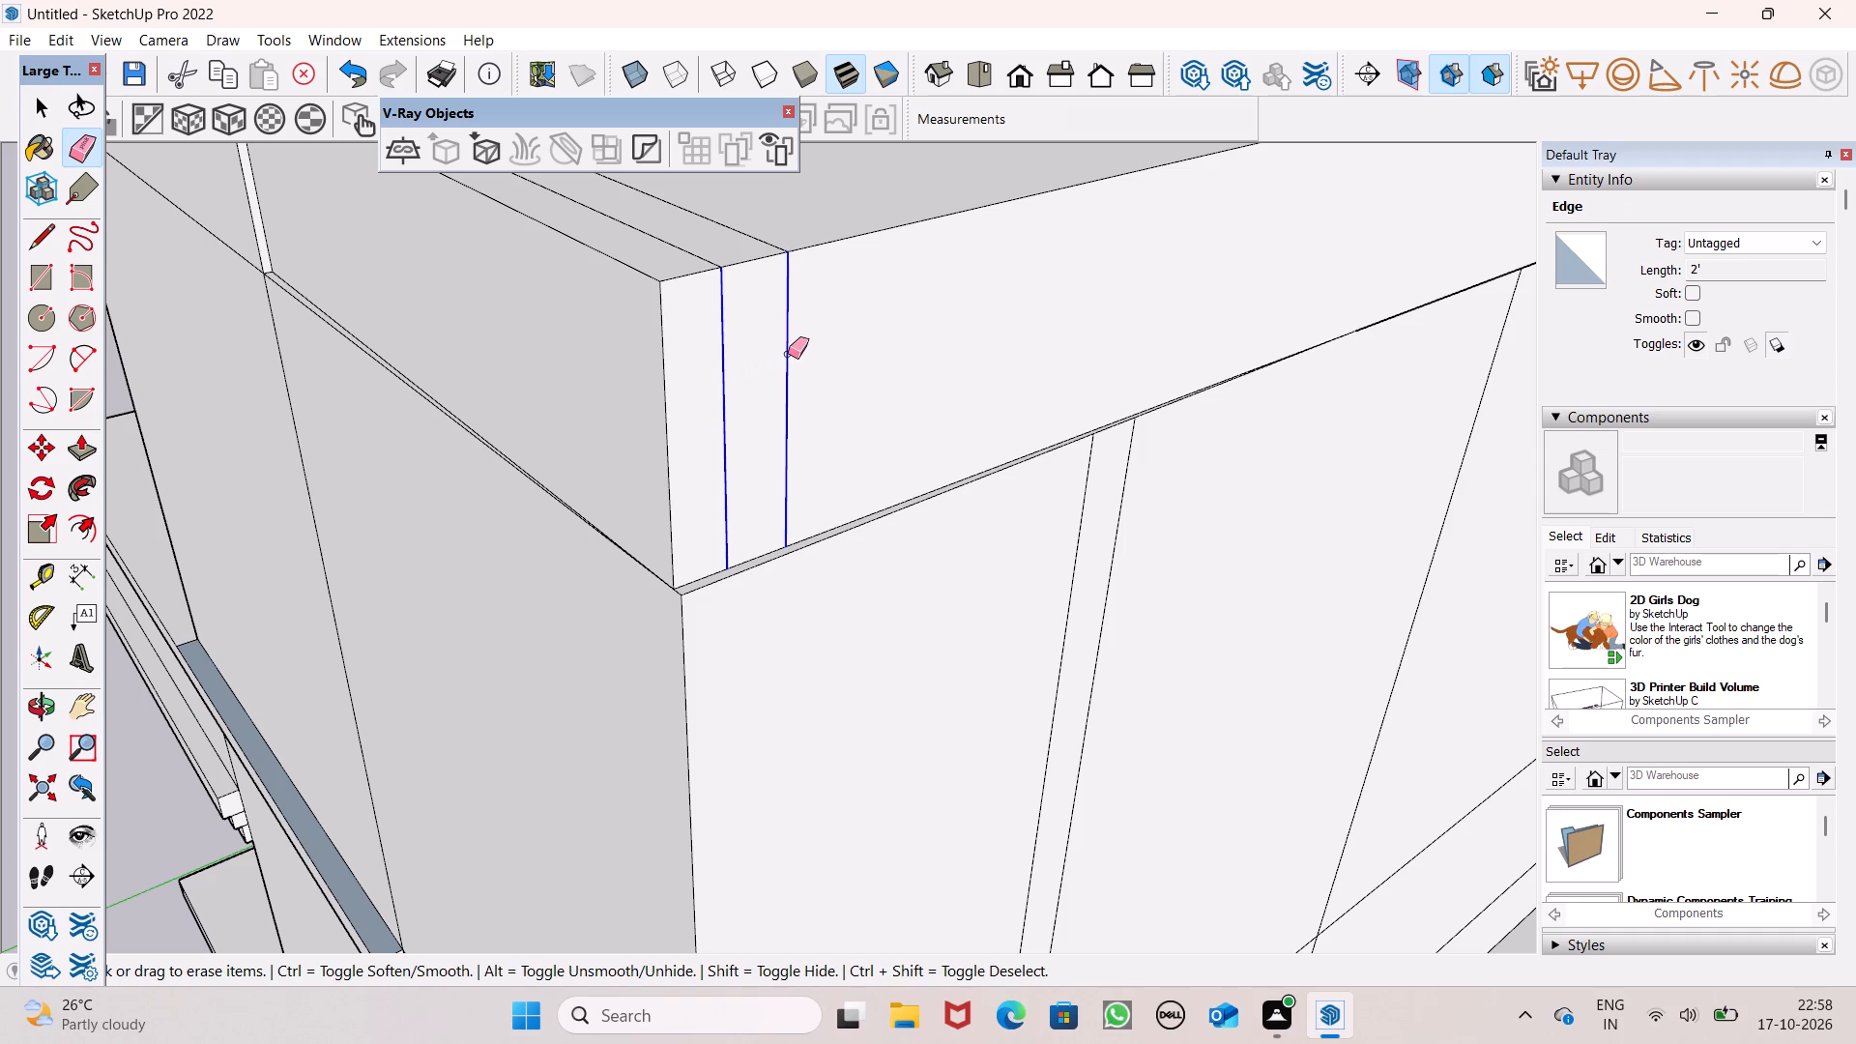
drag(788, 354, 788, 350)
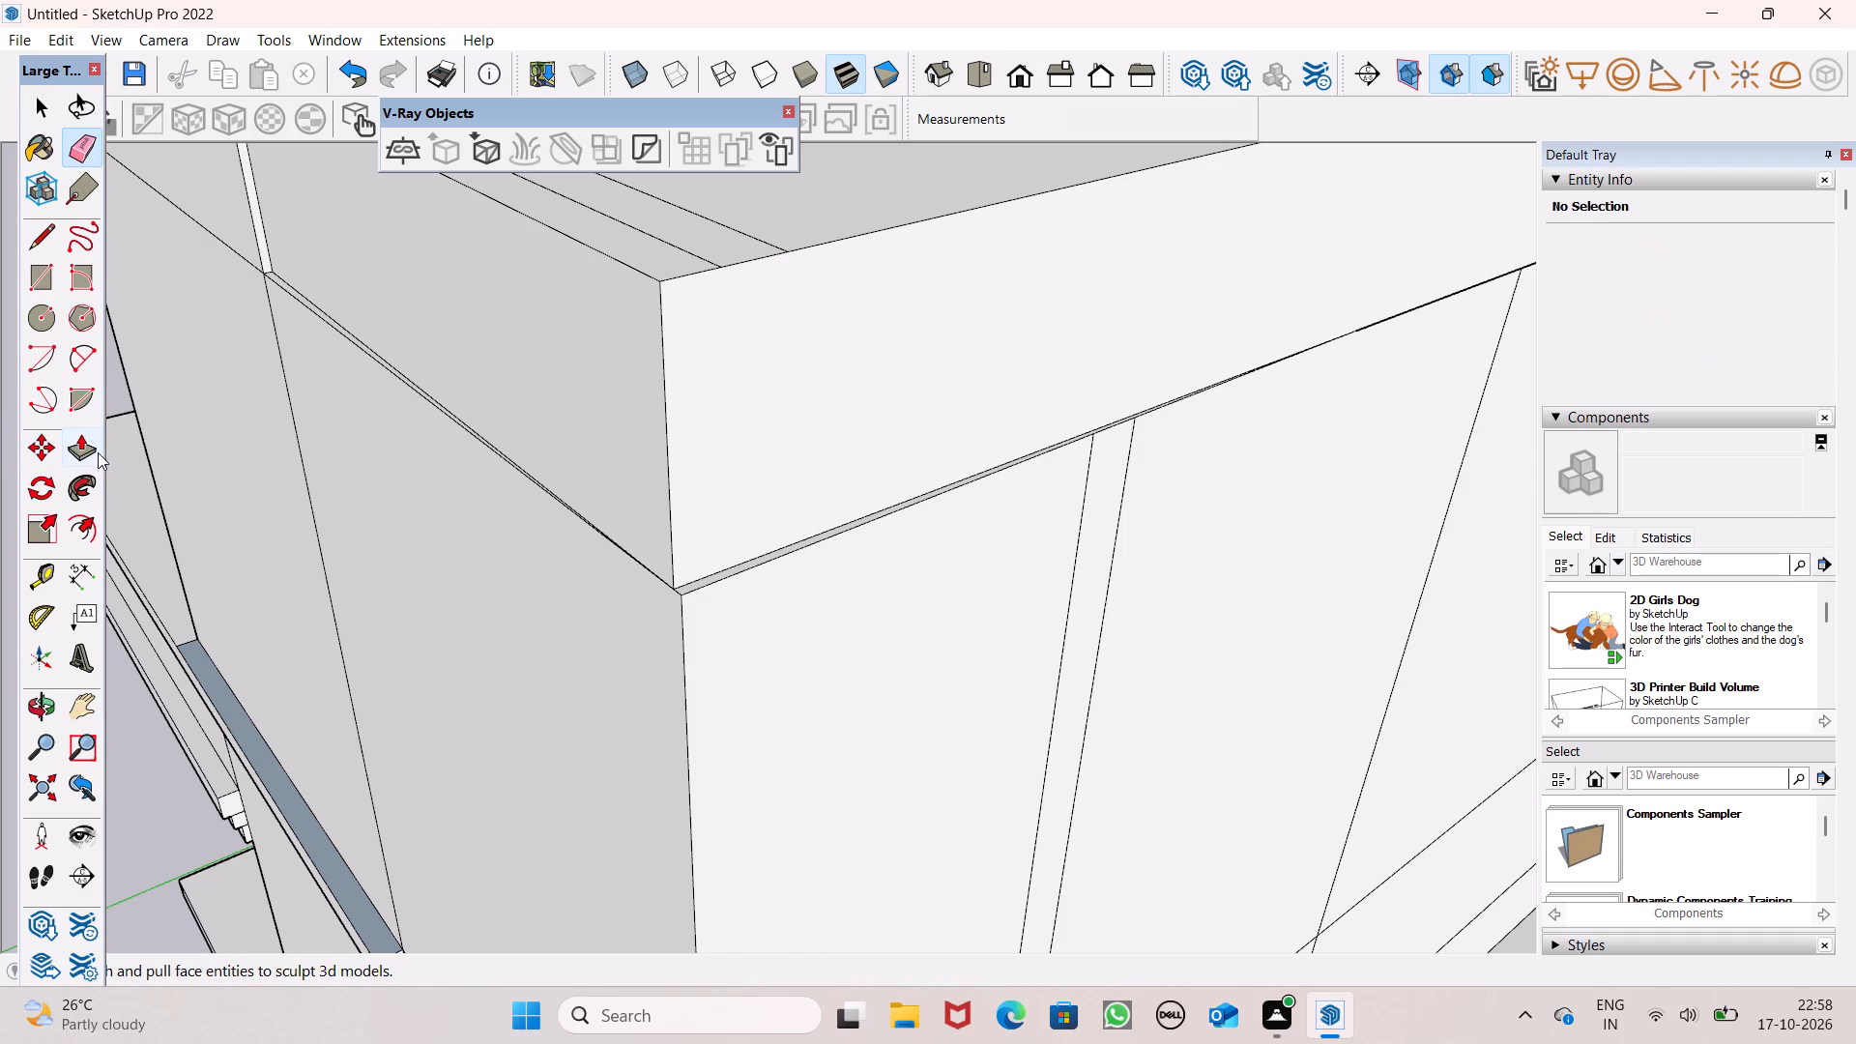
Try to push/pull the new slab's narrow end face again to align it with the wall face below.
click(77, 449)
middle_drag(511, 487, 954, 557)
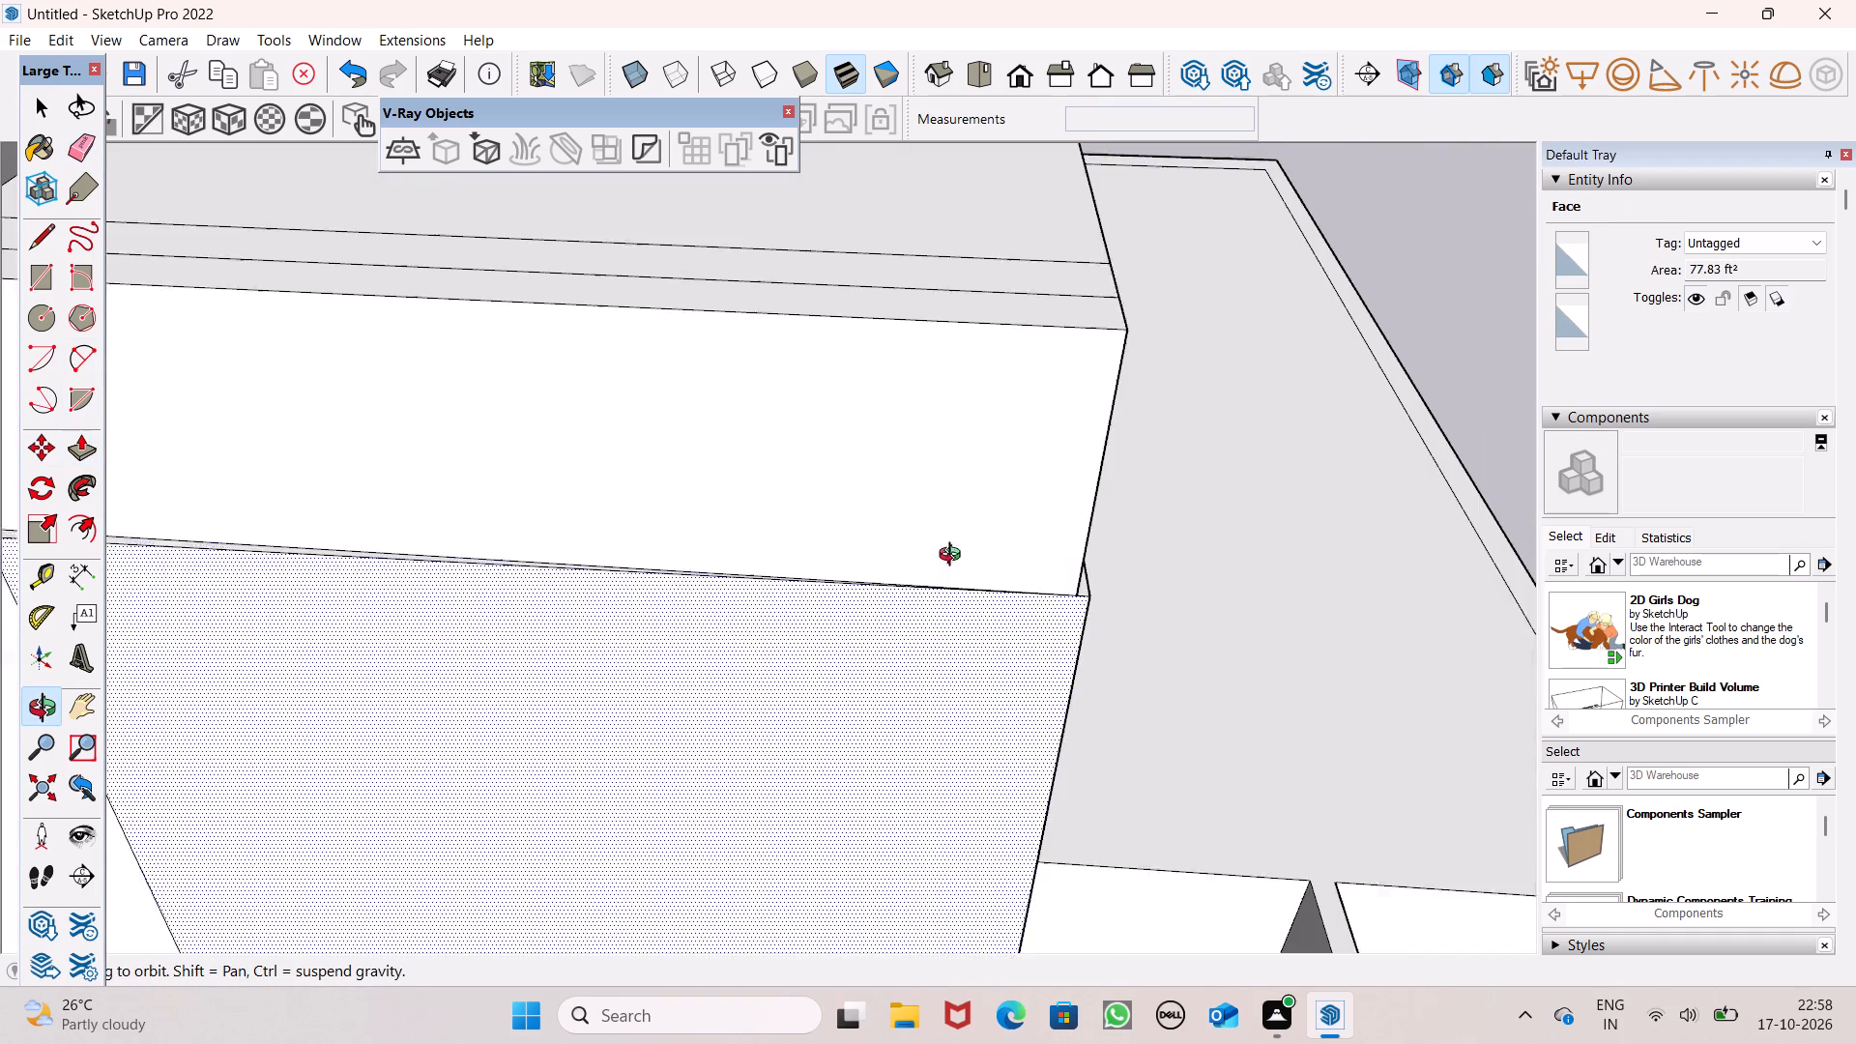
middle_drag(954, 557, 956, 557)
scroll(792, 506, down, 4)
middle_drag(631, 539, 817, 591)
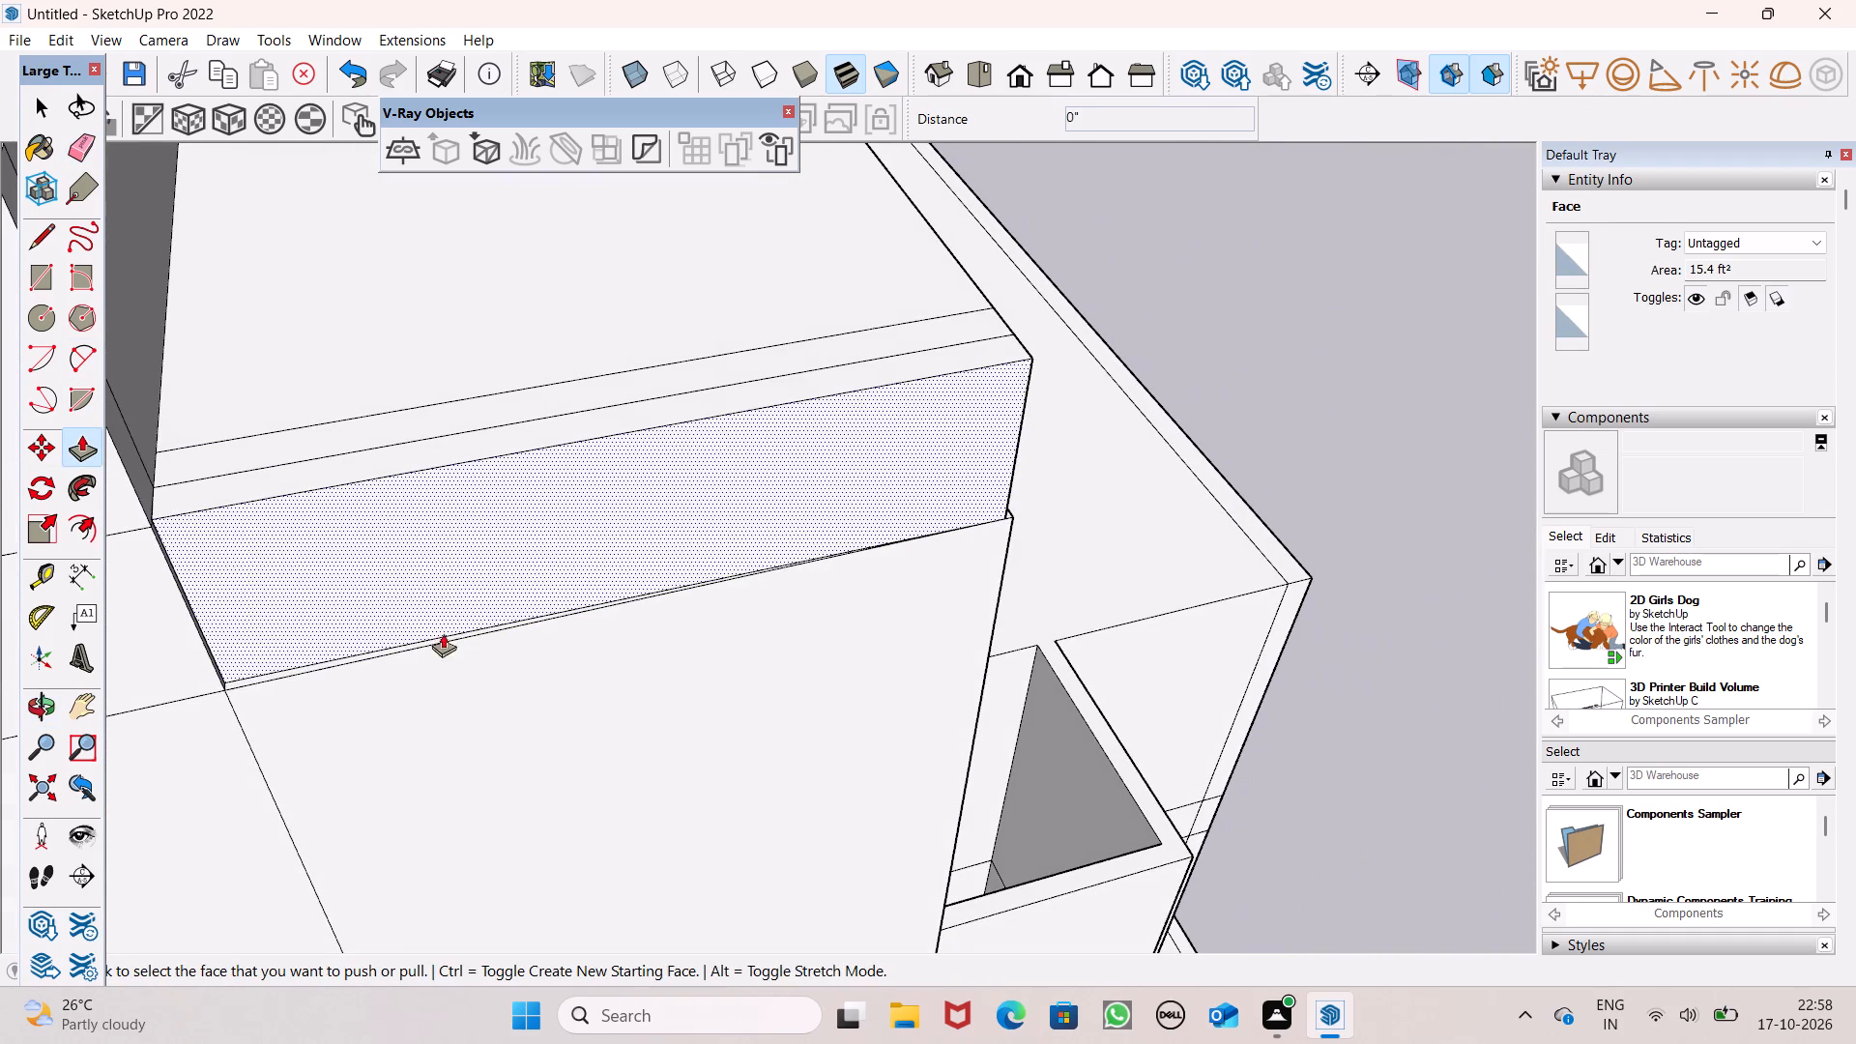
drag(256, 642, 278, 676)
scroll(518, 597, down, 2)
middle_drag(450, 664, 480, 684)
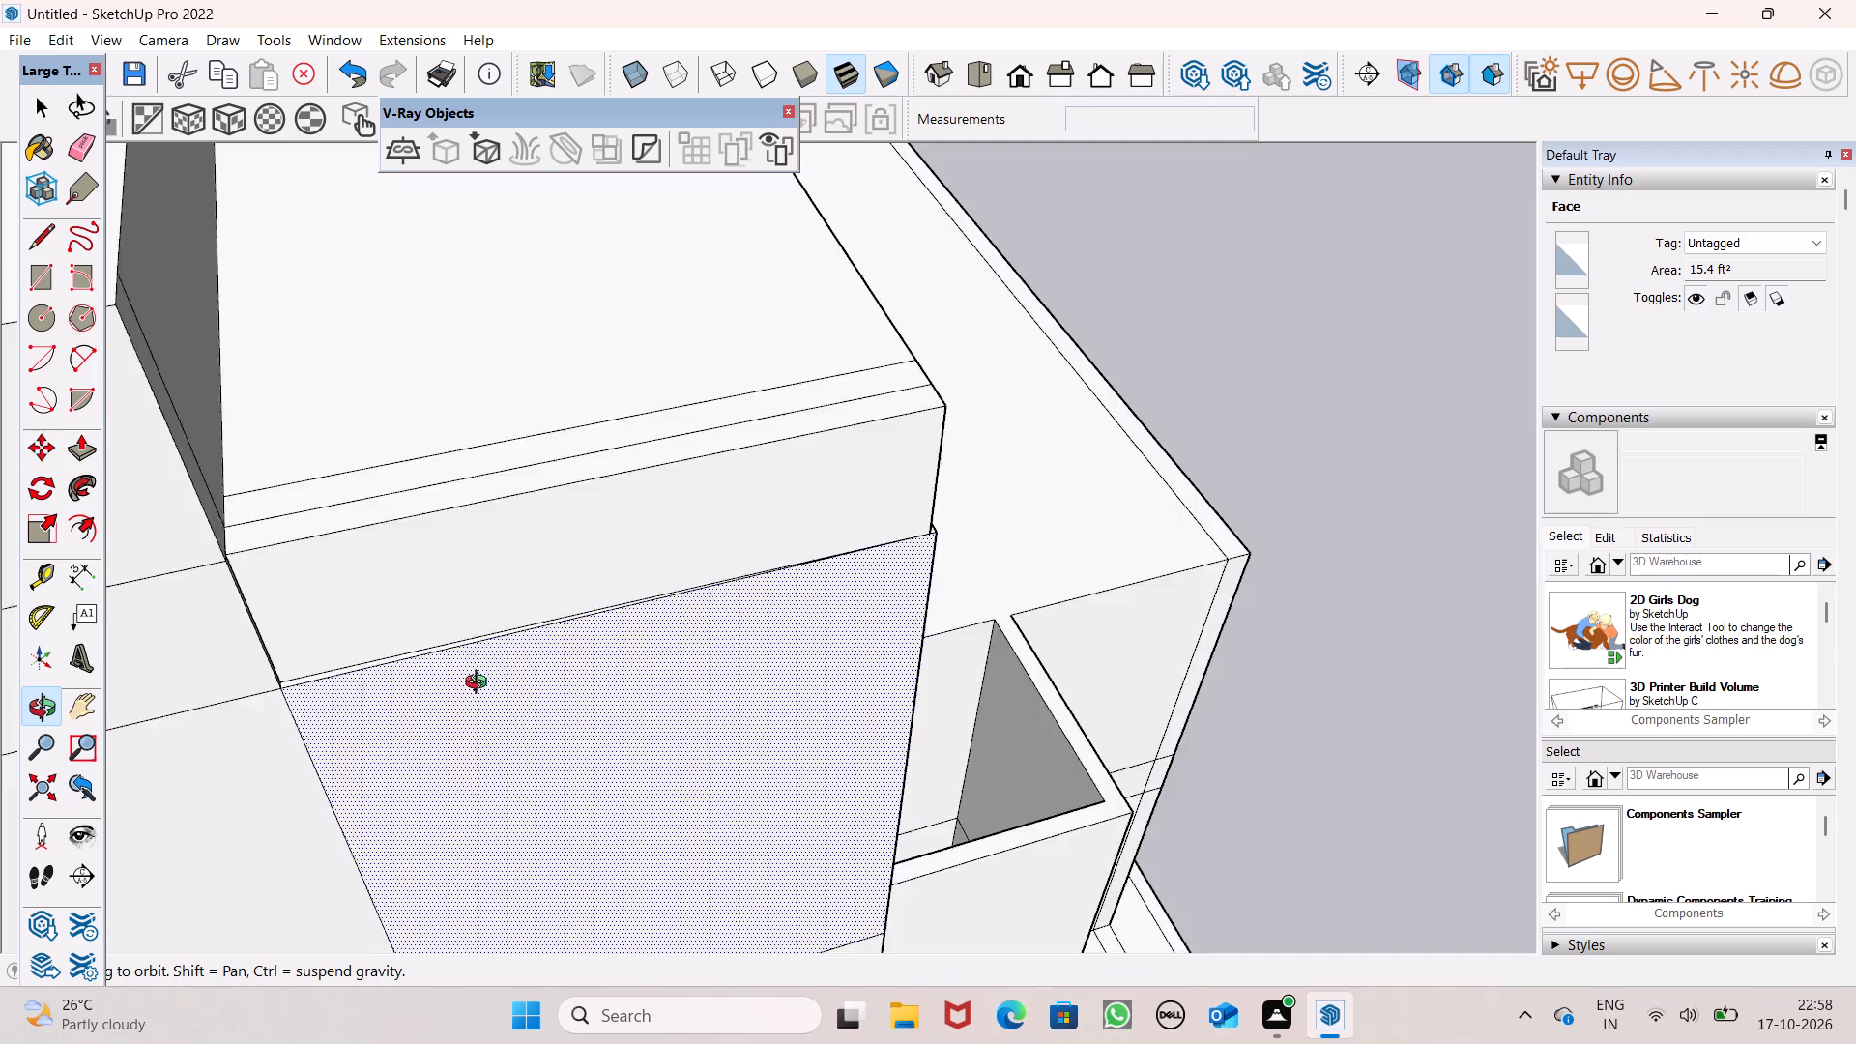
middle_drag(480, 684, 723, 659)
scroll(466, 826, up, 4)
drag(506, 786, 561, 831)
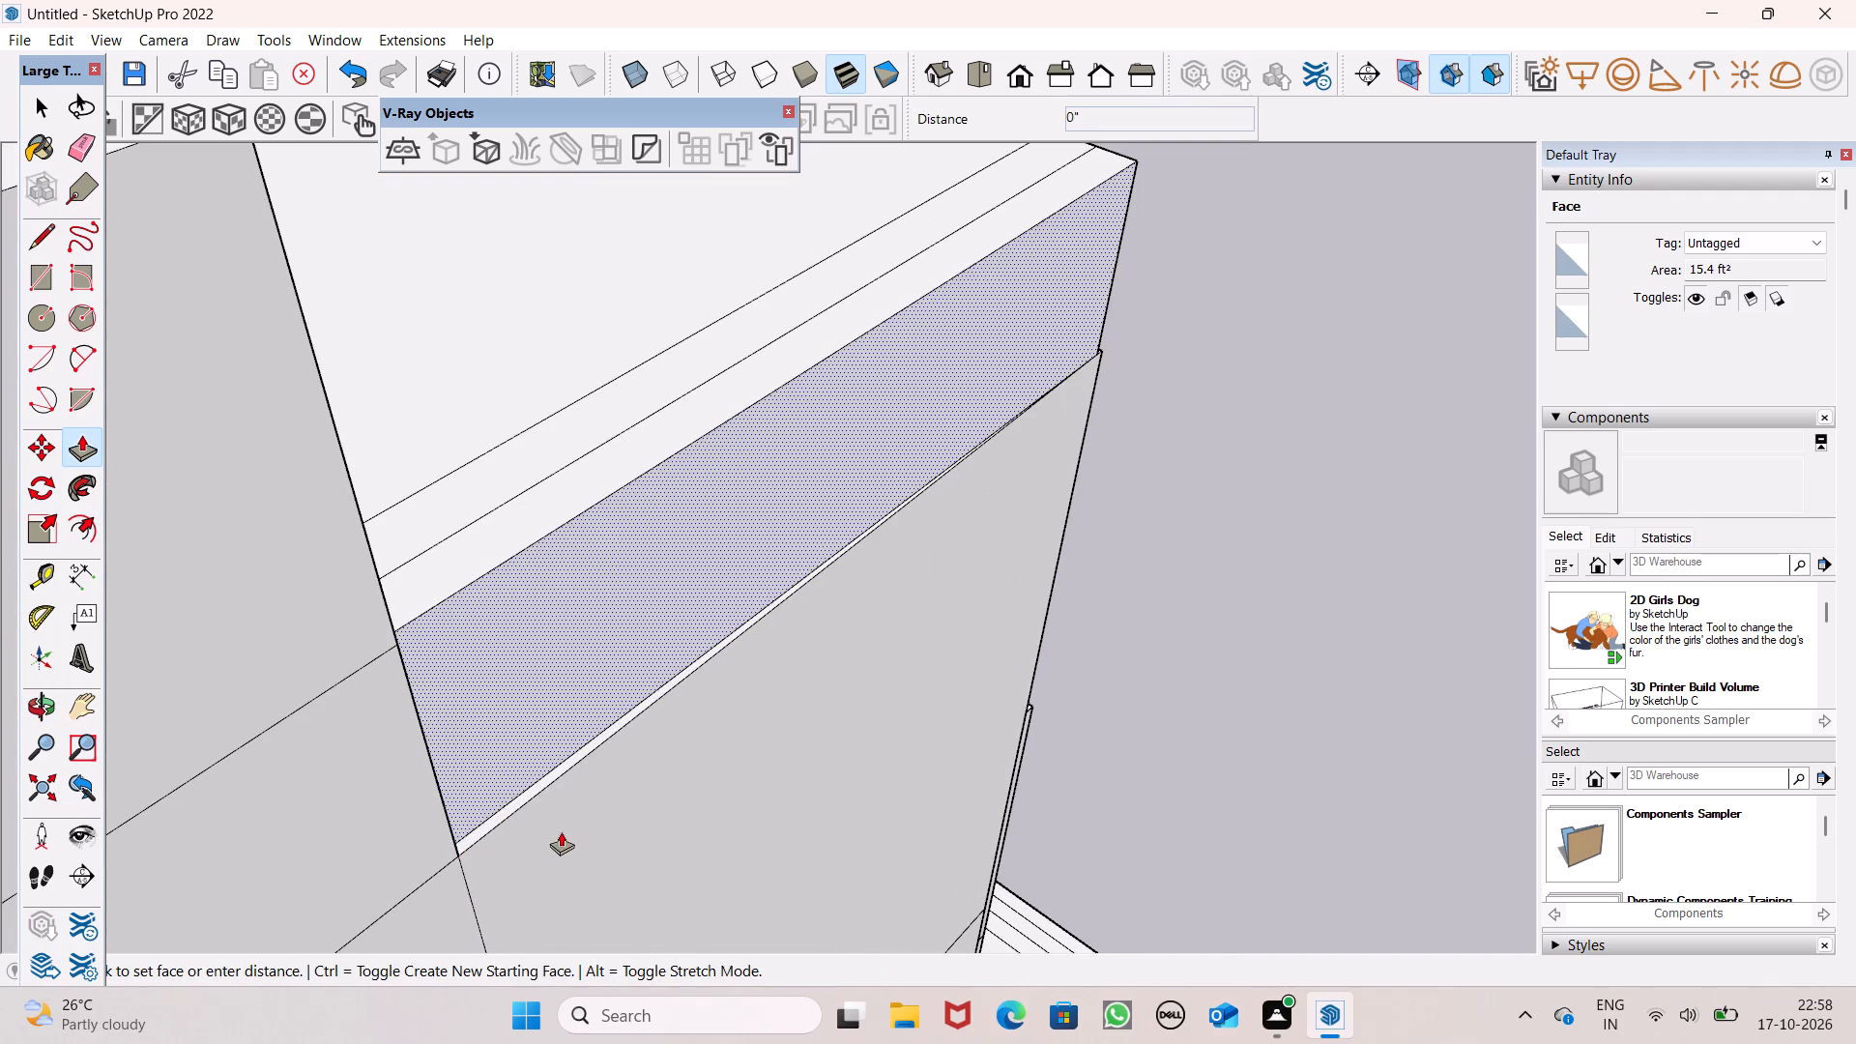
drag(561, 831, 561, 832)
Erase the vertical edge near the front corner on the long raised block's side, above the new slab.
scroll(780, 576, down, 7)
middle_drag(938, 653, 664, 628)
scroll(745, 547, down, 1)
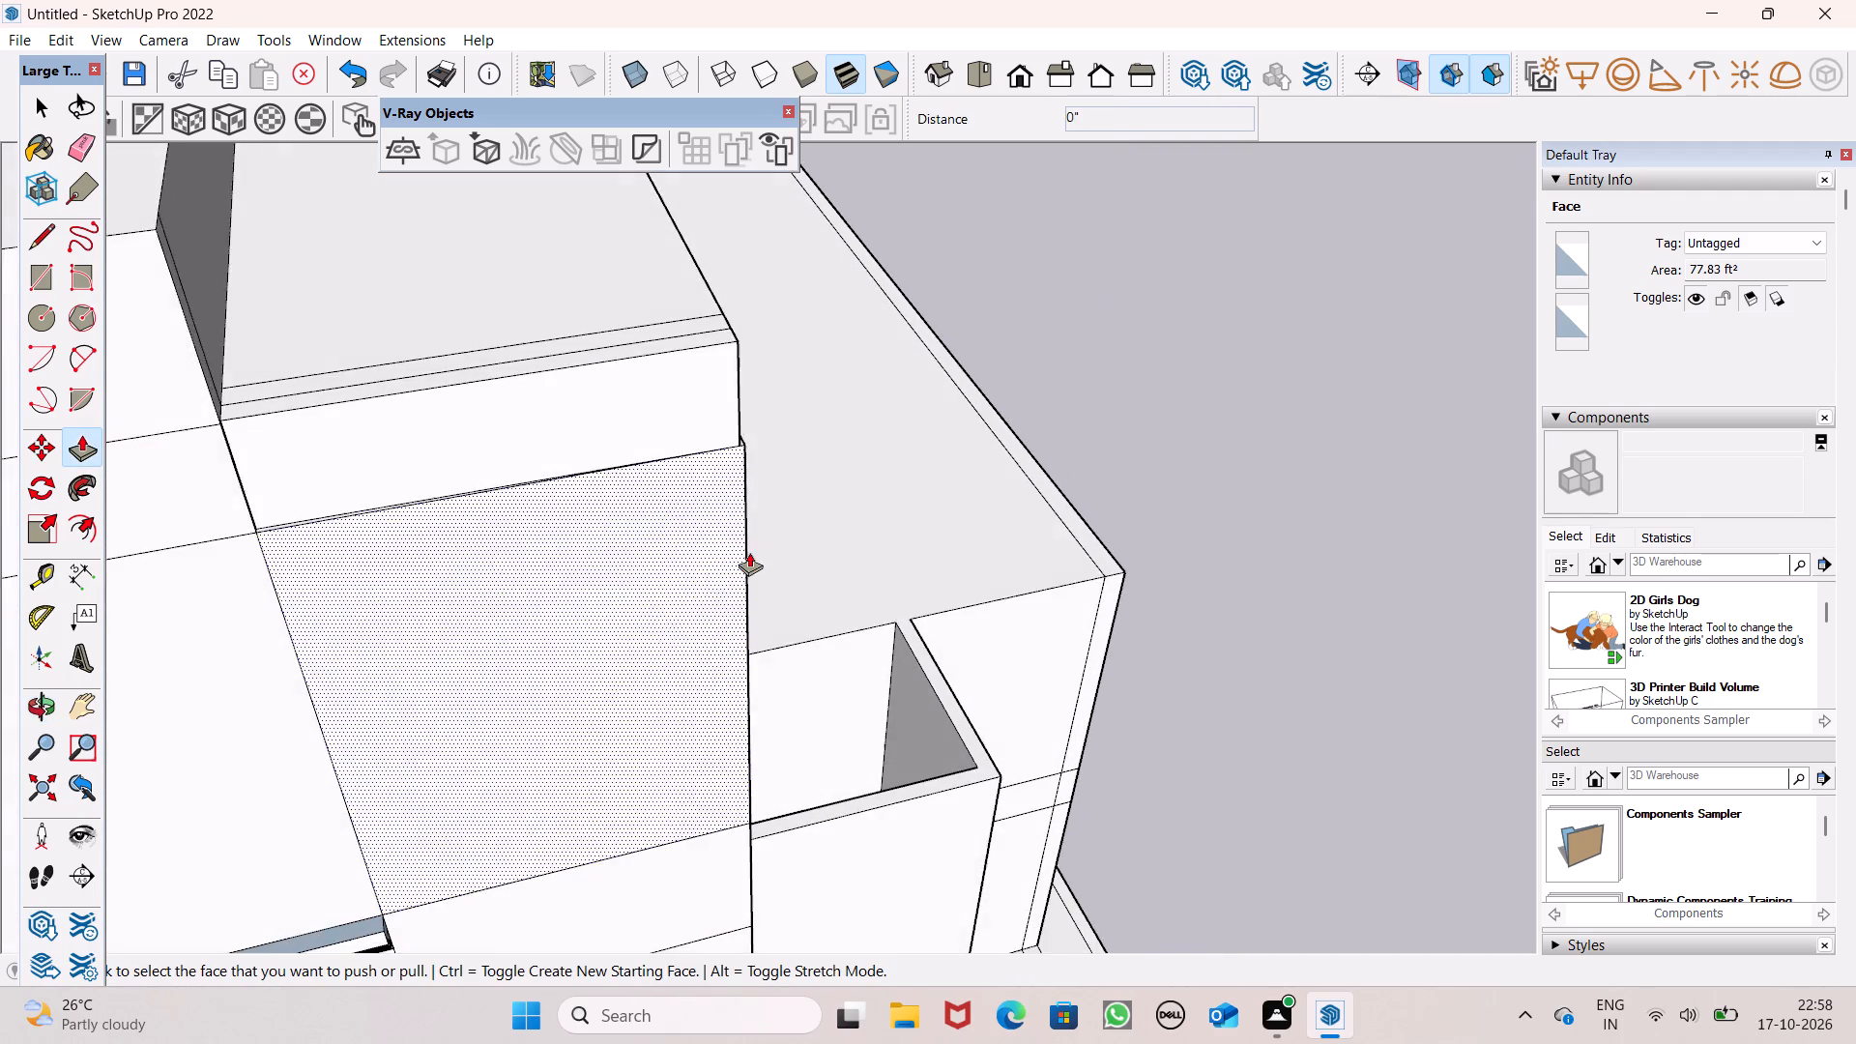
scroll(749, 552, down, 2)
middle_drag(639, 609, 396, 762)
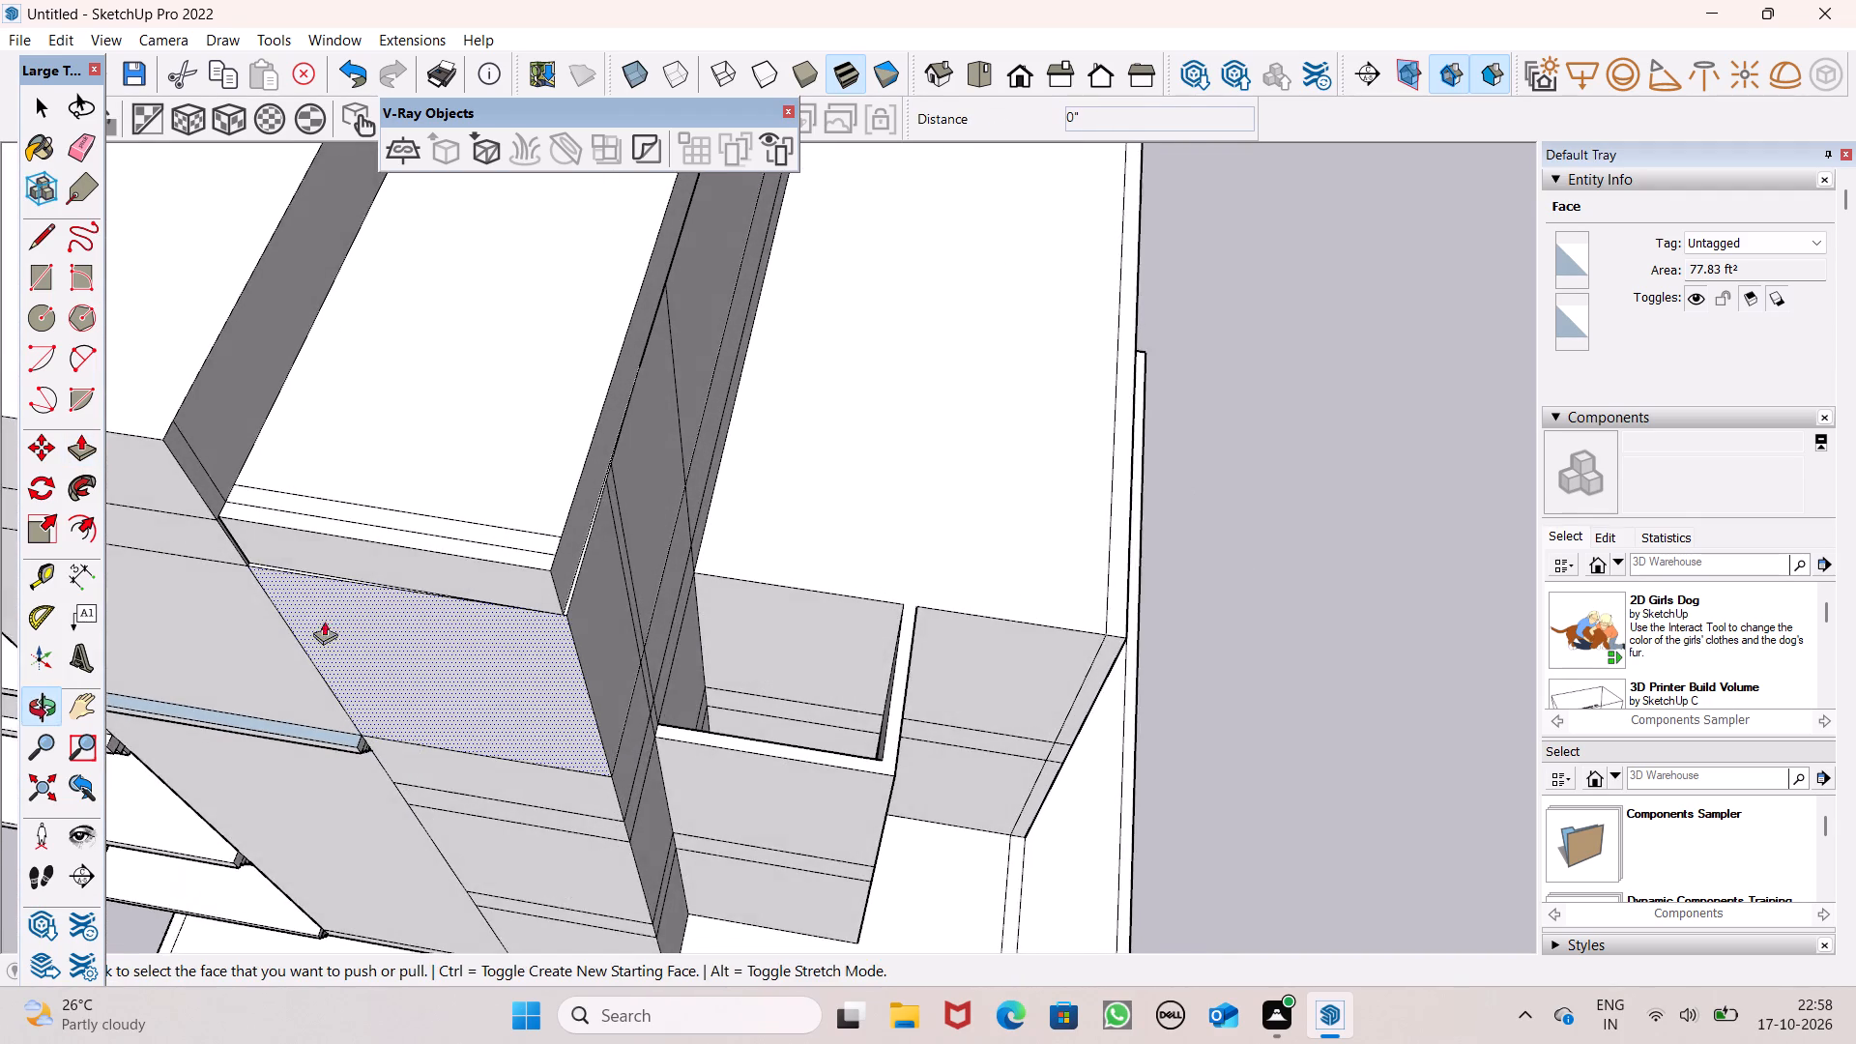
scroll(303, 580, up, 2)
click(94, 134)
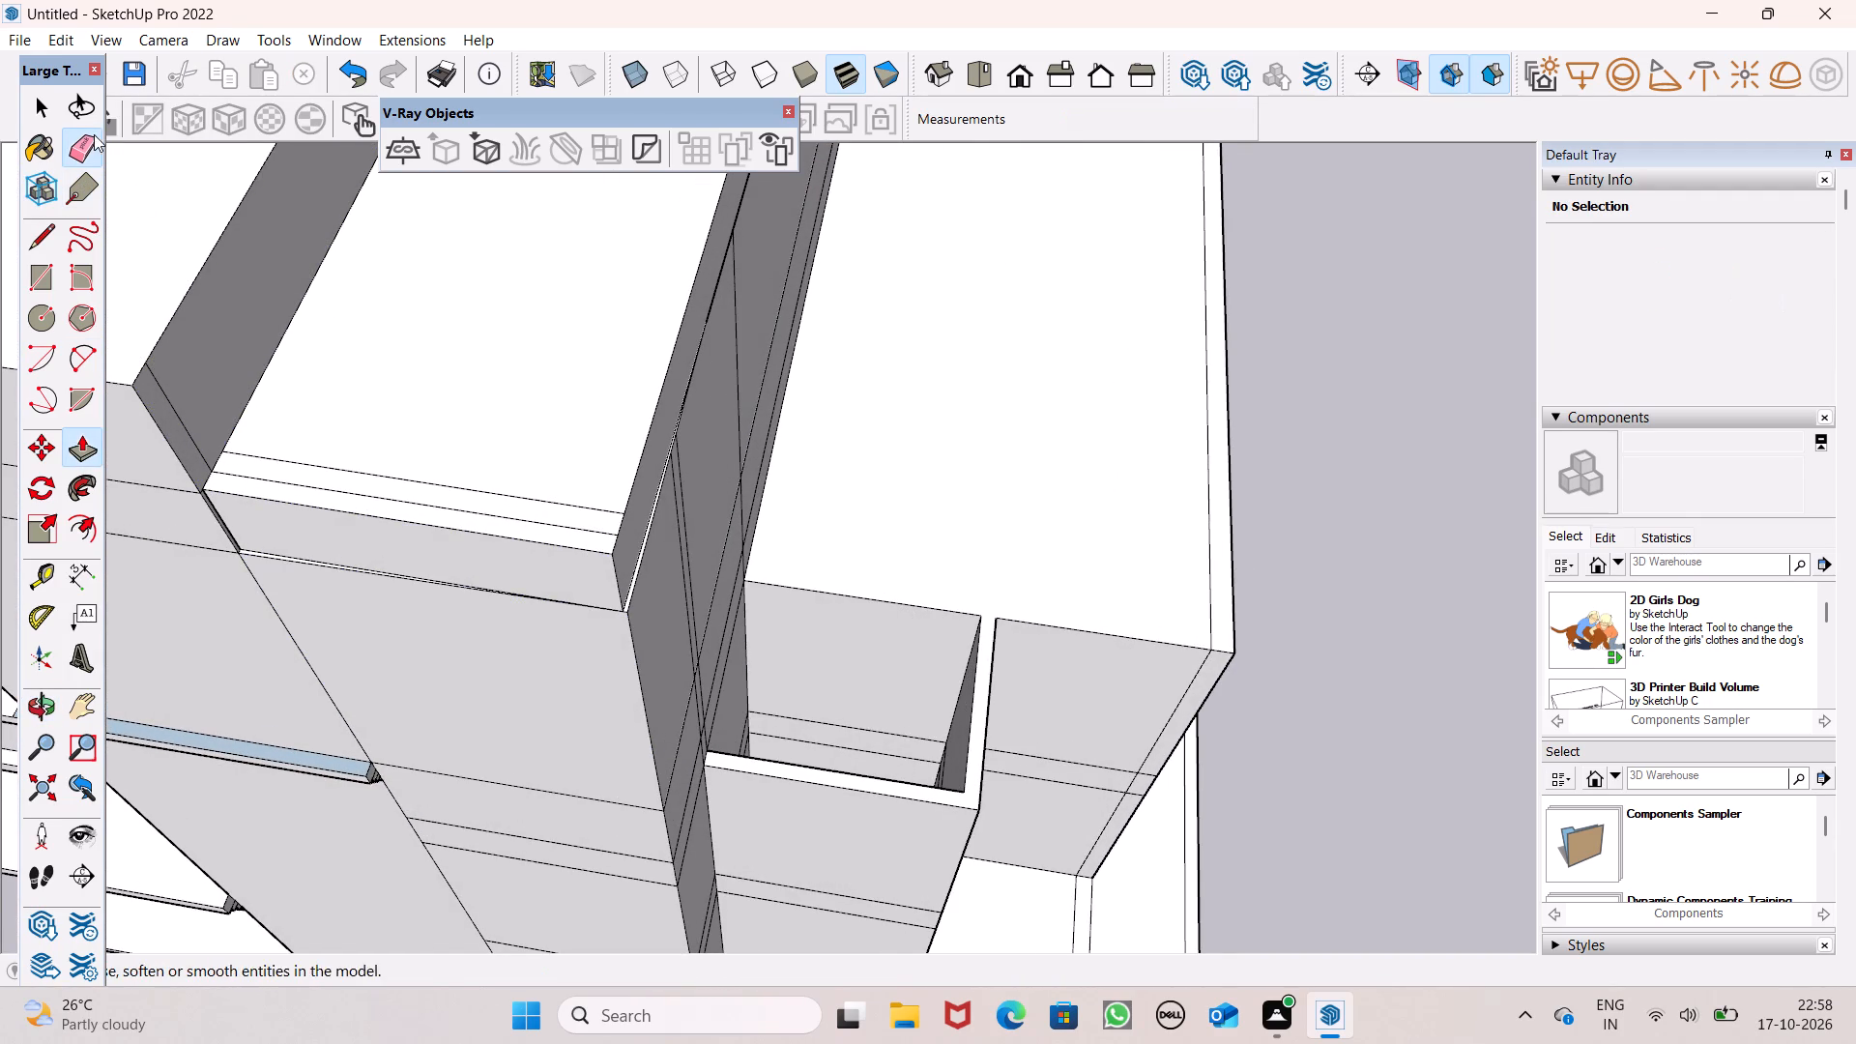
scroll(162, 378, up, 4)
click(175, 411)
scroll(552, 487, down, 4)
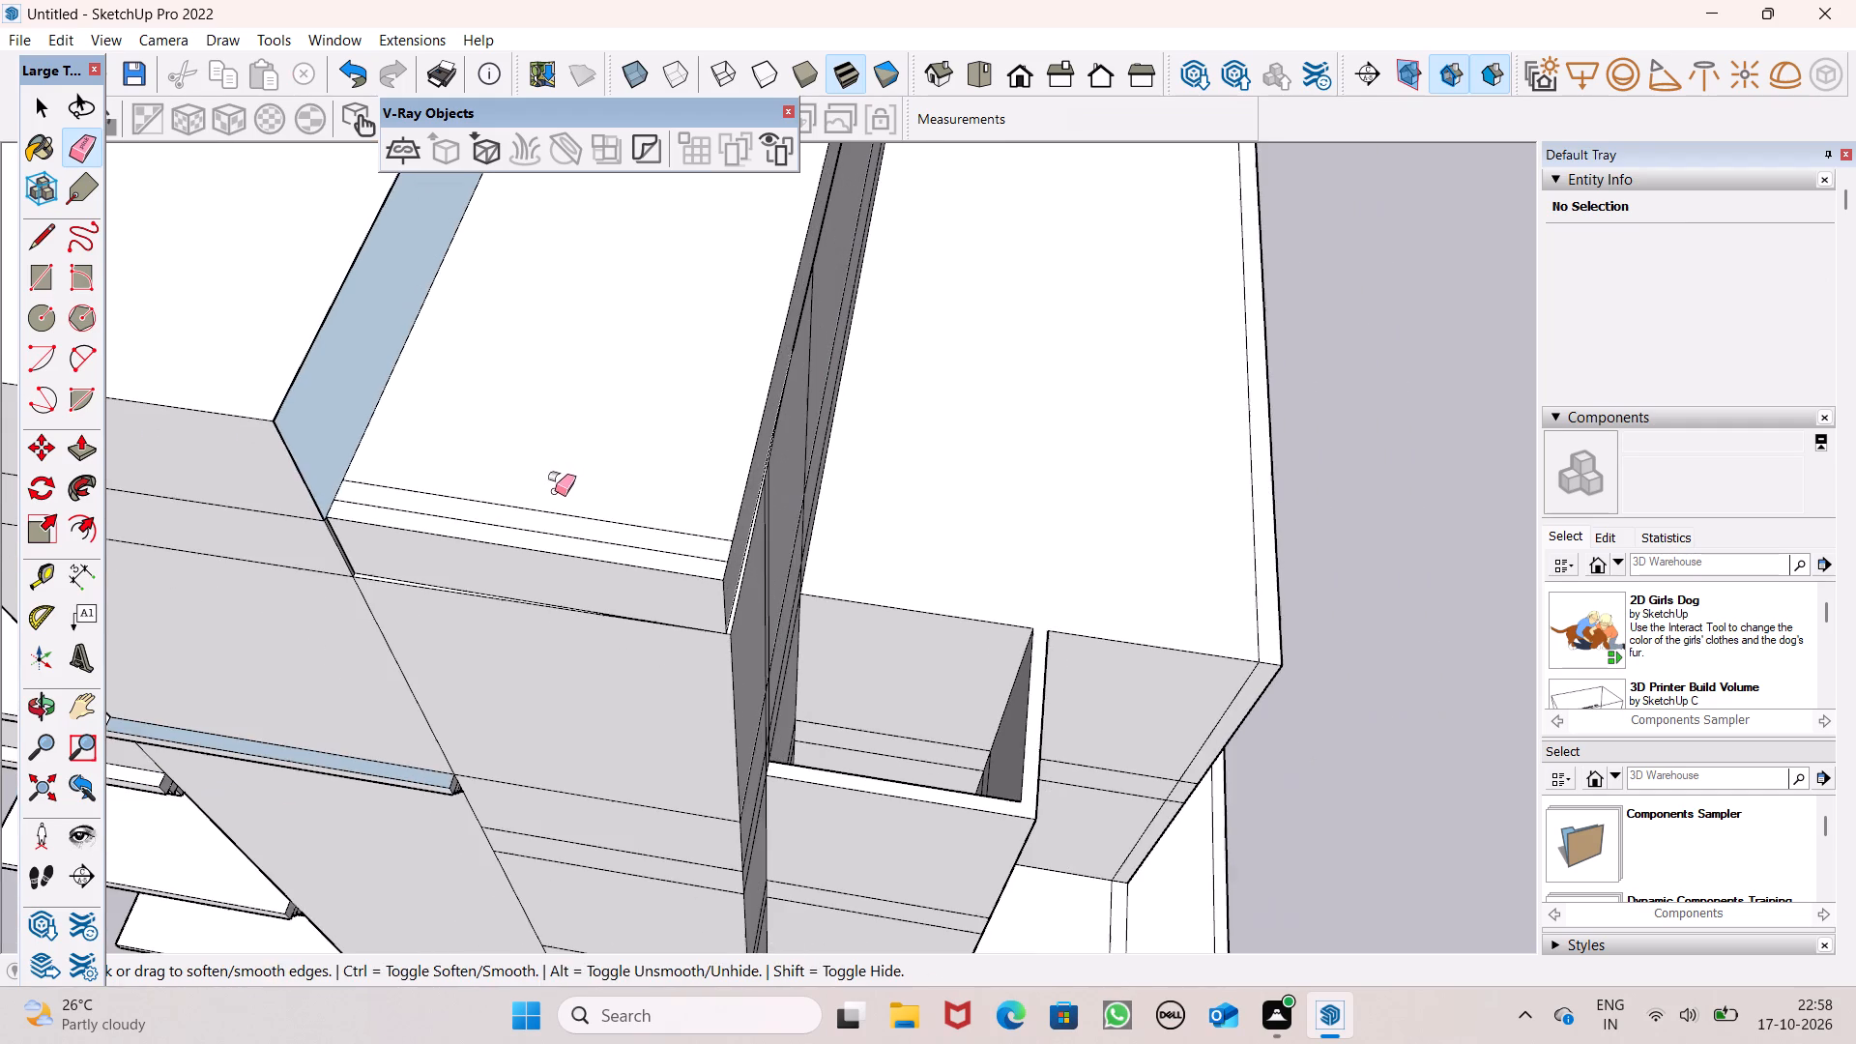
Undo the recent edge erasures and push/pulls on the new roof slab, back to before it was extended.
key(ctrl+z)
ctrl+scroll(573, 457, down, 6)
scroll(614, 524, down, 4)
key(ctrl+z)
key(ctrl+z)
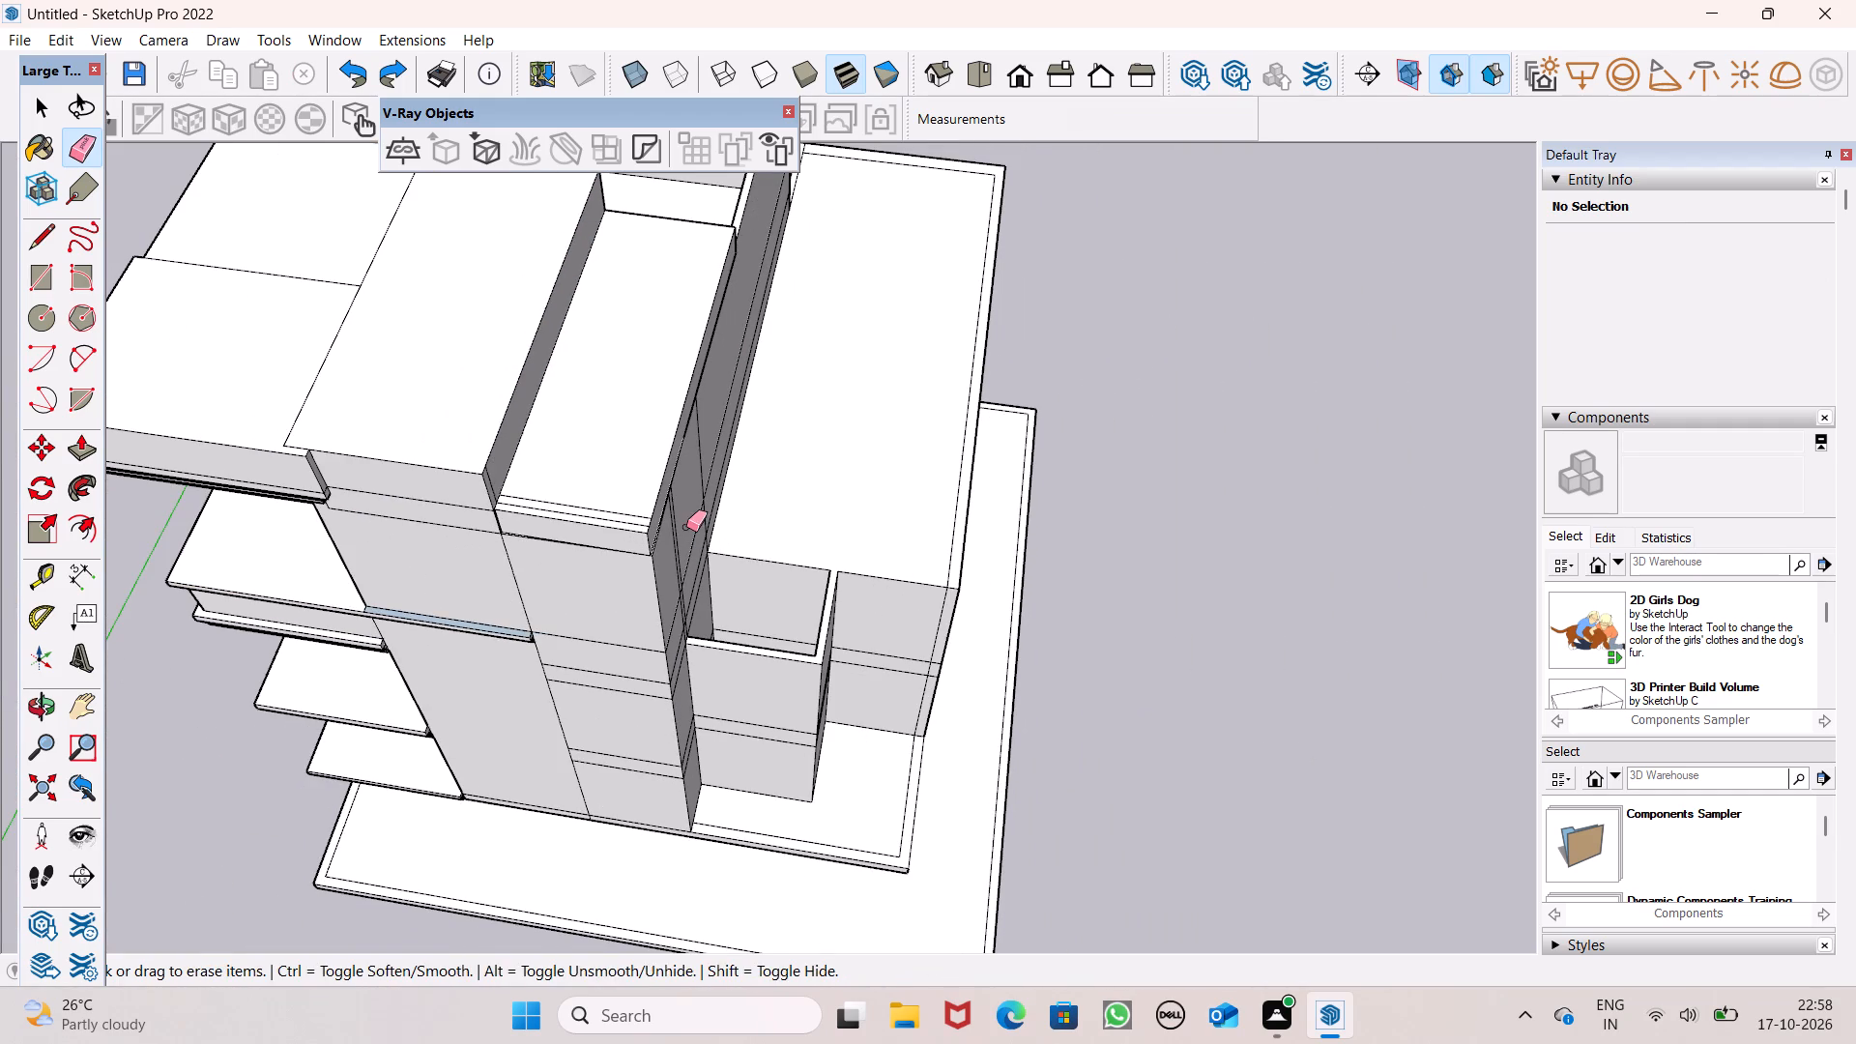
scroll(684, 524, up, 1)
middle_drag(654, 511, 569, 396)
key(ctrl+z)
key(ctrl+z)
key(ctrl+z)
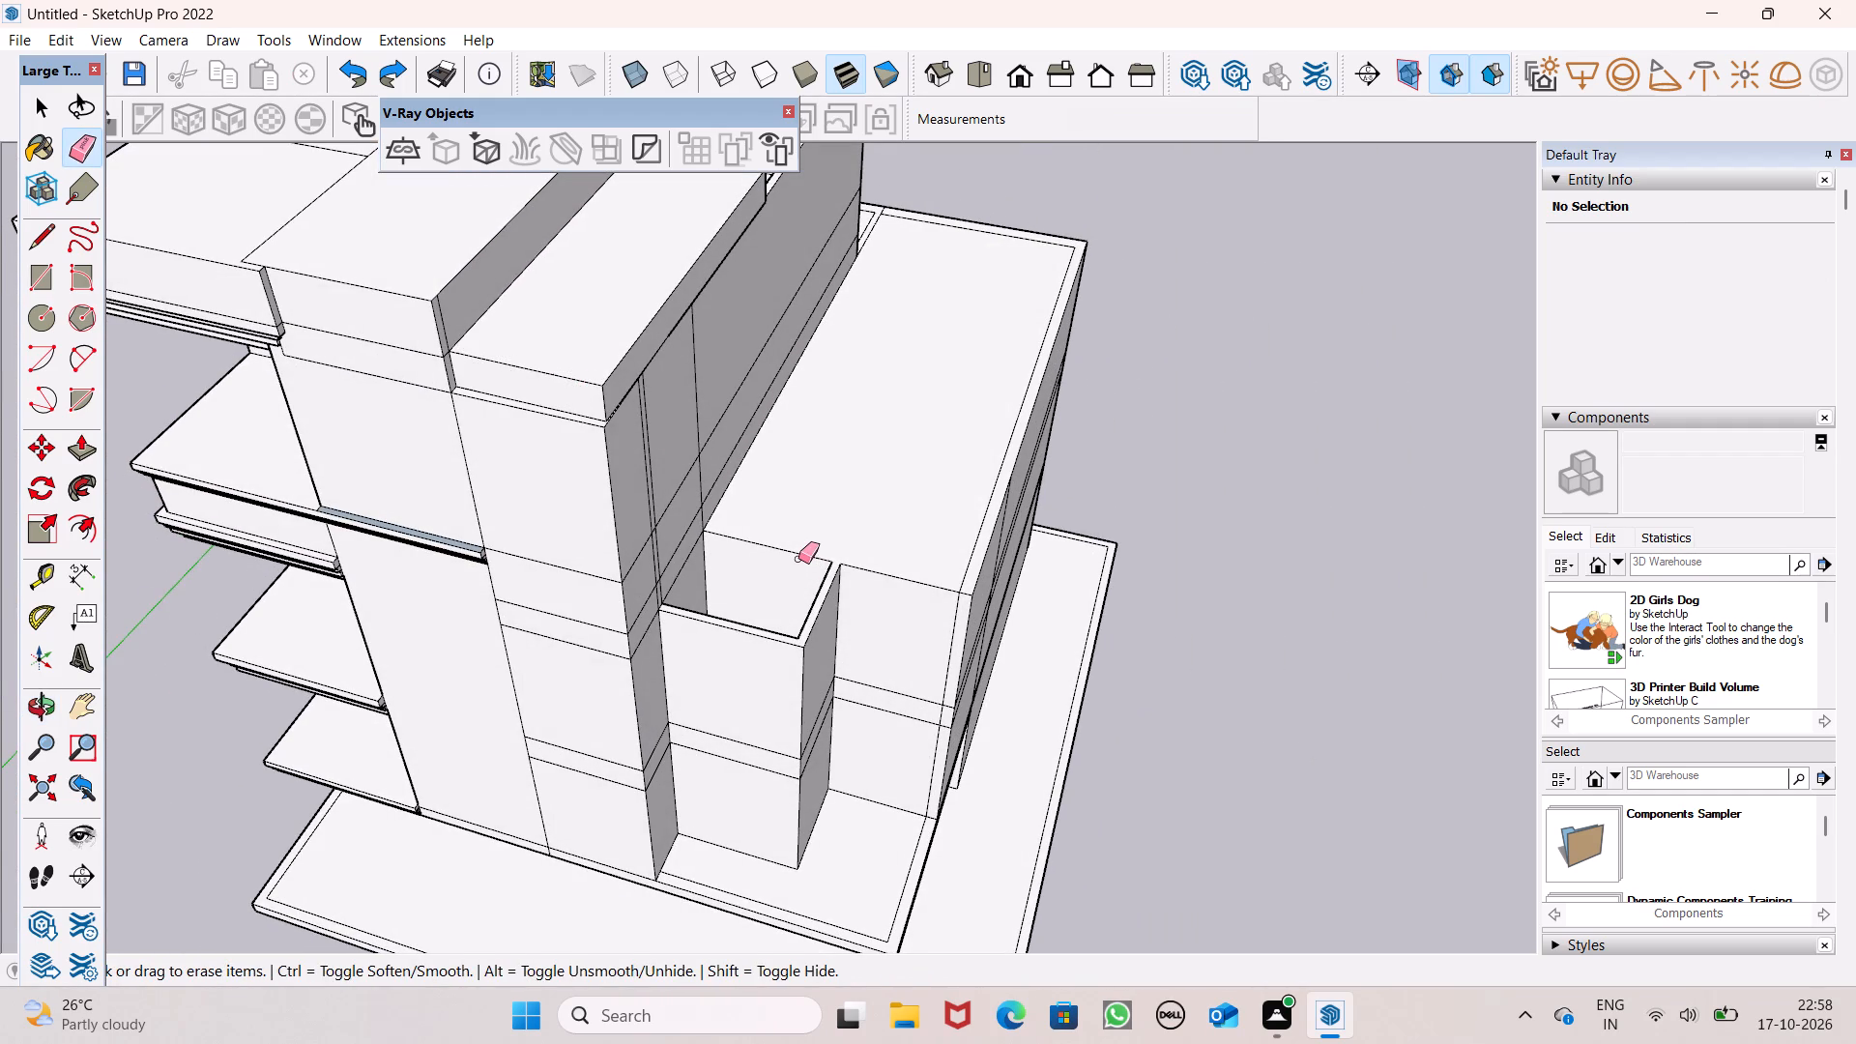
key(ctrl+z)
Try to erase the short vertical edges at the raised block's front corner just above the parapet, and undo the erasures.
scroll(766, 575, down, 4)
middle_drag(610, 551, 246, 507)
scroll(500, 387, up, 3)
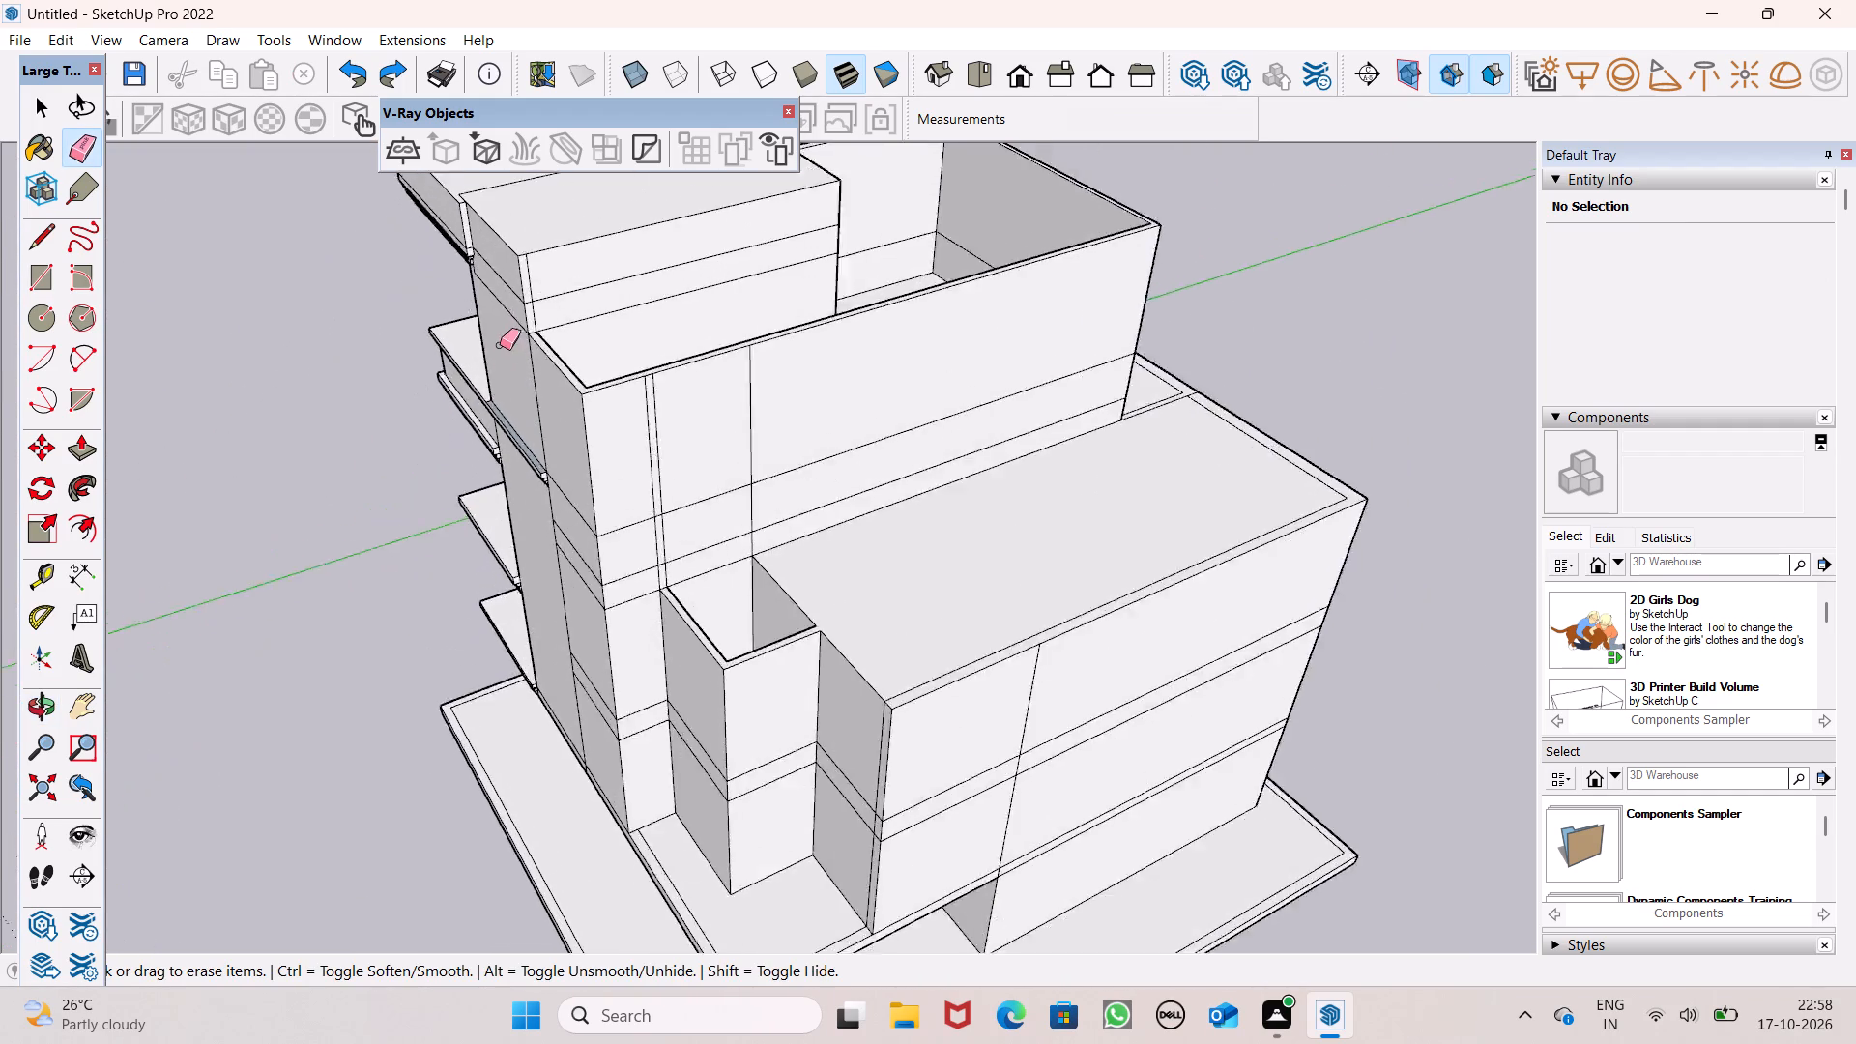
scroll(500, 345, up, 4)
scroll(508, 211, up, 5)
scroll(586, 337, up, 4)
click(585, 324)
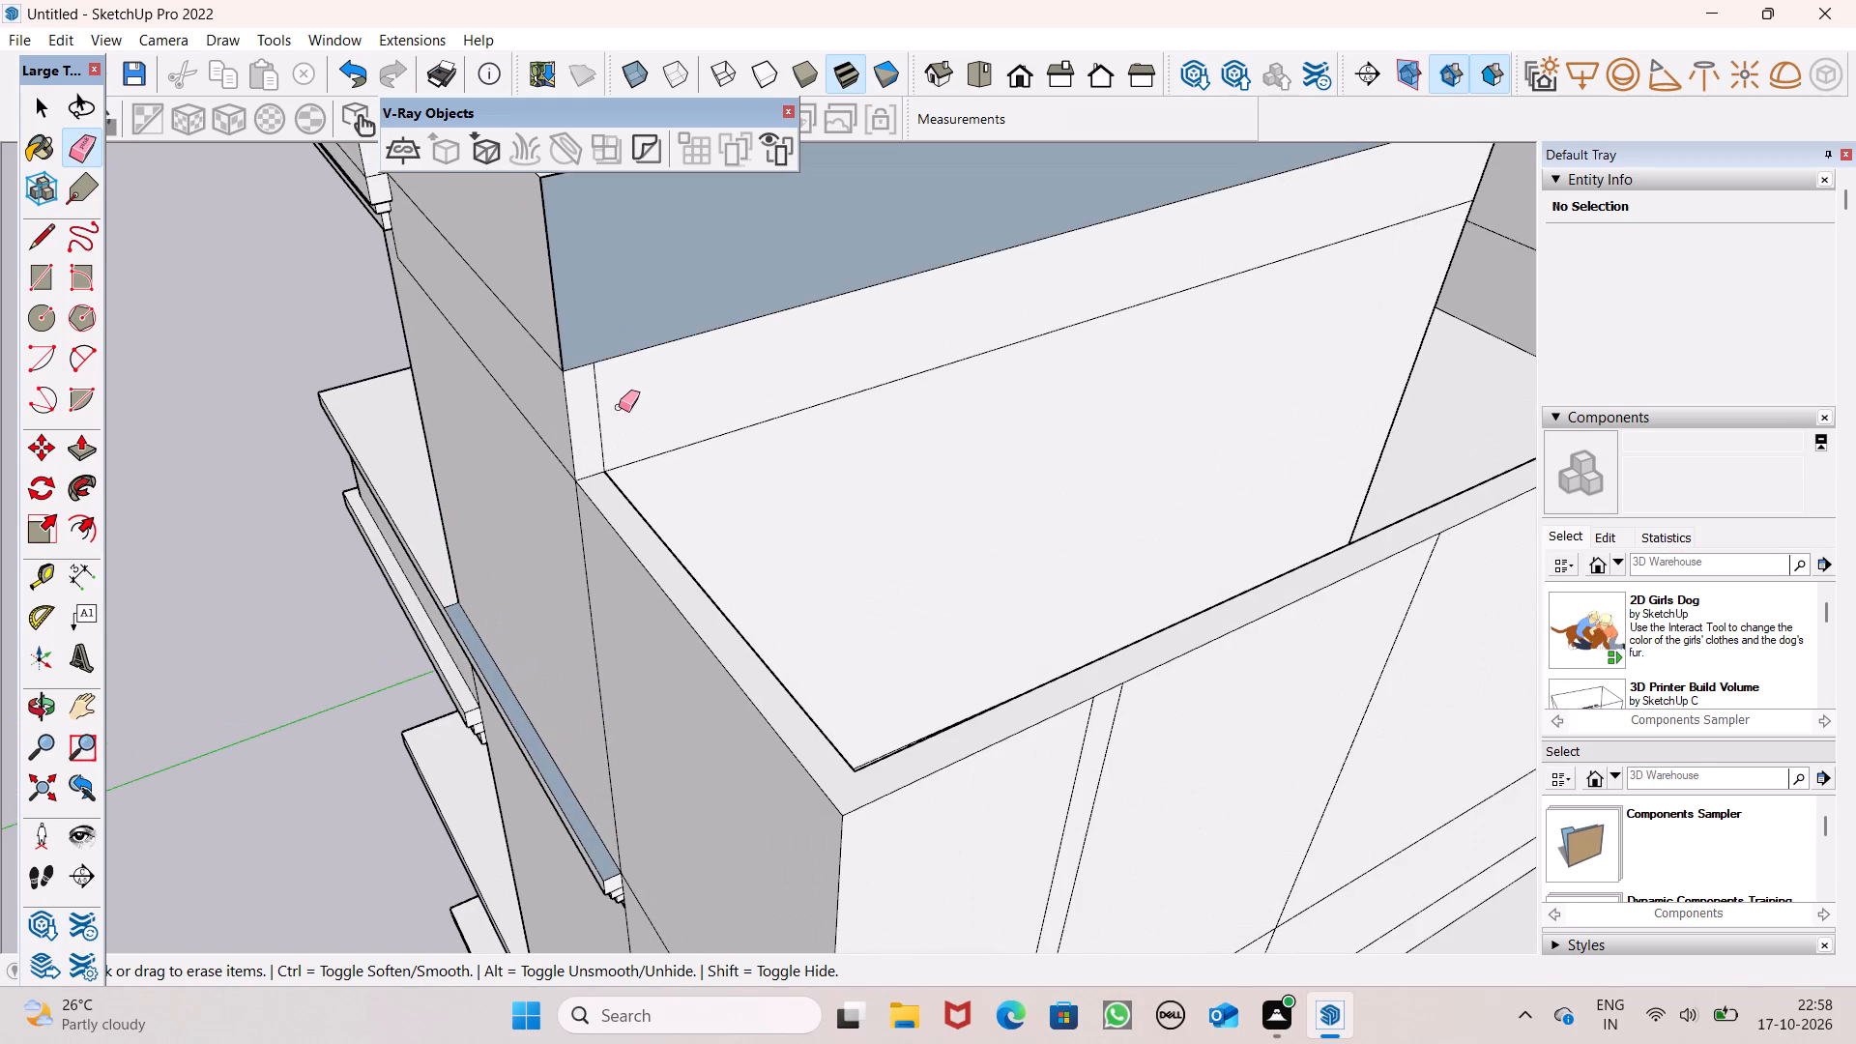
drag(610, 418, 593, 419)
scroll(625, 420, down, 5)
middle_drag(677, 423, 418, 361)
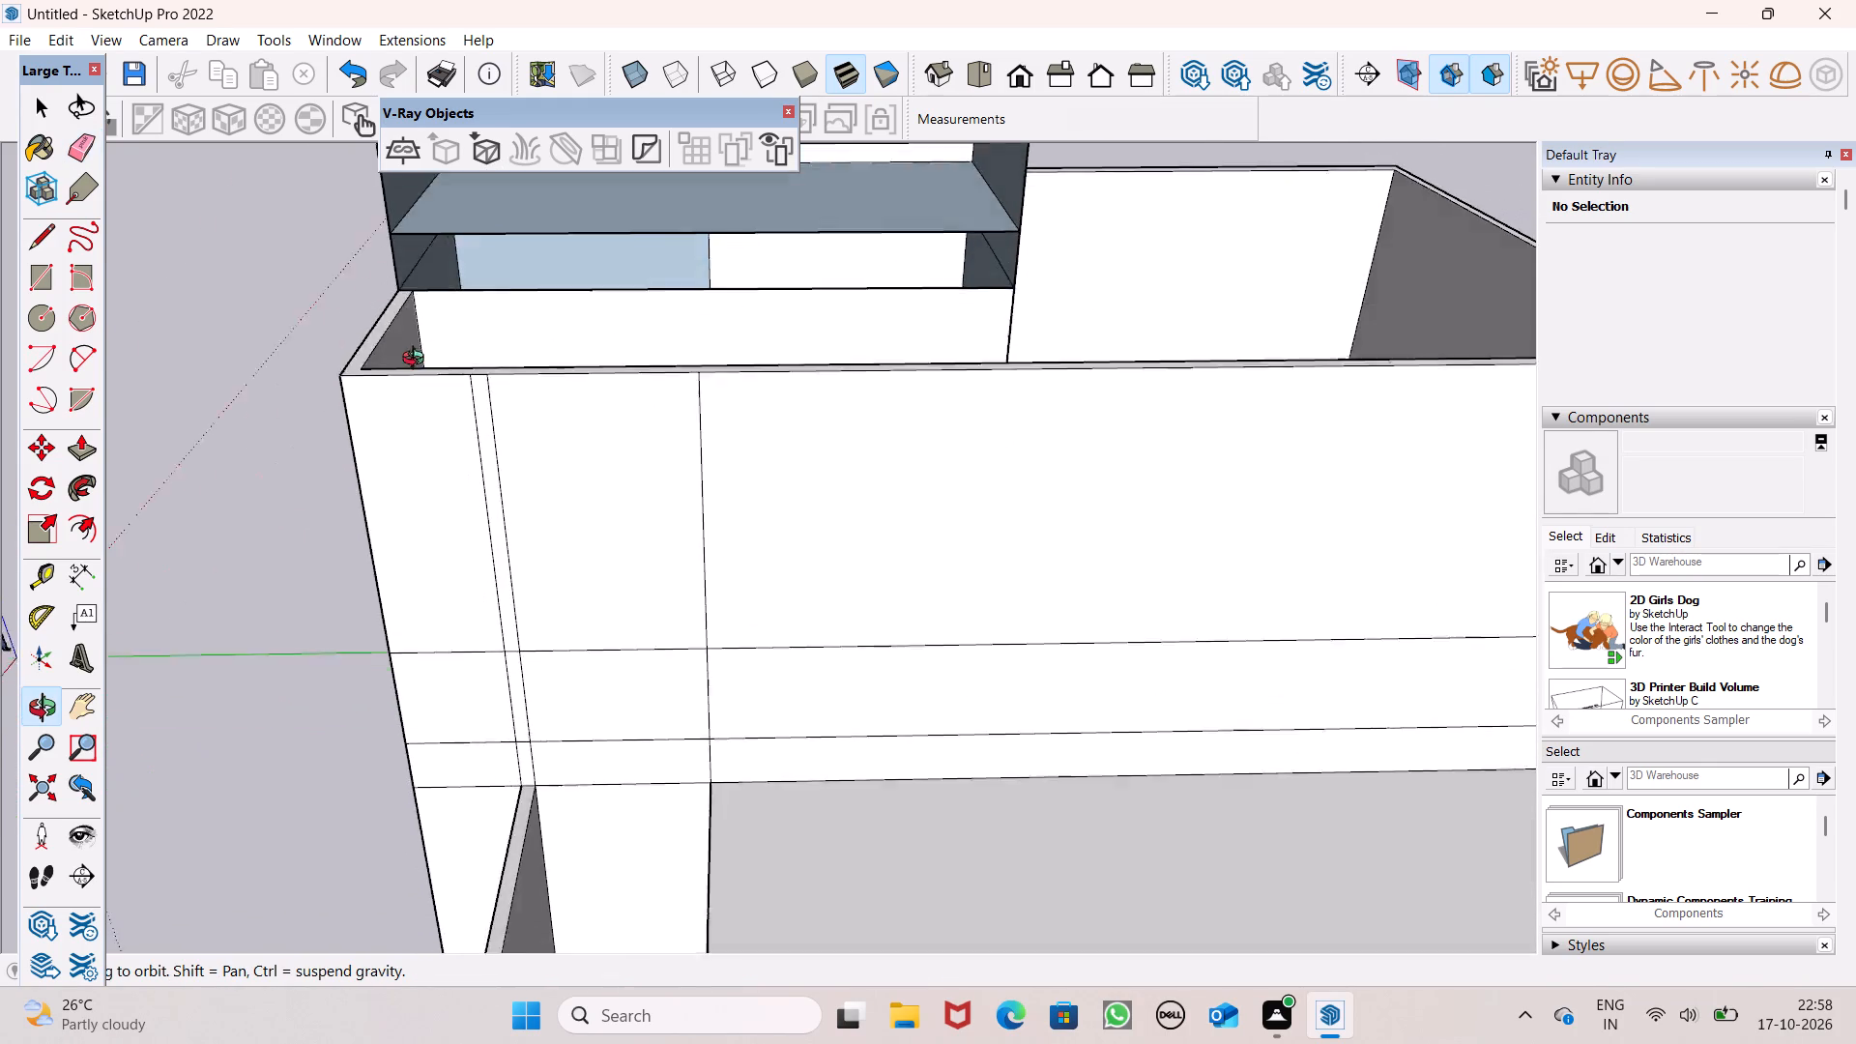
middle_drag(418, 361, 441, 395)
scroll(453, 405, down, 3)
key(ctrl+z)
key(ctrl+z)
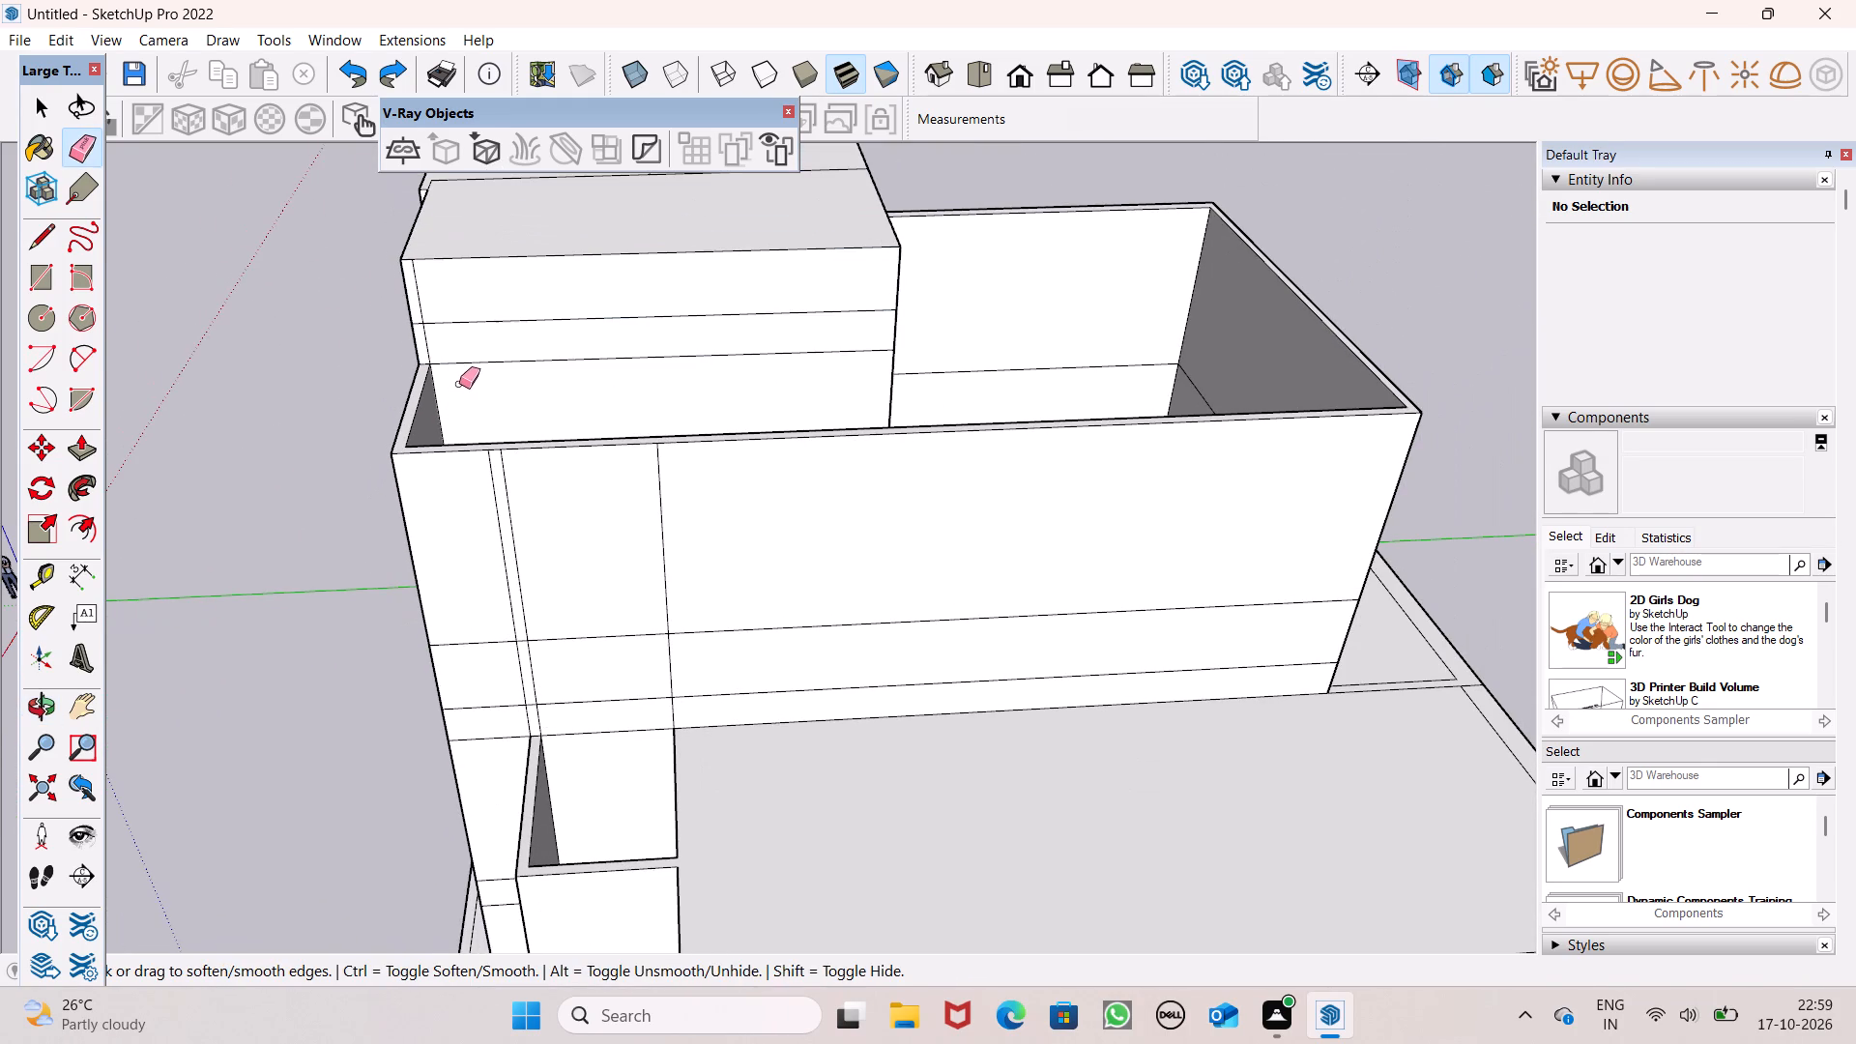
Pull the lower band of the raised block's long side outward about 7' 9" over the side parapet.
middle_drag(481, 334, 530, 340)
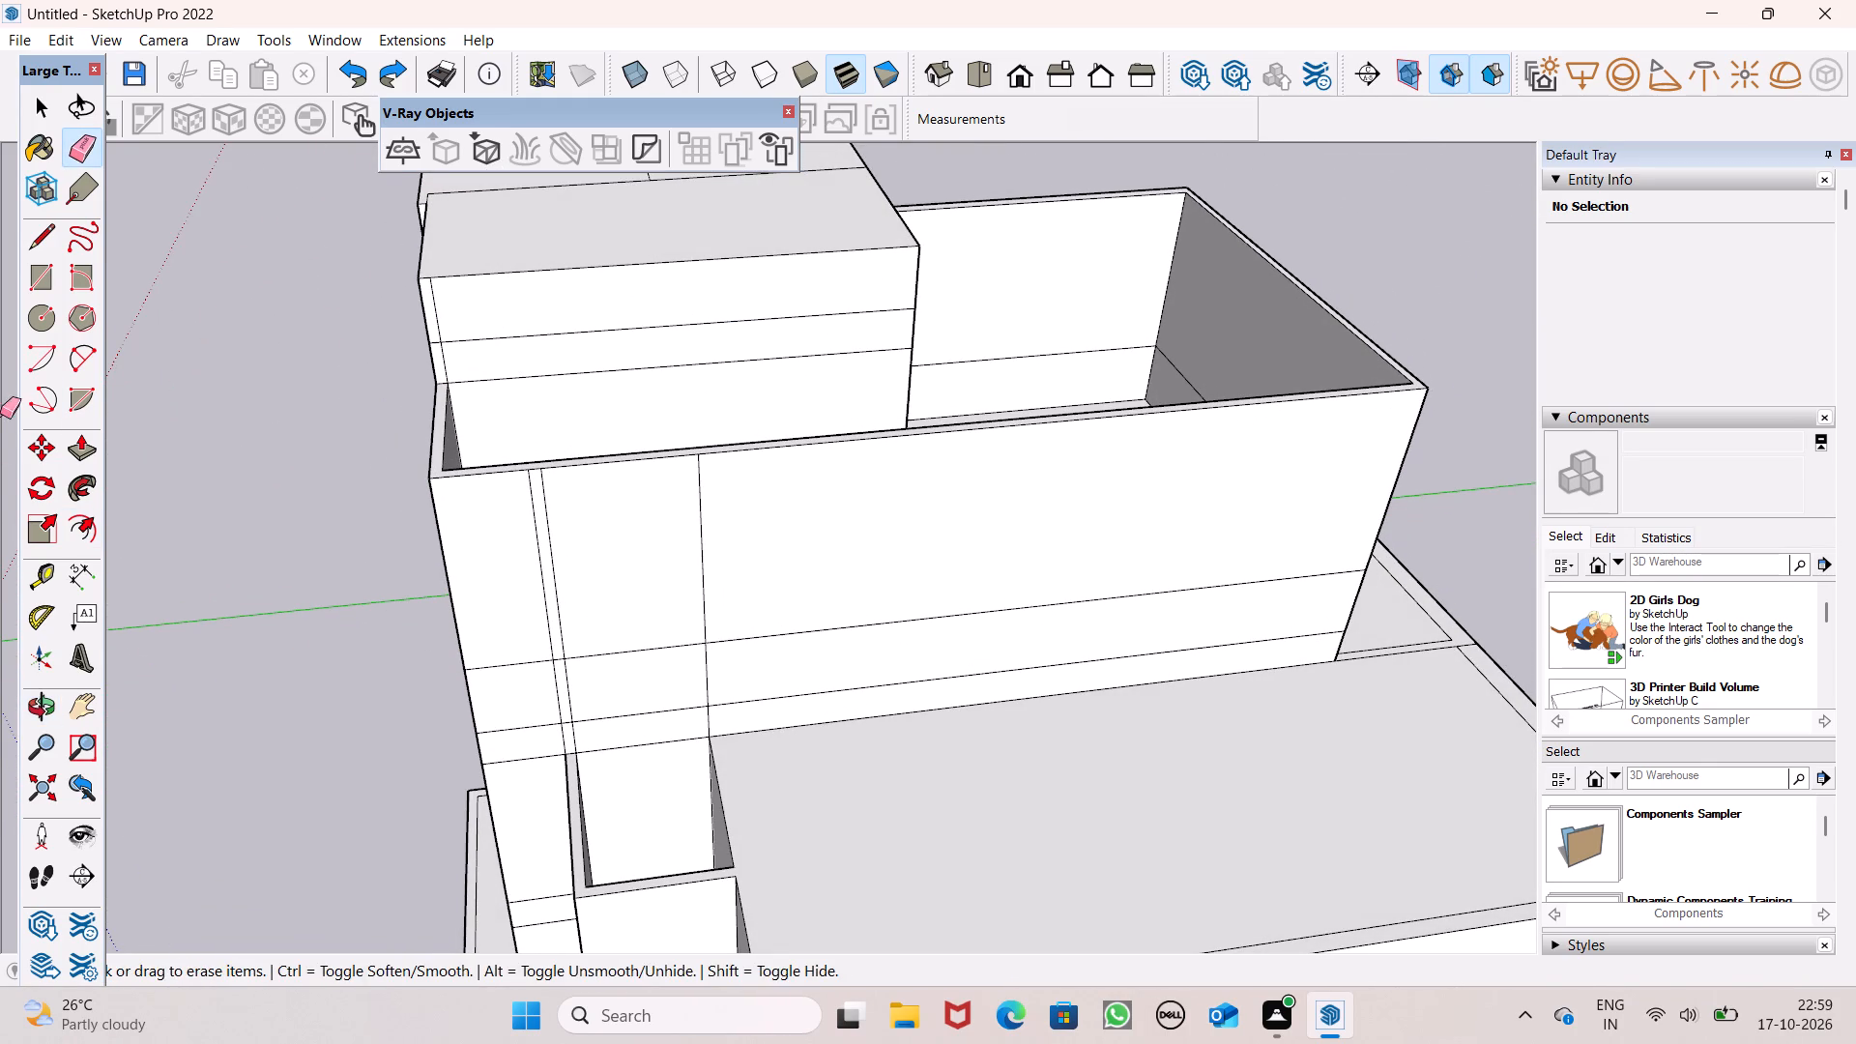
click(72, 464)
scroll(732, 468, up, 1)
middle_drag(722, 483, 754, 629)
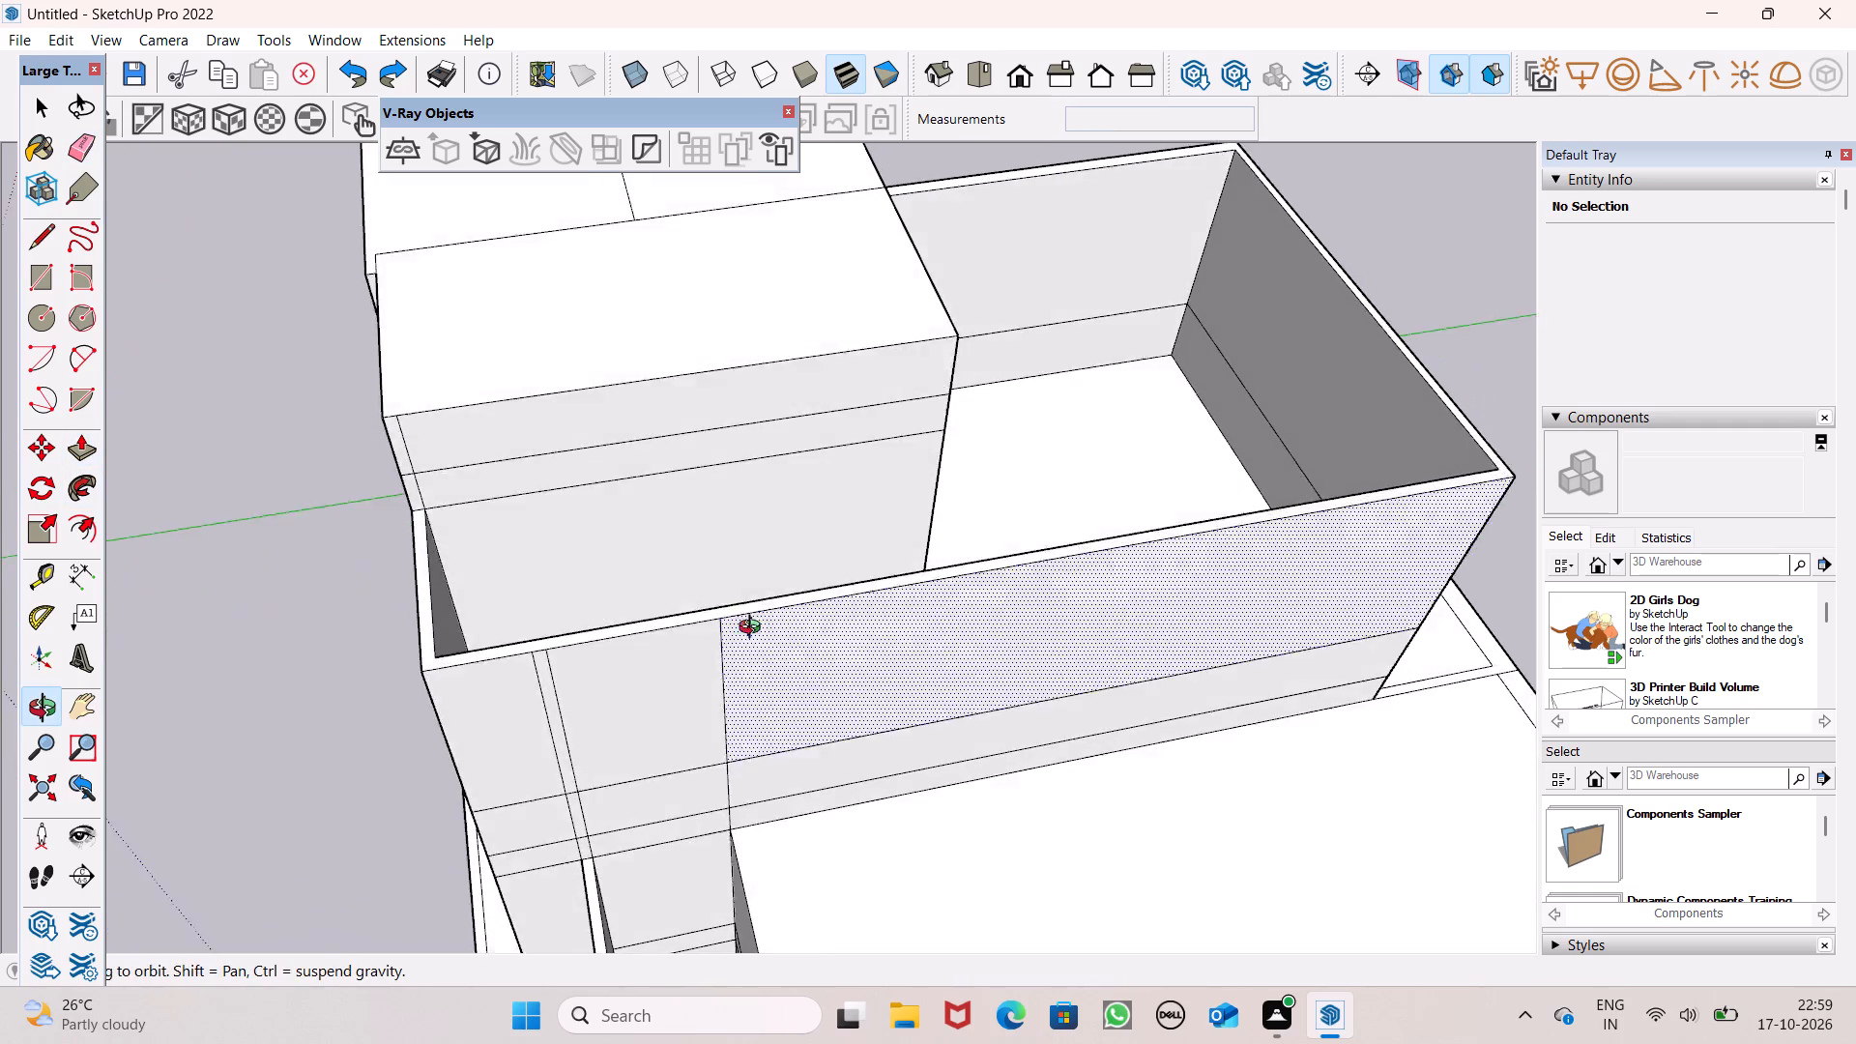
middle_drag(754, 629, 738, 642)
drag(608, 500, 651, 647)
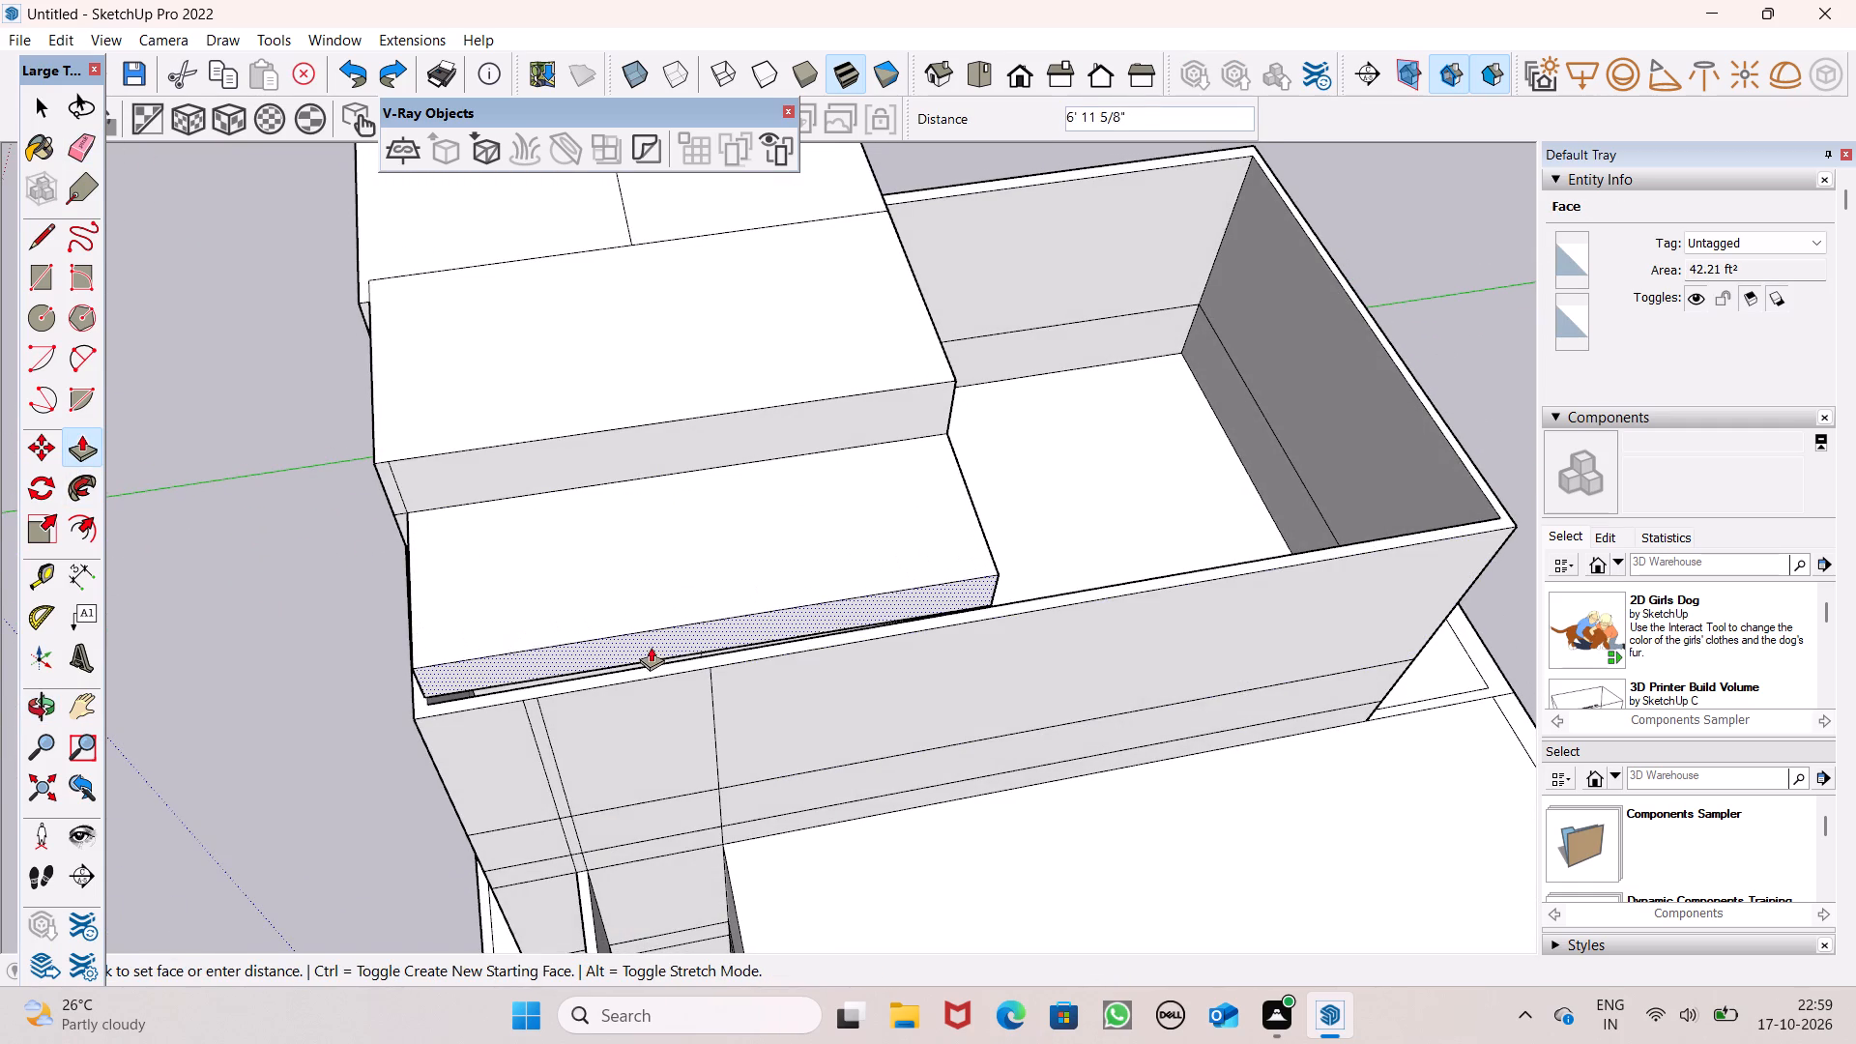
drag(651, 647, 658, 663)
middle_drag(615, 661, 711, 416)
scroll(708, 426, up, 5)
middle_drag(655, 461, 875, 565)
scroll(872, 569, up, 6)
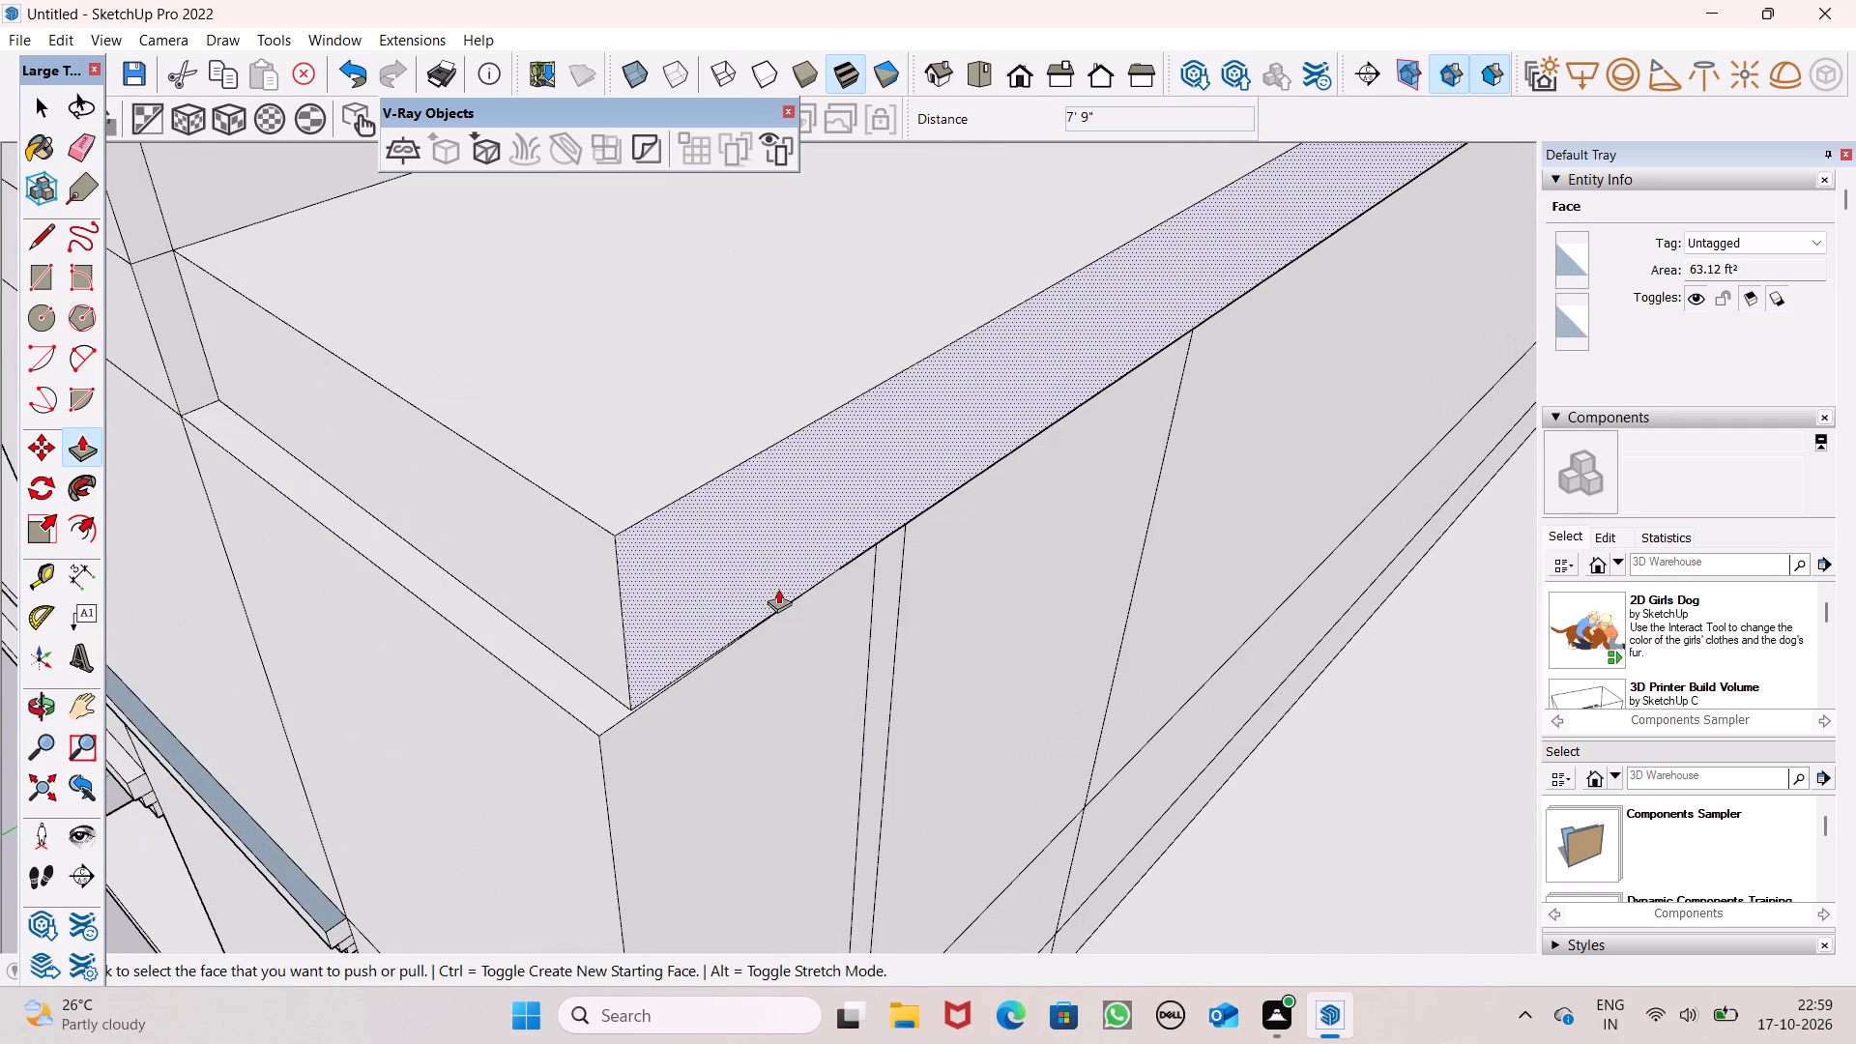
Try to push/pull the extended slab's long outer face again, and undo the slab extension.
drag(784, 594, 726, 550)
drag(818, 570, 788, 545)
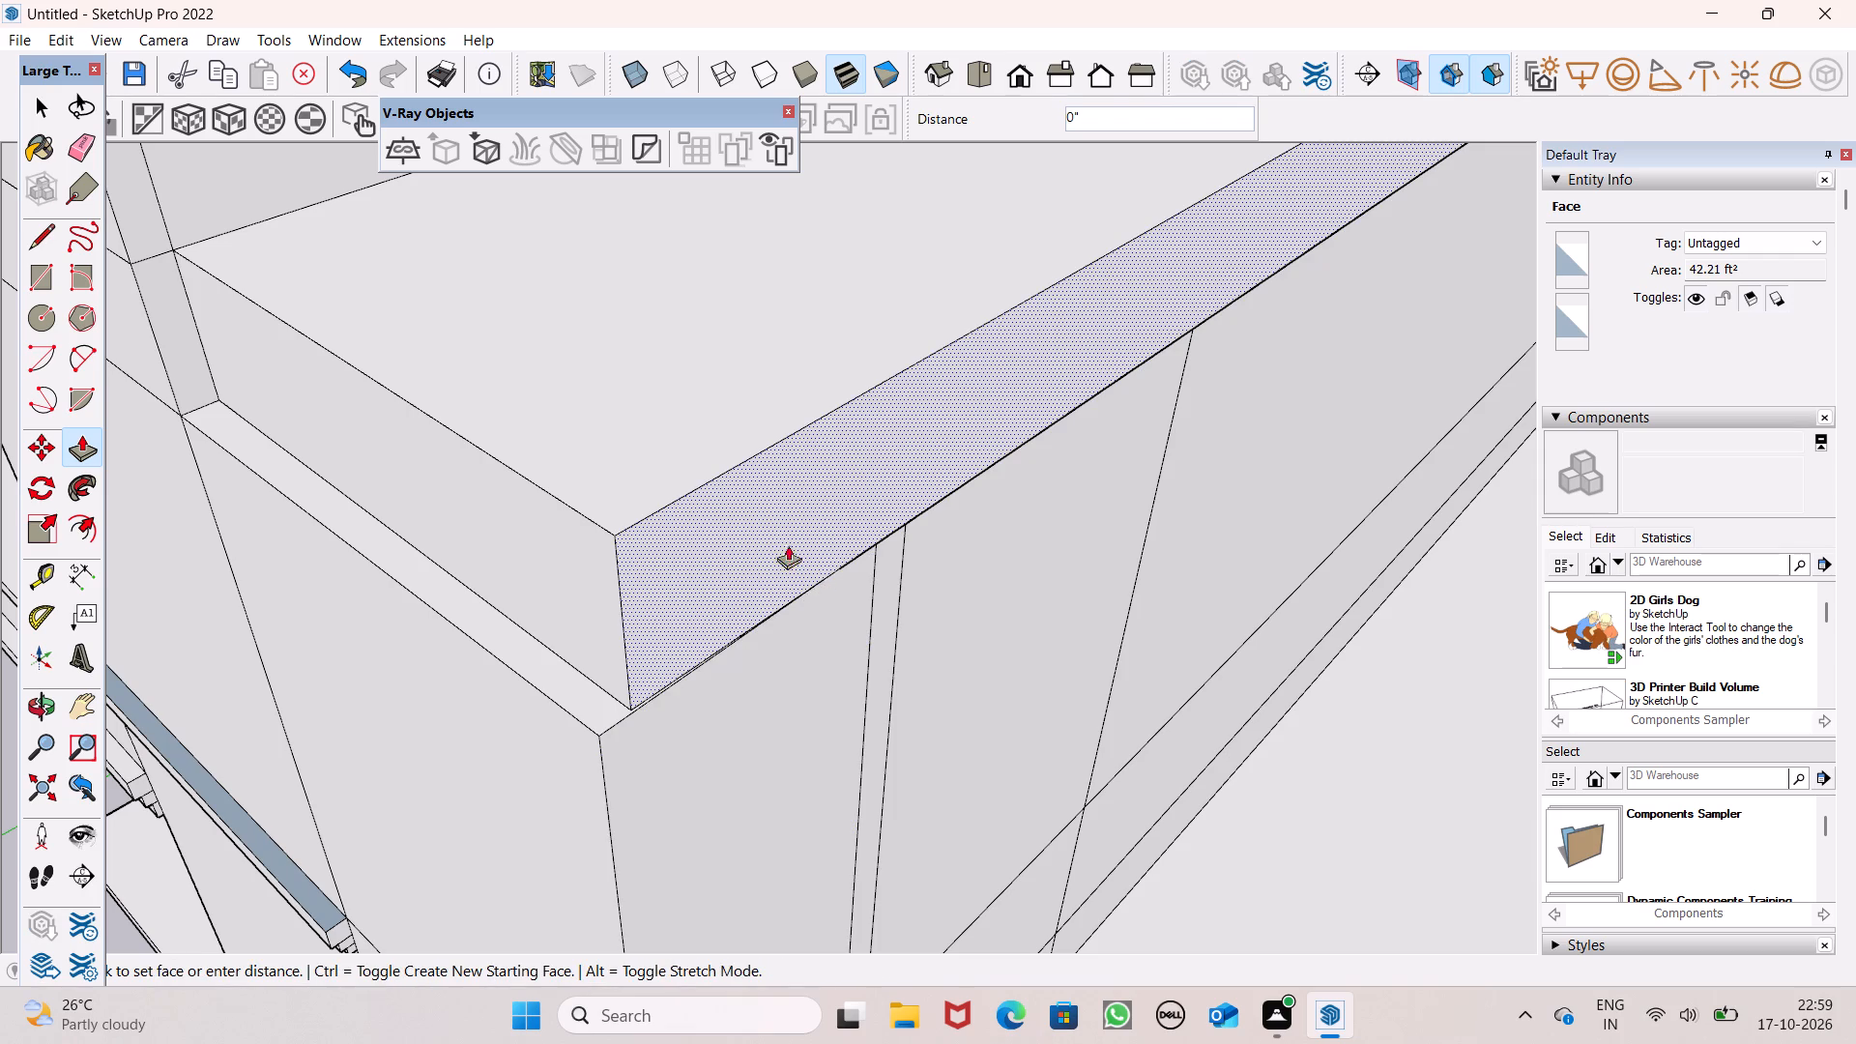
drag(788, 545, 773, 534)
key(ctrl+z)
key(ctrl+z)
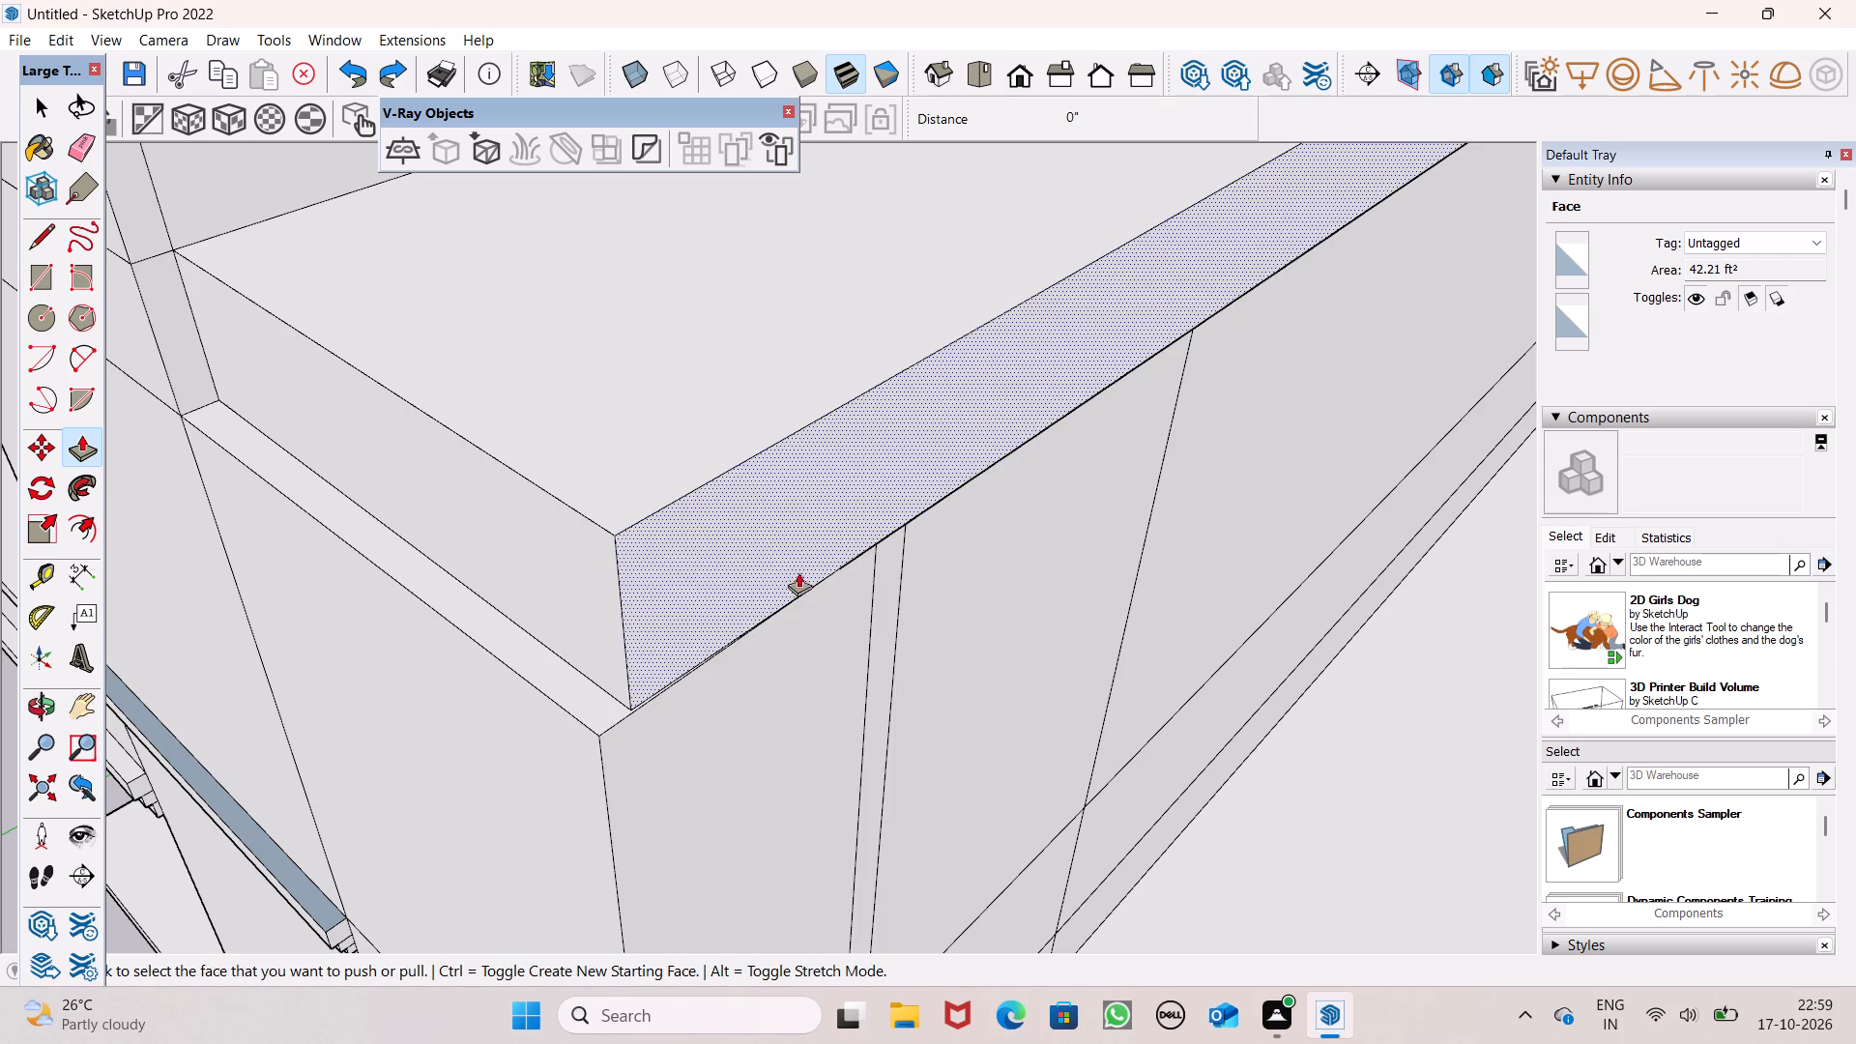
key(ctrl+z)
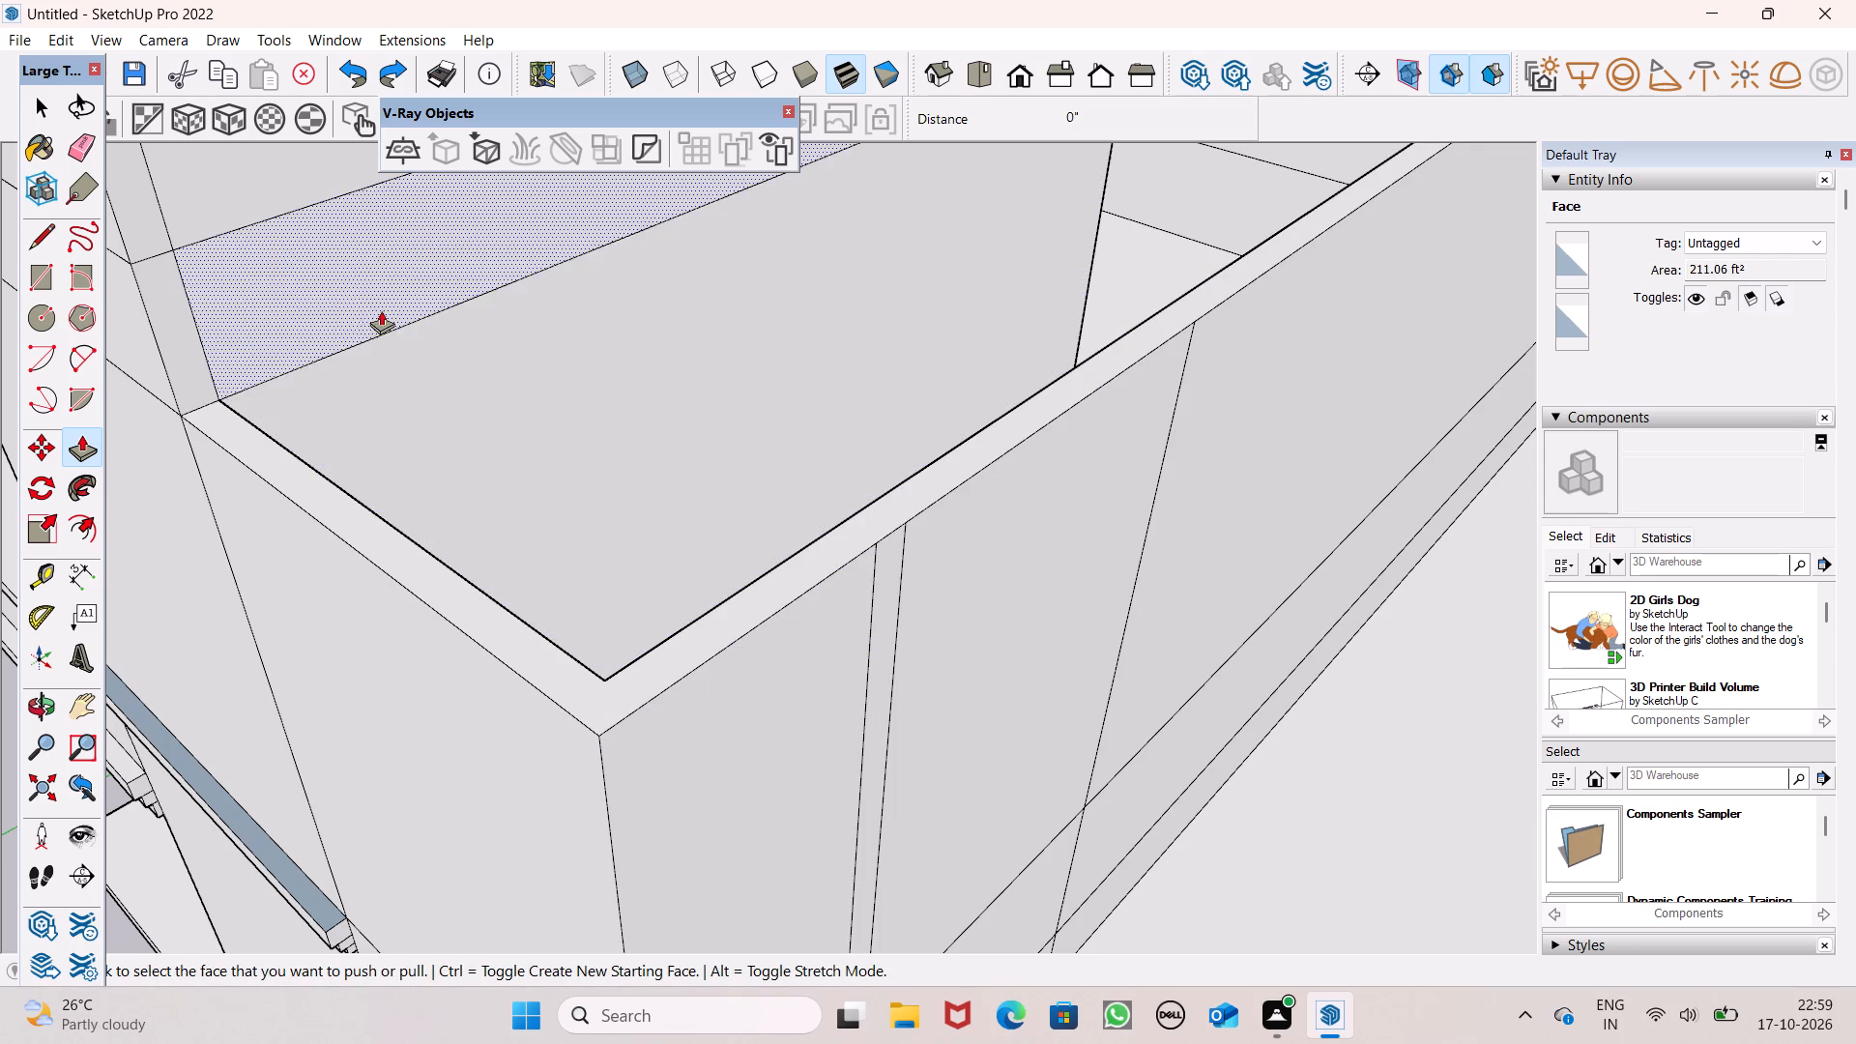
Pull the band on the raised block's long side outward again, using the outer wall corner below as reference.
drag(350, 294, 681, 719)
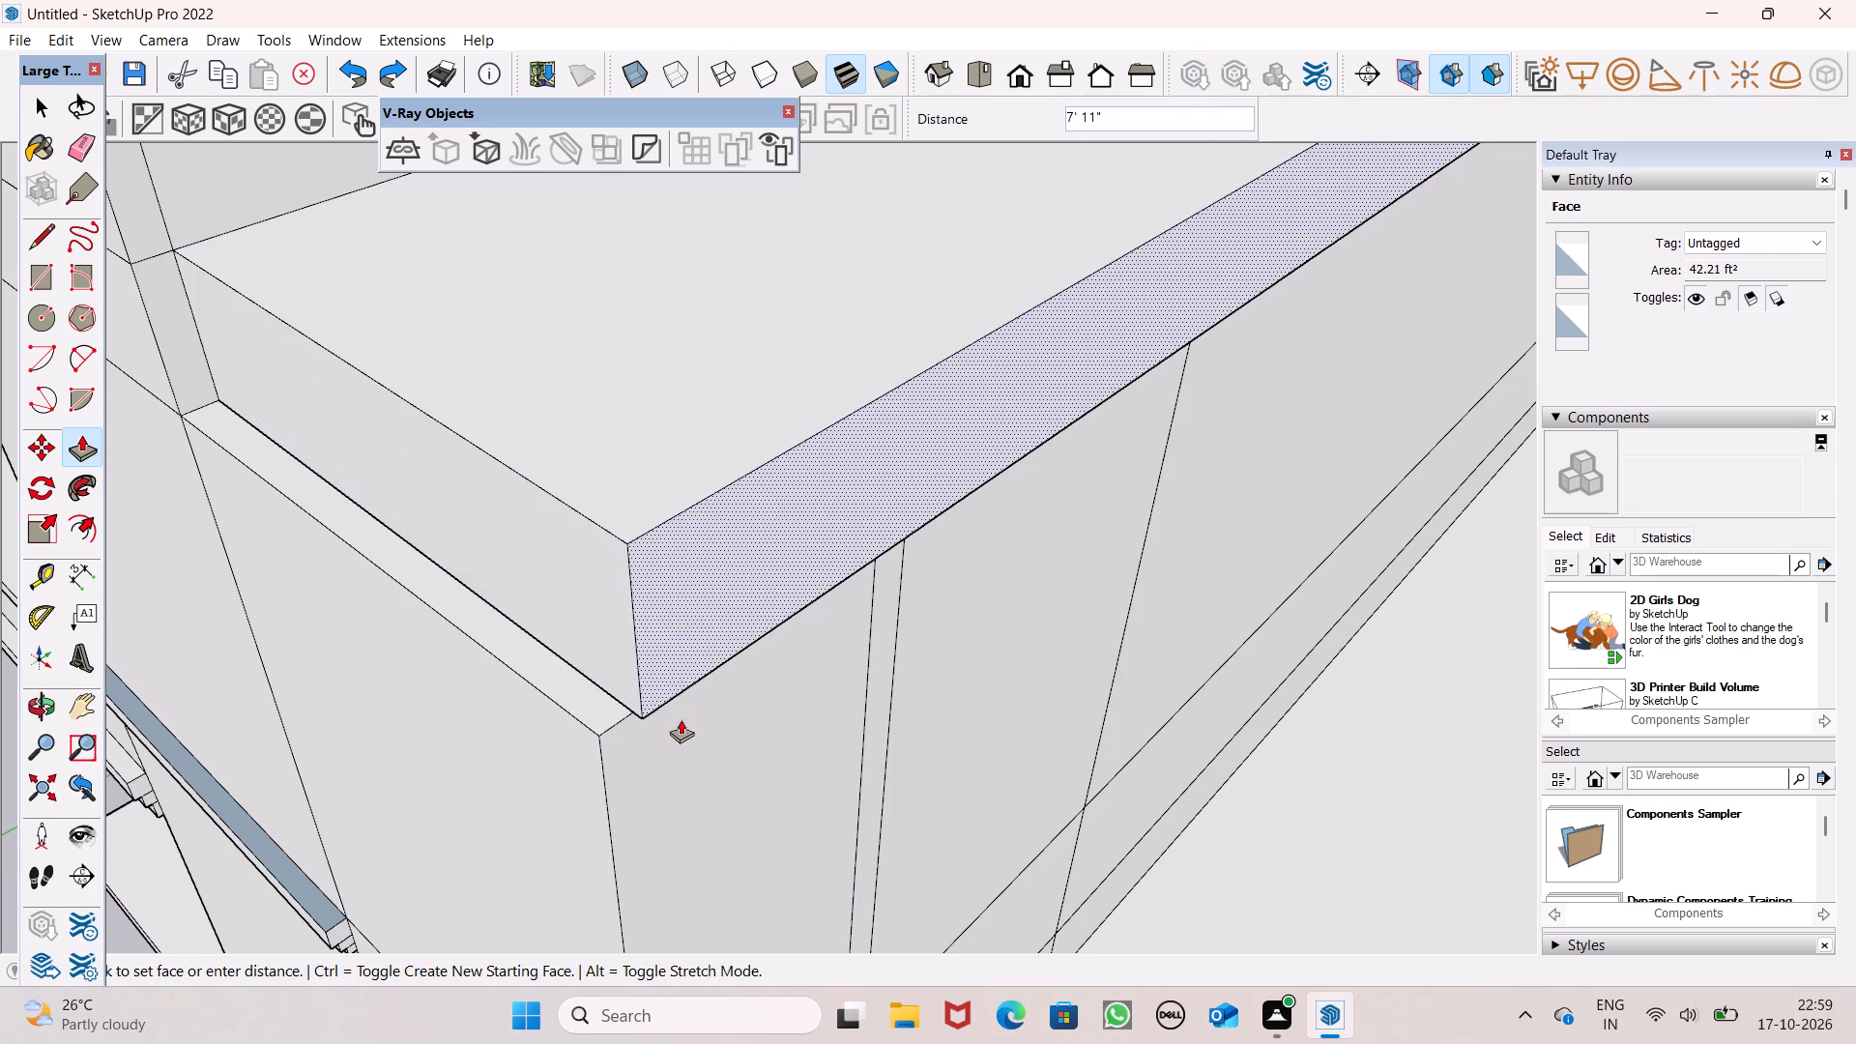
drag(681, 719, 605, 746)
Raise the narrow parapet strip in front of the slab's end by 2' to meet the slab's top.
middle_drag(622, 737, 815, 679)
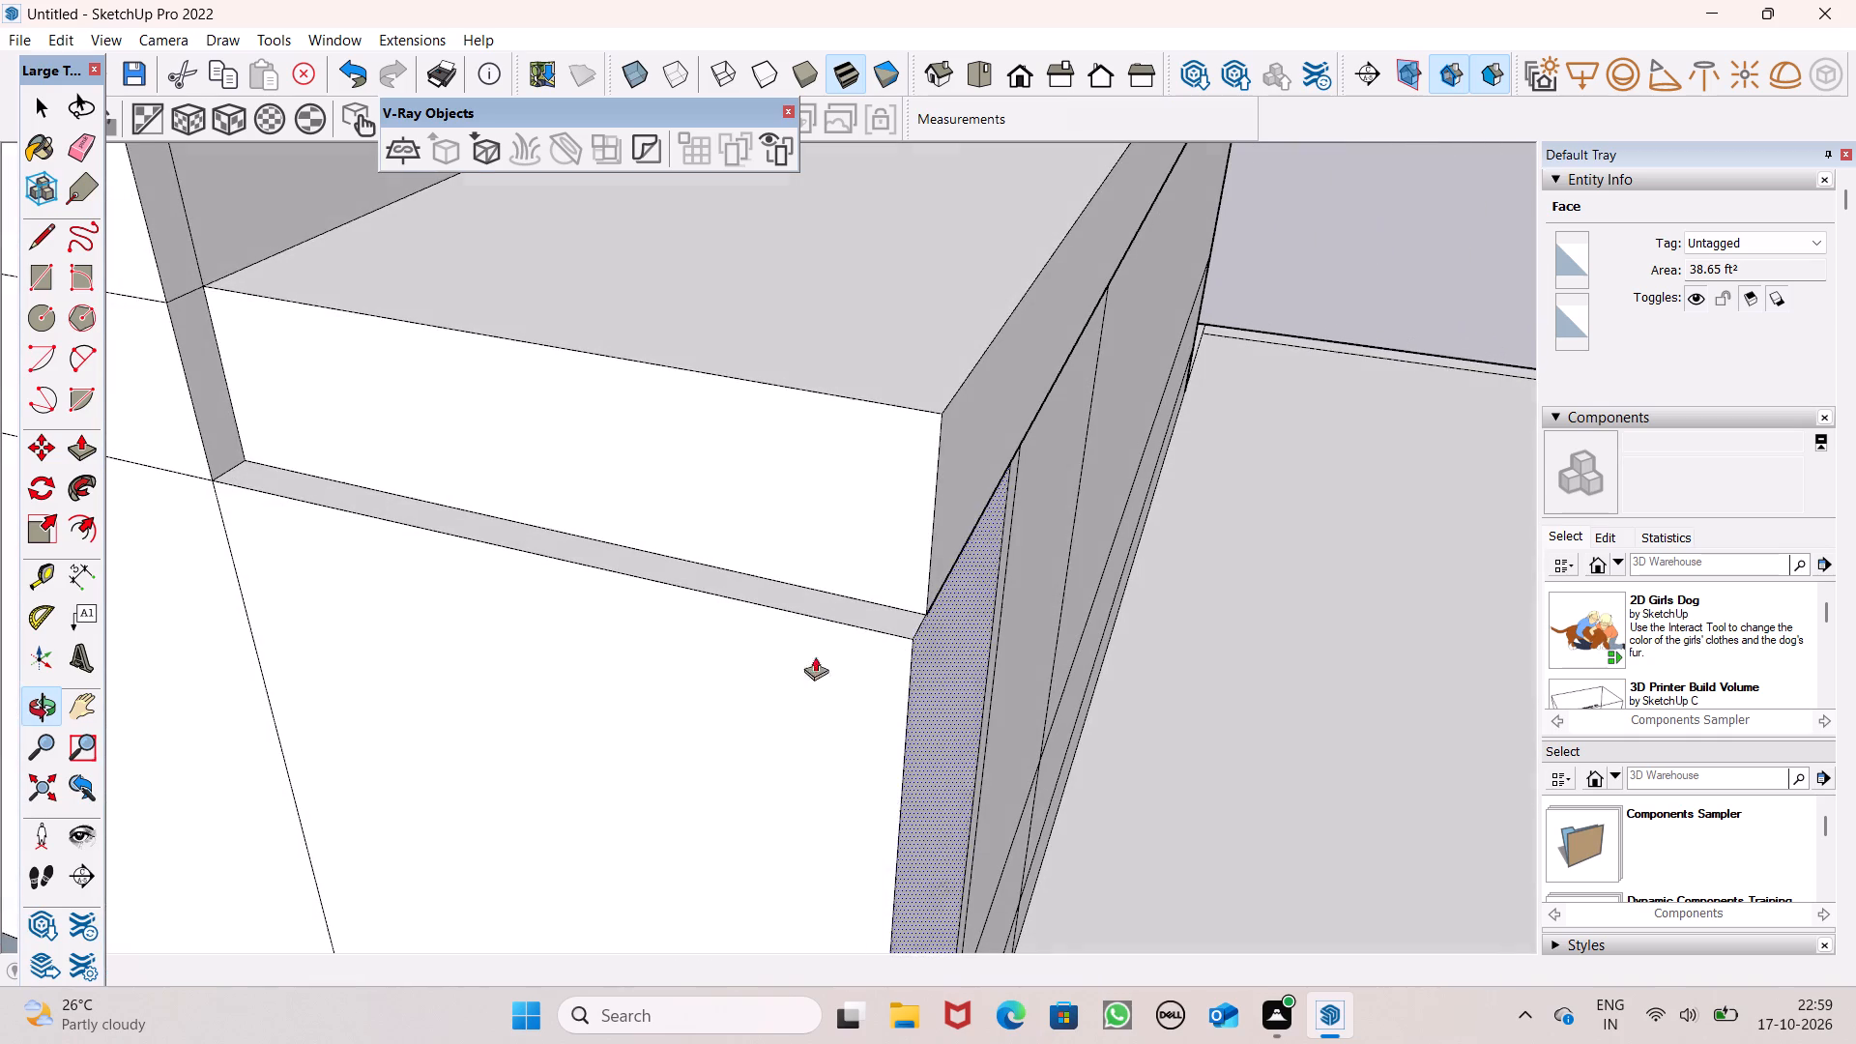
drag(742, 540, 750, 582)
scroll(925, 454, down, 3)
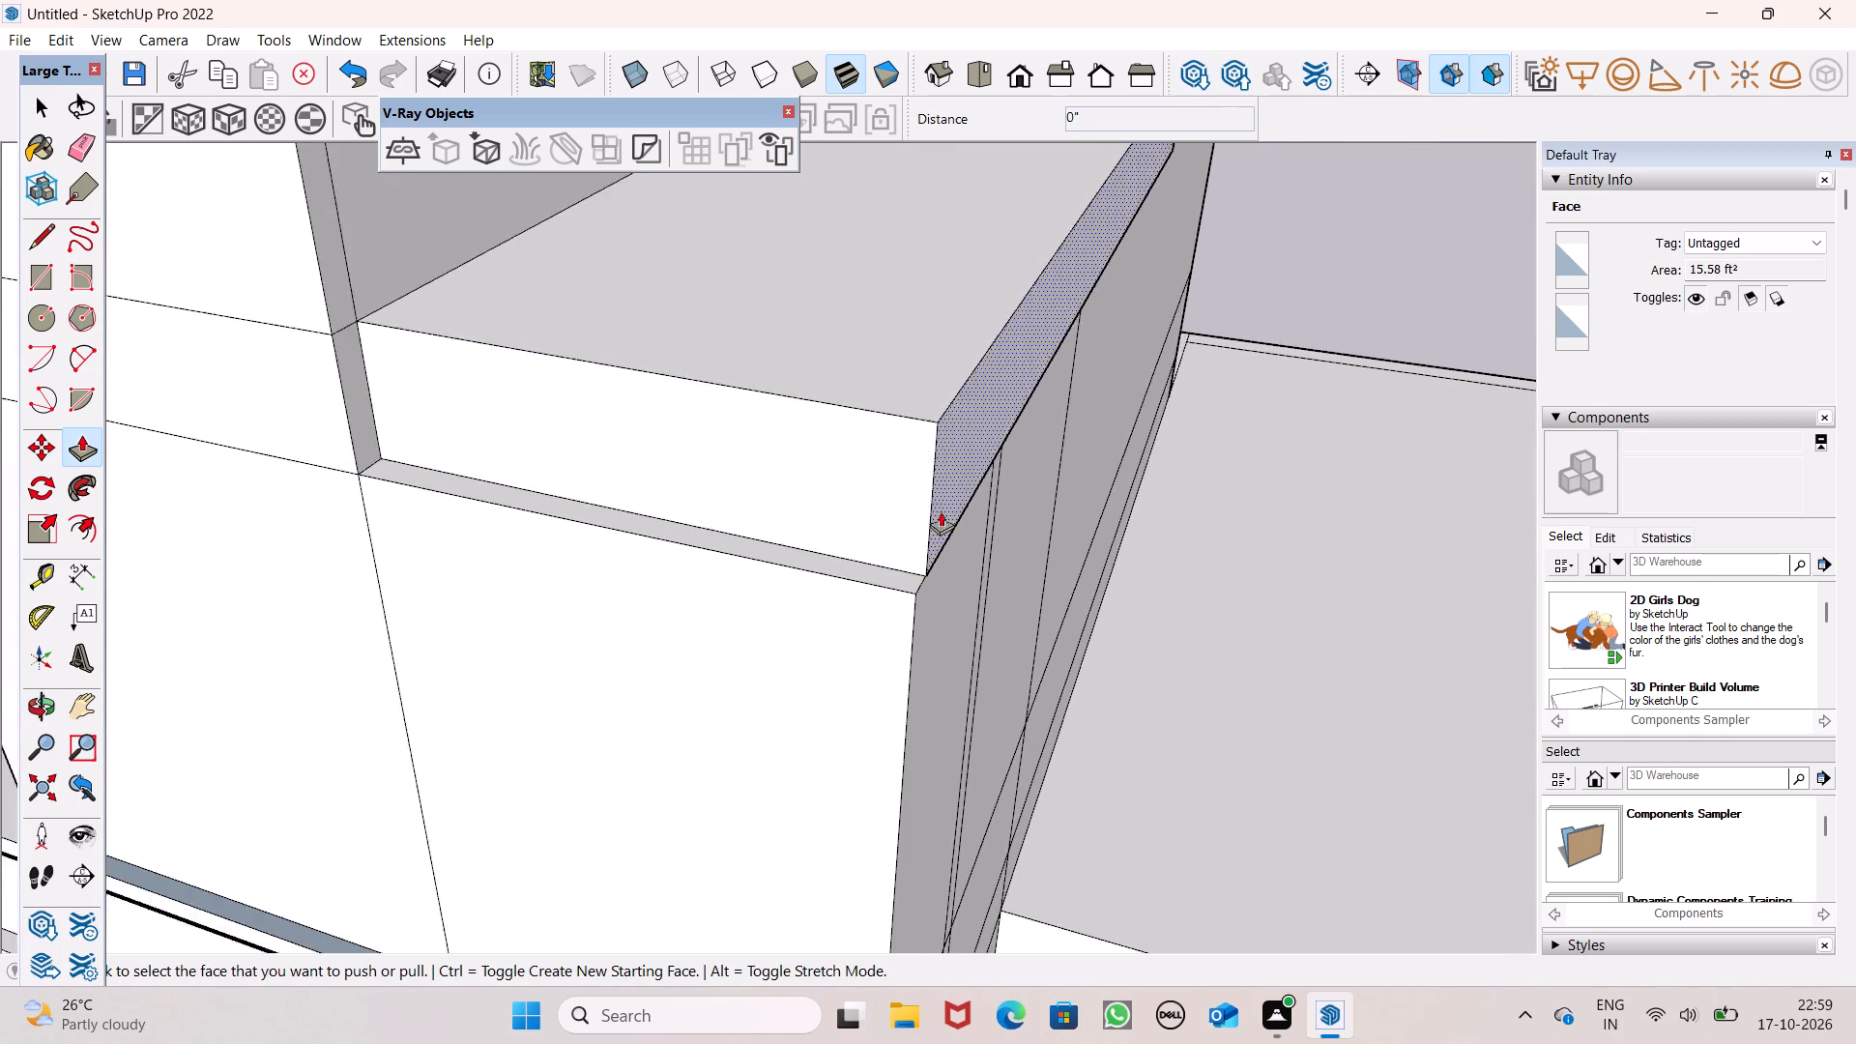
middle_drag(941, 542, 983, 688)
drag(829, 597, 789, 671)
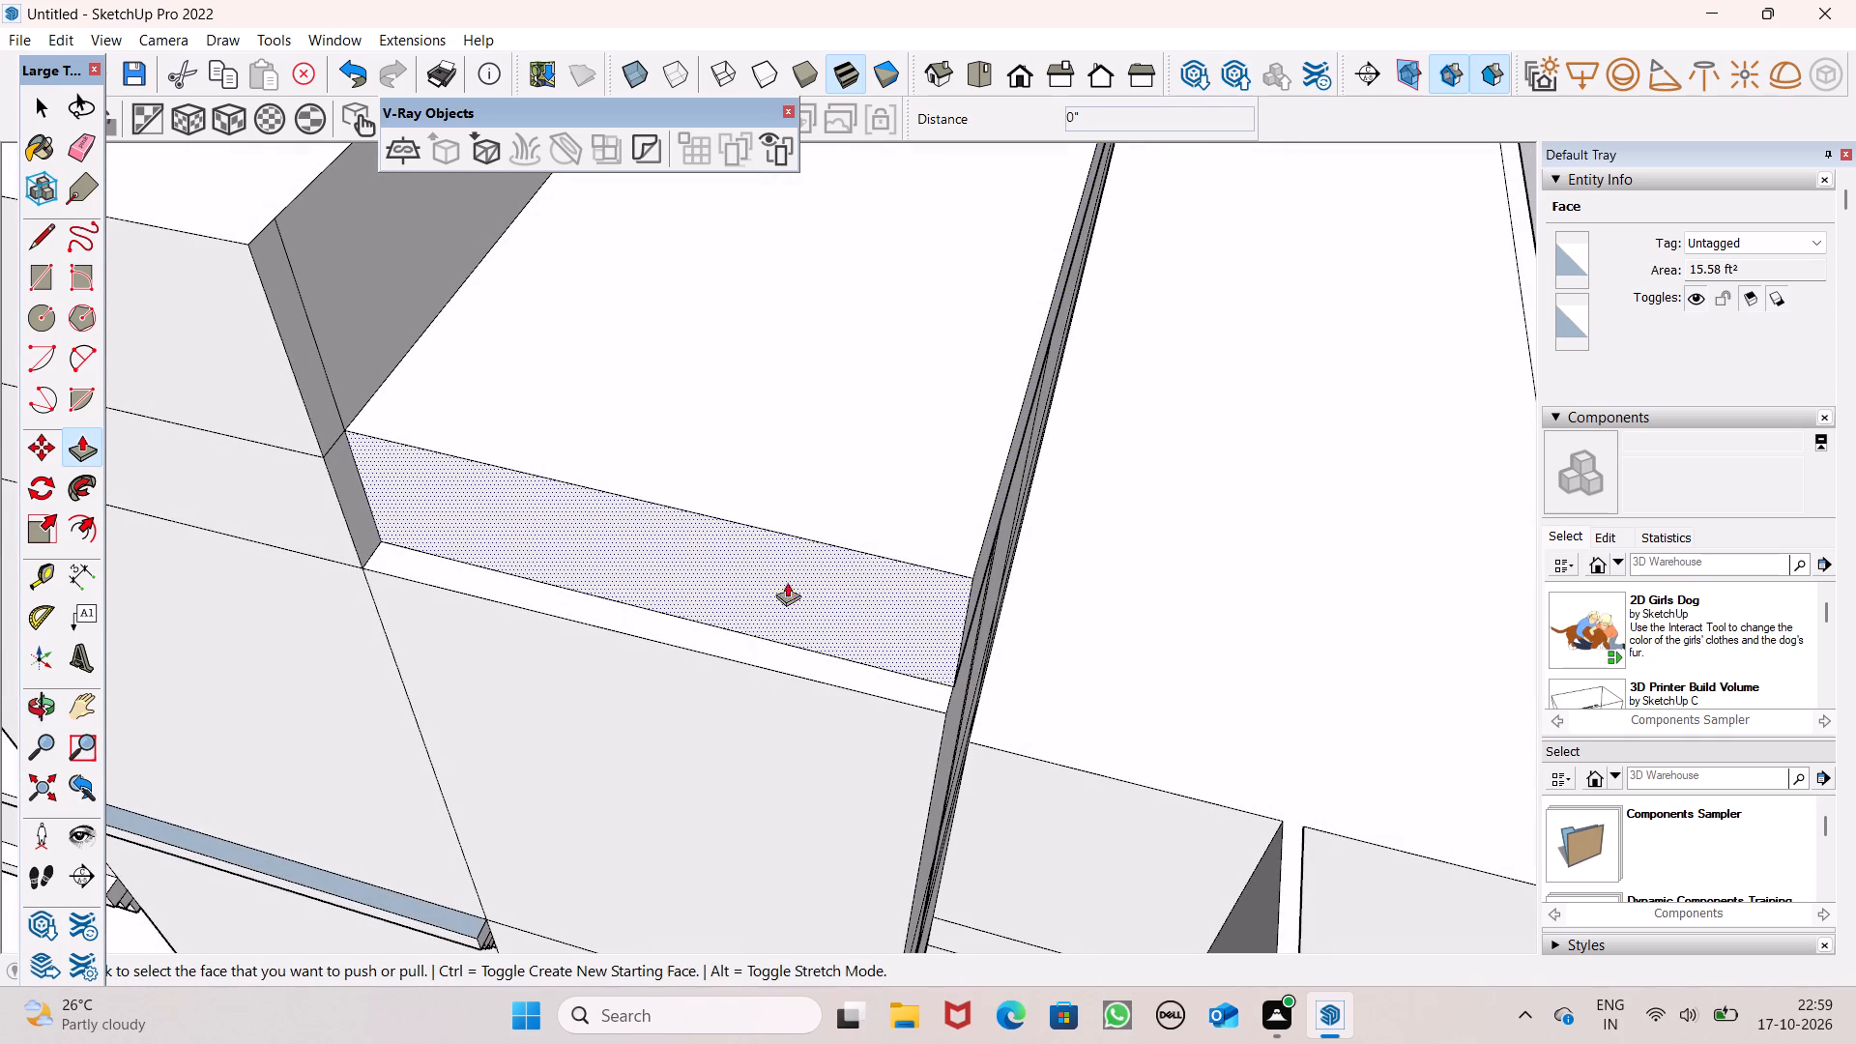
drag(803, 666, 825, 587)
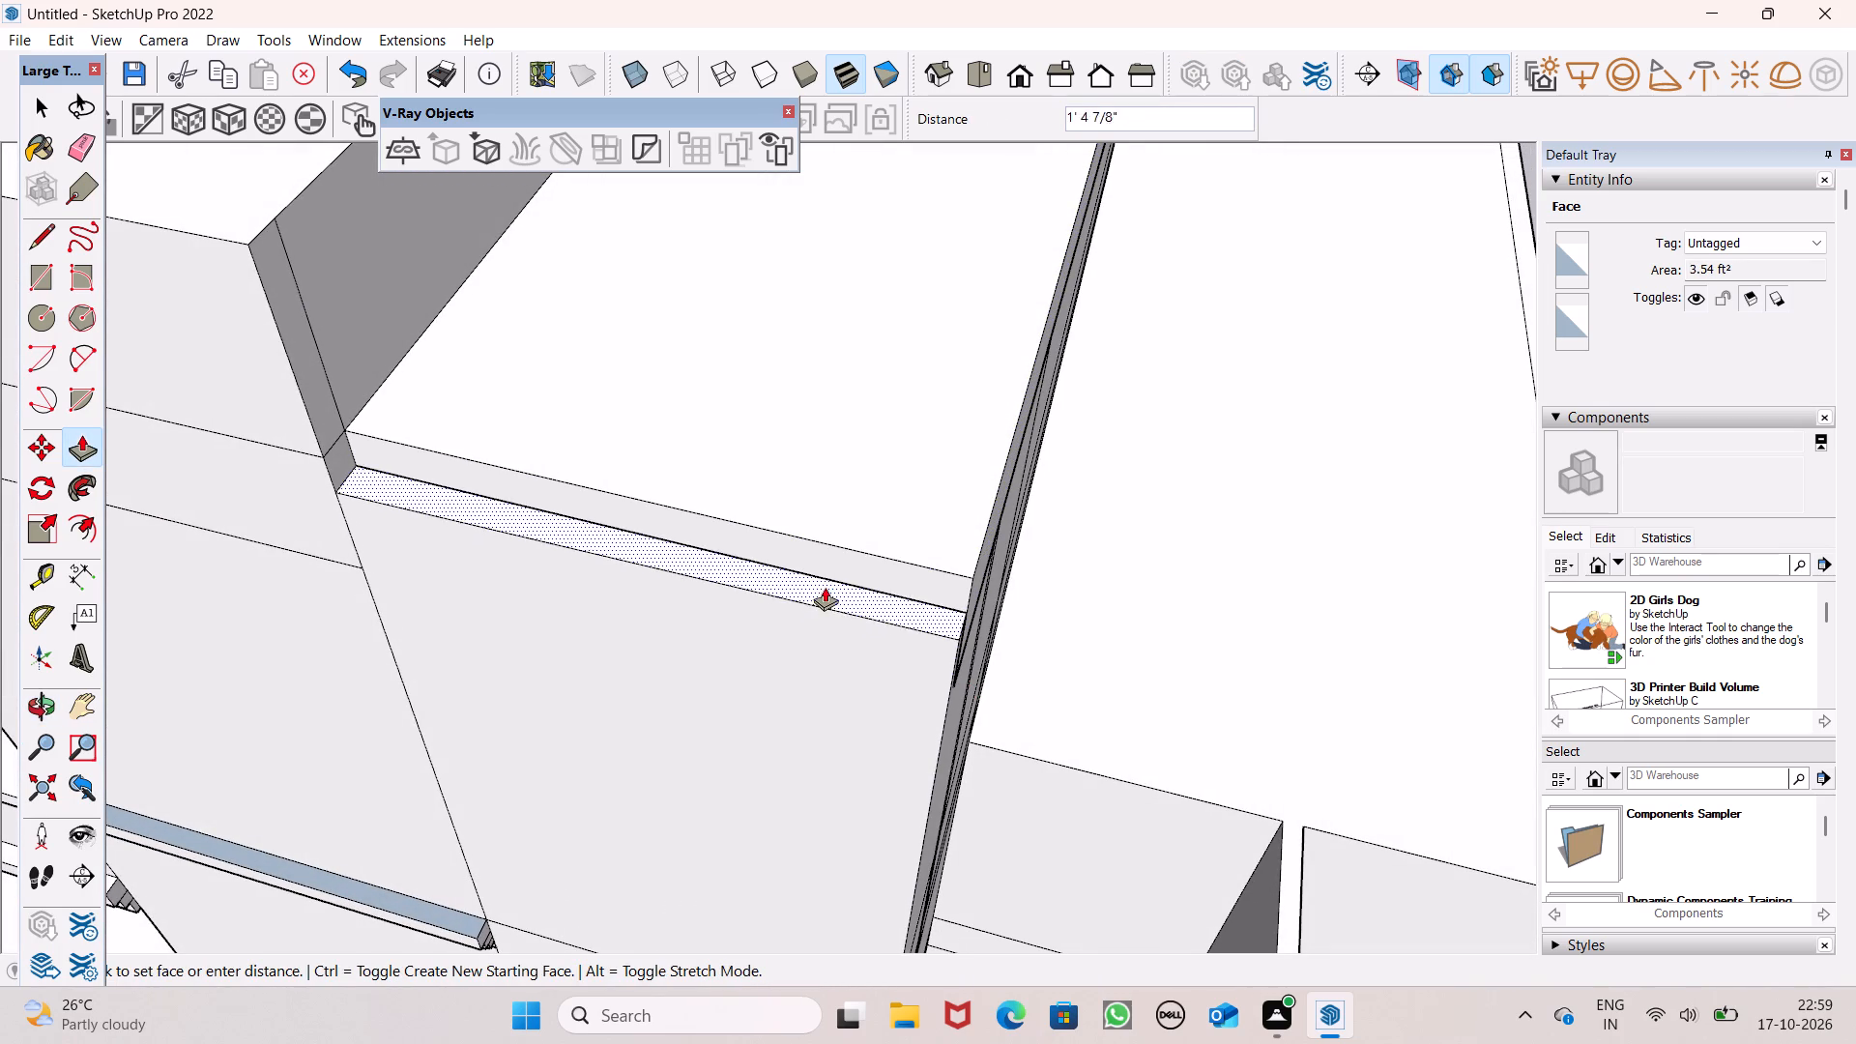
drag(825, 587, 884, 549)
scroll(880, 492, down, 10)
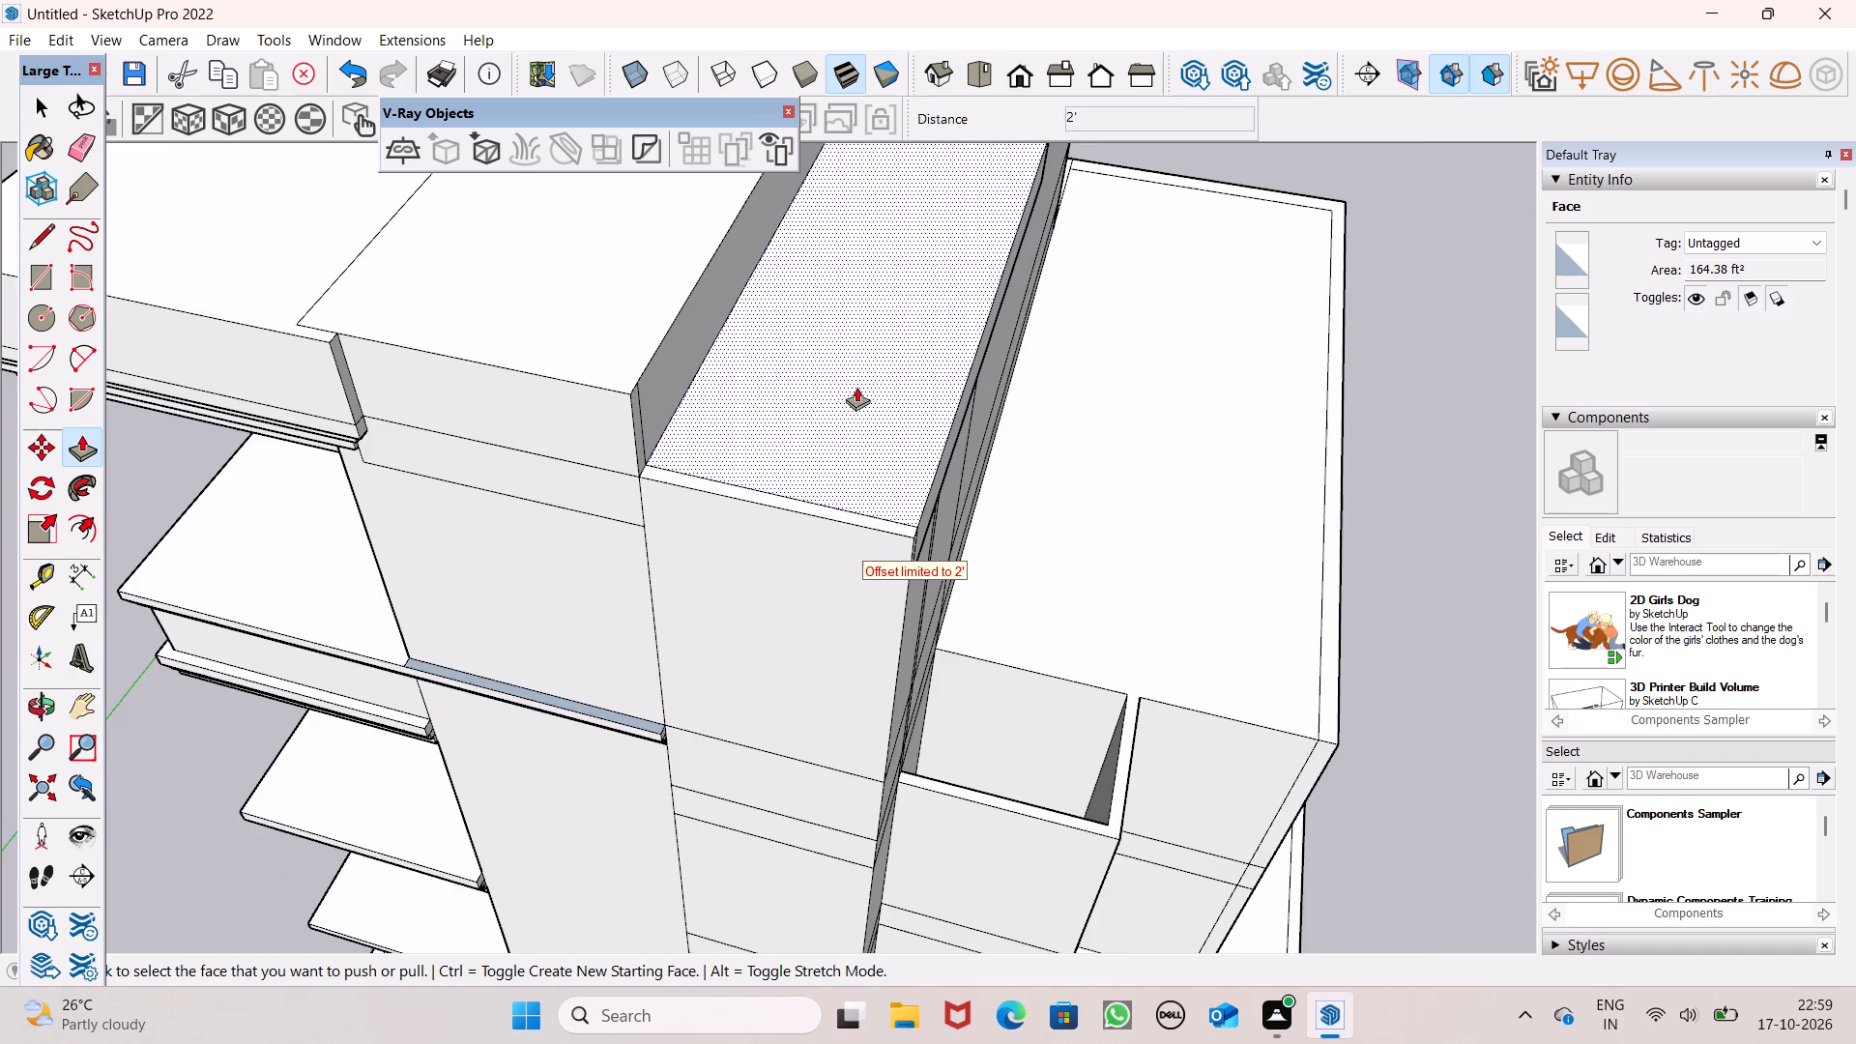
Examine how the extended slab's long side and underside line up with the outer wall from several angles.
scroll(860, 431, down, 5)
middle_drag(882, 467, 864, 25)
scroll(863, 211, down, 1)
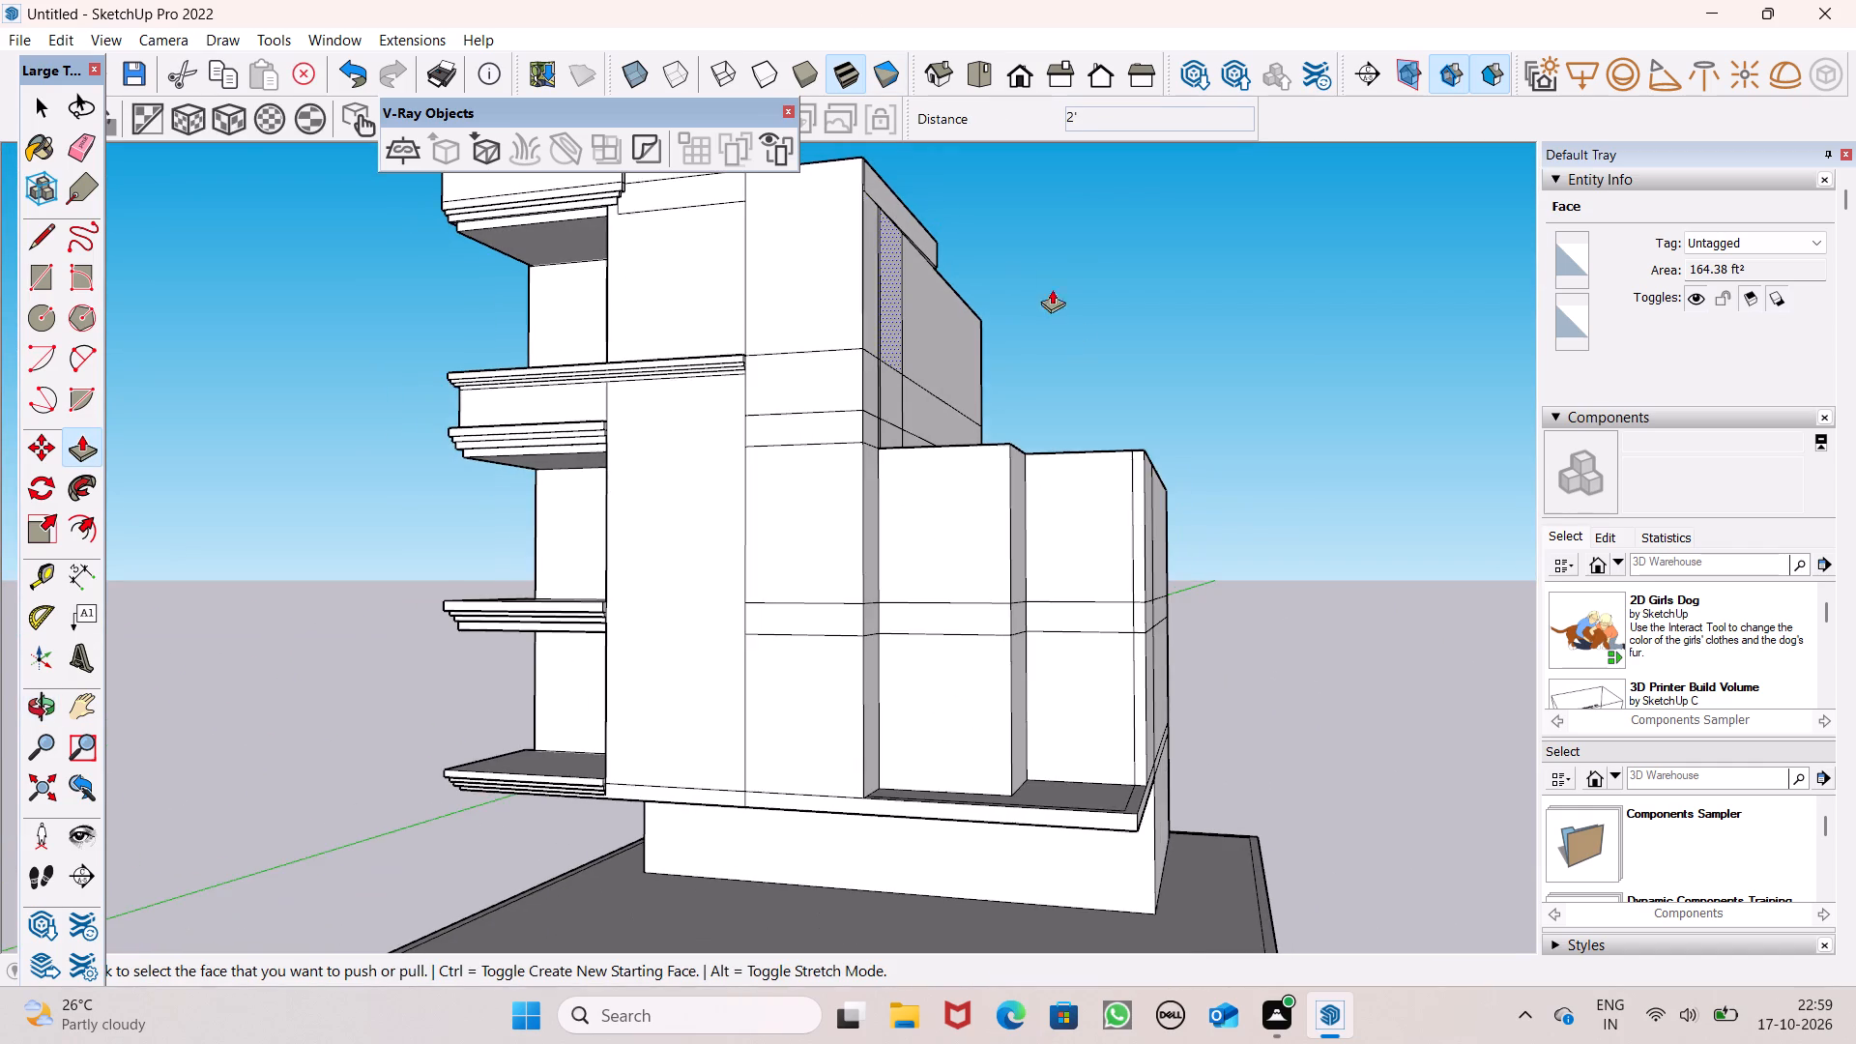
middle_drag(1066, 347, 413, 454)
scroll(762, 247, up, 7)
scroll(887, 235, up, 2)
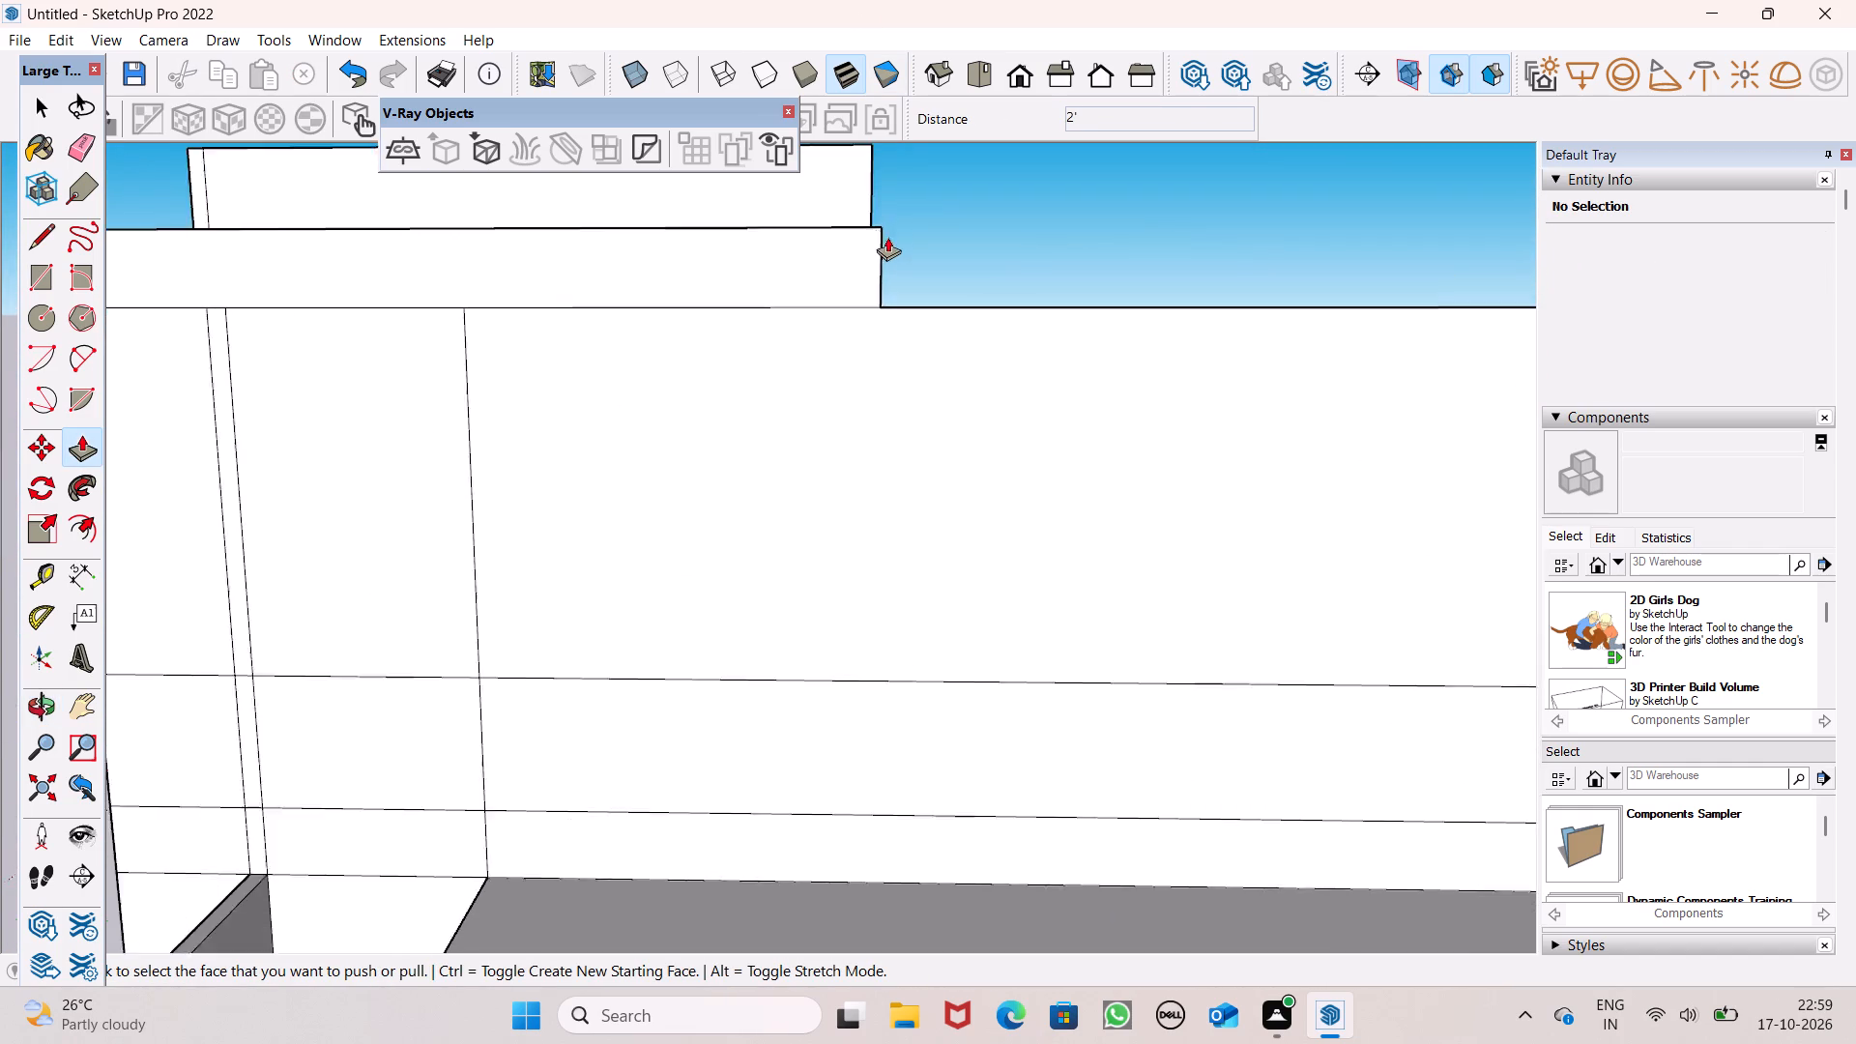
scroll(887, 237, up, 3)
middle_drag(981, 434, 717, 270)
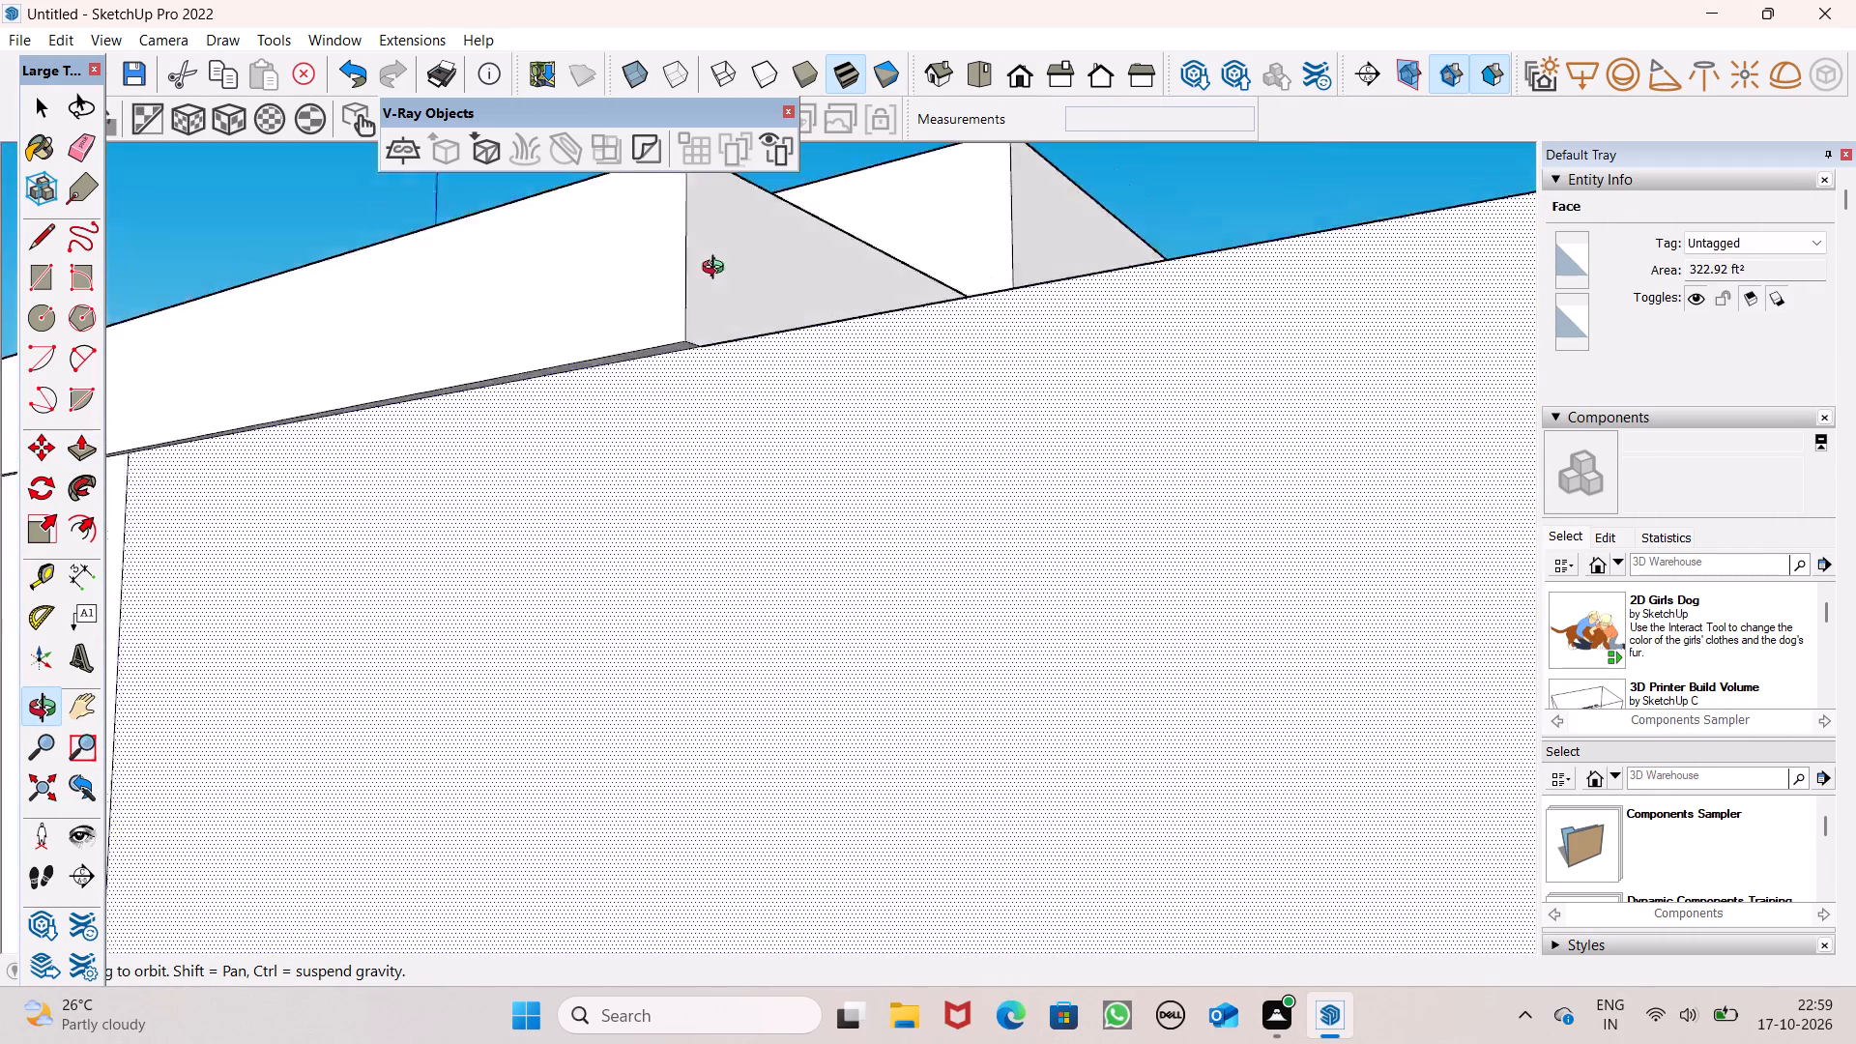
middle_drag(717, 270, 912, 90)
scroll(912, 90, up, 1)
scroll(999, 317, down, 5)
scroll(802, 286, down, 5)
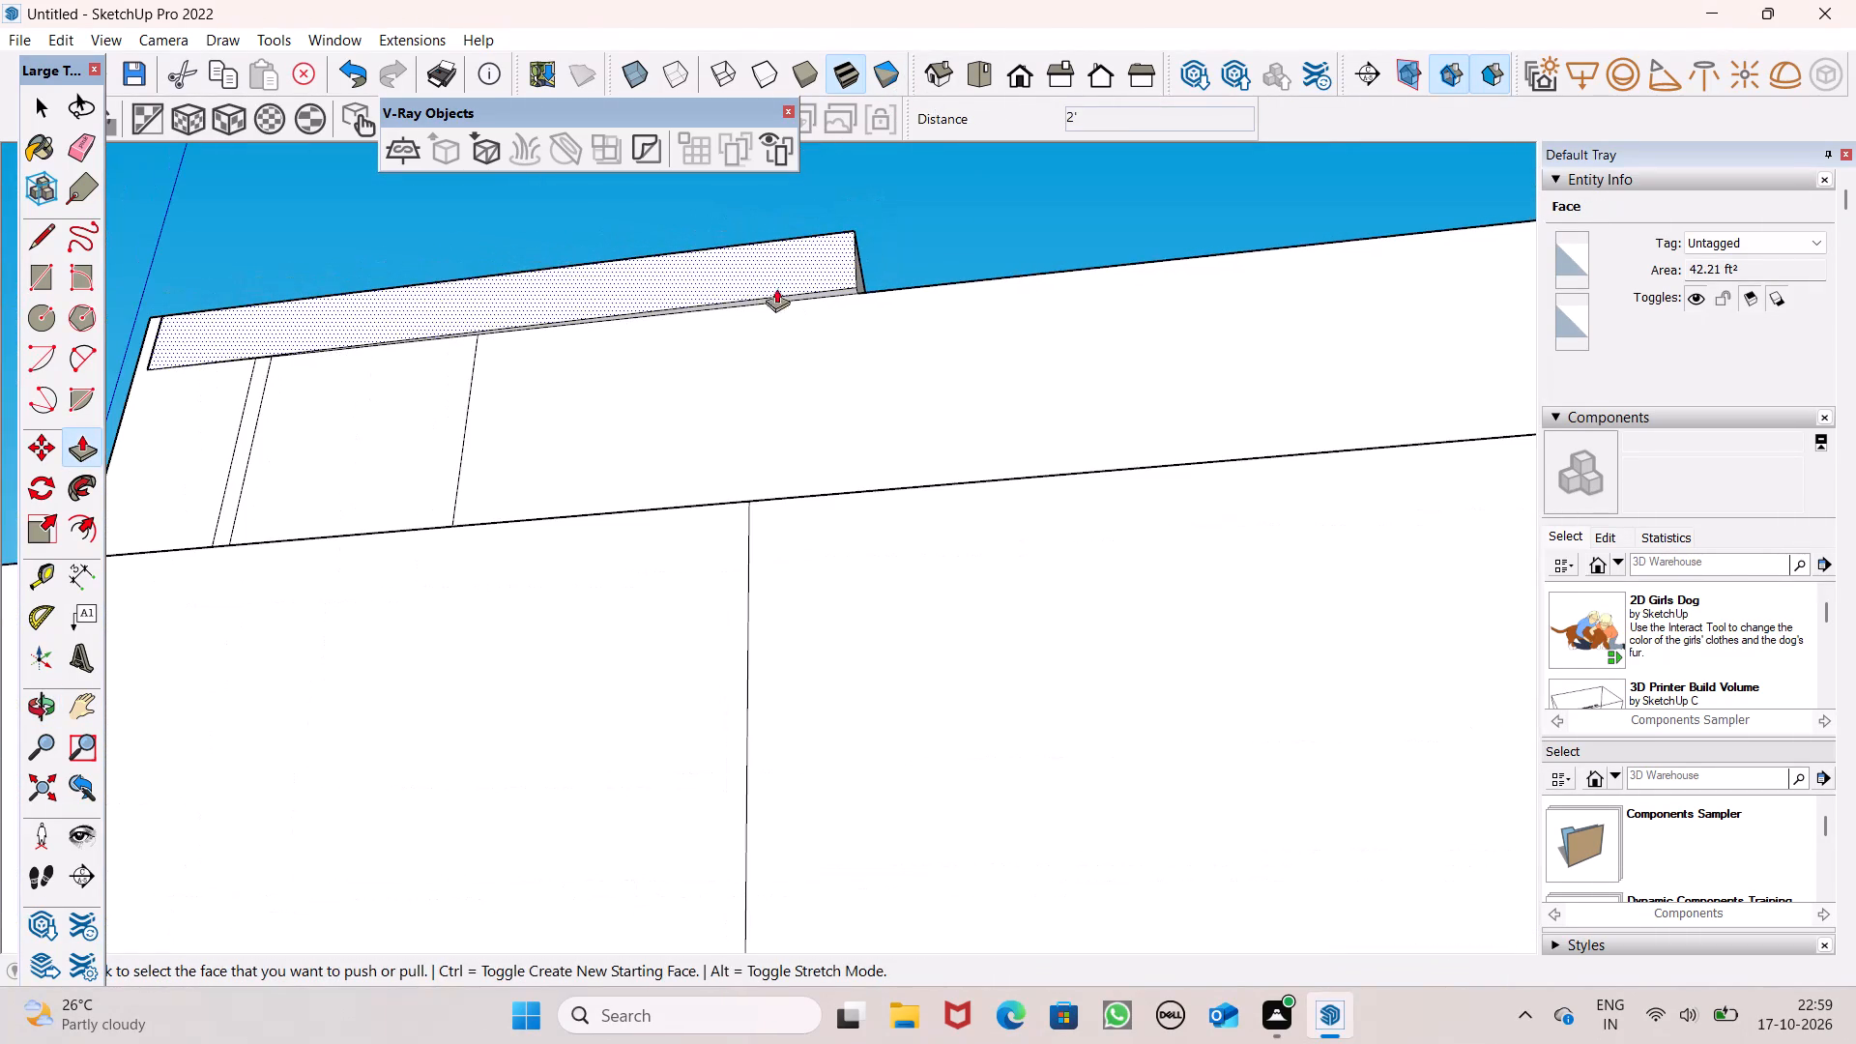
middle_drag(694, 288, 1087, 710)
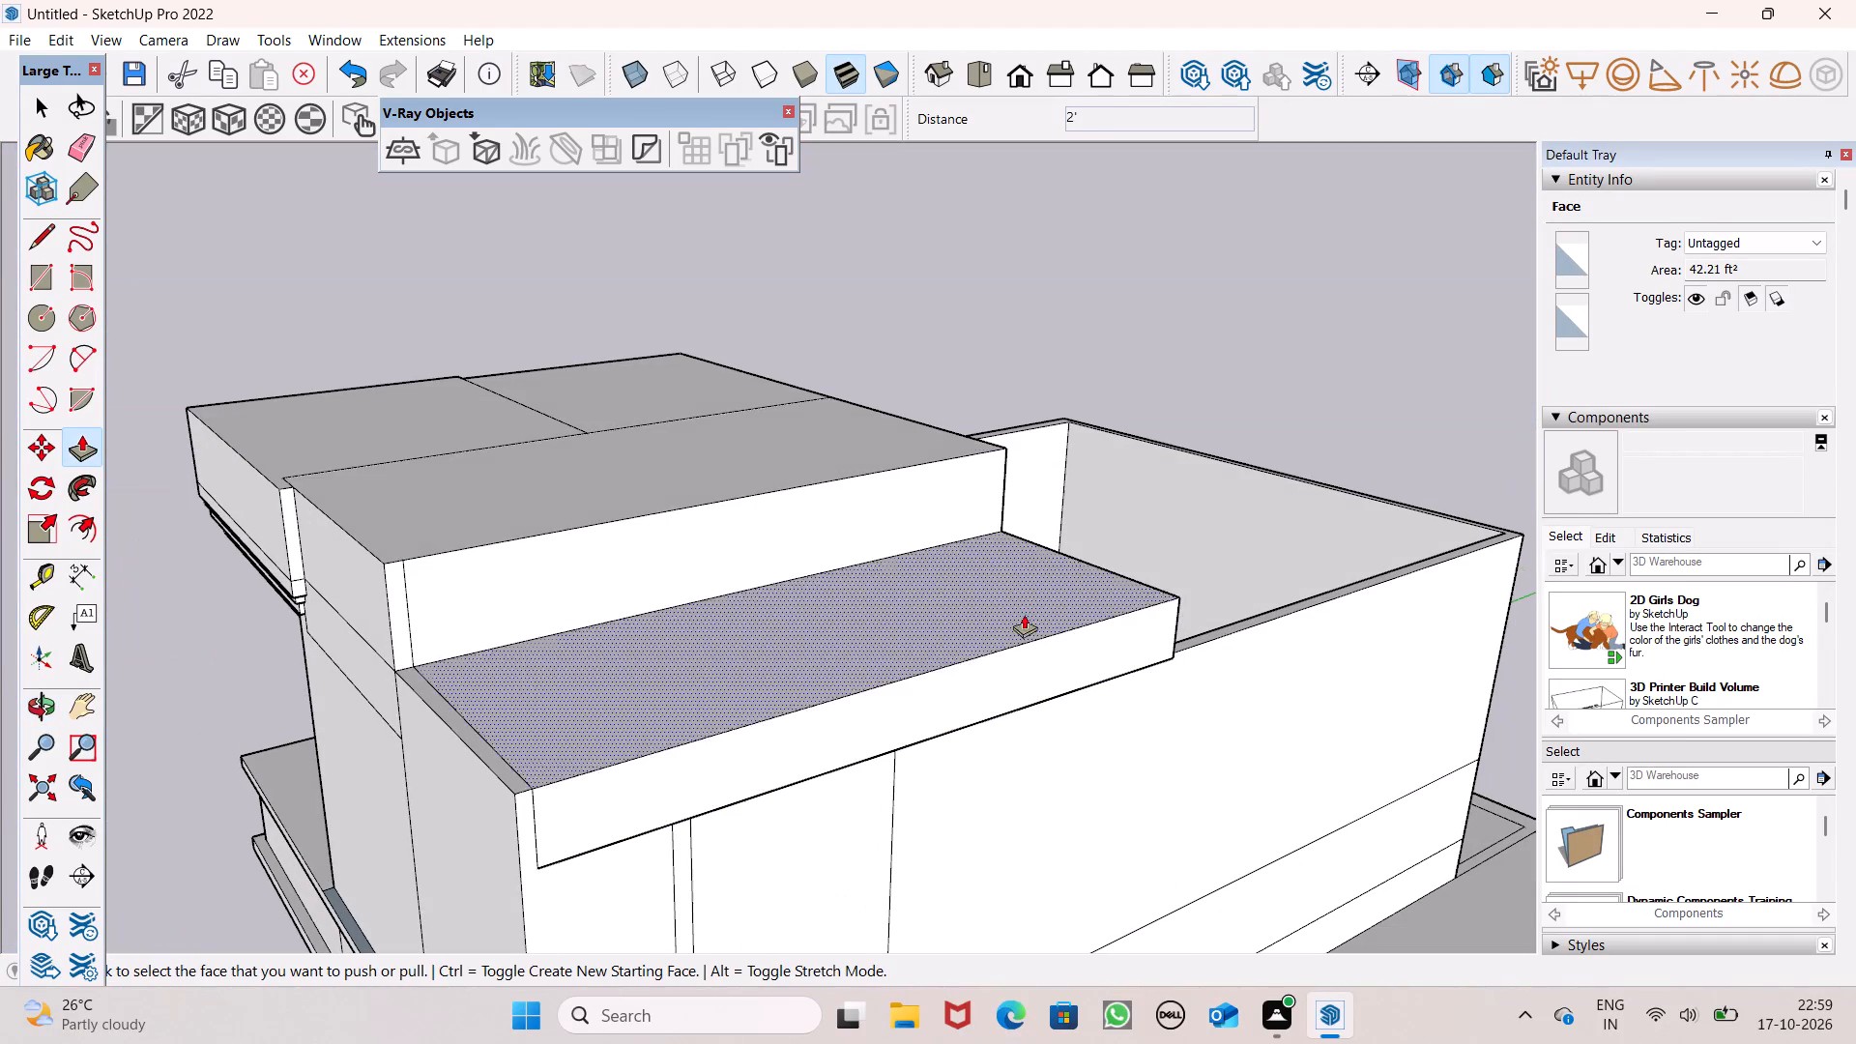
key(space)
scroll(768, 431, down, 1)
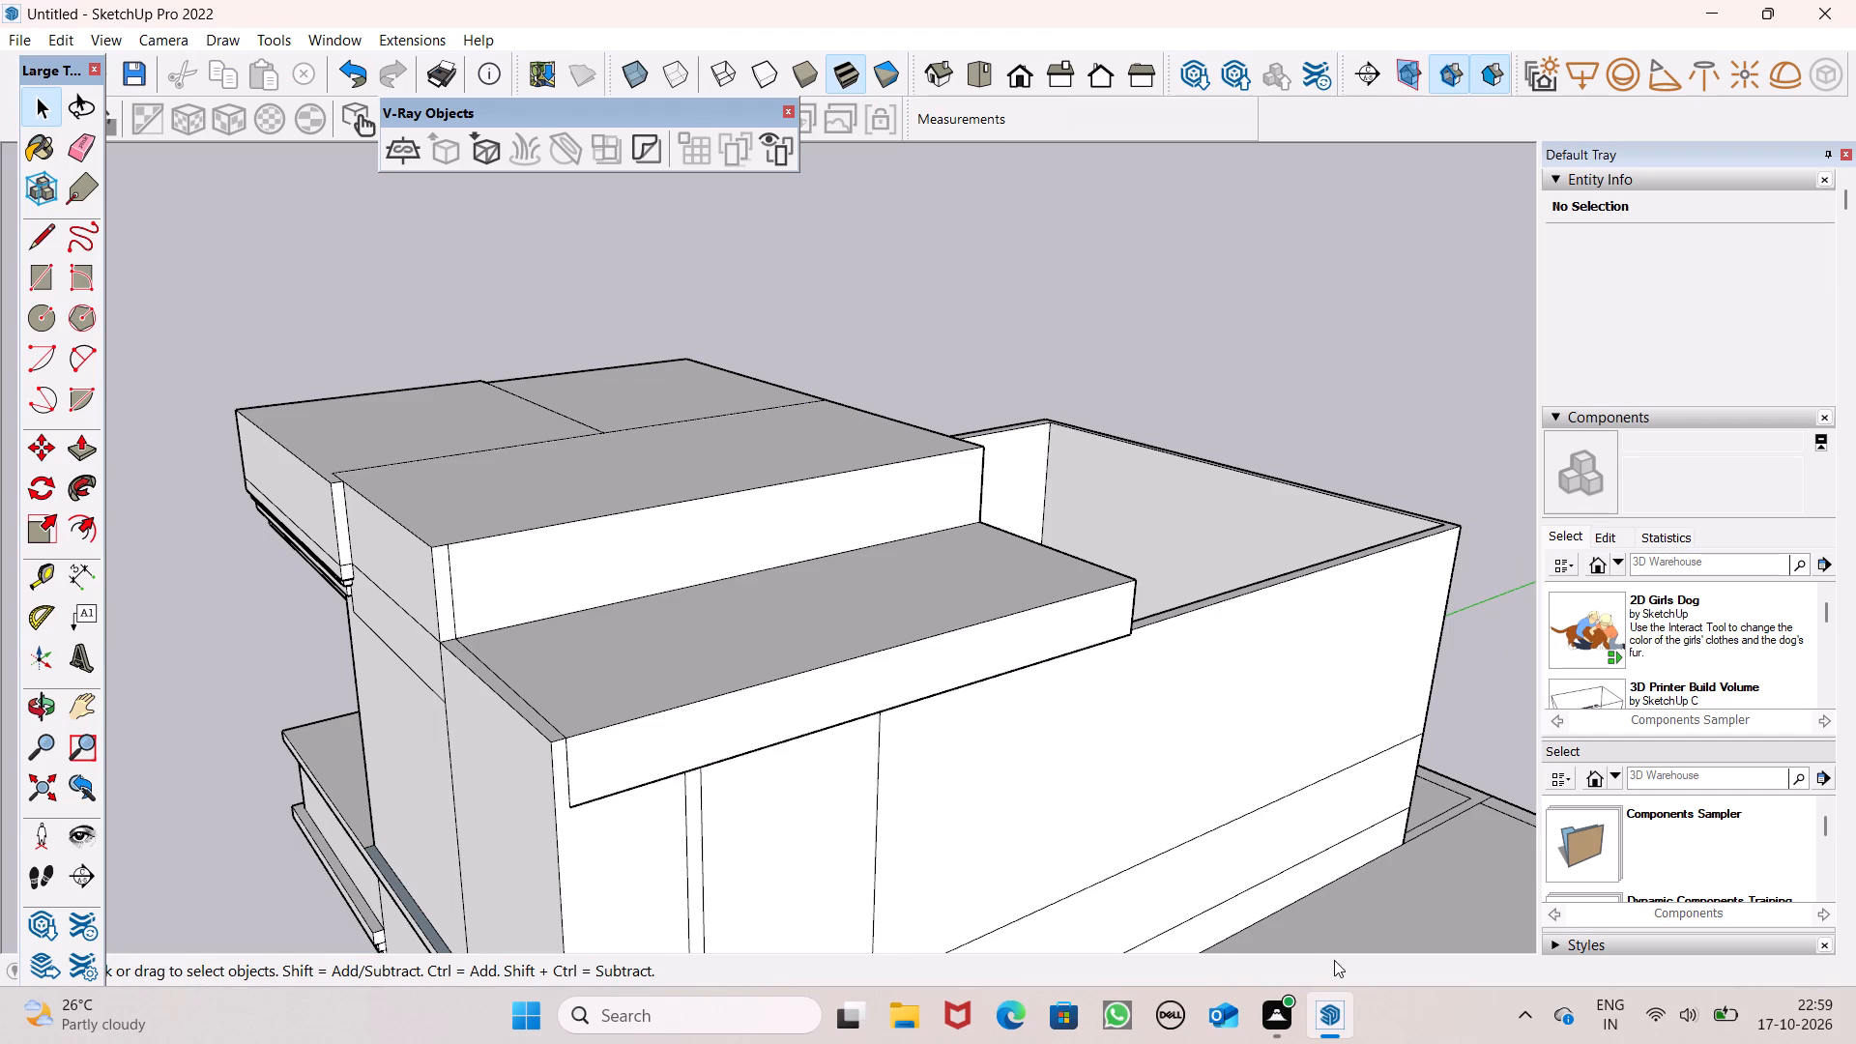
scroll(1041, 634, down, 3)
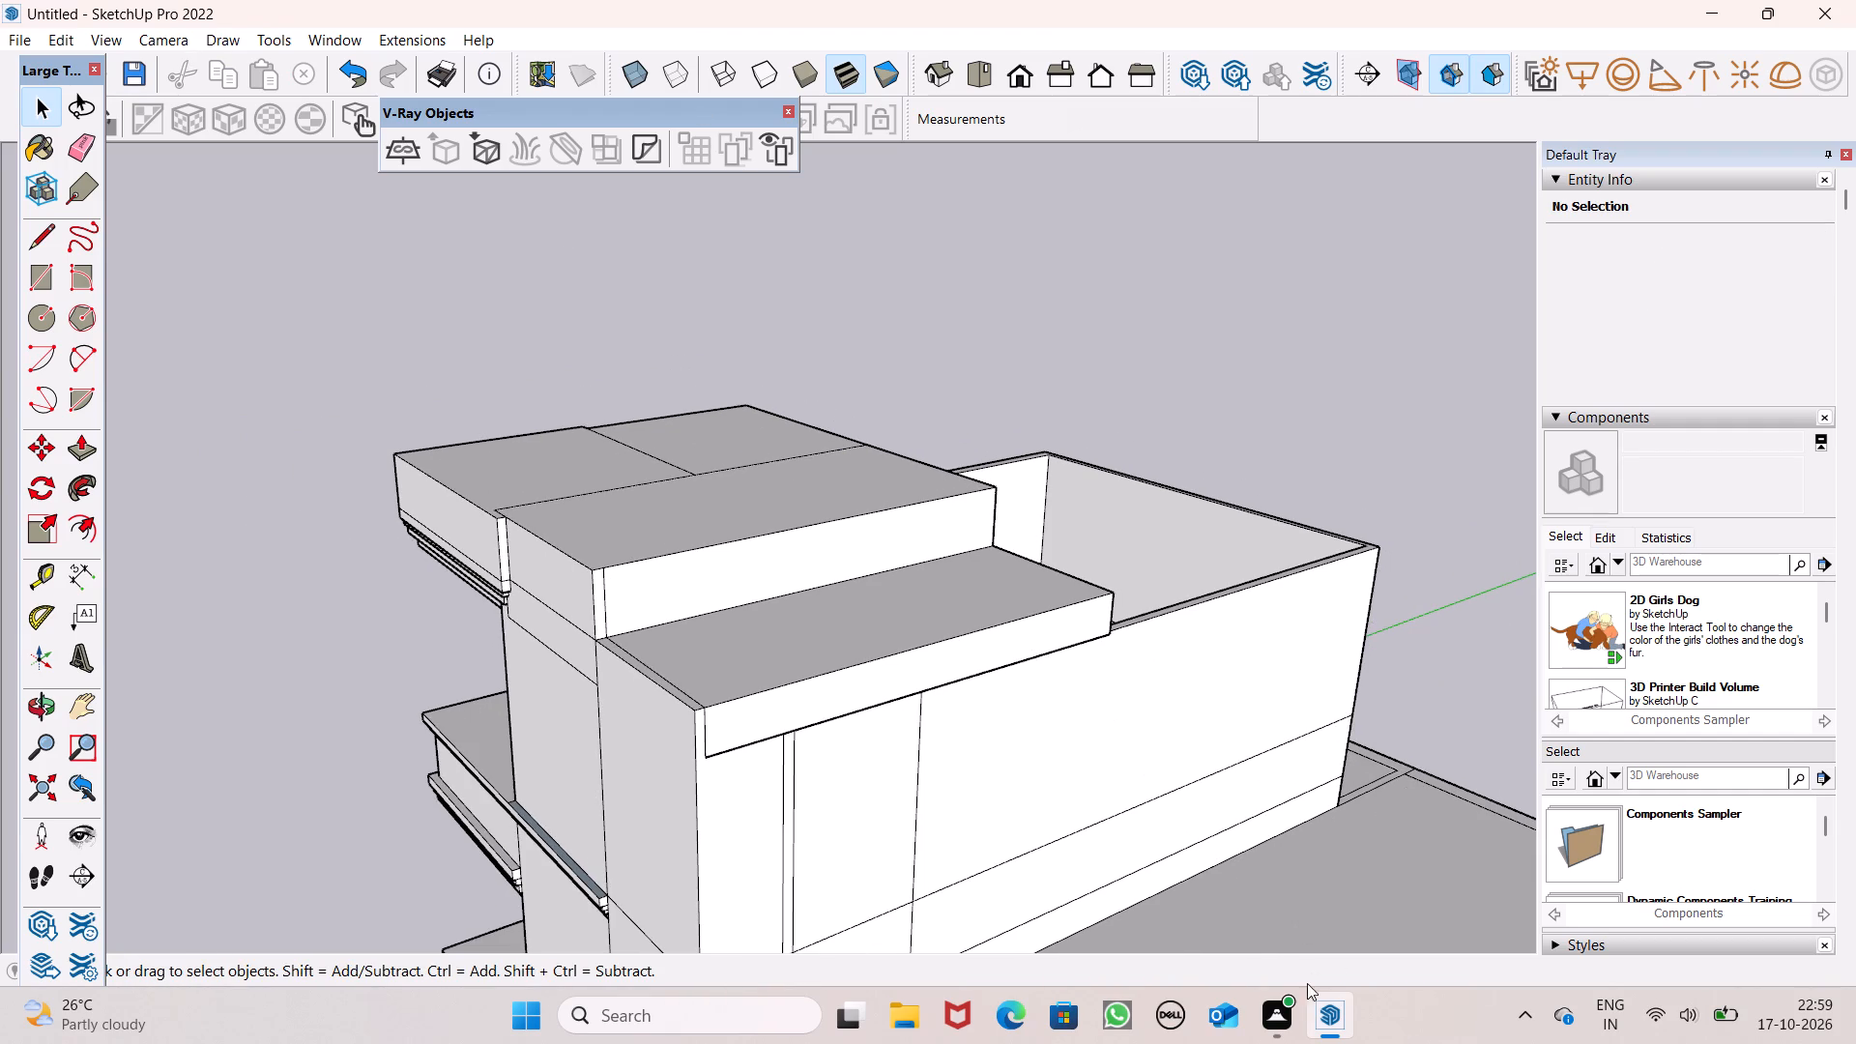
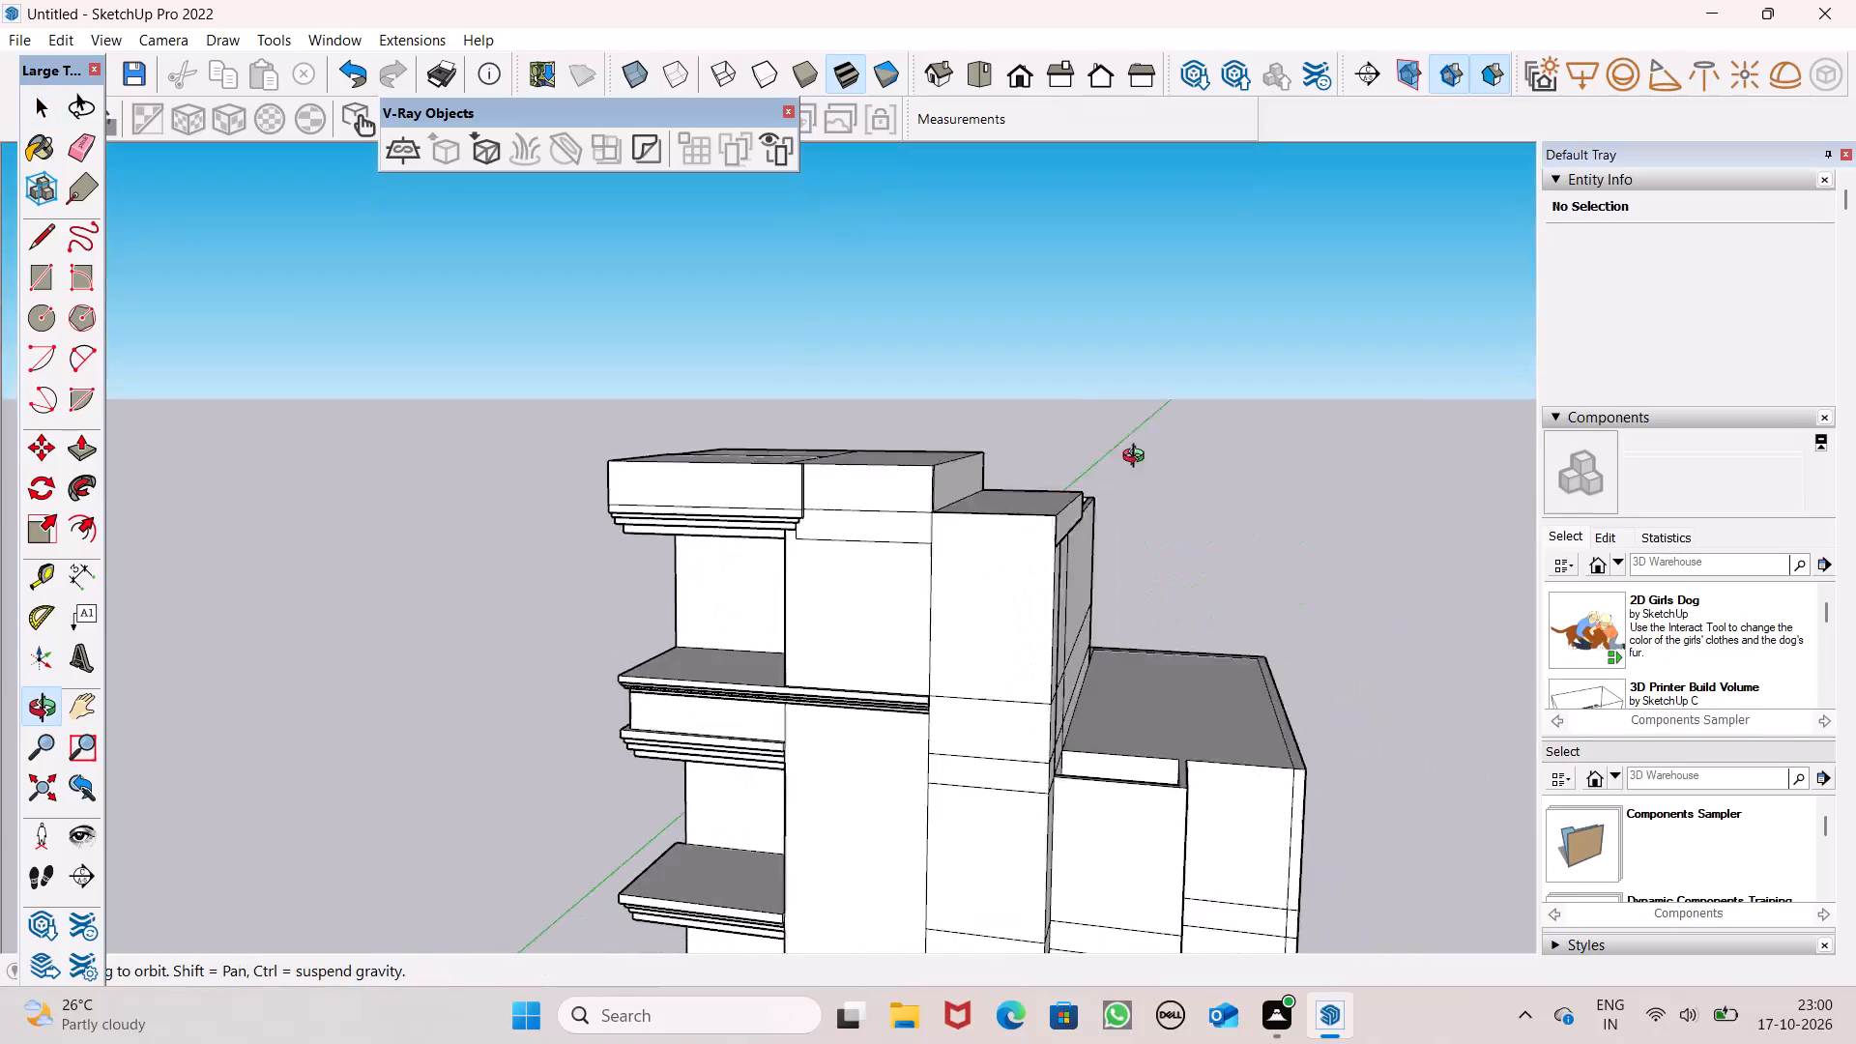
Erase the edges dividing the top roof block's upper surface so it becomes one face.
scroll(1280, 443, down, 1)
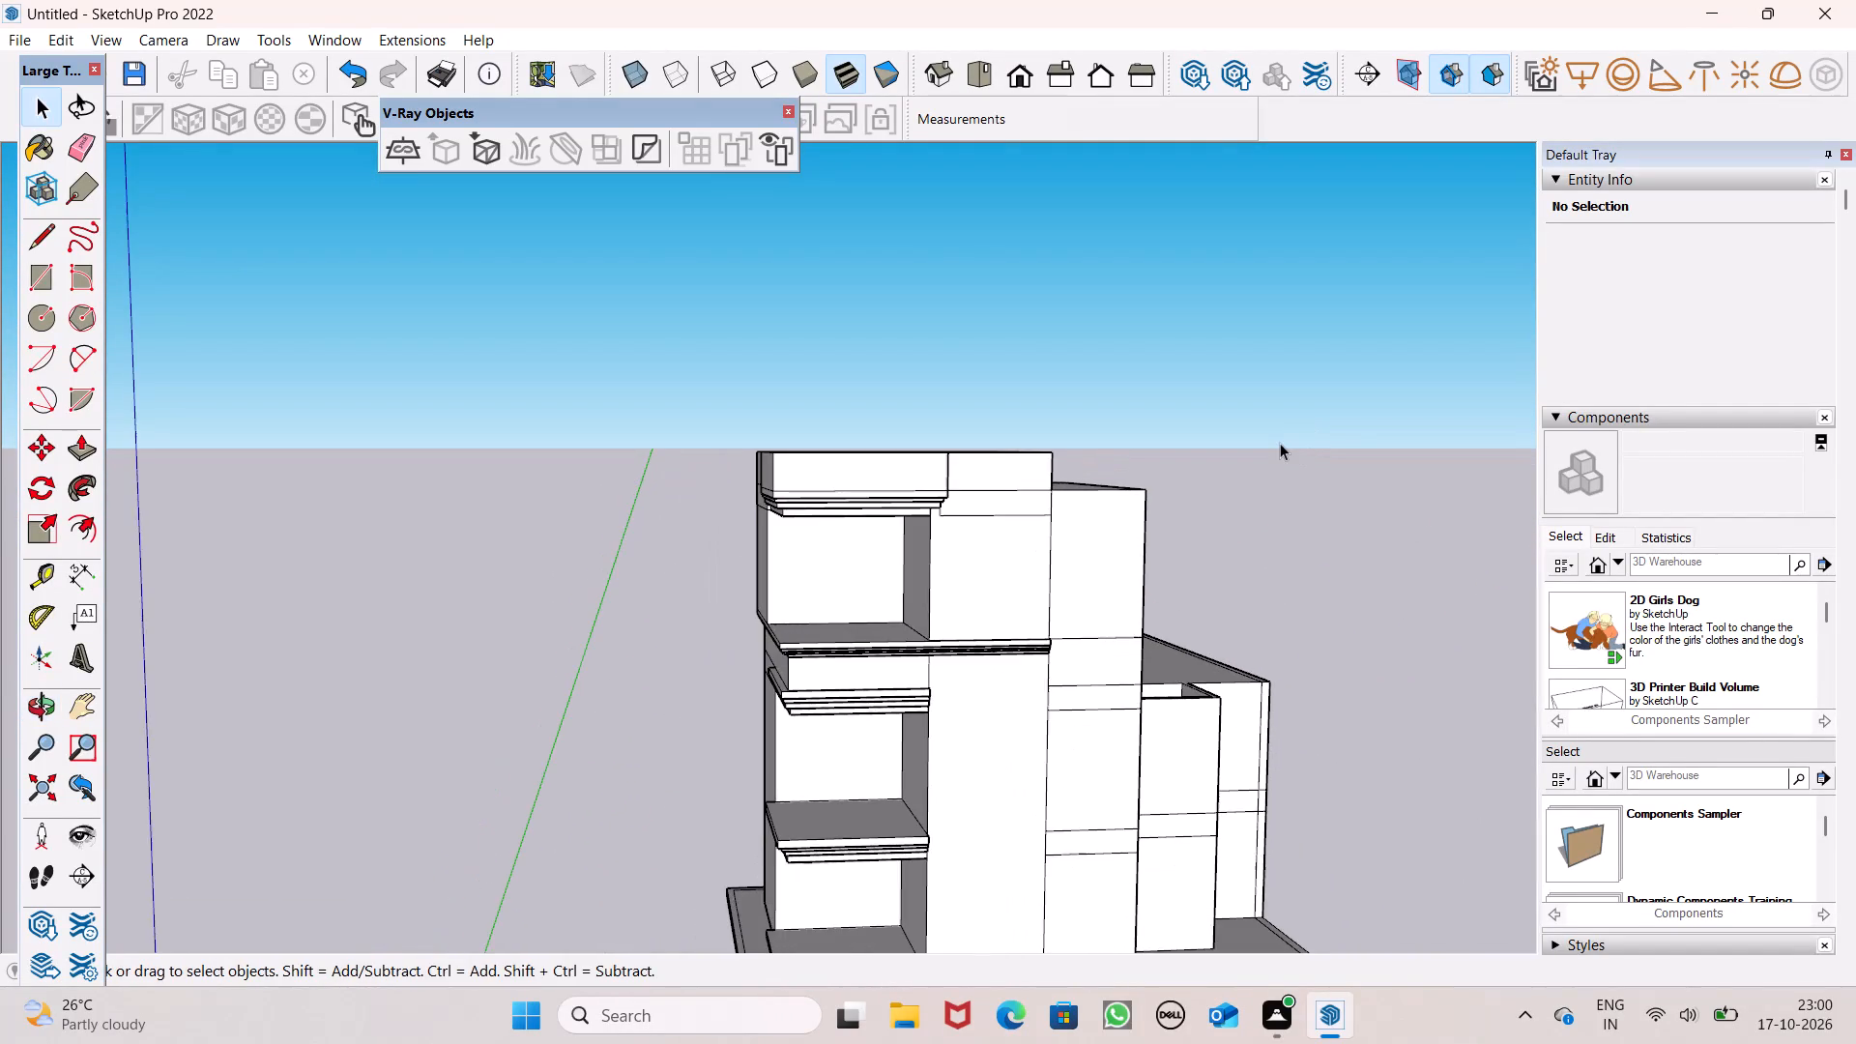
scroll(1280, 443, down, 1)
middle_drag(1296, 464, 1122, 787)
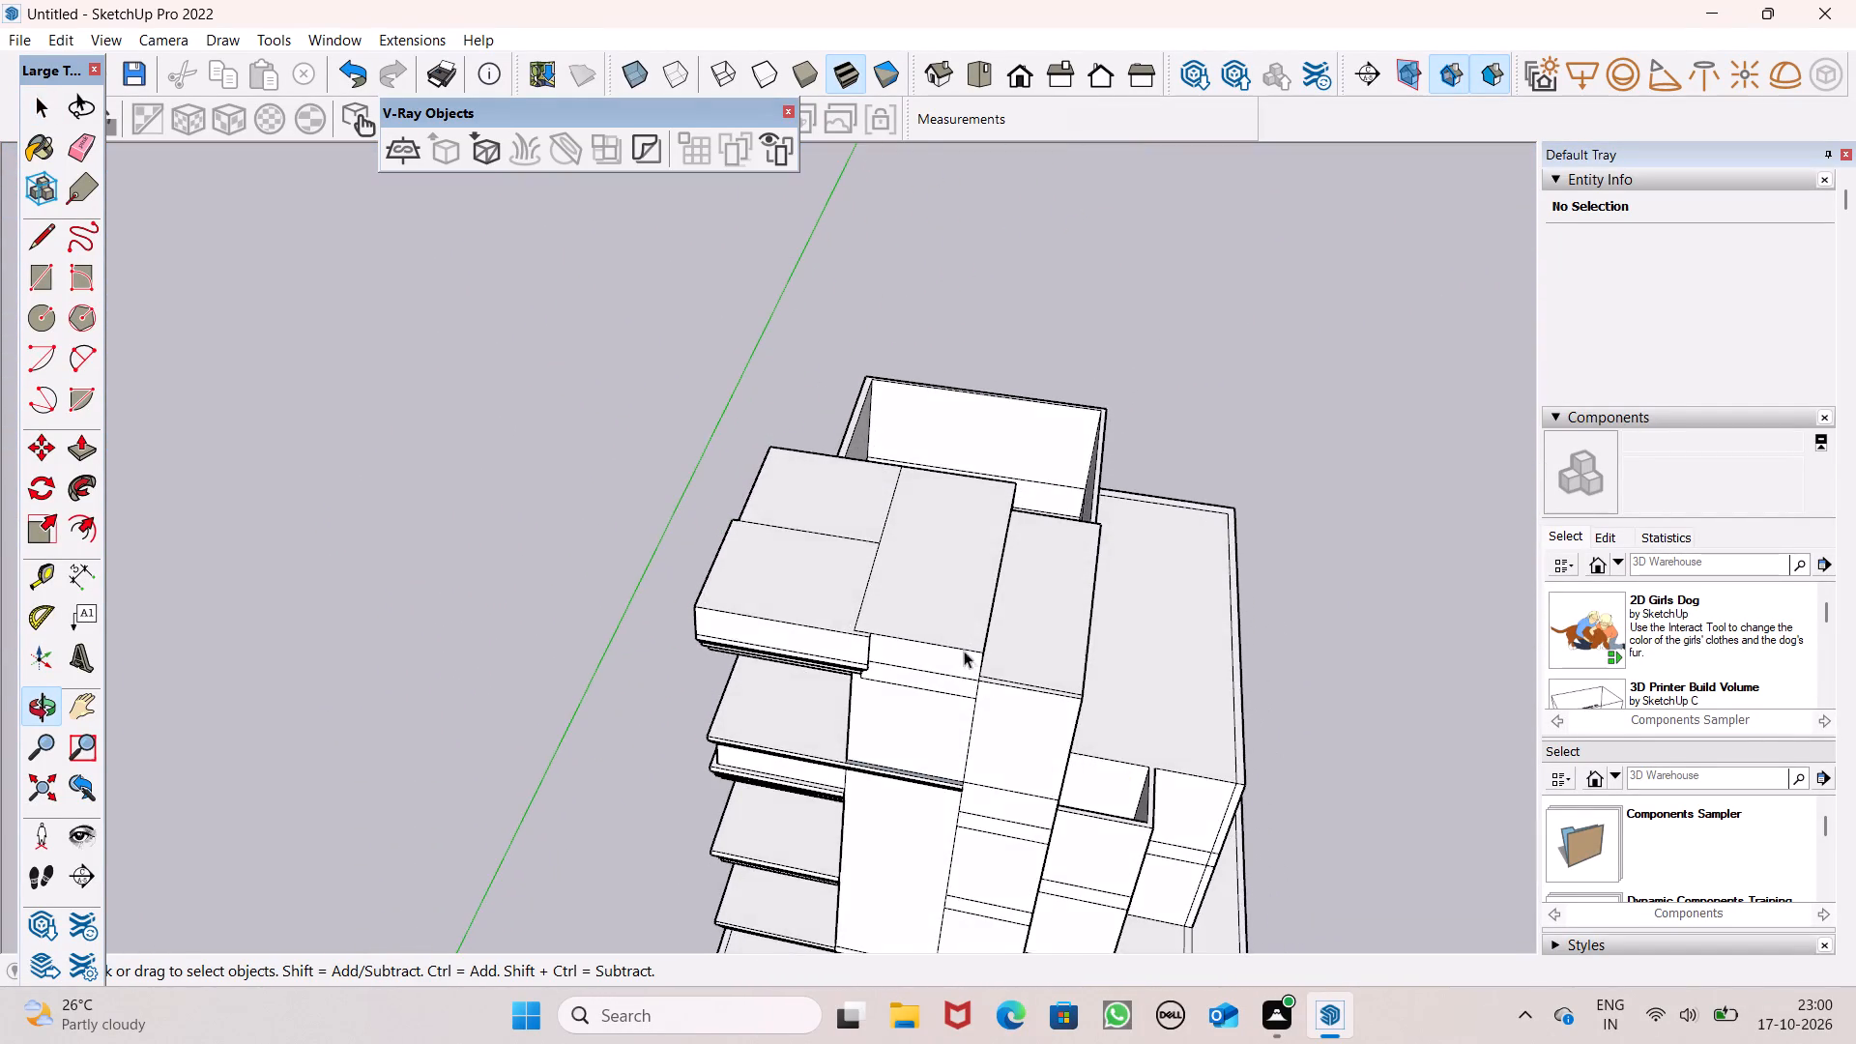
scroll(963, 649, up, 3)
click(74, 136)
scroll(590, 456, up, 2)
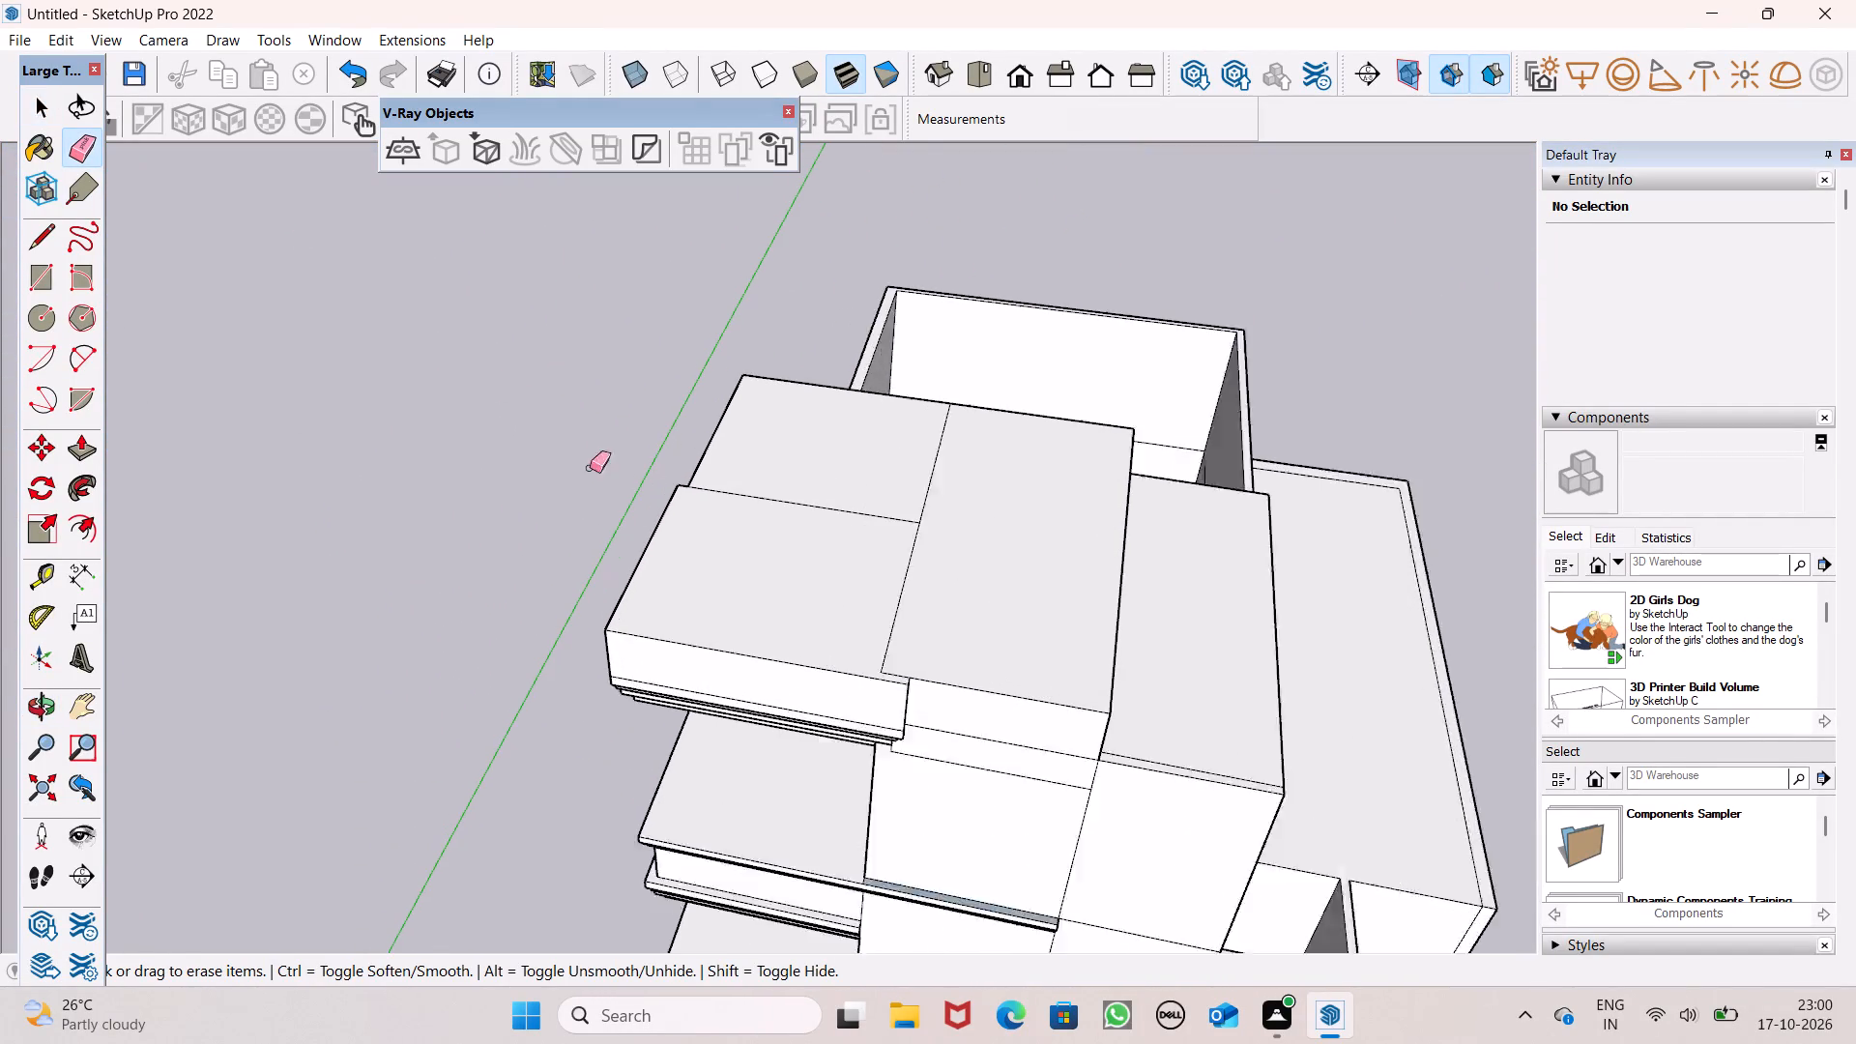
scroll(590, 468, up, 2)
drag(930, 528, 986, 512)
click(993, 510)
drag(1002, 521, 985, 614)
scroll(990, 556, down, 3)
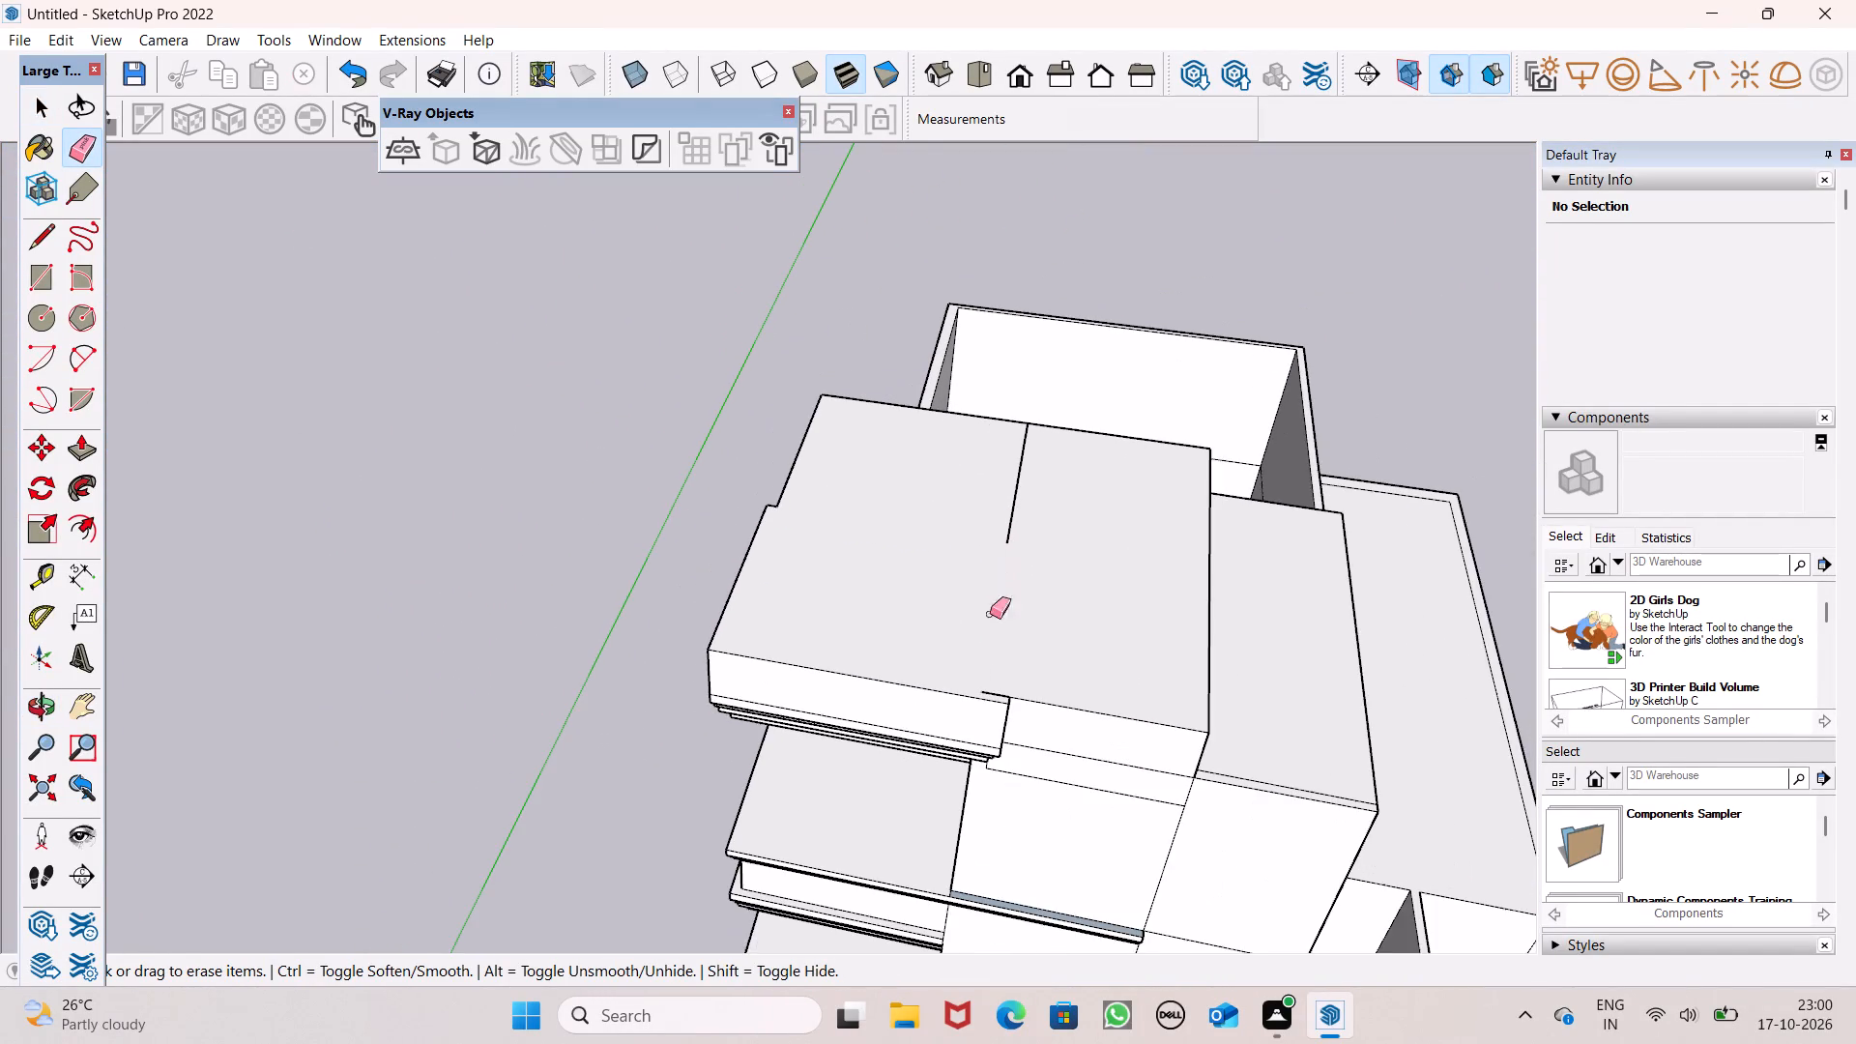
scroll(973, 707, up, 3)
click(998, 688)
drag(1053, 418, 1037, 418)
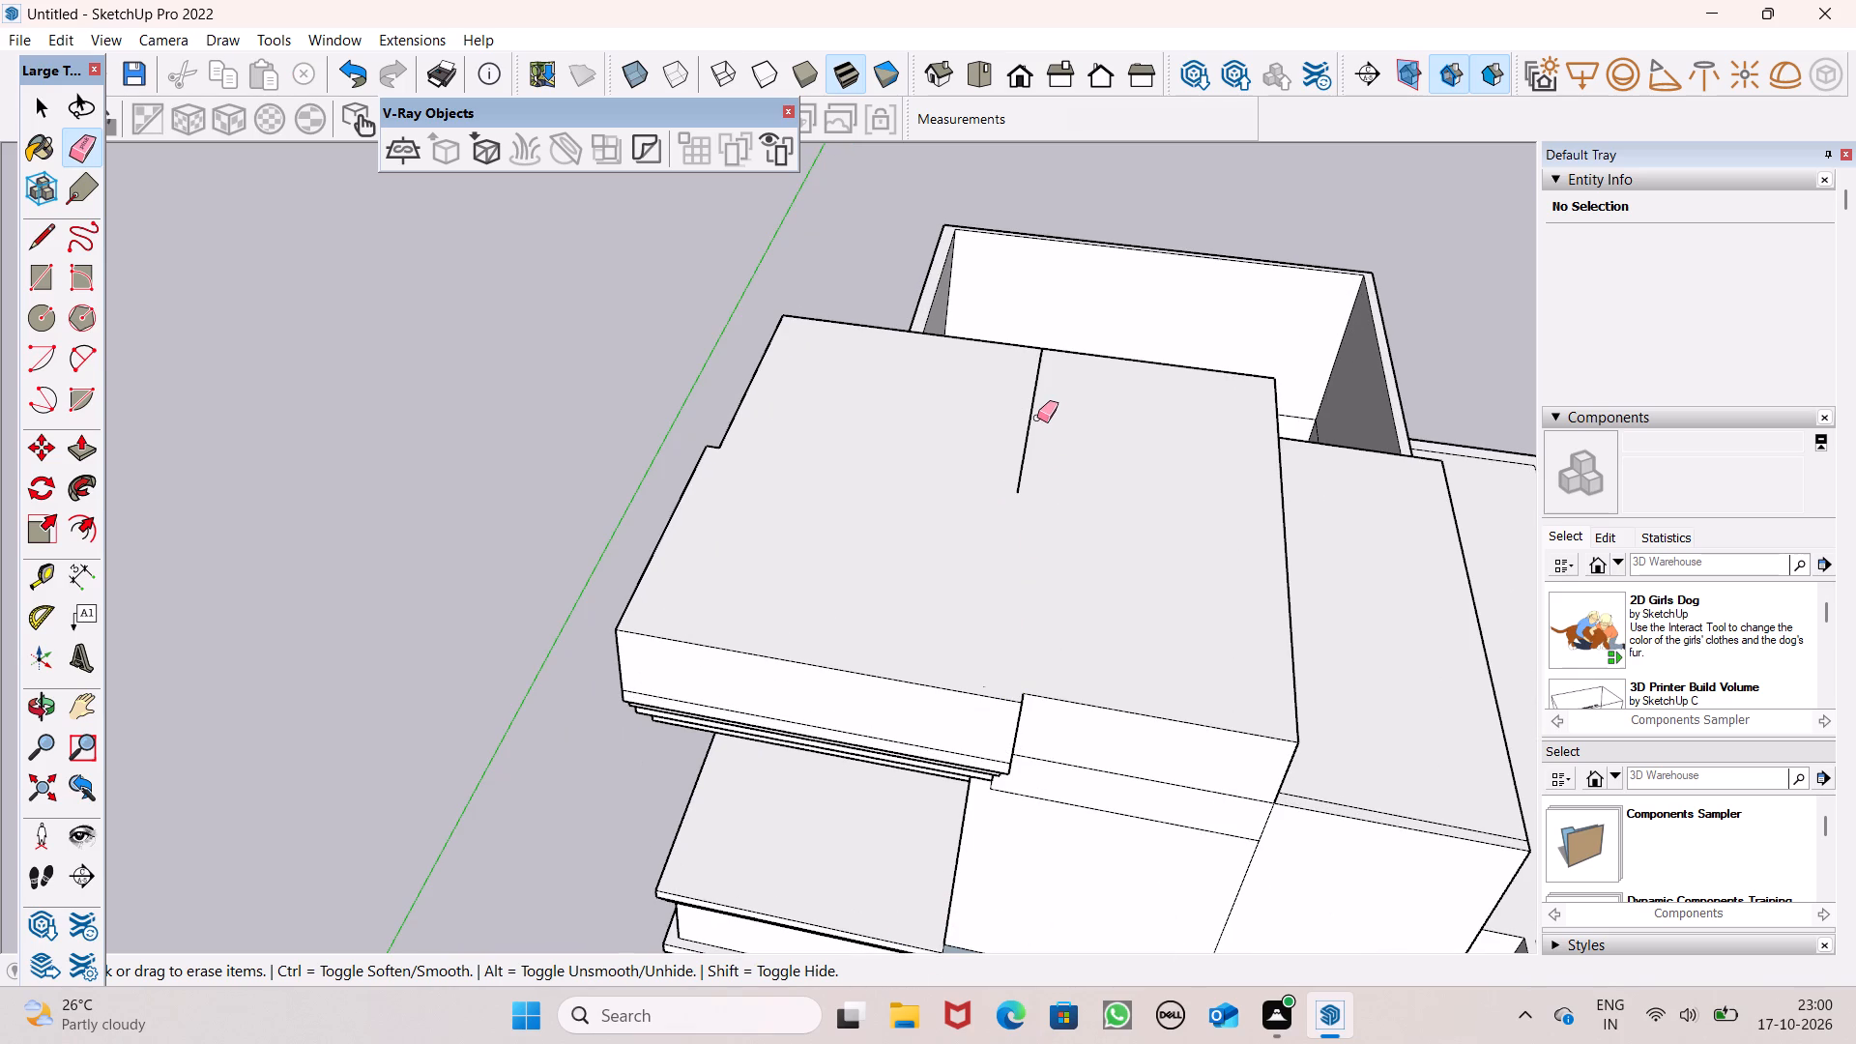
click(1037, 418)
drag(1032, 420, 1029, 429)
scroll(1016, 424, down, 1)
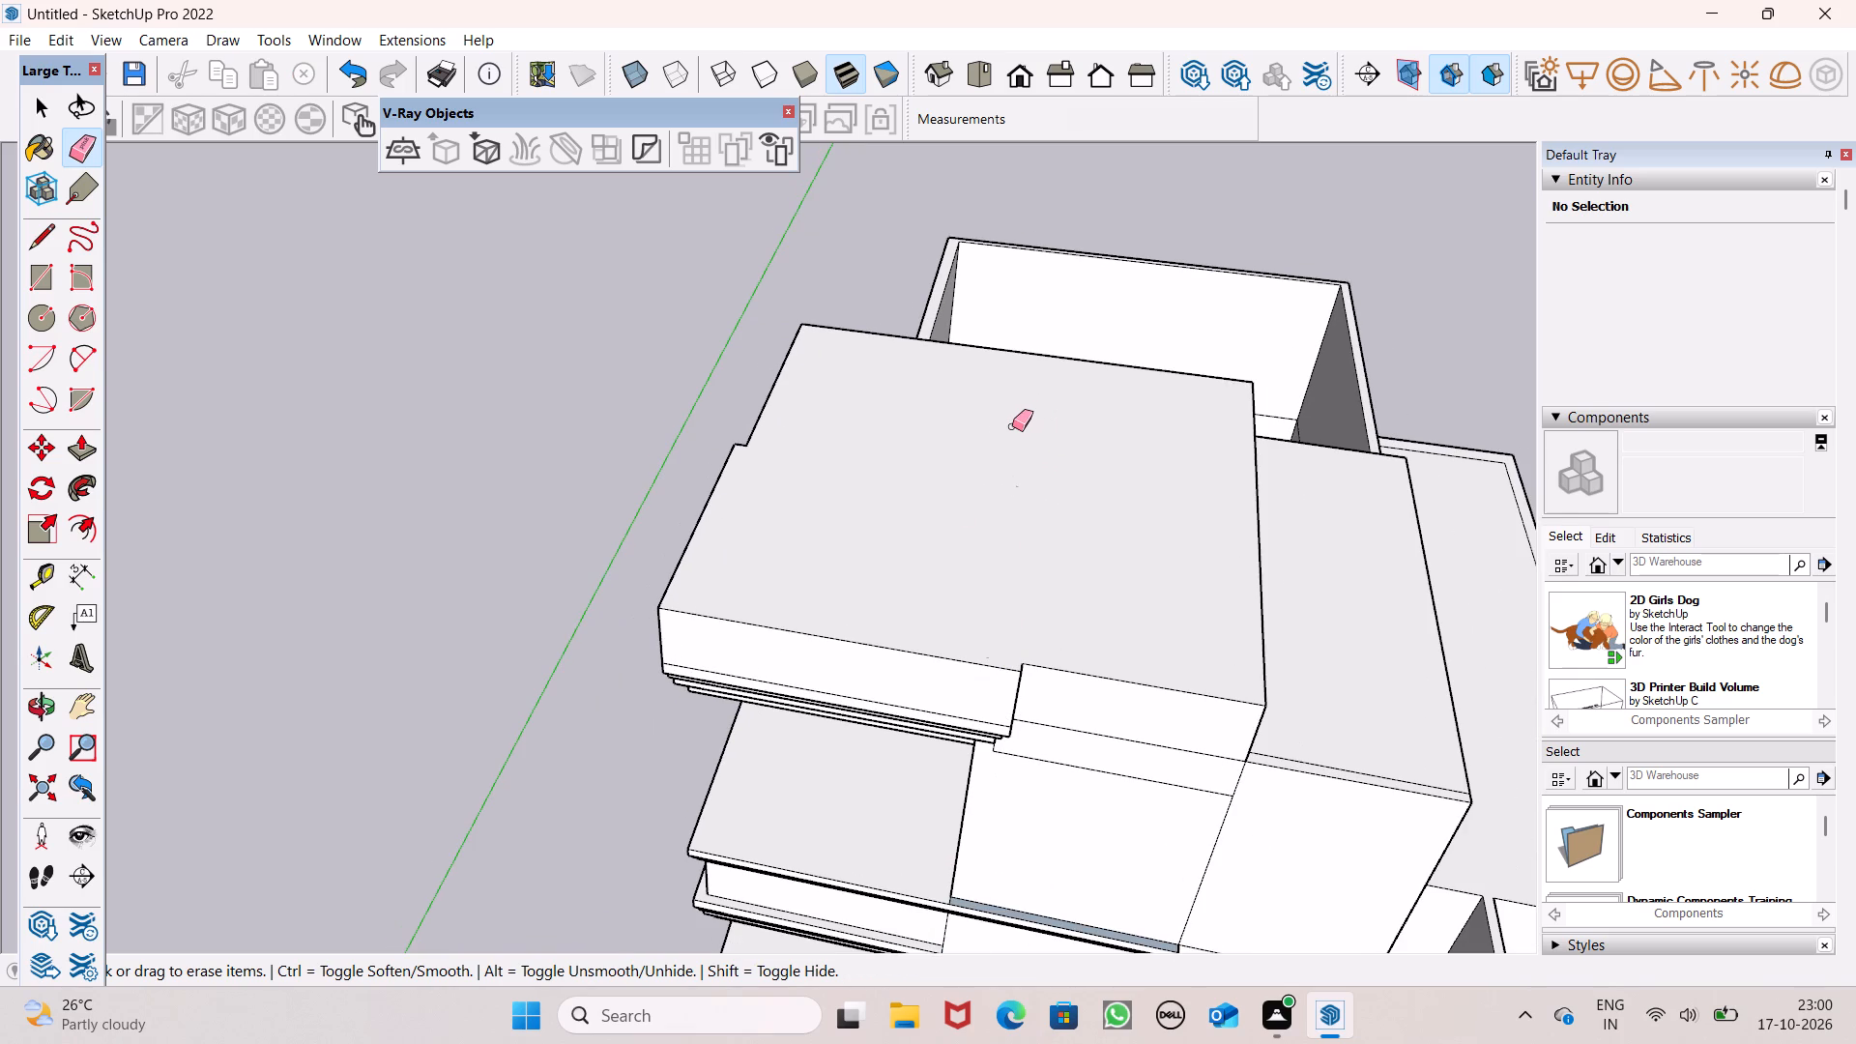
Draw an edge across the top roof from the notch's inner corner to the front edge, parallel to the projecting side.
middle_drag(775, 664, 1096, 496)
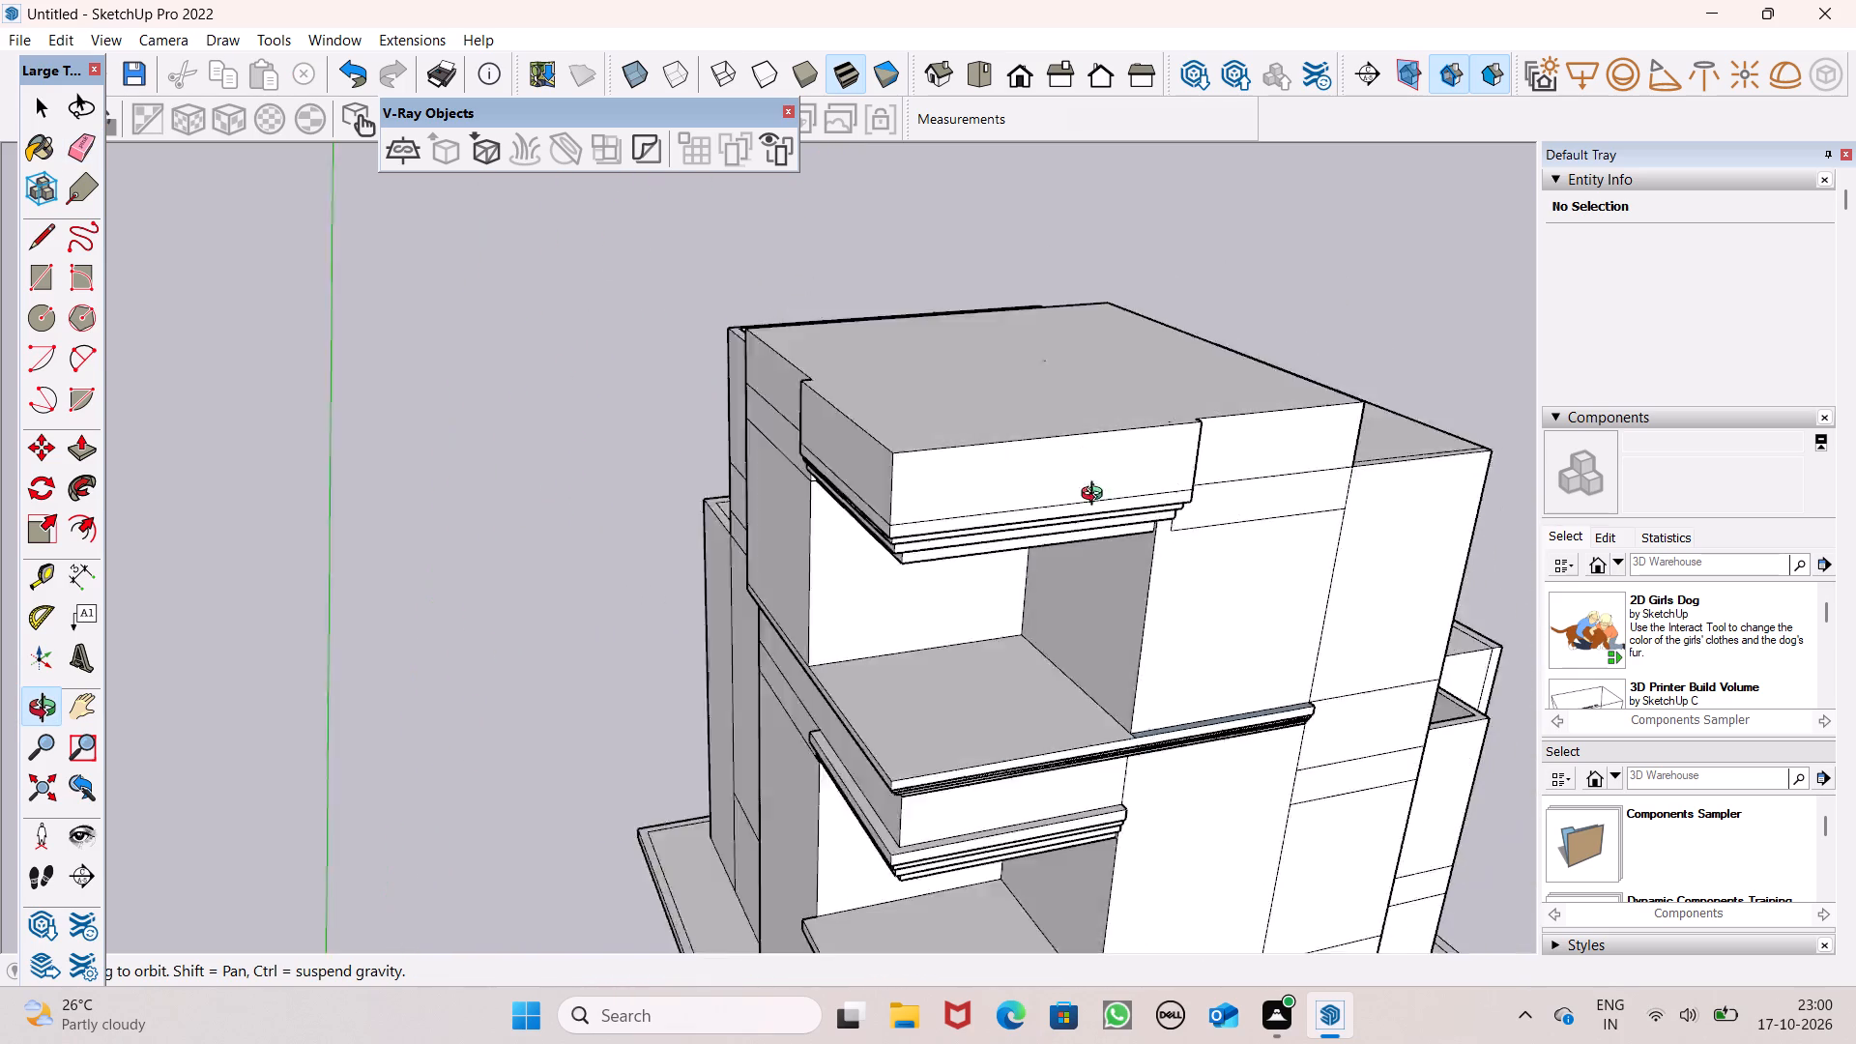
middle_drag(1096, 496, 765, 899)
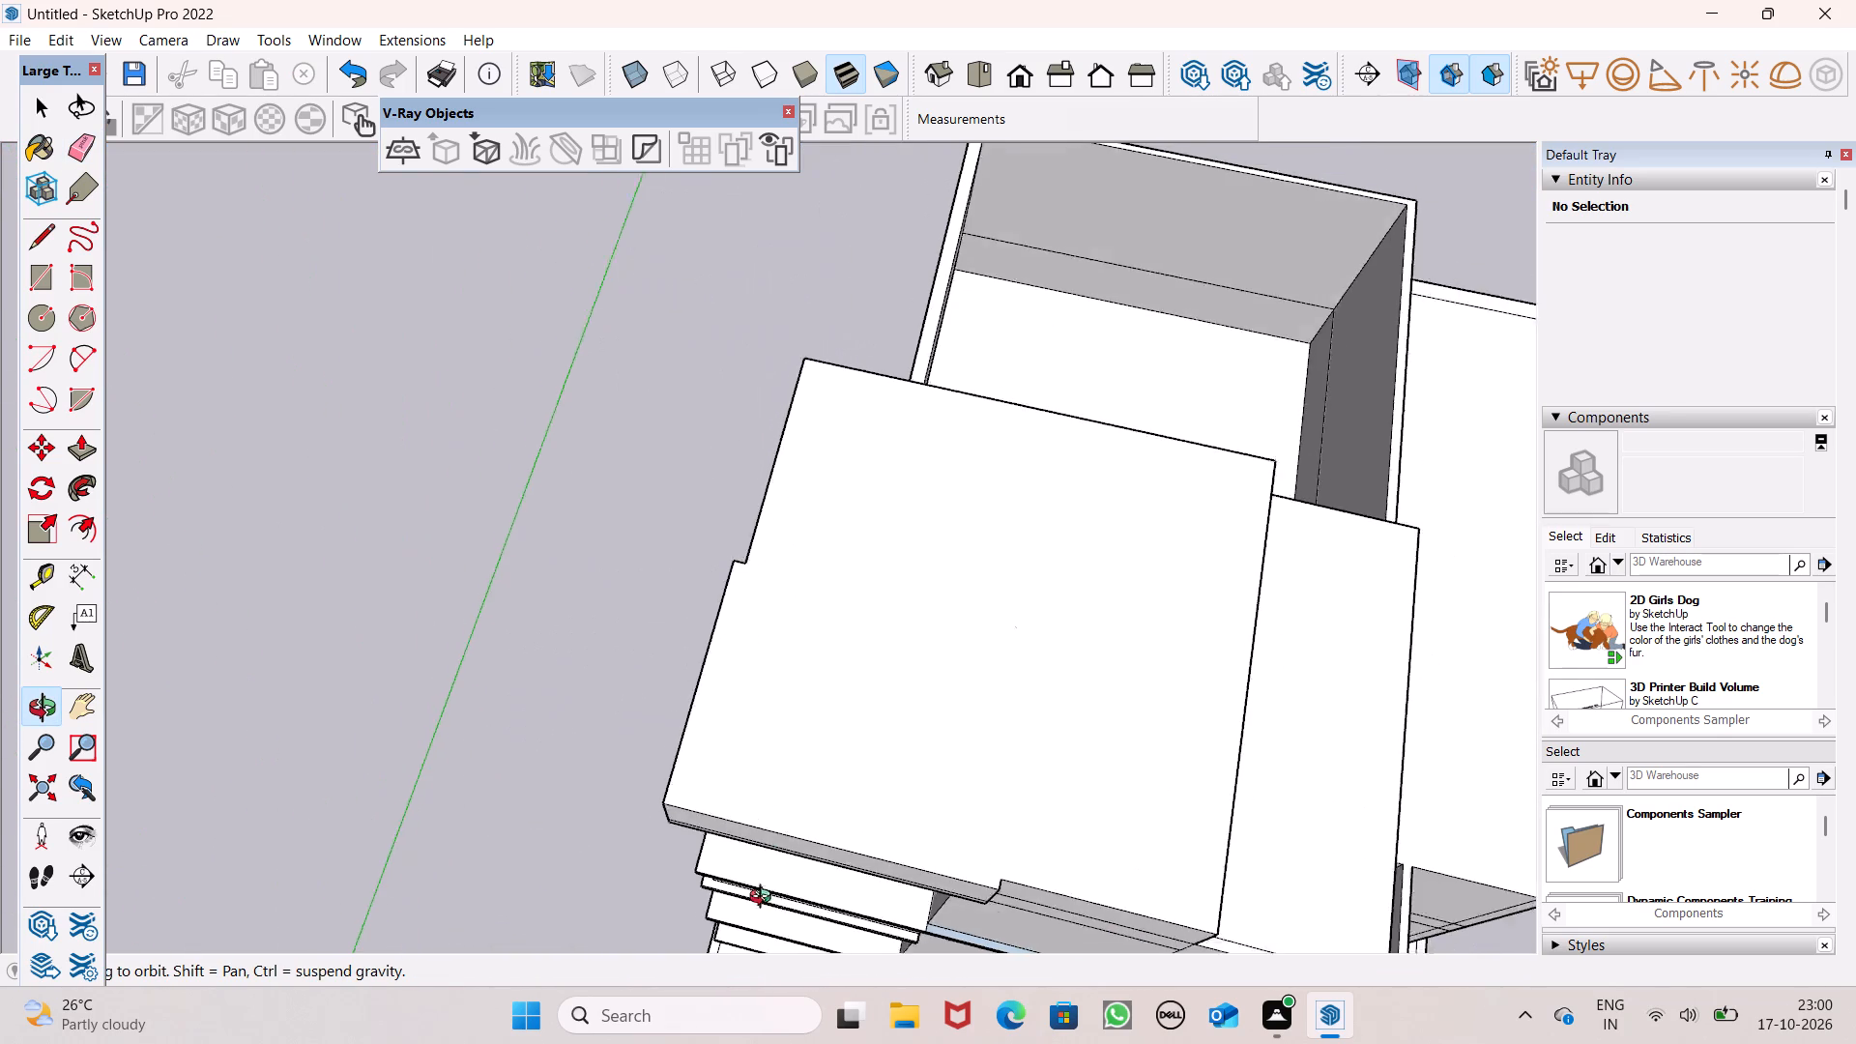
middle_drag(765, 899, 762, 899)
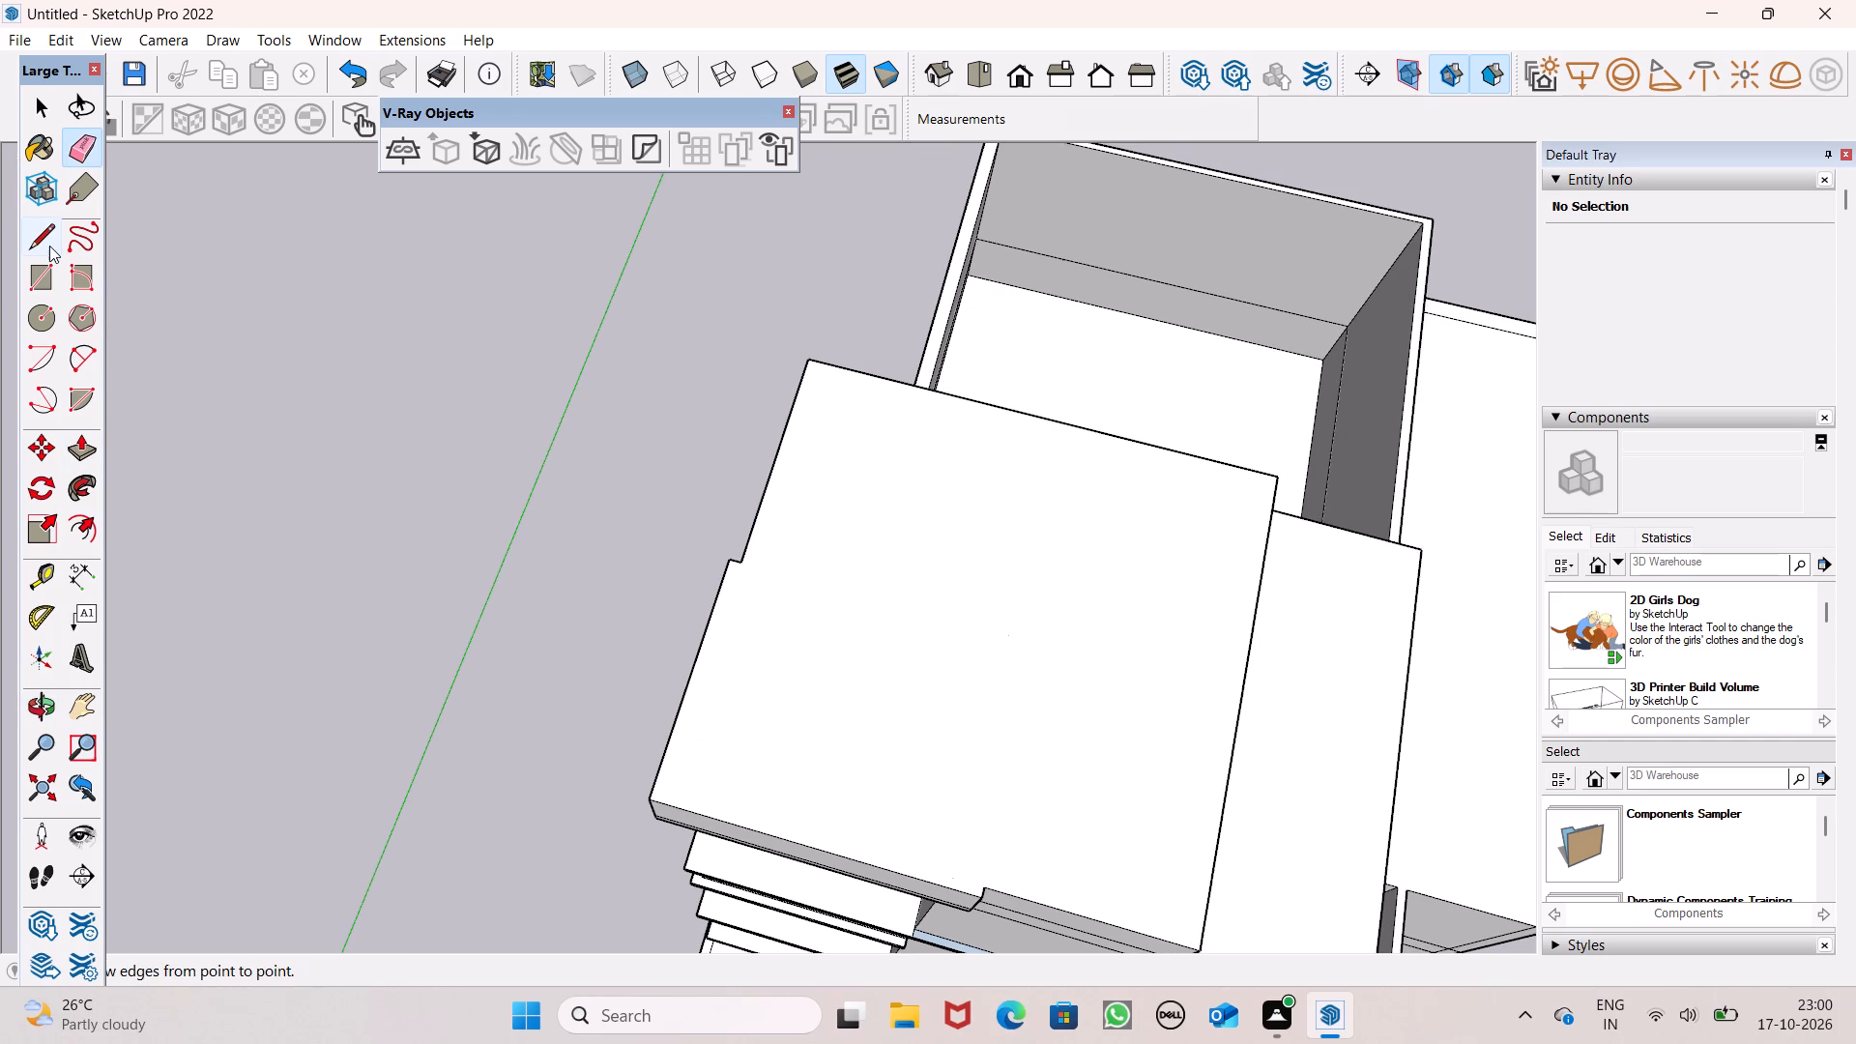
click(49, 246)
scroll(739, 669, up, 6)
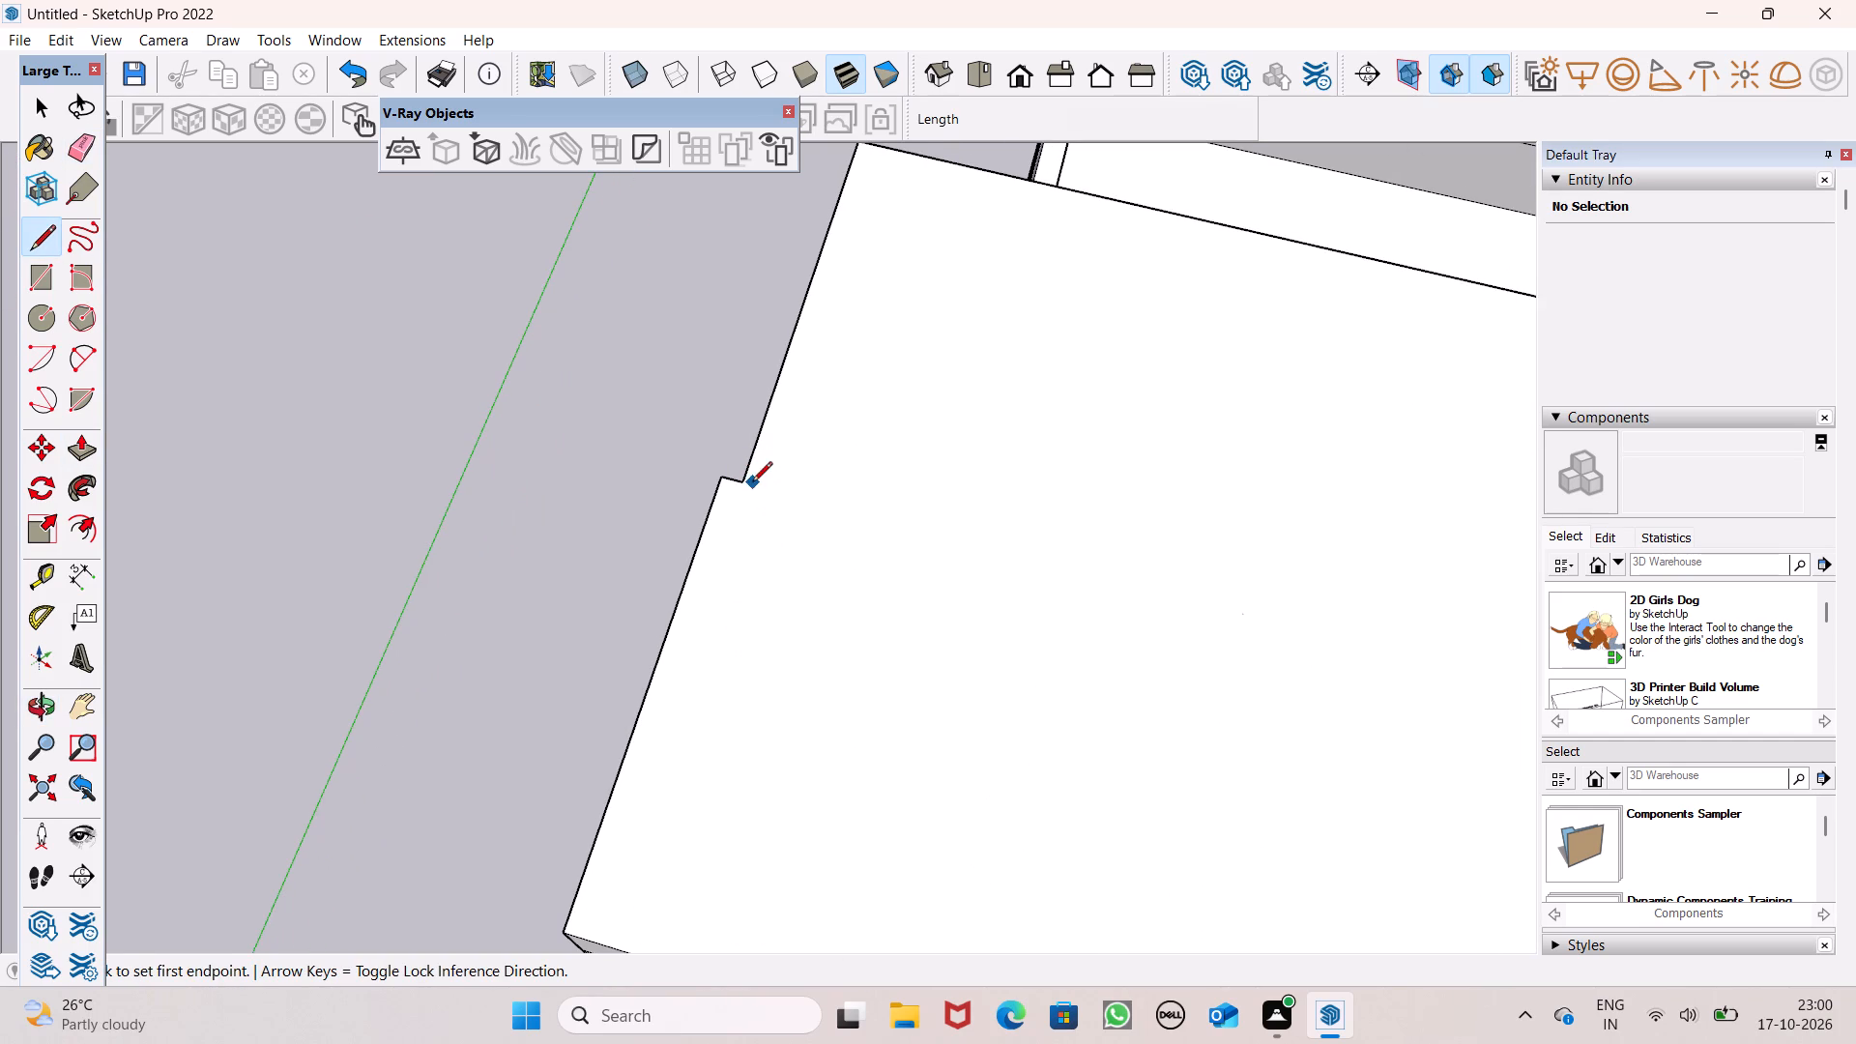
click(746, 486)
scroll(767, 478, down, 4)
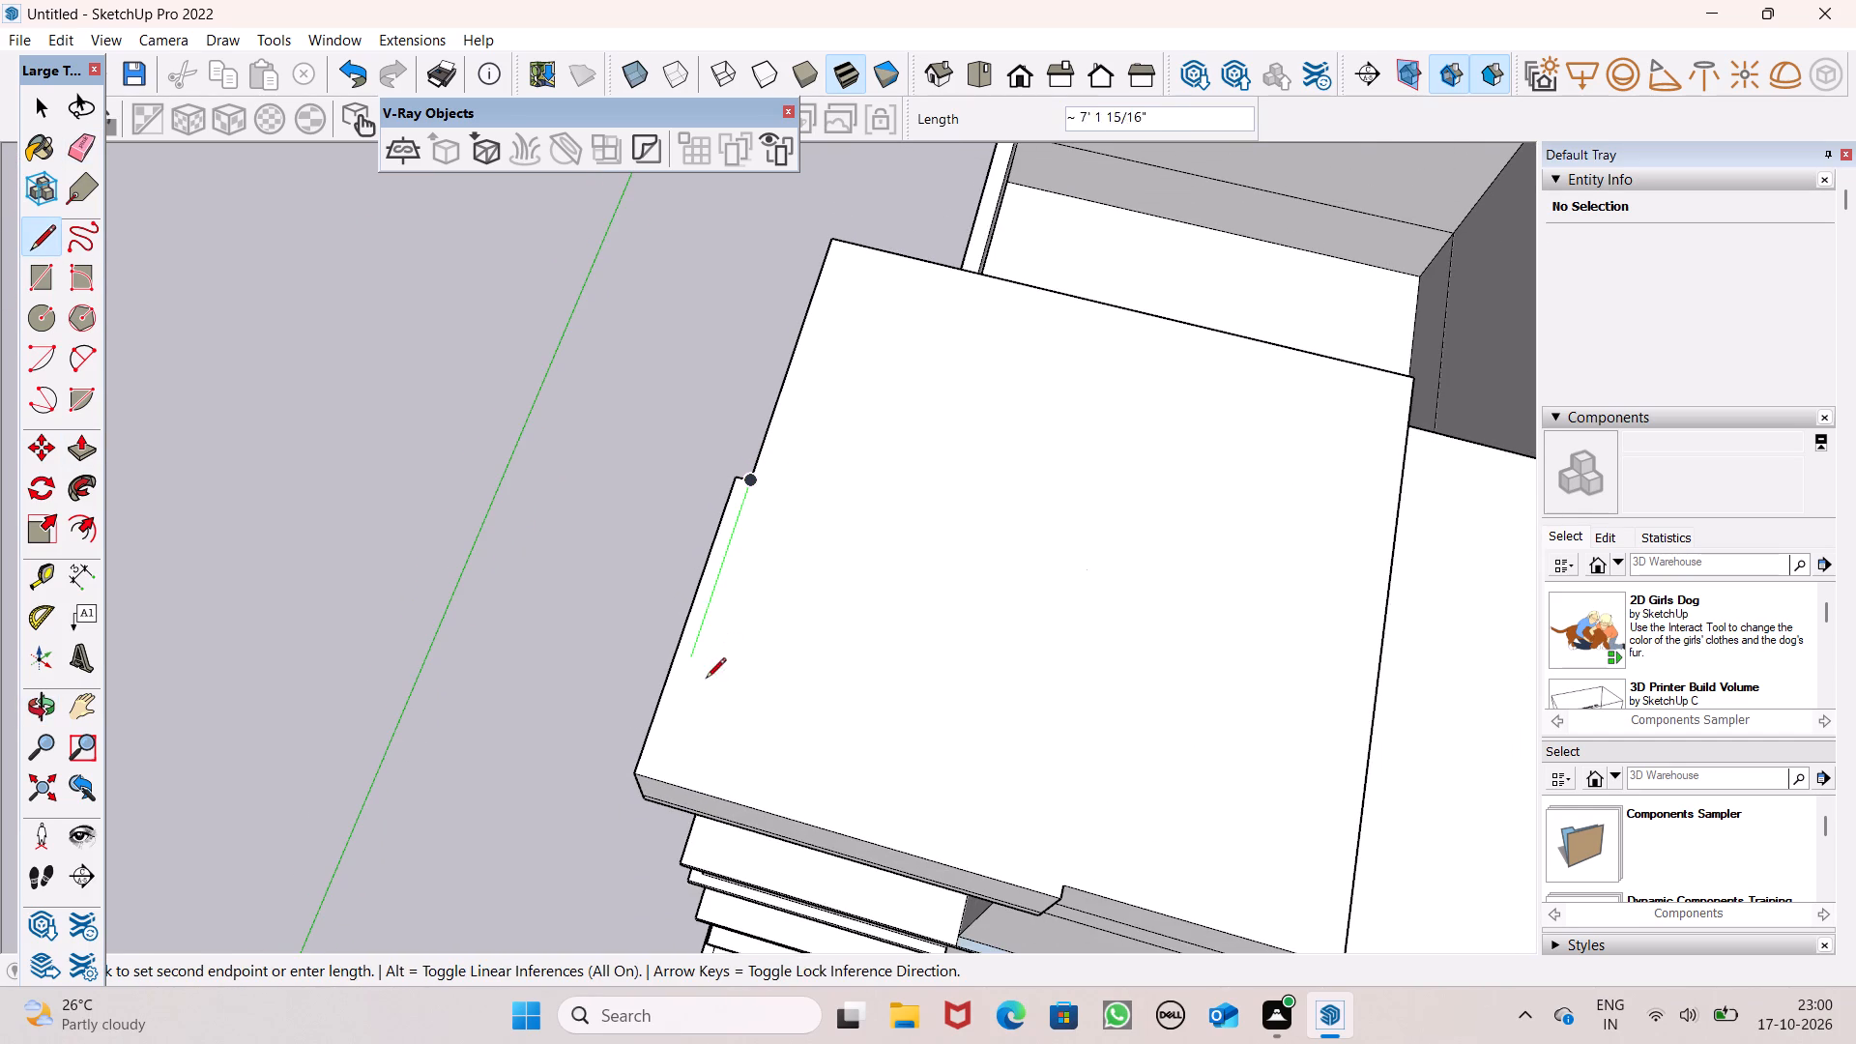
click(658, 780)
middle_drag(652, 739, 706, 747)
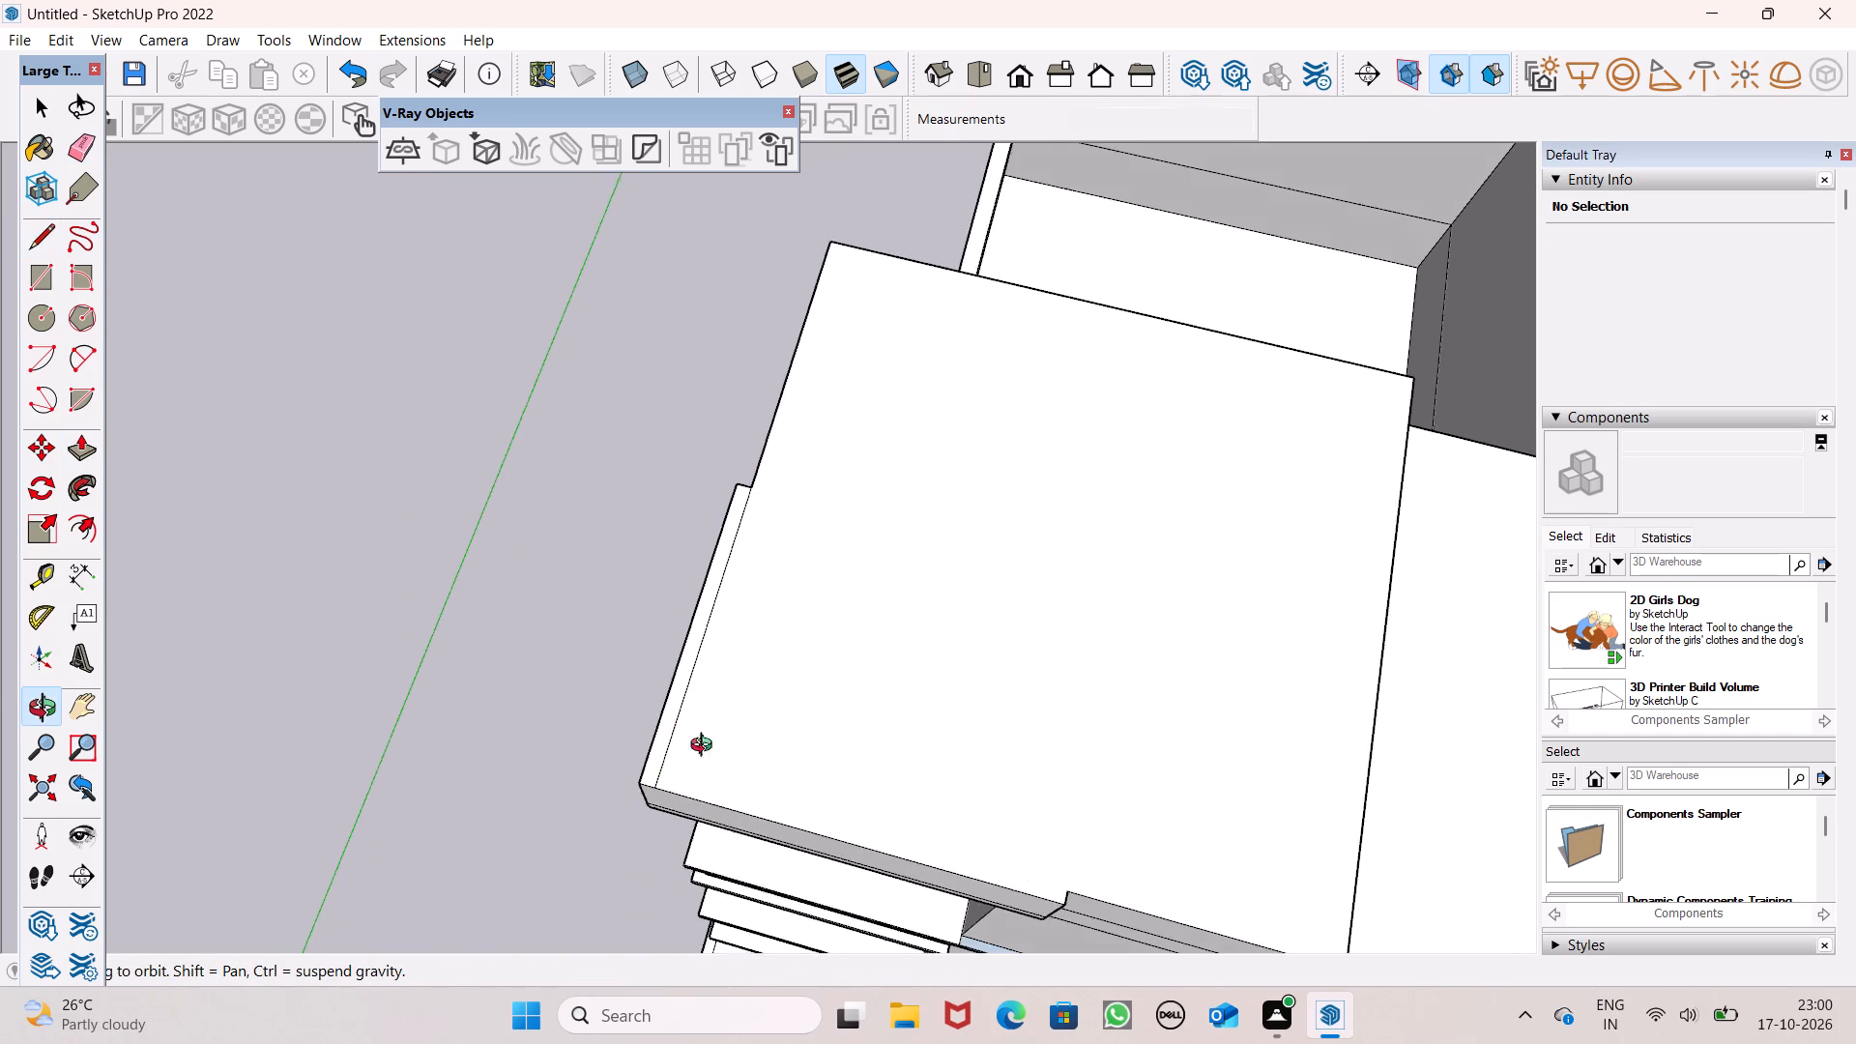
middle_drag(706, 747, 1333, 557)
scroll(1157, 414, up, 6)
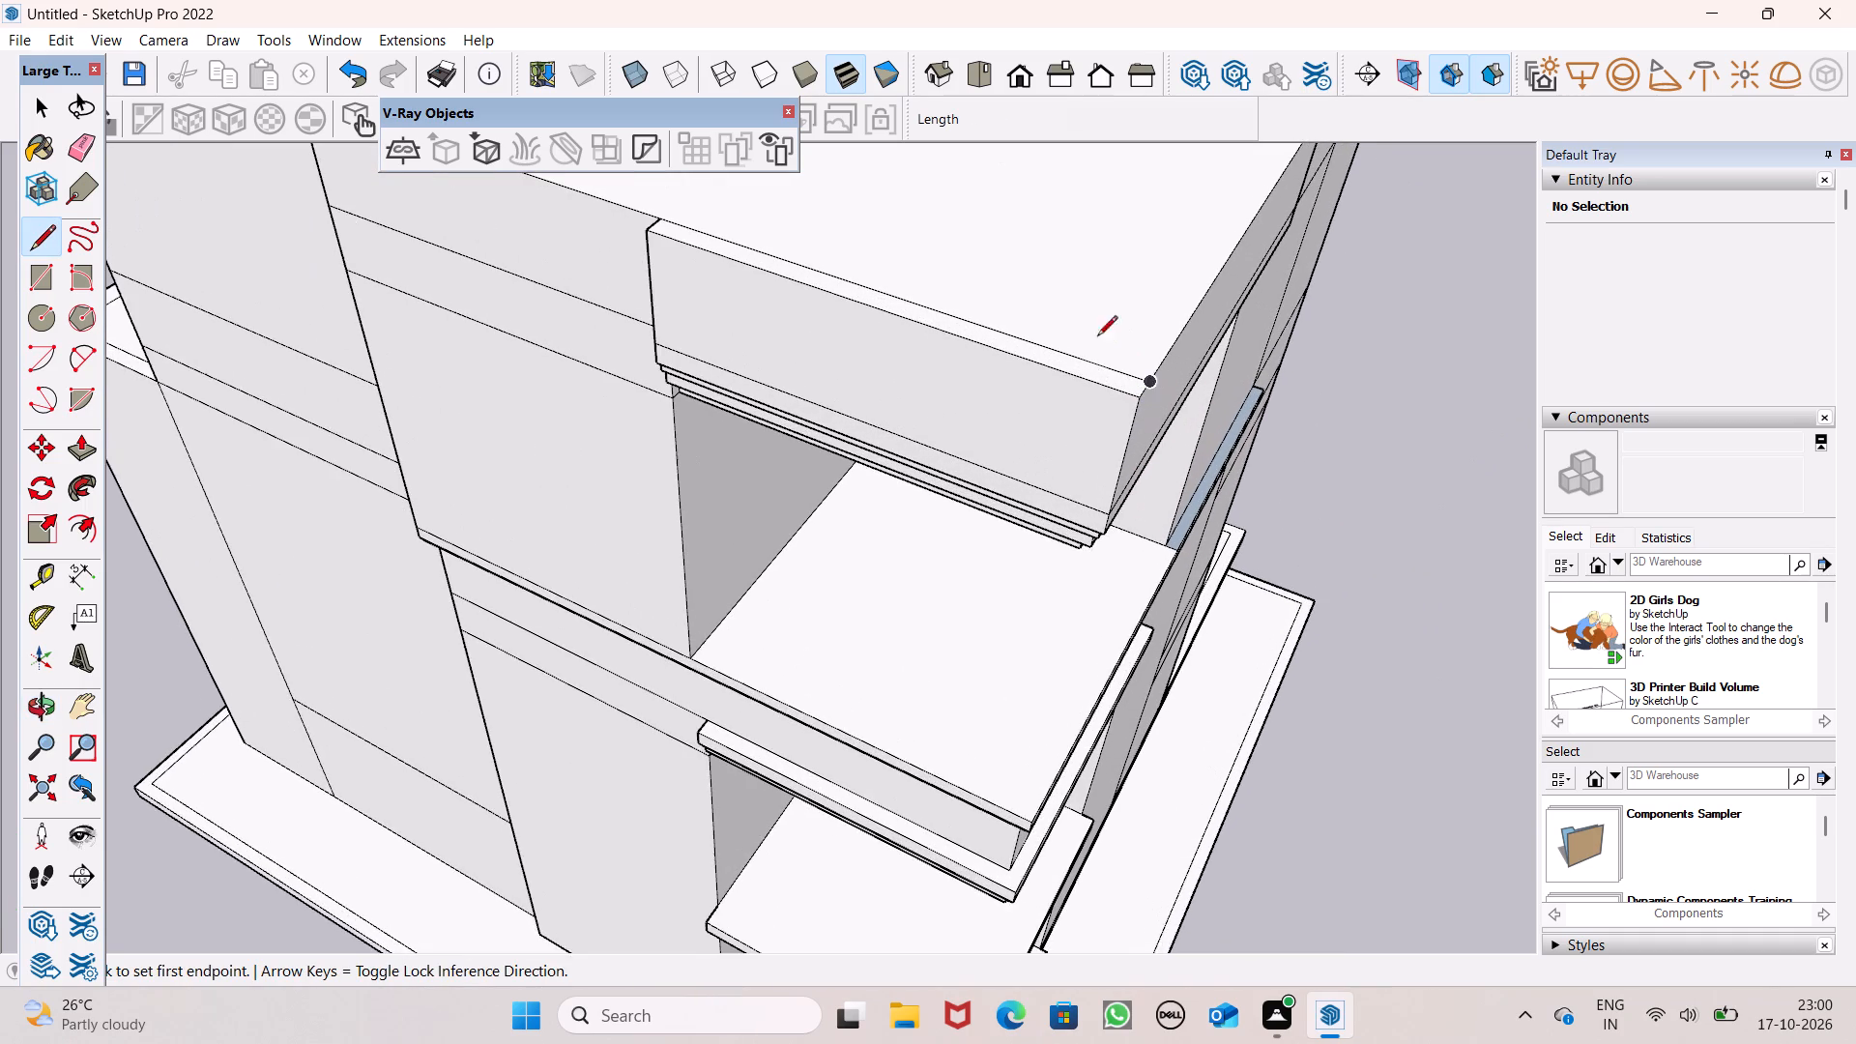
scroll(1073, 311, up, 3)
drag(1073, 311, 1066, 328)
key(space)
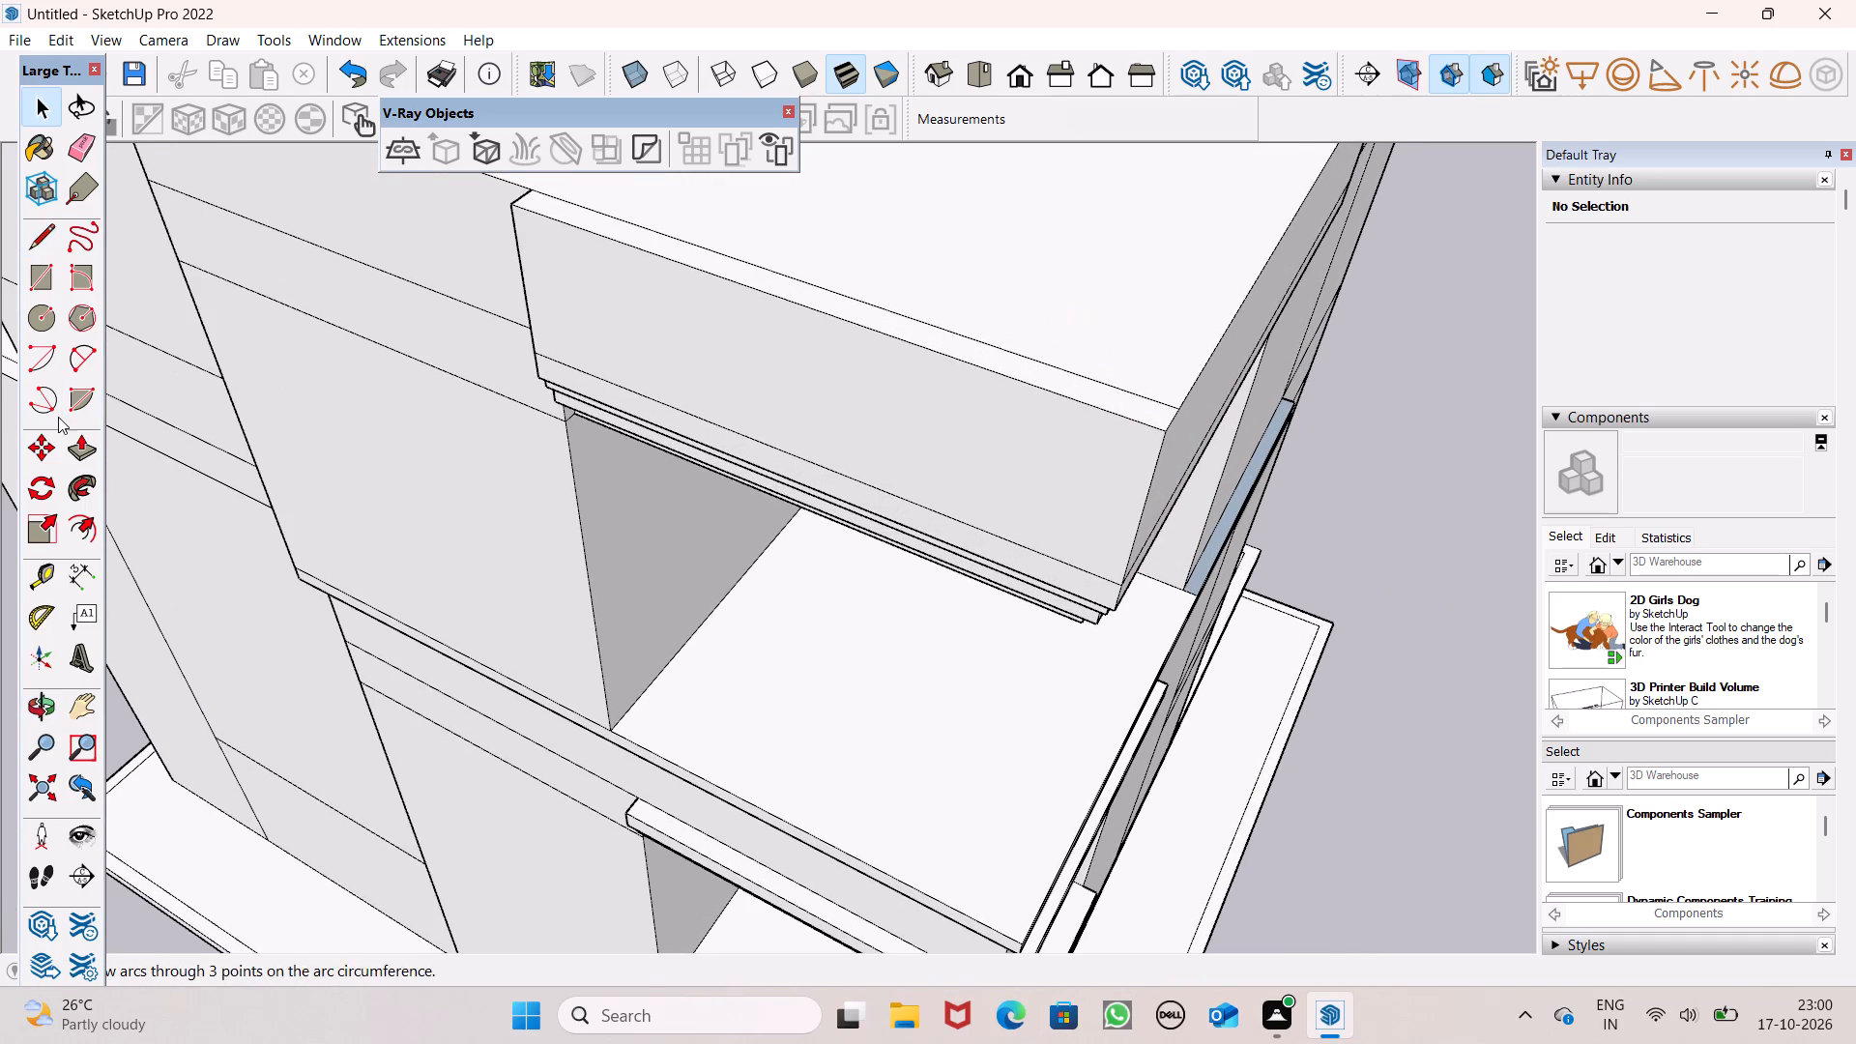
Push the side band above the top cornice inward 6 1/2" to meet the adjoining wall plane.
click(78, 457)
middle_drag(902, 343, 1359, 241)
scroll(1311, 264, up, 1)
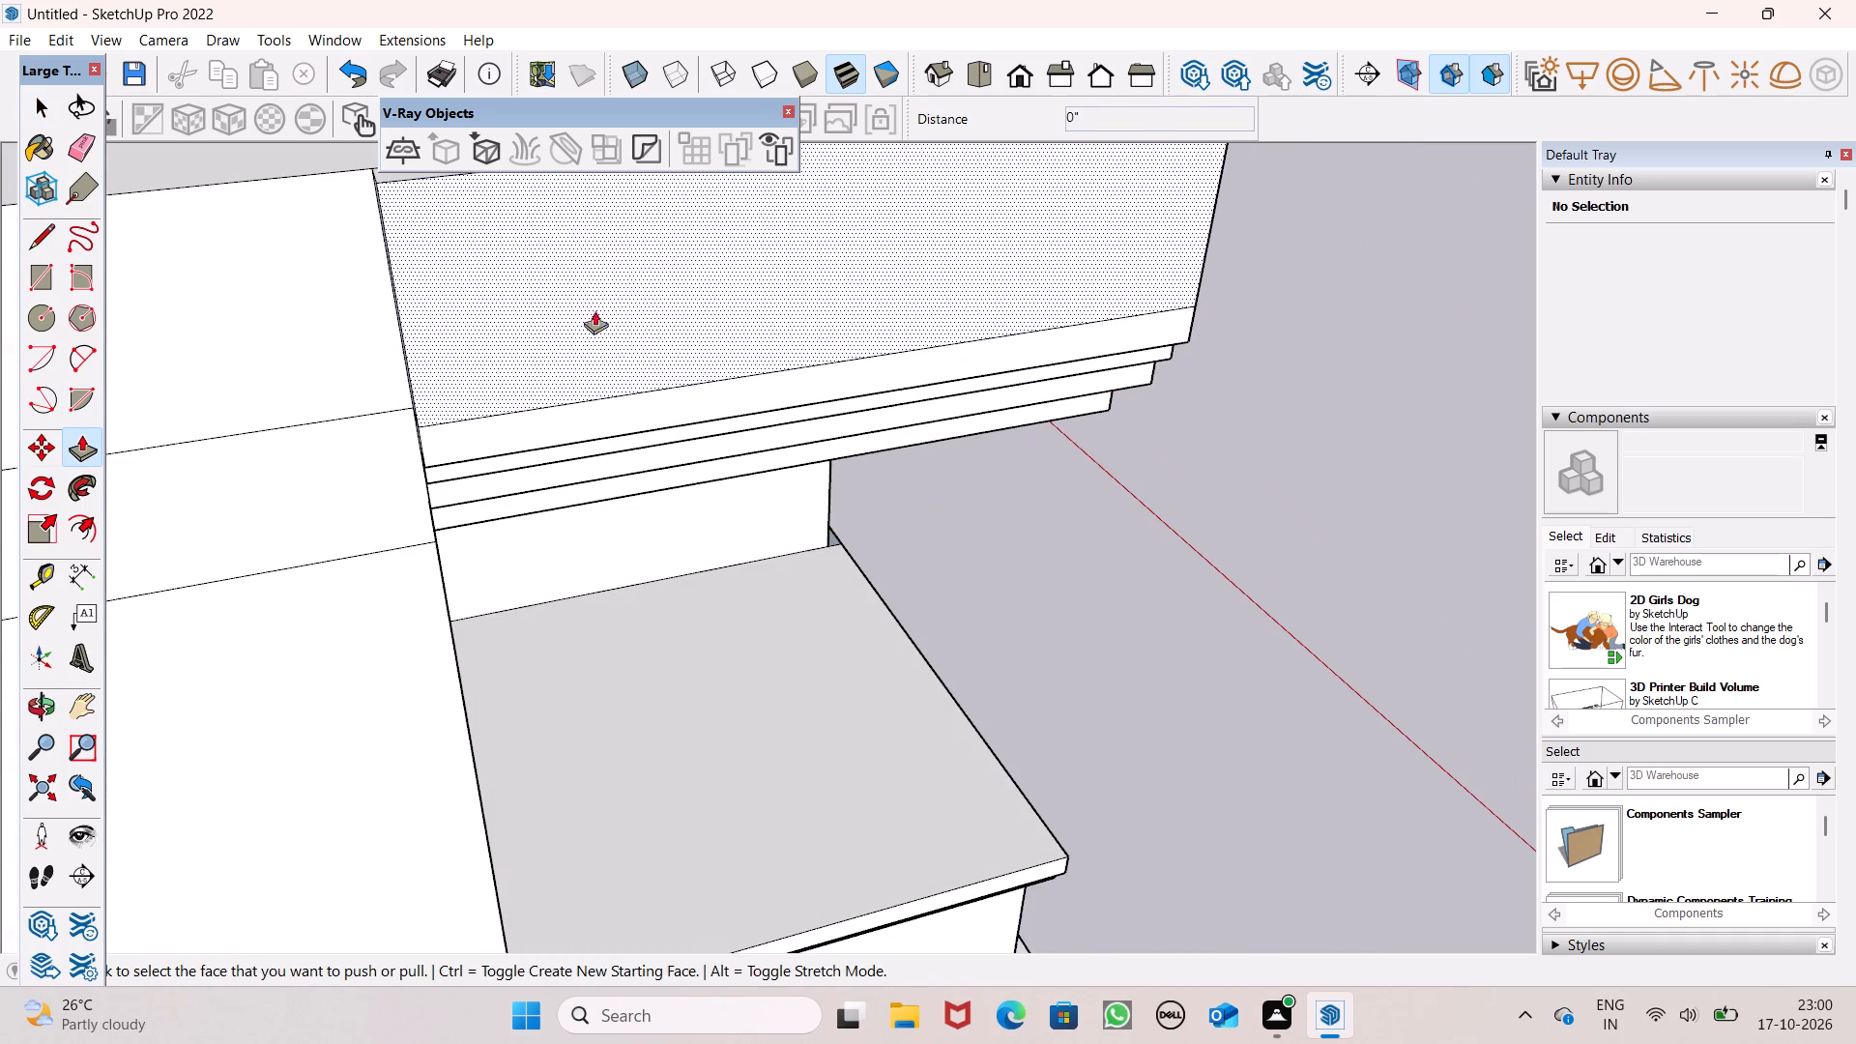
drag(442, 343, 378, 310)
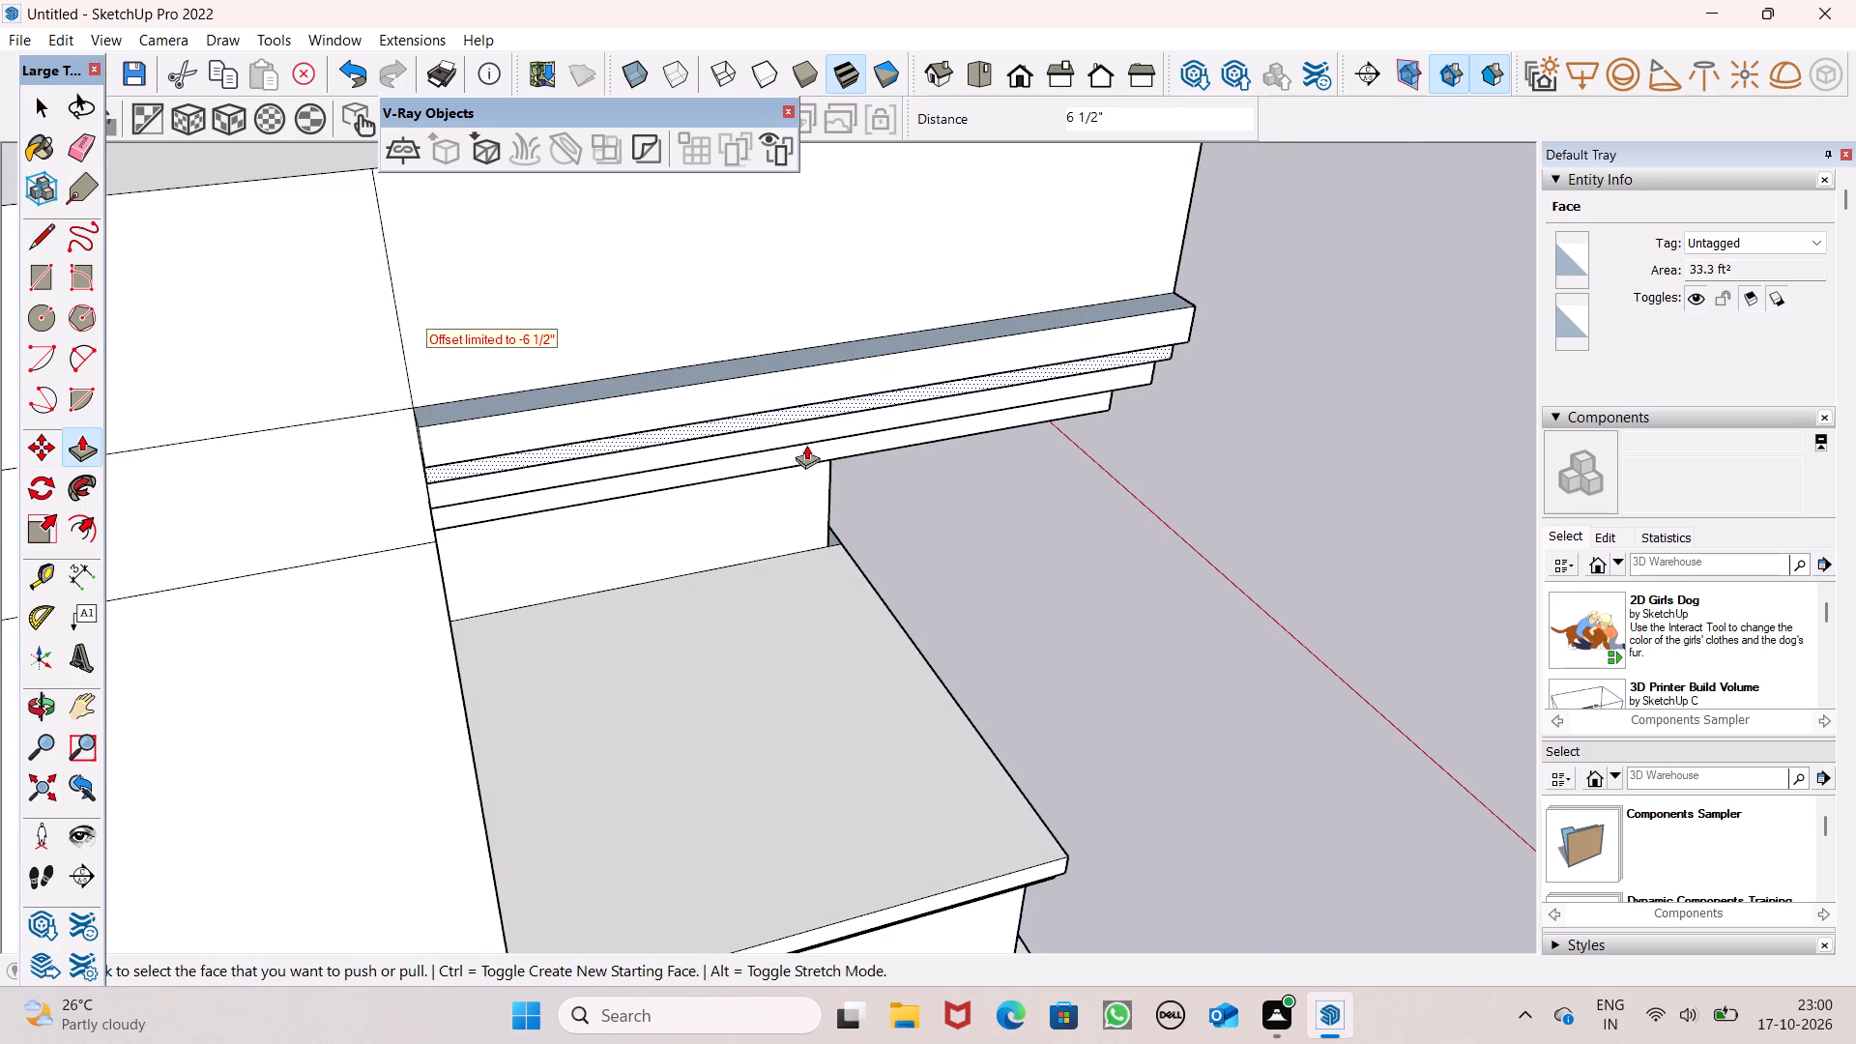
Push the front band above the top cornice inward 5 1/16" to meet the adjoining front wall plane.
scroll(871, 450, down, 6)
middle_drag(1238, 424, 1016, 388)
scroll(1143, 386, down, 6)
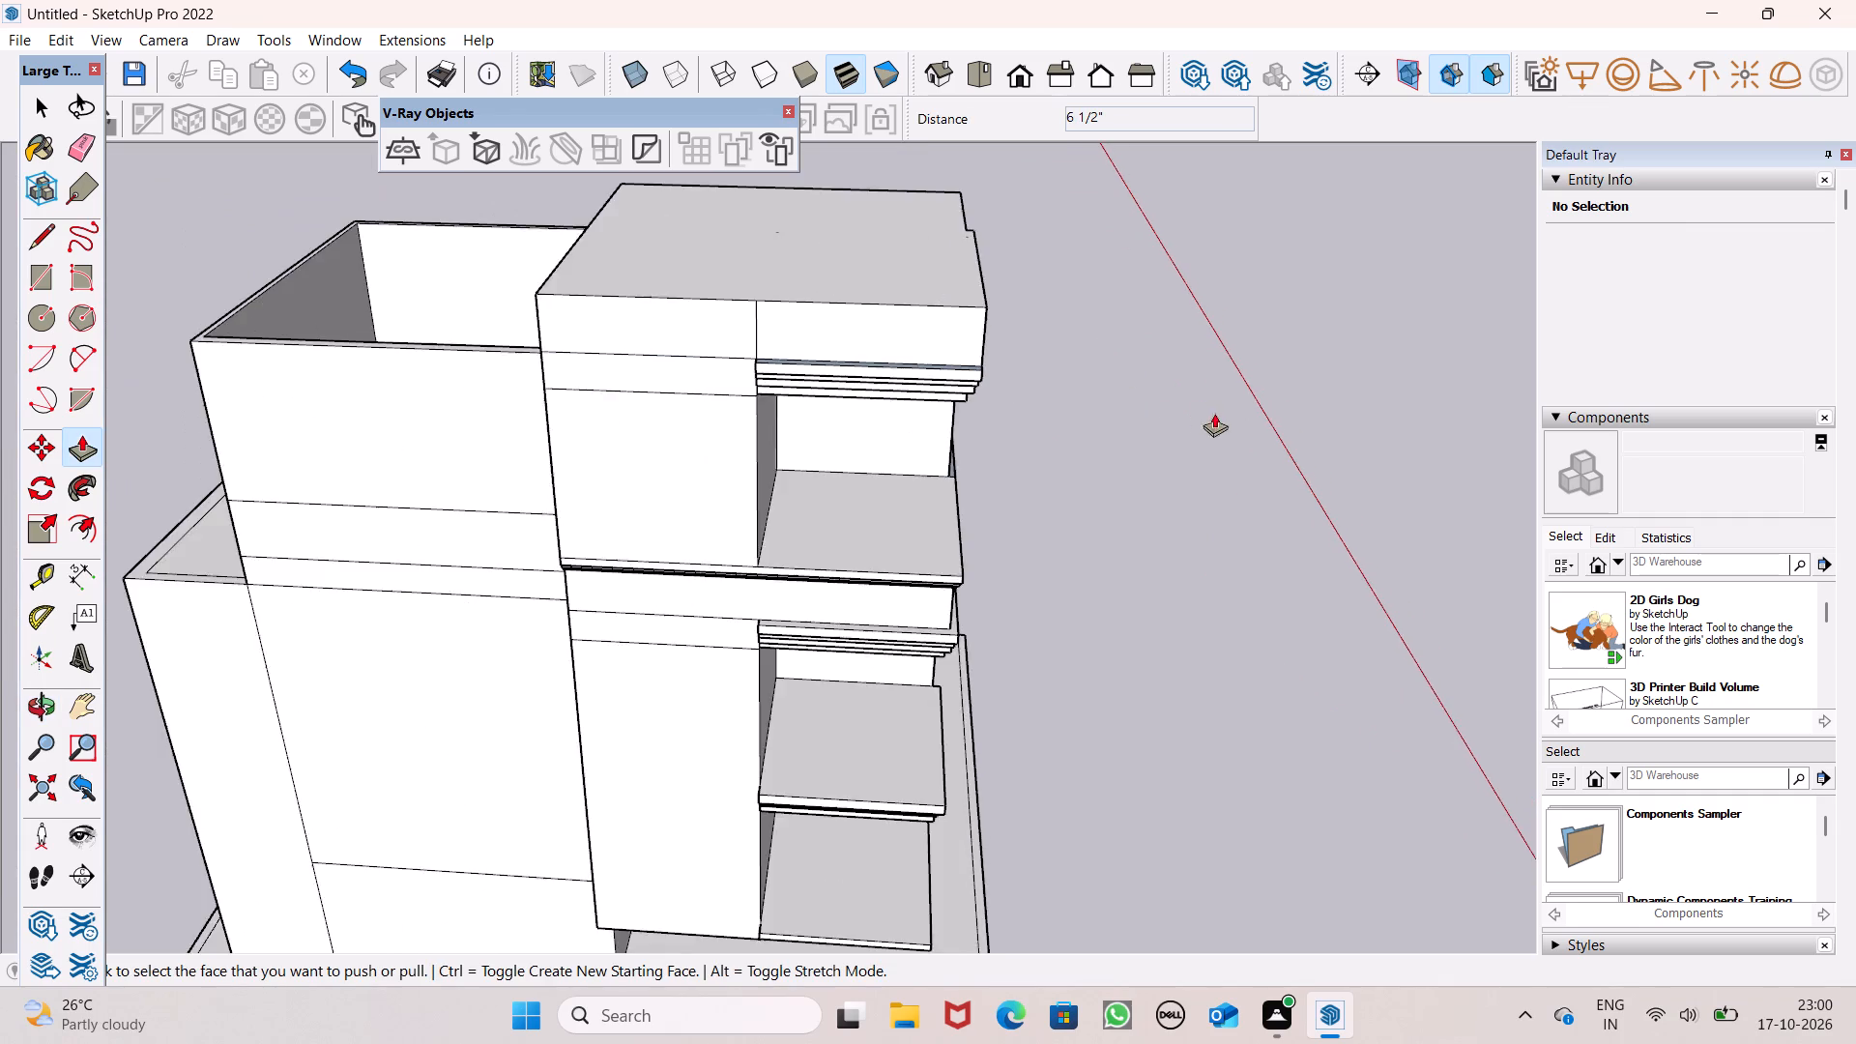
middle_drag(1220, 424, 981, 293)
scroll(981, 293, down, 2)
middle_drag(1032, 356, 779, 723)
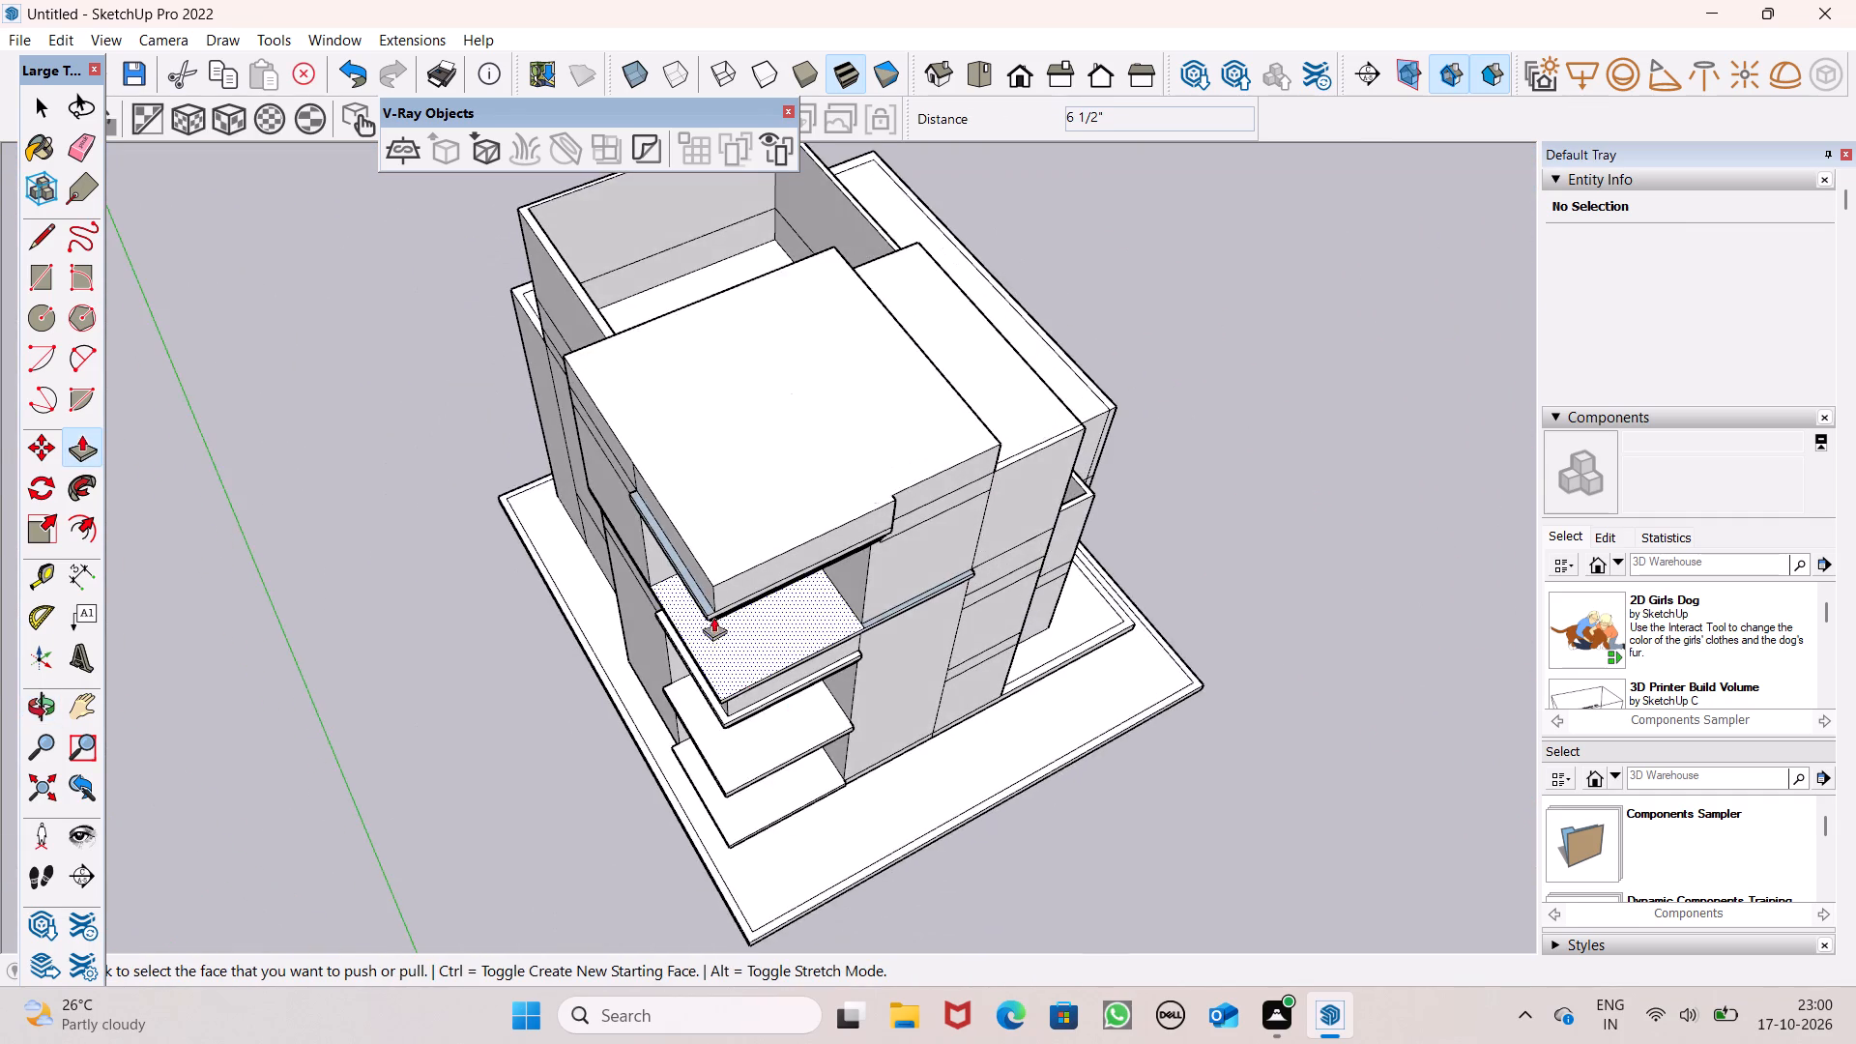
scroll(706, 586, up, 6)
middle_drag(978, 614, 725, 525)
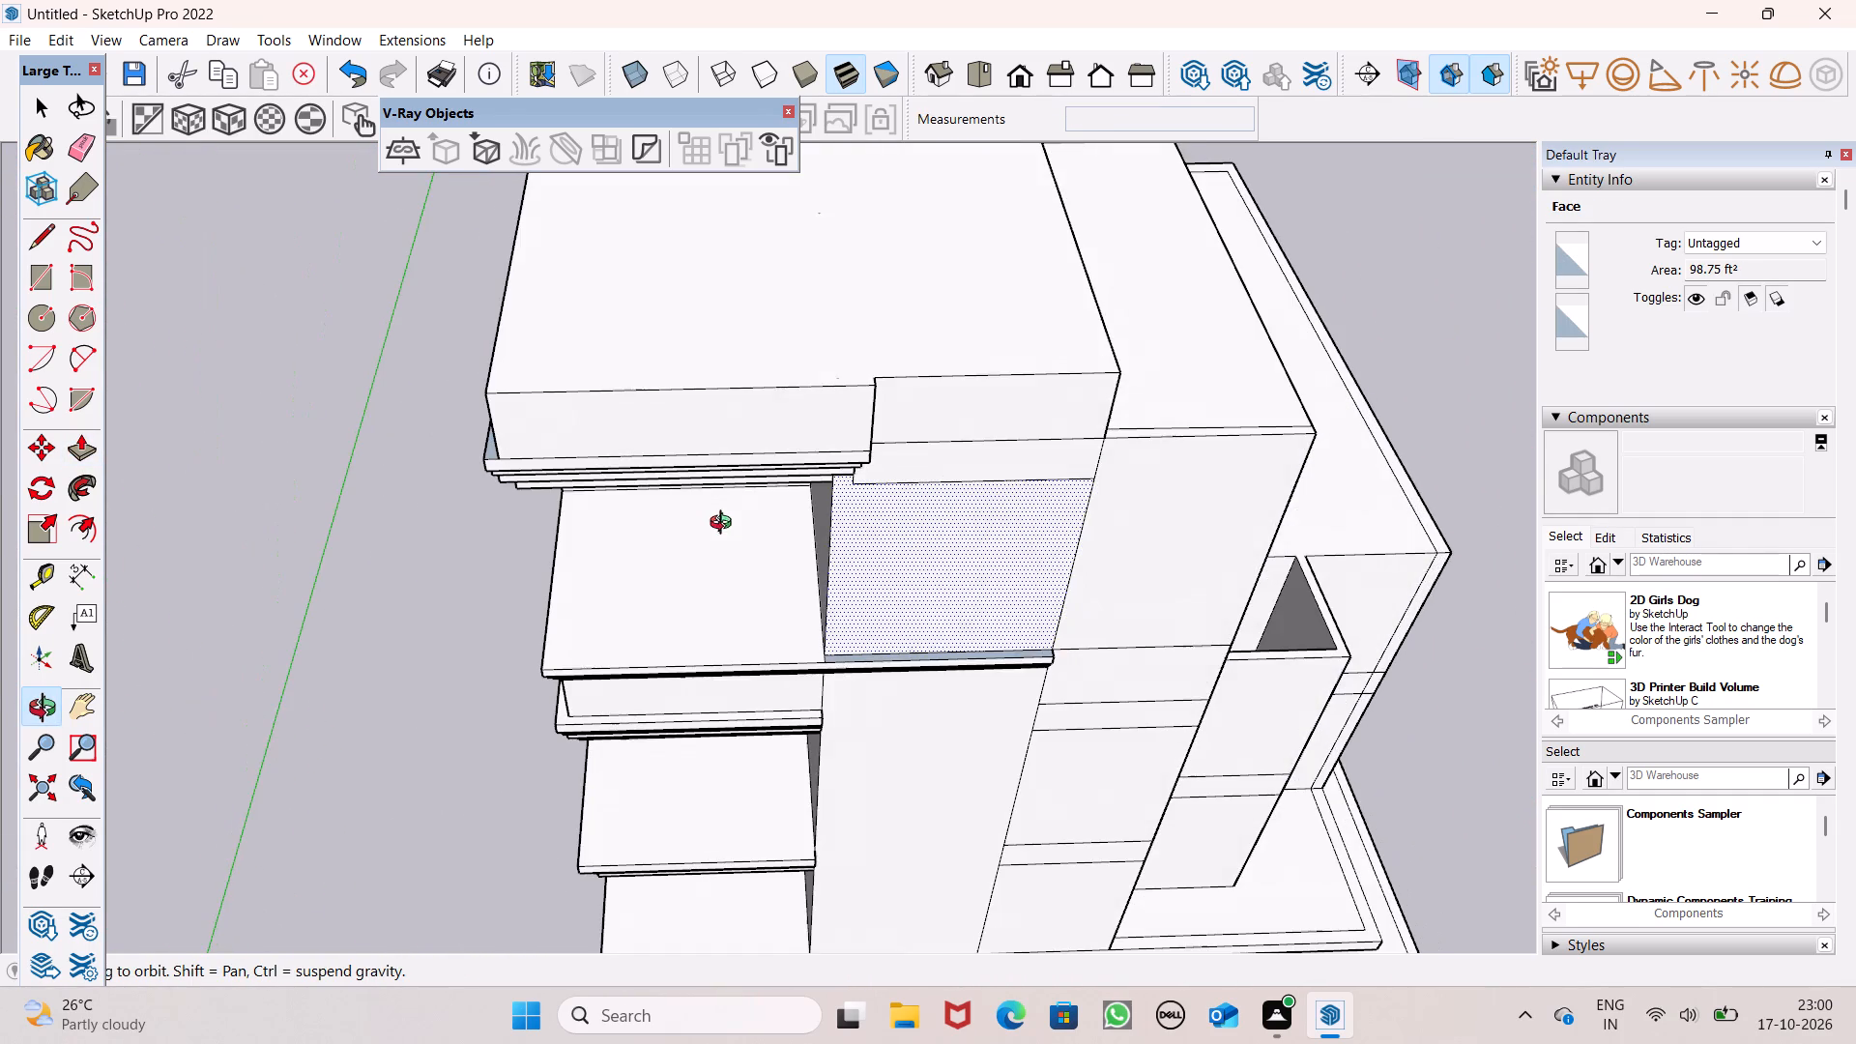
middle_drag(725, 525, 726, 524)
scroll(943, 649, down, 1)
middle_drag(1022, 674, 985, 618)
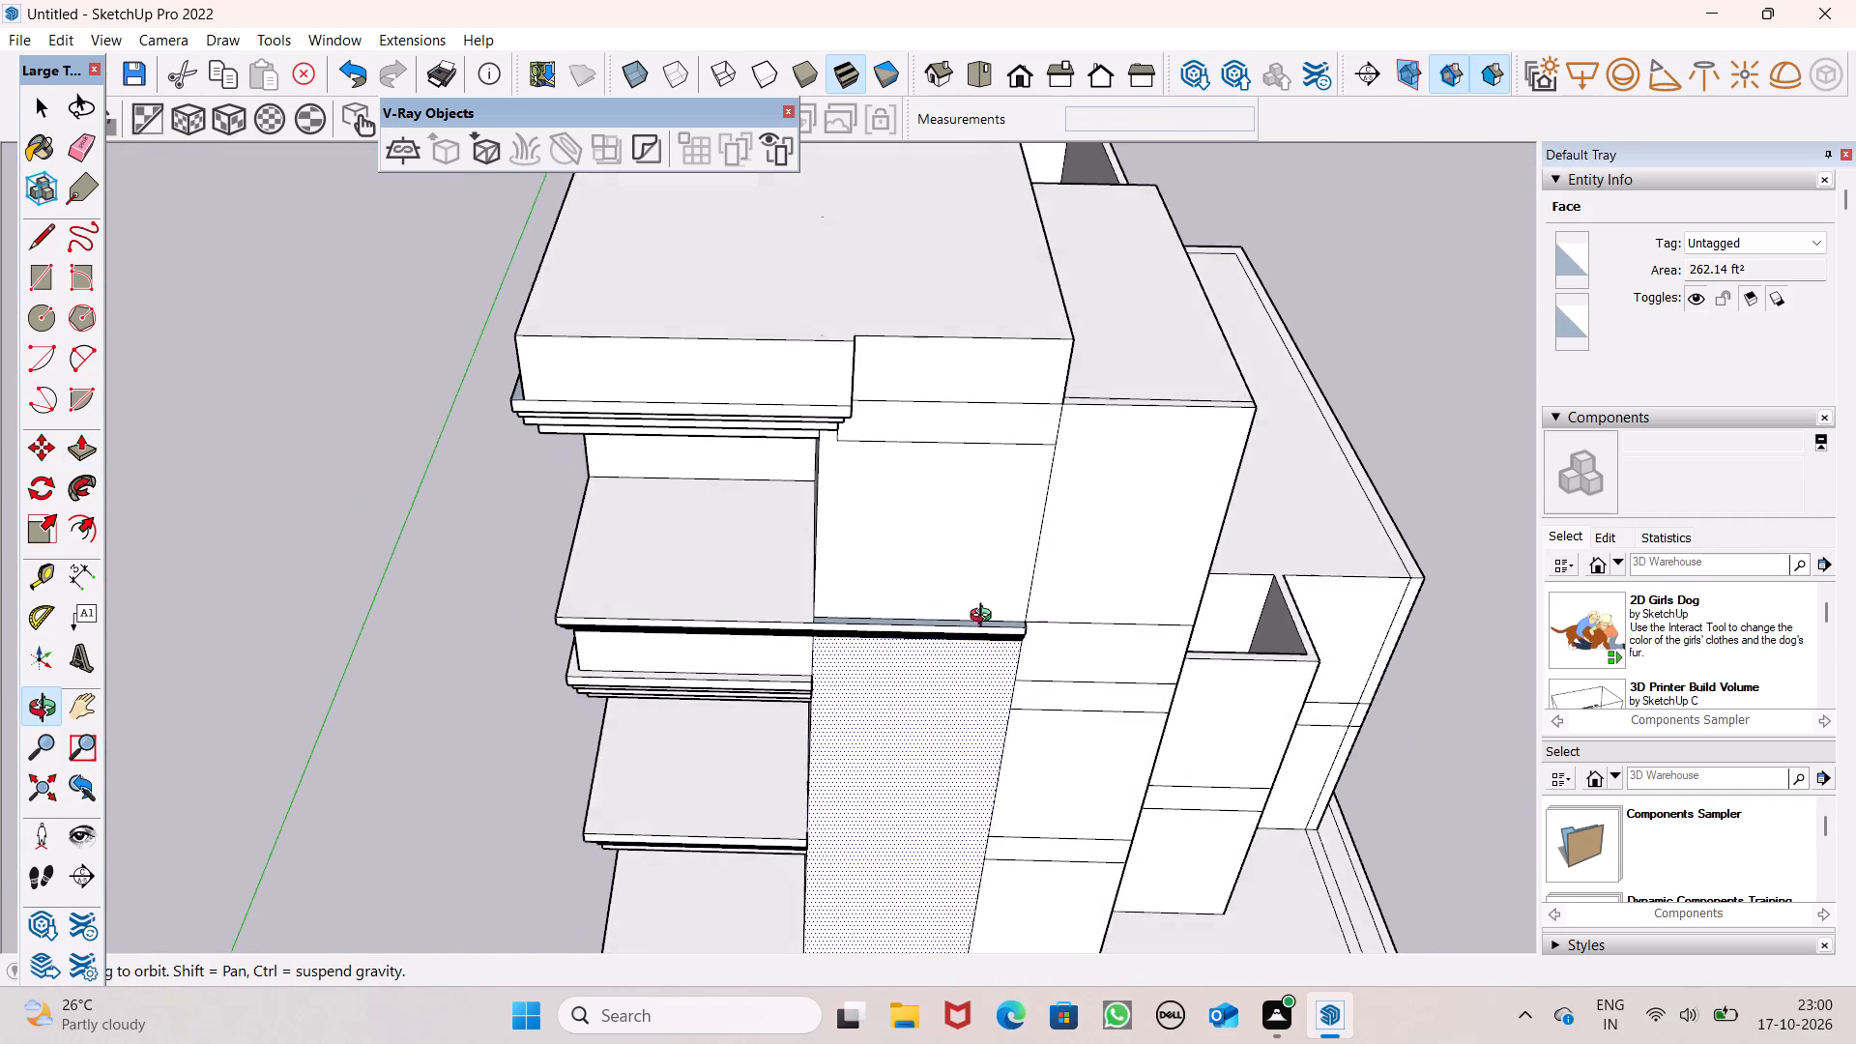
middle_drag(985, 618, 632, 622)
scroll(518, 406, up, 1)
scroll(459, 274, up, 5)
drag(611, 365, 687, 385)
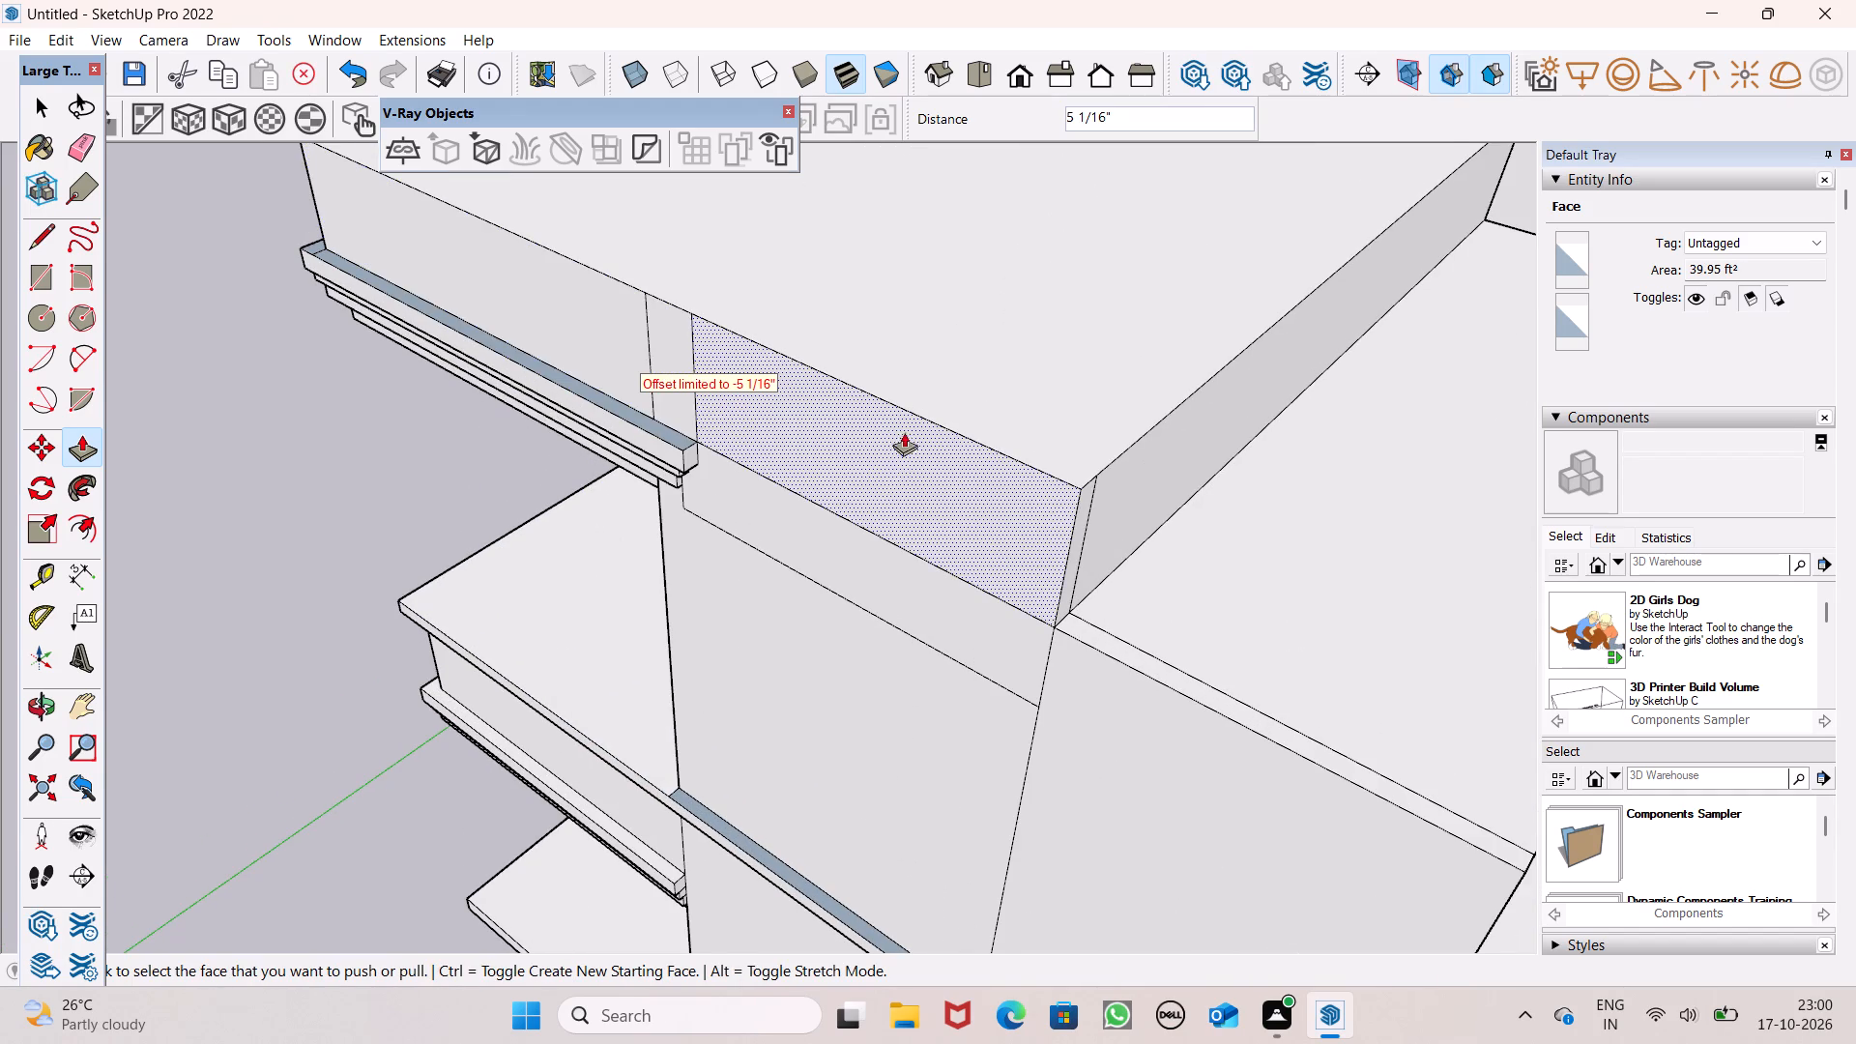
Erase the two leftover vertical edges on the top block's front band.
scroll(904, 434, down, 2)
middle_drag(883, 452, 1250, 361)
scroll(1220, 427, down, 5)
scroll(983, 396, down, 3)
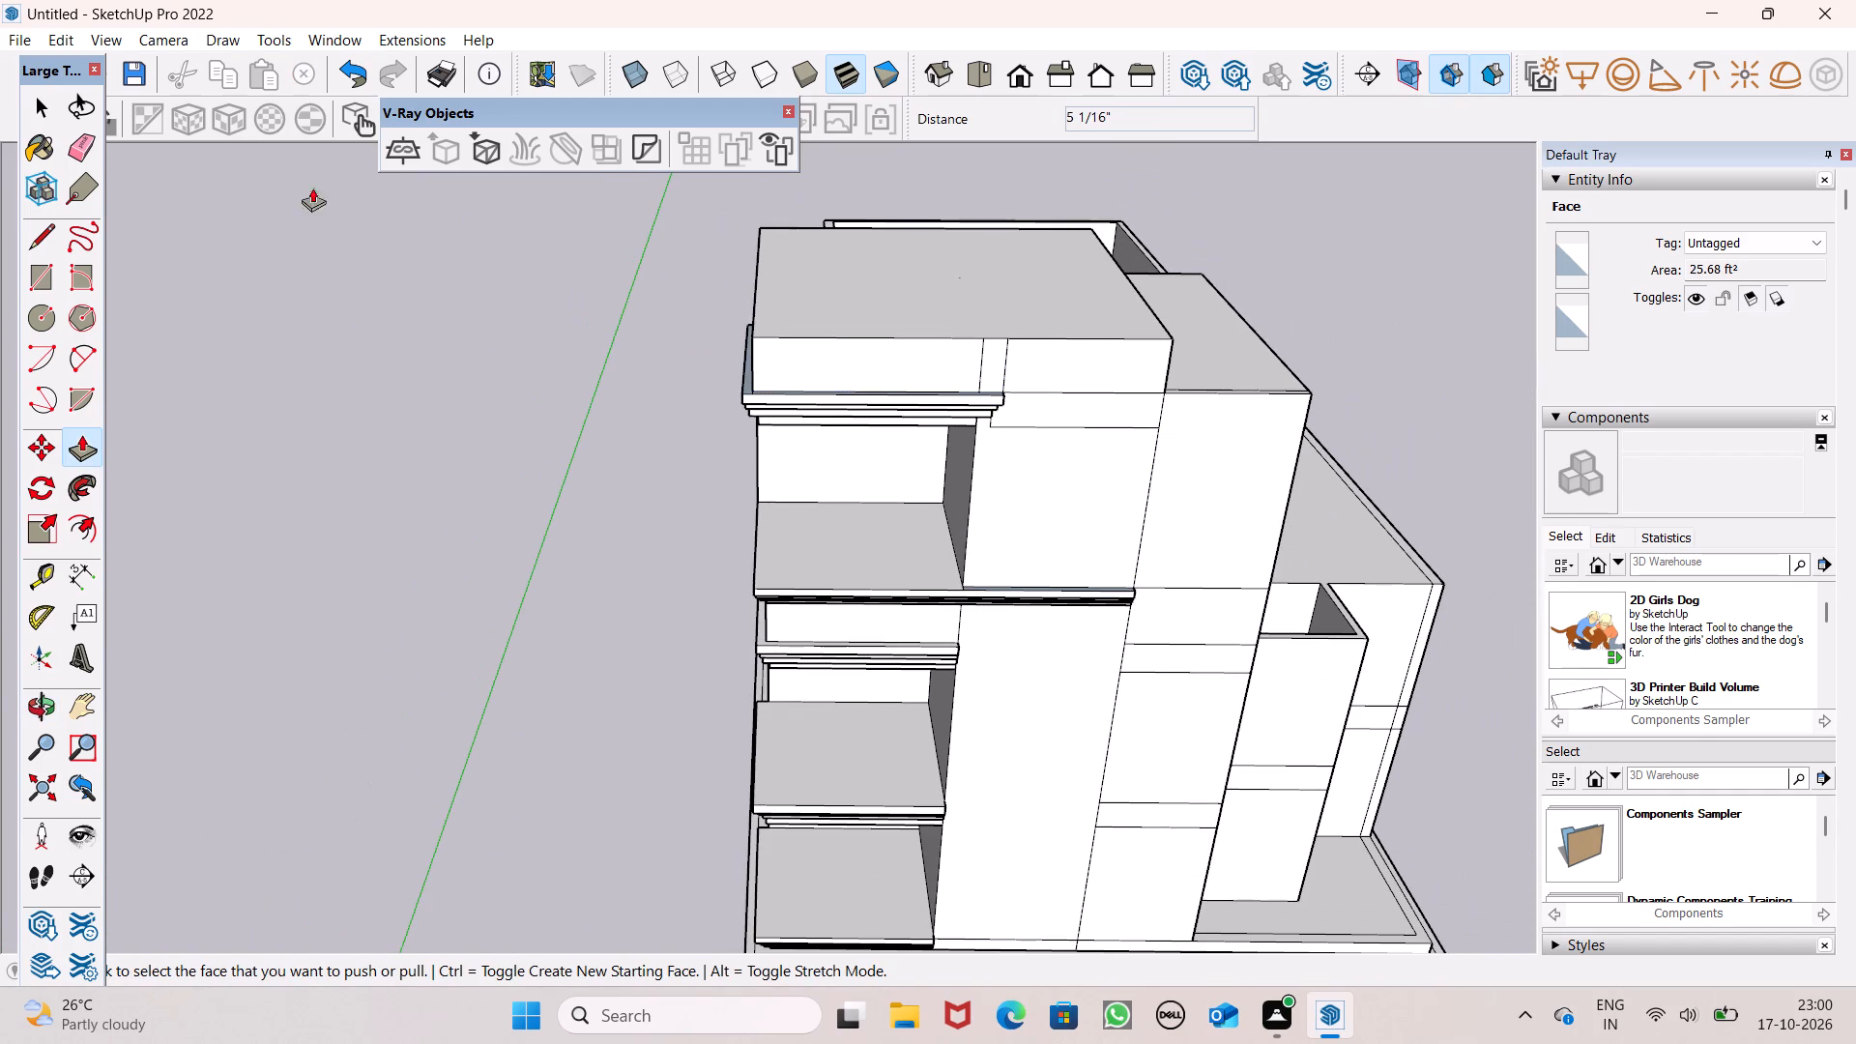
click(85, 148)
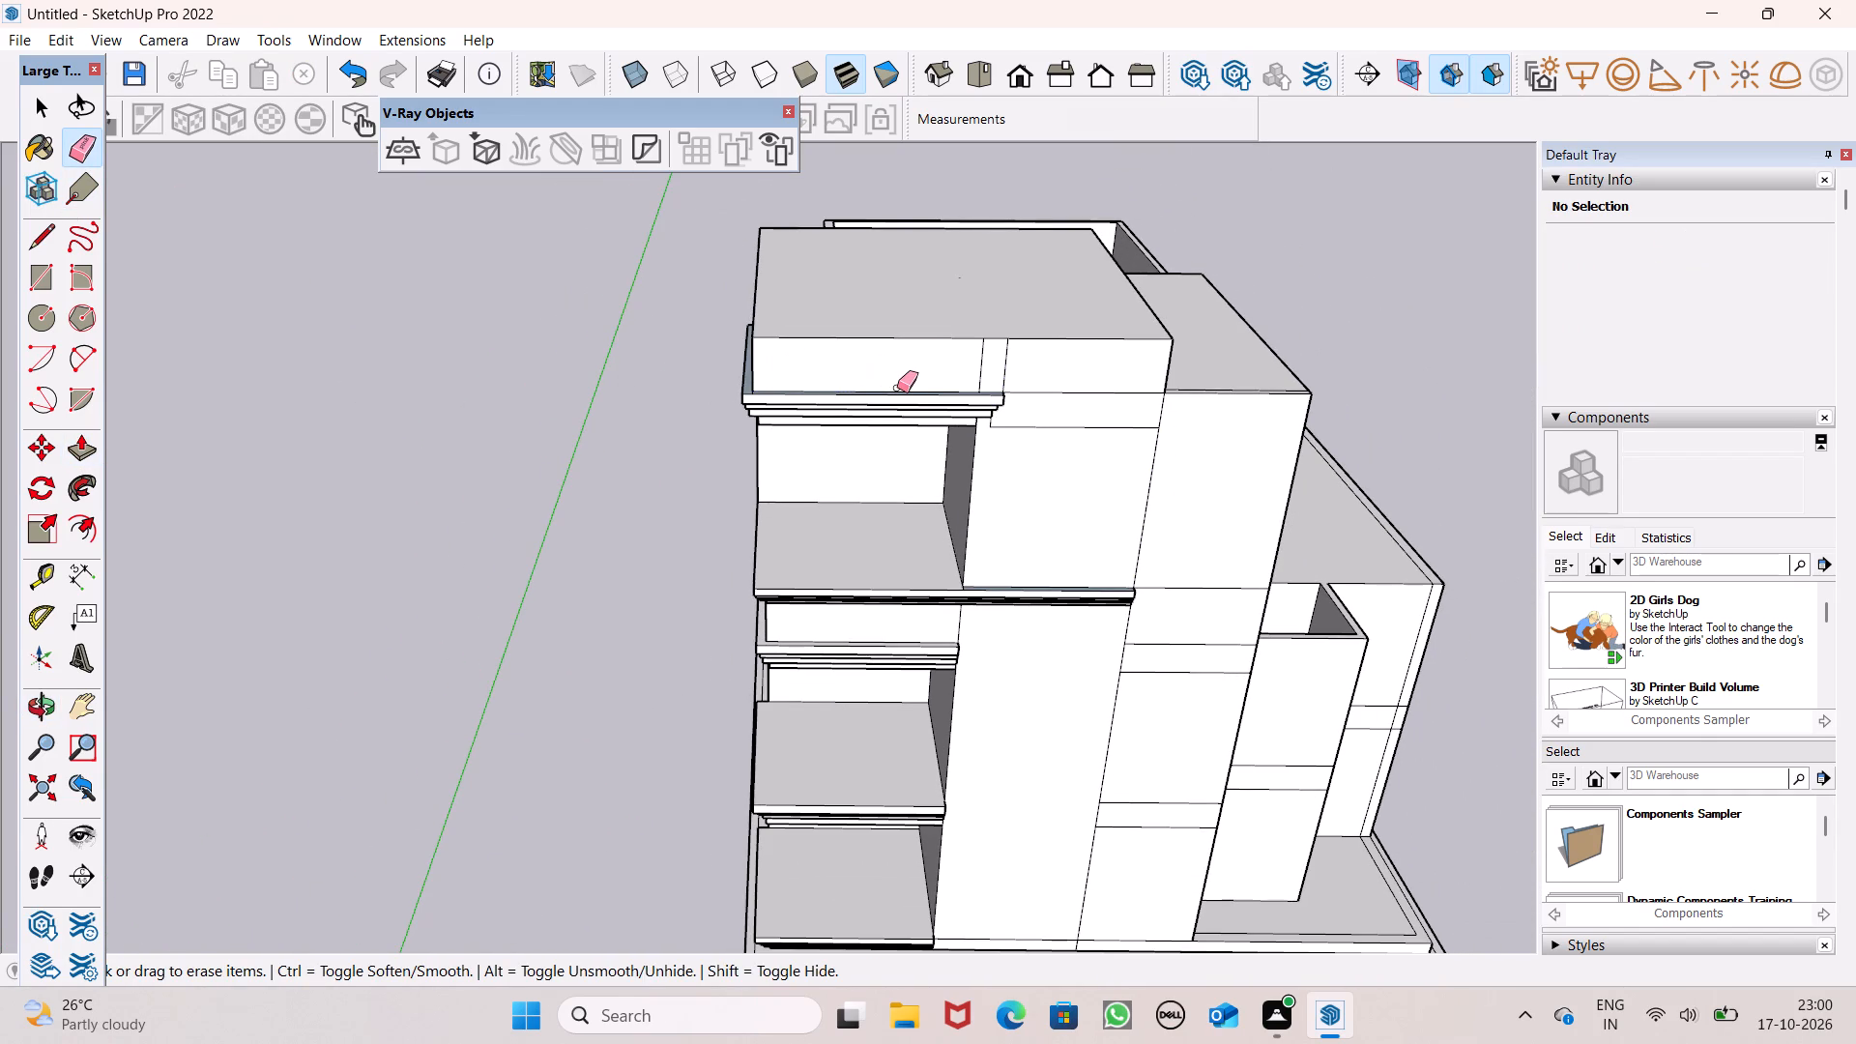
scroll(913, 388, up, 4)
drag(995, 367, 1020, 367)
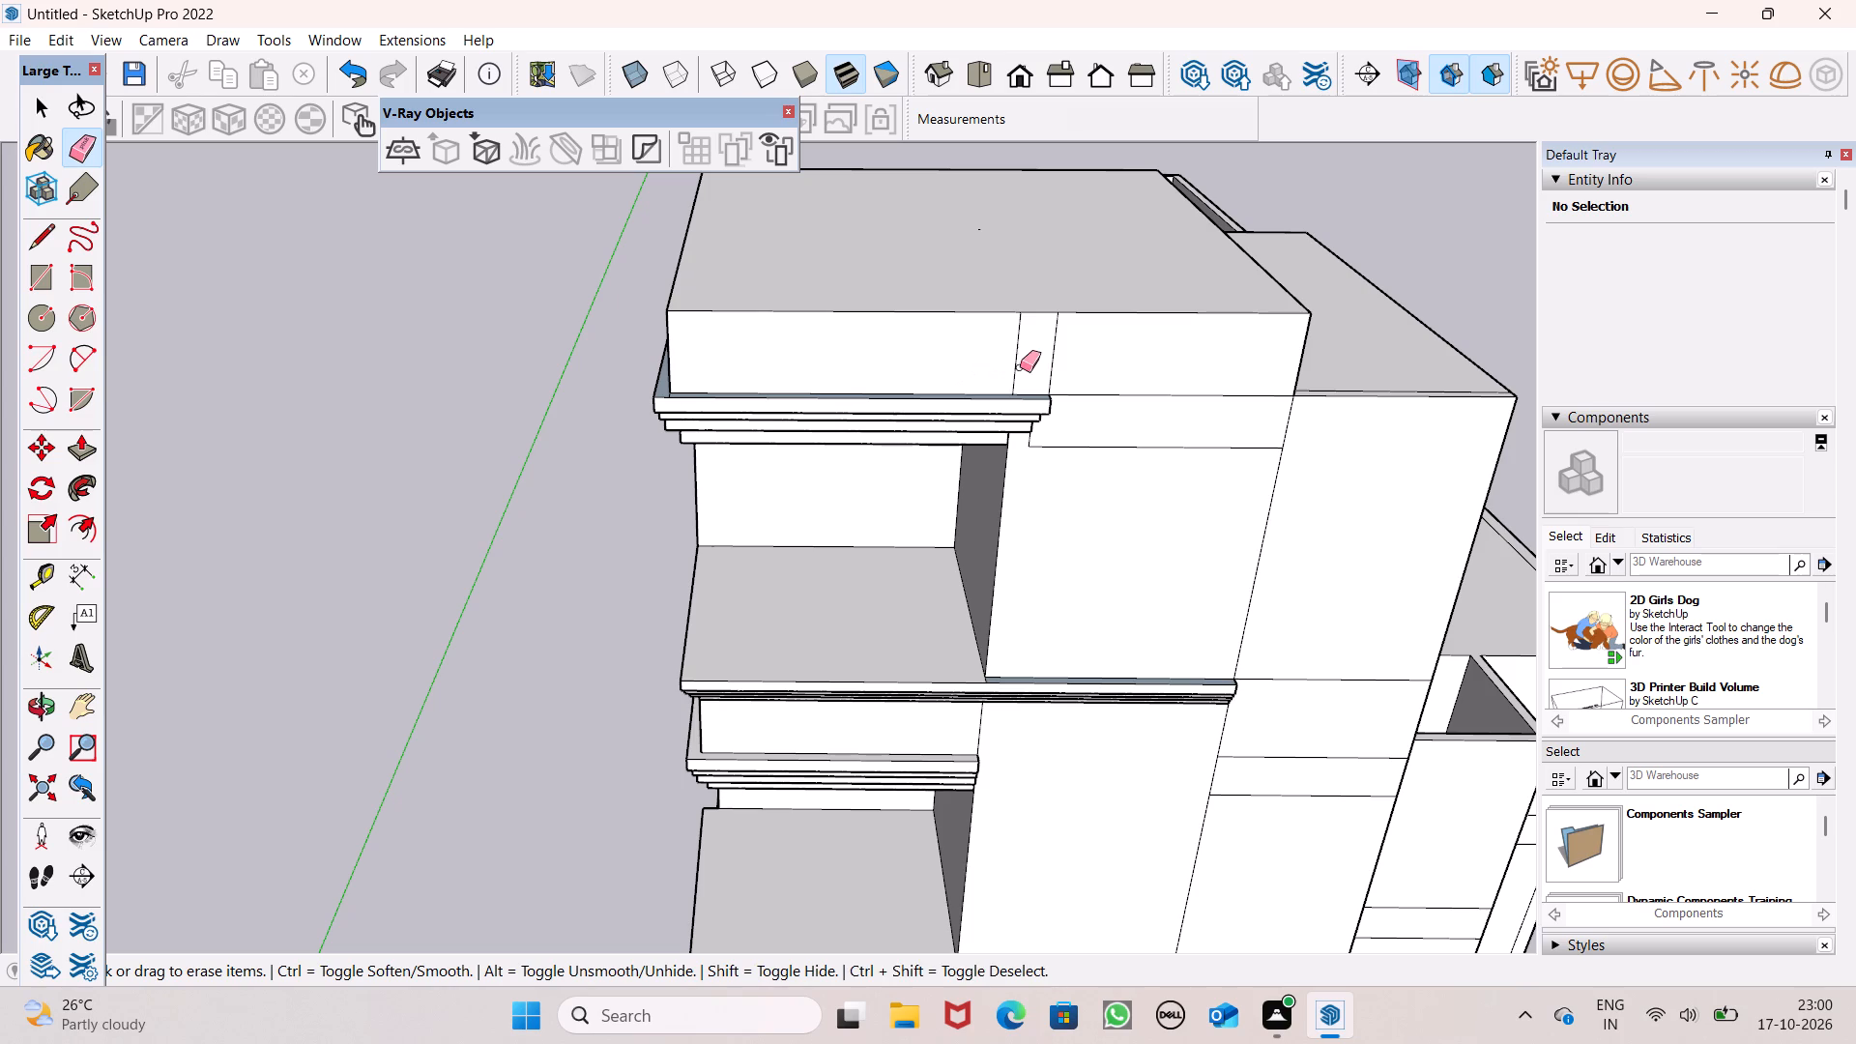
drag(1020, 367, 1058, 368)
Erase the horizontal seam lines and the short vertical edge on the front wall beside the top cornice.
scroll(1114, 406, down, 1)
middle_drag(1274, 495, 1166, 424)
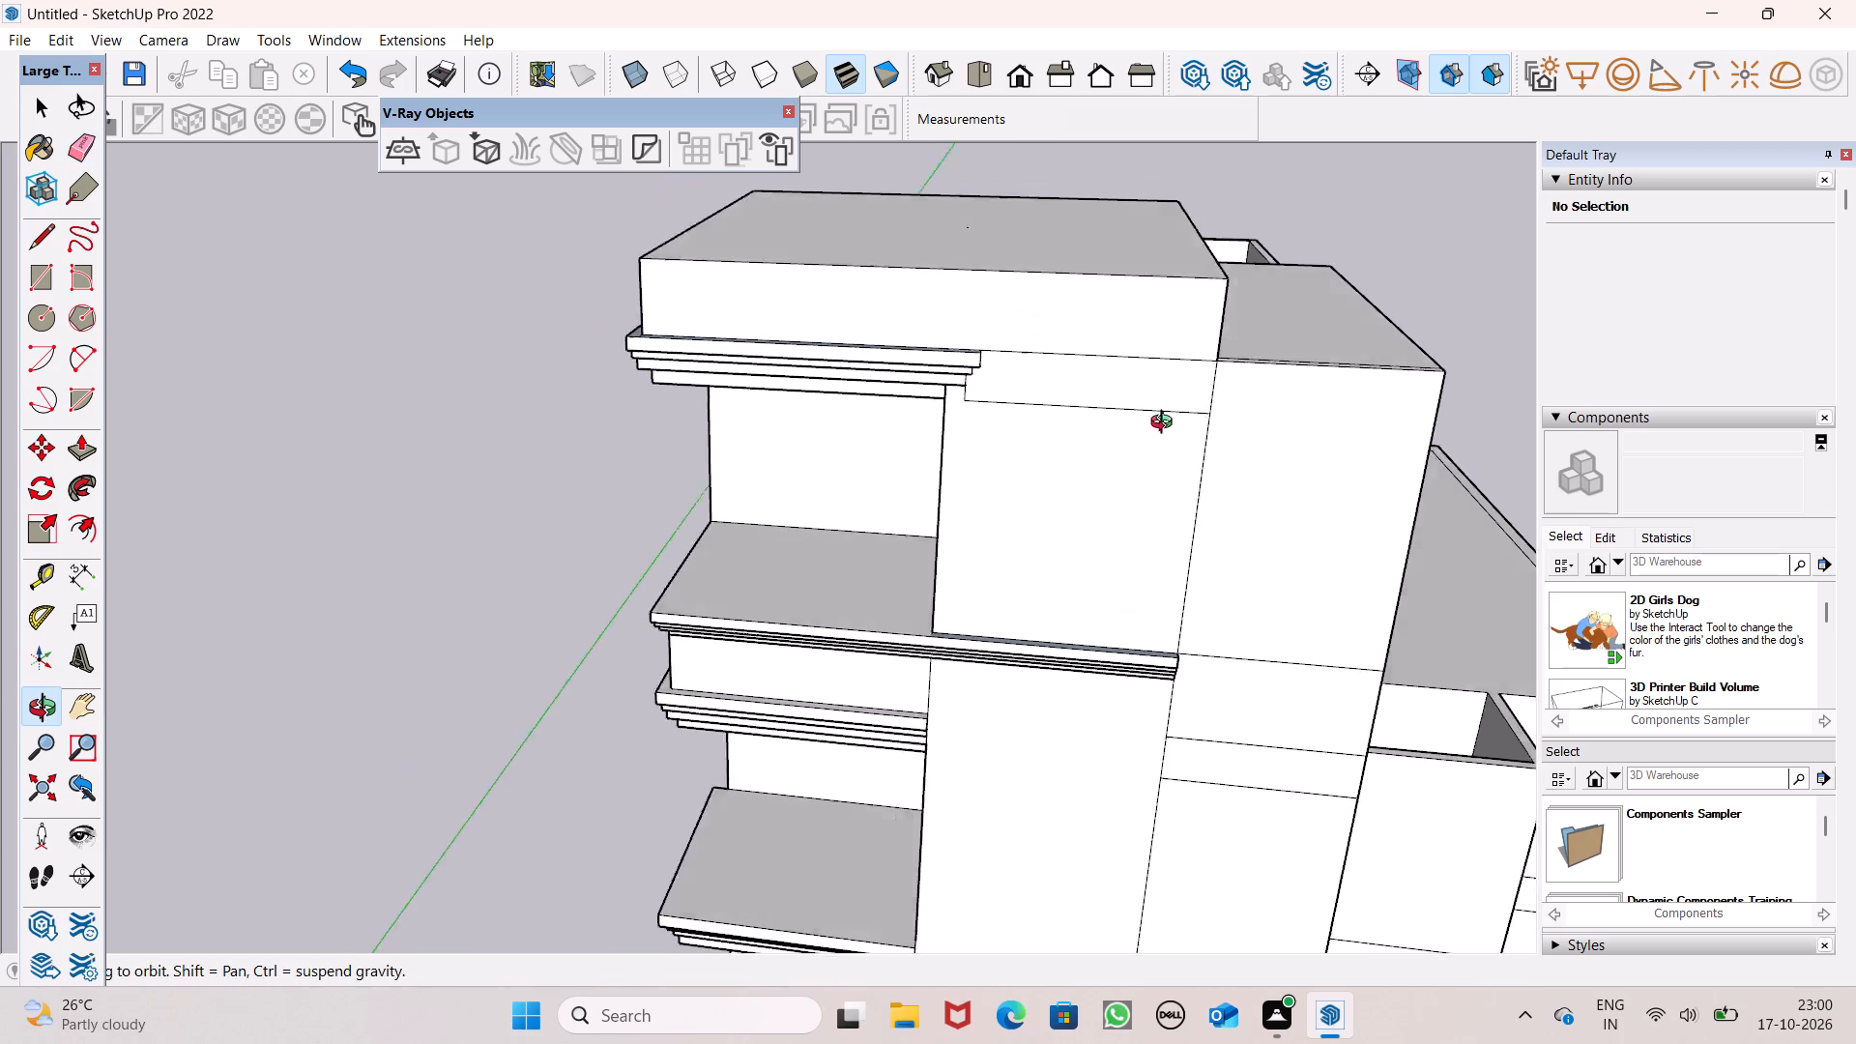
middle_drag(1166, 424, 1132, 395)
drag(1070, 316, 1061, 376)
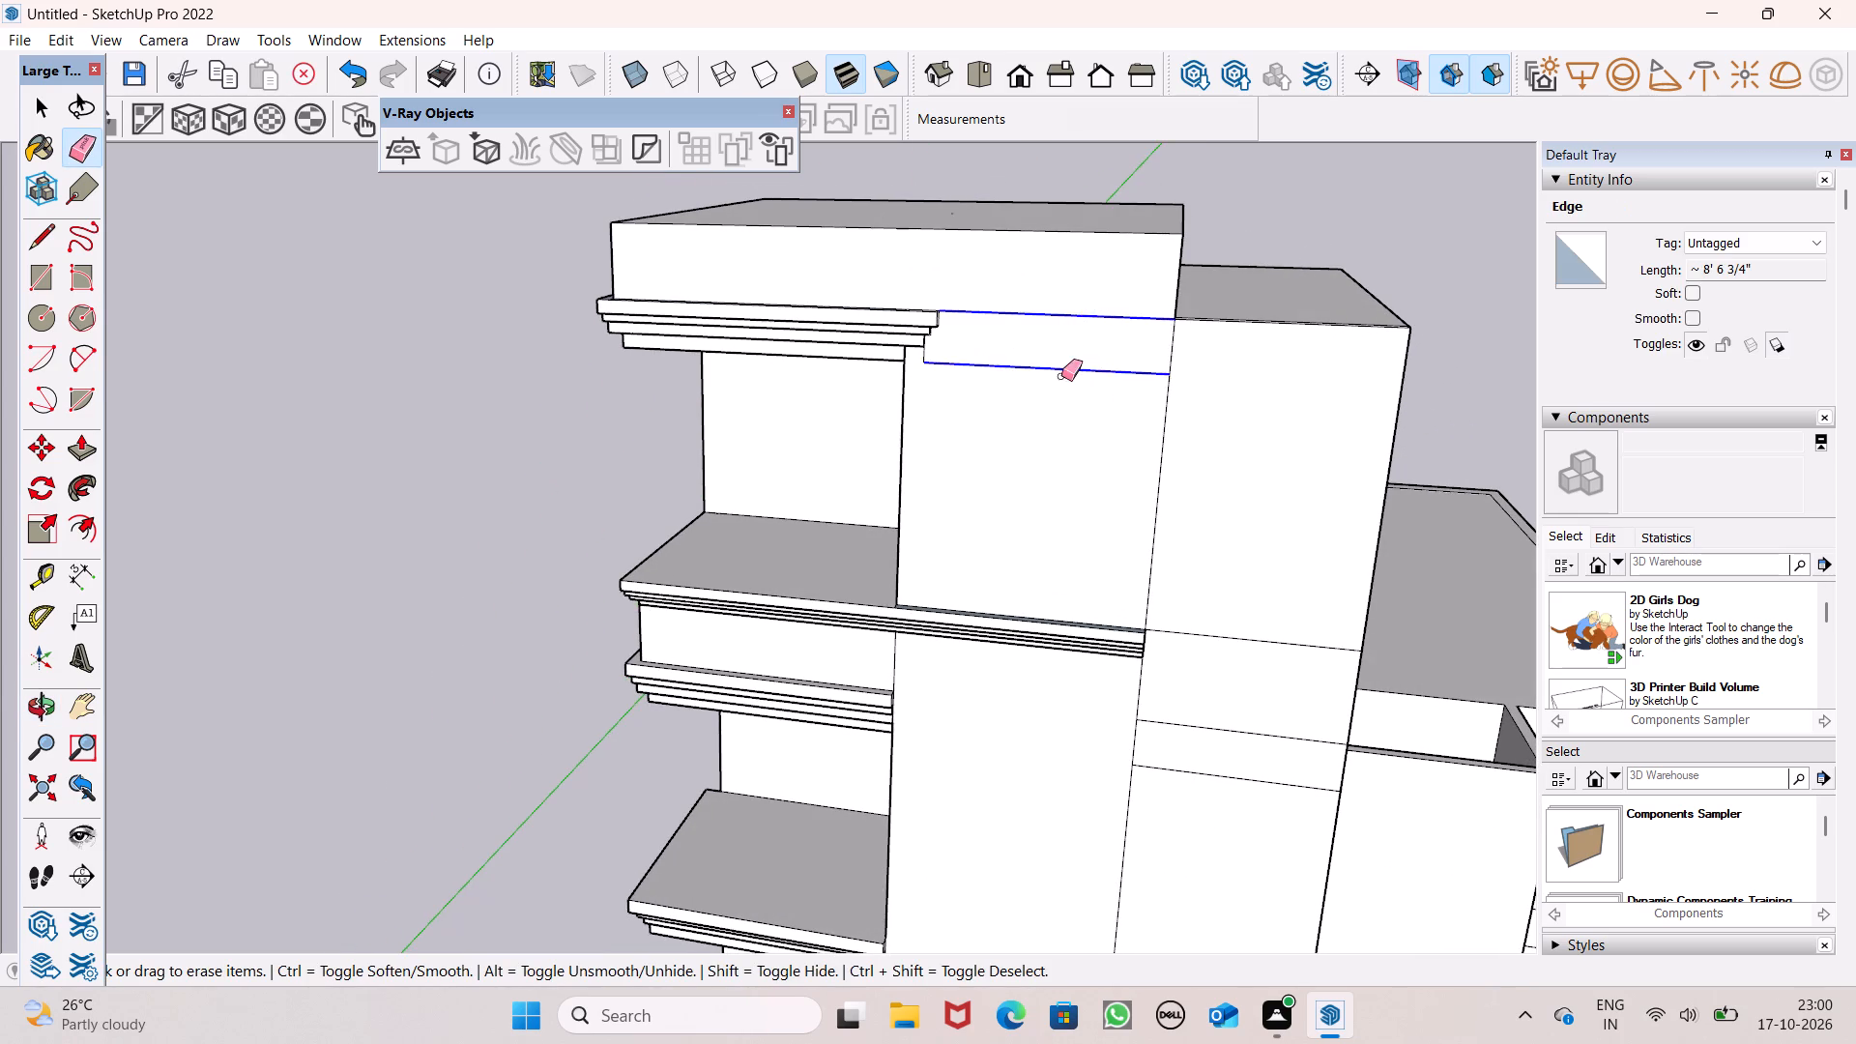
drag(1061, 376, 1061, 379)
scroll(903, 365, up, 7)
drag(973, 354, 951, 354)
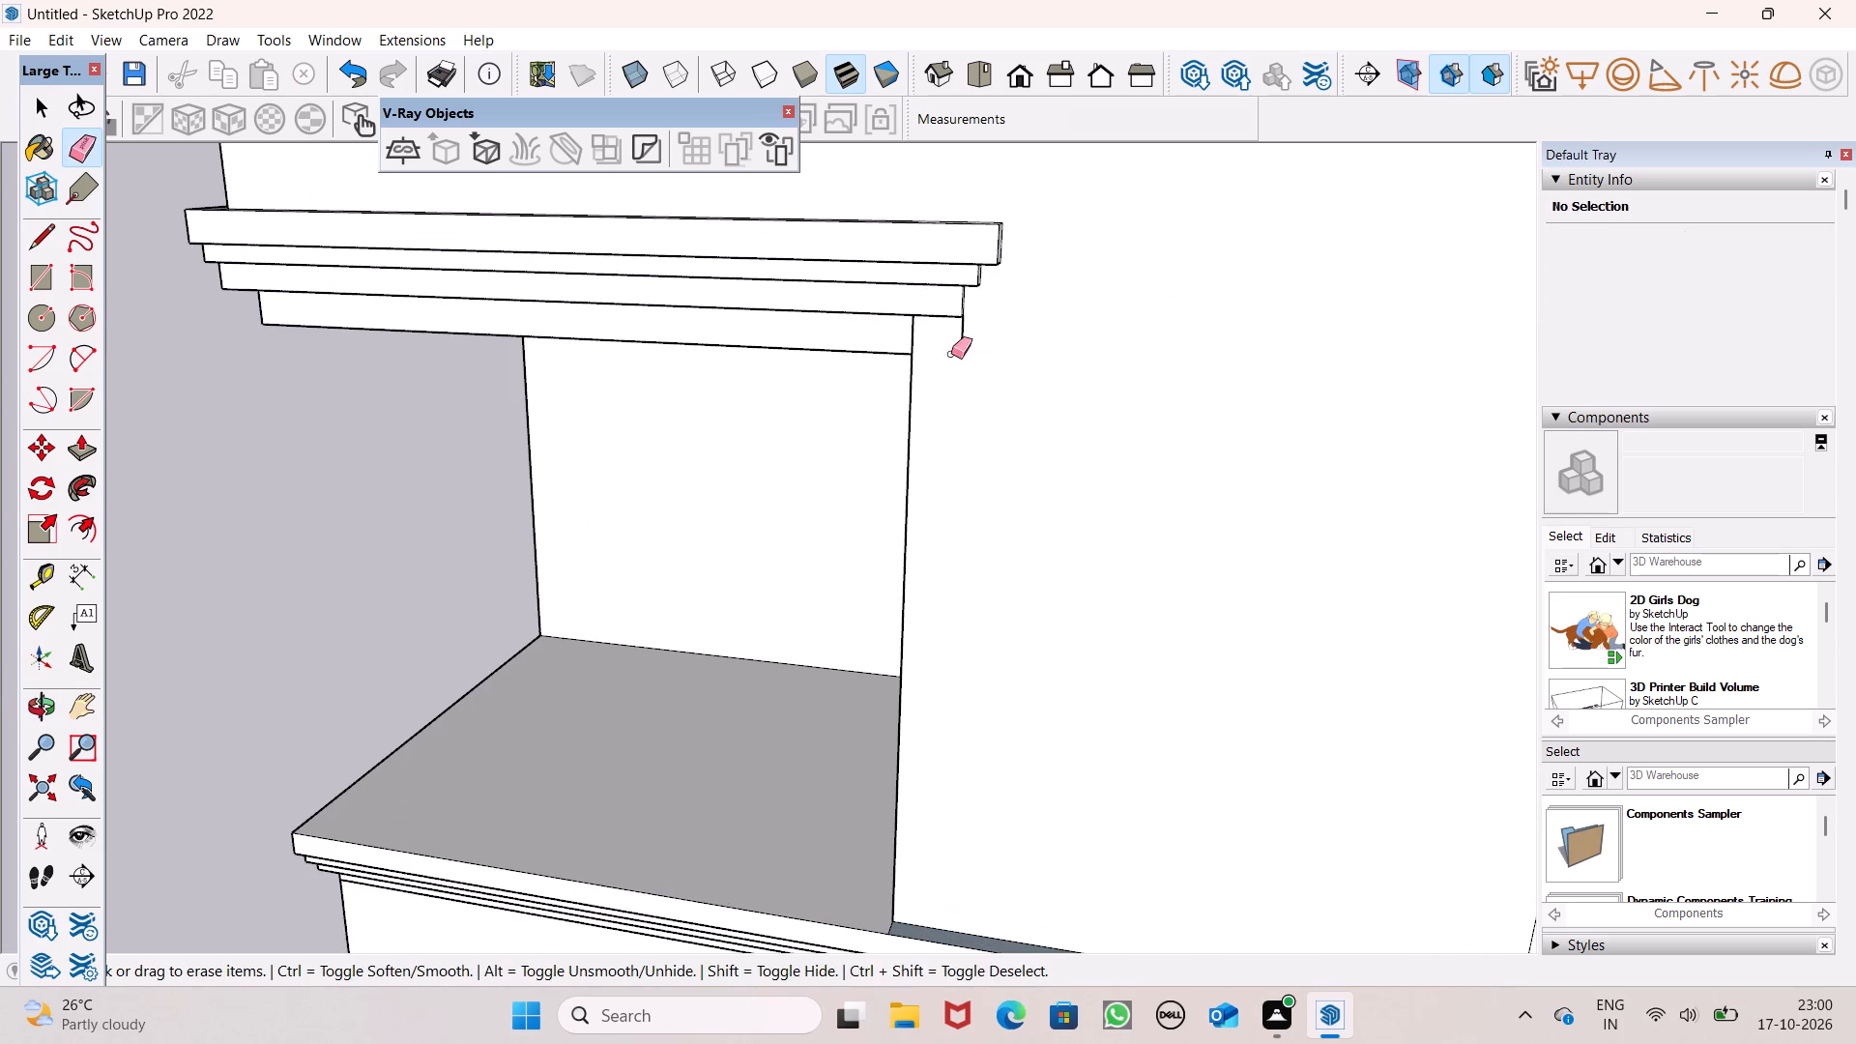
drag(951, 354, 951, 358)
Examine the top block, its cornice and the adjoining lower roof slab from several angles.
scroll(972, 458, down, 9)
scroll(1226, 471, down, 3)
scroll(1069, 370, down, 3)
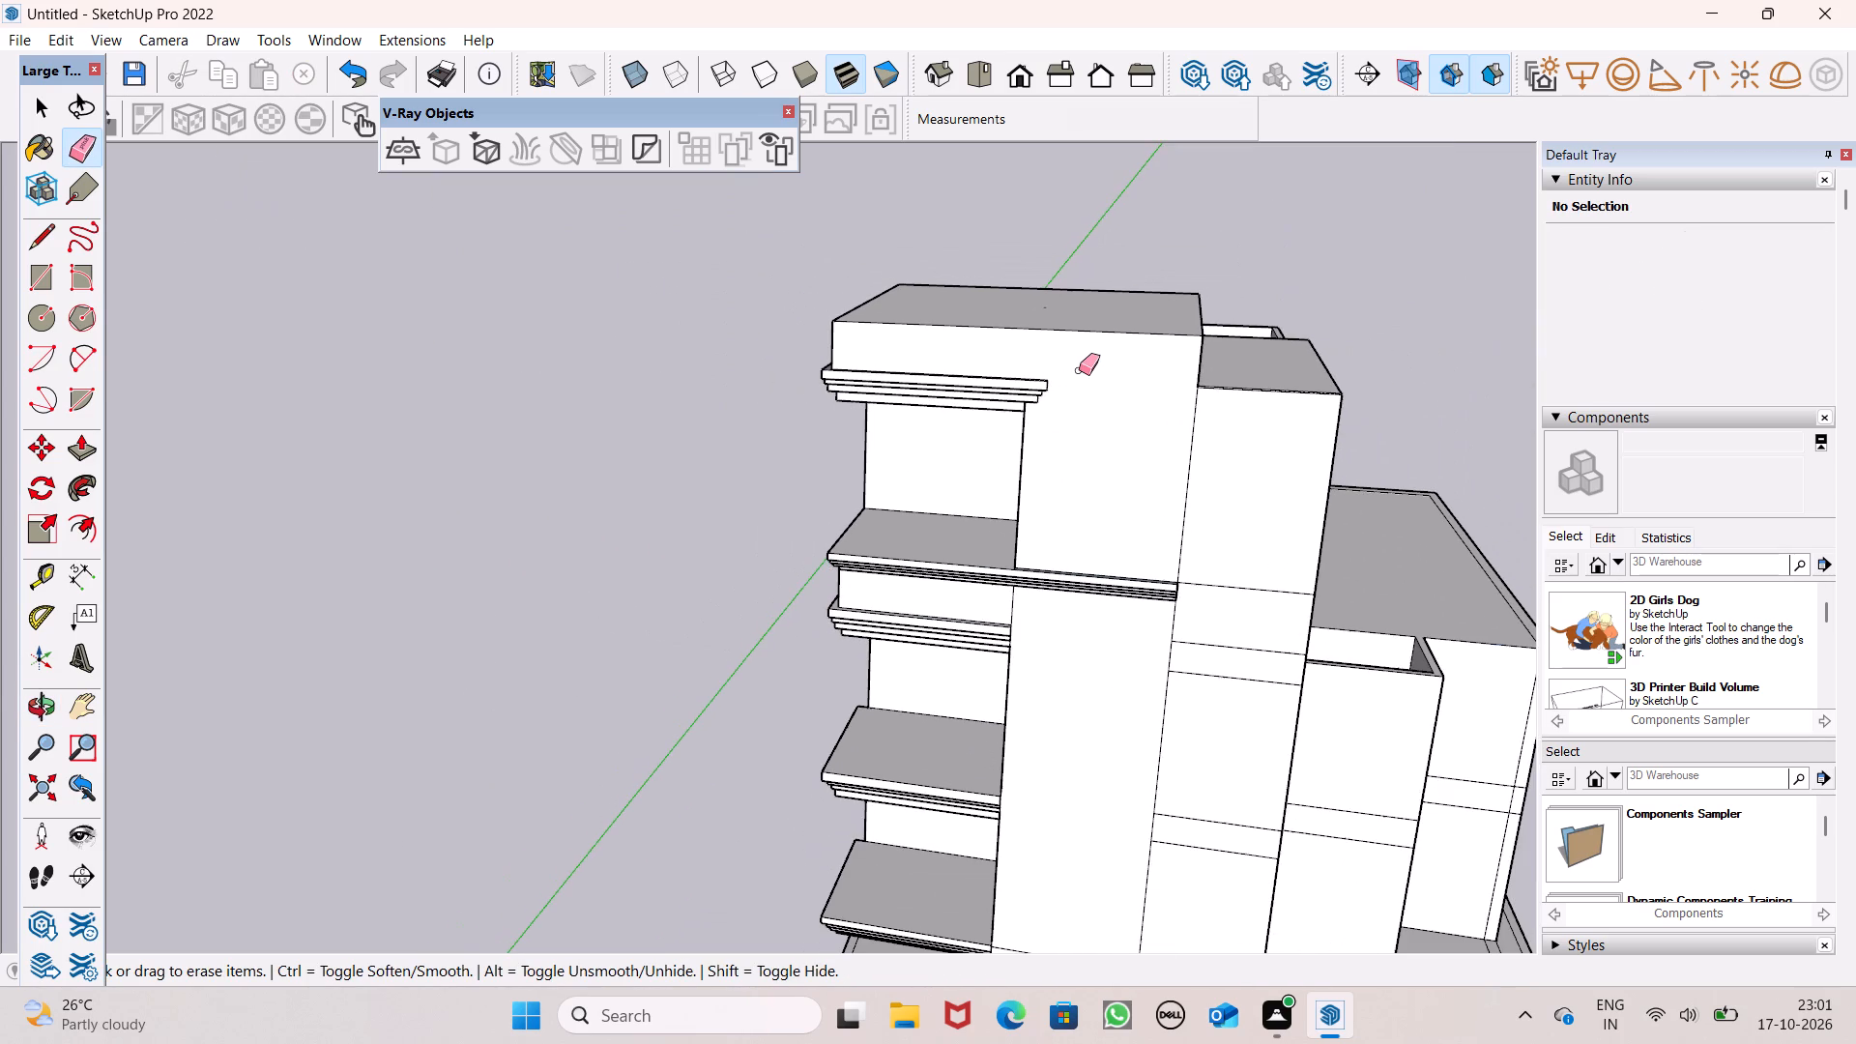
scroll(1110, 376, down, 1)
middle_drag(1145, 401, 1141, 404)
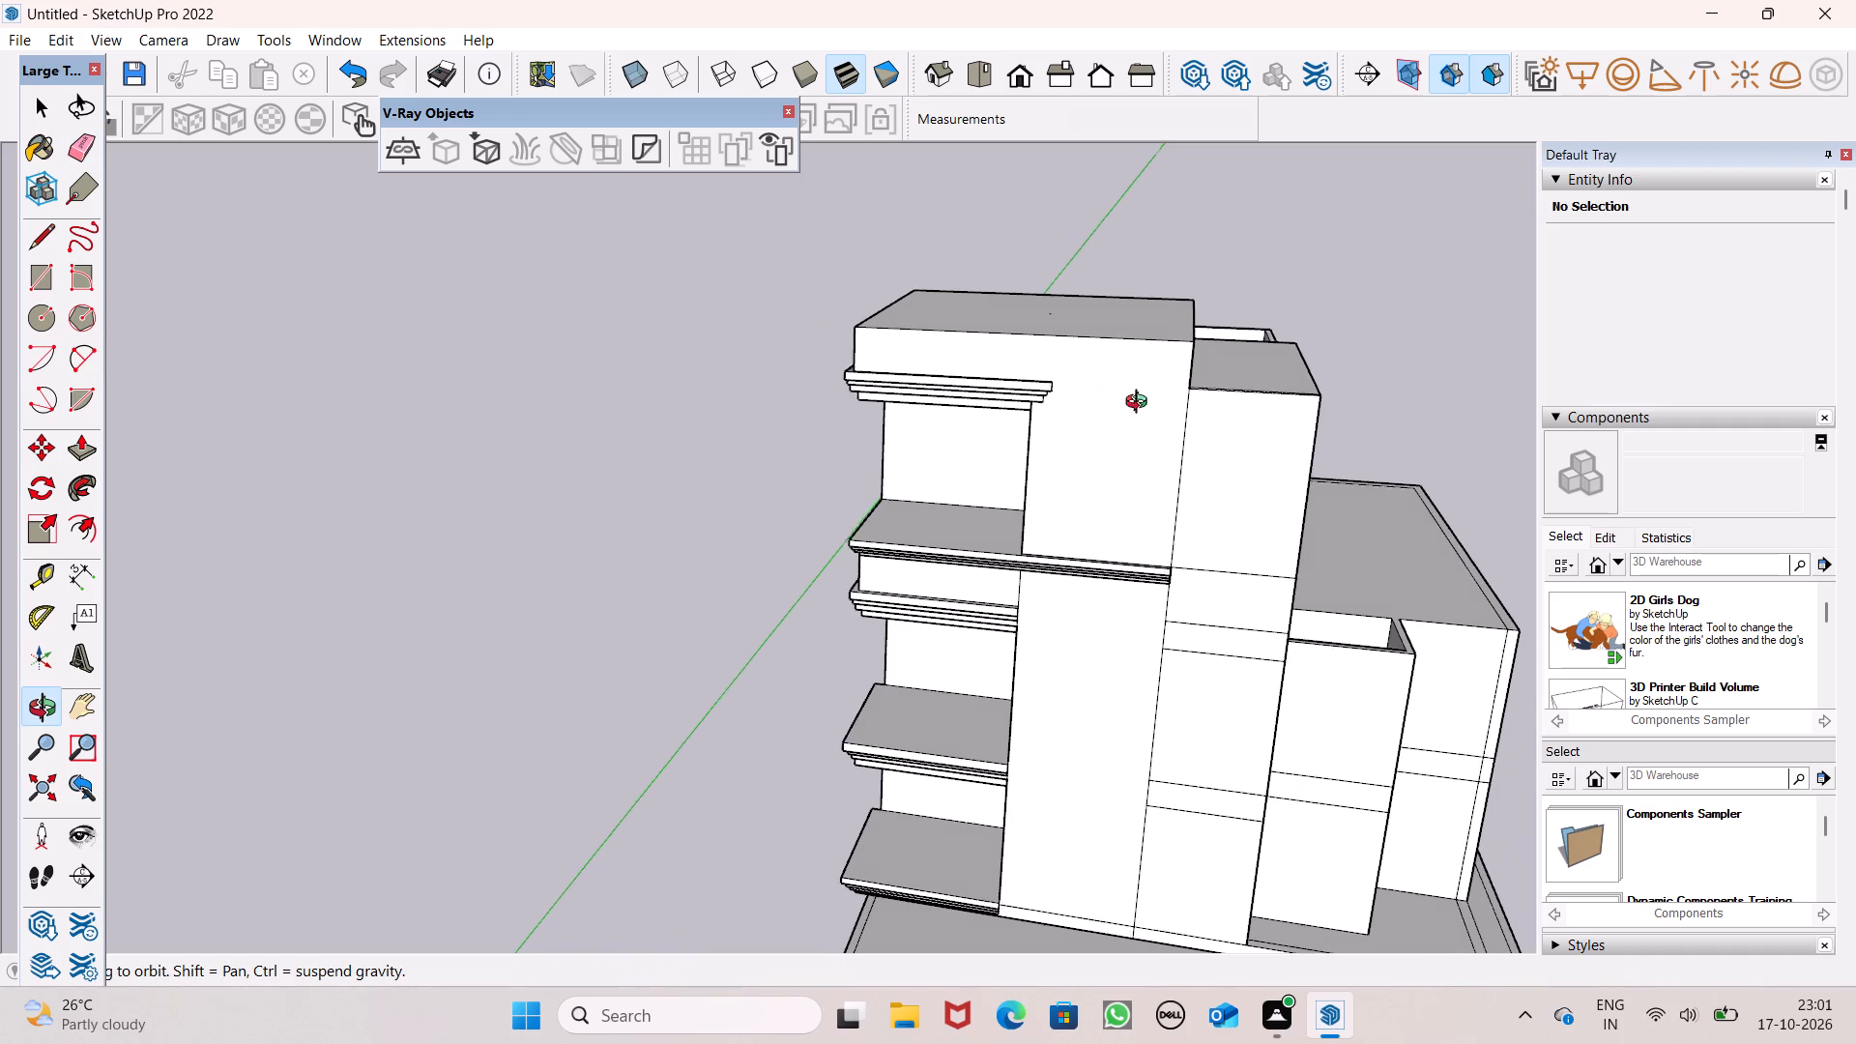
middle_drag(1141, 404, 1114, 308)
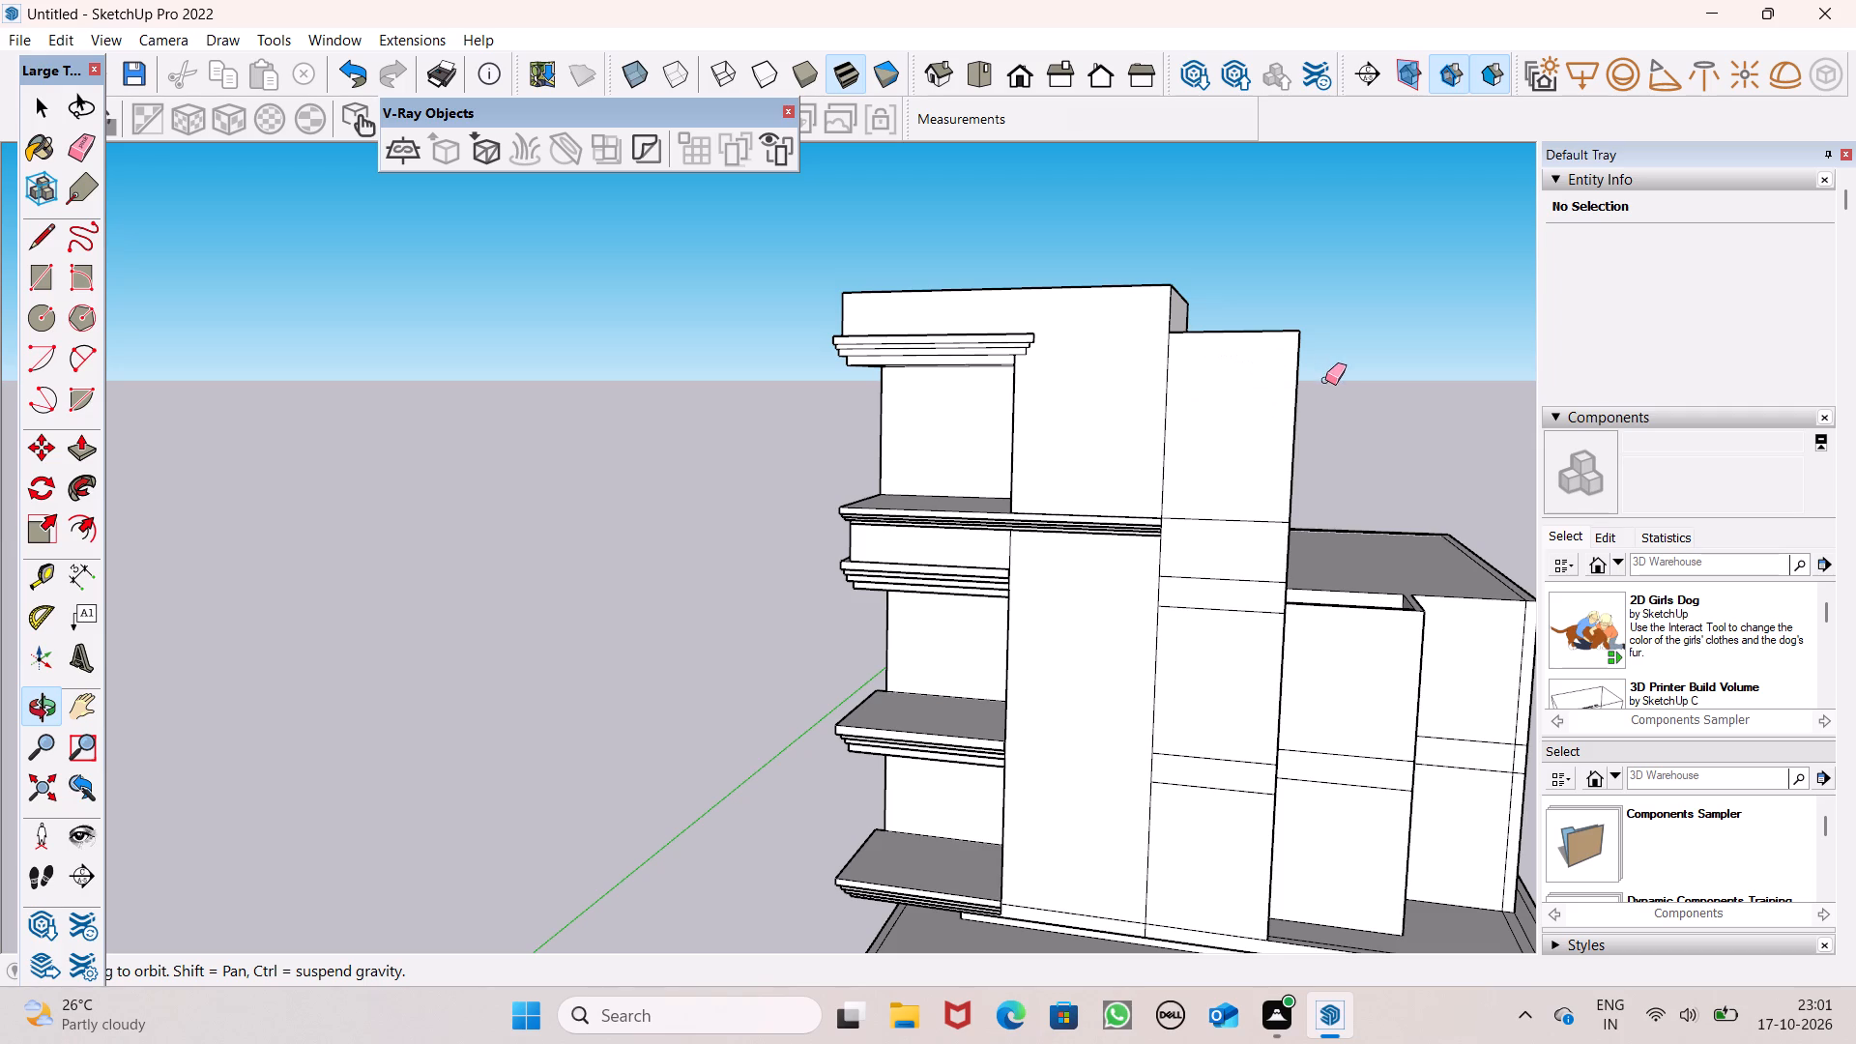
middle_drag(1323, 384, 1139, 526)
scroll(1245, 466, up, 1)
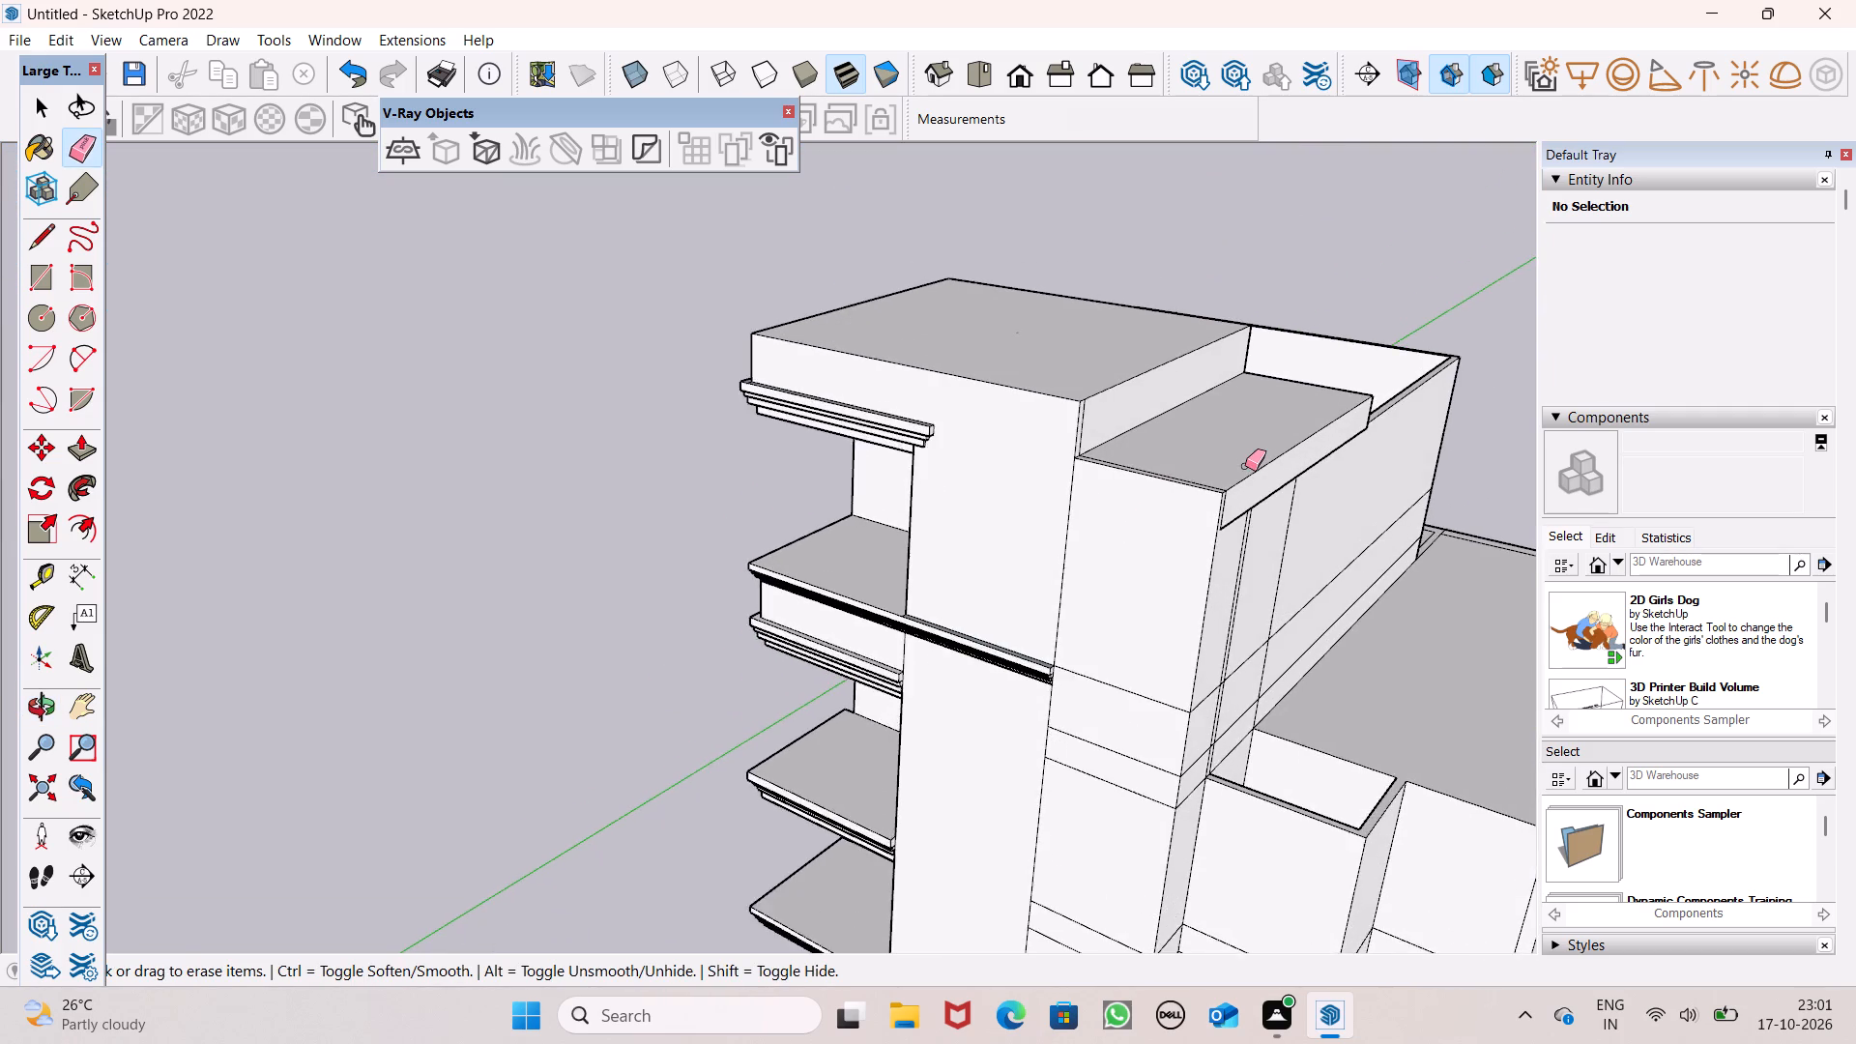
scroll(1245, 466, up, 4)
middle_drag(1345, 504, 1252, 480)
scroll(1250, 478, up, 1)
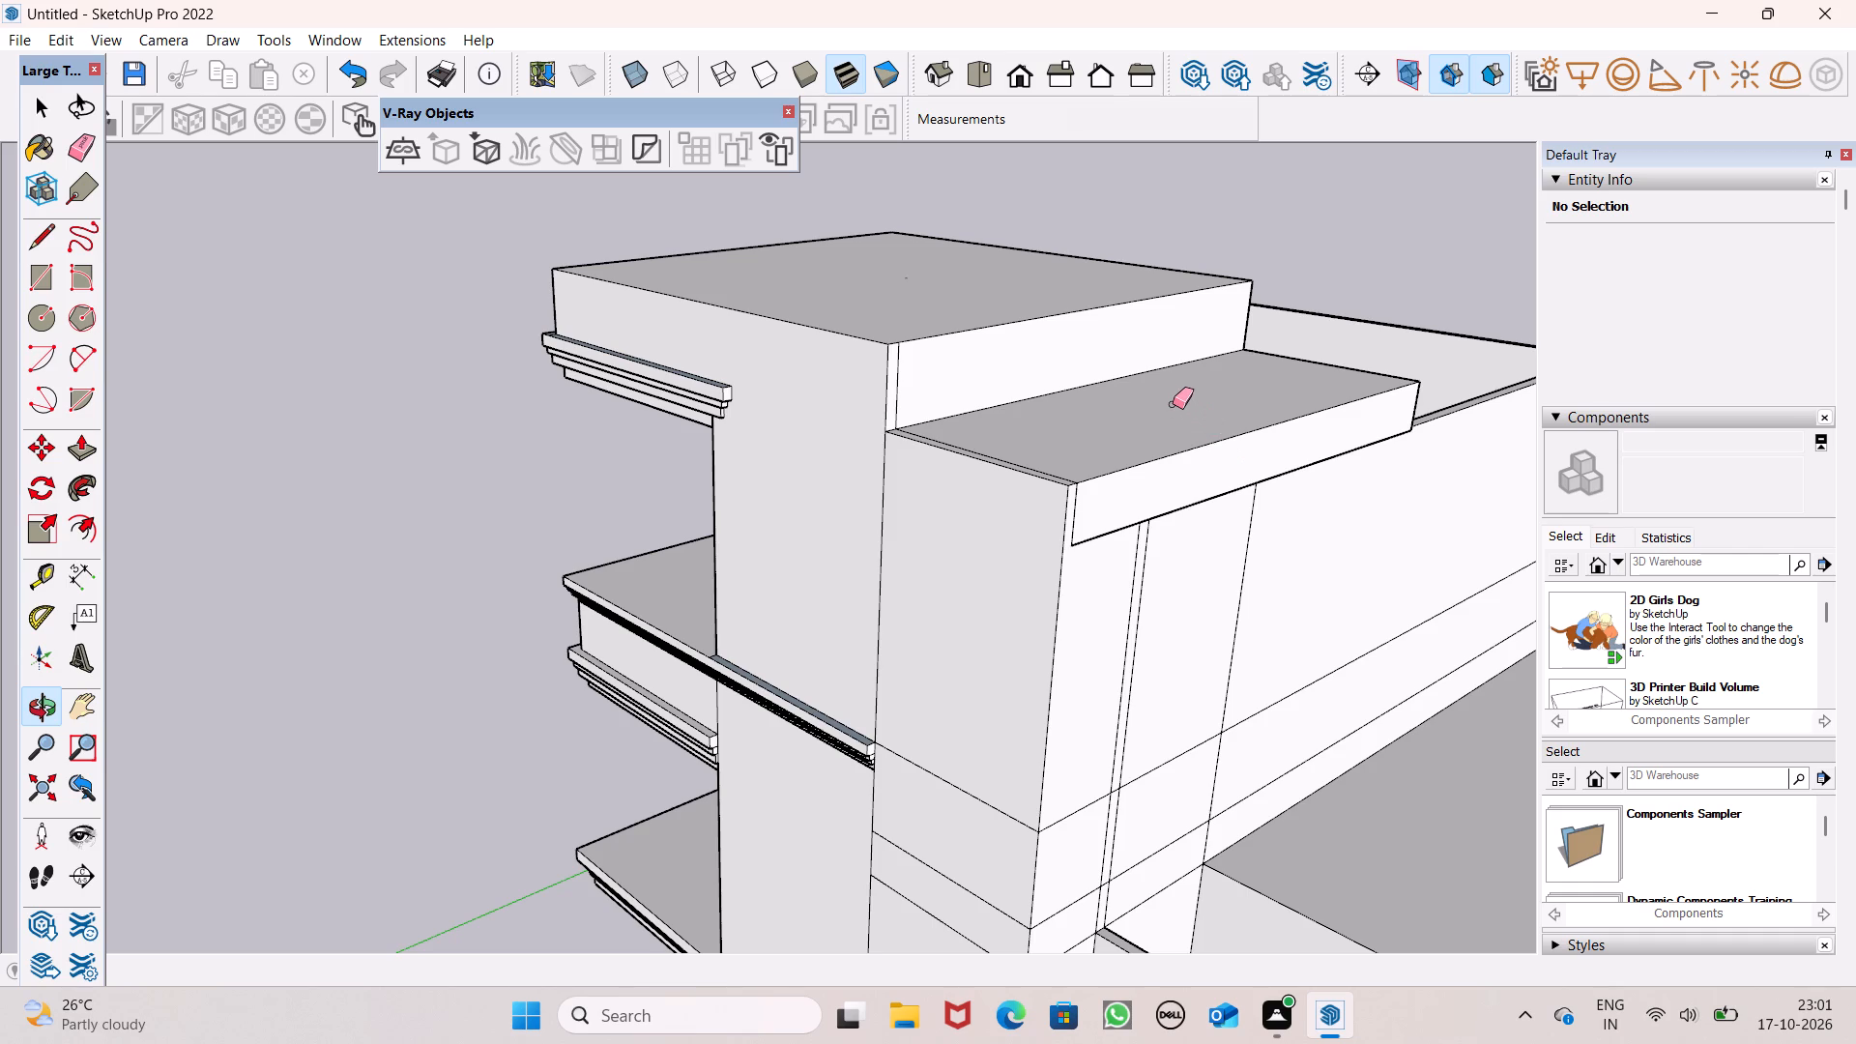
scroll(1173, 404, down, 1)
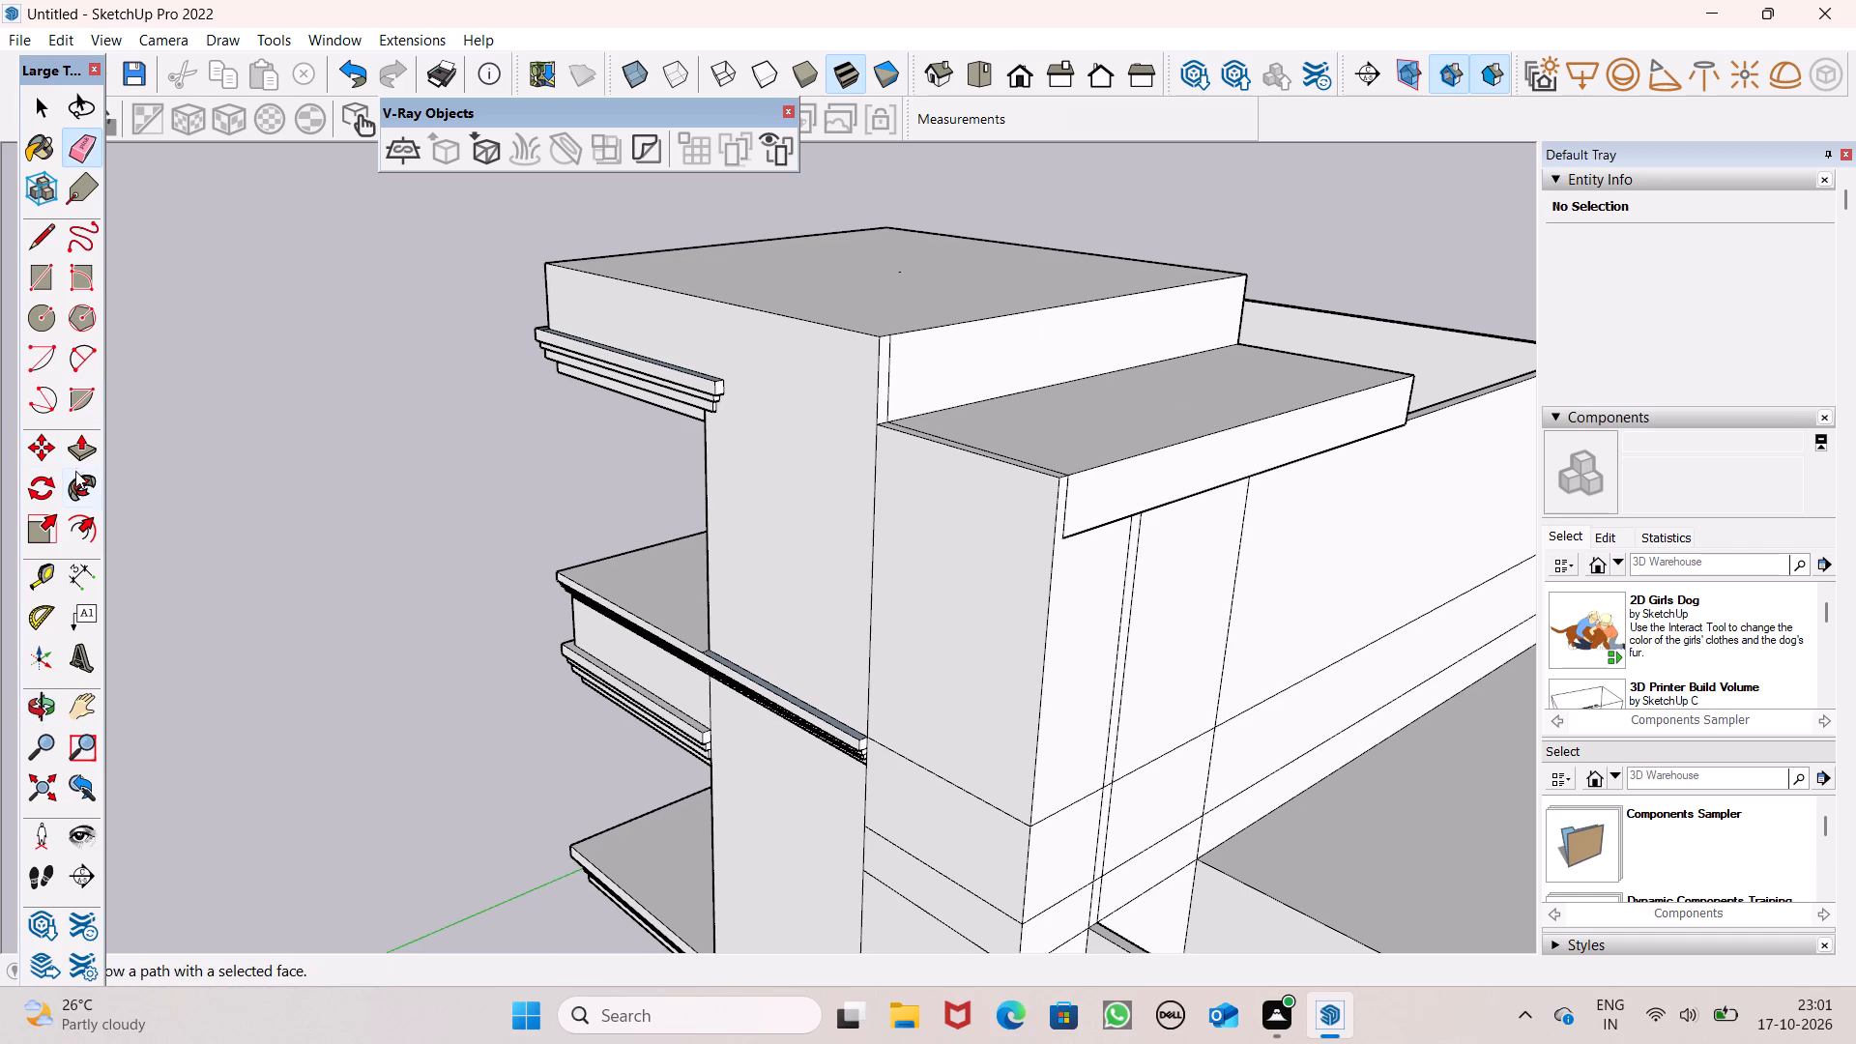
click(89, 456)
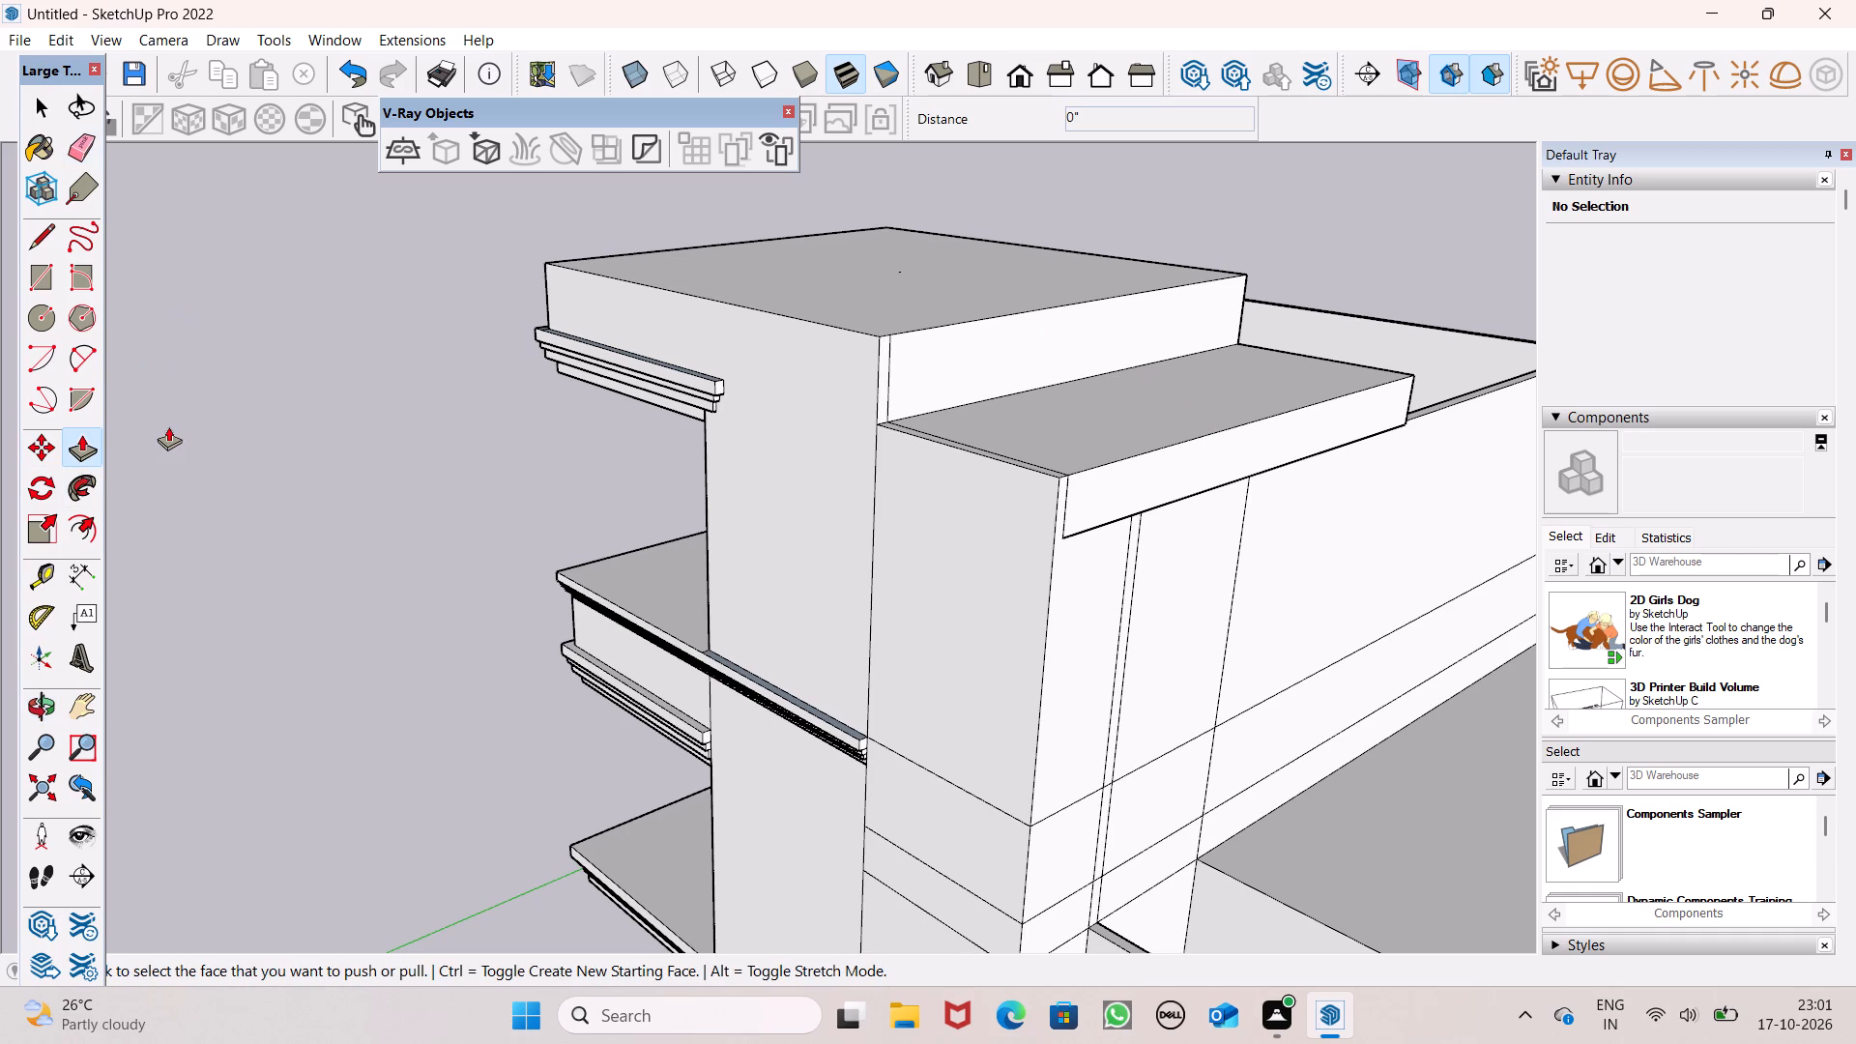
middle_drag(415, 391, 1216, 471)
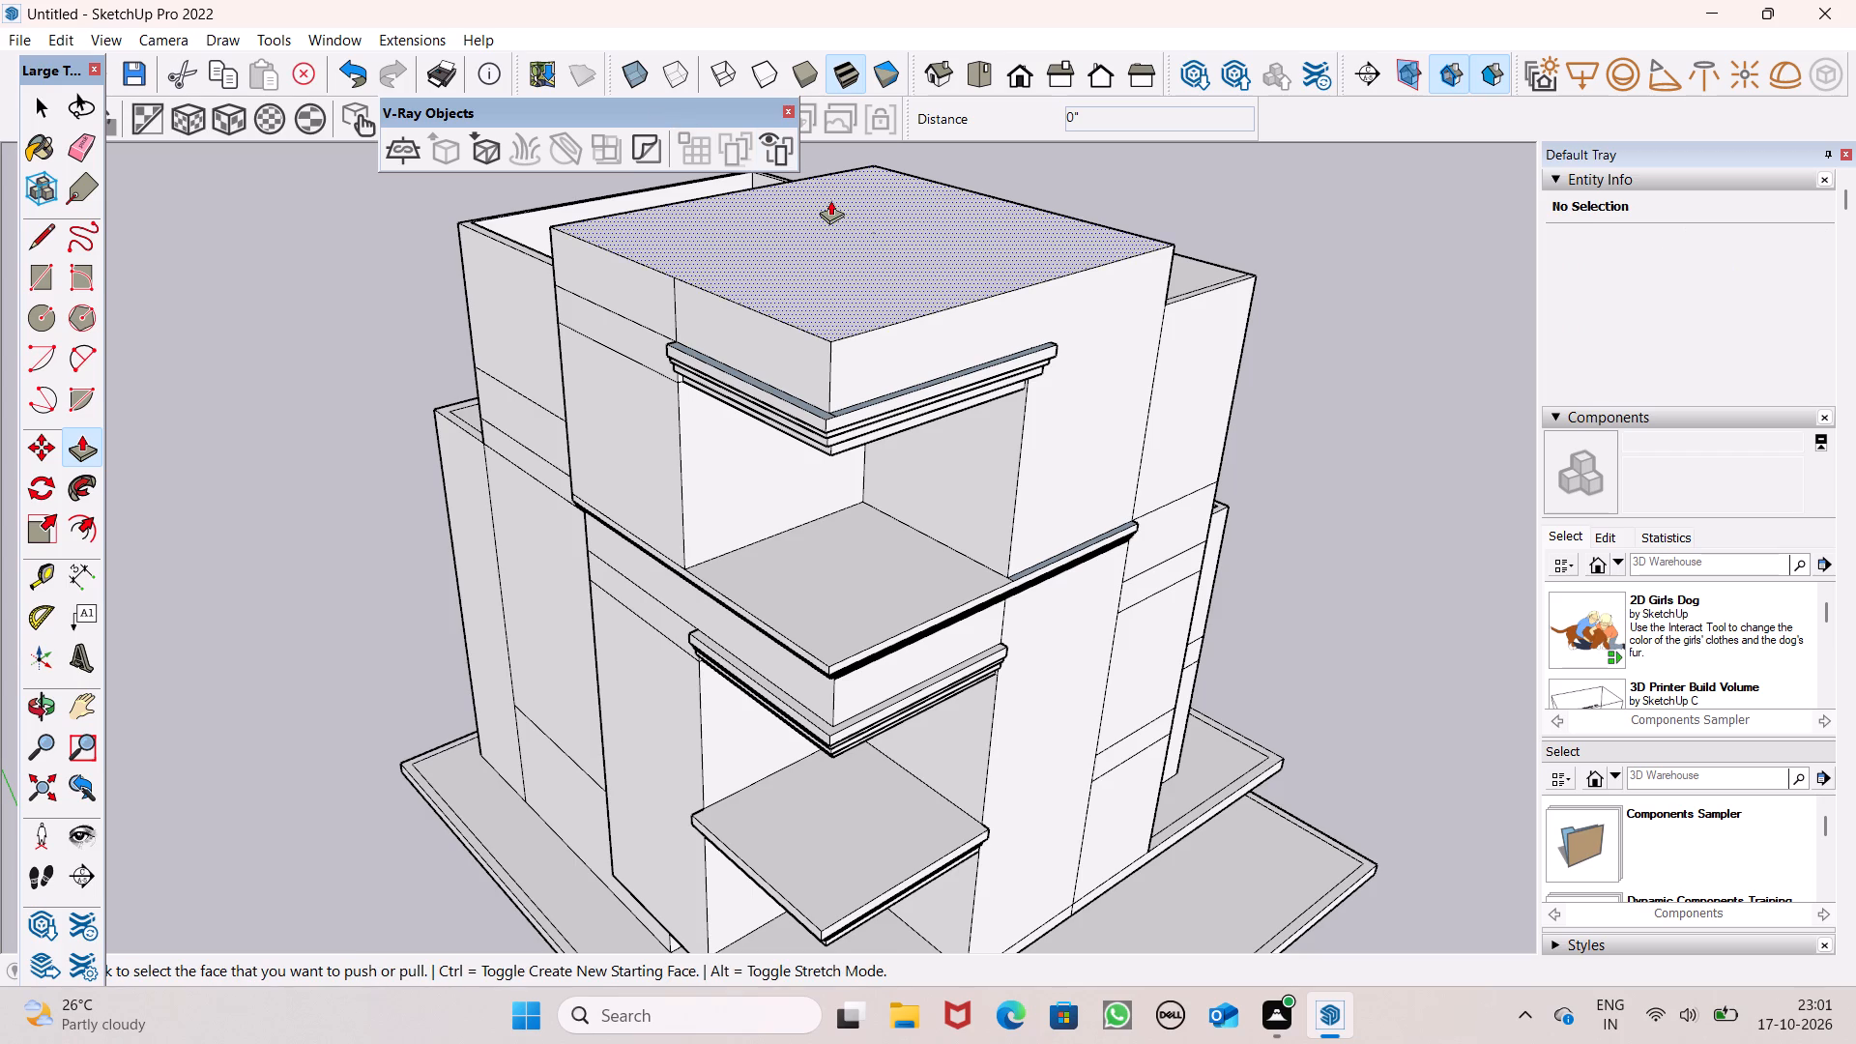
Erase the leftover short vertical edge above the end of the top cornice on the top block's front band.
click(74, 155)
drag(673, 324, 663, 293)
drag(666, 299, 675, 304)
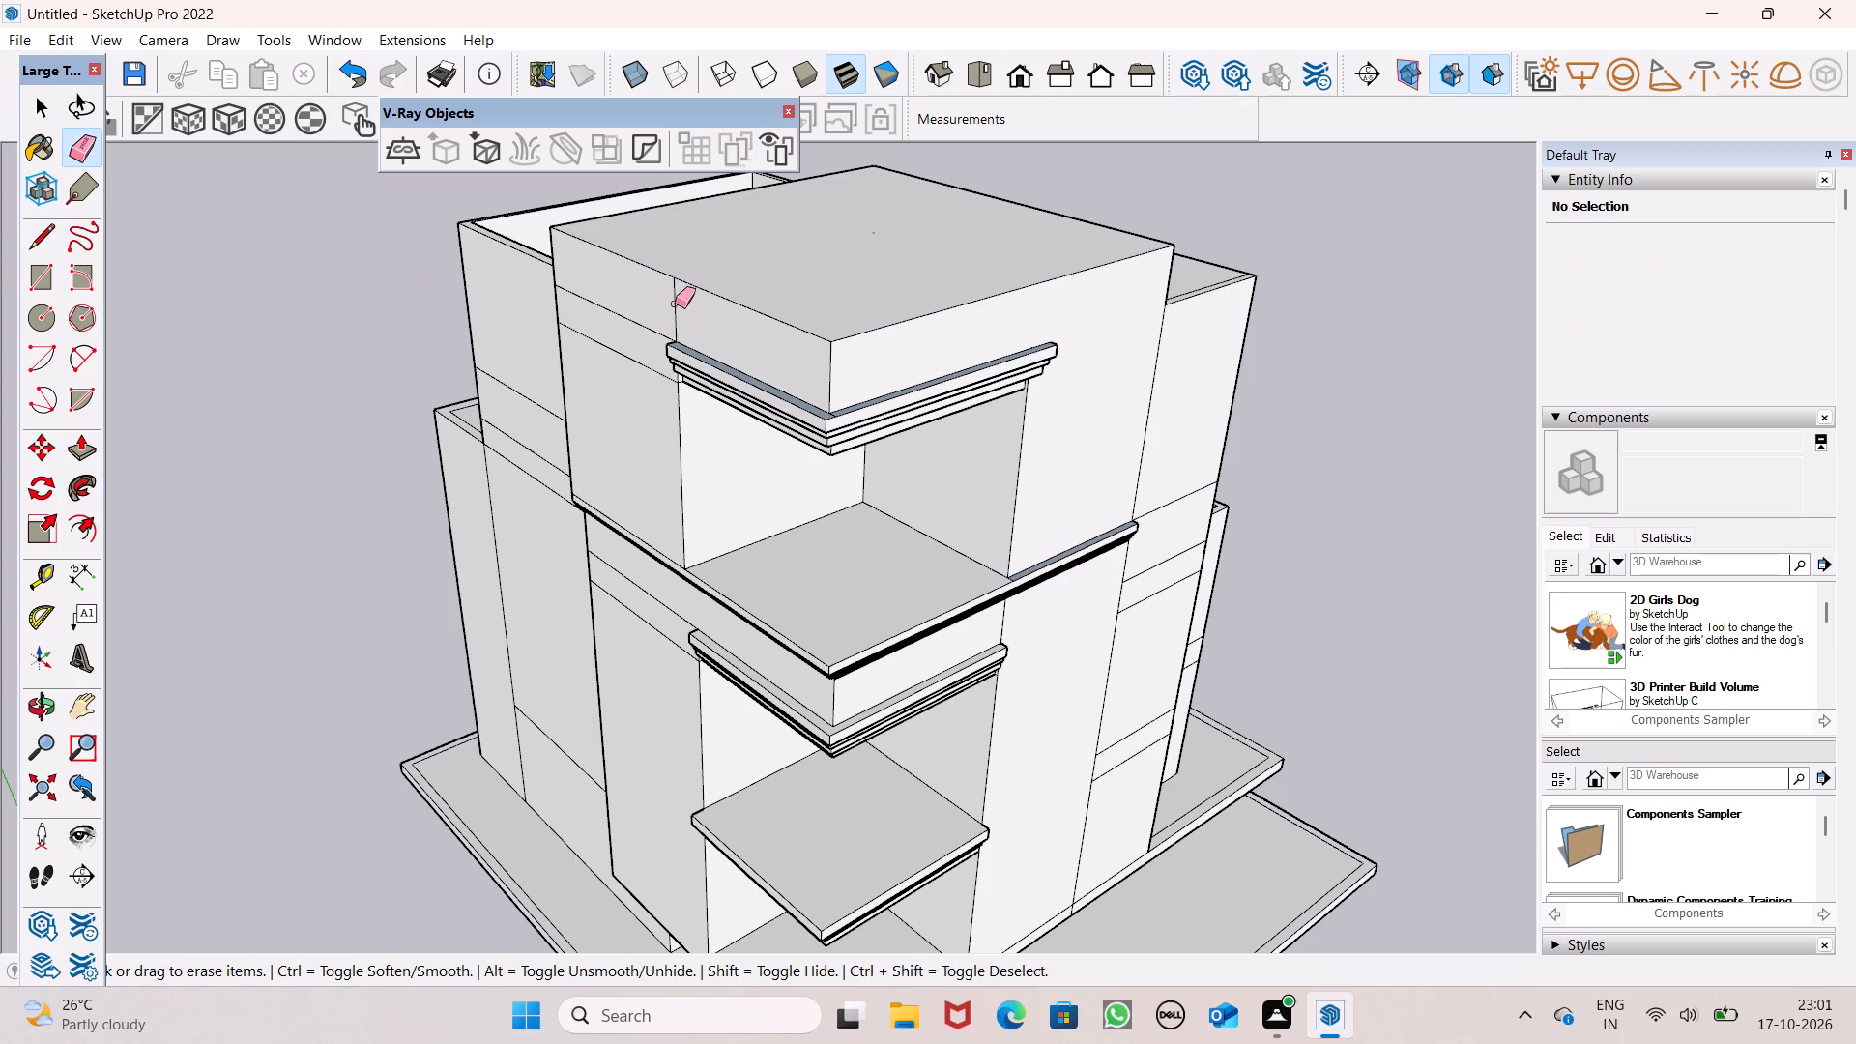
drag(675, 304, 696, 316)
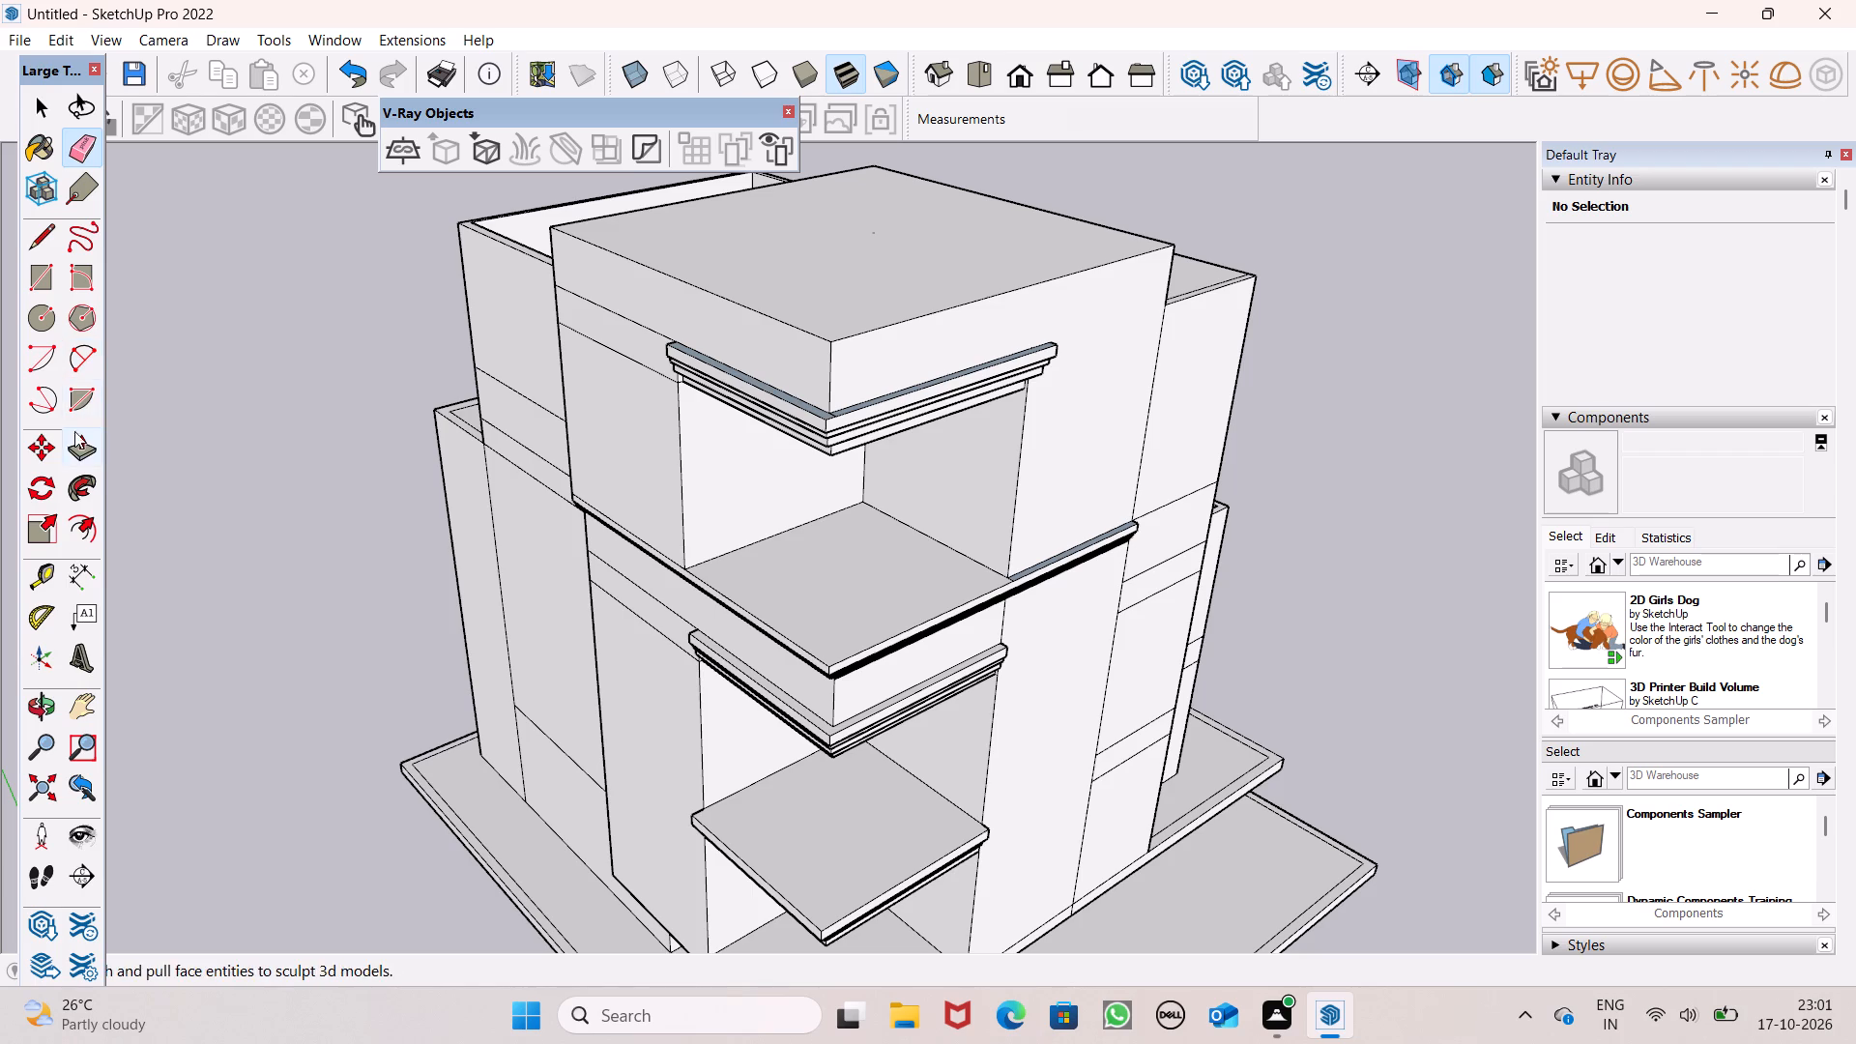
Measure the height of the top block's corner edge from the roof down to the cornice.
click(73, 572)
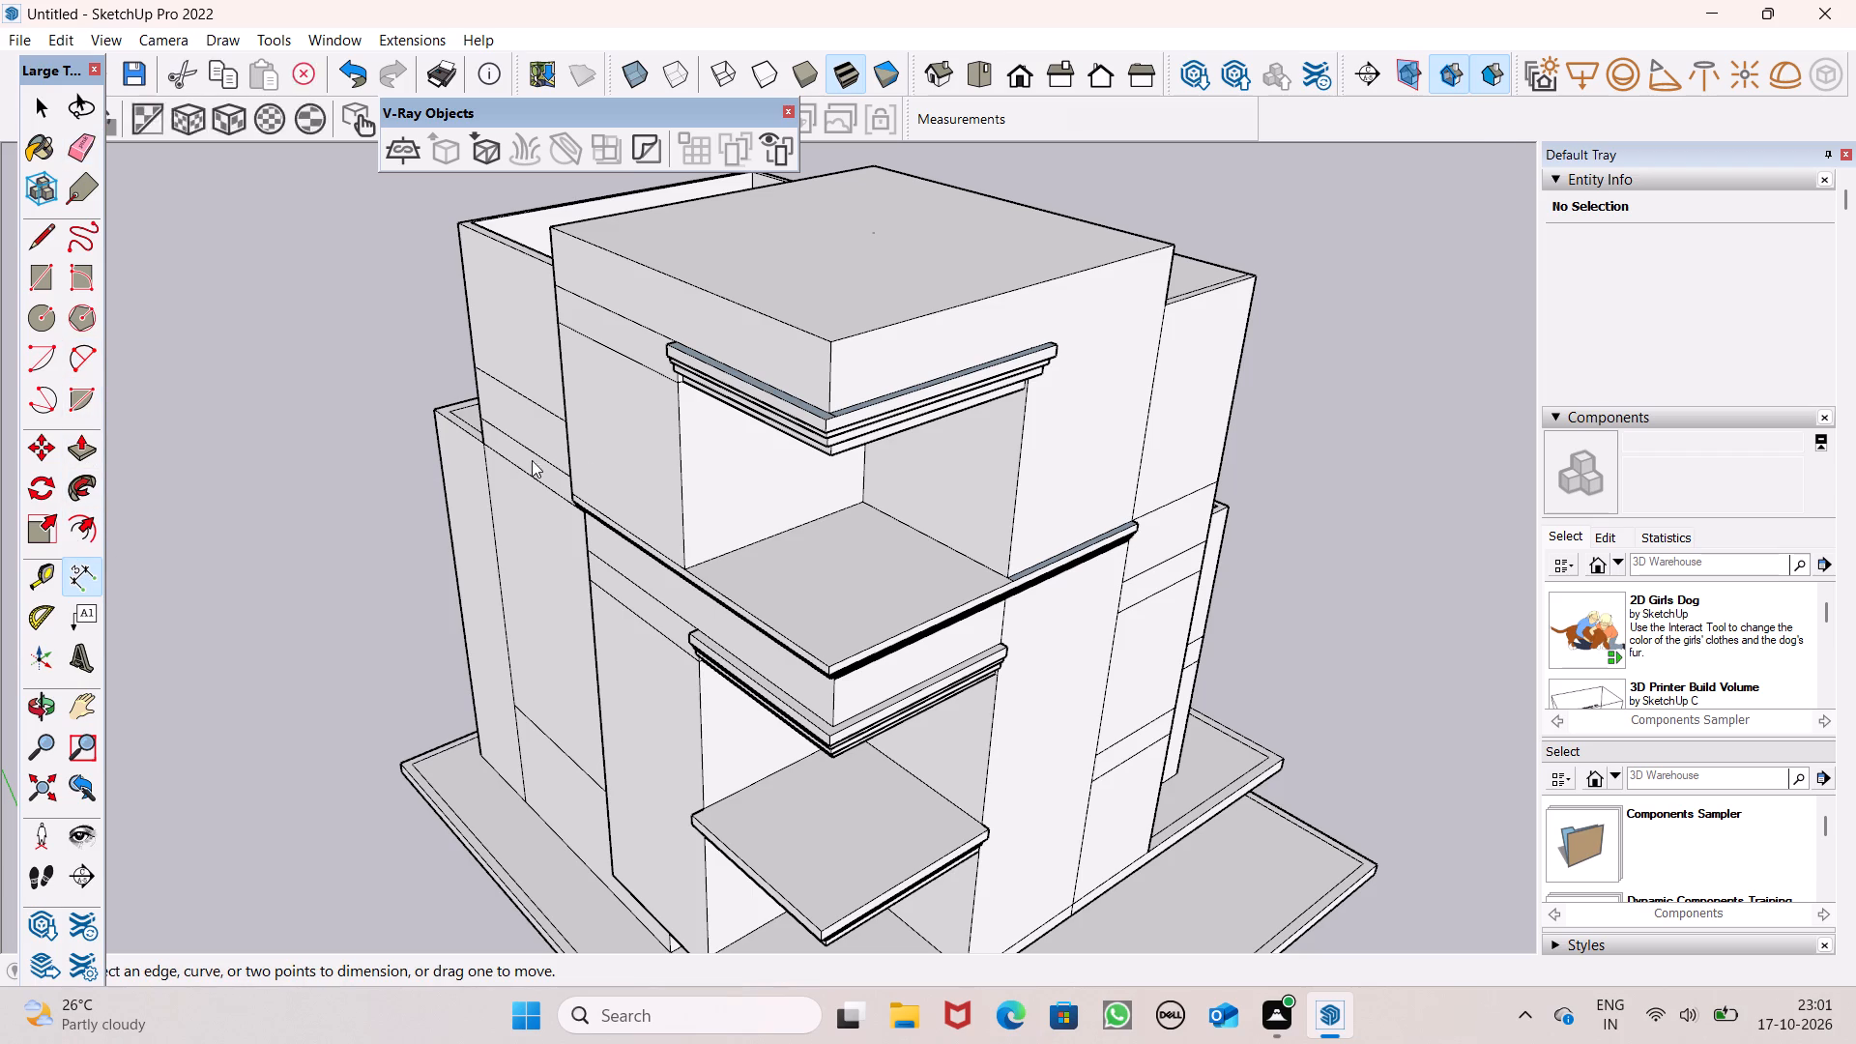
scroll(636, 443, up, 4)
click(981, 270)
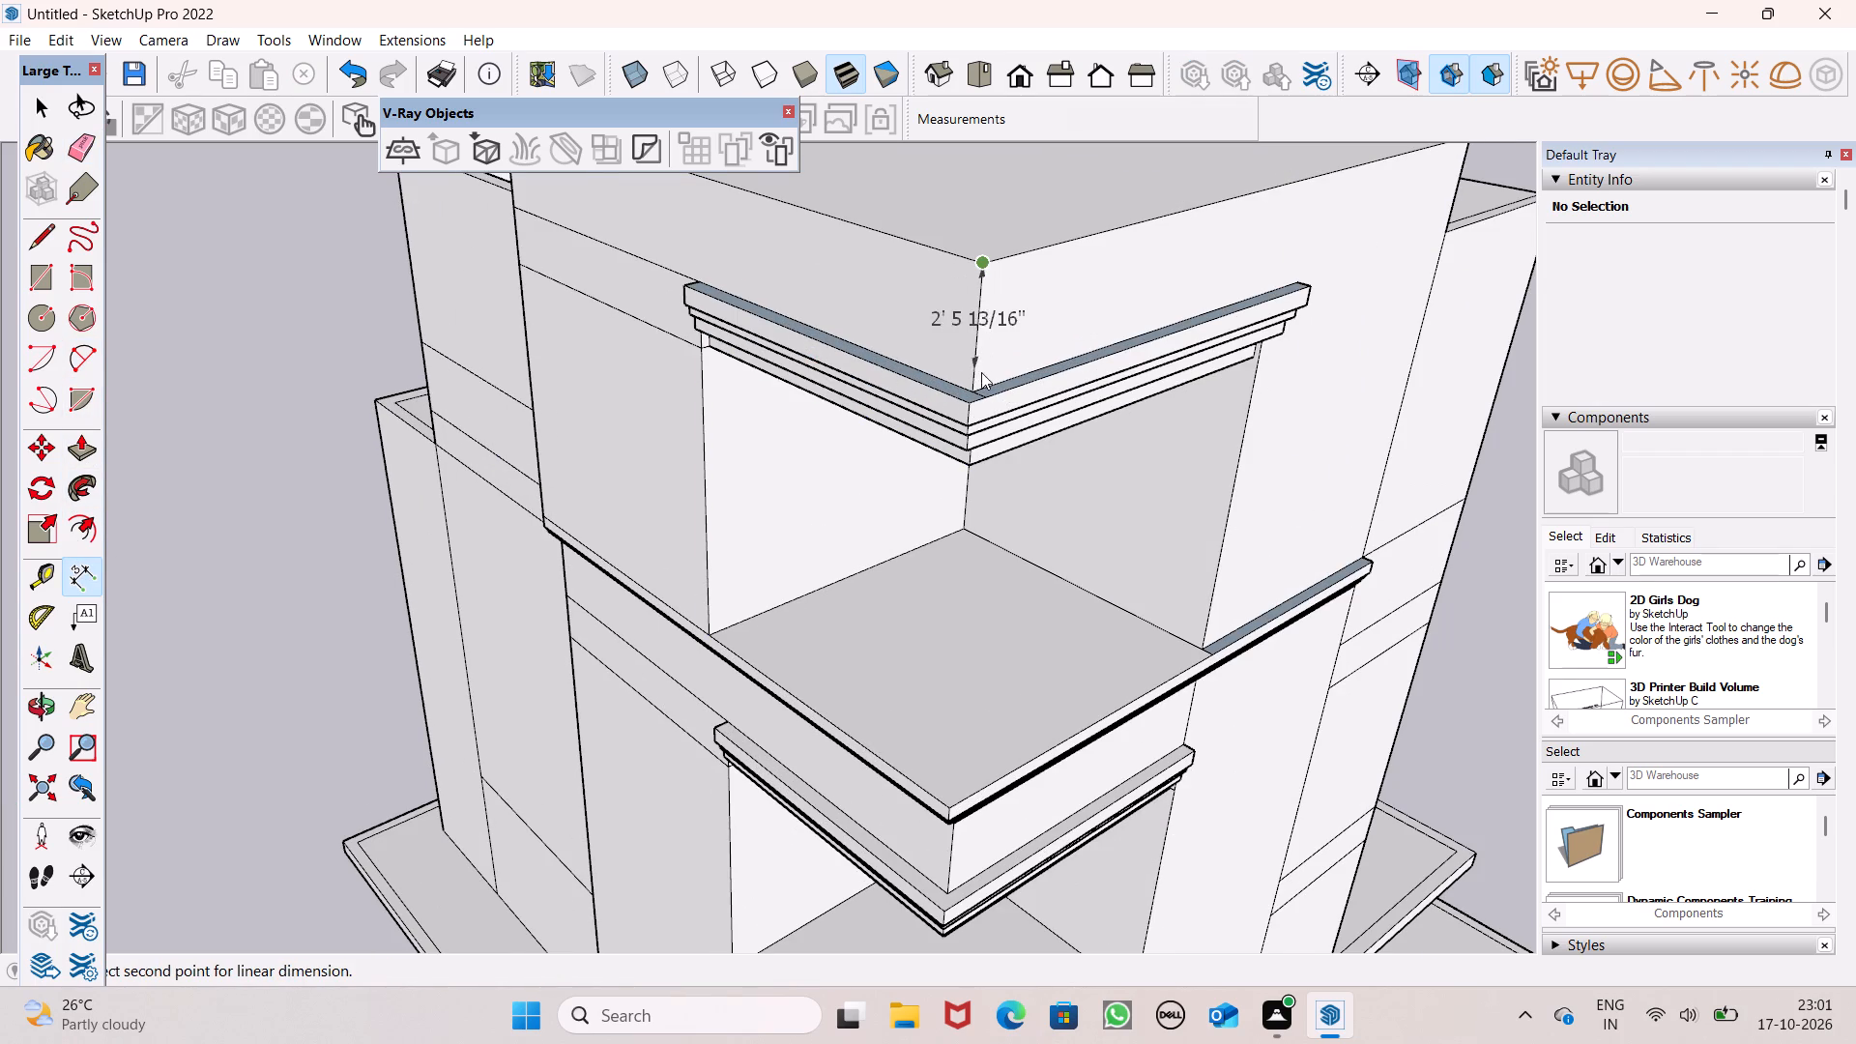
key(space)
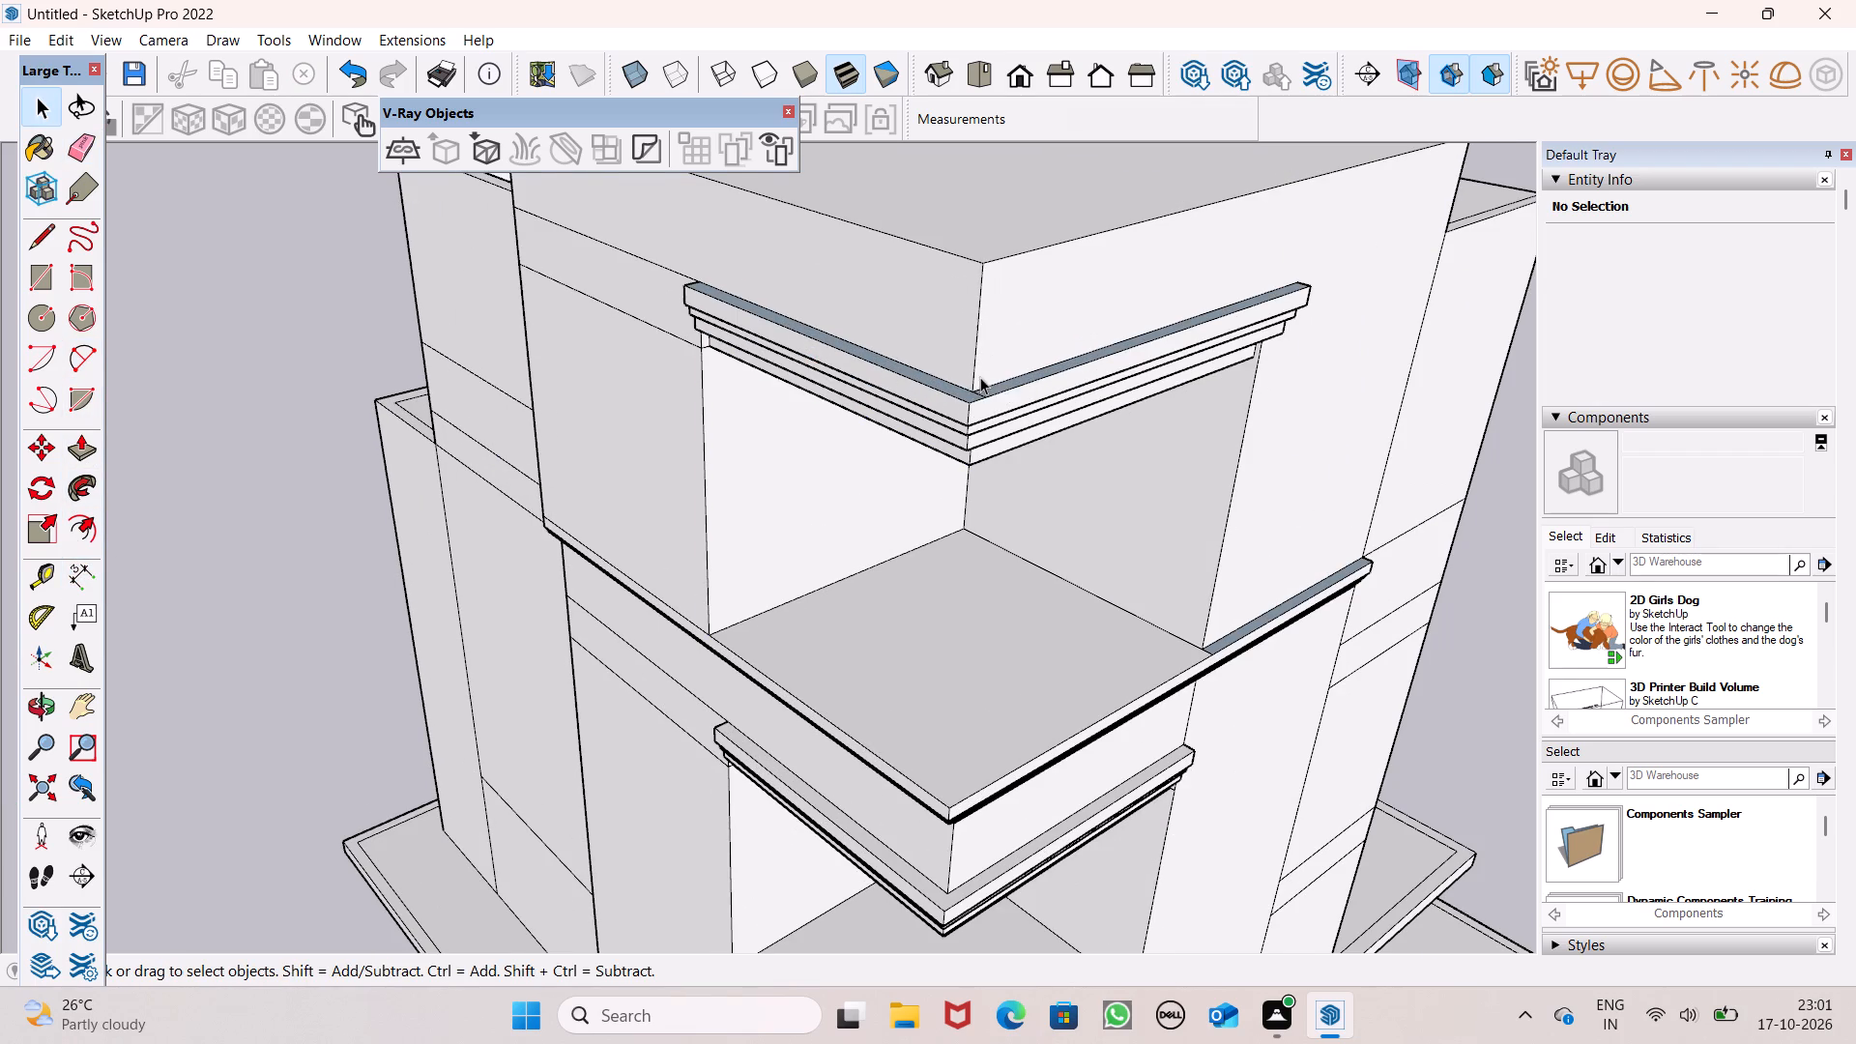
Push the lower roof slab beside the top block and its narrow edge strip down 9 7/16" so both are level.
scroll(983, 379, down, 6)
middle_drag(991, 399, 391, 259)
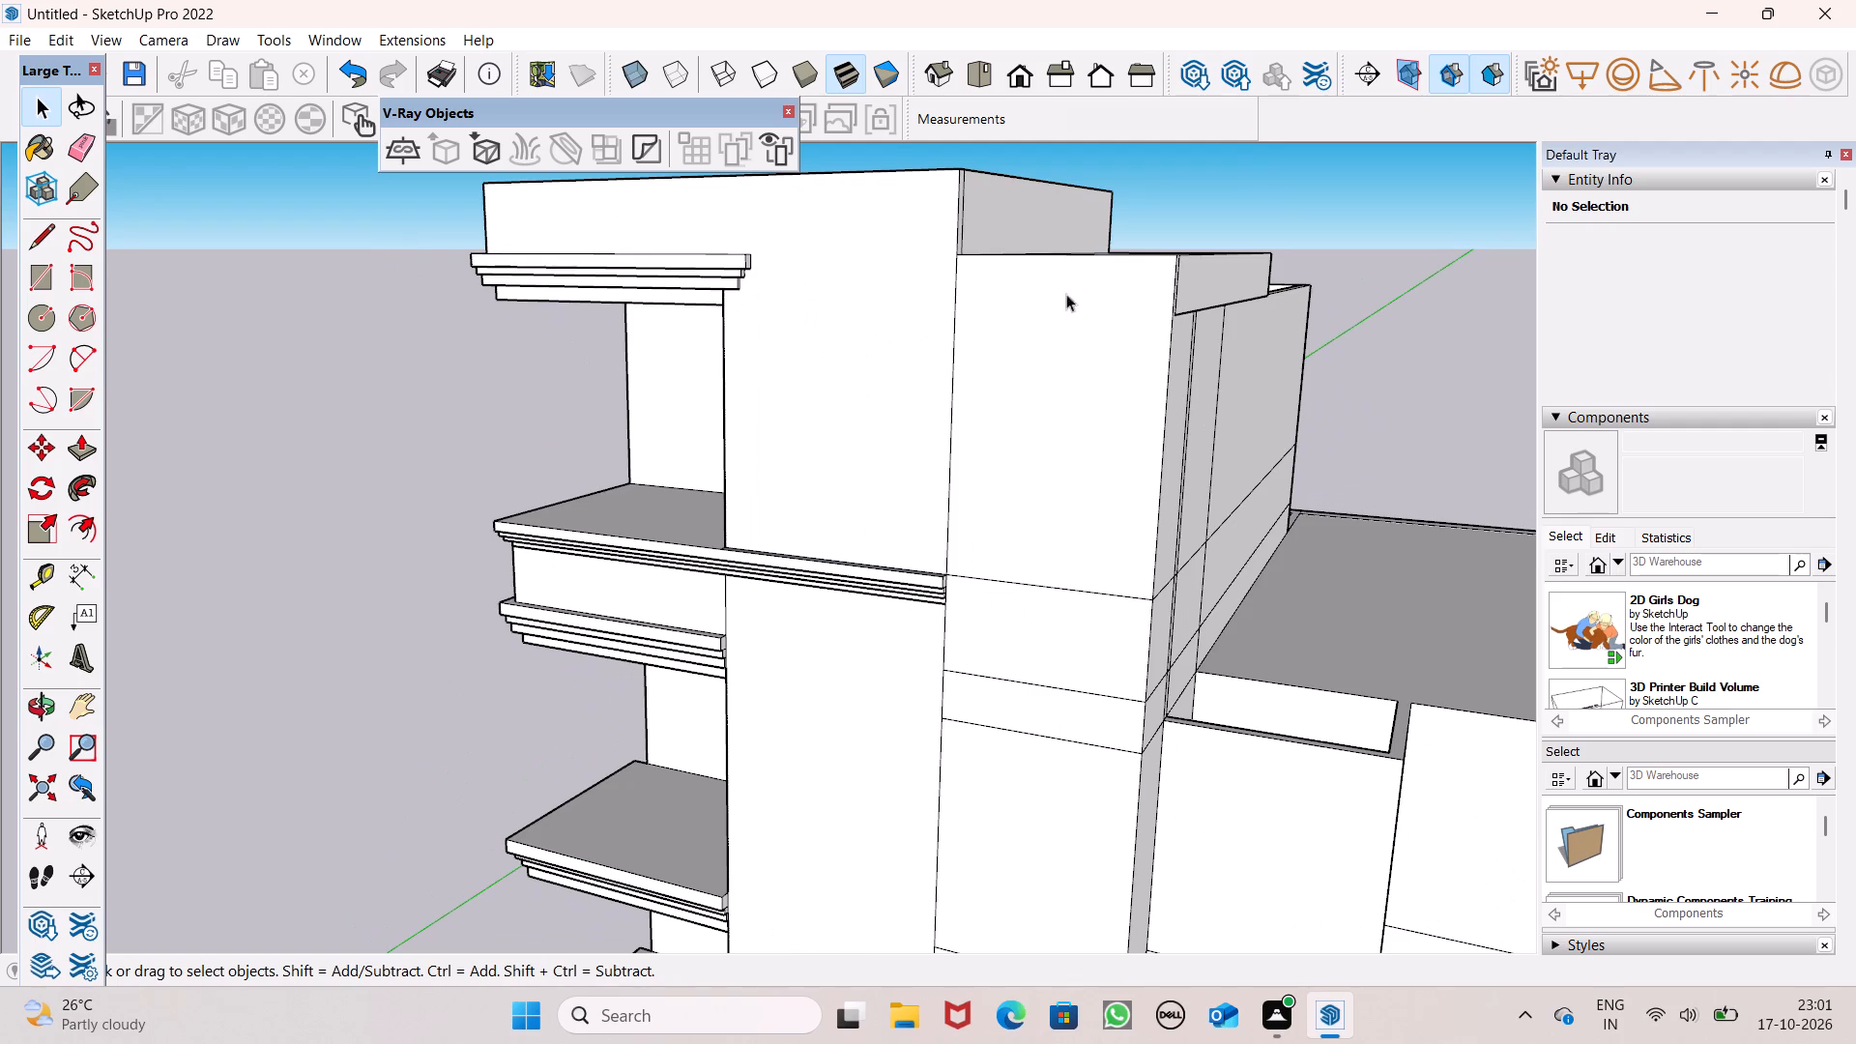
scroll(1174, 271, down, 2)
middle_drag(1162, 311, 873, 422)
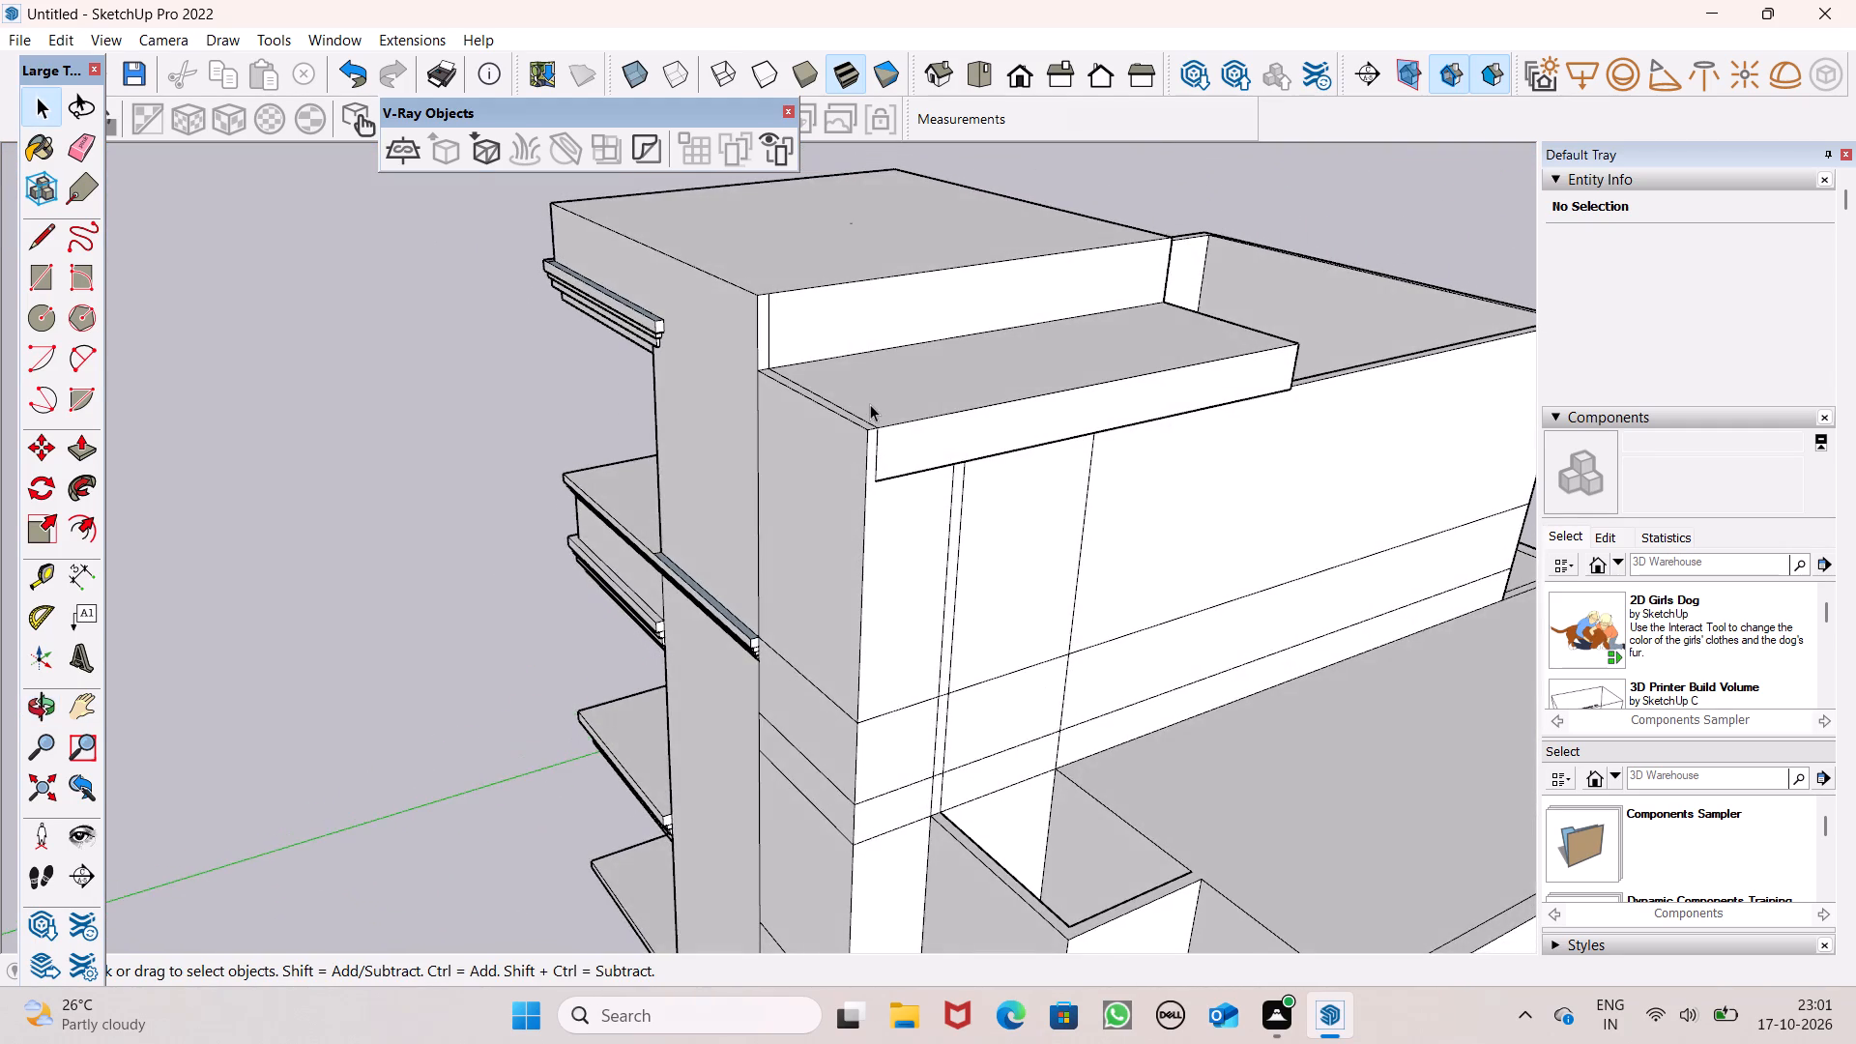
scroll(870, 404, up, 4)
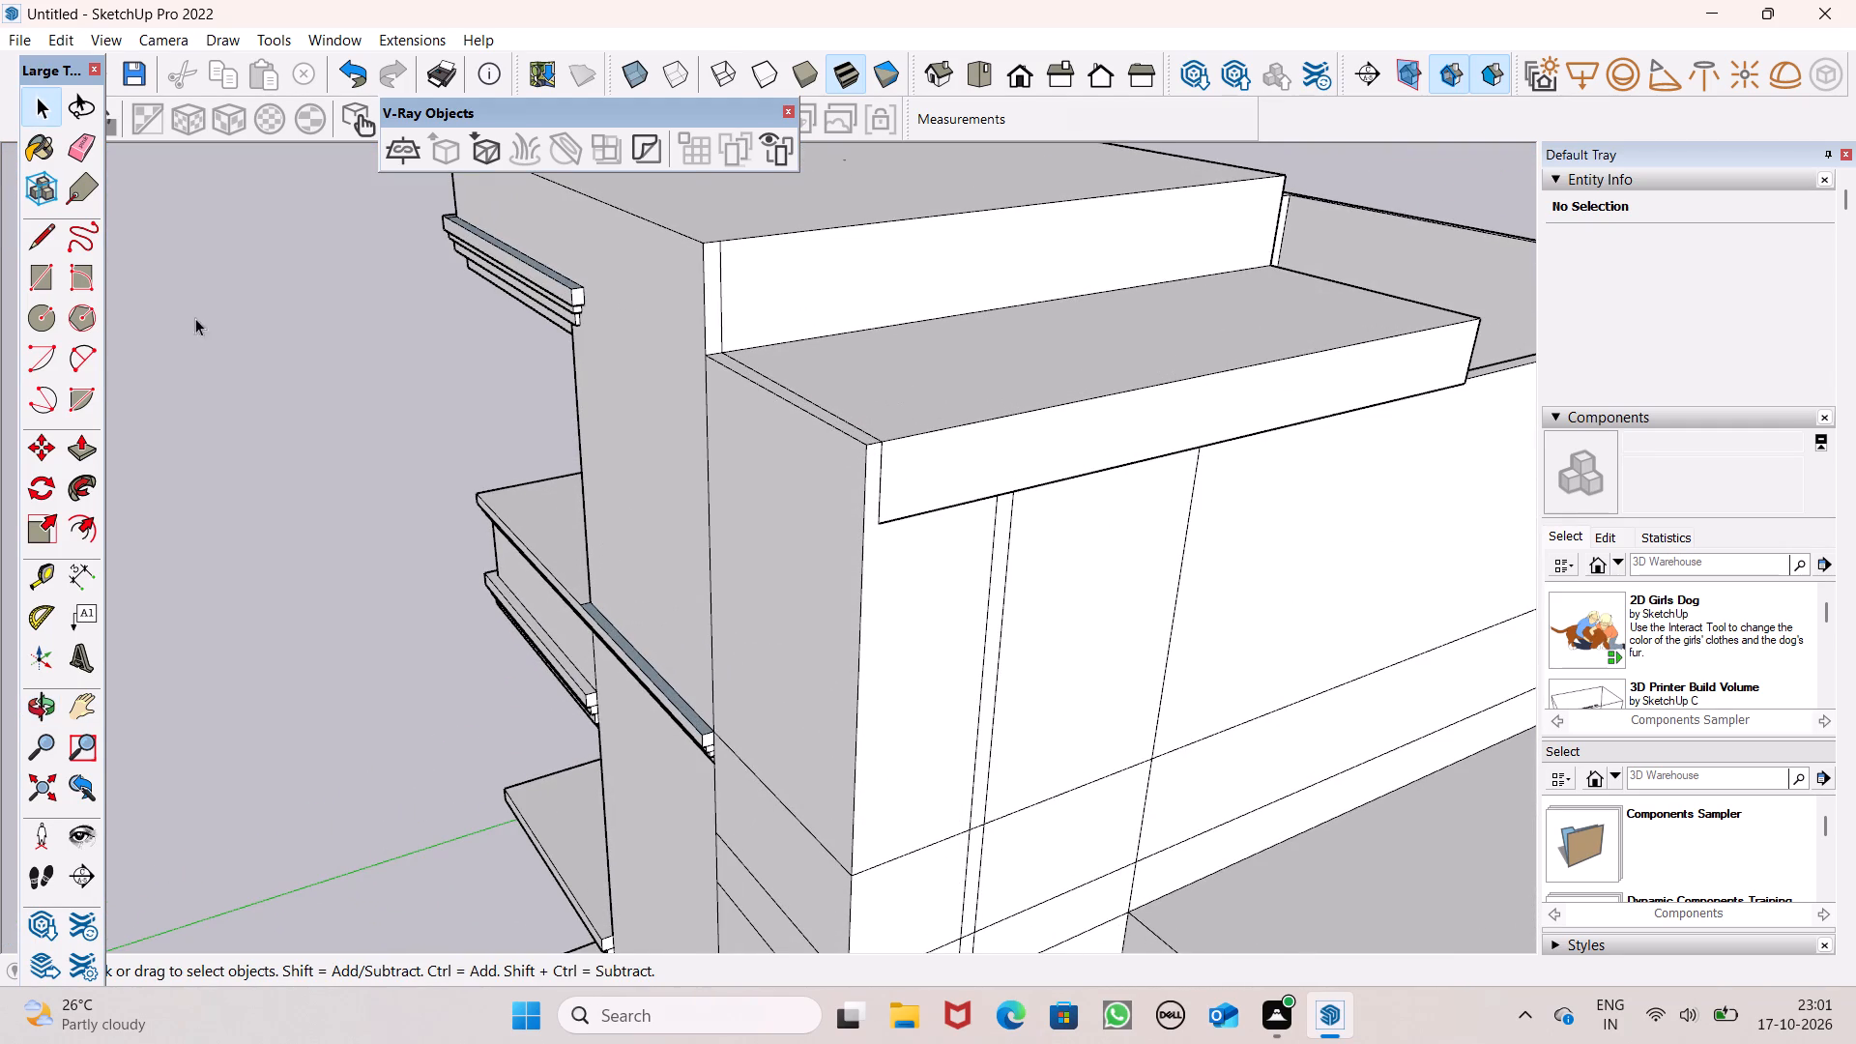
click(95, 458)
scroll(846, 411, up, 1)
middle_drag(885, 413, 968, 471)
drag(979, 446, 988, 477)
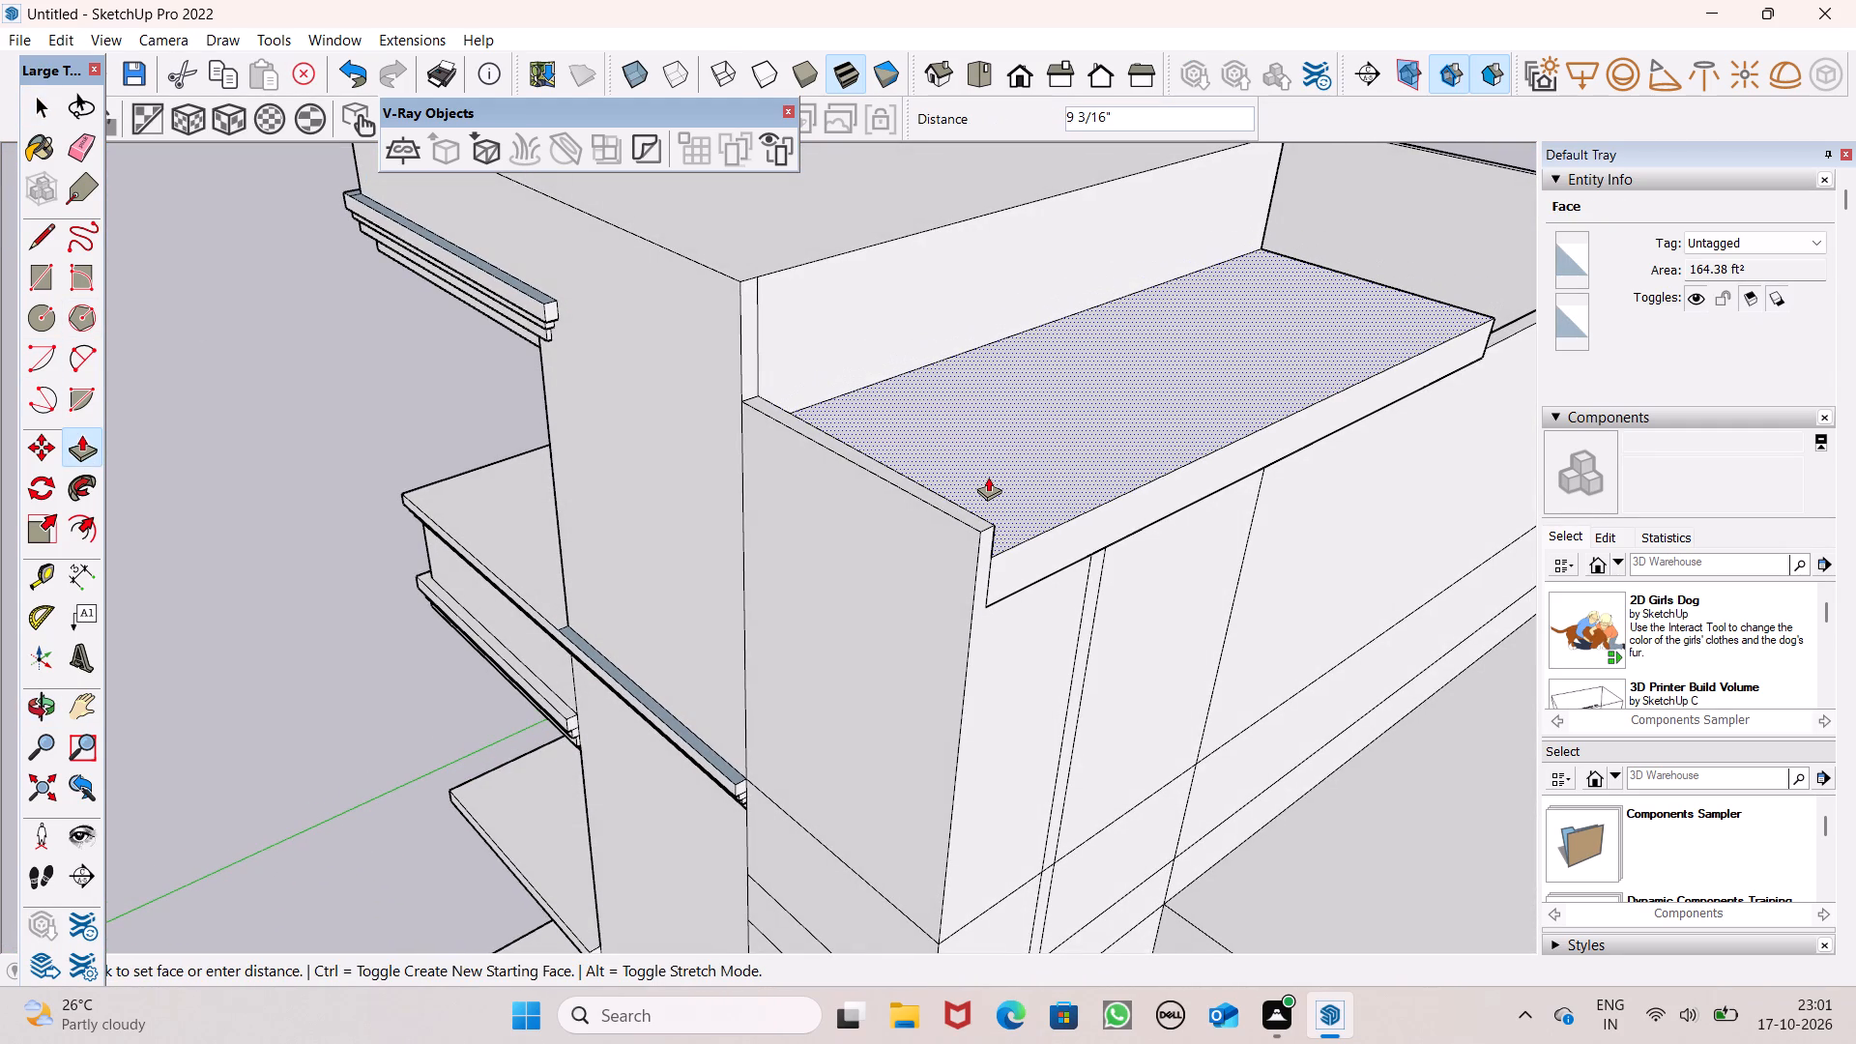
drag(988, 477, 989, 478)
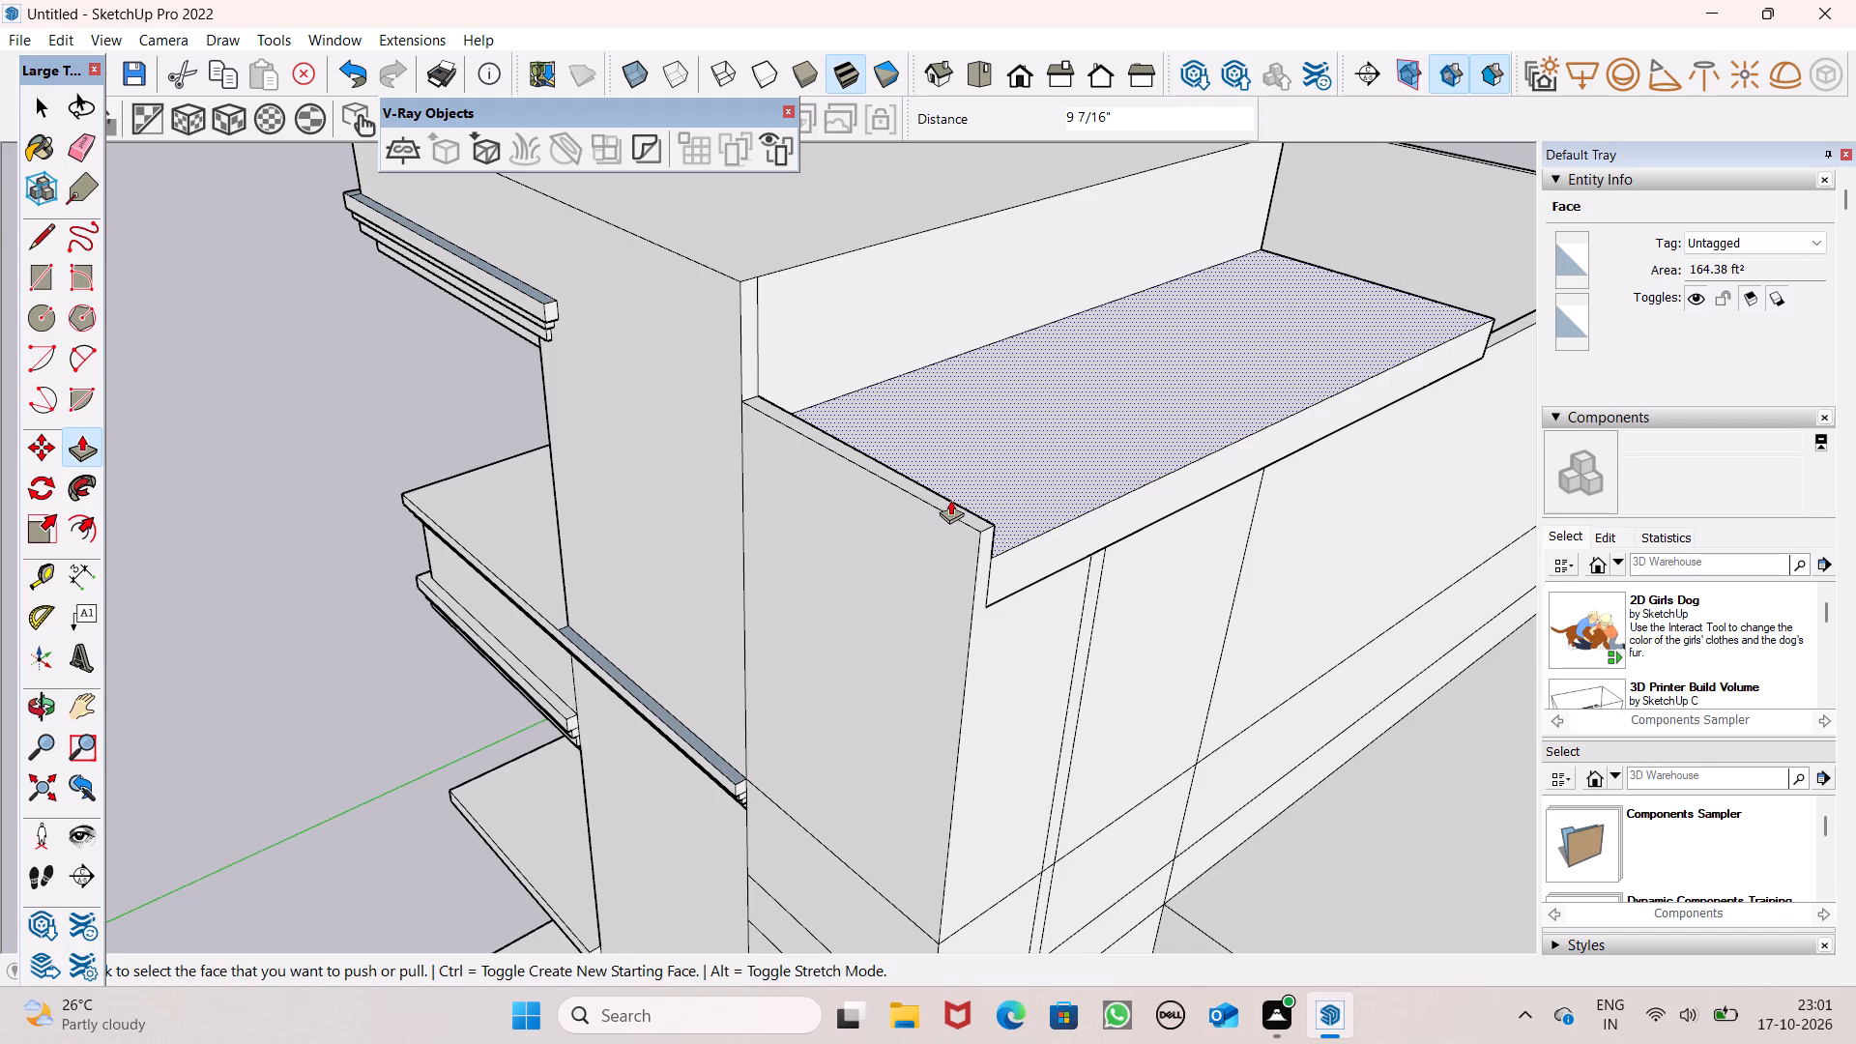
drag(950, 501, 996, 541)
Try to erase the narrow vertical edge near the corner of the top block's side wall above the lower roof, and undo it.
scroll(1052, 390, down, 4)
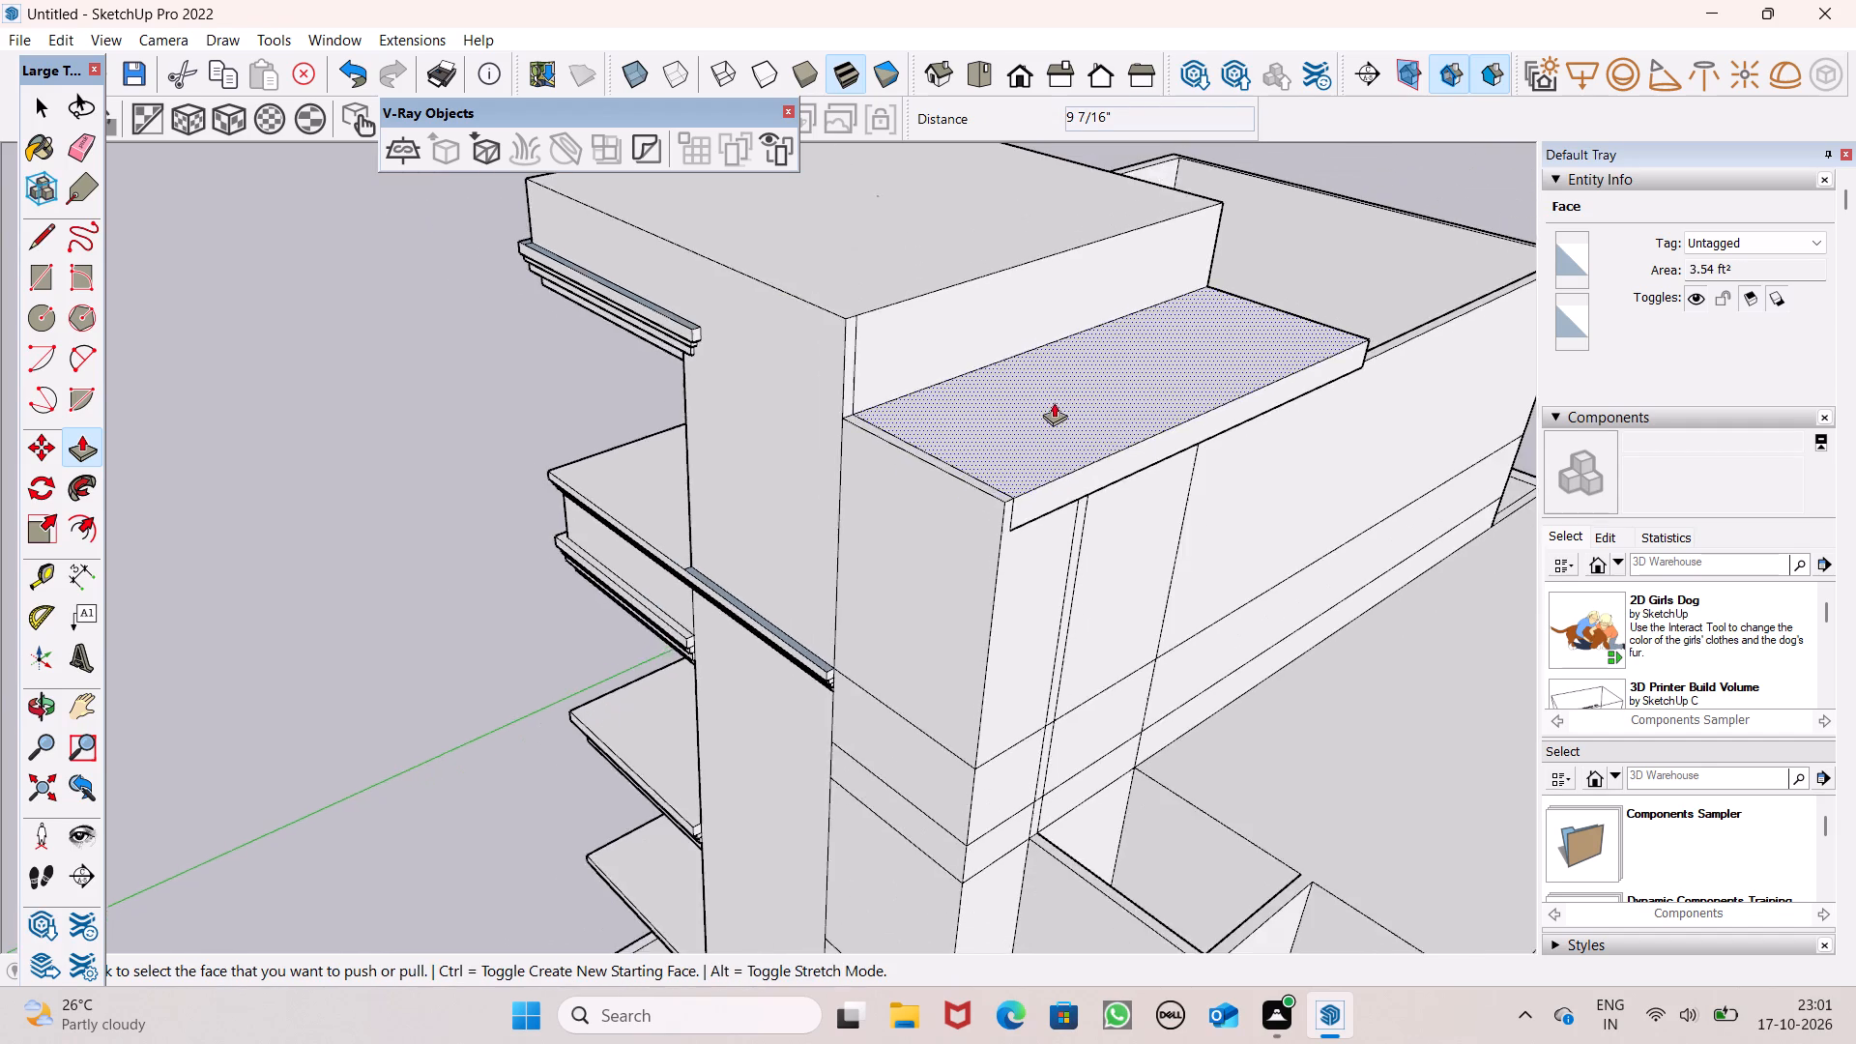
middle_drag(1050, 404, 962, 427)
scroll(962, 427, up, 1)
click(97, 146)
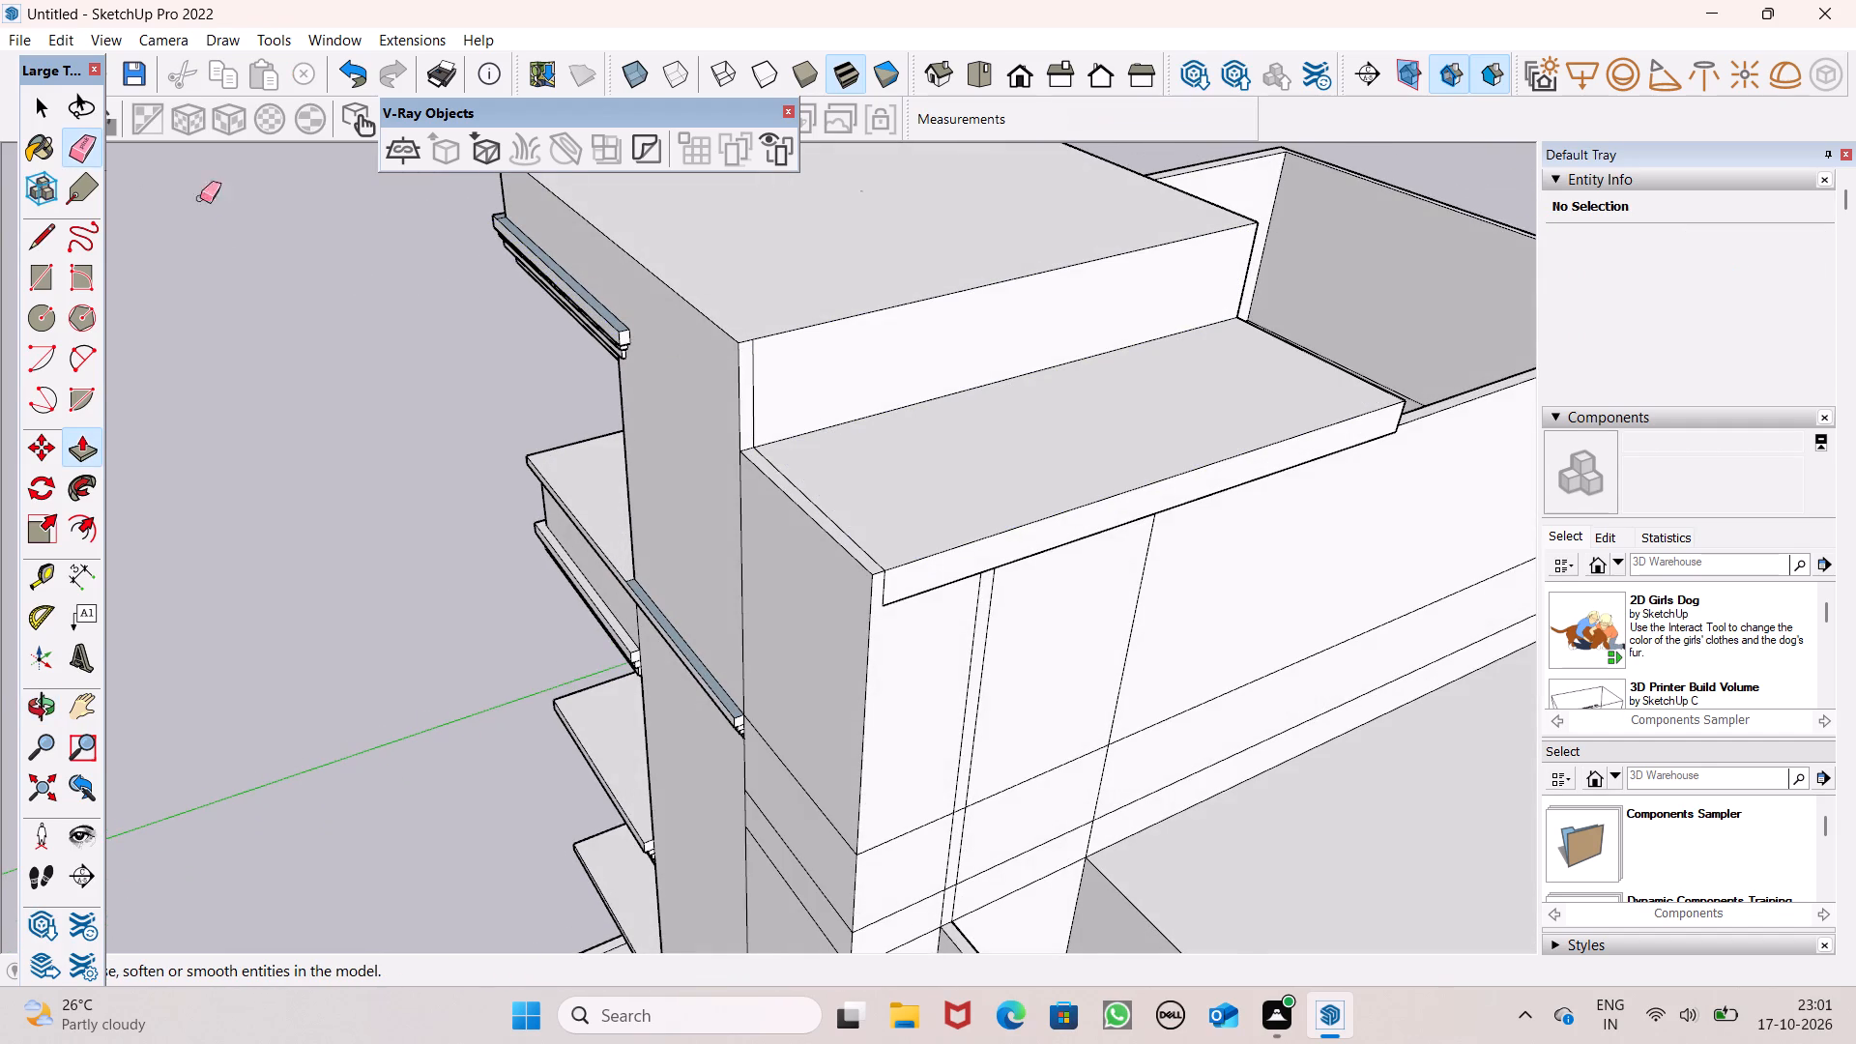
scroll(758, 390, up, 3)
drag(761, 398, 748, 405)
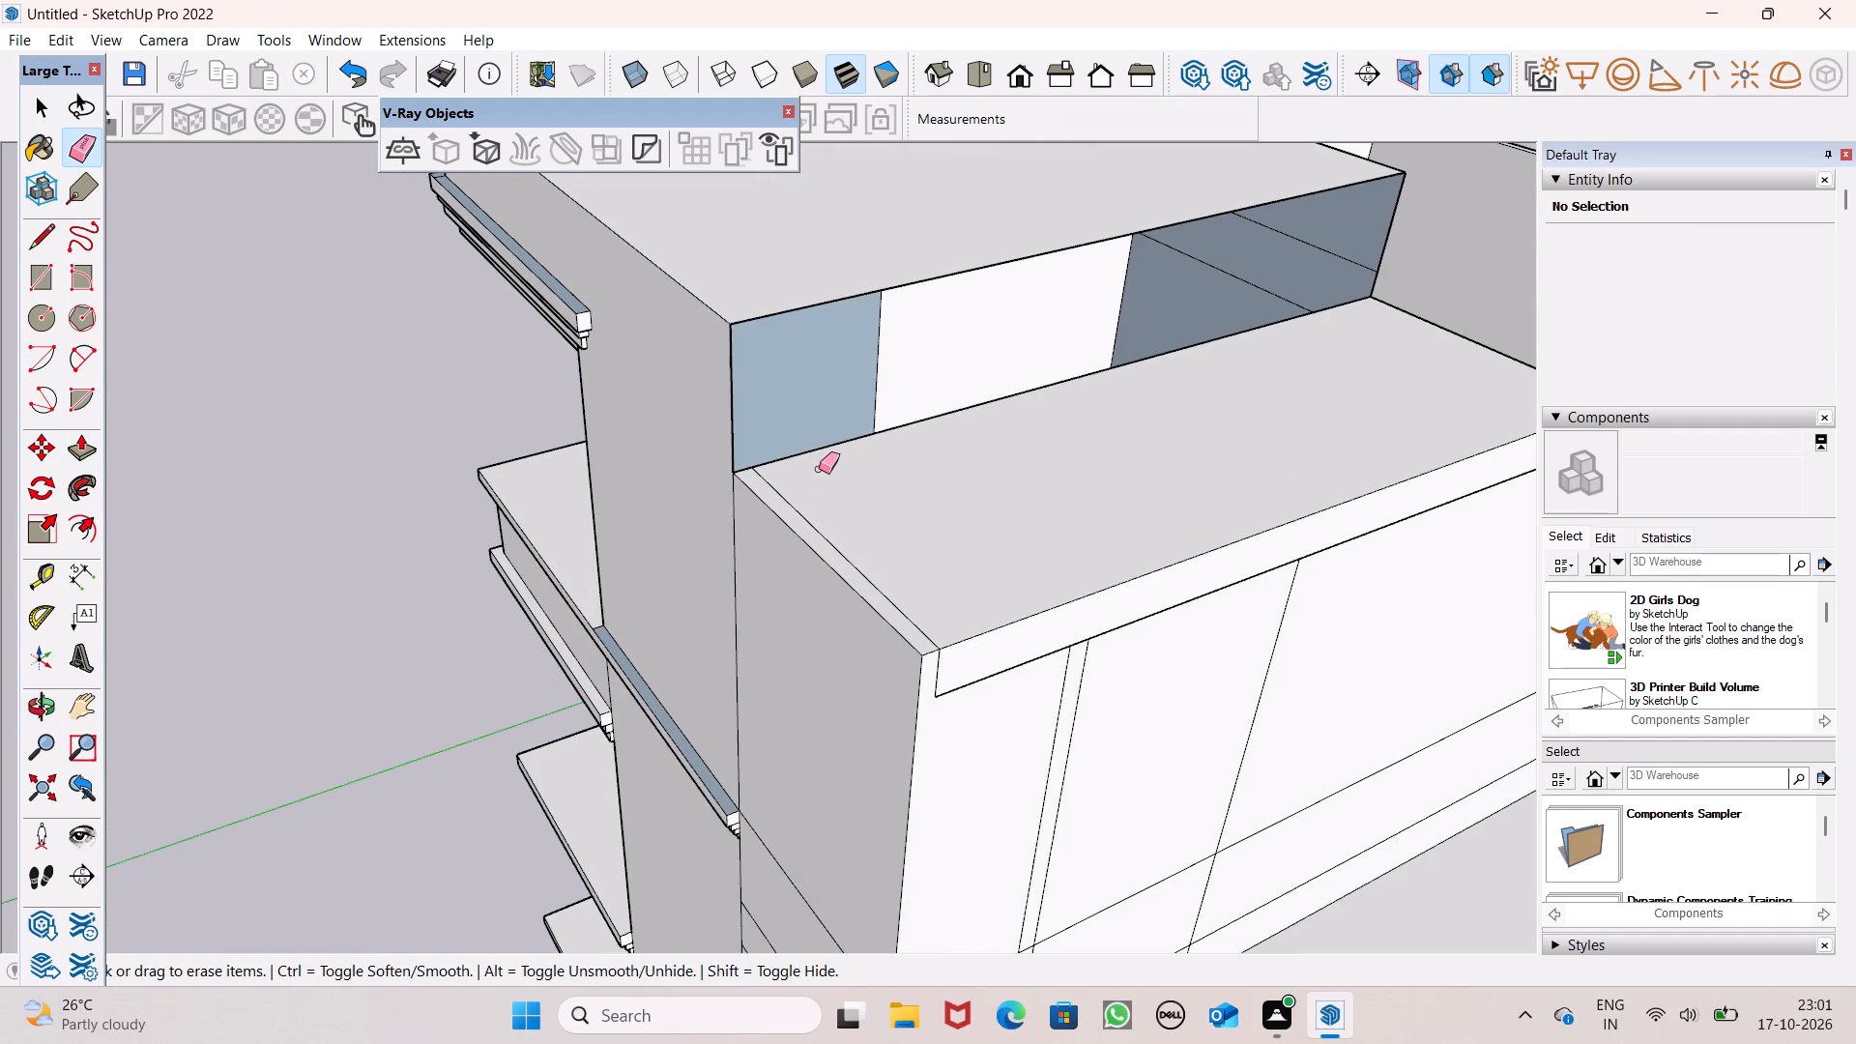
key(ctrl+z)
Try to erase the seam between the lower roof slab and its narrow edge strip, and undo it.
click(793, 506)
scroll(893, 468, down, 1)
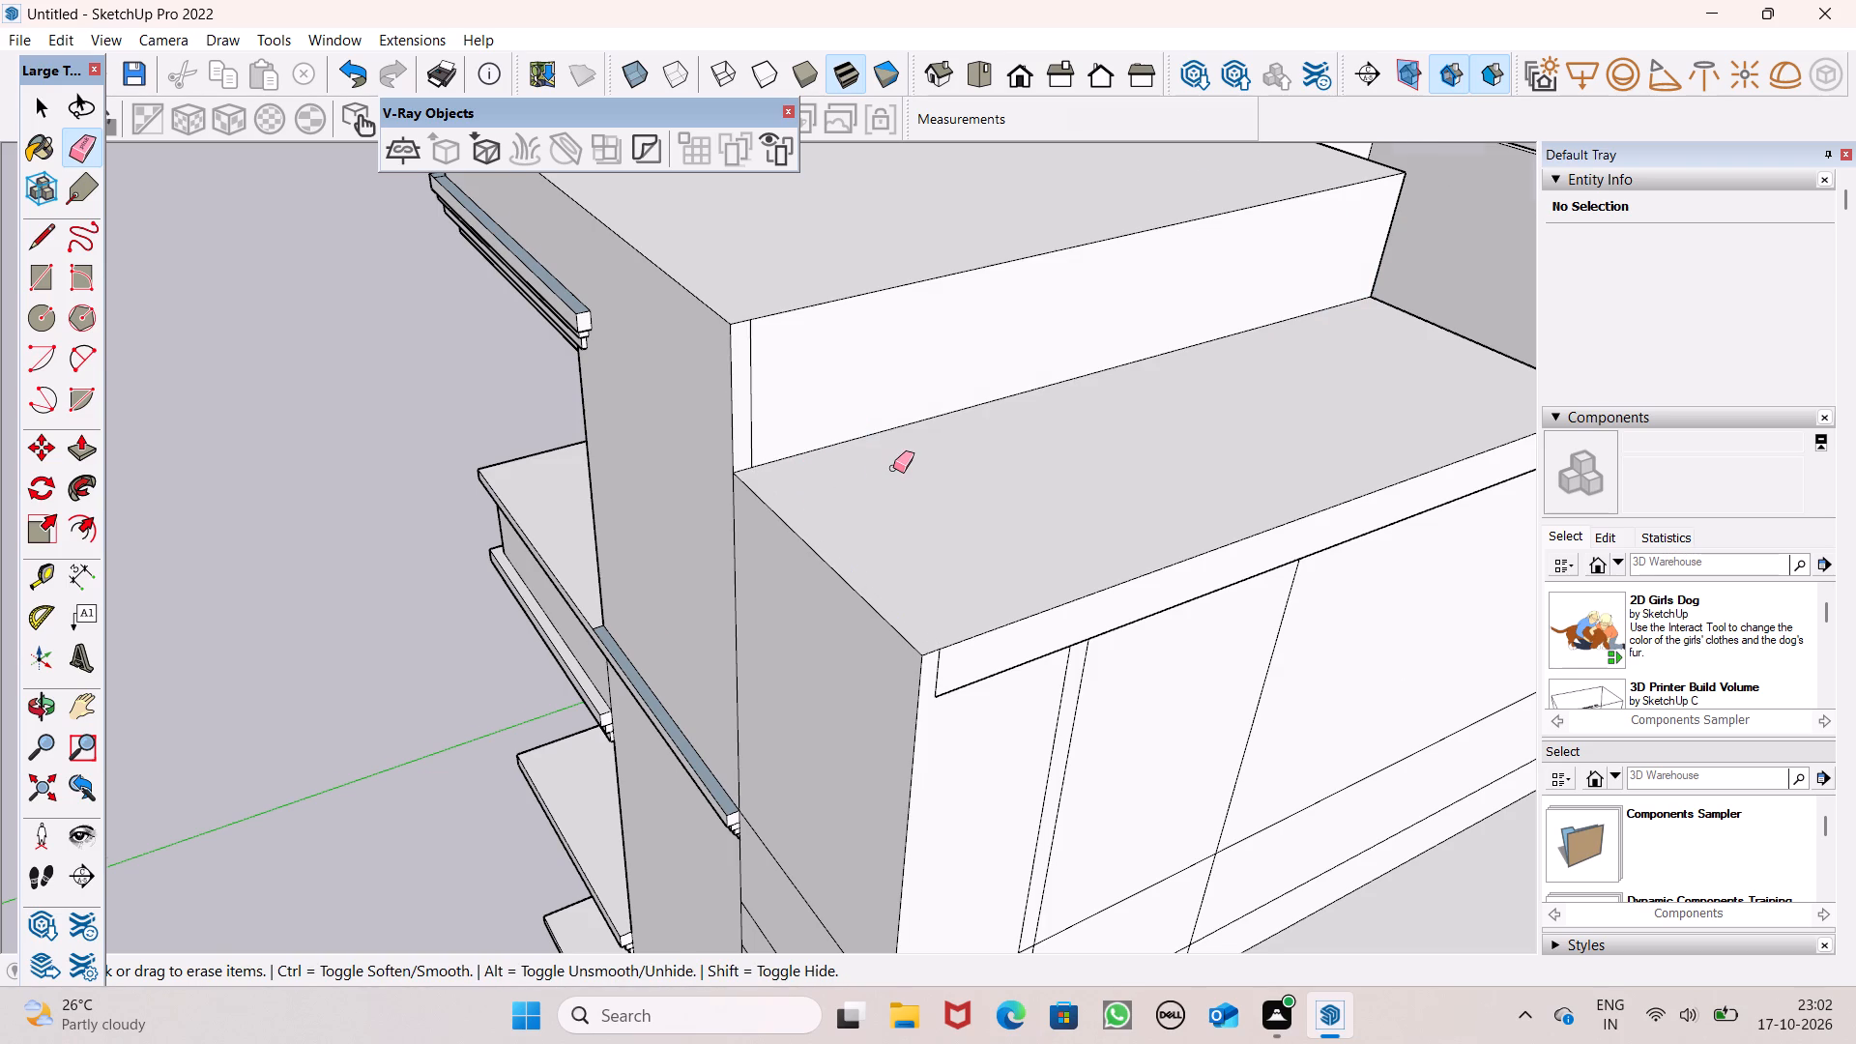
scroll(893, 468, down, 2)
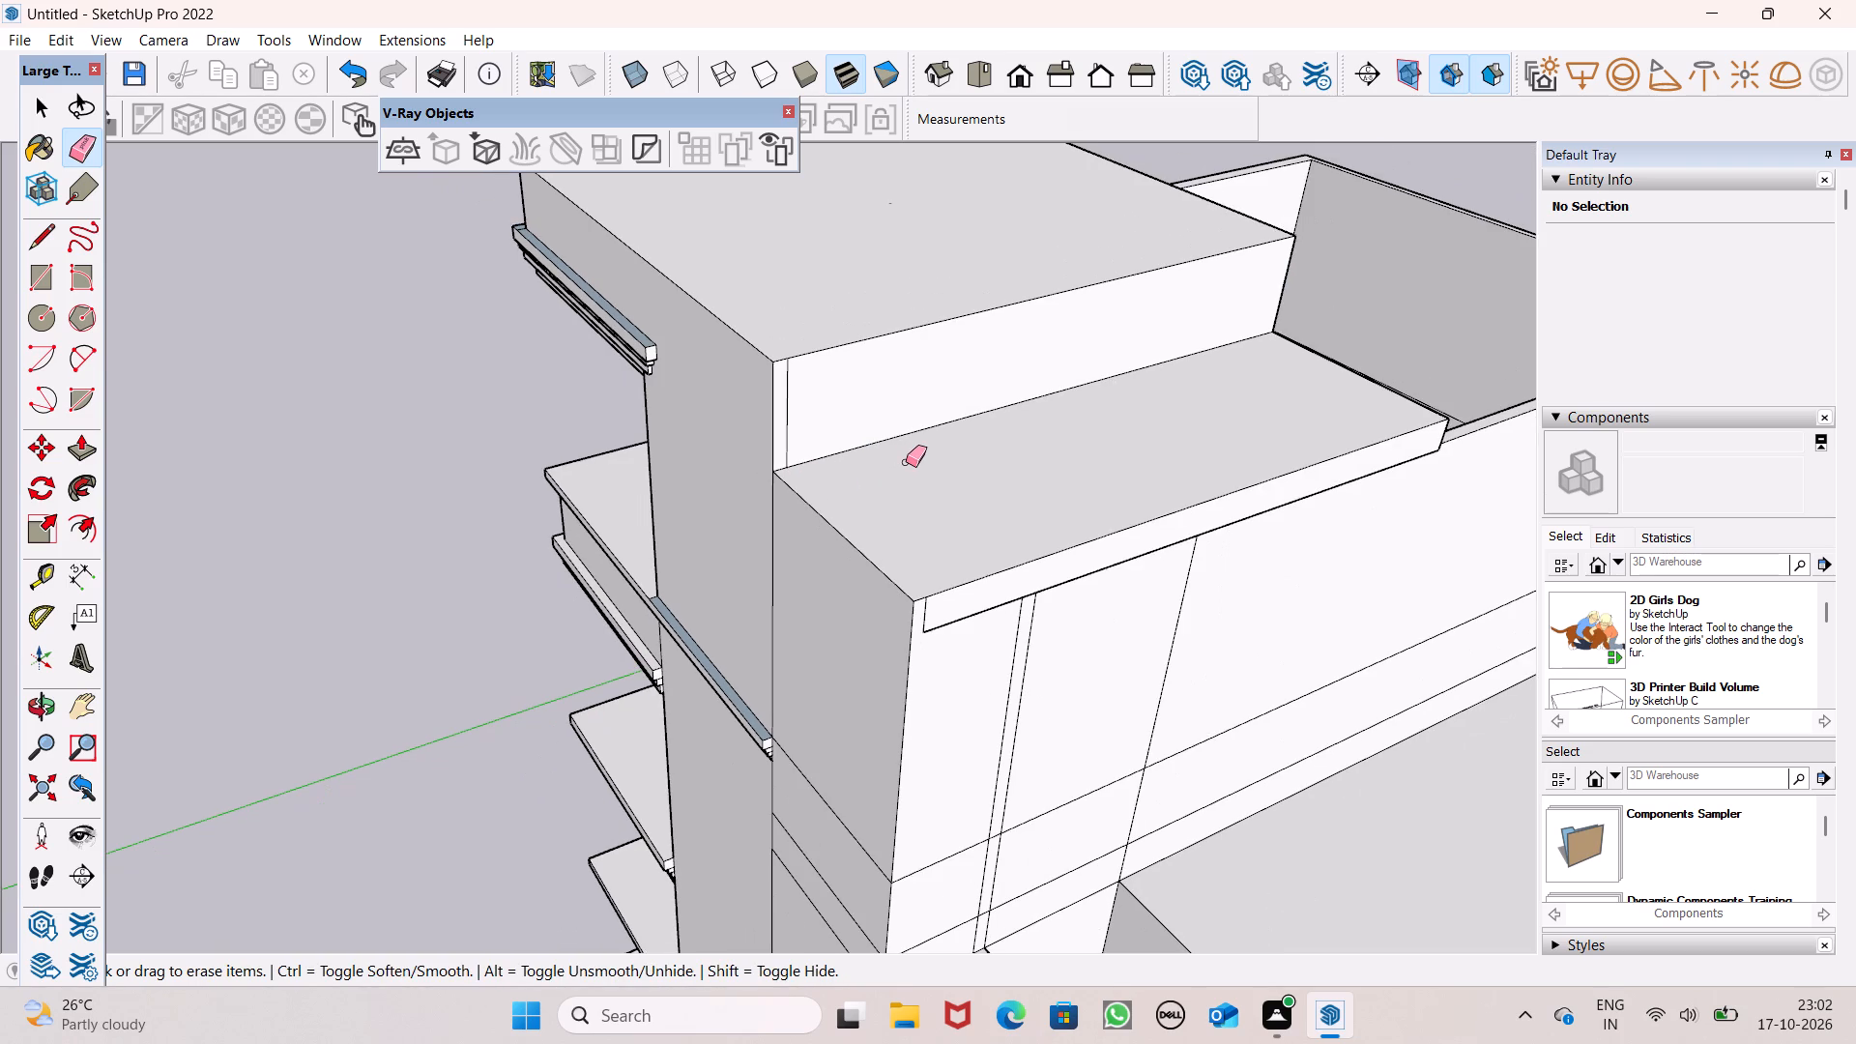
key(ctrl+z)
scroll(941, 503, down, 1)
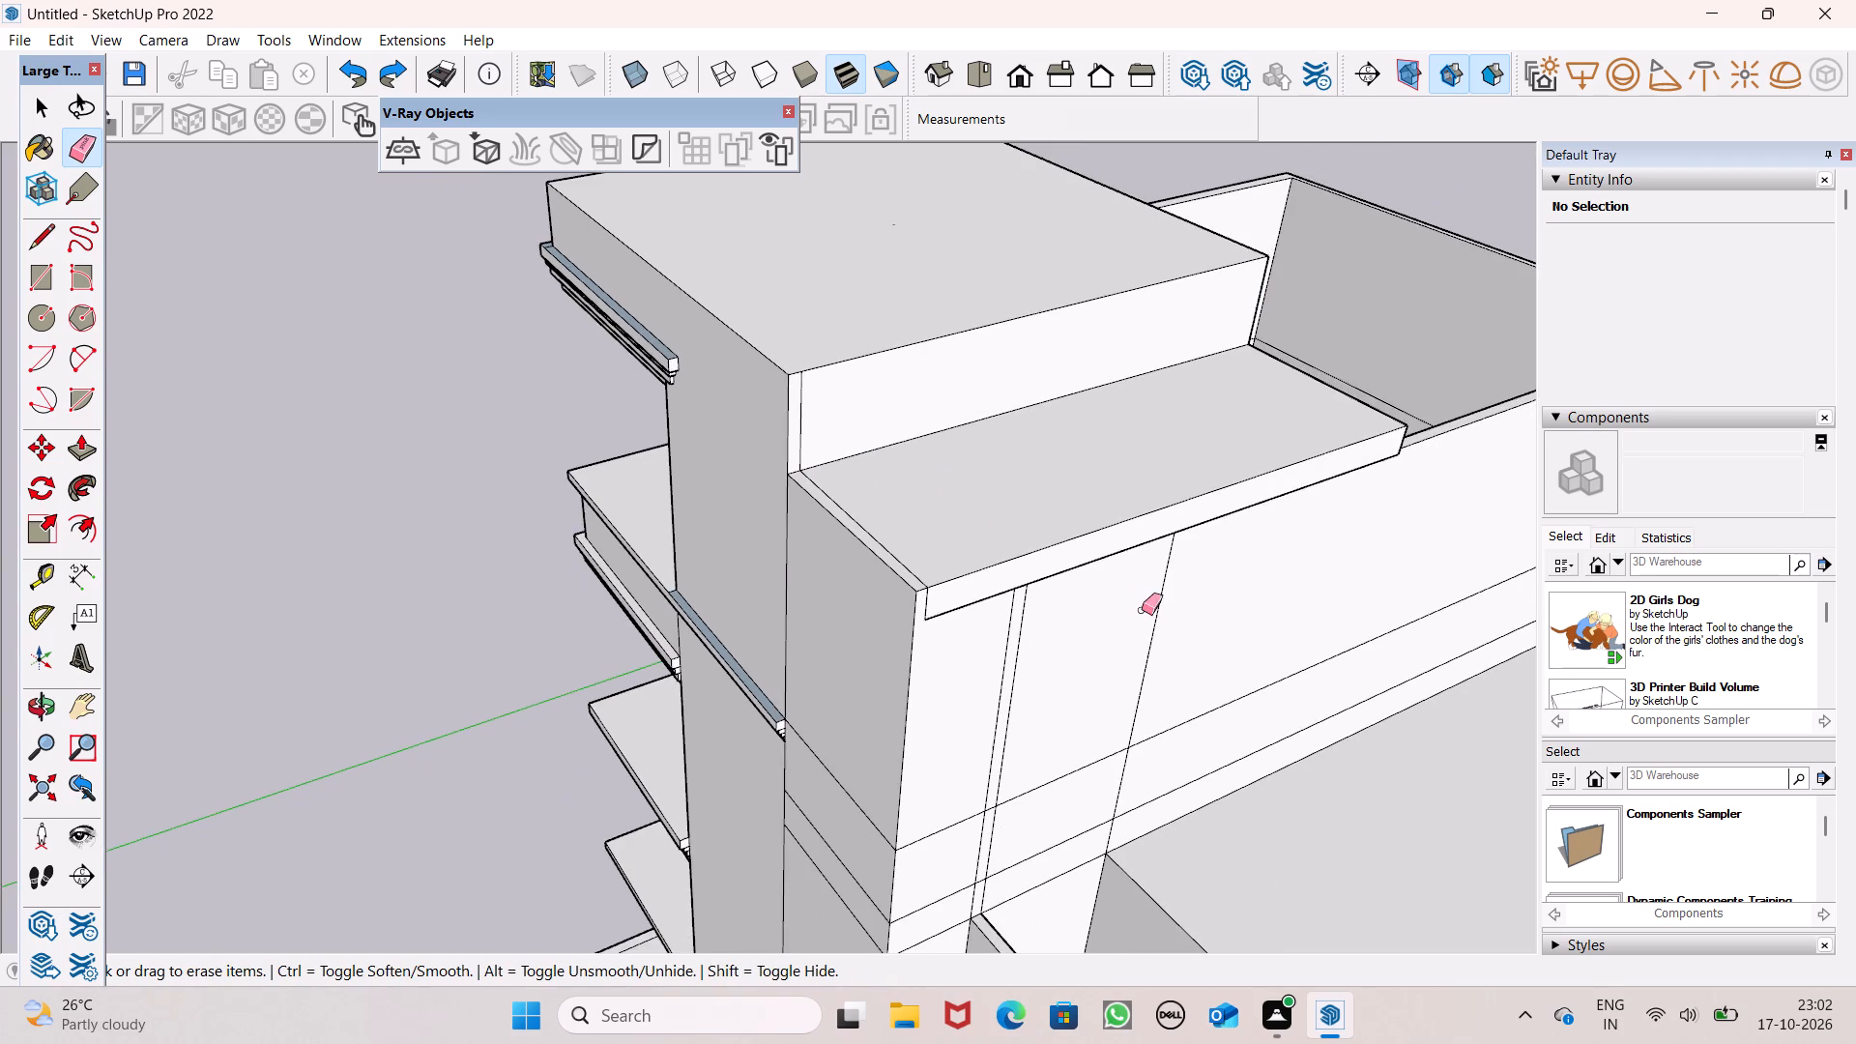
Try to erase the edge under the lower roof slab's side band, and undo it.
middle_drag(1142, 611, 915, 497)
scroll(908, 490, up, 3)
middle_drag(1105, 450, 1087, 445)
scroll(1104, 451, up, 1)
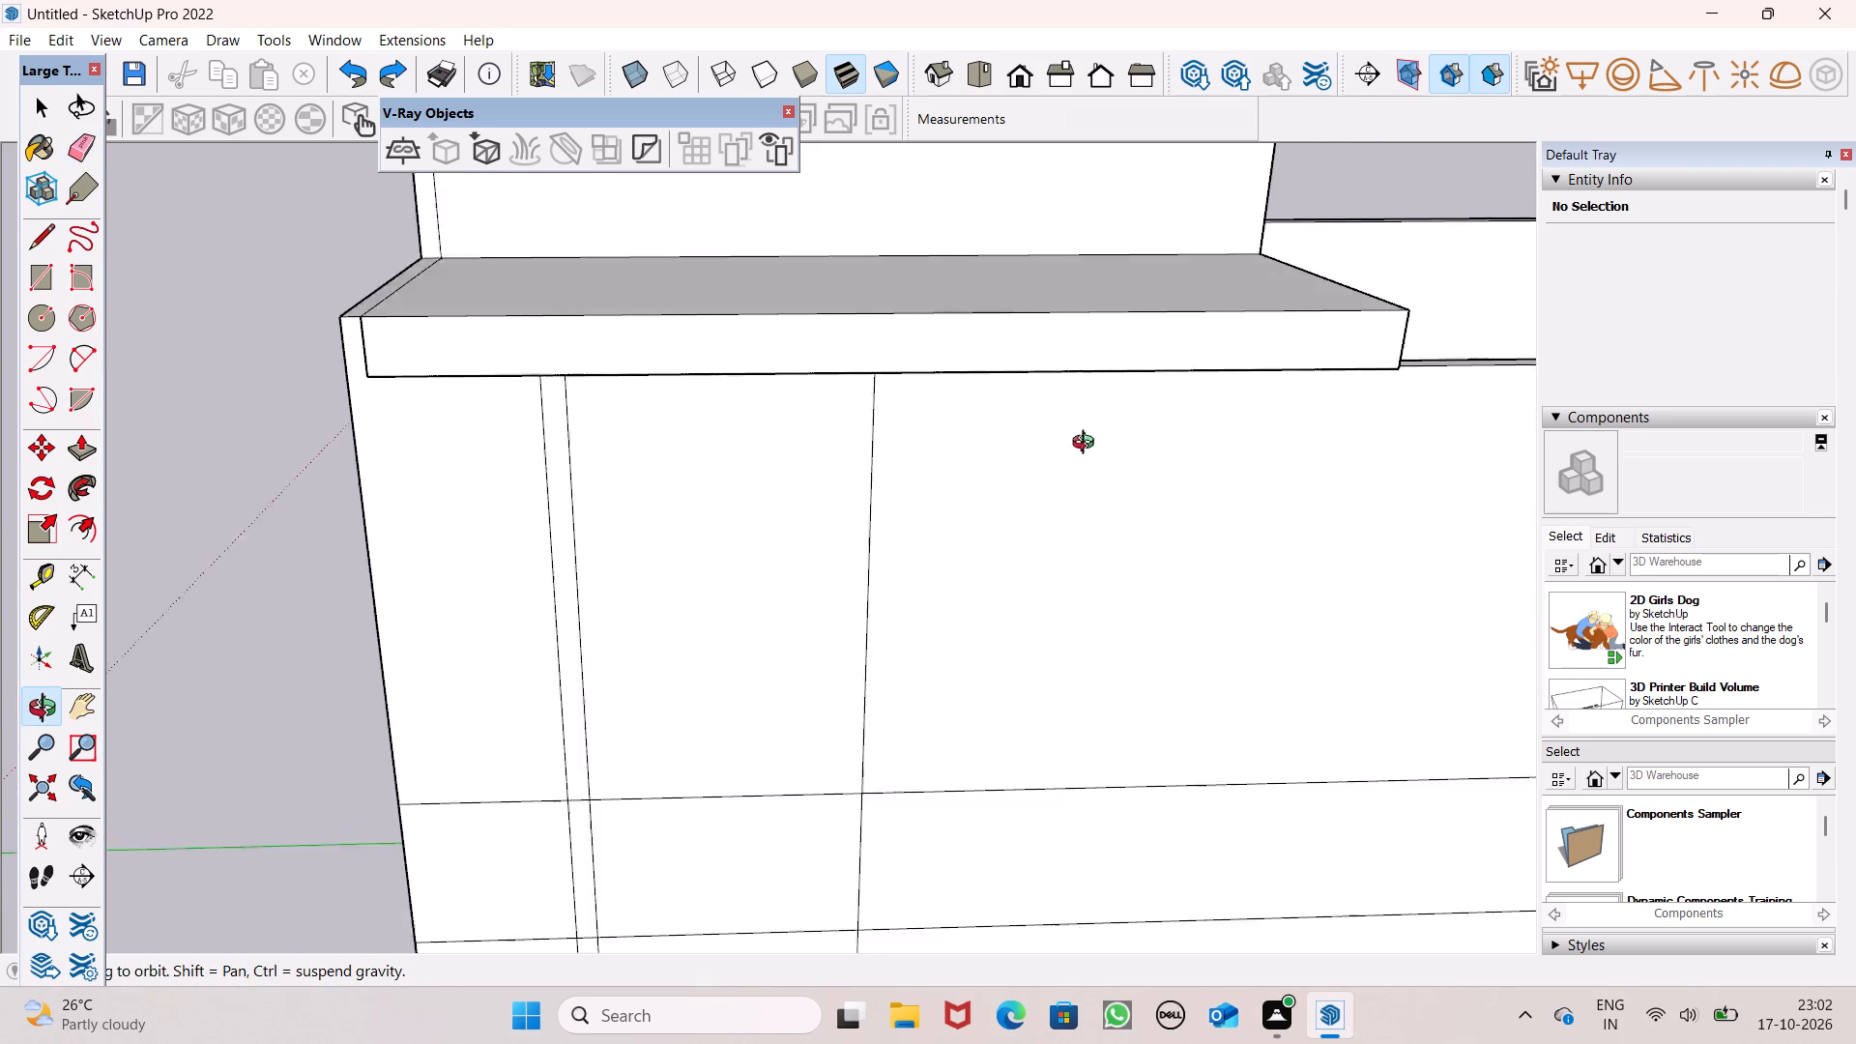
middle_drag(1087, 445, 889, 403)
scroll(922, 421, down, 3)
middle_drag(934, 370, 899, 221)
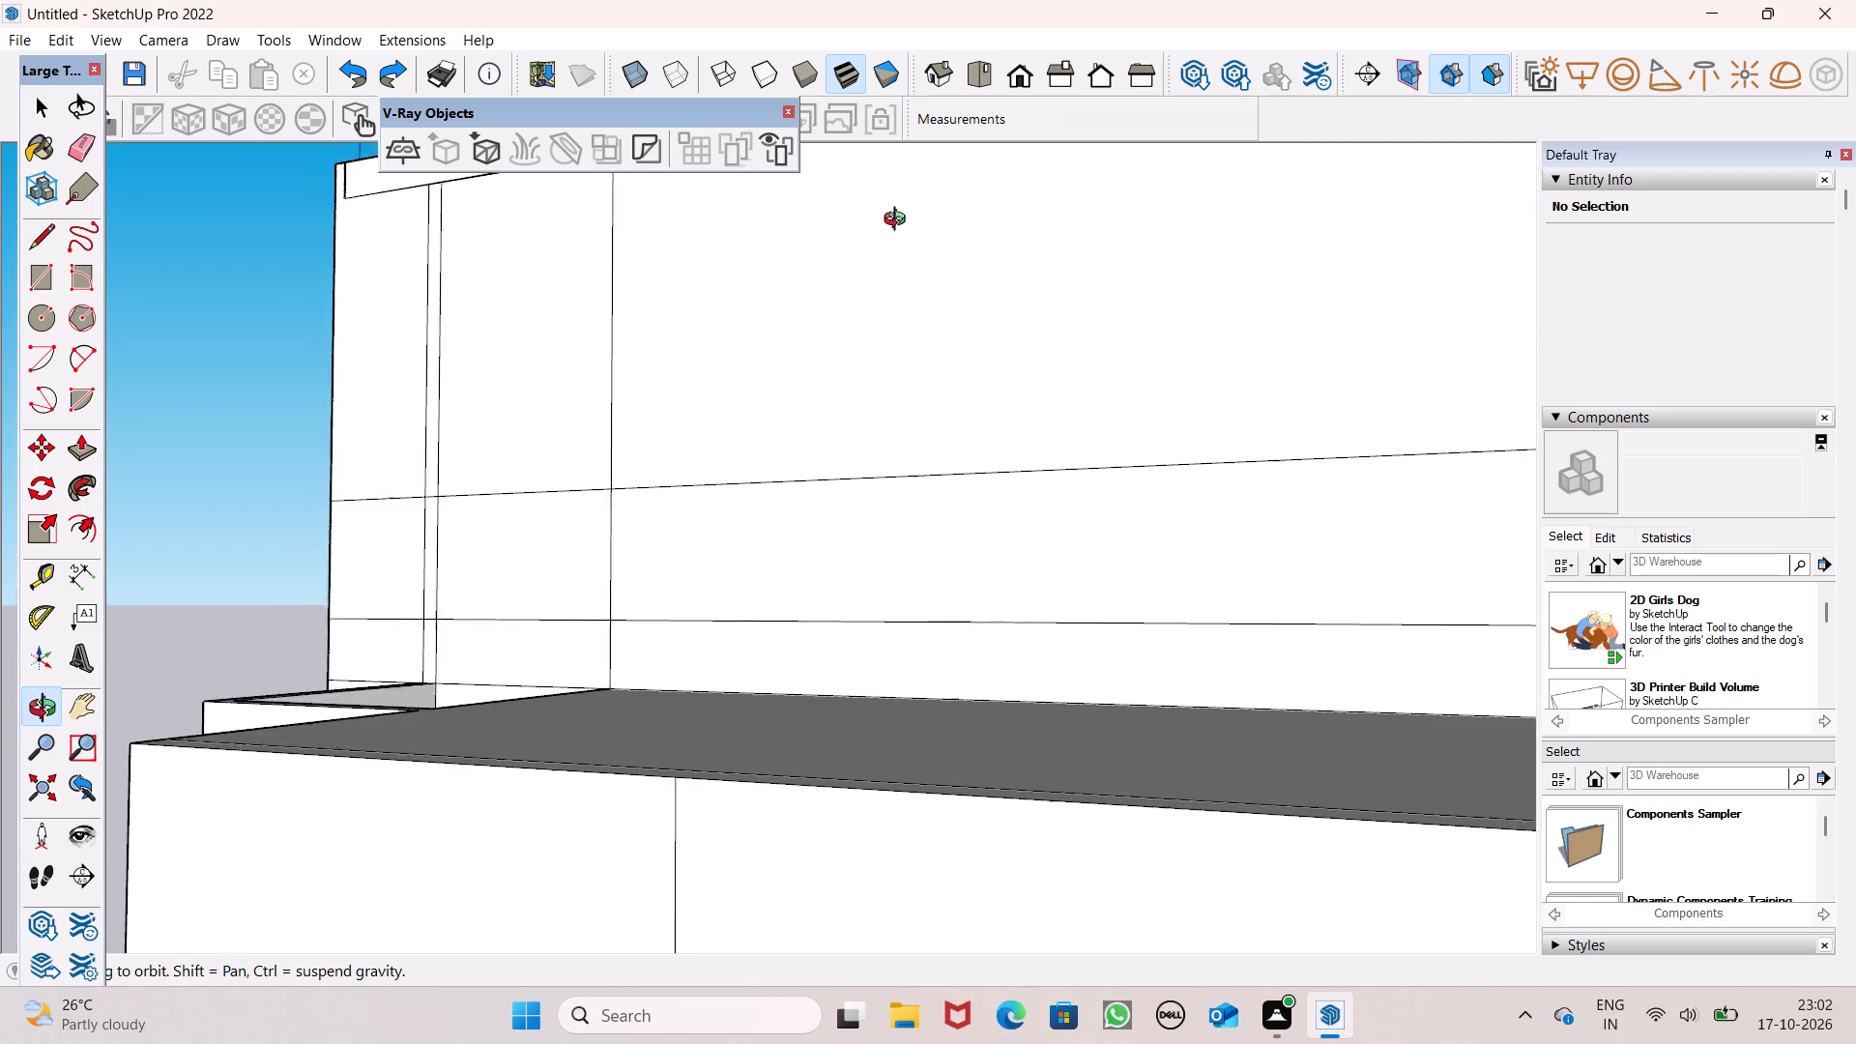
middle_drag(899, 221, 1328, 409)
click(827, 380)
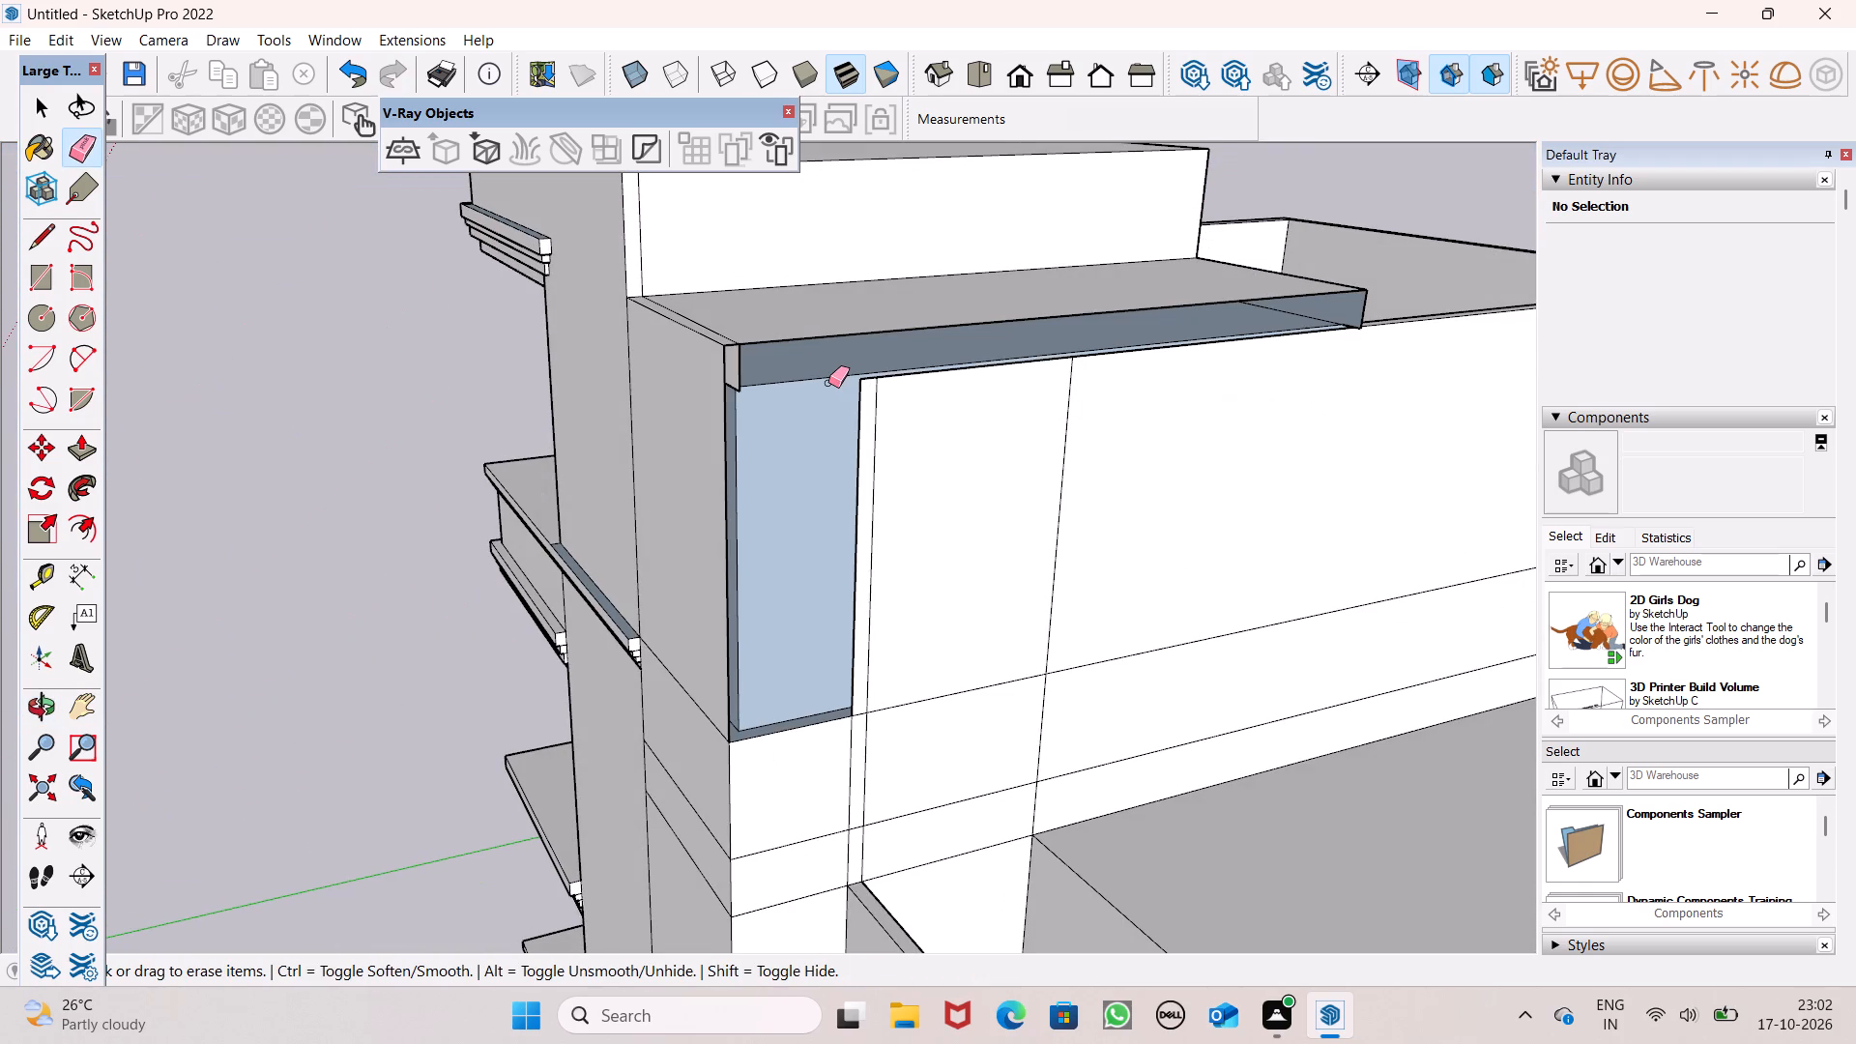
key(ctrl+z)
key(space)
Examine the top block, its cornice and the lower roof slab from the front and from above.
scroll(920, 406, down, 3)
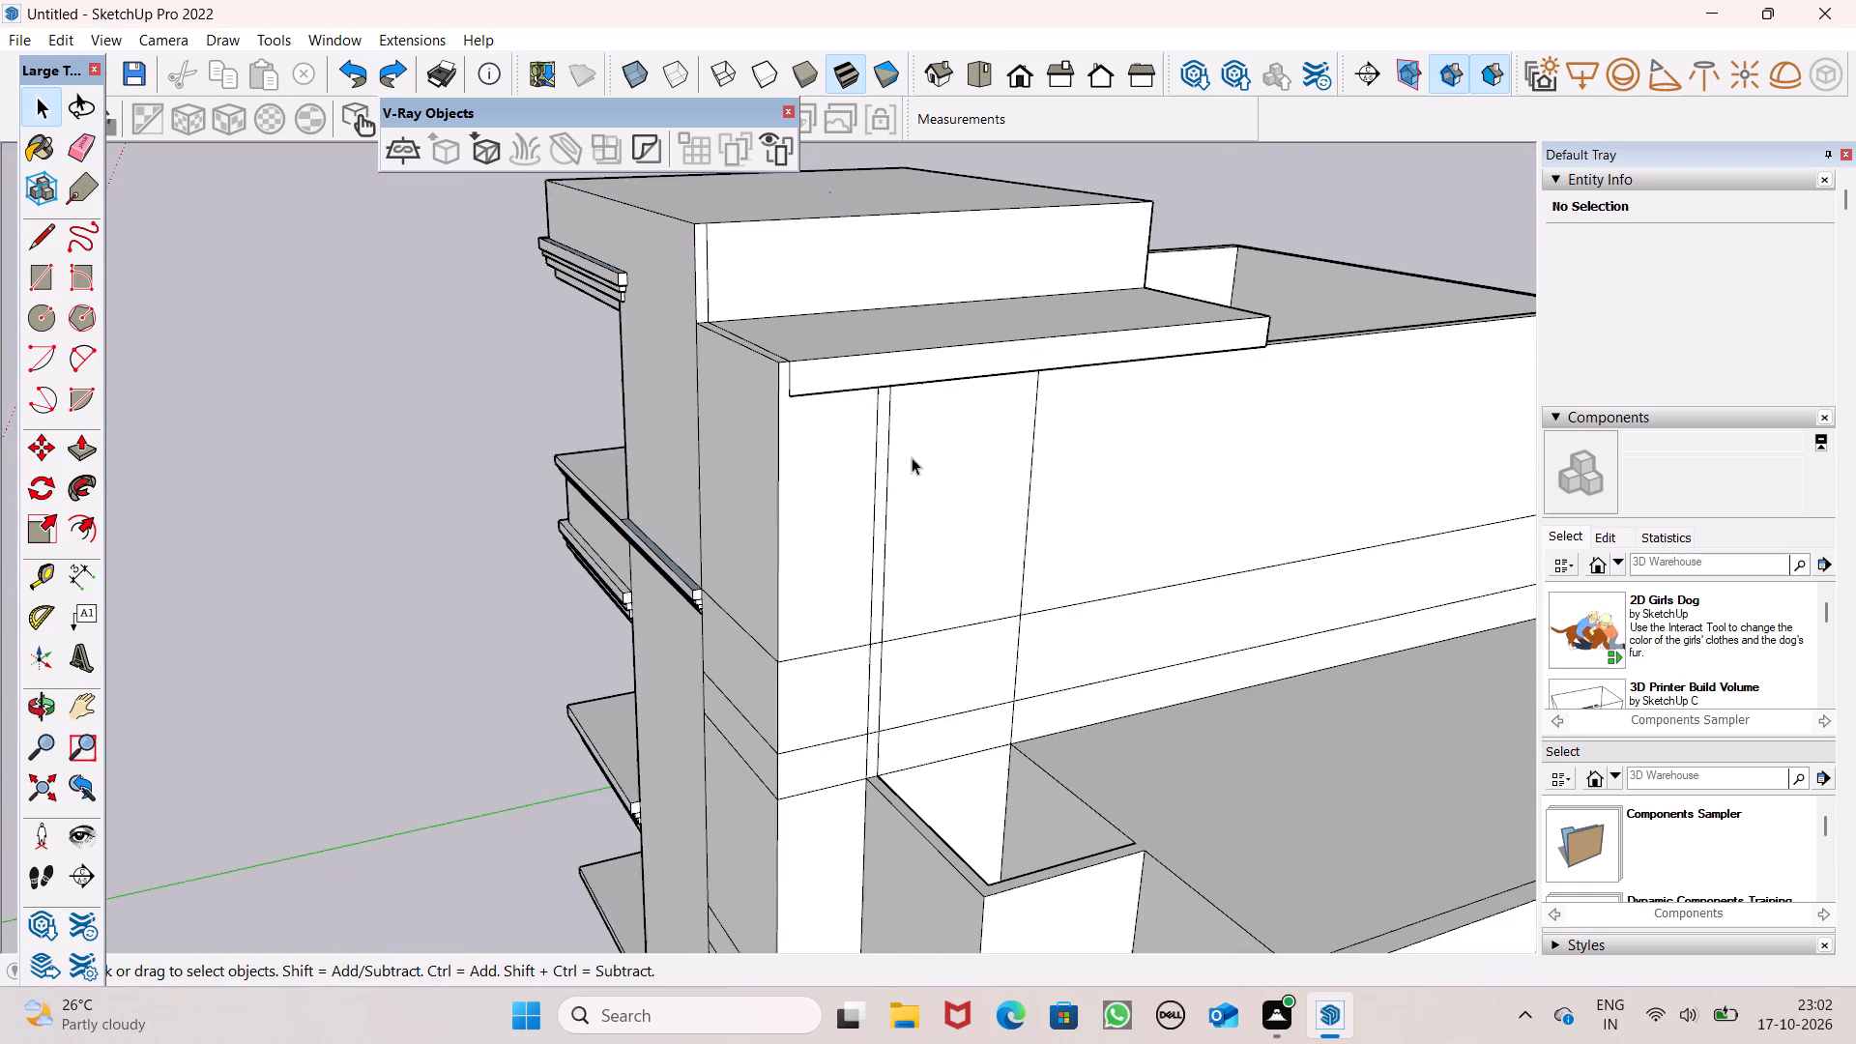
middle_drag(910, 459, 1168, 504)
scroll(815, 491, down, 3)
middle_drag(839, 481, 1206, 355)
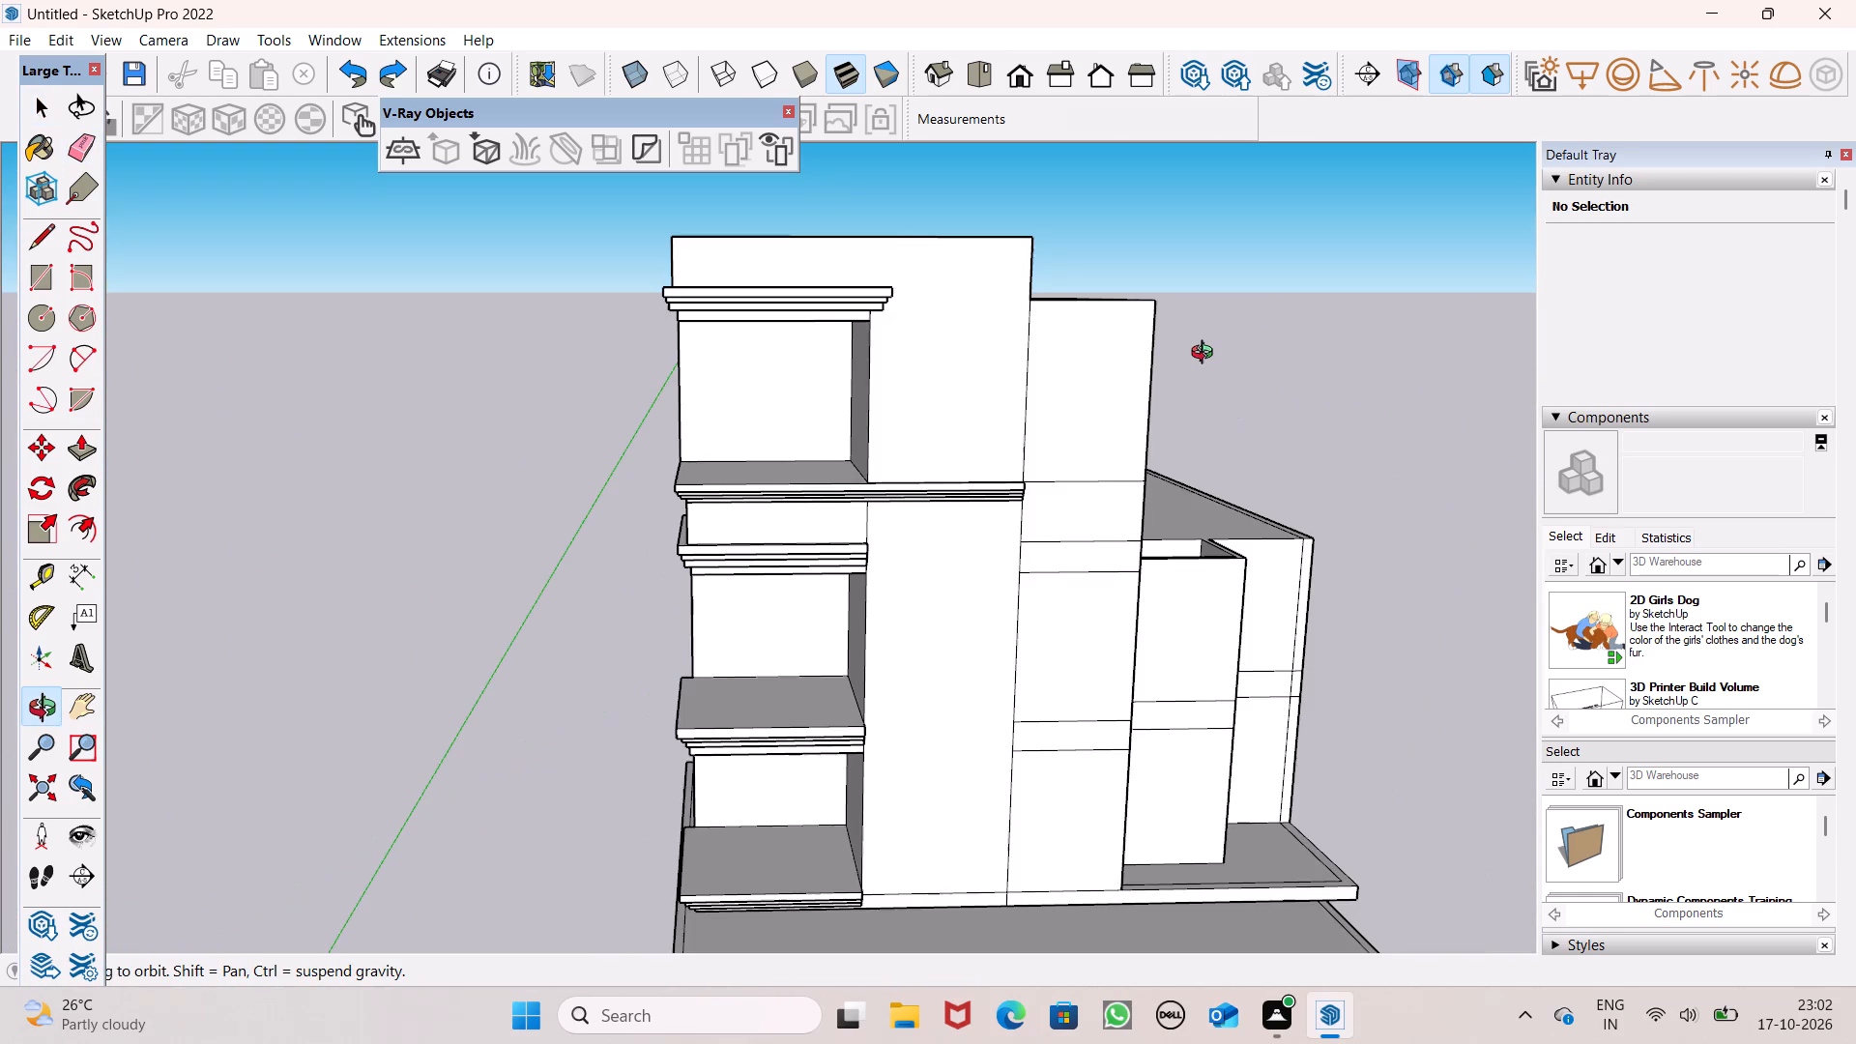
middle_drag(1206, 355, 1113, 462)
scroll(1199, 344, up, 1)
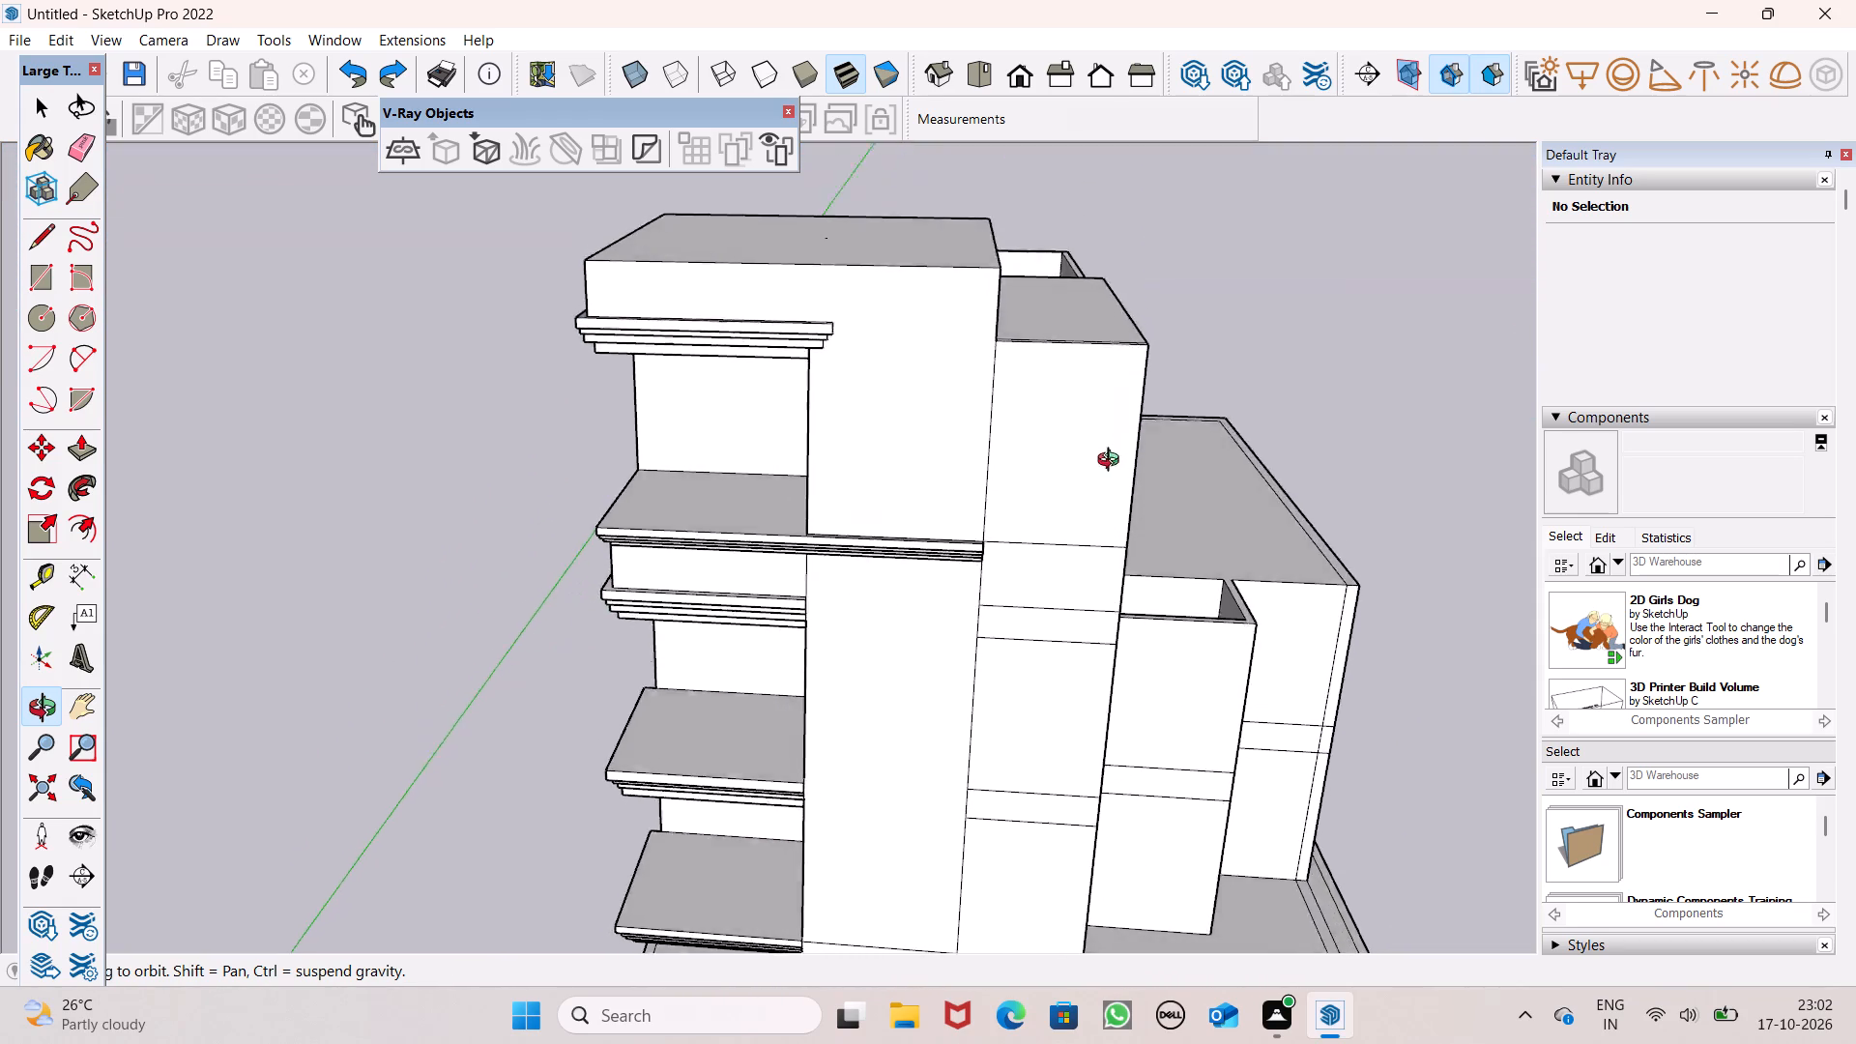
middle_drag(1113, 462, 1112, 546)
scroll(1042, 455, down, 4)
scroll(901, 243, up, 5)
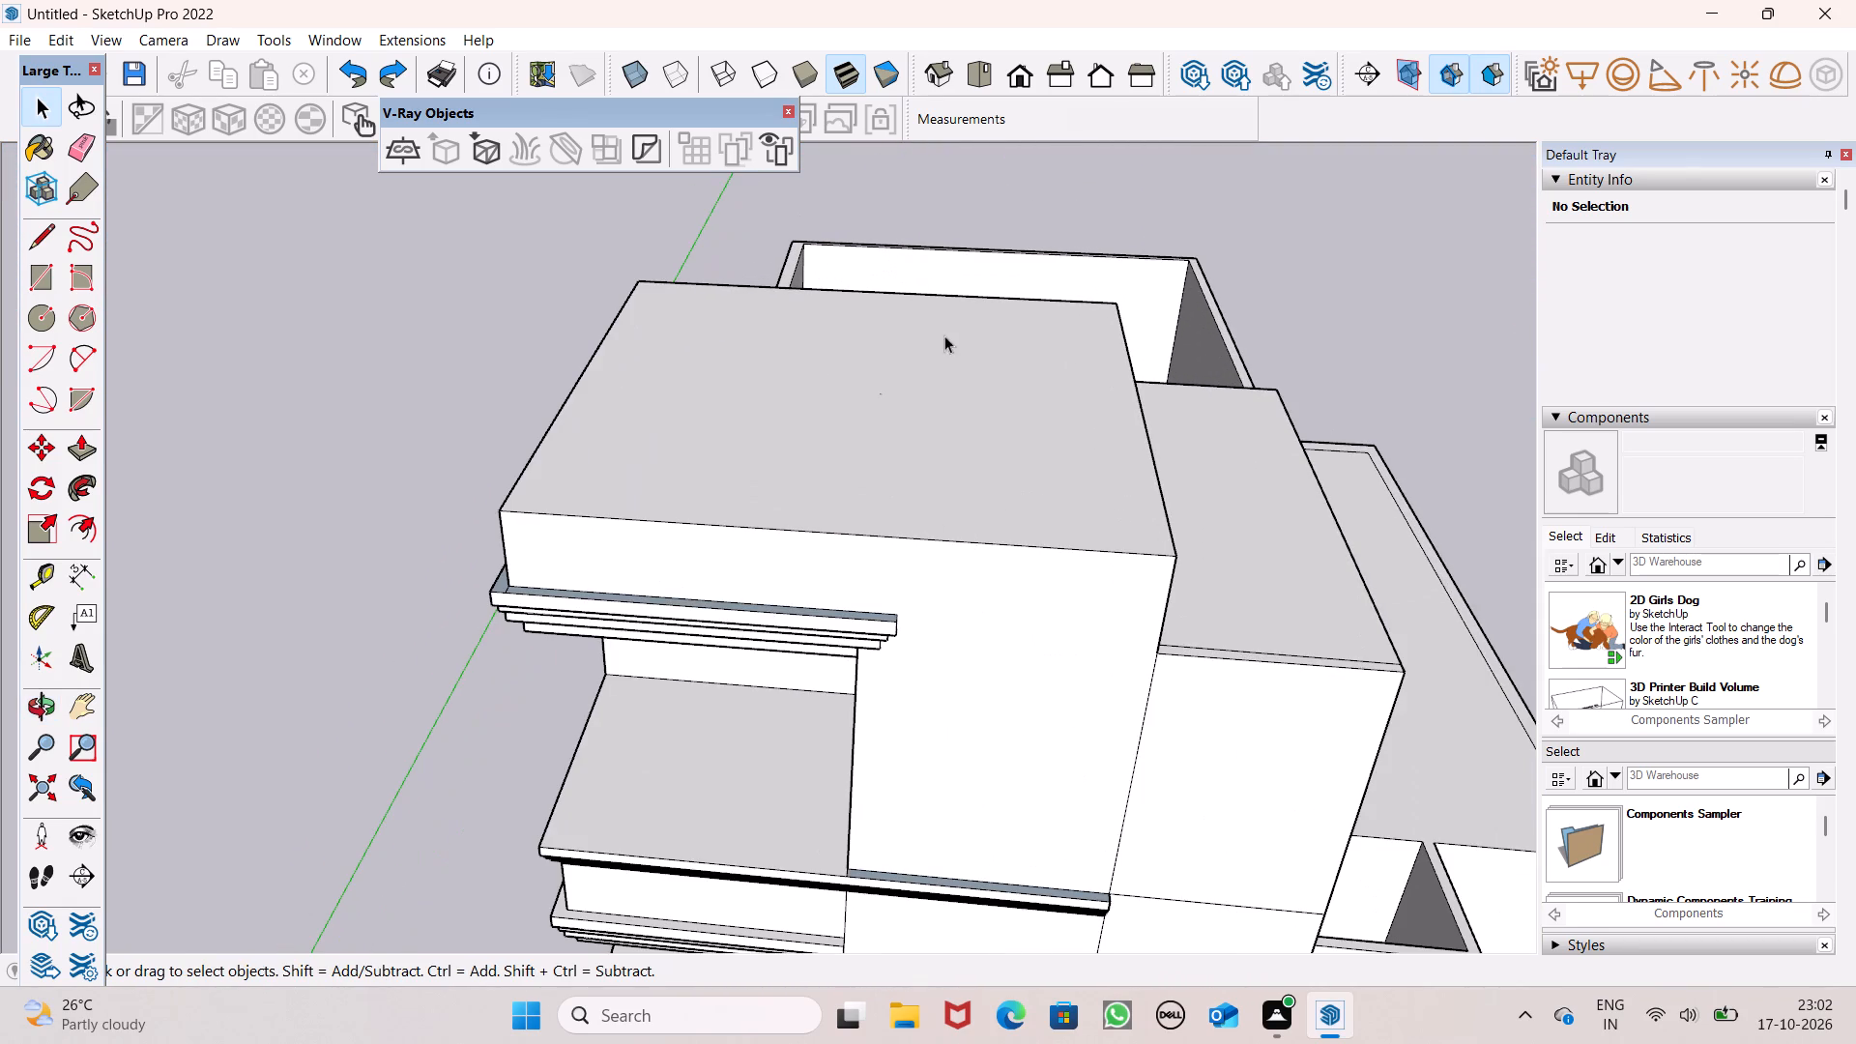
middle_drag(885, 436, 1001, 456)
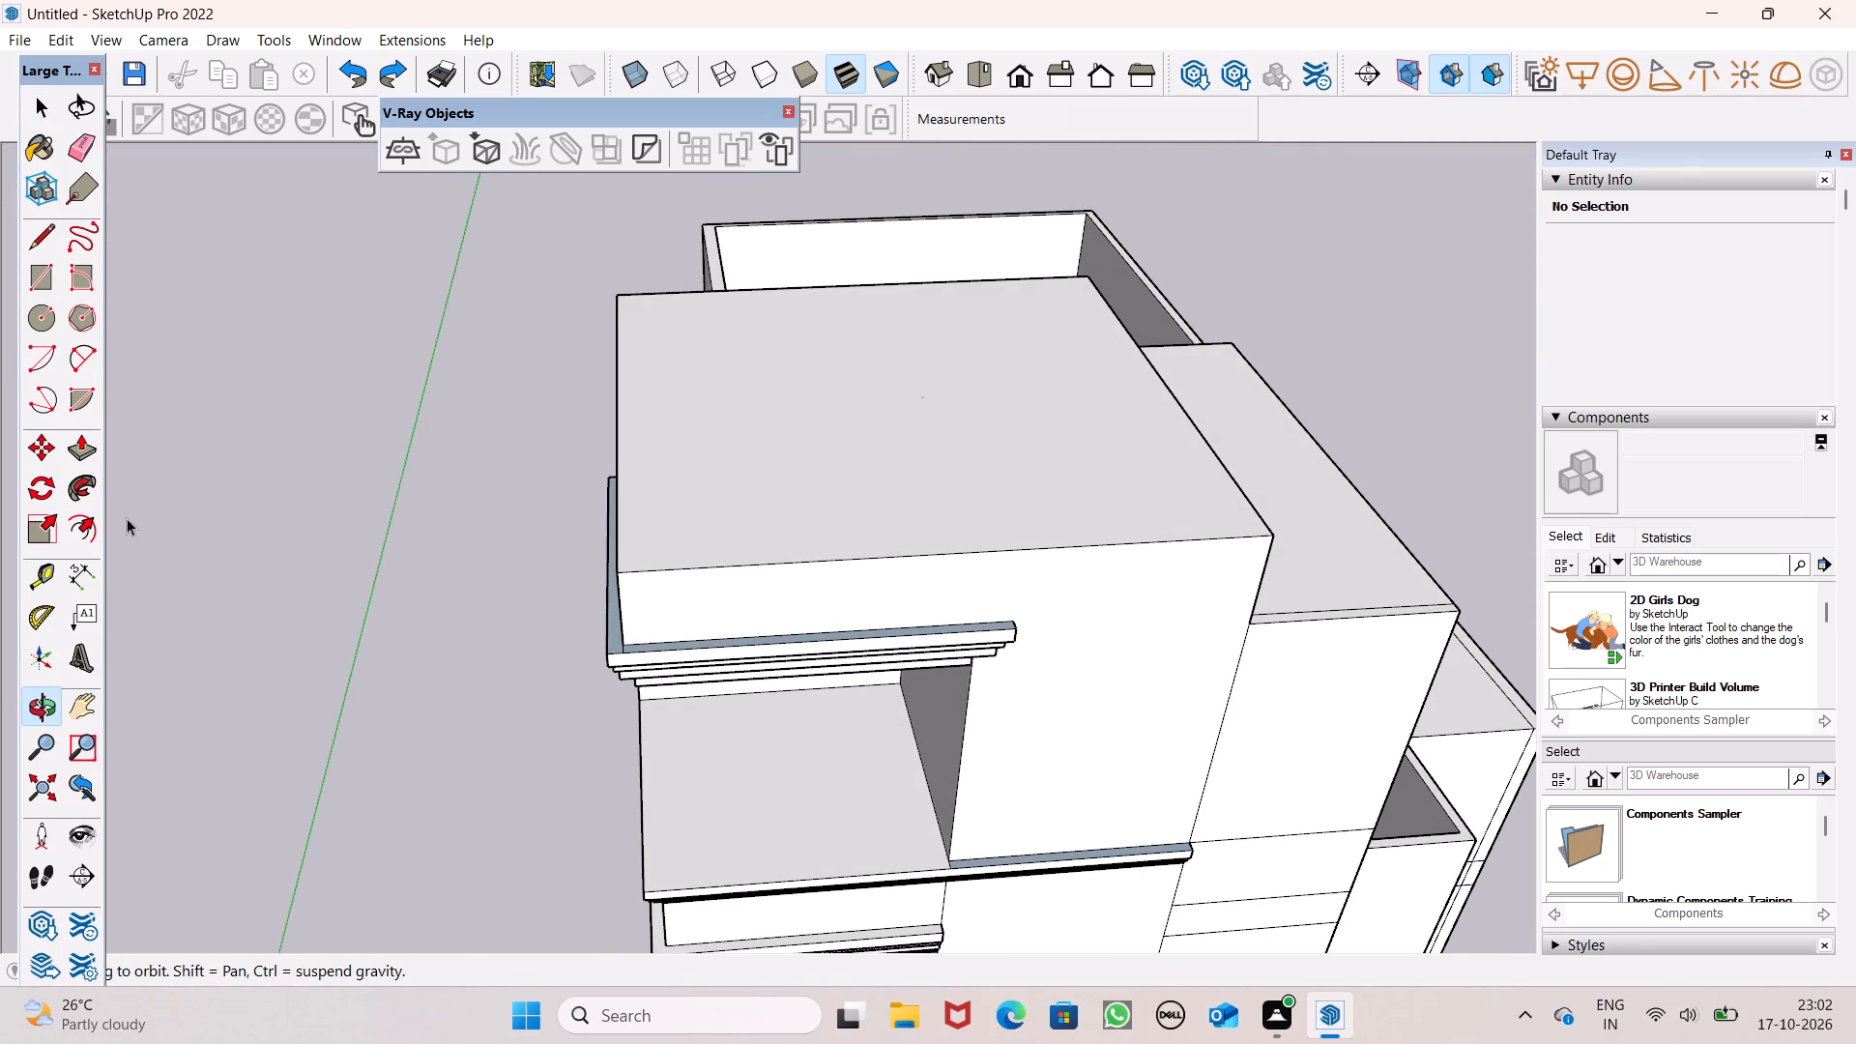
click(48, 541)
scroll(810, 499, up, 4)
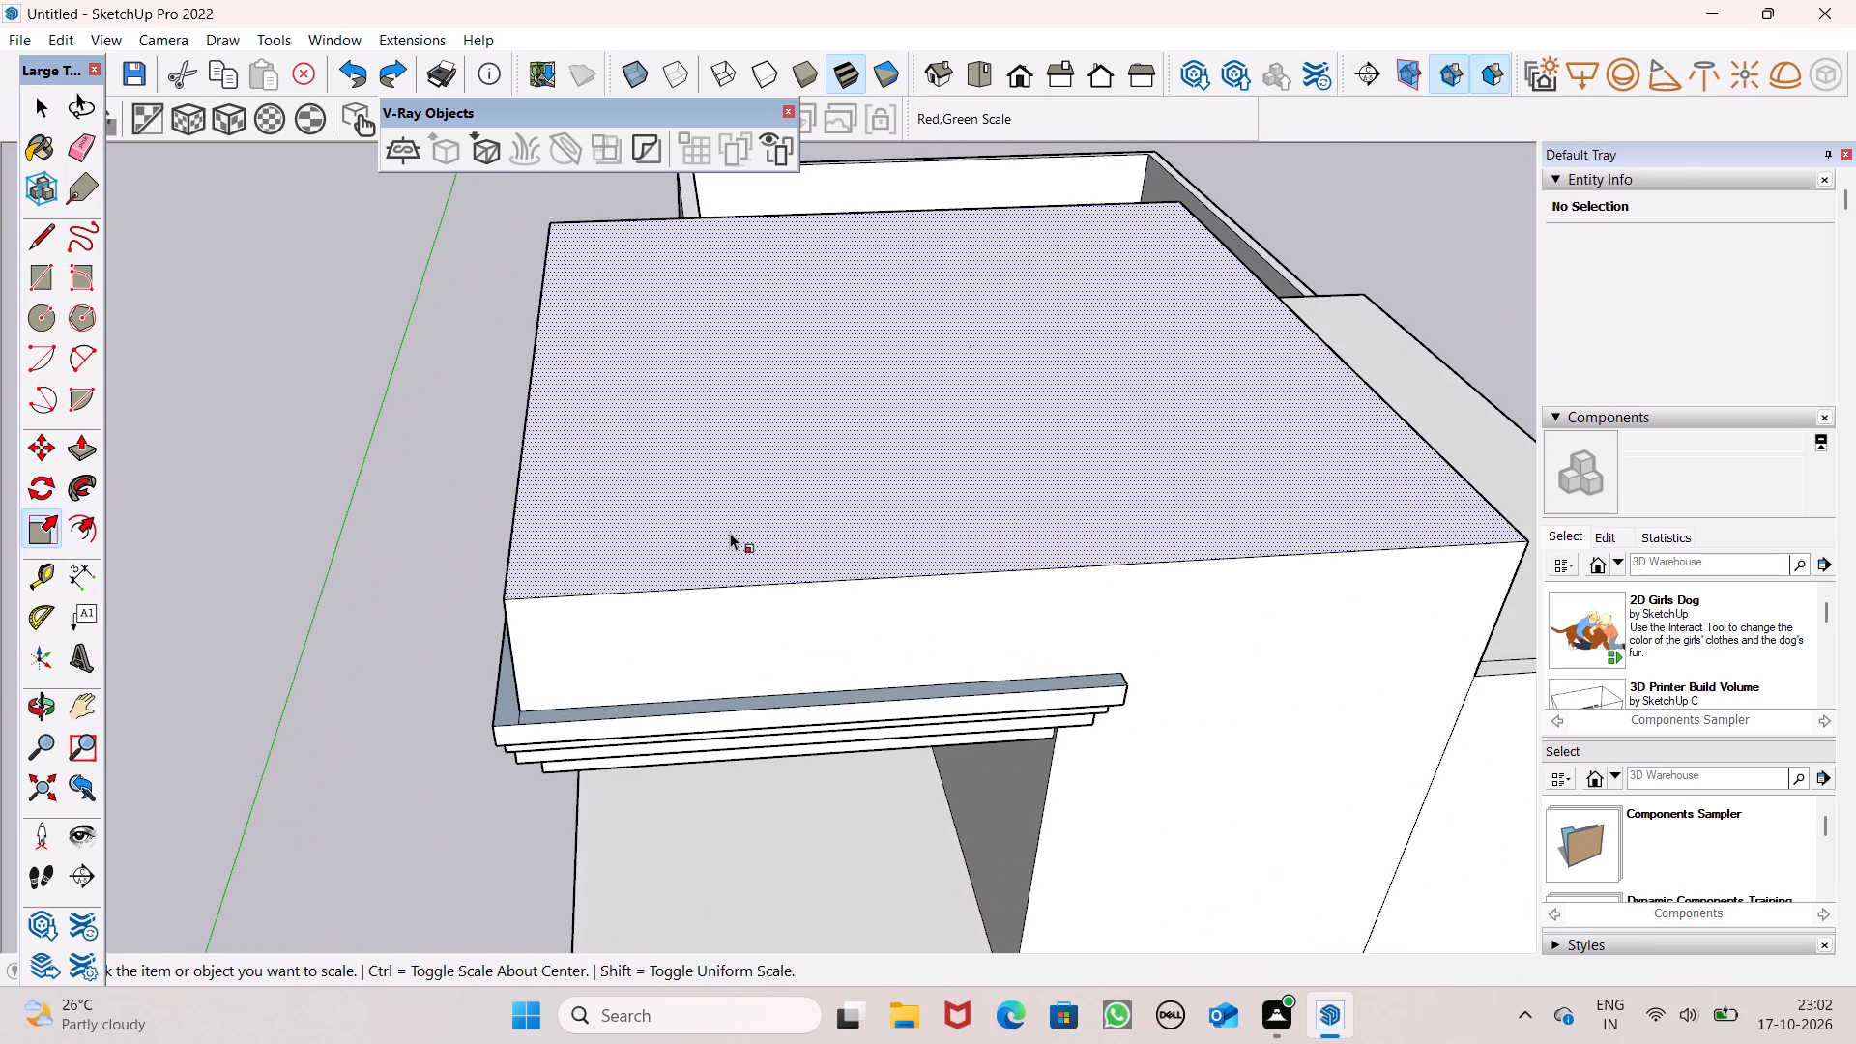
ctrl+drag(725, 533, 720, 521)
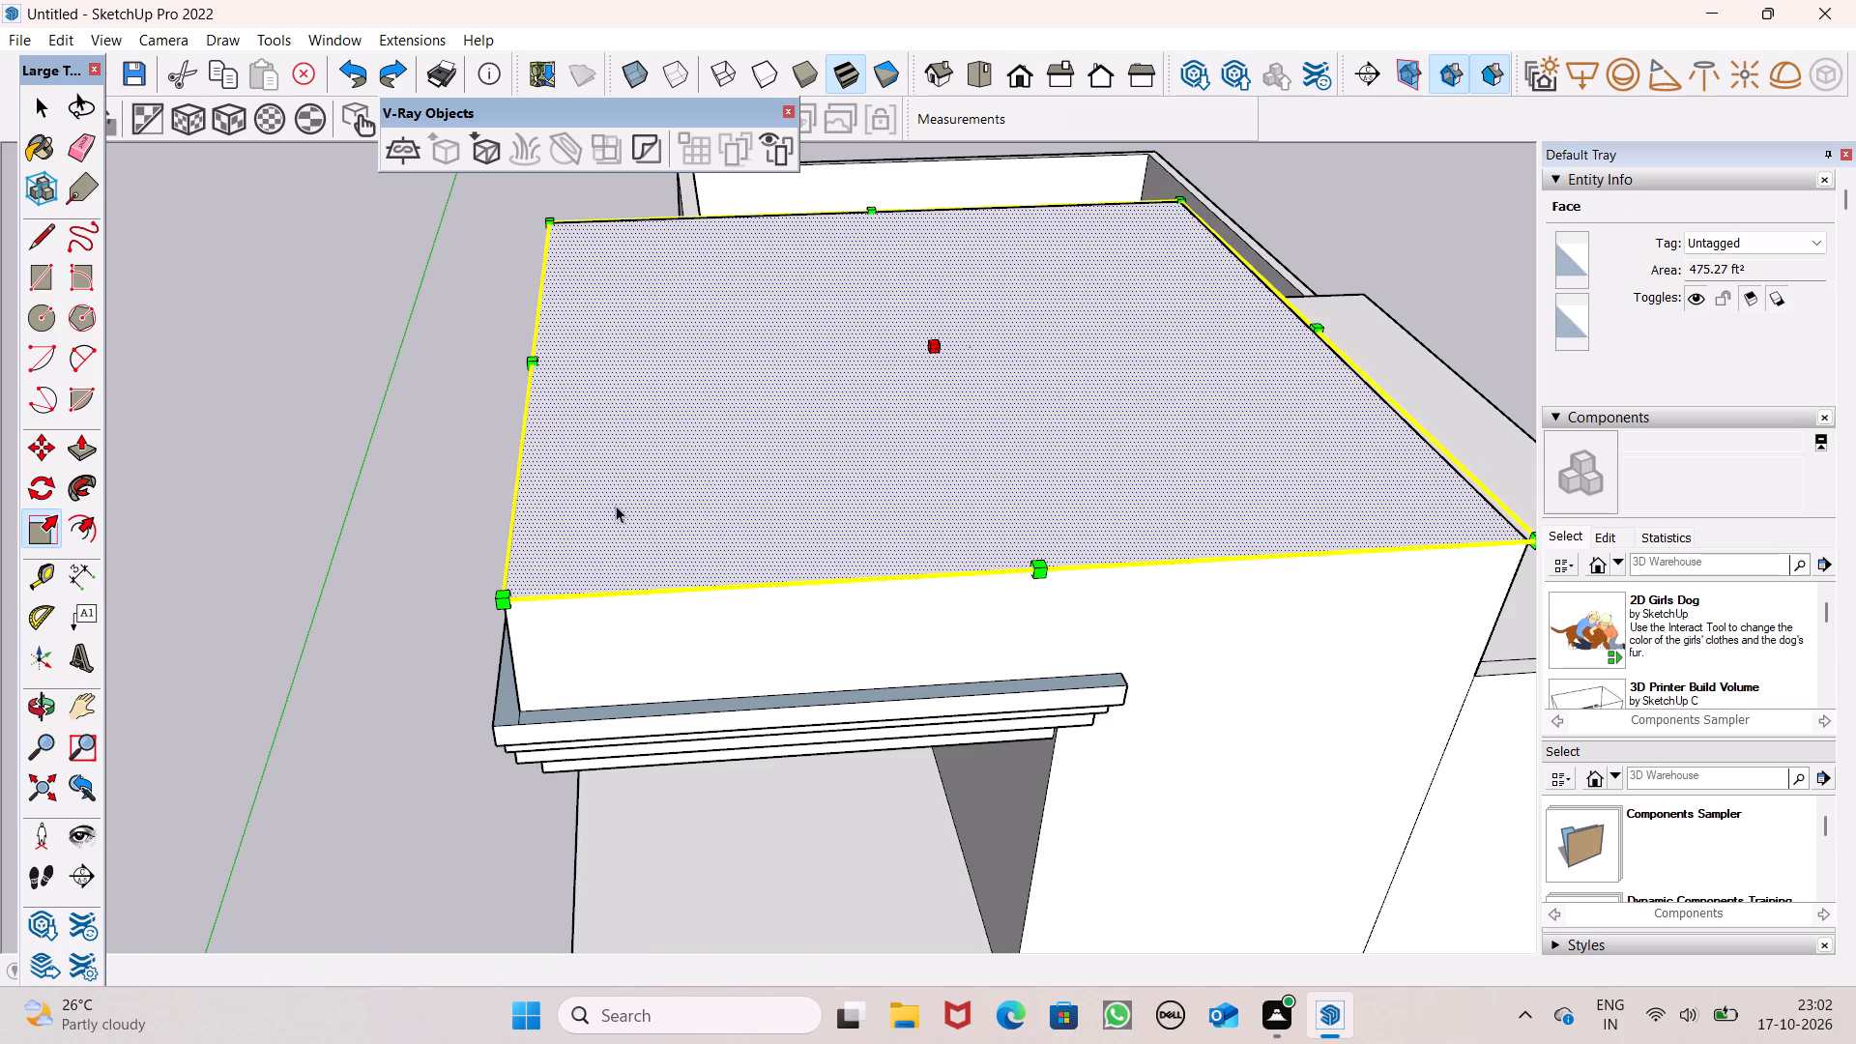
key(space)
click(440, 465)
Extrude the top block's roof face upward 2' as a new section, keeping the existing edge line below it.
middle_drag(612, 526, 964, 420)
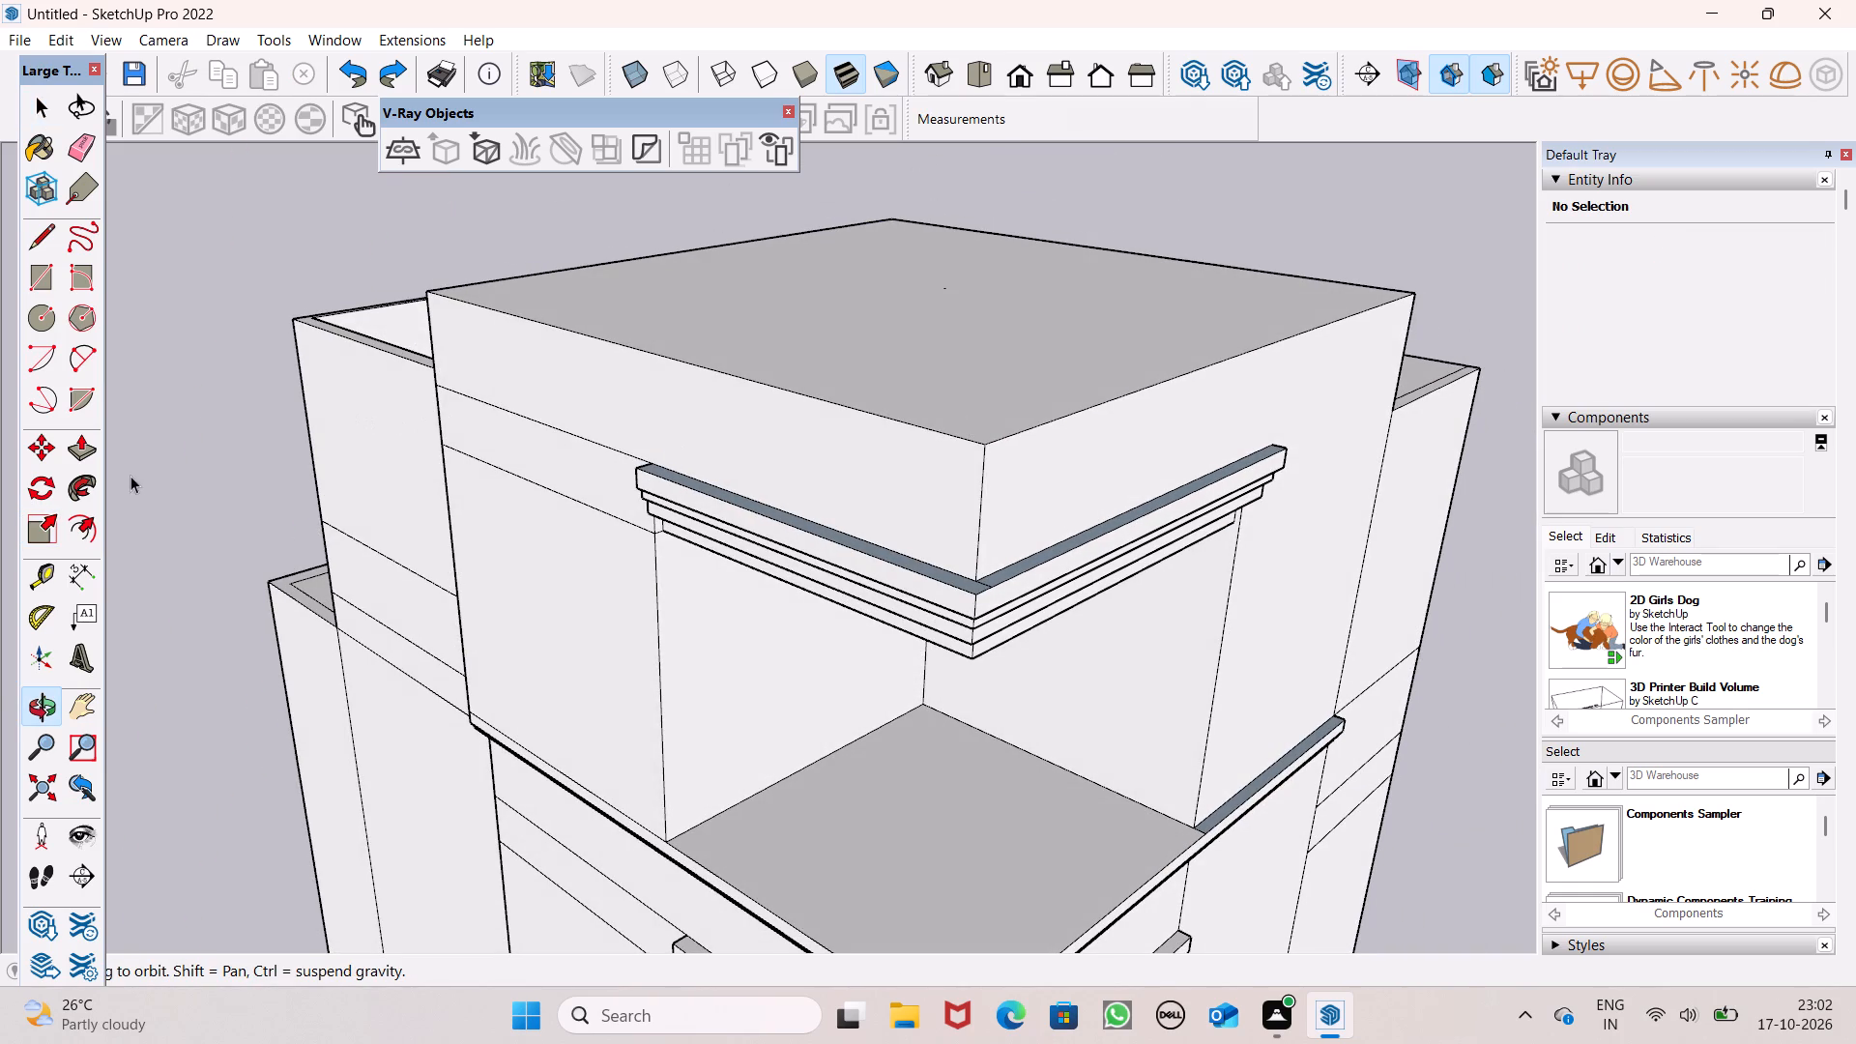
click(74, 445)
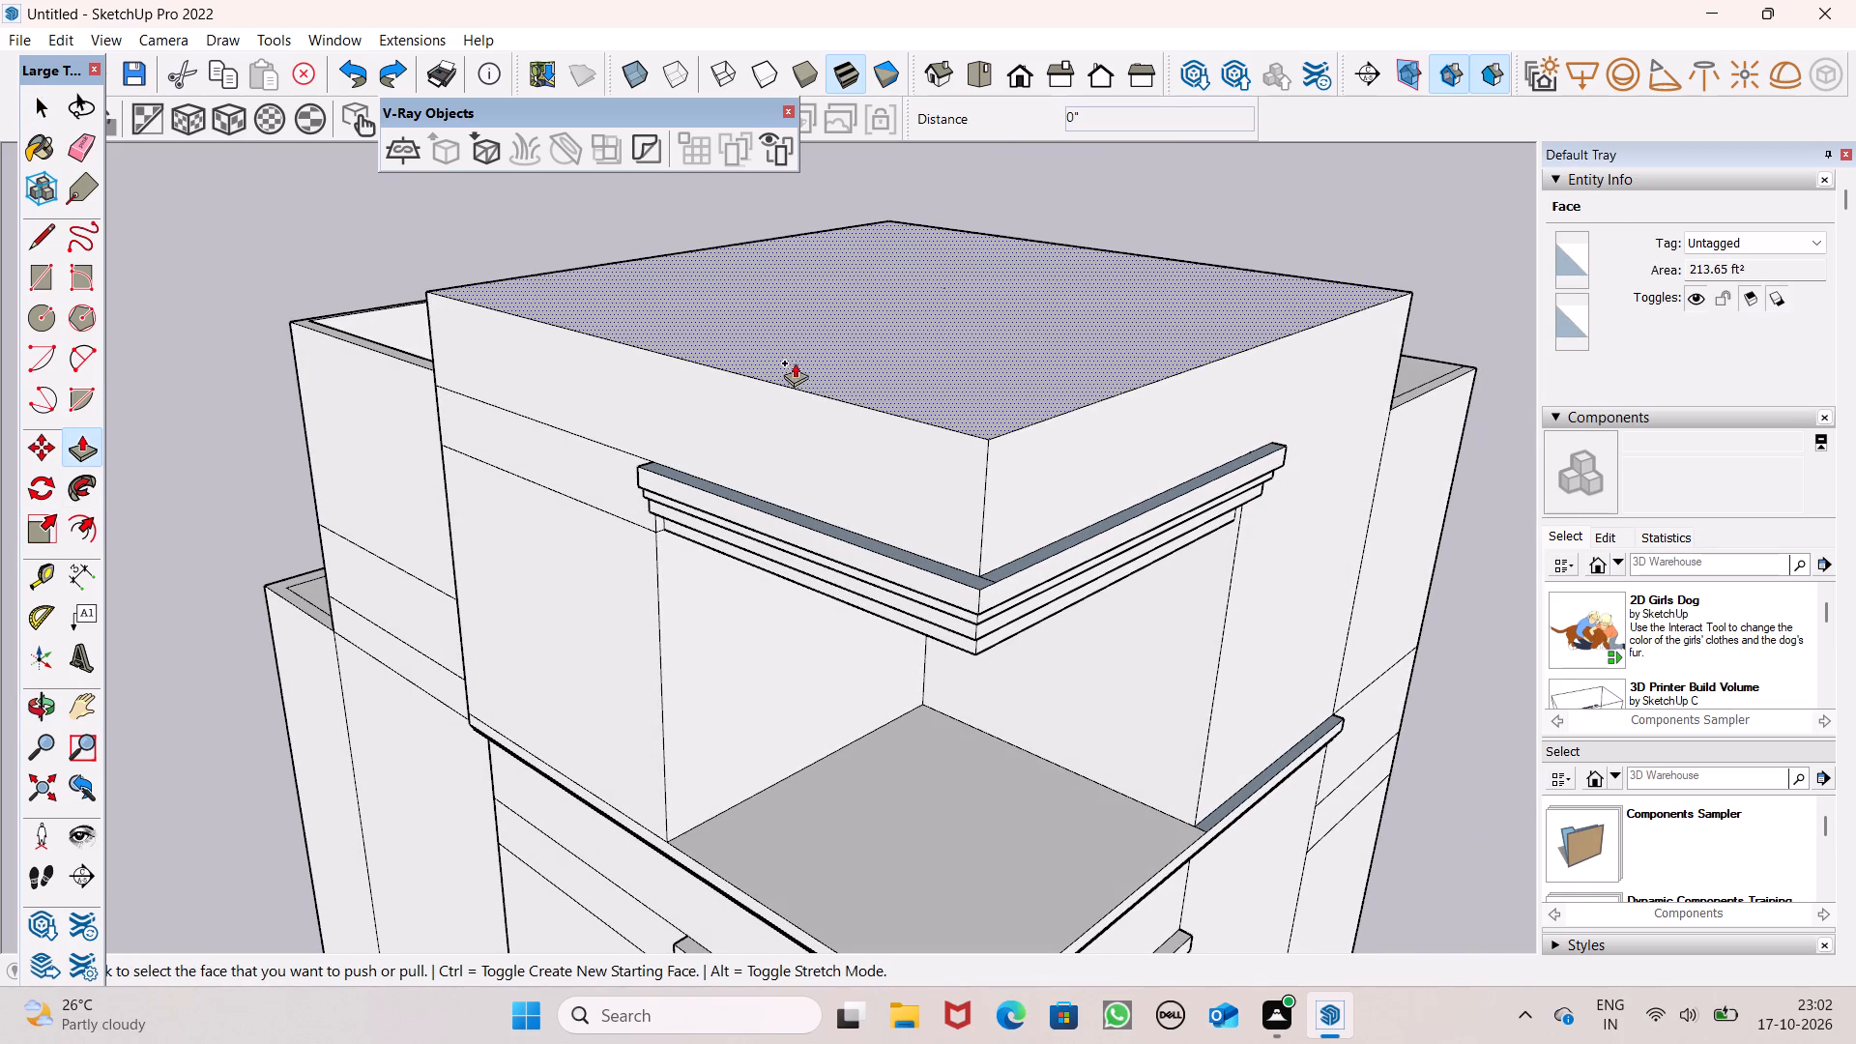
drag(829, 362, 863, 301)
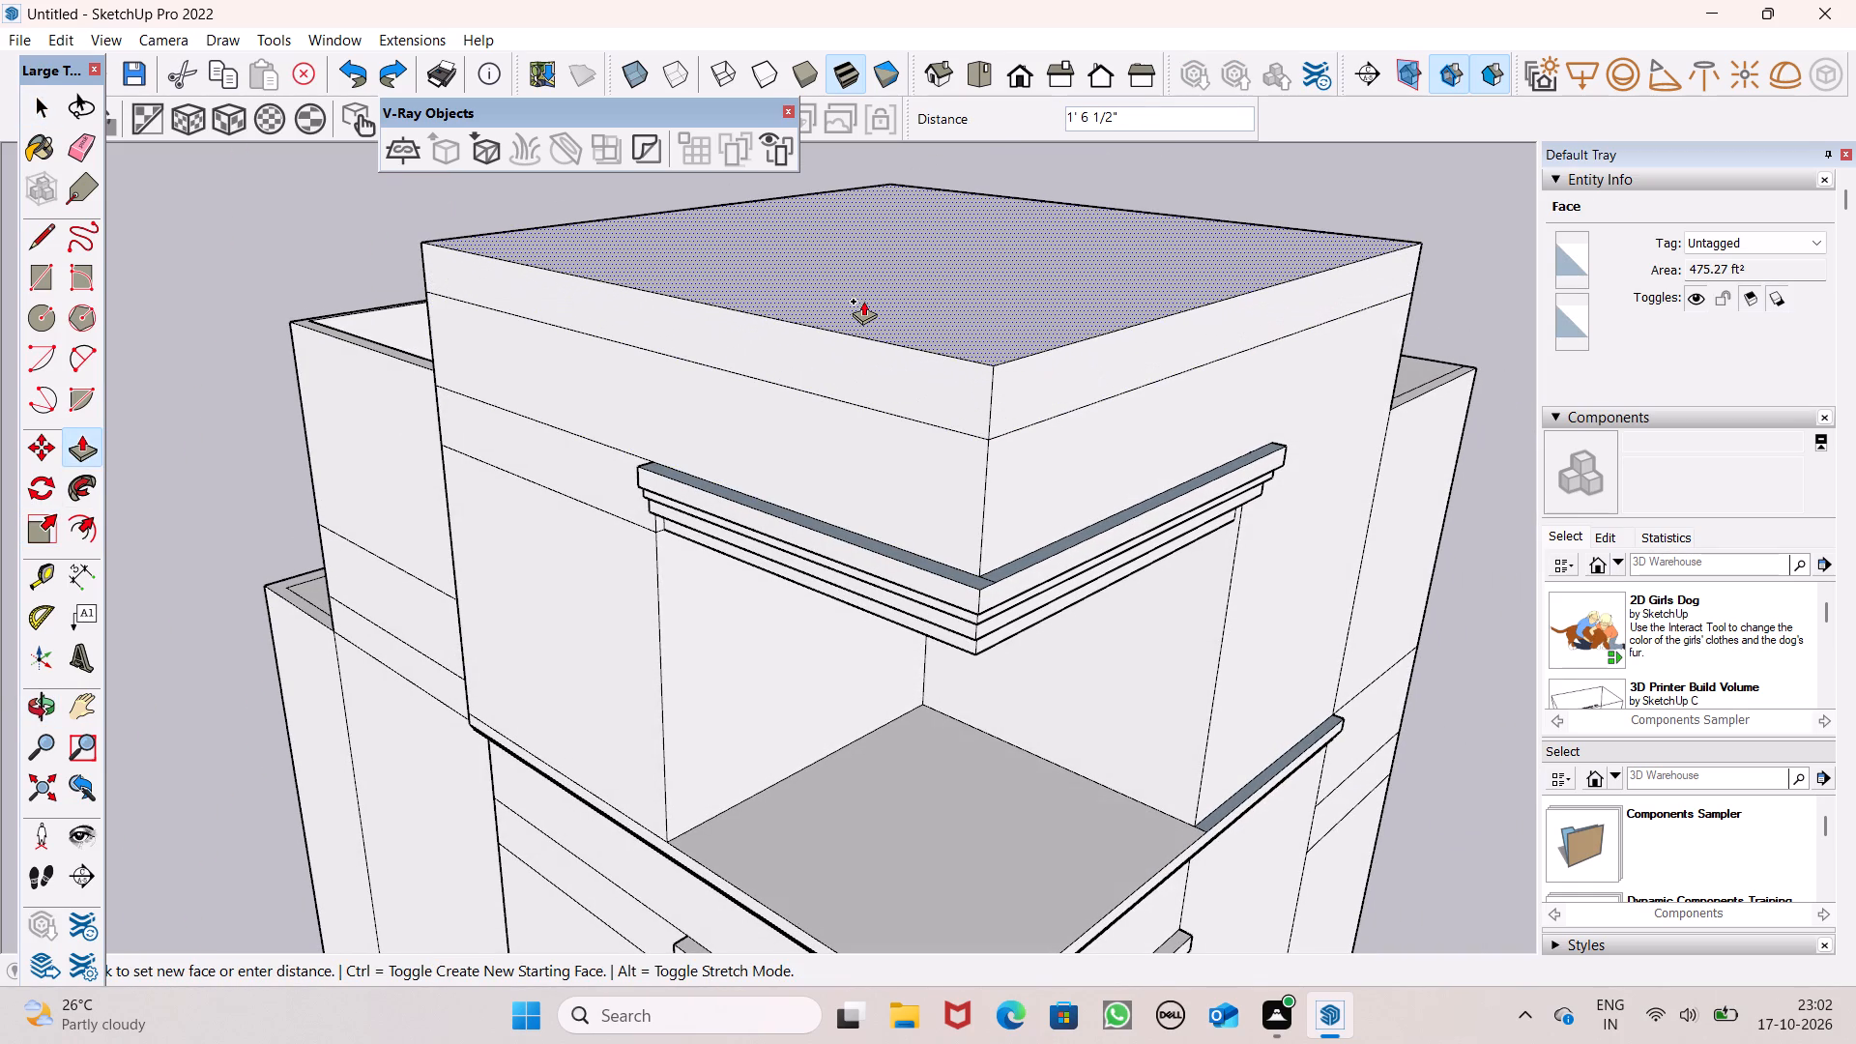
drag(863, 301, 863, 300)
key(2)
key(apostrophe)
key(Return)
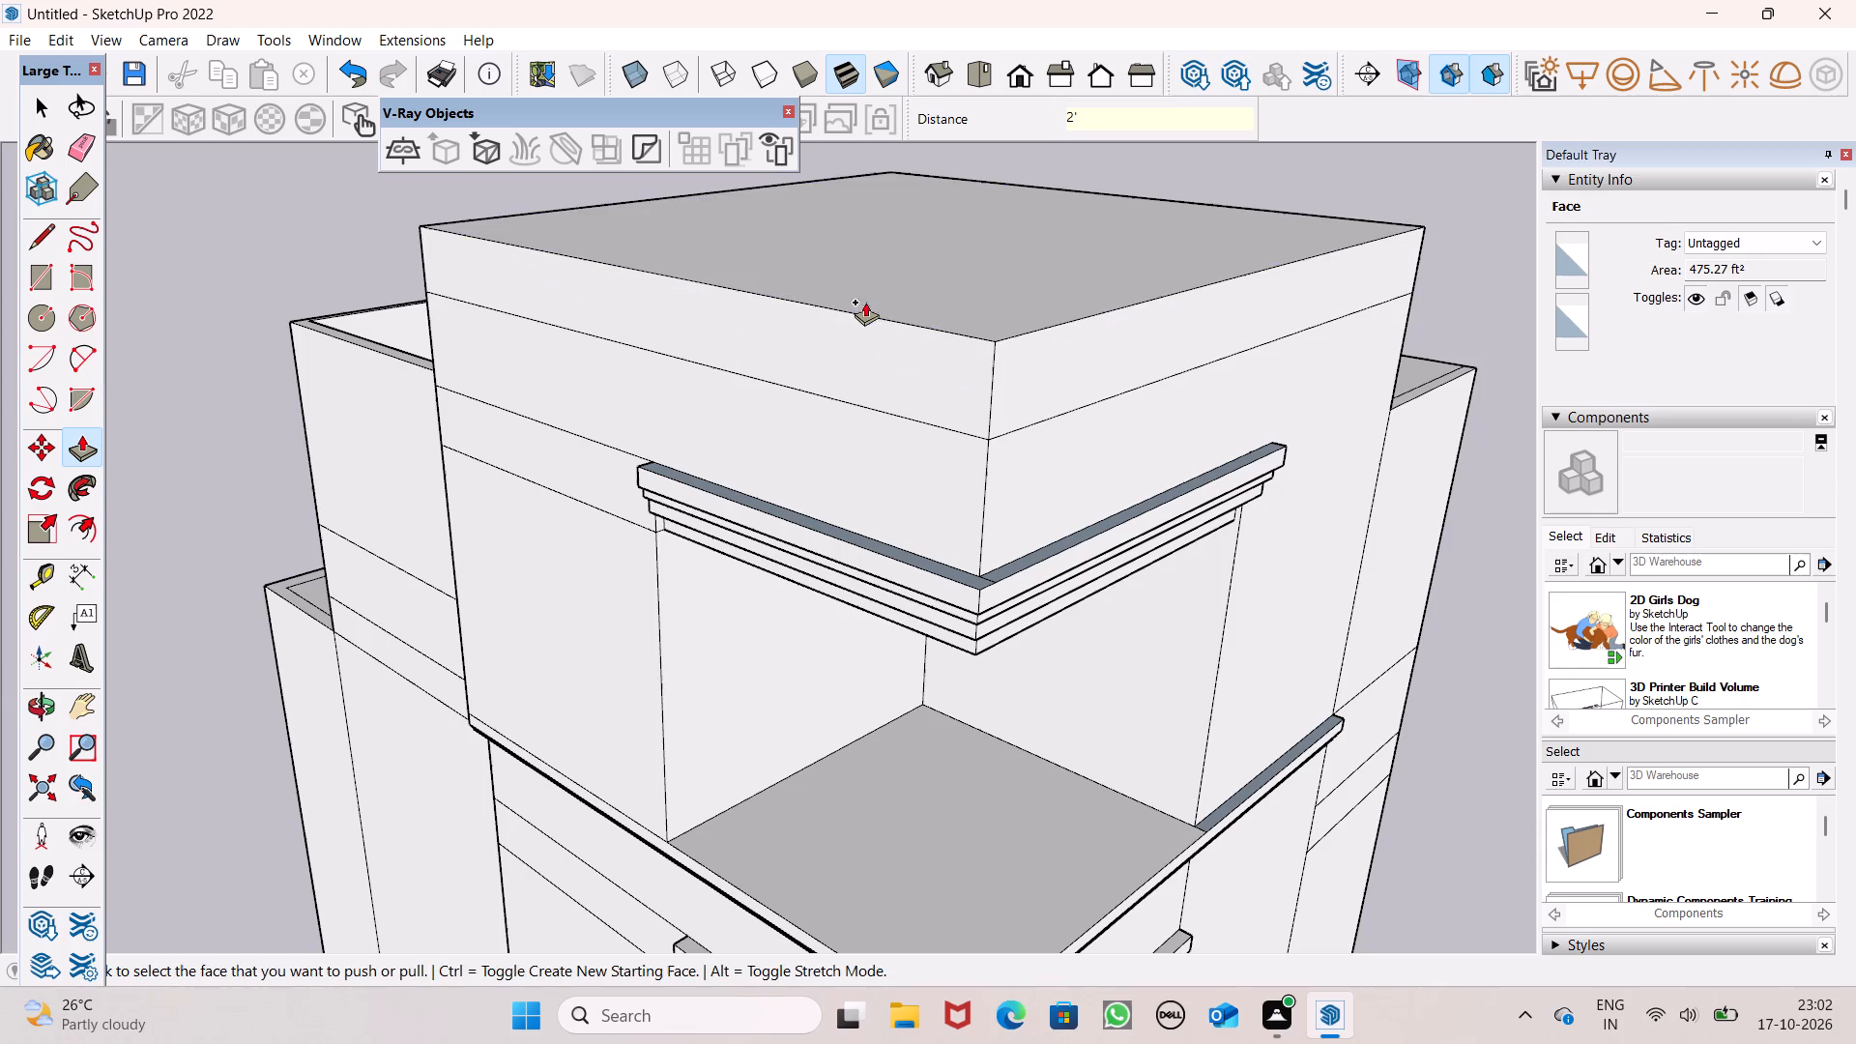
Push the raised top face down 7 7/8" as a new face, marking off a band around the block's upper edge.
middle_drag(1218, 454, 1059, 342)
scroll(1102, 374, down, 4)
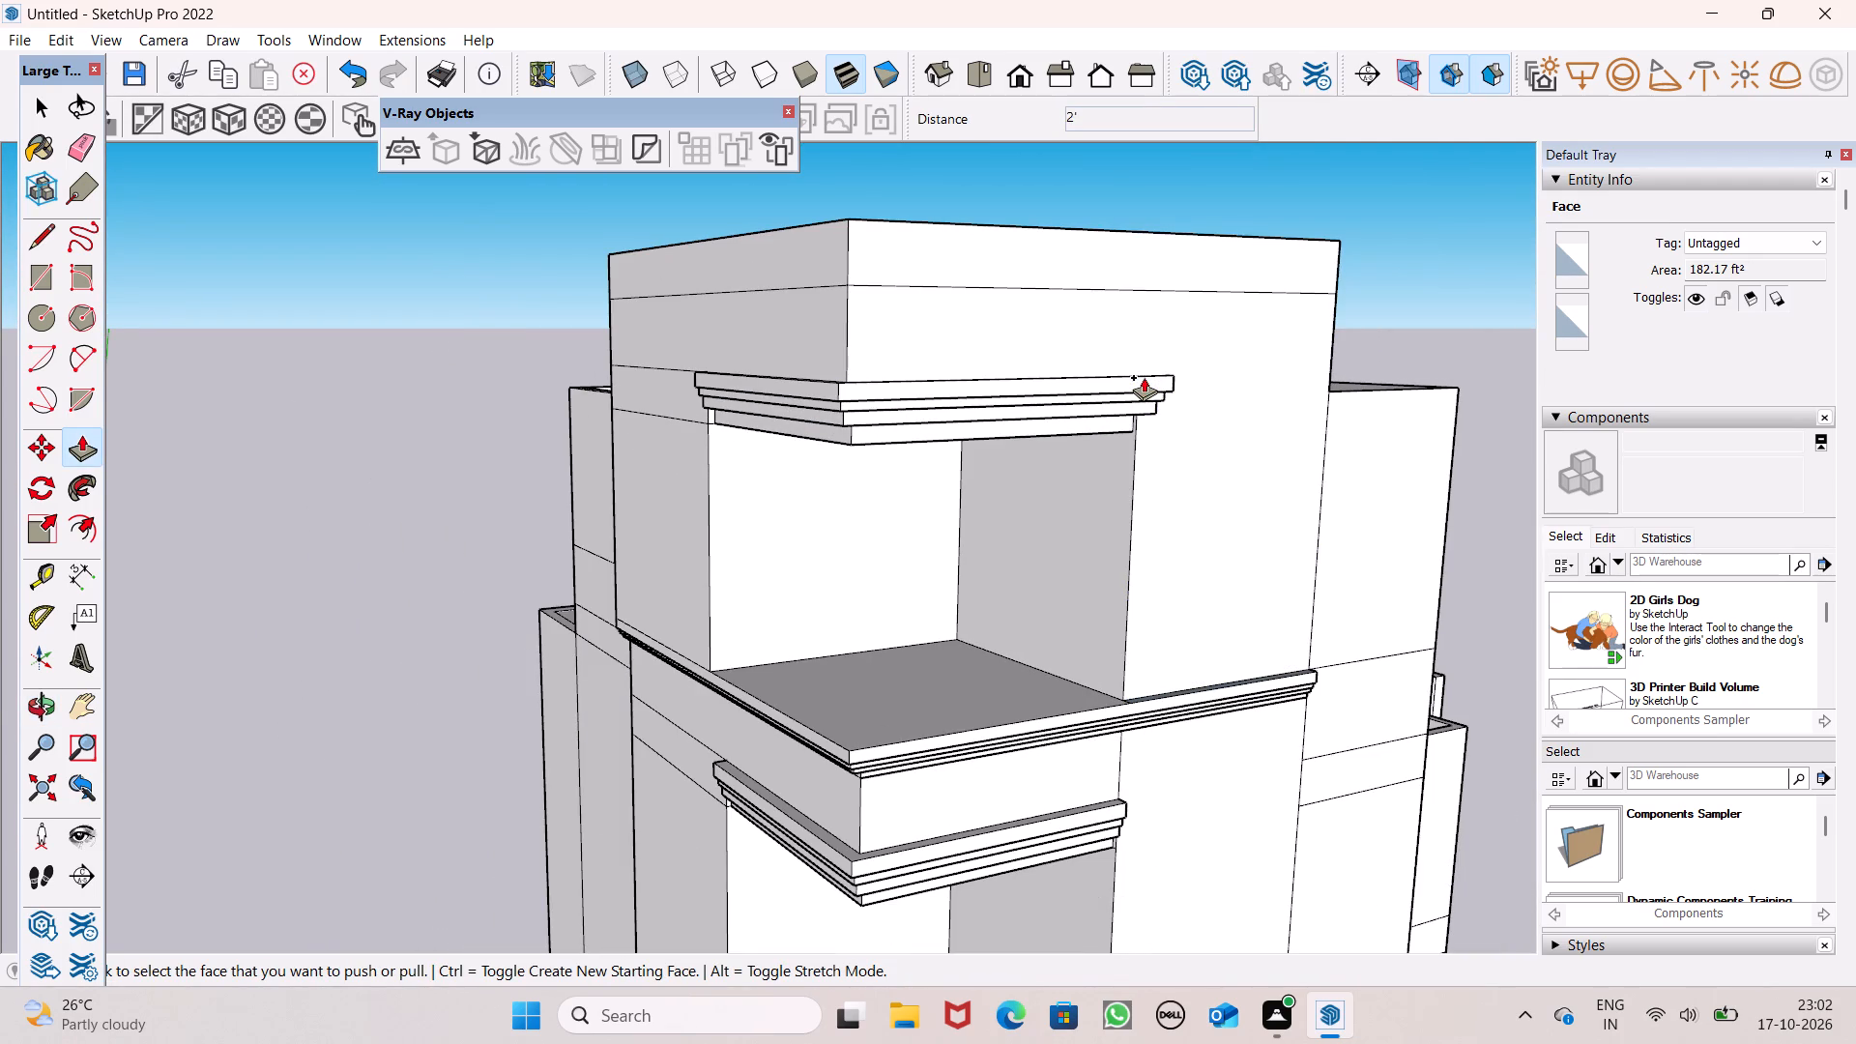
middle_drag(1134, 406, 708, 398)
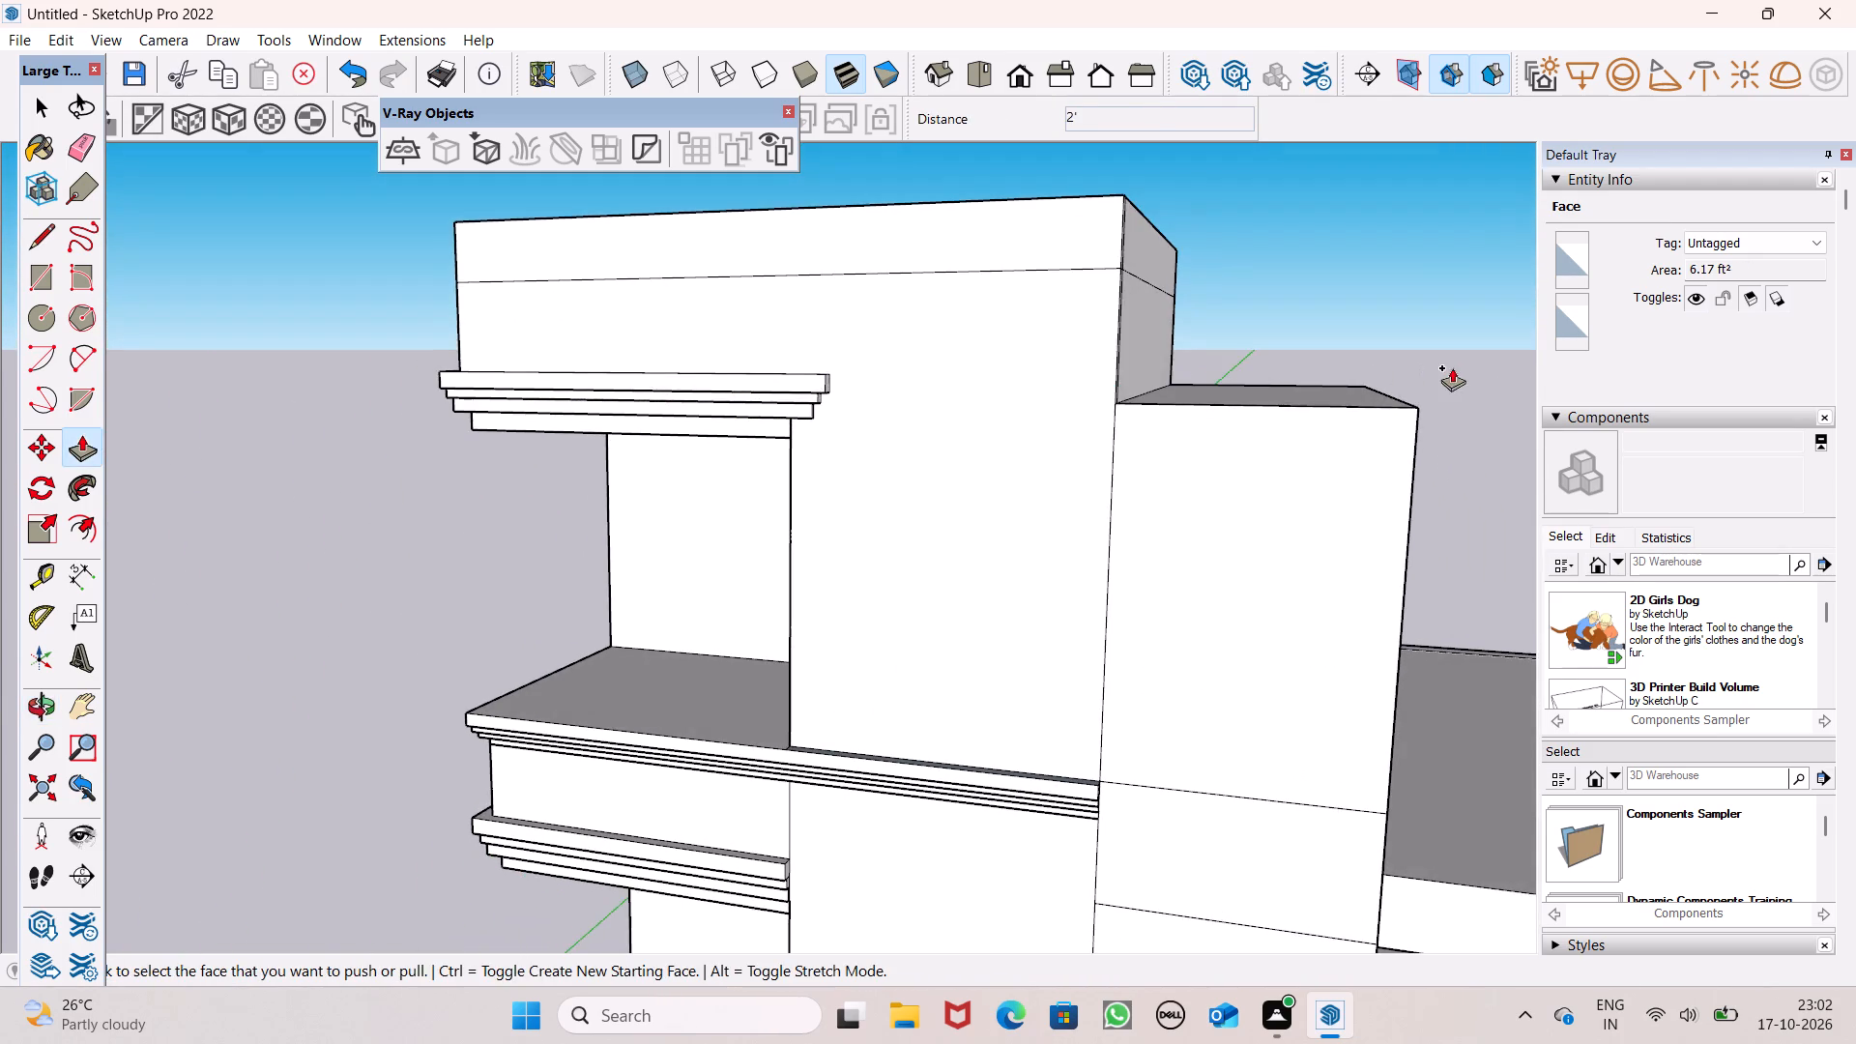
middle_drag(1452, 380, 1590, 511)
middle_drag(1134, 413, 1511, 416)
scroll(942, 264, up, 4)
middle_drag(885, 306, 995, 327)
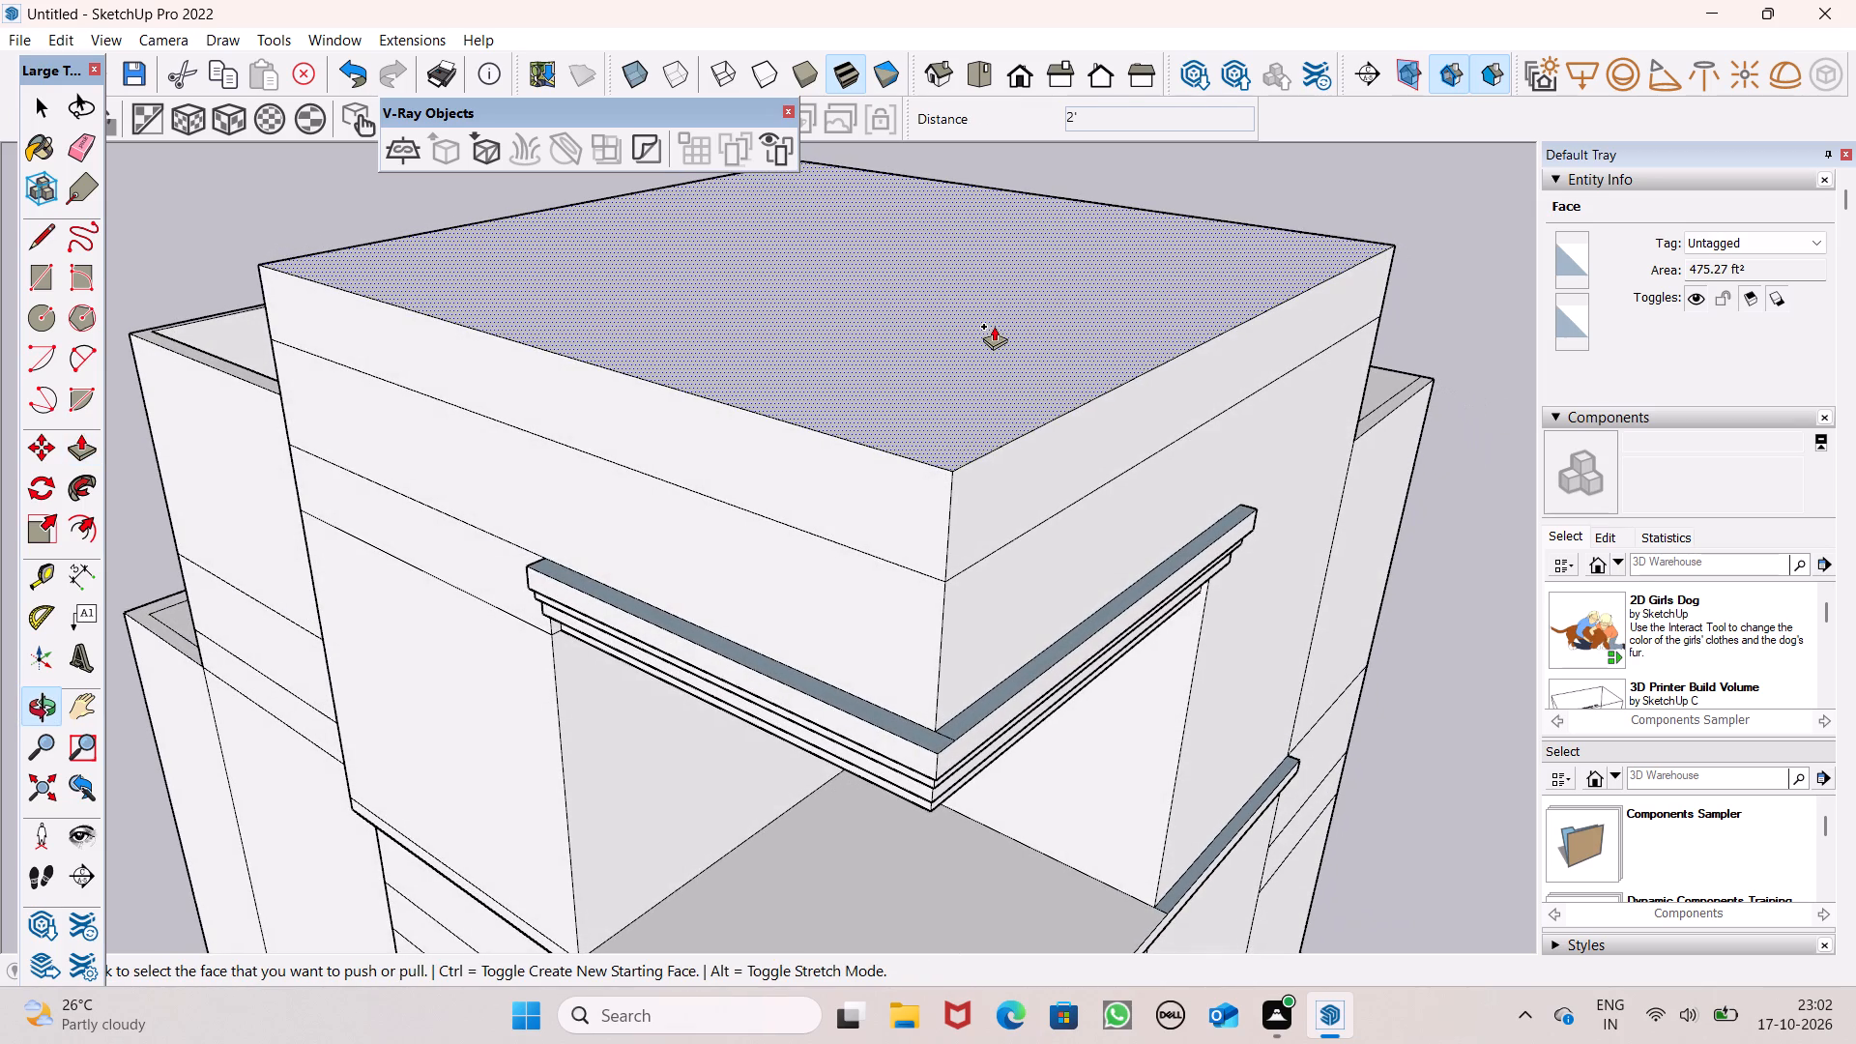
drag(979, 428, 983, 446)
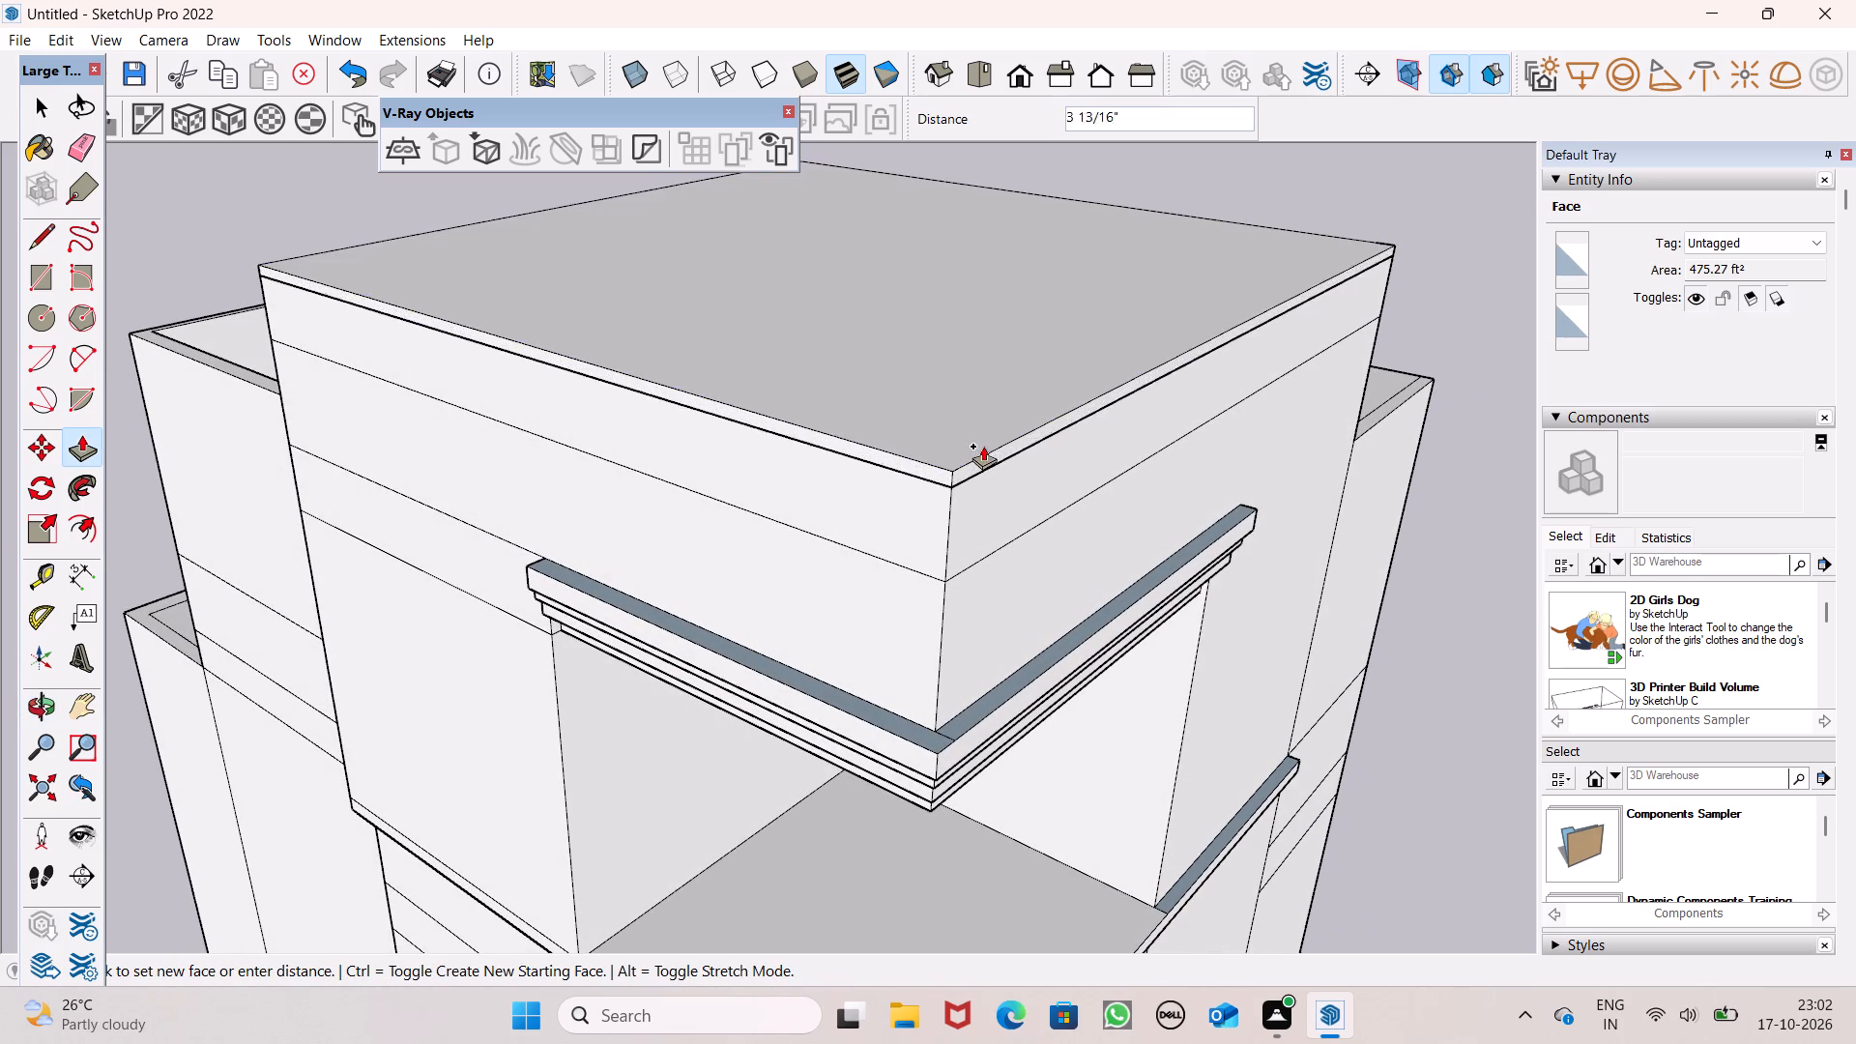
drag(983, 446, 978, 463)
middle_drag(994, 490, 1007, 394)
scroll(1007, 394, up, 1)
middle_drag(1007, 394, 1017, 367)
scroll(962, 254, up, 5)
scroll(971, 317, down, 5)
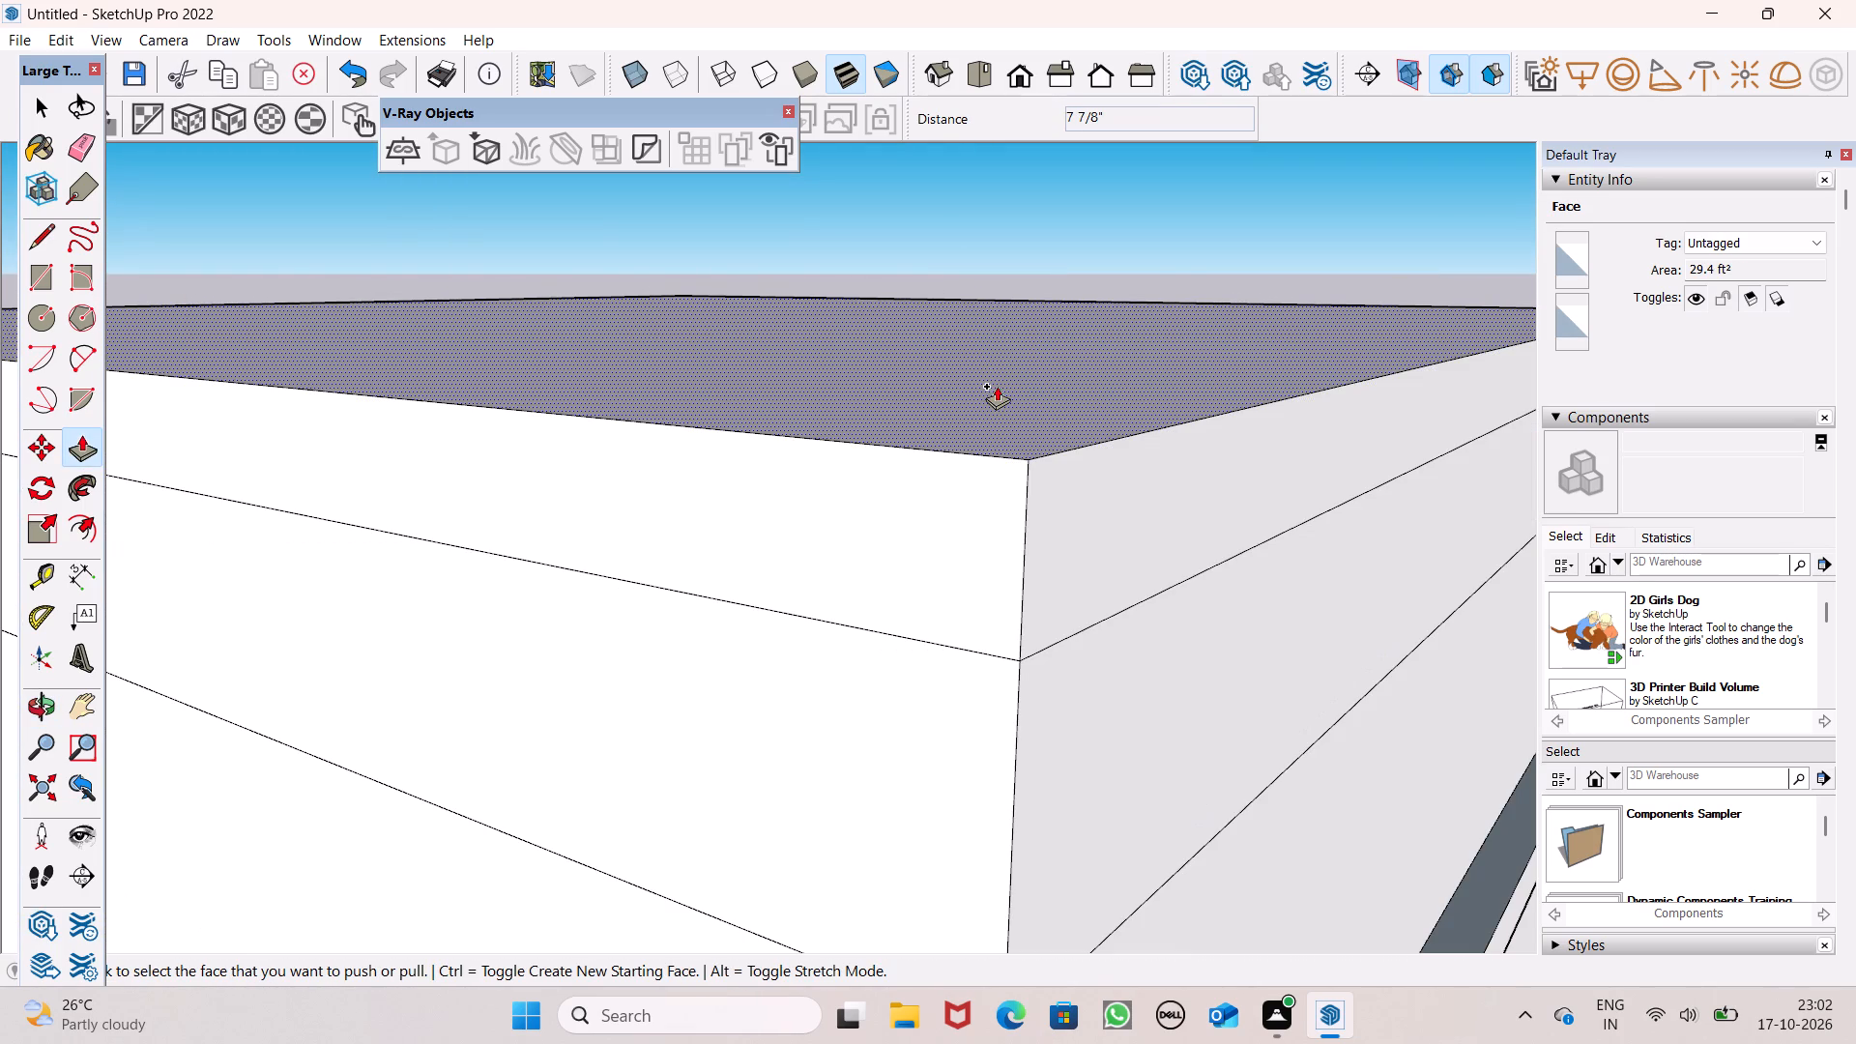
Push the top block's roof face down as new faces twice more, about 1' 1 7/16" and 1' 5 1/4" deep, marking two further bands.
scroll(1021, 268, down, 3)
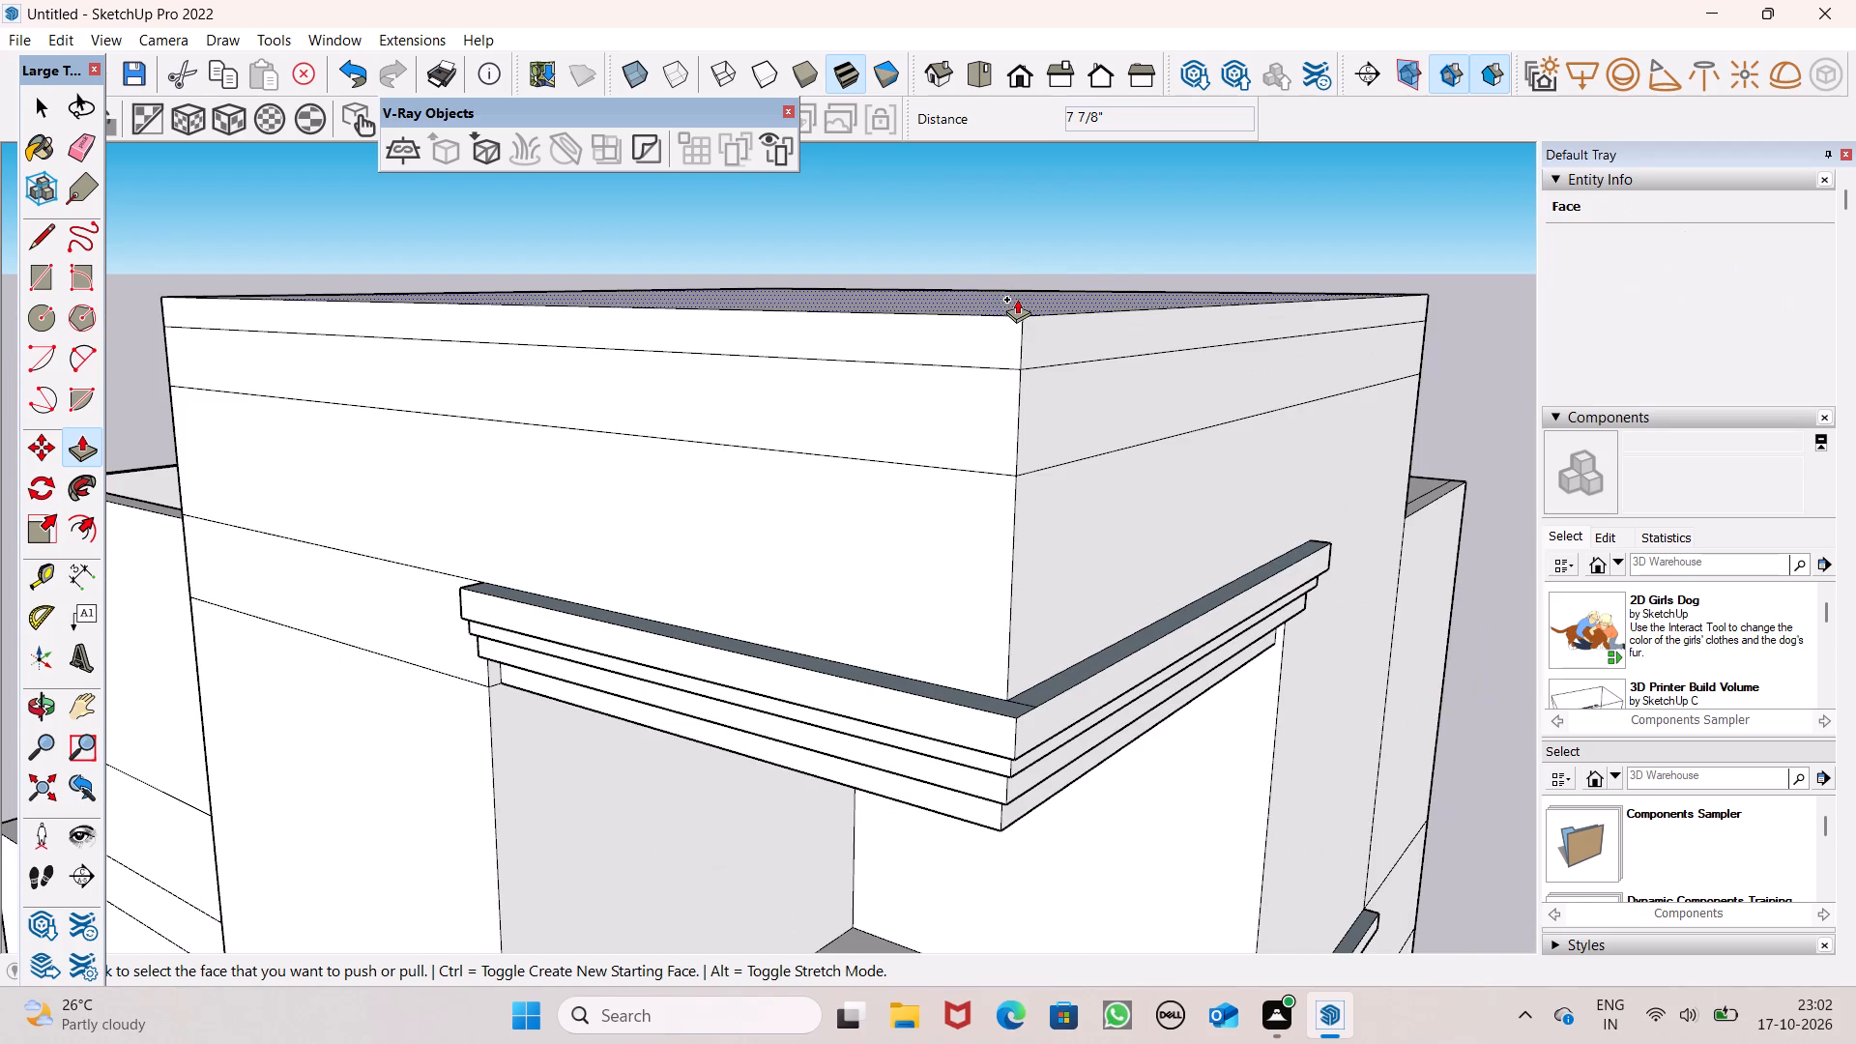
drag(1017, 299, 1021, 352)
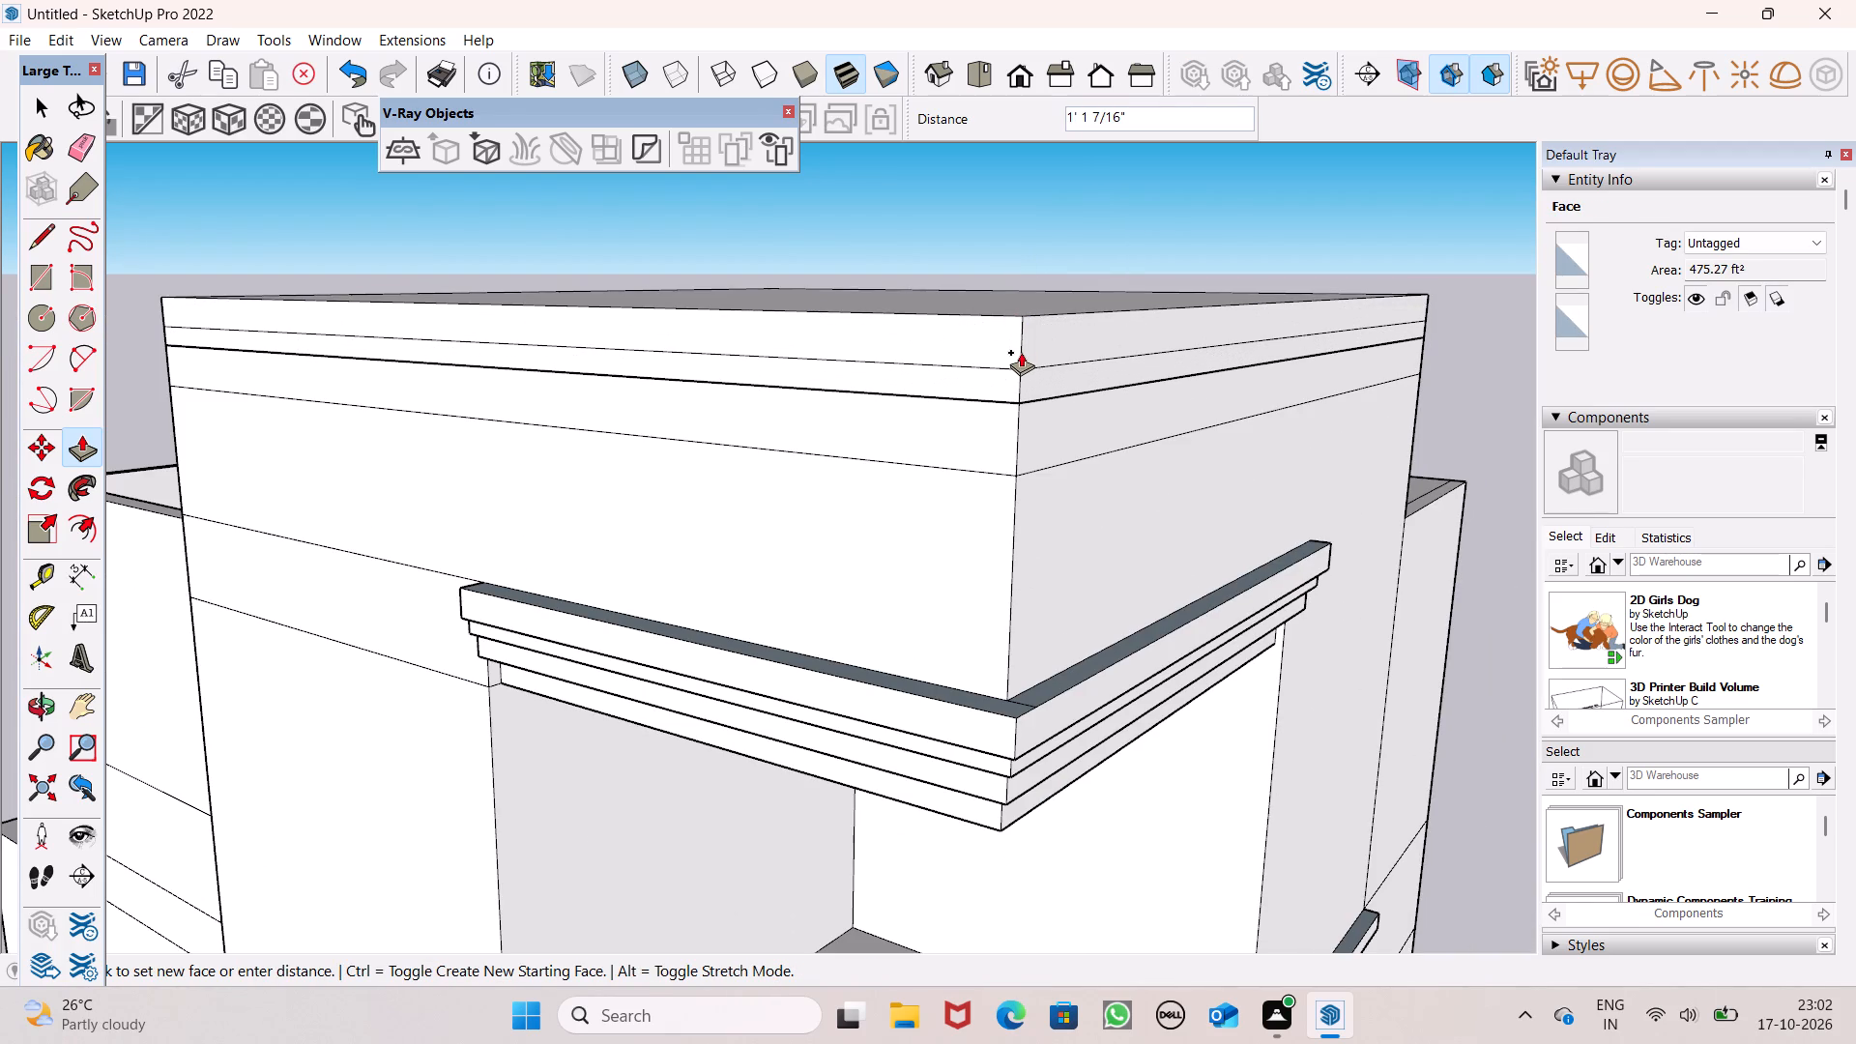
drag(1021, 352, 1024, 351)
drag(1031, 297, 1030, 324)
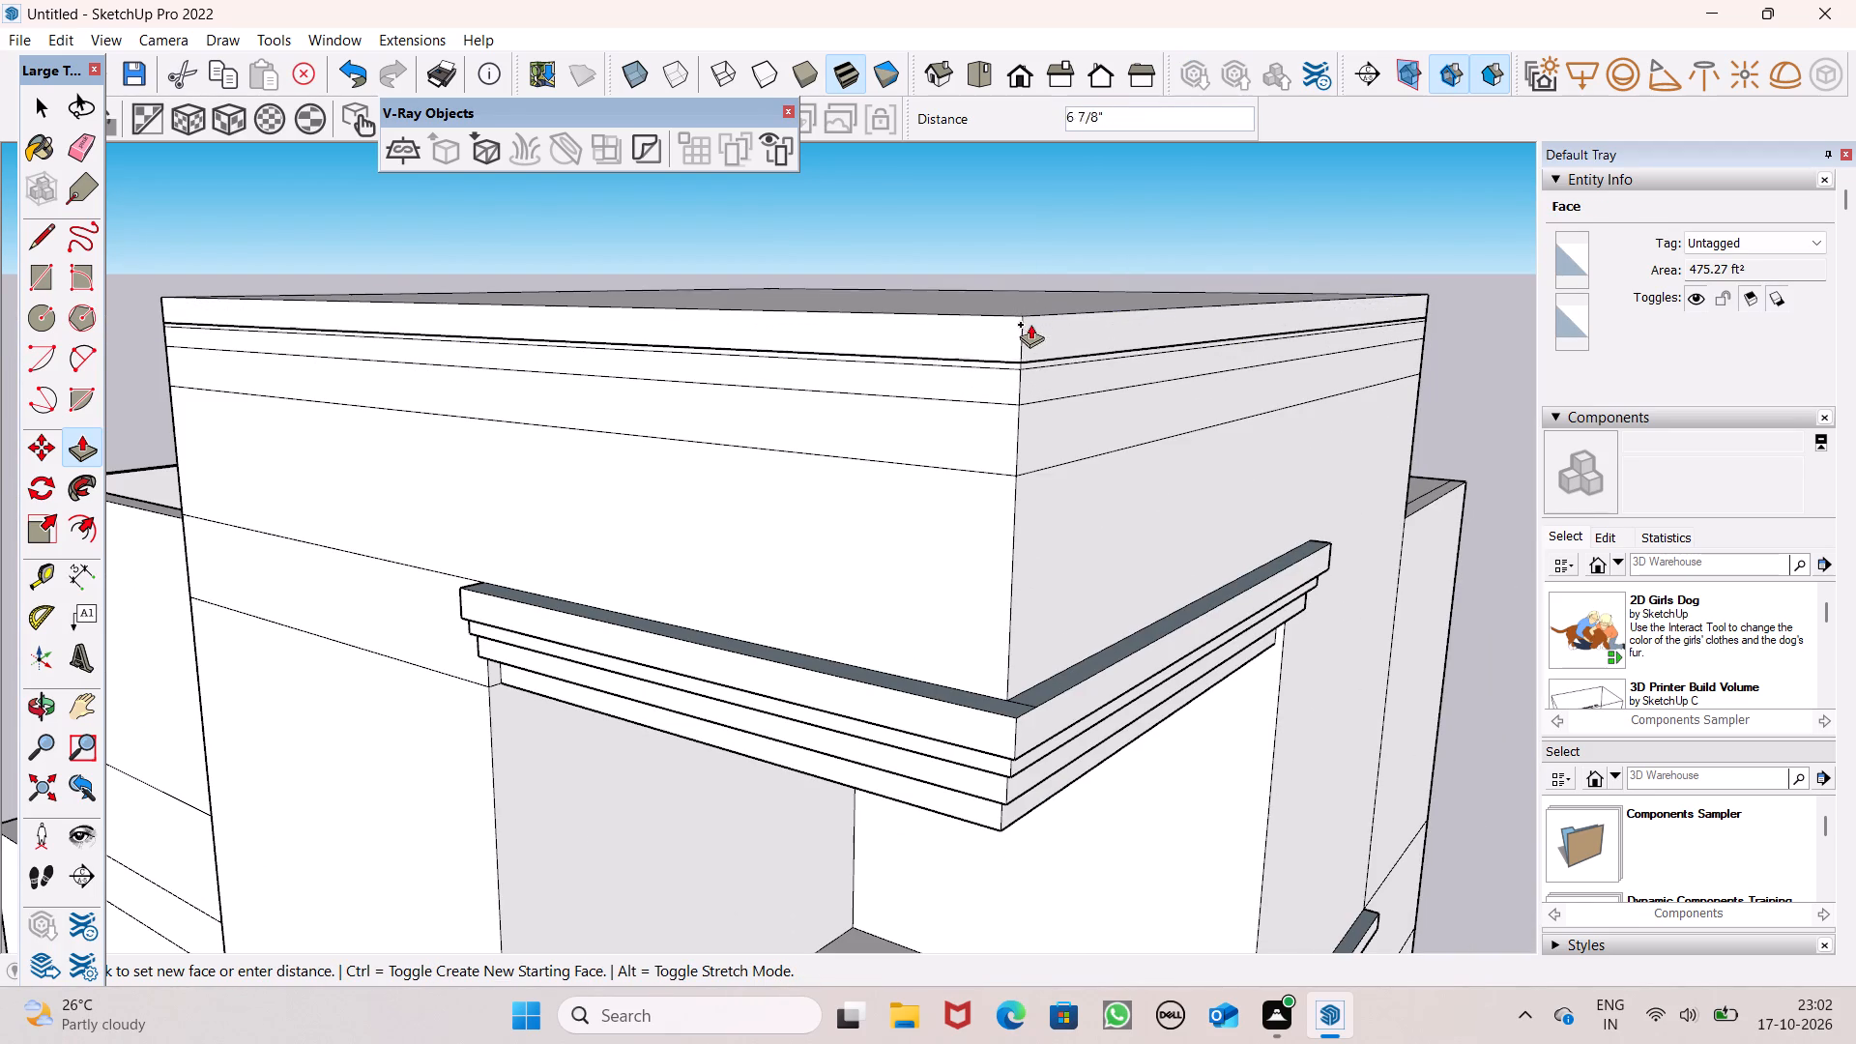
drag(1030, 324, 1029, 360)
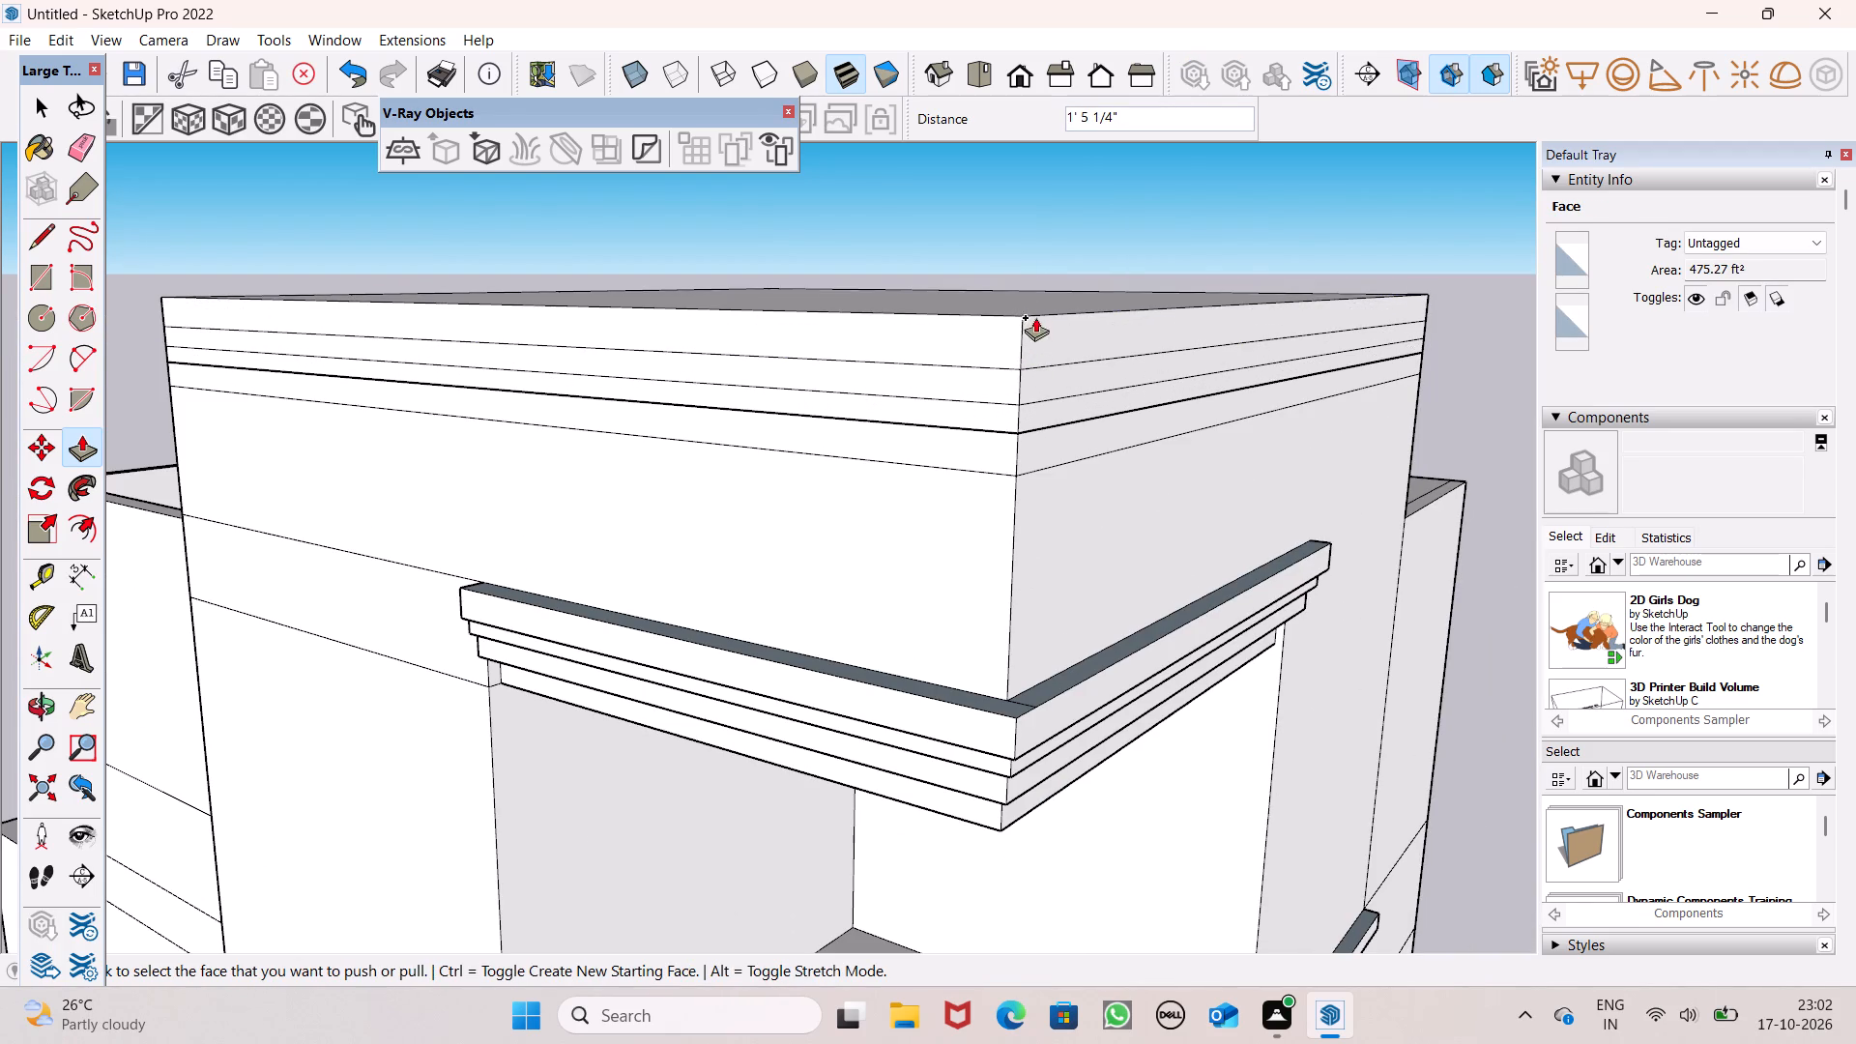
key(space)
Extrude the uppermost band on the top block's long front side outward about 9 3/16" as an overhang.
scroll(1016, 287, down, 3)
middle_drag(1001, 322, 1071, 391)
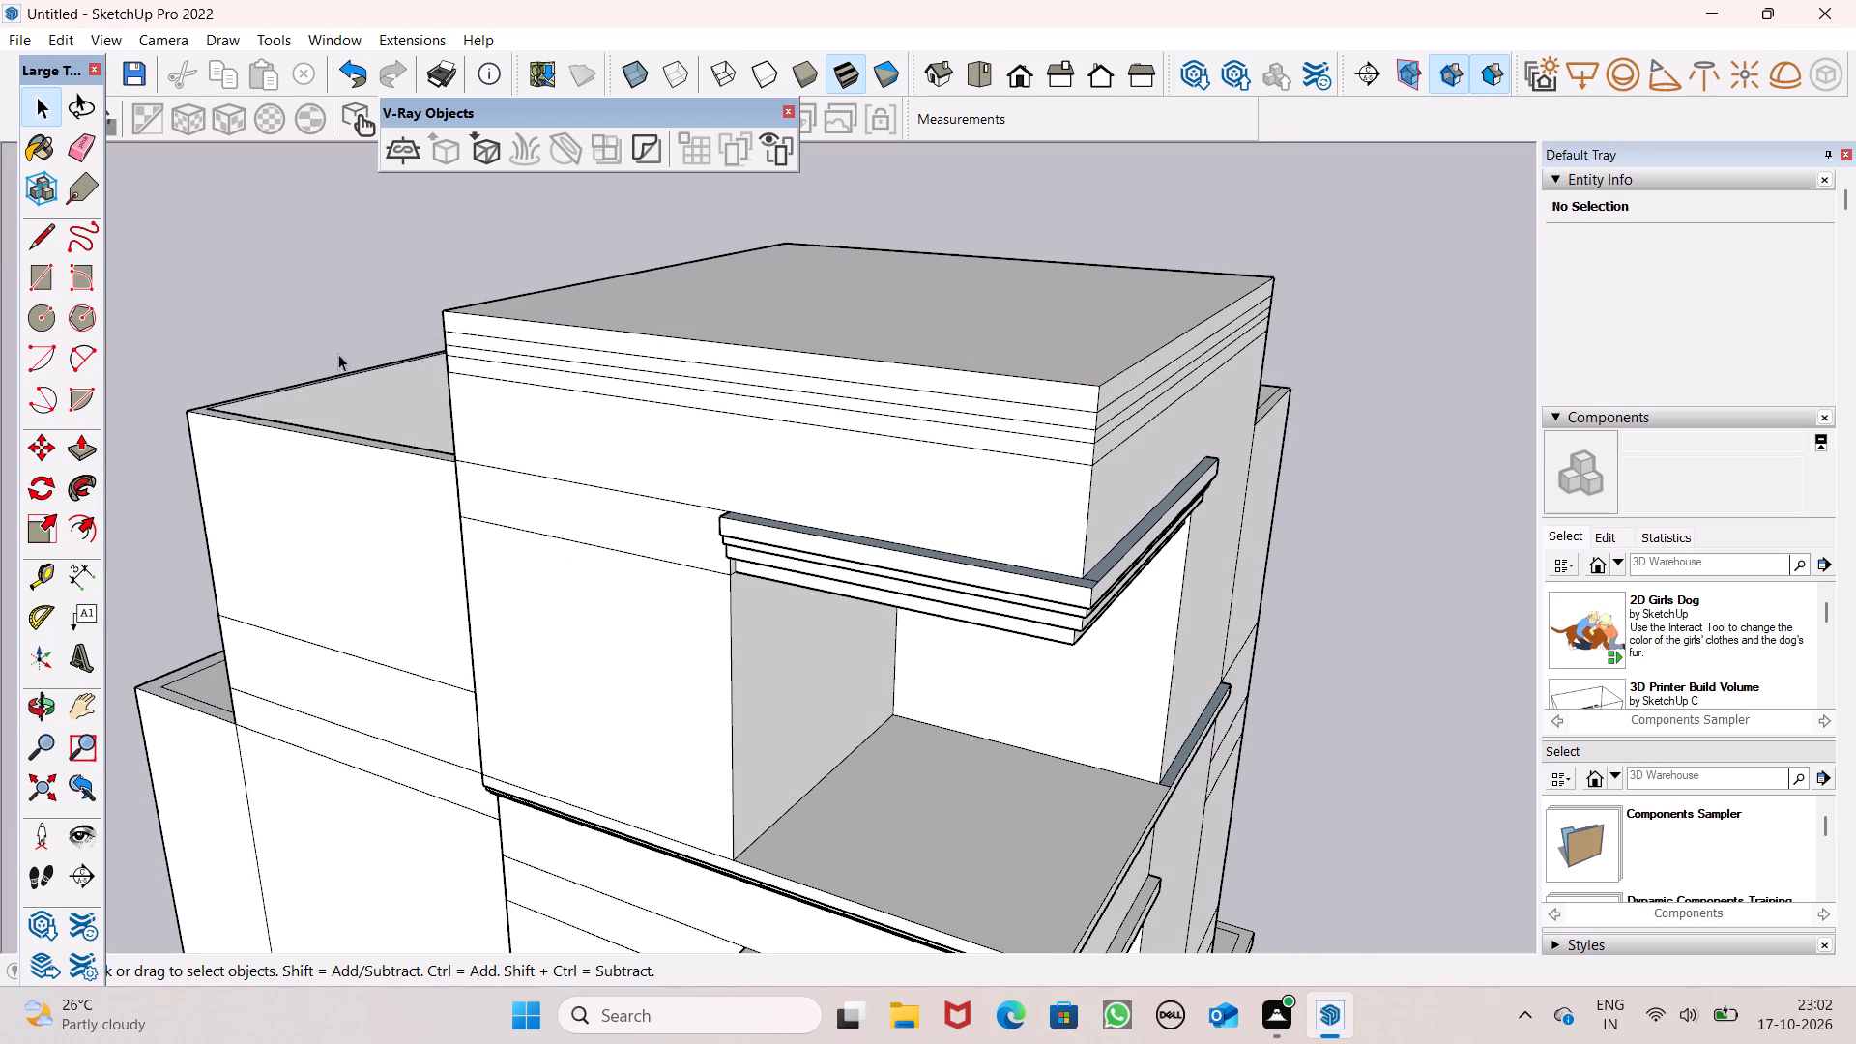
click(98, 463)
scroll(840, 448, up, 1)
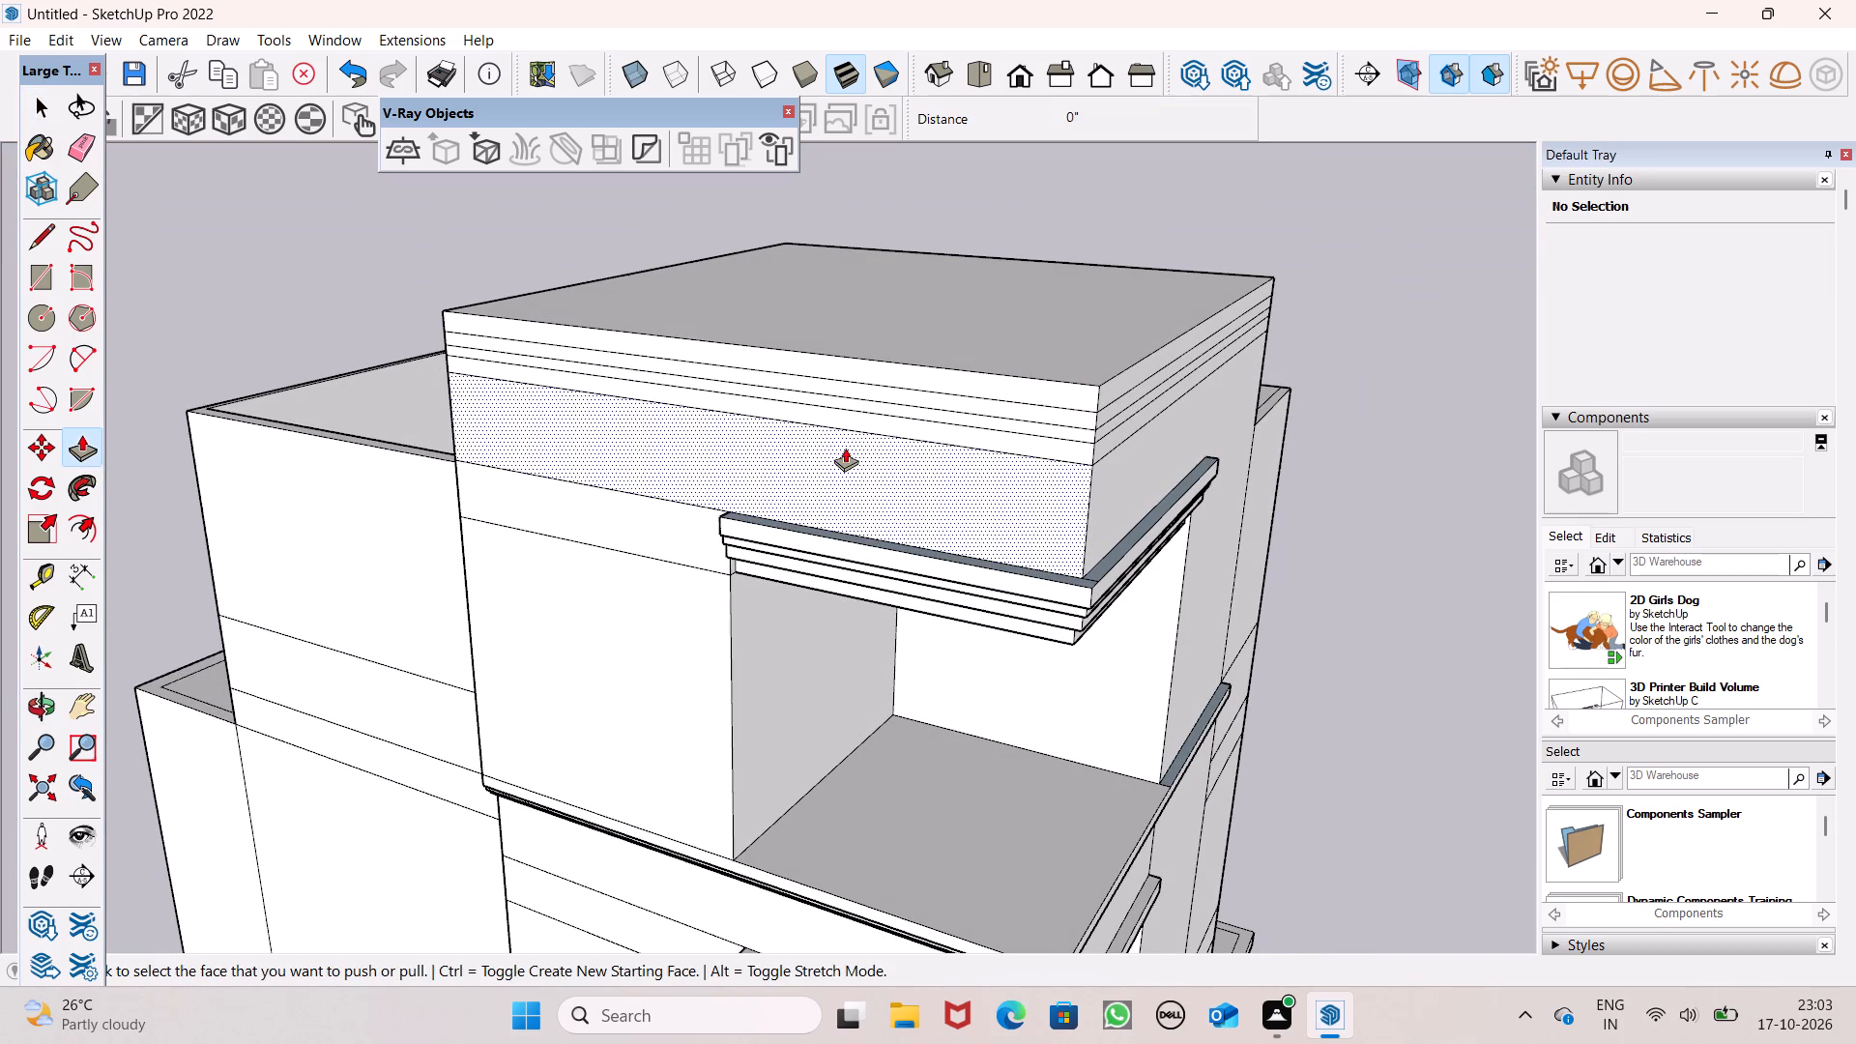
middle_drag(845, 448, 787, 435)
scroll(1089, 395, up, 4)
drag(994, 371, 972, 386)
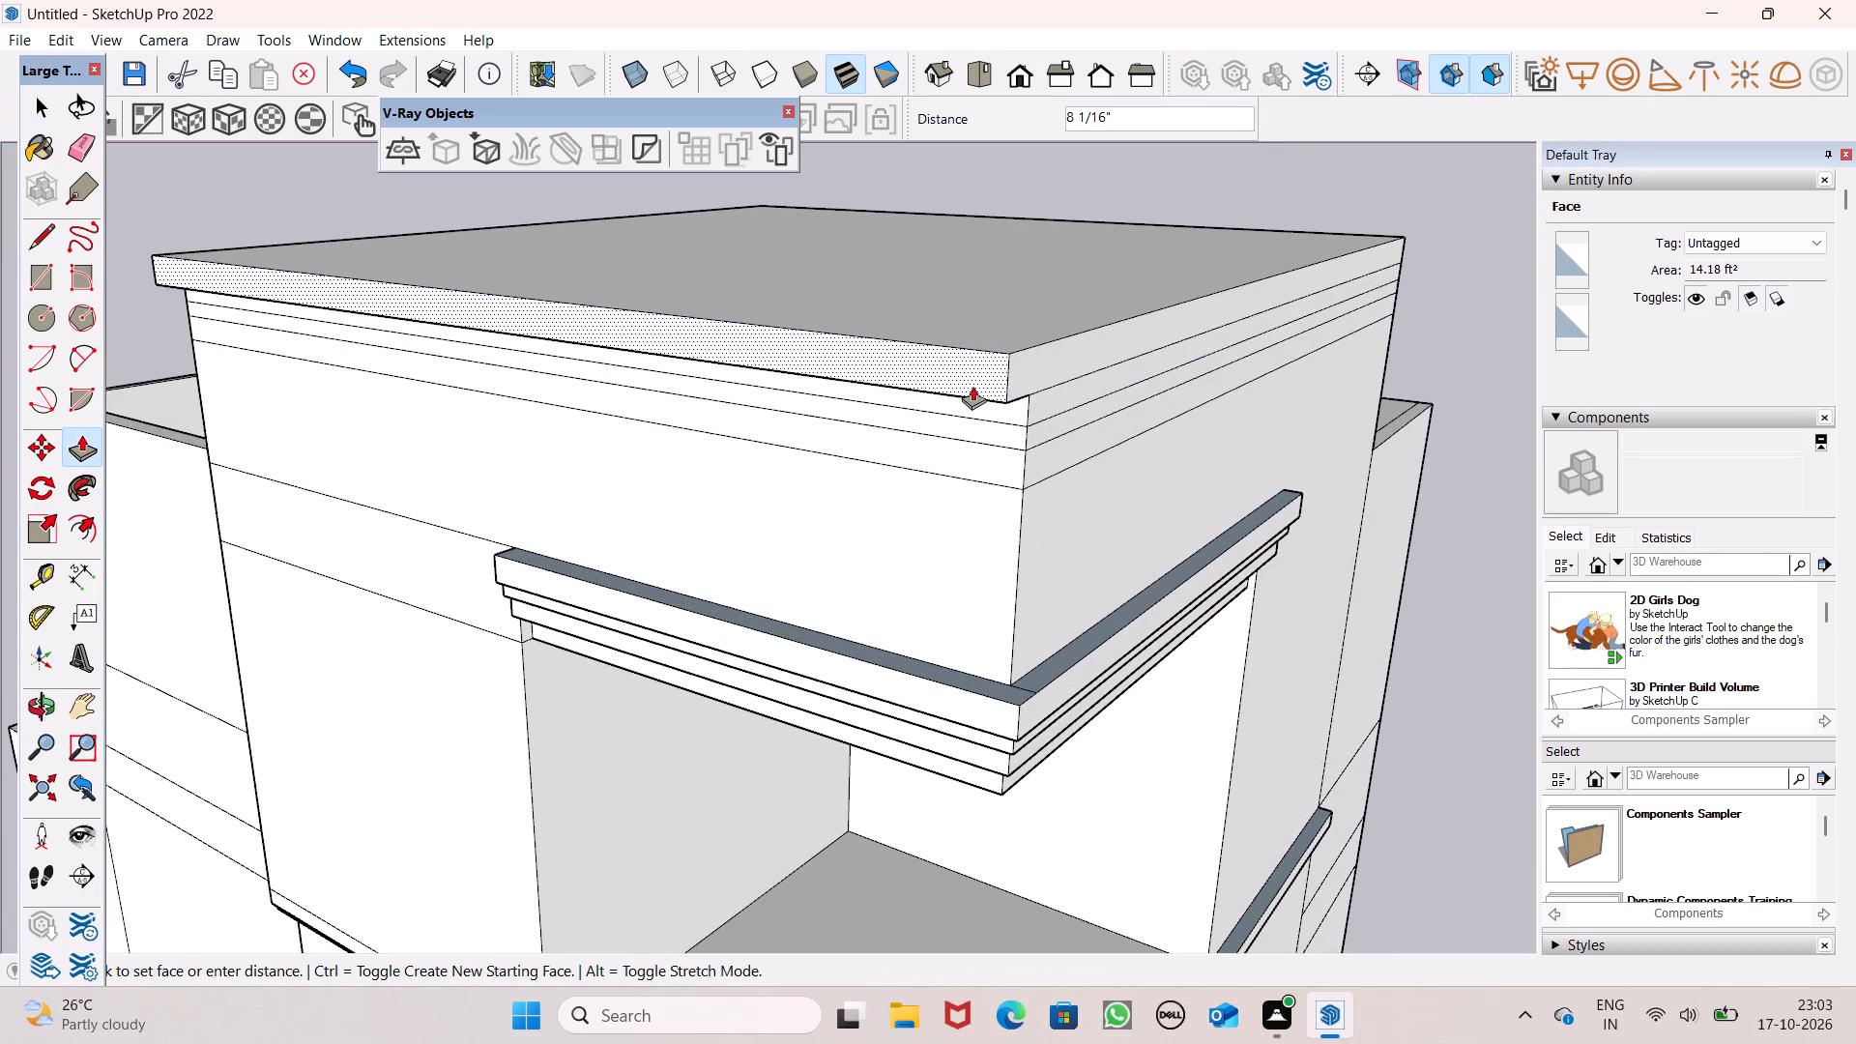
drag(972, 386, 969, 386)
Extrude the uppermost band on the adjoining side outward 4 1/2", plus small further pulls of about 1 1/2" and 1 5/8".
middle_drag(1146, 406, 1162, 315)
scroll(1130, 377, down, 5)
middle_drag(1113, 384, 1117, 282)
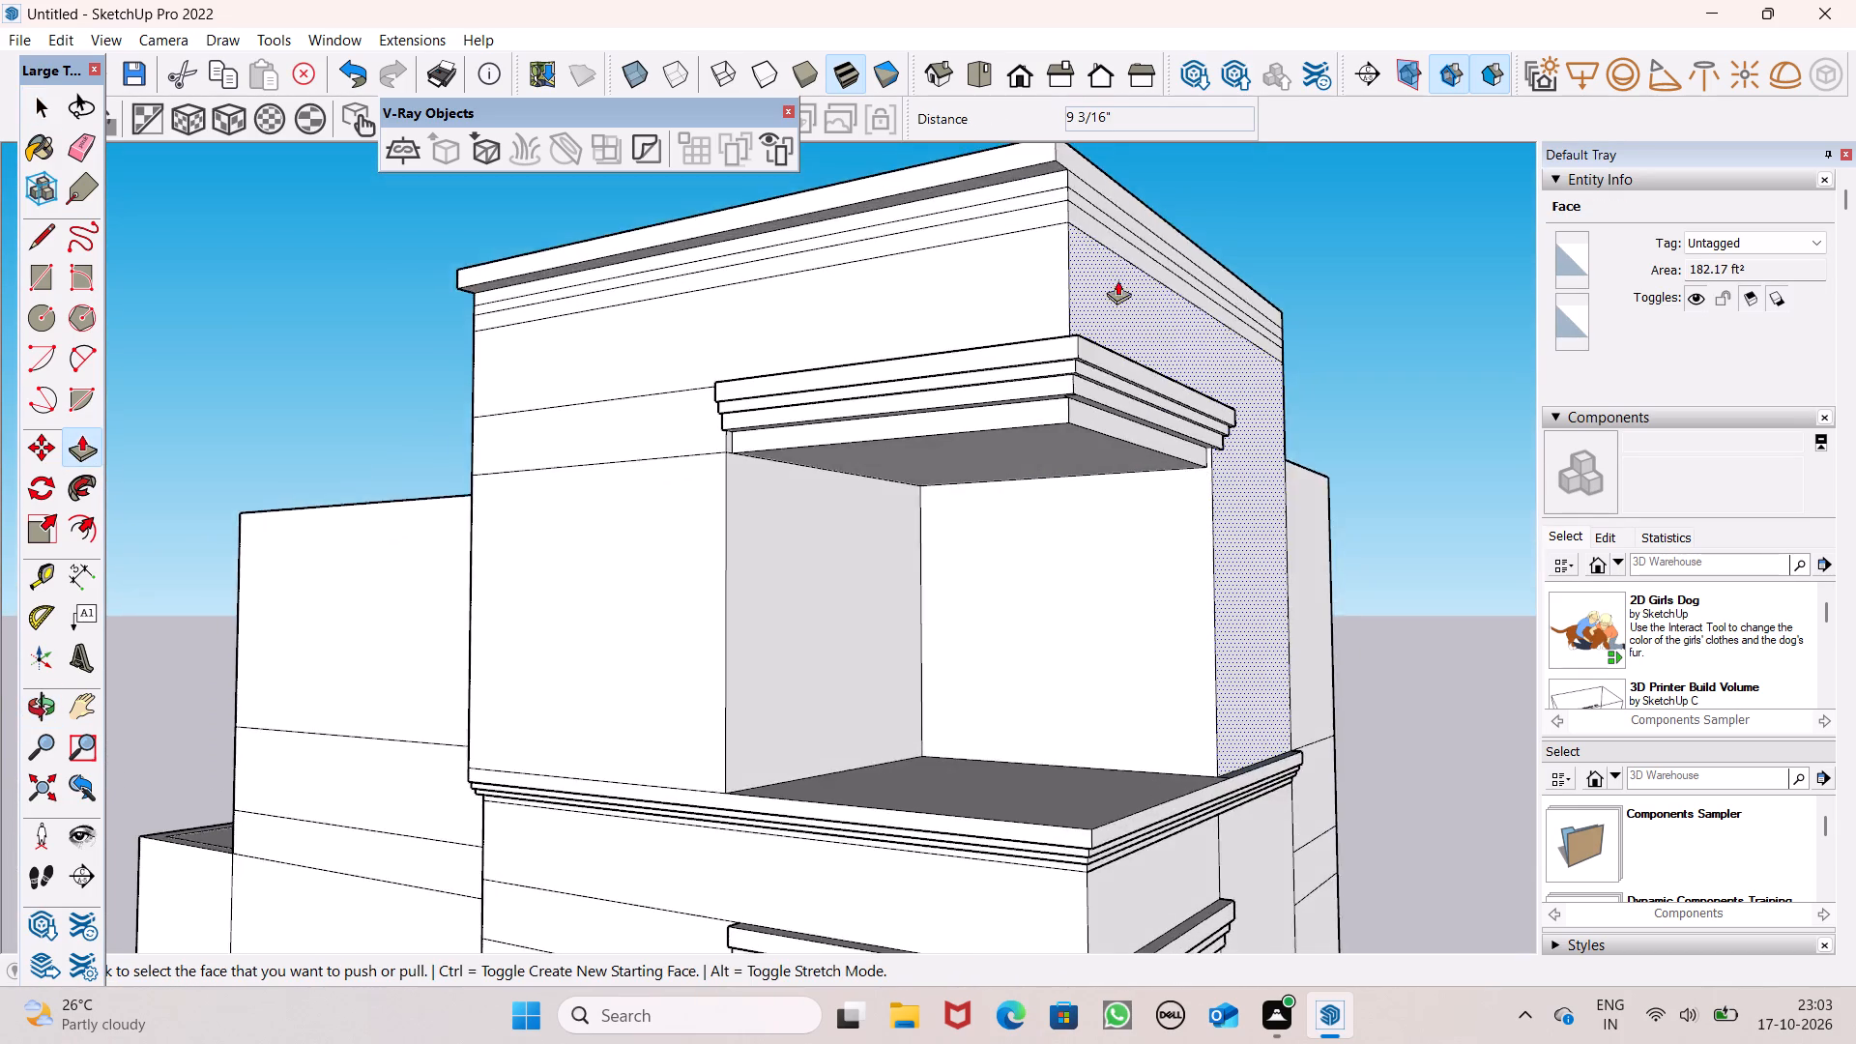
scroll(1085, 346, down, 5)
scroll(1096, 215, up, 11)
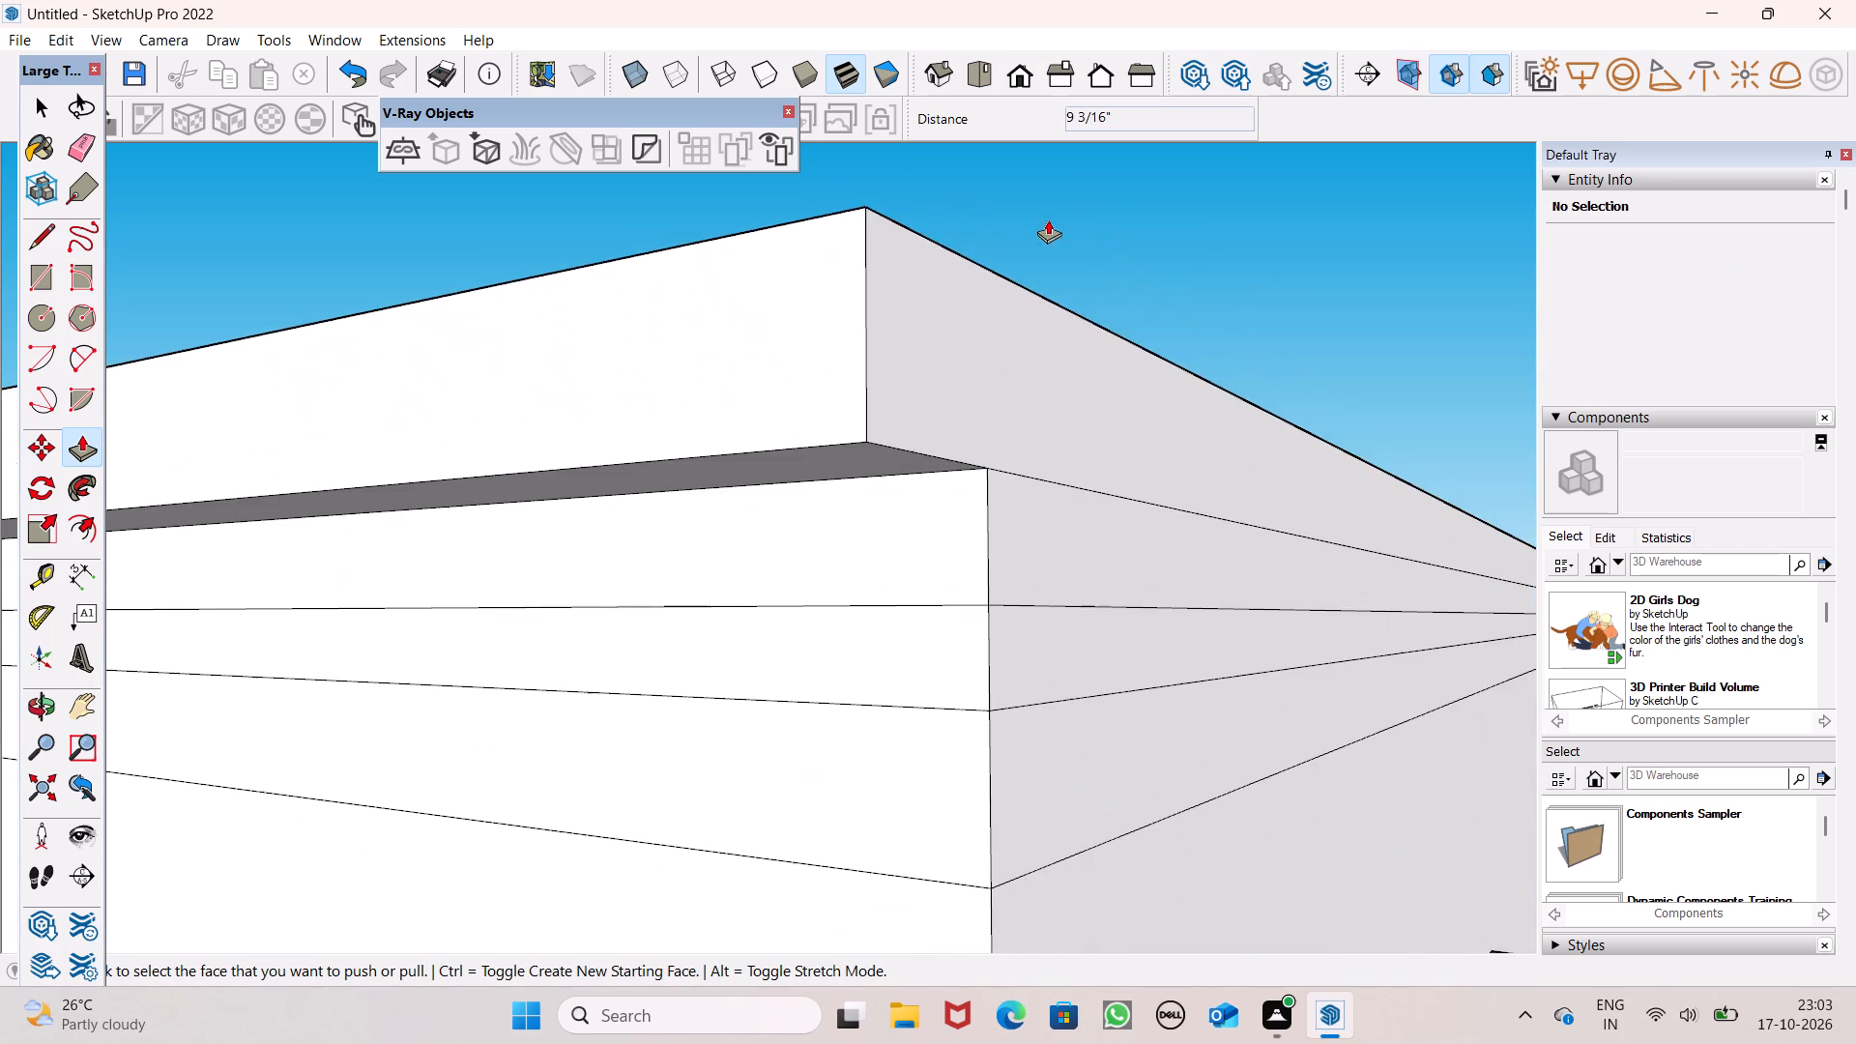
scroll(1050, 246, down, 2)
middle_drag(1054, 253, 1080, 218)
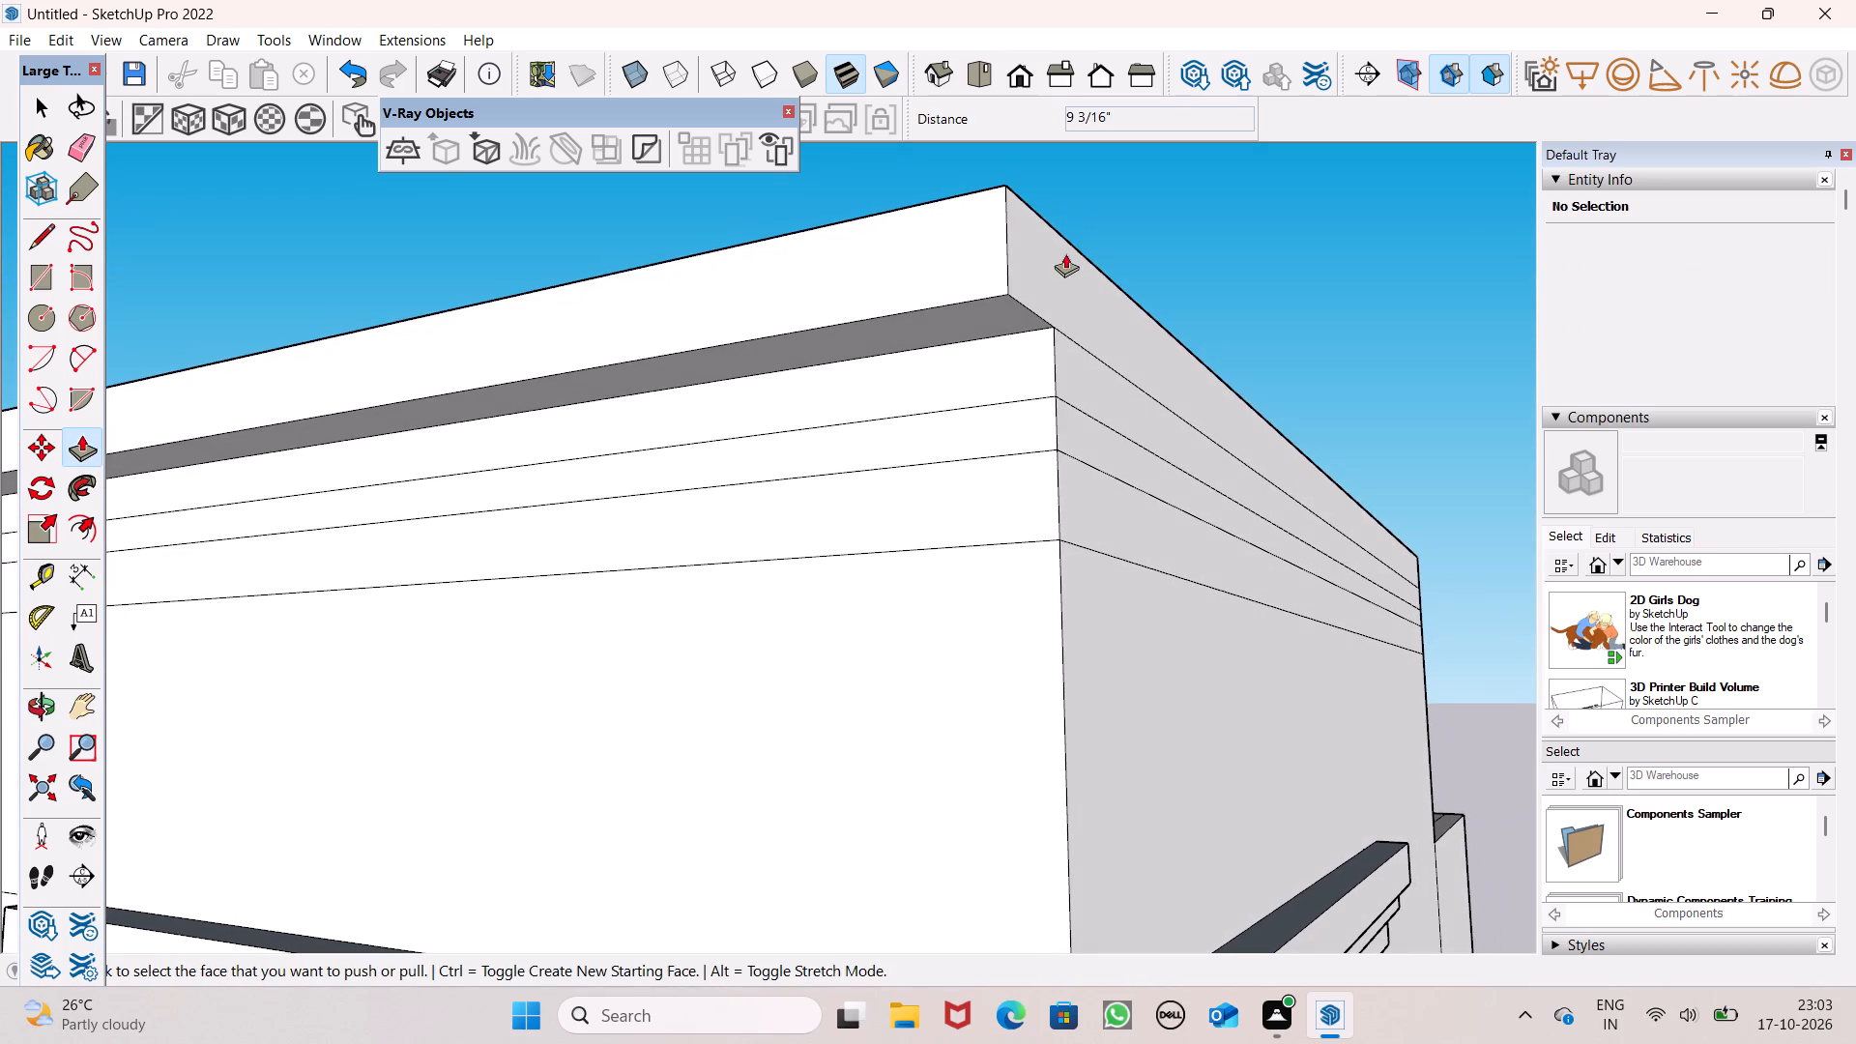
drag(1052, 266, 1114, 278)
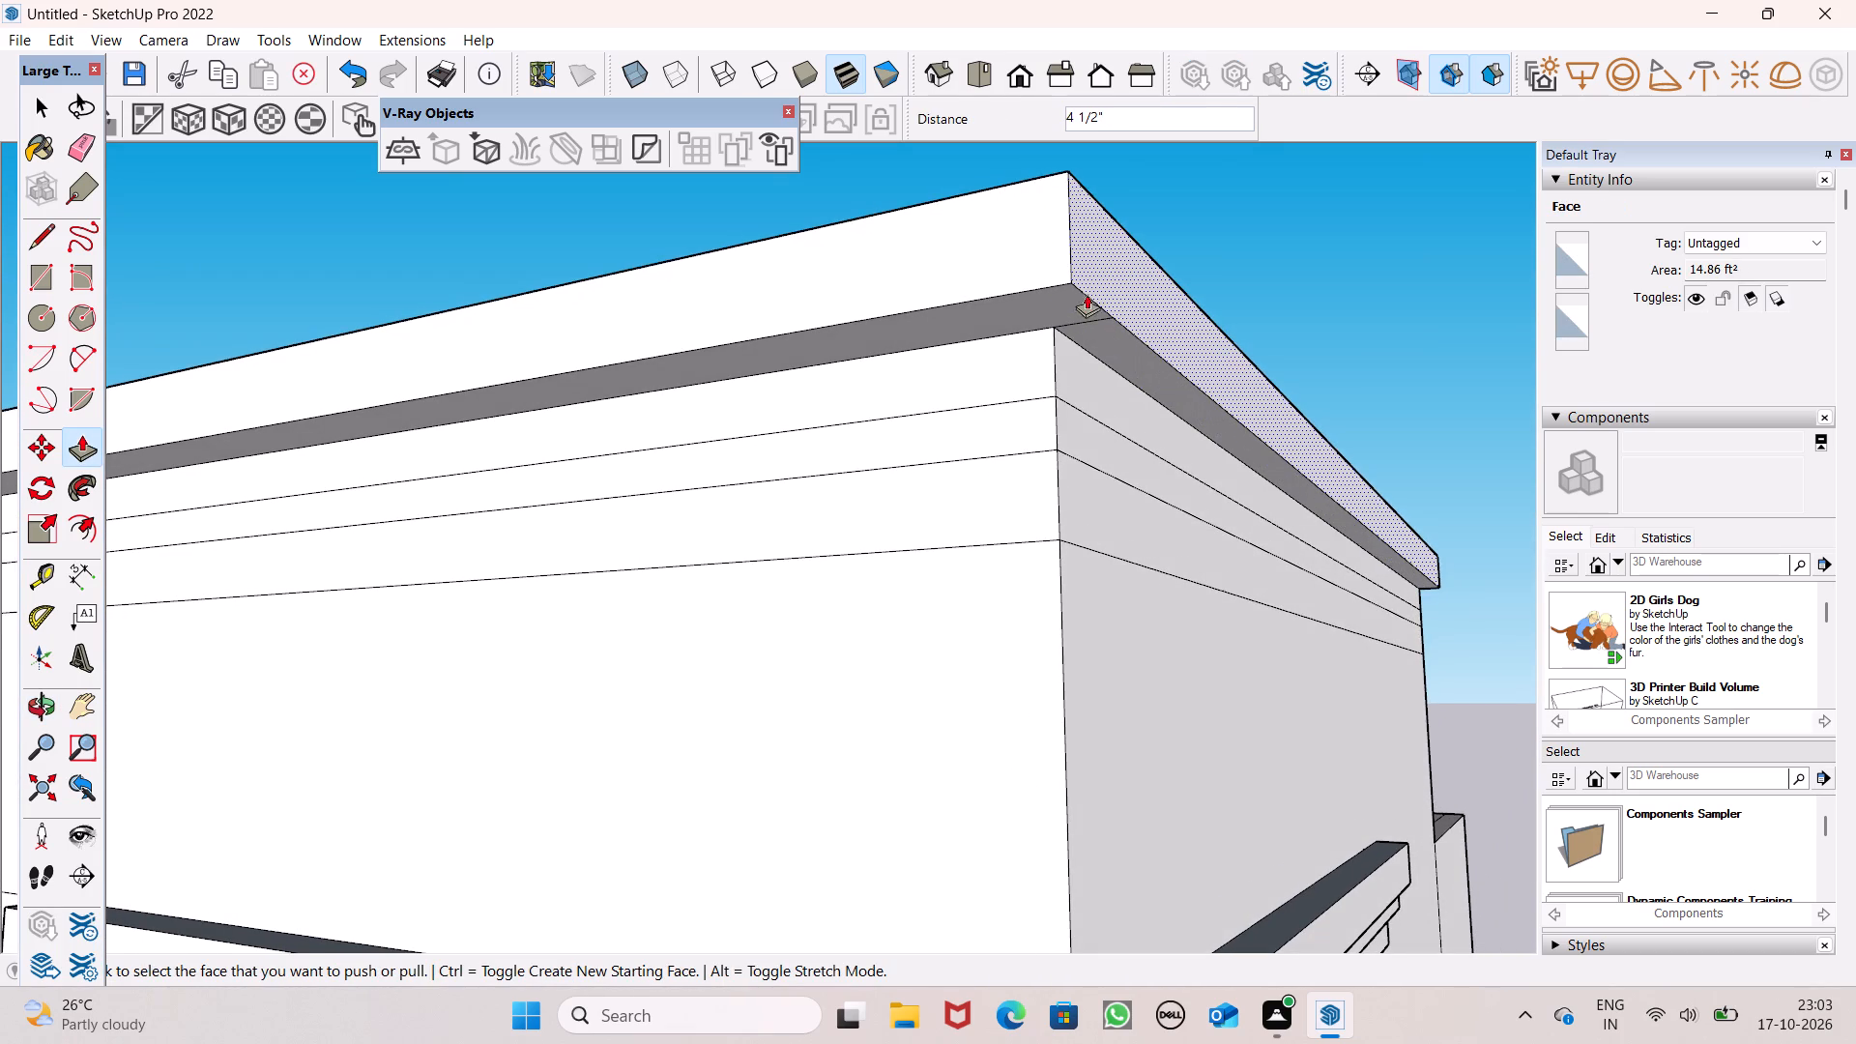
scroll(1087, 295, down, 4)
middle_drag(1074, 307, 1004, 205)
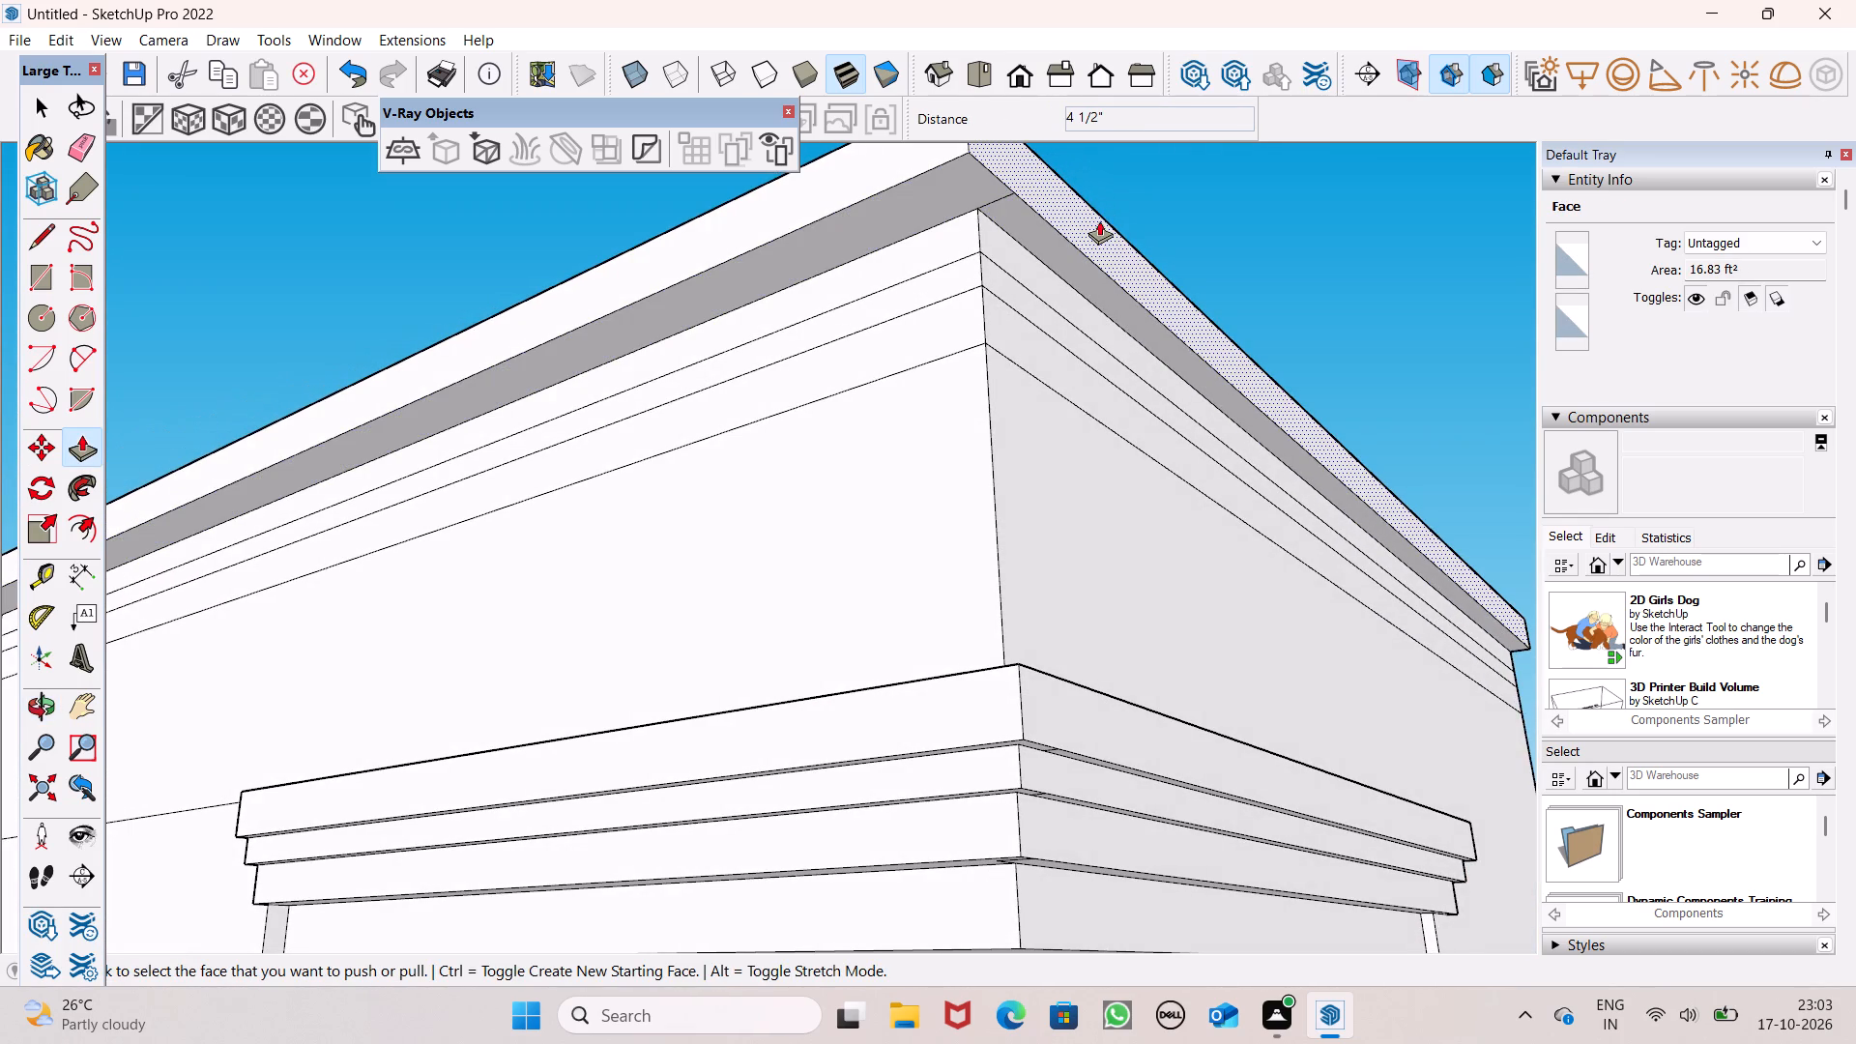
drag(1086, 225, 1102, 231)
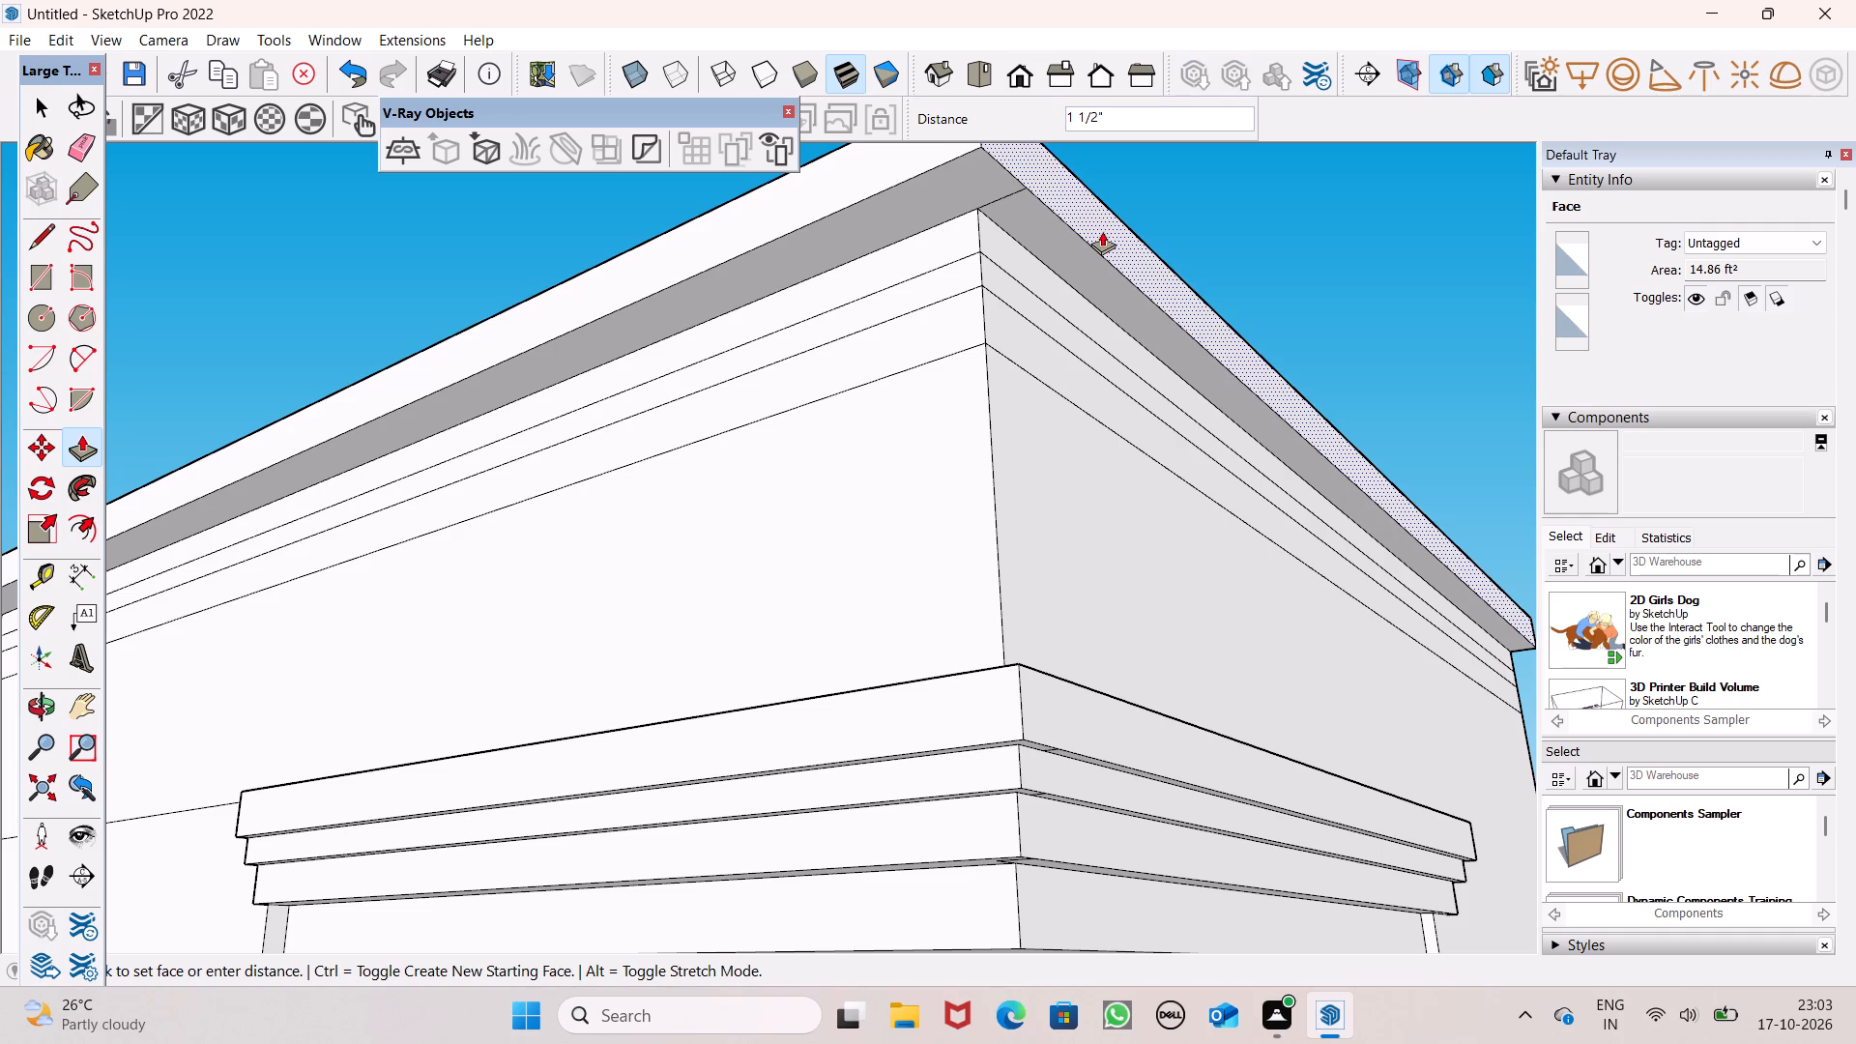
drag(1102, 231, 1103, 231)
click(1103, 231)
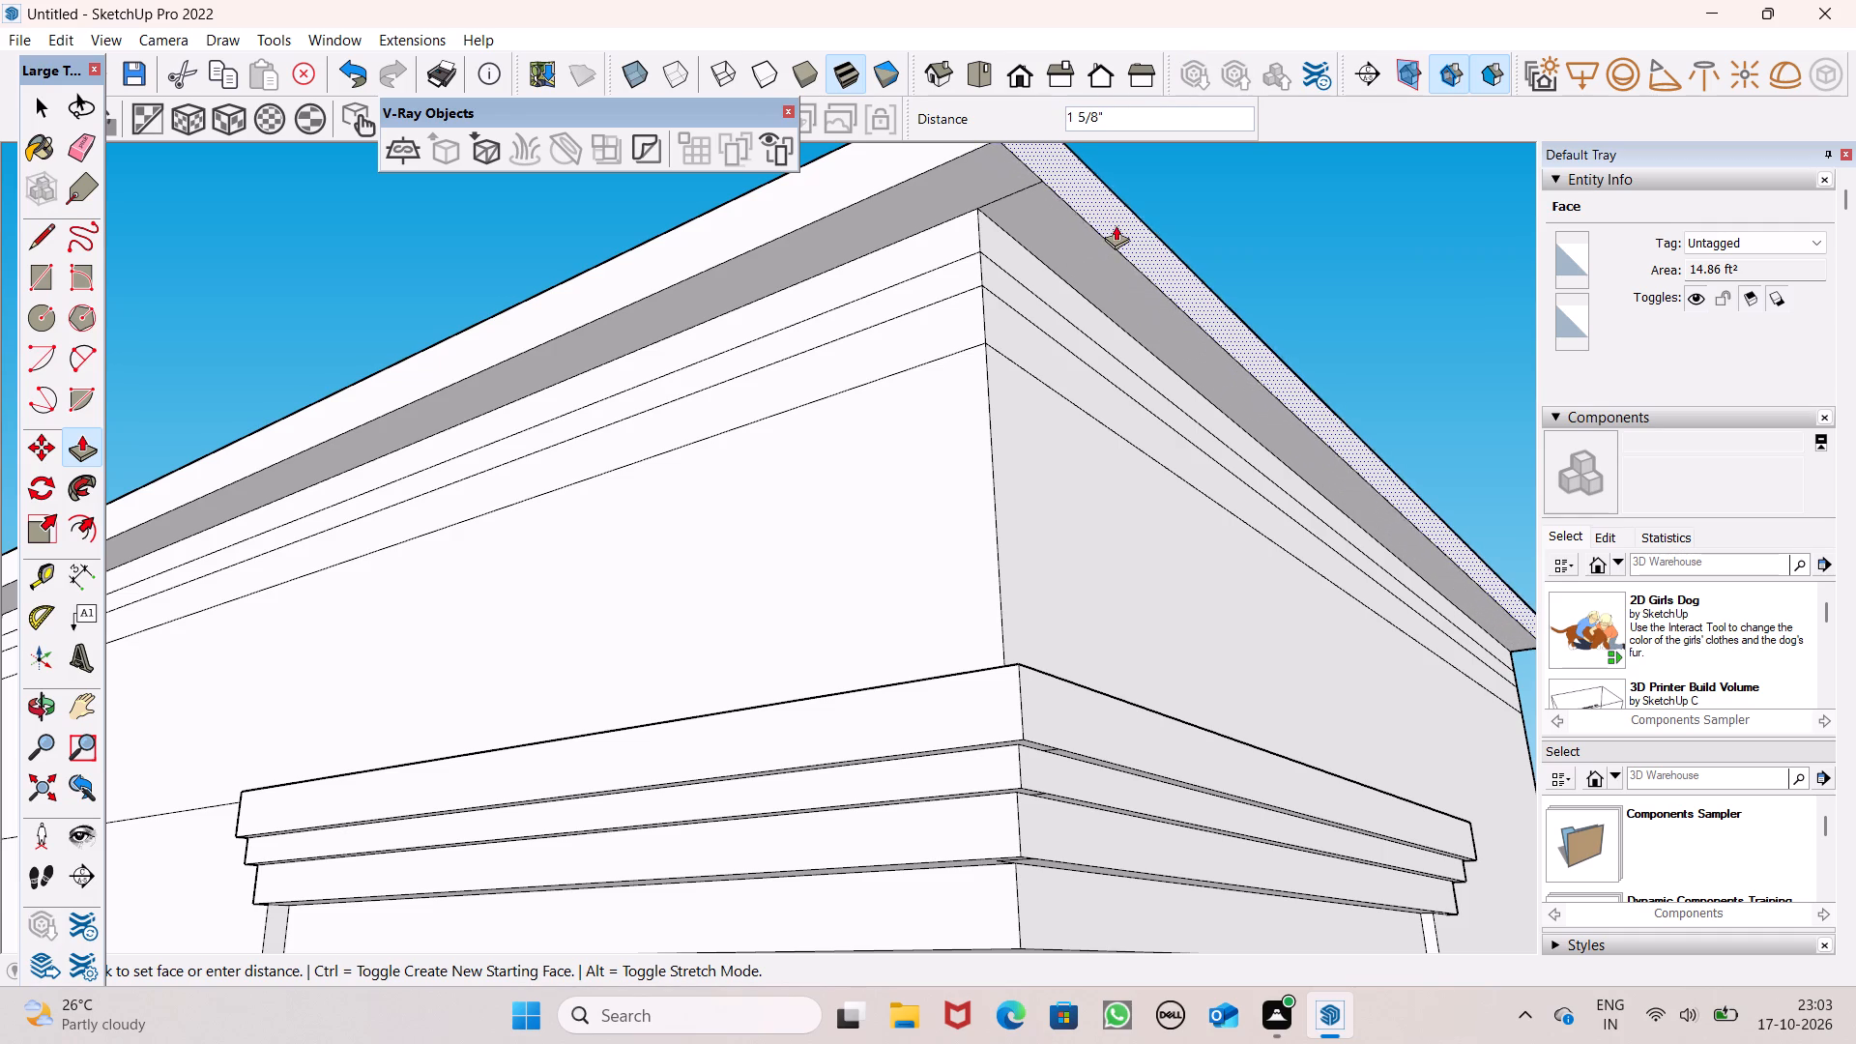
click(1116, 225)
Extrude the second band on the top block's long front side outward 7 3/16", forming a step under the overhang.
scroll(1029, 290, down, 4)
middle_drag(1000, 253, 964, 231)
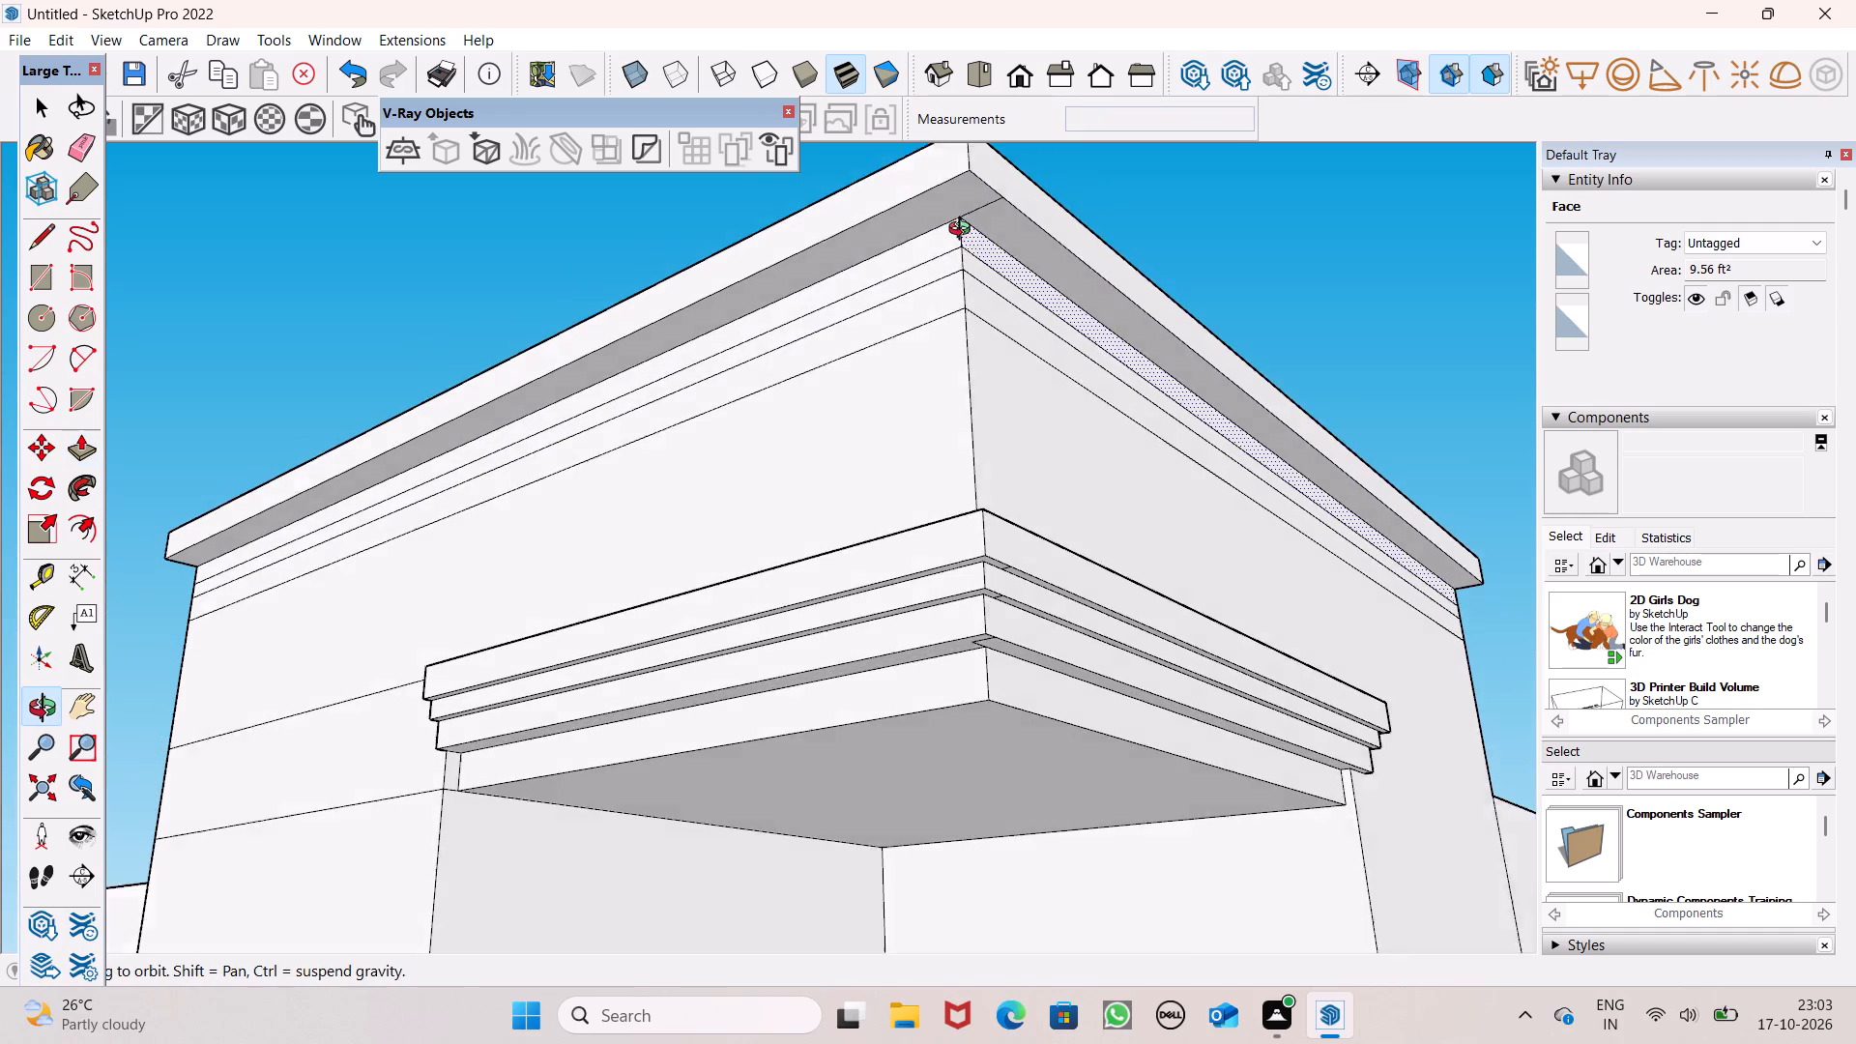
middle_drag(964, 231, 957, 226)
scroll(940, 263, down, 8)
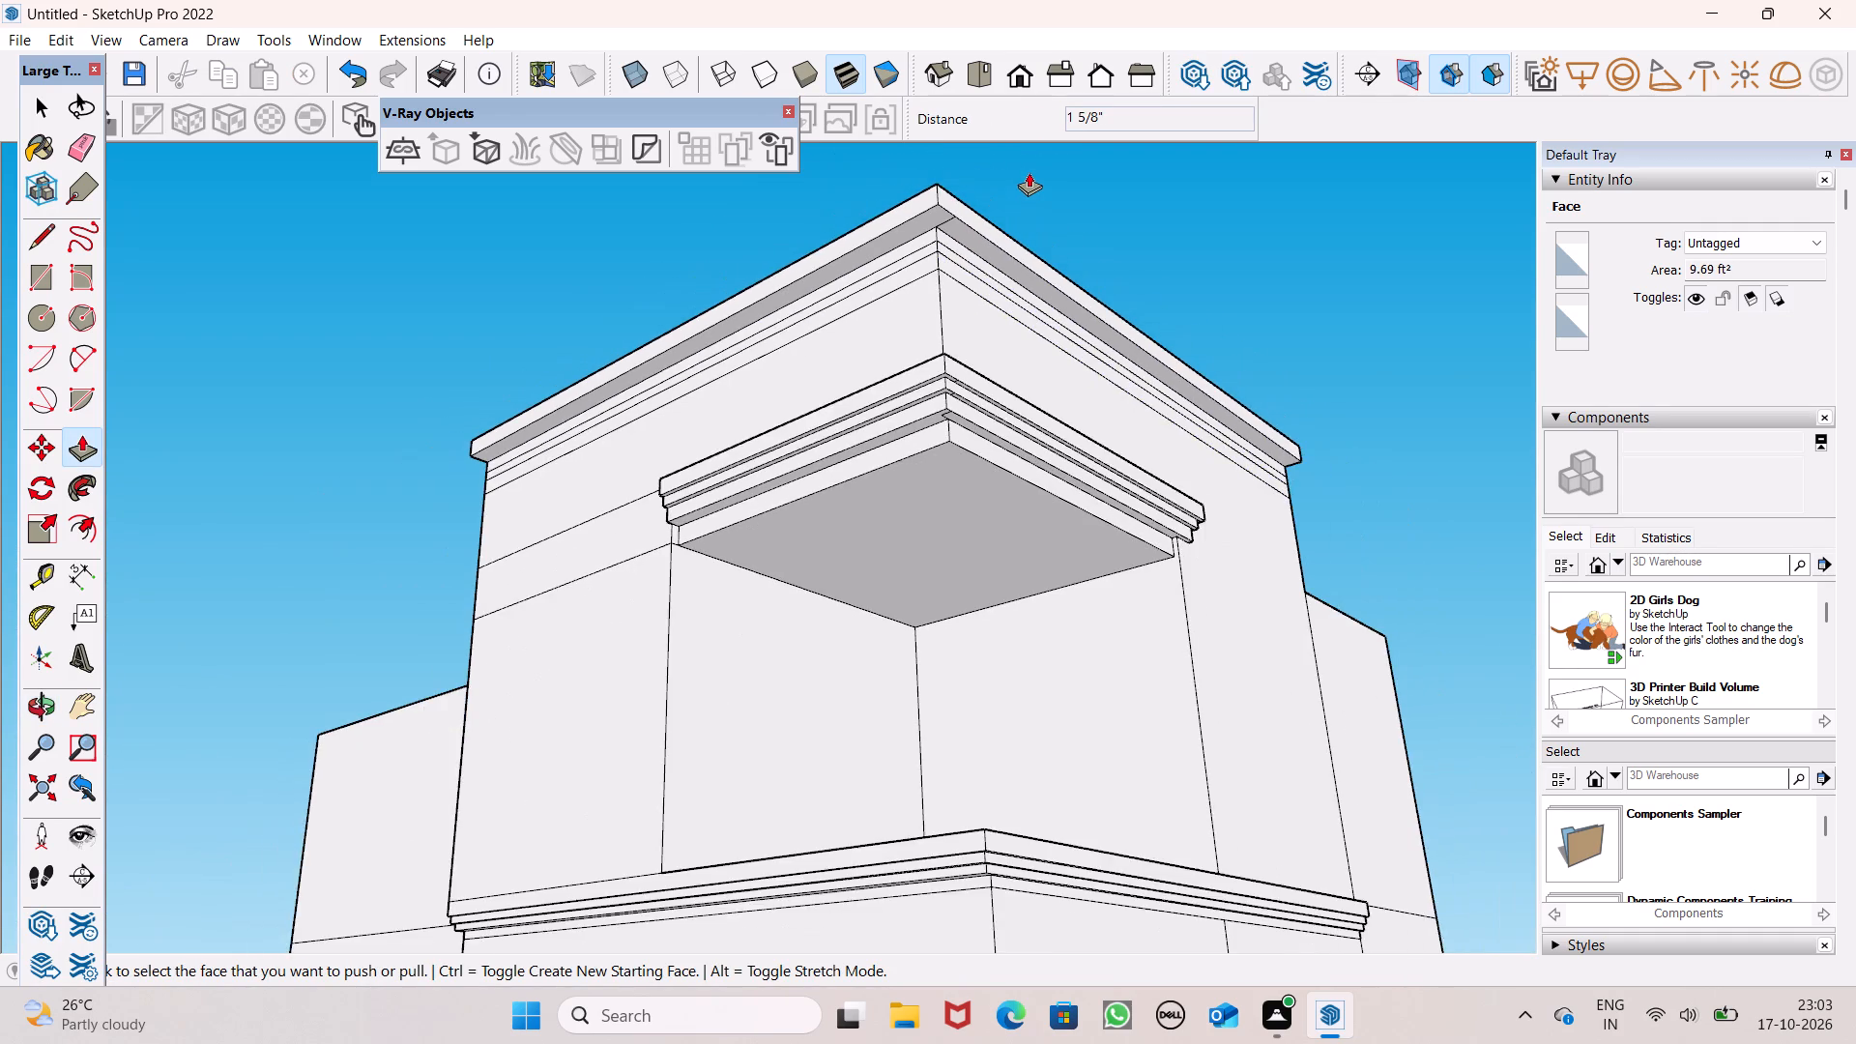
scroll(1031, 171, up, 4)
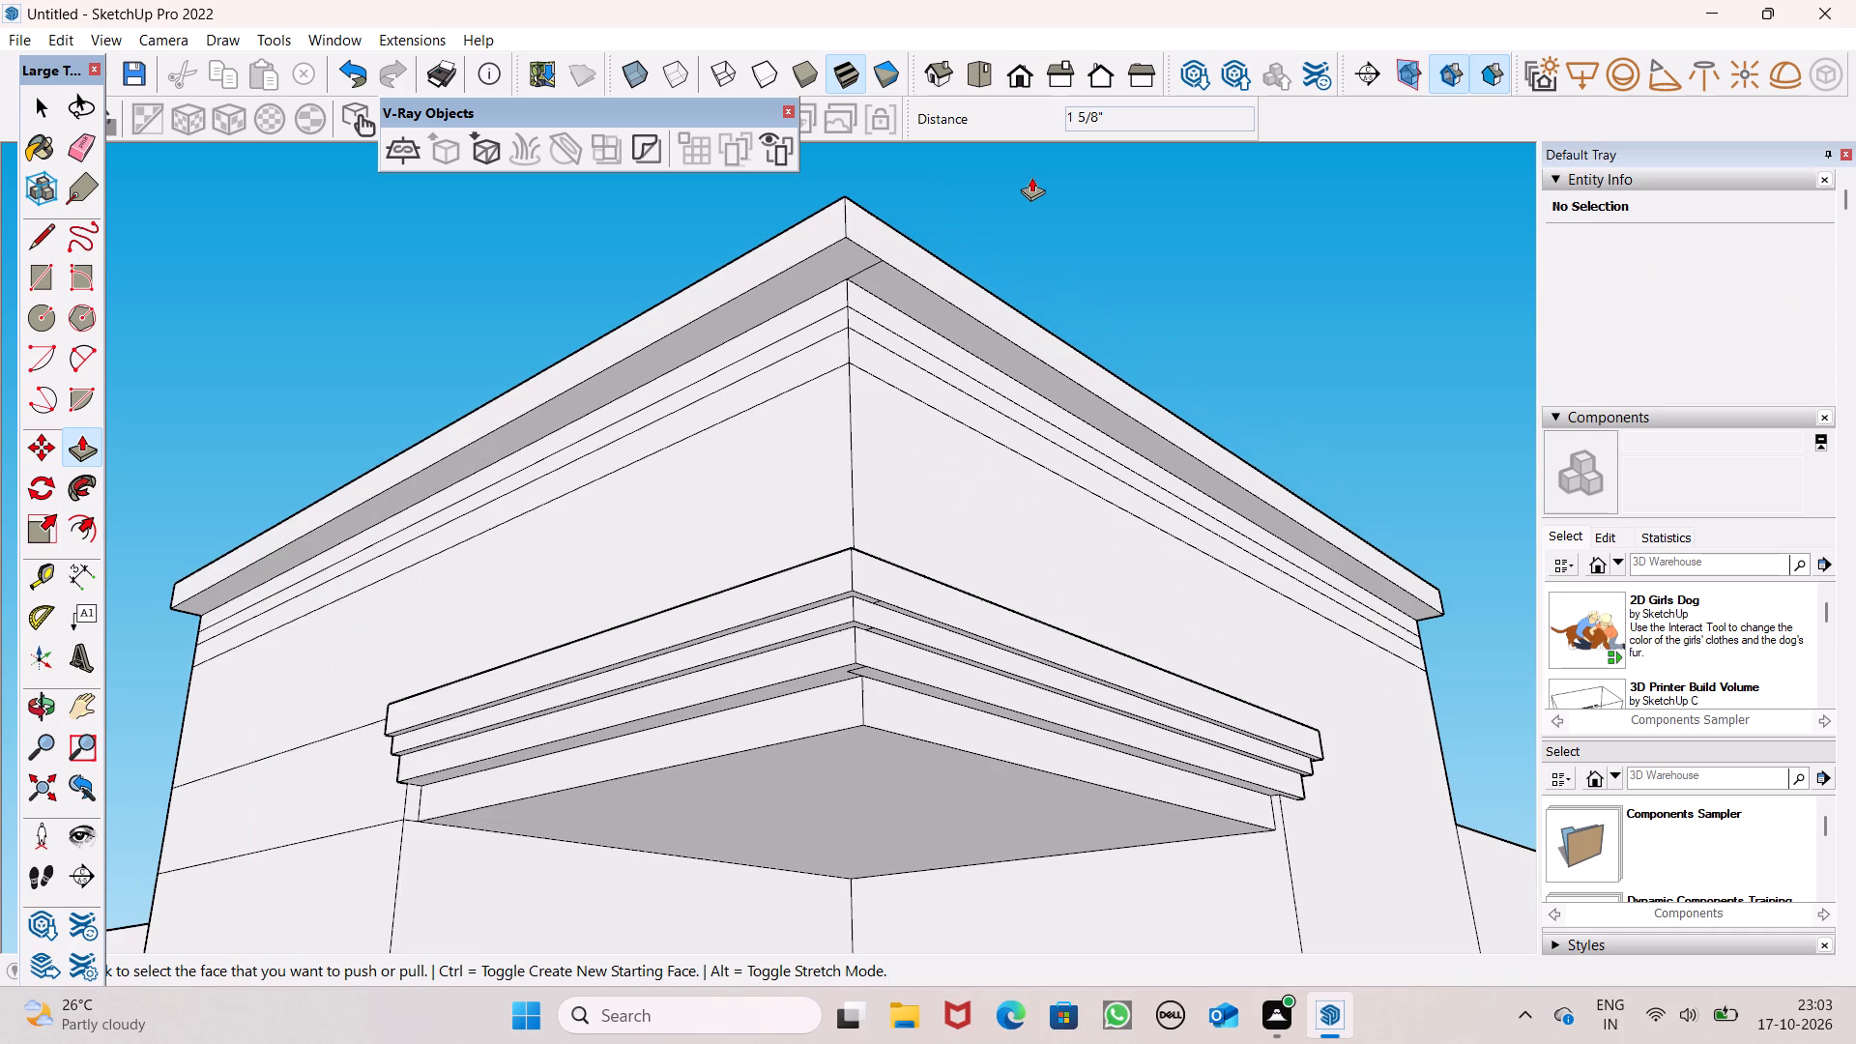
middle_drag(1097, 190, 1227, 217)
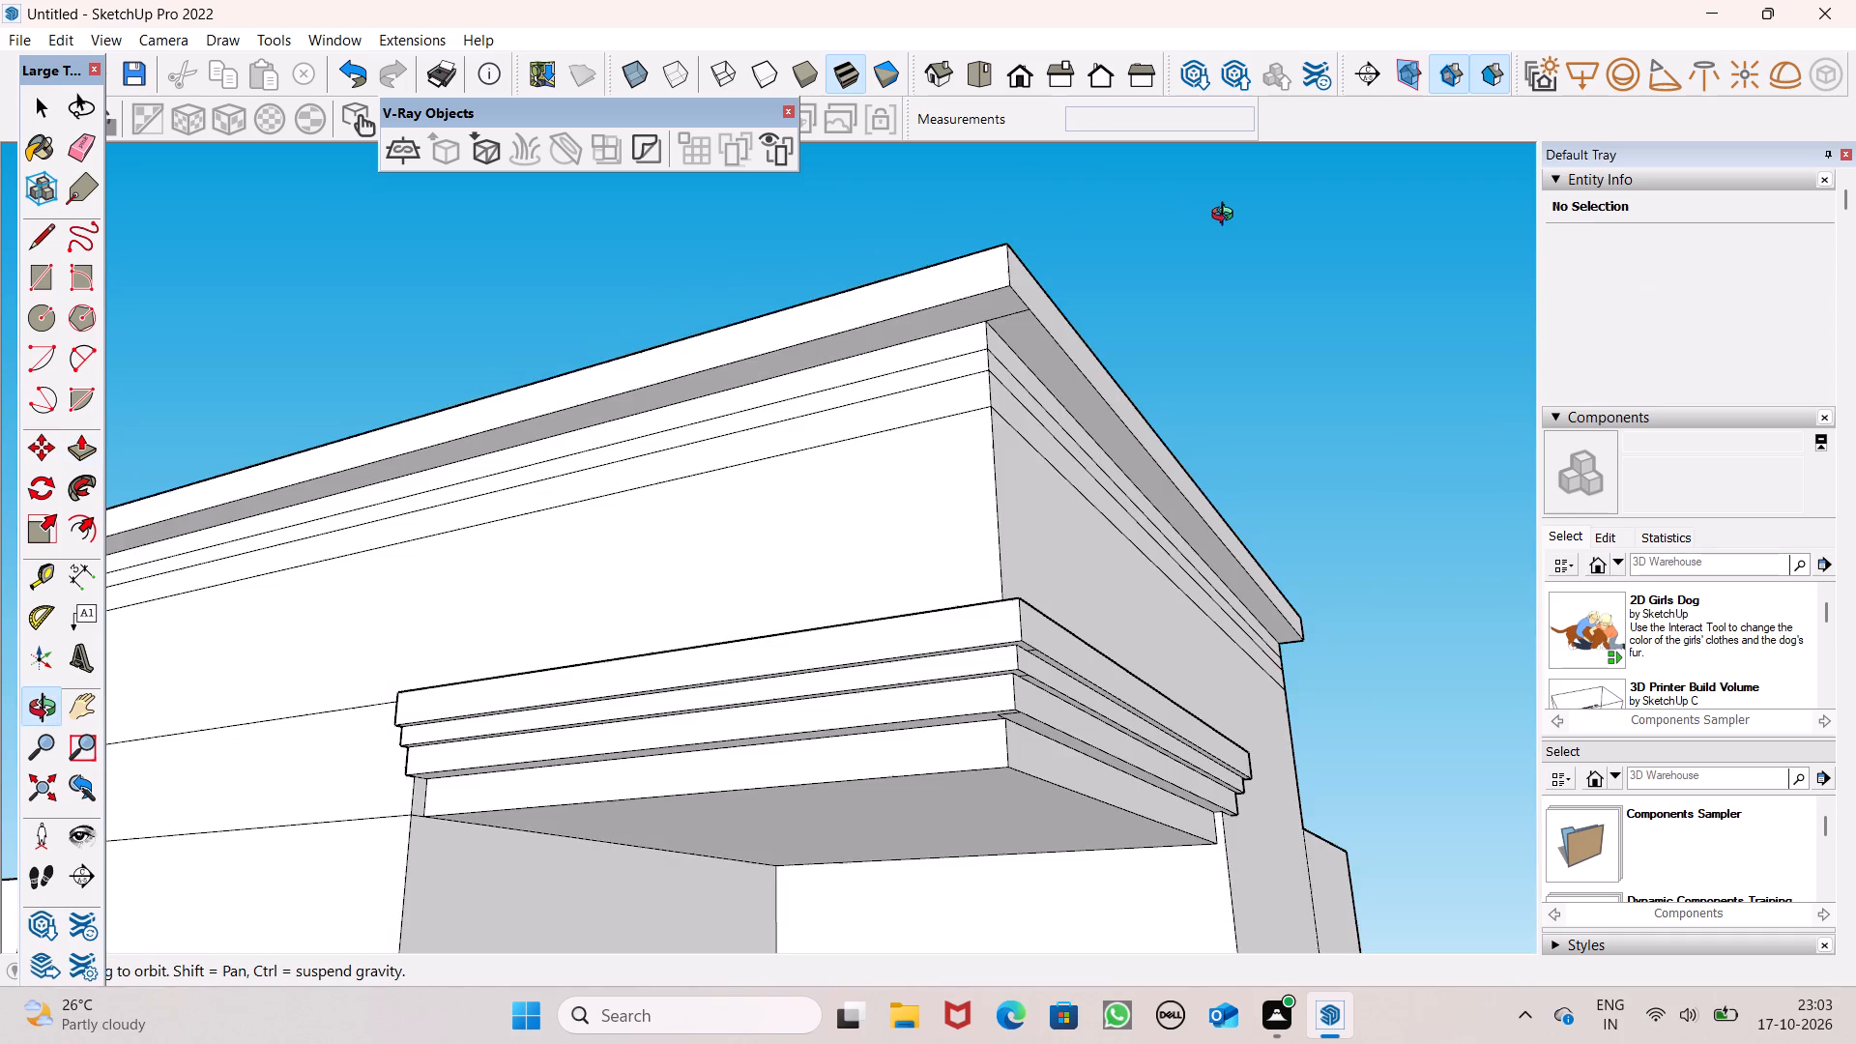
middle_drag(1227, 217, 1231, 223)
middle_drag(1017, 336, 913, 285)
scroll(868, 275, up, 2)
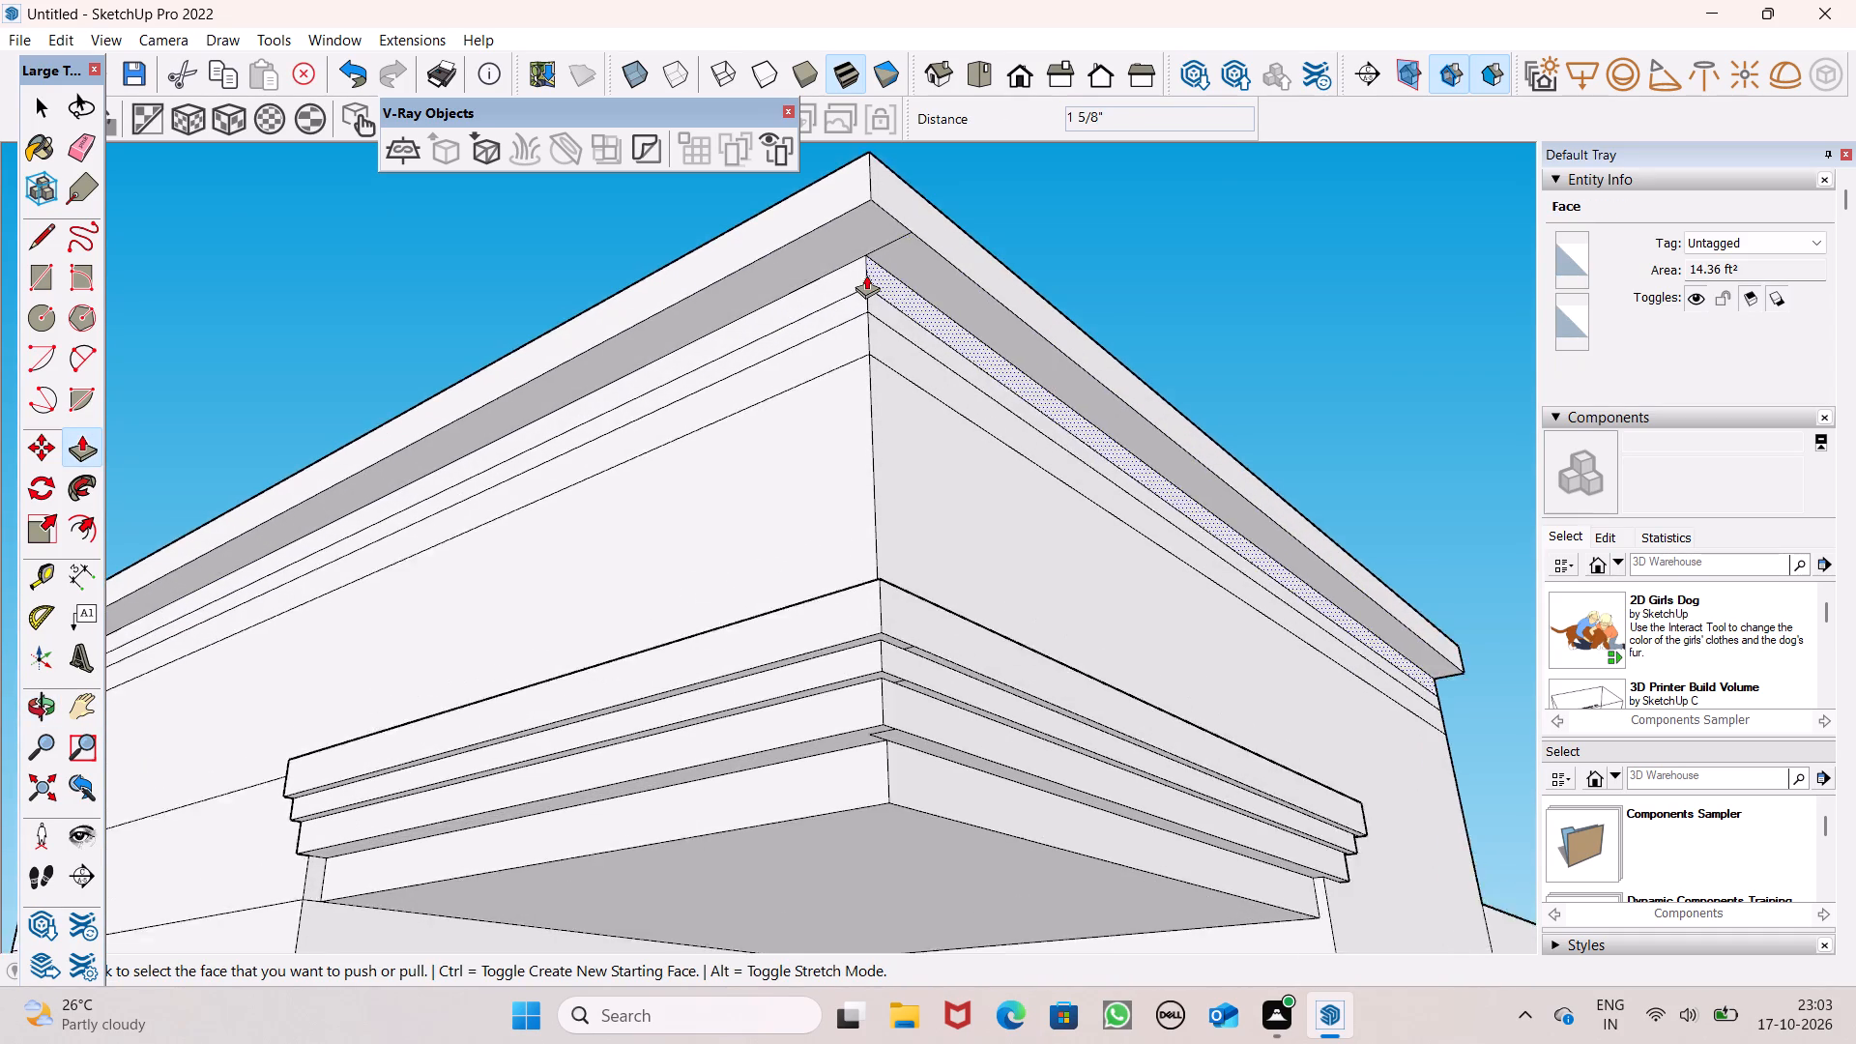
scroll(866, 275, up, 2)
click(806, 203)
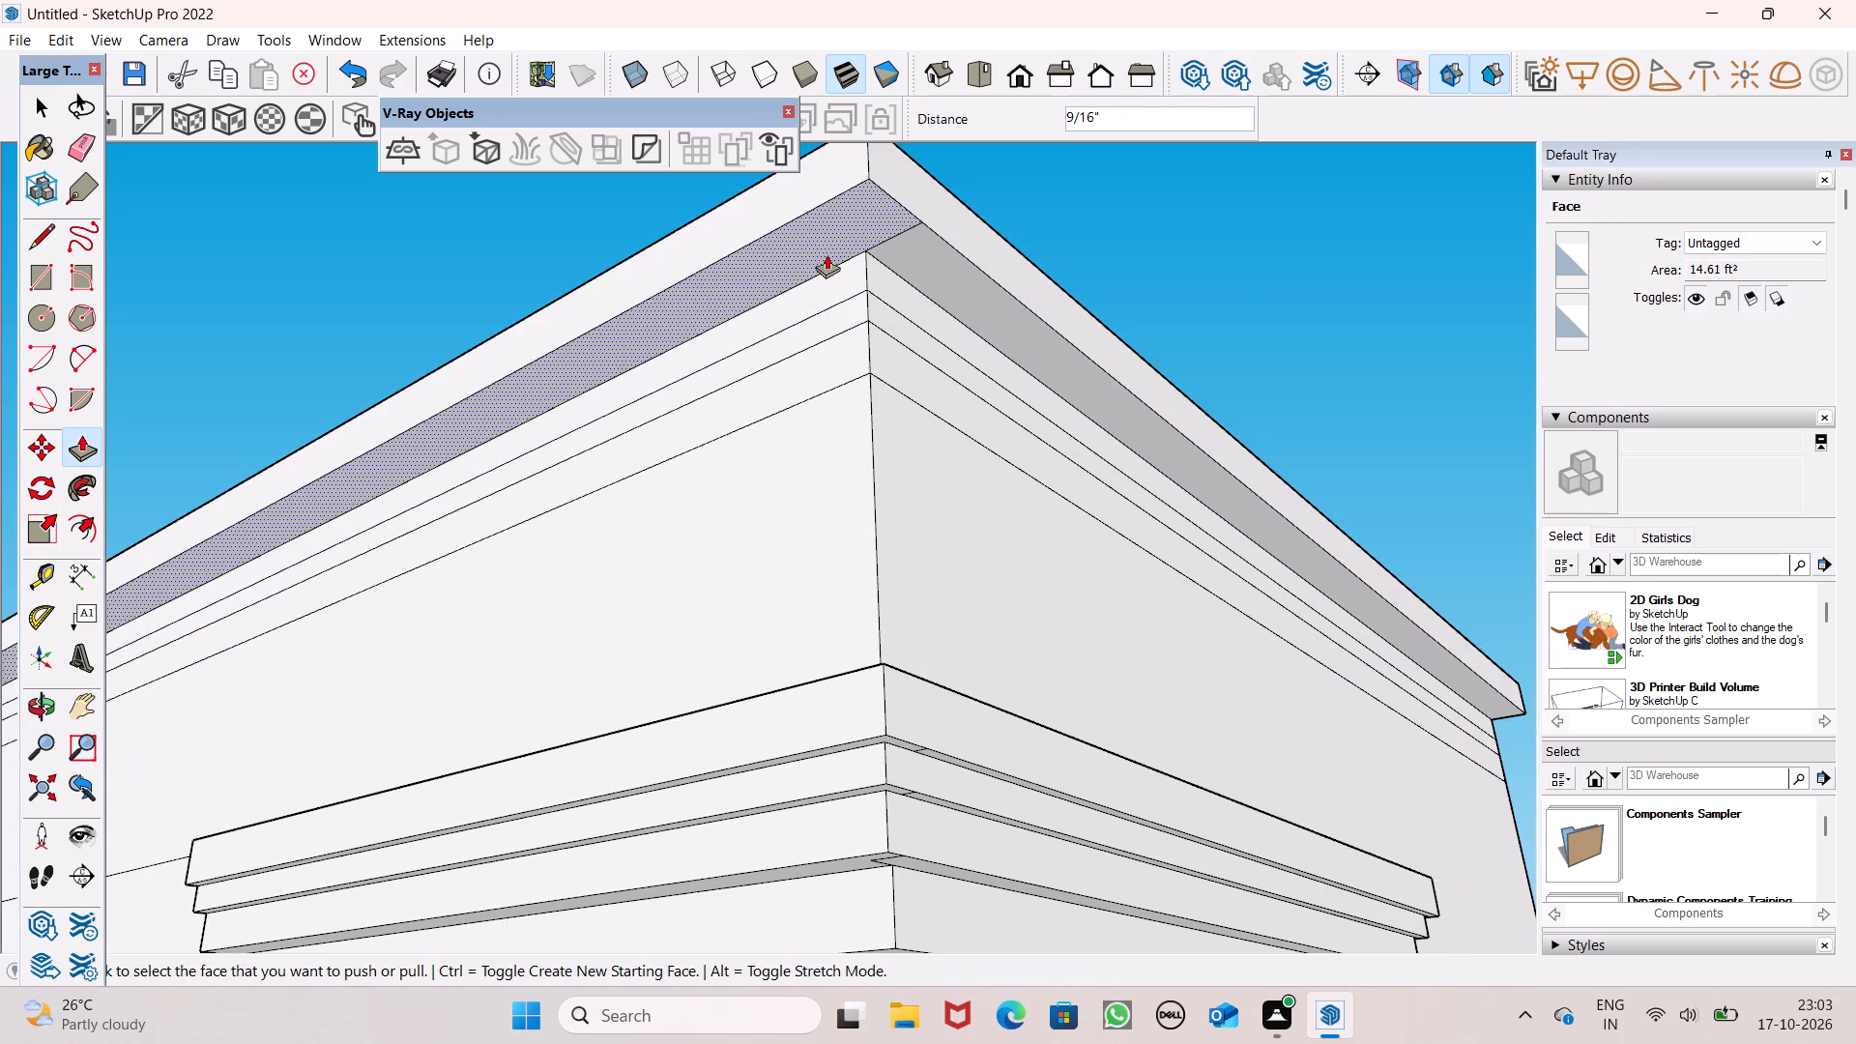
drag(830, 280, 791, 250)
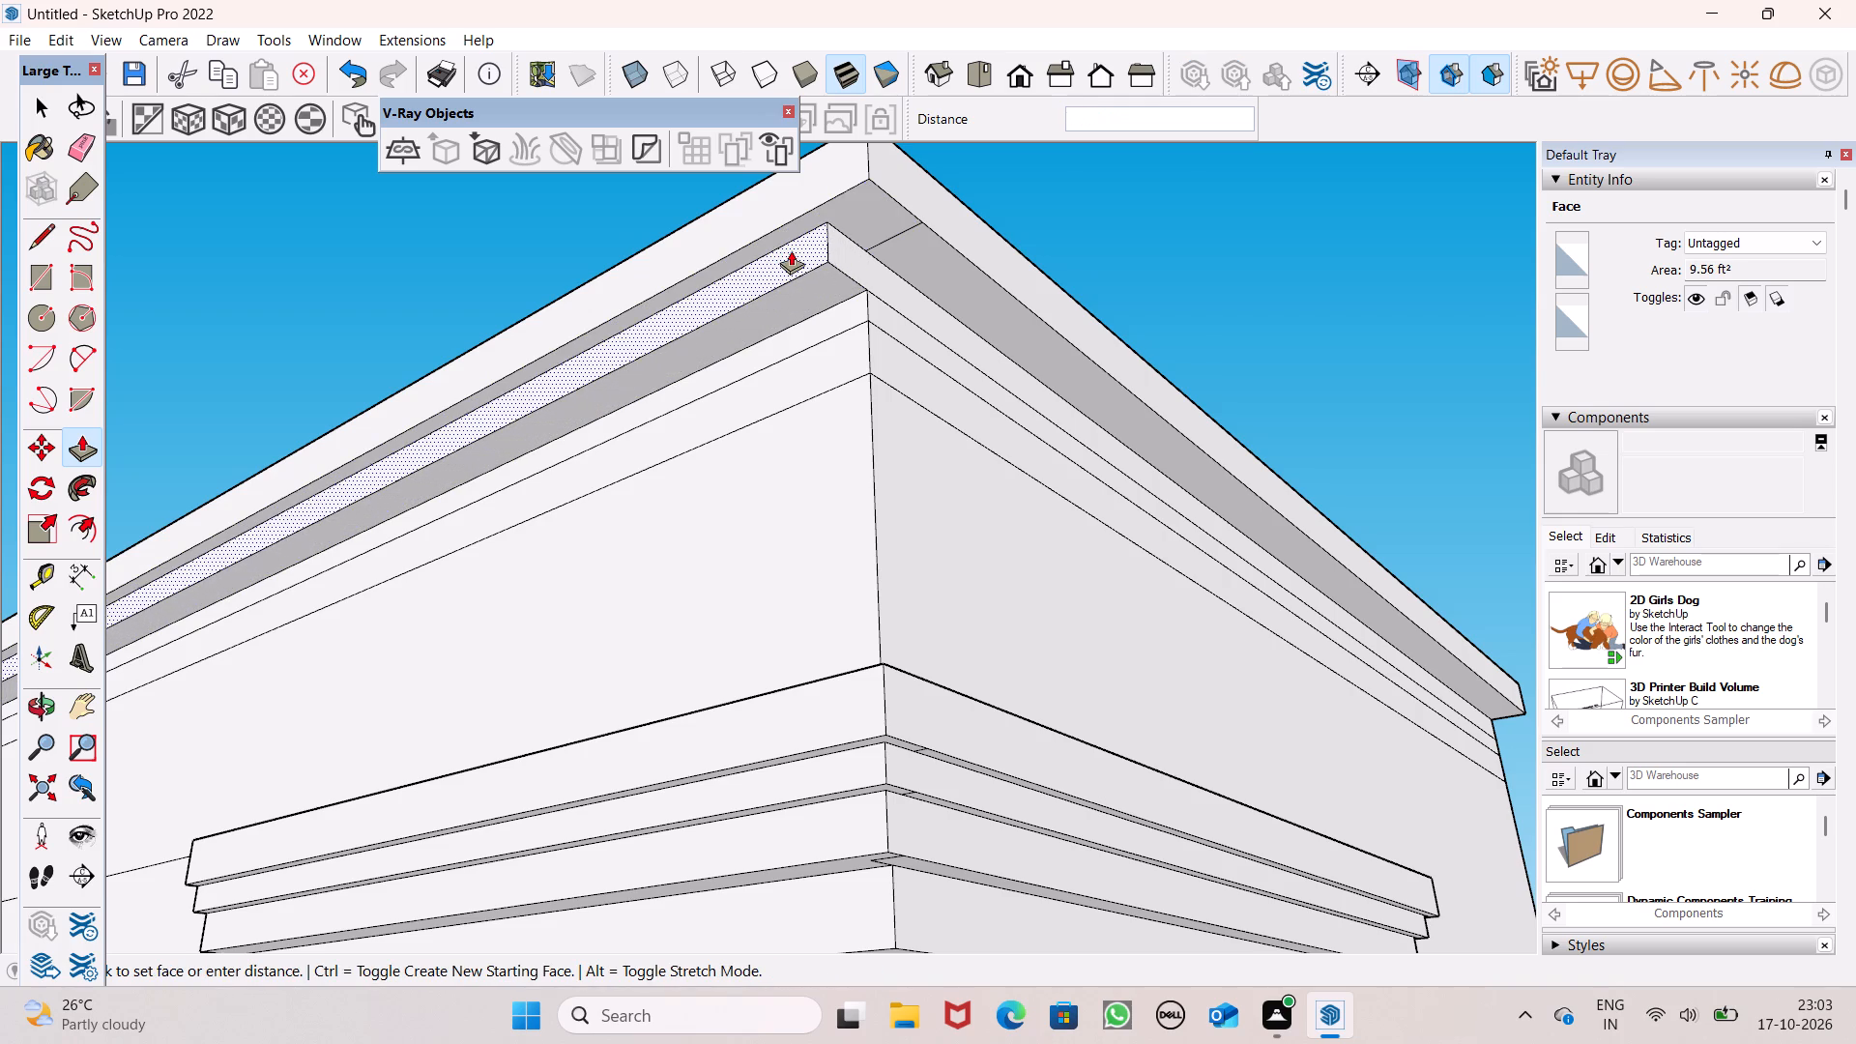
drag(791, 250, 791, 251)
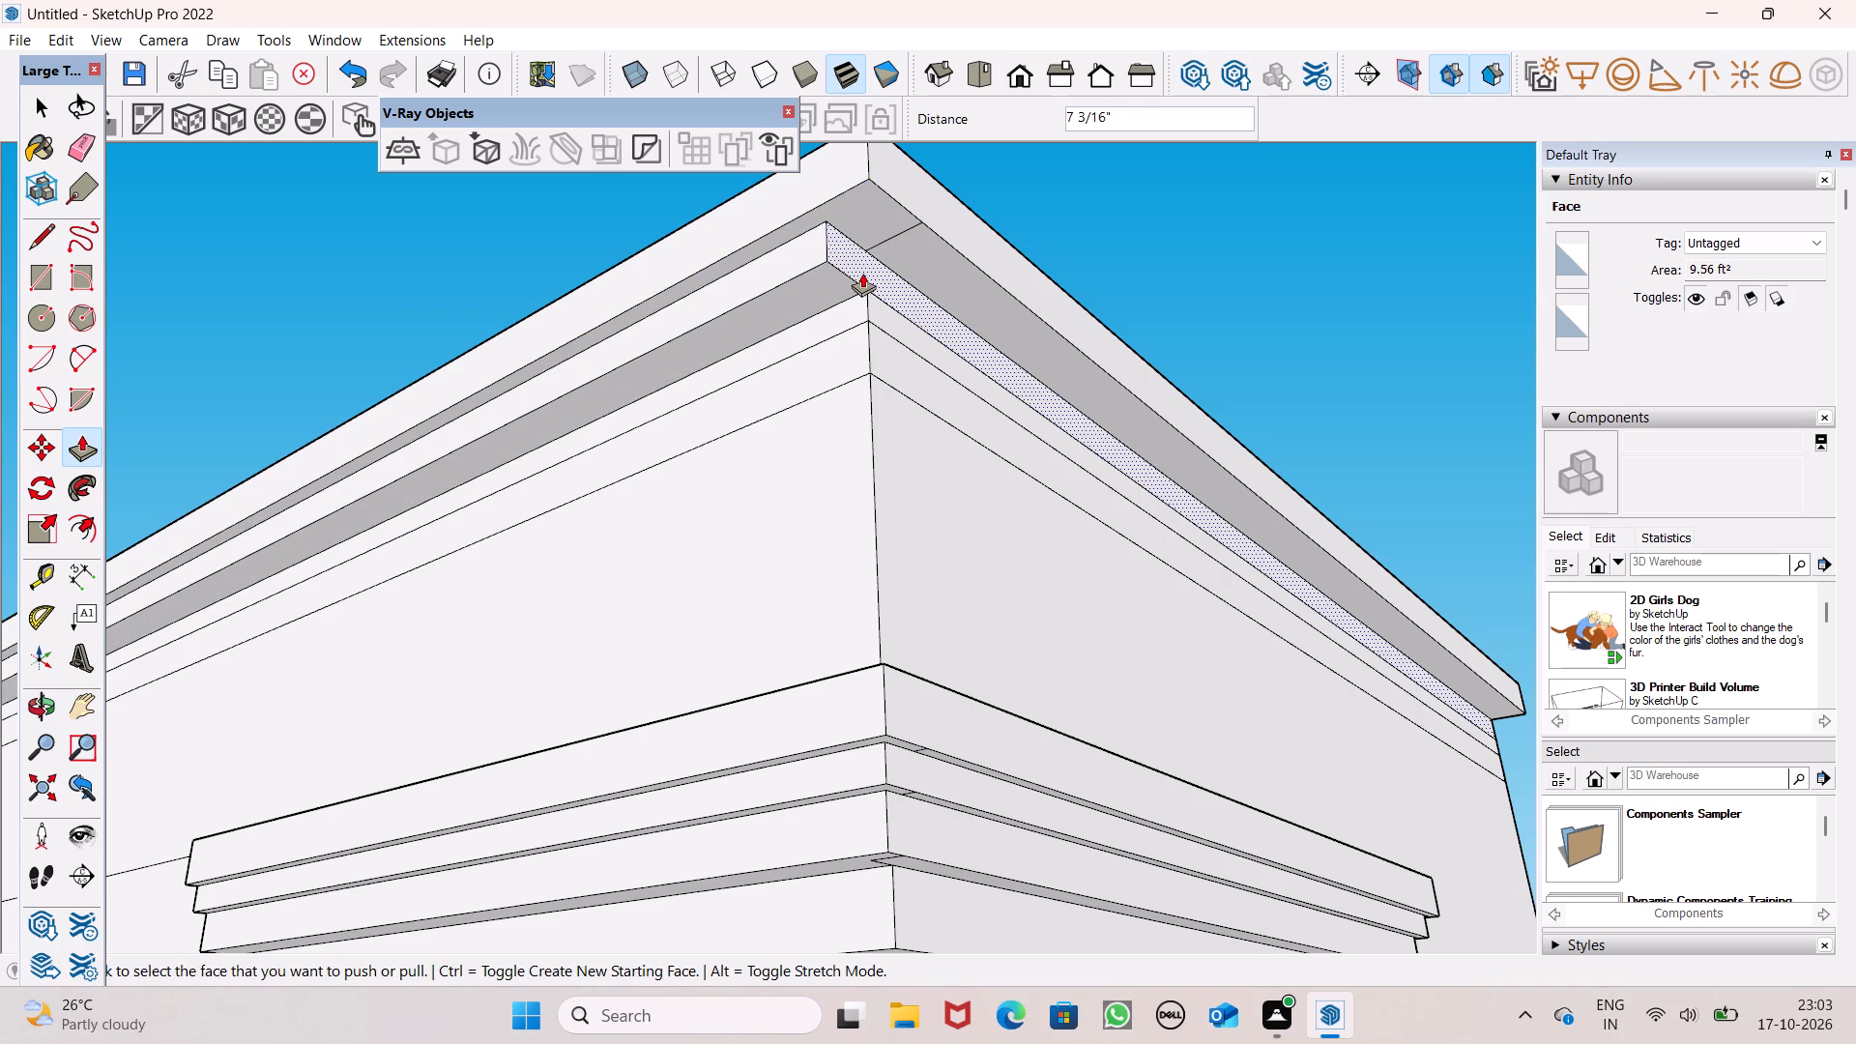
Extrude the second band on the adjoining side outward about 6 1/8", adding small pulls there and 9/16" on the front side.
drag(862, 273, 910, 257)
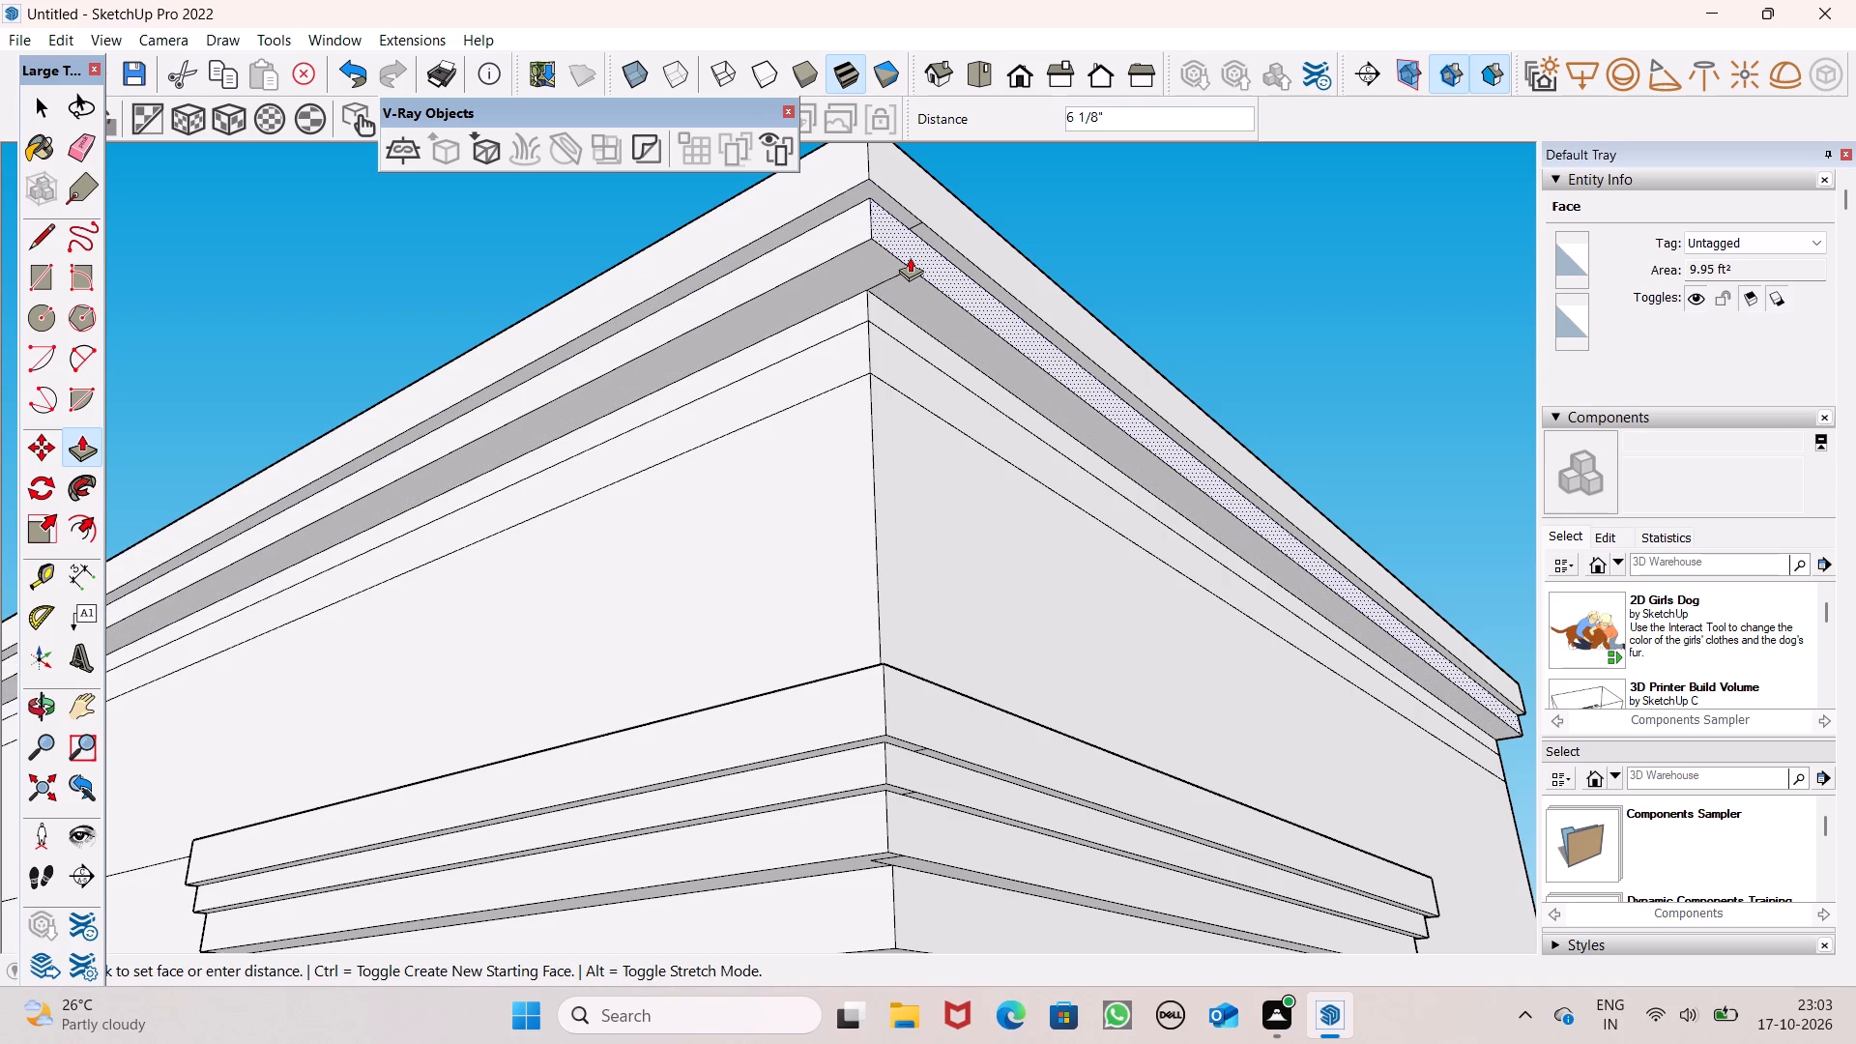
drag(910, 257, 911, 257)
click(911, 257)
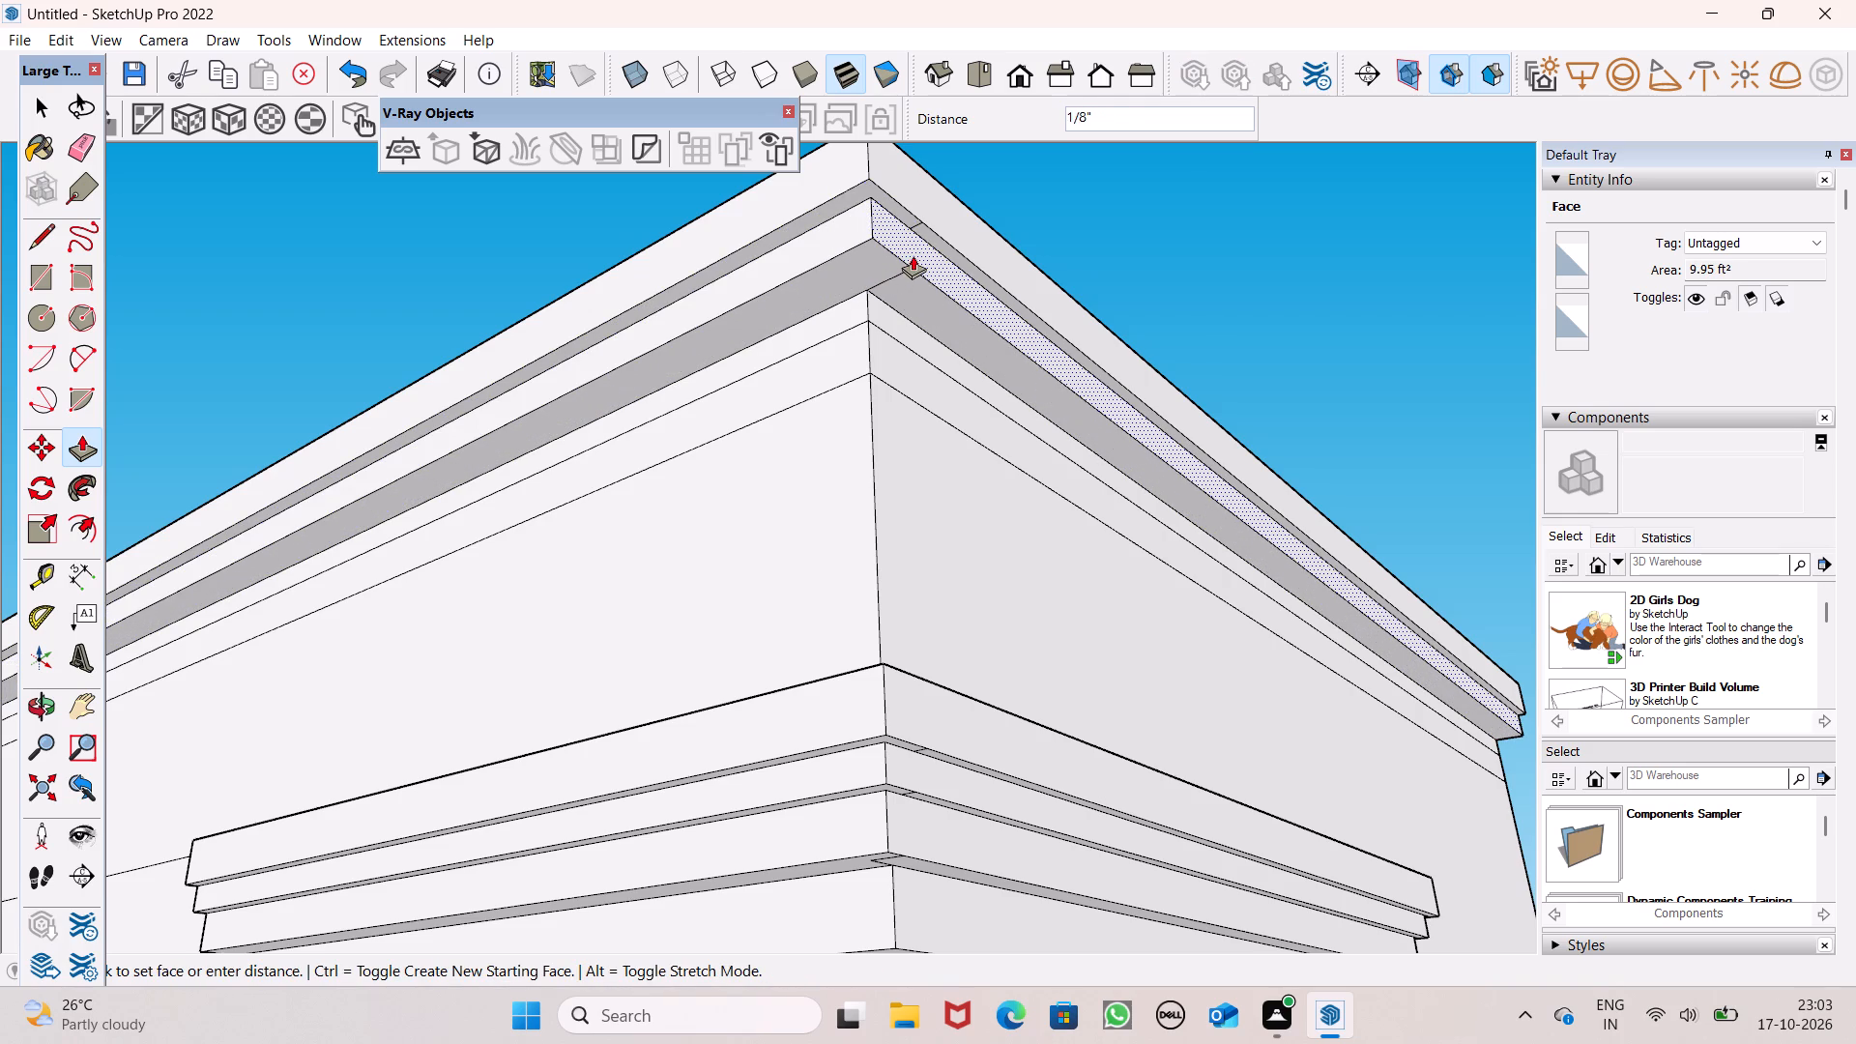
click(912, 253)
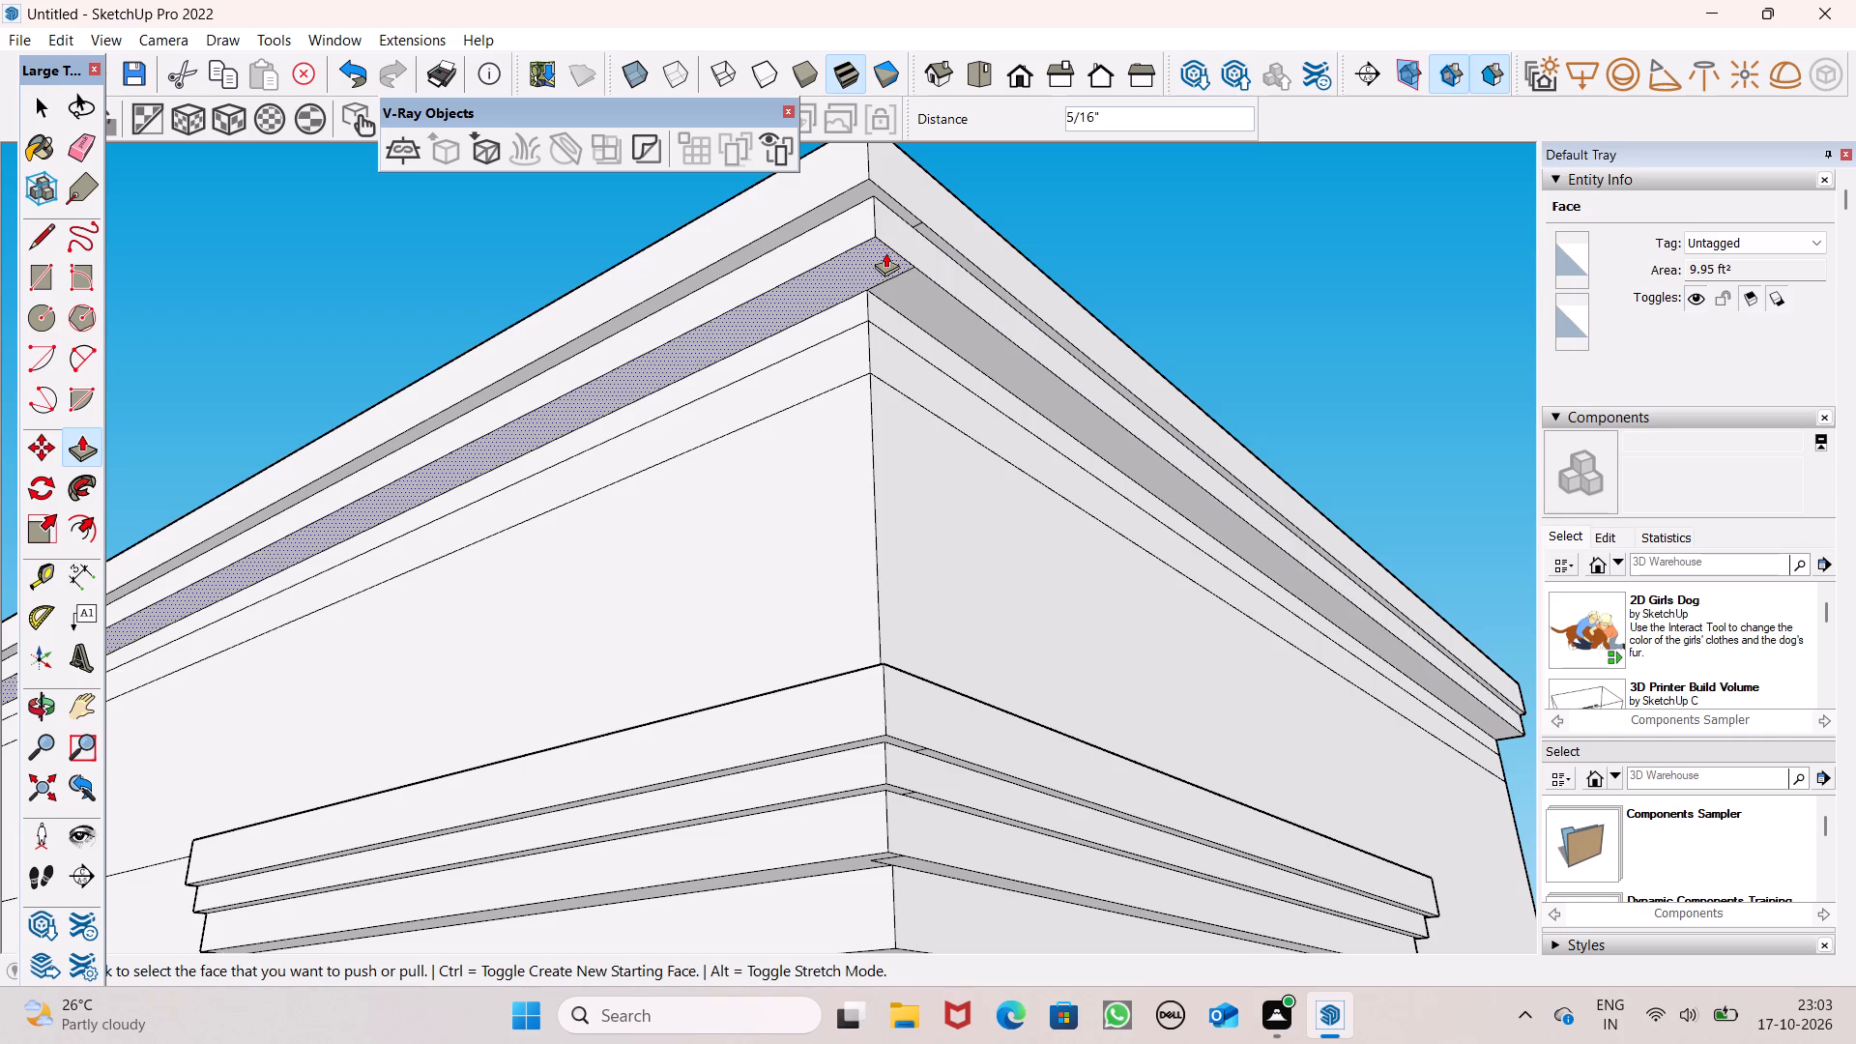
click(794, 256)
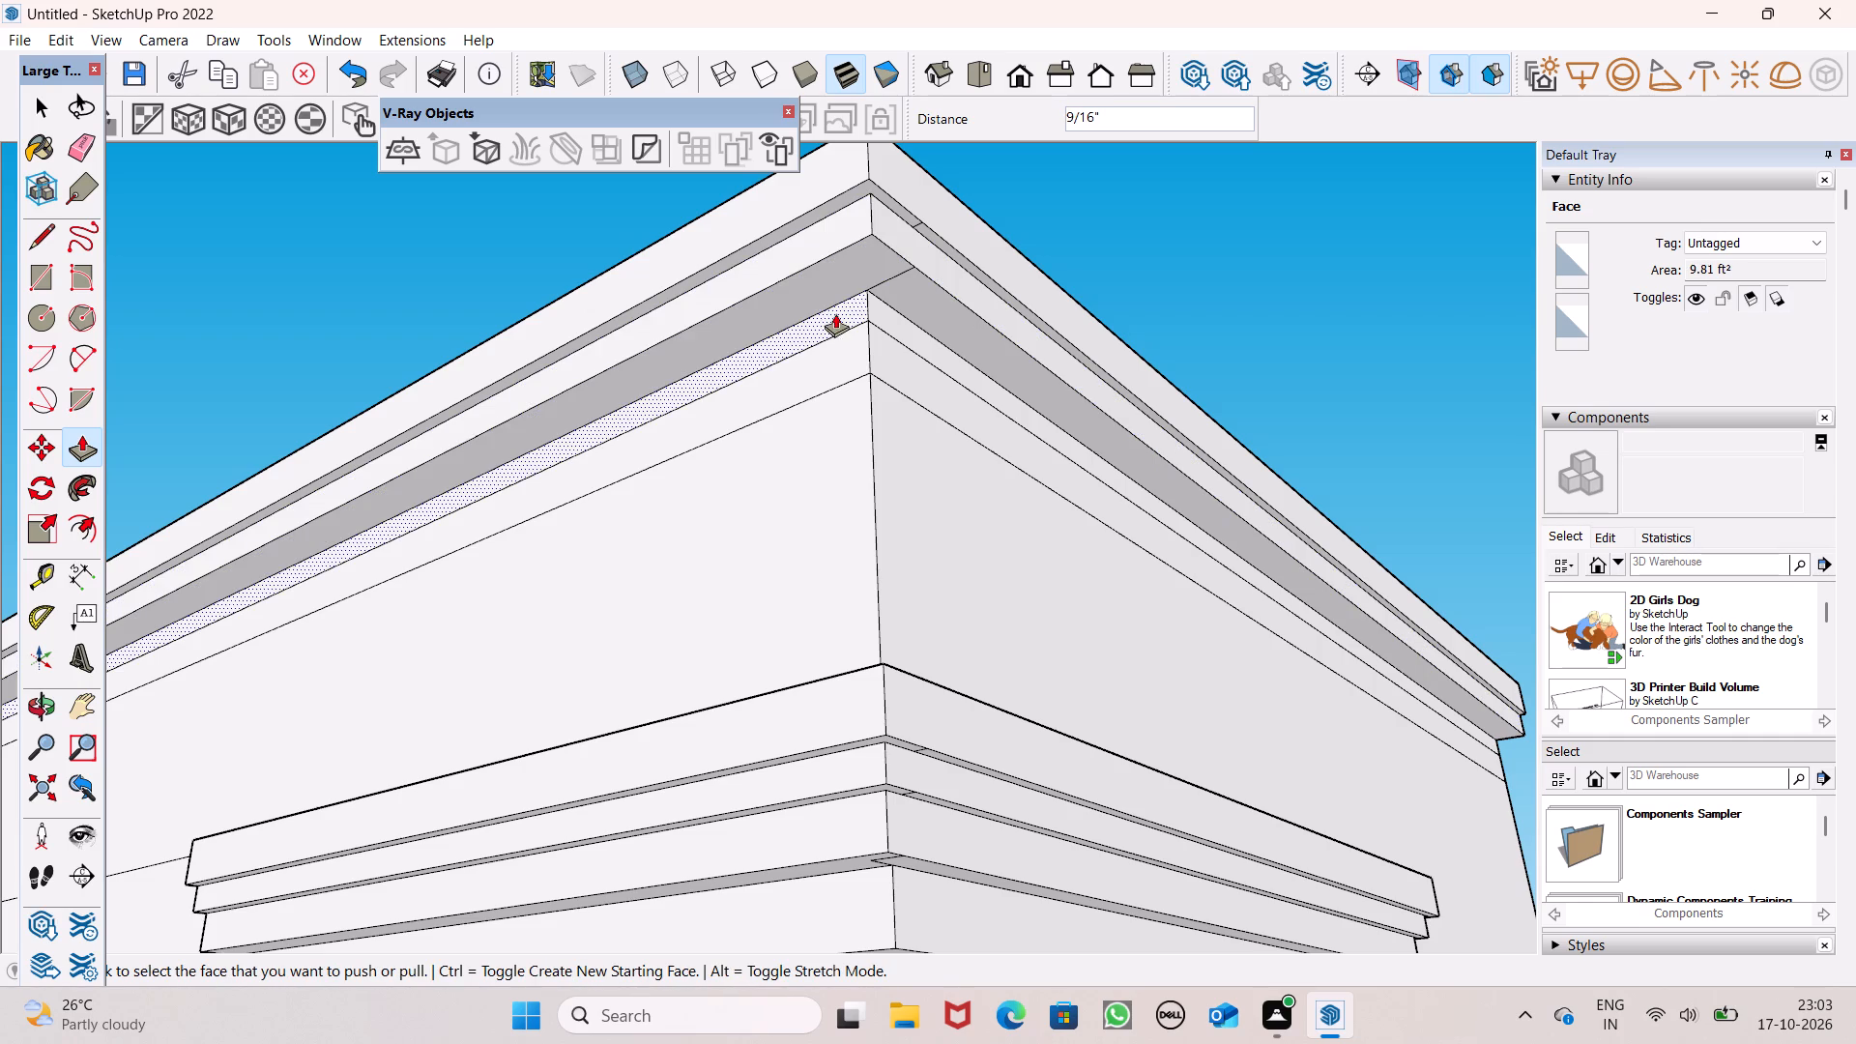
Extrude the third band on the front side outward as the next cornice step, undoing the extra 3/8" pull.
drag(836, 314, 822, 279)
click(822, 279)
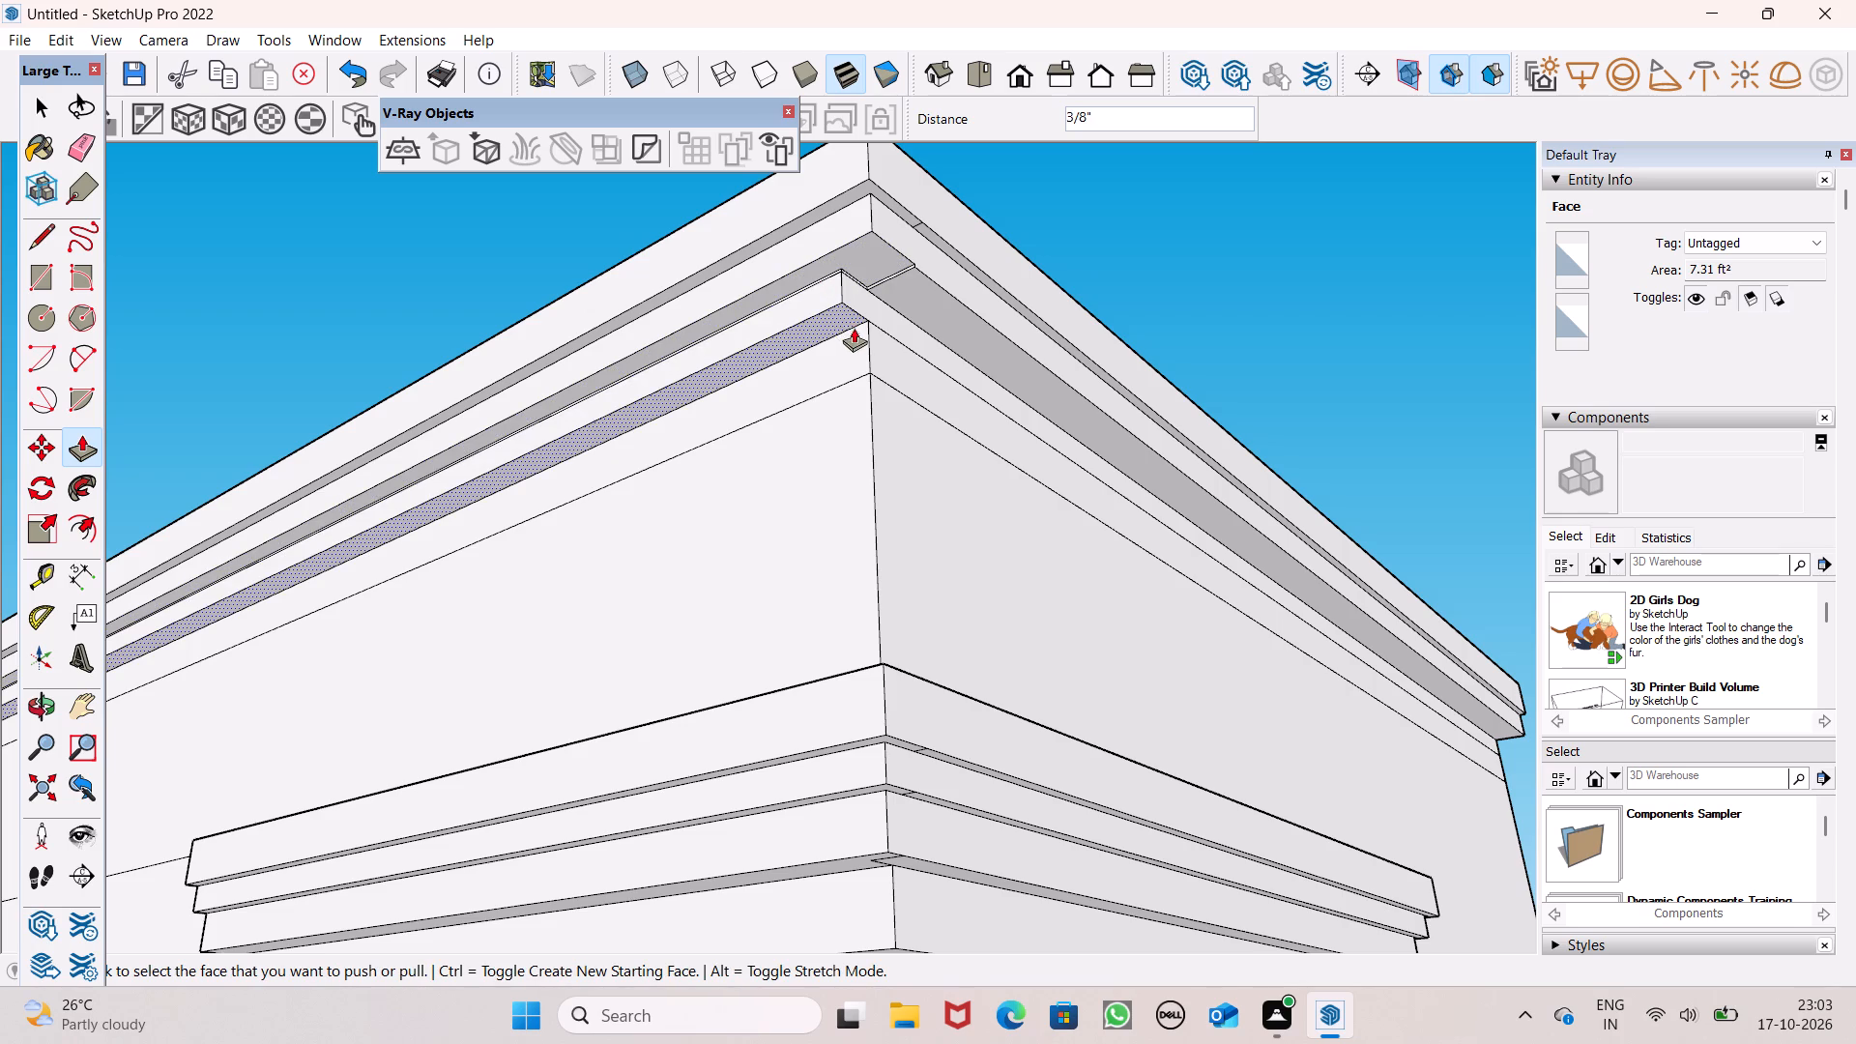
key(ctrl+z)
Extrude the third band on the adjoining side outward about 4 1/8" as the matching cornice step.
scroll(836, 298, up, 5)
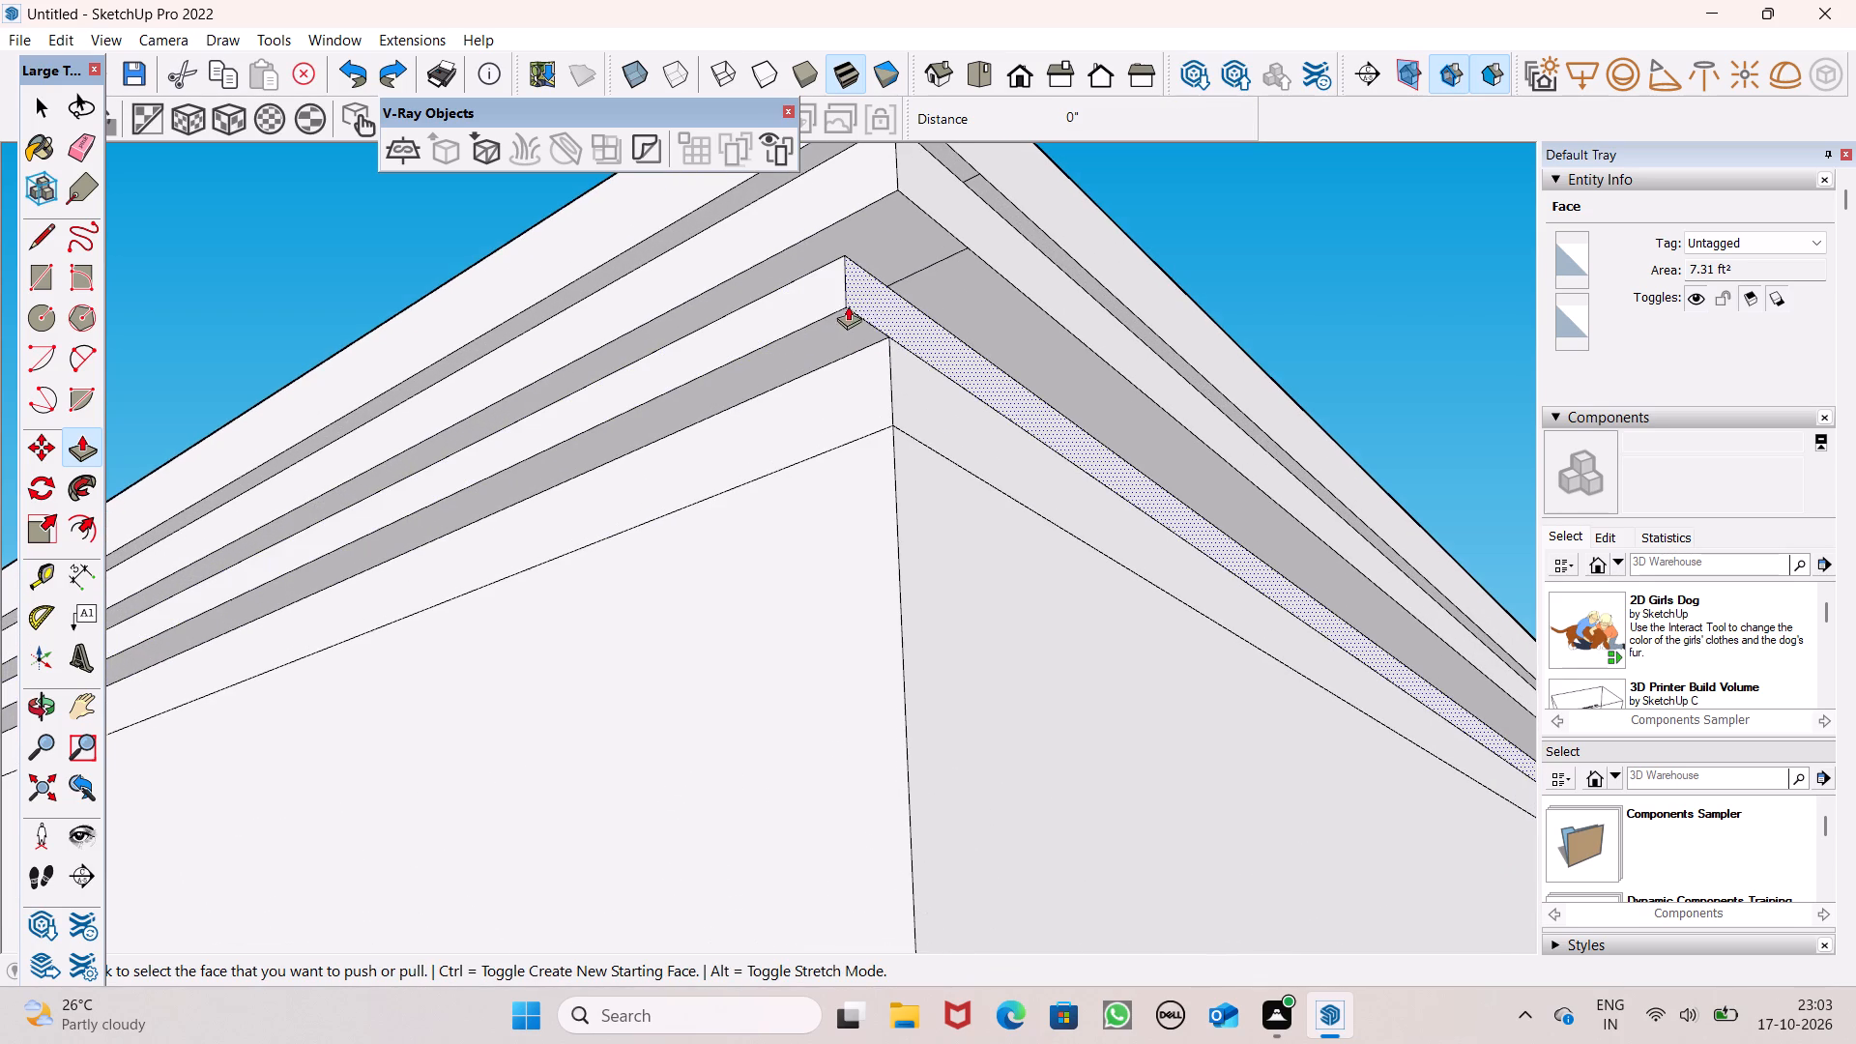
drag(869, 300, 927, 292)
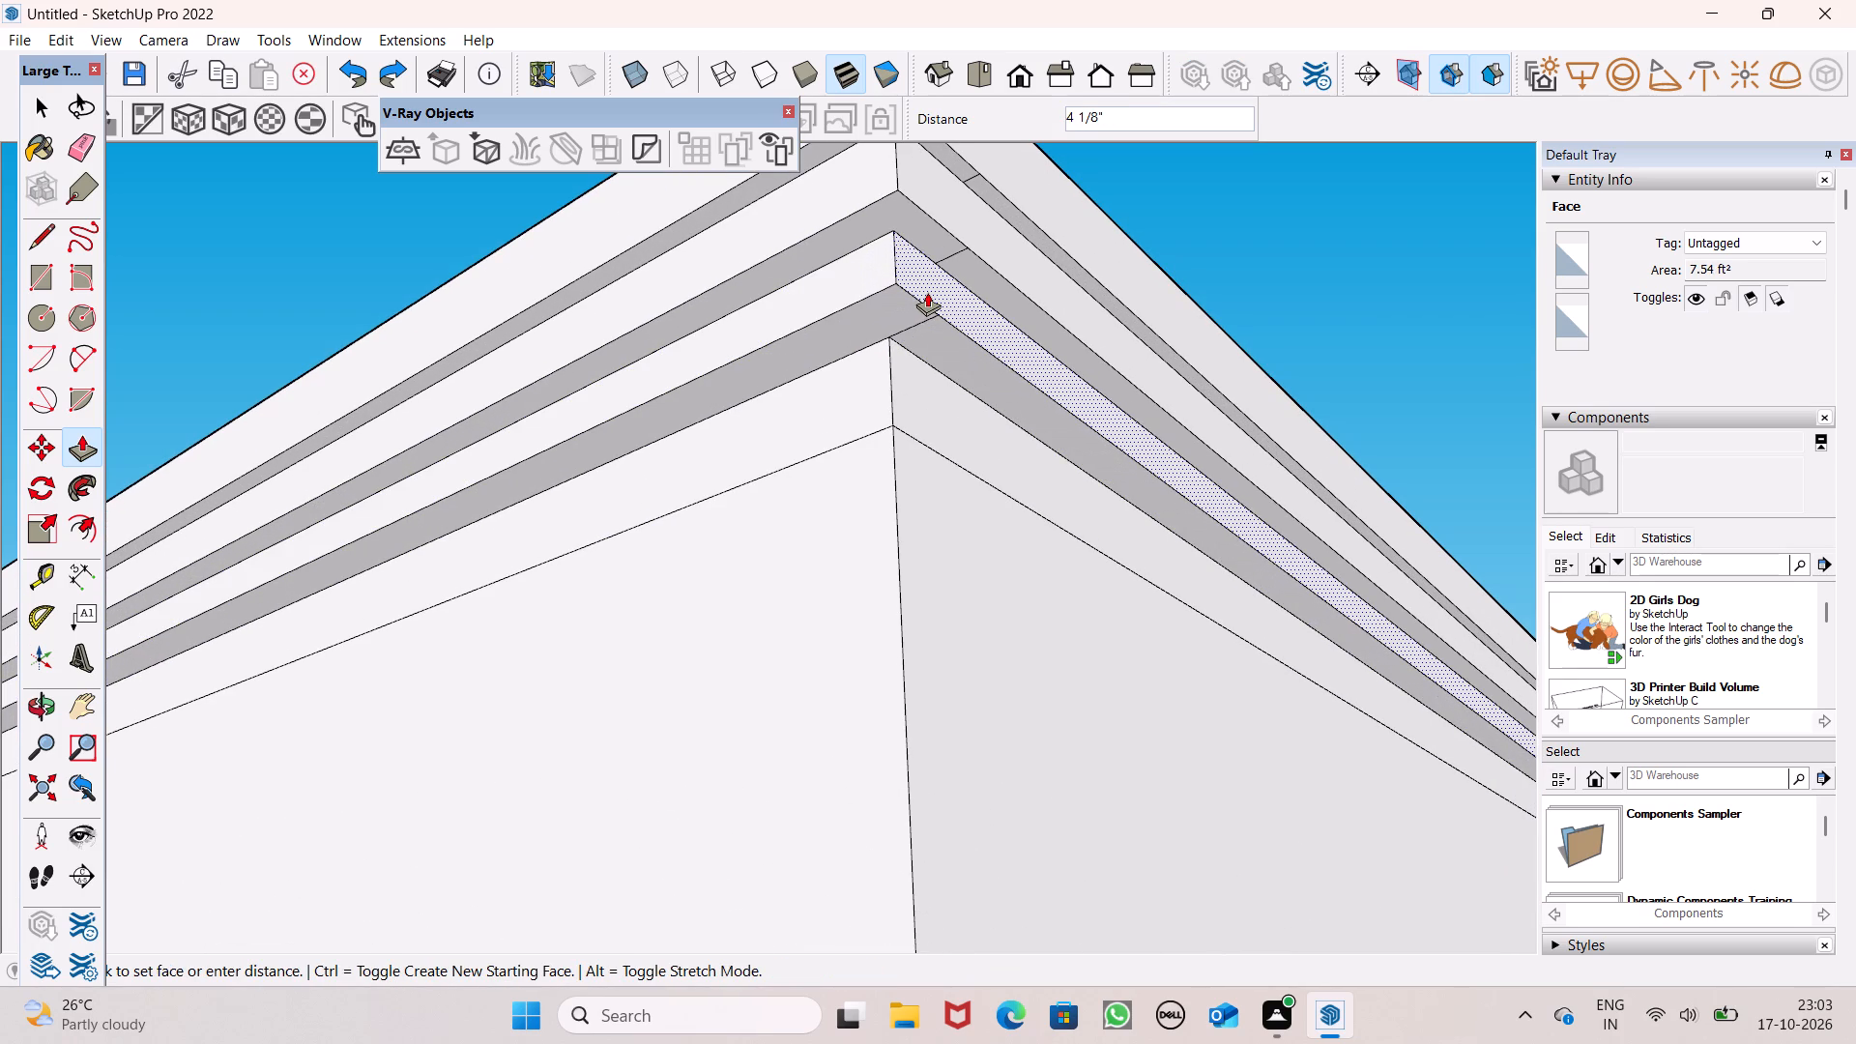
drag(927, 292, 930, 292)
double_click(930, 292)
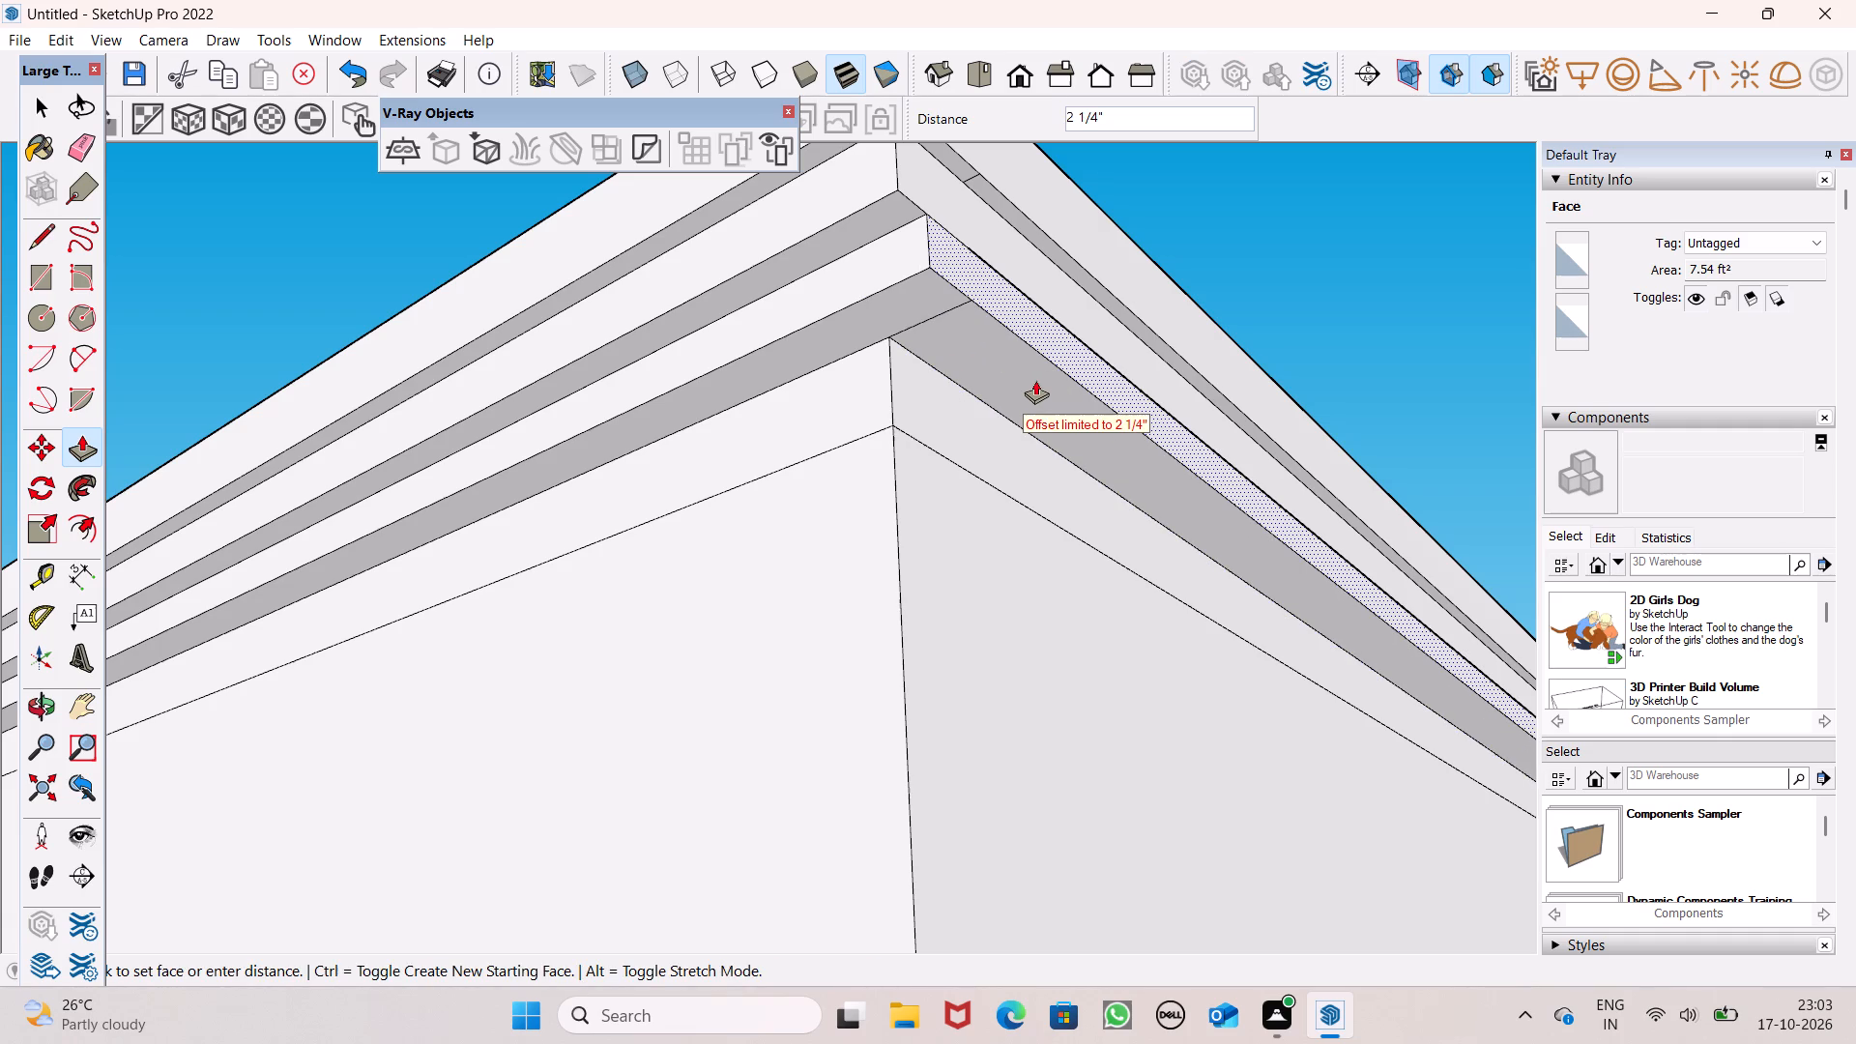
key(space)
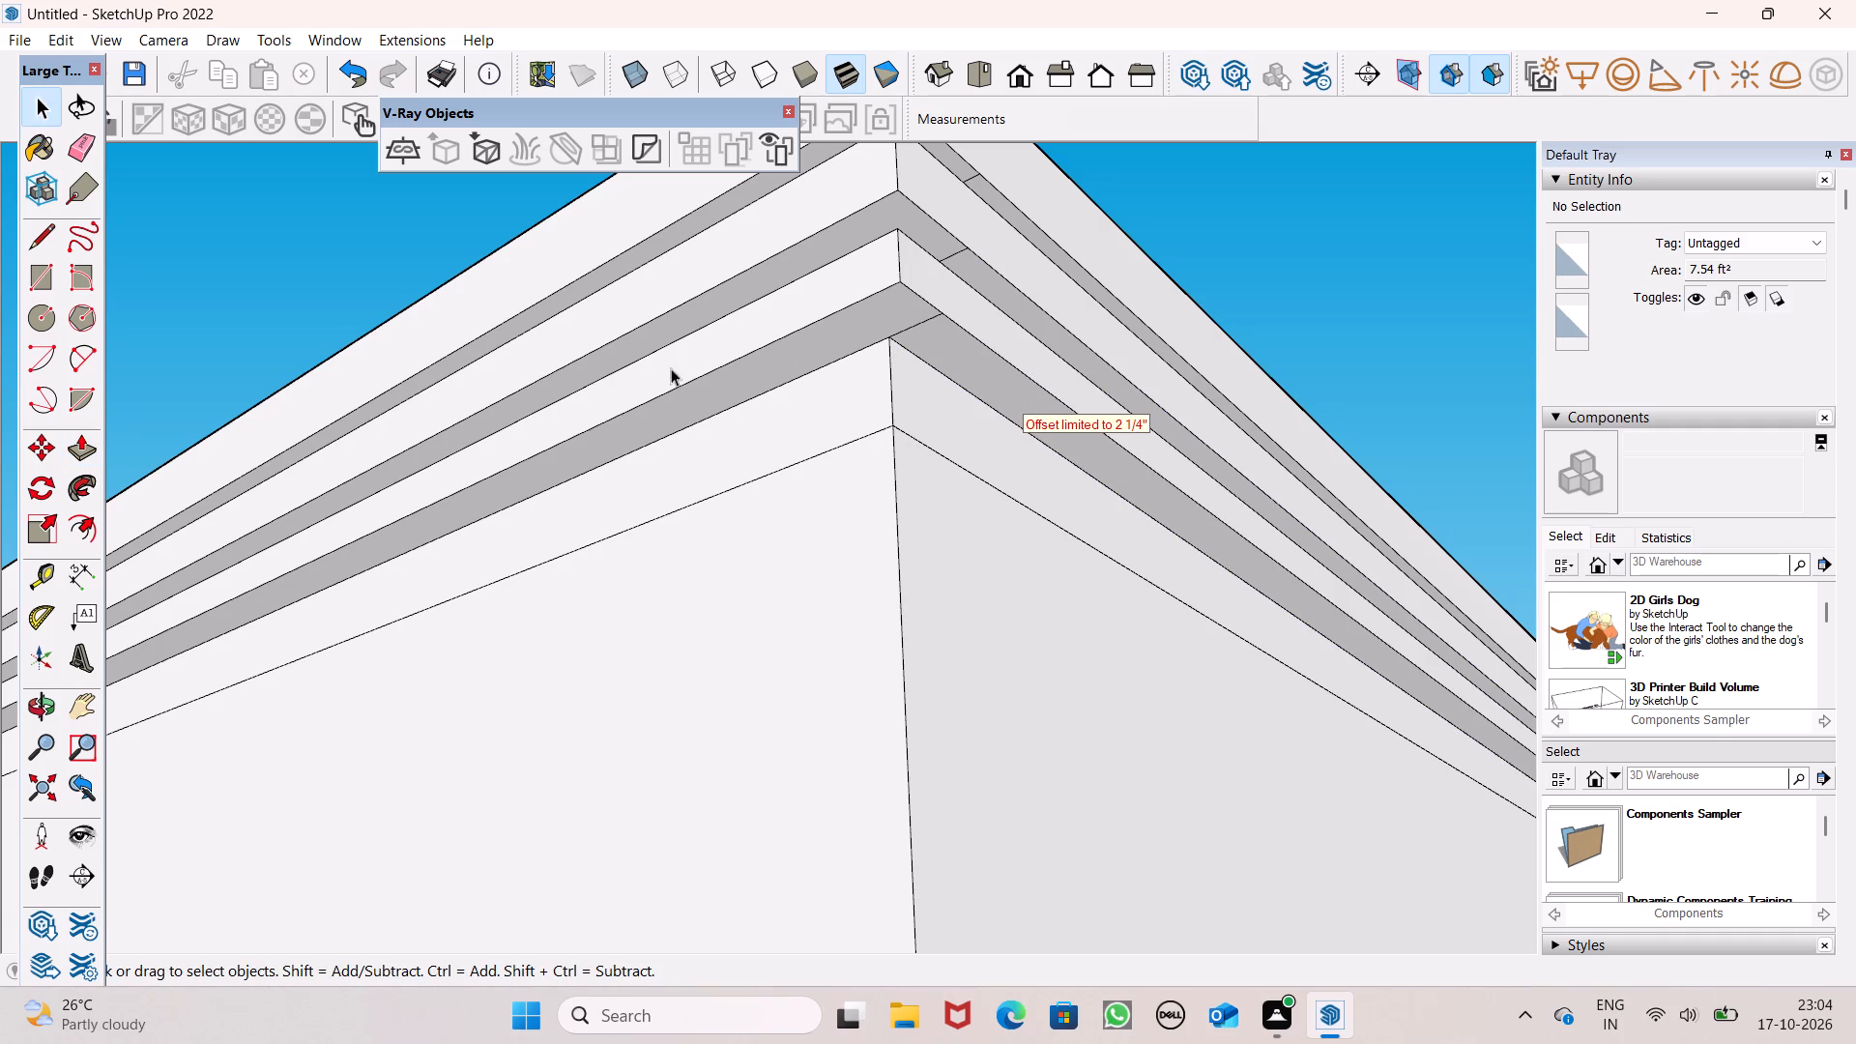
Extrude the lowest band on the front side outward 1 7/16", and pull the adjoining side's lowest band out slightly to match.
click(82, 452)
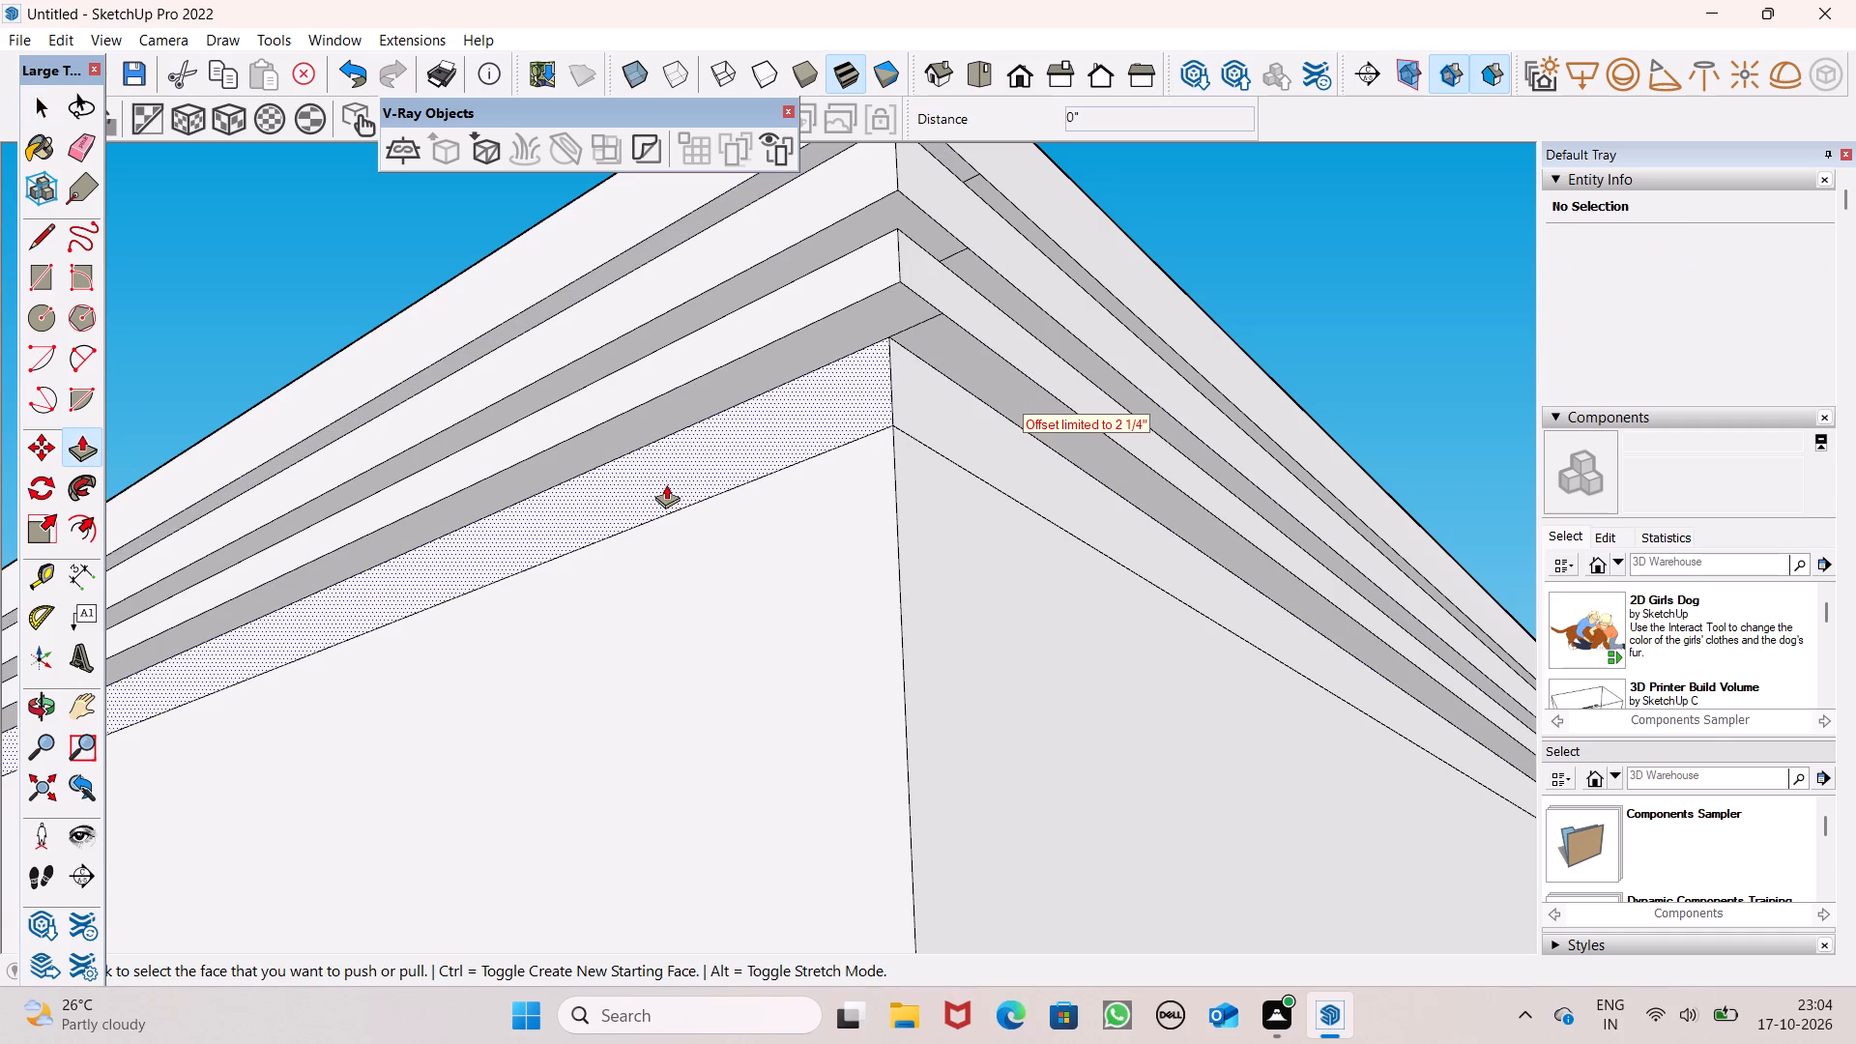
drag(666, 483, 682, 483)
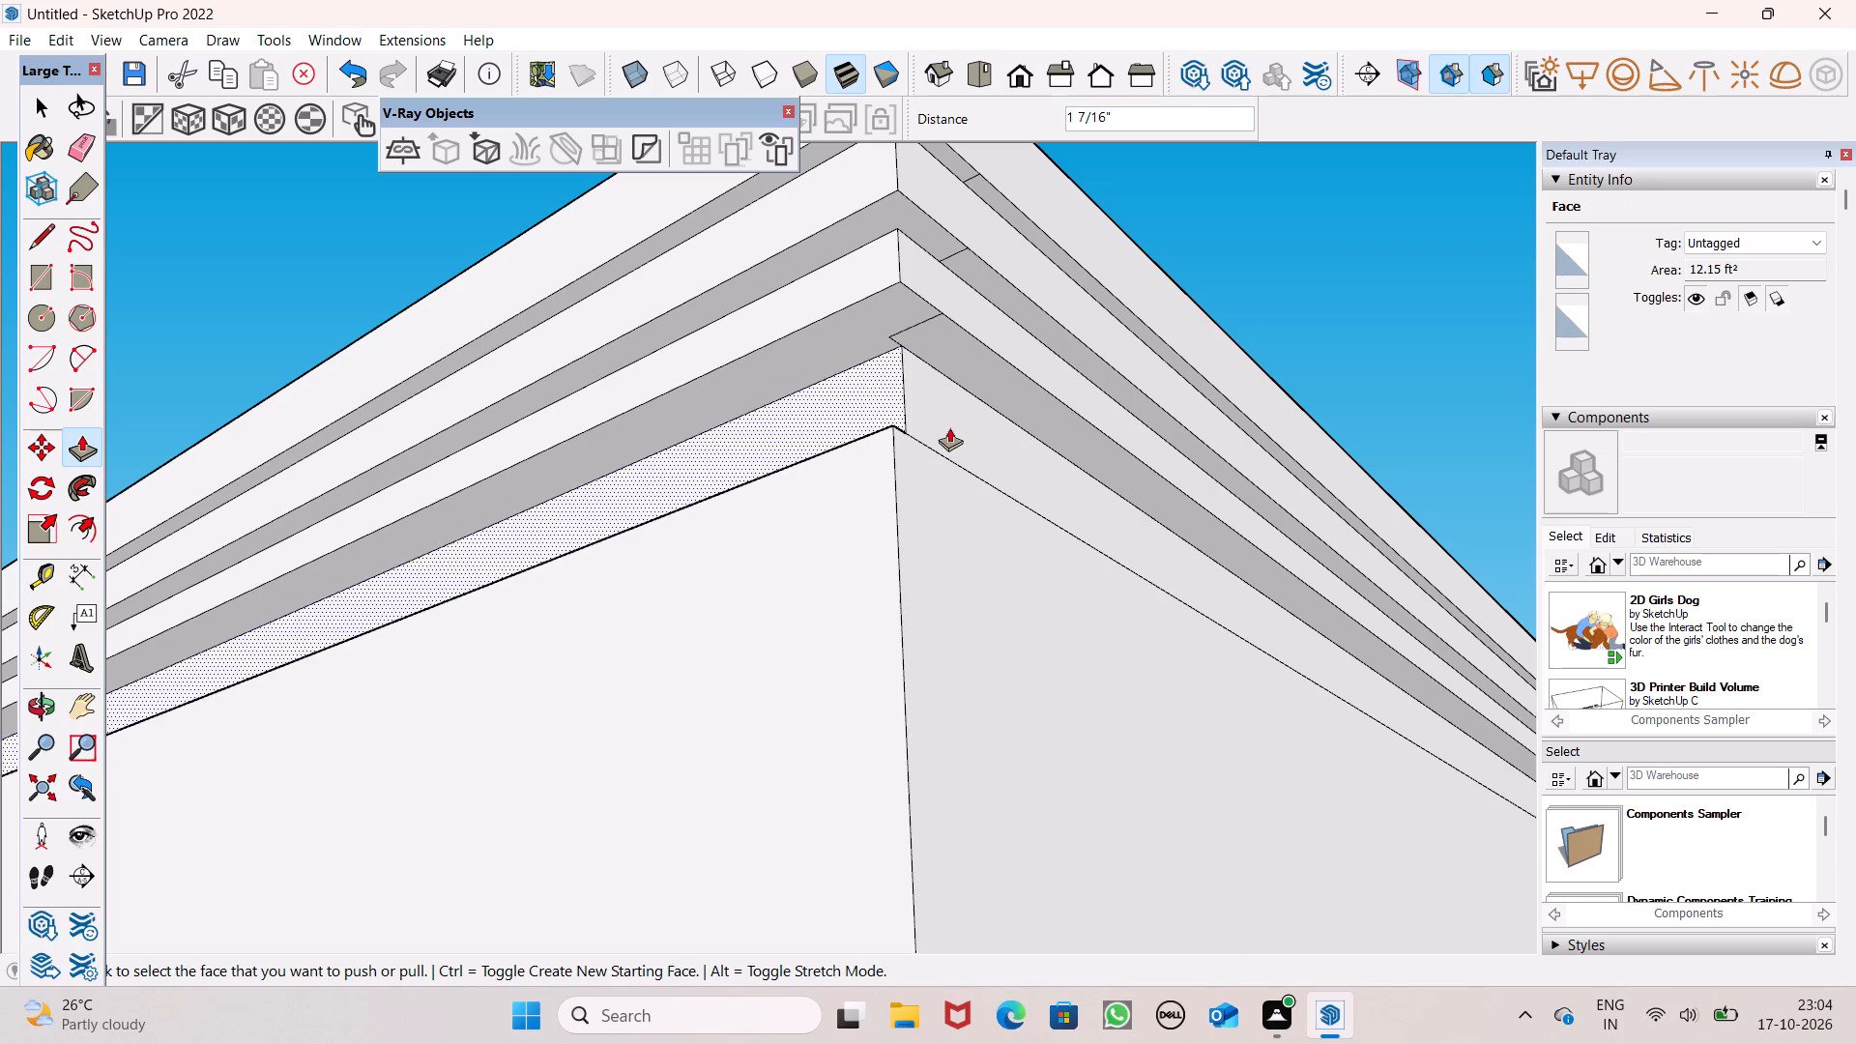
drag(948, 426, 938, 427)
scroll(895, 384, down, 6)
middle_drag(891, 410, 902, 587)
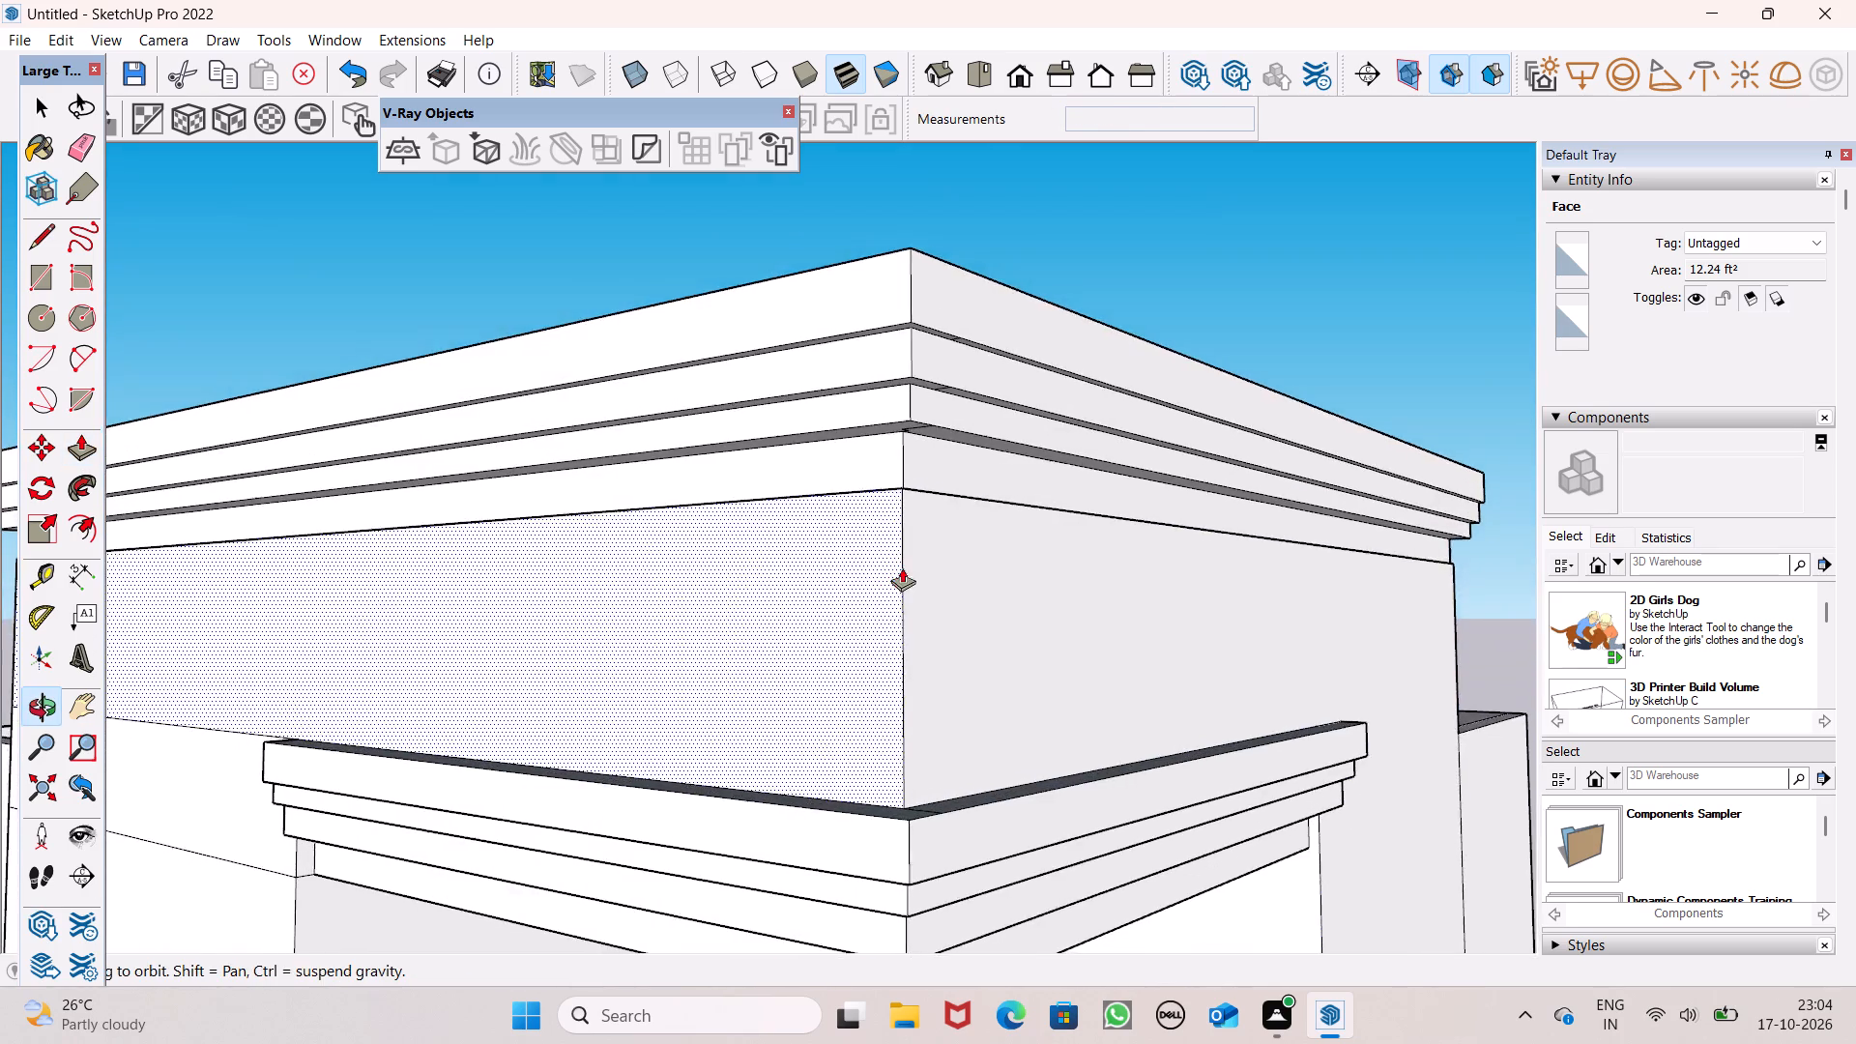
scroll(905, 503, down, 4)
scroll(956, 424, down, 3)
middle_drag(960, 479, 921, 633)
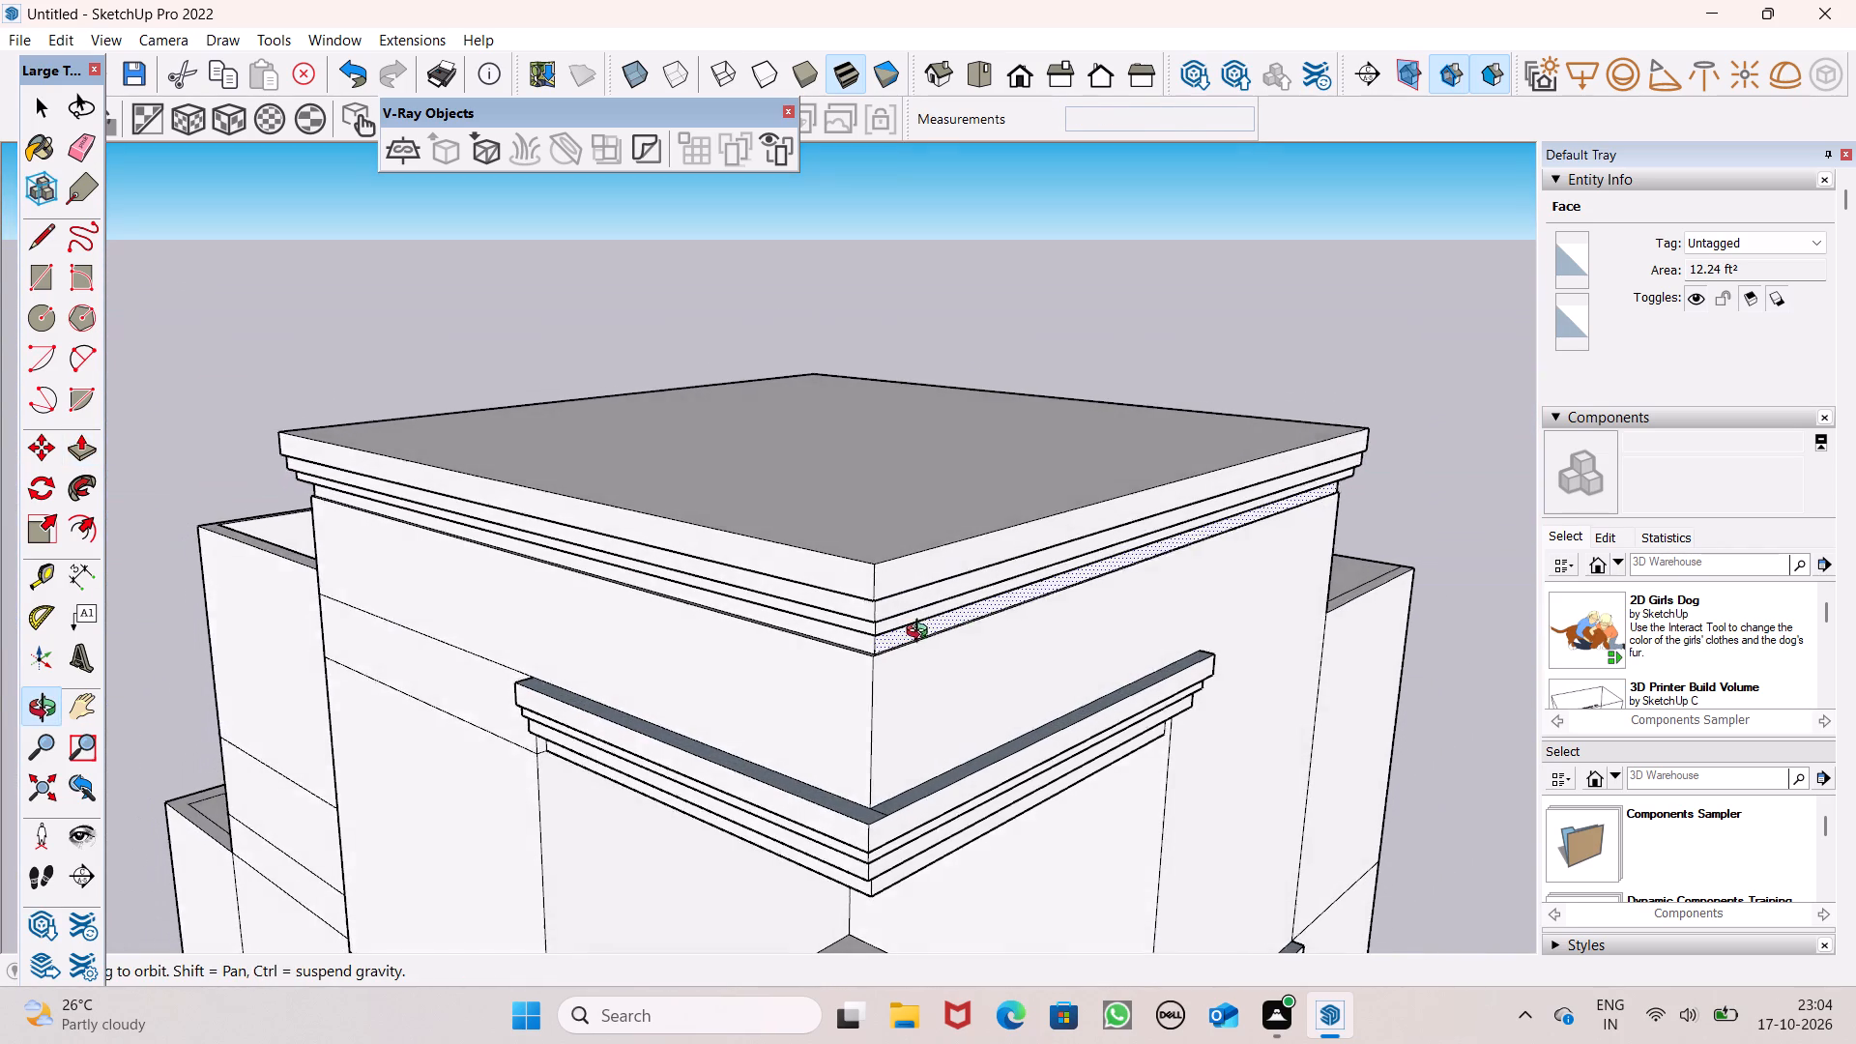
Undo the last two pulls on the lowest cornice band of the top block.
middle_drag(921, 633, 918, 633)
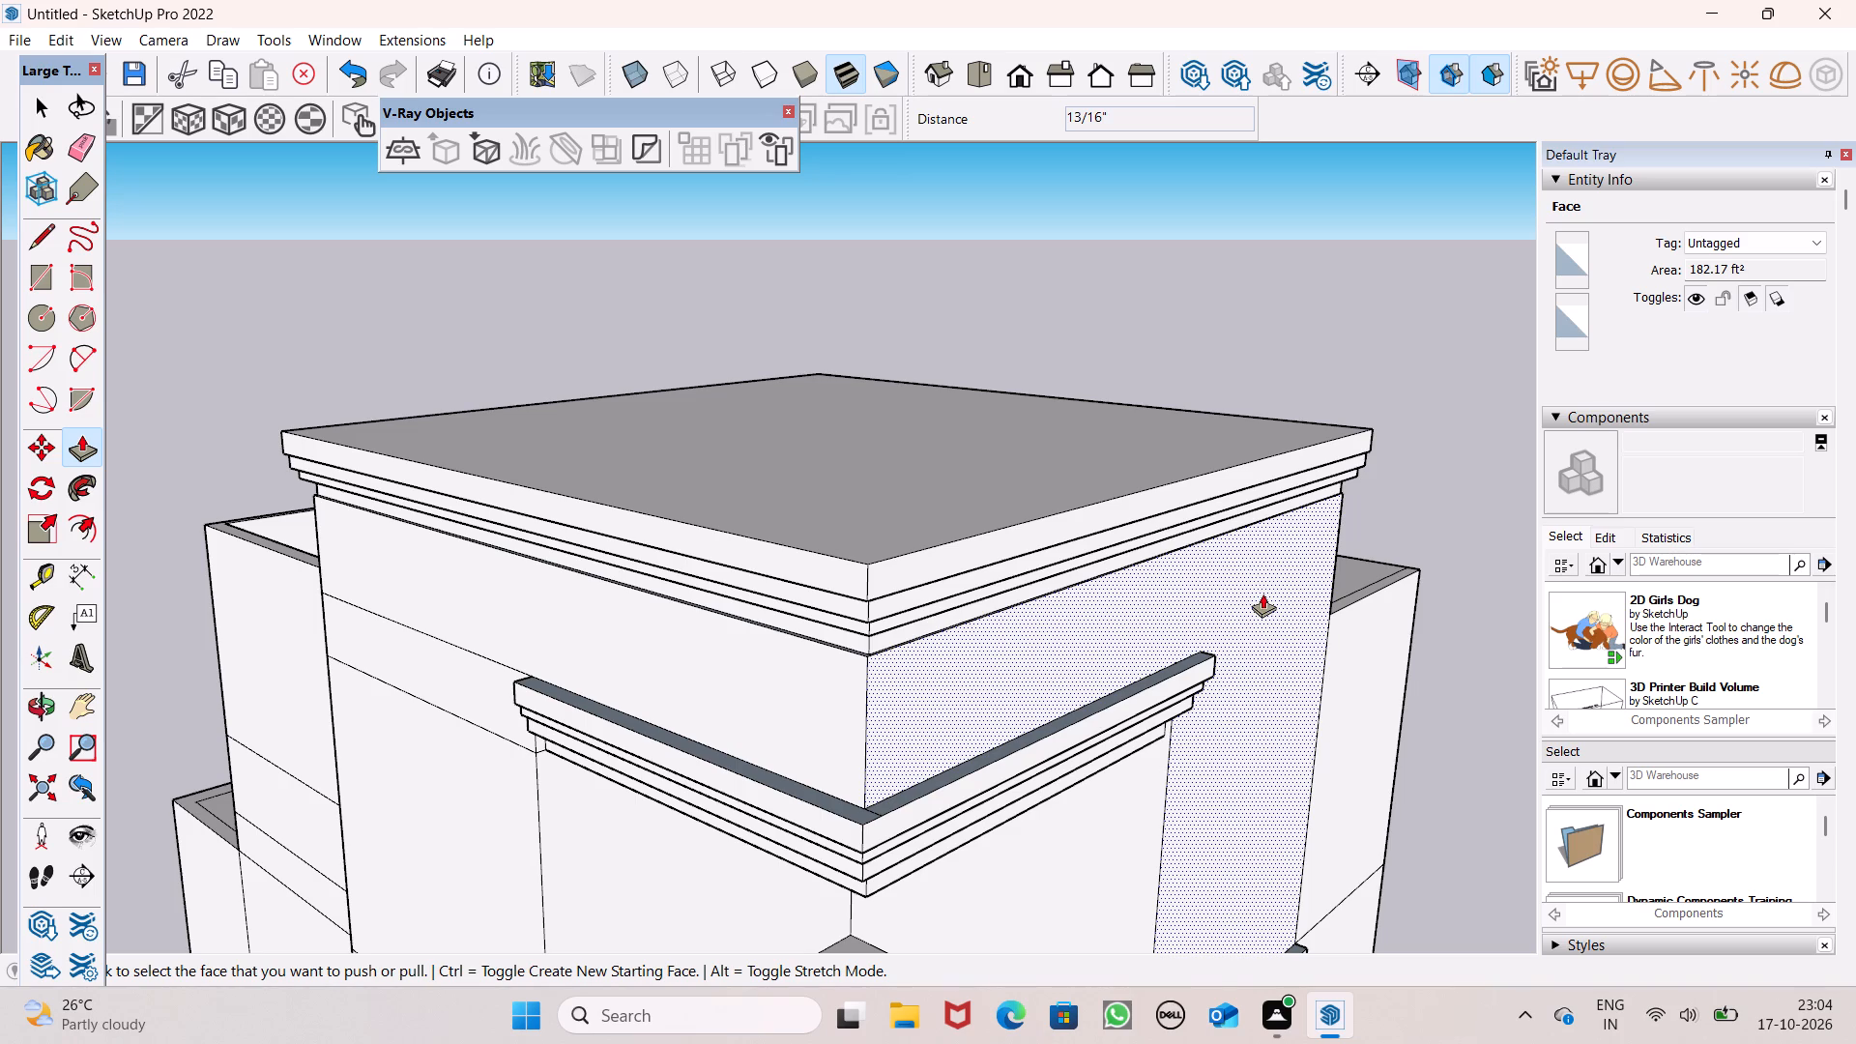
middle_drag(1160, 647, 1191, 555)
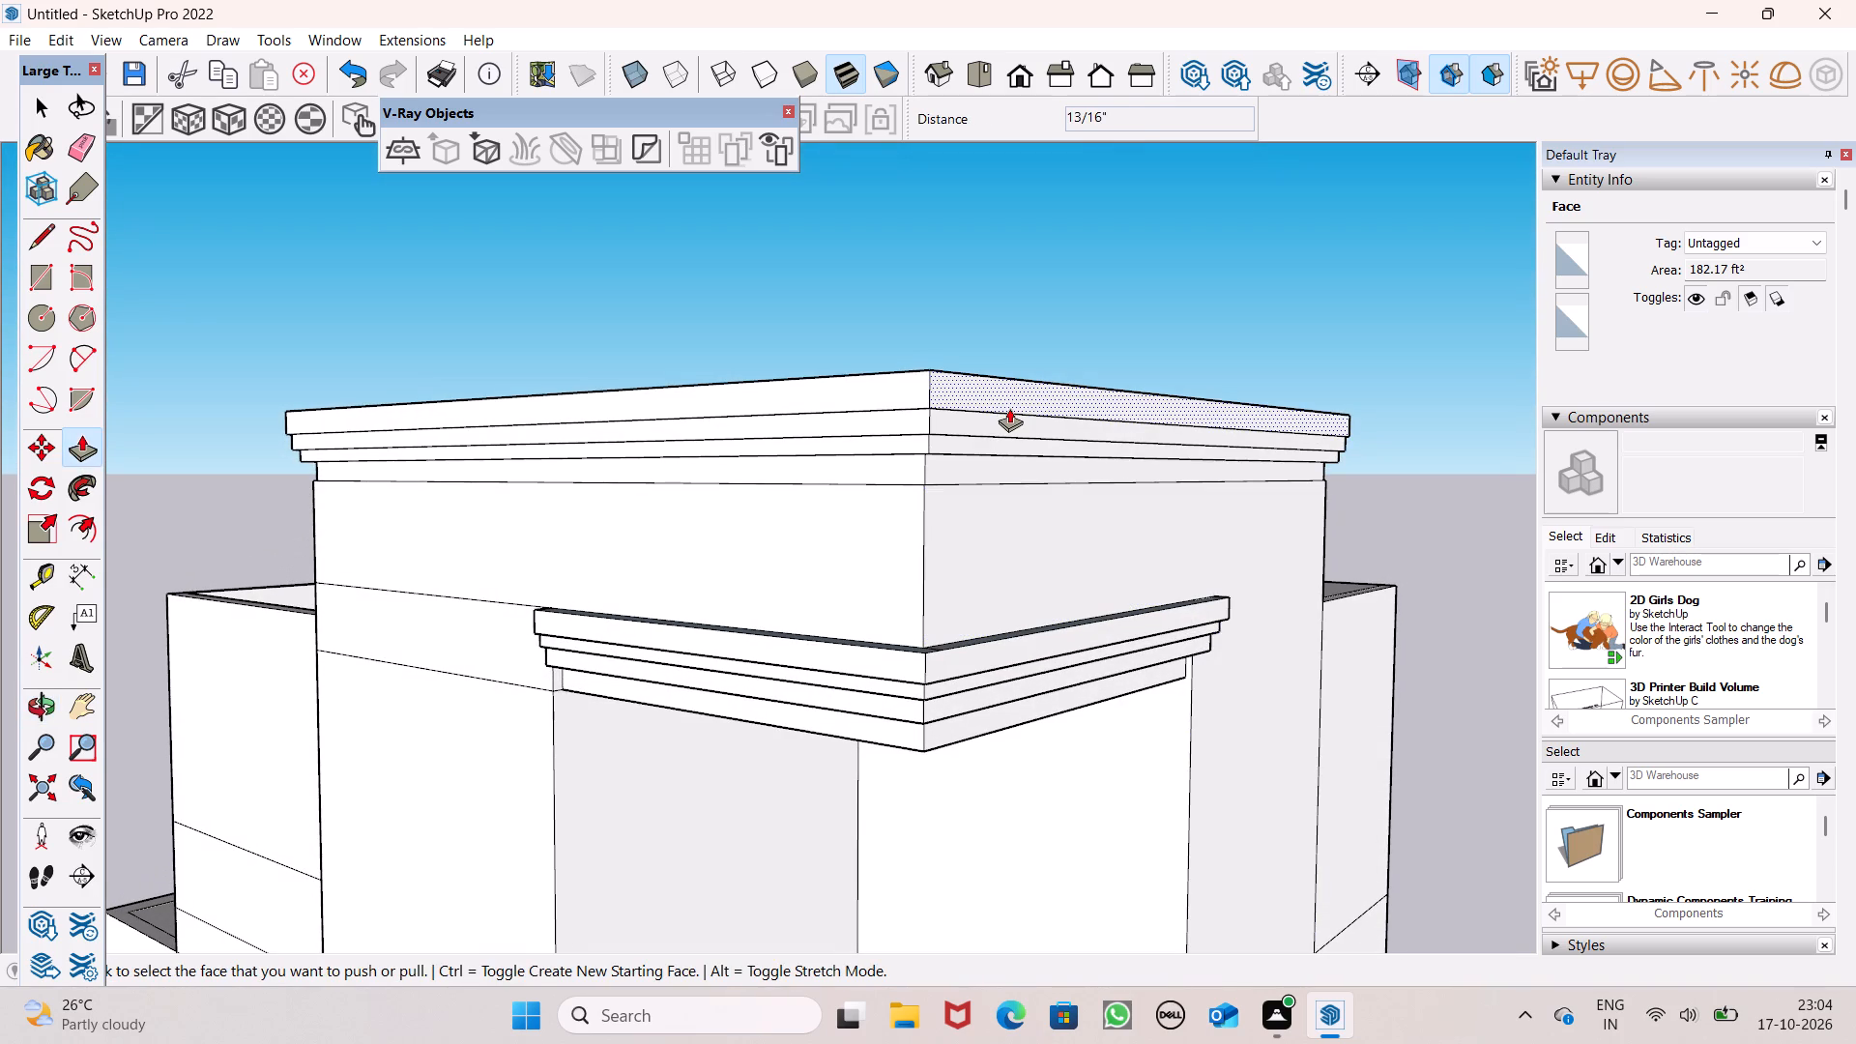
middle_drag(1009, 455, 1349, 459)
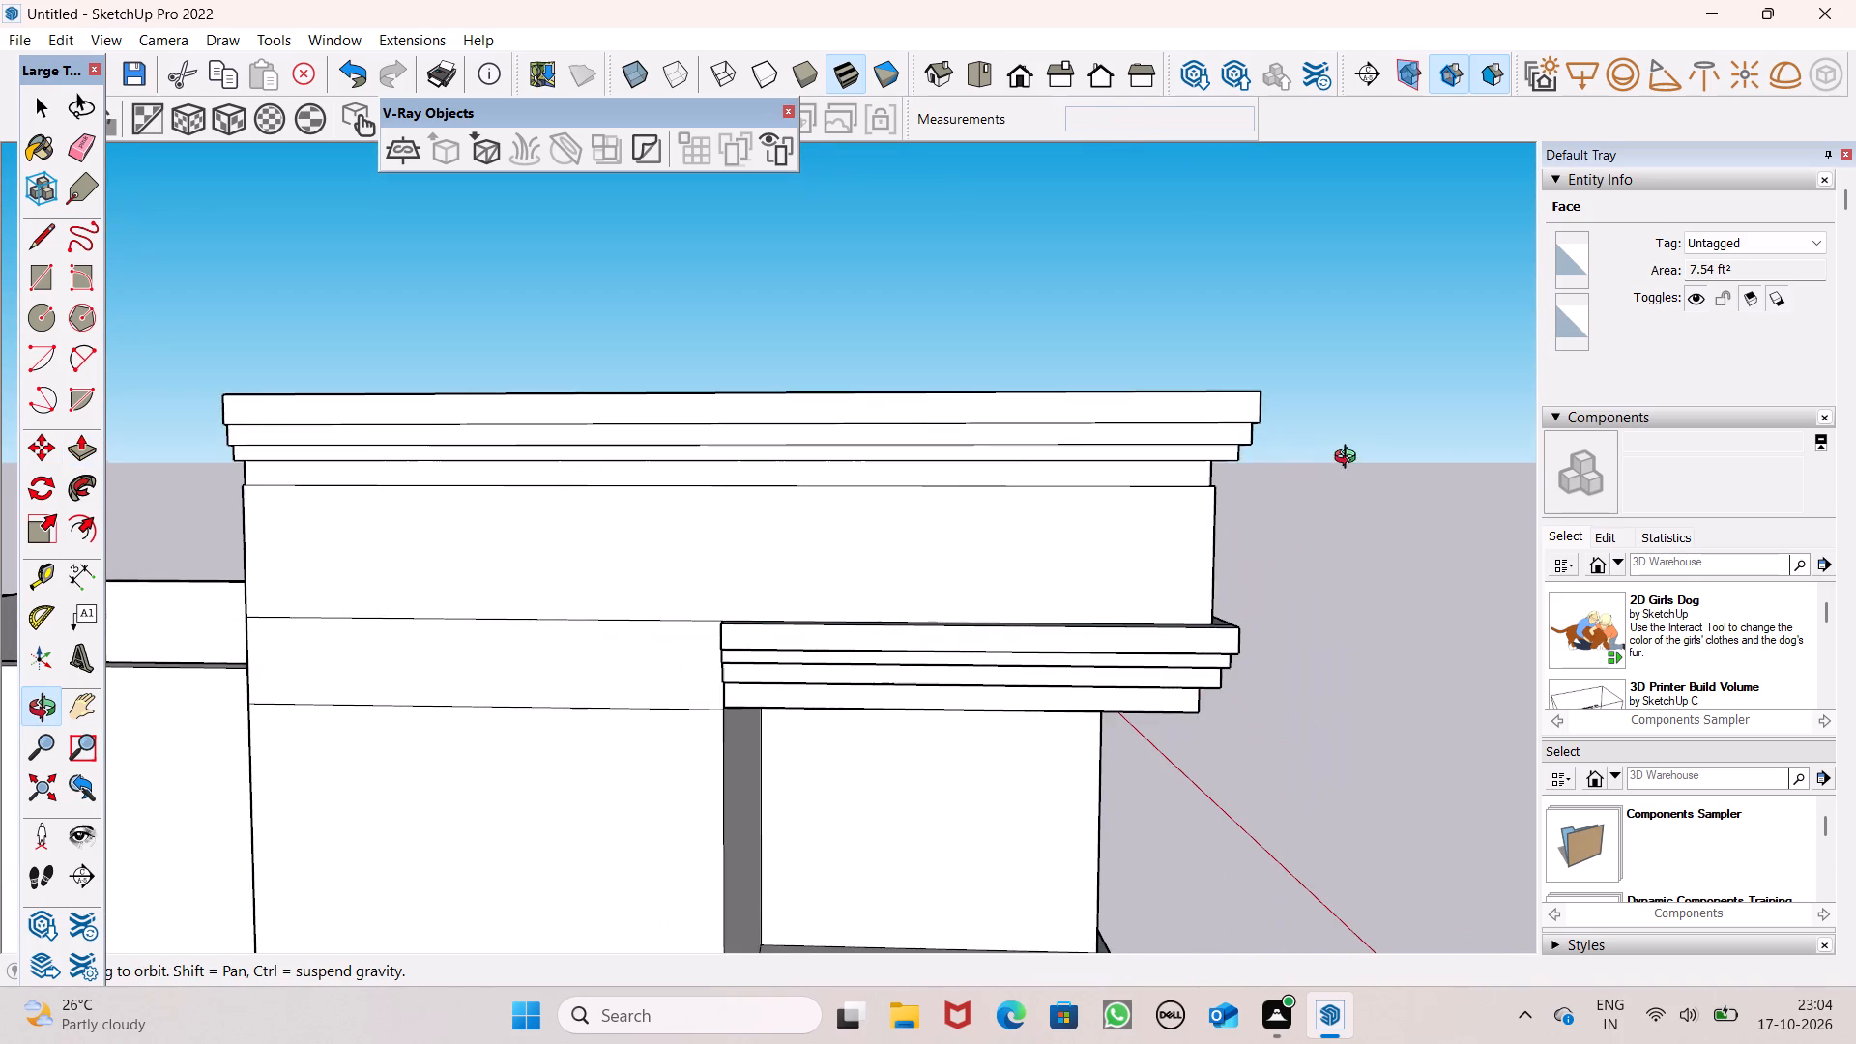
middle_drag(1349, 459, 824, 442)
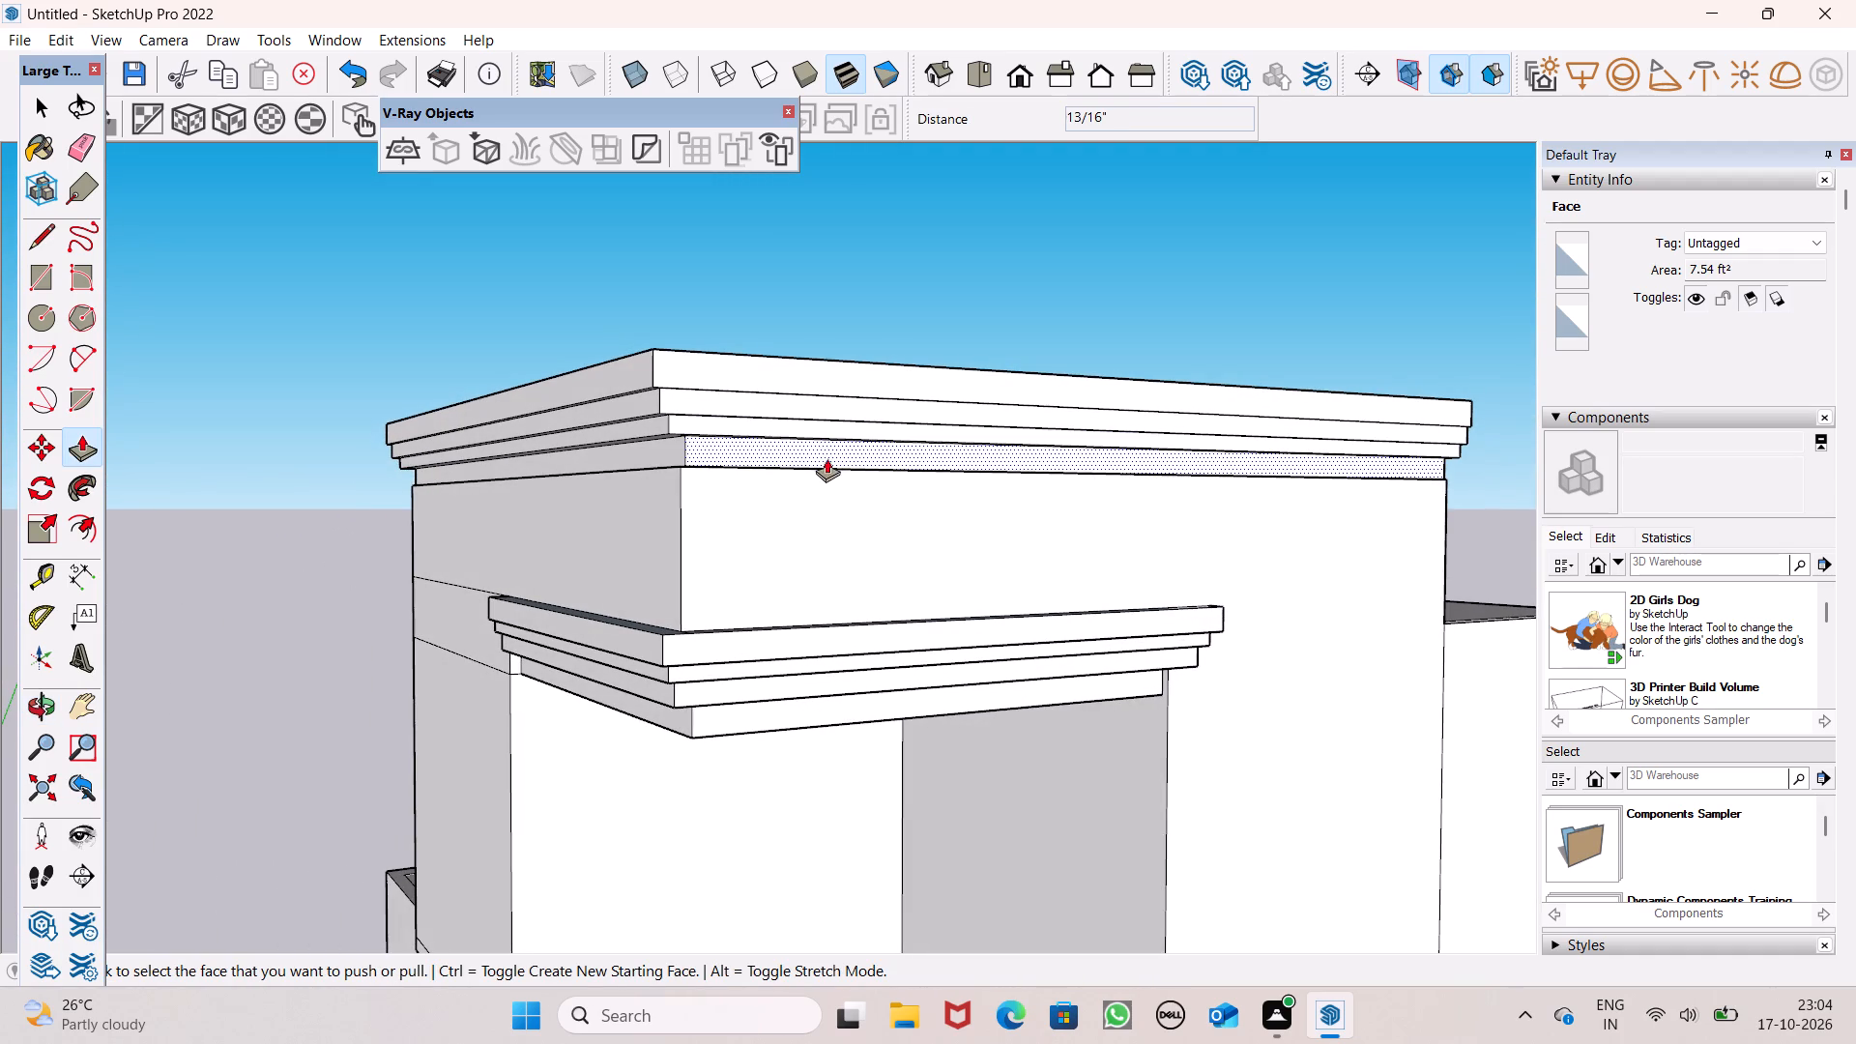
key(ctrl+z)
key(ctrl+z)
Examine the top block's stepped cornice from below, at the front corner and from above.
middle_drag(778, 480, 1116, 442)
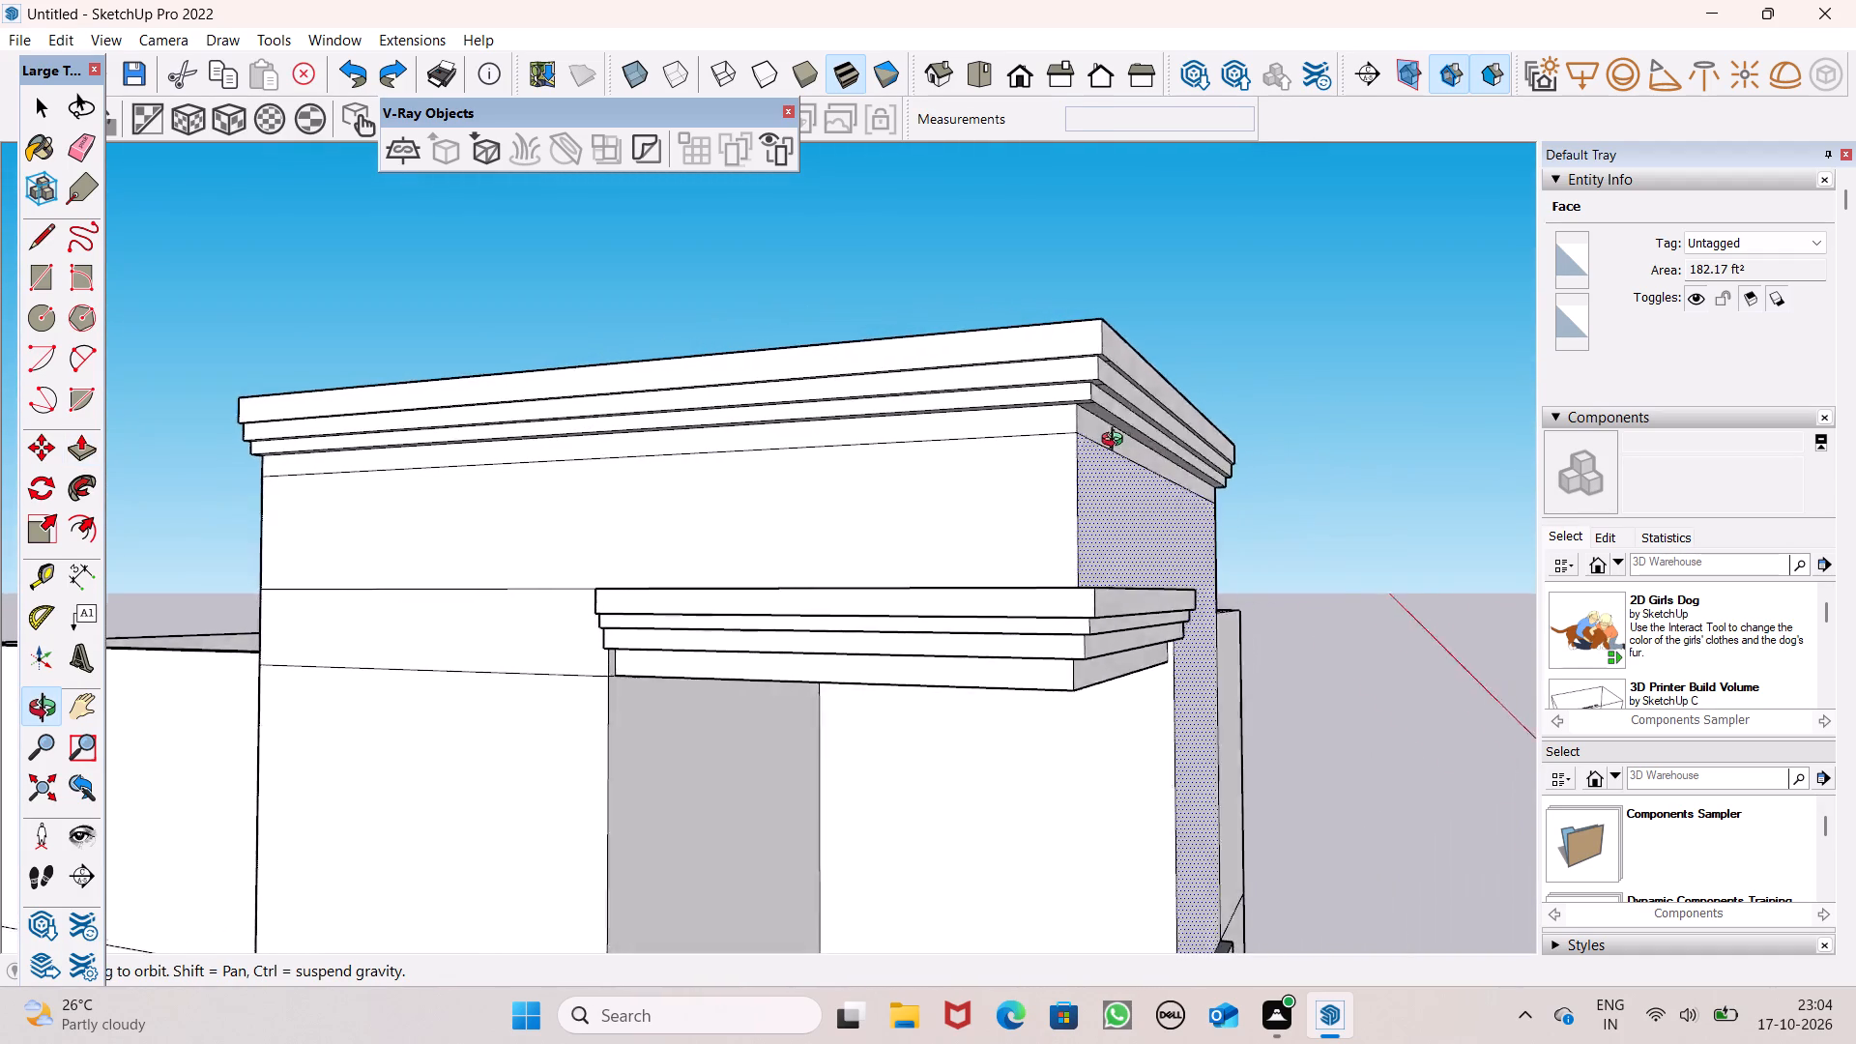
middle_drag(1116, 442, 1179, 410)
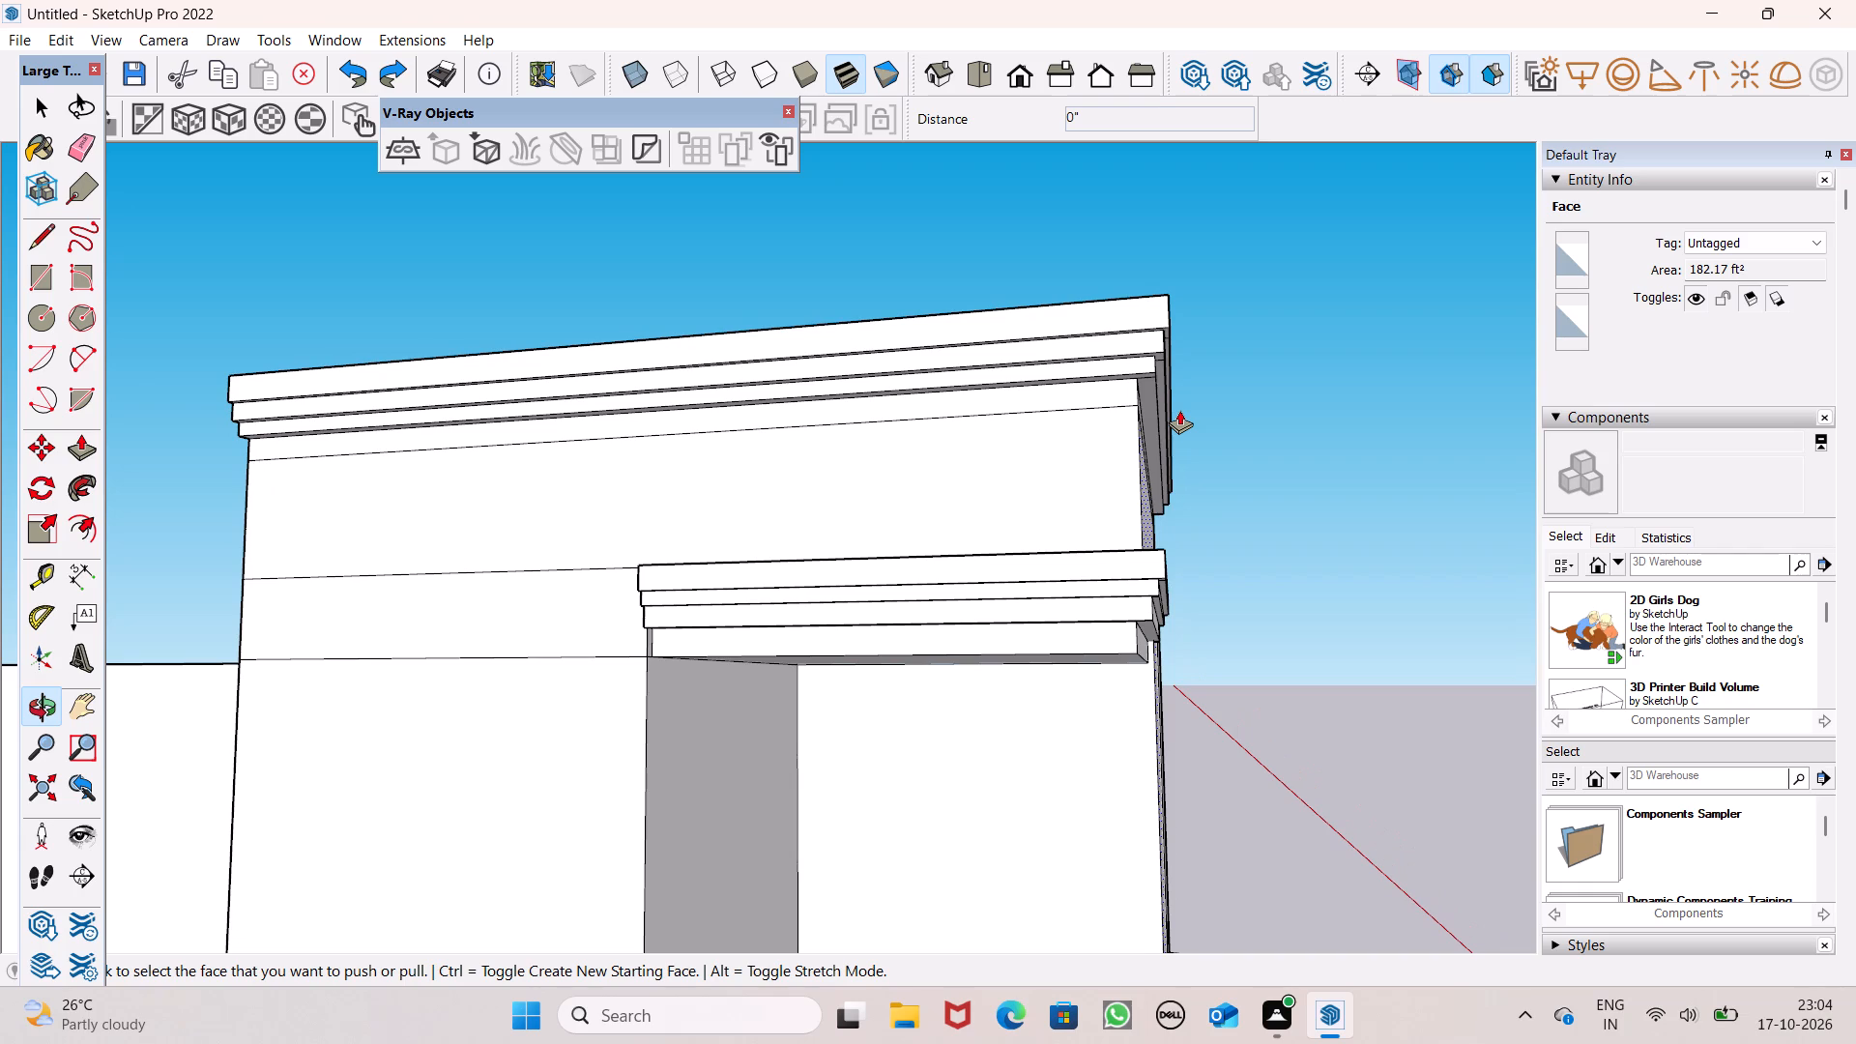
middle_drag(1285, 499, 1016, 482)
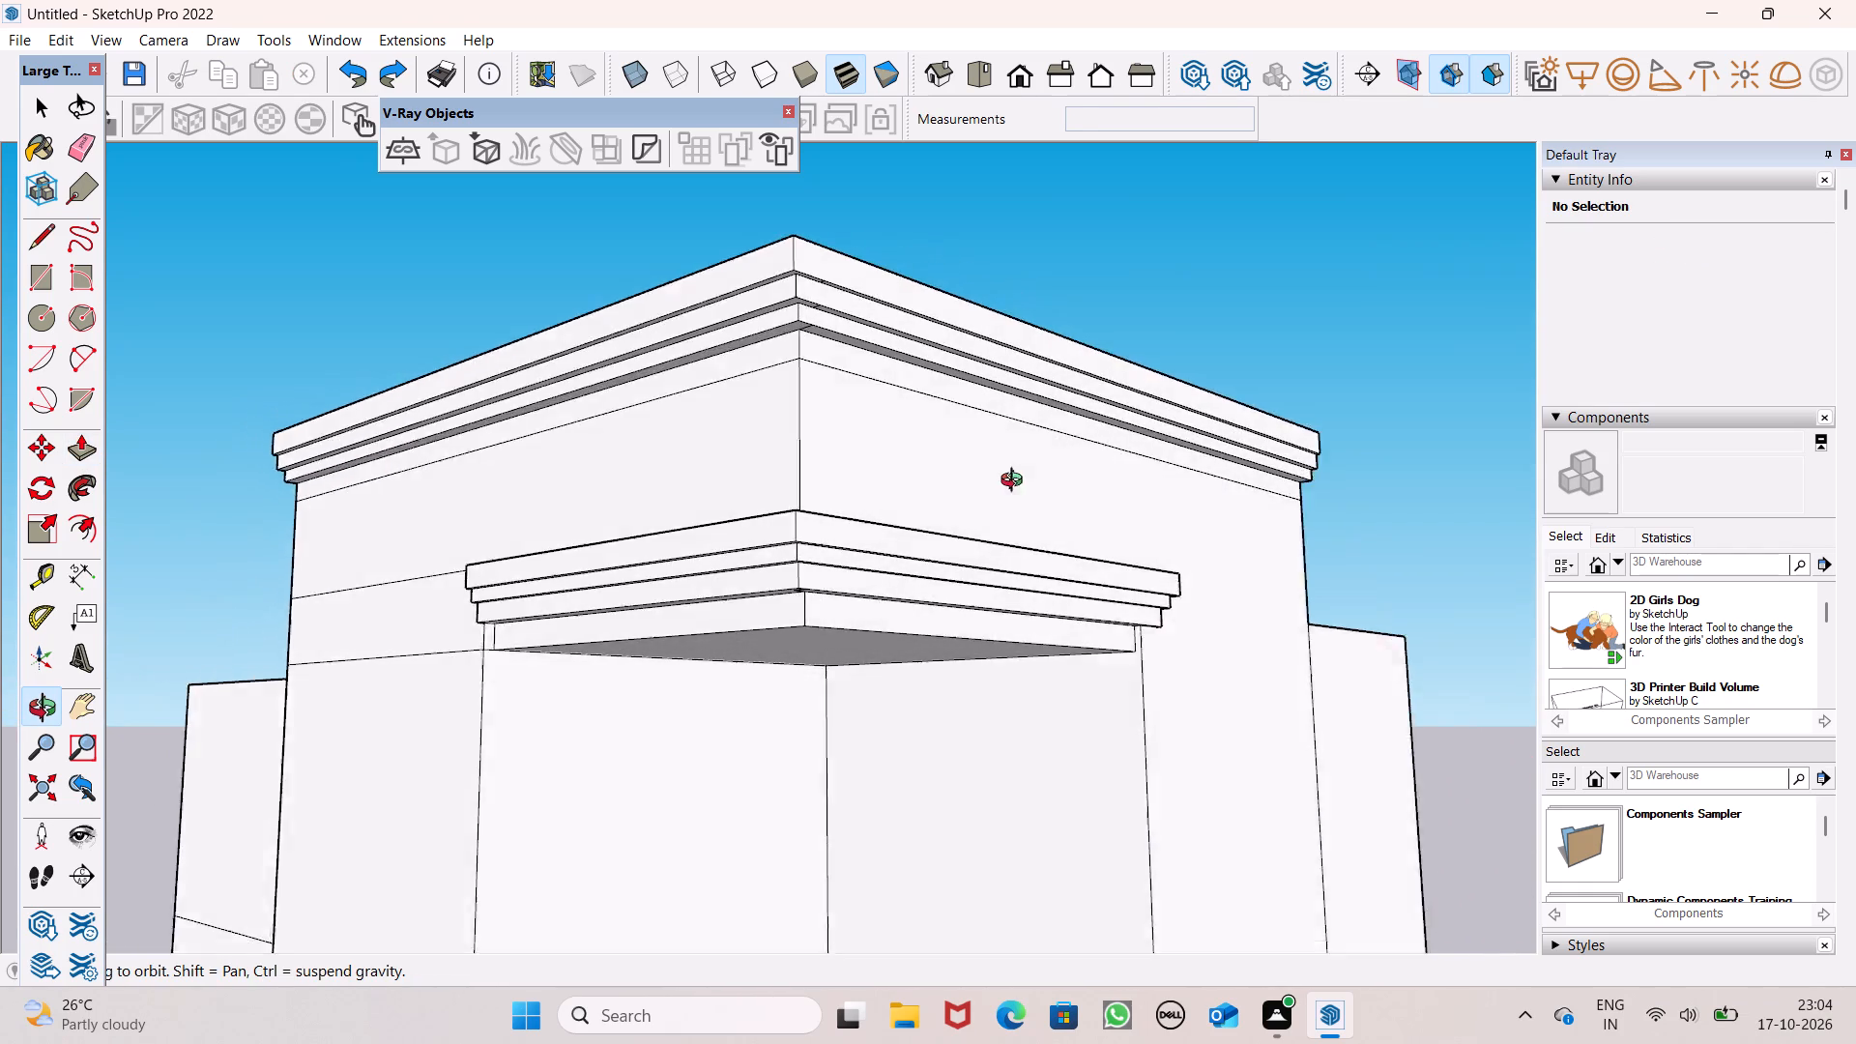
middle_drag(1016, 482, 891, 469)
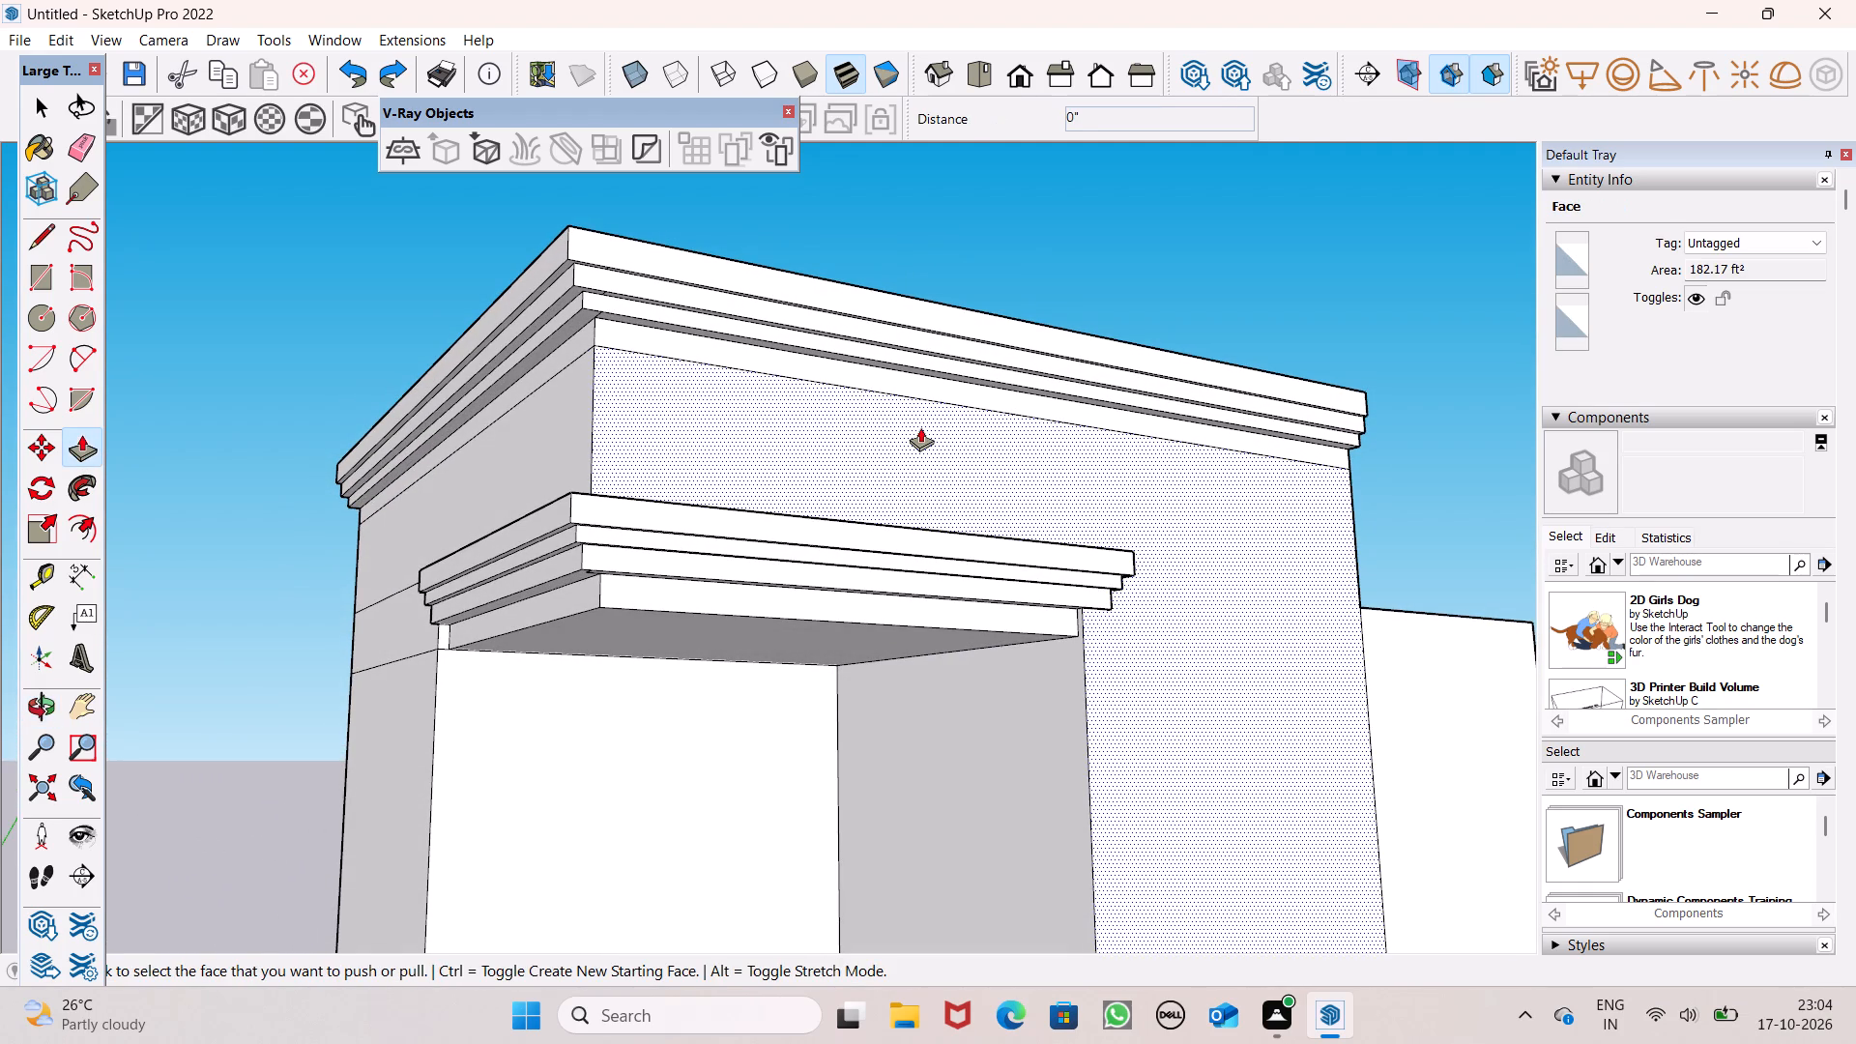
scroll(1077, 449, down, 3)
middle_drag(1101, 494, 1029, 624)
scroll(1003, 533, down, 6)
middle_drag(1145, 580, 791, 656)
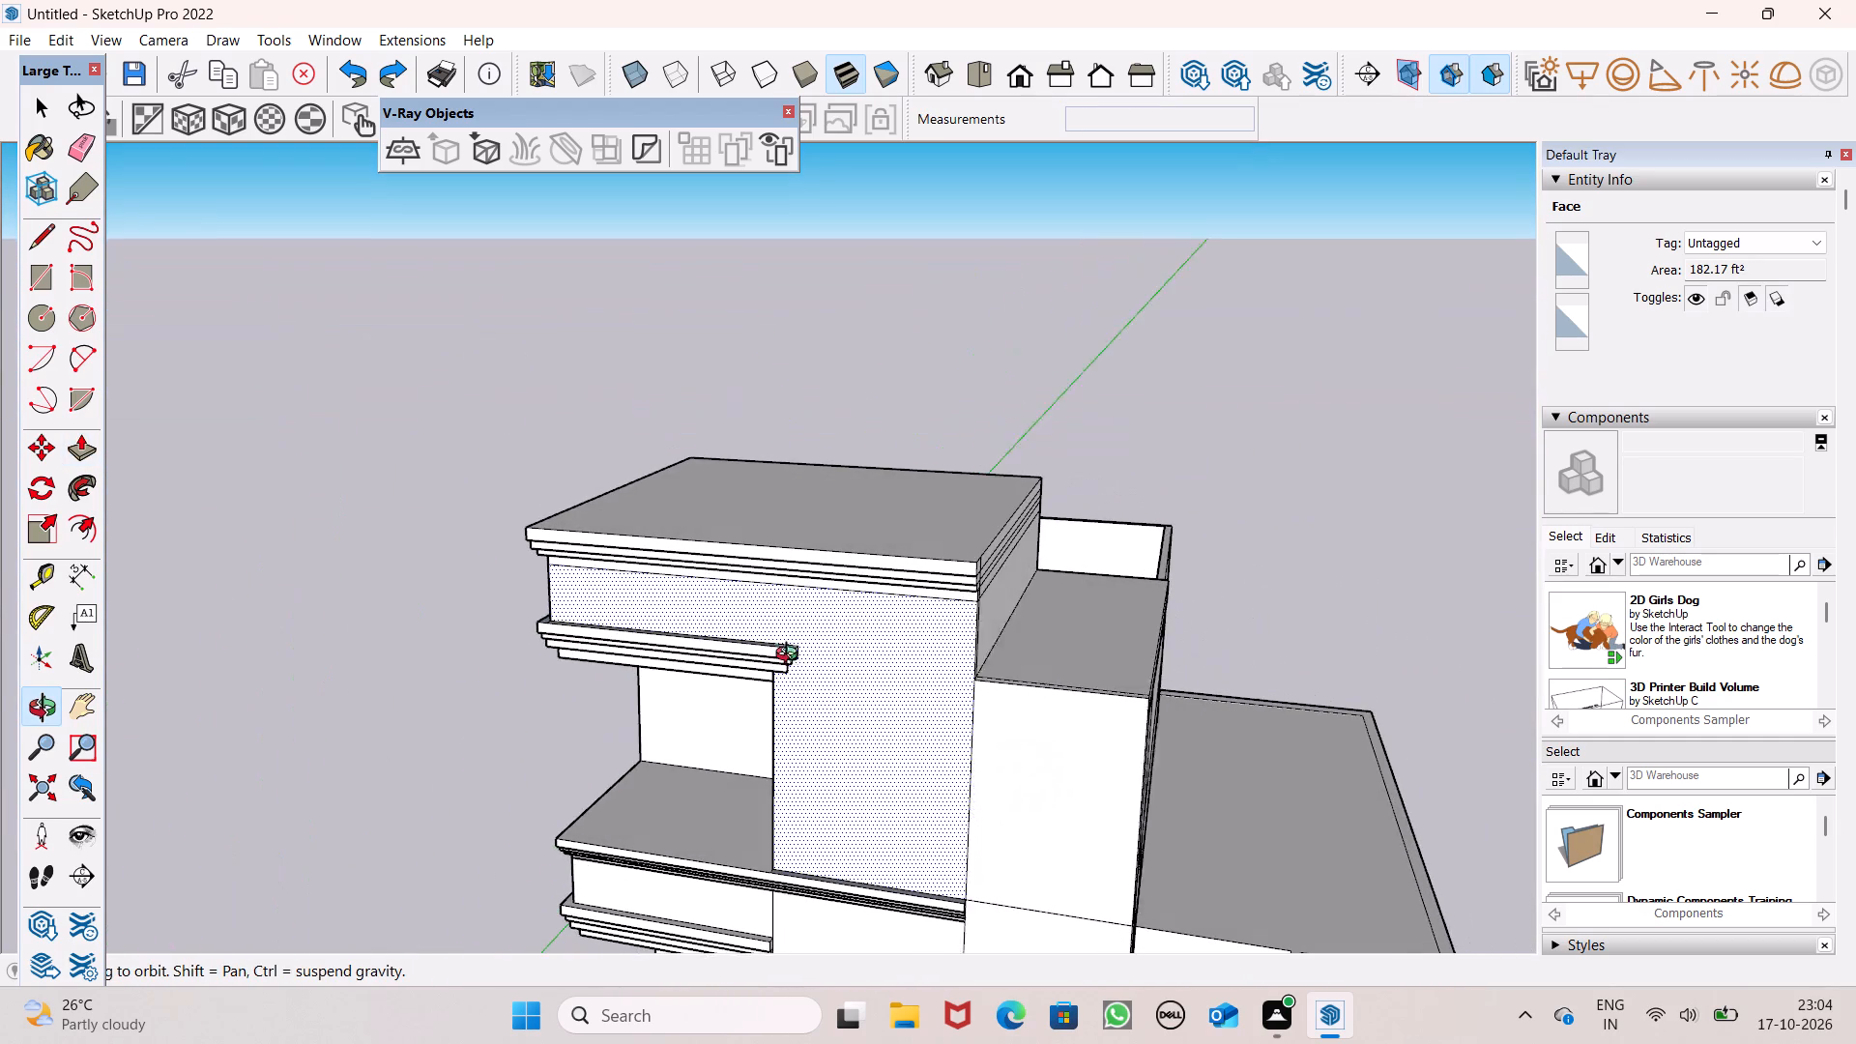
middle_drag(791, 656, 787, 656)
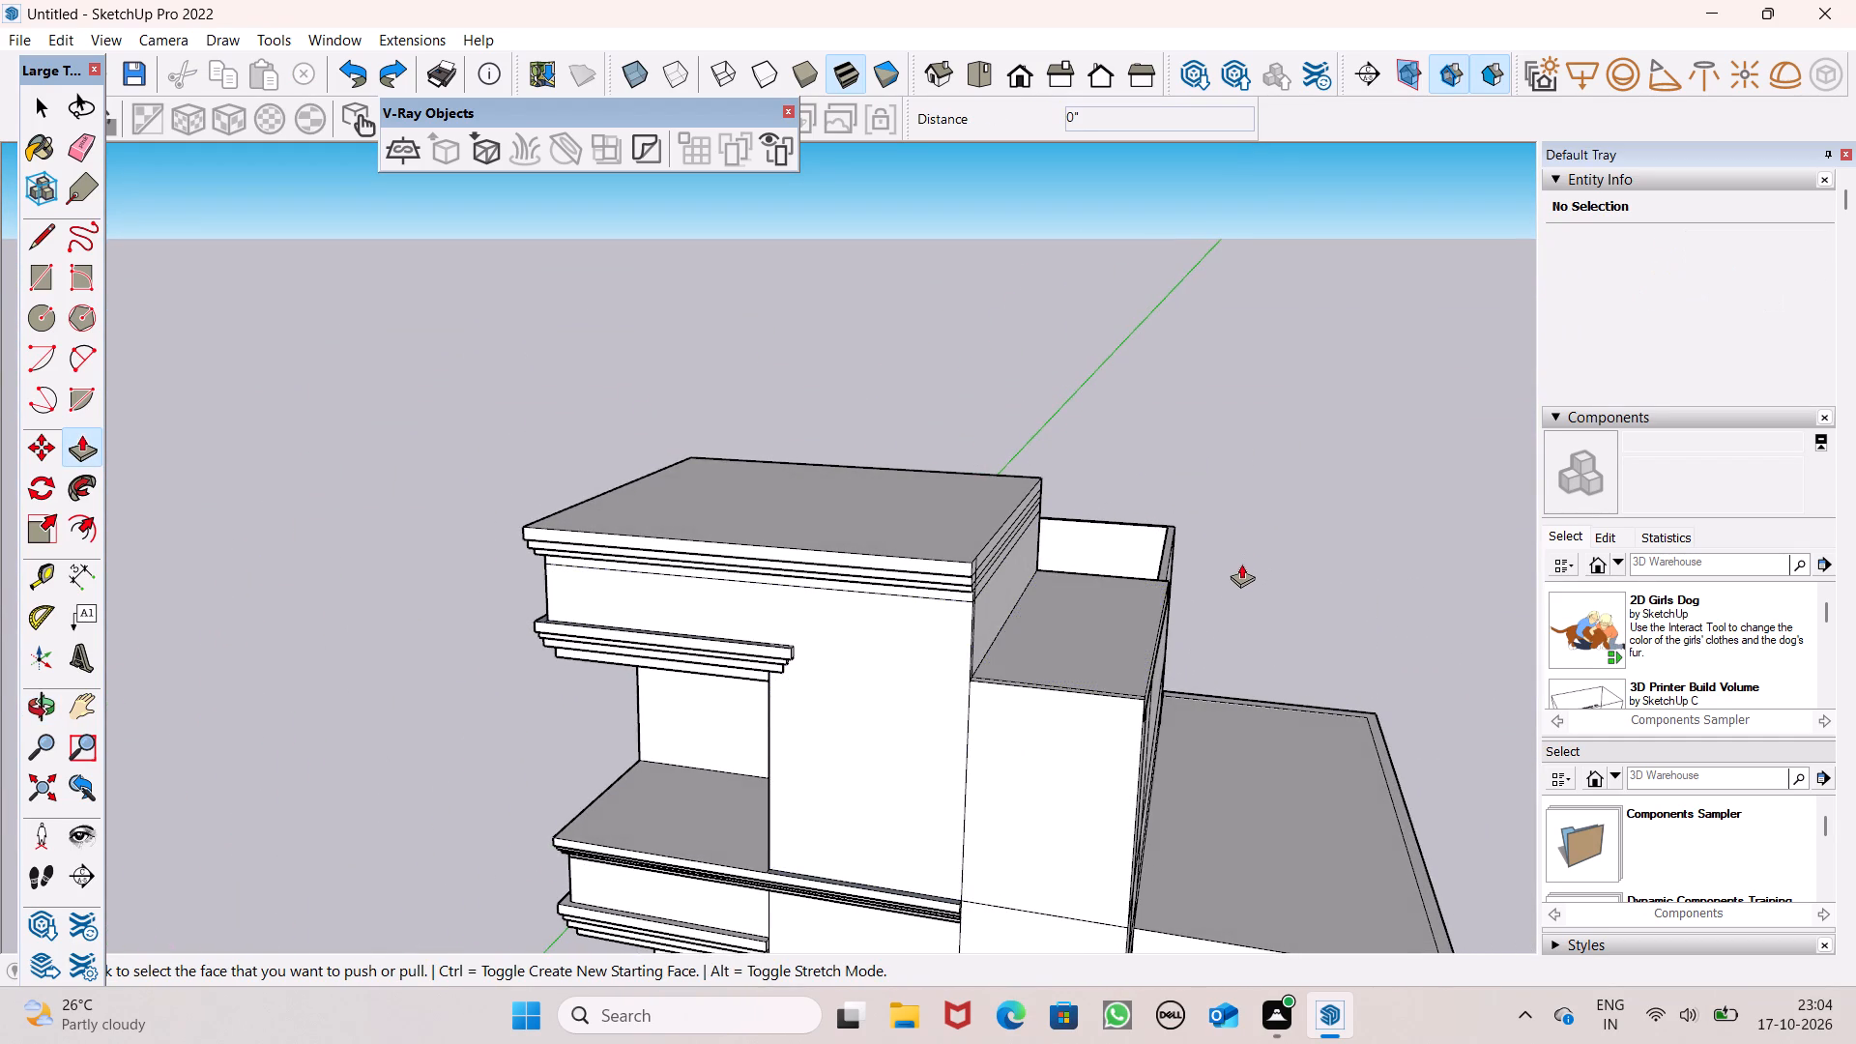
Erase the four long horizontal band lines on the top block's side wall above the lower roof slab.
middle_drag(1213, 601, 1019, 566)
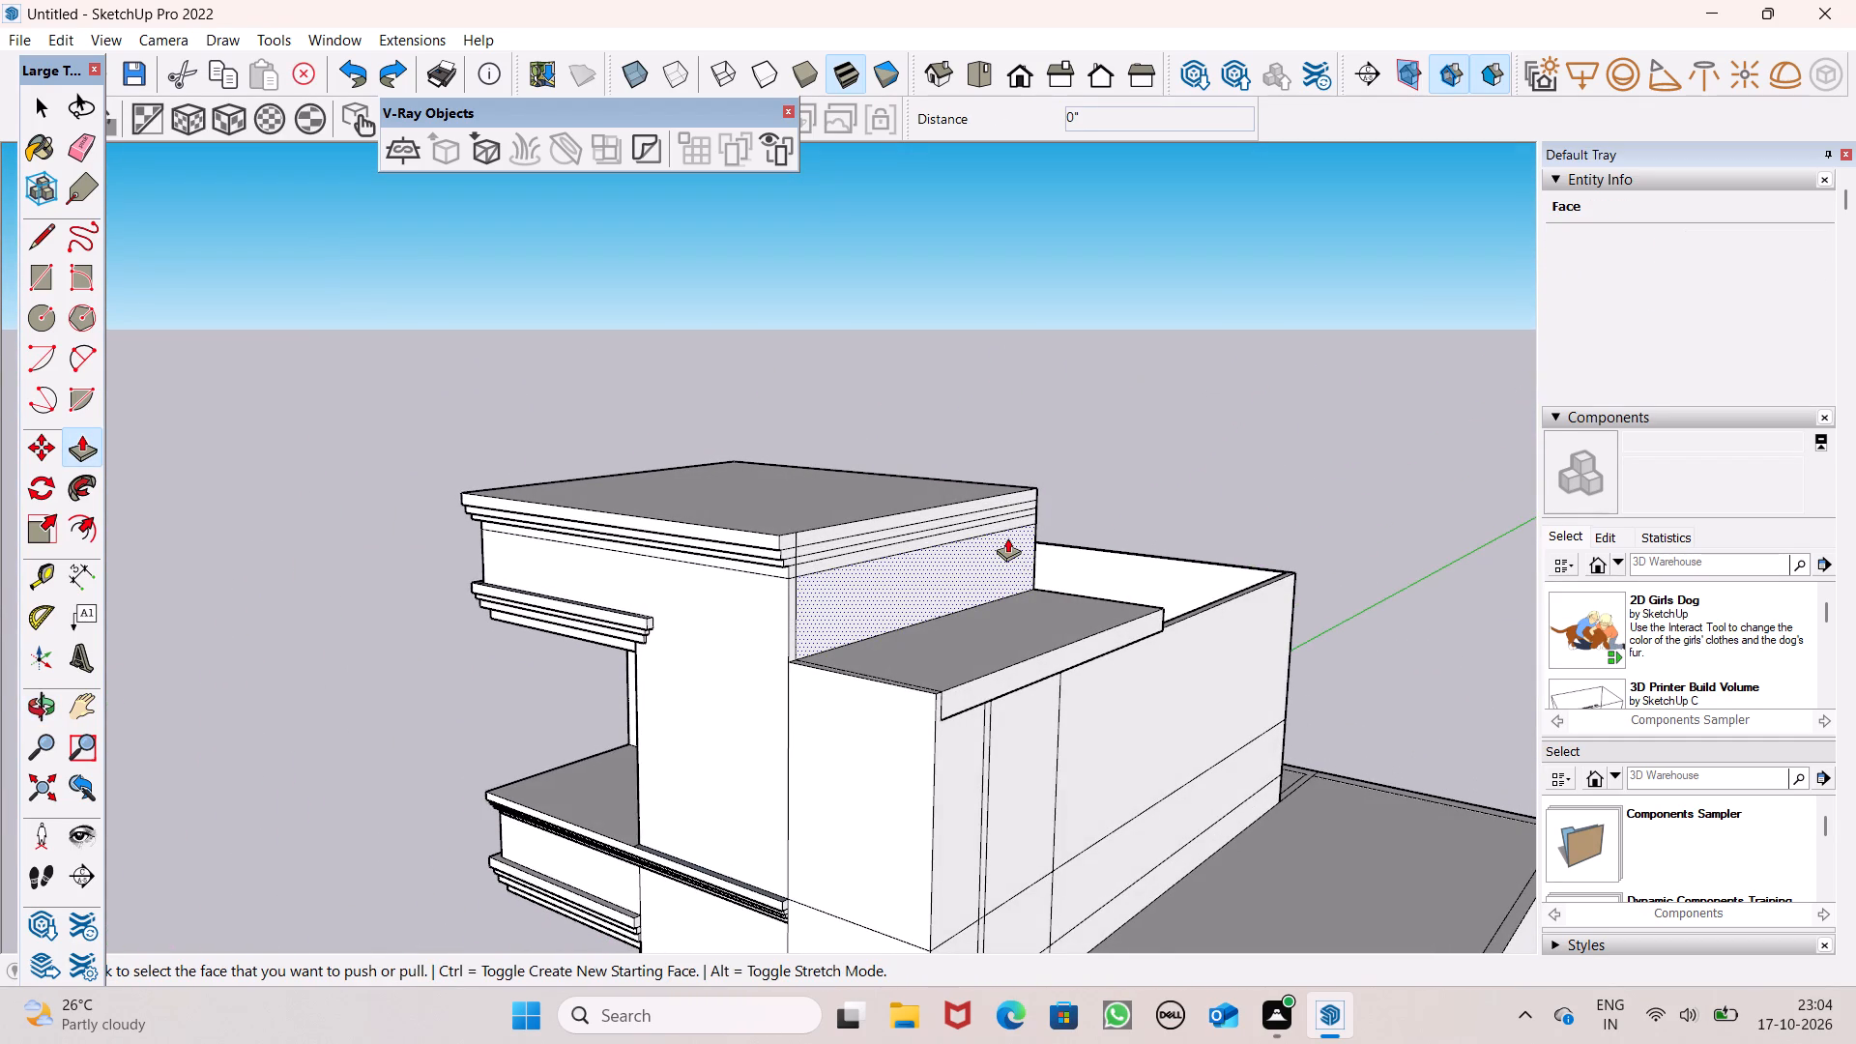
scroll(994, 534, up, 1)
middle_drag(954, 582, 951, 584)
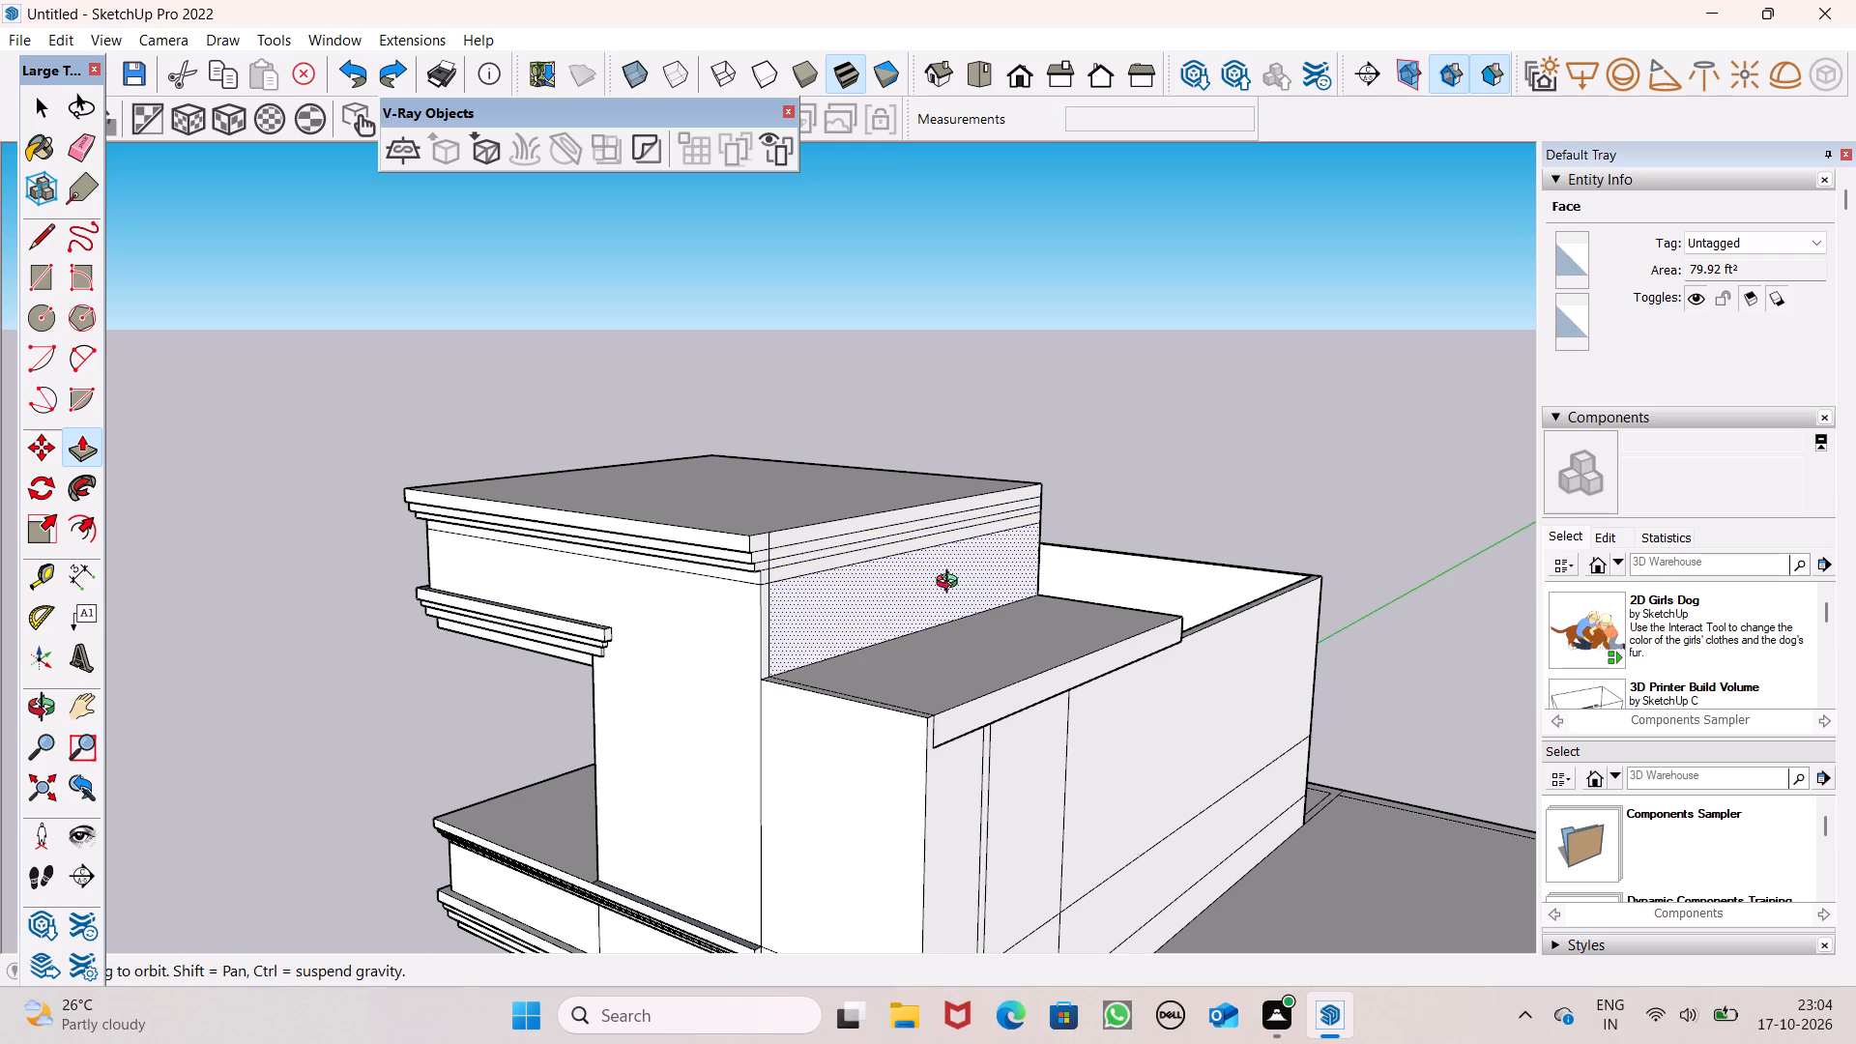
middle_drag(951, 584, 910, 576)
scroll(708, 577, up, 4)
middle_drag(782, 588, 727, 626)
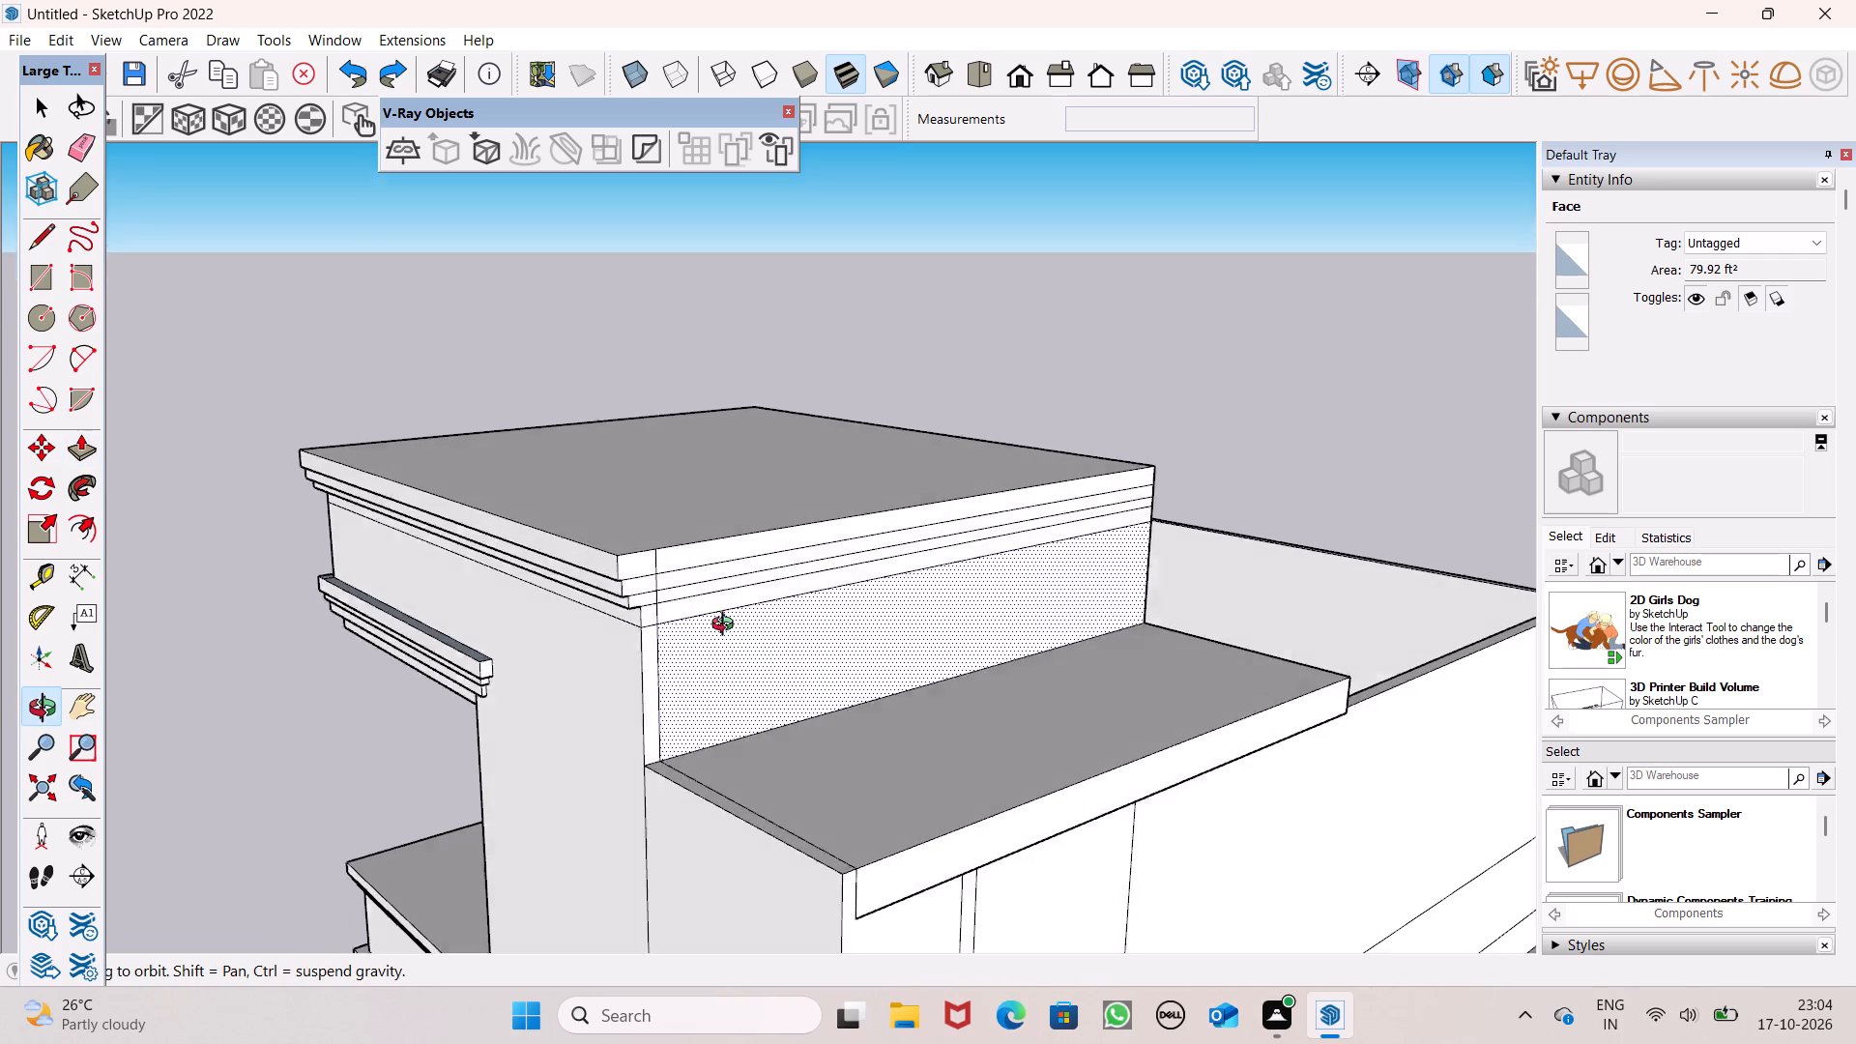
middle_drag(727, 626, 719, 623)
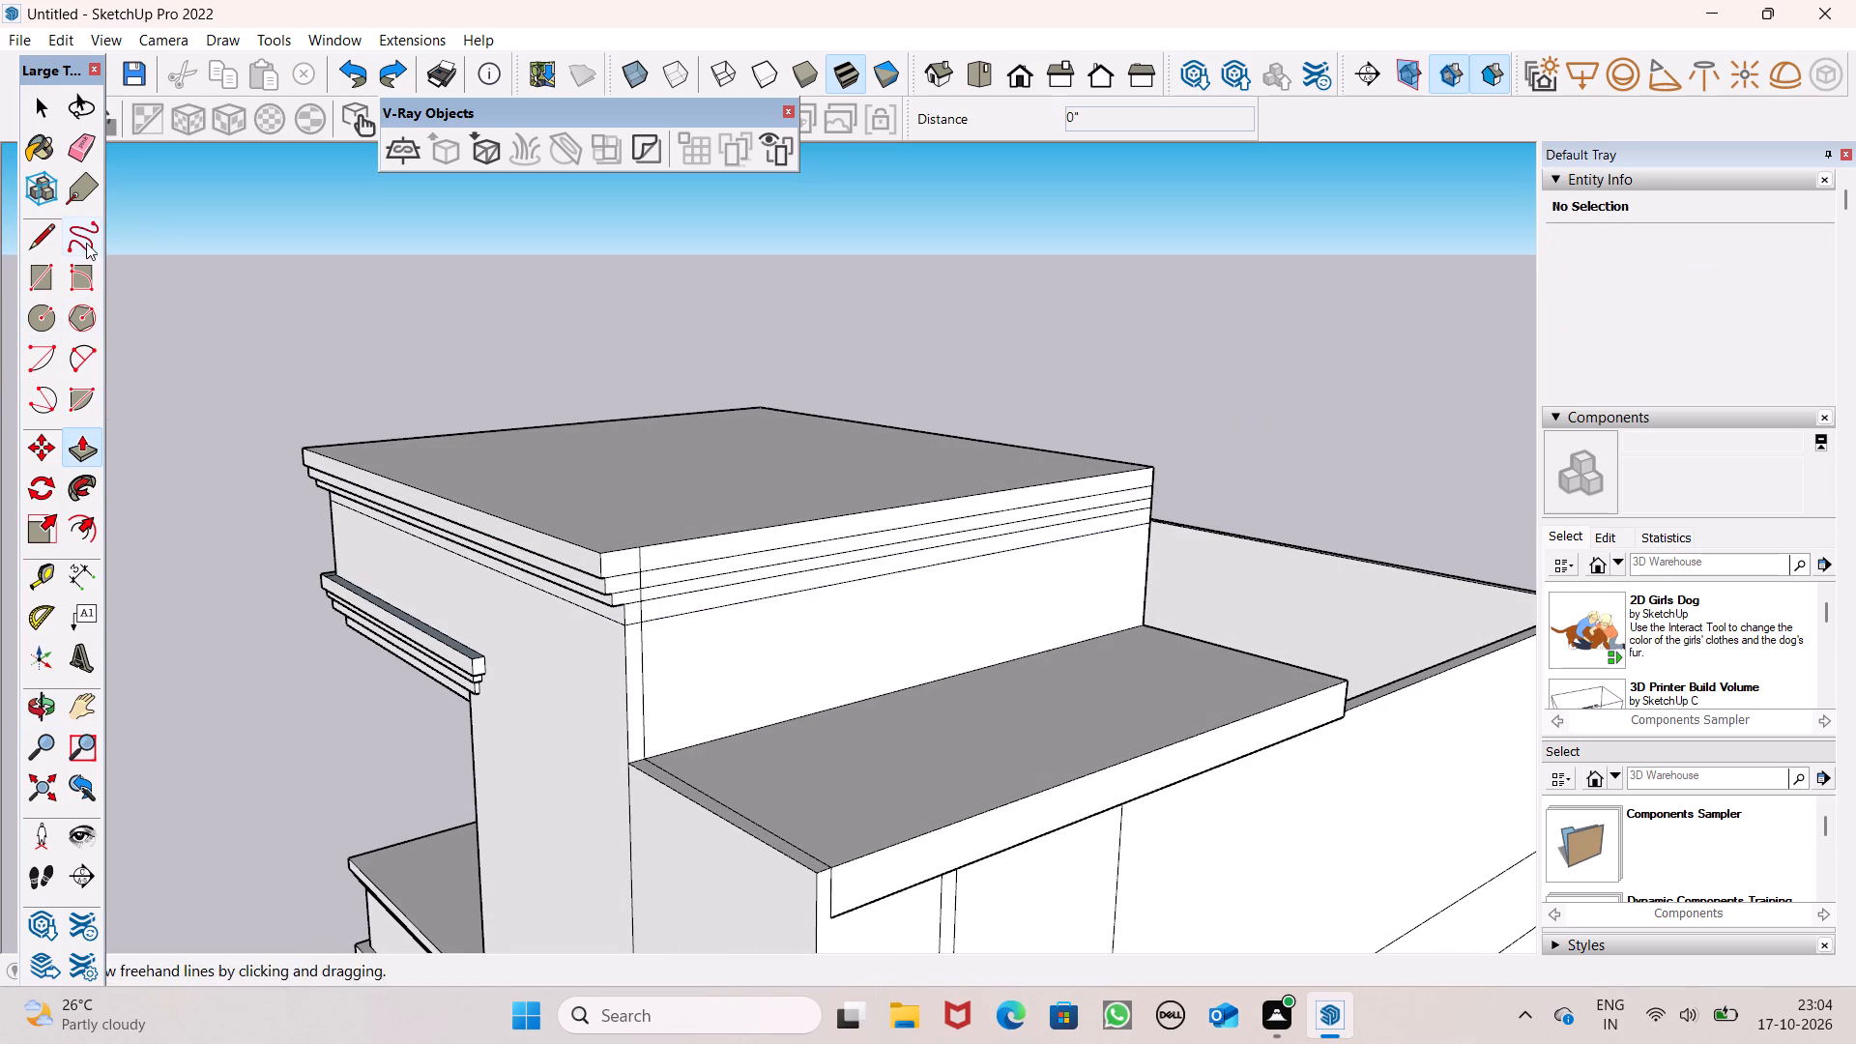
click(73, 142)
scroll(739, 391, up, 1)
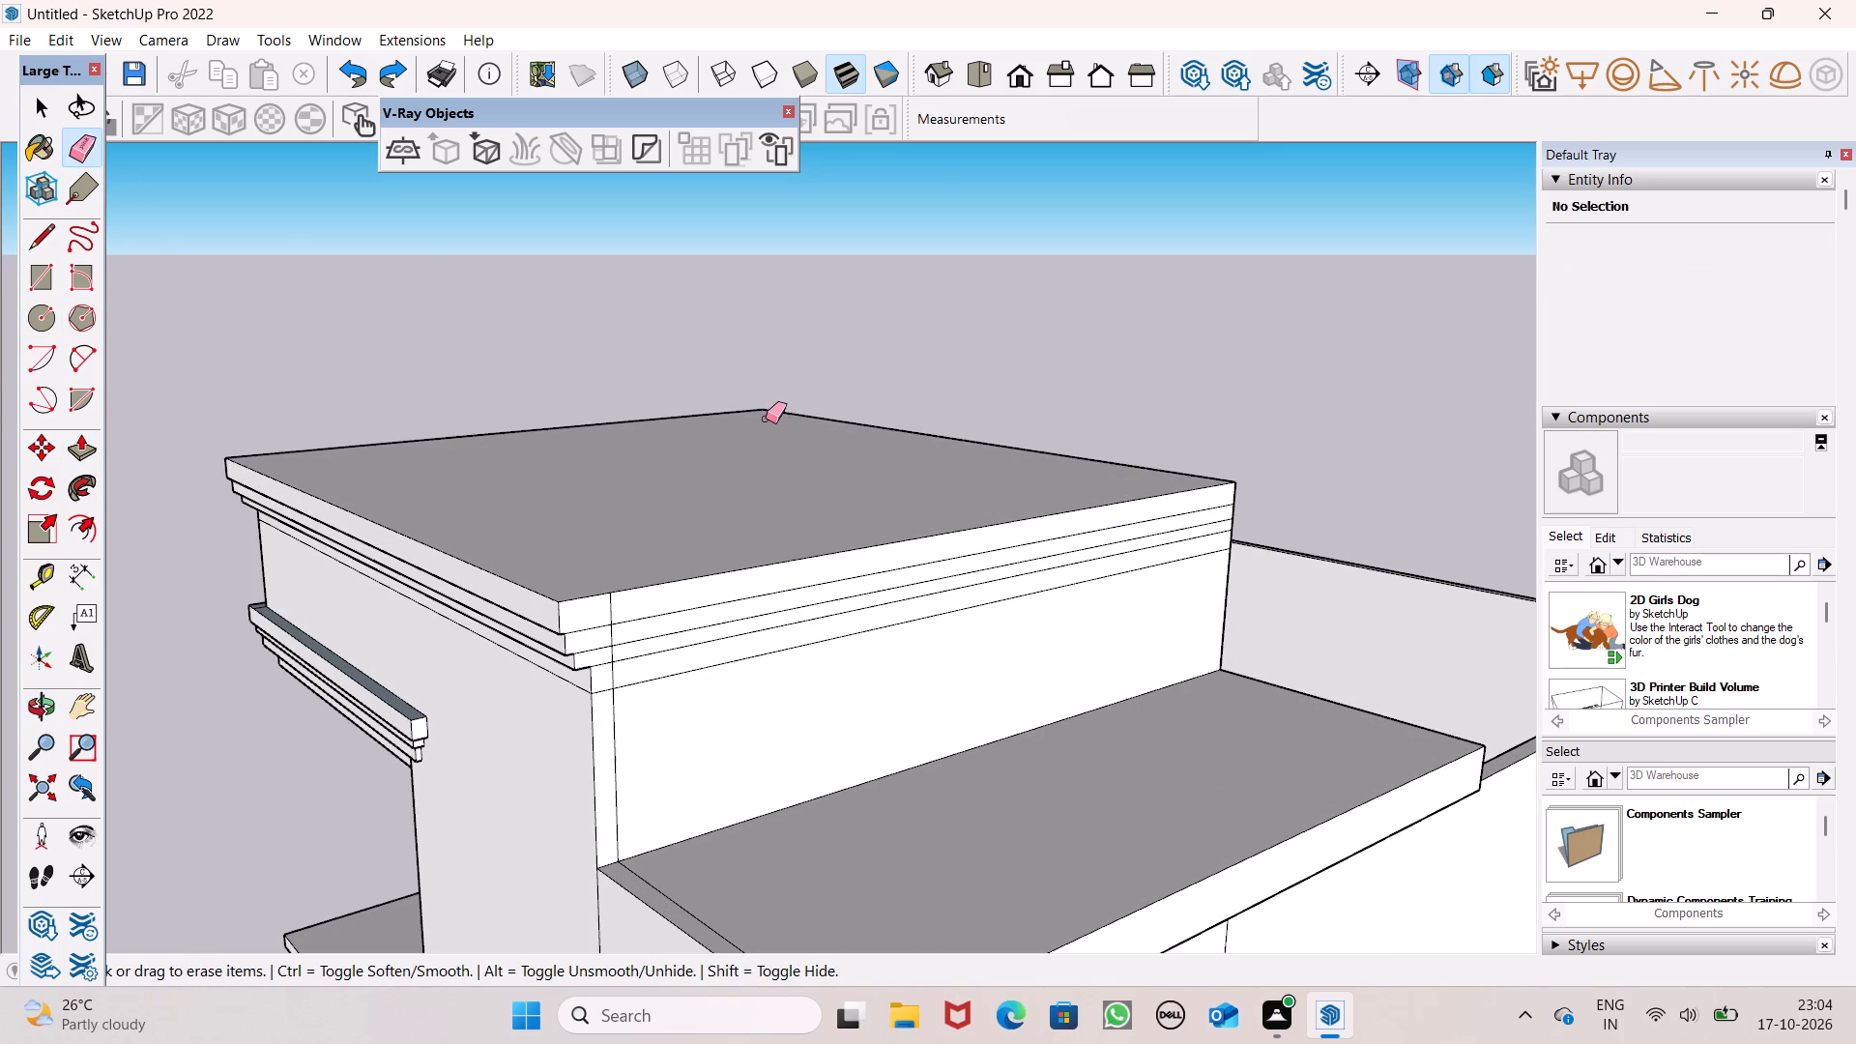
middle_drag(857, 574, 794, 478)
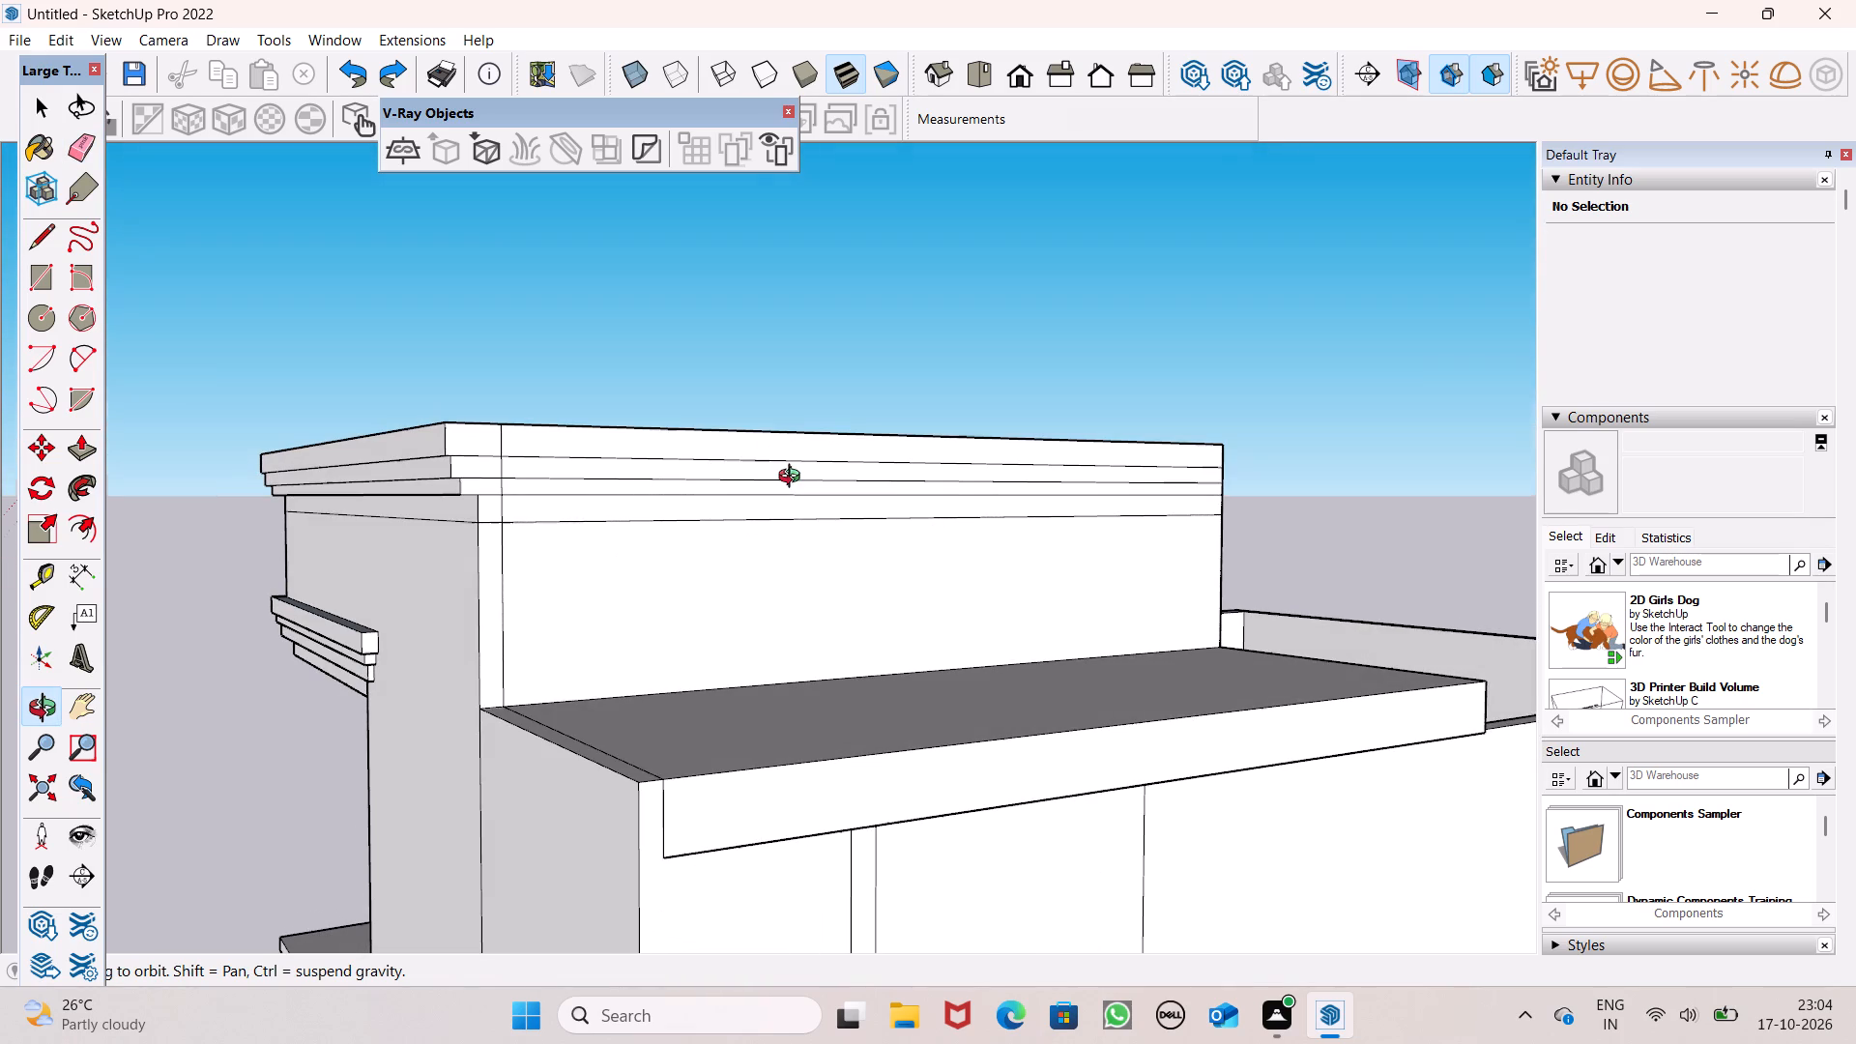
middle_drag(794, 478, 797, 478)
middle_drag(714, 563, 714, 582)
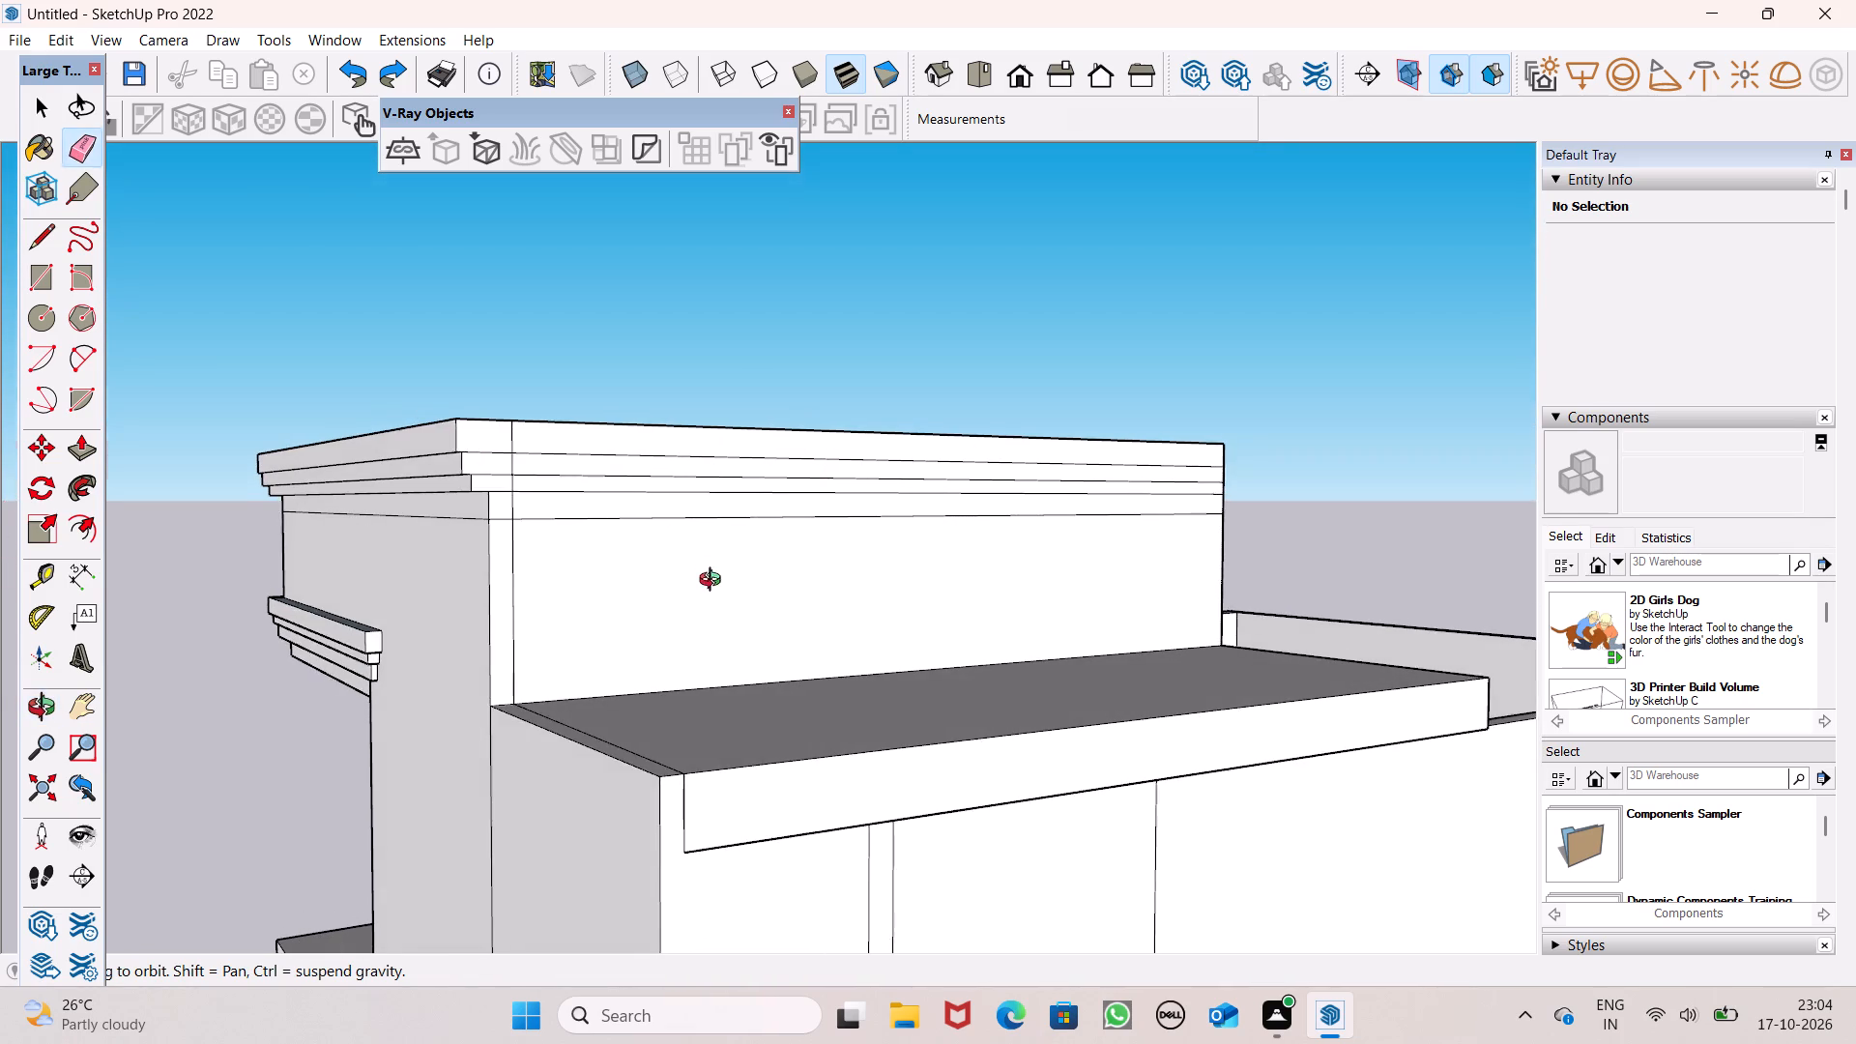
middle_drag(714, 582, 767, 625)
middle_drag(807, 557, 791, 590)
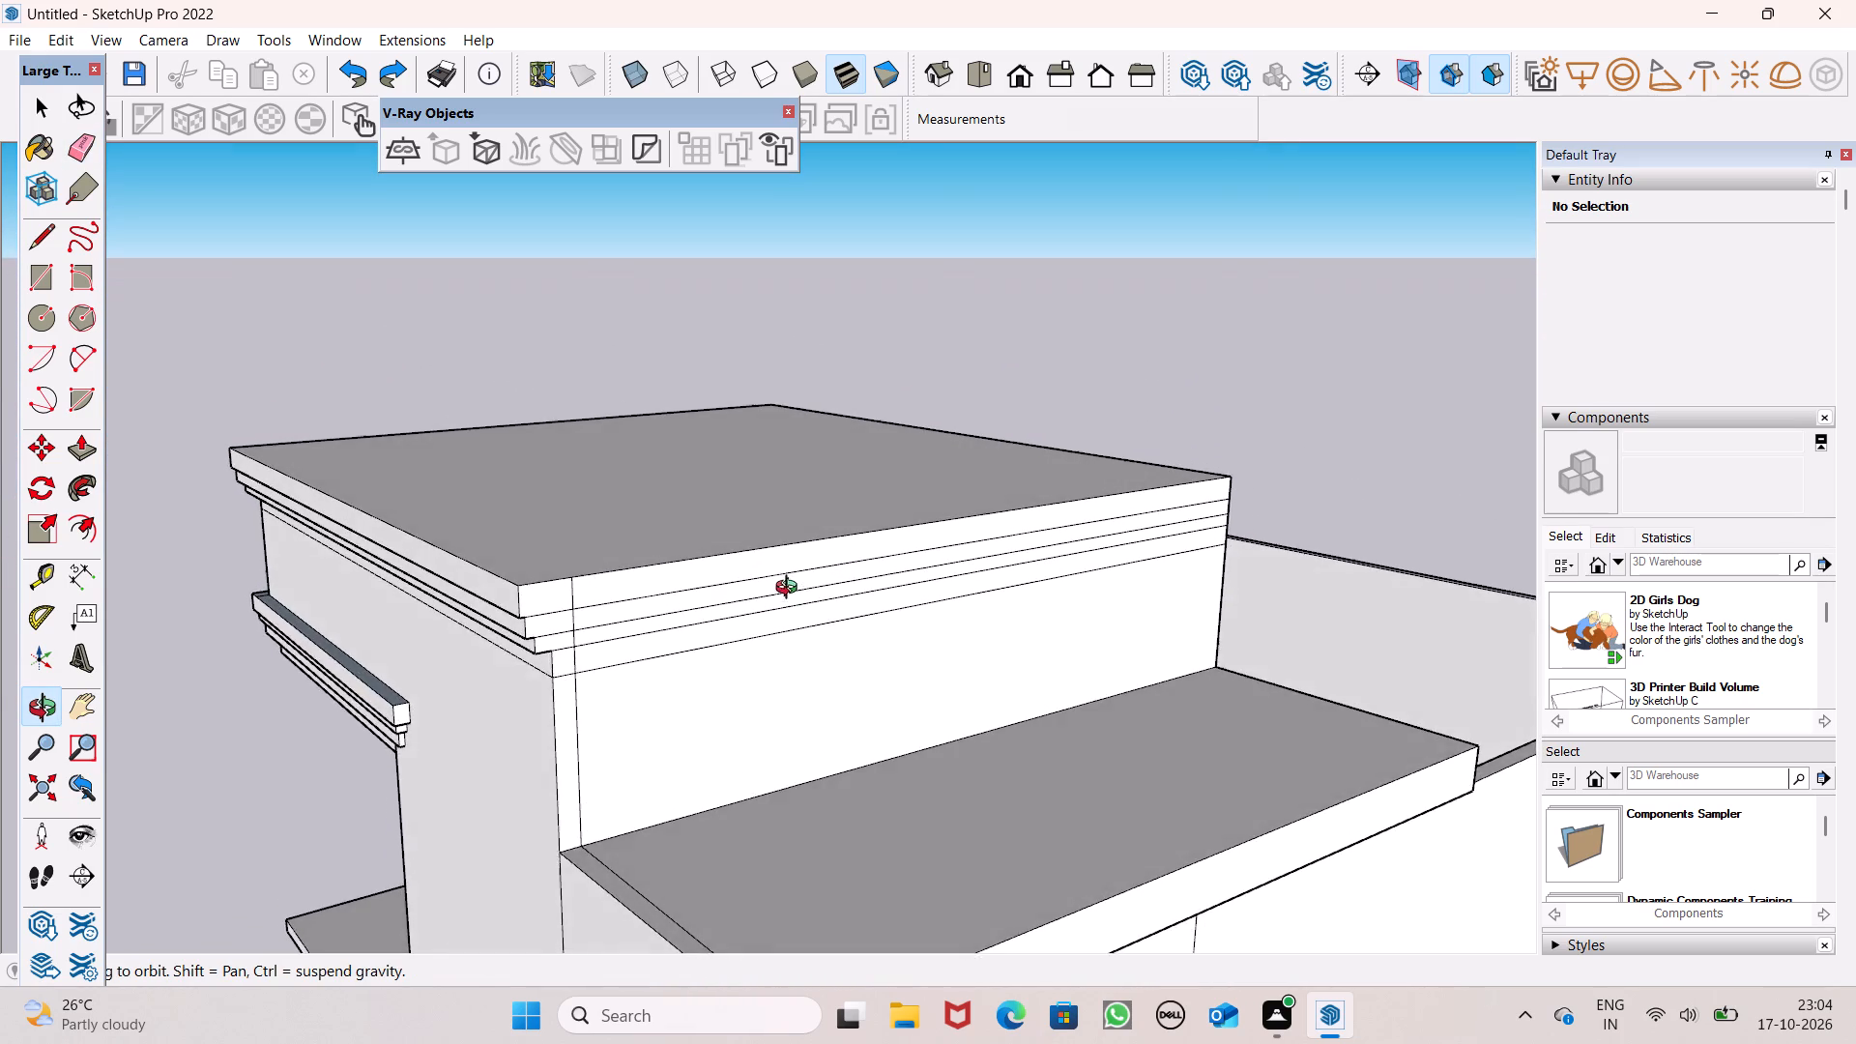
middle_drag(791, 590, 784, 590)
scroll(721, 605, up, 3)
drag(621, 584, 646, 681)
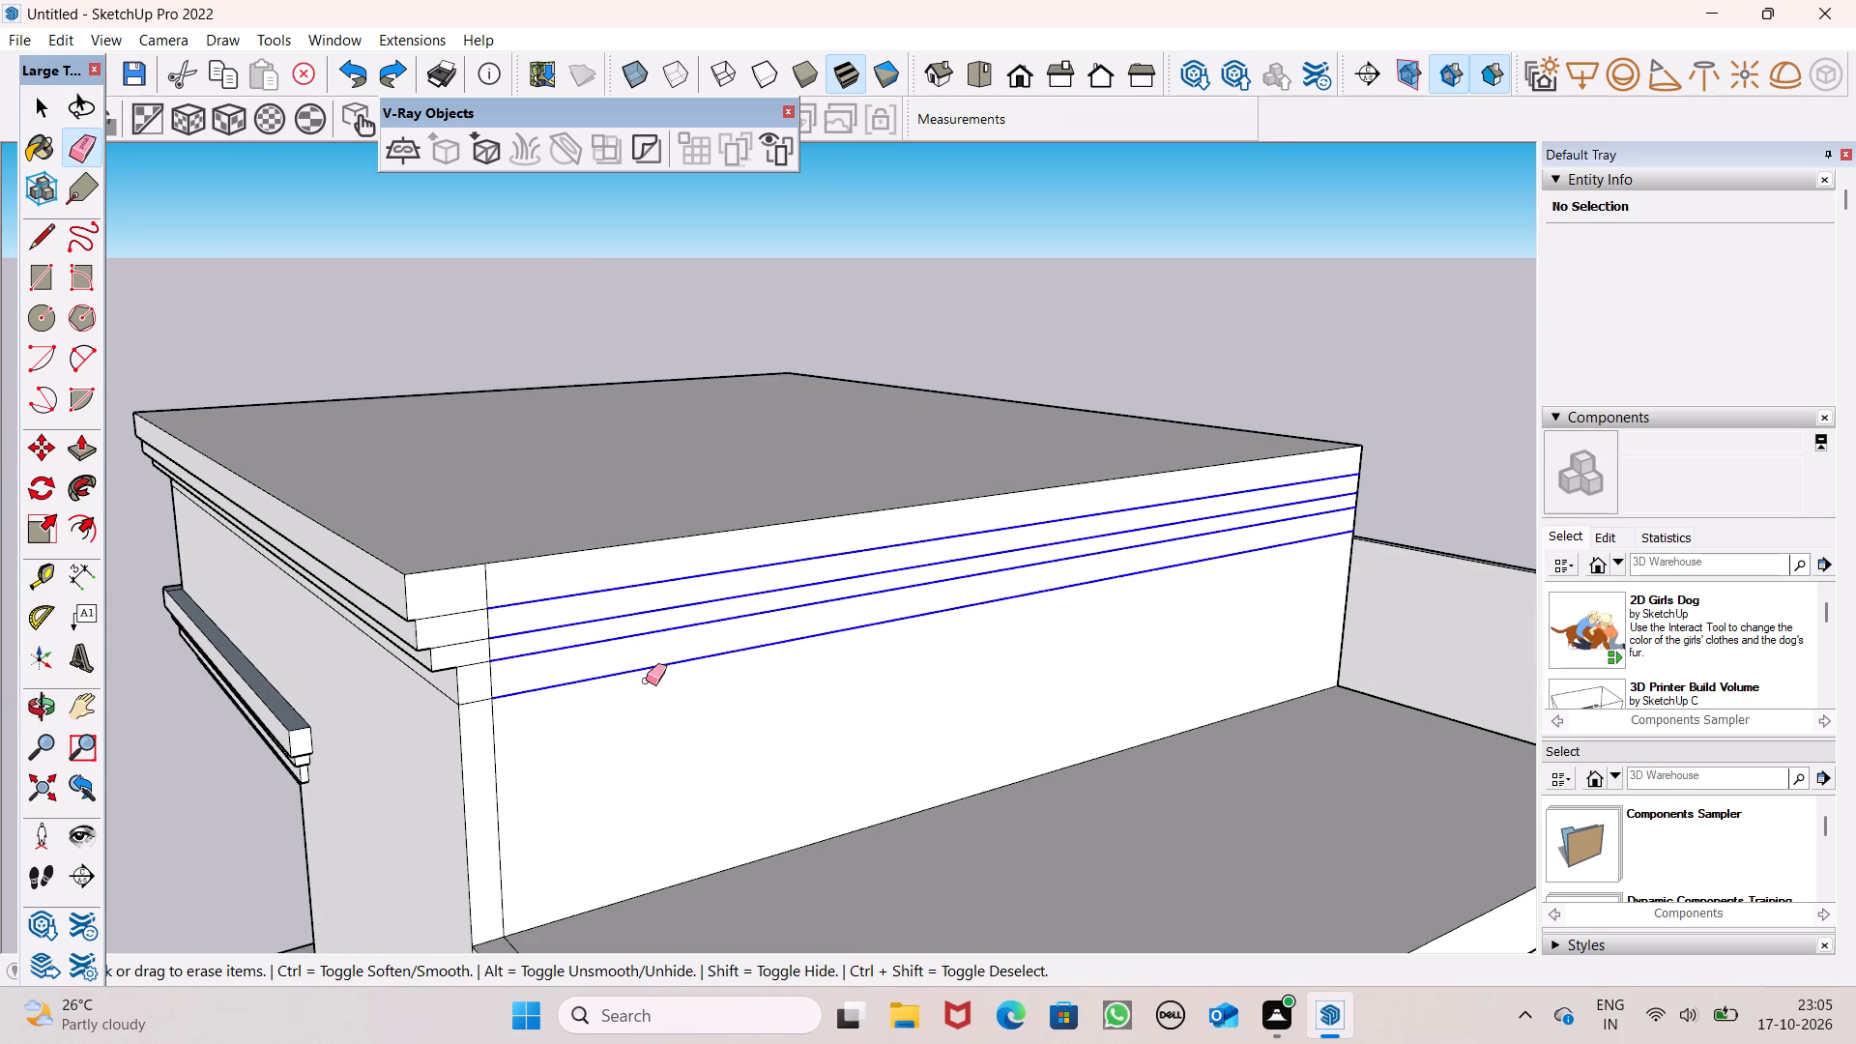
drag(646, 681, 652, 682)
Examine the stepped cornice around the remaining sides of the top block and where it ends at the plain wall.
middle_drag(697, 619, 1582, 586)
middle_drag(1068, 608, 1069, 607)
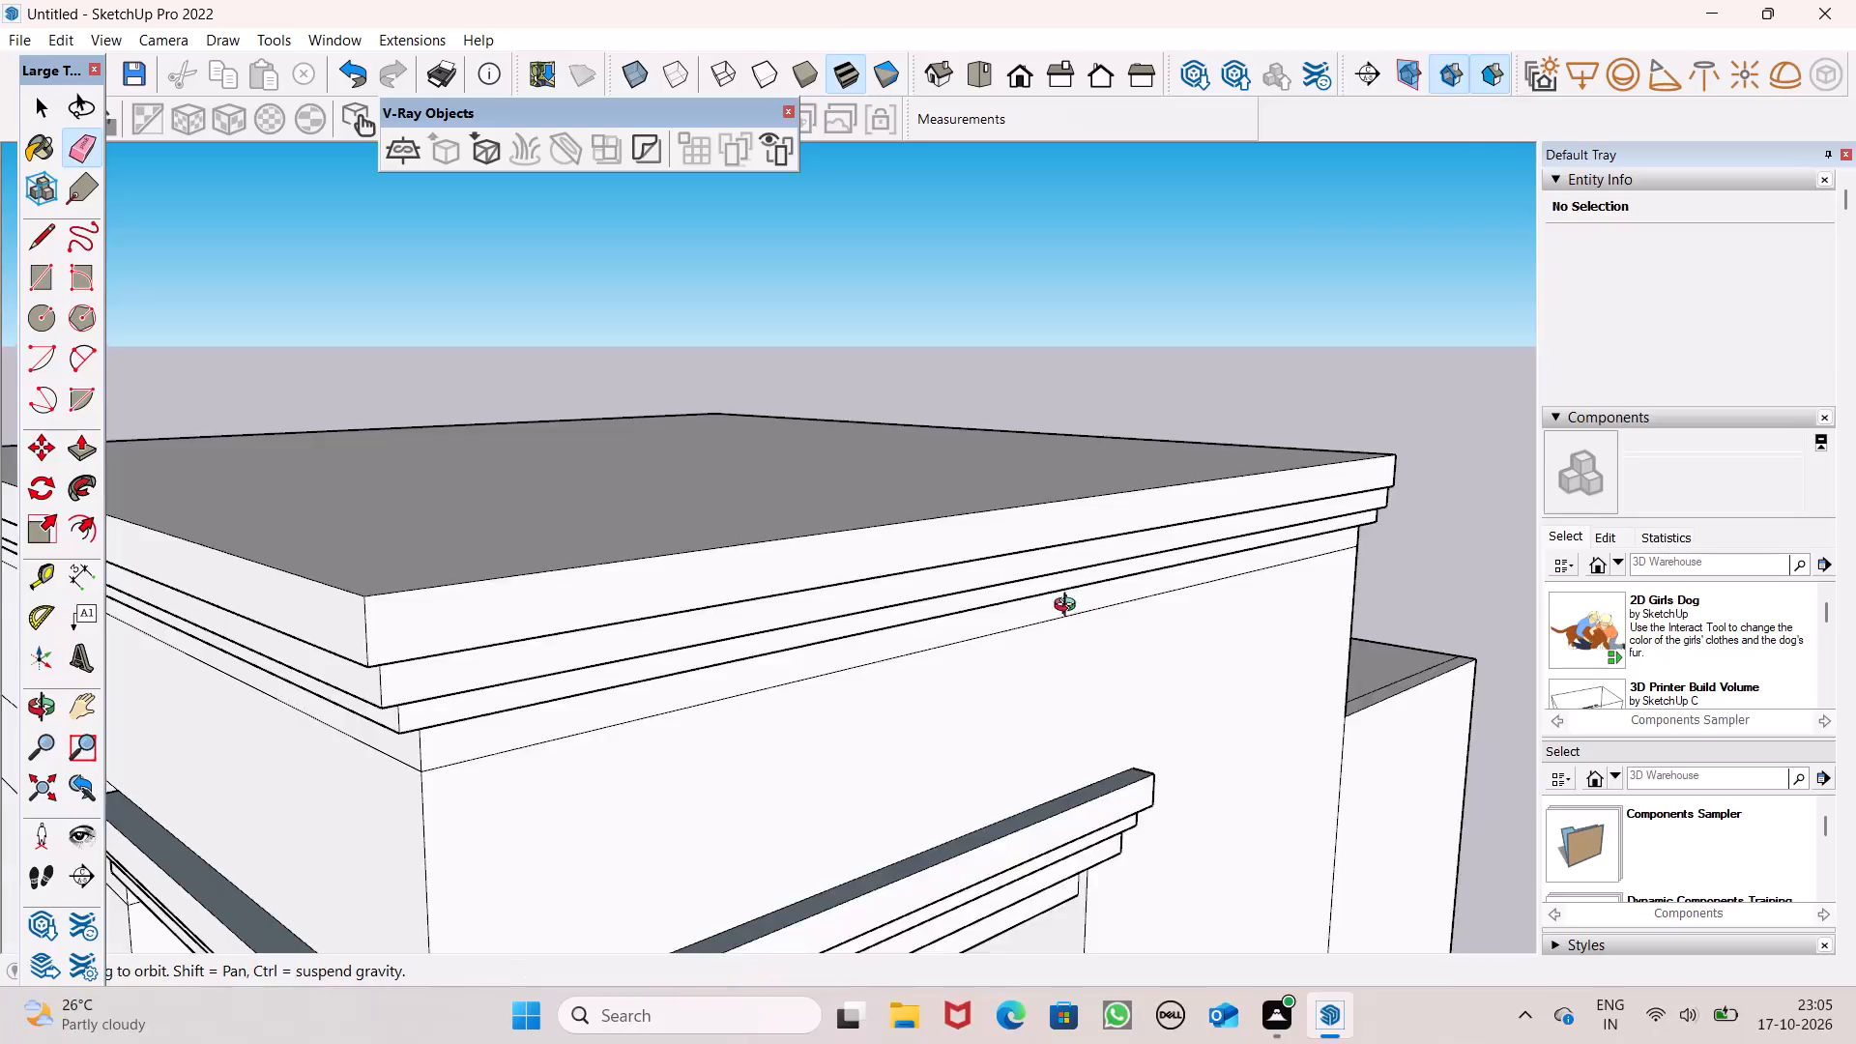
middle_drag(1069, 607, 1574, 550)
scroll(1137, 559, down, 3)
middle_drag(899, 623, 1478, 619)
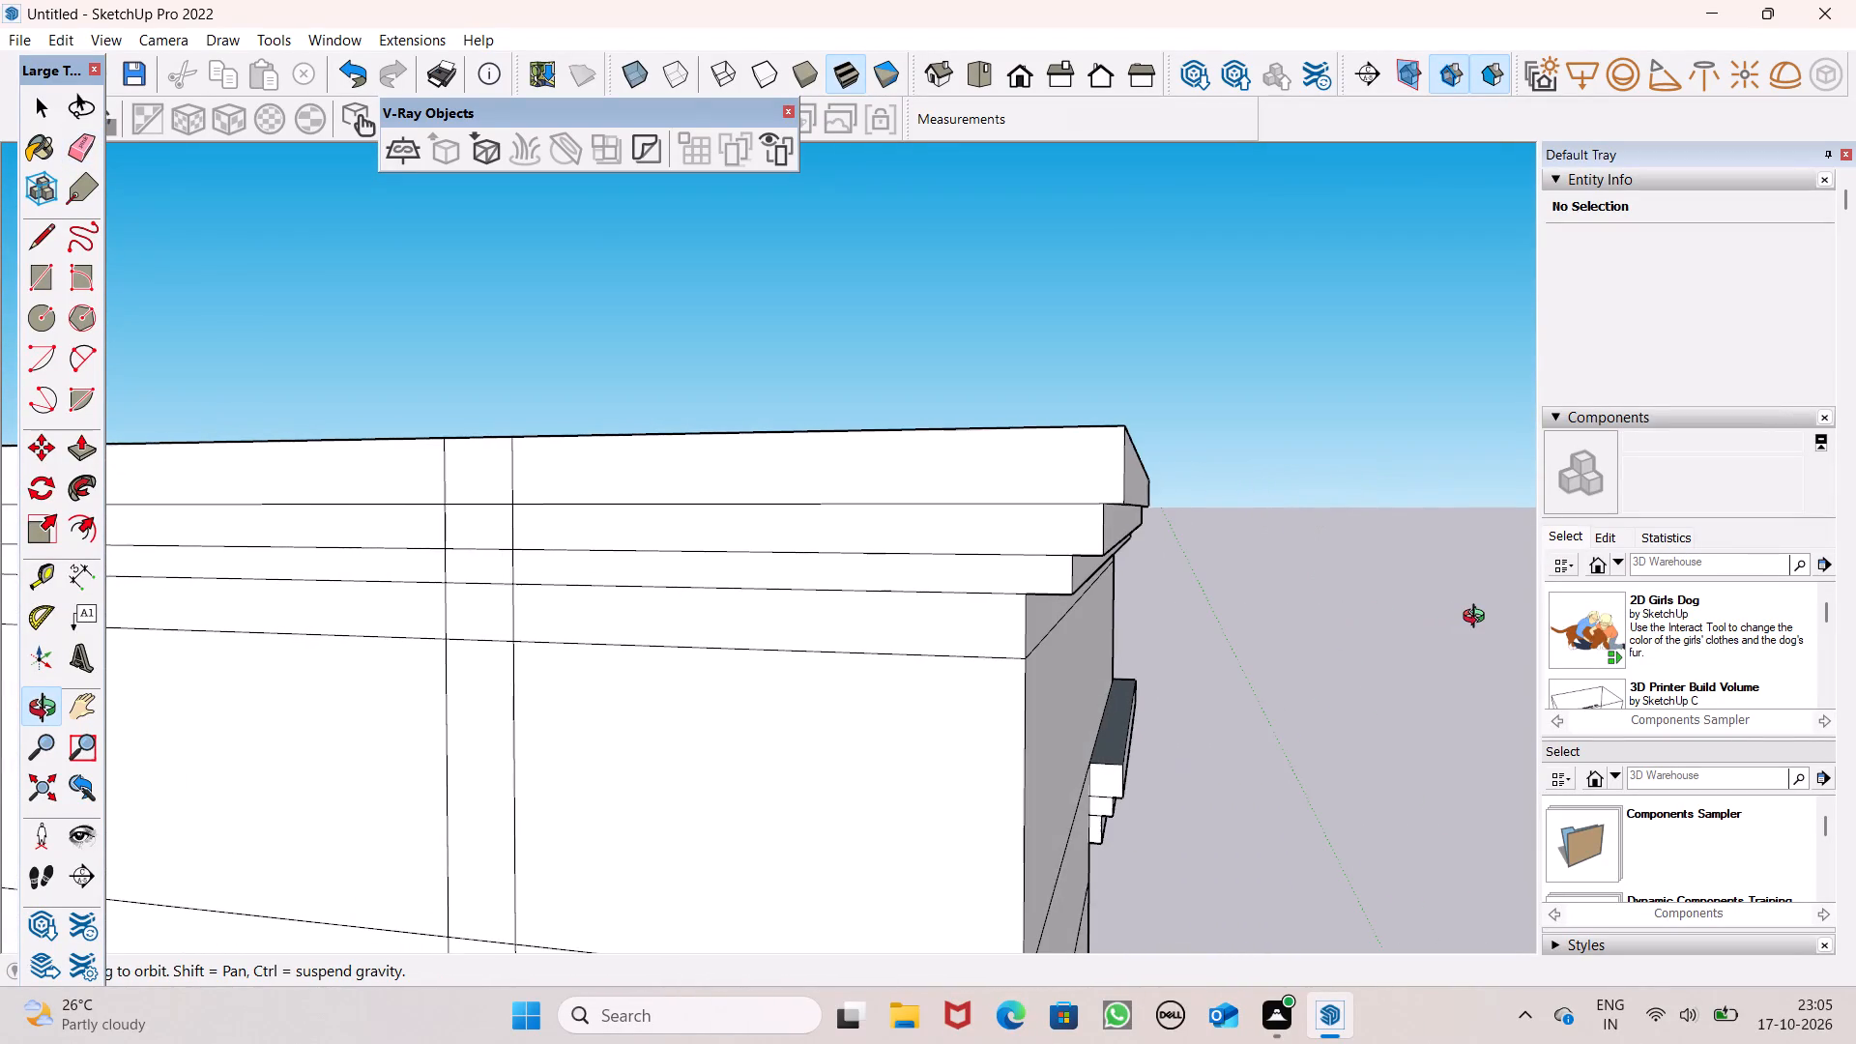
middle_drag(1478, 619, 716, 654)
scroll(985, 475, down, 3)
middle_drag(1252, 507, 1037, 599)
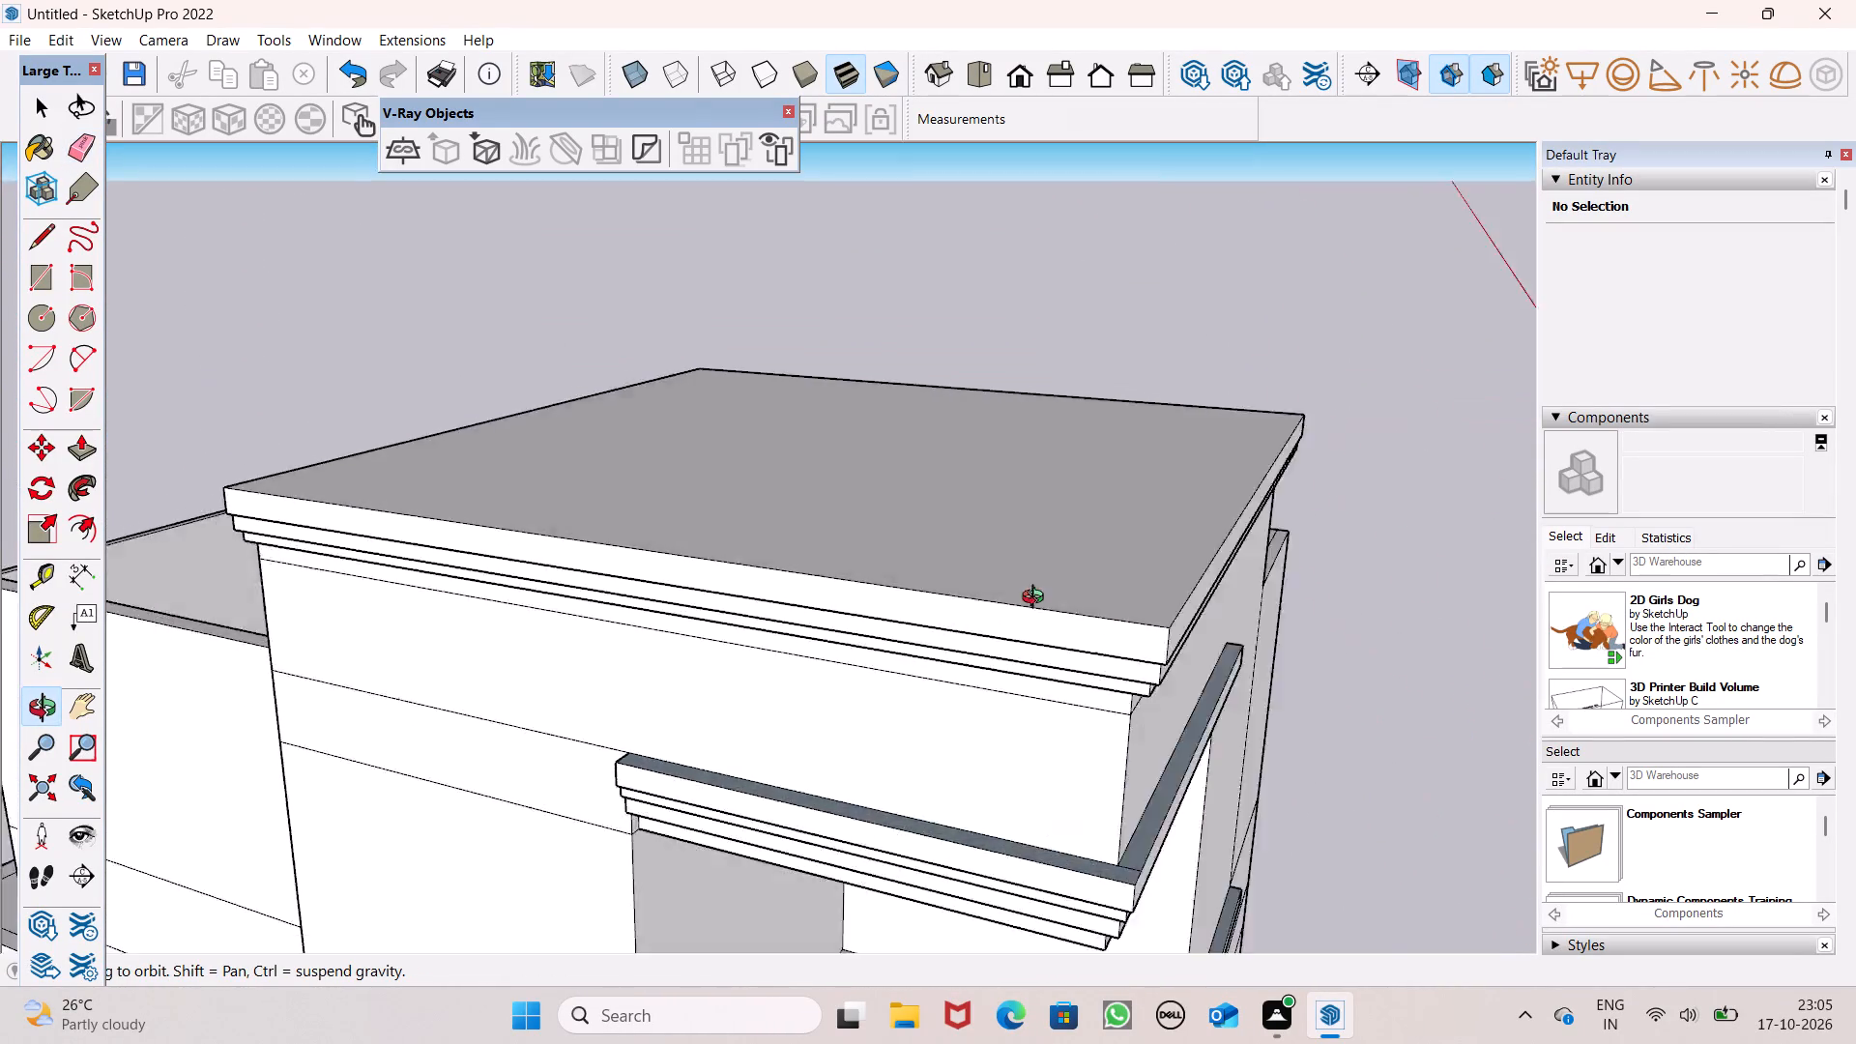
middle_drag(1037, 599, 438, 561)
scroll(839, 475, down, 3)
middle_drag(1275, 525, 765, 520)
scroll(1069, 507, down, 1)
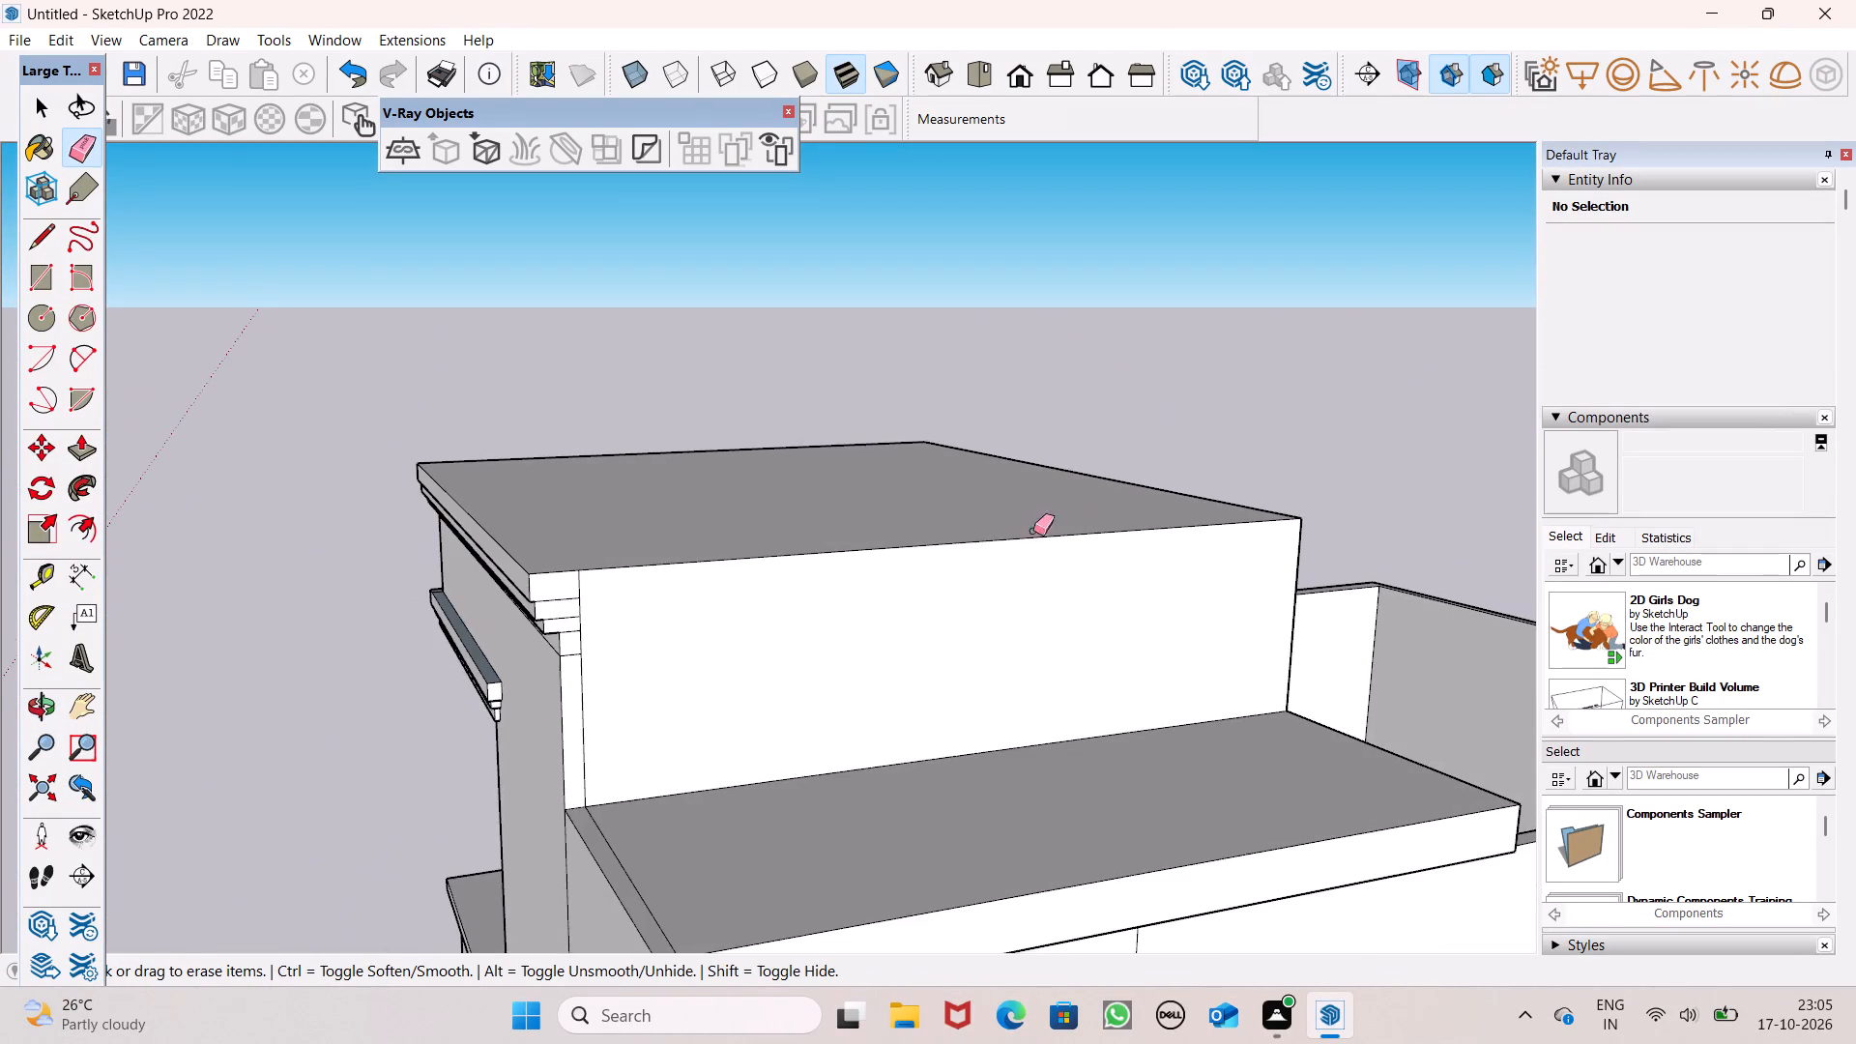
Draw a vertical line about 1' 5 1/4" from the inner corner under the cornice's stepped end up to the roof edge.
scroll(797, 661, up, 5)
scroll(468, 648, up, 4)
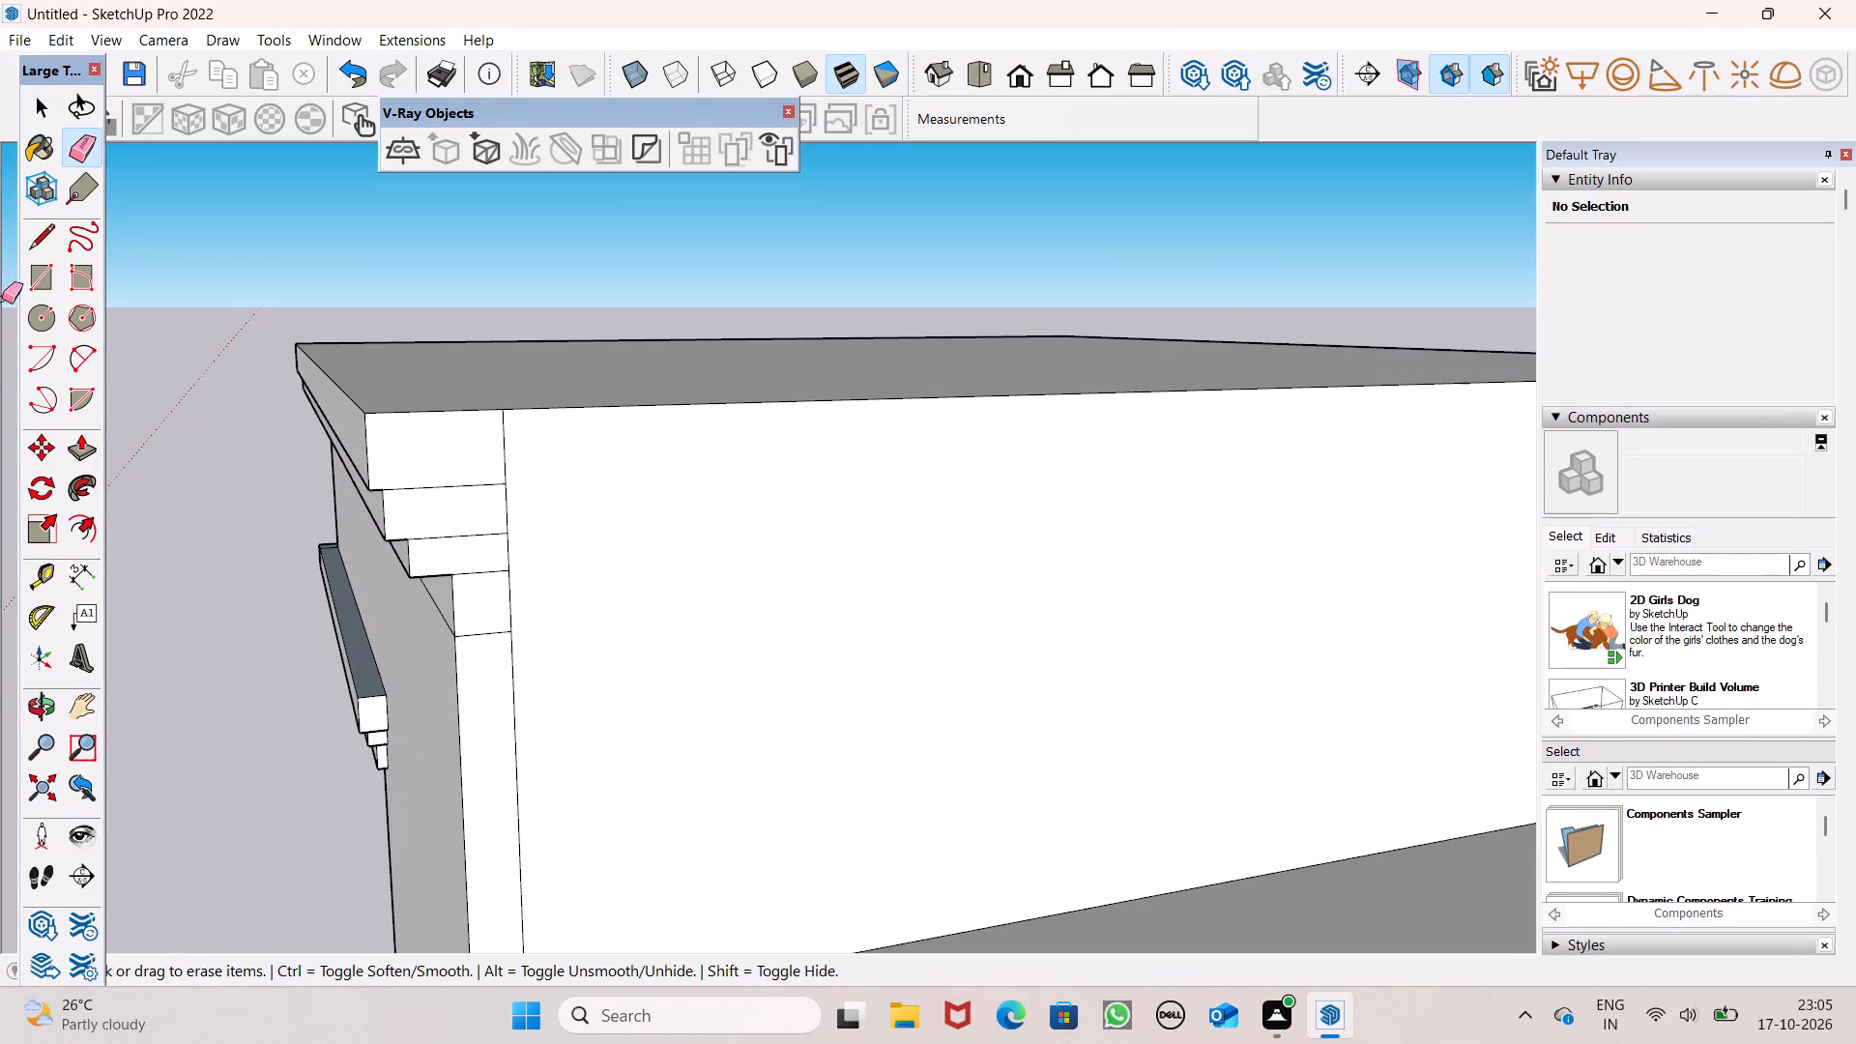
click(45, 239)
scroll(605, 391, up, 3)
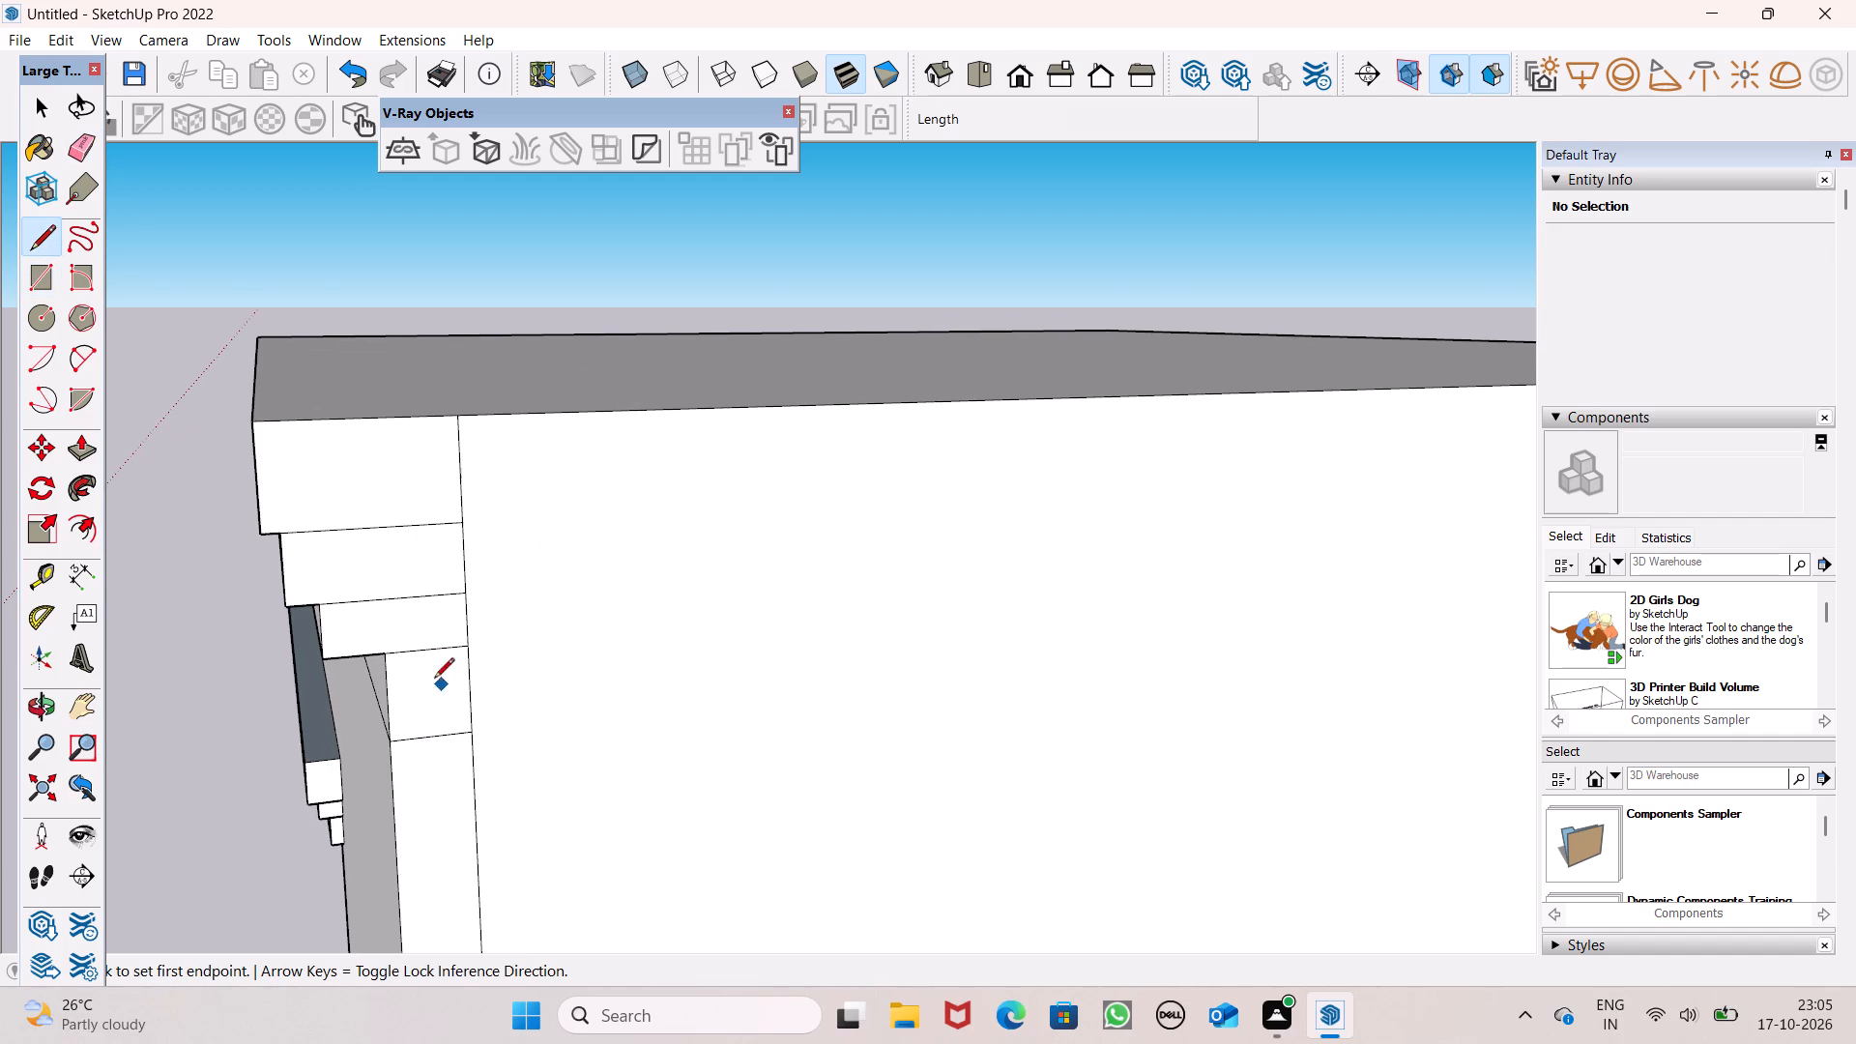
drag(384, 652, 388, 628)
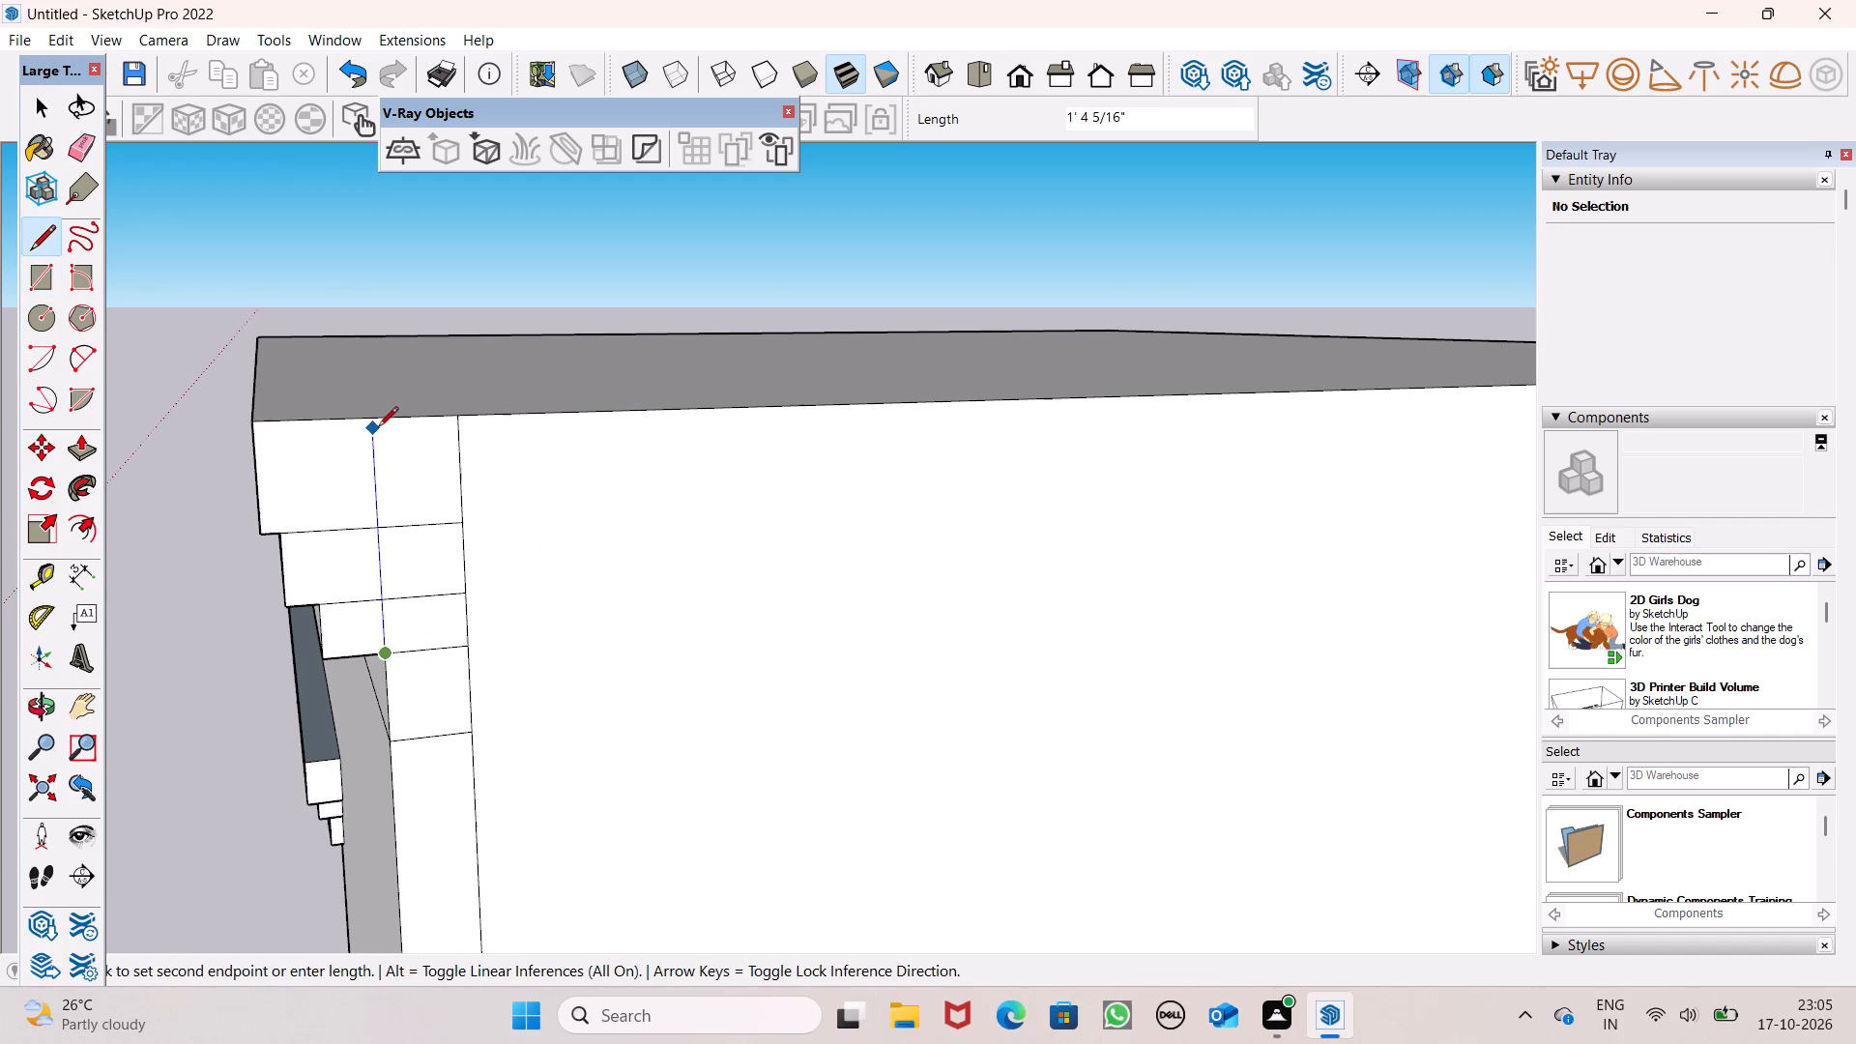
click(377, 419)
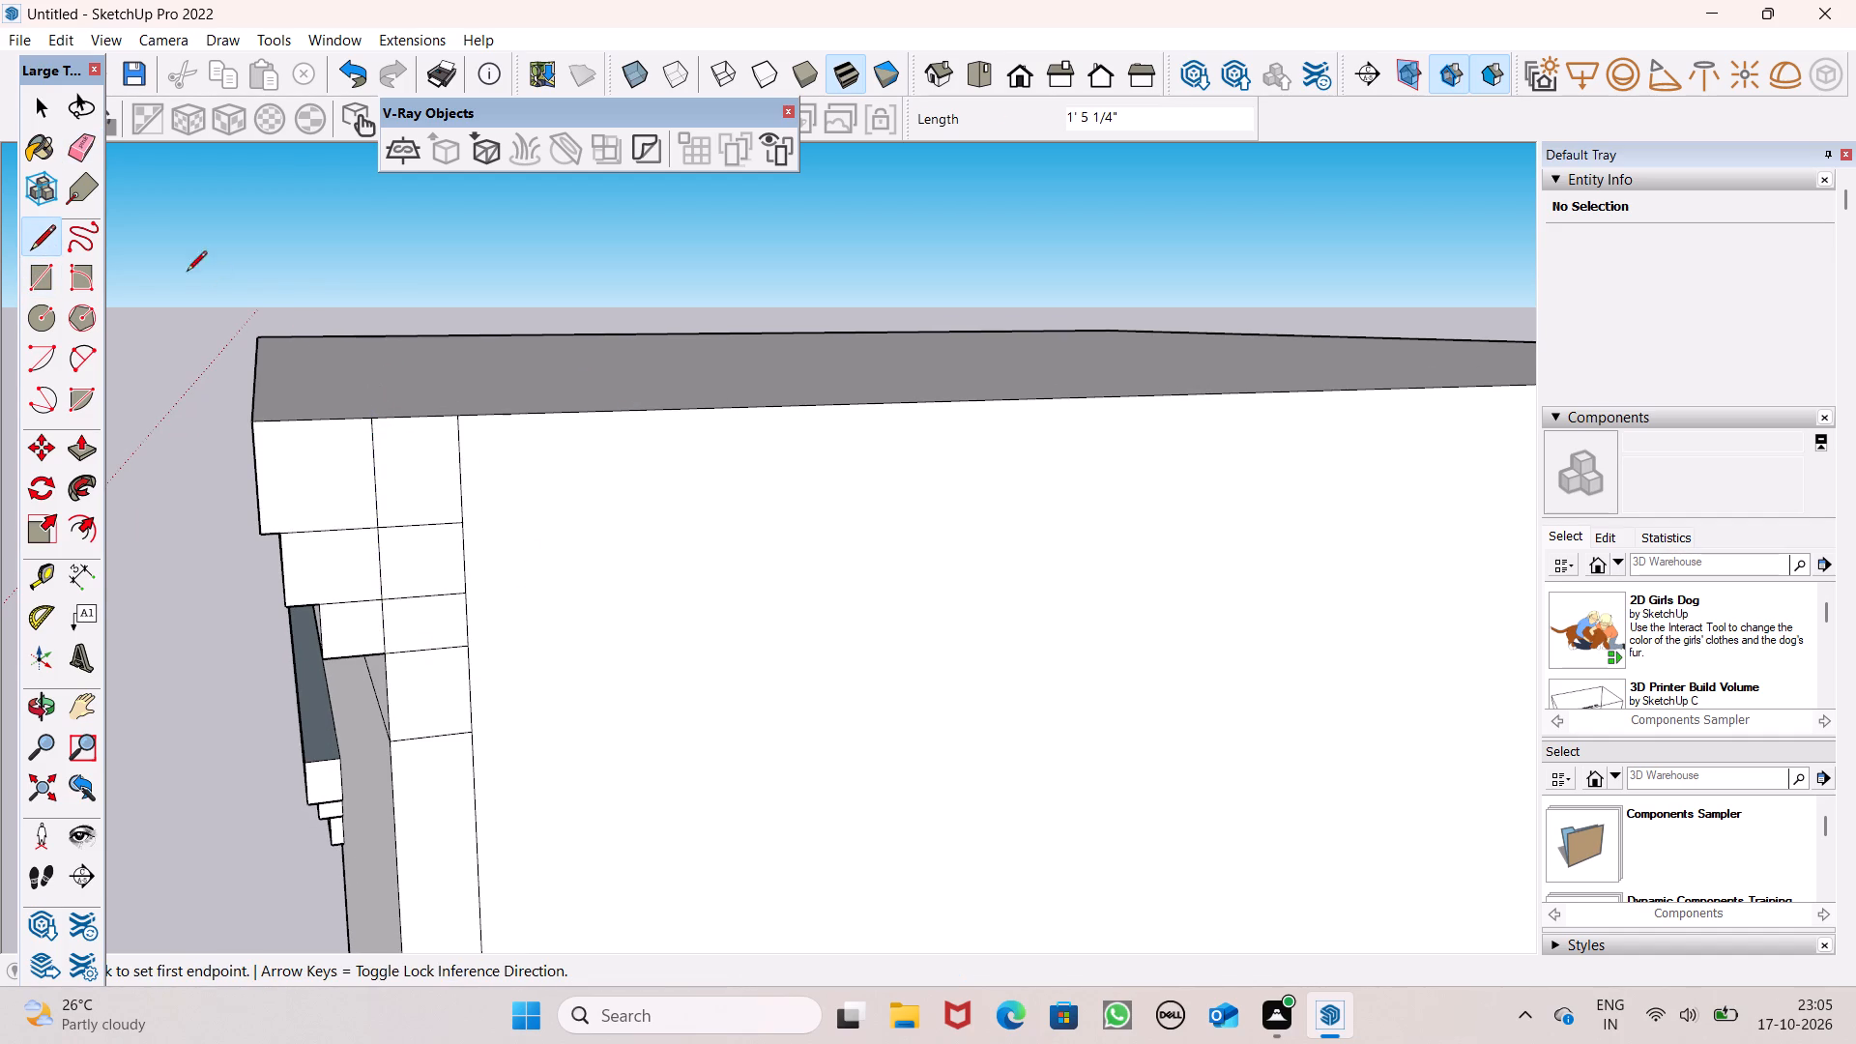
Erase the short horizontal band lines on the narrow wall strip beside the cornice's stepped end.
click(89, 153)
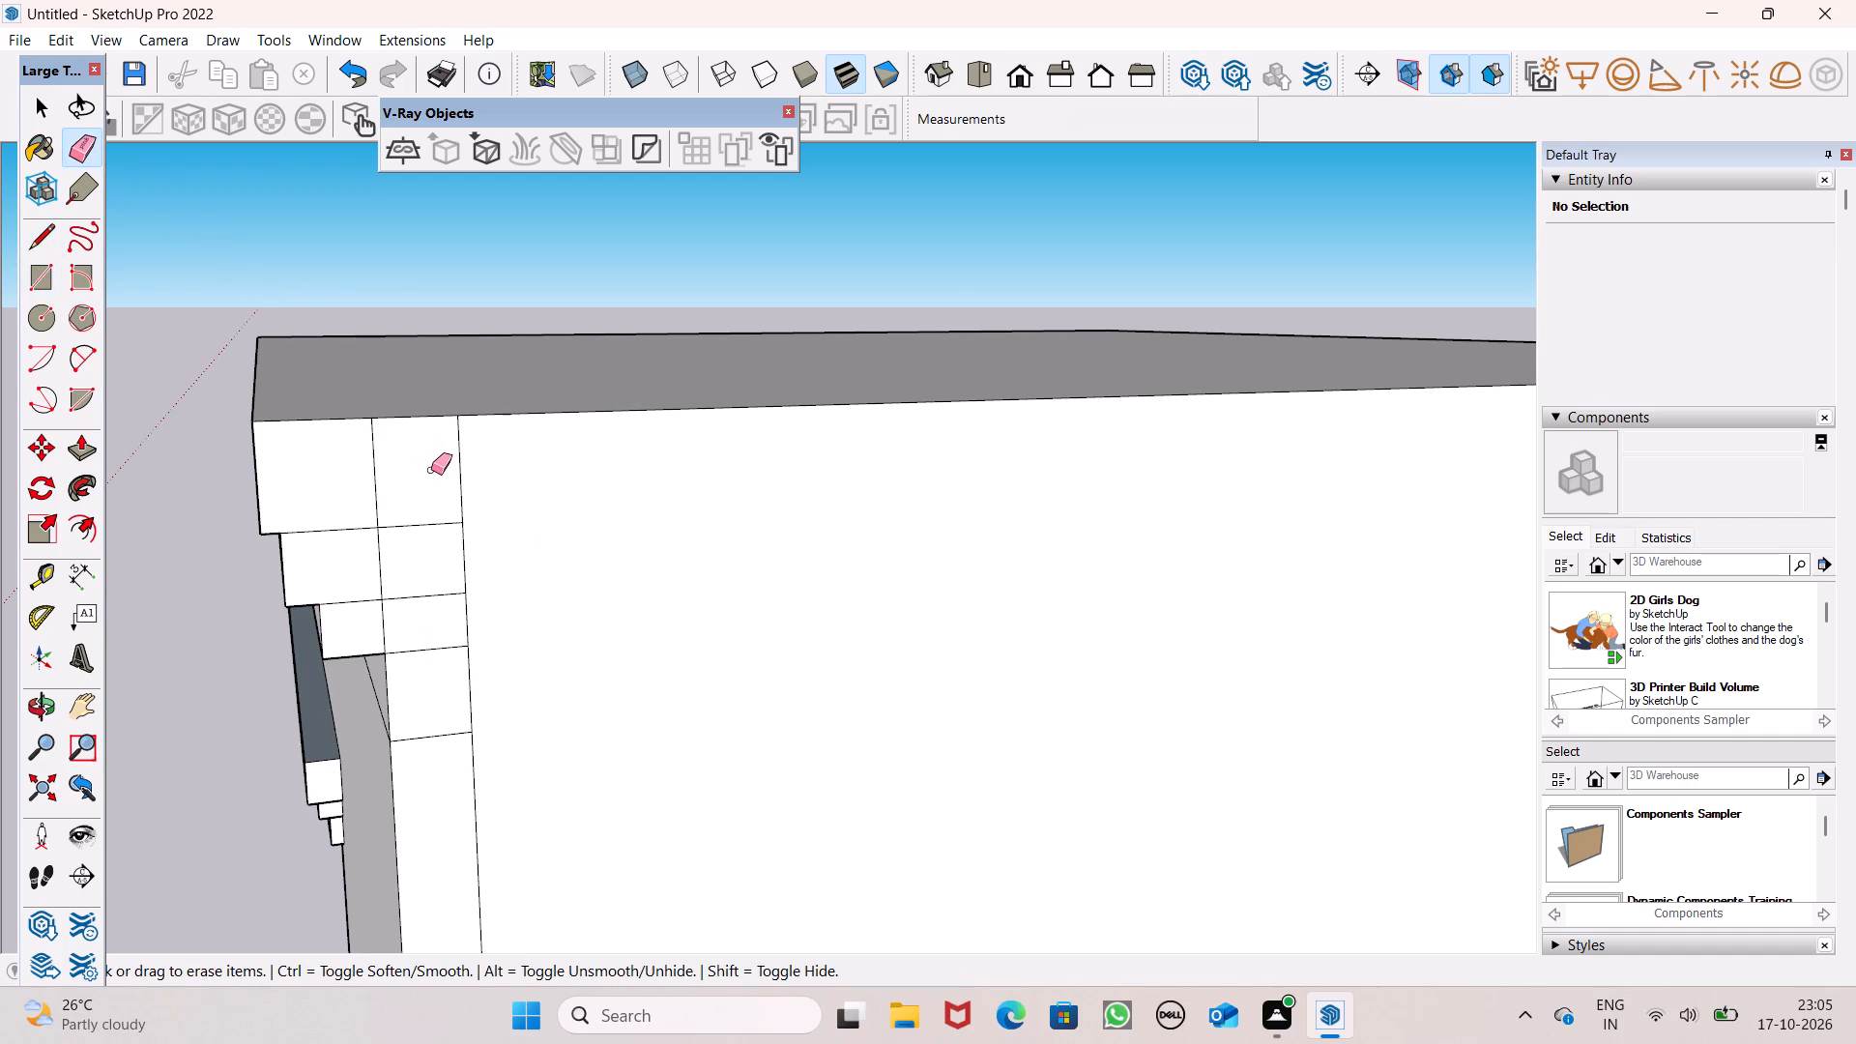
drag(418, 522, 432, 706)
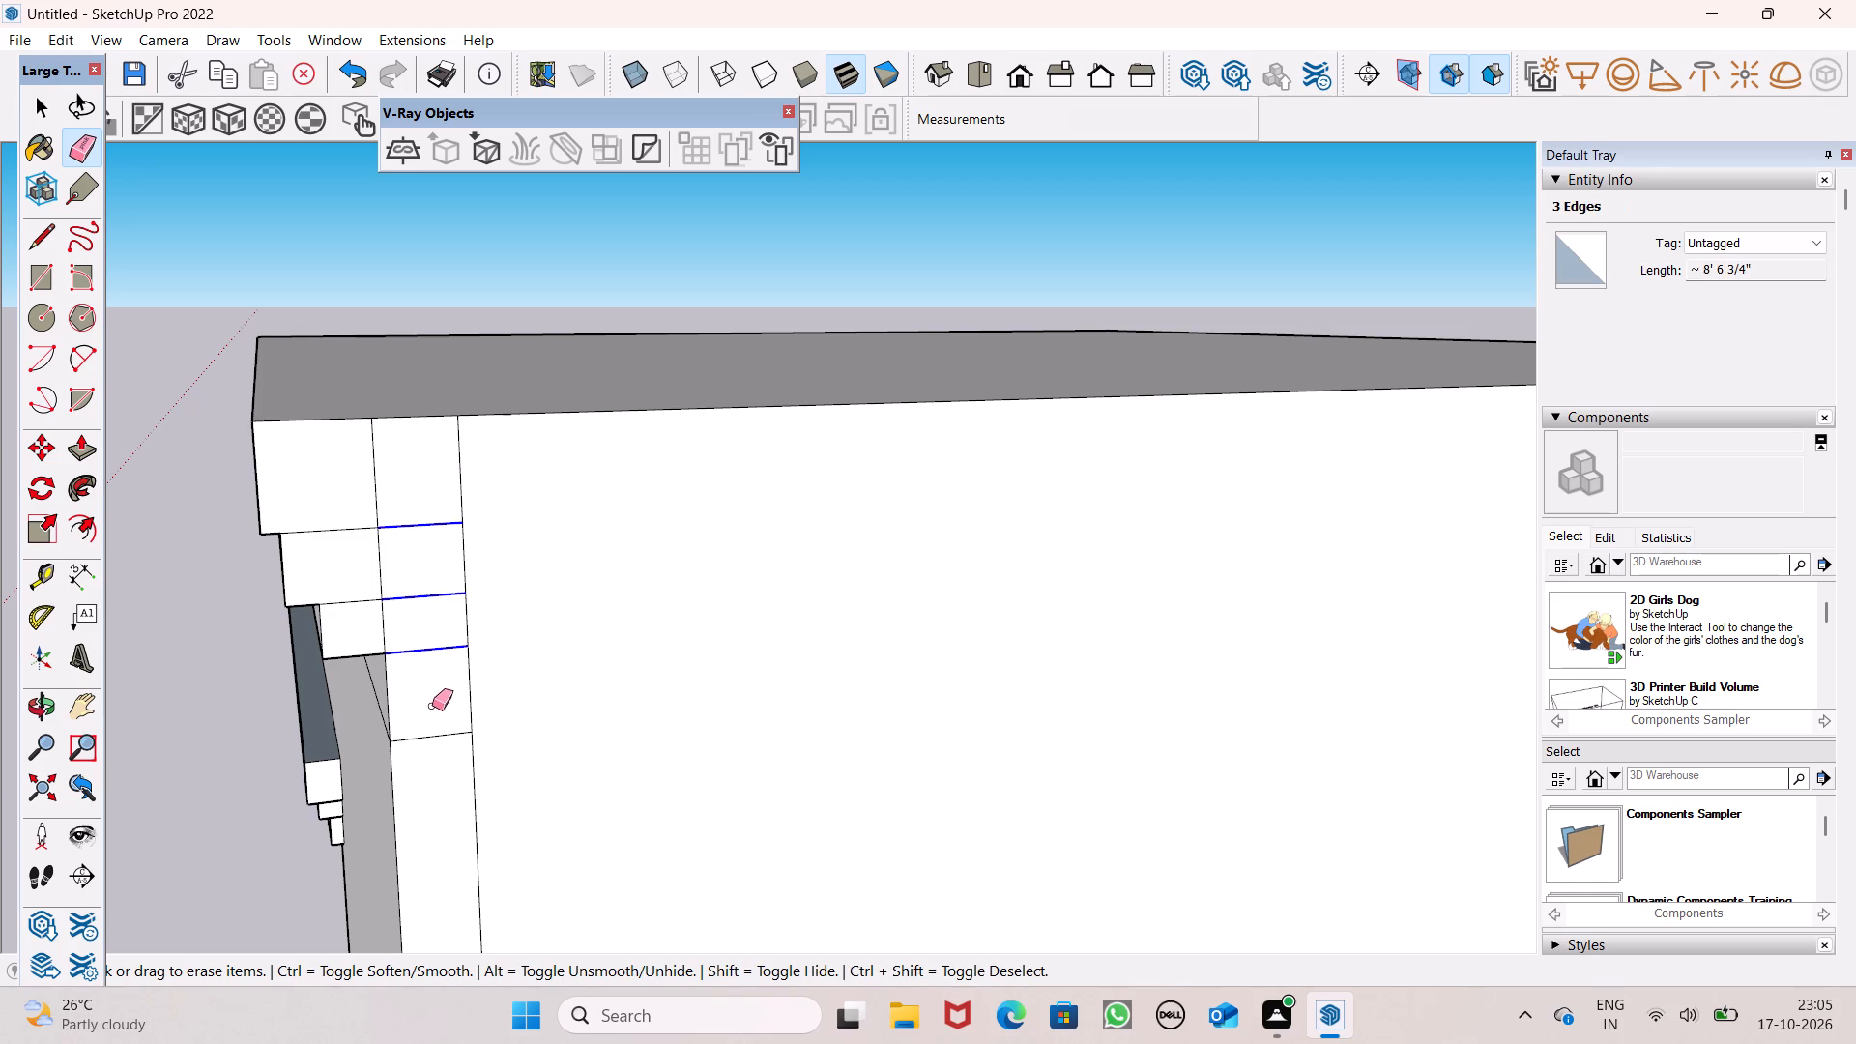
drag(432, 706, 433, 746)
Draw two 6" horizontal lines across the narrow wall strip, at the cornice top step's mid-height and lower edge.
scroll(763, 548, down, 6)
scroll(783, 473, down, 5)
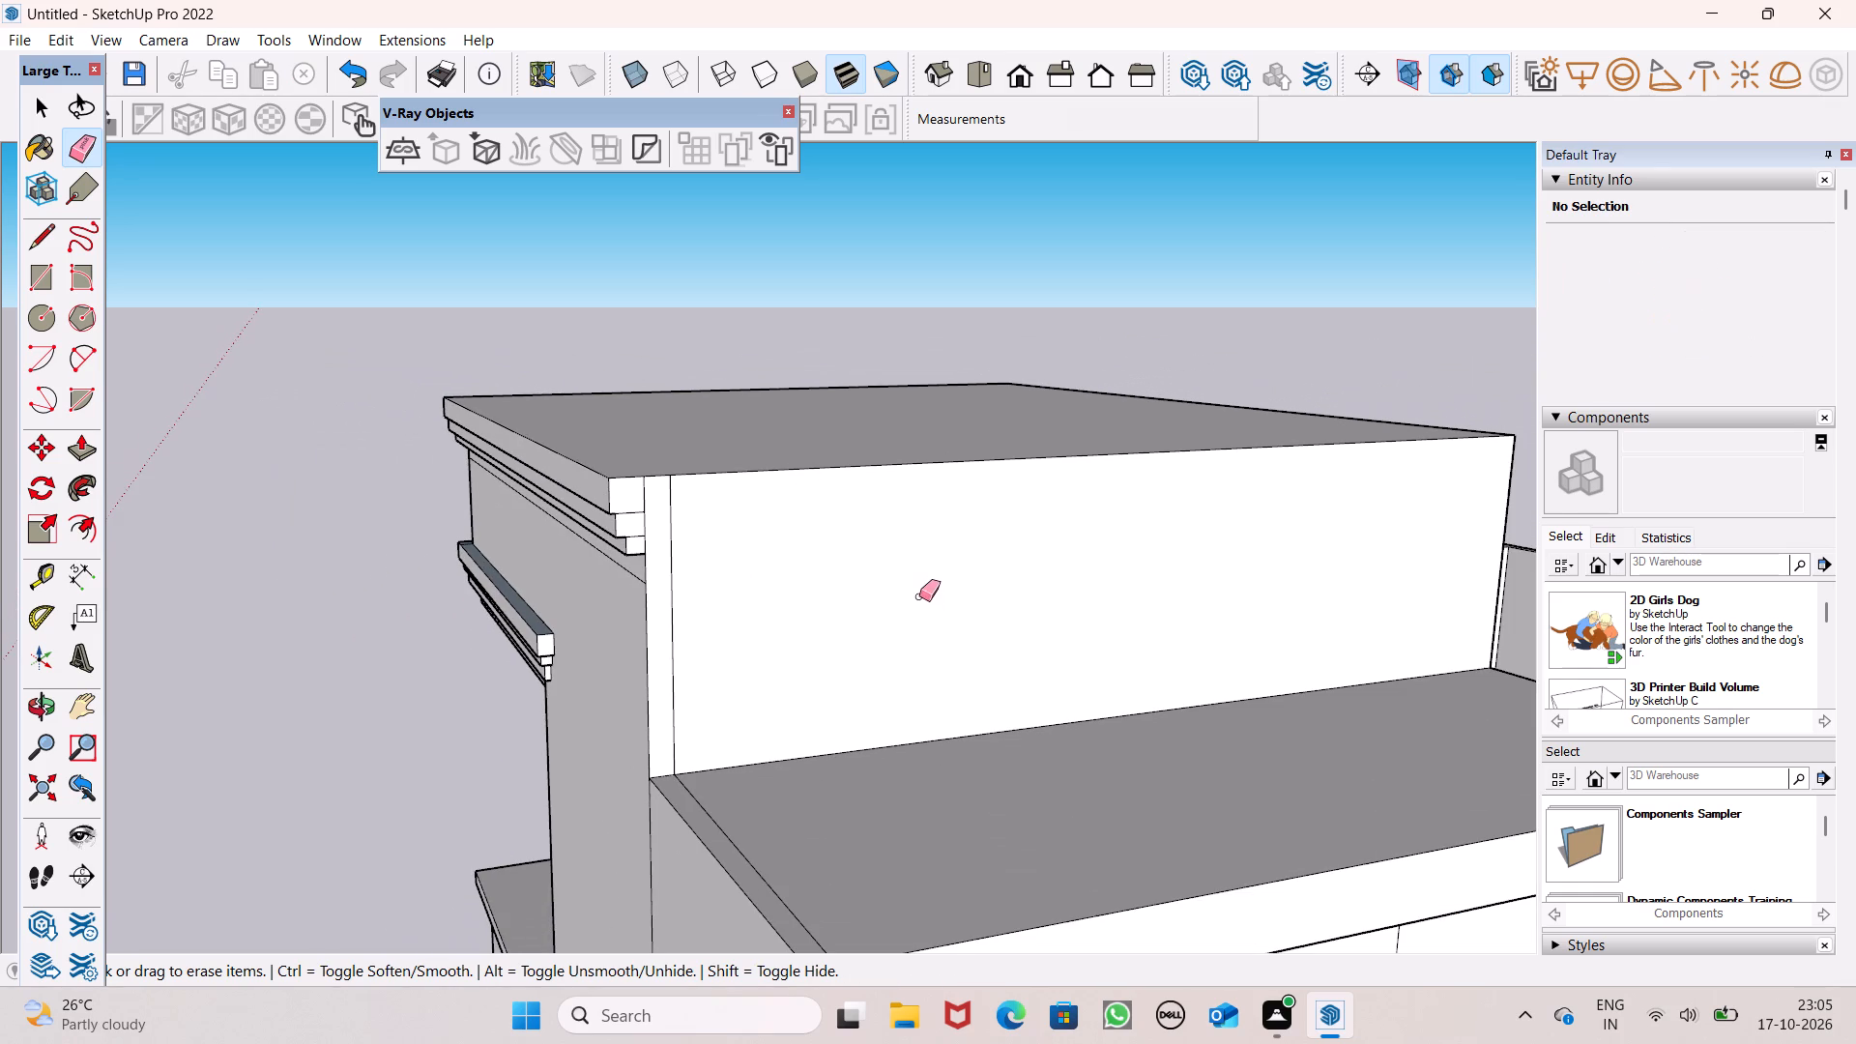
scroll(908, 541, down, 1)
middle_drag(1036, 573, 926, 598)
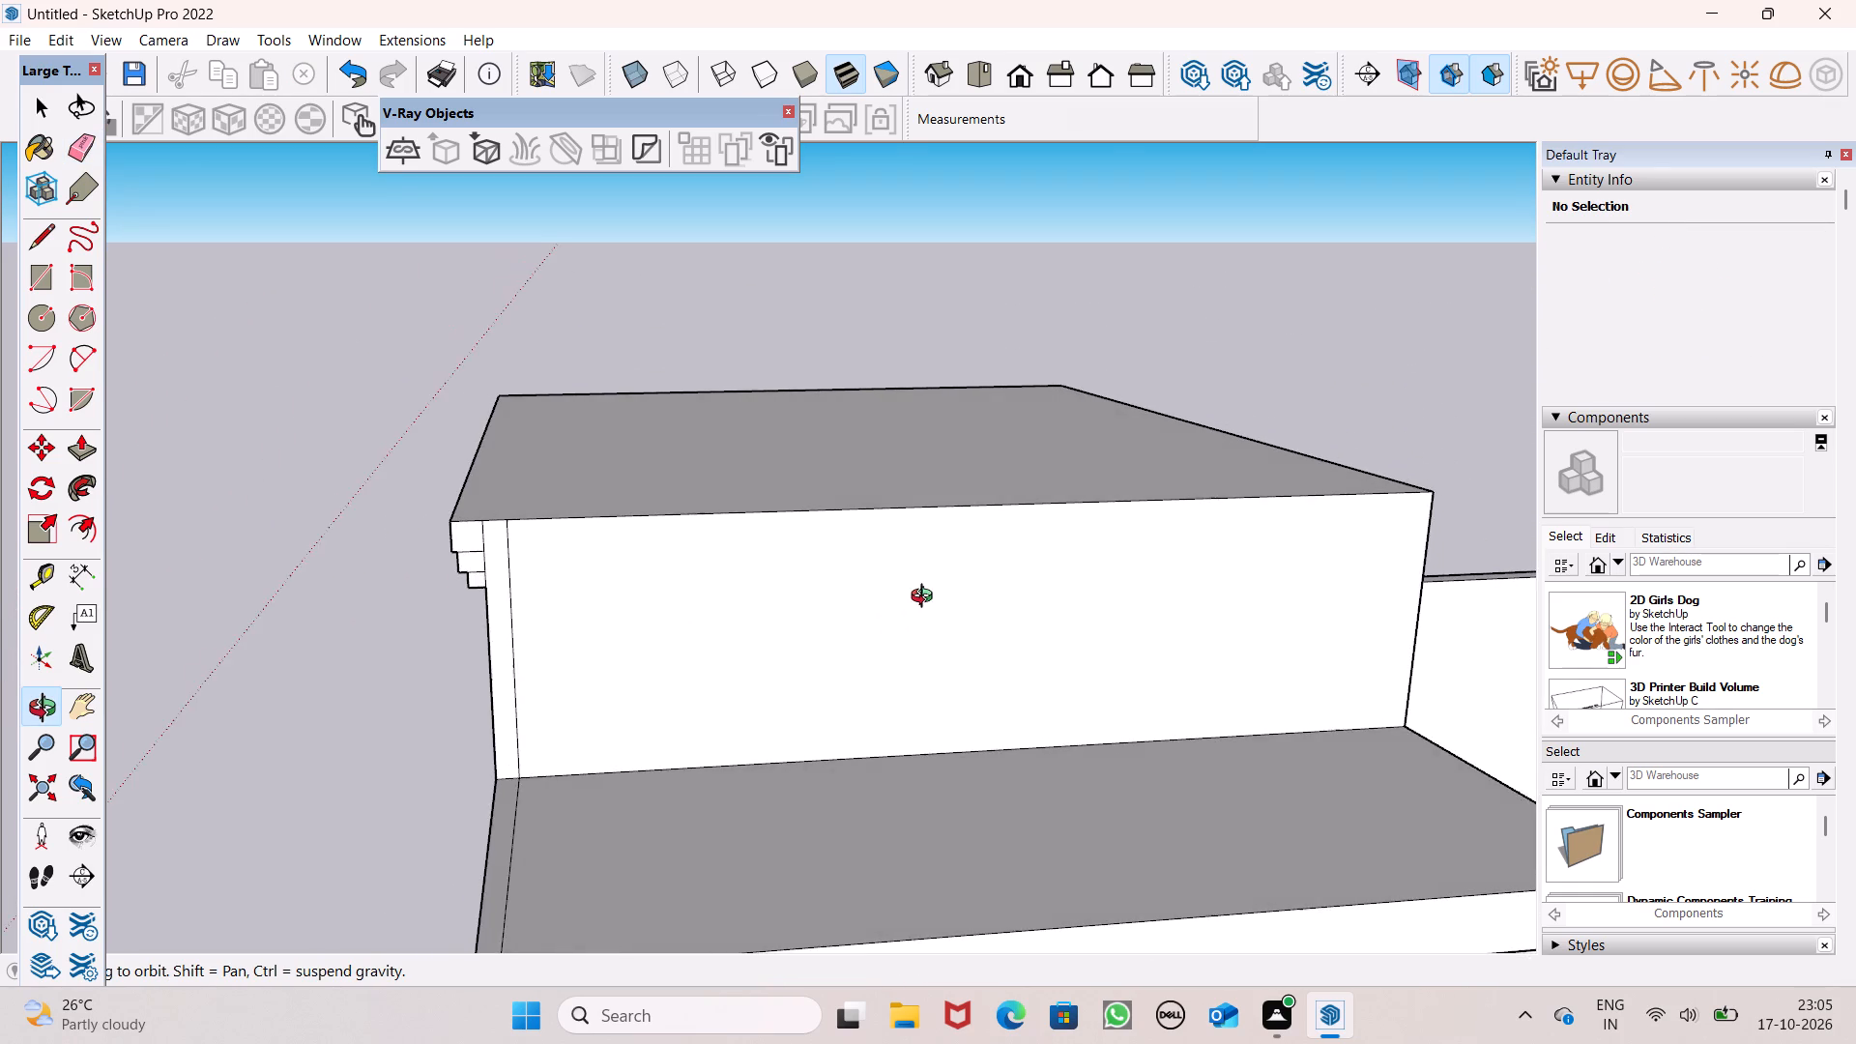
middle_drag(926, 598, 991, 579)
scroll(432, 536, up, 1)
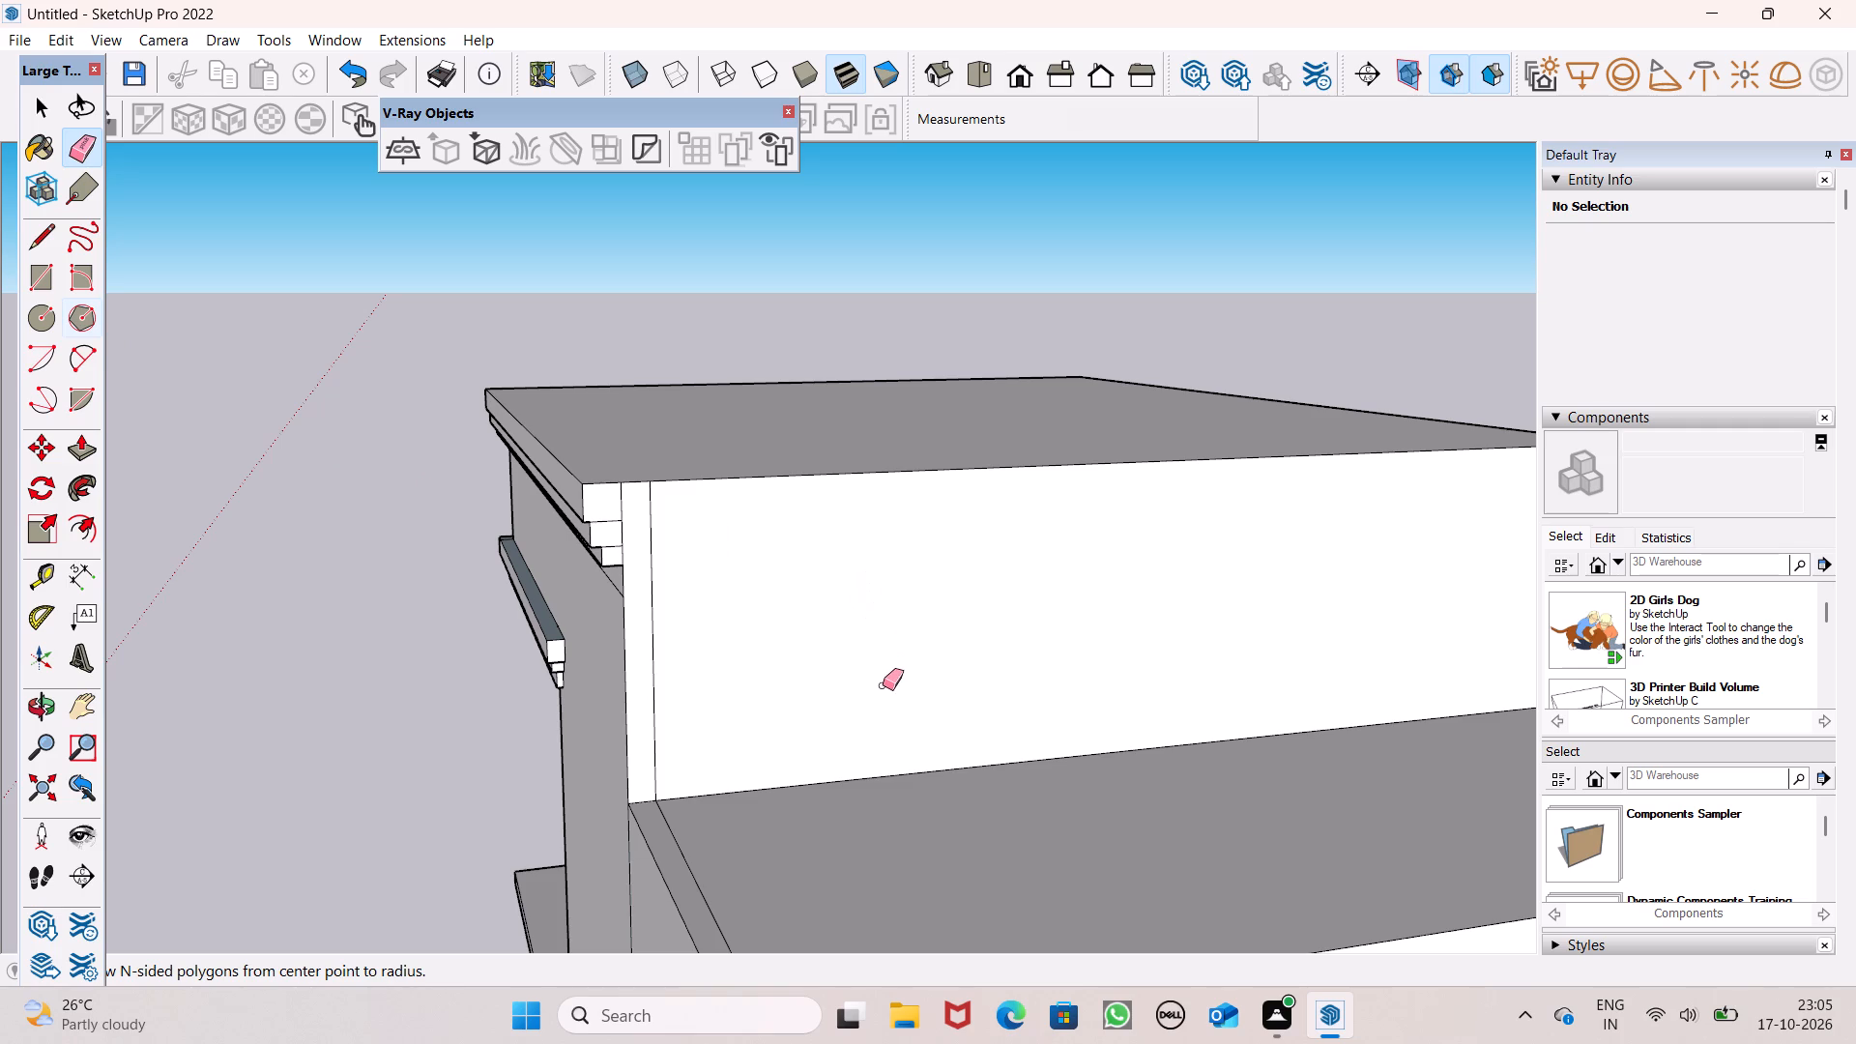
scroll(592, 509, up, 1)
click(38, 237)
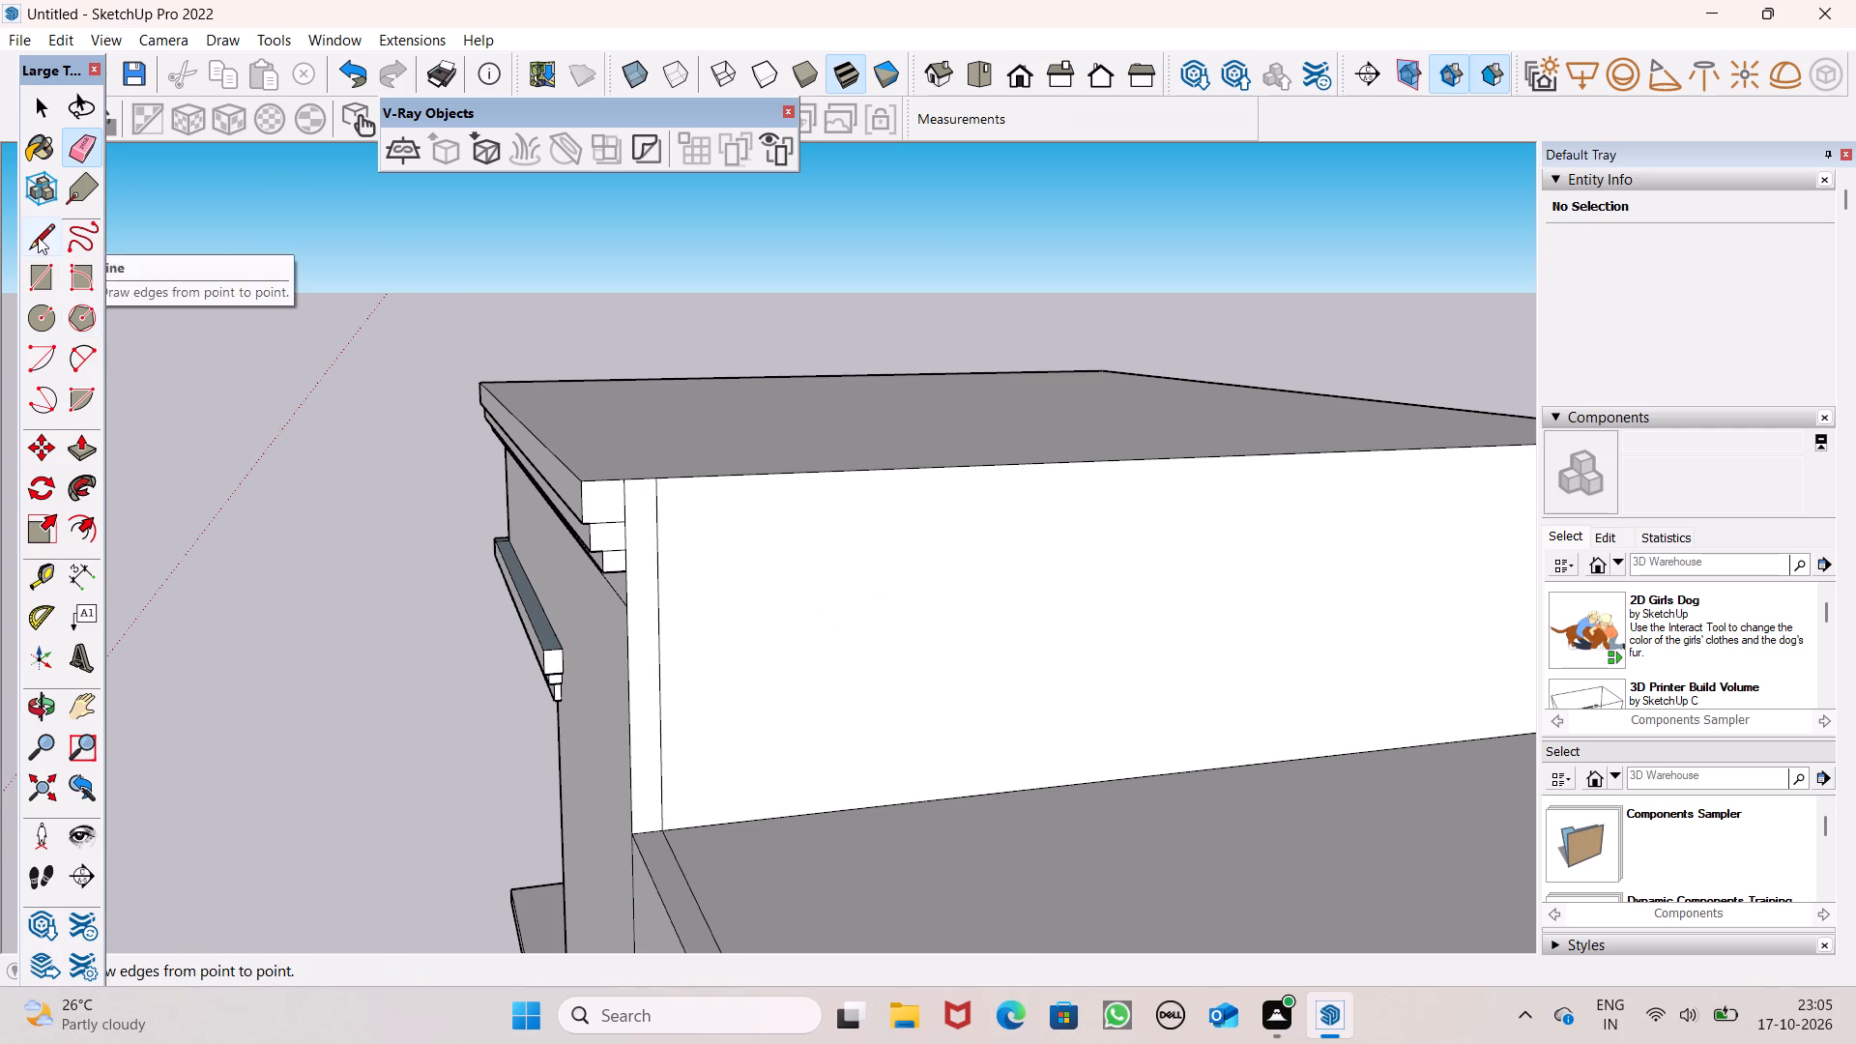
middle_drag(654, 577, 575, 545)
scroll(567, 516, up, 9)
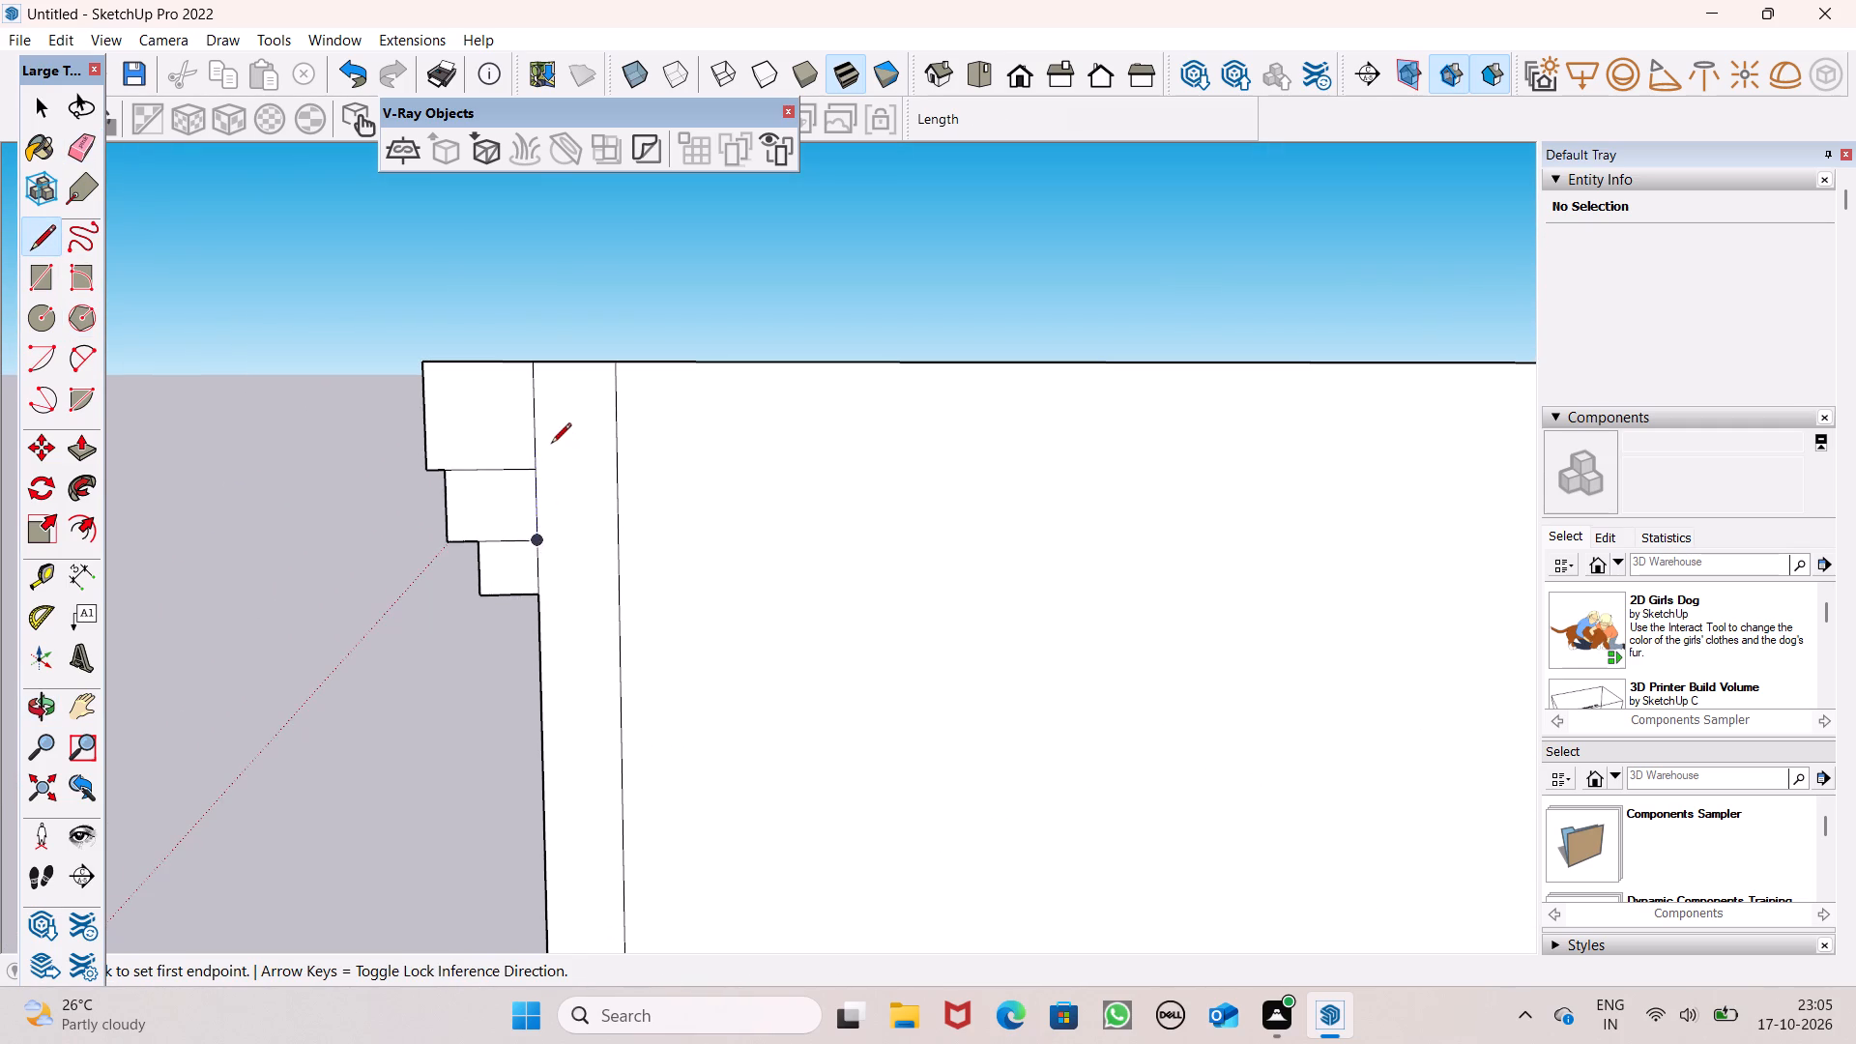
click(531, 421)
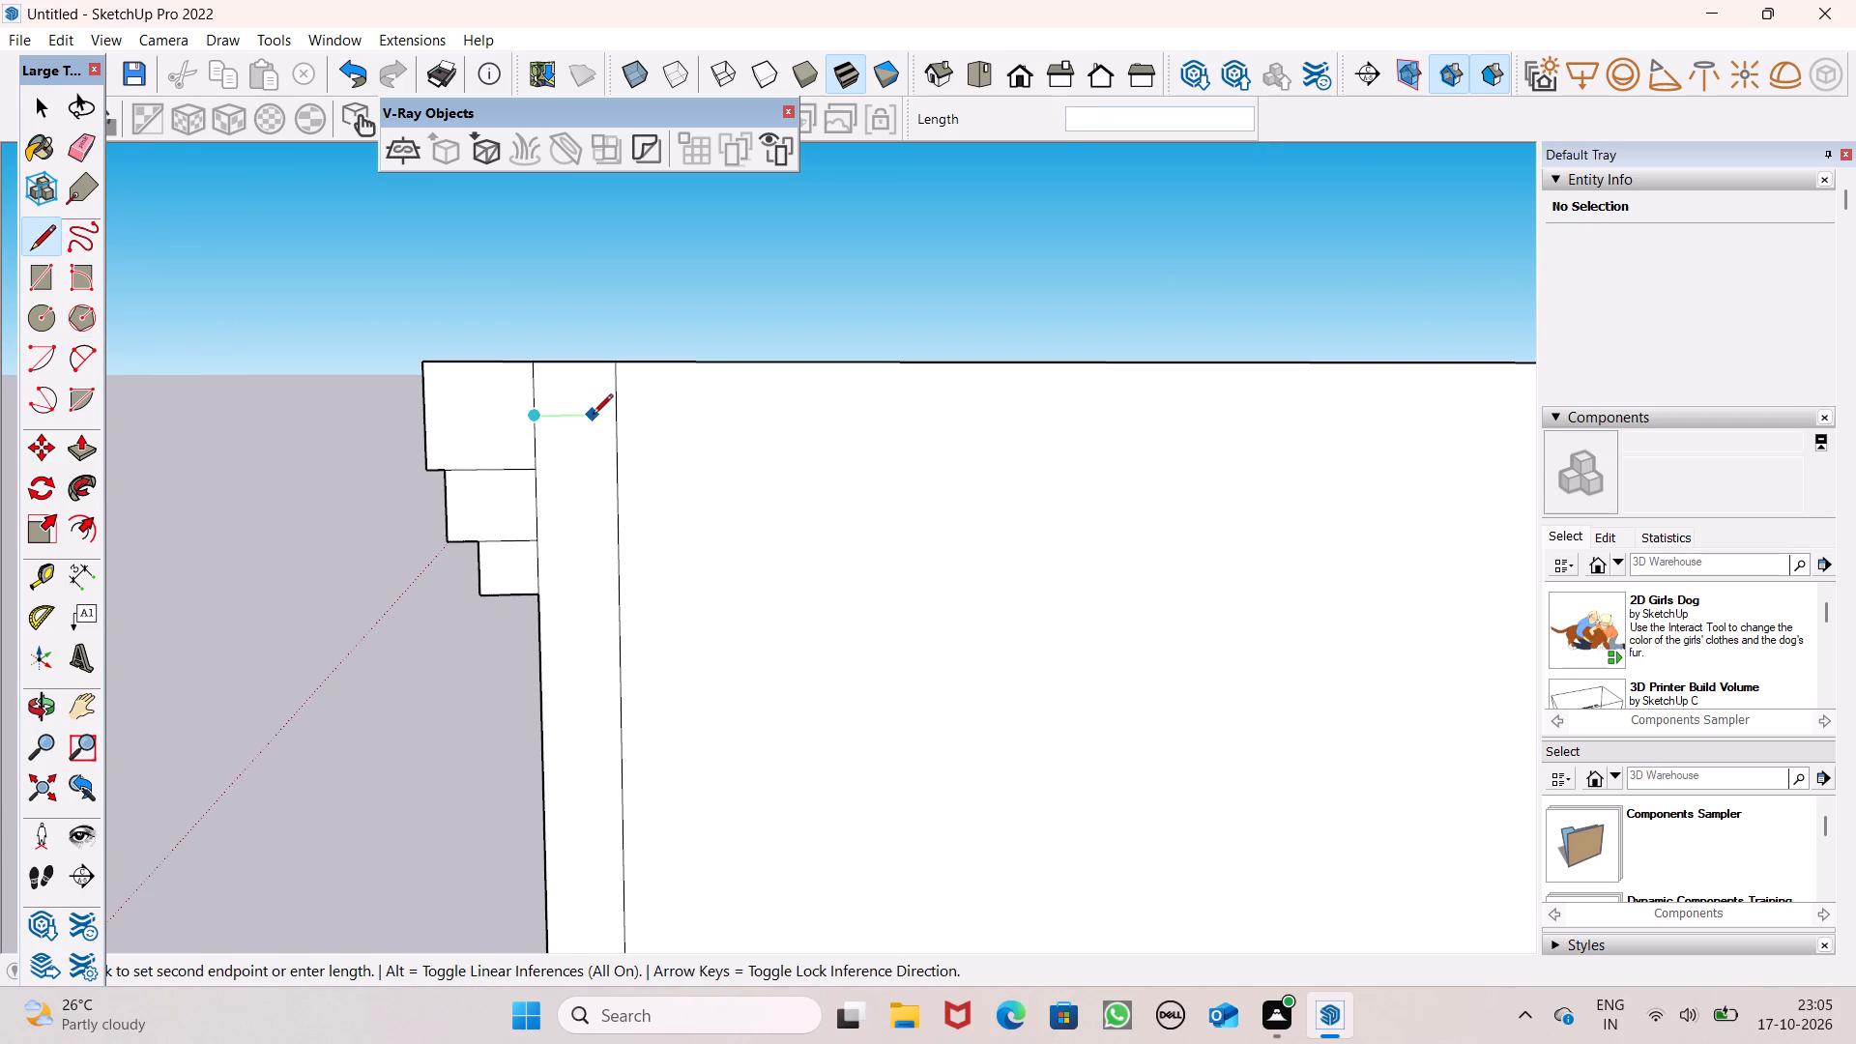
click(614, 419)
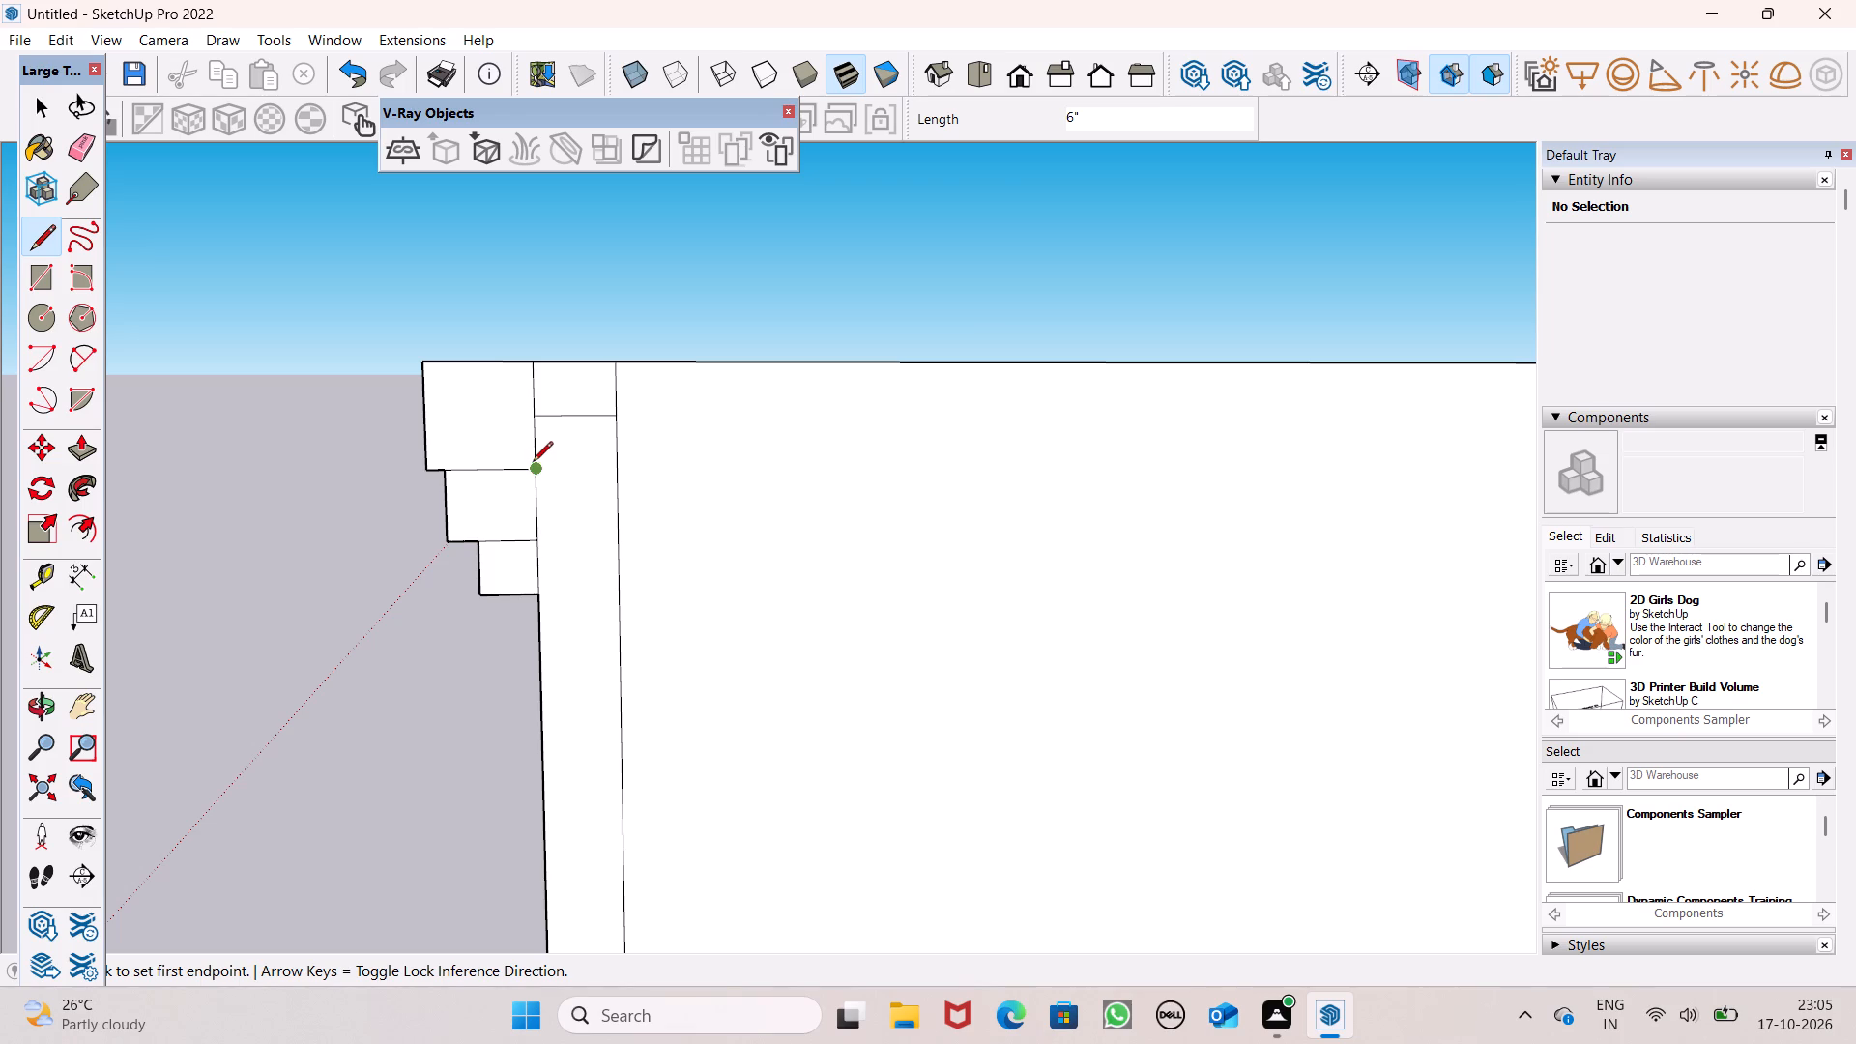
drag(538, 468, 549, 466)
click(614, 457)
Push/Pull the small face between the two new lines outward from the wall strip to form a long projecting beam.
scroll(752, 426, down, 3)
key(space)
scroll(752, 425, down, 3)
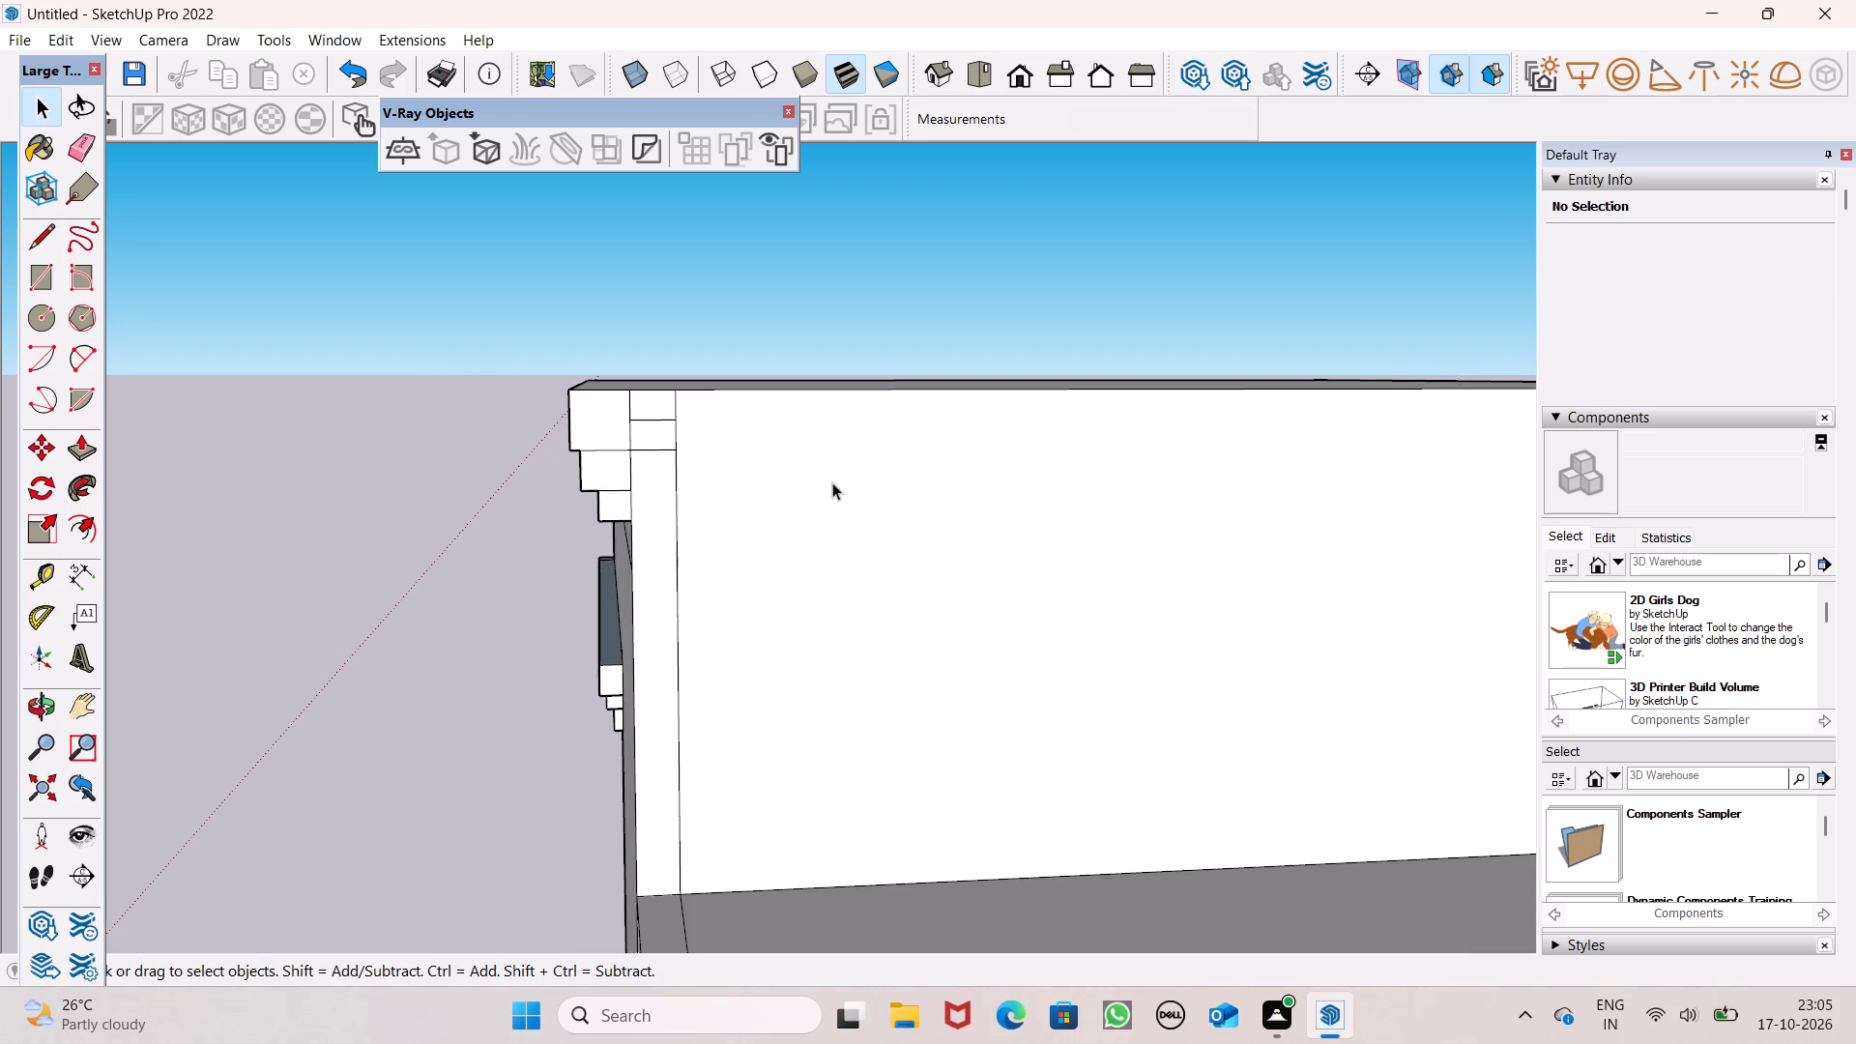
scroll(721, 465, up, 4)
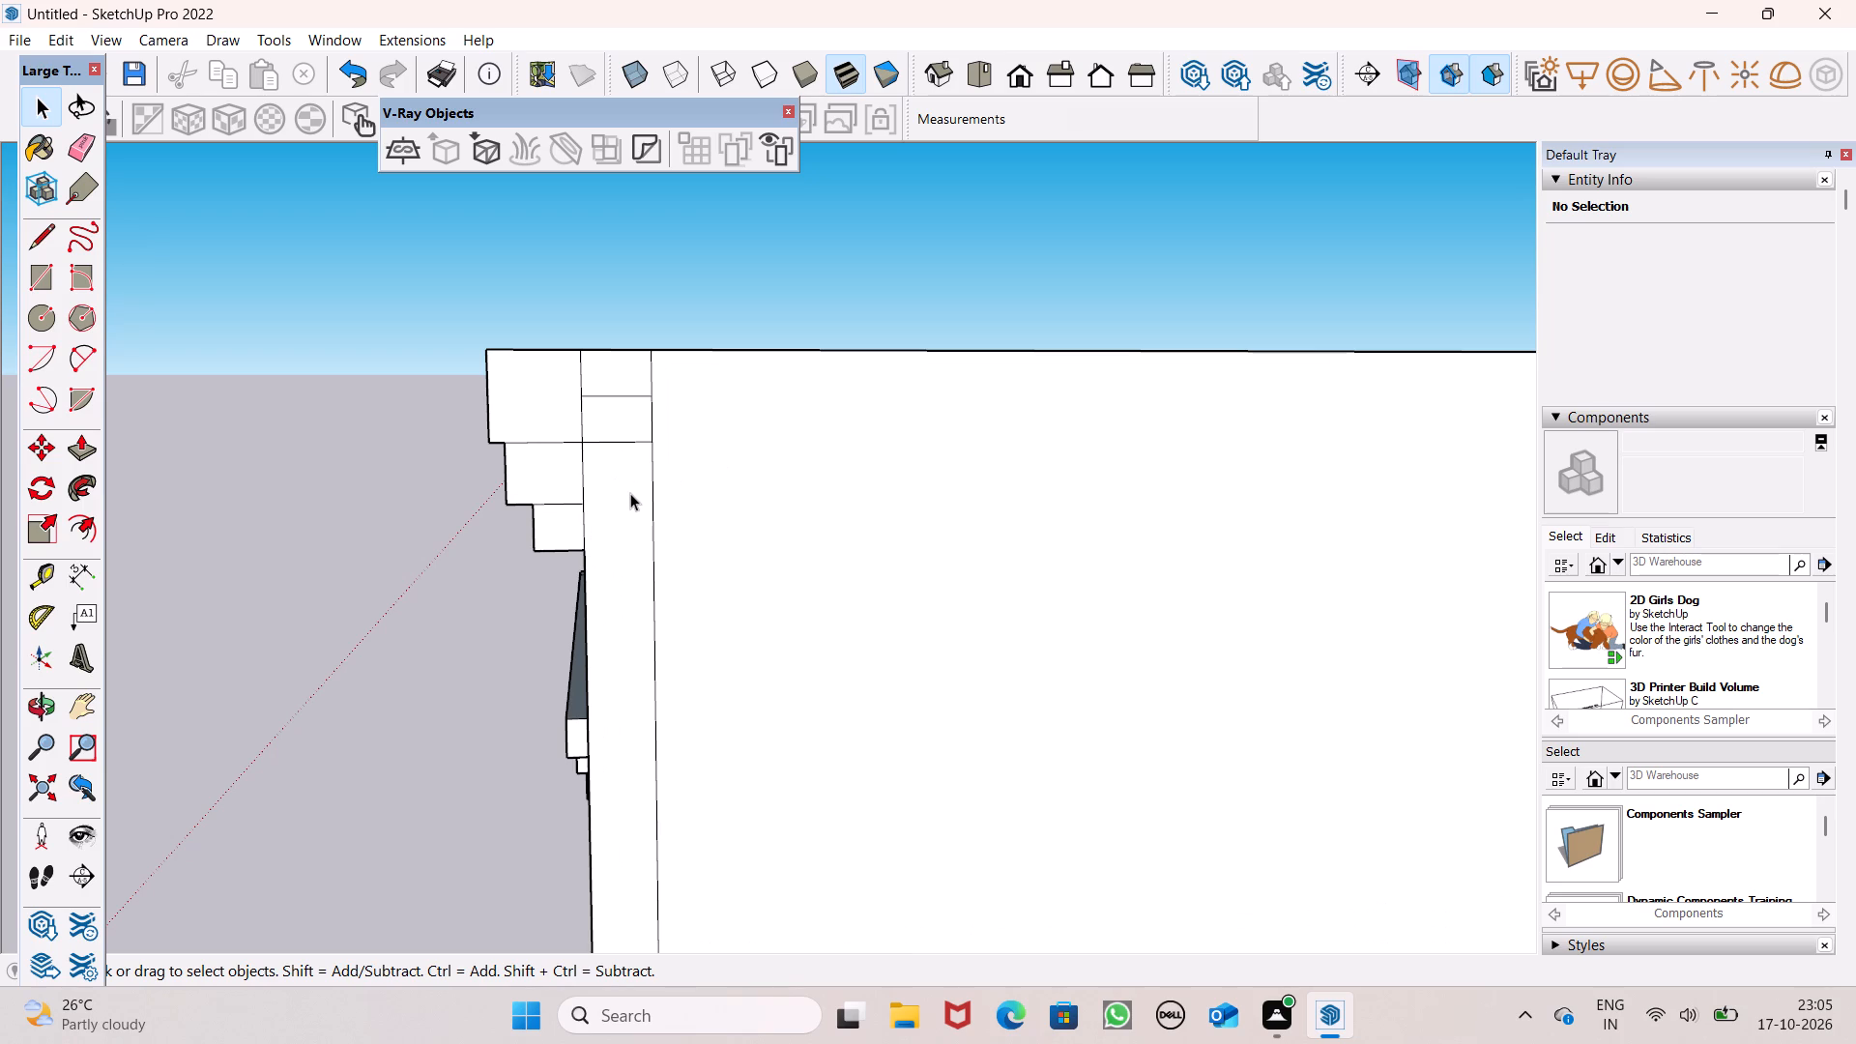
click(35, 246)
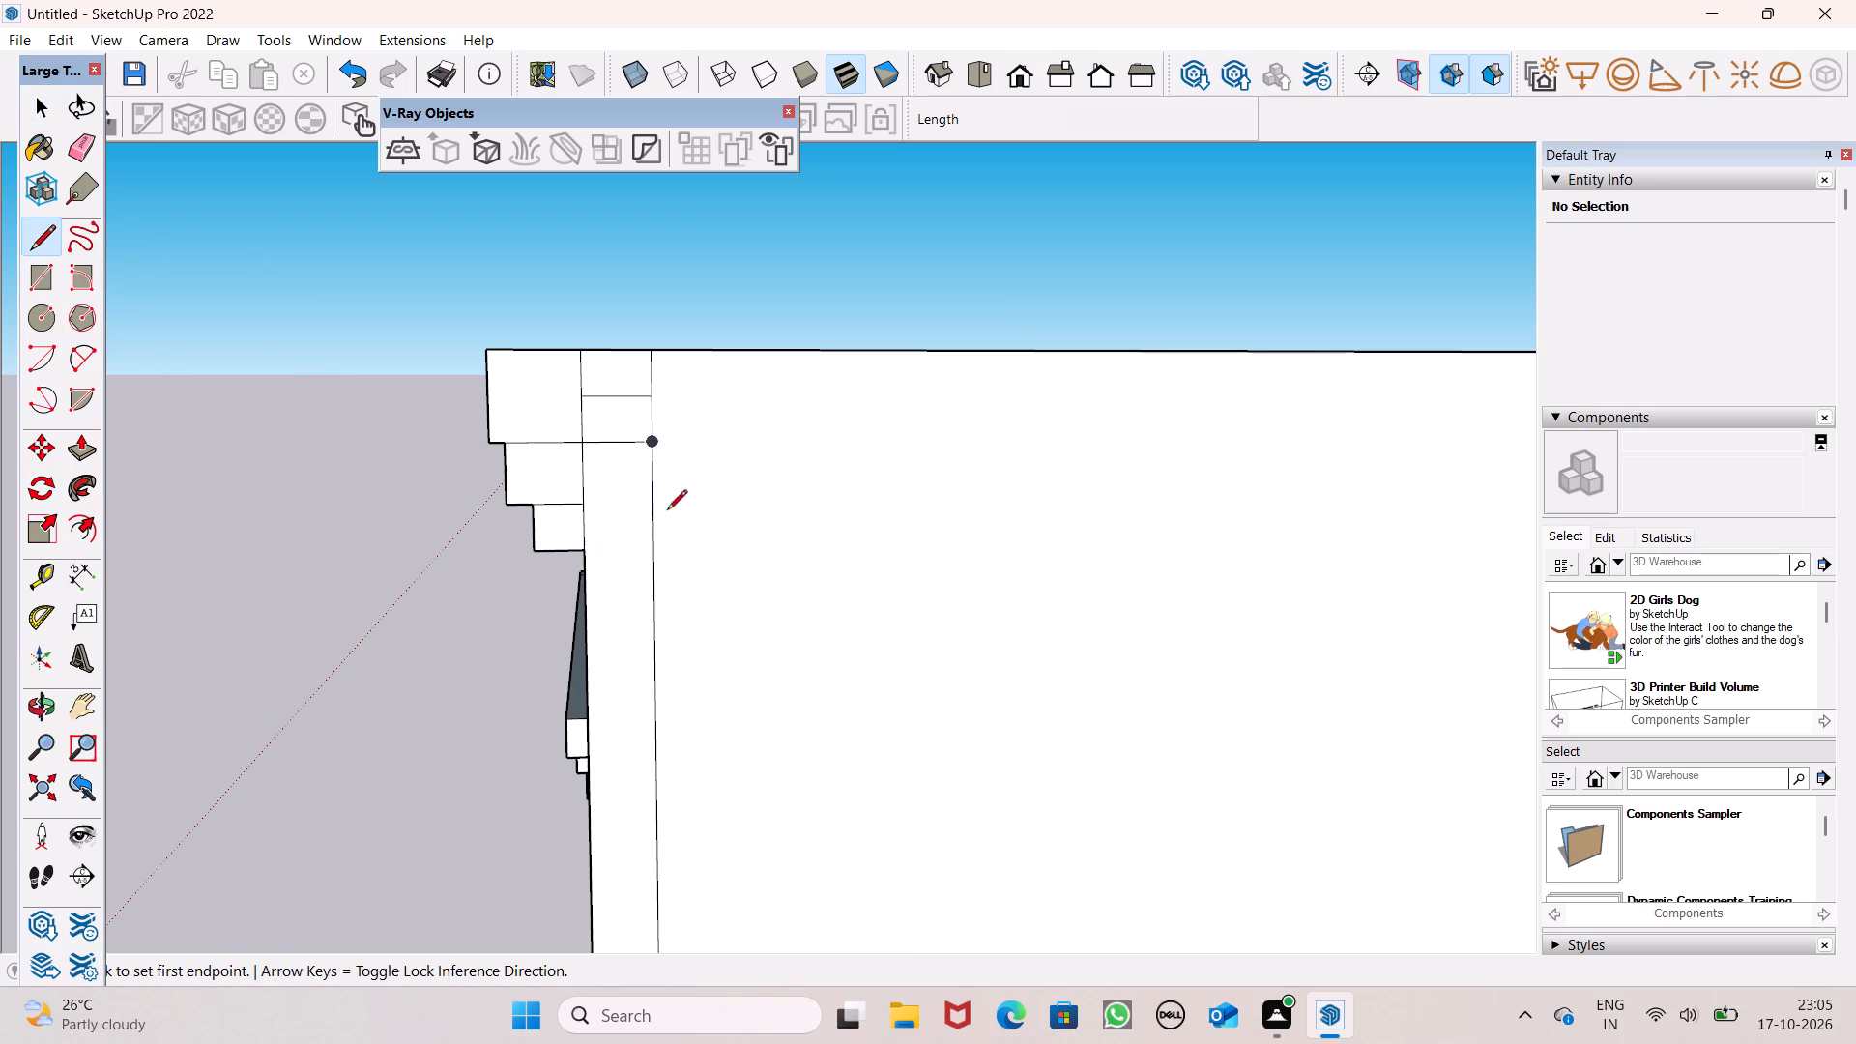
drag(72, 449, 87, 442)
scroll(493, 289, down, 1)
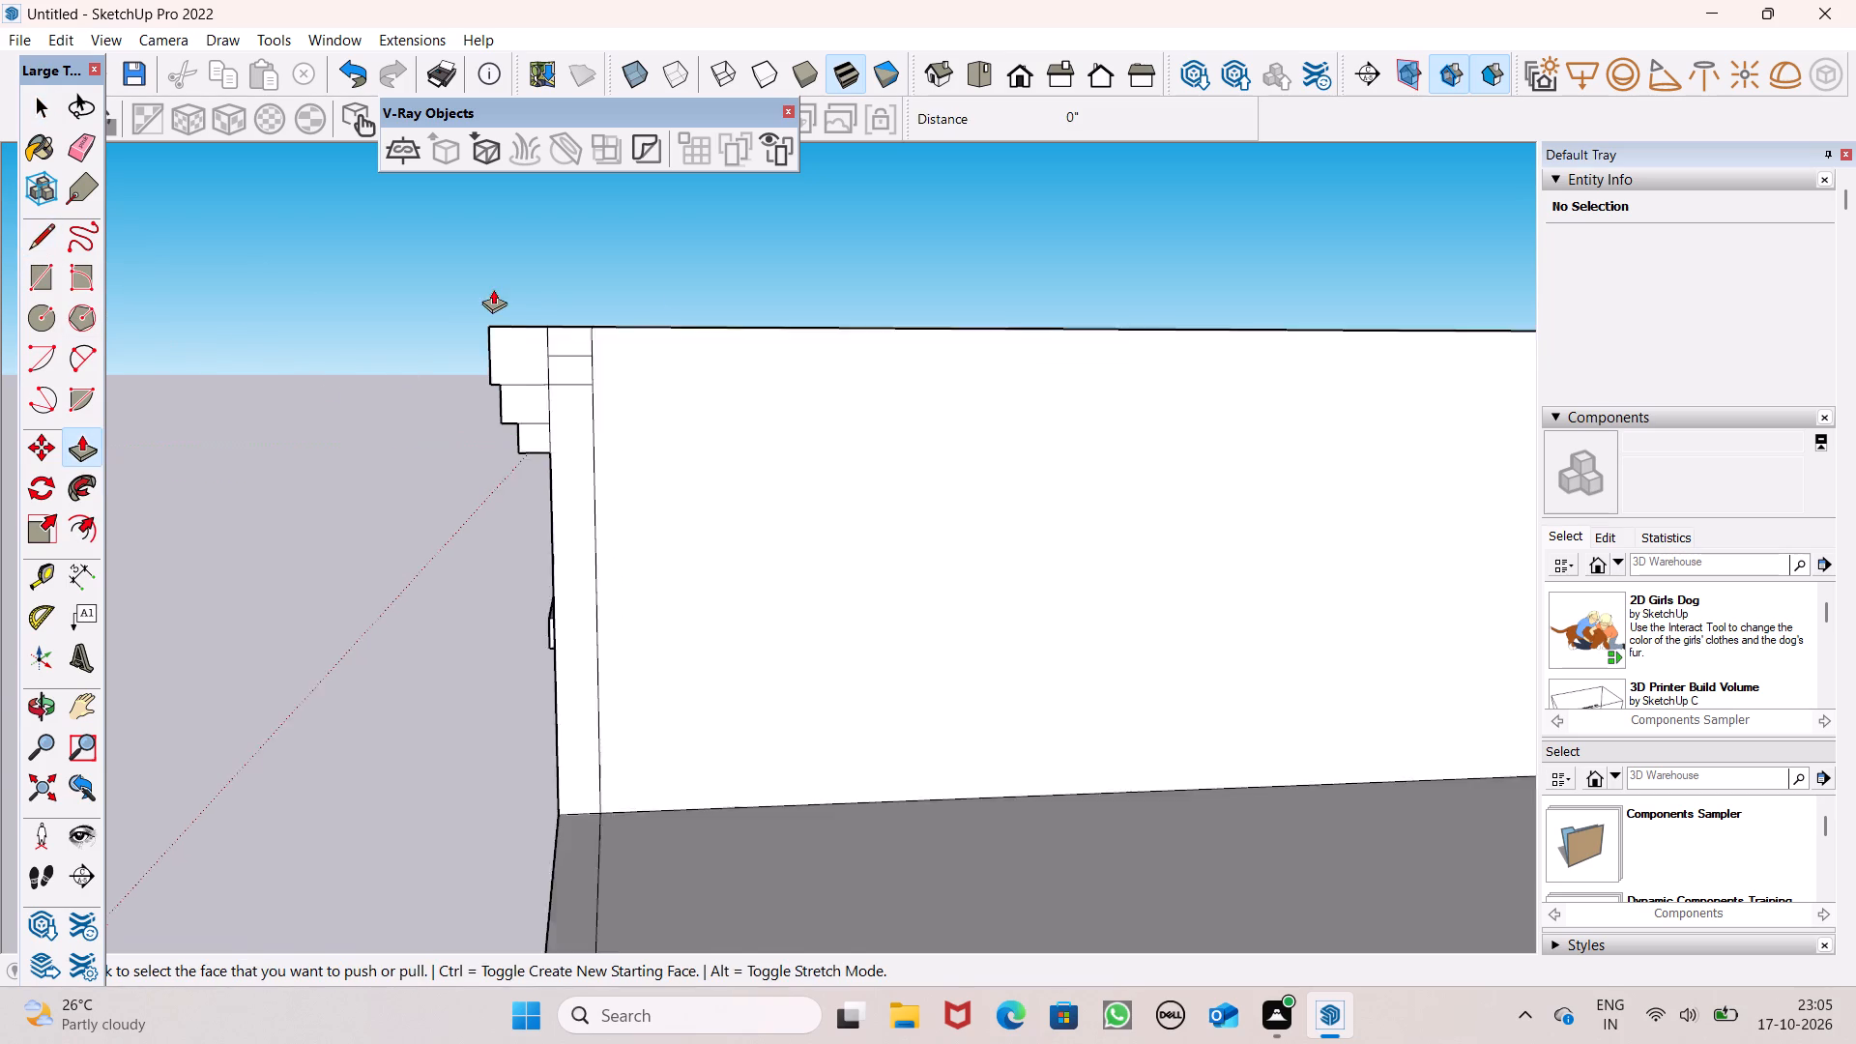
scroll(493, 289, down, 1)
middle_drag(743, 339, 799, 407)
scroll(635, 471, up, 3)
drag(623, 420, 650, 467)
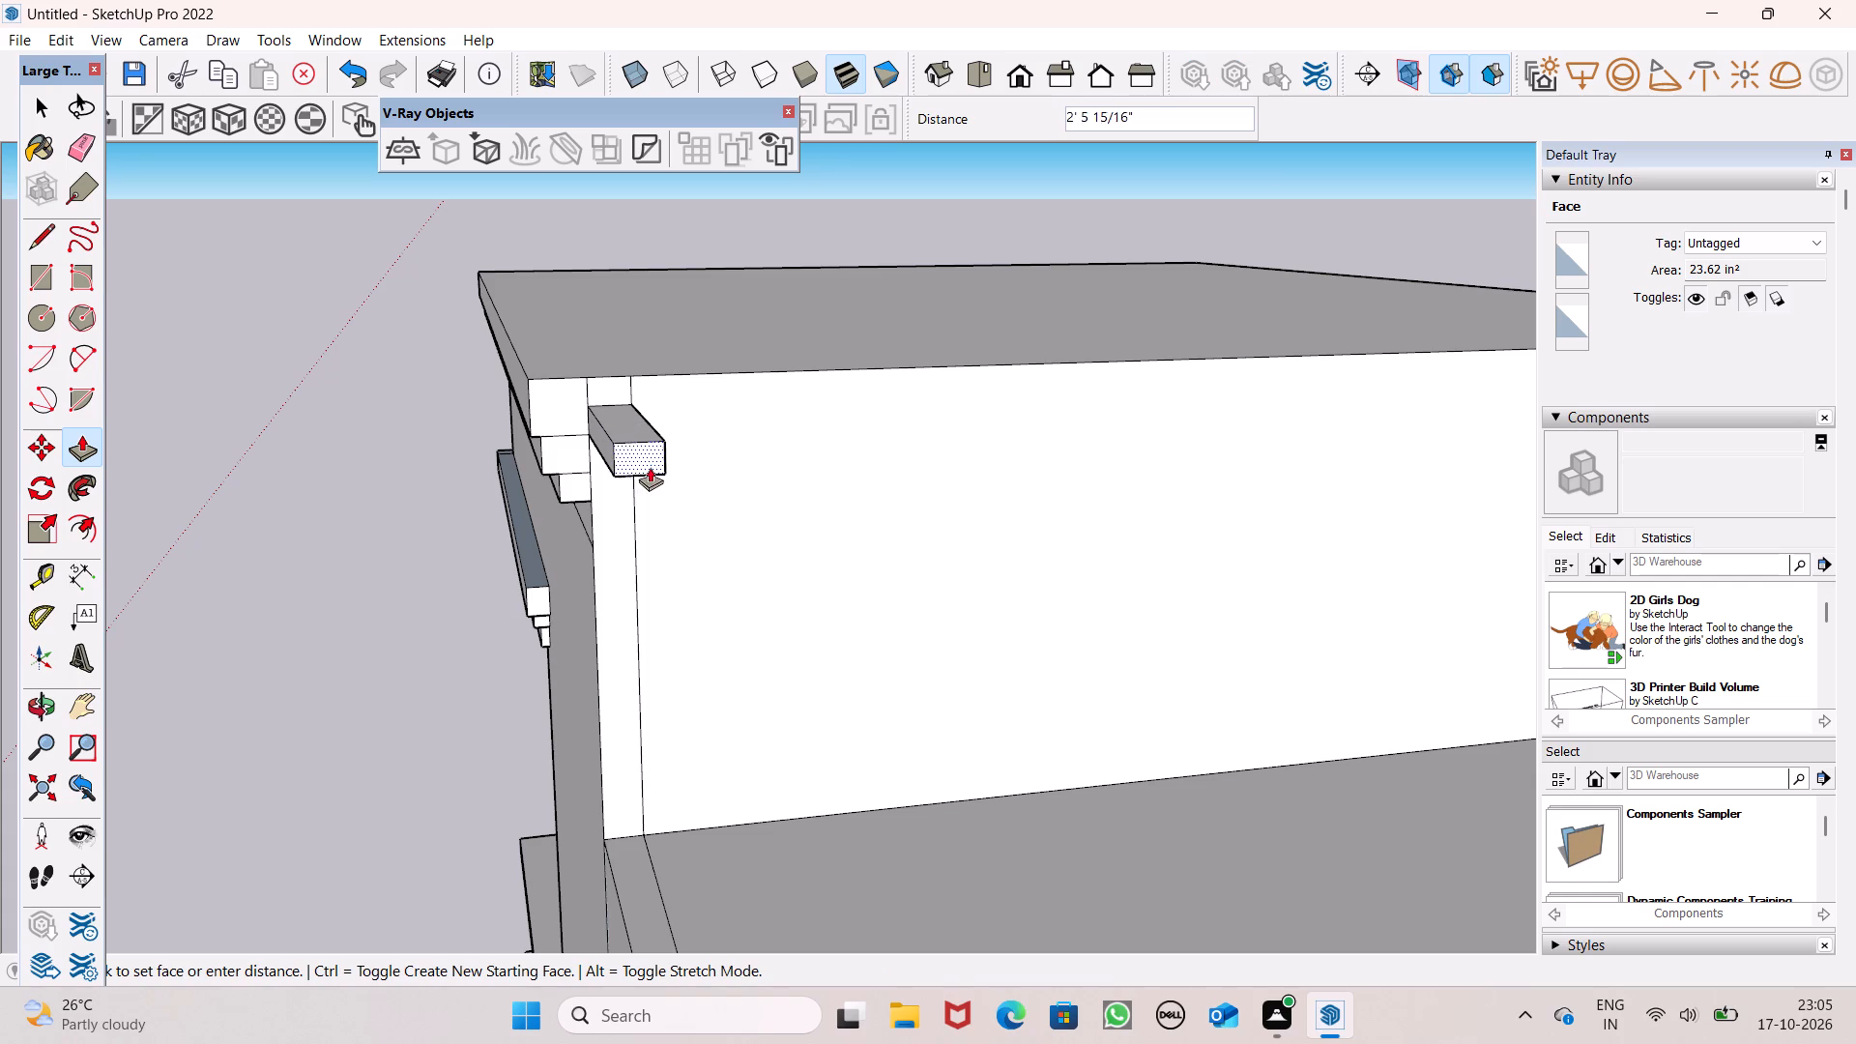
drag(650, 467, 725, 626)
middle_drag(747, 657, 756, 597)
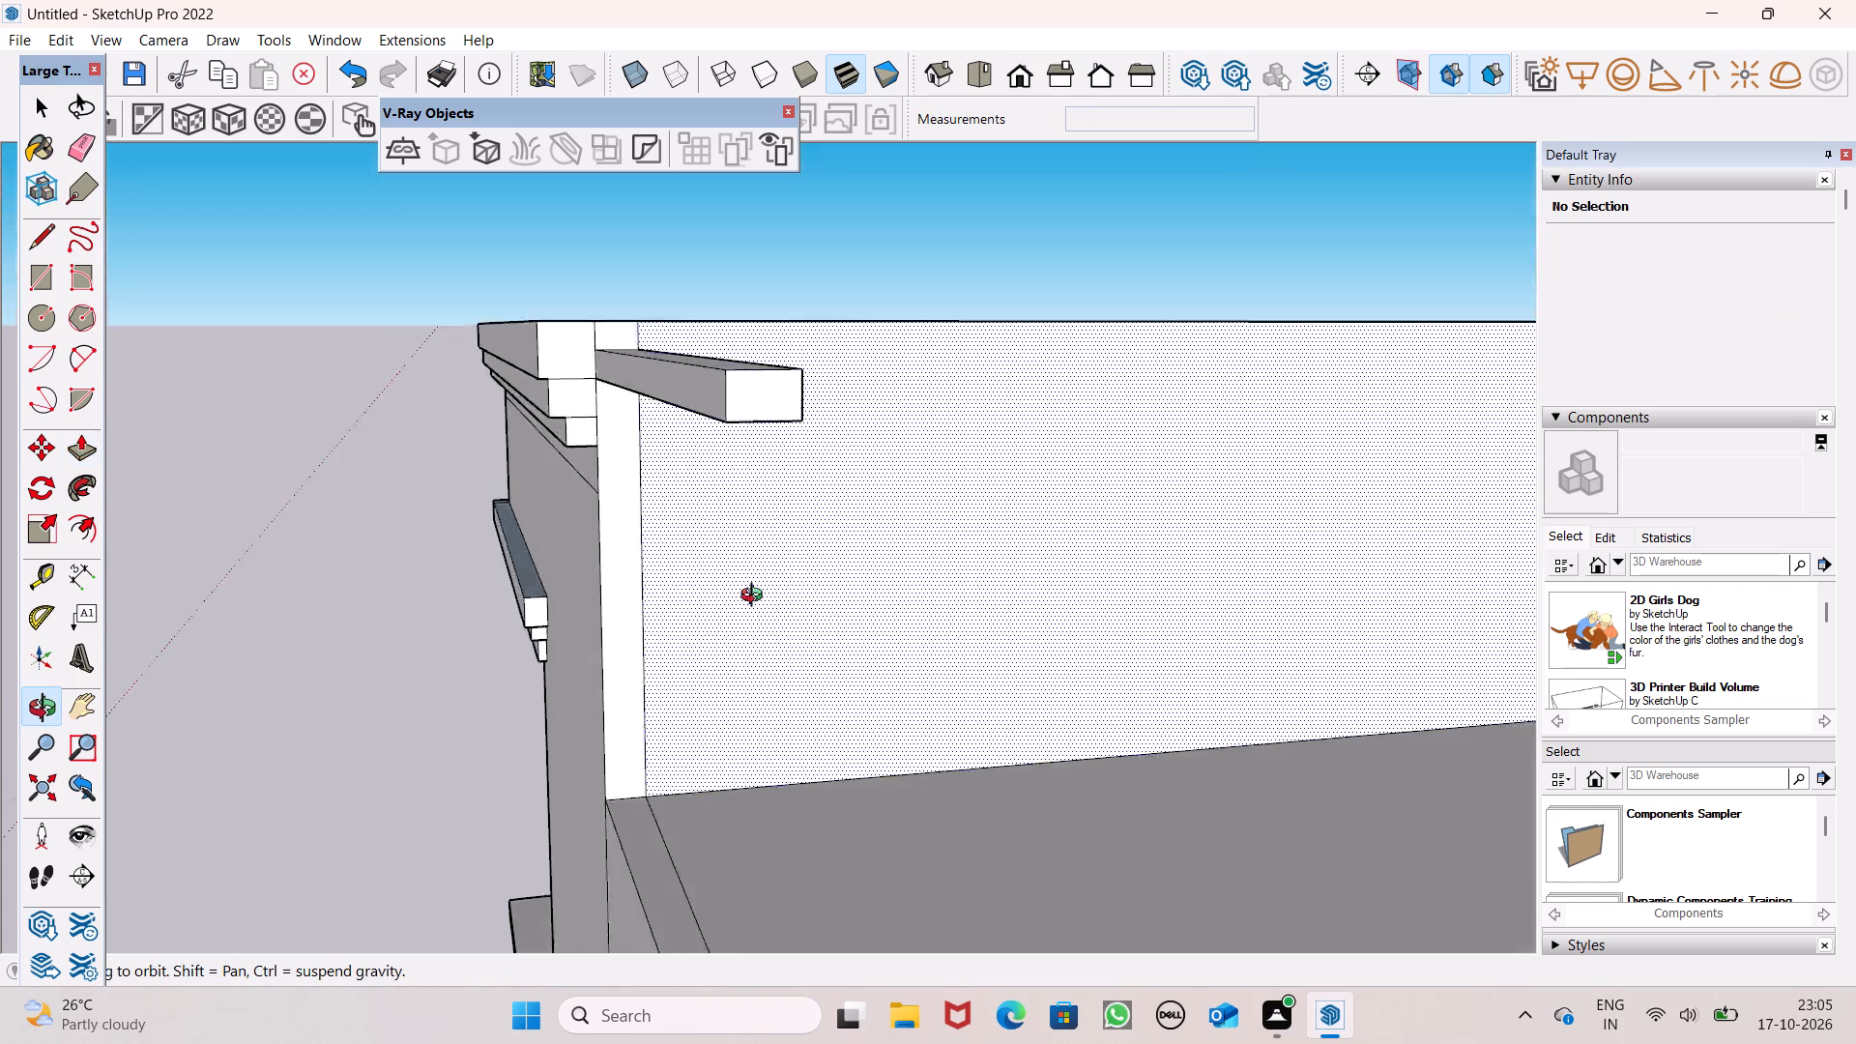
middle_drag(756, 597, 779, 488)
key(space)
Draw a 6" wide rectangle across the wall strip below the projecting beam, starting midway down the cornice's second step.
click(54, 281)
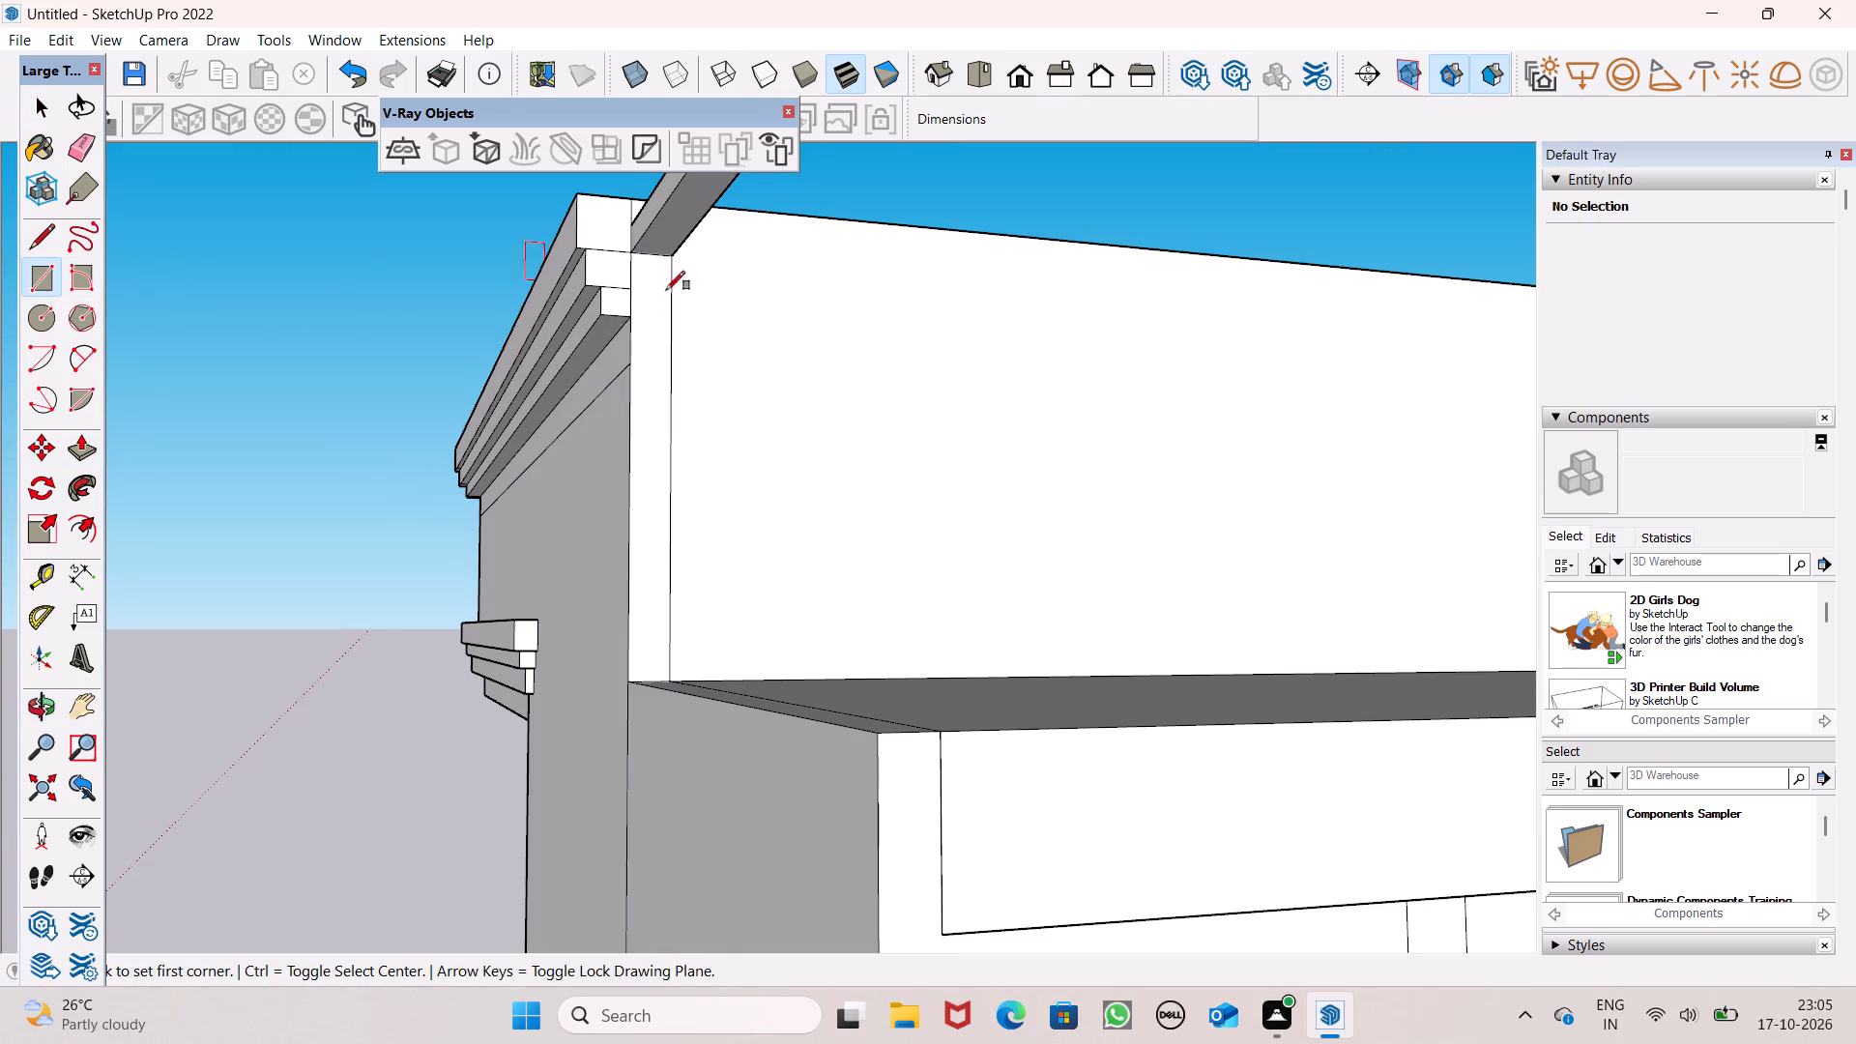
middle_drag(729, 316, 639, 372)
scroll(645, 390, up, 6)
middle_drag(607, 398, 670, 447)
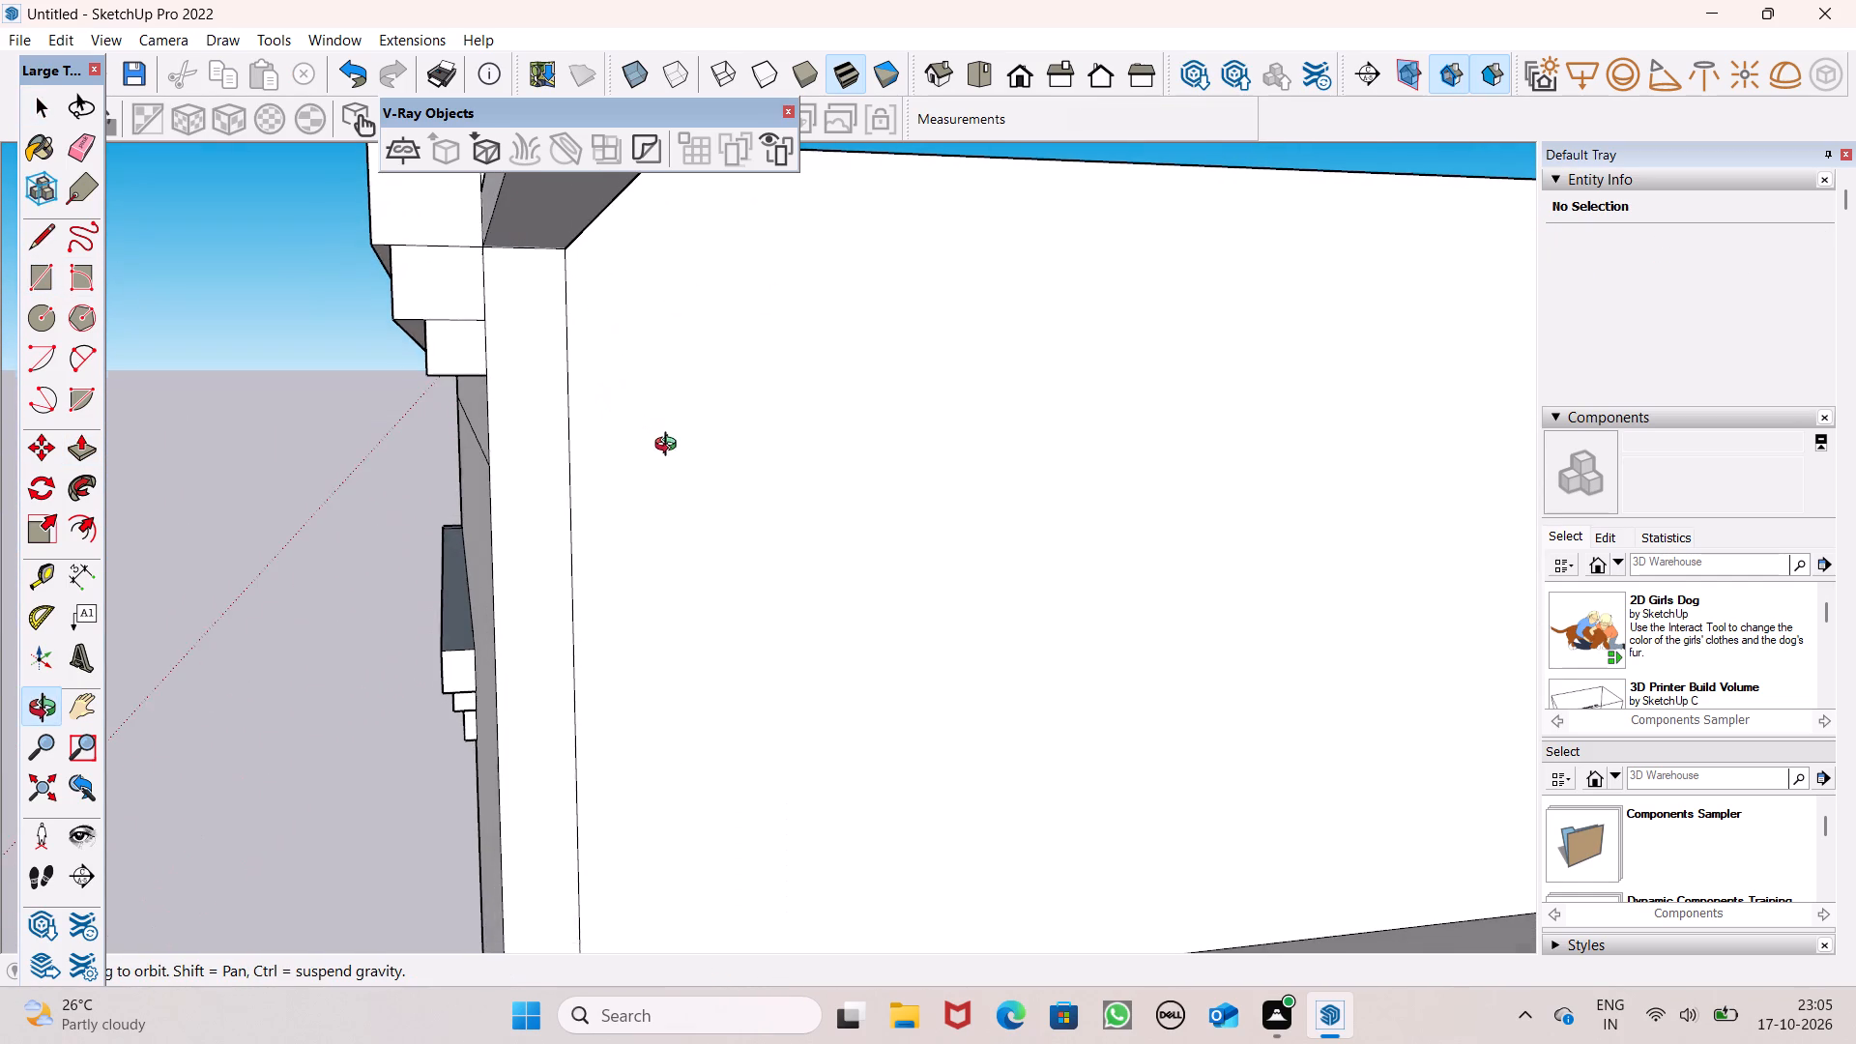
middle_drag(670, 447, 672, 447)
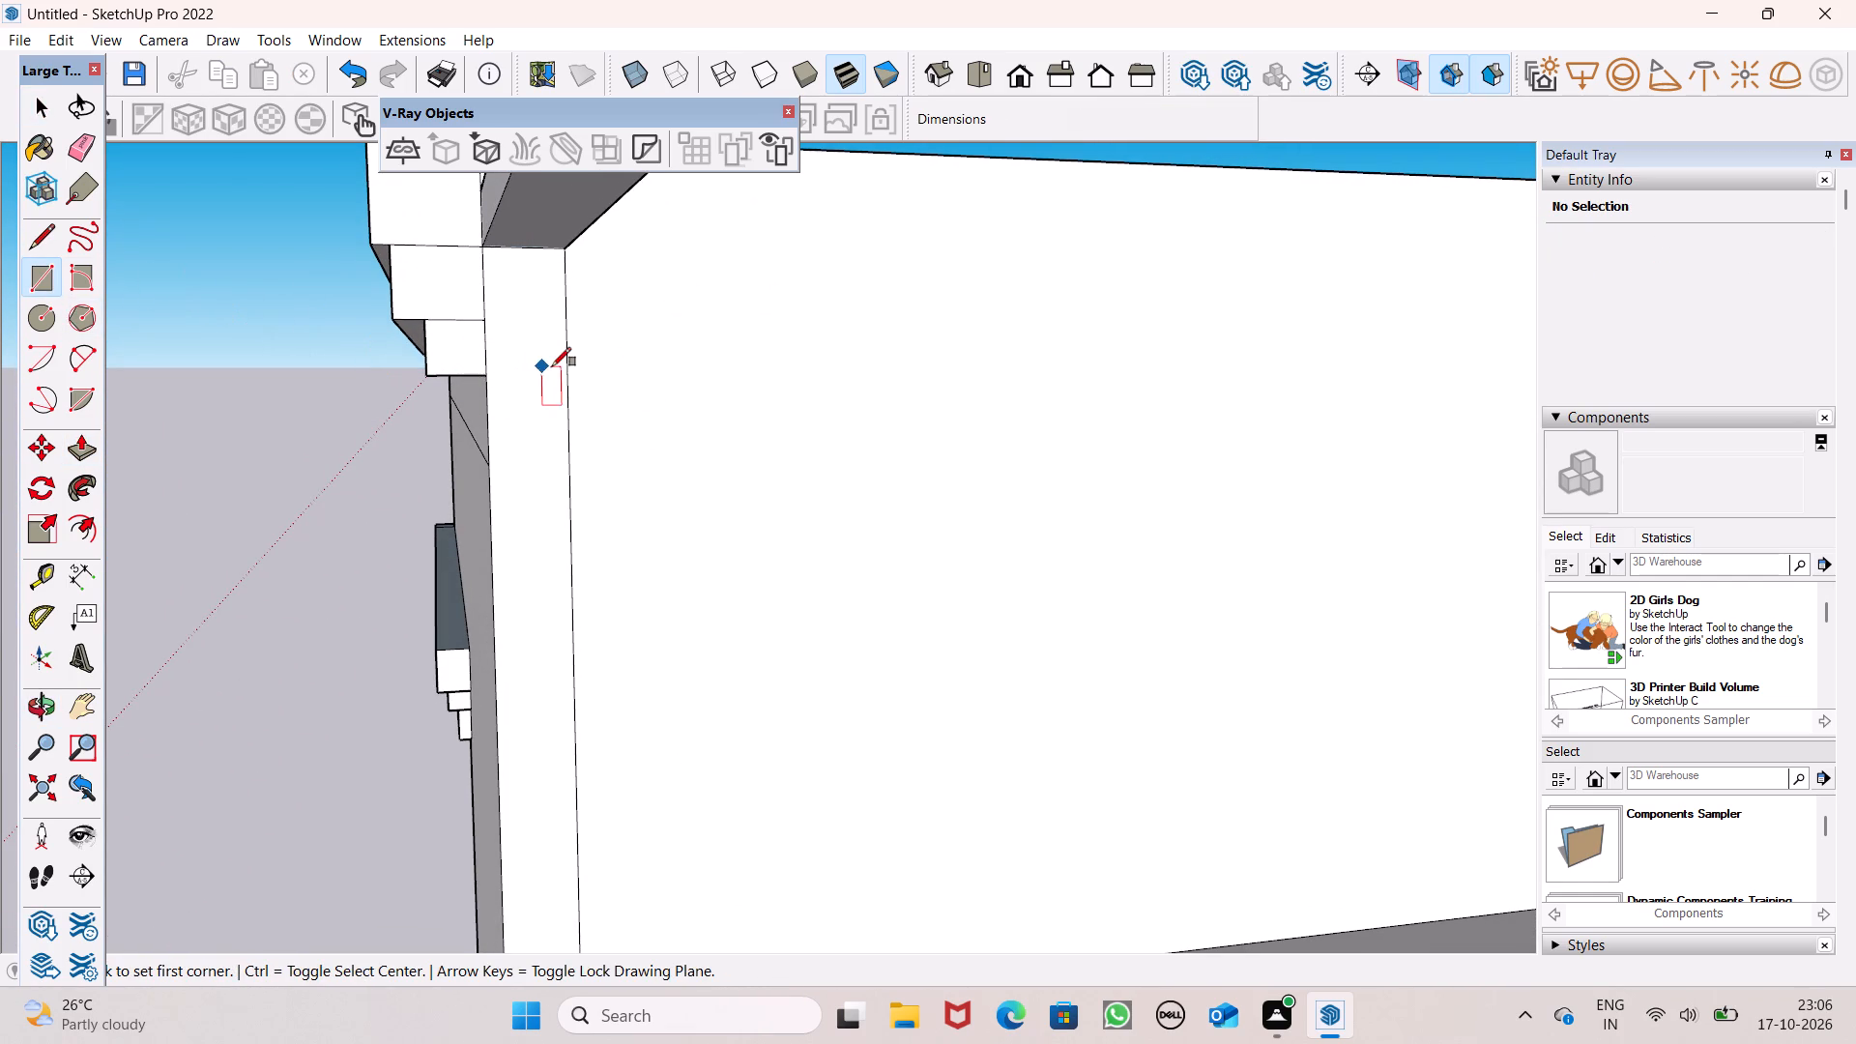
middle_drag(582, 441, 561, 460)
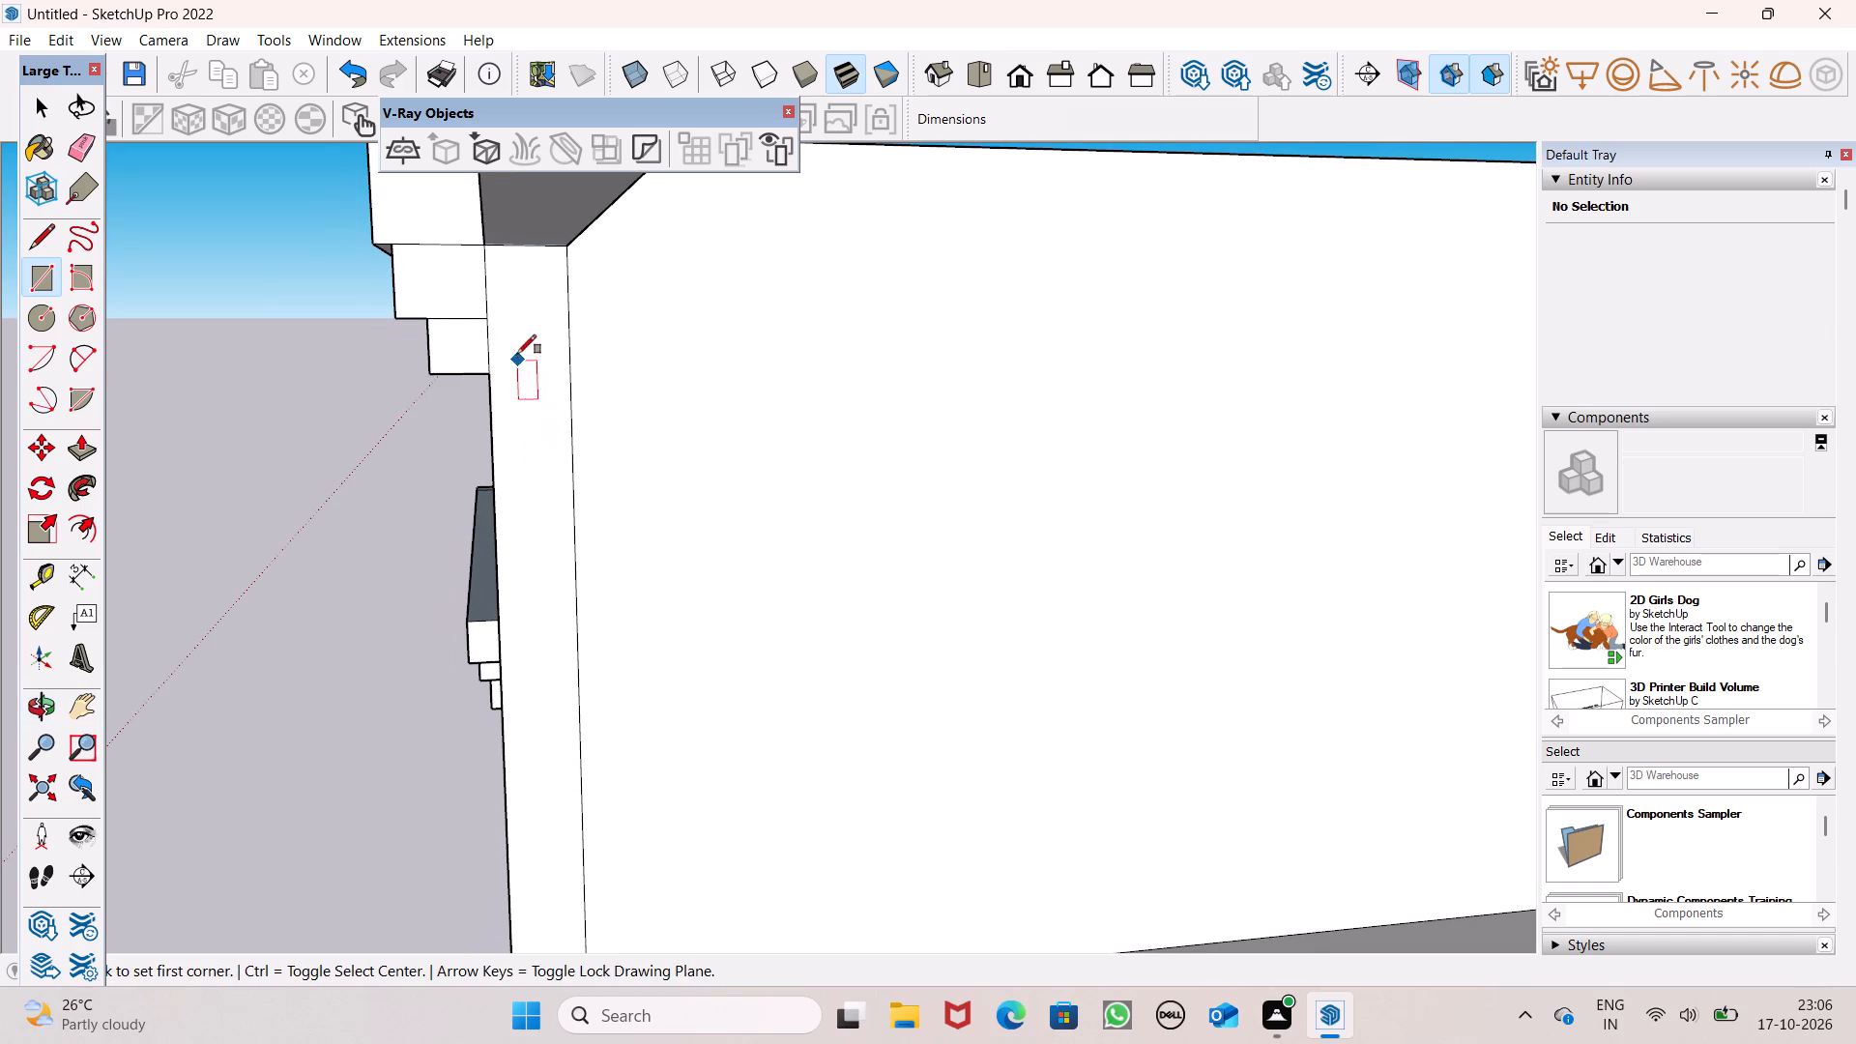
click(486, 301)
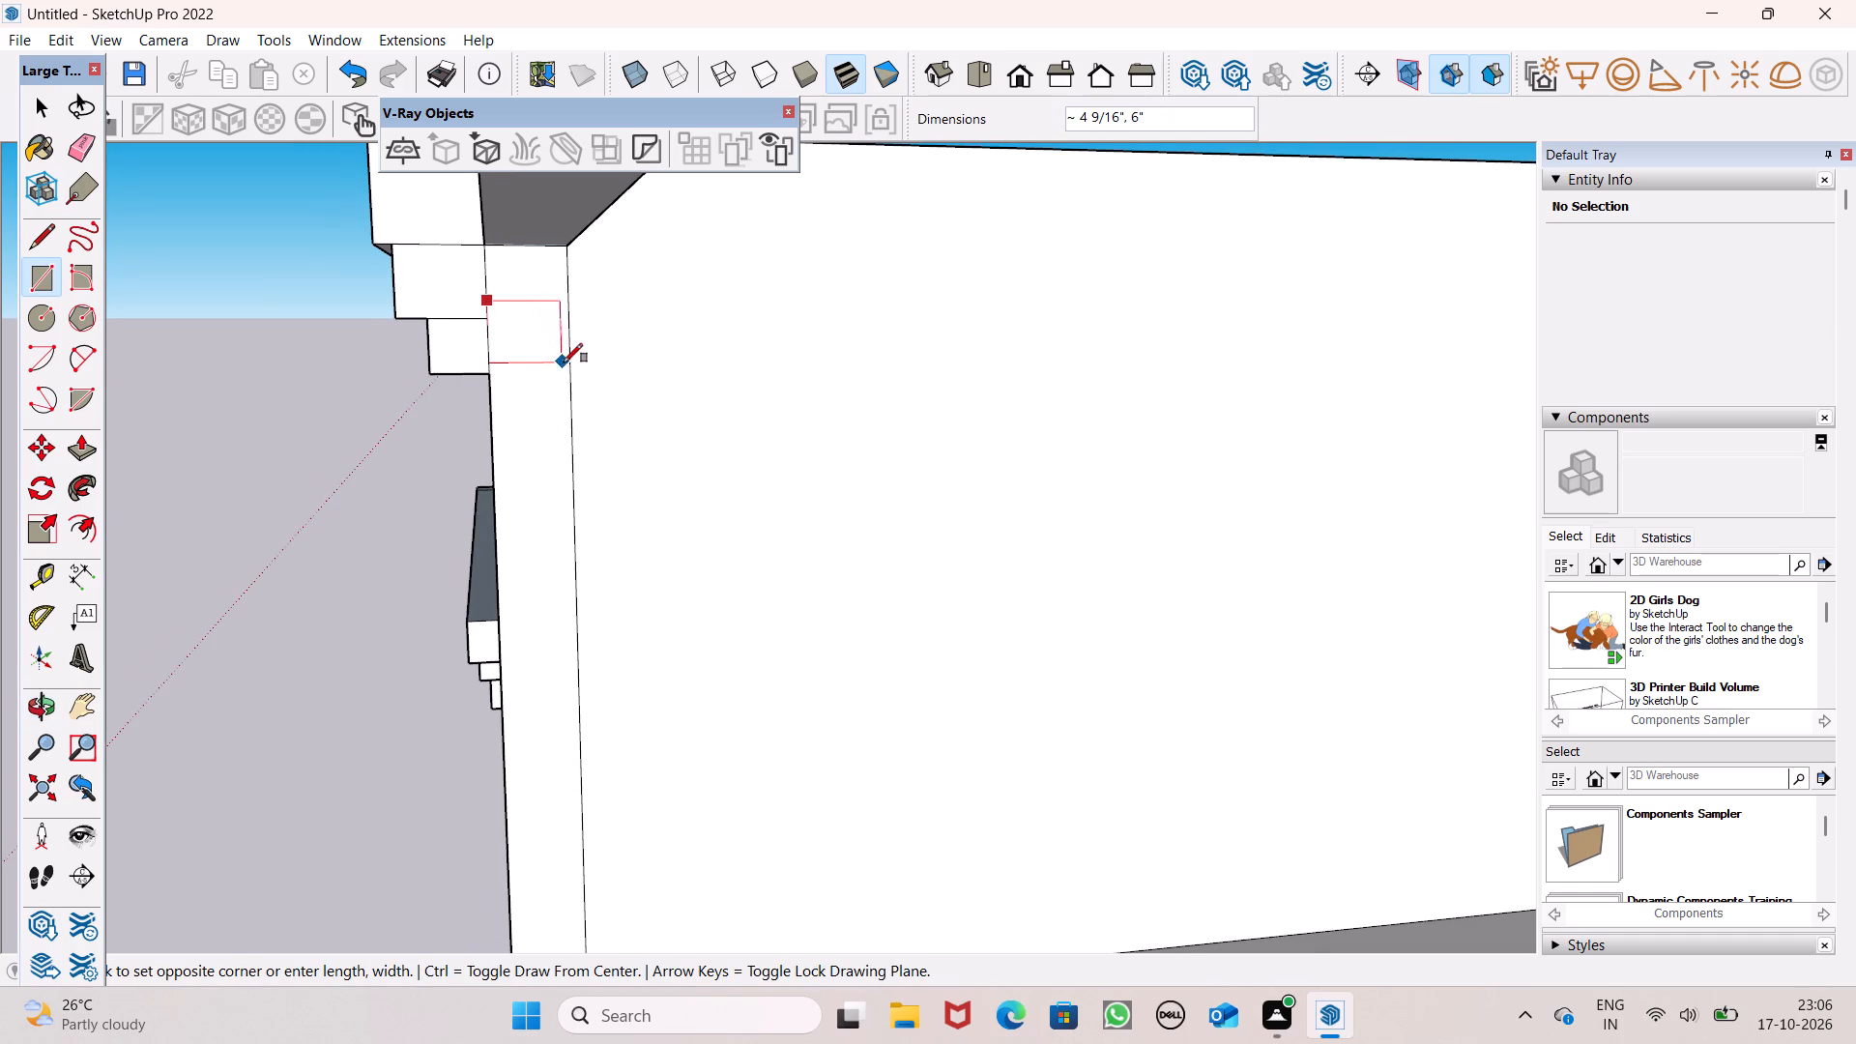
click(565, 358)
key(space)
Push/Pull the new rectangle on the wall strip outward 9' 6 3/16" to form a second, lower beam.
scroll(598, 385, down, 5)
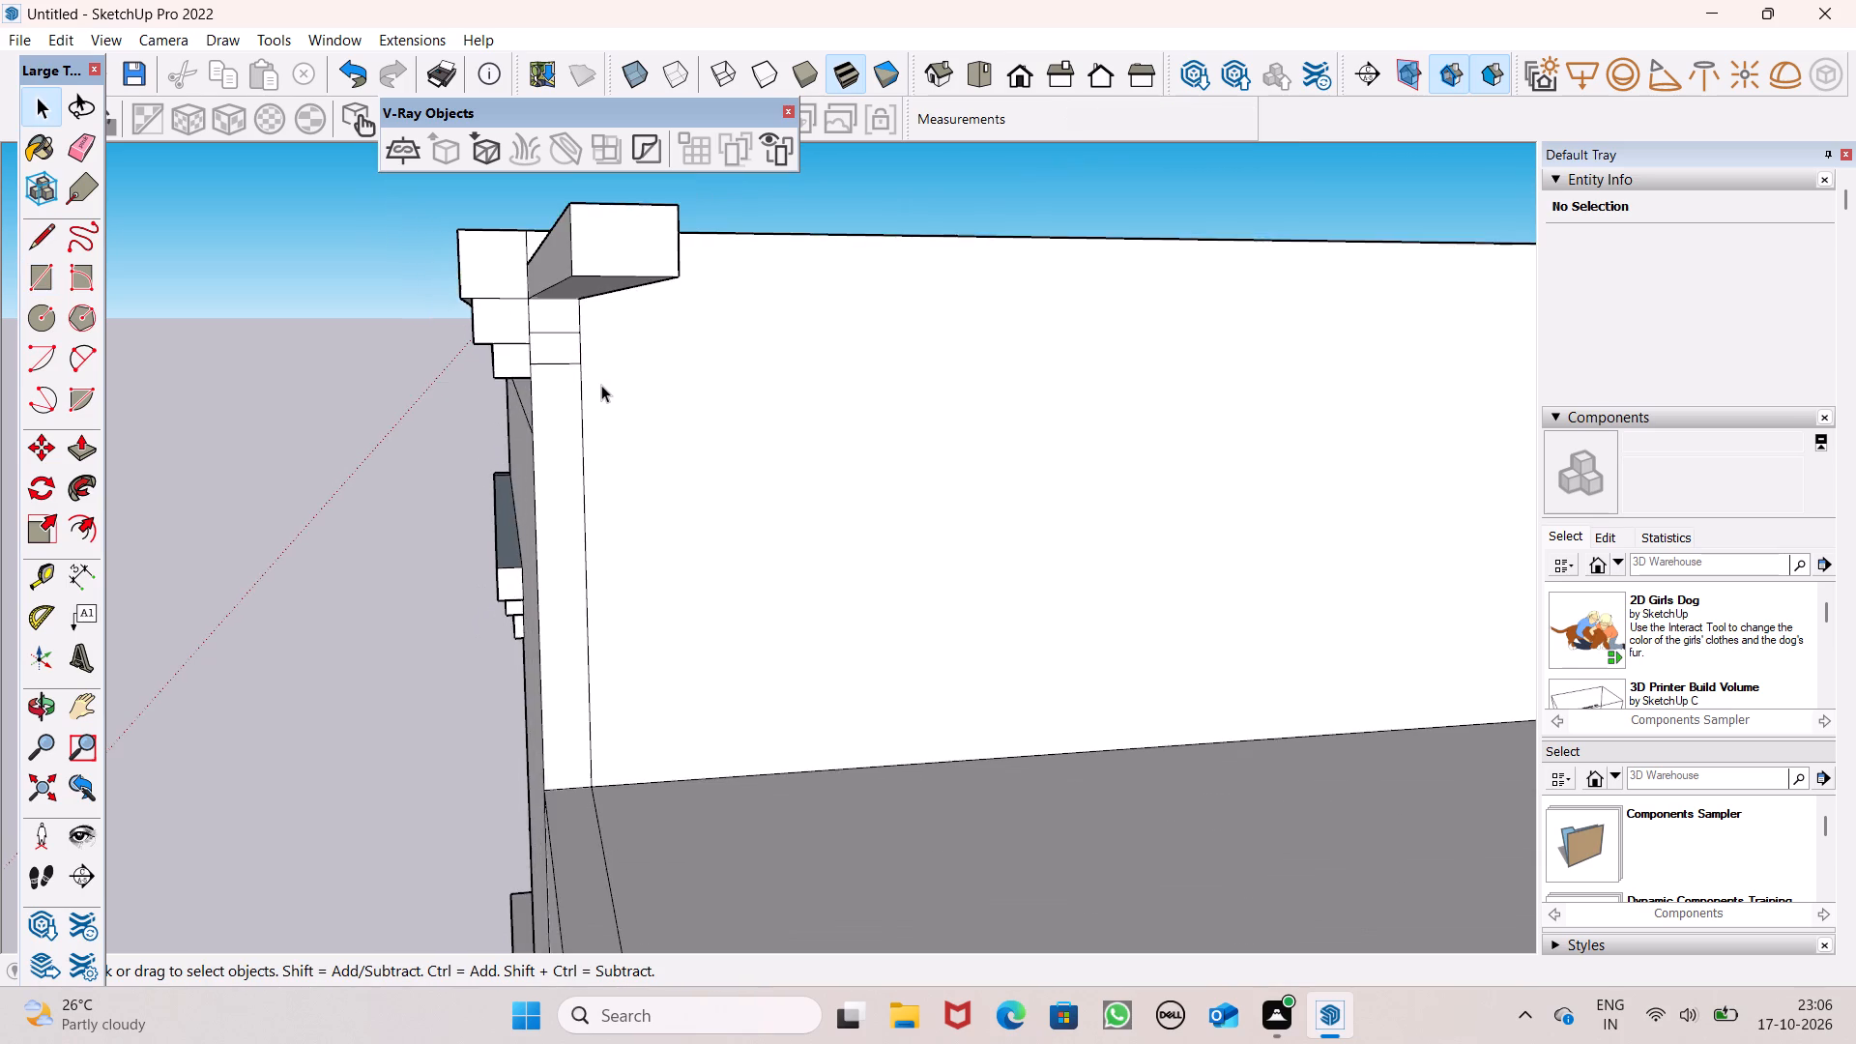
scroll(615, 378, down, 4)
middle_drag(627, 384, 708, 409)
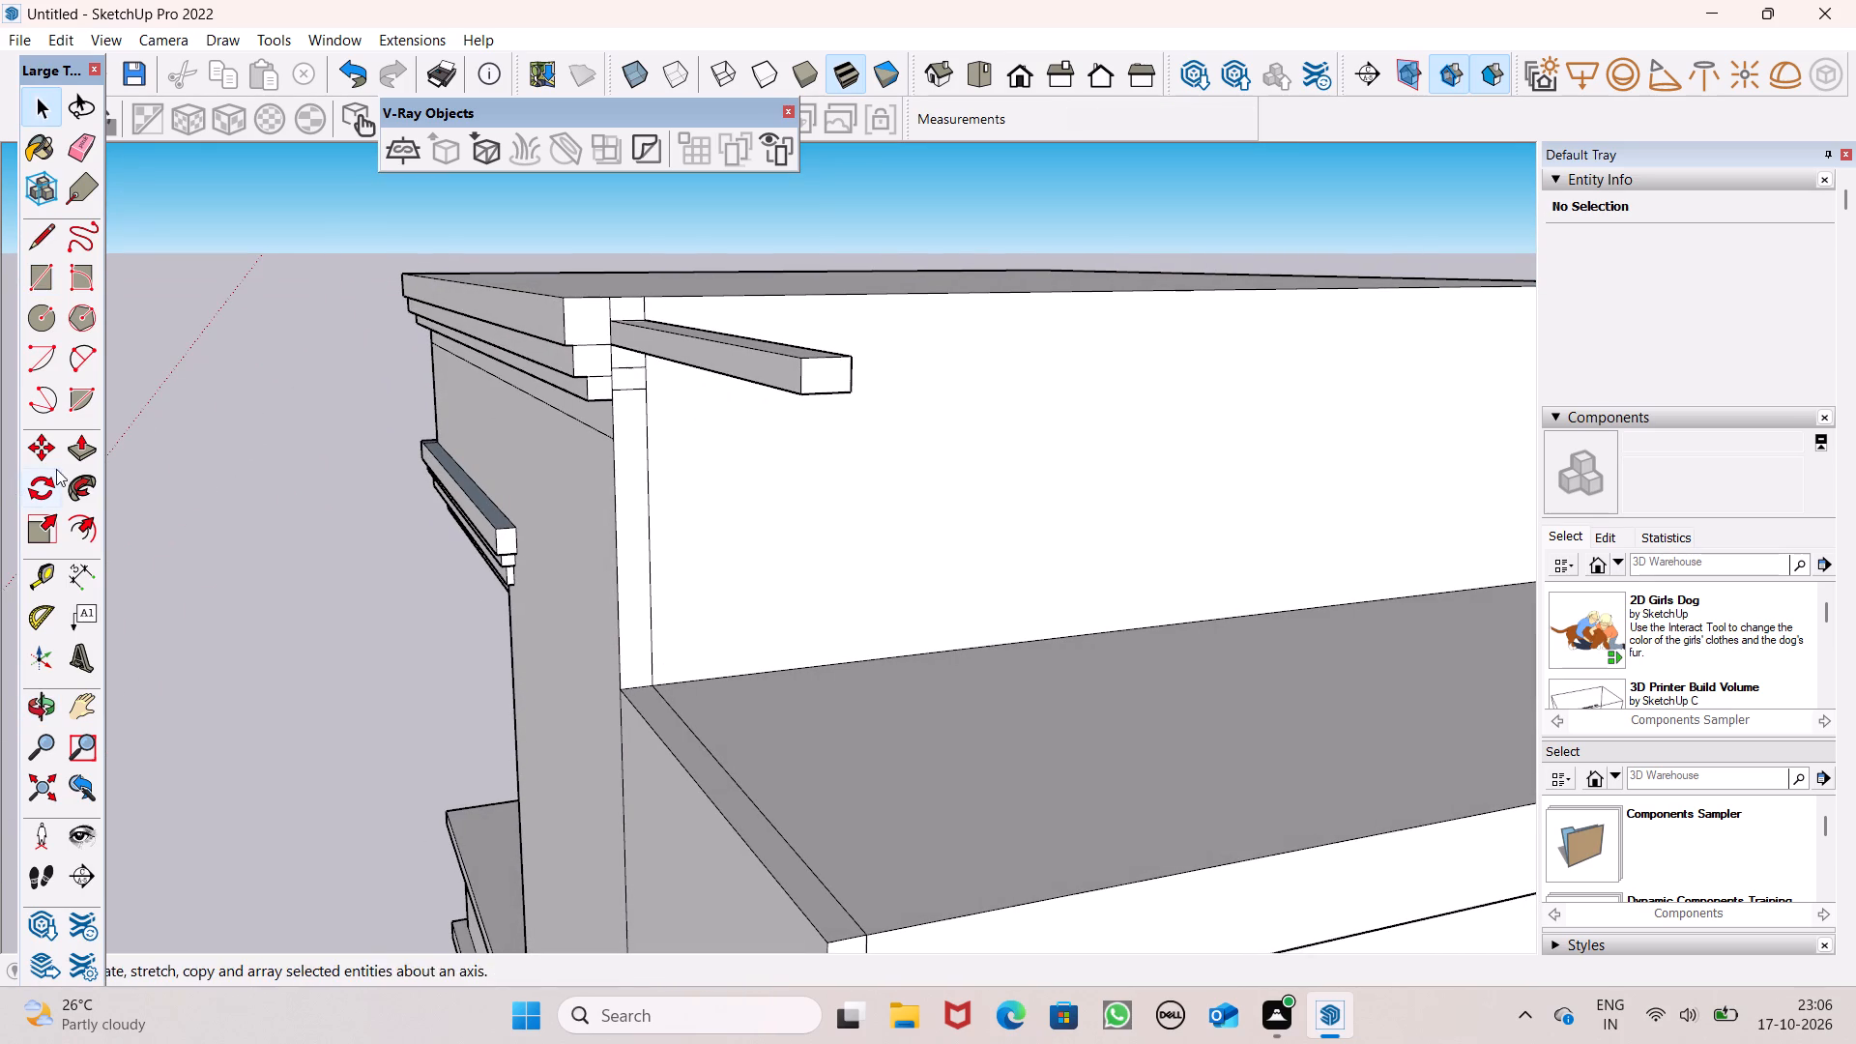
click(79, 455)
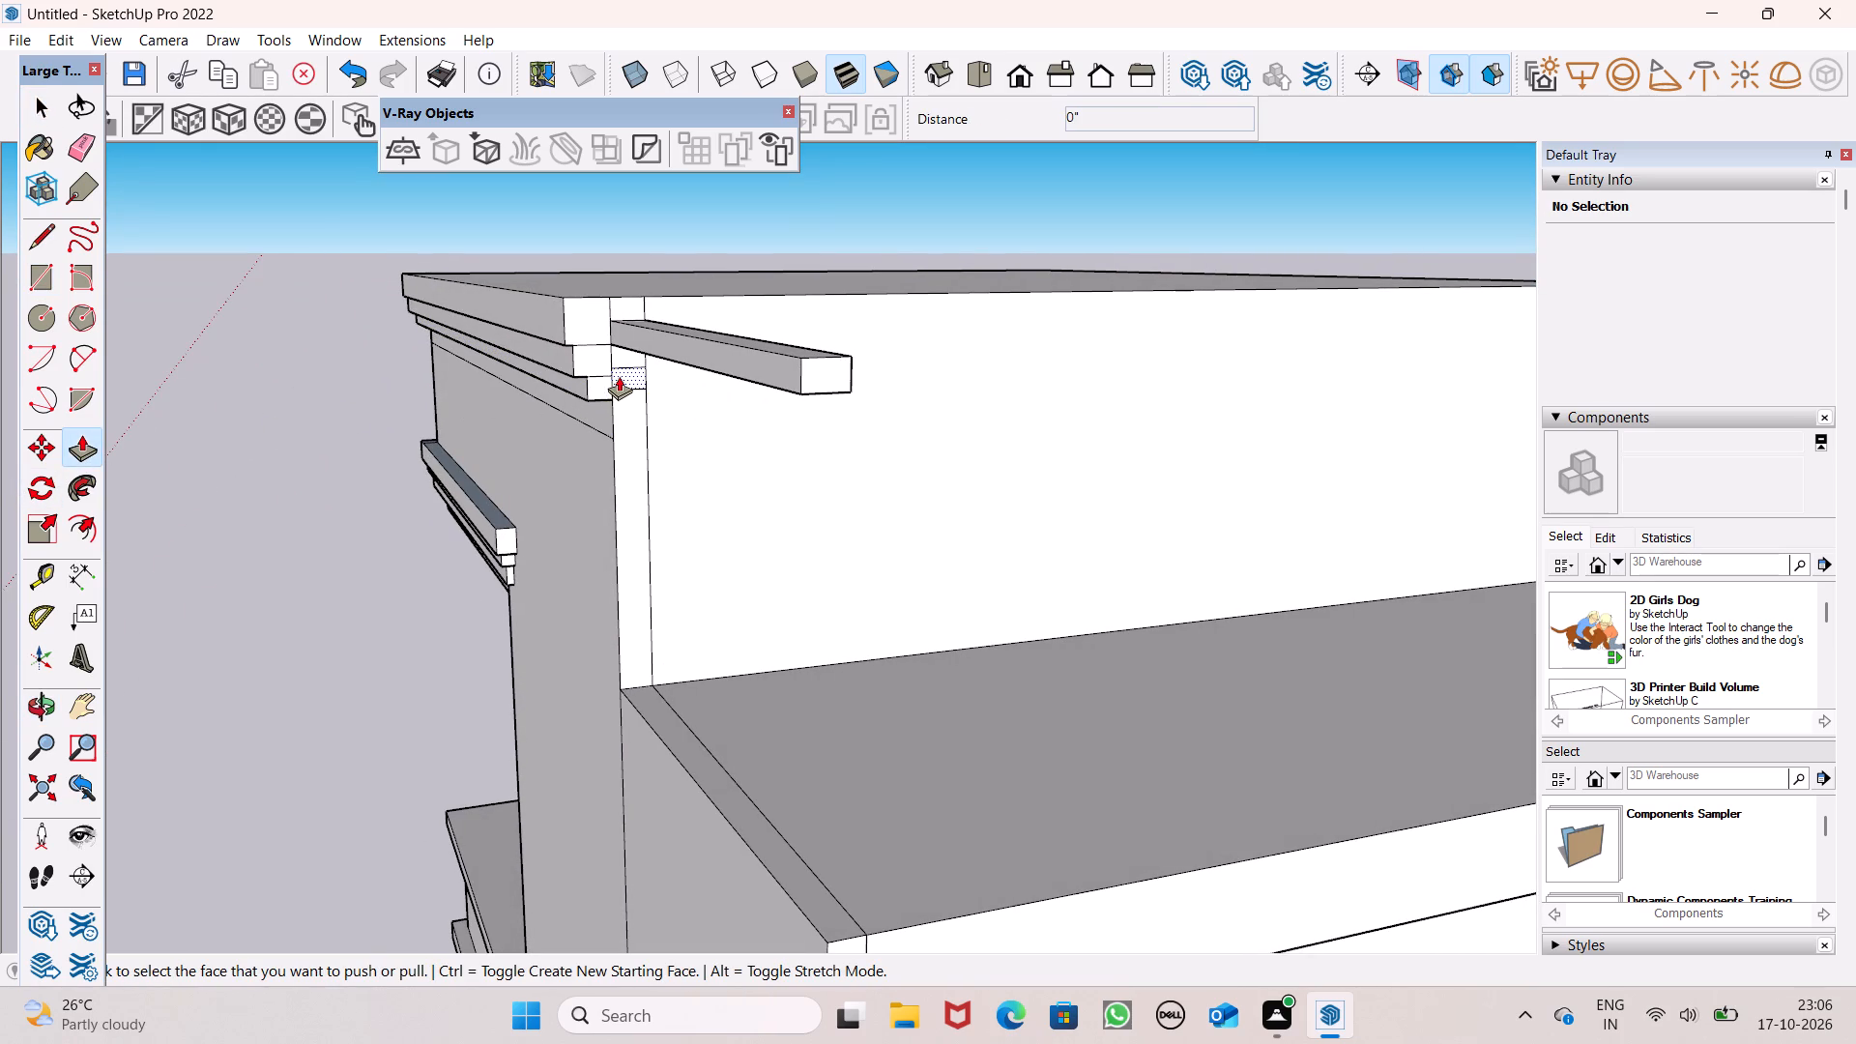
drag(622, 376, 810, 581)
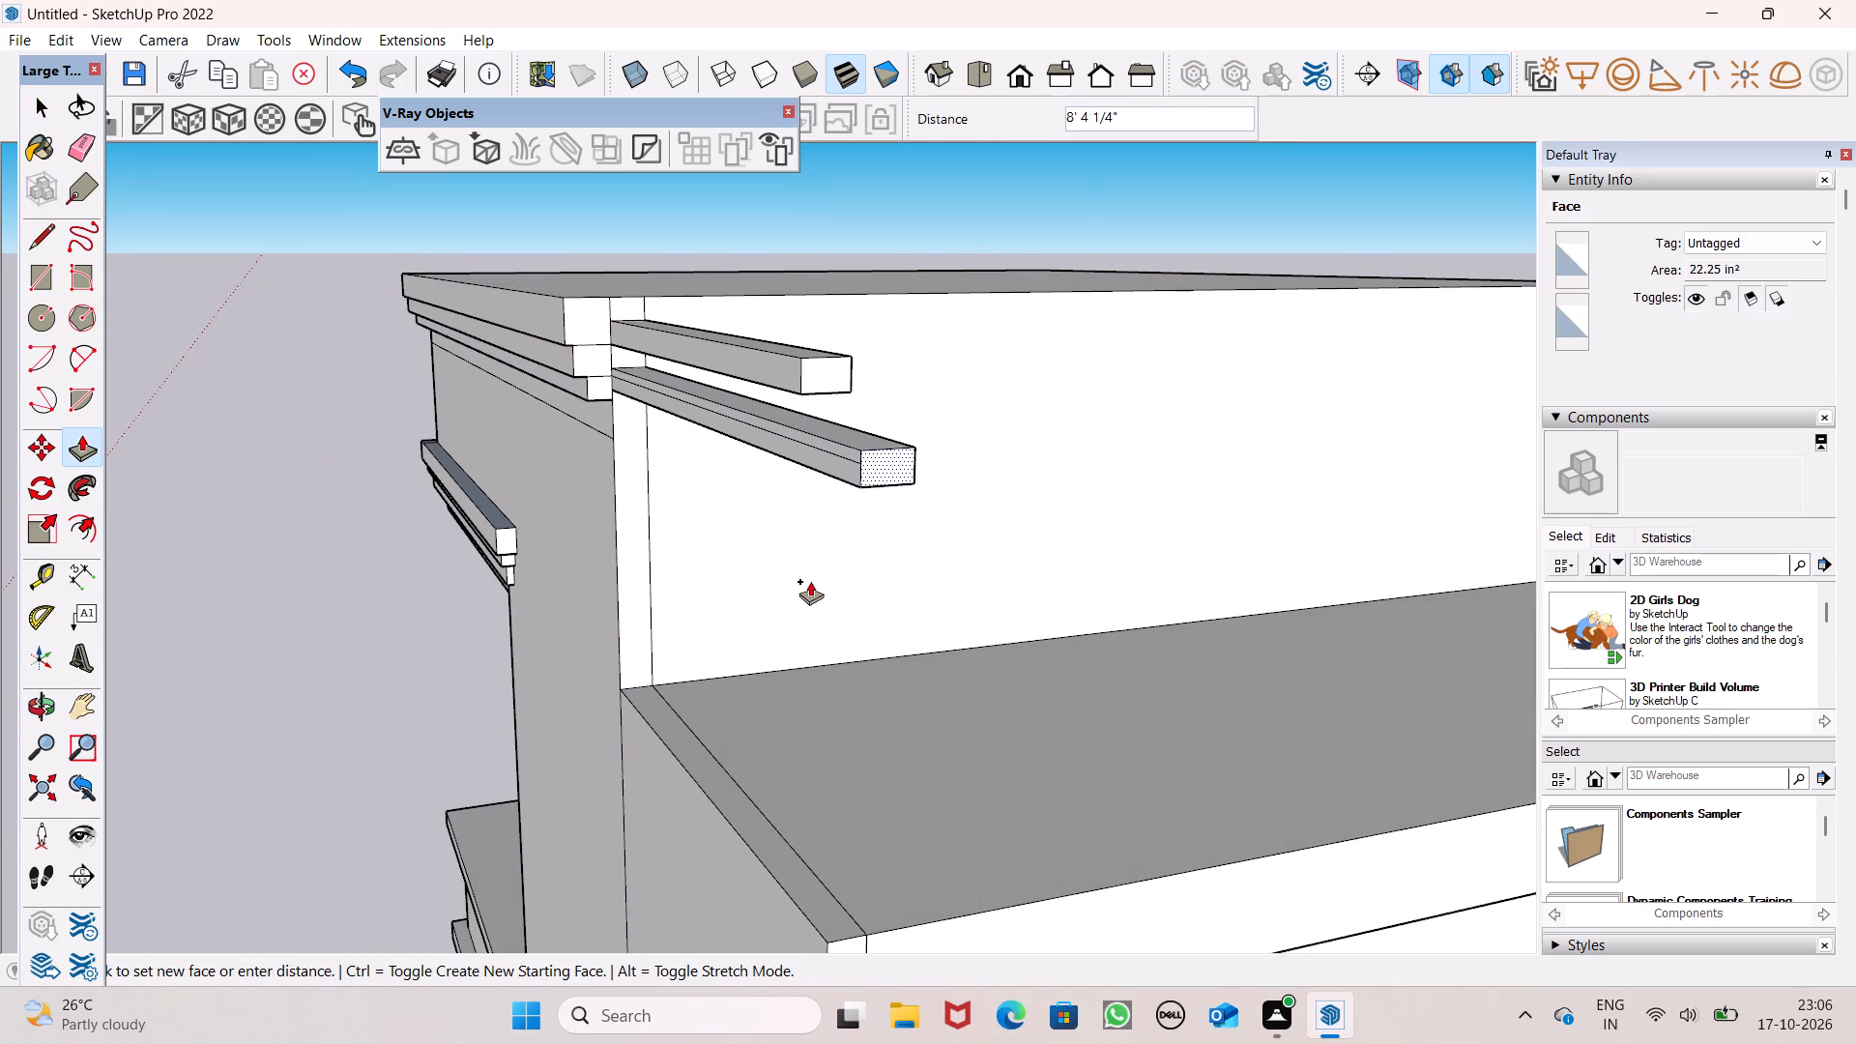
drag(810, 581, 836, 645)
Erase the extra lengthwise edge line along the side of the lower projecting beam.
middle_drag(858, 683, 1062, 687)
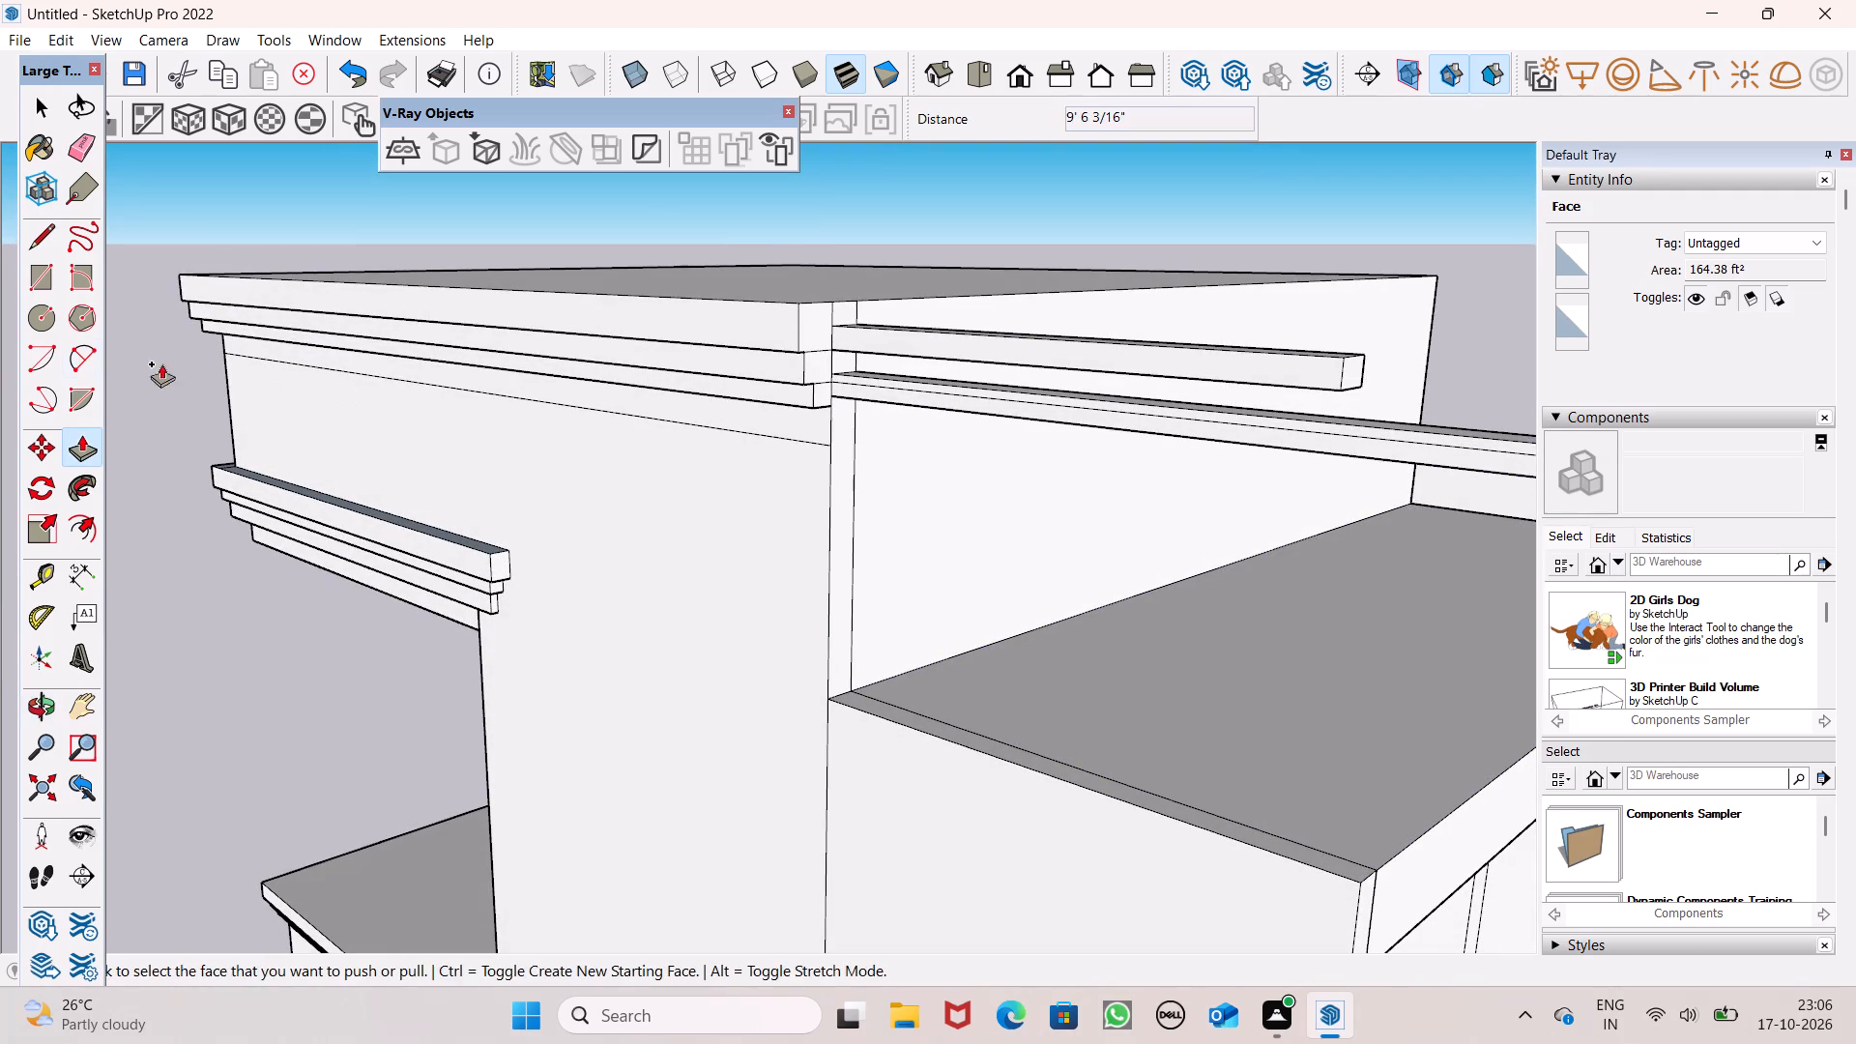
click(80, 151)
scroll(192, 333, down, 3)
scroll(743, 418, up, 2)
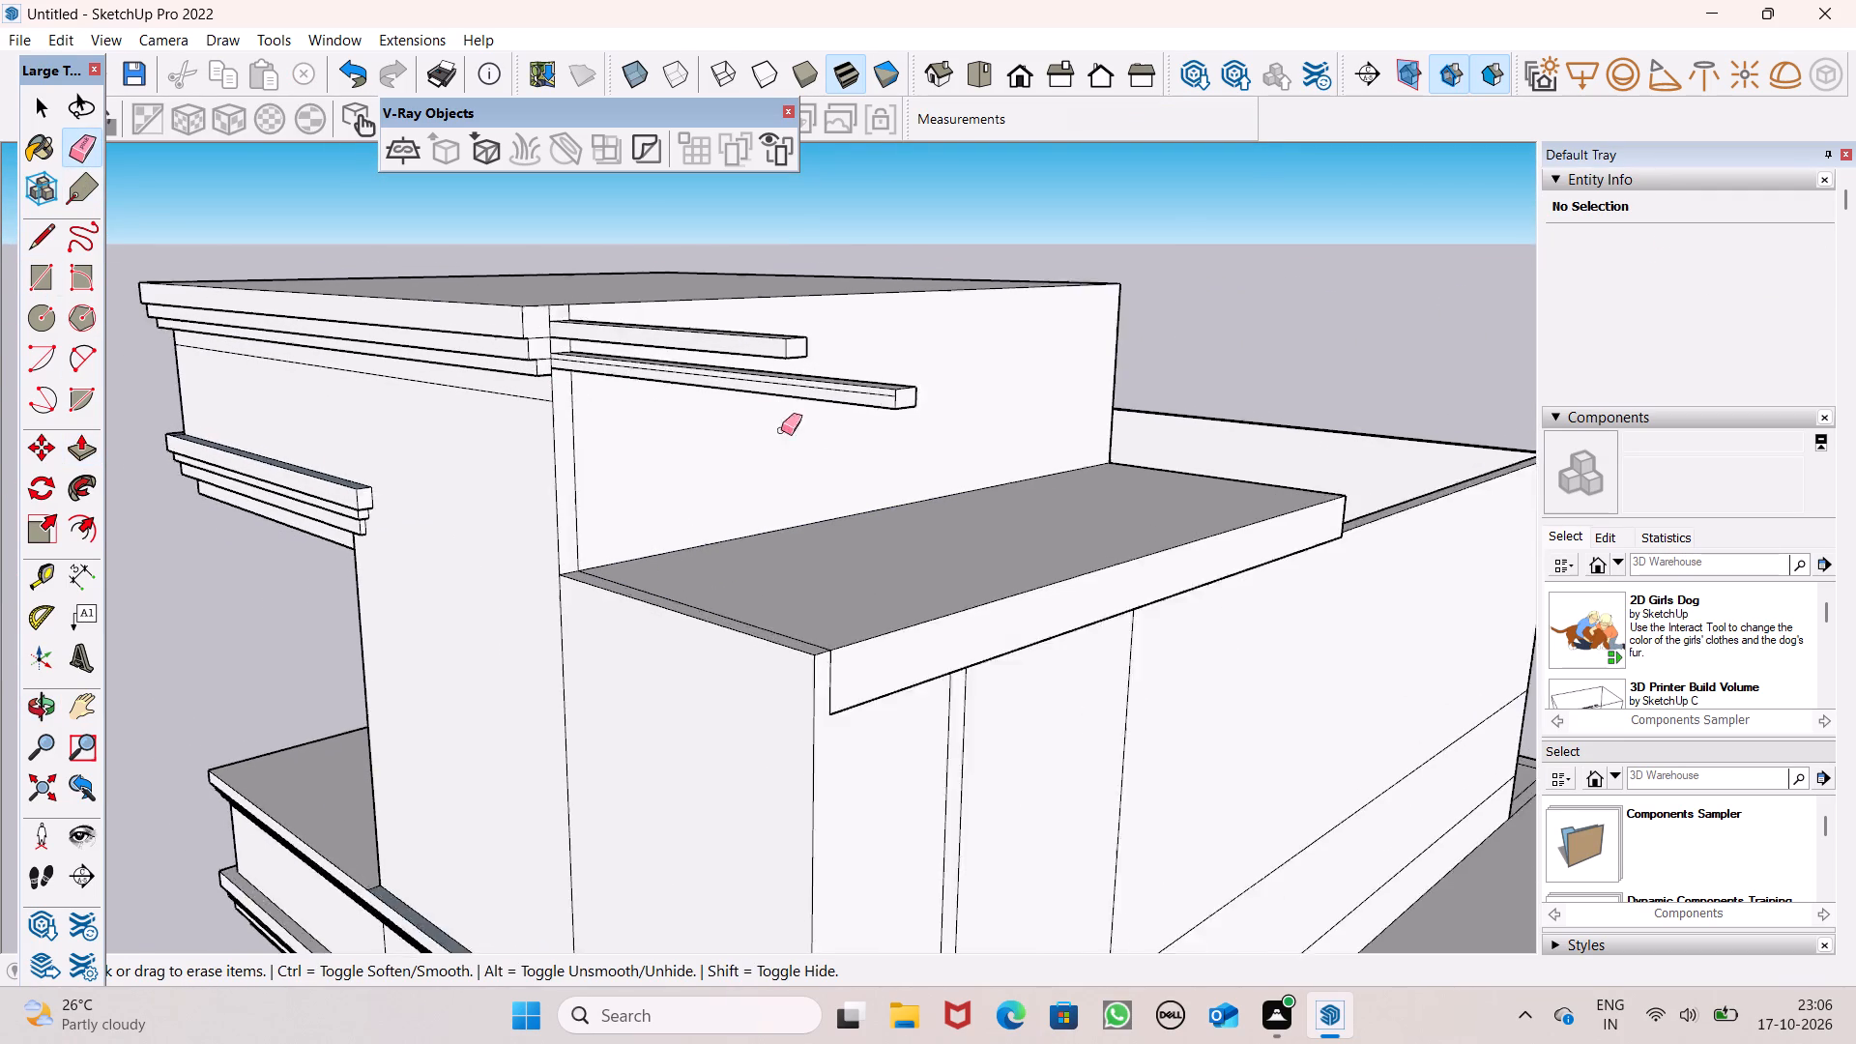
scroll(781, 430, up, 2)
click(921, 363)
scroll(850, 481, down, 3)
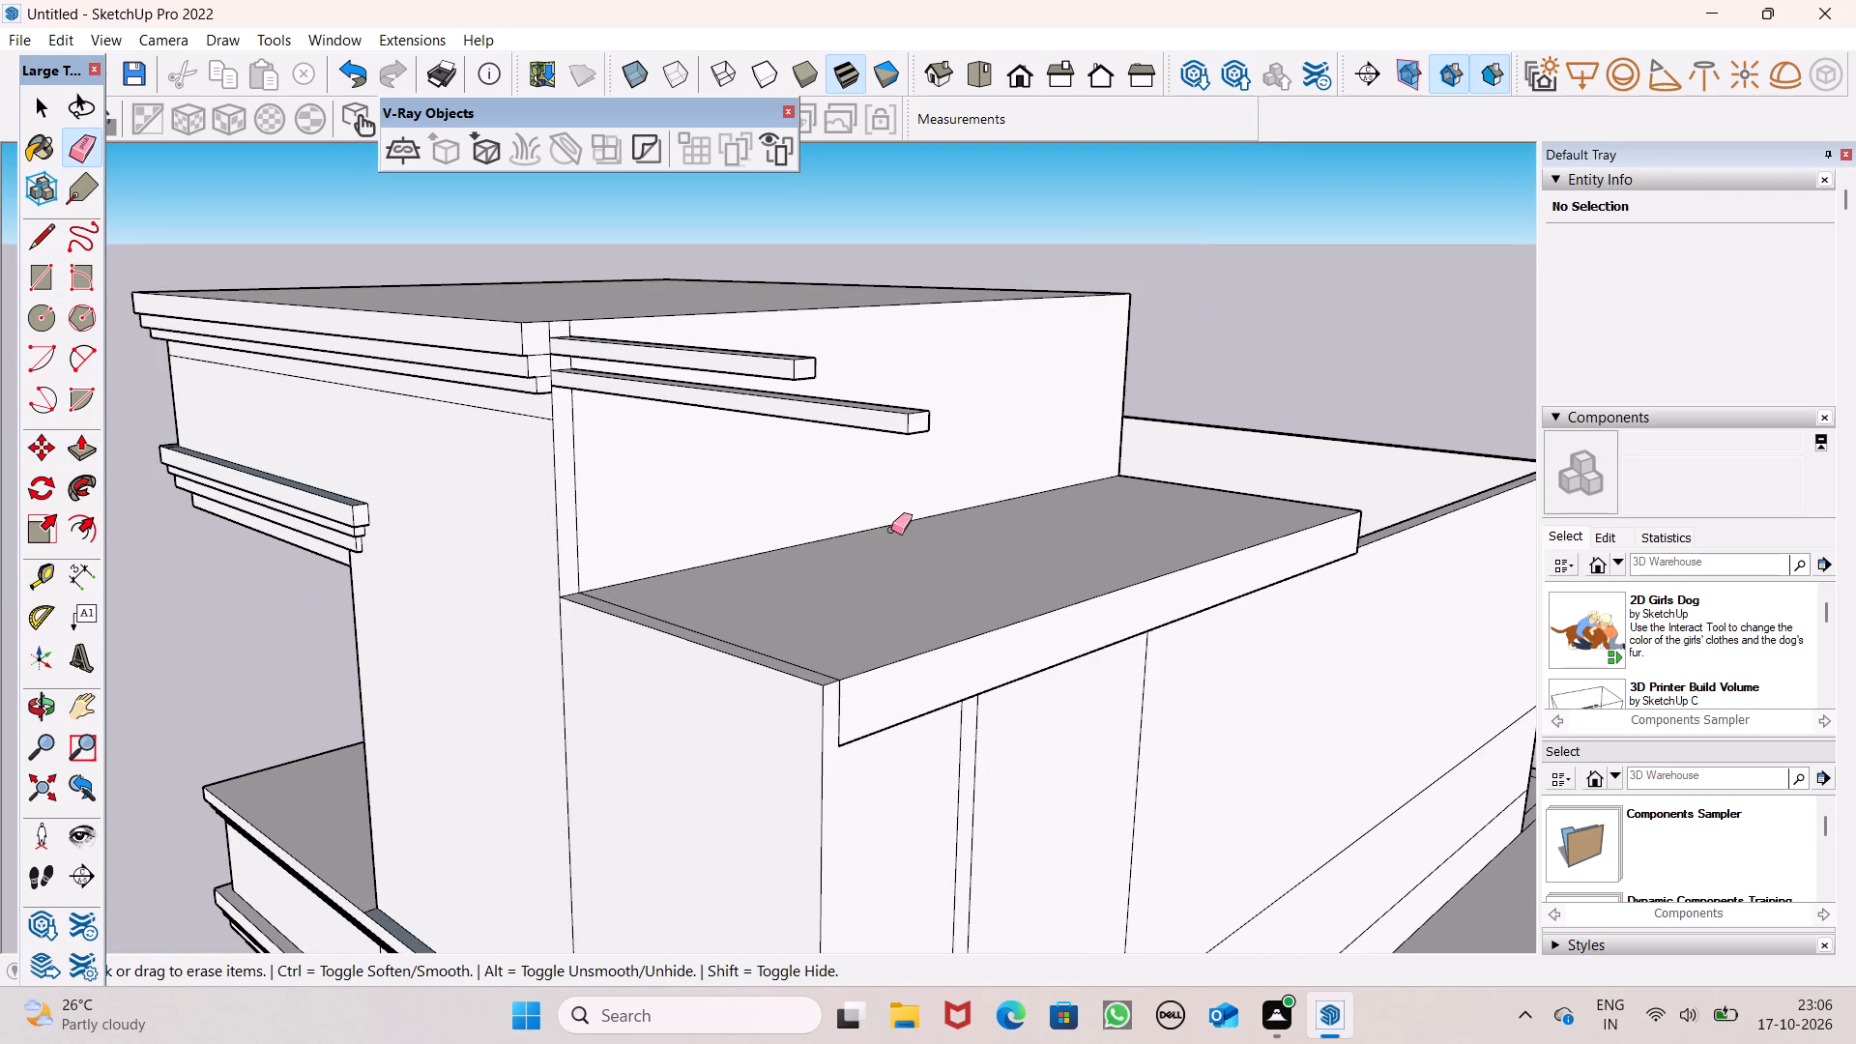
key(space)
Push/Pull the narrow strip along the short edge of the lower roof slab up 5 7/16" as a raised curb.
scroll(896, 535, down, 2)
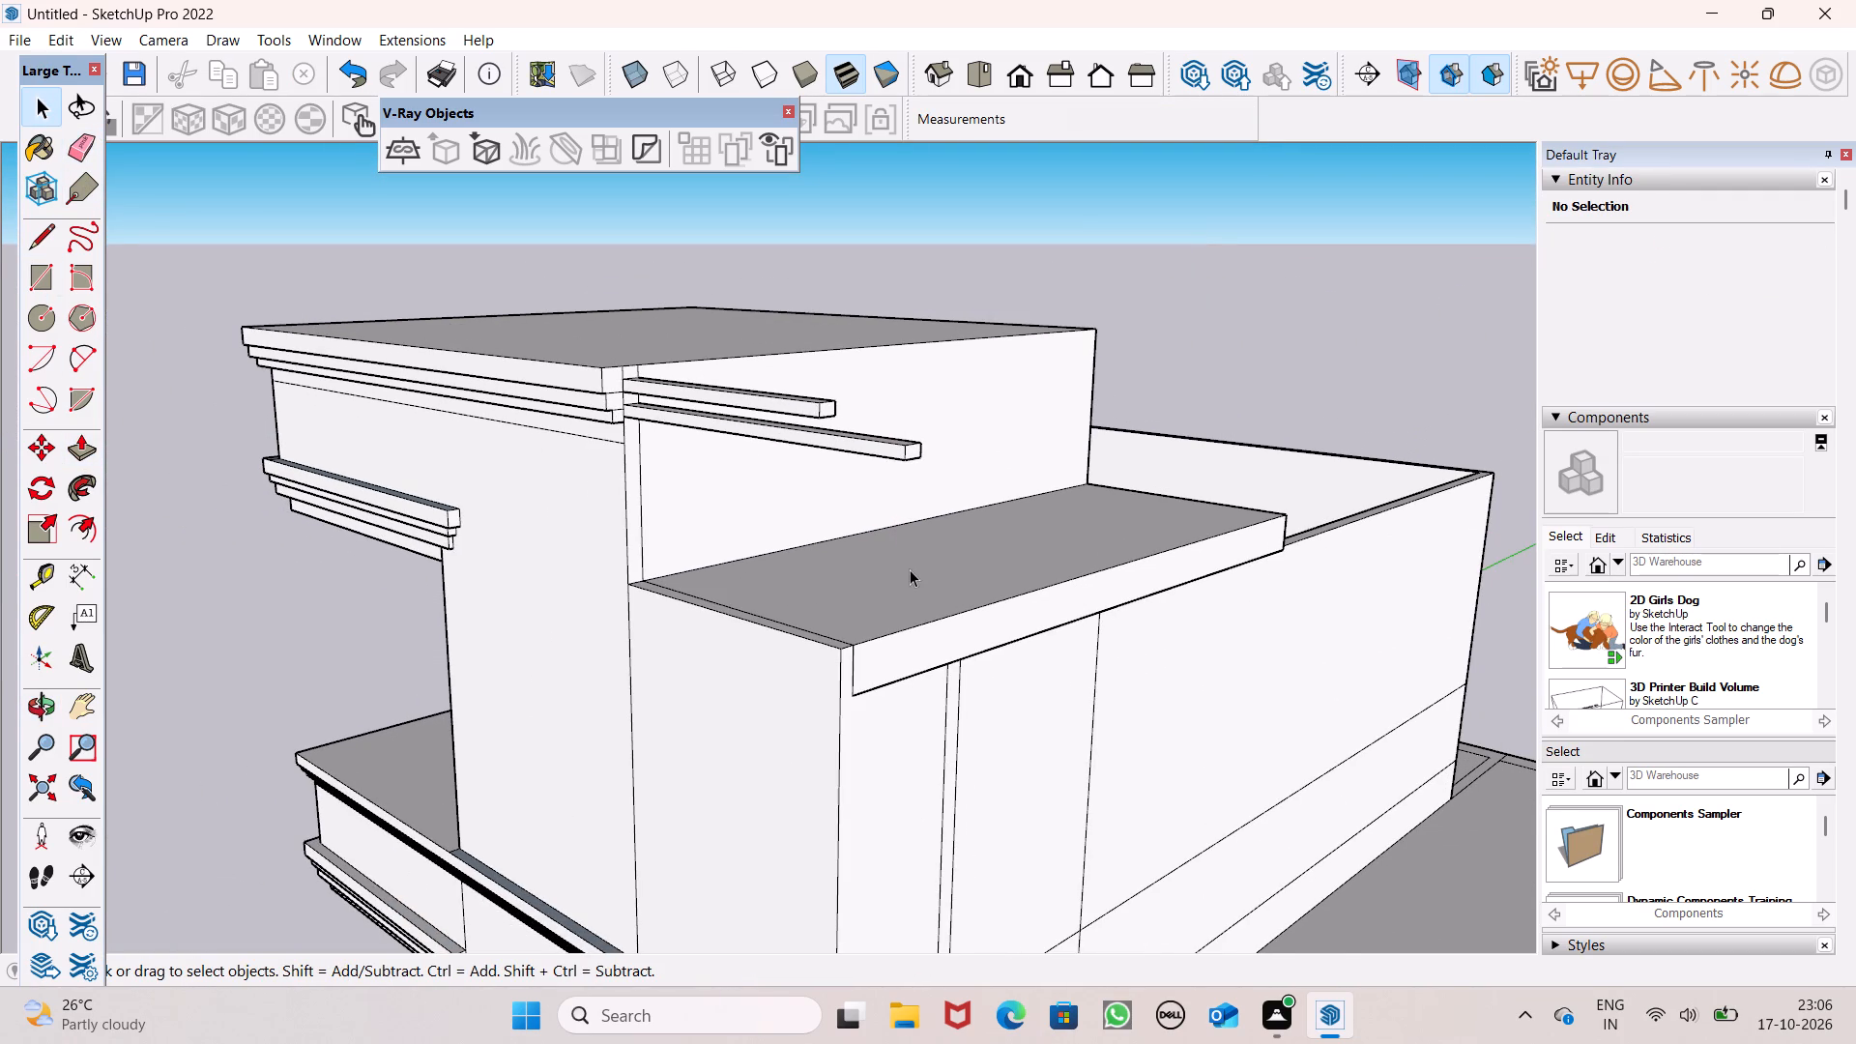
middle_drag(909, 572, 841, 607)
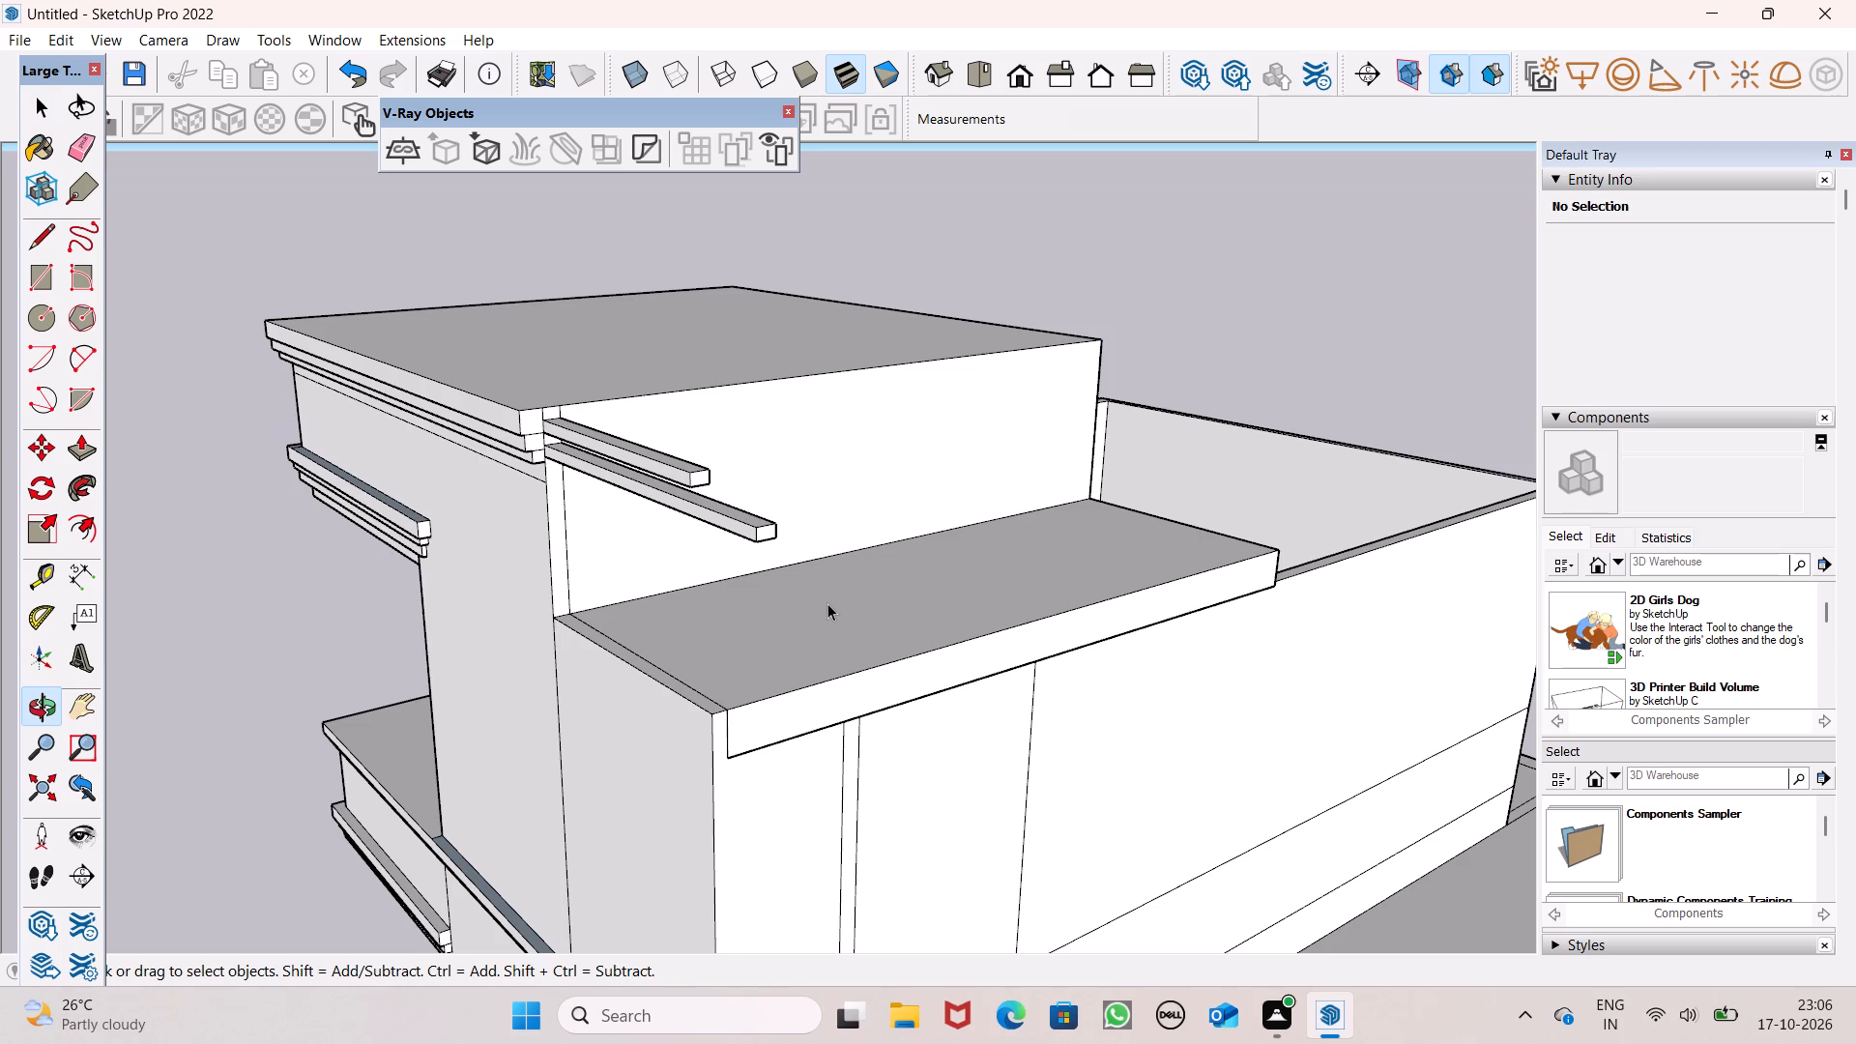
scroll(748, 644, up, 1)
middle_click(748, 644)
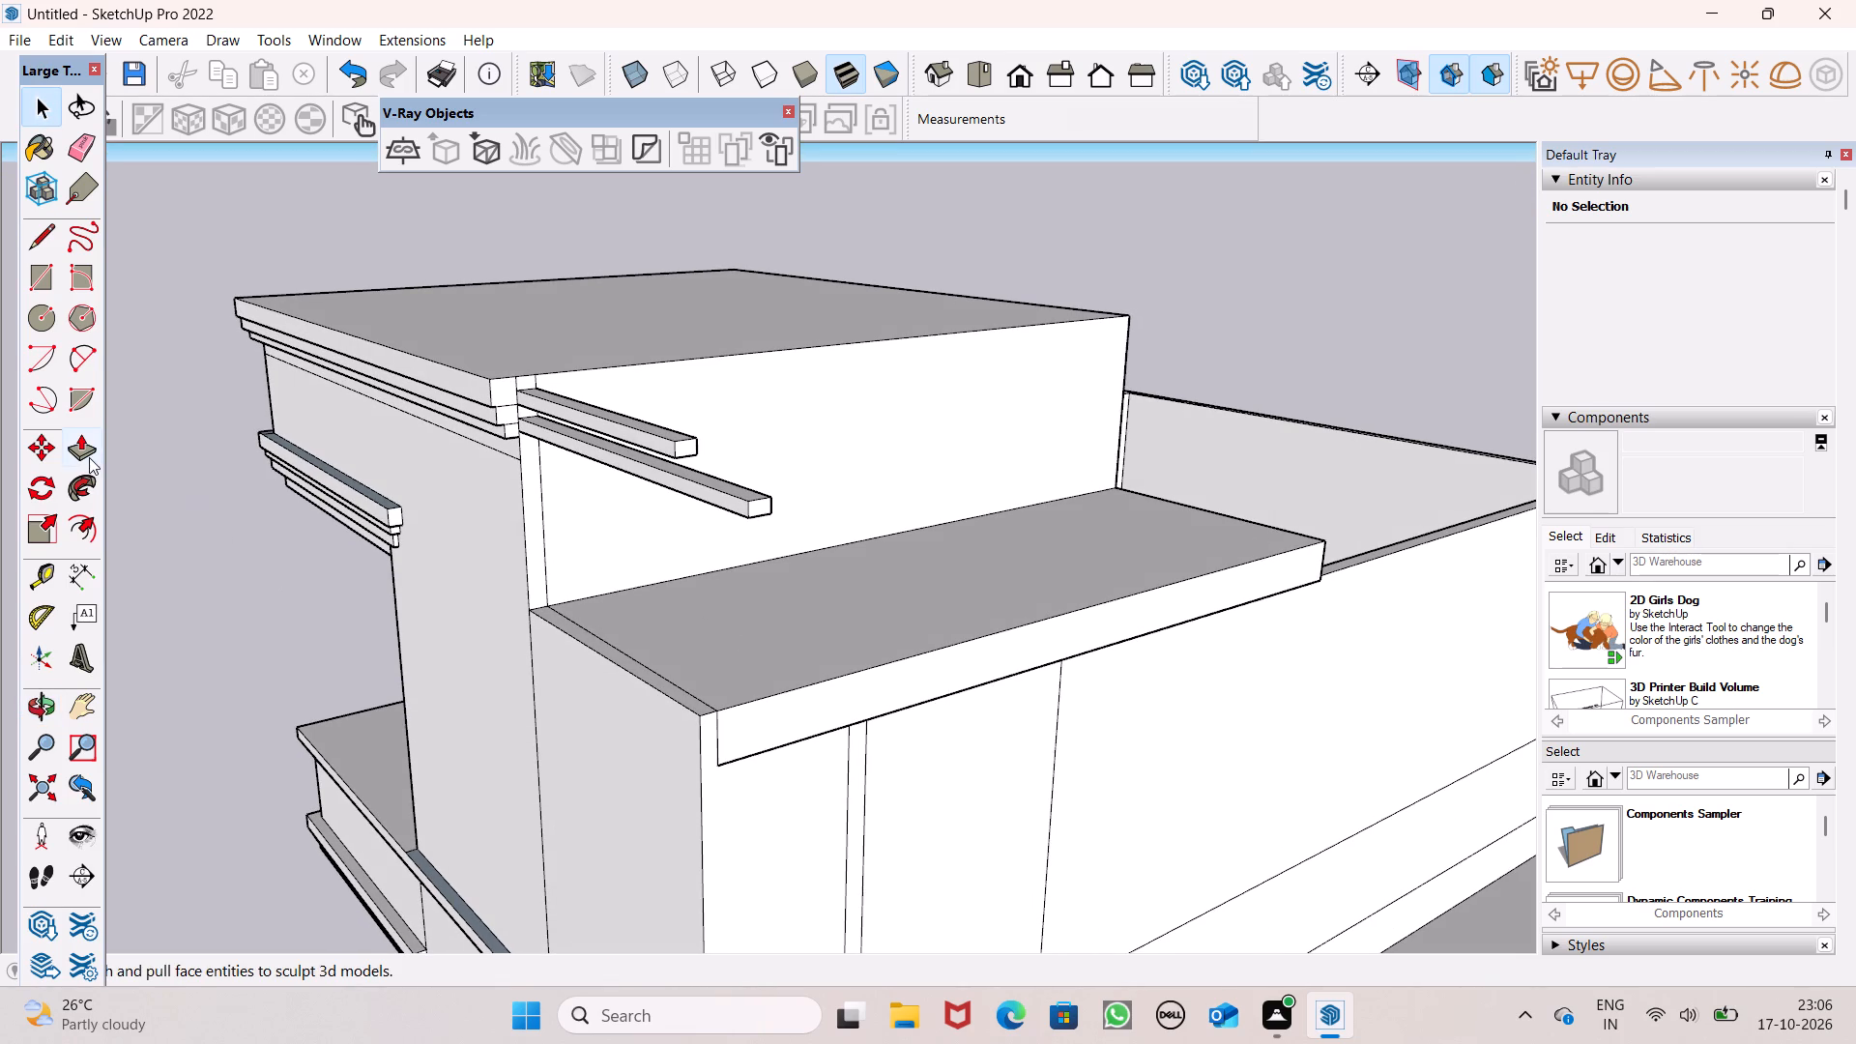
click(88, 457)
scroll(520, 639, up, 3)
drag(644, 666, 644, 651)
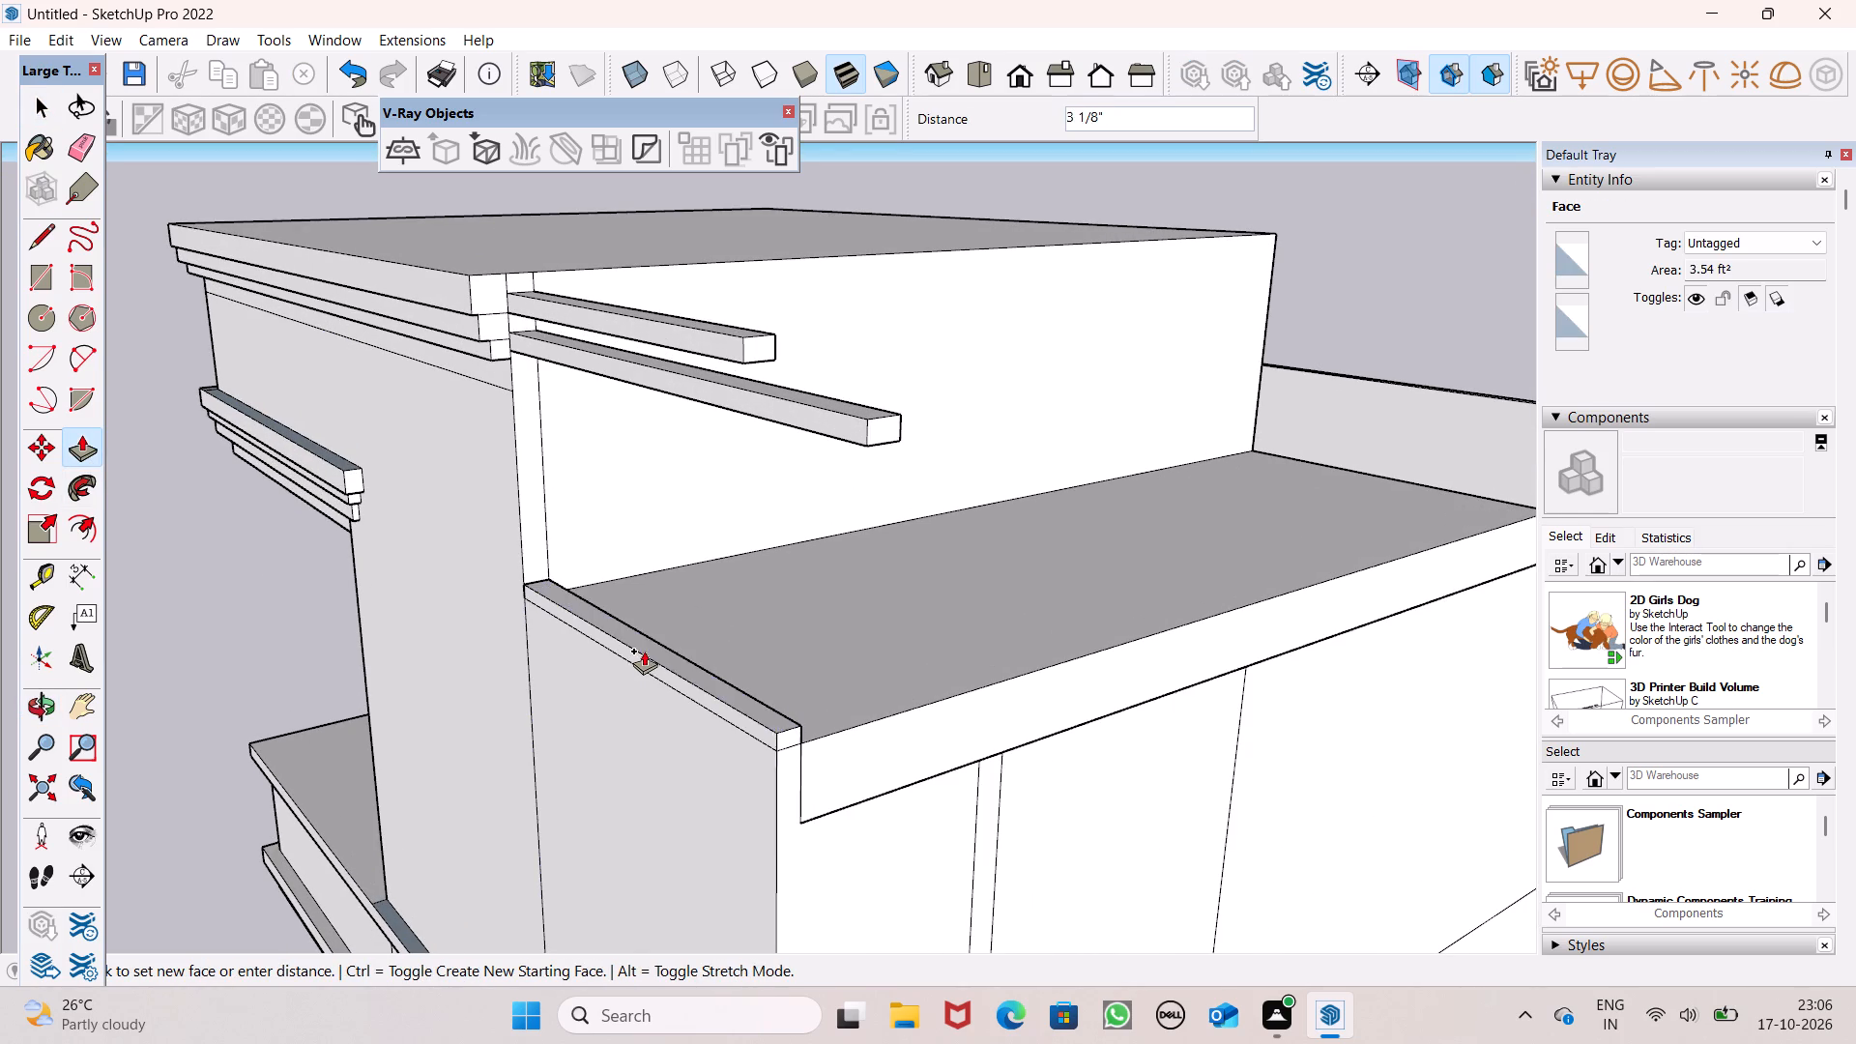
drag(644, 651, 648, 639)
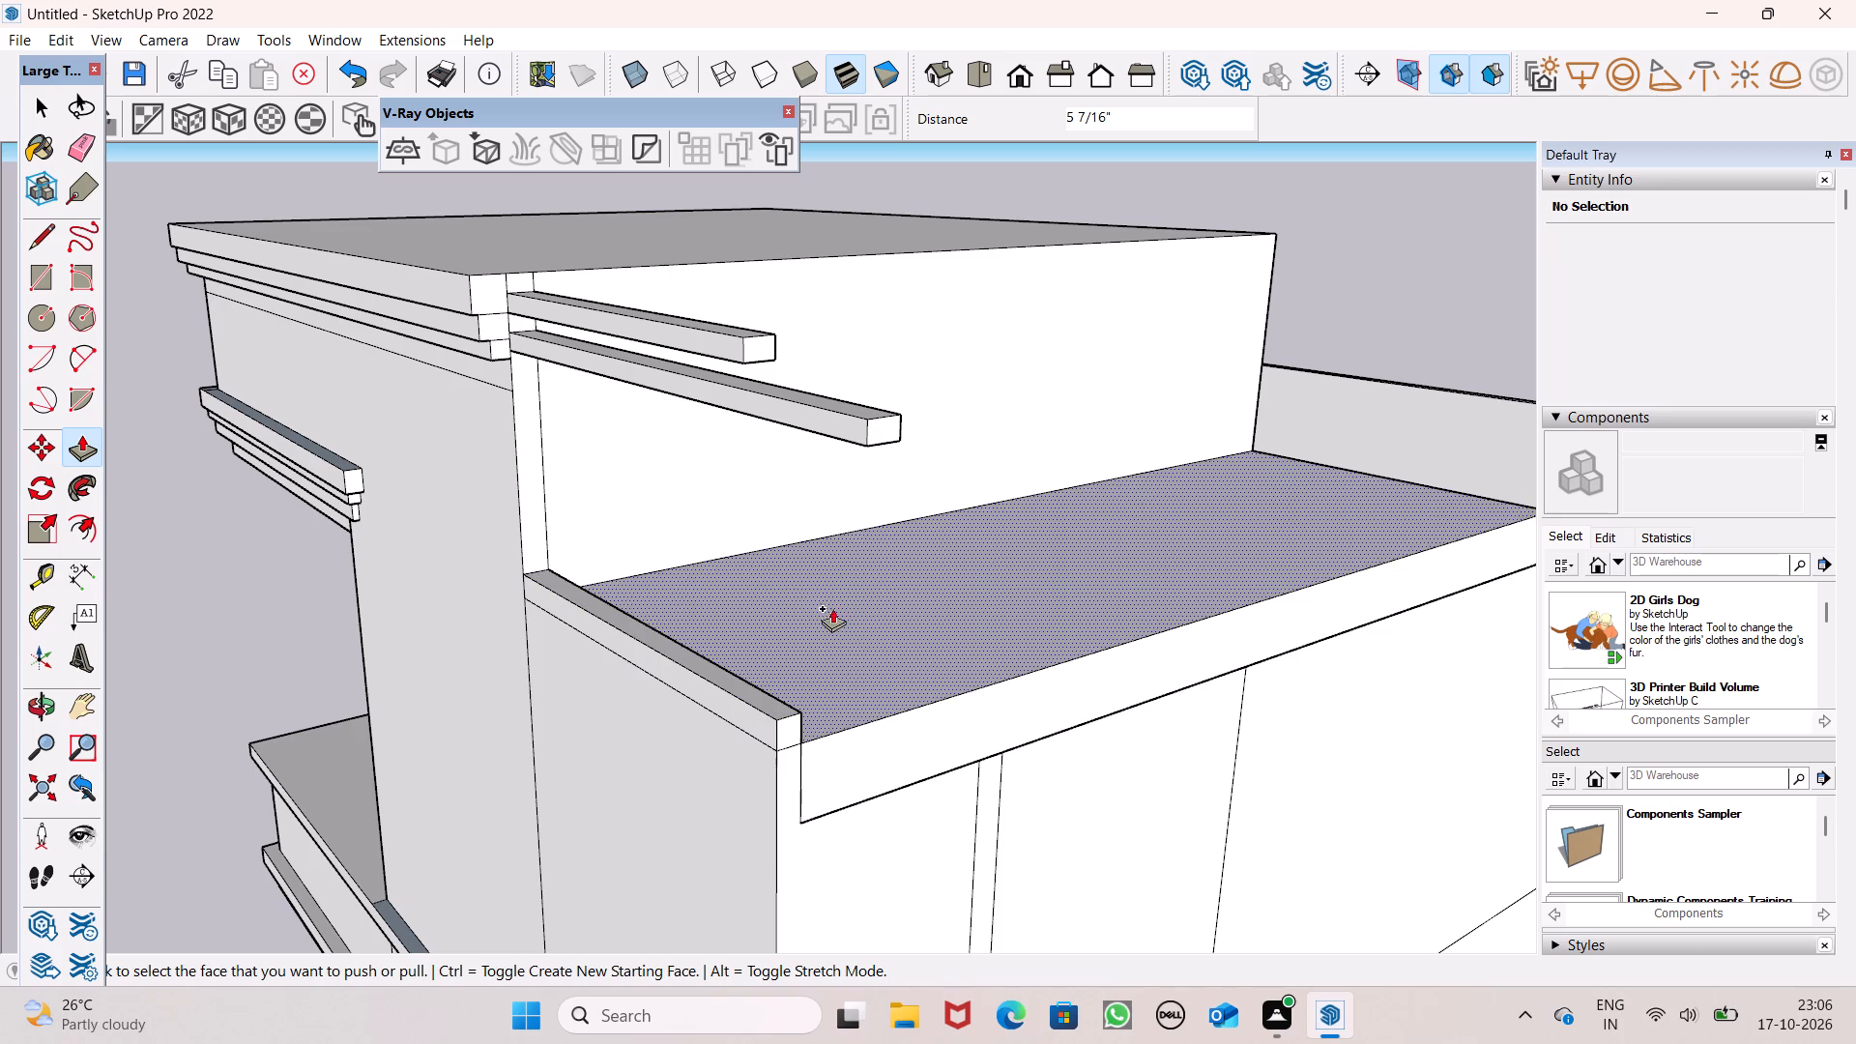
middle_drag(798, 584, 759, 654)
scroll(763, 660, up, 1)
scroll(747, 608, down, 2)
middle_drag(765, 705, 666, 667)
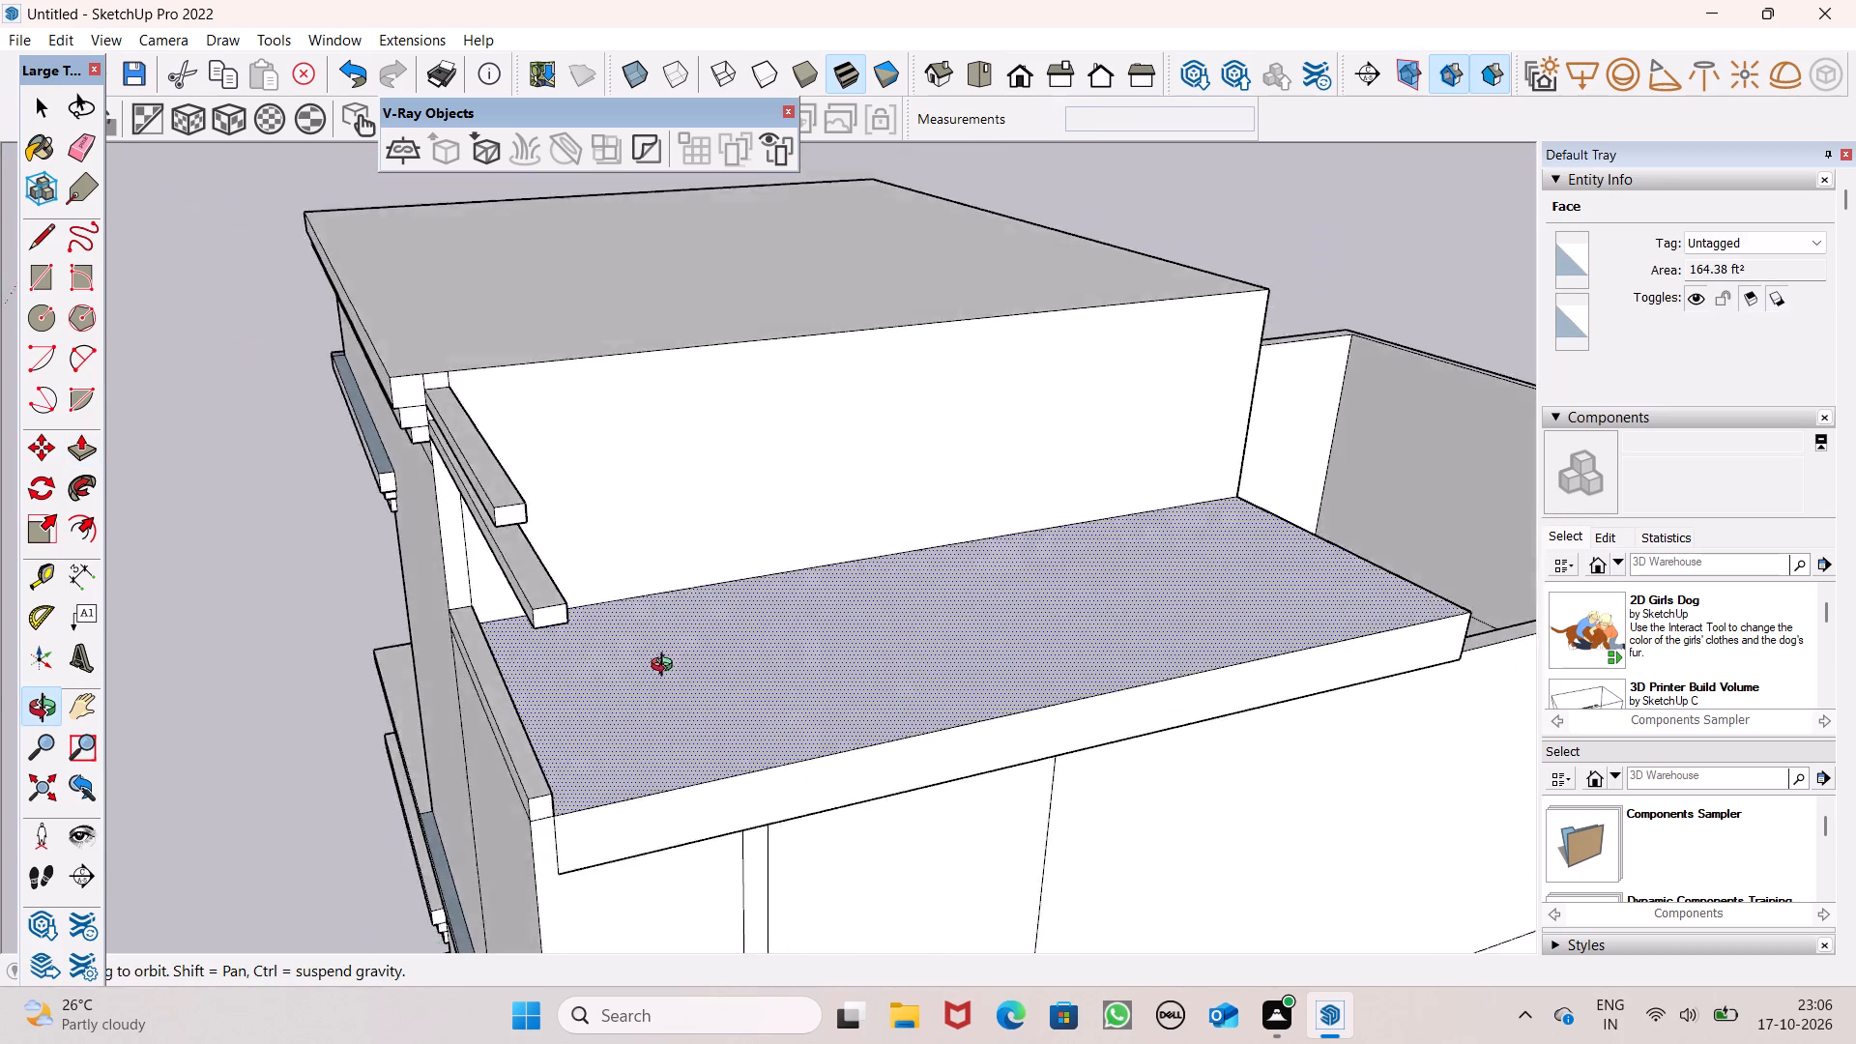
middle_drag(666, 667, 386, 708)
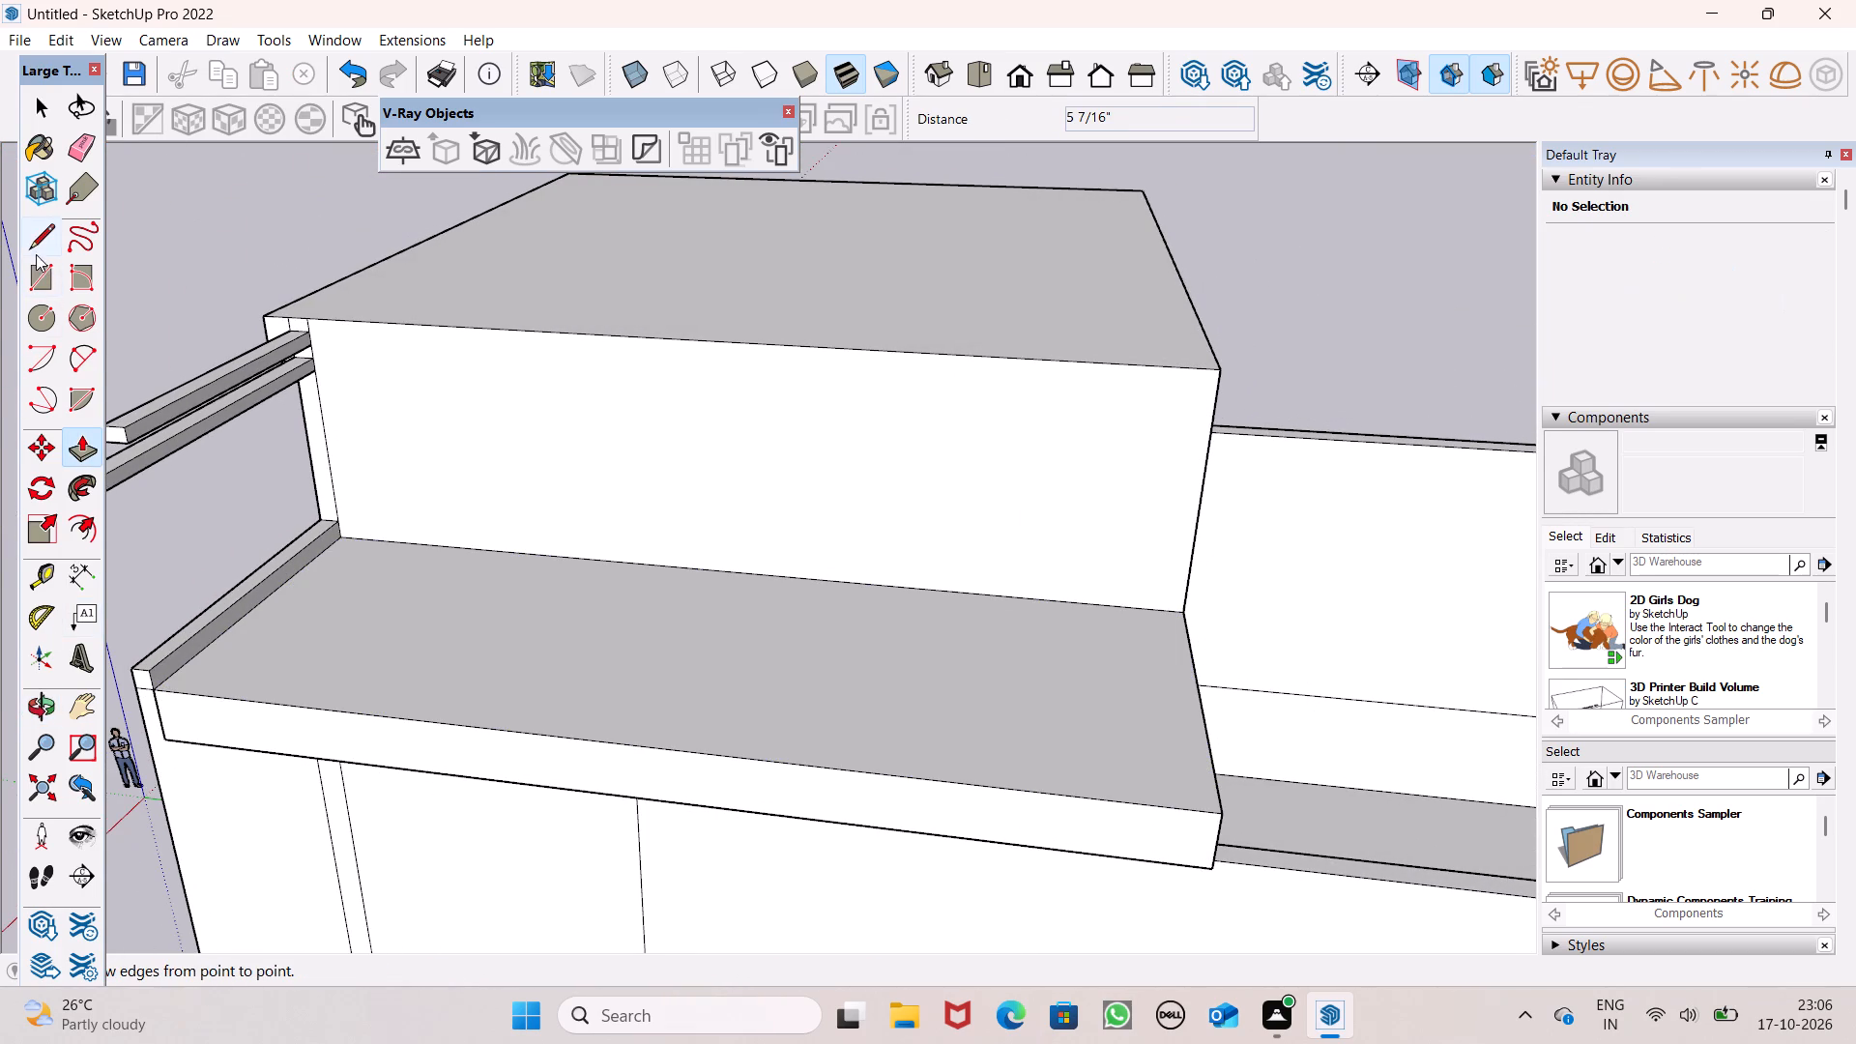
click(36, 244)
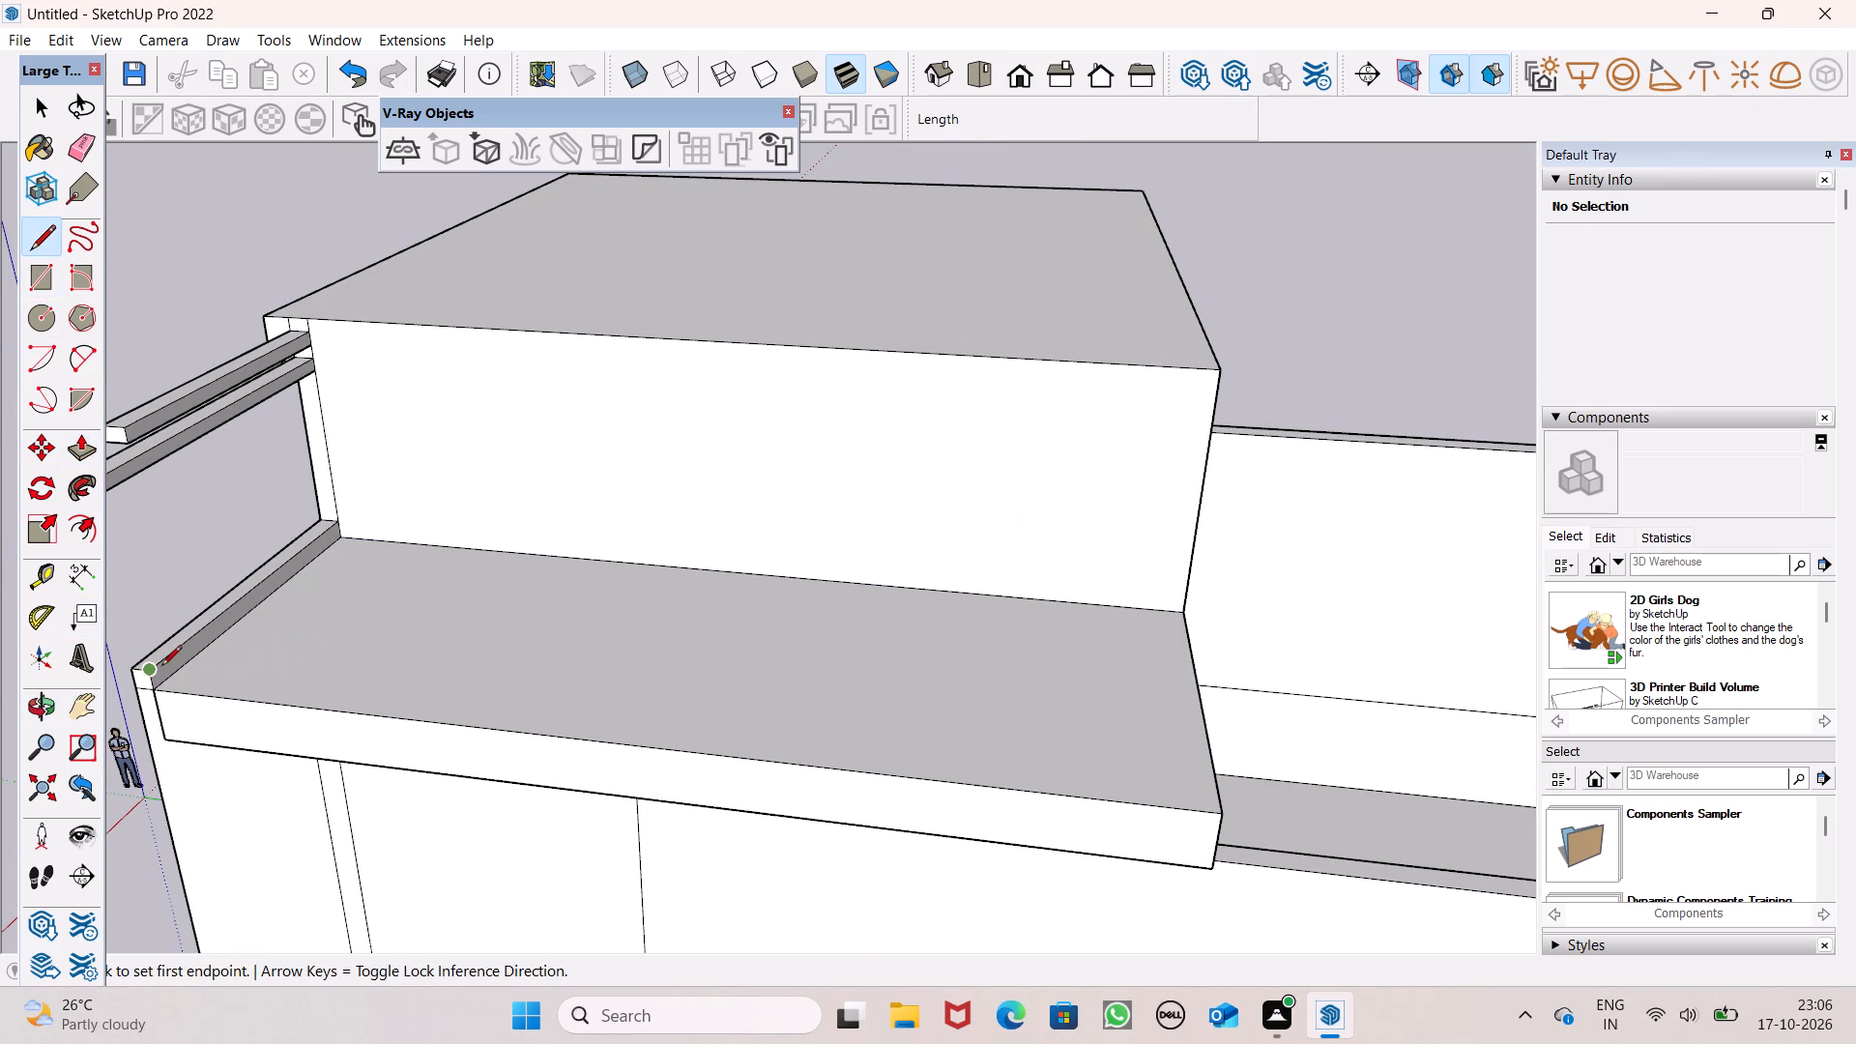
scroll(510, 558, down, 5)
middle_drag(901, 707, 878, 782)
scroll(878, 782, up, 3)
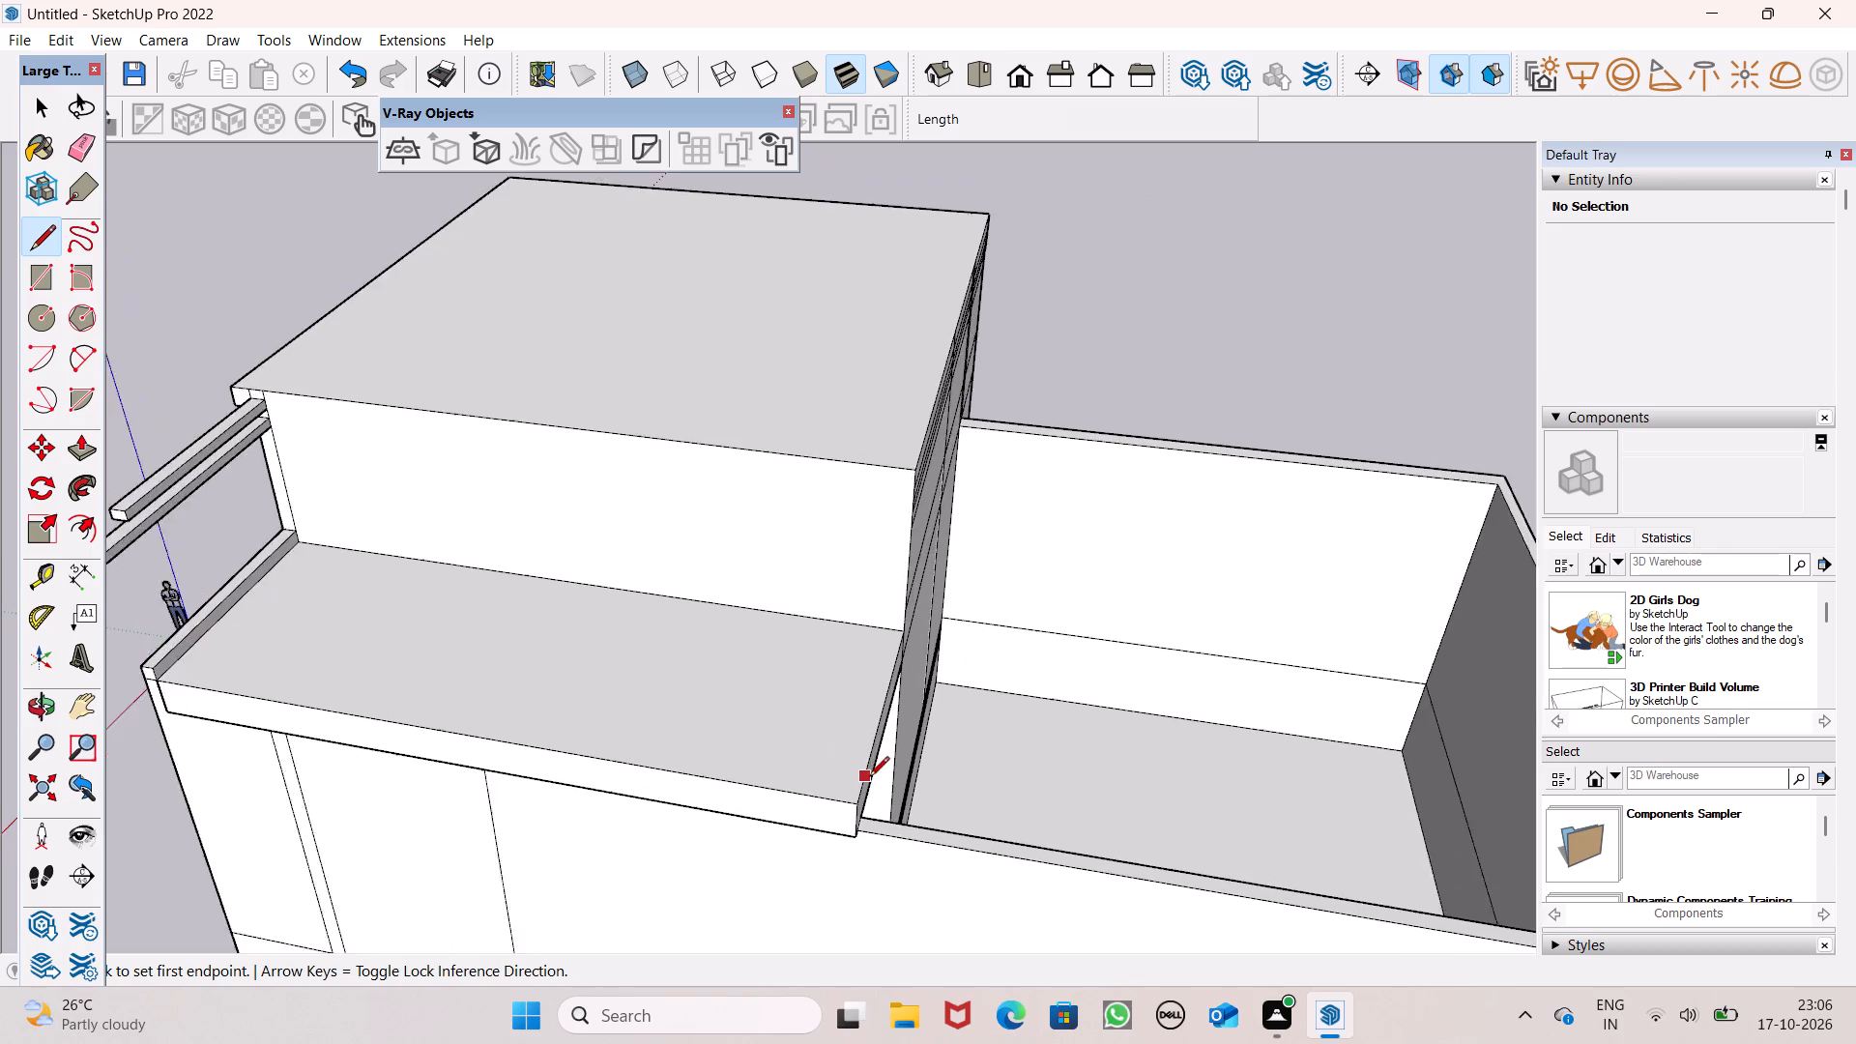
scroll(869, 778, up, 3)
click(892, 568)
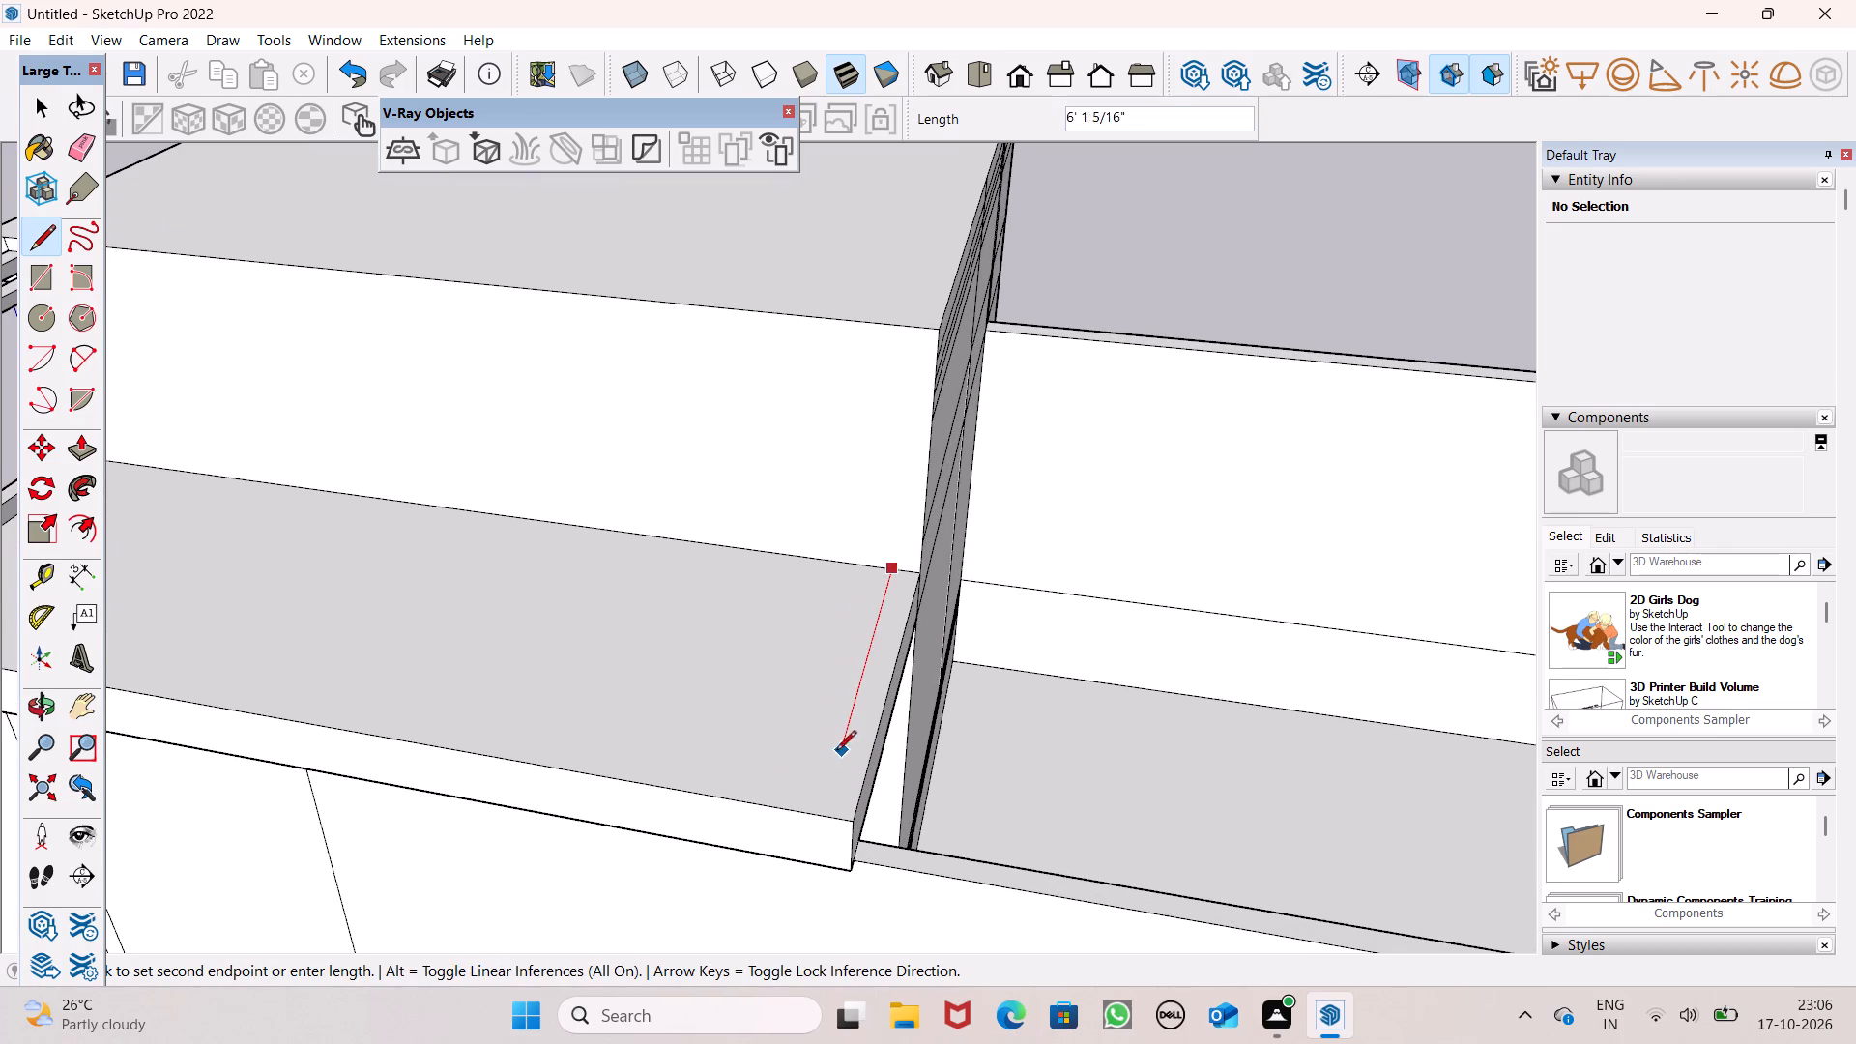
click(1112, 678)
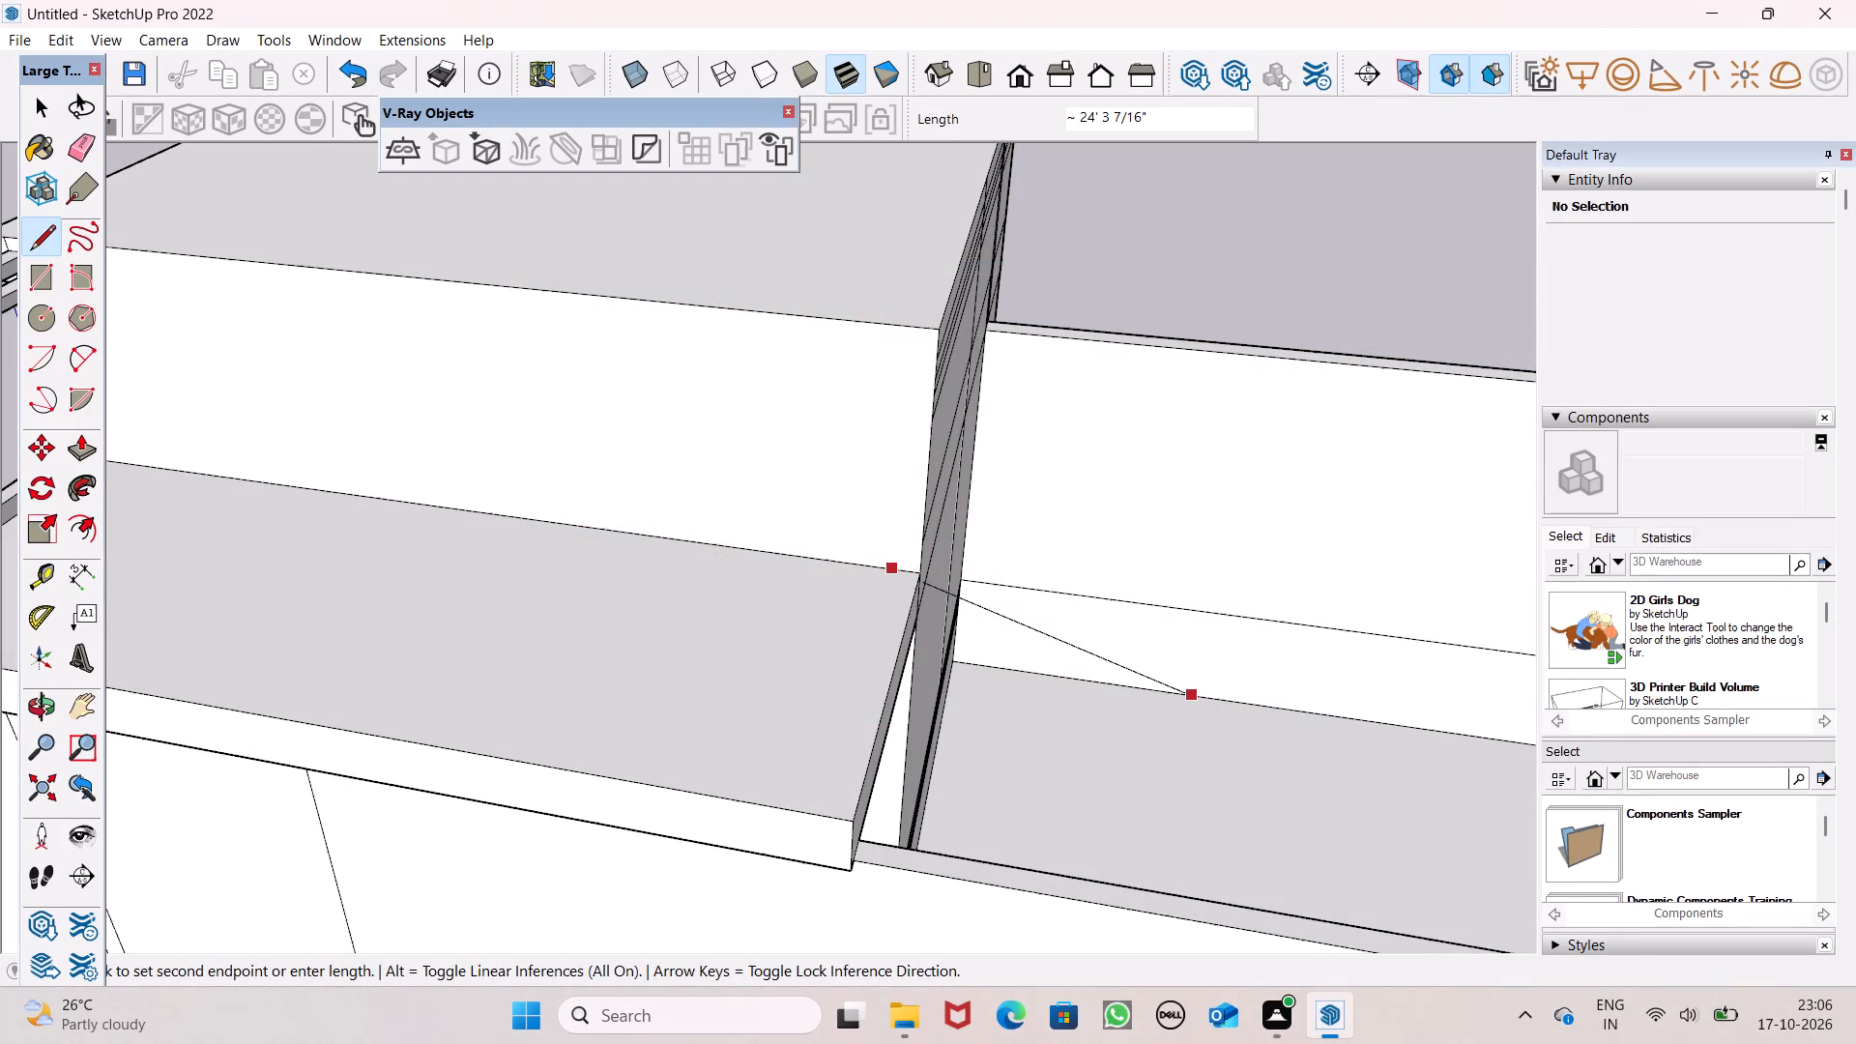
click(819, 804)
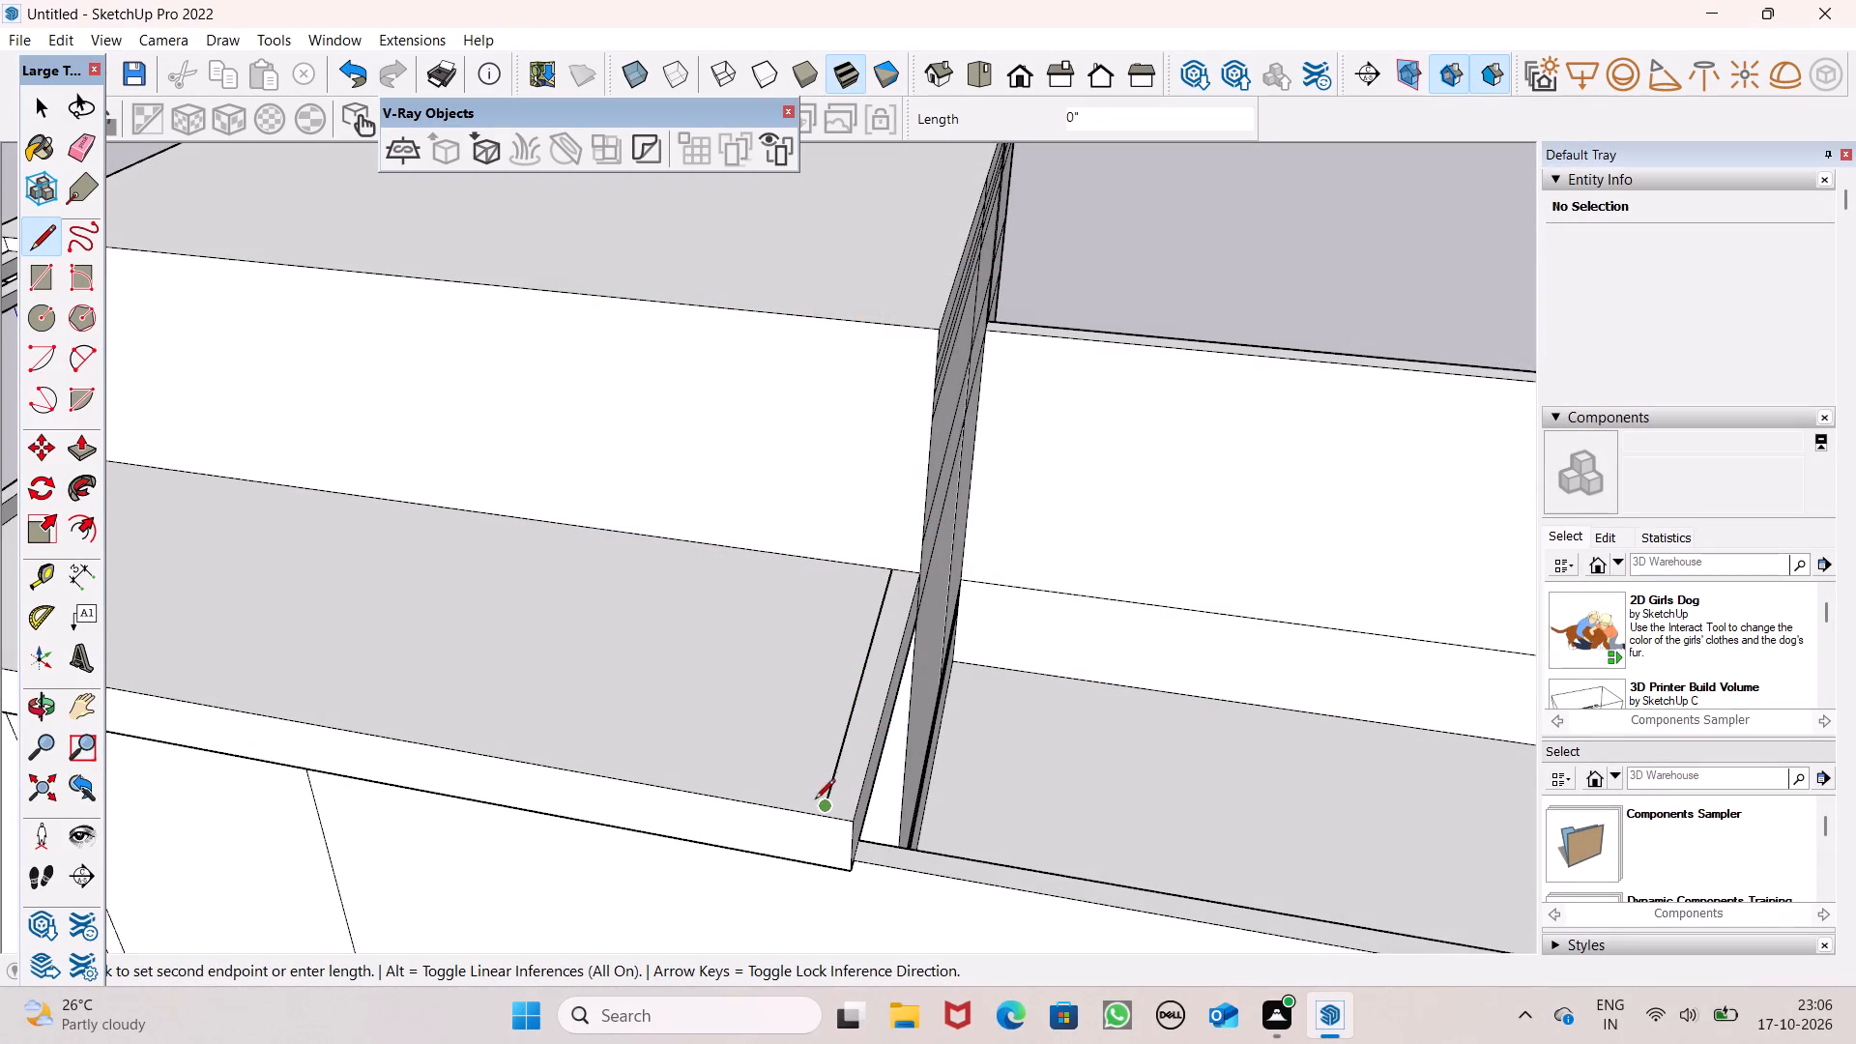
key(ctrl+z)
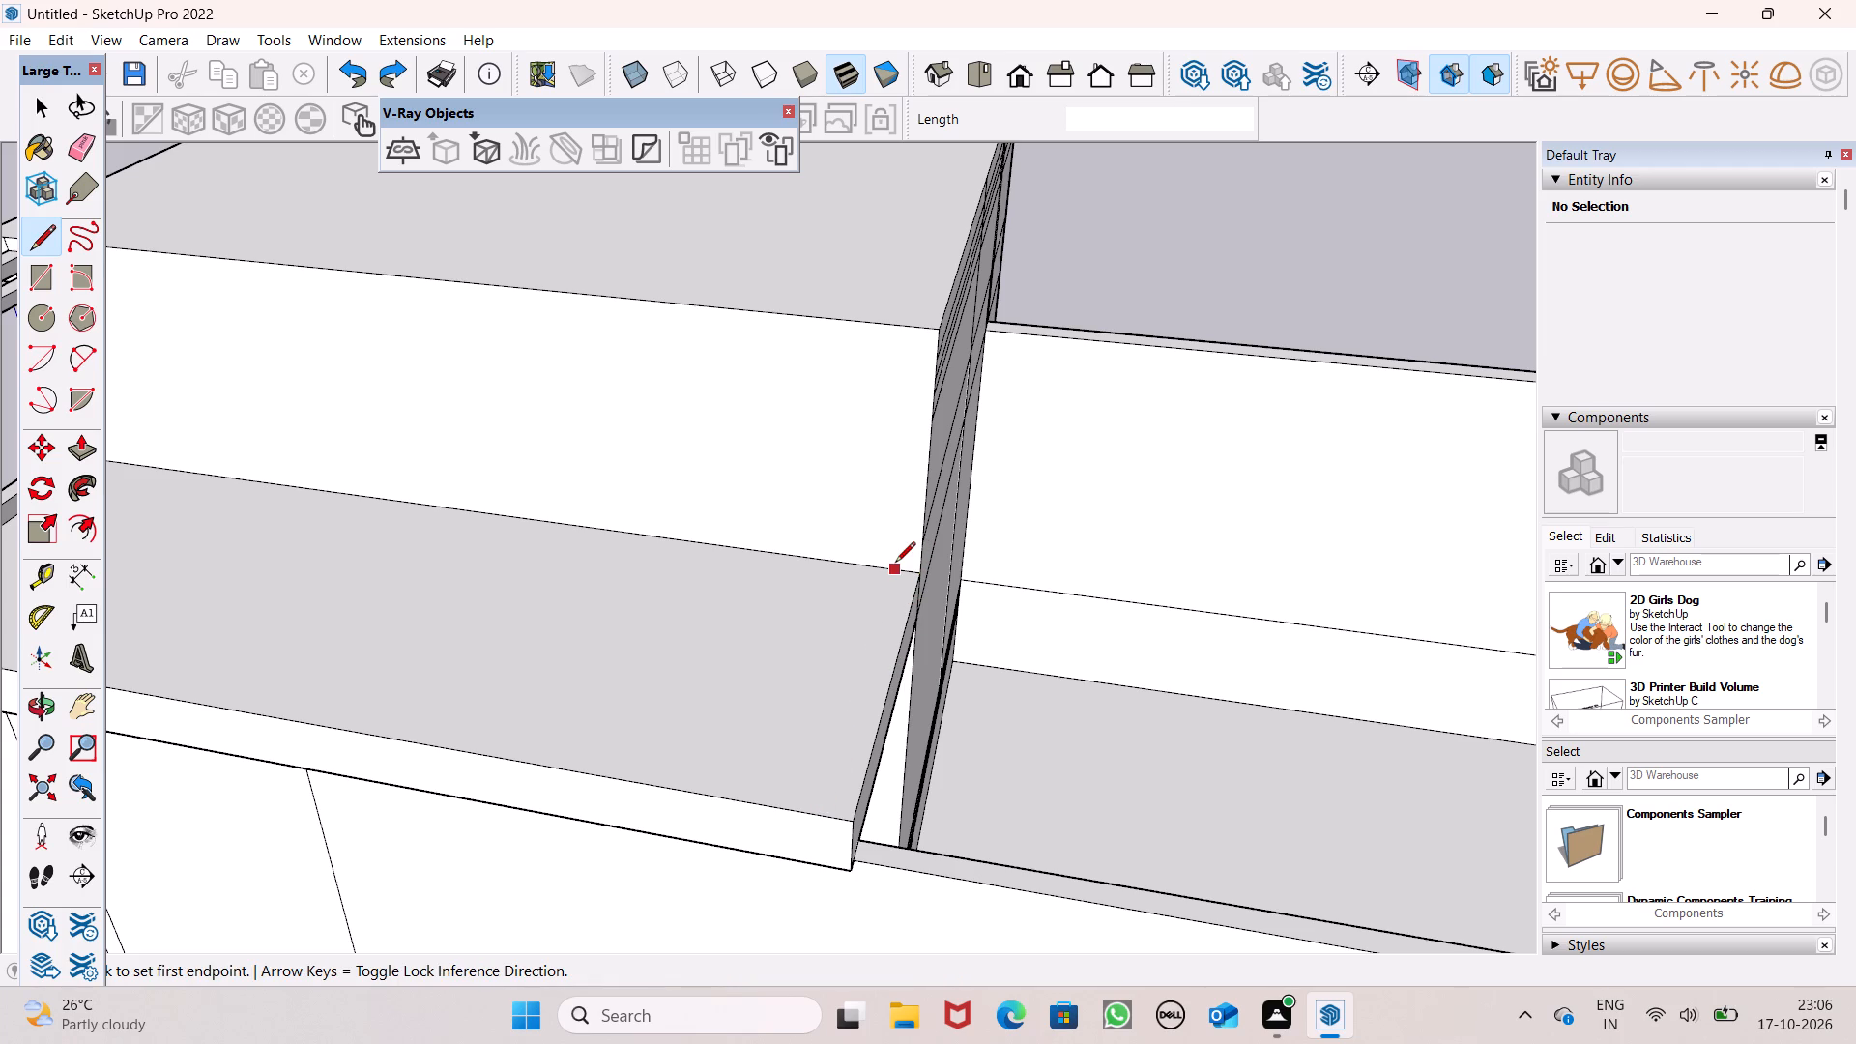
Draw a line about 7' 9" long across the lower roof slab, parallel and close to the short edge opposite the raised curb.
click(890, 565)
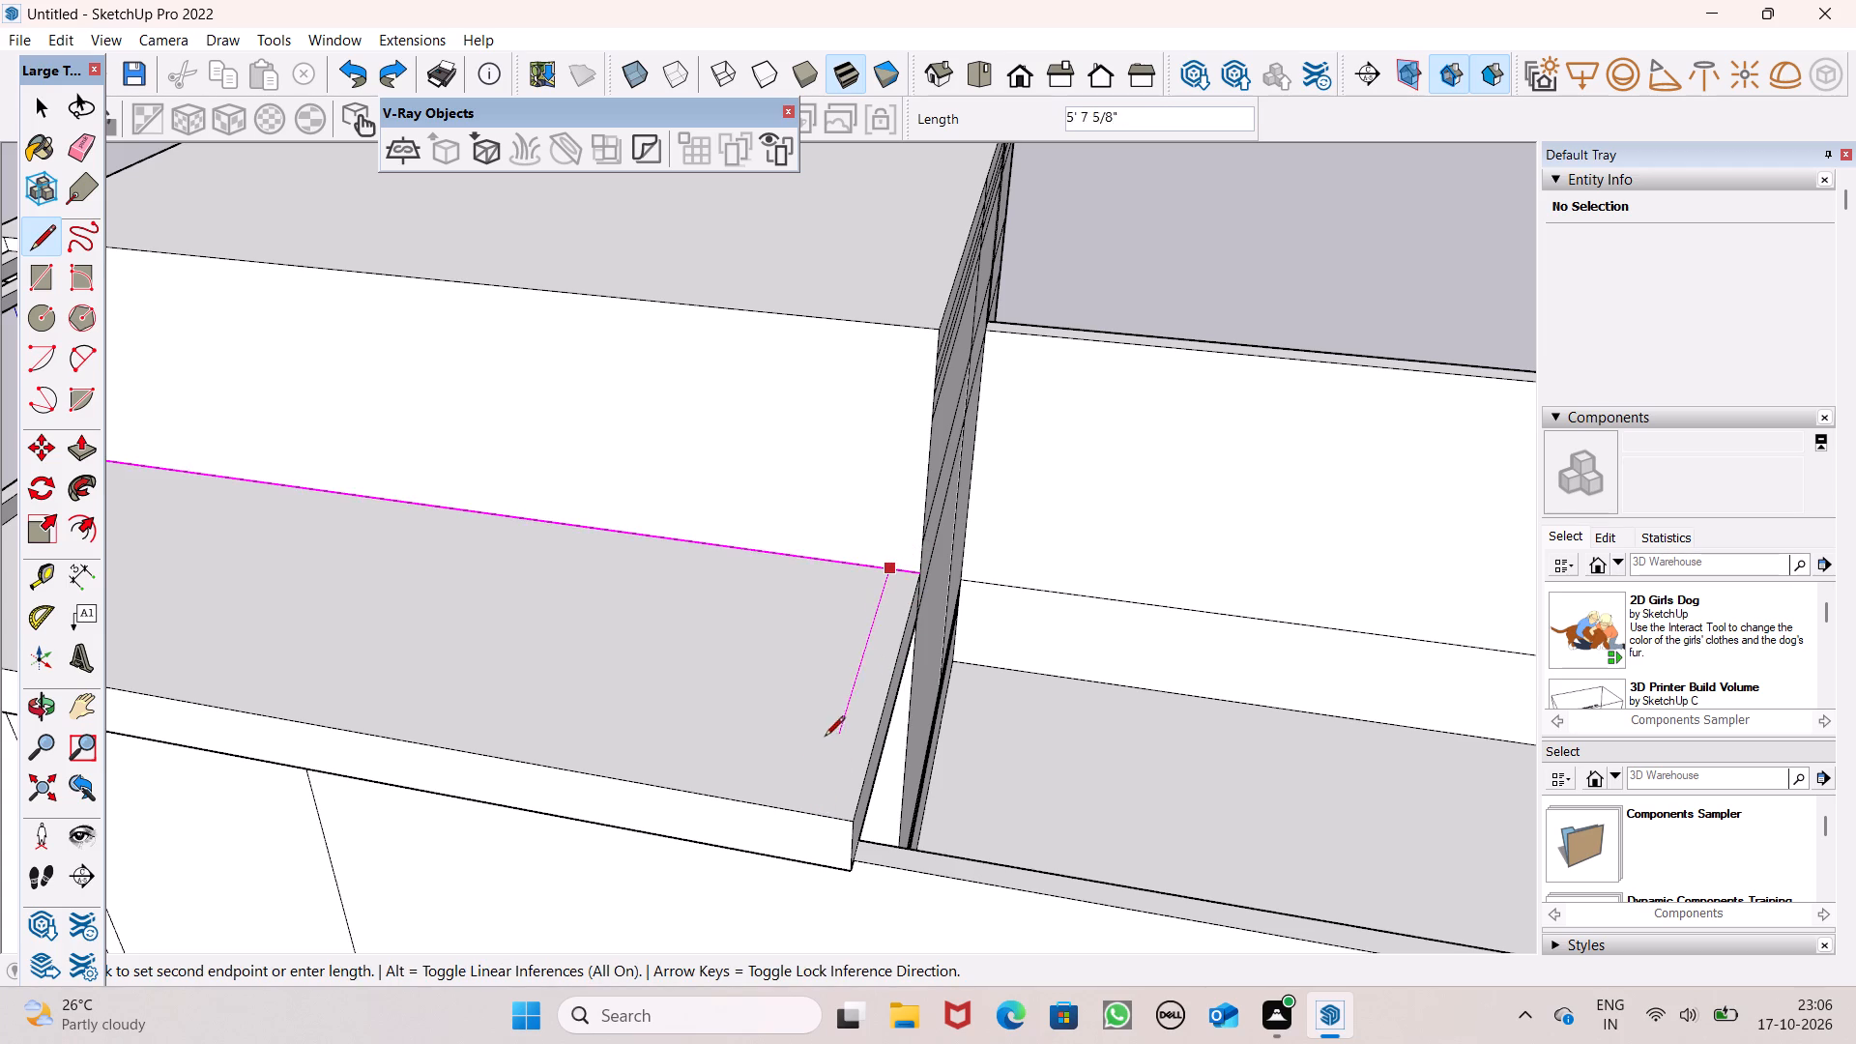
click(806, 820)
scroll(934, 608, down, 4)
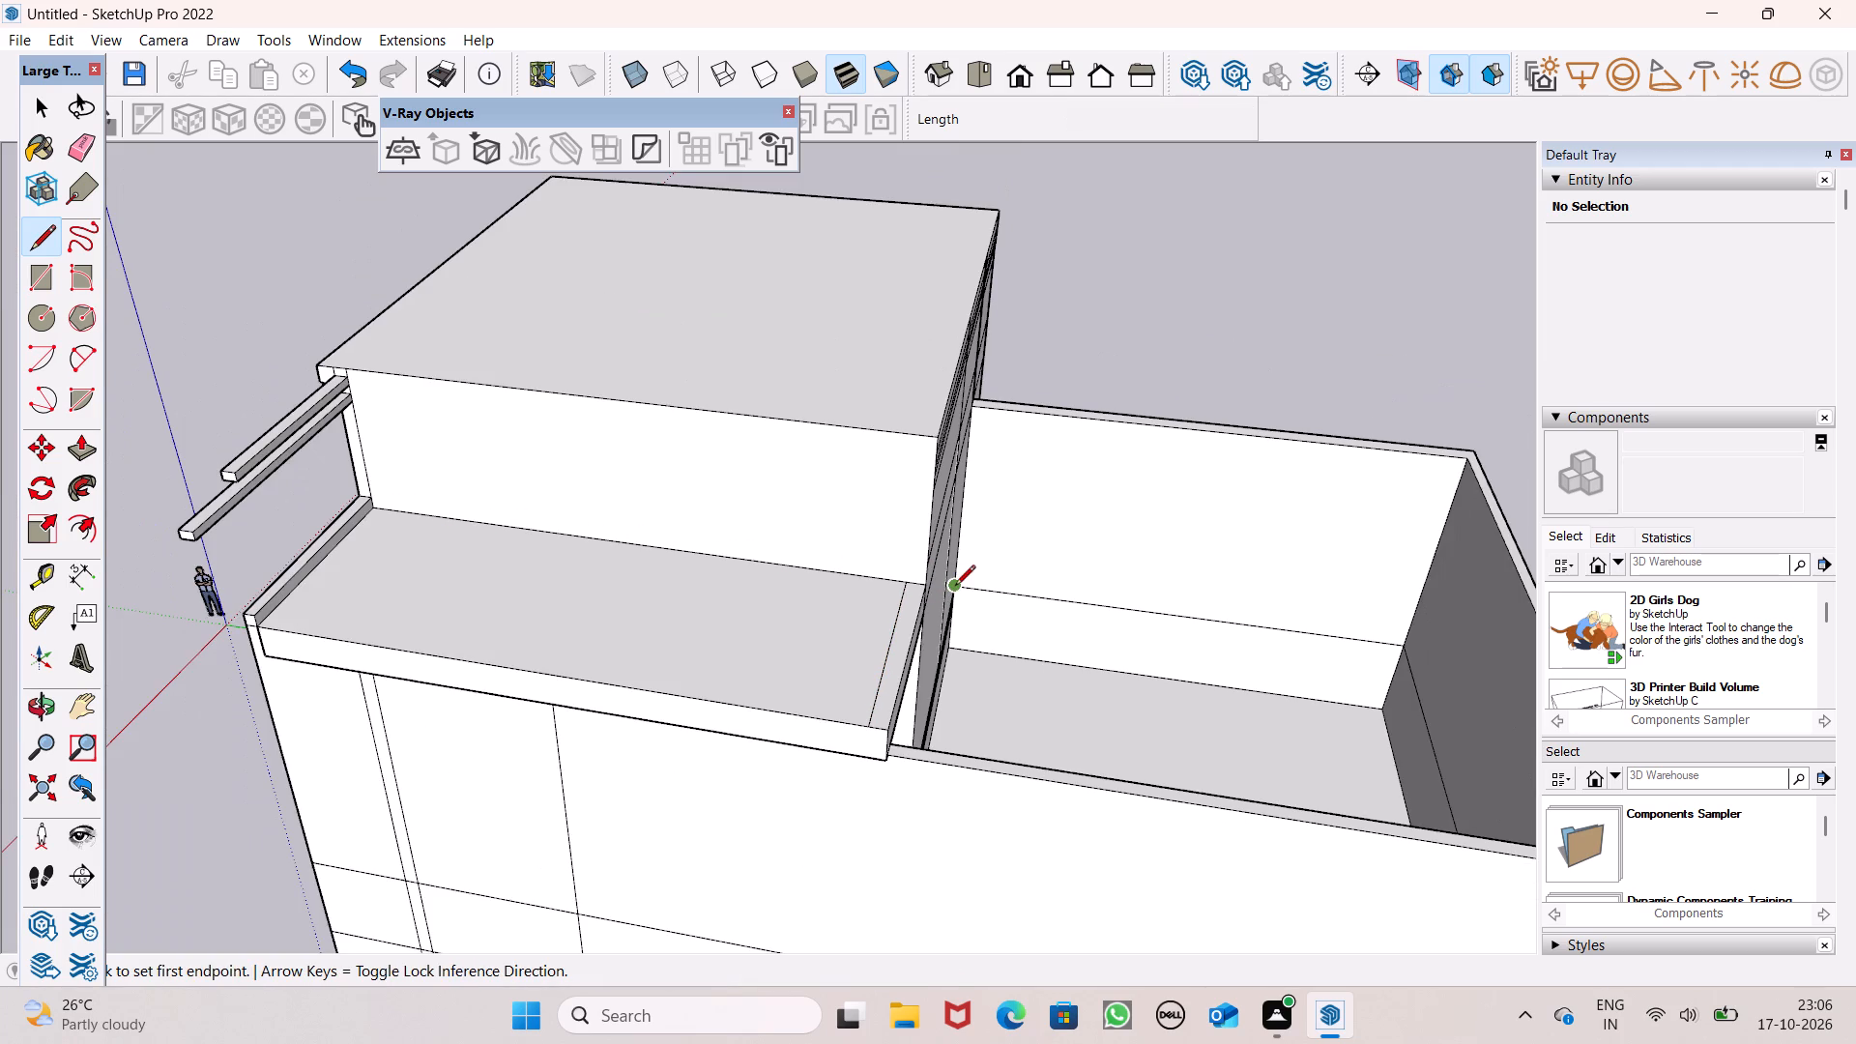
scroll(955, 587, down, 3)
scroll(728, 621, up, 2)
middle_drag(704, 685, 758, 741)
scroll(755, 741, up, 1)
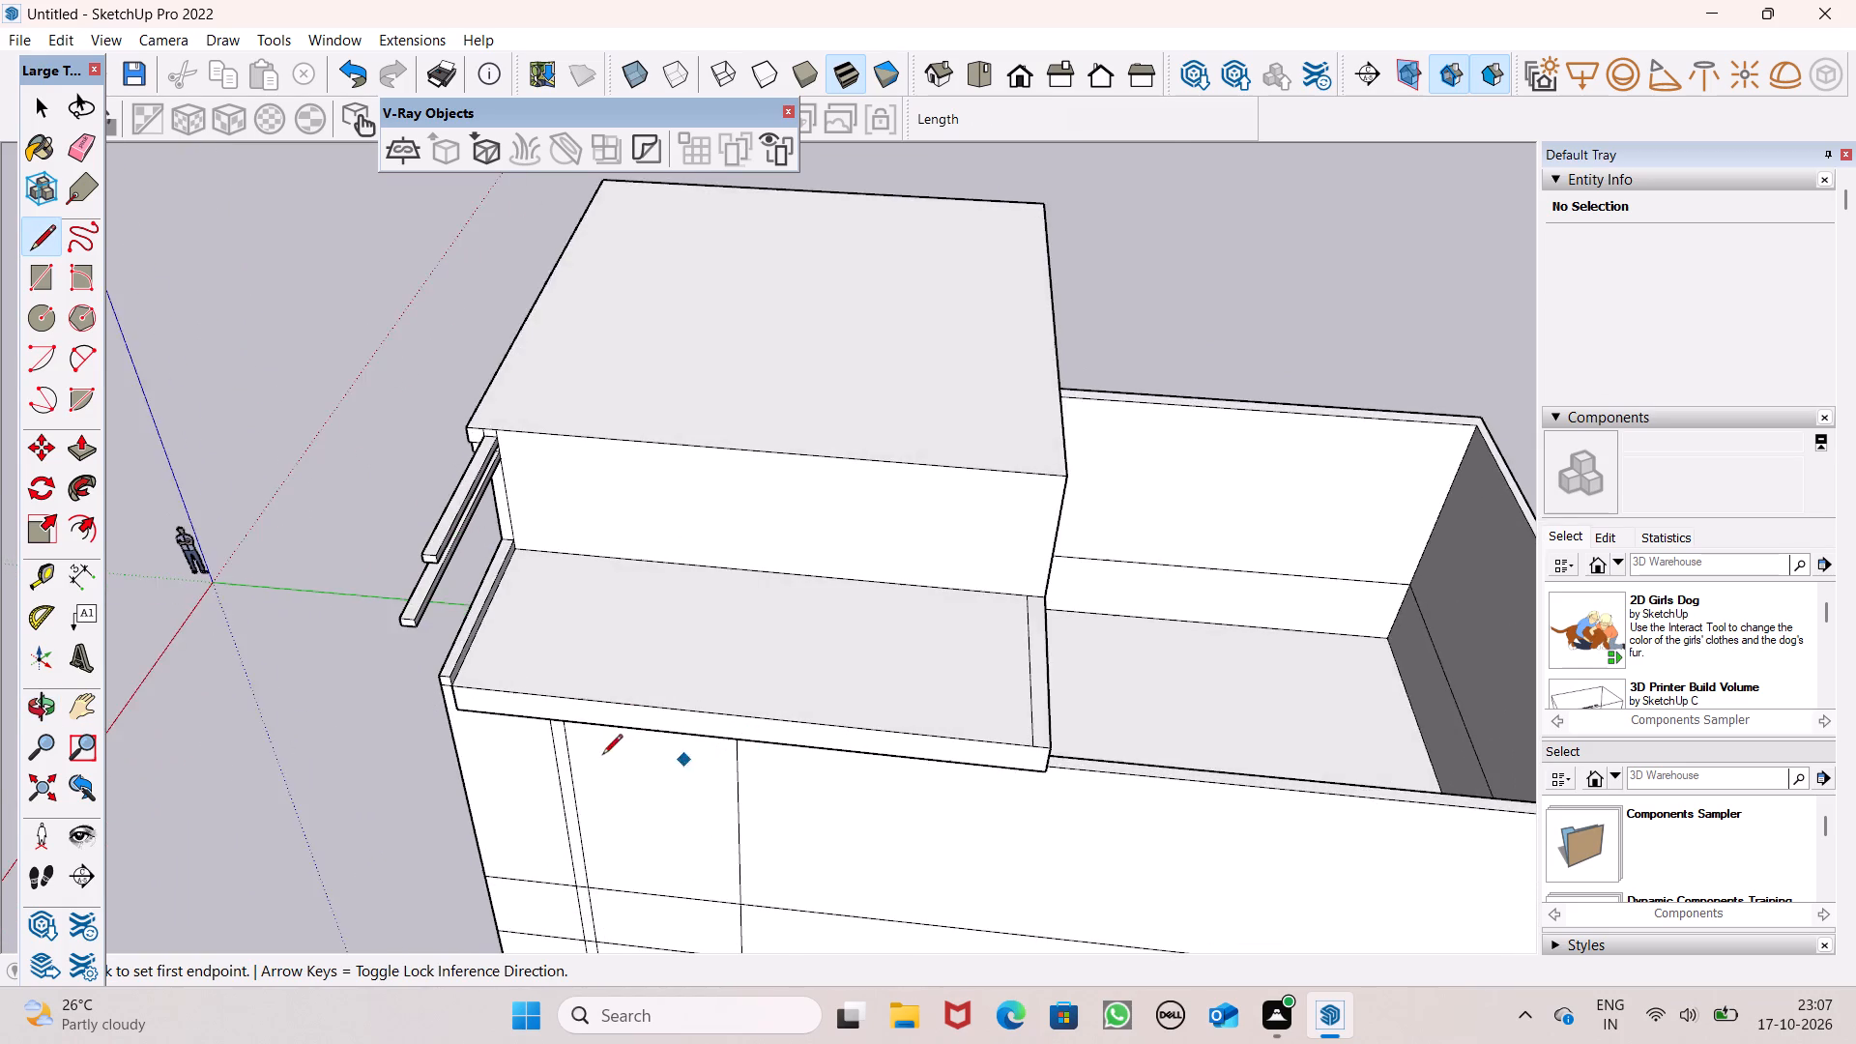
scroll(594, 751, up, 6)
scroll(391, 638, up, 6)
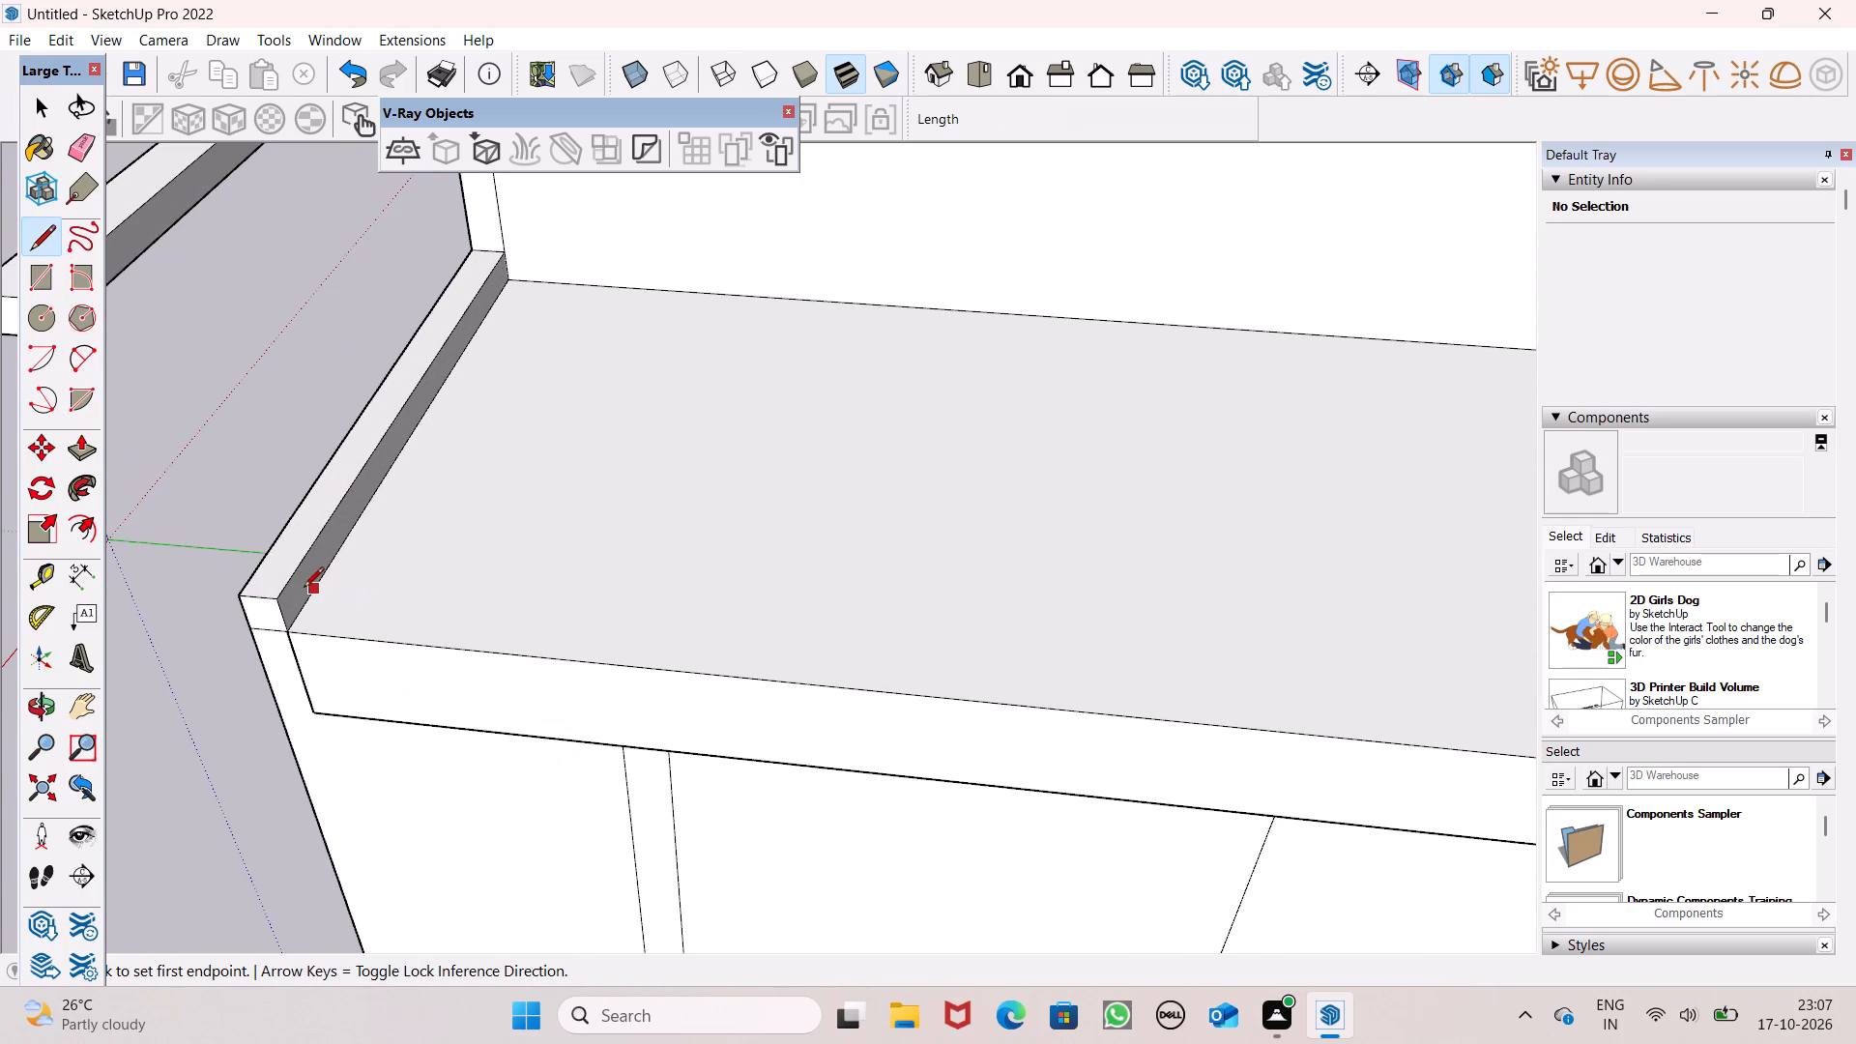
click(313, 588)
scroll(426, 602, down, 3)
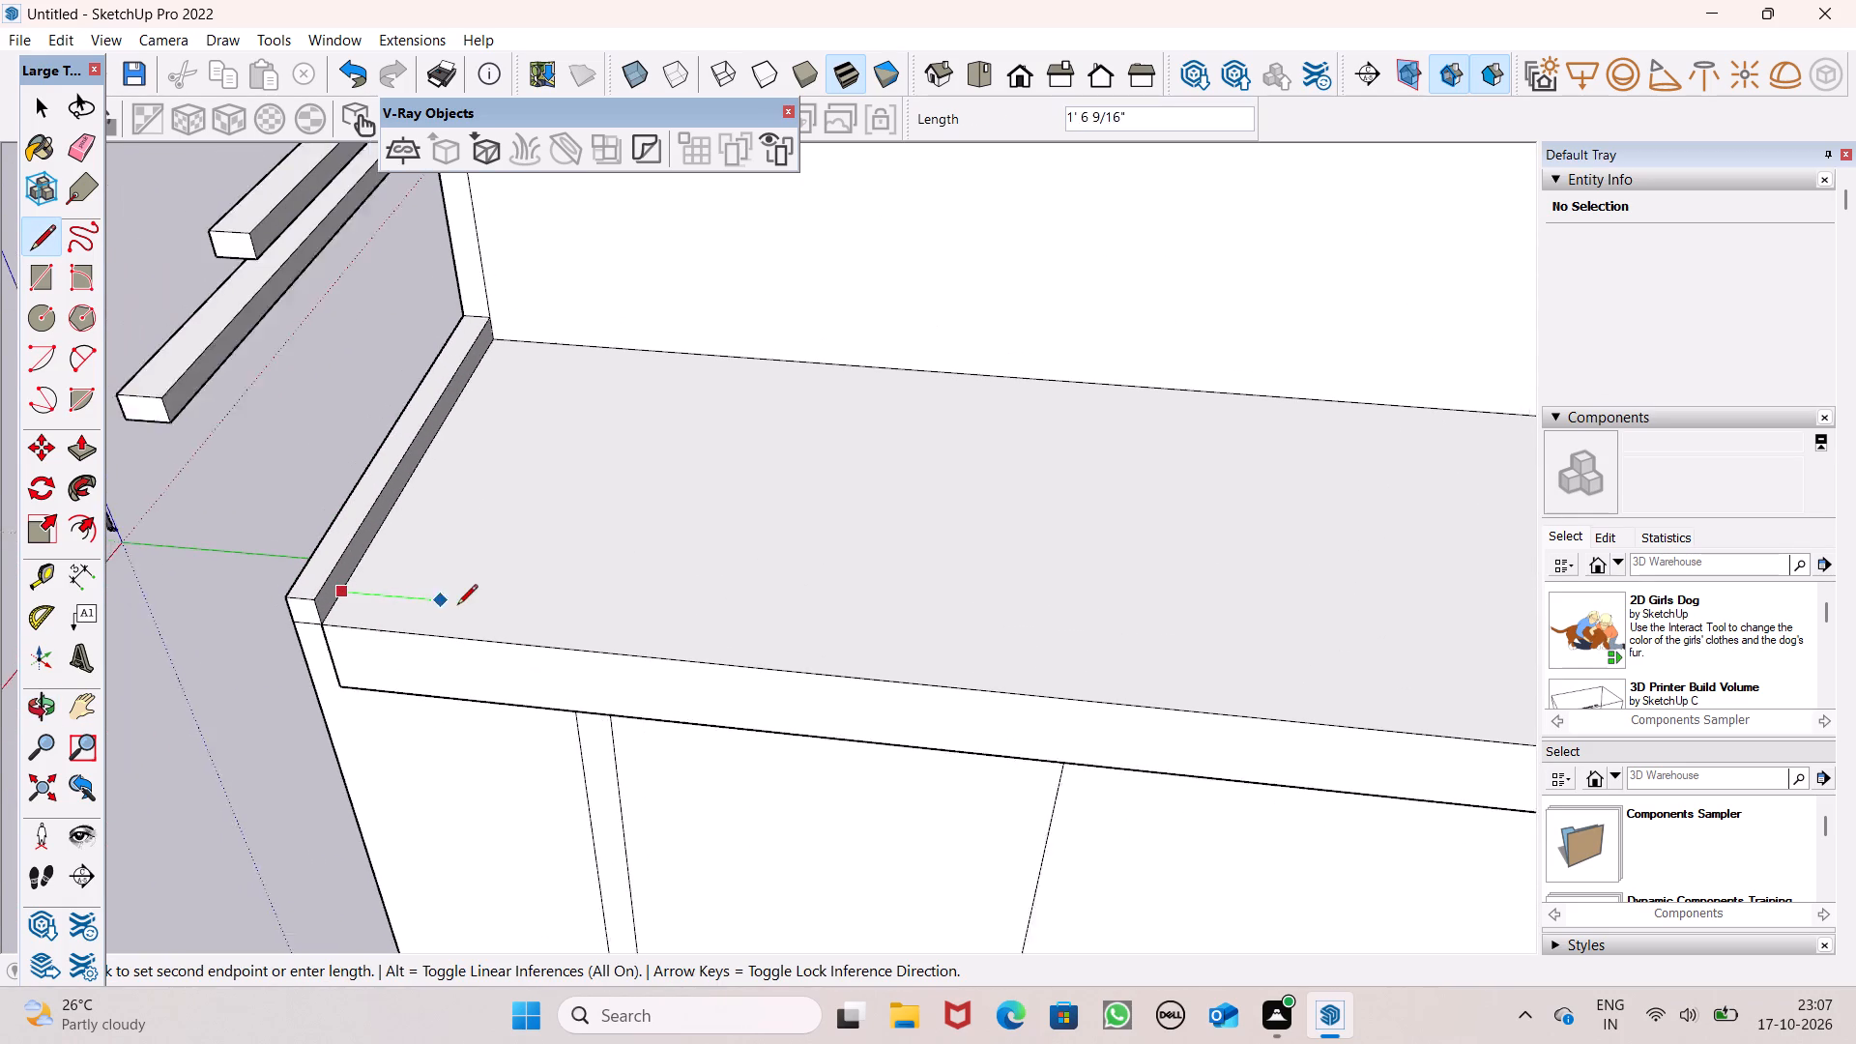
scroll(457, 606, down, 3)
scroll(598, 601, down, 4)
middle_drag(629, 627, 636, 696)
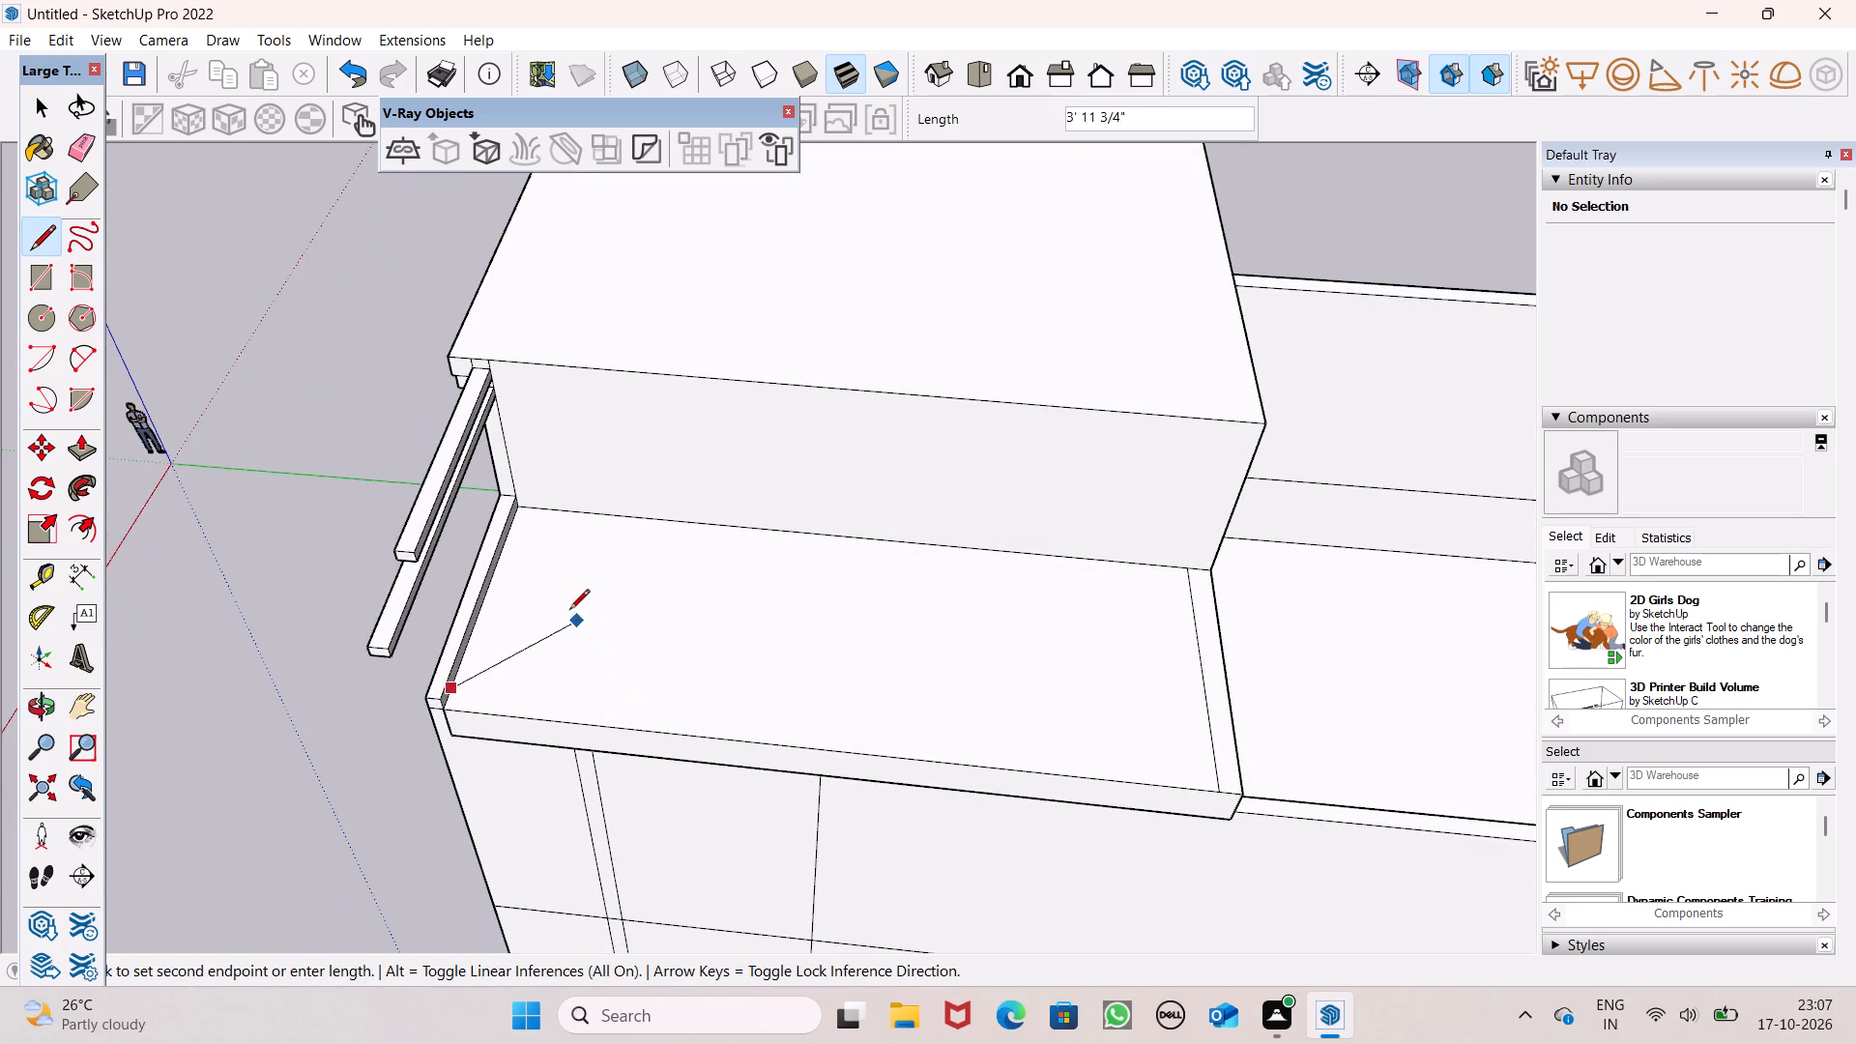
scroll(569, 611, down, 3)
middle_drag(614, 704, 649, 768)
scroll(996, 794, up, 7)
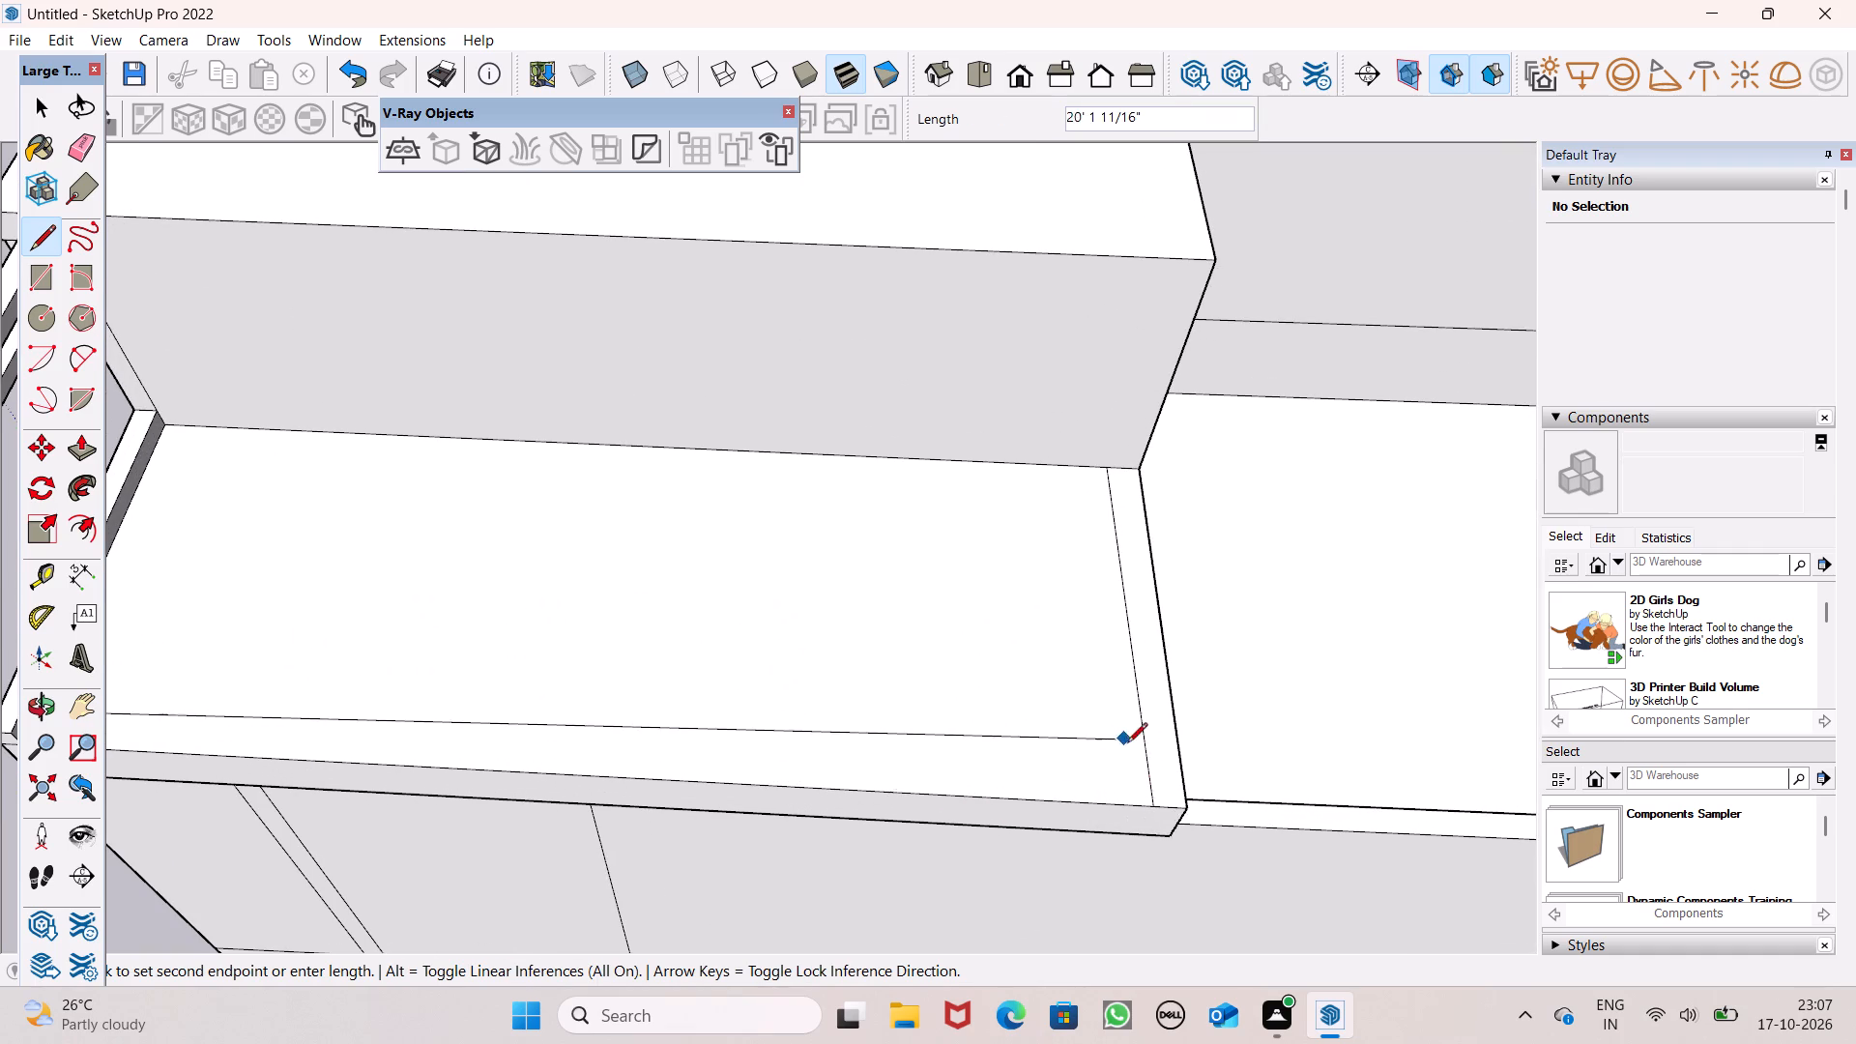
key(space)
Draw a line about 21' 1" long just inside the lower roof slab's long outer edge, from the raised curb to the opposite short edge.
scroll(982, 636, down, 1)
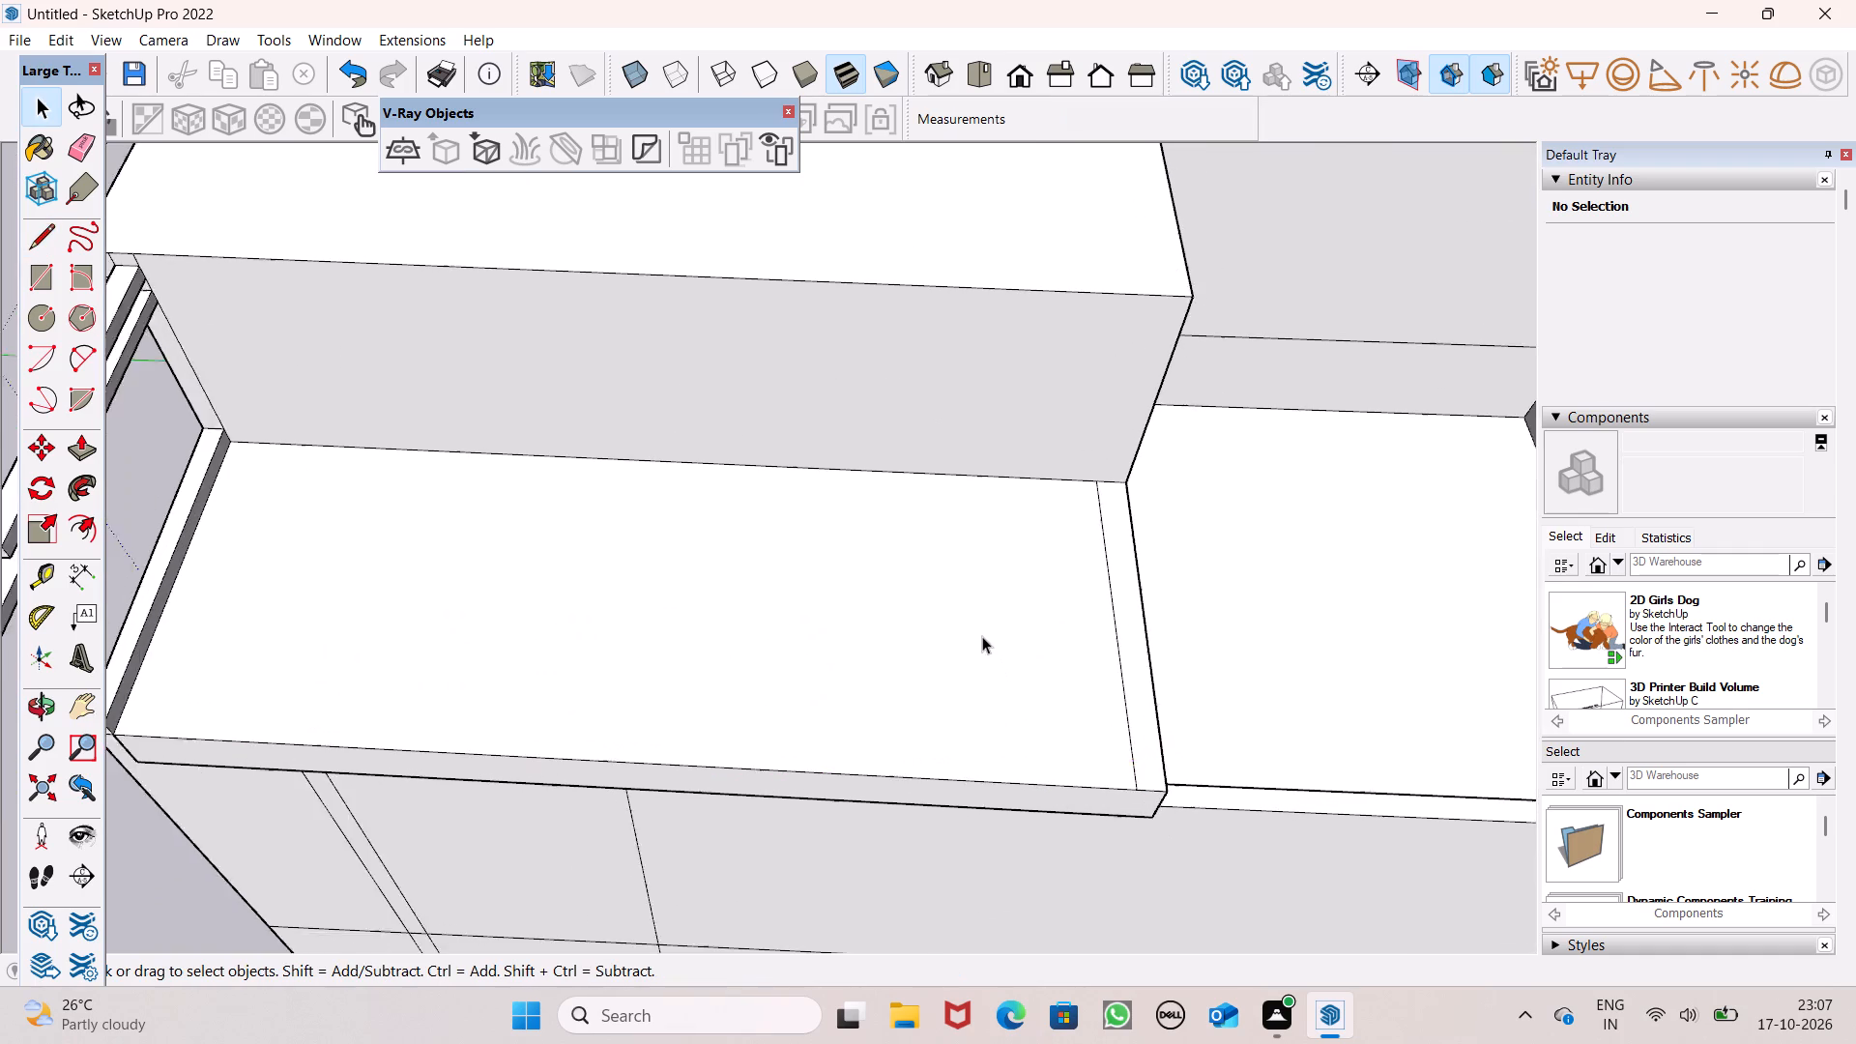
scroll(982, 636, down, 2)
scroll(948, 725, up, 1)
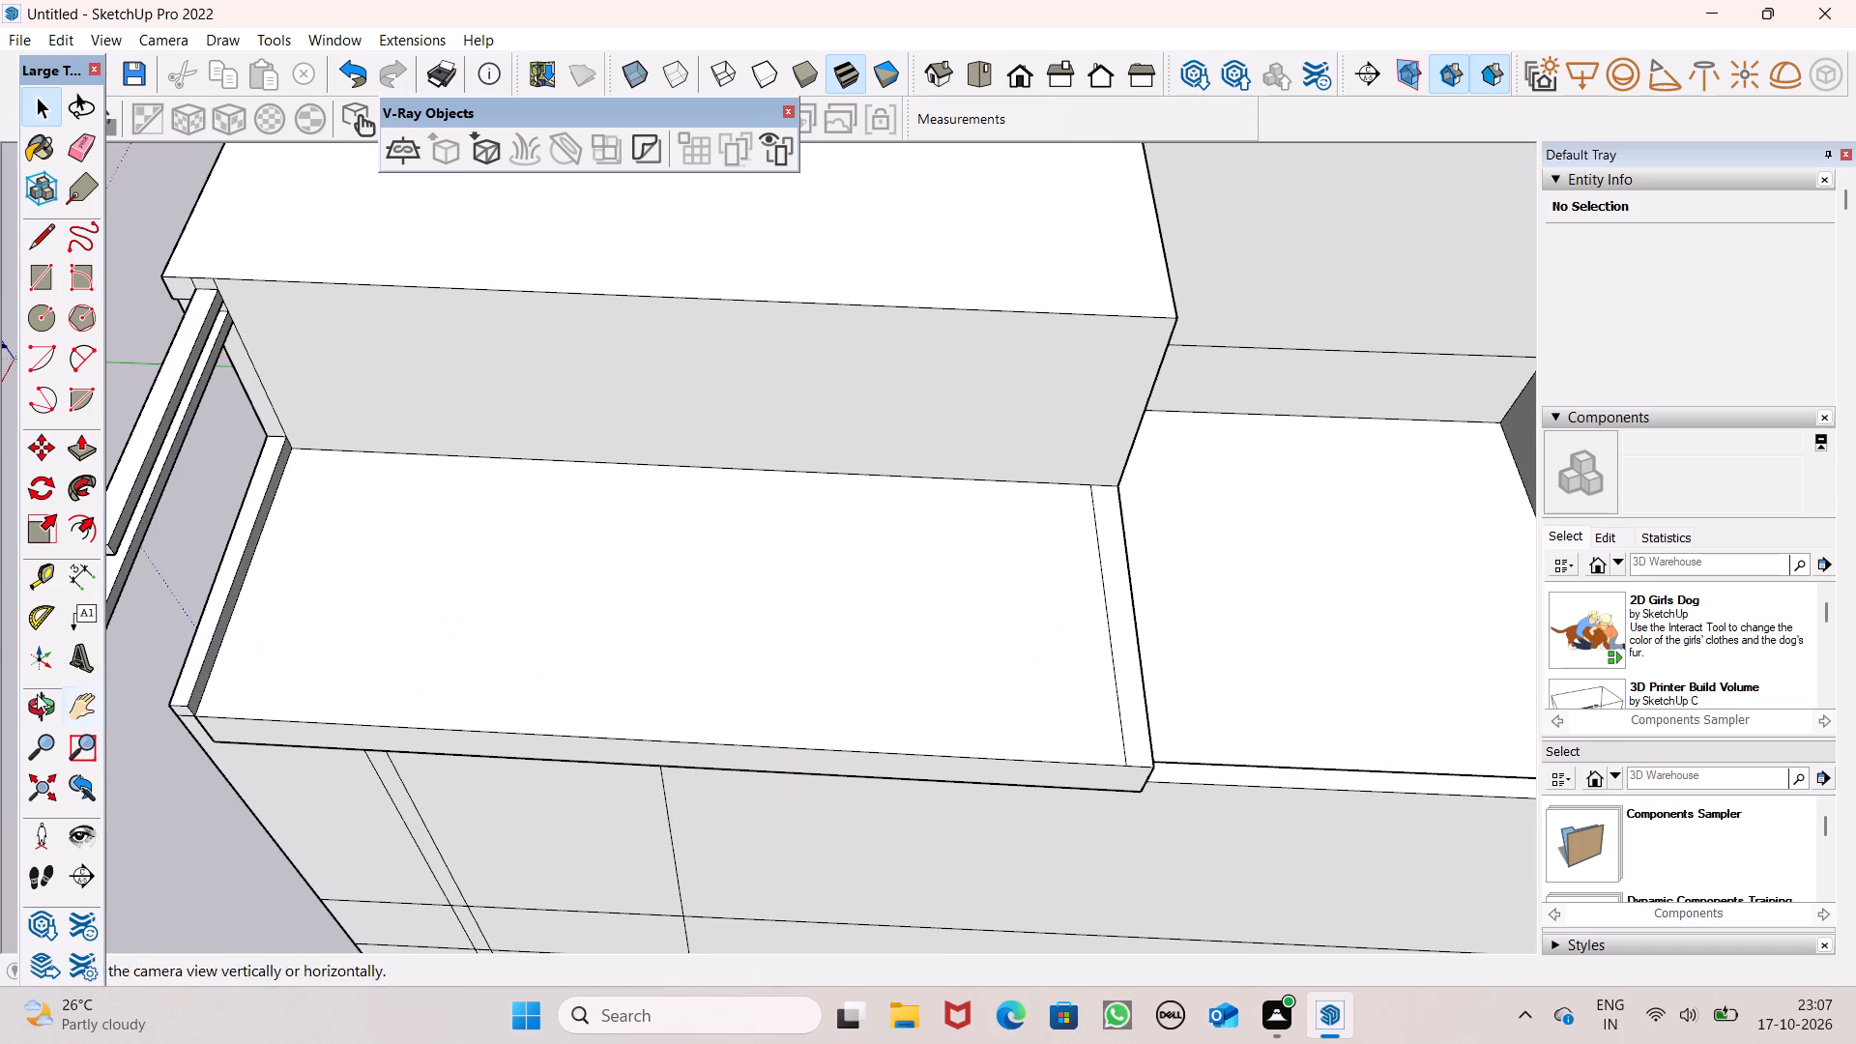
click(46, 242)
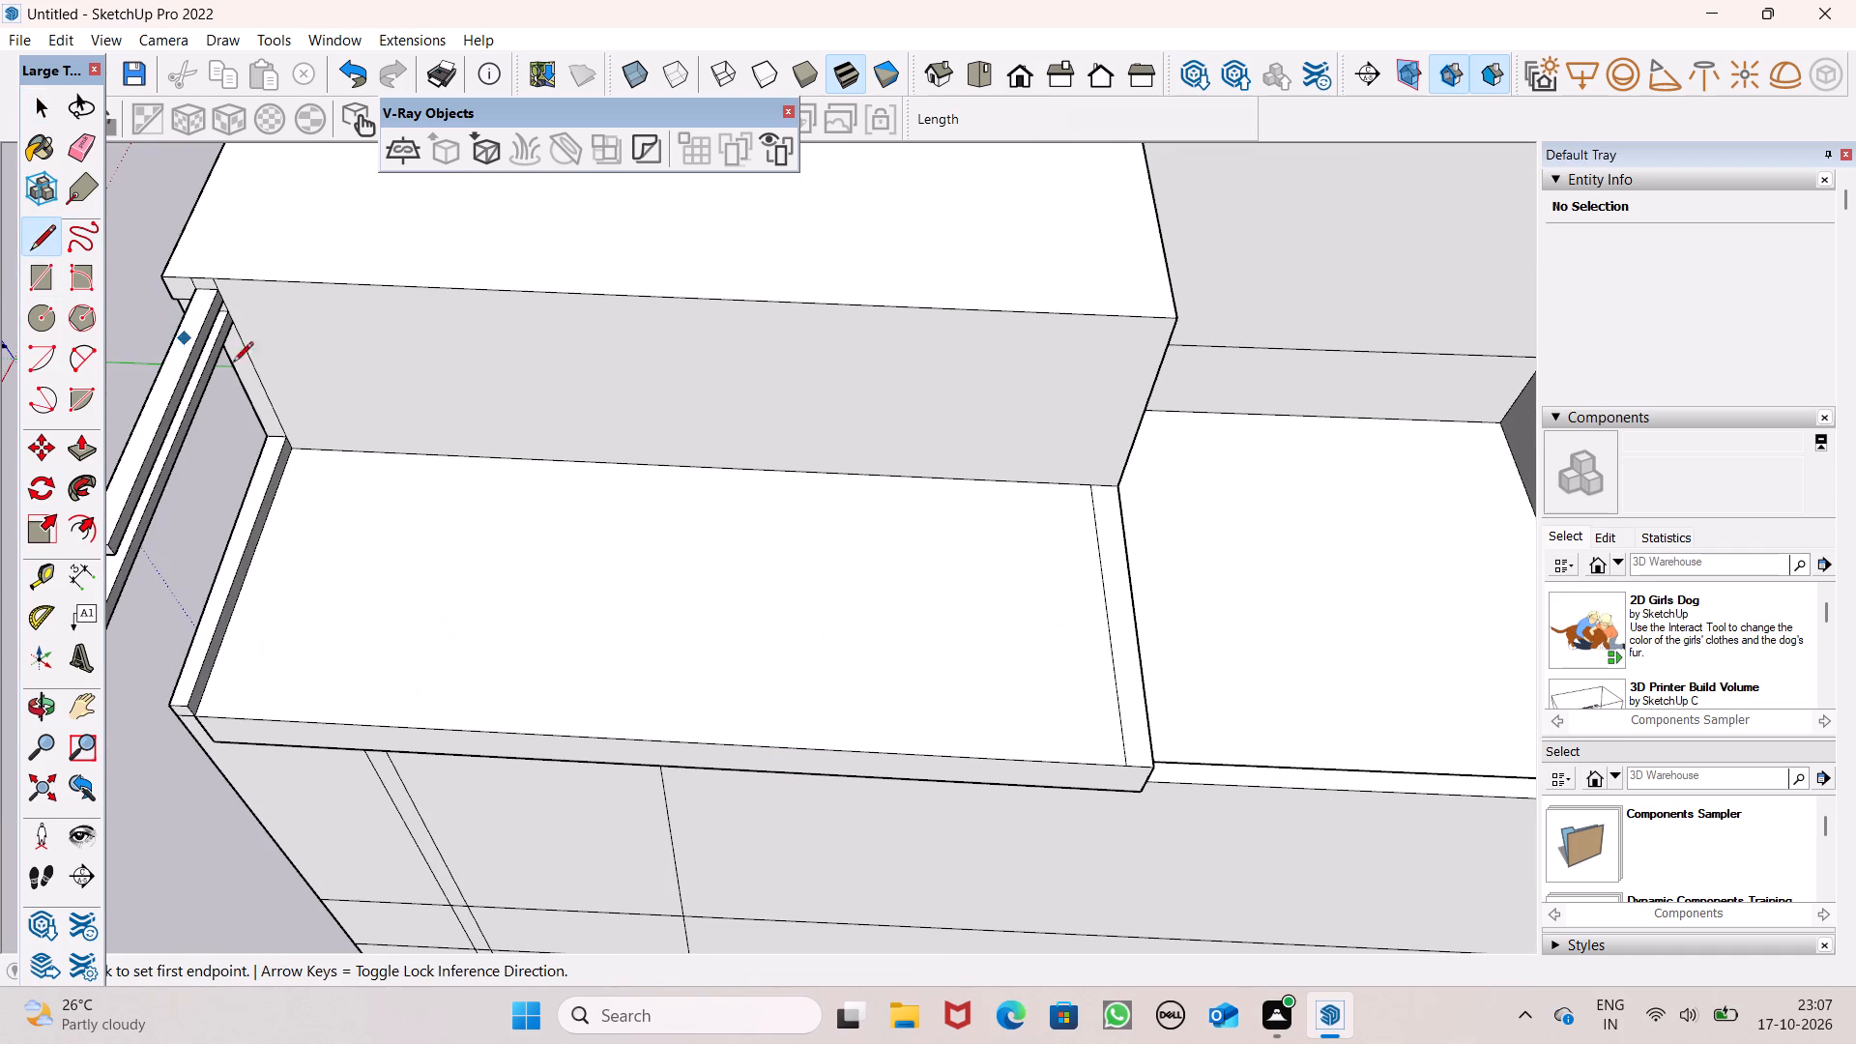
scroll(503, 416, down, 3)
middle_drag(697, 515, 585, 549)
scroll(589, 549, up, 1)
scroll(430, 590, up, 2)
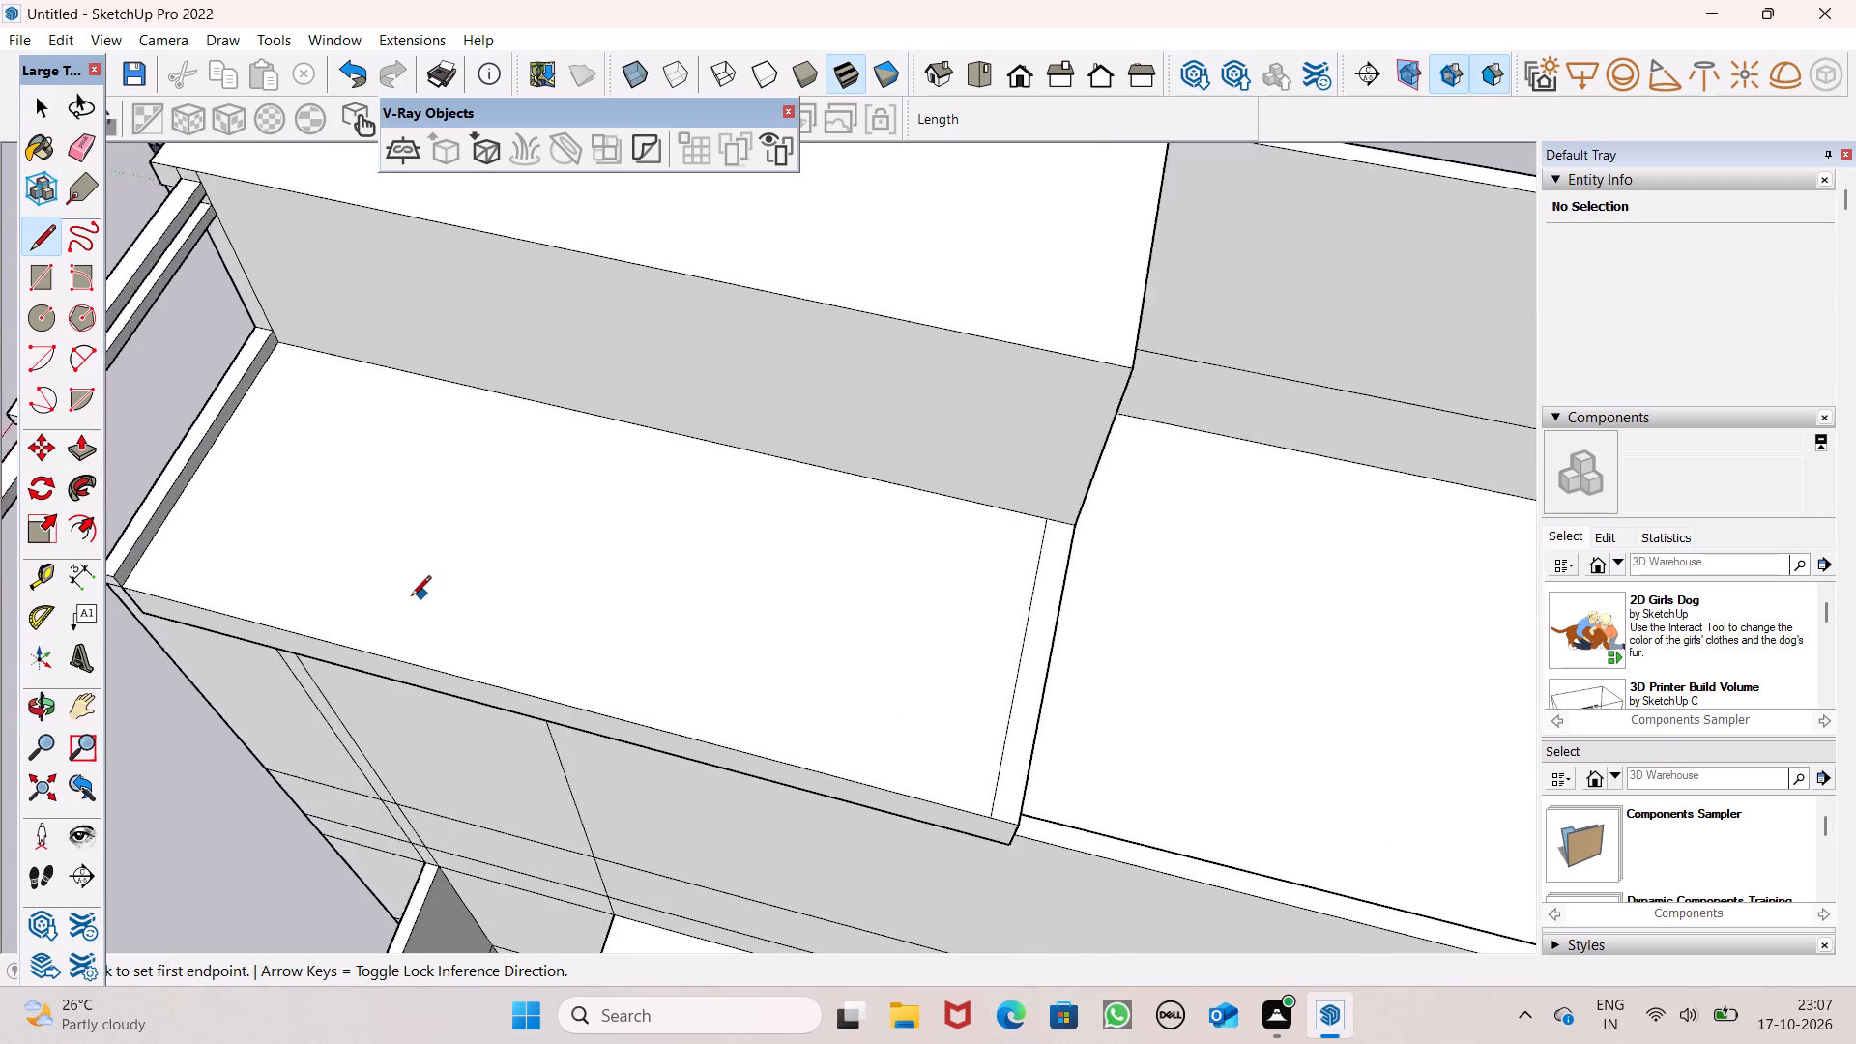
scroll(411, 597, up, 3)
scroll(716, 508, down, 5)
scroll(997, 599, down, 2)
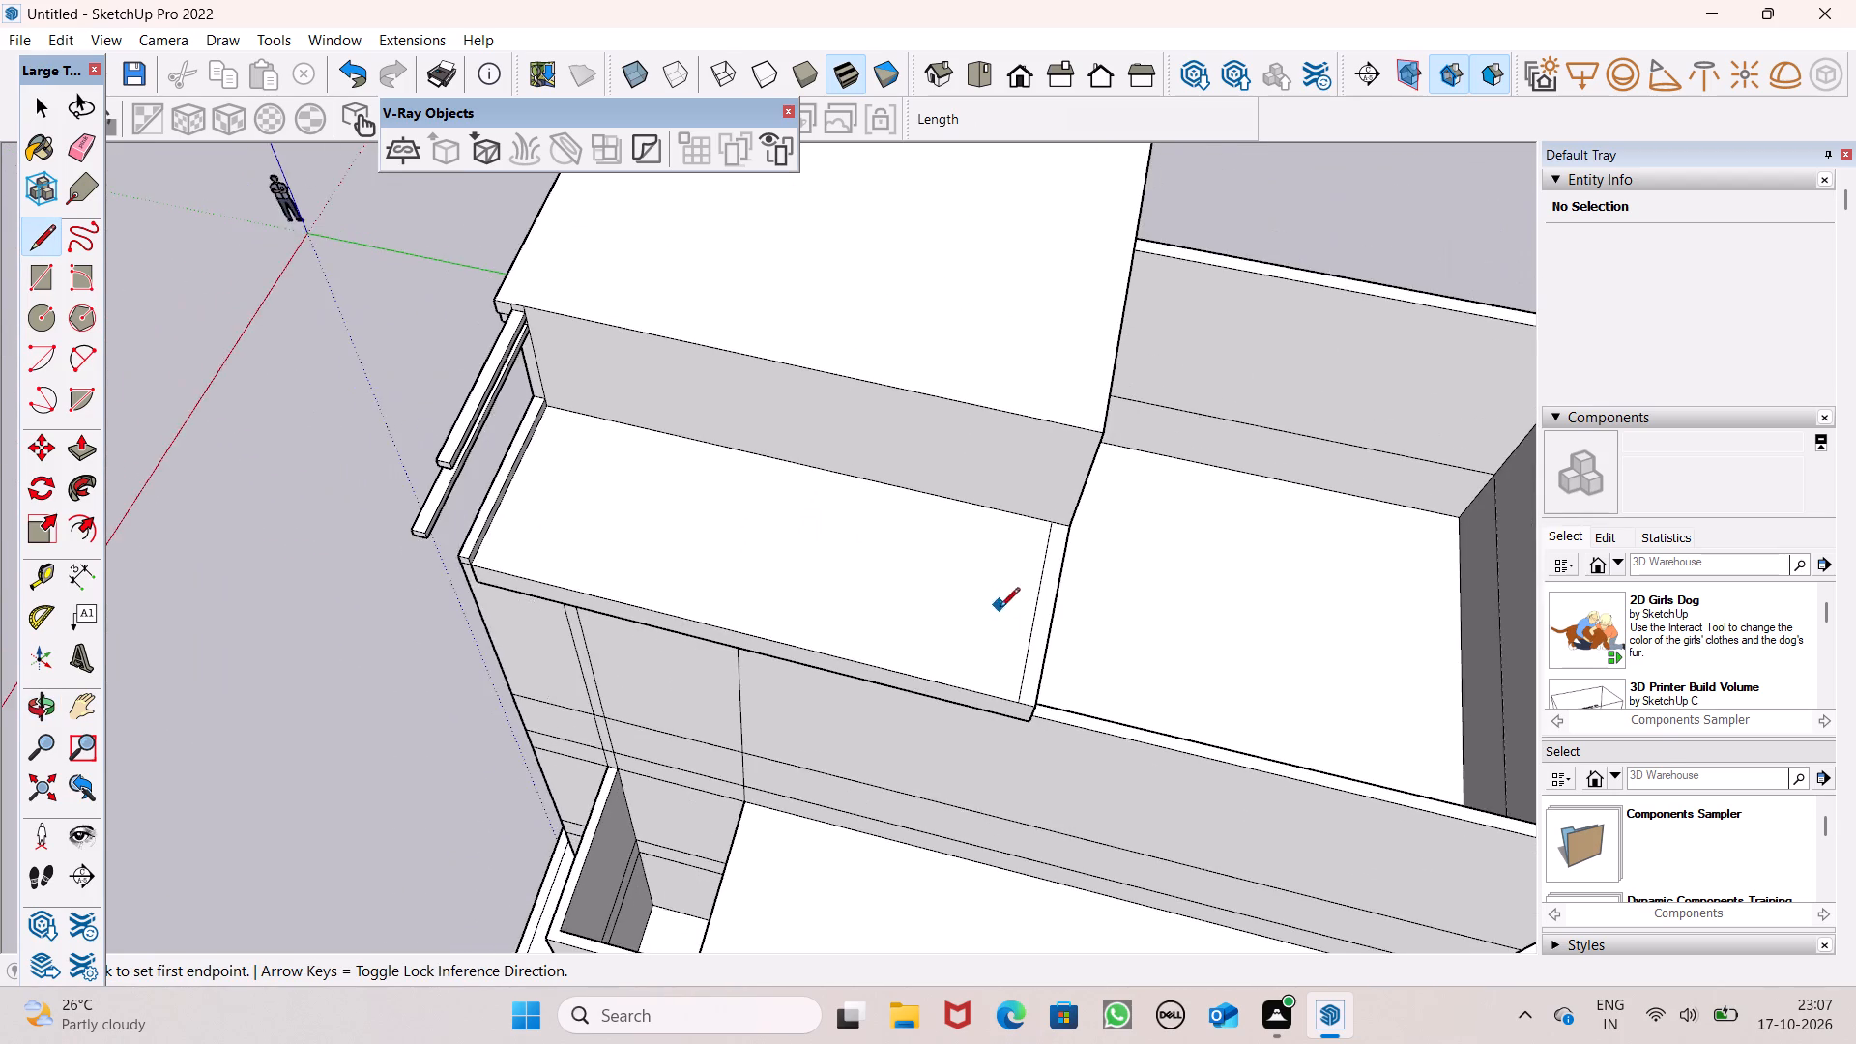
scroll(1000, 609, down, 1)
middle_drag(1134, 731, 772, 664)
scroll(567, 440, up, 5)
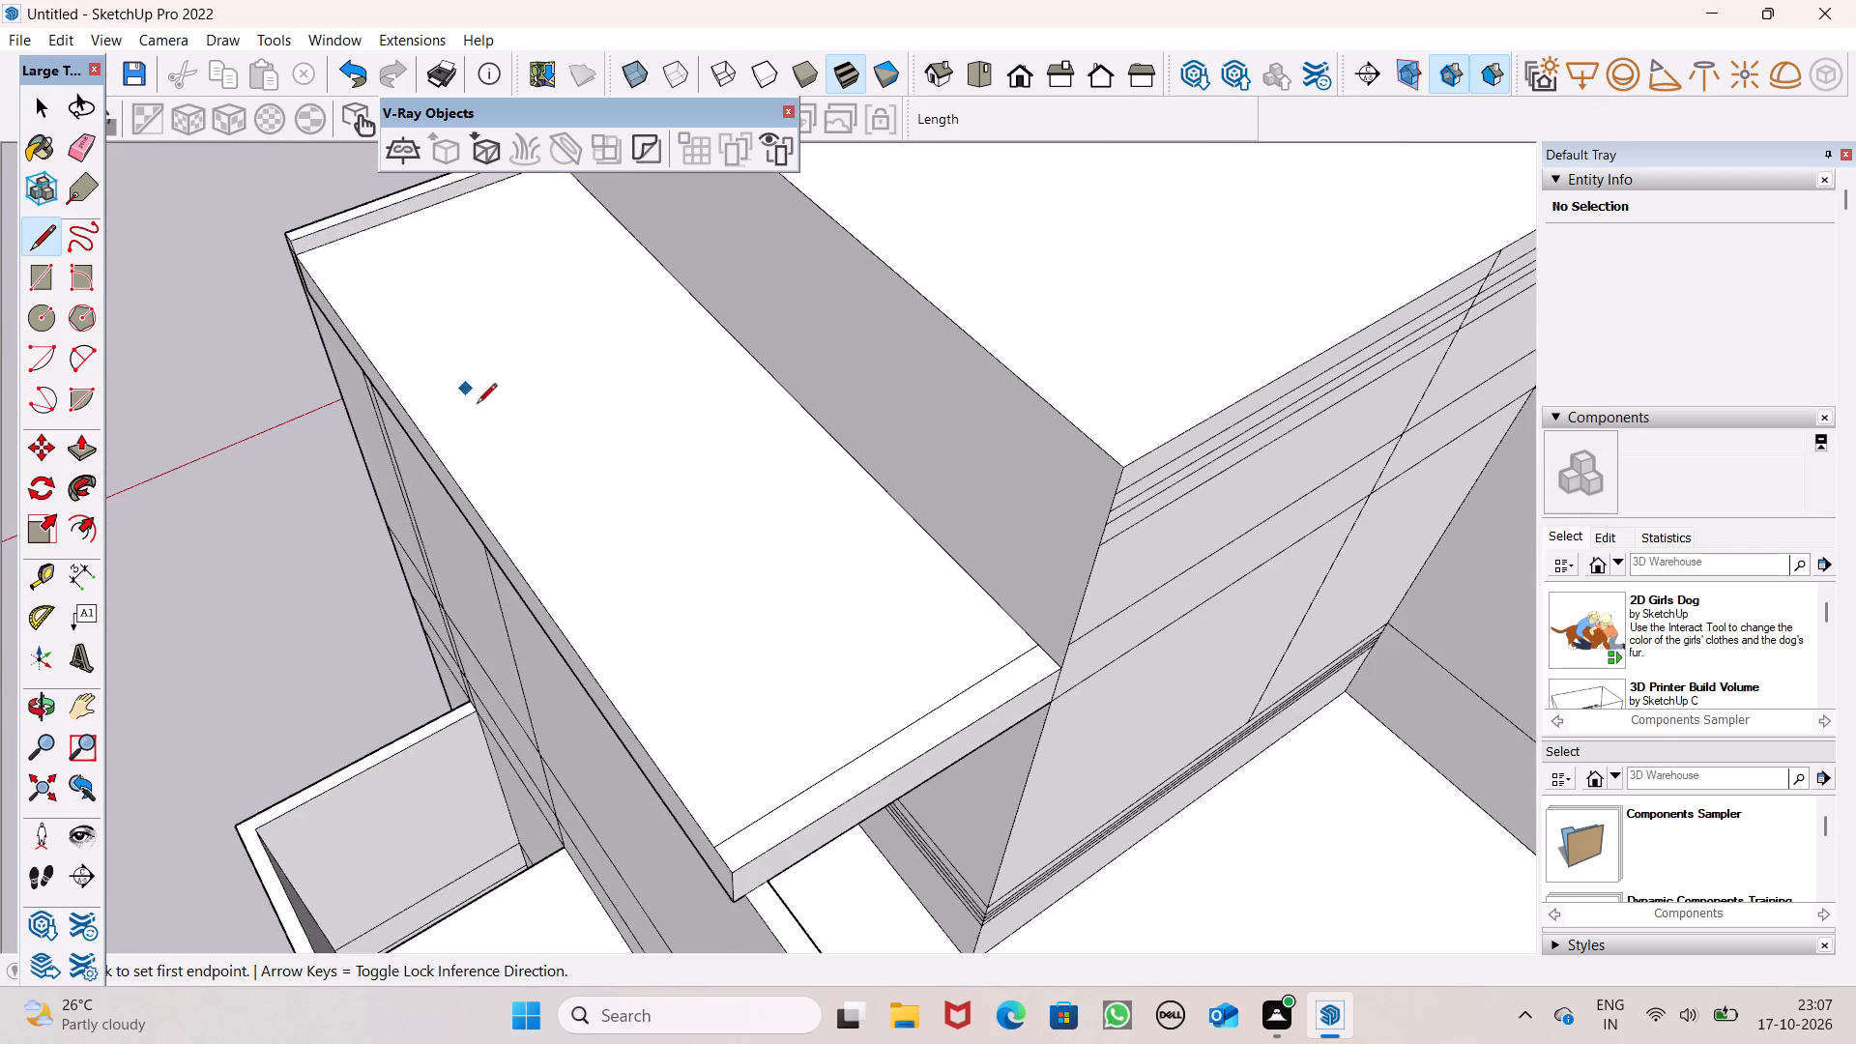
scroll(479, 407, down, 3)
middle_drag(561, 473, 931, 477)
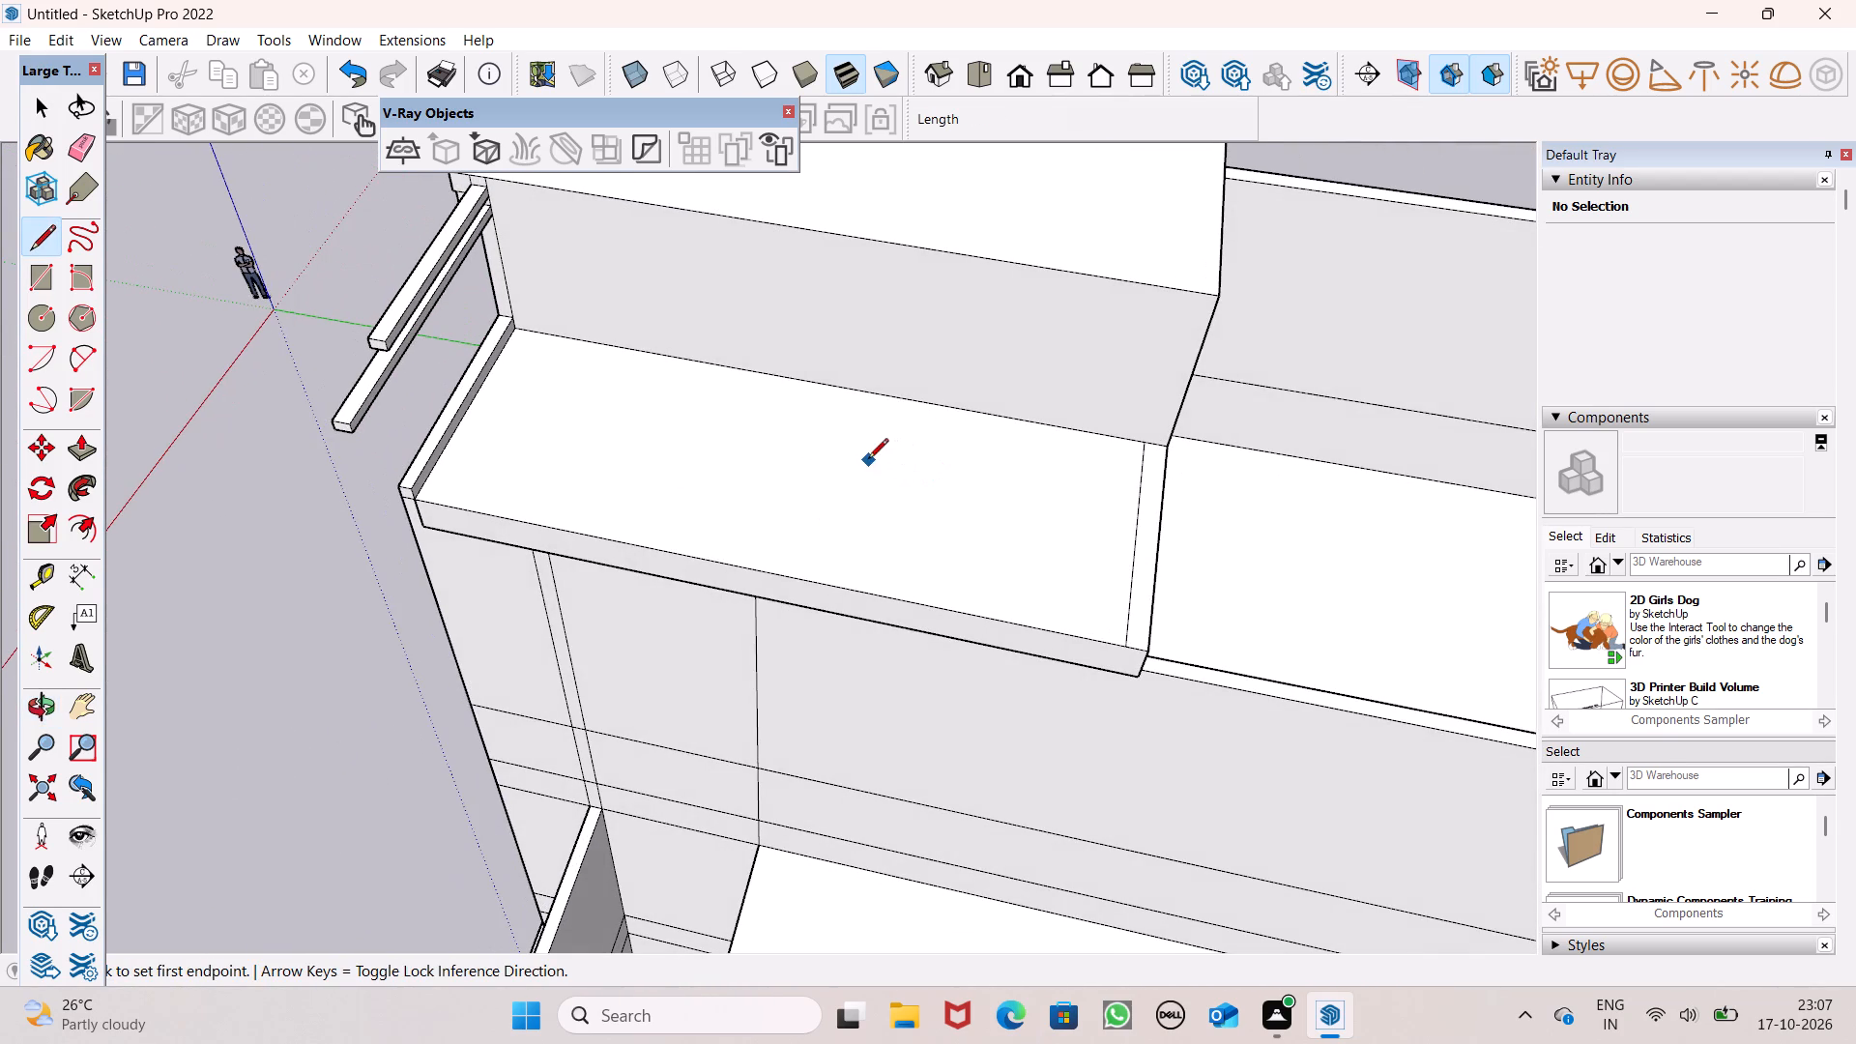
scroll(827, 489, down, 3)
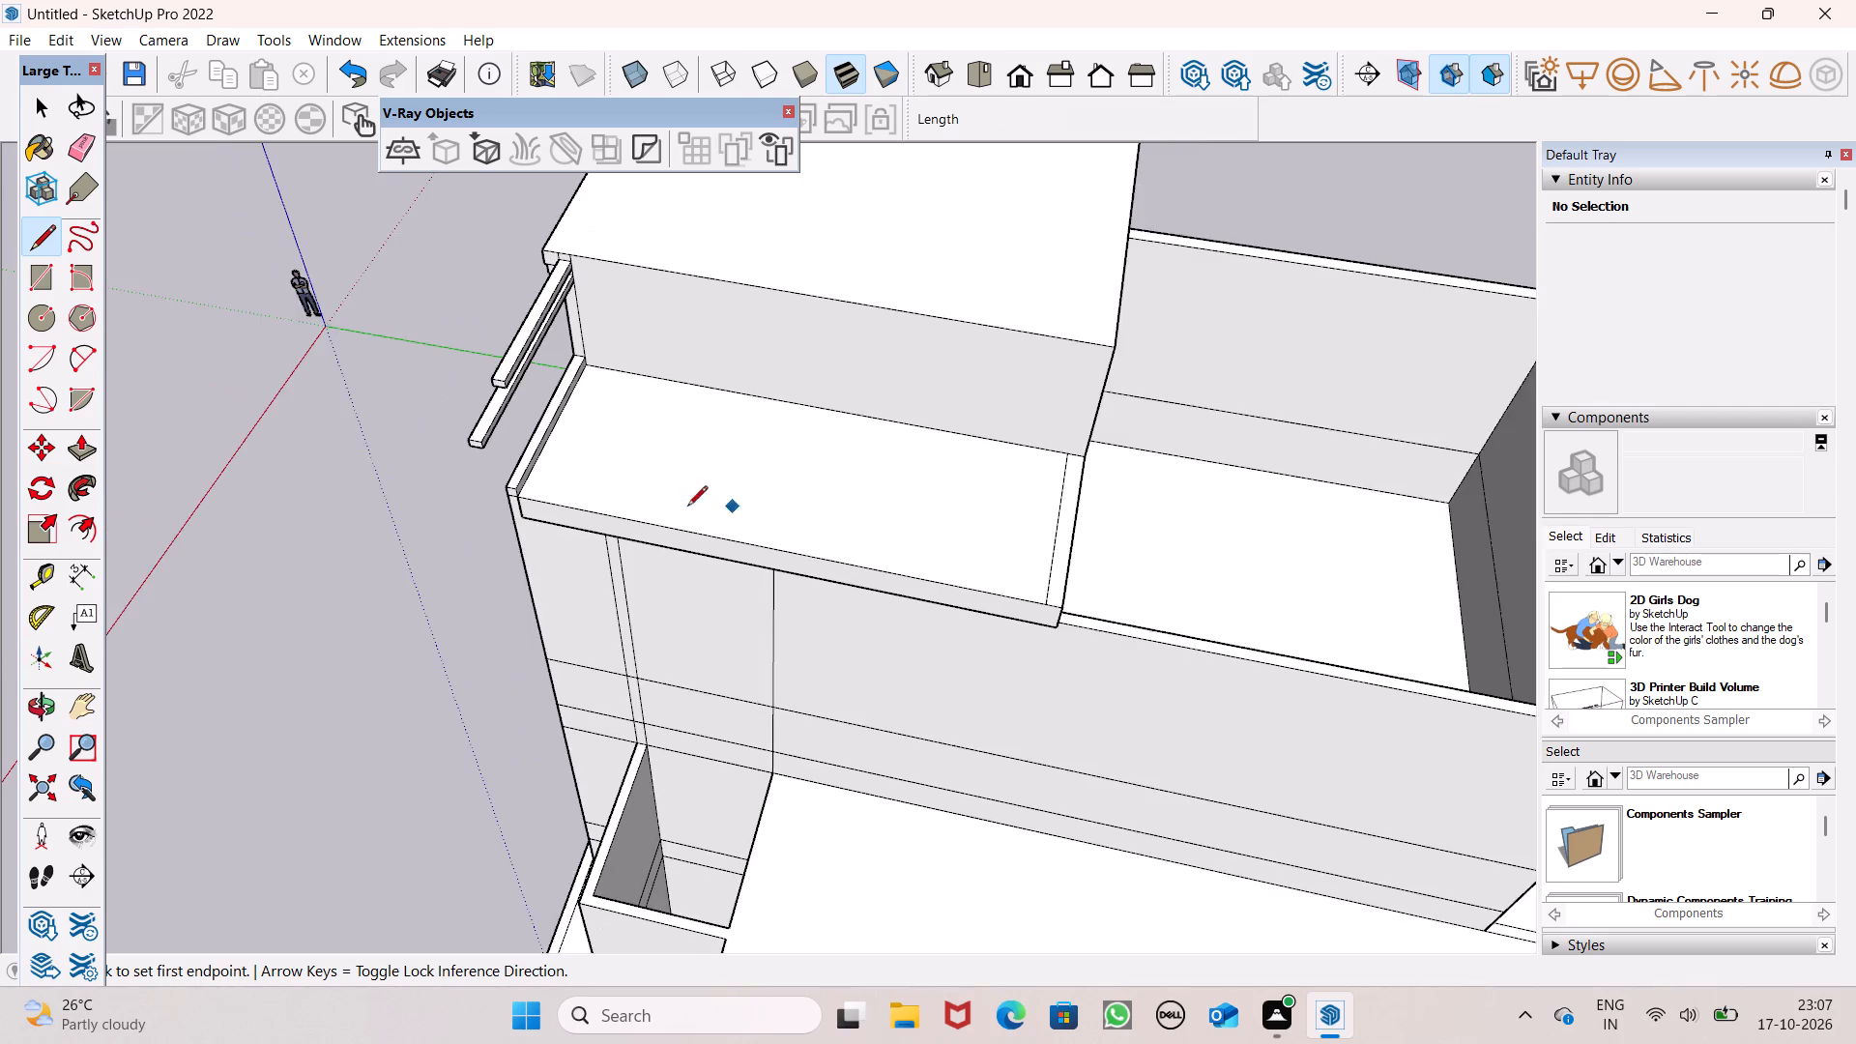
scroll(683, 508, up, 6)
scroll(516, 499, up, 5)
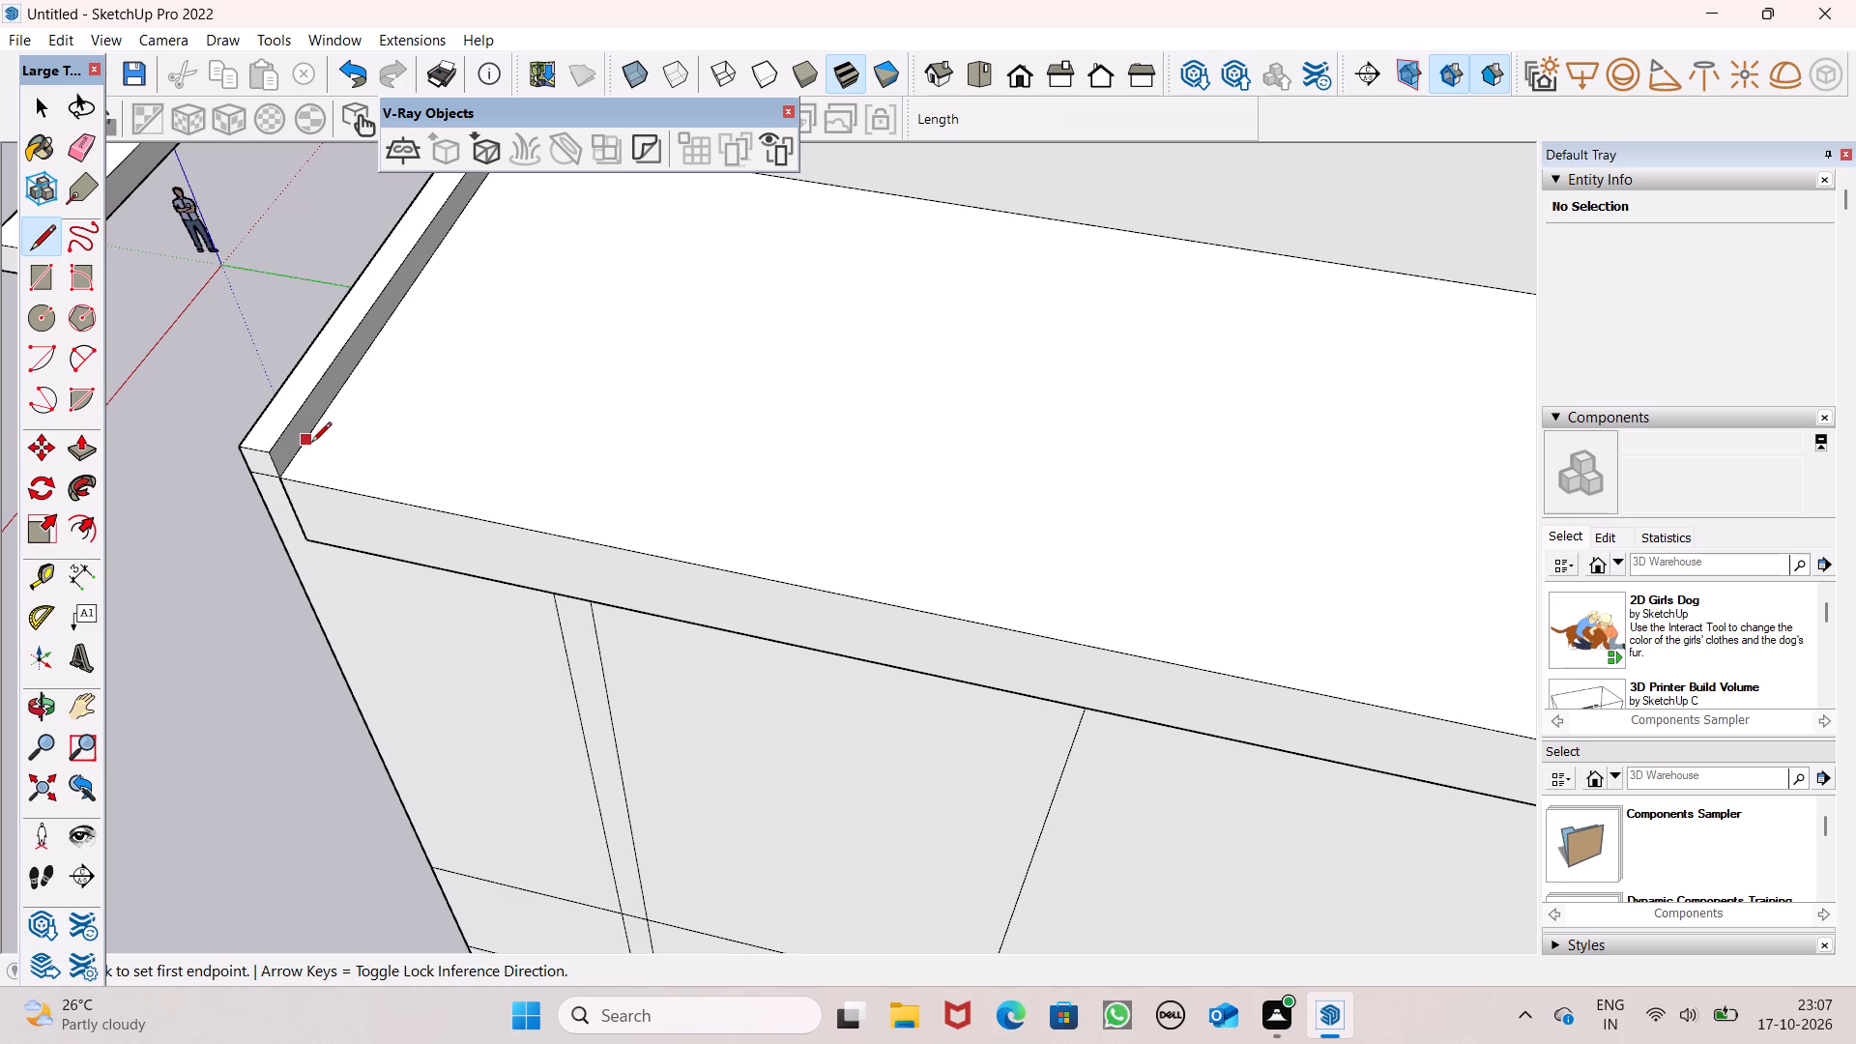
click(311, 444)
scroll(507, 457, down, 6)
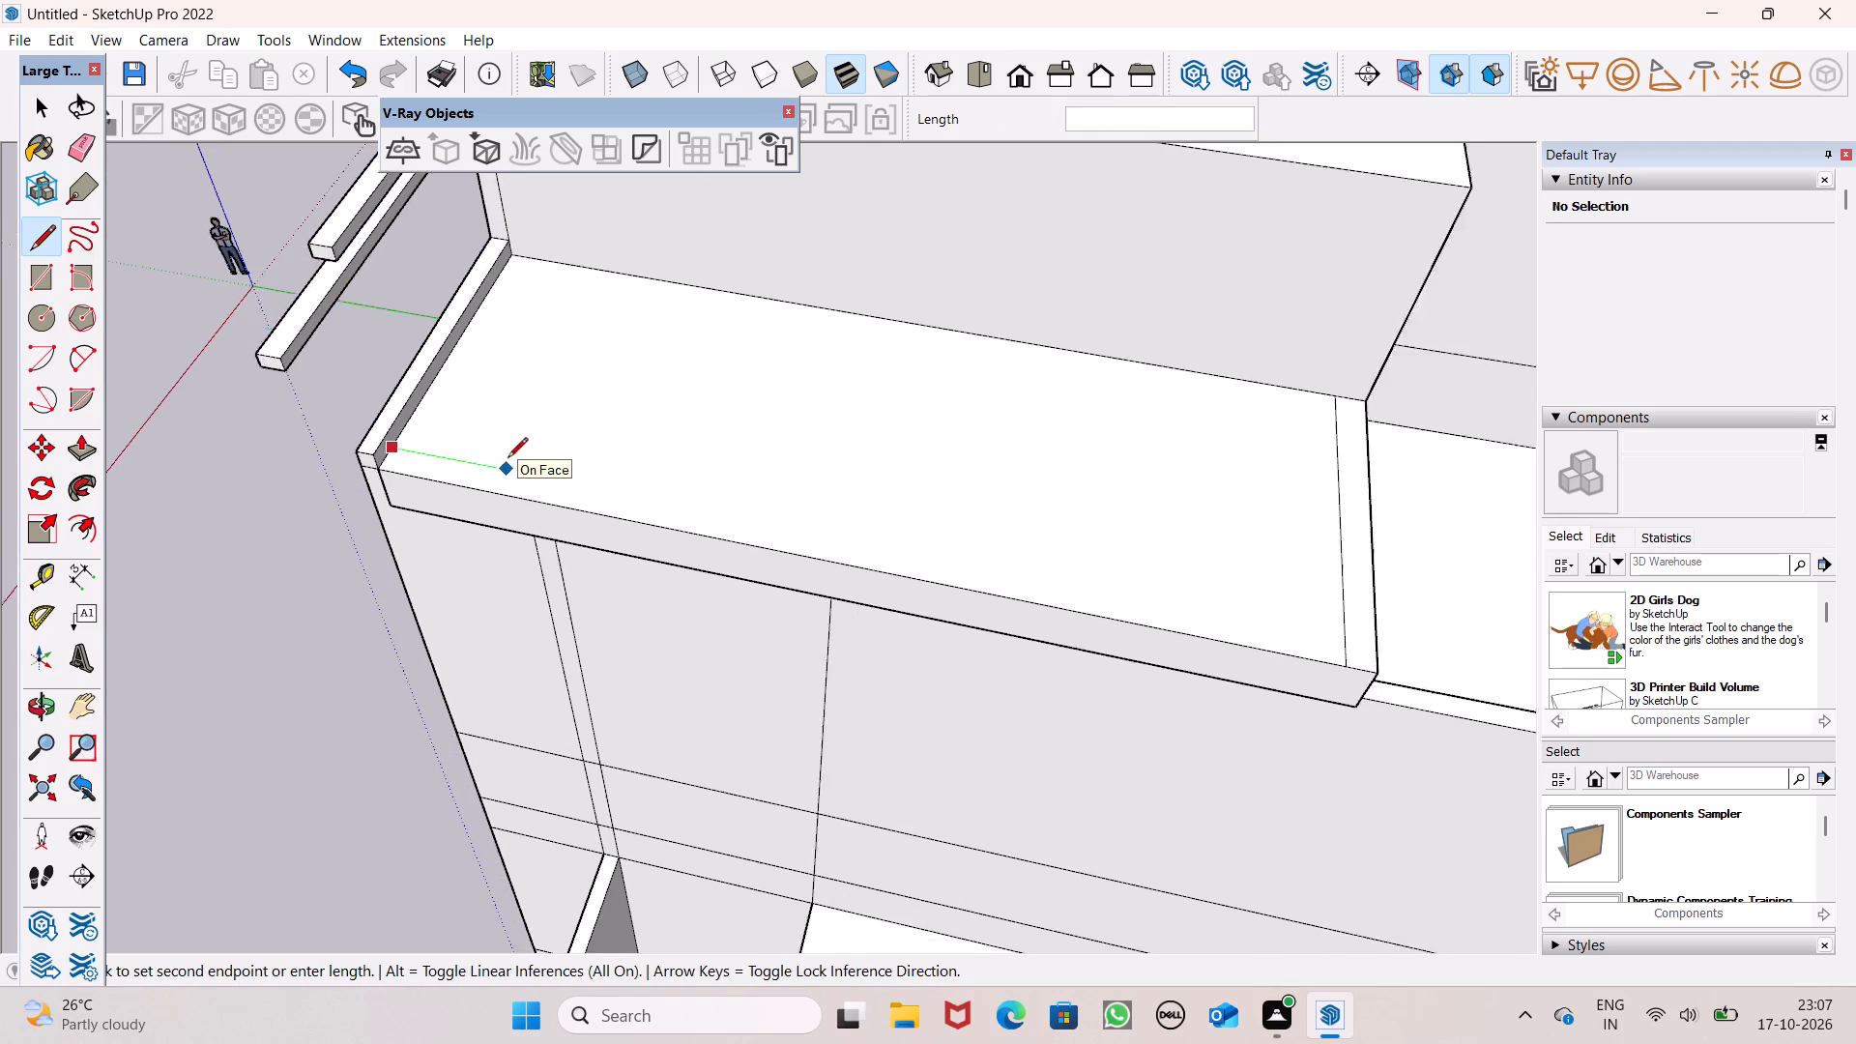
scroll(507, 459, down, 2)
scroll(1232, 593, up, 3)
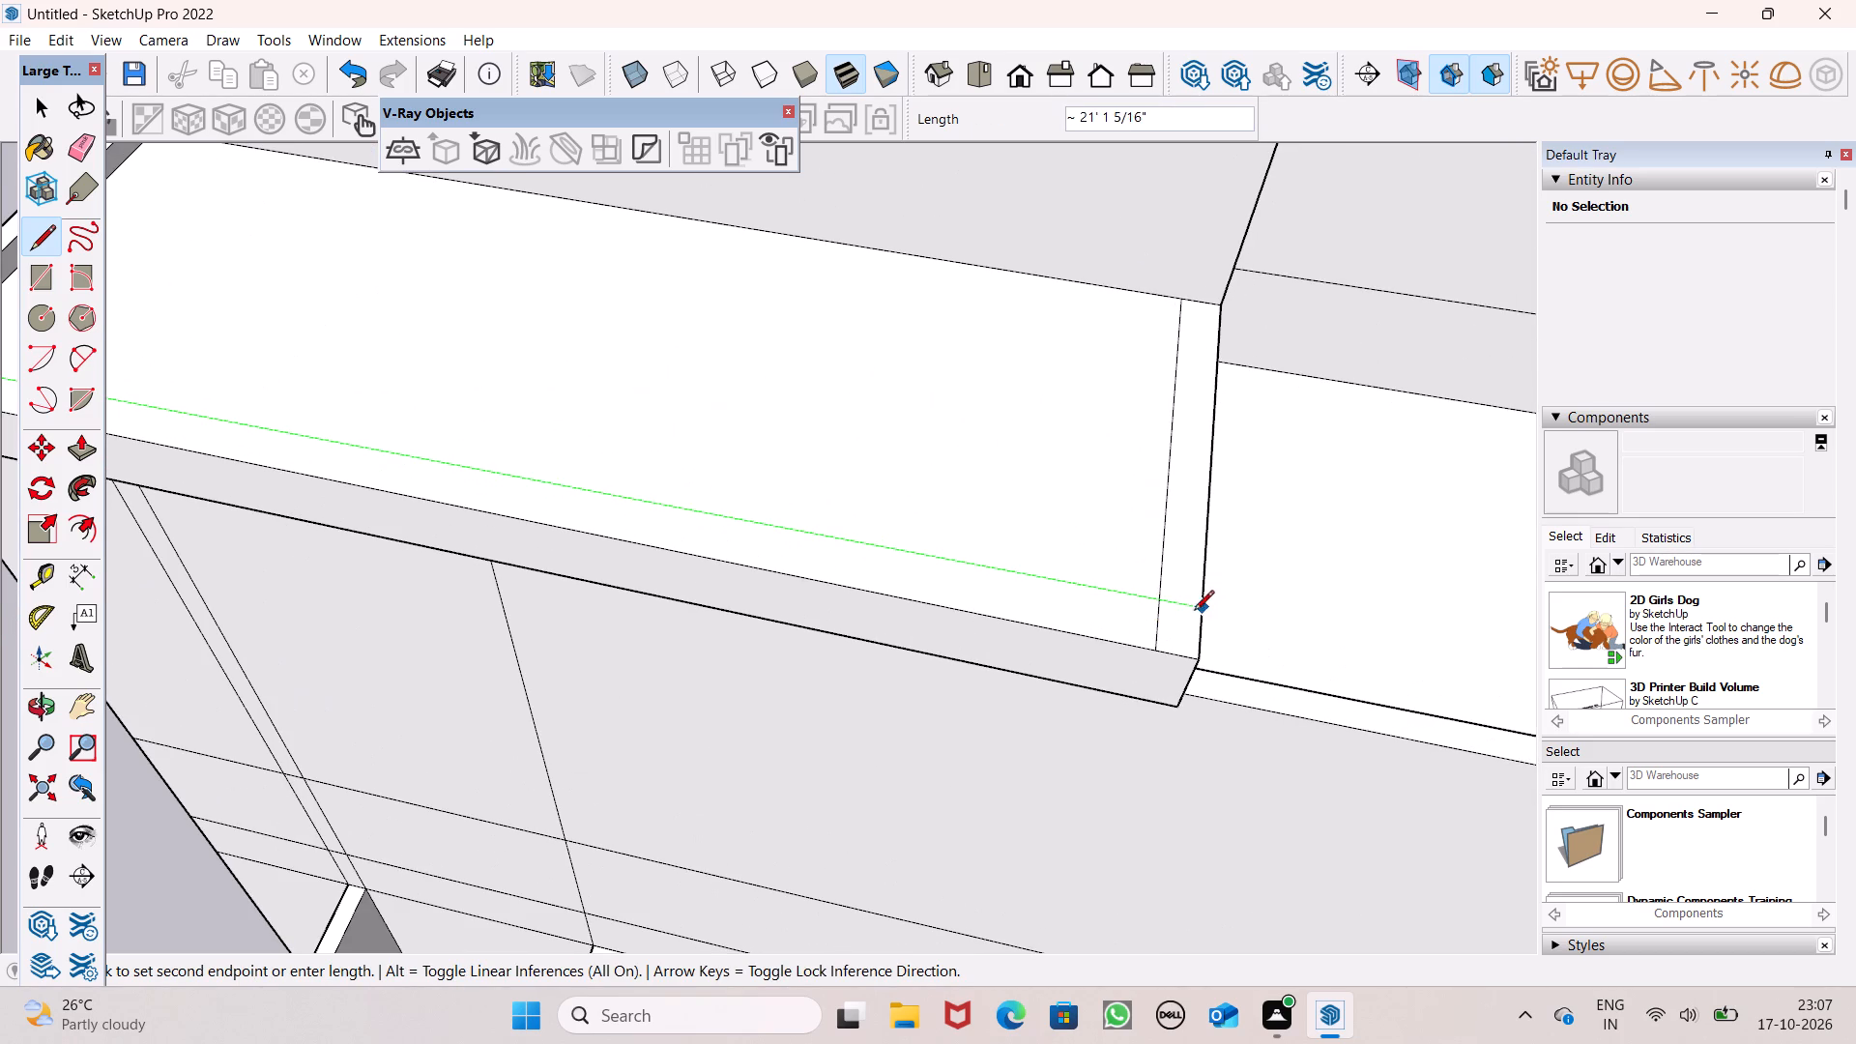
scroll(1200, 612, down, 3)
middle_drag(1200, 614, 1200, 623)
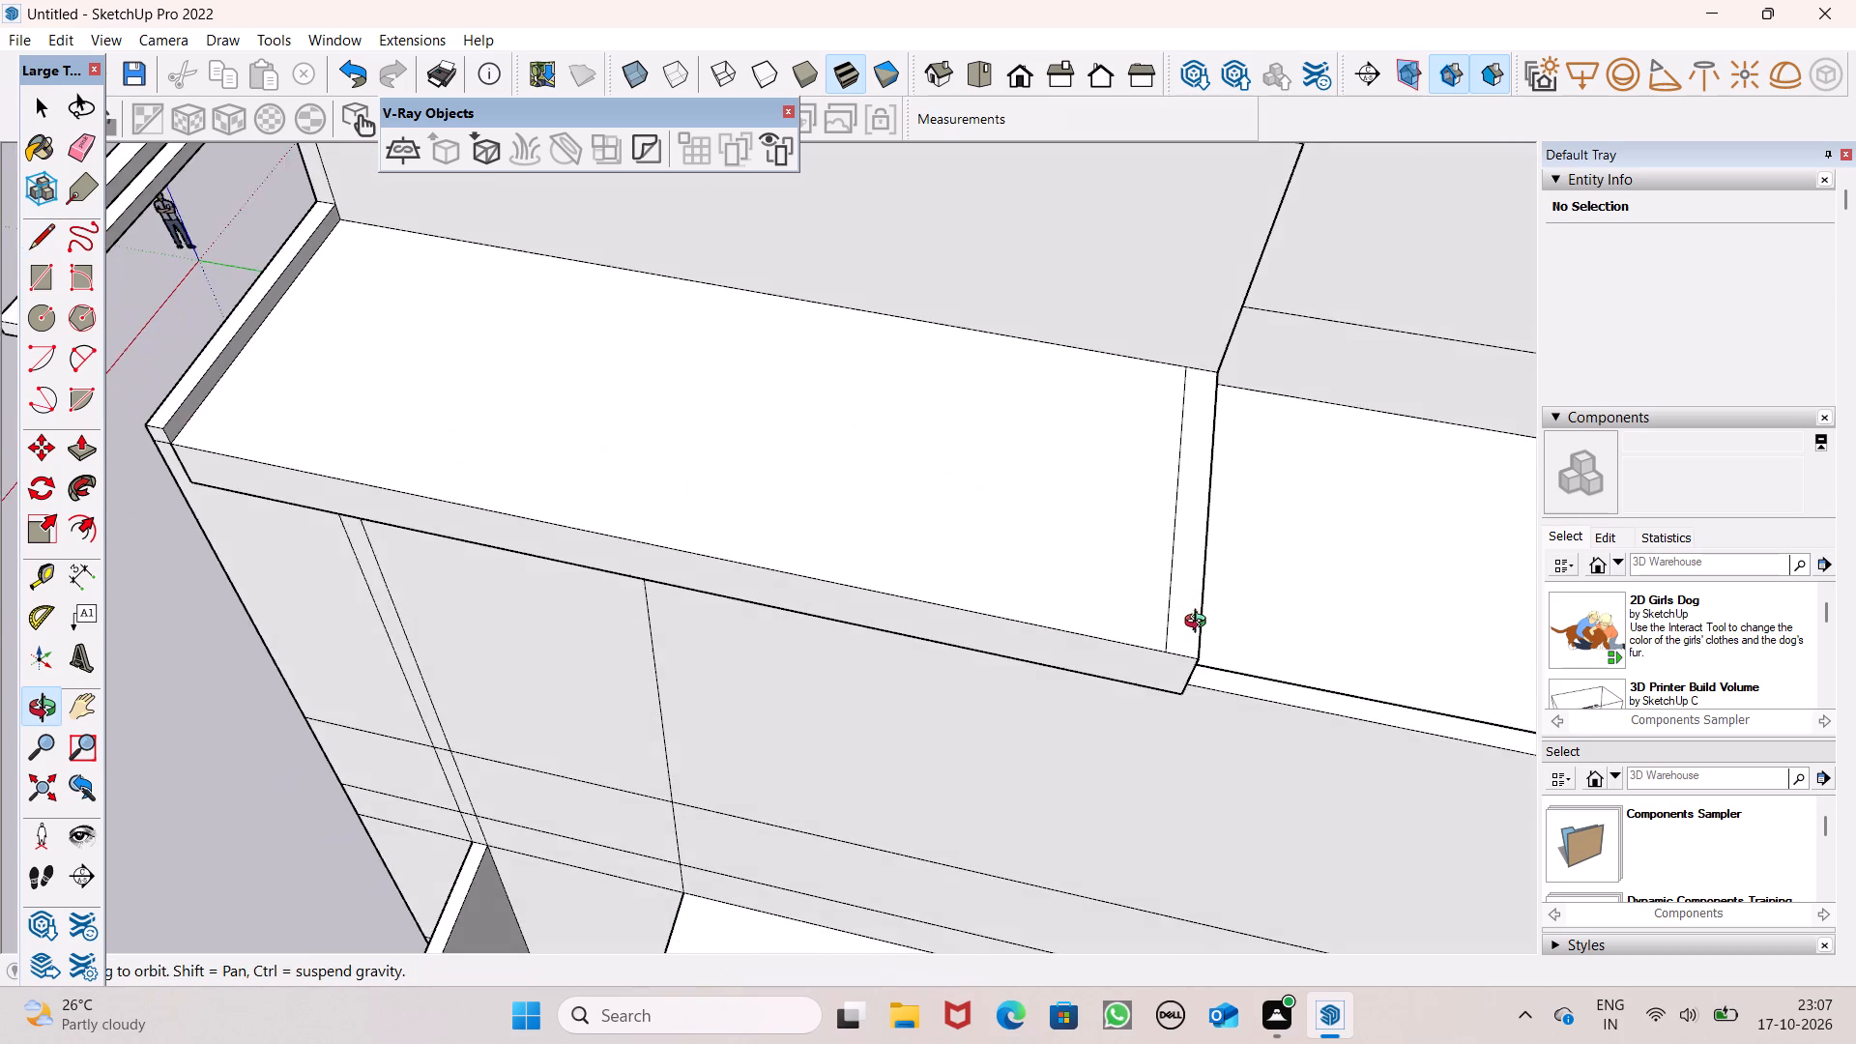
middle_drag(1200, 623, 1202, 639)
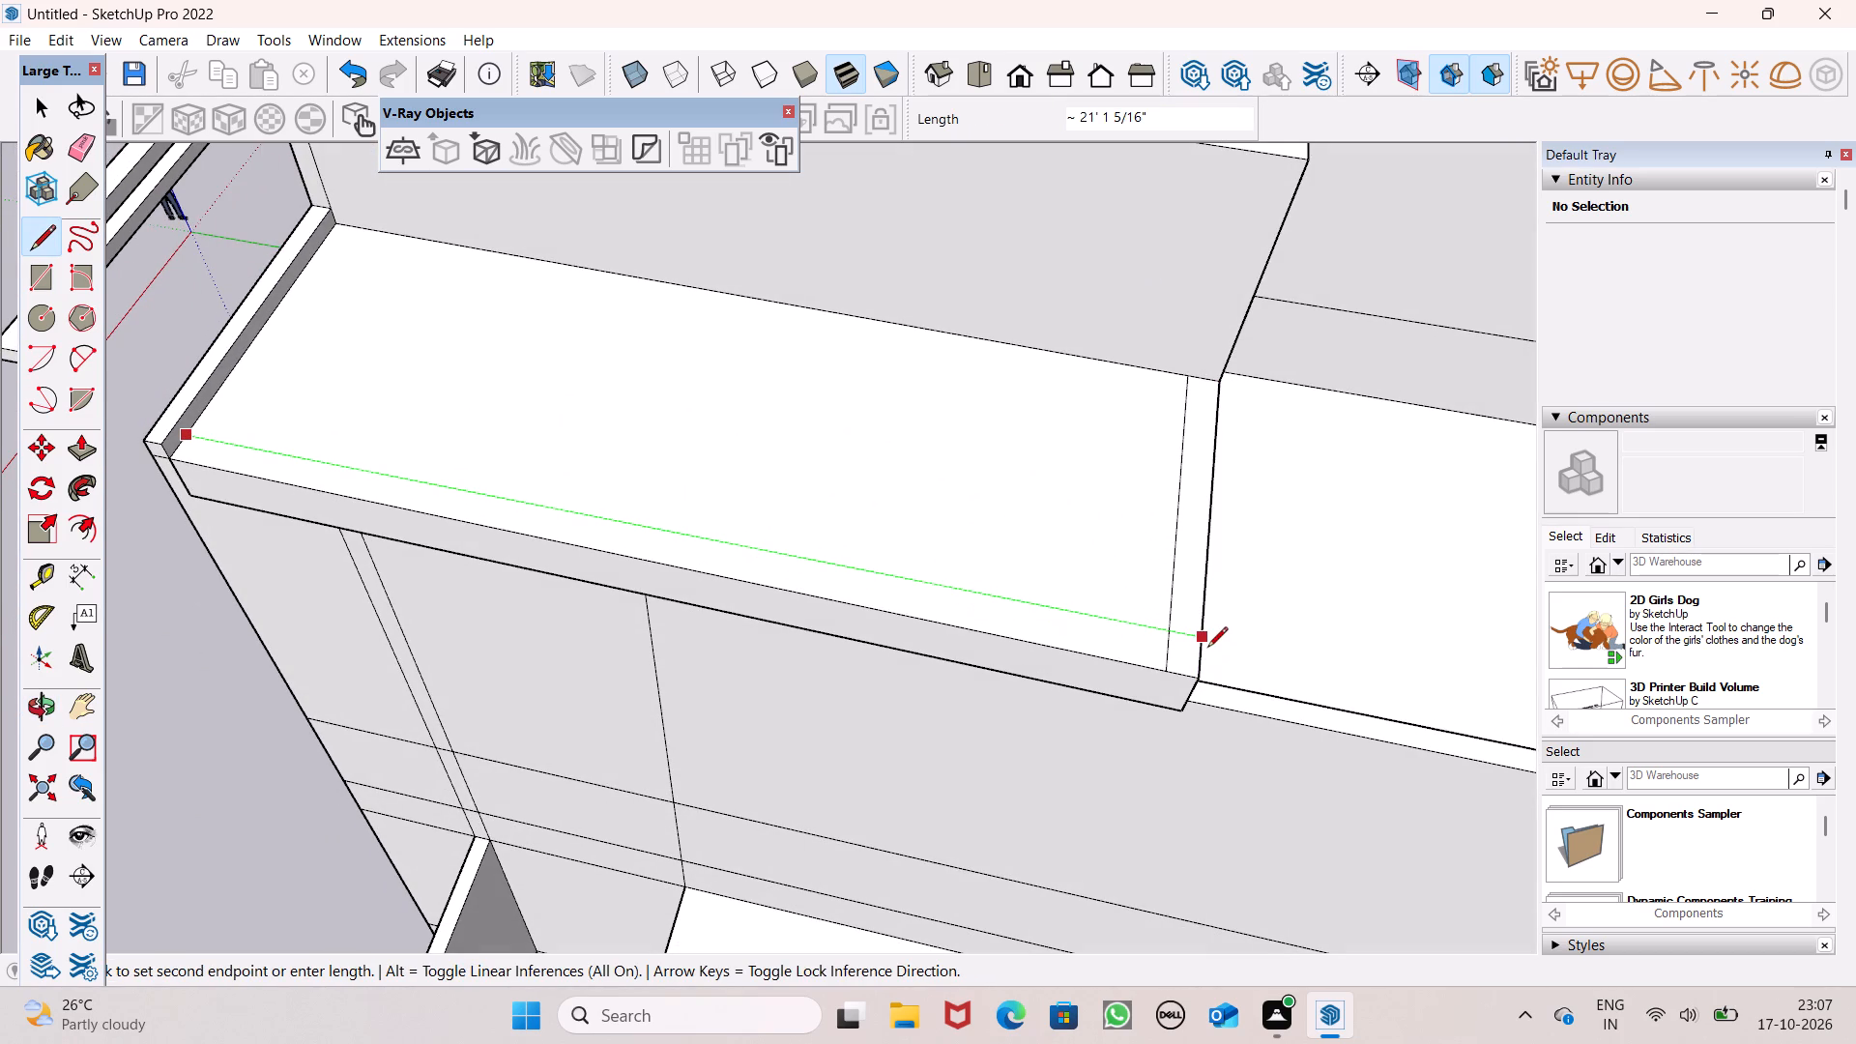
click(1207, 649)
Erase the two short overlapping line ends at the slab's outer corner, joining the two edge strips into one L-shaped face.
scroll(1131, 528, down, 3)
middle_drag(1216, 675, 780, 829)
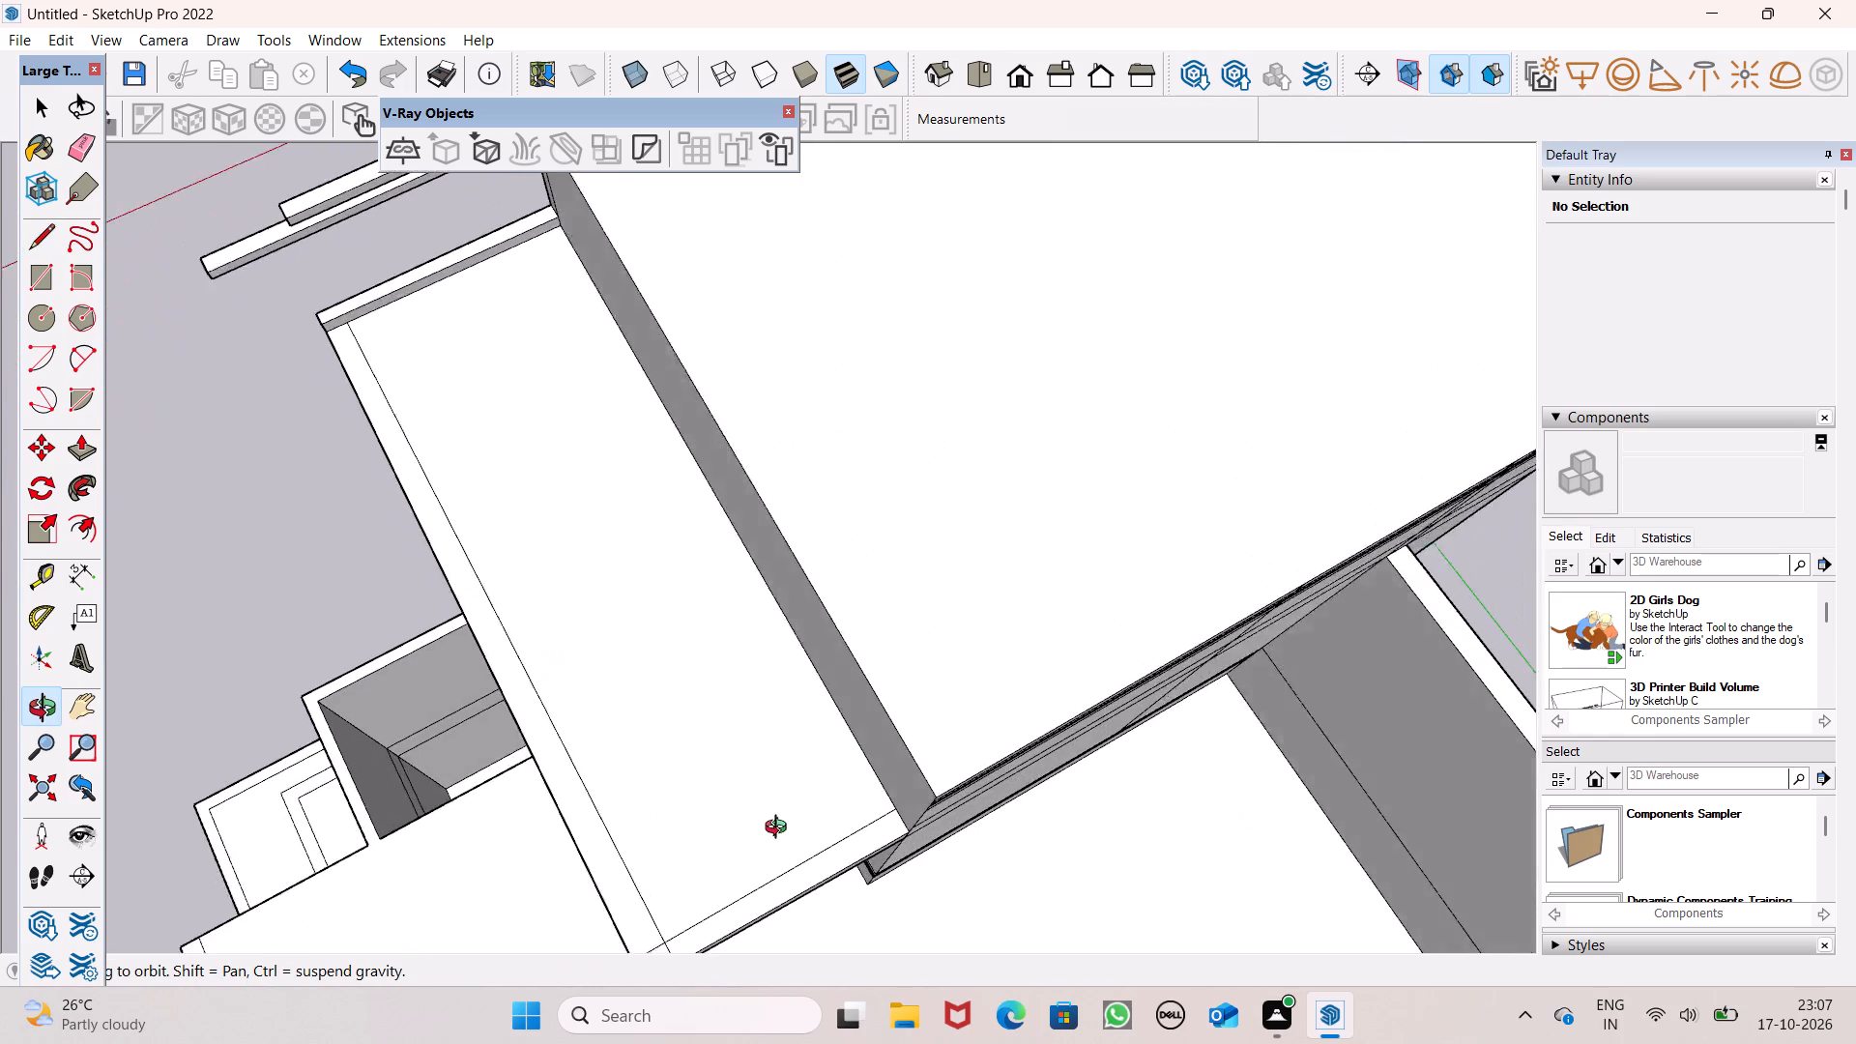
middle_drag(780, 829, 783, 732)
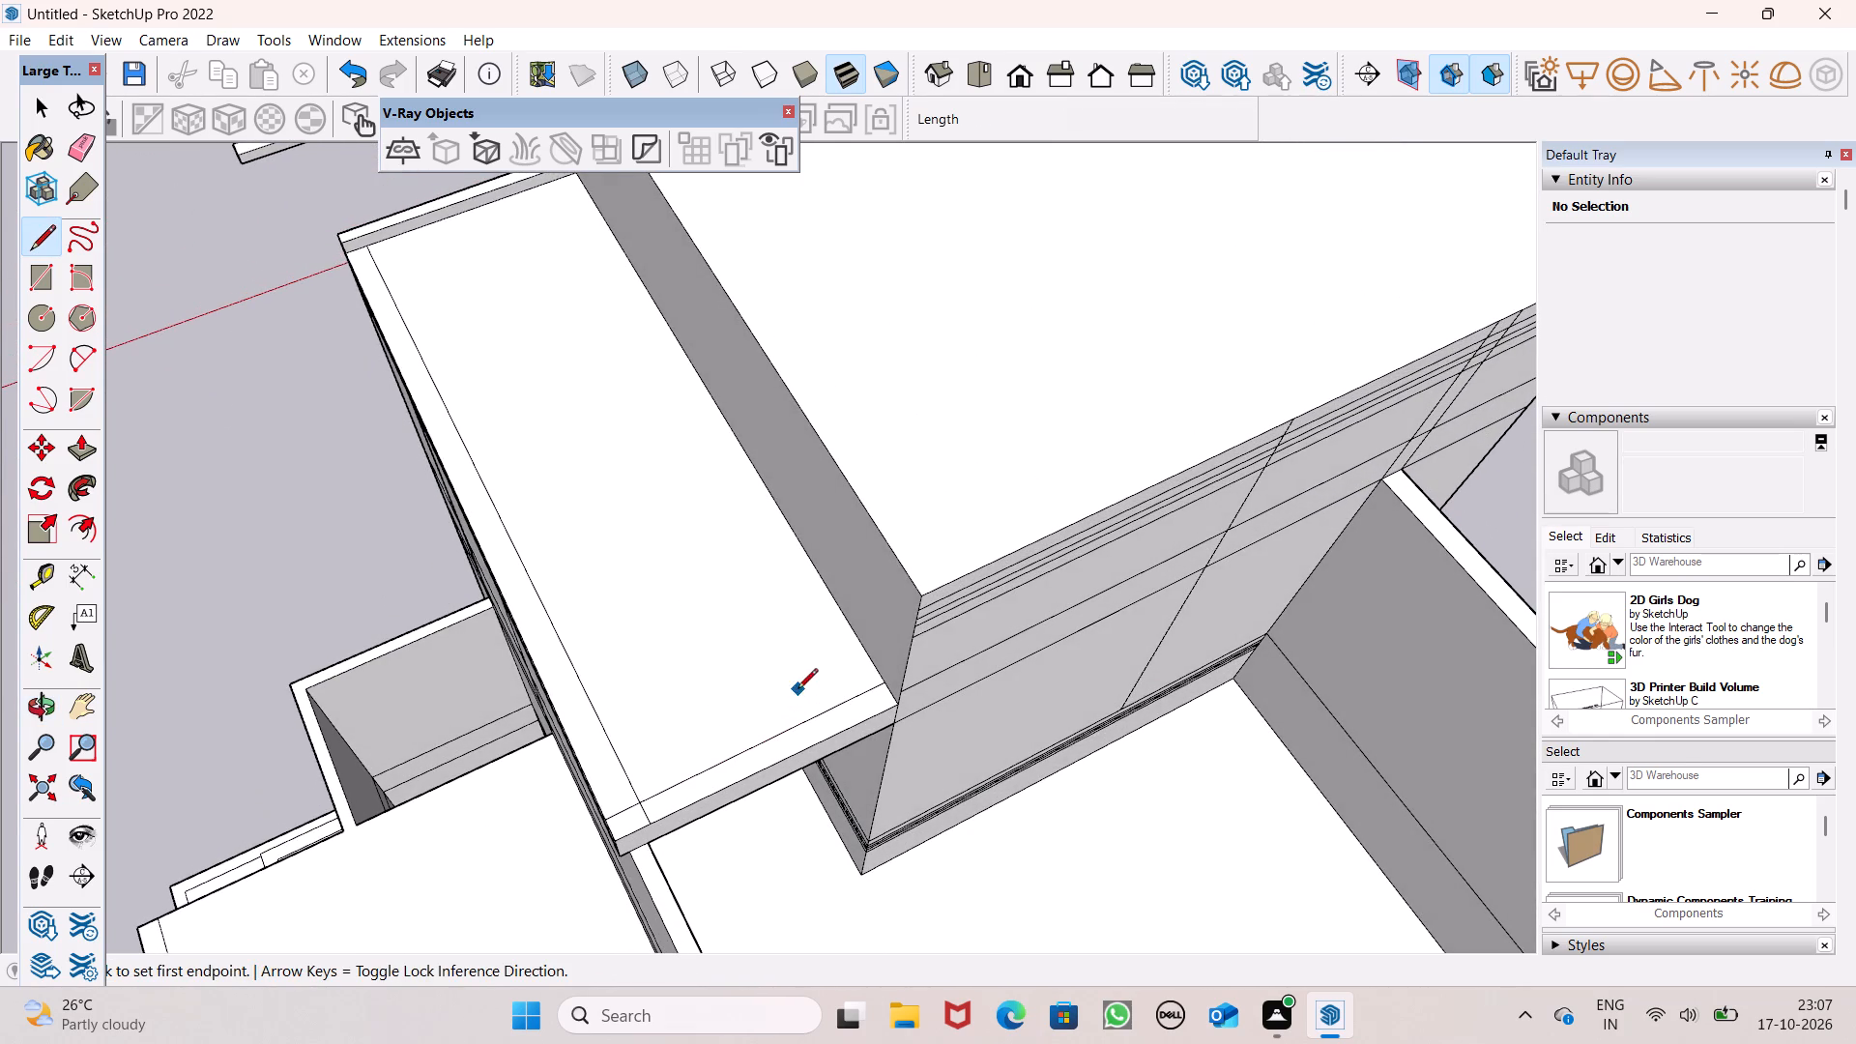
middle_drag(796, 675, 1139, 628)
key(space)
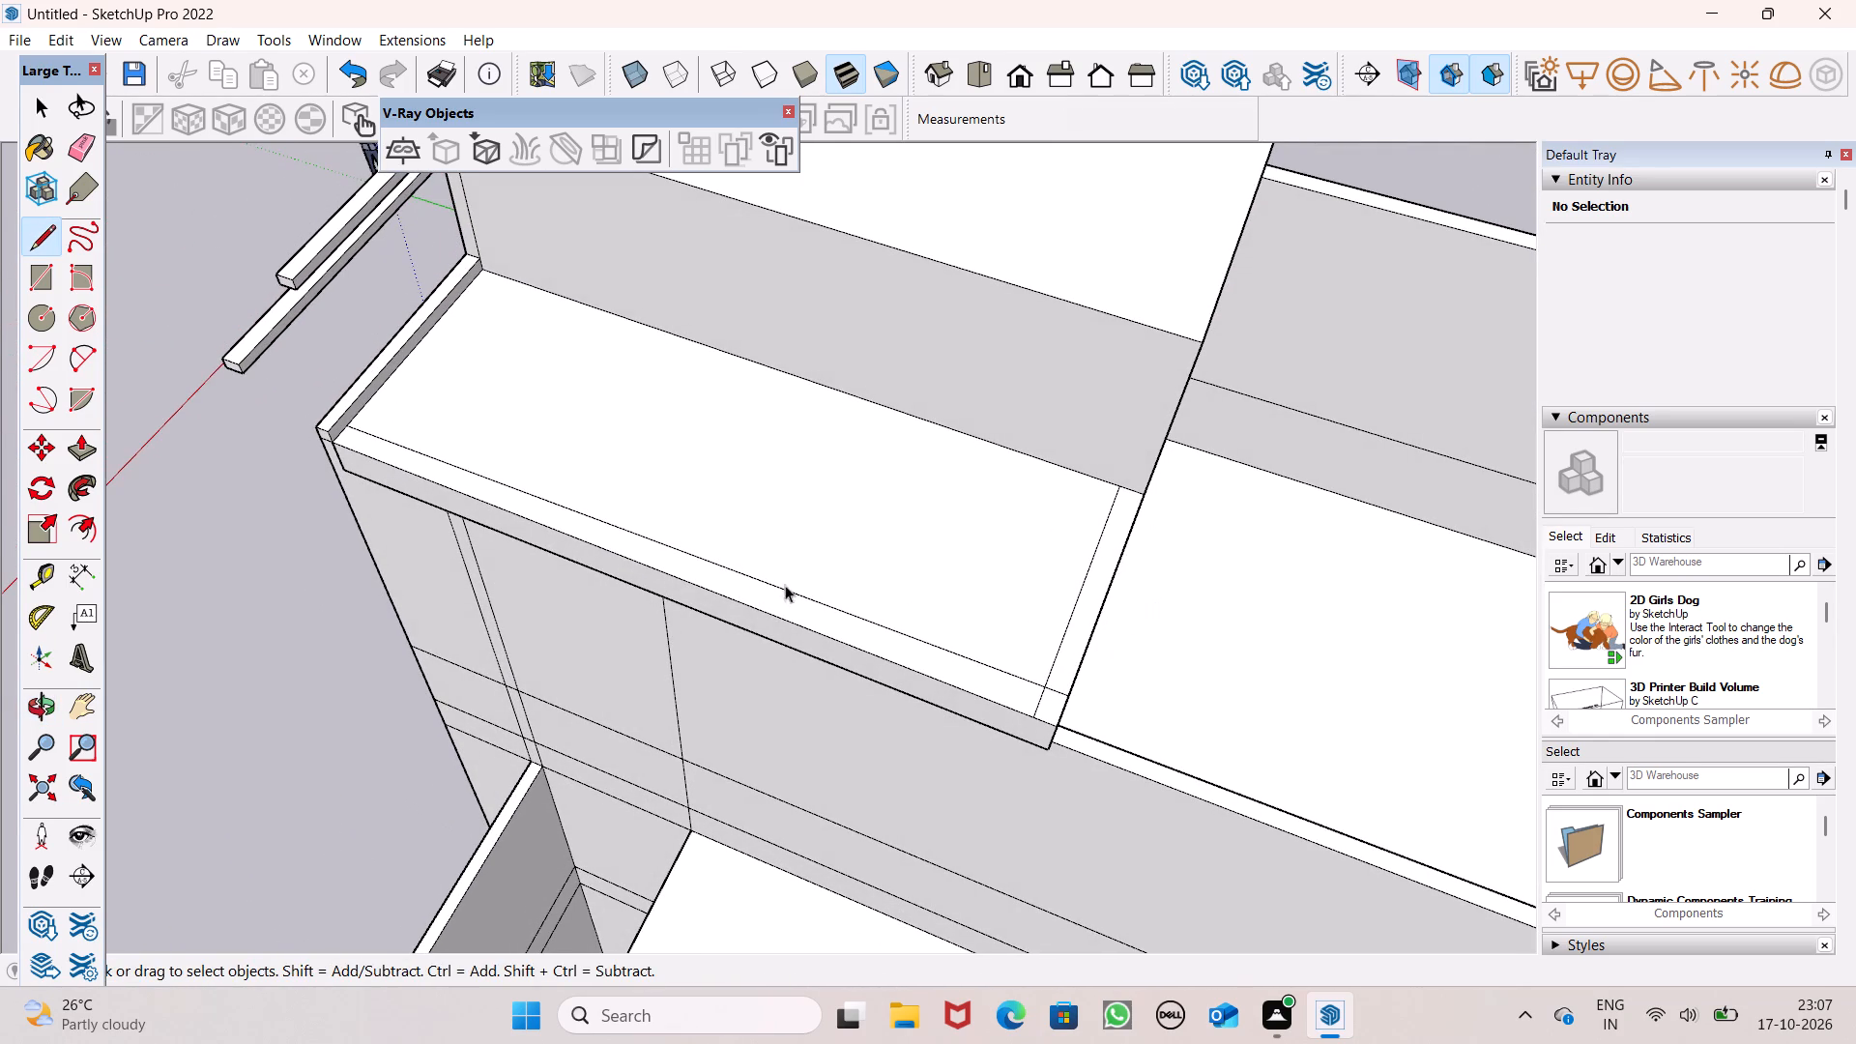
click(79, 464)
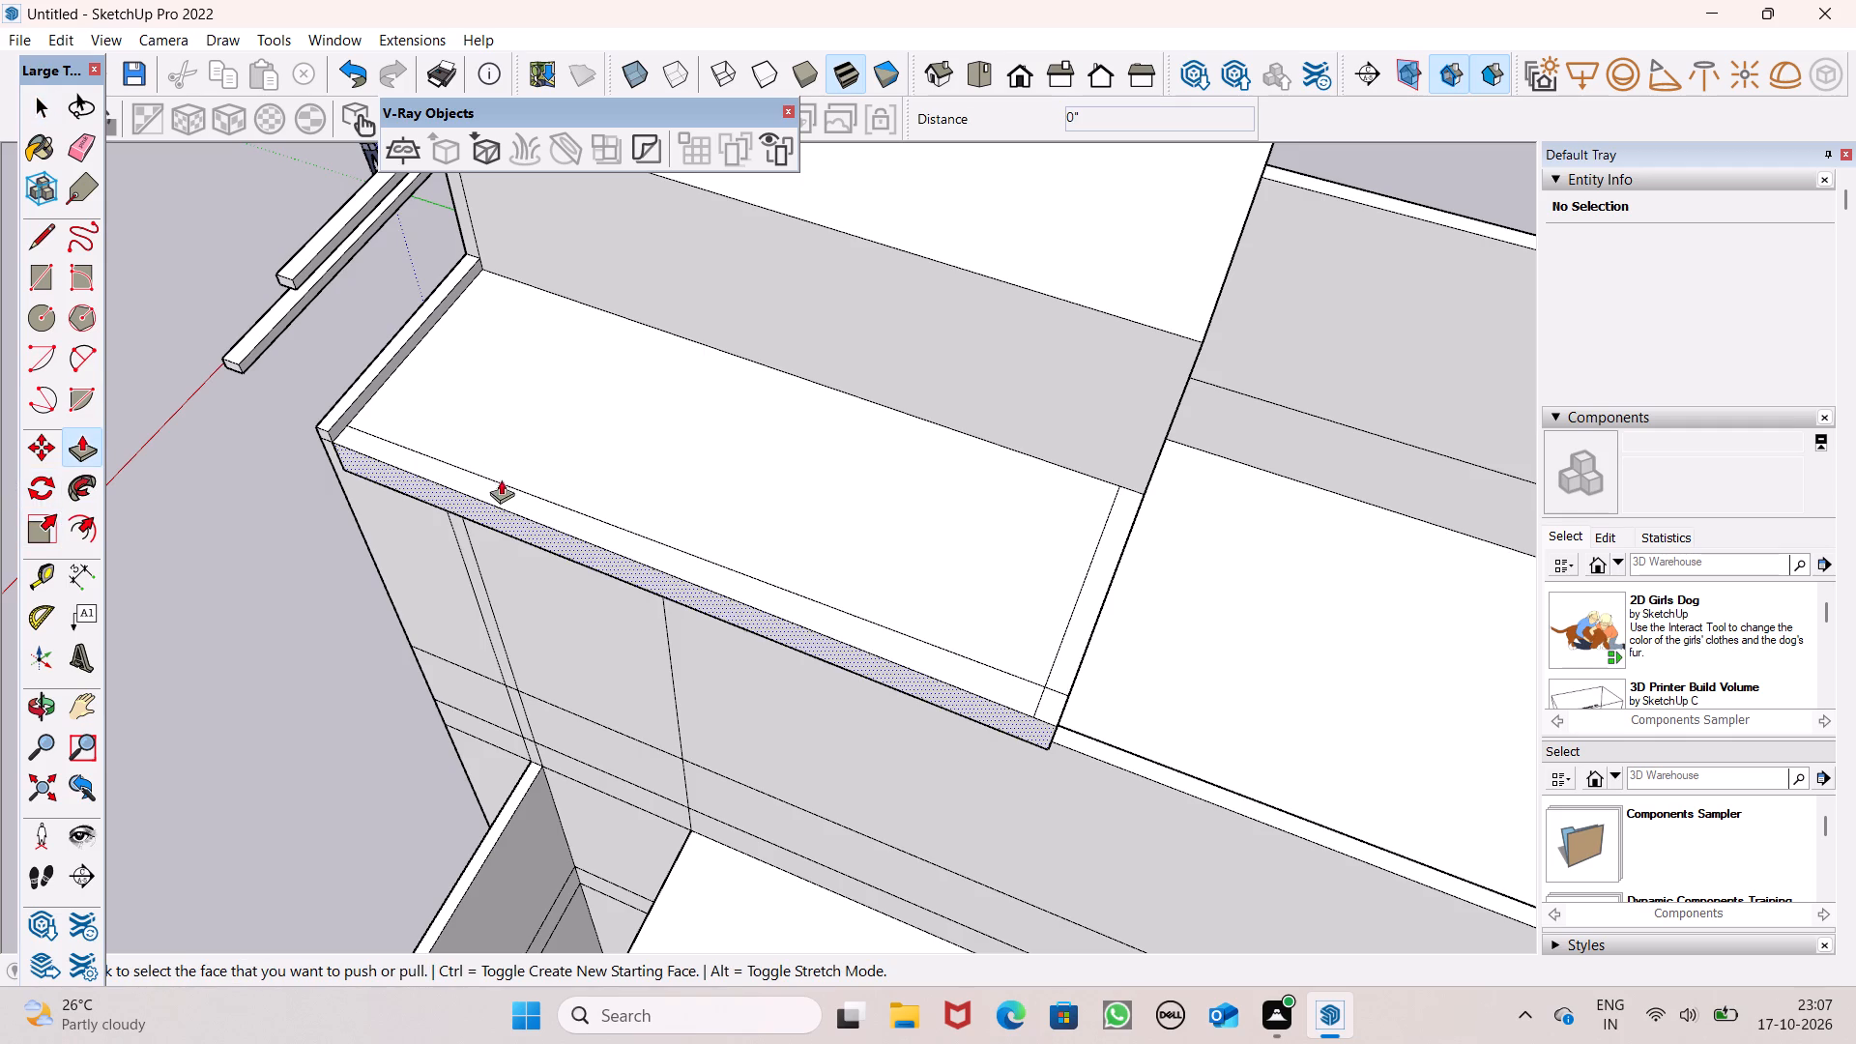
click(93, 157)
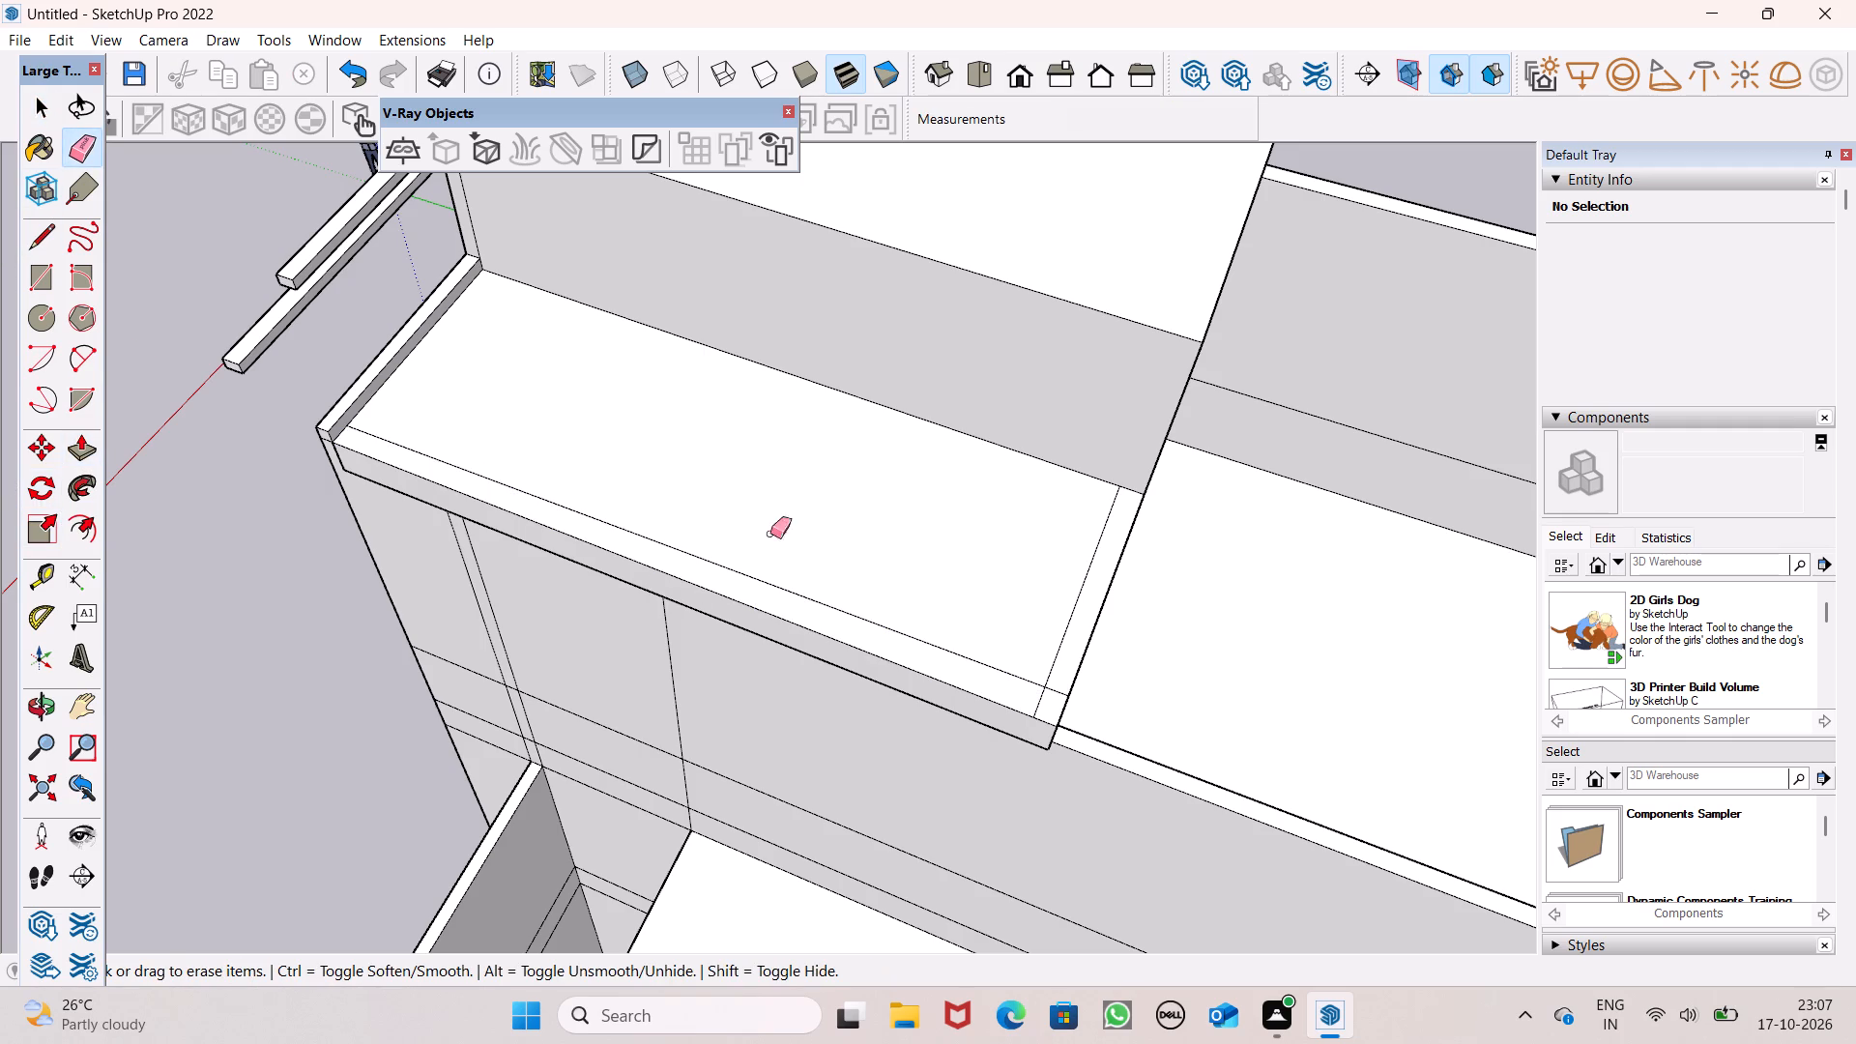
scroll(1048, 733, up, 3)
drag(1054, 666, 1045, 686)
drag(1042, 688, 1029, 696)
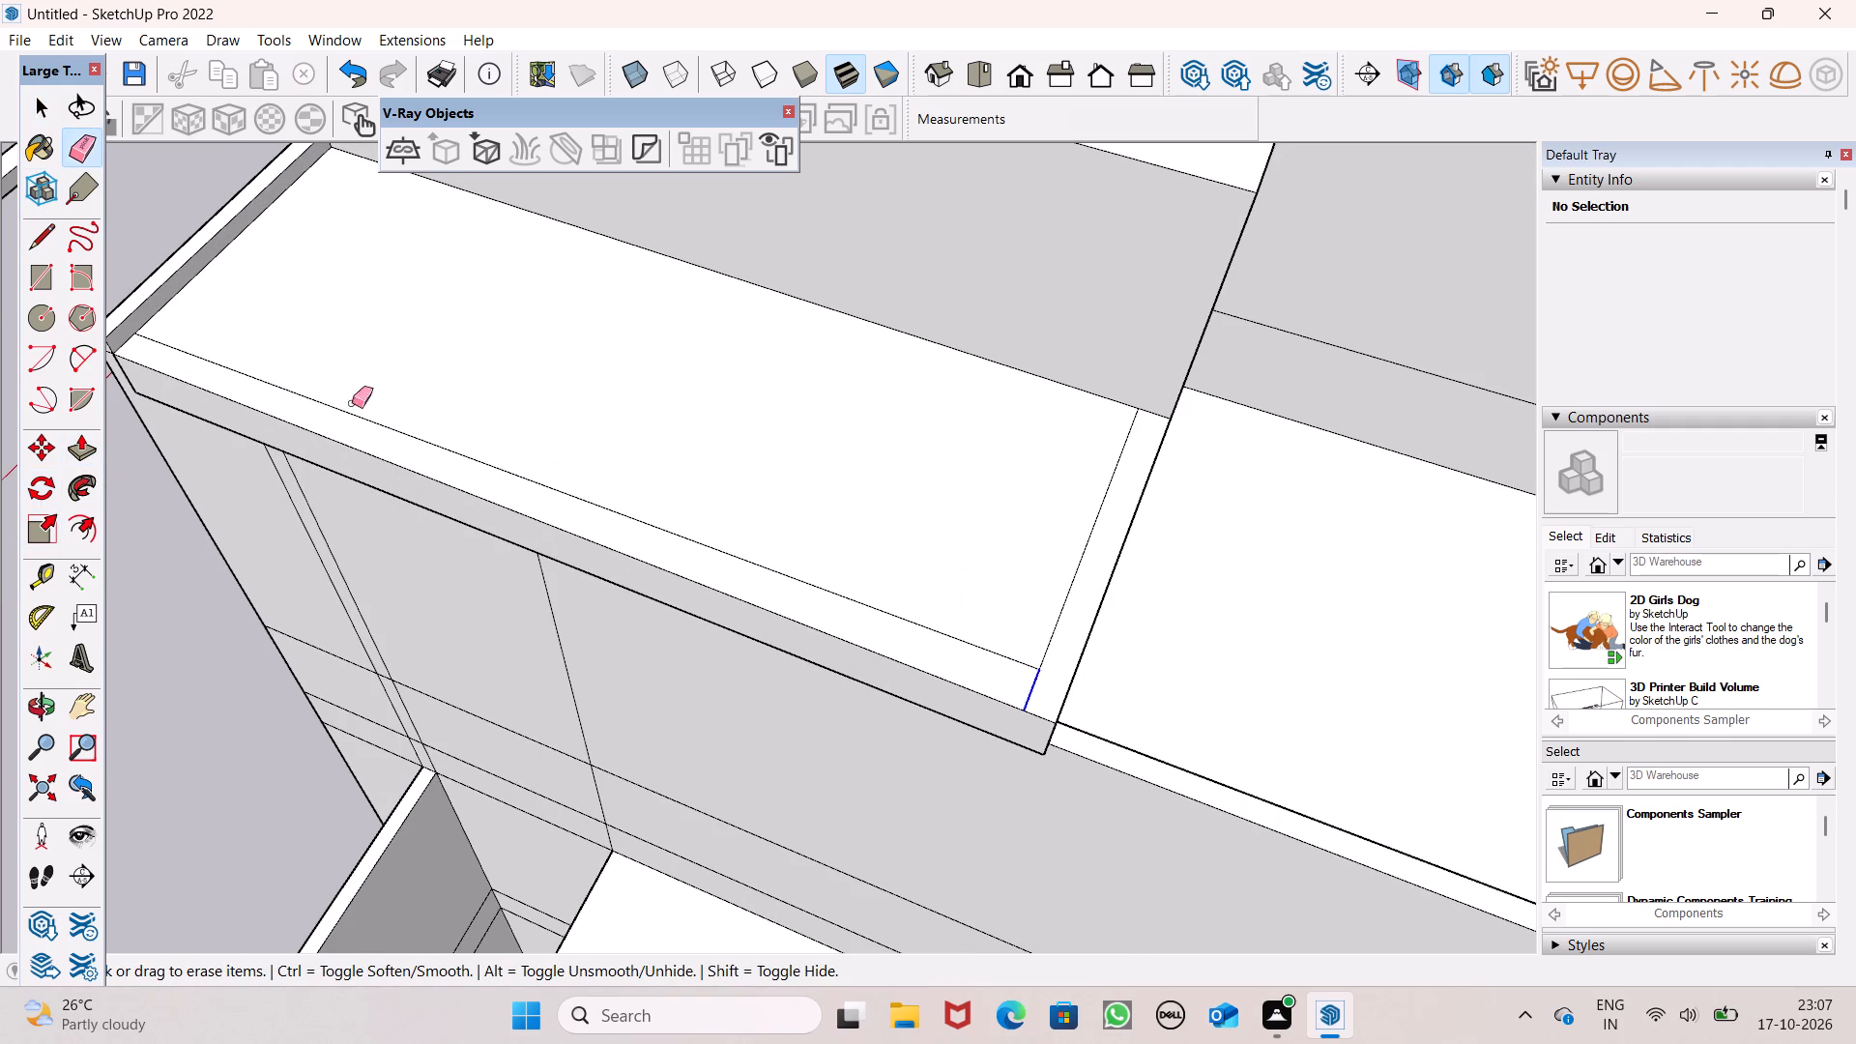
Push/Pull the L-shaped edge strip of the lower roof slab up 5 7/16" to match the existing raised curb.
click(83, 444)
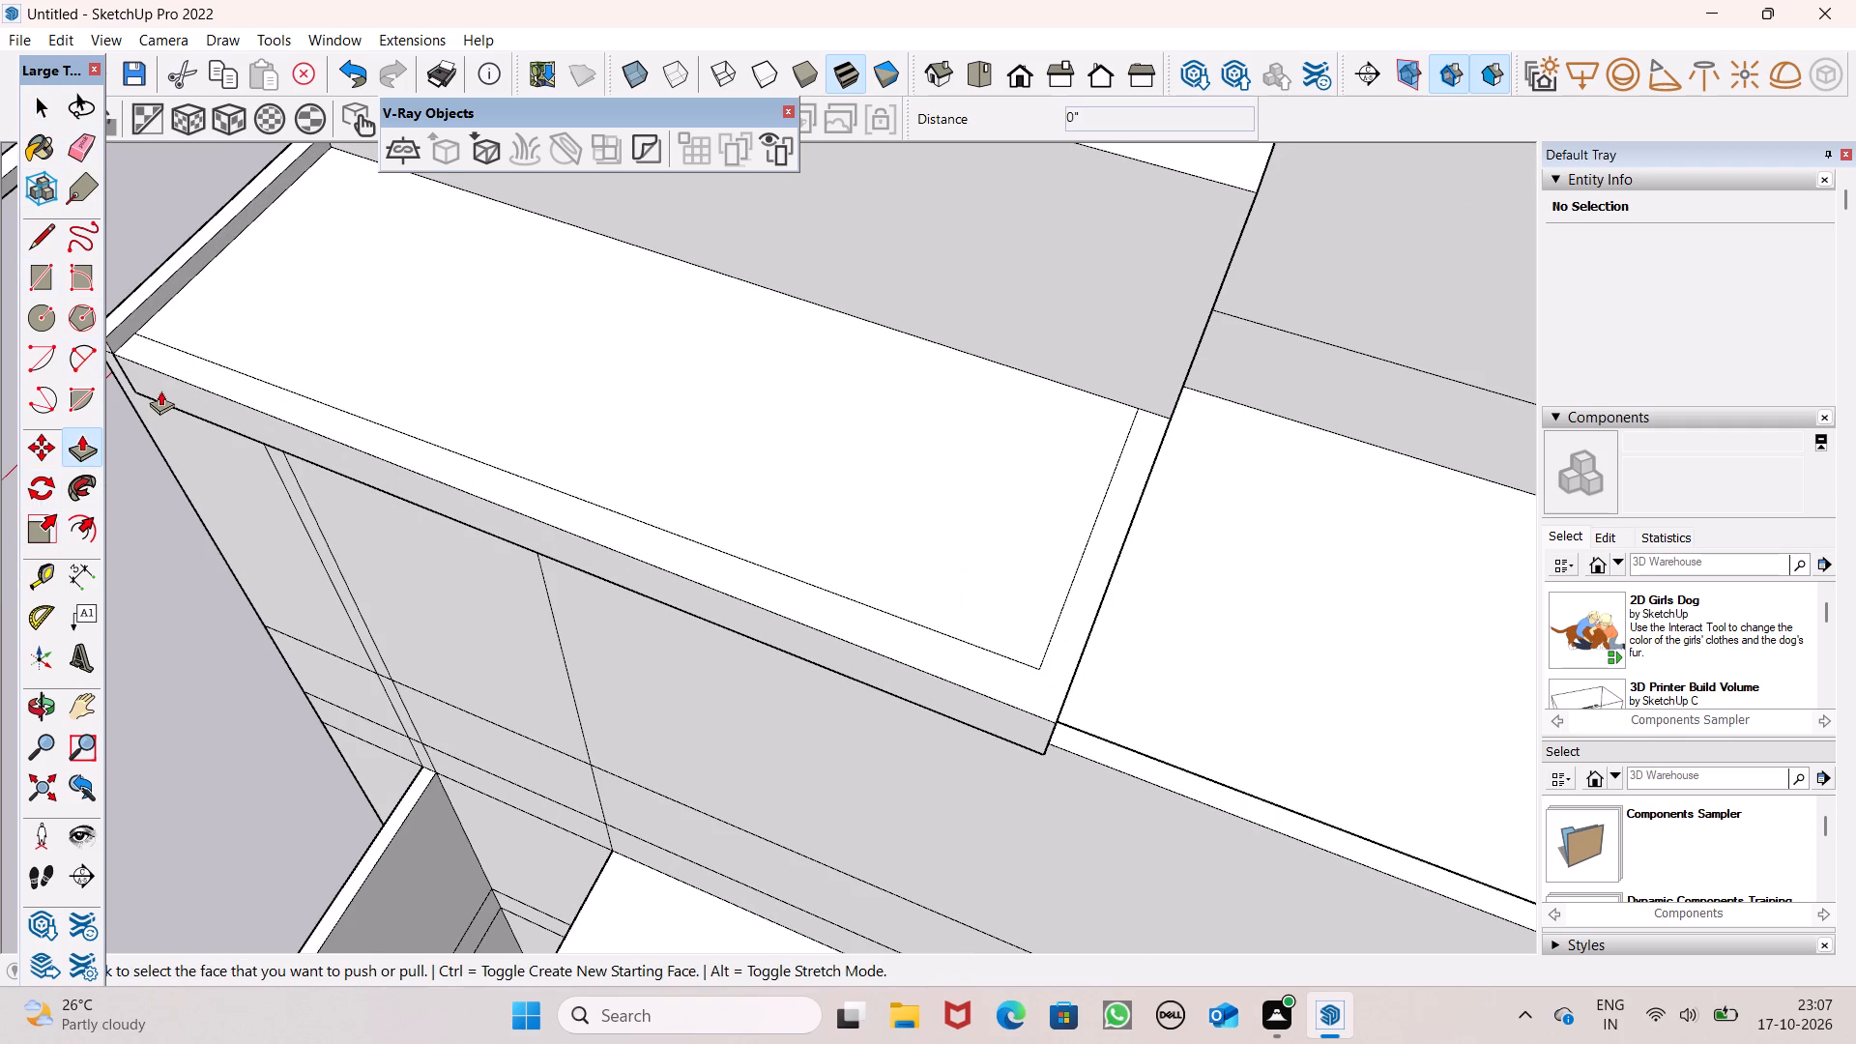
scroll(284, 387, down, 3)
middle_drag(379, 420, 633, 449)
scroll(371, 615, up, 4)
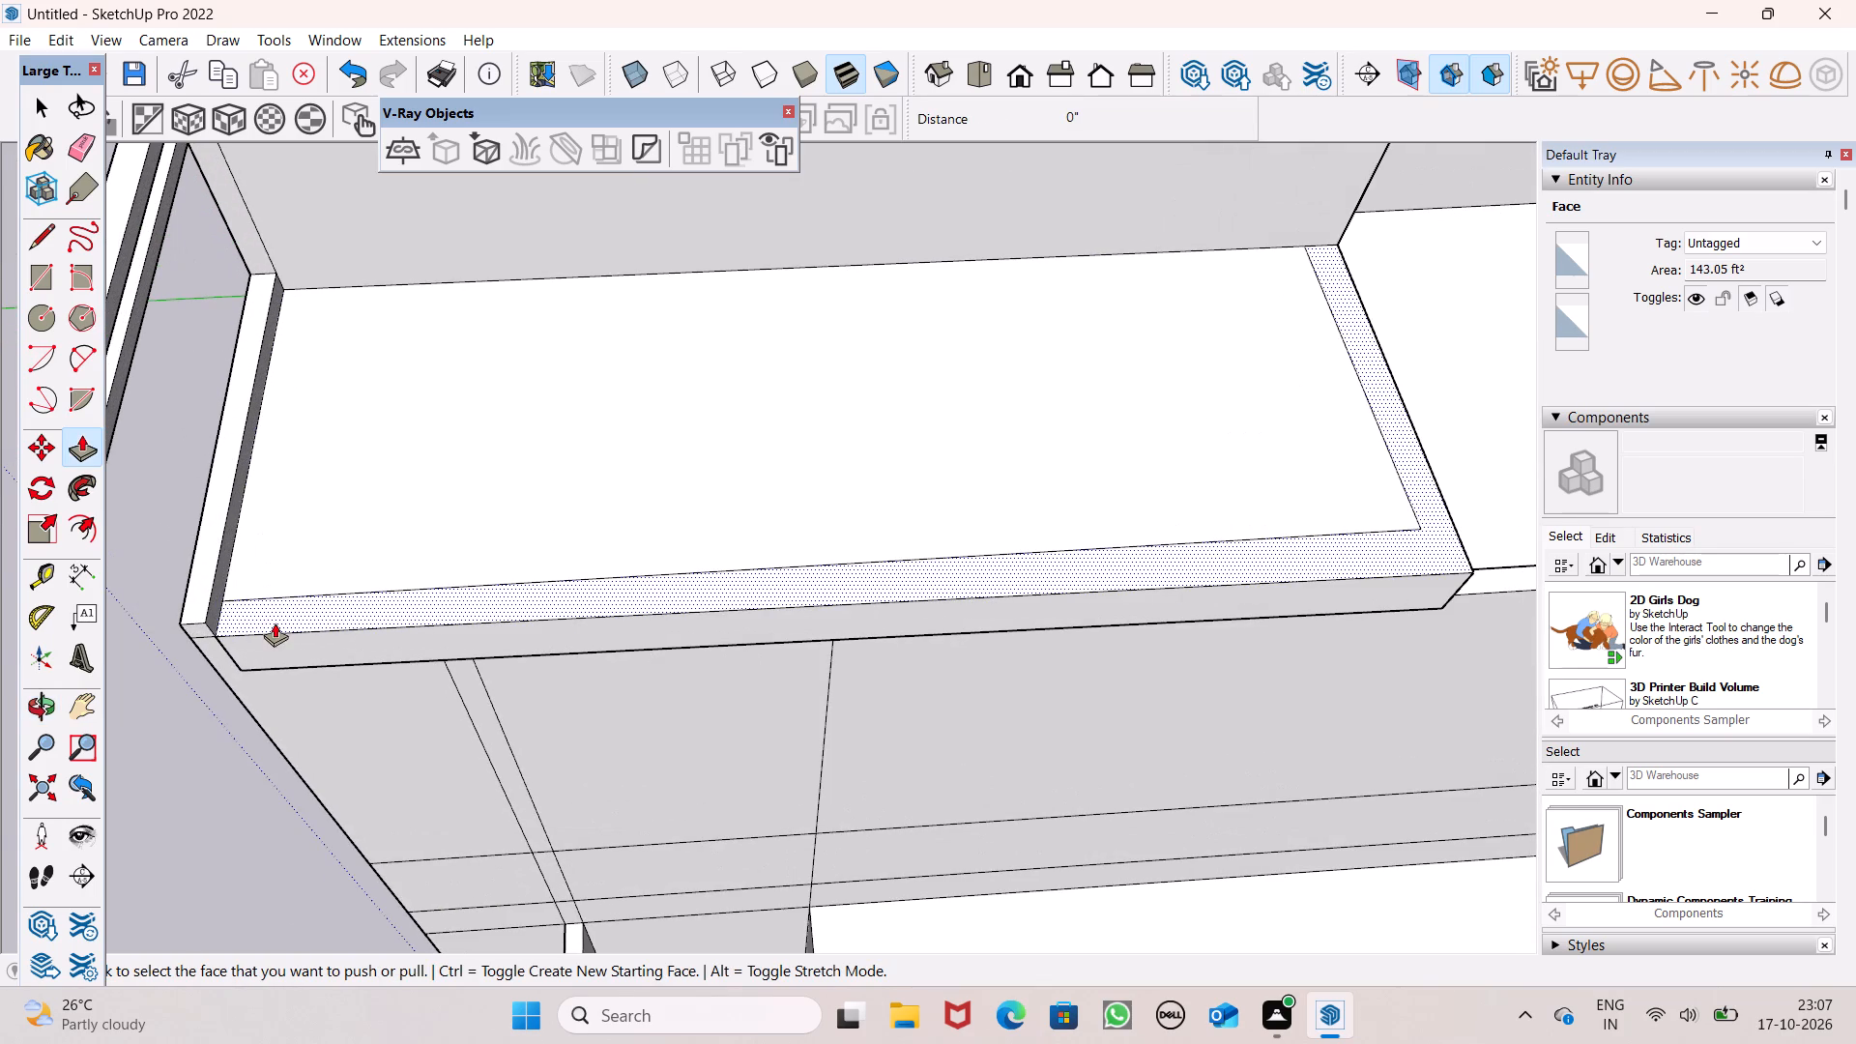
drag(273, 616, 195, 615)
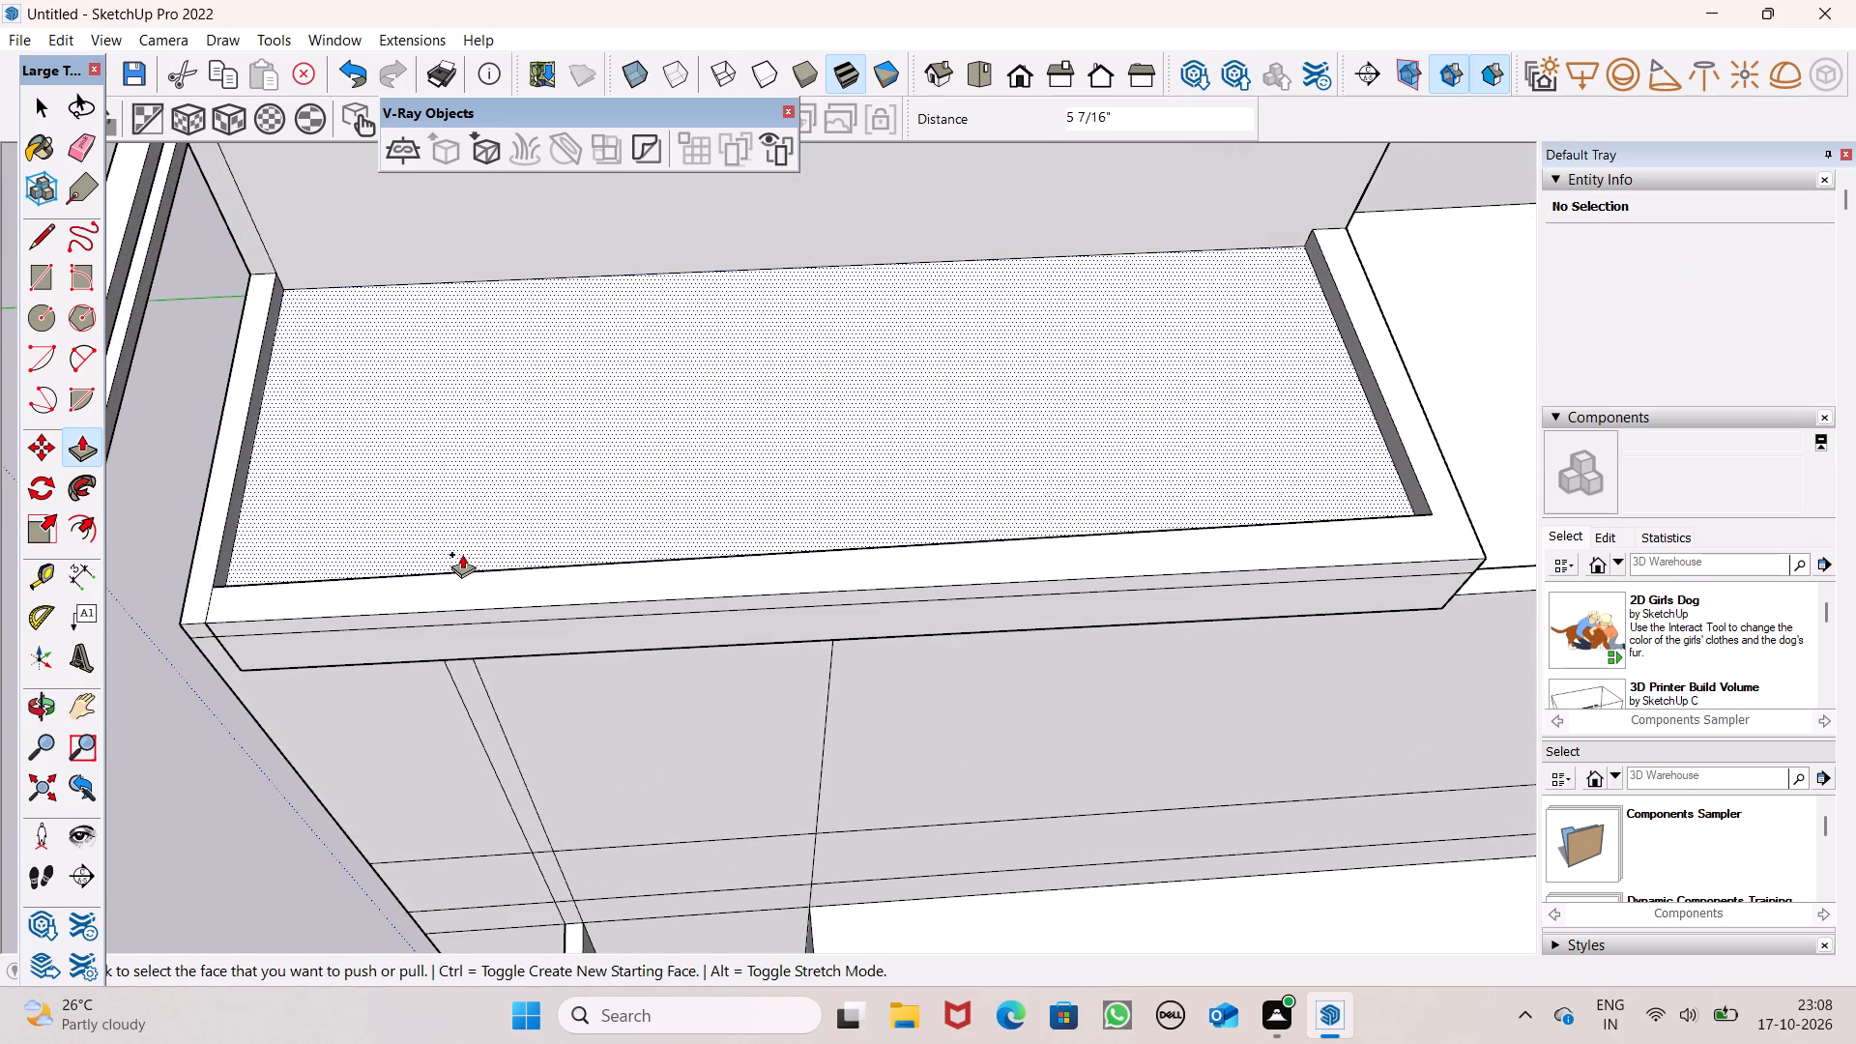
scroll(467, 557, down, 3)
middle_drag(708, 593, 1130, 464)
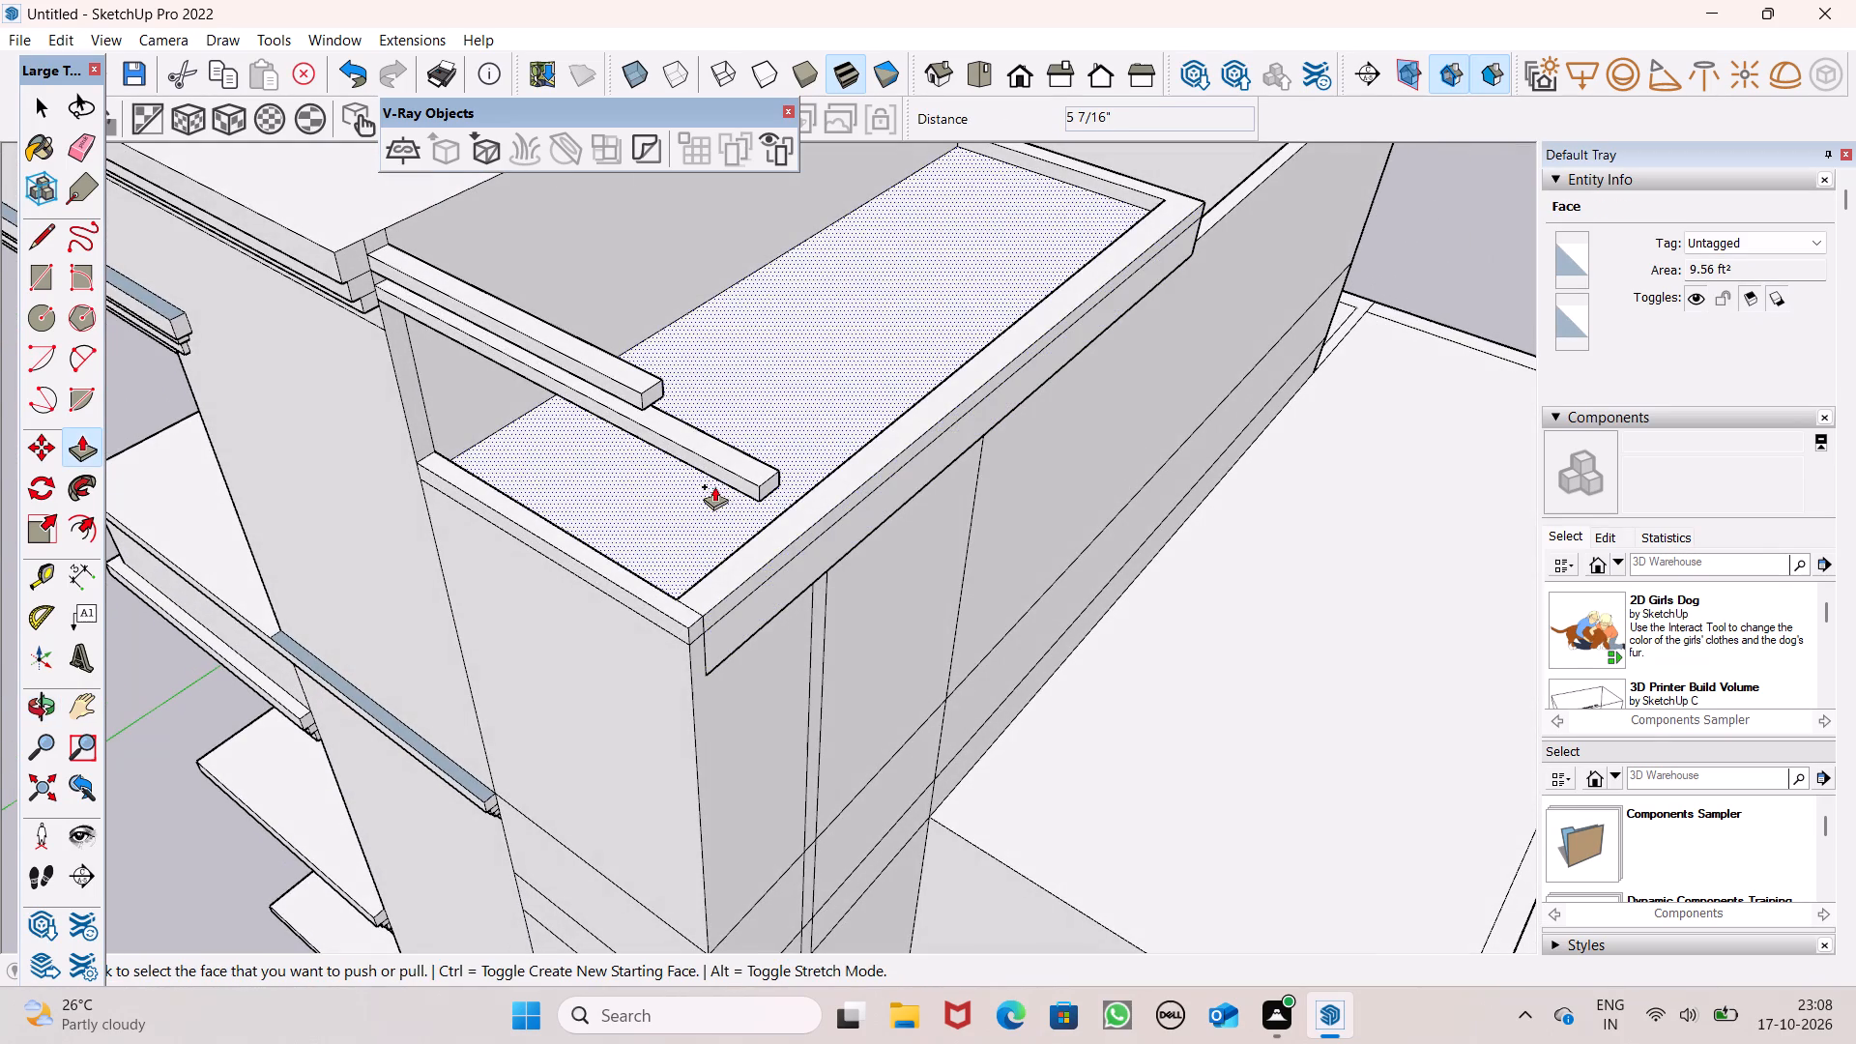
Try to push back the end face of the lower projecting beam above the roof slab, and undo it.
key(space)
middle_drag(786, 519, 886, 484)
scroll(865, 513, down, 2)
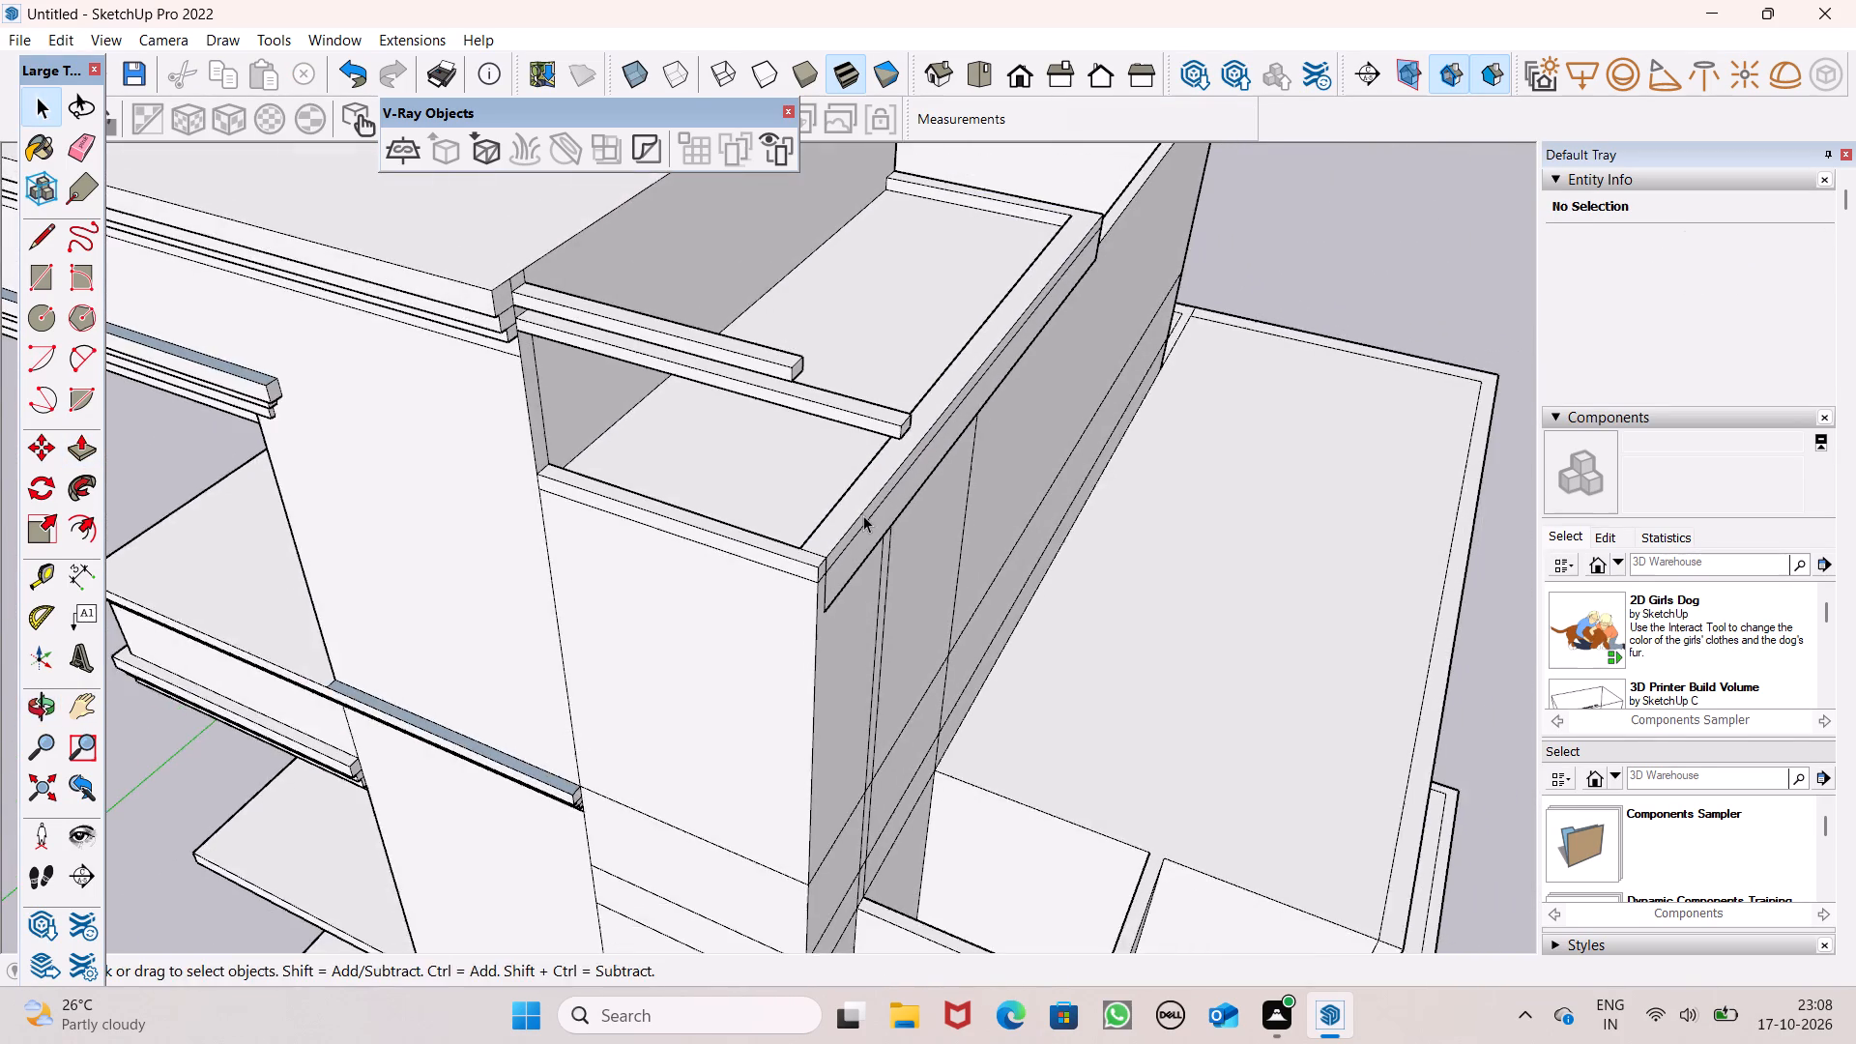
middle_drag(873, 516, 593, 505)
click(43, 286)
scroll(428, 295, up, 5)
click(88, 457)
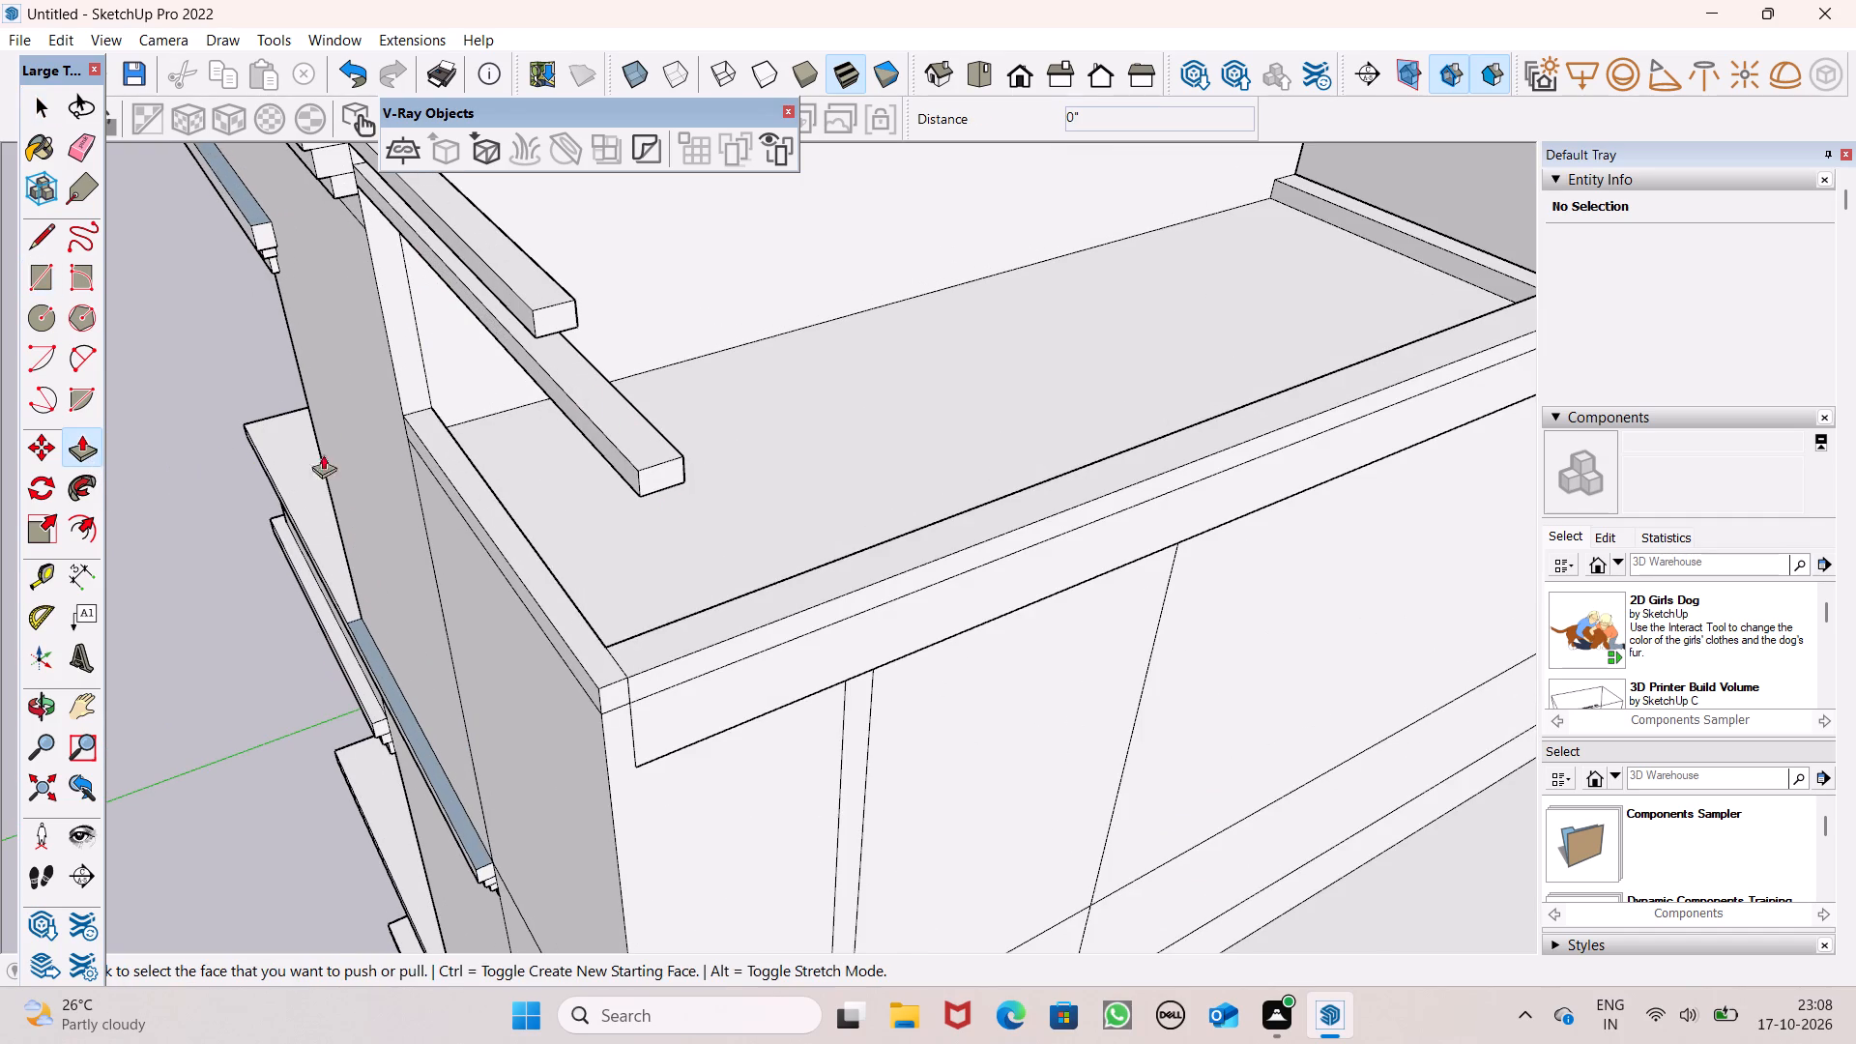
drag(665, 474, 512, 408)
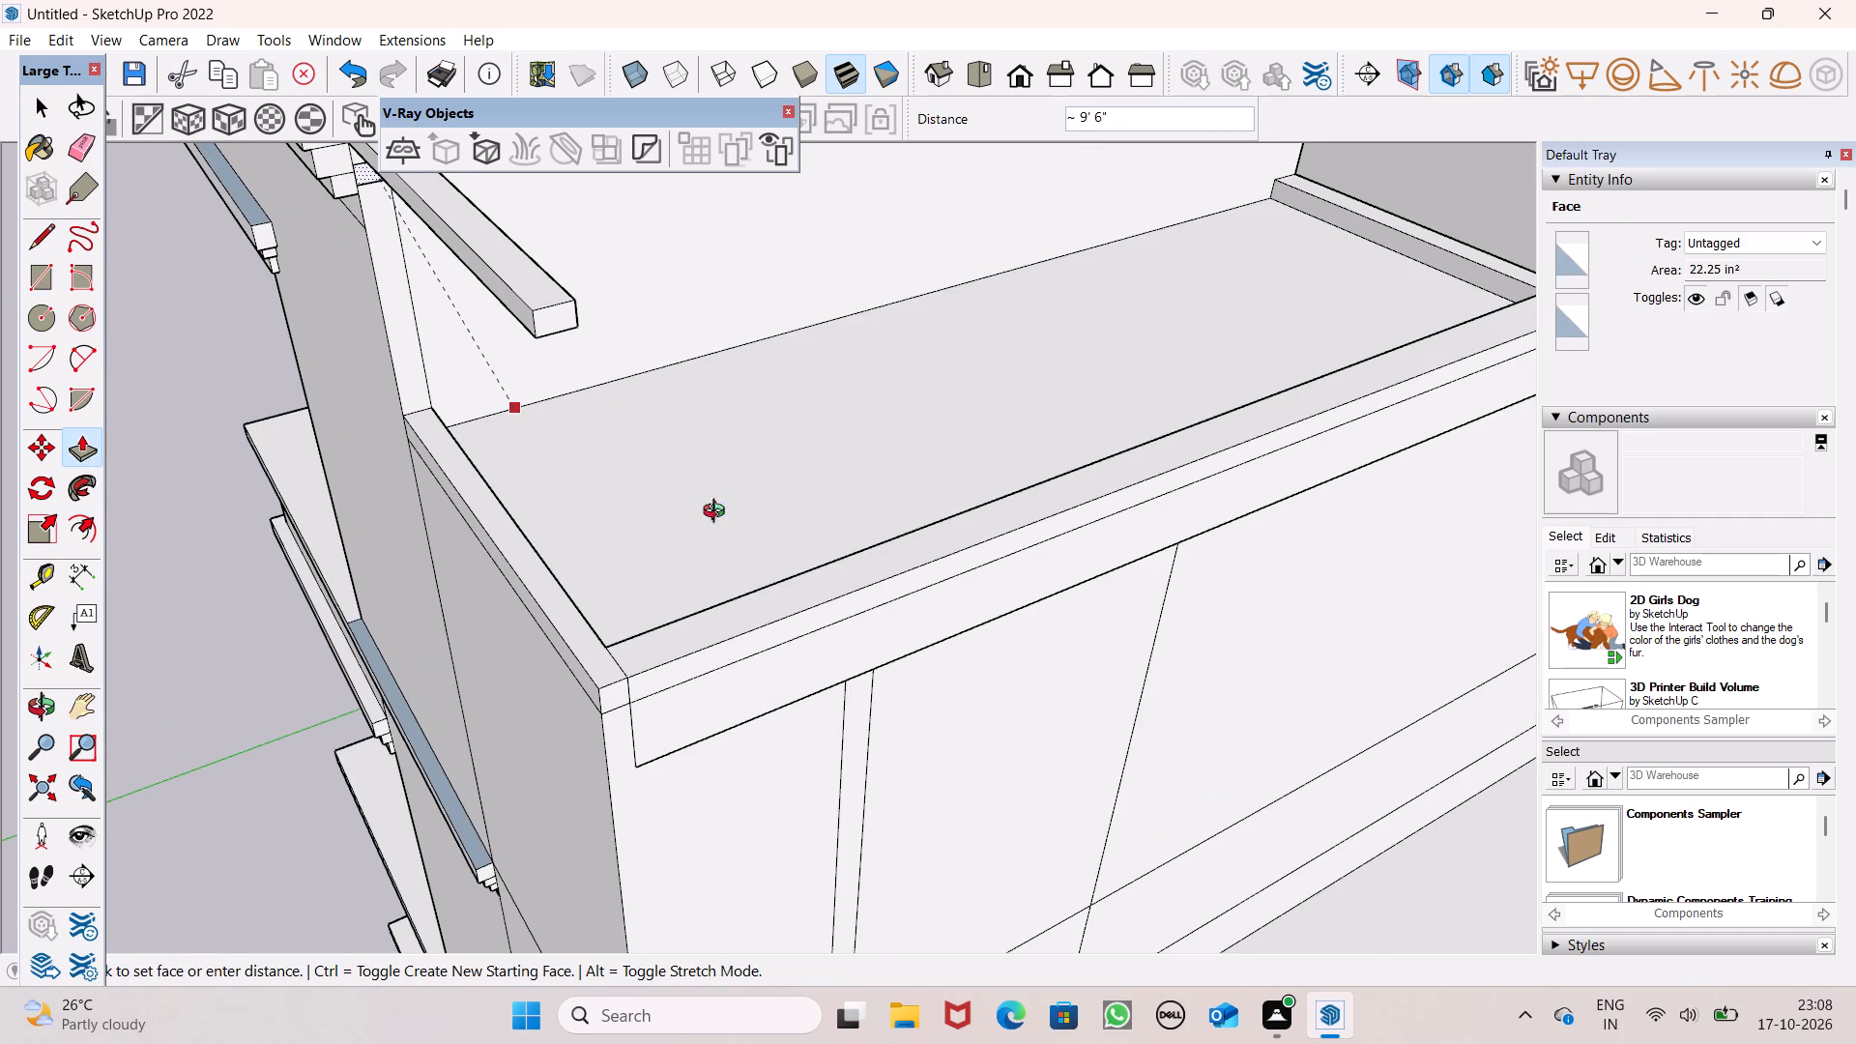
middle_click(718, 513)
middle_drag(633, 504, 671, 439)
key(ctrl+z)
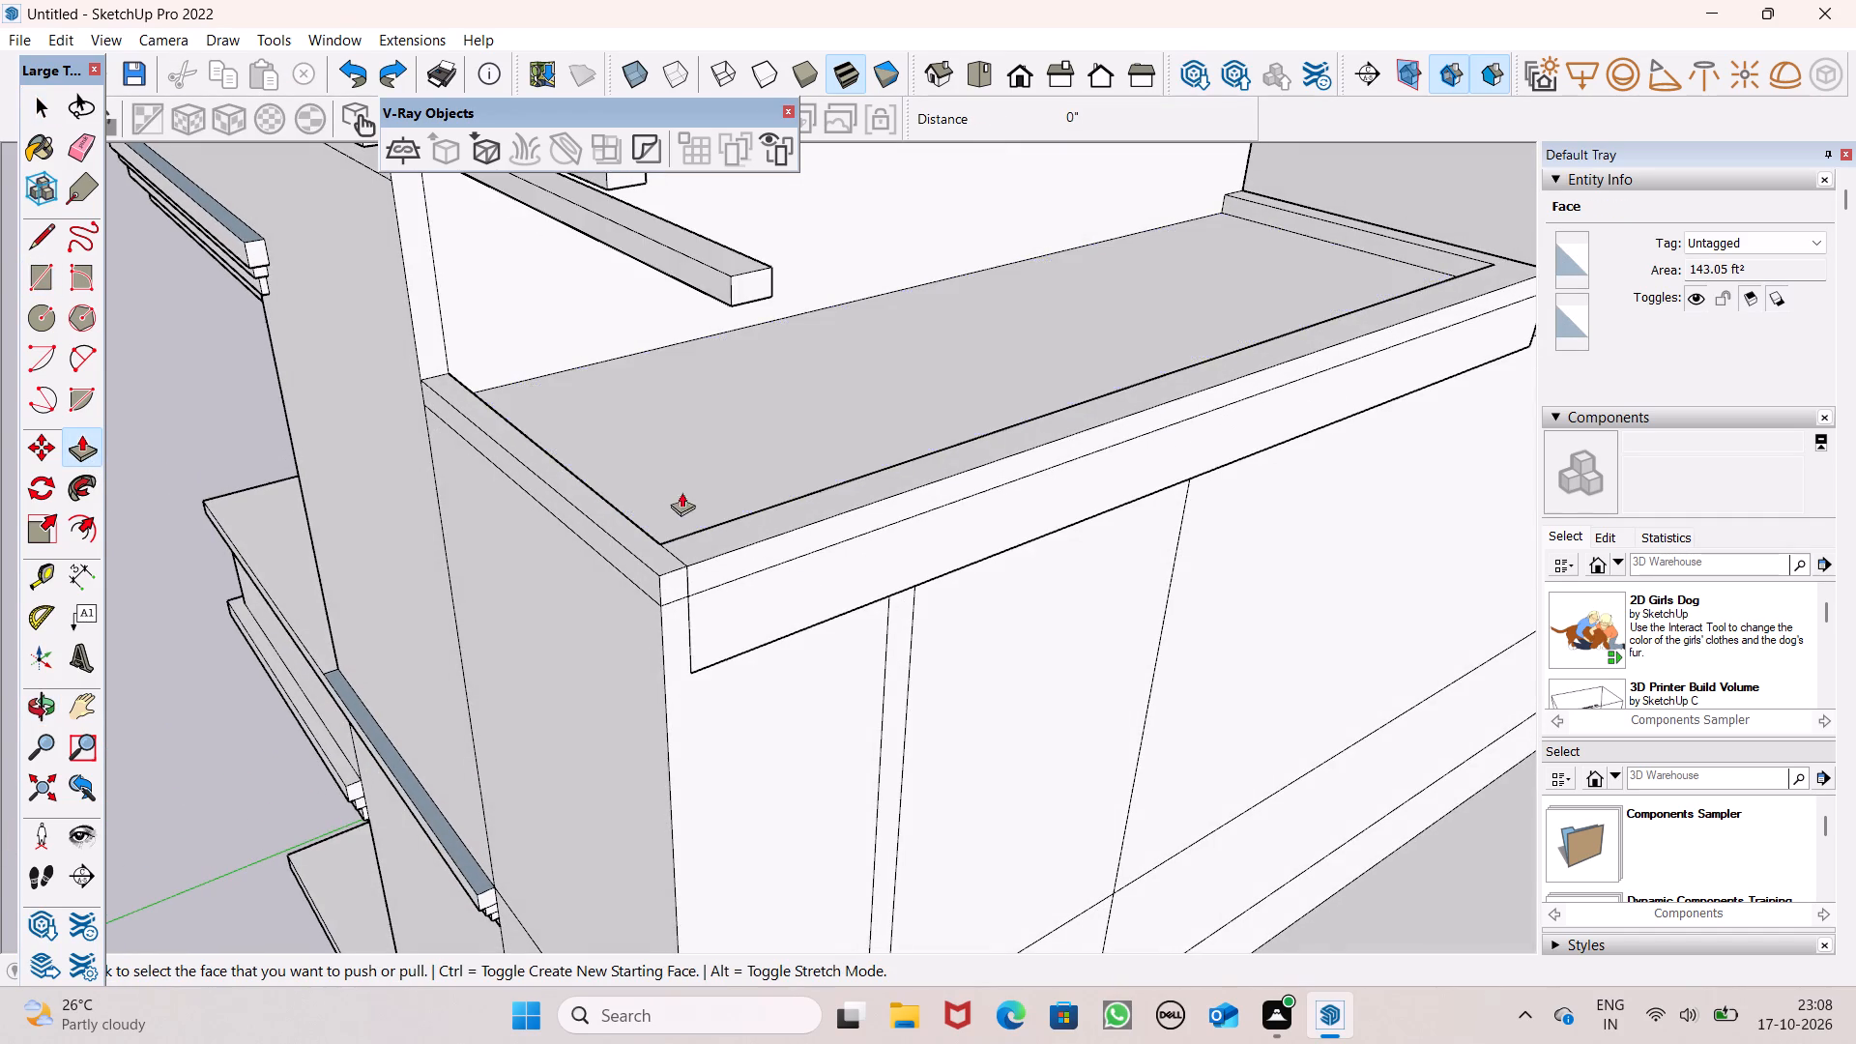
Shorten the lower projecting beam by pushing its end face back 2' 5 9/16", about level with the upper beam's end.
scroll(698, 478, up, 1)
middle_drag(700, 485, 827, 681)
scroll(852, 600, down, 2)
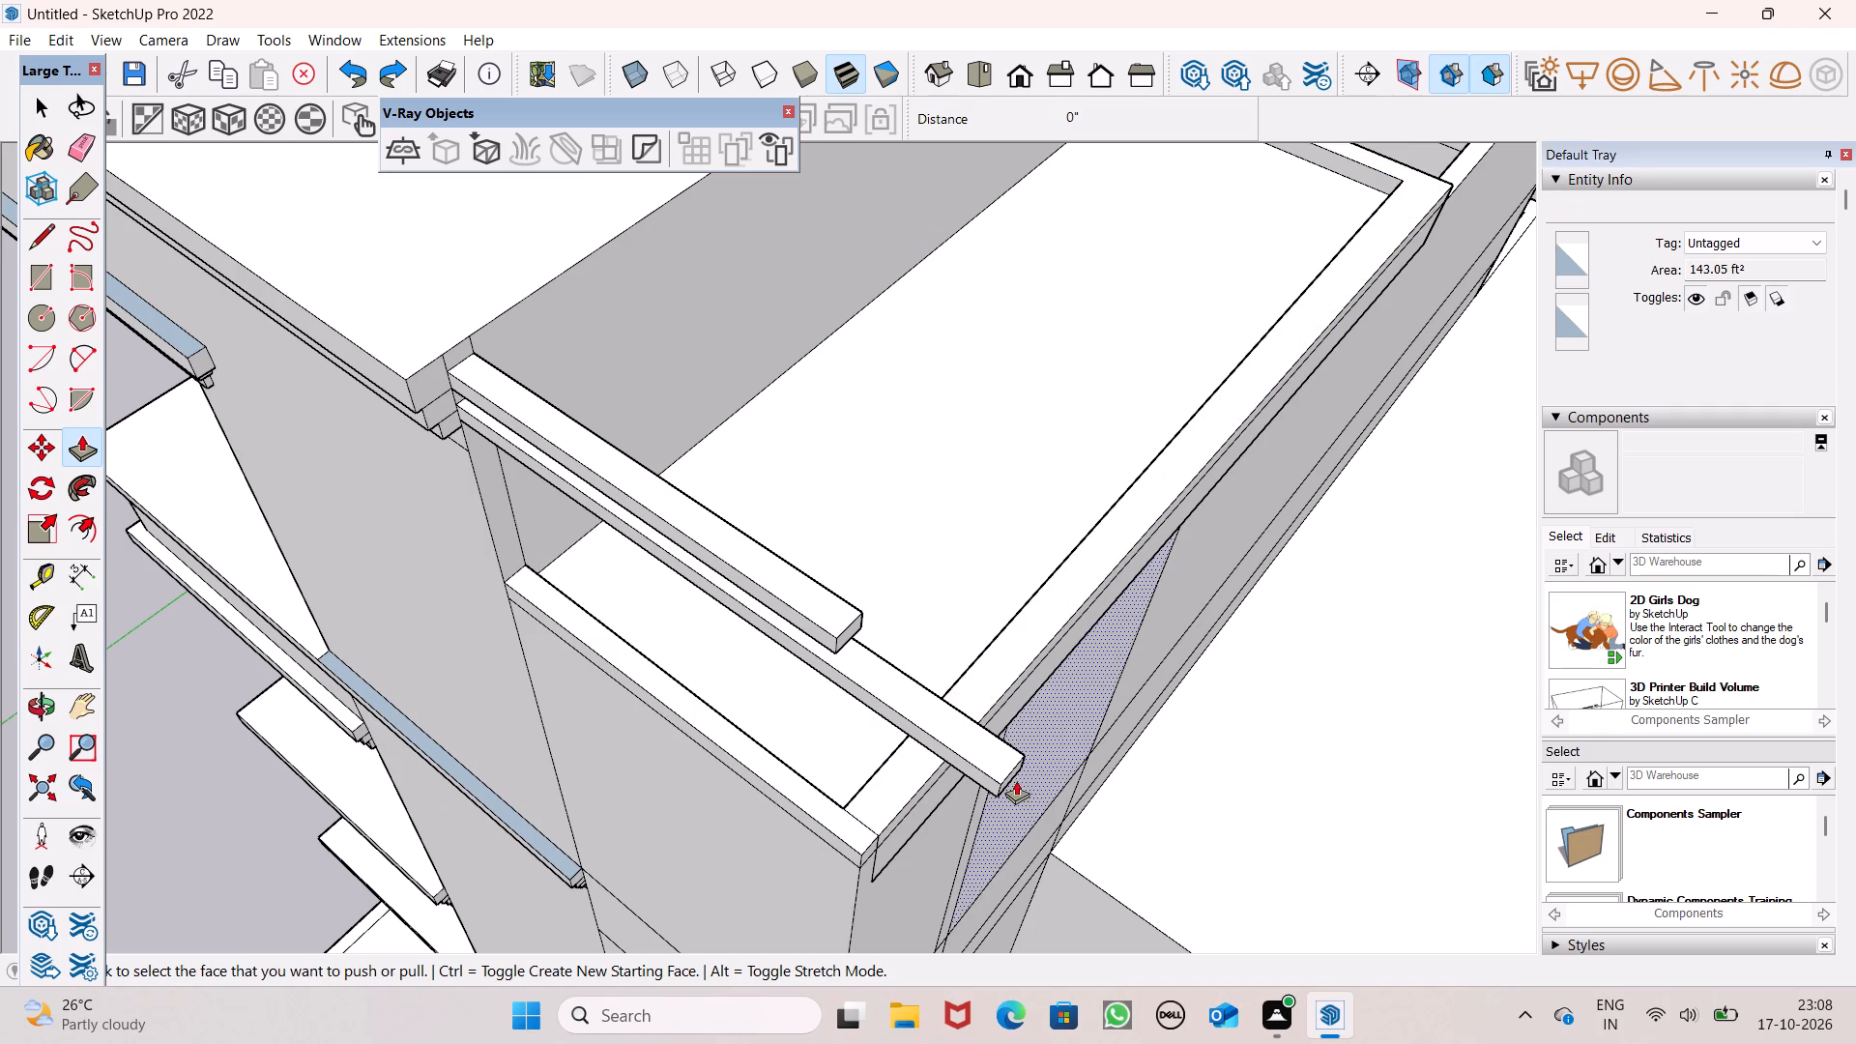
drag(1015, 776, 845, 731)
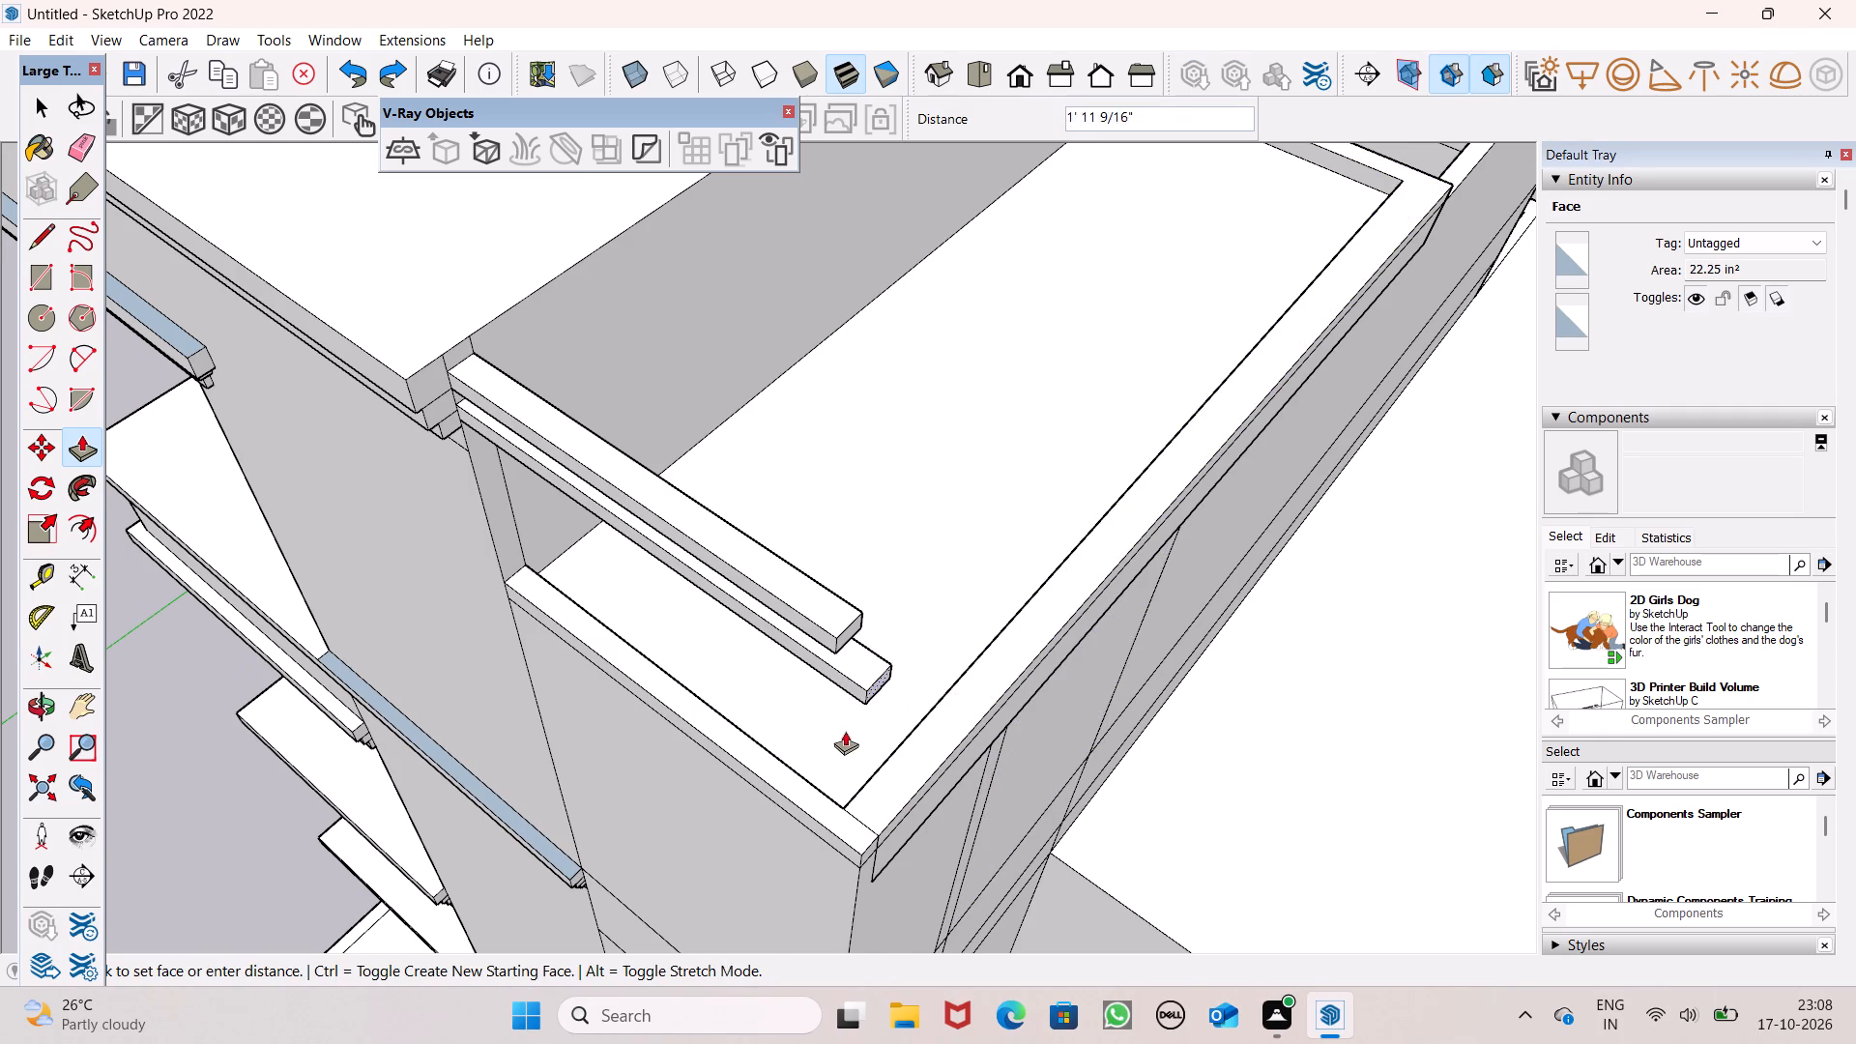
drag(845, 731, 819, 712)
middle_drag(902, 768, 884, 678)
scroll(832, 772, up, 1)
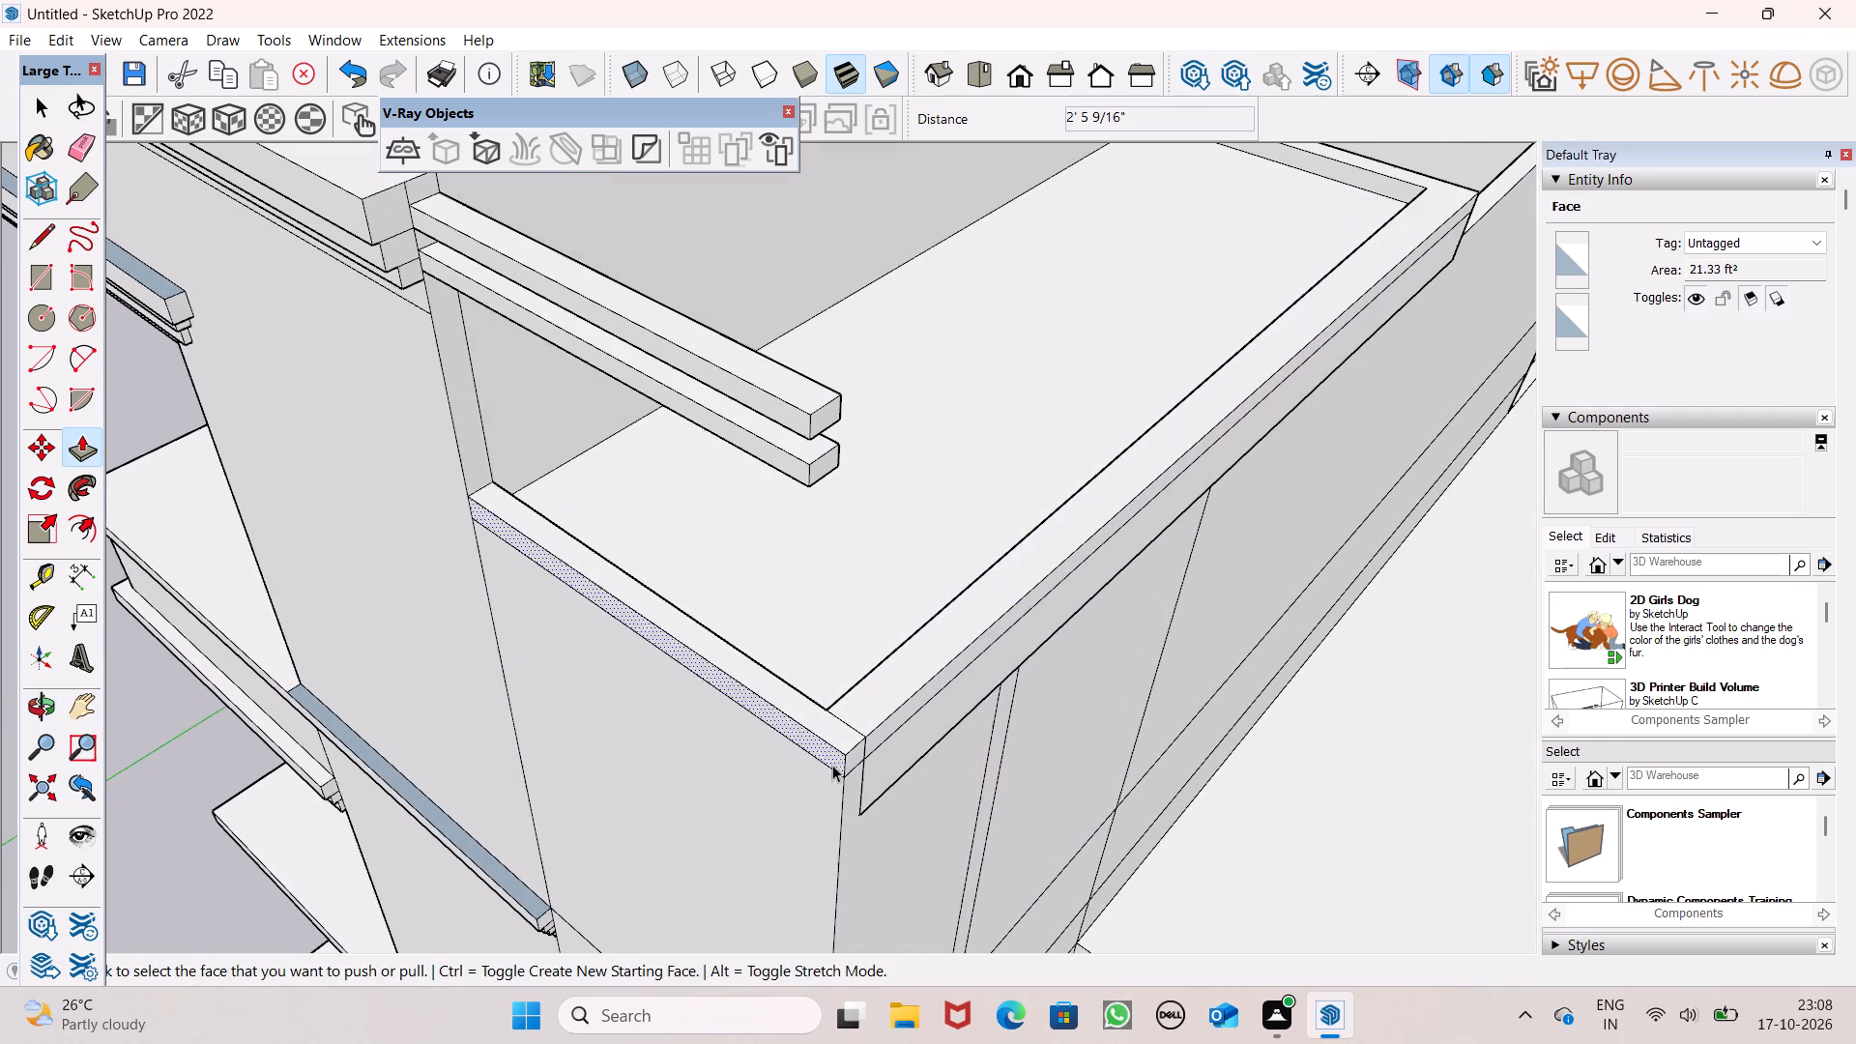
key(space)
Erase the short seam edge across the top of the raised curb at its outer corner near the beams.
middle_drag(952, 760, 941, 785)
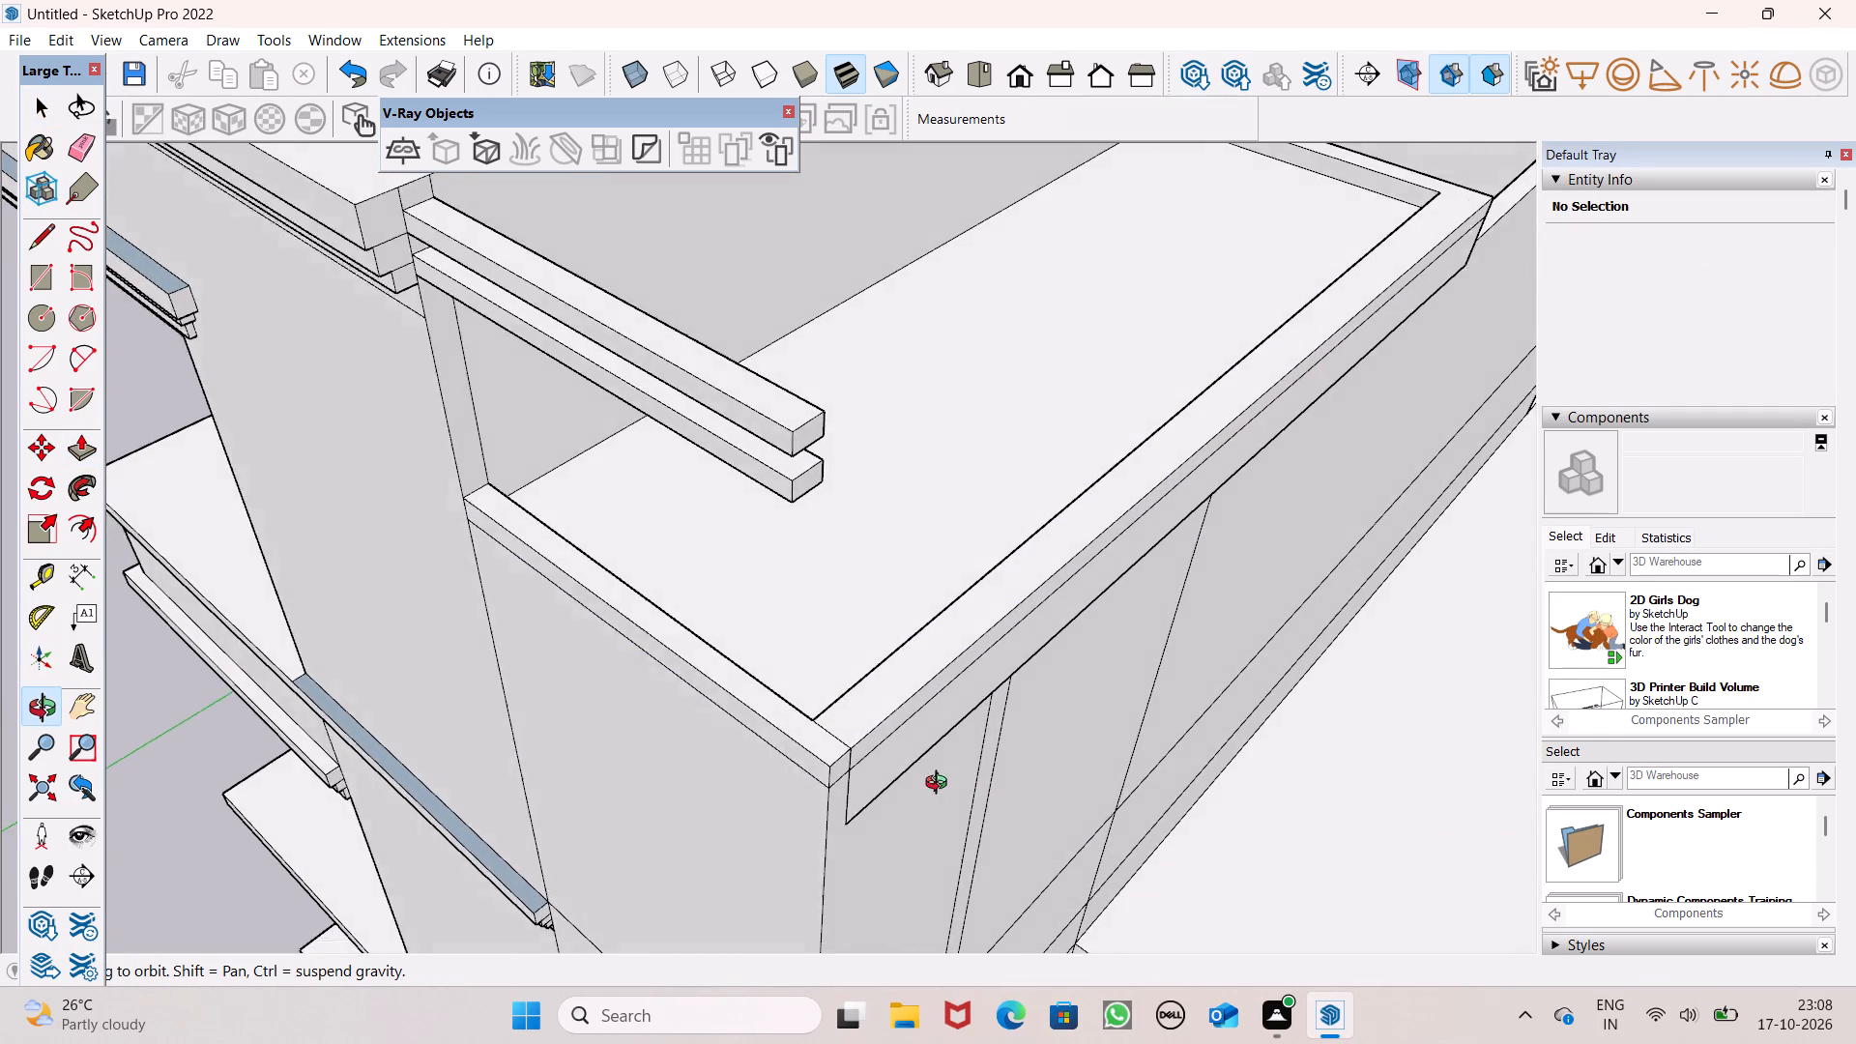
middle_drag(941, 785, 942, 798)
scroll(936, 829, up, 1)
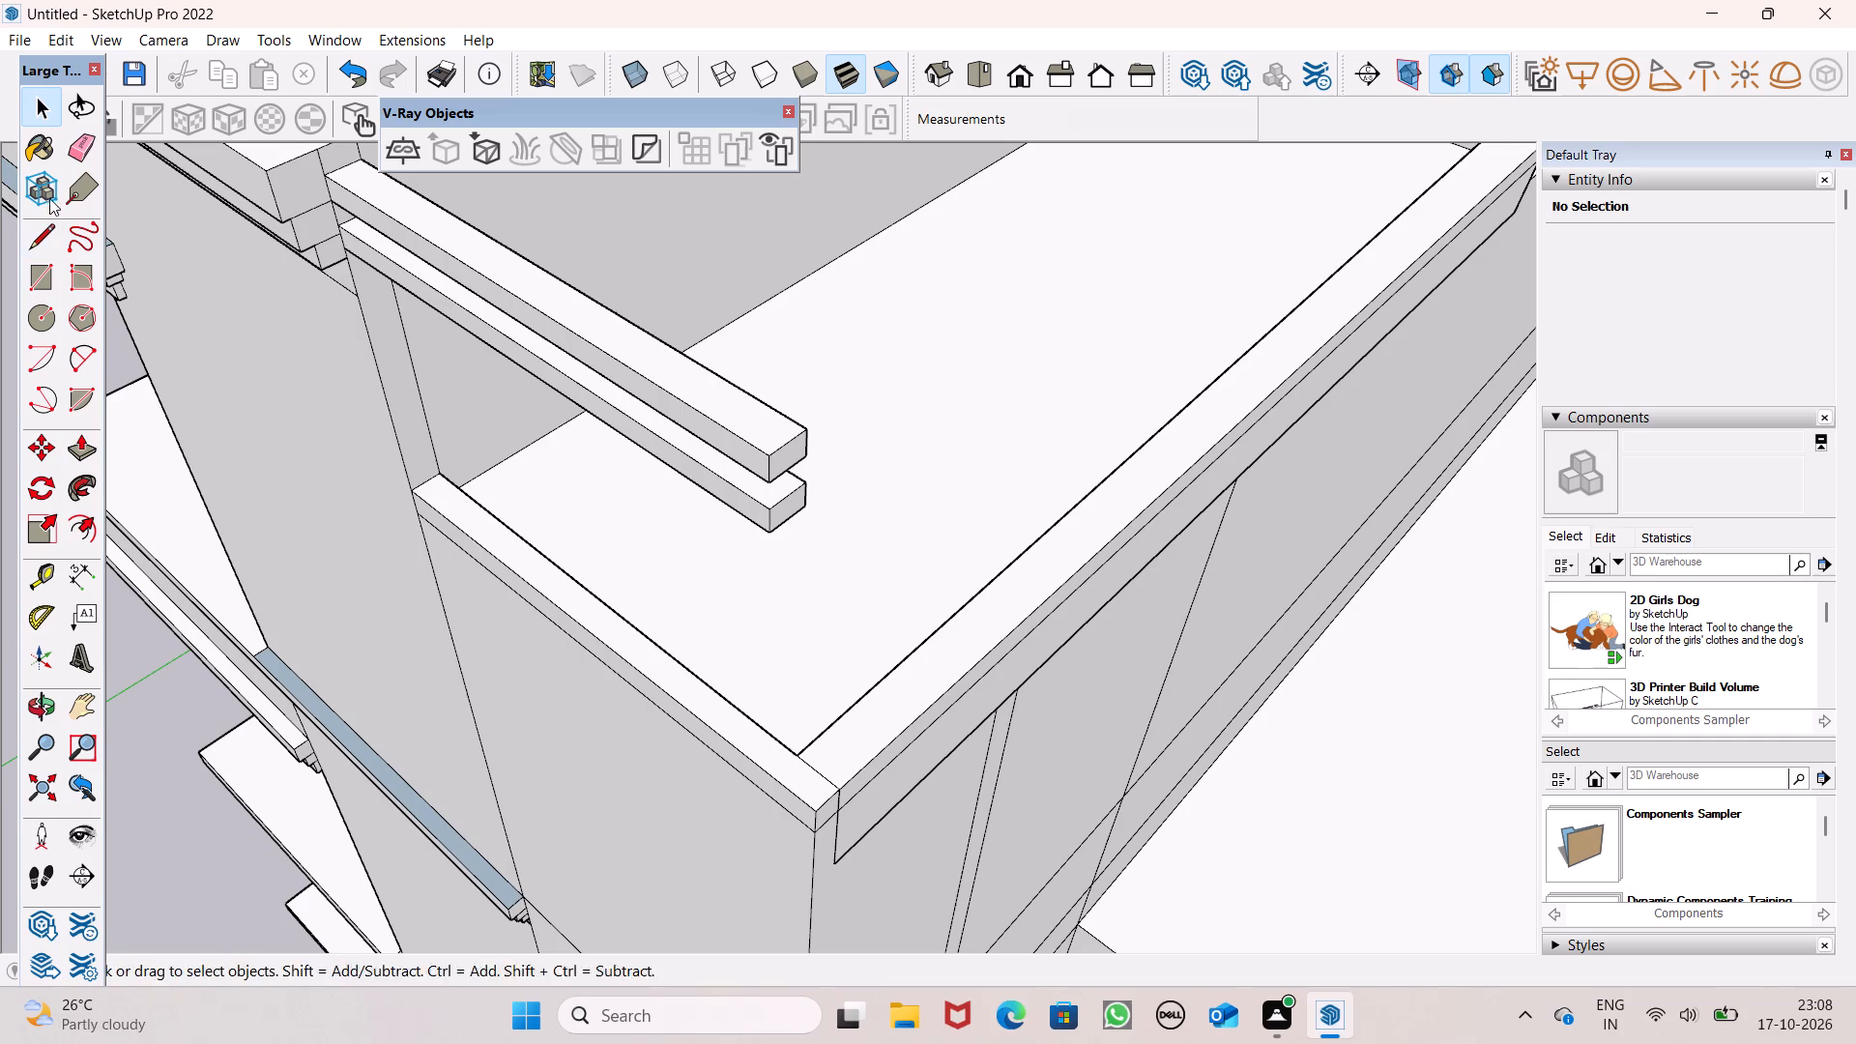
click(87, 151)
scroll(430, 436, down, 1)
middle_drag(602, 598, 657, 663)
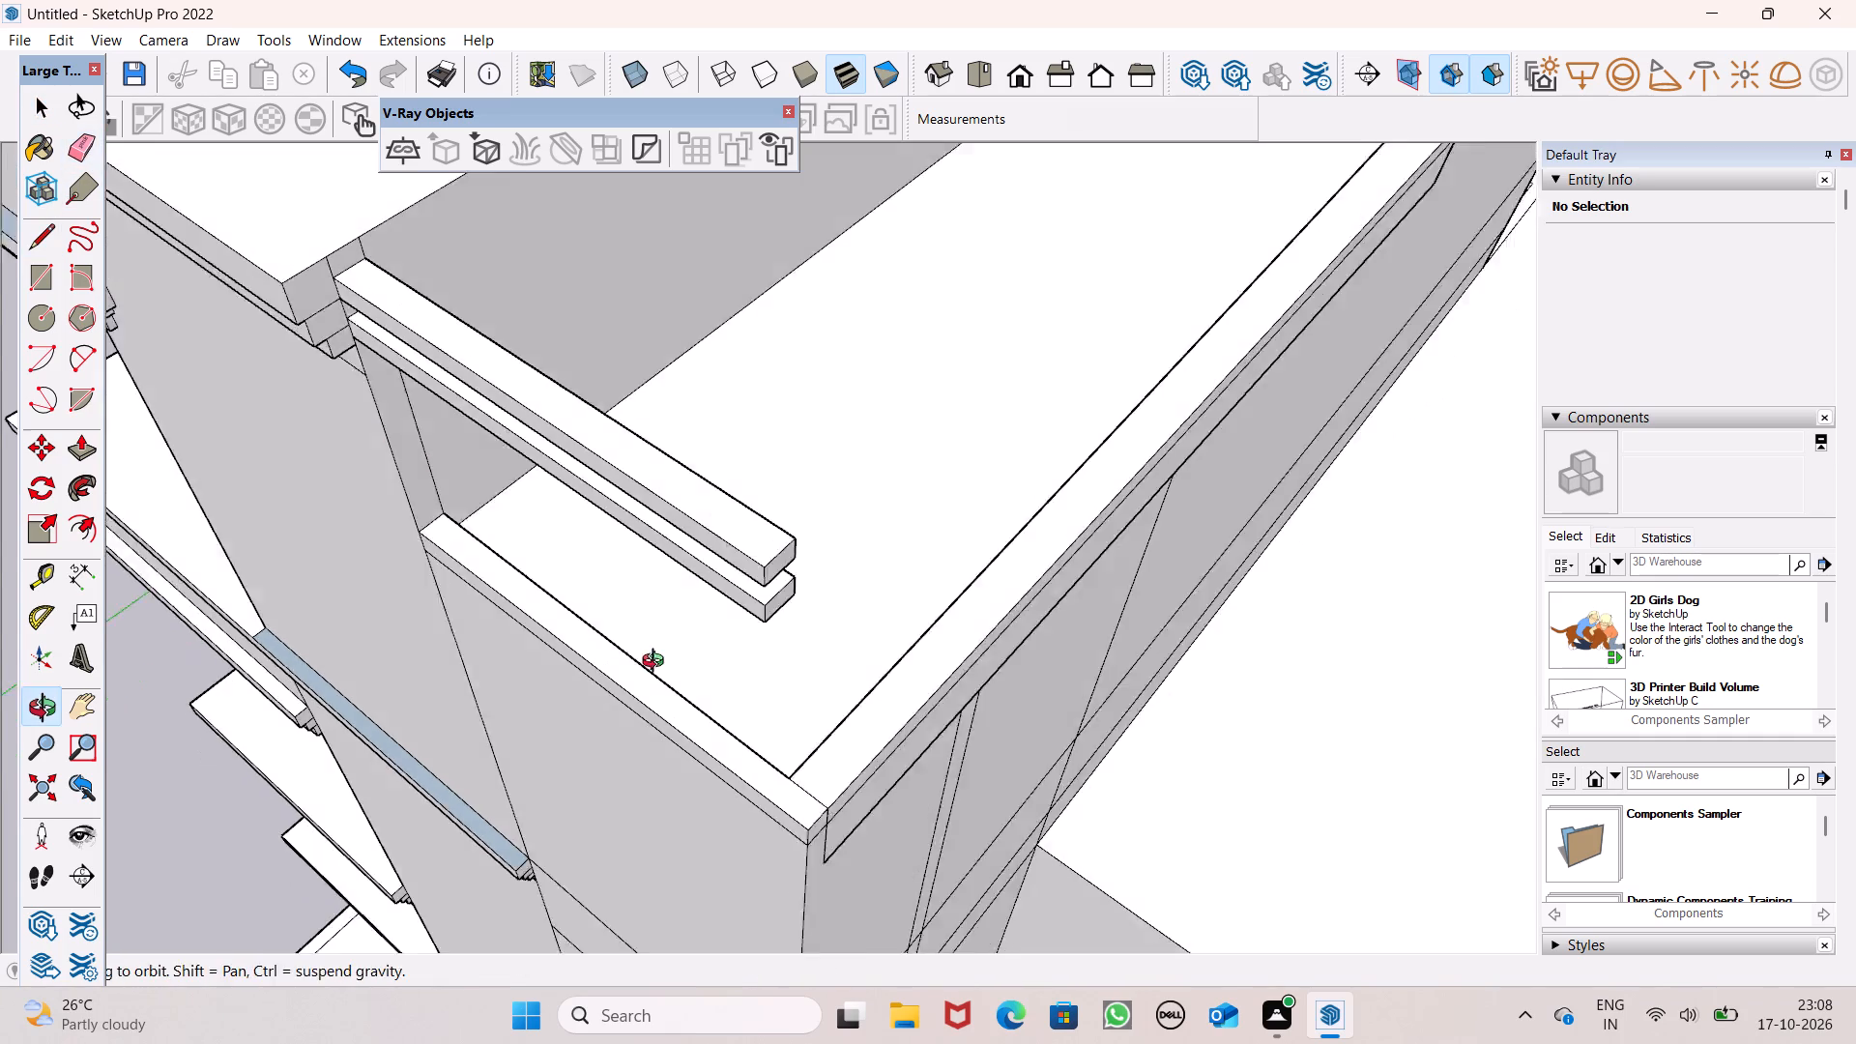
middle_drag(657, 663, 694, 668)
scroll(897, 831, up, 4)
middle_drag(900, 840, 906, 825)
drag(882, 788, 886, 775)
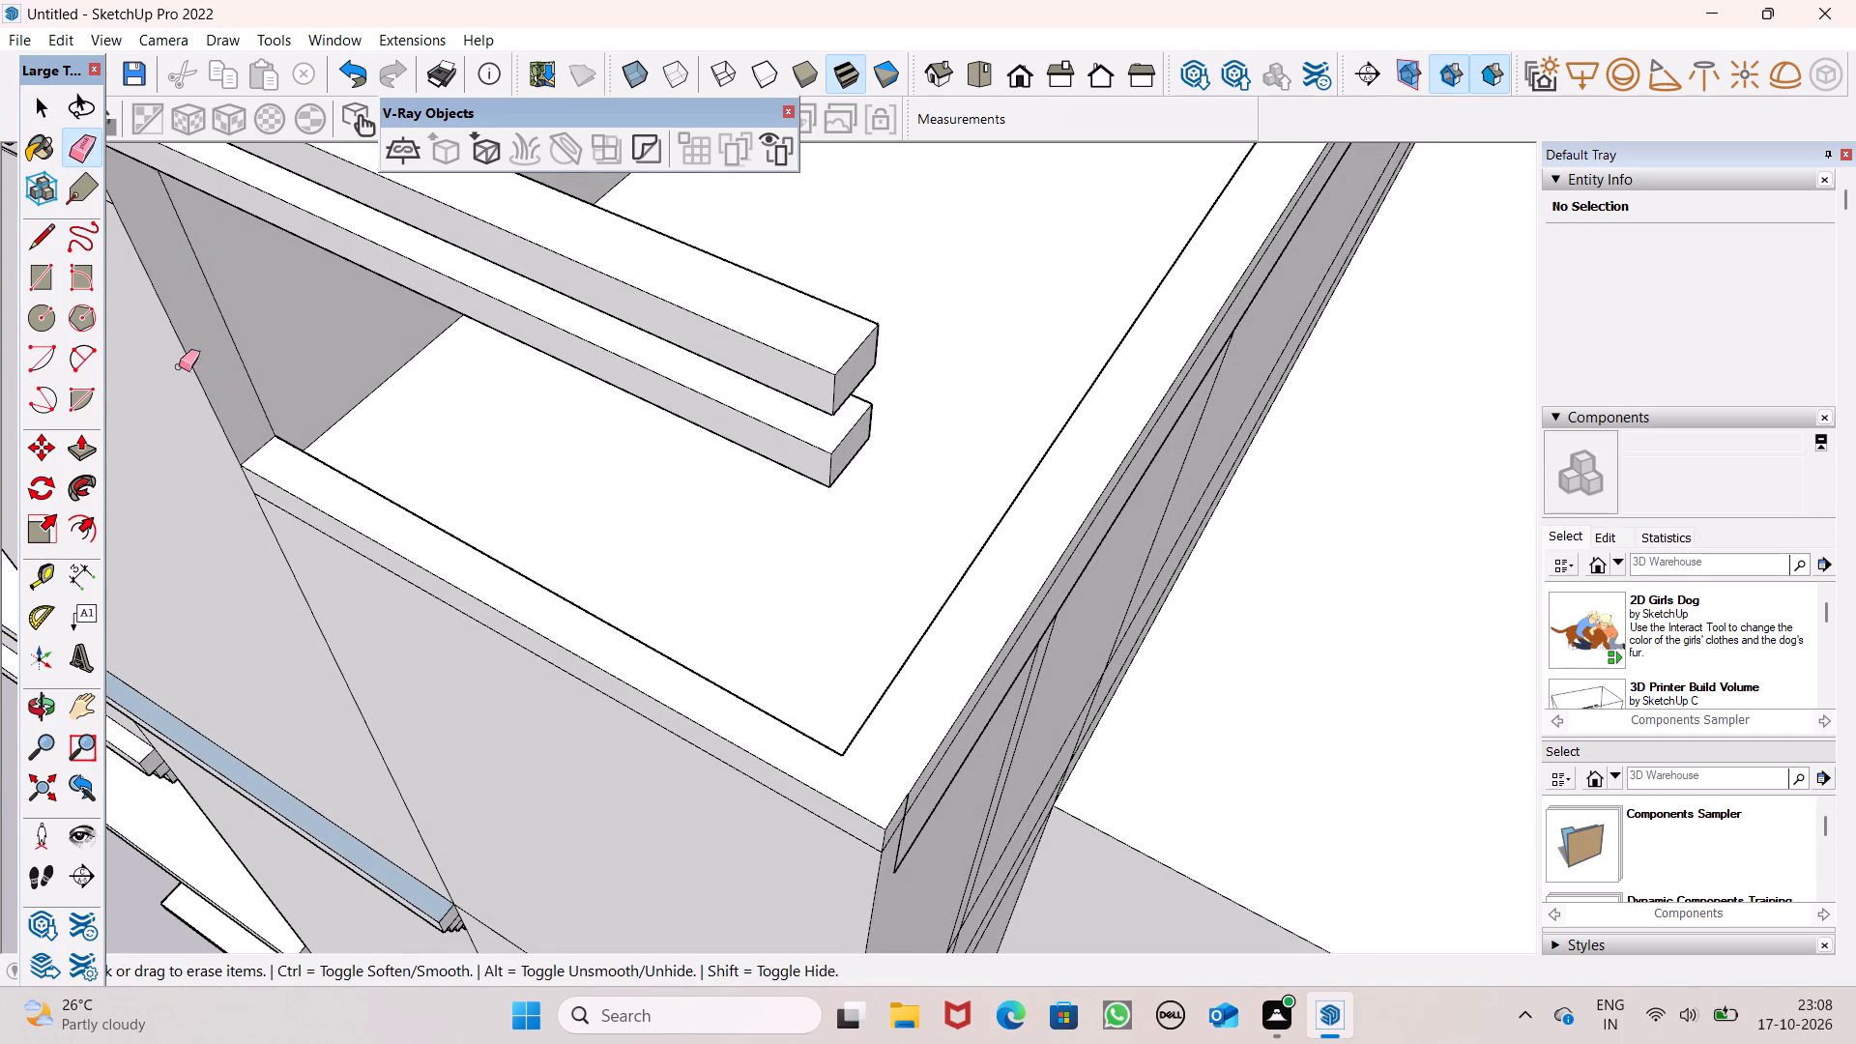
Draw a rectangle about 4 3/16" by 3 1/4" on top of the curb at its outer corner near the beams.
click(20, 284)
scroll(1095, 771, up, 1)
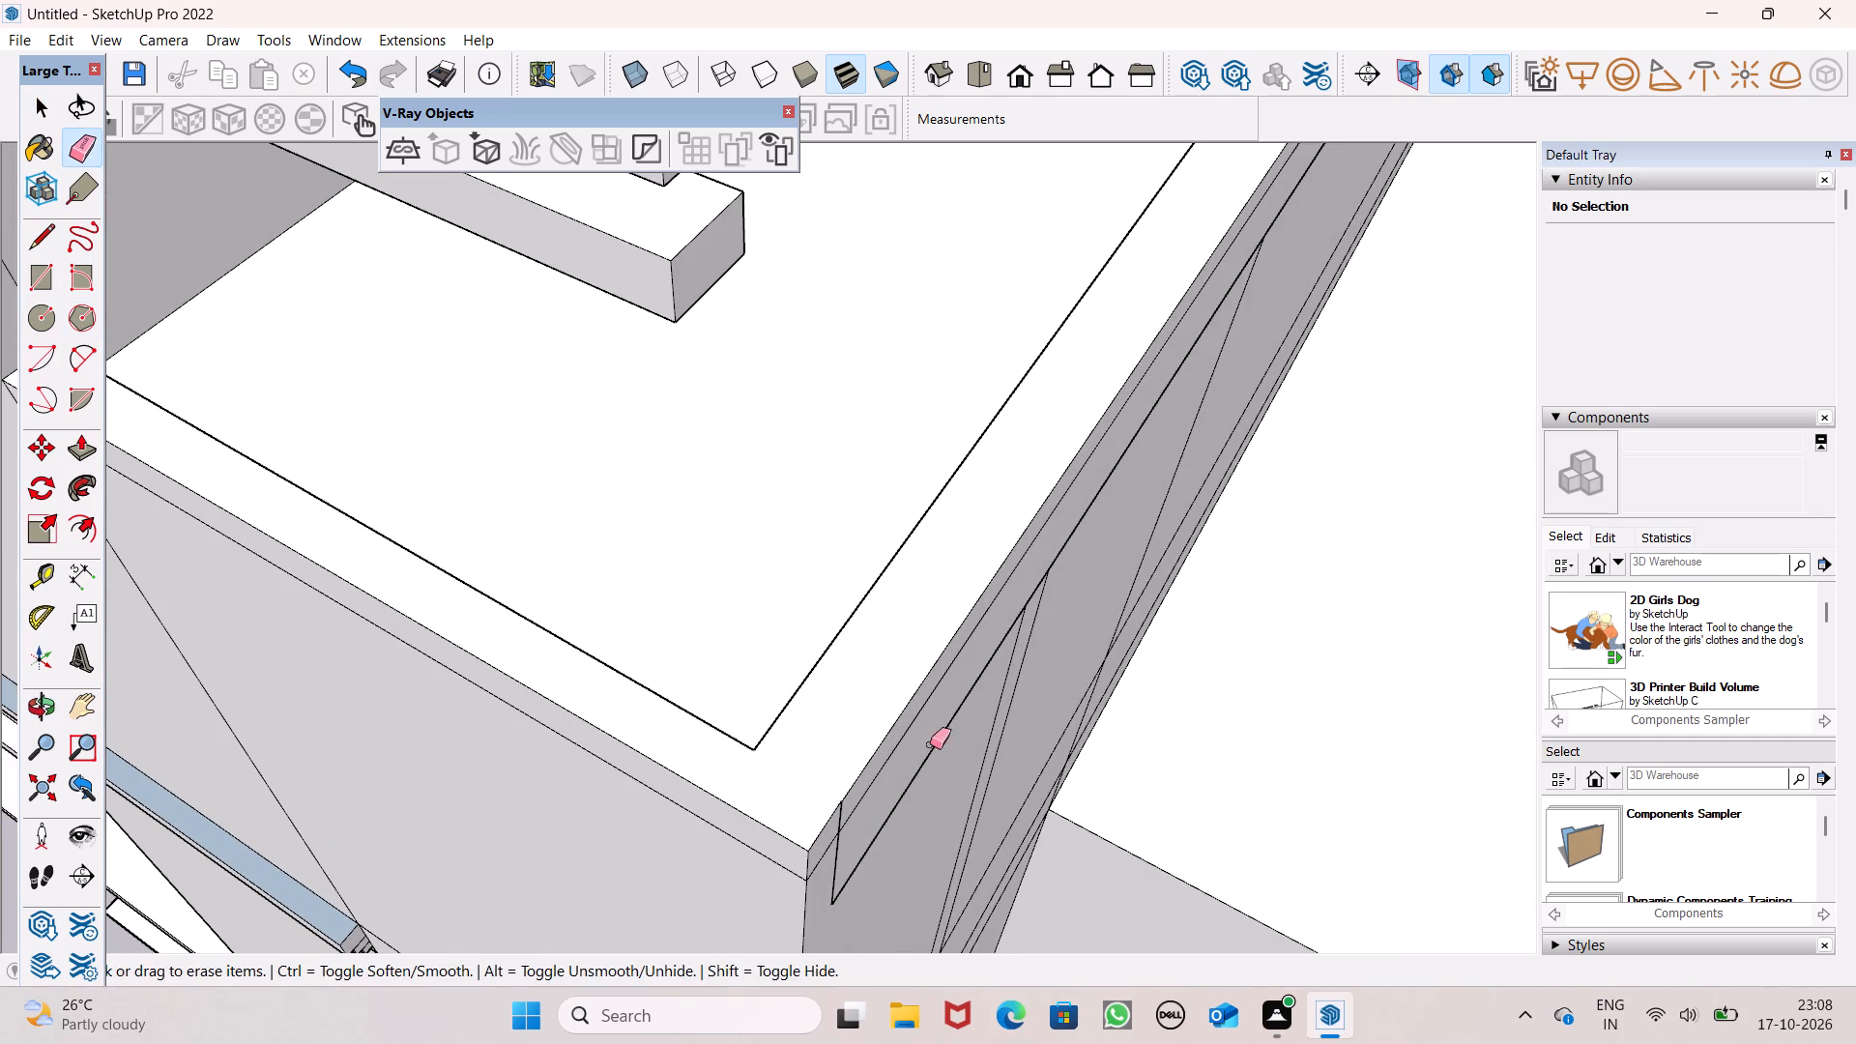
middle_drag(927, 742, 1093, 642)
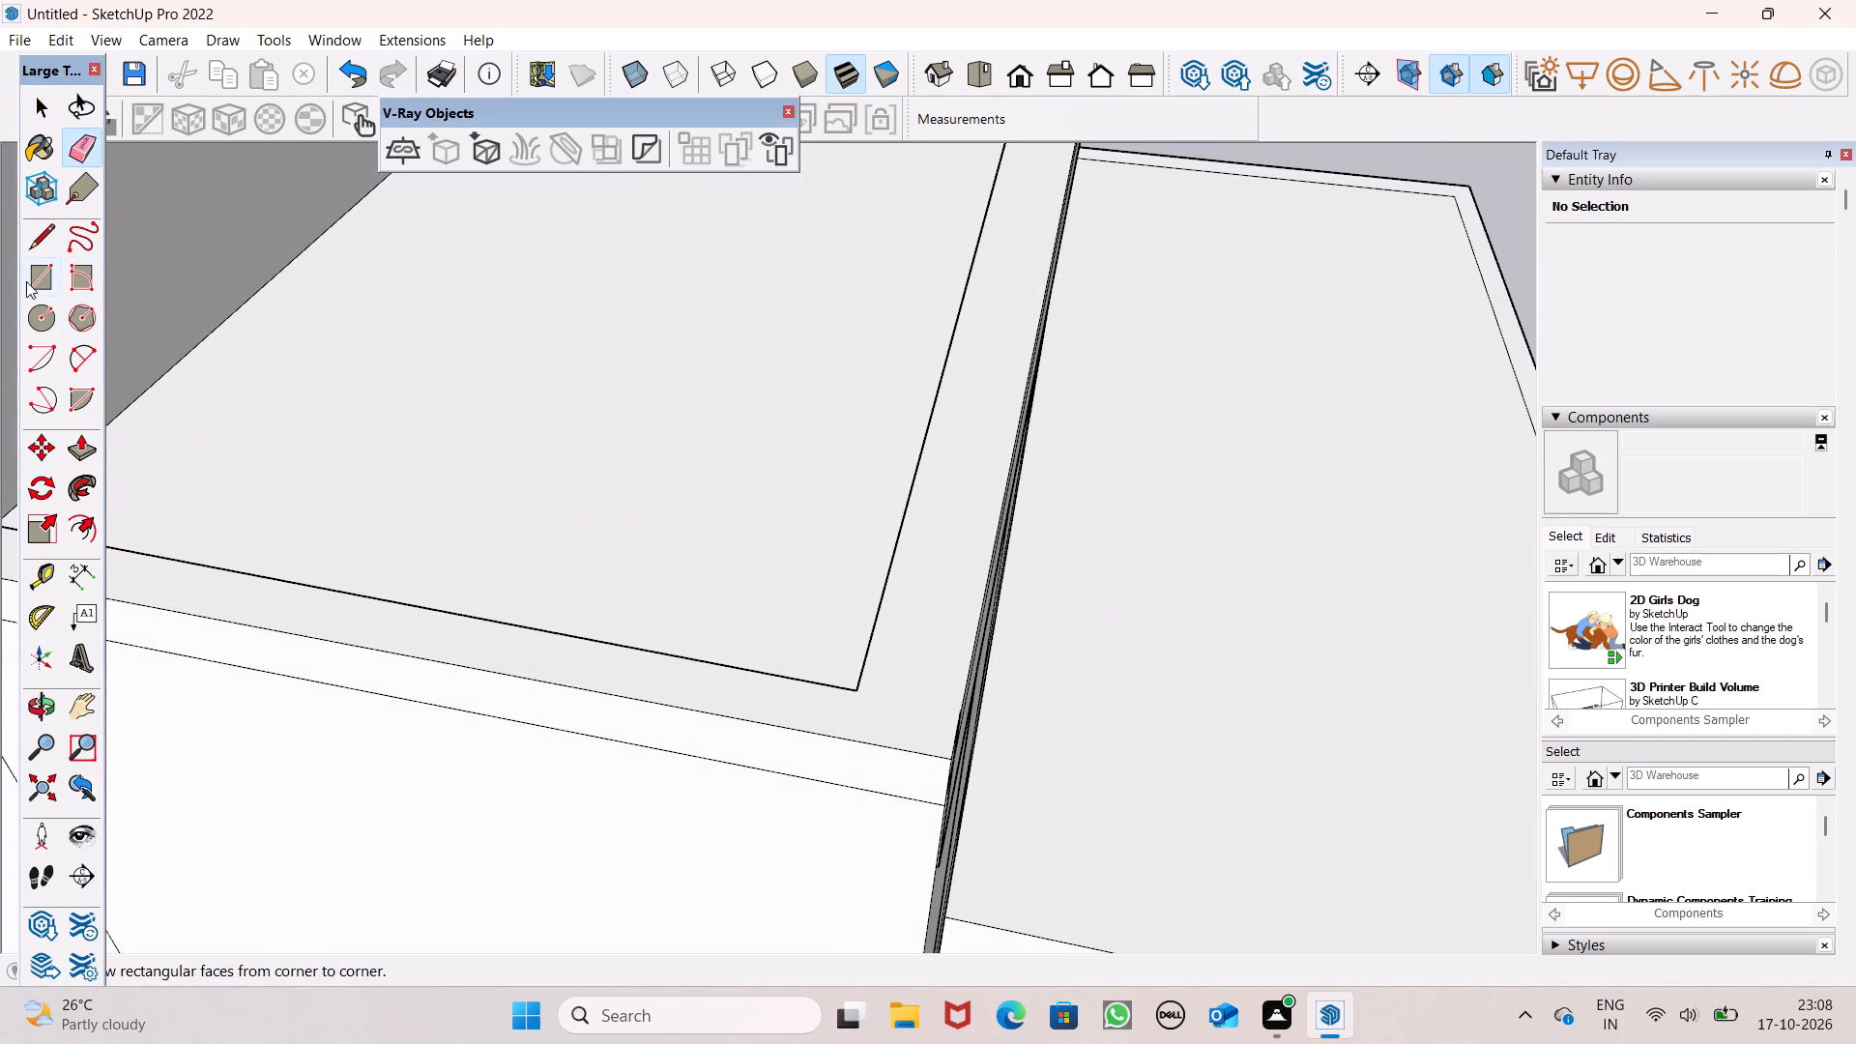
click(32, 284)
scroll(819, 713, up, 4)
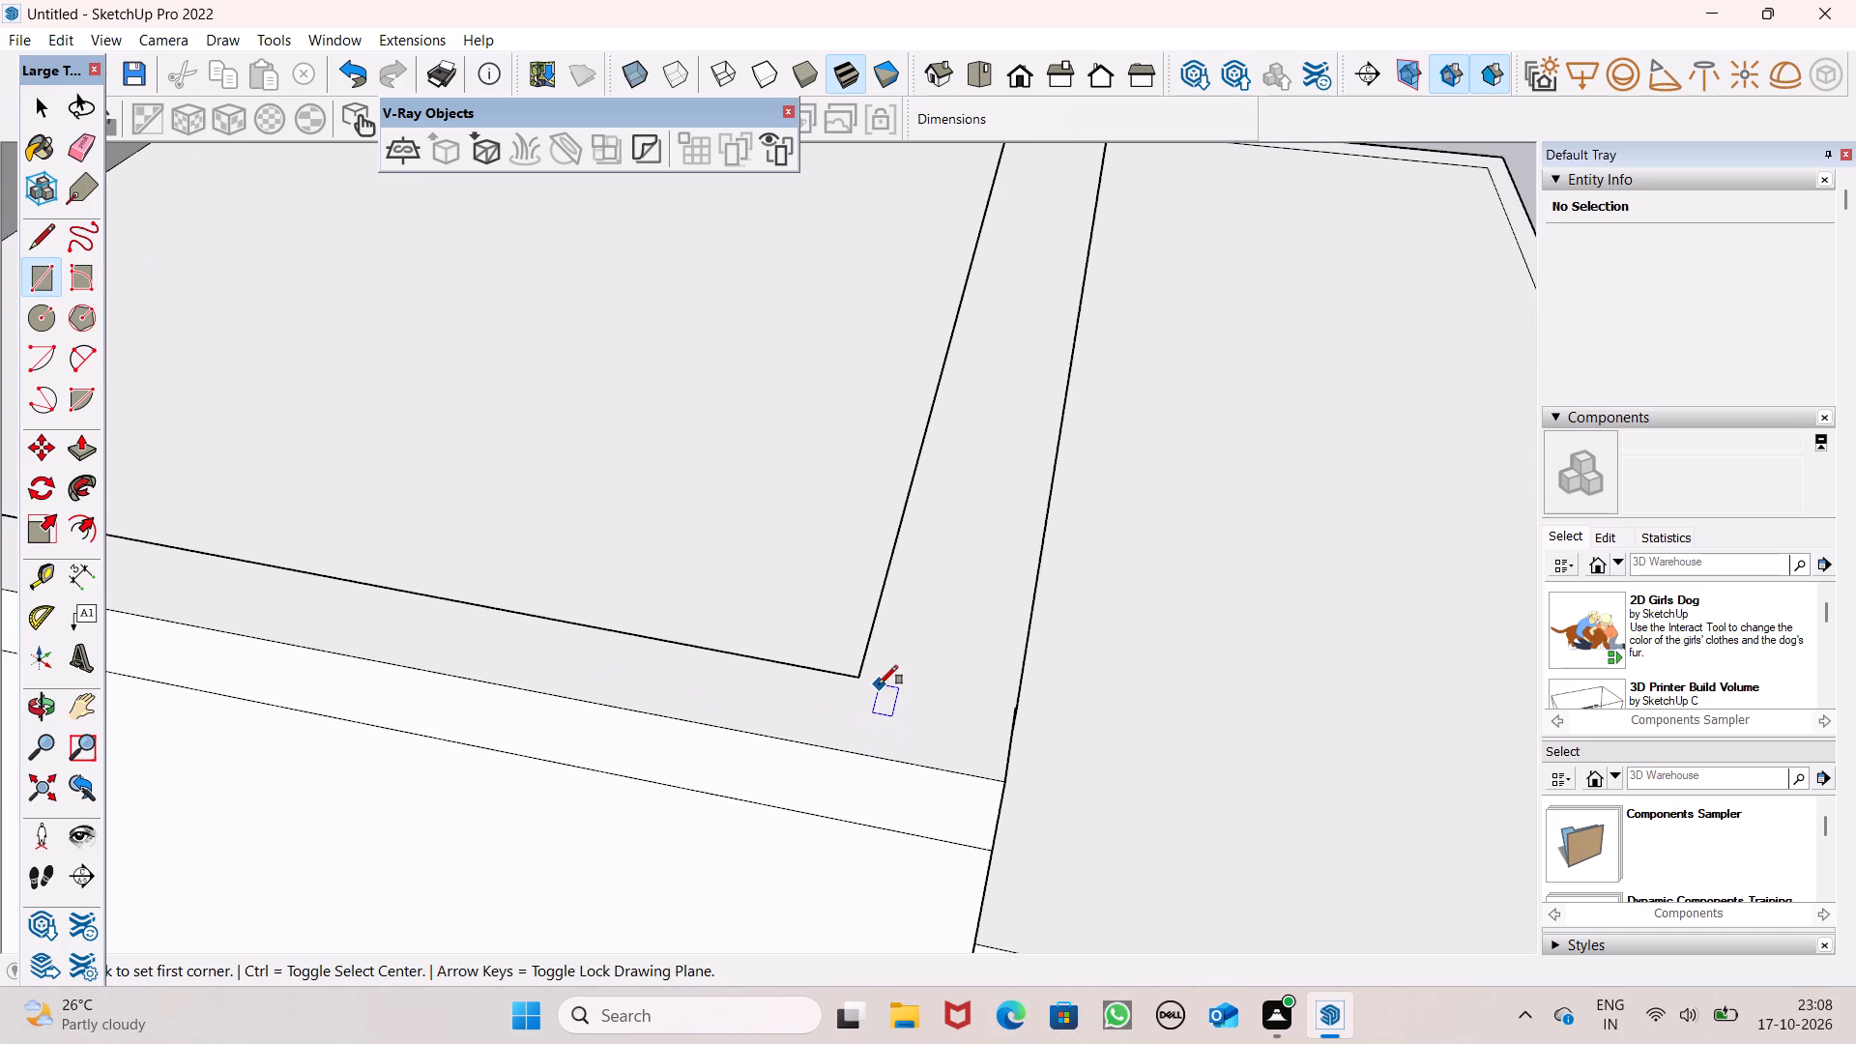
drag(873, 680, 875, 688)
click(944, 741)
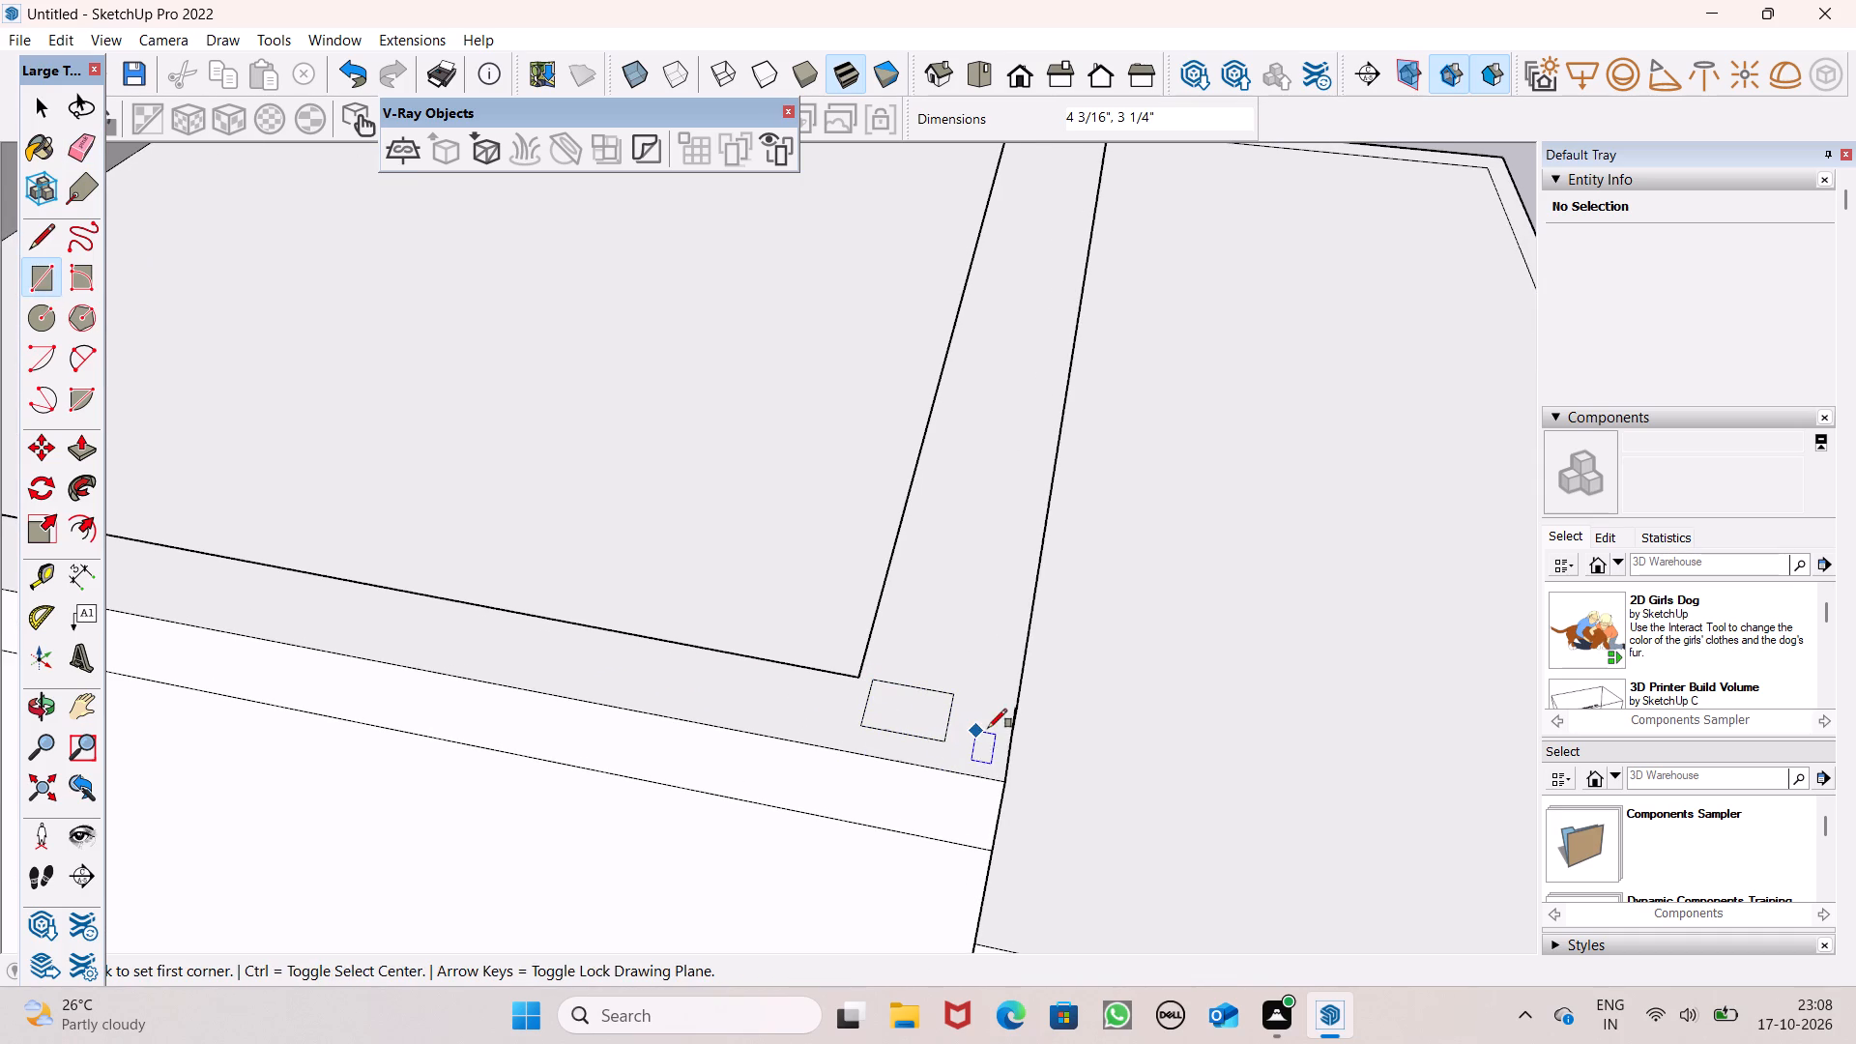
key(space)
Push/Pull the small corner rectangle up 4' 8 1/8" to form a post reaching the height of the projecting beams.
scroll(985, 724, down, 11)
middle_drag(1021, 718, 907, 693)
scroll(808, 629, down, 3)
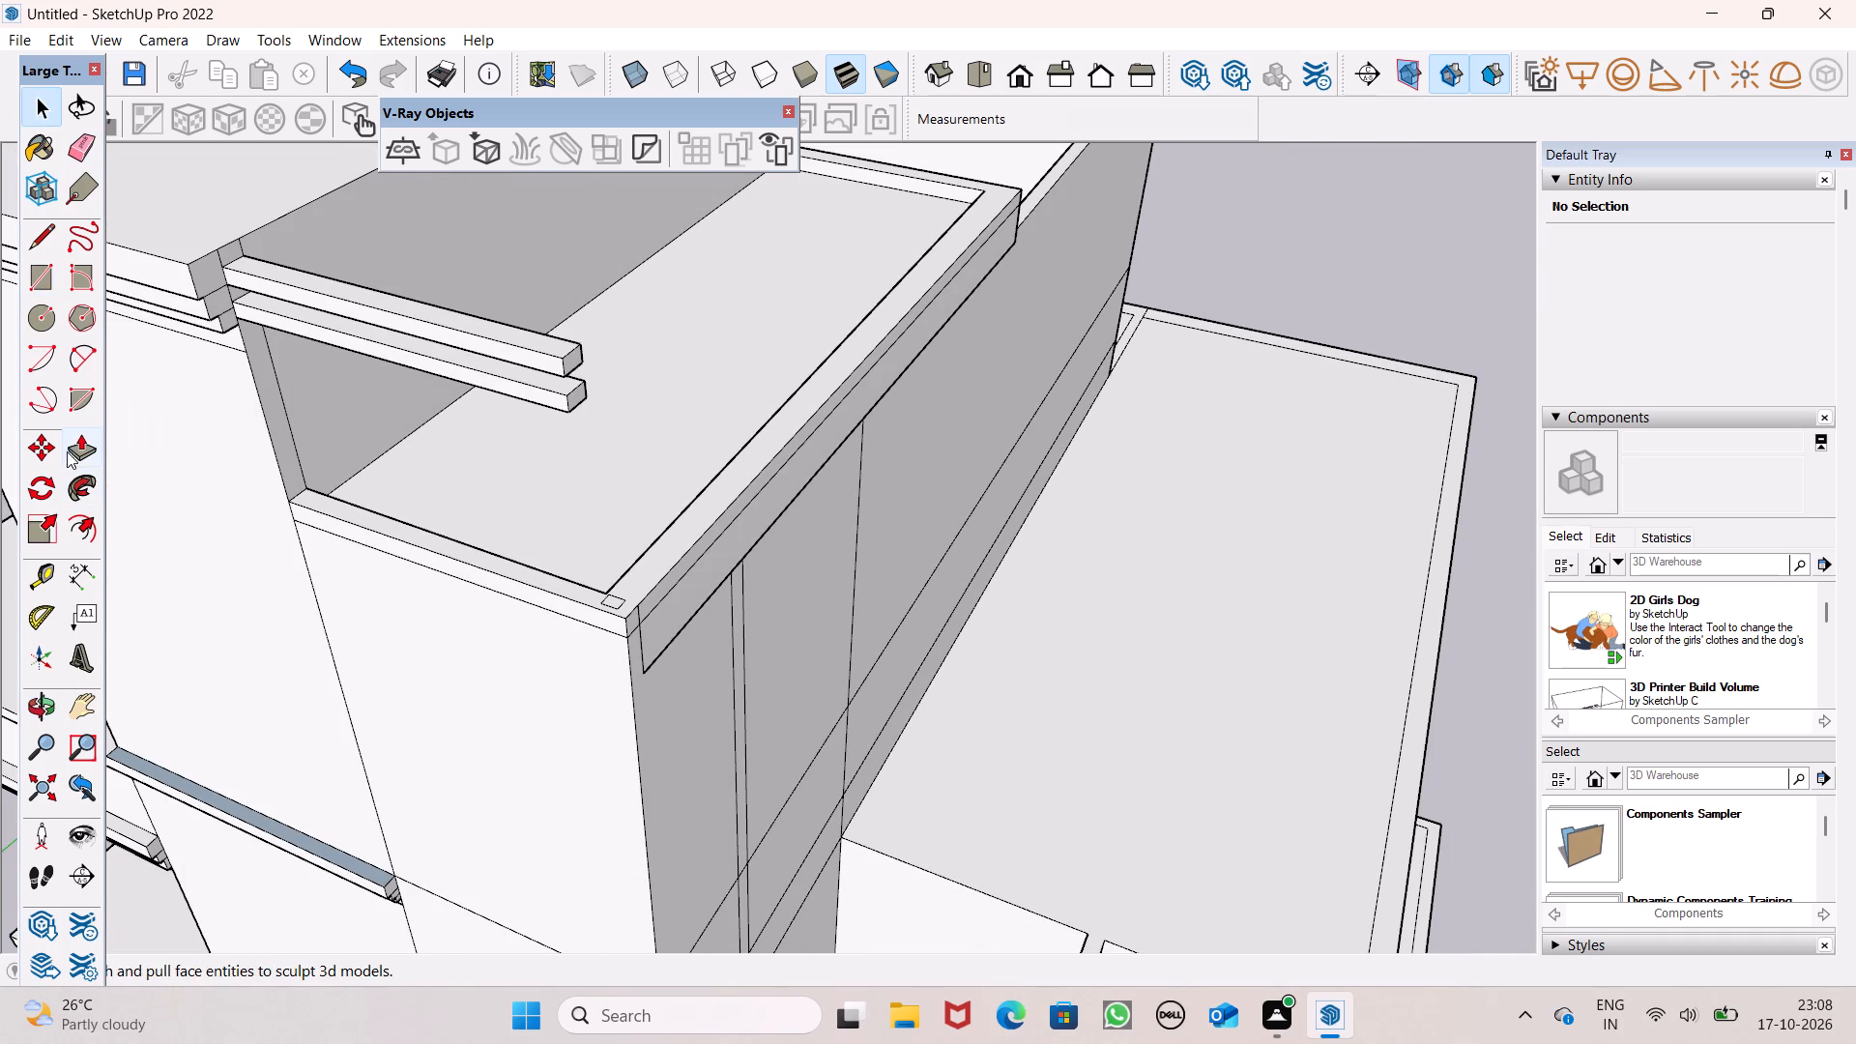
click(75, 451)
middle_drag(625, 626, 658, 686)
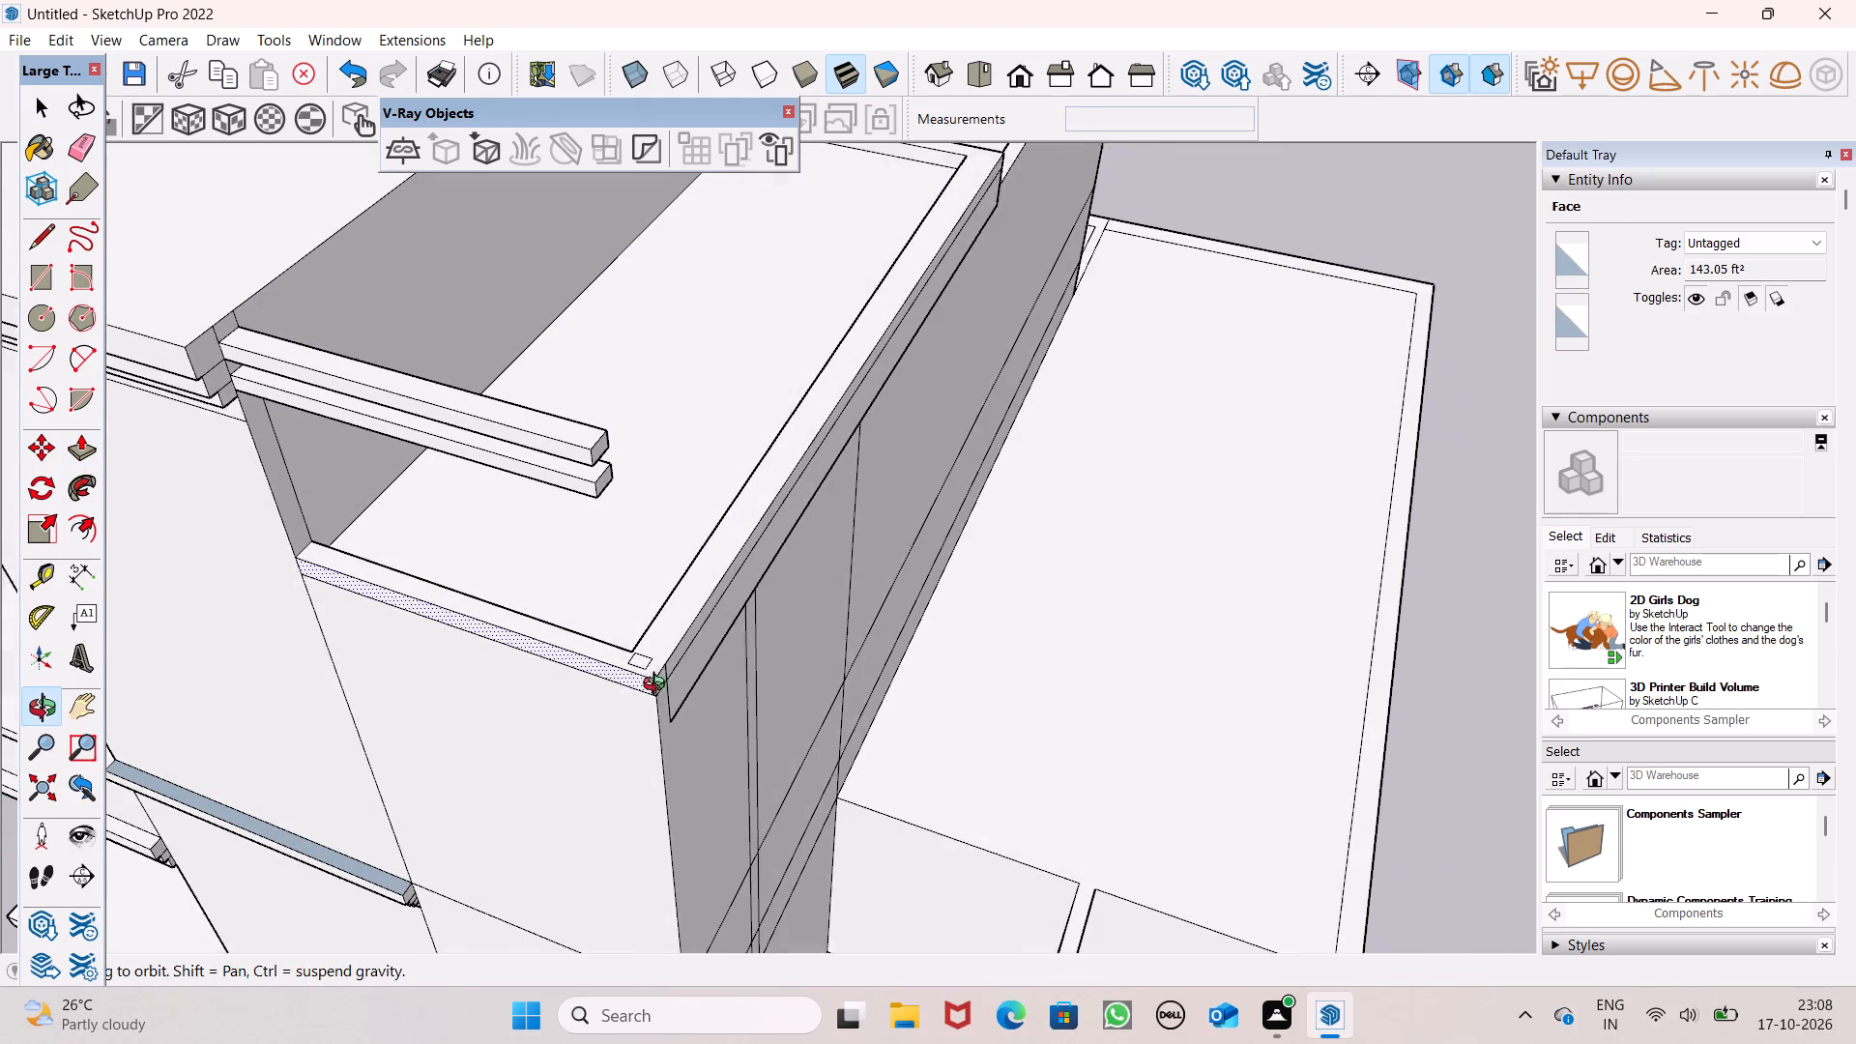
middle_drag(658, 686, 661, 687)
drag(646, 669, 630, 582)
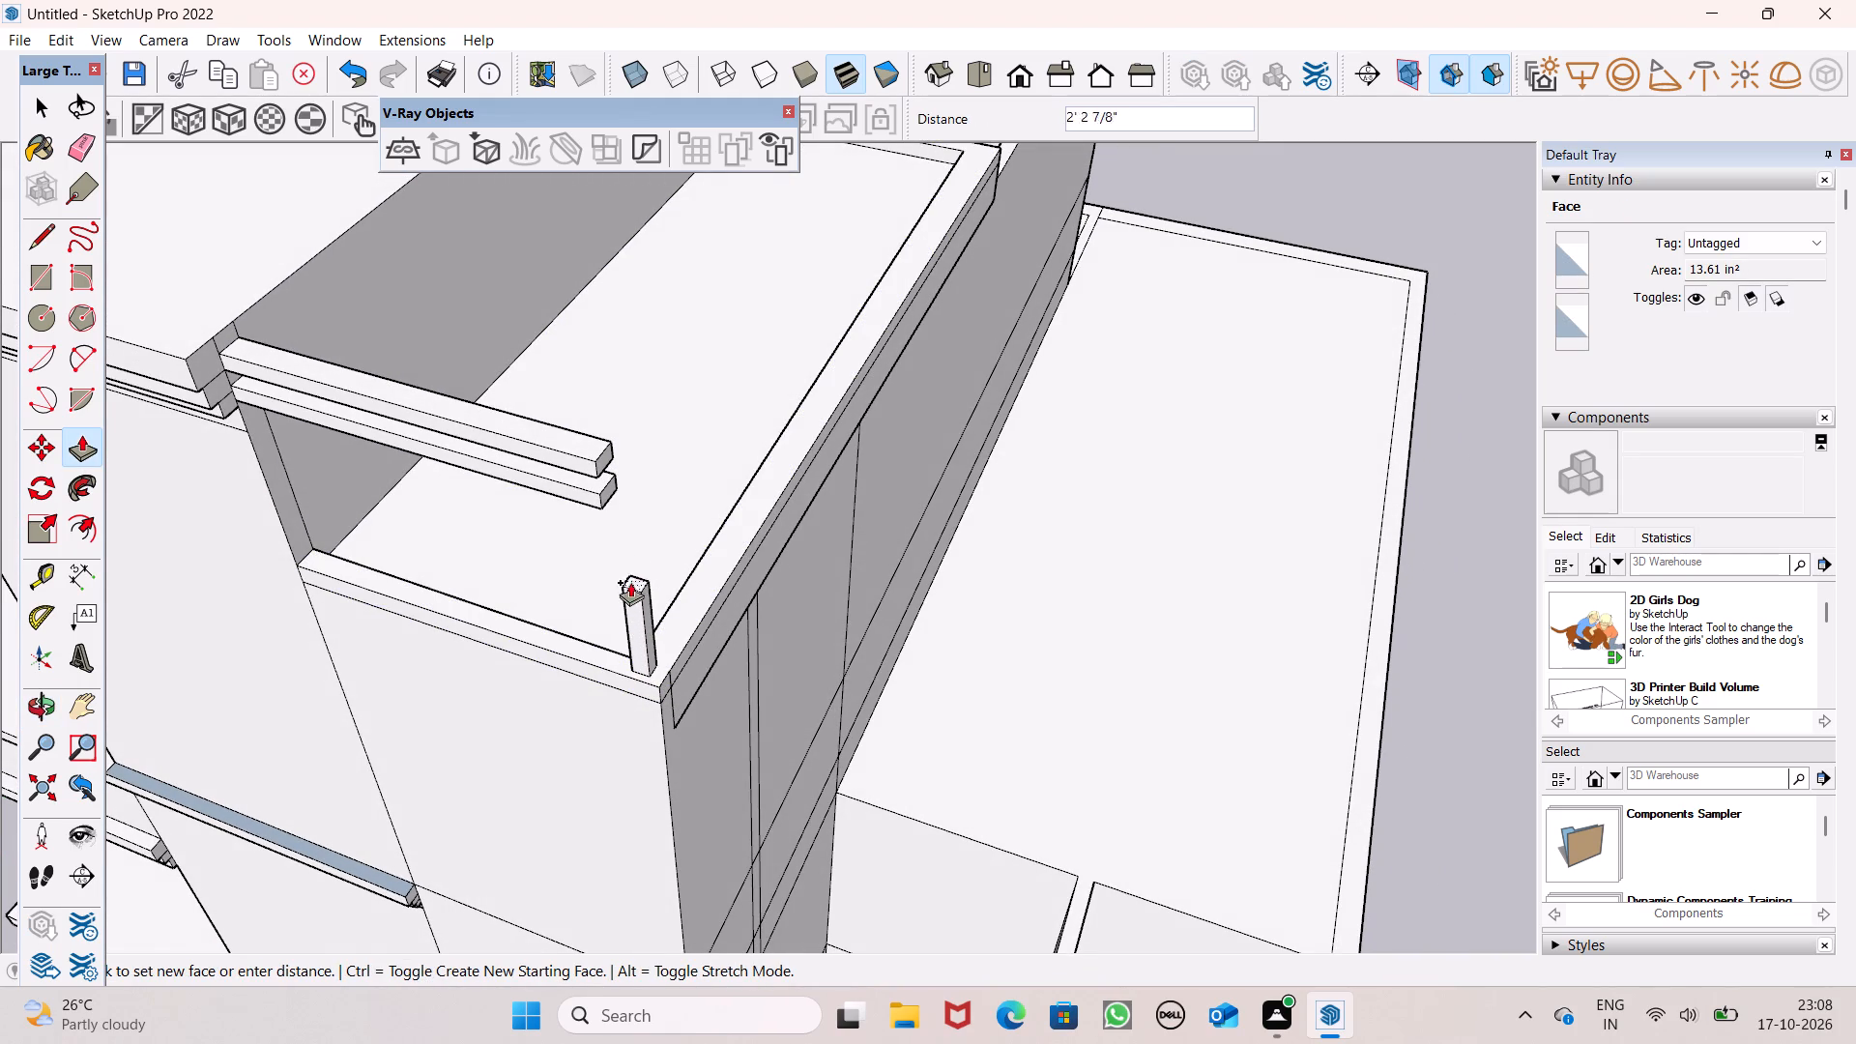
drag(630, 582, 603, 481)
Extend the upper projecting beam about 5 11/16" by pulling its end face out over the top of the corner post.
middle_drag(665, 514, 604, 450)
scroll(630, 519, down, 5)
scroll(603, 412, up, 7)
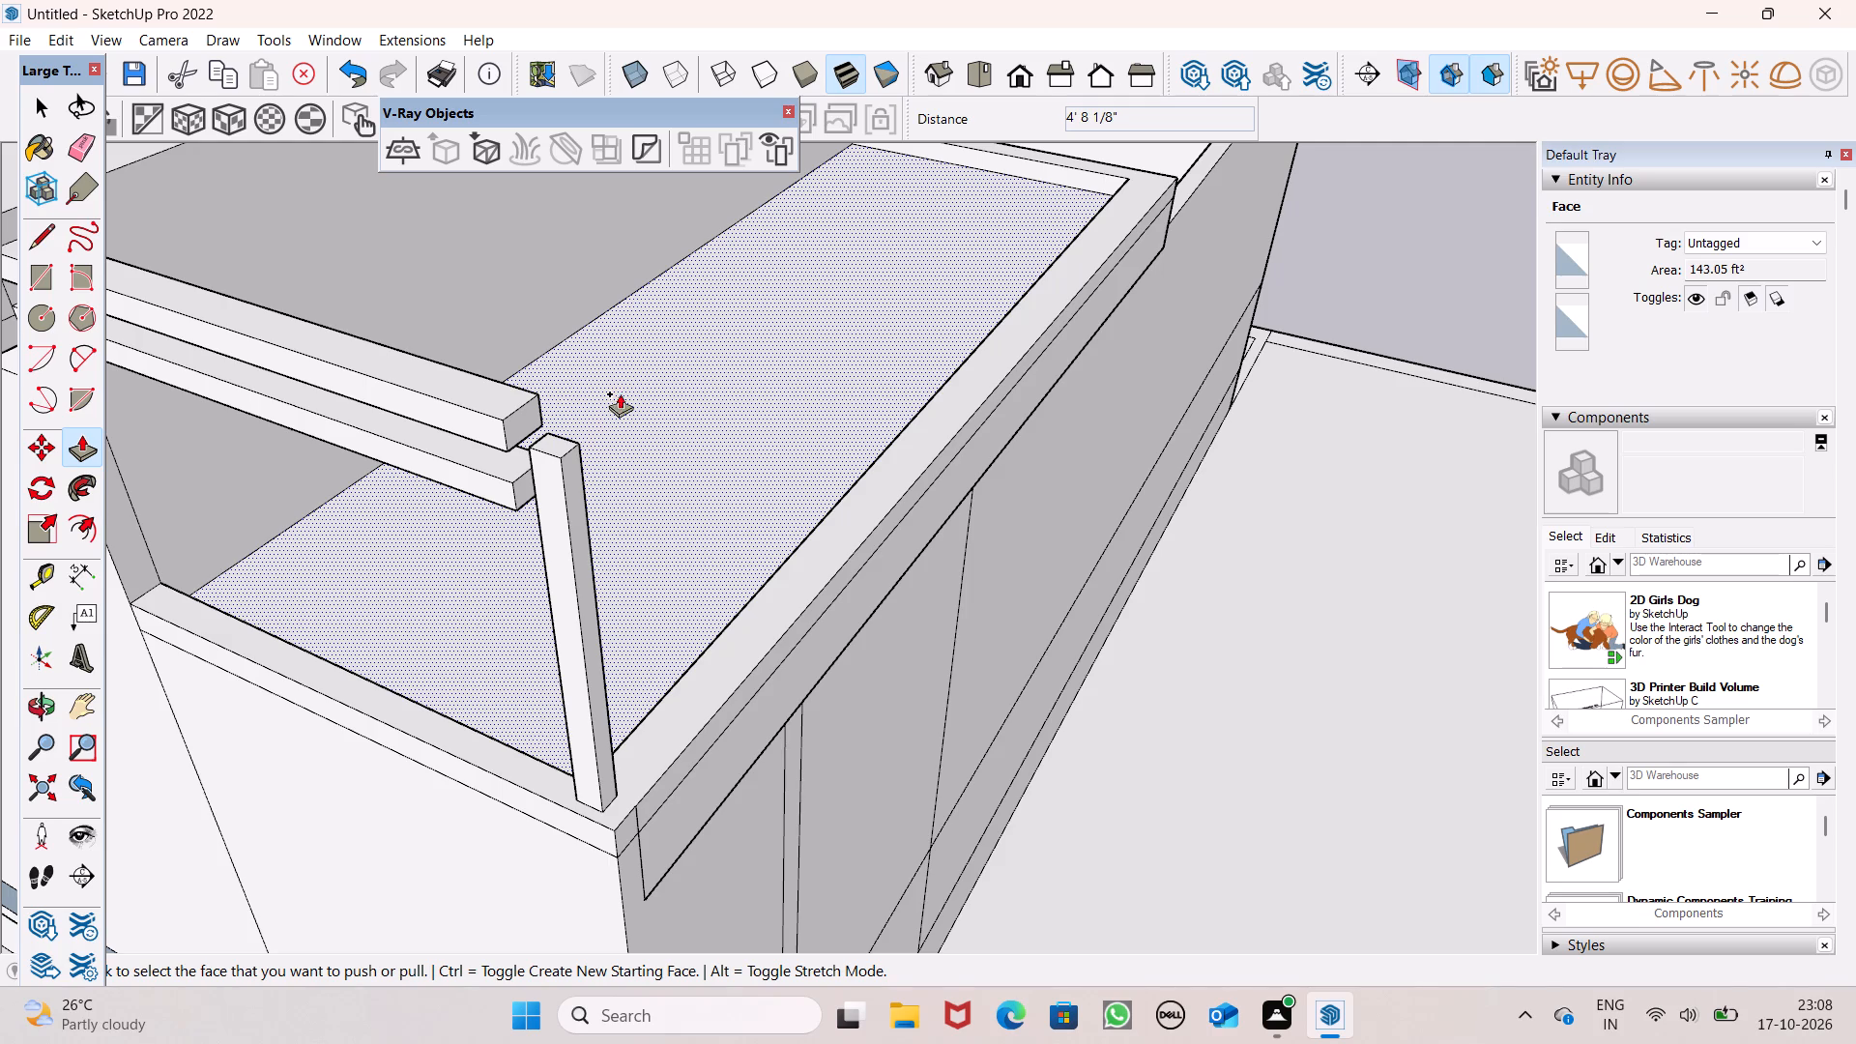
middle_drag(667, 409, 620, 432)
scroll(667, 409, up, 1)
scroll(393, 530, up, 4)
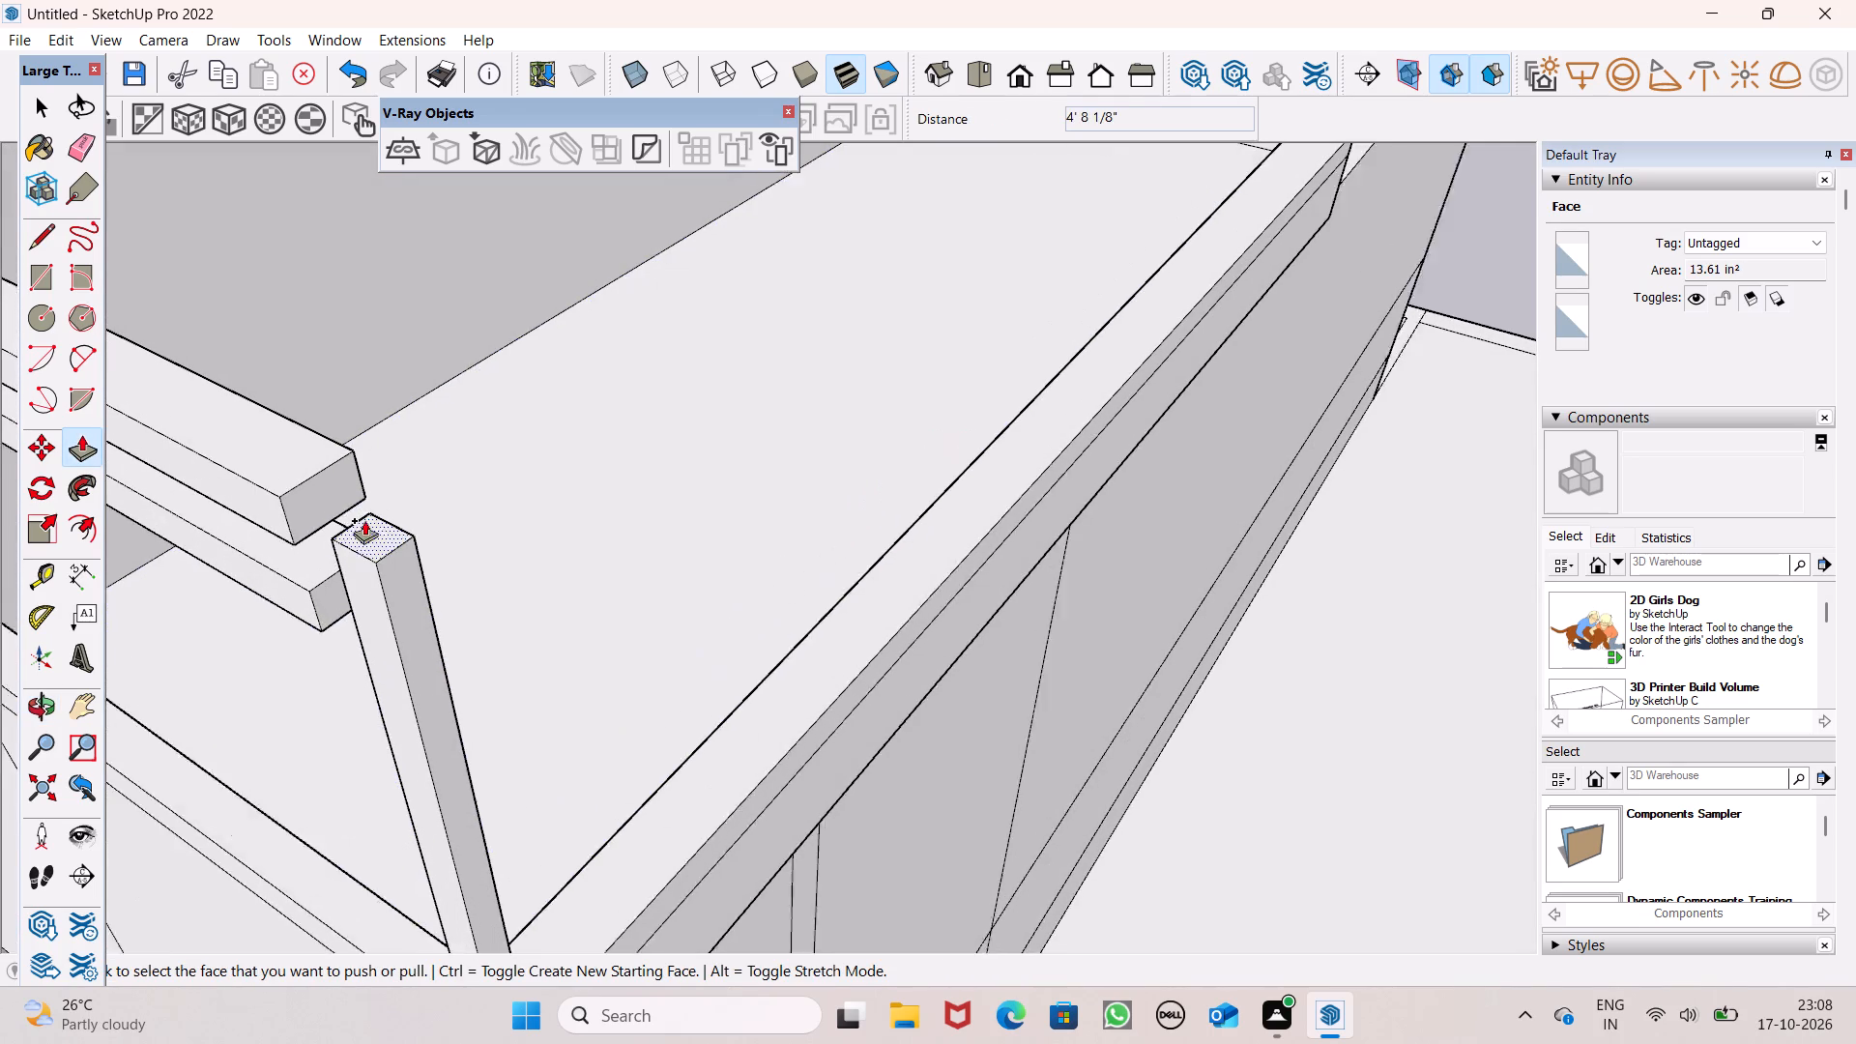
scroll(364, 520, up, 1)
drag(338, 495, 393, 566)
key(ctrl+z)
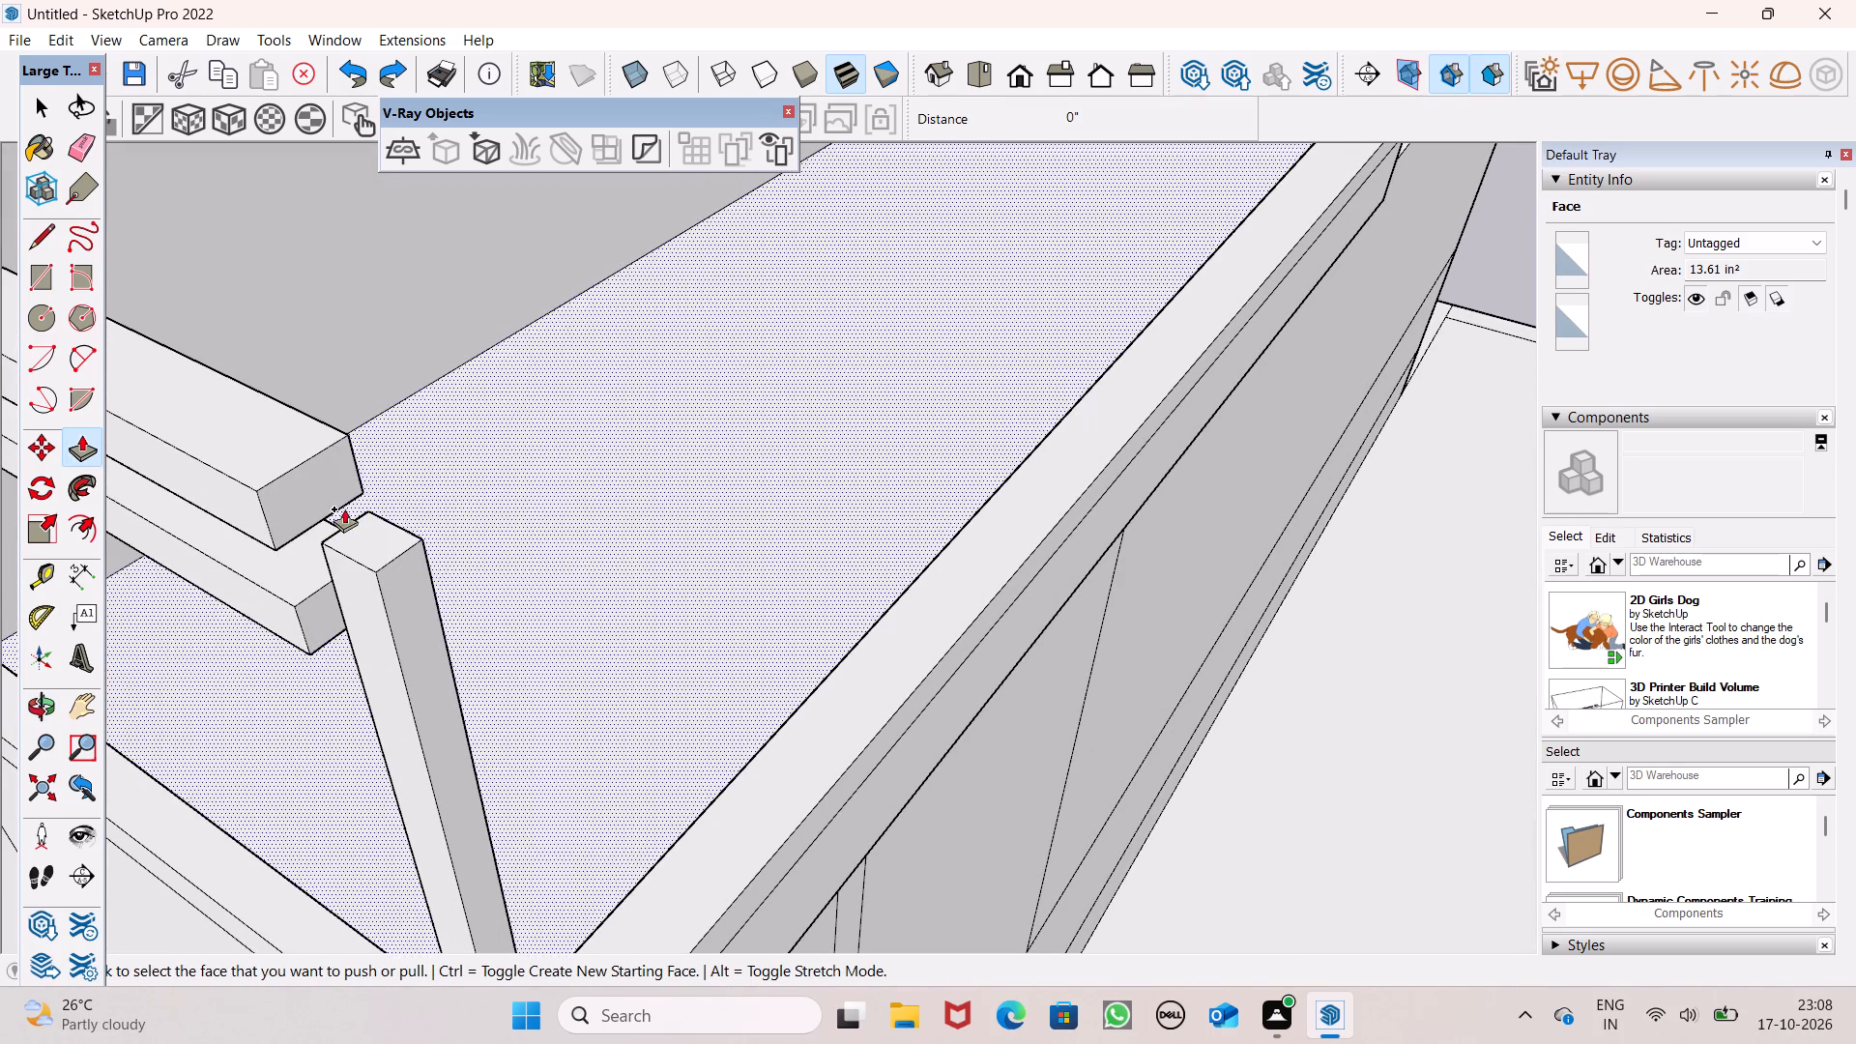
drag(321, 499, 393, 578)
Extend the lower projecting beam 1 7/8" by pulling its end face into the side of the corner post.
middle_drag(436, 596, 522, 500)
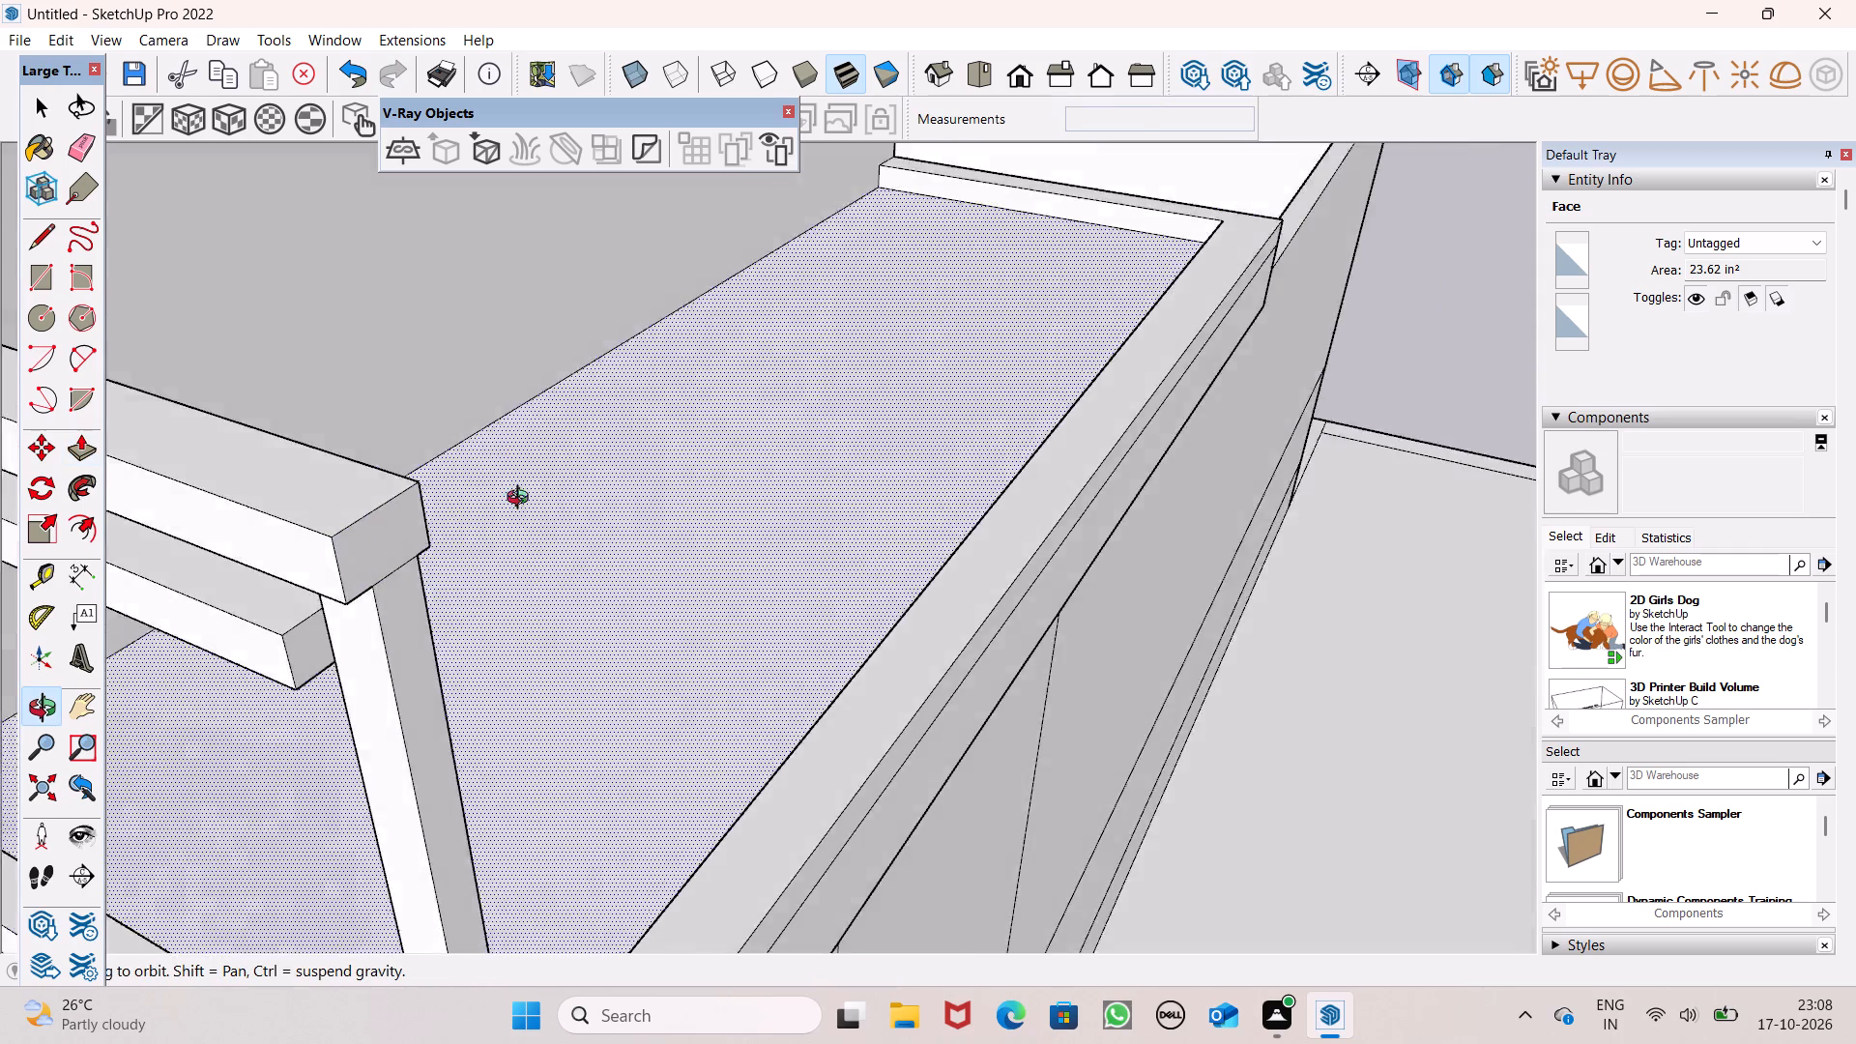
middle_drag(522, 500, 662, 404)
scroll(664, 403, down, 8)
scroll(681, 434, up, 1)
middle_drag(681, 437, 673, 444)
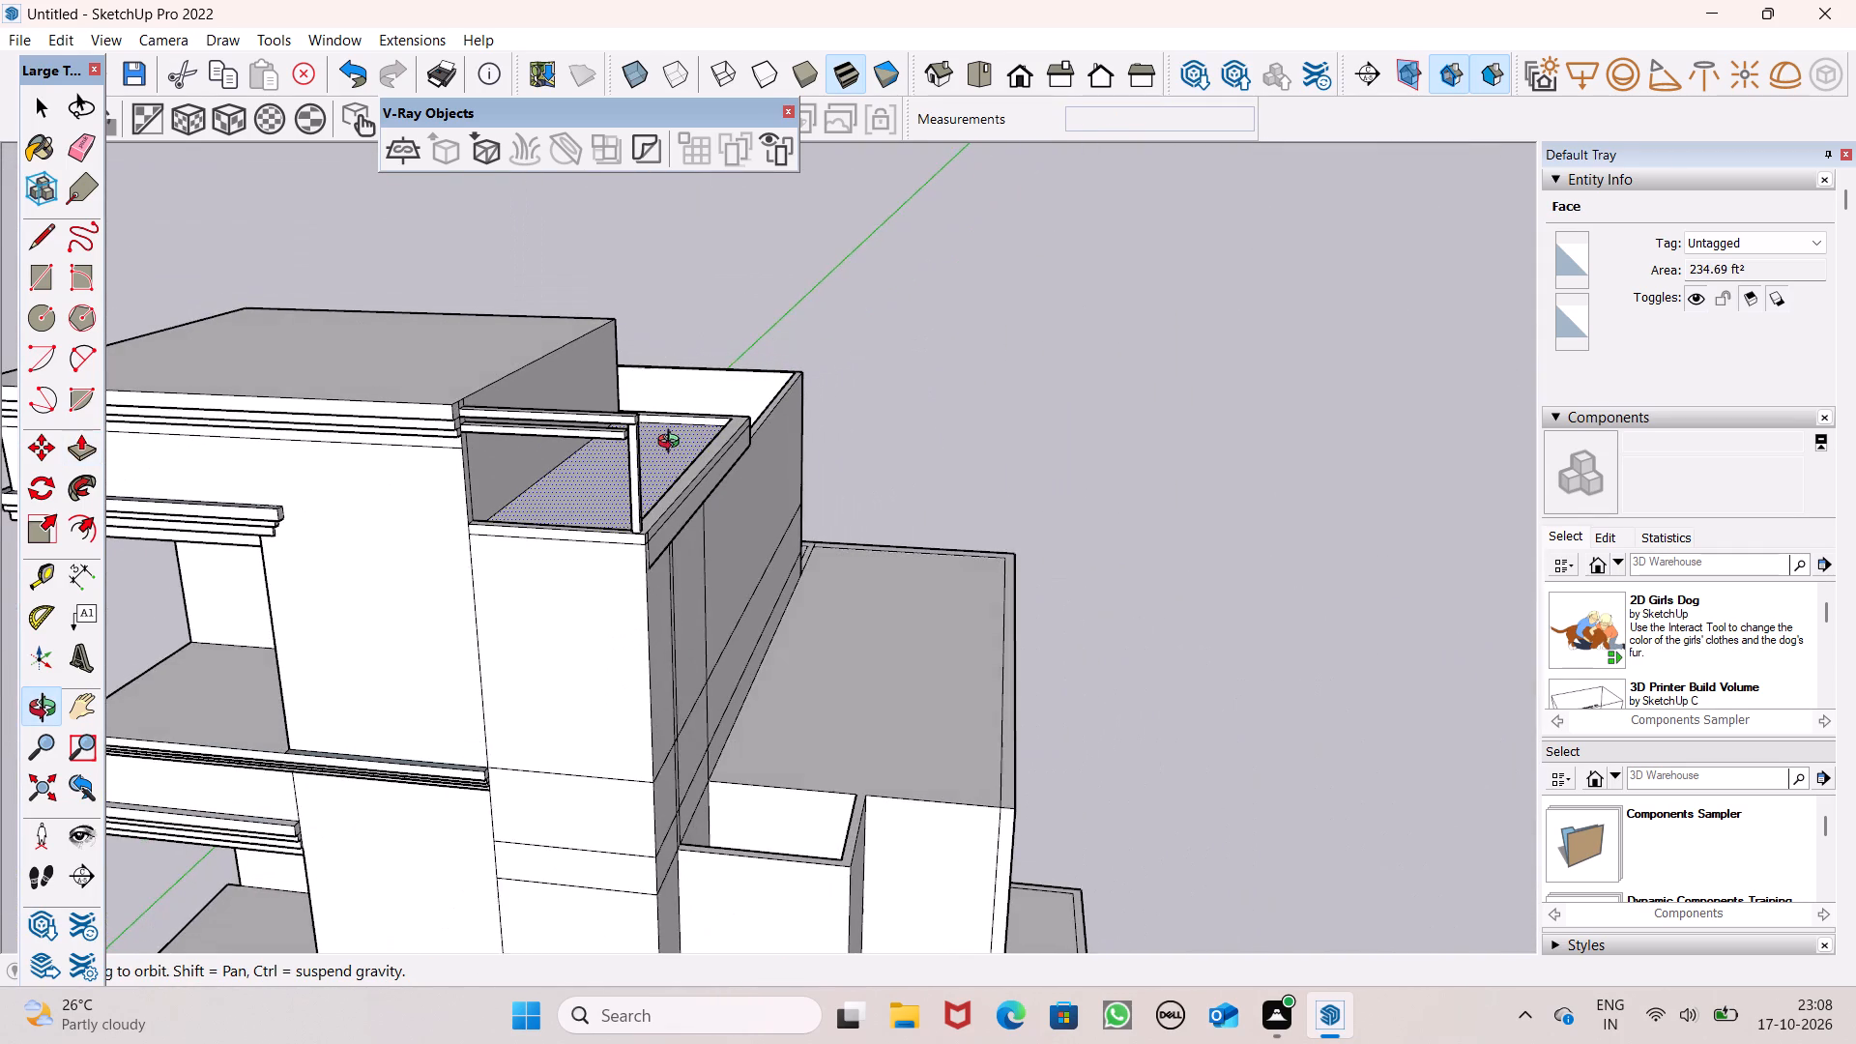
middle_drag(673, 444, 657, 445)
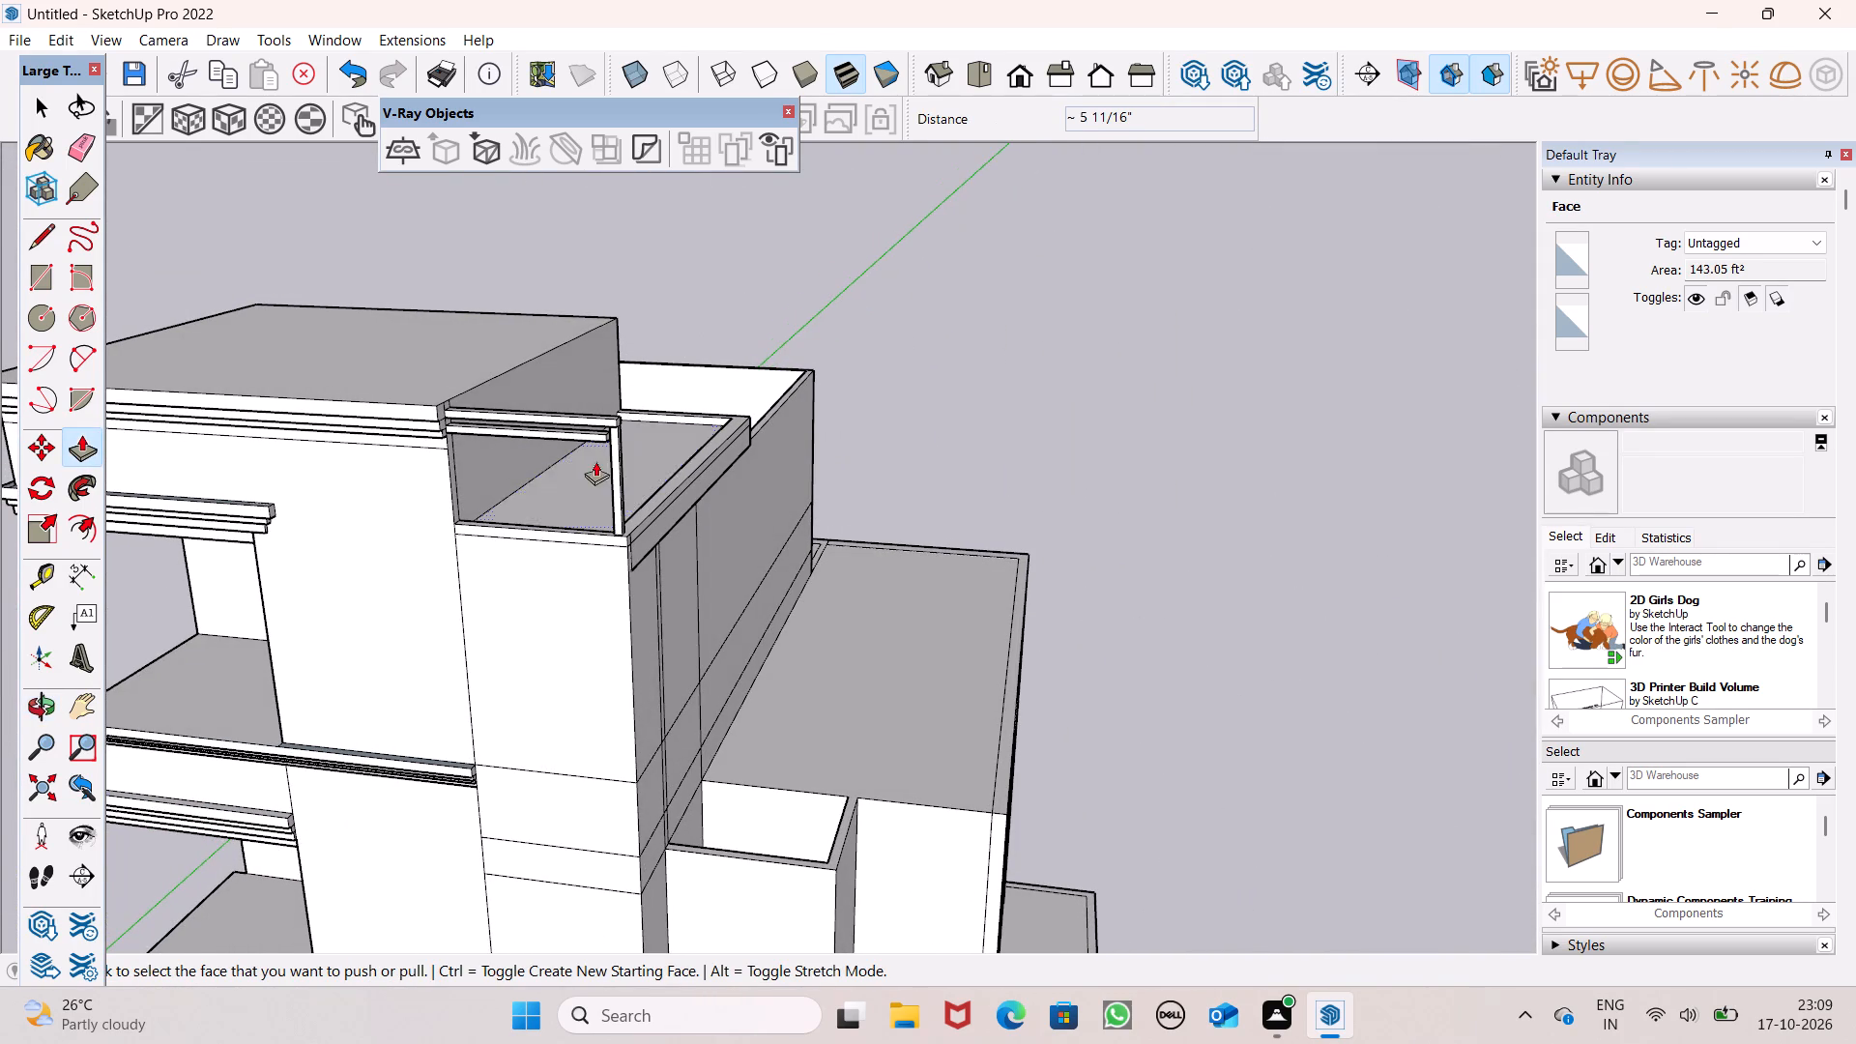
scroll(594, 462, up, 8)
middle_drag(648, 421, 678, 451)
scroll(676, 422, up, 6)
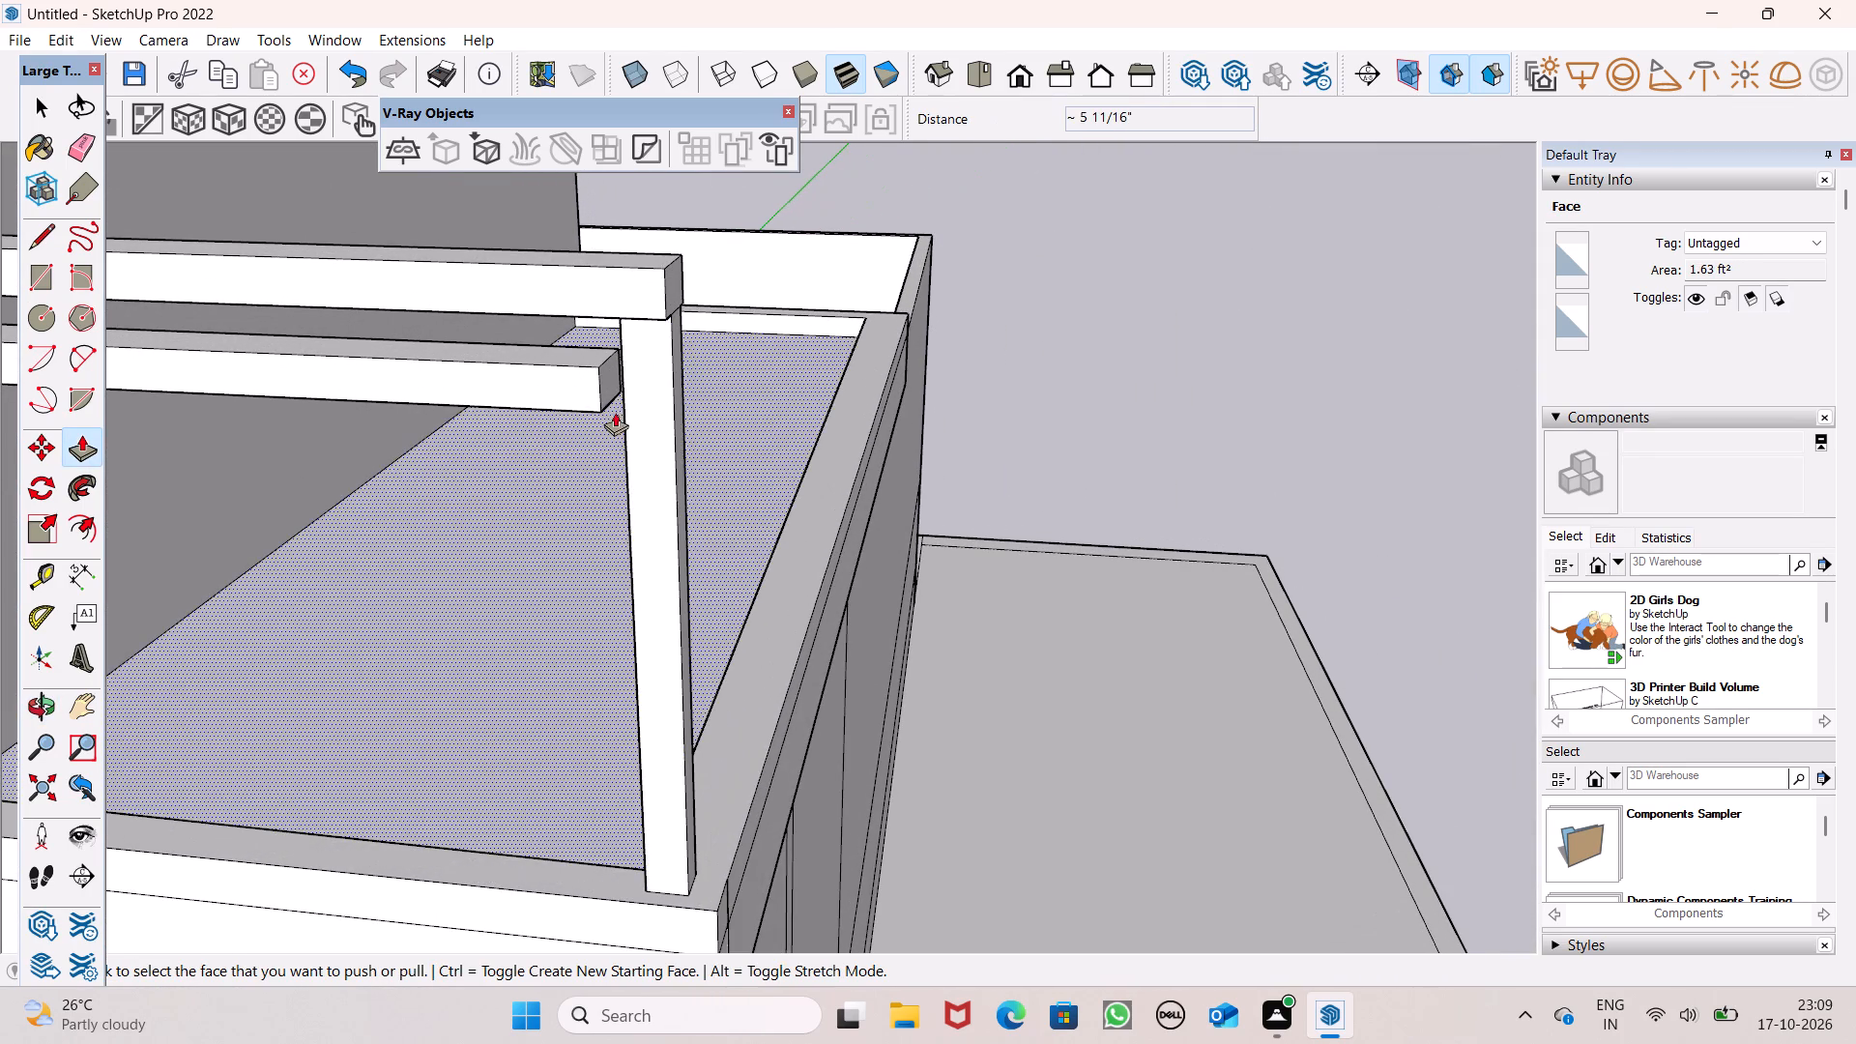
drag(612, 384, 632, 386)
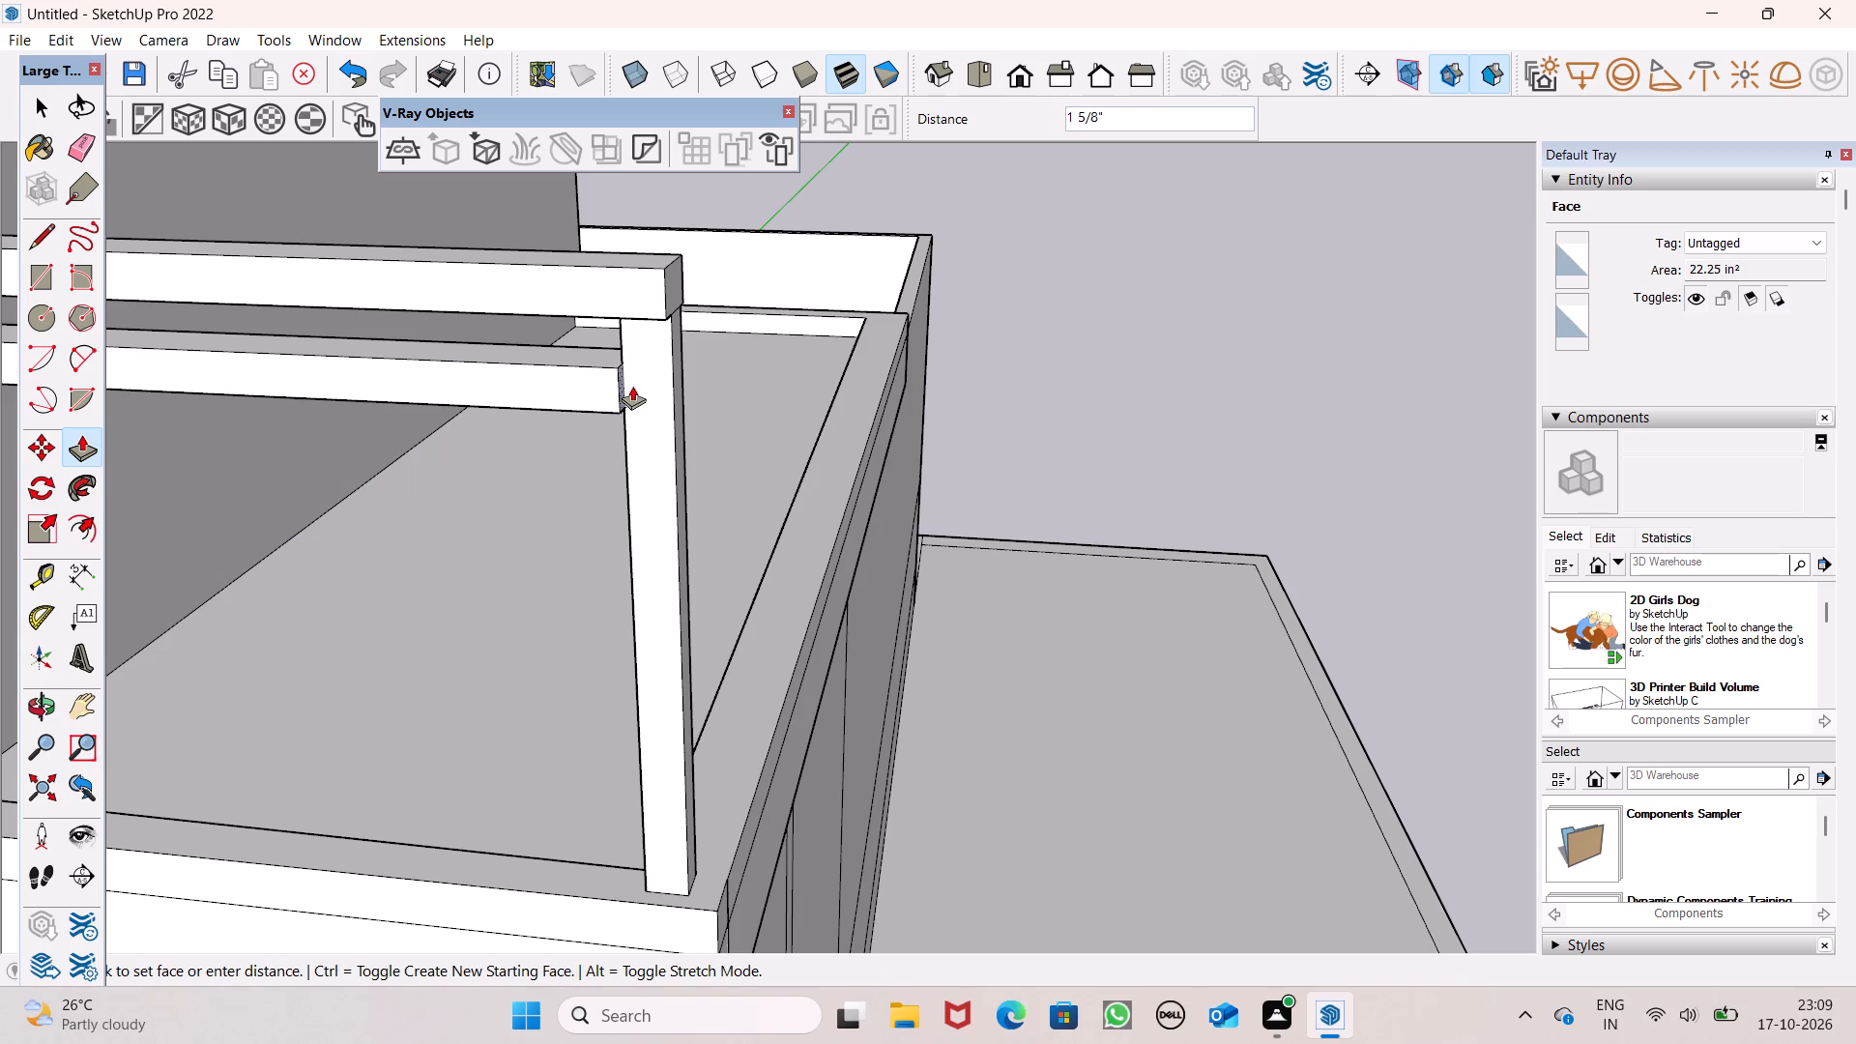
drag(632, 386, 634, 386)
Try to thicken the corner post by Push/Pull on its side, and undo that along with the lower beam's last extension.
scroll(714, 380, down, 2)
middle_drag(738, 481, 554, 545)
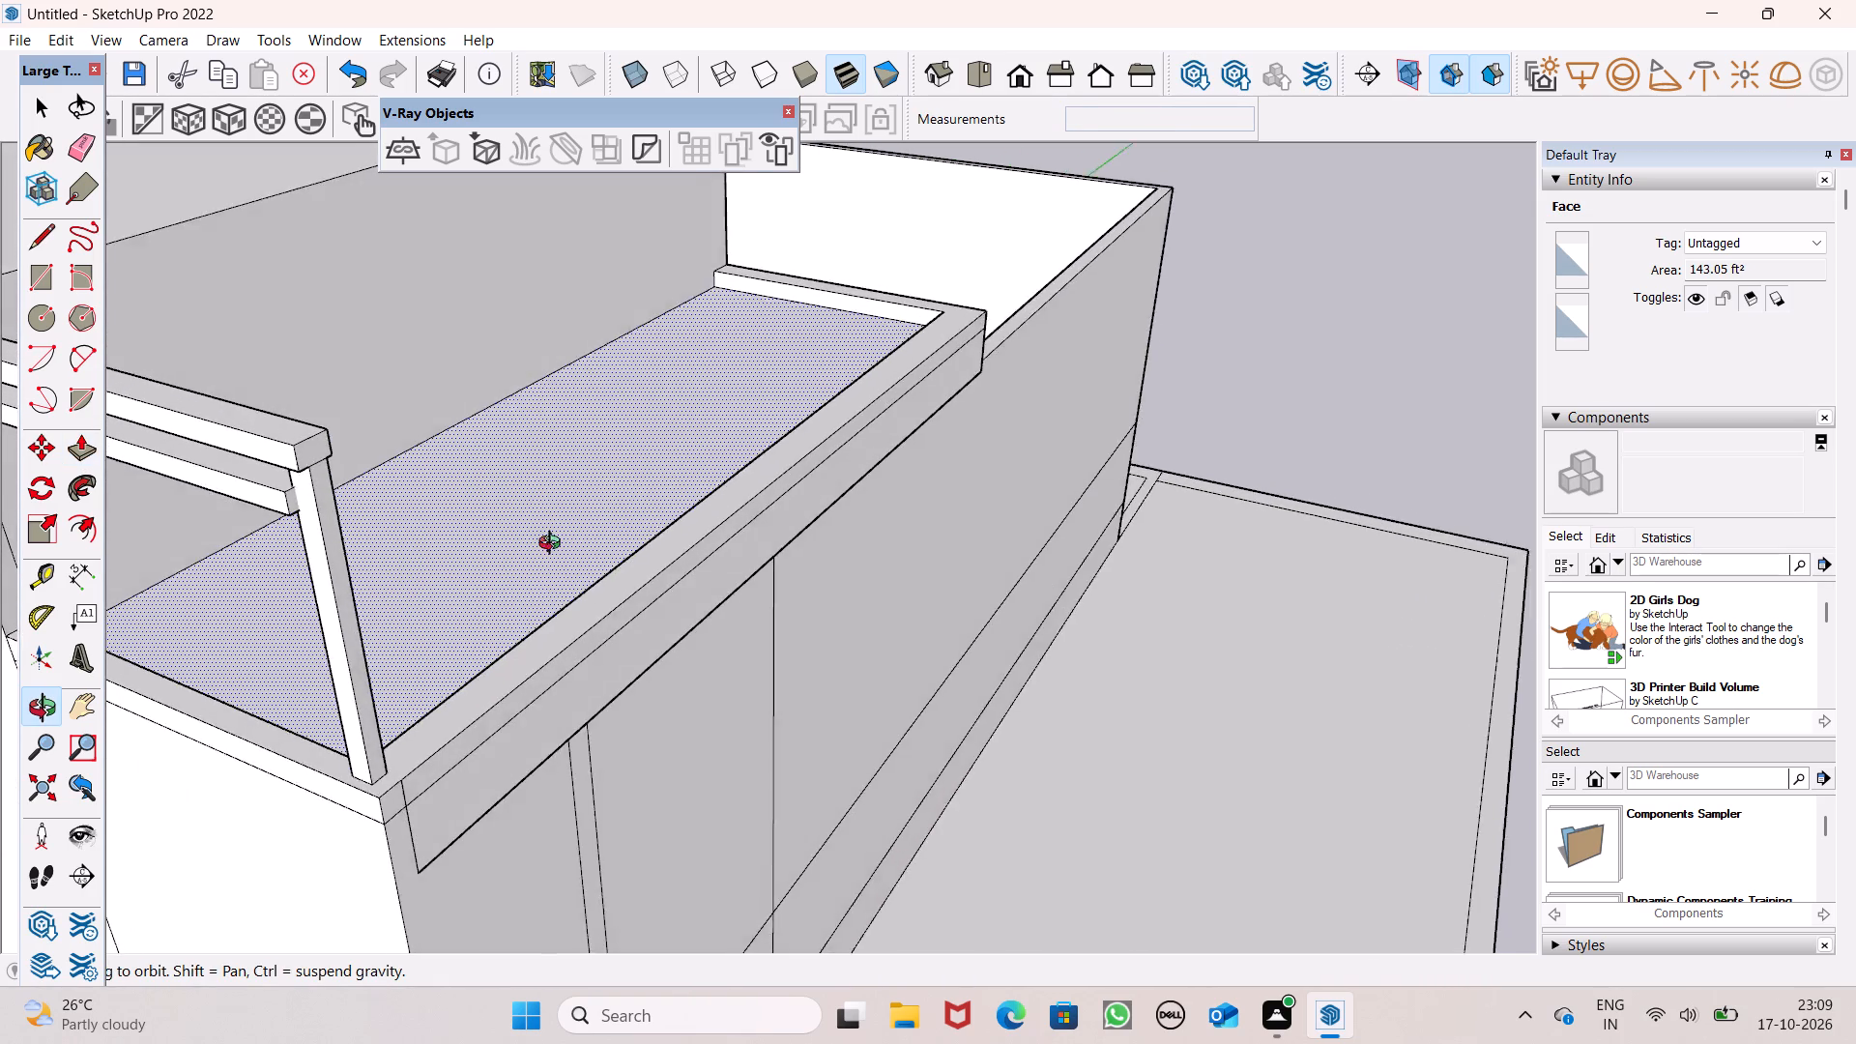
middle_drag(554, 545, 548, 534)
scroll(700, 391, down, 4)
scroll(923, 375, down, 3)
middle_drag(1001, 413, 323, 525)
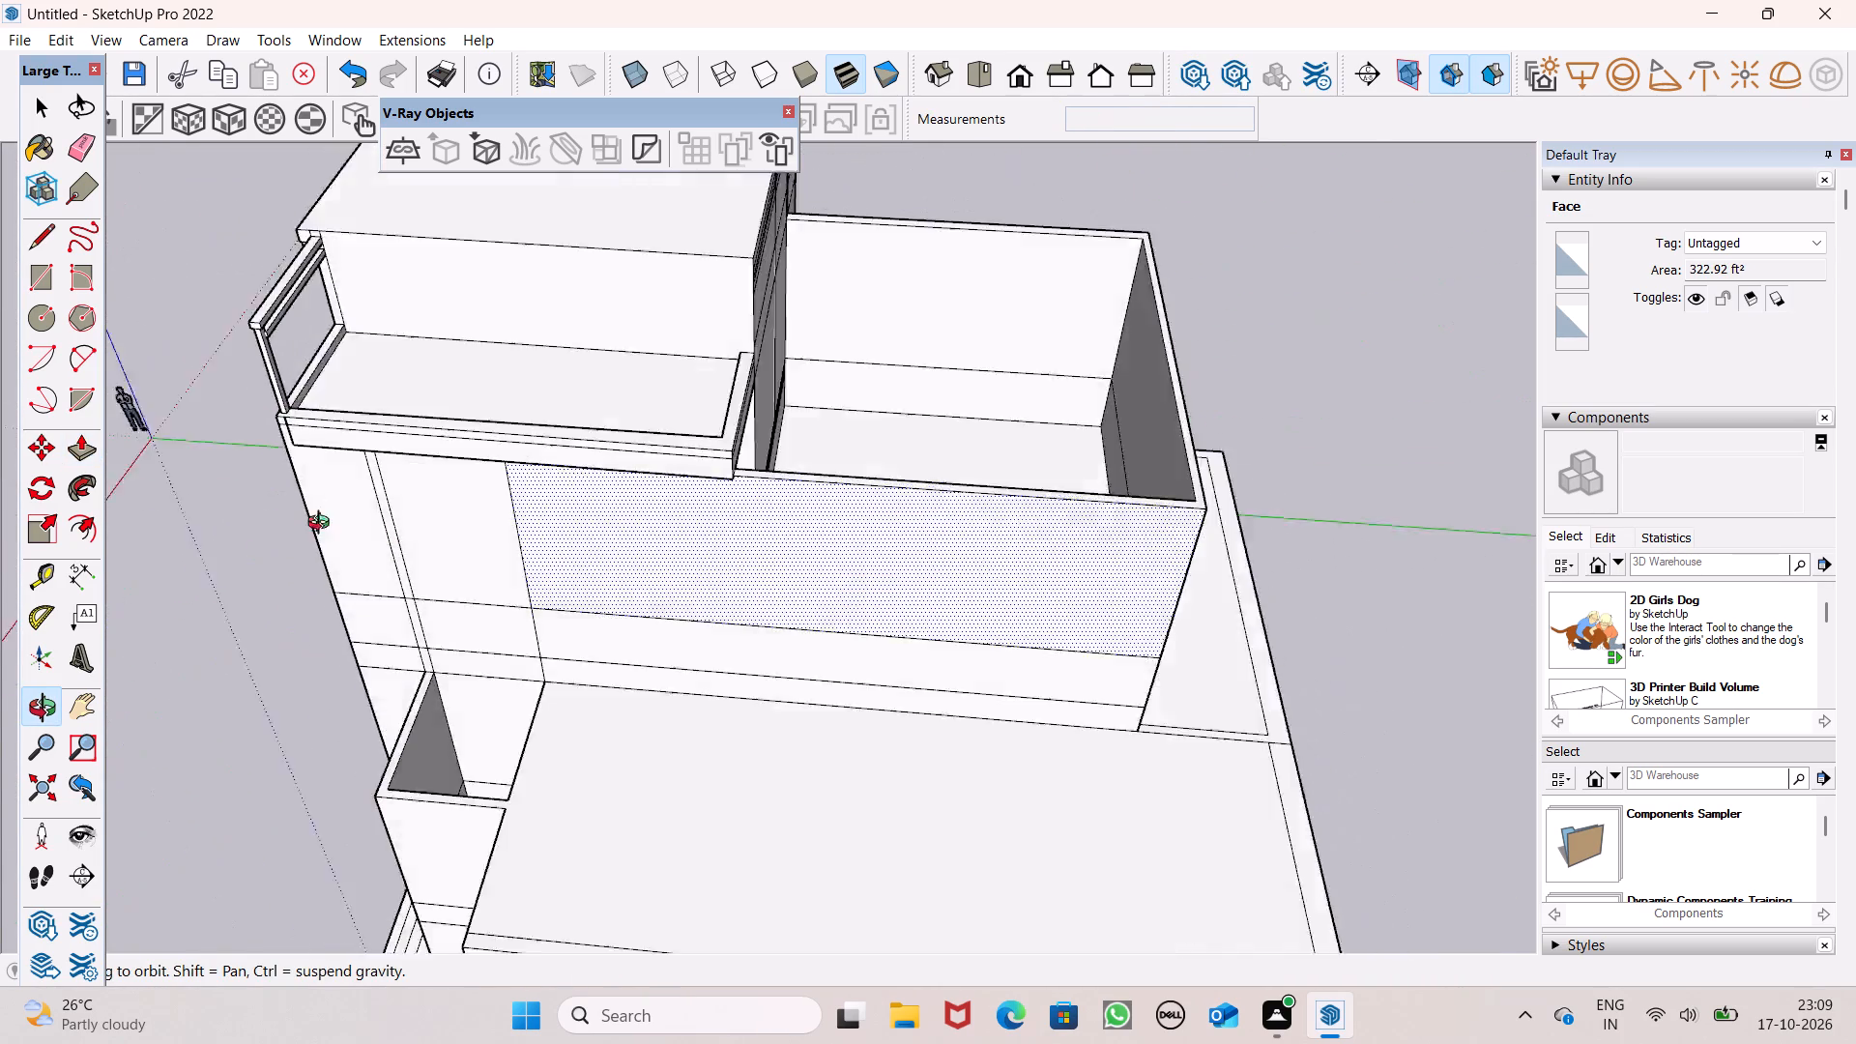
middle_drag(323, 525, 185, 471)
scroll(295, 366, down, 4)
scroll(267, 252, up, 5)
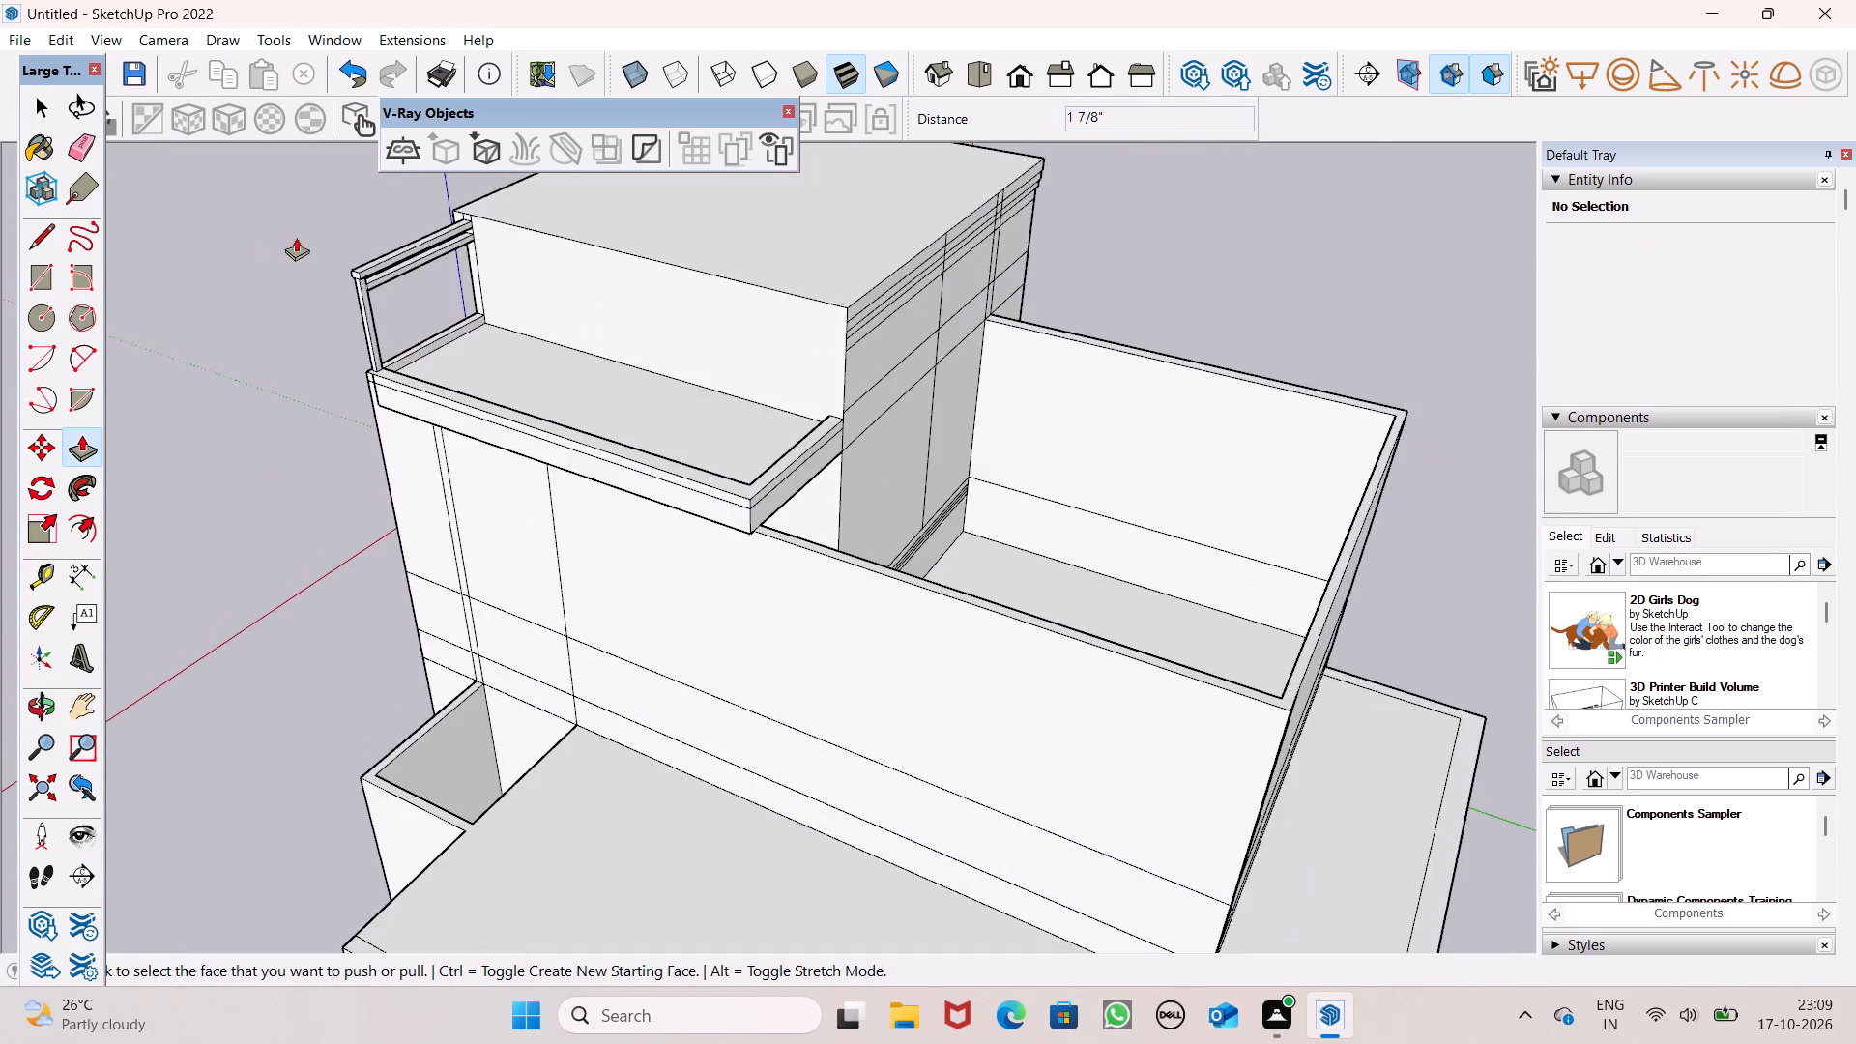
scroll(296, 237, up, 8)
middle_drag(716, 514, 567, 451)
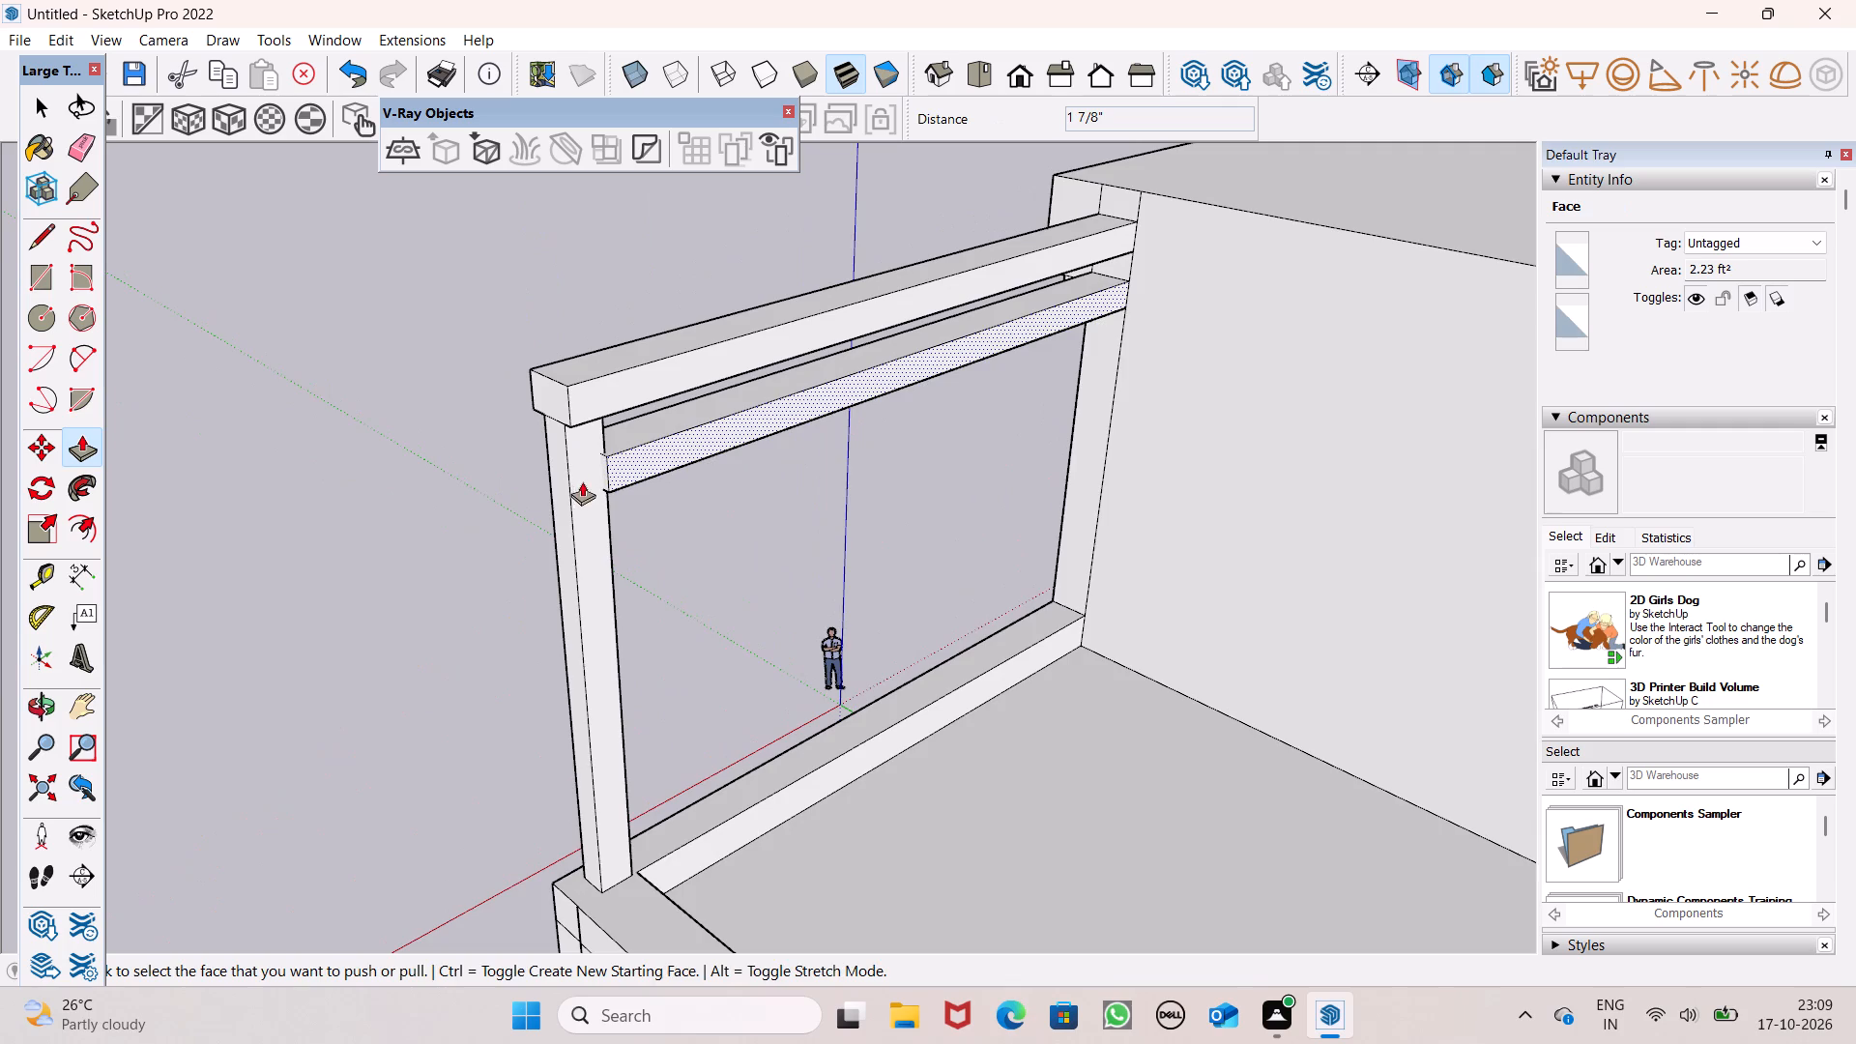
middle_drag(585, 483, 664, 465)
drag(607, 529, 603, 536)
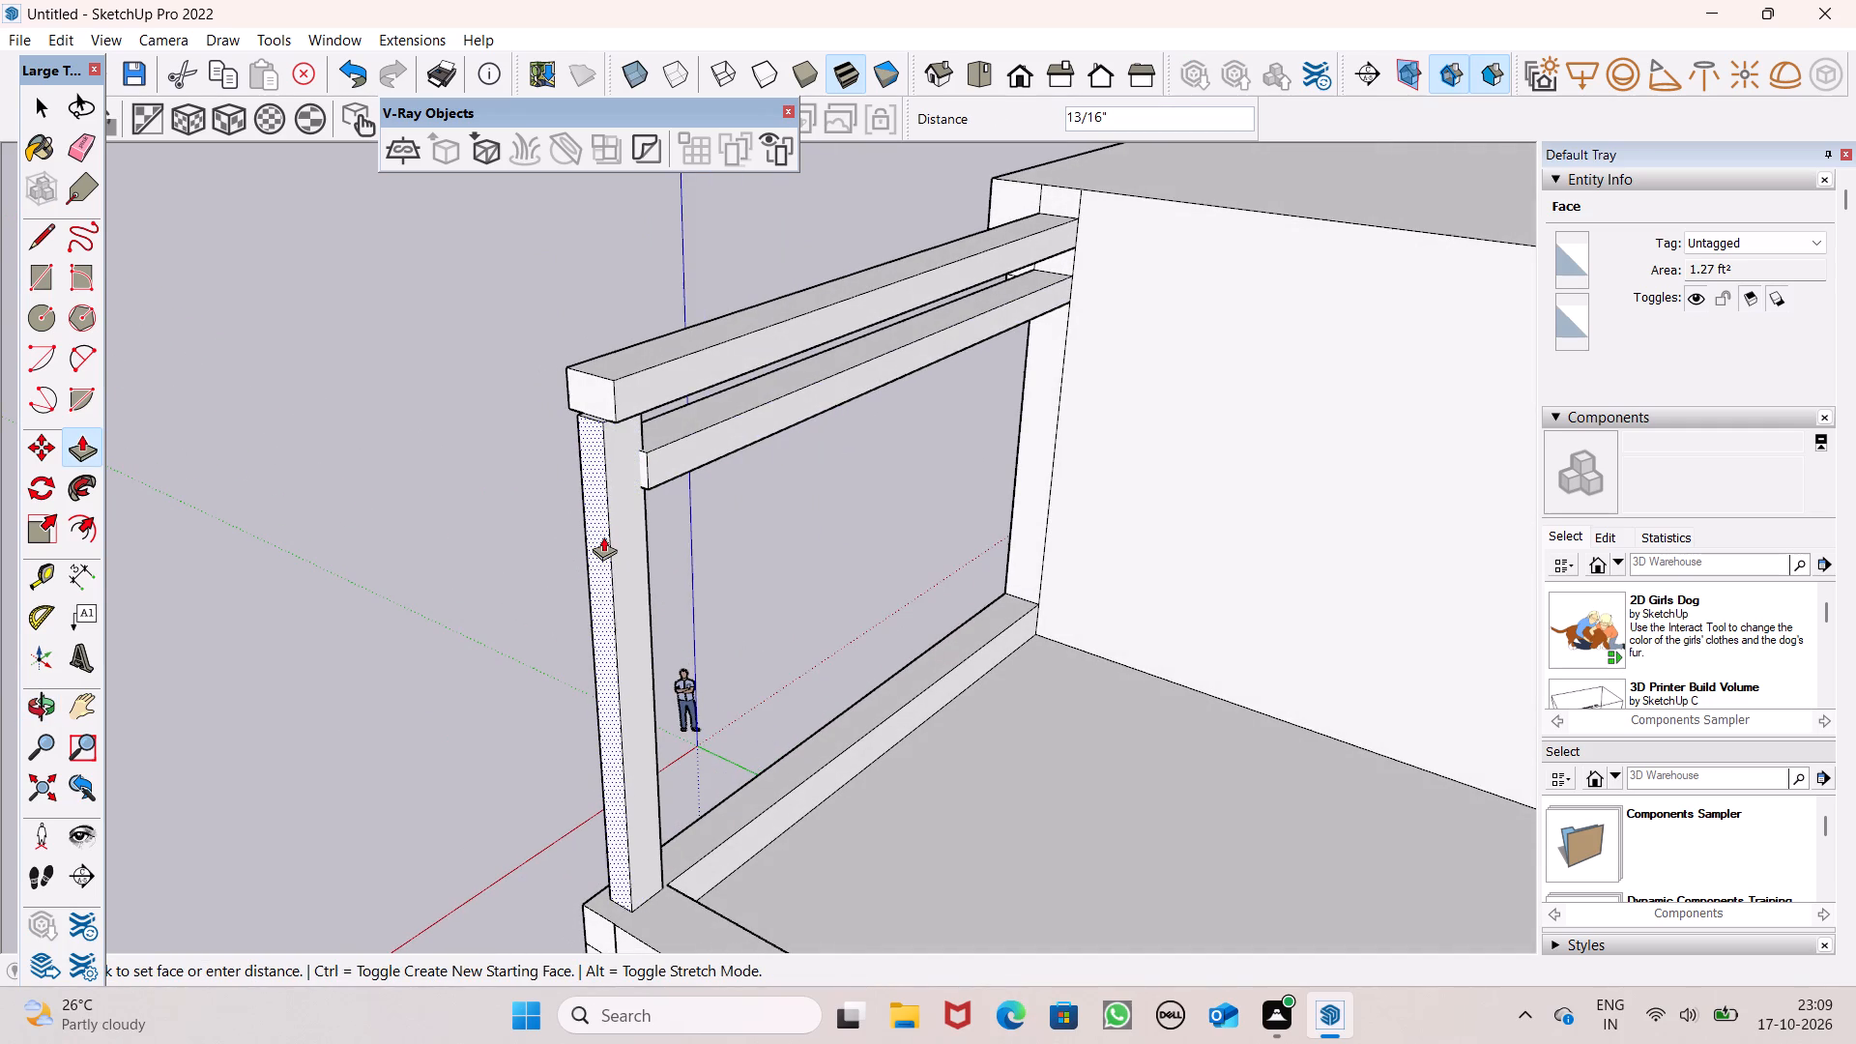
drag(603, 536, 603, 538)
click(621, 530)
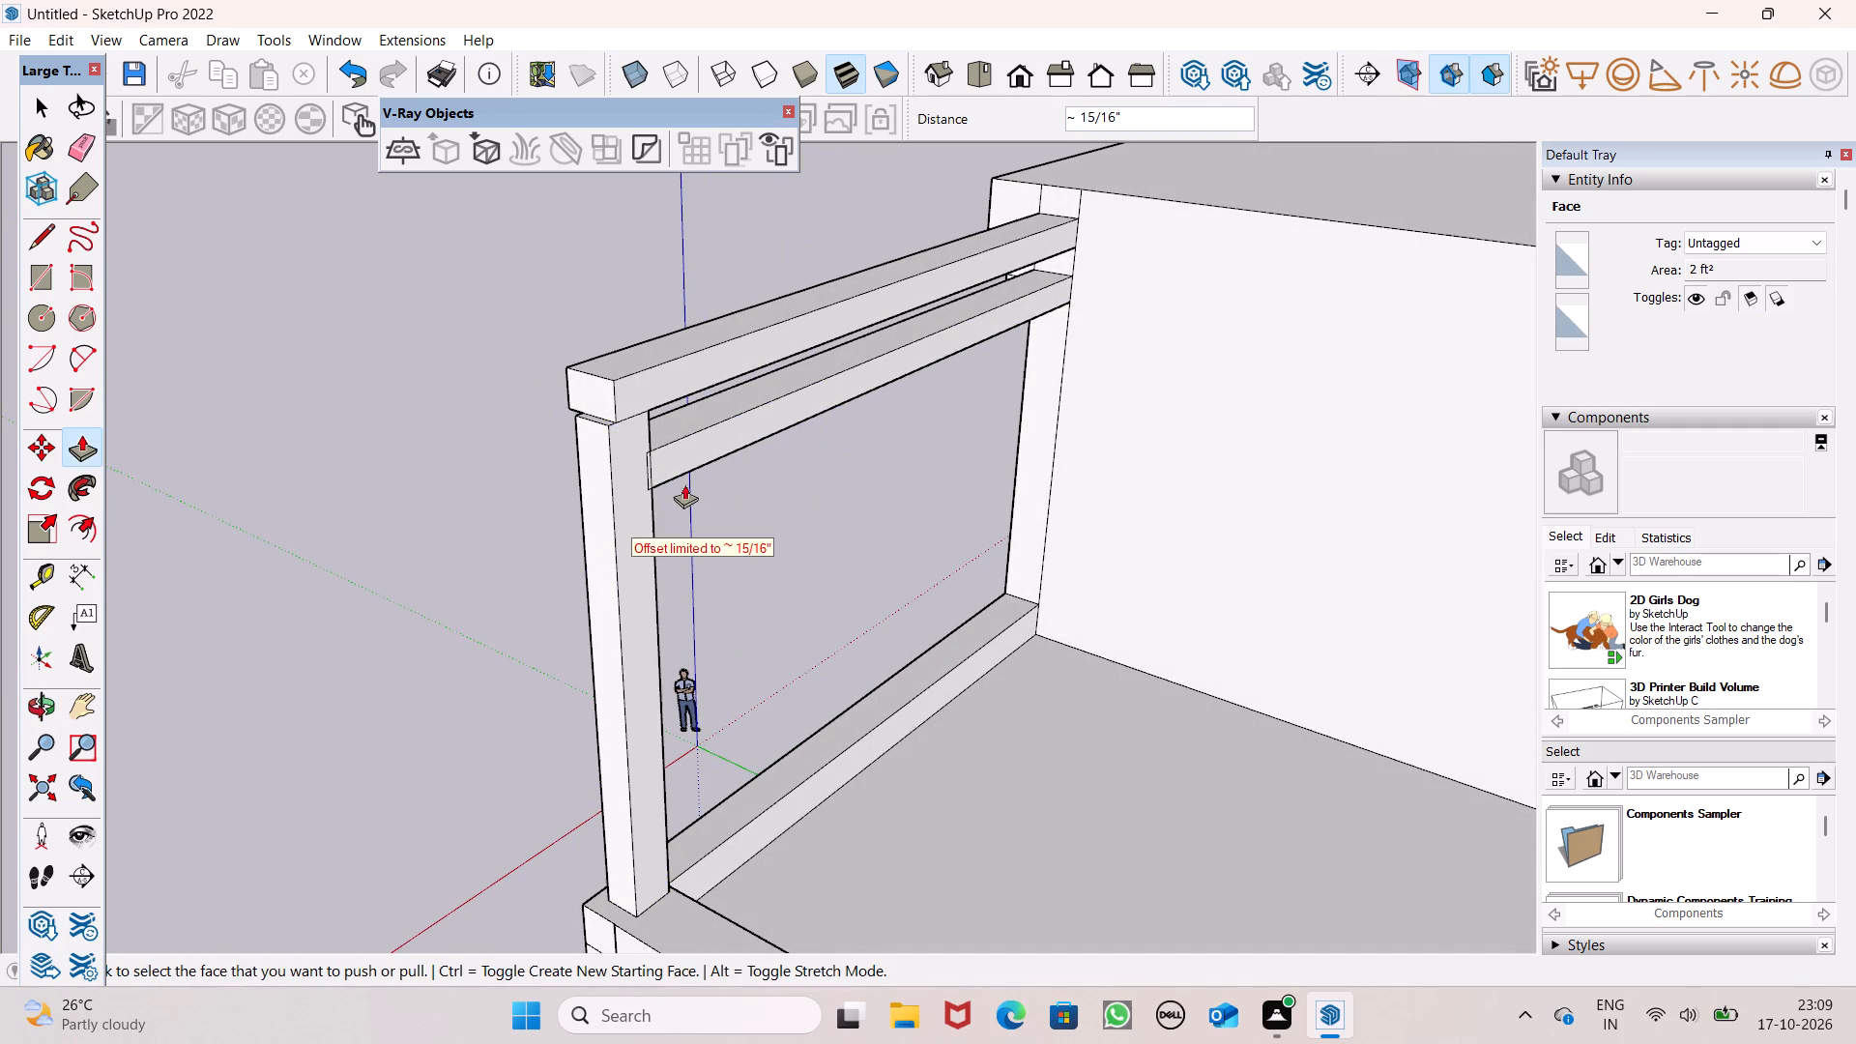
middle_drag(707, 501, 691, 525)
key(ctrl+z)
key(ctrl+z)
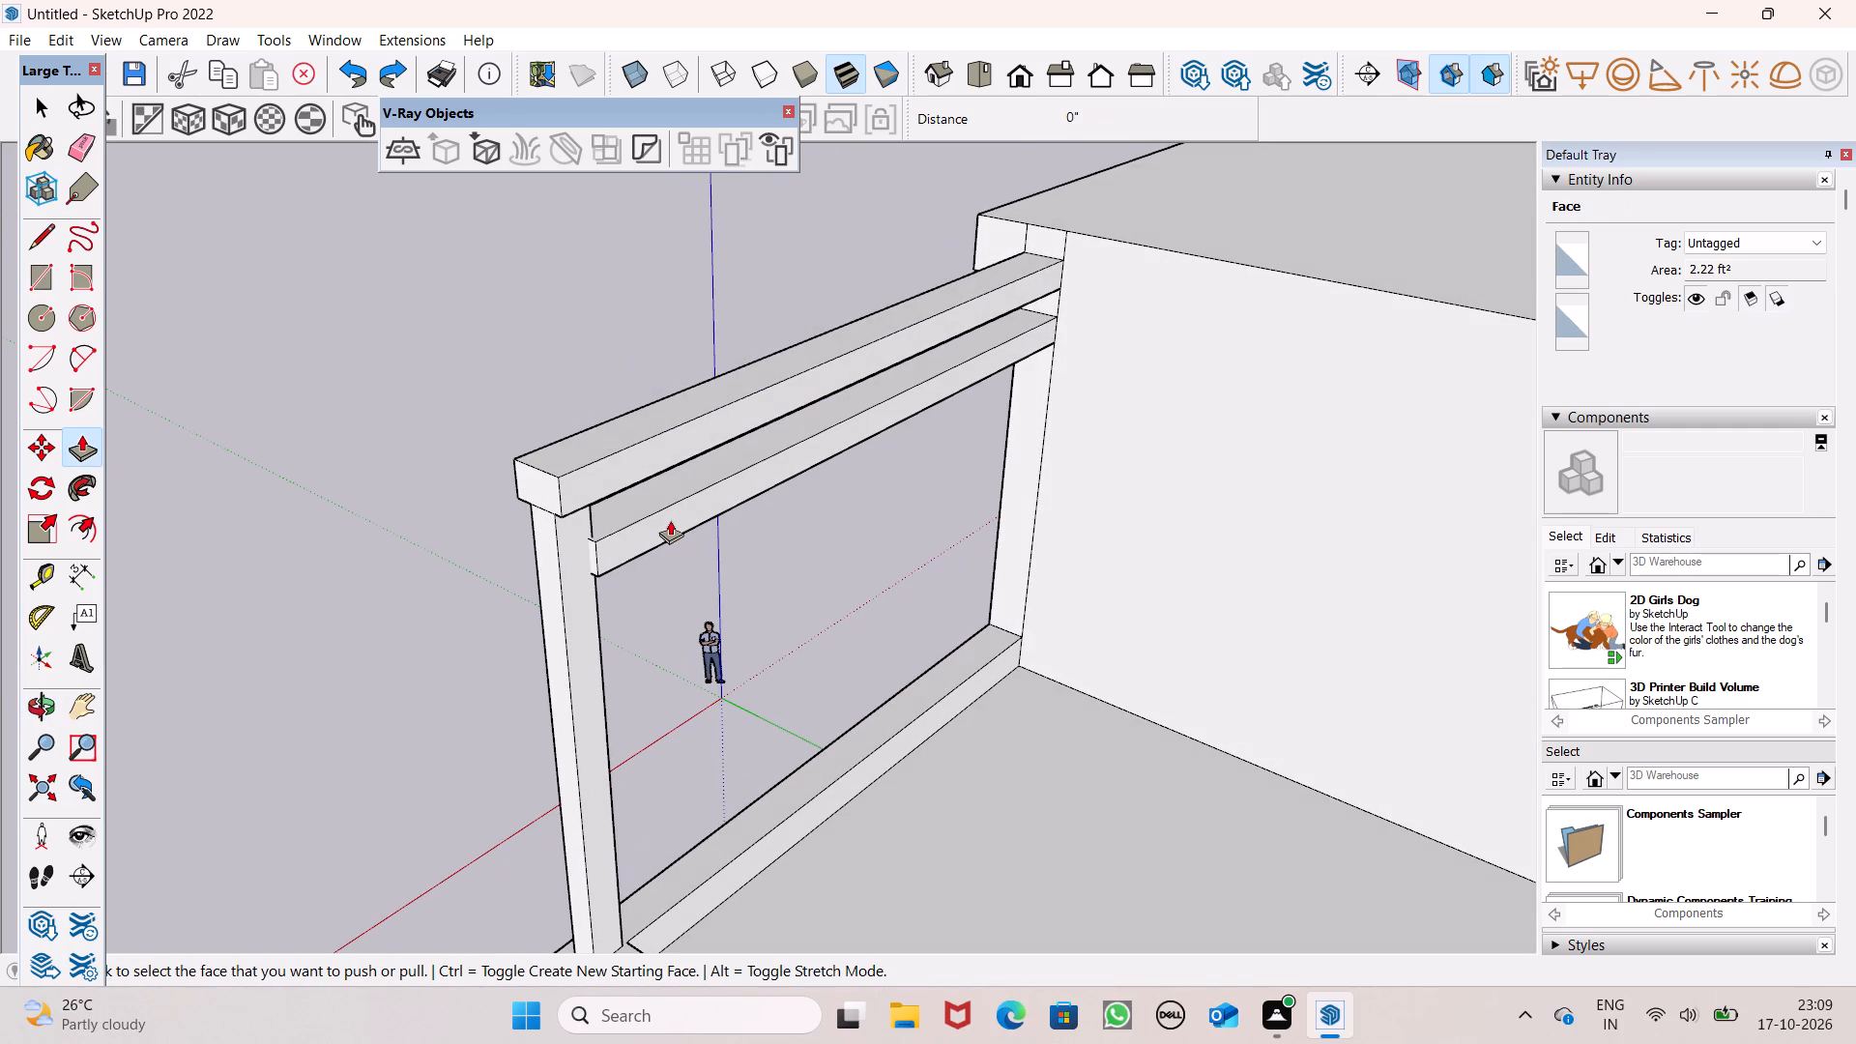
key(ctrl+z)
Pull the corner post's terrace-side face about 15/16" to line up with the upper beam's inner edge.
drag(574, 559, 590, 570)
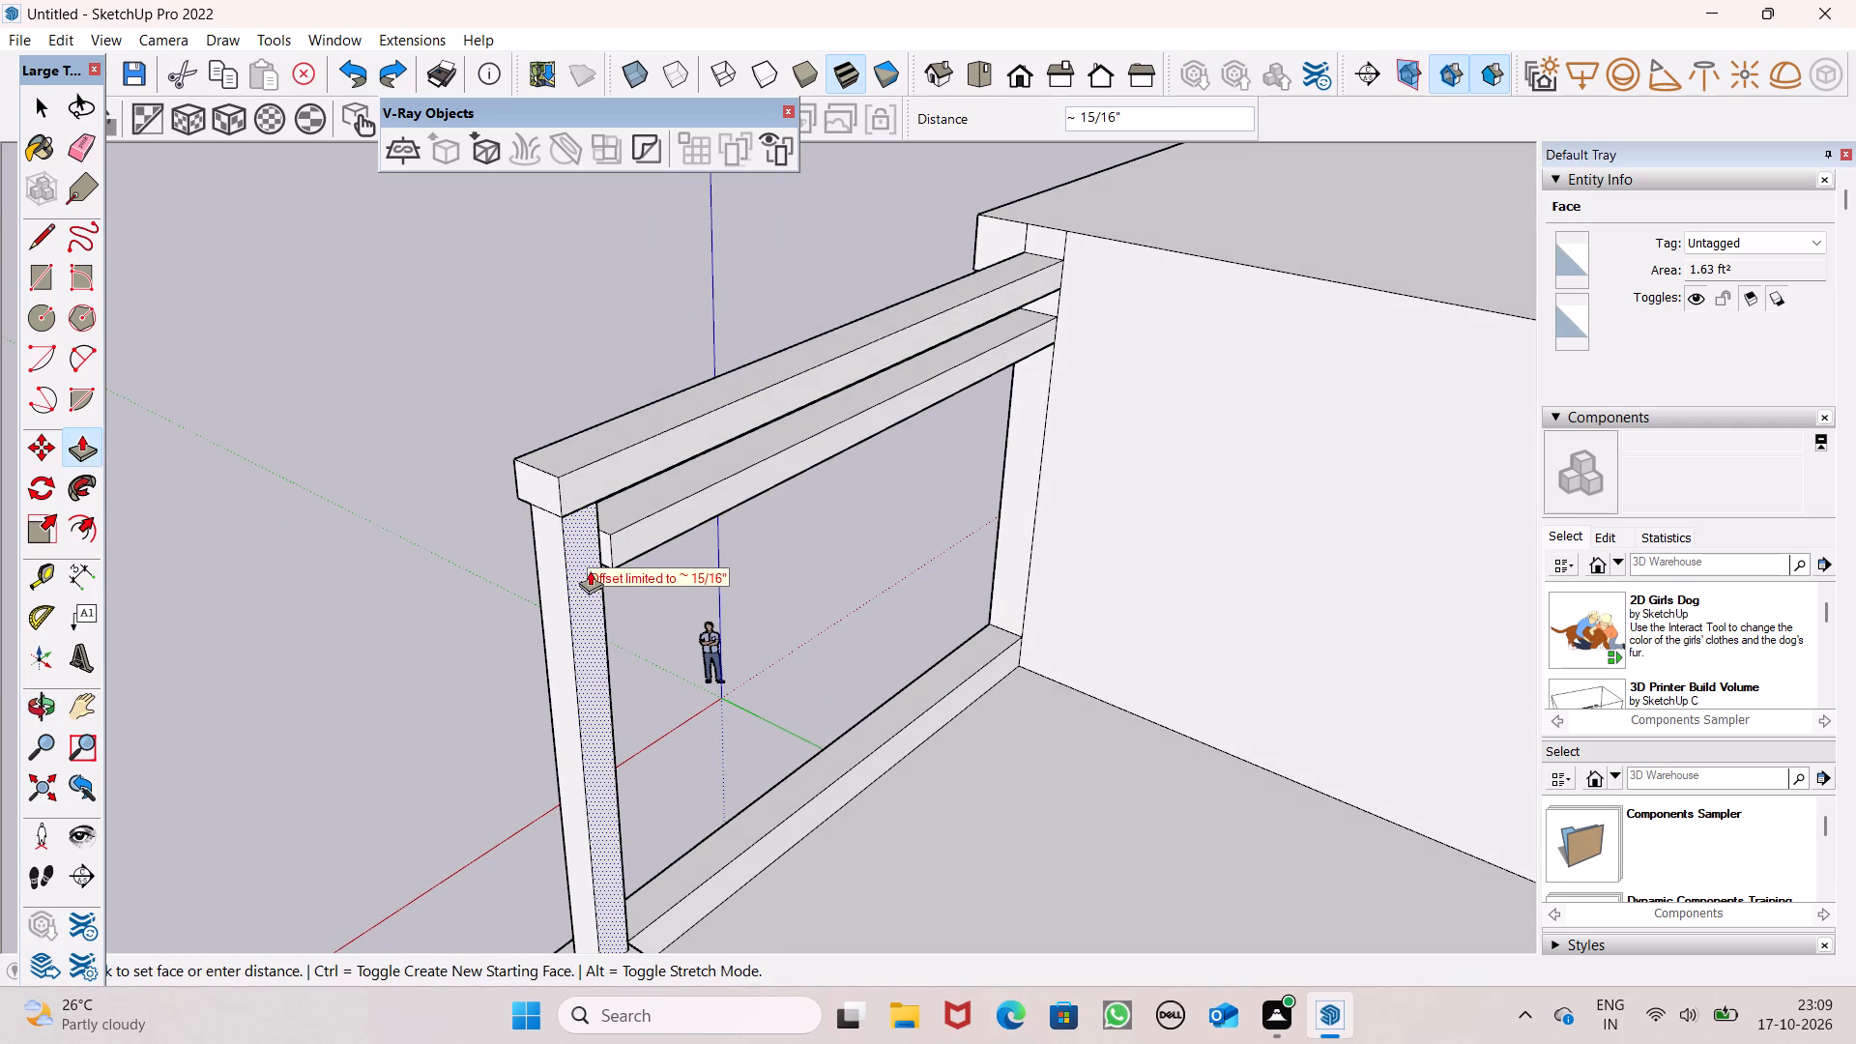
drag(590, 570, 597, 574)
Pull the corner post's outer face about 1 13/16" until it is flush with the upper beam's front face.
scroll(637, 465, down, 2)
middle_drag(653, 516, 1049, 469)
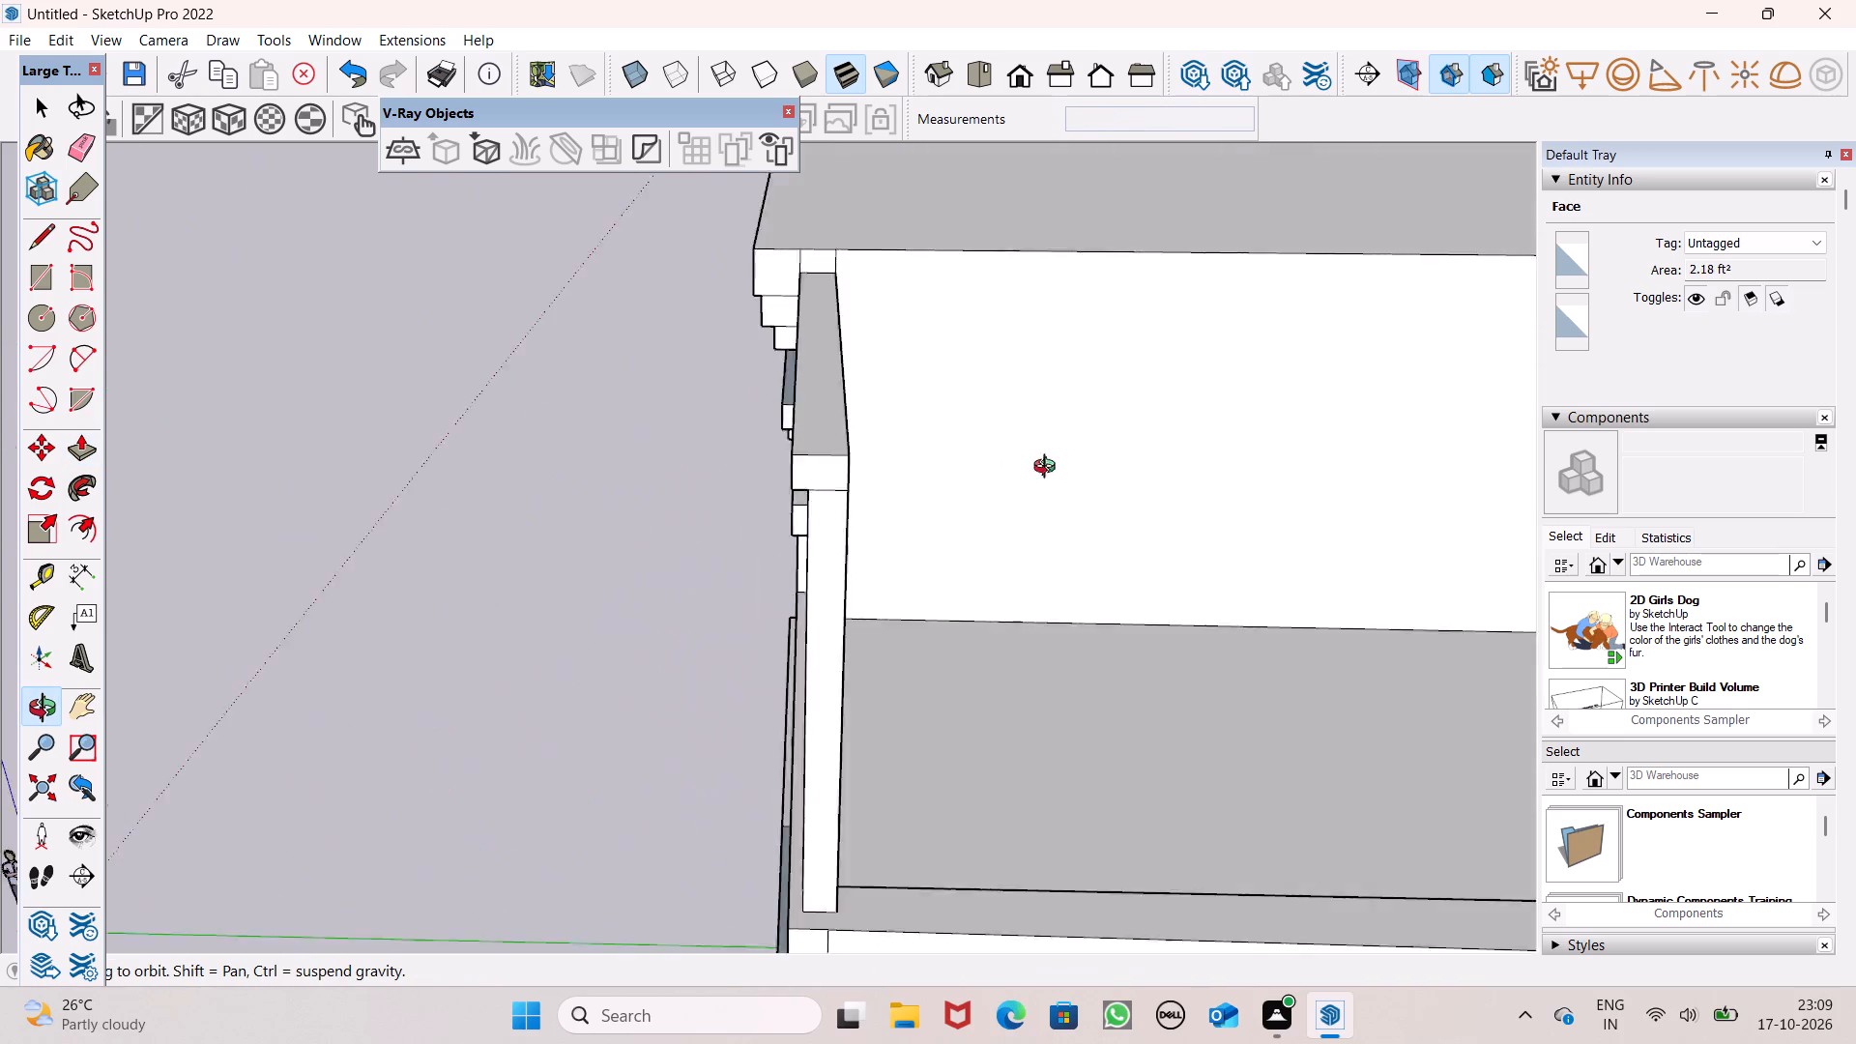
middle_drag(1049, 469, 1261, 450)
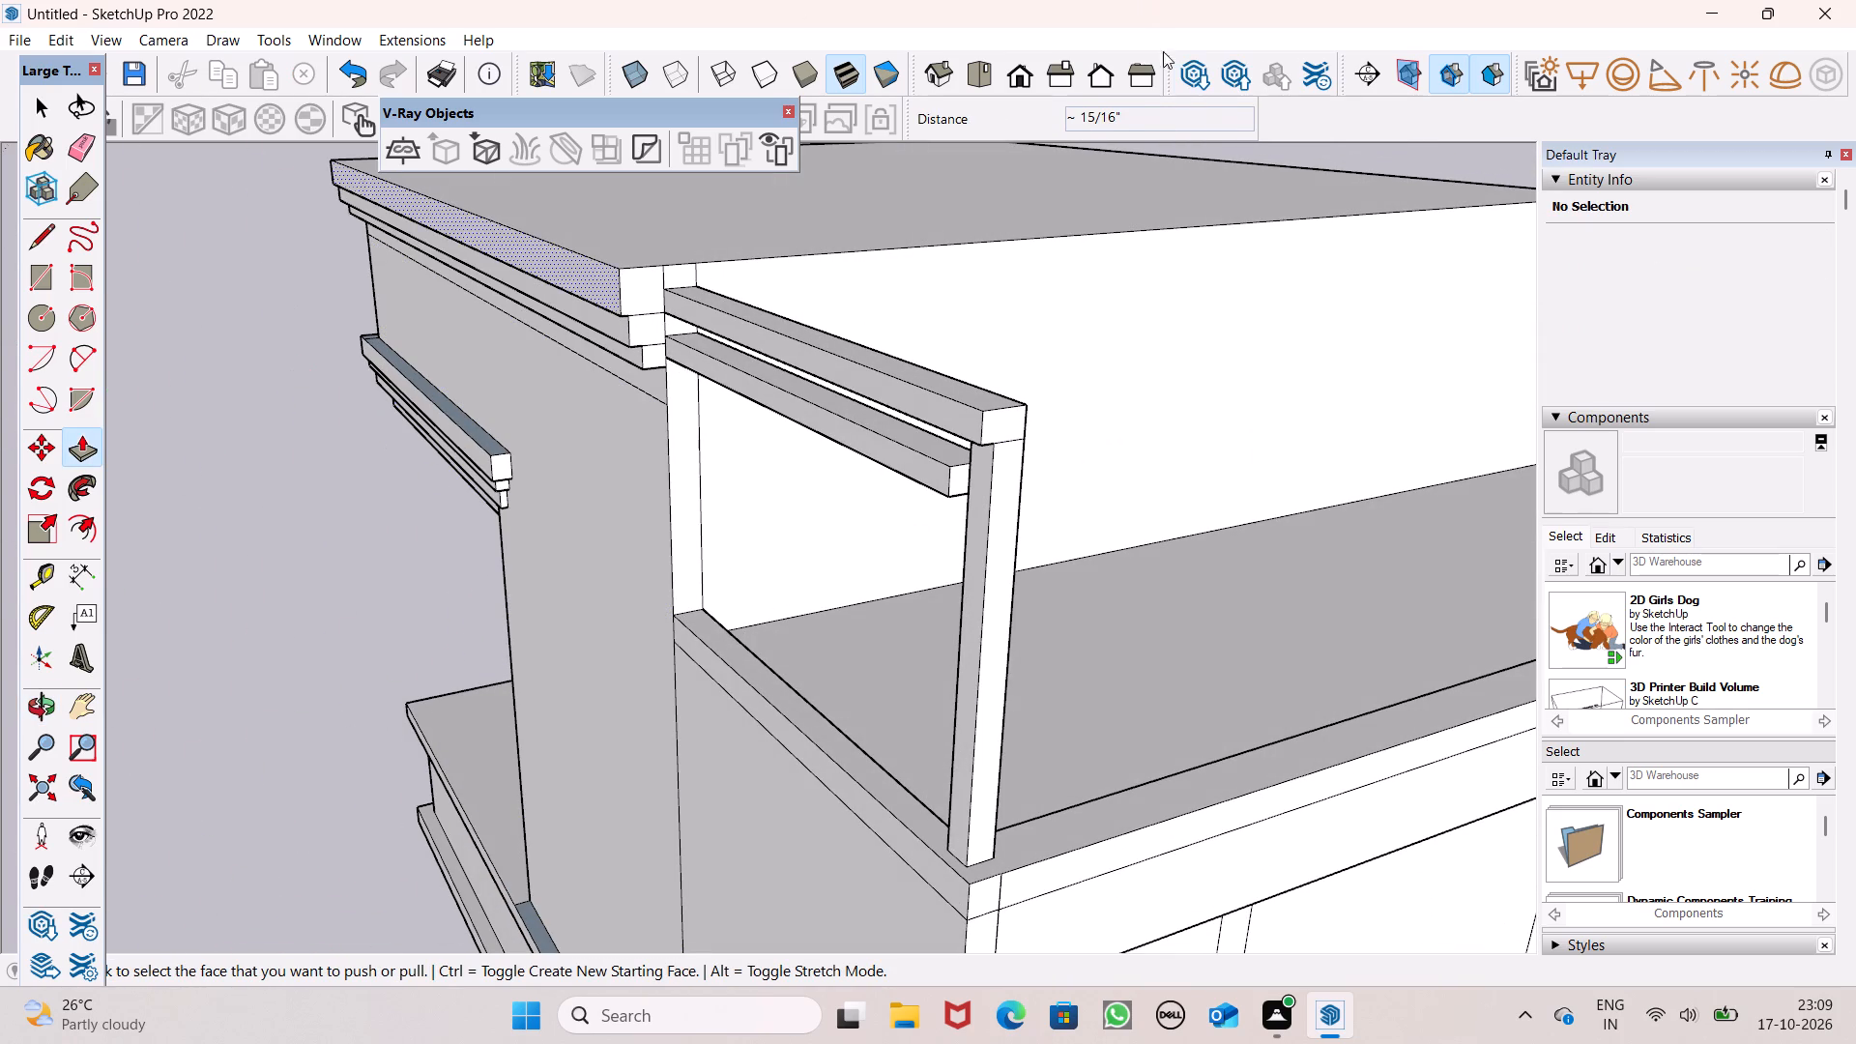
middle_drag(1016, 647, 1268, 675)
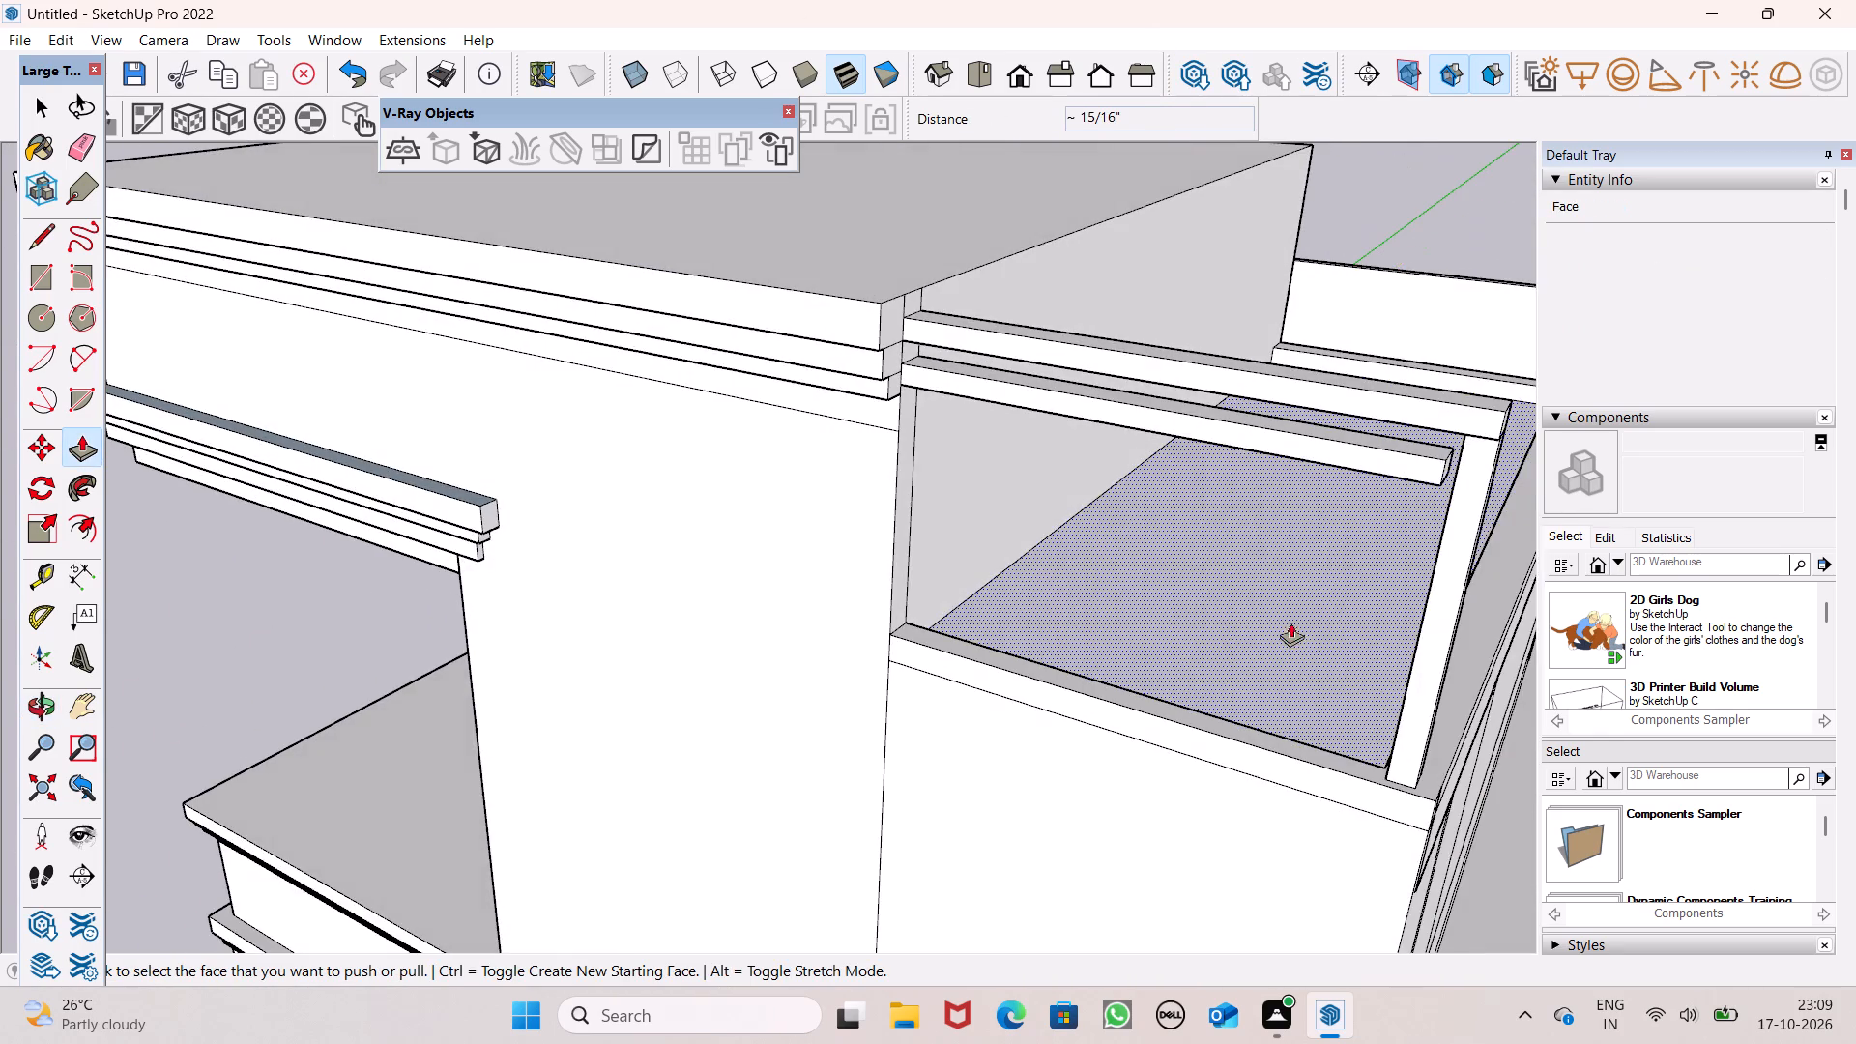
scroll(923, 578, down, 4)
scroll(1378, 483, up, 4)
middle_drag(1118, 597, 1139, 521)
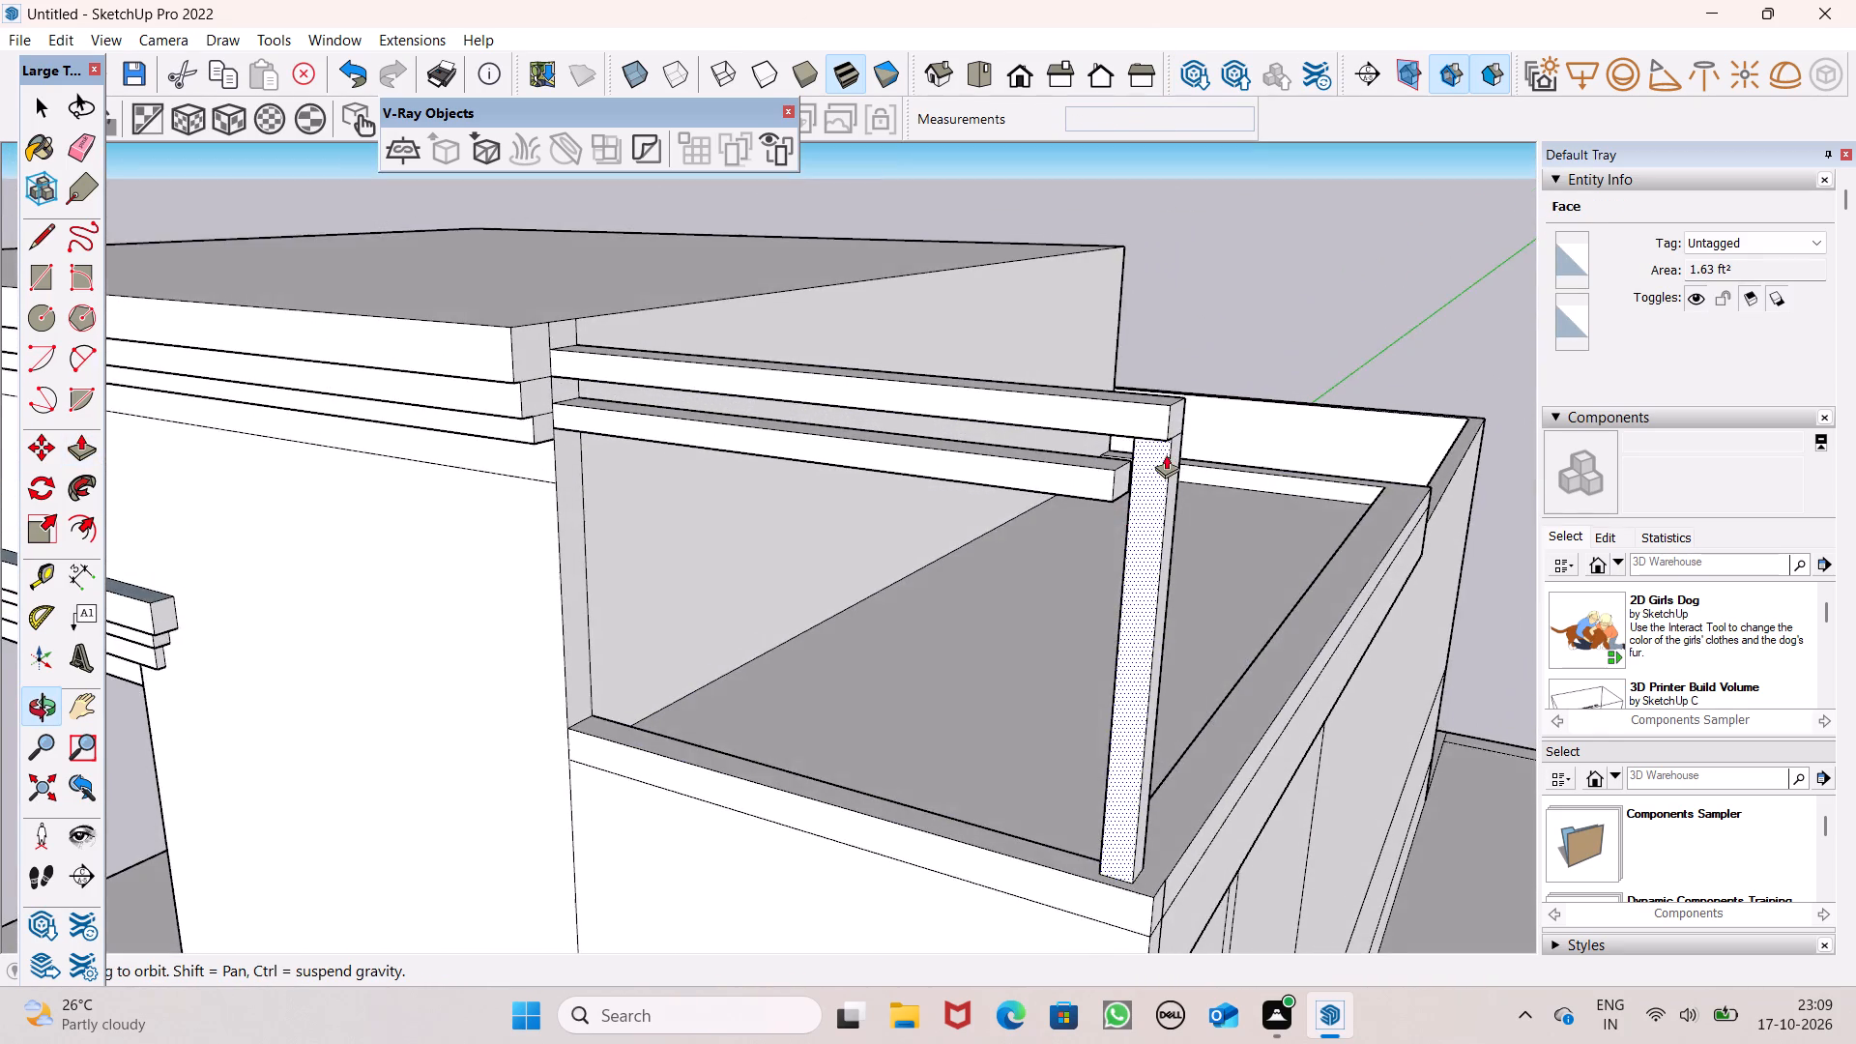
scroll(1166, 441, up, 8)
middle_drag(1164, 437, 1169, 368)
scroll(1169, 368, up, 1)
drag(1153, 381, 1142, 378)
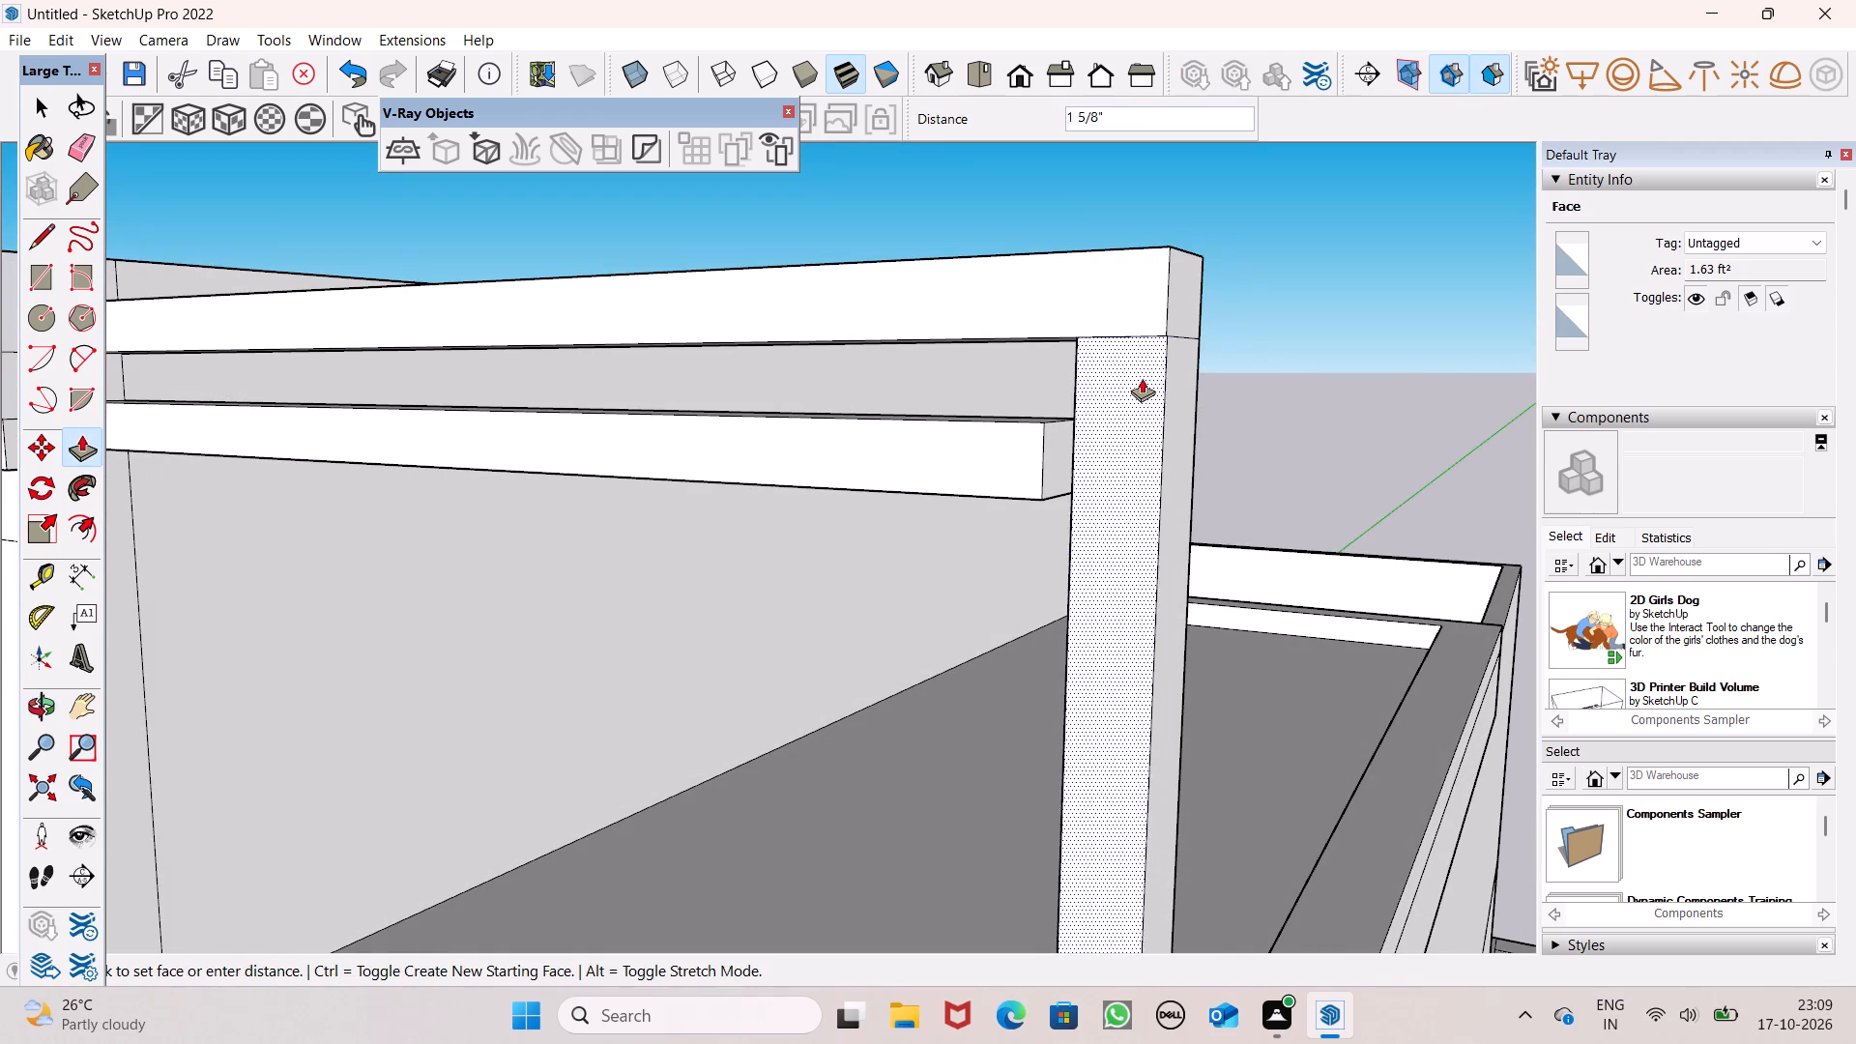
drag(1142, 378, 1139, 351)
Extend the lower projecting beam 1 3/8" towards the corner post by pulling its end face.
scroll(1142, 407, down, 5)
scroll(1256, 386, down, 4)
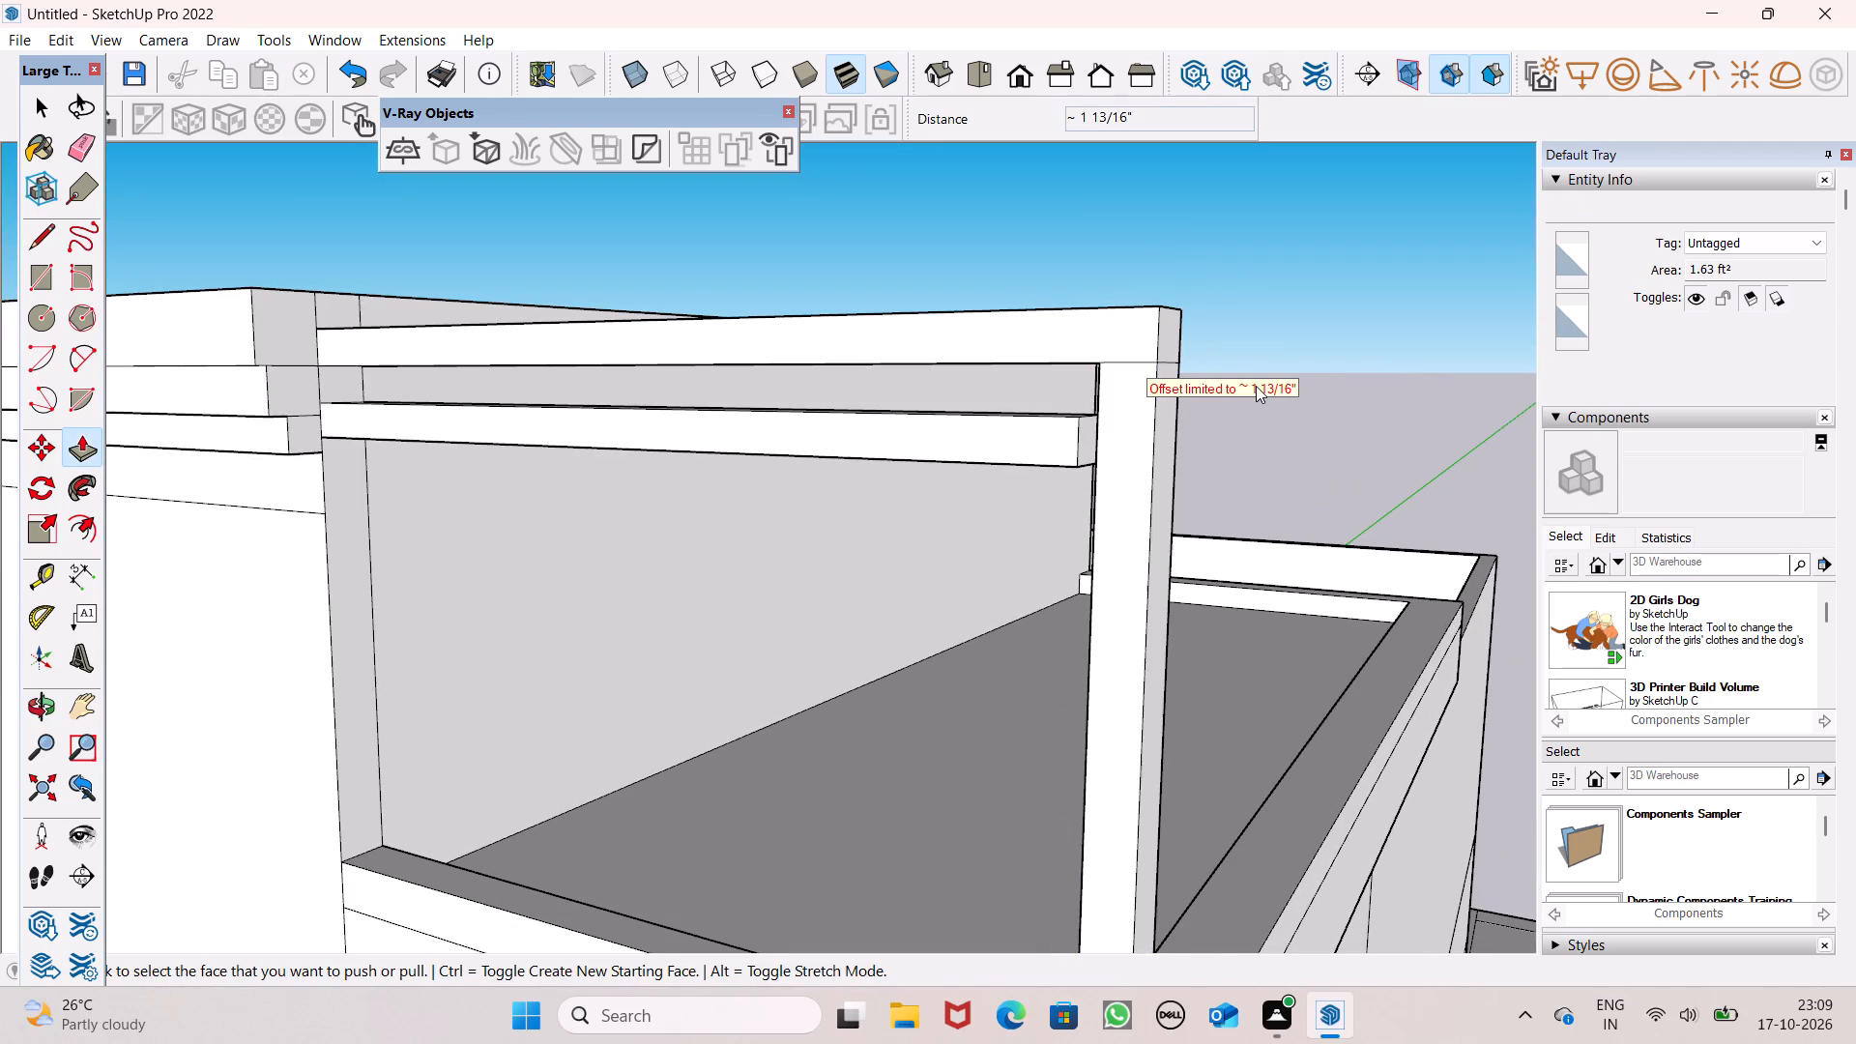
middle_drag(1246, 428, 1167, 499)
scroll(1175, 458, down, 3)
middle_drag(1183, 534, 1160, 565)
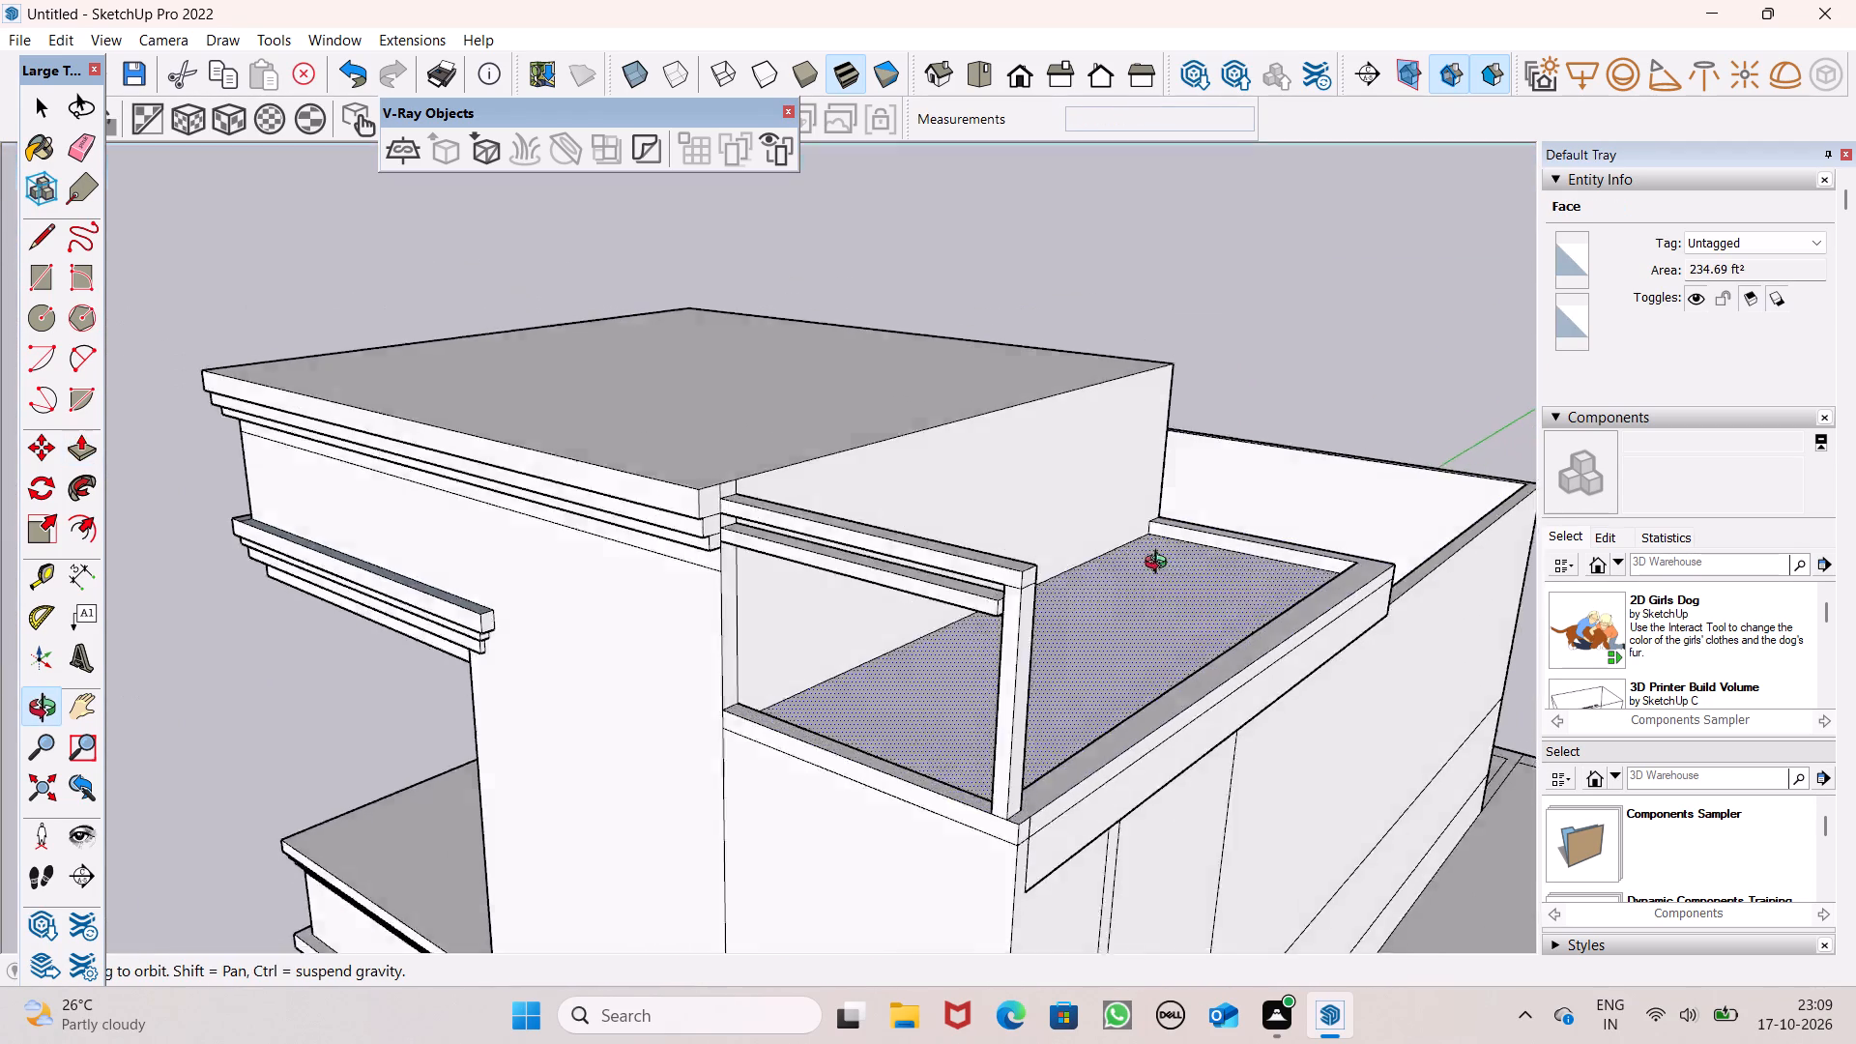
middle_drag(1160, 565, 826, 599)
scroll(222, 667, up, 2)
scroll(659, 429, down, 5)
middle_drag(588, 559, 547, 604)
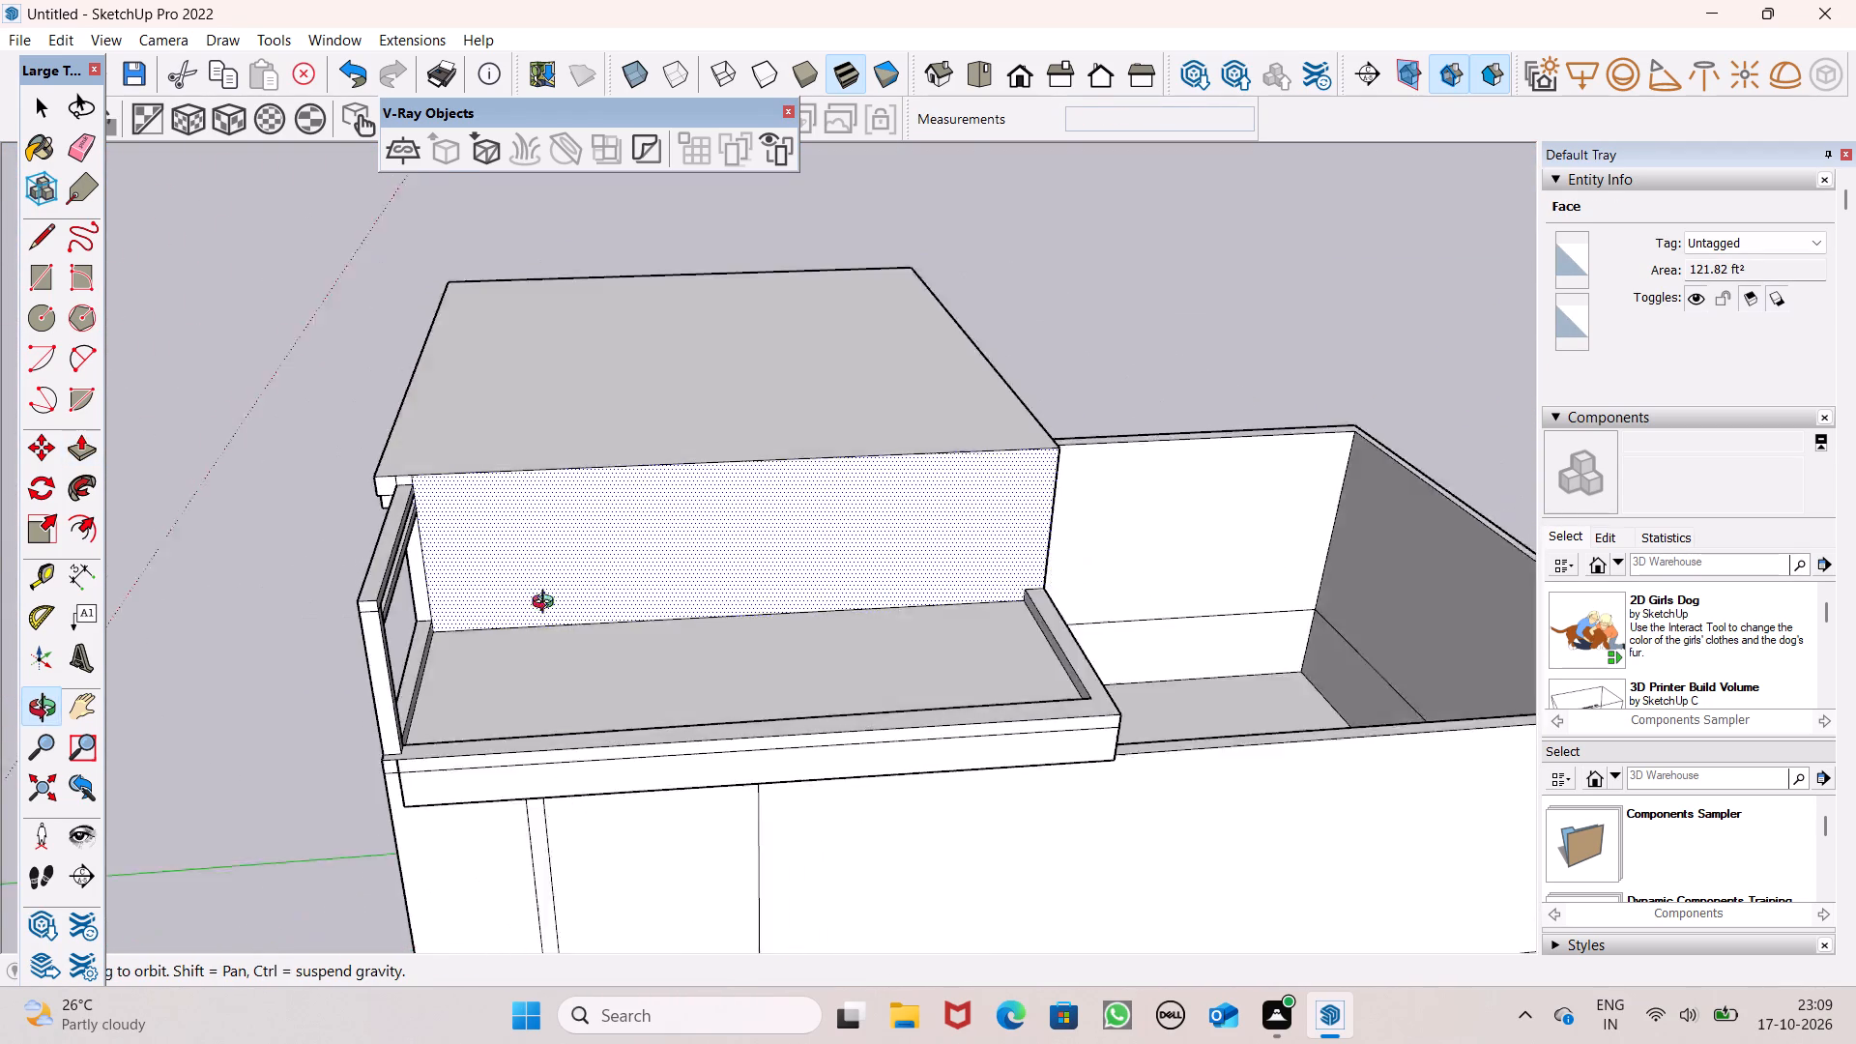
middle_drag(547, 604, 276, 662)
scroll(129, 590, up, 6)
scroll(256, 450, up, 4)
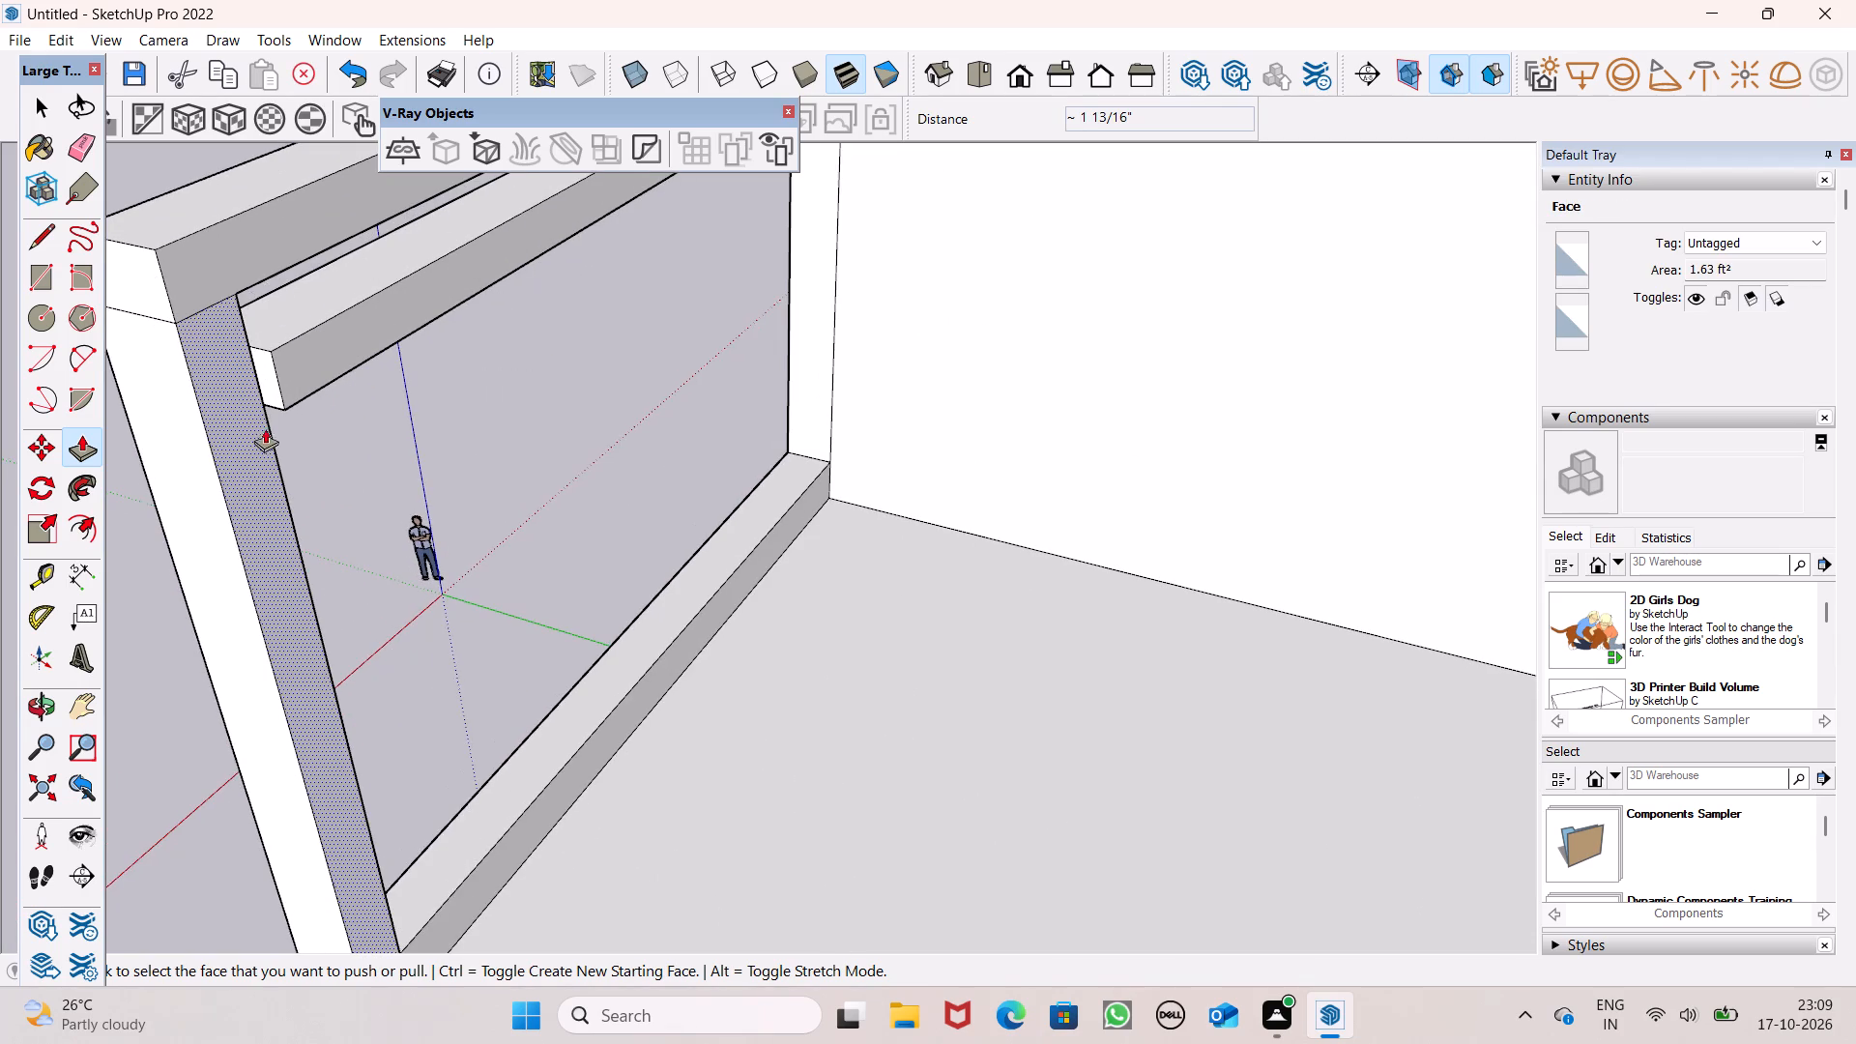
scroll(223, 328, up, 11)
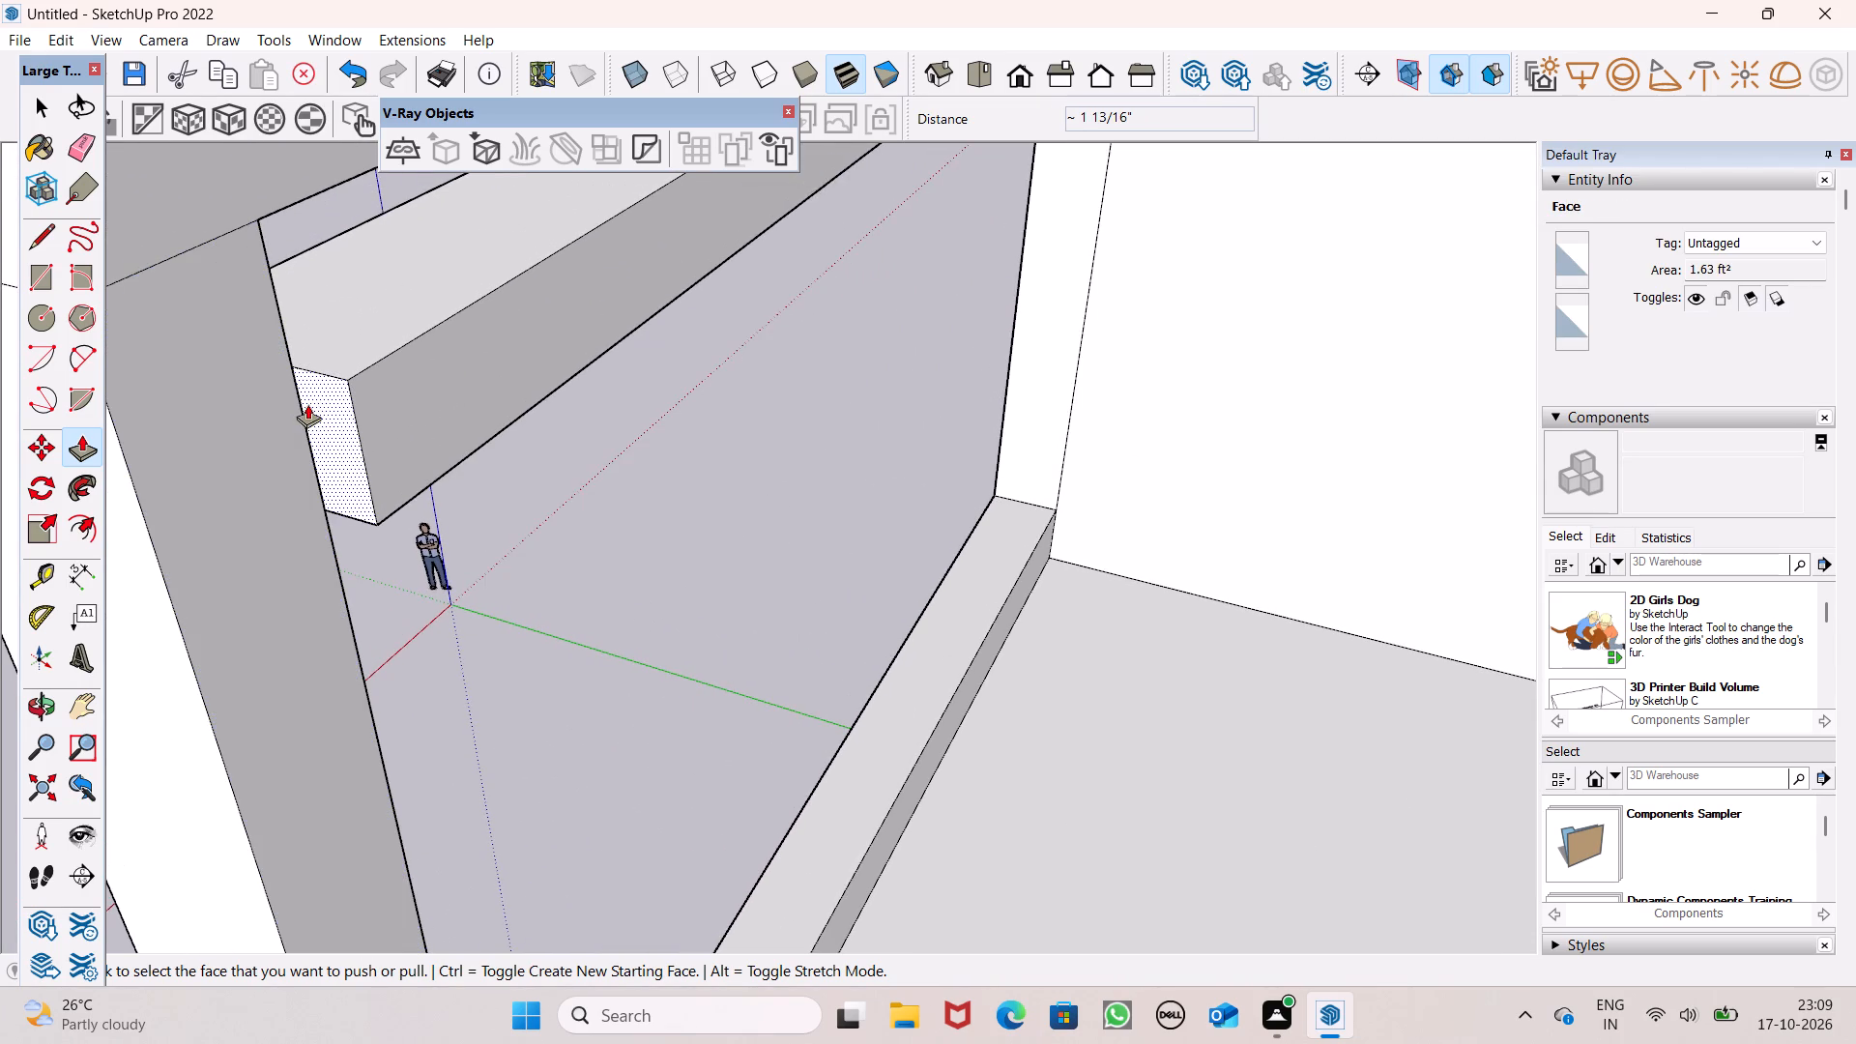
scroll(318, 405, down, 3)
middle_drag(267, 450, 1143, 391)
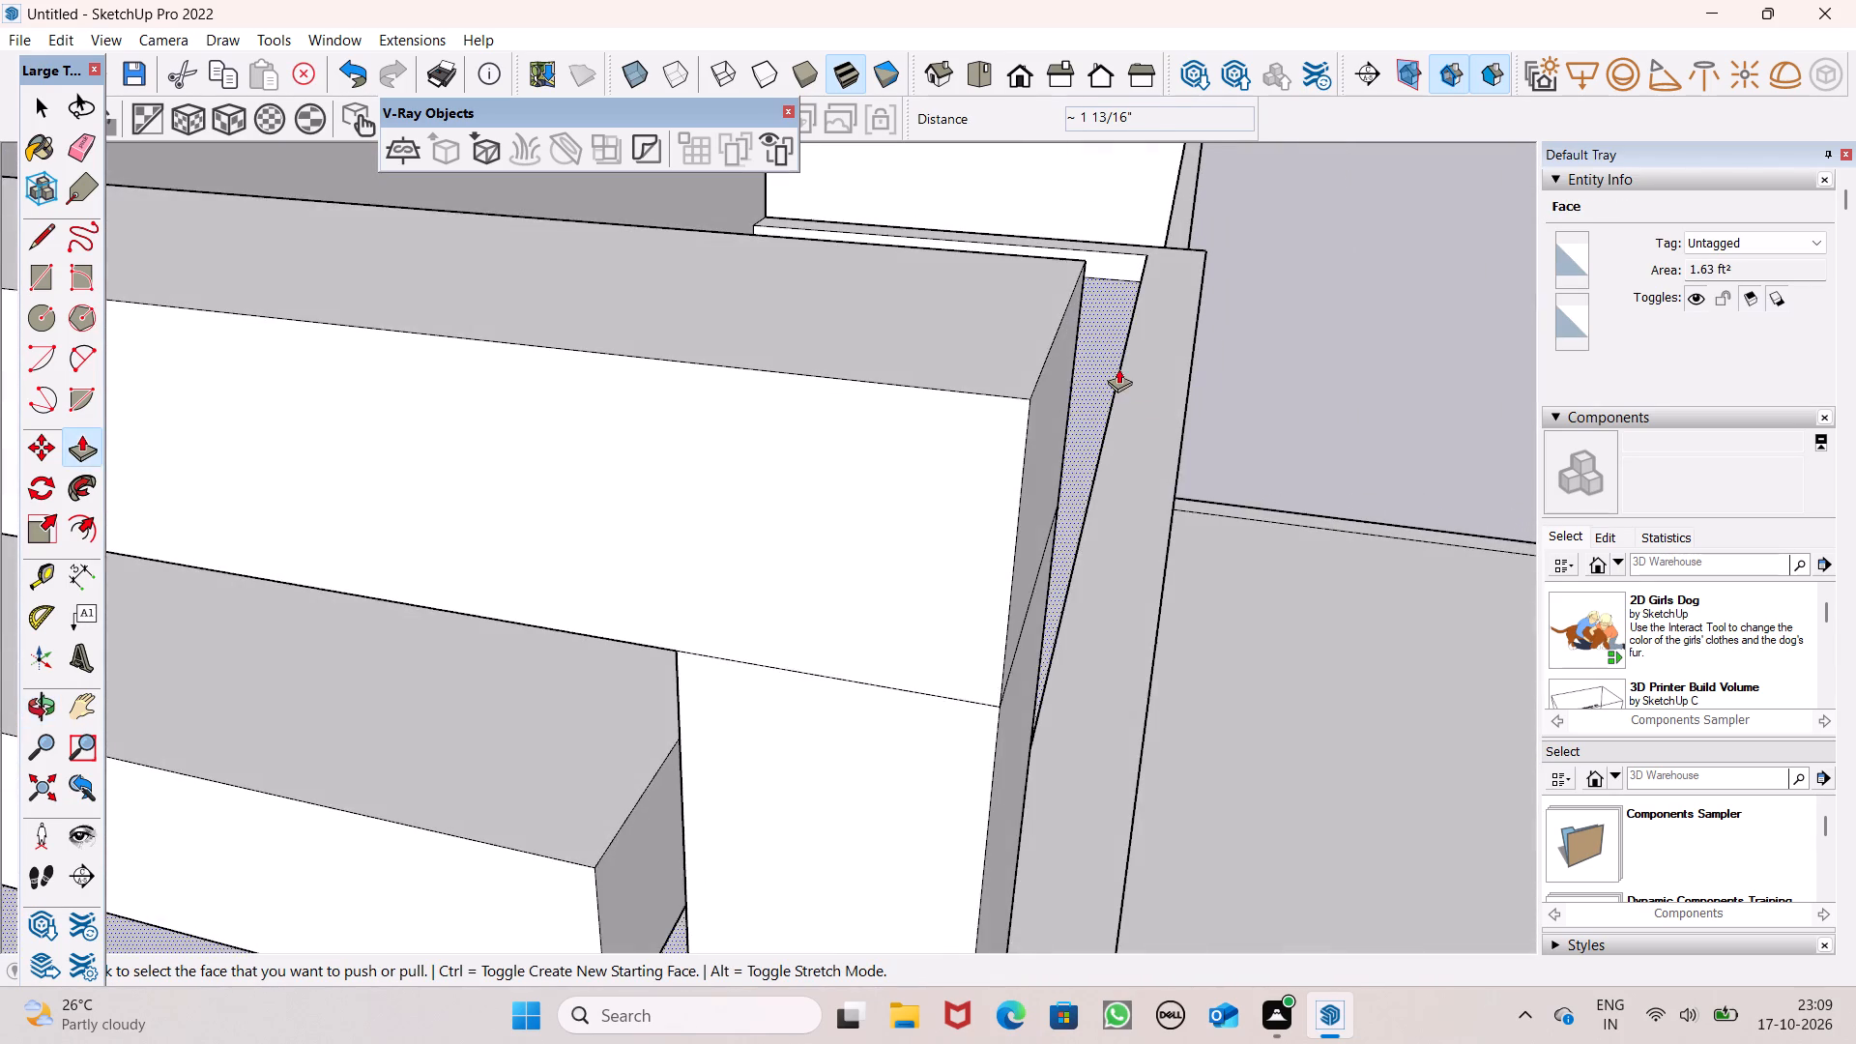
scroll(1116, 366, down, 3)
scroll(1101, 507, down, 1)
middle_drag(1157, 507, 1098, 509)
middle_drag(1098, 509, 1120, 507)
scroll(637, 499, up, 6)
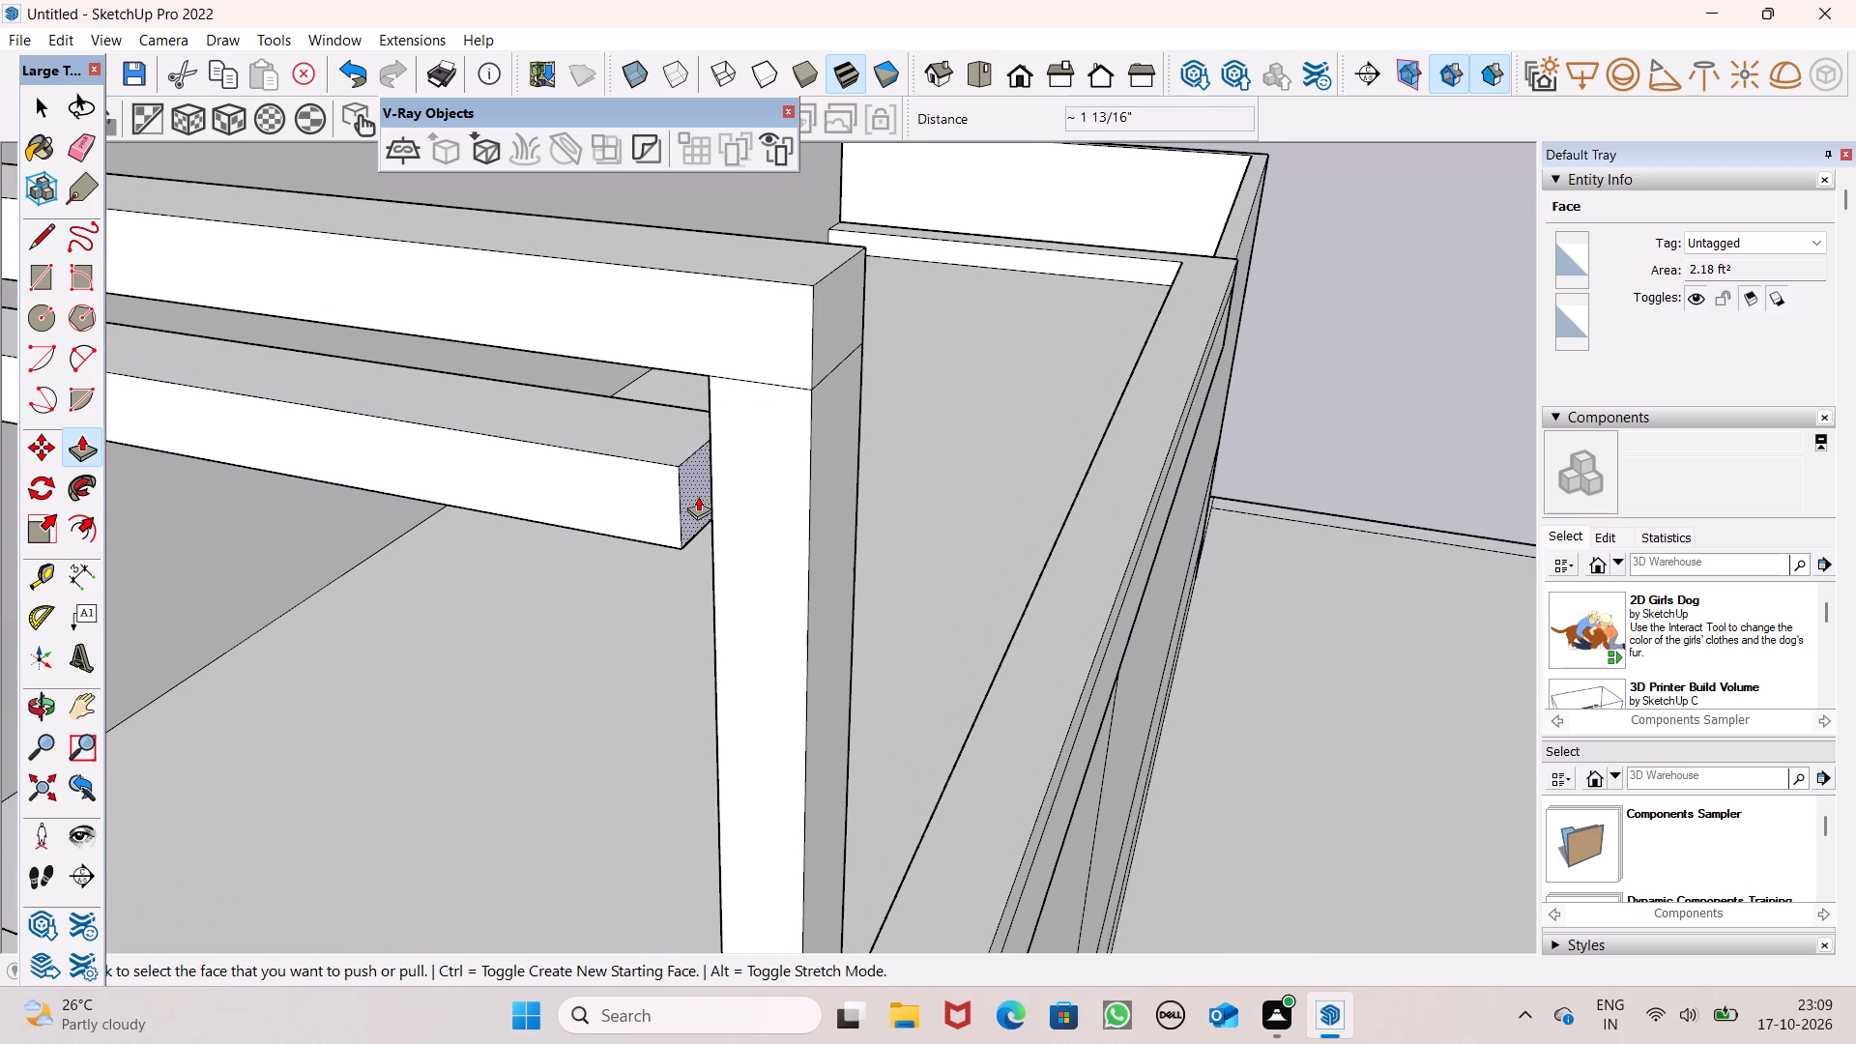
drag(692, 501, 722, 509)
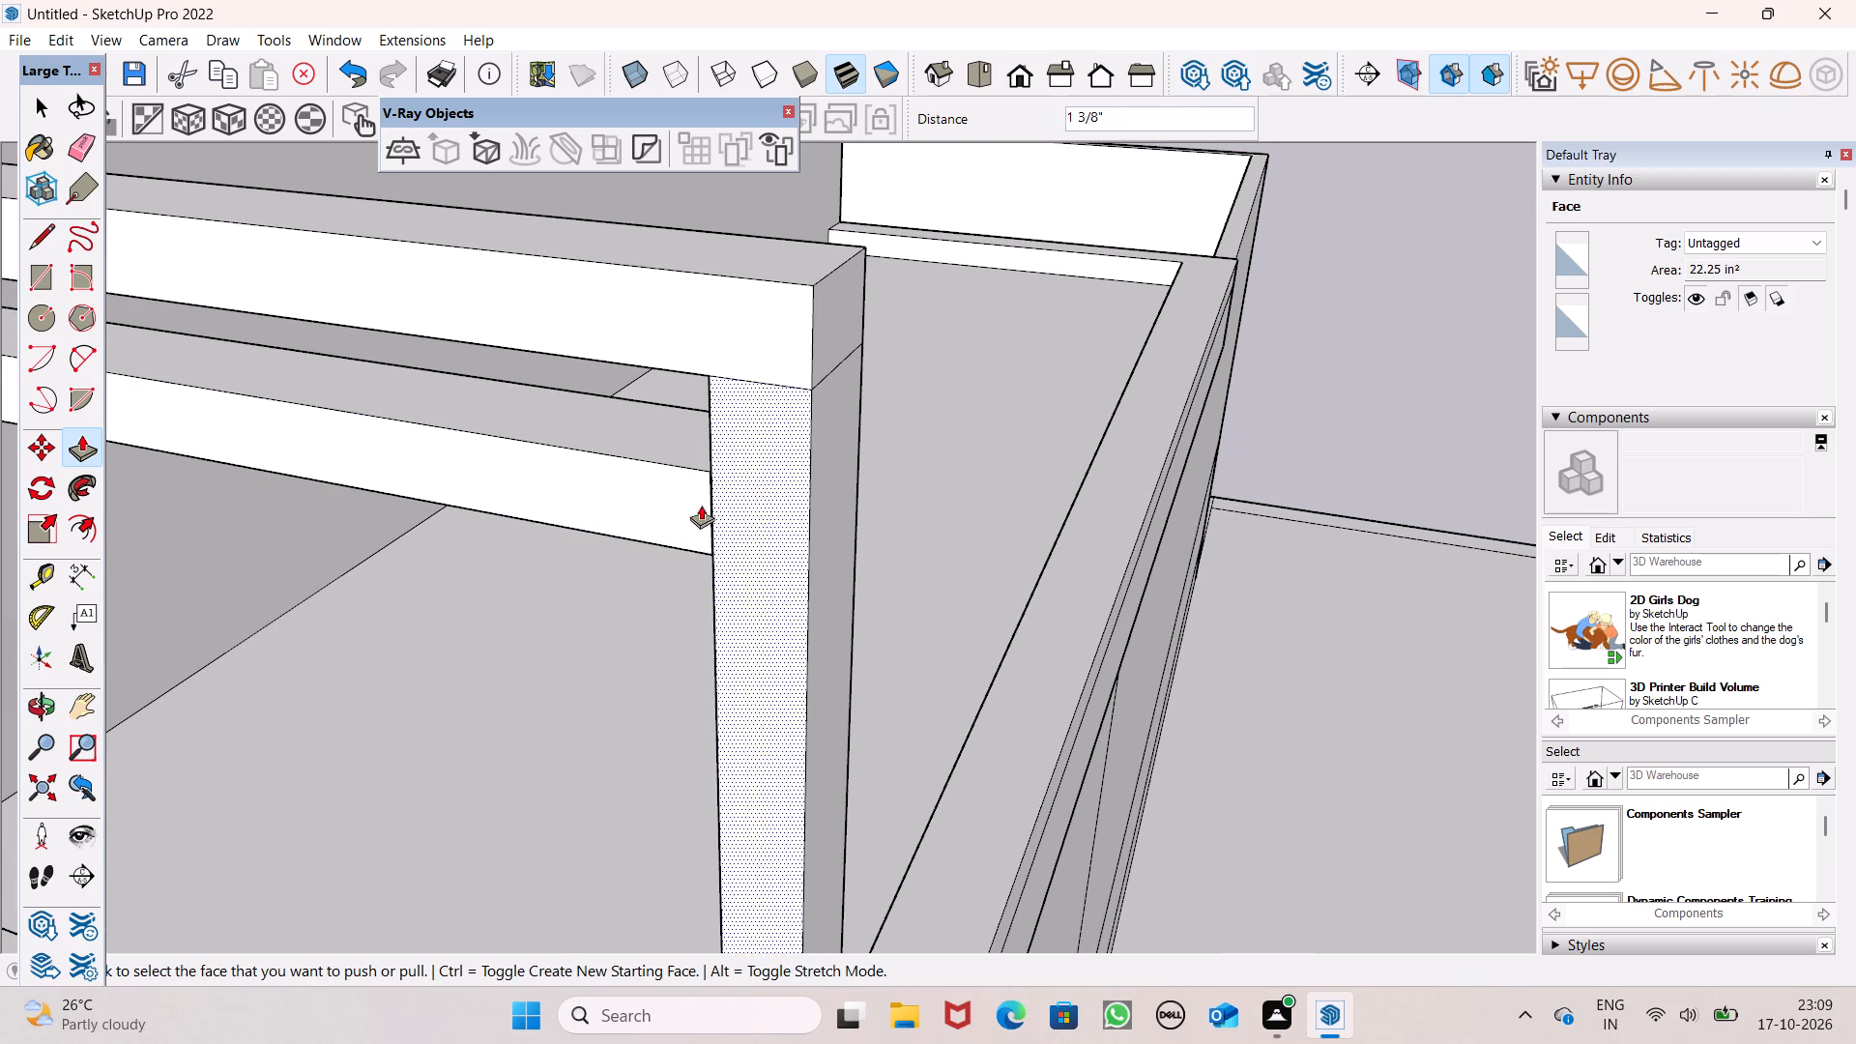
Pull the lower beam's end face another 3/16" to close it against the side of the corner post.
scroll(708, 459, down, 4)
middle_drag(734, 476, 974, 449)
scroll(786, 482, up, 8)
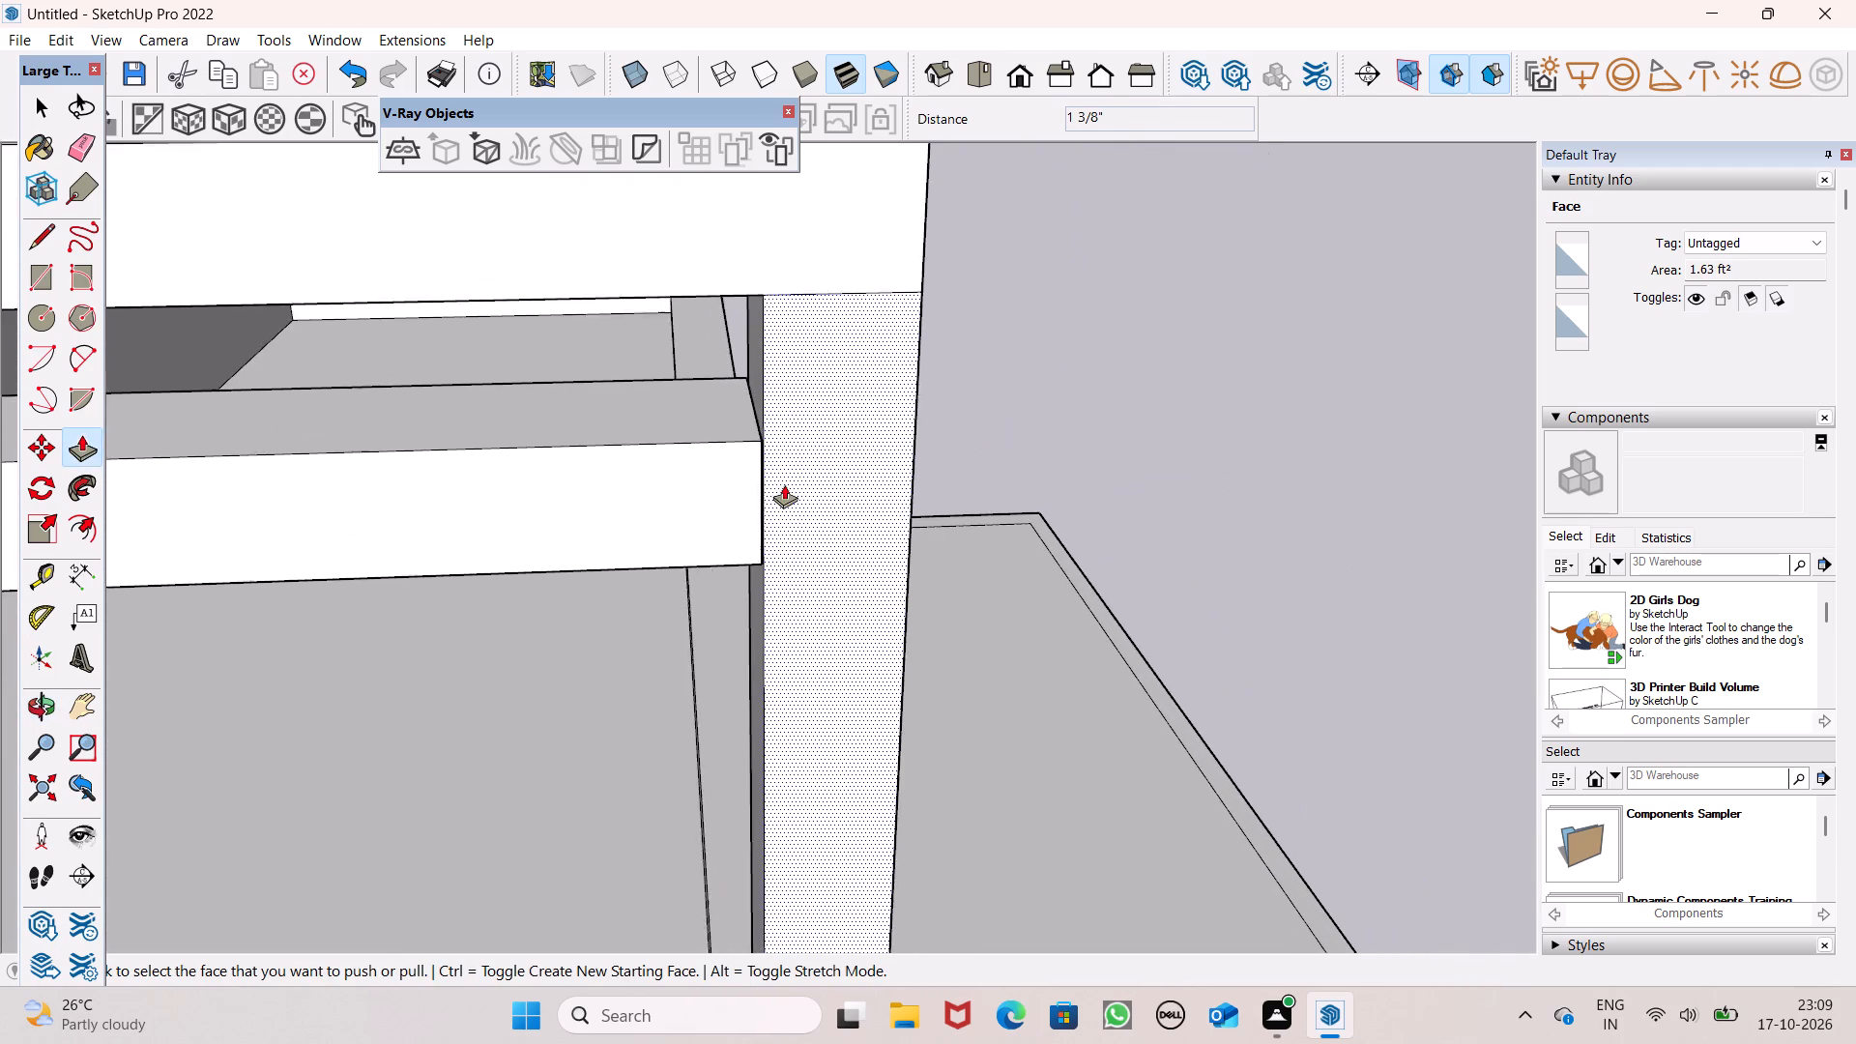
scroll(750, 520, up, 11)
middle_drag(788, 536, 687, 636)
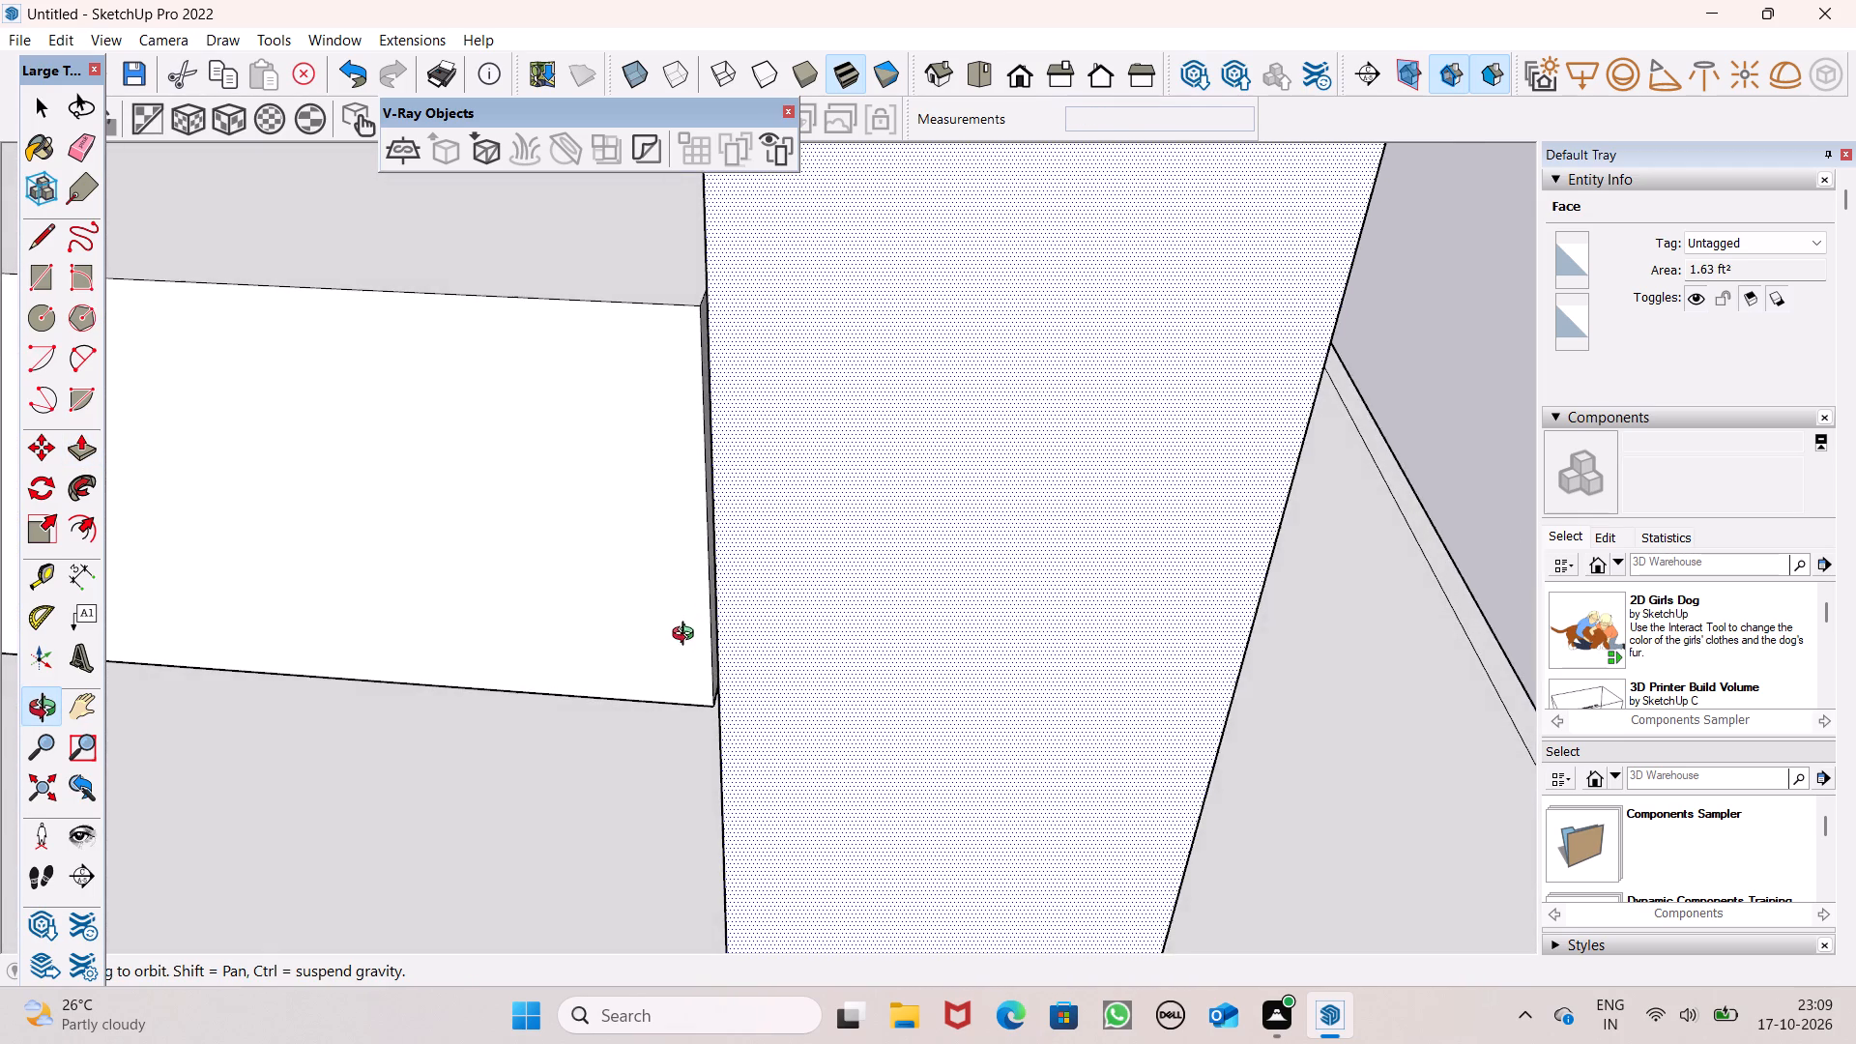
middle_drag(687, 636, 686, 632)
scroll(687, 636, up, 1)
scroll(736, 495, up, 6)
scroll(1011, 438, down, 6)
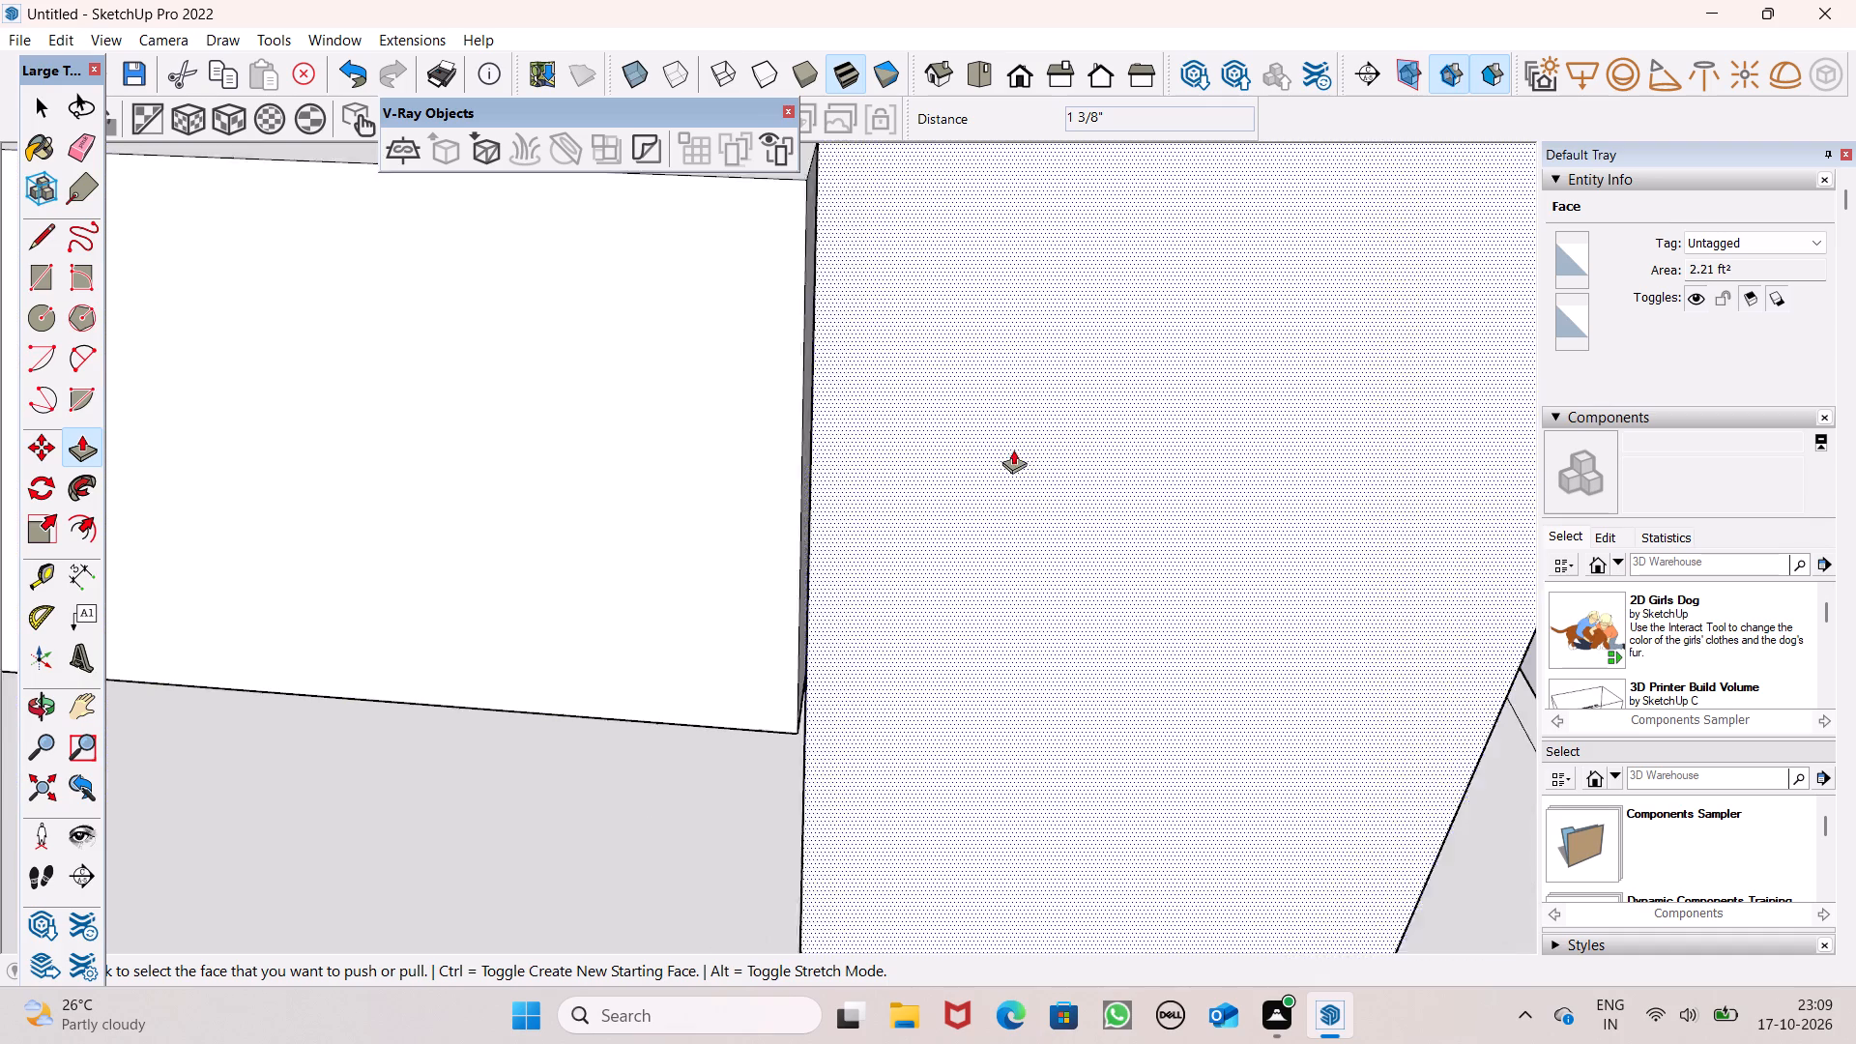
scroll(1013, 449, down, 8)
scroll(1101, 416, down, 7)
scroll(1180, 415, down, 6)
middle_drag(1247, 482, 889, 596)
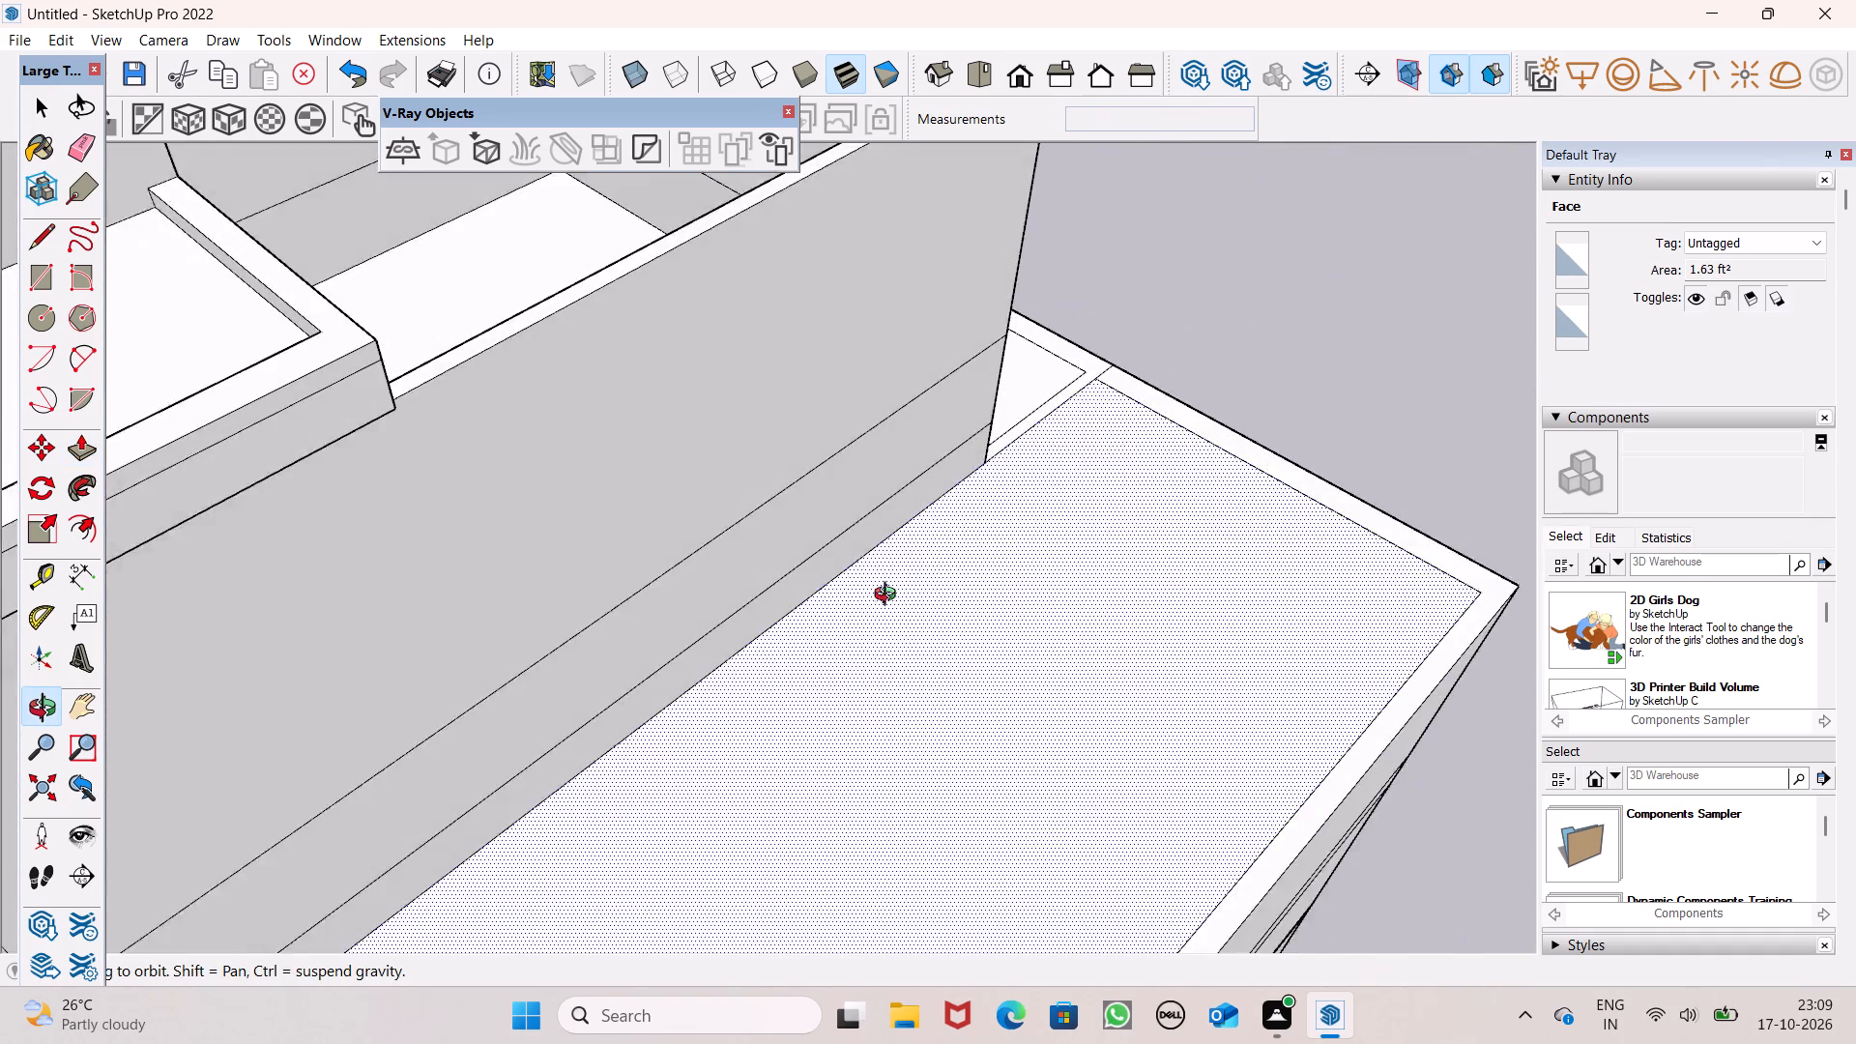
middle_drag(889, 596, 885, 566)
scroll(1098, 417, down, 7)
scroll(960, 403, down, 4)
middle_drag(921, 470, 268, 559)
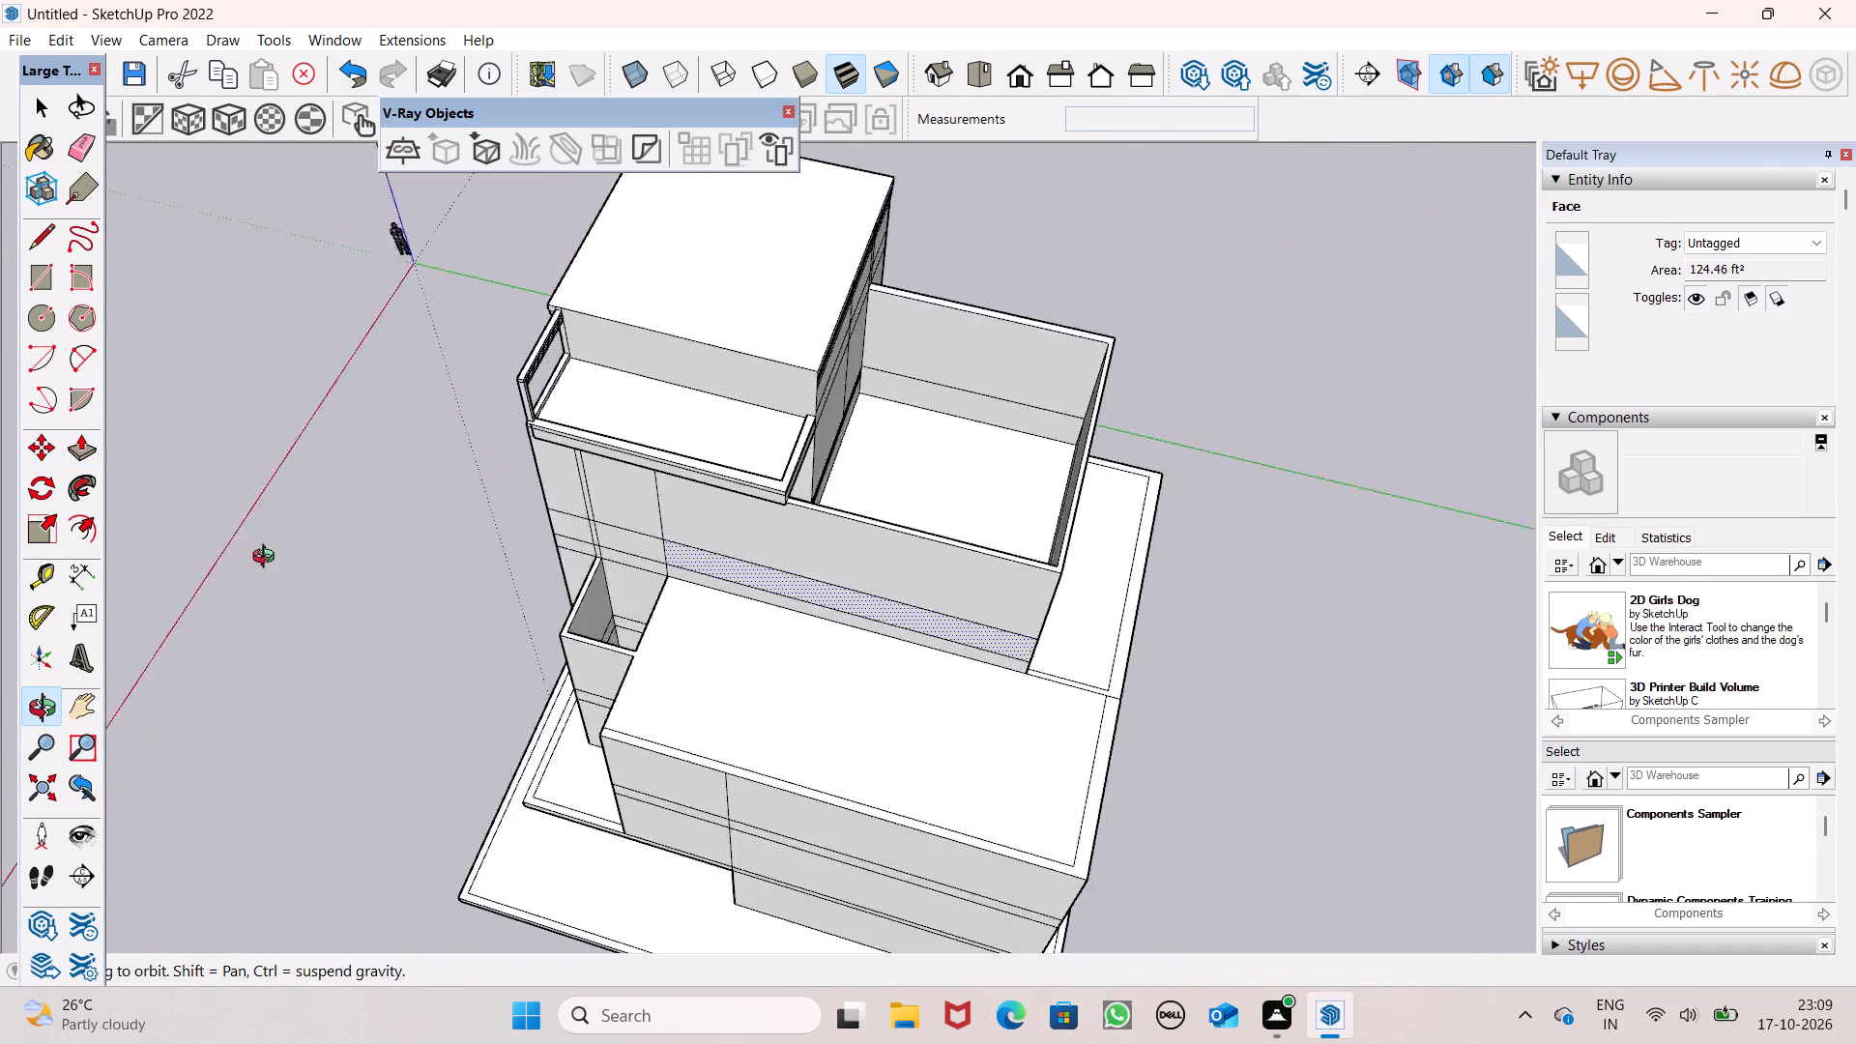
middle_drag(268, 559, 153, 481)
scroll(572, 235, up, 12)
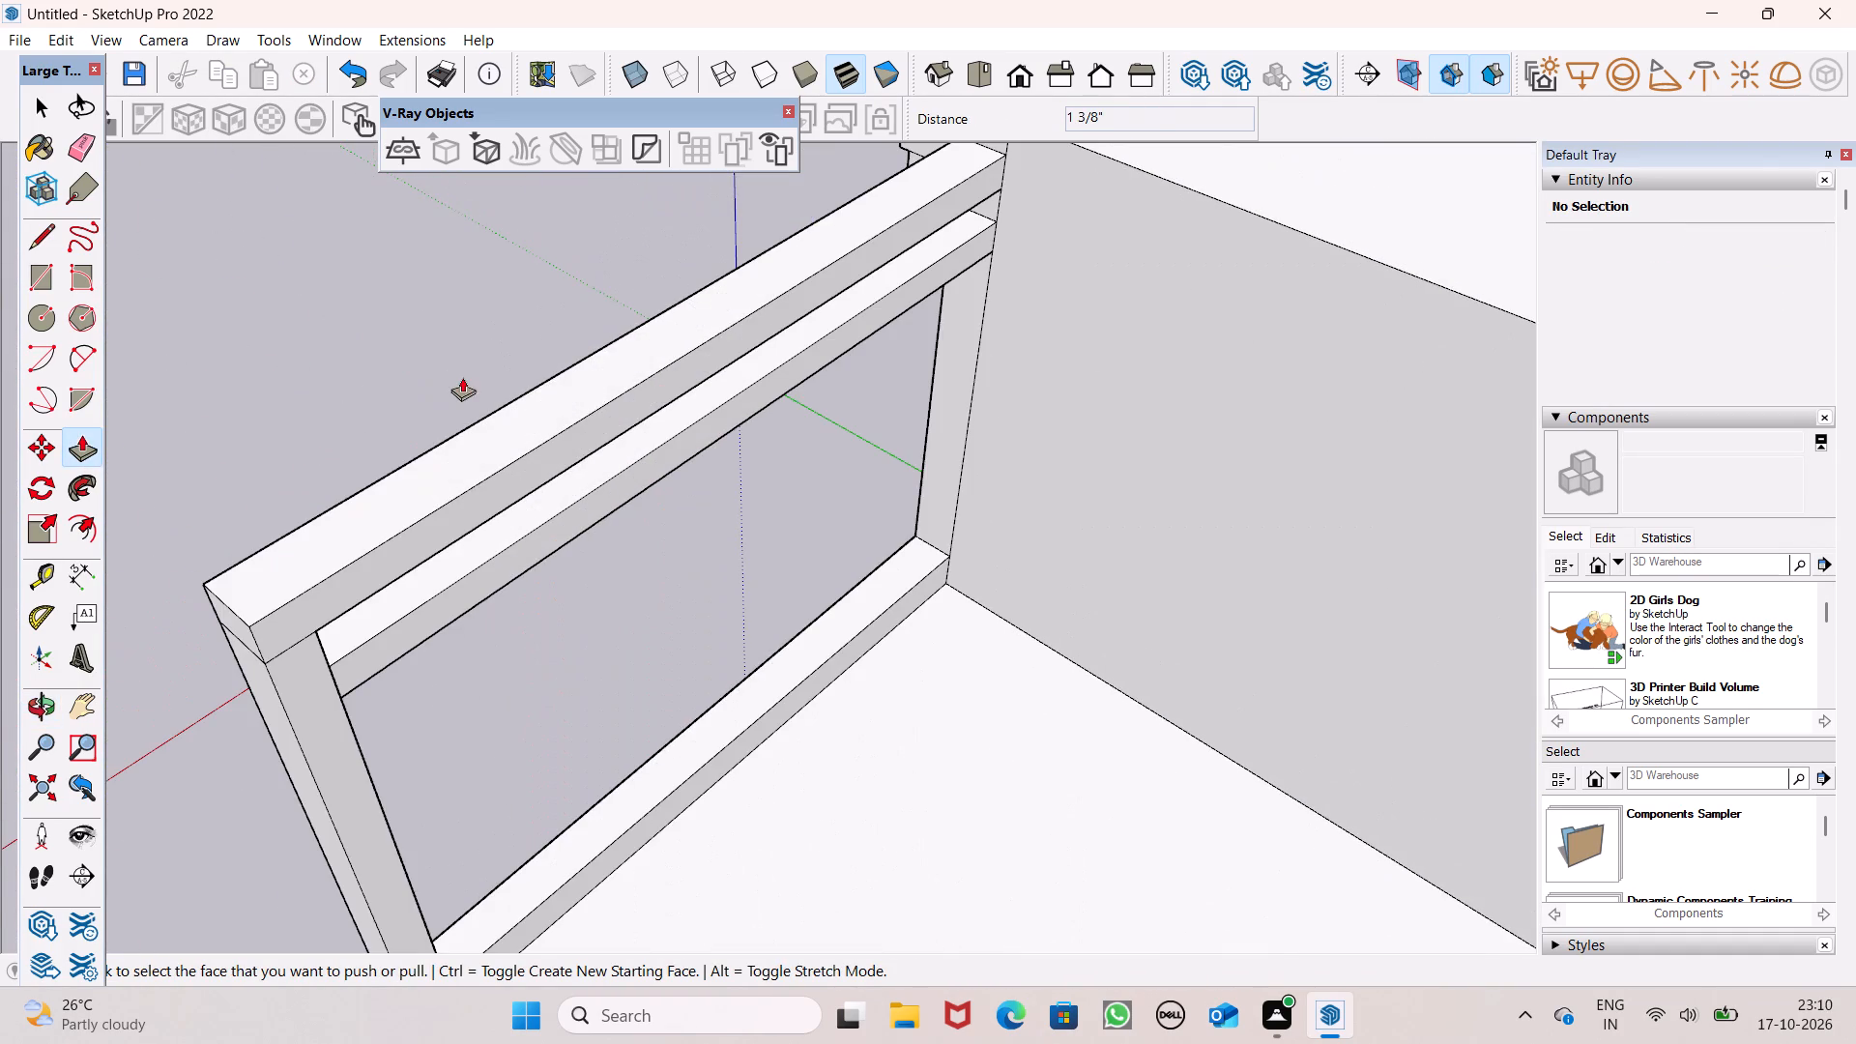
scroll(327, 695, up, 7)
middle_drag(327, 675, 326, 635)
scroll(338, 677, up, 7)
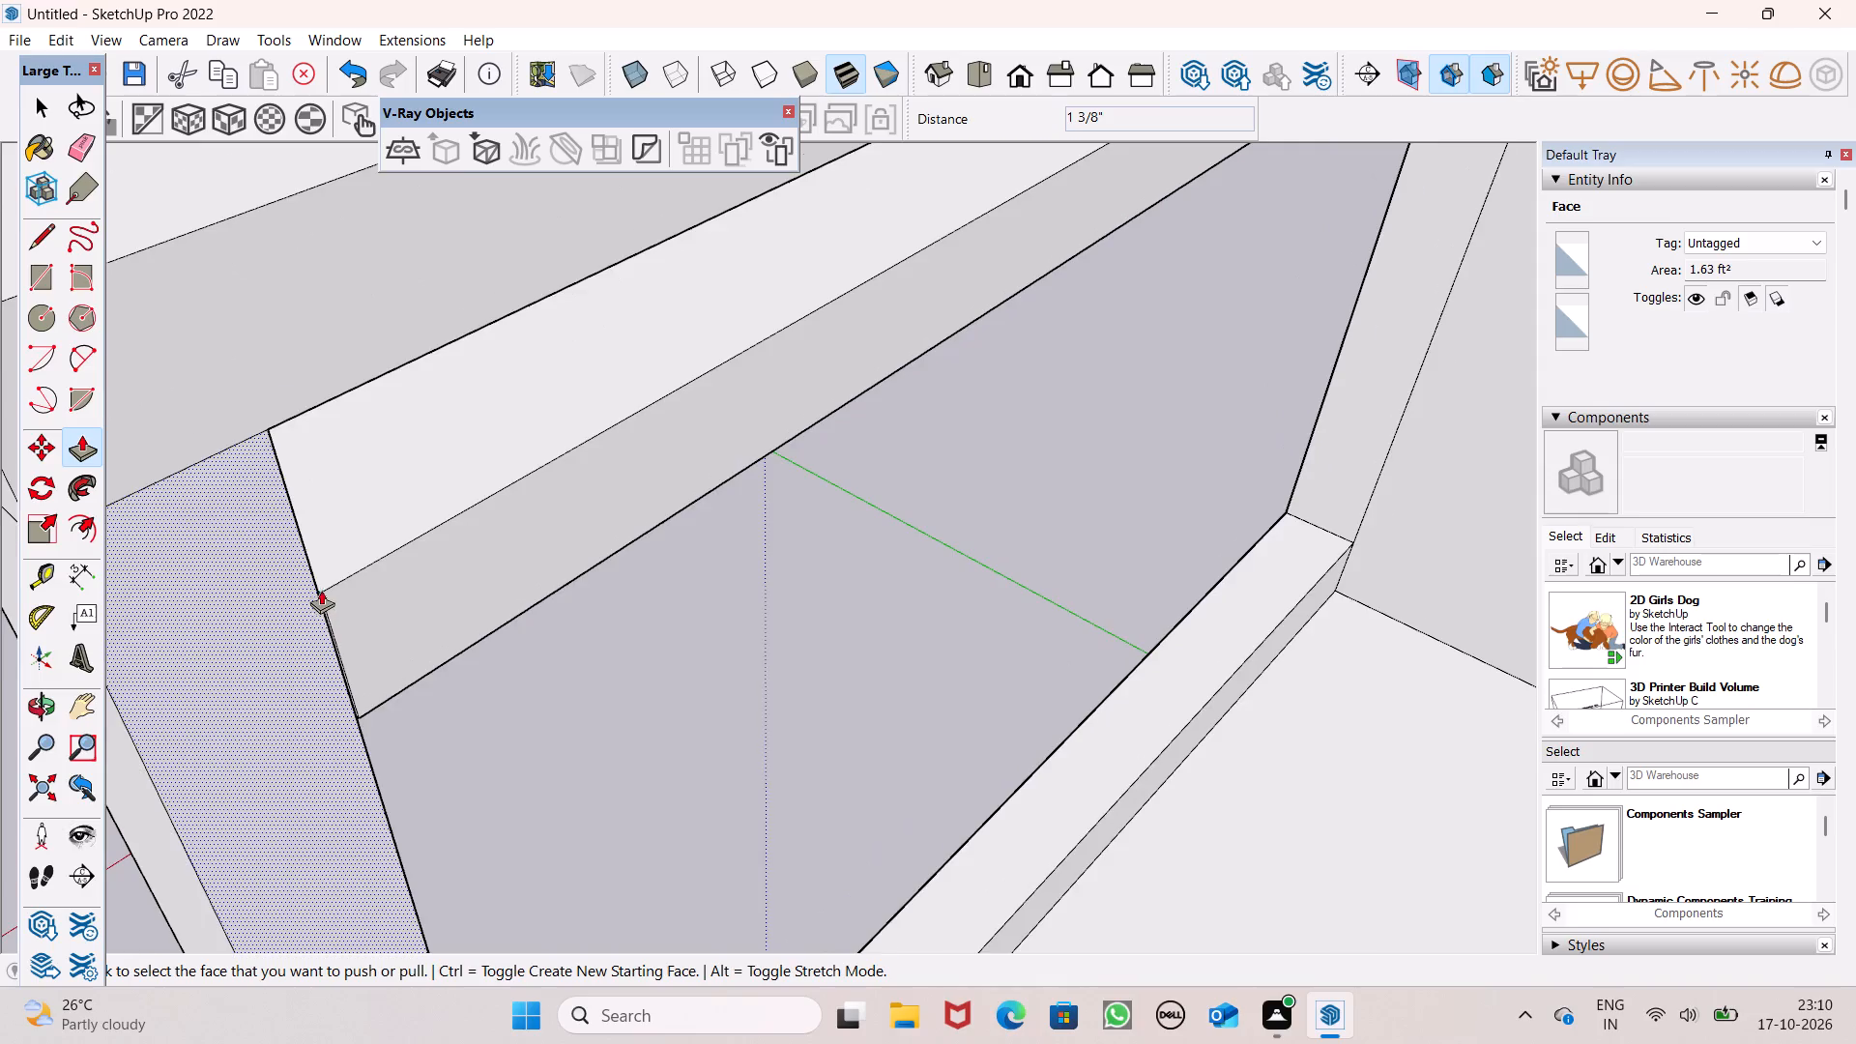
scroll(352, 624, up, 14)
middle_drag(313, 699, 469, 653)
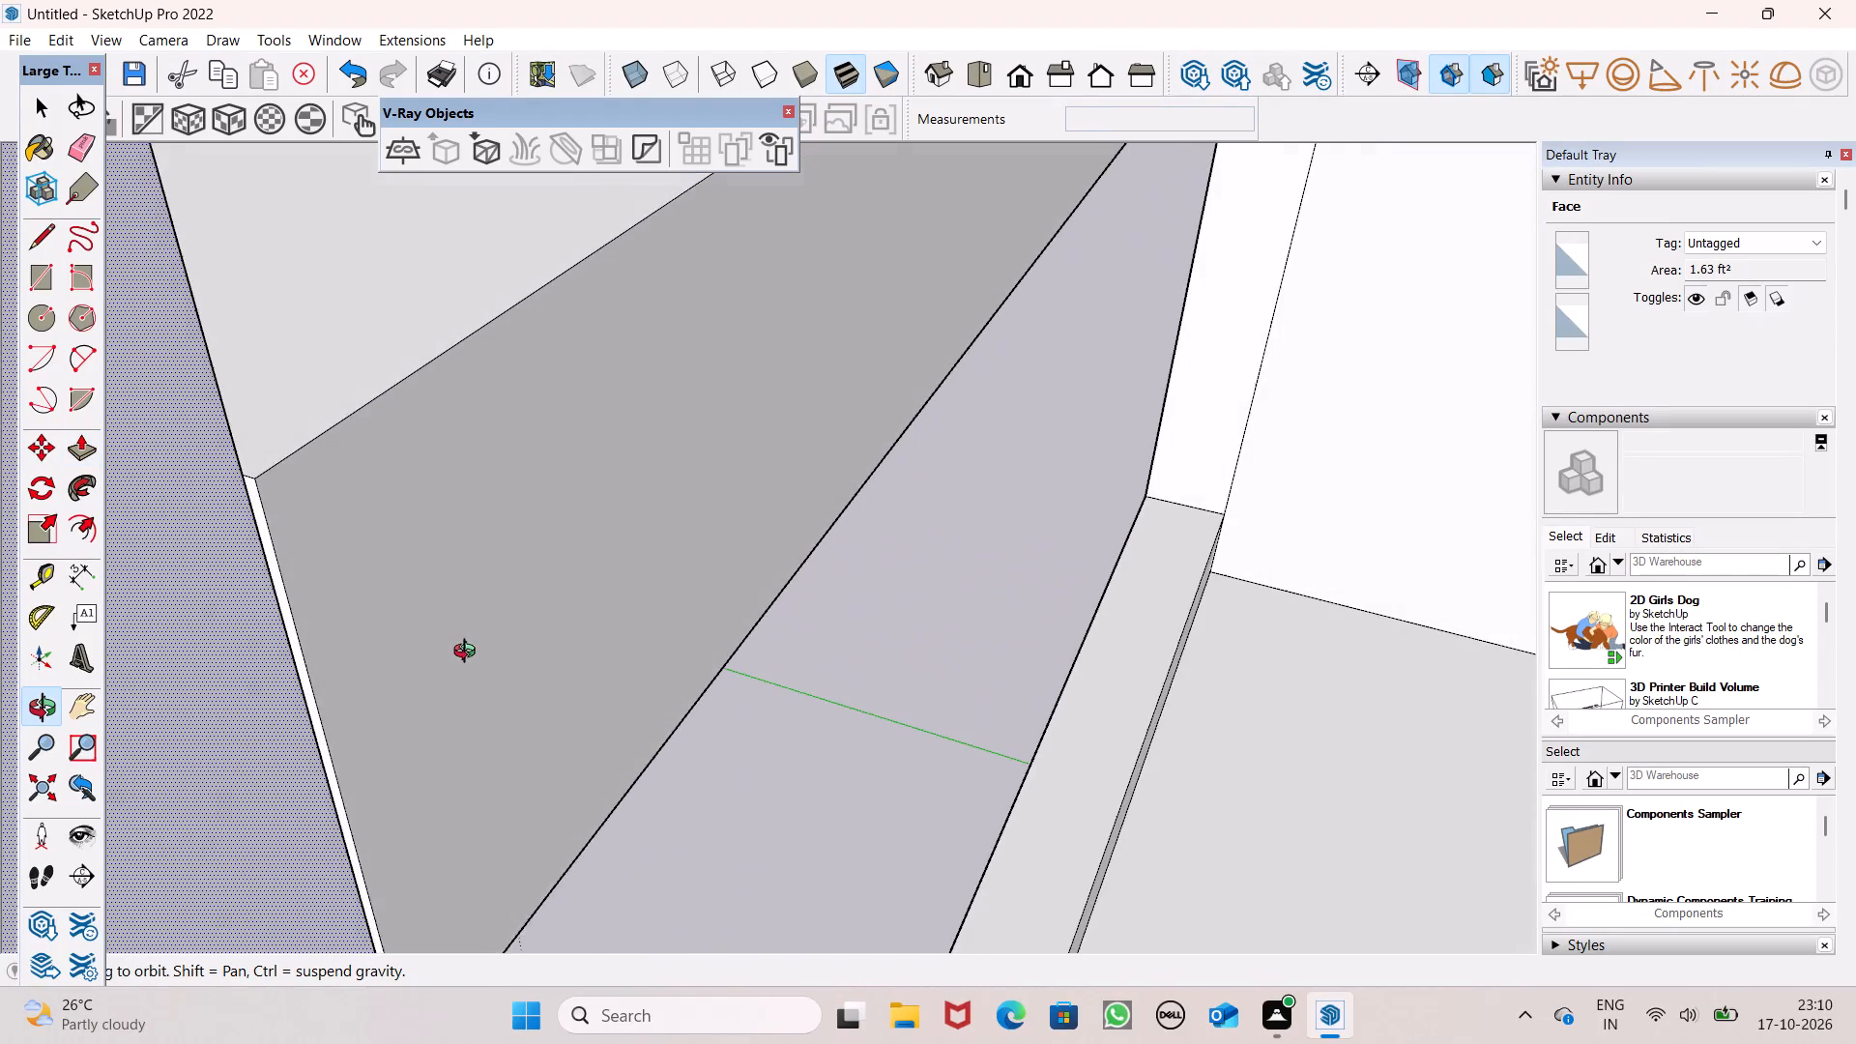
middle_drag(469, 653, 474, 650)
scroll(472, 652, up, 1)
drag(318, 691, 248, 704)
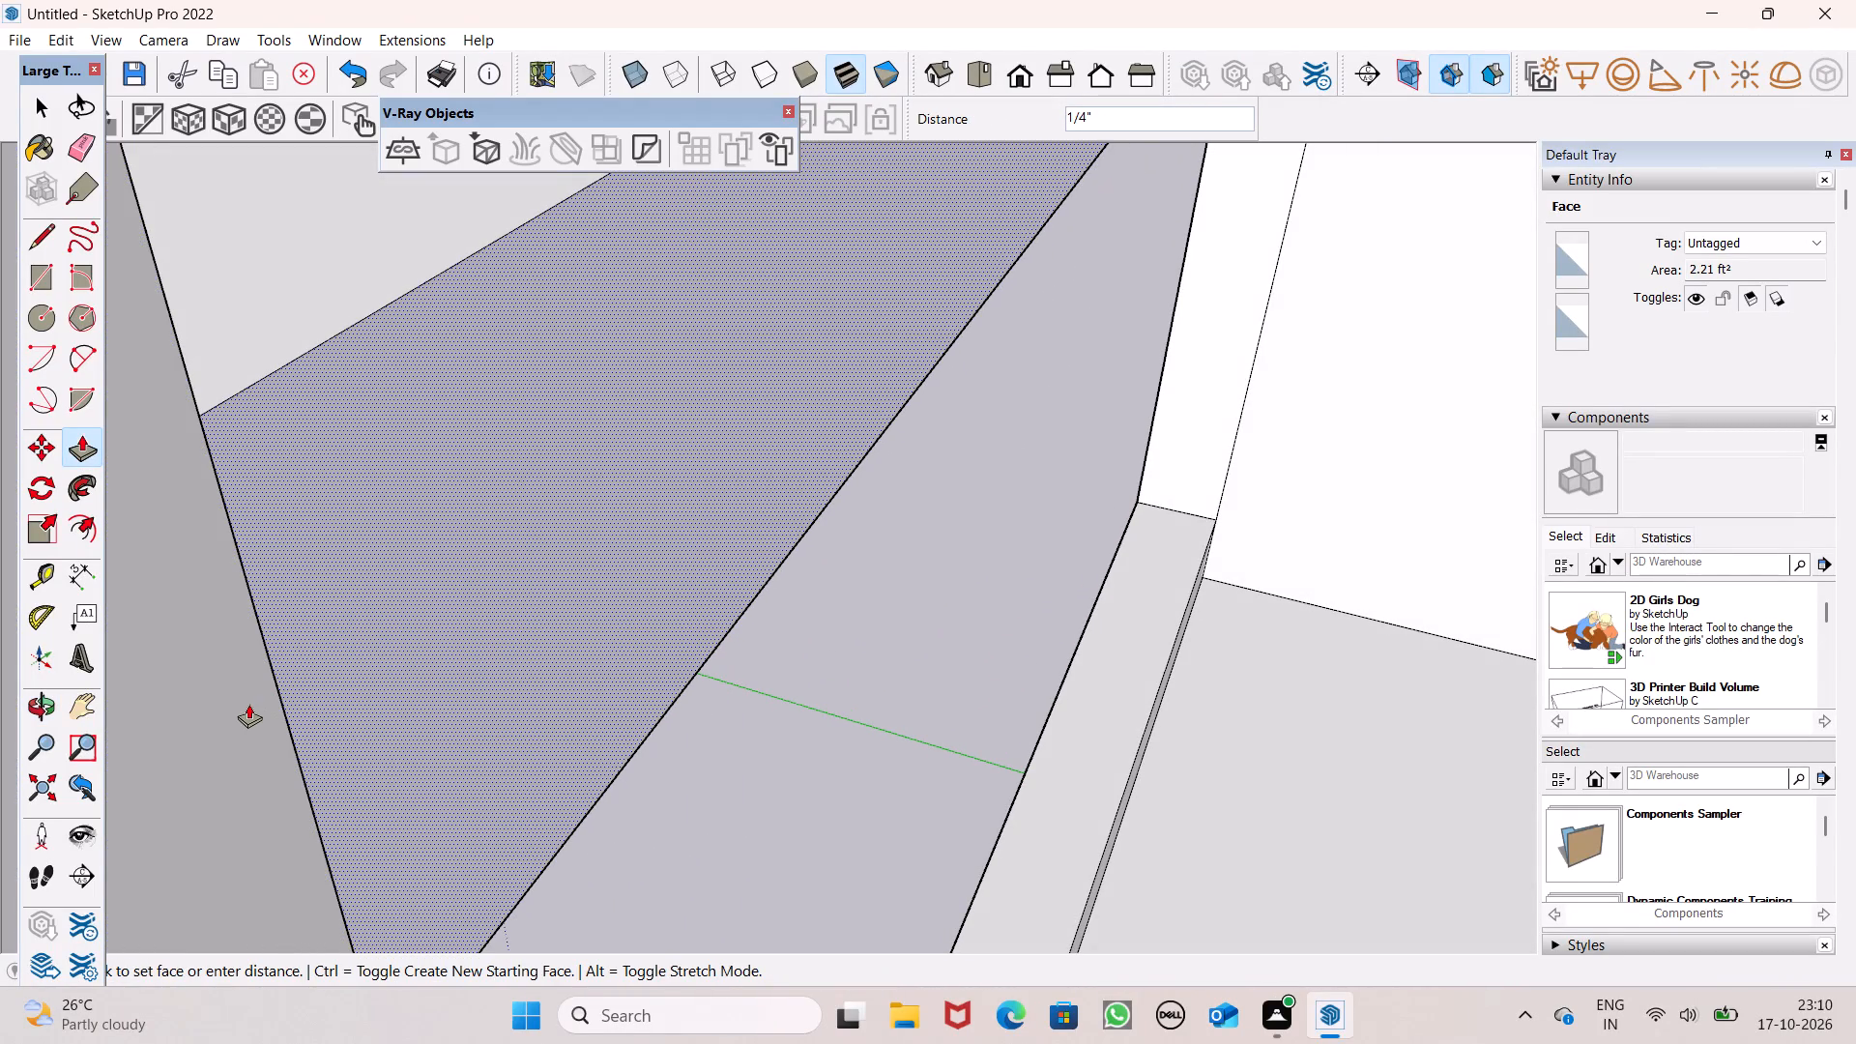
drag(248, 704, 275, 681)
Examine the joints between the two projecting beams and the corner post from the terrace side and the outer side.
scroll(393, 565, down, 2)
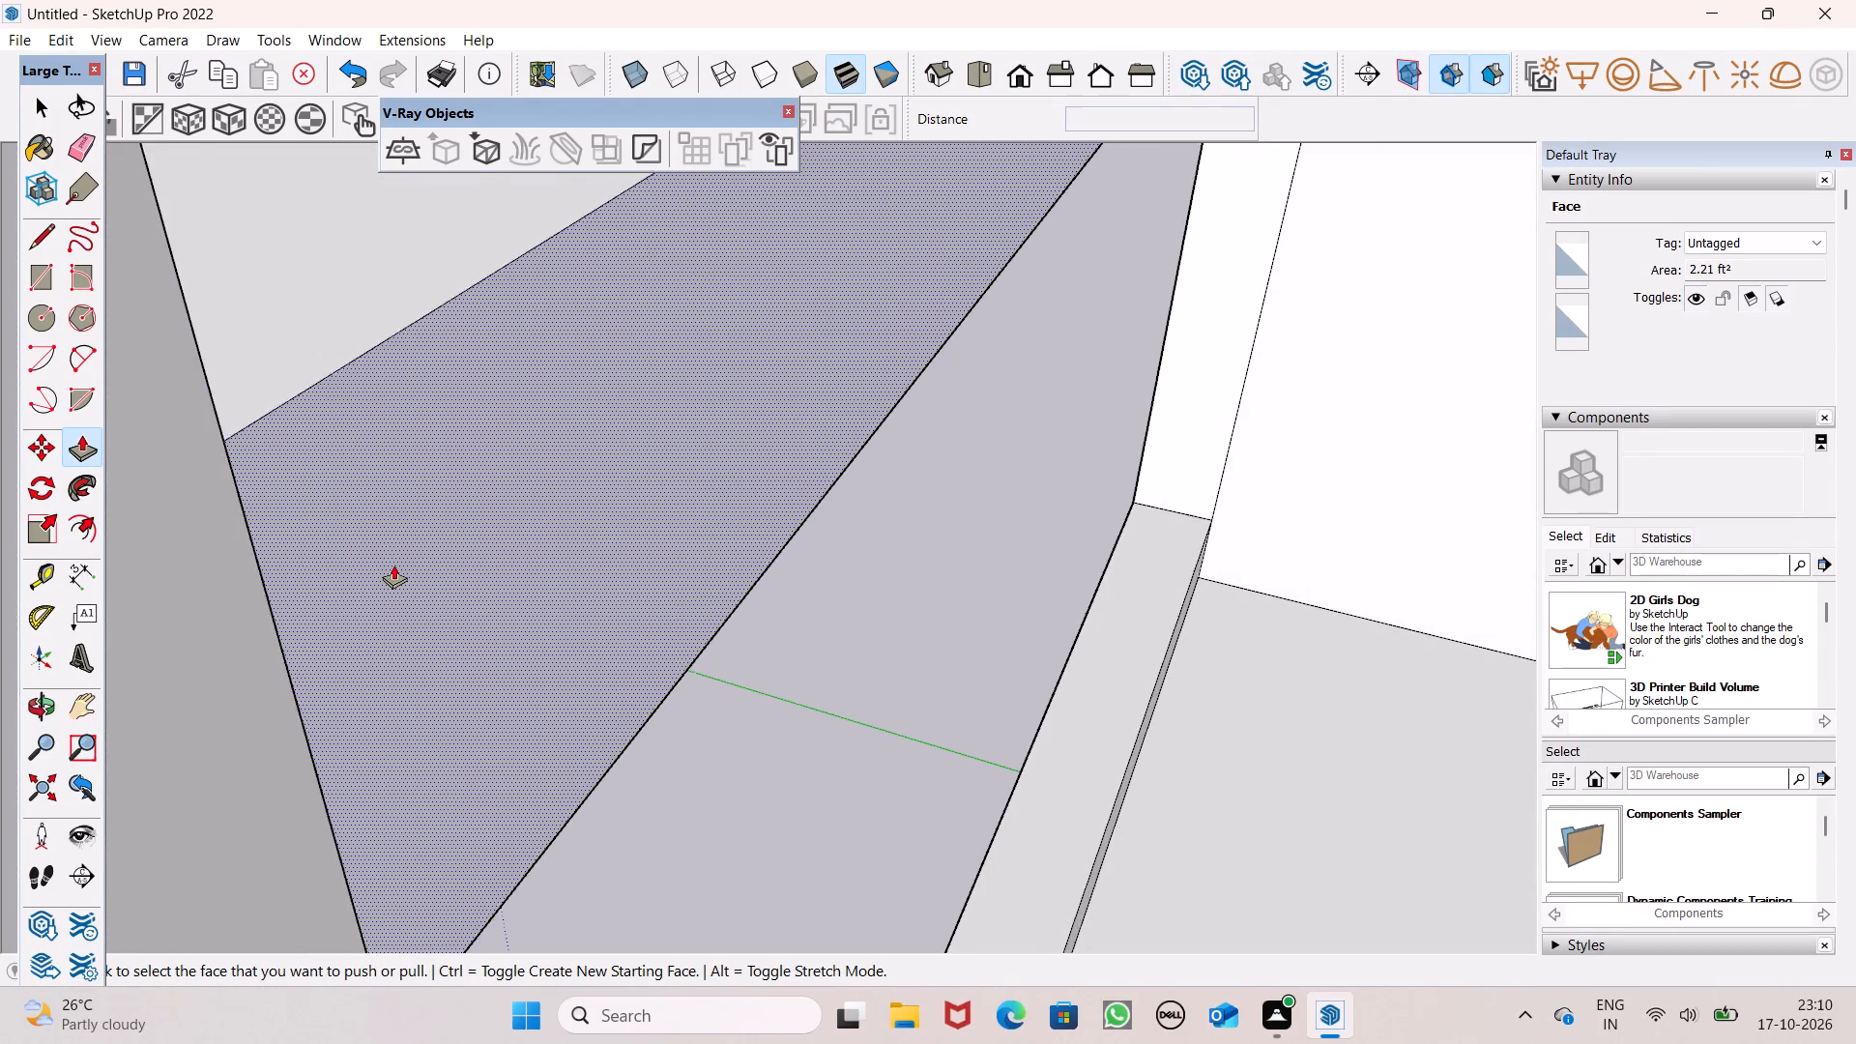
scroll(393, 565, down, 4)
scroll(459, 428, down, 6)
scroll(668, 436, down, 5)
middle_drag(681, 461, 678, 461)
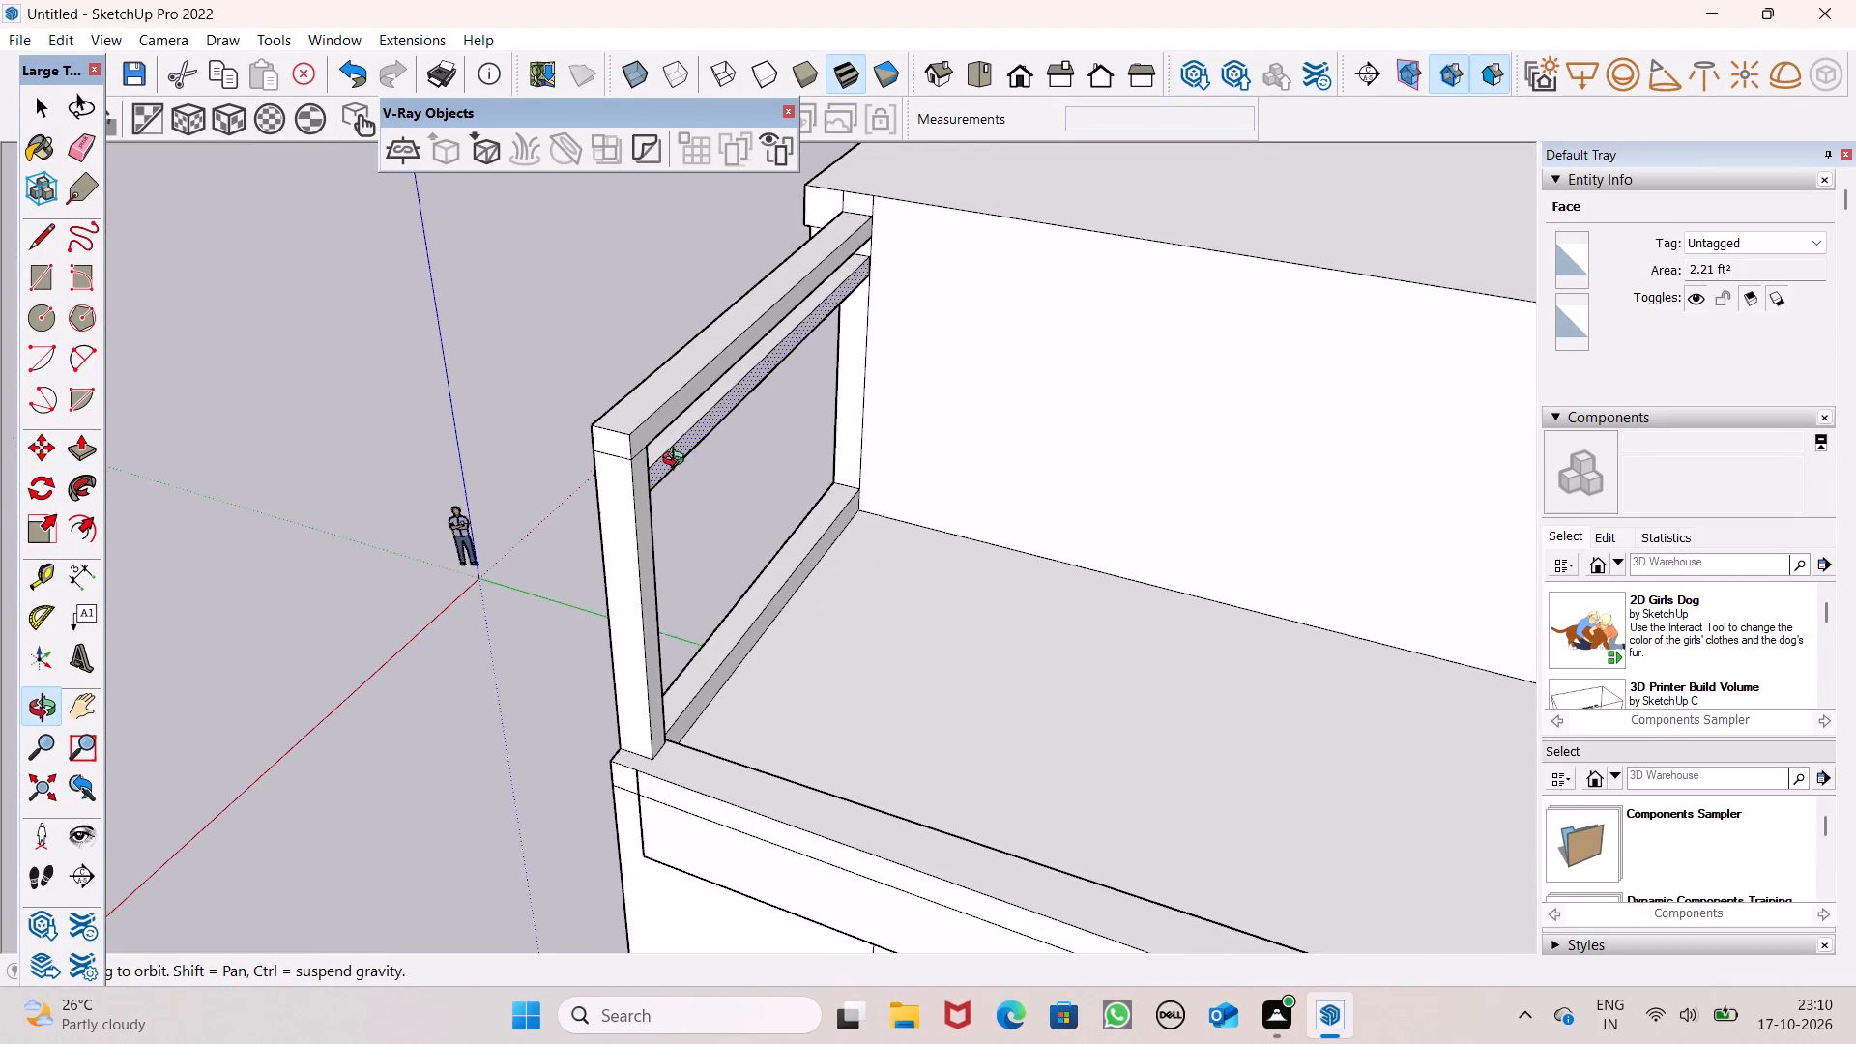
middle_drag(678, 461, 1263, 473)
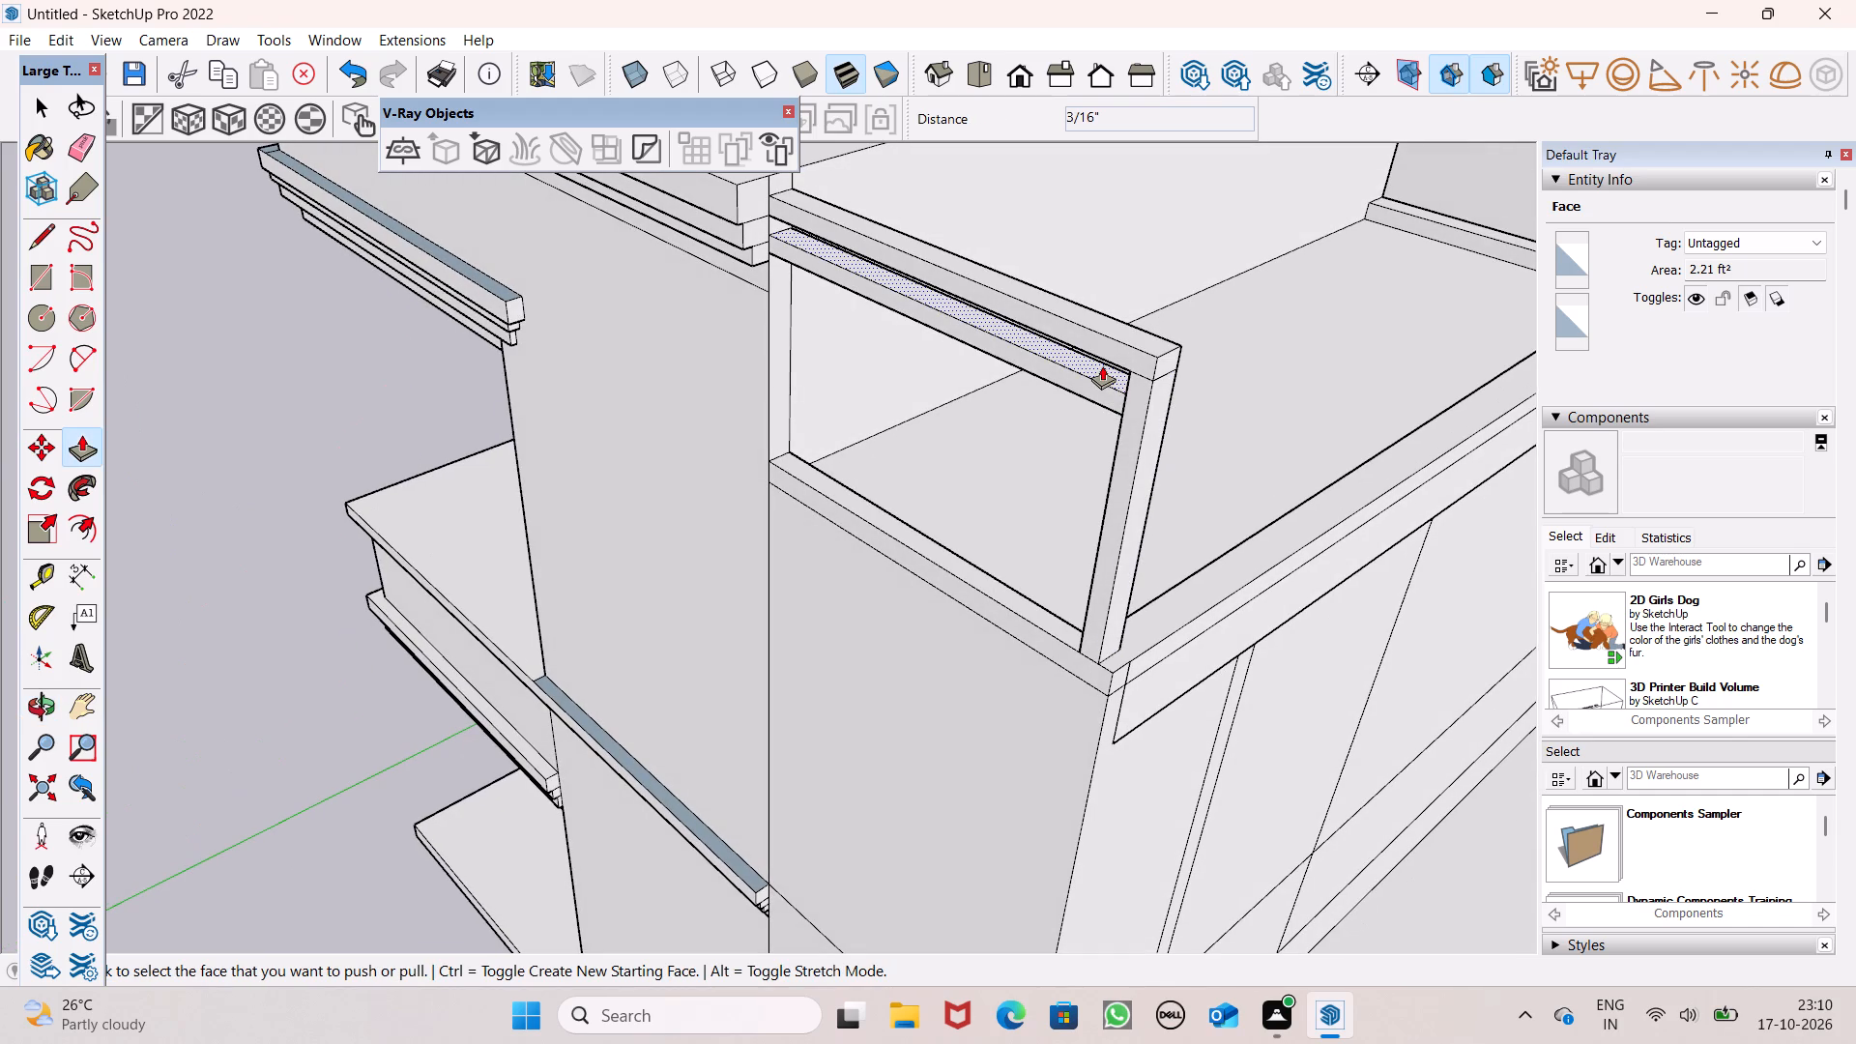
middle_drag(1134, 414, 1512, 374)
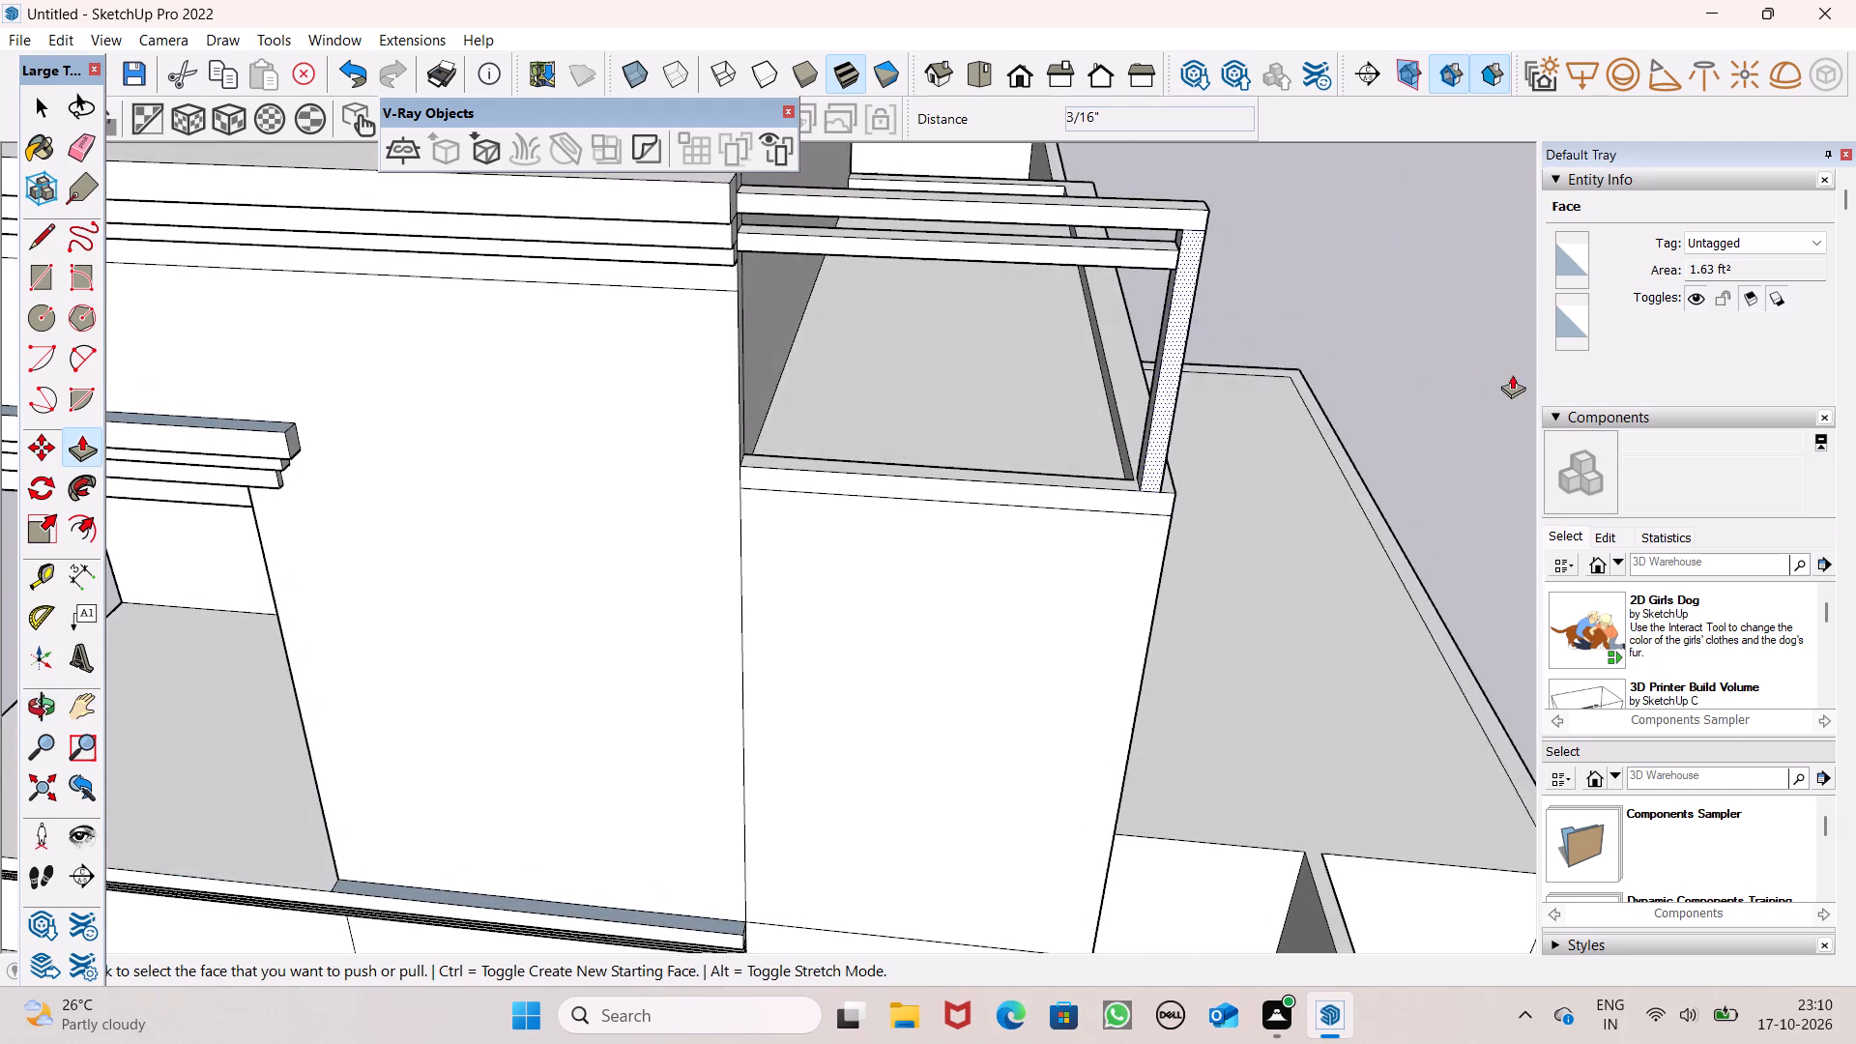
scroll(1307, 354, down, 3)
scroll(1256, 313, up, 14)
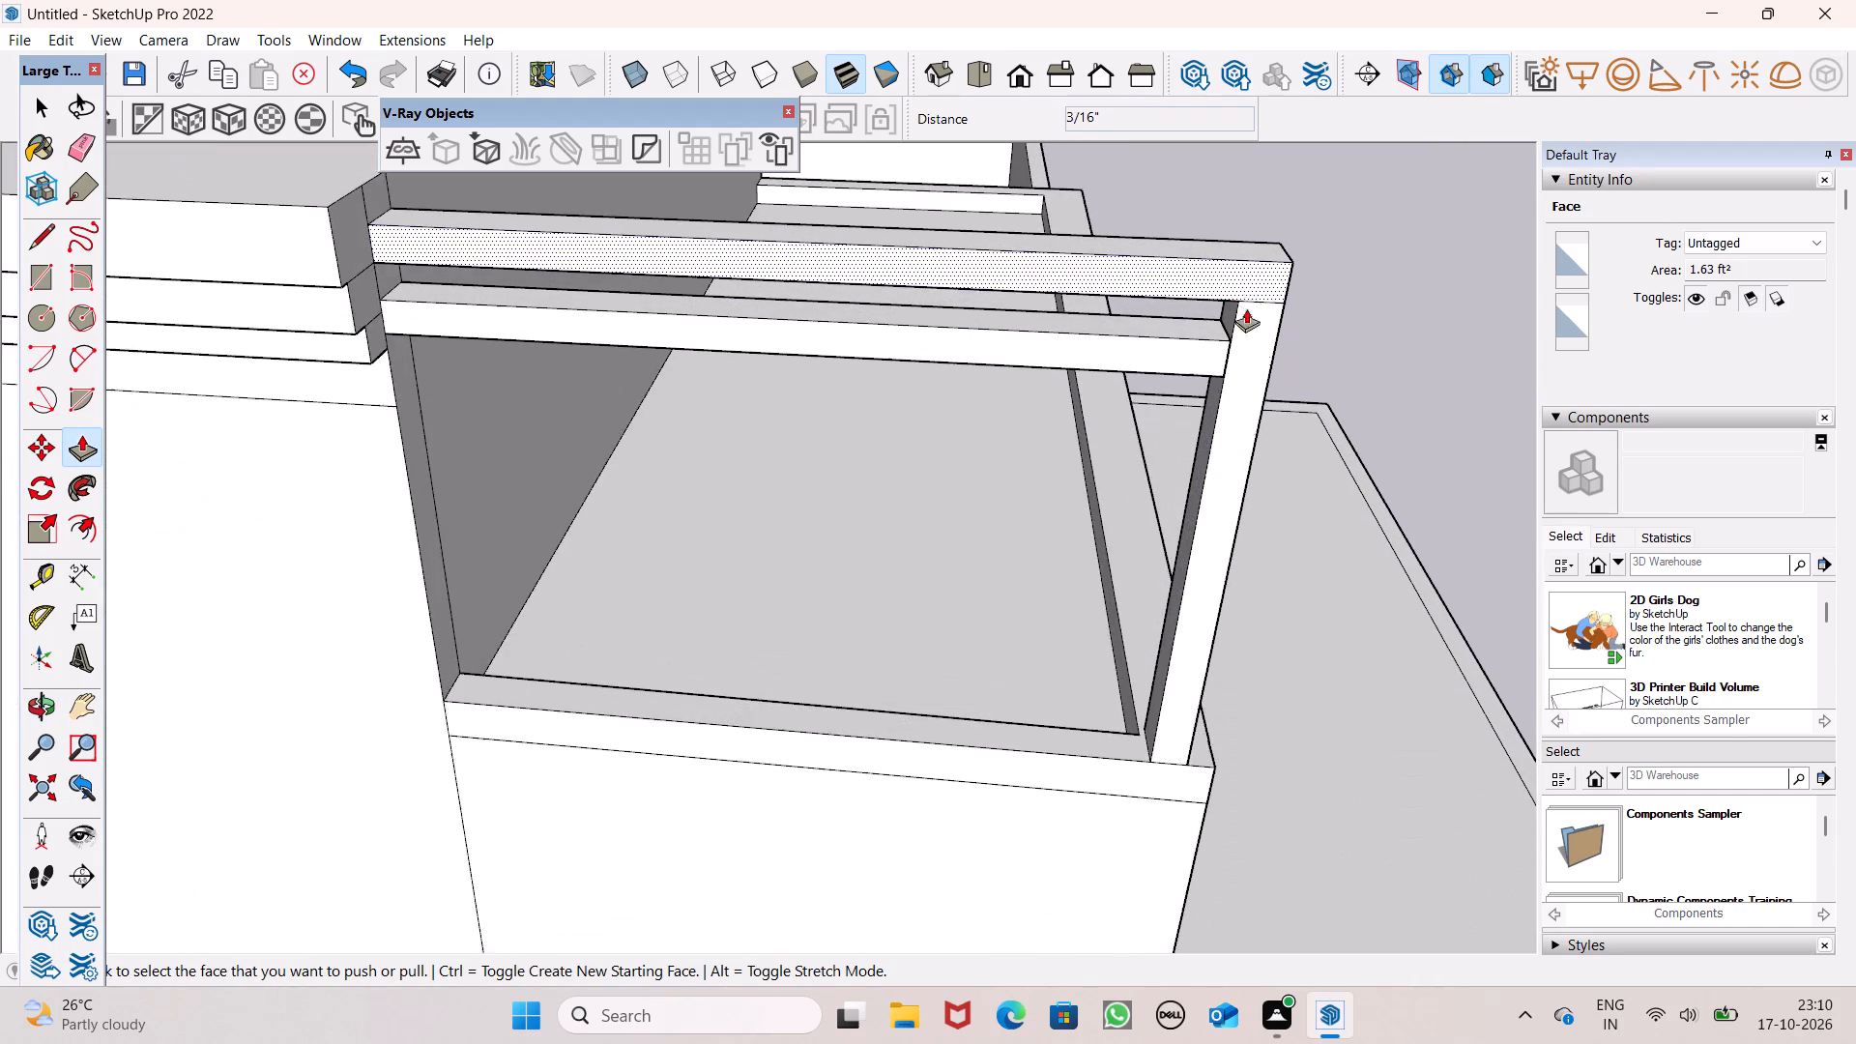
Pull the lower beam 1/8" at its joint with the corner post to close the narrow gap there.
scroll(1246, 308, up, 7)
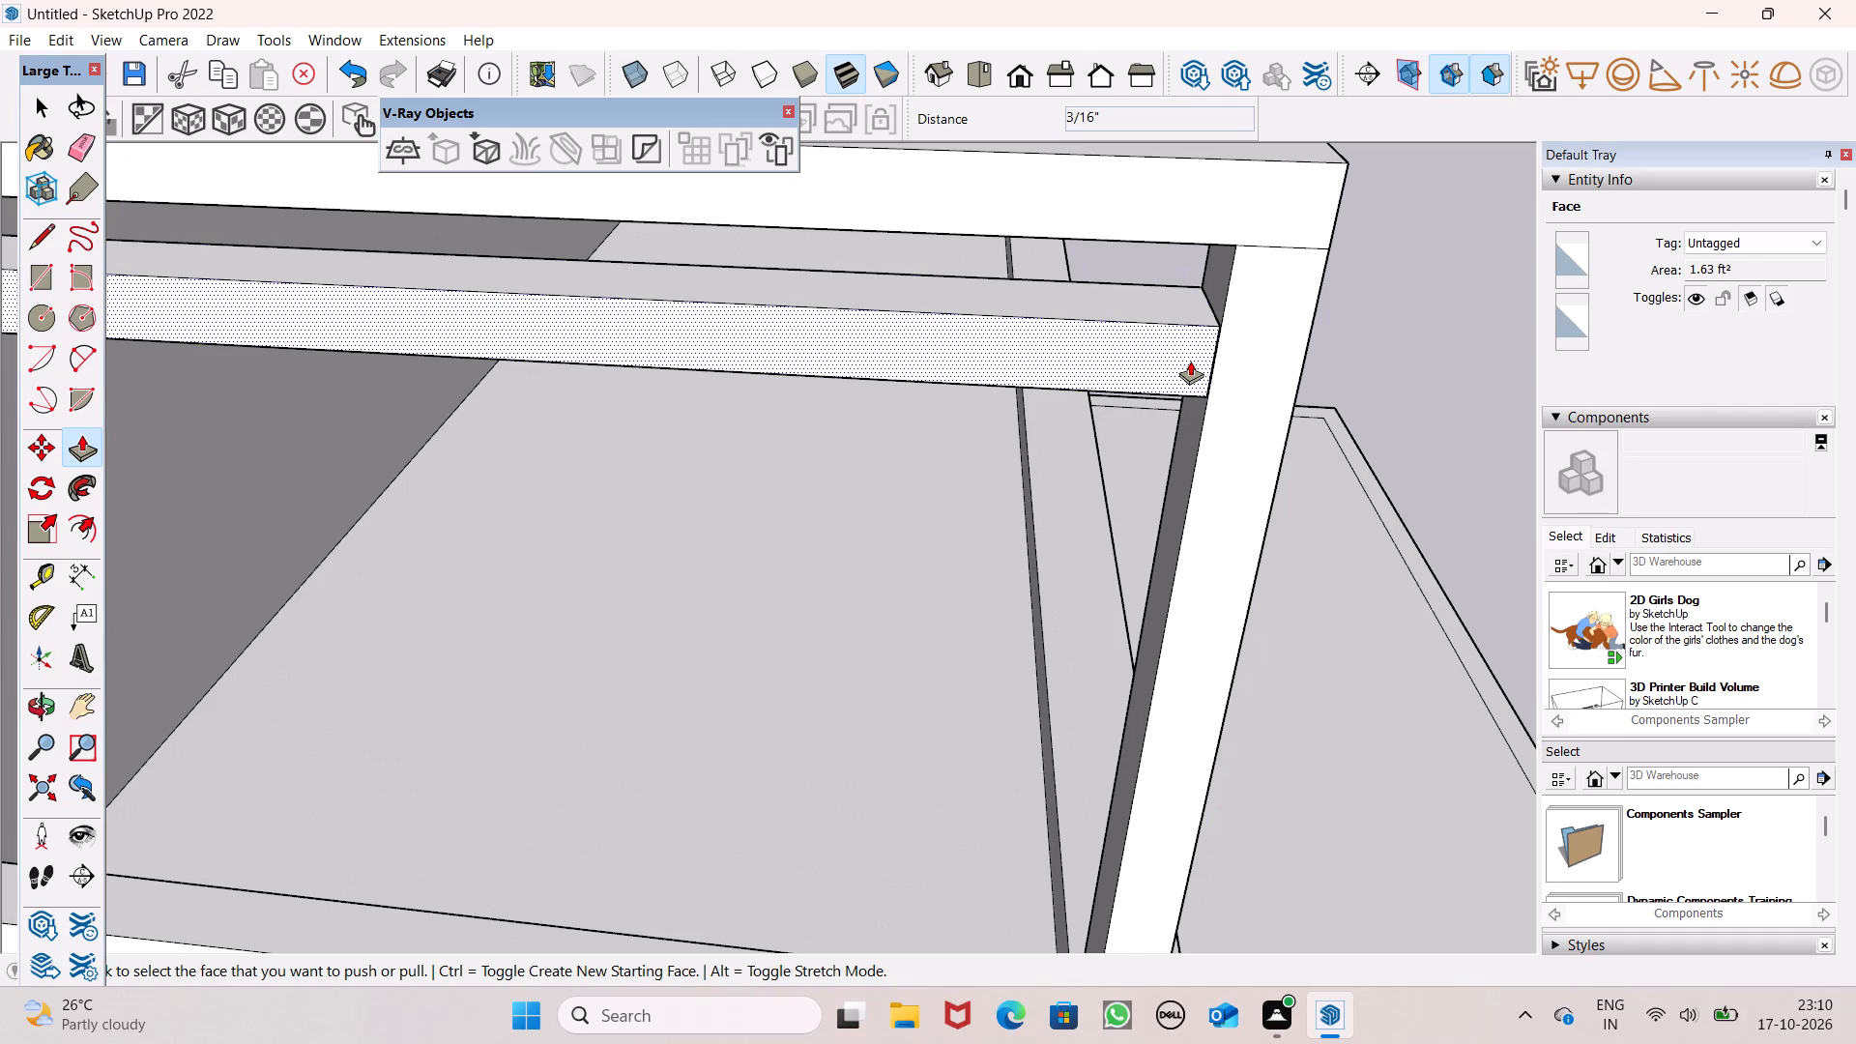
scroll(1193, 372, up, 7)
middle_drag(1234, 409, 1280, 554)
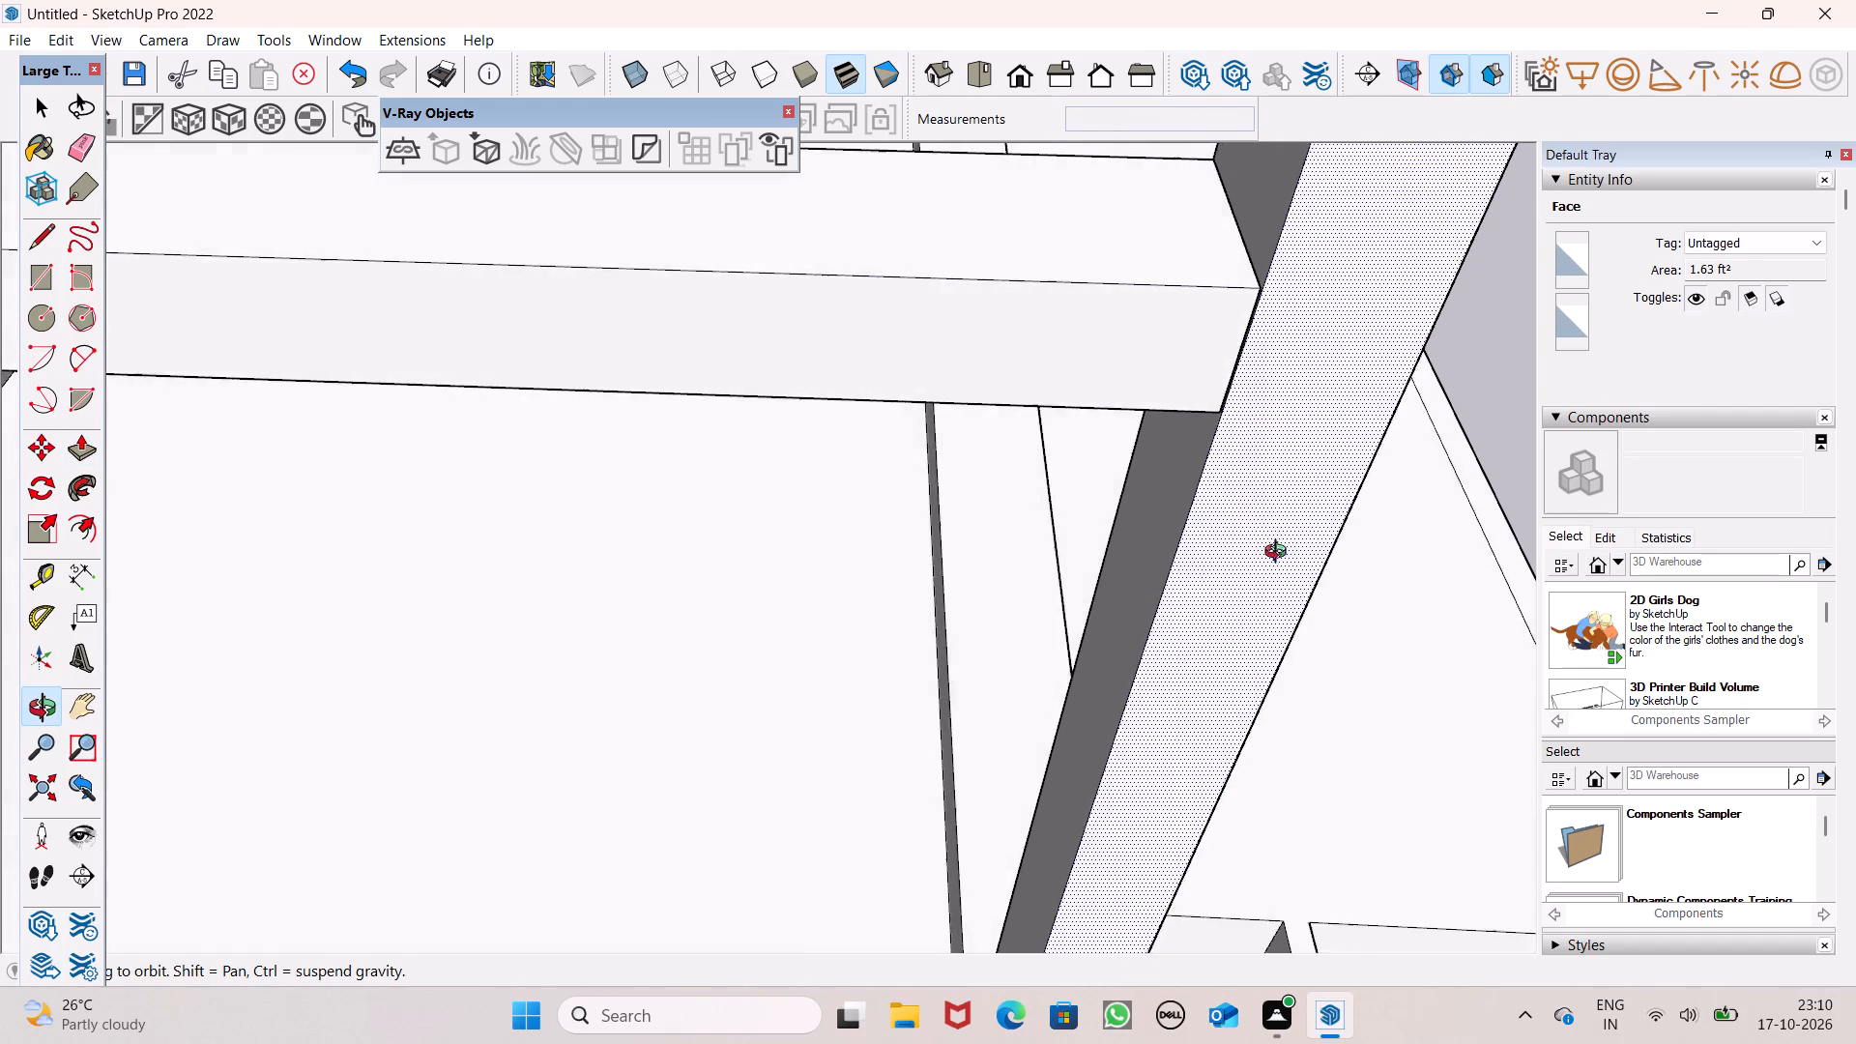
middle_drag(1280, 554, 1287, 543)
scroll(1275, 361, up, 17)
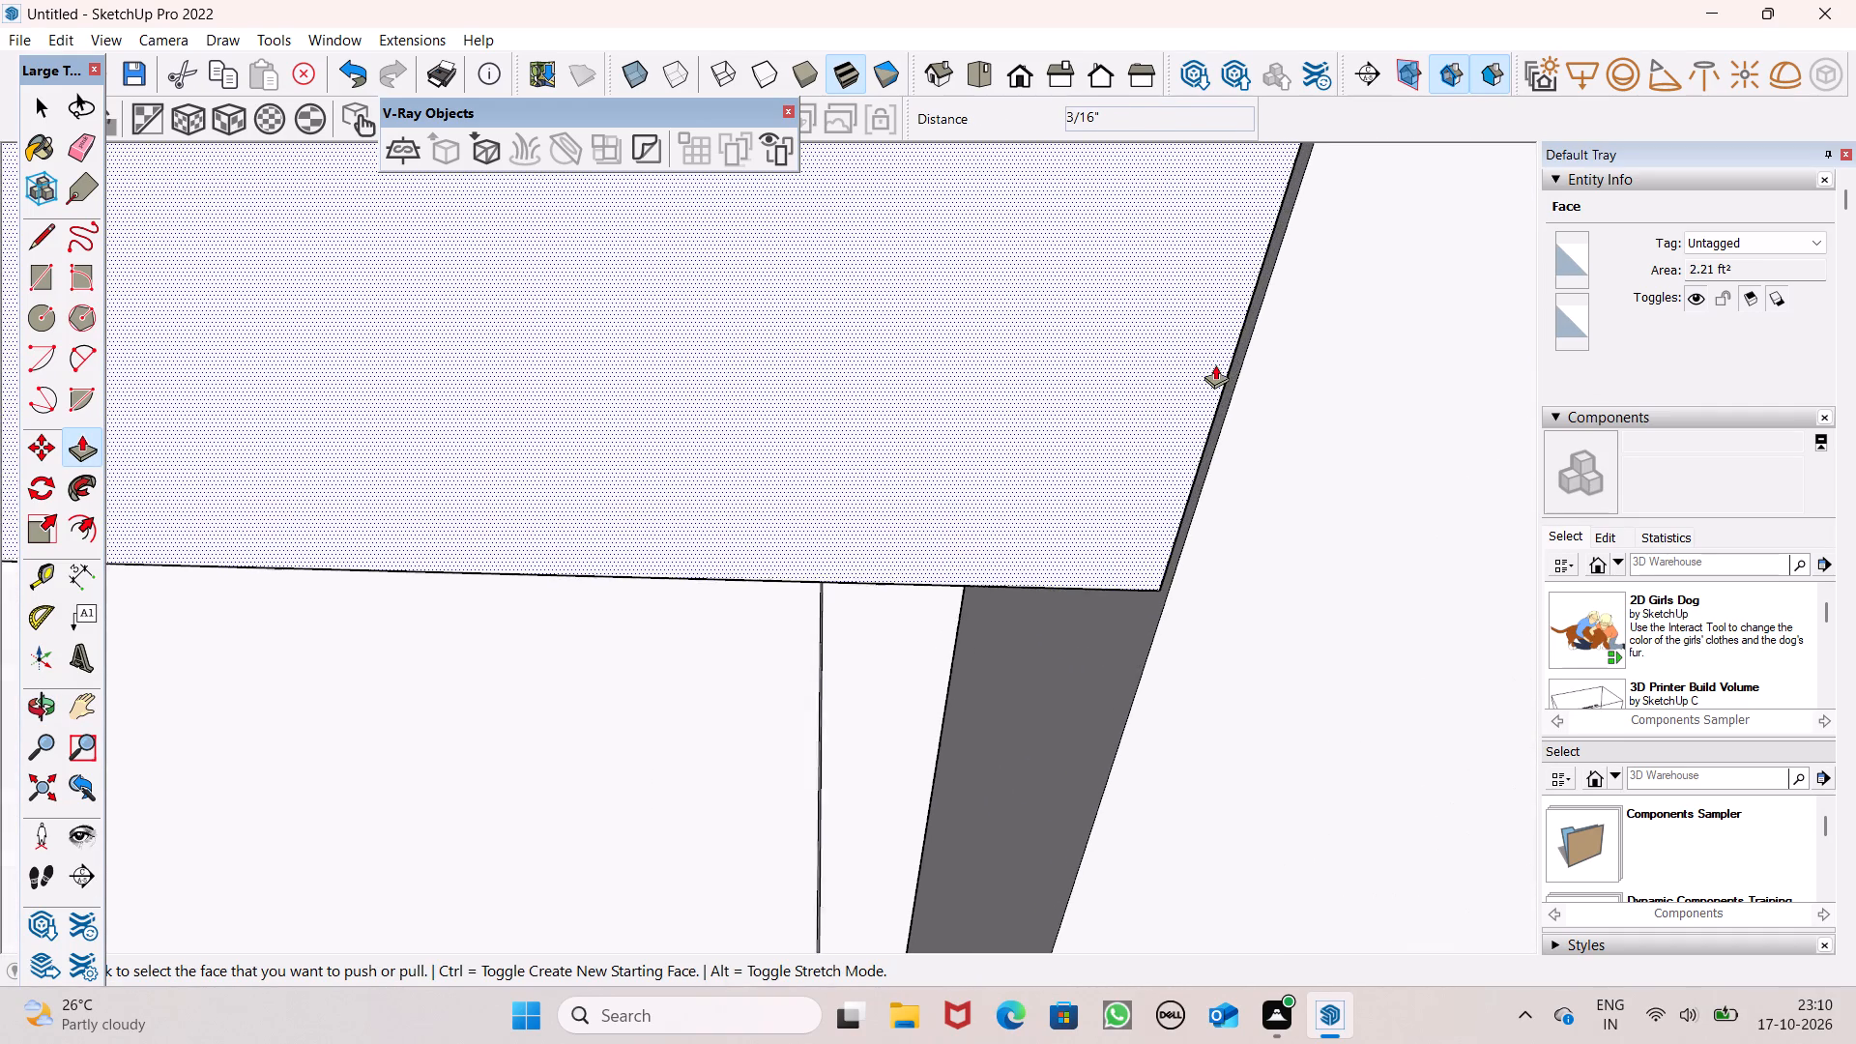
scroll(1215, 364, up, 3)
drag(1211, 361, 1295, 357)
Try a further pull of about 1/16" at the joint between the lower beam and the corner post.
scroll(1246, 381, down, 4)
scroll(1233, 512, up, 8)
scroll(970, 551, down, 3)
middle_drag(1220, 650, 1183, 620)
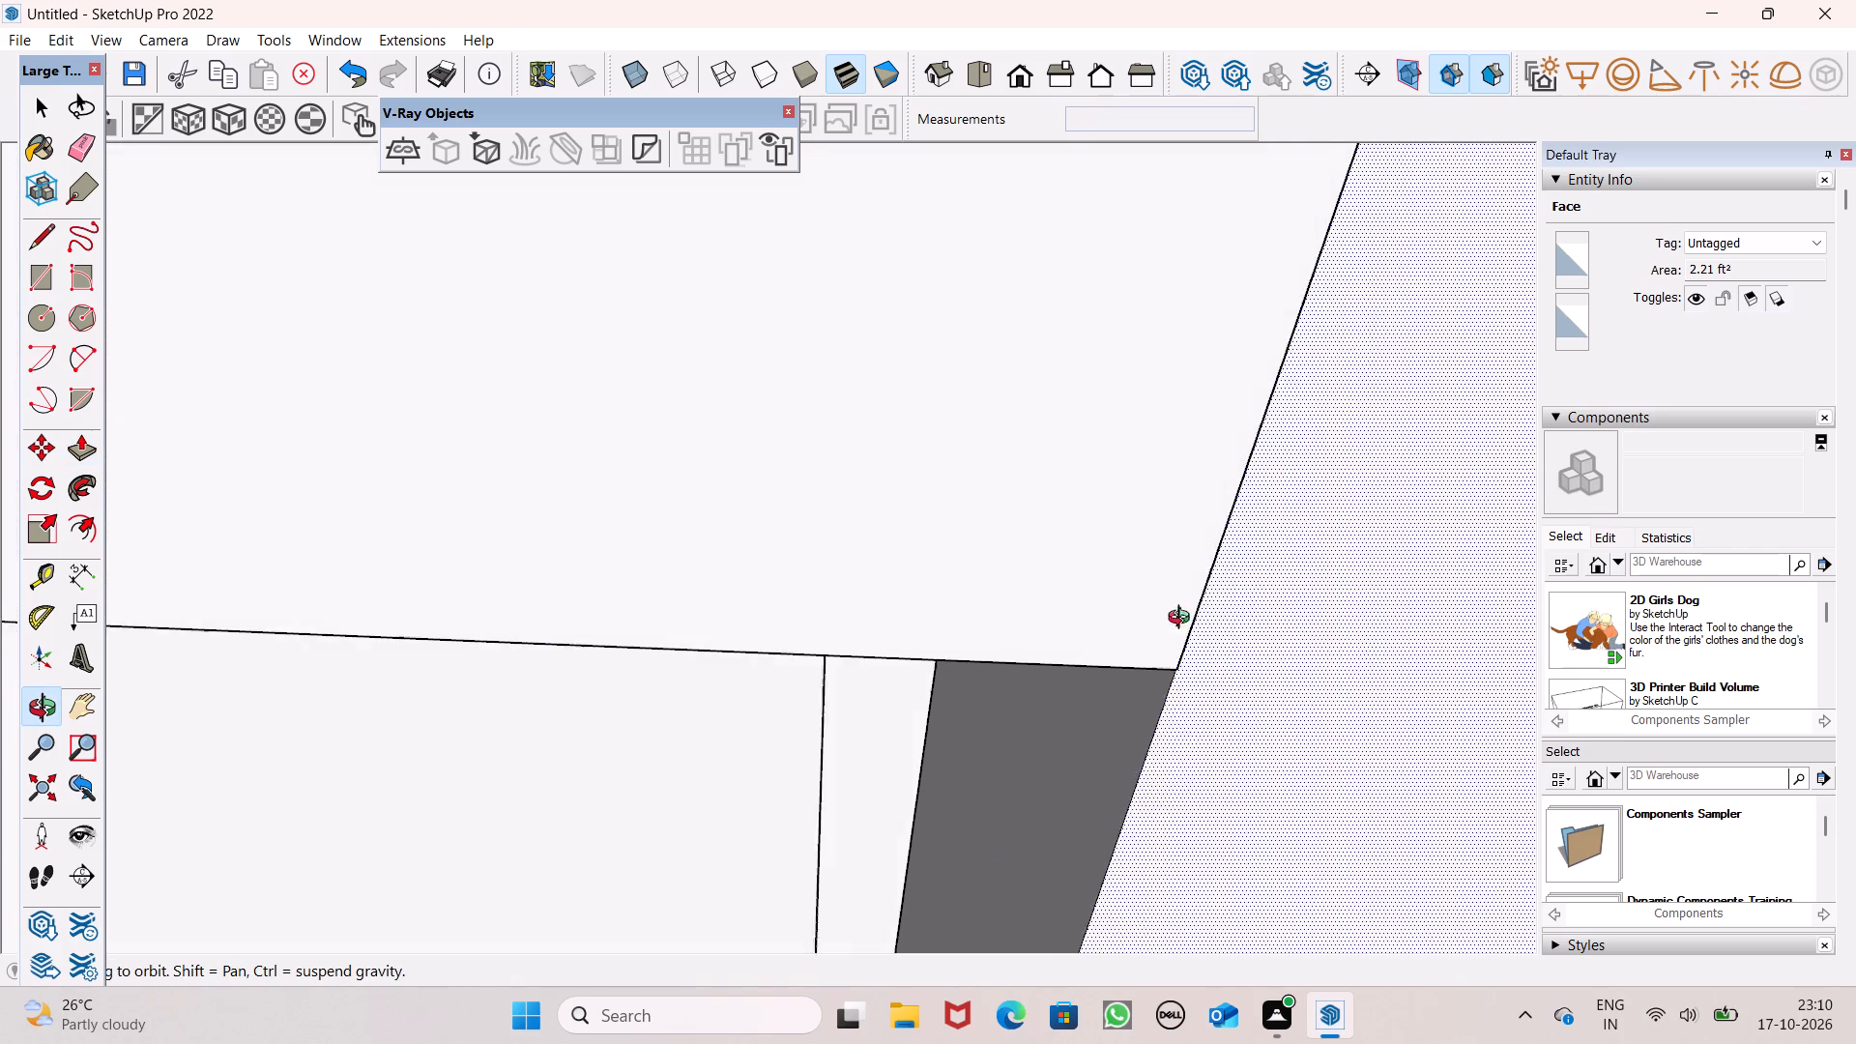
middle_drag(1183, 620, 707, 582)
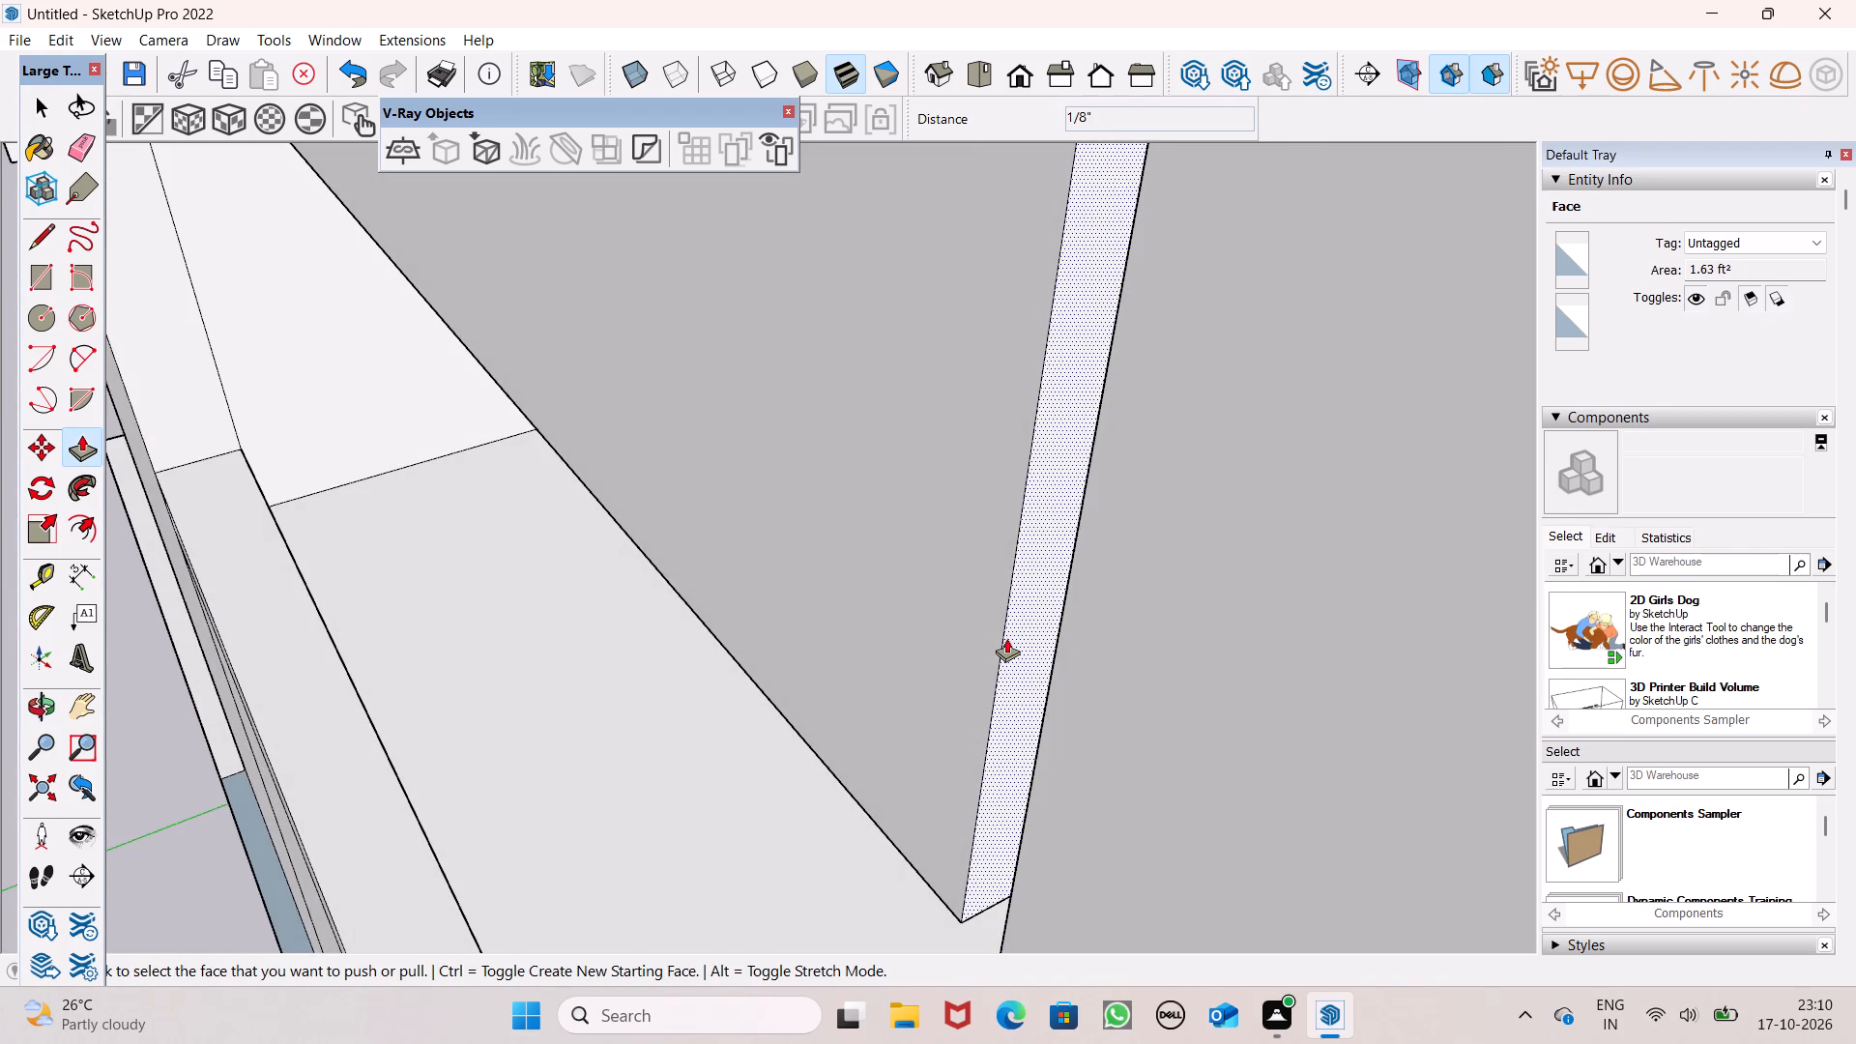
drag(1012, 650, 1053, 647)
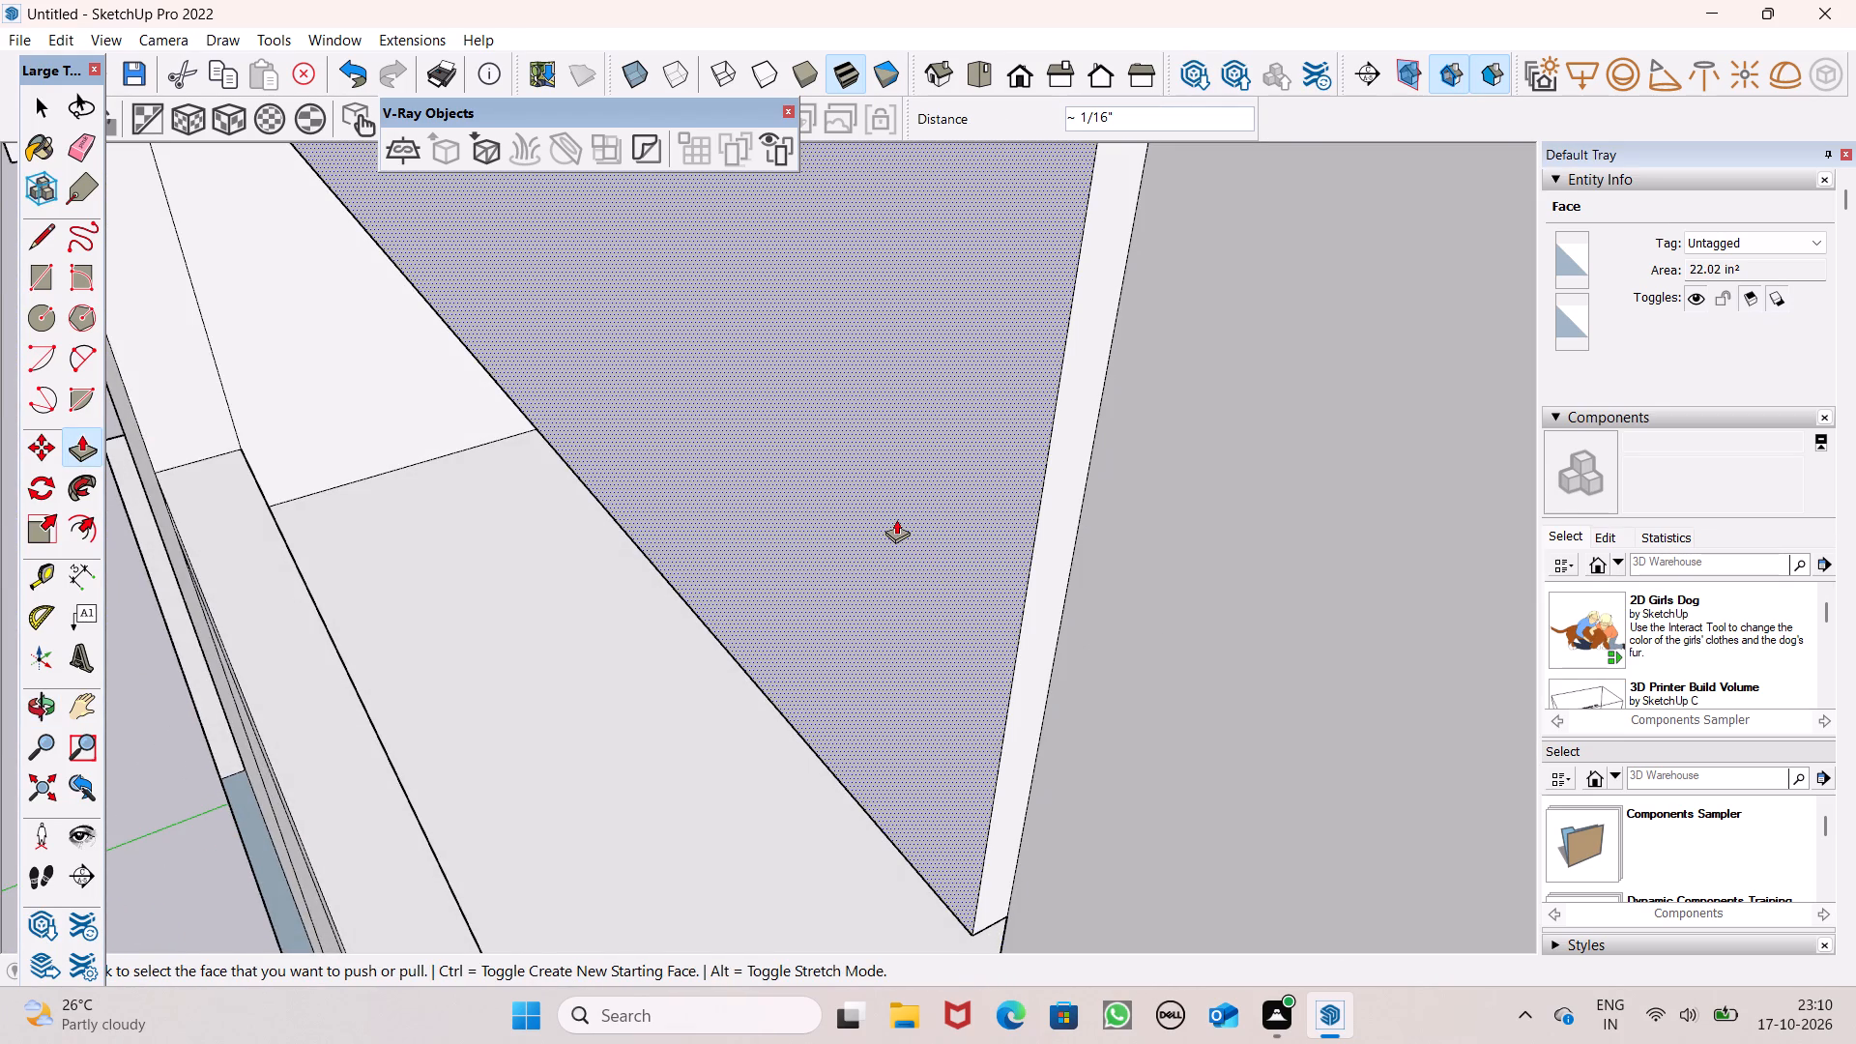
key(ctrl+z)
Pull the lower beam 1/16" to close the remaining sliver against the corner post.
scroll(1157, 659, down, 3)
scroll(1112, 648, up, 7)
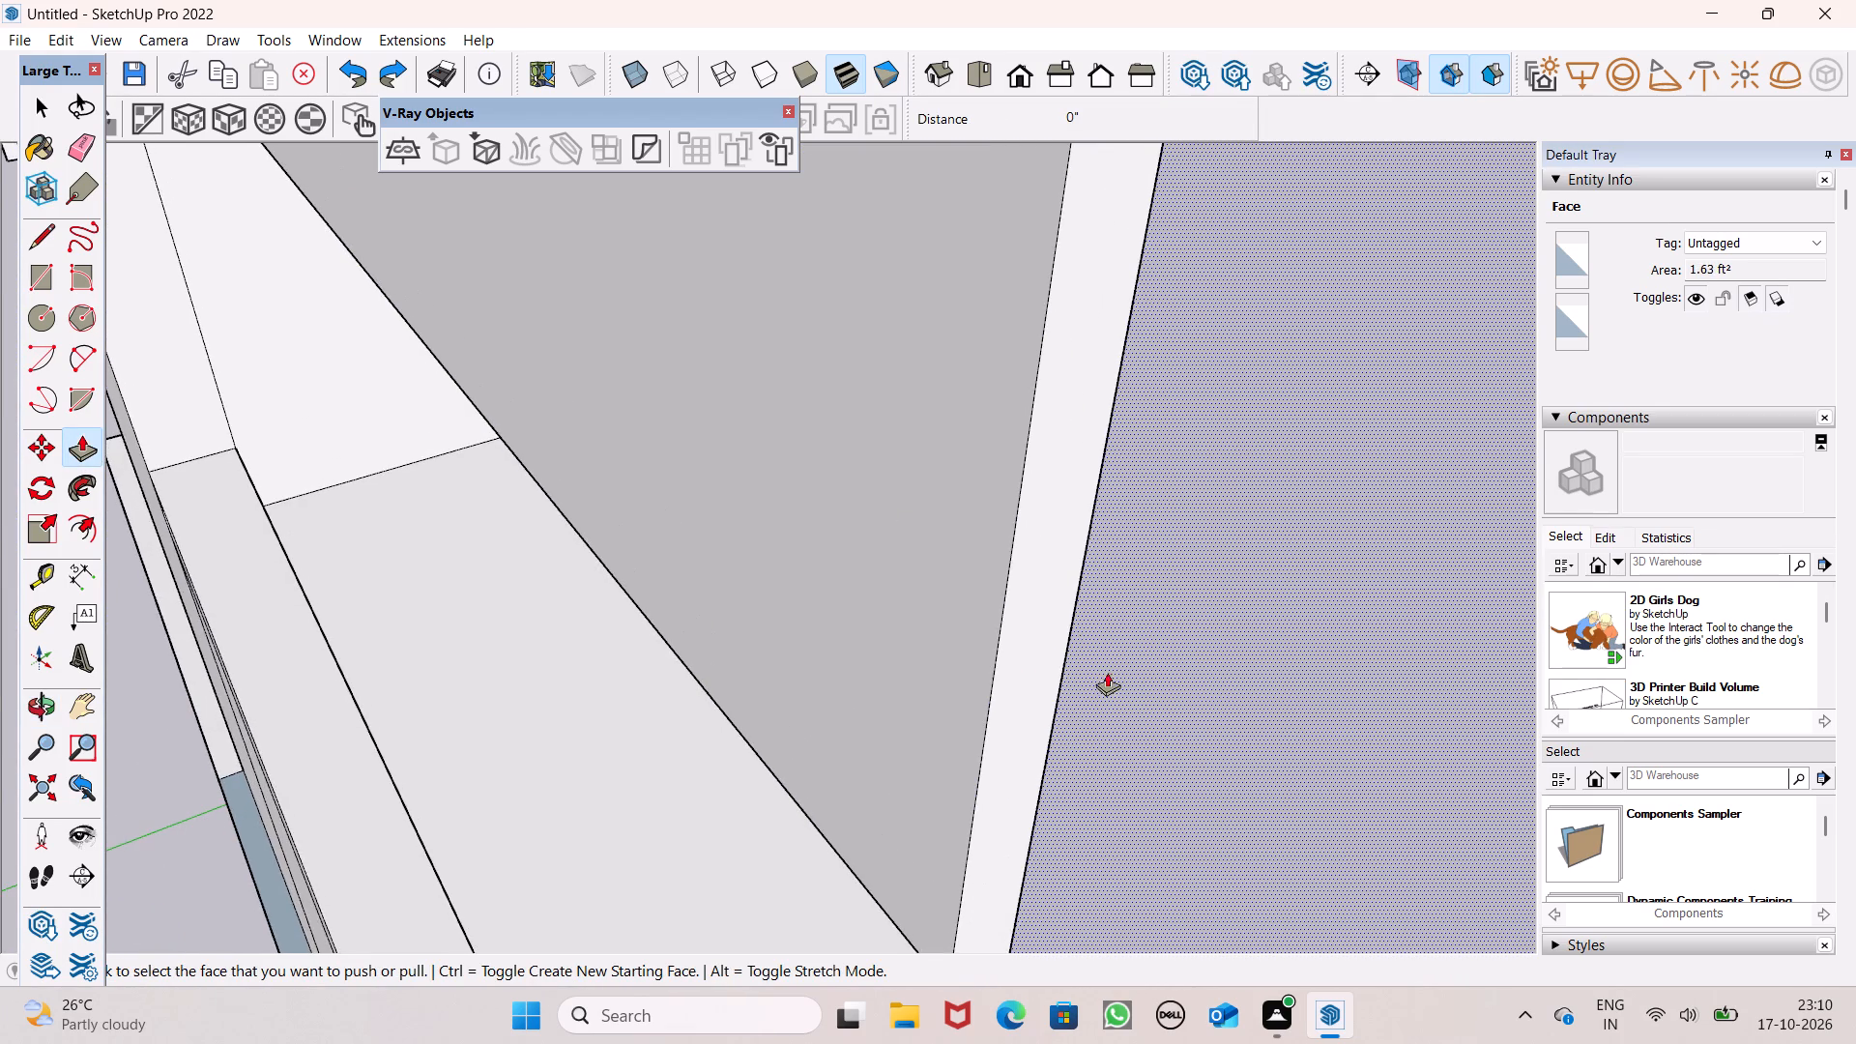
middle_drag(1108, 693, 1518, 729)
scroll(1517, 731, up, 1)
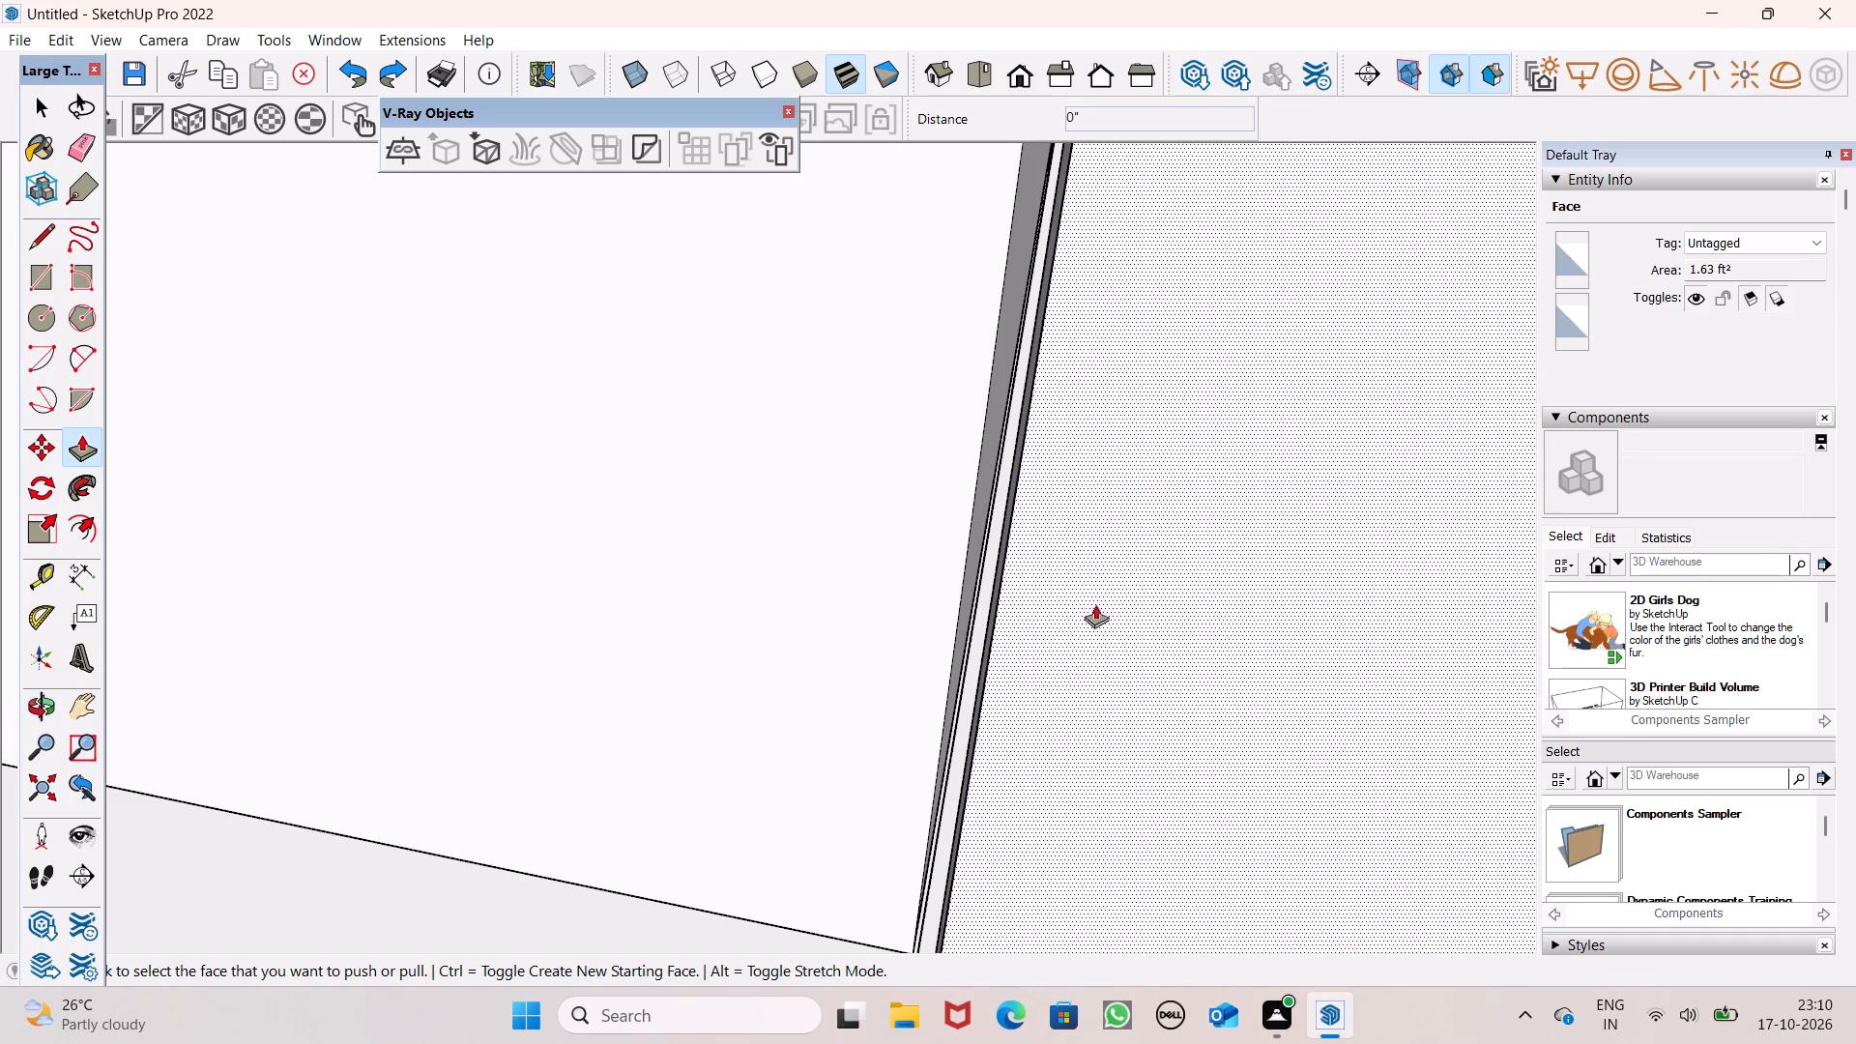
middle_drag(1087, 602, 1057, 674)
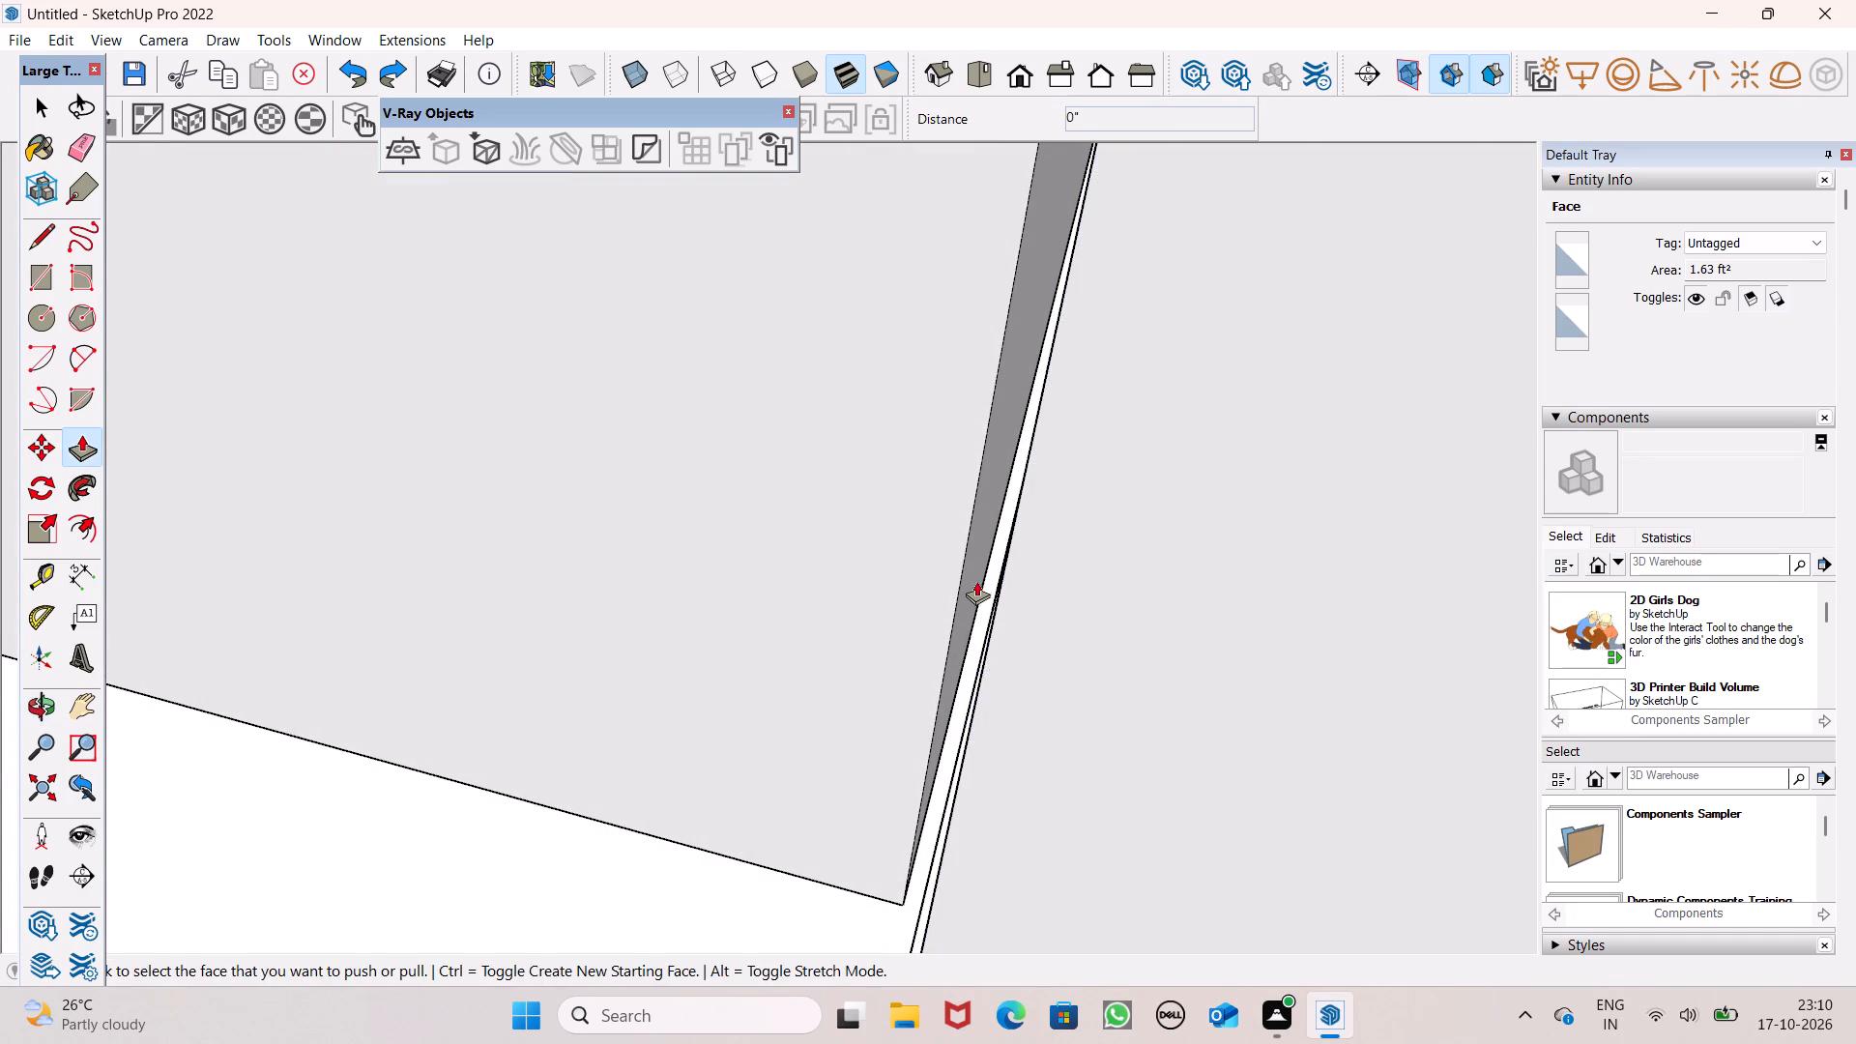
drag(975, 581, 1006, 586)
Examine the post-and-beam frame, the terrace slab edge and the adjoining roof block from several sides.
scroll(971, 545, down, 14)
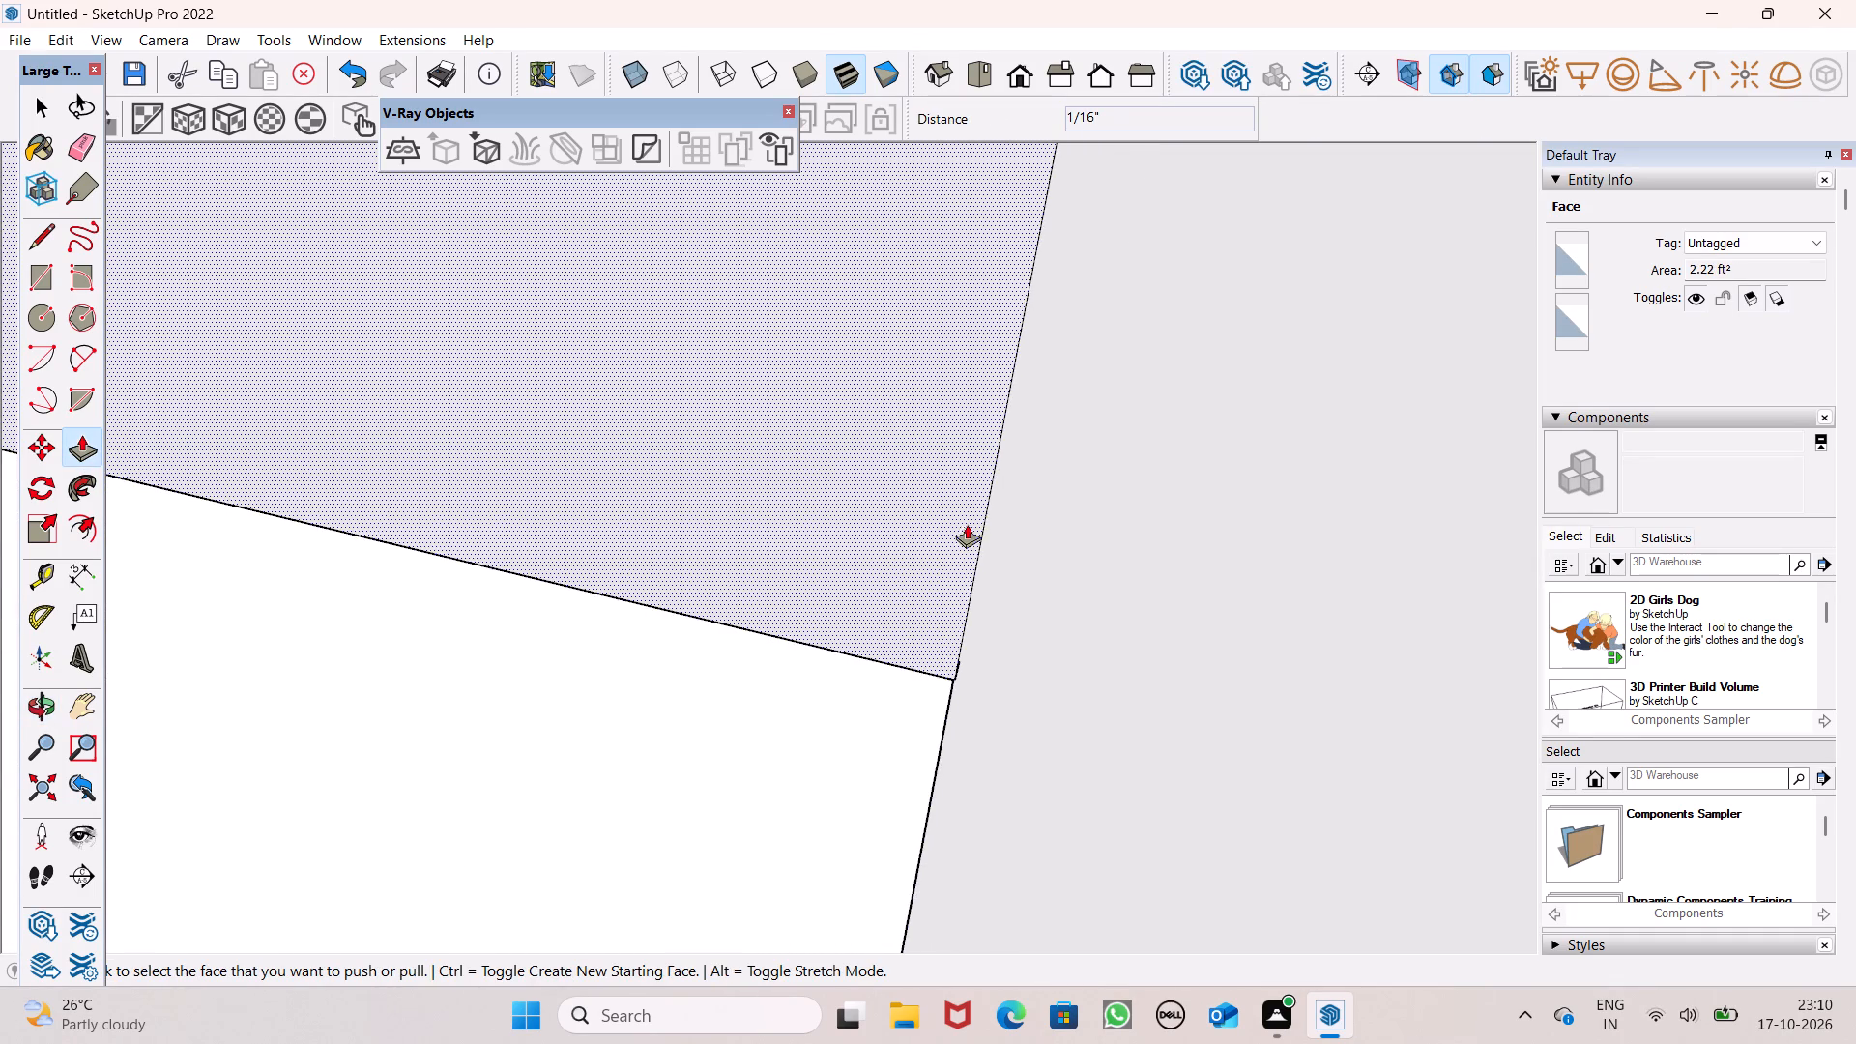
scroll(967, 524, down, 7)
scroll(1054, 553, down, 6)
middle_drag(1170, 543, 72, 395)
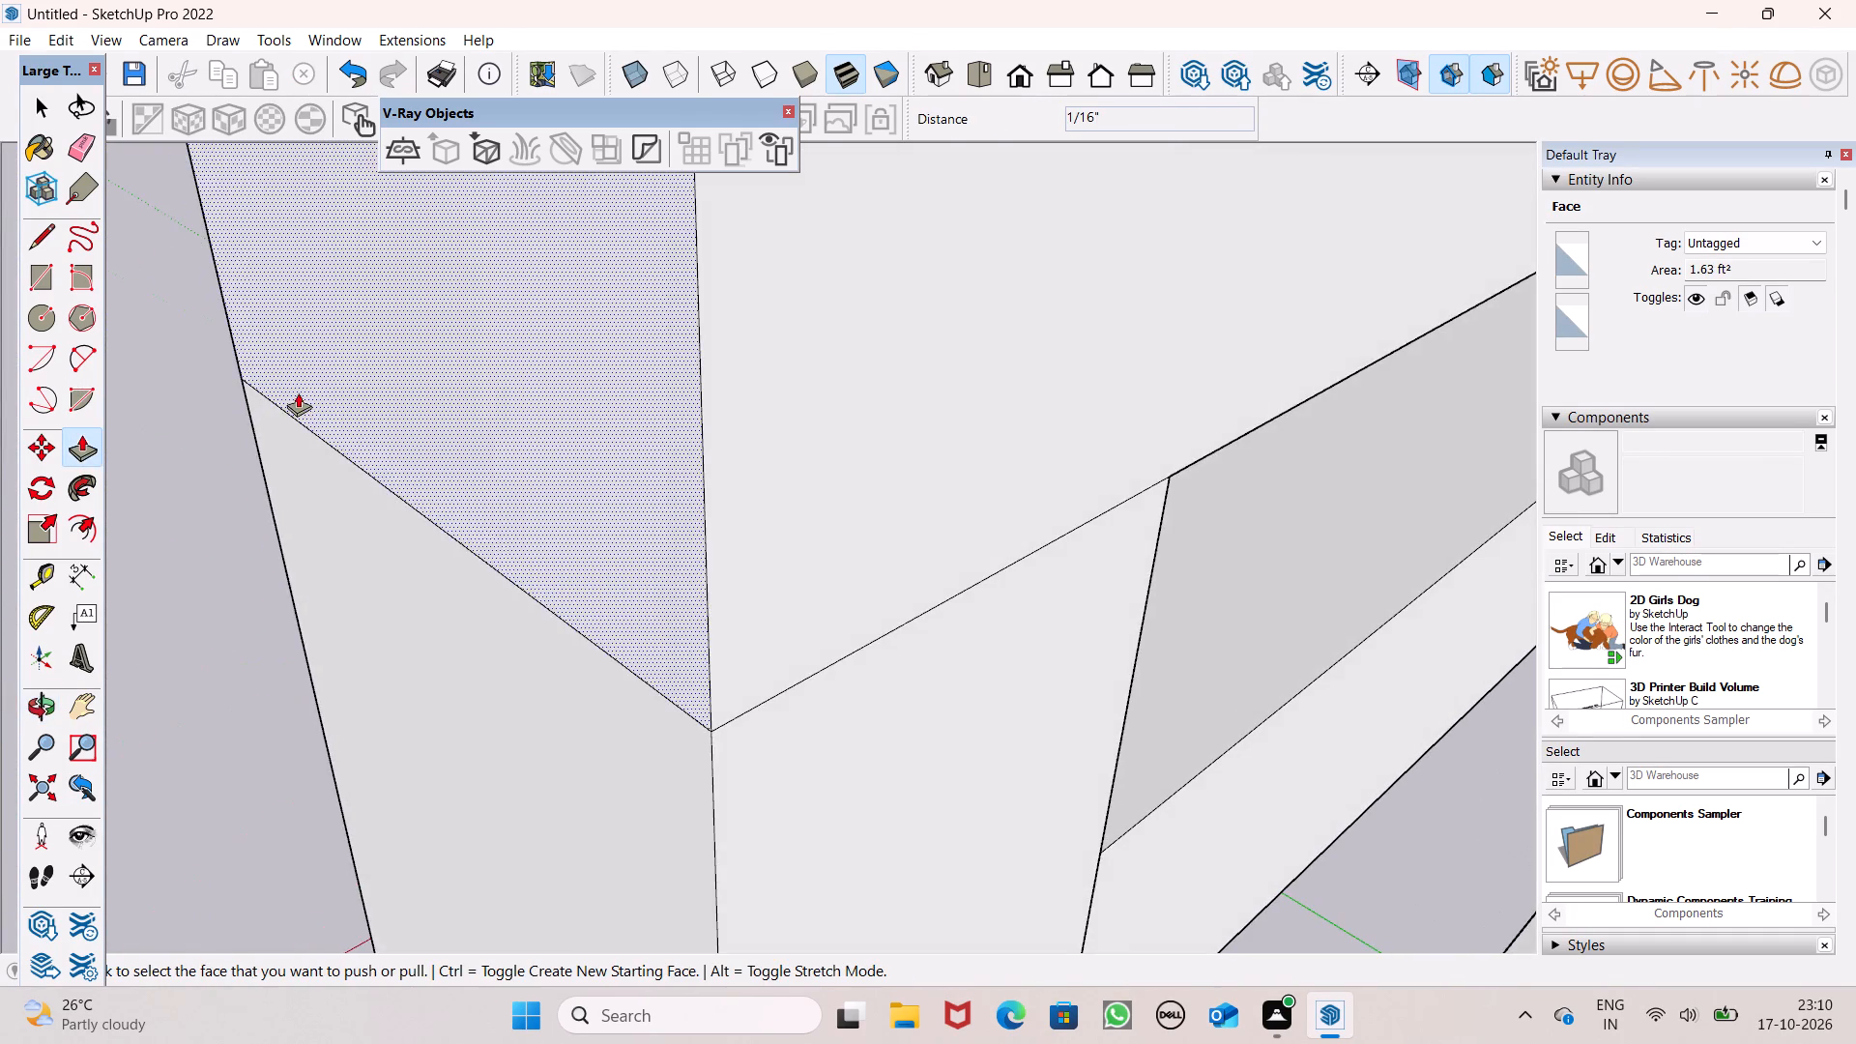
scroll(303, 391, down, 11)
middle_drag(300, 449, 954, 412)
scroll(887, 413, down, 7)
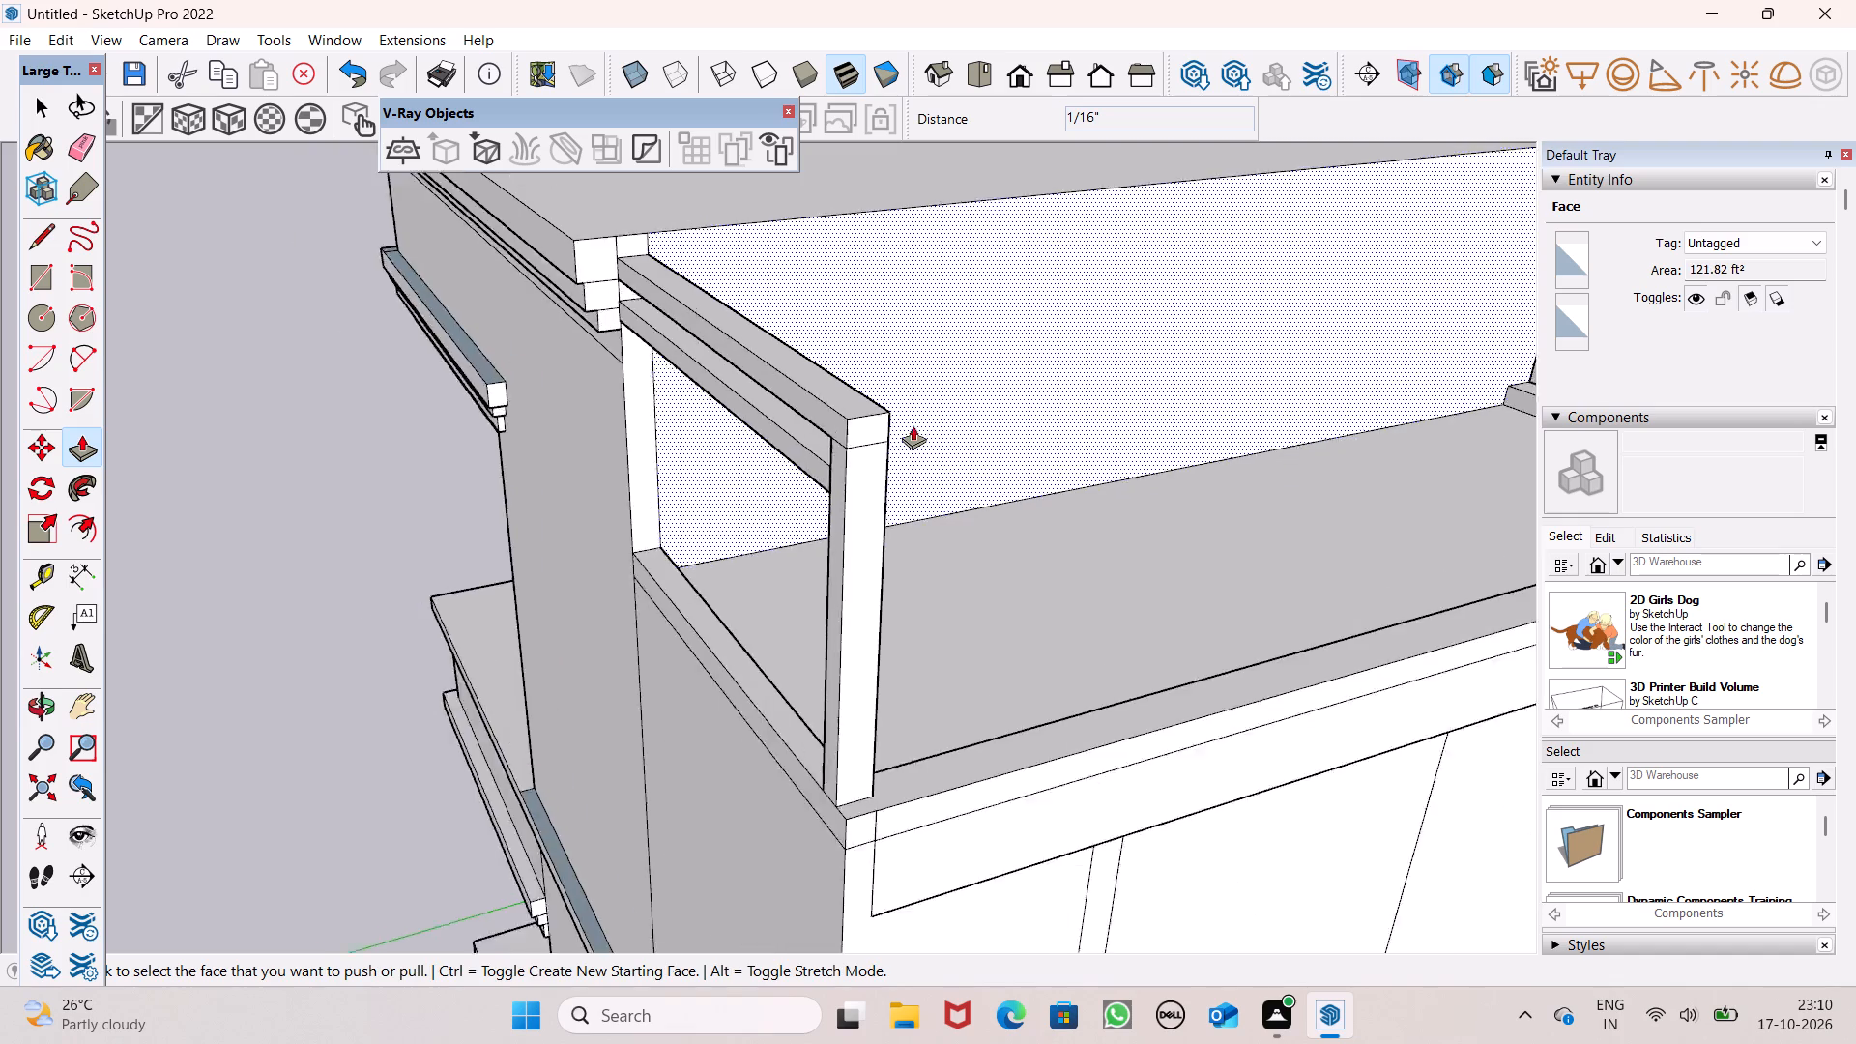
scroll(913, 425, down, 2)
middle_drag(880, 447, 1117, 398)
scroll(922, 445, up, 1)
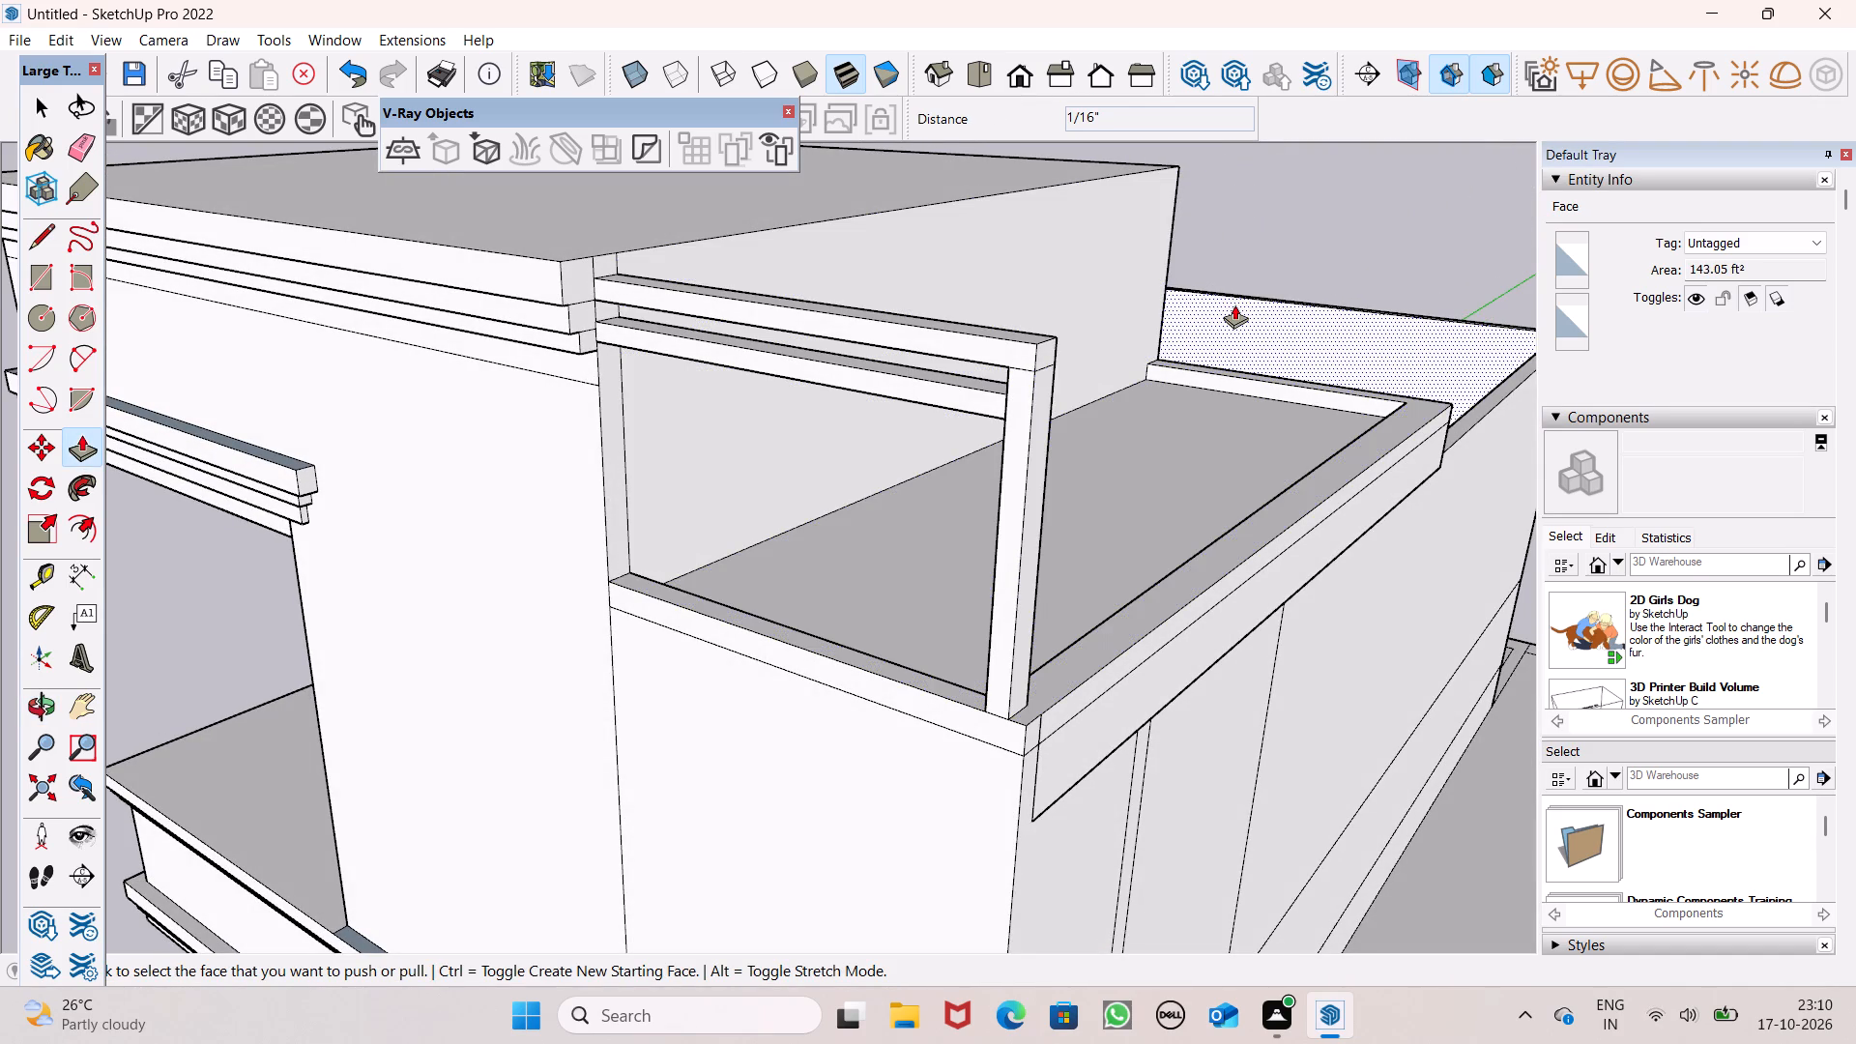
scroll(1219, 219, down, 4)
middle_drag(1290, 333, 623, 409)
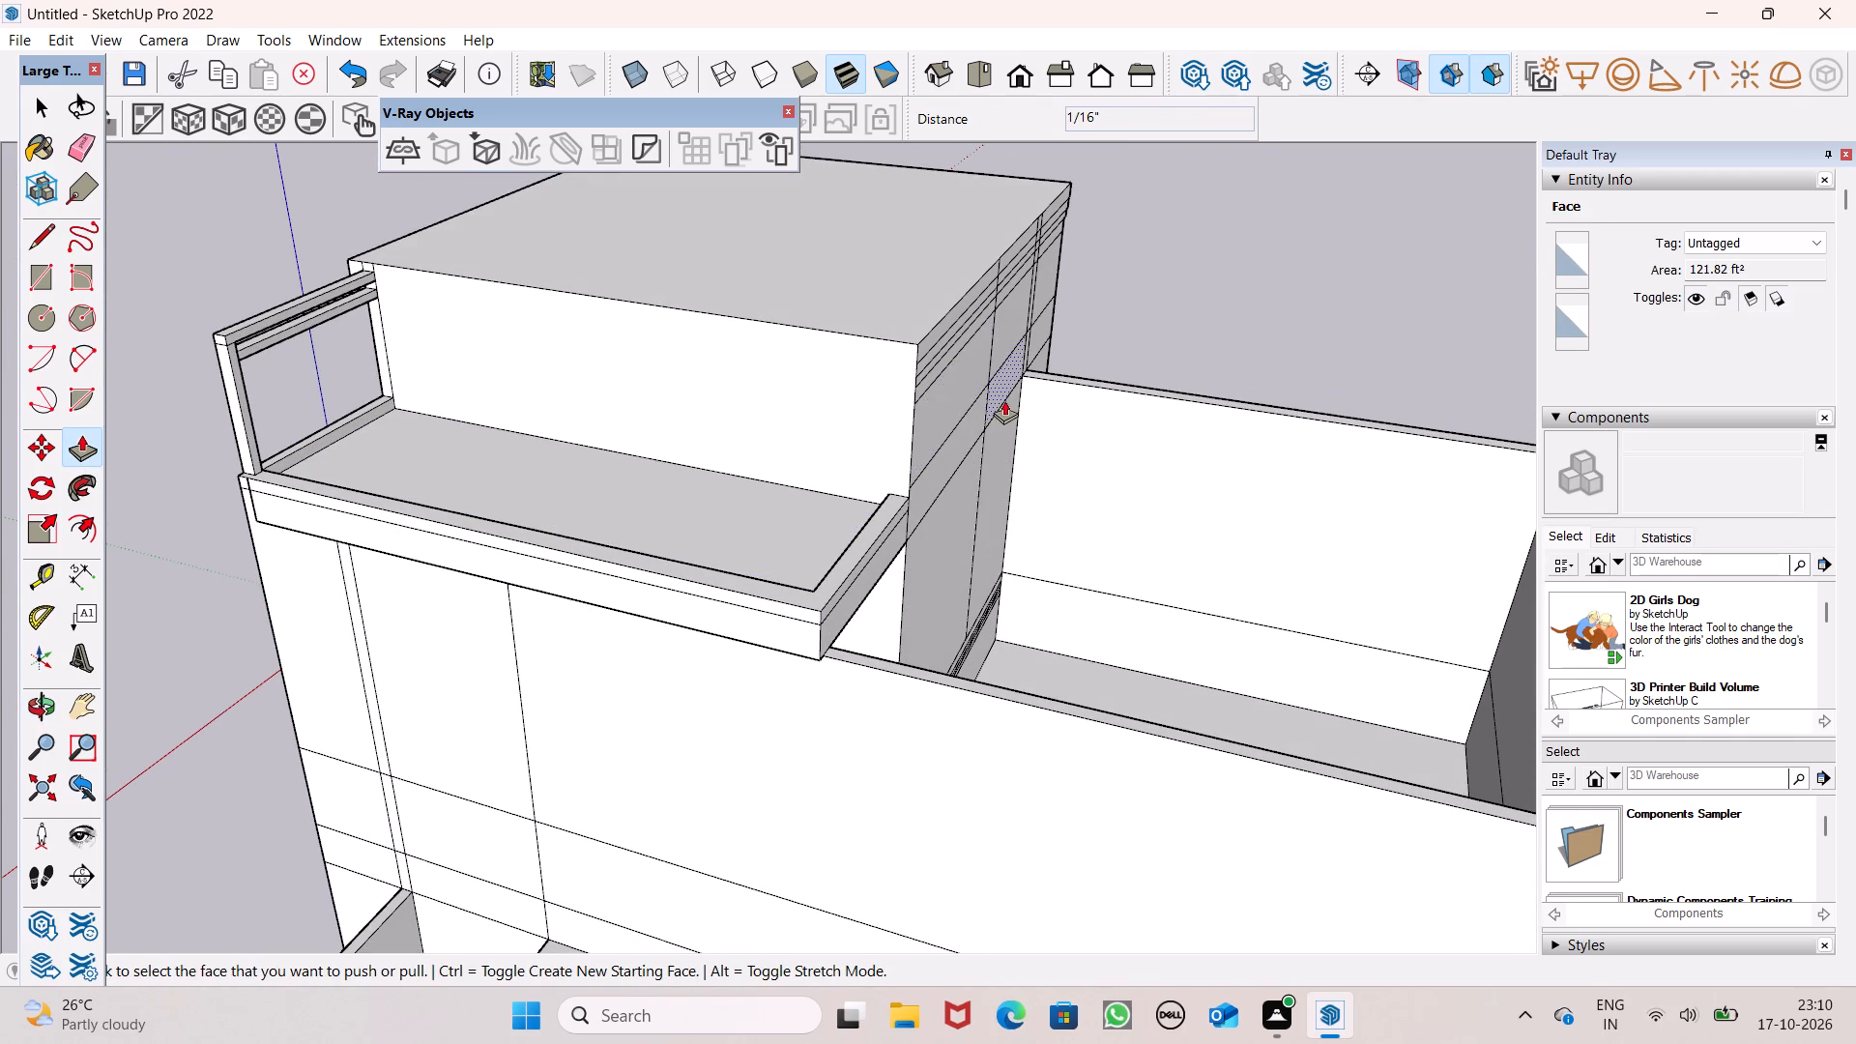
middle_drag(702, 571, 681, 564)
scroll(970, 411, down, 1)
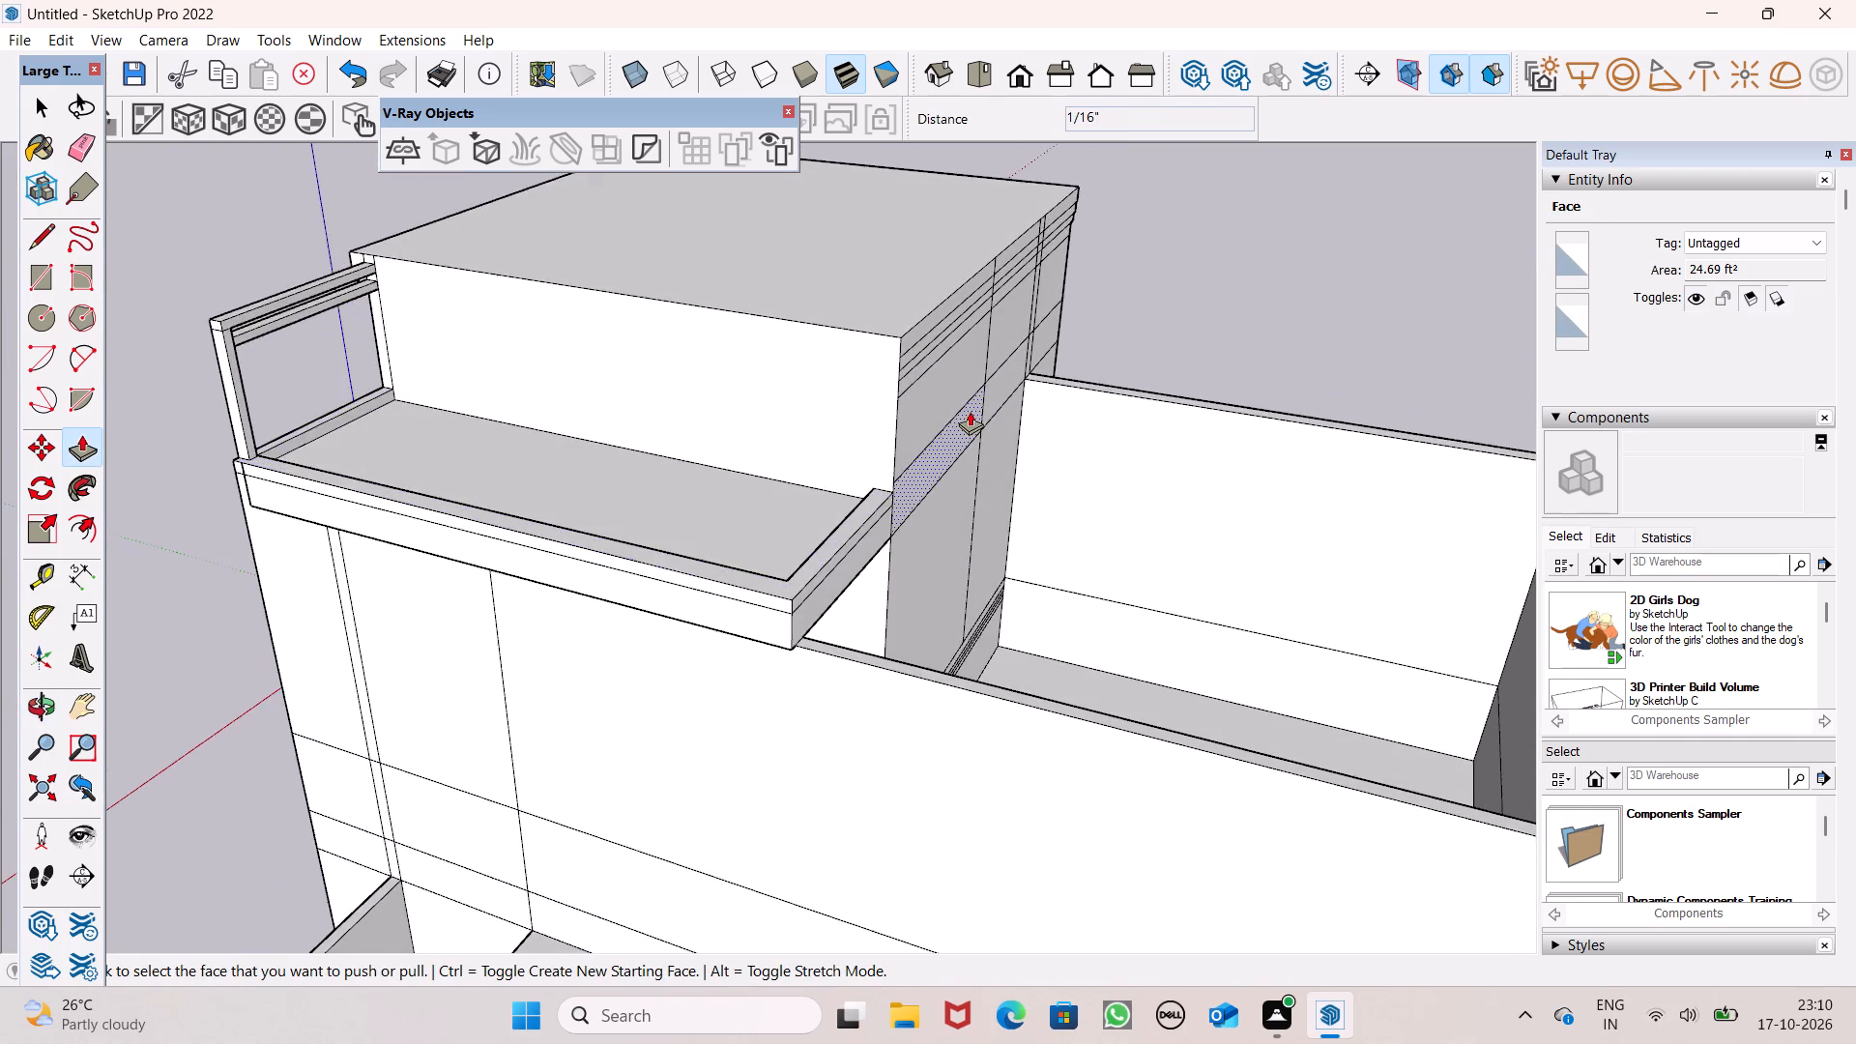
scroll(970, 411, down, 2)
middle_drag(919, 489, 646, 517)
scroll(391, 358, up, 7)
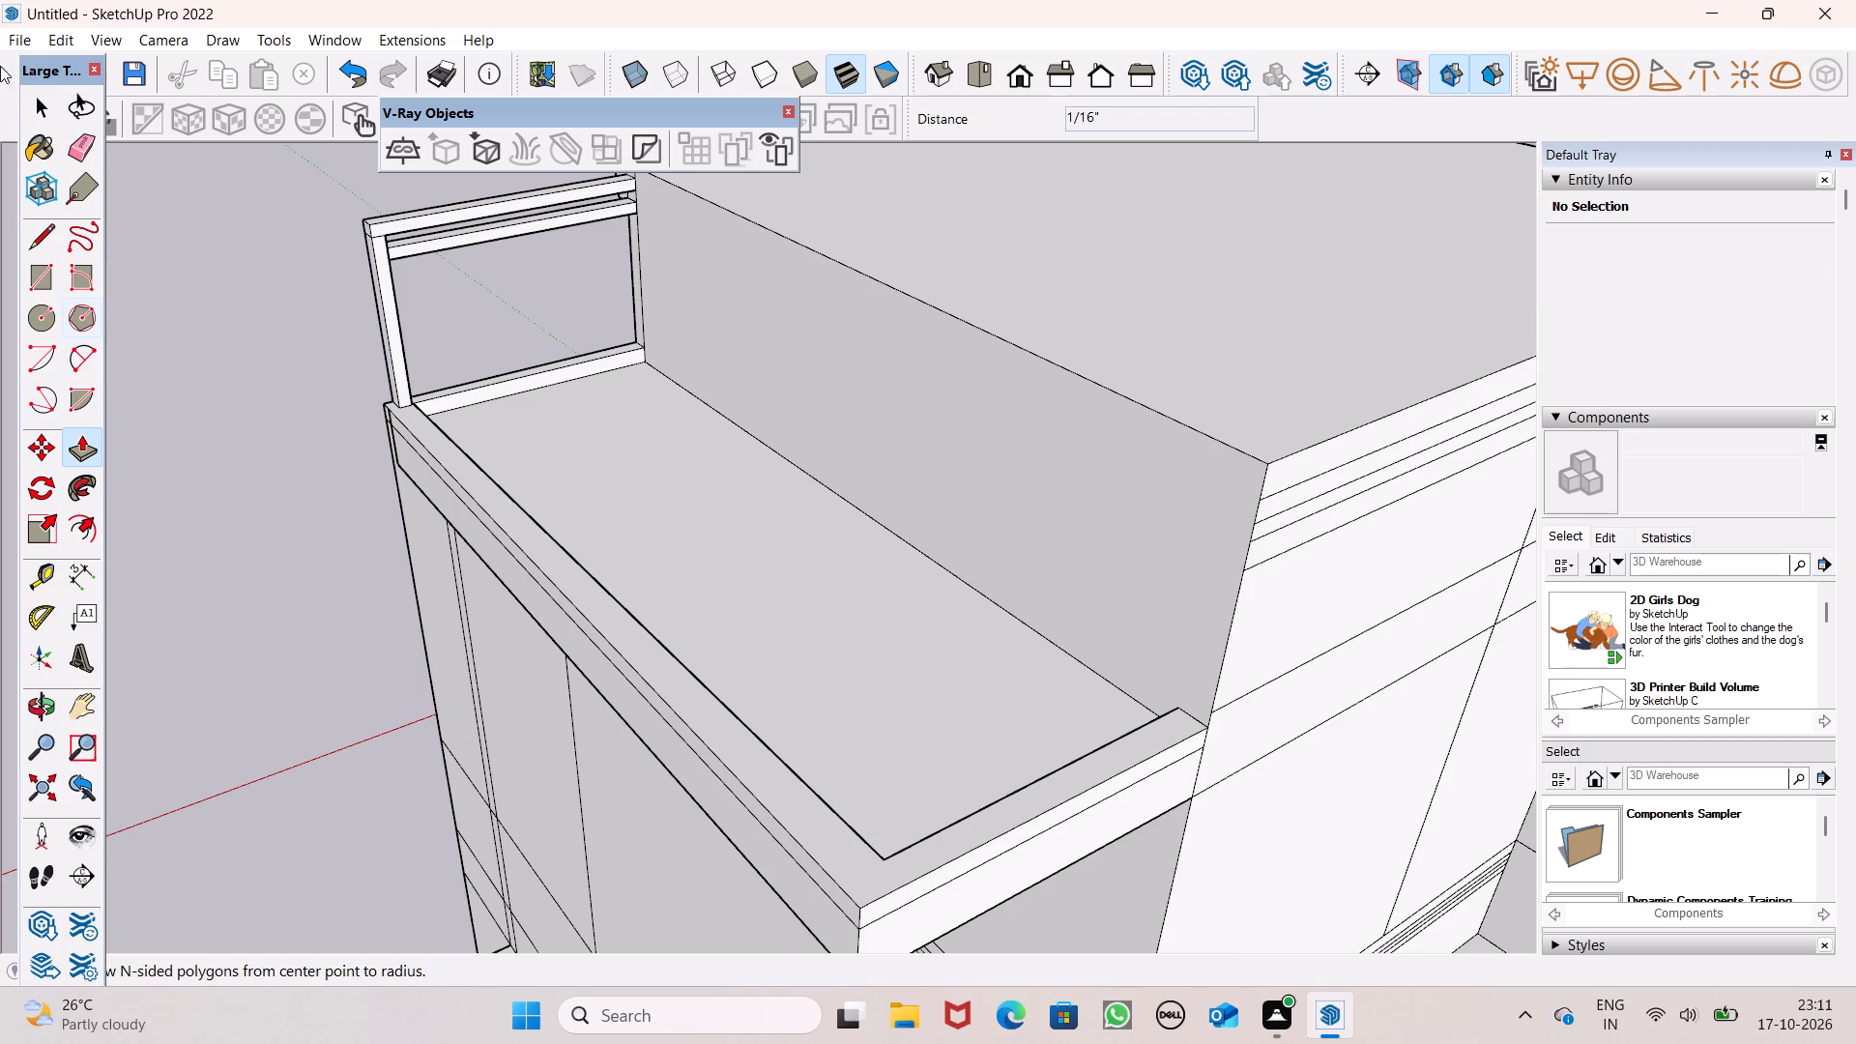
Draw a 3 15/16" line across the upper beam's terrace-side face, continuing the corner post's inner edge upwards.
click(43, 224)
scroll(381, 229, up, 5)
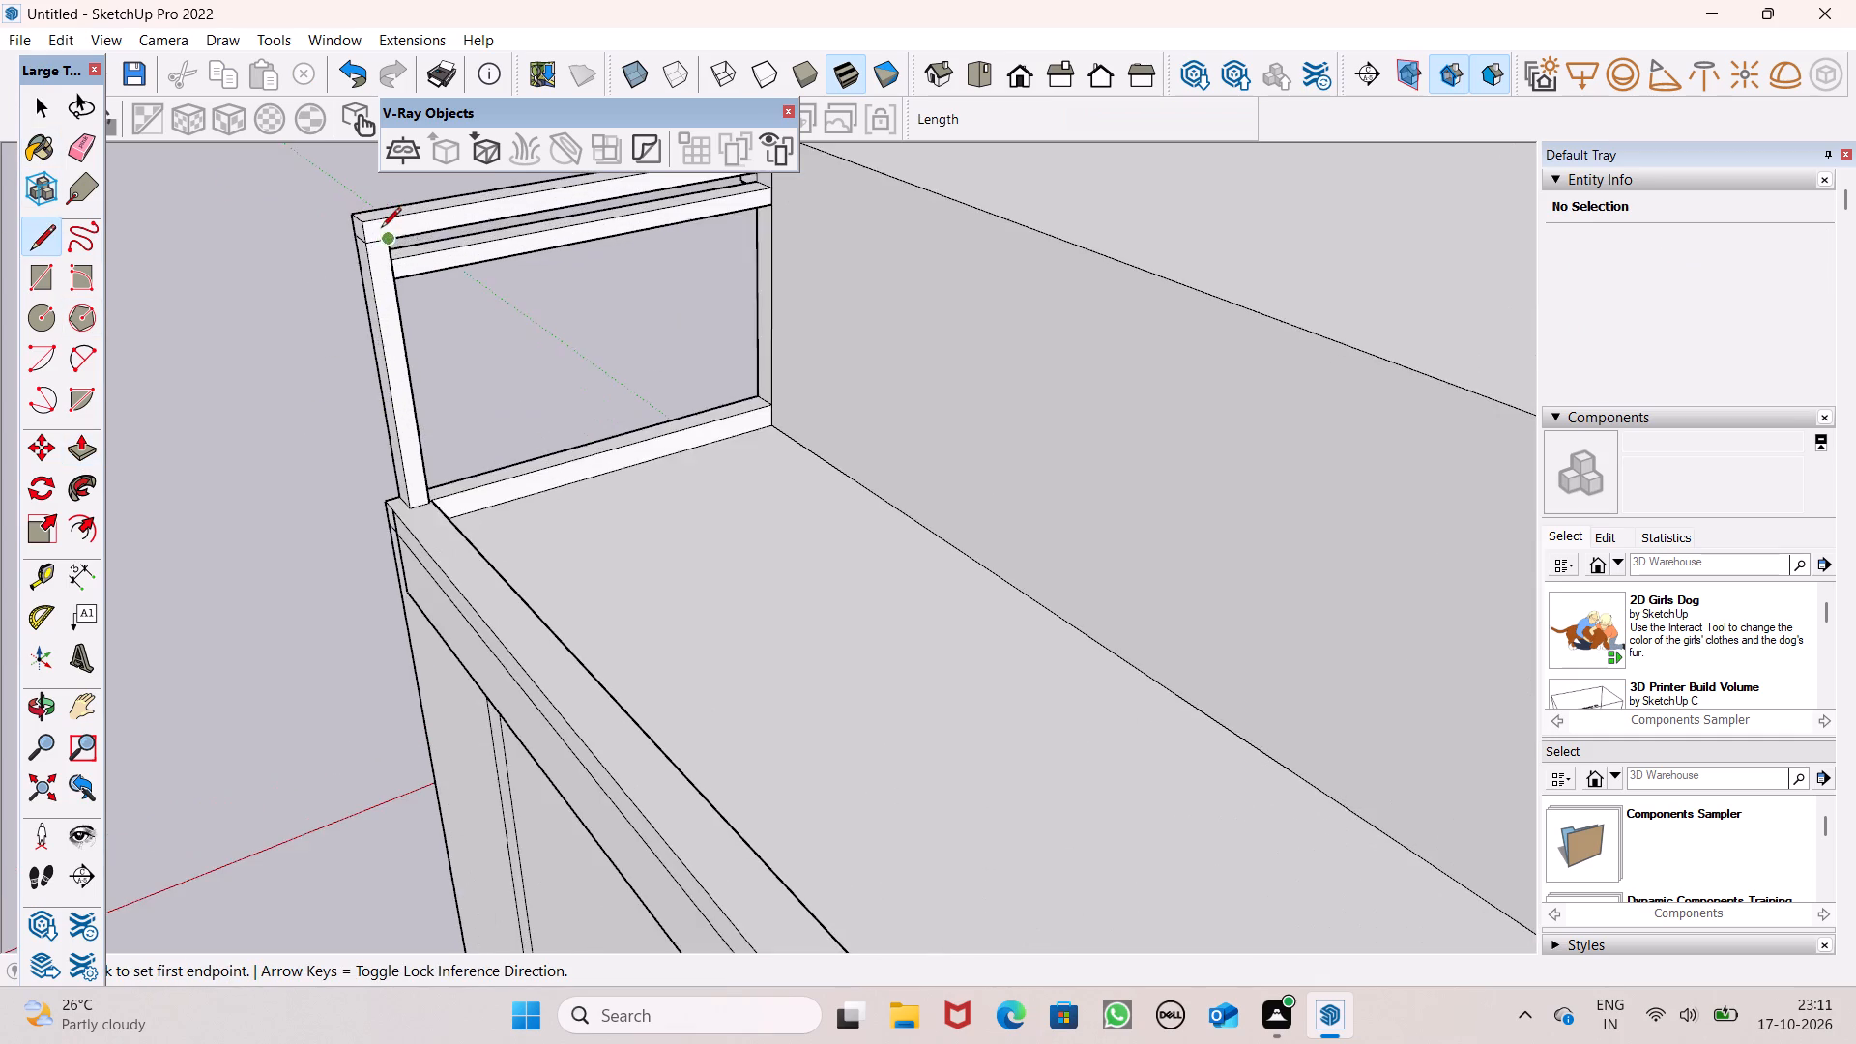
scroll(381, 229, up, 15)
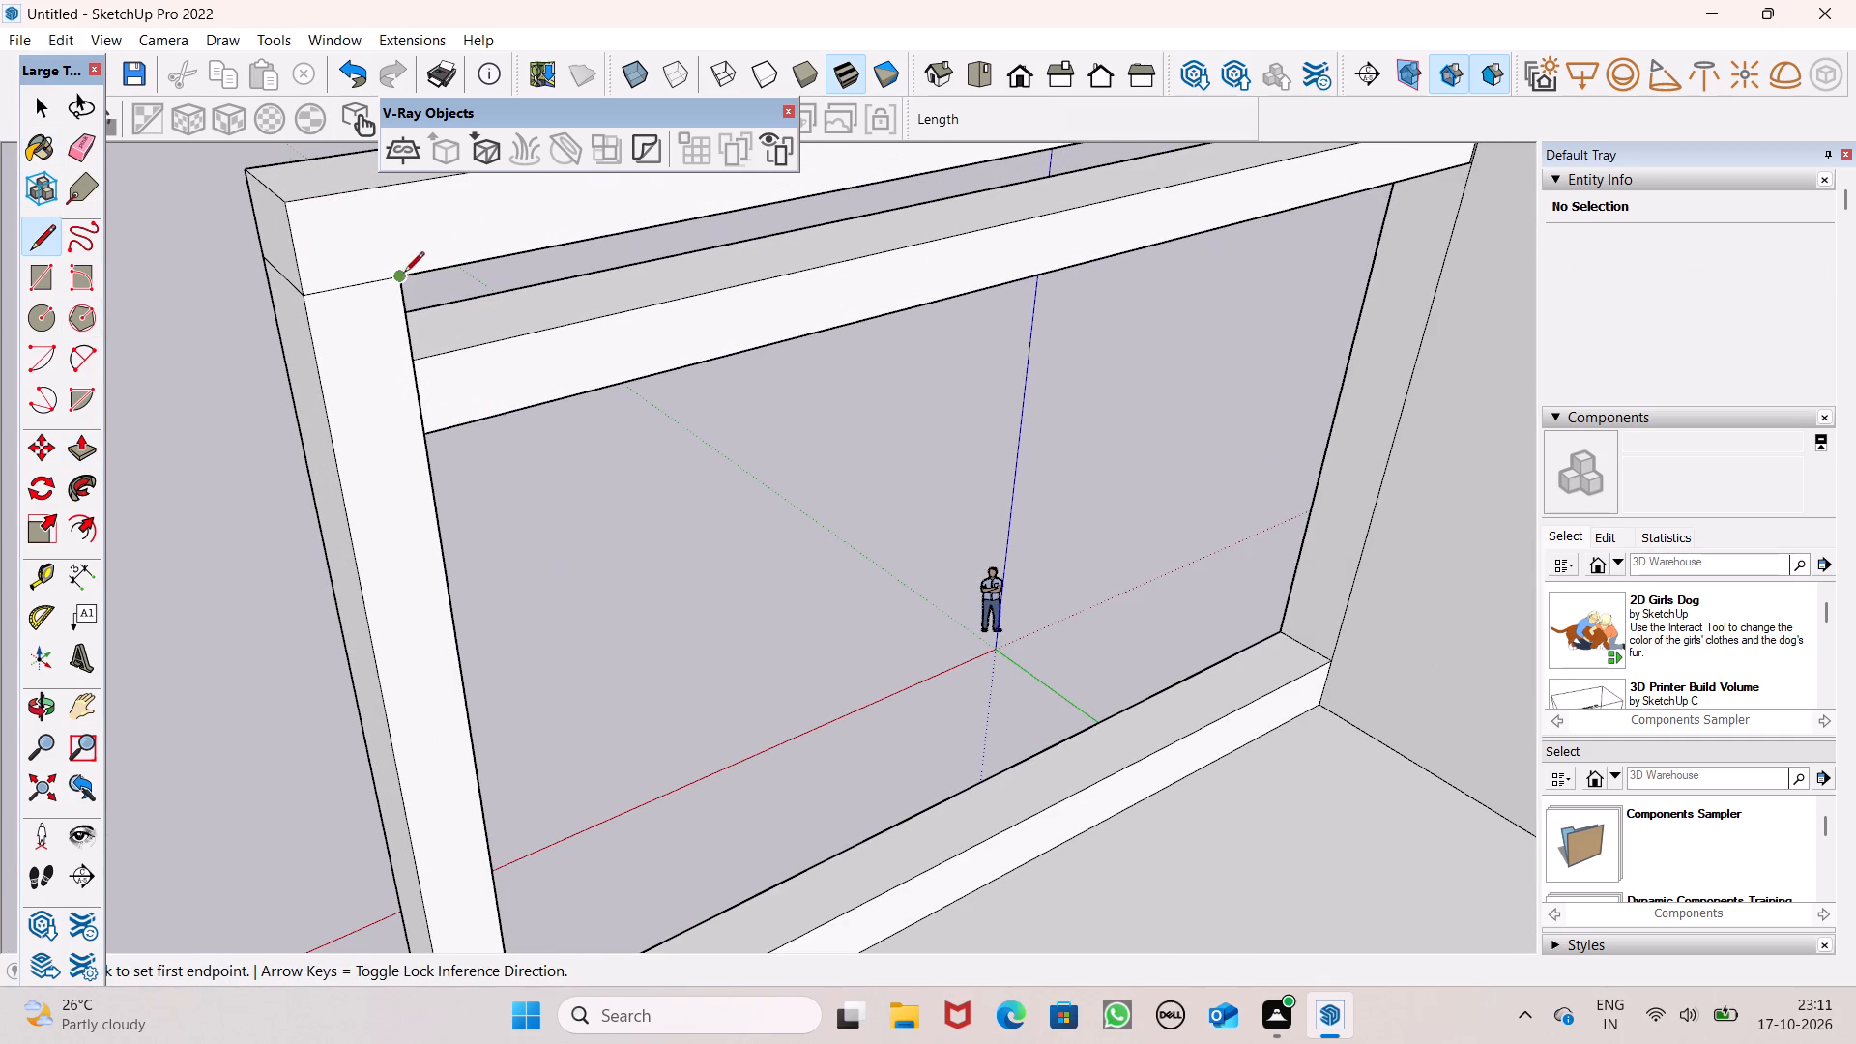
click(402, 278)
click(384, 188)
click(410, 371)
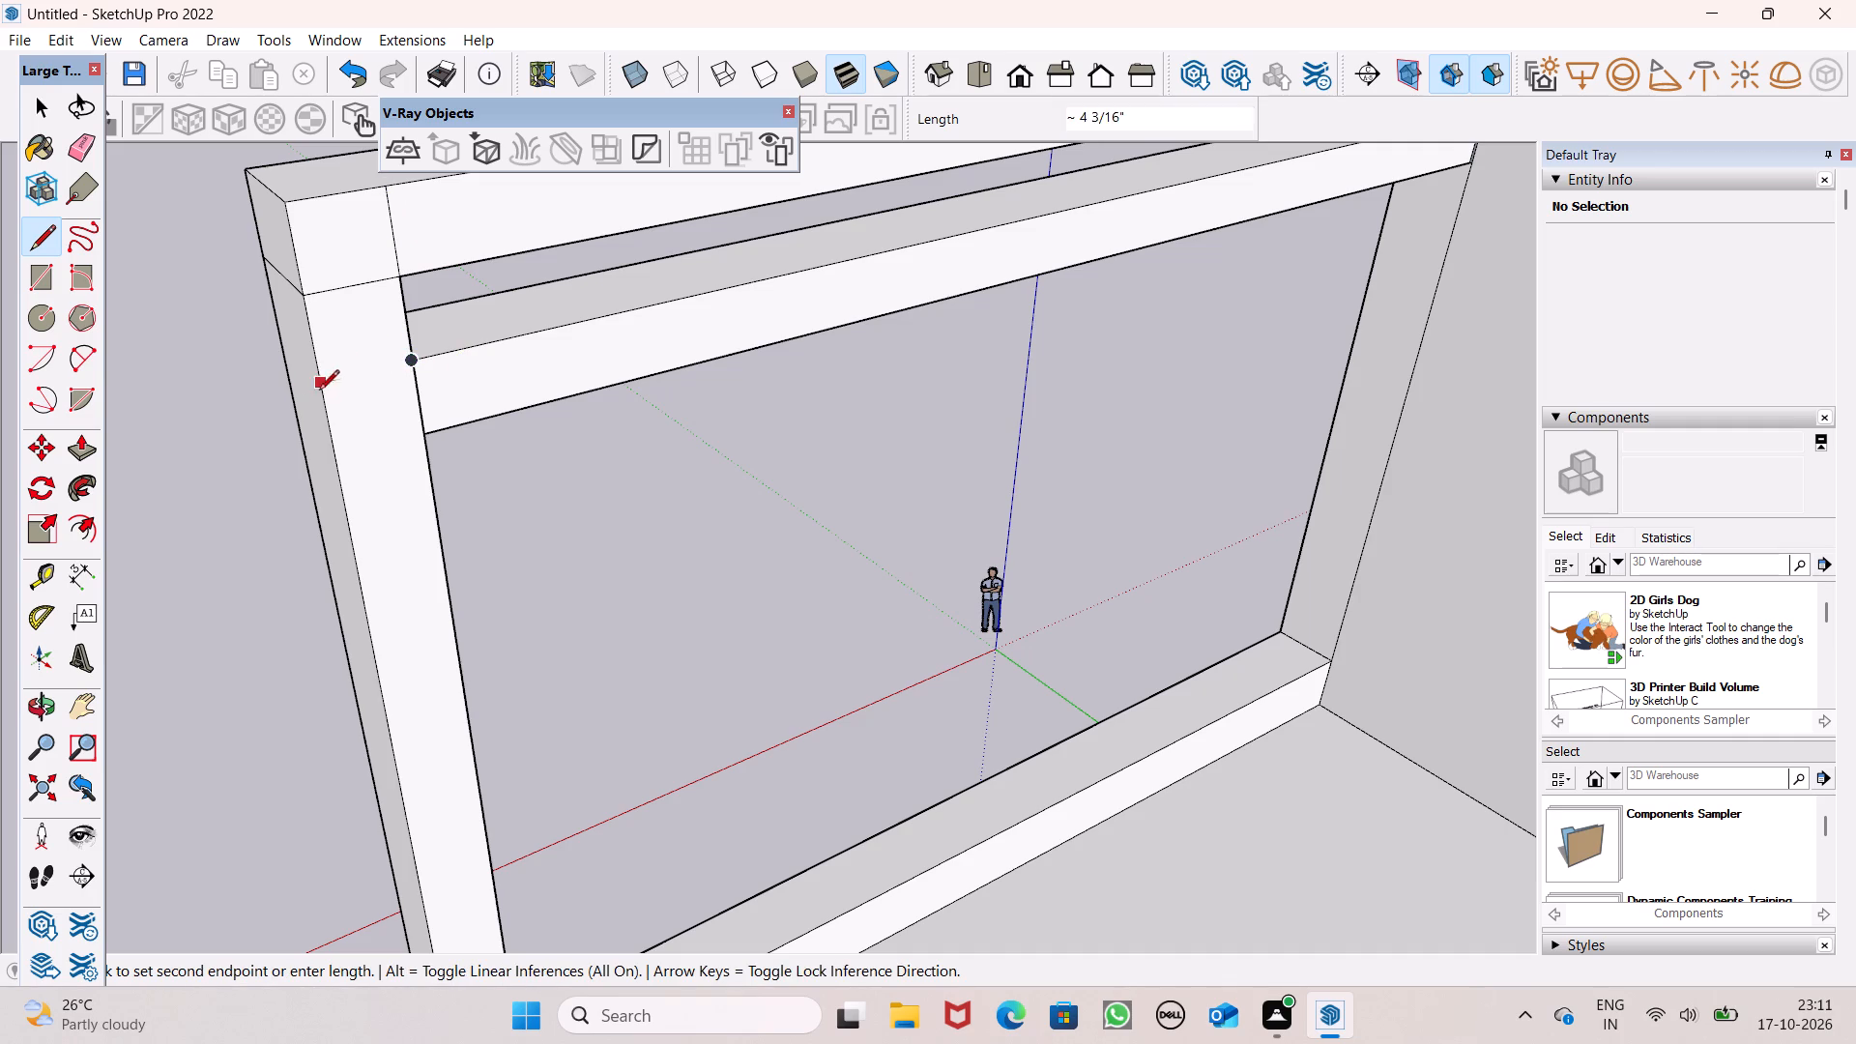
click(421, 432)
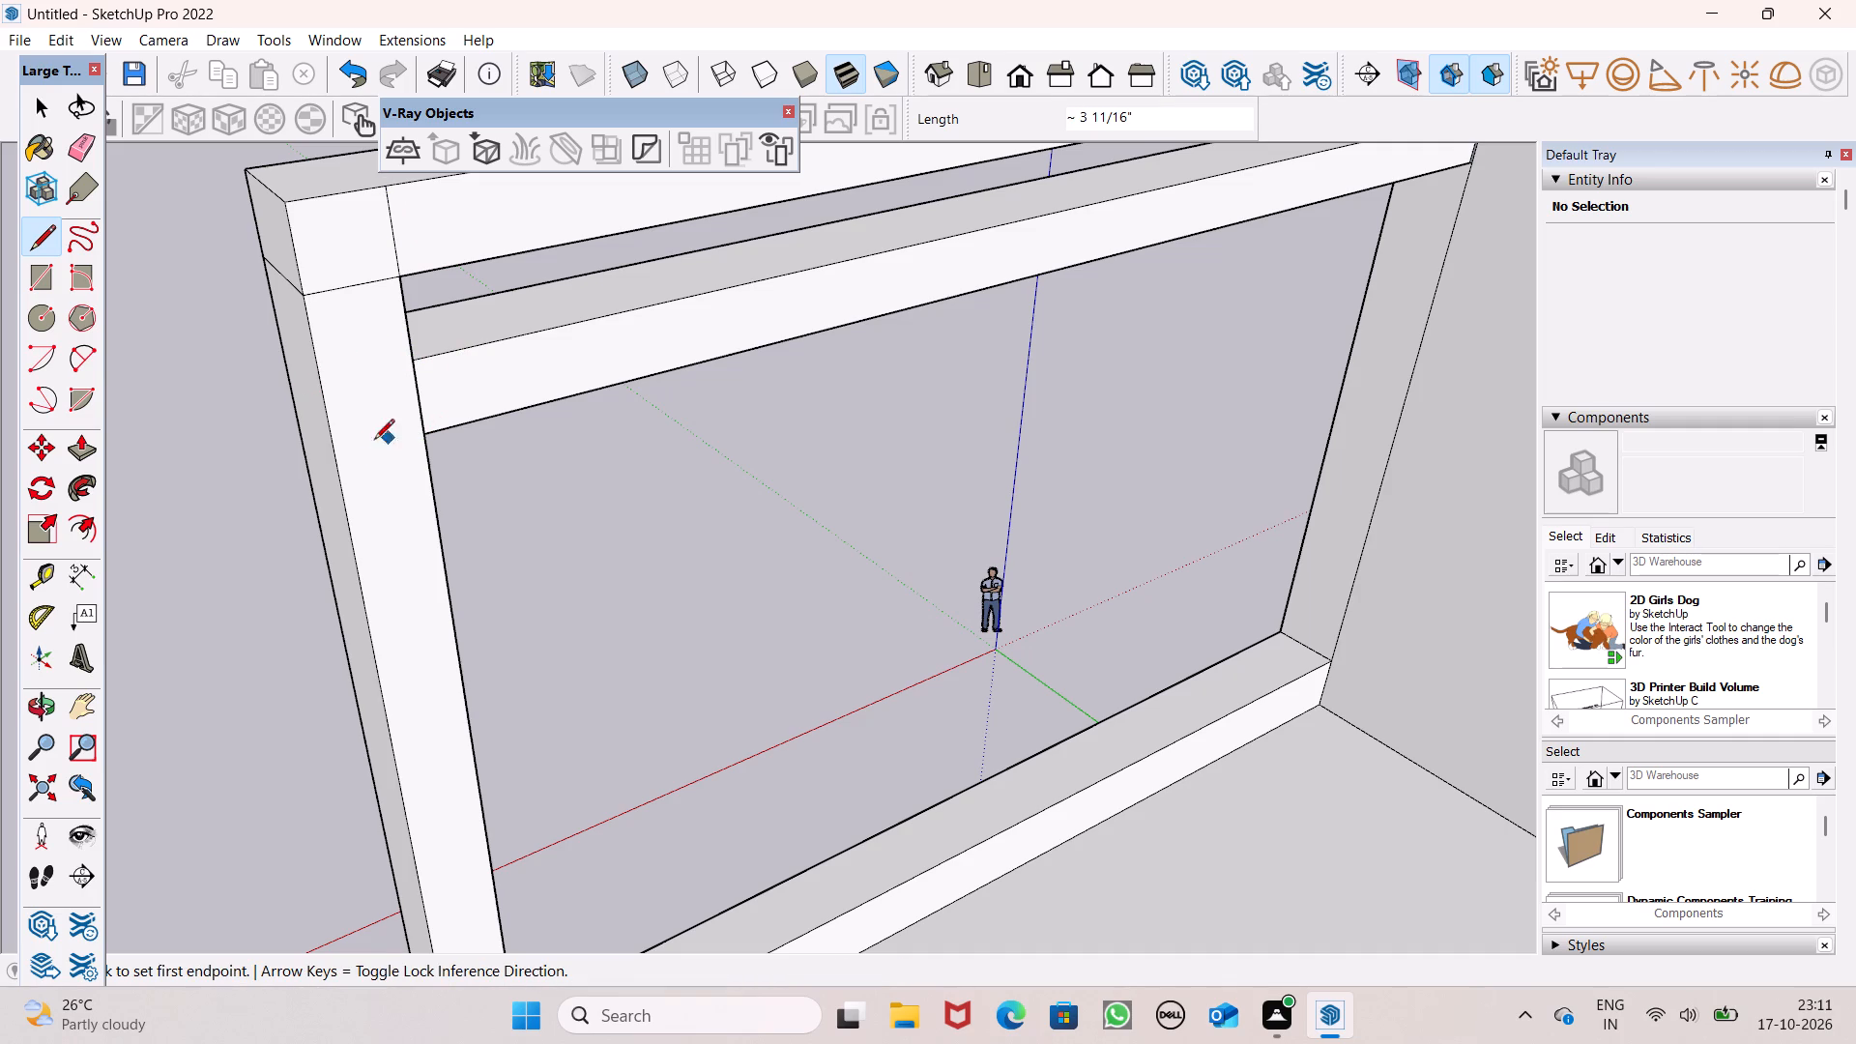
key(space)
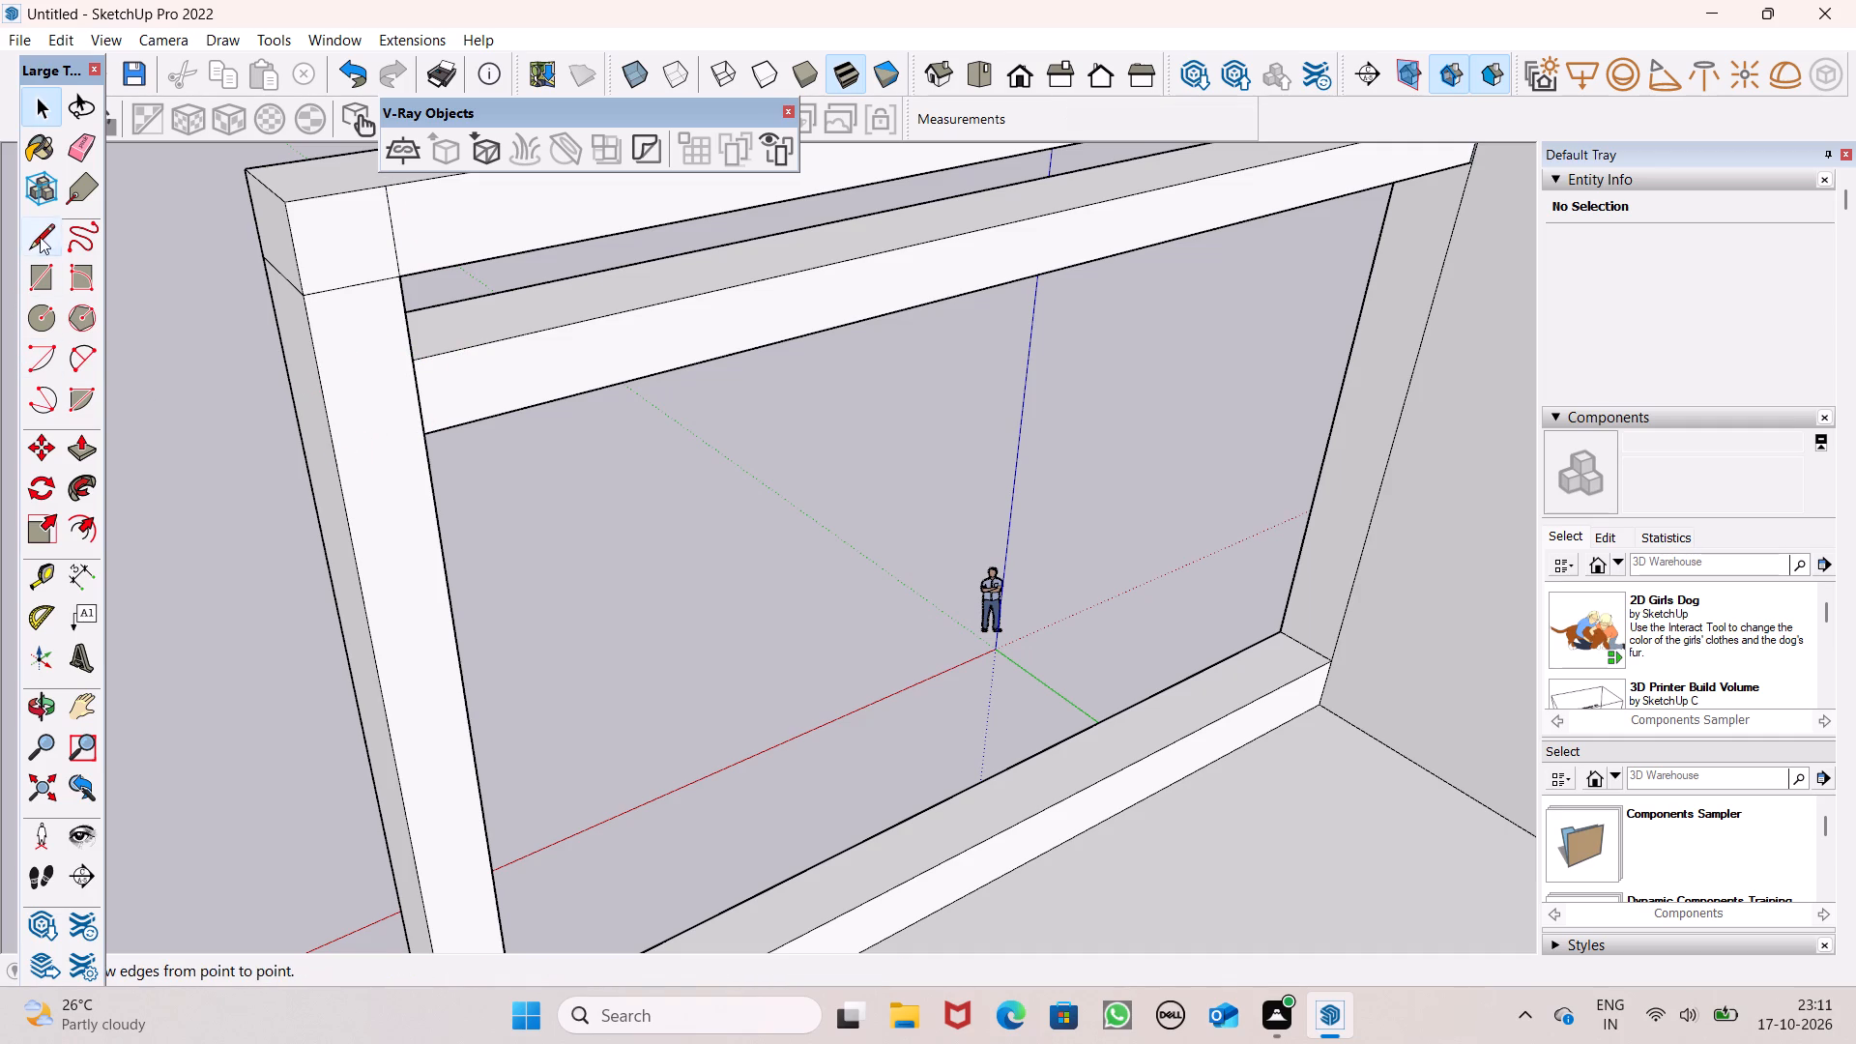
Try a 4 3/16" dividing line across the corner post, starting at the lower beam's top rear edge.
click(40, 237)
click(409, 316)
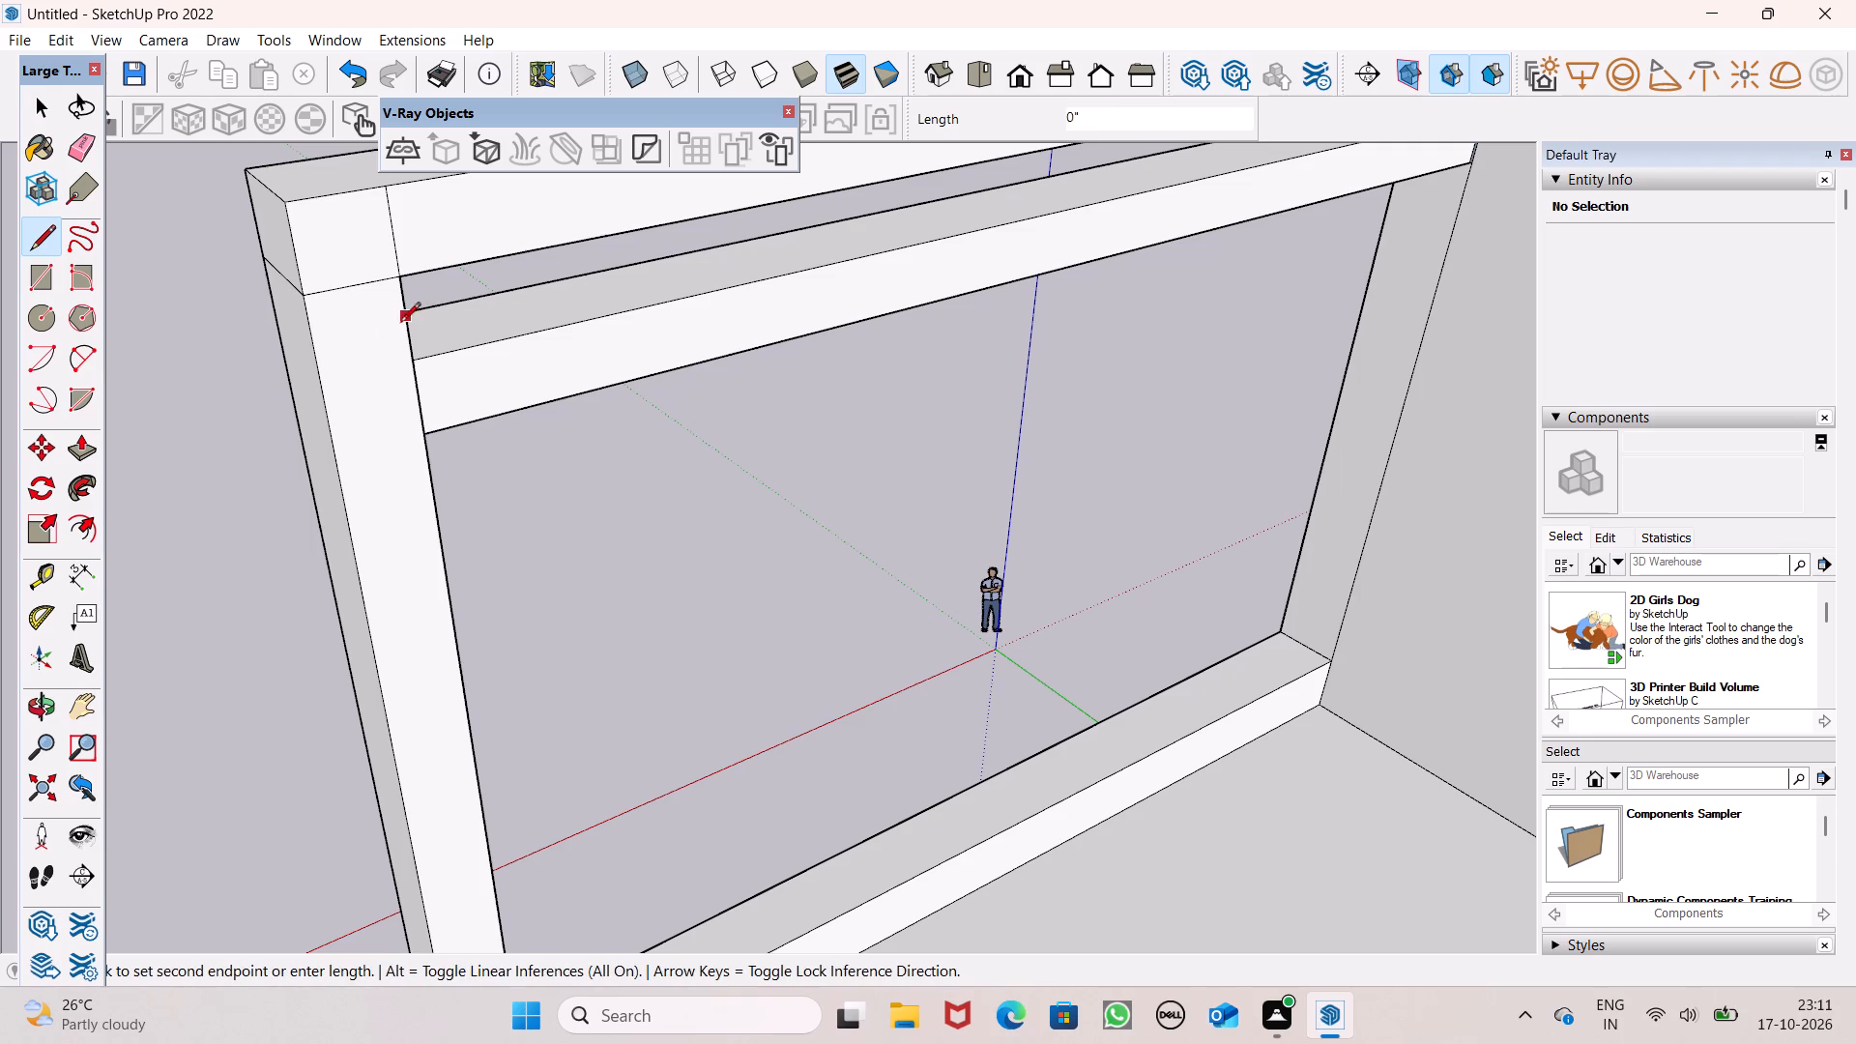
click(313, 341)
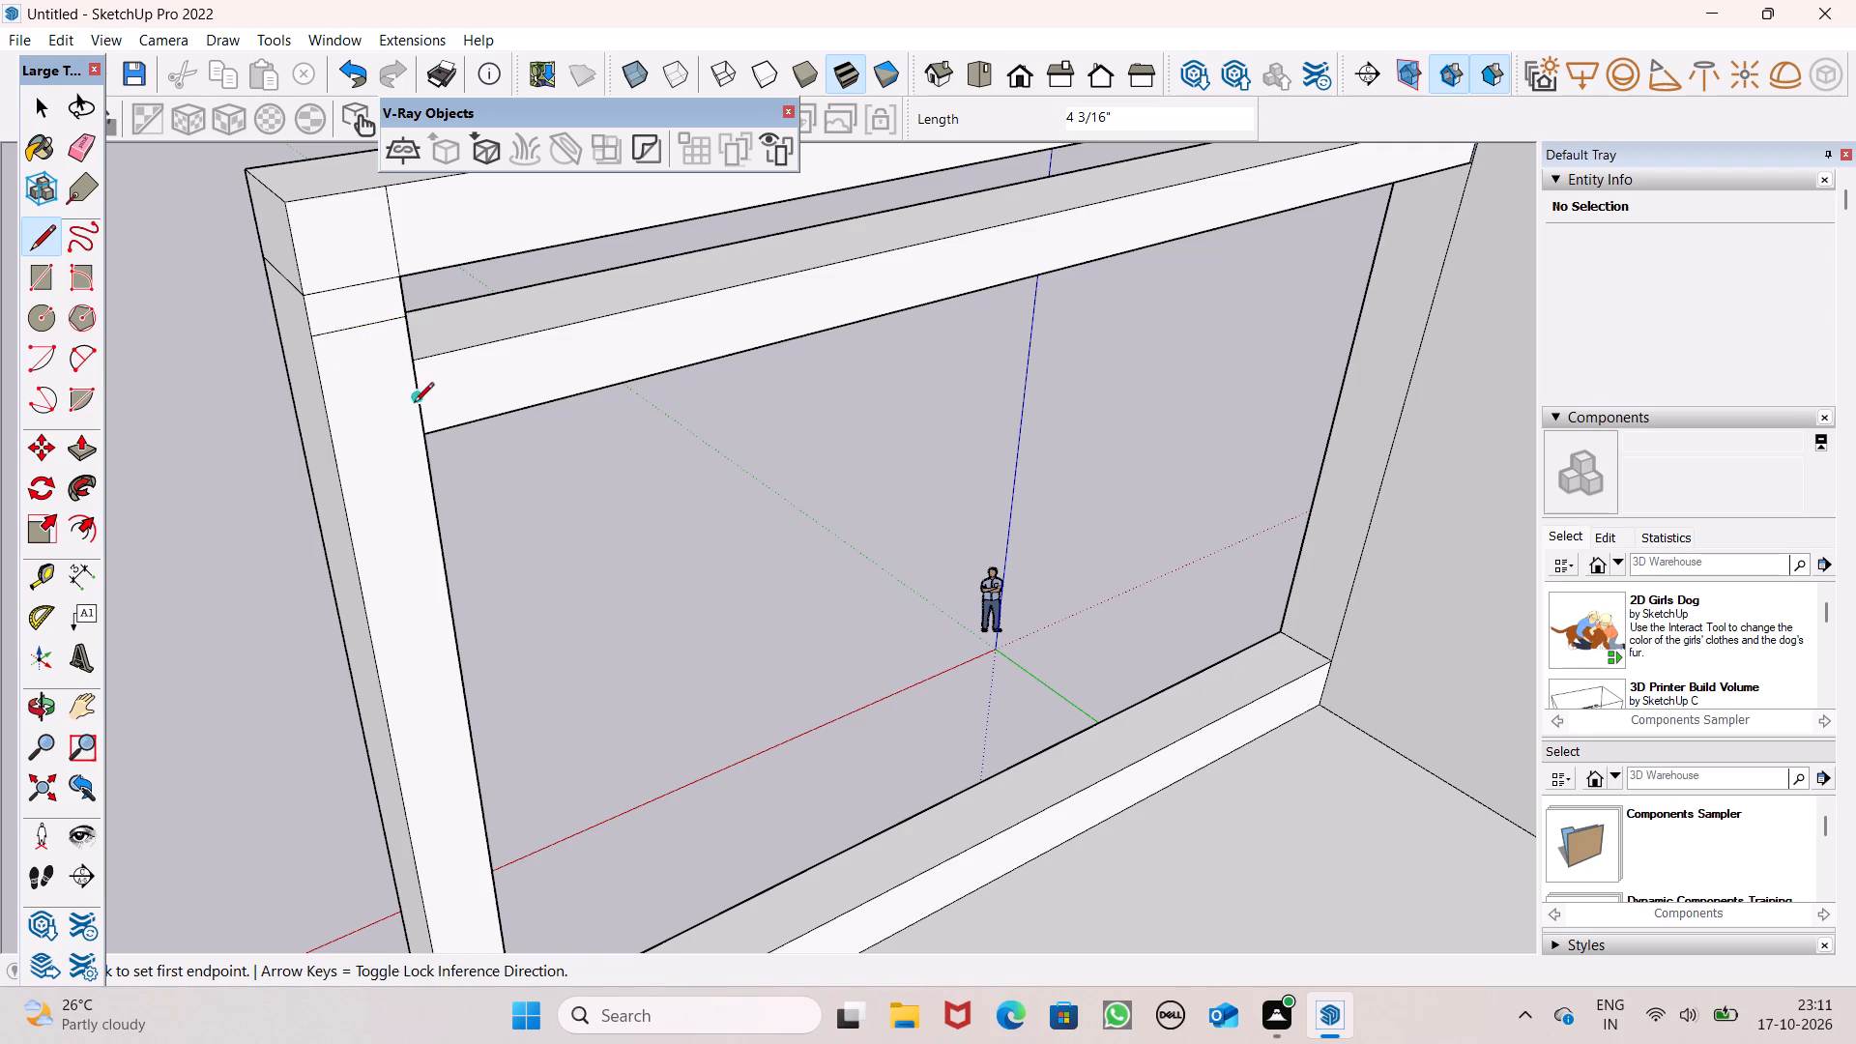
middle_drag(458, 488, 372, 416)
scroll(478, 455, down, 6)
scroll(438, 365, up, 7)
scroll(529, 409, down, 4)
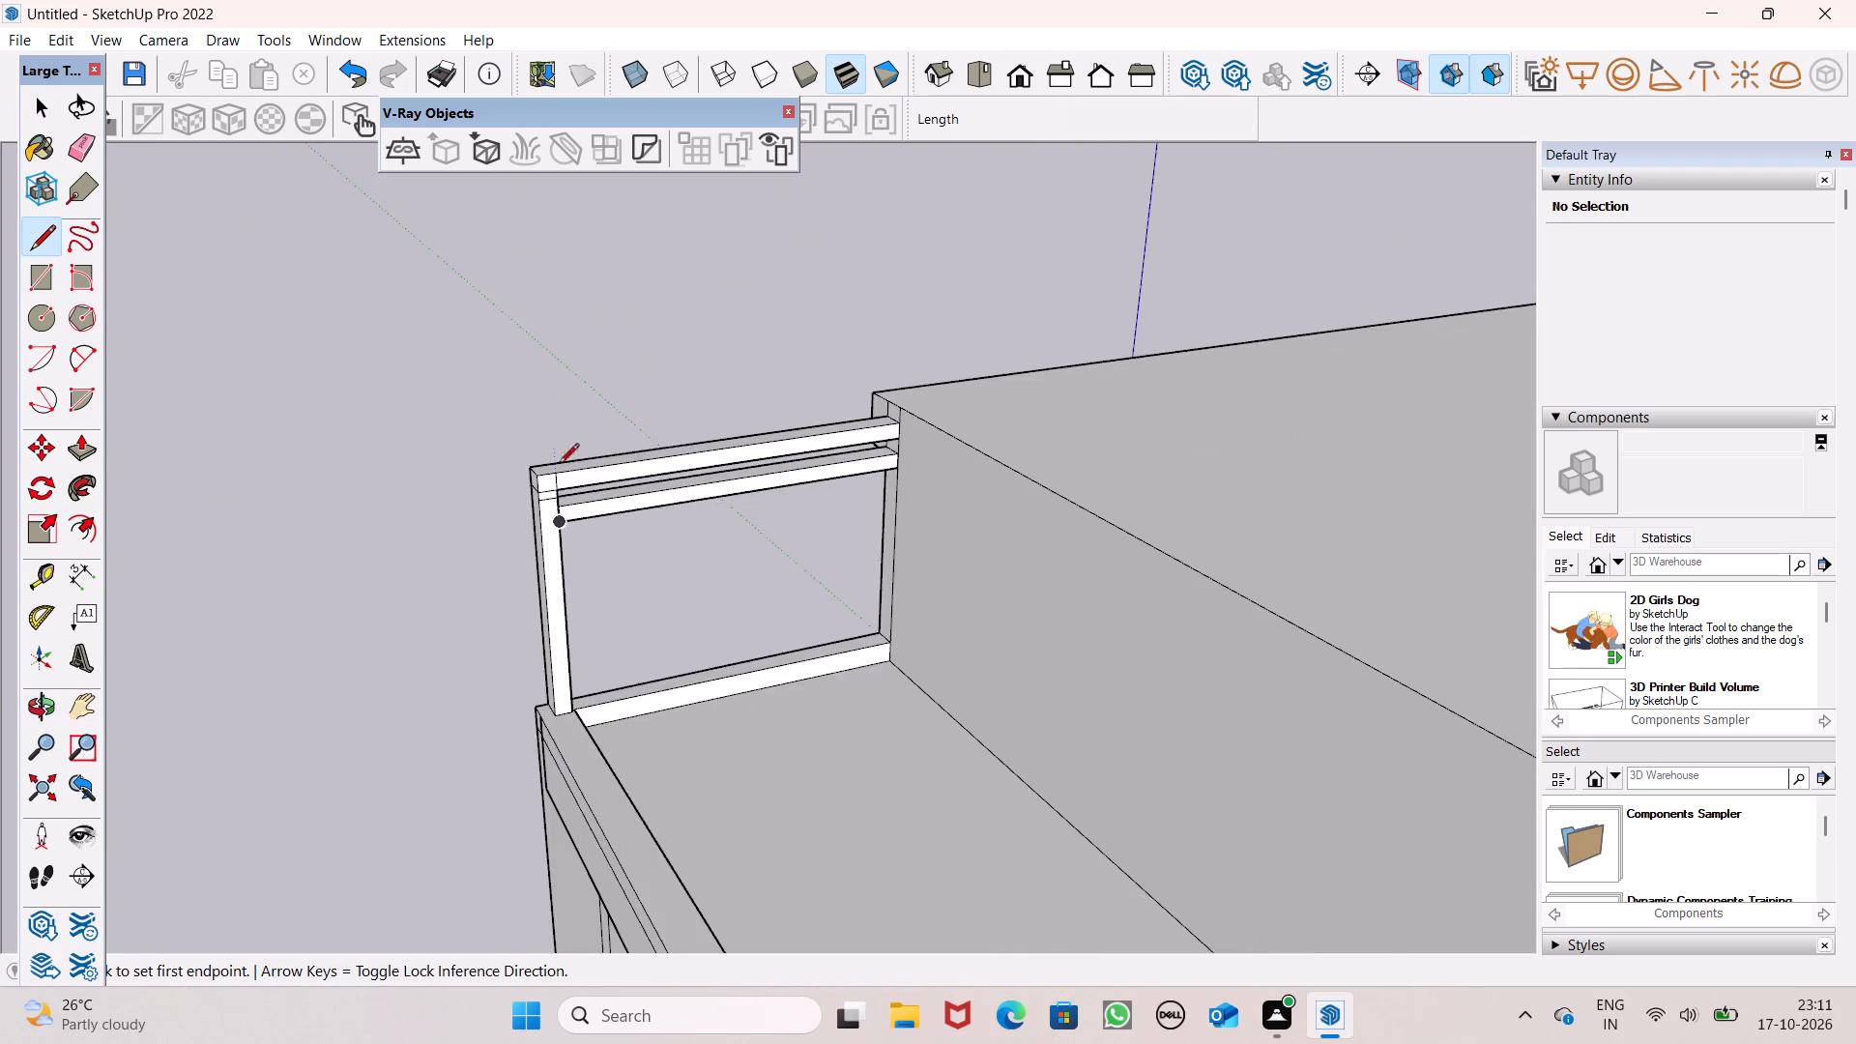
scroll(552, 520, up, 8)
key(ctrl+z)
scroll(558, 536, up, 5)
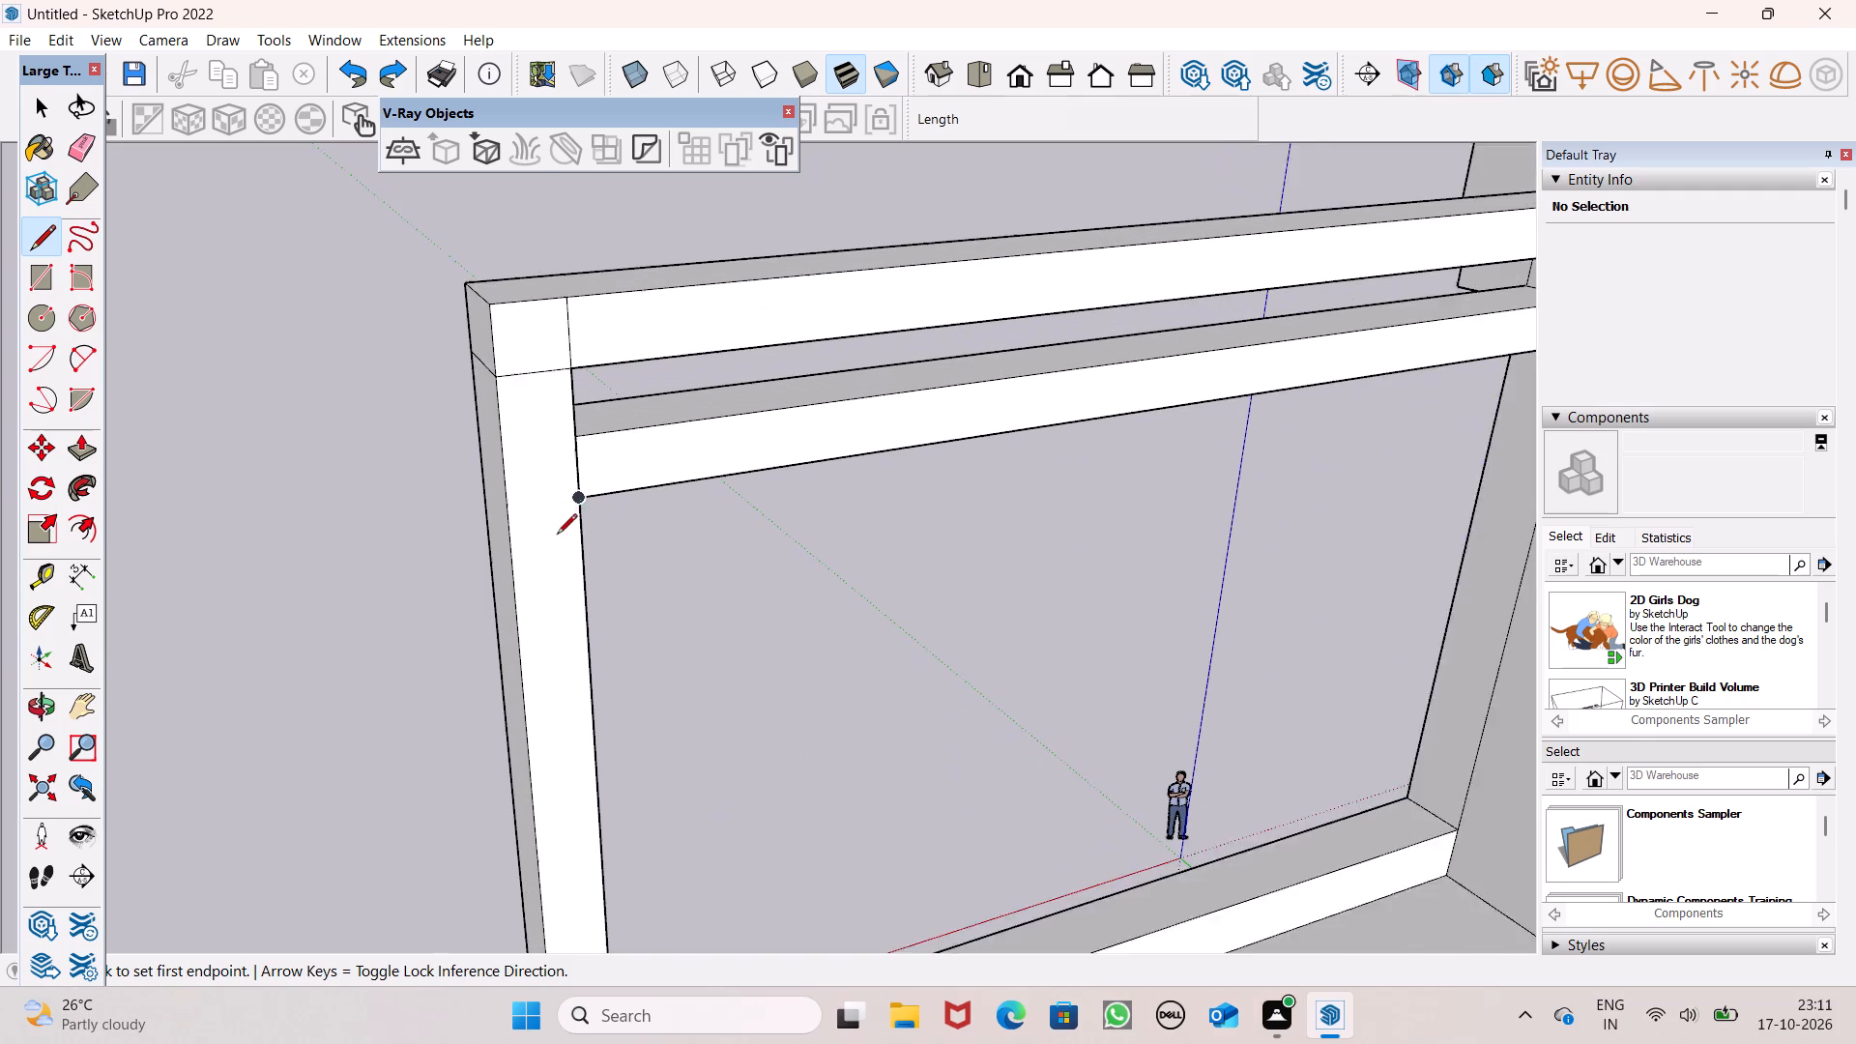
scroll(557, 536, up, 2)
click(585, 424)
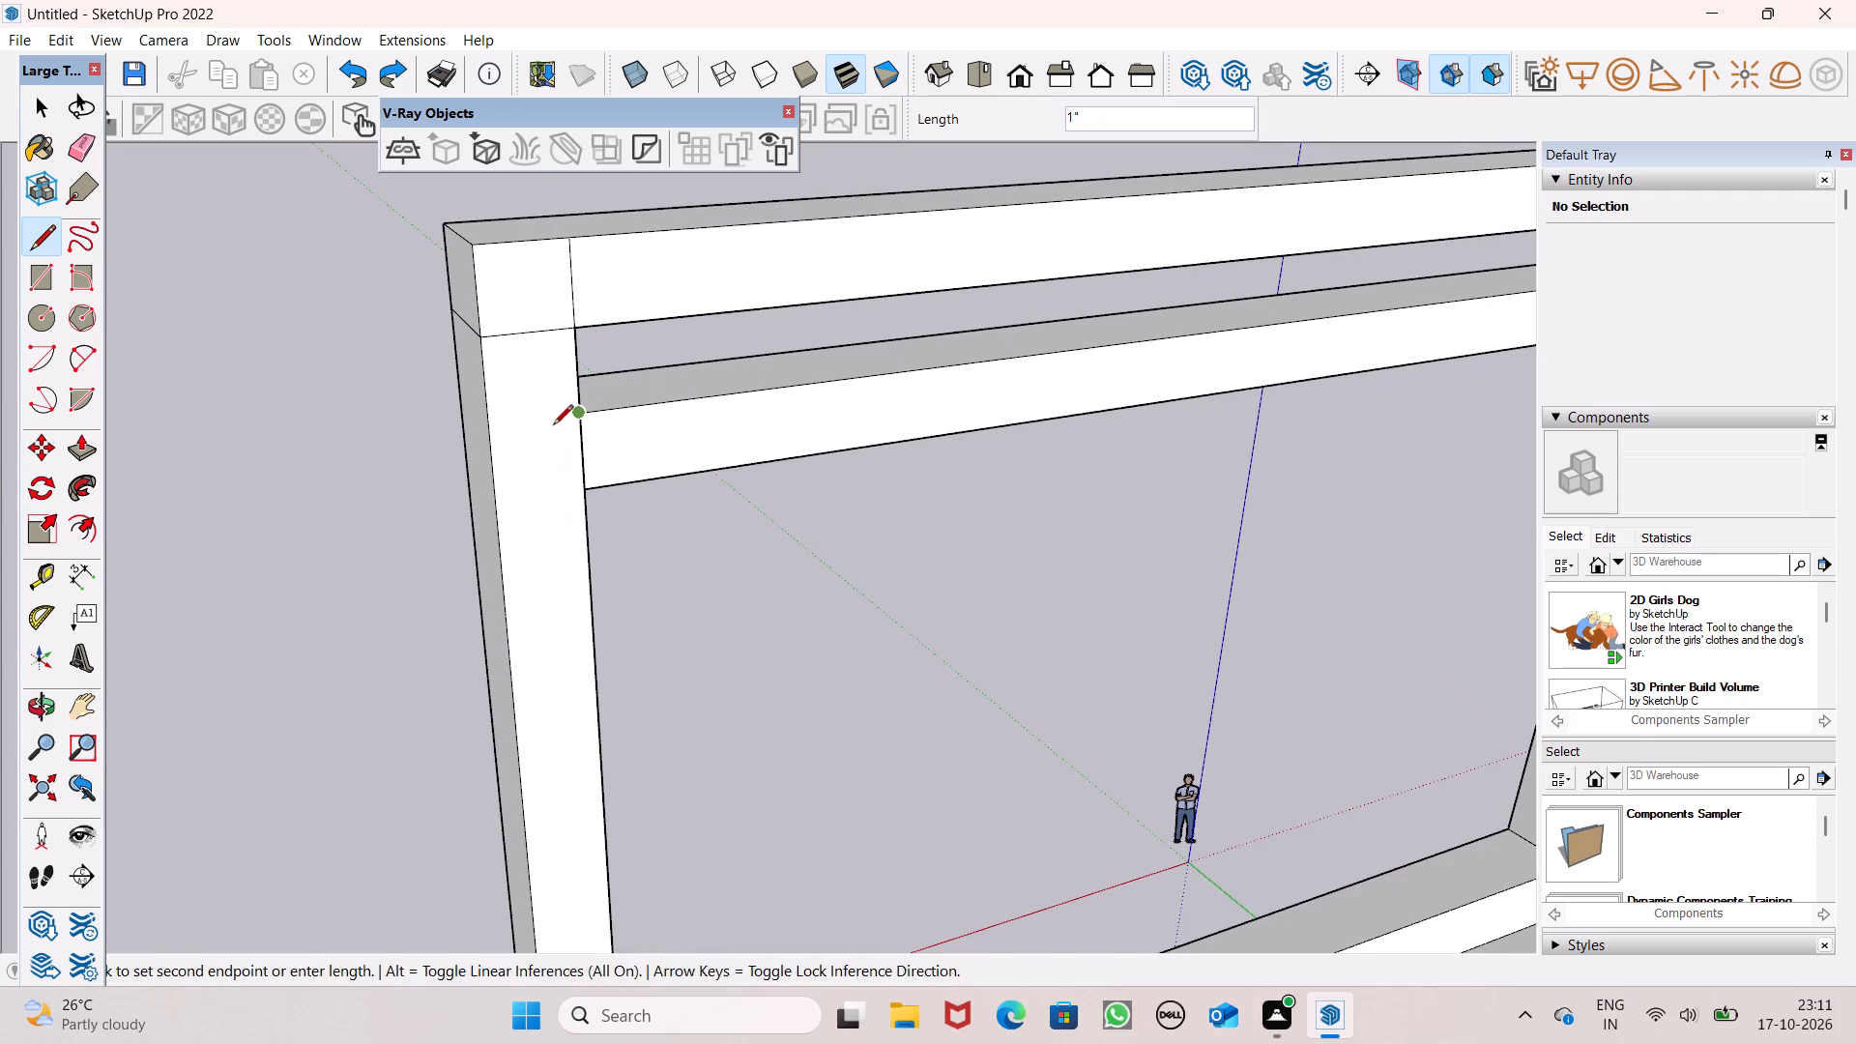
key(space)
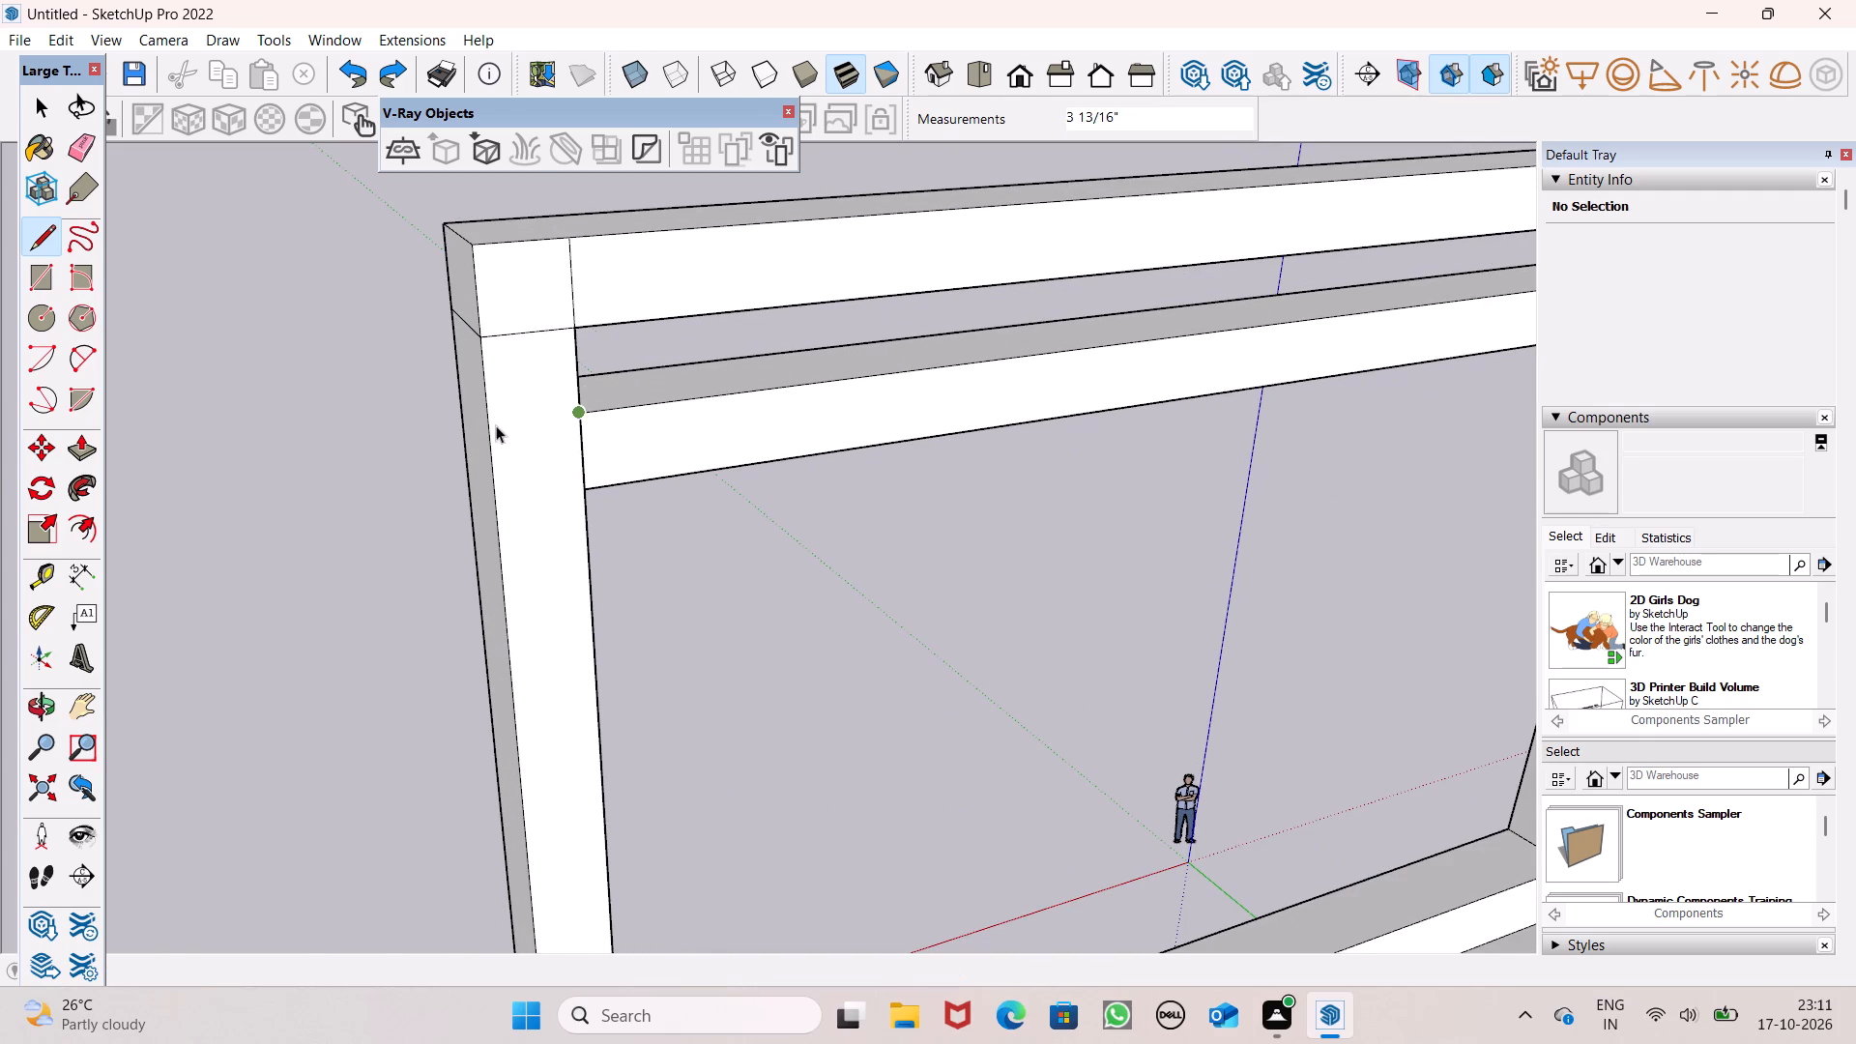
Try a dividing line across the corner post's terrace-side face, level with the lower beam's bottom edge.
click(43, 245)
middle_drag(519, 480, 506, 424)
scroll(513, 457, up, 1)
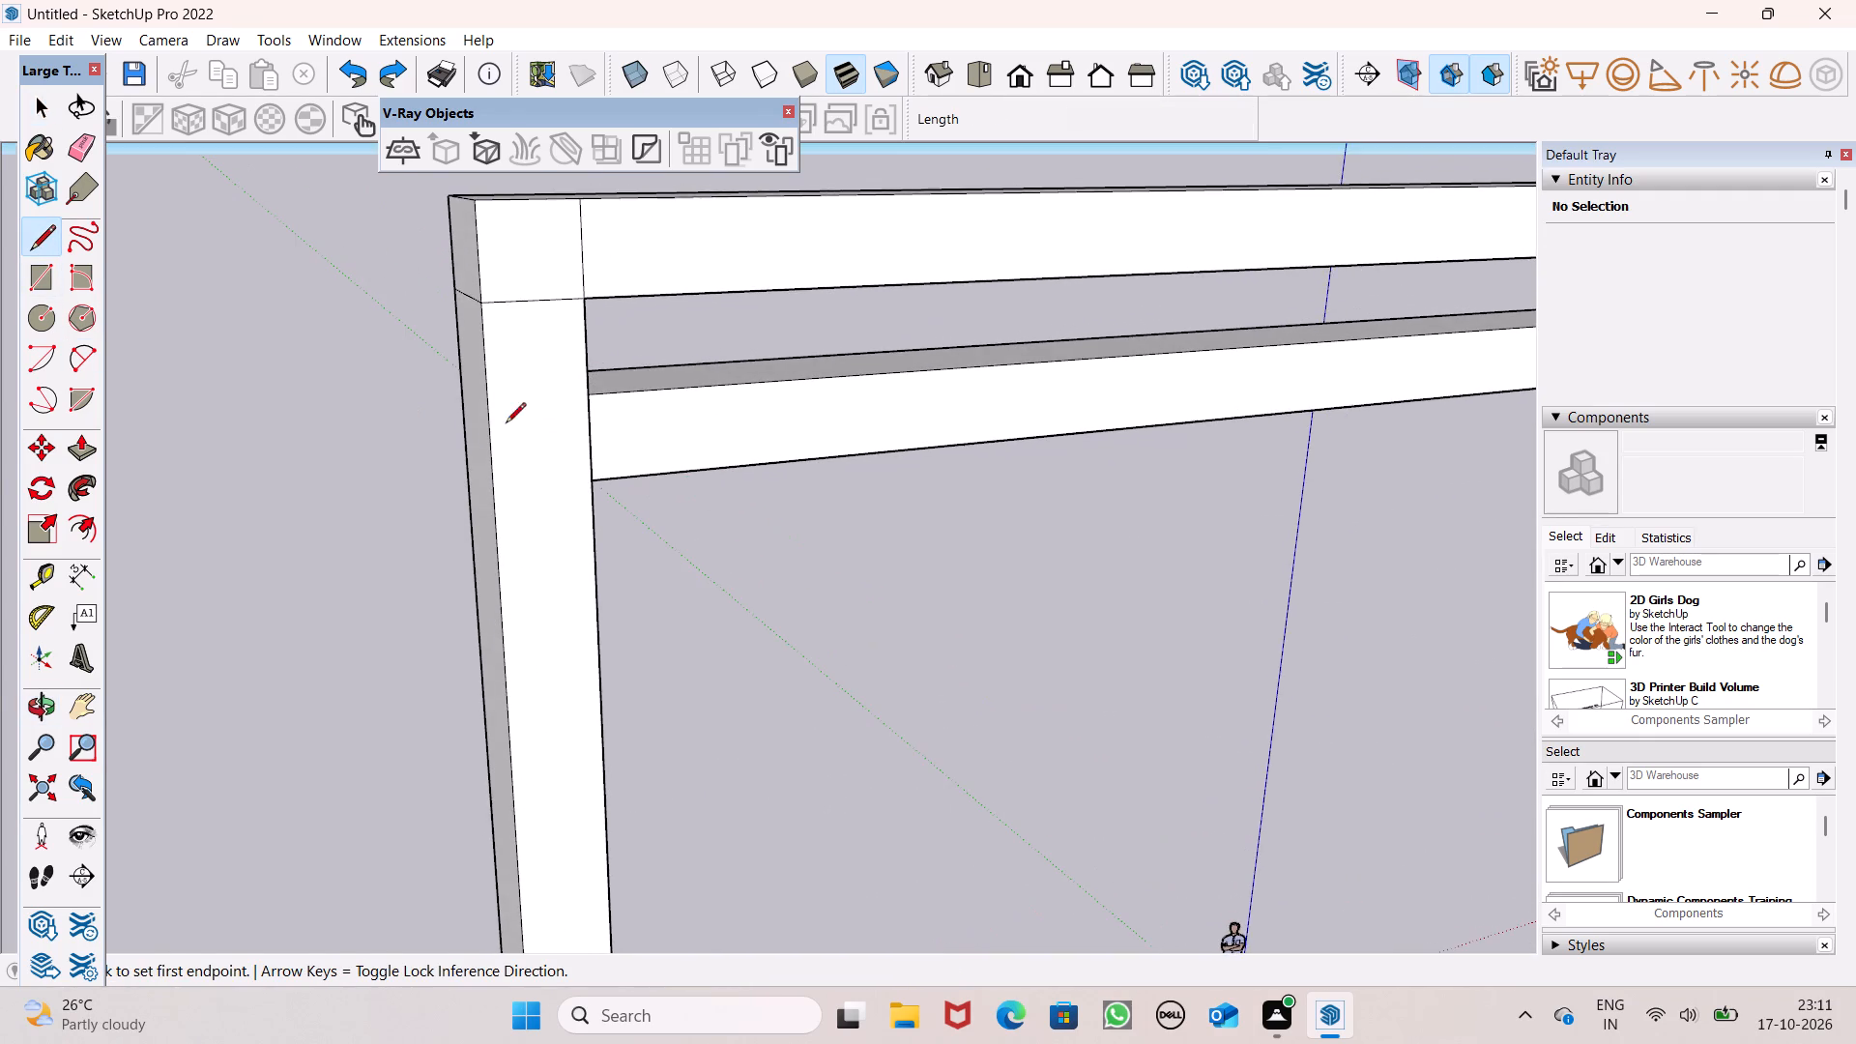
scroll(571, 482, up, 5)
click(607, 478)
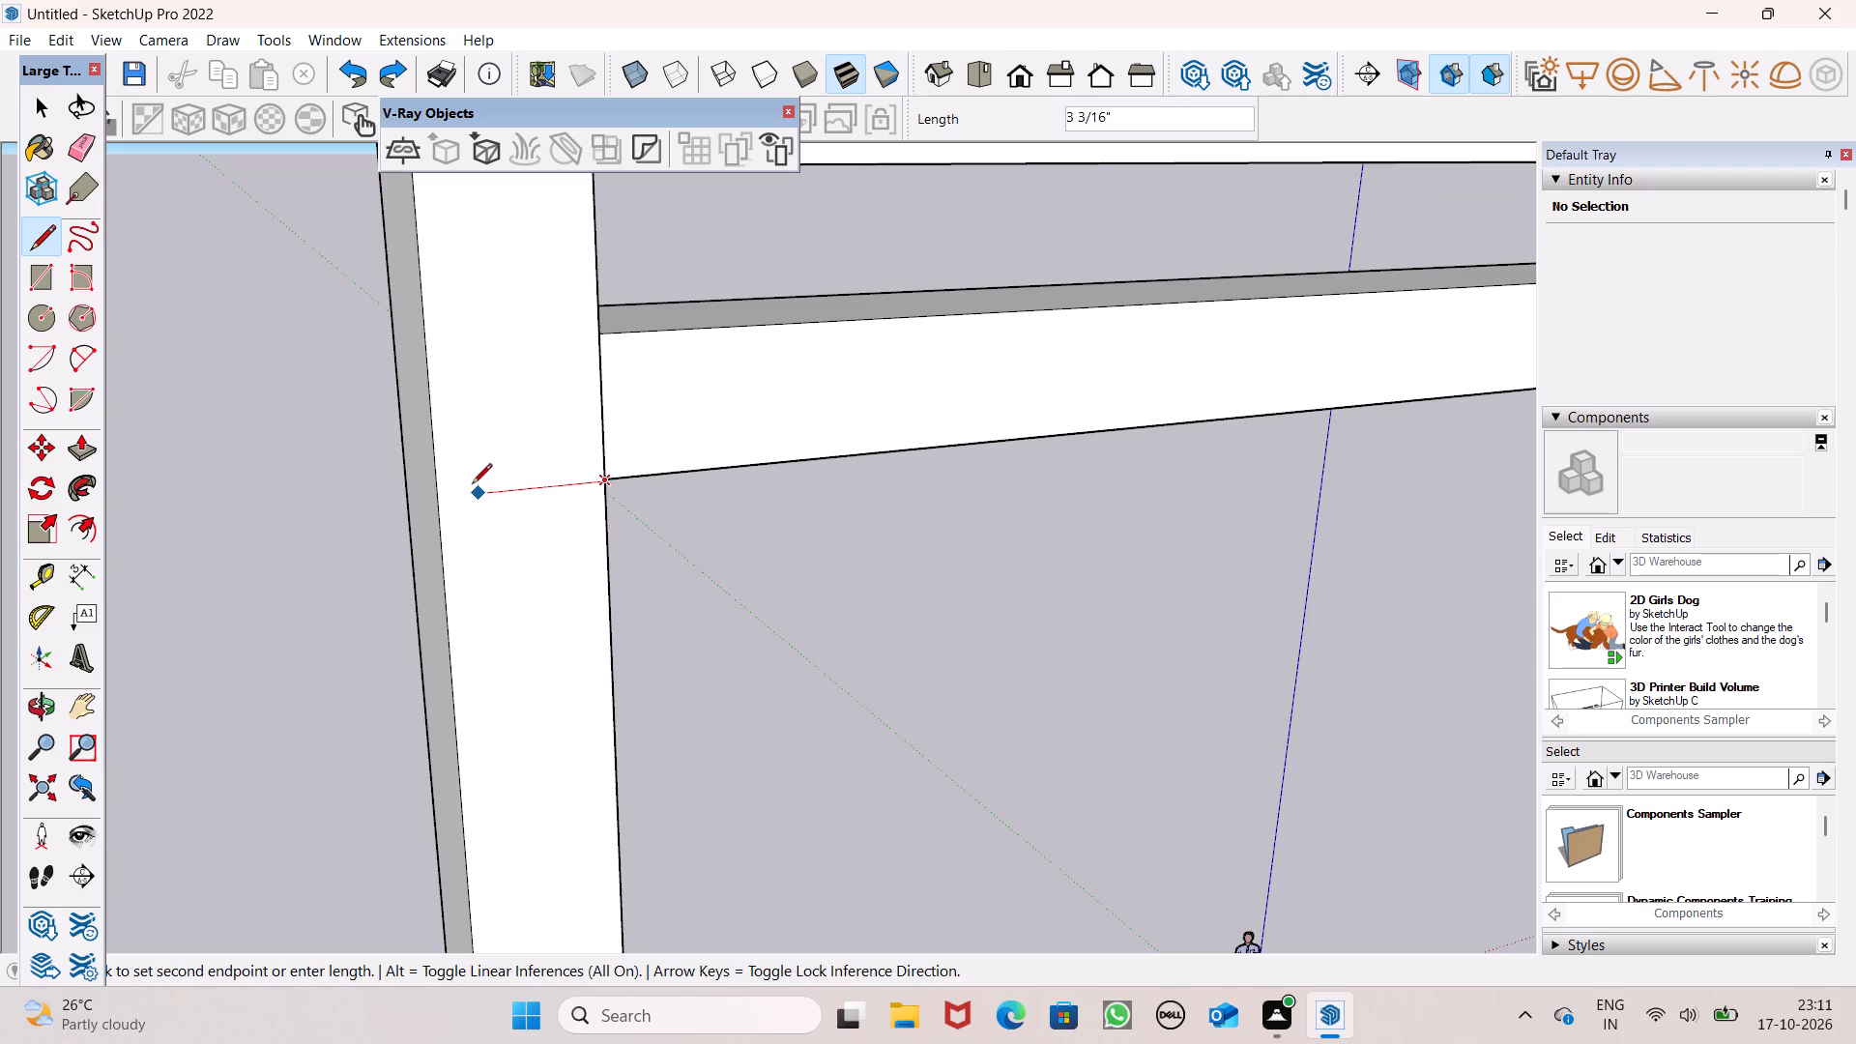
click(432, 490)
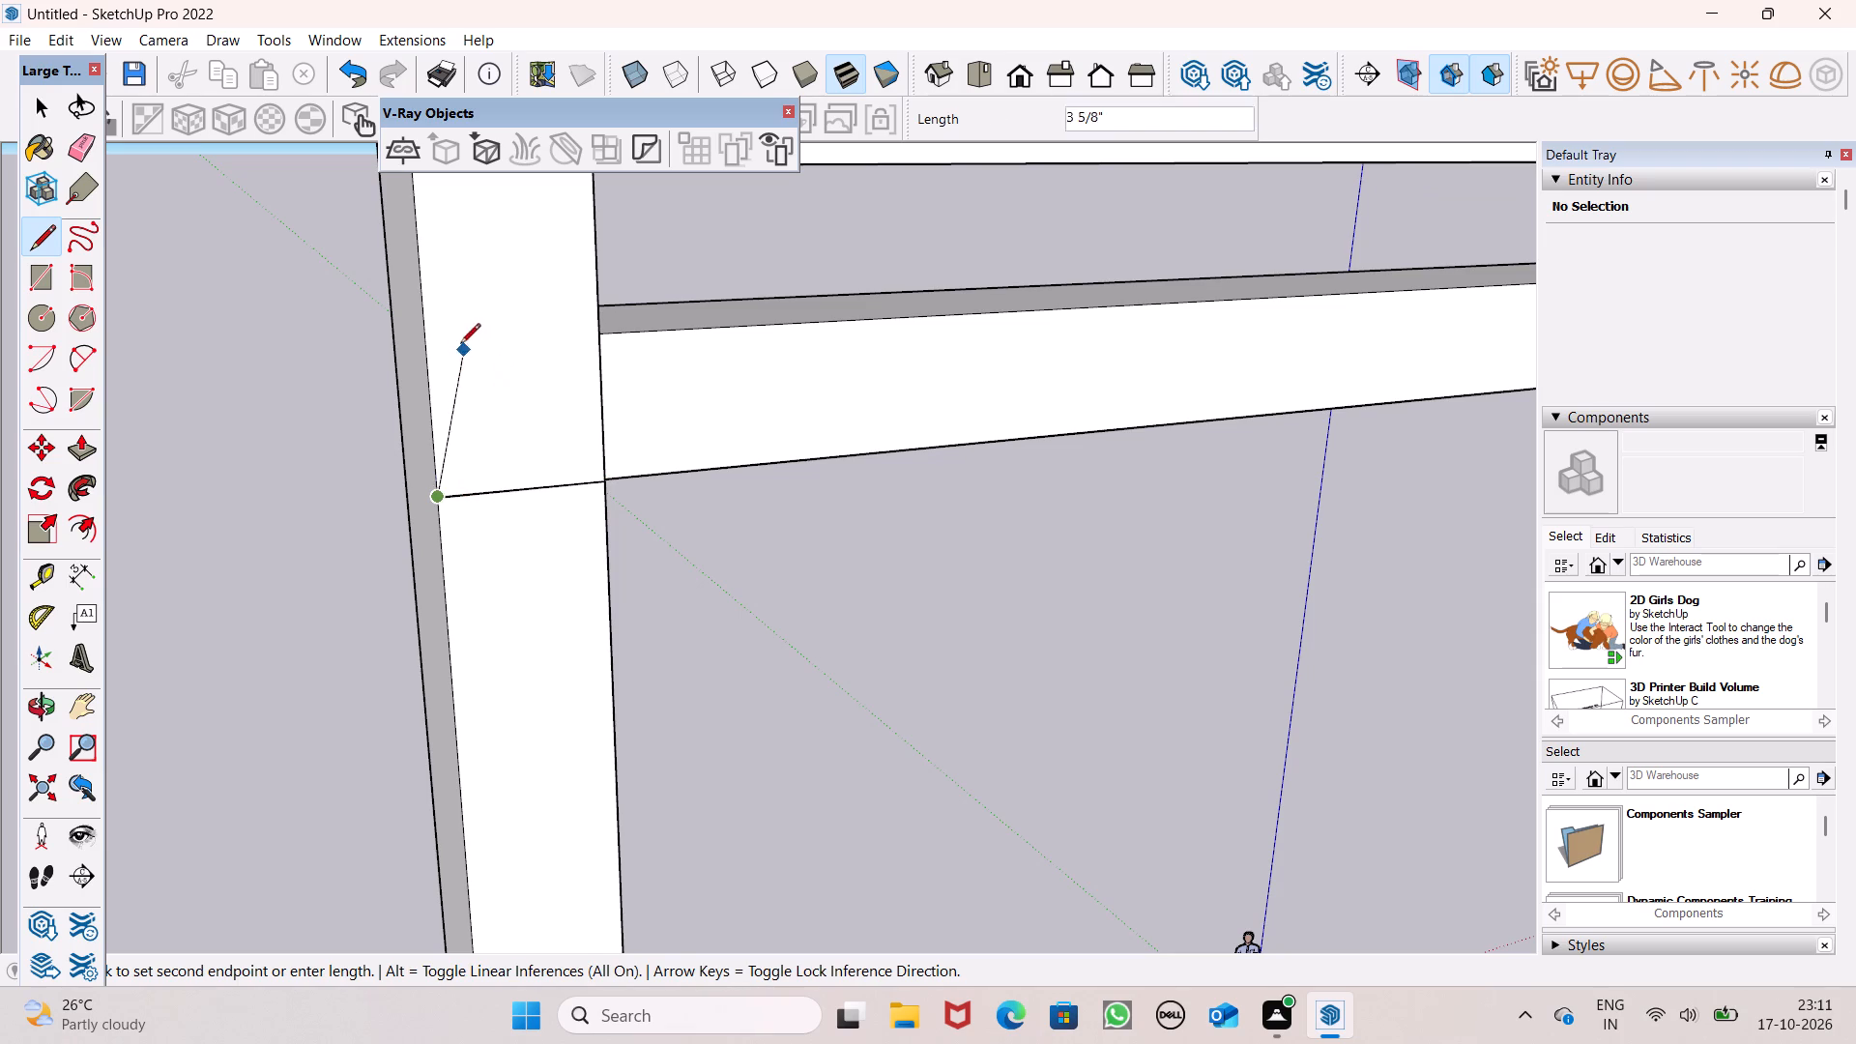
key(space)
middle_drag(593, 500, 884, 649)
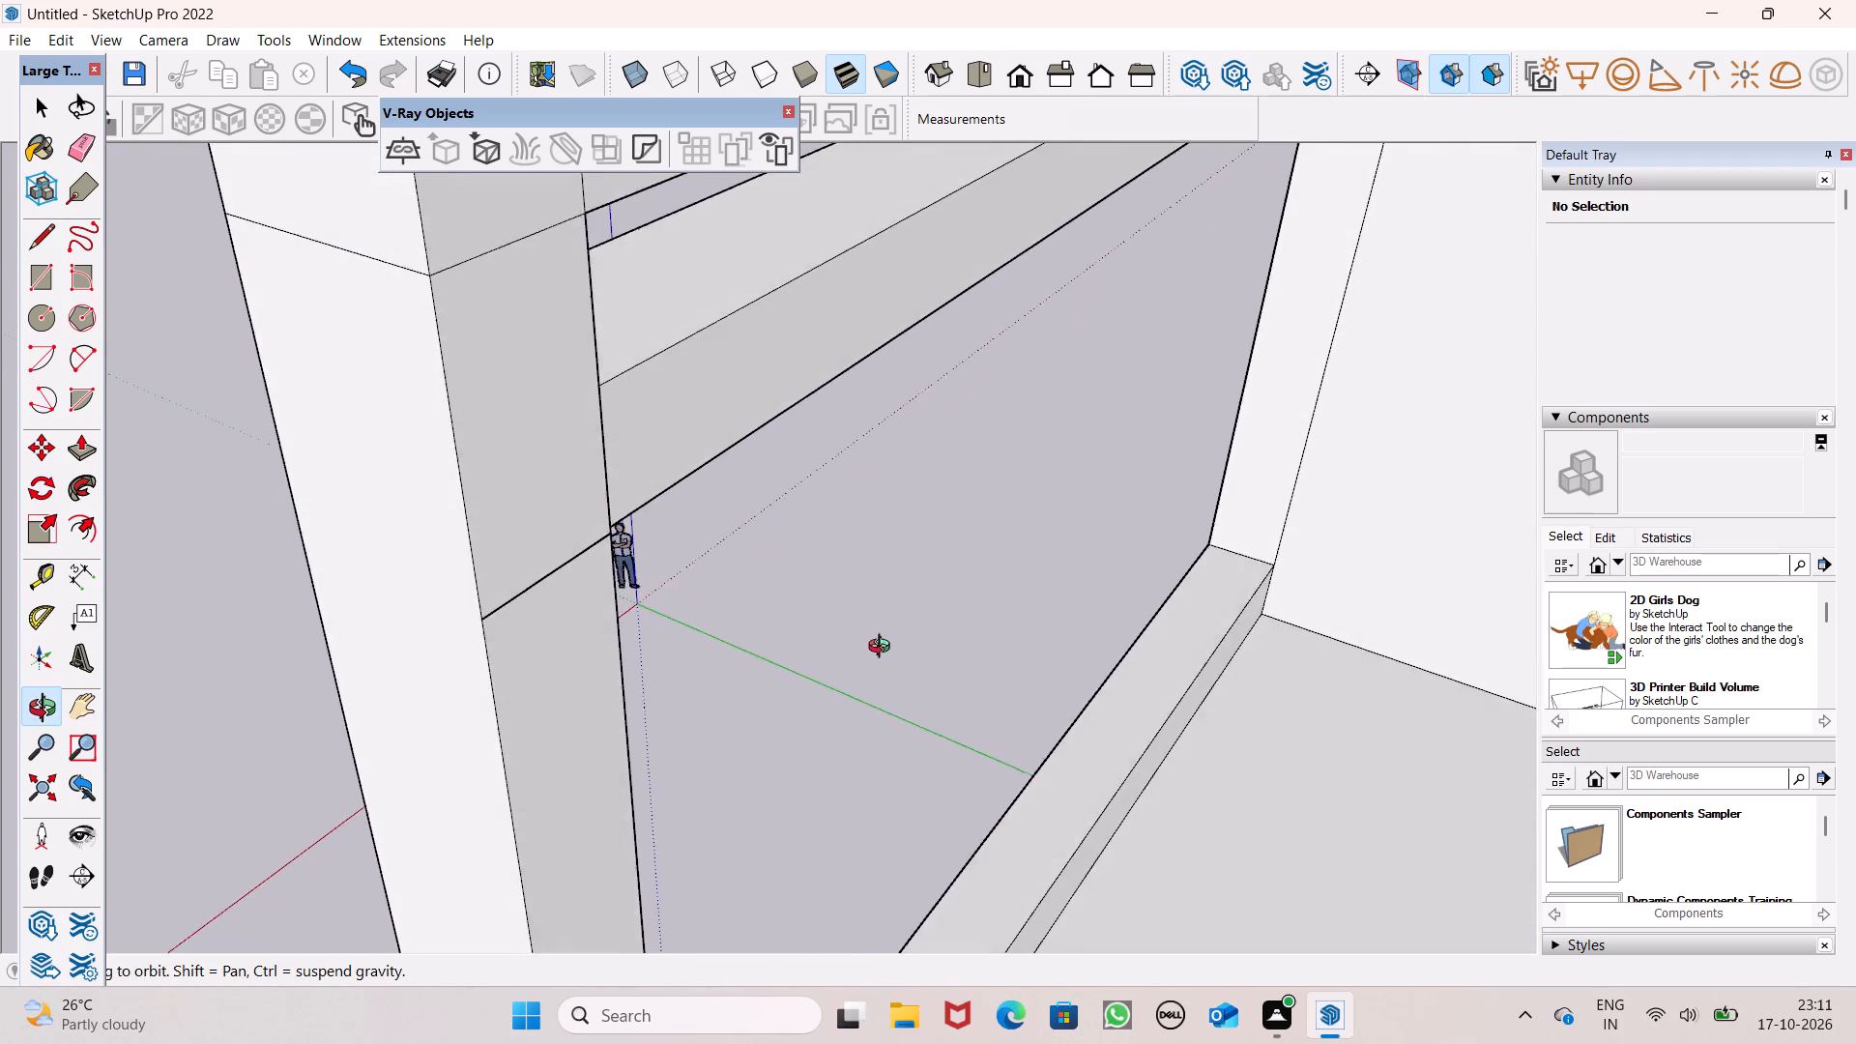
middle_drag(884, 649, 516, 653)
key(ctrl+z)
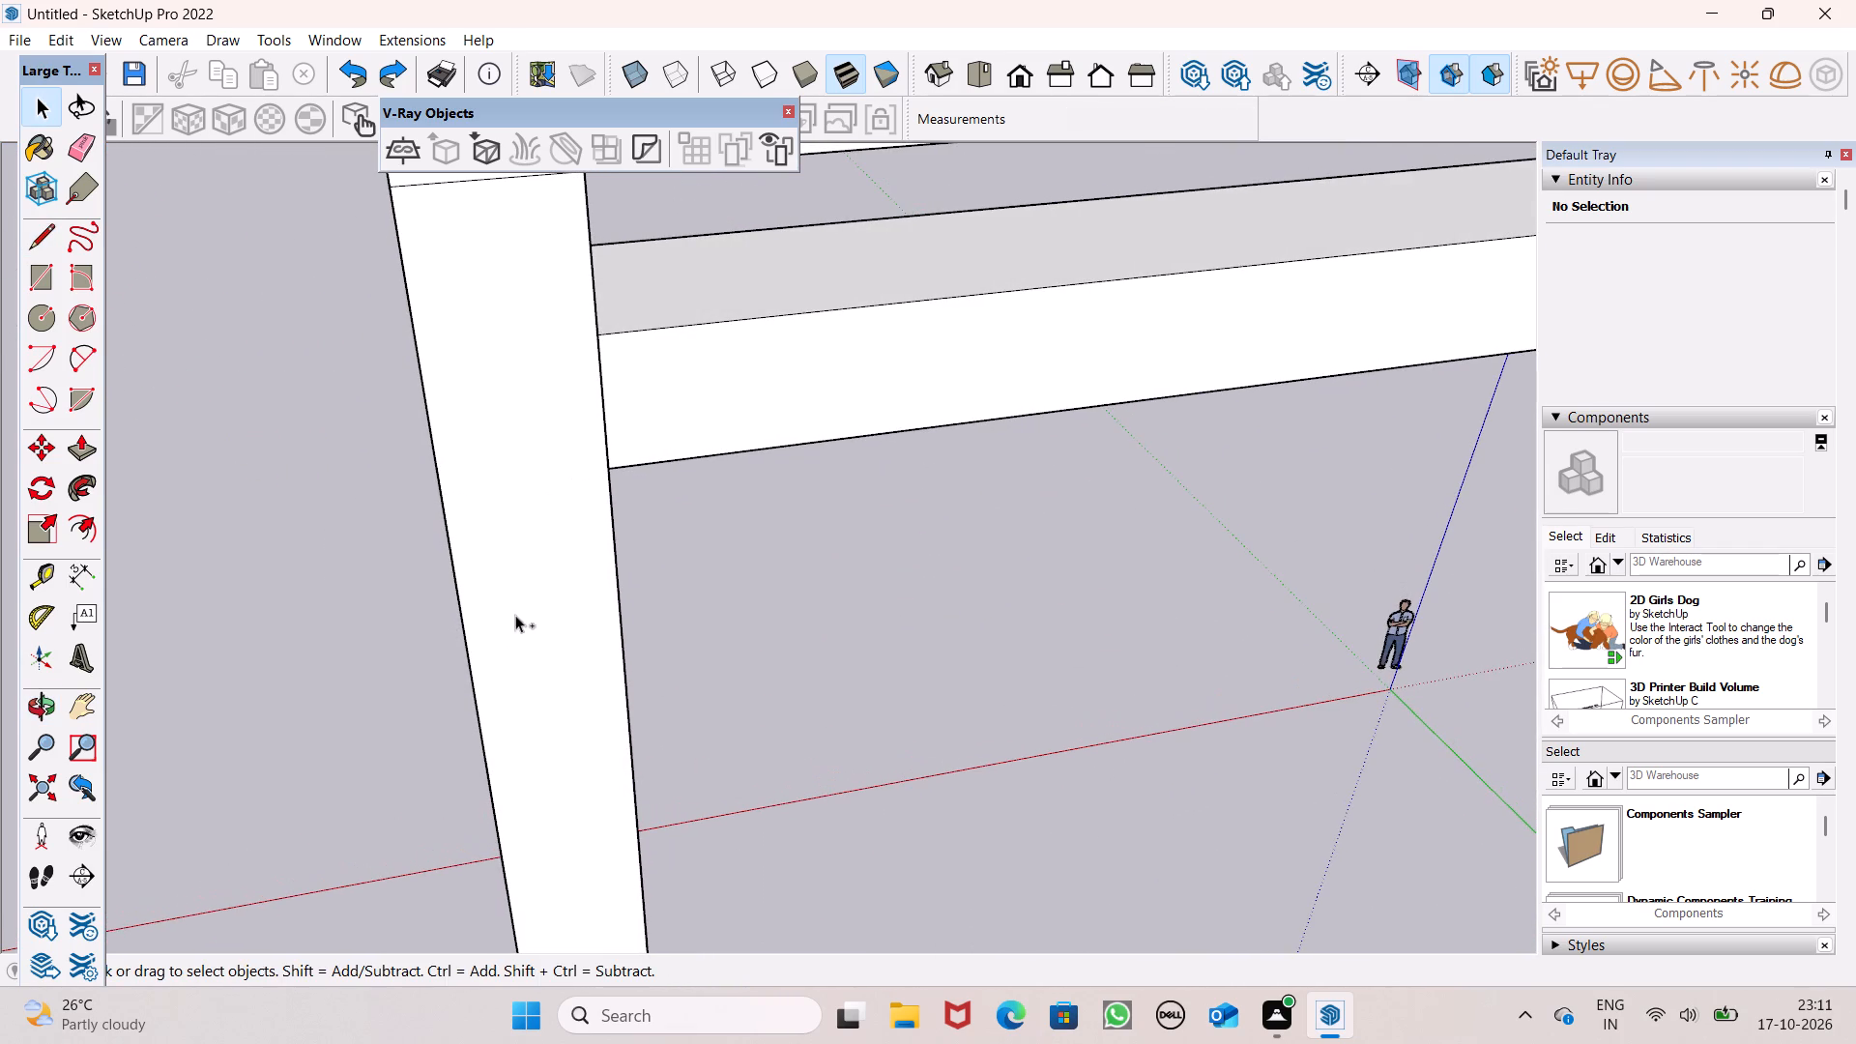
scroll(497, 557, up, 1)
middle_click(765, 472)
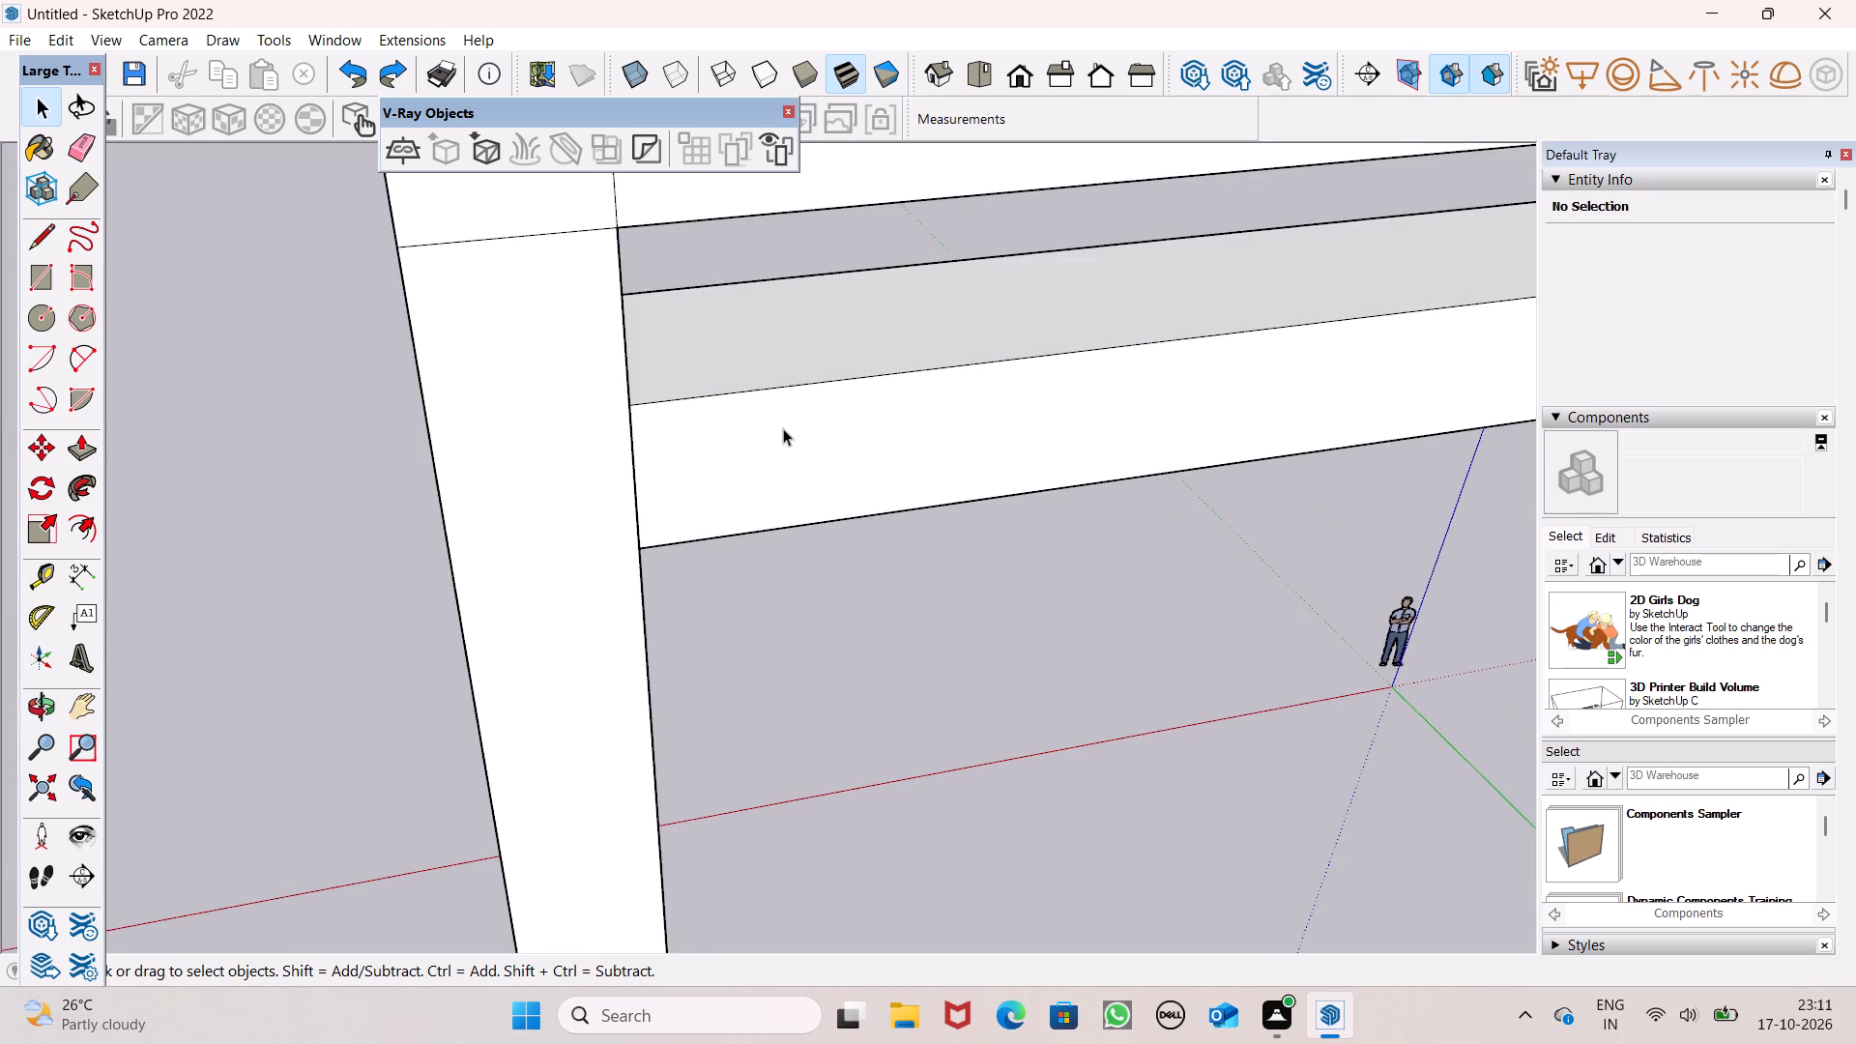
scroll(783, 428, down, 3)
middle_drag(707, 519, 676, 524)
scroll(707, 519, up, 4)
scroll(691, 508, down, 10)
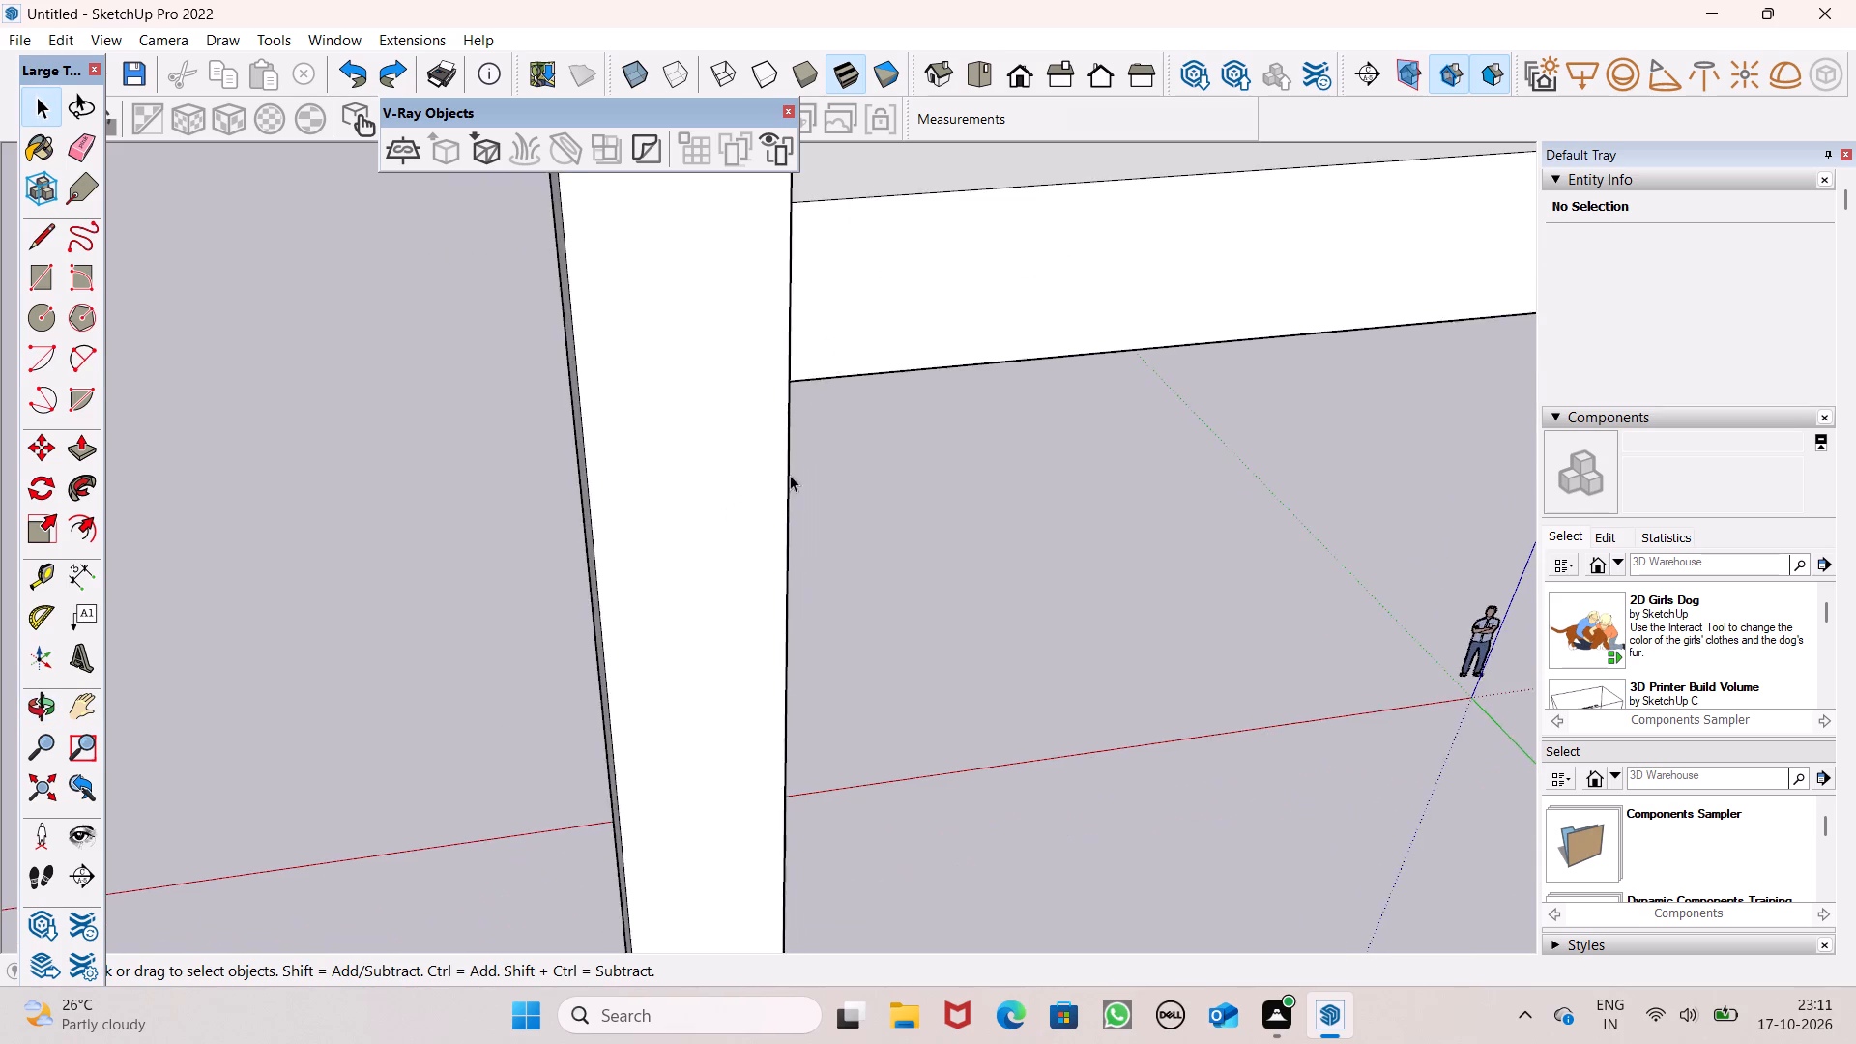
Push/Pull the lower beam's terrace-side face outwards 3/16", flush with the corner post's face.
middle_drag(776, 482, 270, 428)
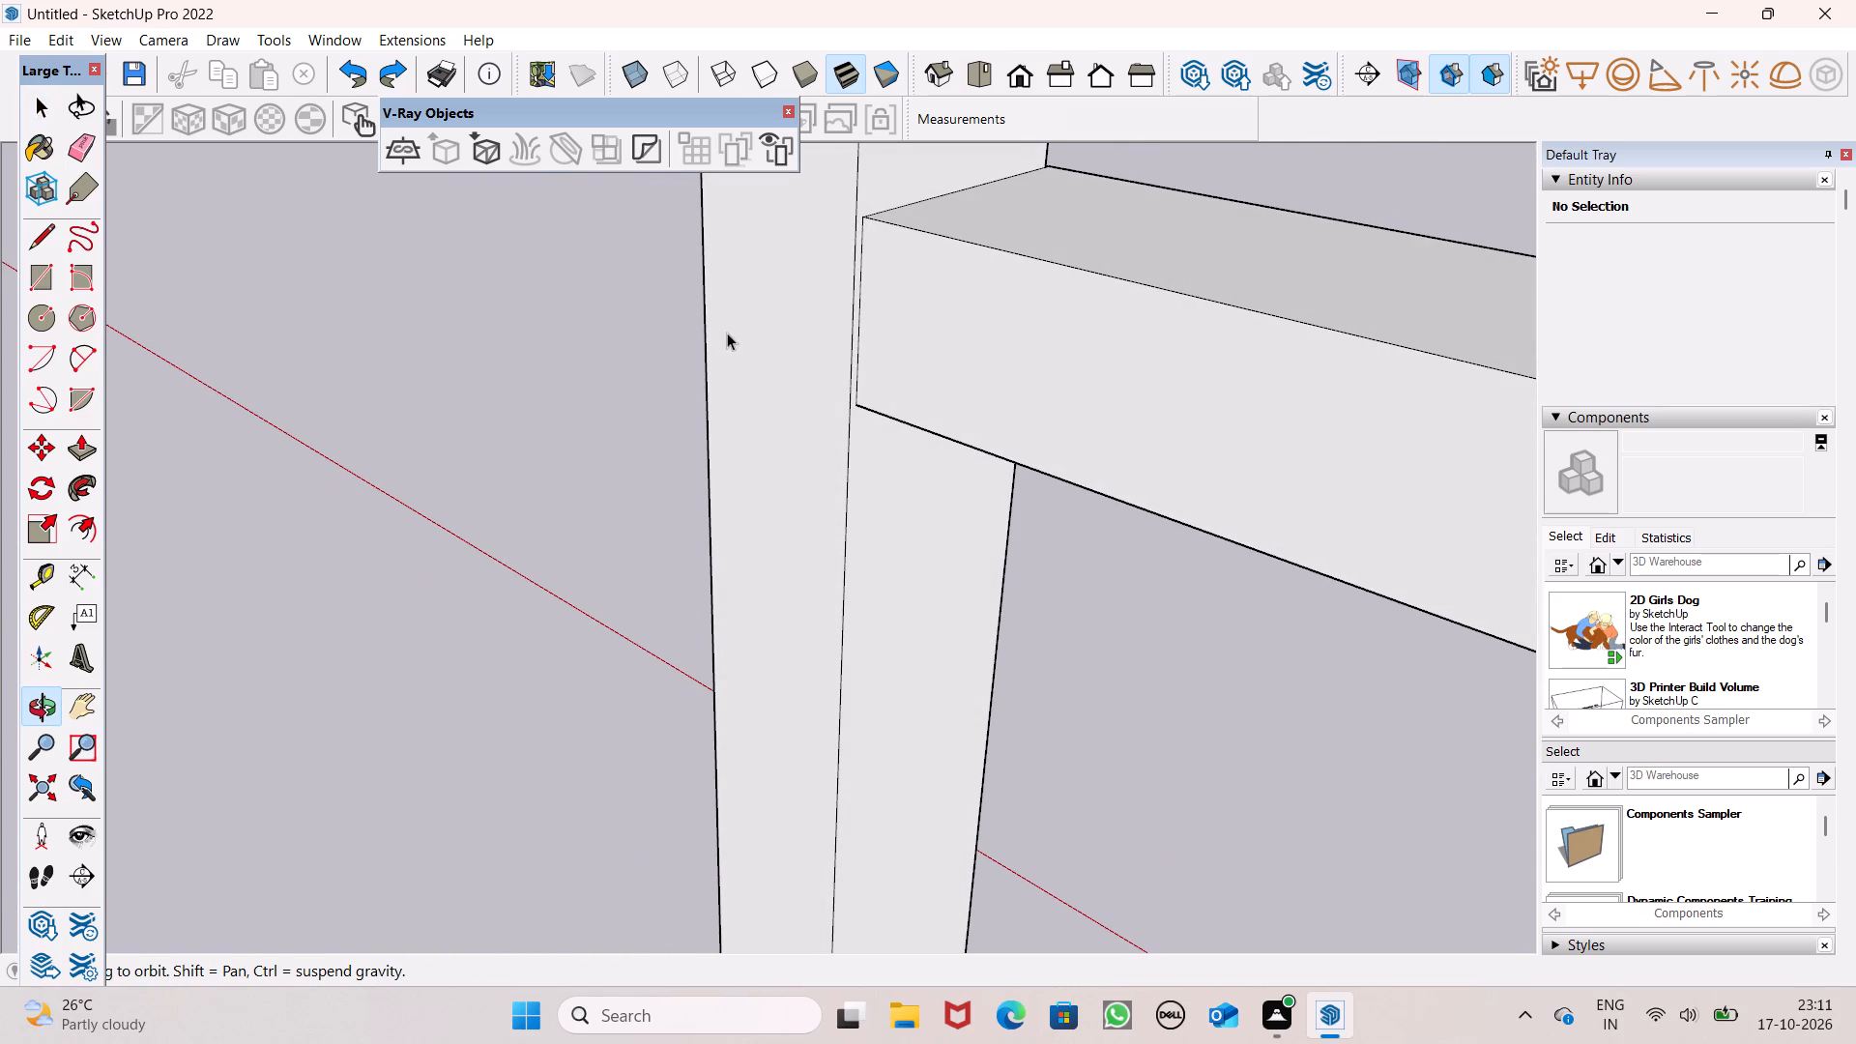
click(87, 449)
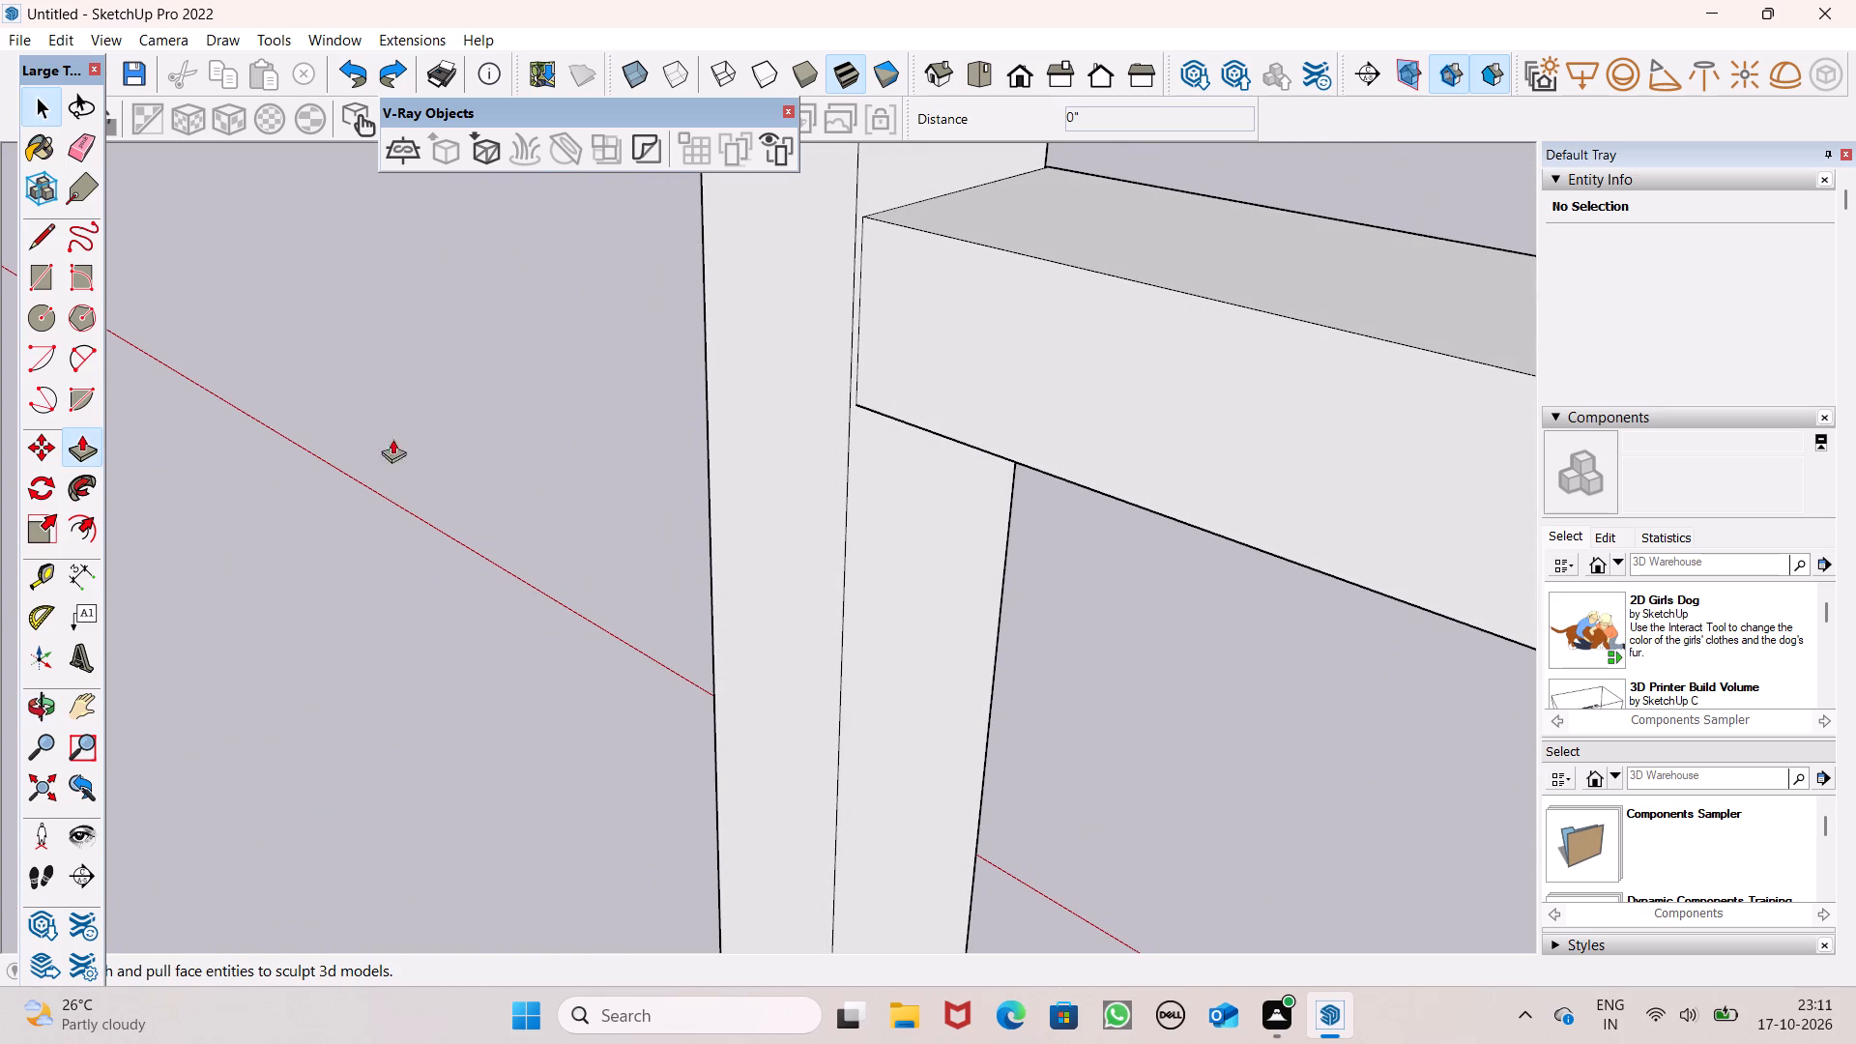
drag(885, 398, 844, 467)
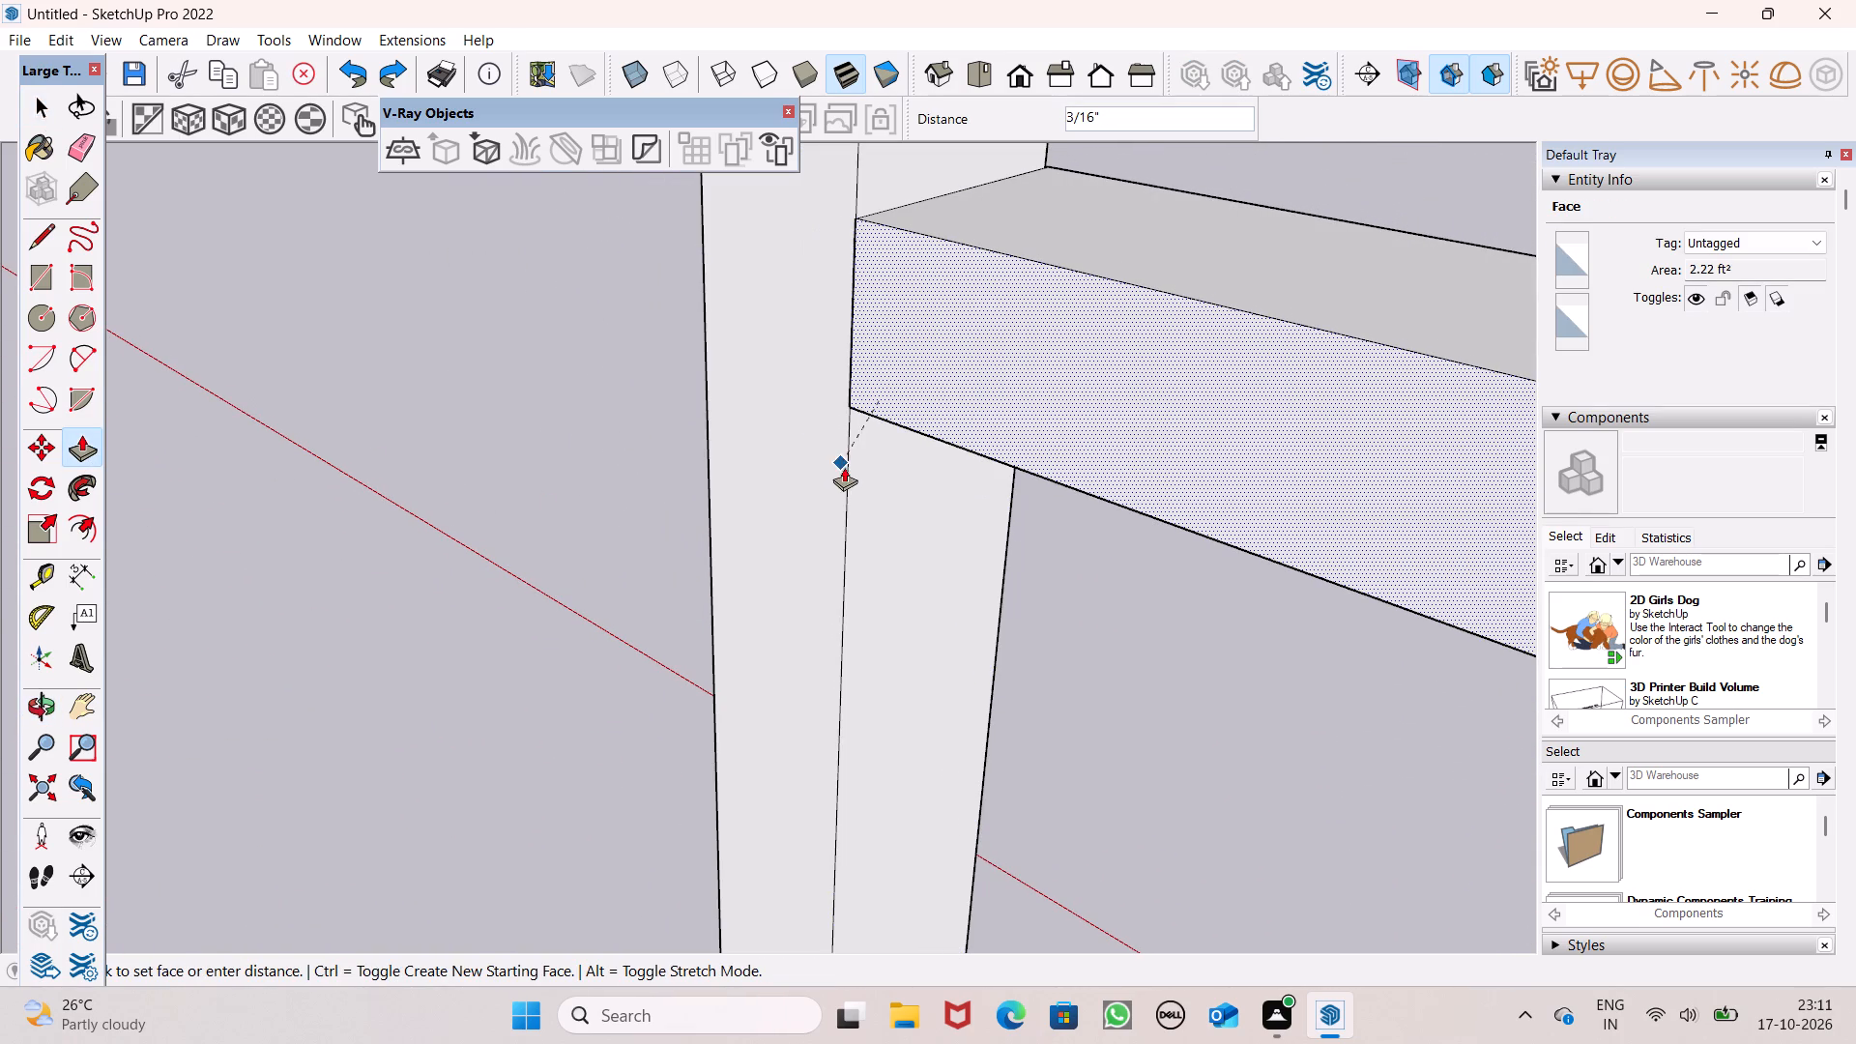
drag(844, 467, 844, 468)
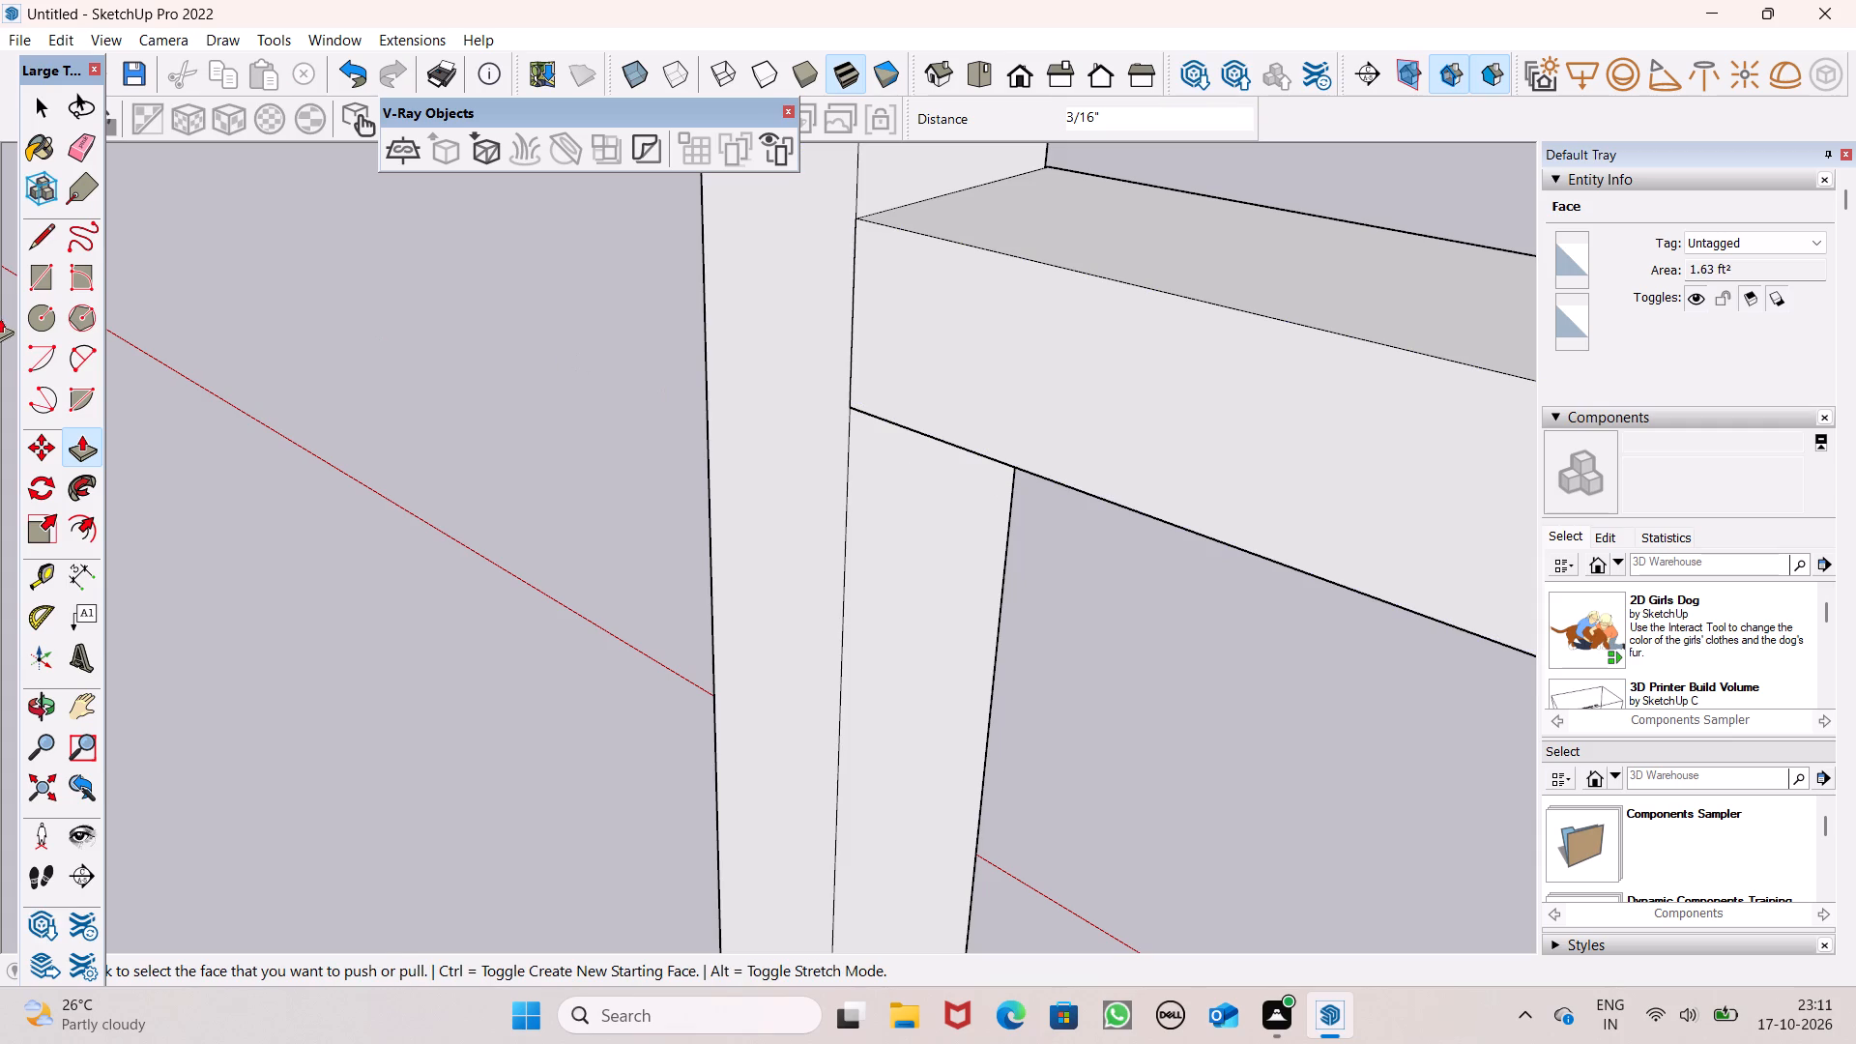
Draw a line of about 4 3/16" across the corner post's terrace-side face, level with the lower beam's top edge.
click(45, 239)
middle_drag(710, 470, 793, 502)
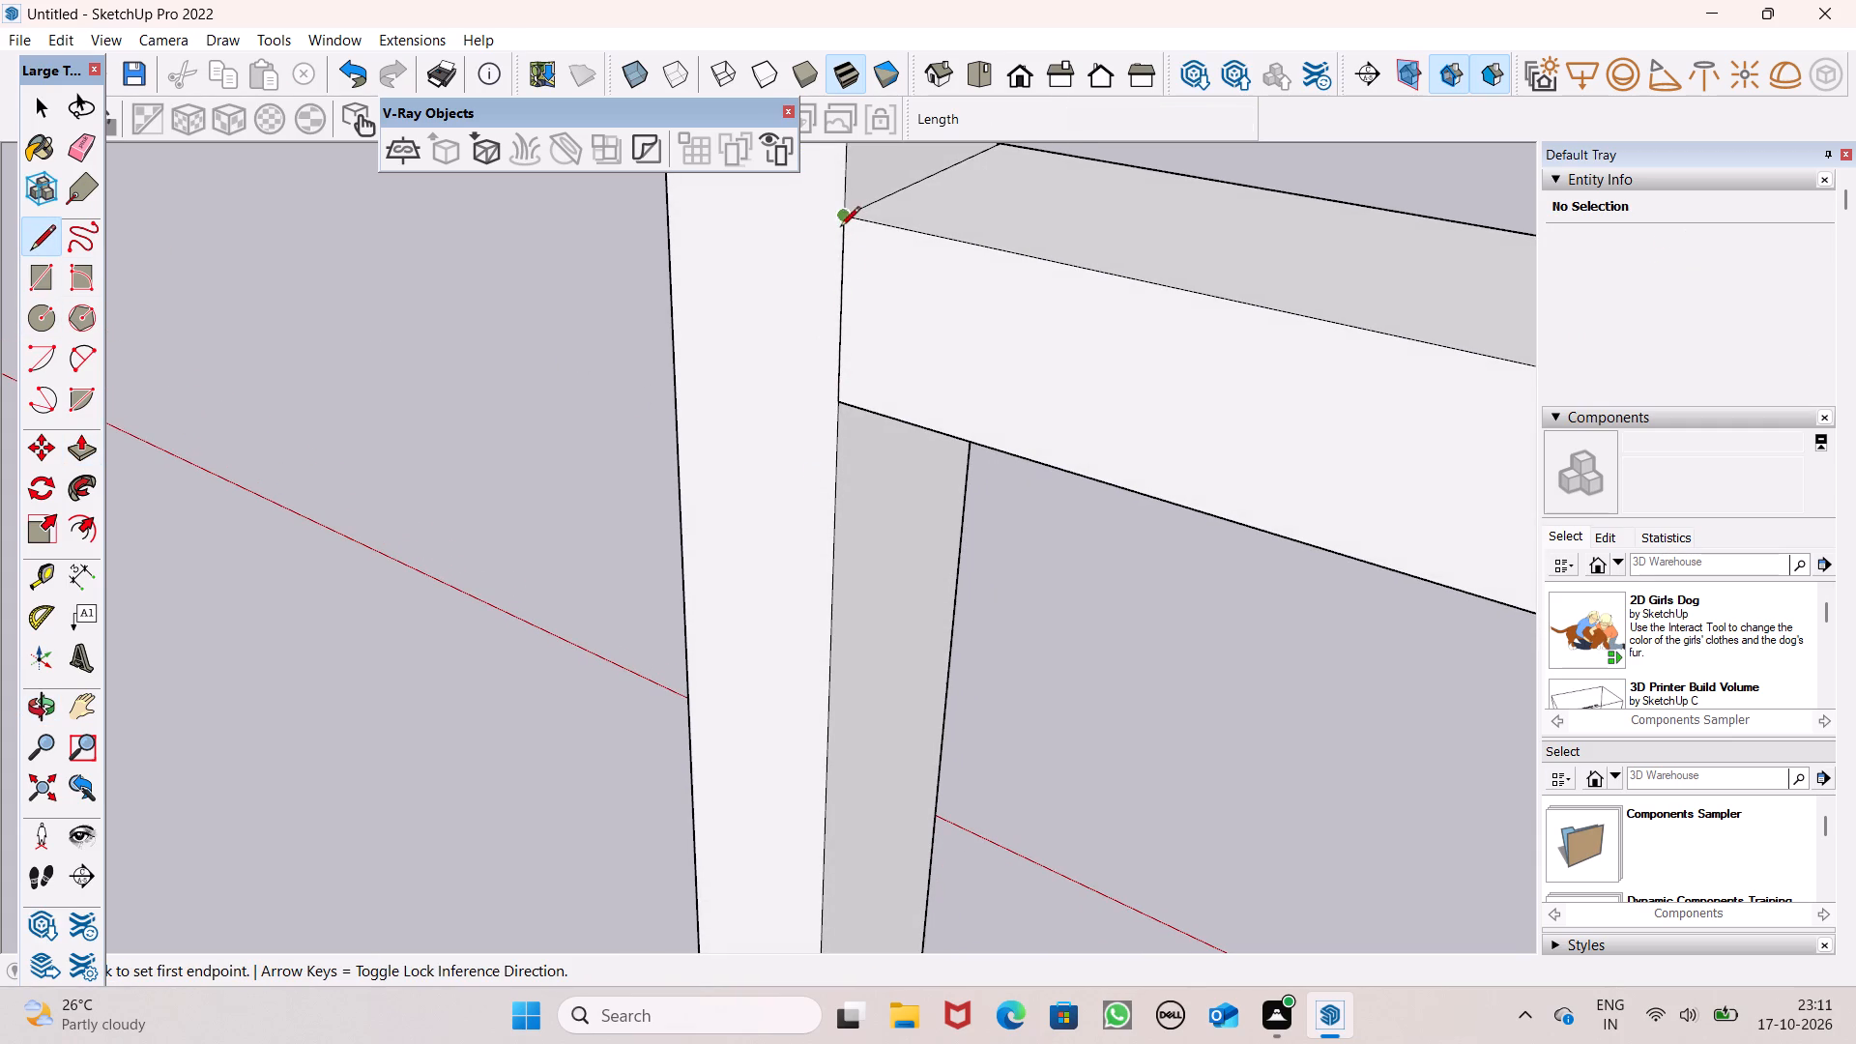
click(839, 224)
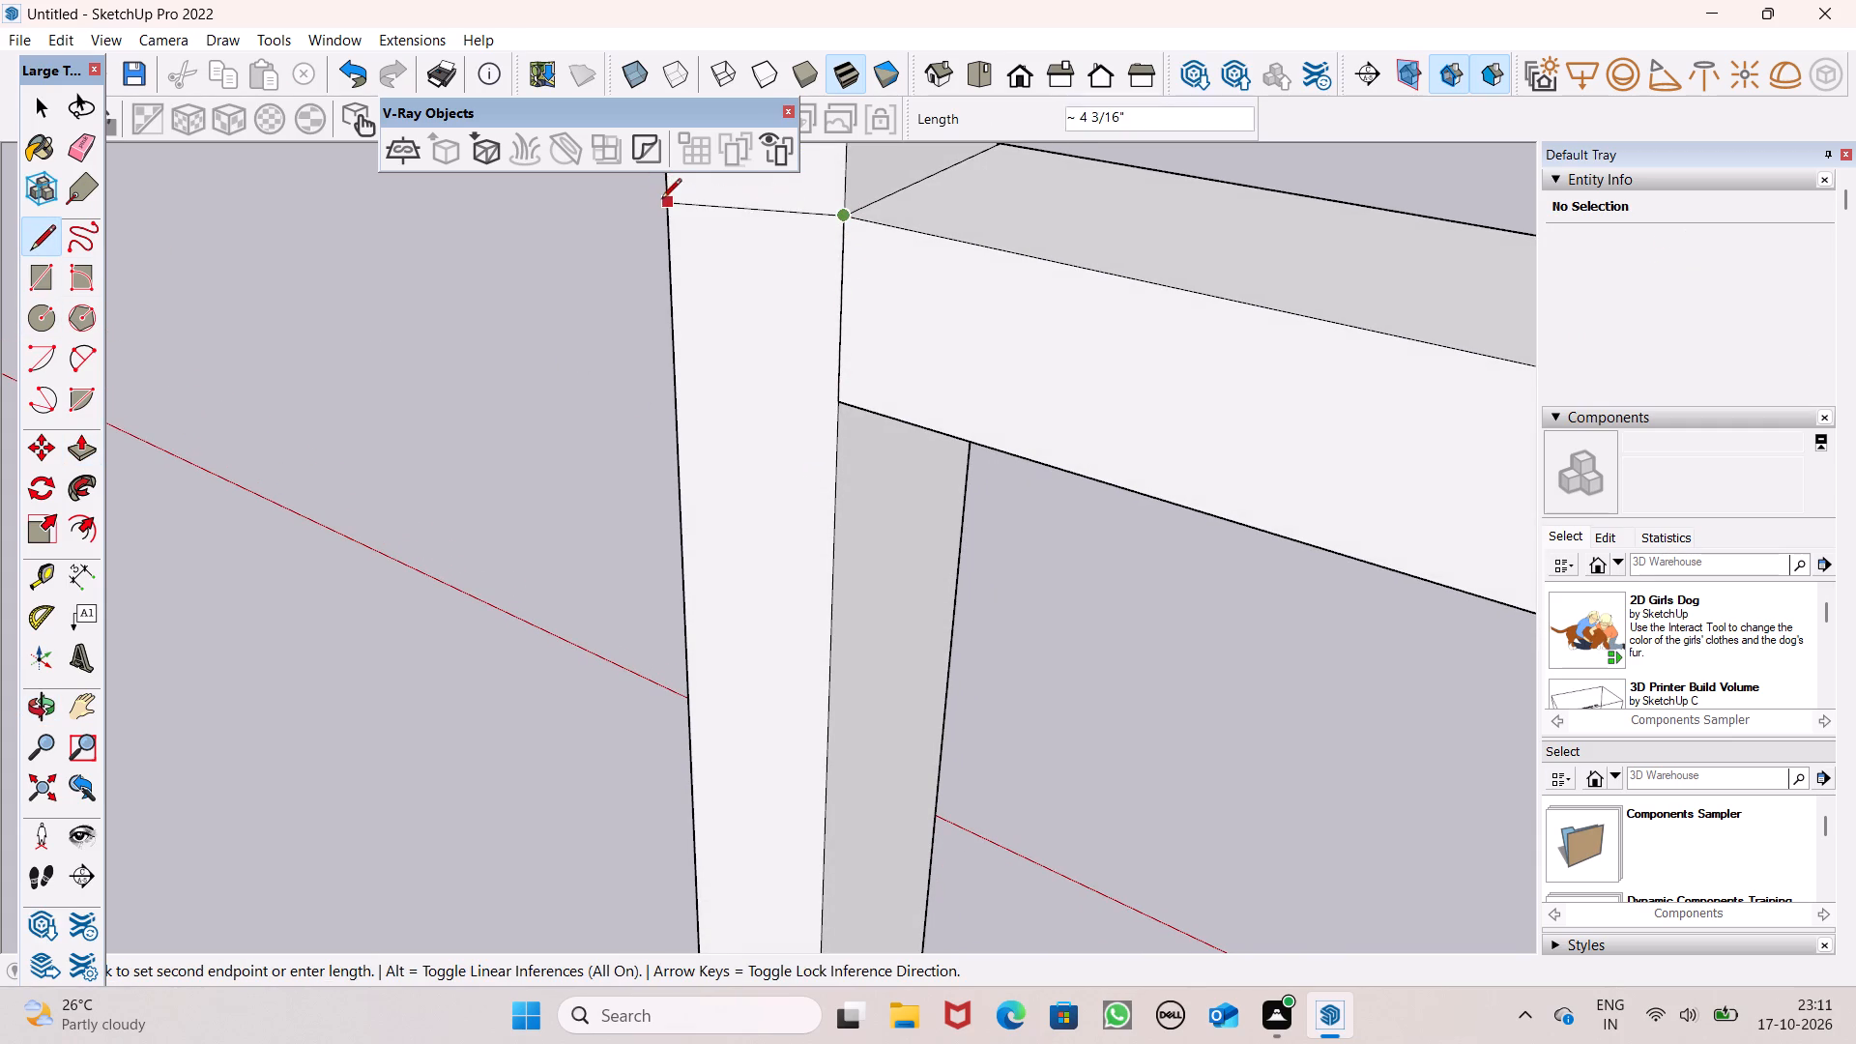
middle_drag(701, 322, 937, 380)
scroll(941, 380, up, 1)
scroll(917, 404, down, 5)
scroll(875, 351, up, 7)
scroll(957, 388, down, 5)
middle_drag(1127, 535, 1136, 474)
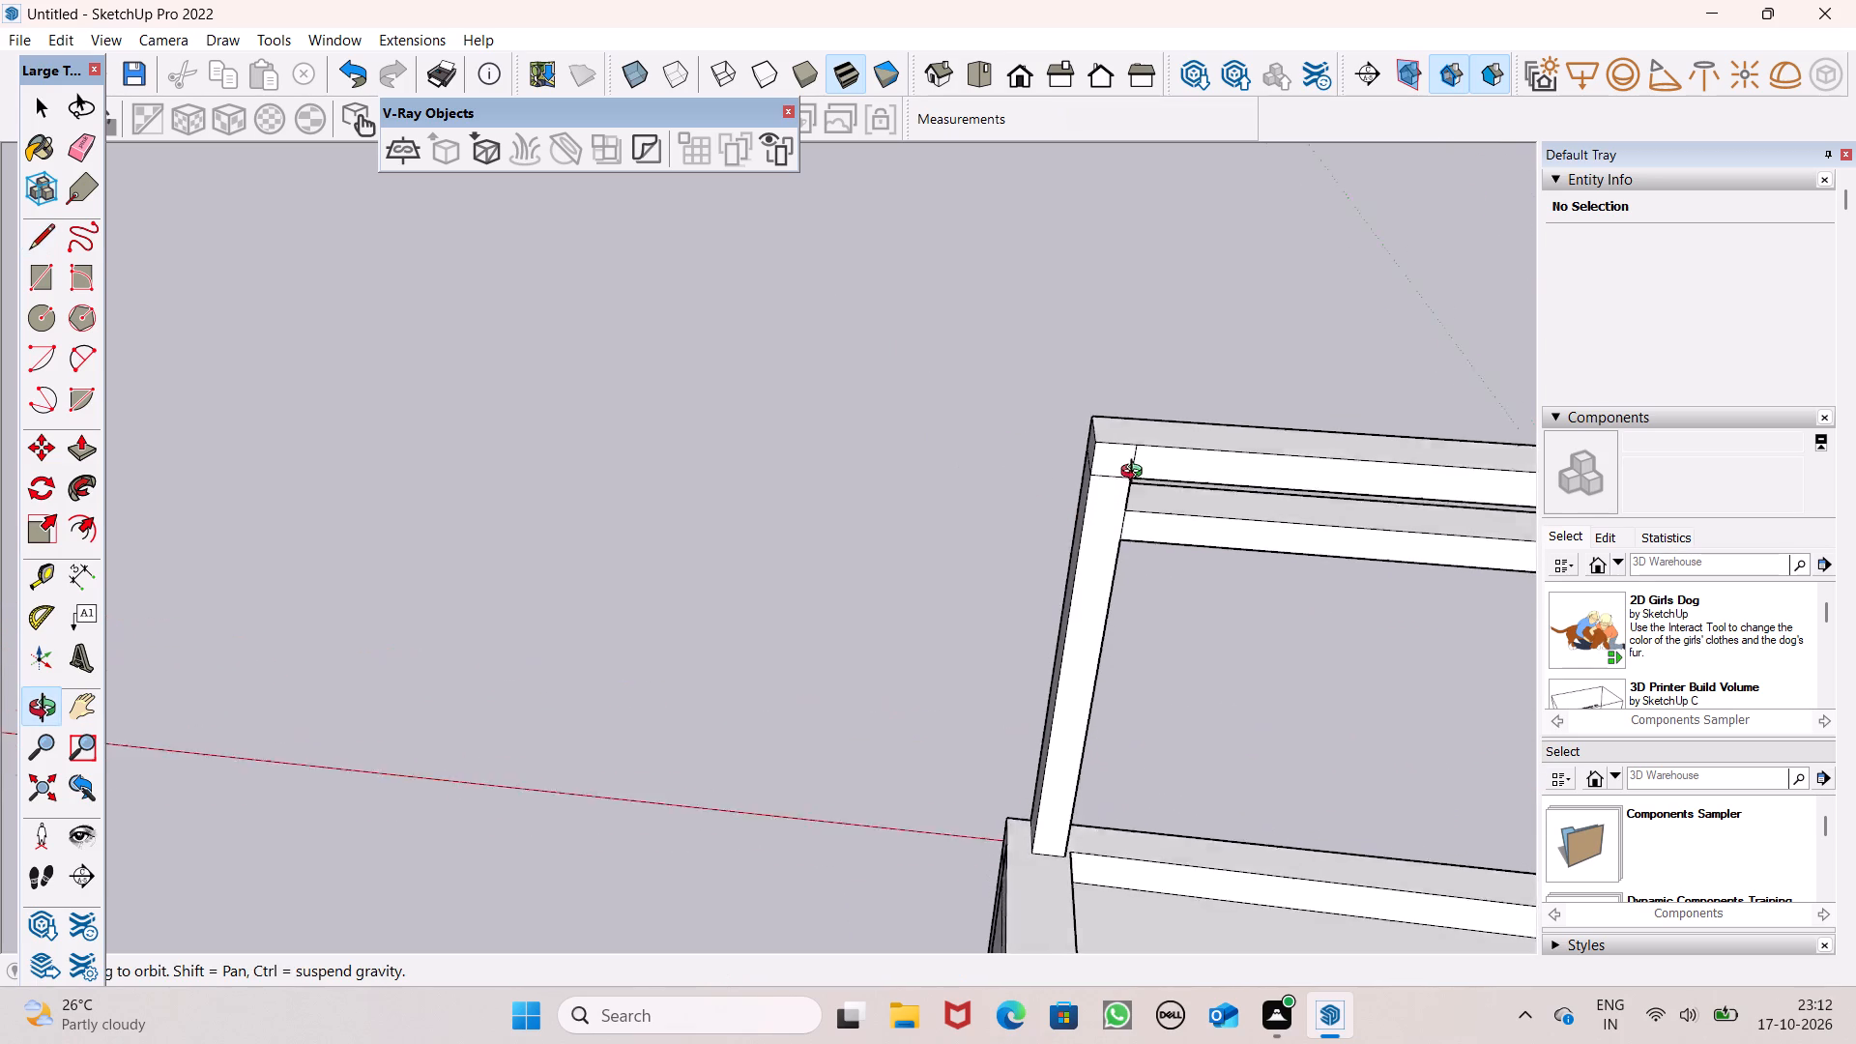
middle_drag(1136, 474, 1136, 449)
scroll(1136, 449, up, 8)
scroll(1130, 533, up, 12)
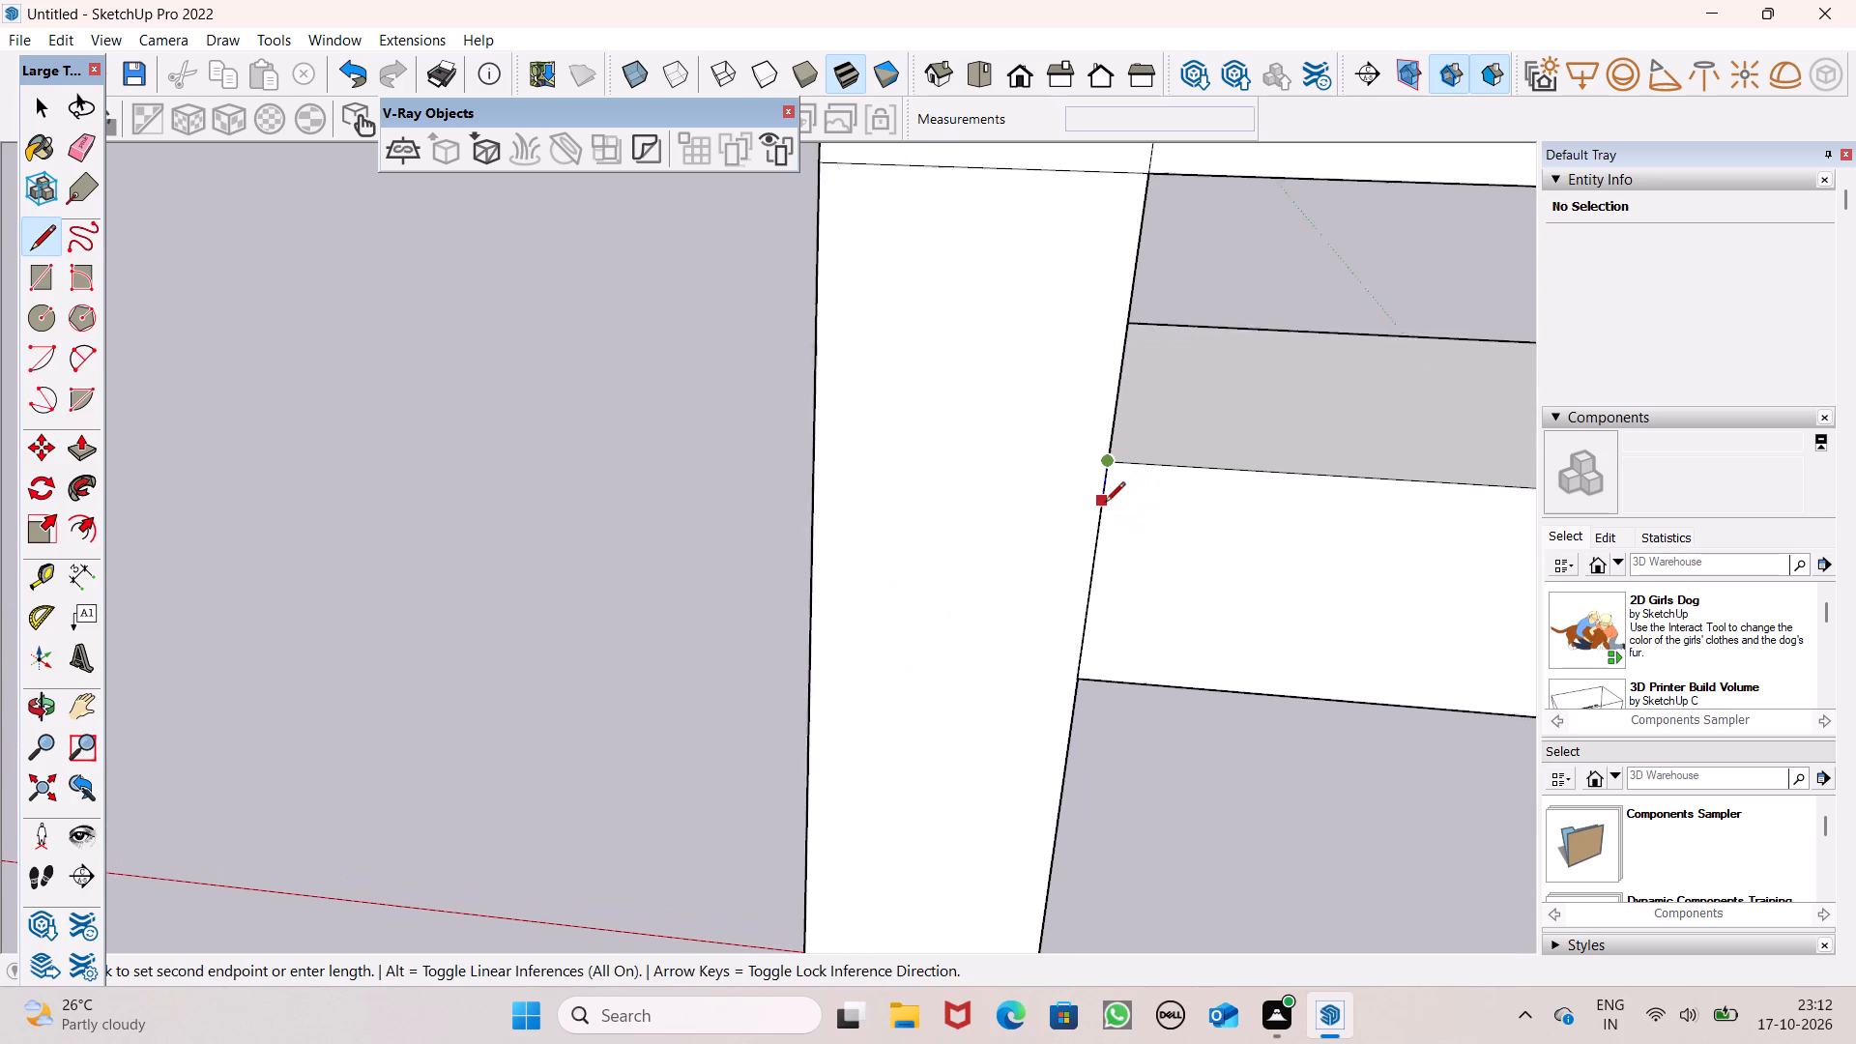
scroll(1105, 504, up, 3)
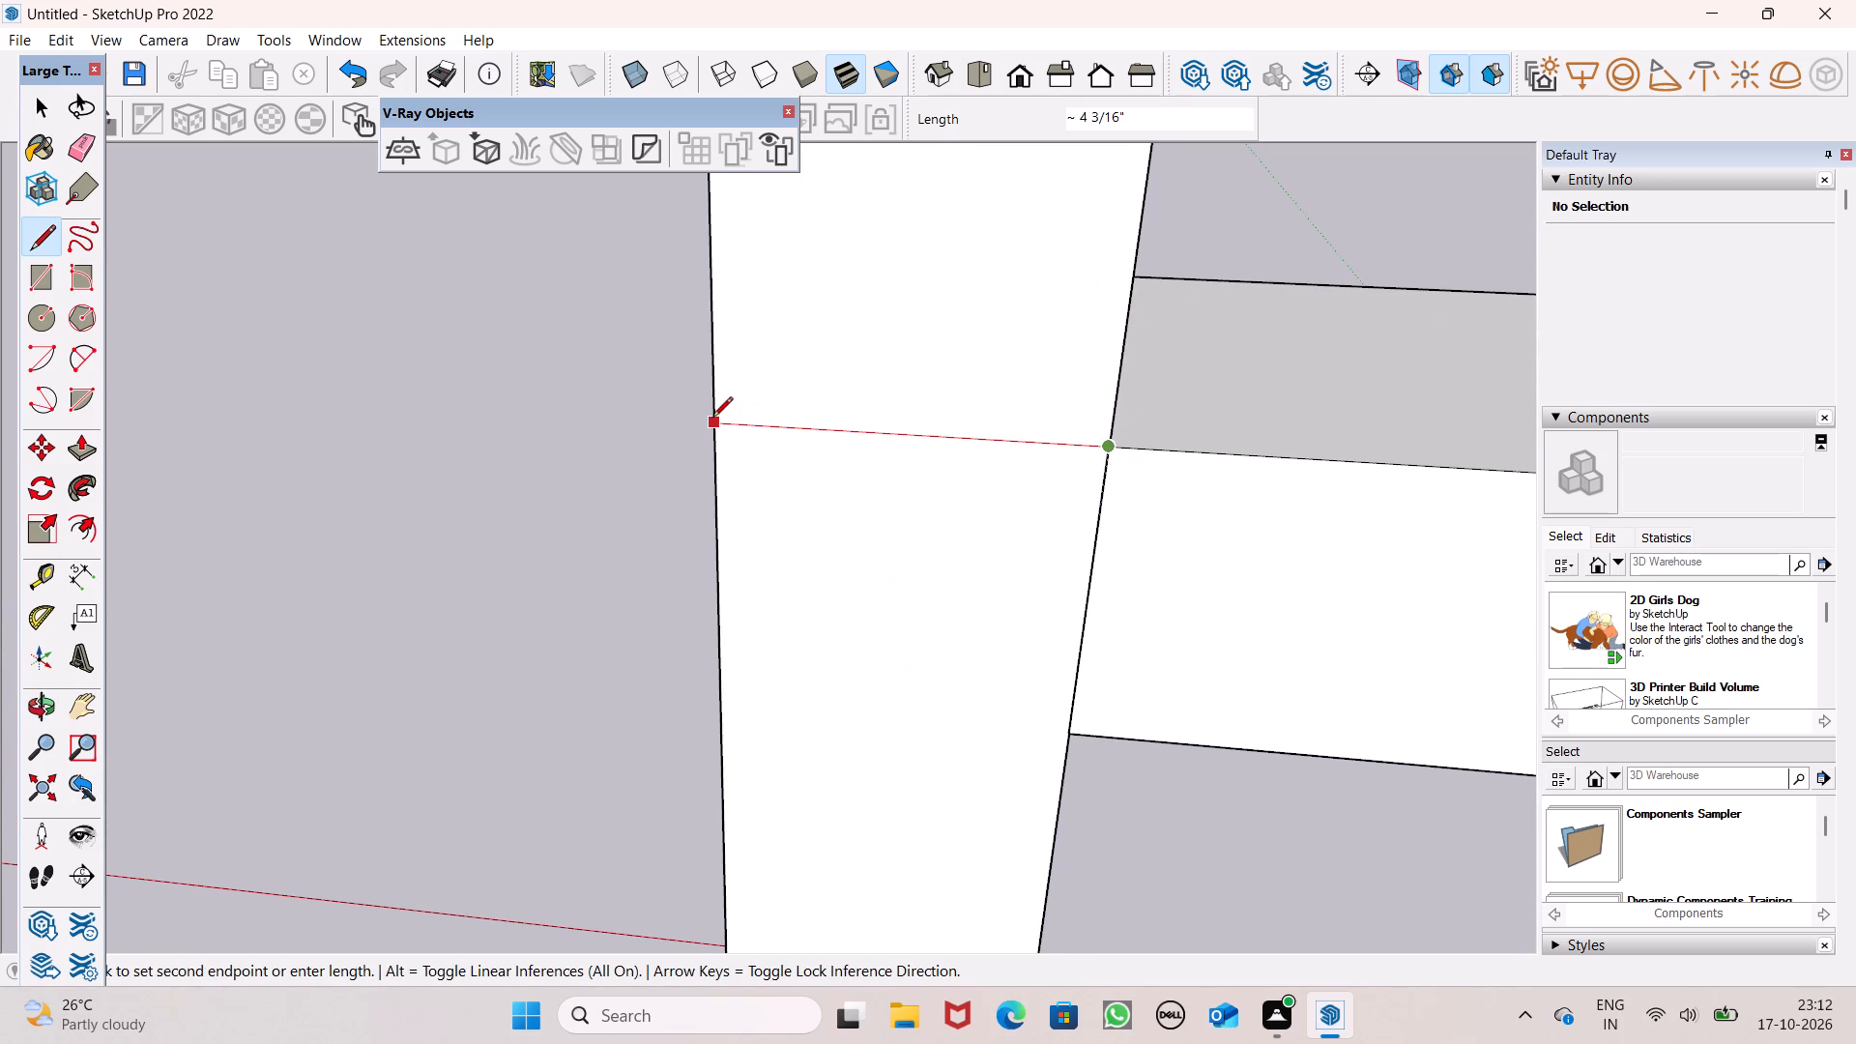
click(712, 419)
Draw a line of about 4 3/16" across the corner post's terrace-side face, level with the lower beam's bottom edge.
scroll(666, 362, down, 5)
scroll(675, 391, up, 5)
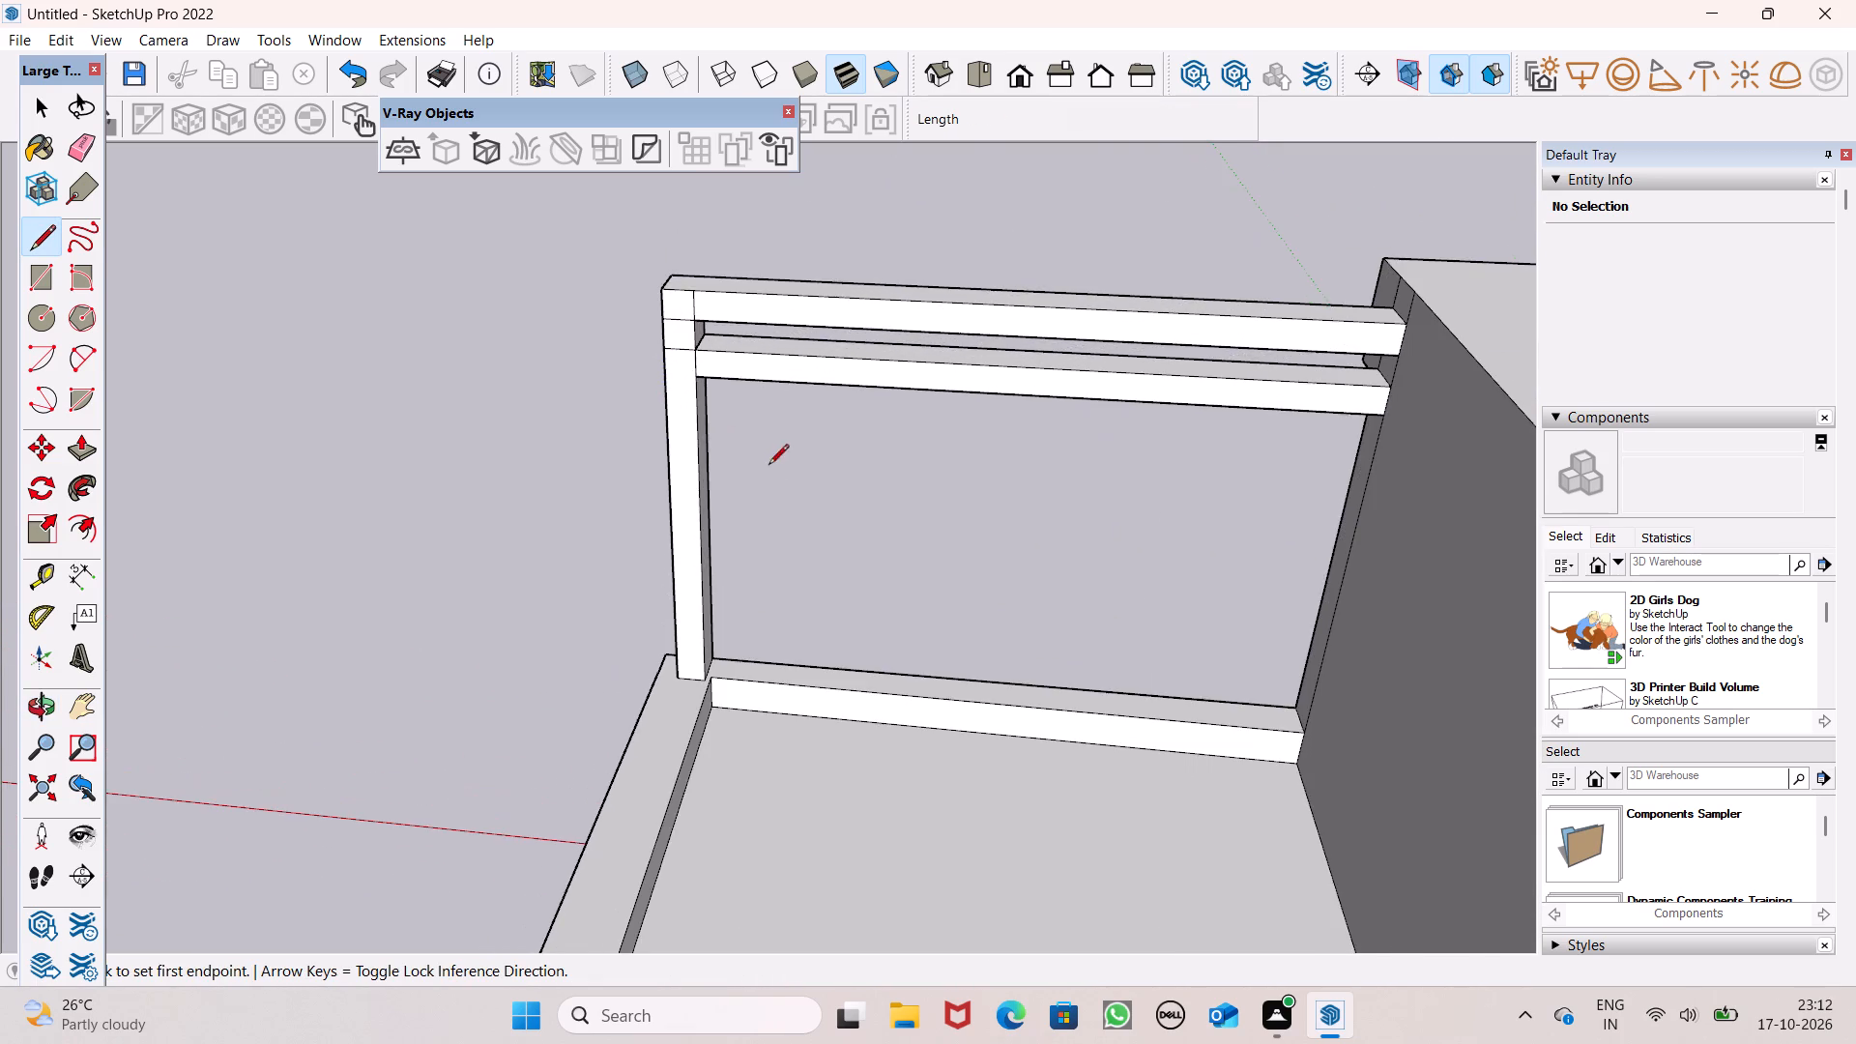
middle_drag(776, 469, 989, 400)
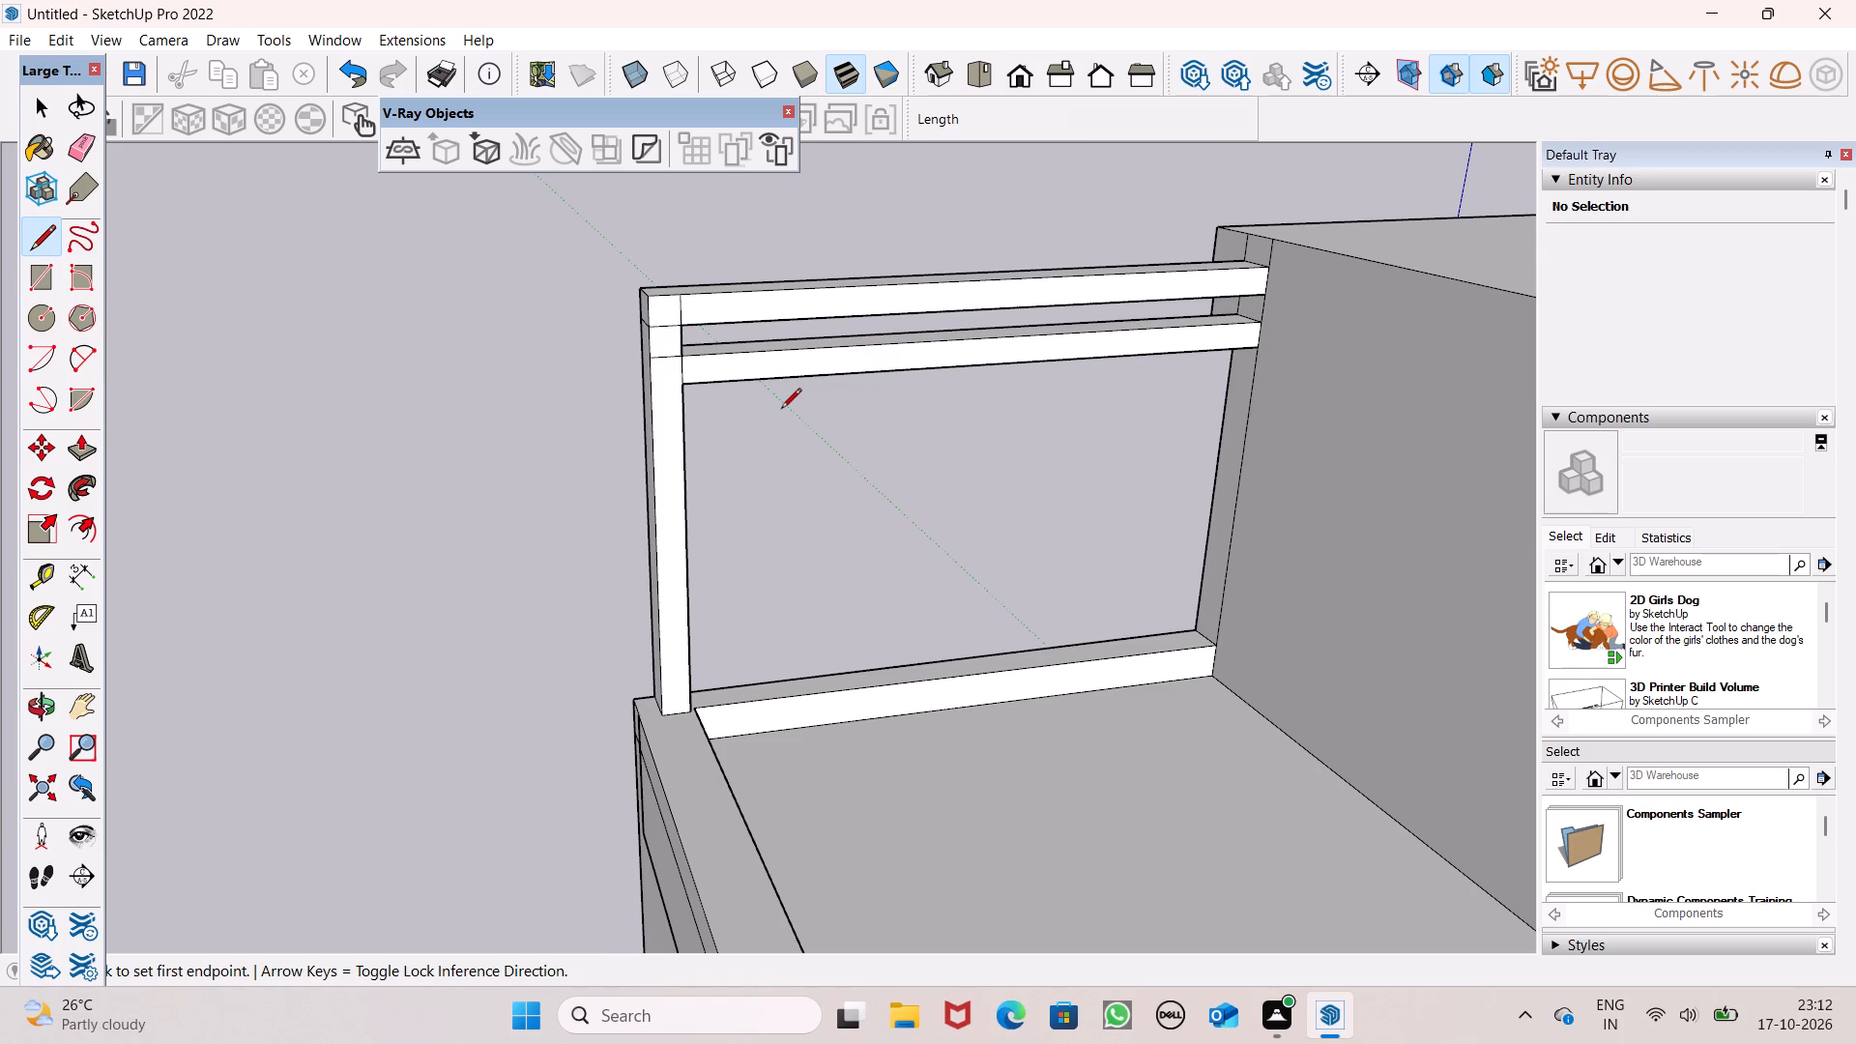
middle_drag(790, 440, 808, 430)
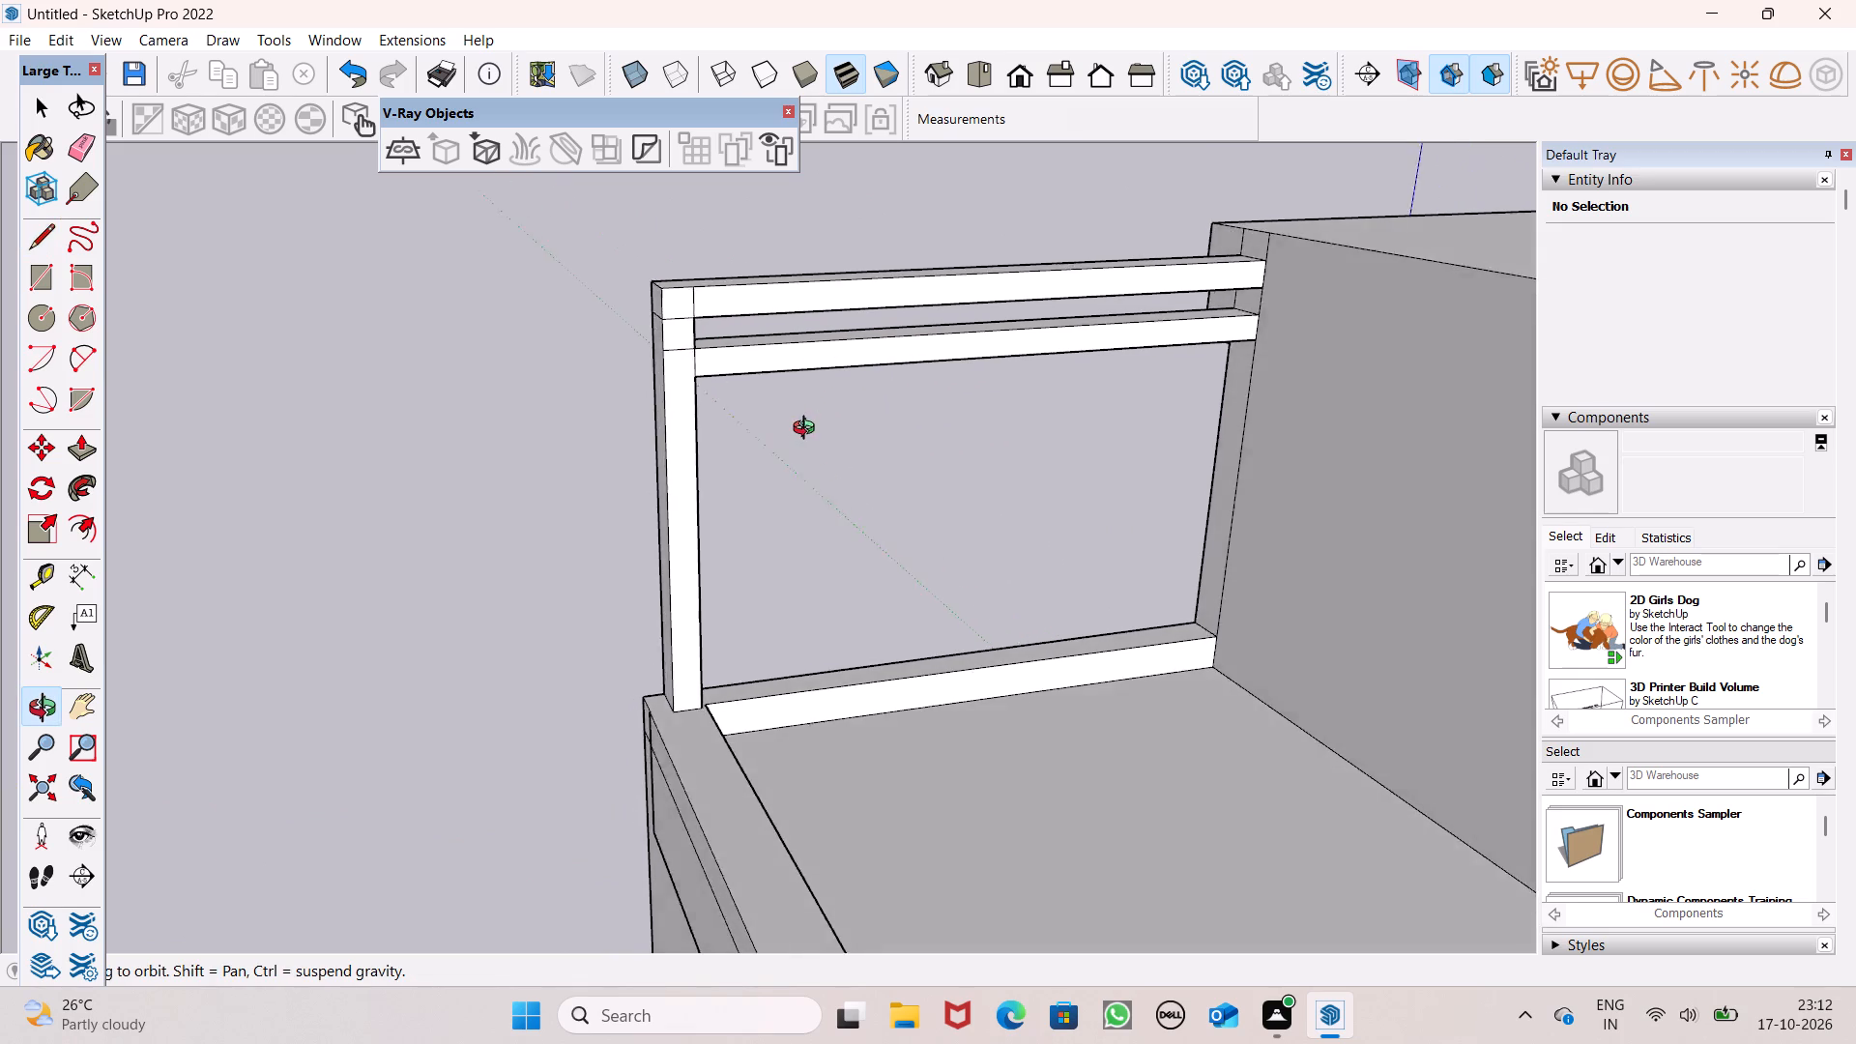
middle_drag(808, 430, 818, 414)
scroll(743, 384, up, 1)
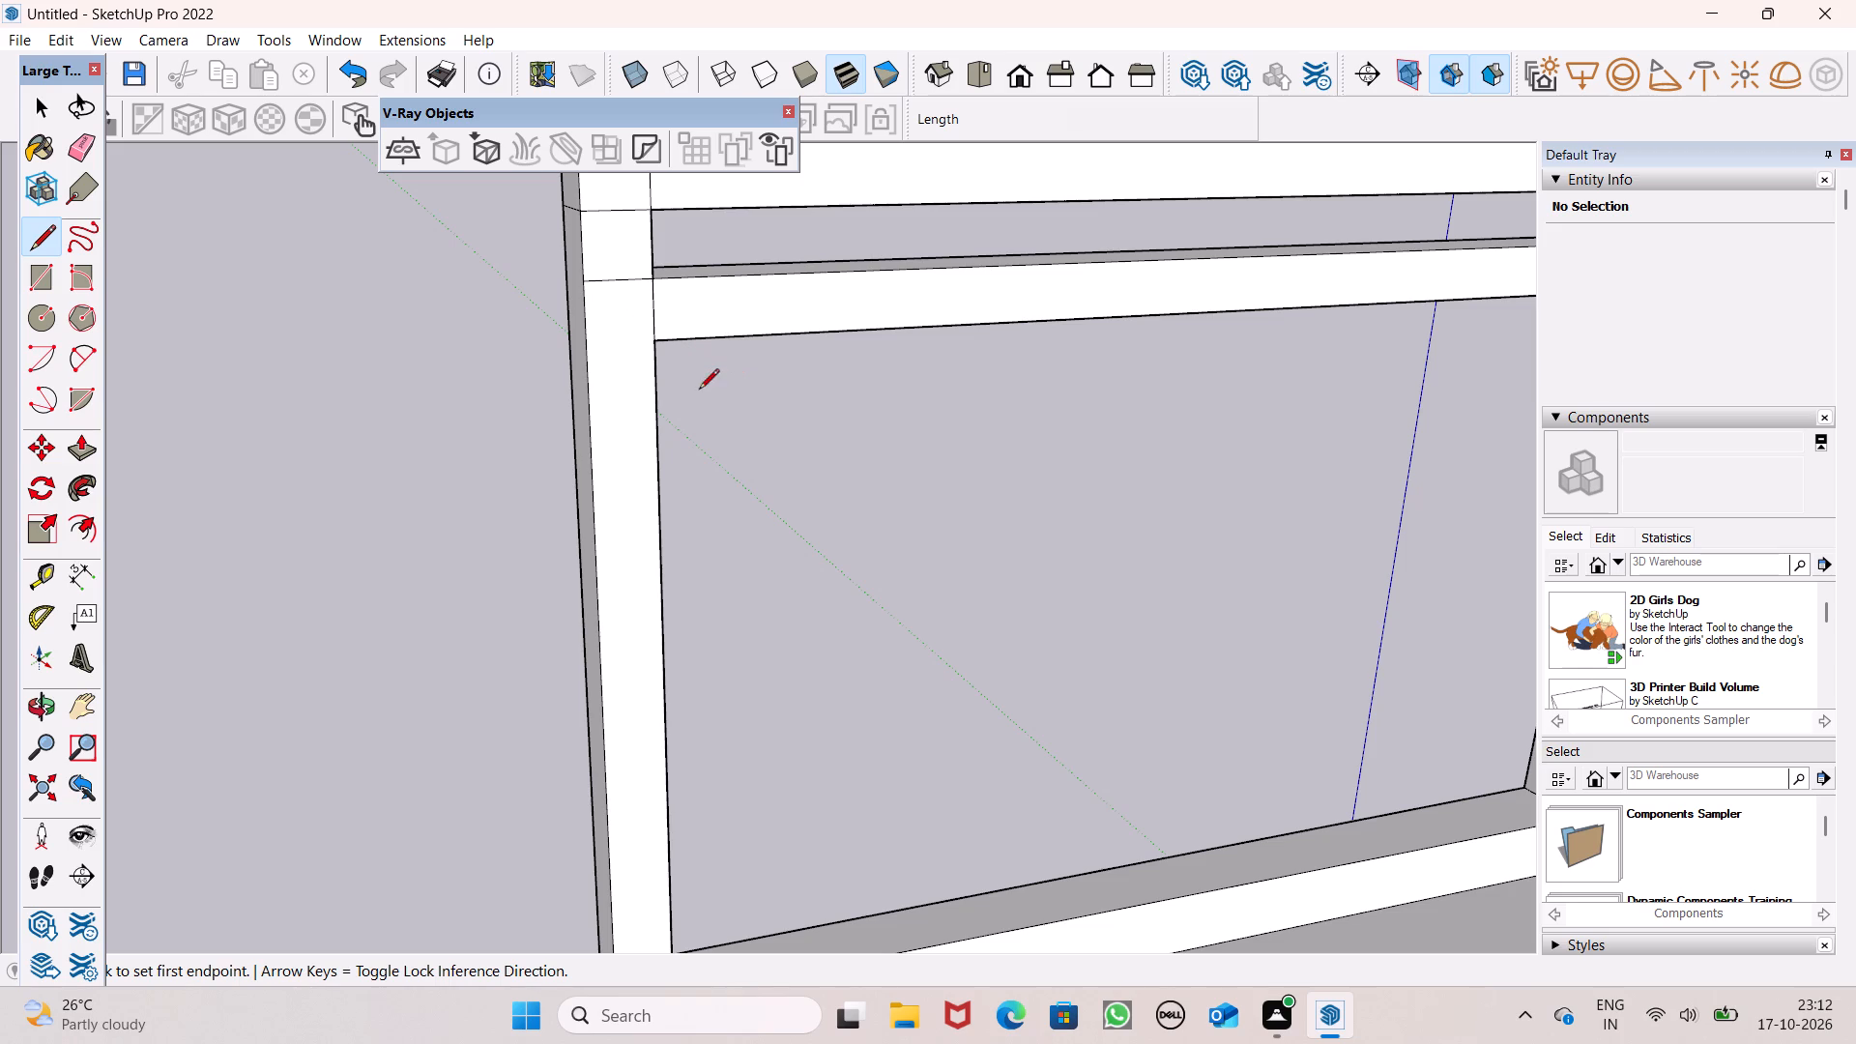
scroll(658, 363, up, 7)
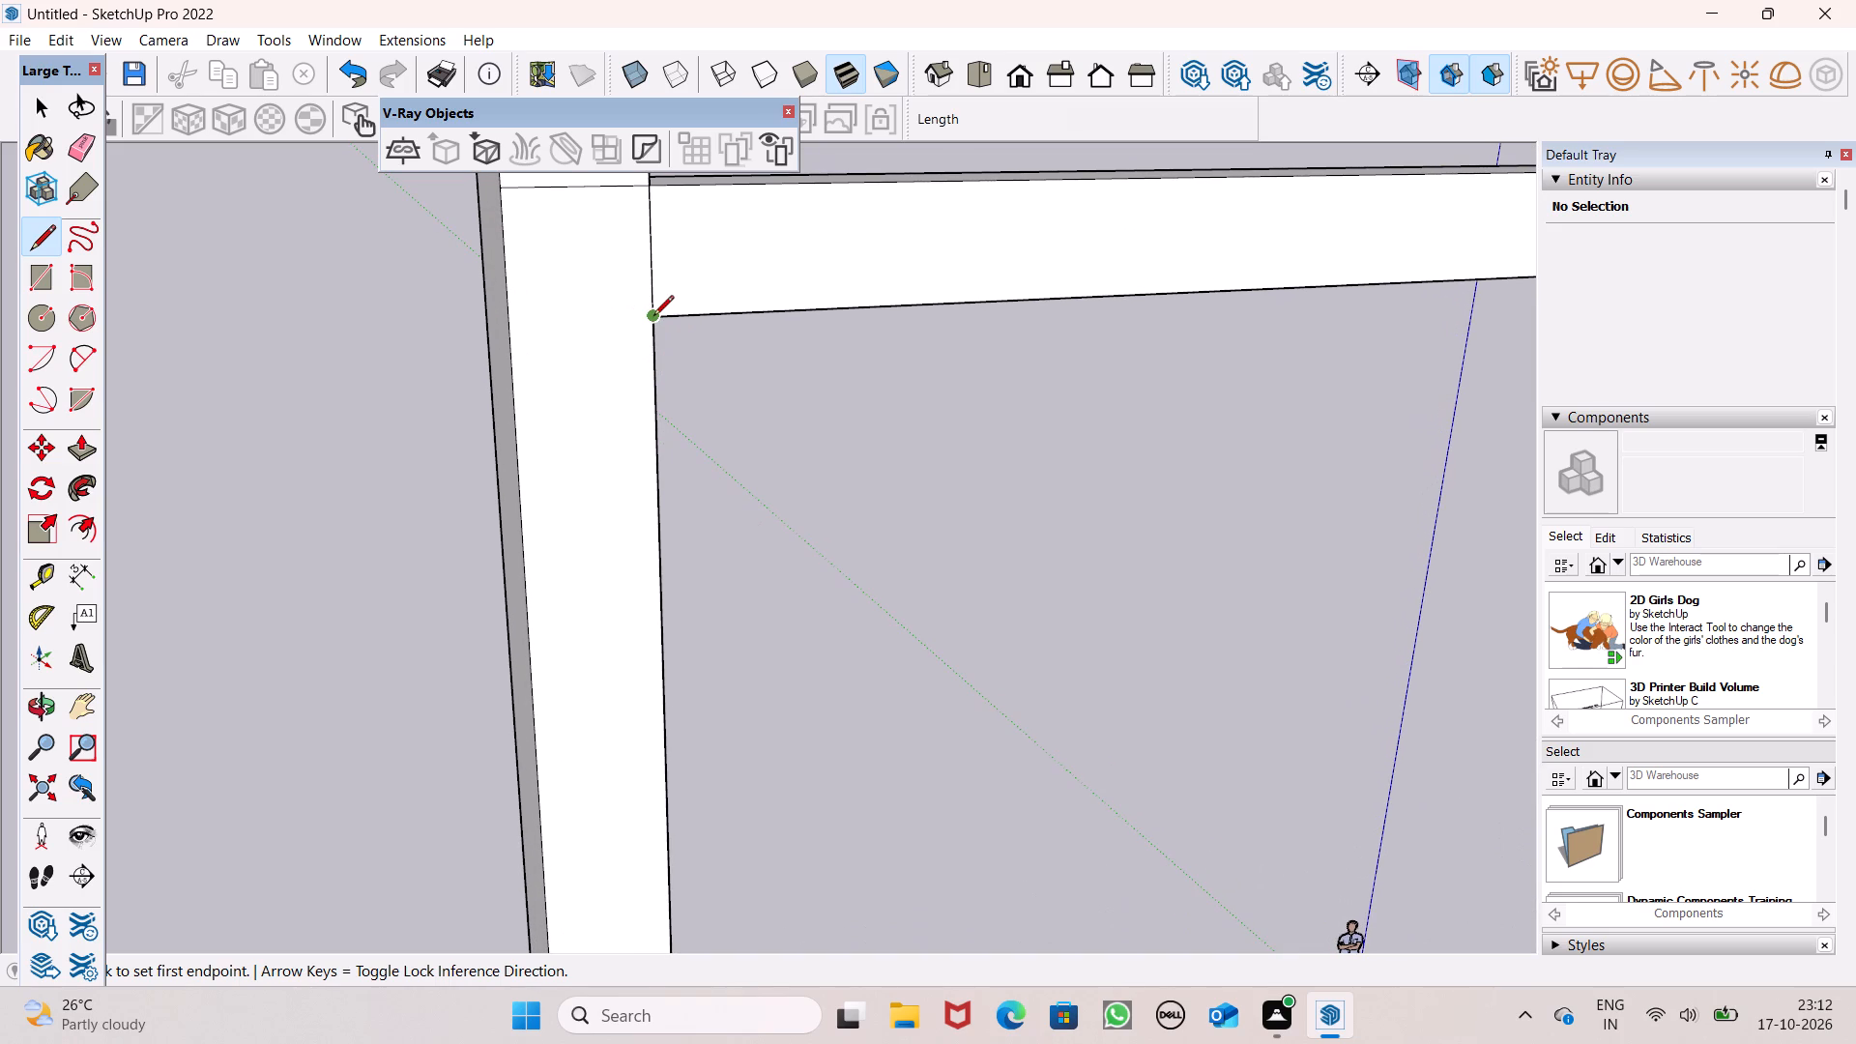
click(653, 317)
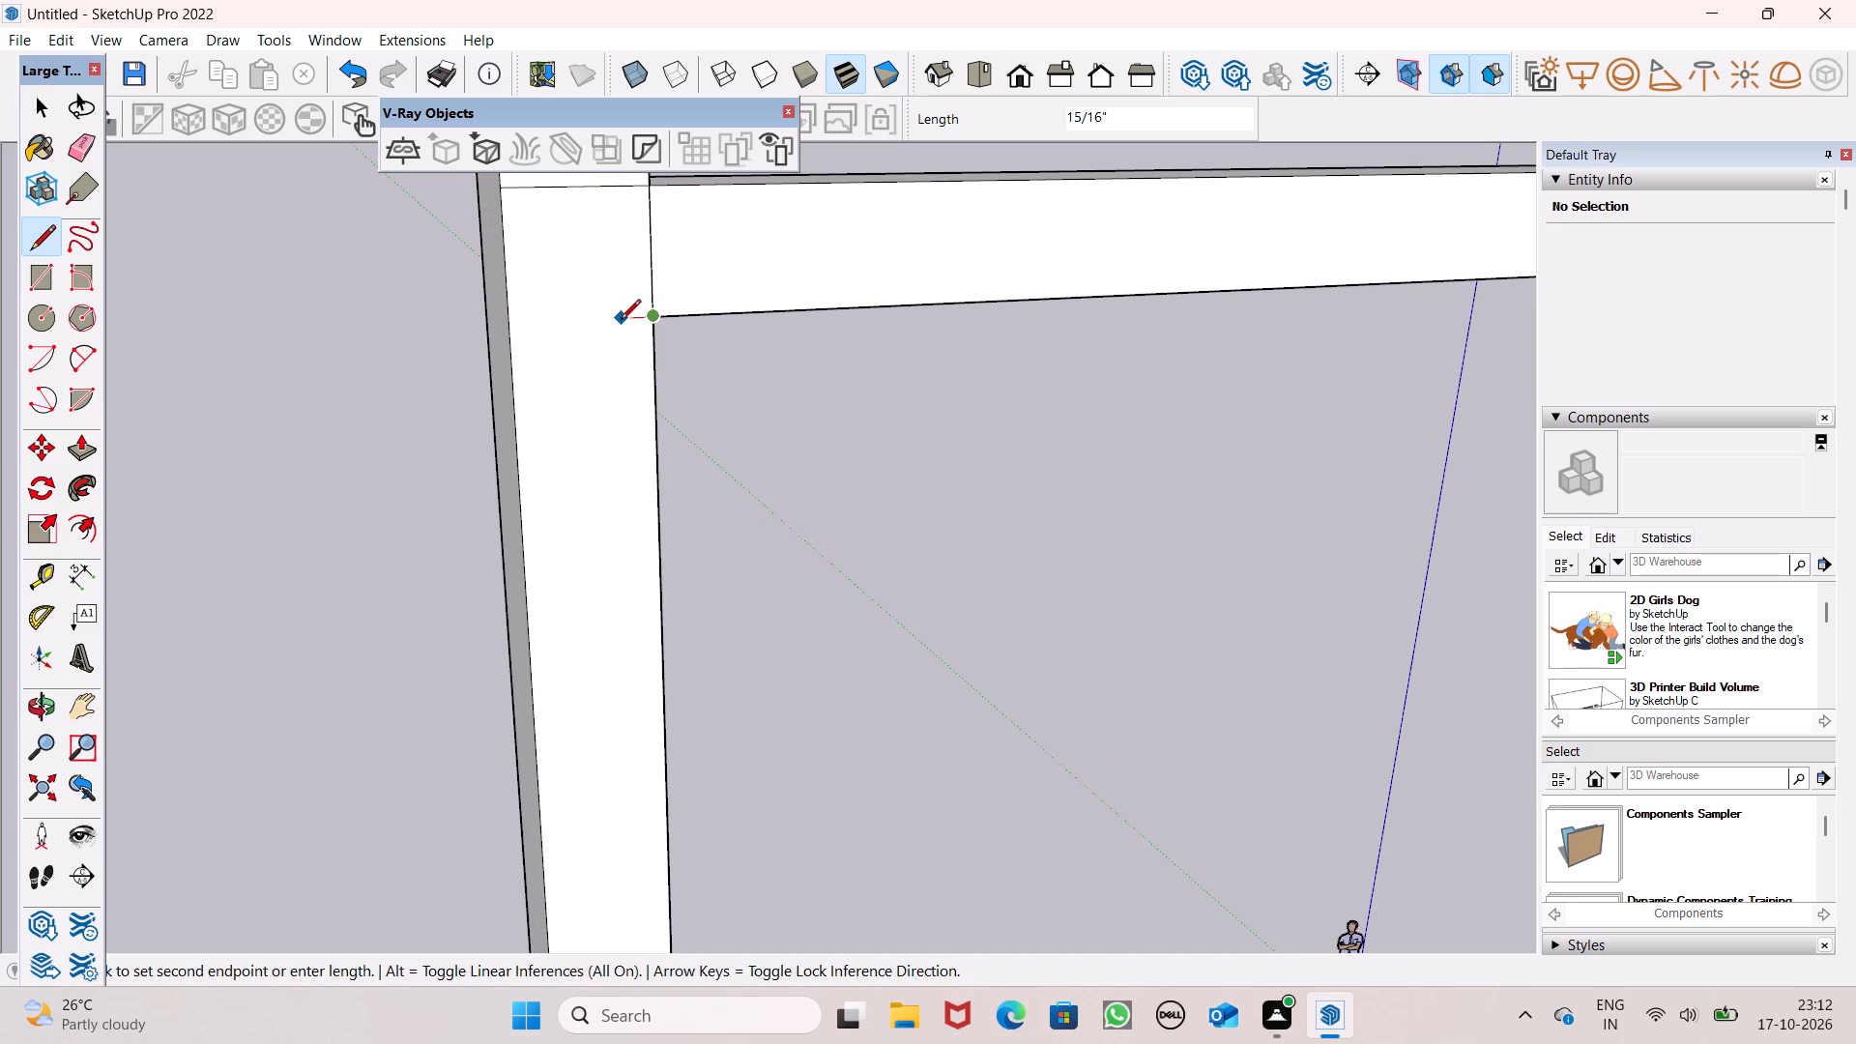
click(515, 327)
key(space)
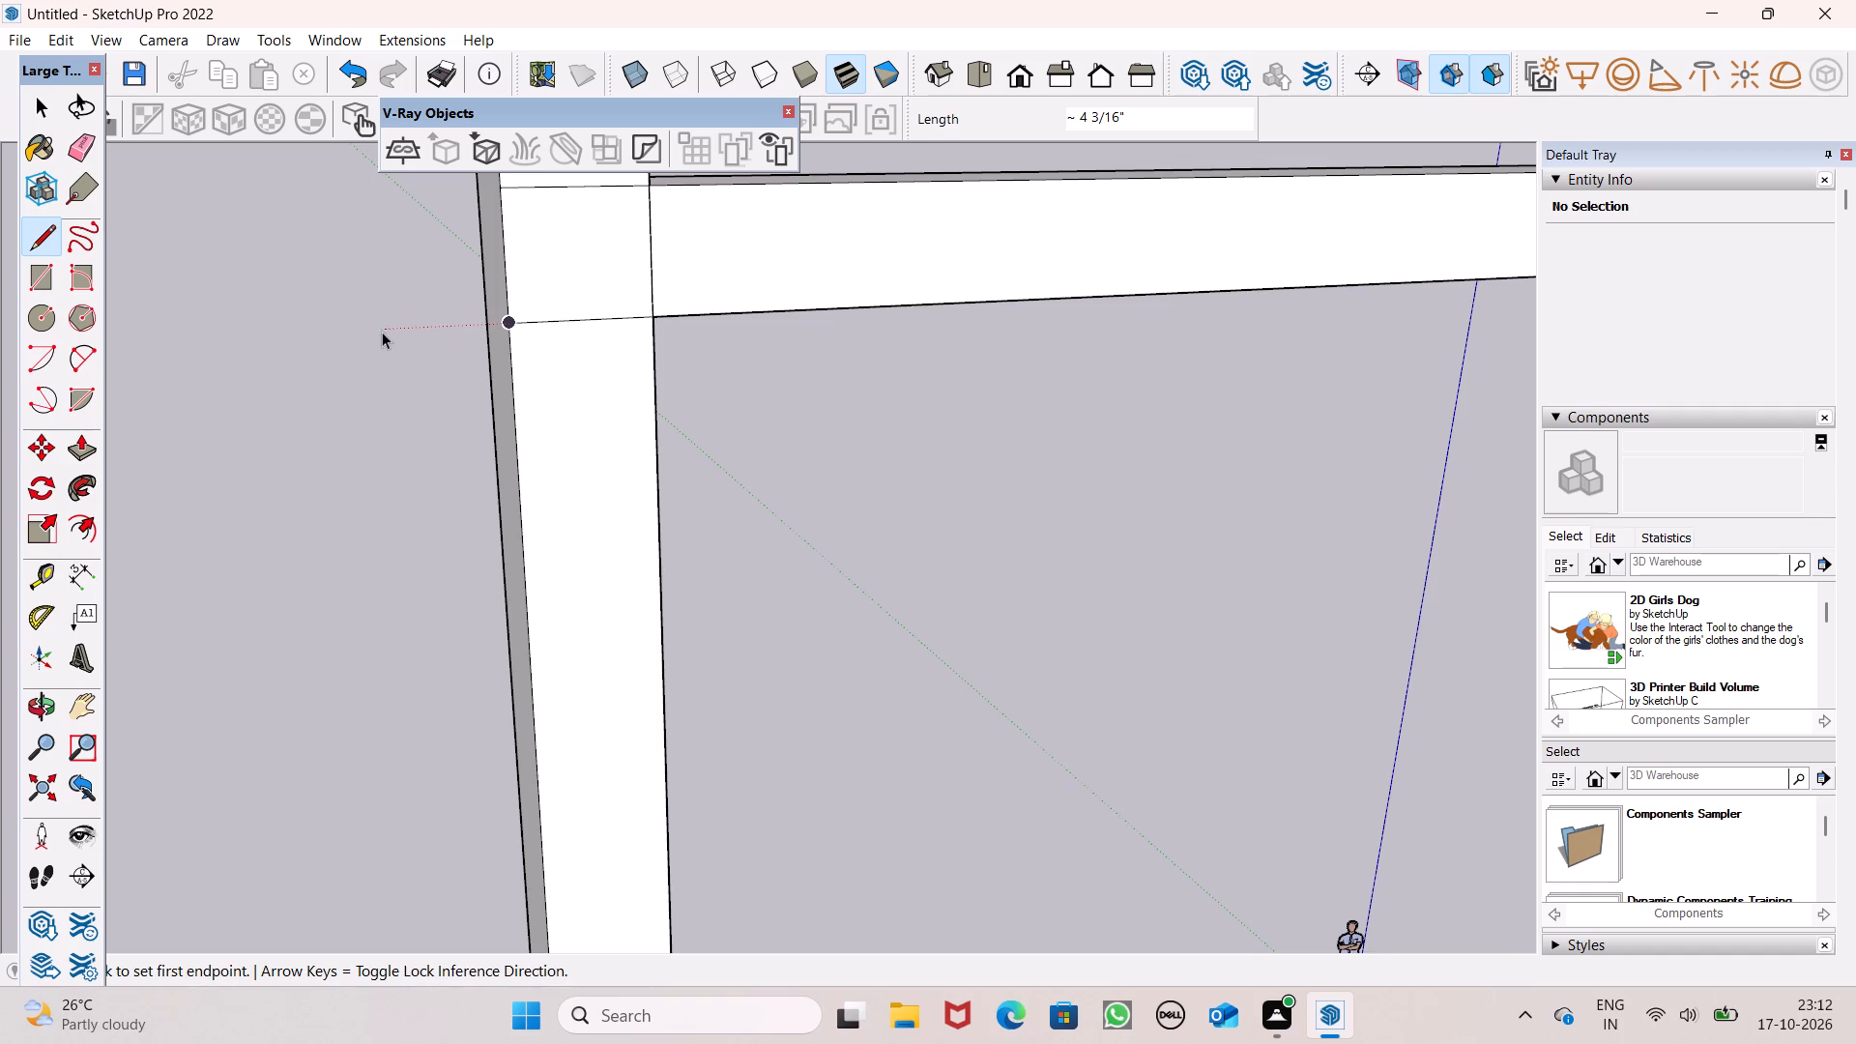
Push/Pull the corner post's top joint face about 16' 2 5/16" along the terrace to form an upper side beam.
scroll(418, 392, down, 4)
scroll(478, 376, up, 10)
scroll(434, 355, down, 3)
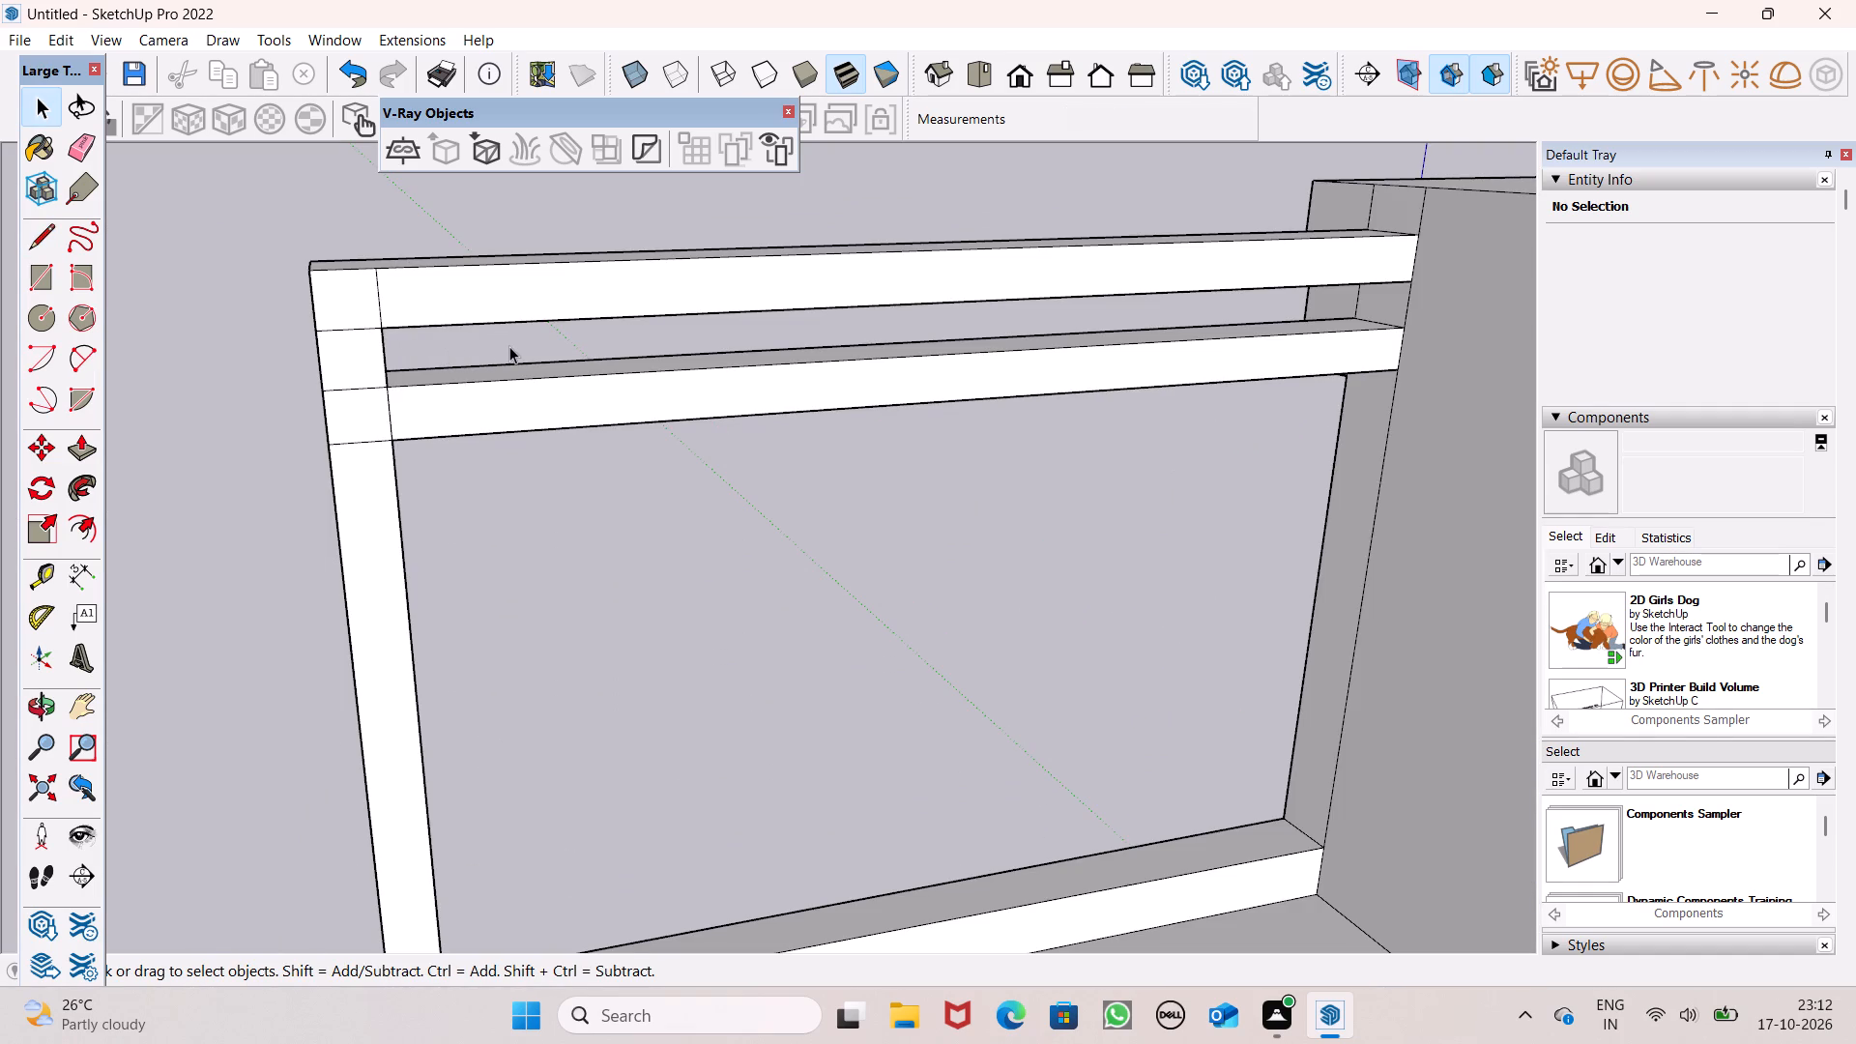
scroll(652, 363, down, 1)
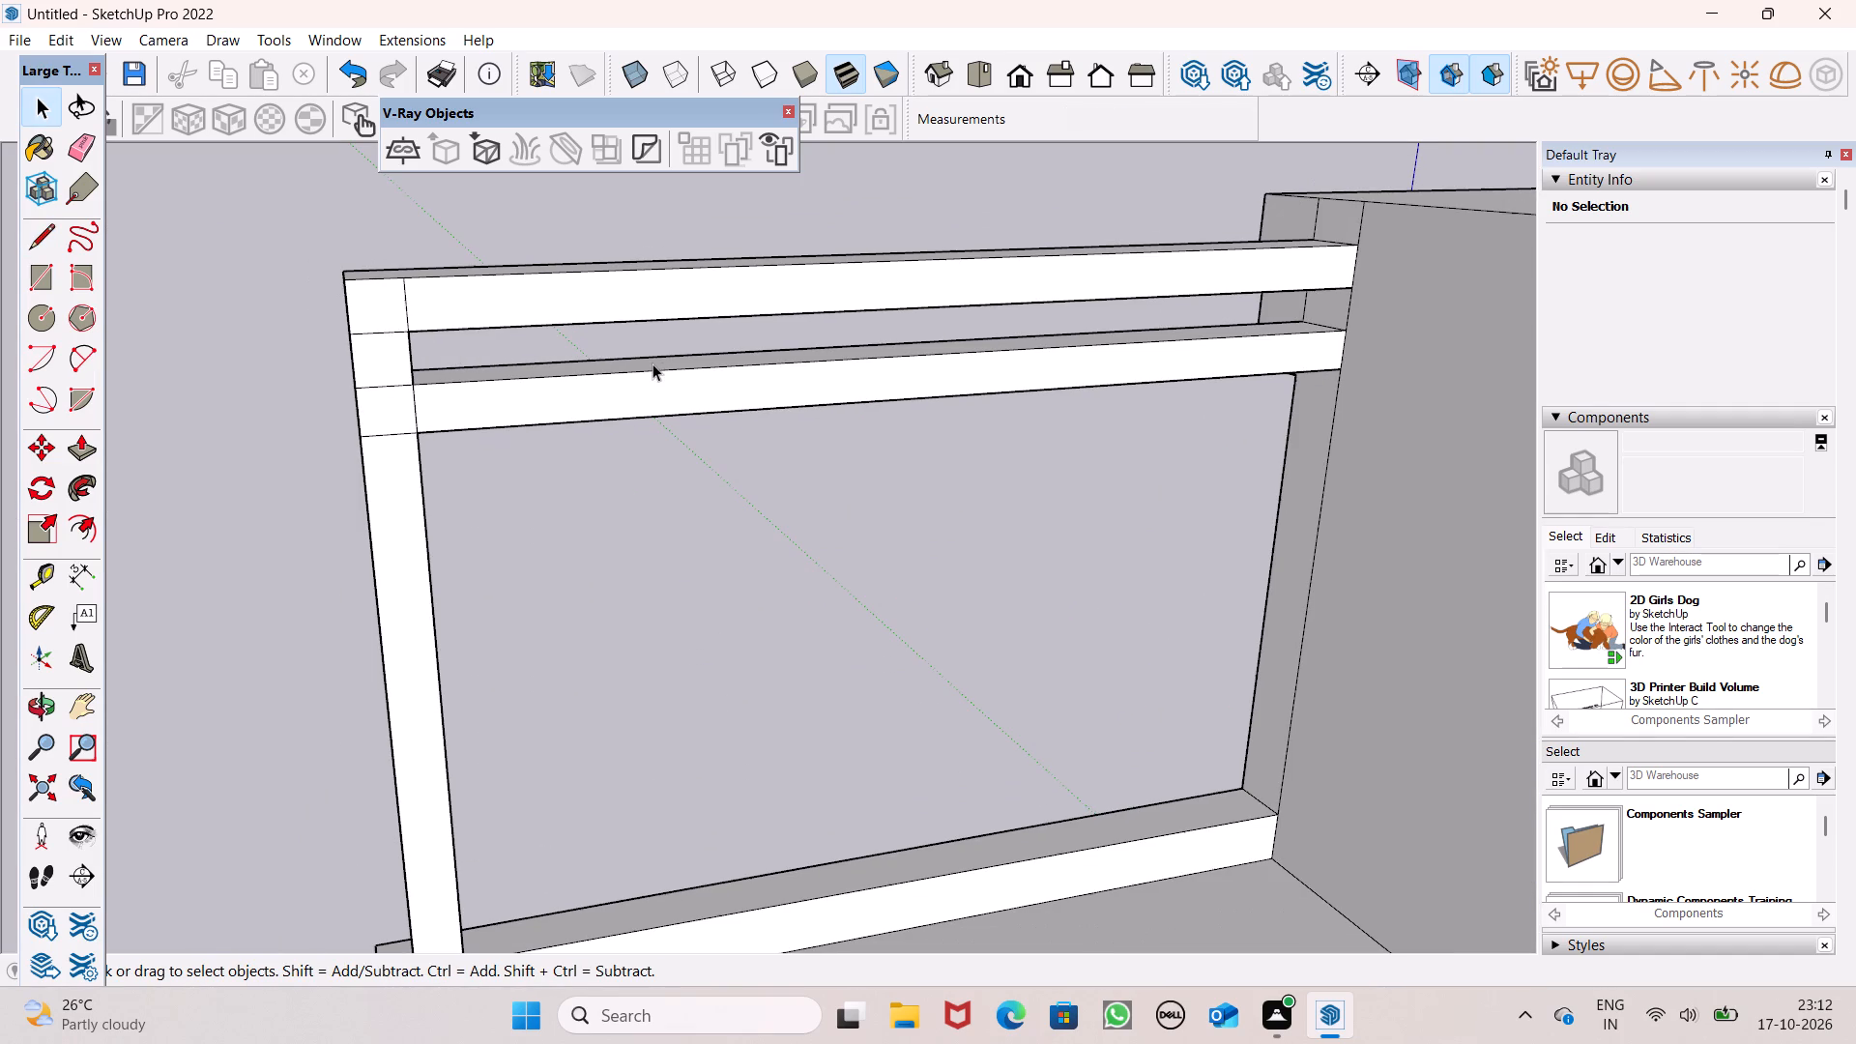
click(73, 445)
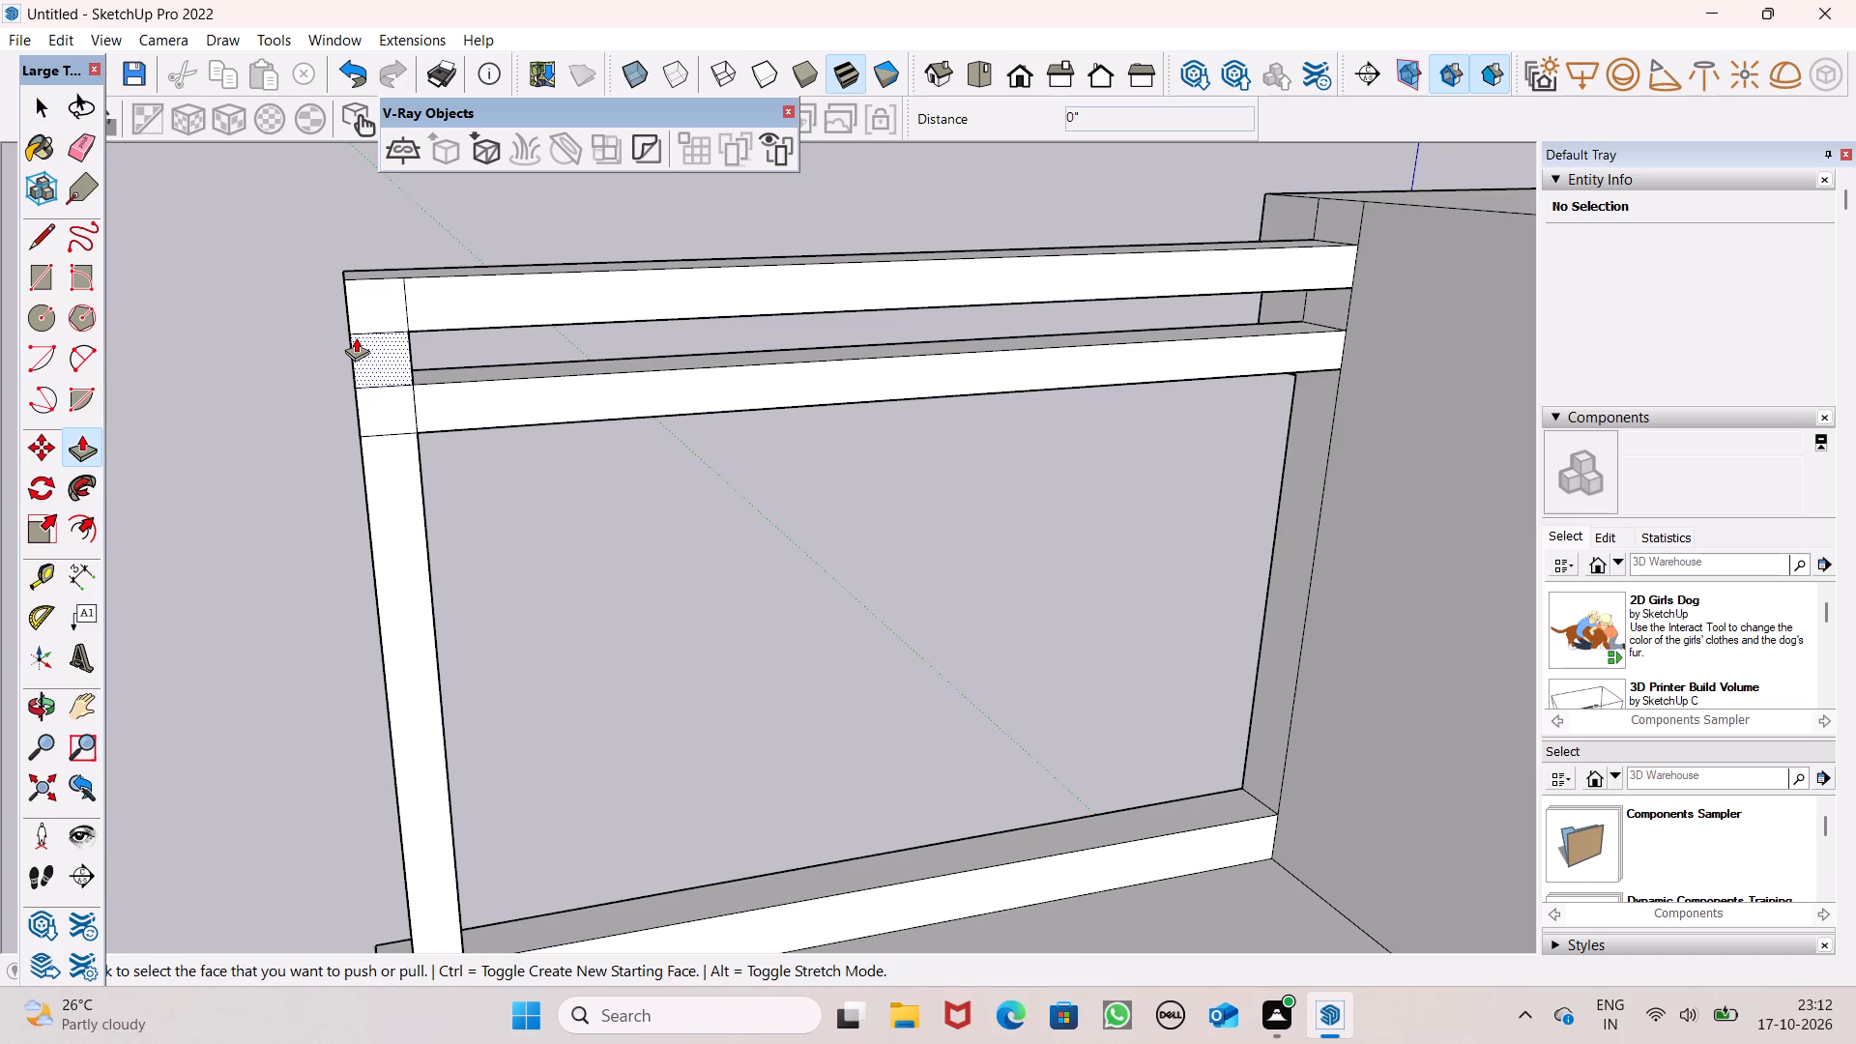
scroll(488, 320, down, 4)
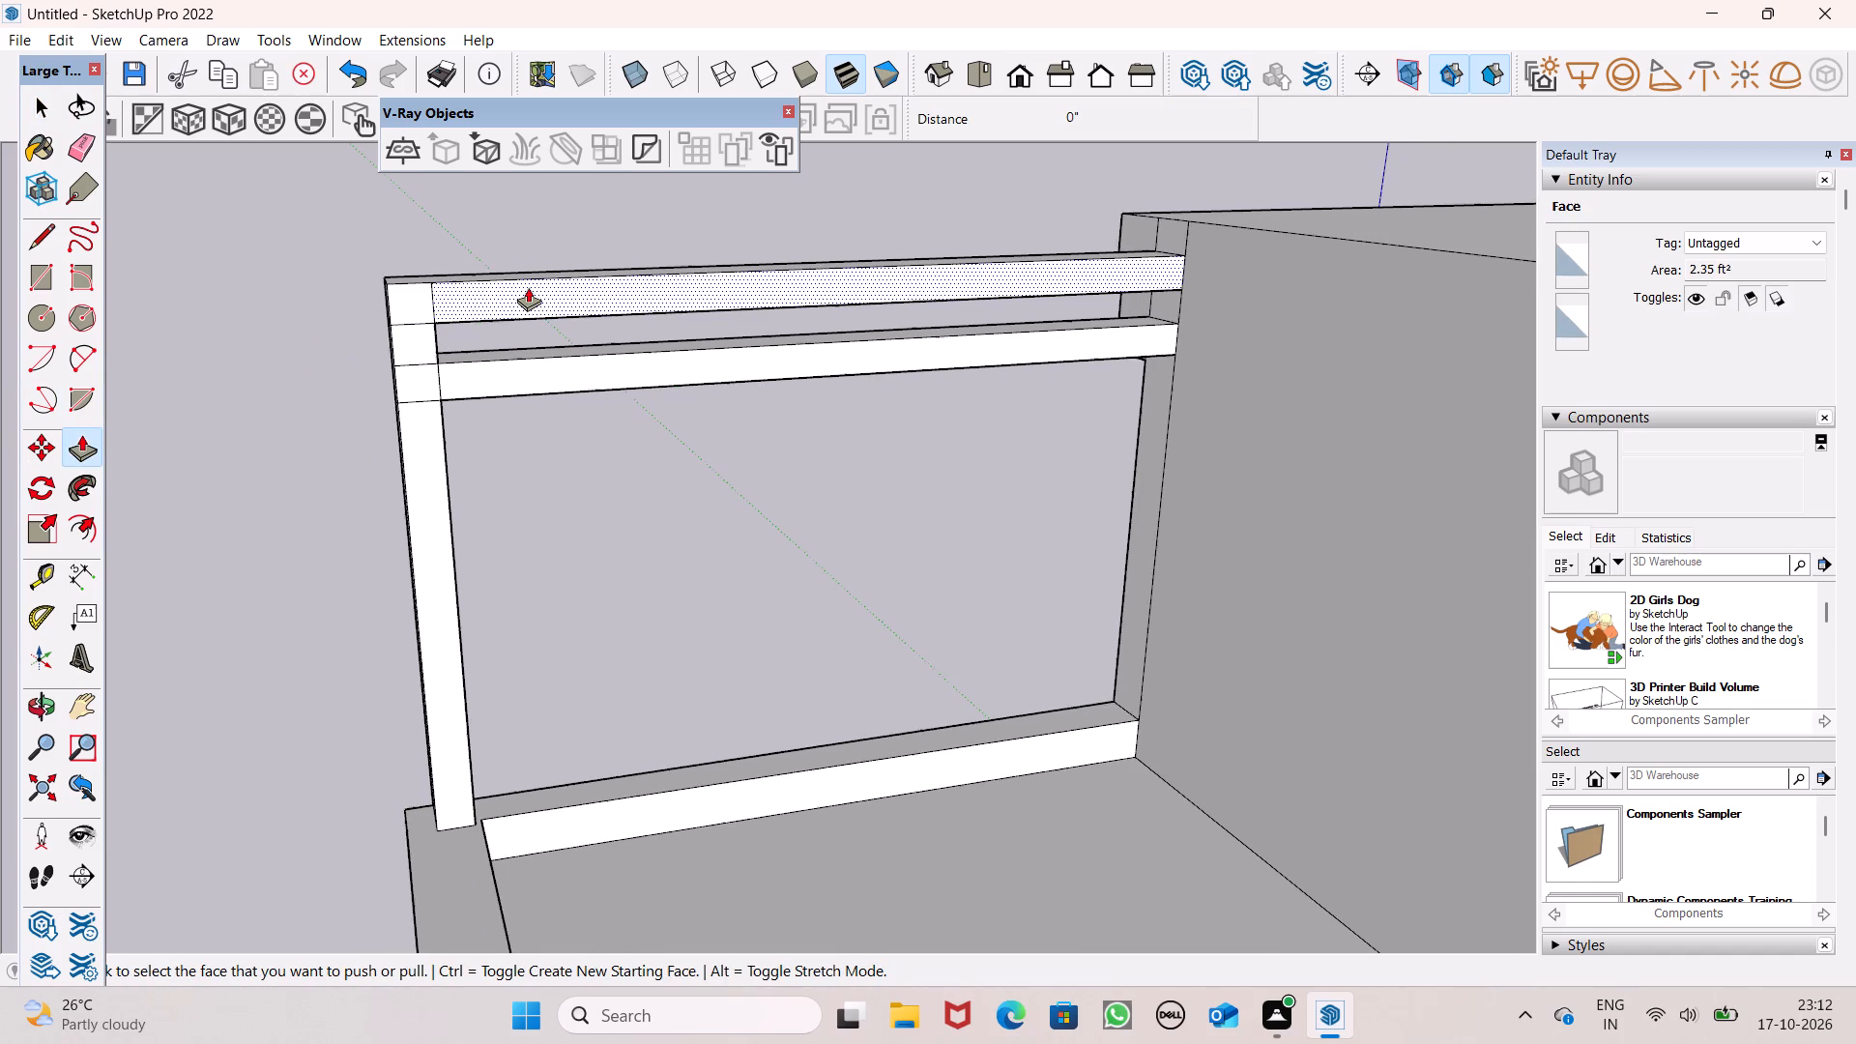
scroll(528, 287, down, 9)
scroll(492, 299, up, 3)
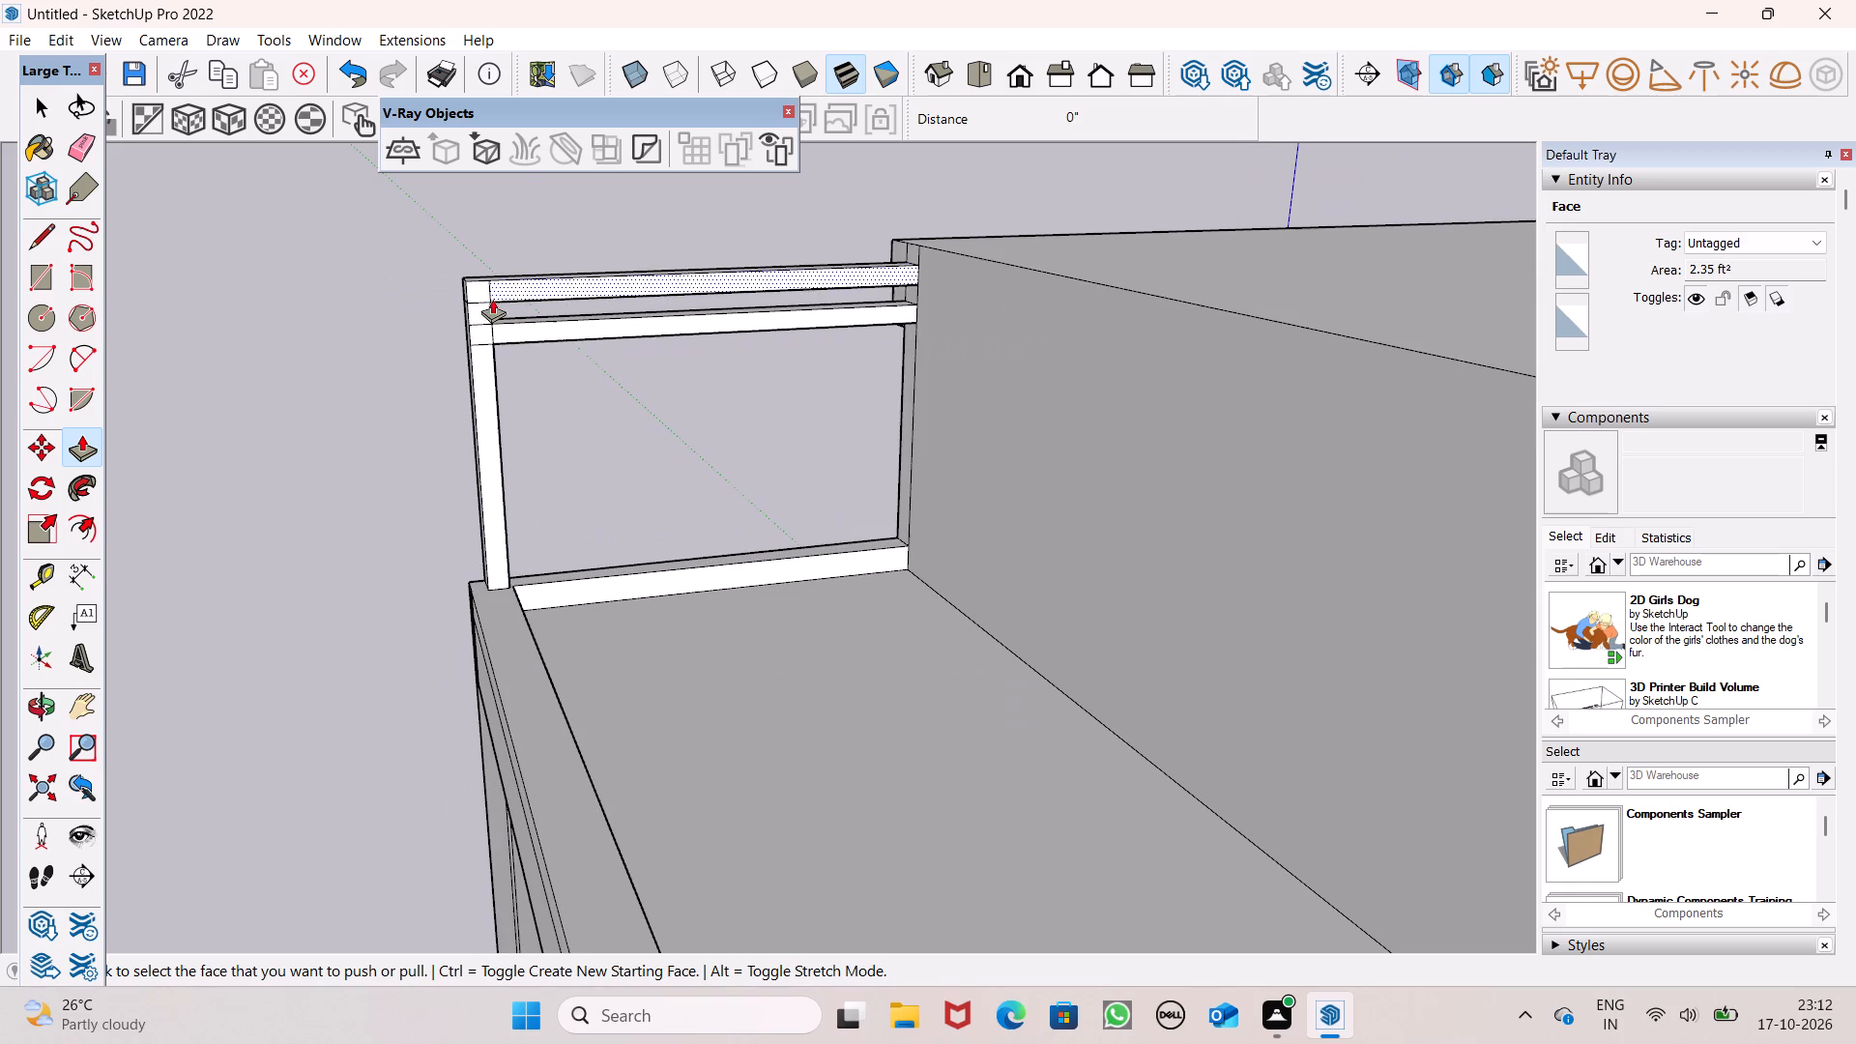
ctrl+drag(479, 295, 579, 507)
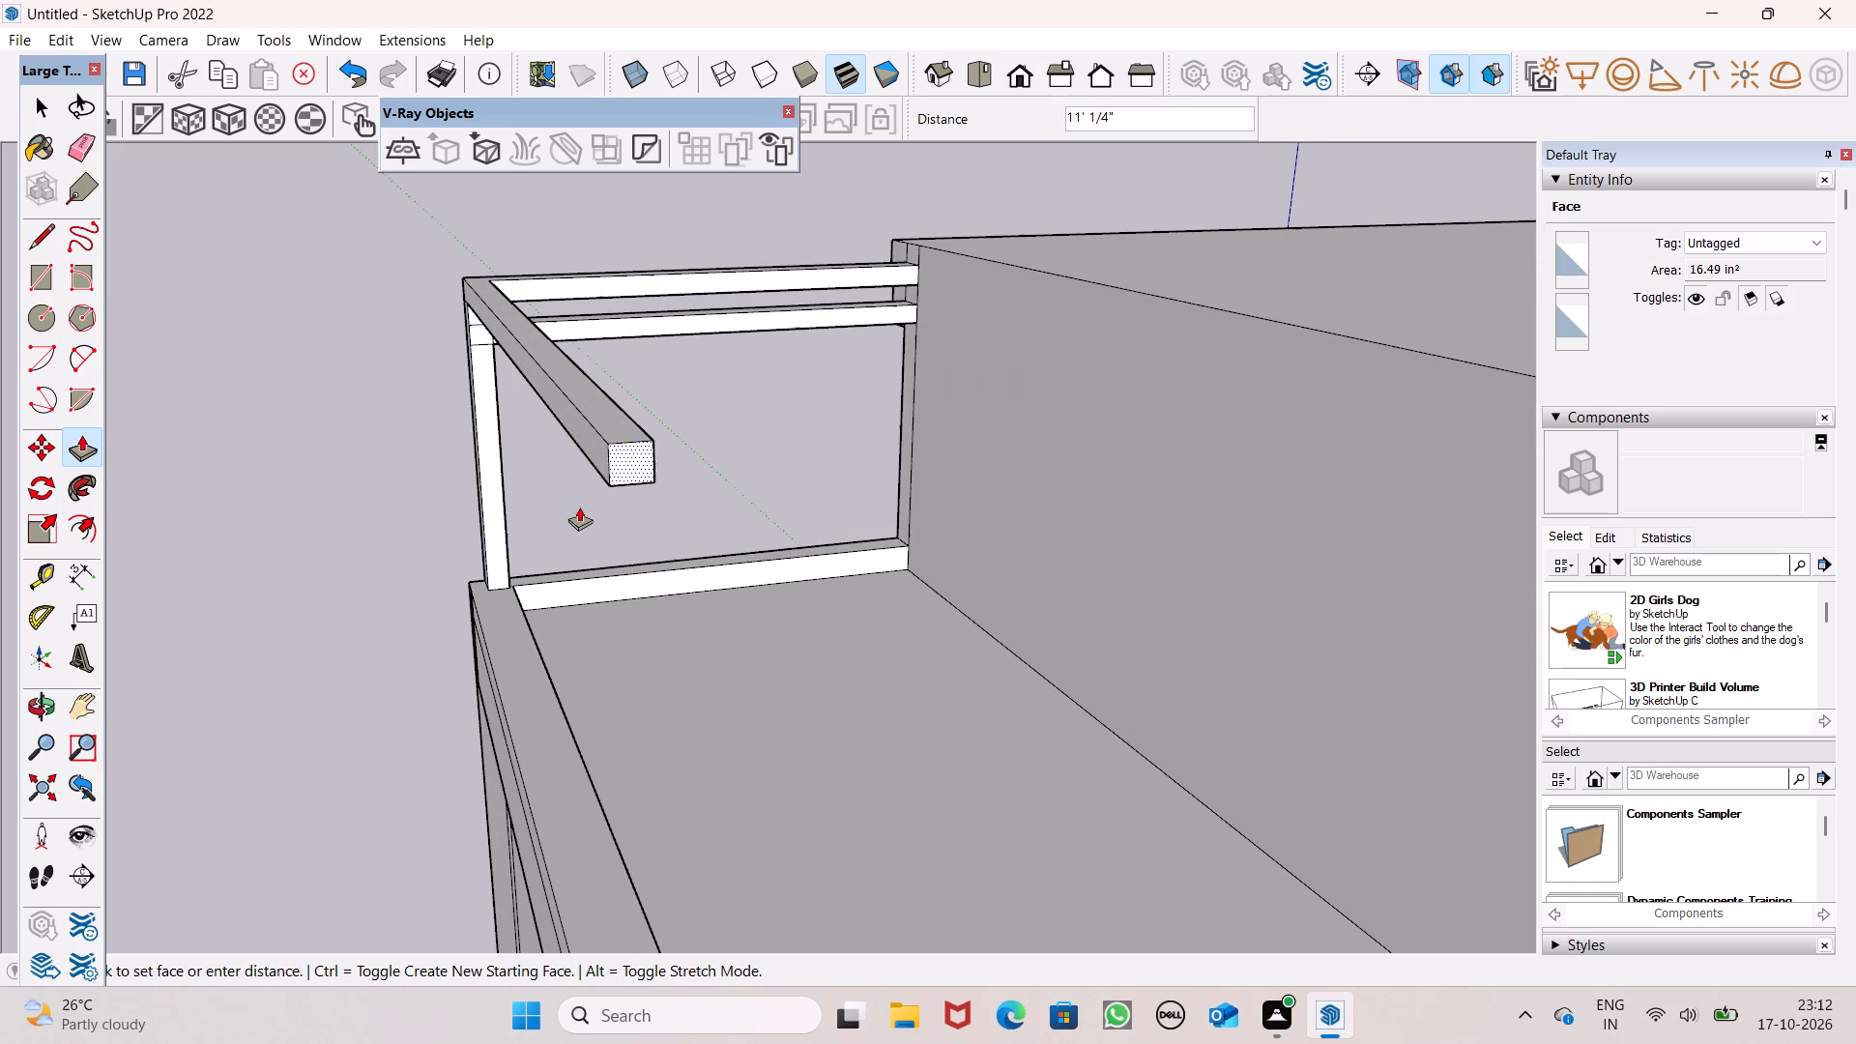
ctrl+drag(579, 507, 809, 867)
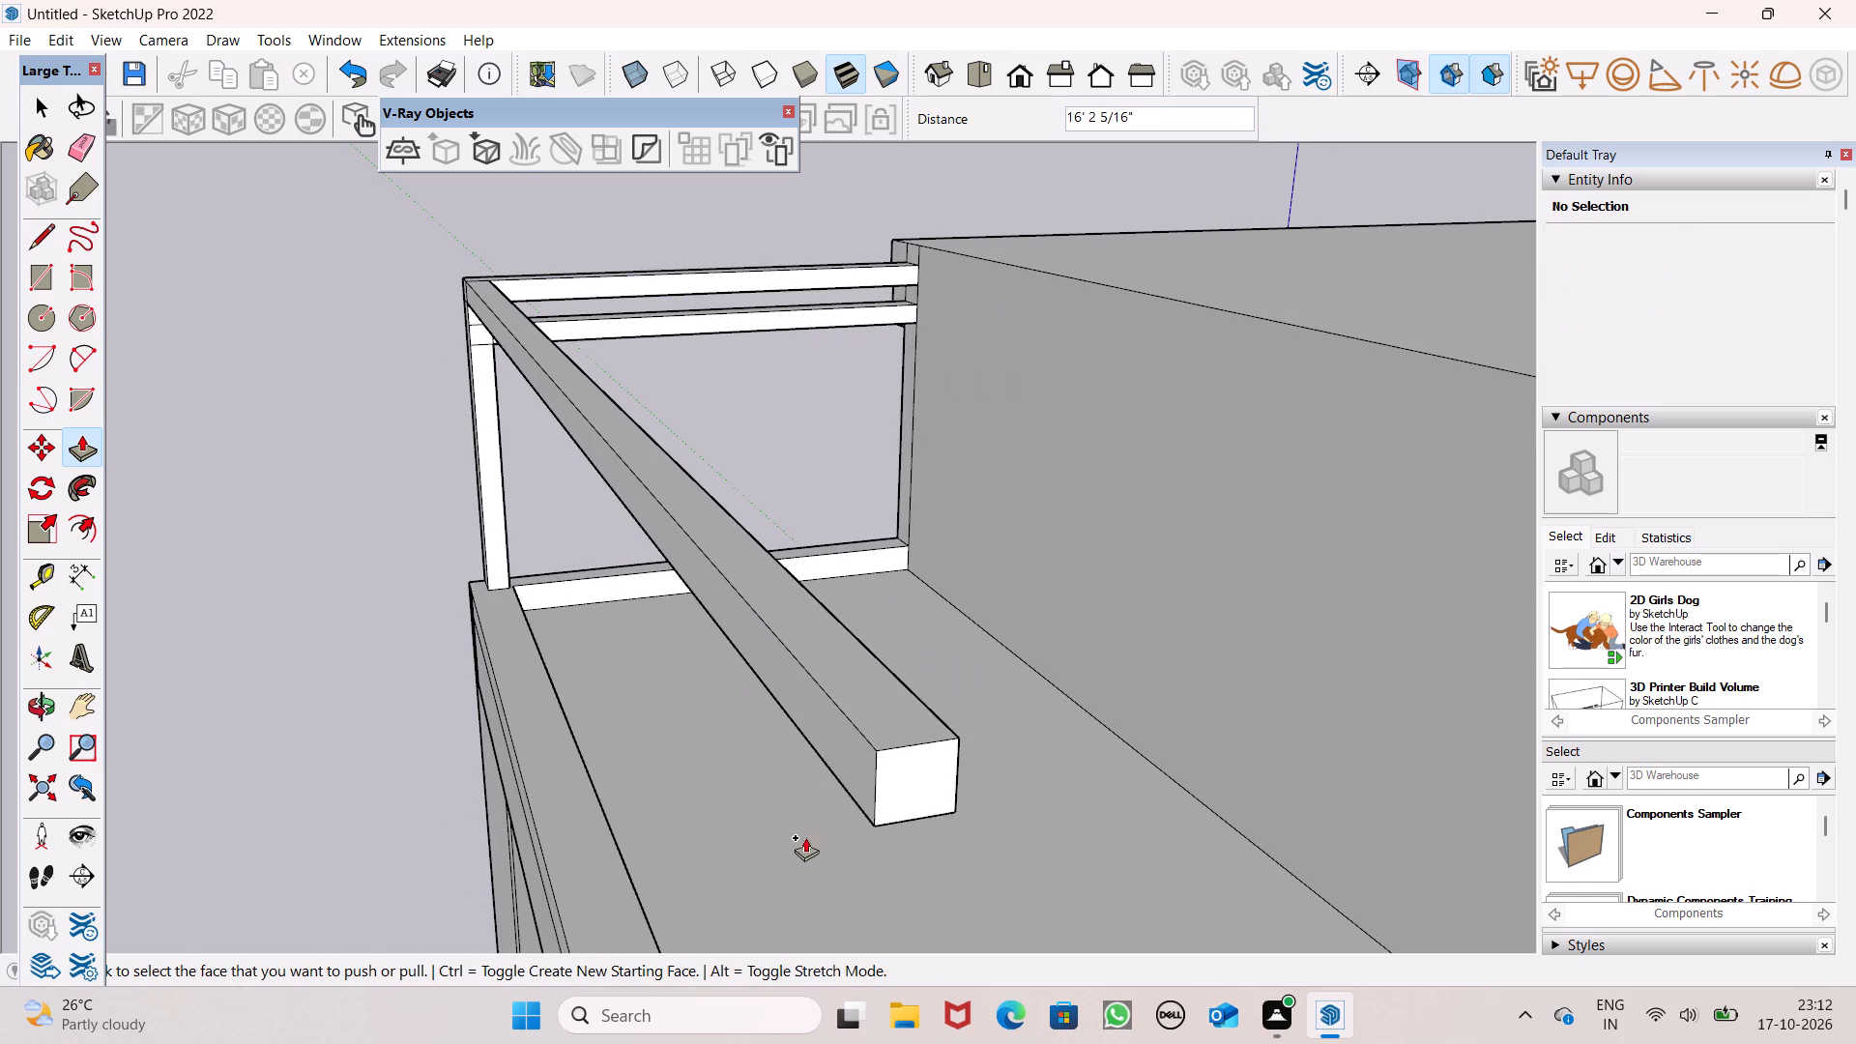
Push/Pull the corner post's lower joint face about 16' 9 3/4" along the terrace to form a lower side beam.
scroll(828, 487, down, 4)
middle_drag(885, 627, 1009, 685)
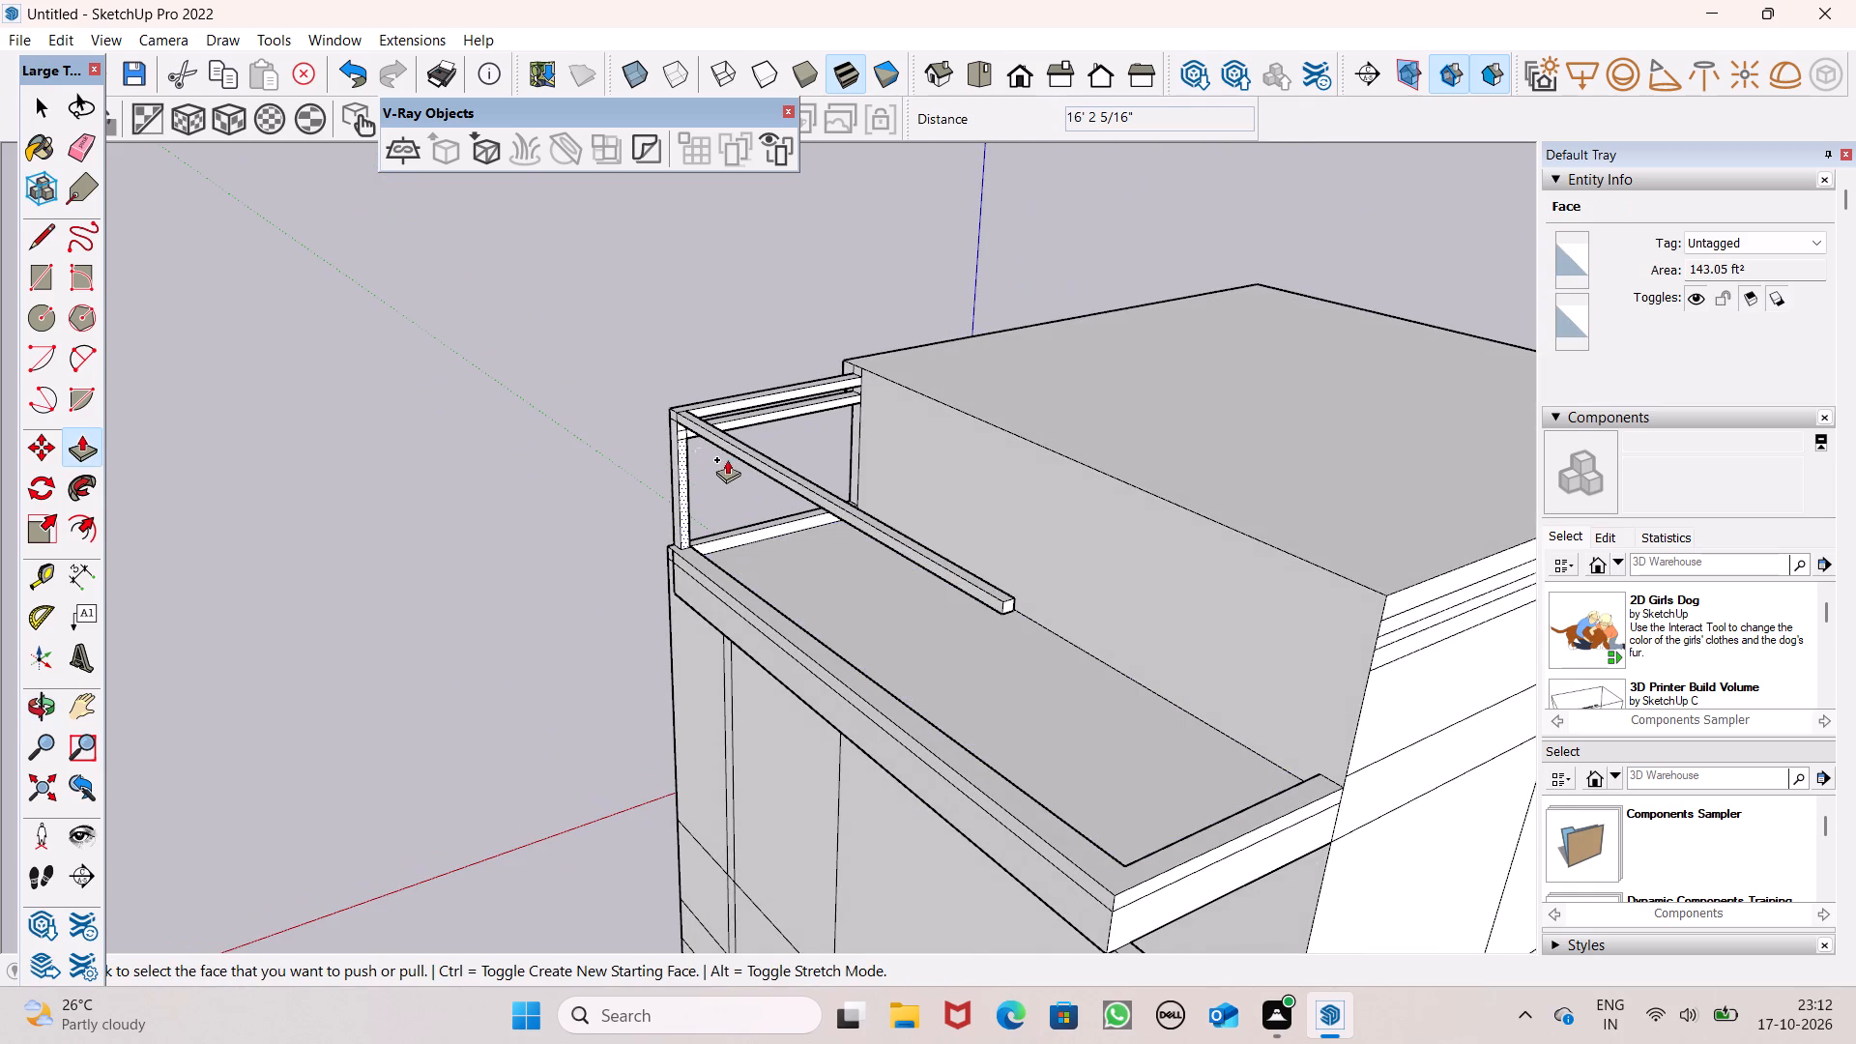
scroll(734, 465, up, 3)
middle_drag(724, 474, 762, 360)
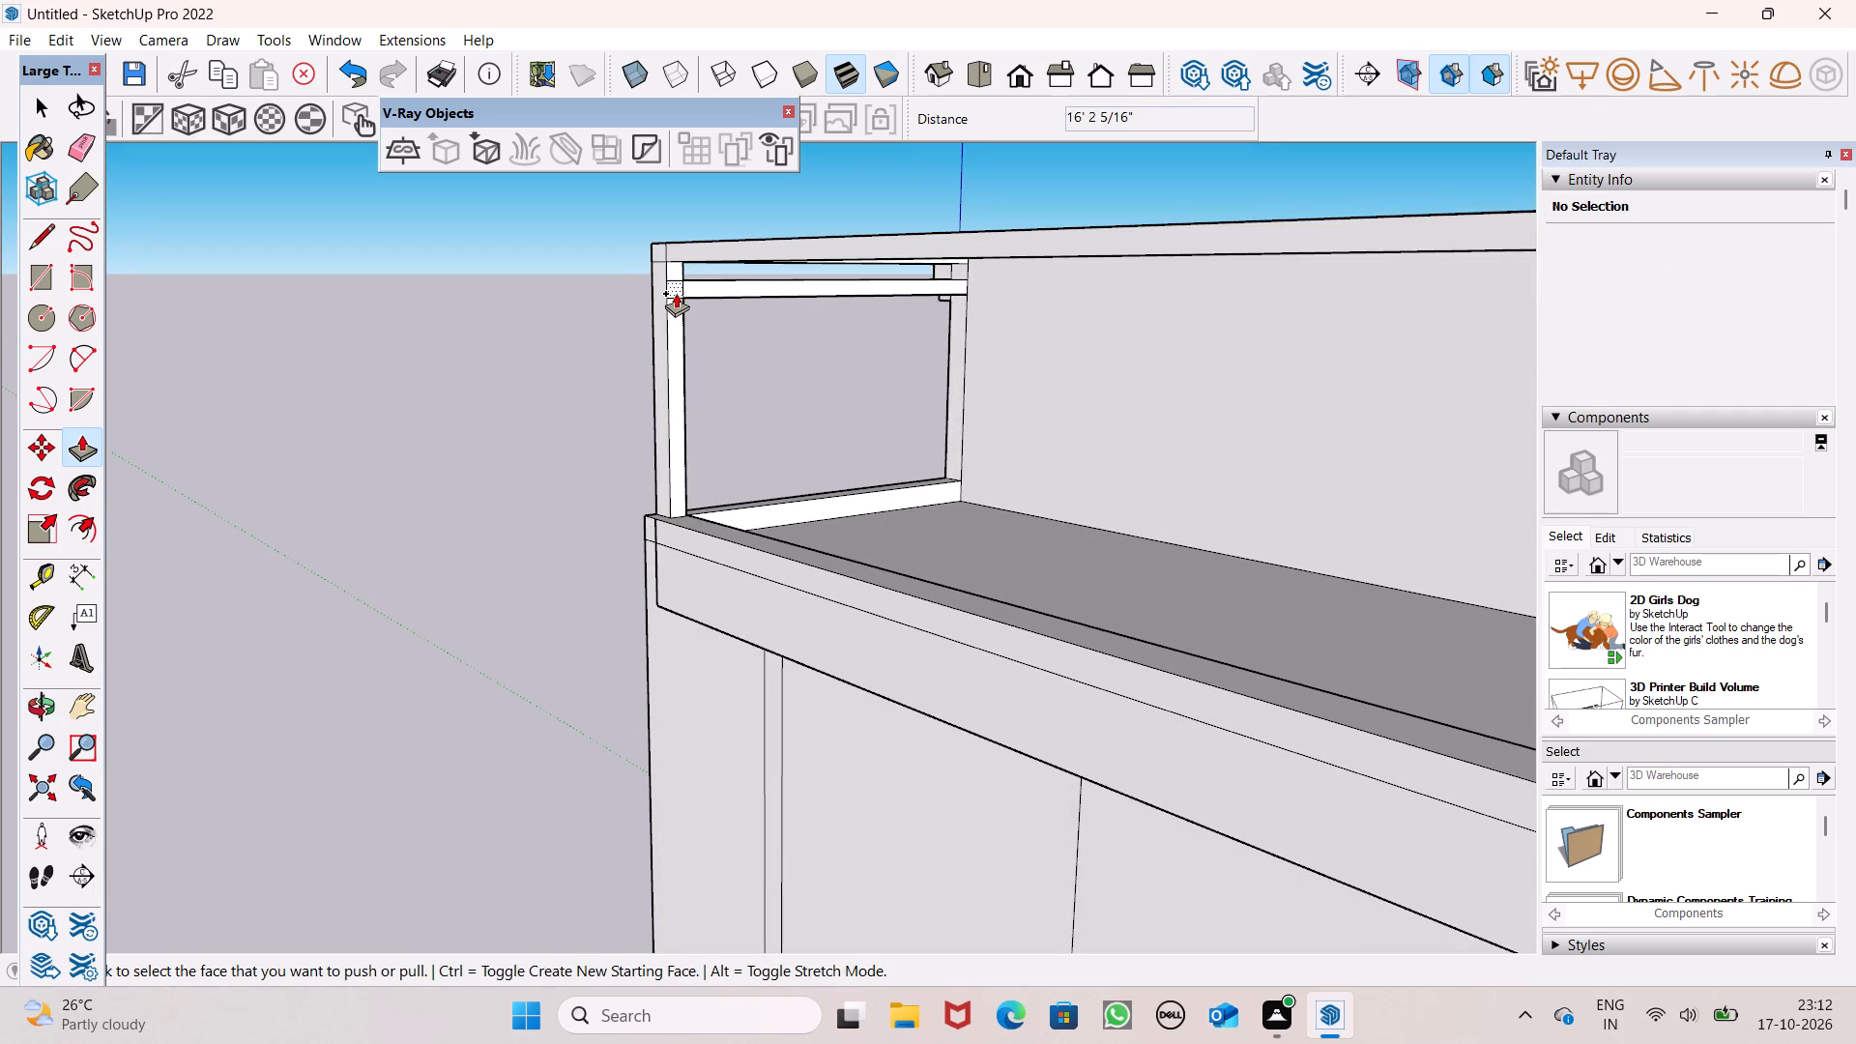
drag(675, 293, 976, 444)
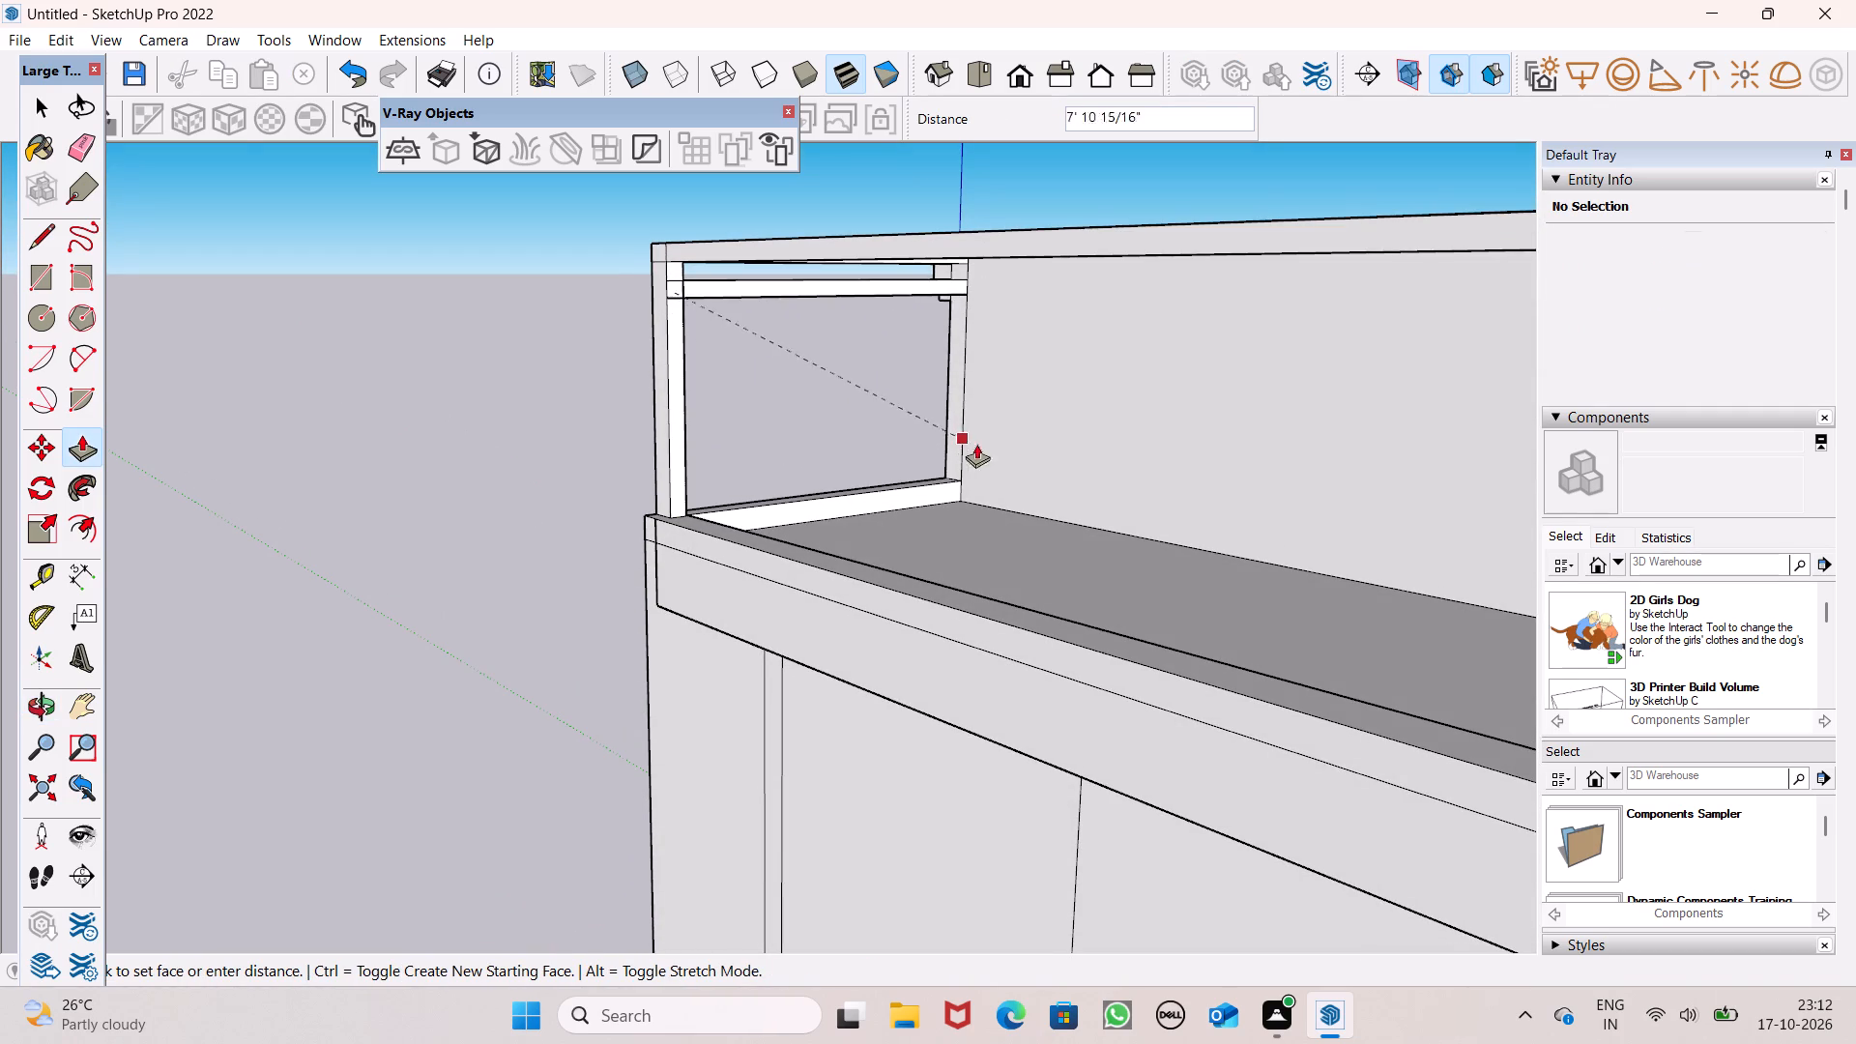
drag(976, 444, 1592, 692)
Extend the upper side beam by pulling its end face about 5' 4 3/8" further along the terrace.
scroll(436, 284, down, 4)
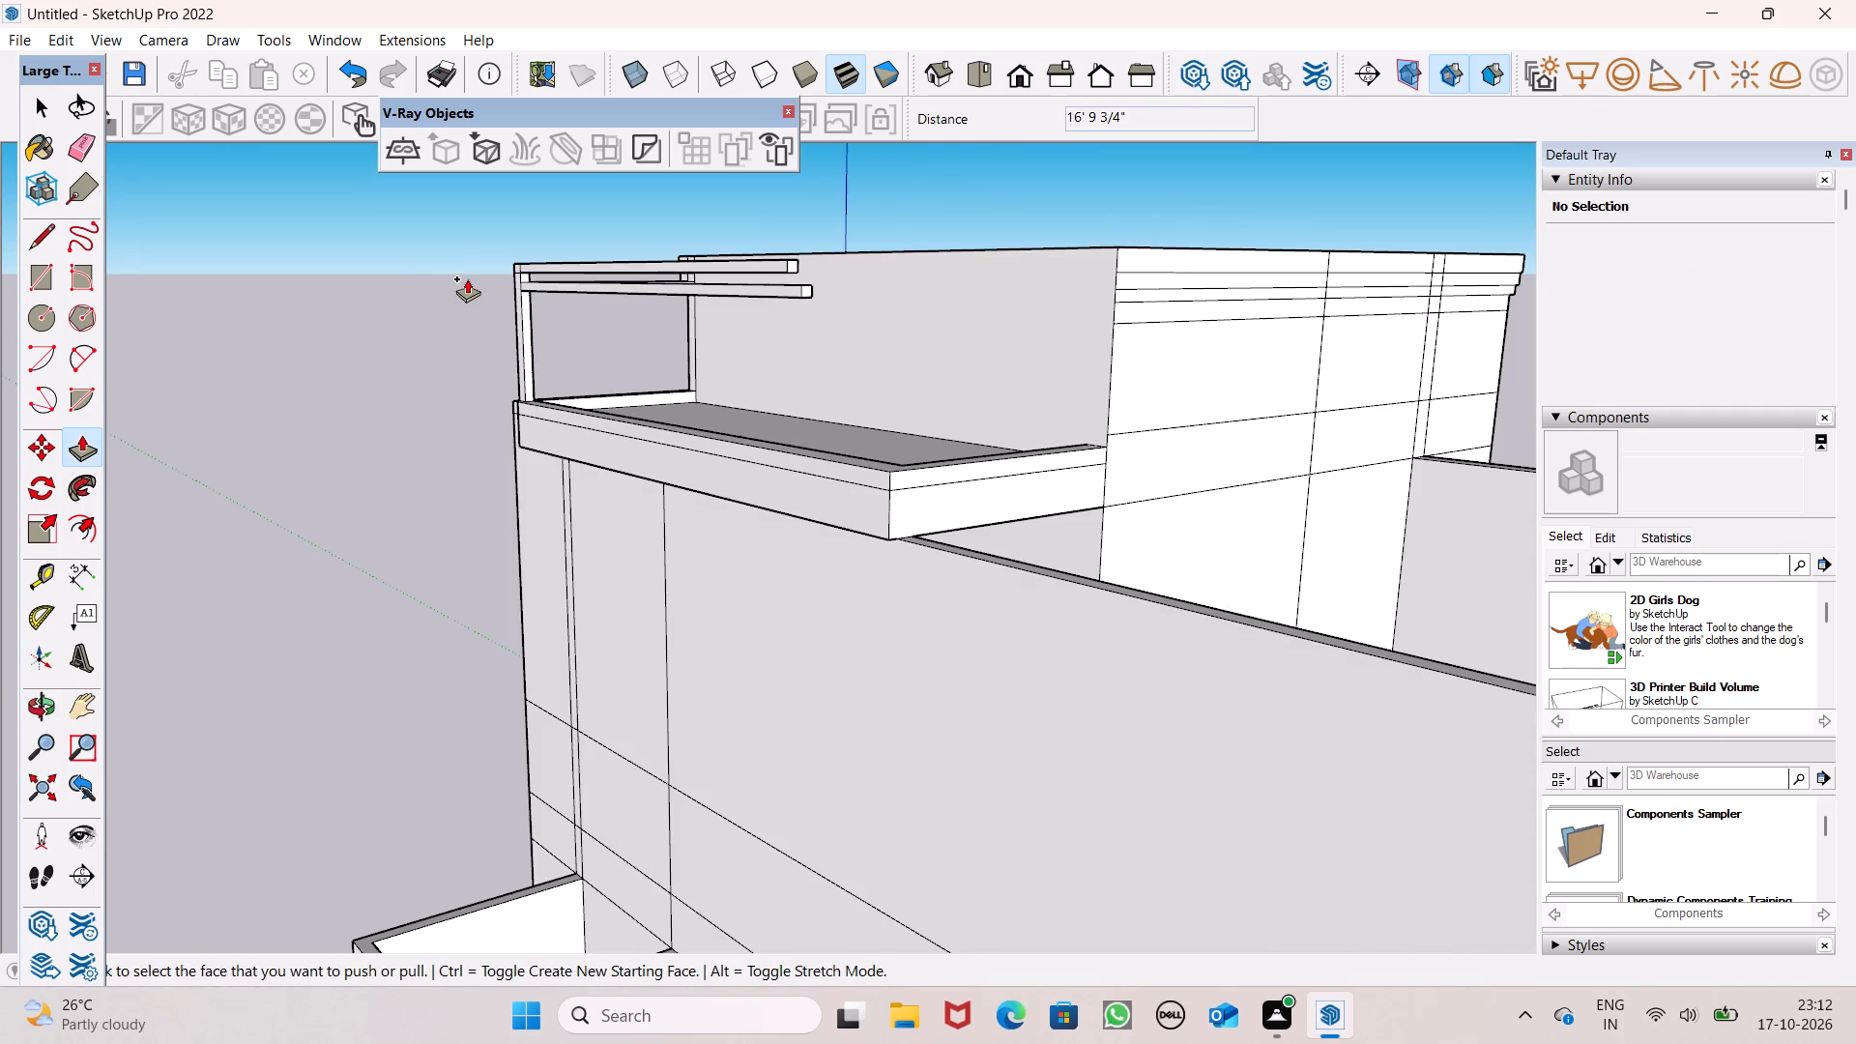
scroll(467, 277, down, 3)
middle_drag(736, 412, 620, 544)
scroll(595, 485, up, 8)
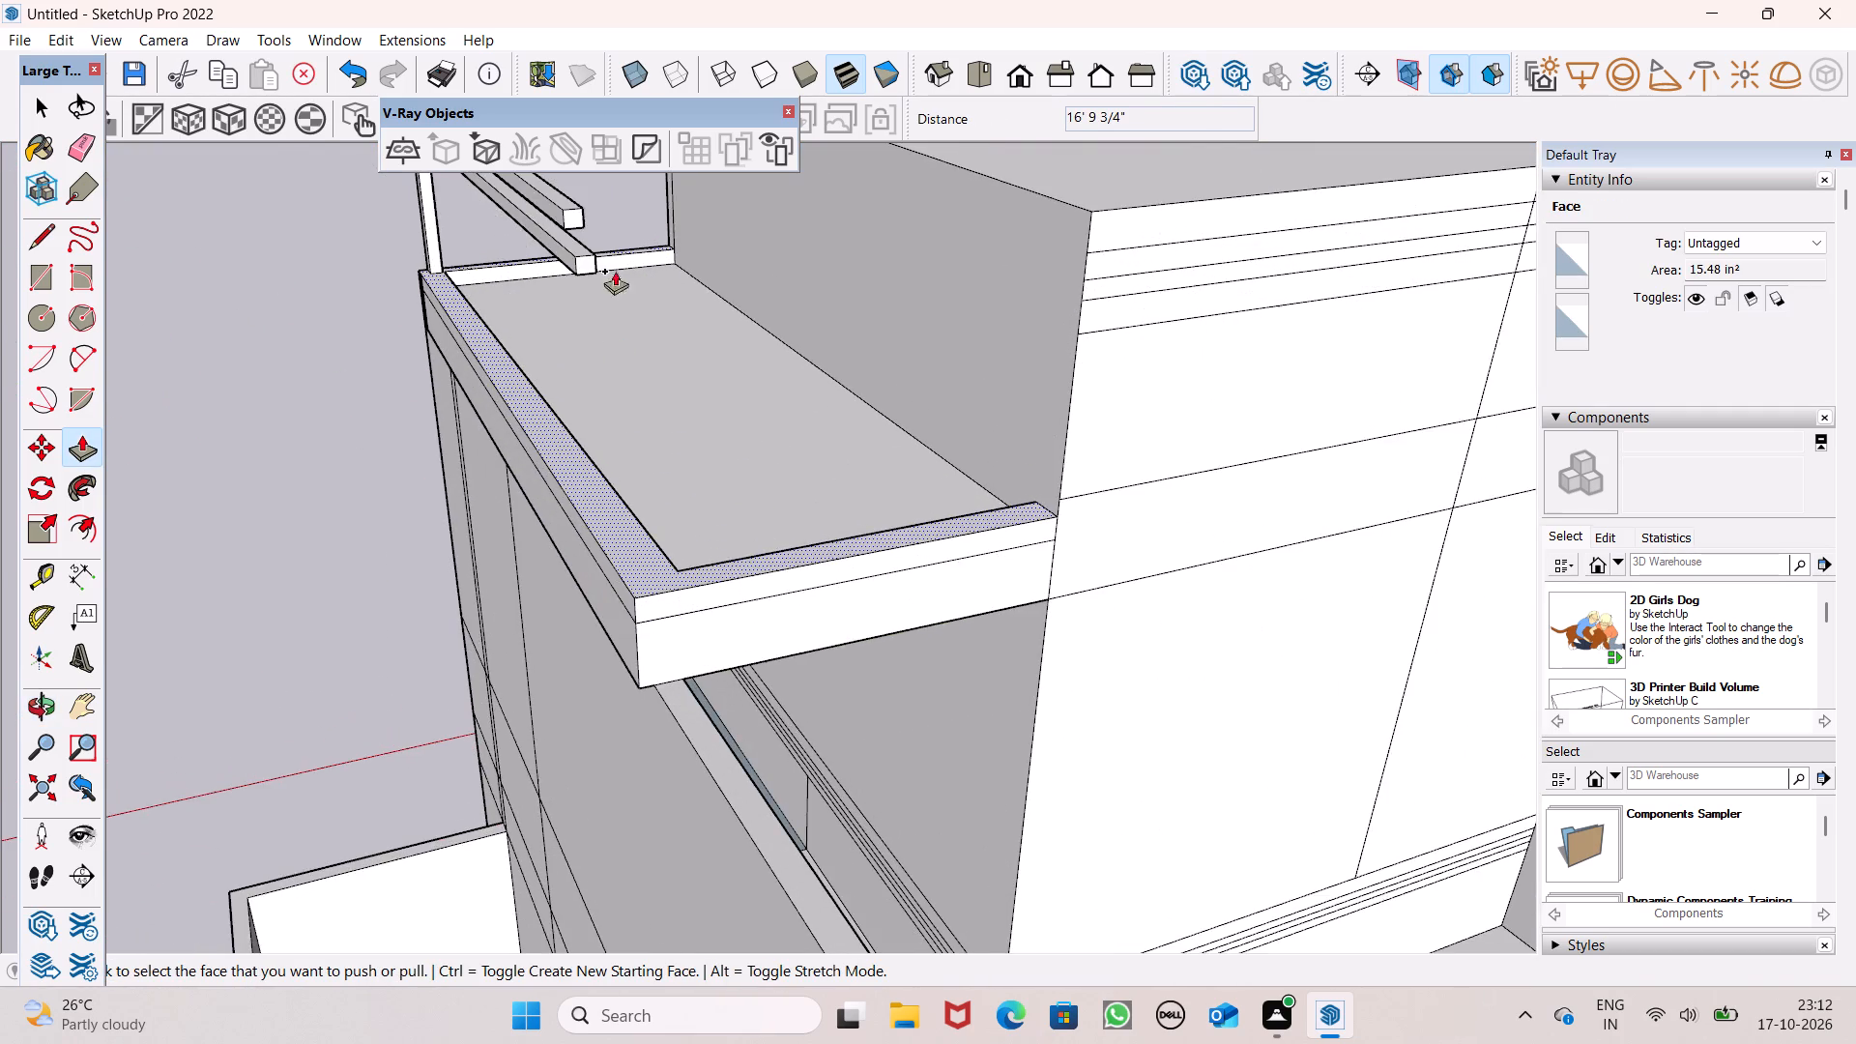
scroll(599, 250, up, 4)
scroll(543, 272, down, 4)
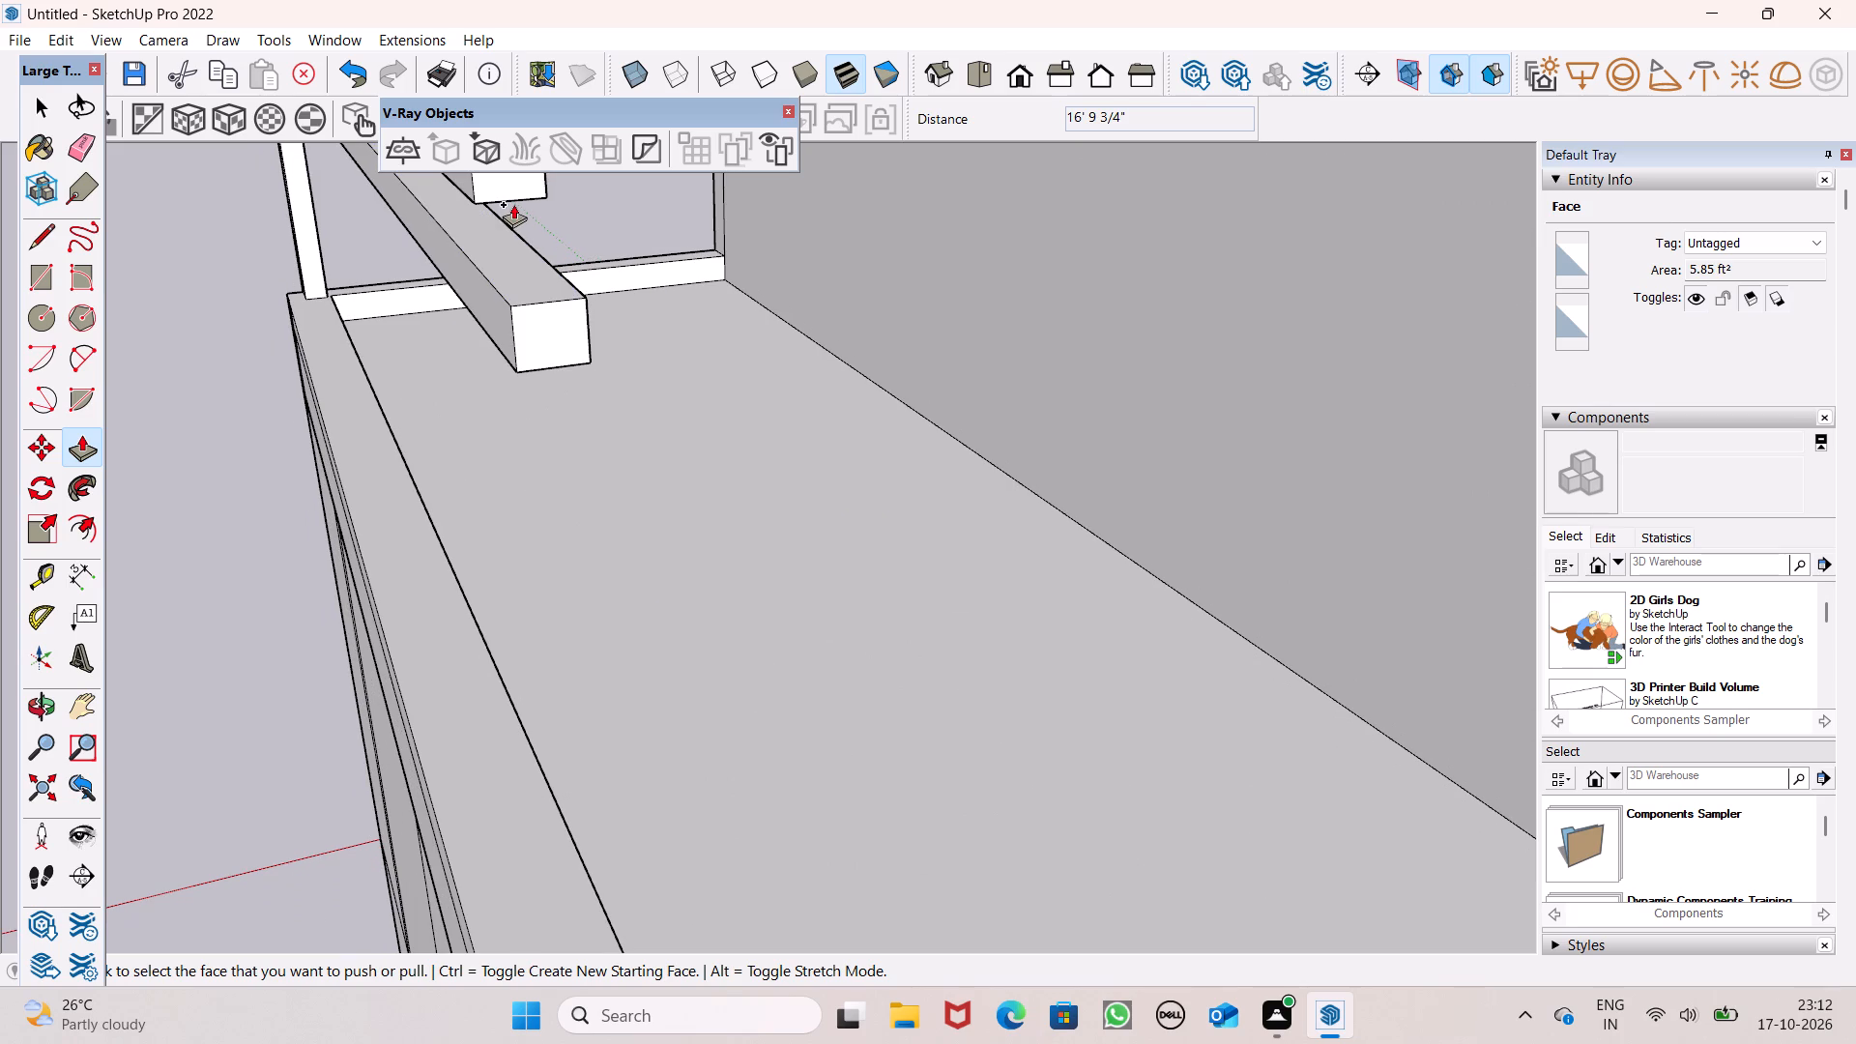
drag(511, 197, 1116, 993)
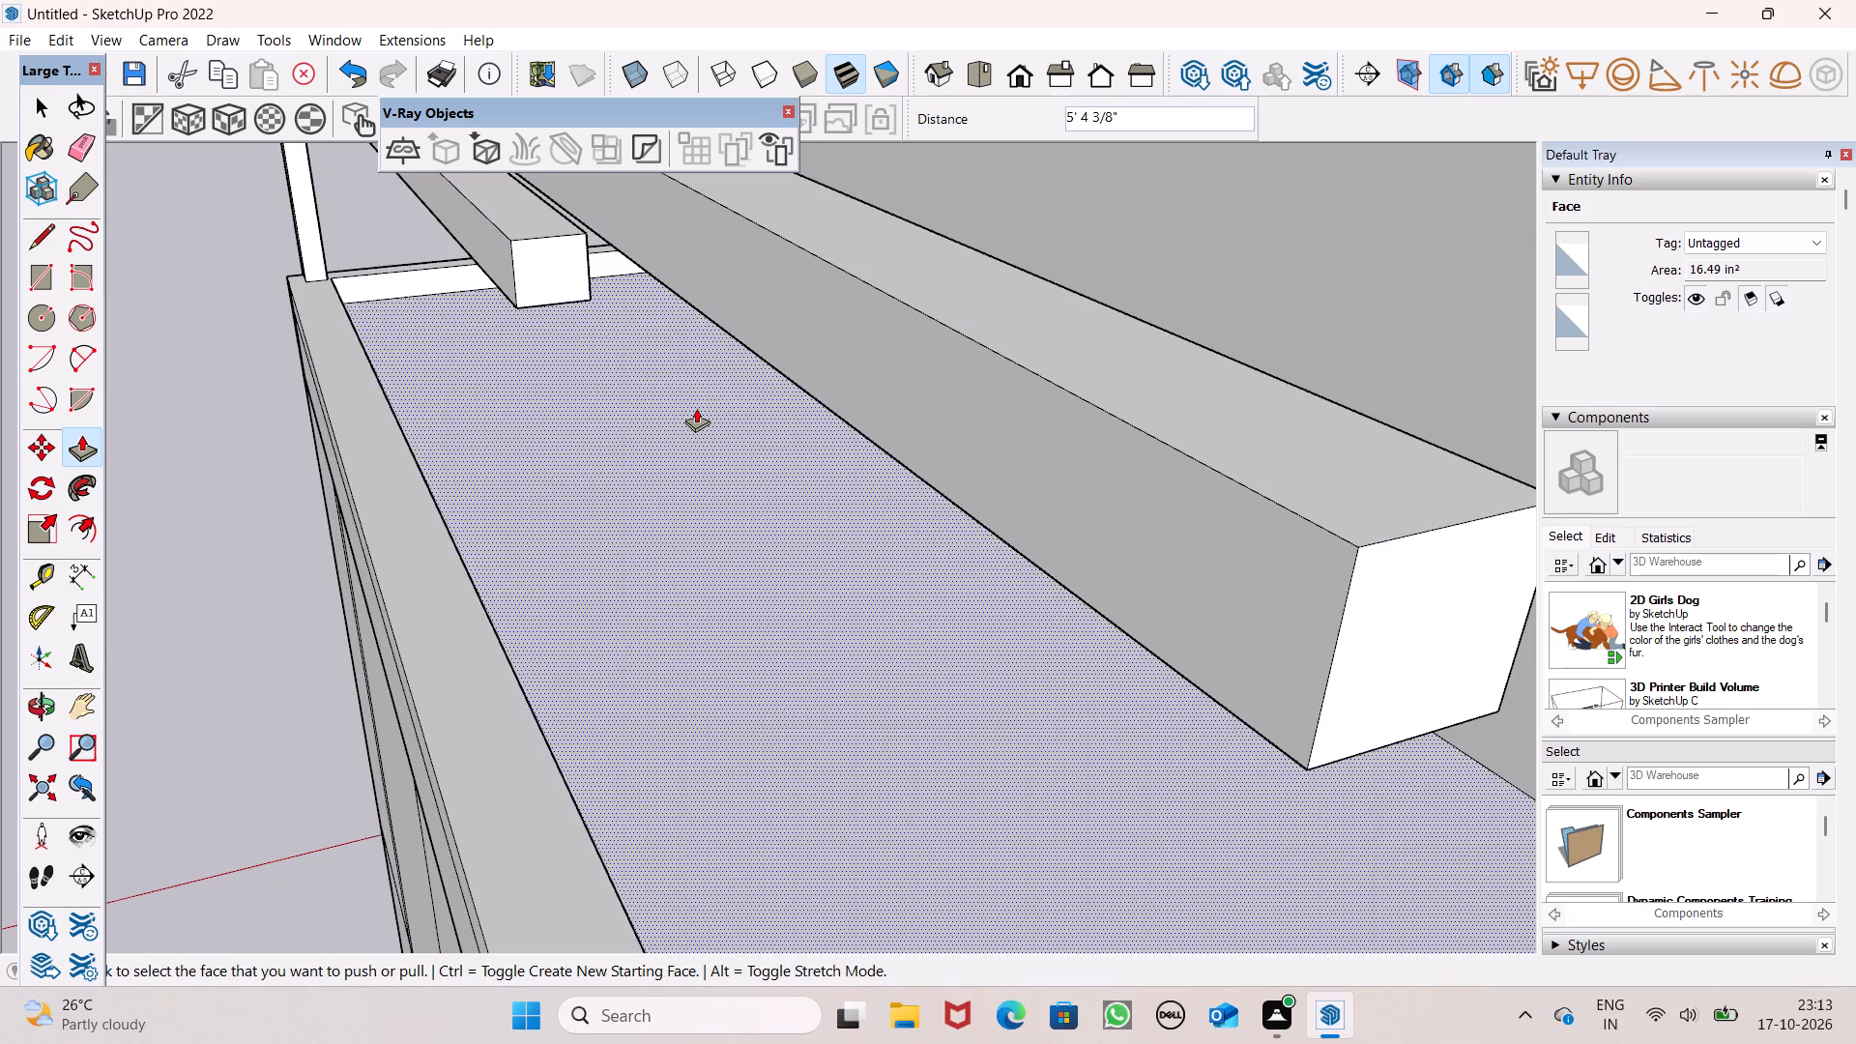
Extend the lower side beam by pulling its end face about 6' 10 11/16" further along the terrace.
scroll(696, 408, down, 6)
middle_drag(692, 422, 752, 346)
scroll(760, 348, down, 2)
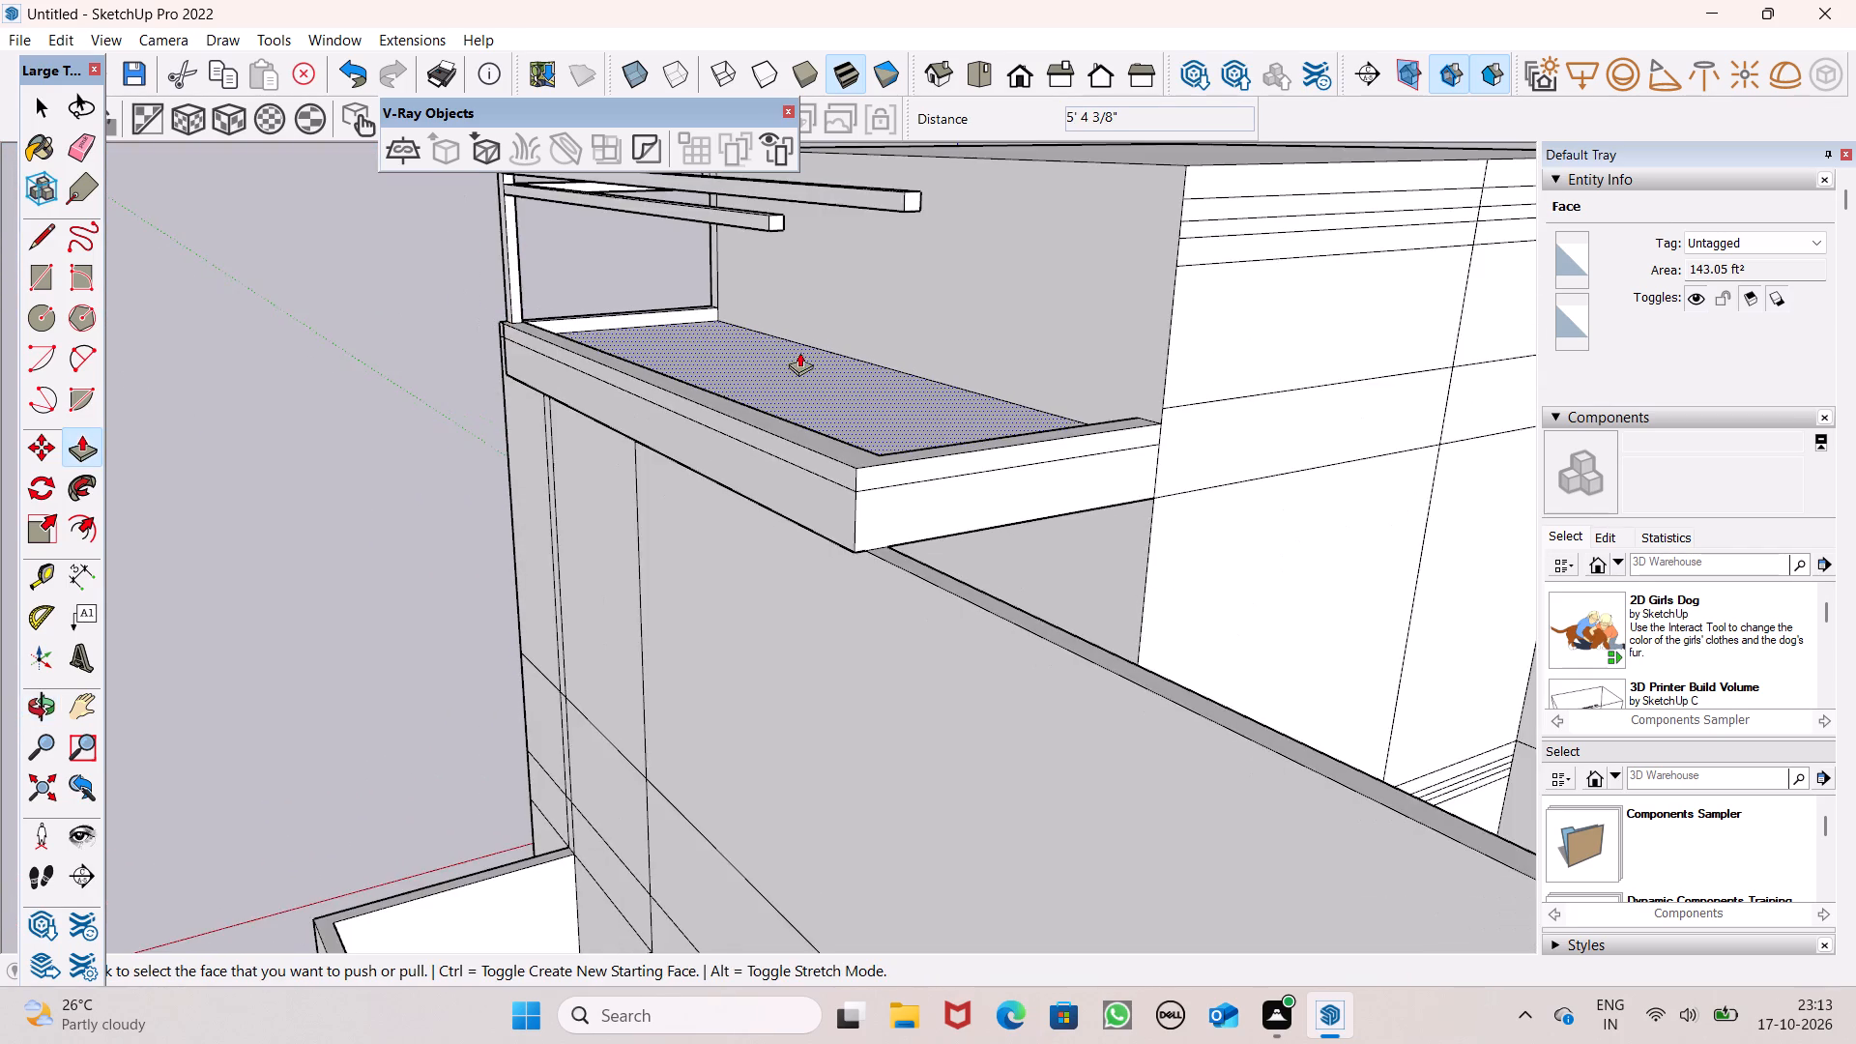
middle_drag(797, 352, 748, 398)
drag(703, 305, 761, 421)
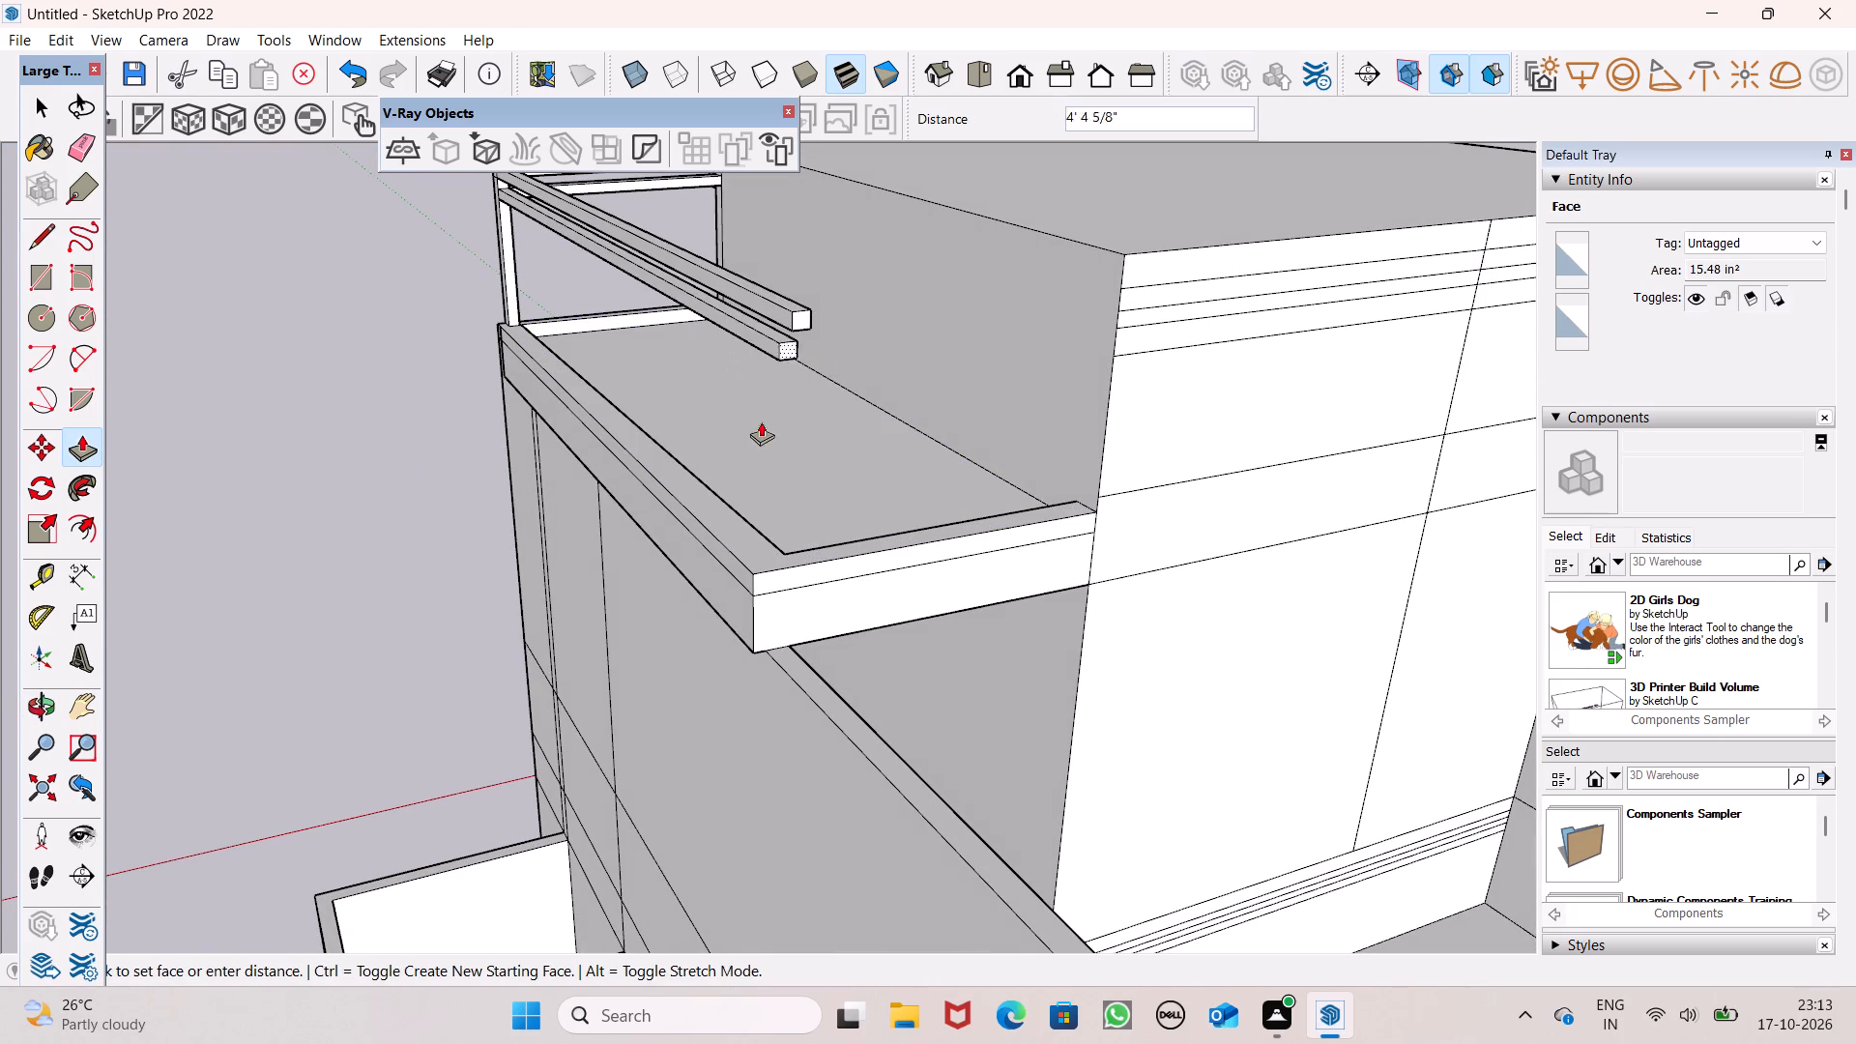
drag(761, 421, 793, 486)
middle_drag(830, 553, 859, 625)
scroll(864, 523, down, 2)
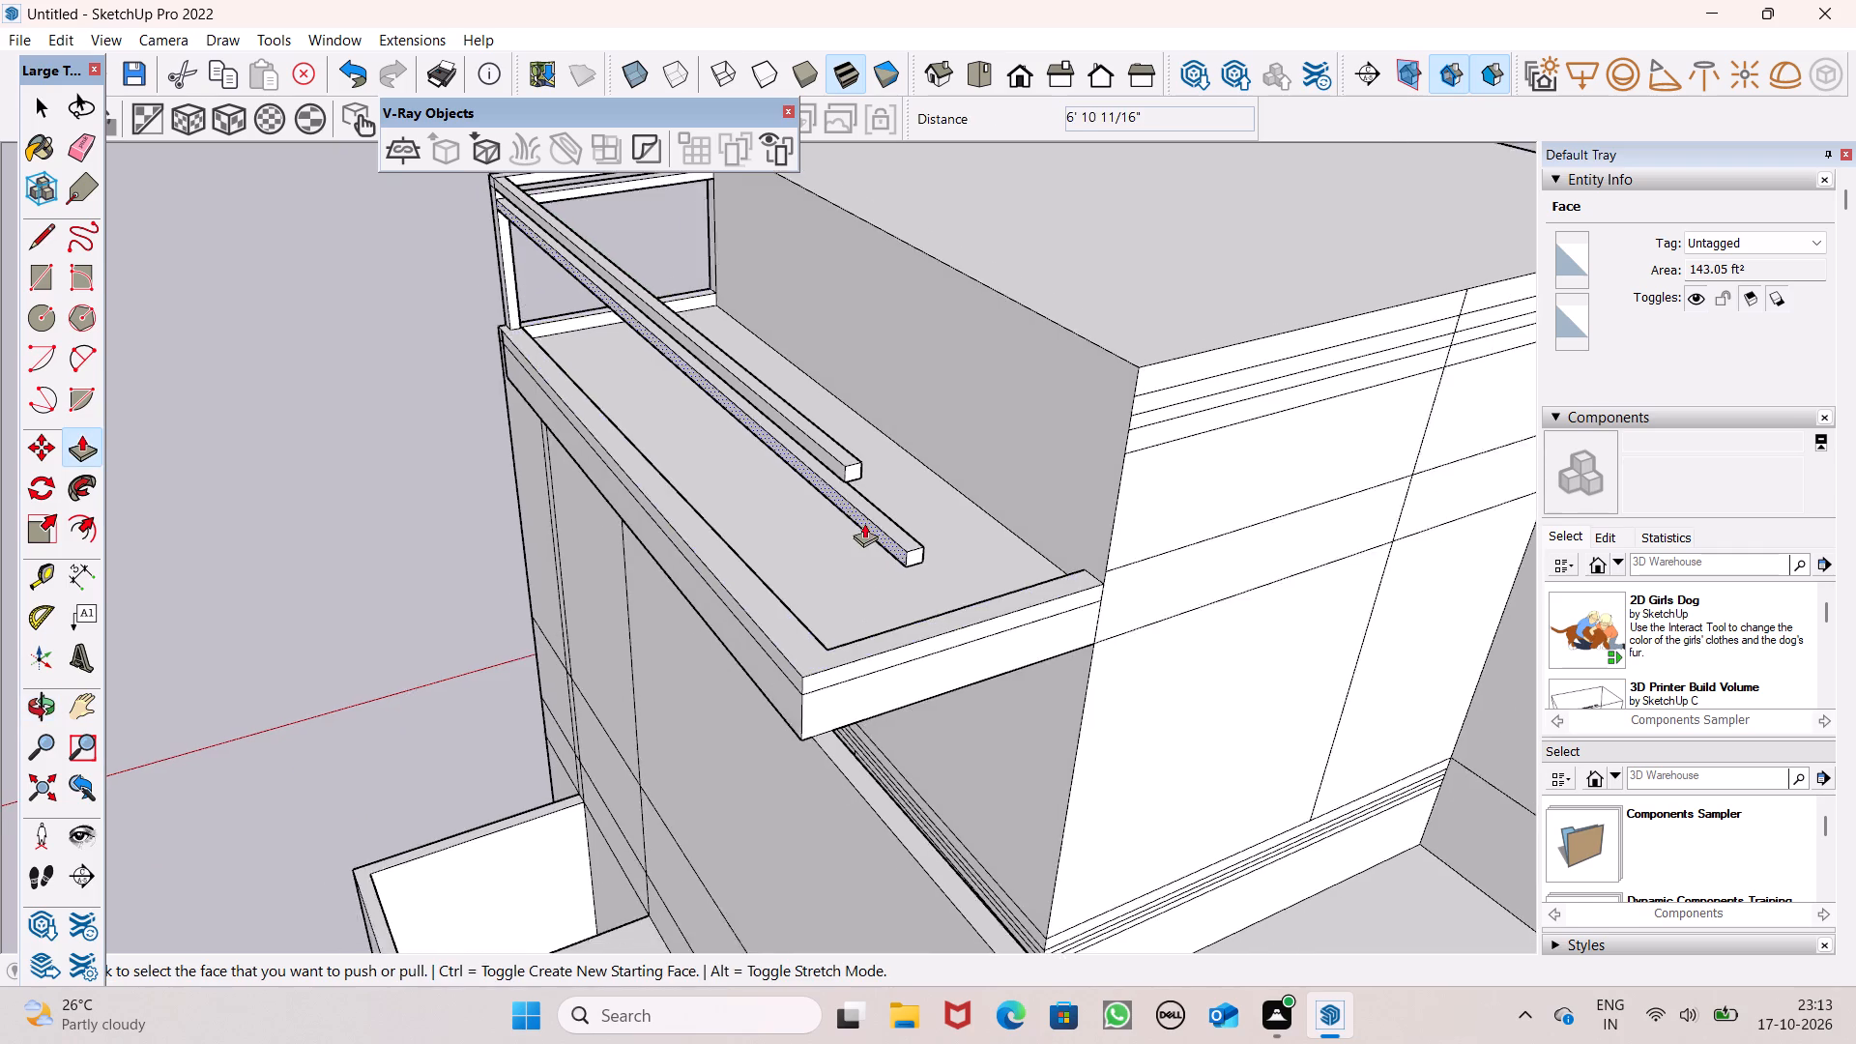
middle_drag(897, 643, 844, 765)
key(space)
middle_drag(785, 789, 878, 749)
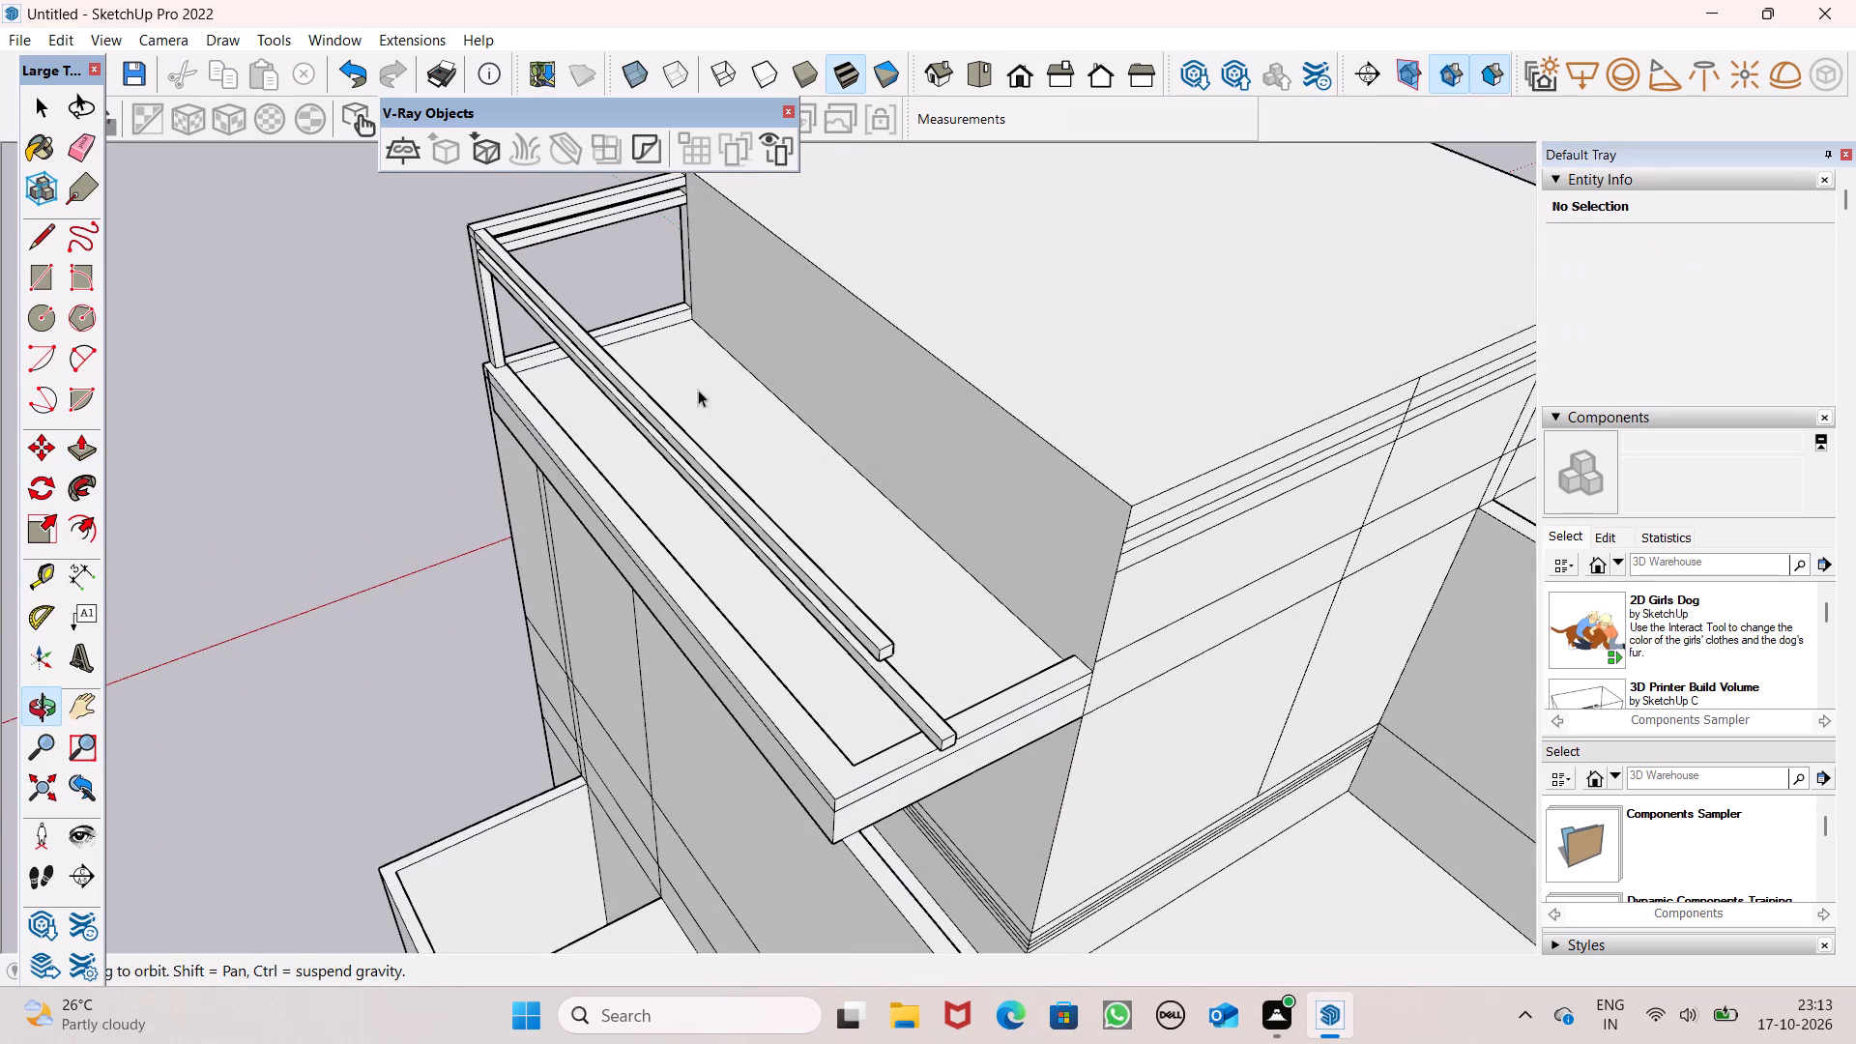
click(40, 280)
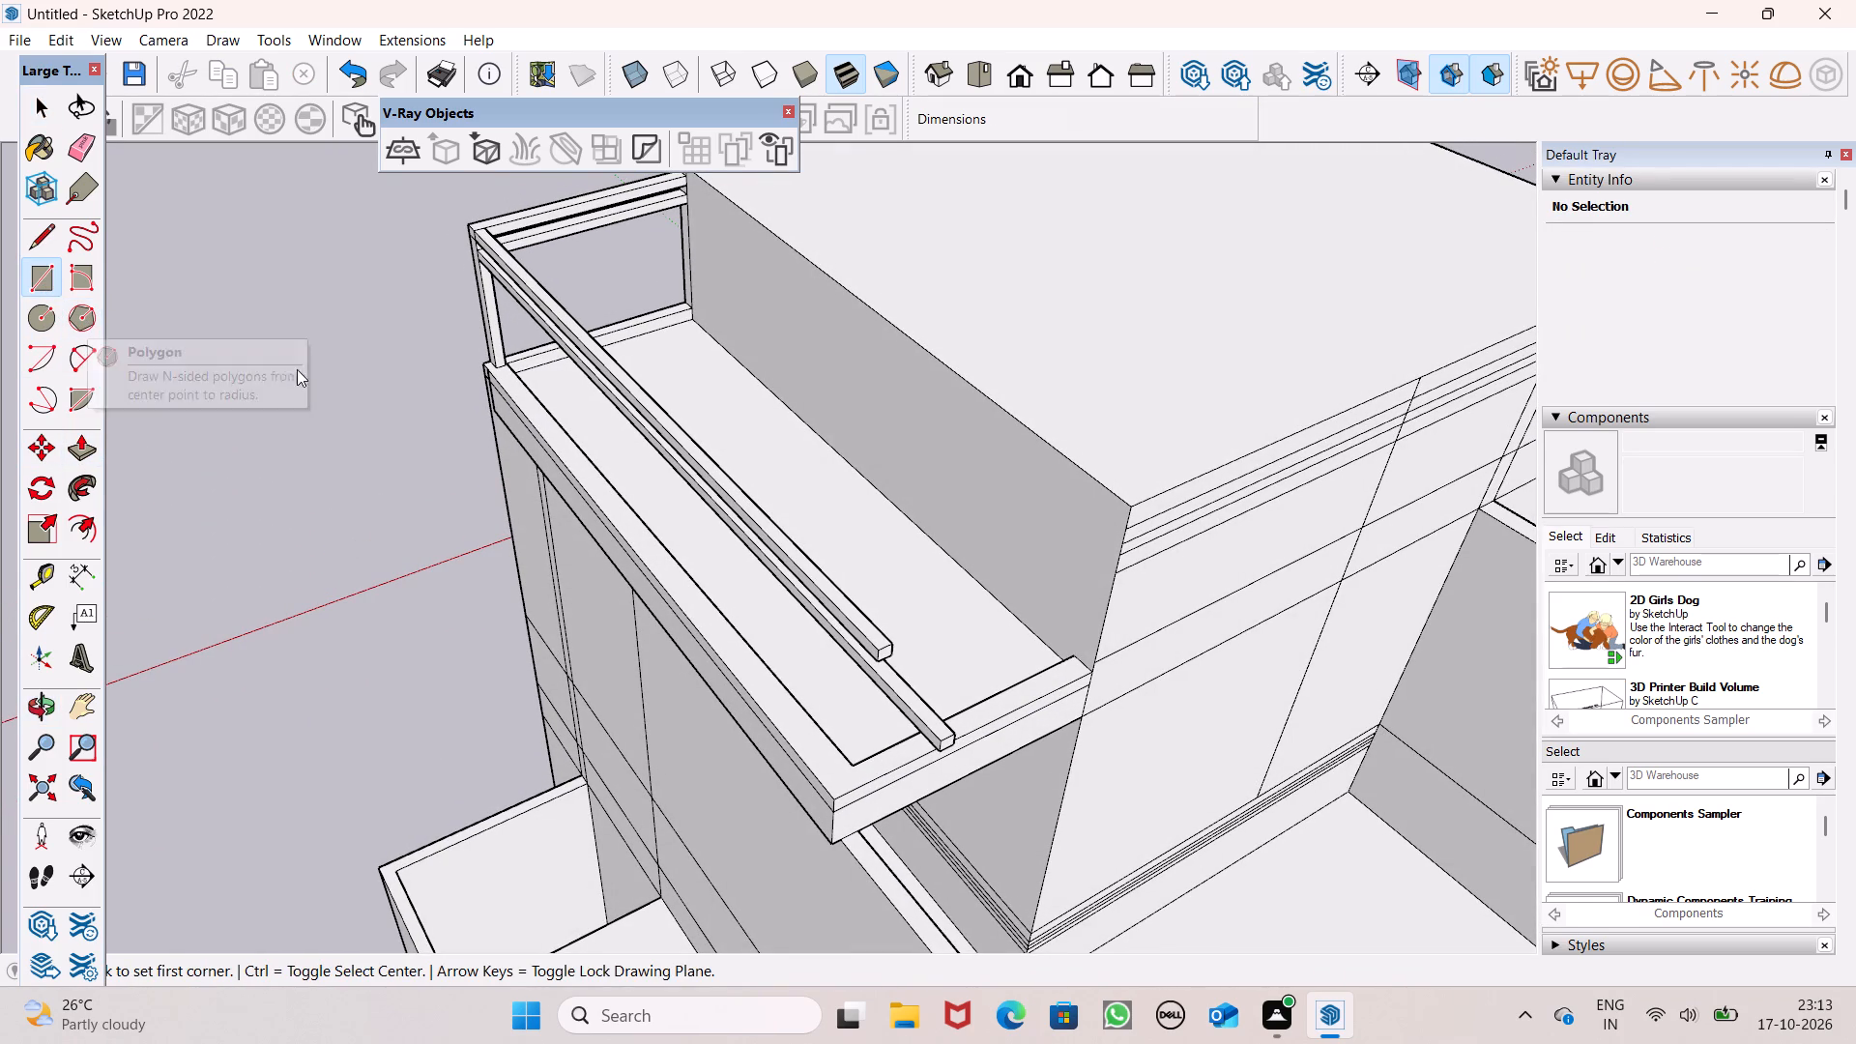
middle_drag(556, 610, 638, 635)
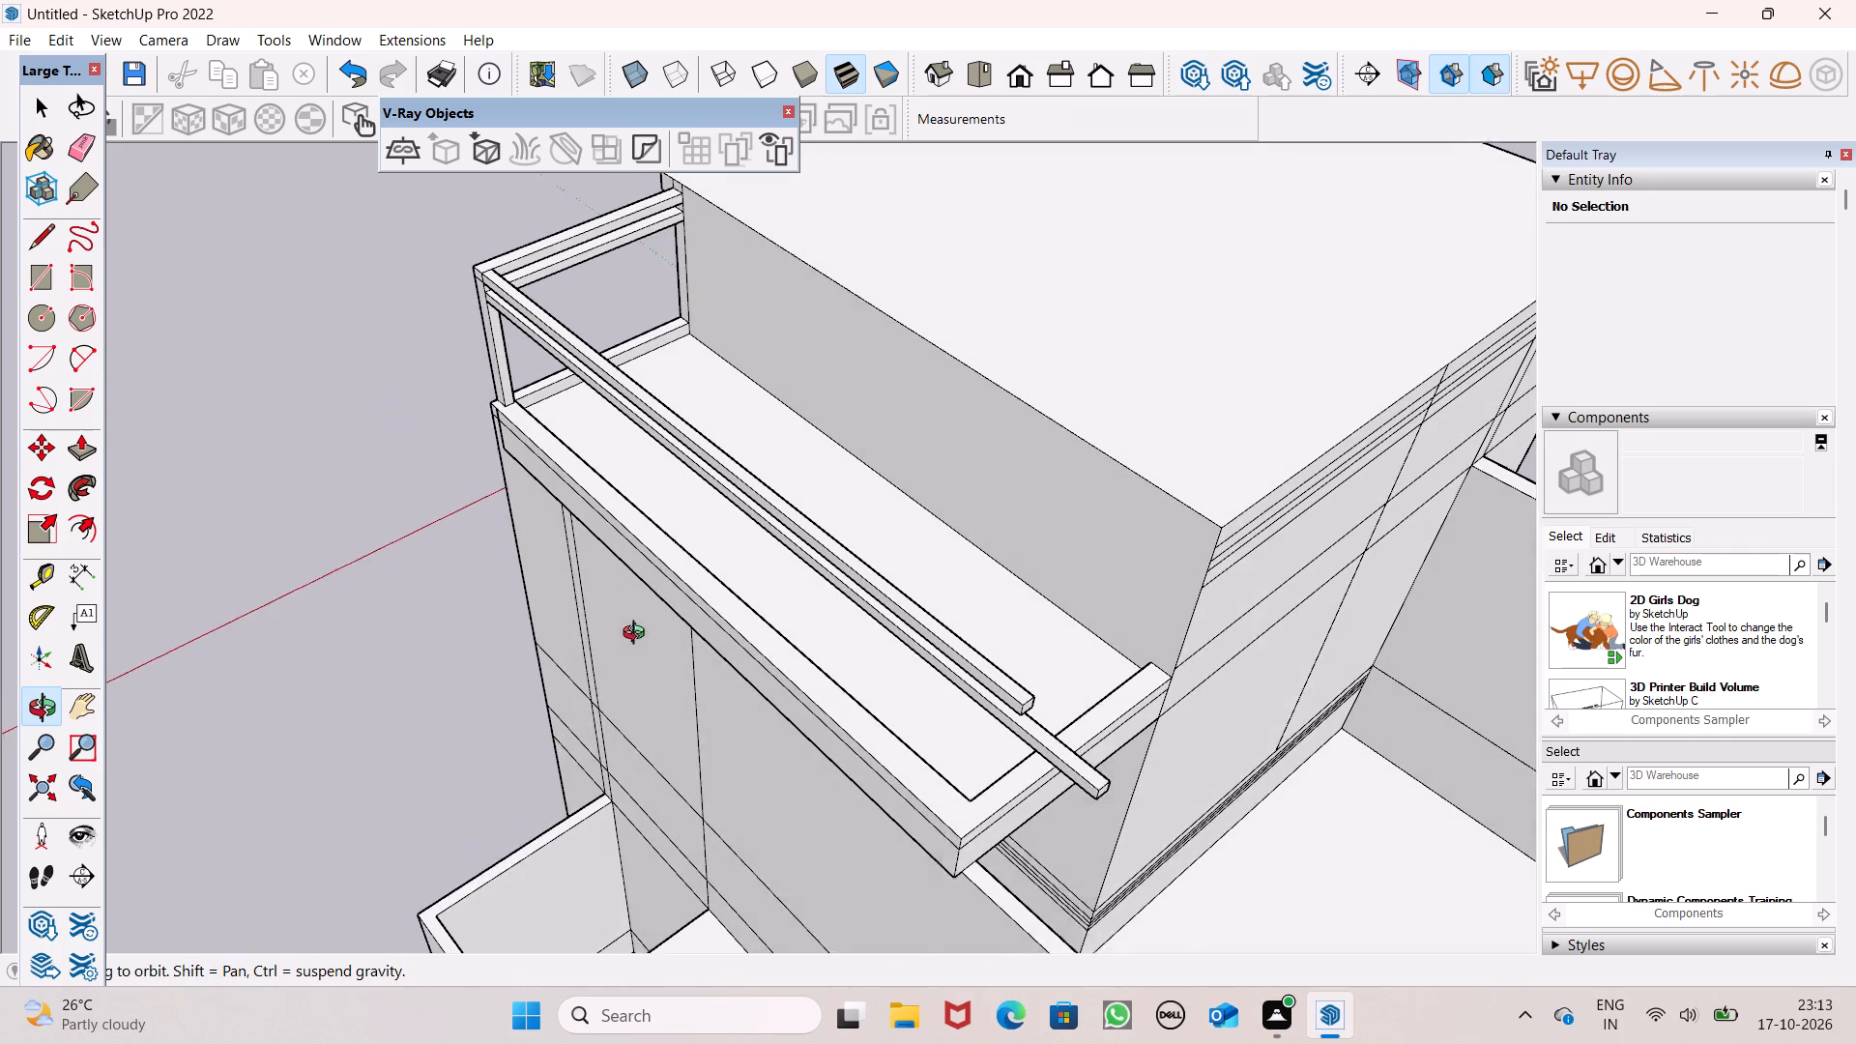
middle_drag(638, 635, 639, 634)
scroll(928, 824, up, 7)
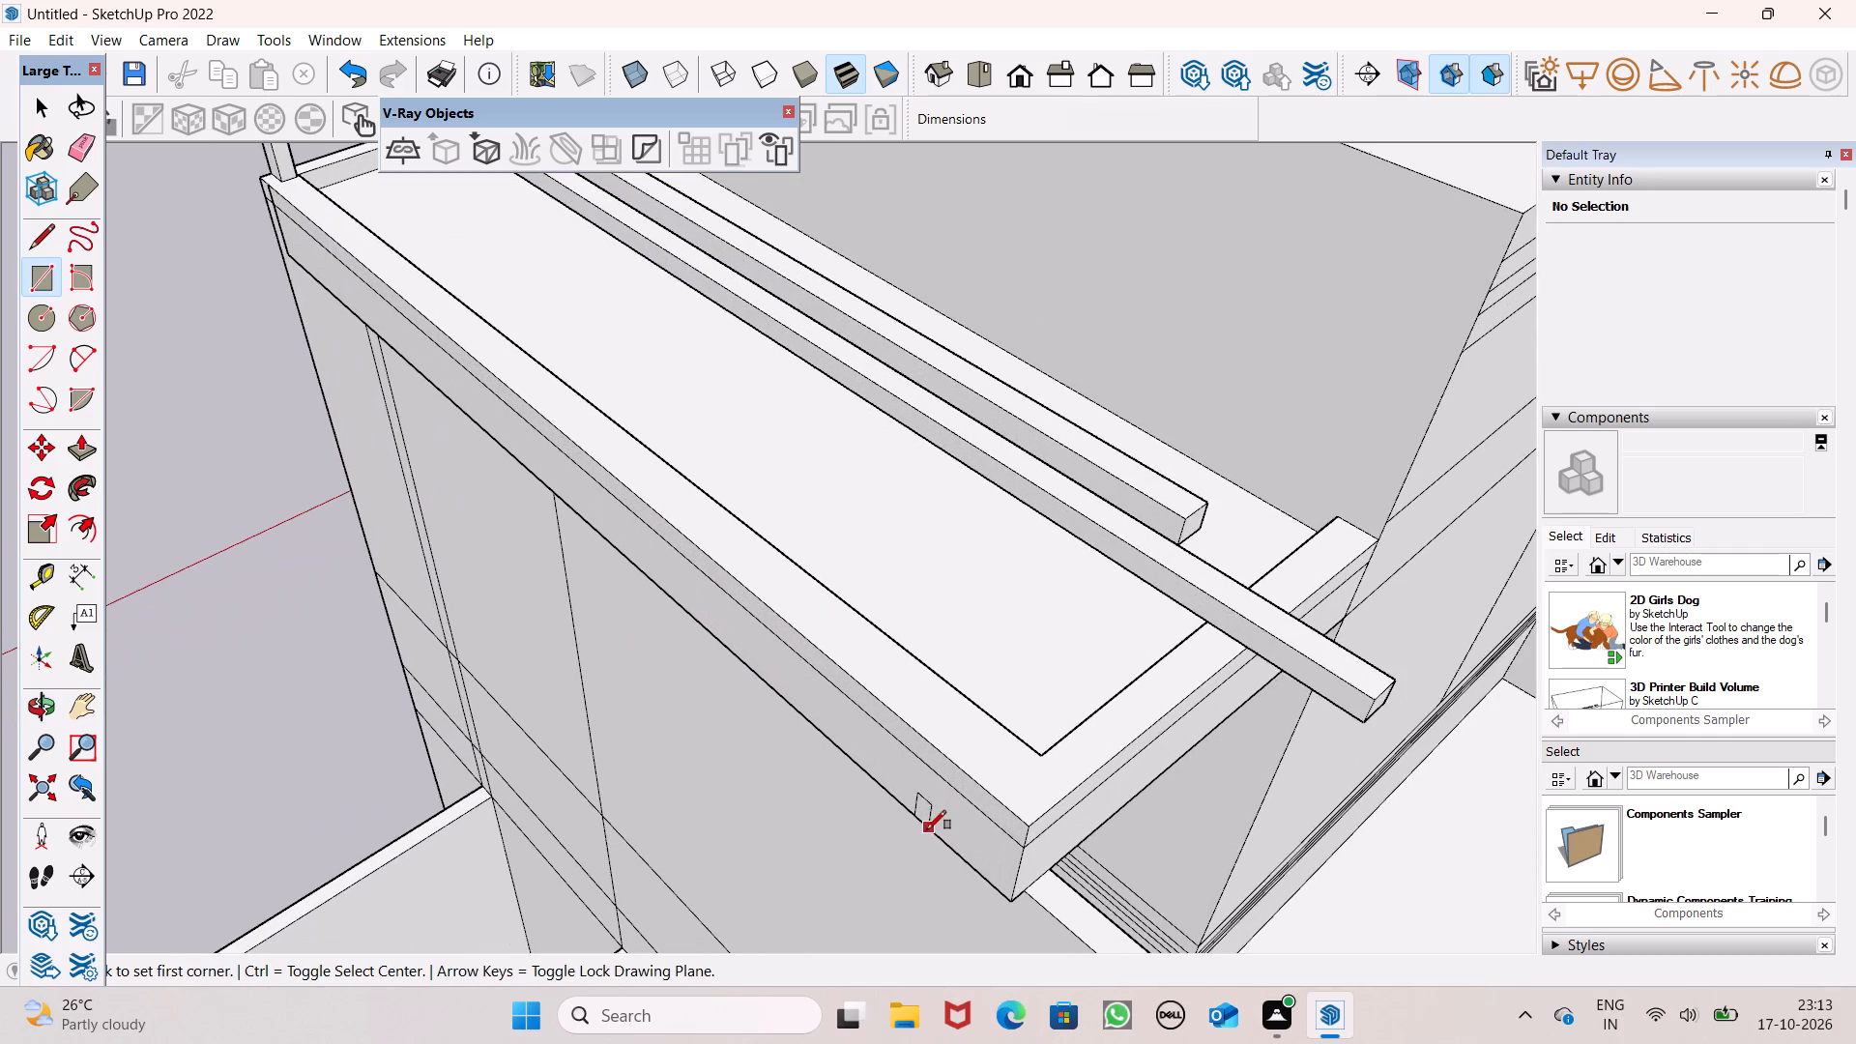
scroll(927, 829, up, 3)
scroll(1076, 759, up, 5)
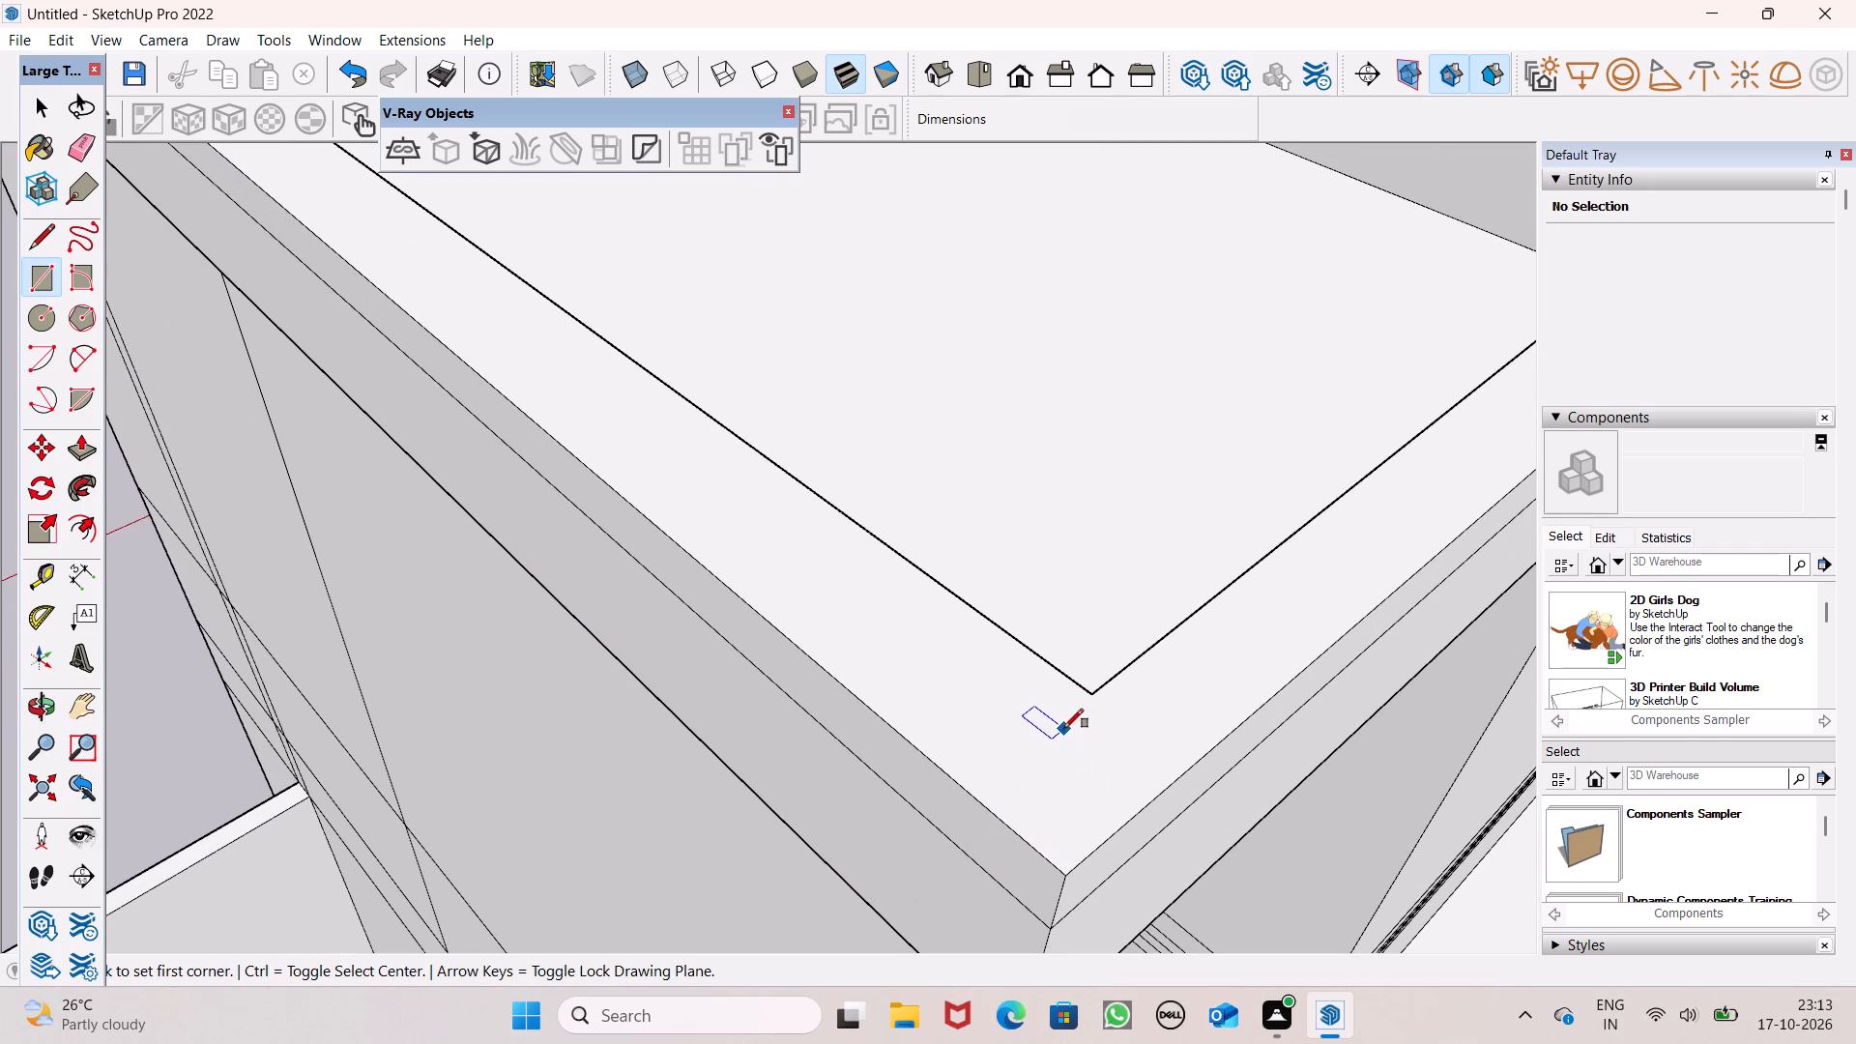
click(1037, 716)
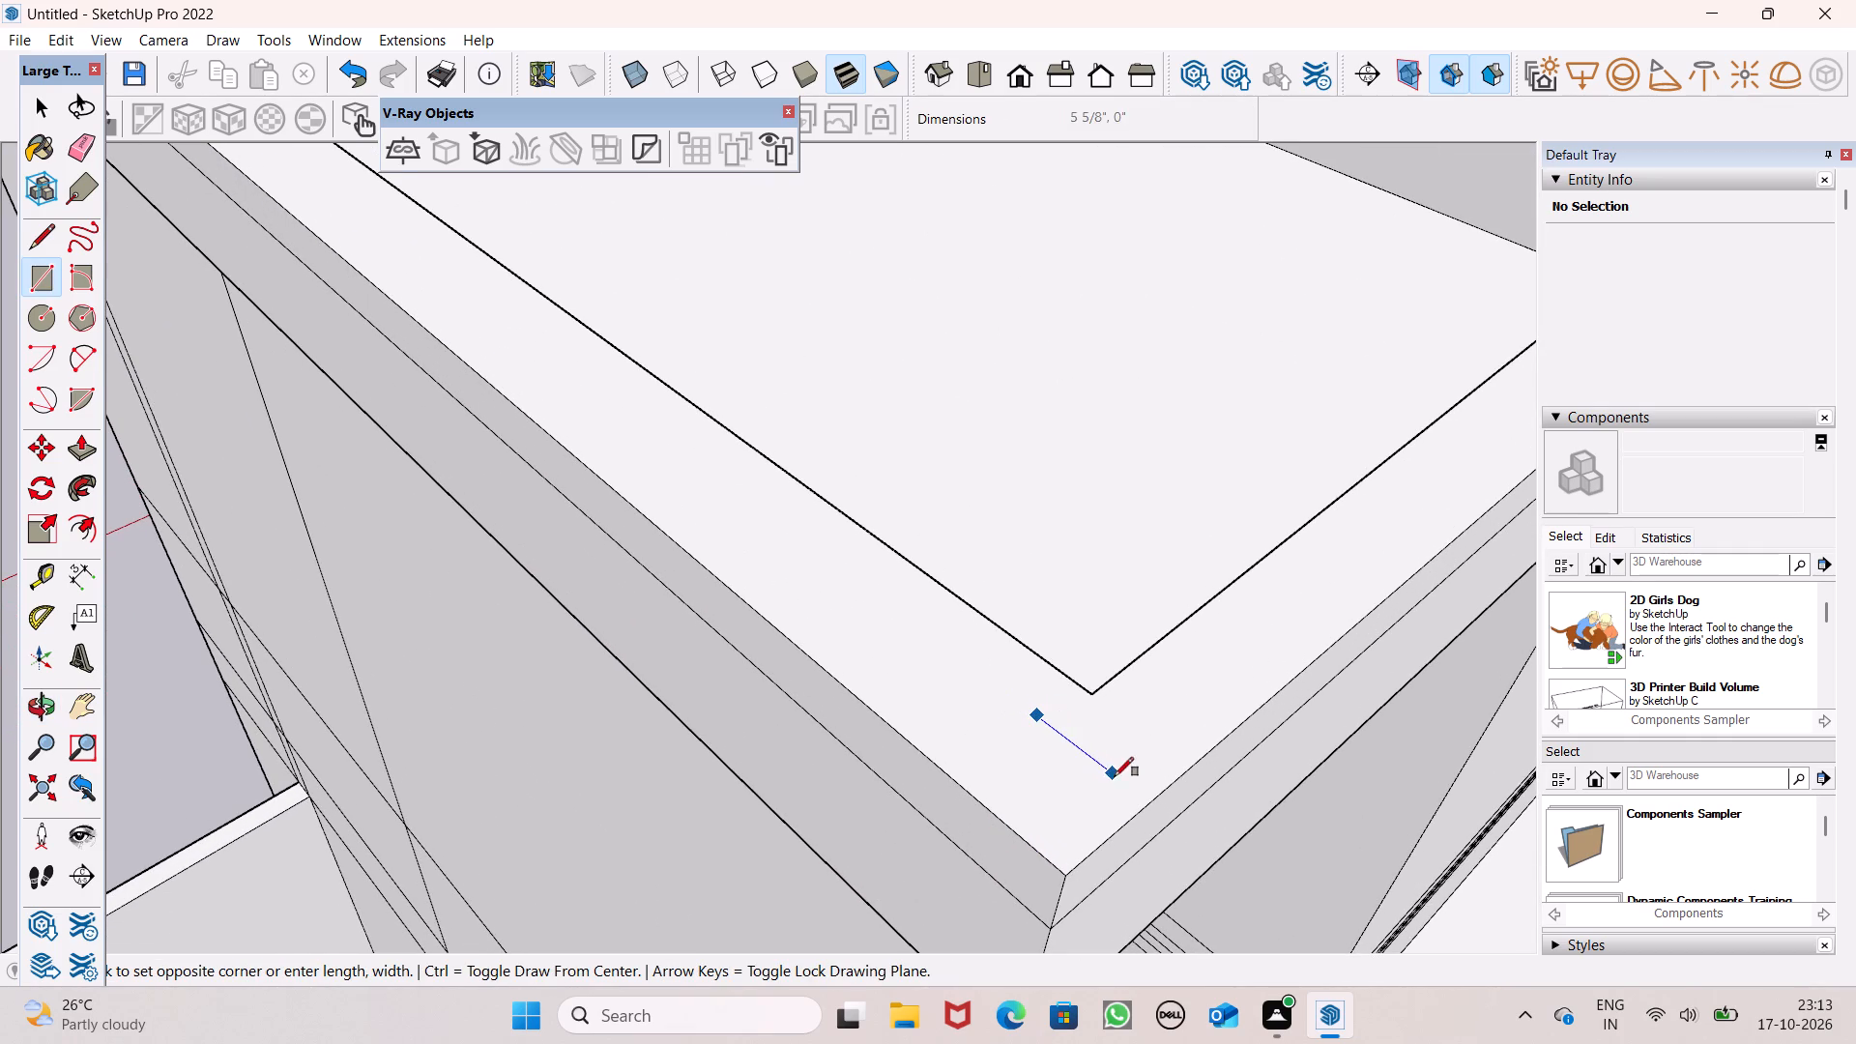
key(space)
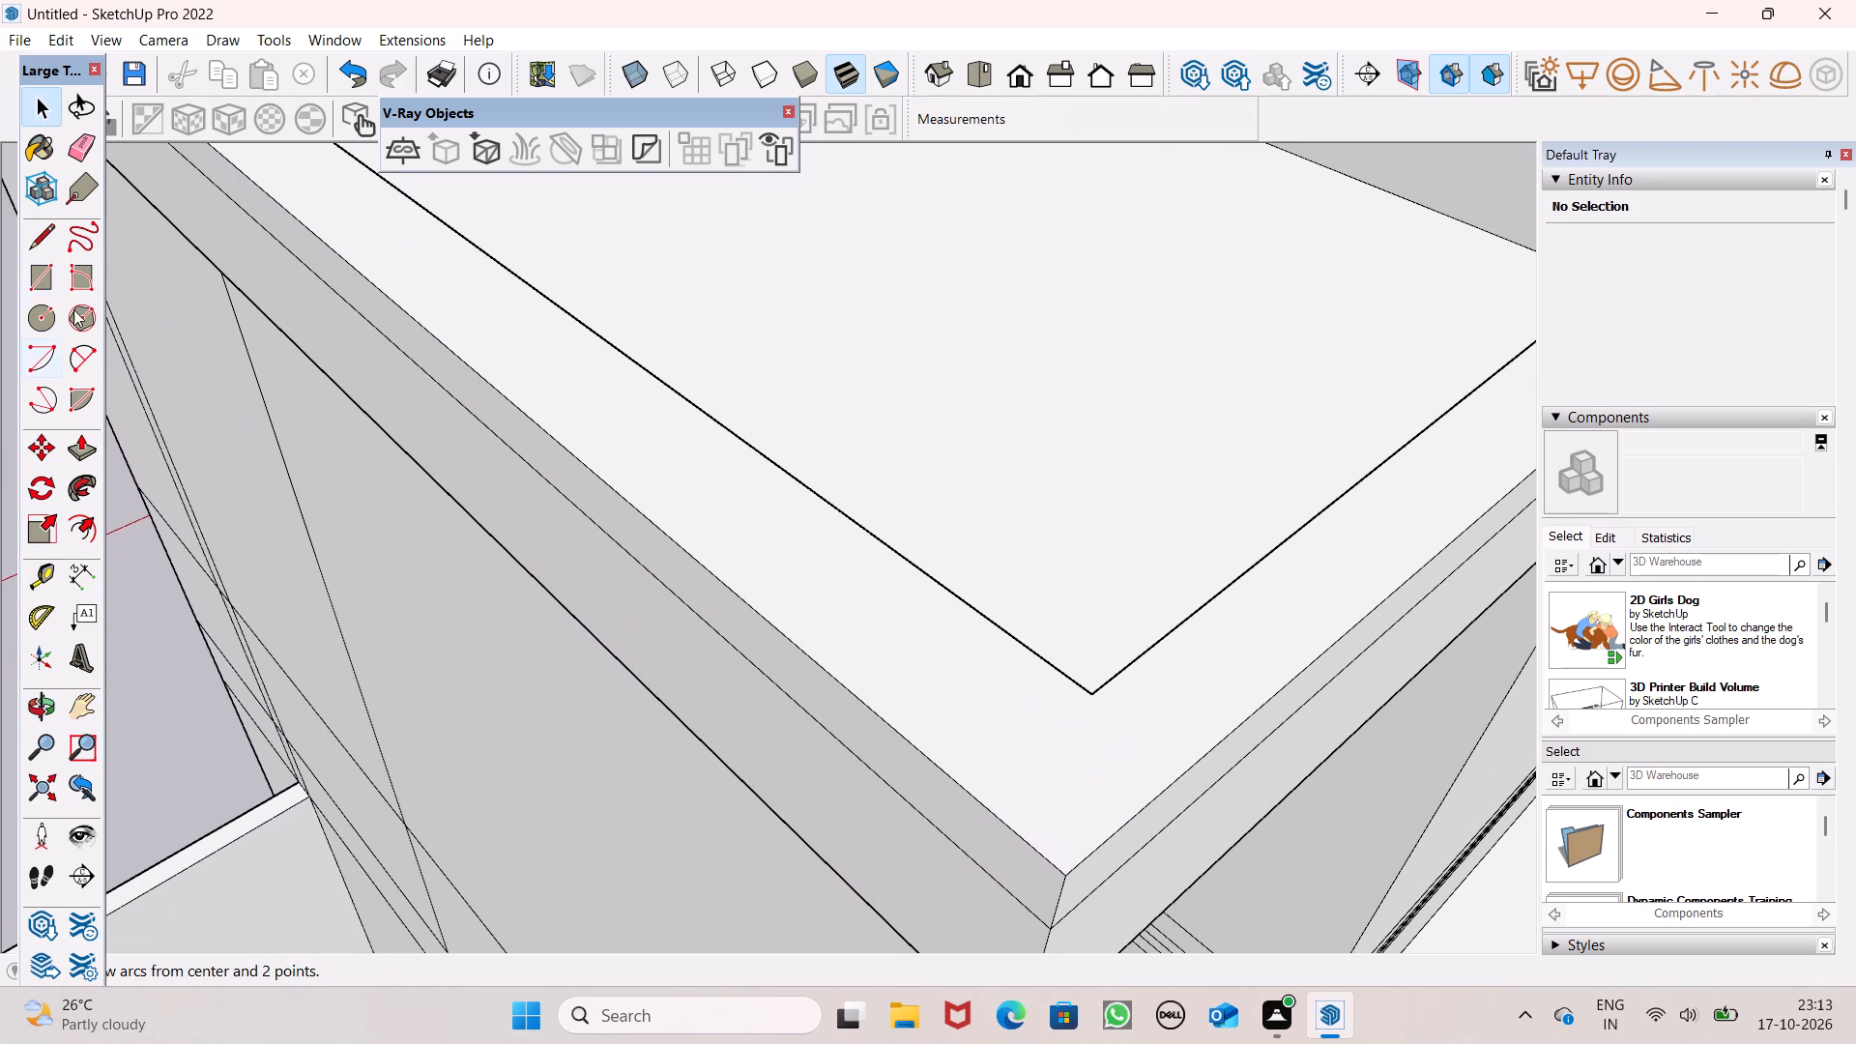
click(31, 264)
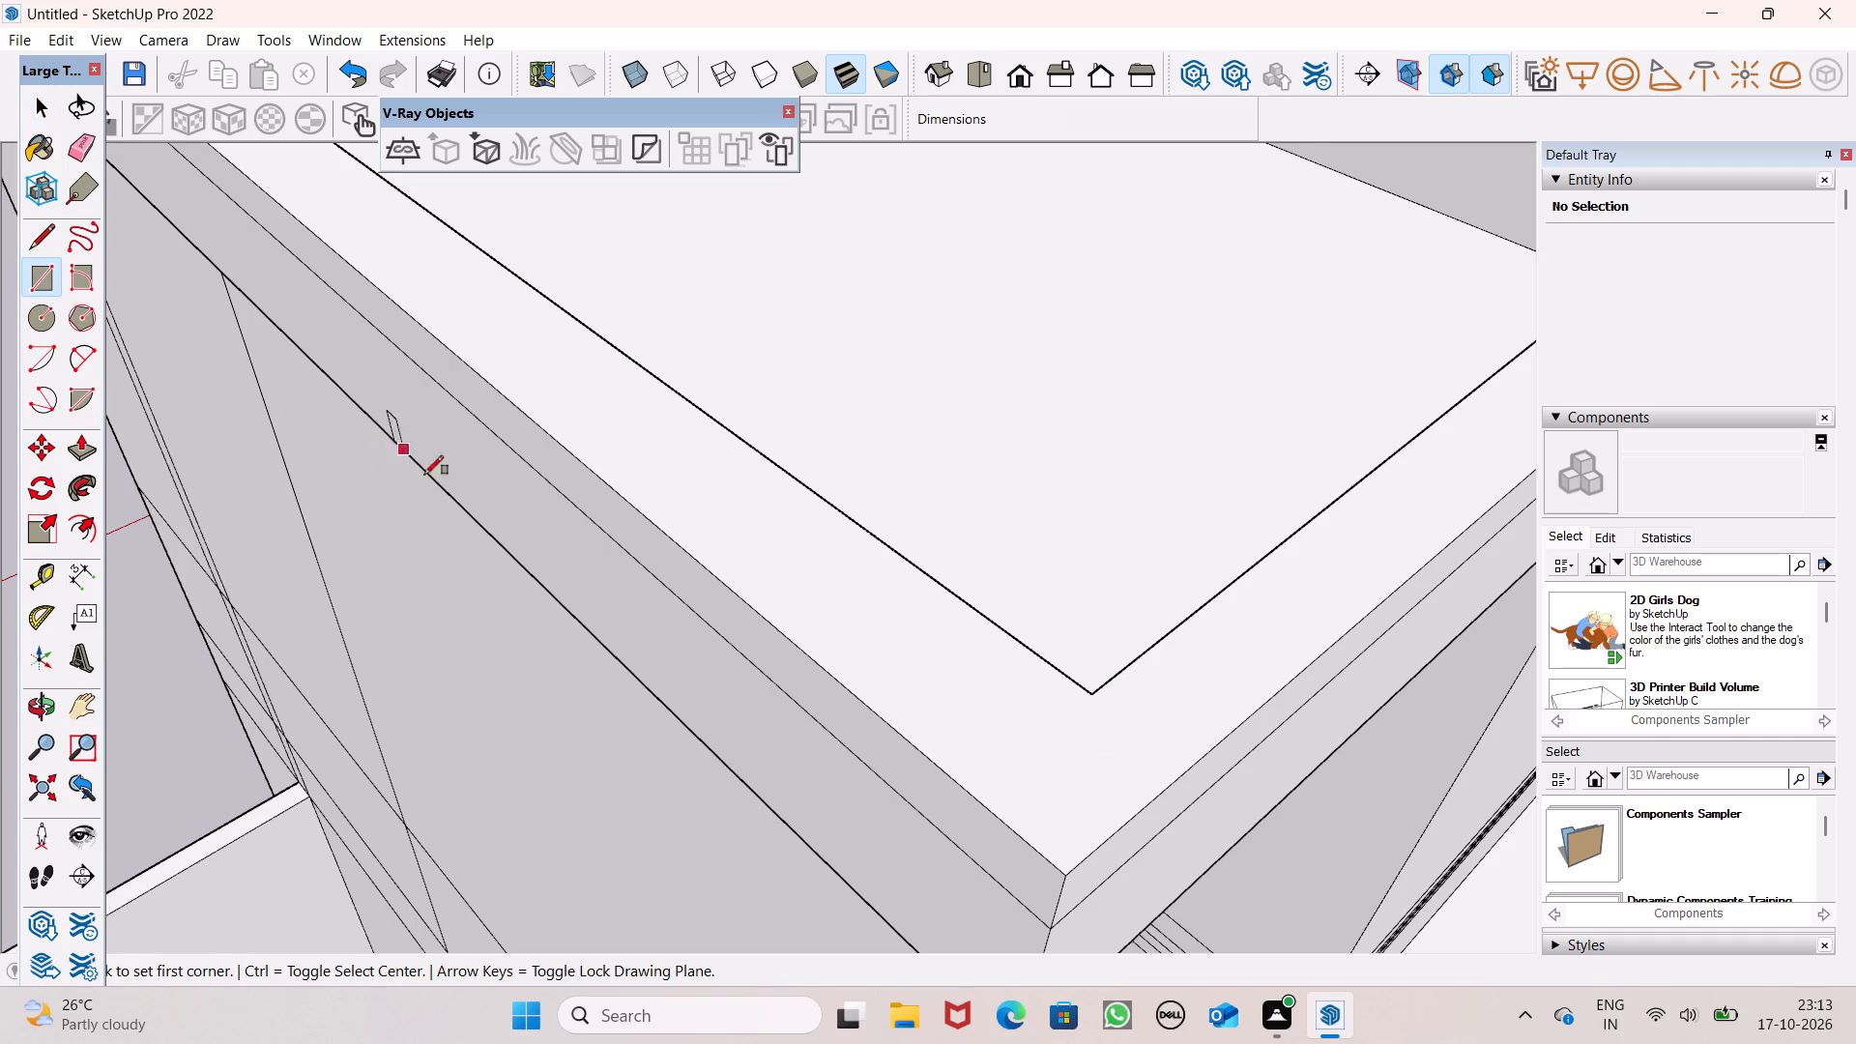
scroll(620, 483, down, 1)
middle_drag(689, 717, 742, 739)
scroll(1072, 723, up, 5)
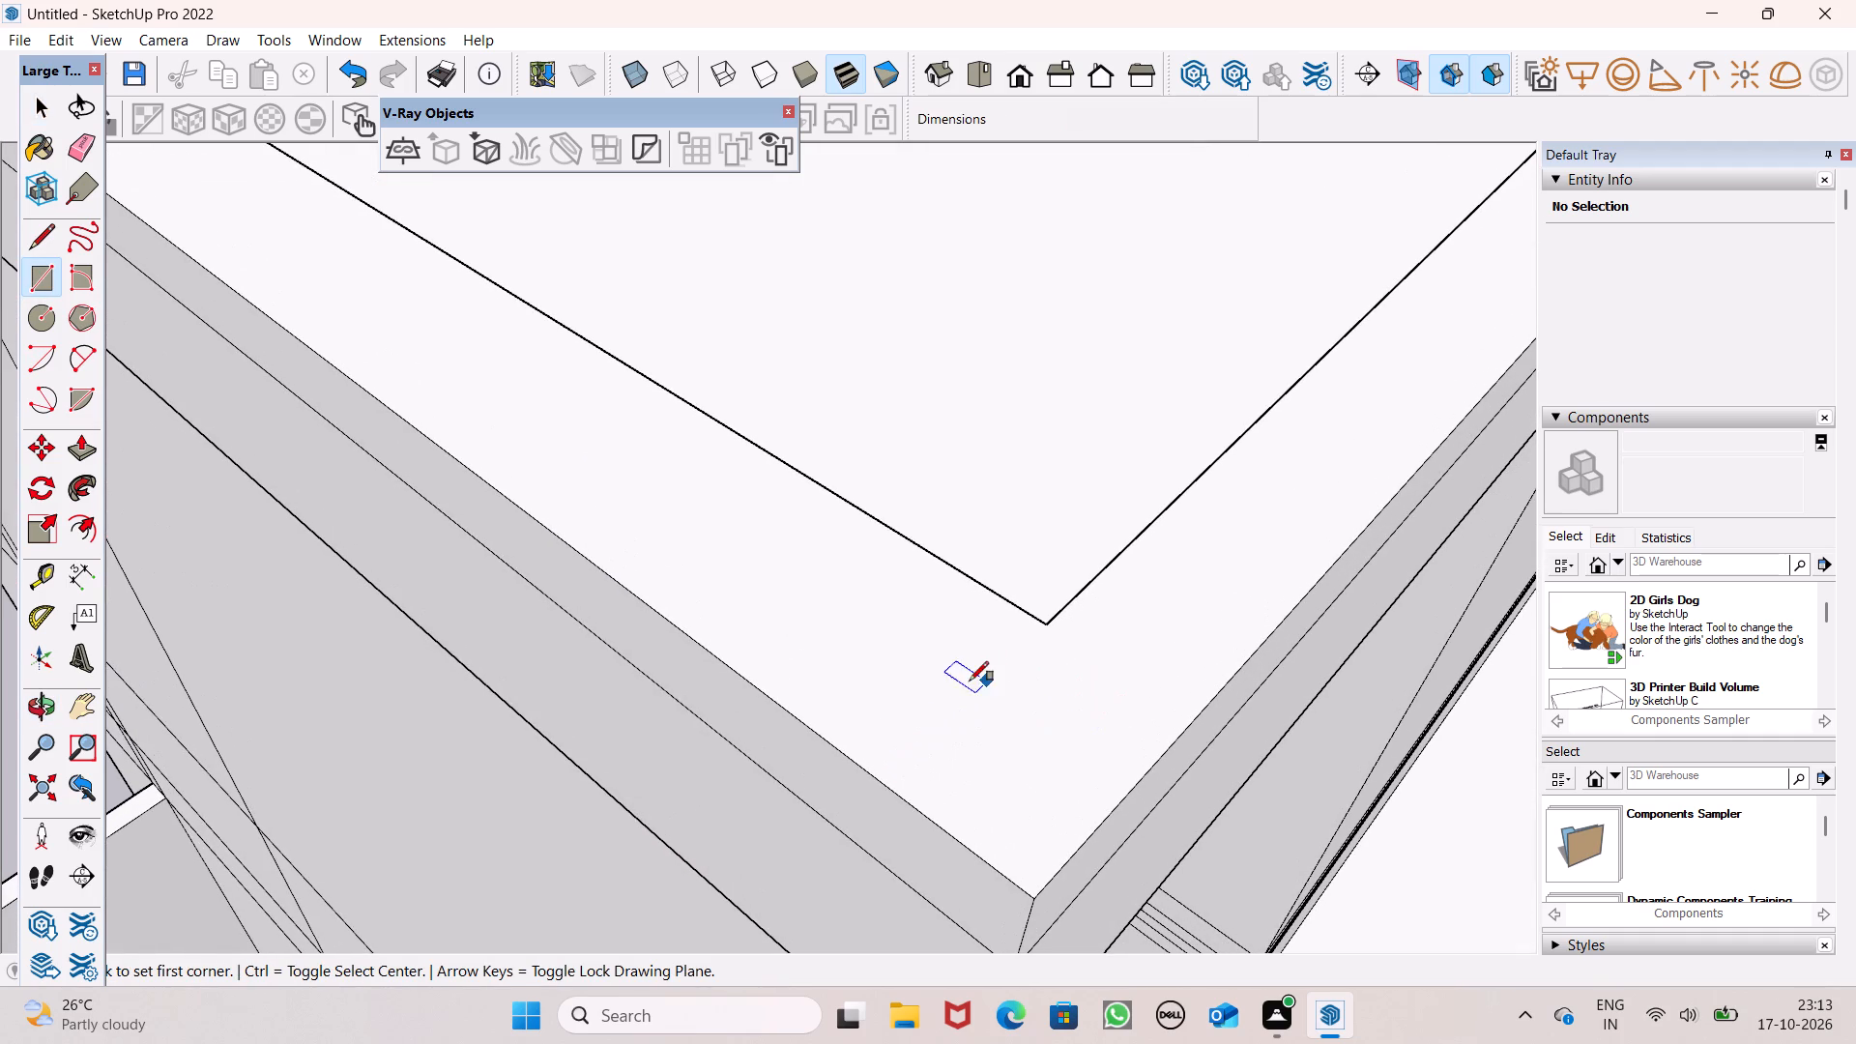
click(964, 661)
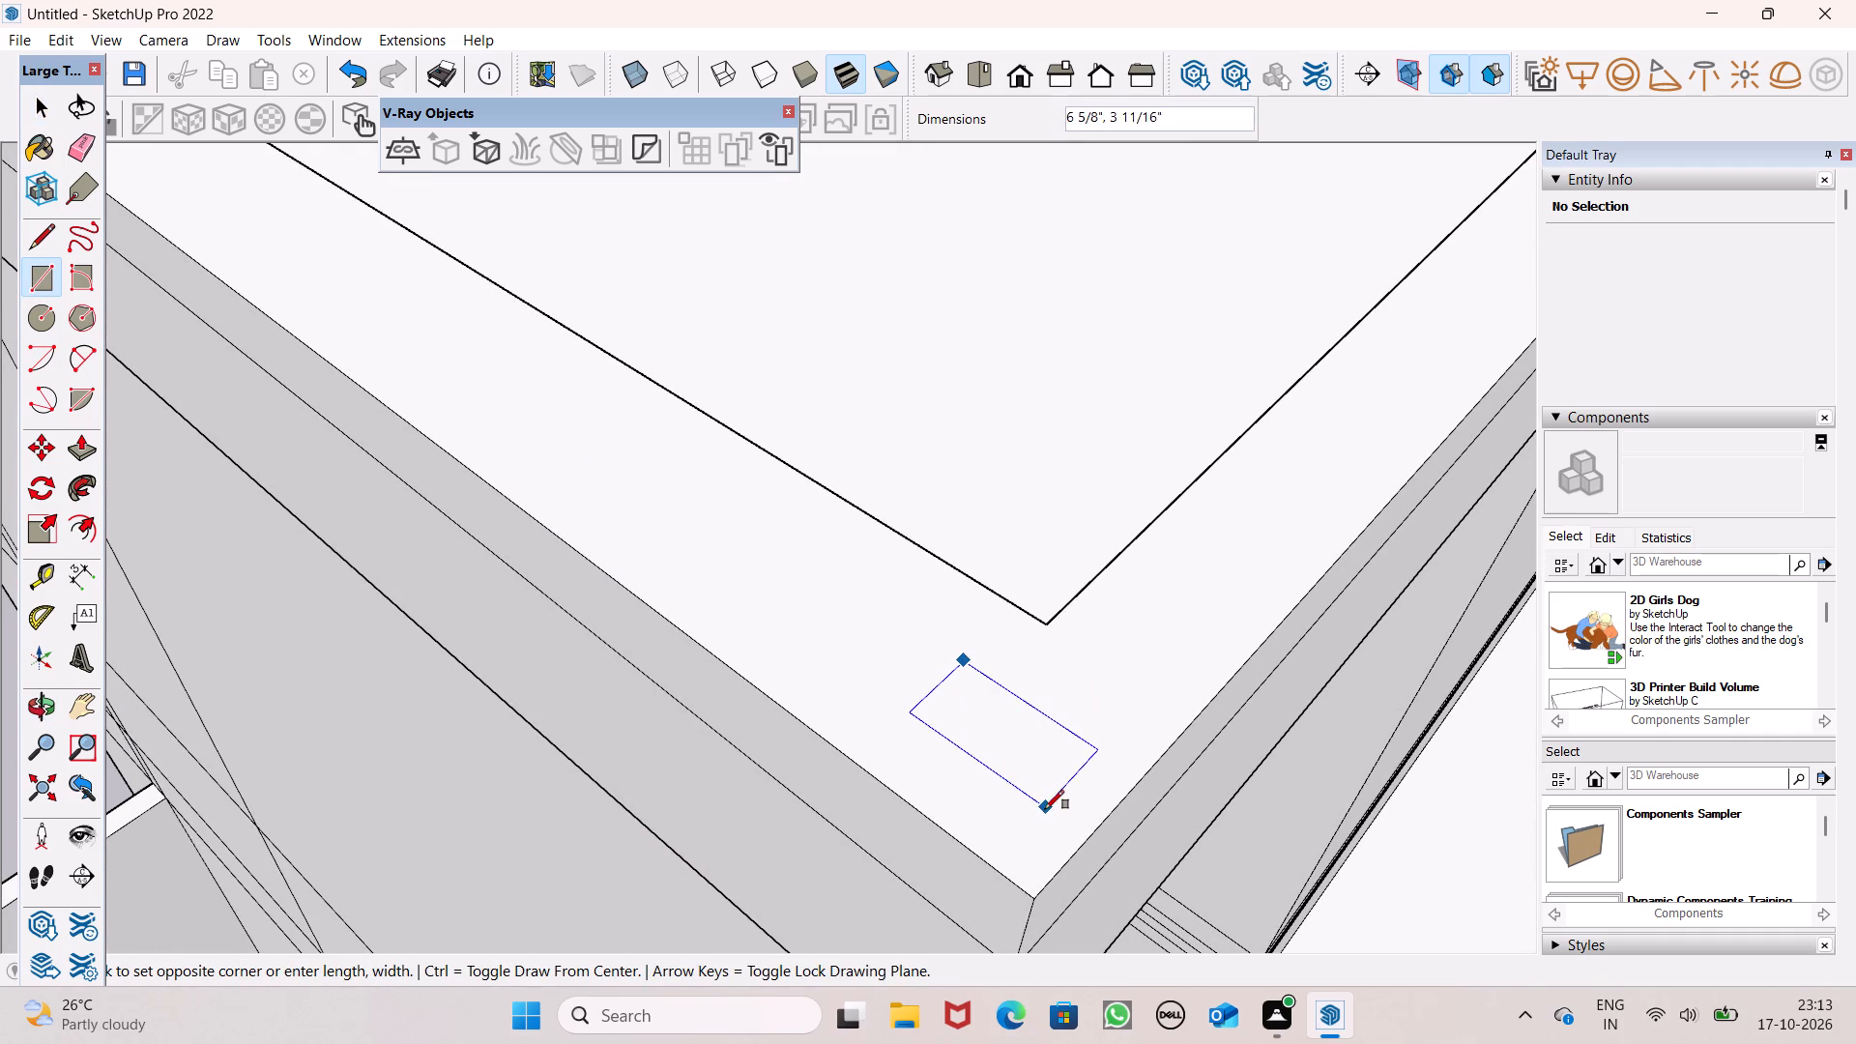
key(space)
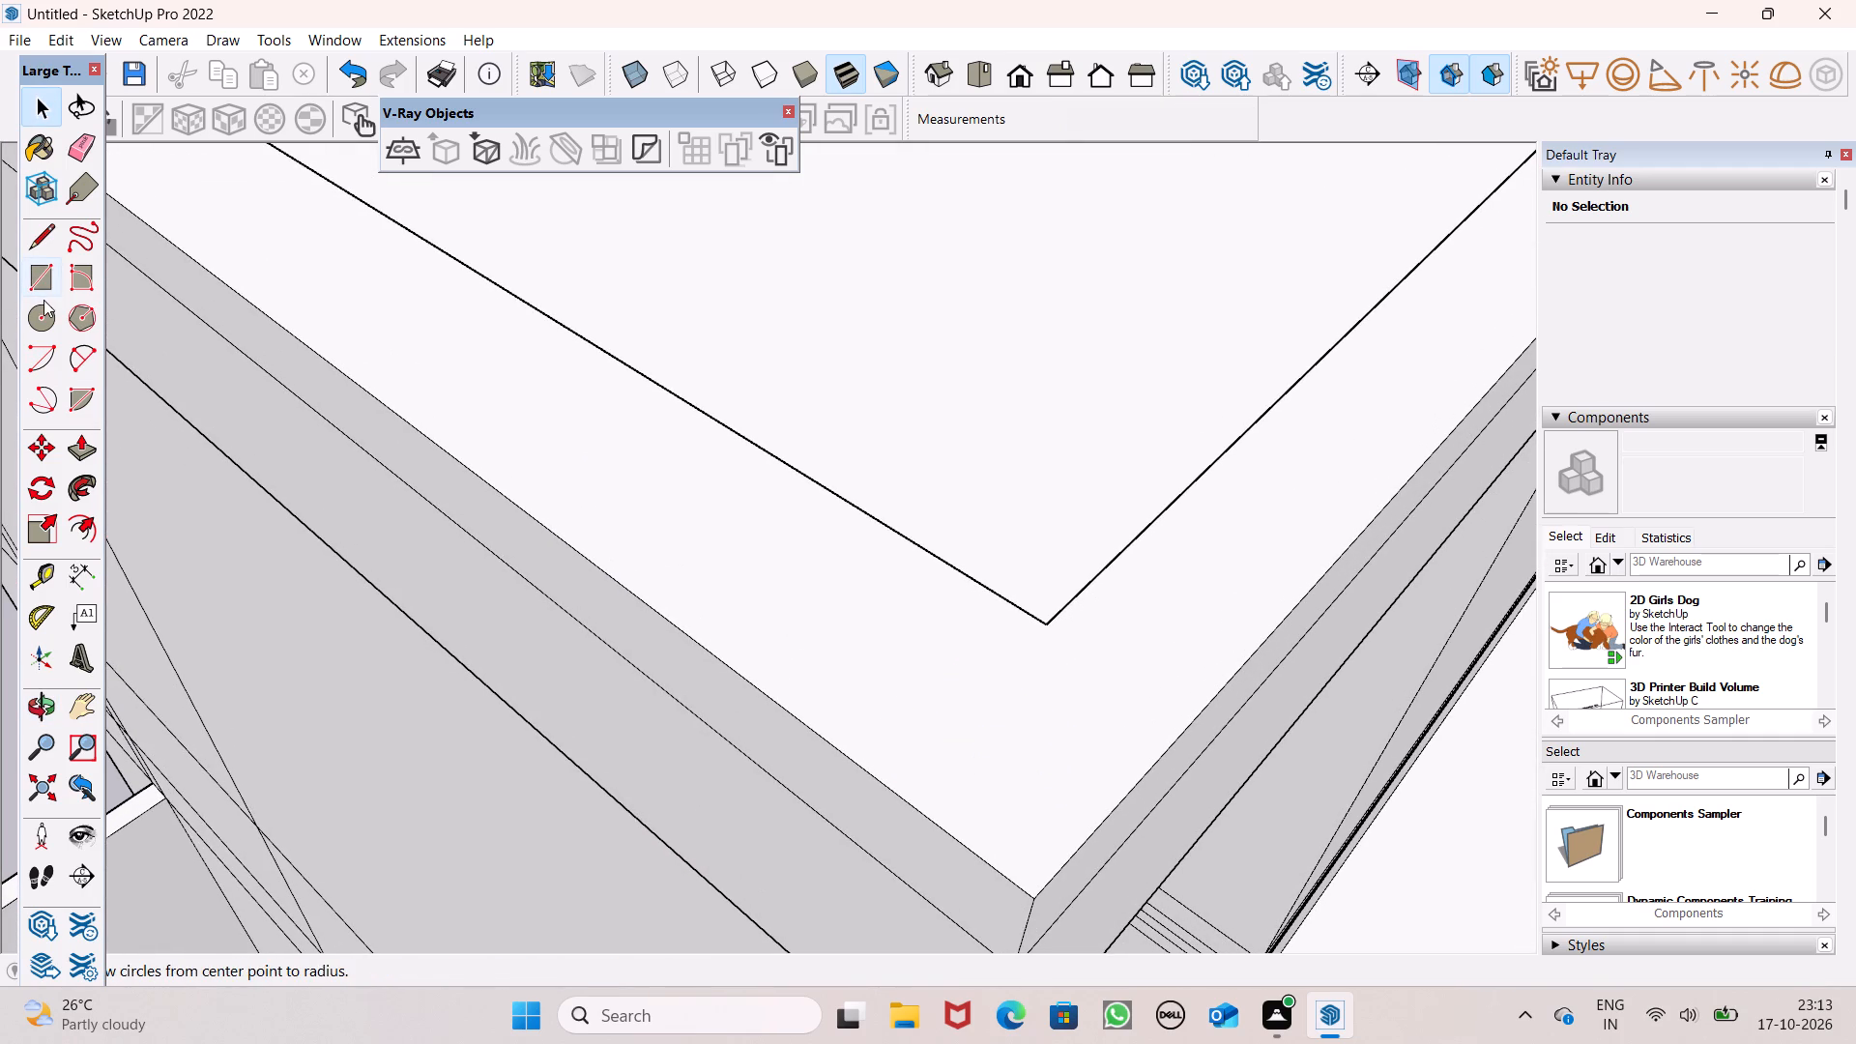
Draw a rectangle of about 25 in² on top of the terrace parapet's free outer corner for a second post.
click(43, 300)
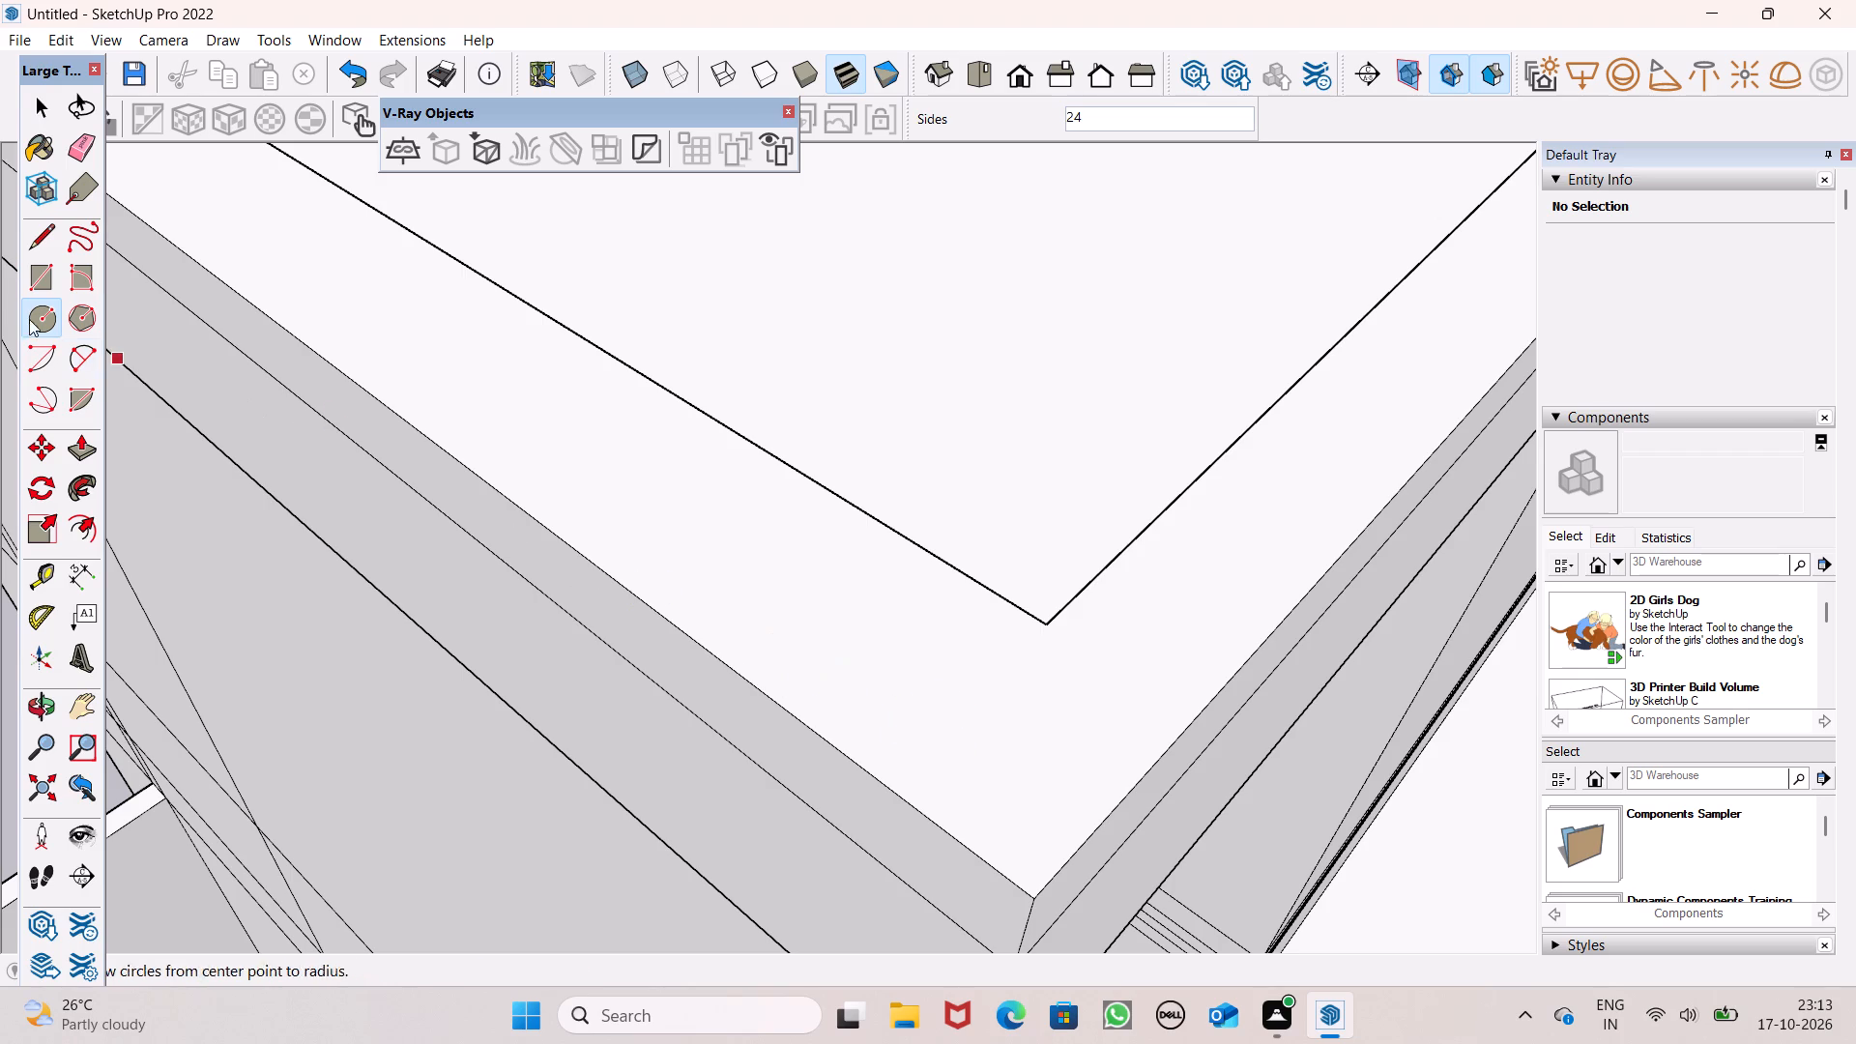
click(37, 285)
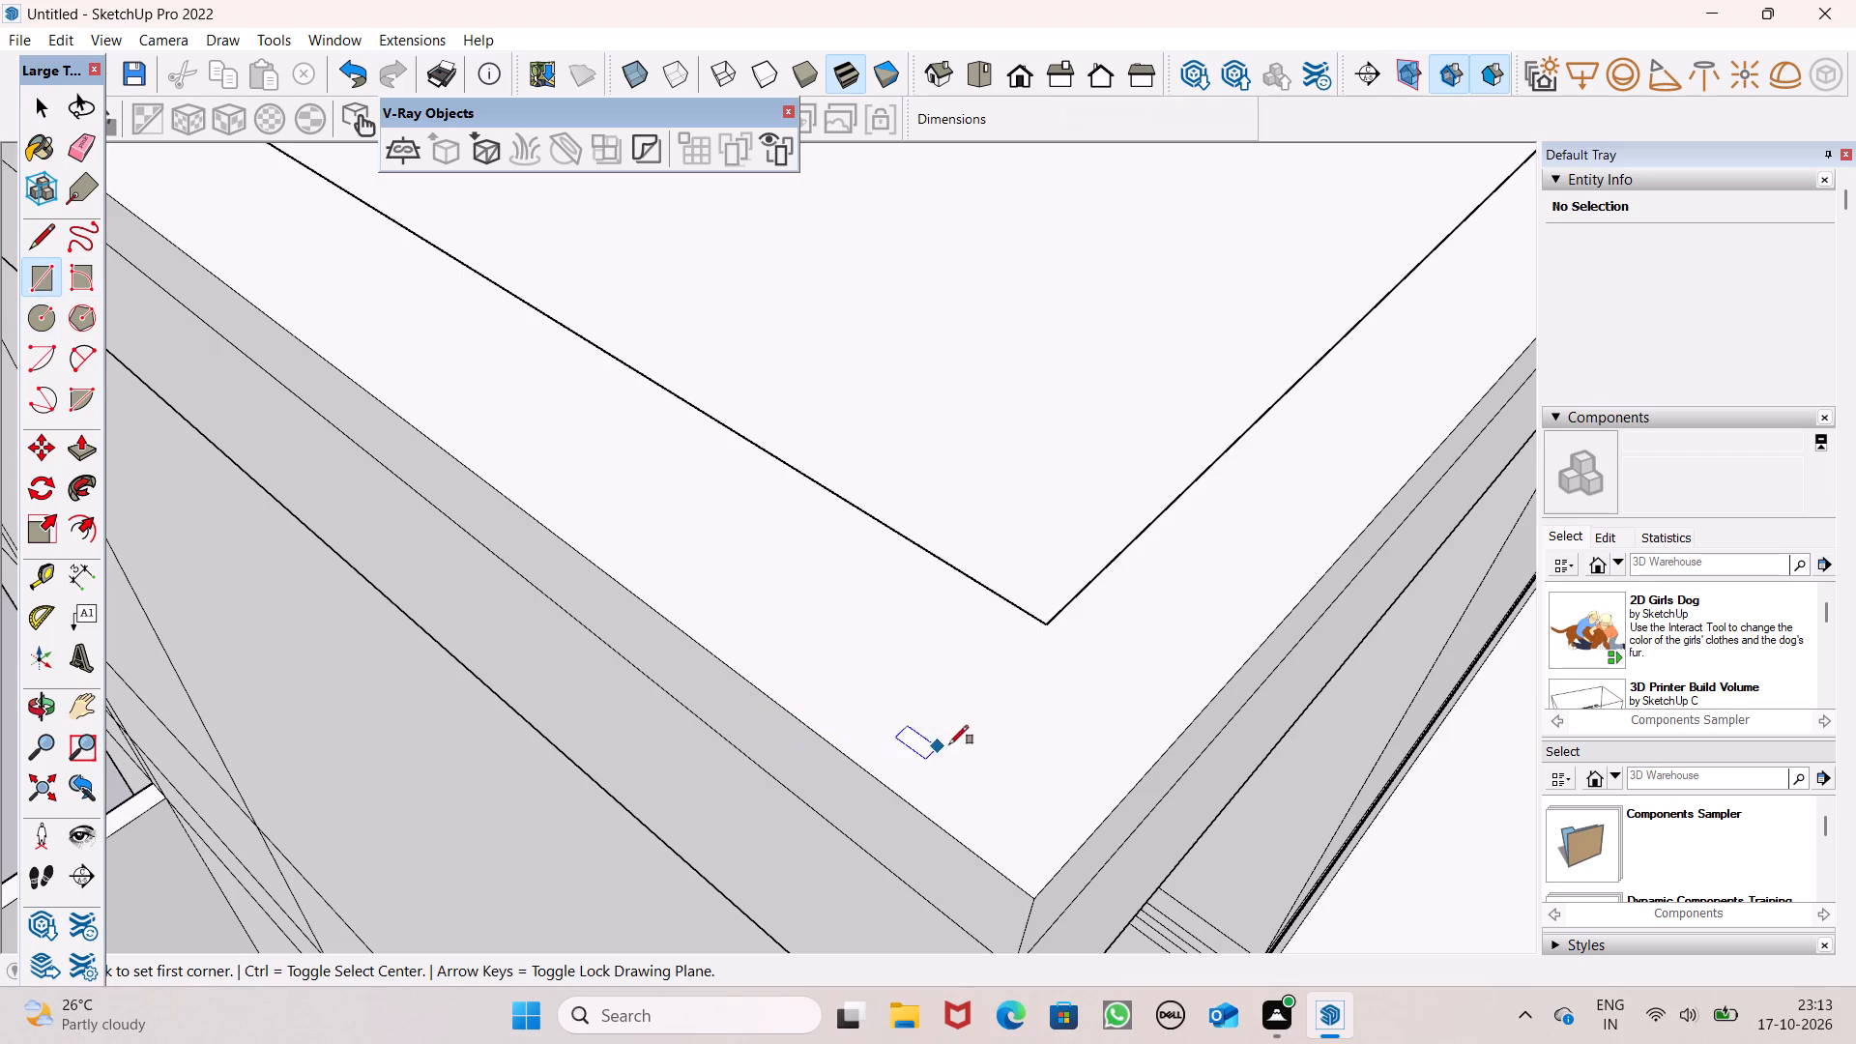
click(937, 704)
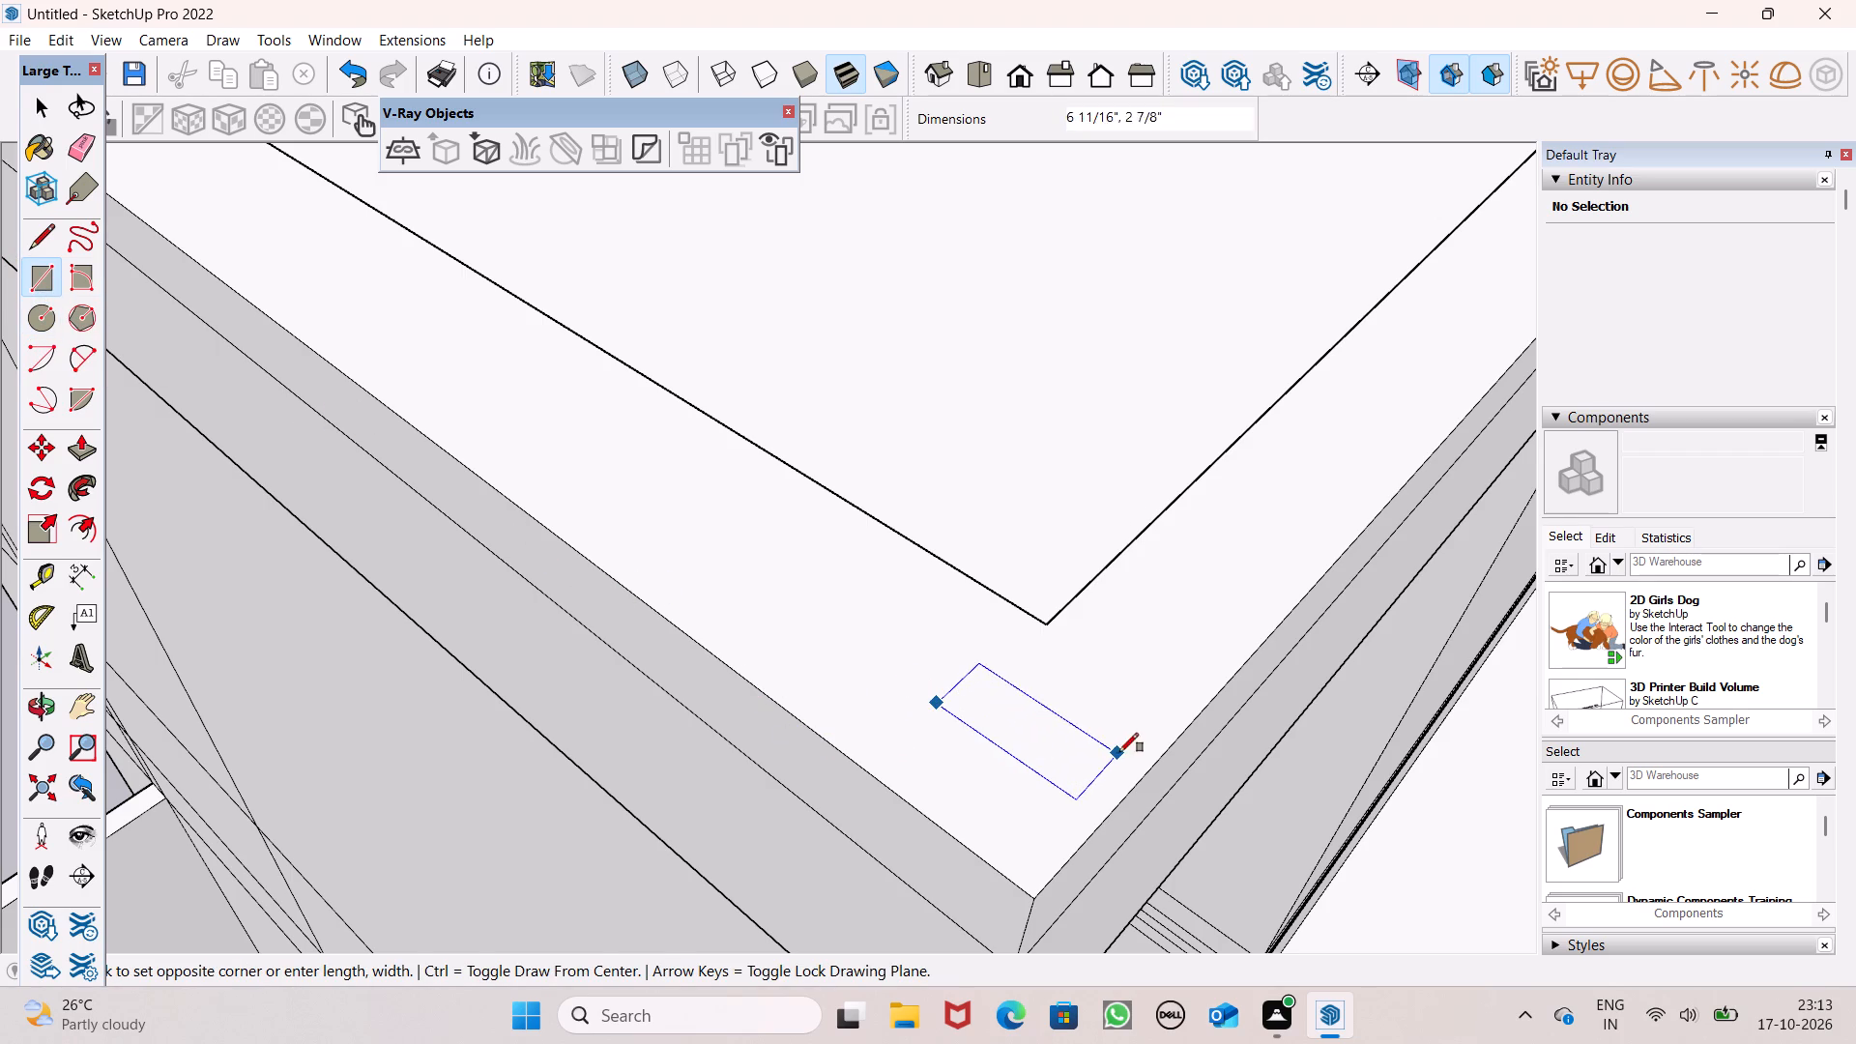
click(1115, 713)
scroll(855, 660, down, 11)
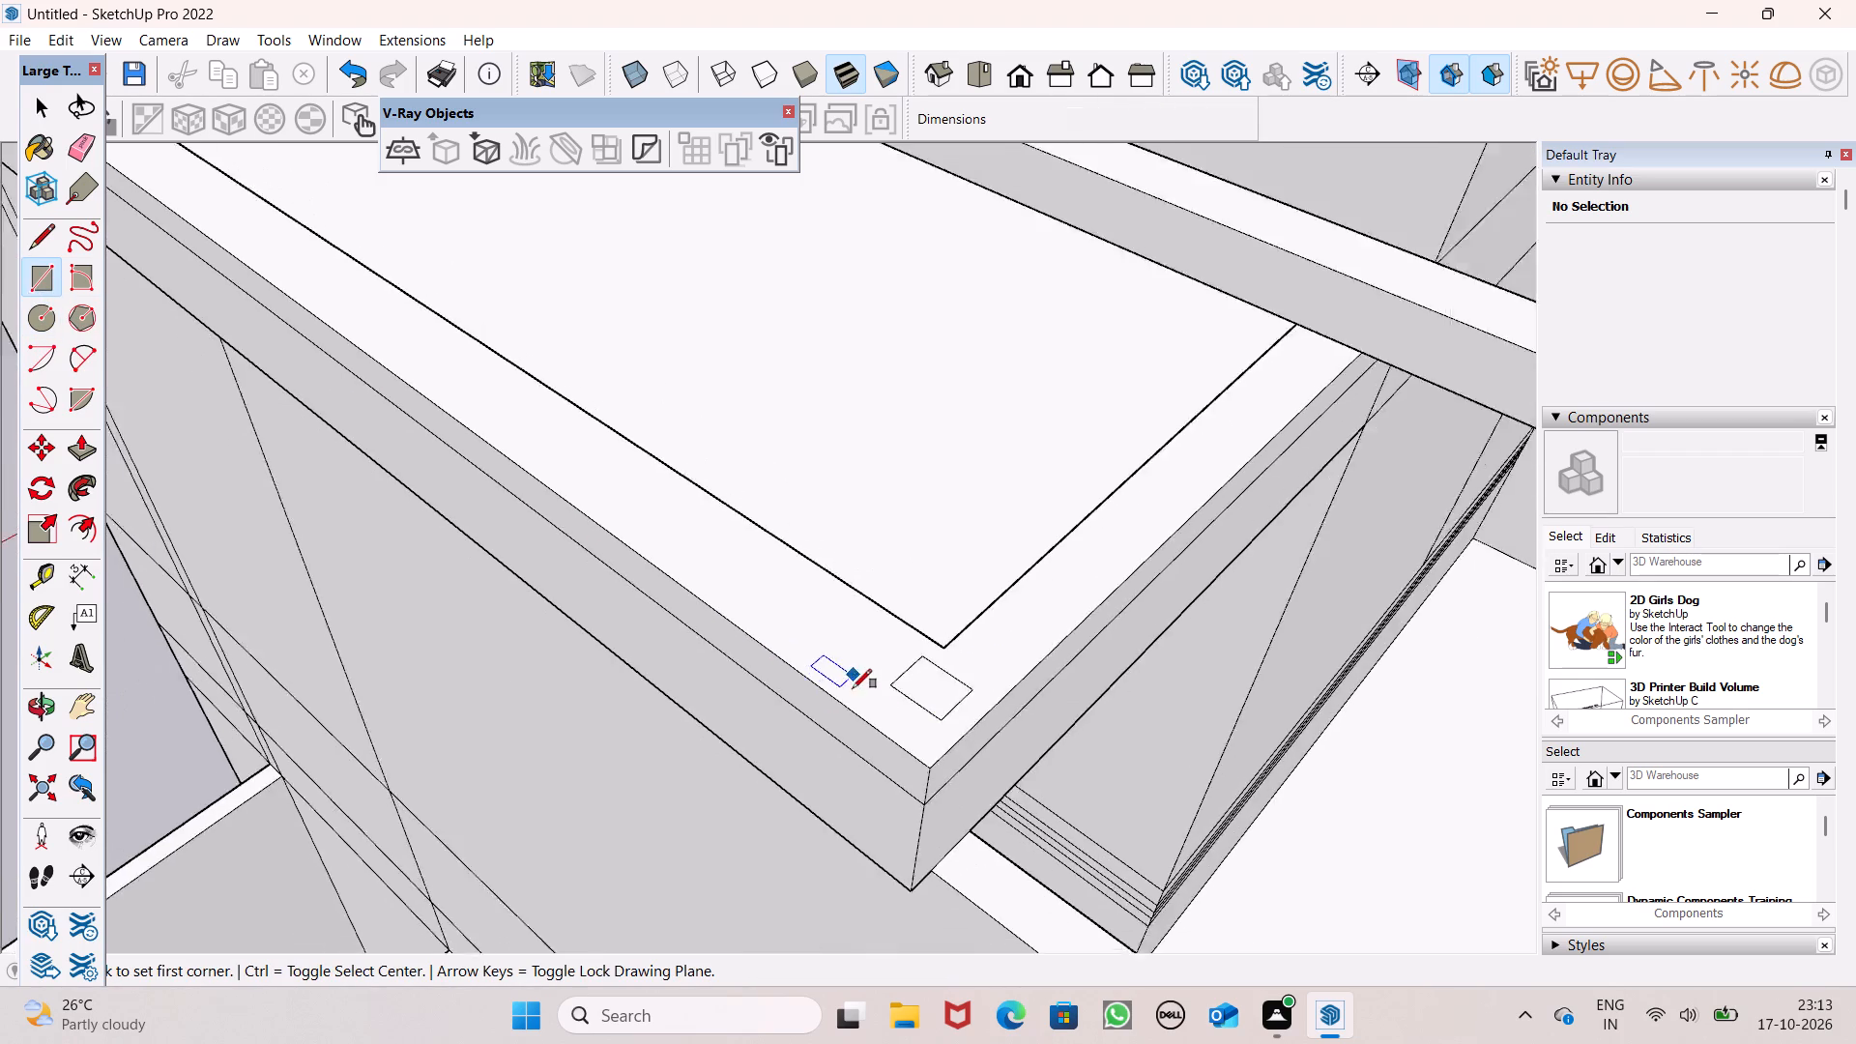
scroll(853, 688, down, 4)
key(space)
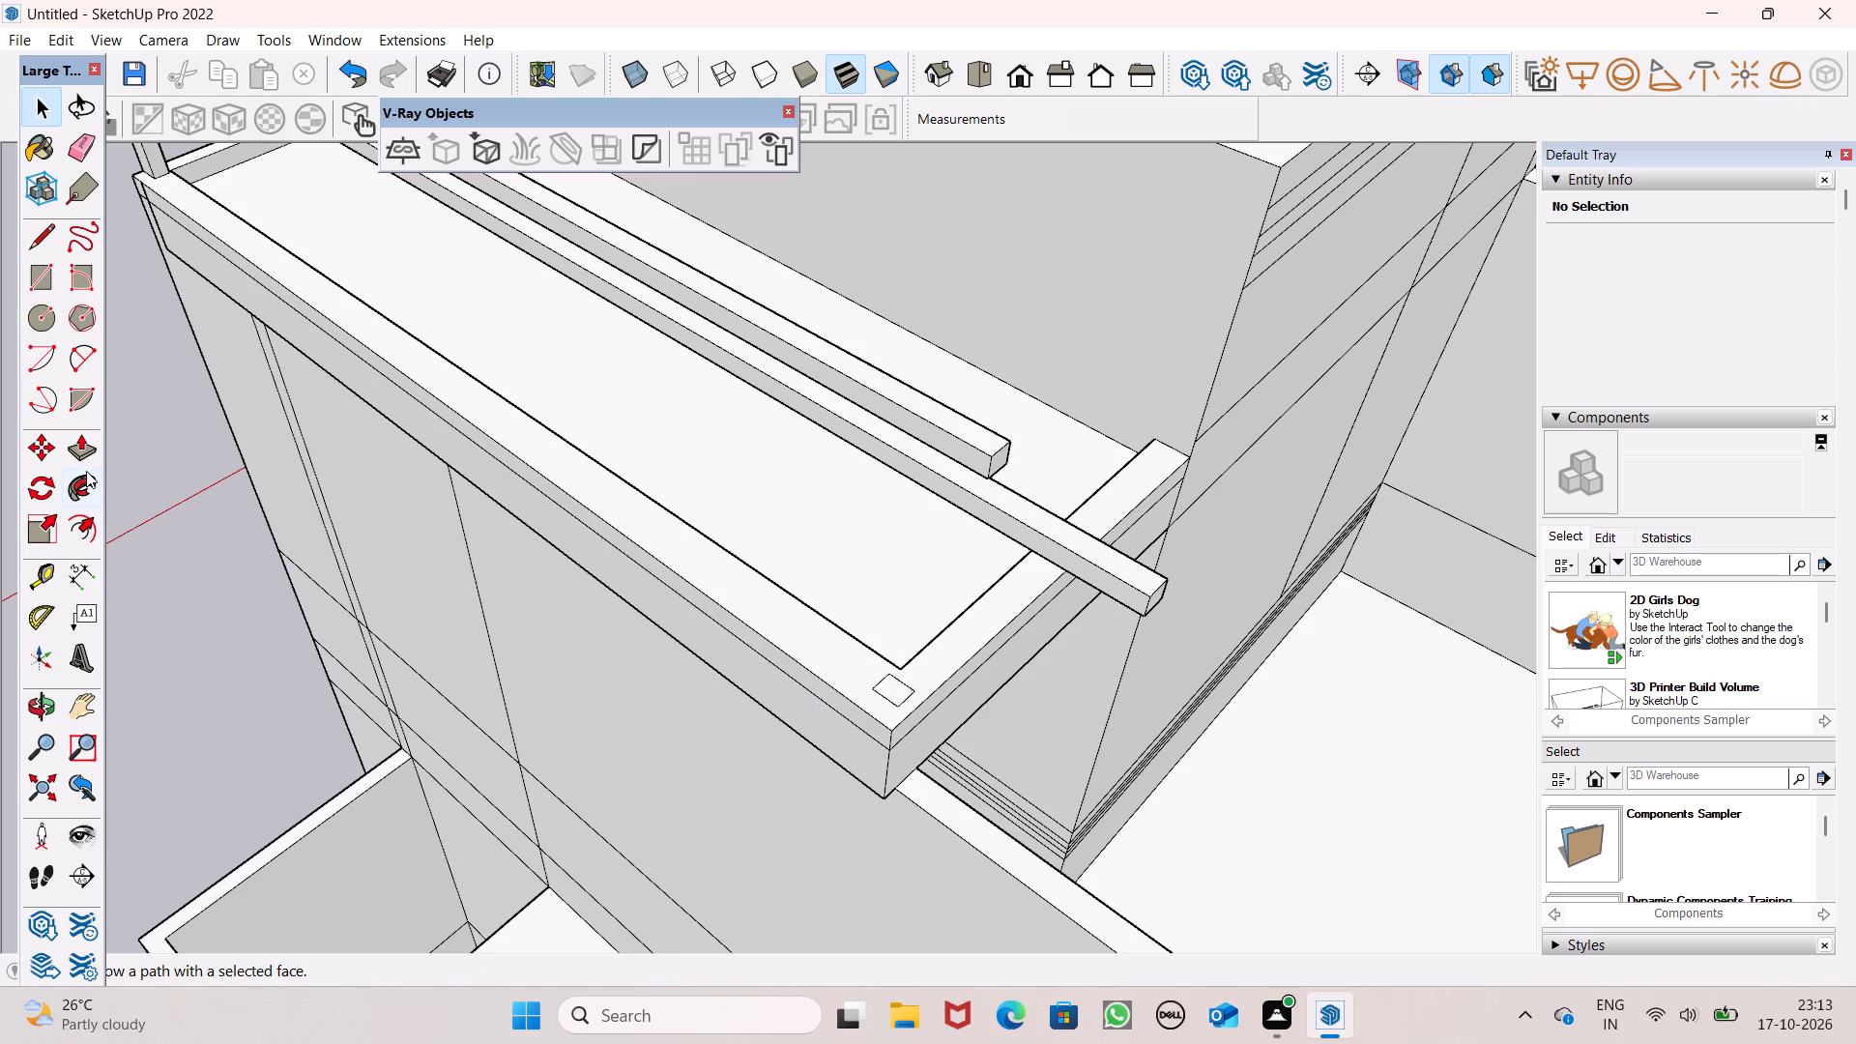
Push/Pull the rectangle up about 4' to form a second corner post on the terrace parapet.
click(79, 459)
drag(894, 686, 926, 475)
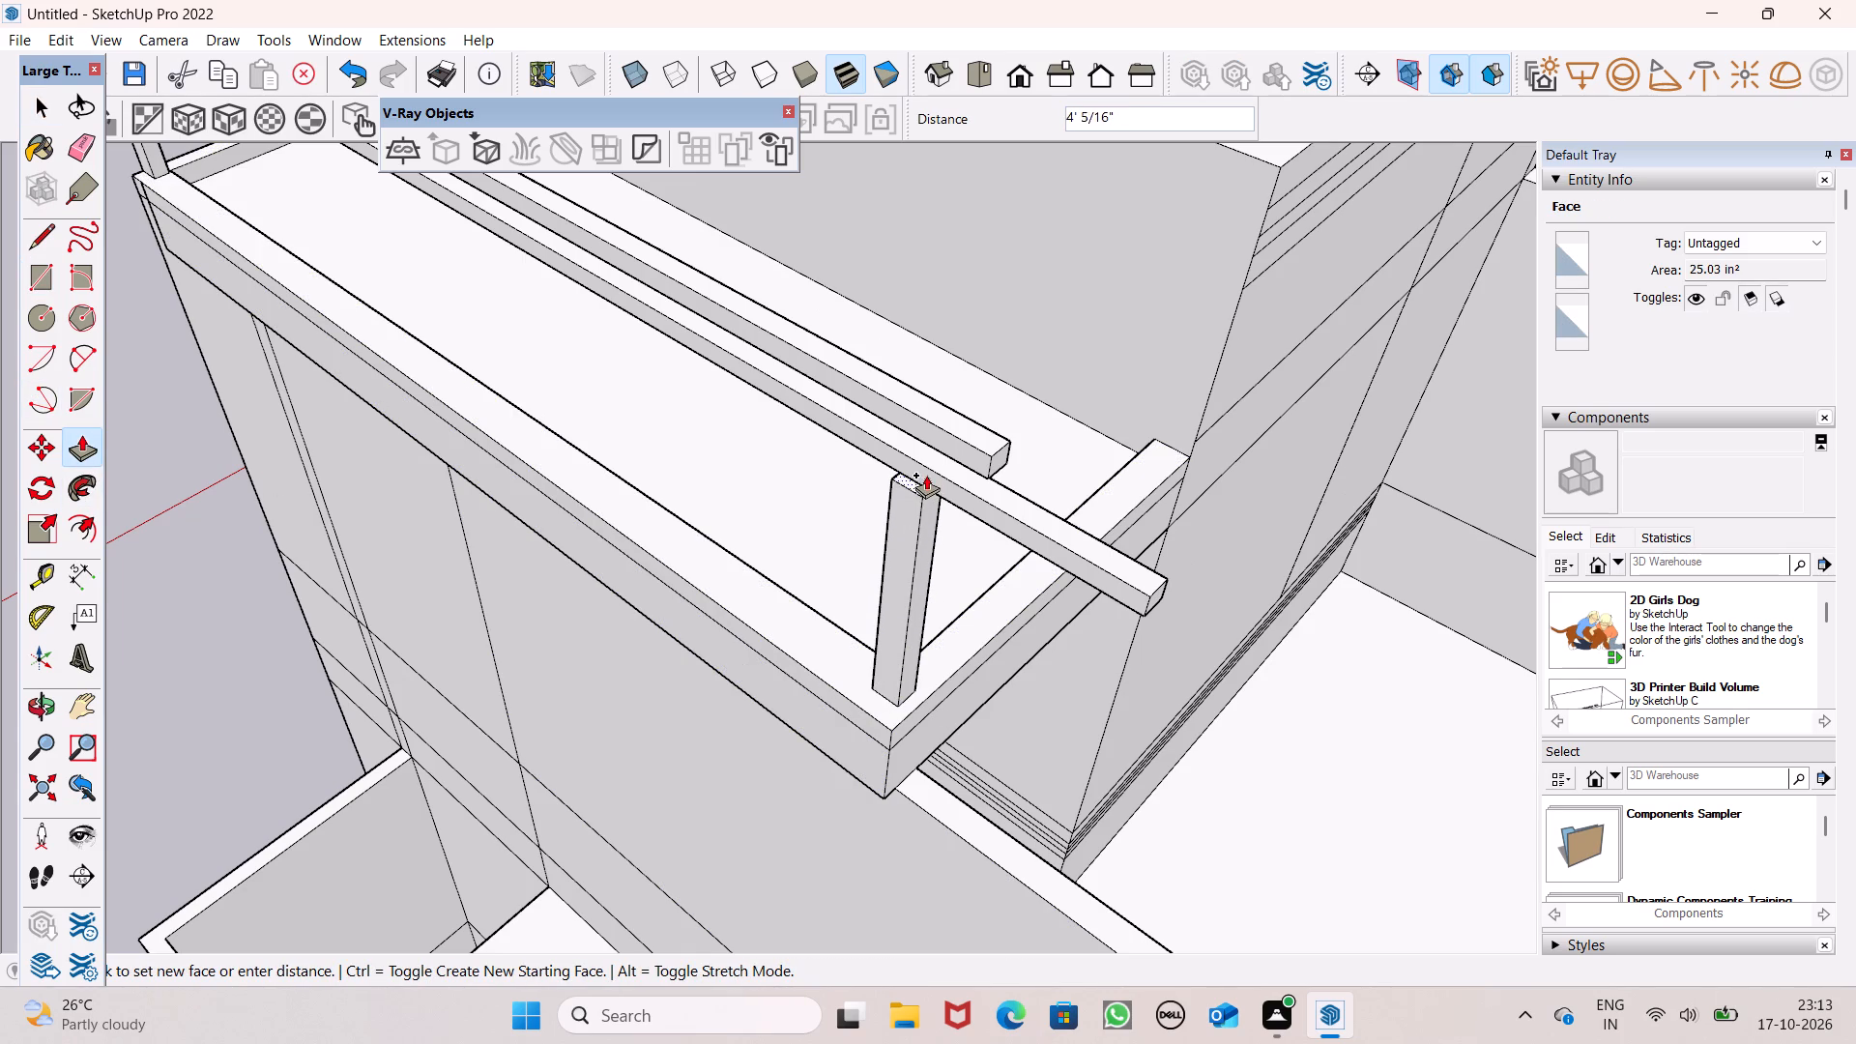
drag(926, 475, 926, 474)
Shorten the lower side beam about 3' 4 3/16" by pushing its end face back to the second post.
middle_drag(966, 580, 845, 590)
drag(905, 672, 900, 663)
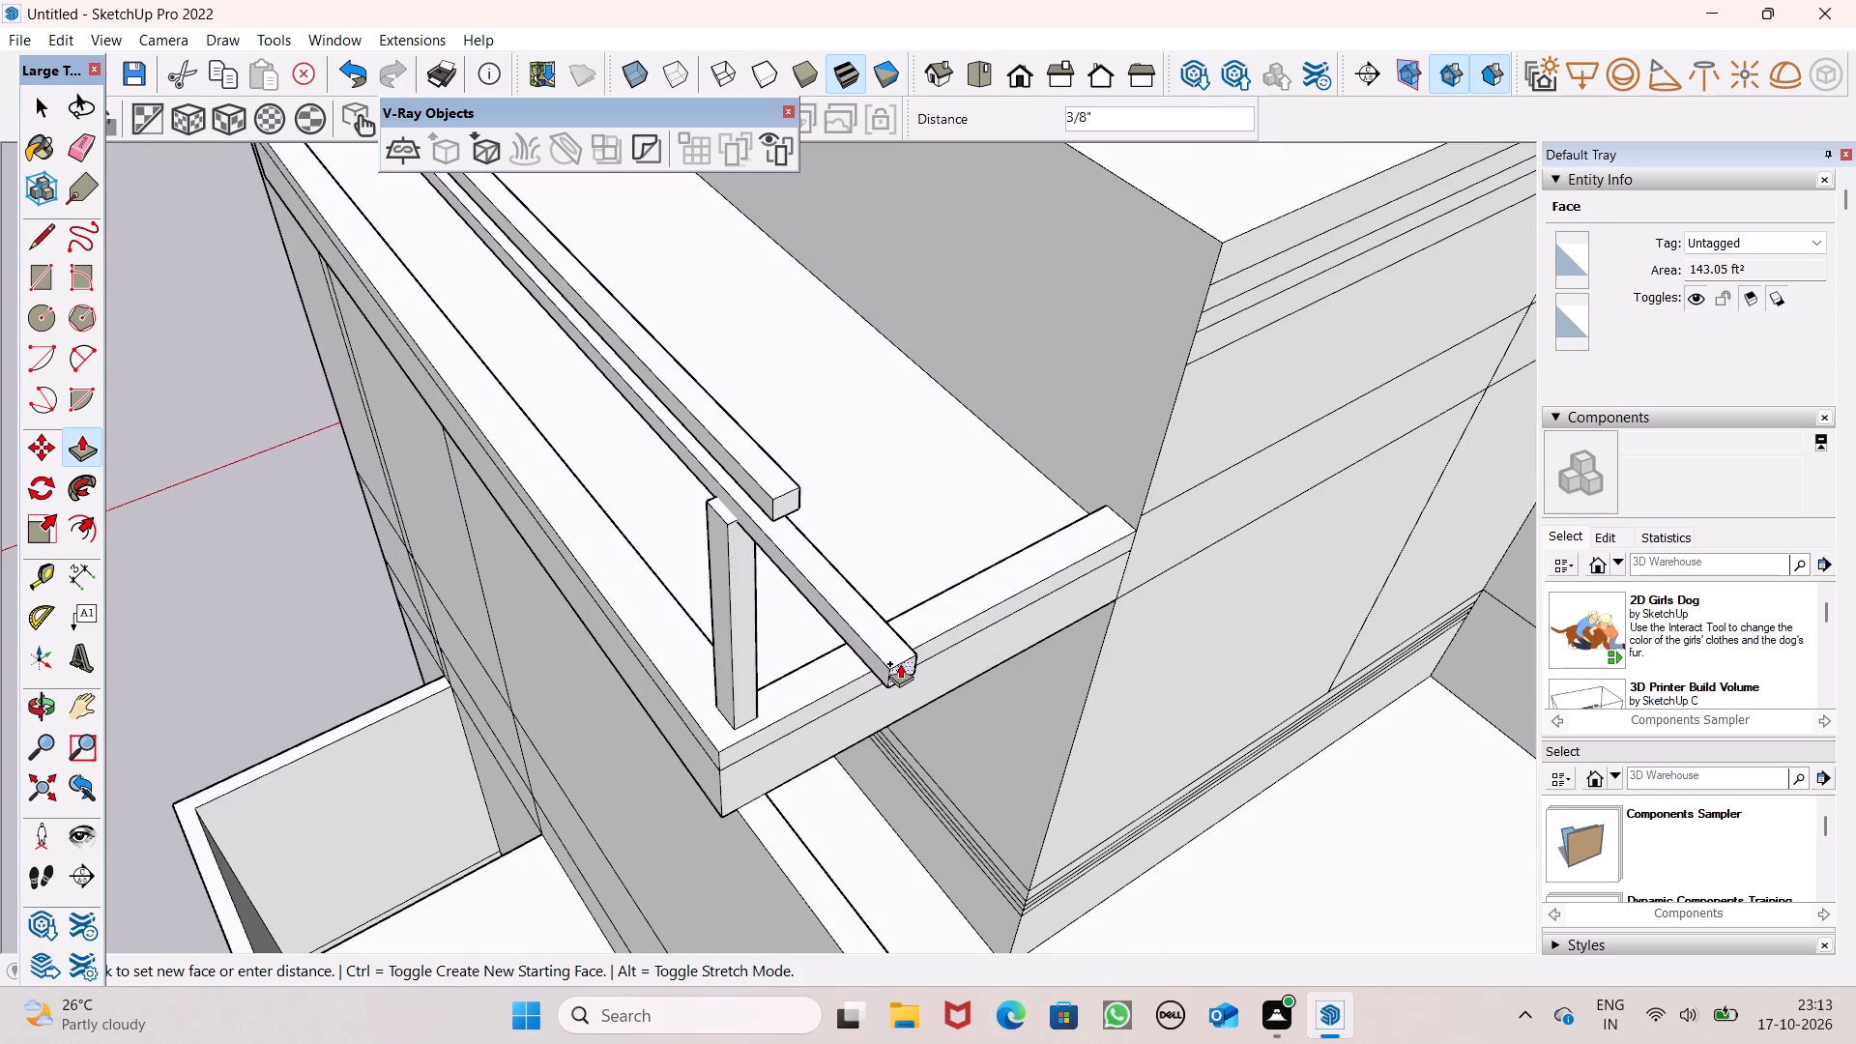
drag(900, 663, 705, 506)
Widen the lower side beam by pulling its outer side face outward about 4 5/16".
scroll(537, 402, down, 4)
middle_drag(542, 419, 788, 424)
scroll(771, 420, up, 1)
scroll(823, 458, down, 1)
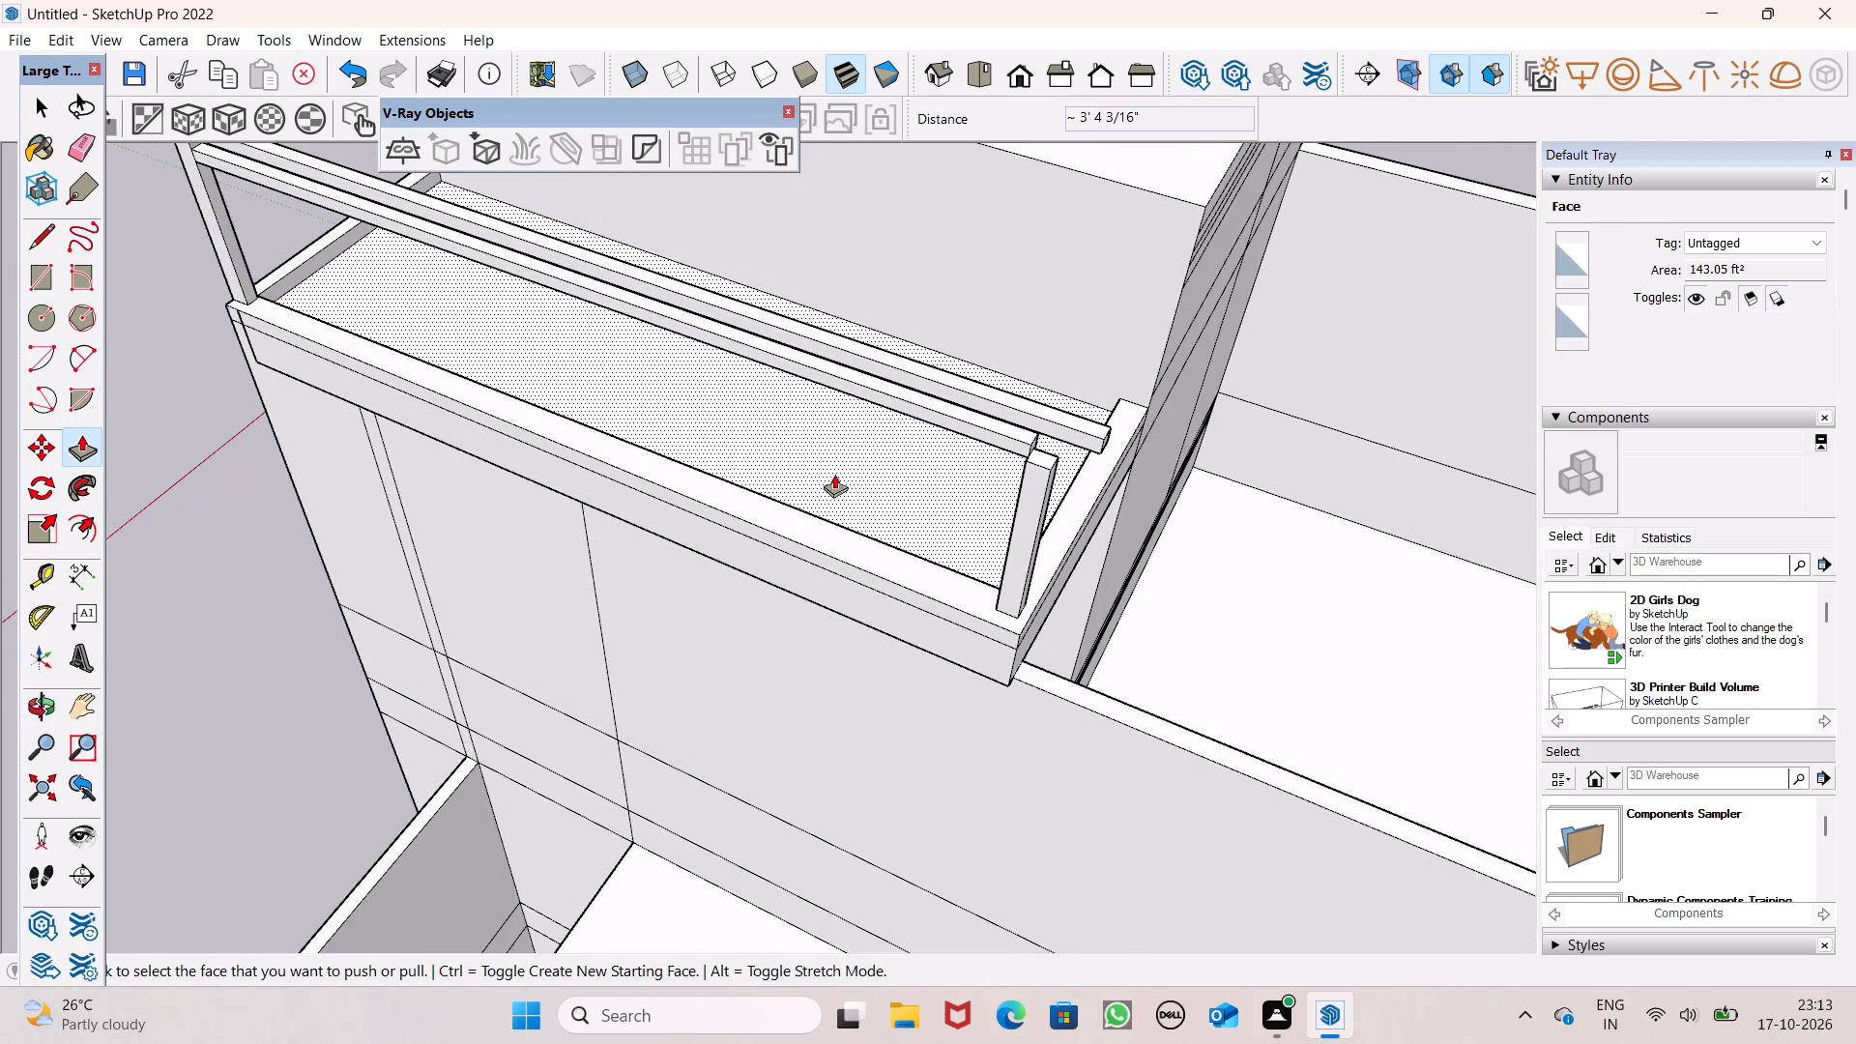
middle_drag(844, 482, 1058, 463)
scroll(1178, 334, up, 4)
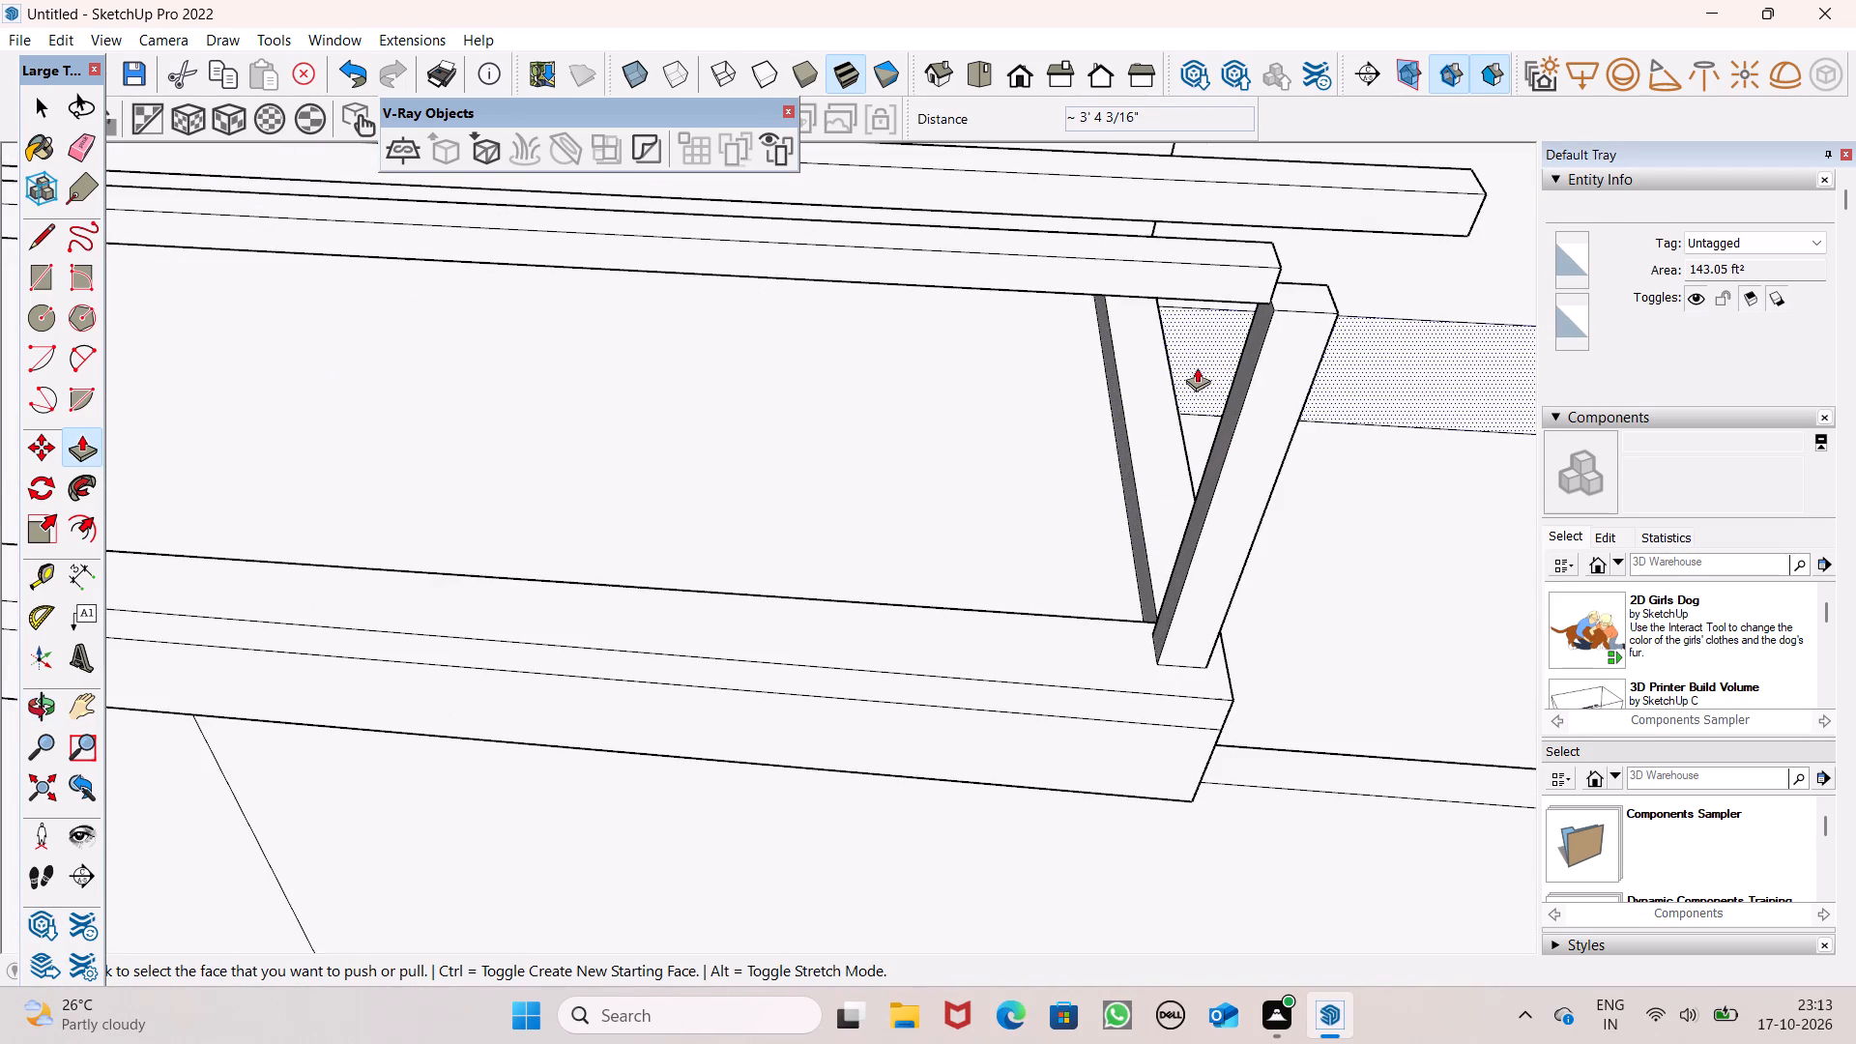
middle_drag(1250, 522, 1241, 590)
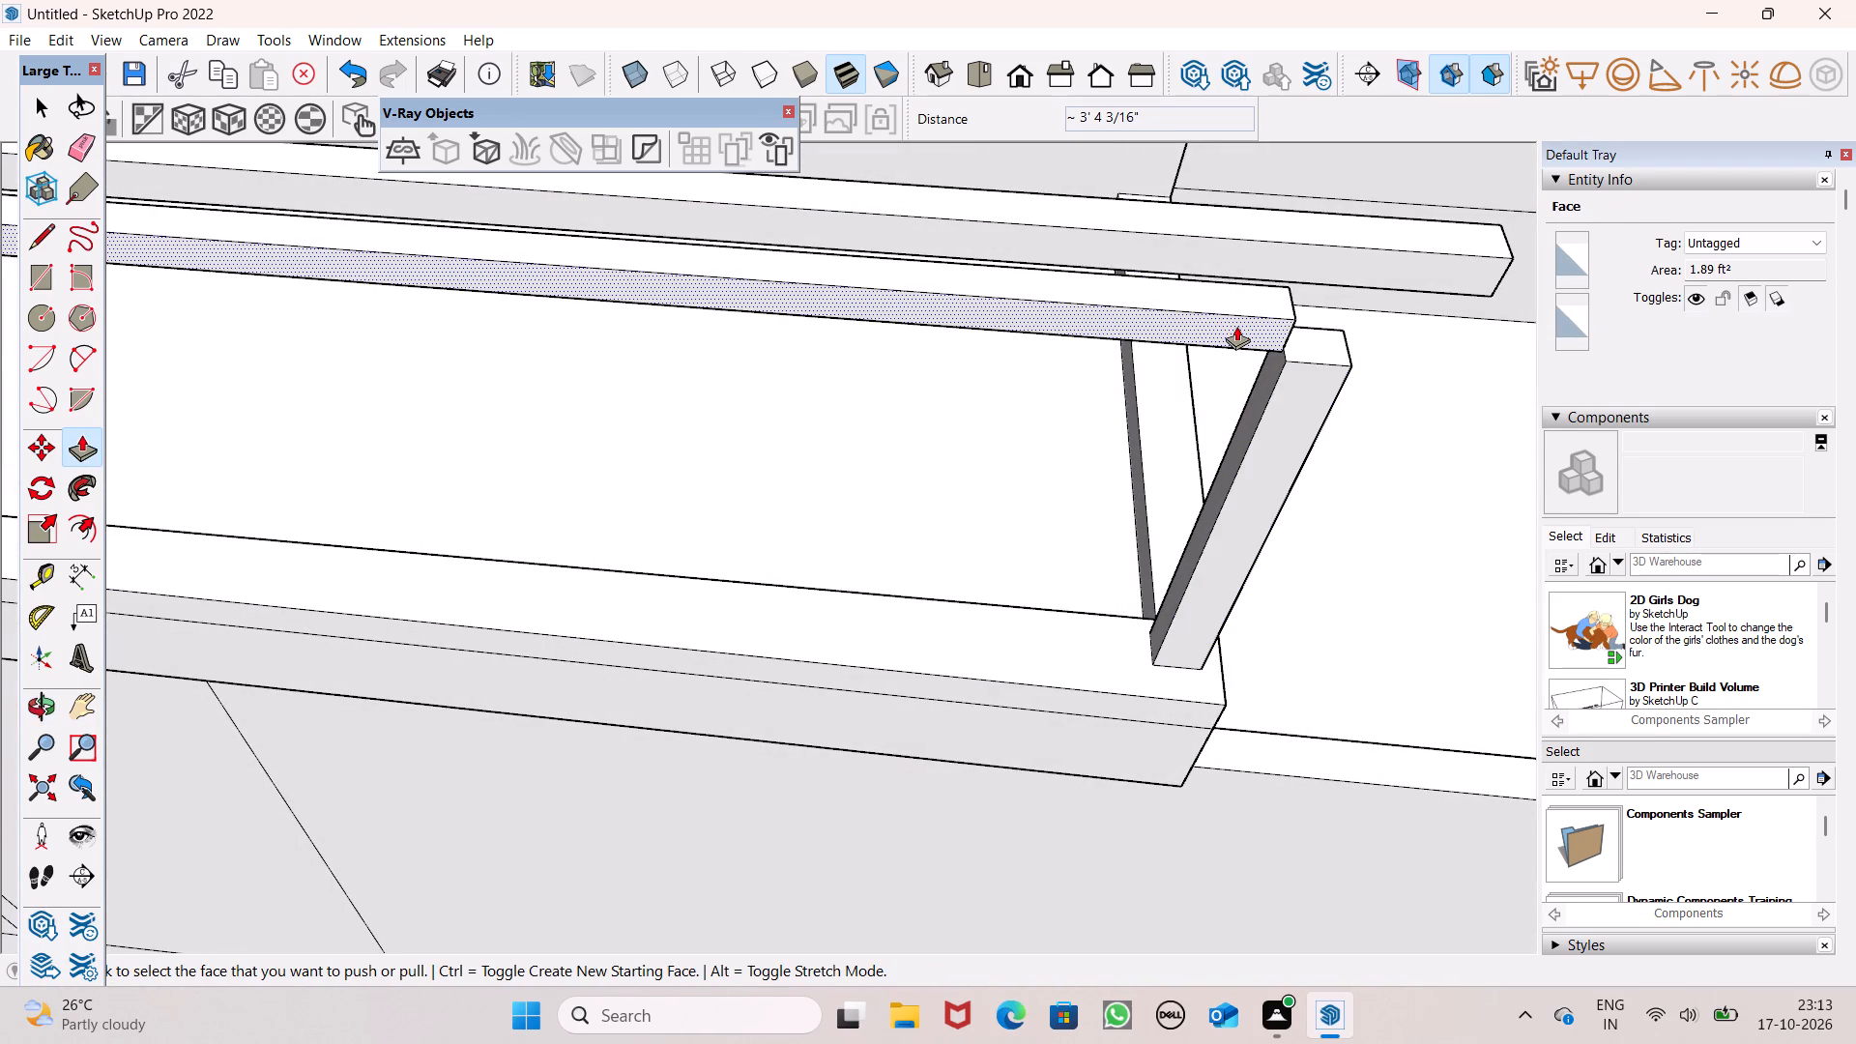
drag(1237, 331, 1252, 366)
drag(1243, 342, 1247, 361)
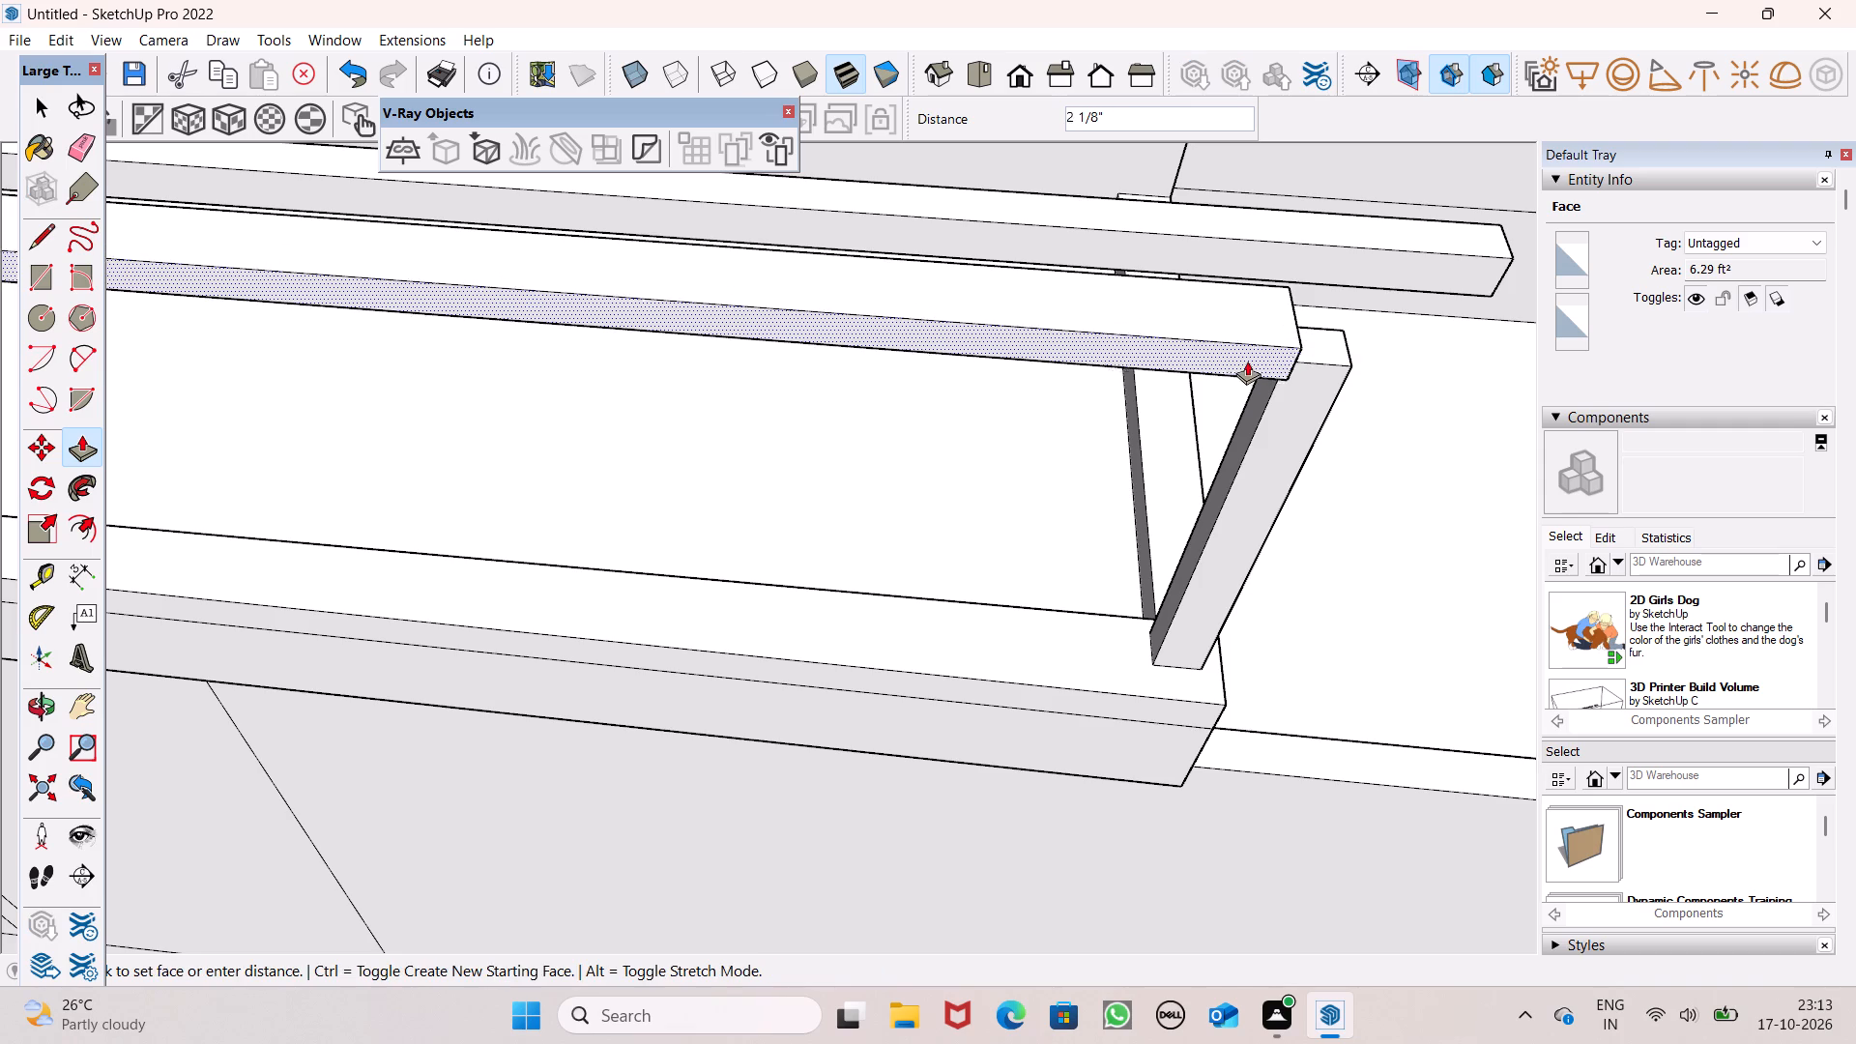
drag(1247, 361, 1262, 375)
Push the lower side beam's outer side face inward about 5 15/16" near the original corner post.
middle_drag(1345, 445, 1194, 451)
scroll(1003, 338, down, 5)
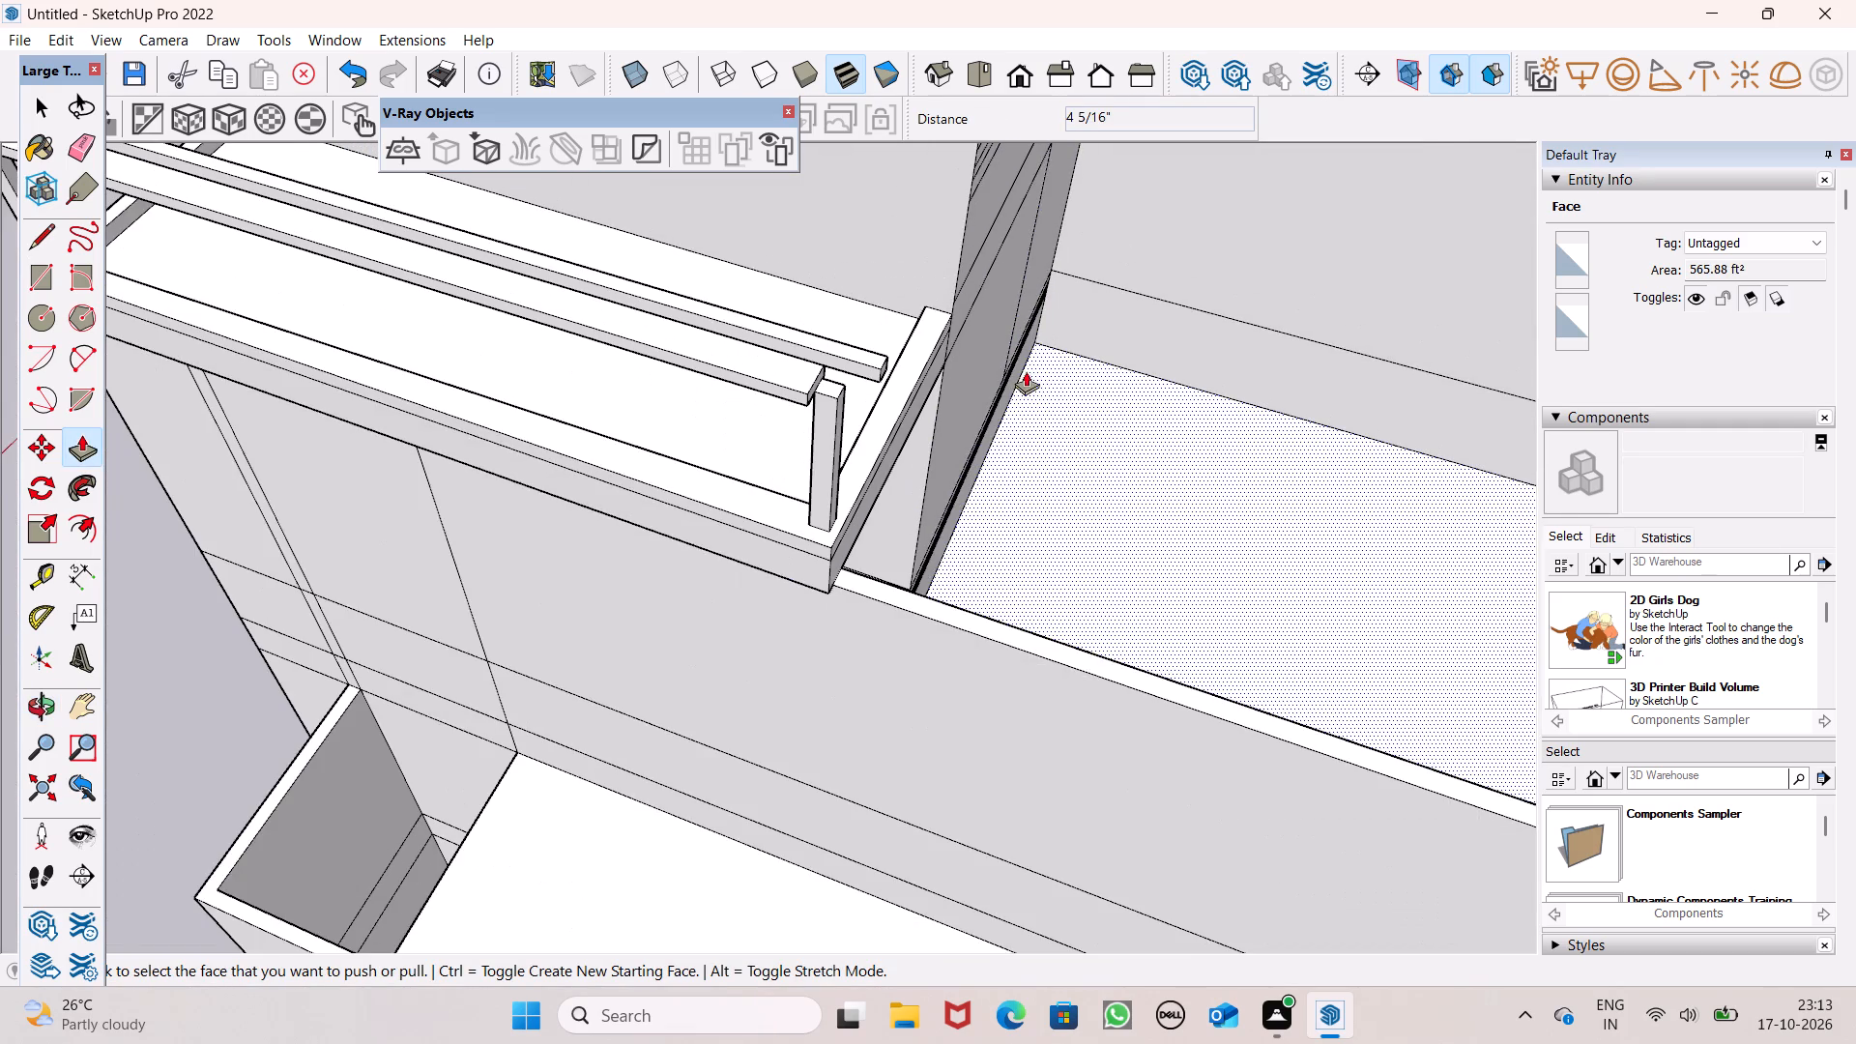
scroll(562, 344, down, 2)
middle_drag(382, 327, 783, 267)
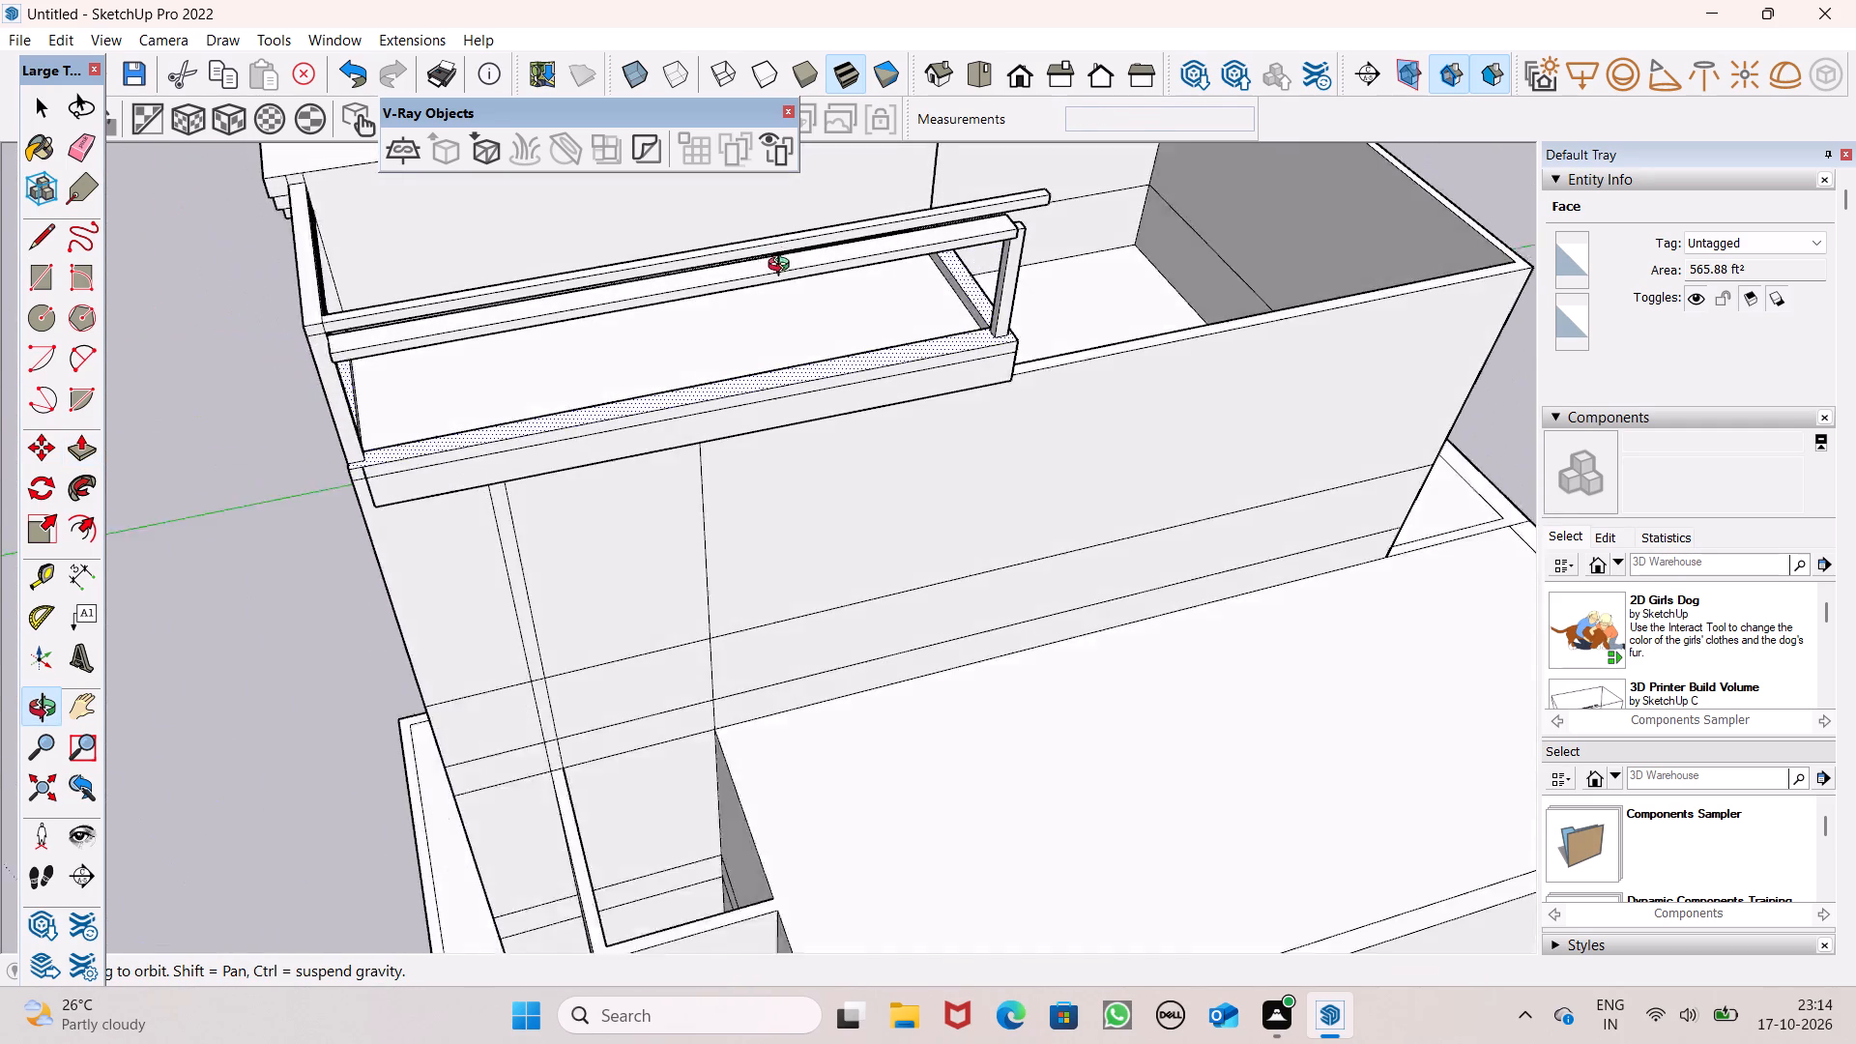
middle_drag(783, 267, 798, 265)
scroll(549, 306, up, 3)
scroll(294, 404, up, 7)
middle_click(294, 404)
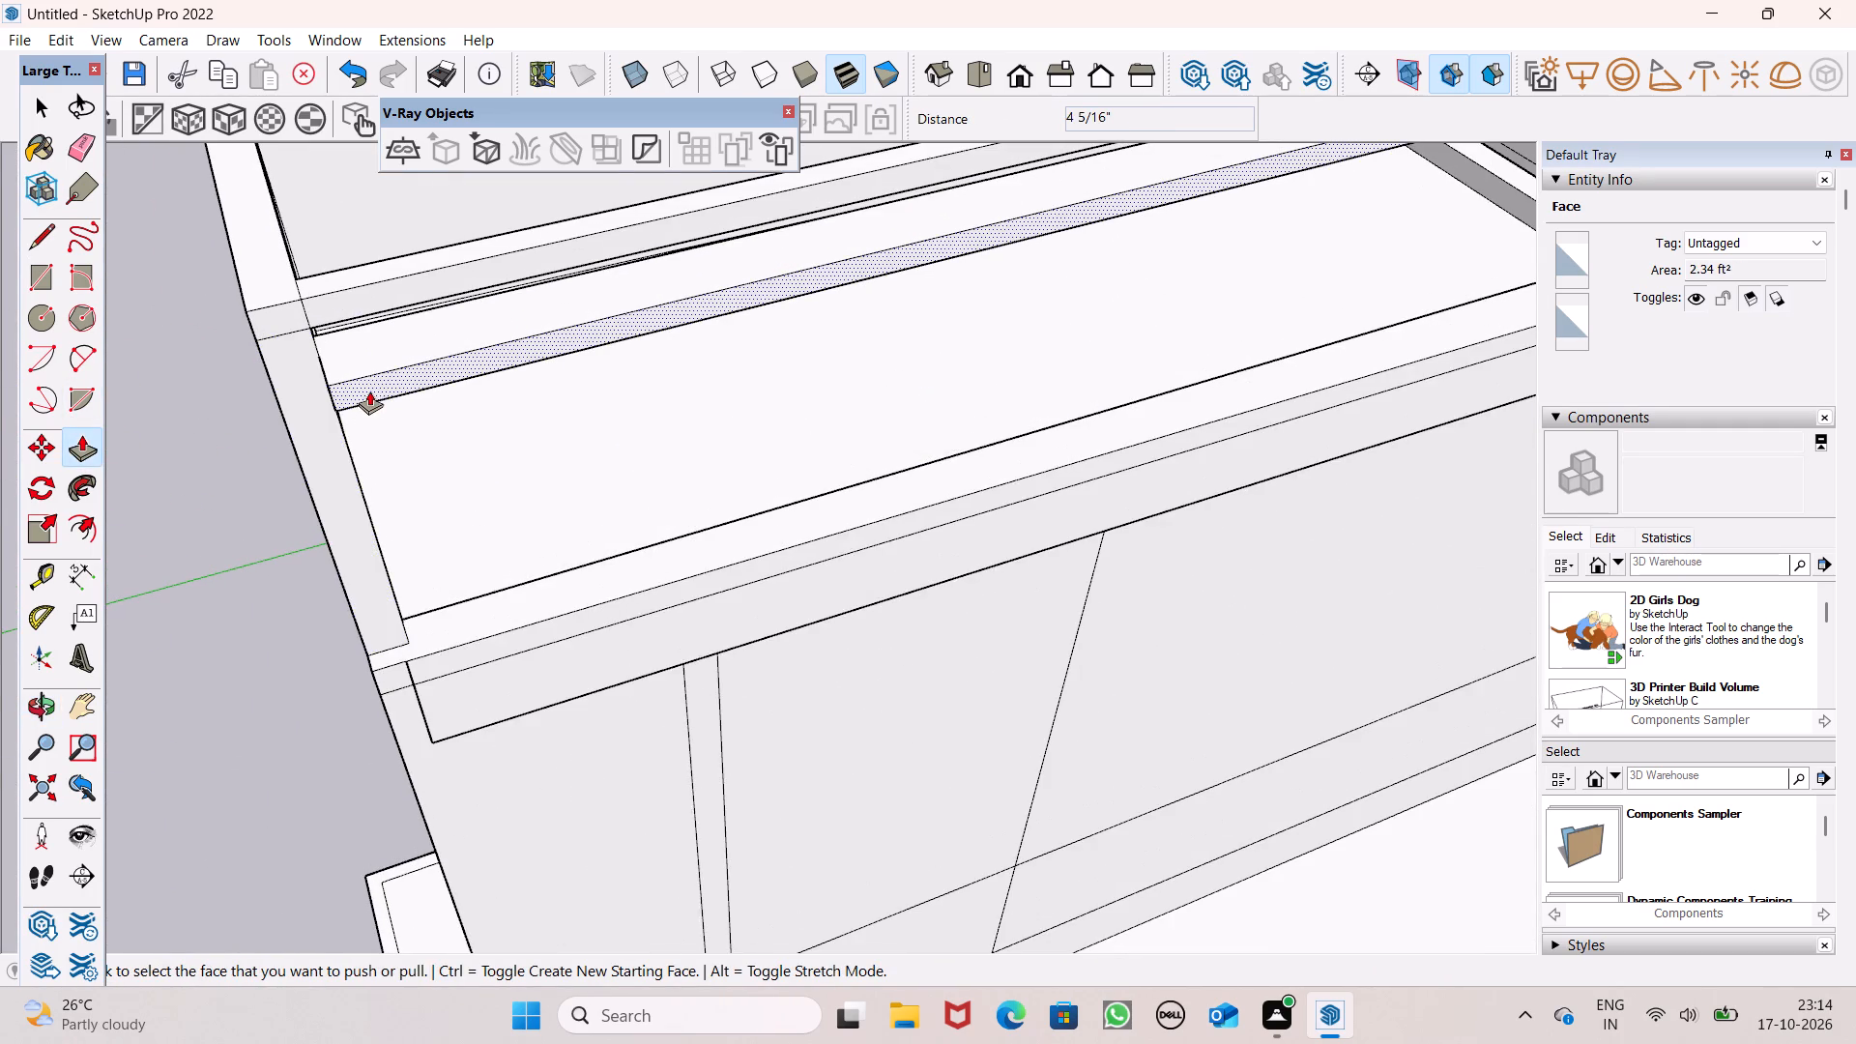
scroll(377, 388, up, 5)
middle_drag(403, 431, 704, 416)
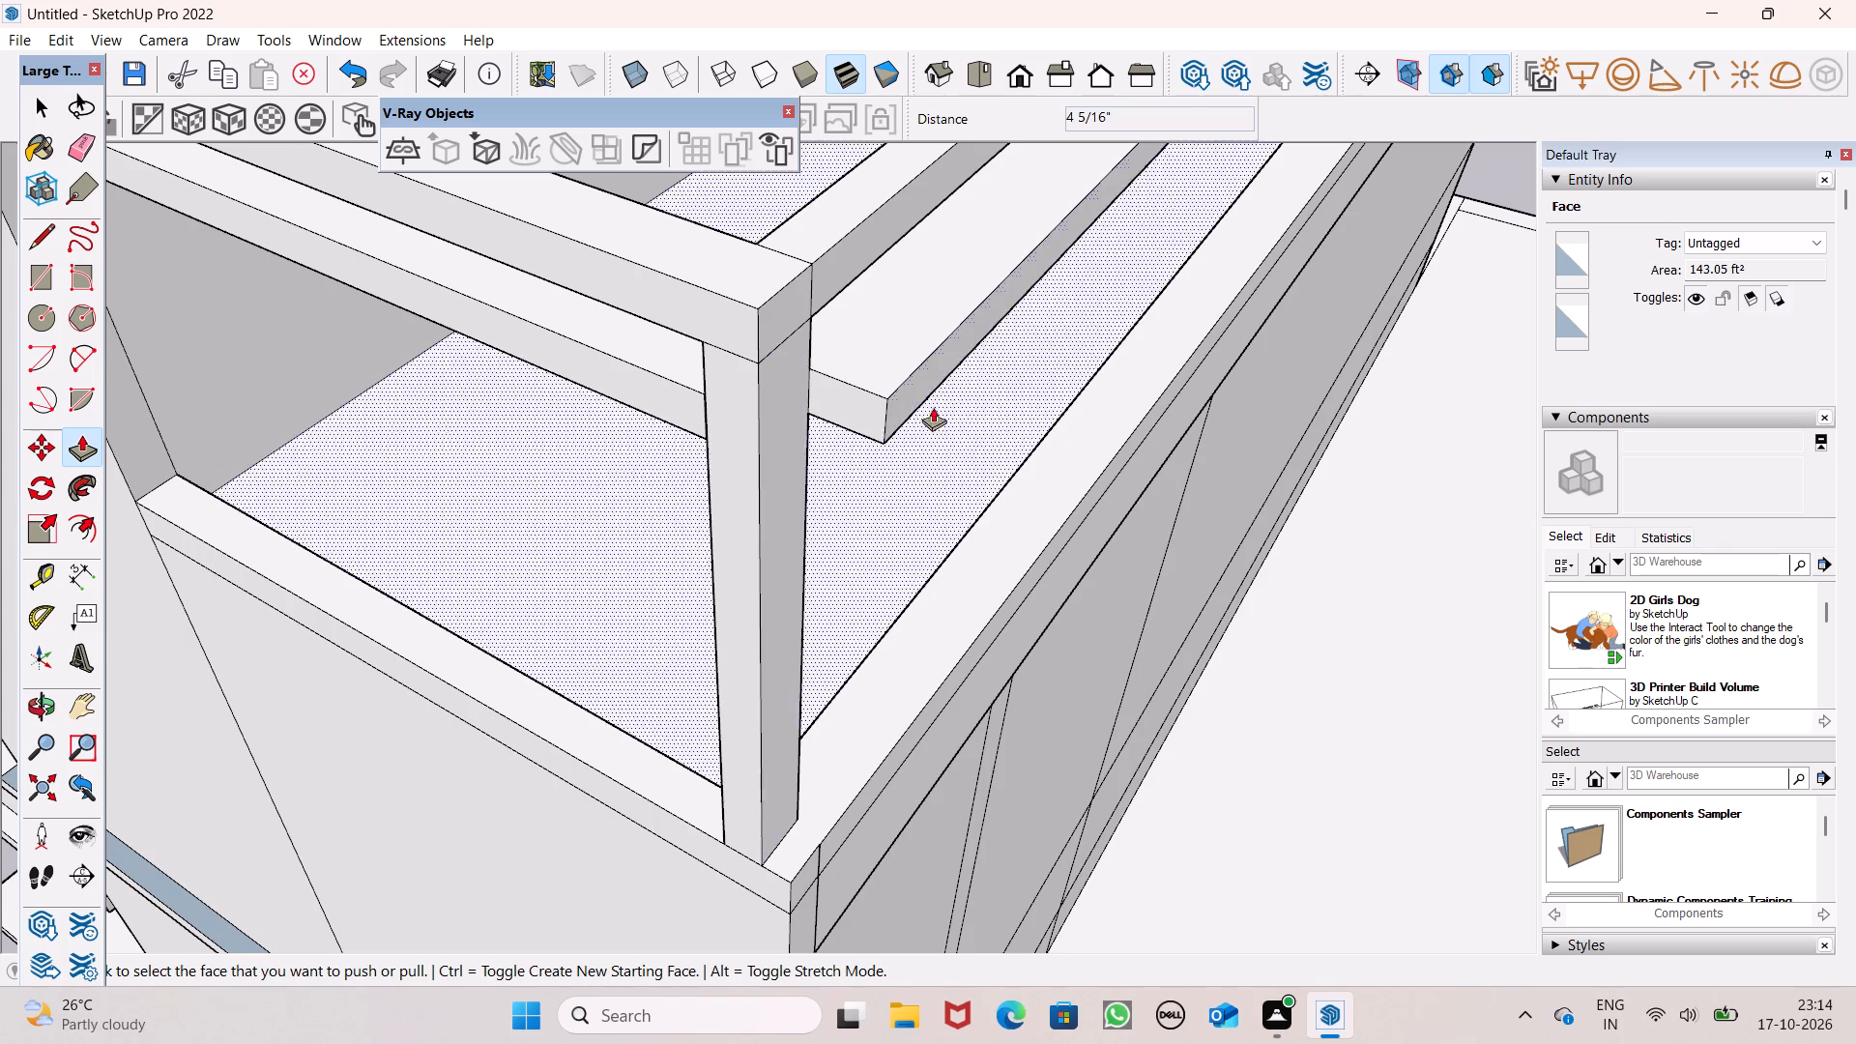
drag(894, 401, 805, 391)
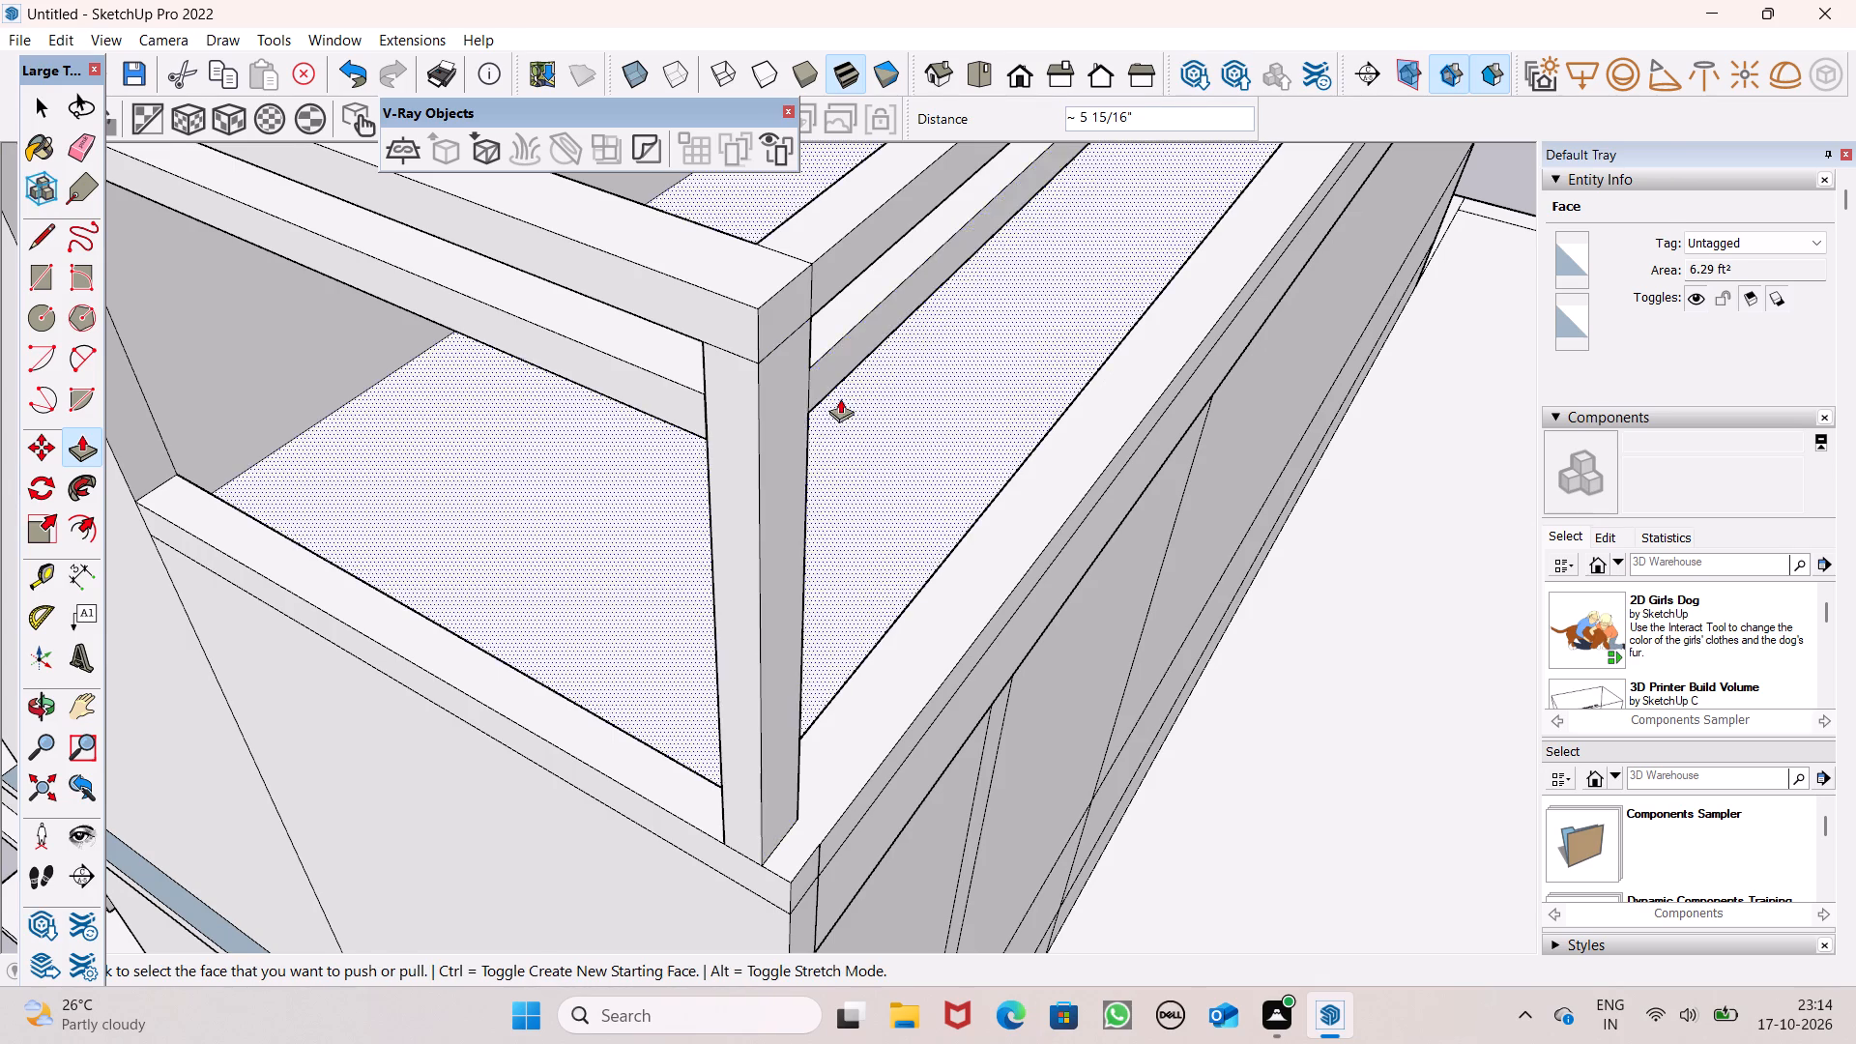
Raise the second post's top face about 3 5/16" toward the side beams.
scroll(847, 436, down, 17)
middle_drag(937, 400, 0, 359)
middle_drag(810, 340, 428, 377)
scroll(431, 381, up, 1)
scroll(697, 274, up, 7)
scroll(651, 308, down, 1)
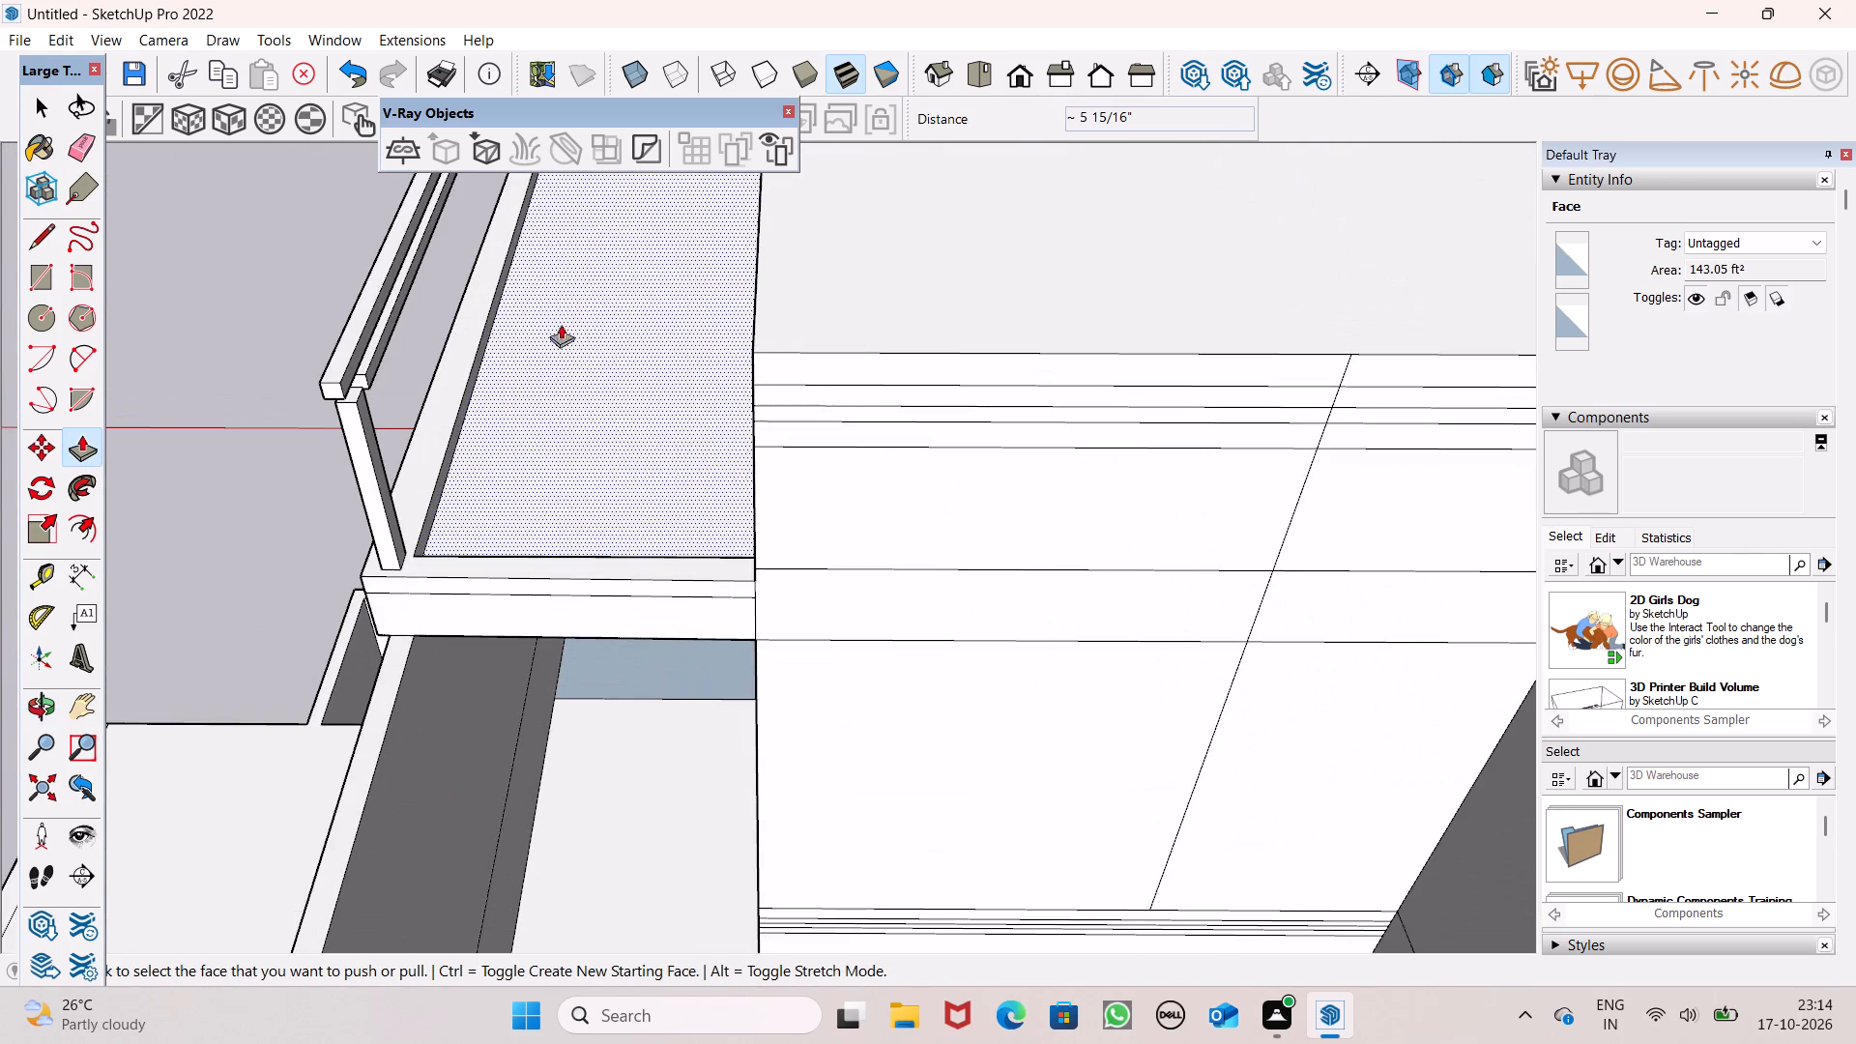
middle_drag(449, 350, 374, 338)
scroll(385, 369, up, 1)
scroll(309, 351, up, 4)
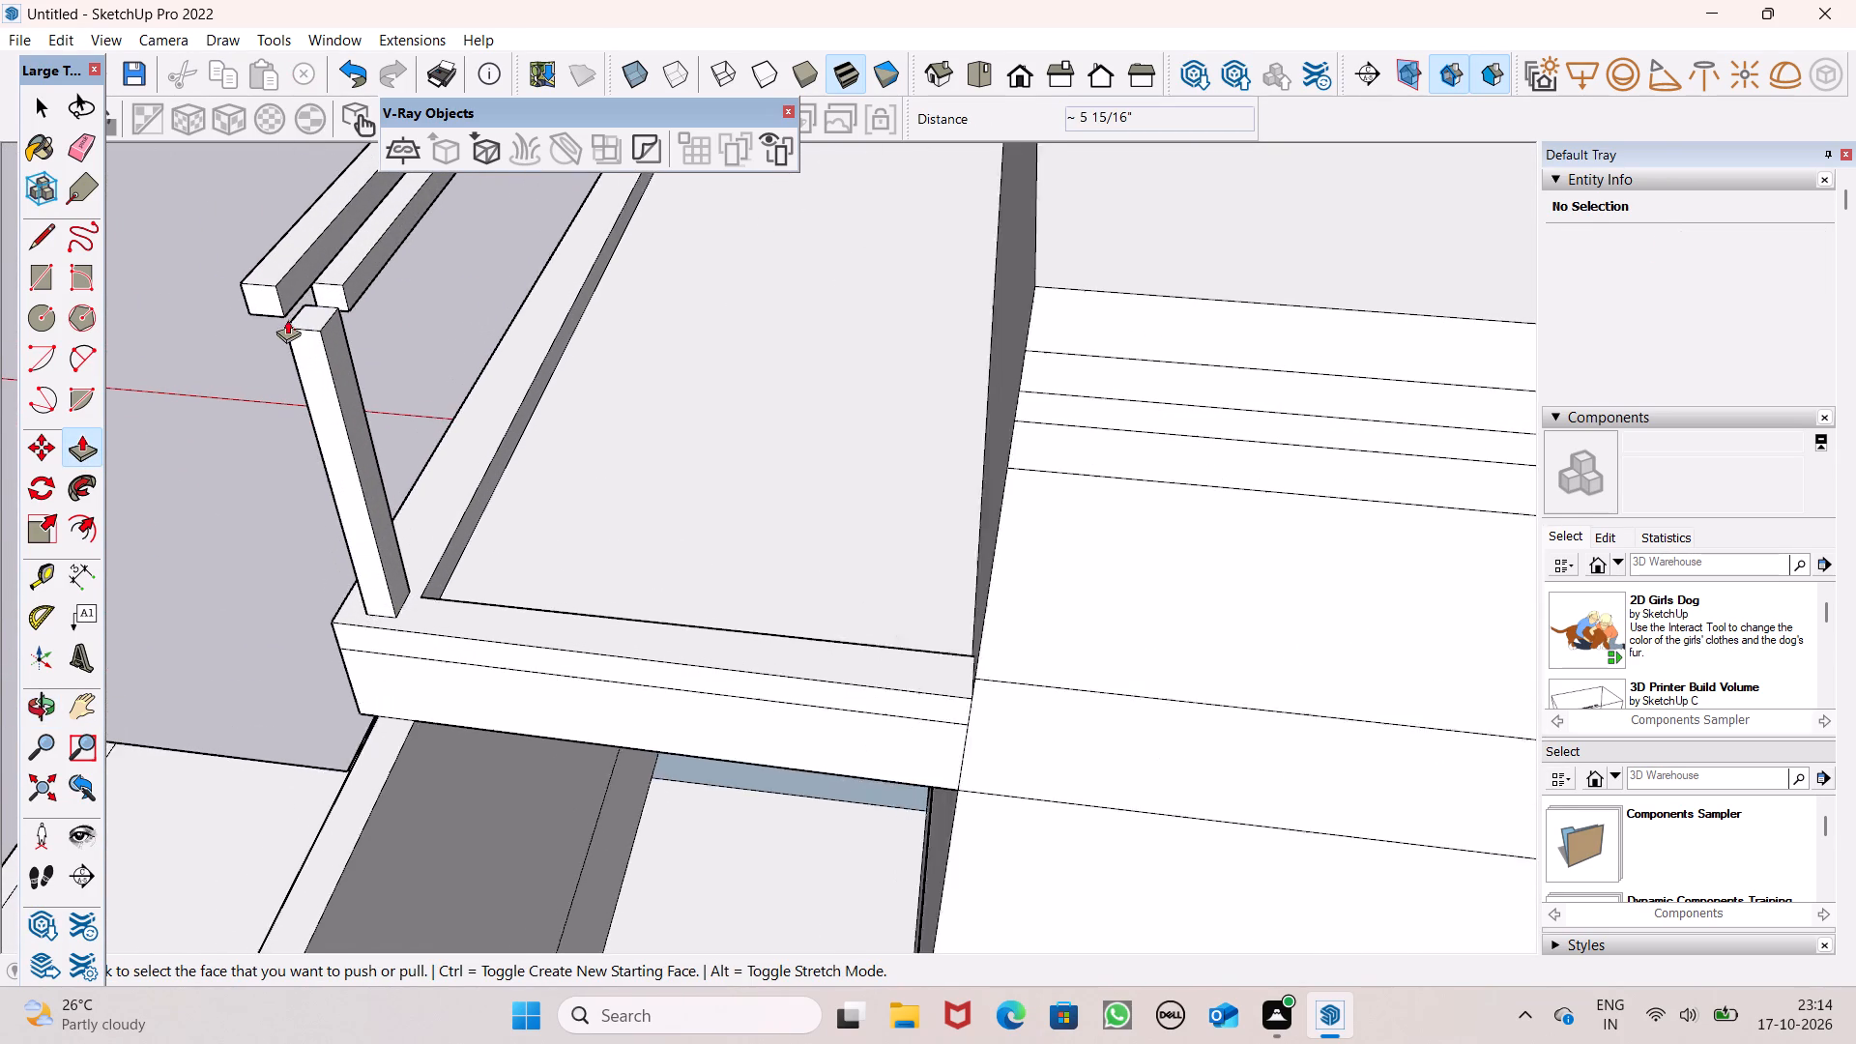
scroll(287, 319, up, 7)
drag(317, 326, 317, 325)
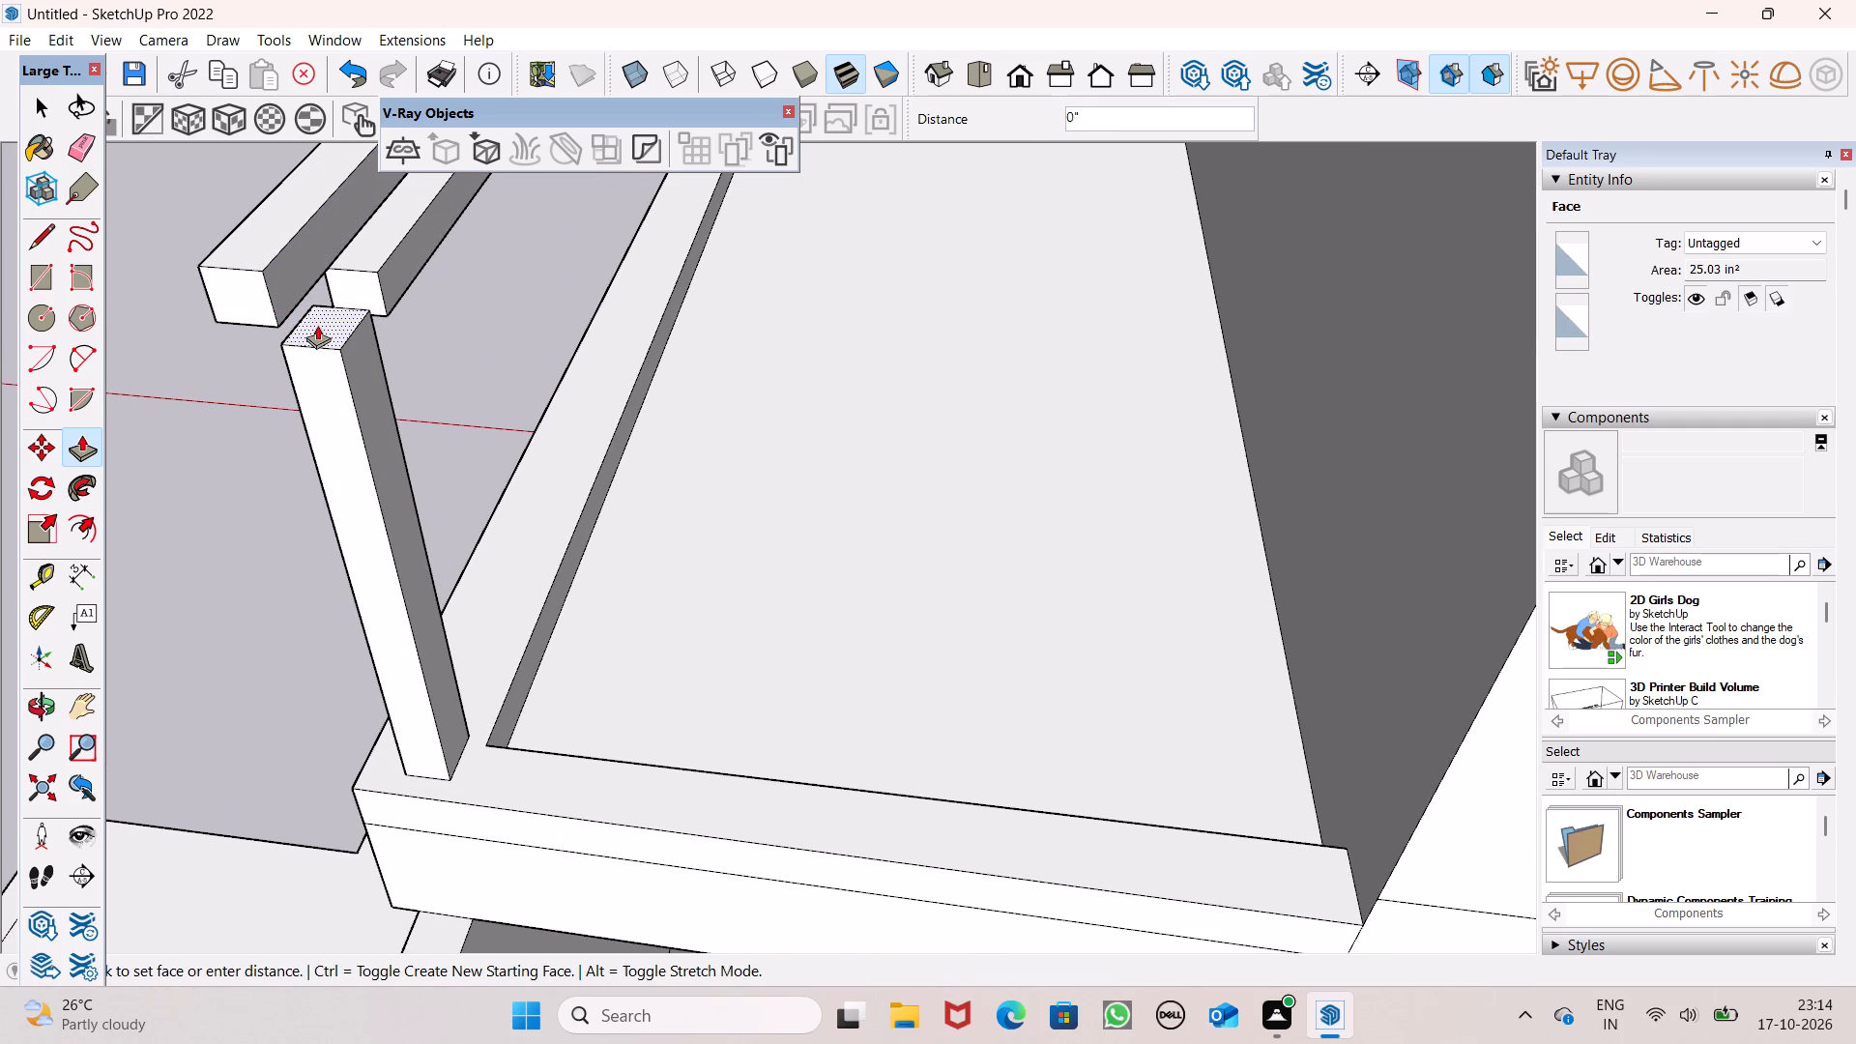
drag(317, 325, 287, 277)
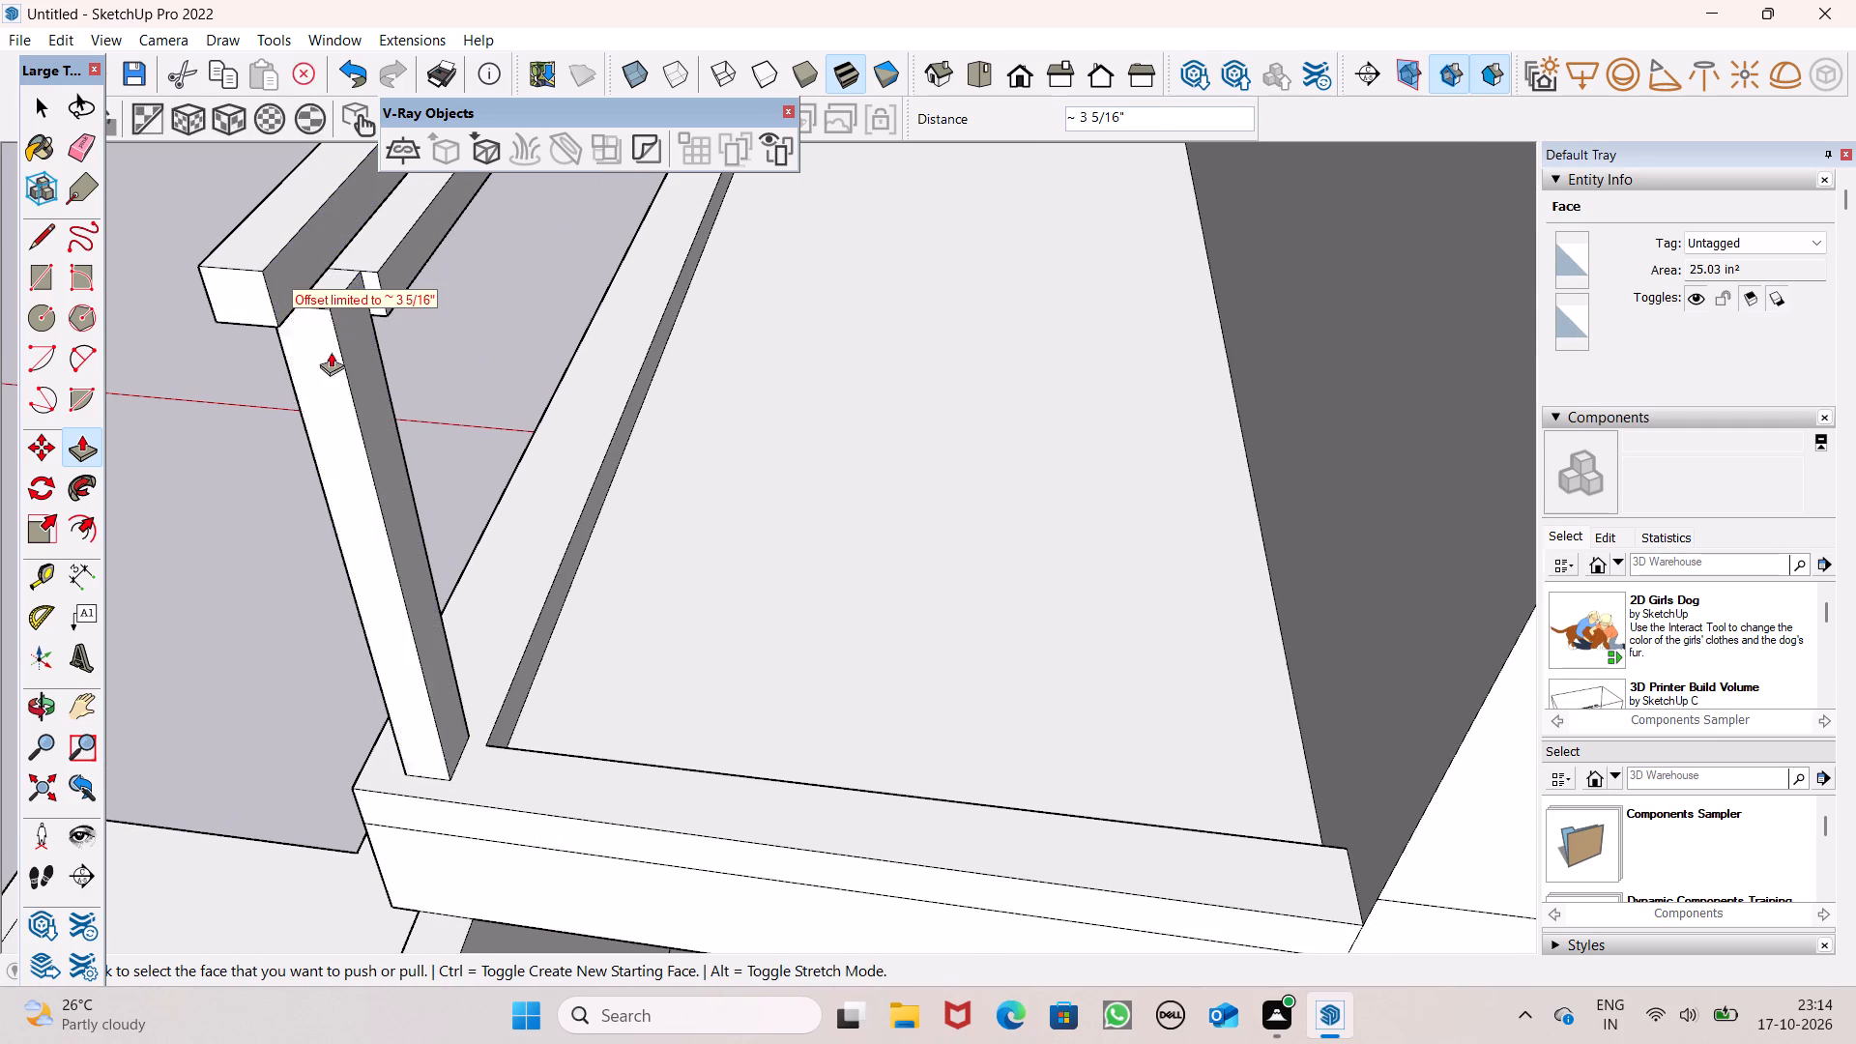
Shorten the upper side beam by pushing its end face back about 10 11/16" toward the second post.
scroll(331, 352, down, 3)
middle_drag(313, 358, 841, 135)
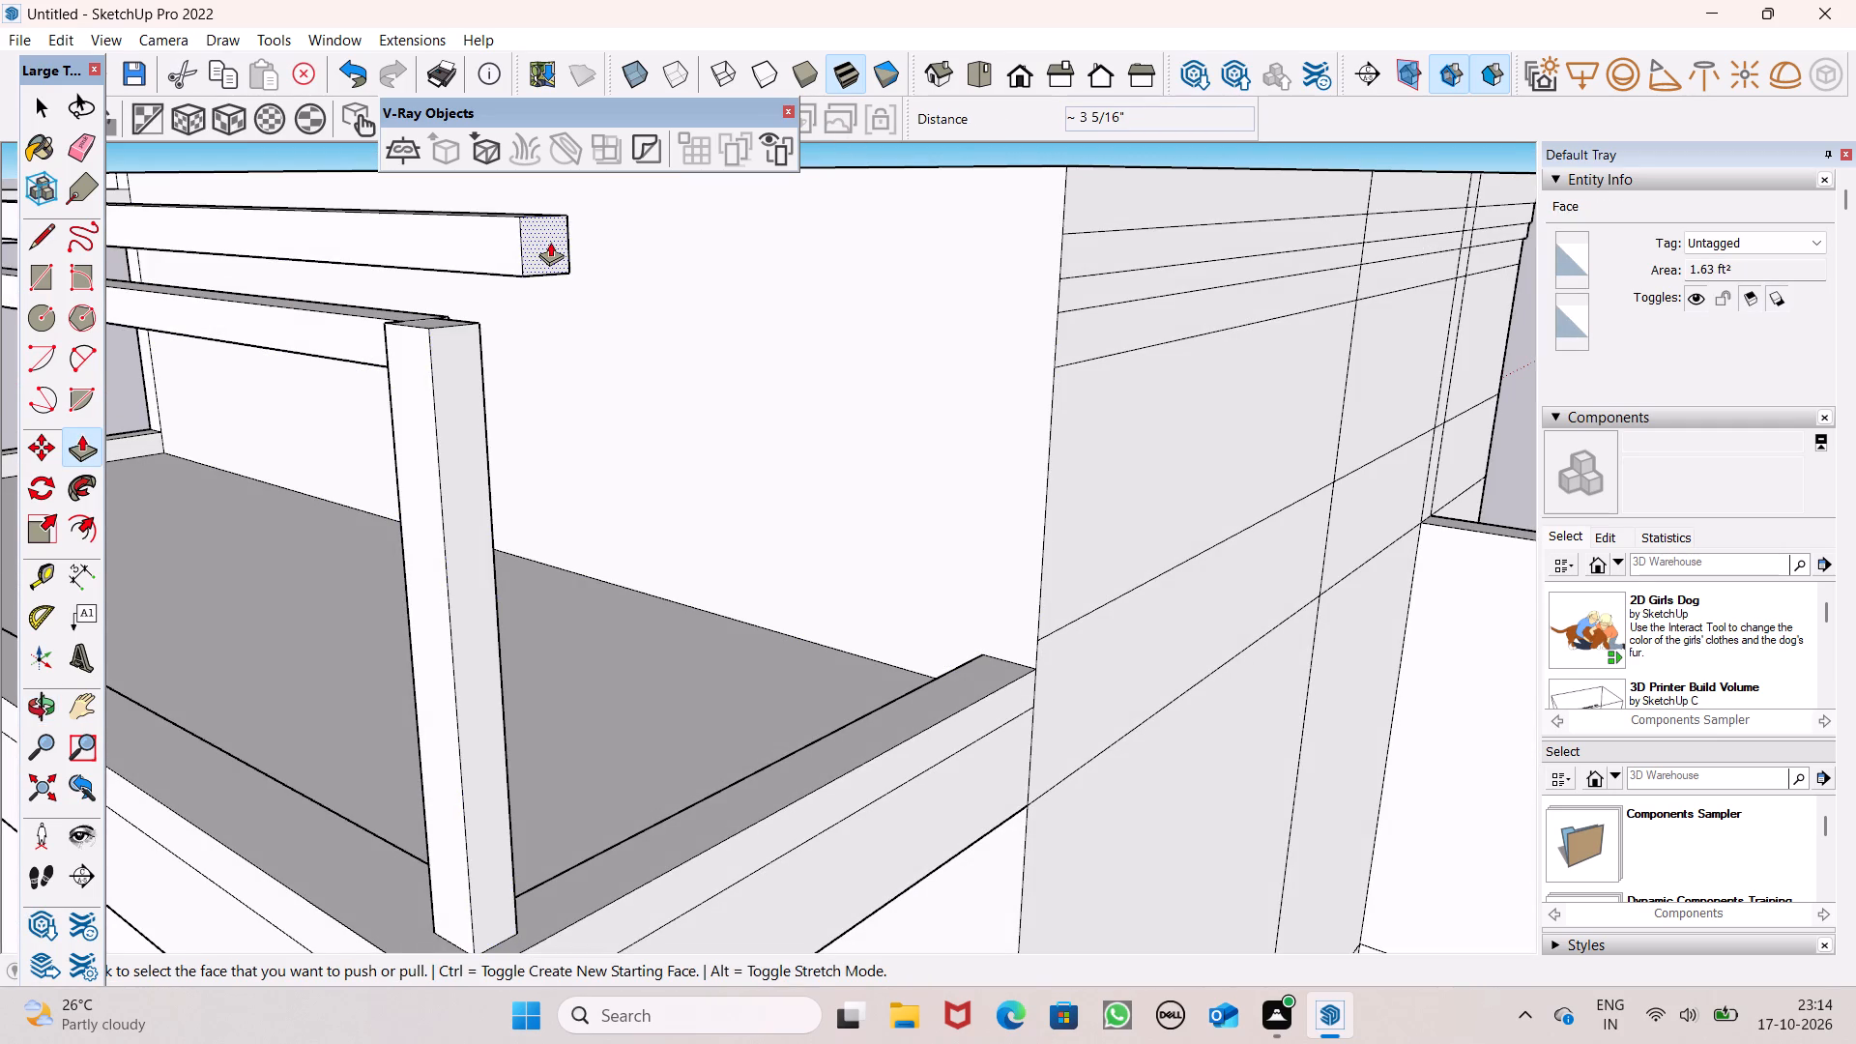
drag(550, 242, 453, 285)
Raise the second post's top face a further 4 1/4" toward the upper side beam.
middle_drag(517, 369, 668, 444)
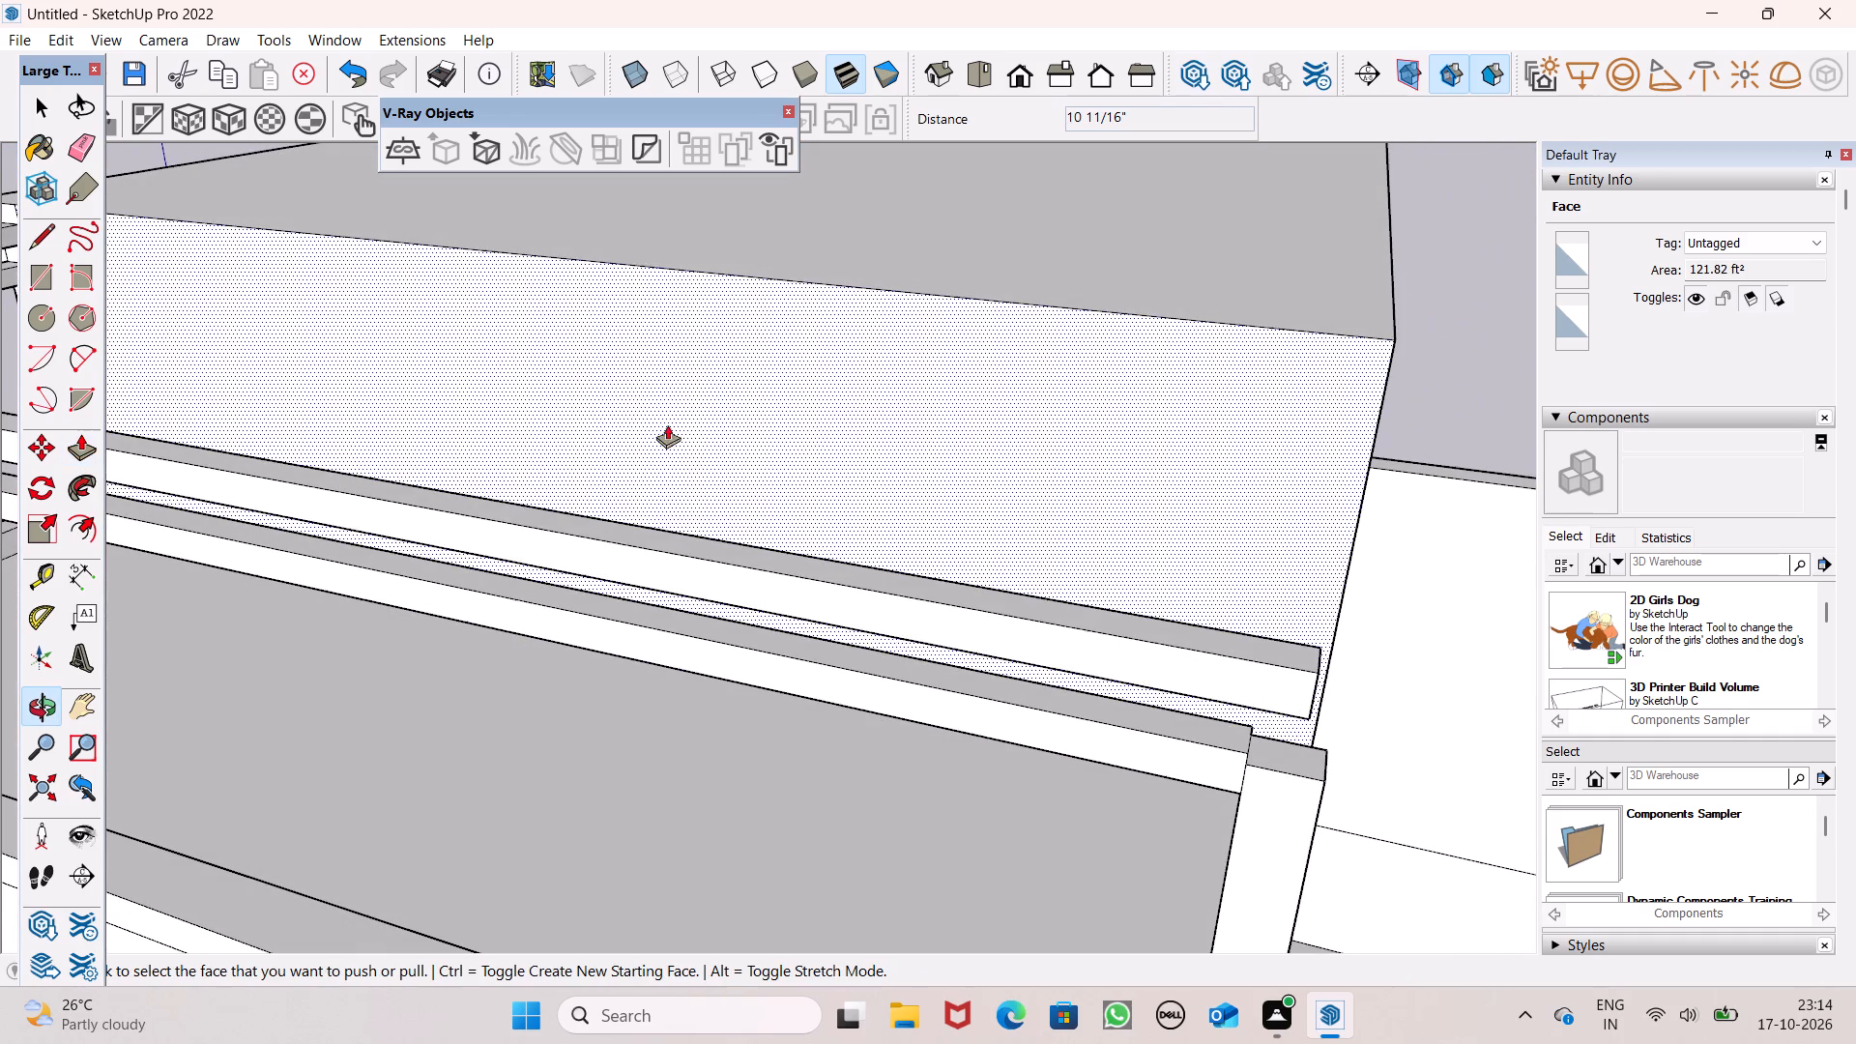
drag(1291, 759, 1293, 702)
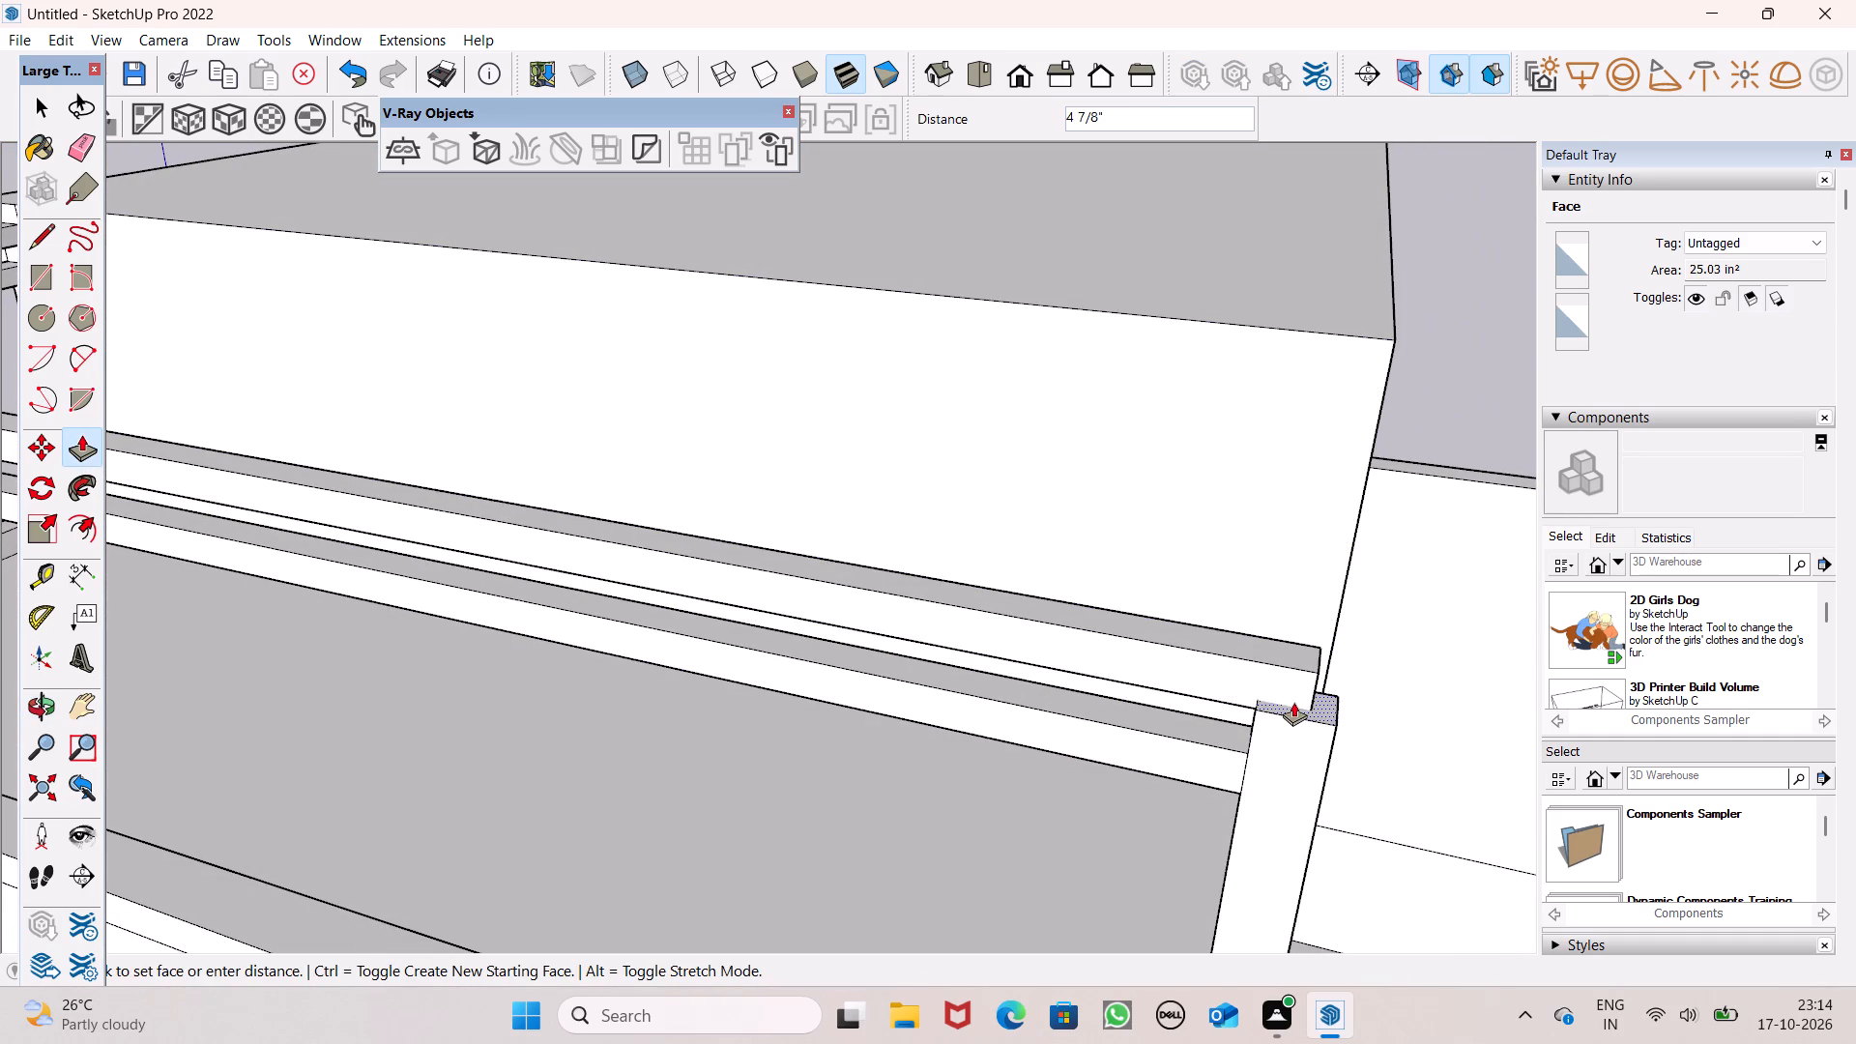
drag(1293, 702, 1307, 712)
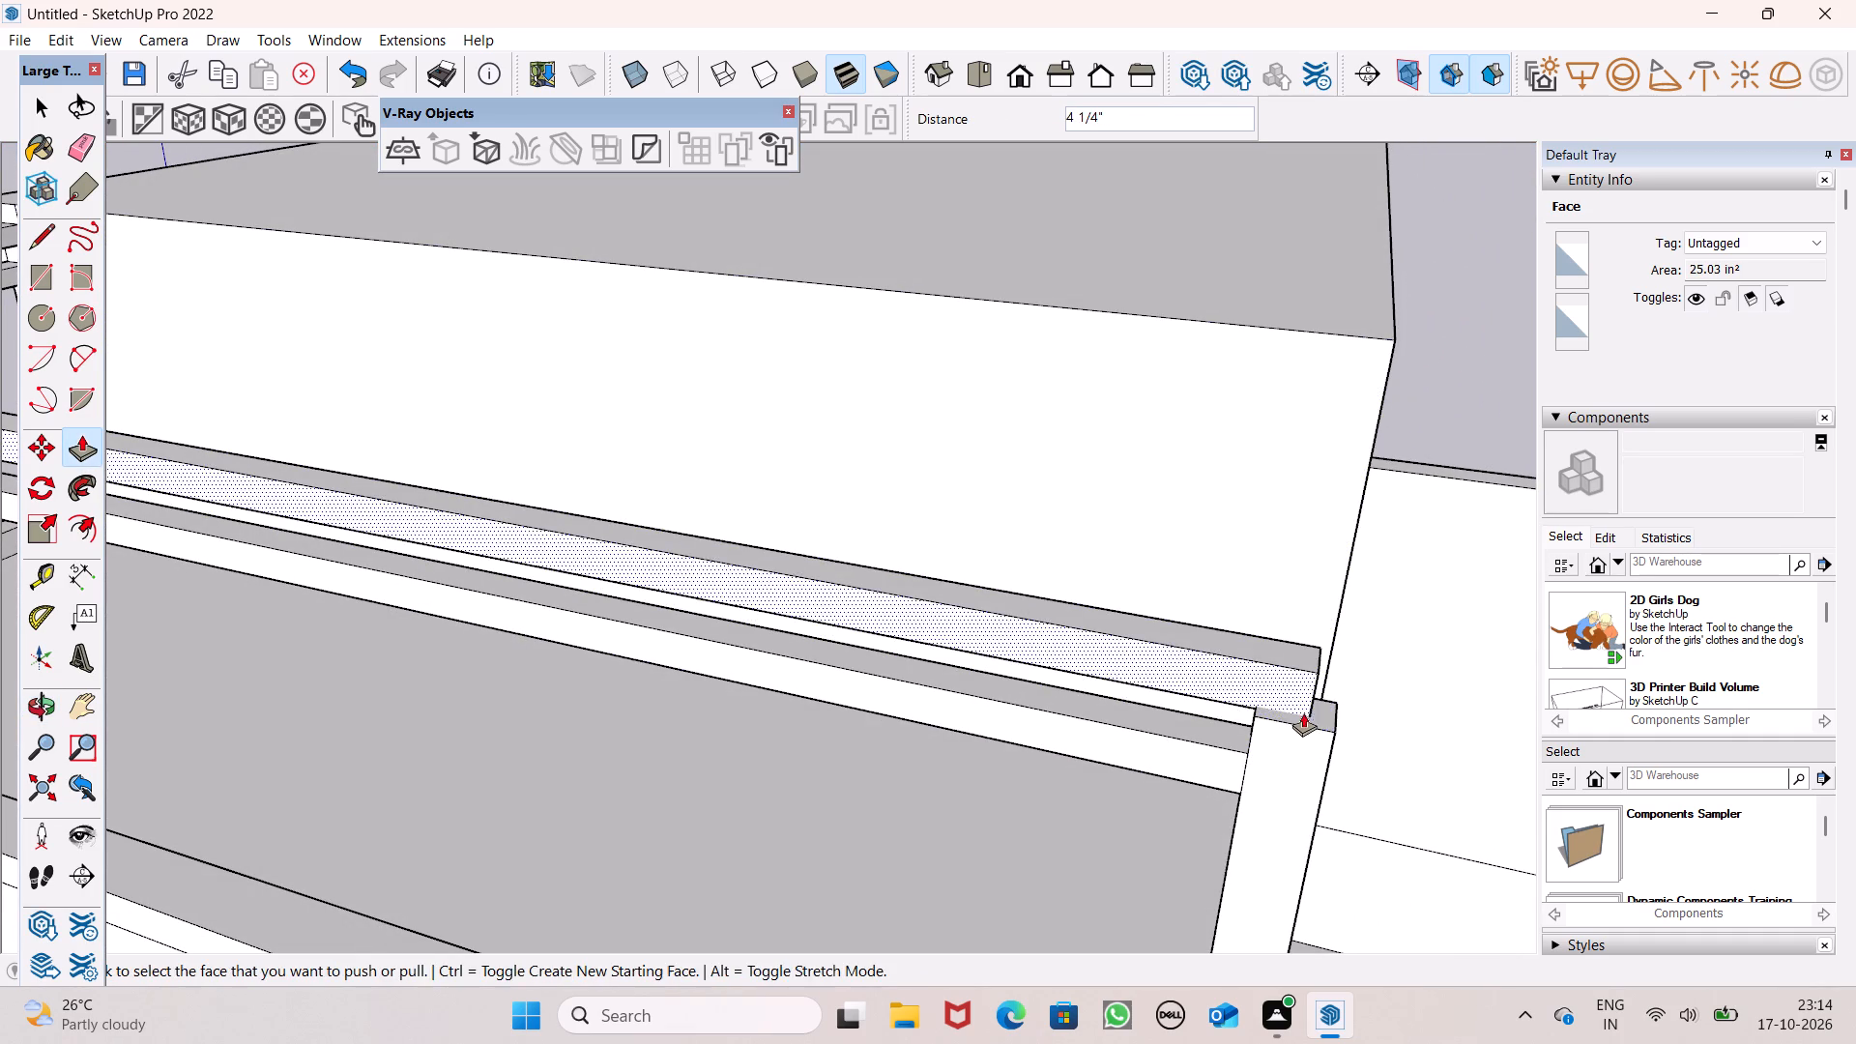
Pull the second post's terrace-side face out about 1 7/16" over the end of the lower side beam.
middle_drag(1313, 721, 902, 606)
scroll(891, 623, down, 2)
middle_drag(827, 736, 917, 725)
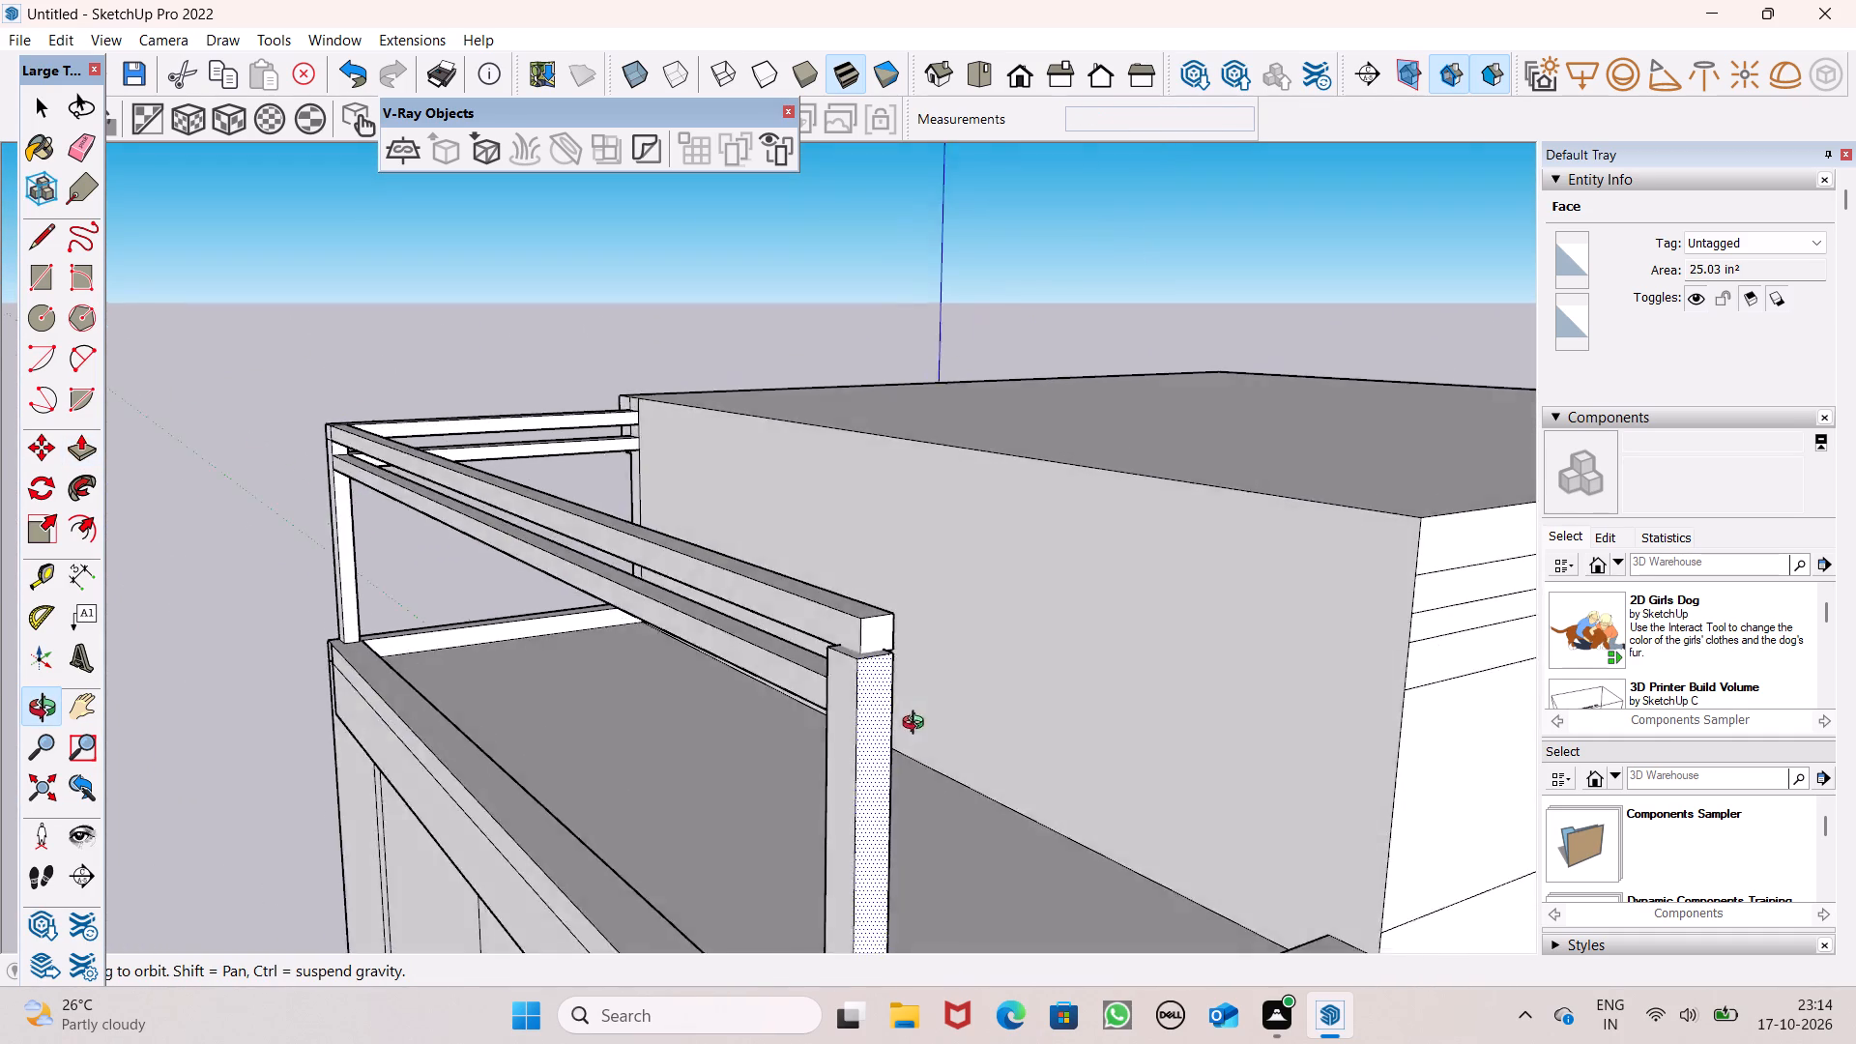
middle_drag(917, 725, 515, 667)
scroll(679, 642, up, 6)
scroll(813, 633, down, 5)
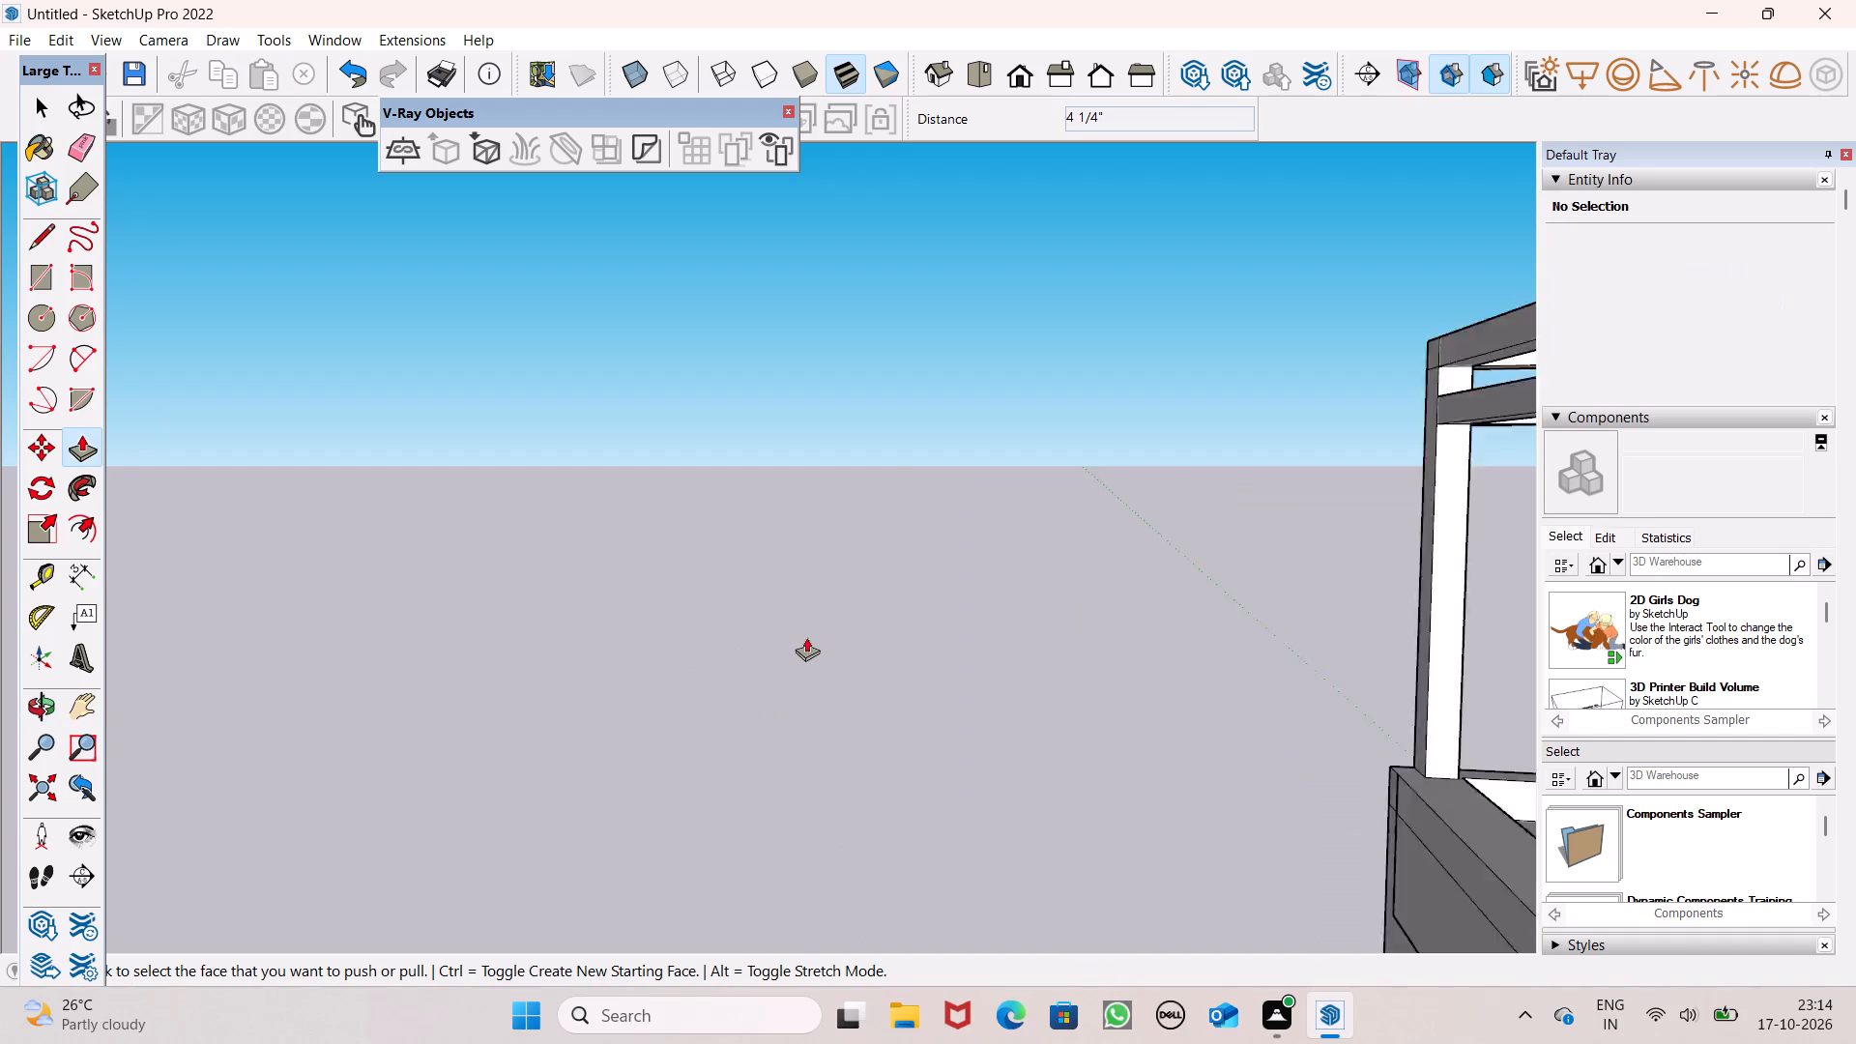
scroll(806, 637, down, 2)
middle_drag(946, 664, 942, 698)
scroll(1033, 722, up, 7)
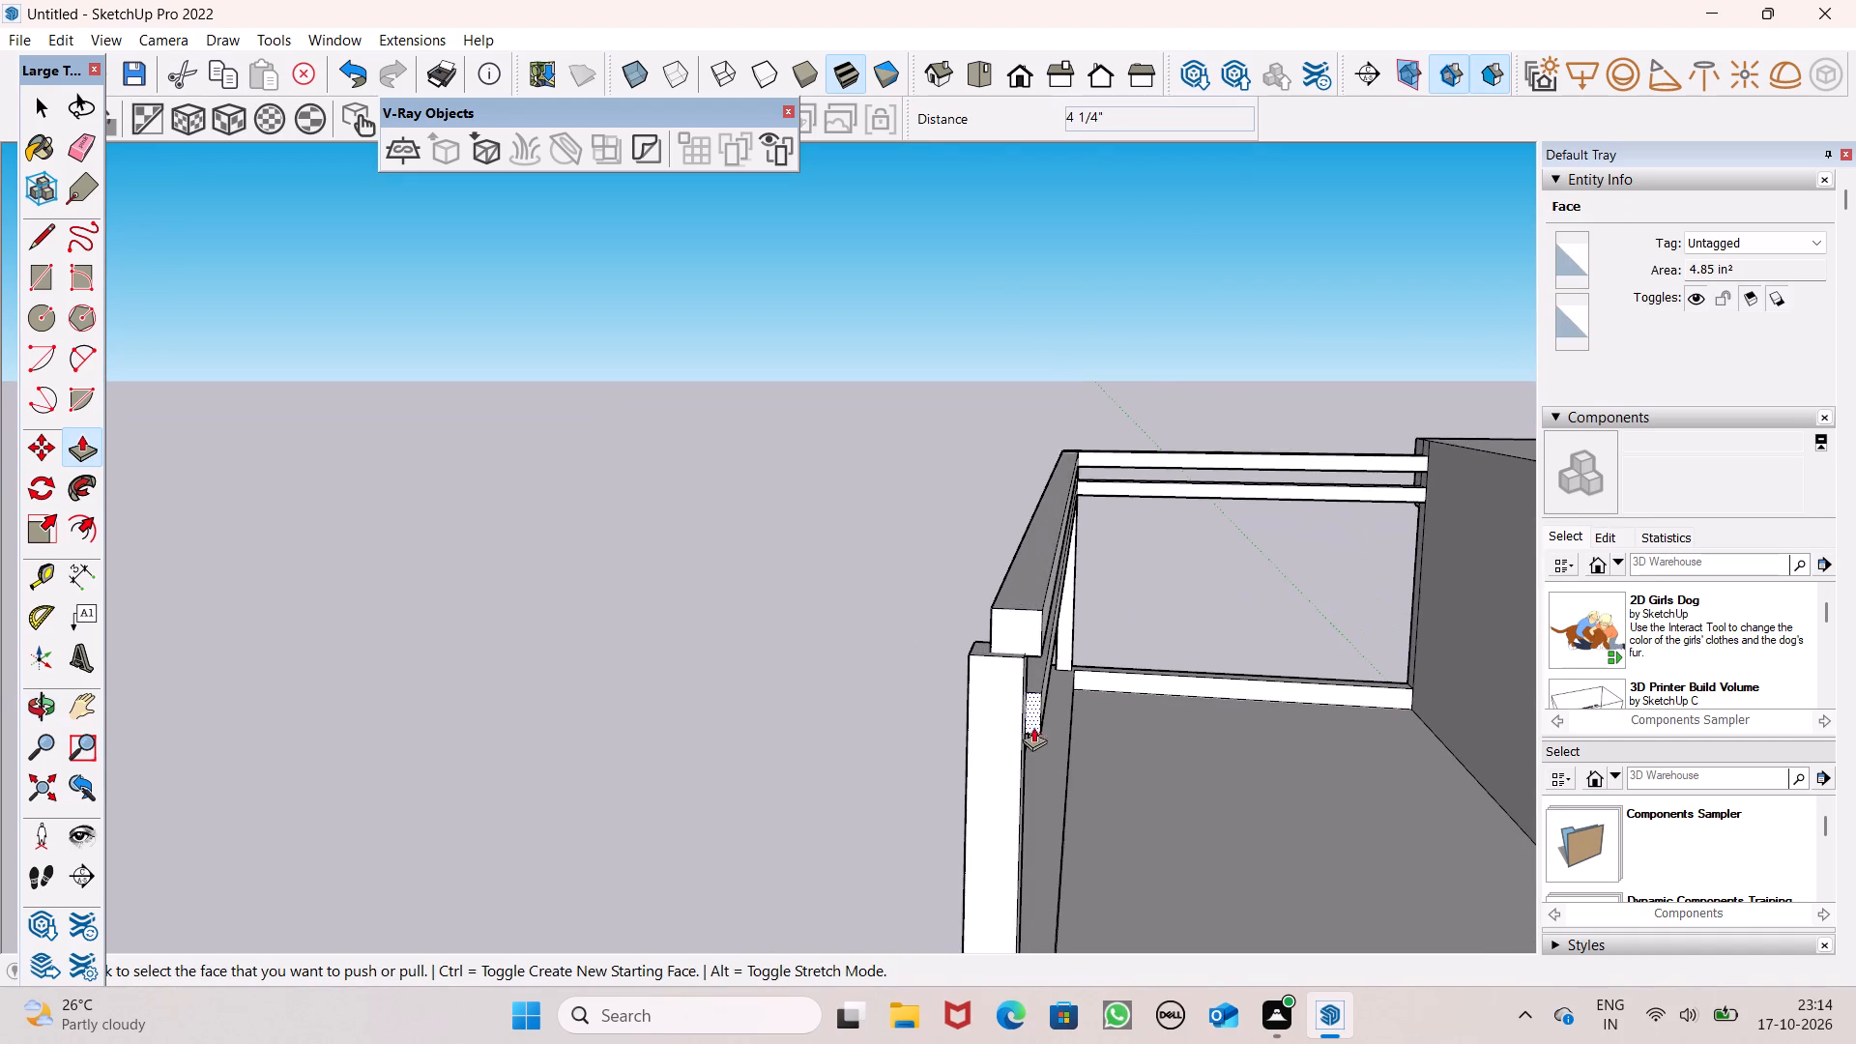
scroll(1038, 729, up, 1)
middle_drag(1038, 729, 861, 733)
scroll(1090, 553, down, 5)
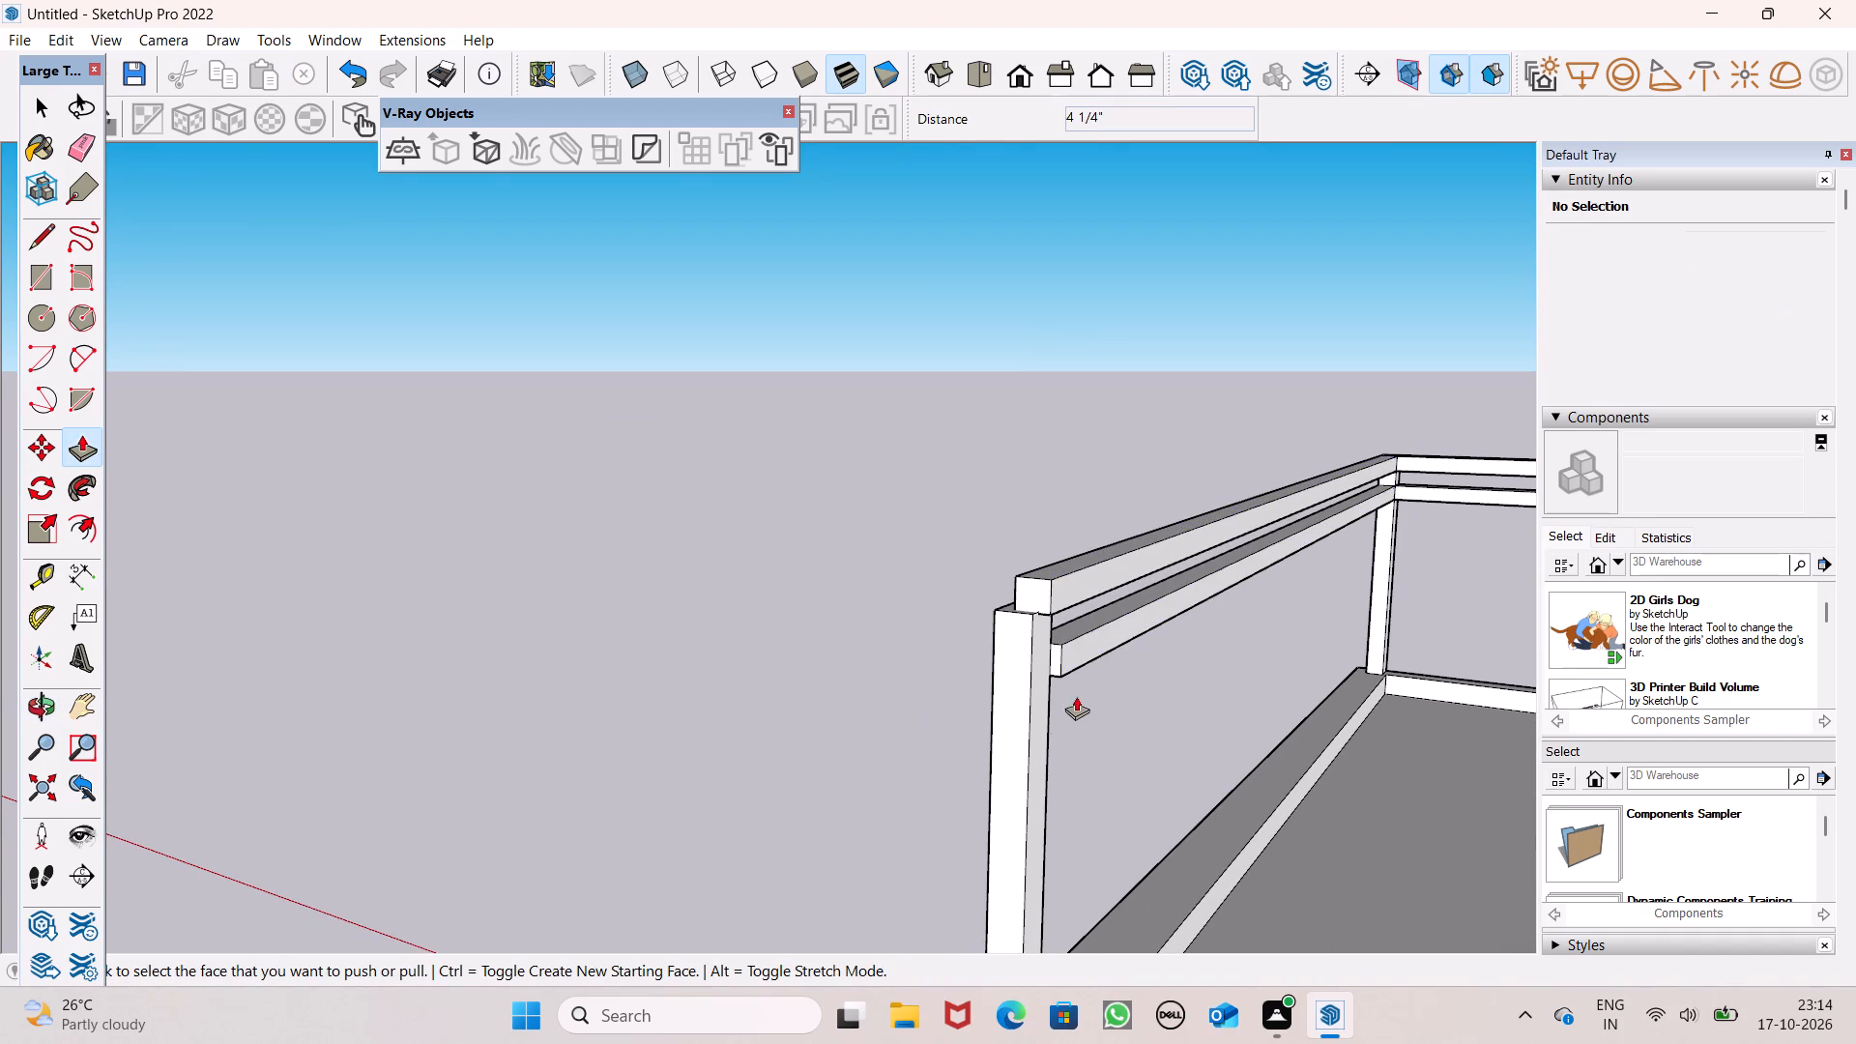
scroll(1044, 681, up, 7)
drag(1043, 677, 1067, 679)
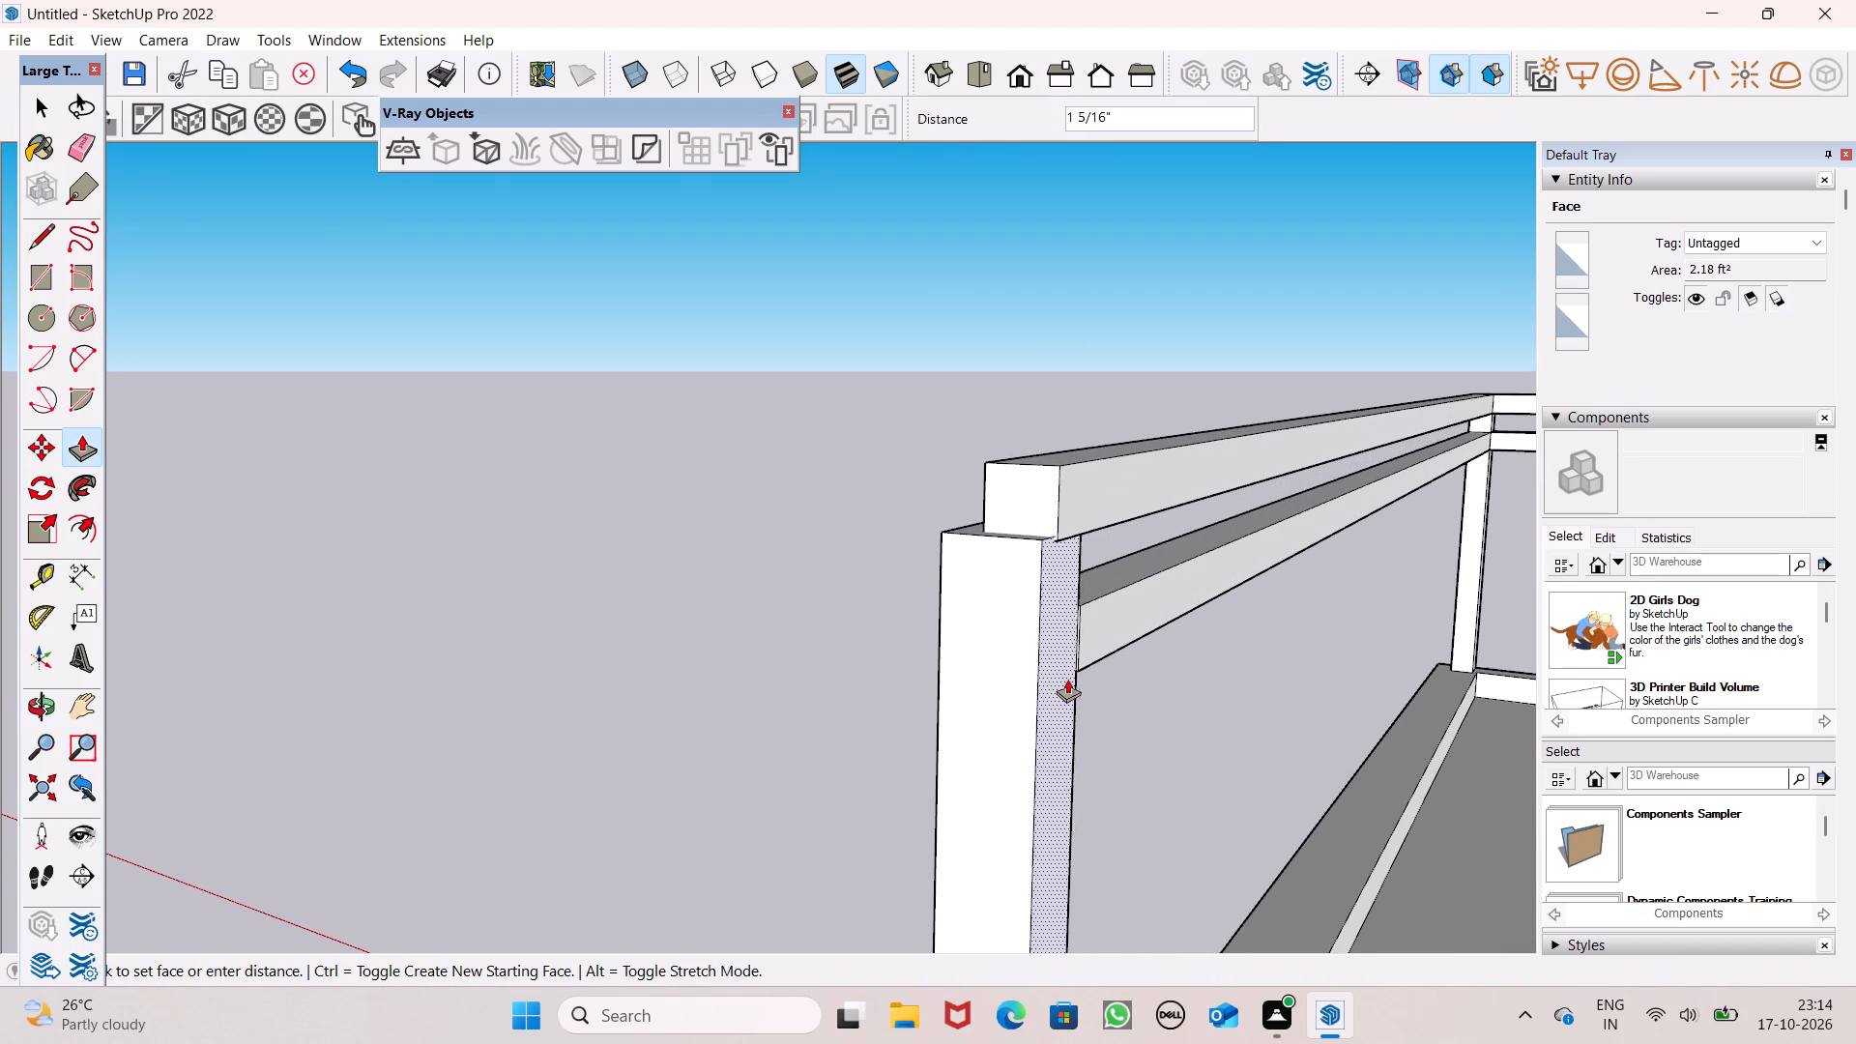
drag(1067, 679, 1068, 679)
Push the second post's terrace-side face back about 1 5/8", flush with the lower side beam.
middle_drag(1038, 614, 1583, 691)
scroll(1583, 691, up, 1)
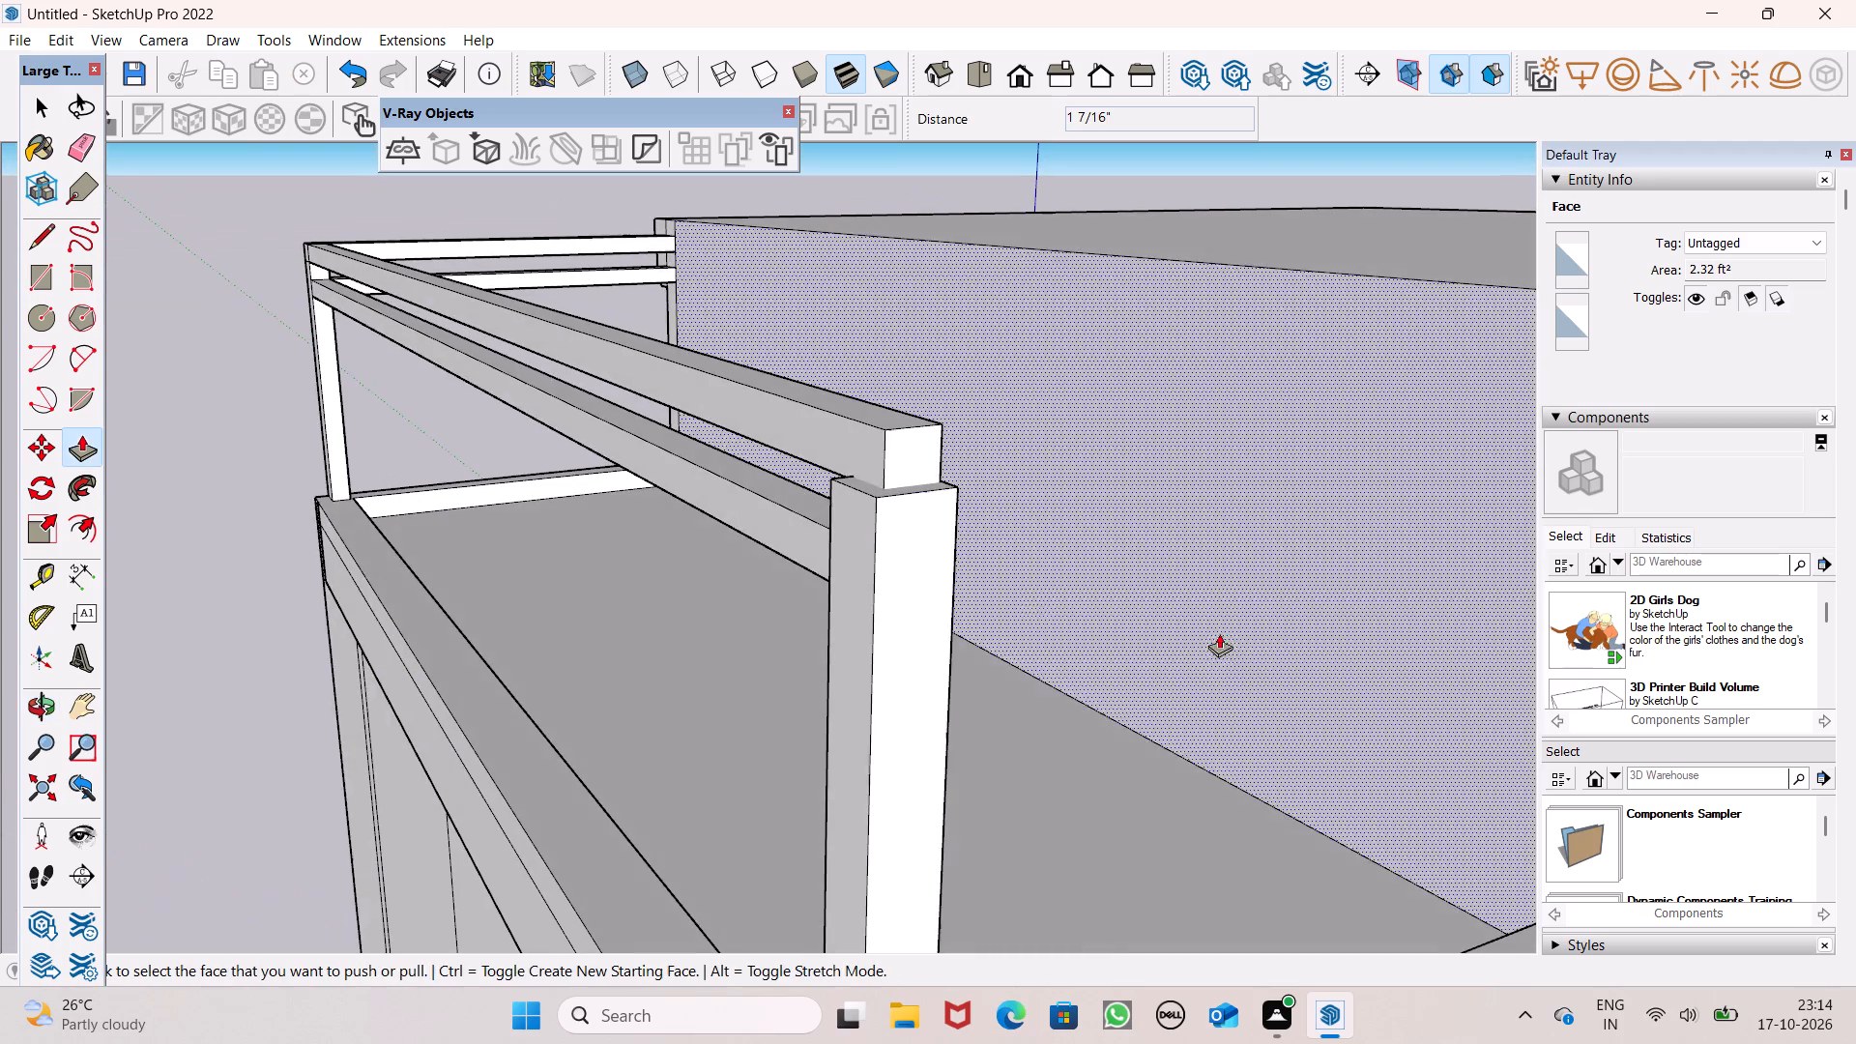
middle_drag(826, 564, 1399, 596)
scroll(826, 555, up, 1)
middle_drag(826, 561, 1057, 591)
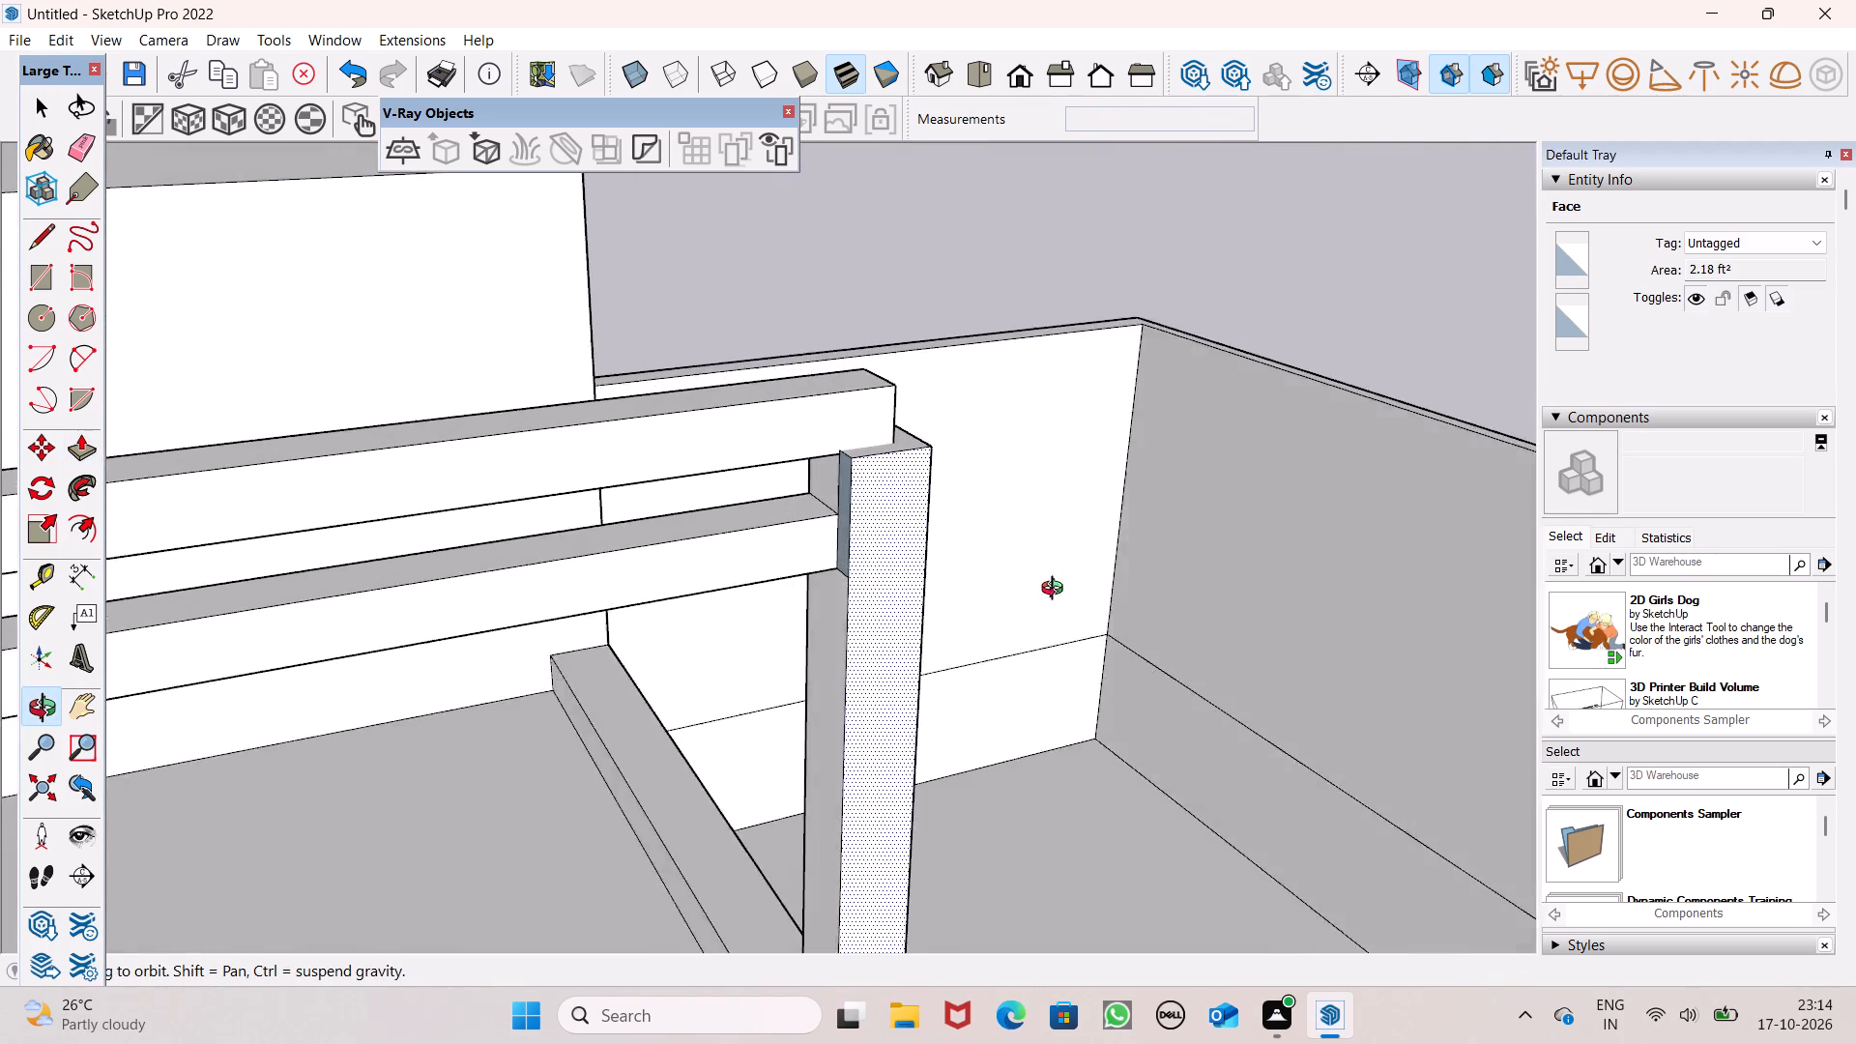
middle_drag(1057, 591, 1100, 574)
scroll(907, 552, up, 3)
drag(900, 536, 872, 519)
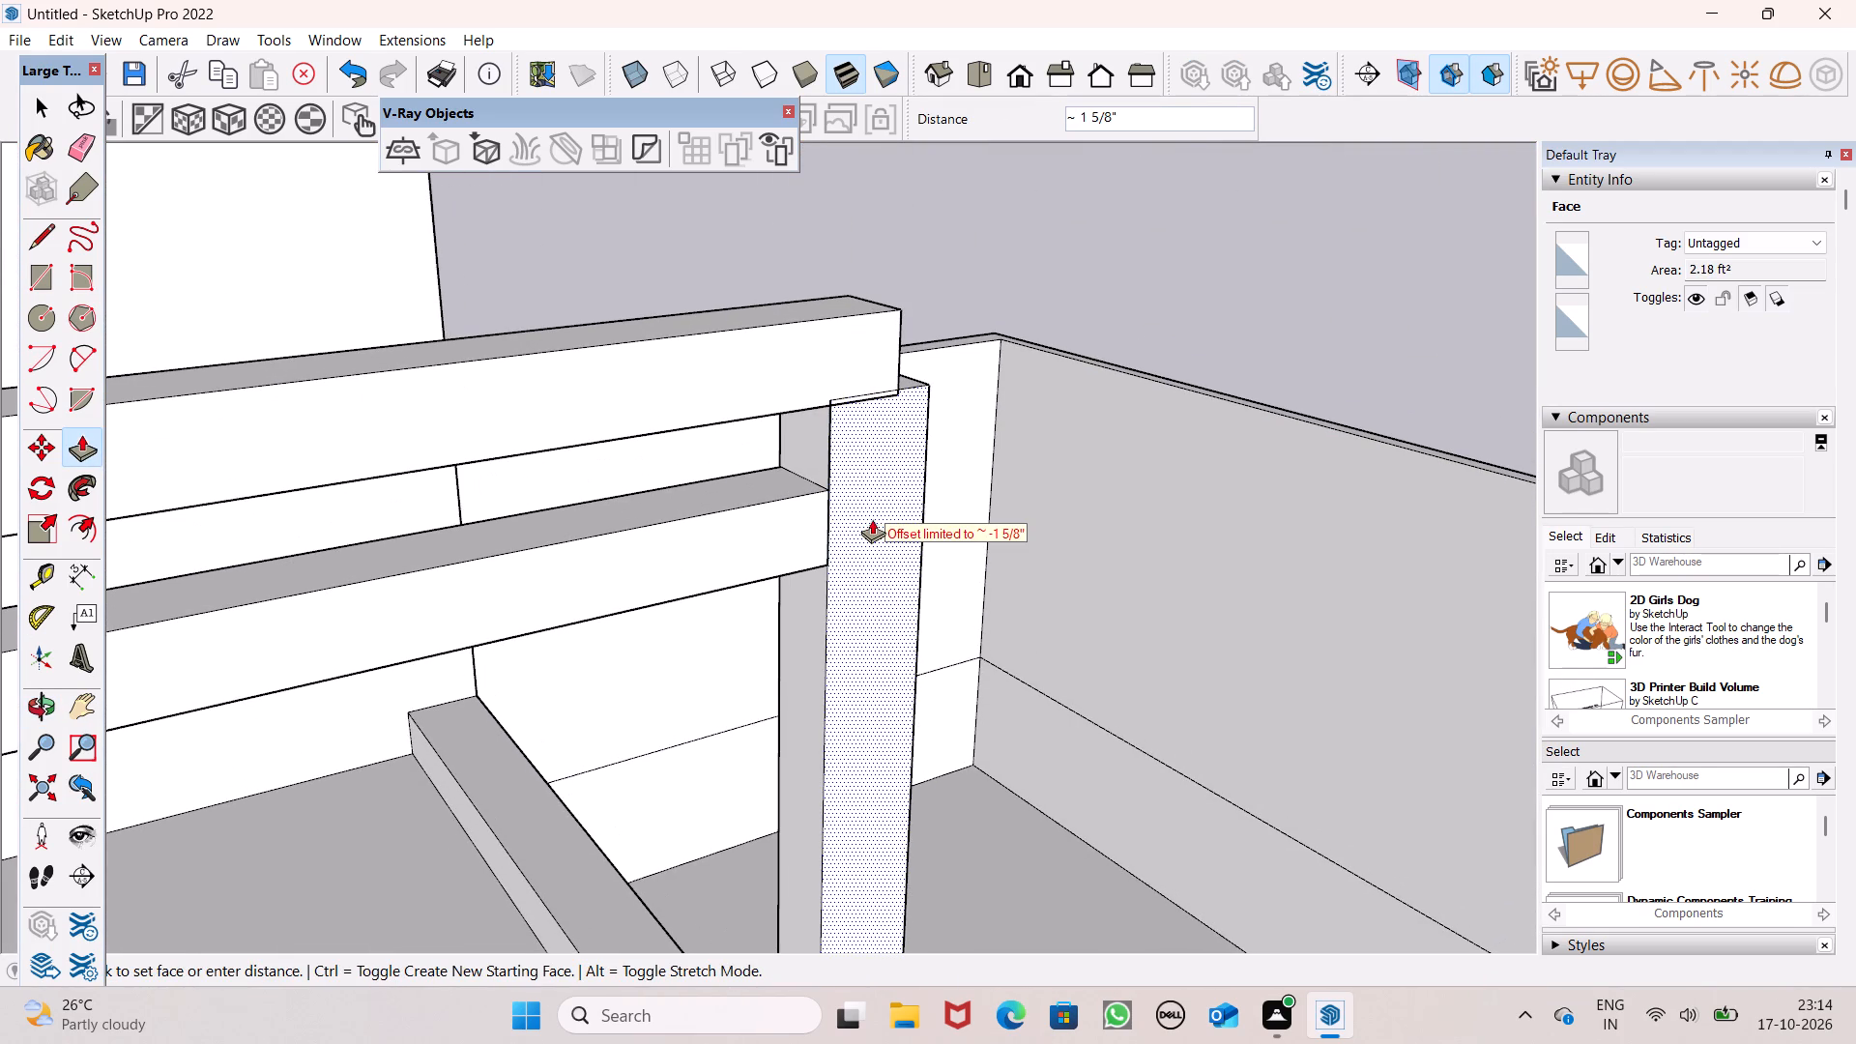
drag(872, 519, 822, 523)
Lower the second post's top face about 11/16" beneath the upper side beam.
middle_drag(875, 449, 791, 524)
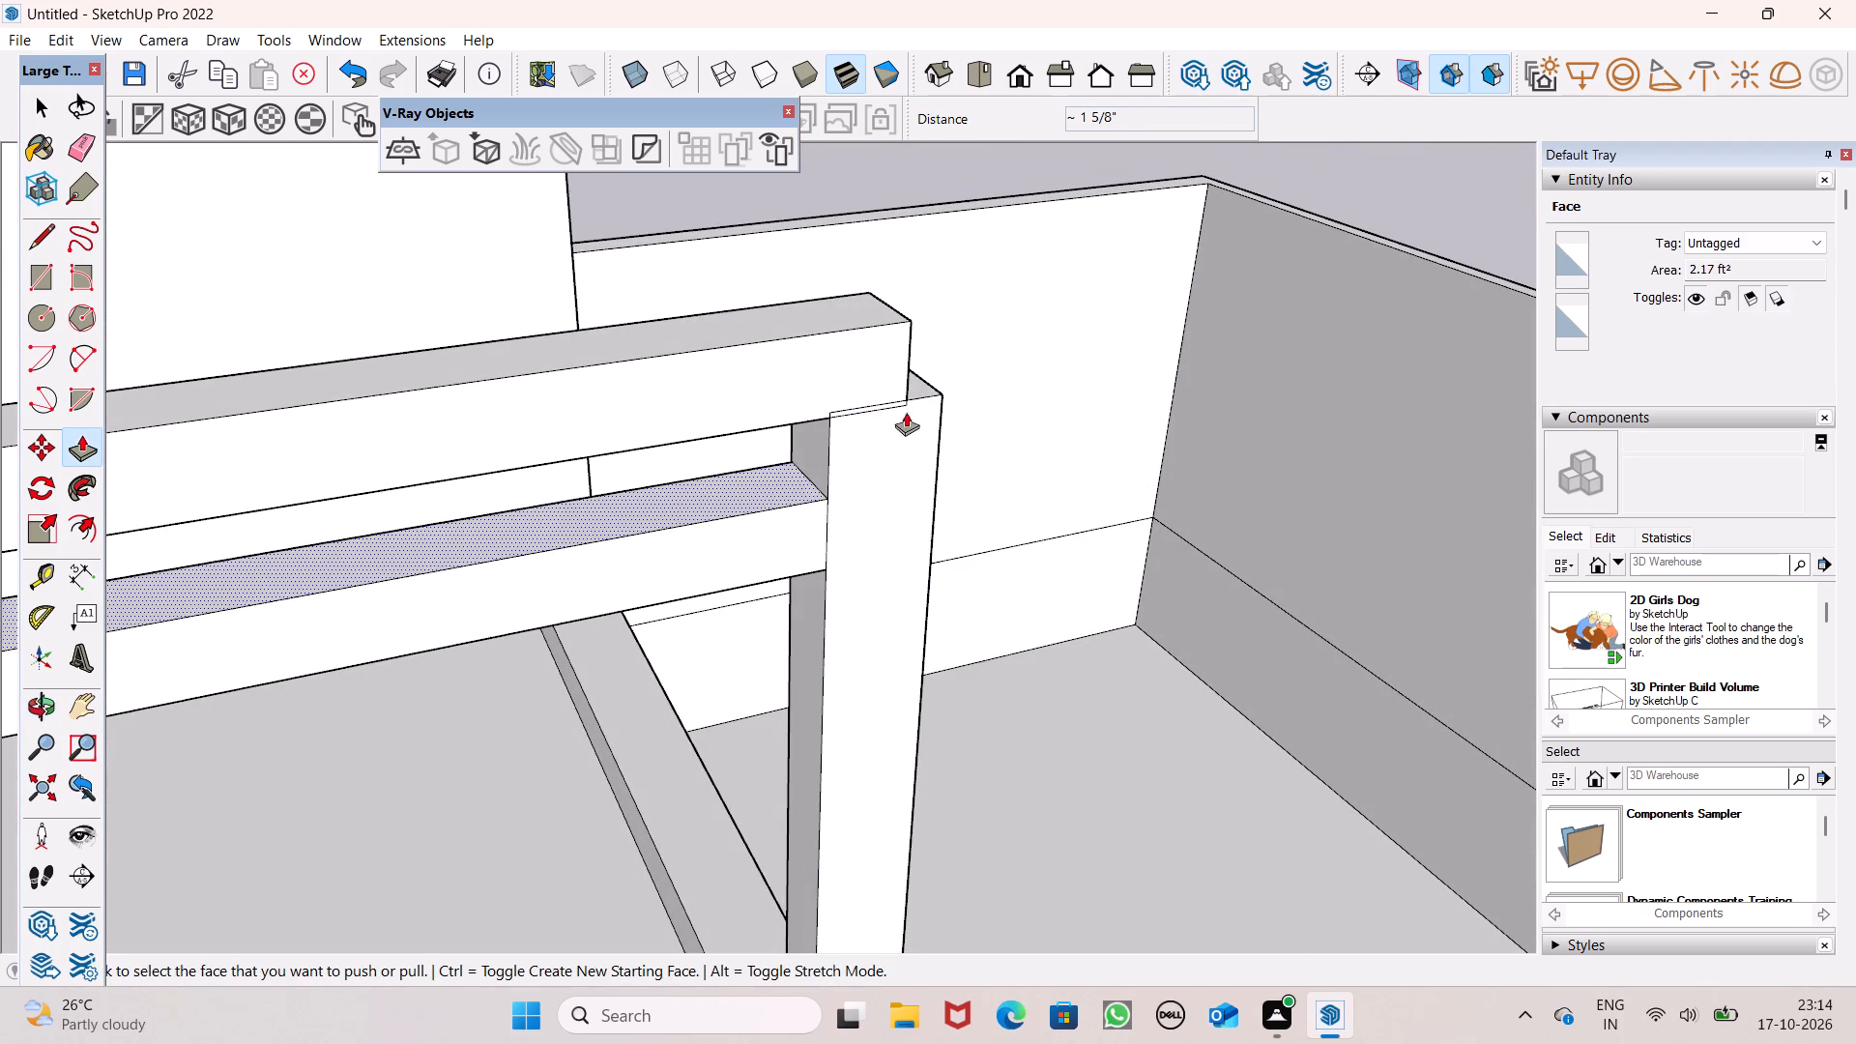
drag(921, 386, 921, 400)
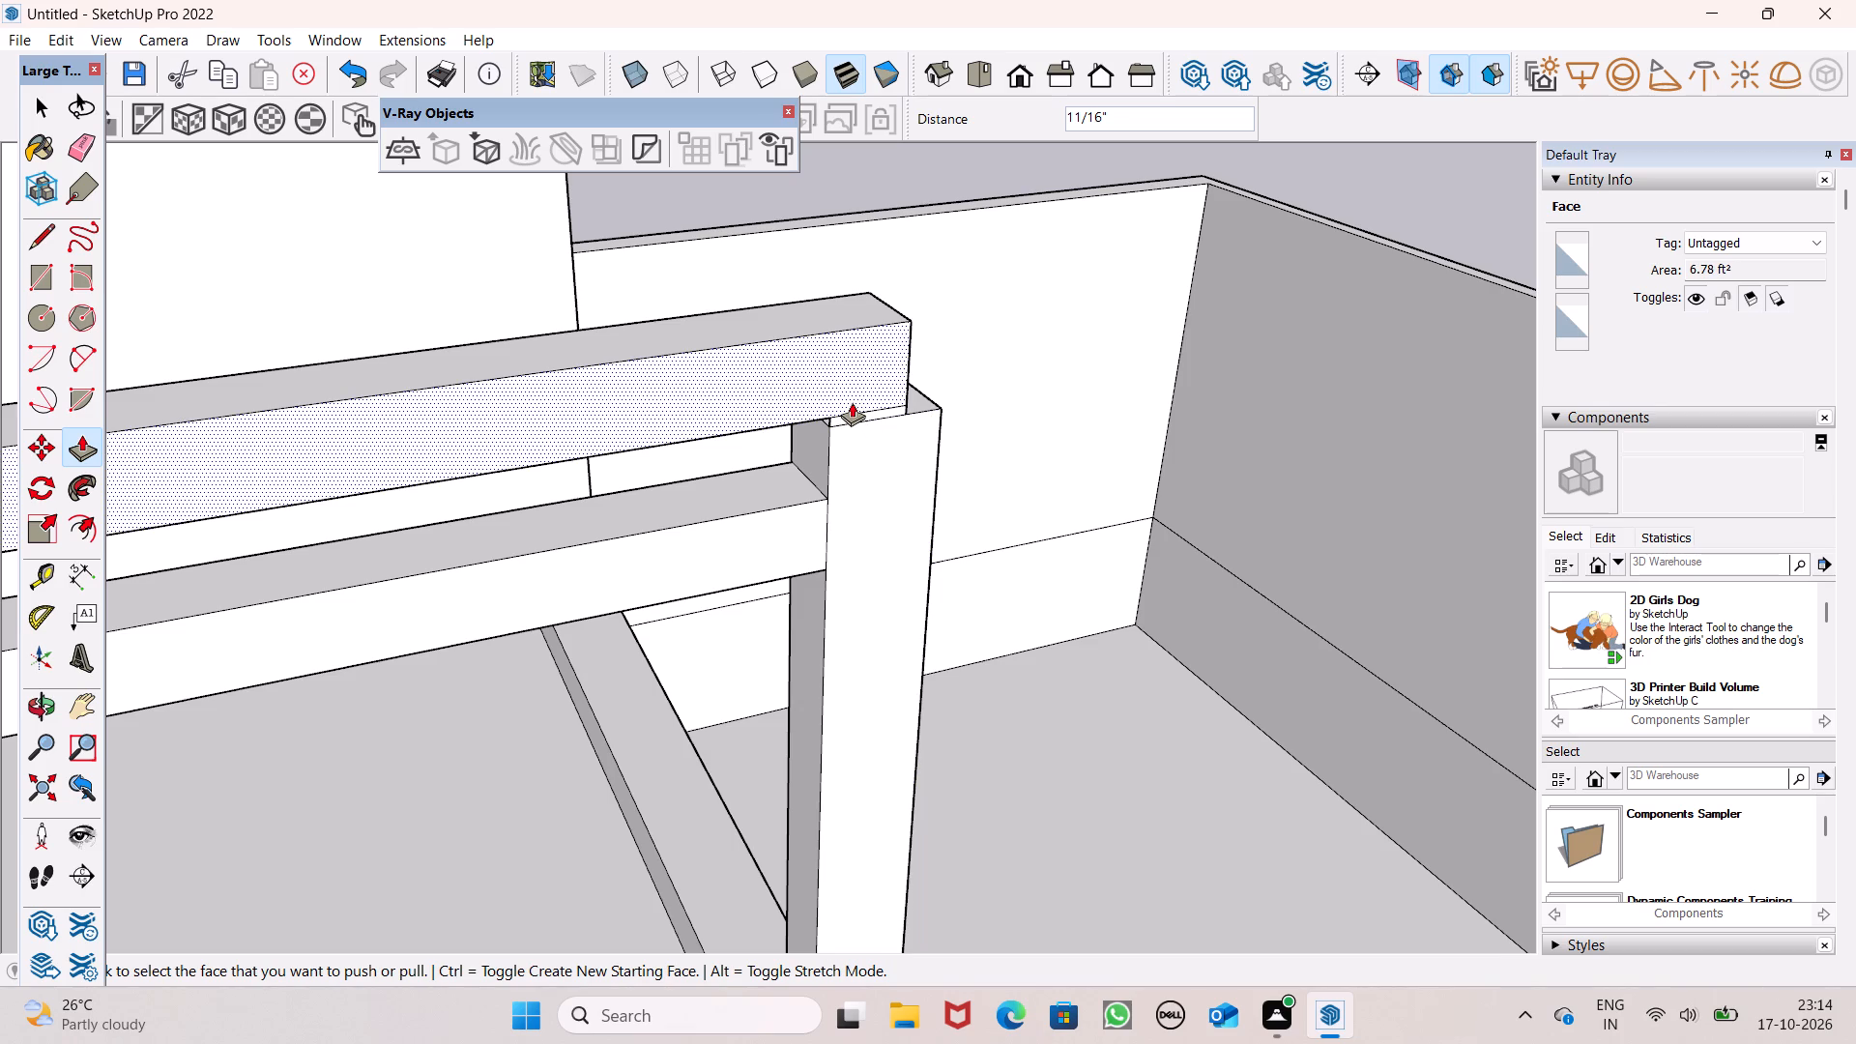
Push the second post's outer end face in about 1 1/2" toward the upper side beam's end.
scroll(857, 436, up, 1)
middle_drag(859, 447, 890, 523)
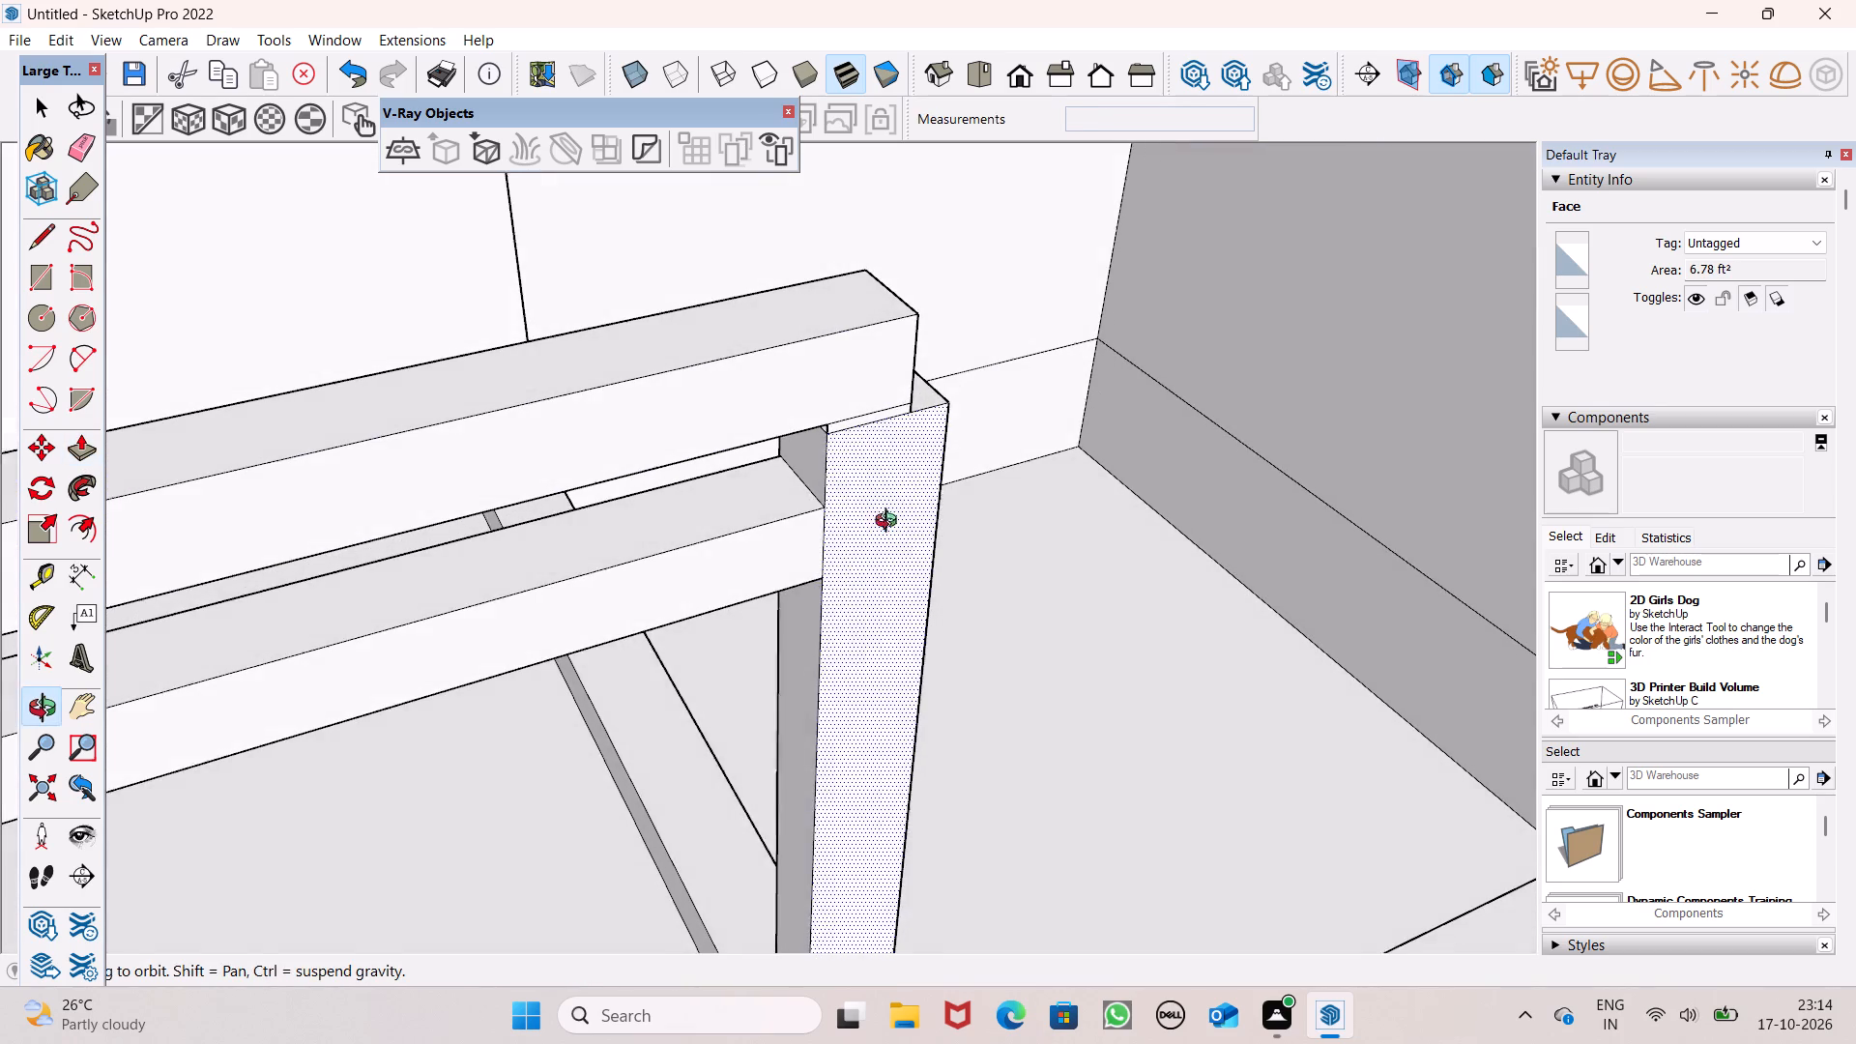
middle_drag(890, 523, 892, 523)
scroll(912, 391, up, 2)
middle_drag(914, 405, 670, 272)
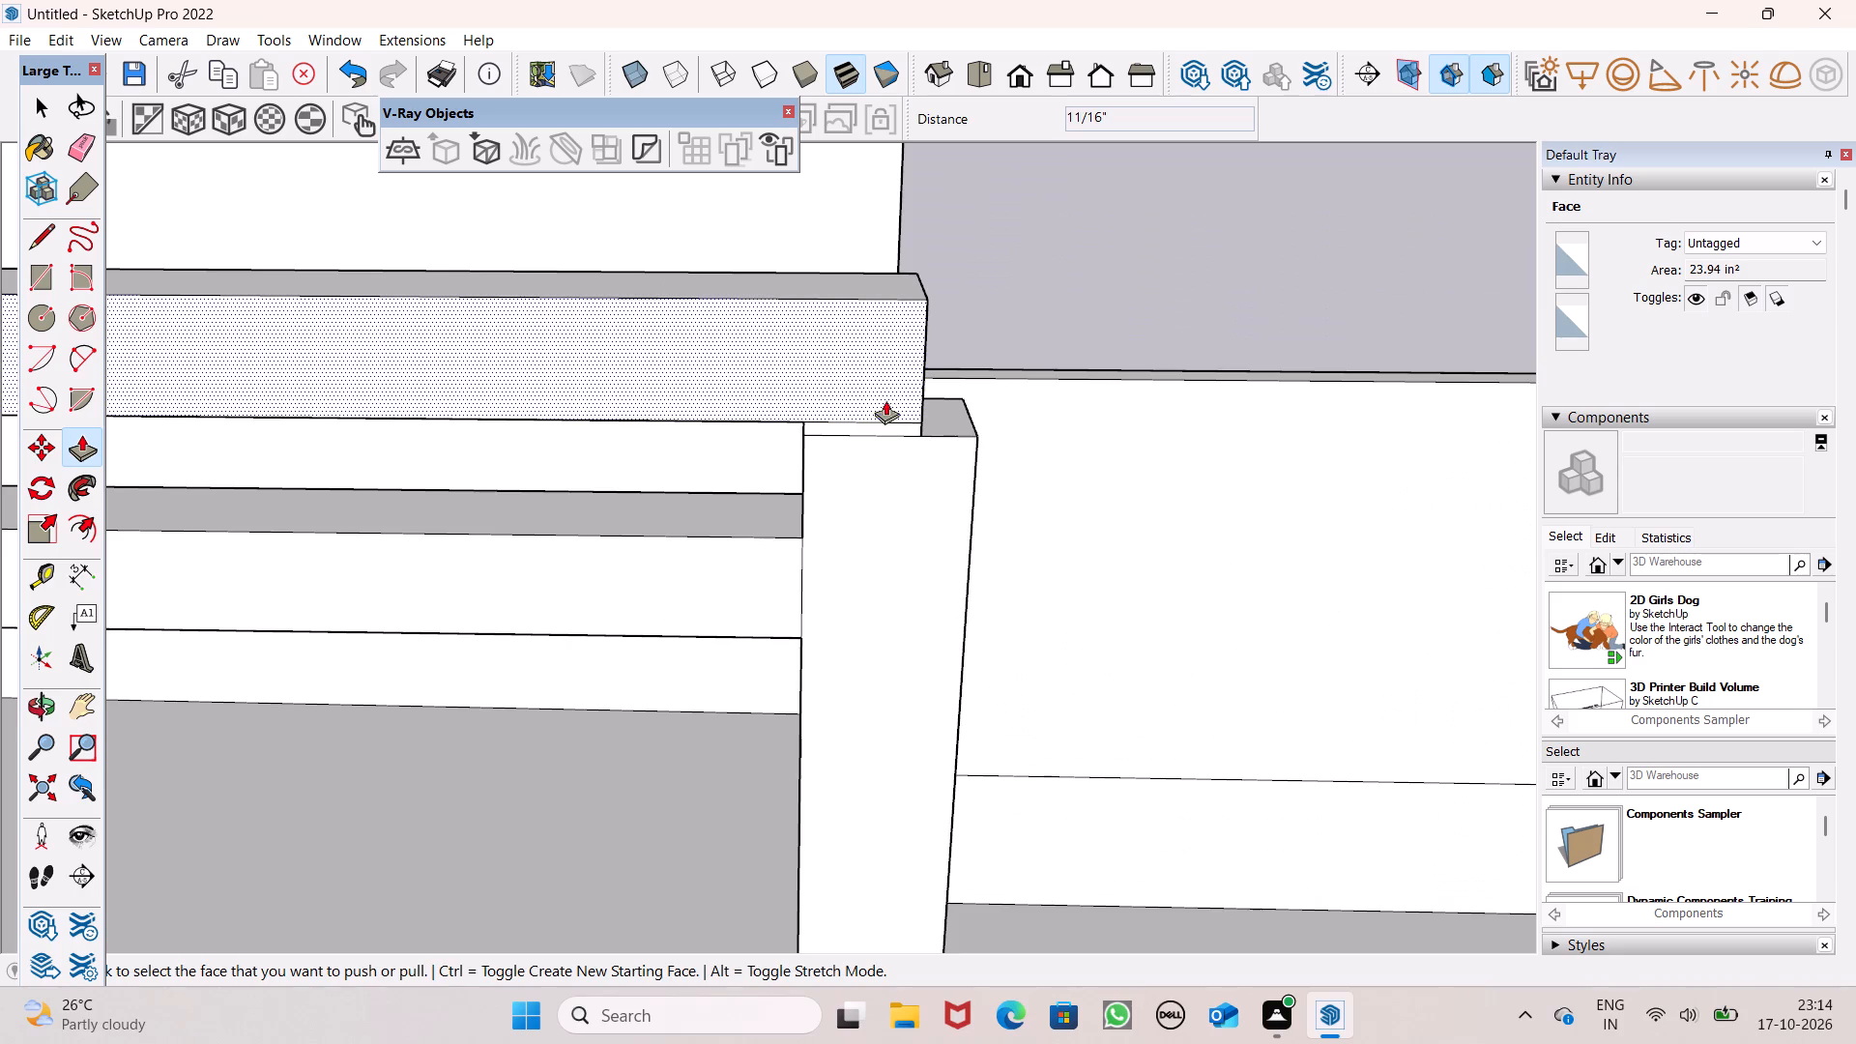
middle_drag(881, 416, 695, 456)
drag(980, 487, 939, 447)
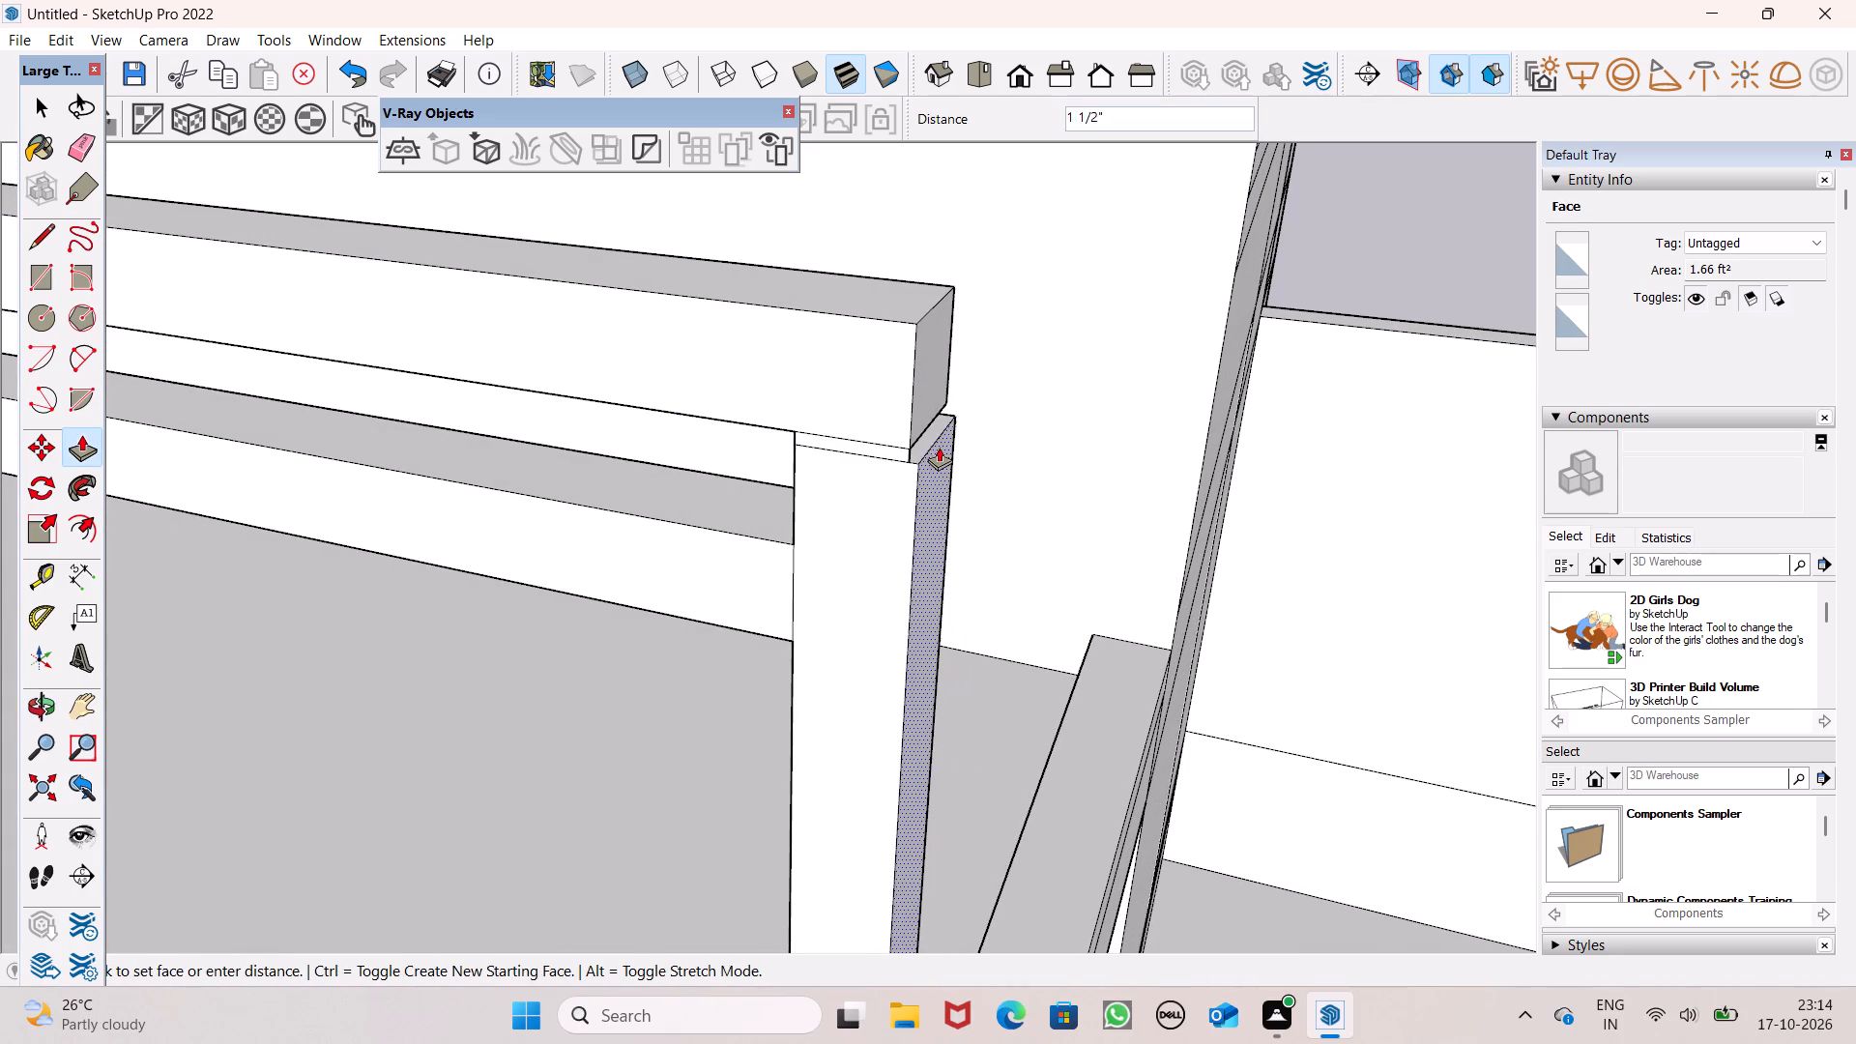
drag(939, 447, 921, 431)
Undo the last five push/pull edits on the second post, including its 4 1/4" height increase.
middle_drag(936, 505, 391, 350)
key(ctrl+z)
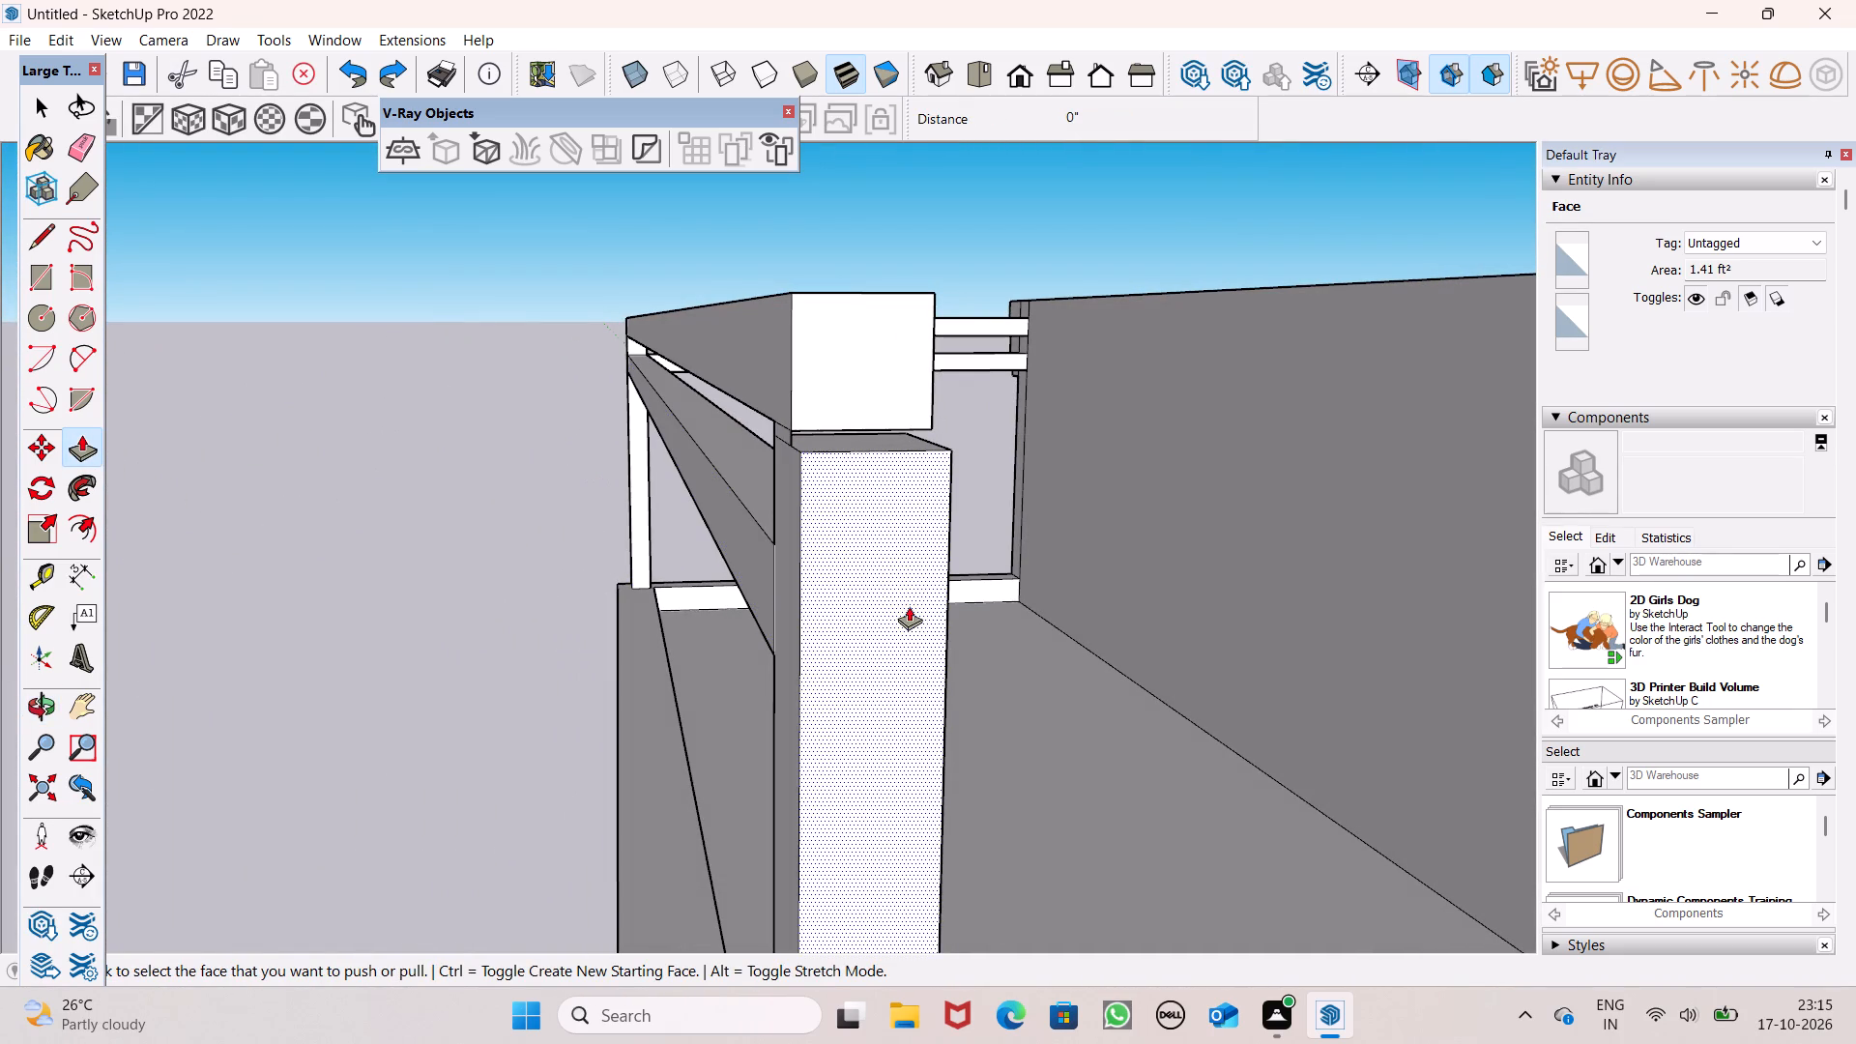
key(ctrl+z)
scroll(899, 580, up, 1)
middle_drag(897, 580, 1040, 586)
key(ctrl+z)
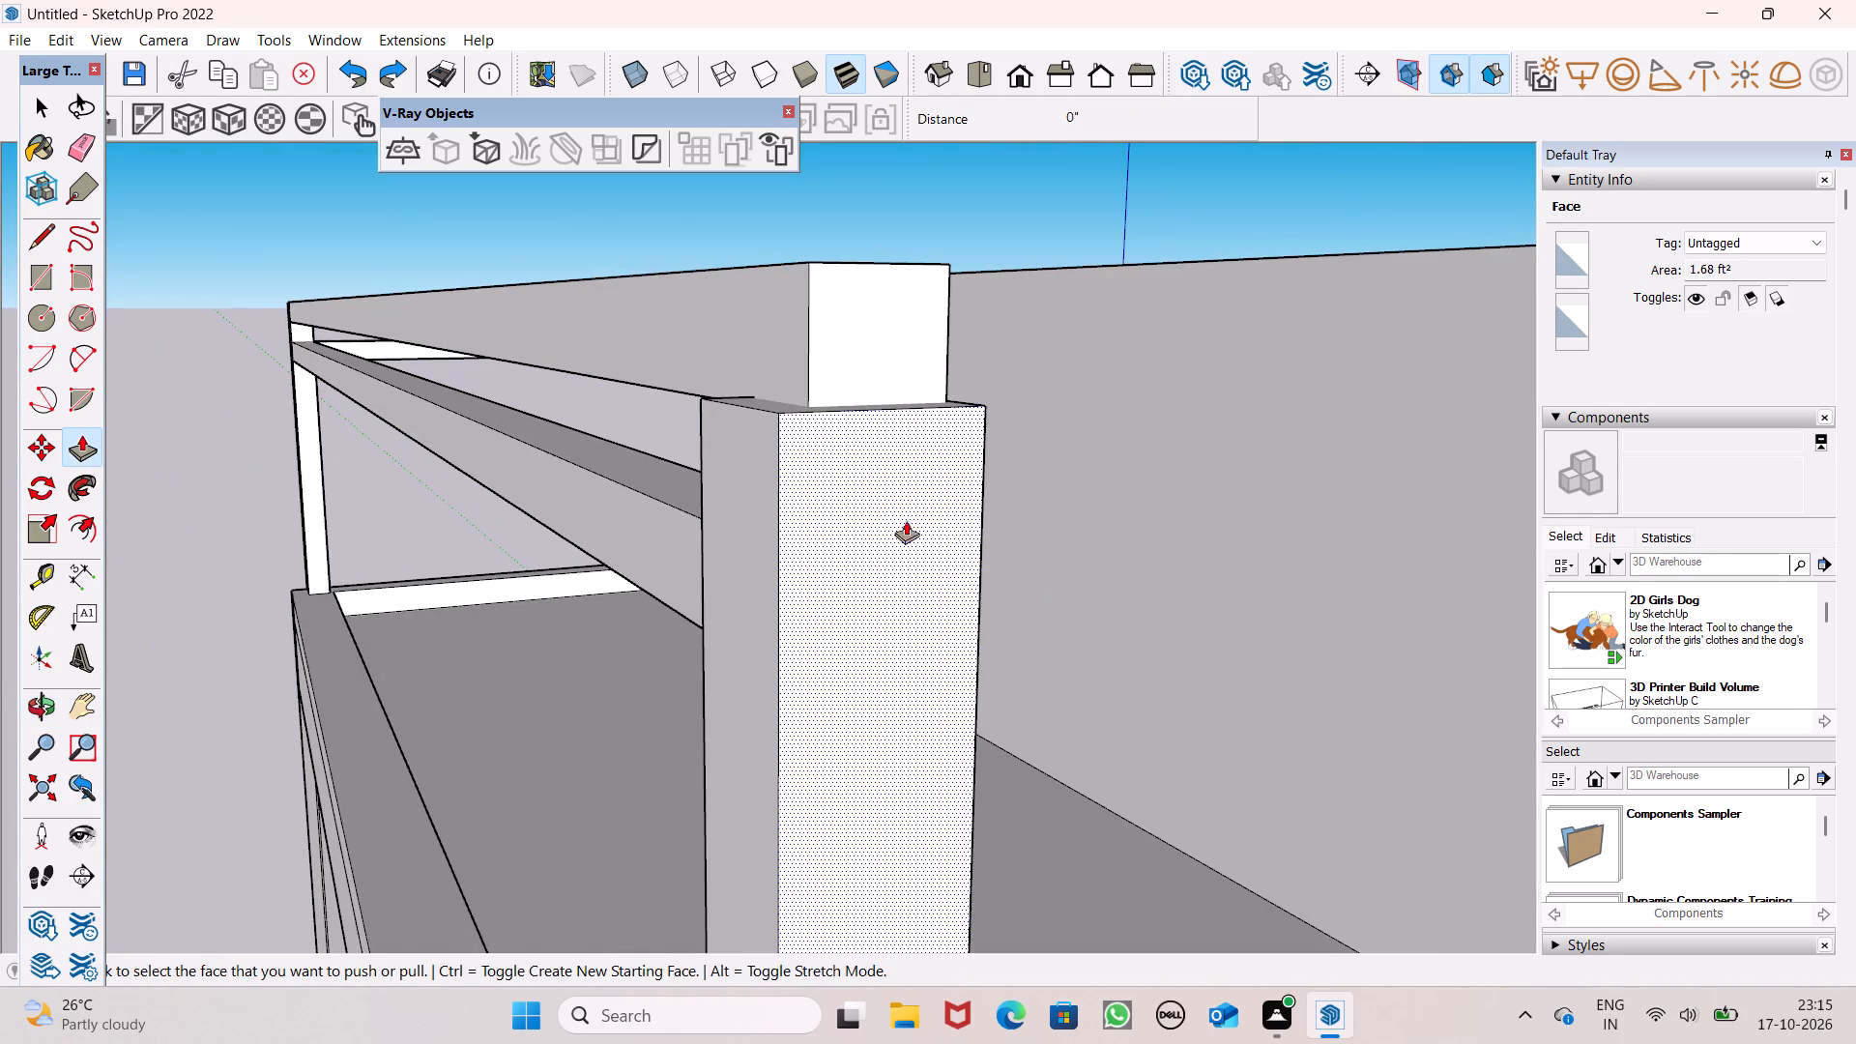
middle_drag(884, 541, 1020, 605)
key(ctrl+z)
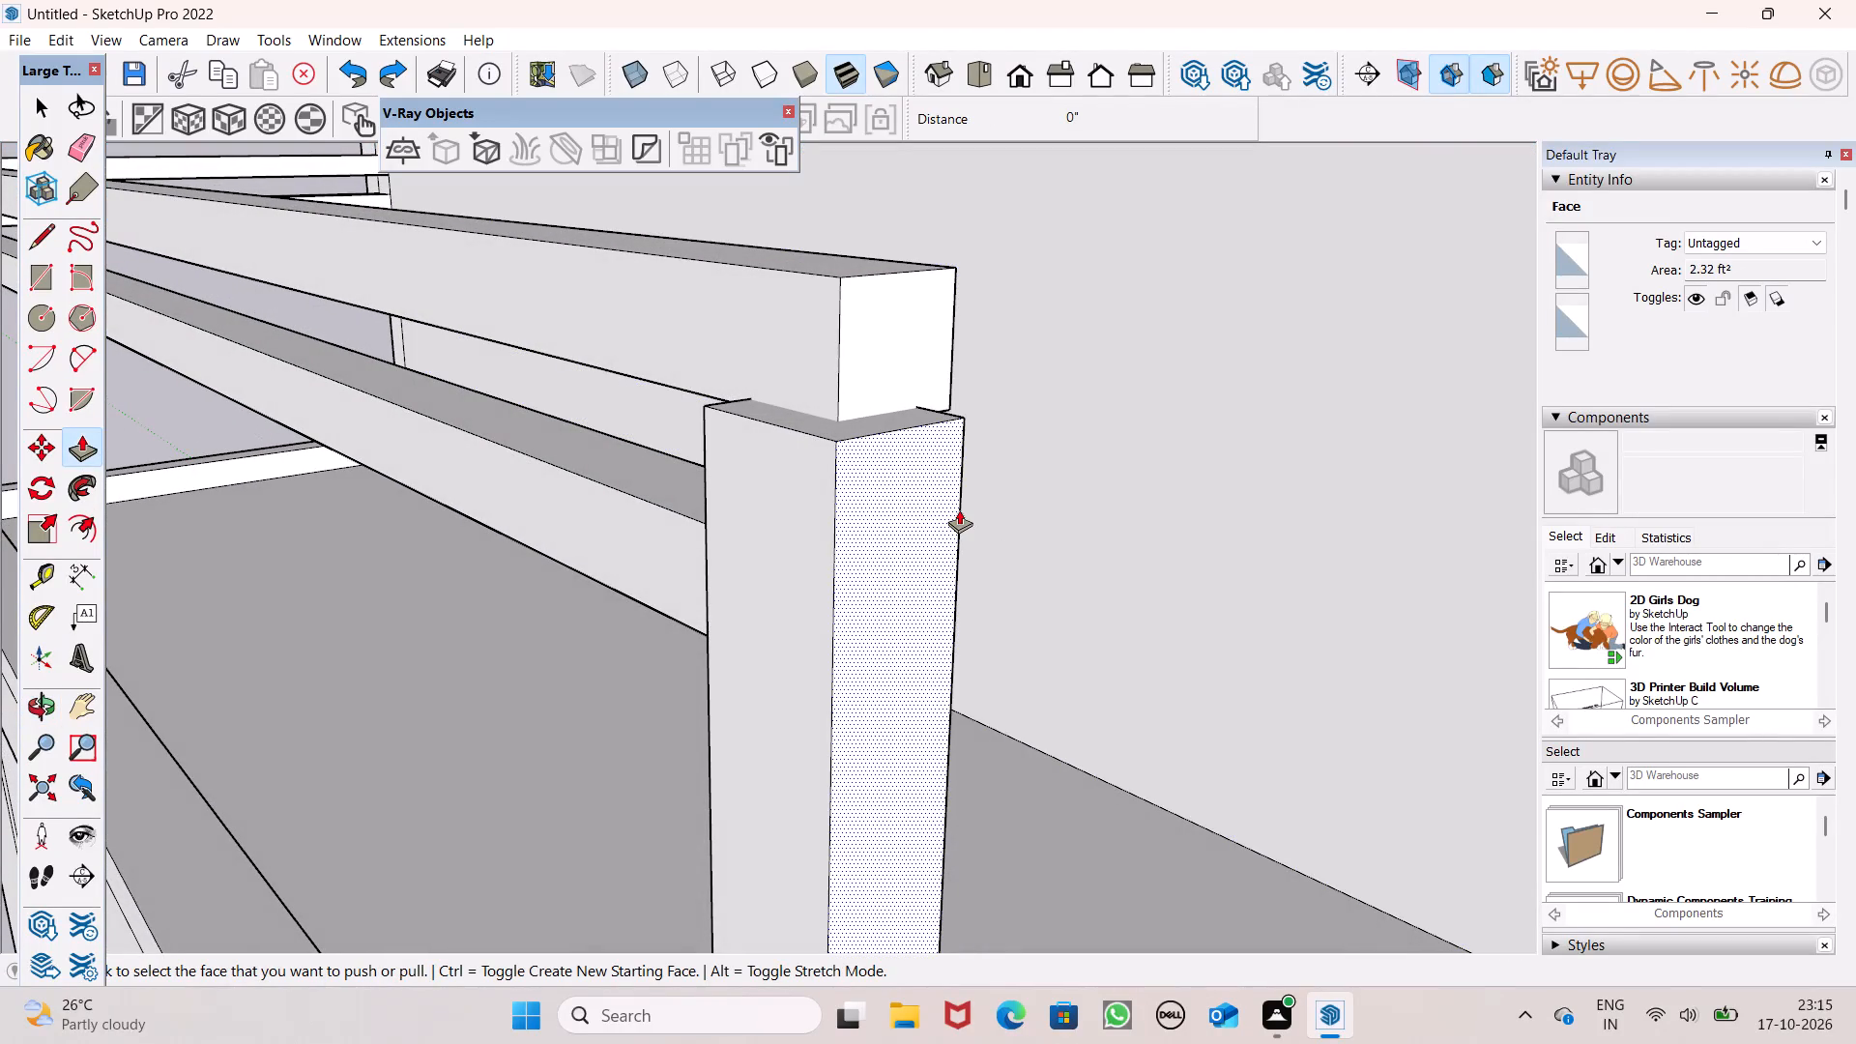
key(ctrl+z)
Raise the second post's top face toward the underside of the upper side beam, finishing with a 7/16" adjustment.
scroll(959, 509, down, 2)
scroll(916, 390, down, 2)
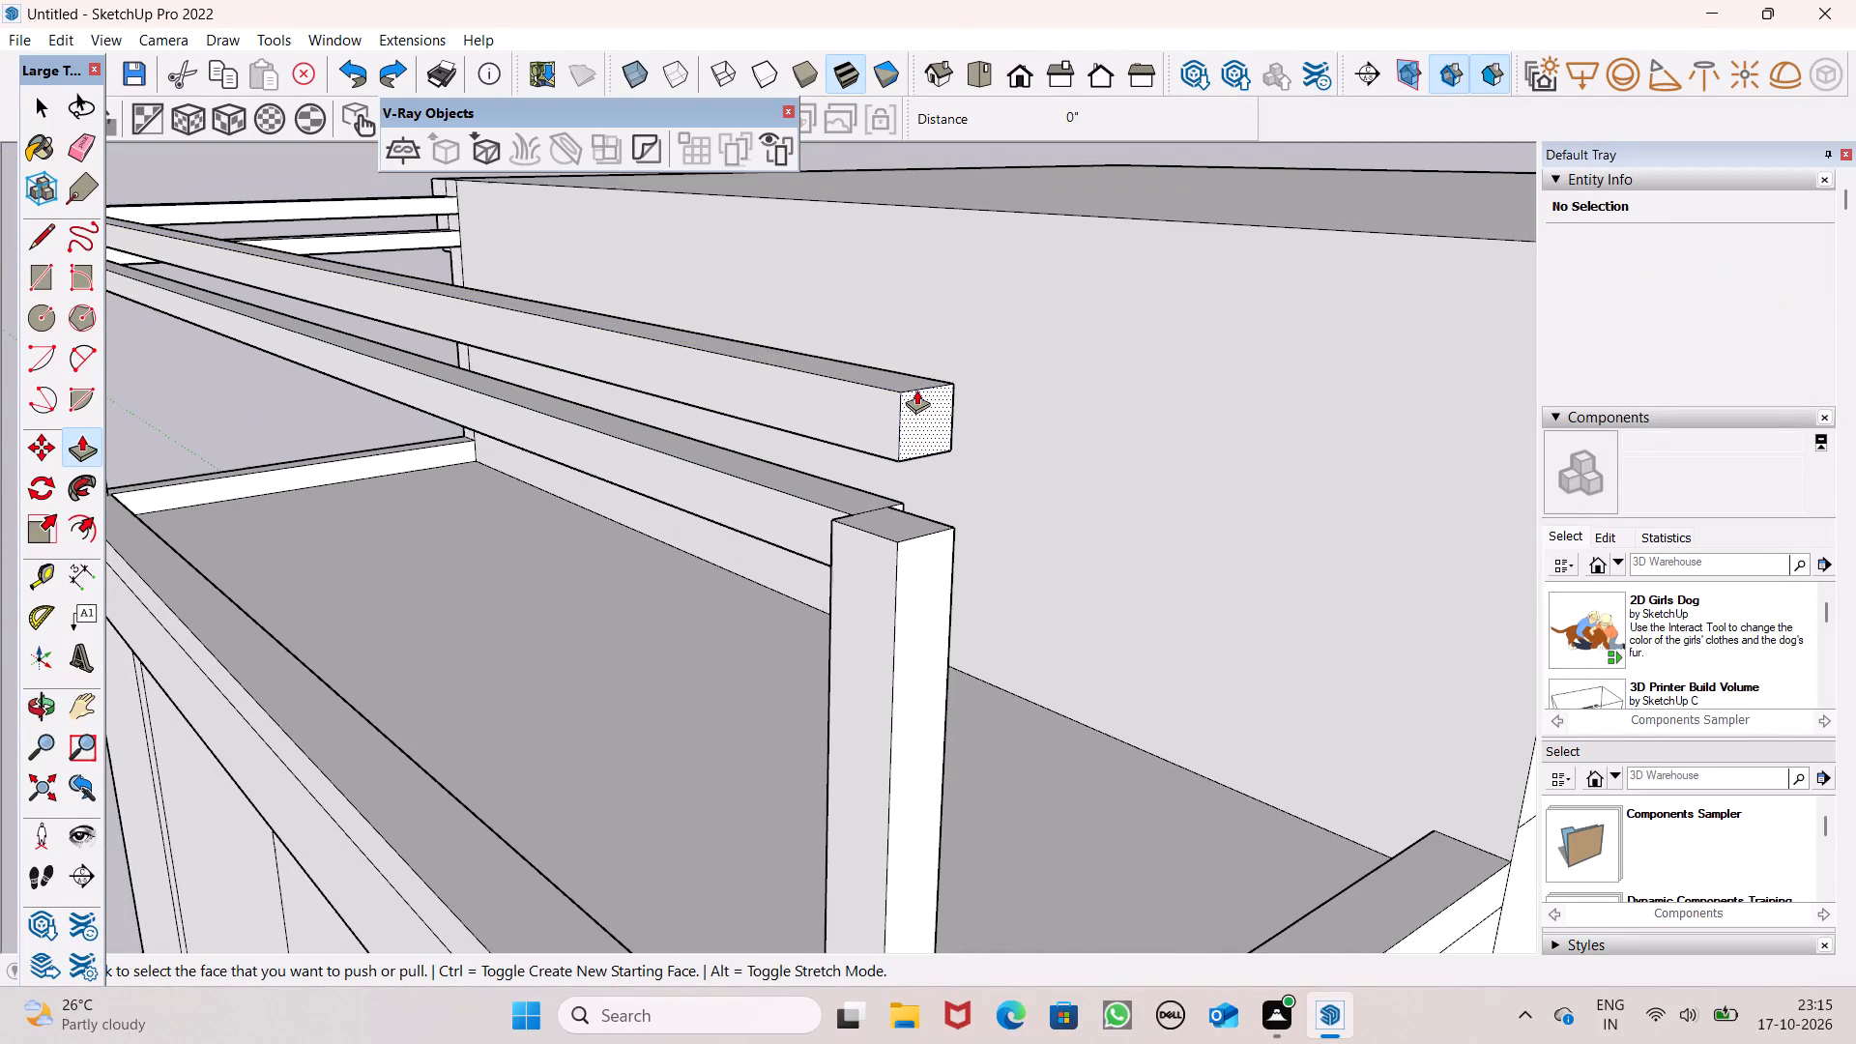
middle_drag(955, 478, 1026, 496)
scroll(929, 351, down, 3)
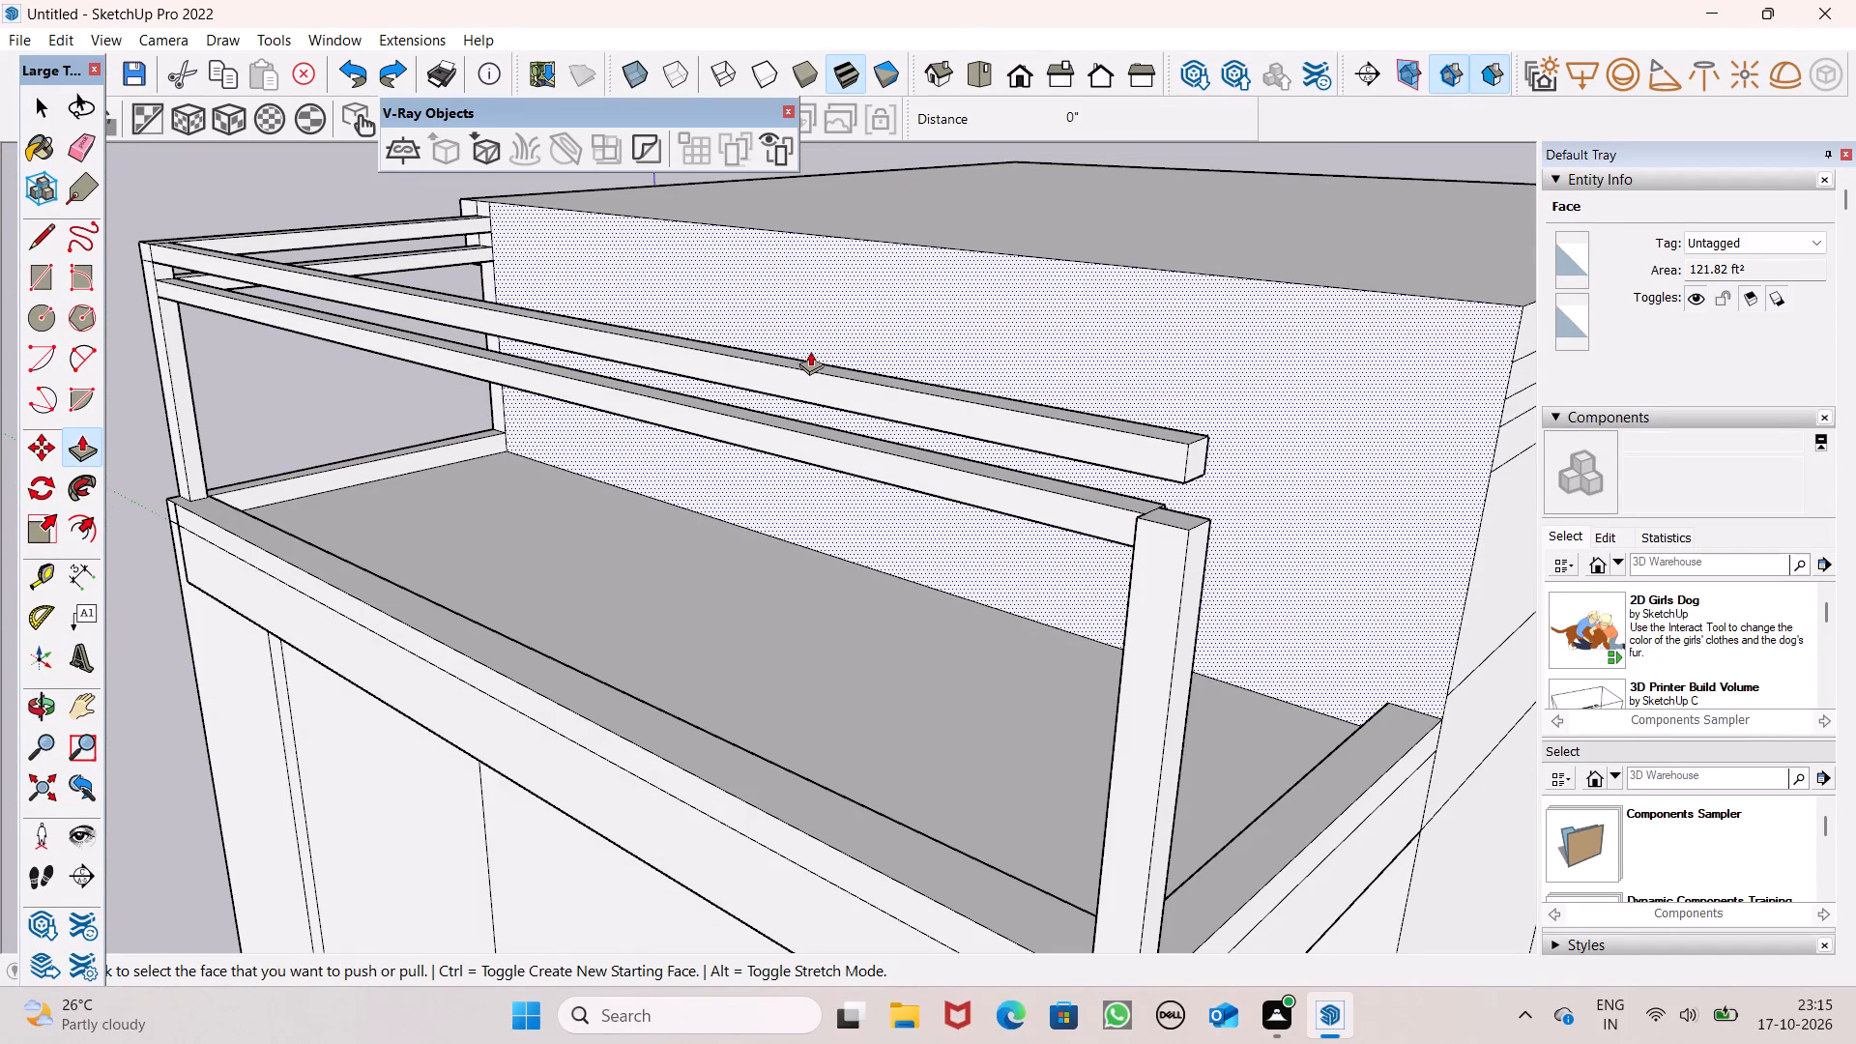
middle_drag(1095, 557, 1201, 651)
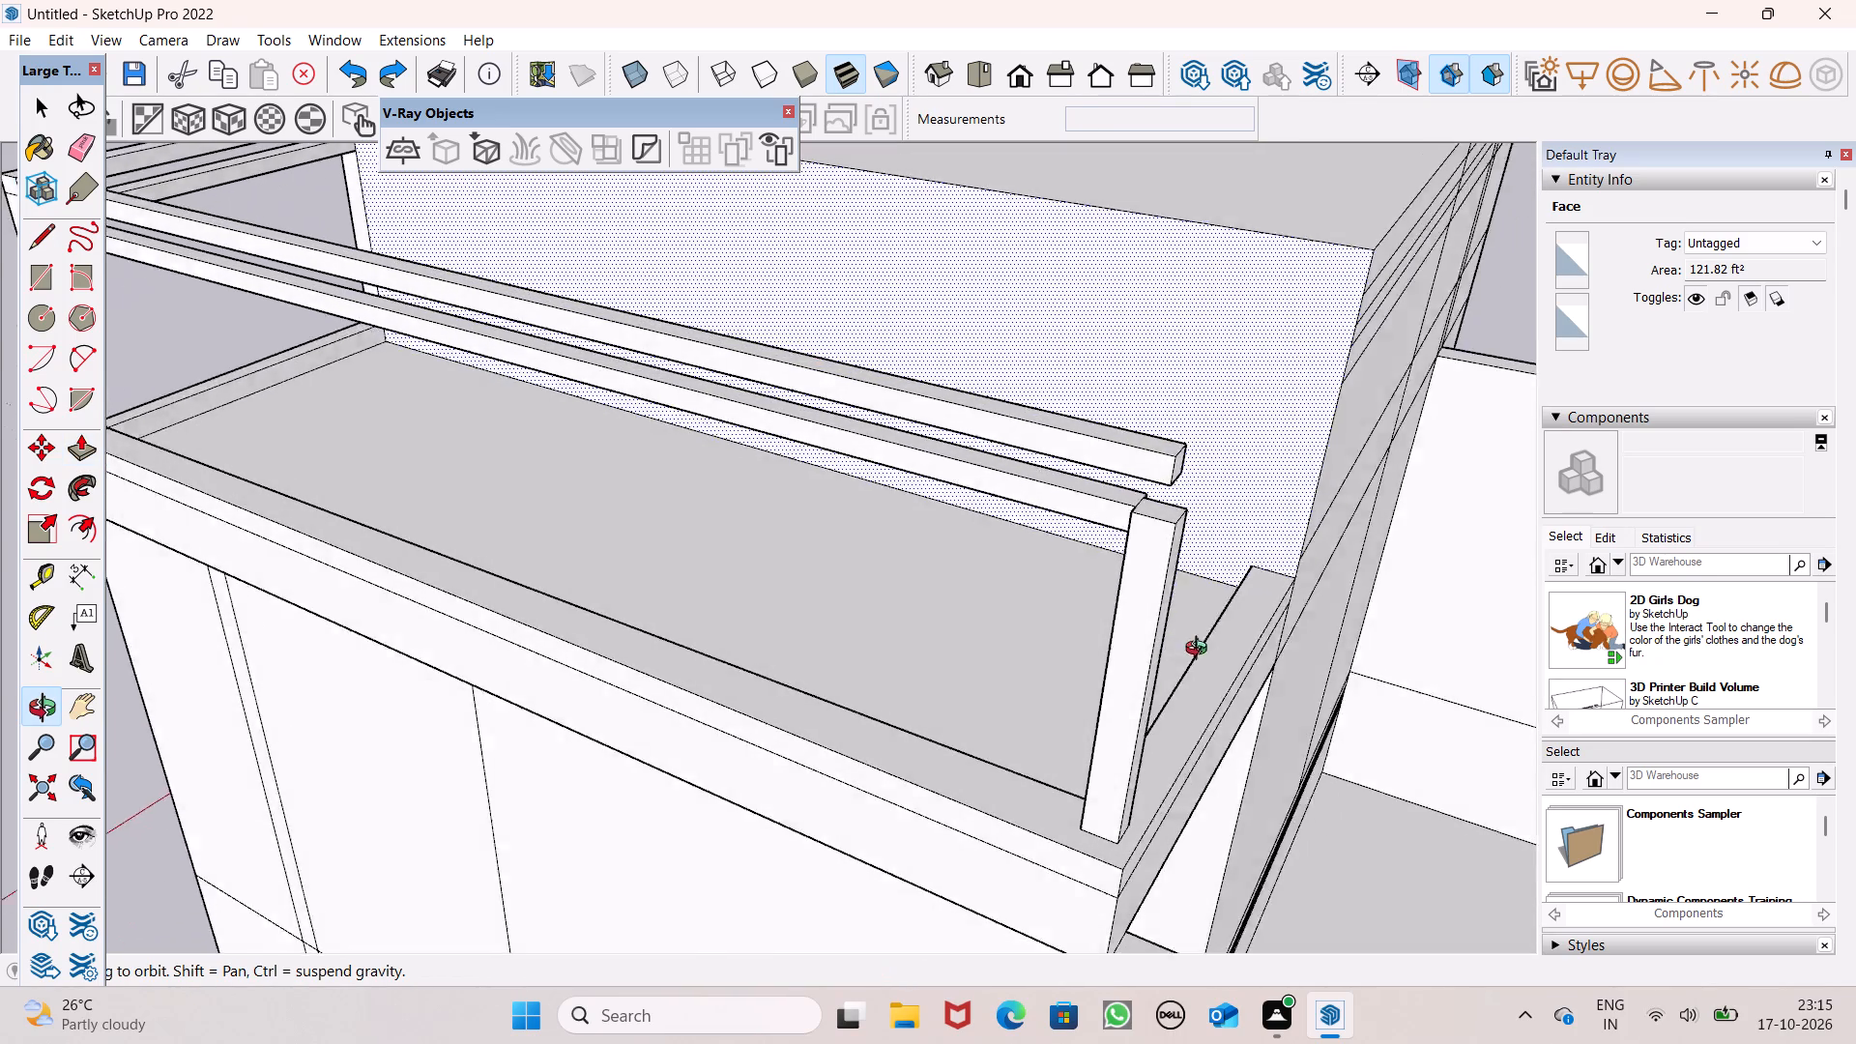
middle_drag(1201, 651, 1237, 662)
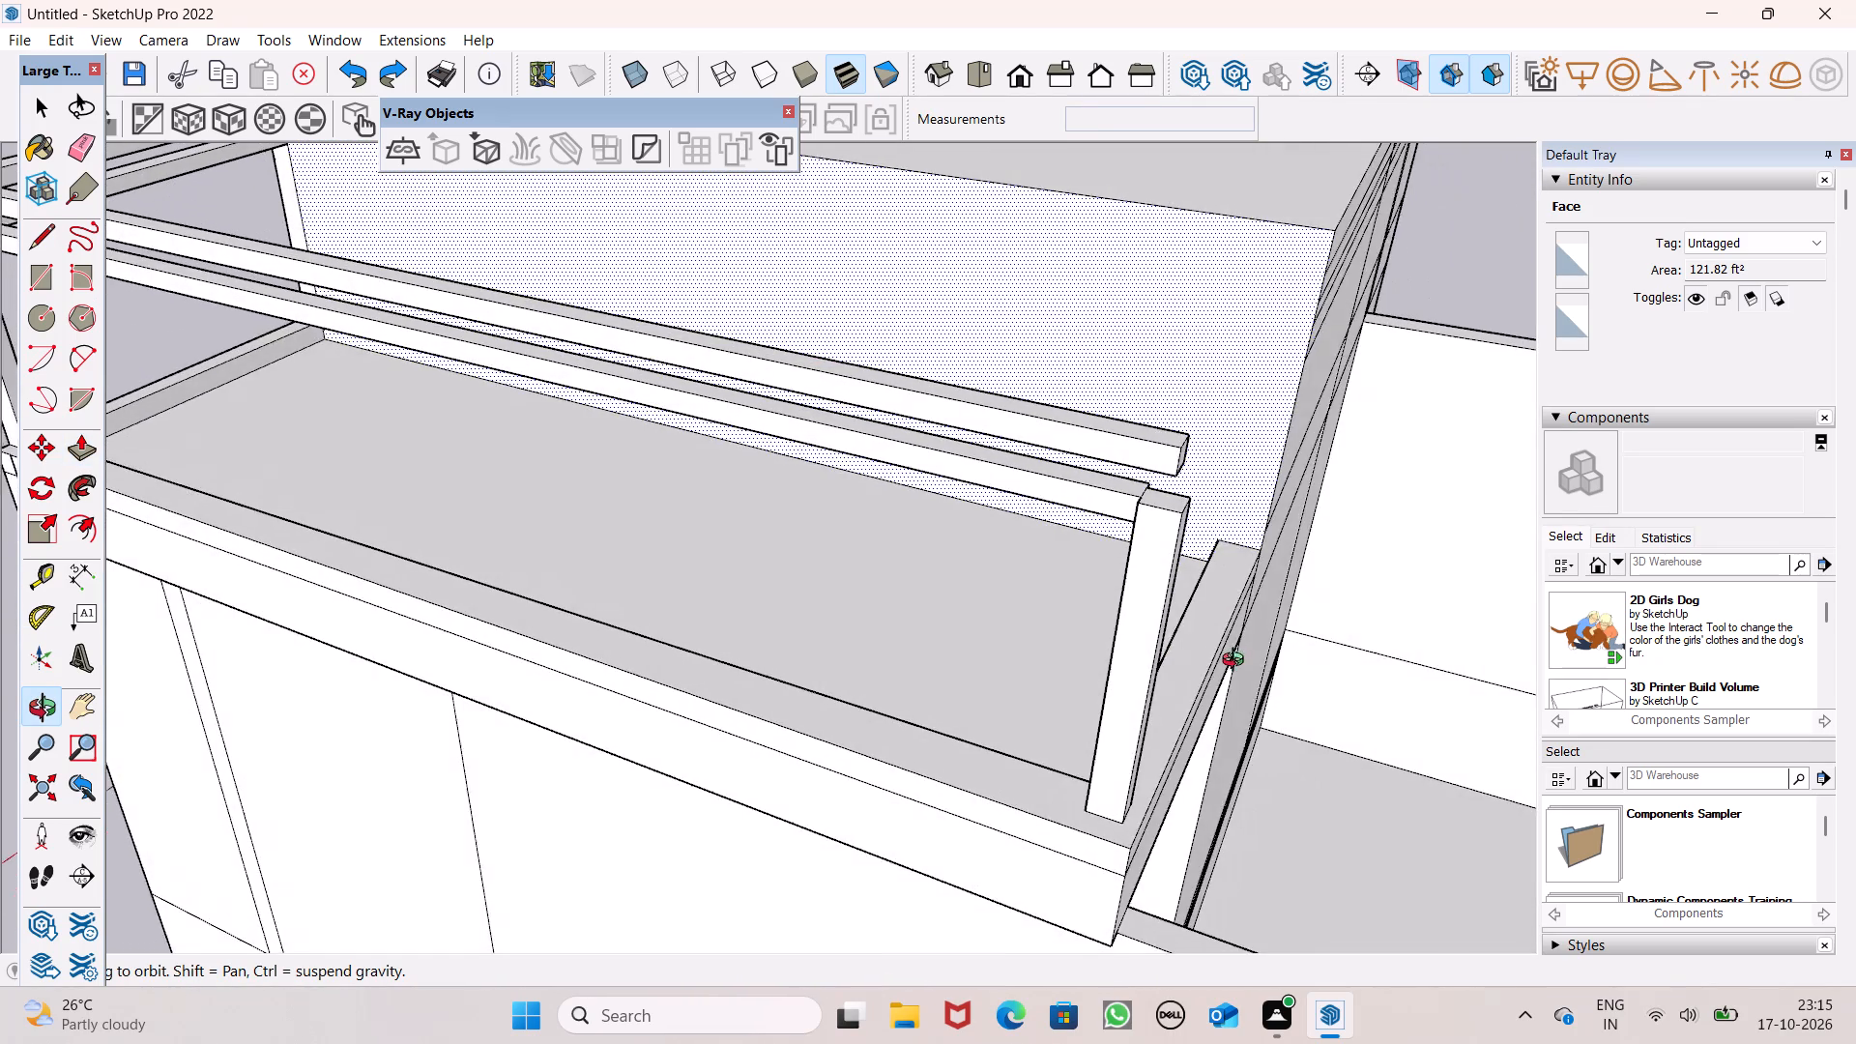
middle_drag(1237, 662, 1284, 656)
scroll(1022, 485, down, 1)
middle_drag(1006, 543, 1150, 582)
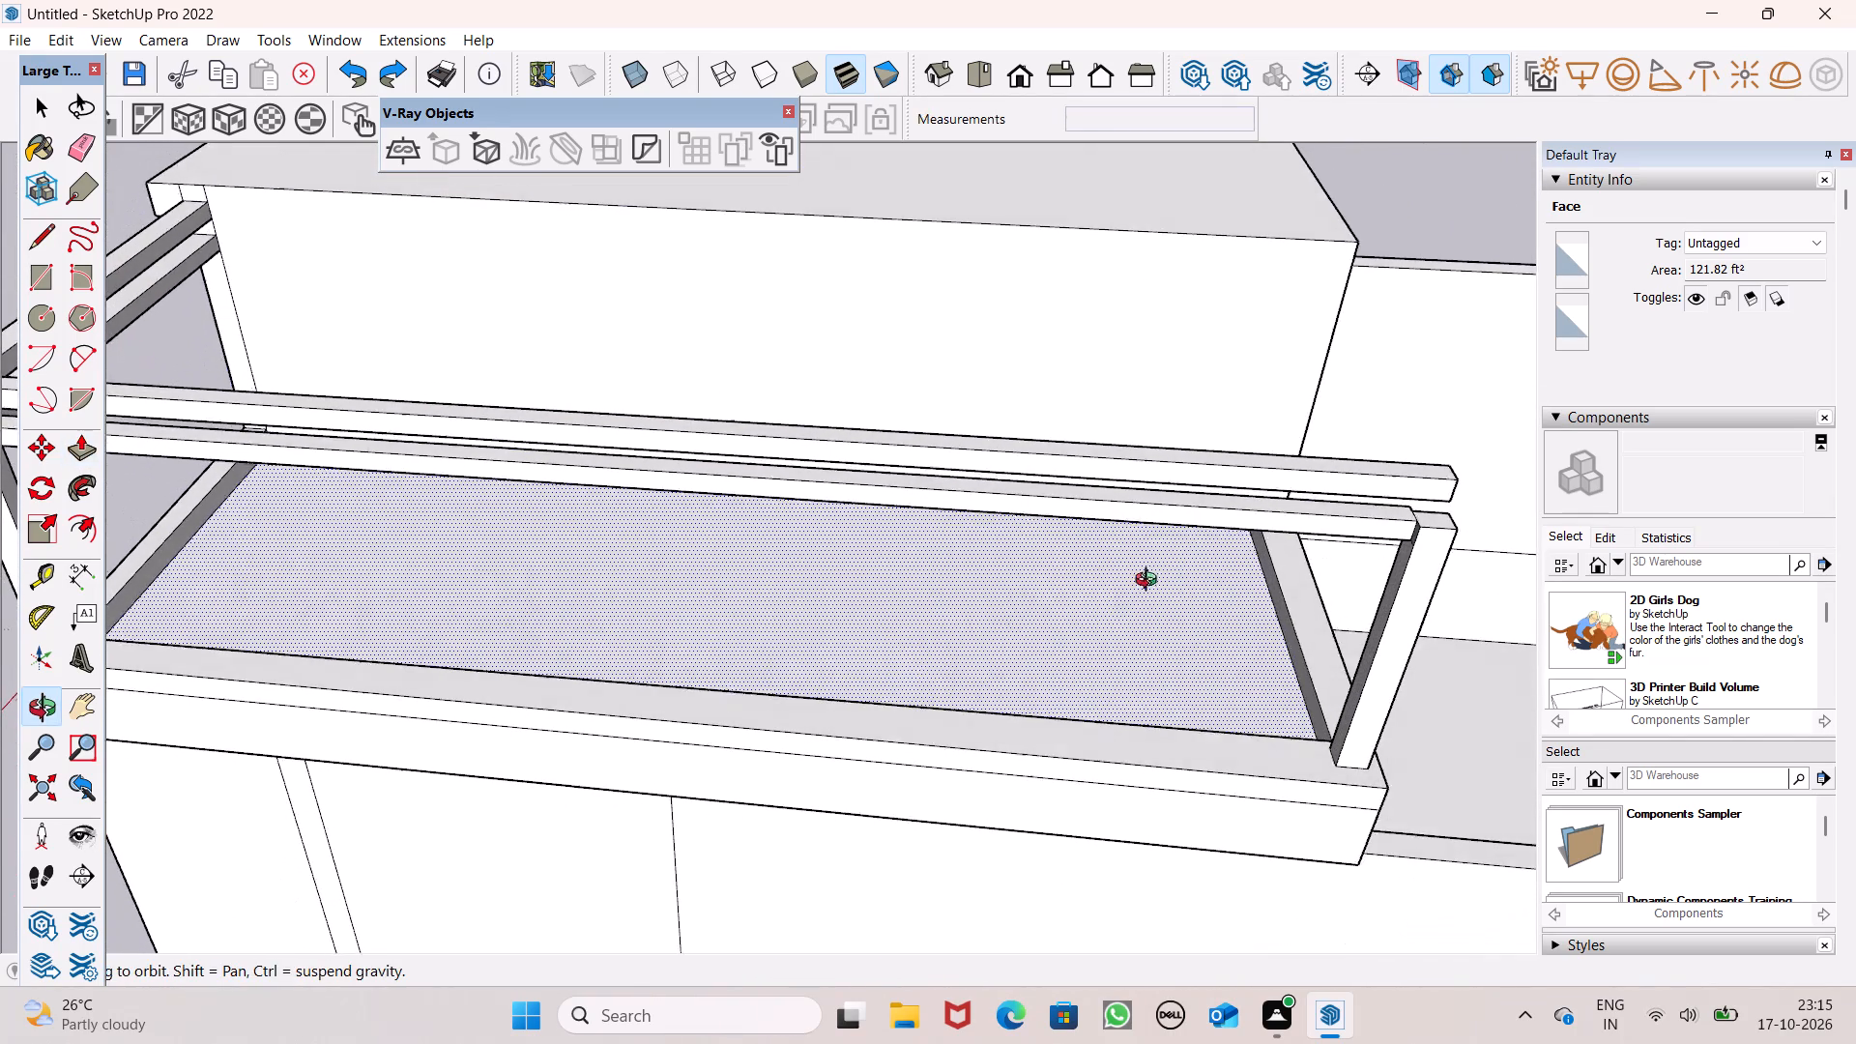
middle_drag(1150, 582, 1150, 577)
scroll(939, 449, down, 1)
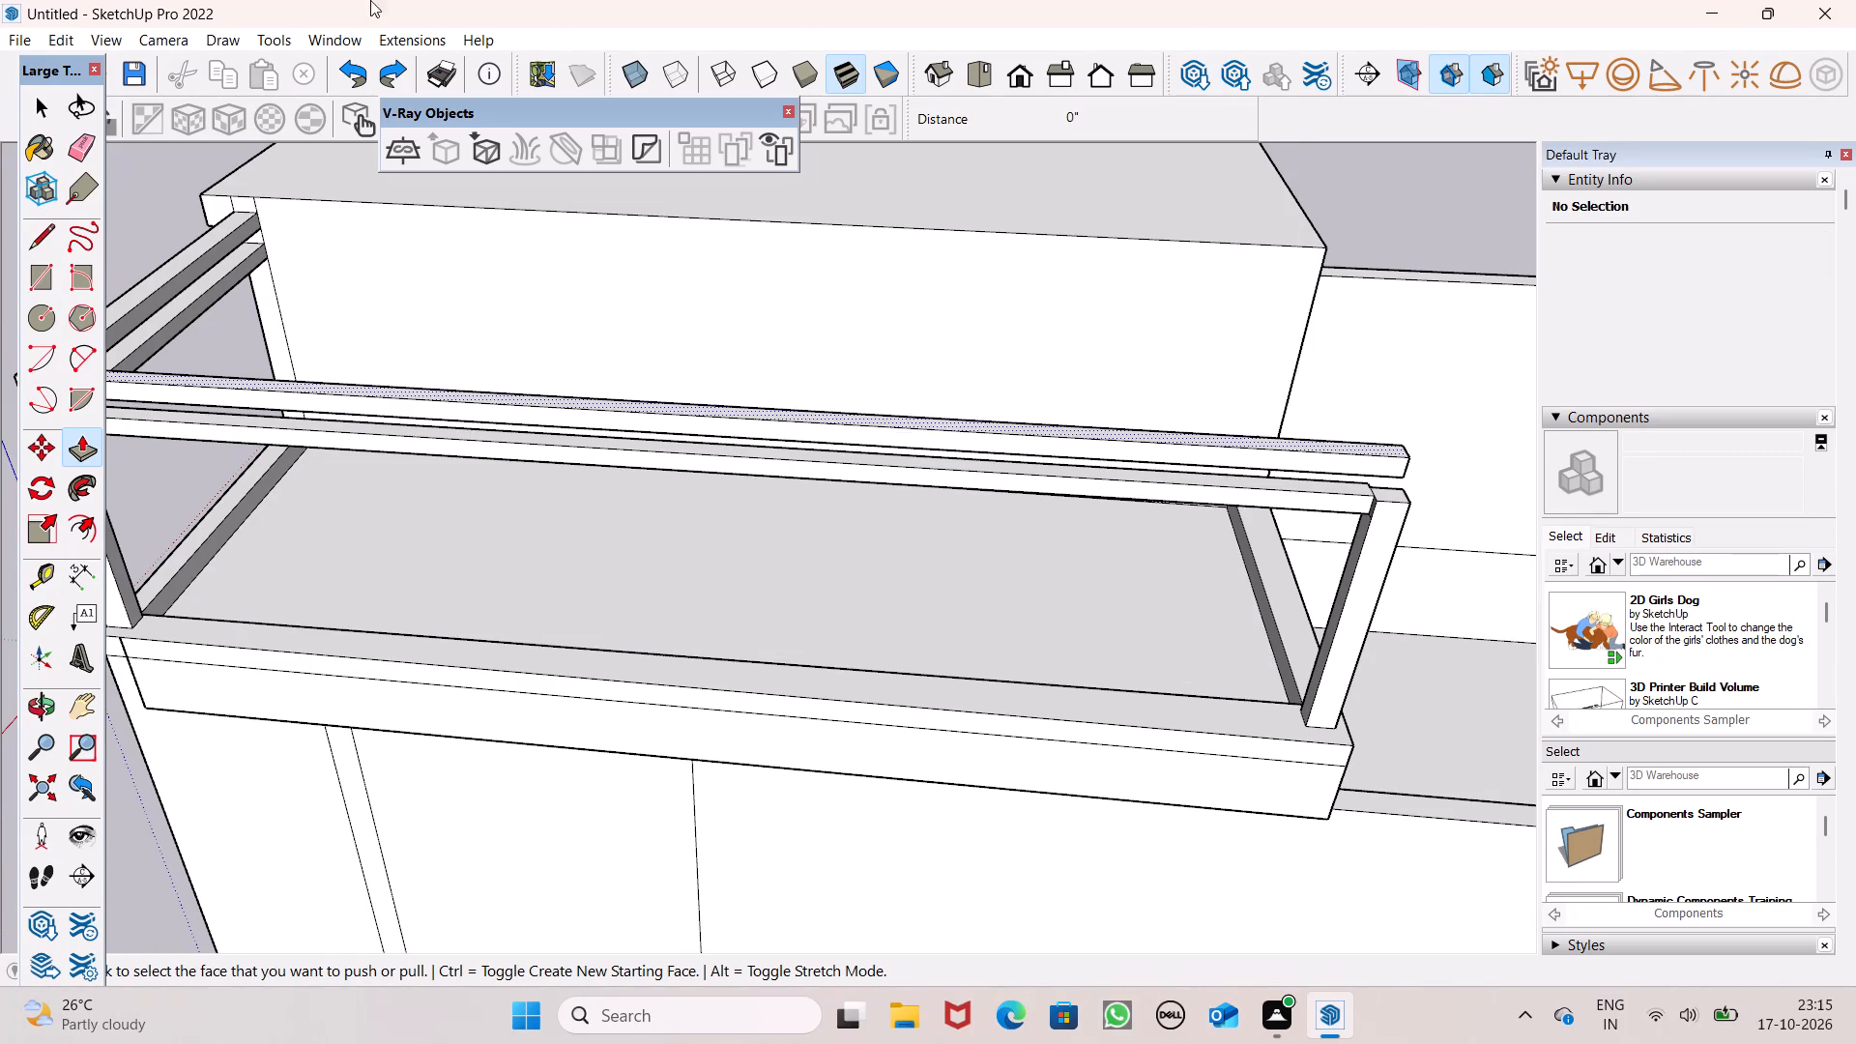
scroll(1122, 237, down, 6)
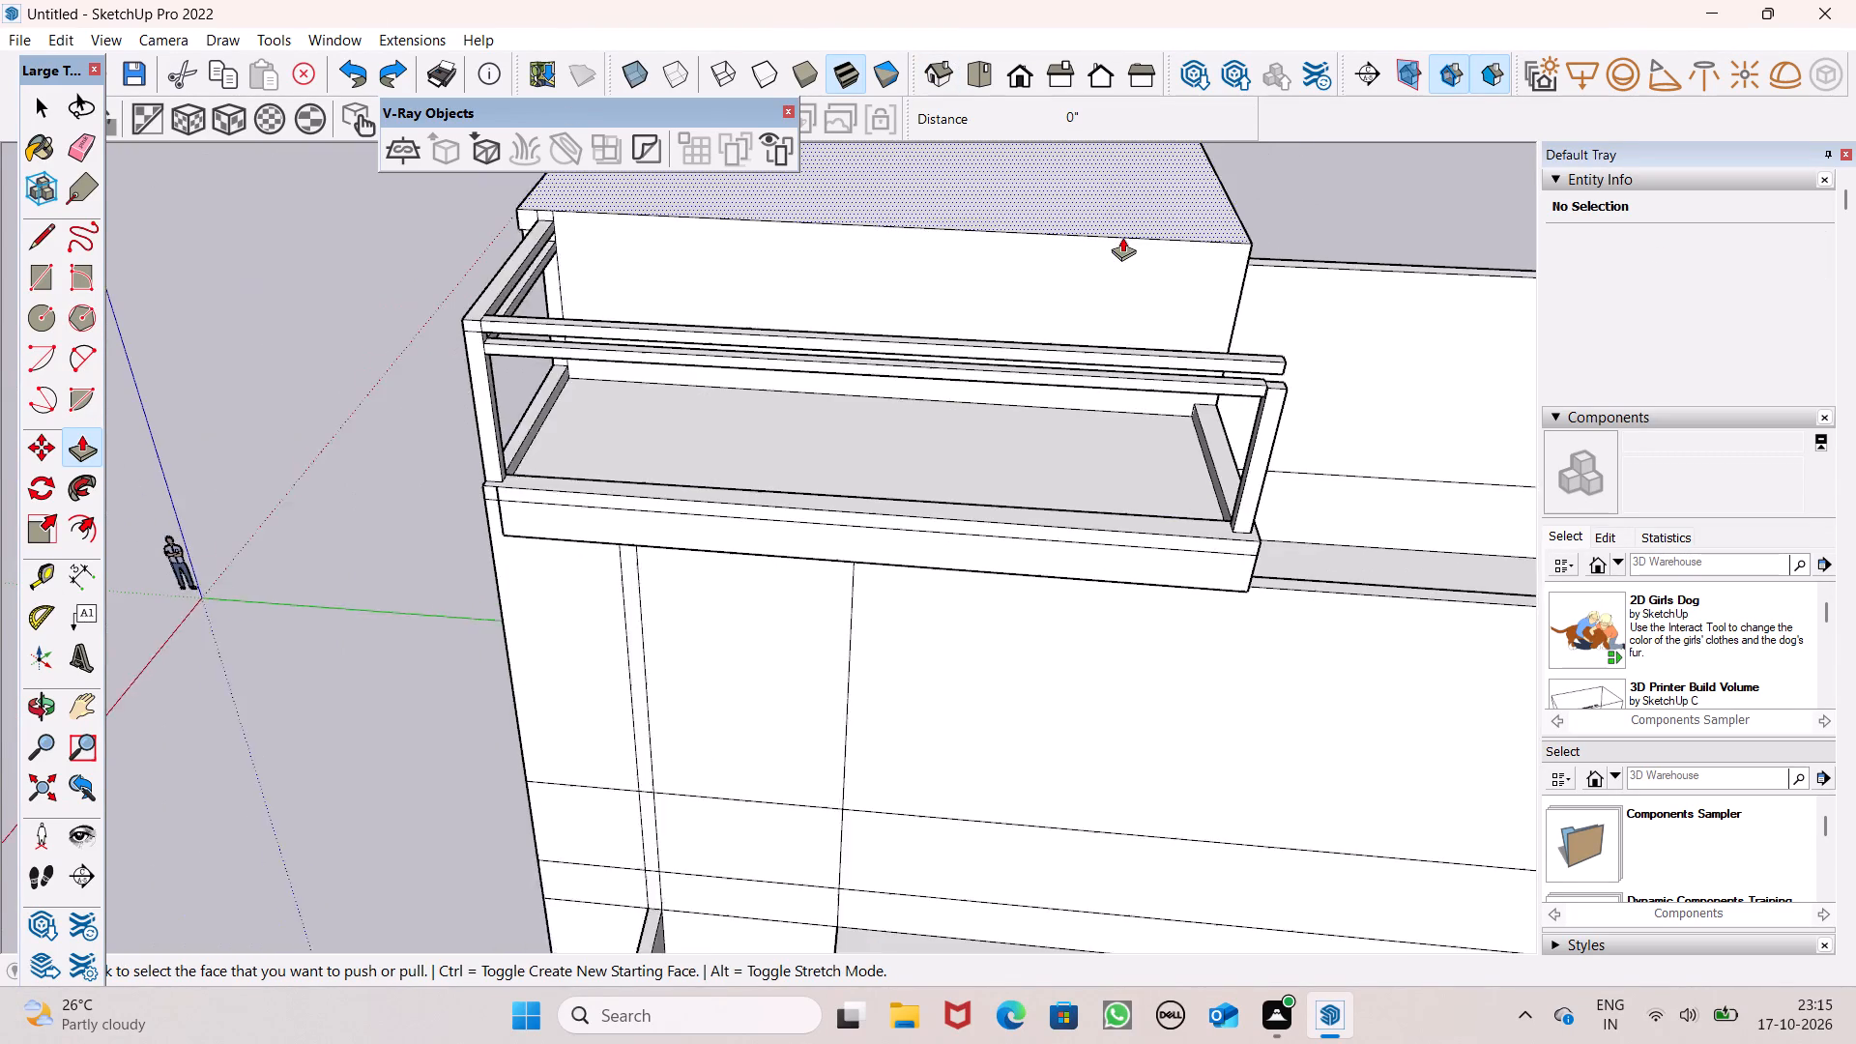
scroll(1202, 253, down, 1)
scroll(1312, 372, up, 6)
scroll(1174, 318, down, 2)
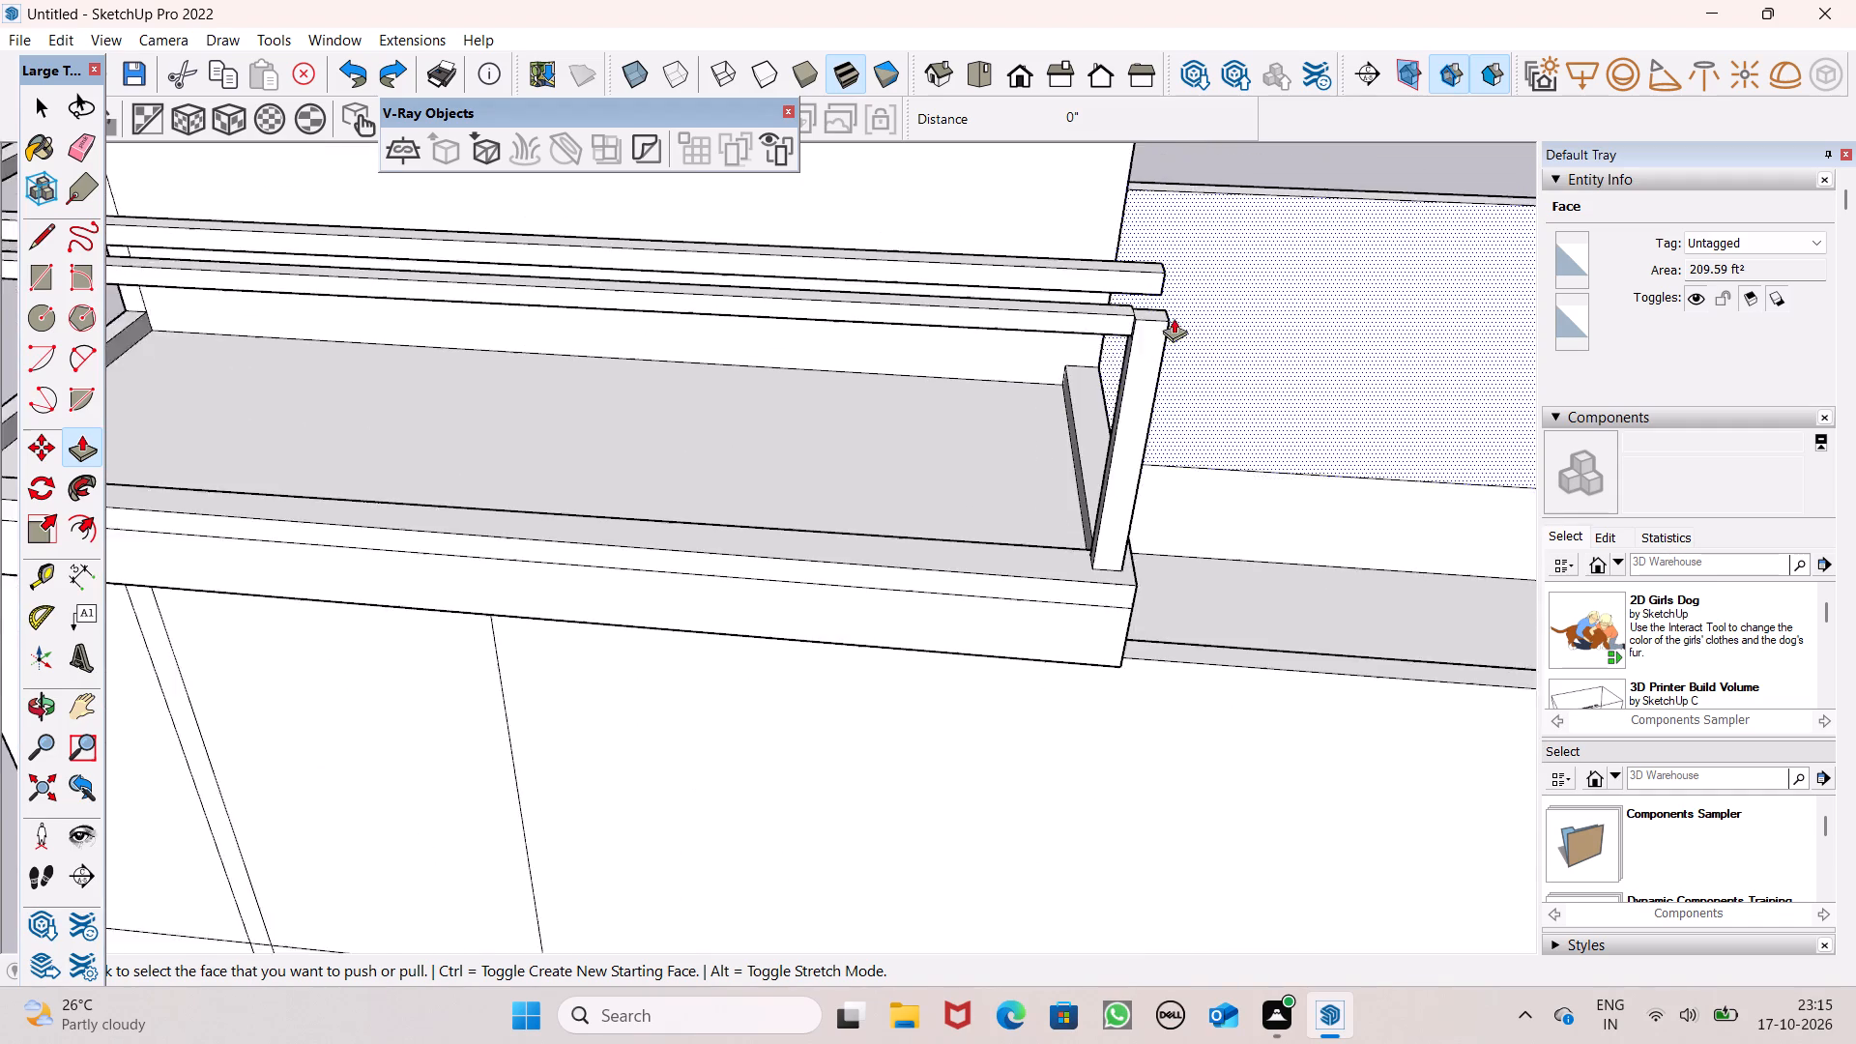
scroll(1174, 318, down, 2)
middle_drag(1189, 338, 885, 315)
scroll(470, 250, up, 8)
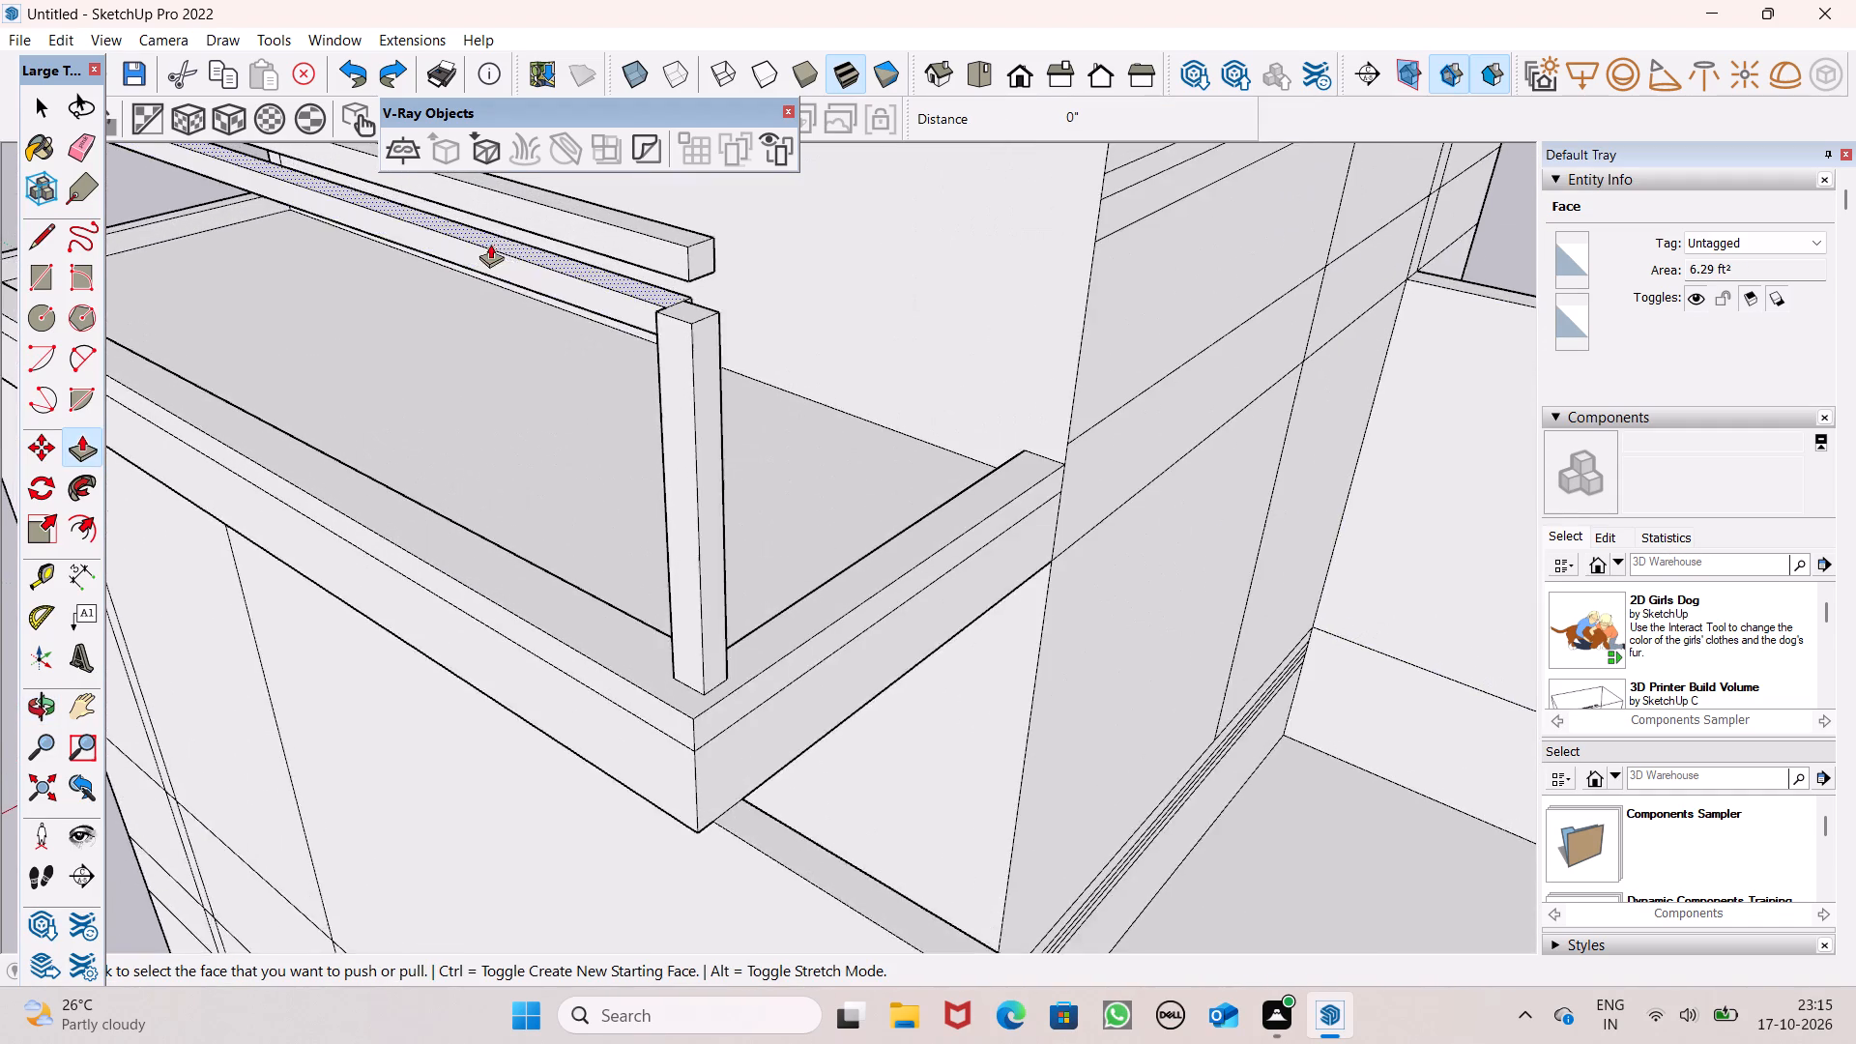
scroll(512, 274, up, 5)
drag(863, 355, 865, 334)
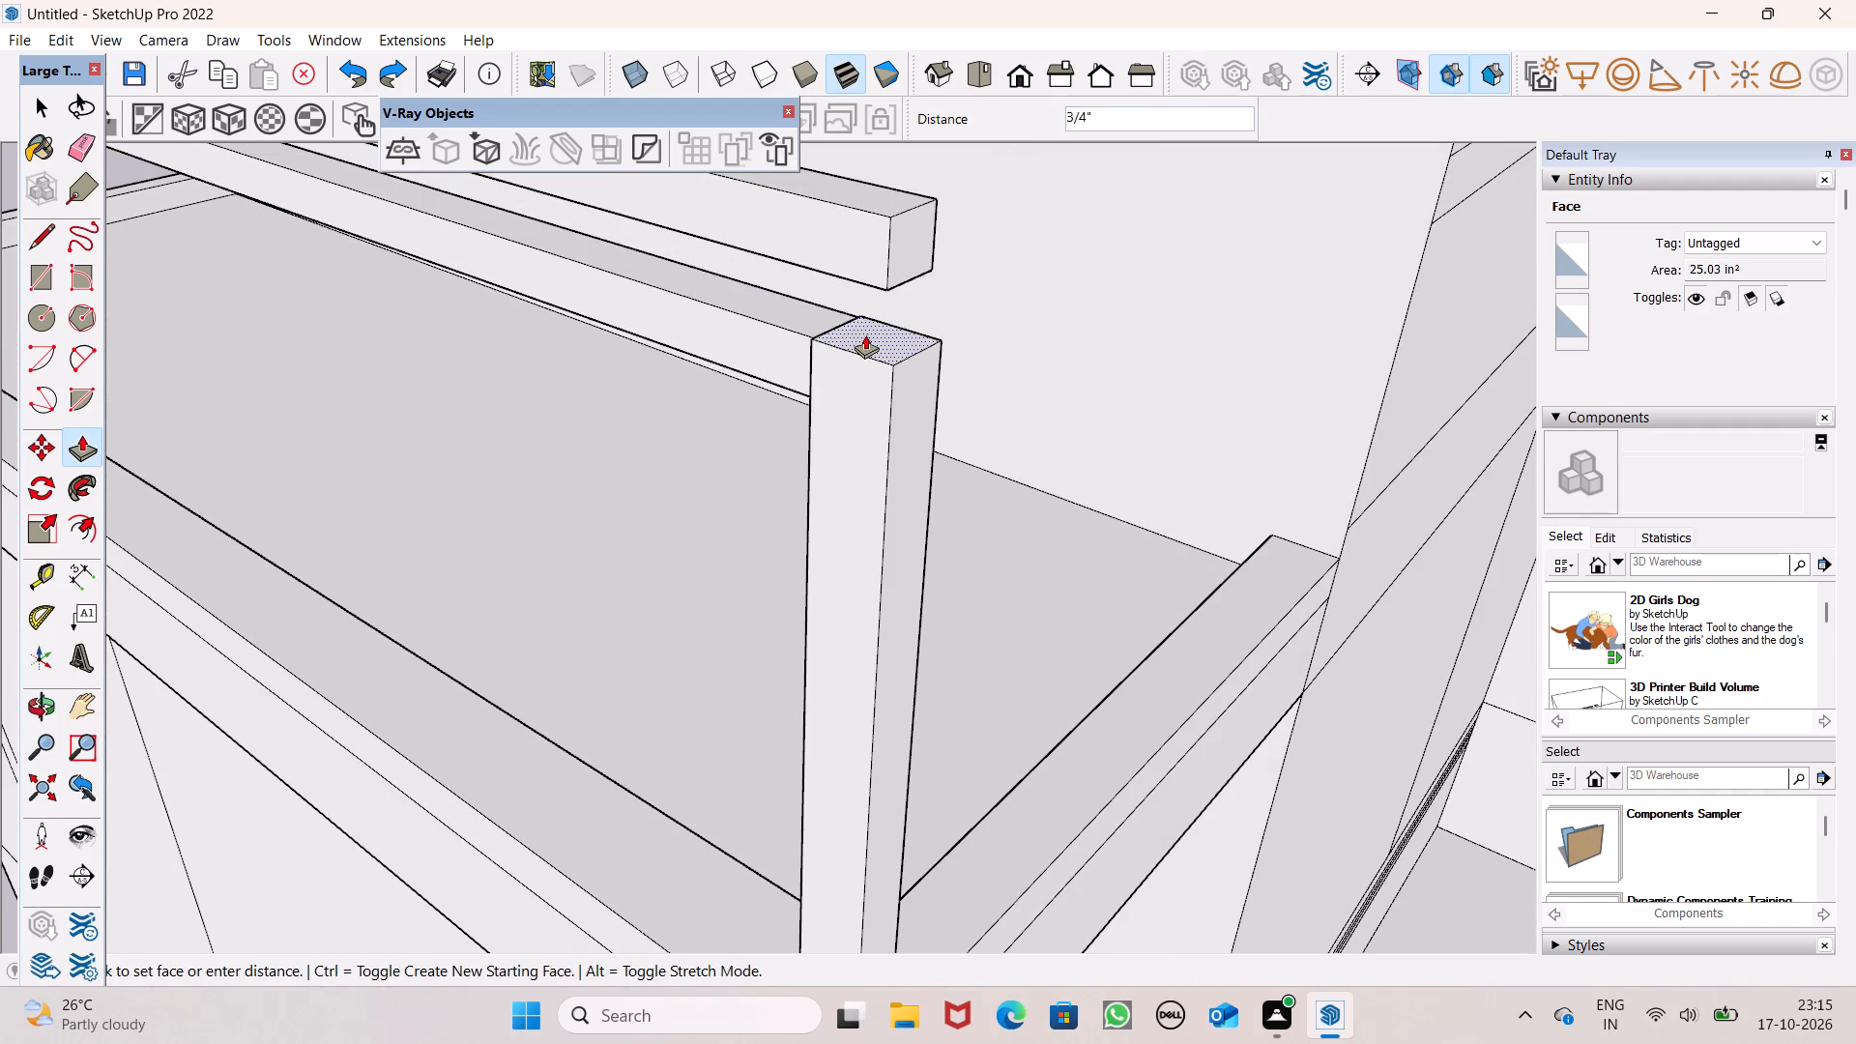
drag(865, 334, 872, 283)
click(872, 283)
click(872, 293)
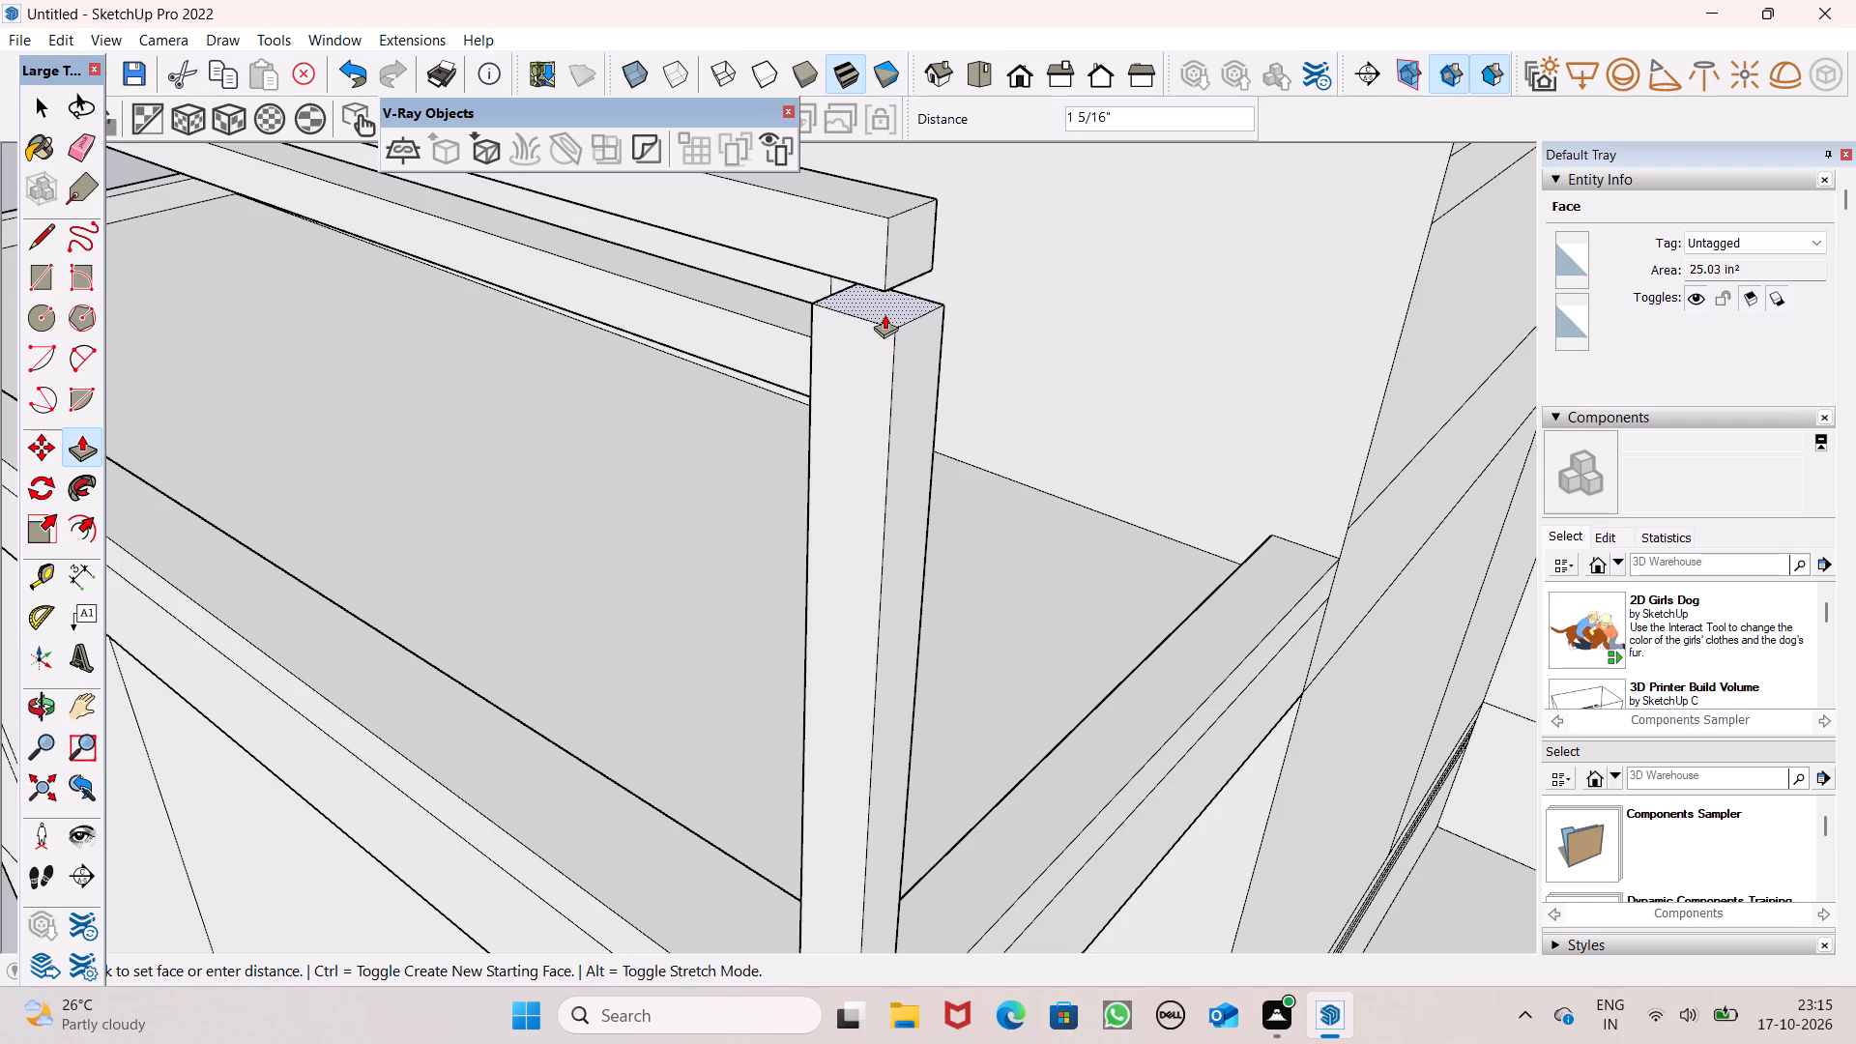
click(885, 302)
Pull the second post's terrace-side face out about 1 5/16" to cover the lower side beam's end.
scroll(884, 318, down, 3)
middle_drag(965, 427, 801, 402)
scroll(798, 389, down, 6)
middle_drag(607, 378, 498, 446)
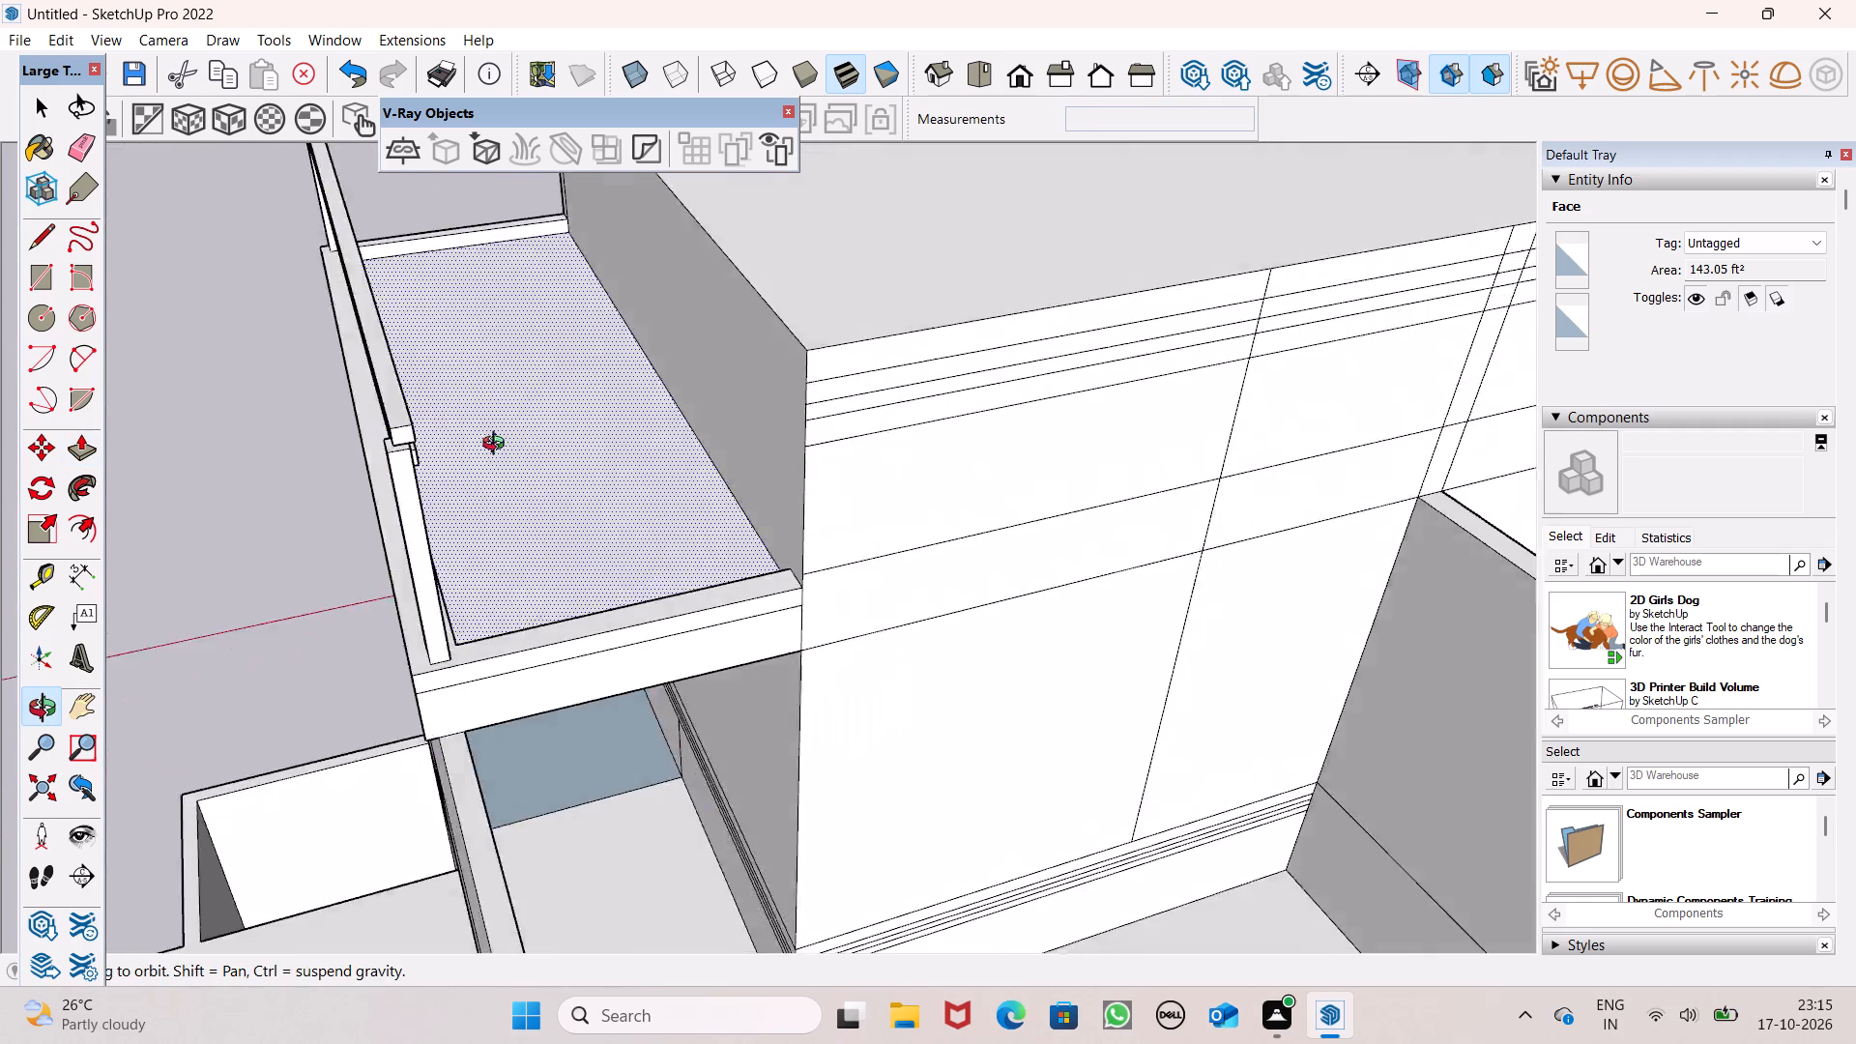
middle_drag(498, 446, 436, 417)
scroll(277, 328, up, 8)
middle_drag(321, 387, 119, 309)
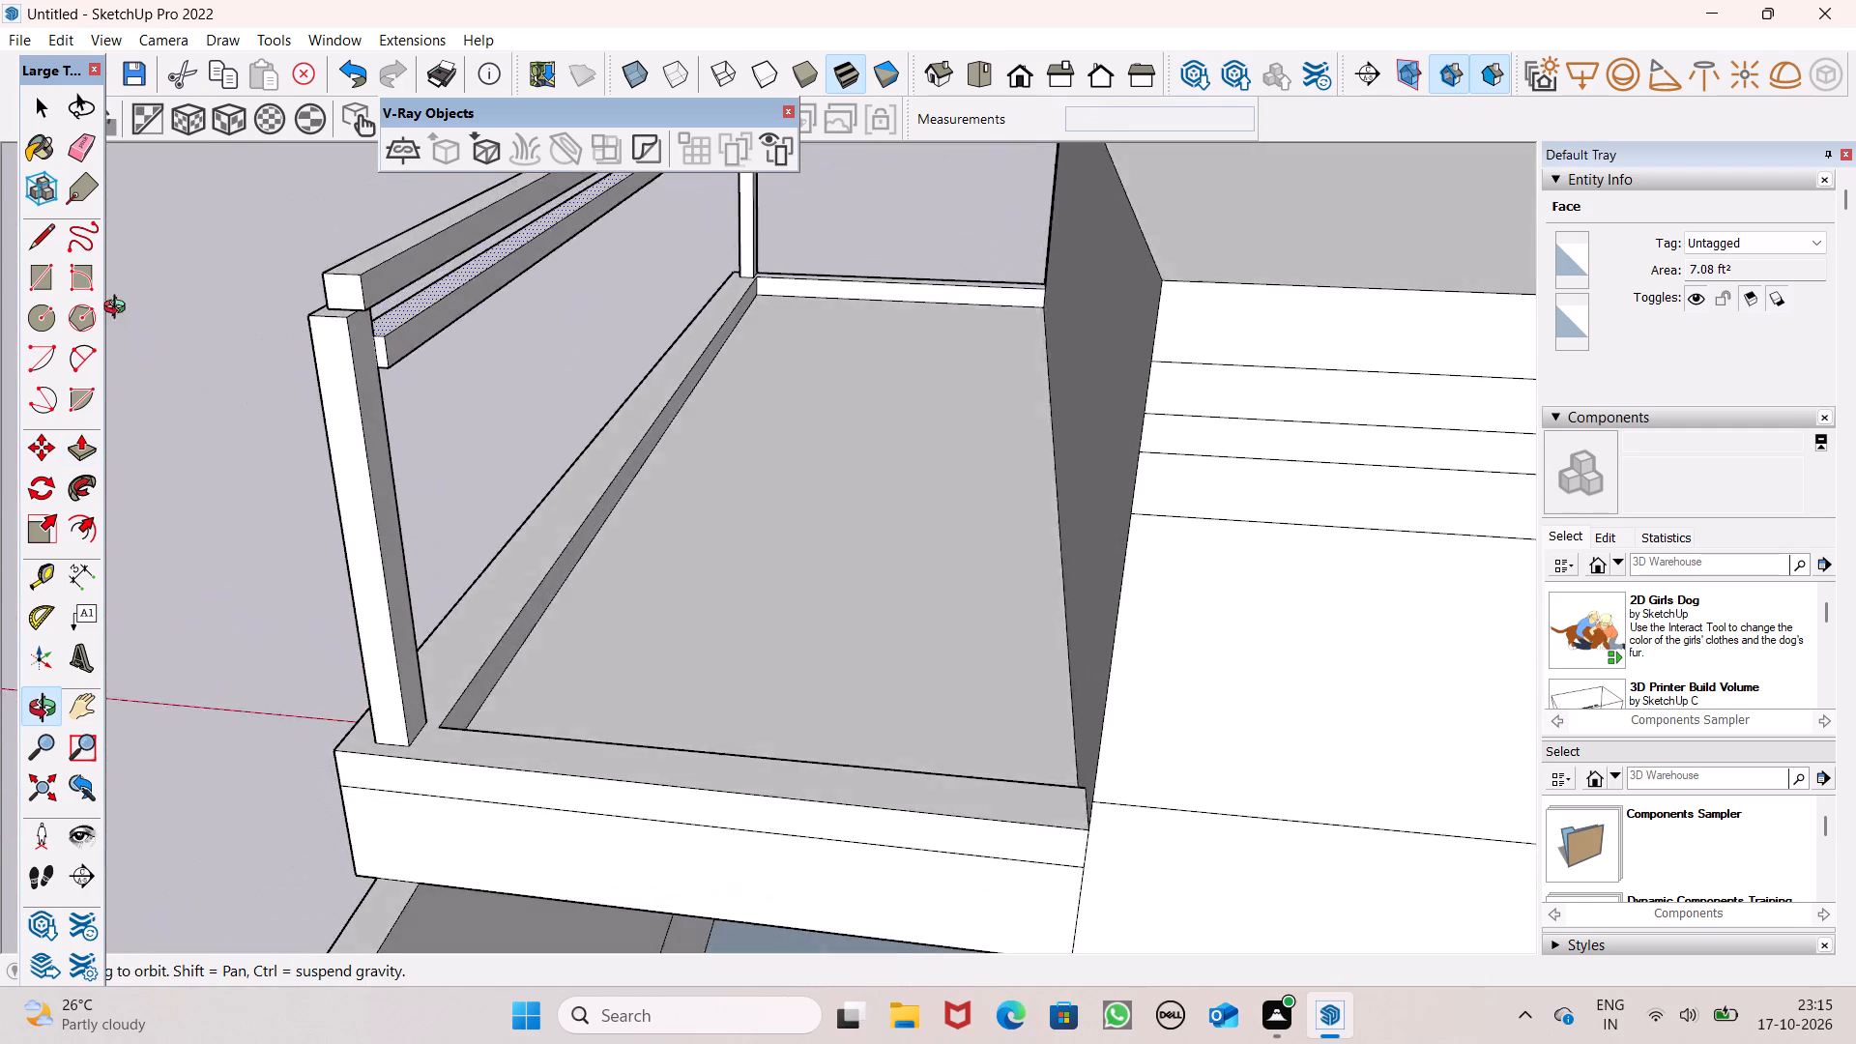
middle_drag(119, 309, 88, 284)
scroll(88, 284, up, 1)
scroll(174, 304, up, 4)
scroll(246, 320, down, 3)
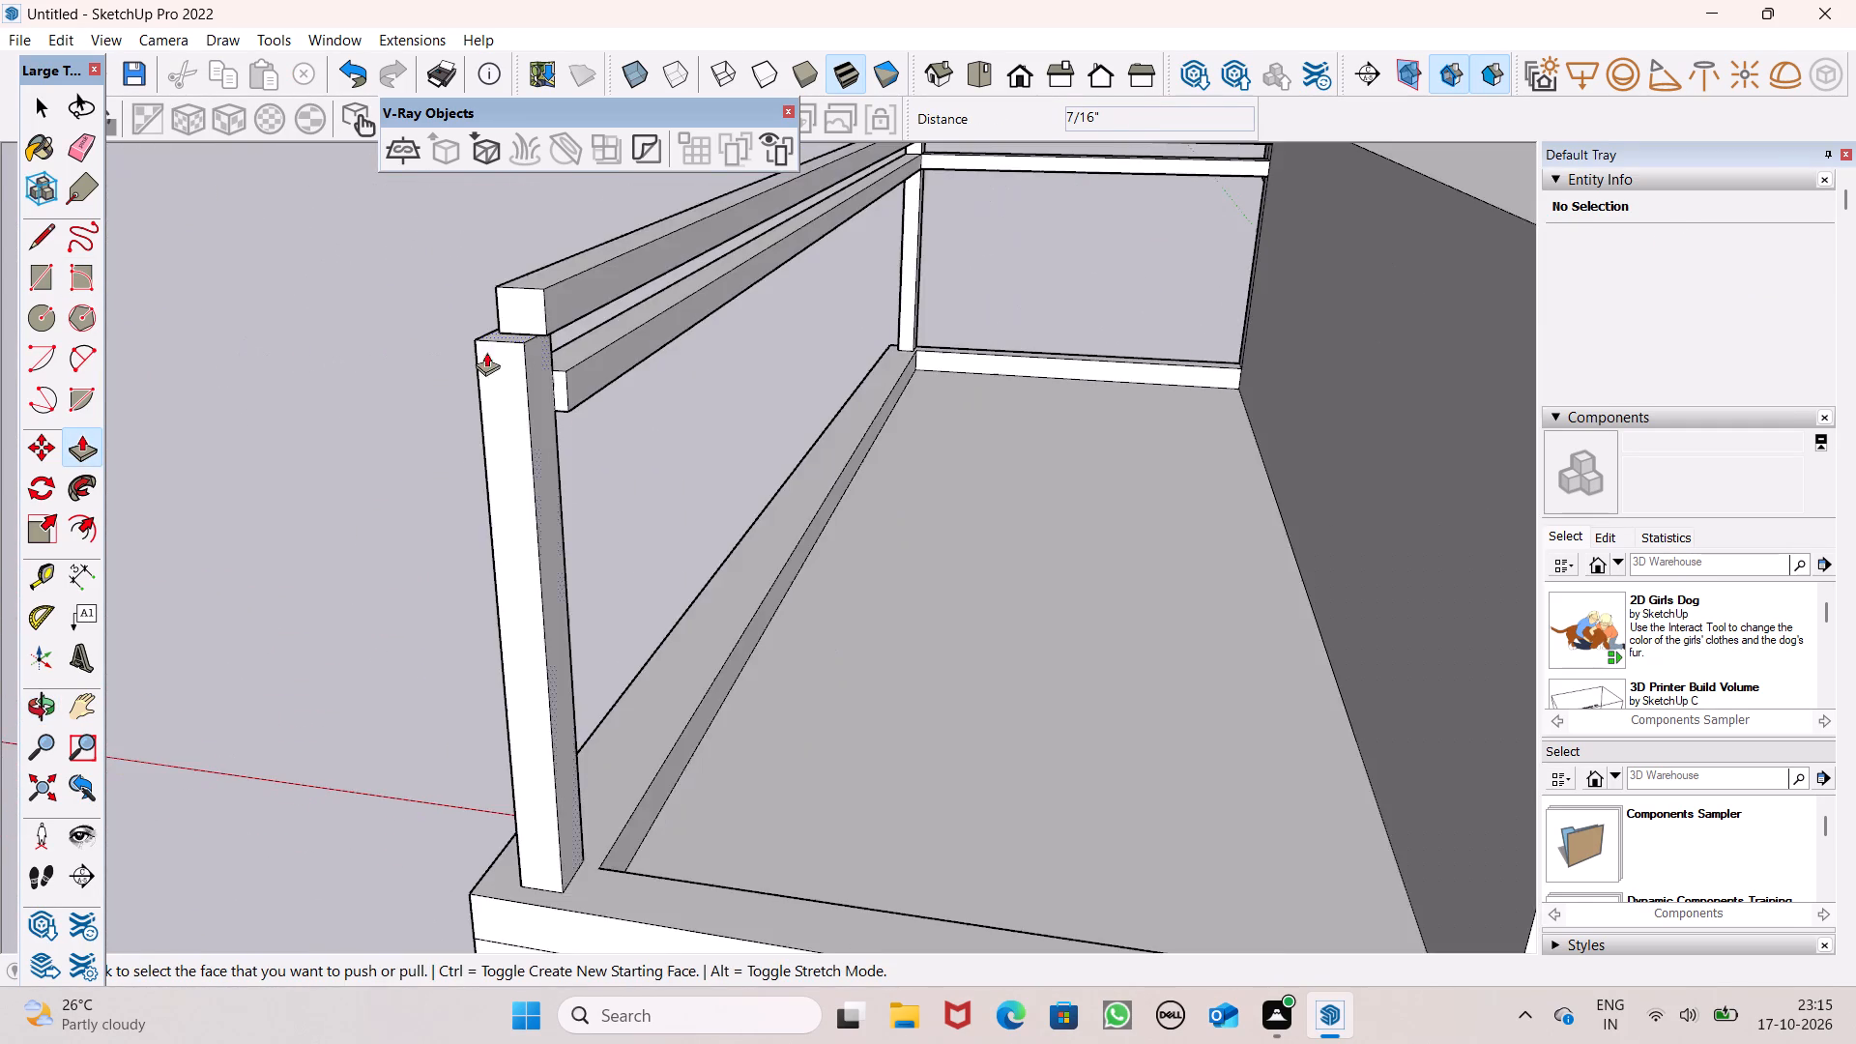
middle_drag(587, 406, 523, 370)
scroll(493, 395, down, 1)
scroll(344, 223, up, 4)
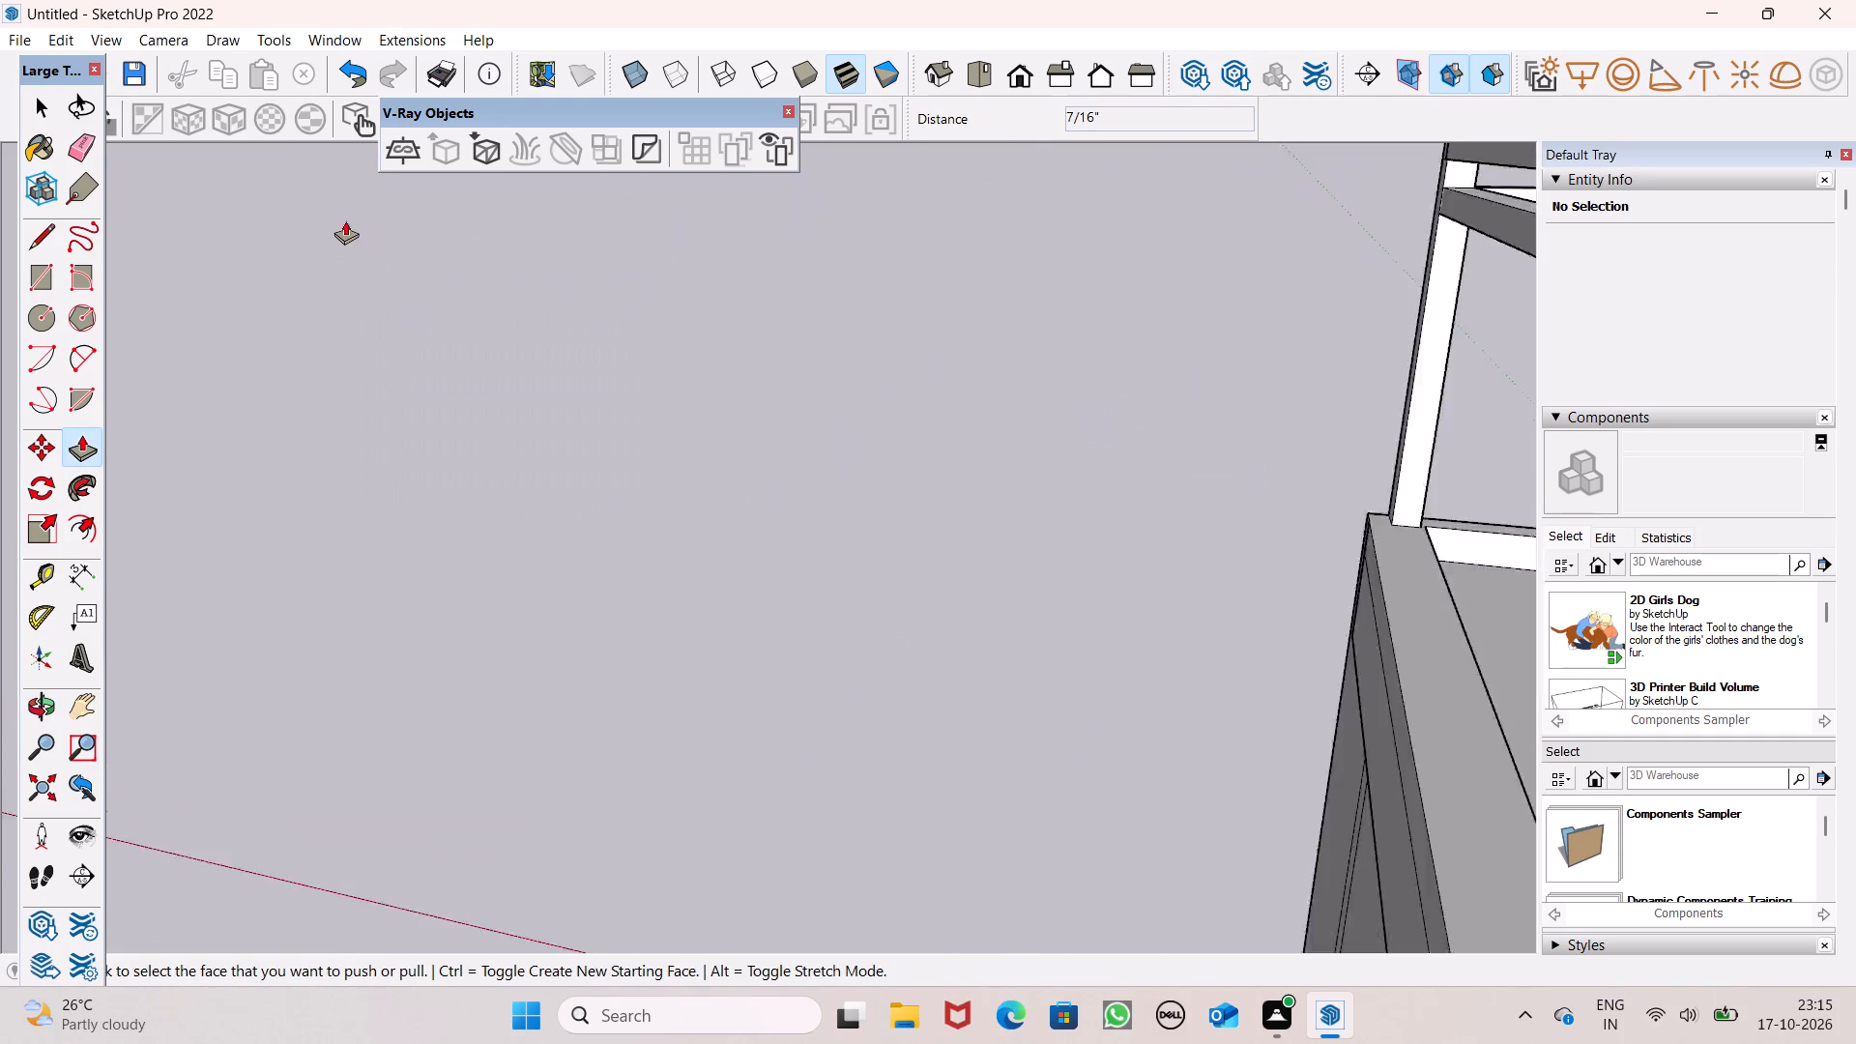
scroll(345, 220, up, 2)
scroll(357, 256, down, 3)
scroll(527, 349, down, 2)
middle_drag(570, 375, 524, 310)
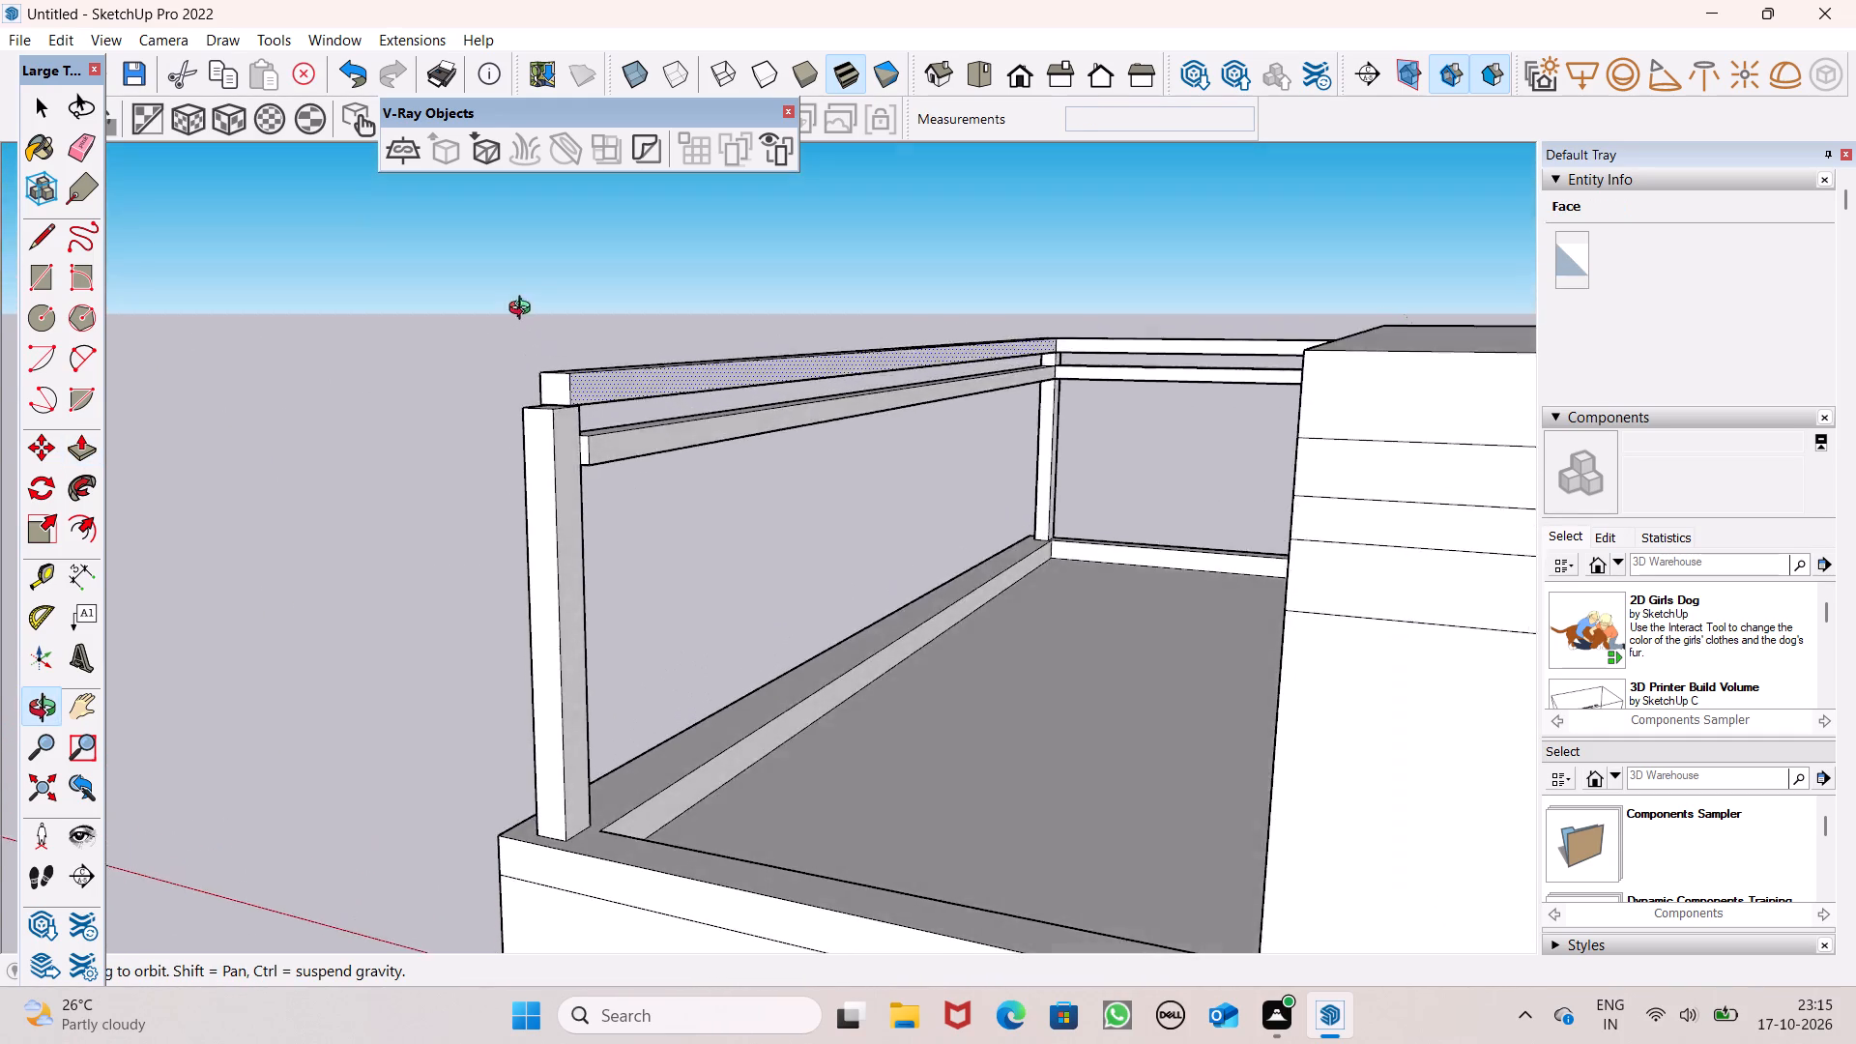
middle_drag(524, 310, 521, 254)
scroll(566, 399, up, 12)
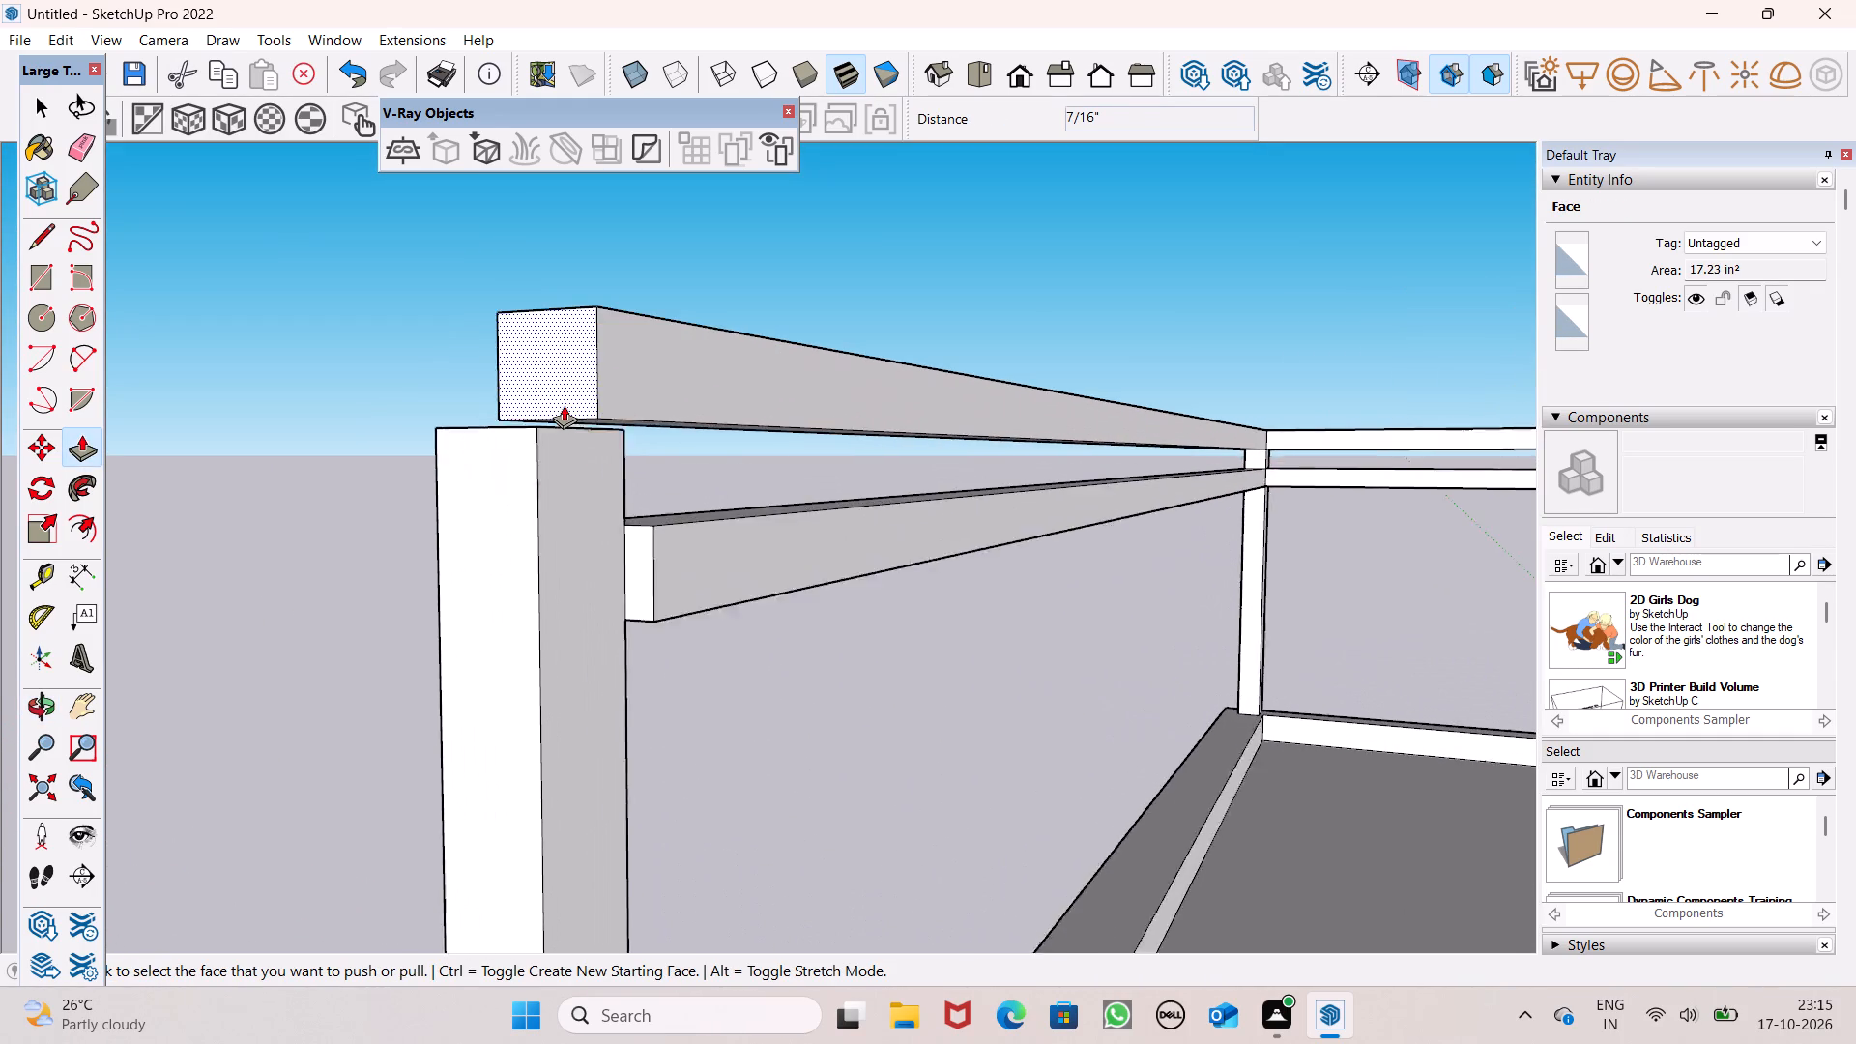
scroll(564, 405, up, 4)
drag(575, 509, 661, 581)
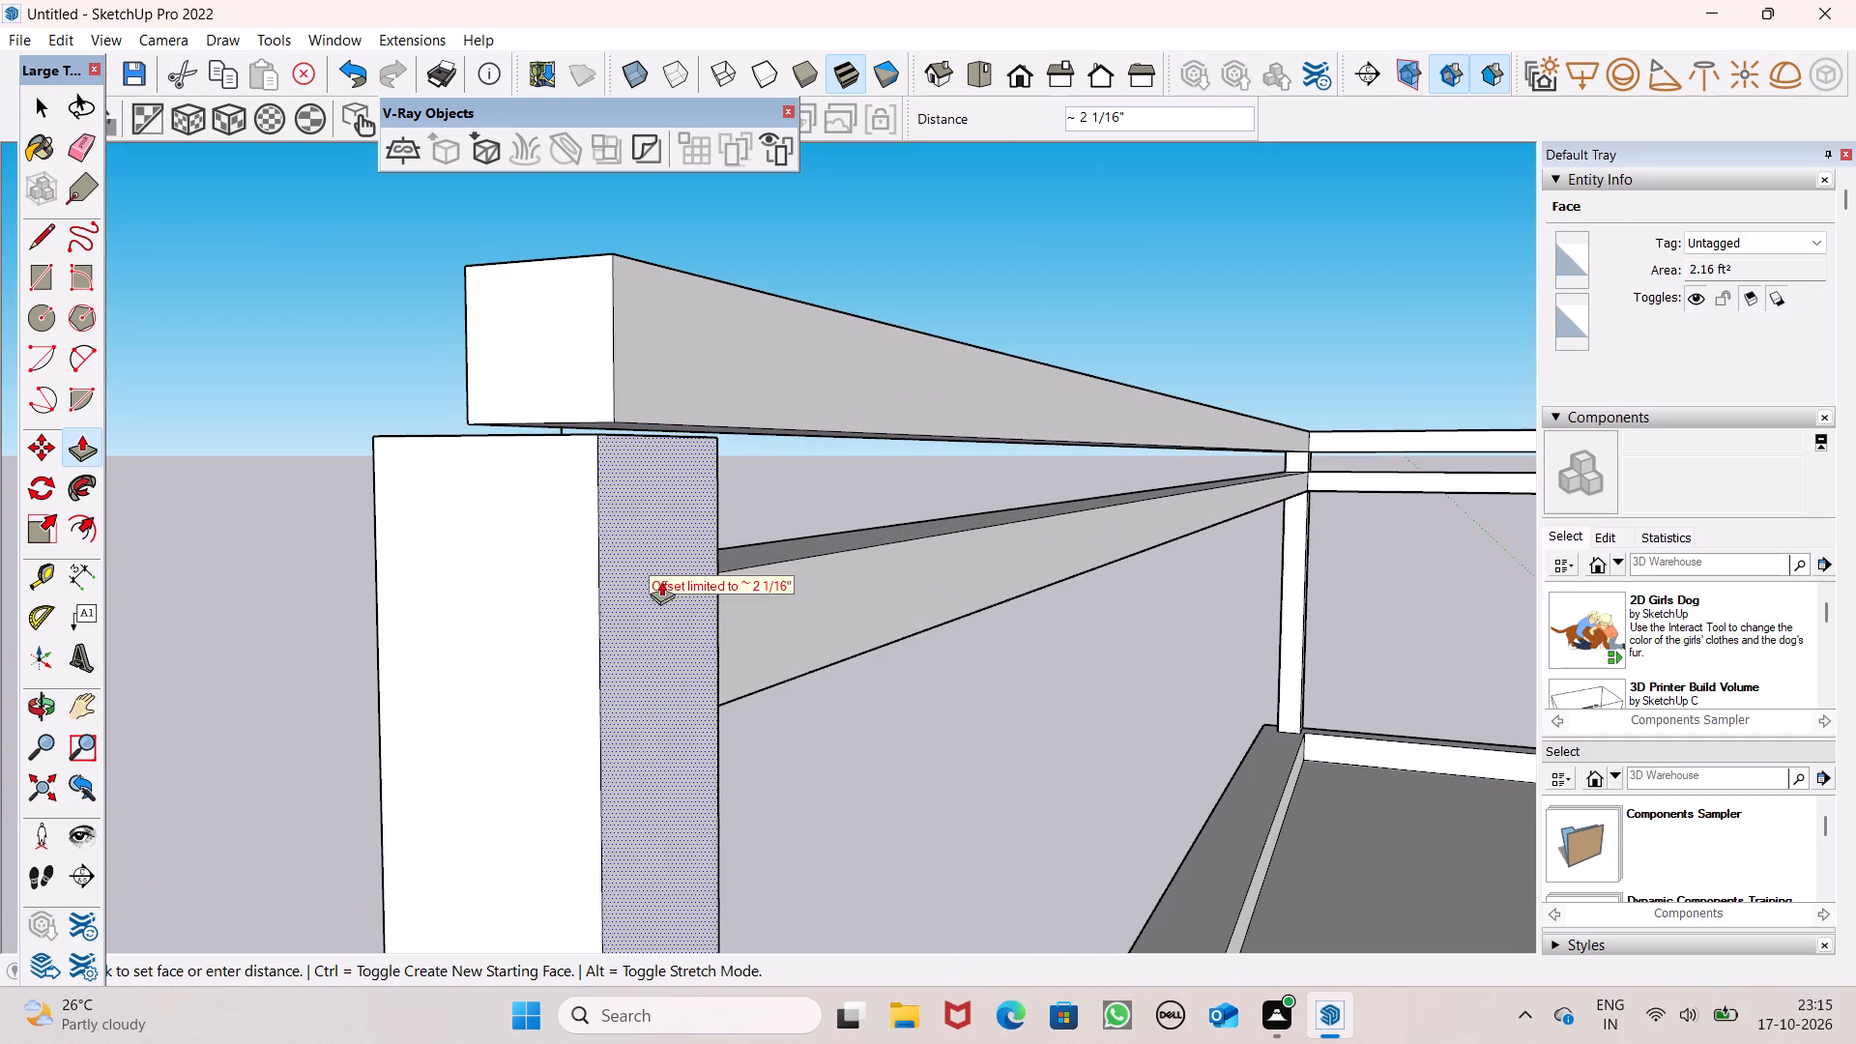
drag(661, 581, 779, 601)
scroll(594, 405, up, 5)
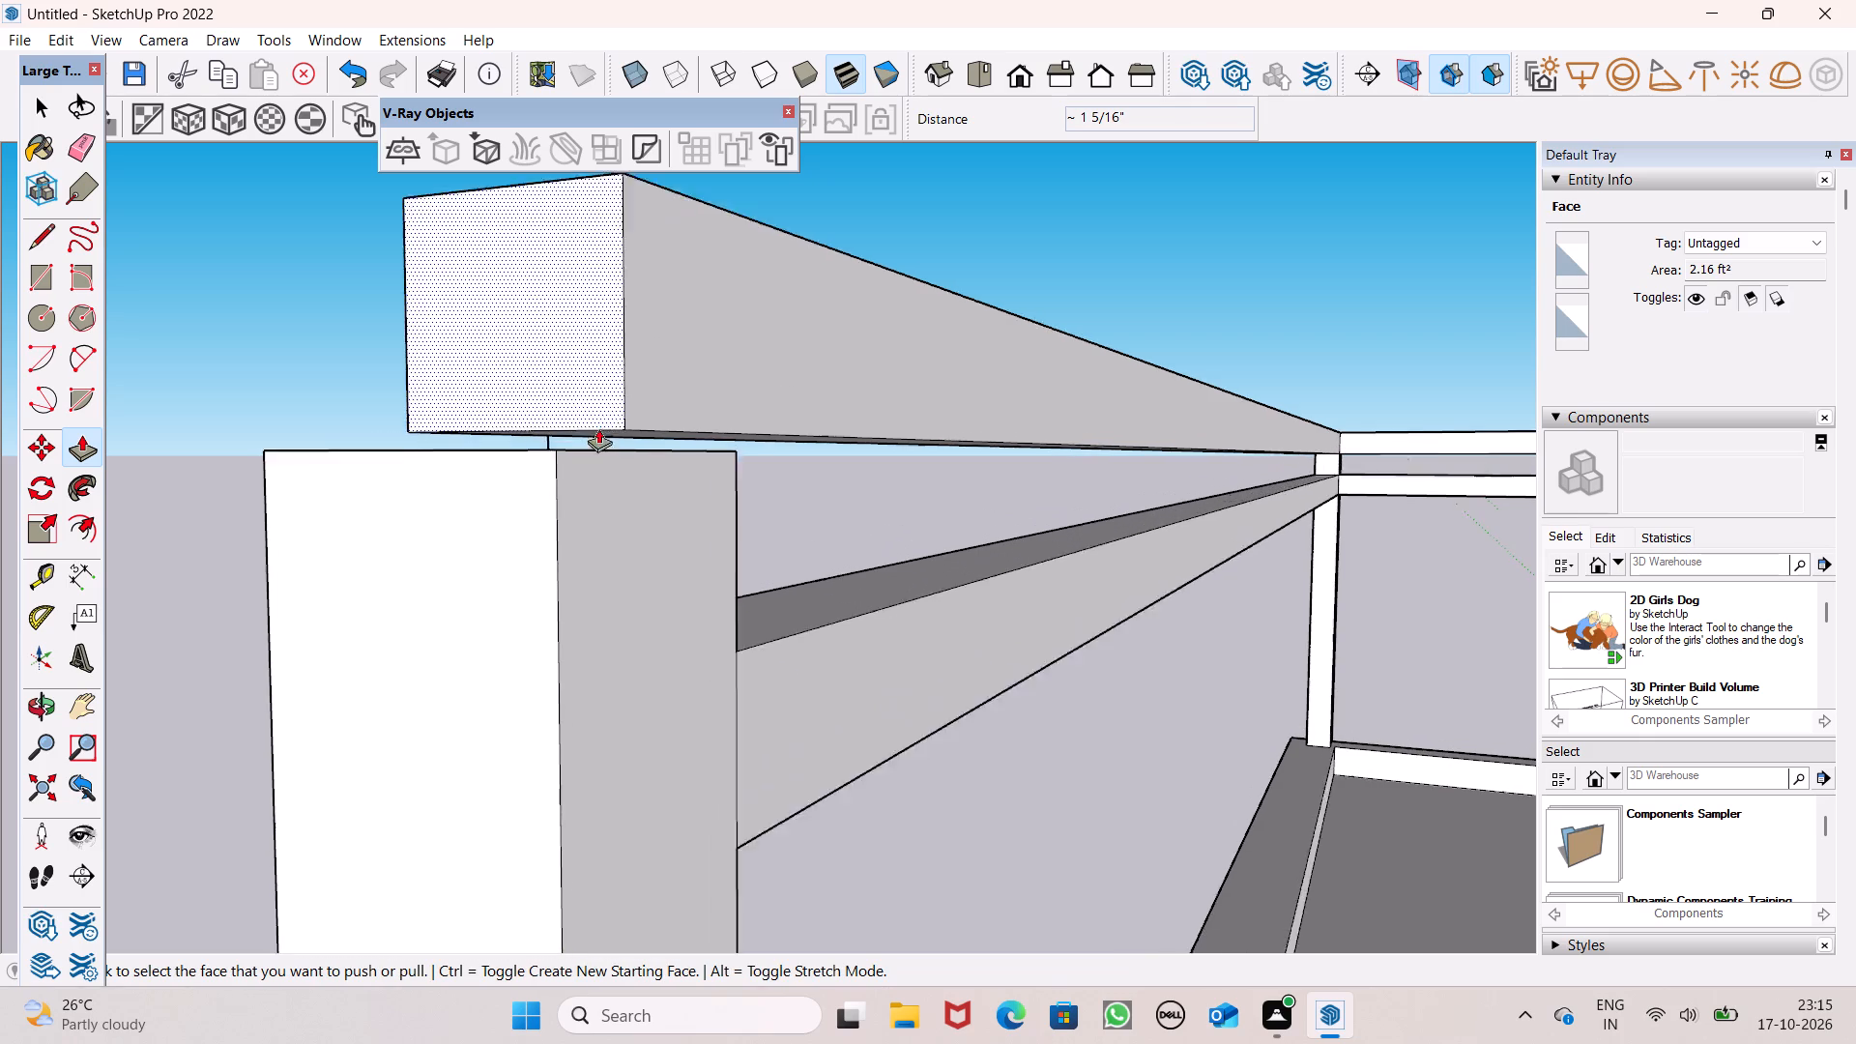
Pull the upper side beam's underside down about 5/16" to meet the second post's top face.
scroll(598, 428, up, 2)
drag(609, 430, 595, 453)
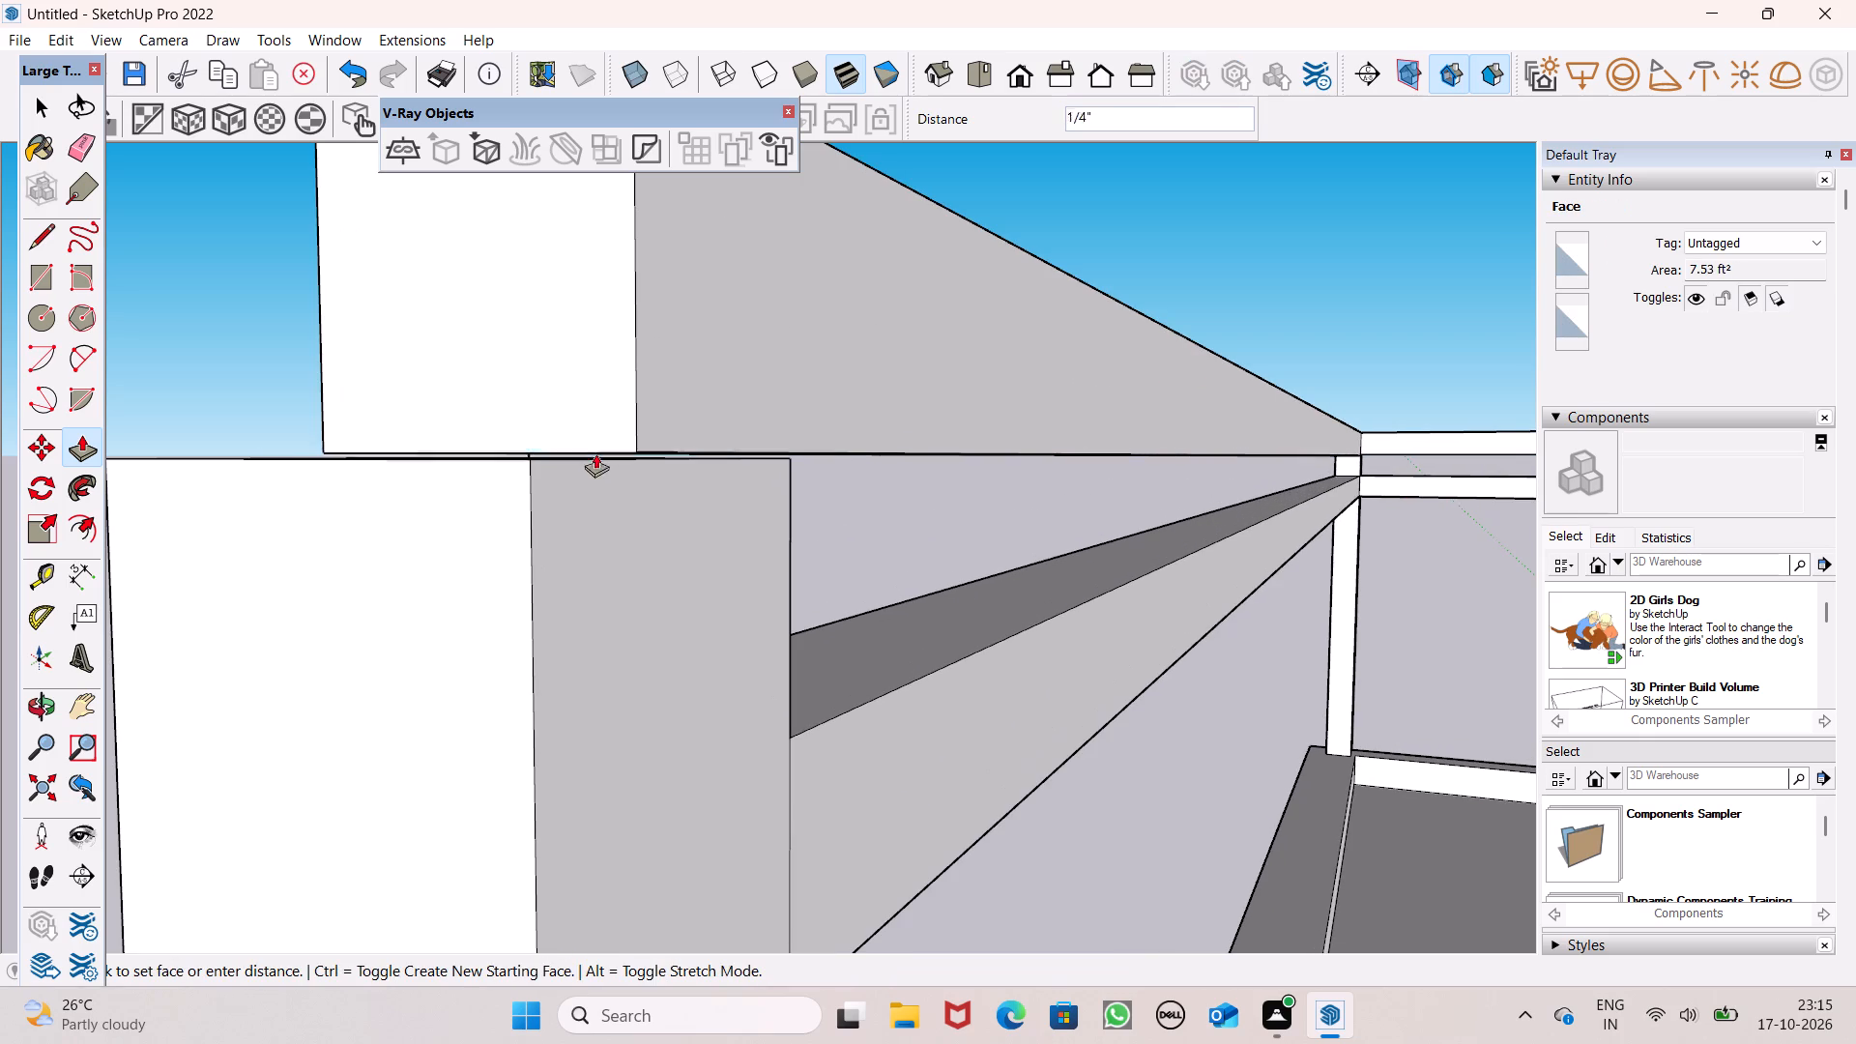
drag(595, 453, 585, 458)
Push the second post's outer side face, opposite the terrace, in about 1 7/16" toward the side beams.
scroll(537, 392, down, 4)
middle_drag(558, 485, 1016, 555)
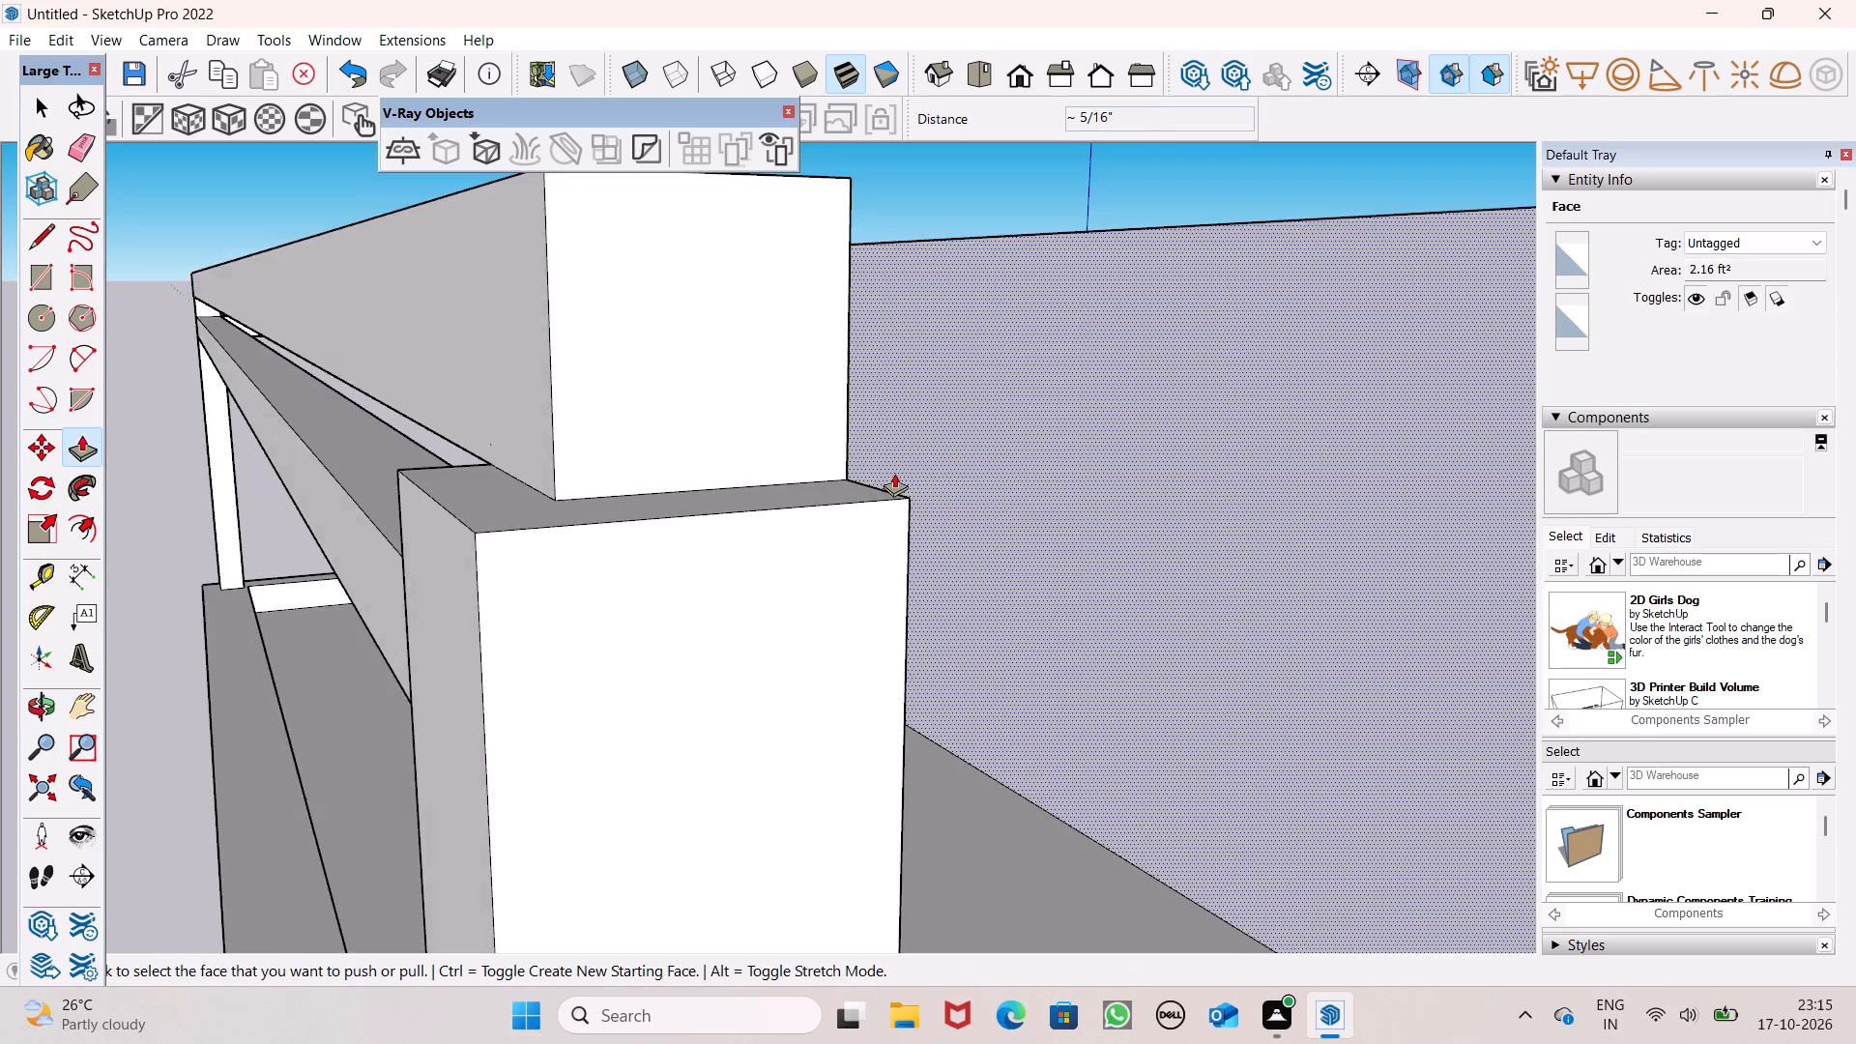
scroll(894, 473, down, 2)
middle_drag(849, 515, 1419, 578)
middle_drag(777, 565, 847, 601)
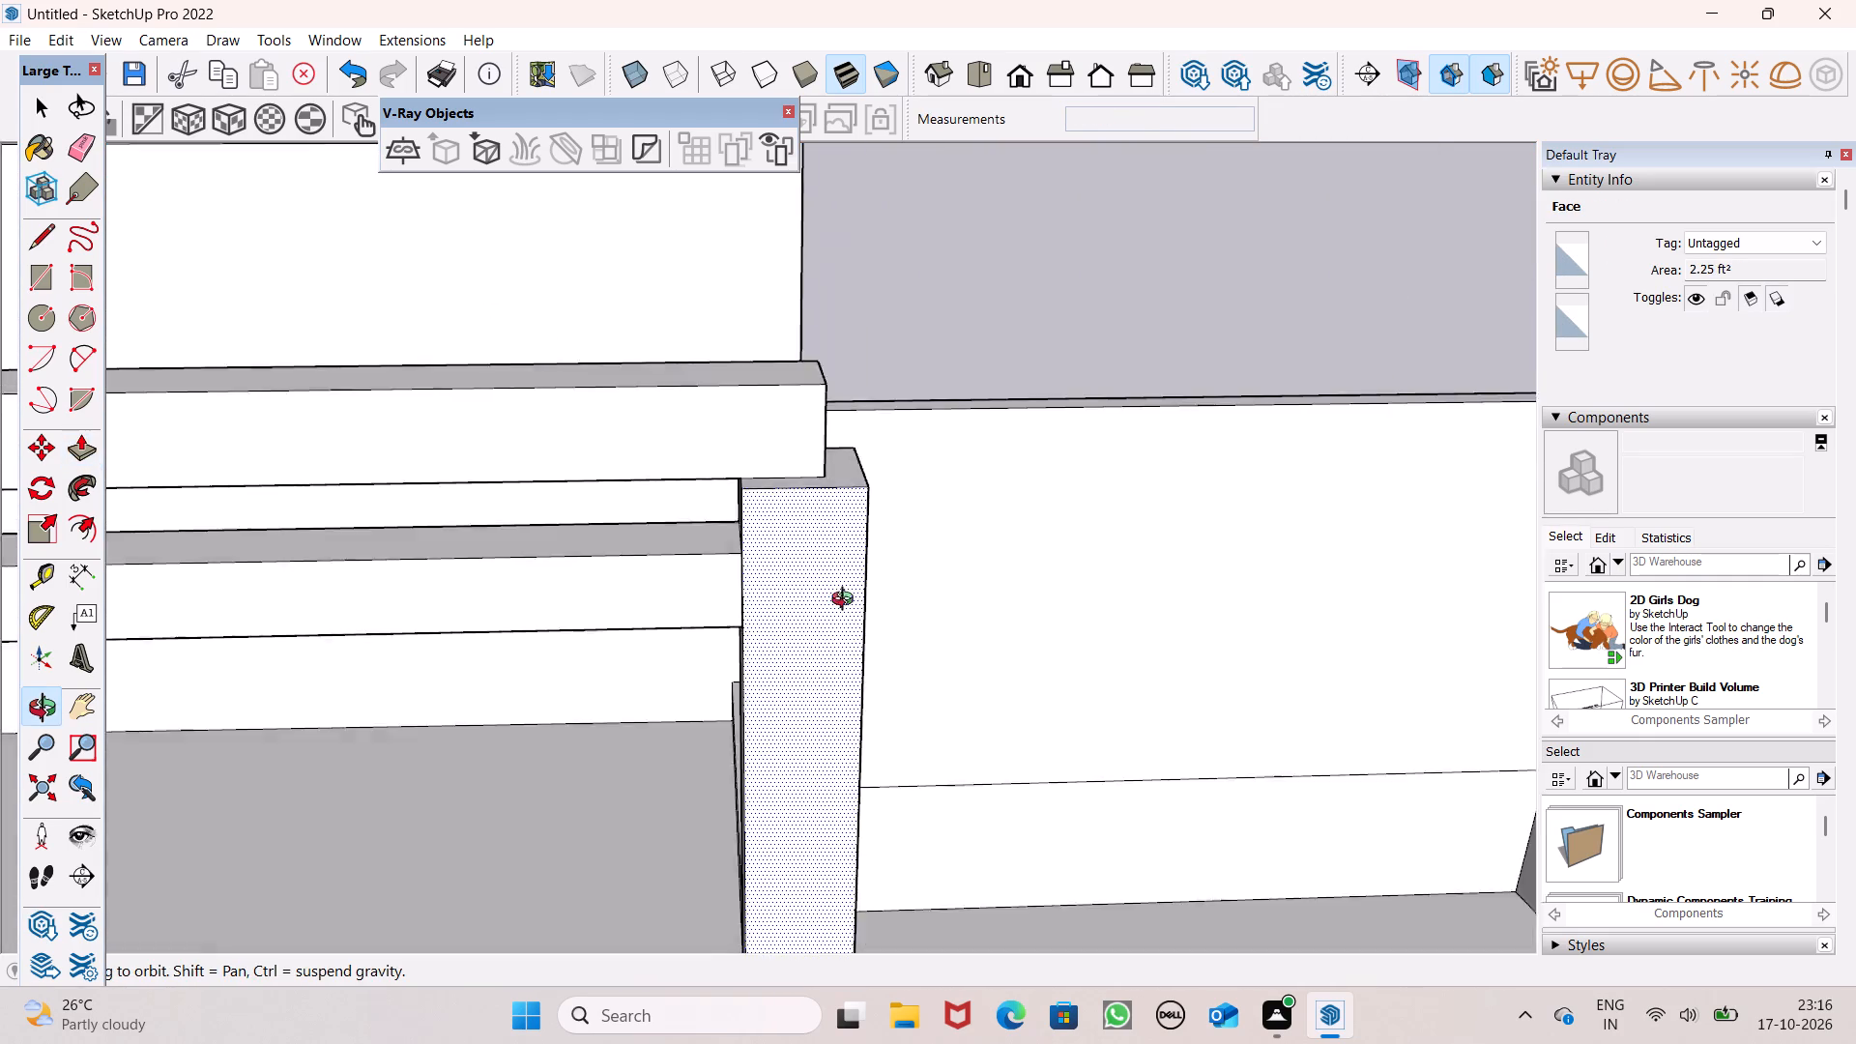
middle_drag(847, 601, 1102, 577)
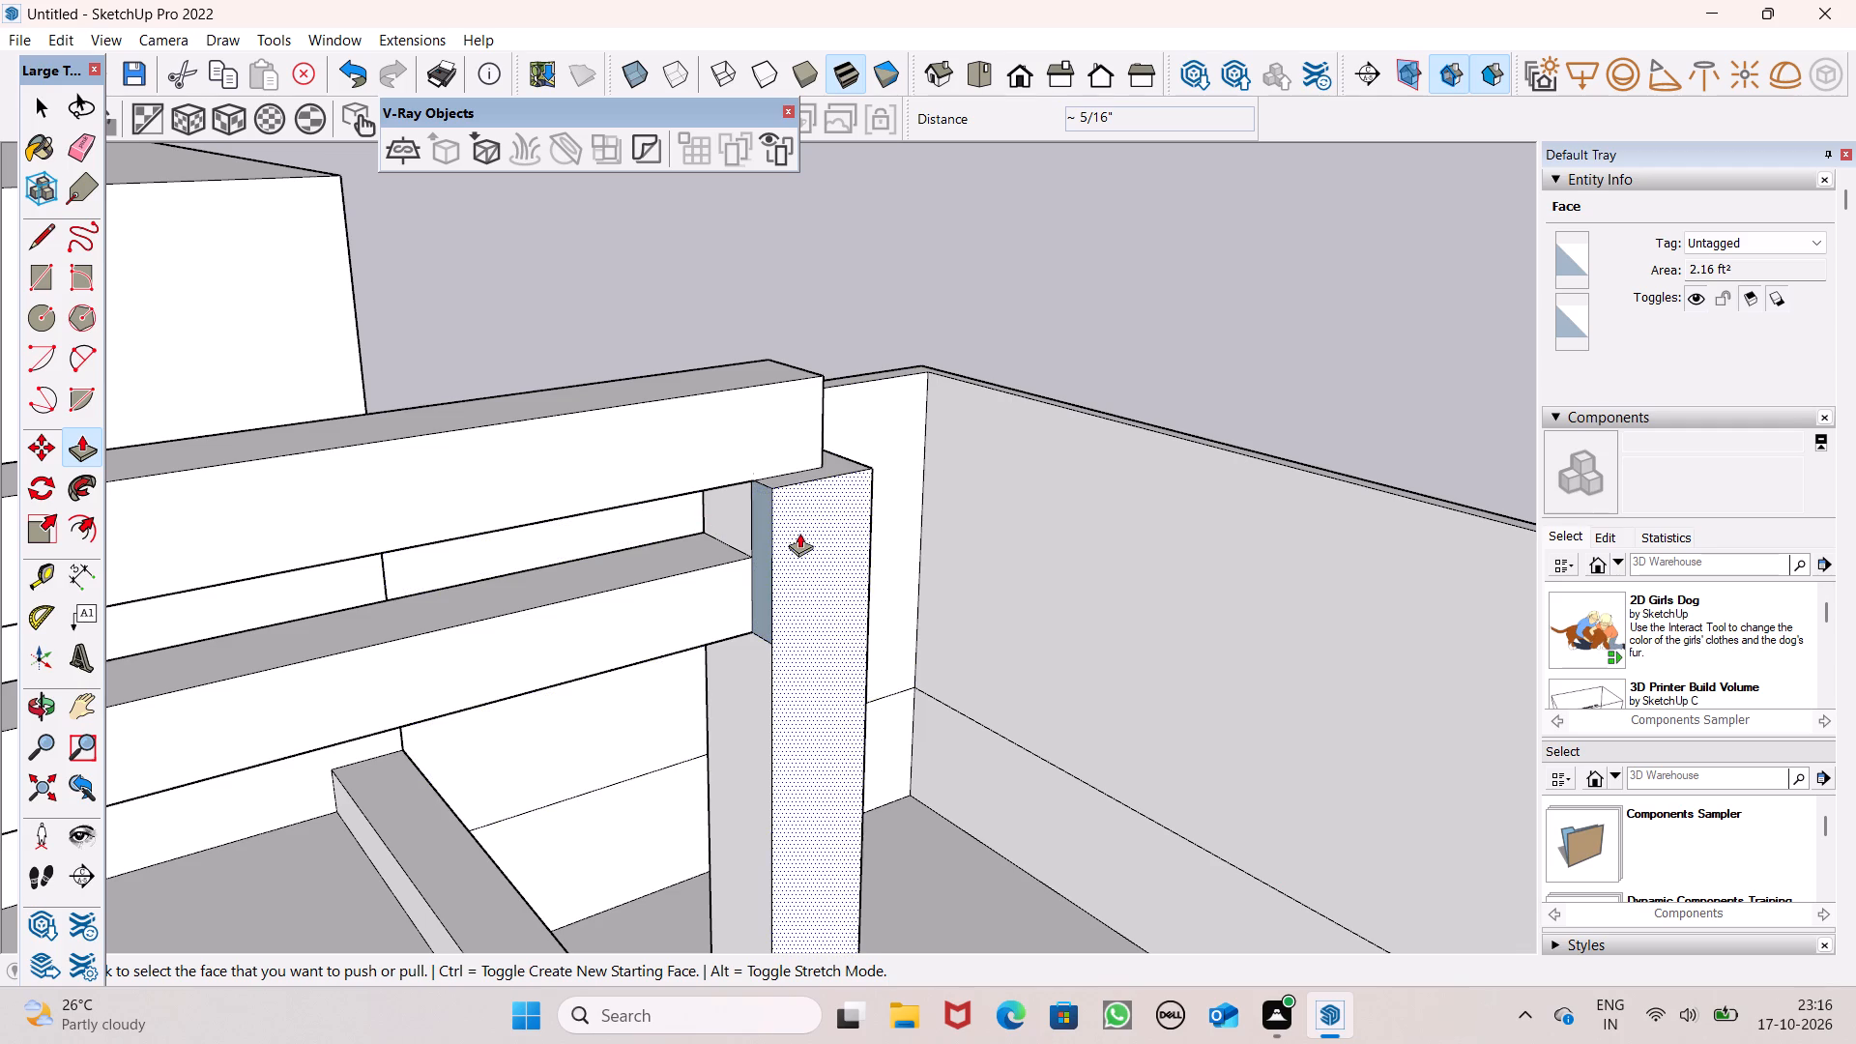
drag(799, 530, 767, 453)
Push the same outer side face of the second post in a further 3/16", flush with the lower side beam.
middle_drag(822, 506, 850, 520)
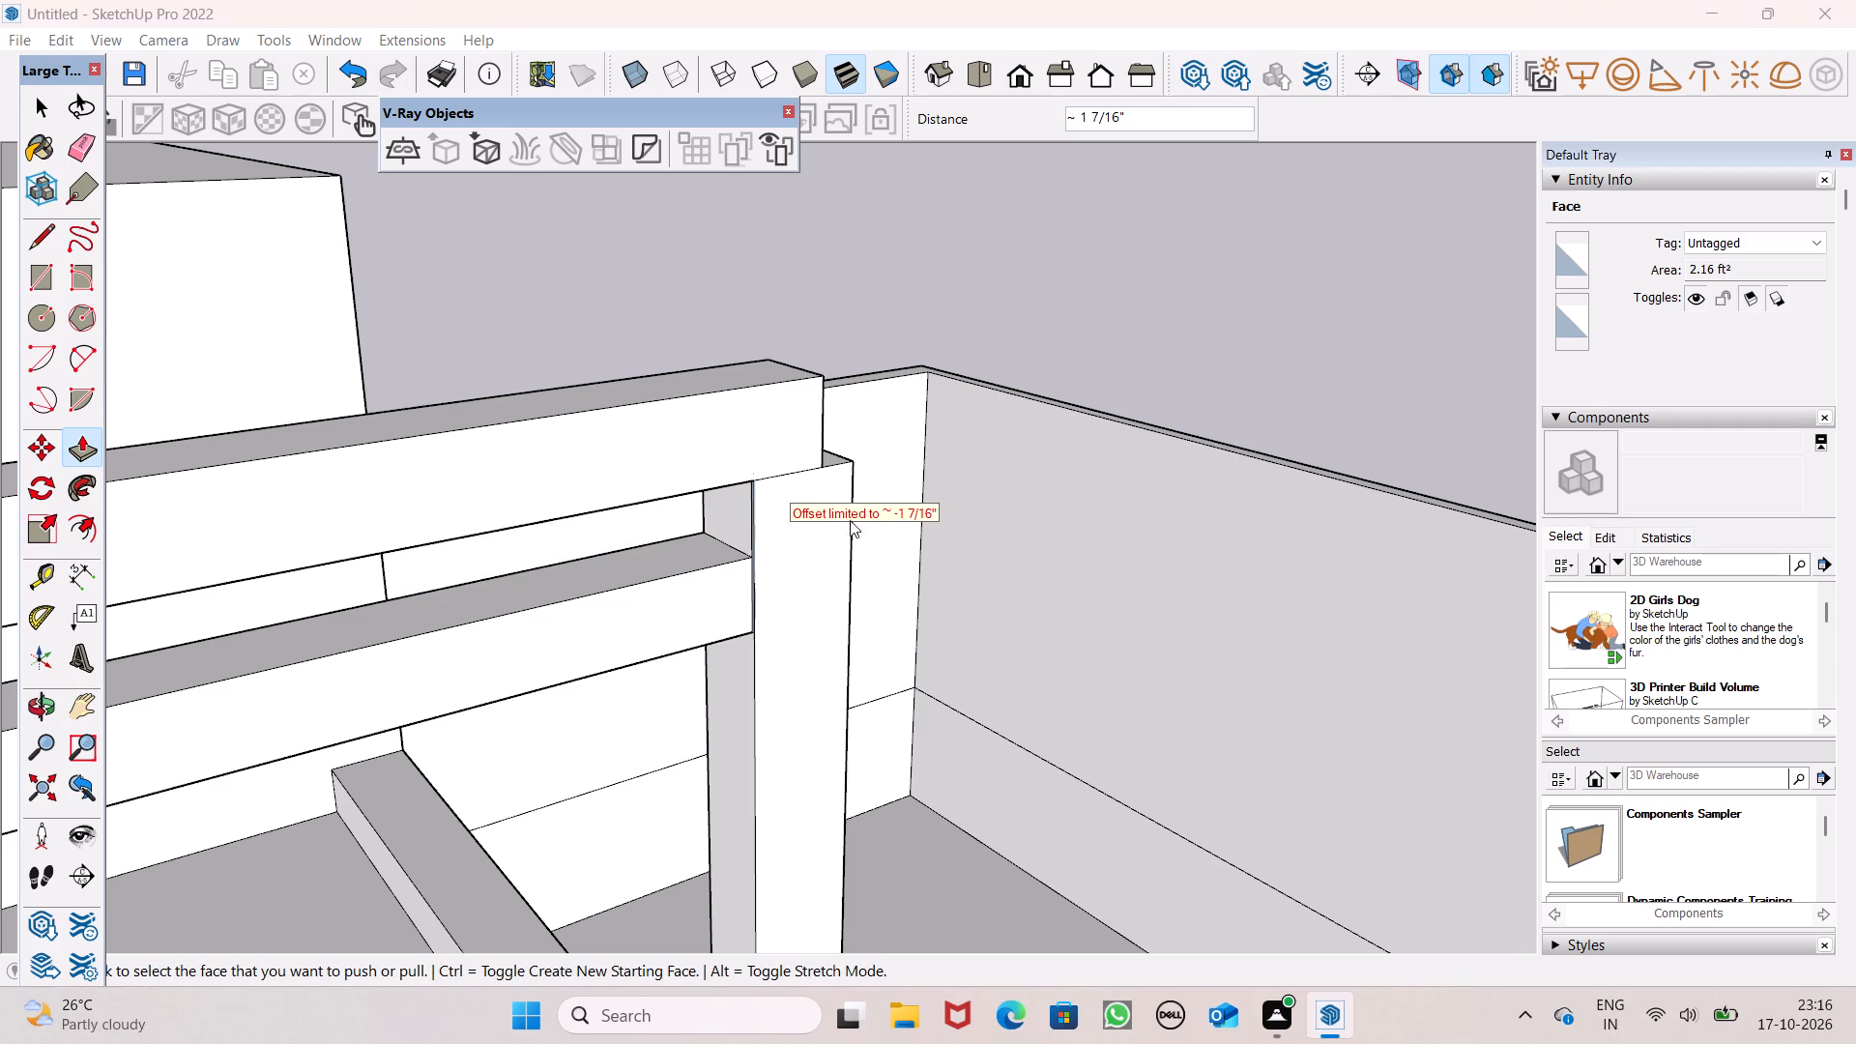
middle_drag(850, 520, 1000, 472)
middle_drag(708, 582, 972, 475)
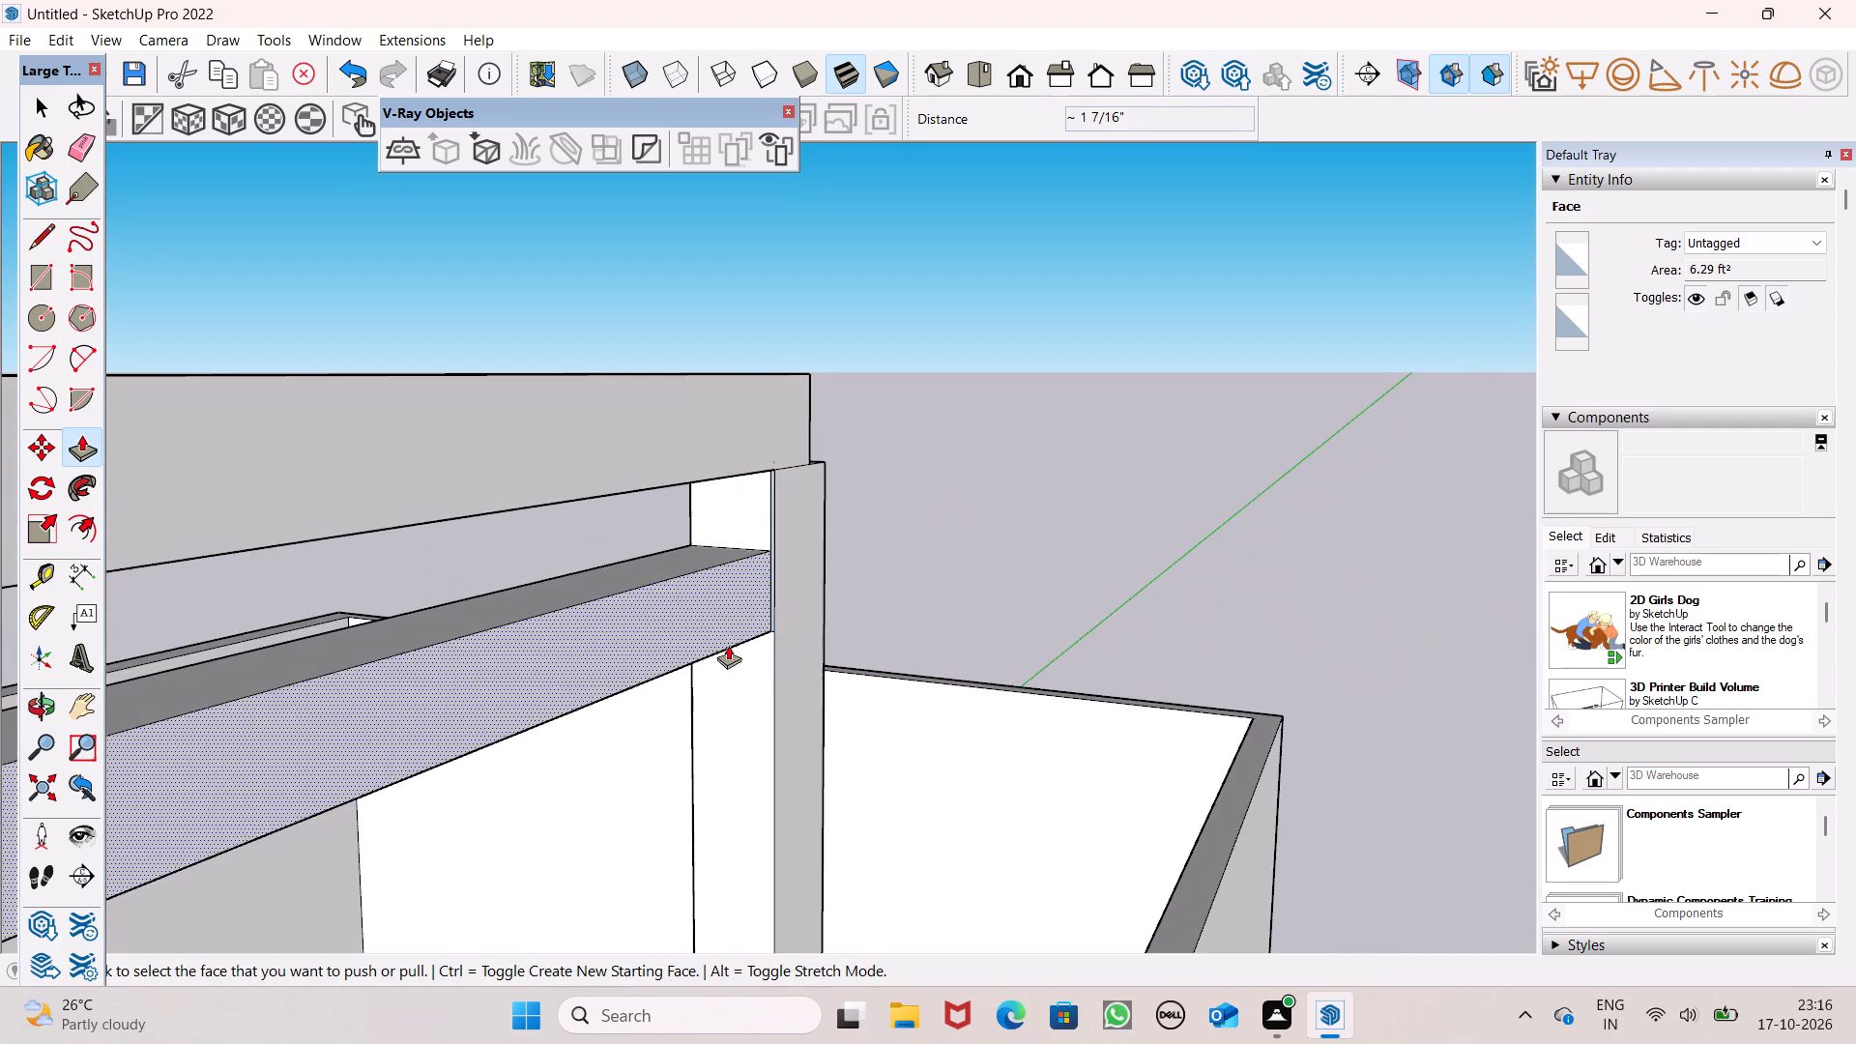
scroll(739, 637, up, 5)
scroll(850, 560, down, 5)
scroll(865, 511, up, 1)
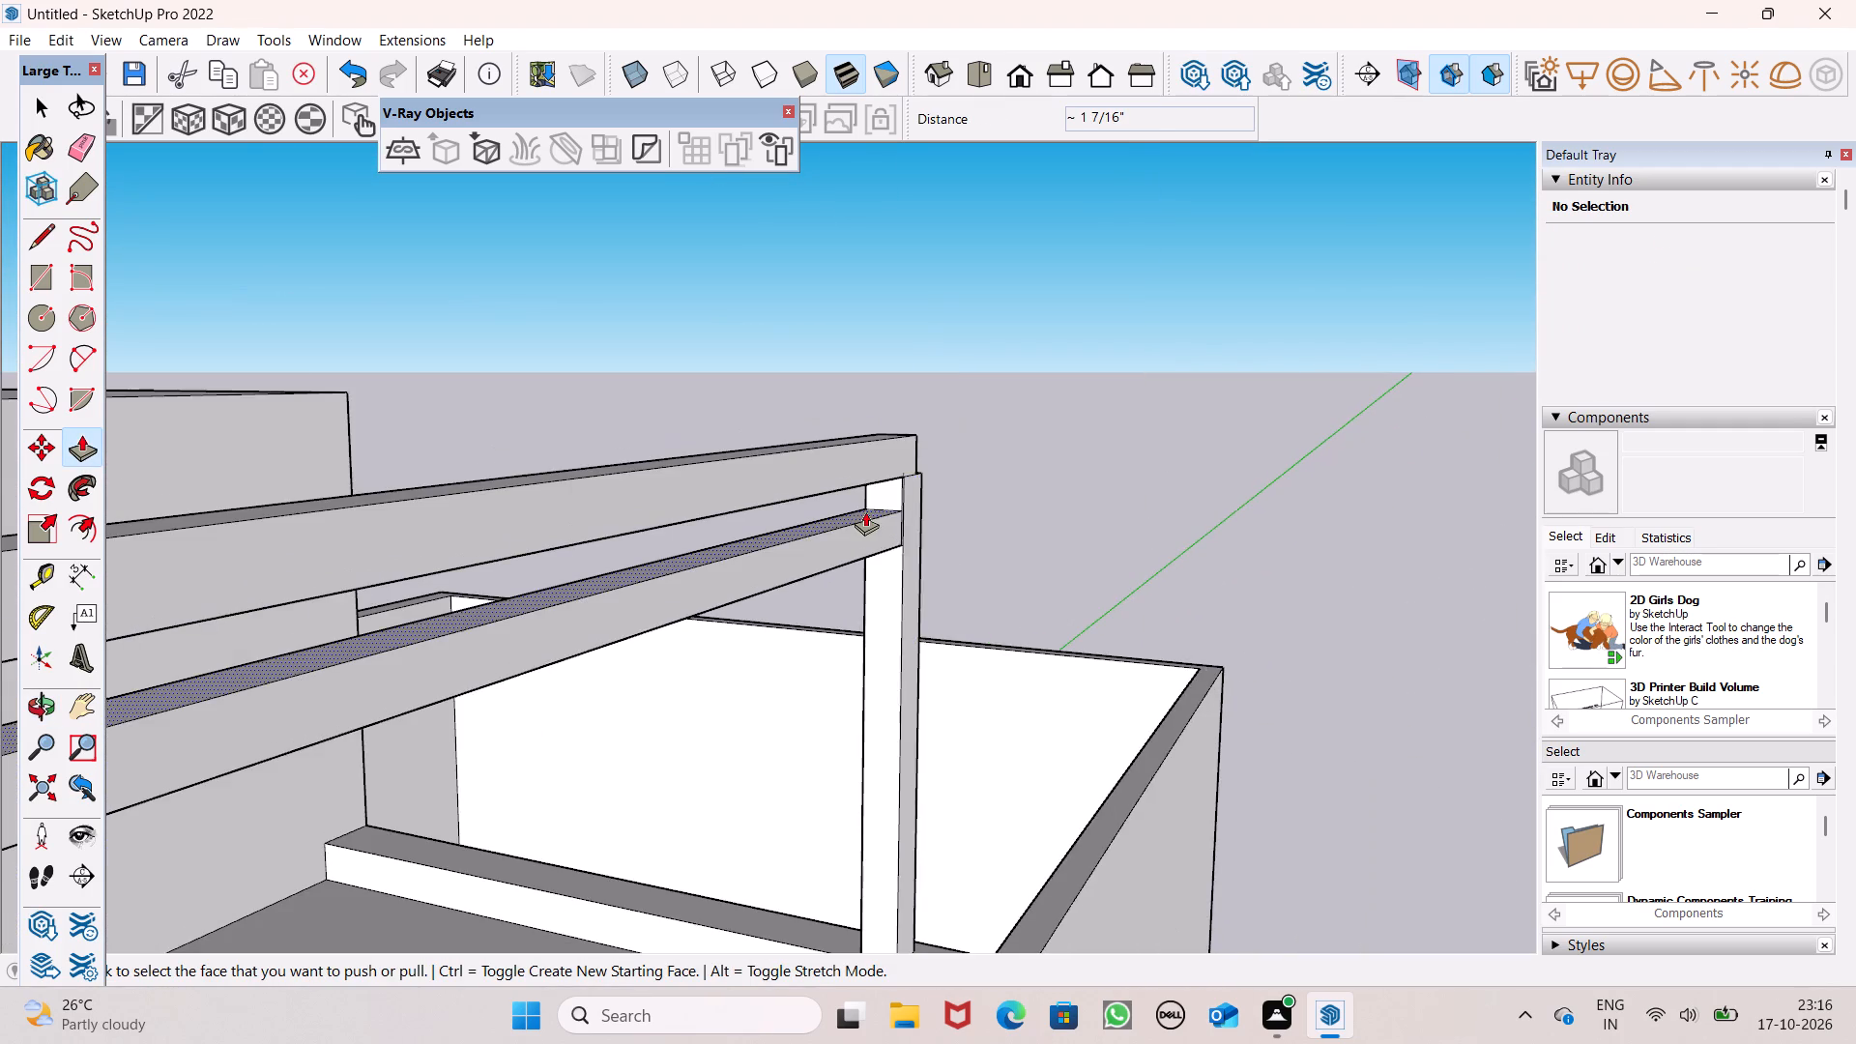
scroll(865, 511, up, 11)
drag(970, 536, 945, 540)
Push the second post's end face in about 1 13/16" to align with the upper side beam's end.
scroll(1035, 392, down, 3)
middle_drag(1027, 435, 934, 526)
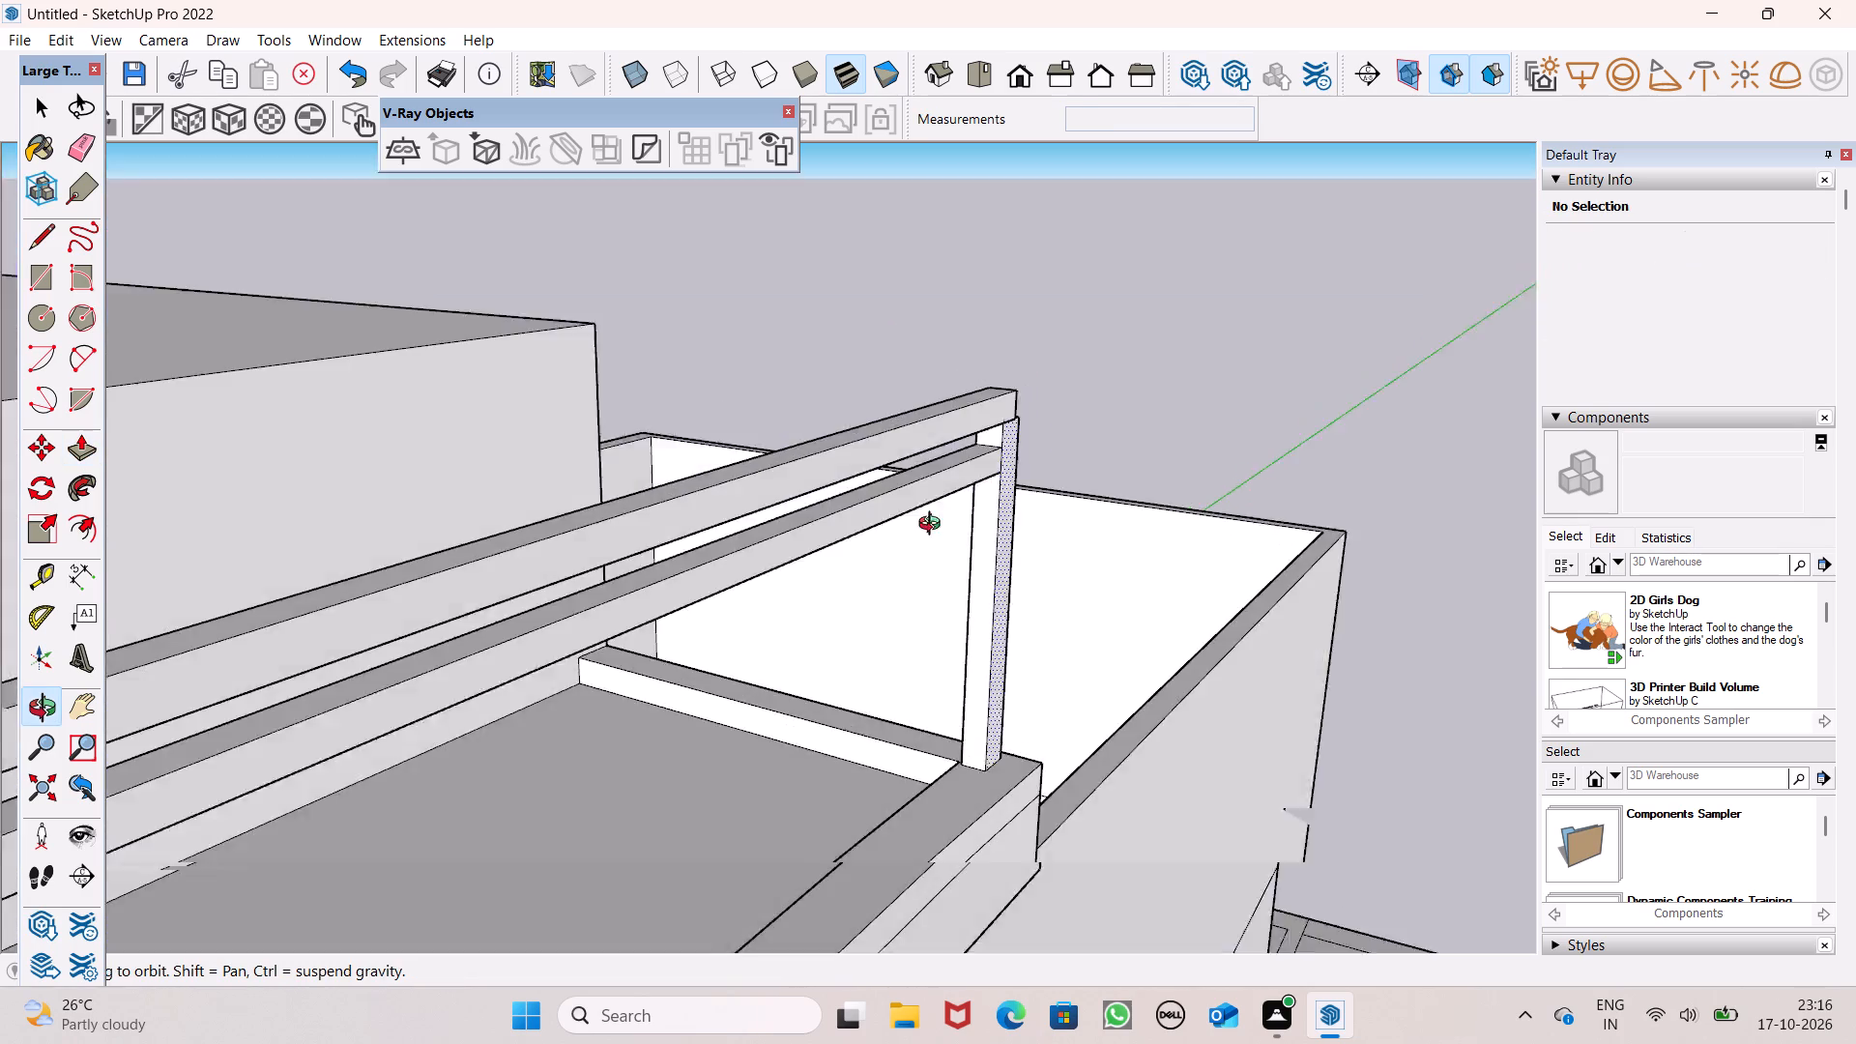
middle_drag(934, 526, 1, 706)
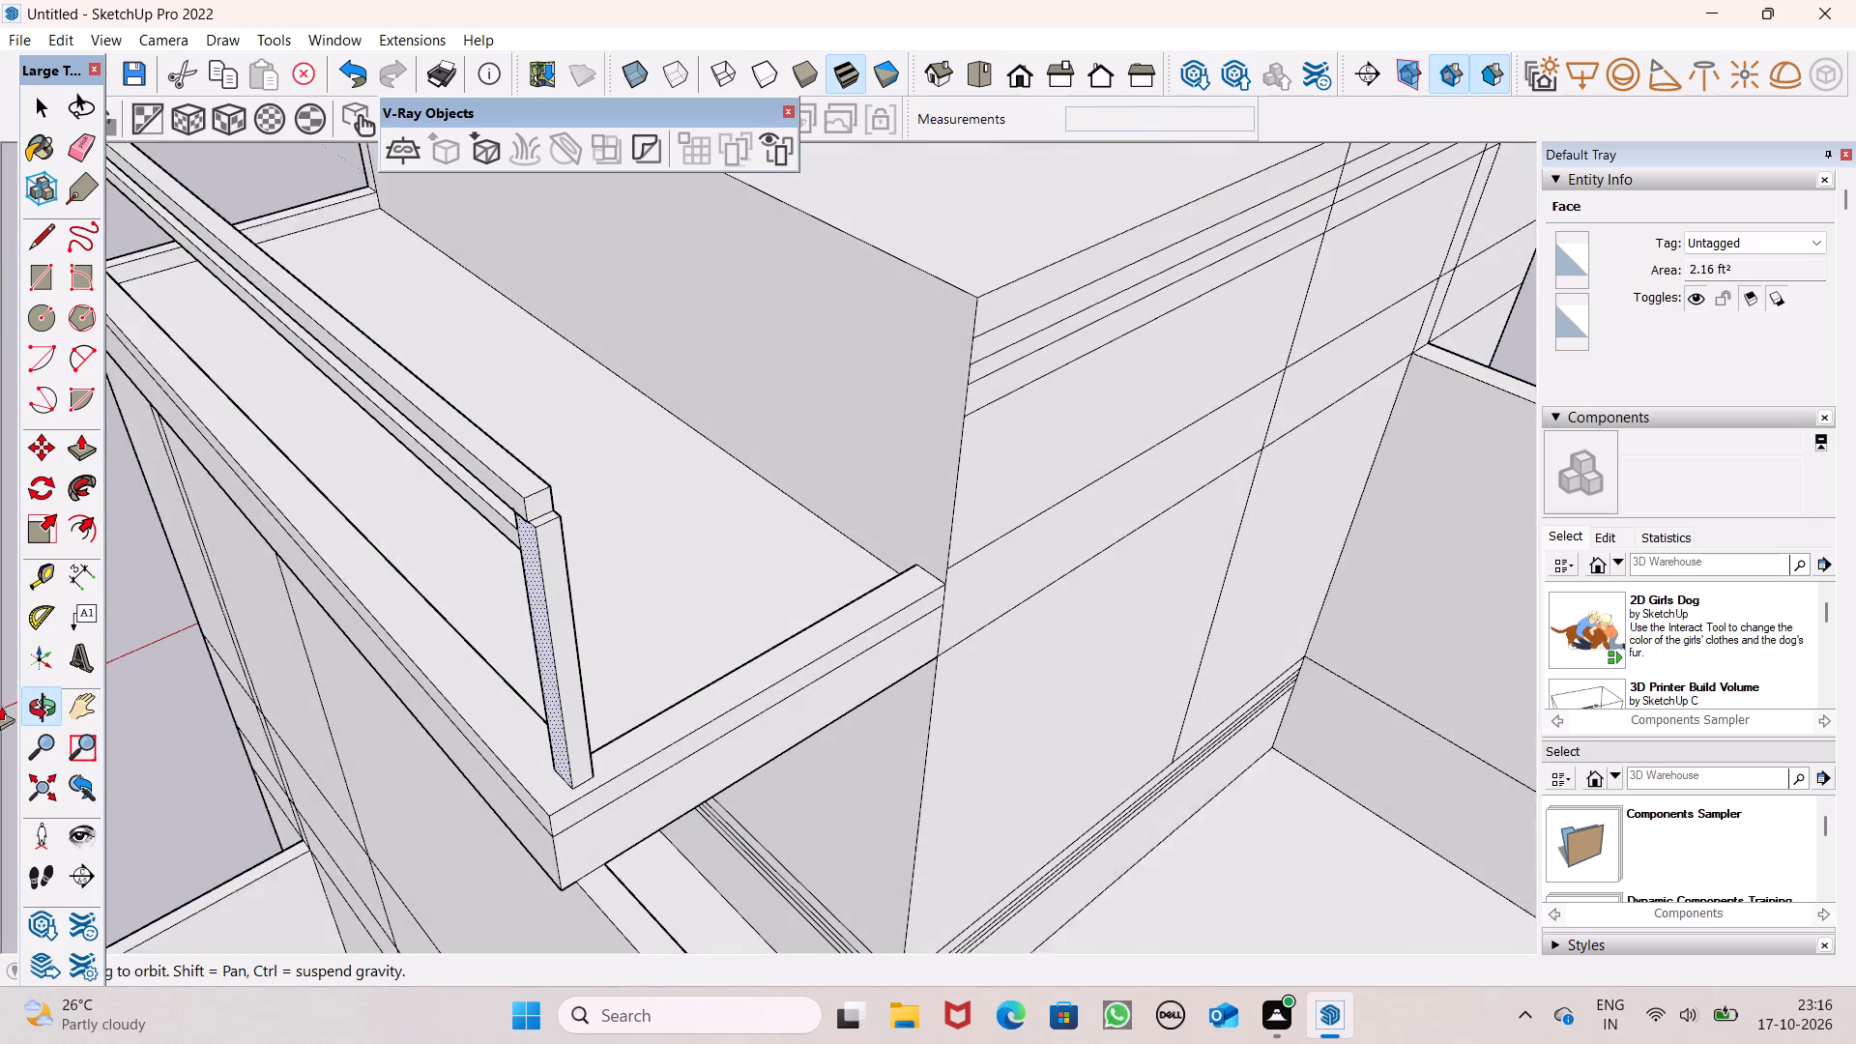
middle_drag(1, 706, 3, 710)
scroll(463, 532, up, 3)
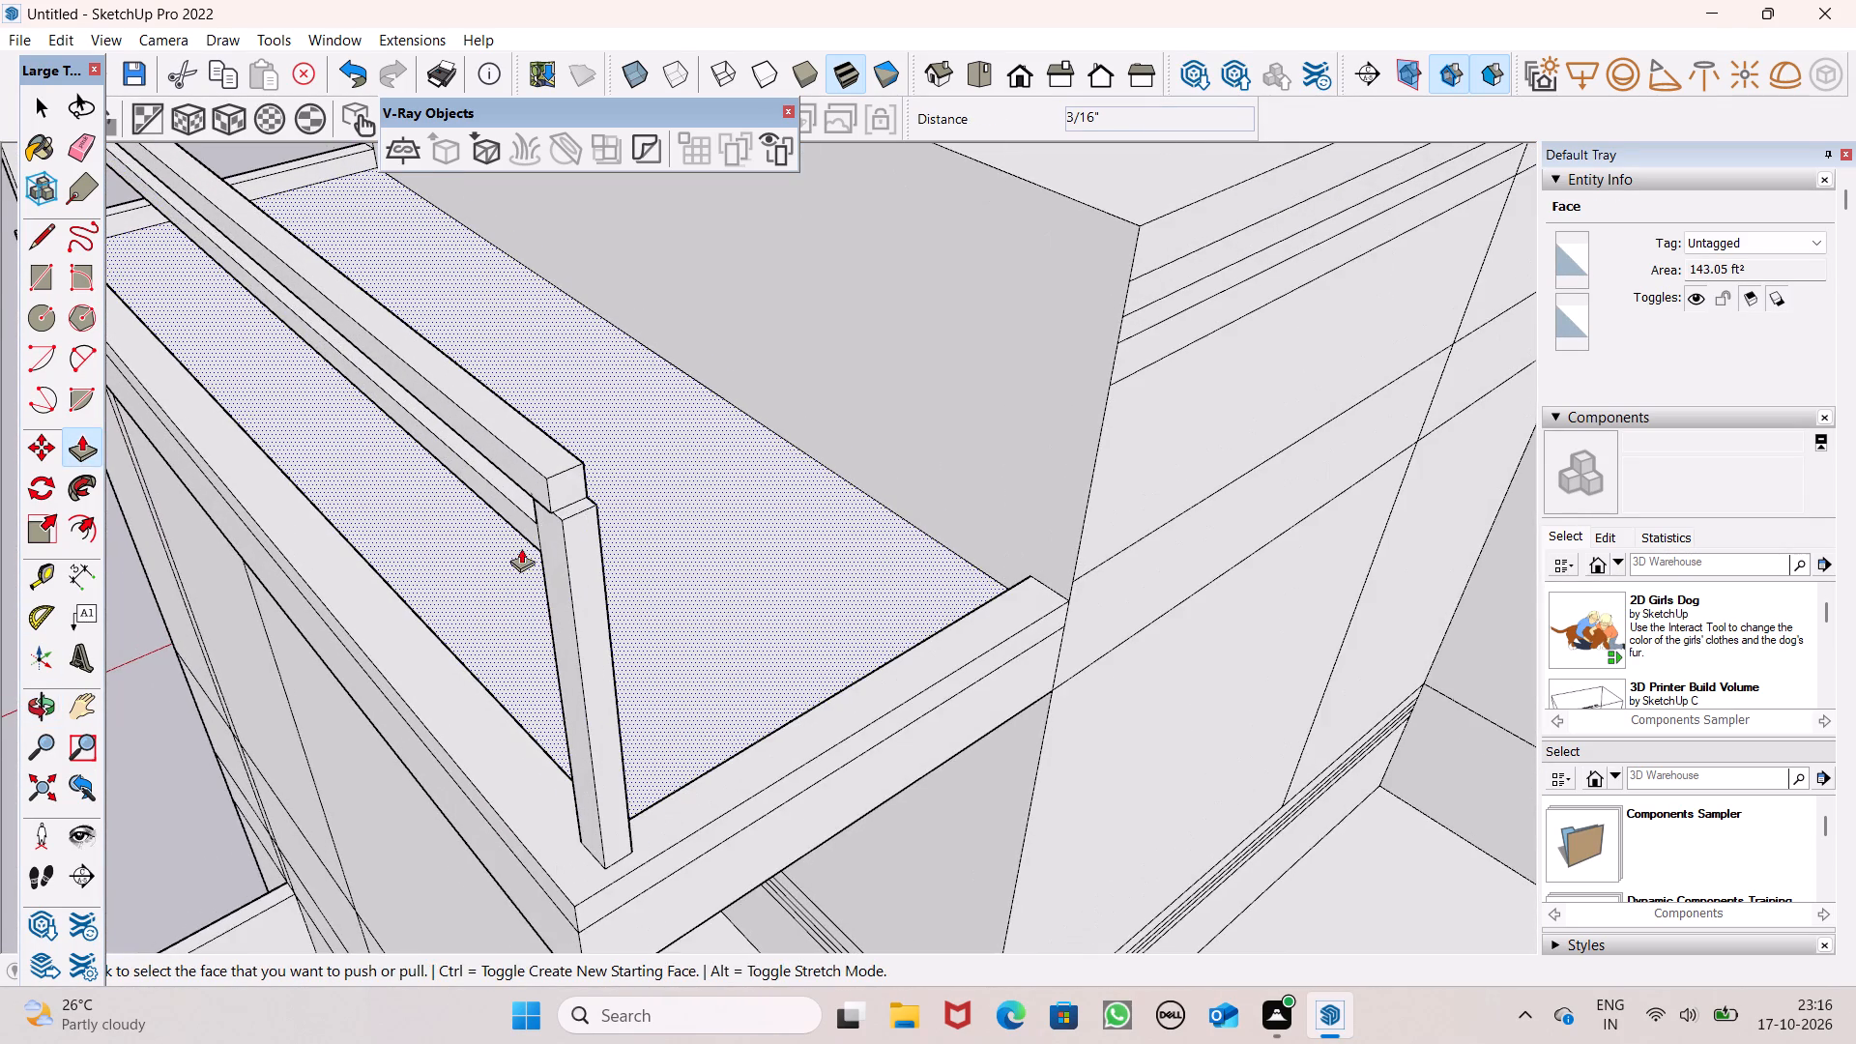
middle_drag(521, 548, 421, 571)
scroll(421, 575, up, 1)
middle_drag(361, 572, 588, 498)
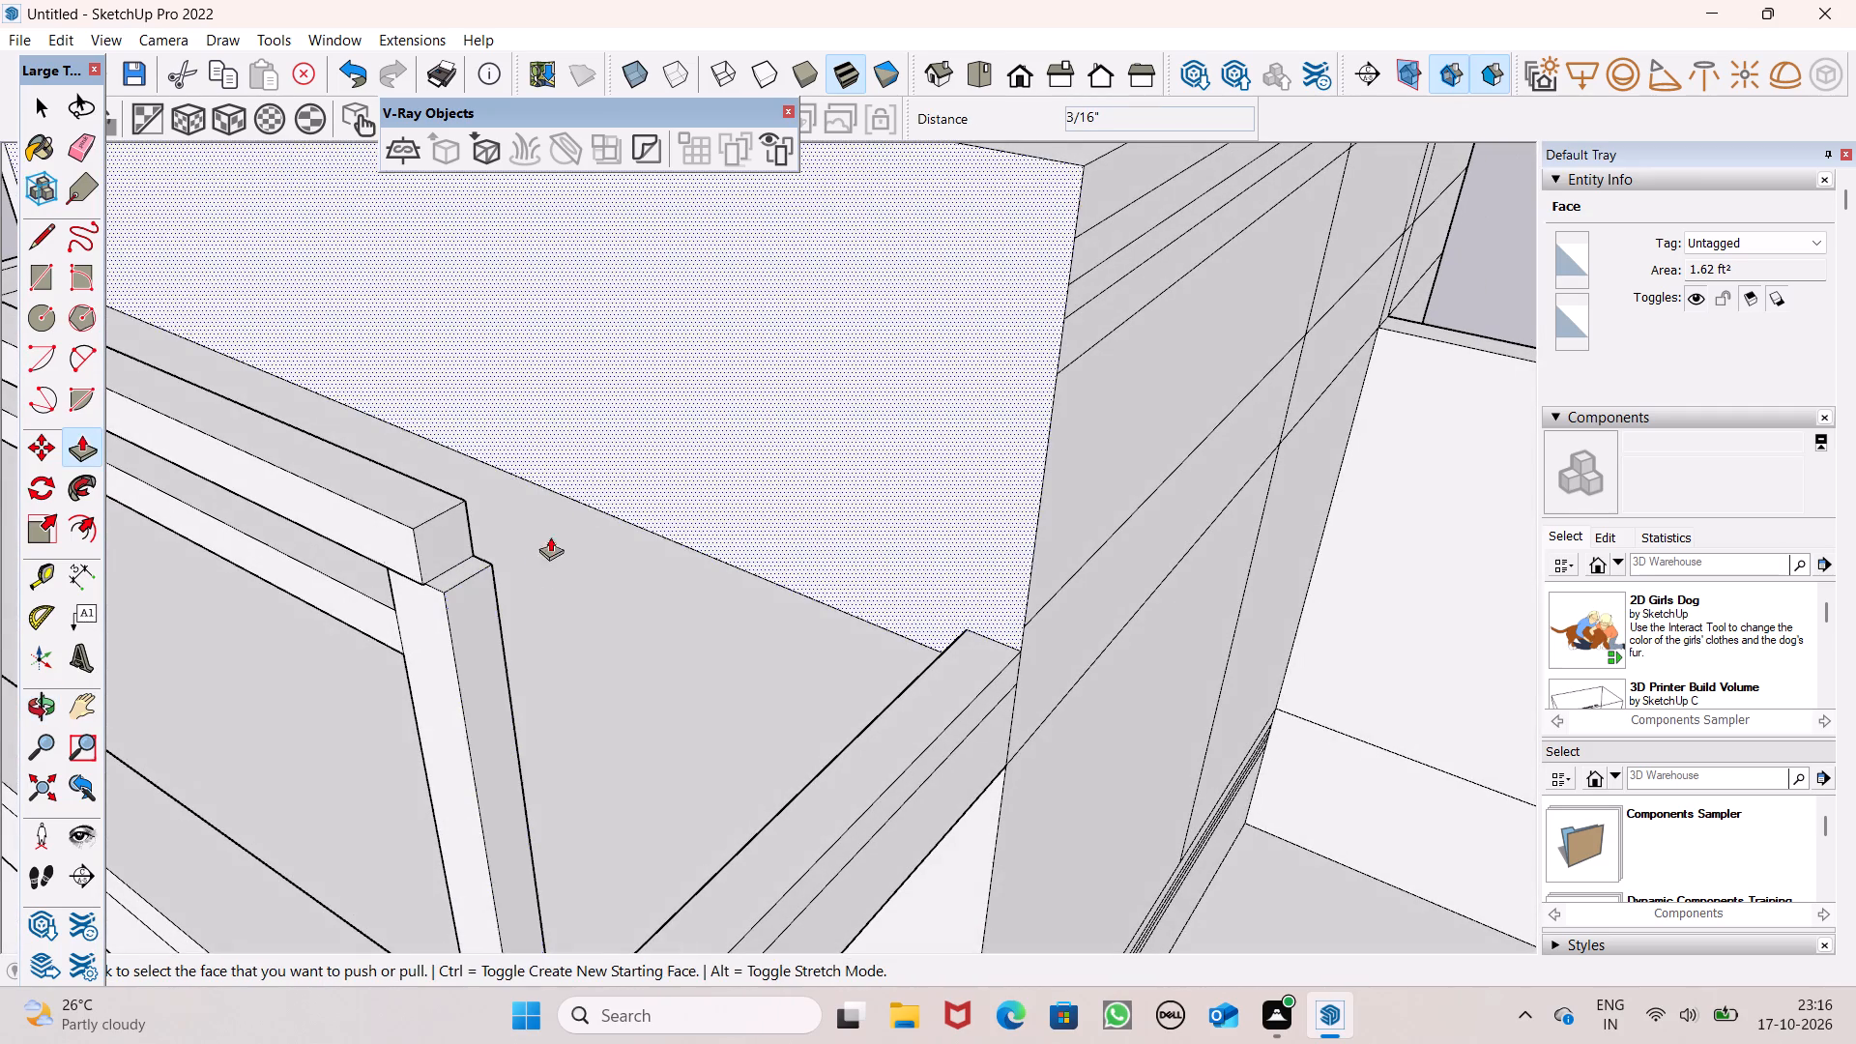
drag(471, 594, 451, 554)
Draw a line about 3 5/8" long up the upper beam's terrace-side face from the second post's top inner corner.
scroll(566, 491, down, 2)
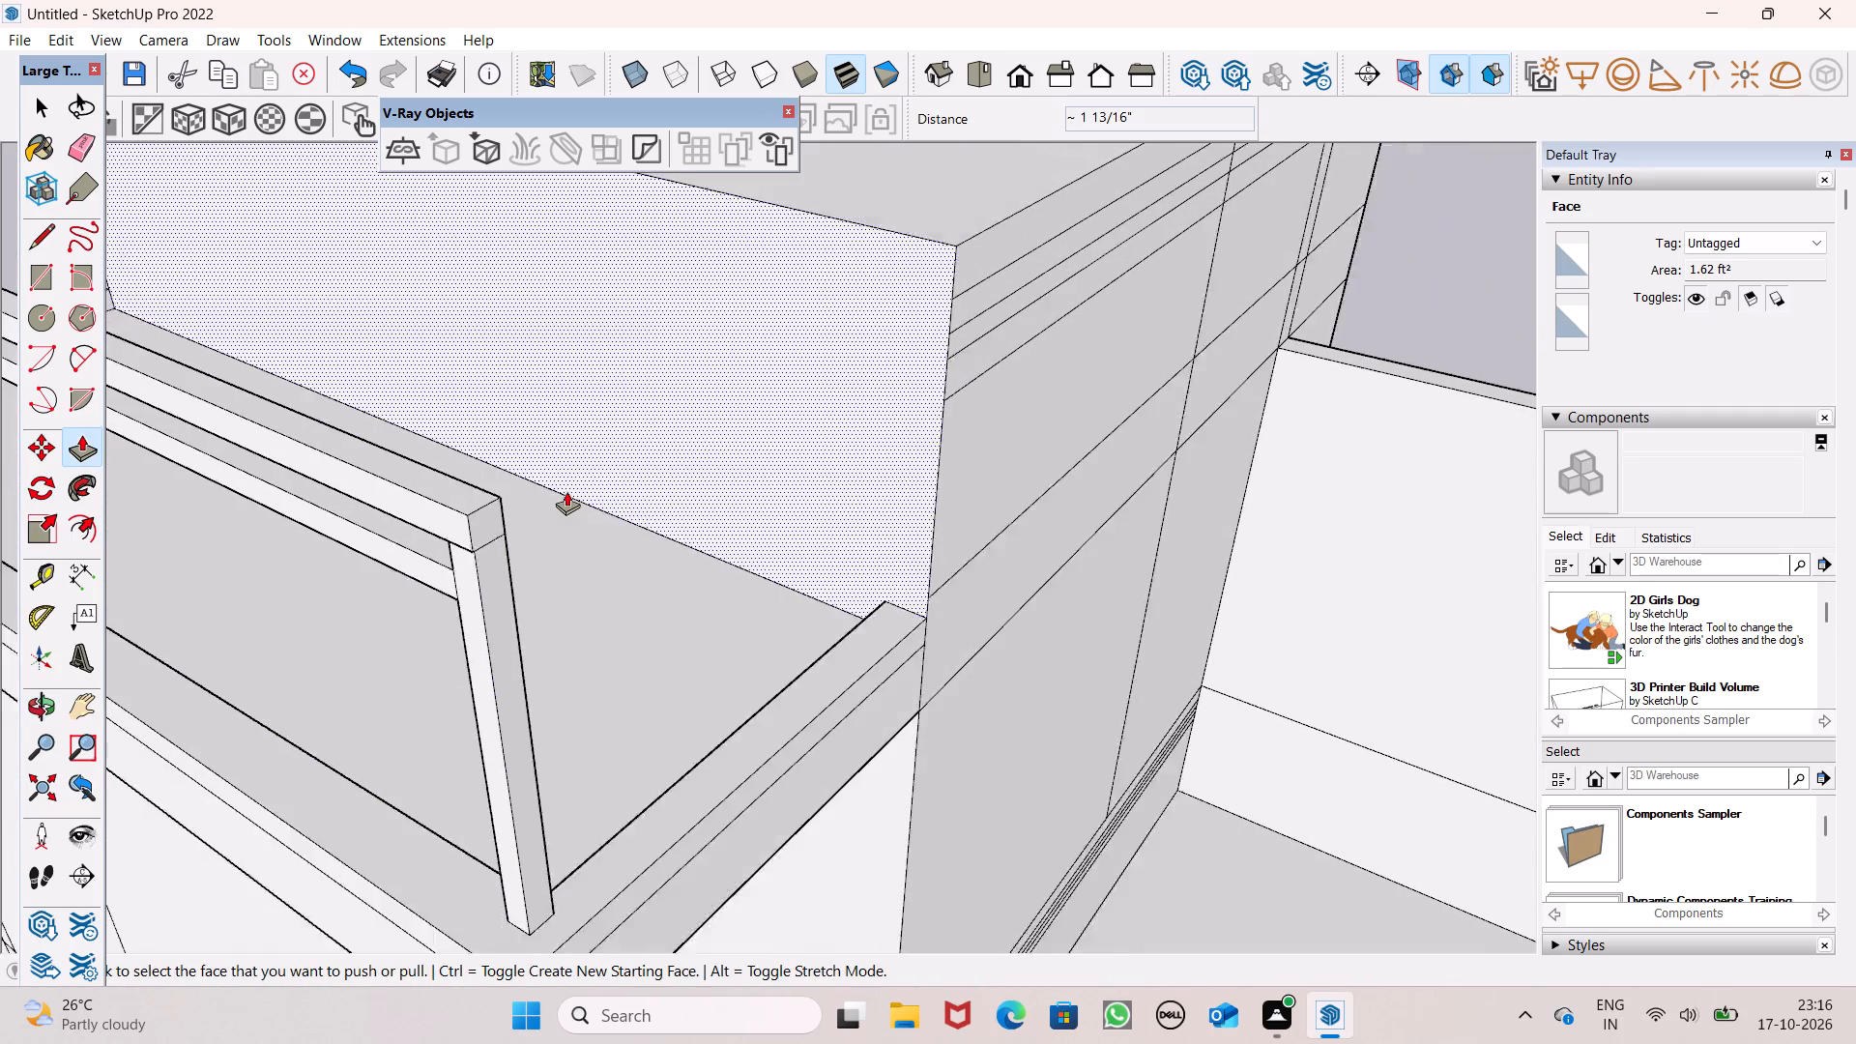
scroll(566, 491, down, 2)
middle_drag(604, 564, 782, 469)
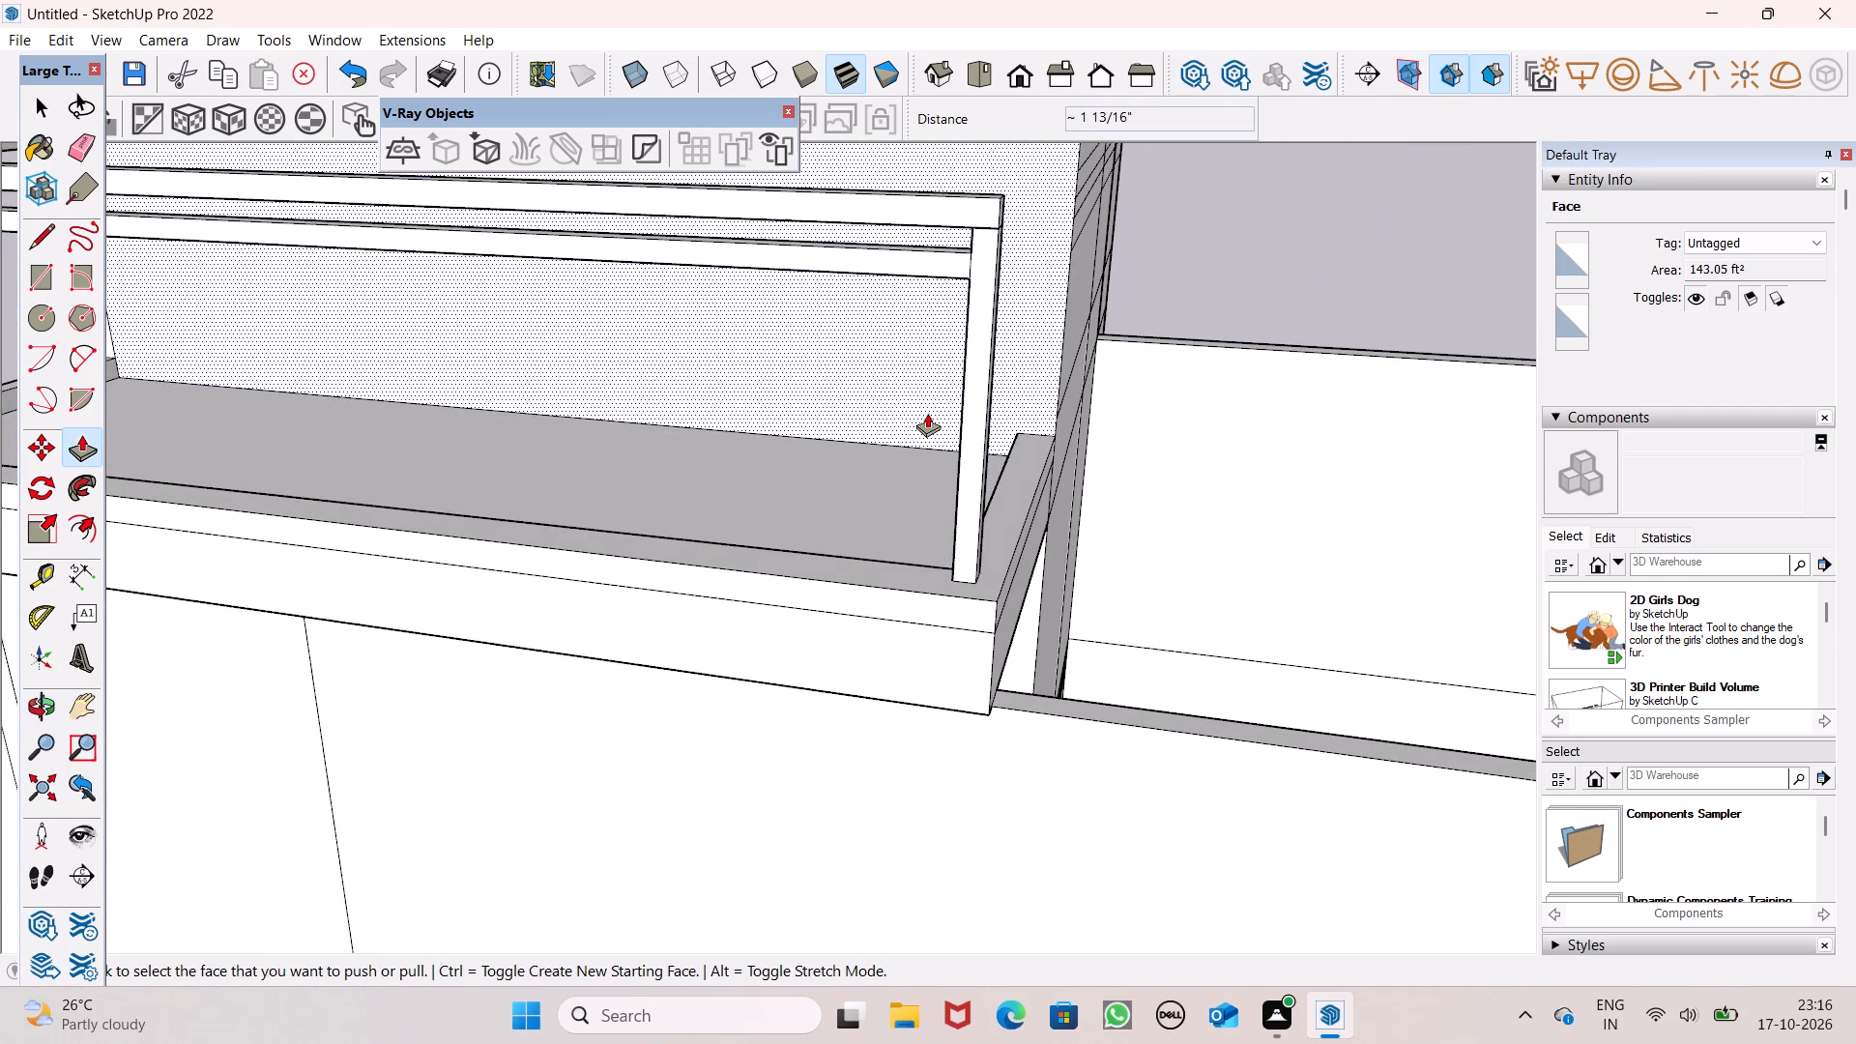
scroll(1011, 401, down, 5)
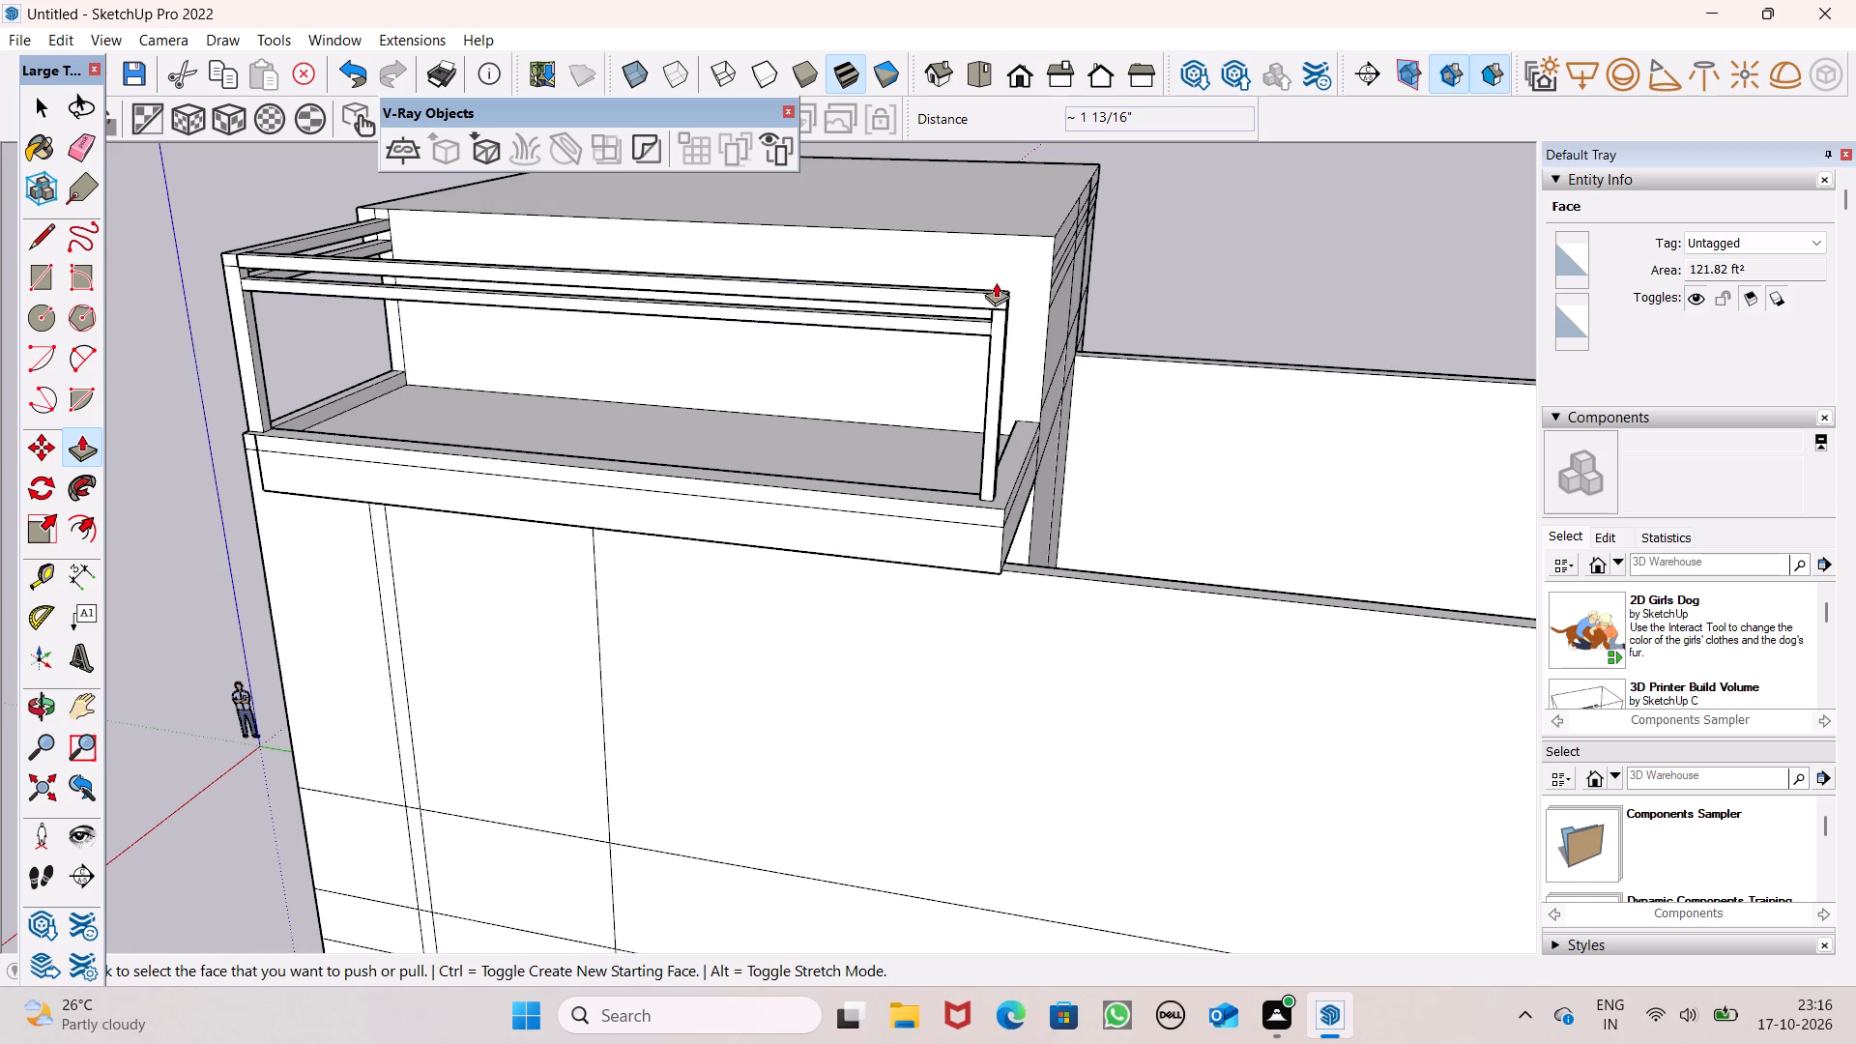
middle_drag(1234, 347, 491, 349)
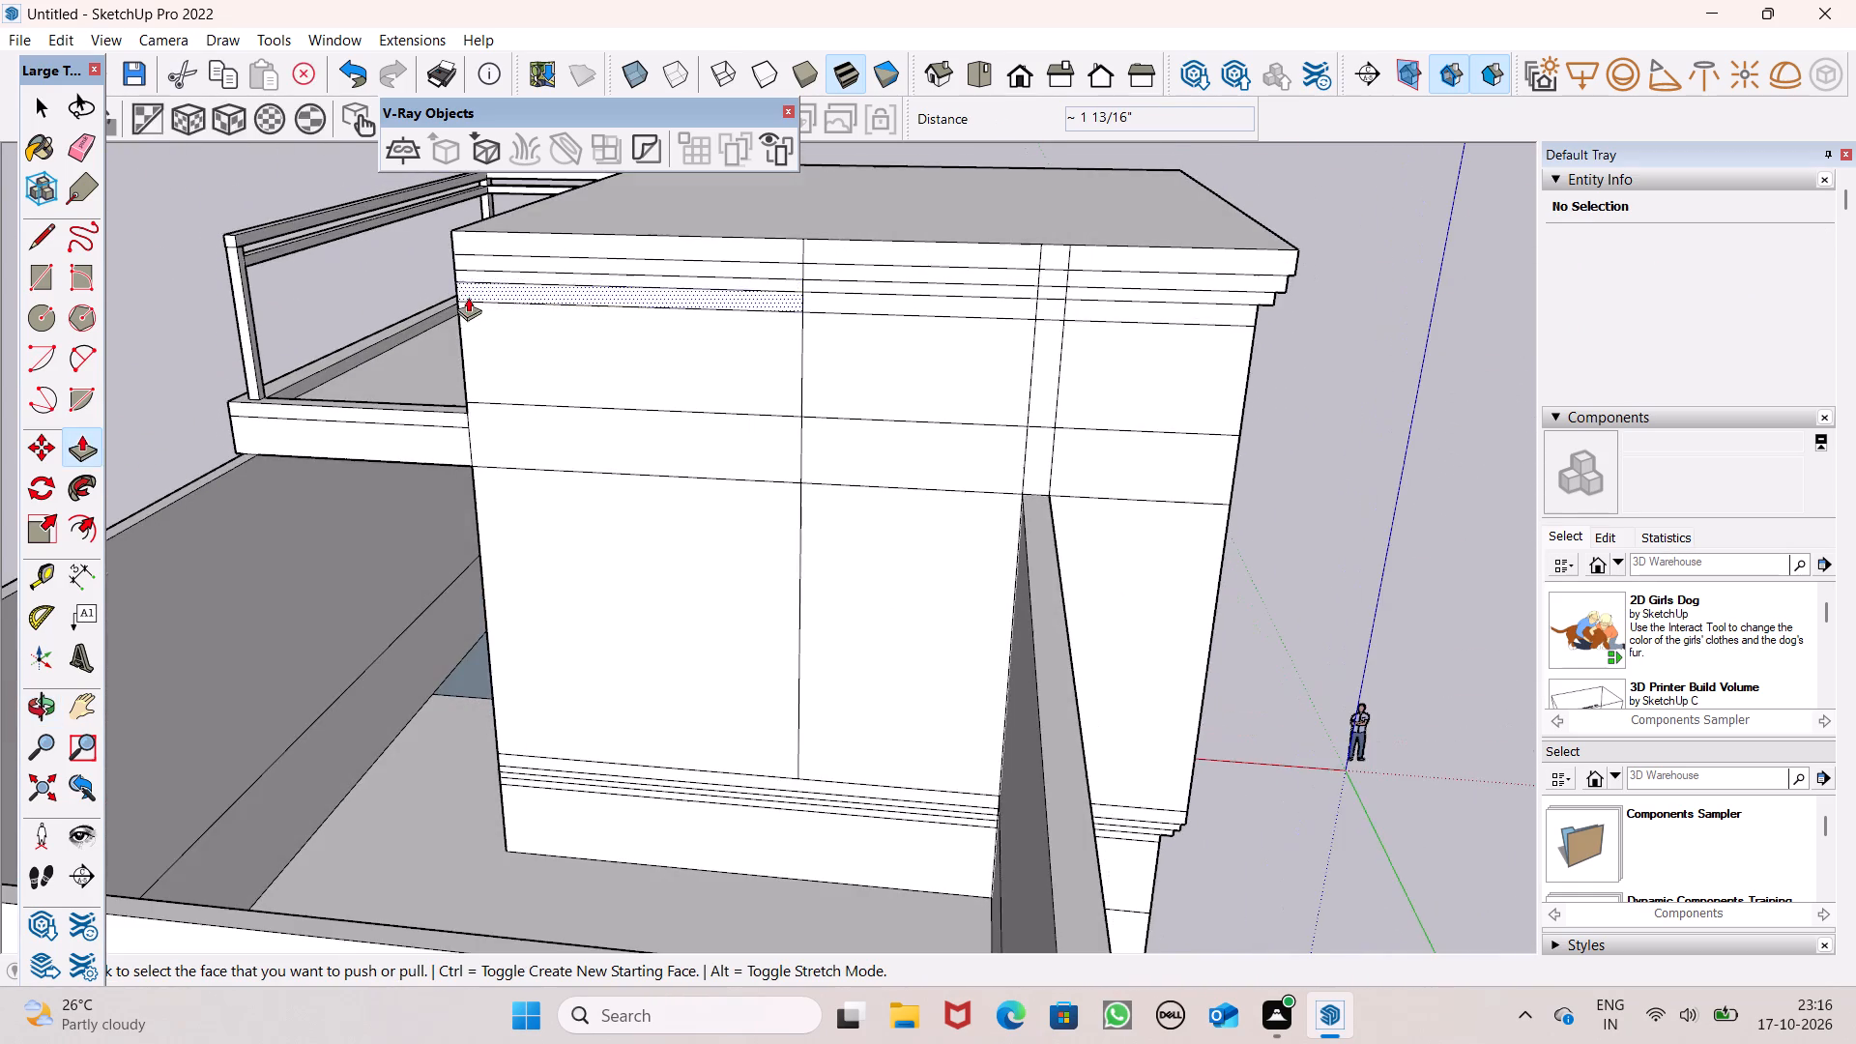
scroll(220, 210, up, 4)
middle_drag(308, 320, 75, 335)
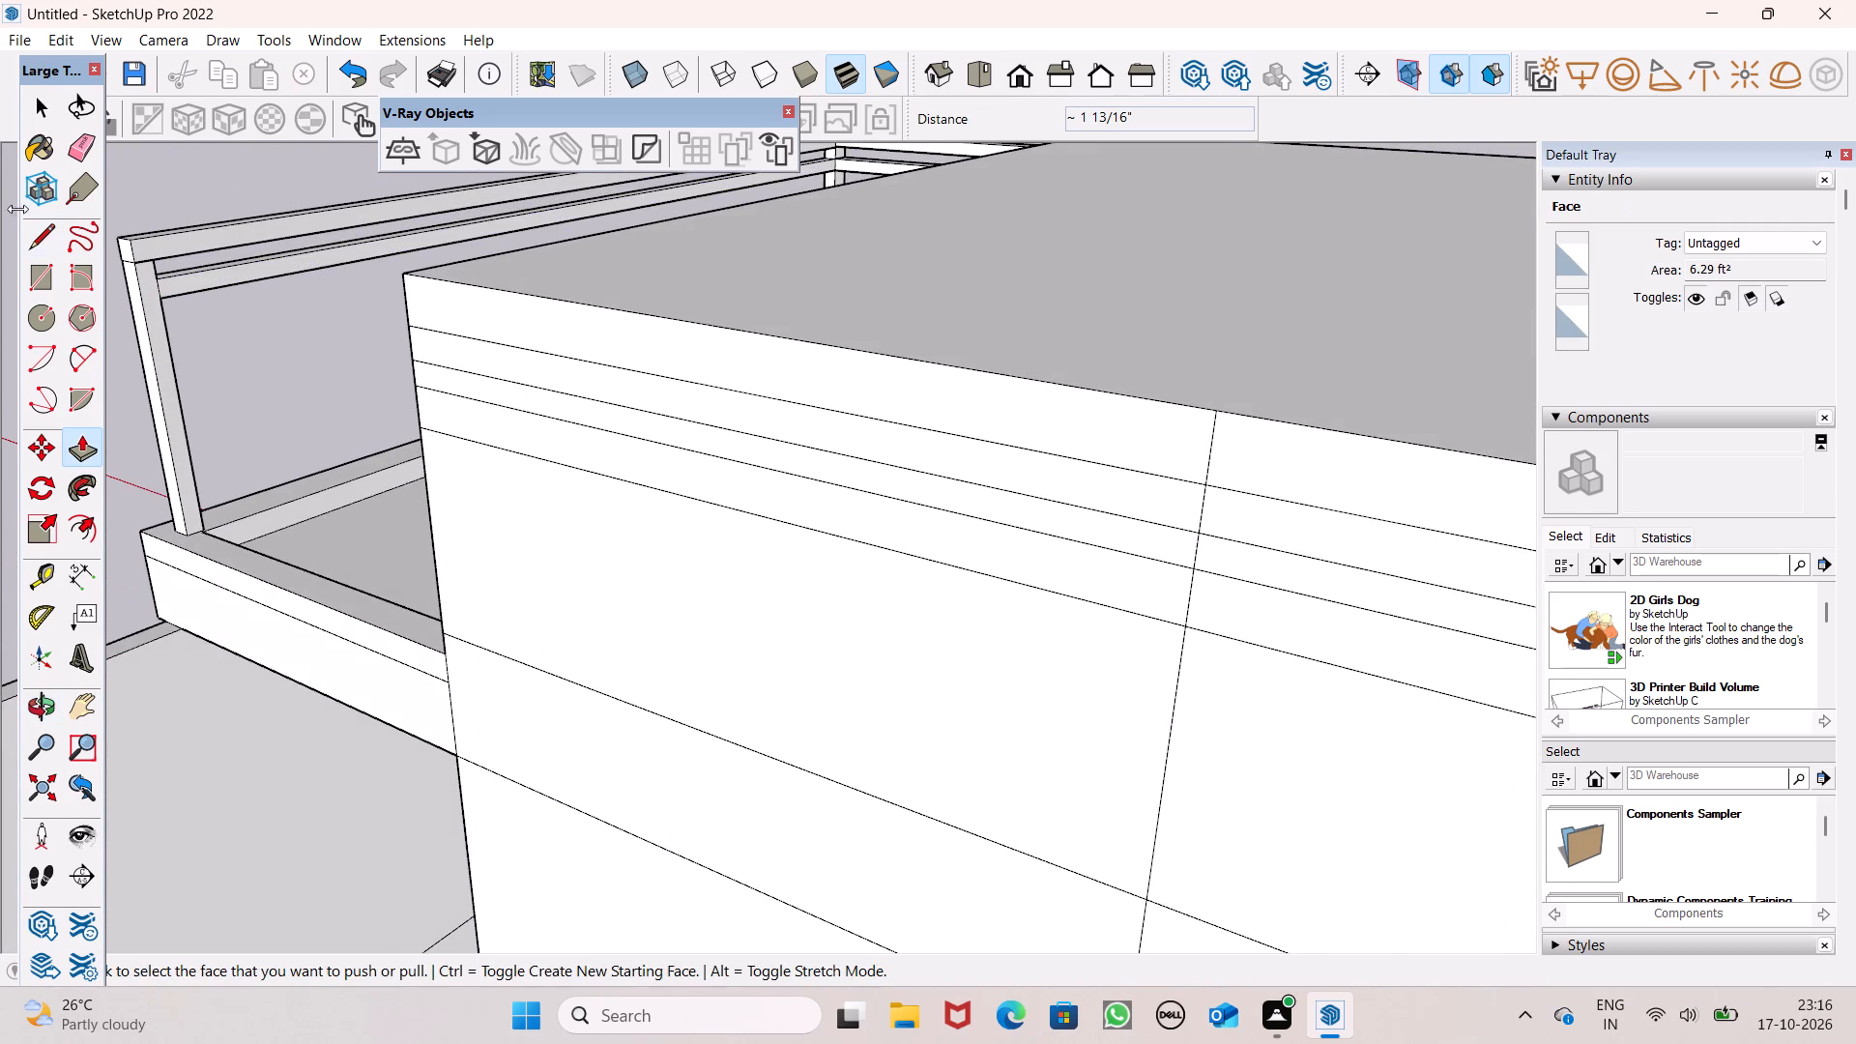
click(43, 240)
scroll(165, 254, up, 6)
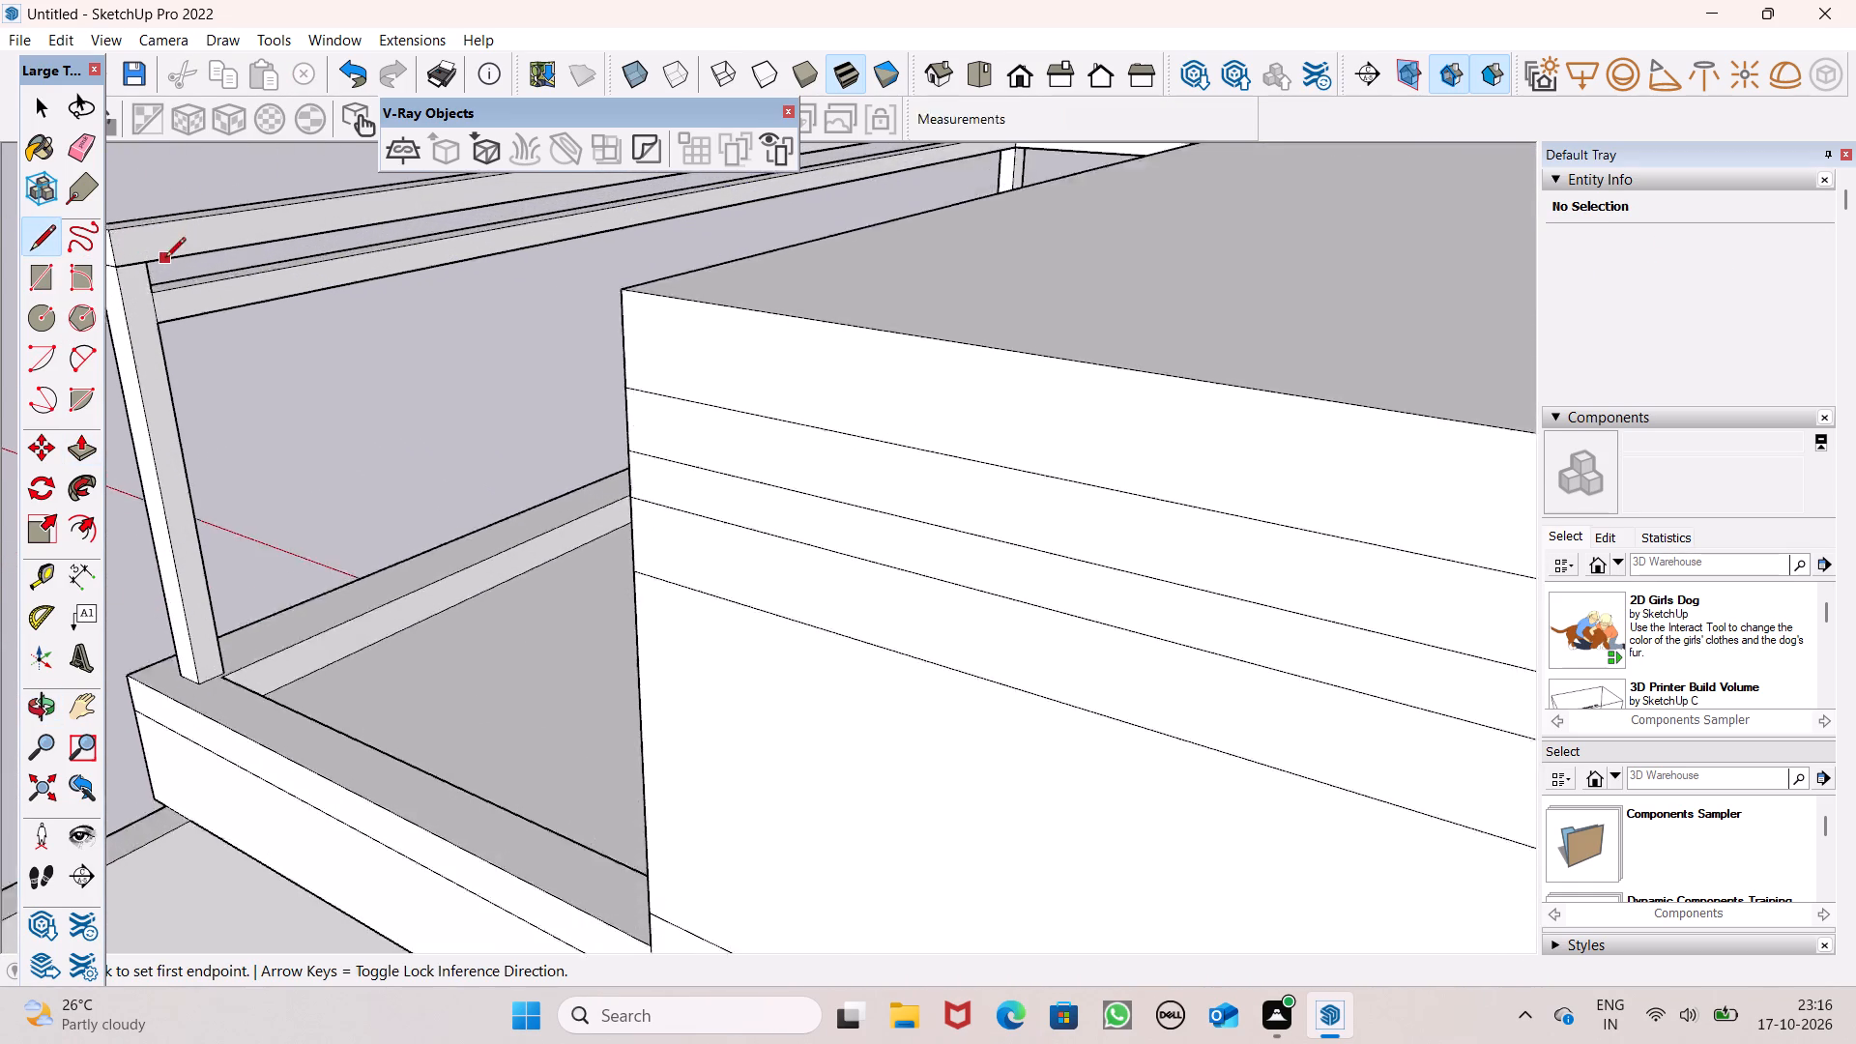
scroll(149, 283, up, 5)
click(146, 254)
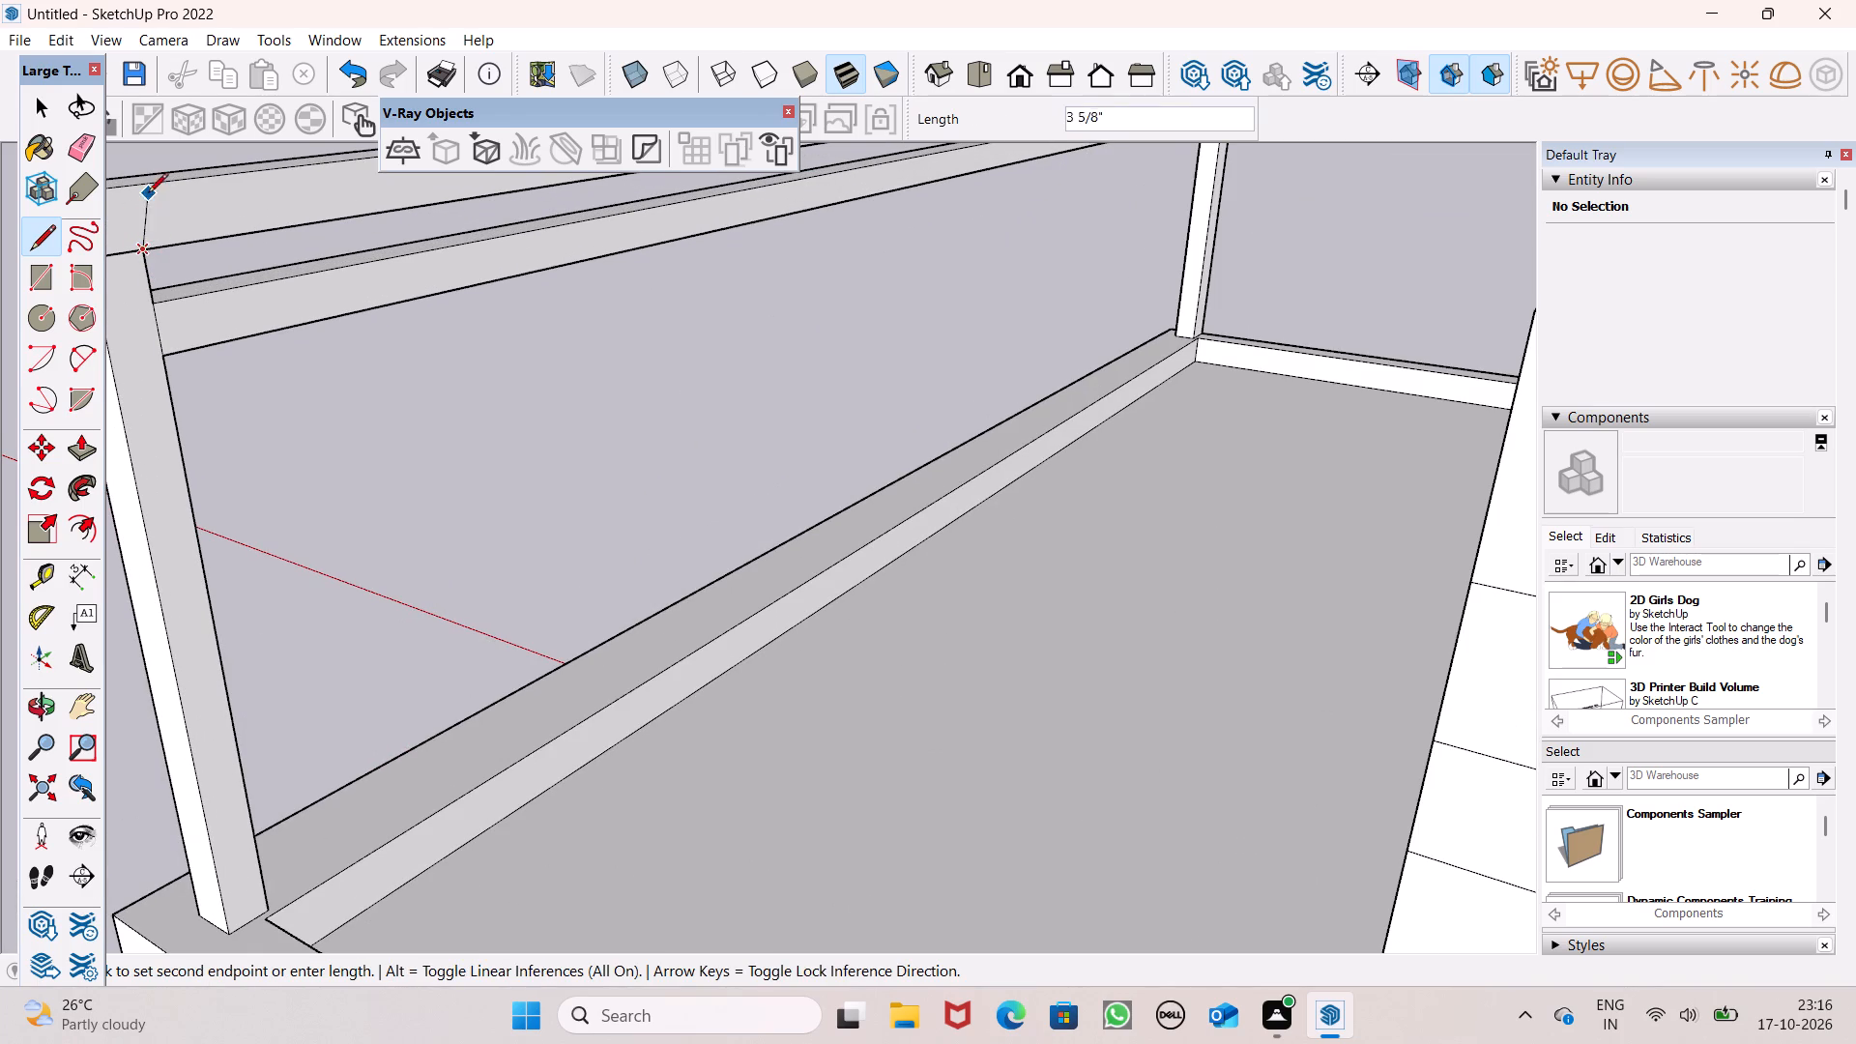
click(126, 192)
Draw two lines about 3 3/4" long across the second post's terrace-side face, extending the lower beam's top and bottom edges.
scroll(226, 254, down, 1)
scroll(0, 412, up, 2)
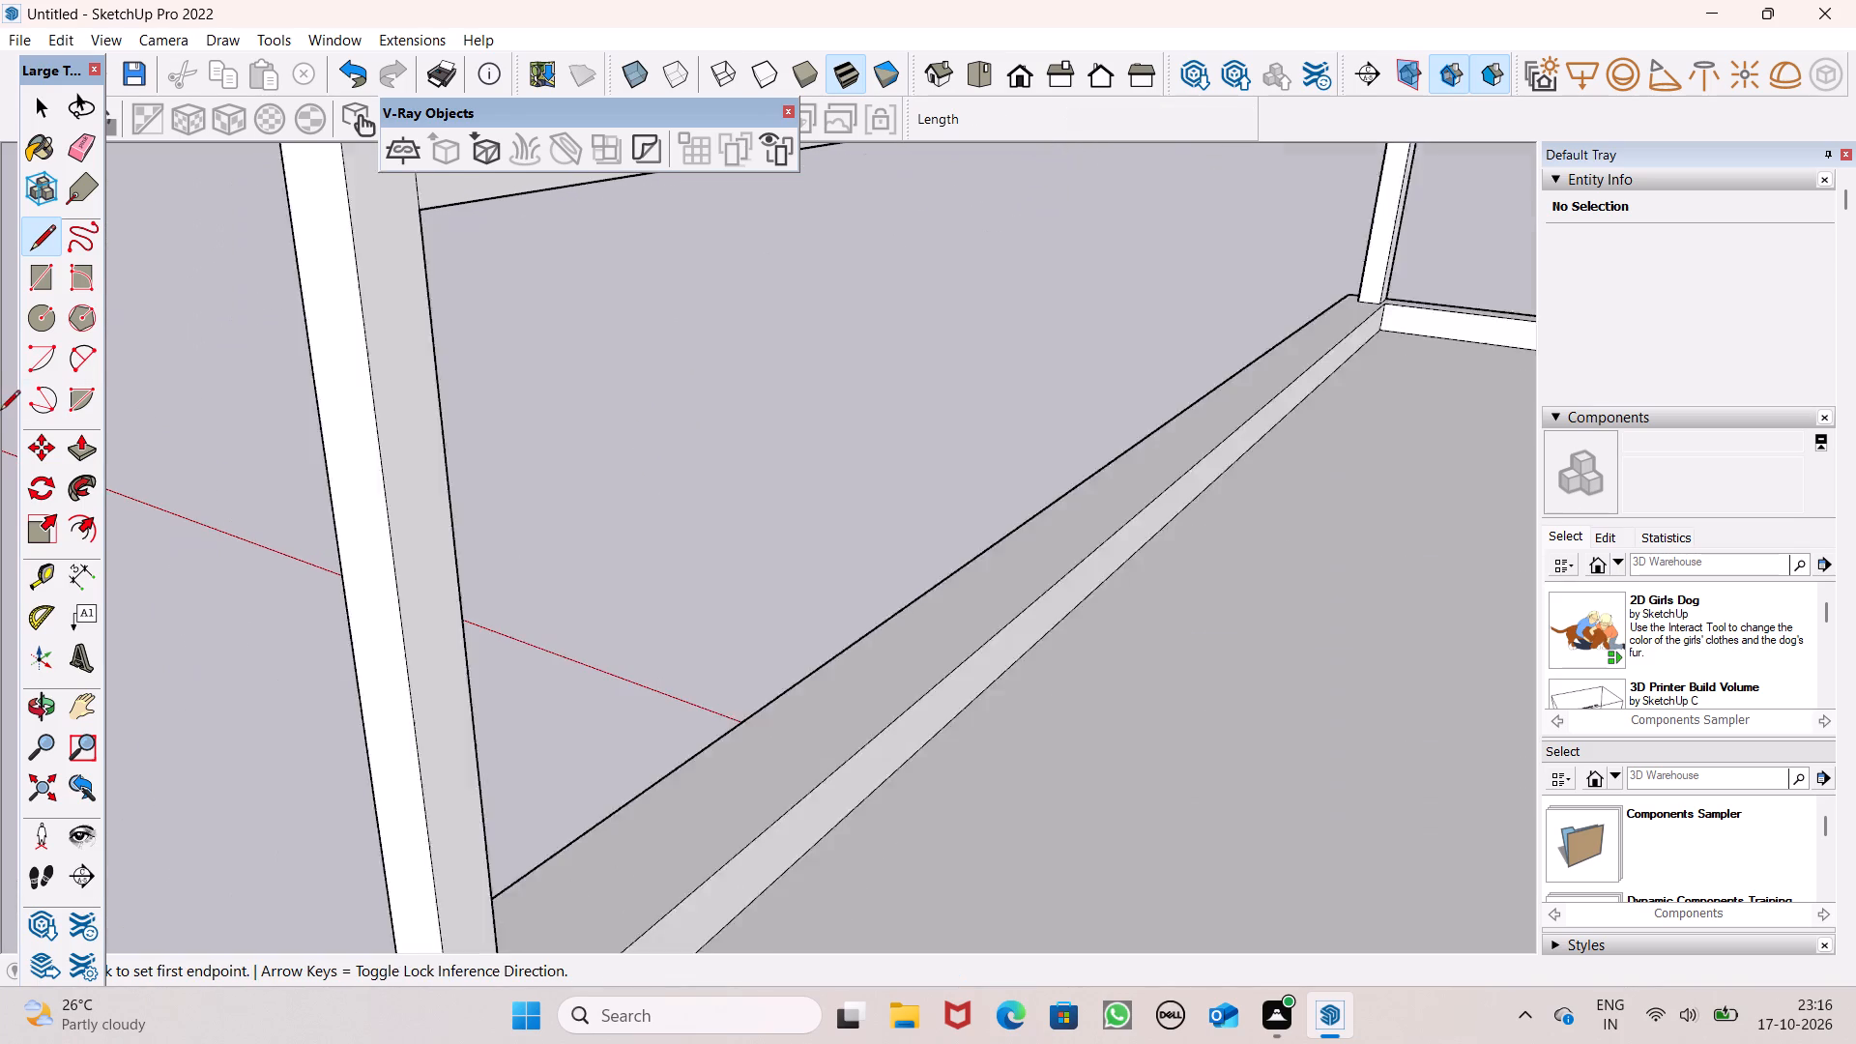
scroll(0, 412, up, 4)
scroll(8, 397, down, 3)
scroll(96, 421, down, 4)
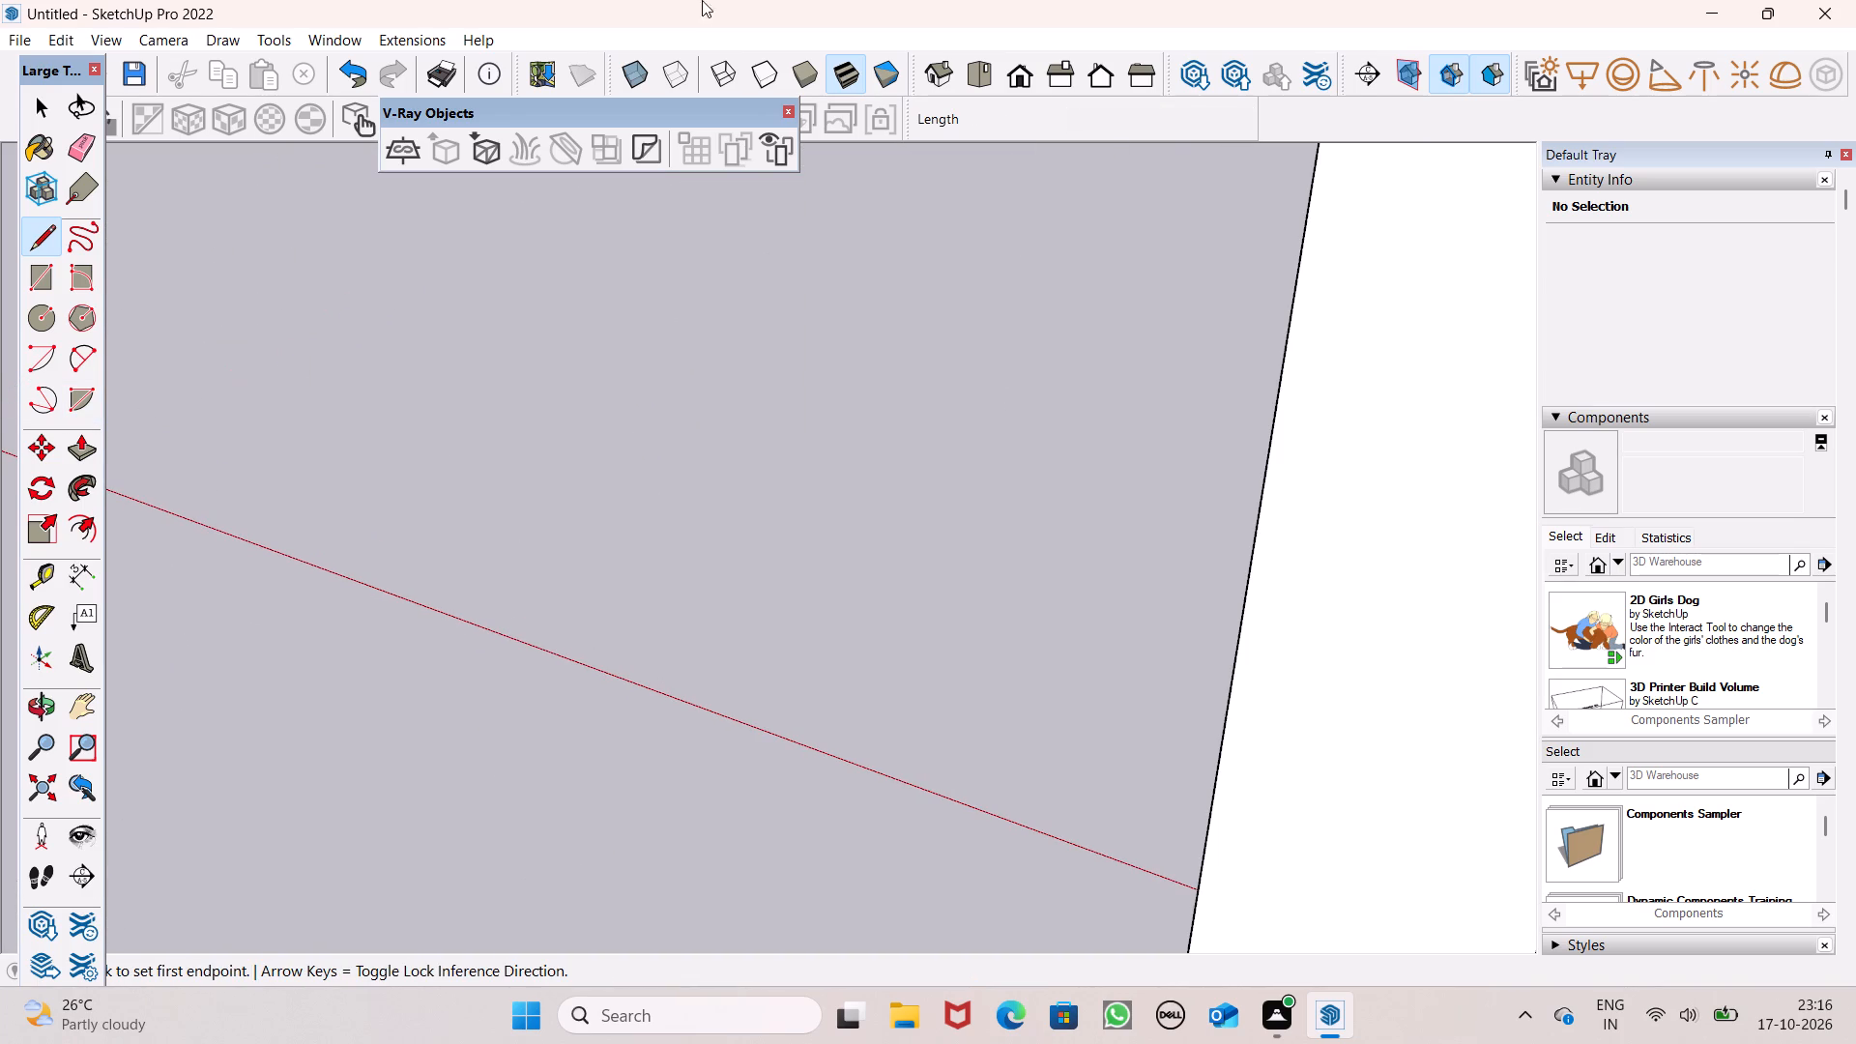
scroll(672, 405, down, 5)
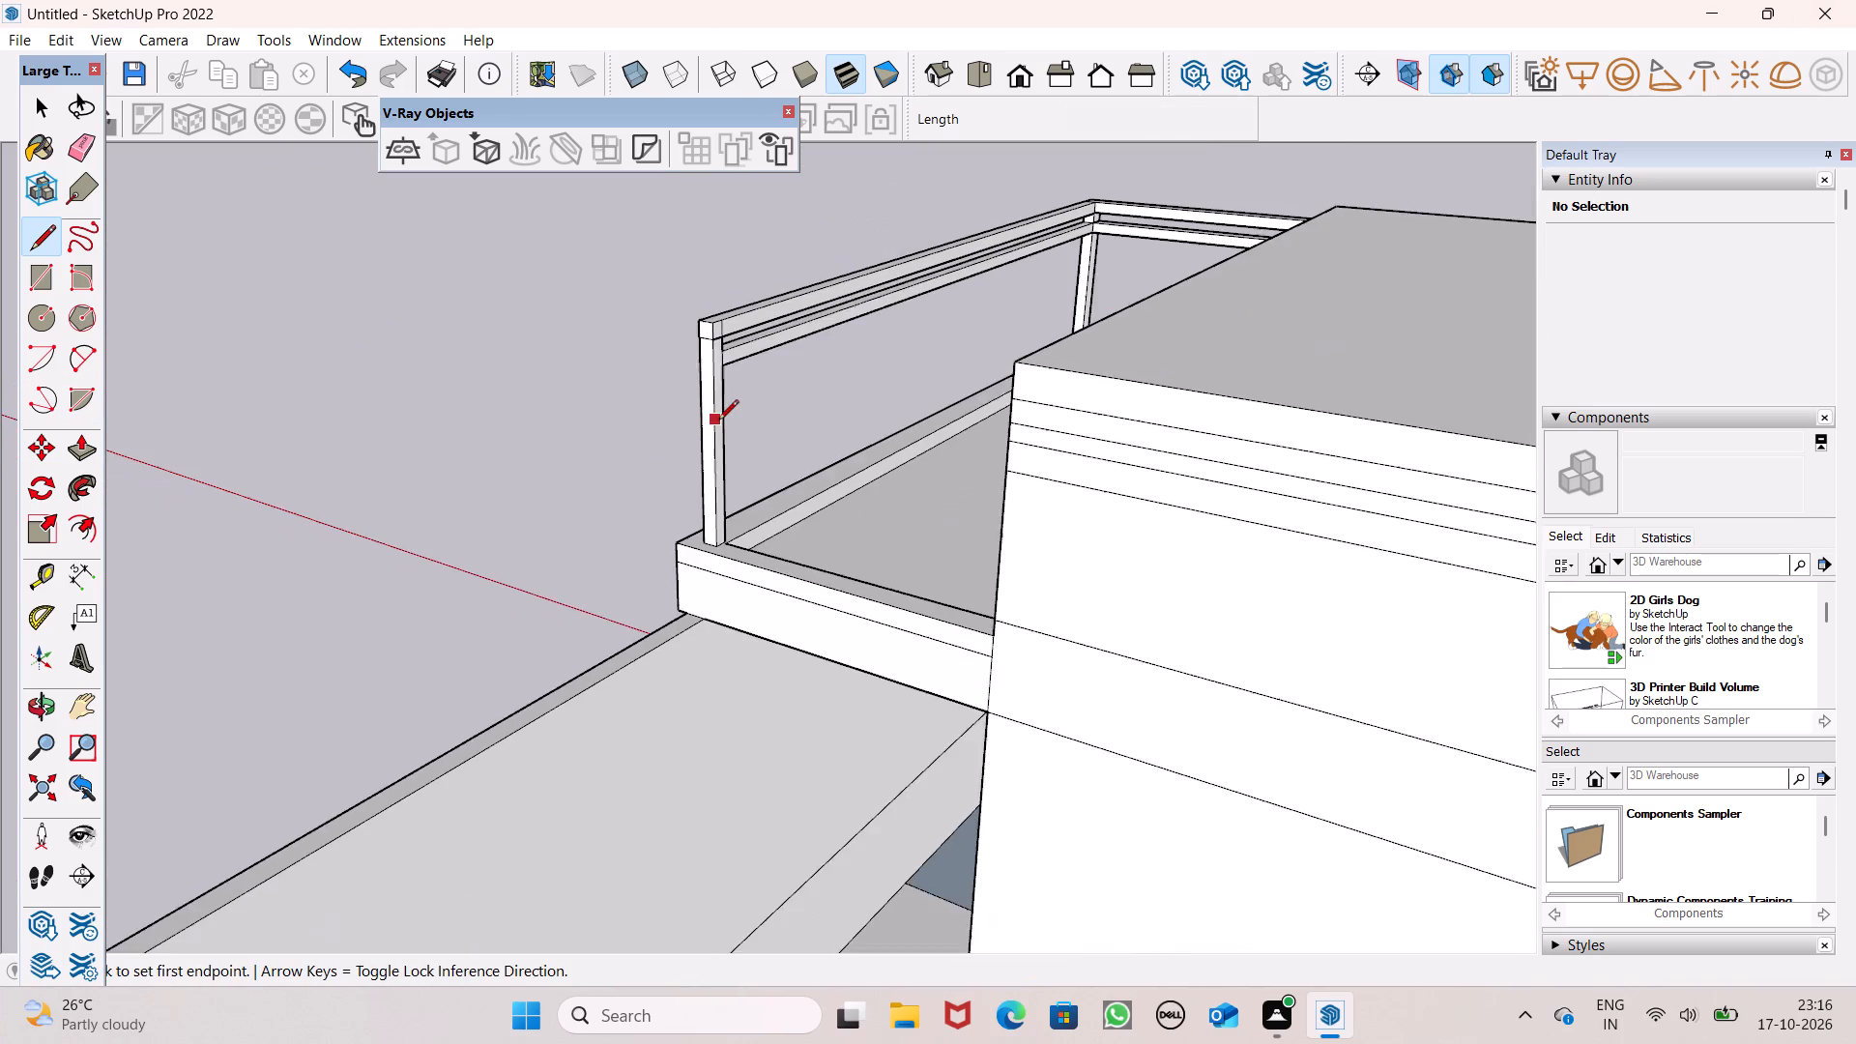
middle_drag(720, 421, 548, 456)
scroll(569, 386, up, 17)
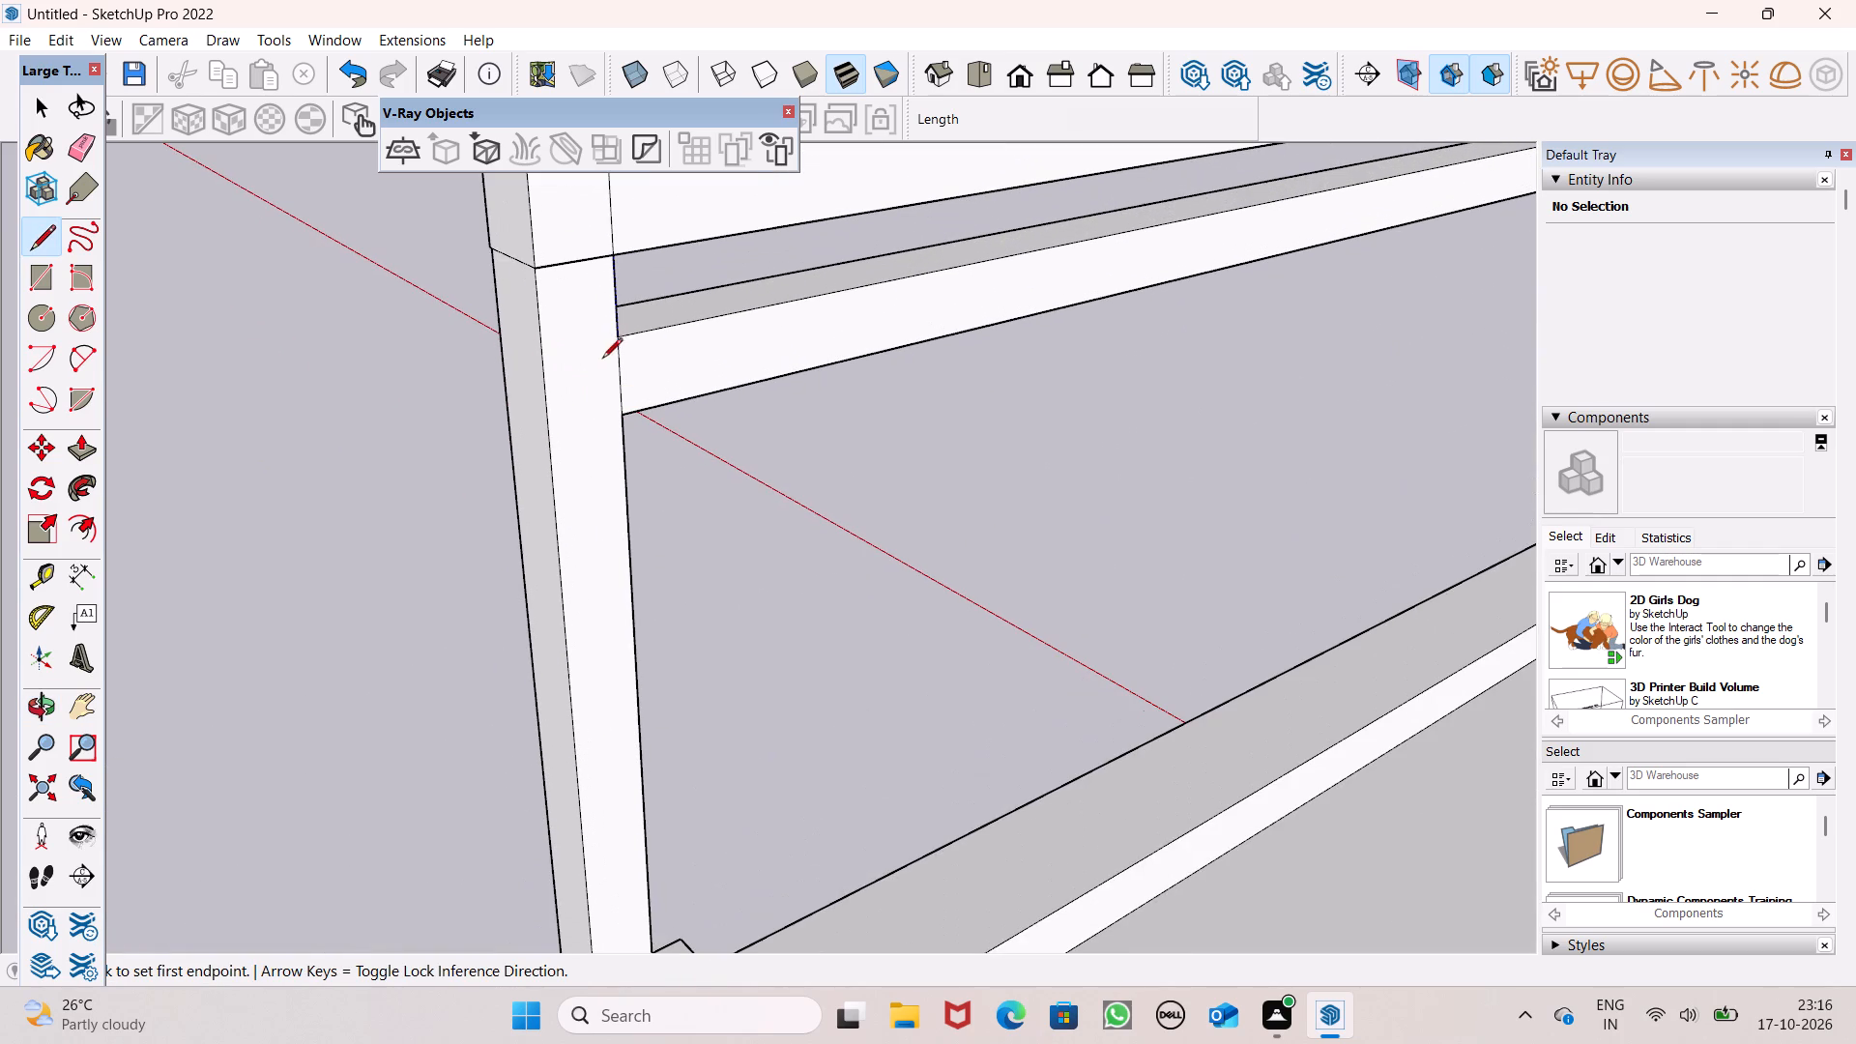
click(620, 340)
click(544, 360)
click(617, 418)
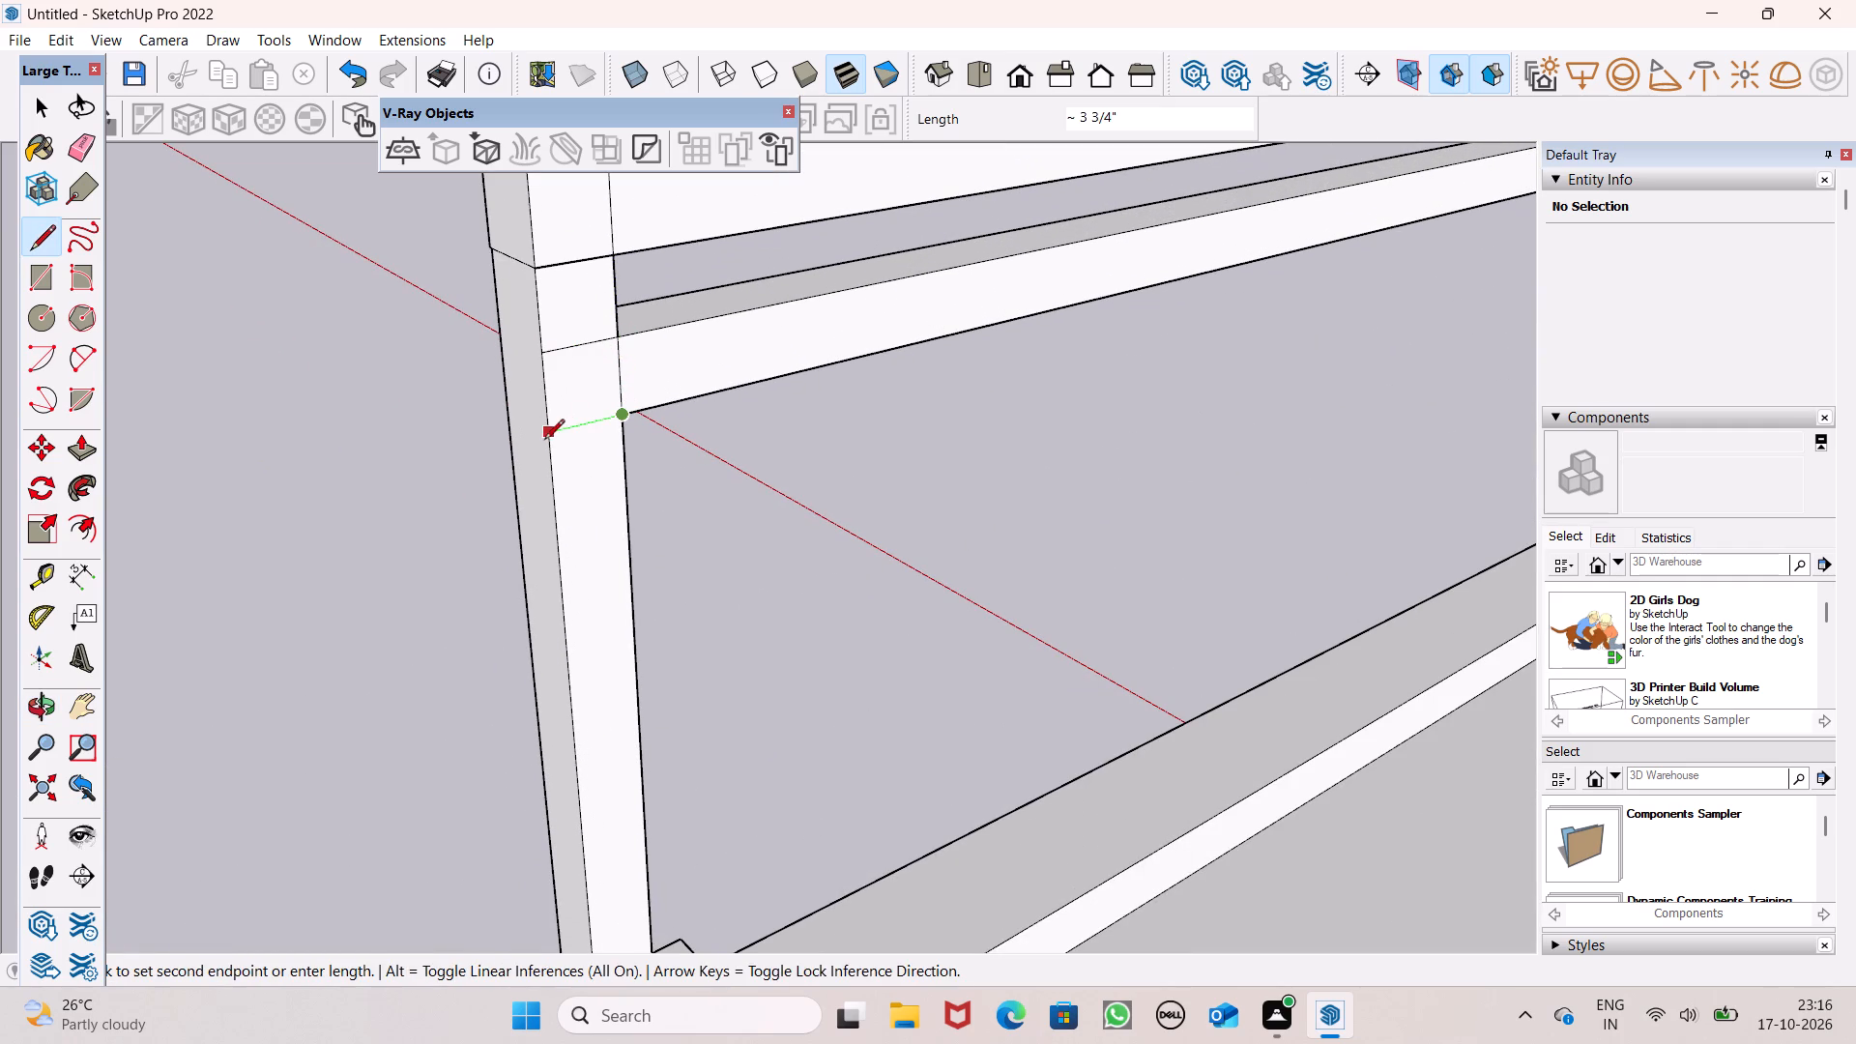
click(544, 441)
Extrude the square at the upper beam's end about 6' 11 1/16" across the terrace to the raised roof block.
click(83, 455)
scroll(275, 456, down, 2)
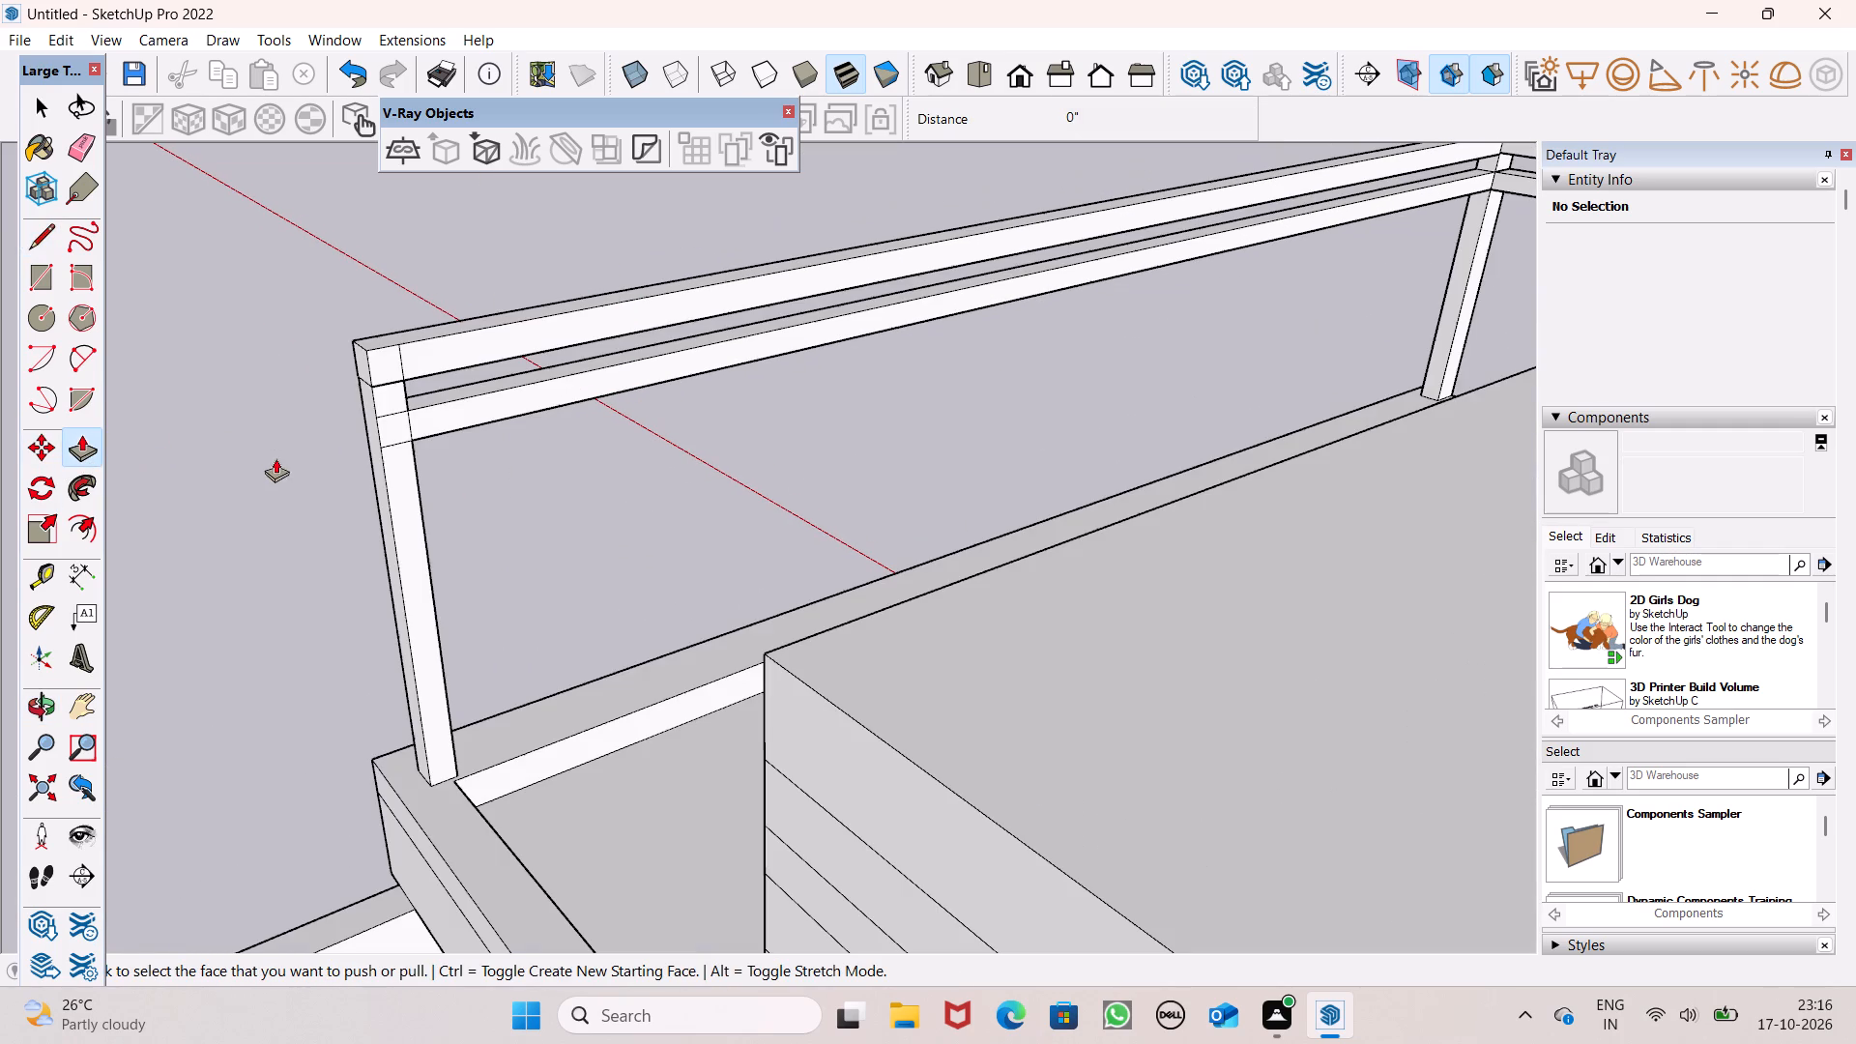
drag(387, 369, 395, 381)
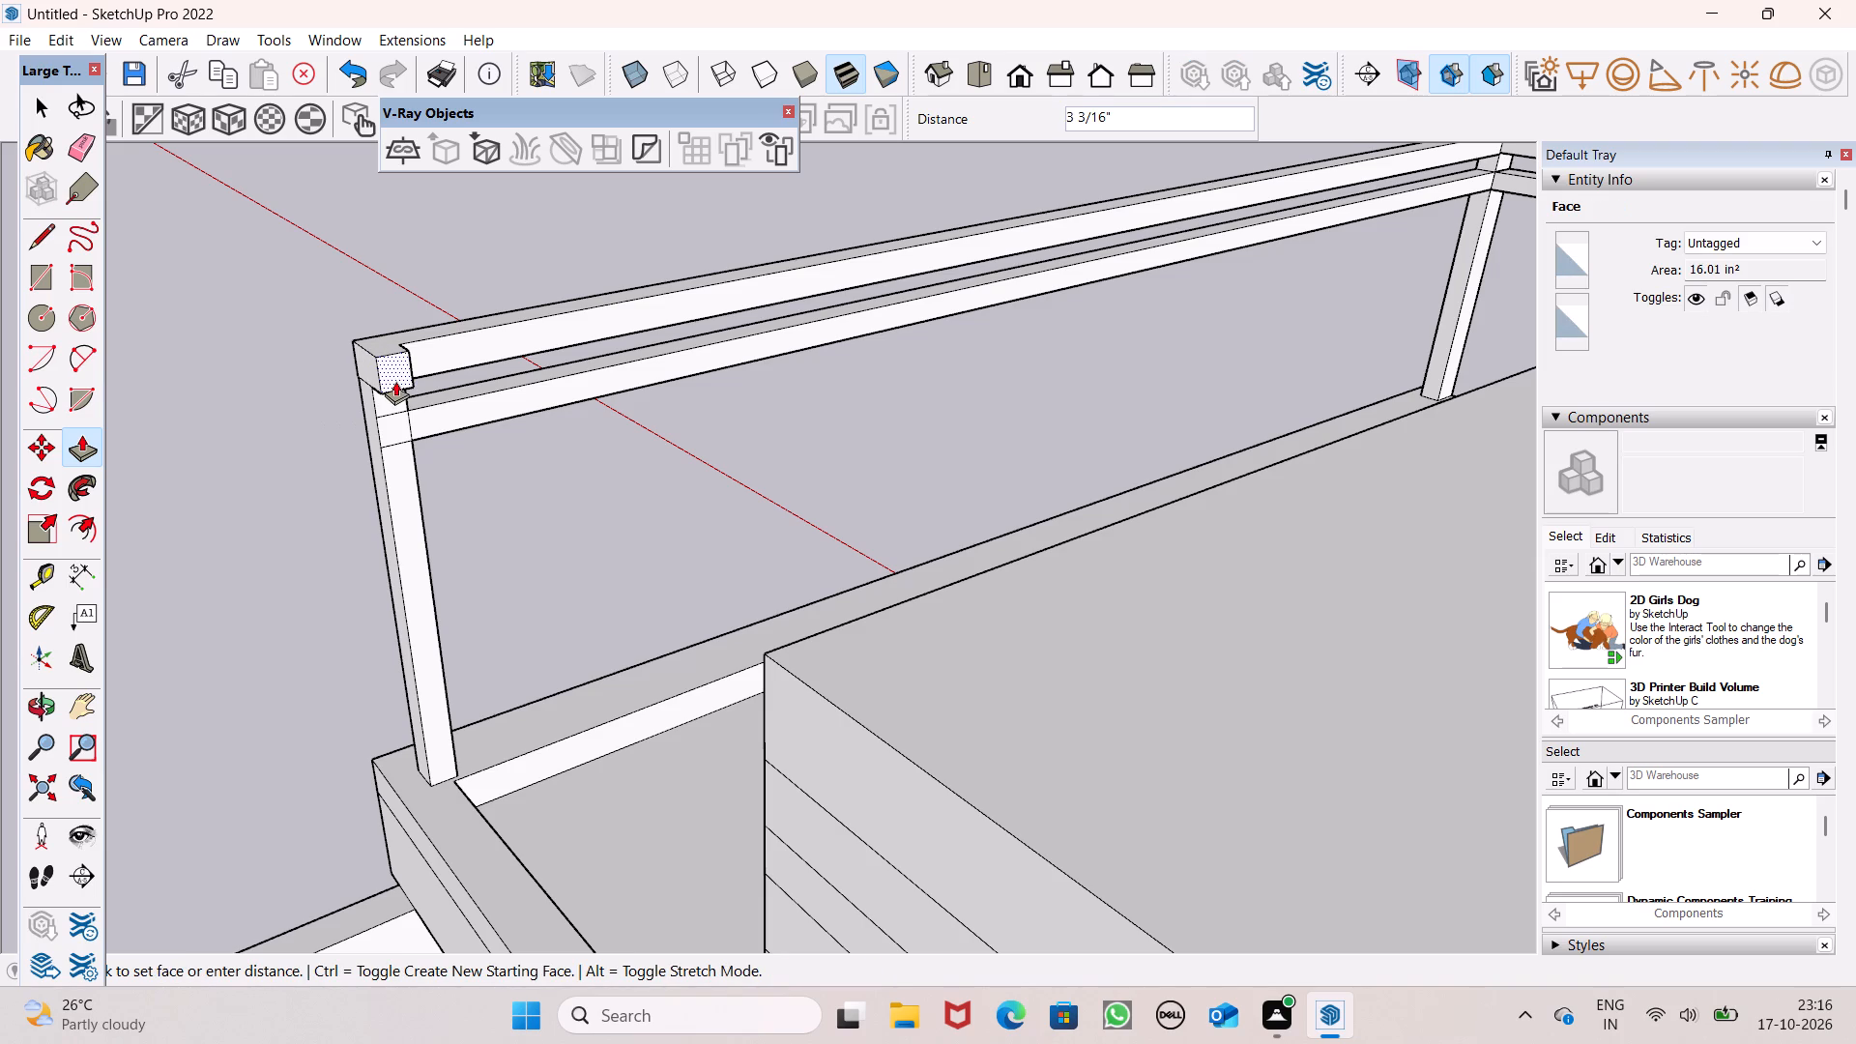
drag(395, 381, 768, 680)
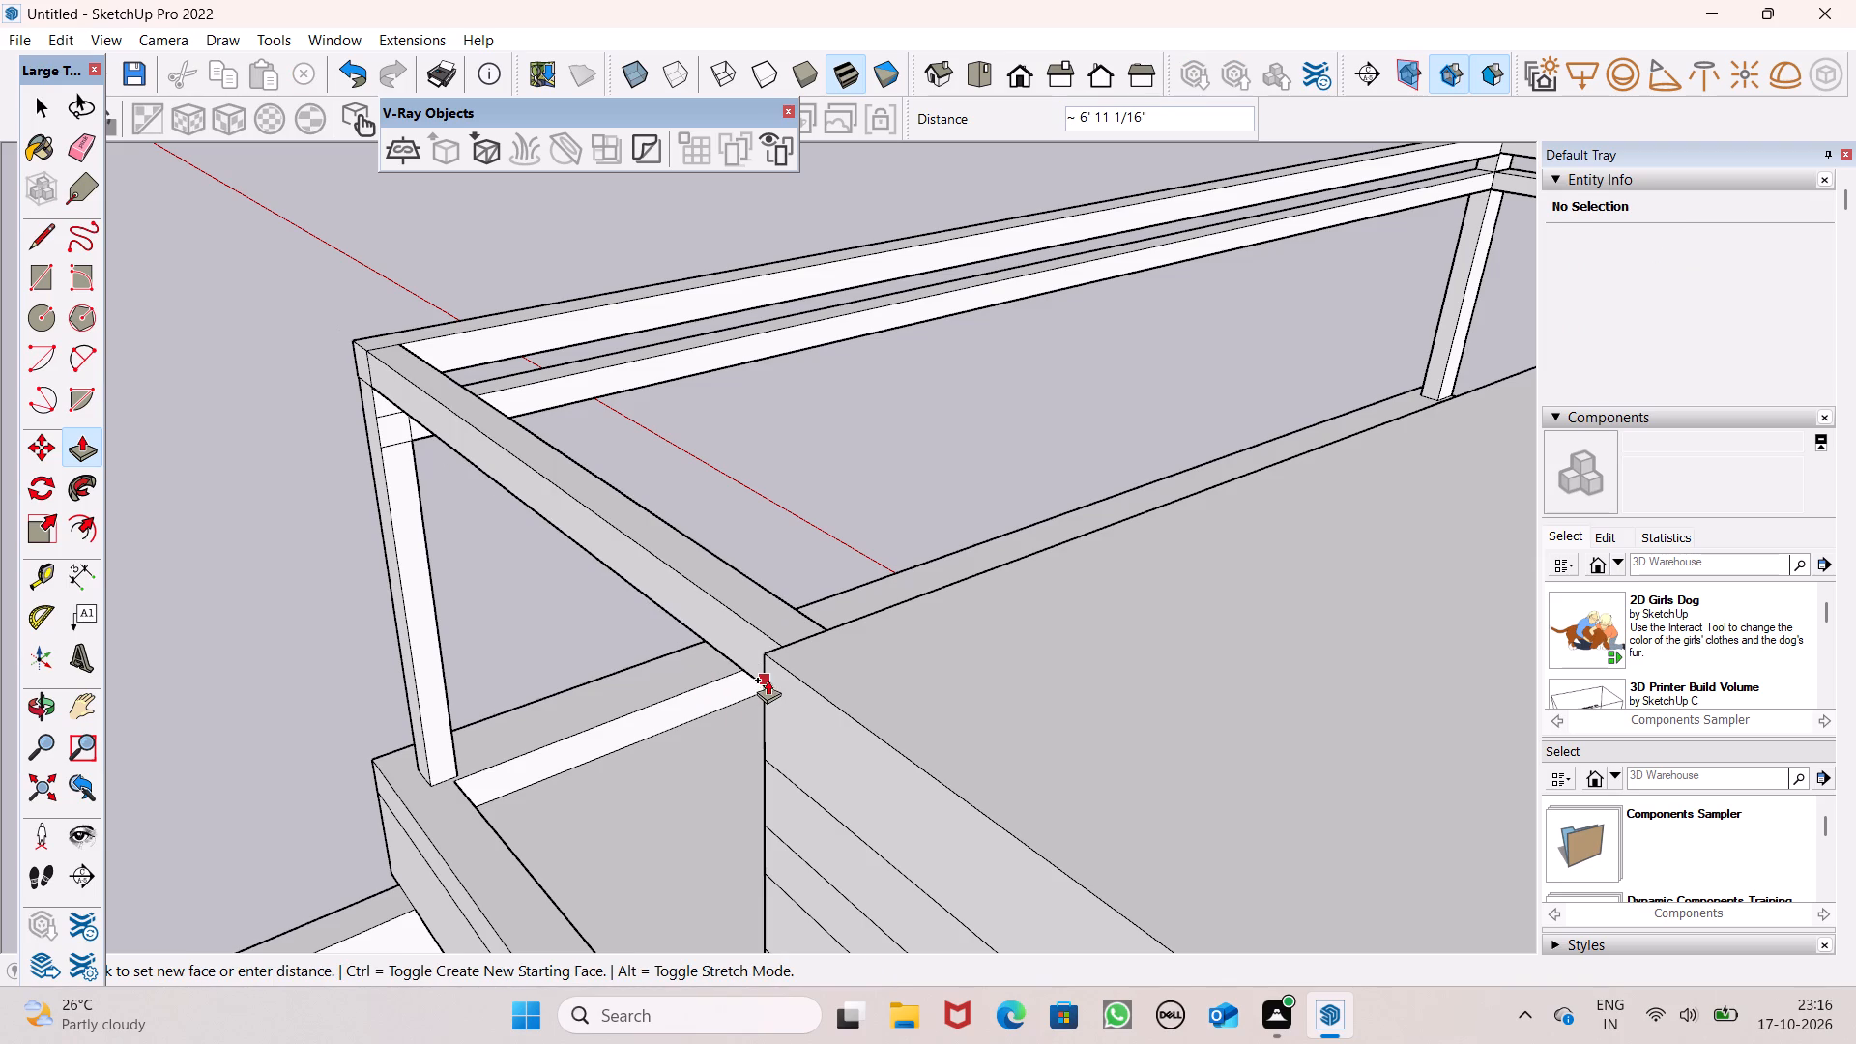
drag(768, 680, 768, 679)
Extrude the lower rectangle on the second post about 5' 11 13/16" toward the raised roof block, beneath the upper cross beam.
drag(398, 437, 502, 500)
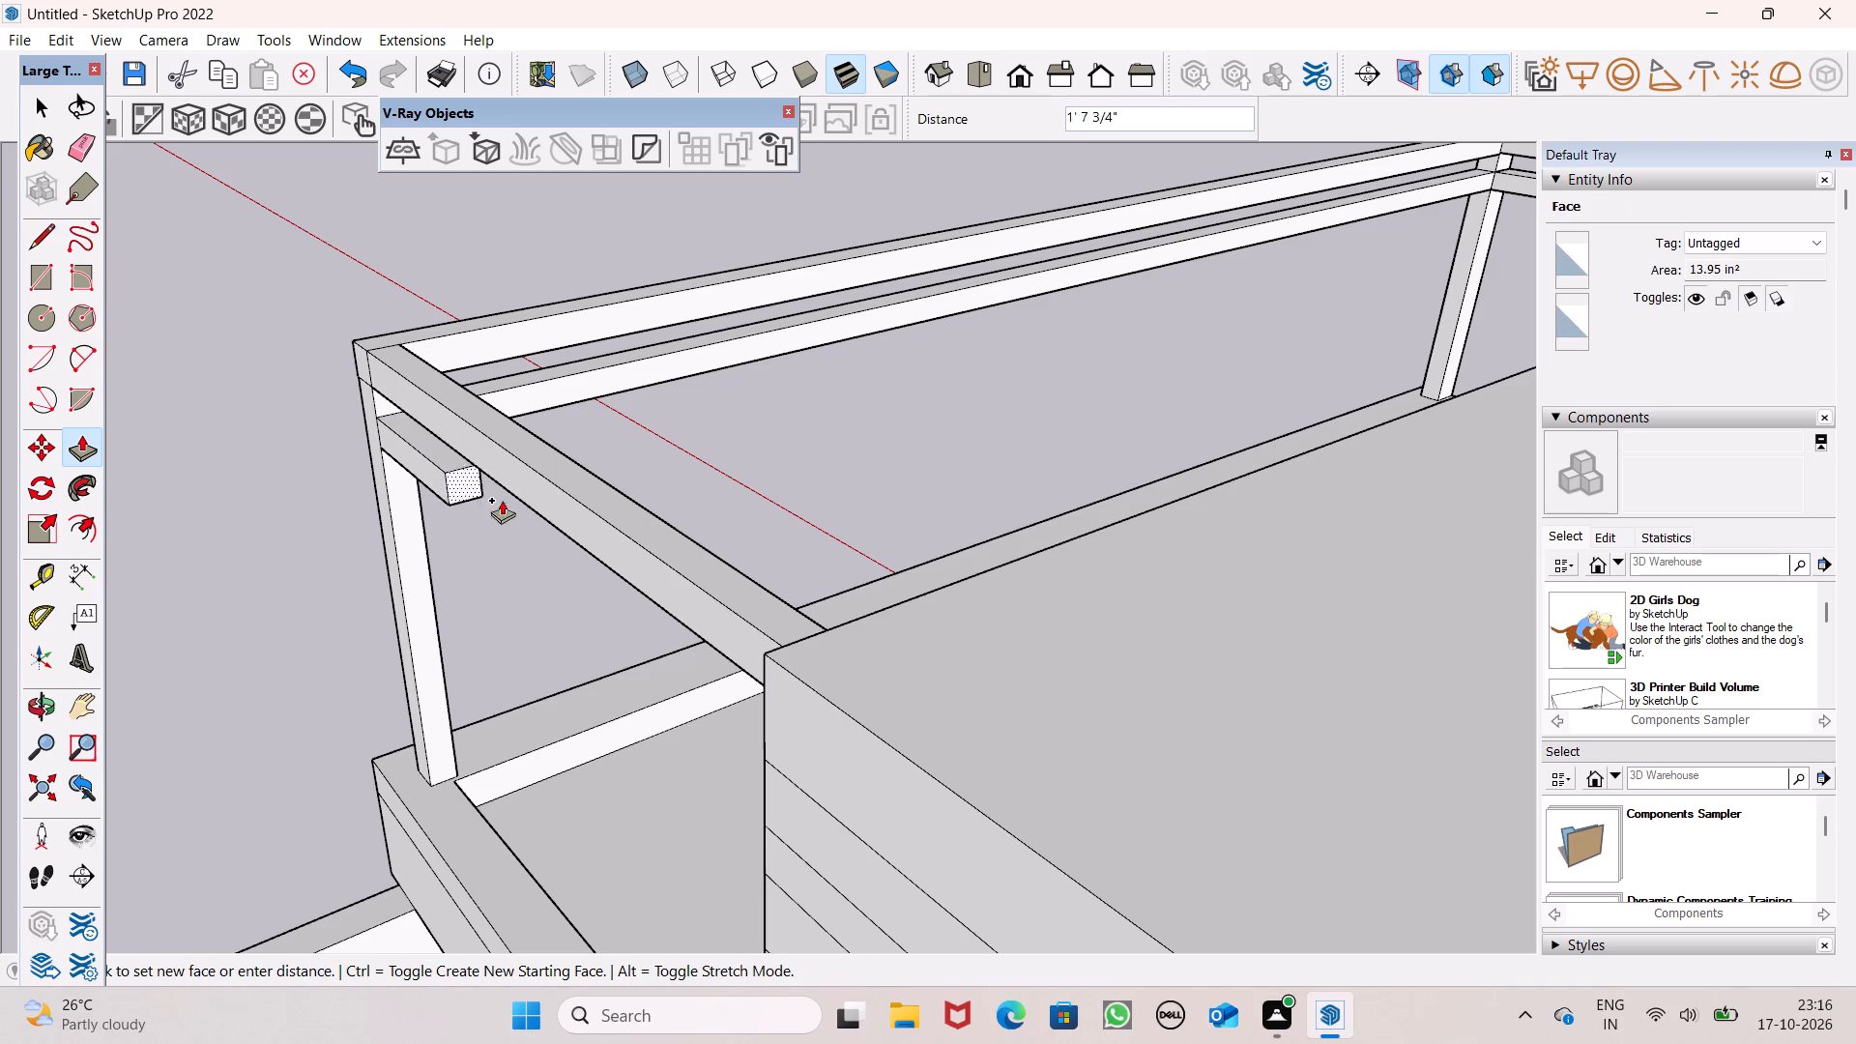
drag(502, 500, 778, 699)
Extend the upper cross beam's end face 1/16" to meet the raised roof block's wall.
middle_drag(767, 719, 849, 725)
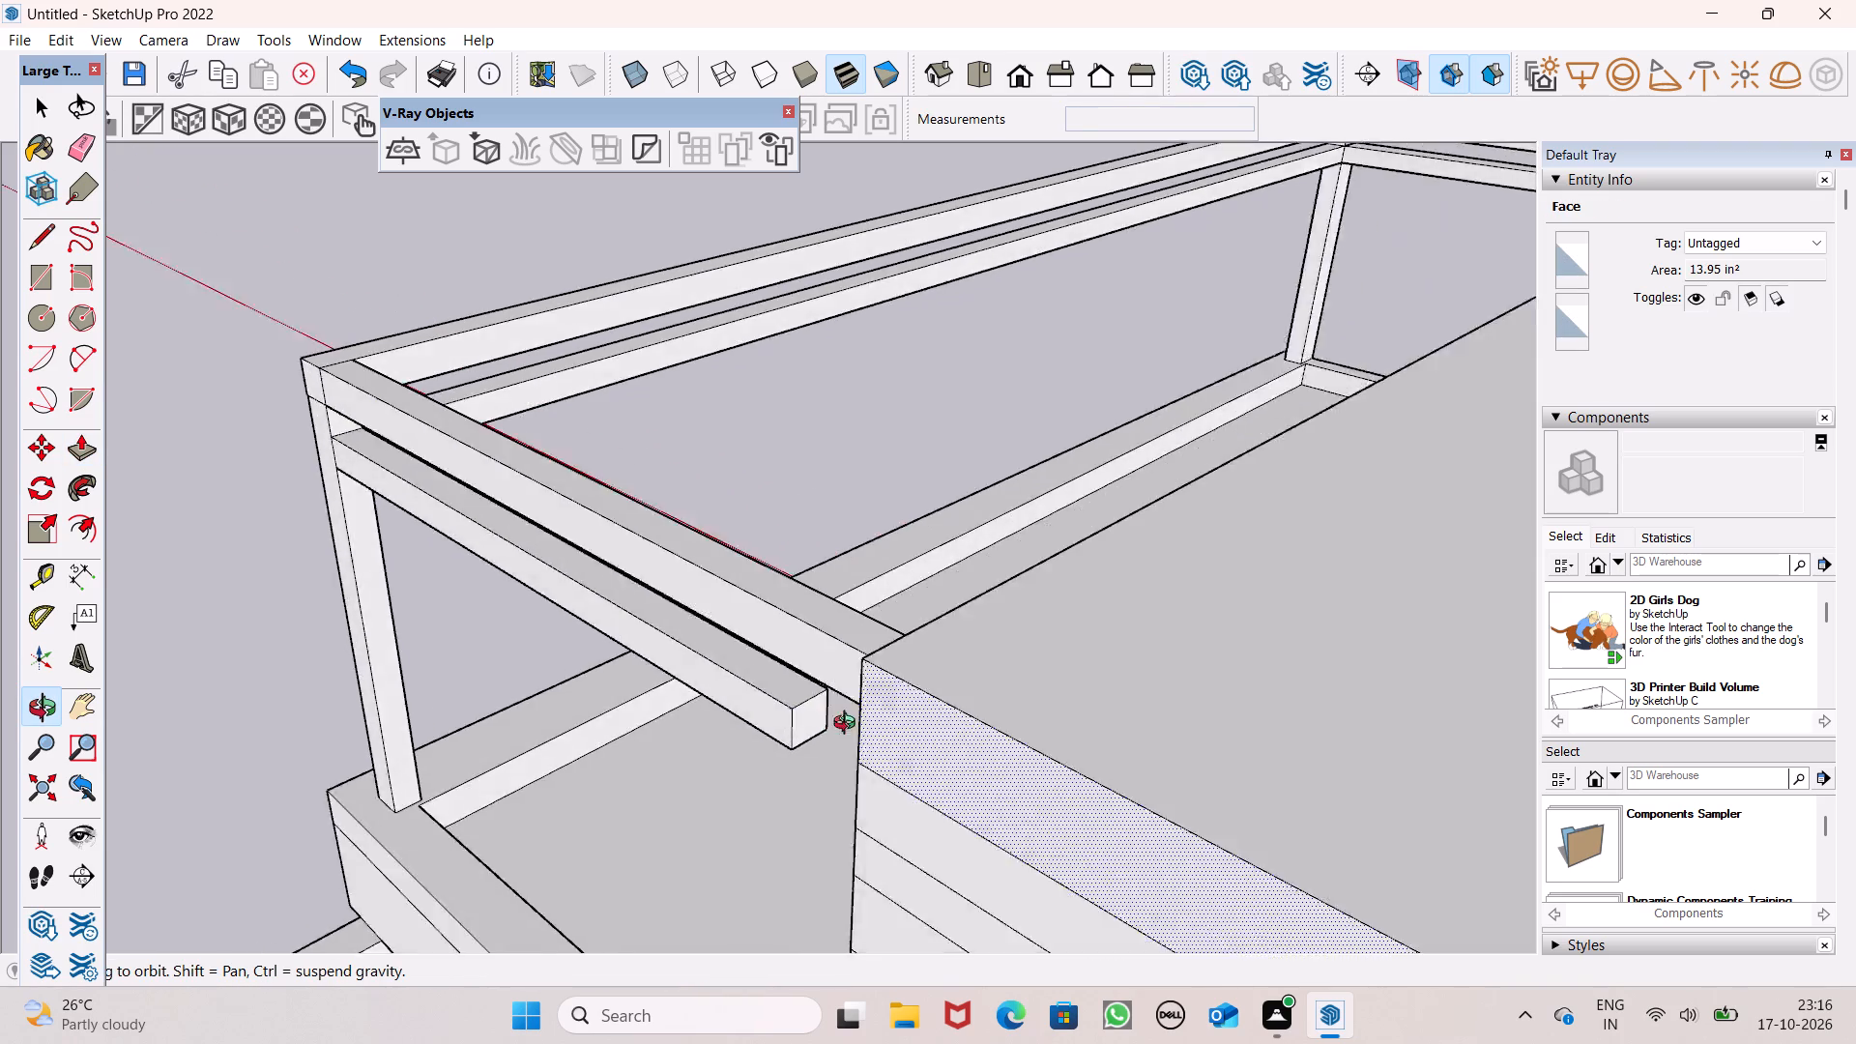
middle_drag(849, 725, 1145, 607)
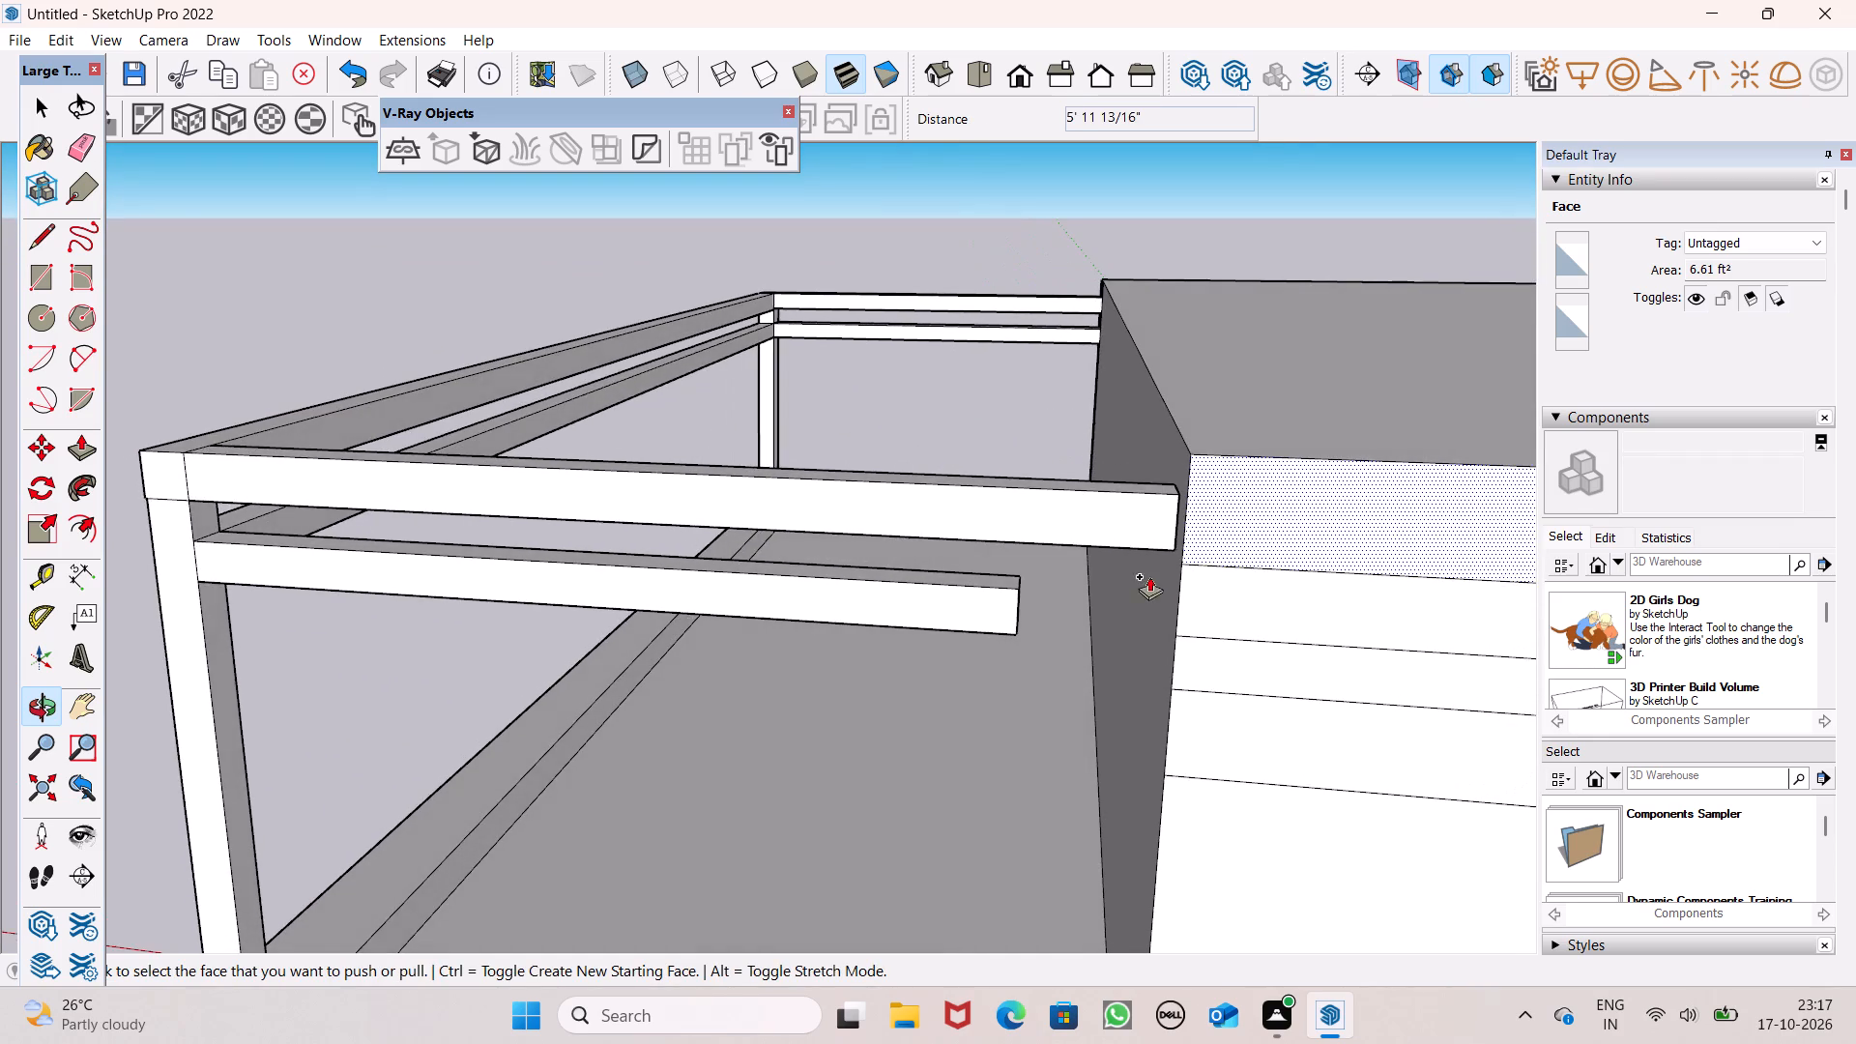
scroll(1150, 572, up, 8)
middle_drag(1179, 520, 1141, 536)
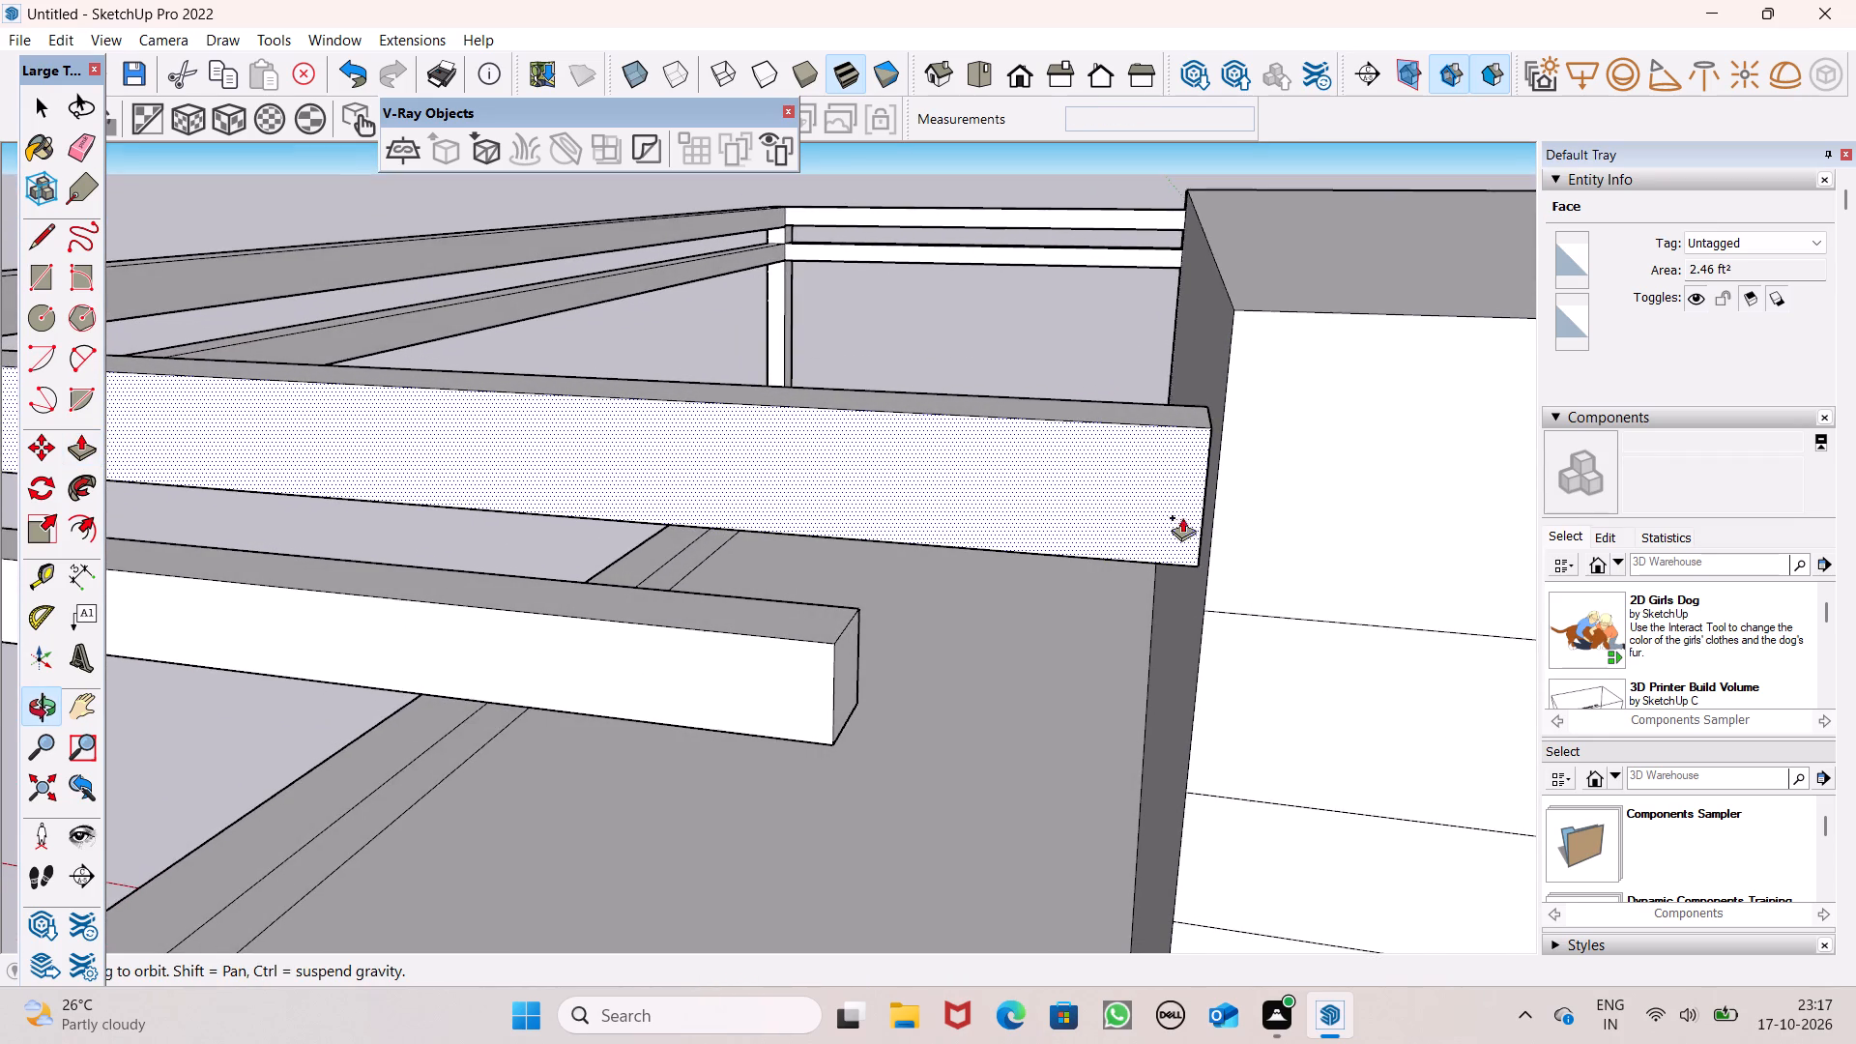
scroll(1188, 515, up, 13)
middle_drag(1249, 521, 1220, 550)
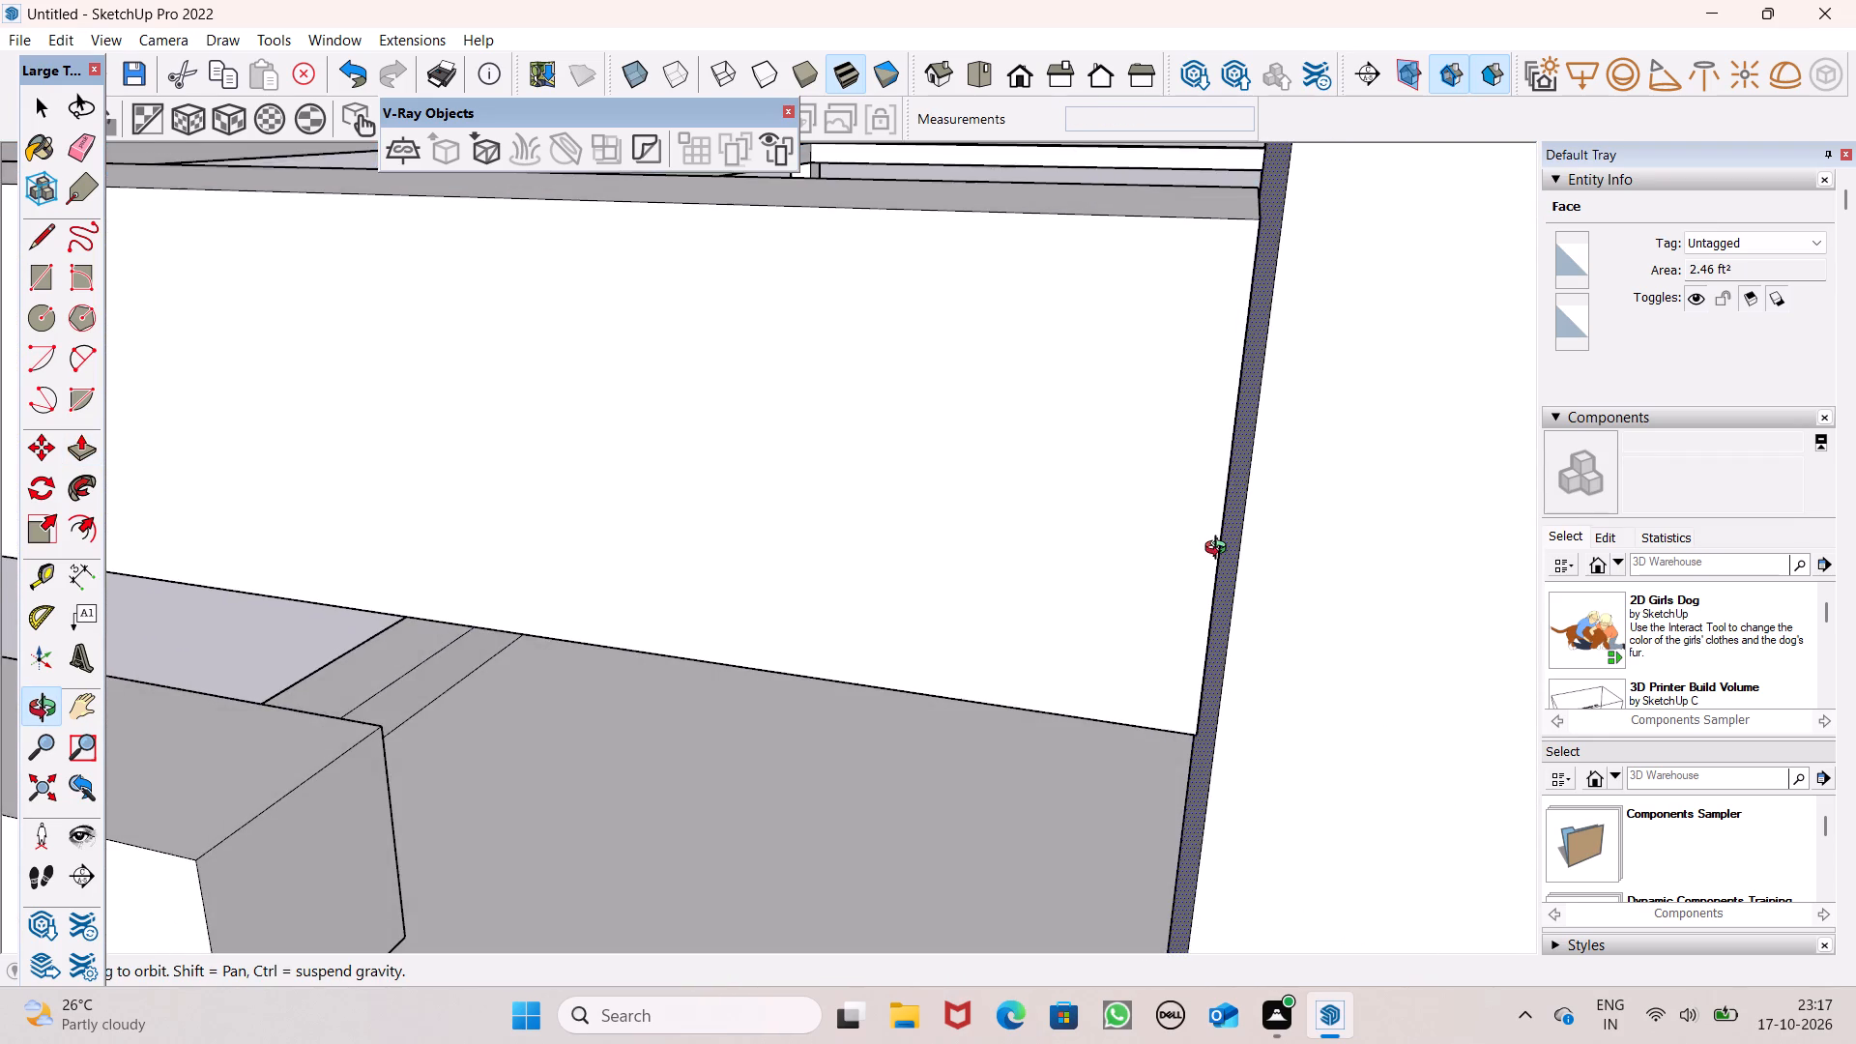
middle_drag(1220, 550, 1199, 600)
middle_drag(1178, 544, 1219, 561)
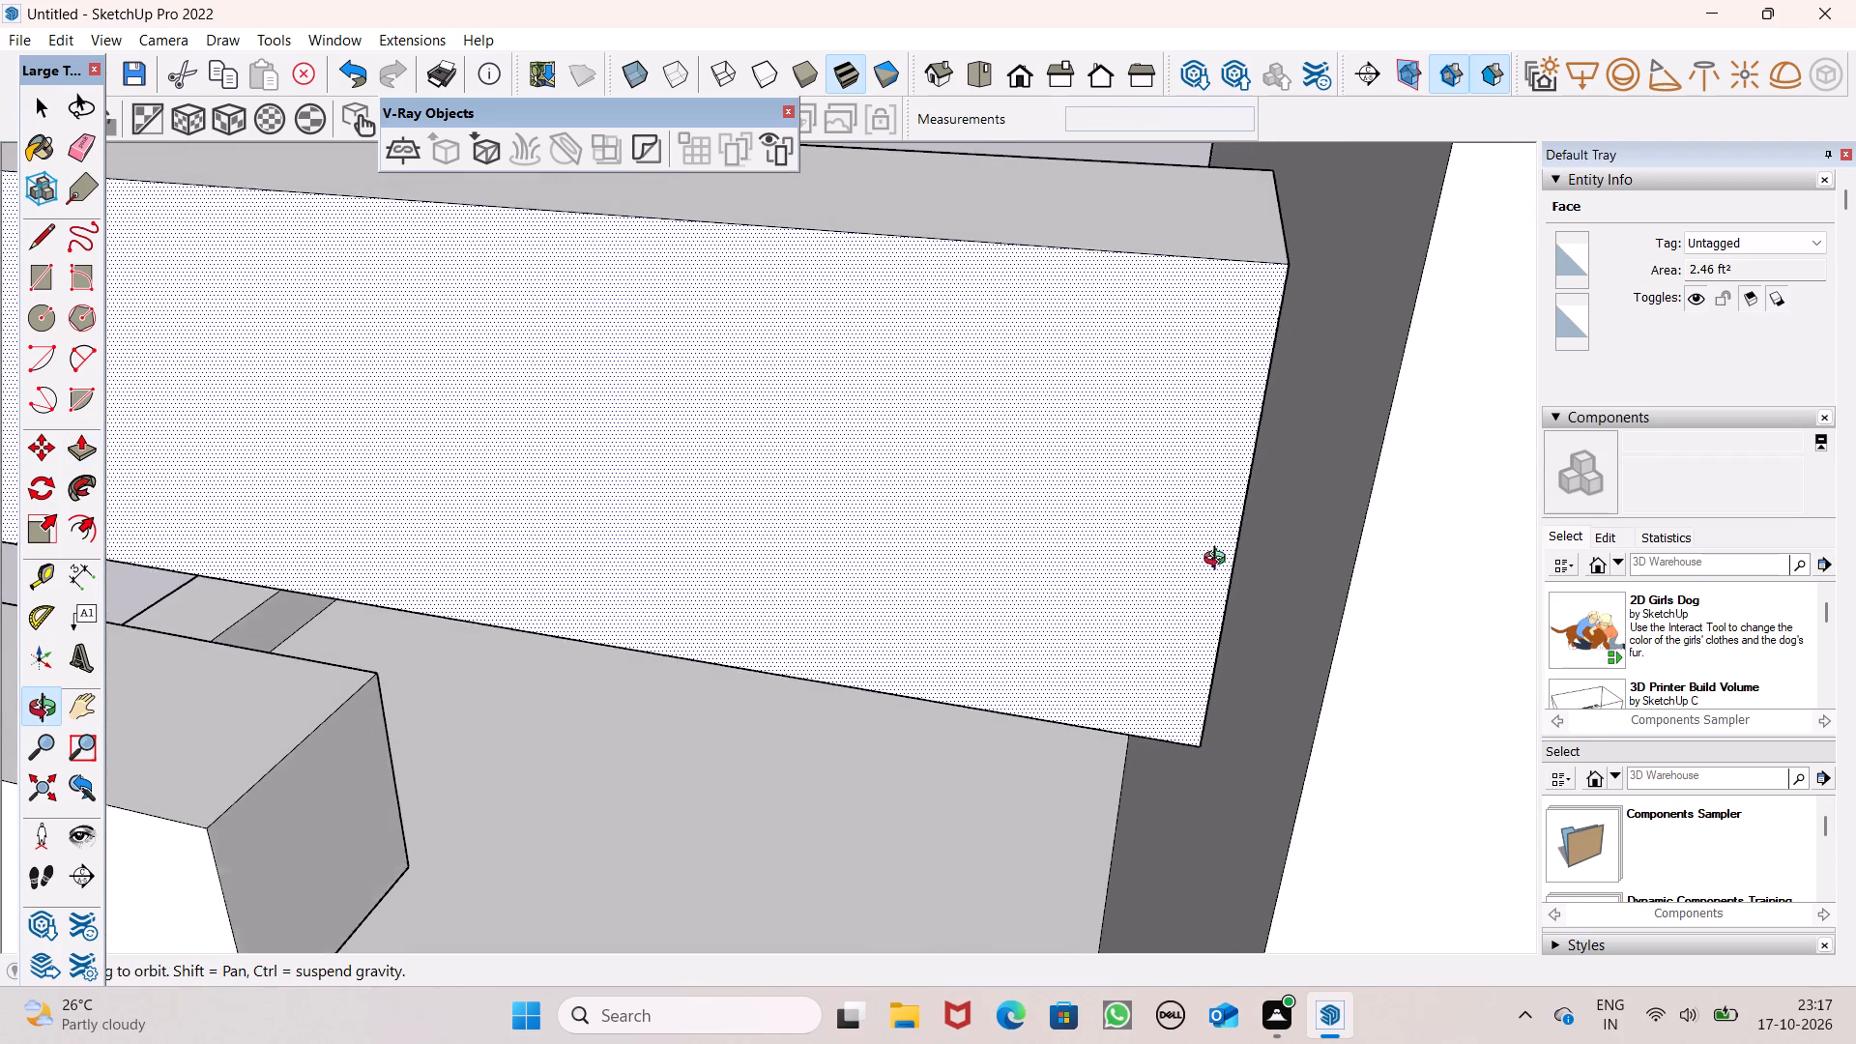
middle_drag(1219, 561, 1221, 561)
scroll(1254, 513, up, 7)
middle_drag(1276, 529, 1228, 546)
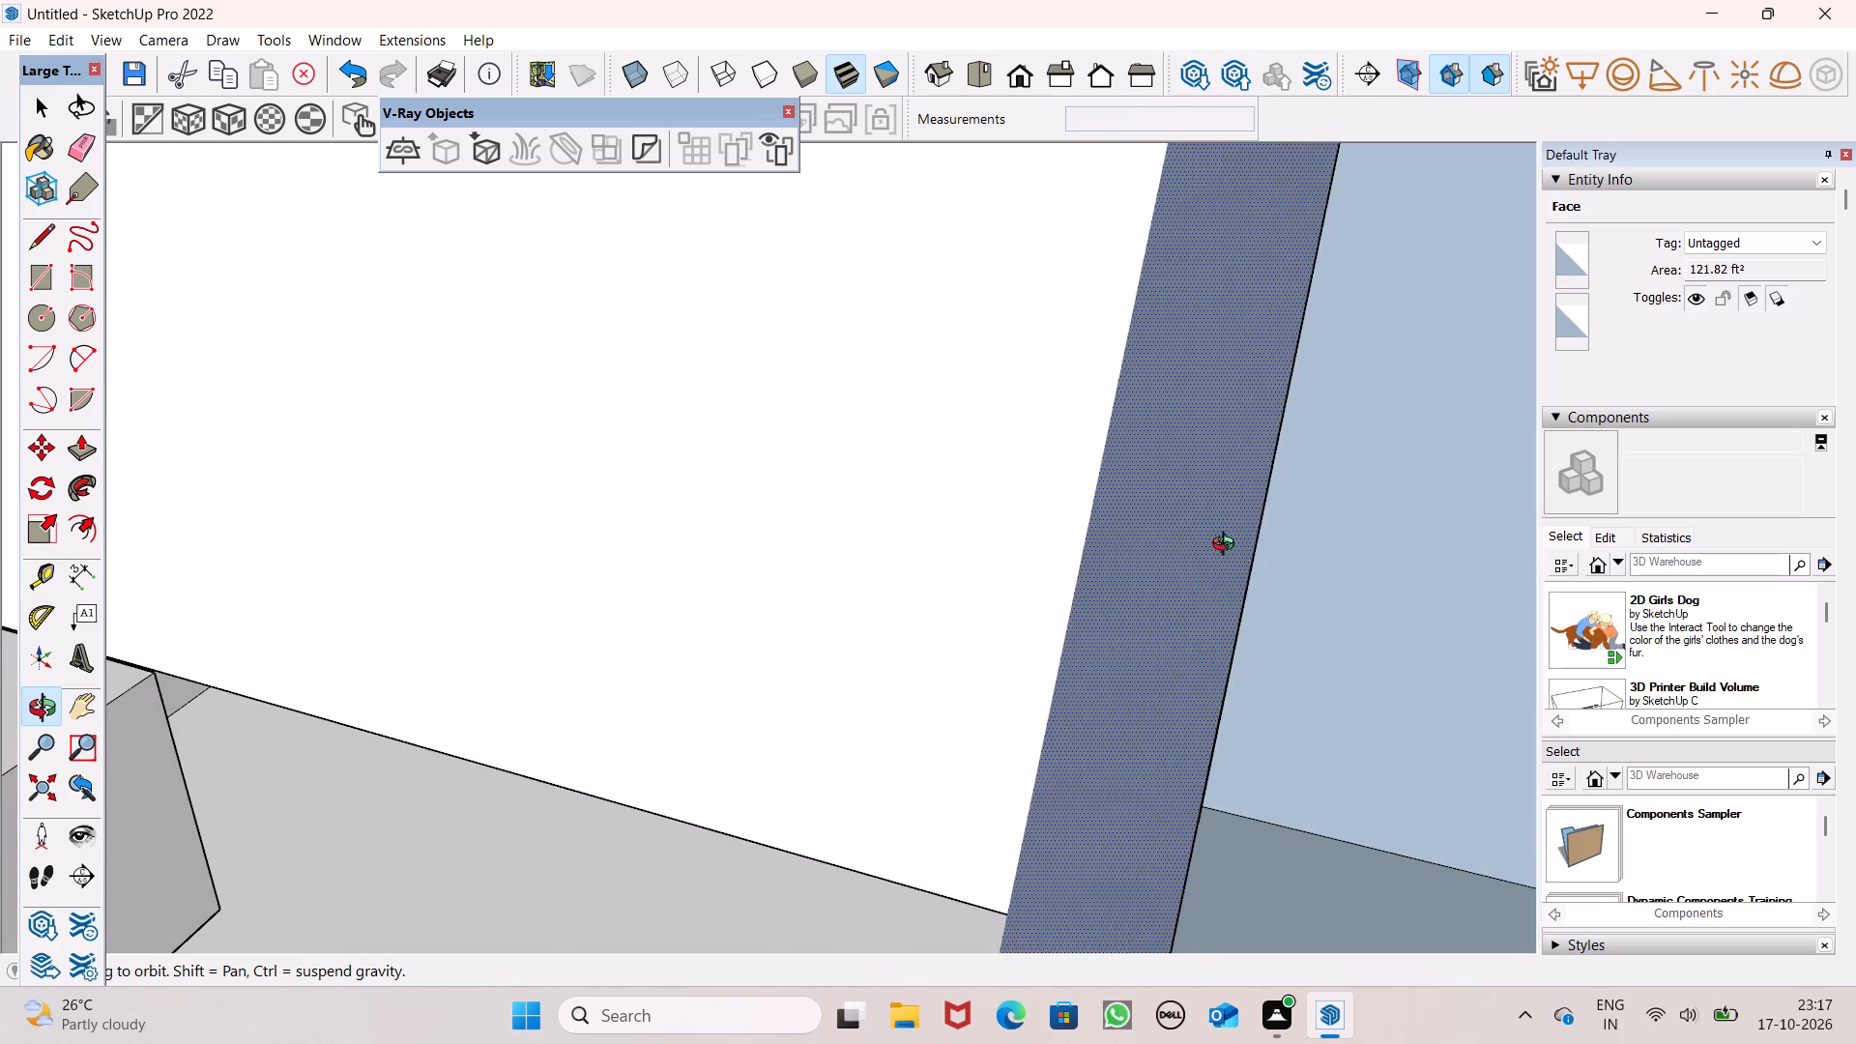
middle_drag(1228, 546, 1232, 542)
middle_drag(1238, 542, 1251, 538)
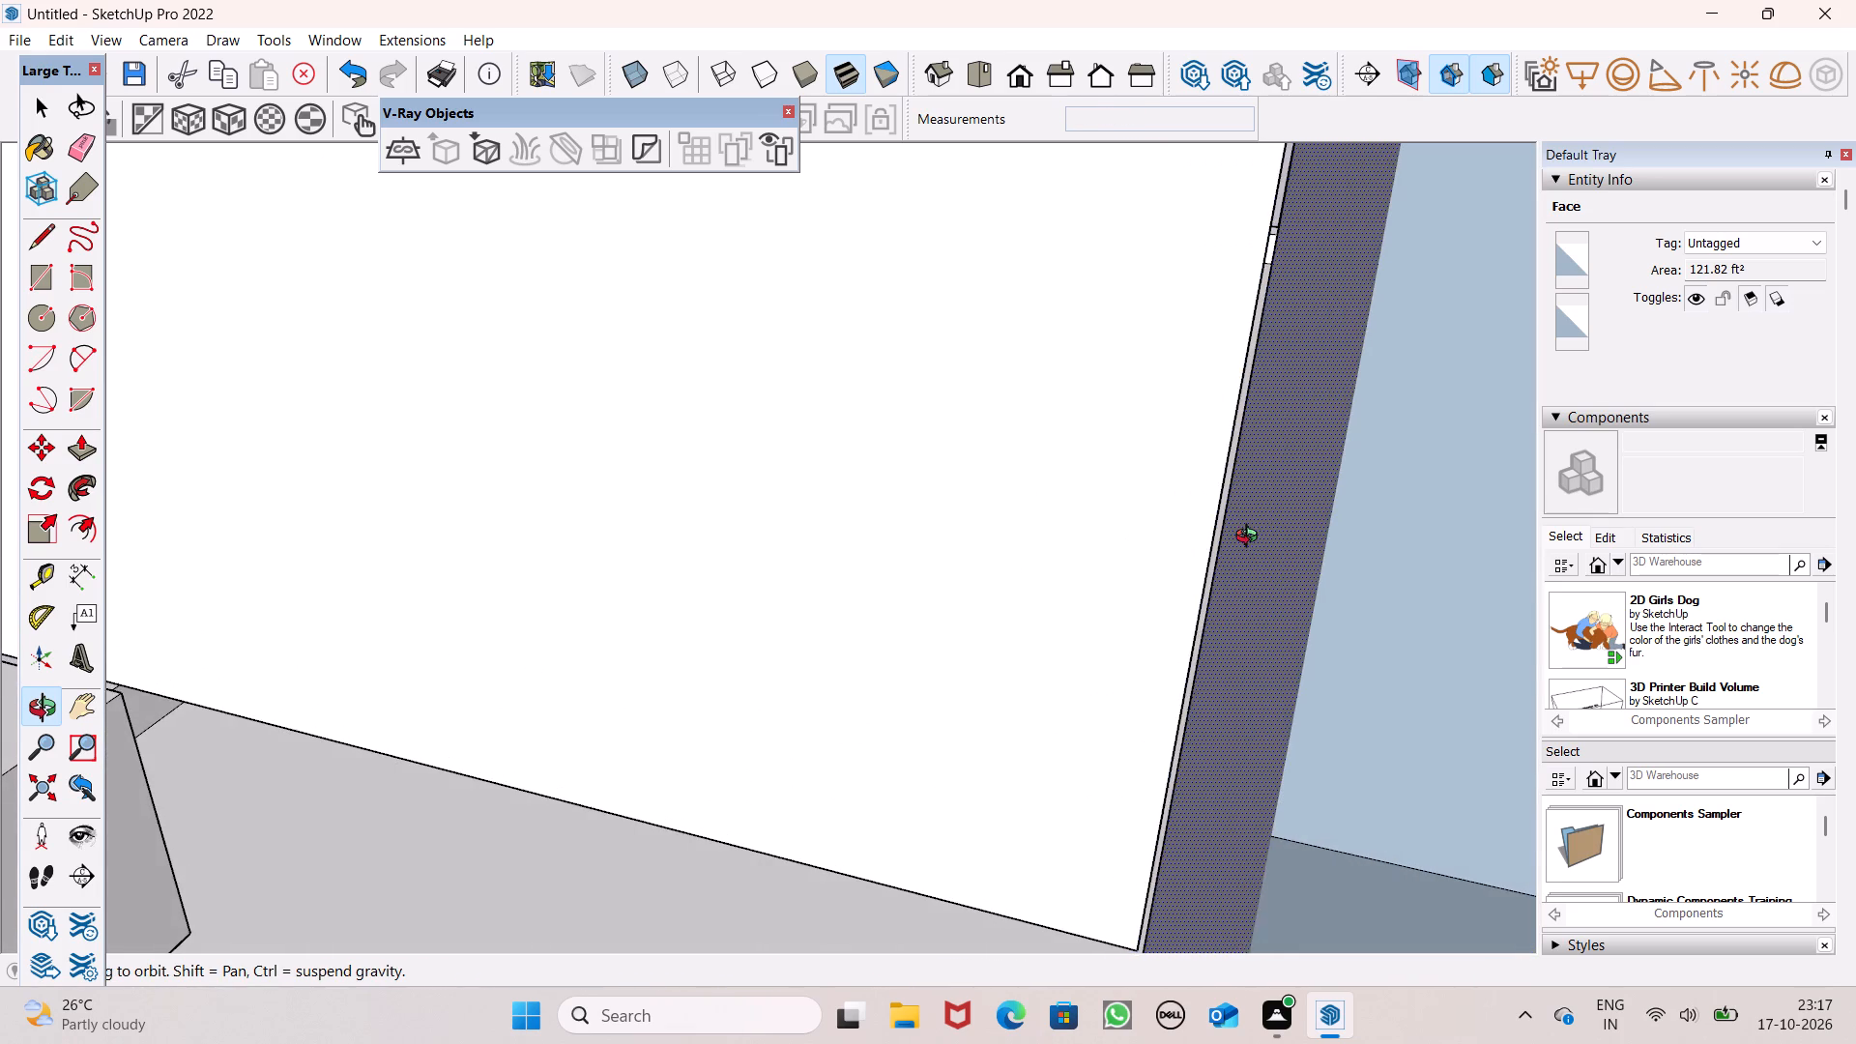
middle_drag(1251, 538, 1252, 537)
scroll(1228, 525, up, 13)
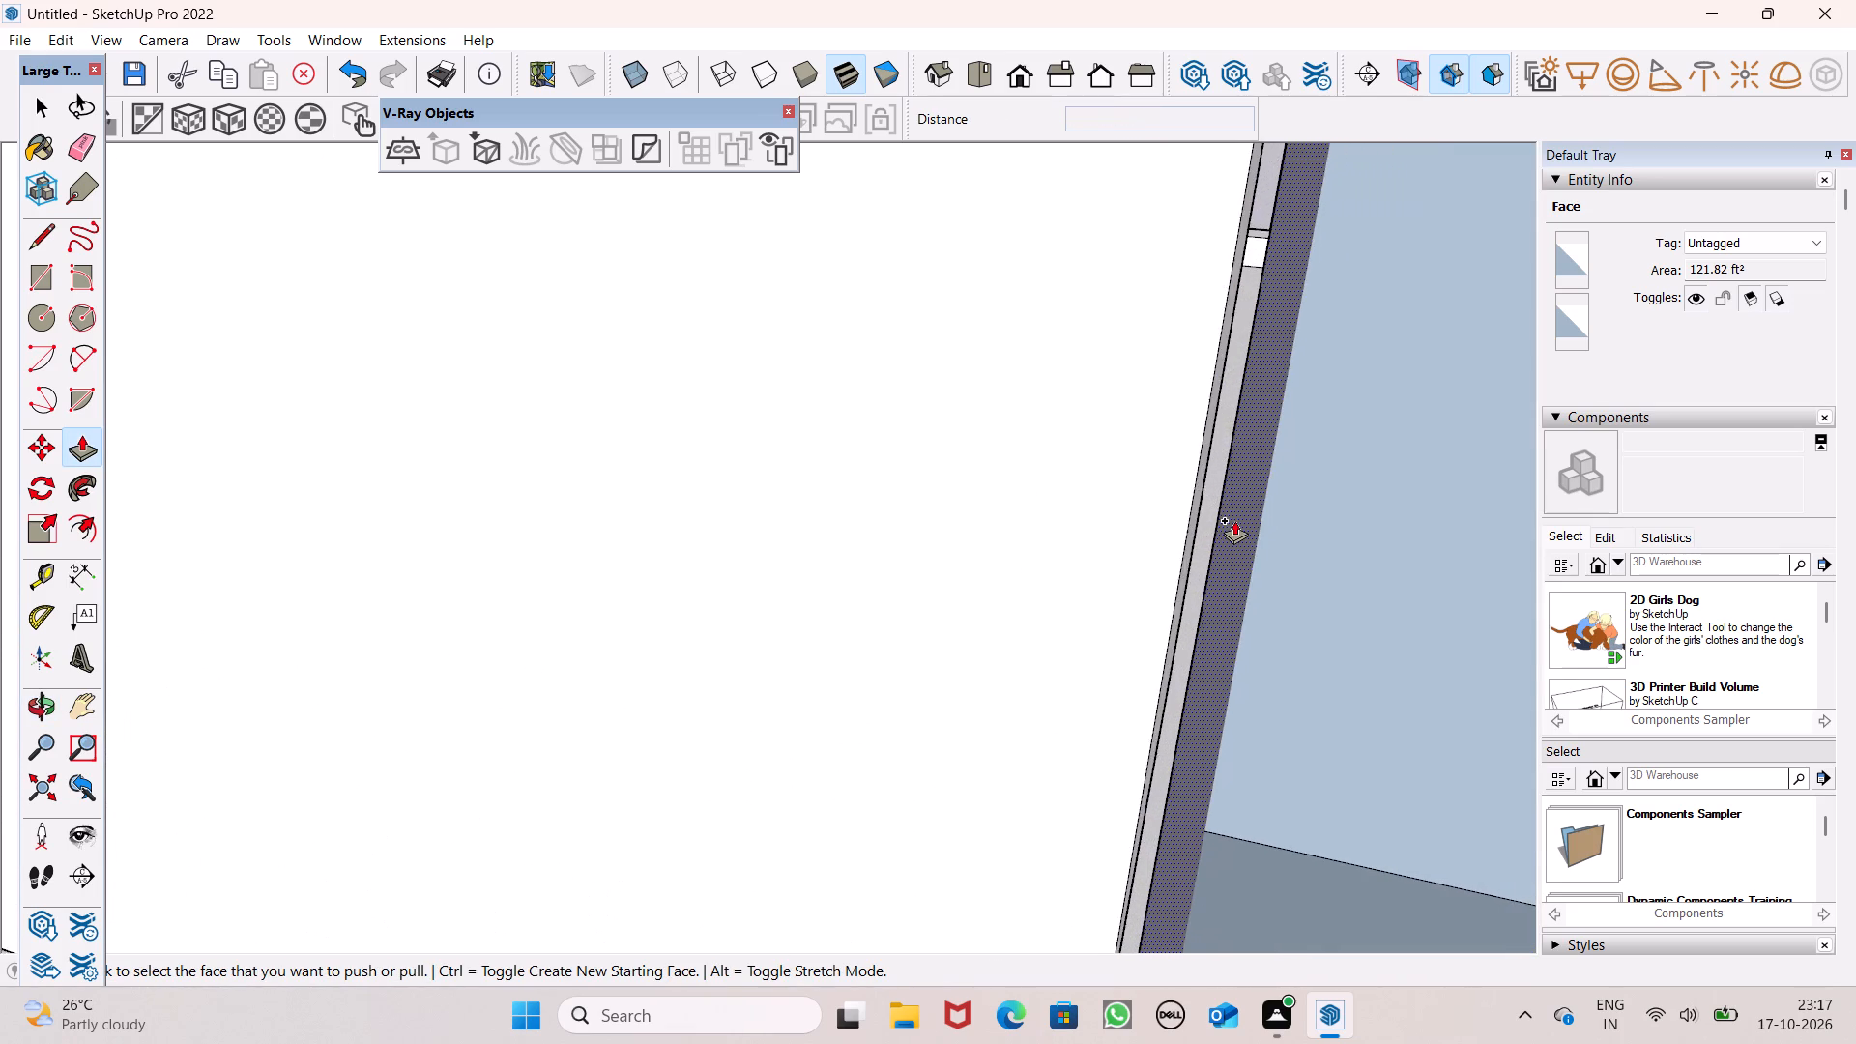
scroll(1234, 520, up, 1)
click(1201, 503)
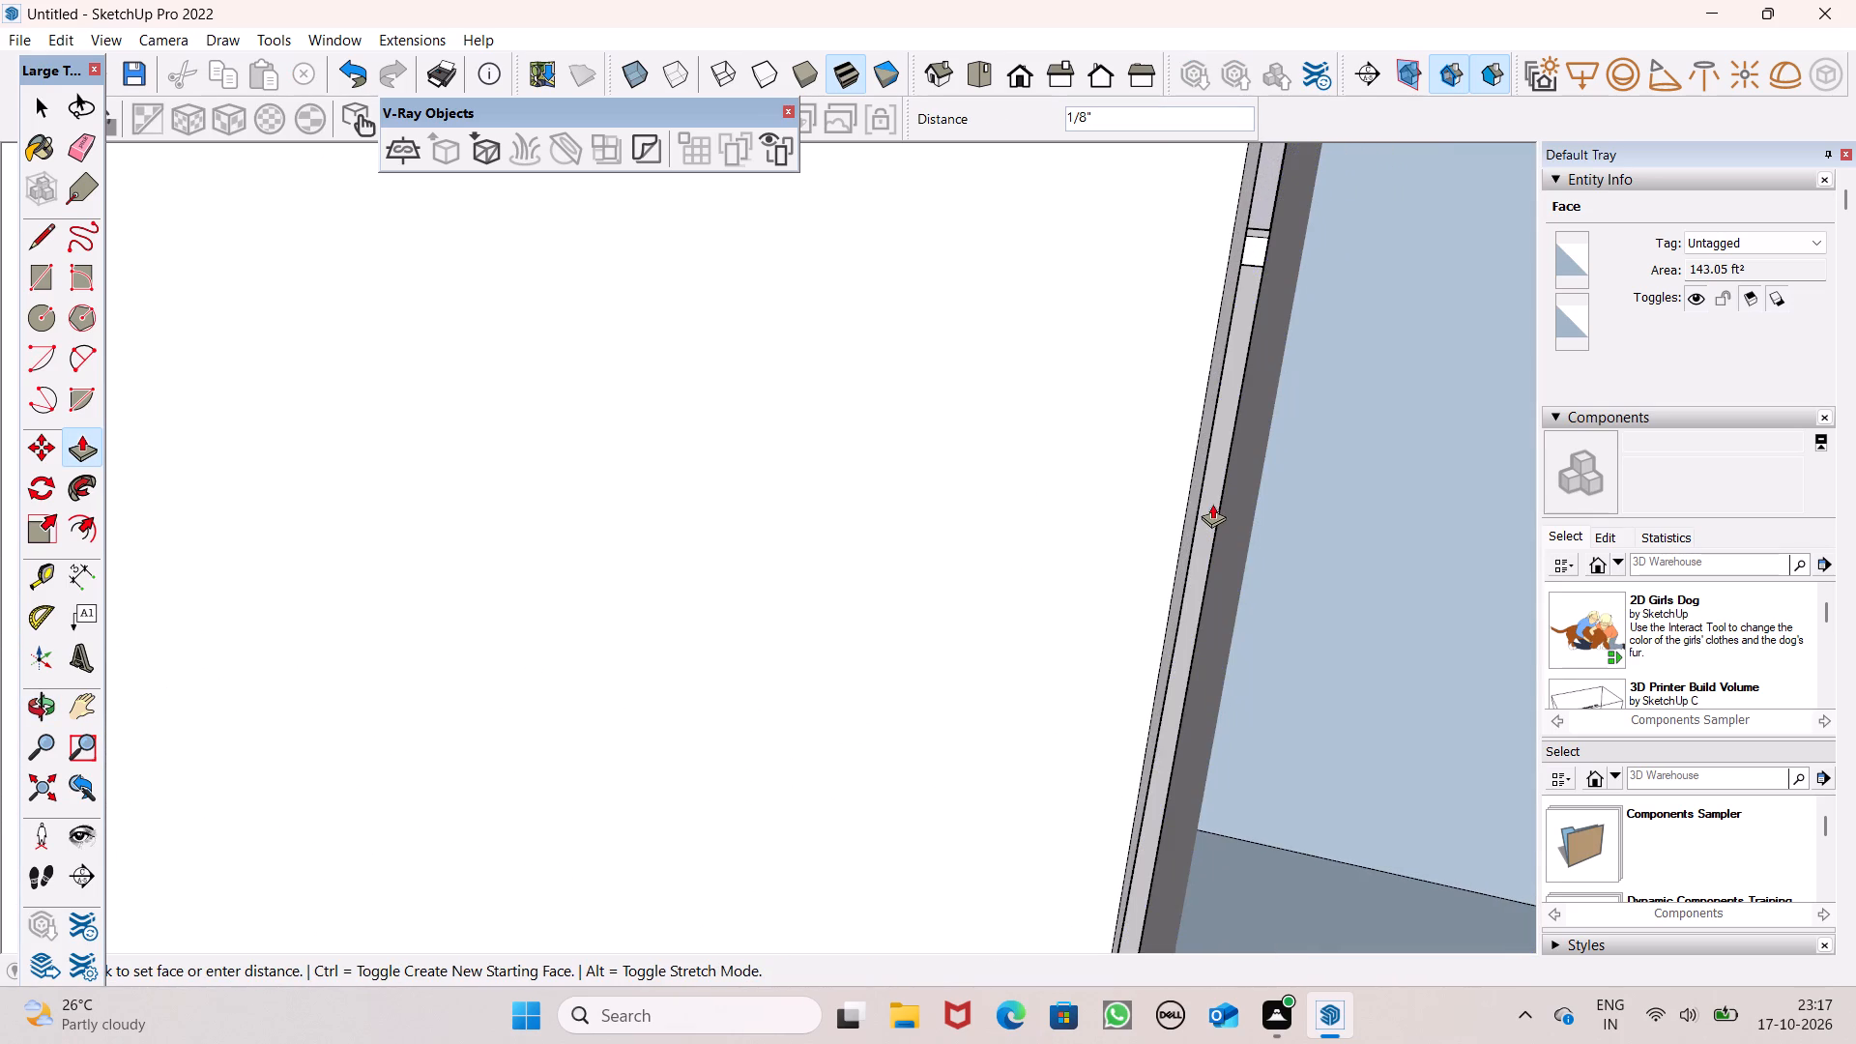
drag(1193, 507, 1216, 508)
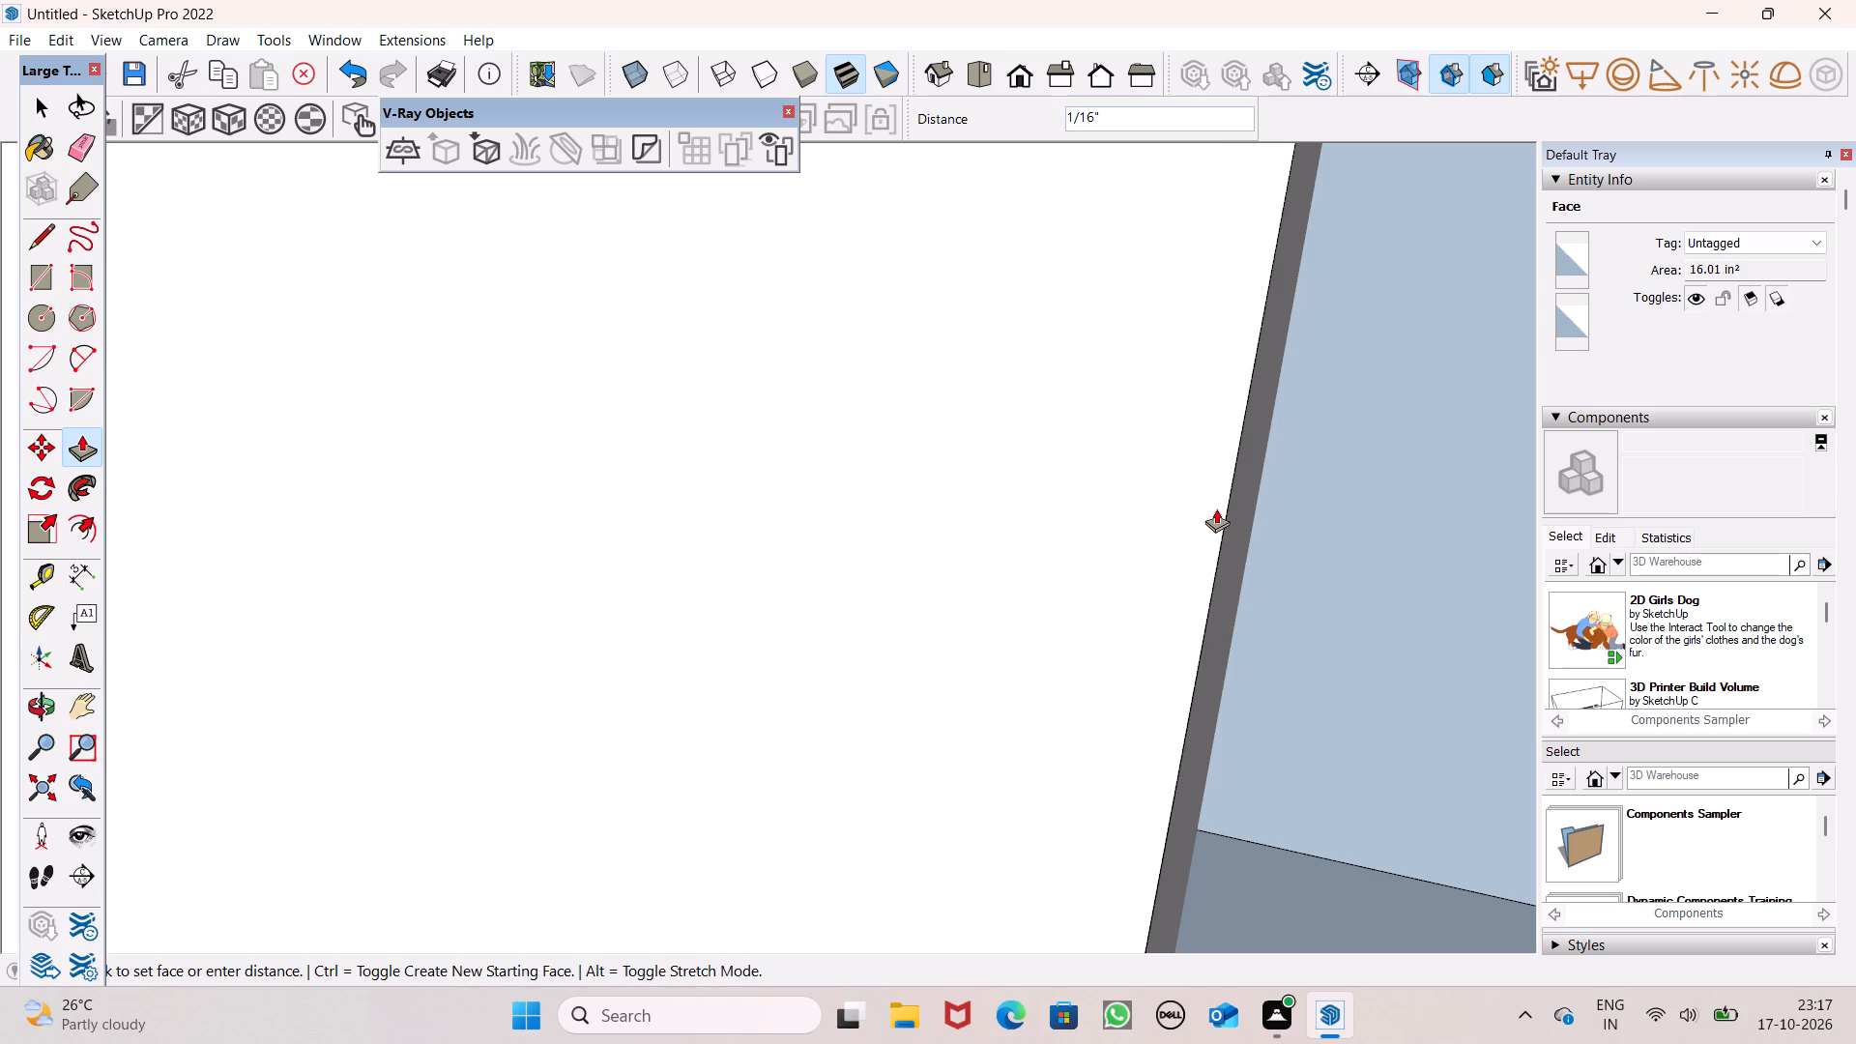
drag(1216, 508, 1227, 508)
Examine the joint between the upper cross beam's end and the raised roof block up close from several angles.
scroll(1197, 468, down, 13)
scroll(1203, 430, down, 8)
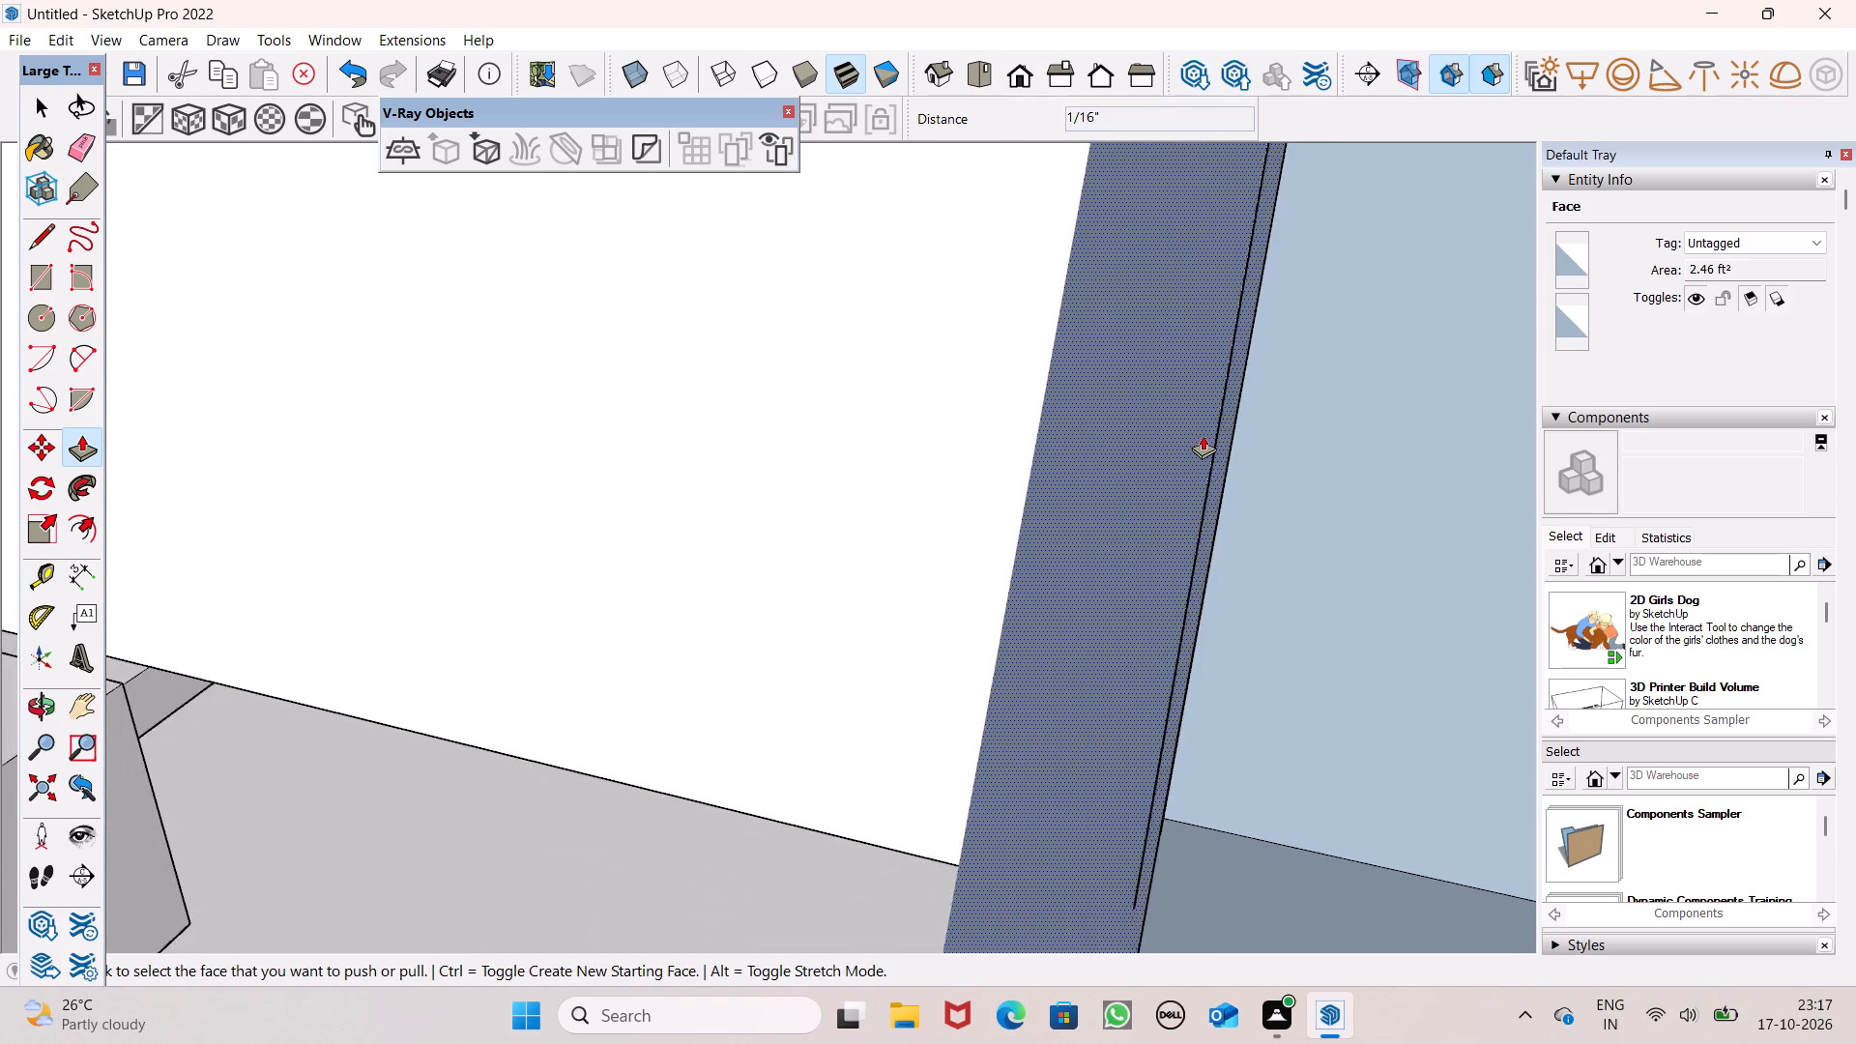
scroll(1203, 435, down, 6)
scroll(1203, 435, down, 20)
scroll(1203, 435, down, 10)
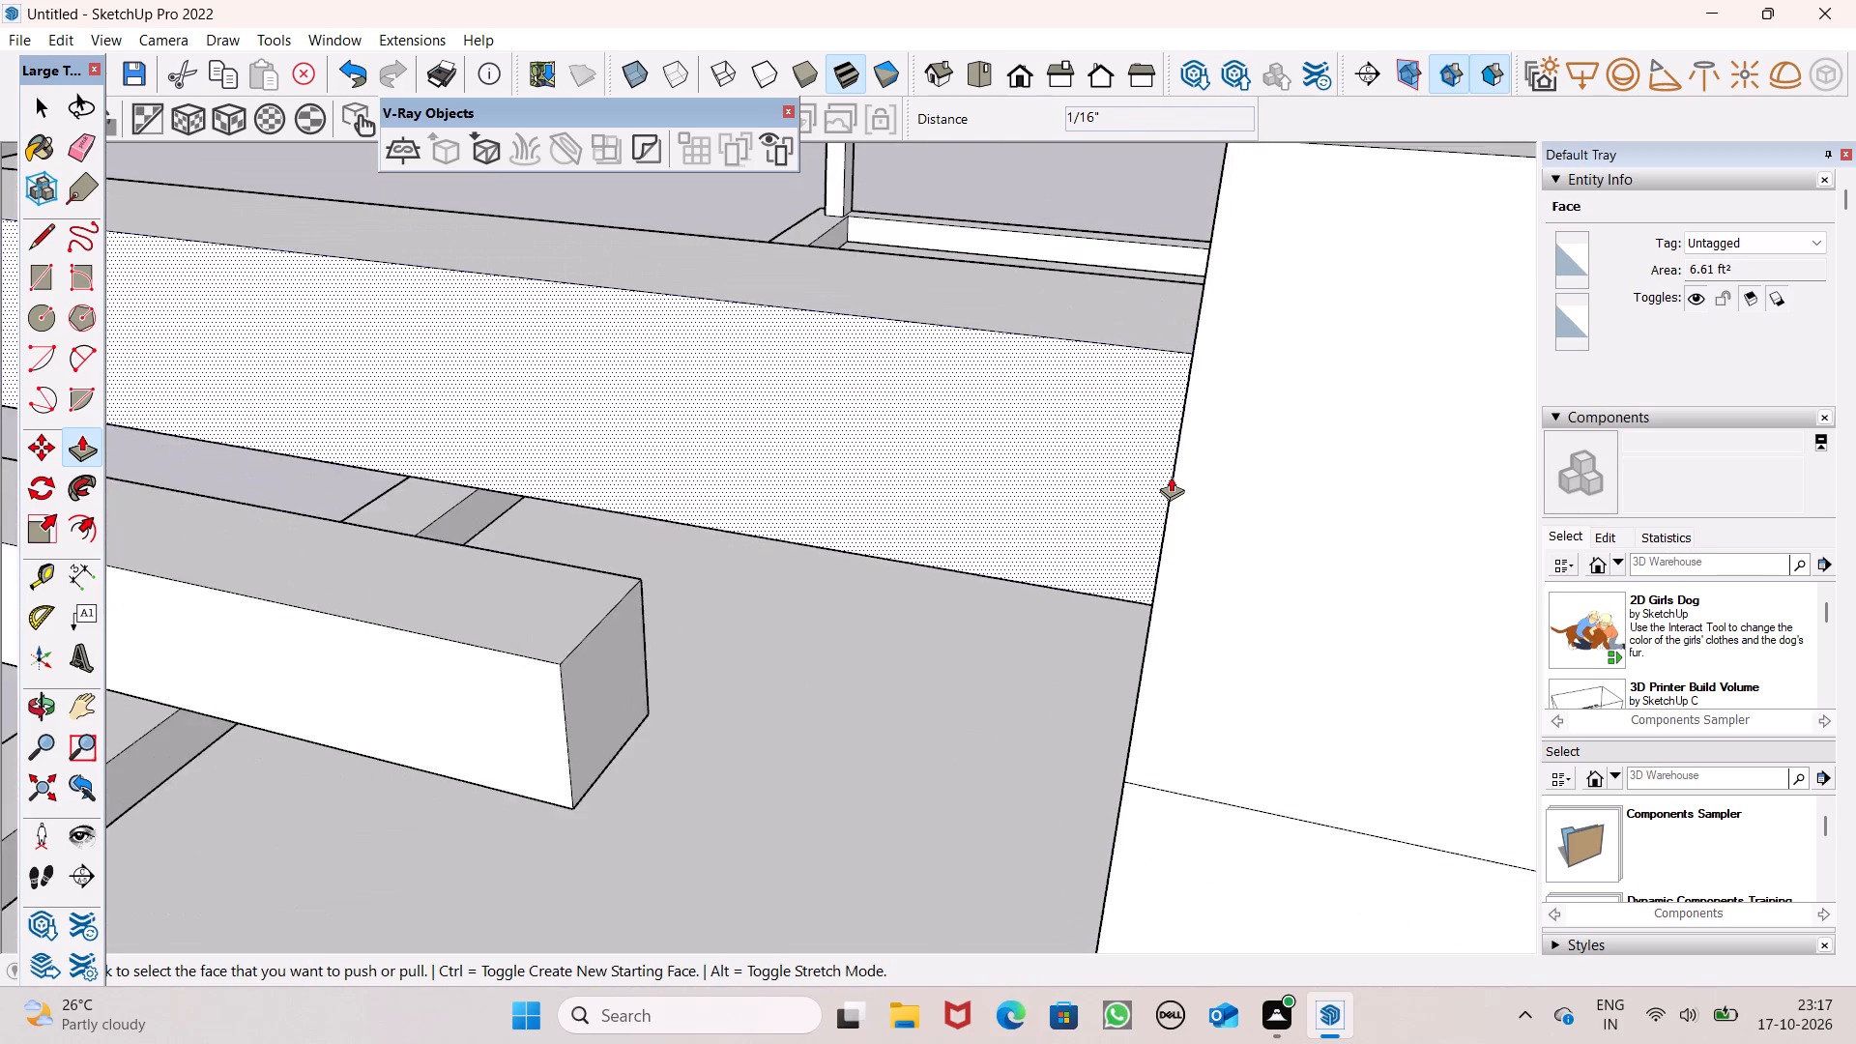
scroll(1171, 477, down, 20)
middle_drag(1162, 530, 1324, 583)
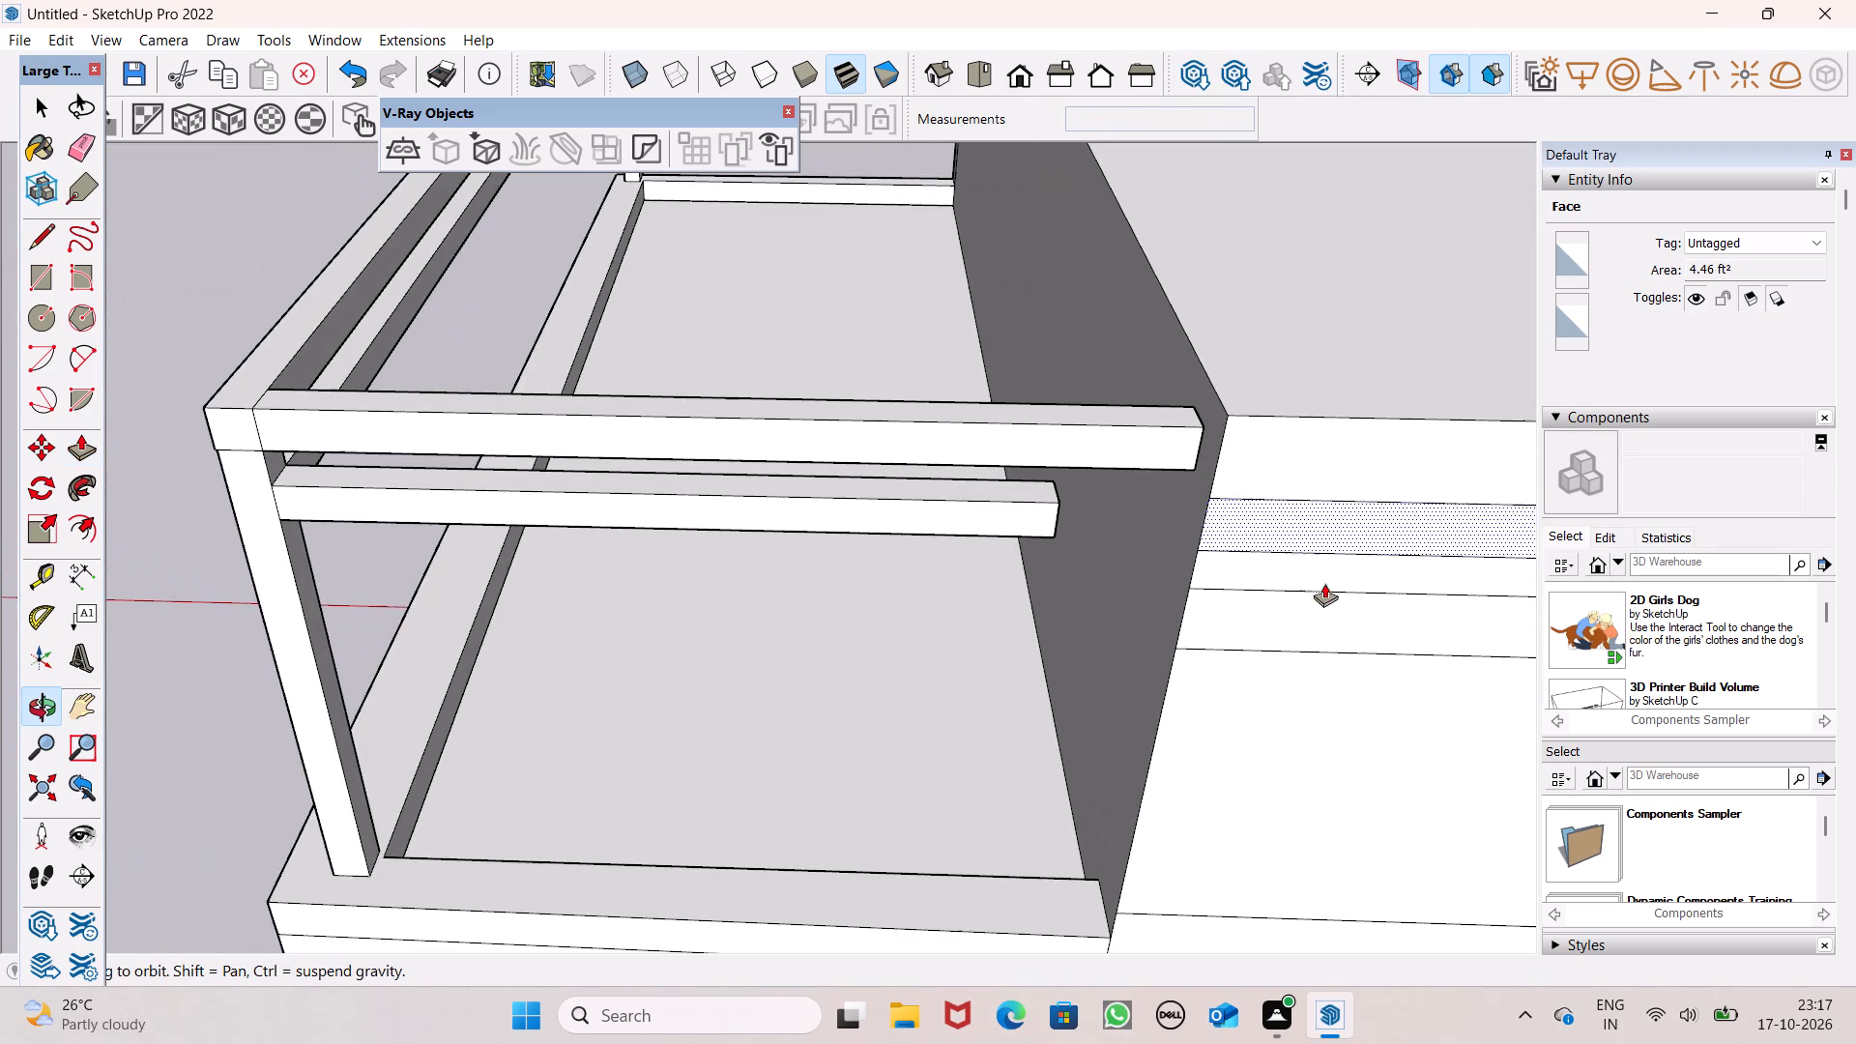
middle_drag(1324, 583, 1326, 585)
scroll(1246, 572, up, 8)
scroll(1159, 288, up, 16)
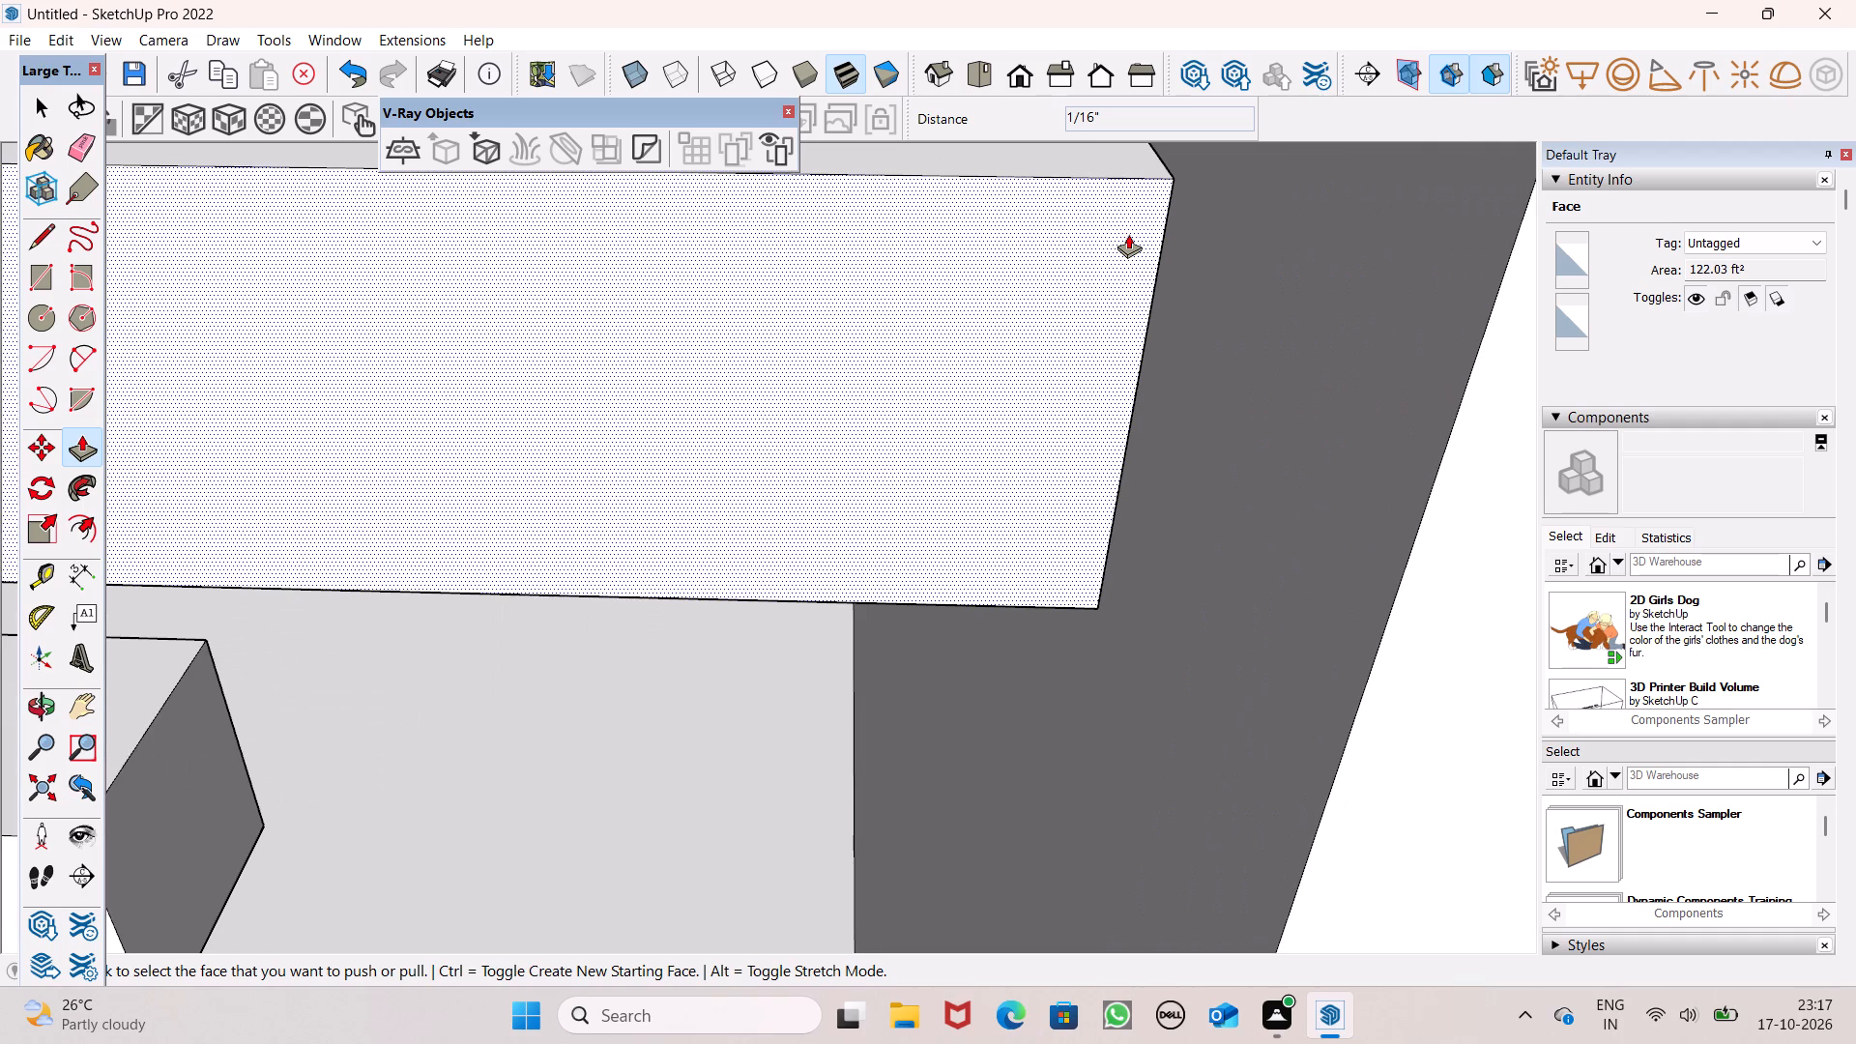
scroll(1188, 349, down, 5)
middle_drag(1174, 377, 1011, 477)
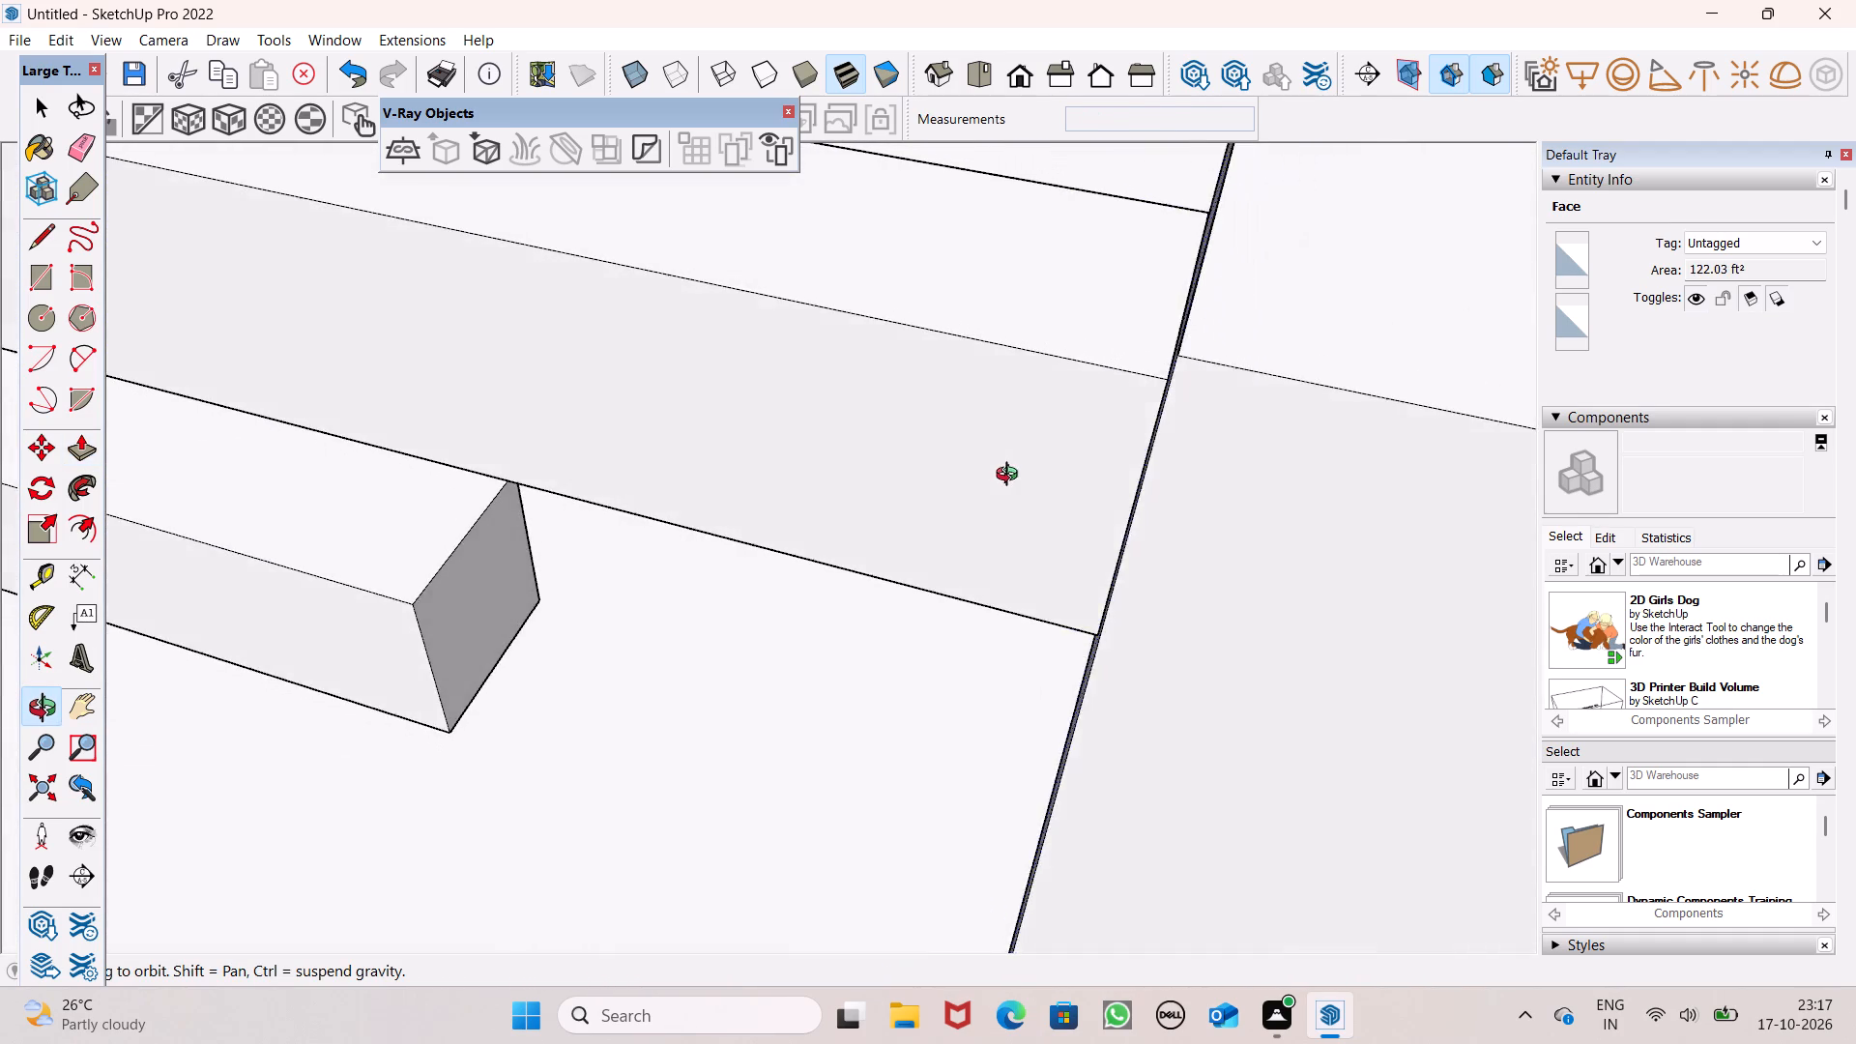
middle_drag(1011, 477, 1066, 531)
scroll(1182, 484, up, 8)
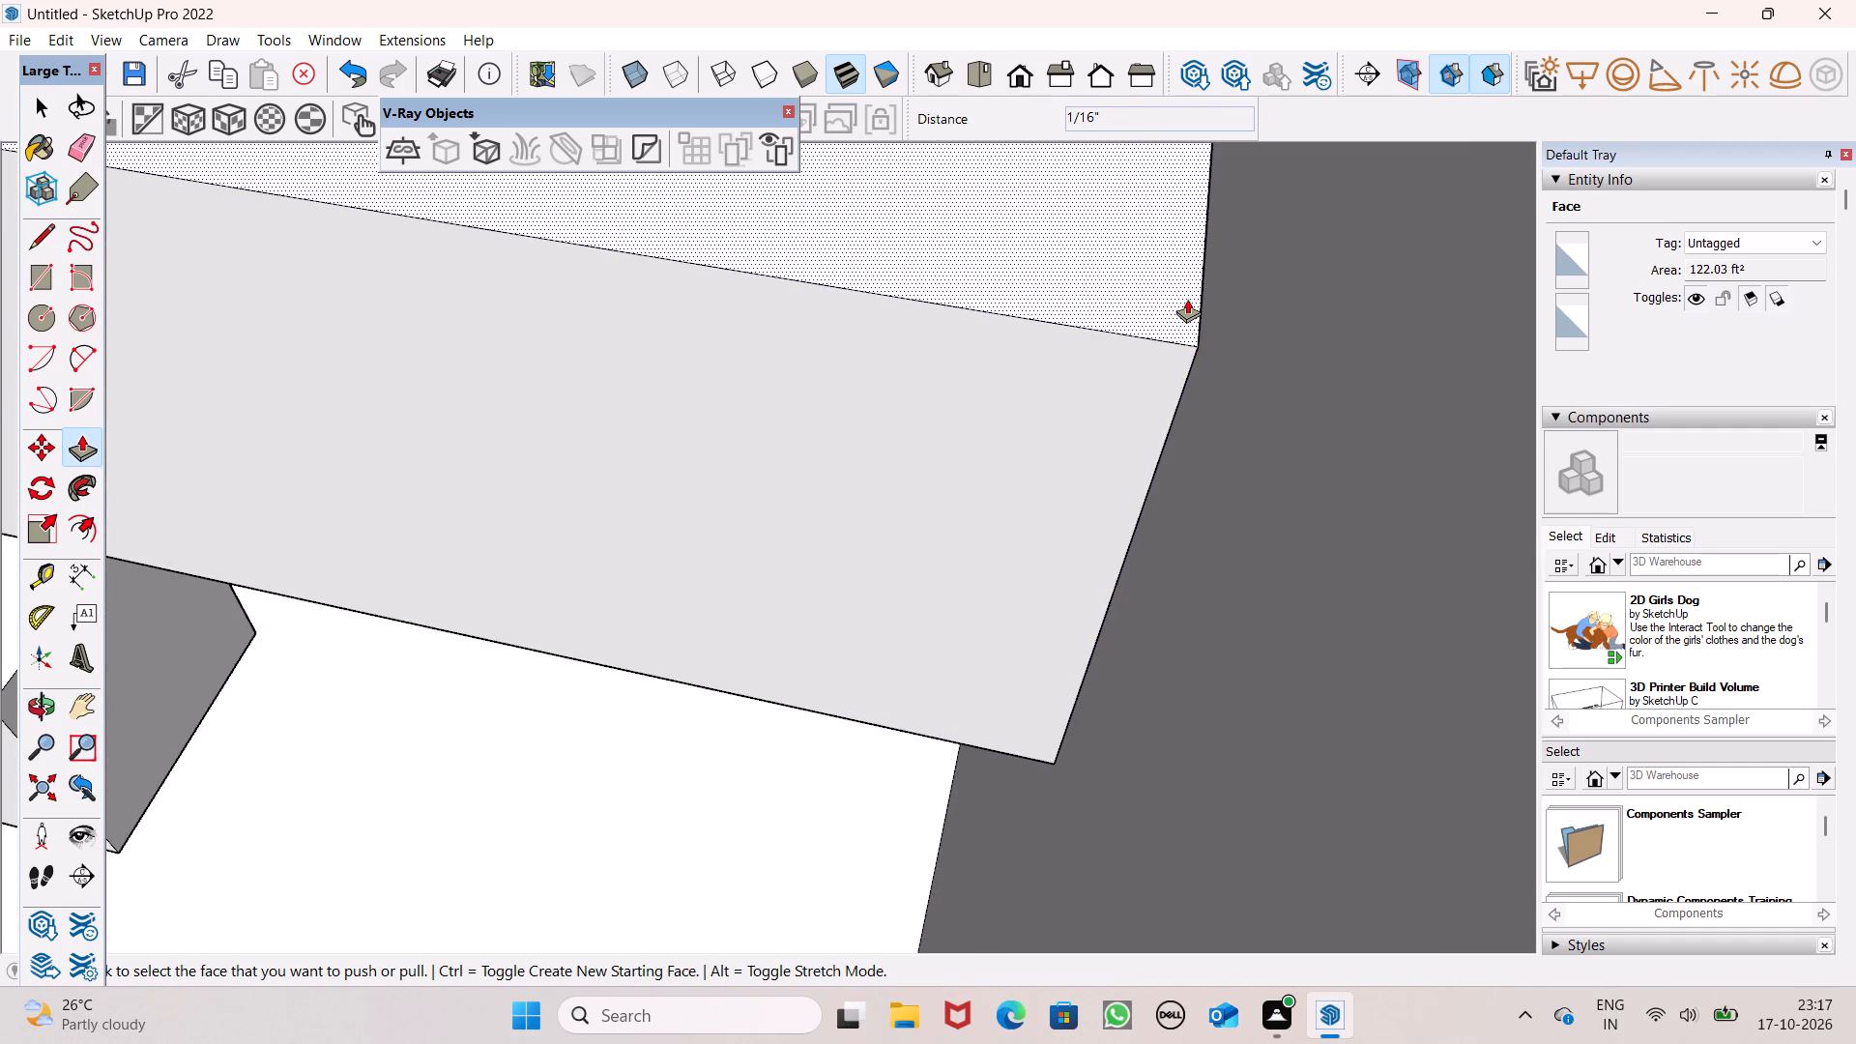
scroll(1187, 298, up, 8)
middle_drag(1383, 406, 1239, 381)
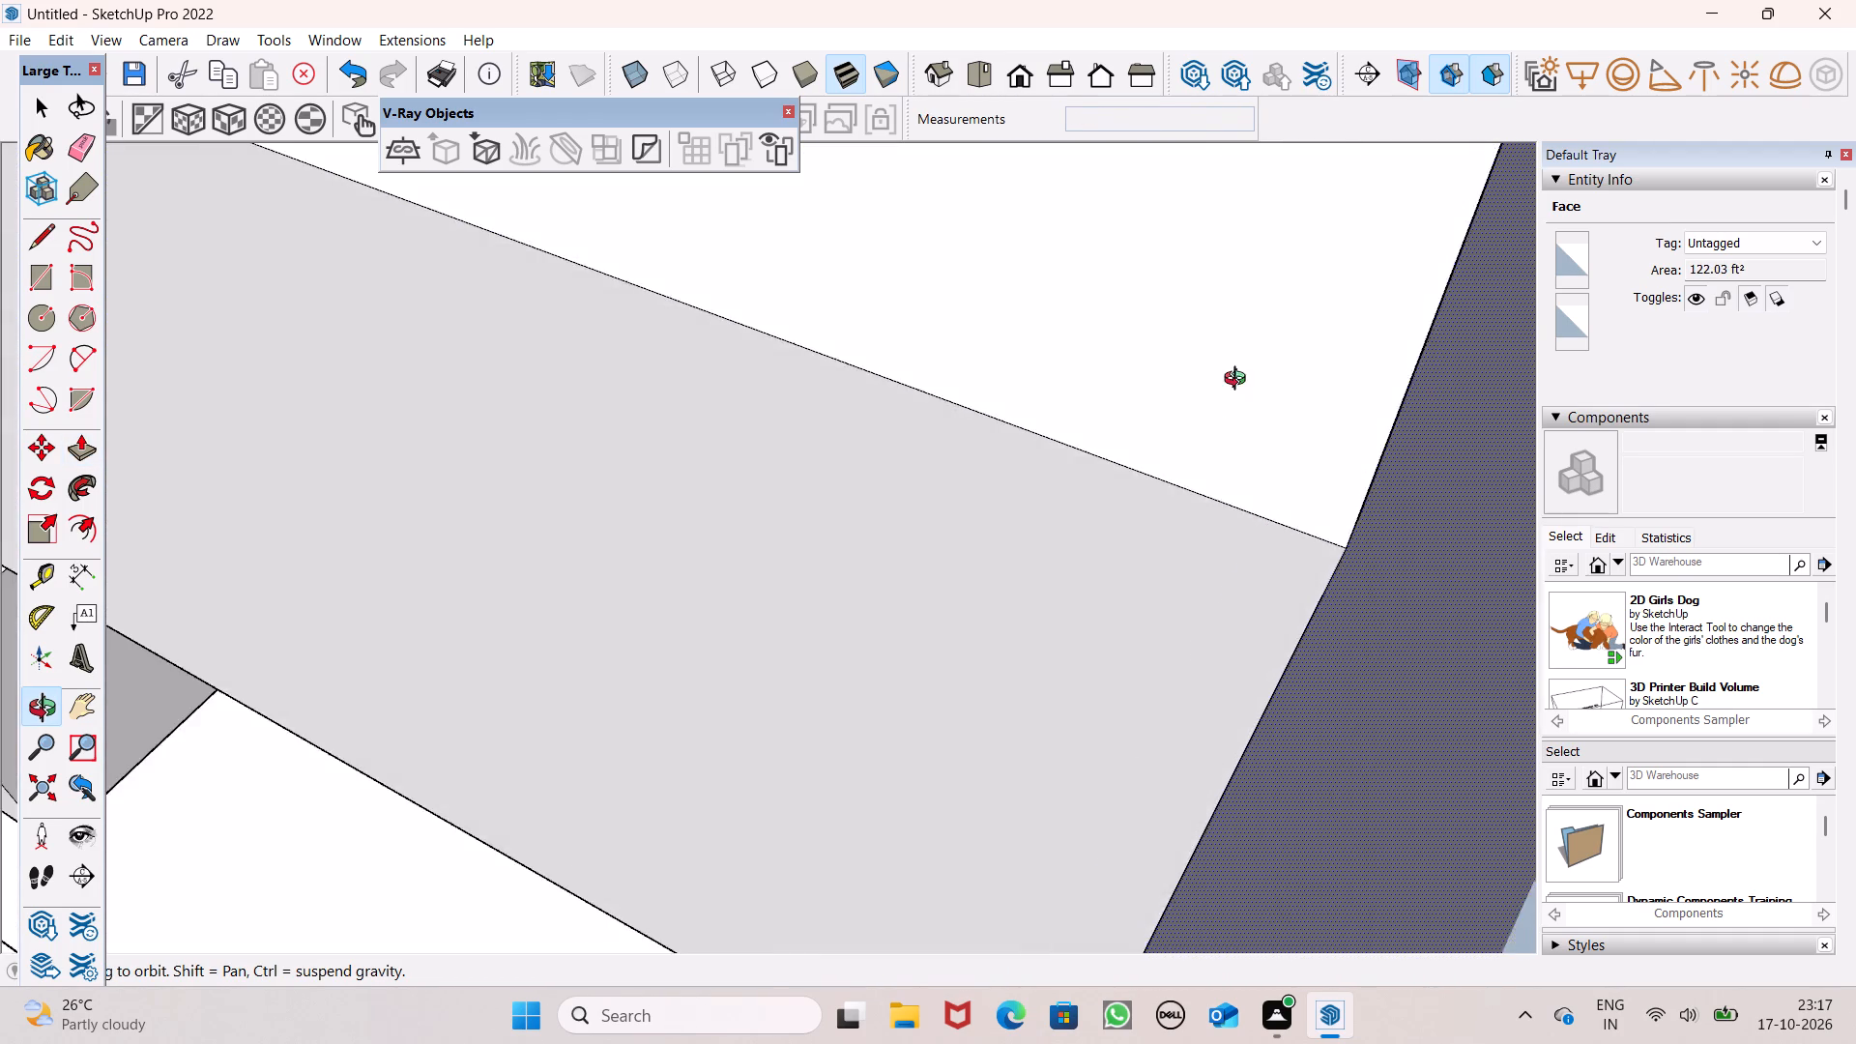
middle_drag(1239, 381, 1254, 356)
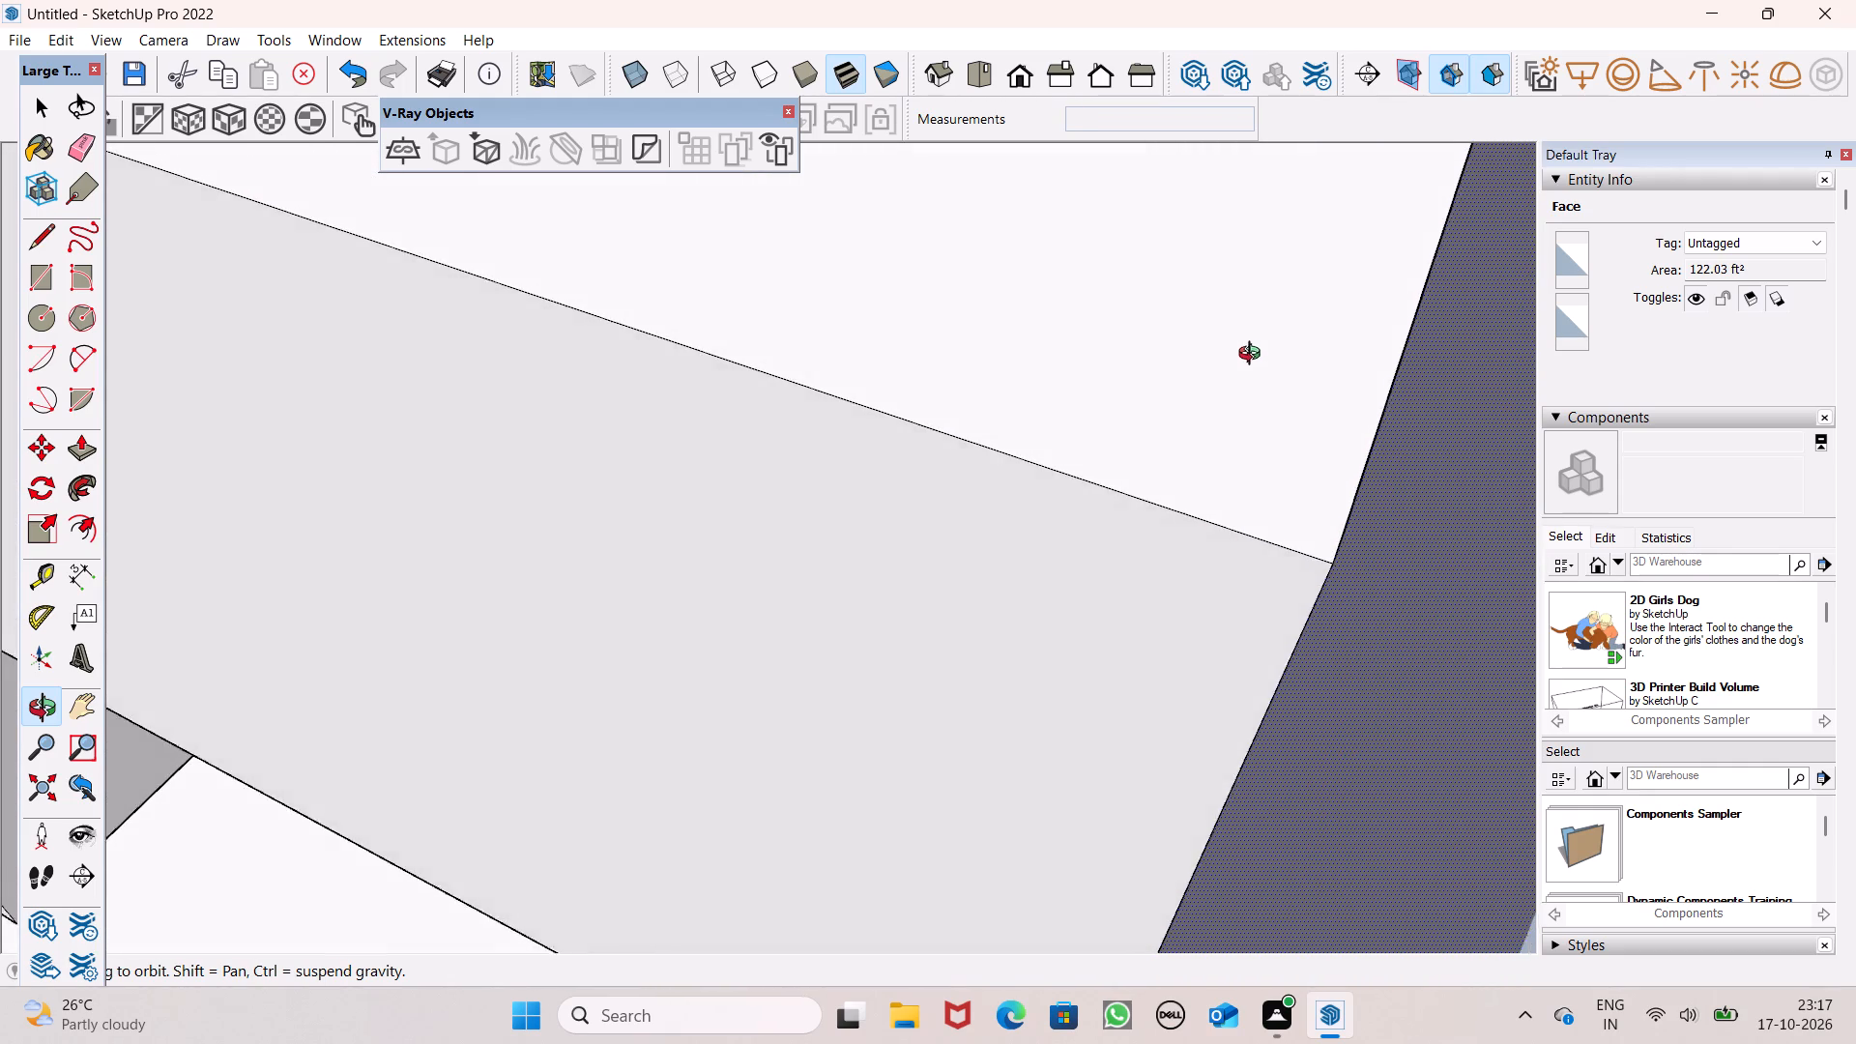
middle_drag(1254, 356, 1271, 313)
scroll(1268, 312, up, 1)
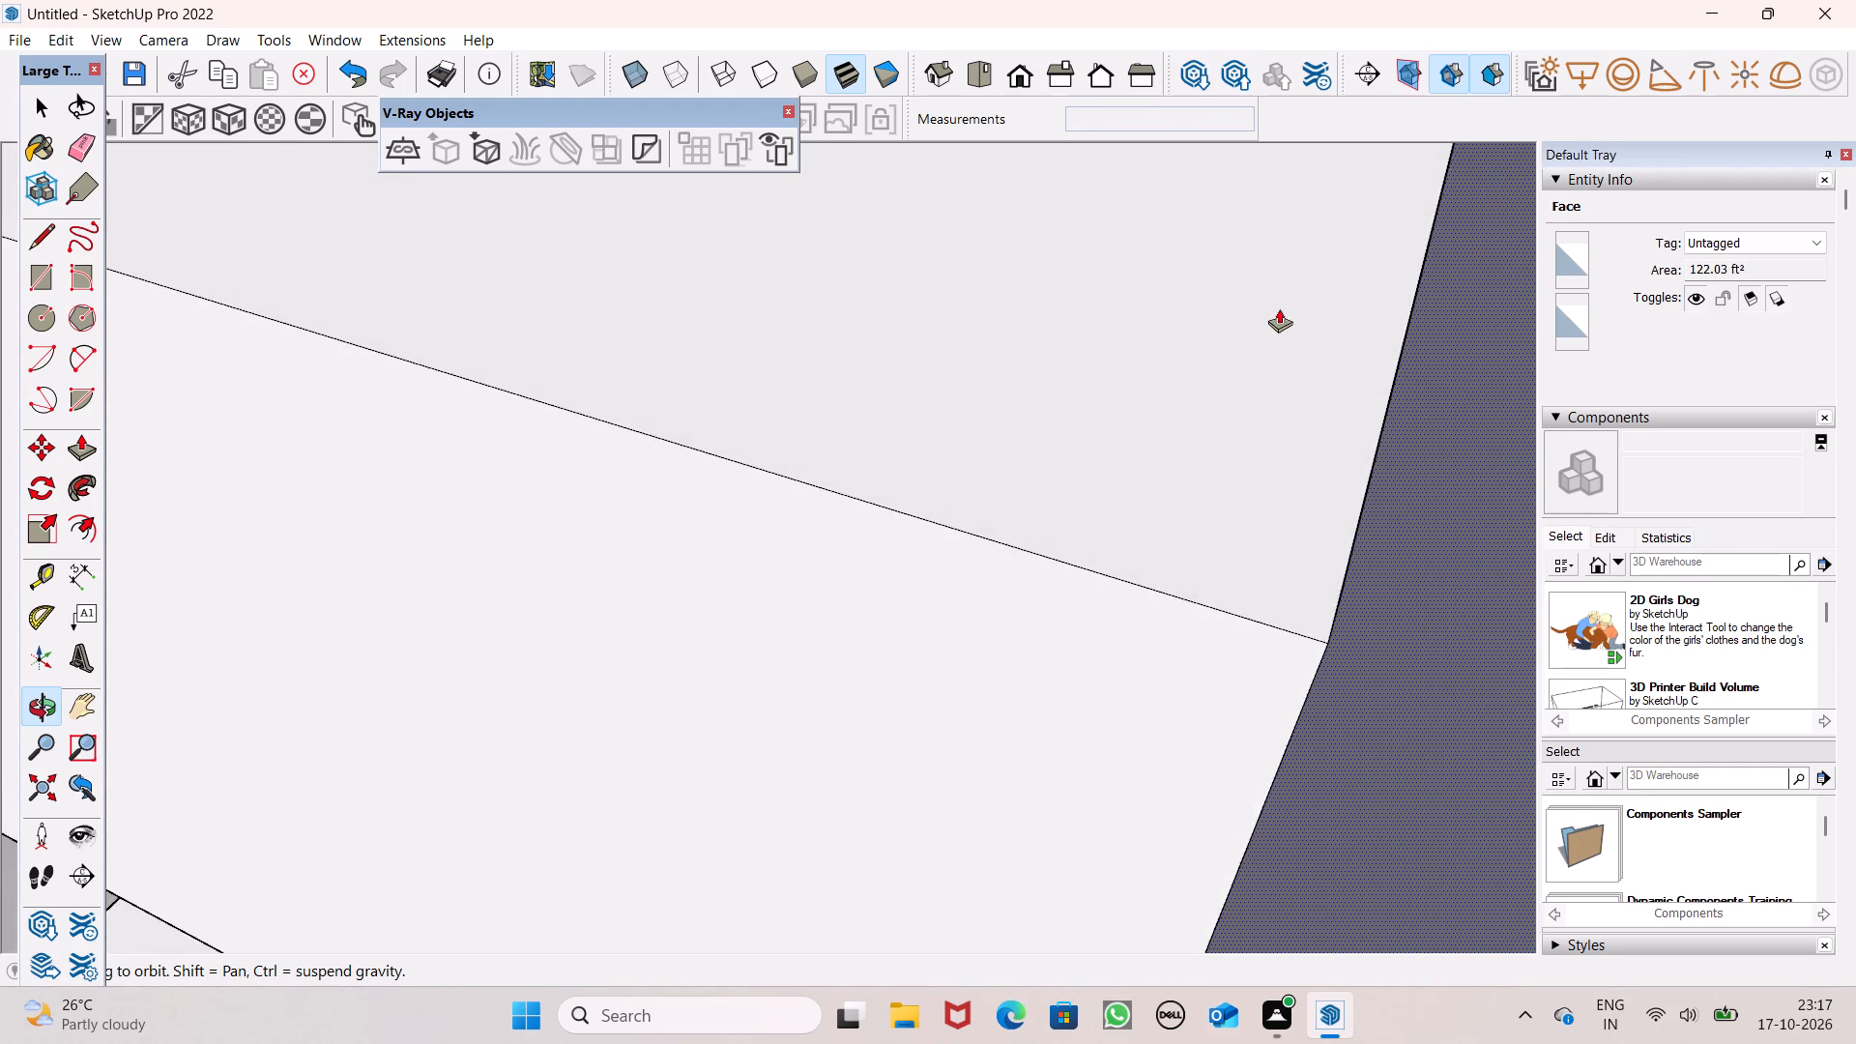
scroll(1239, 456, down, 12)
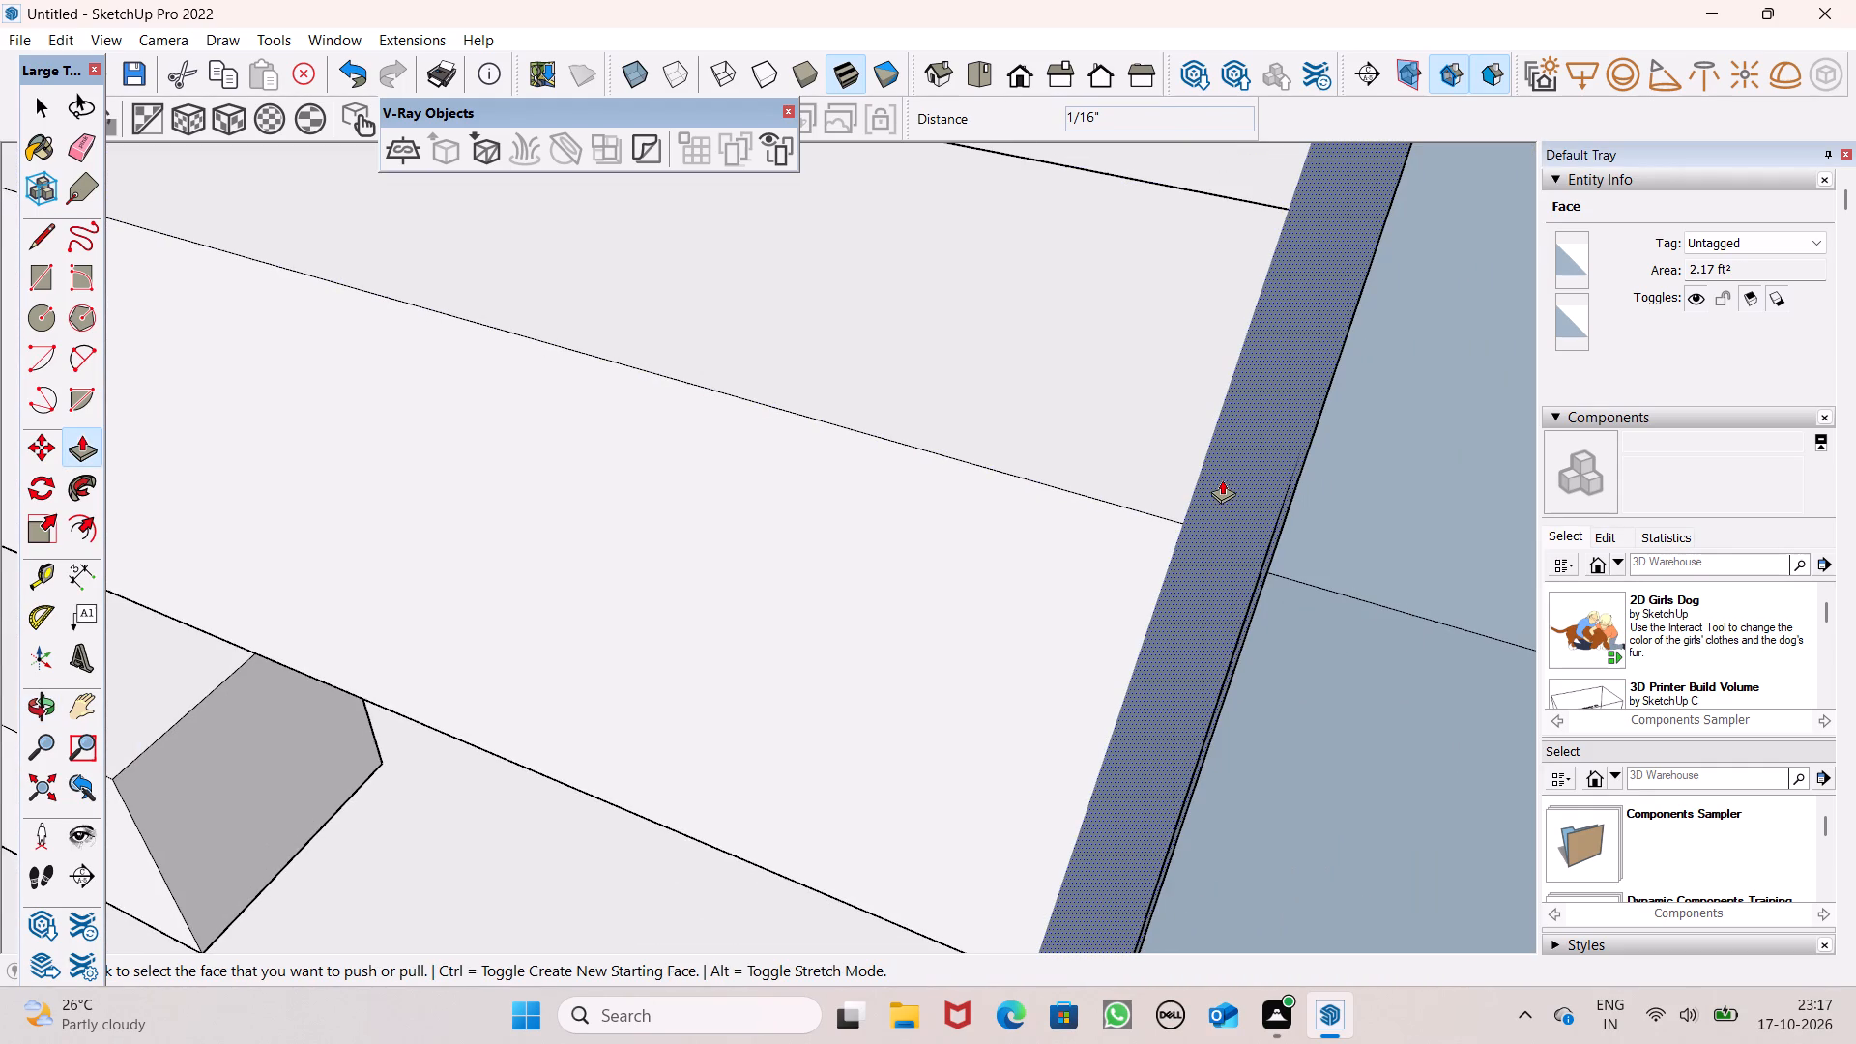
scroll(1251, 477, down, 12)
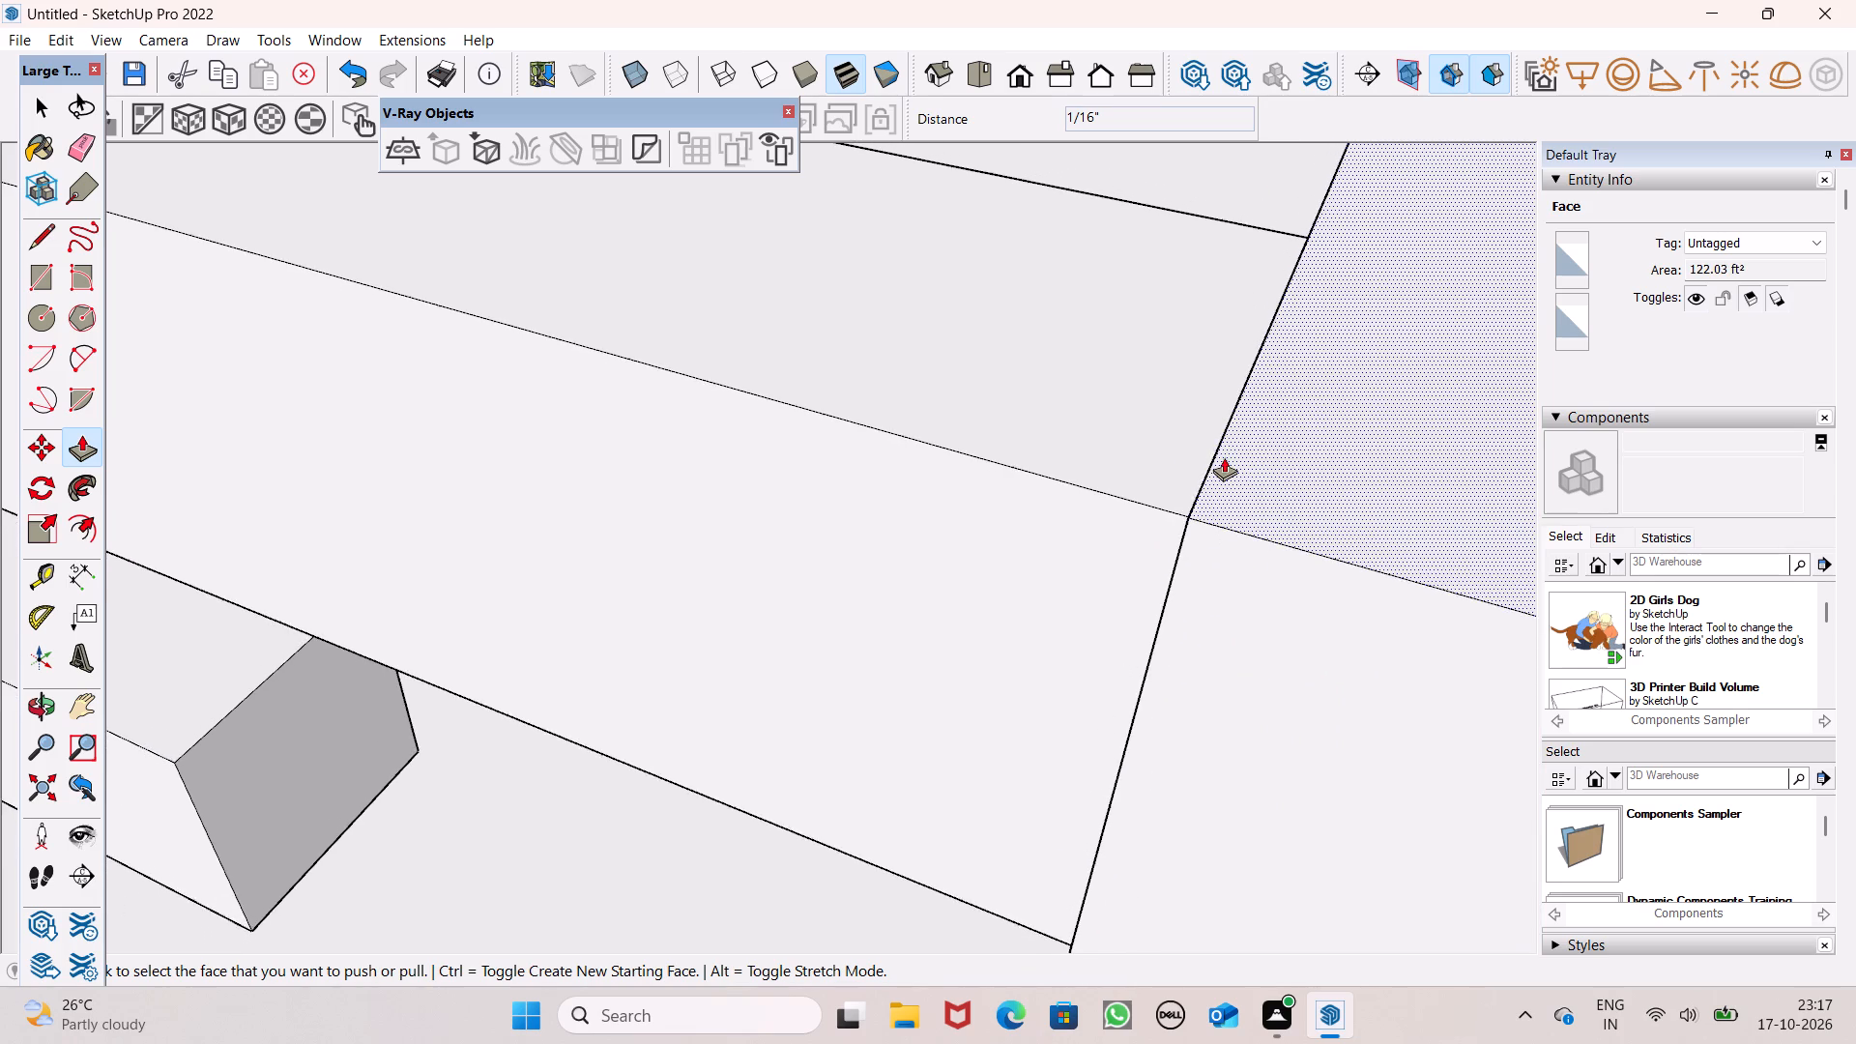
scroll(1224, 457, down, 6)
middle_drag(1193, 473, 1302, 392)
scroll(1300, 392, up, 5)
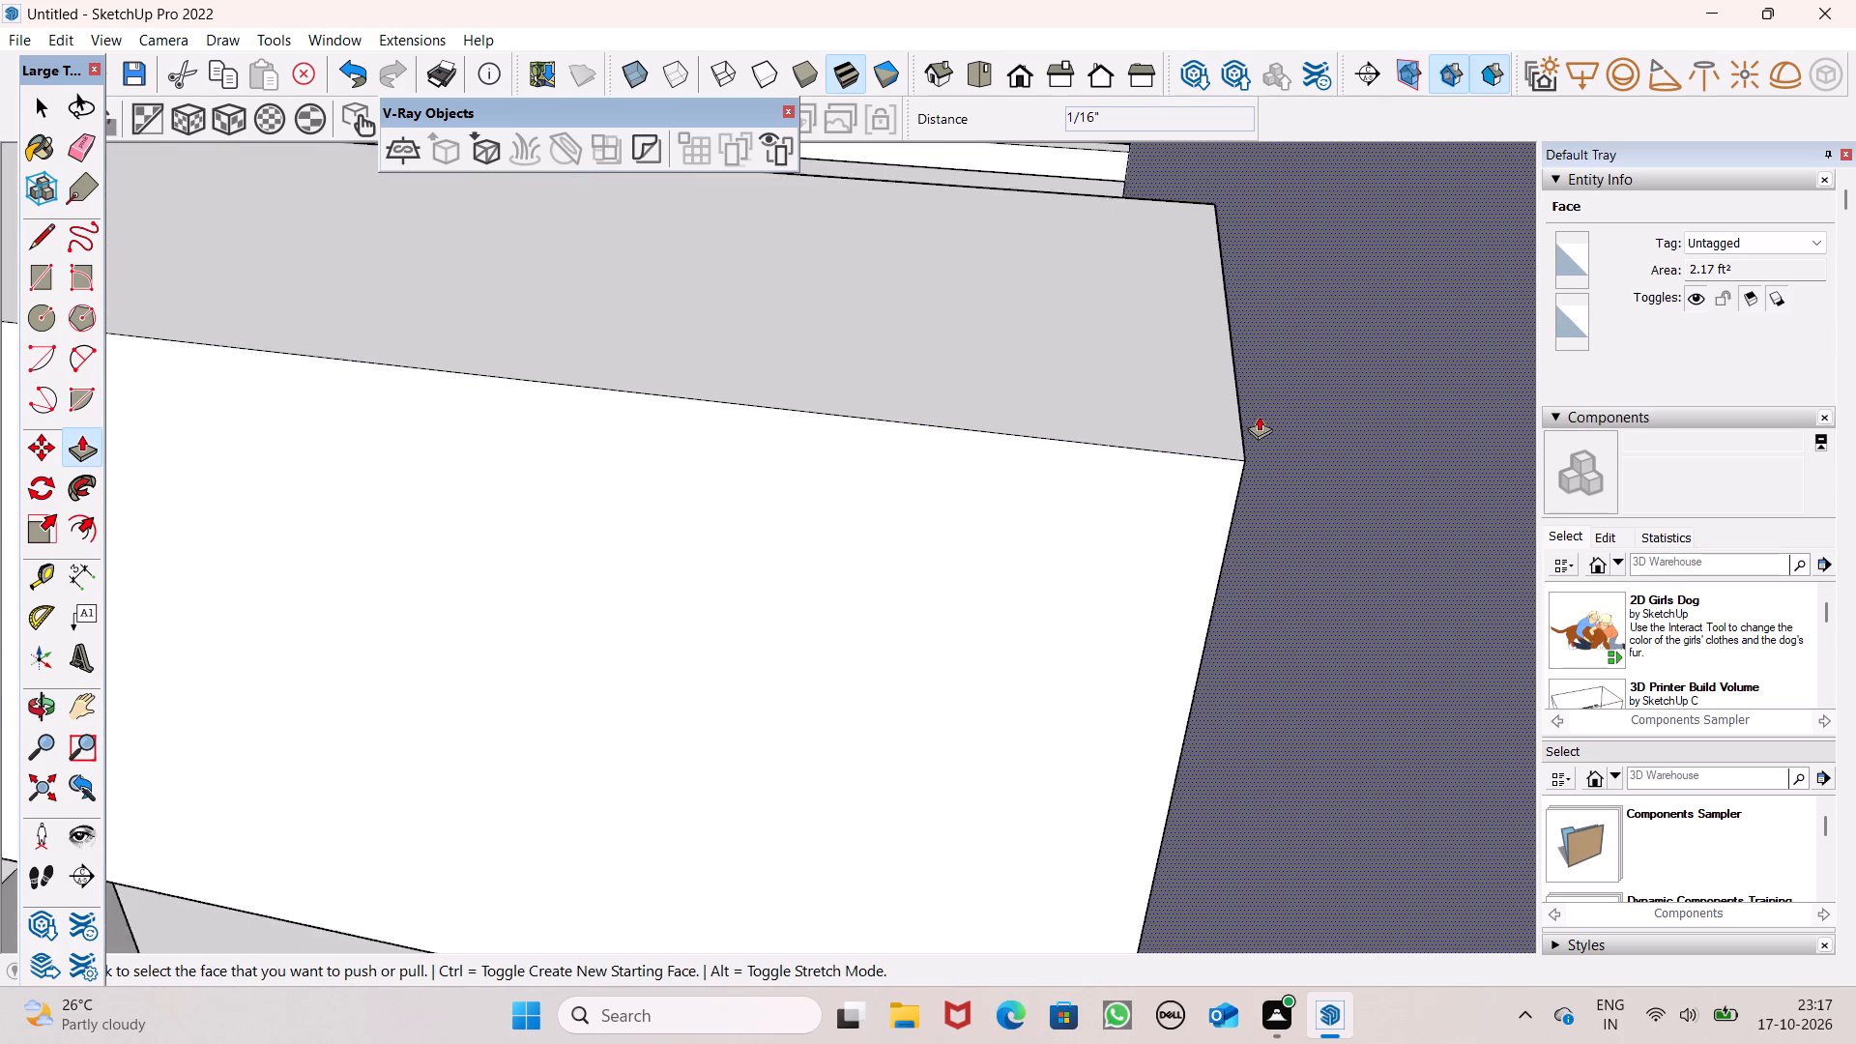
scroll(1259, 416, up, 5)
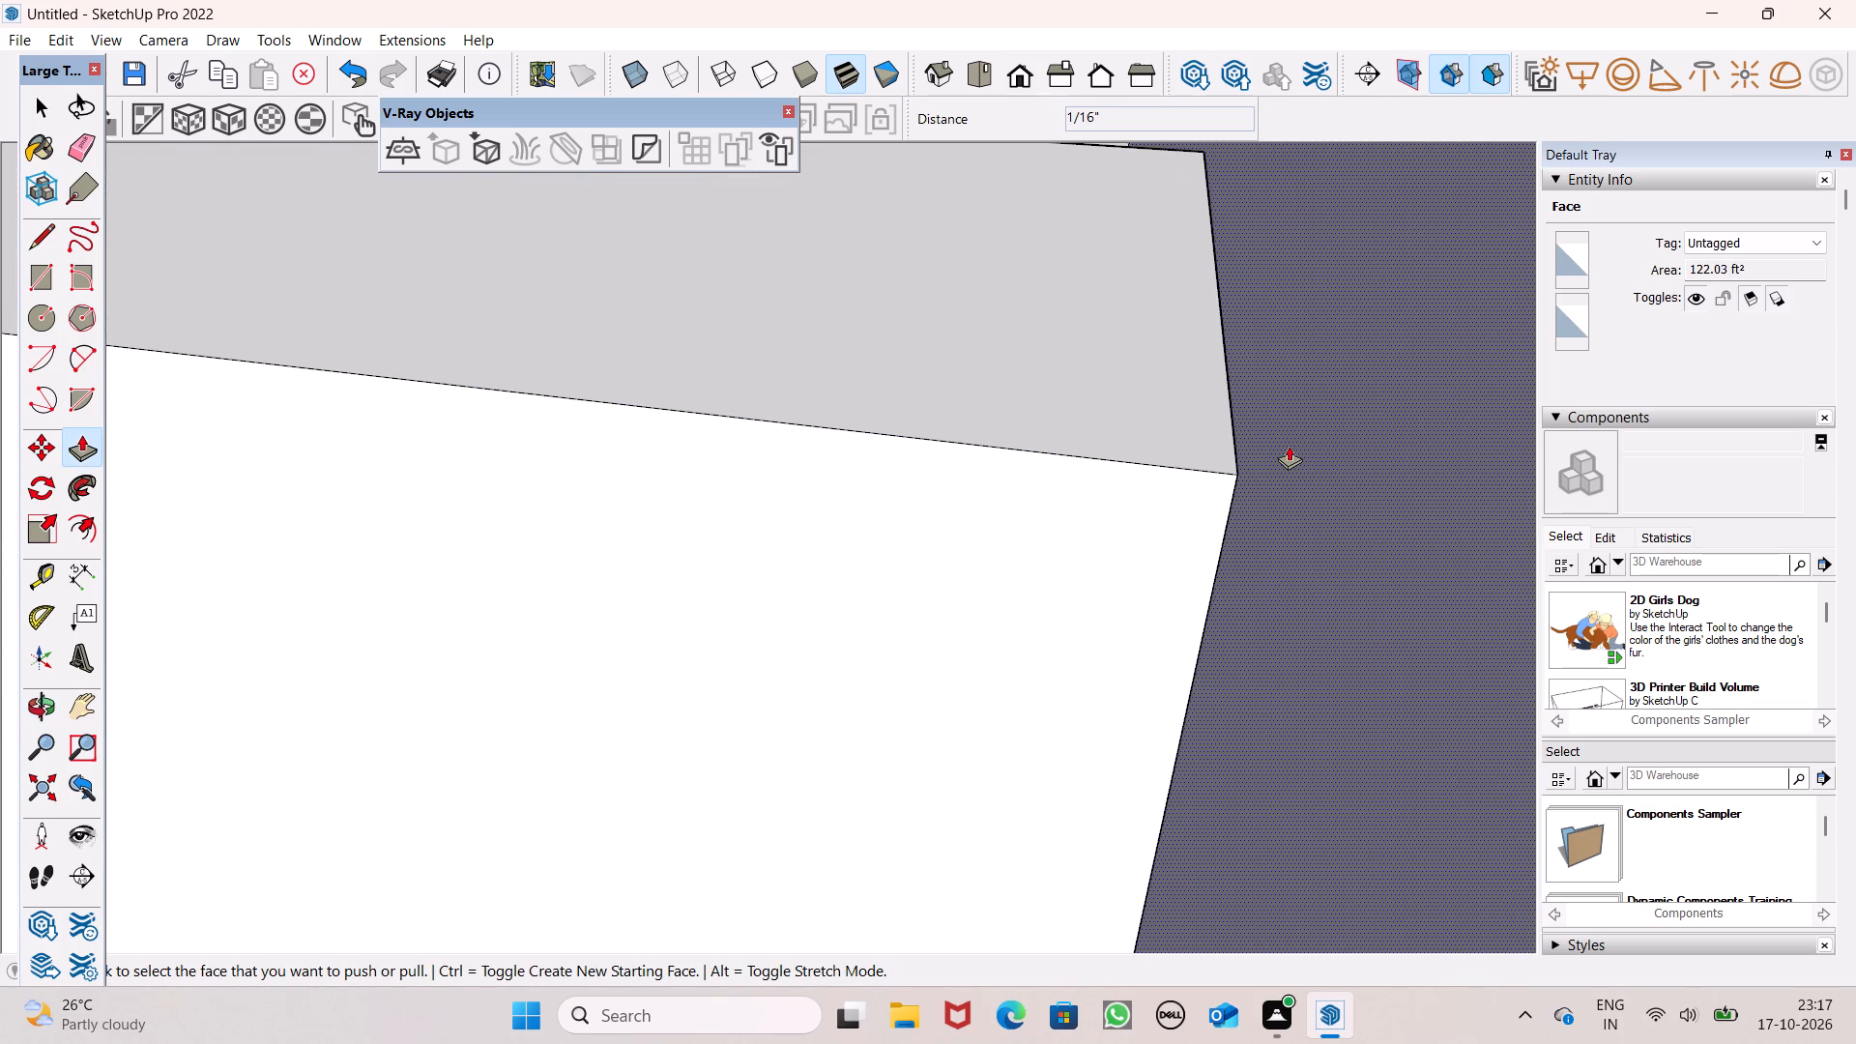
middle_drag(1334, 553, 1277, 532)
scroll(1341, 394, down, 4)
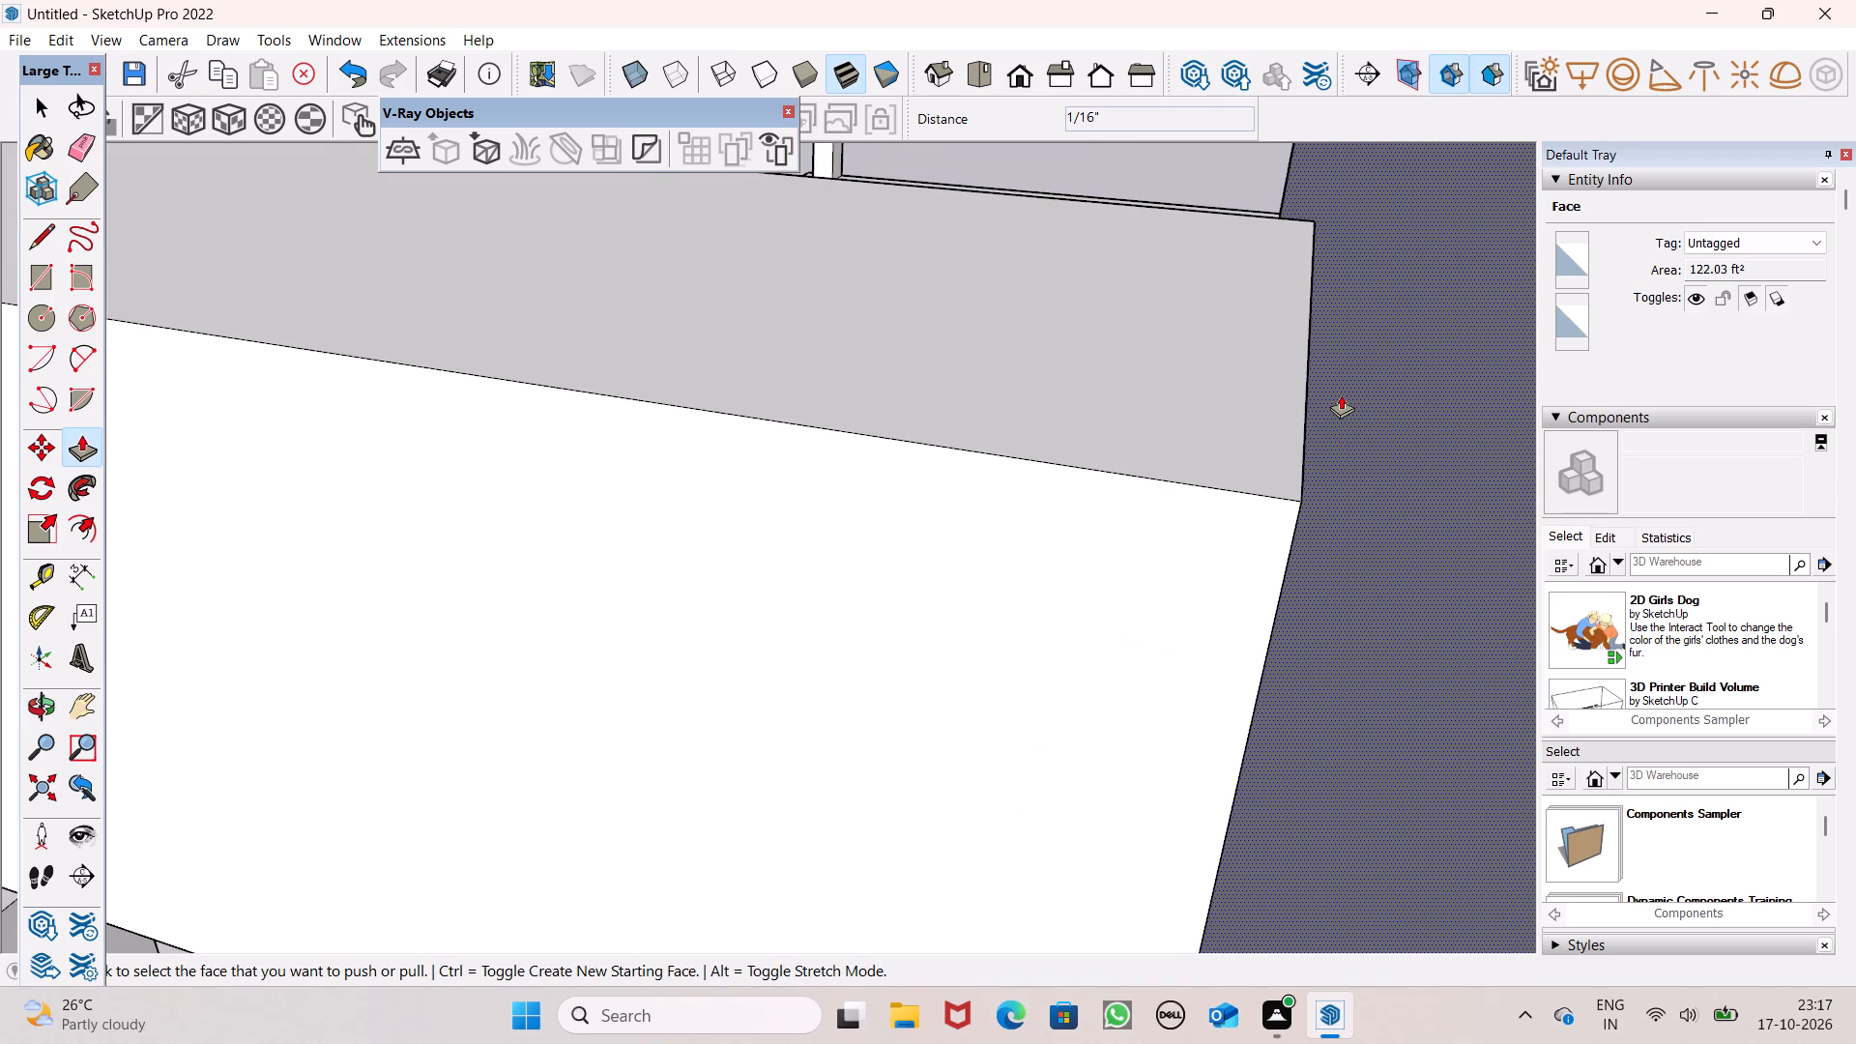
scroll(1340, 386, down, 5)
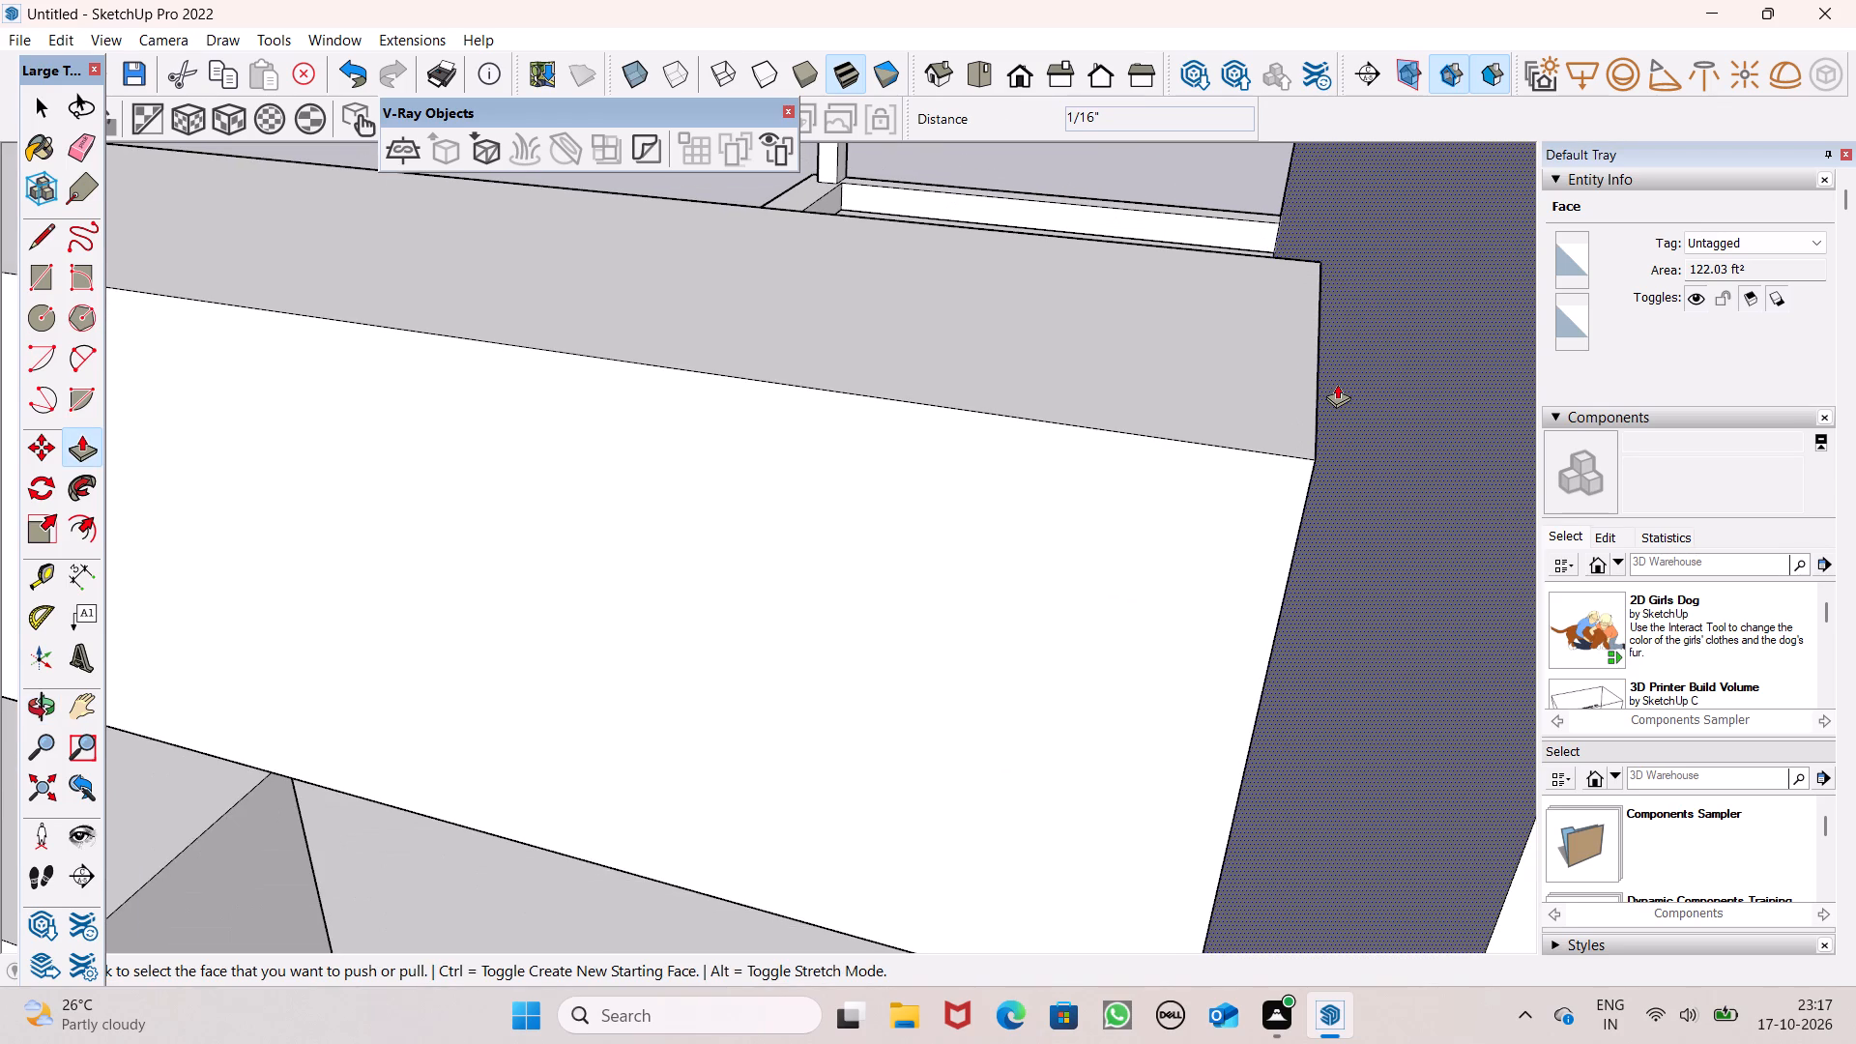
scroll(1337, 384, down, 5)
scroll(1249, 341, down, 6)
scroll(1117, 280, down, 7)
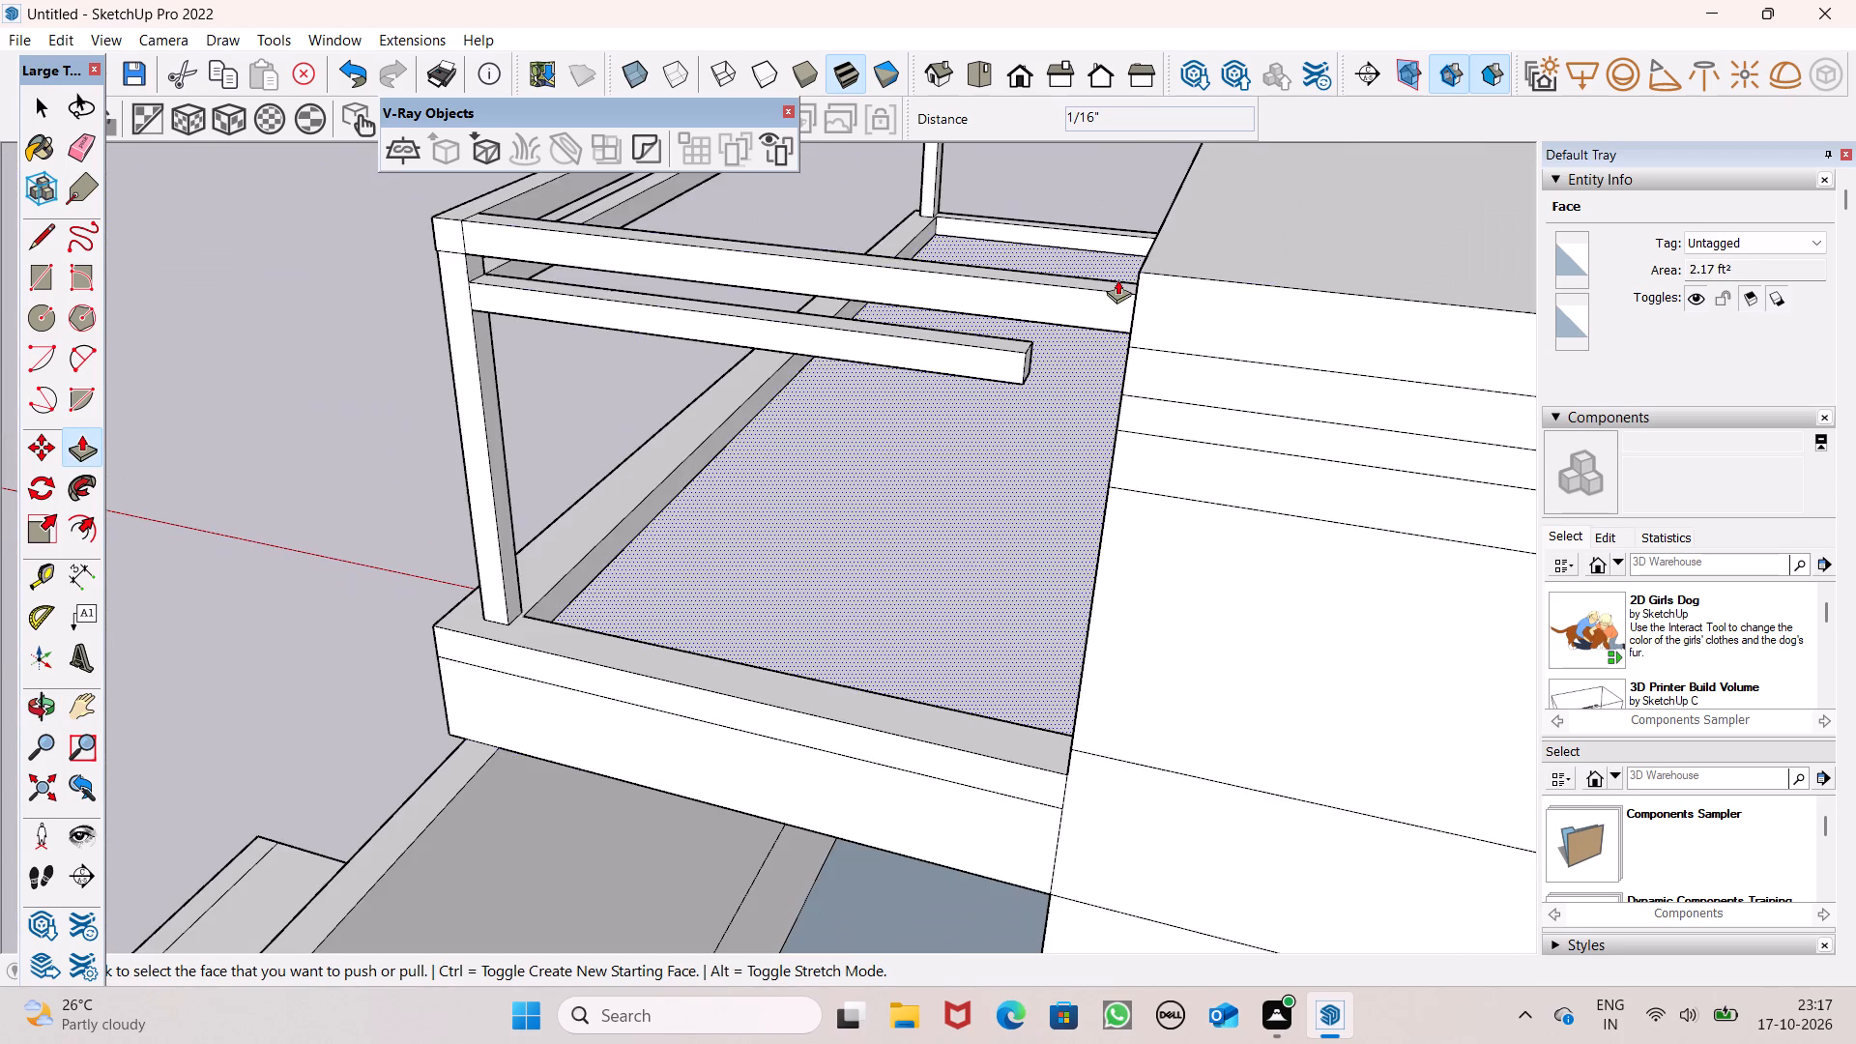
Extend the lower cross beam's end face about 11 5/16" to the raised roof block, beneath the upper cross beam.
scroll(1117, 279, down, 2)
scroll(1101, 335, up, 1)
middle_drag(1090, 355, 1089, 355)
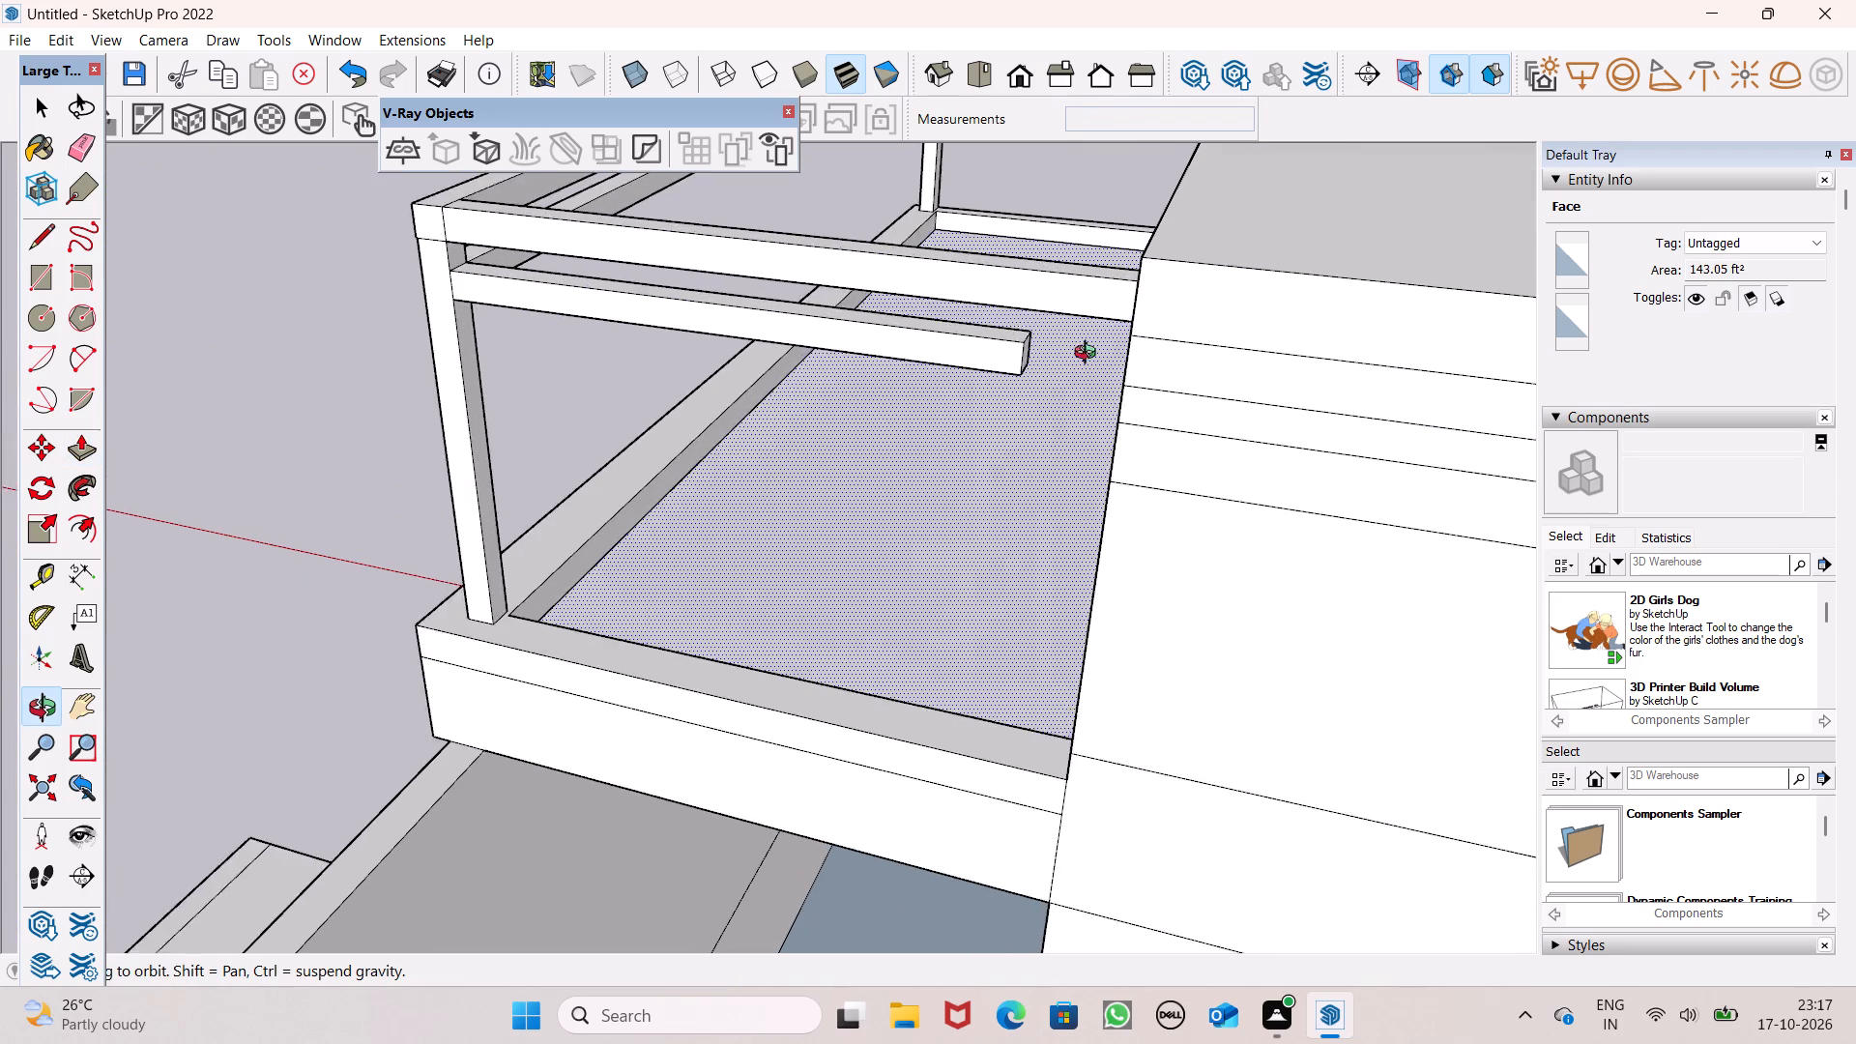
middle_drag(1089, 355, 1077, 345)
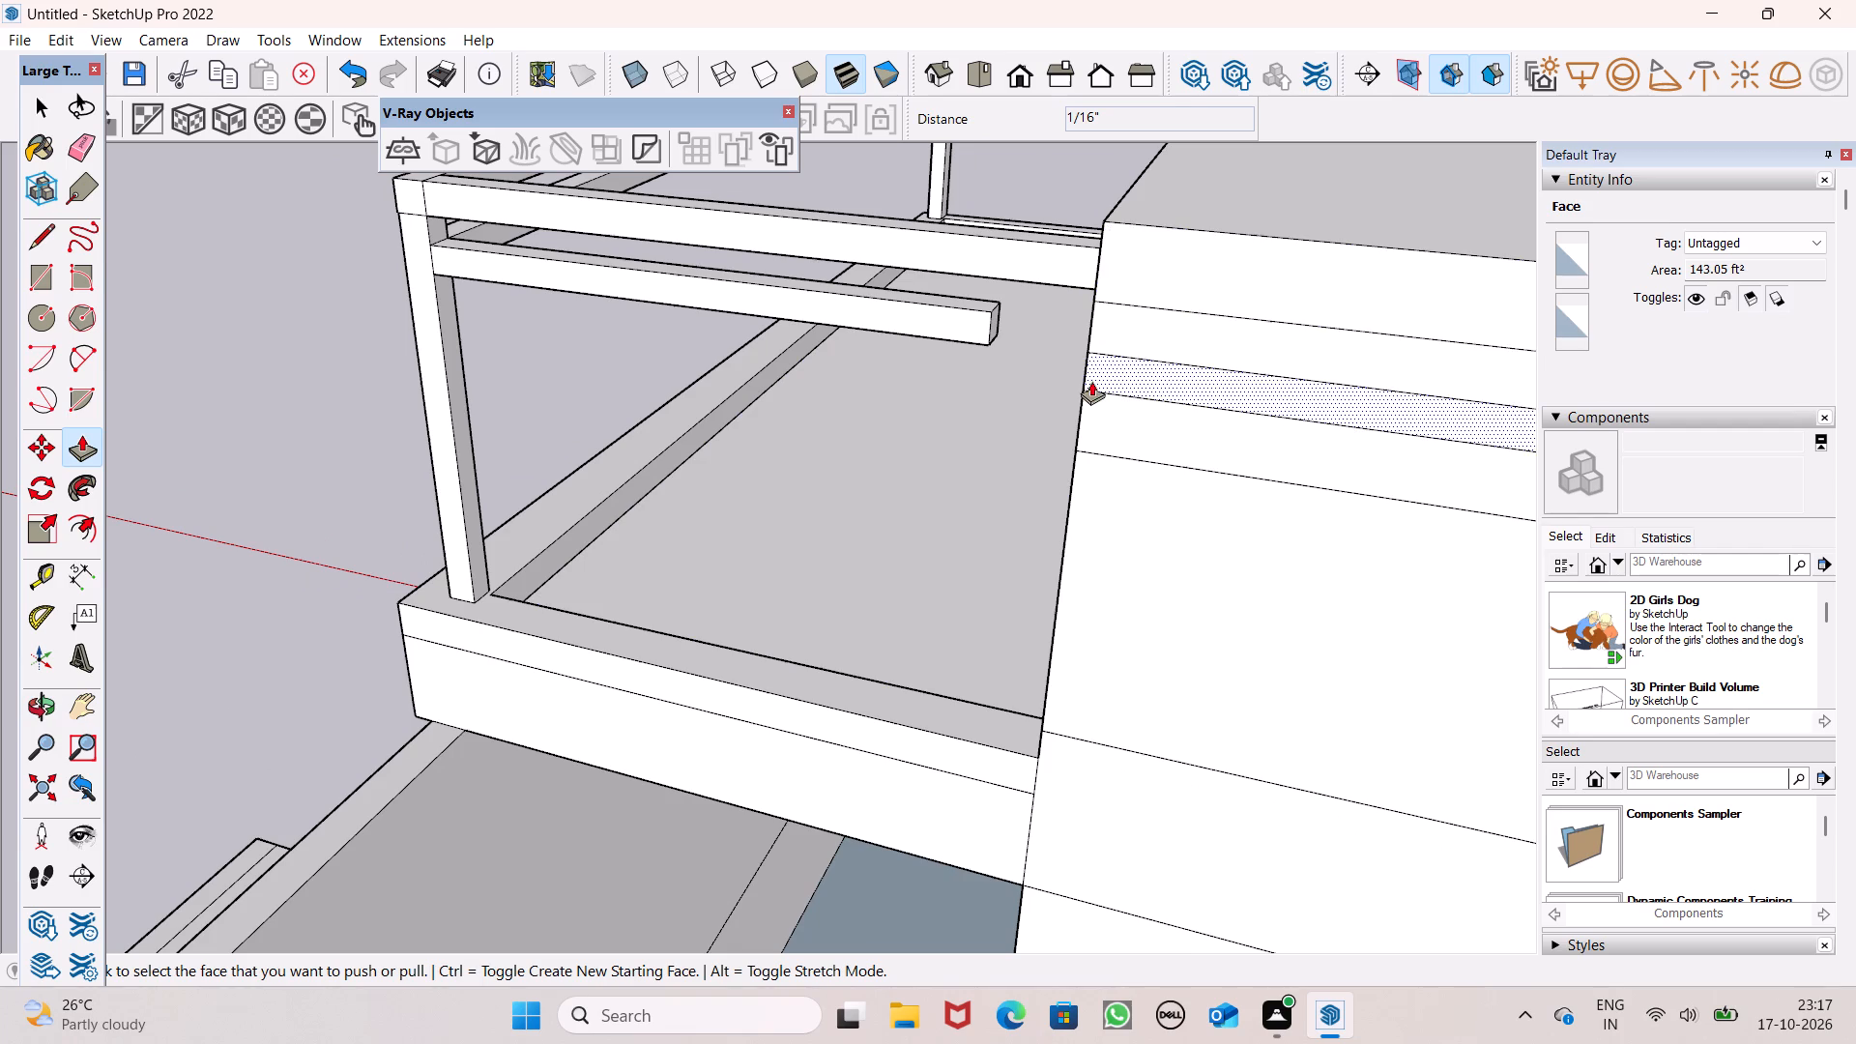
scroll(1085, 379, up, 5)
middle_drag(1076, 373, 1109, 394)
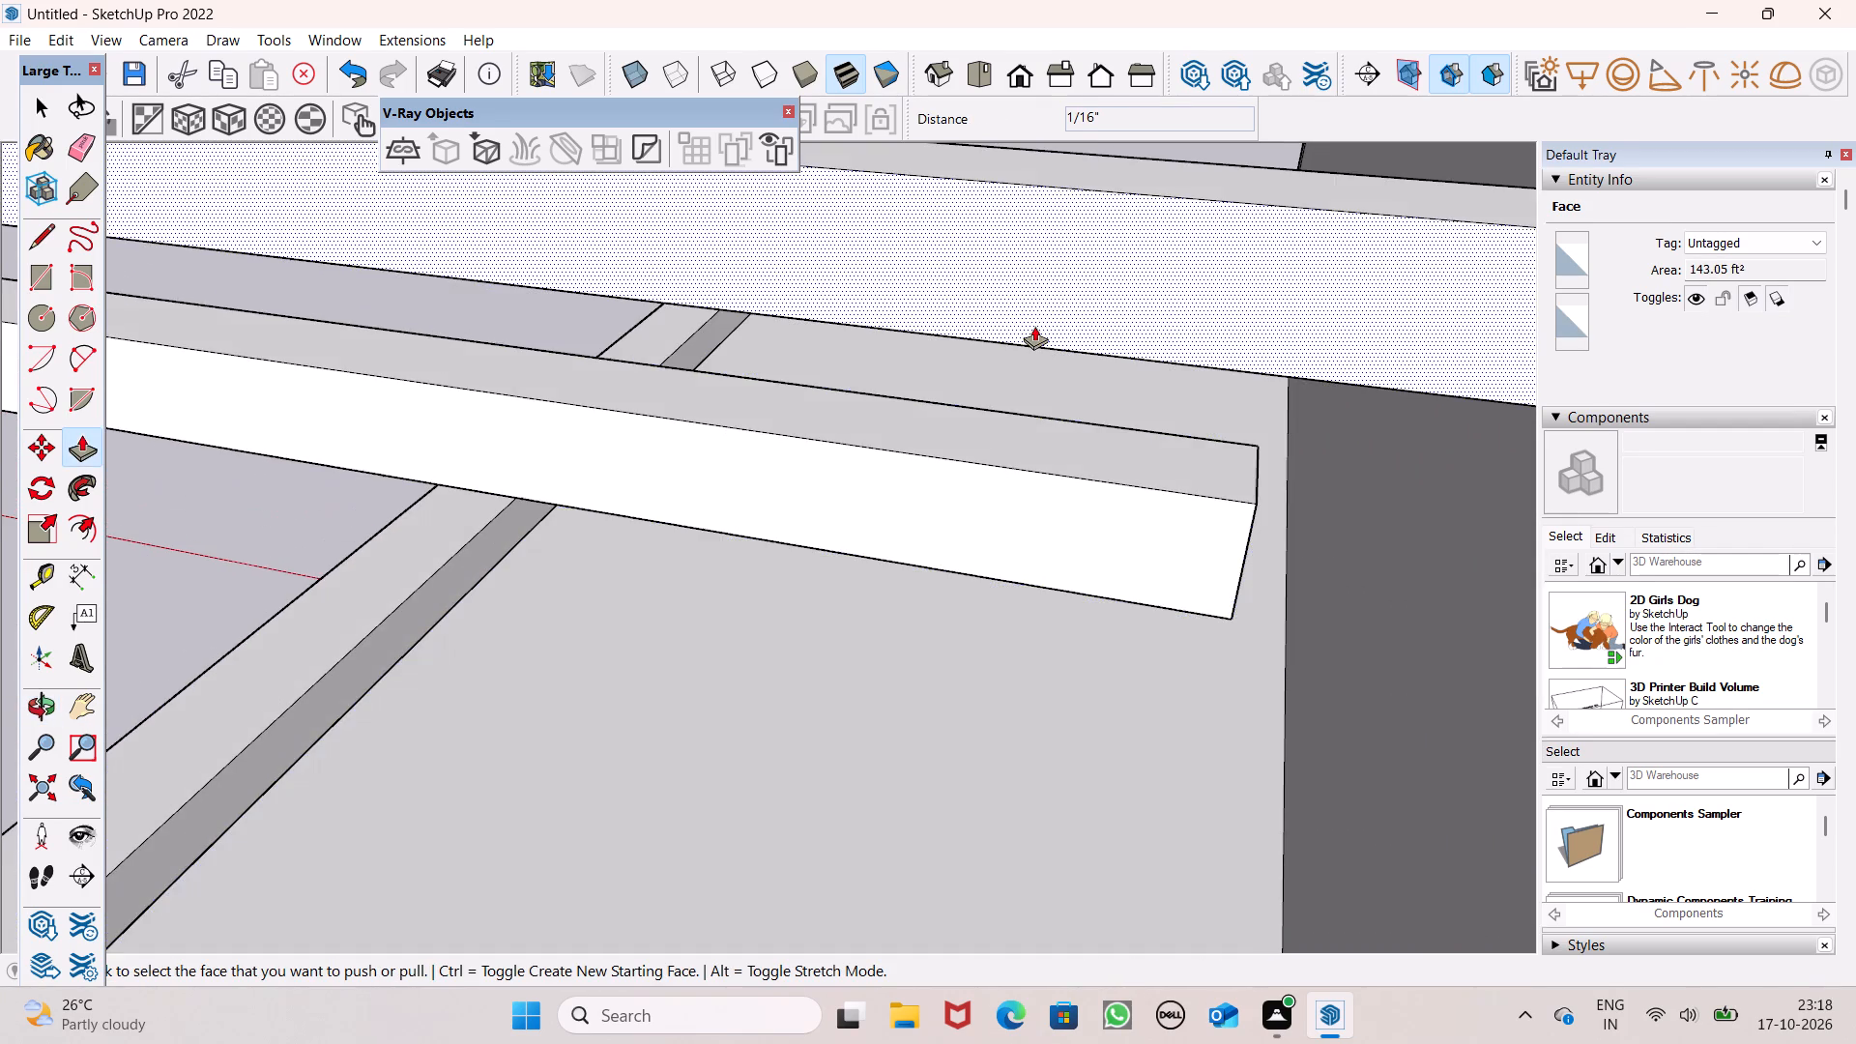
scroll(1034, 326, down, 3)
scroll(1160, 388, down, 2)
middle_drag(1213, 457, 1162, 426)
drag(948, 300, 1003, 315)
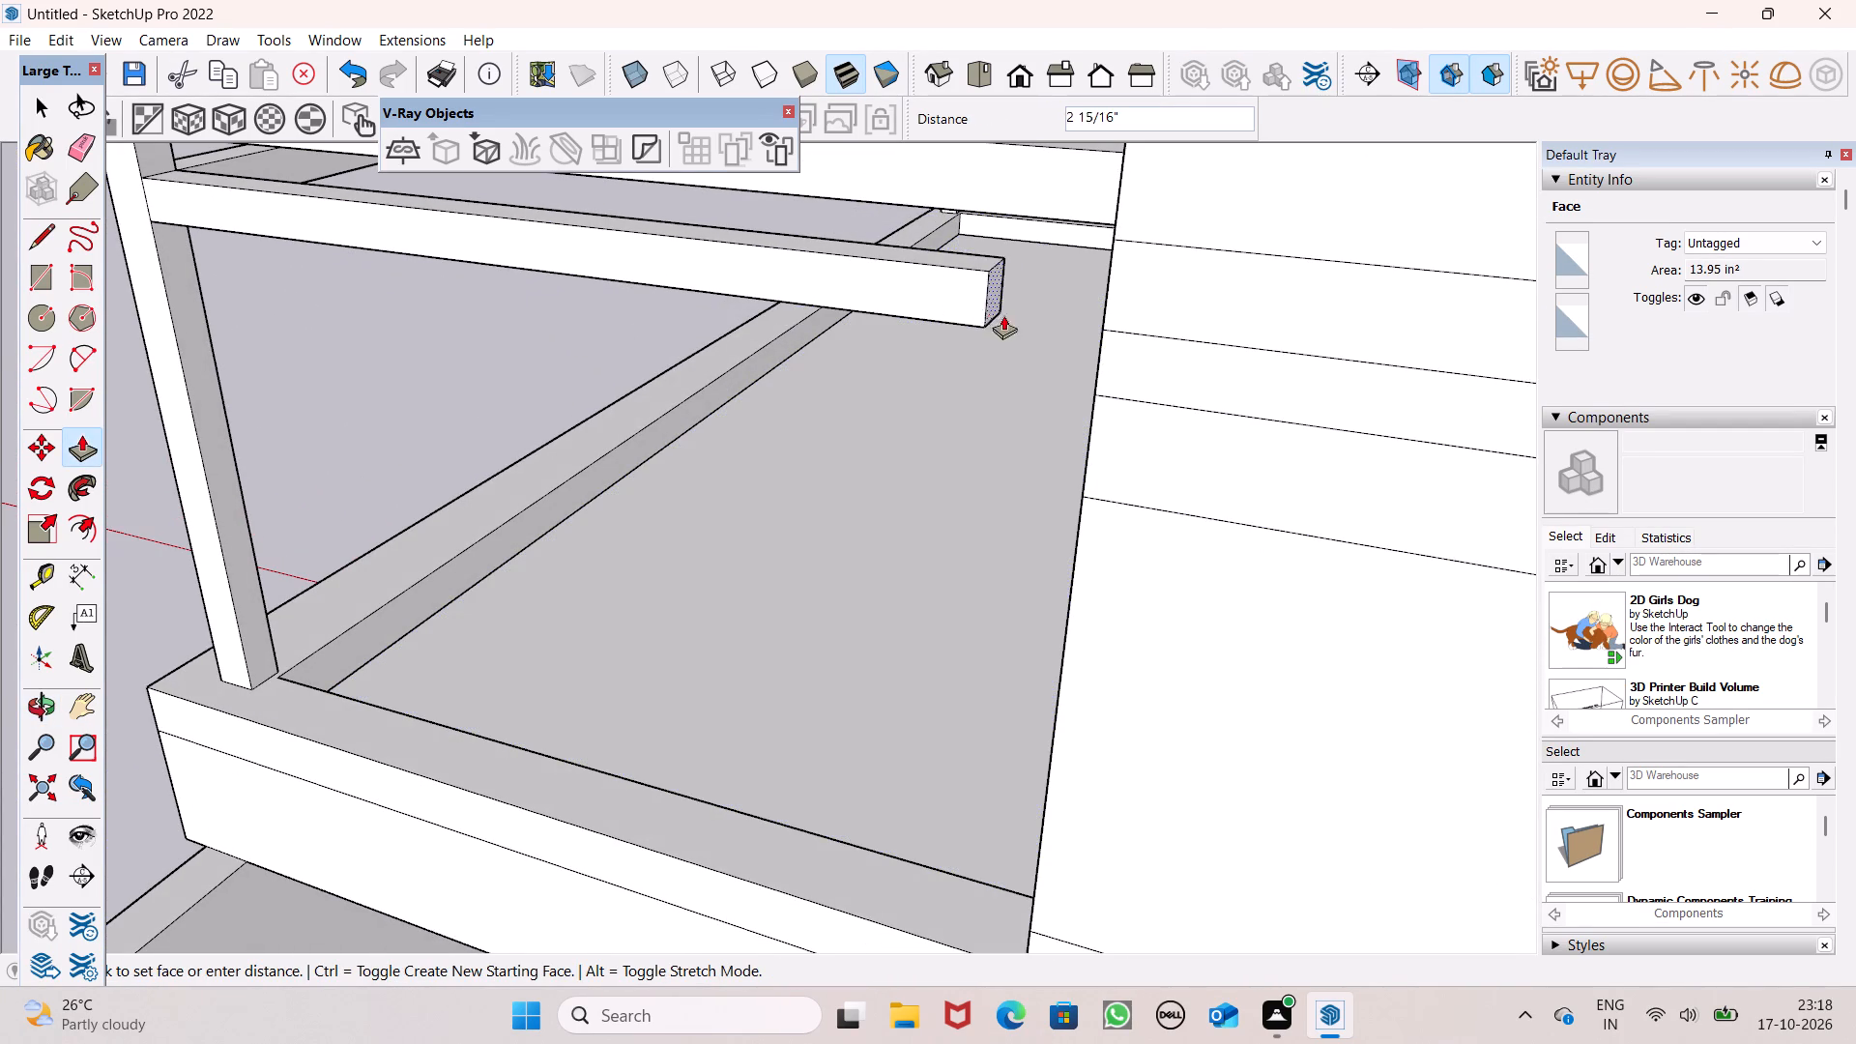
drag(1003, 315, 1109, 332)
Examine the terrace frame around the raised roof block and the adjoining stepped cornices from all sides.
scroll(1107, 334, down, 5)
middle_drag(1133, 380, 1298, 336)
scroll(1198, 320, down, 3)
middle_drag(1198, 320, 1368, 376)
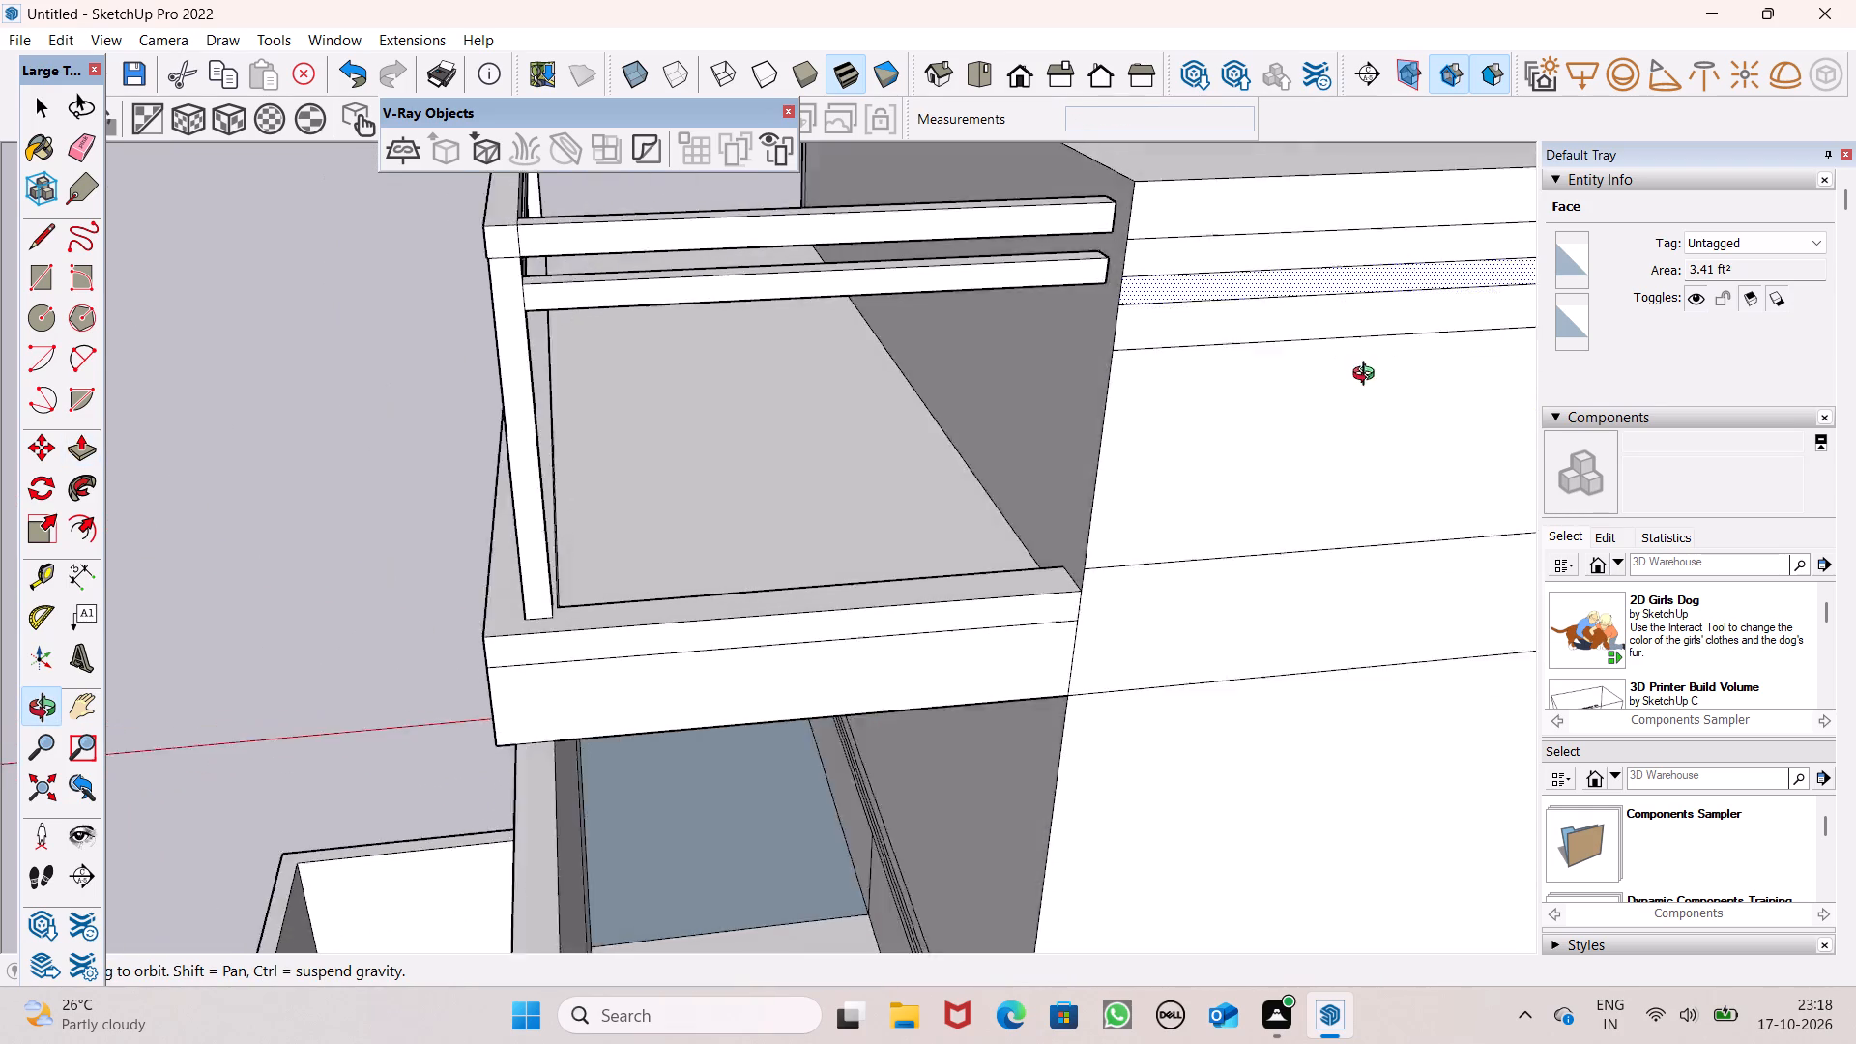
middle_drag(1368, 376, 1593, 336)
scroll(1018, 344, down, 1)
middle_drag(999, 366, 999, 369)
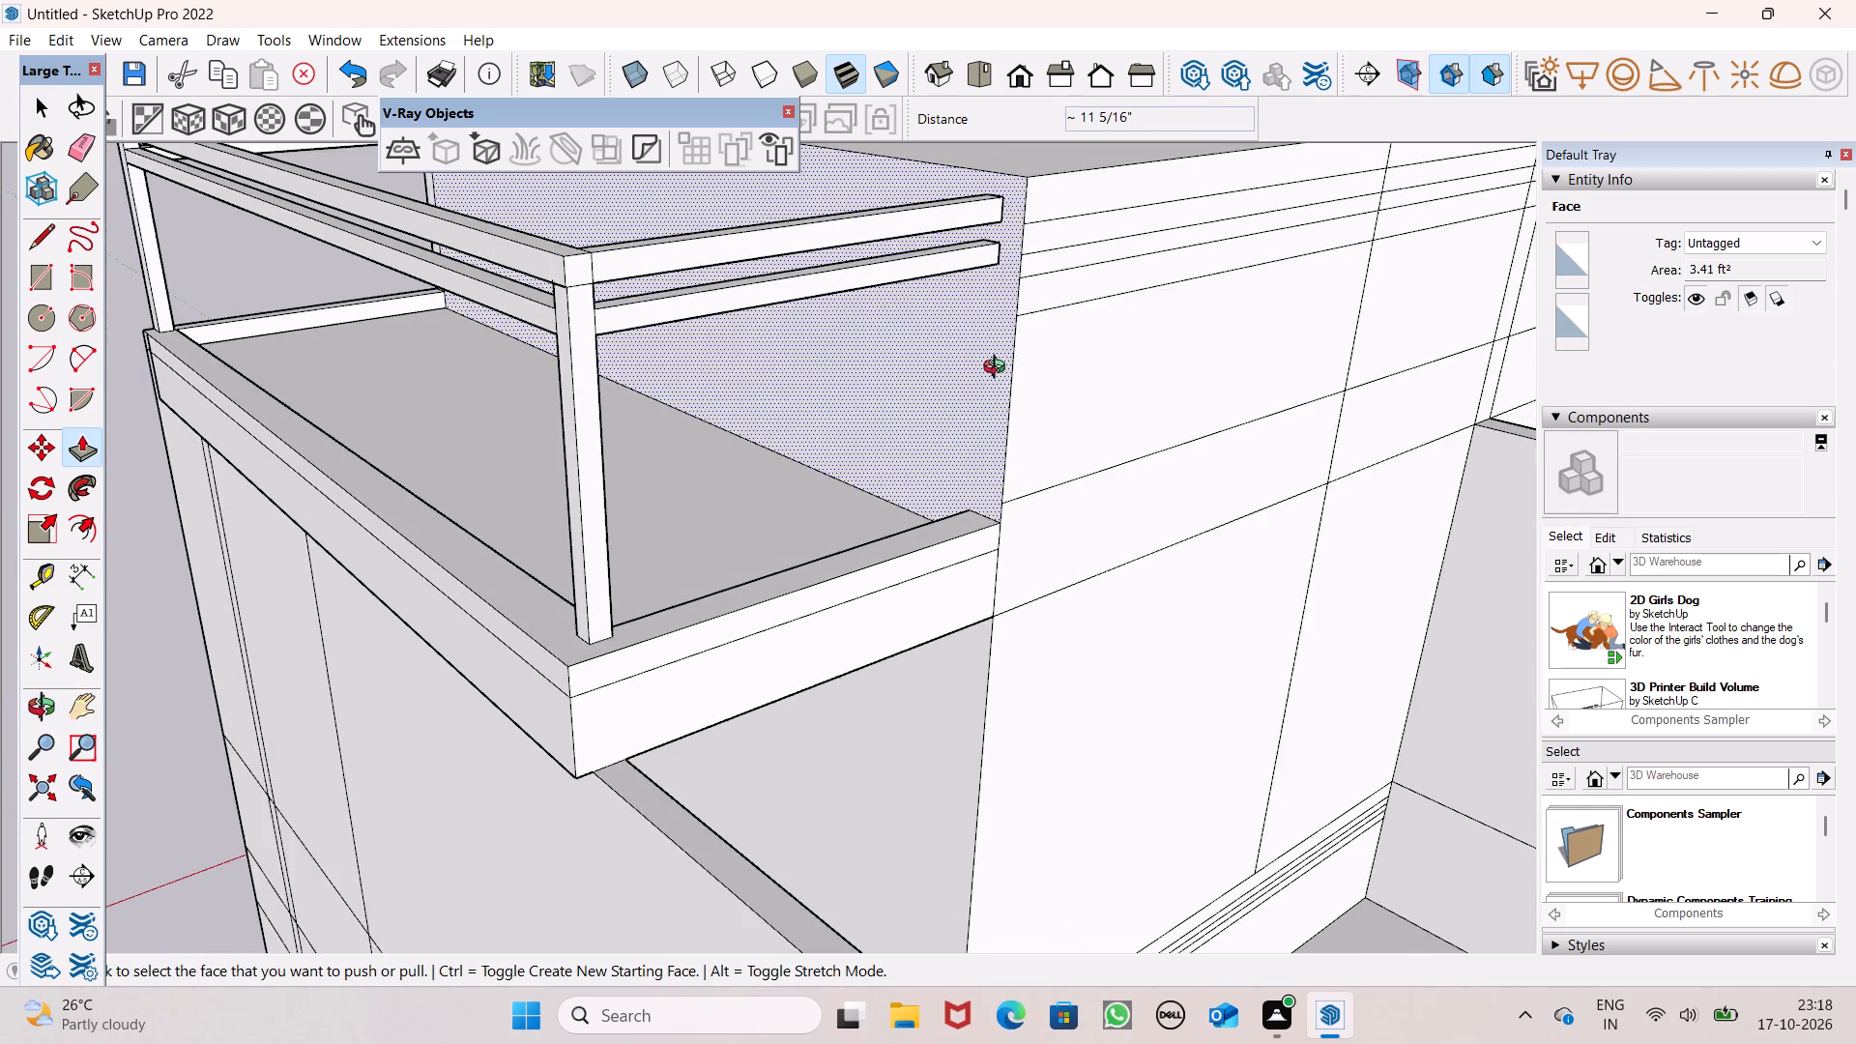
middle_drag(999, 369, 1208, 392)
scroll(1142, 330, down, 5)
middle_drag(964, 366, 1348, 344)
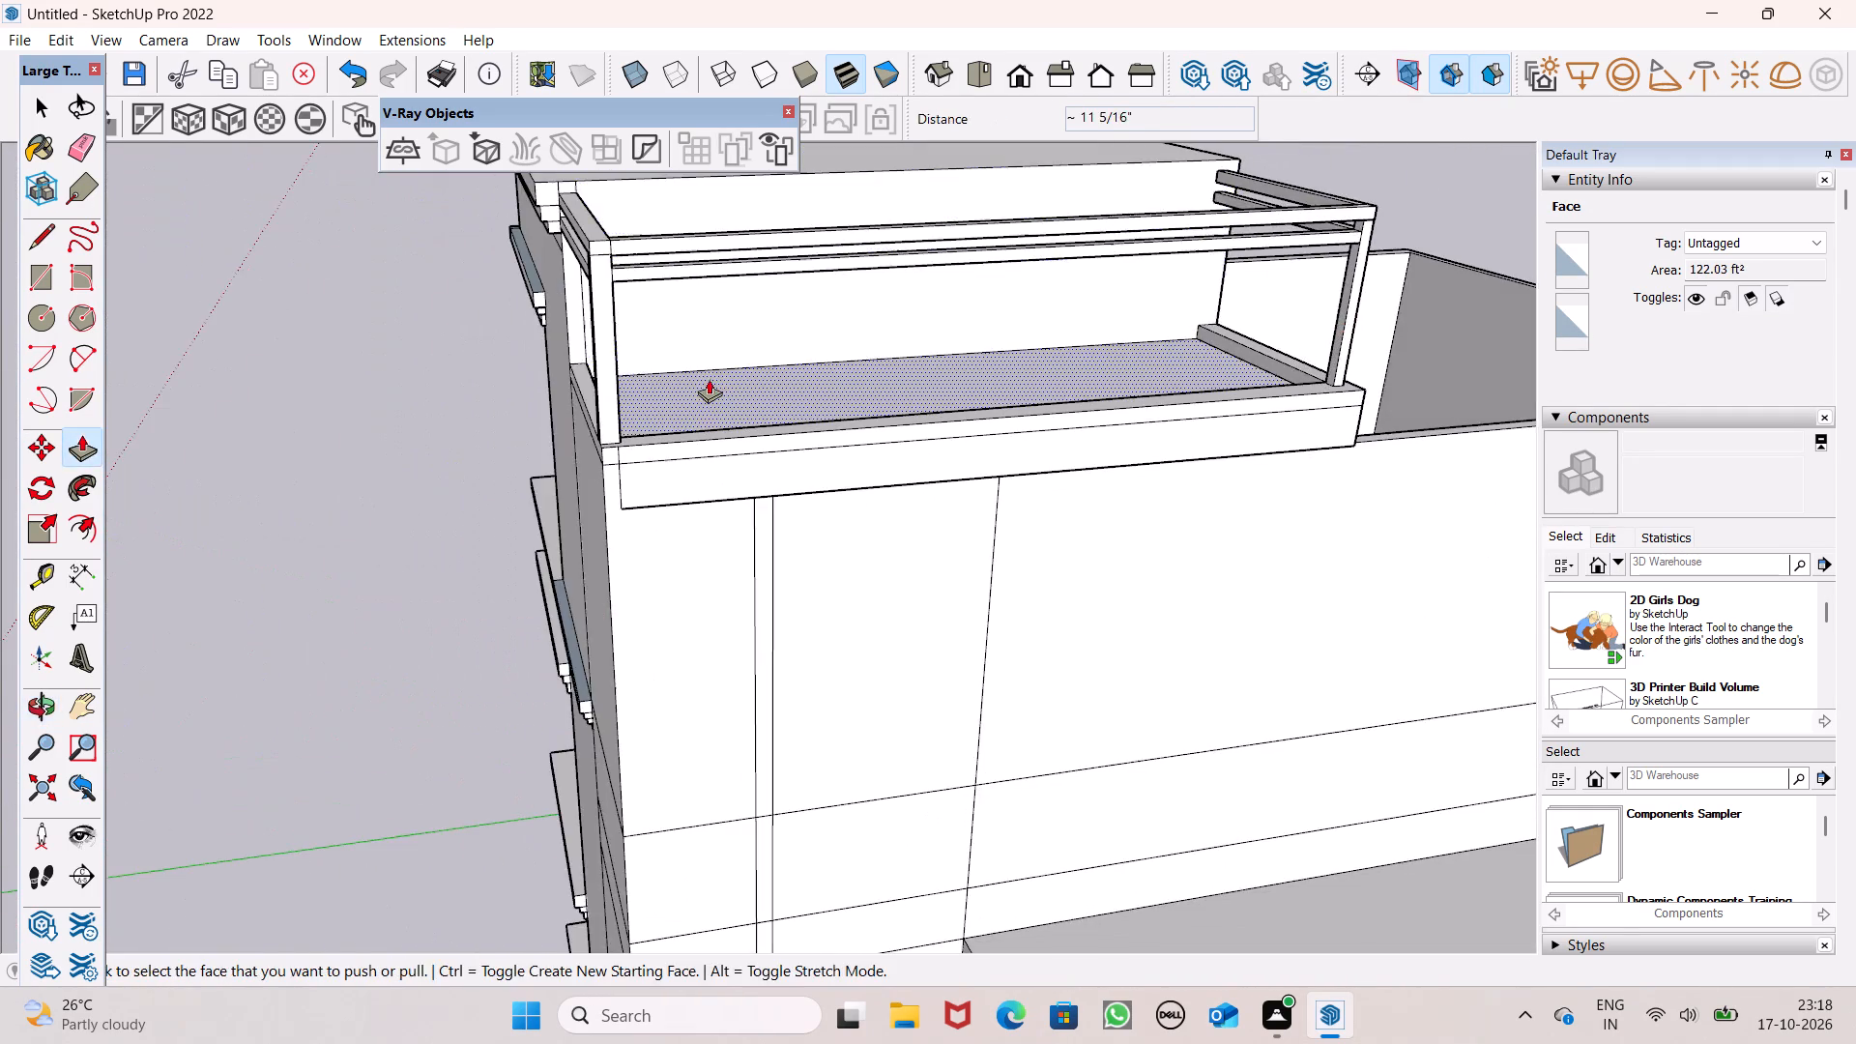
middle_drag(729, 382, 1134, 348)
middle_drag(935, 372, 1038, 441)
scroll(994, 386, down, 2)
middle_drag(1051, 404, 1054, 413)
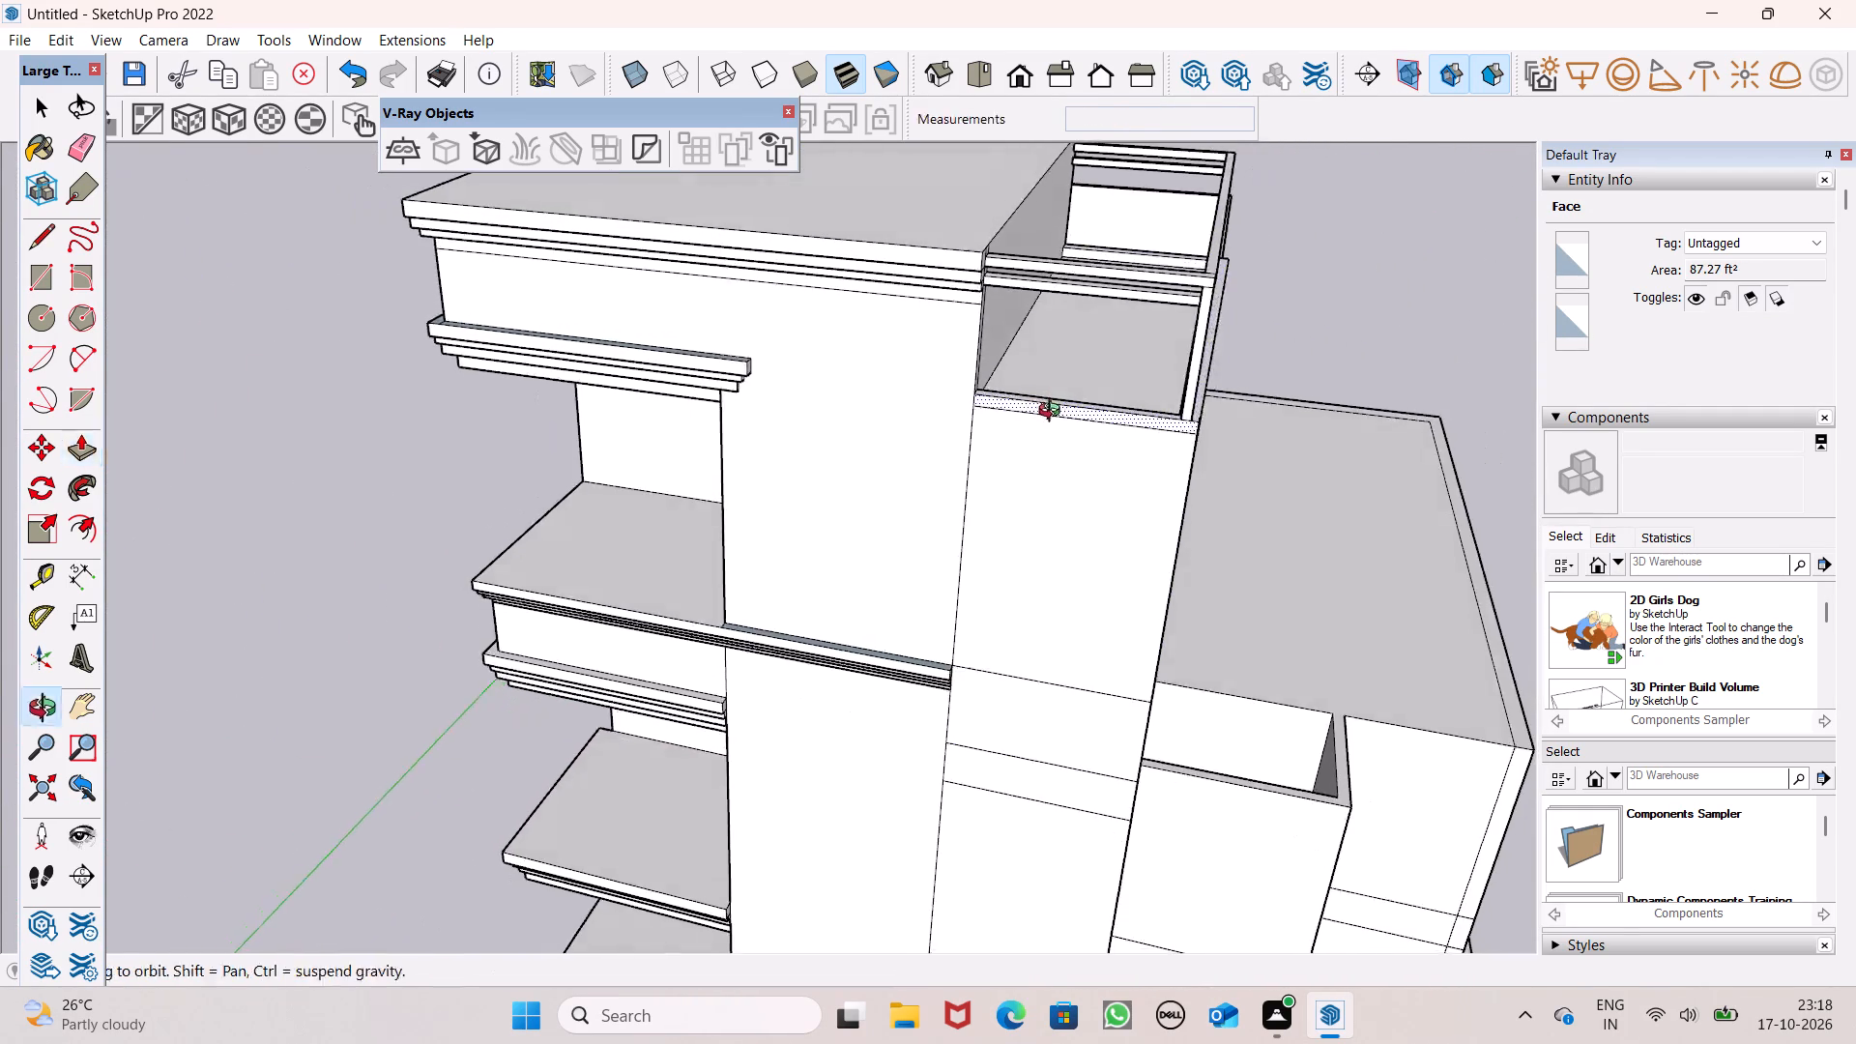
middle_drag(1054, 413, 1101, 425)
scroll(1191, 373, up, 3)
middle_drag(1210, 407, 1243, 432)
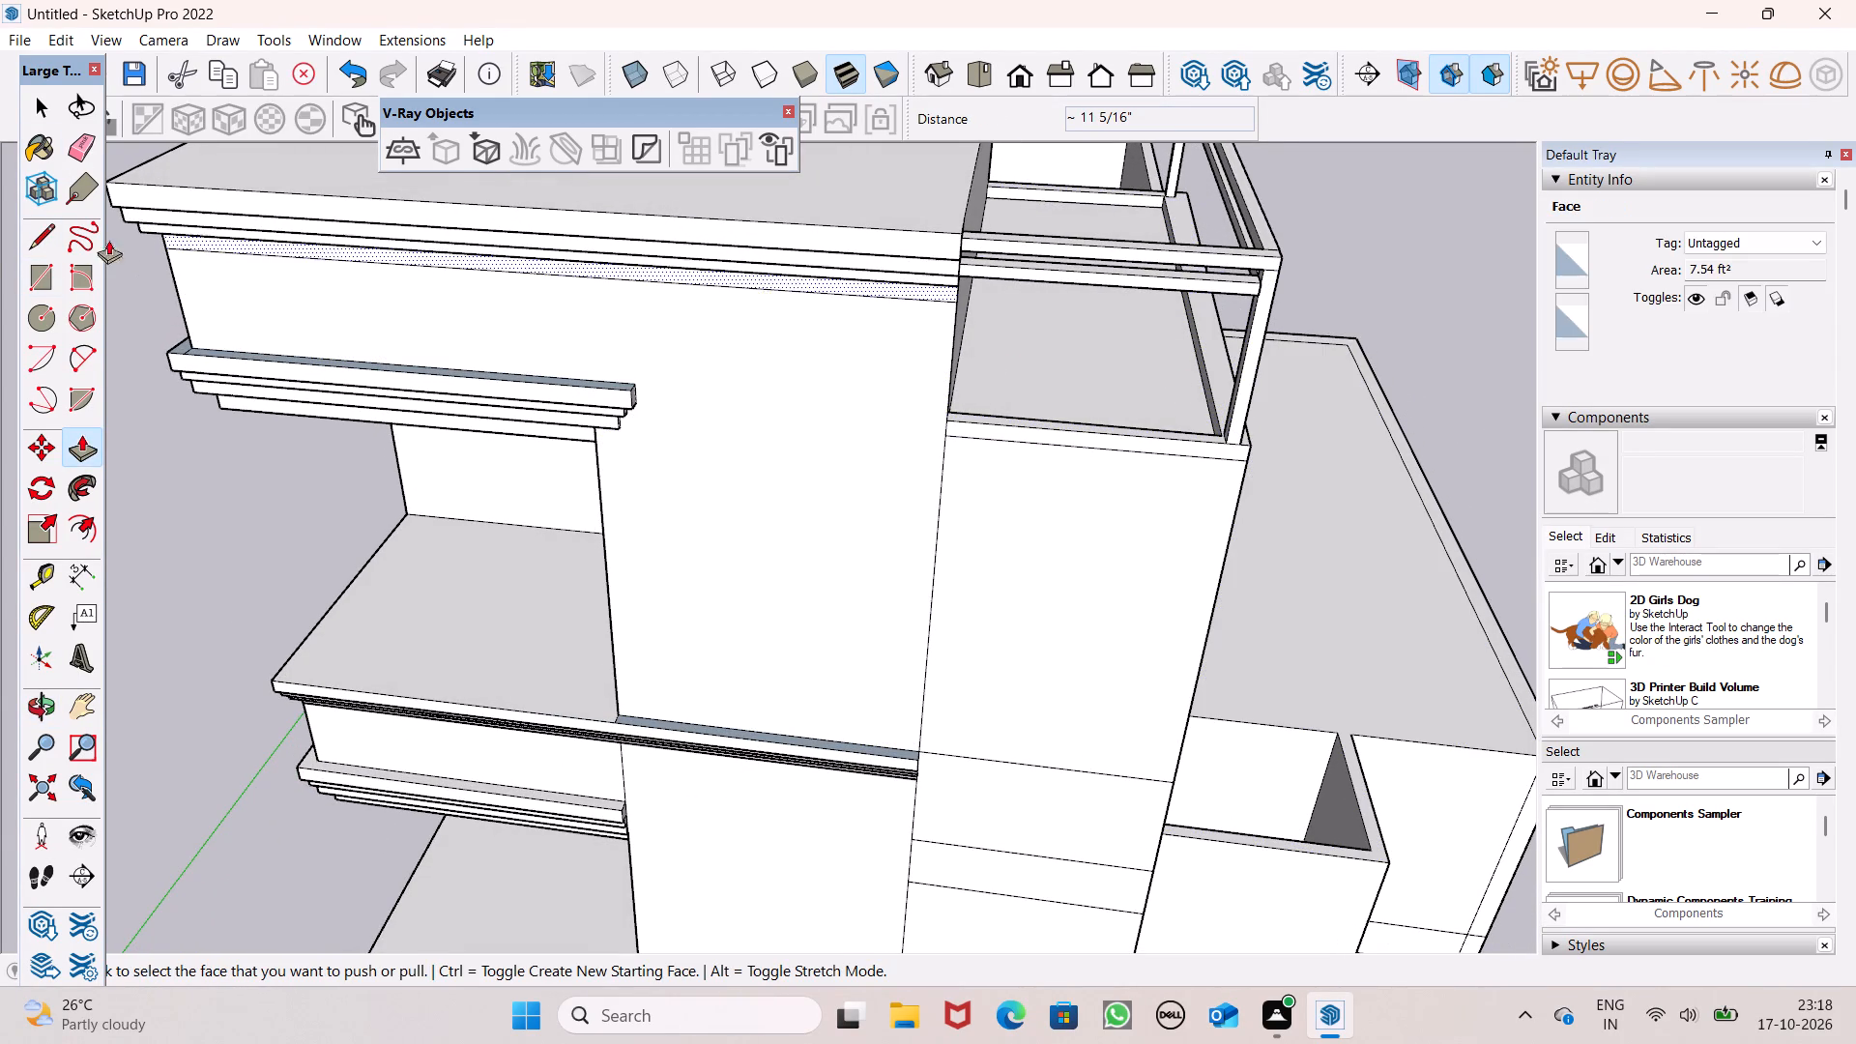
Draw a circle of about 1 5/16" radius on the ledge beneath the lower cross beam, near the raised roof block.
click(41, 322)
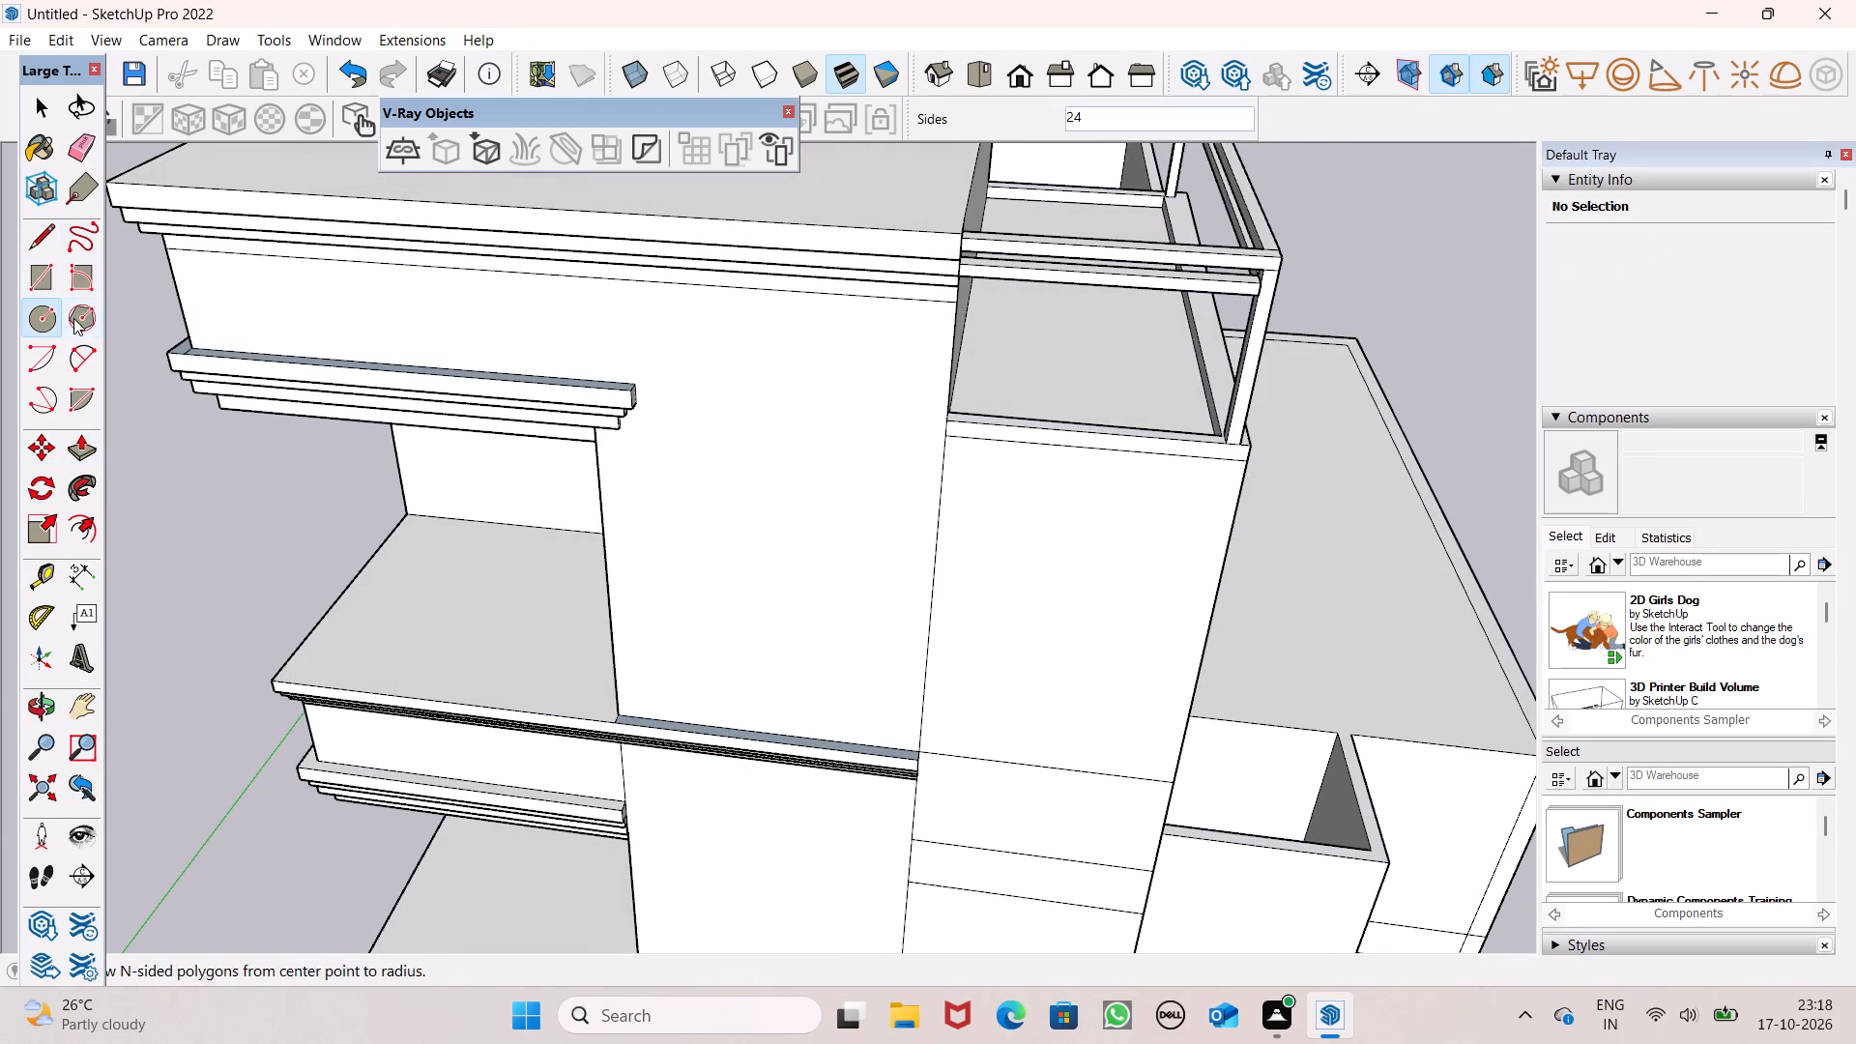
scroll(388, 367, up, 1)
scroll(493, 374, down, 2)
middle_drag(696, 449, 711, 623)
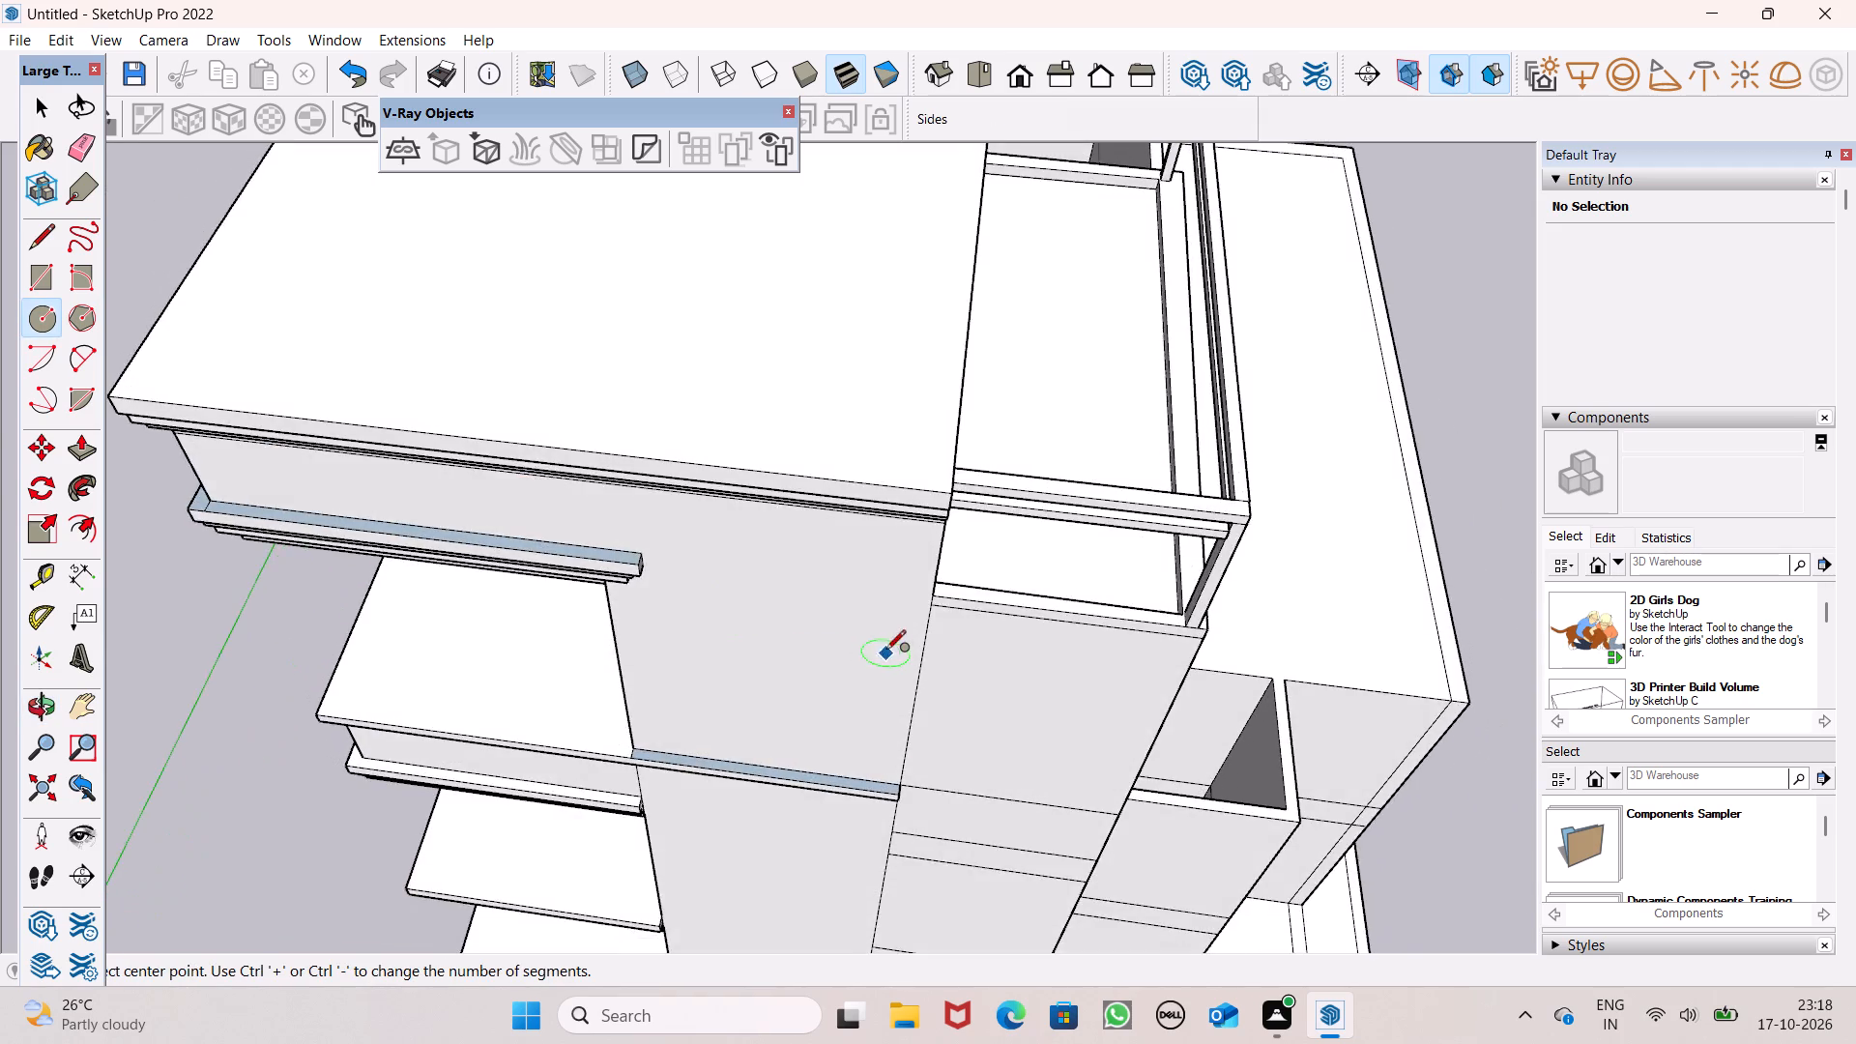
scroll(885, 651, up, 6)
scroll(778, 530, down, 2)
middle_drag(868, 631, 870, 688)
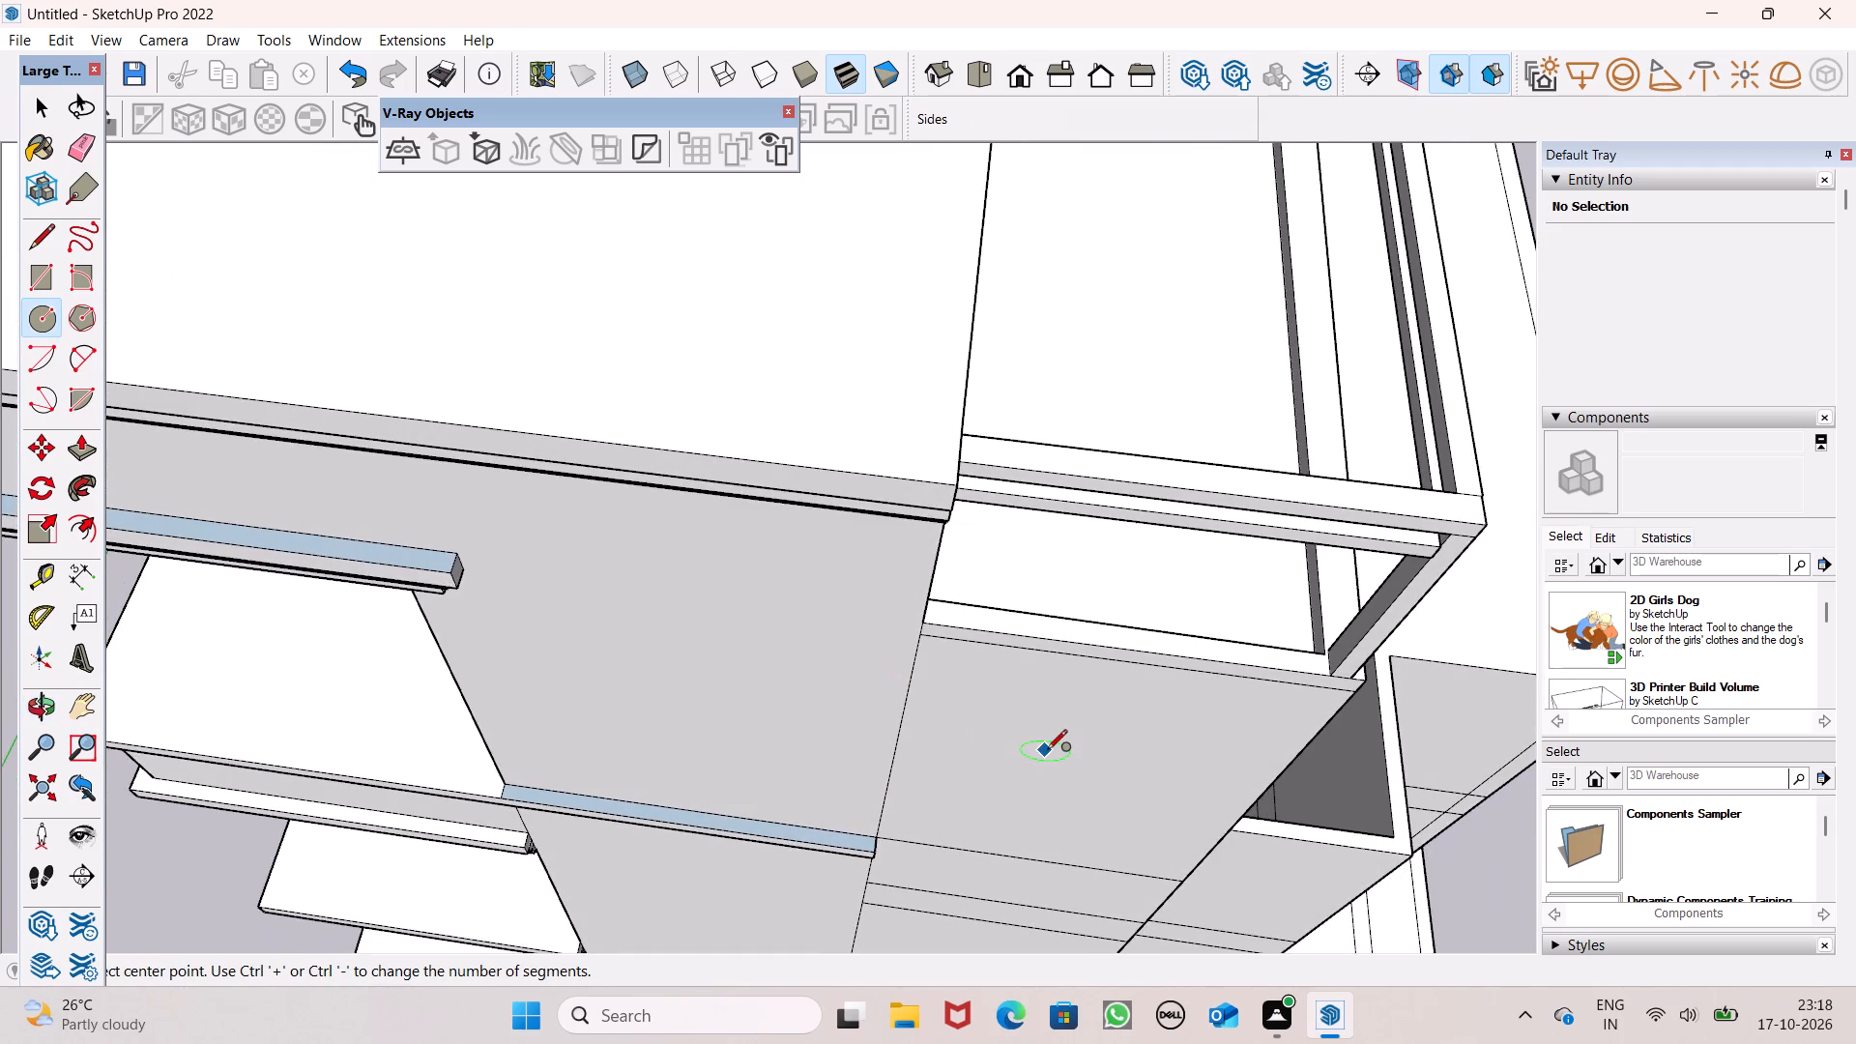
scroll(1047, 751, up, 5)
scroll(739, 581, down, 3)
scroll(893, 583, up, 5)
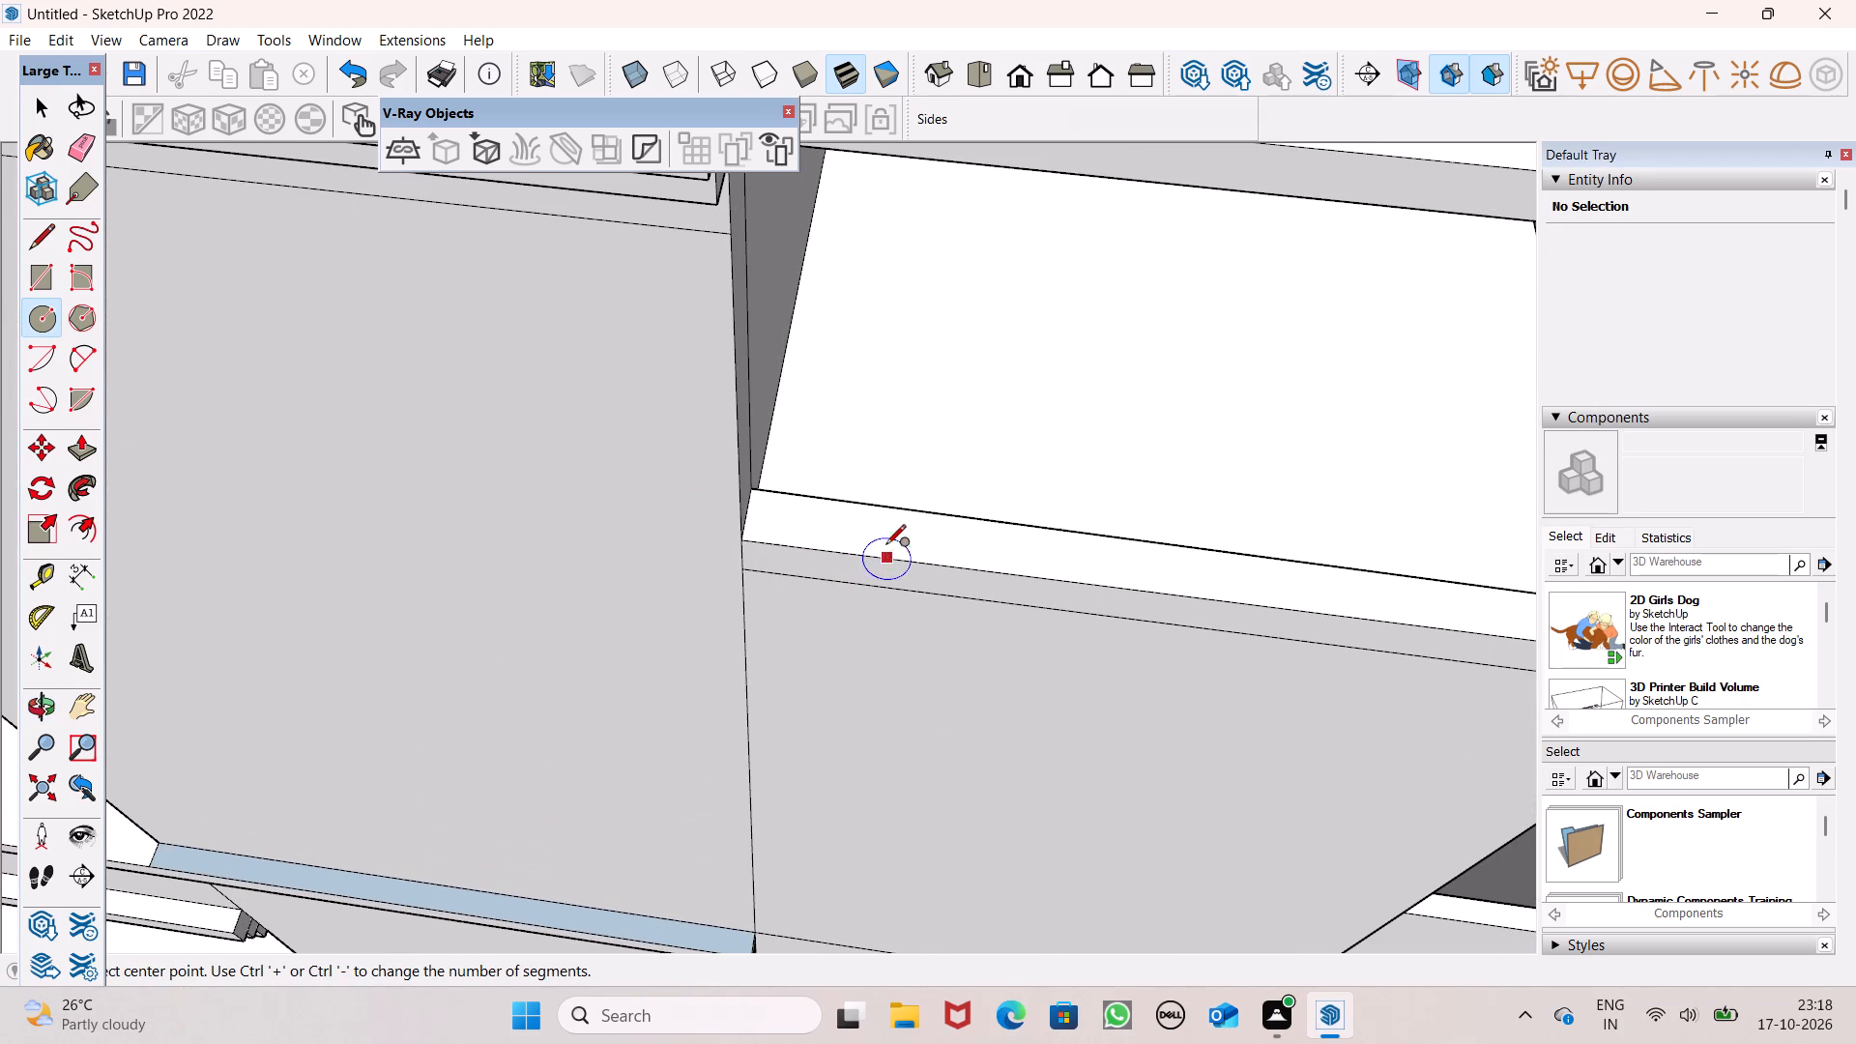
scroll(623, 513, down, 4)
middle_drag(669, 594, 682, 659)
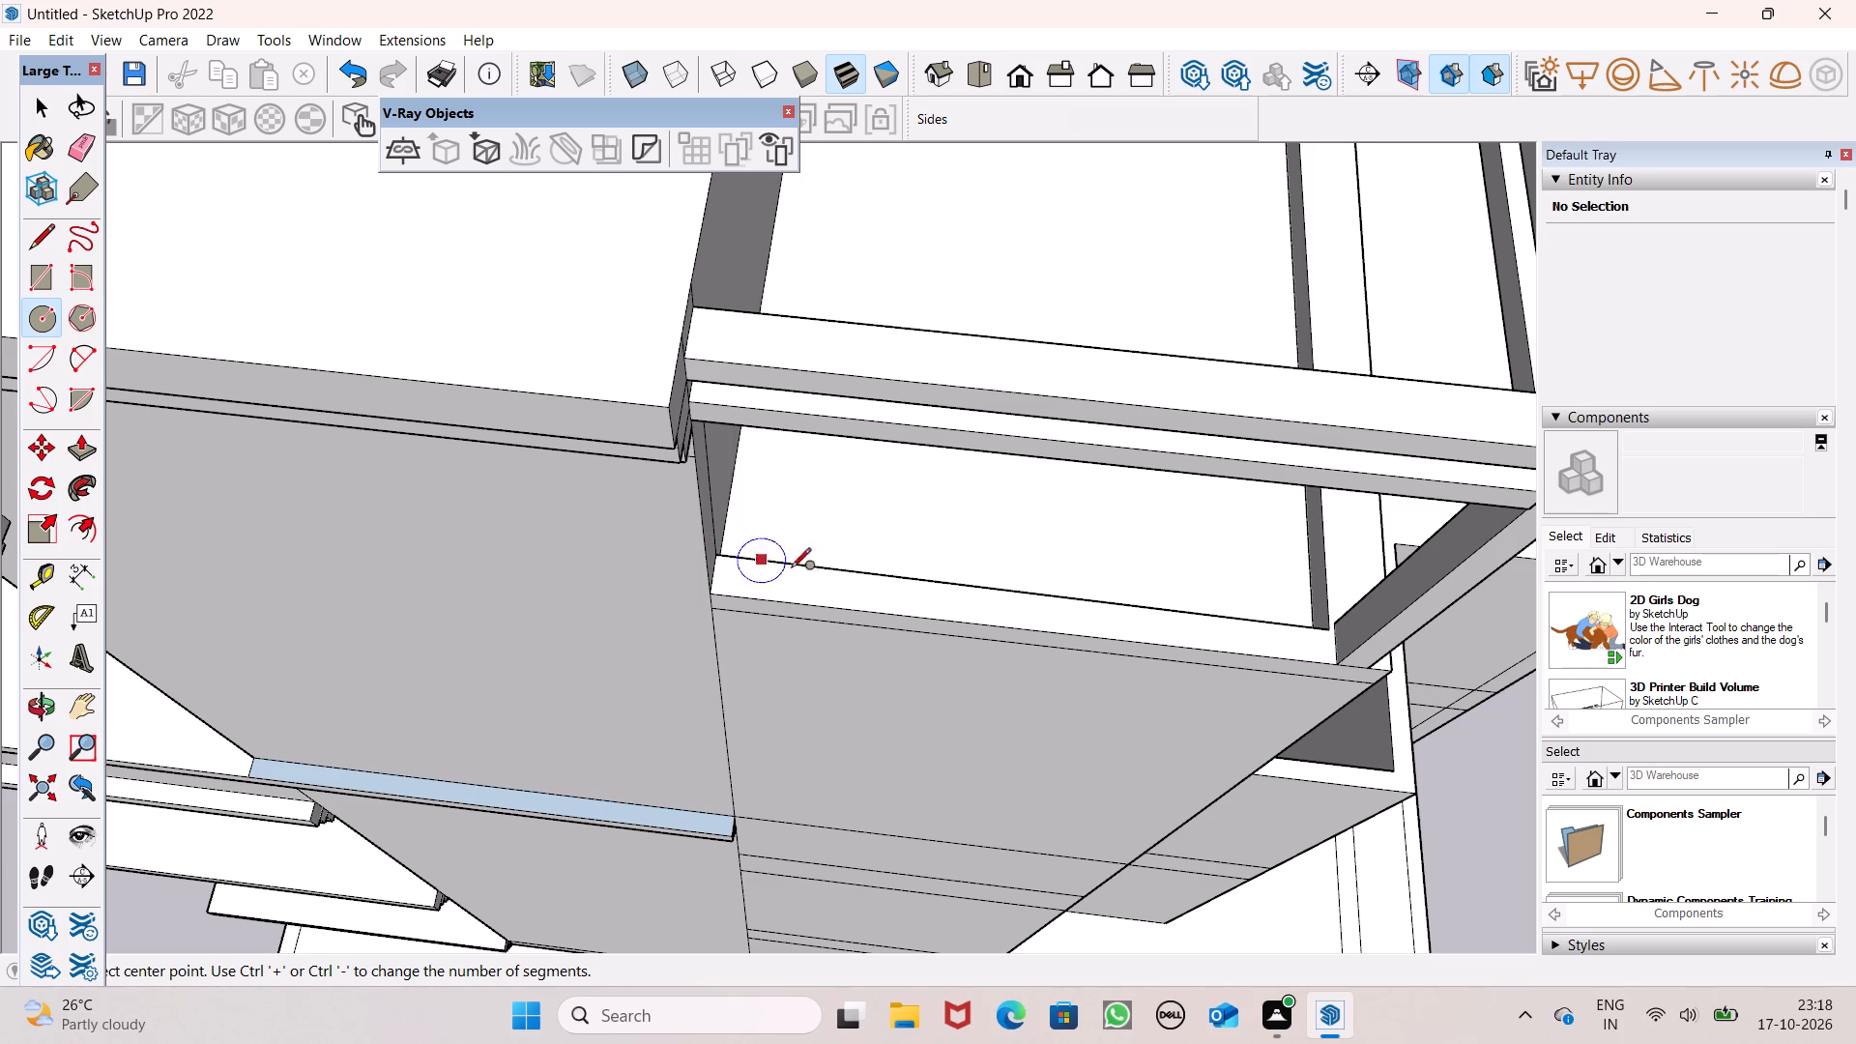
scroll(810, 587, up, 8)
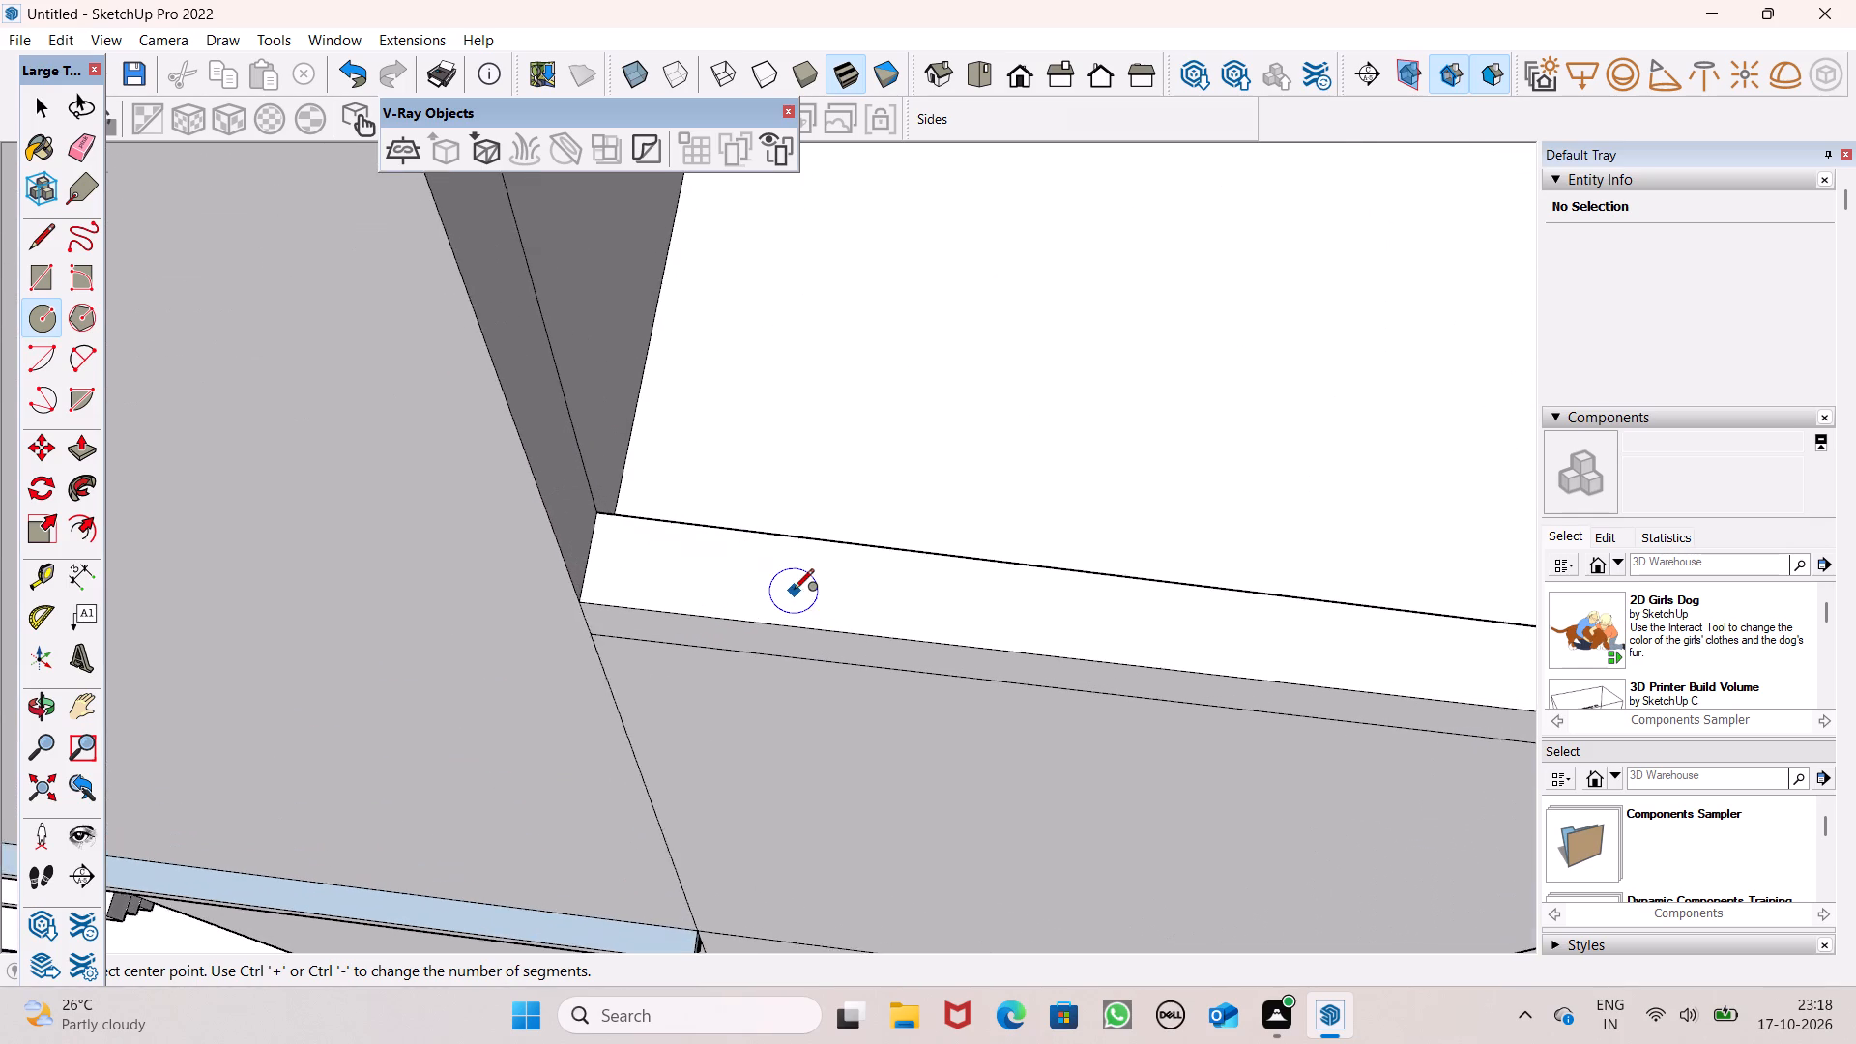
scroll(794, 591, up, 1)
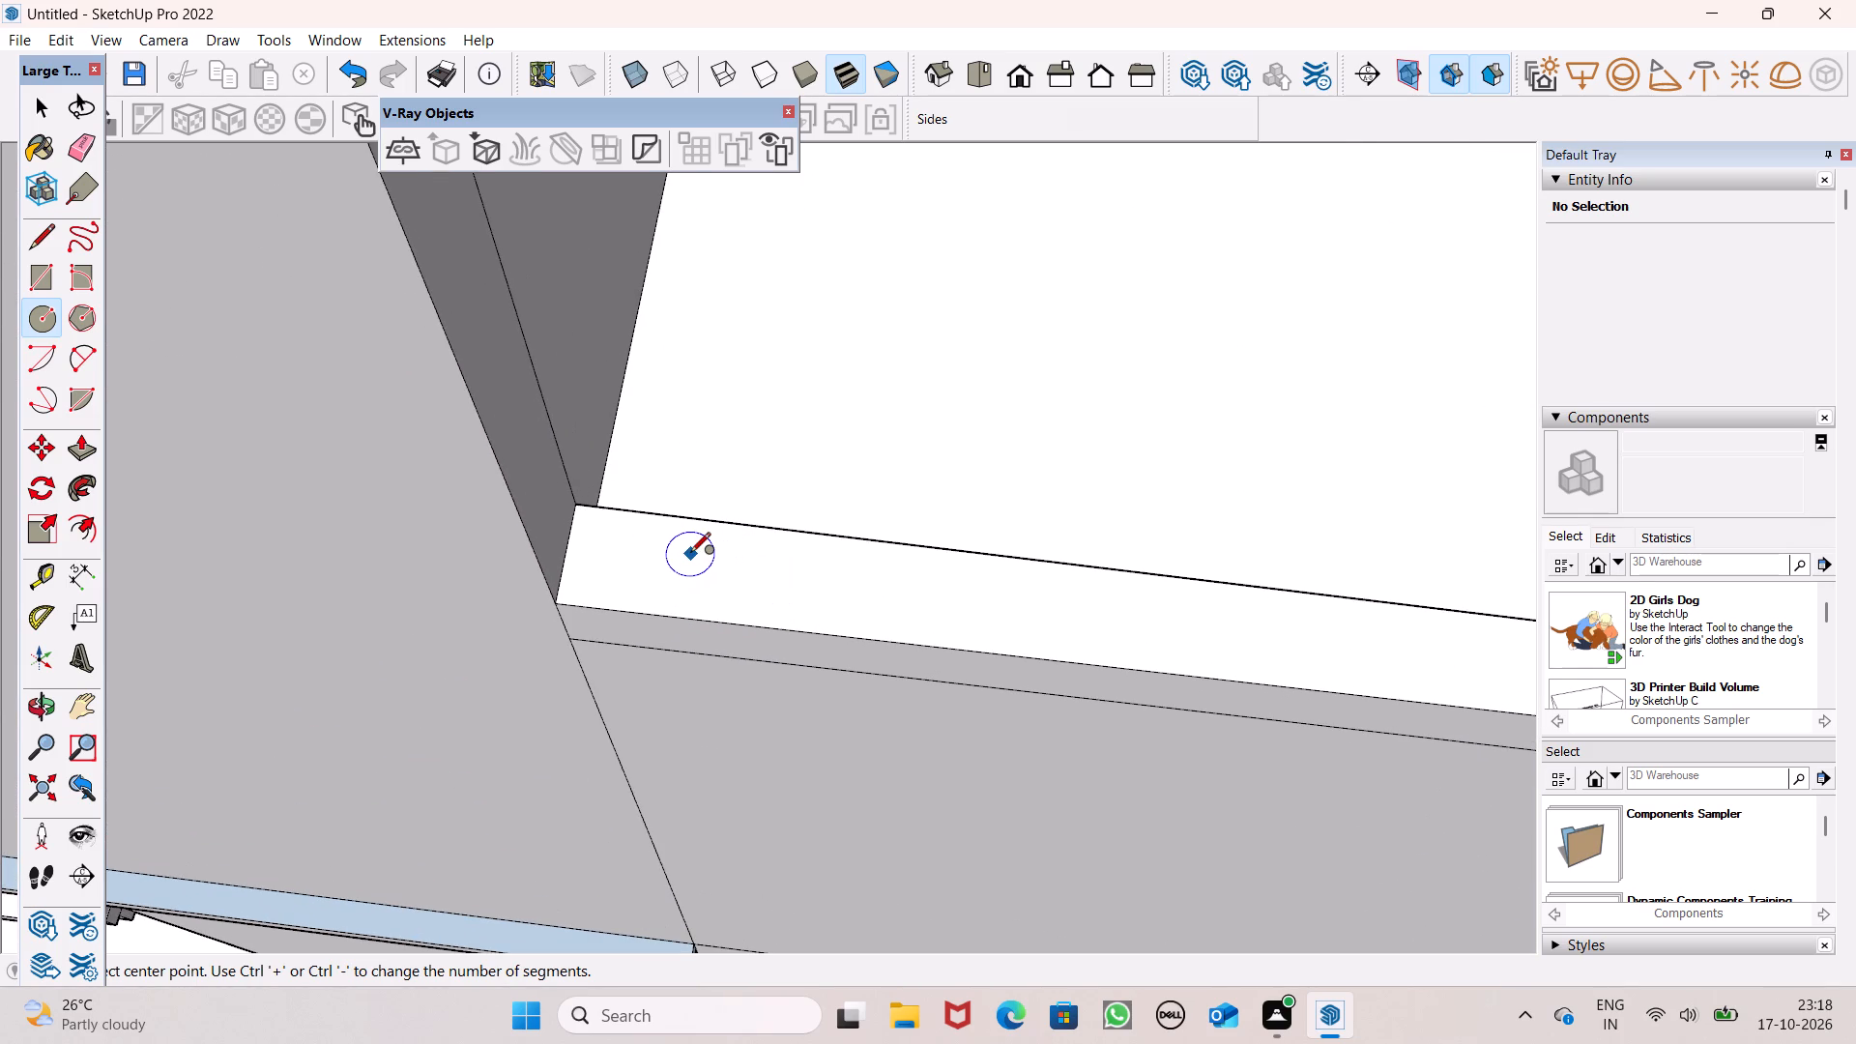
click(703, 559)
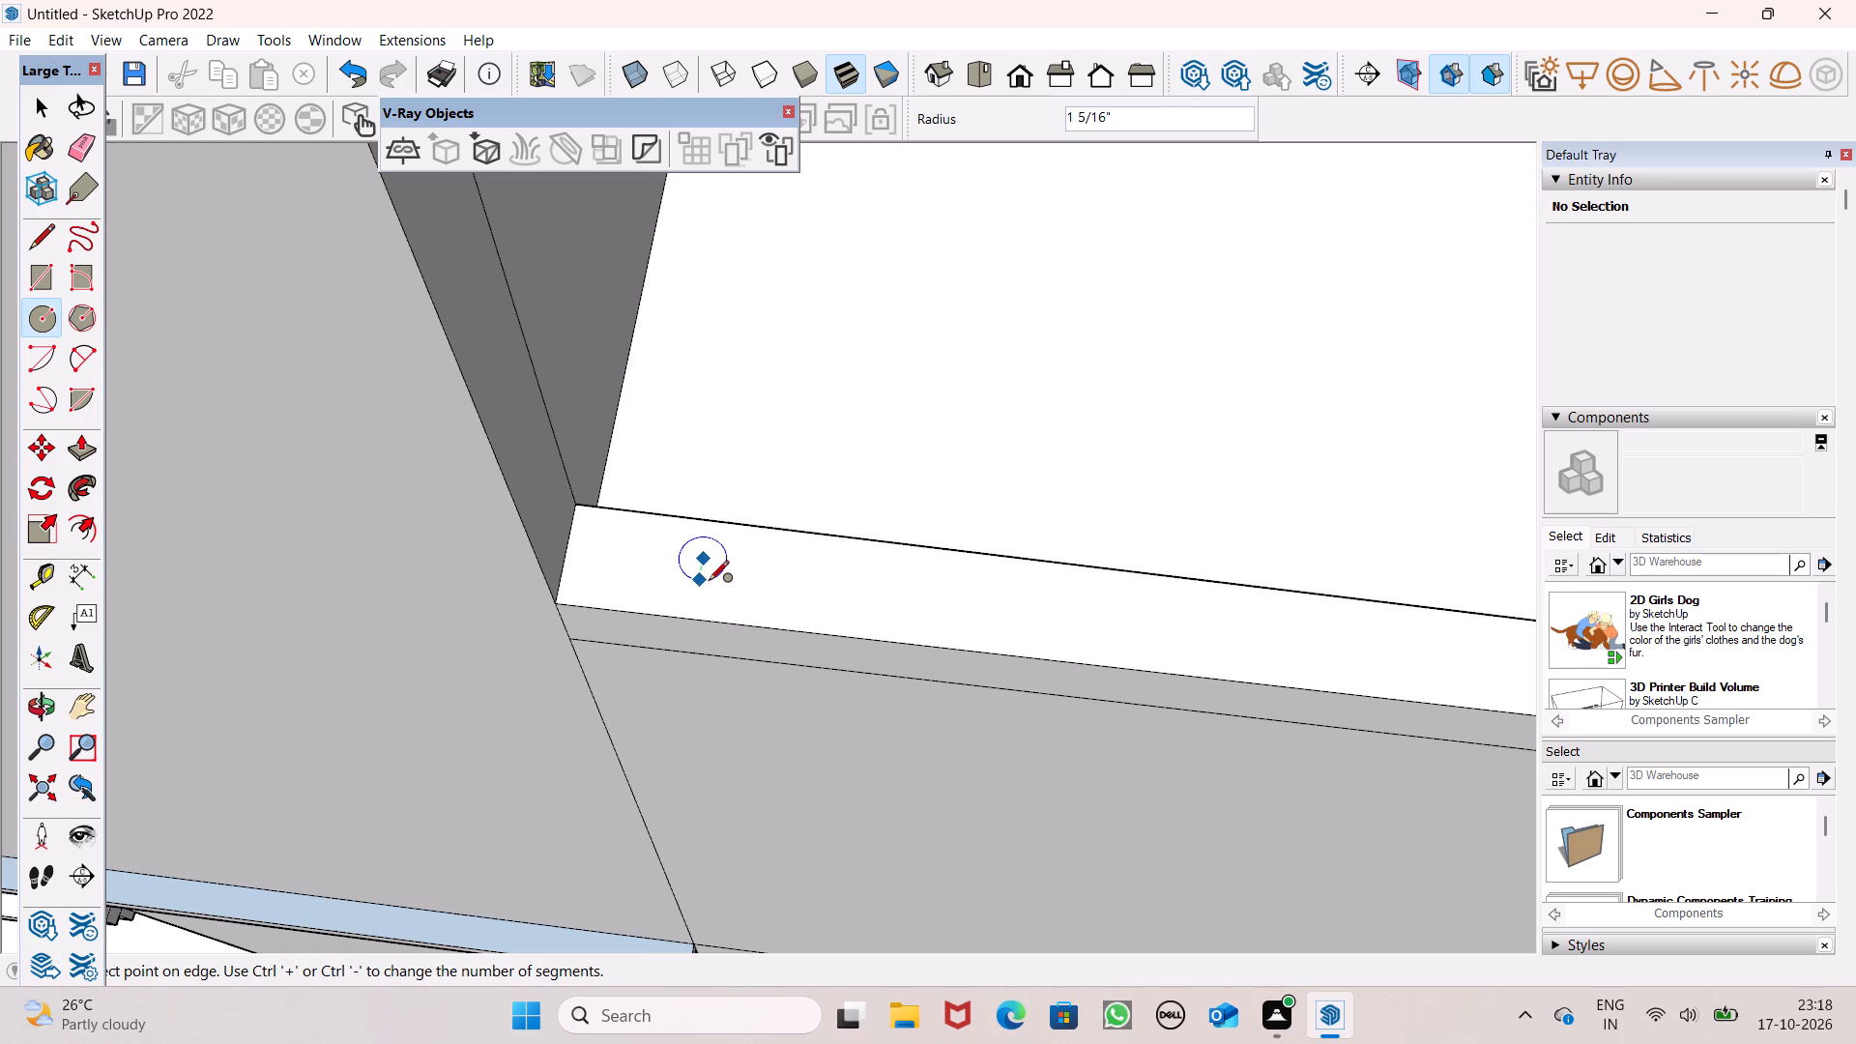
click(709, 582)
scroll(520, 520, down, 4)
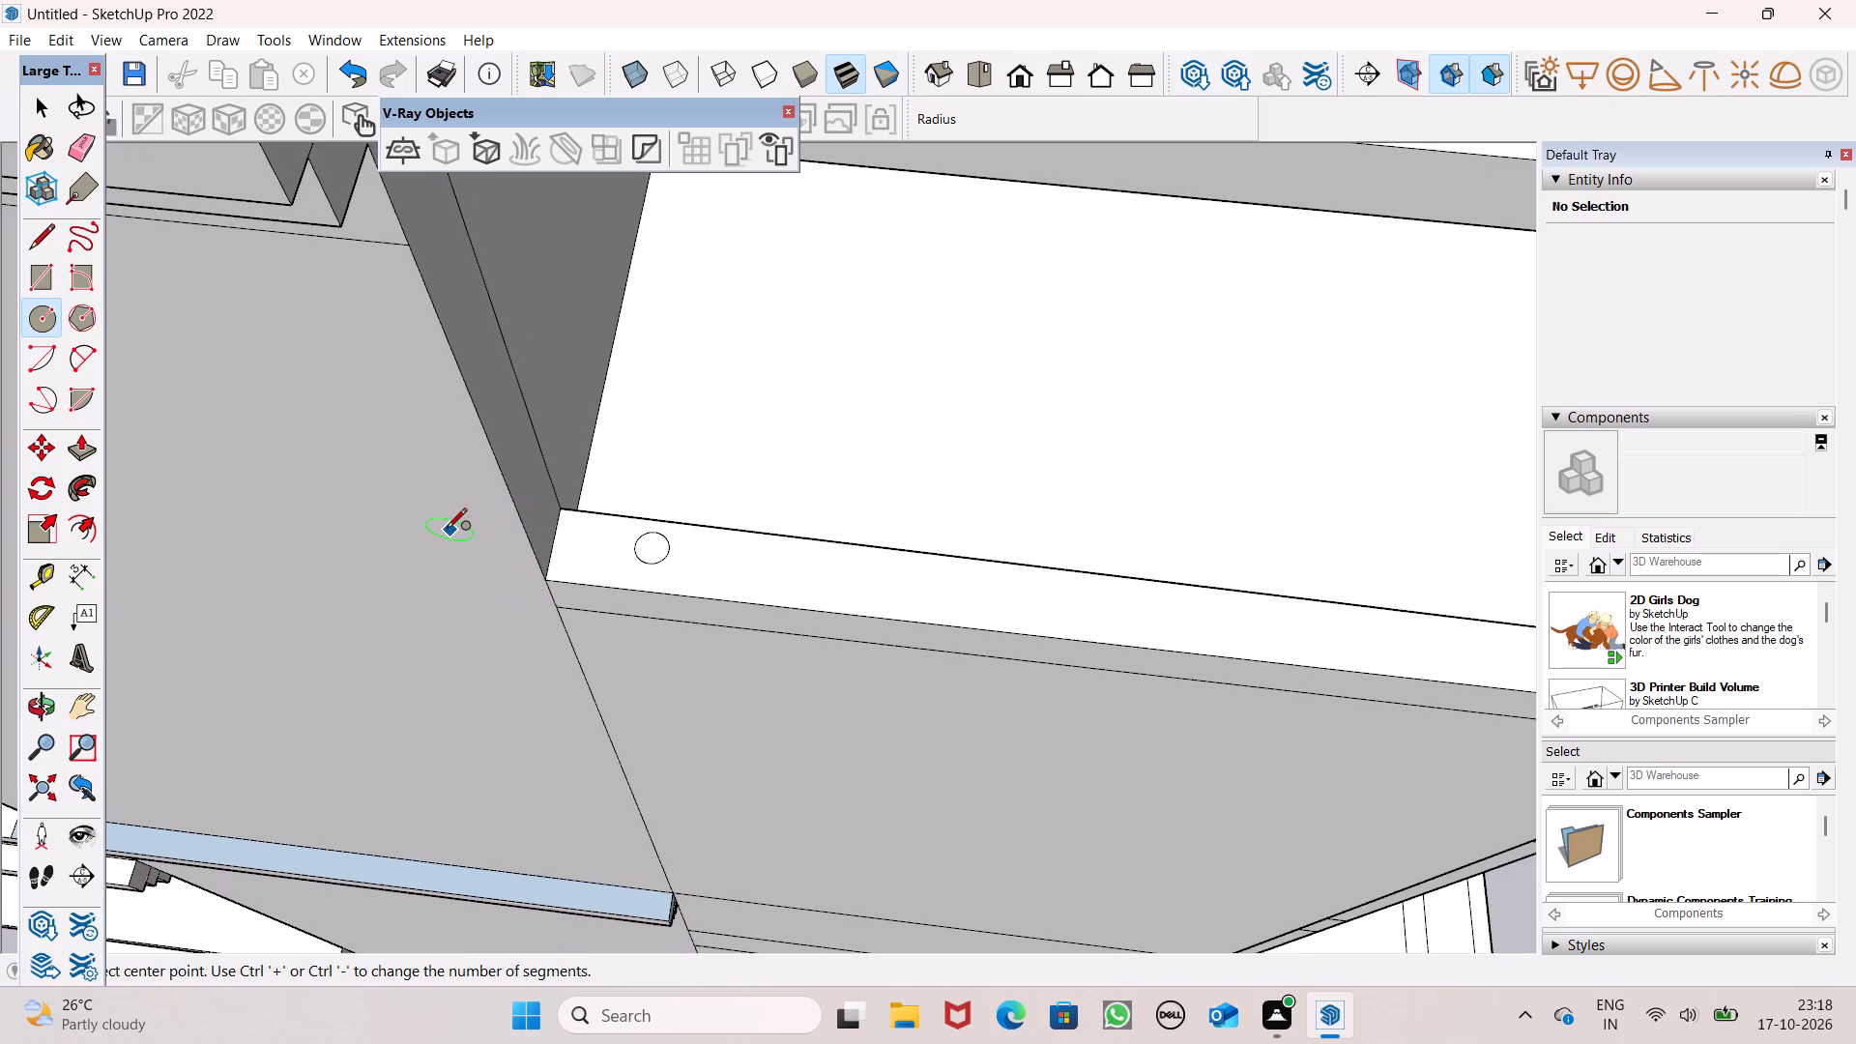
Move the small circle with its face about 1 1/16" across the ledge, towards the middle of its width.
key(space)
scroll(447, 530, down, 2)
middle_drag(476, 615, 503, 632)
scroll(694, 586, up, 6)
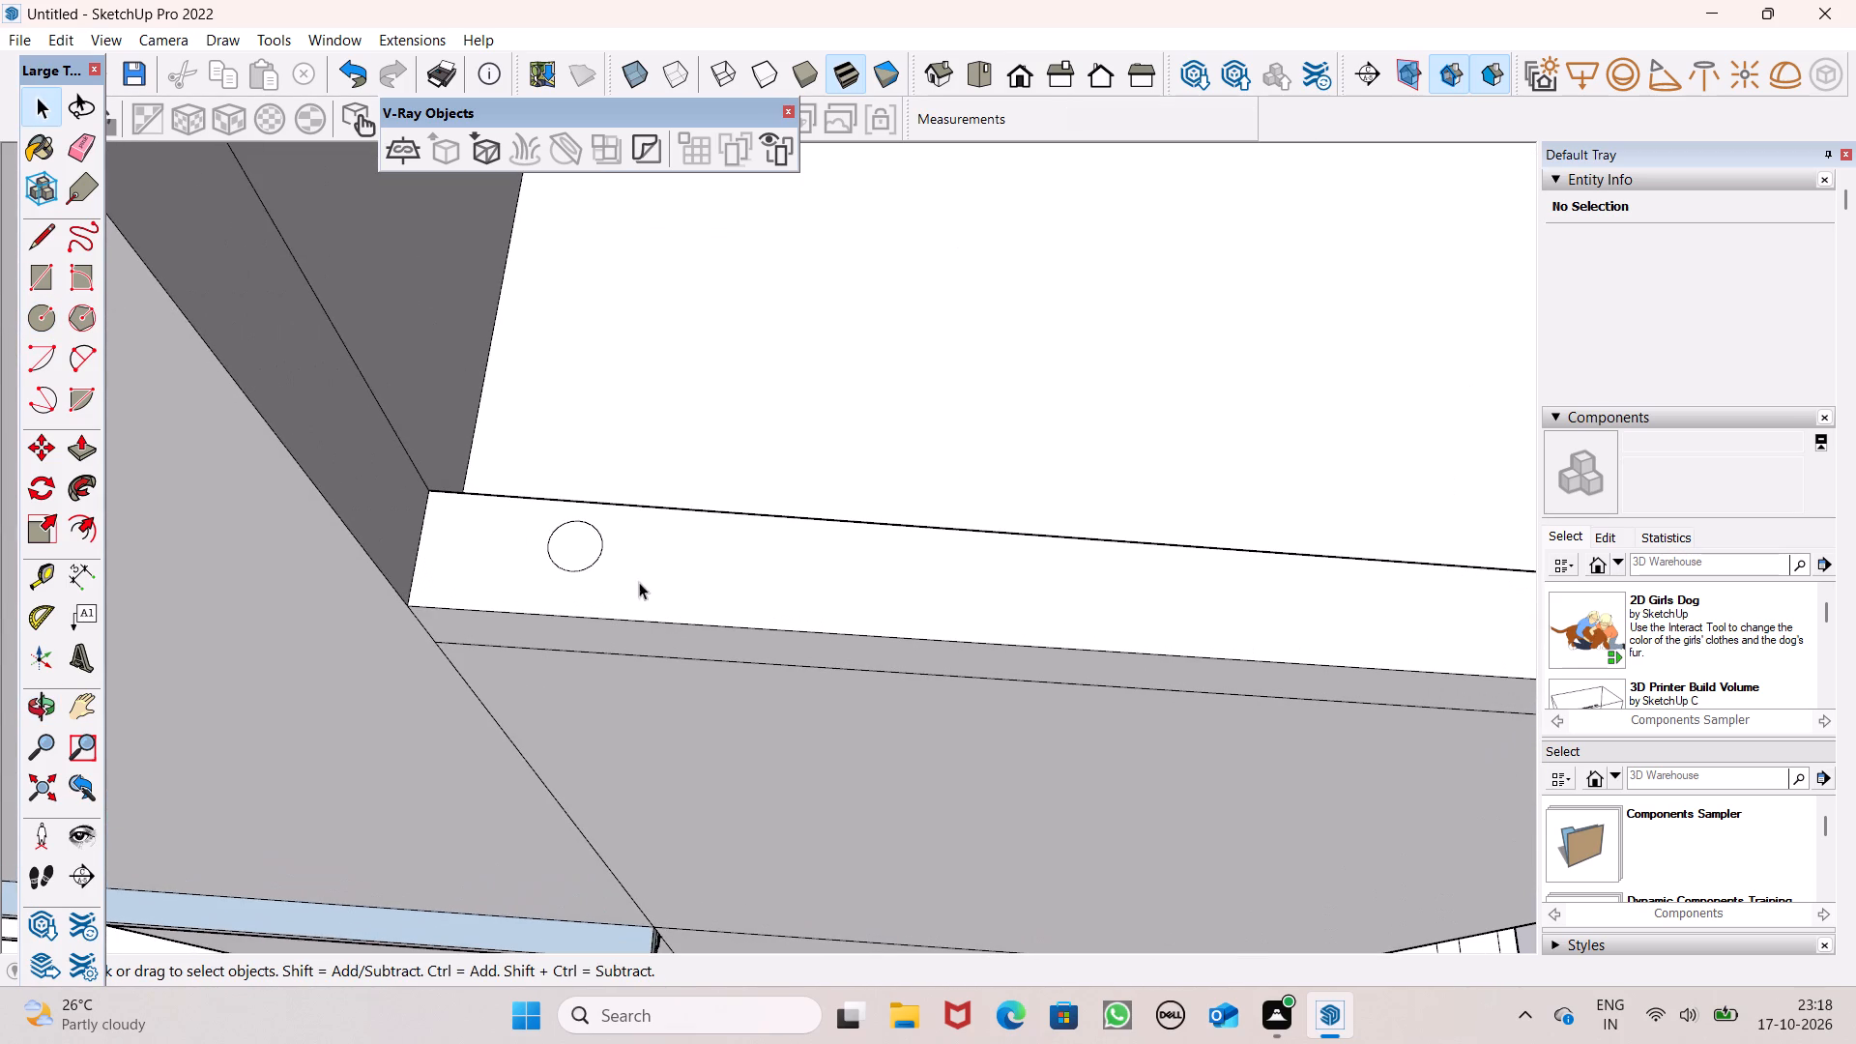
double_click(569, 555)
key(m)
key(Return)
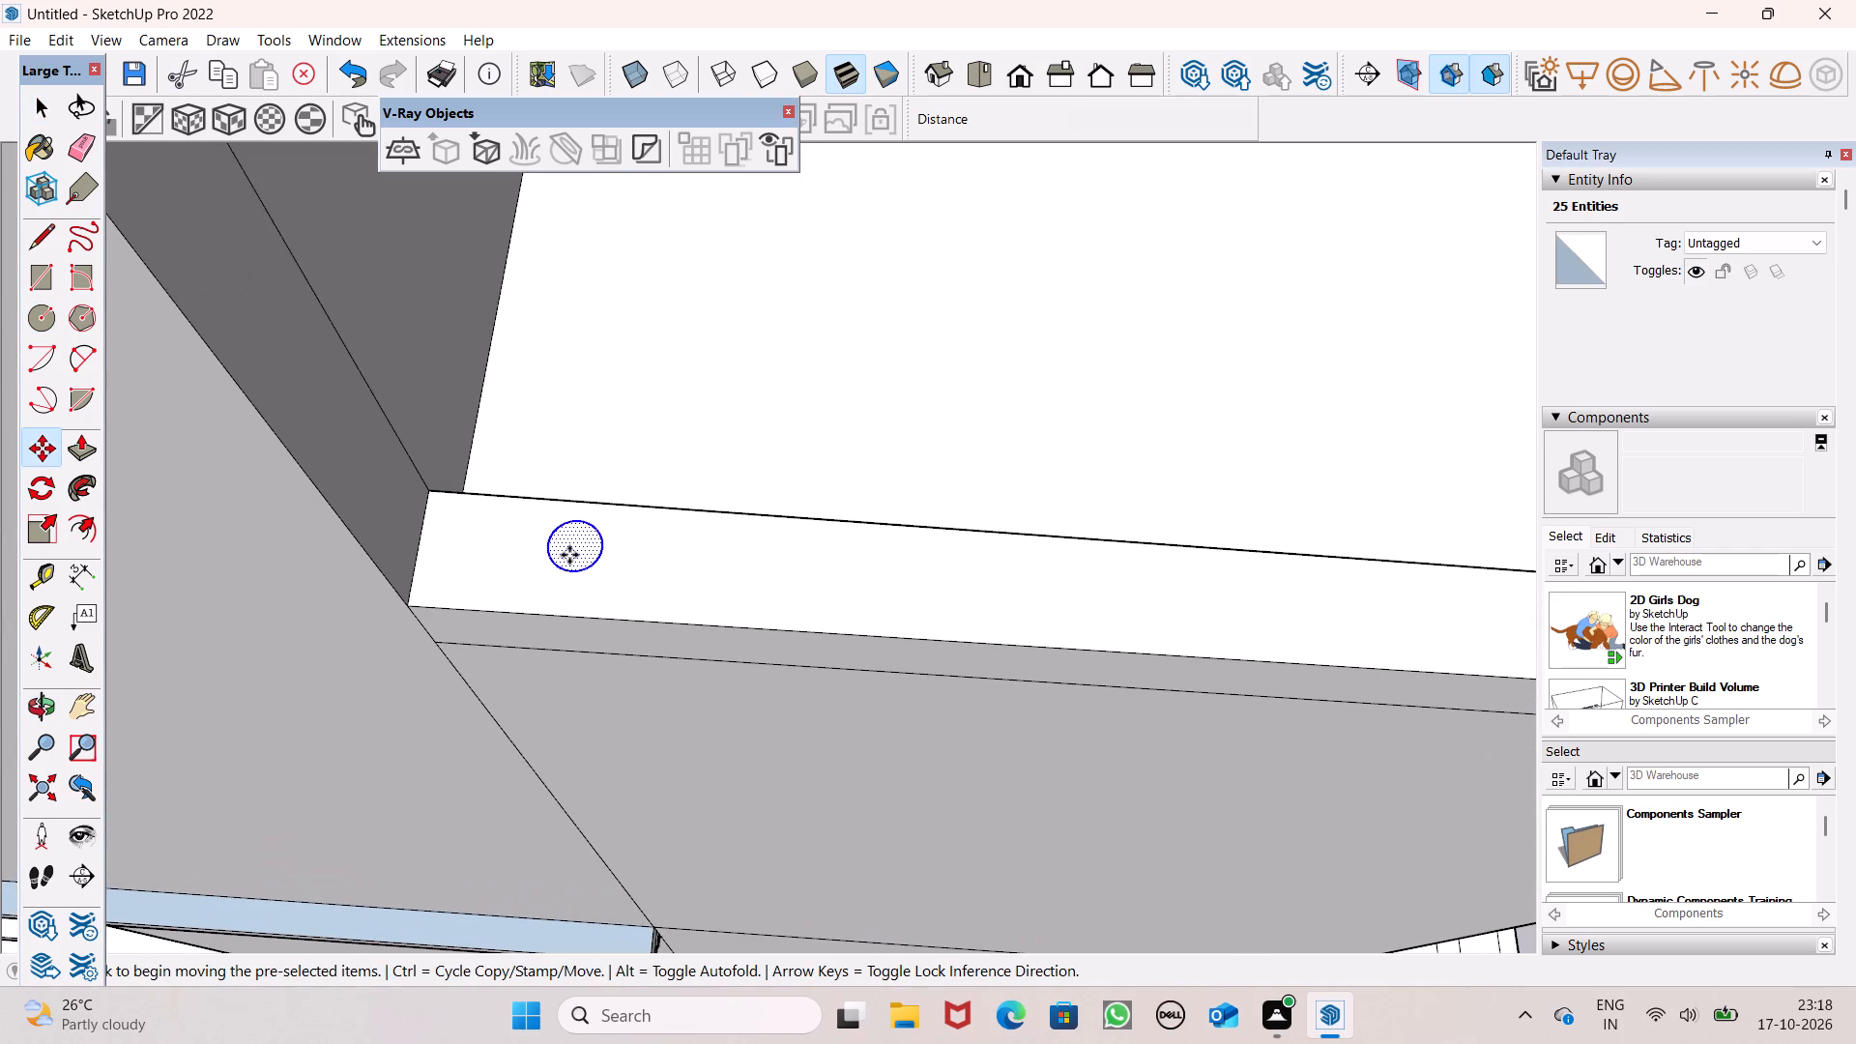
drag(587, 568, 599, 584)
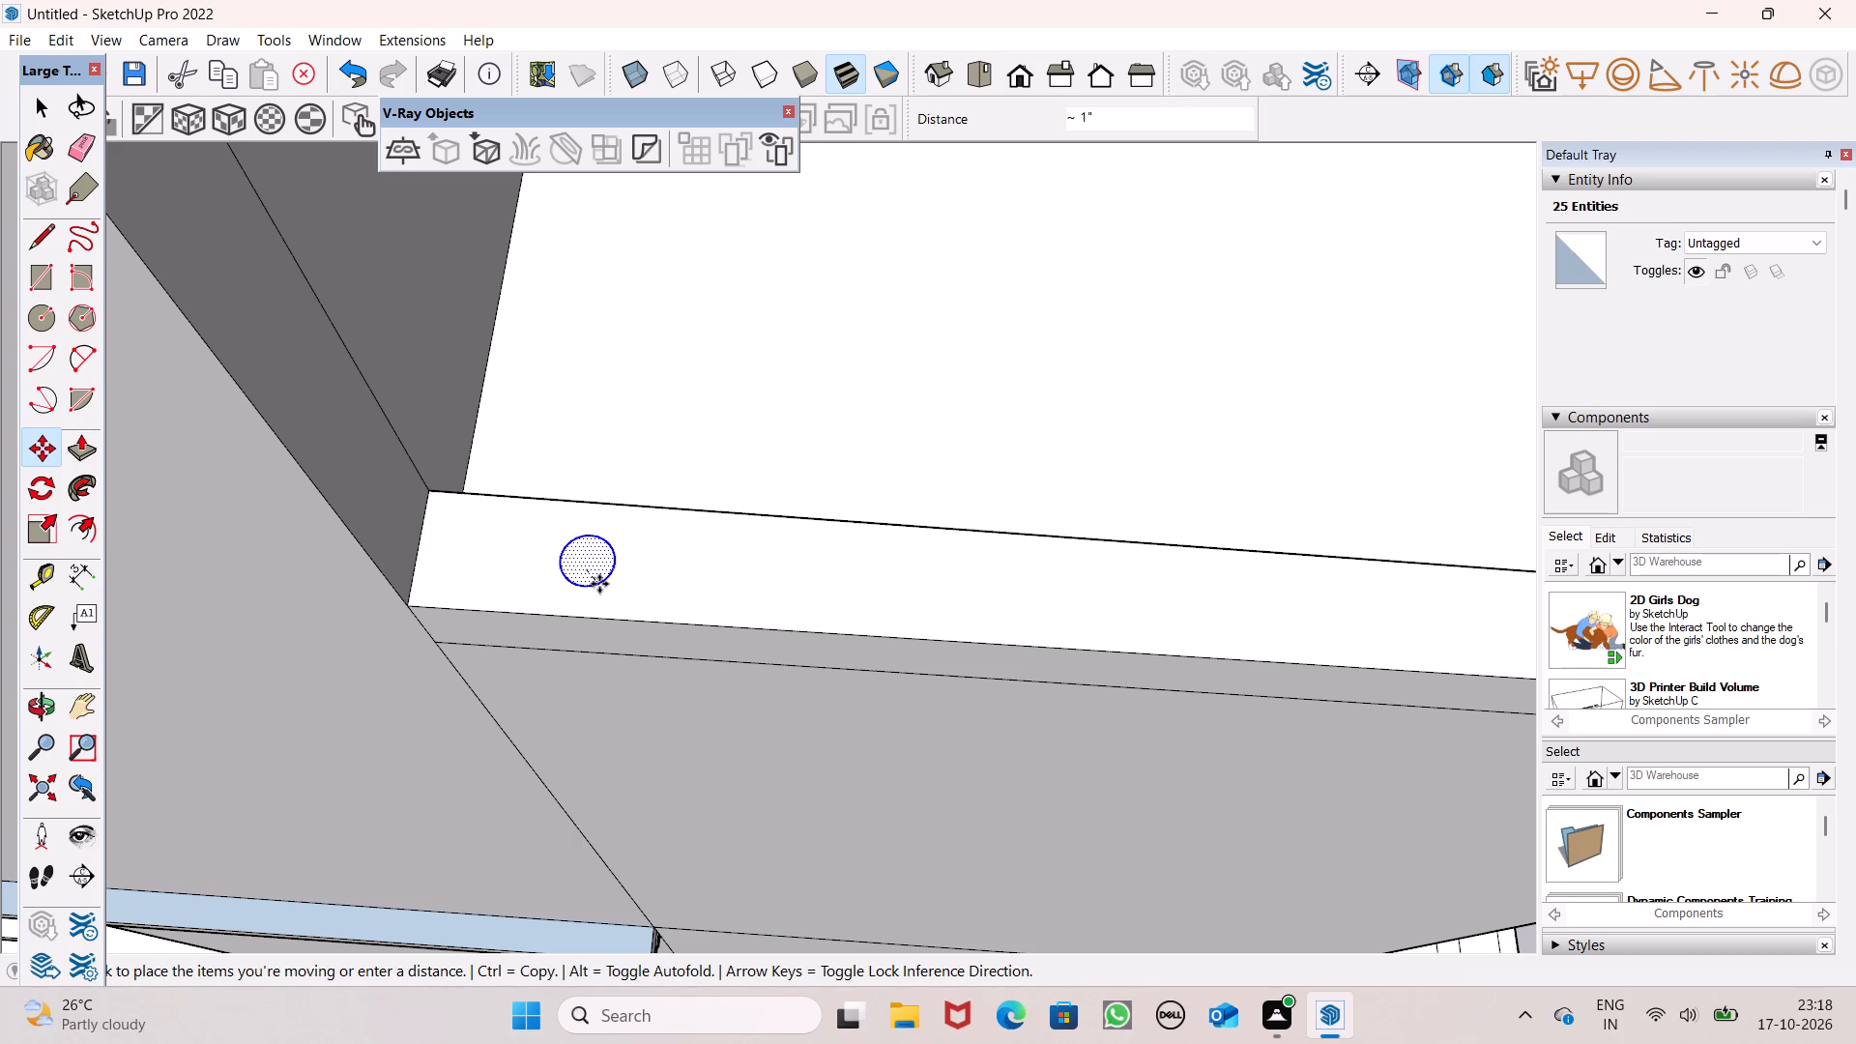
drag(599, 584, 600, 585)
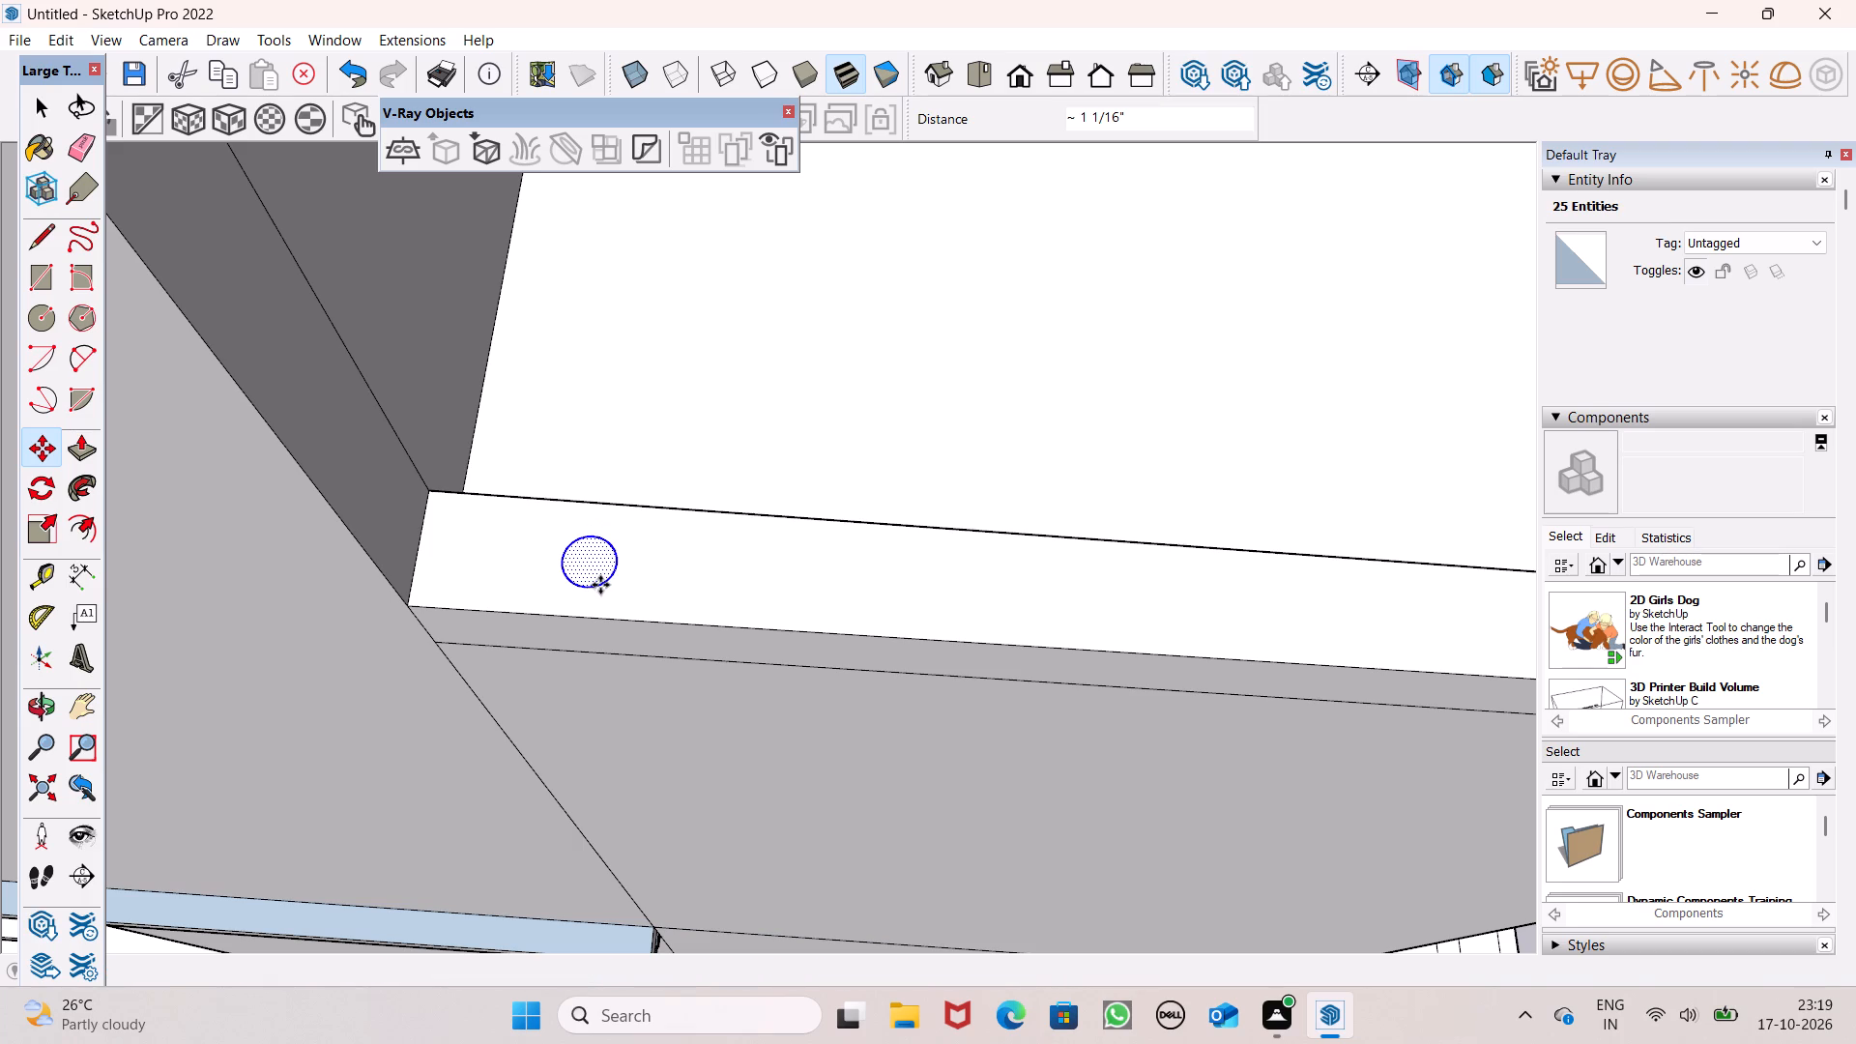
Copy the circle 6 11/16" along the ledge towards the corner post and repeat the copy as a *9 array.
drag(599, 585, 641, 586)
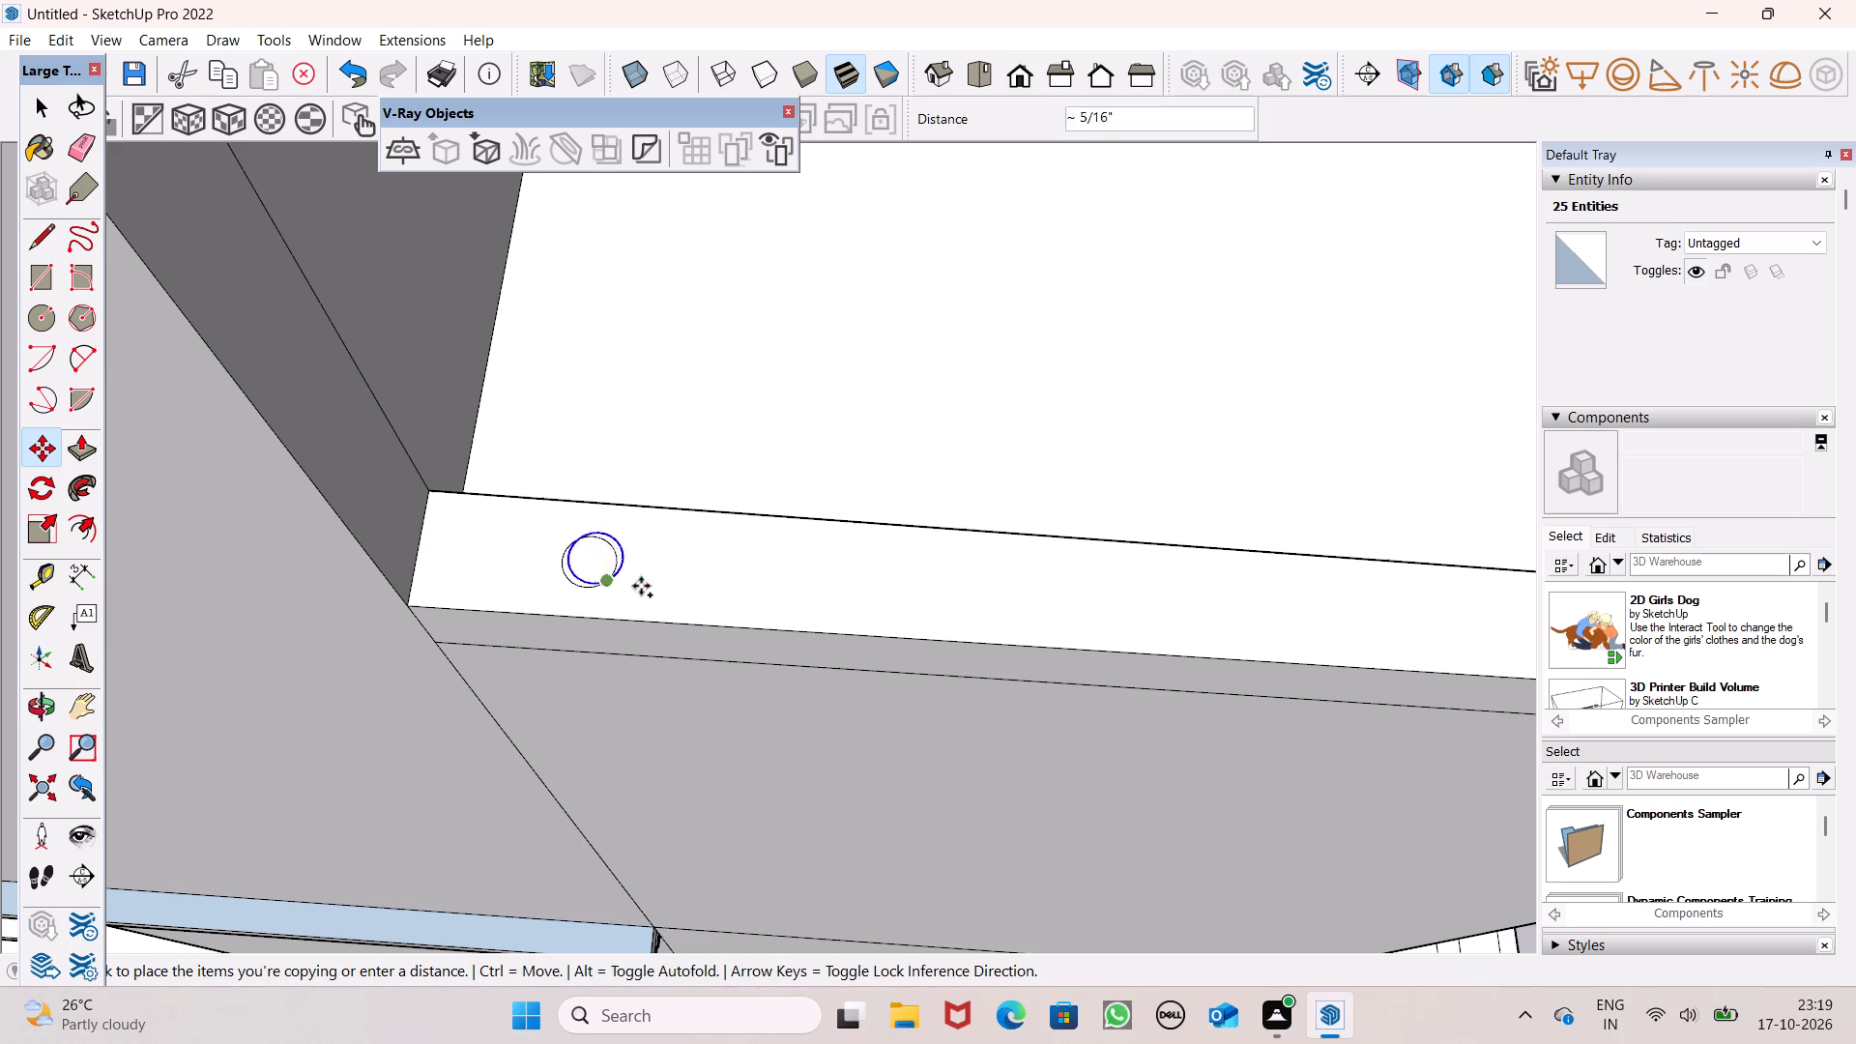
drag(641, 586, 733, 588)
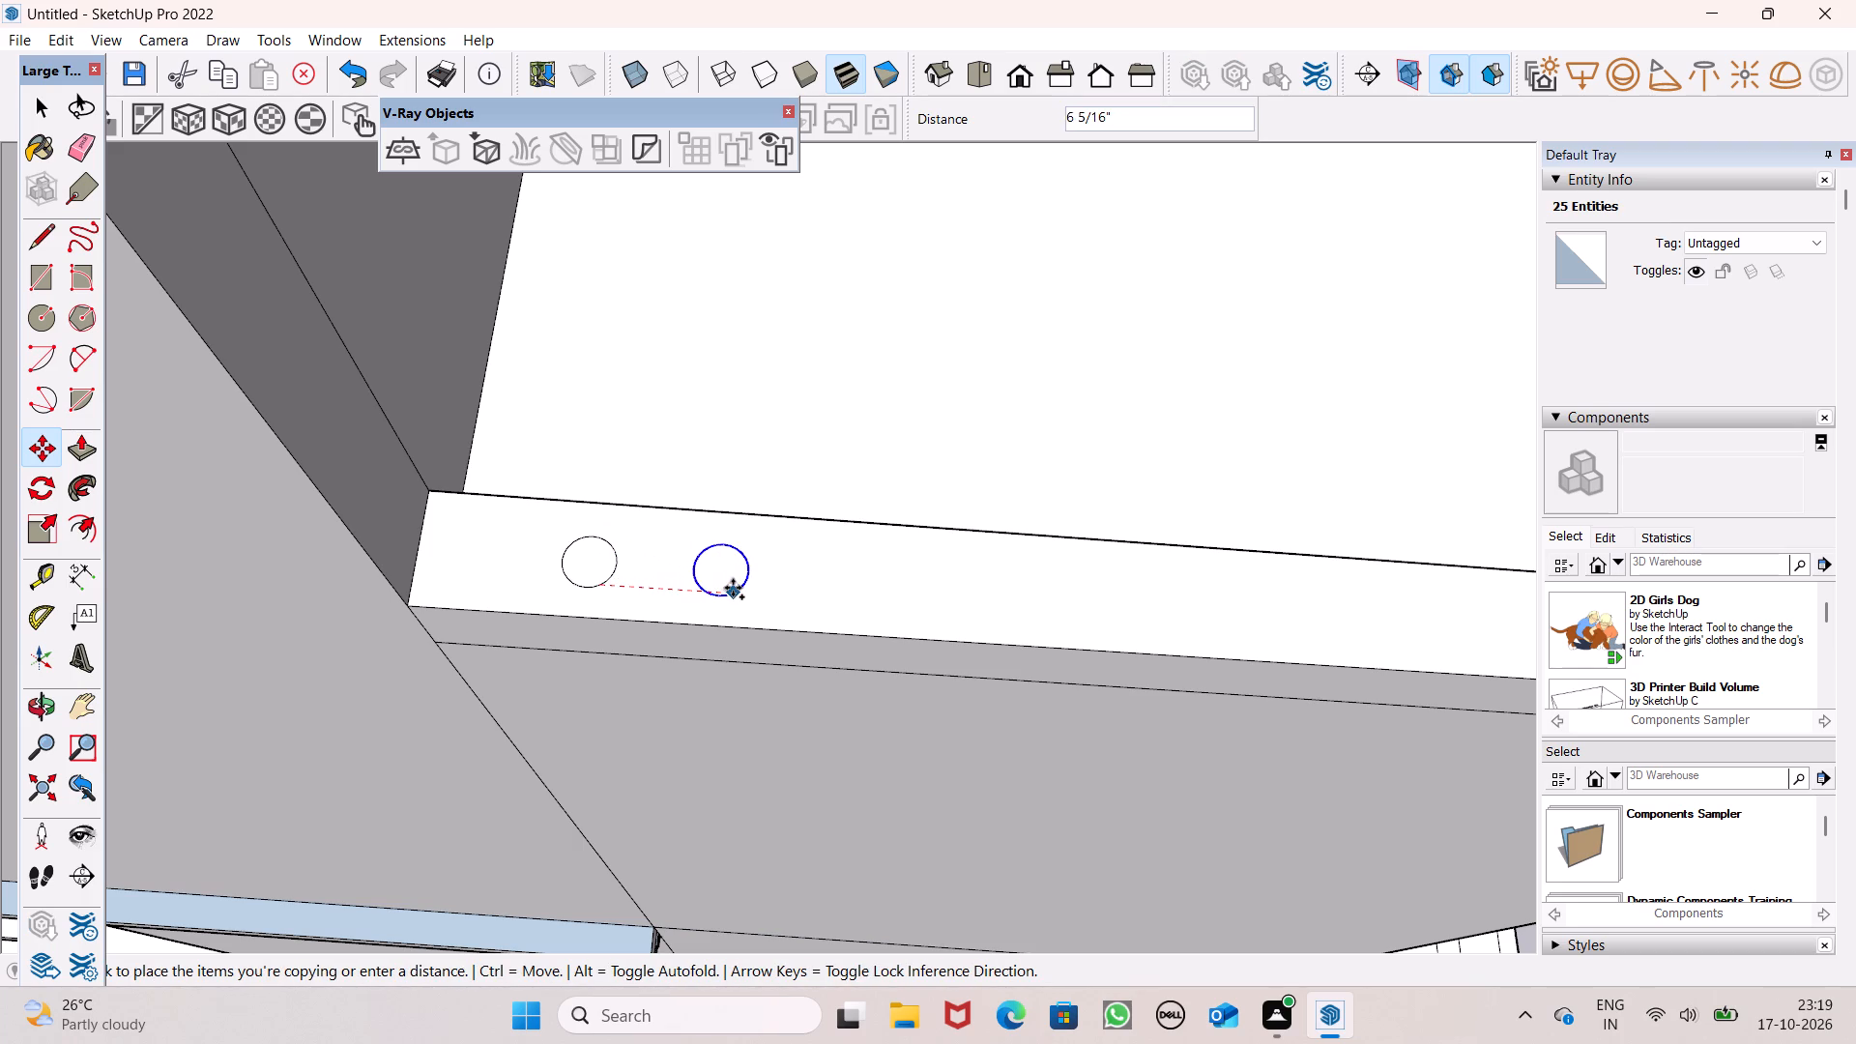
drag(733, 588, 741, 586)
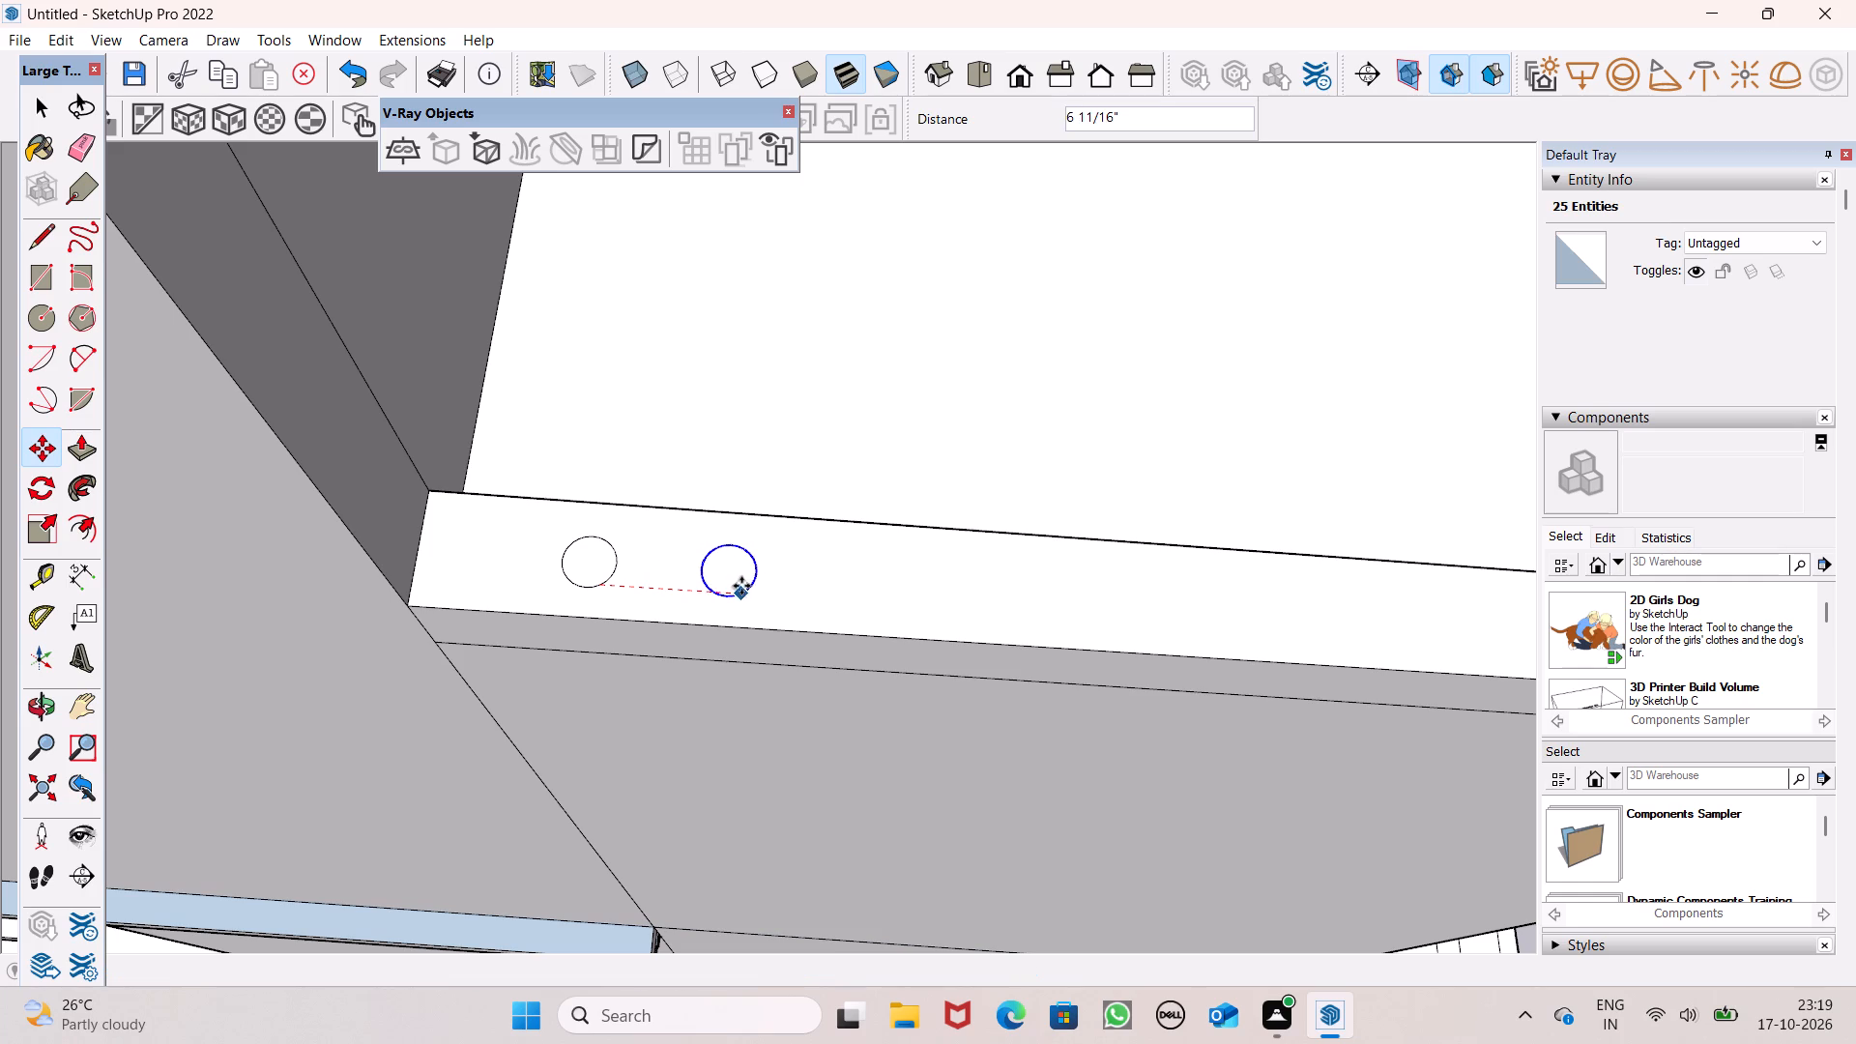
text(*1)
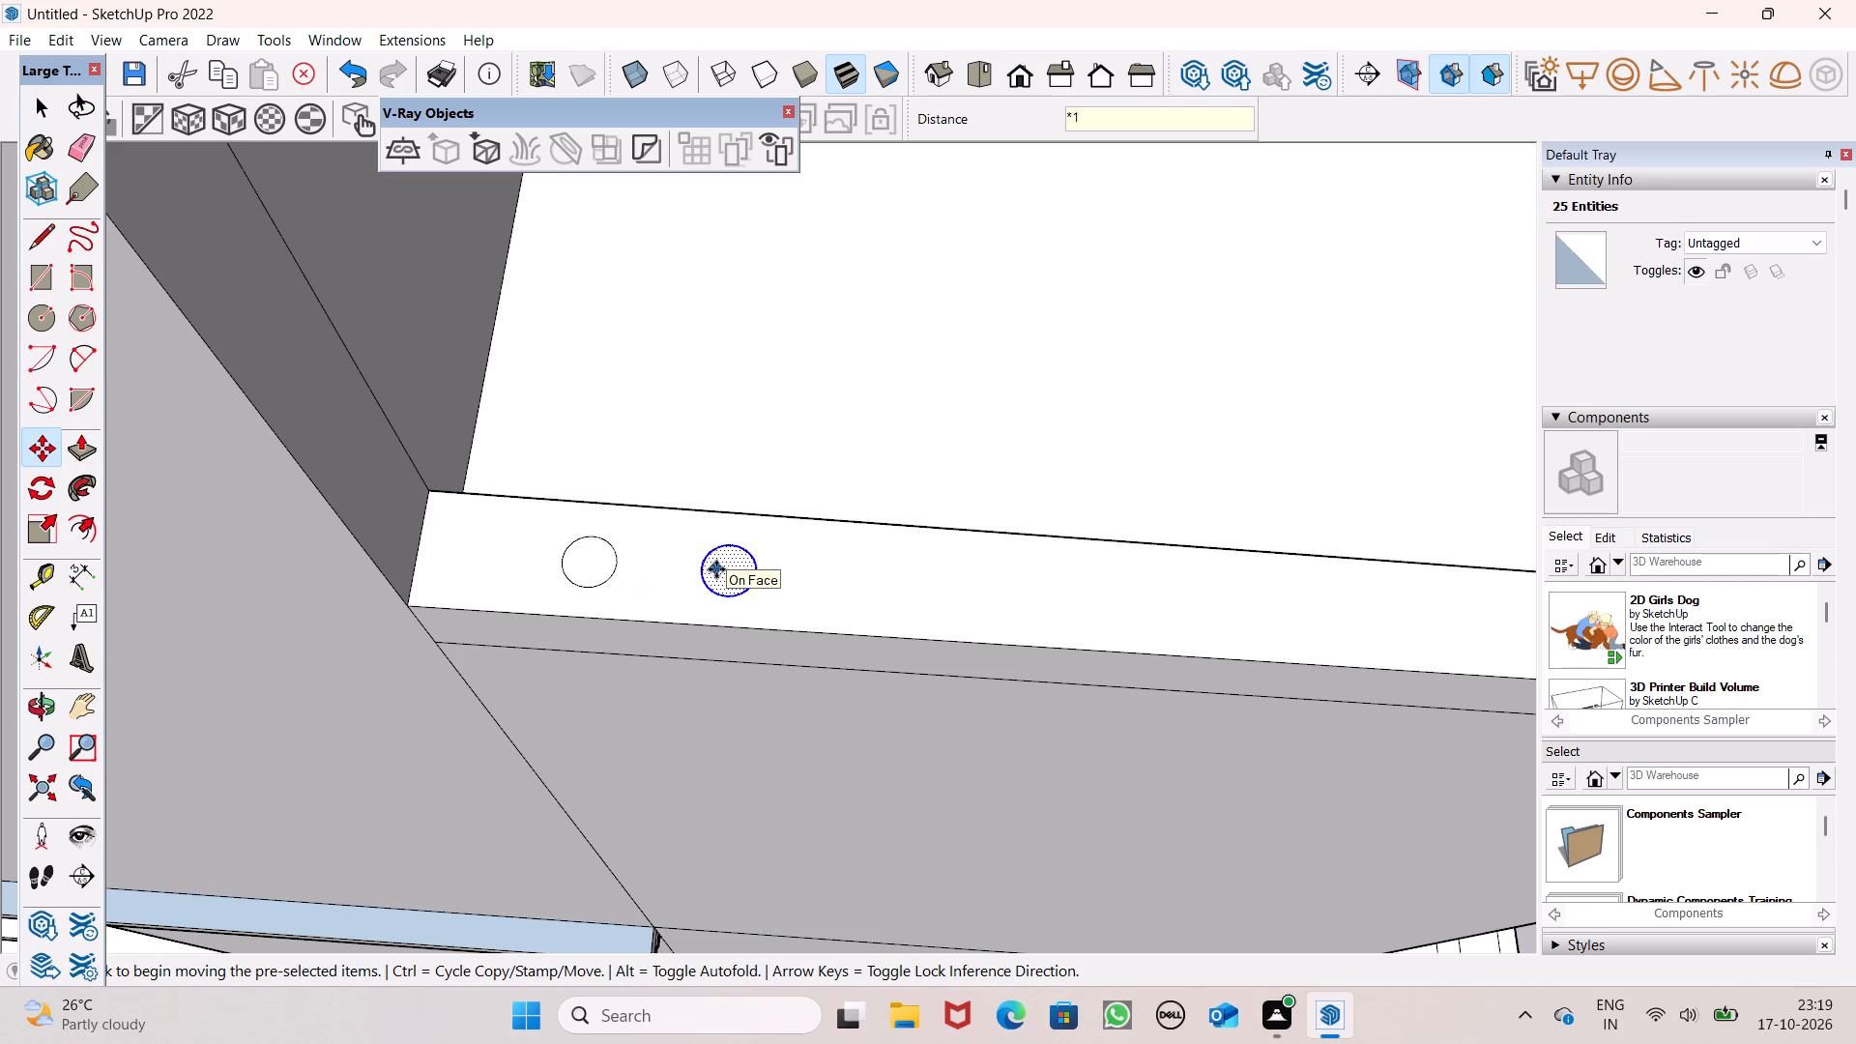
key(BackSpace)
key(9)
key(Return)
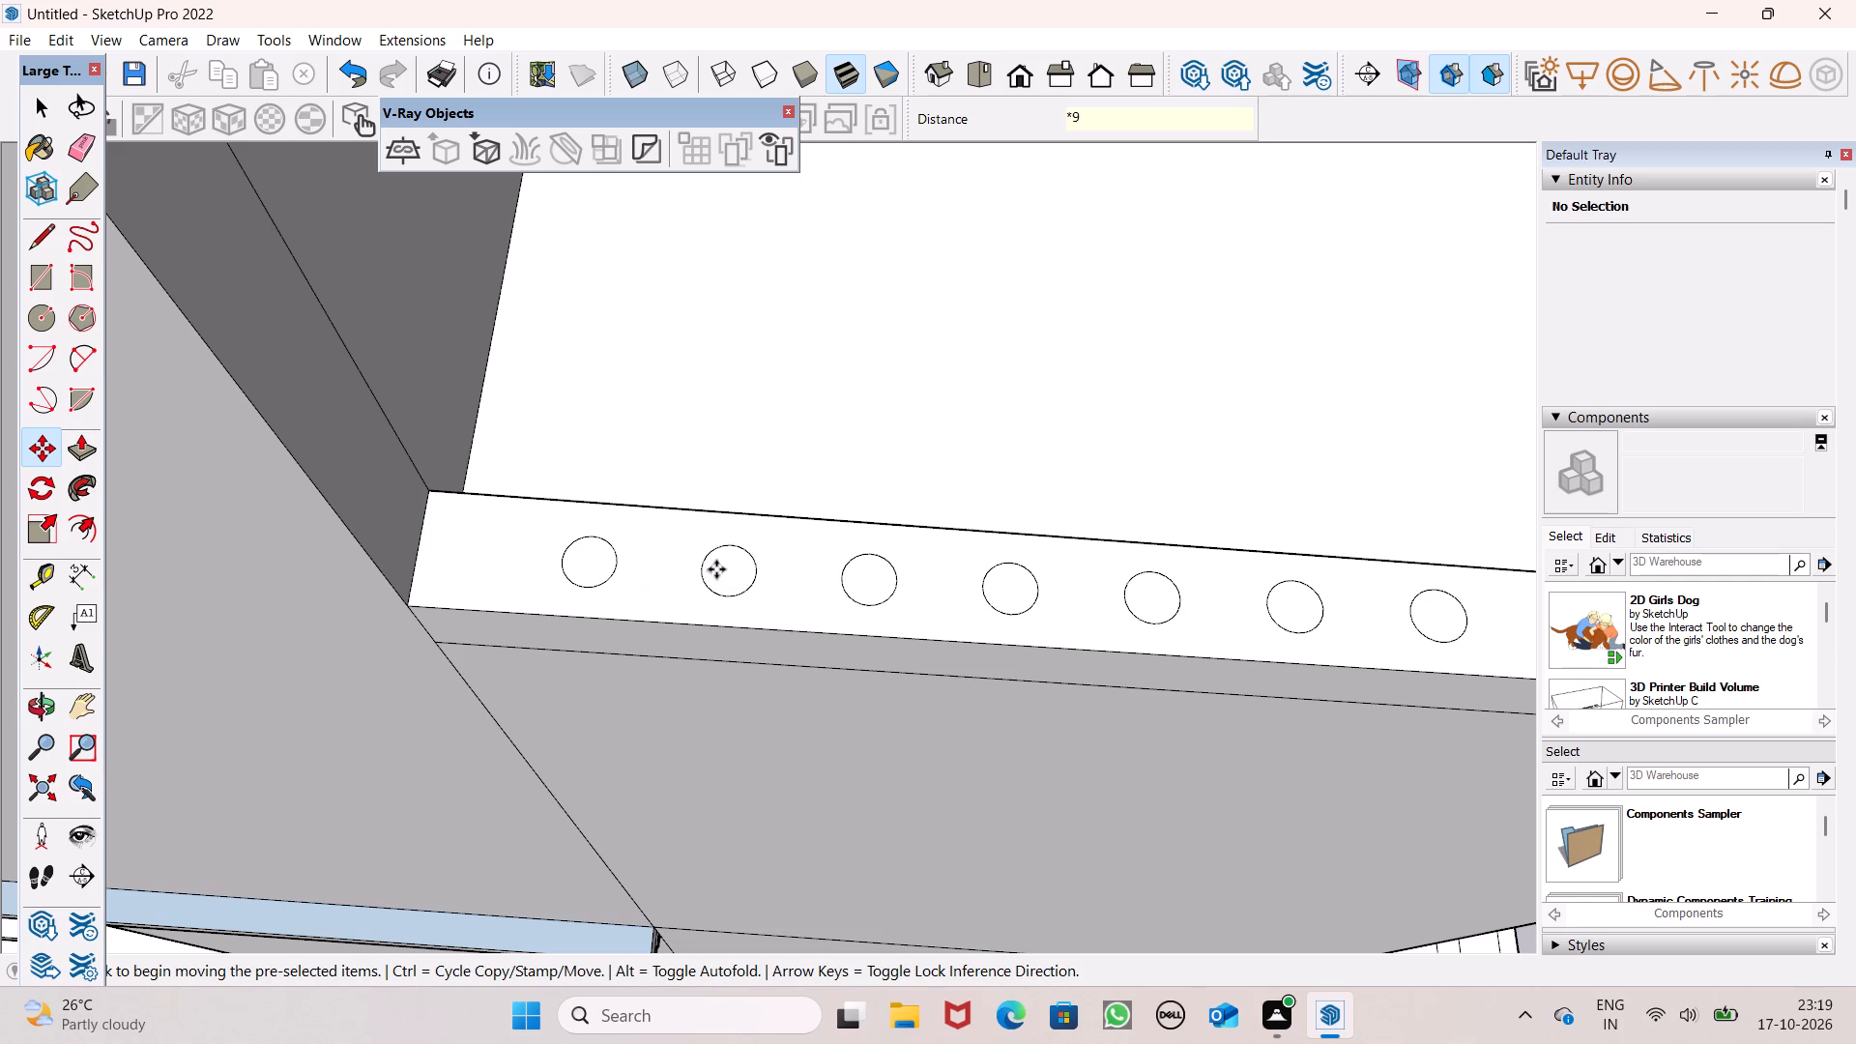
scroll(591, 490, down, 9)
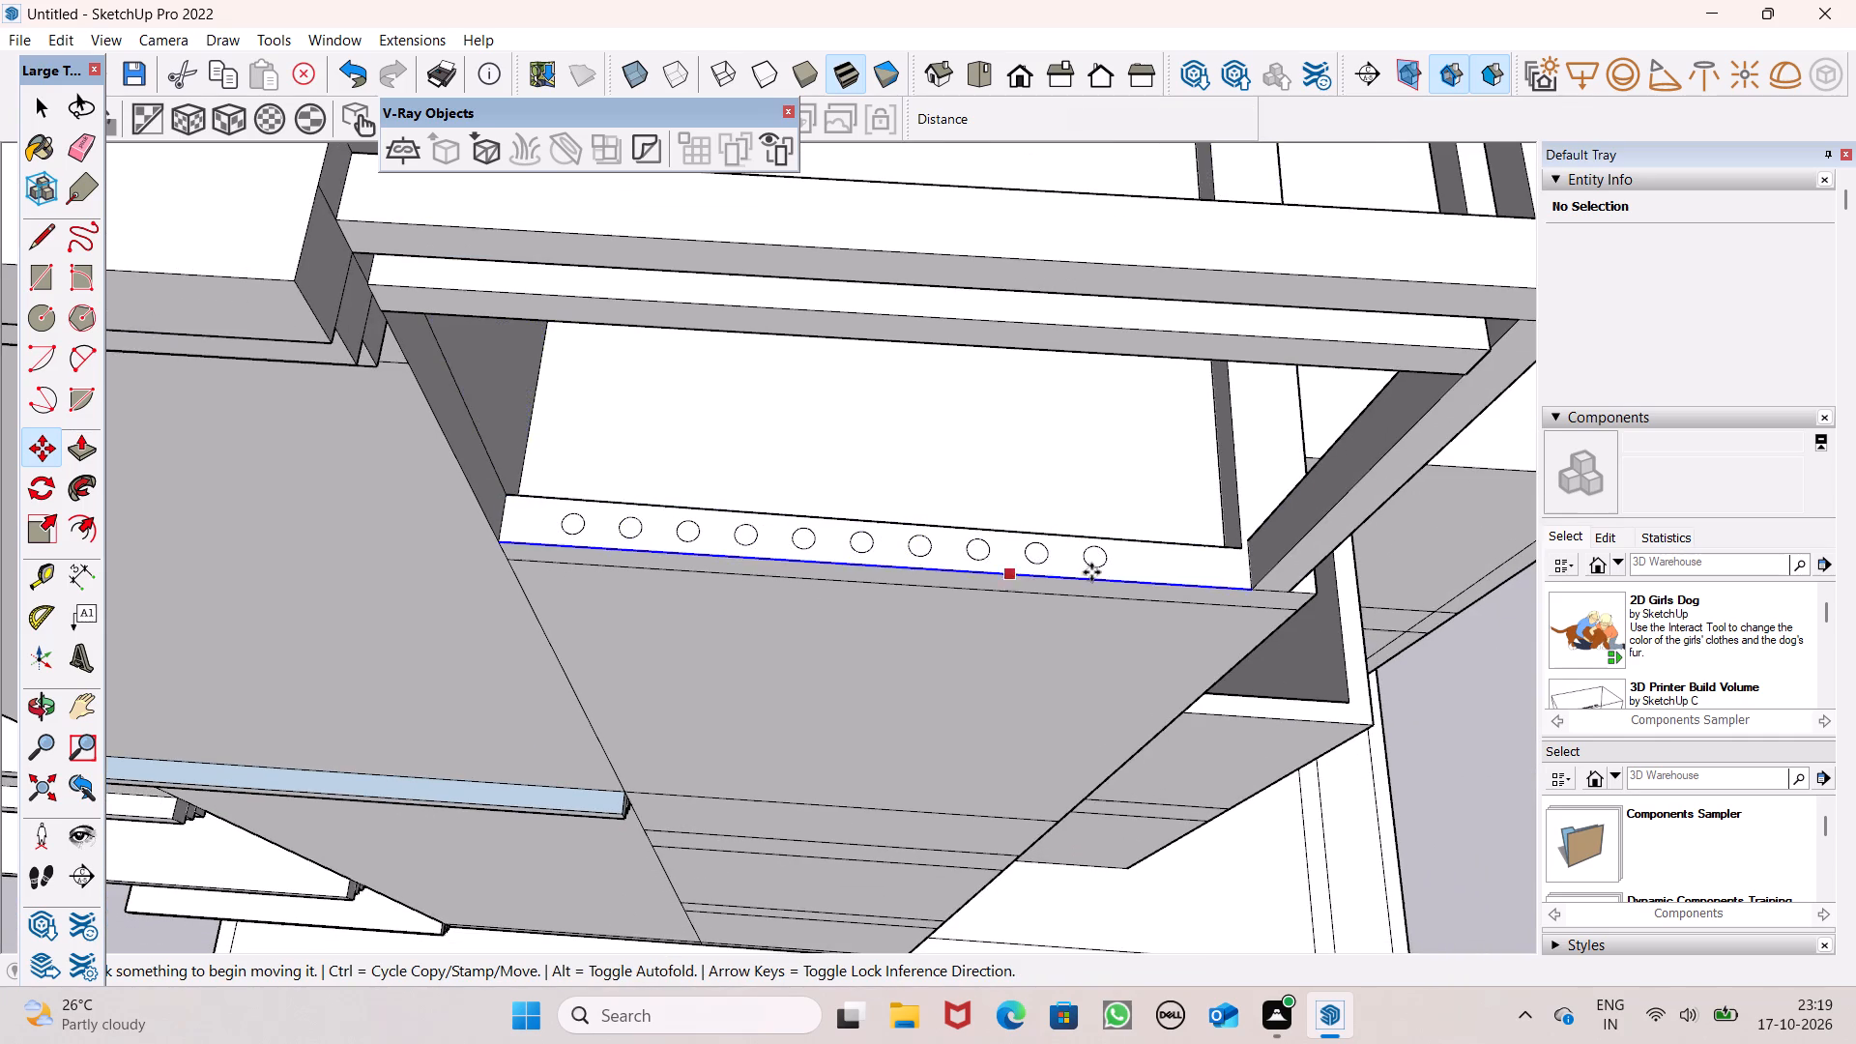
Copy the last circle of the row about 7 9/16" further along the ledge, towards the corner post.
scroll(1209, 531, up, 4)
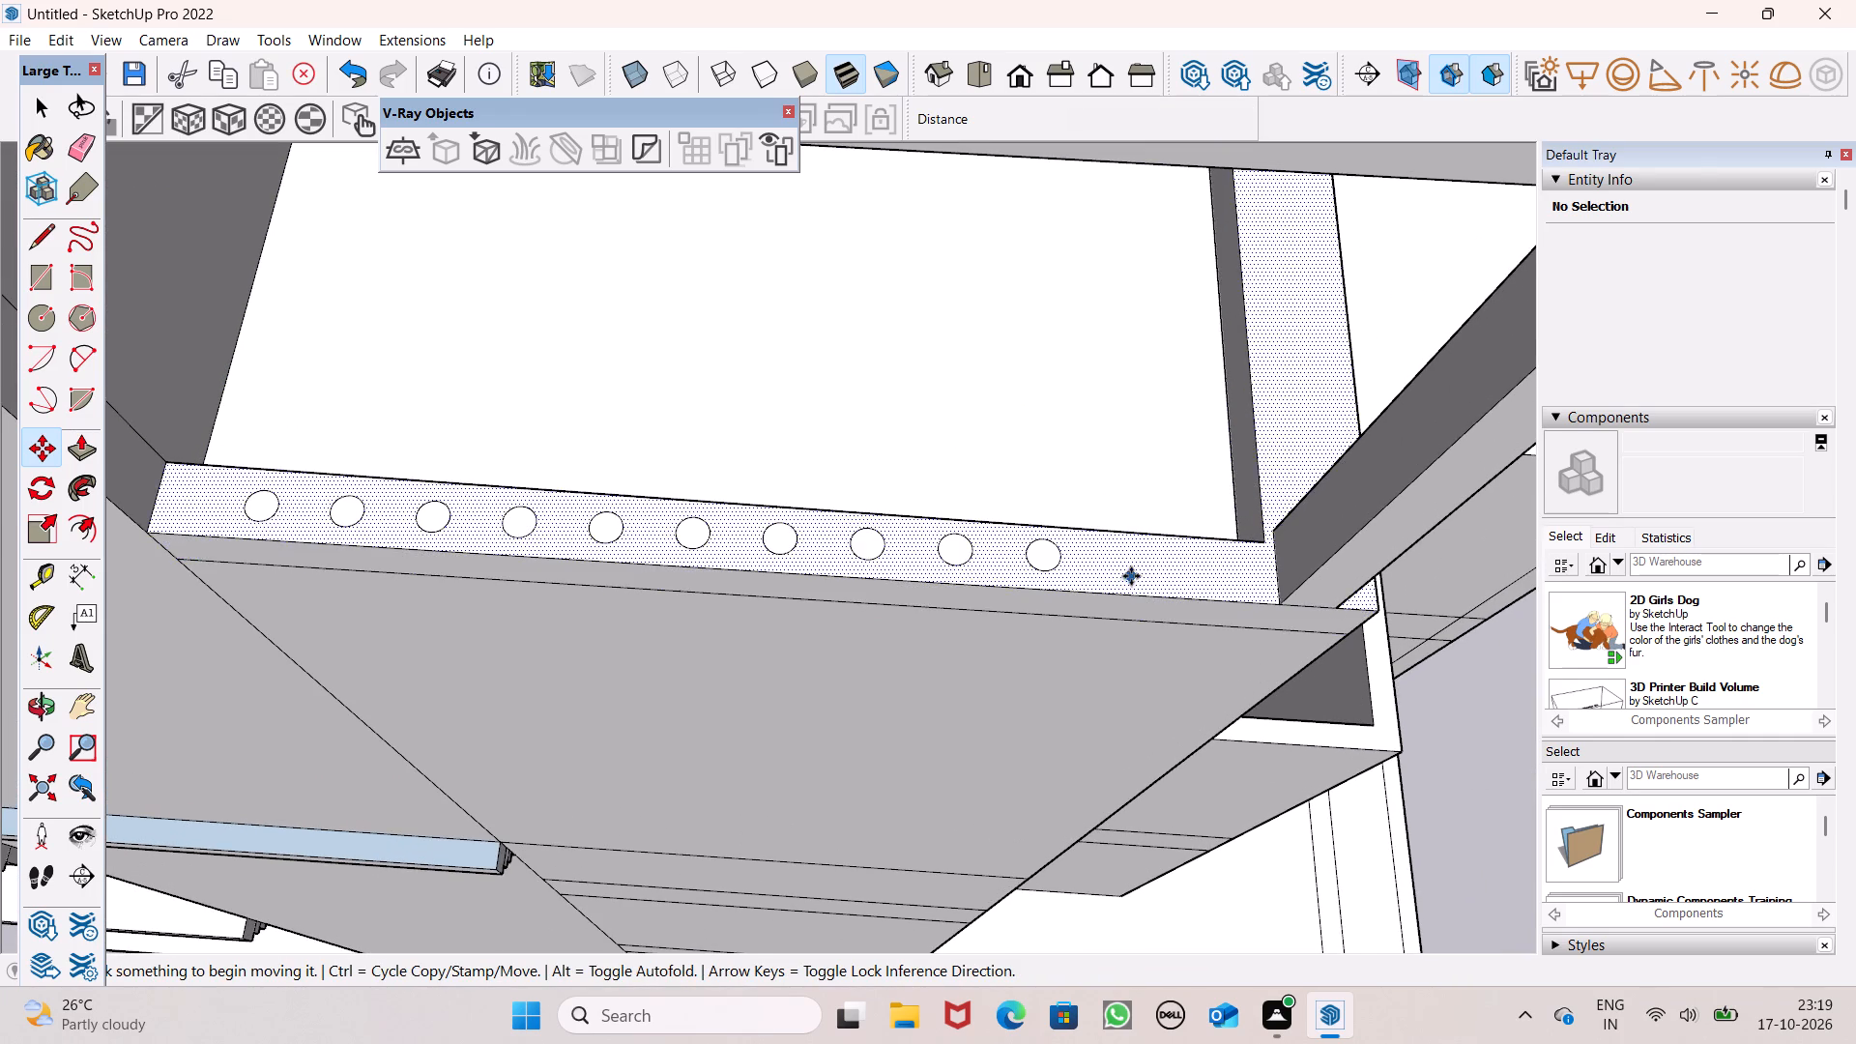
scroll(1129, 576, up, 6)
key(space)
double_click(975, 535)
scroll(974, 534, down, 1)
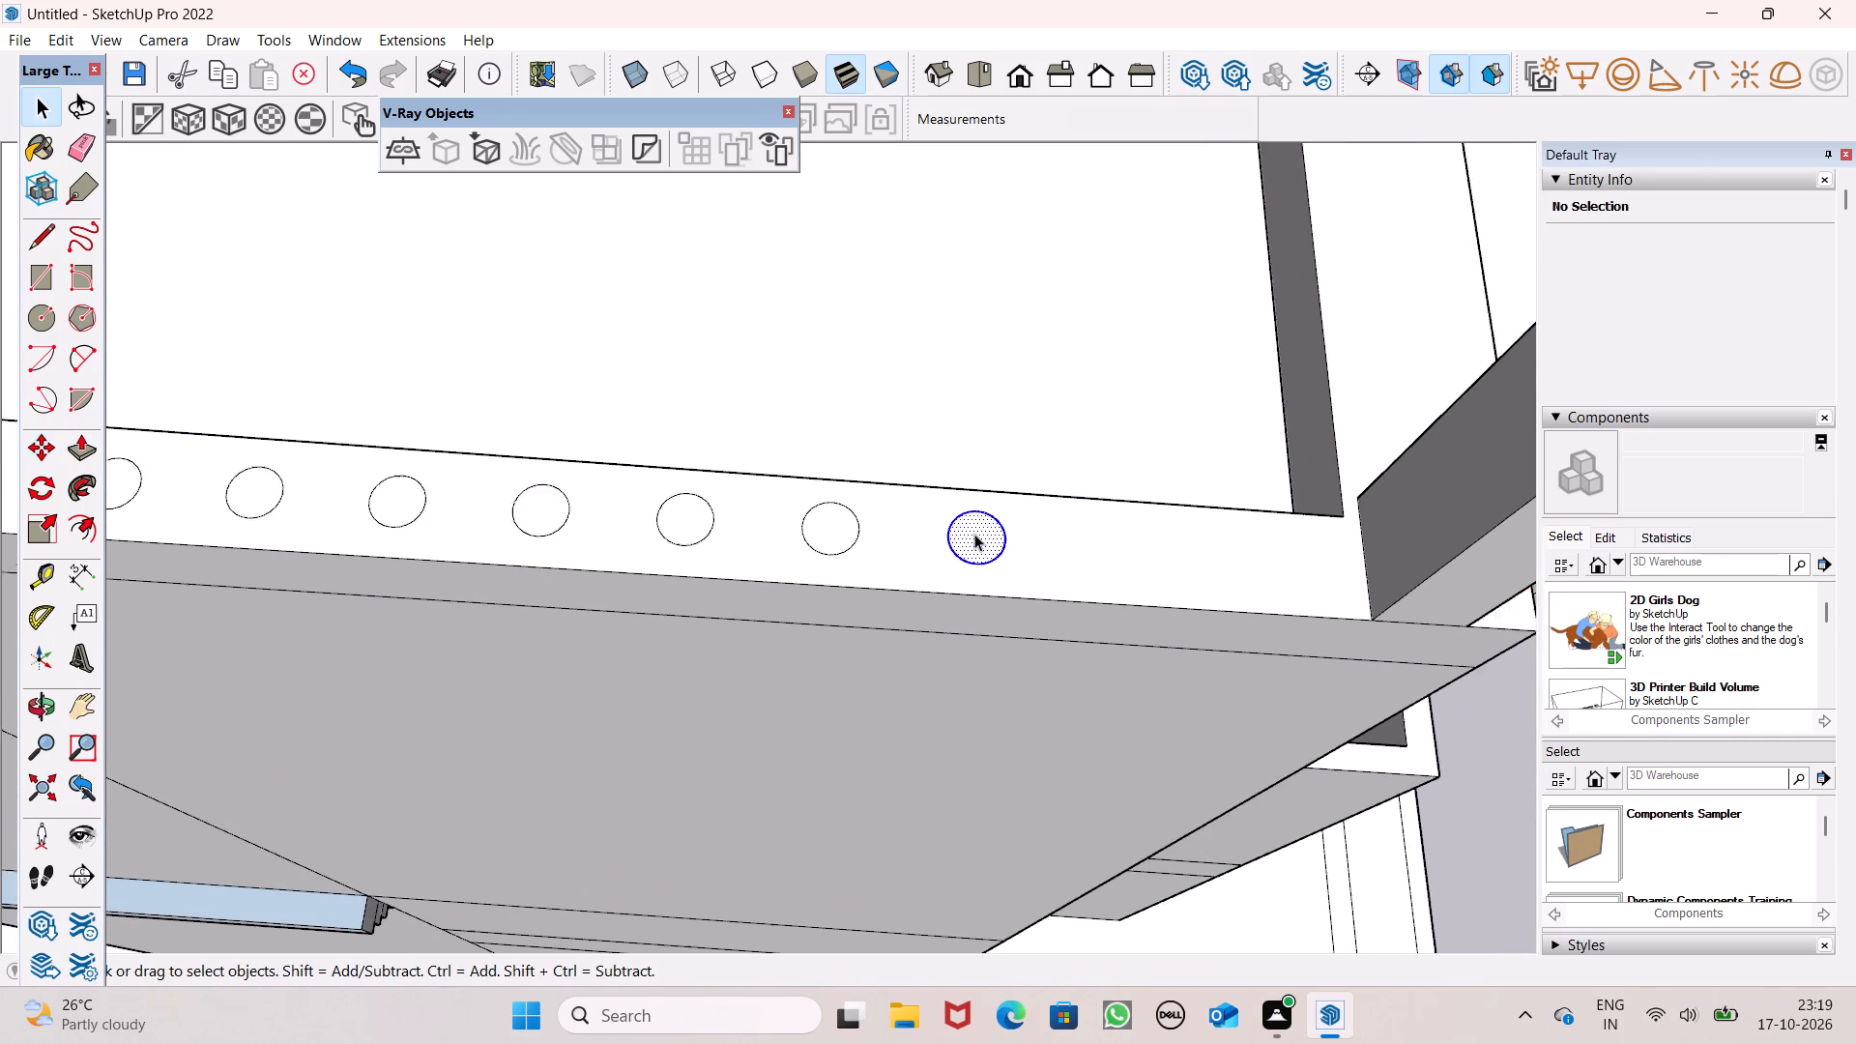
scroll(974, 534, down, 2)
key(m)
key(Return)
scroll(1161, 572, up, 3)
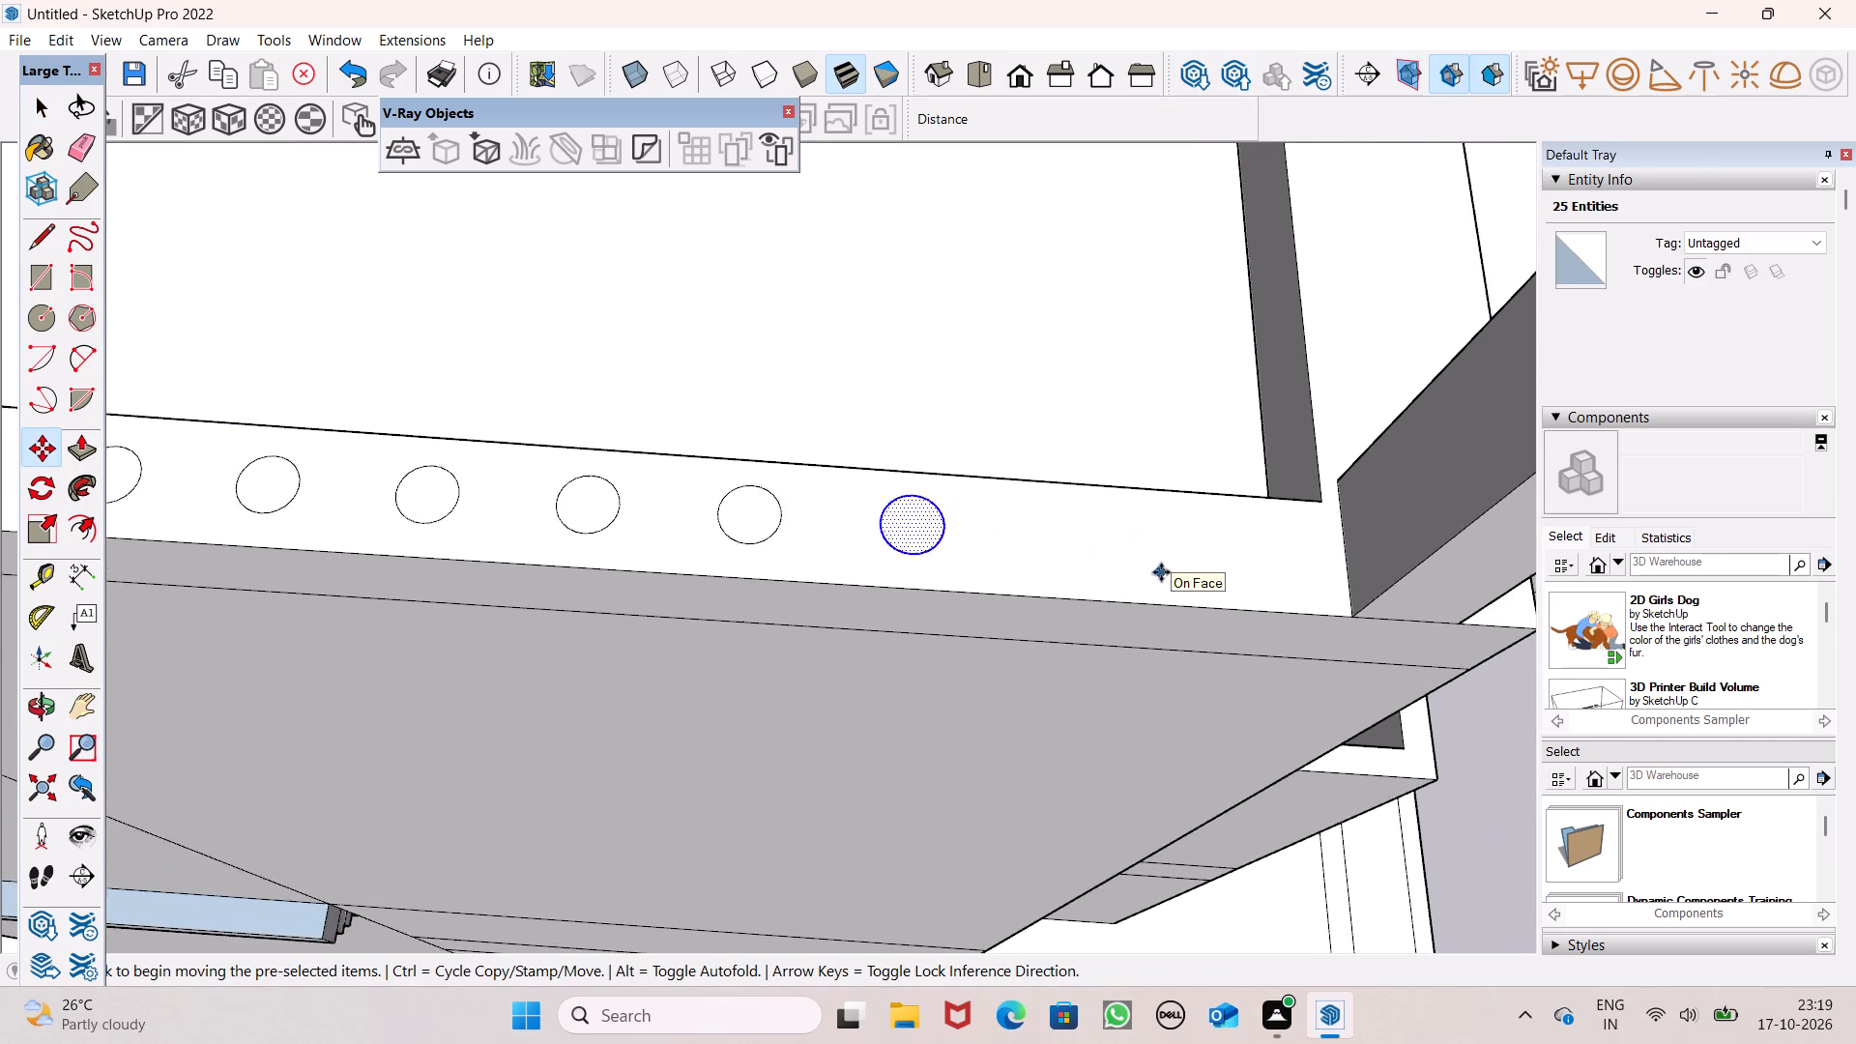
scroll(1161, 572, up, 2)
drag(911, 541, 1035, 550)
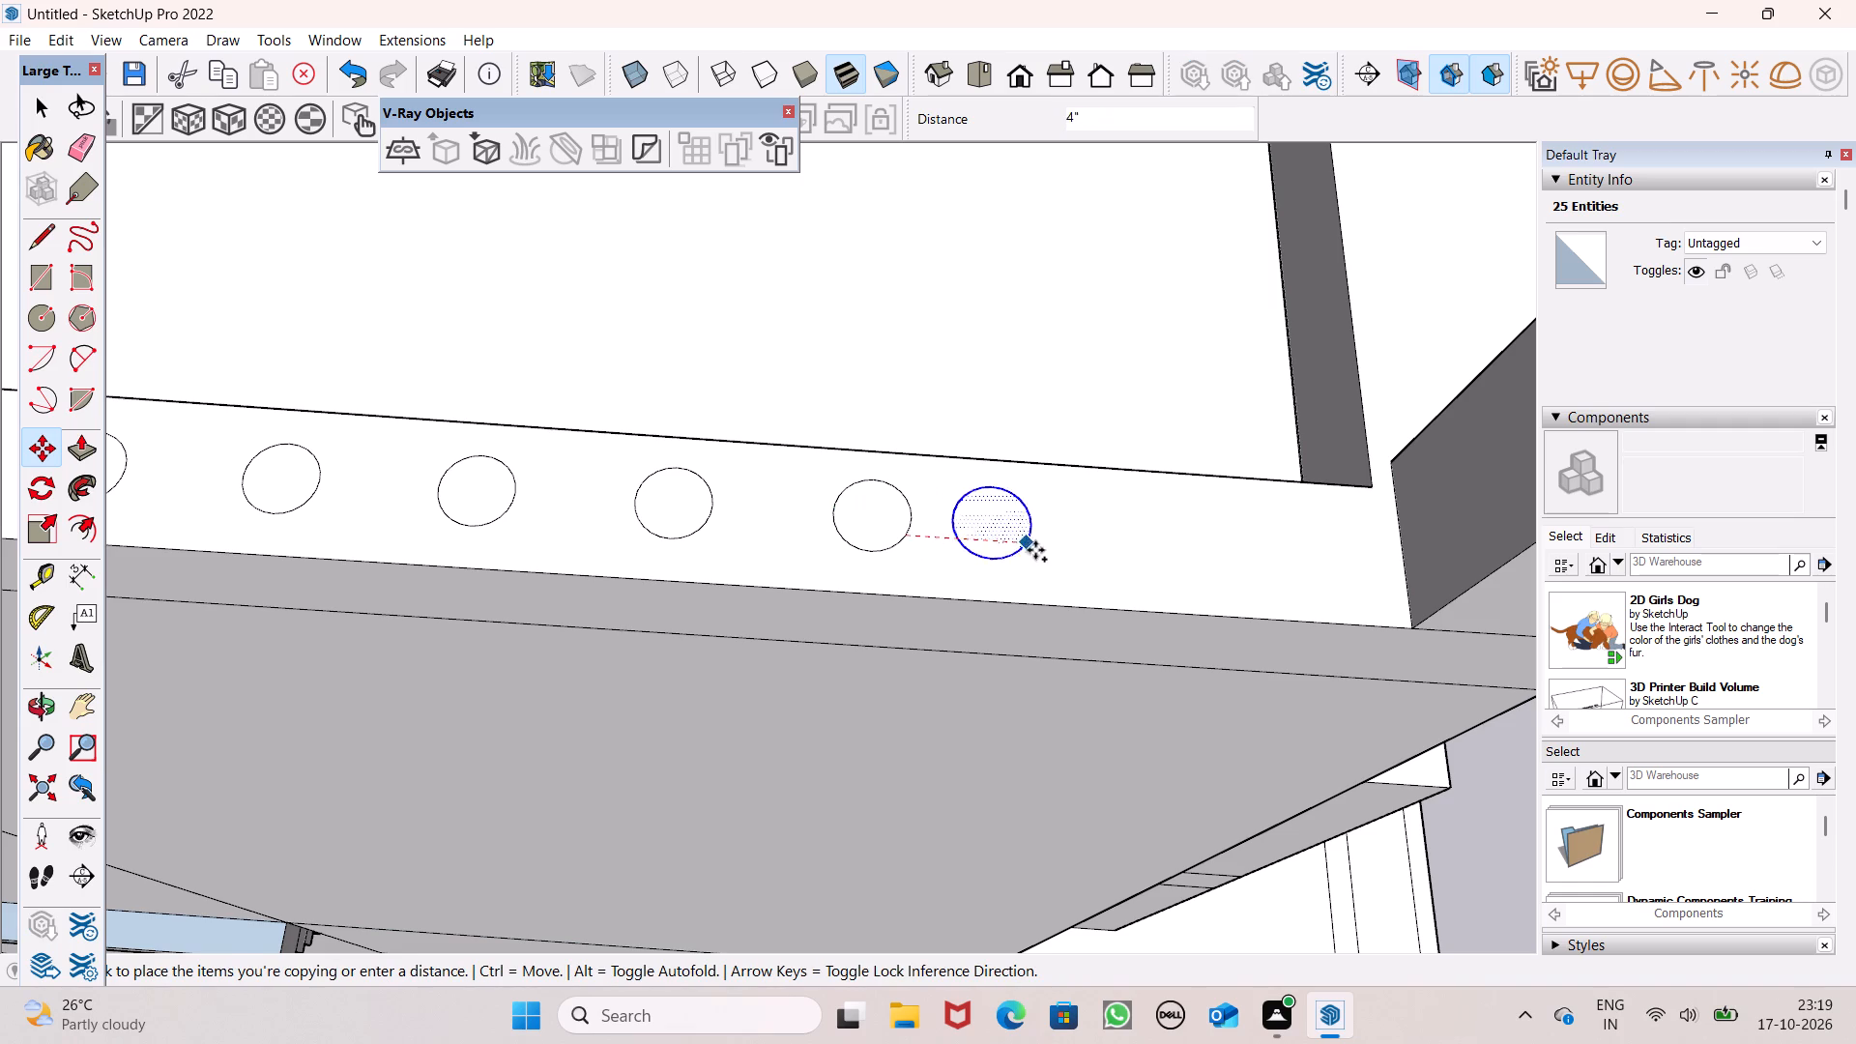
drag(1035, 550, 1090, 557)
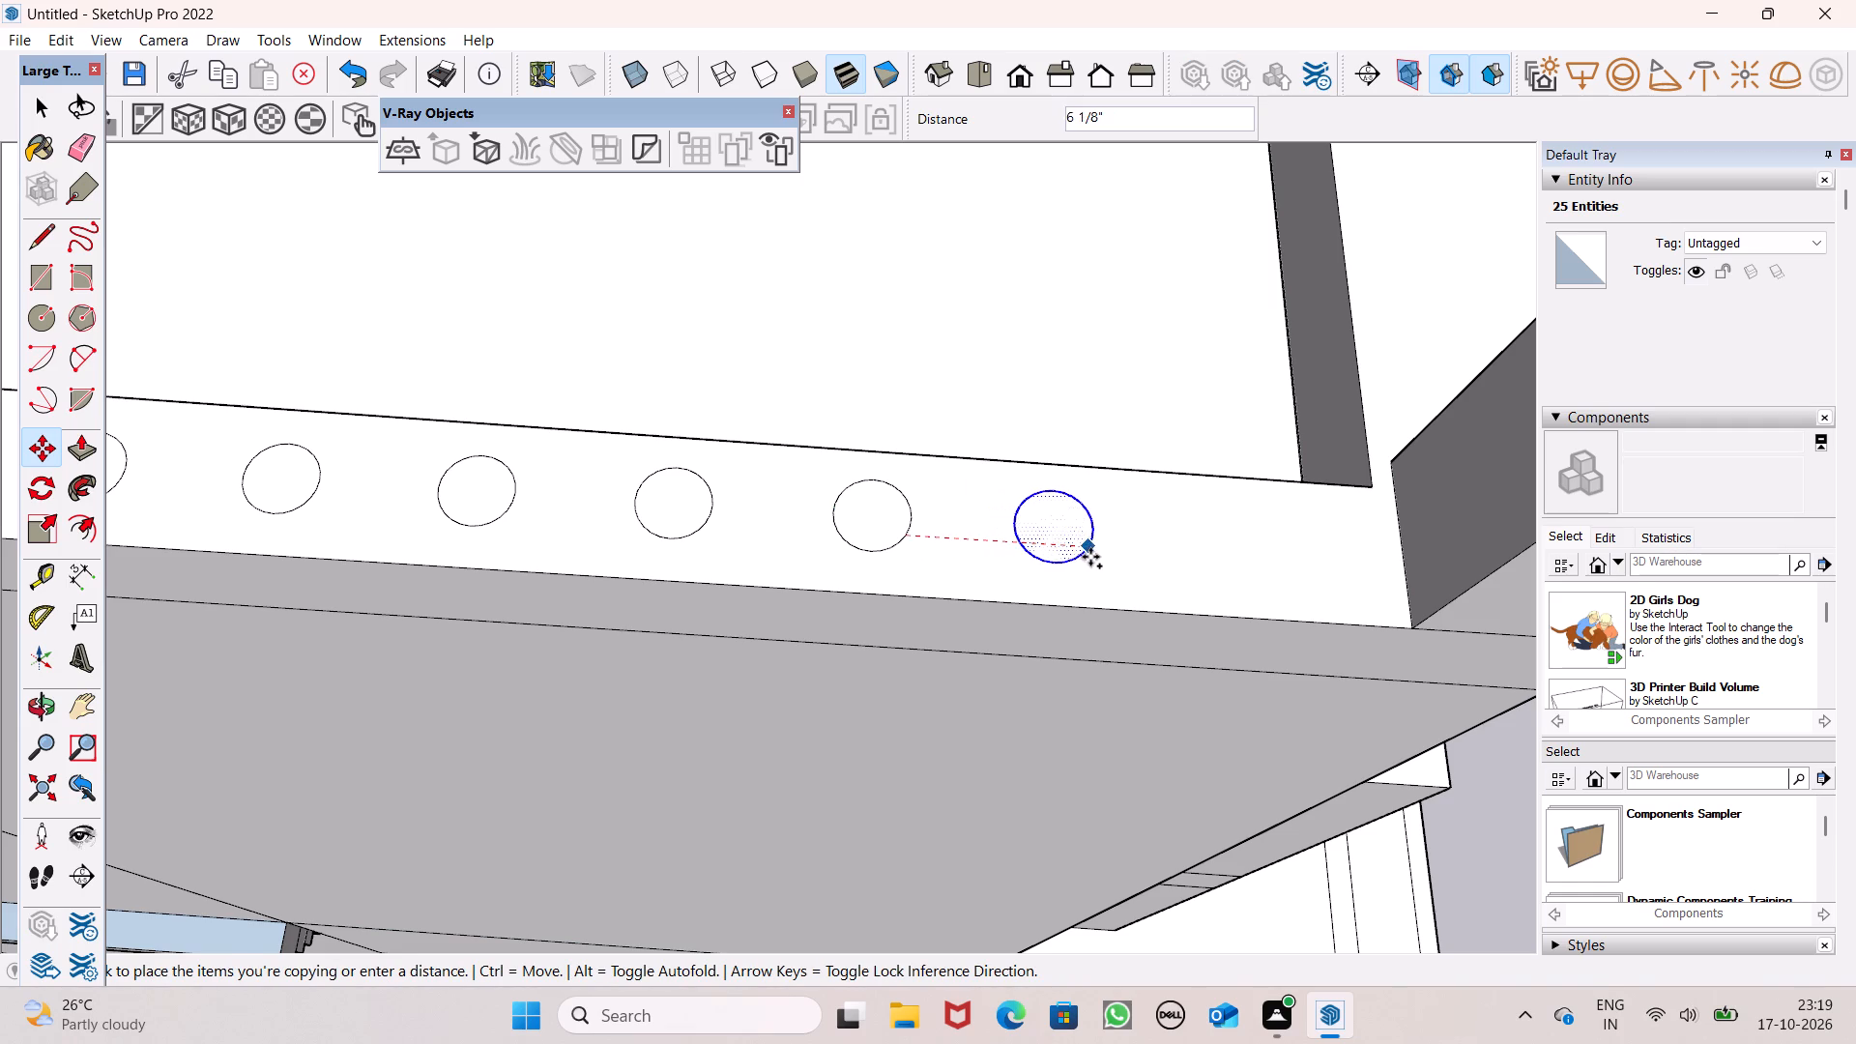
drag(1090, 557, 1133, 562)
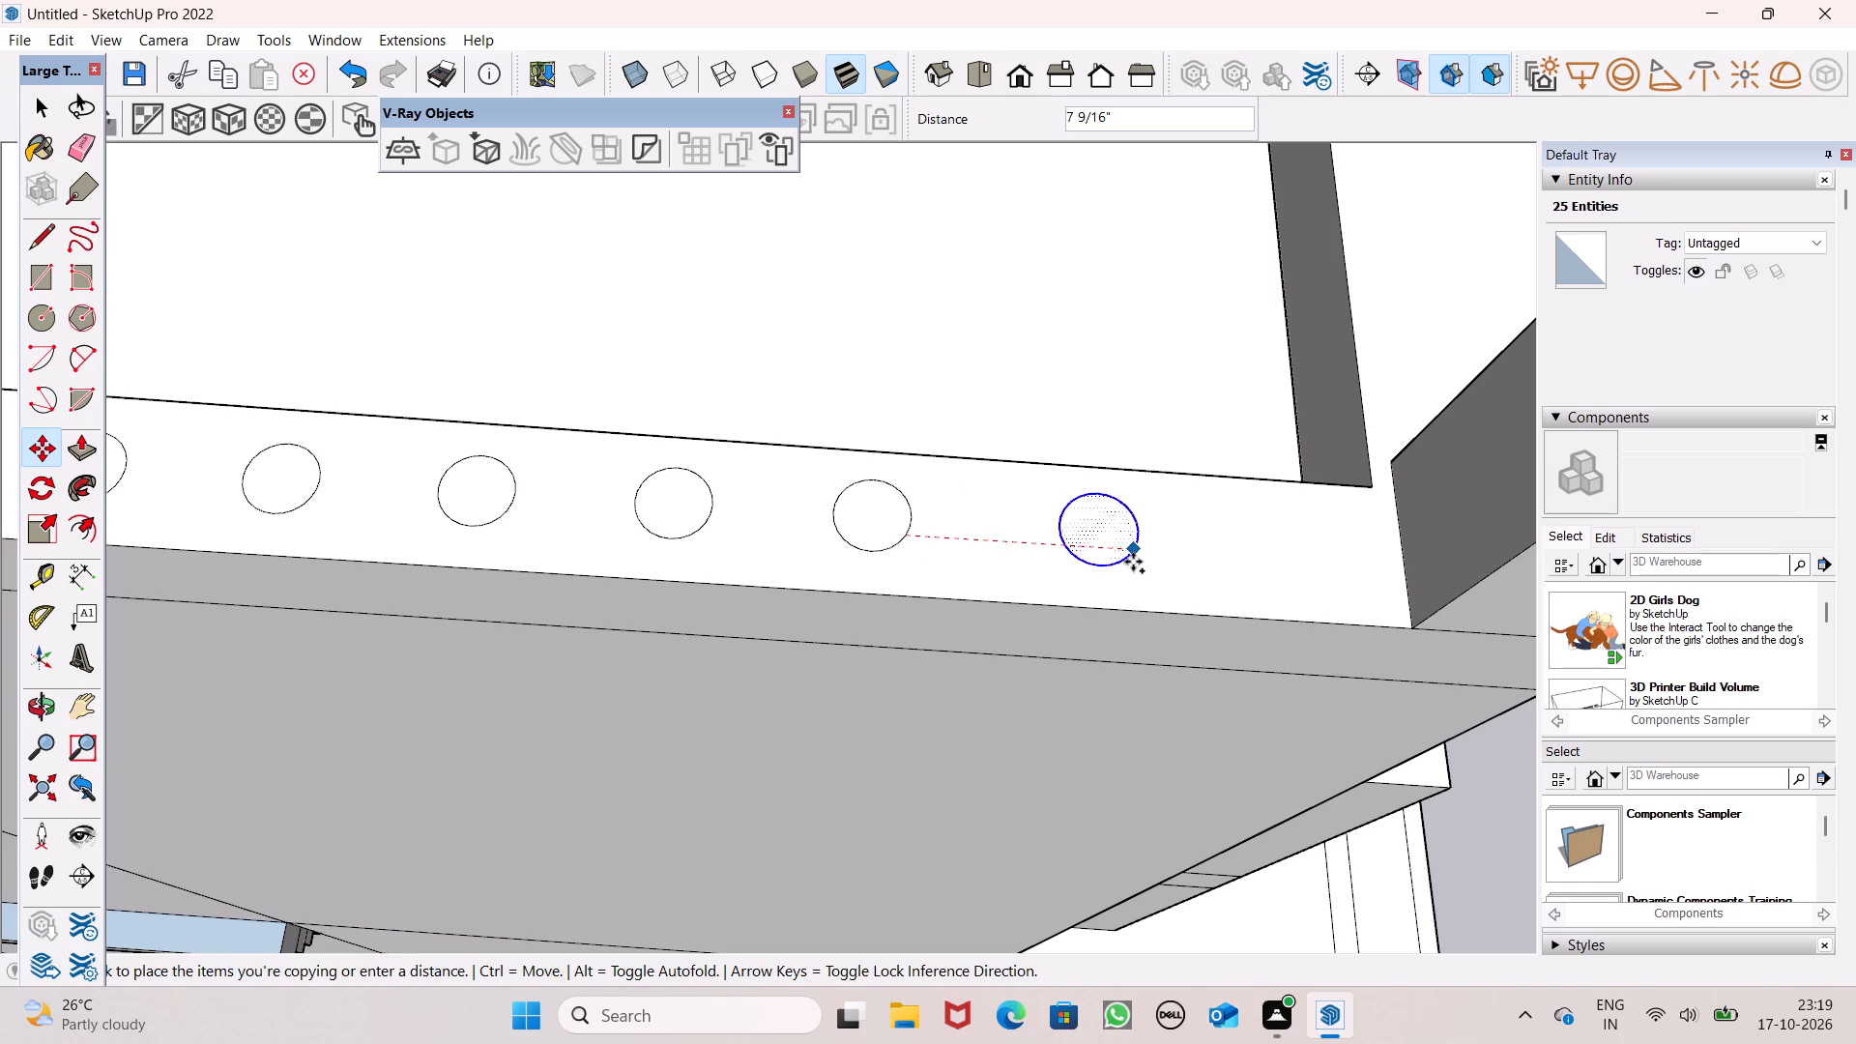
drag(1133, 562, 1131, 565)
scroll(1088, 575, down, 14)
key(space)
scroll(1053, 550, down, 7)
key(space)
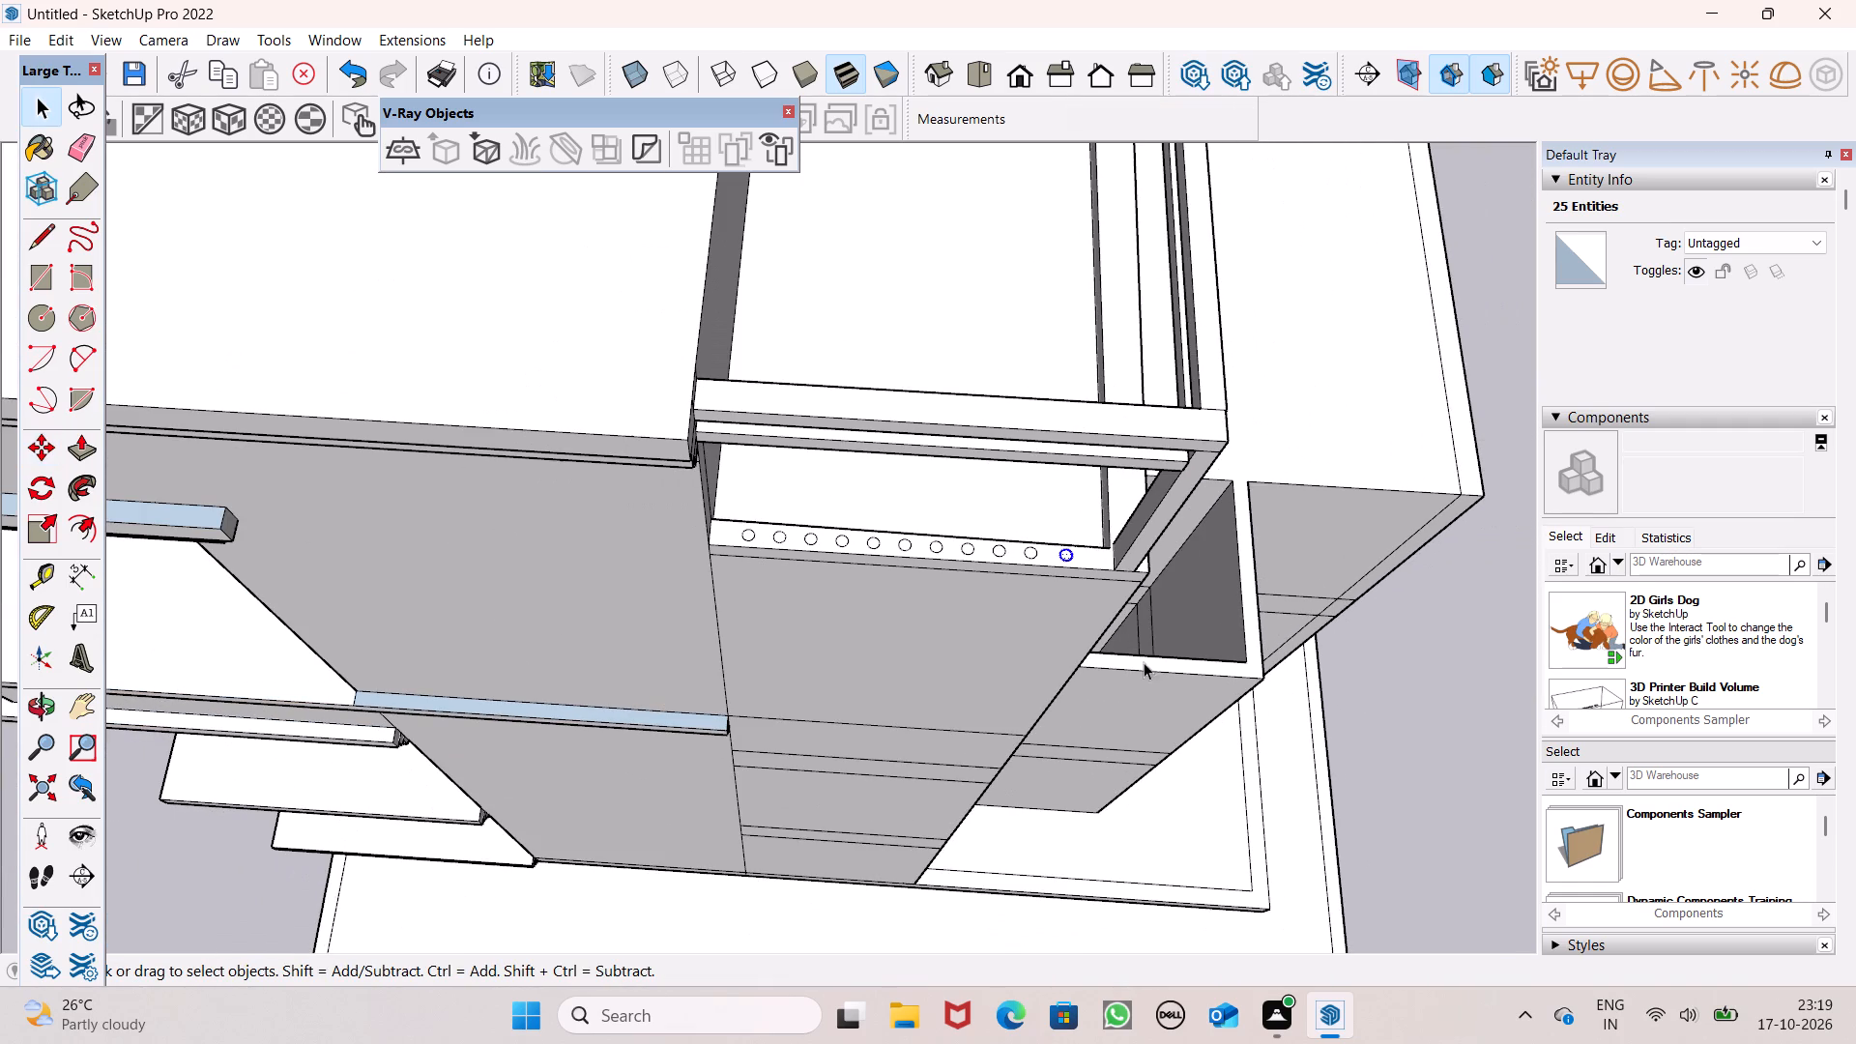
click(1516, 385)
Extrude the circle nearest the raised roof block about 4' 7/16" up to the underside of the lower cross beam.
middle_drag(1208, 512, 1181, 427)
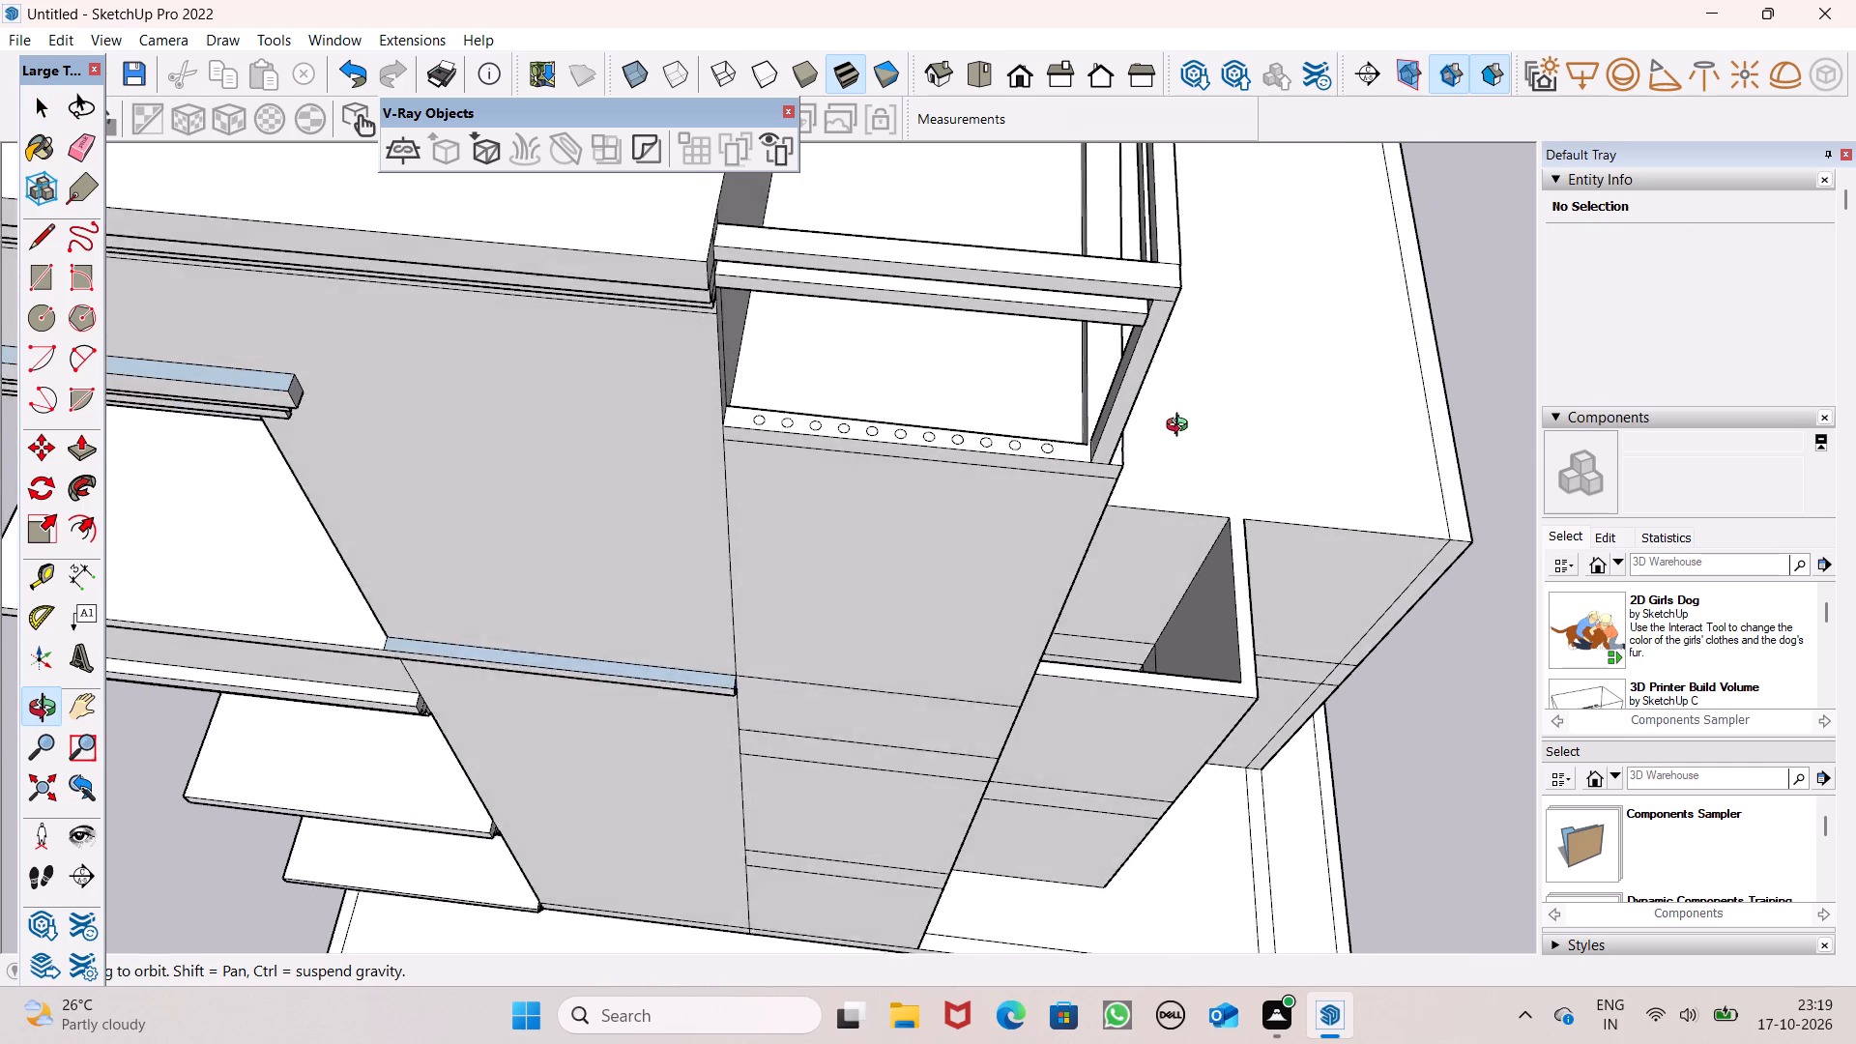
middle_drag(1181, 427, 1179, 421)
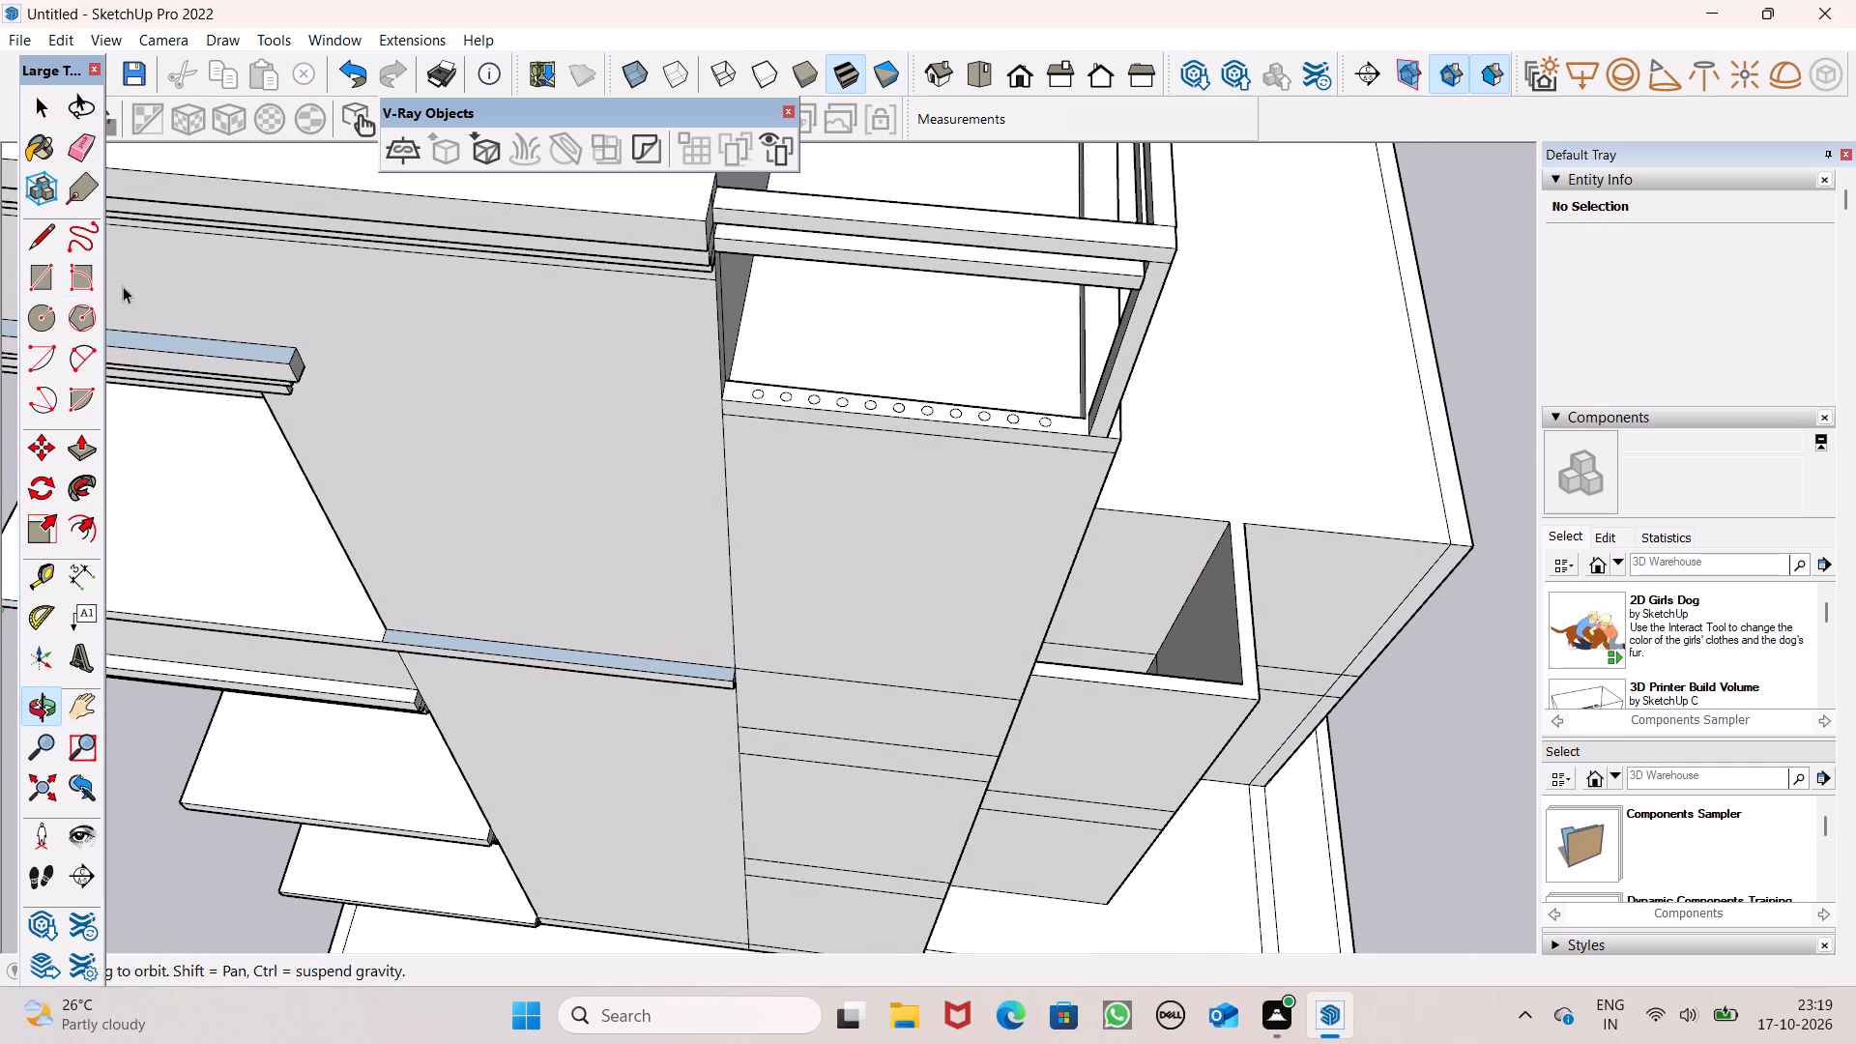
click(75, 448)
middle_drag(449, 493, 467, 544)
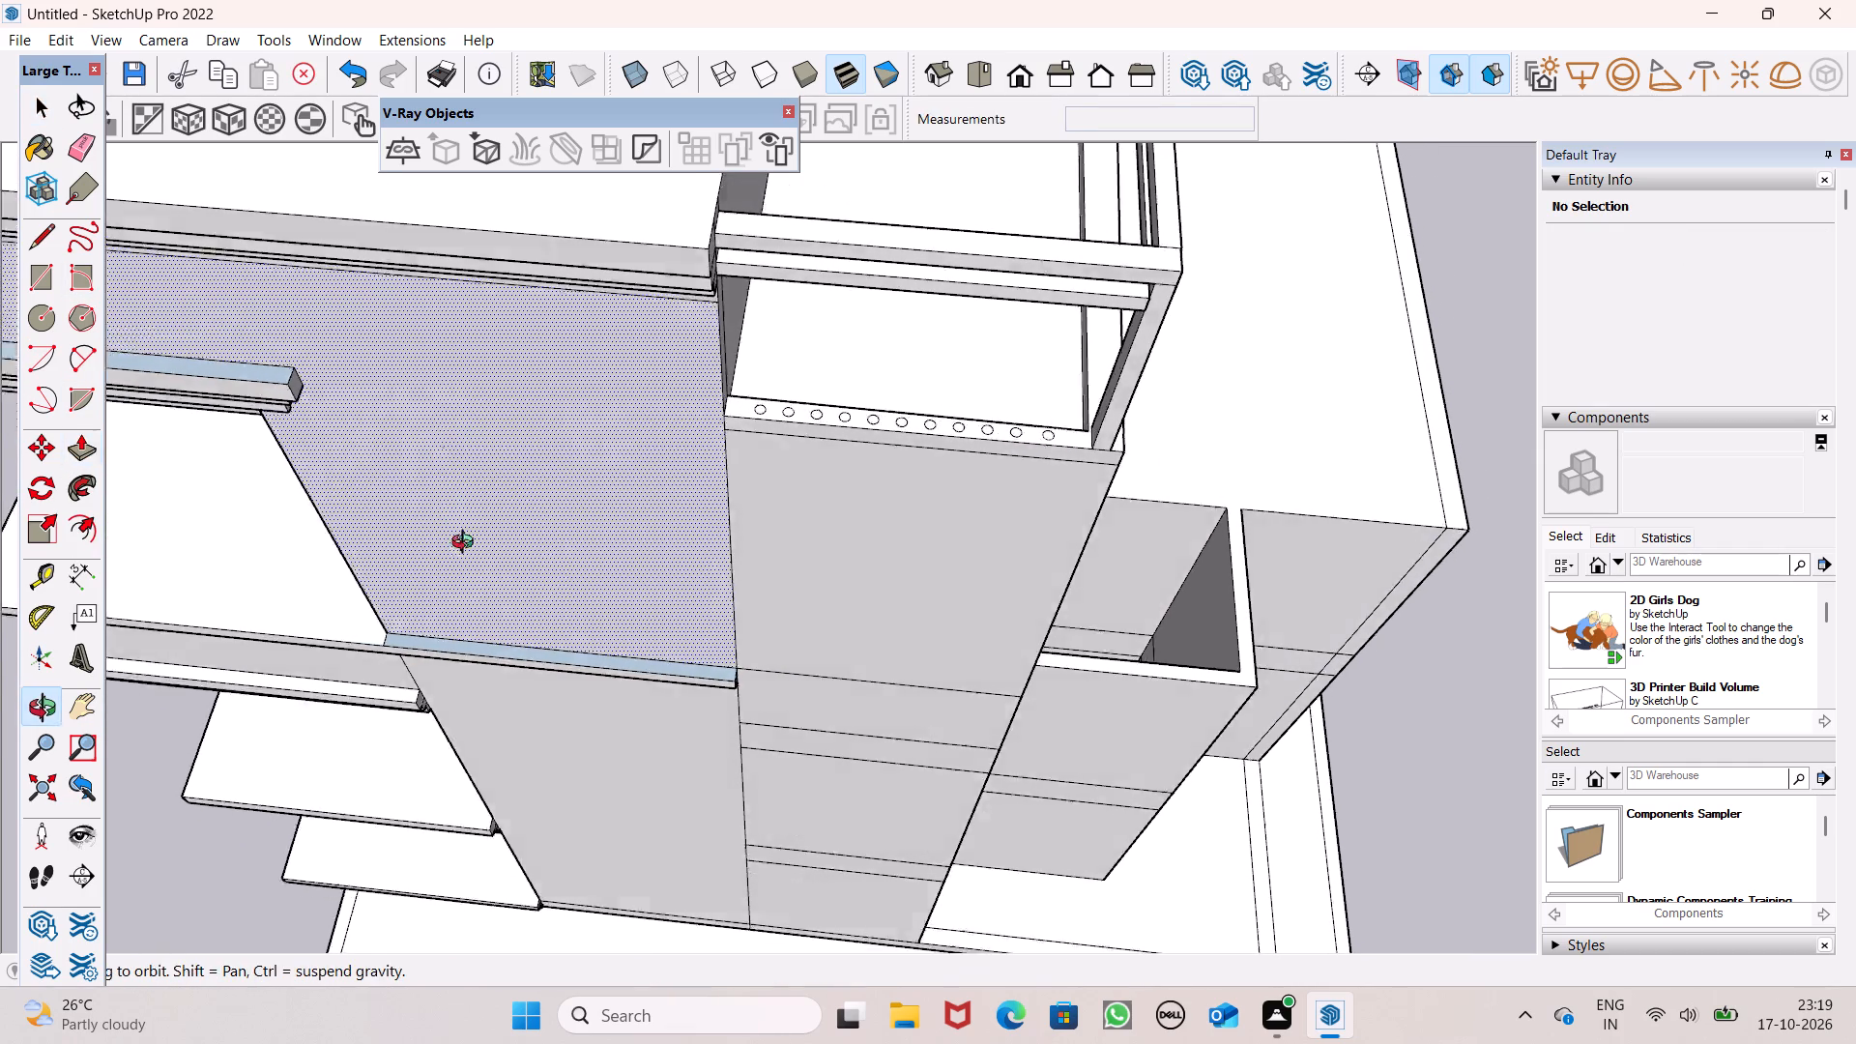
middle_drag(467, 544, 515, 615)
scroll(771, 535, up, 8)
drag(768, 514, 773, 482)
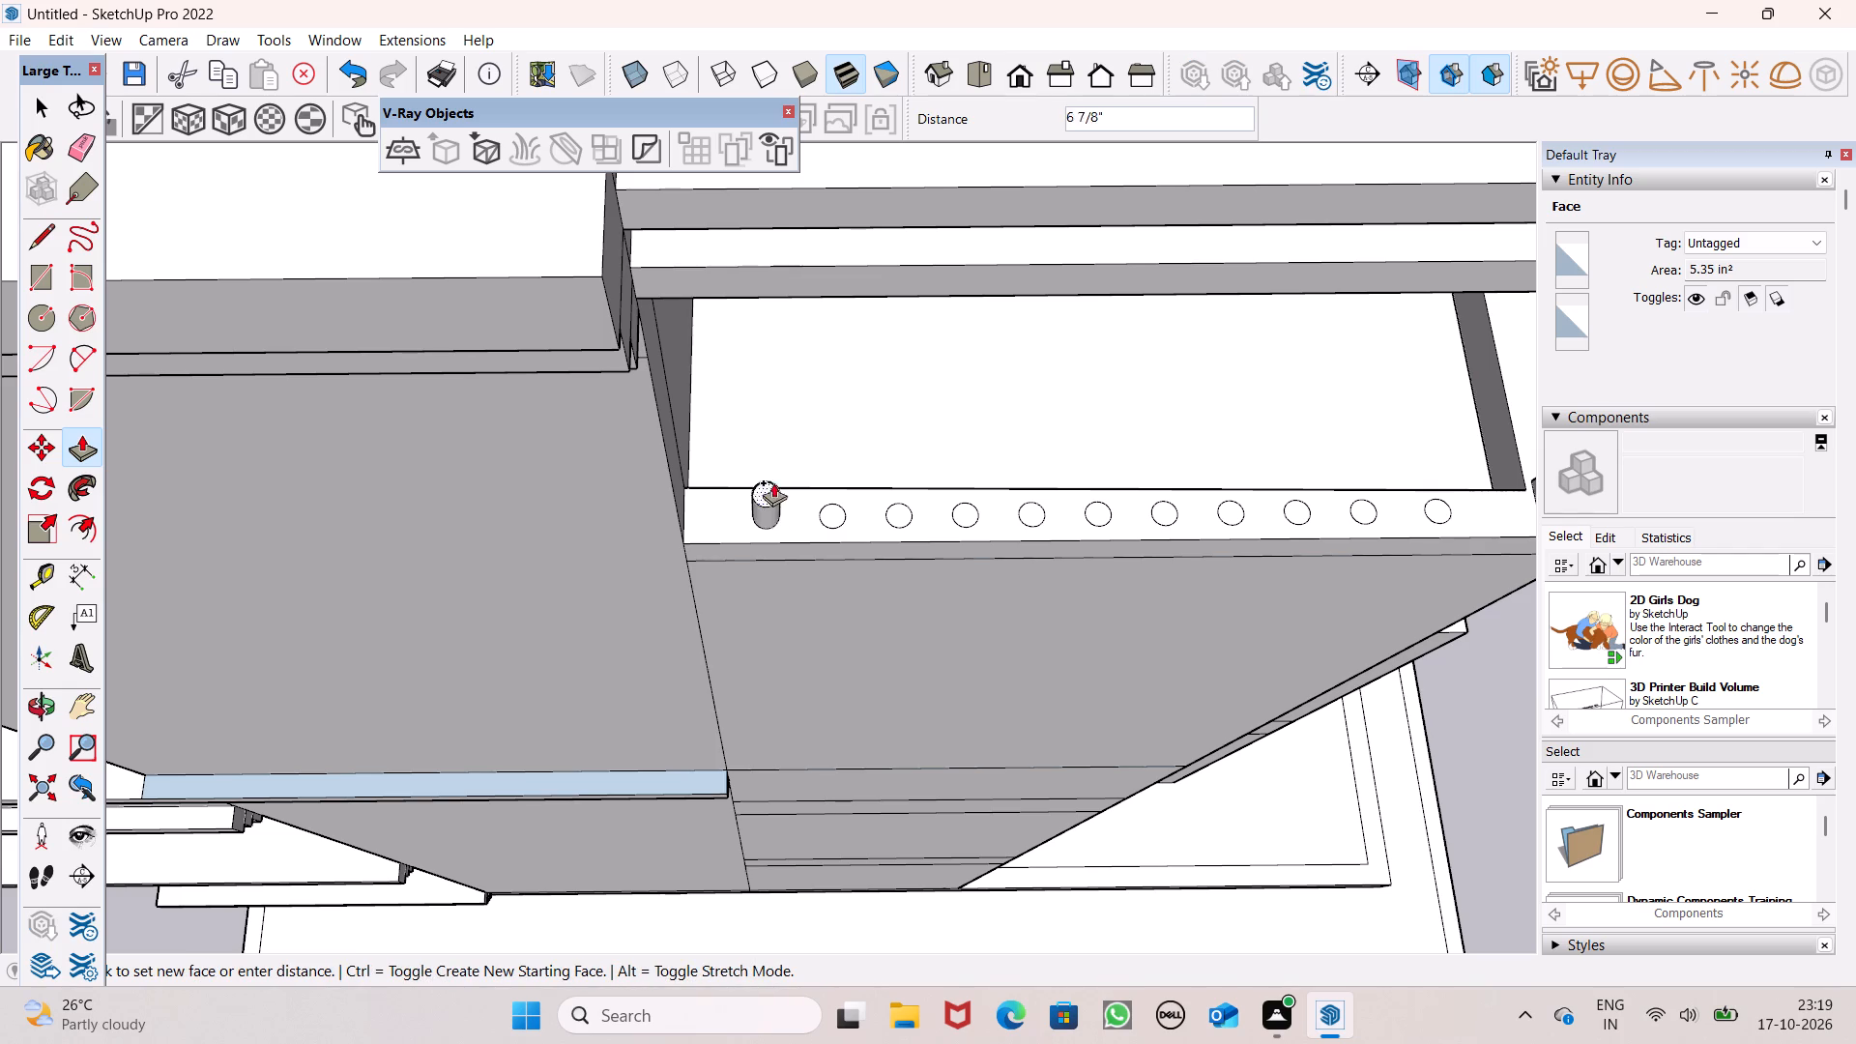
drag(773, 482, 737, 303)
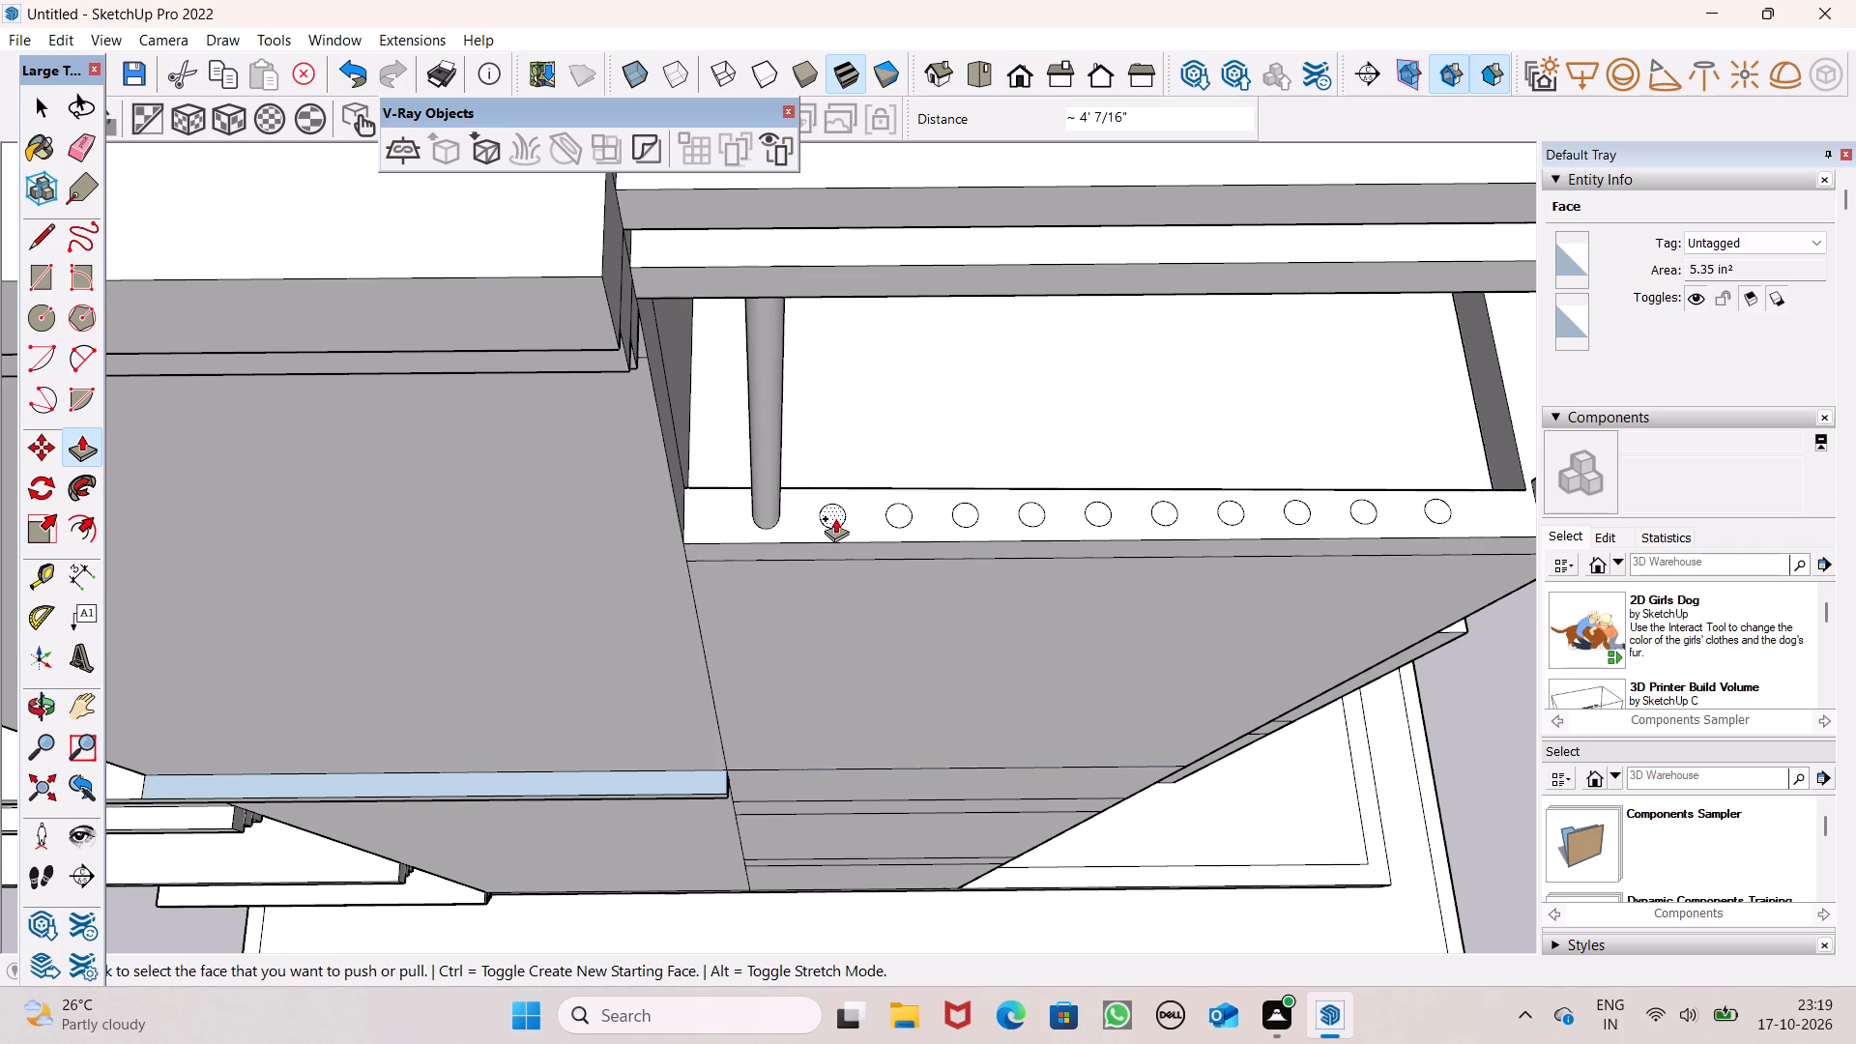
Extrude the second, third and fourth circles of the row about 4' 7/16" up to the underside of the lower cross beam.
drag(836, 518, 839, 295)
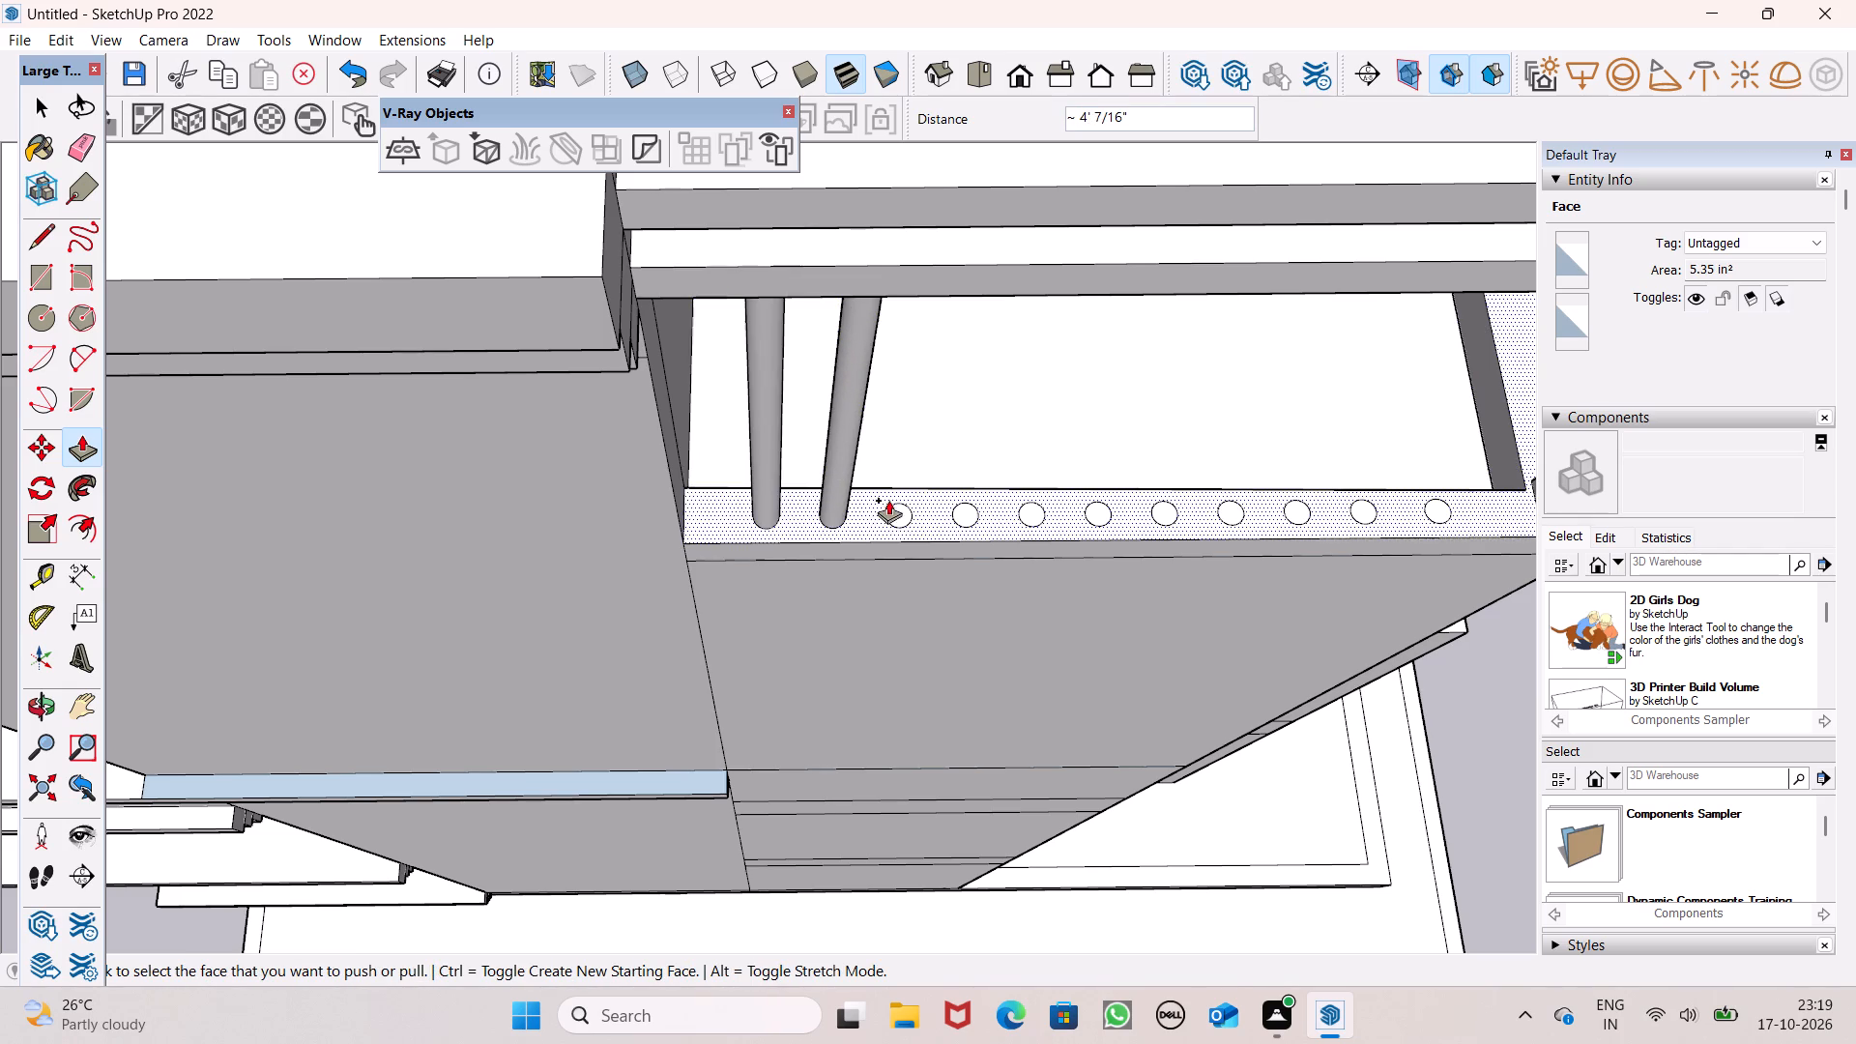
drag(898, 512, 922, 298)
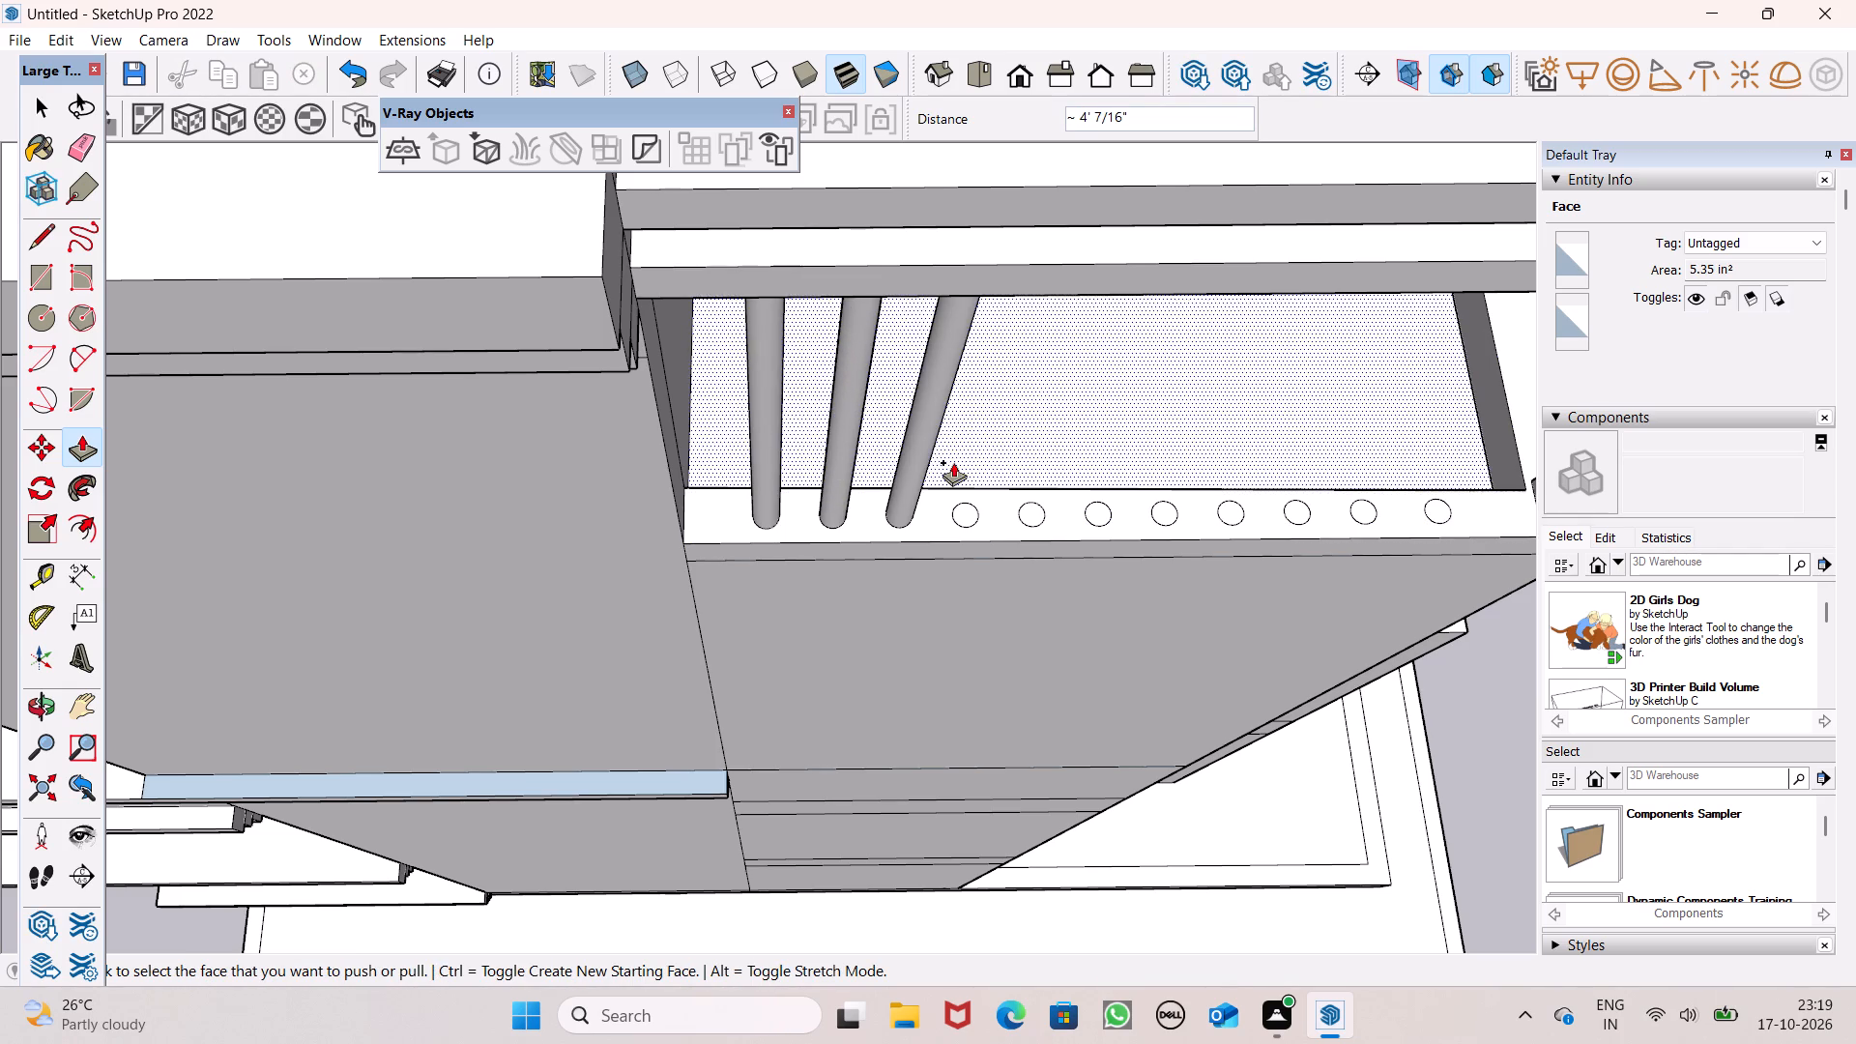
drag(960, 510, 979, 289)
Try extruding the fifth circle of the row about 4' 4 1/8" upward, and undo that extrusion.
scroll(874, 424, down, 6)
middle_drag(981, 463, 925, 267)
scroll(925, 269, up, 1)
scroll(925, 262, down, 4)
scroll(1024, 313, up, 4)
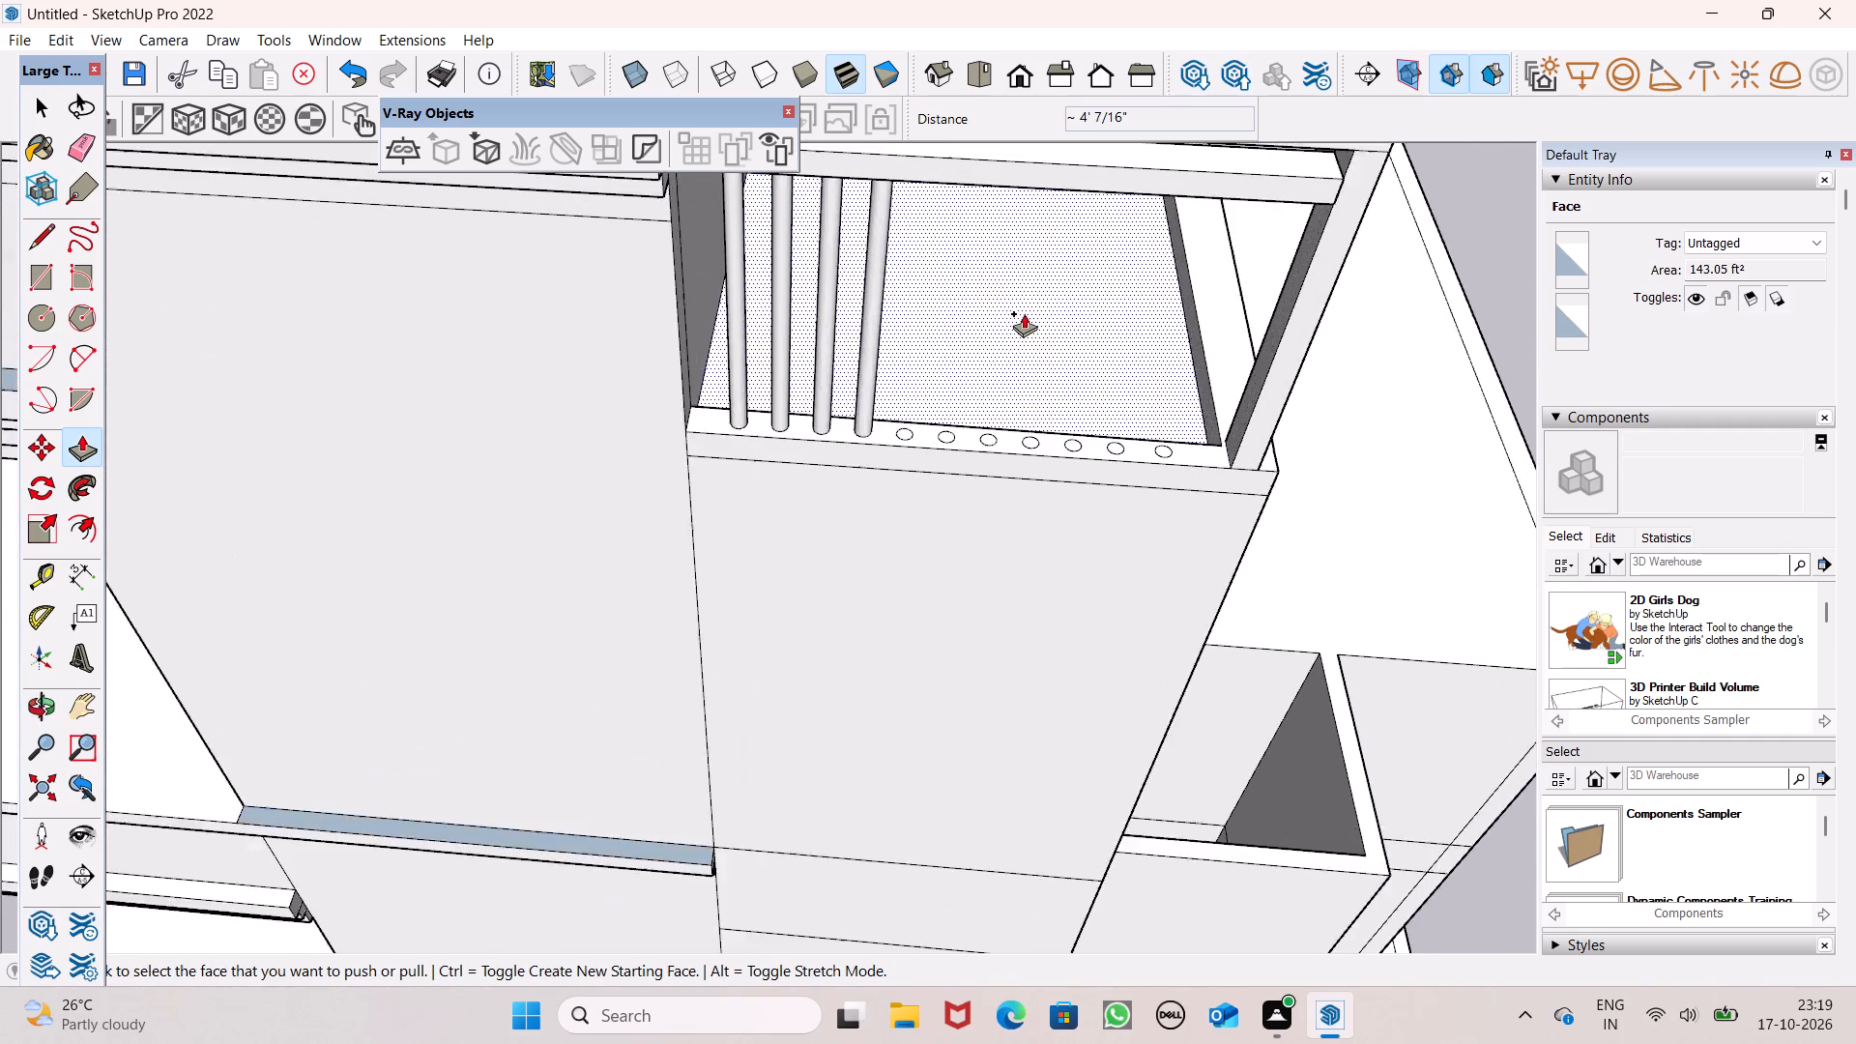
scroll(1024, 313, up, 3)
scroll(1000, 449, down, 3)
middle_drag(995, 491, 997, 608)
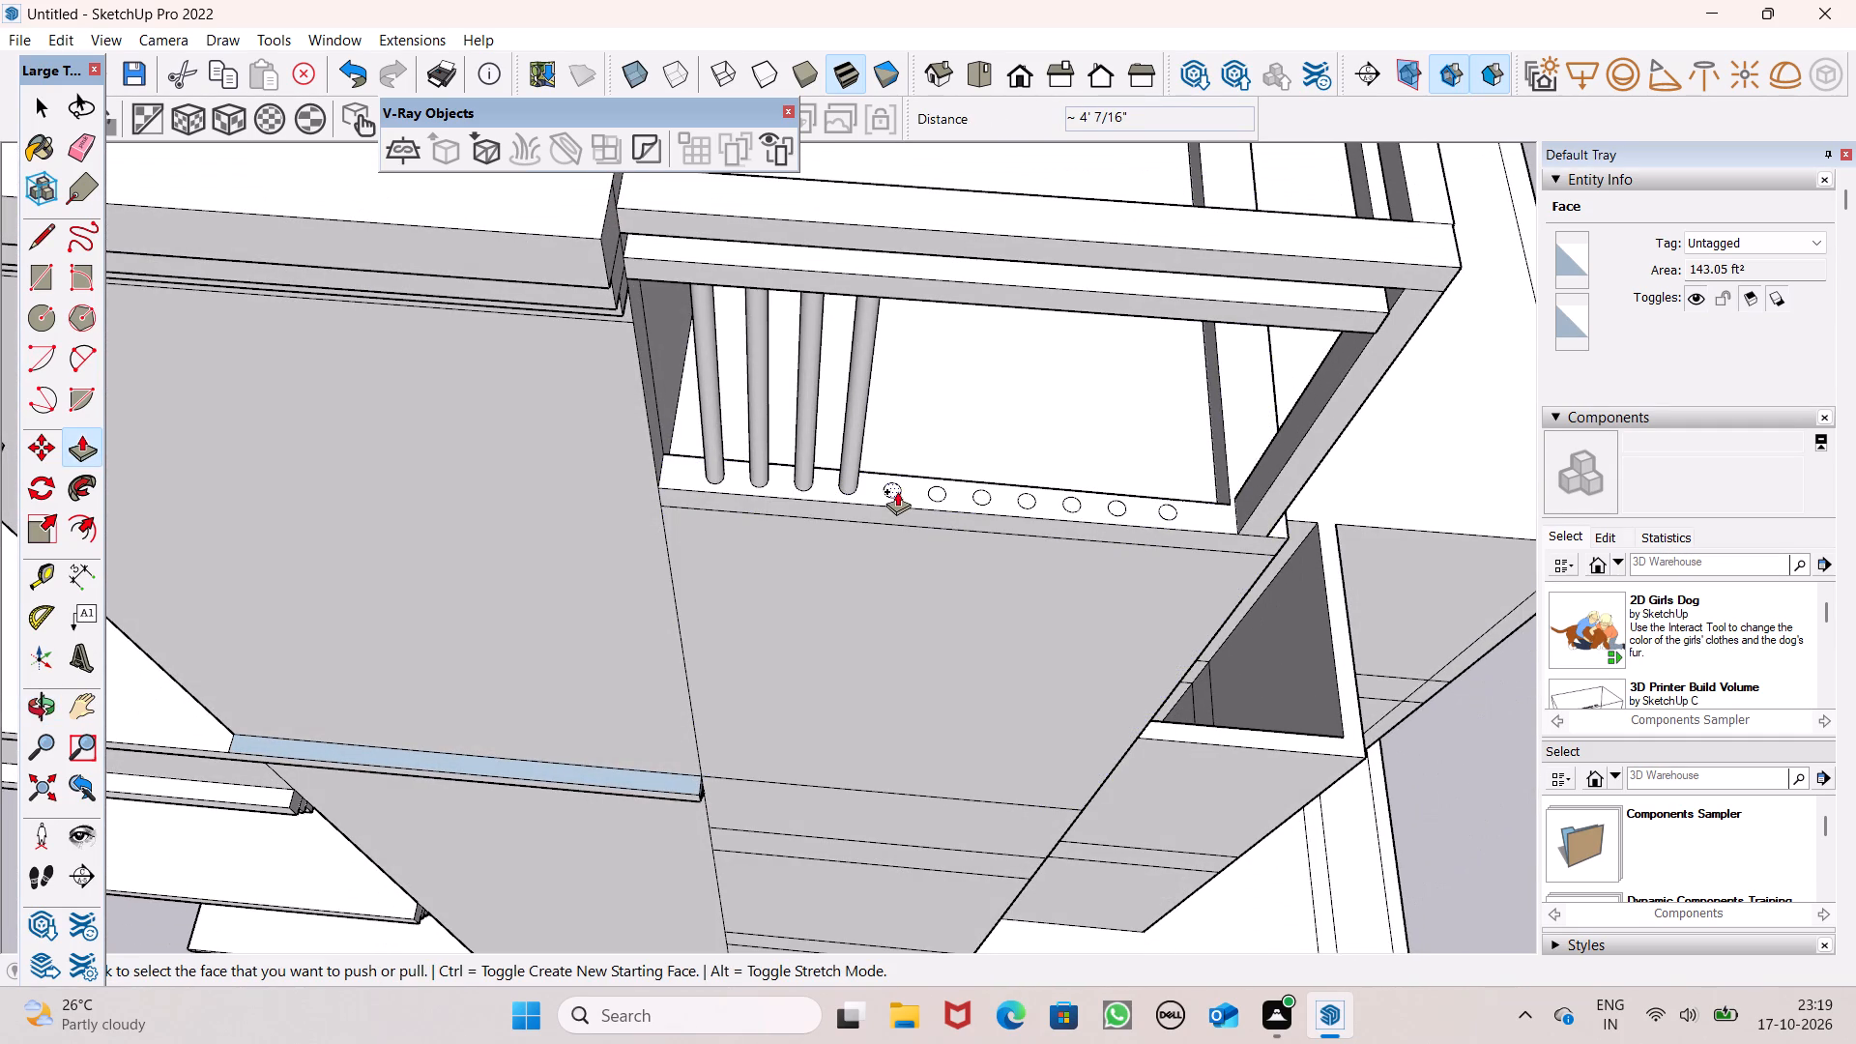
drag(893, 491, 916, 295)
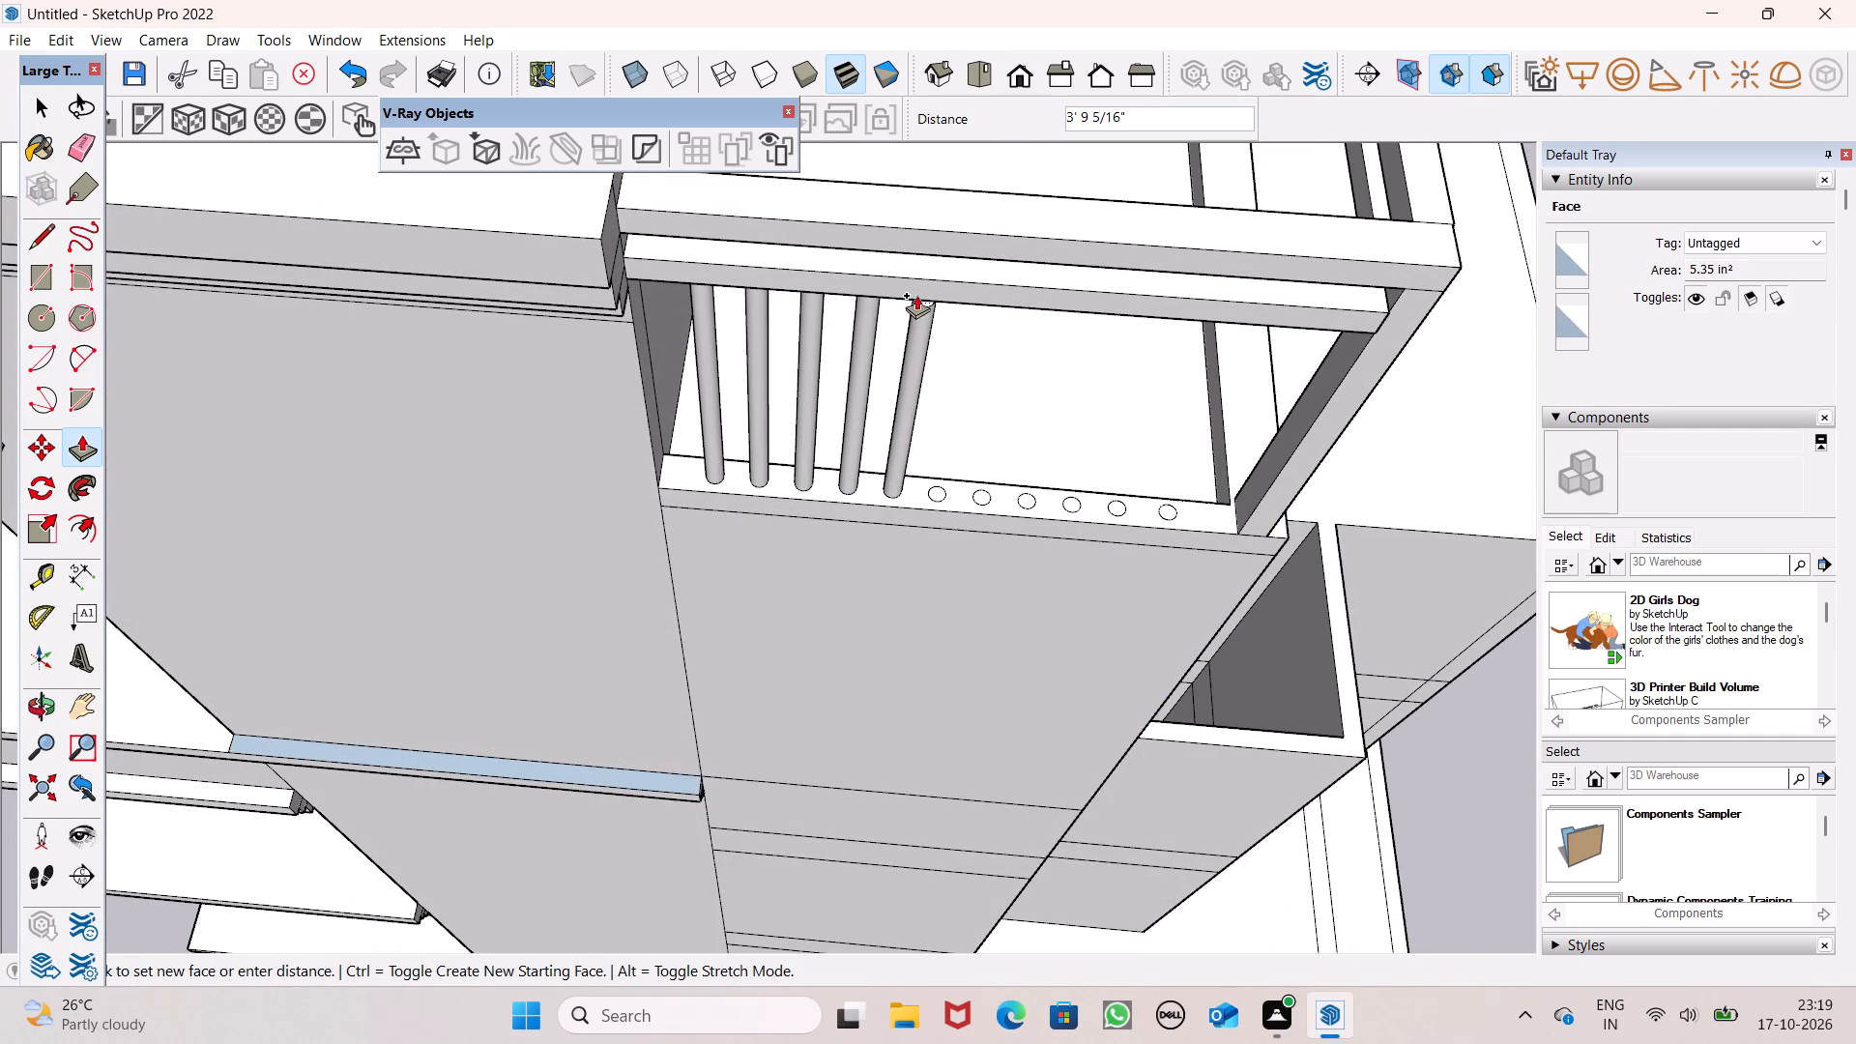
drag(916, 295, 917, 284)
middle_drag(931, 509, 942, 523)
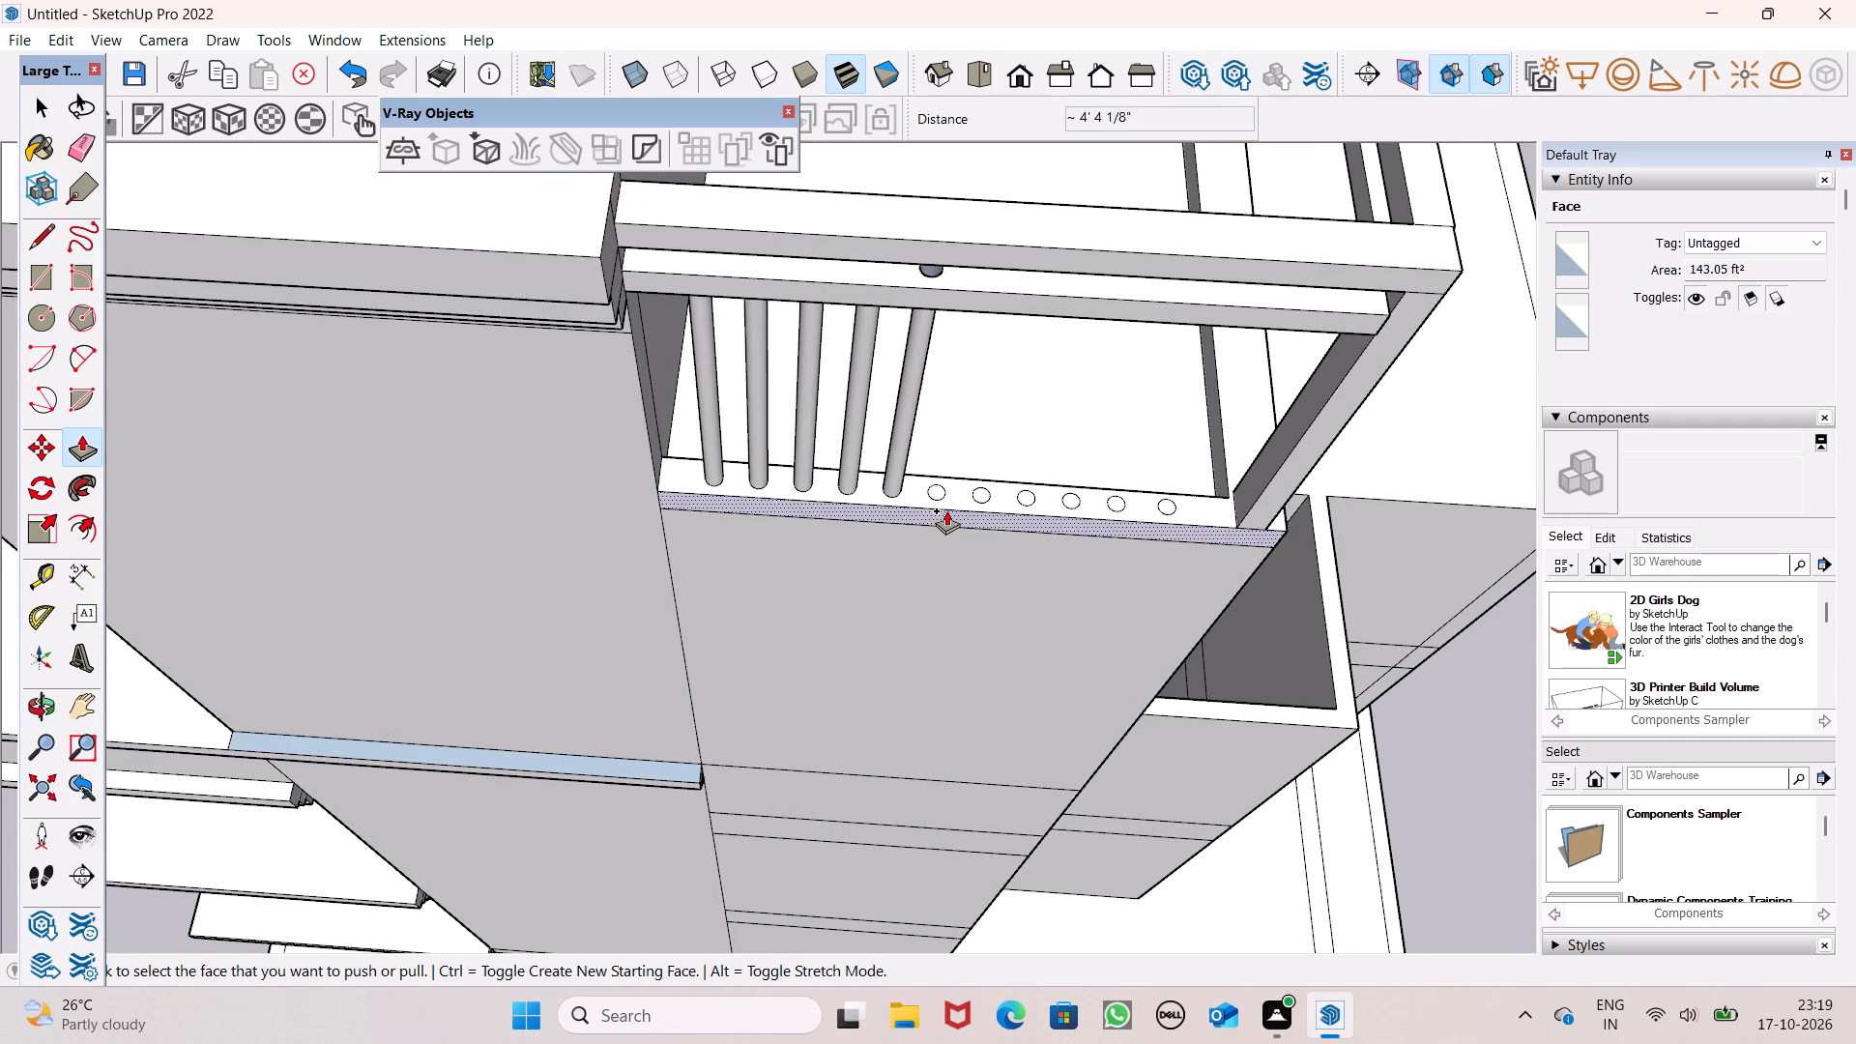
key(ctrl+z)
Extrude the fifth circle 3' 7 3/4" upward and extend its top face about 4 11/16" to the underside of the lower cross beam.
middle_drag(946, 510, 923, 400)
scroll(921, 463, down, 4)
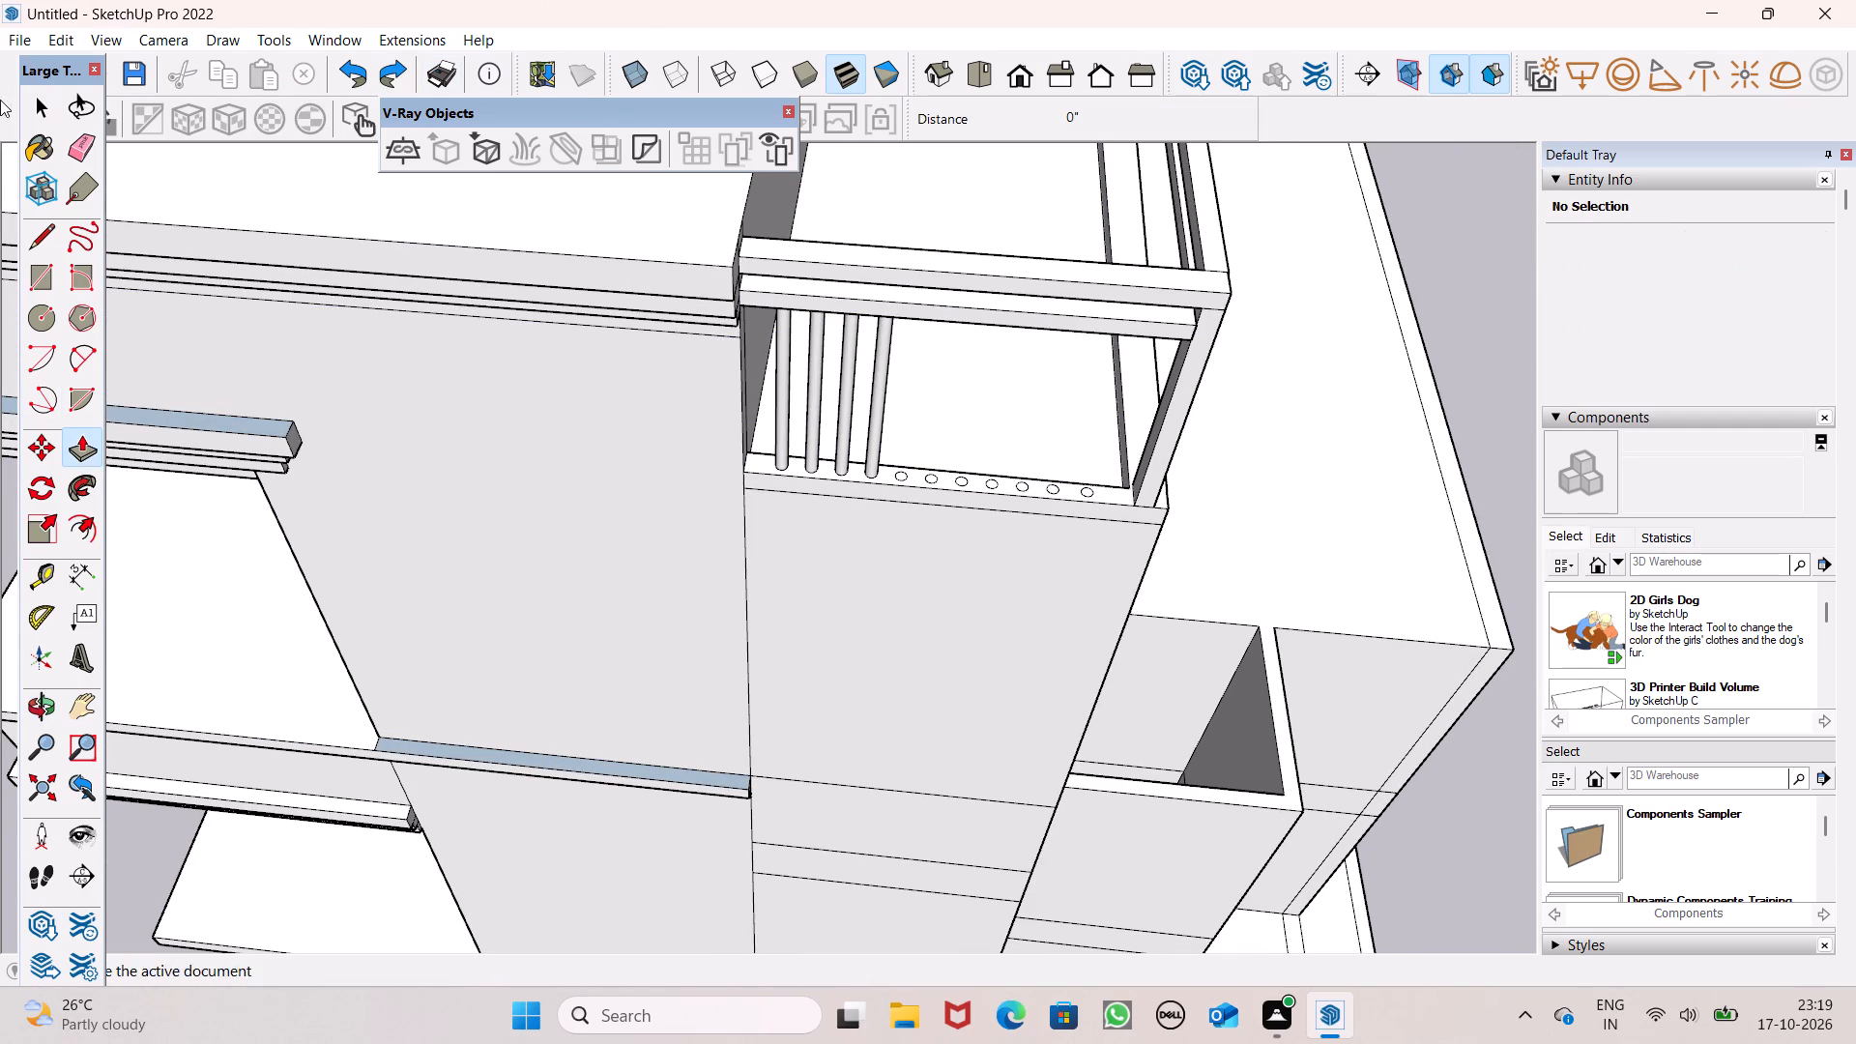
scroll(978, 309, down, 2)
middle_drag(1017, 441, 1060, 542)
scroll(1058, 527, up, 2)
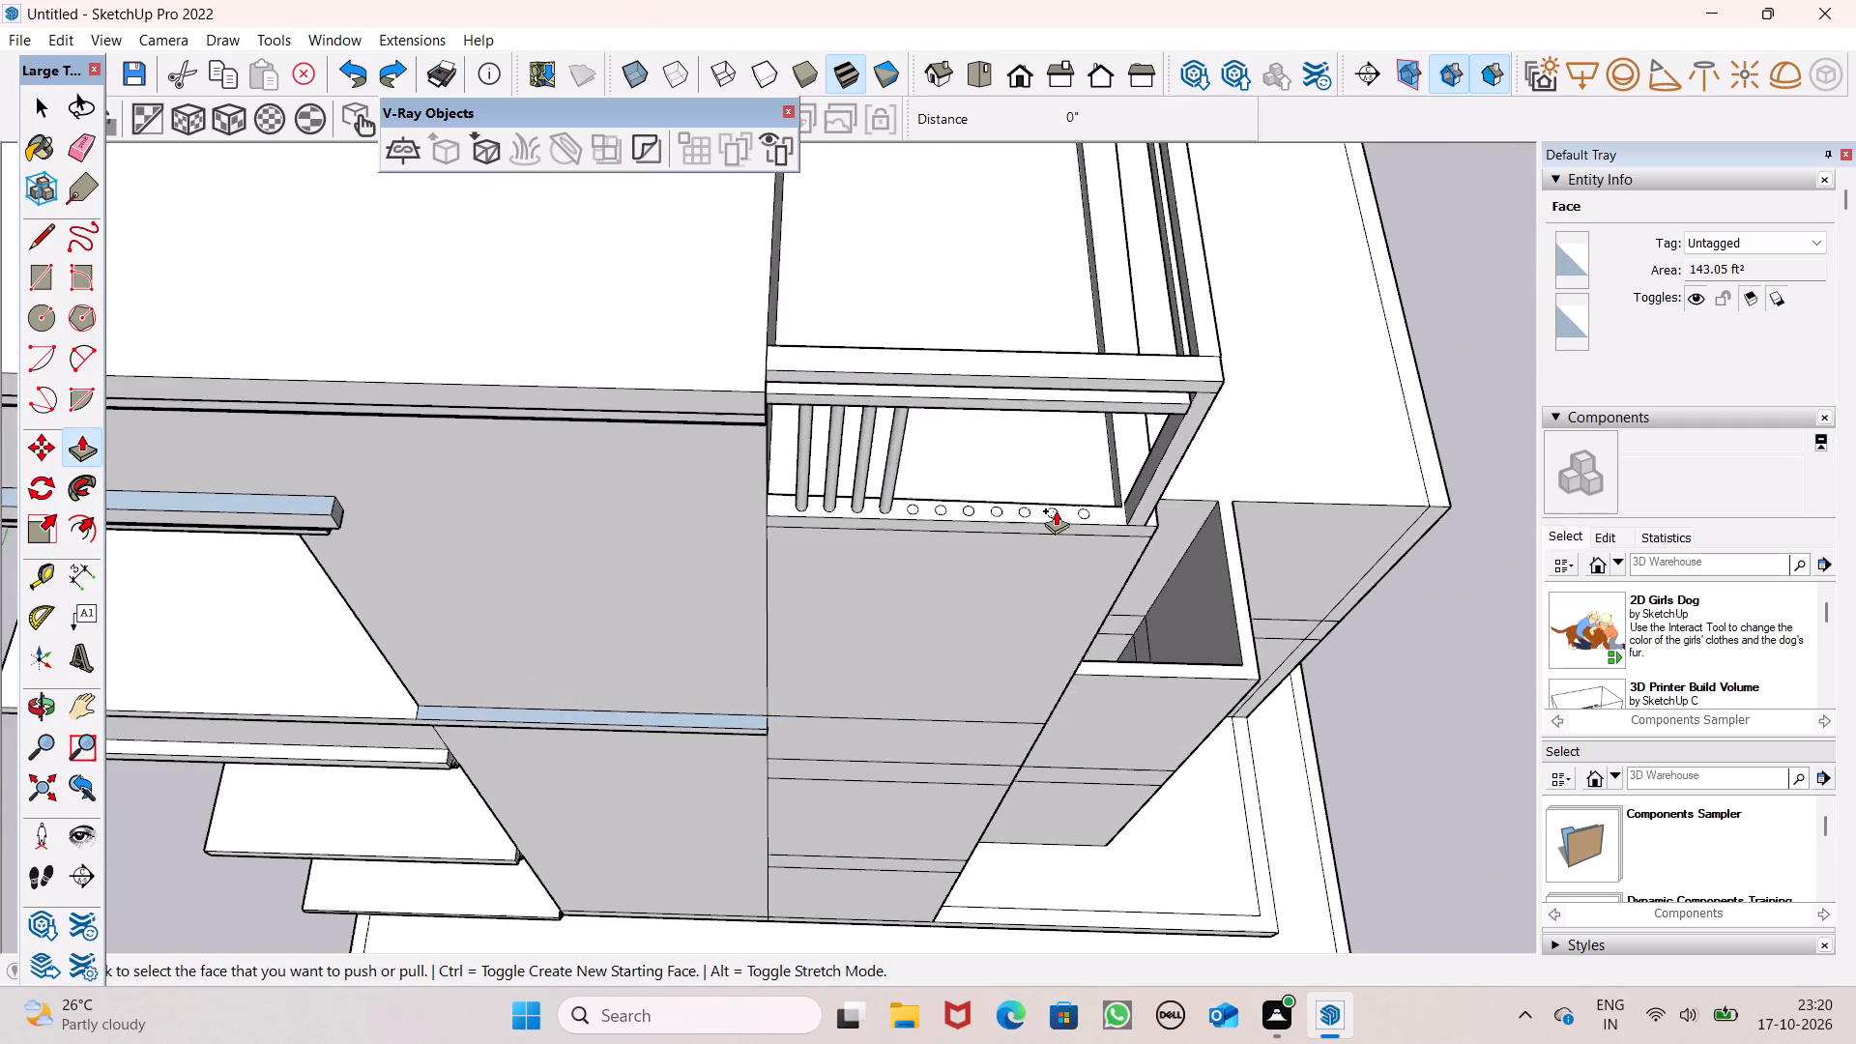
scroll(1056, 510, up, 5)
scroll(876, 478, up, 3)
scroll(820, 539, down, 3)
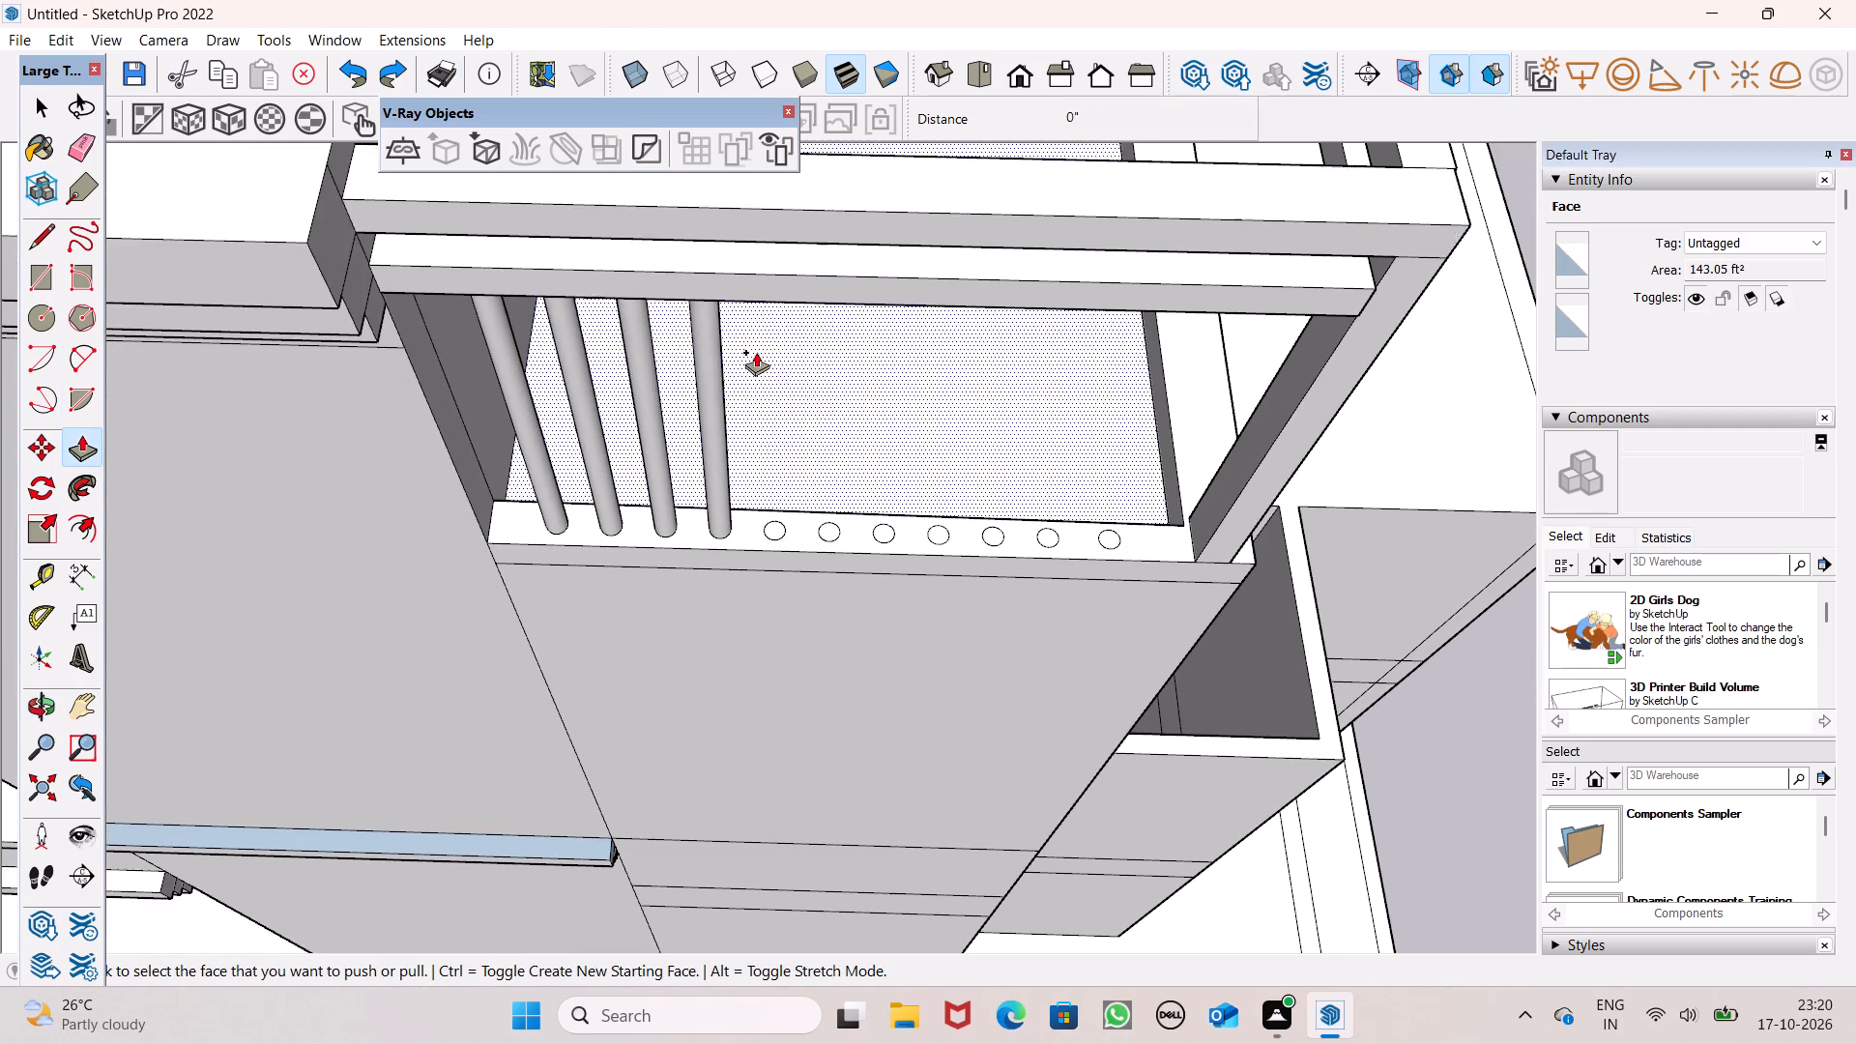
scroll(758, 358, down, 2)
middle_drag(778, 439, 814, 481)
scroll(829, 275, up, 2)
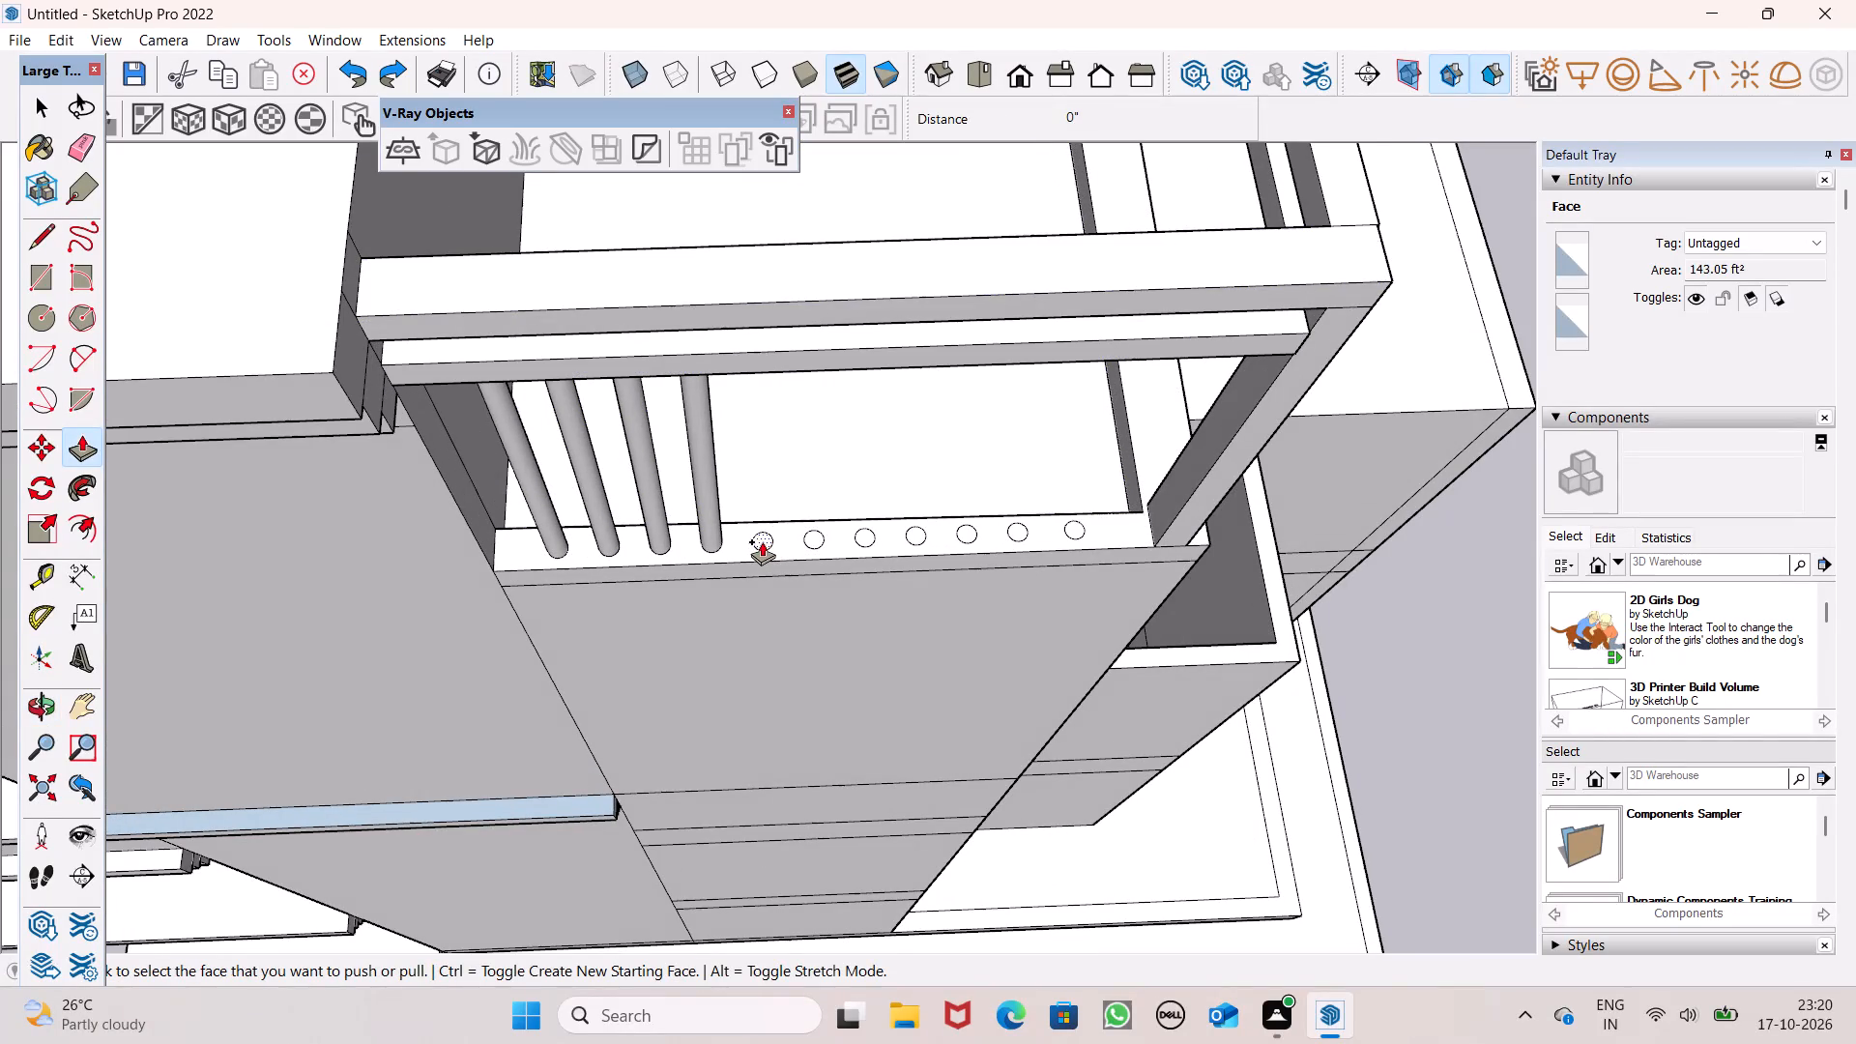
drag(762, 541, 768, 370)
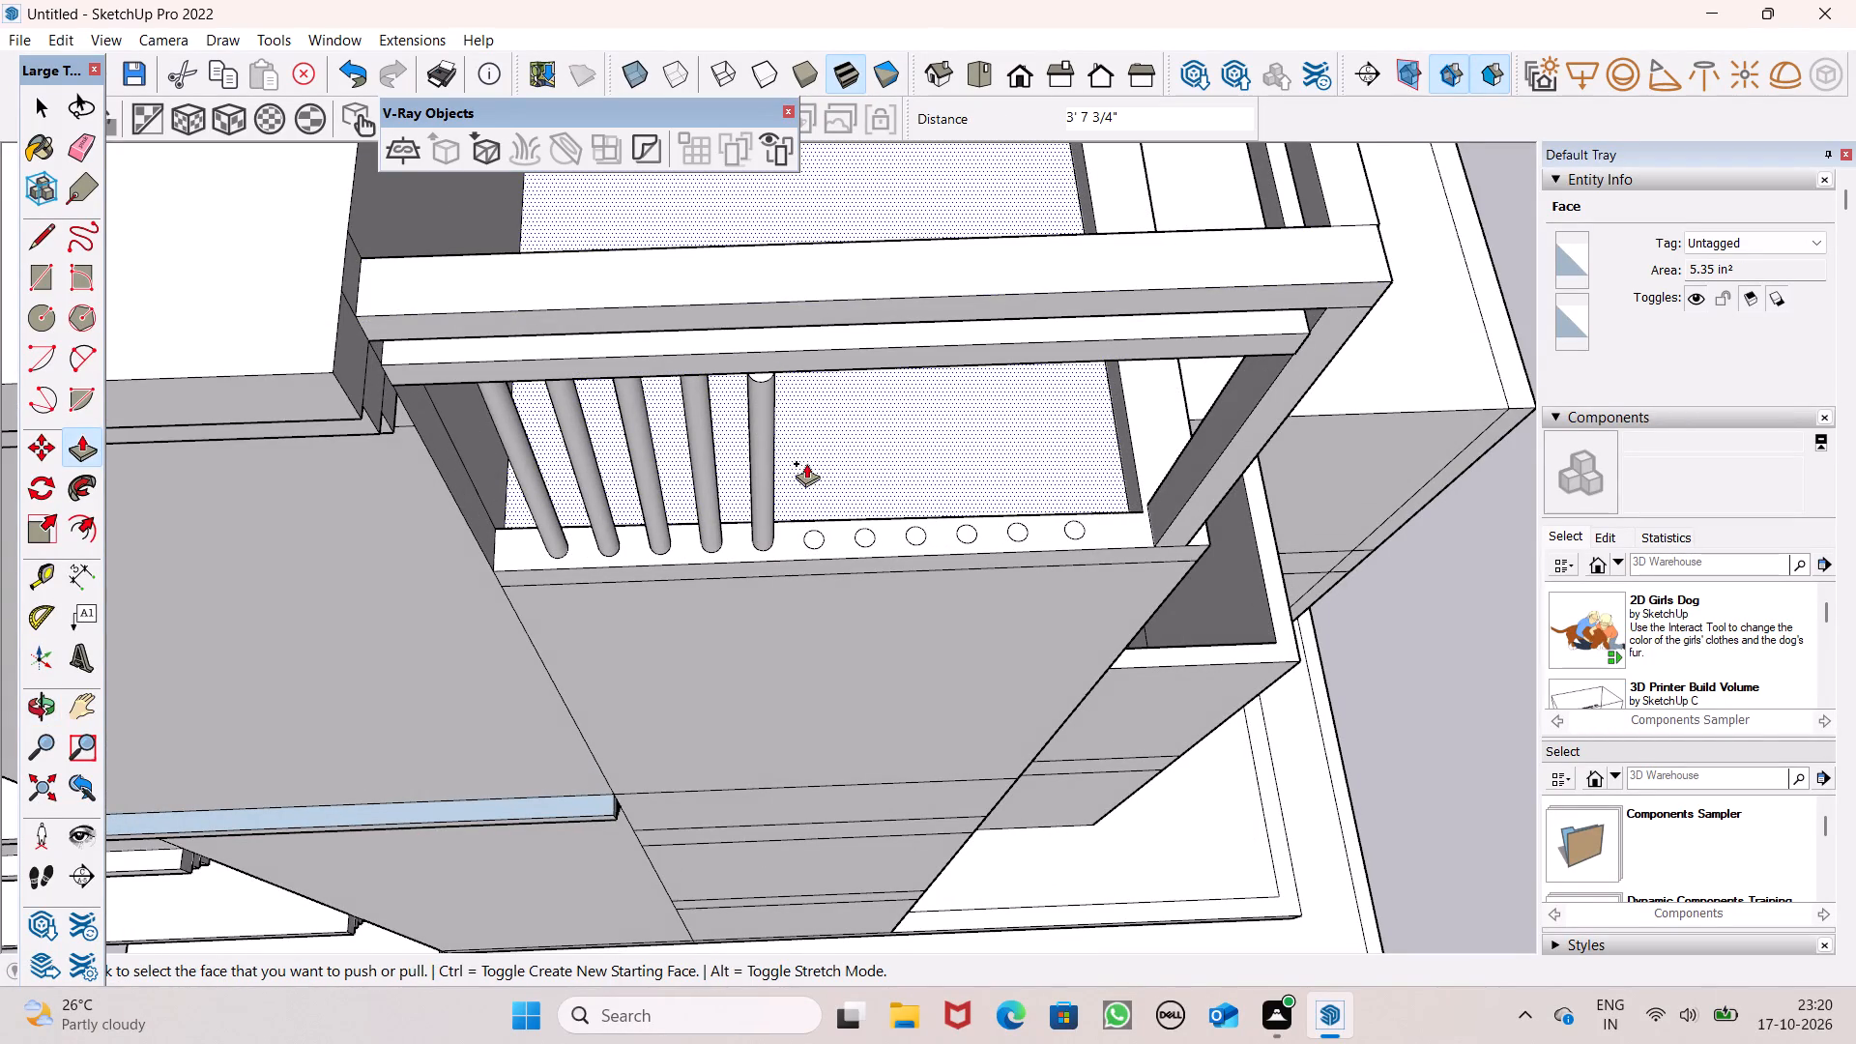
middle_drag(796, 424, 807, 314)
scroll(773, 267, up, 5)
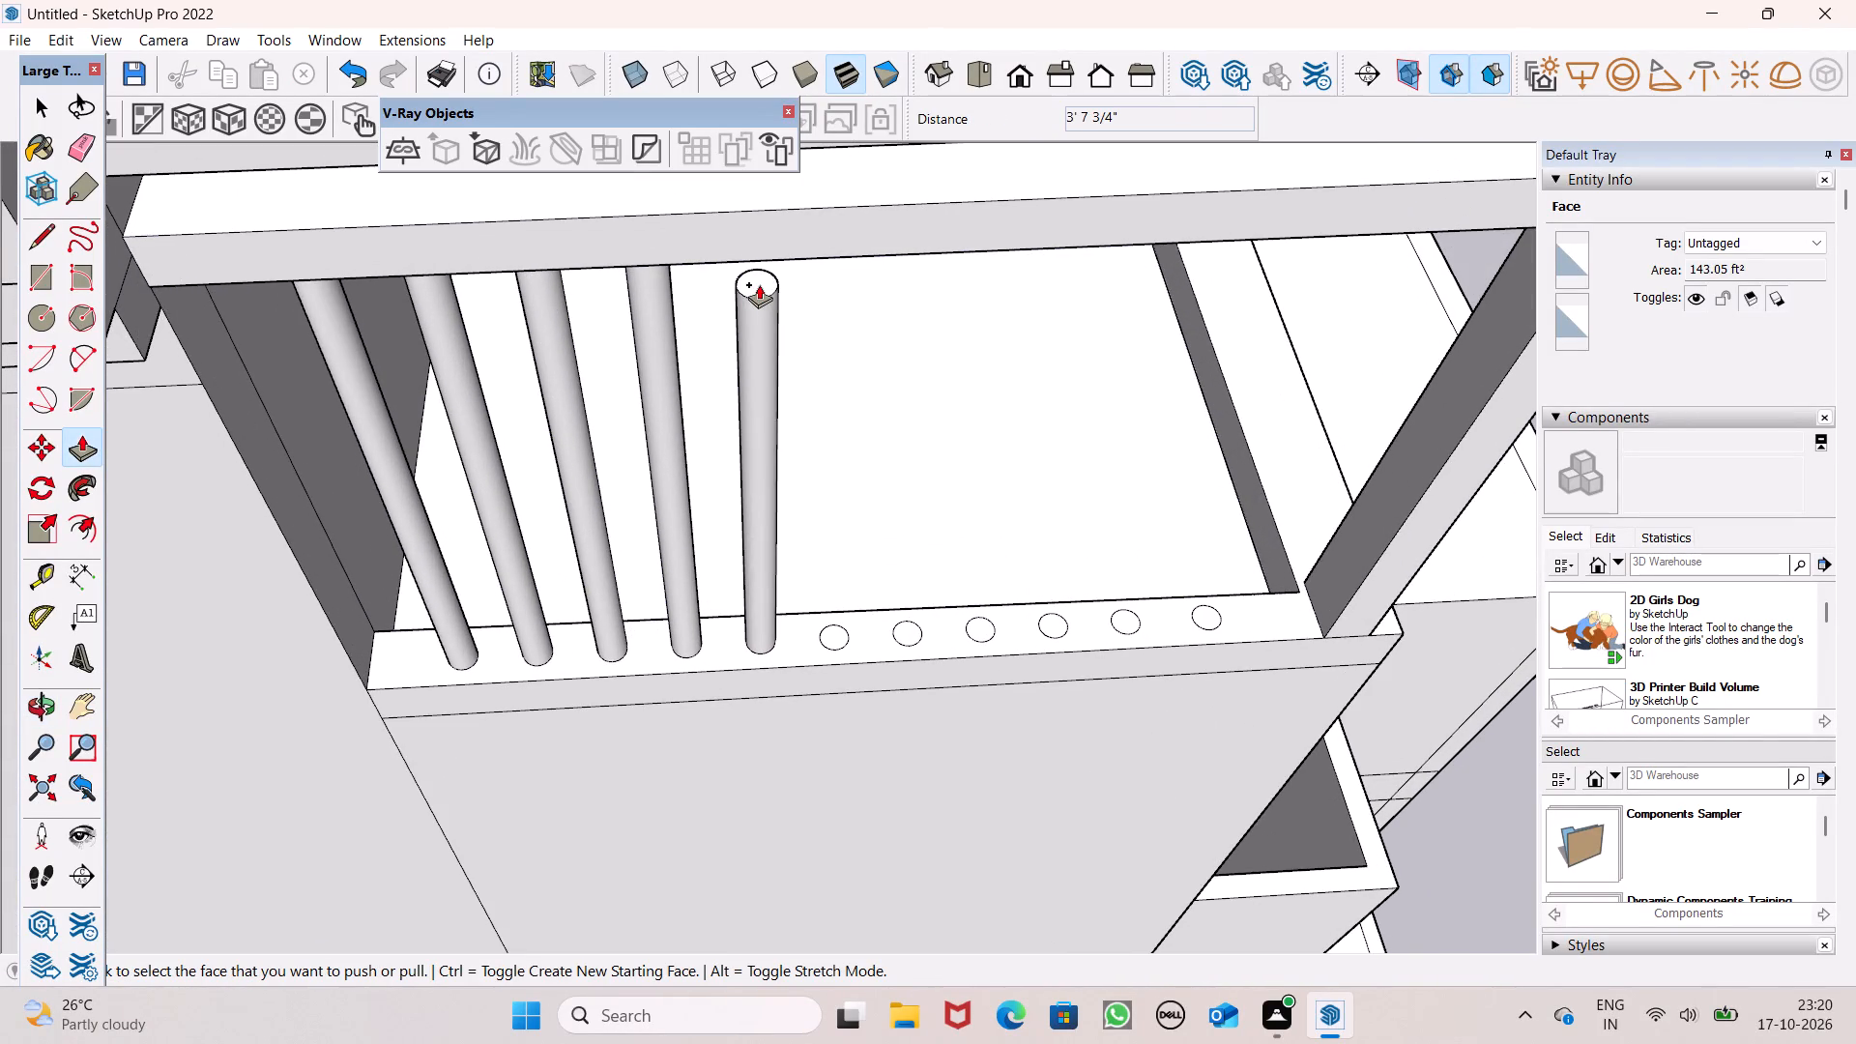
drag(758, 284, 747, 258)
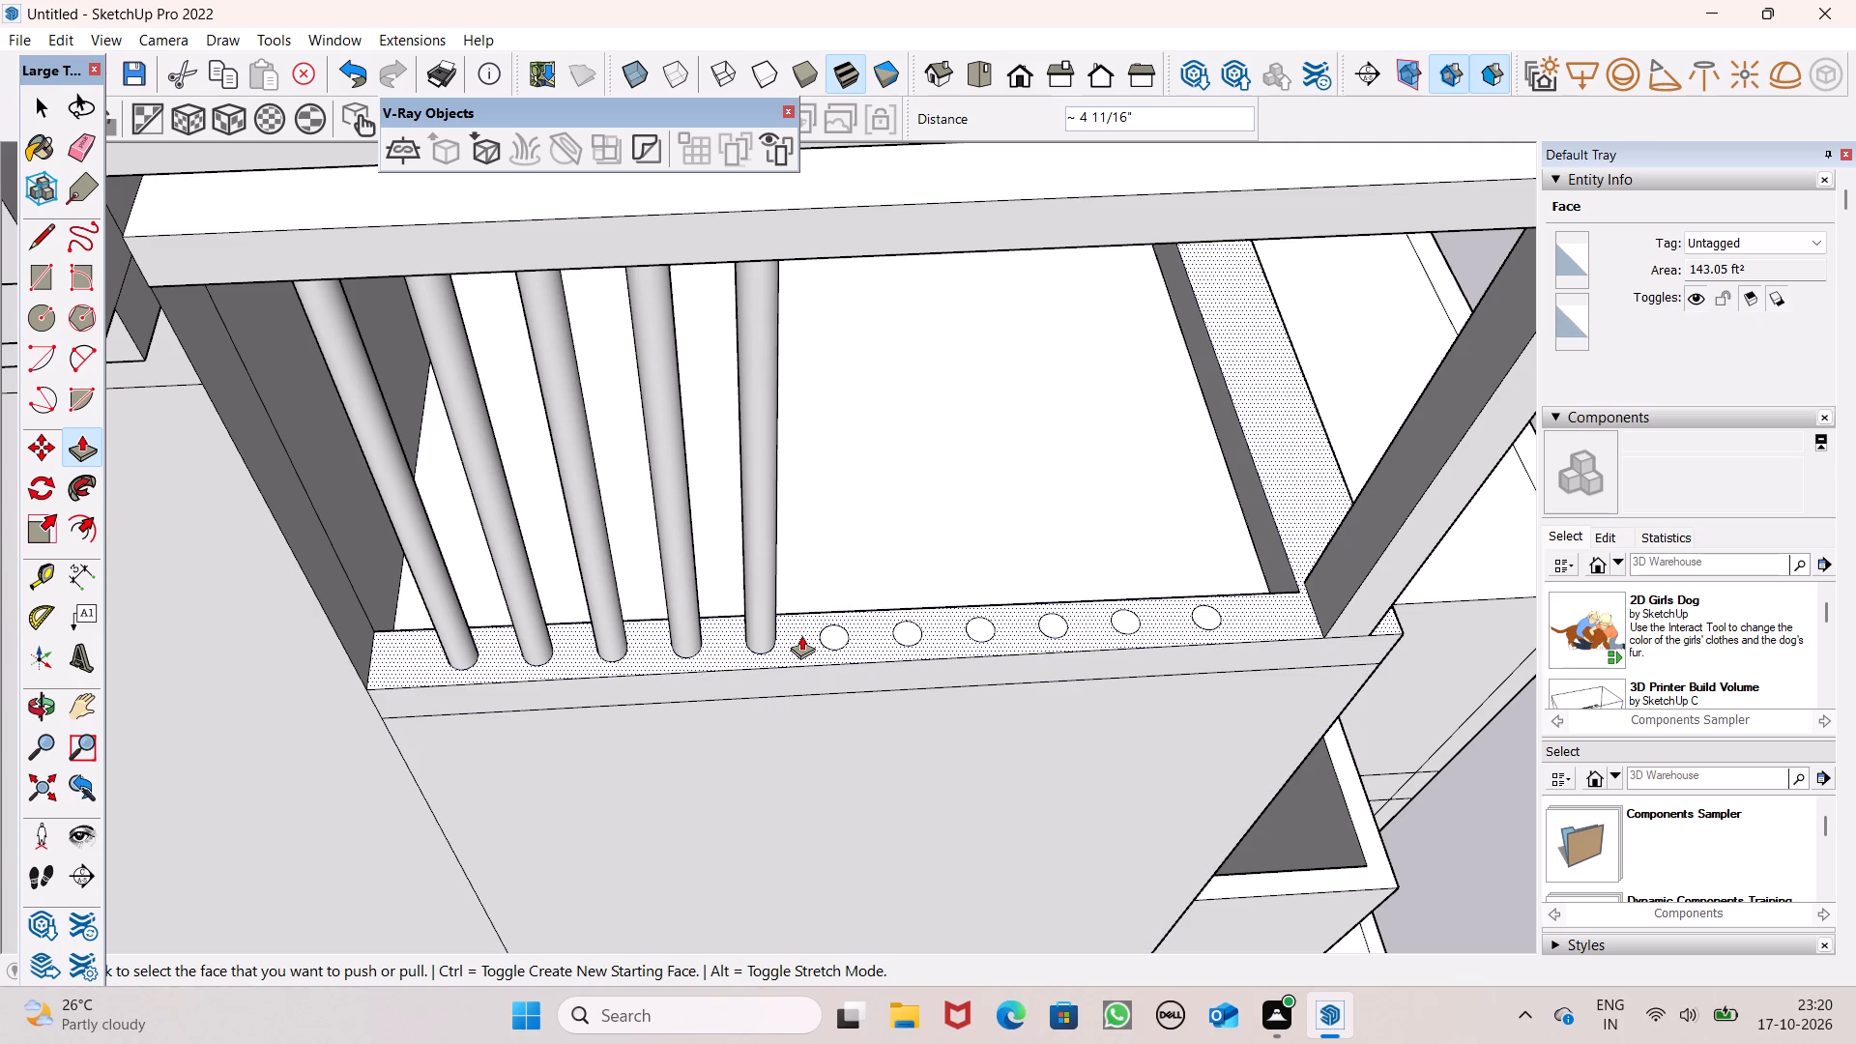
scroll(801, 631, down, 1)
middle_drag(807, 649, 850, 744)
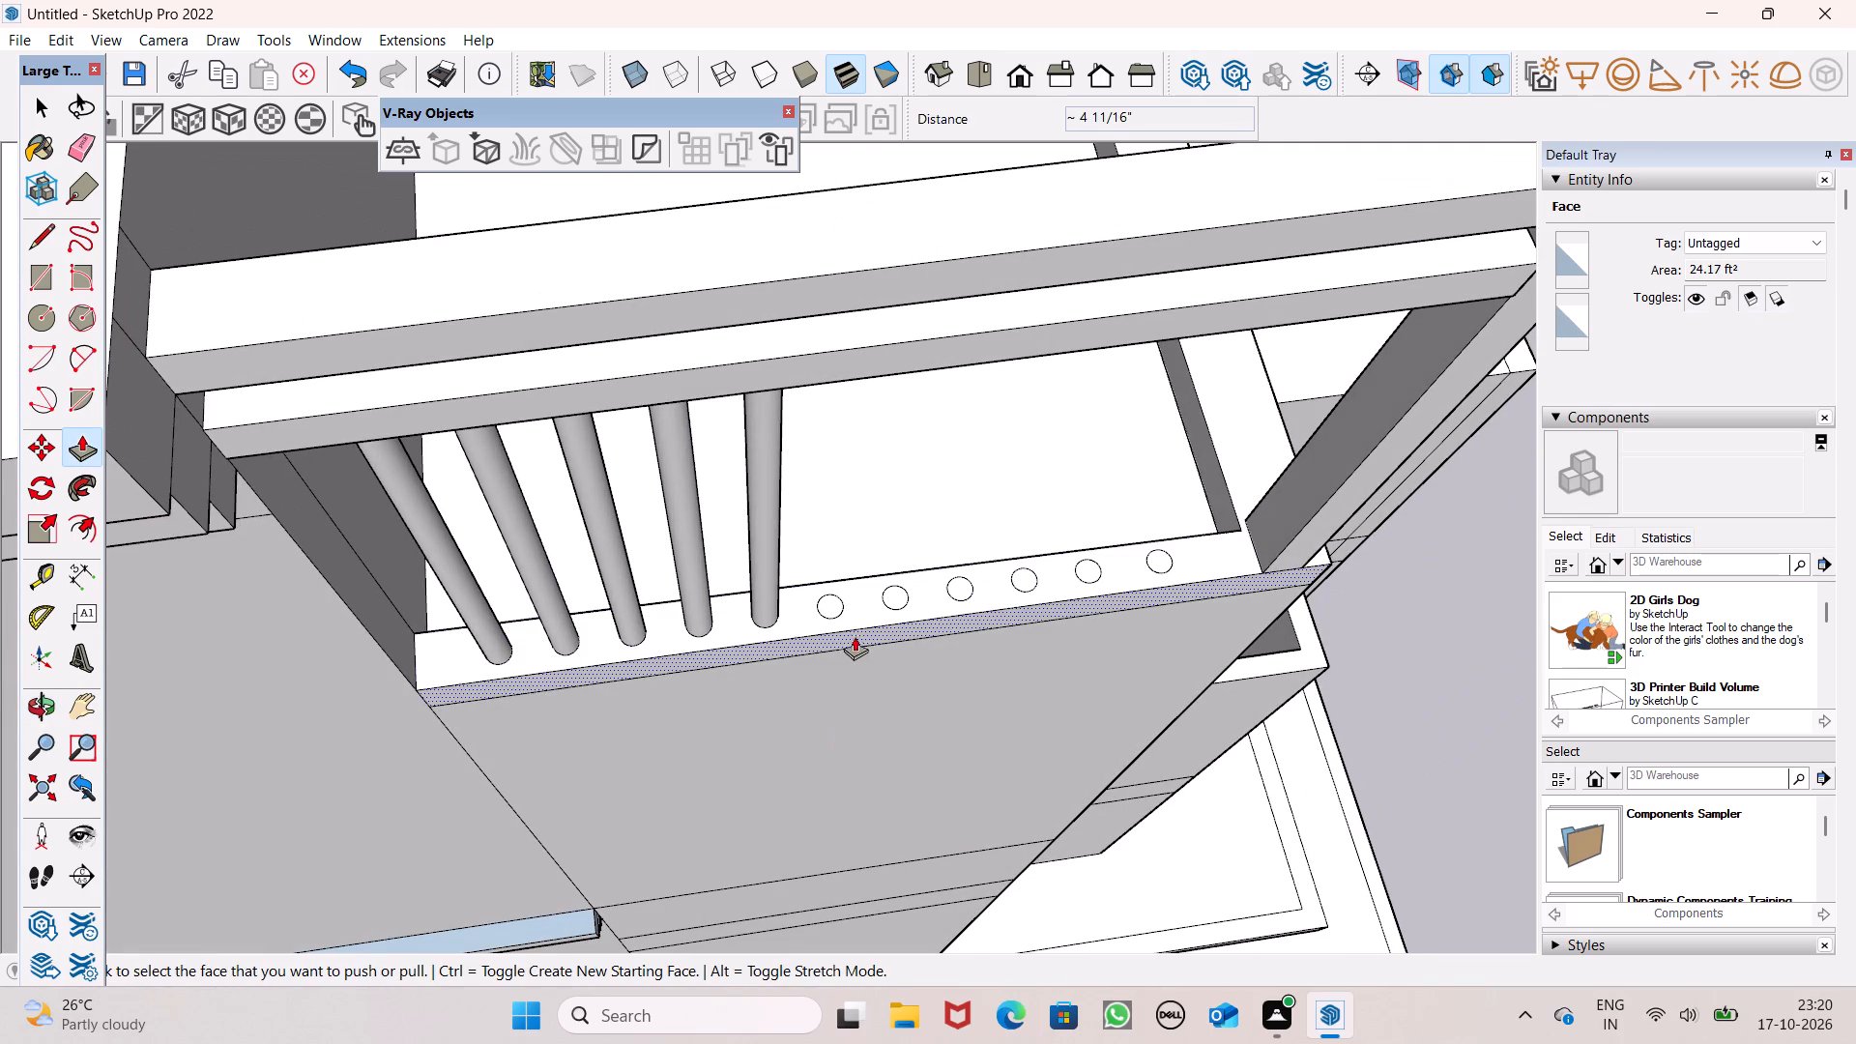
Push/Pull the circle beside the five finished balusters upward about 3' 10 1/4" to form the sixth baluster.
scroll(911, 334, down, 2)
middle_drag(759, 382, 857, 275)
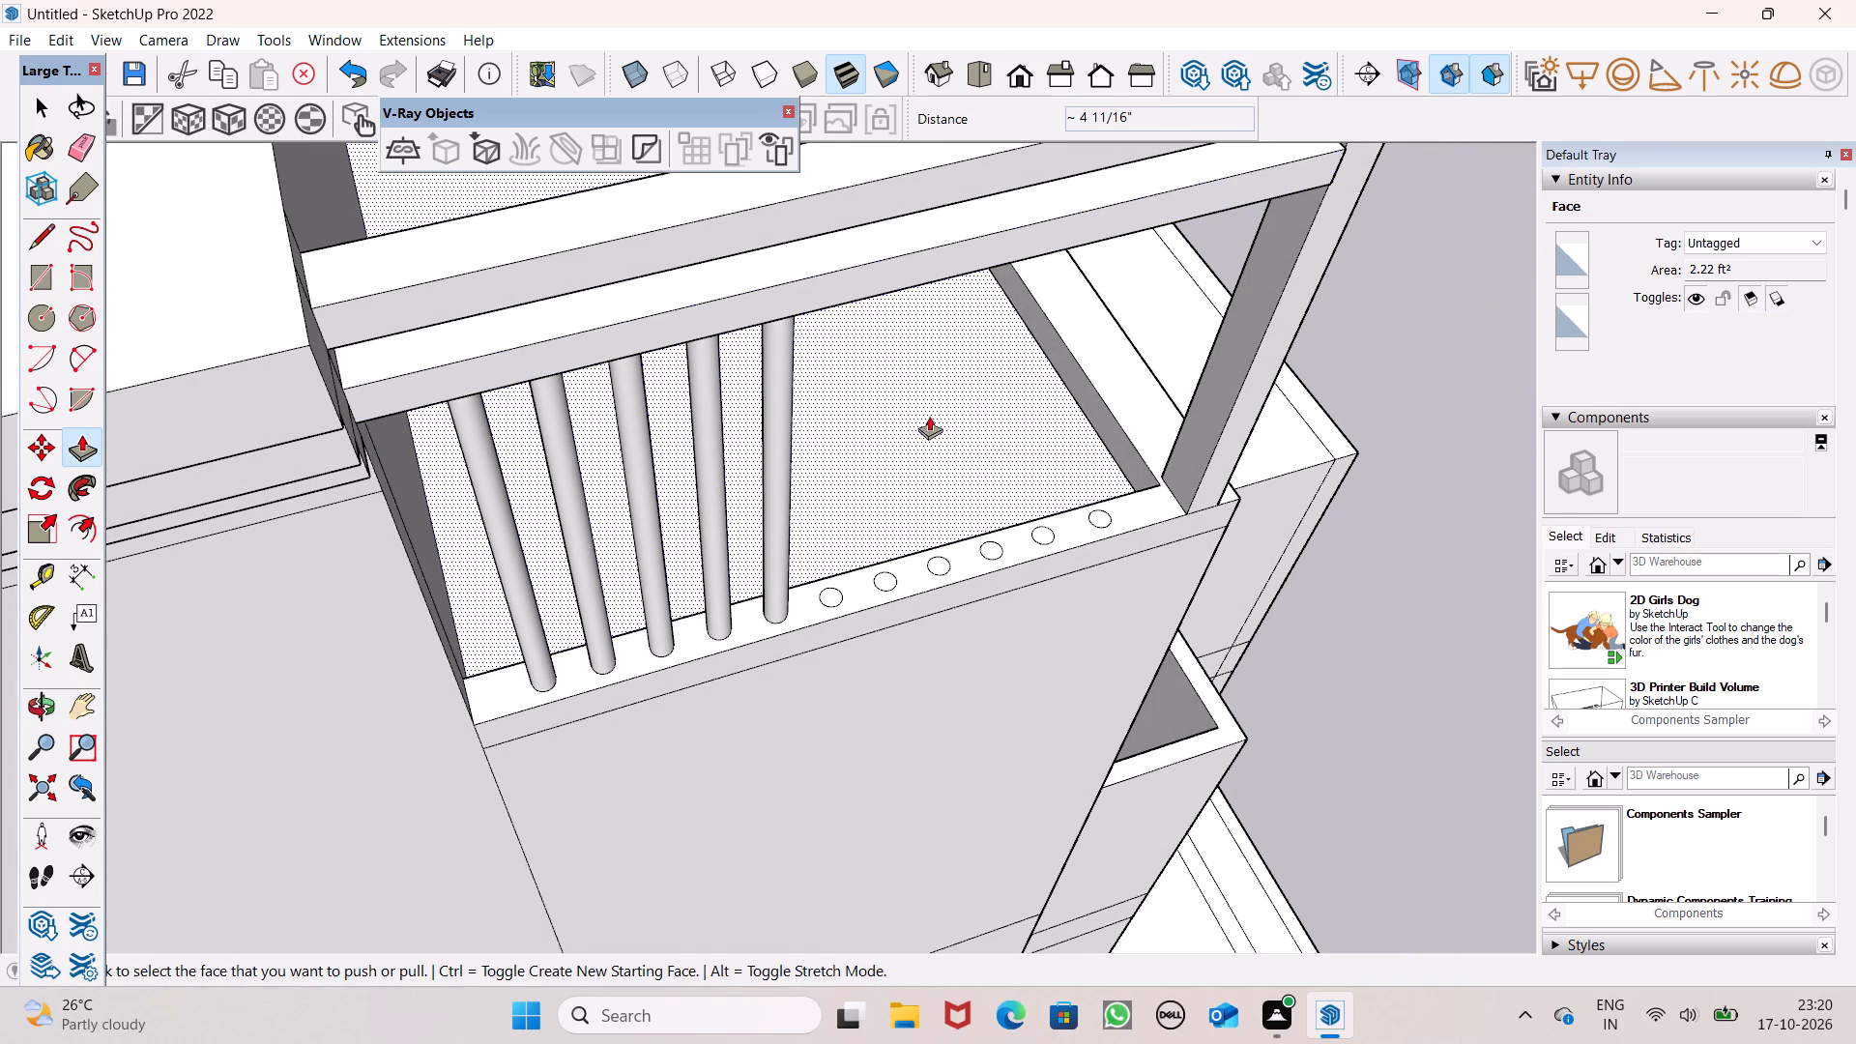
scroll(979, 432, down, 1)
middle_drag(1110, 540, 1135, 554)
scroll(857, 519, down, 4)
scroll(853, 352, up, 6)
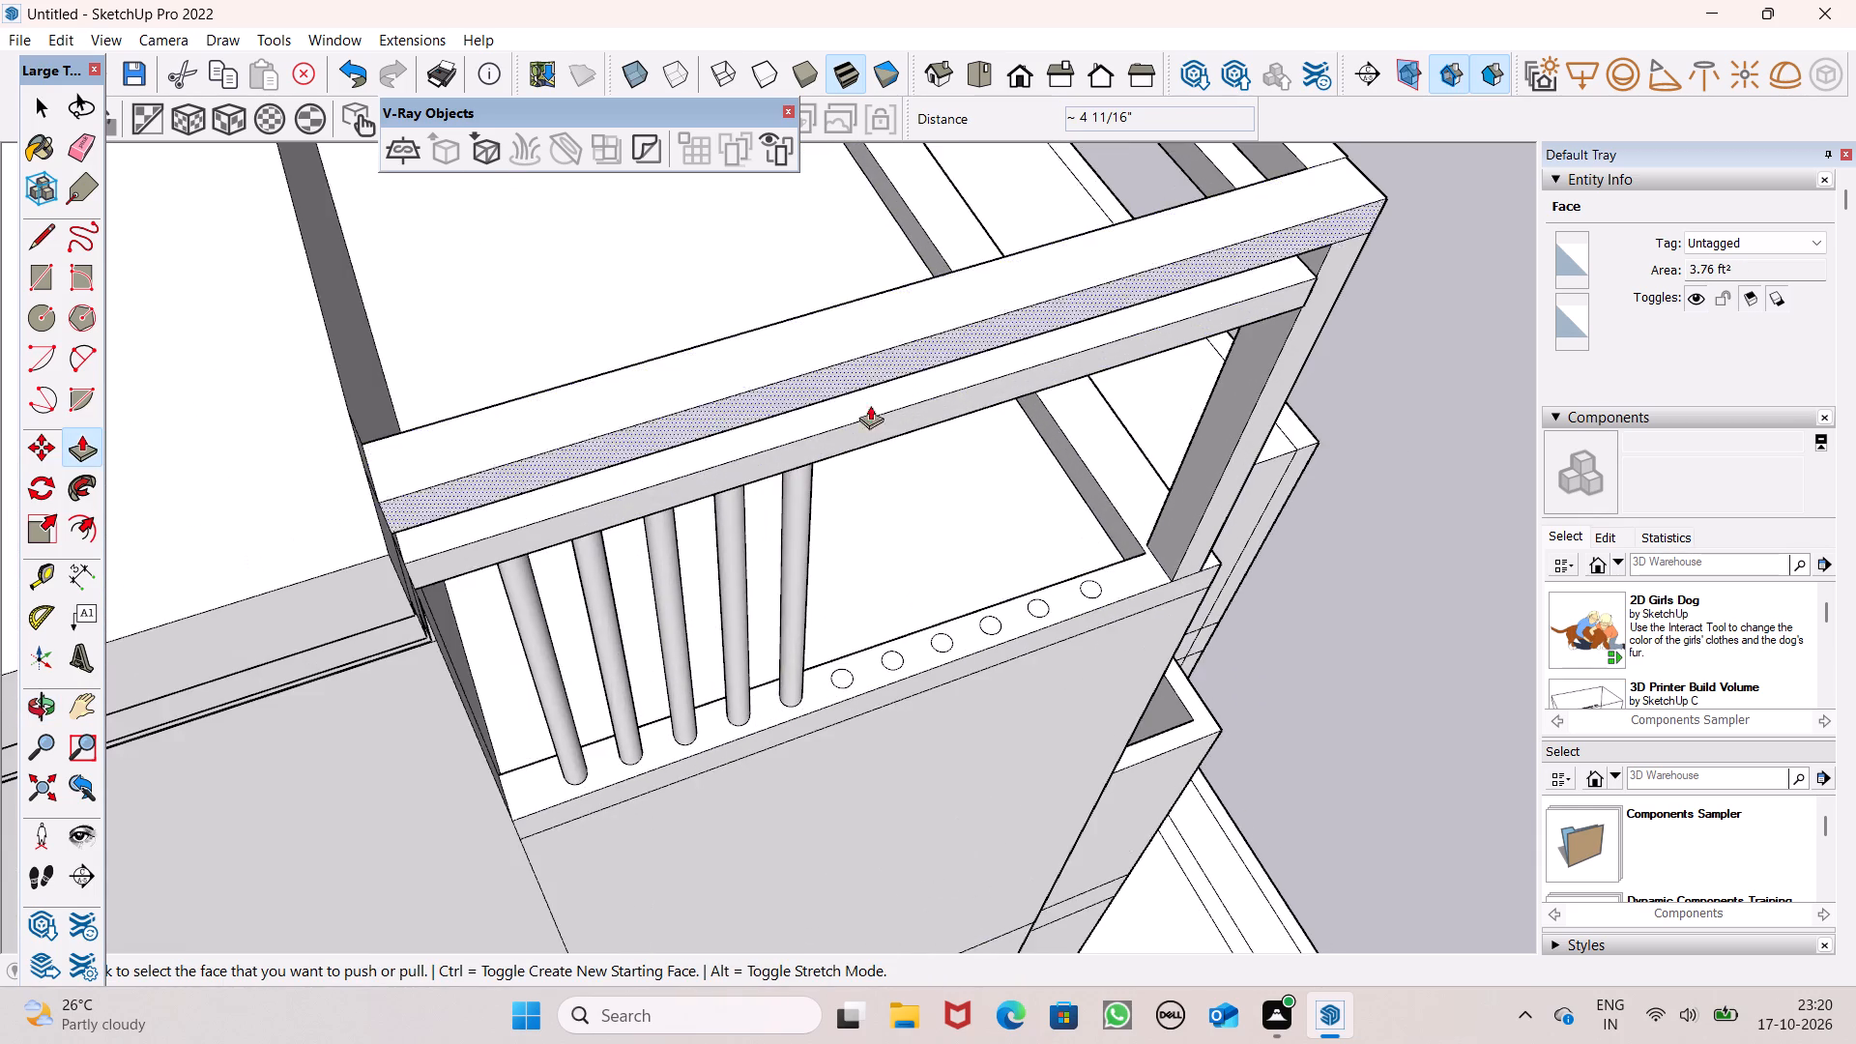
scroll(873, 519, up, 4)
scroll(843, 376, down, 2)
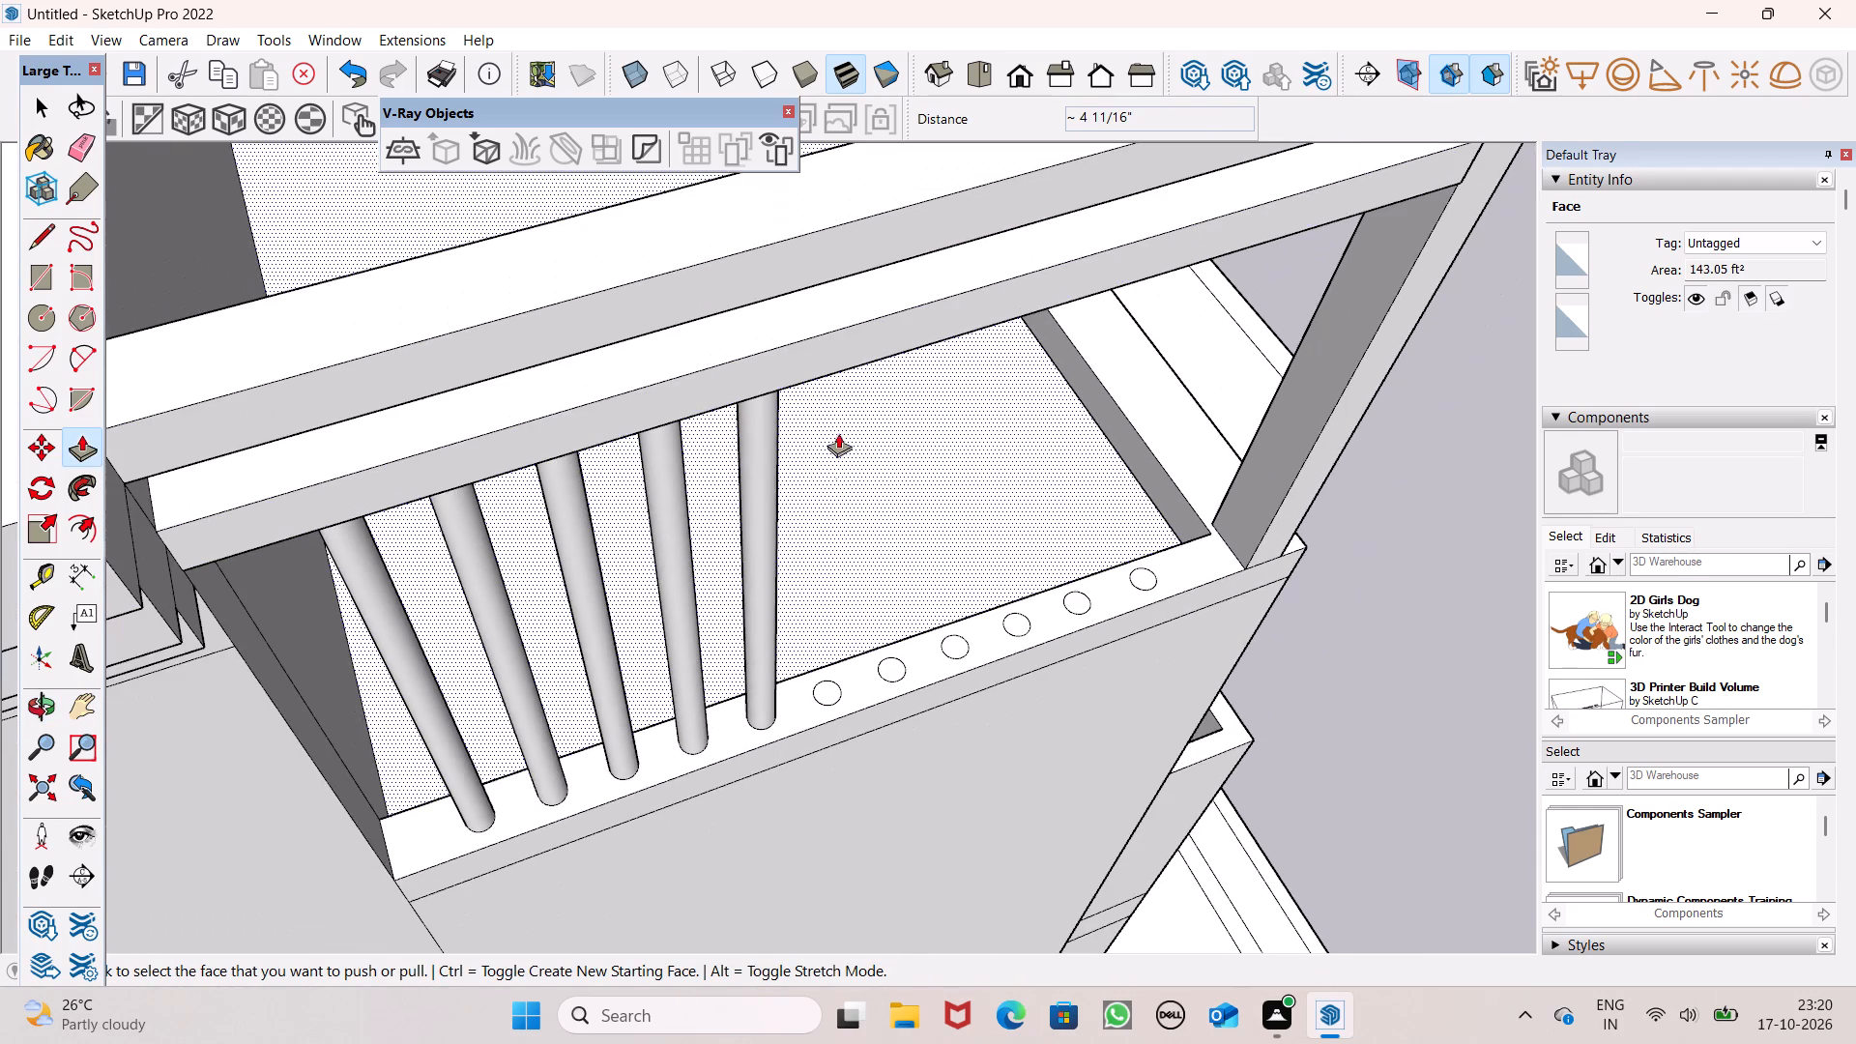
drag(828, 695, 831, 639)
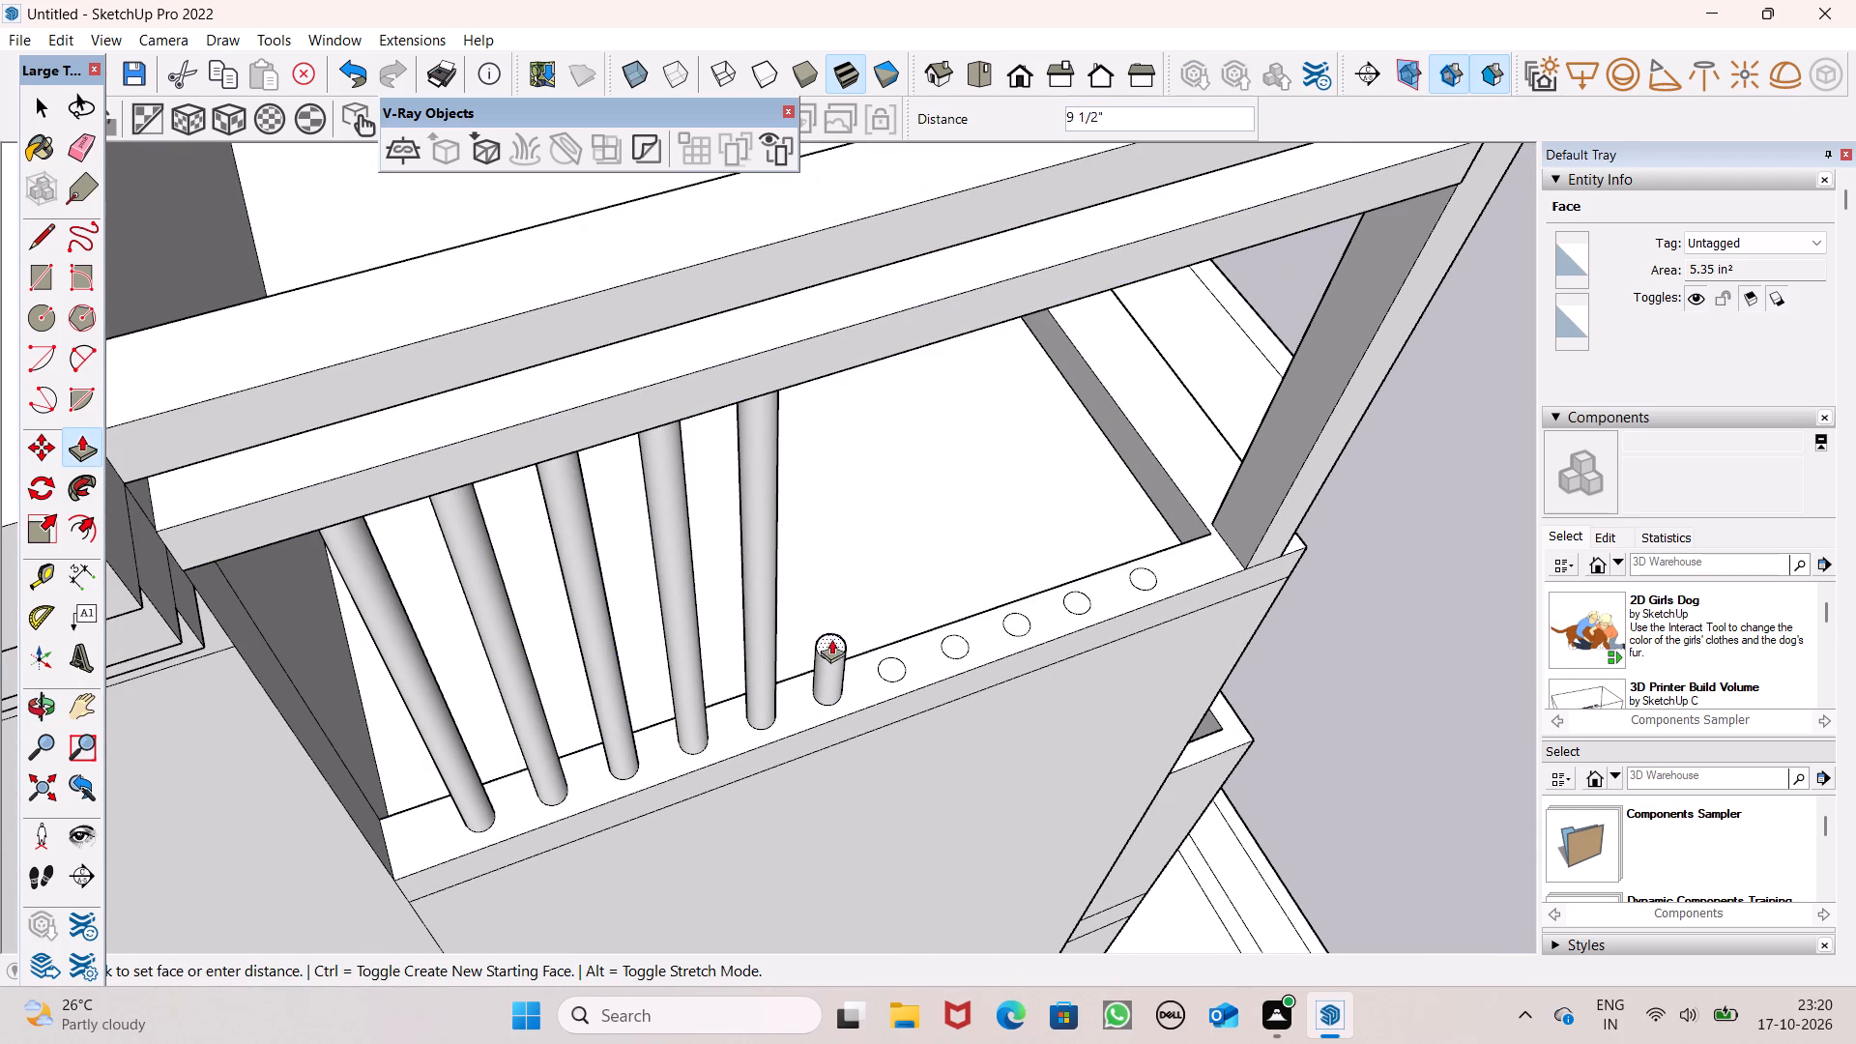
drag(831, 639, 840, 354)
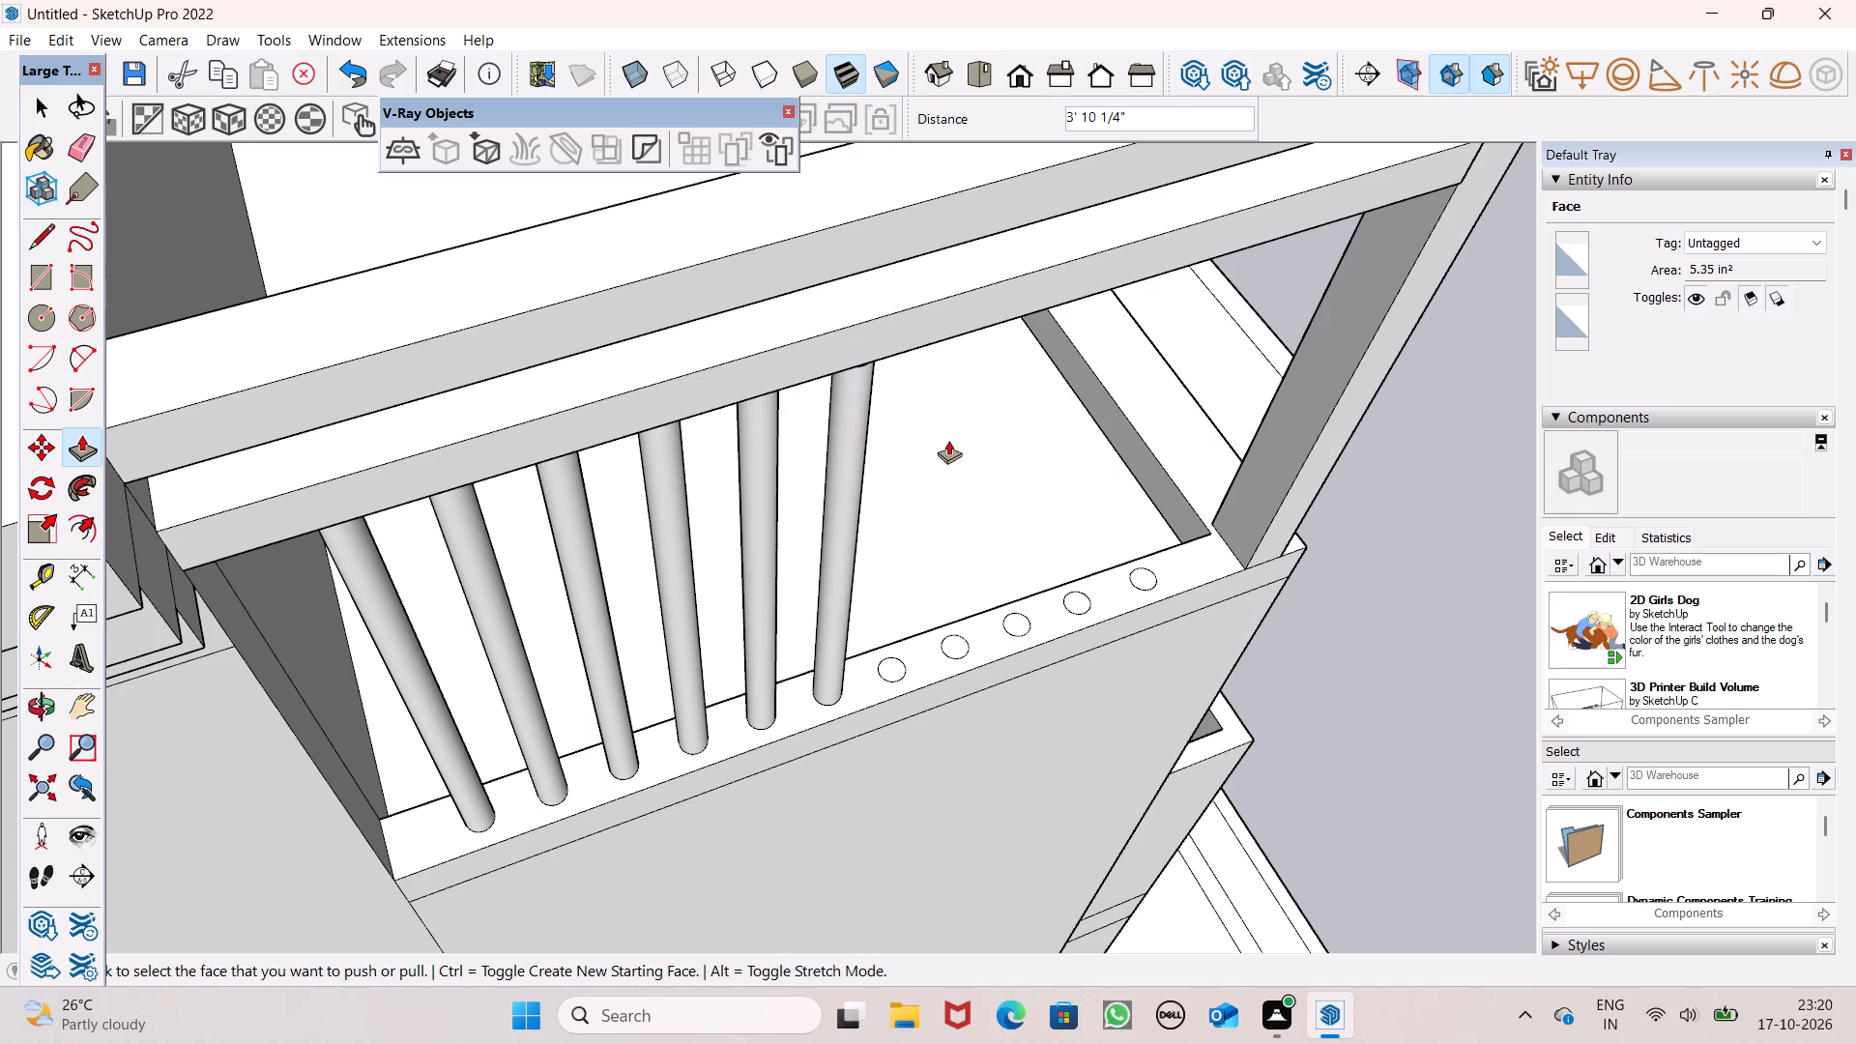
Extend the top of the sixth baluster about 1 1/16" toward the underside of the upper rail.
middle_drag(897, 480, 913, 310)
scroll(849, 226, up, 3)
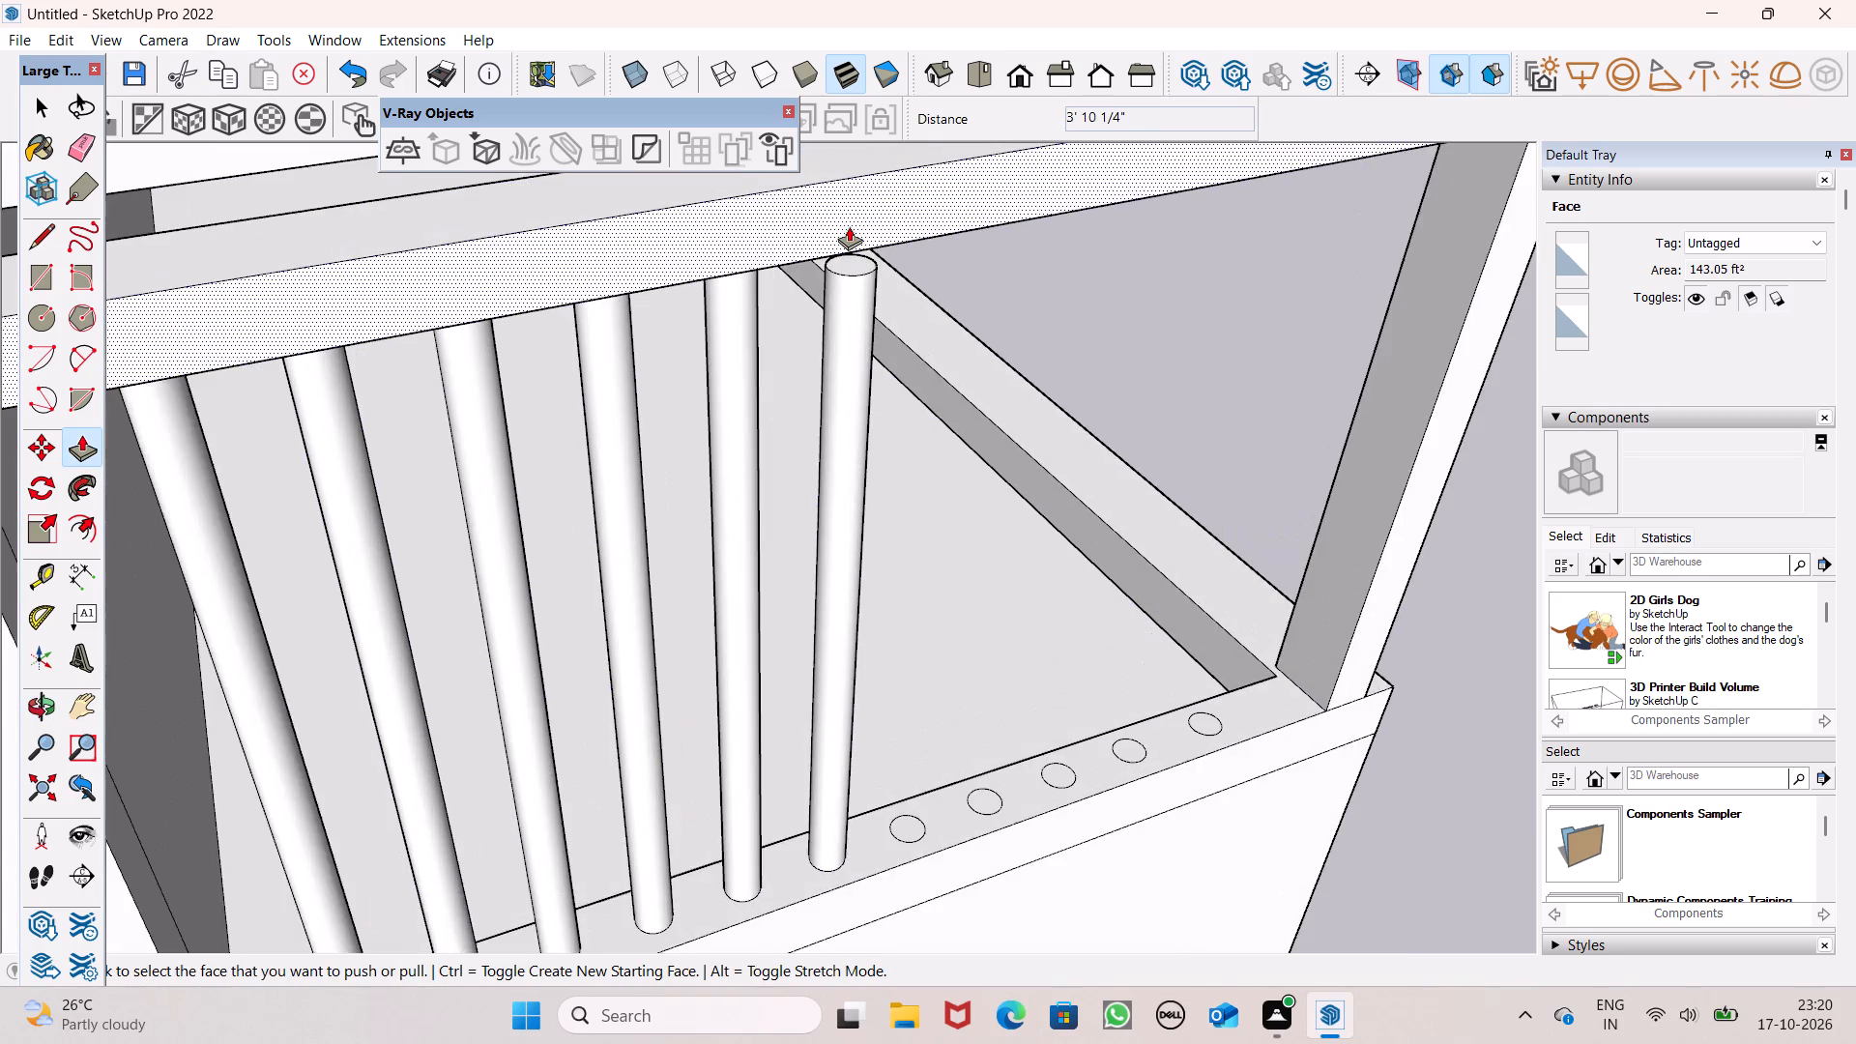
scroll(849, 226, up, 1)
scroll(849, 244, down, 1)
middle_drag(847, 282, 846, 340)
scroll(857, 306, up, 3)
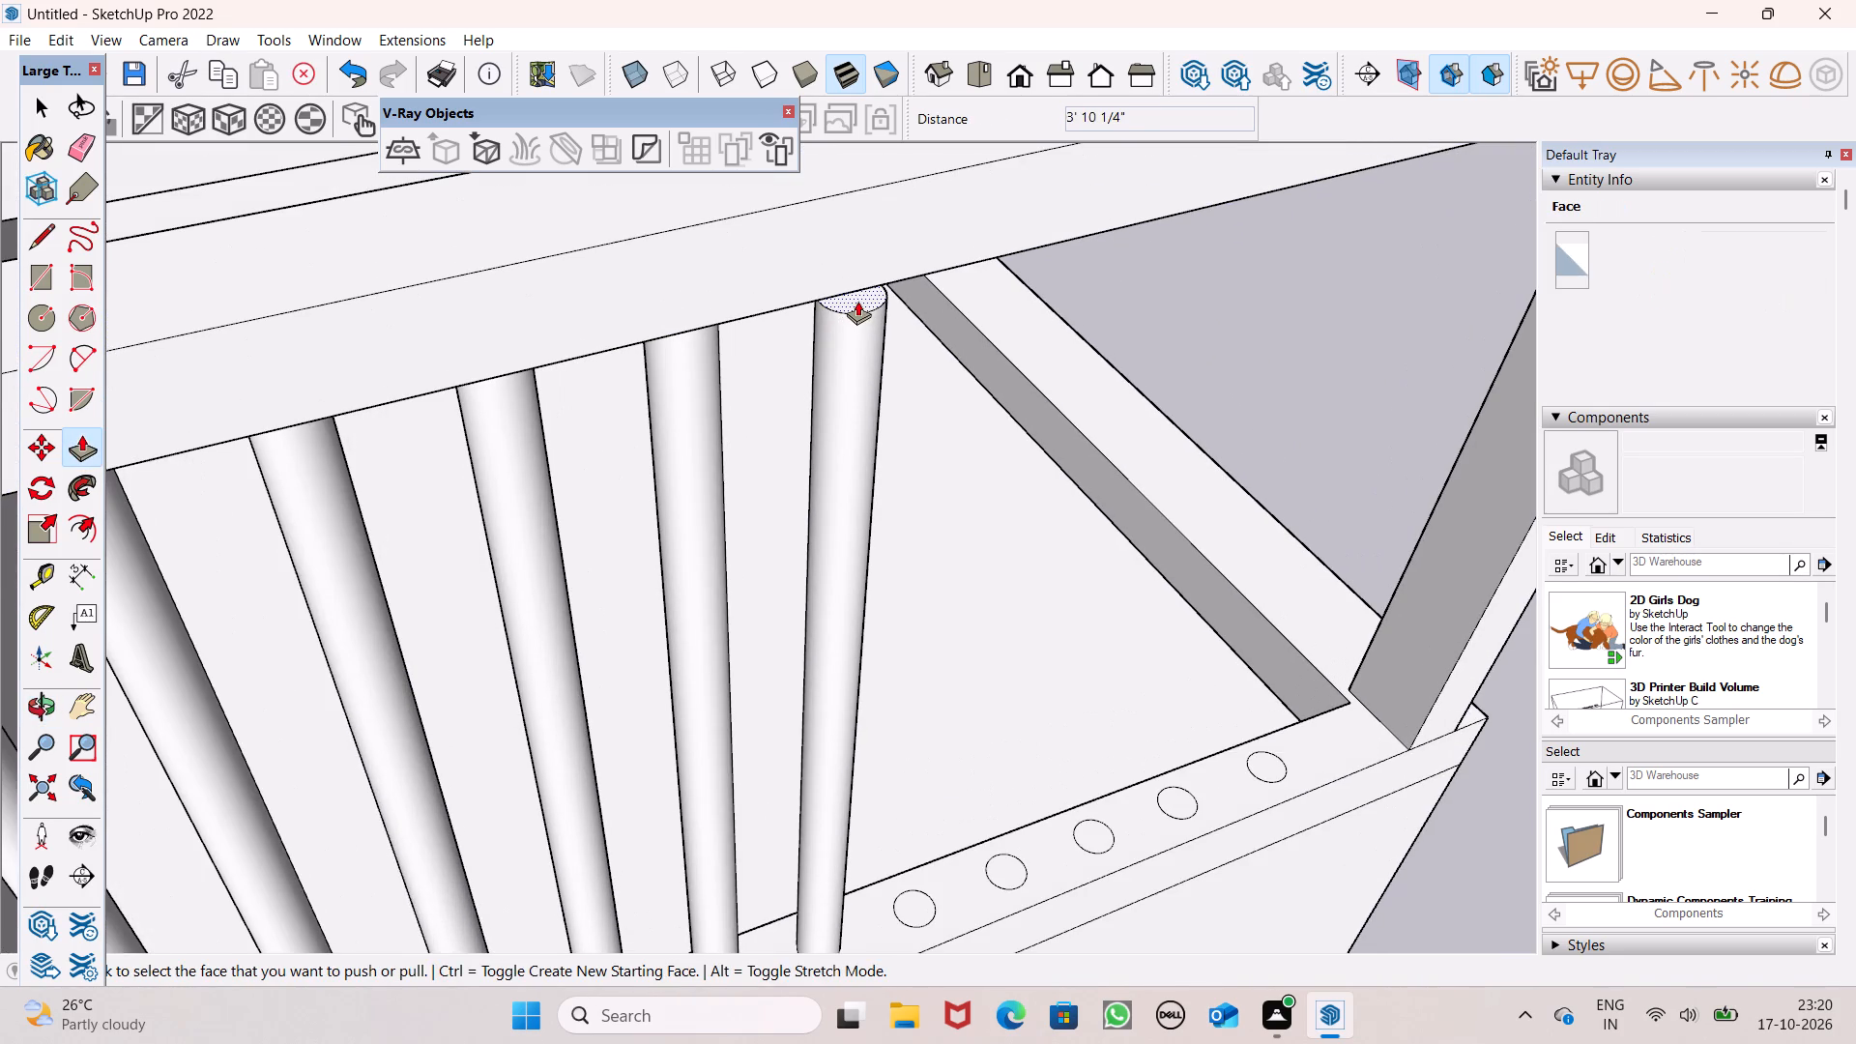
drag(857, 301, 857, 275)
Push/Pull the seventh and eighth baluster circles up to the upper rail, the eighth about 4' 7/16" high.
scroll(962, 601, down, 5)
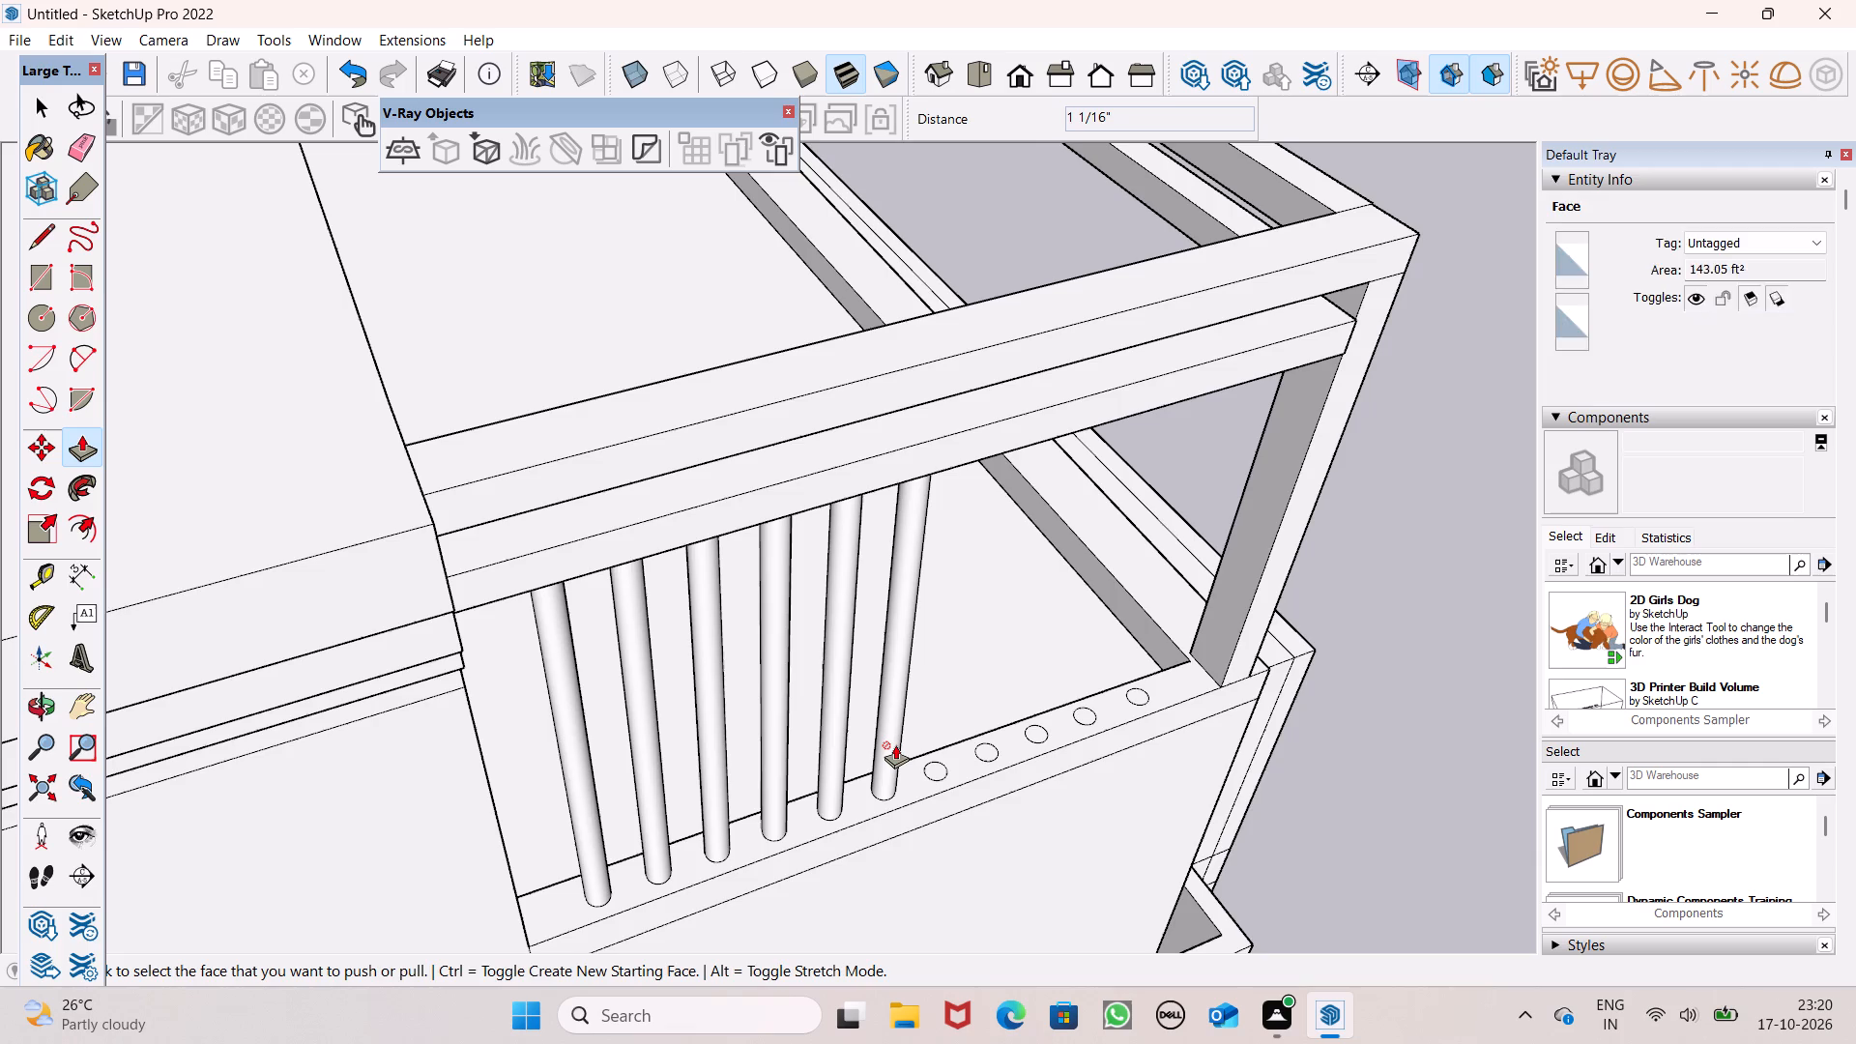
middle_drag(896, 746, 903, 783)
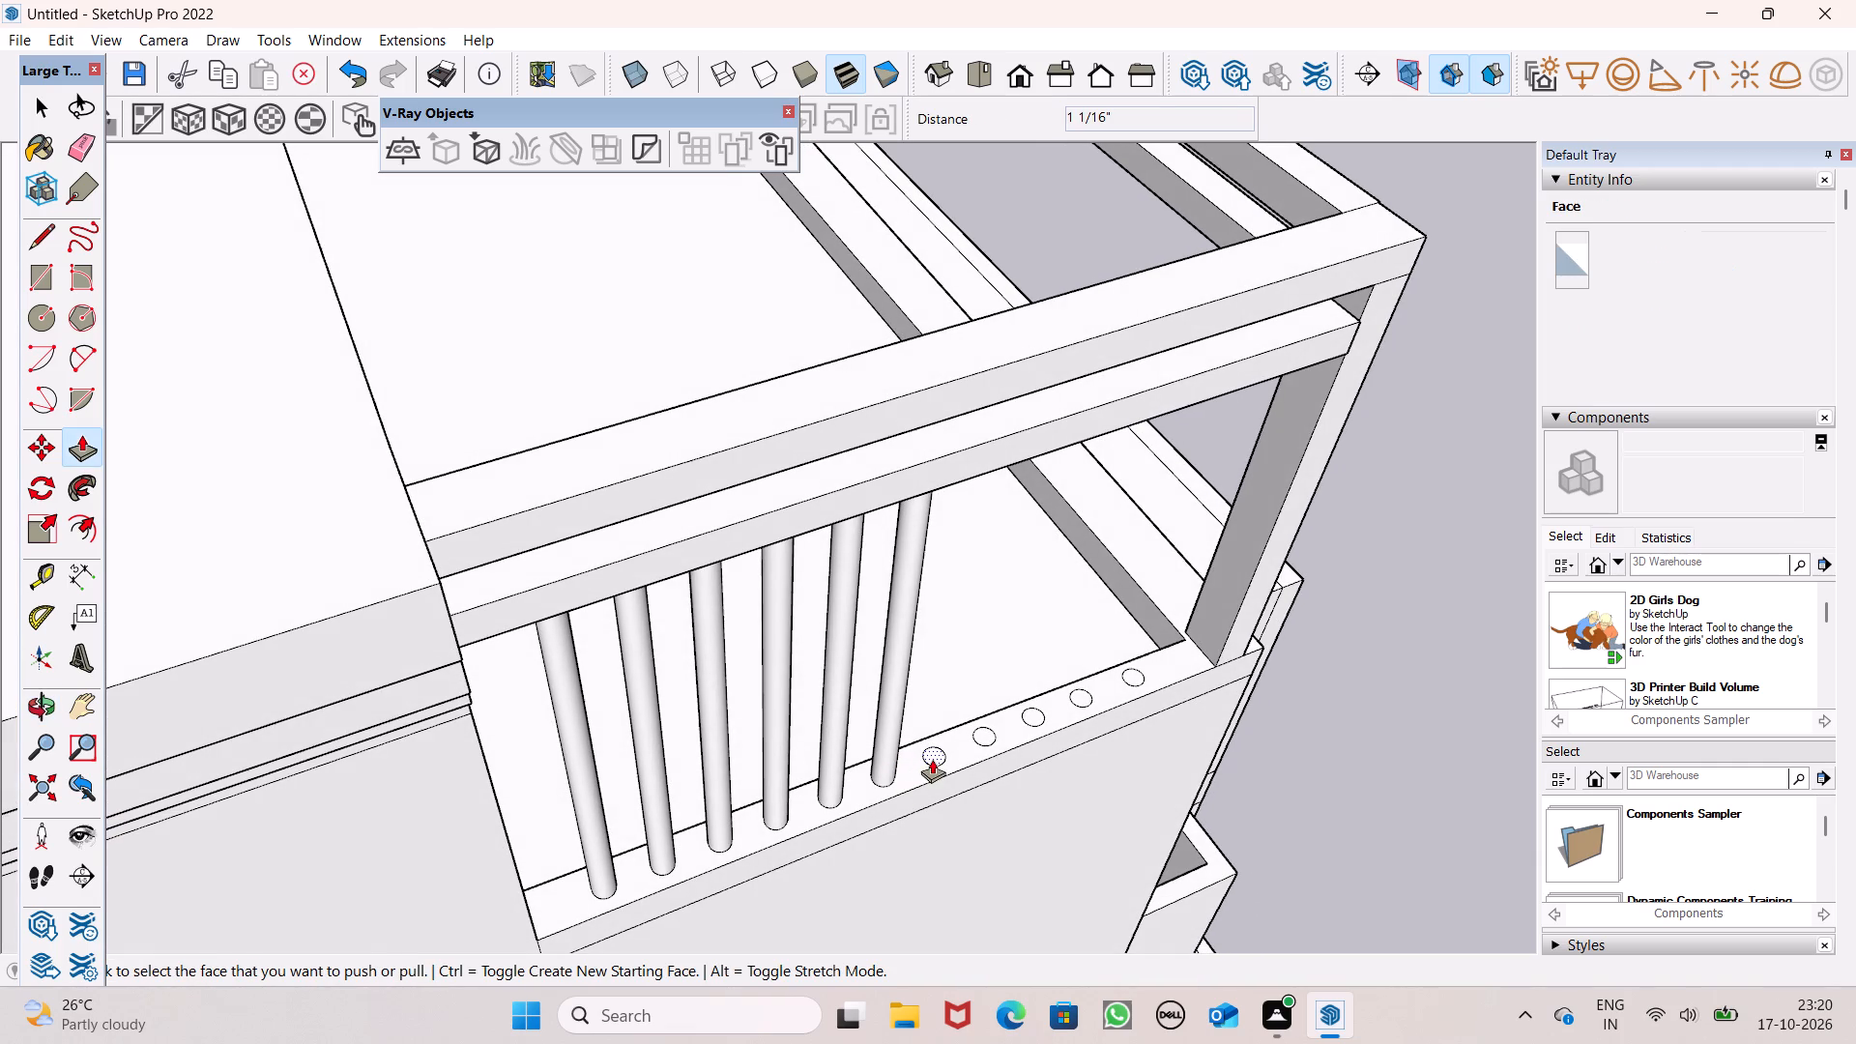
drag(932, 759, 954, 481)
drag(982, 740, 995, 554)
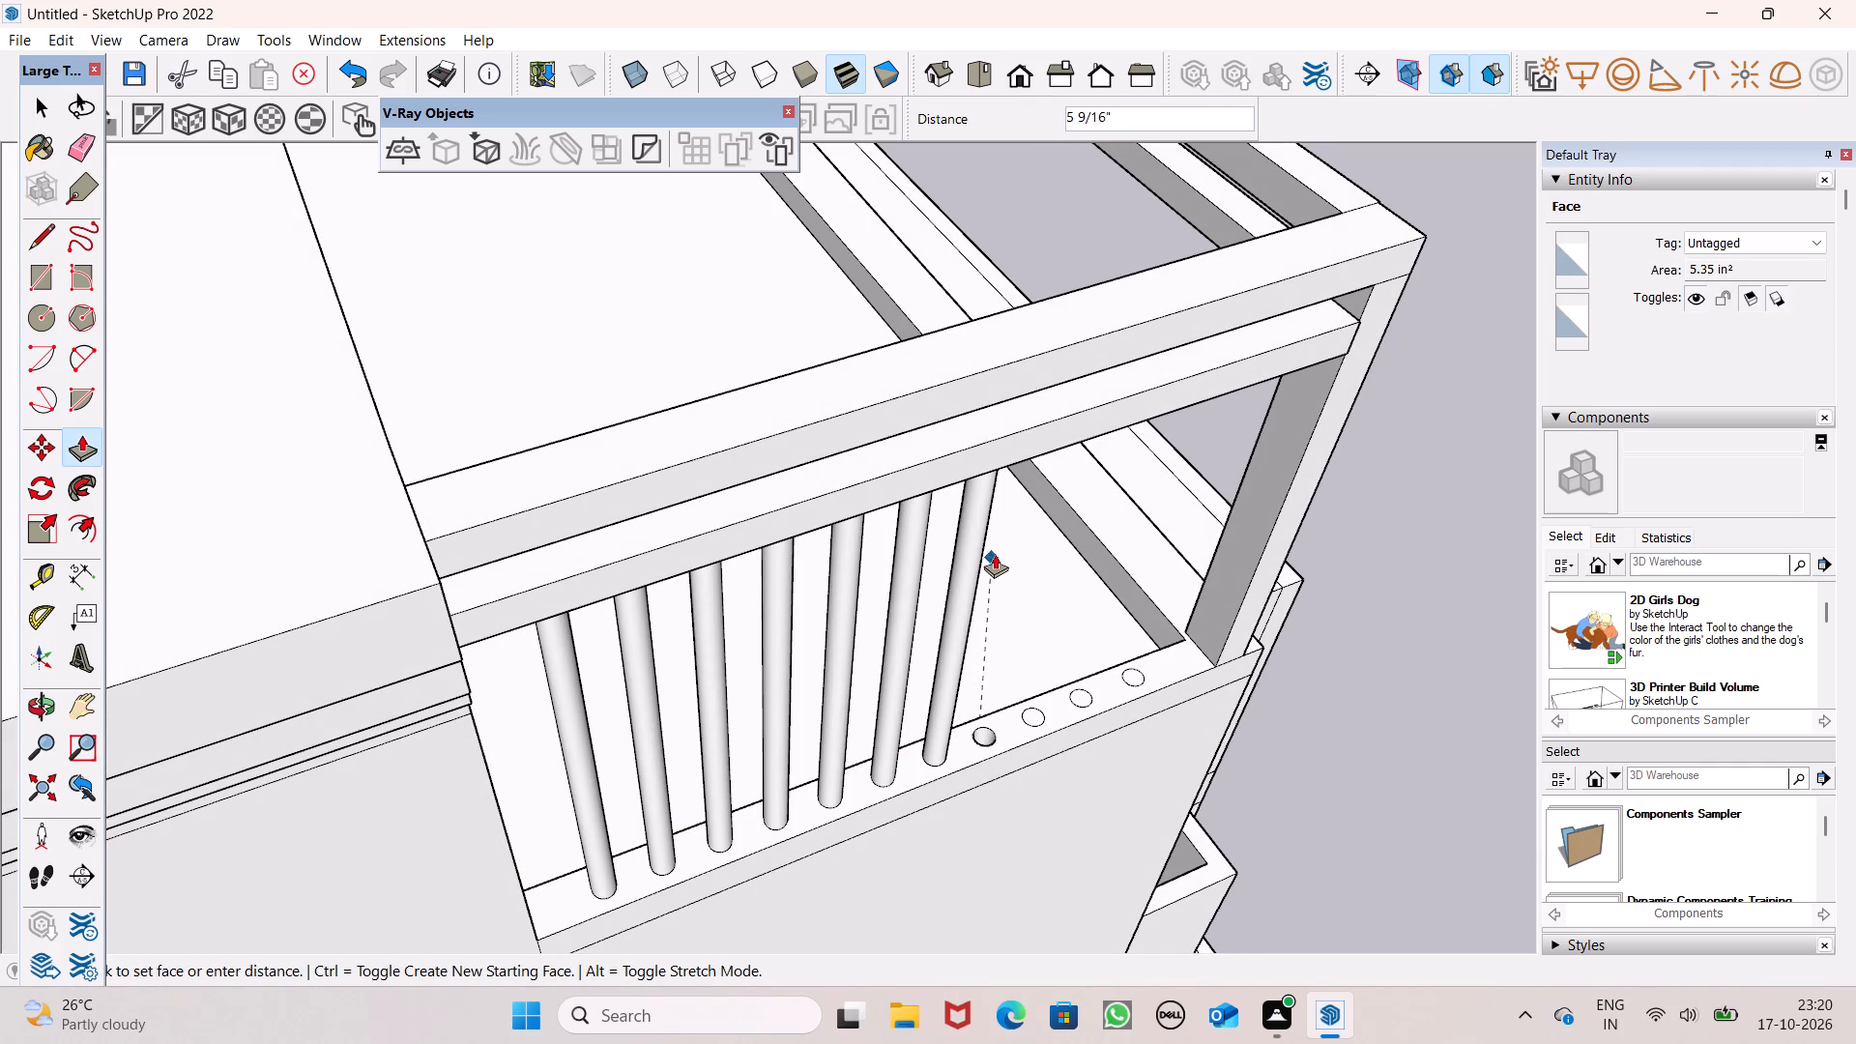
drag(995, 554, 1015, 463)
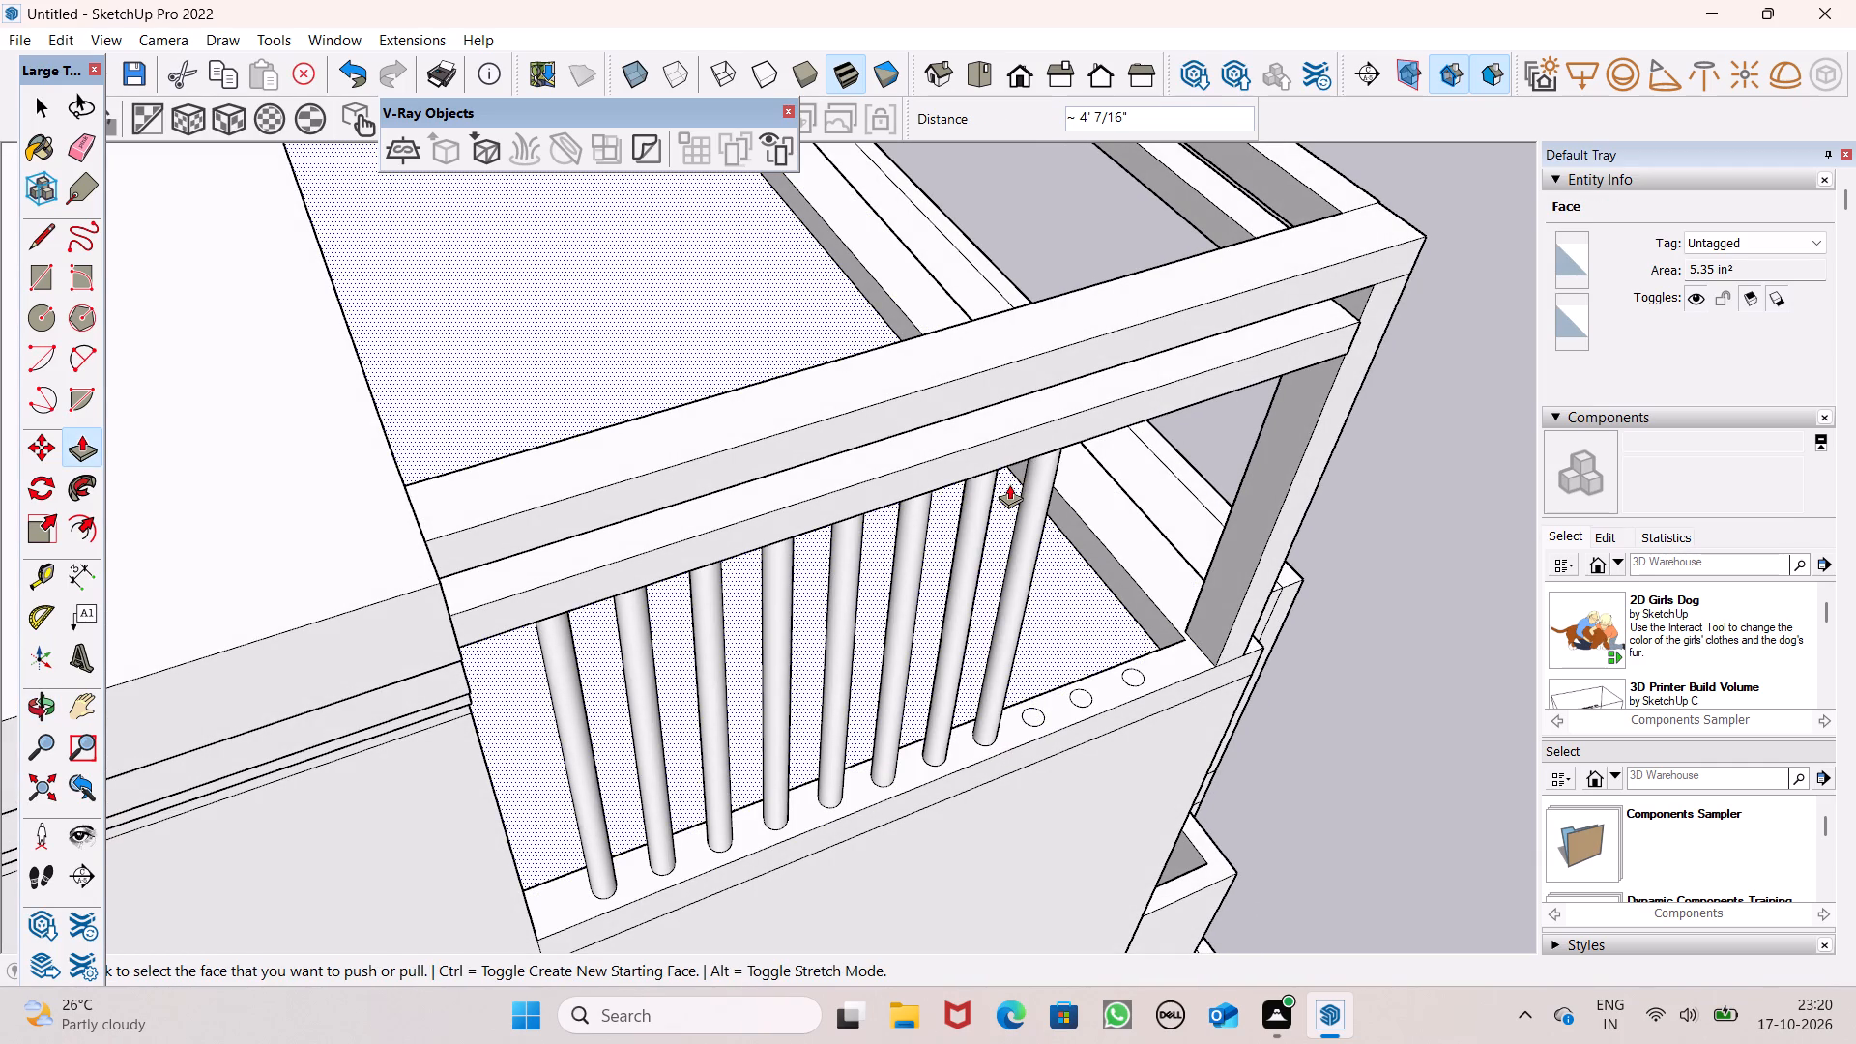
Push/Pull the ninth baluster circle up about 3' 10 5/16" and the tenth about 3' 8 5/8".
scroll(1009, 484, down, 4)
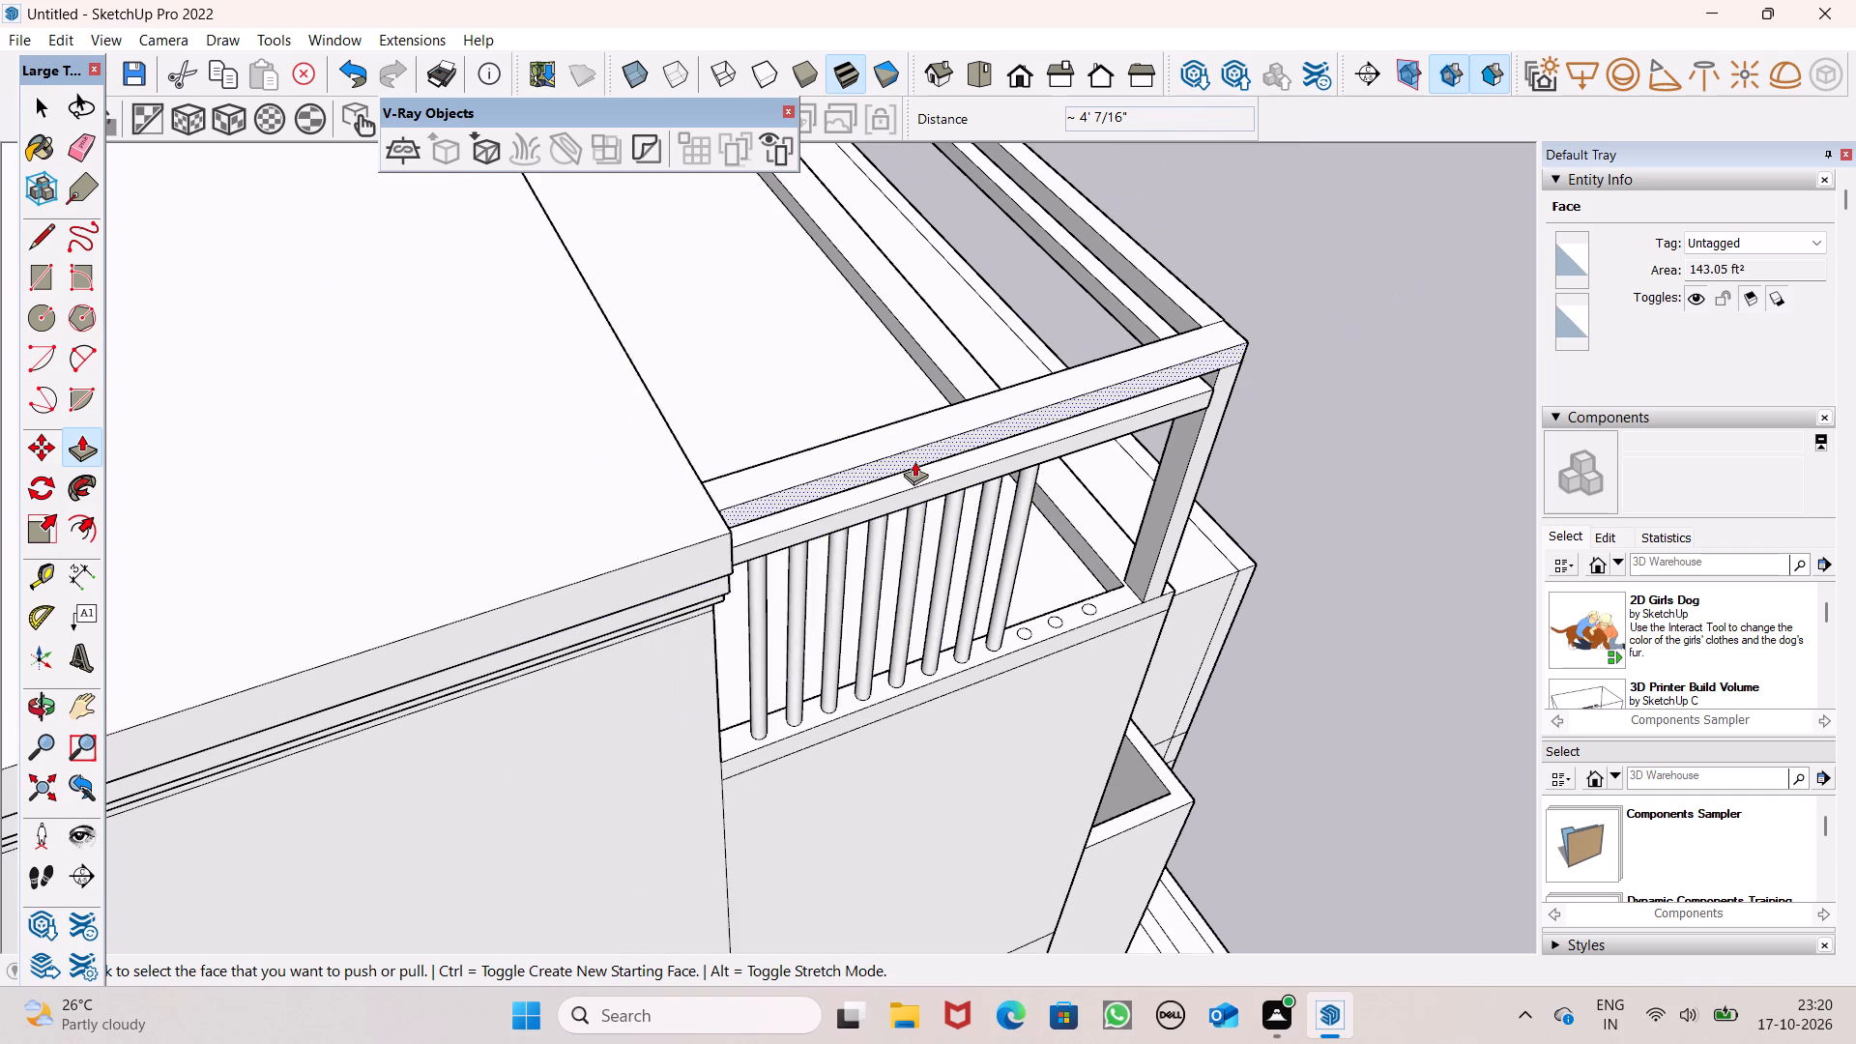
scroll(914, 461, down, 5)
middle_drag(916, 598, 669, 682)
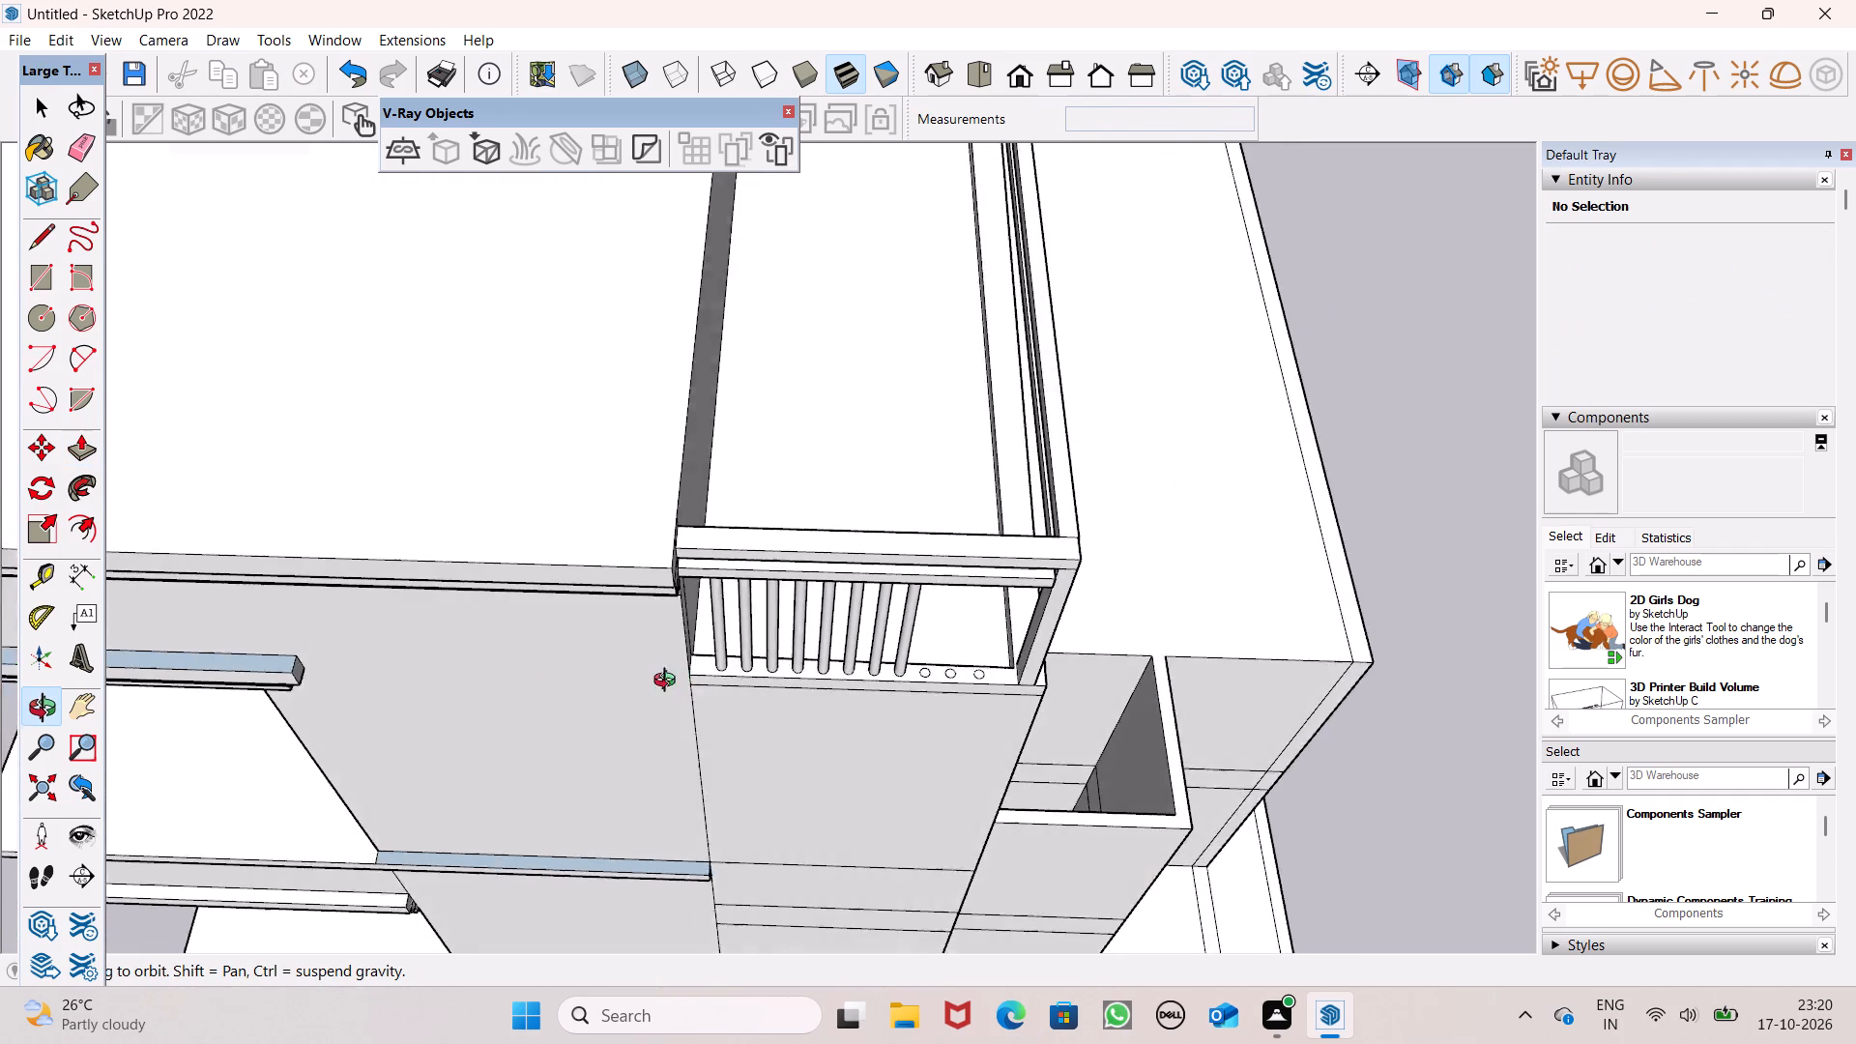
middle_drag(669, 682, 624, 683)
scroll(878, 708, up, 10)
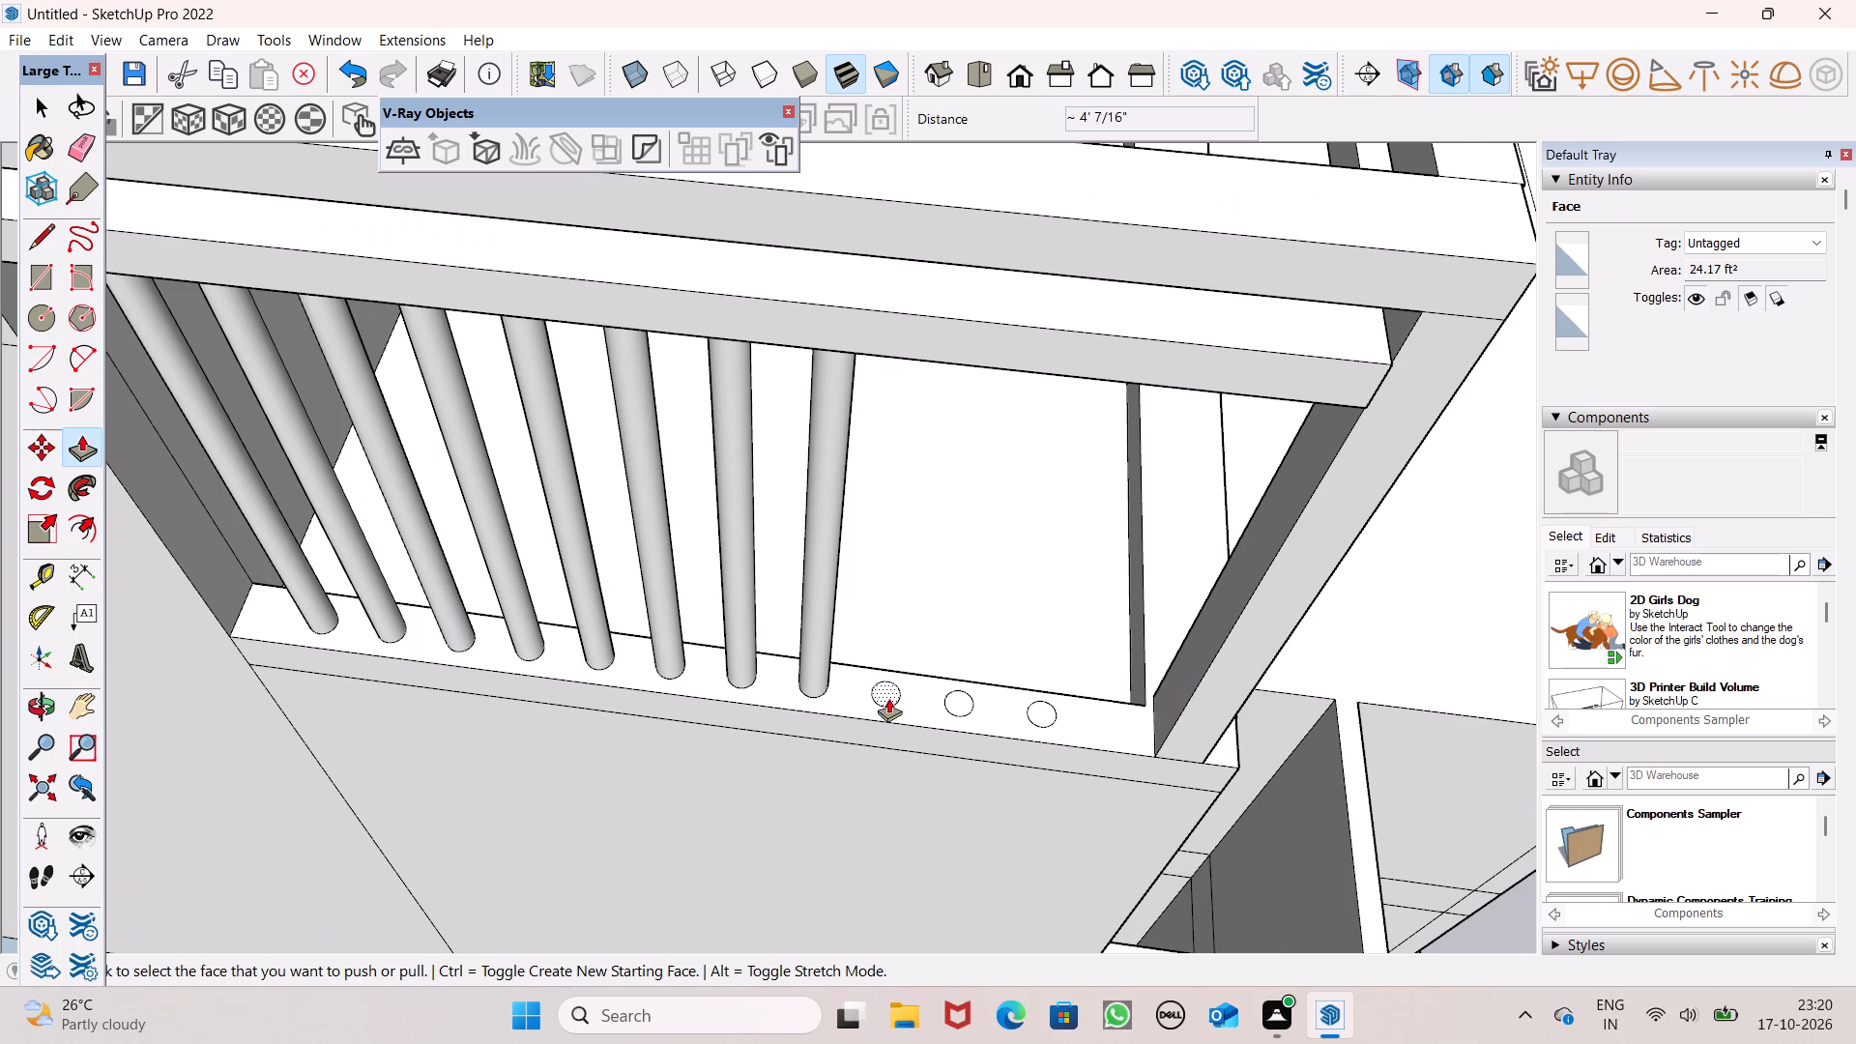
drag(886, 697, 946, 353)
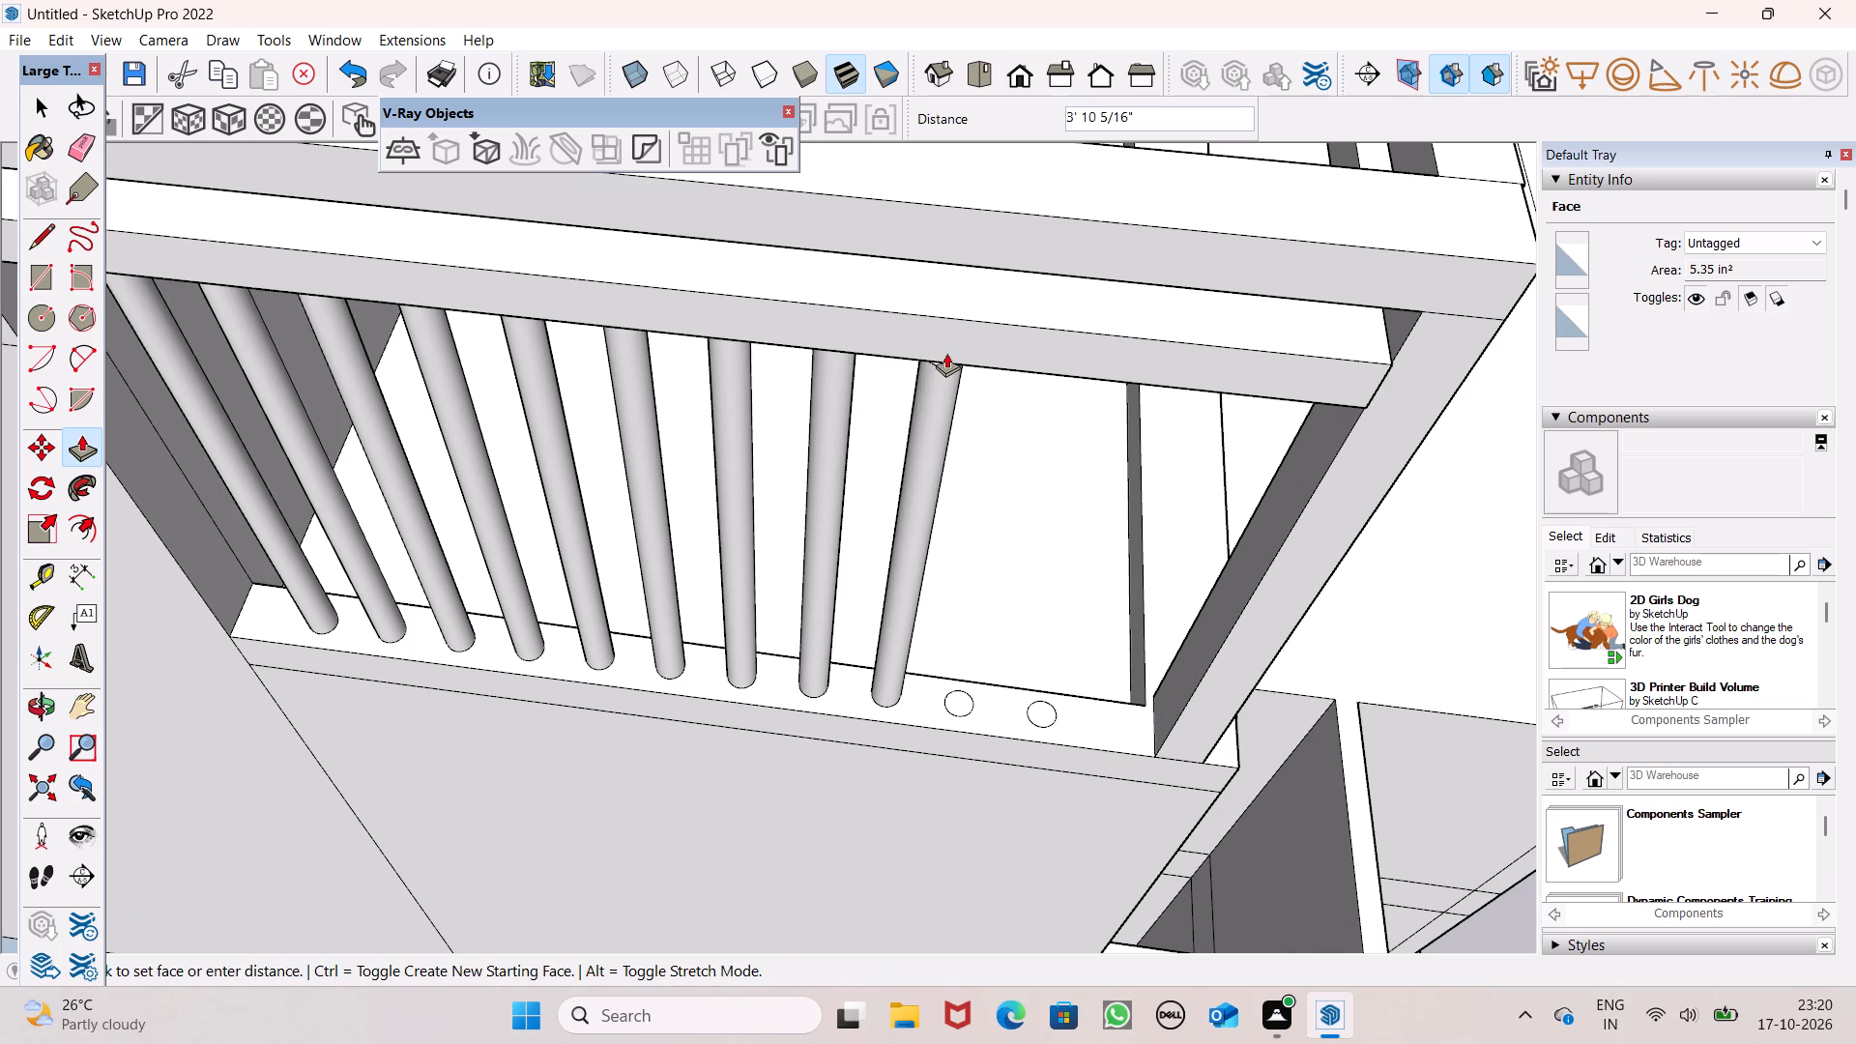
drag(946, 353, 946, 350)
drag(955, 698, 962, 532)
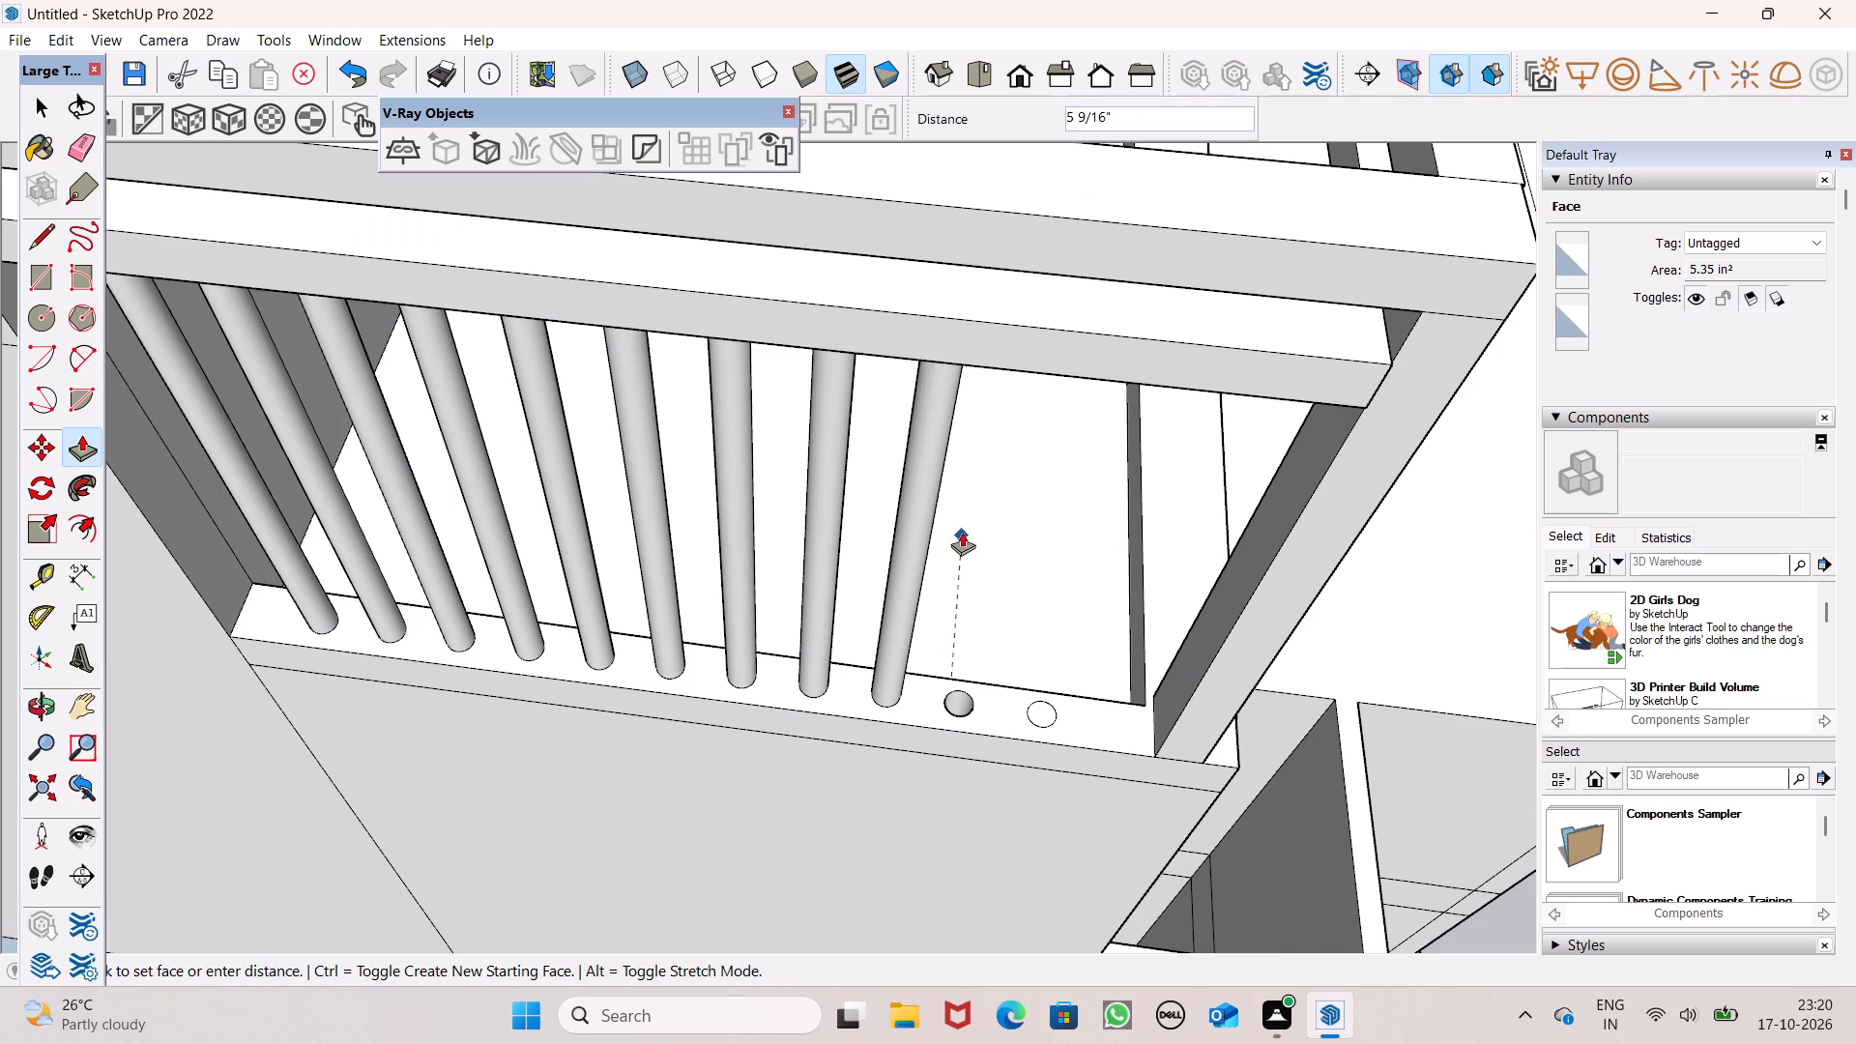
drag(962, 532, 1013, 395)
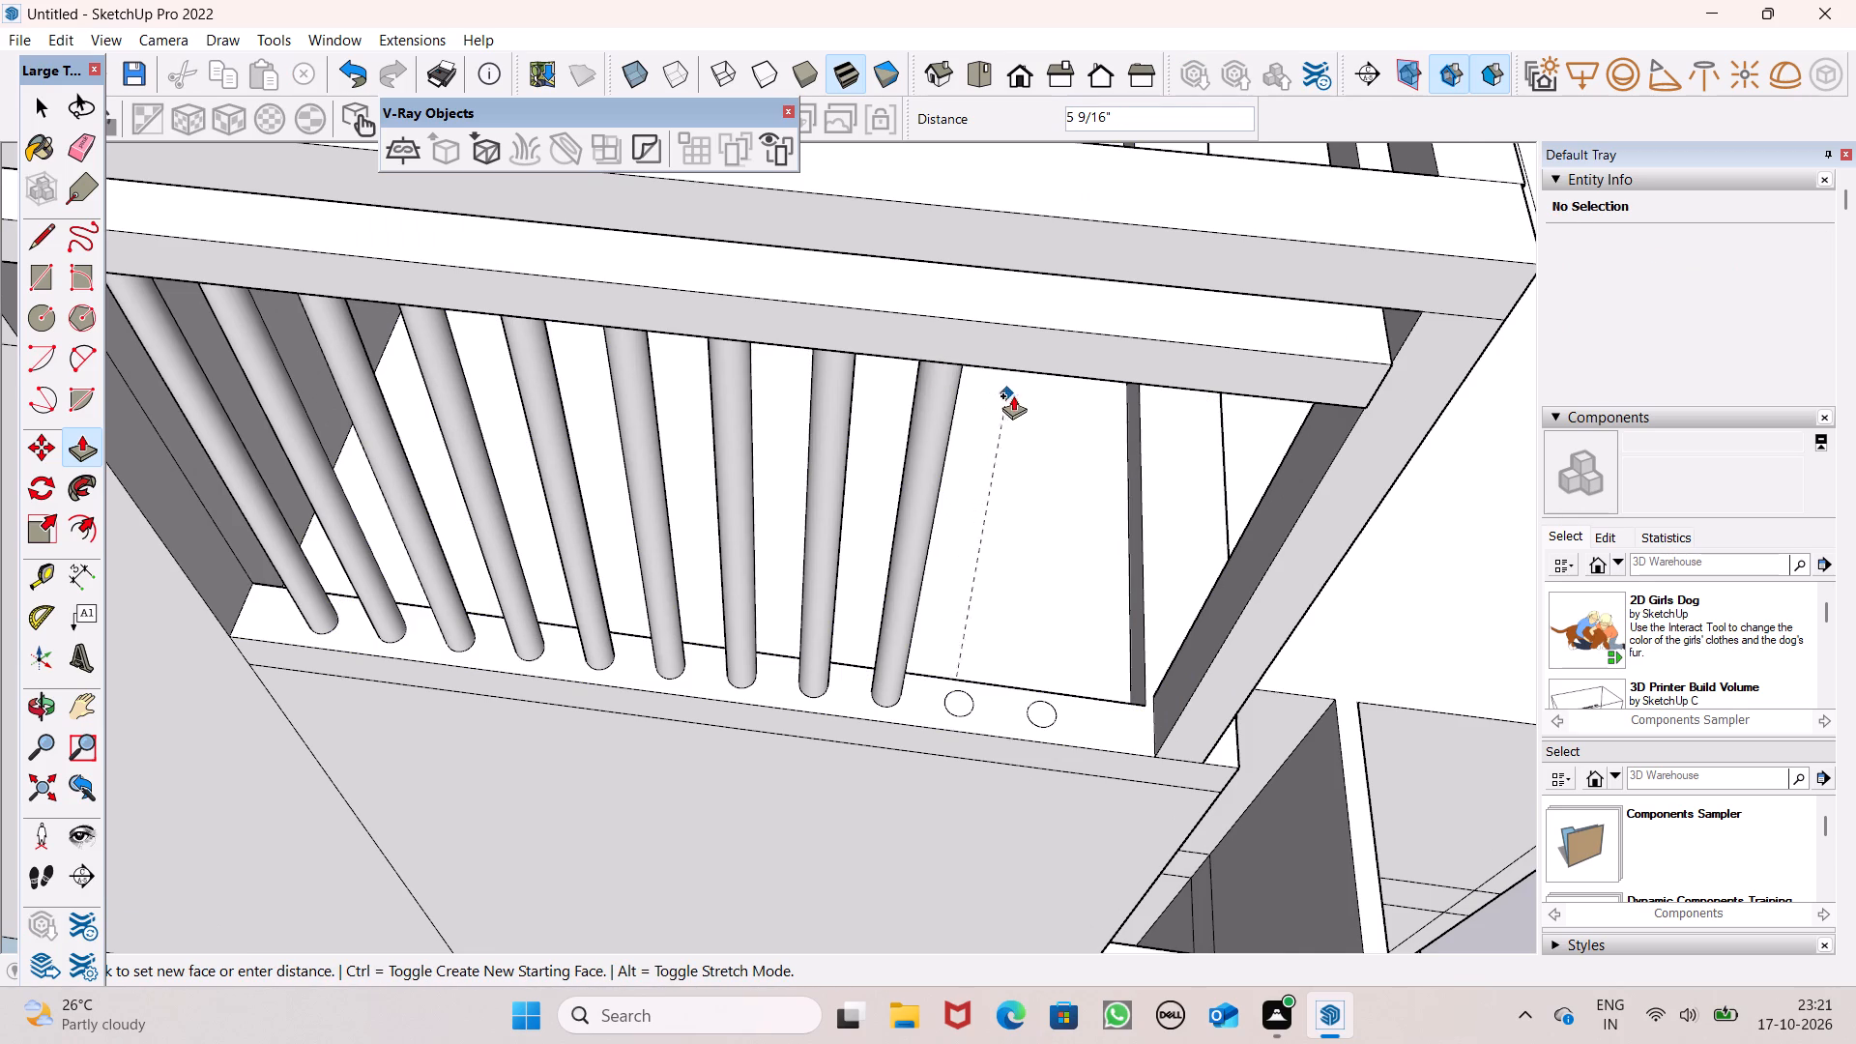
drag(1013, 395, 1042, 373)
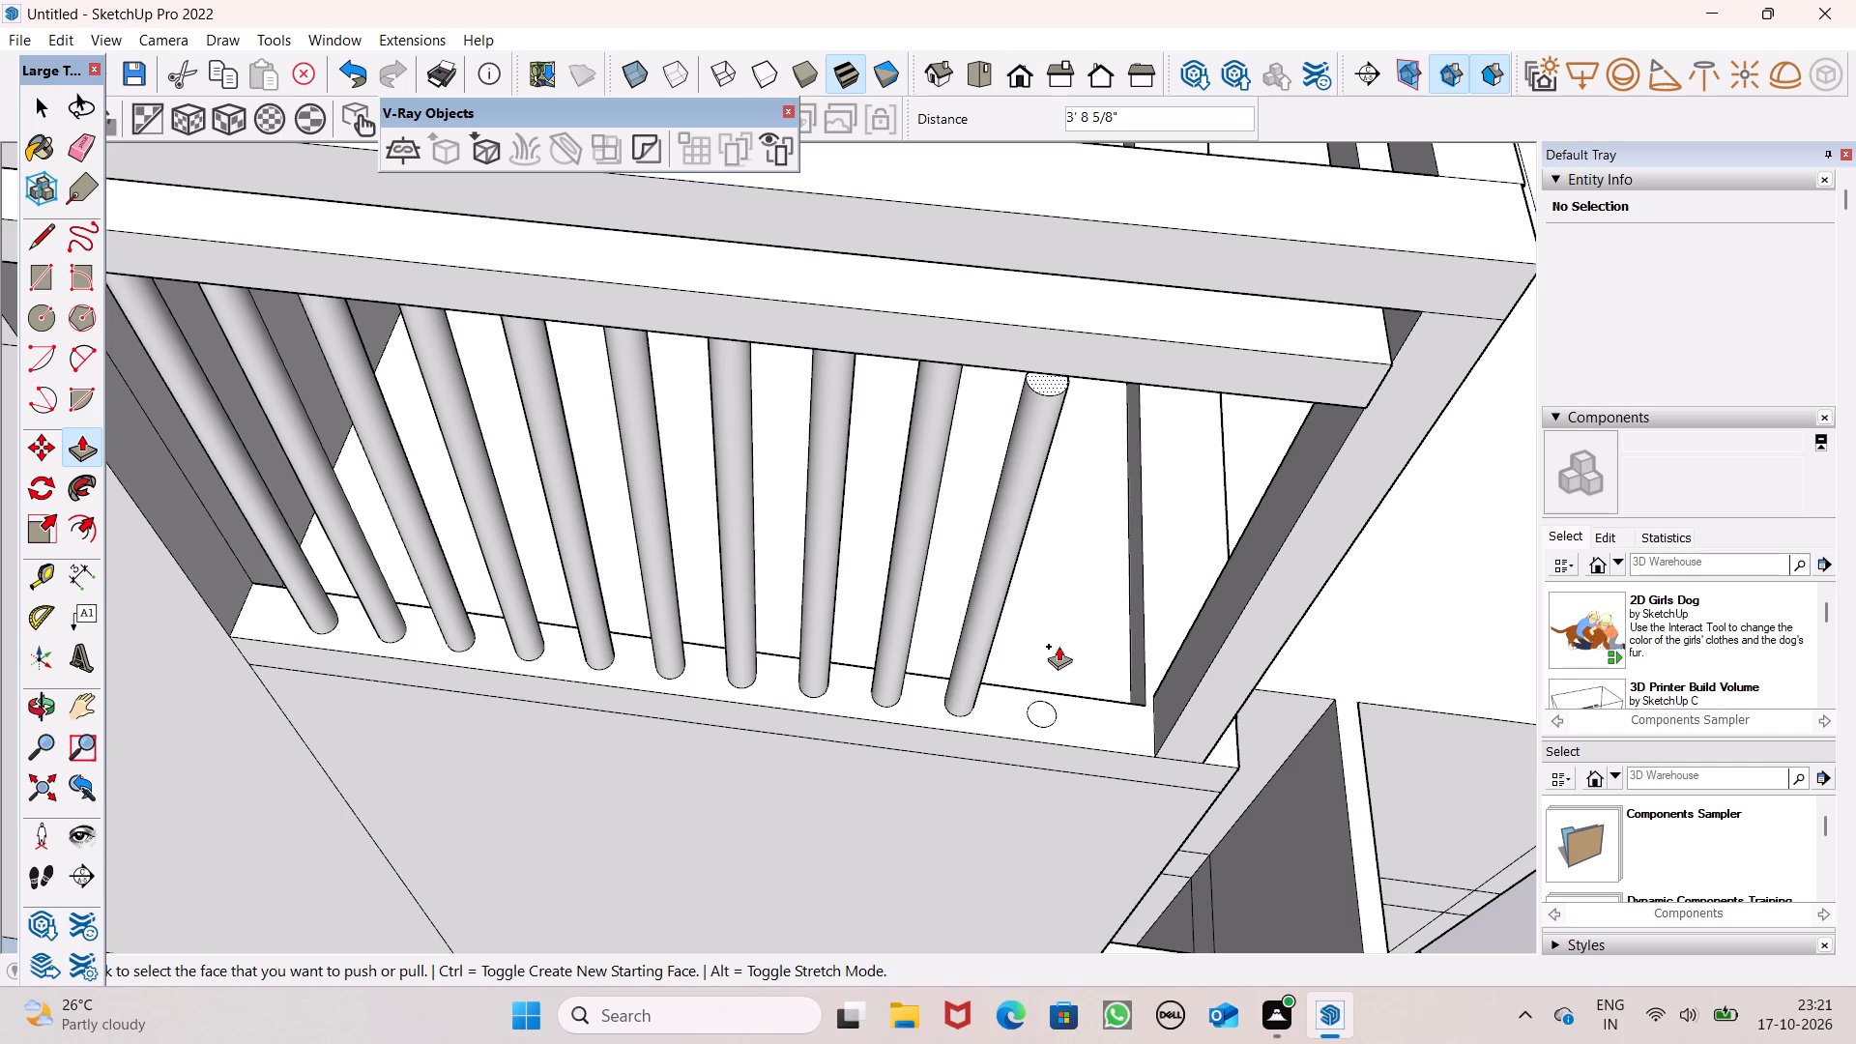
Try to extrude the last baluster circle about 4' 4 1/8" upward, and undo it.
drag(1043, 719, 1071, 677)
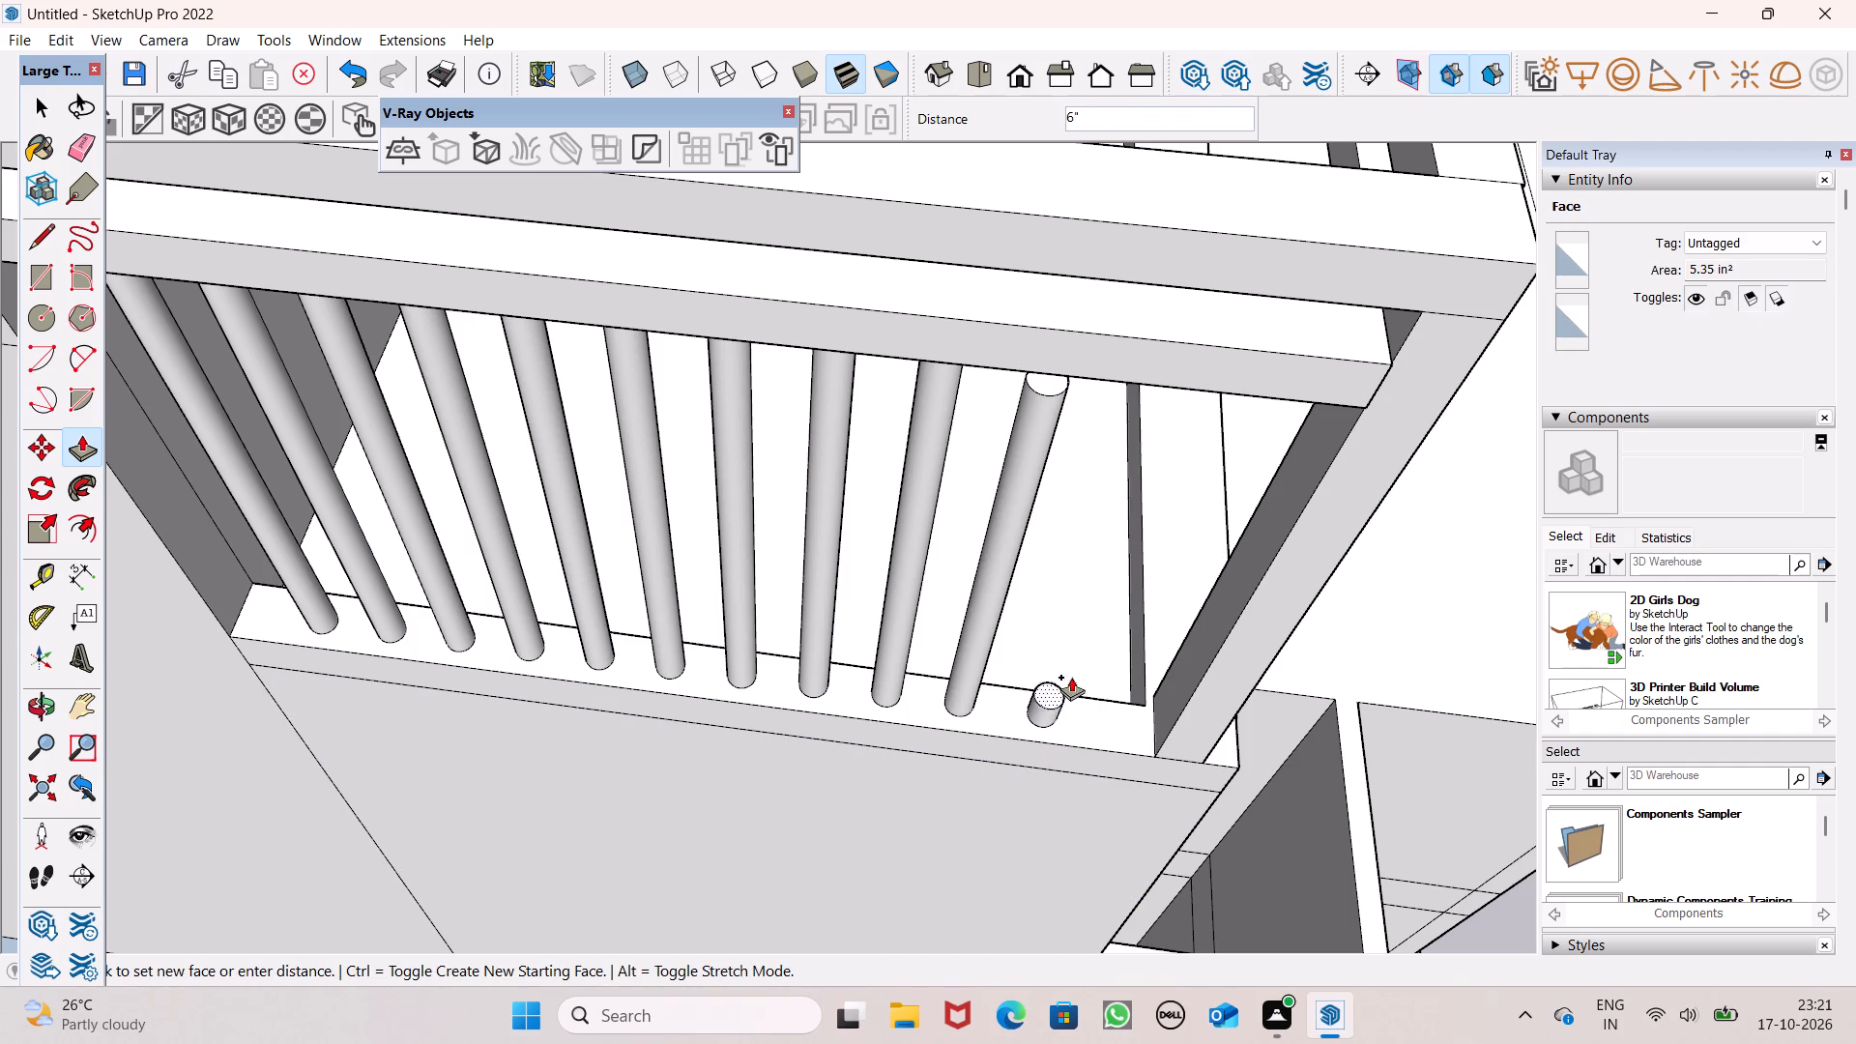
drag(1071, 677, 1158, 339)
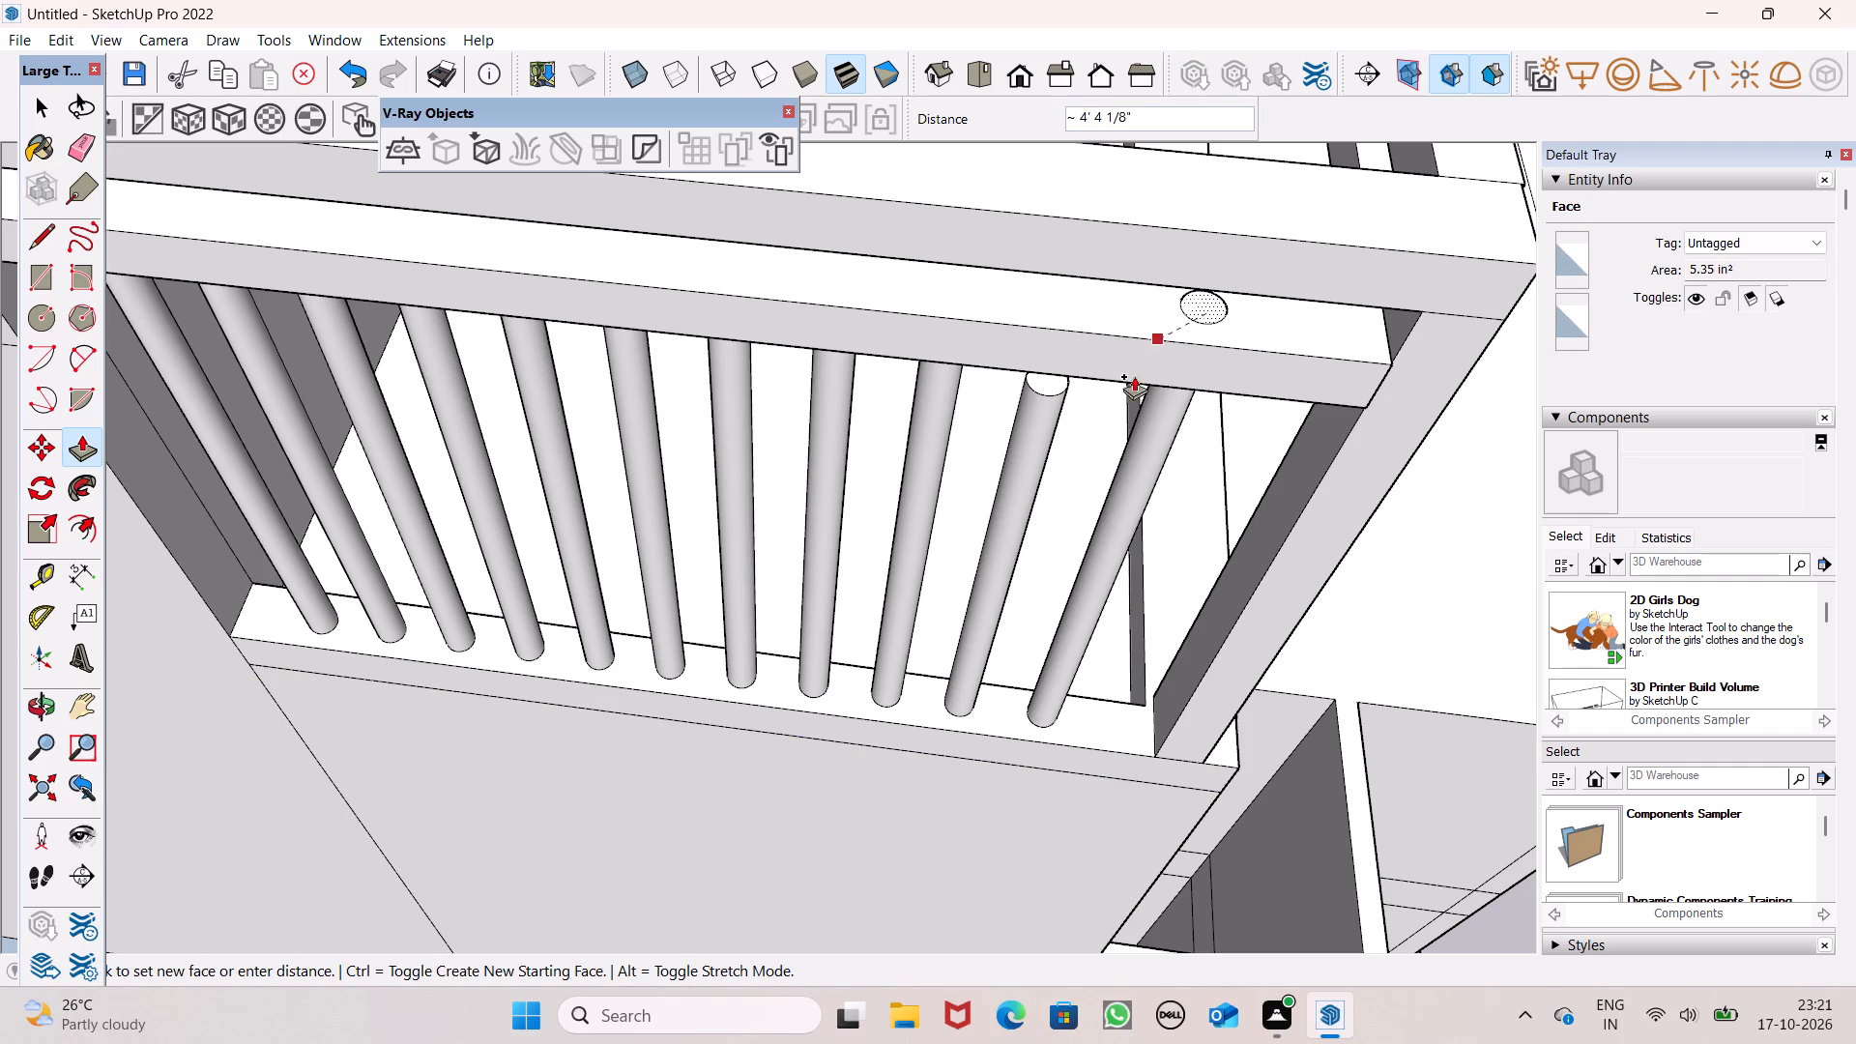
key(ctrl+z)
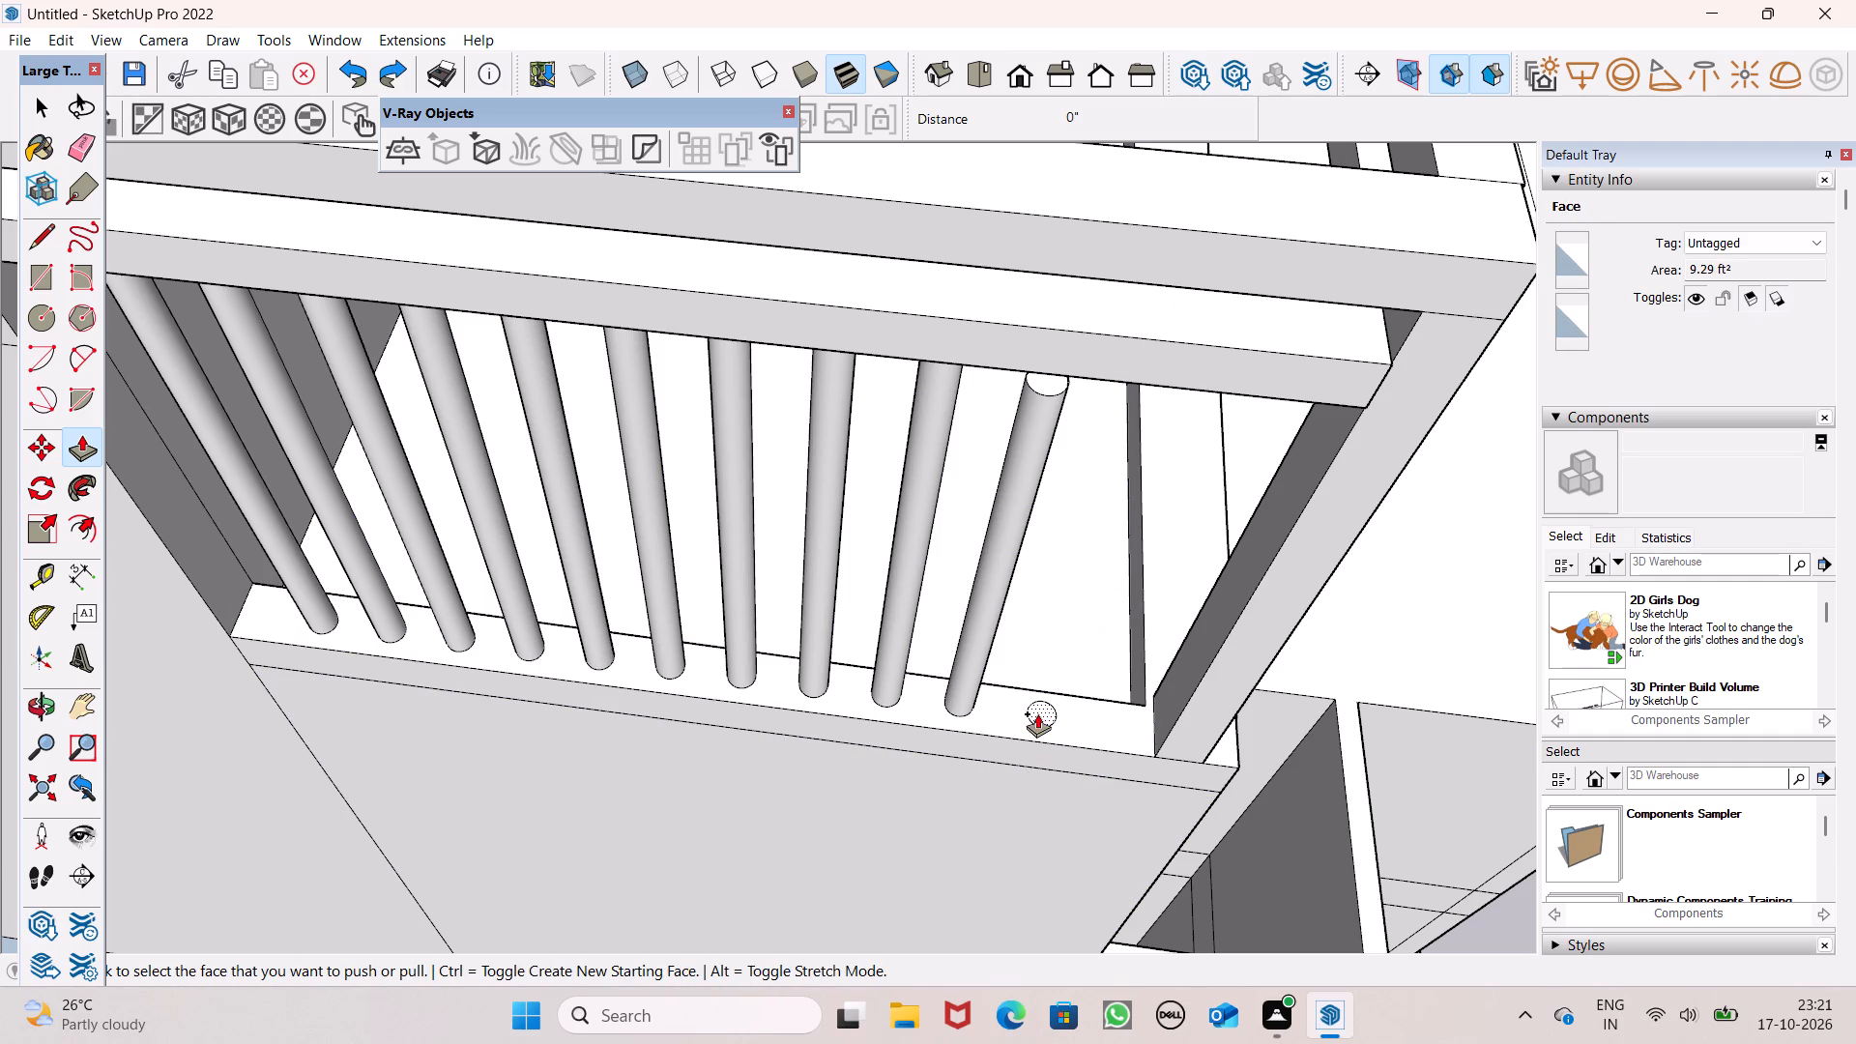
Push/Pull the last baluster circle up about 4' 7/16" and extend the tenth baluster's top by about 2 1/16".
drag(1037, 712, 1133, 377)
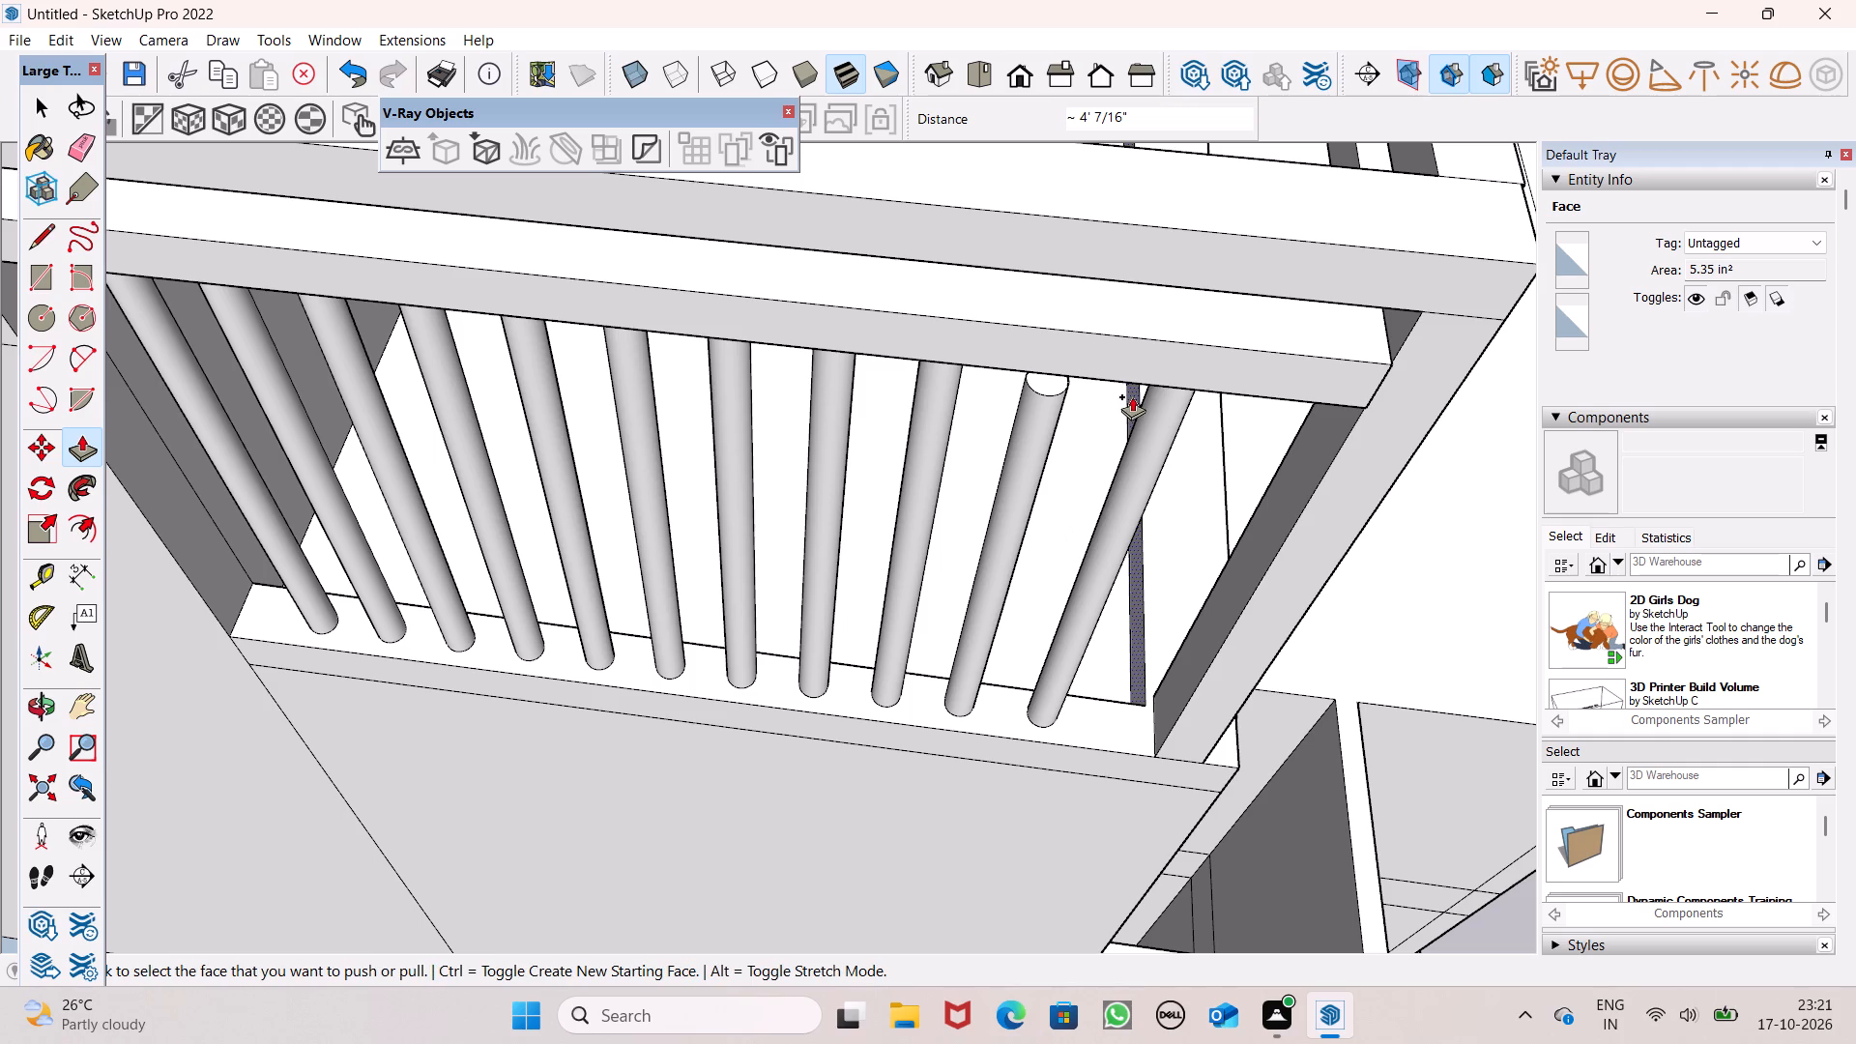
drag(1041, 378, 1052, 357)
Extend the top of the short sixth baluster about 1 1/8" to meet the underside of the upper rail.
scroll(1023, 488, down, 6)
scroll(990, 583, up, 1)
middle_drag(988, 583, 984, 335)
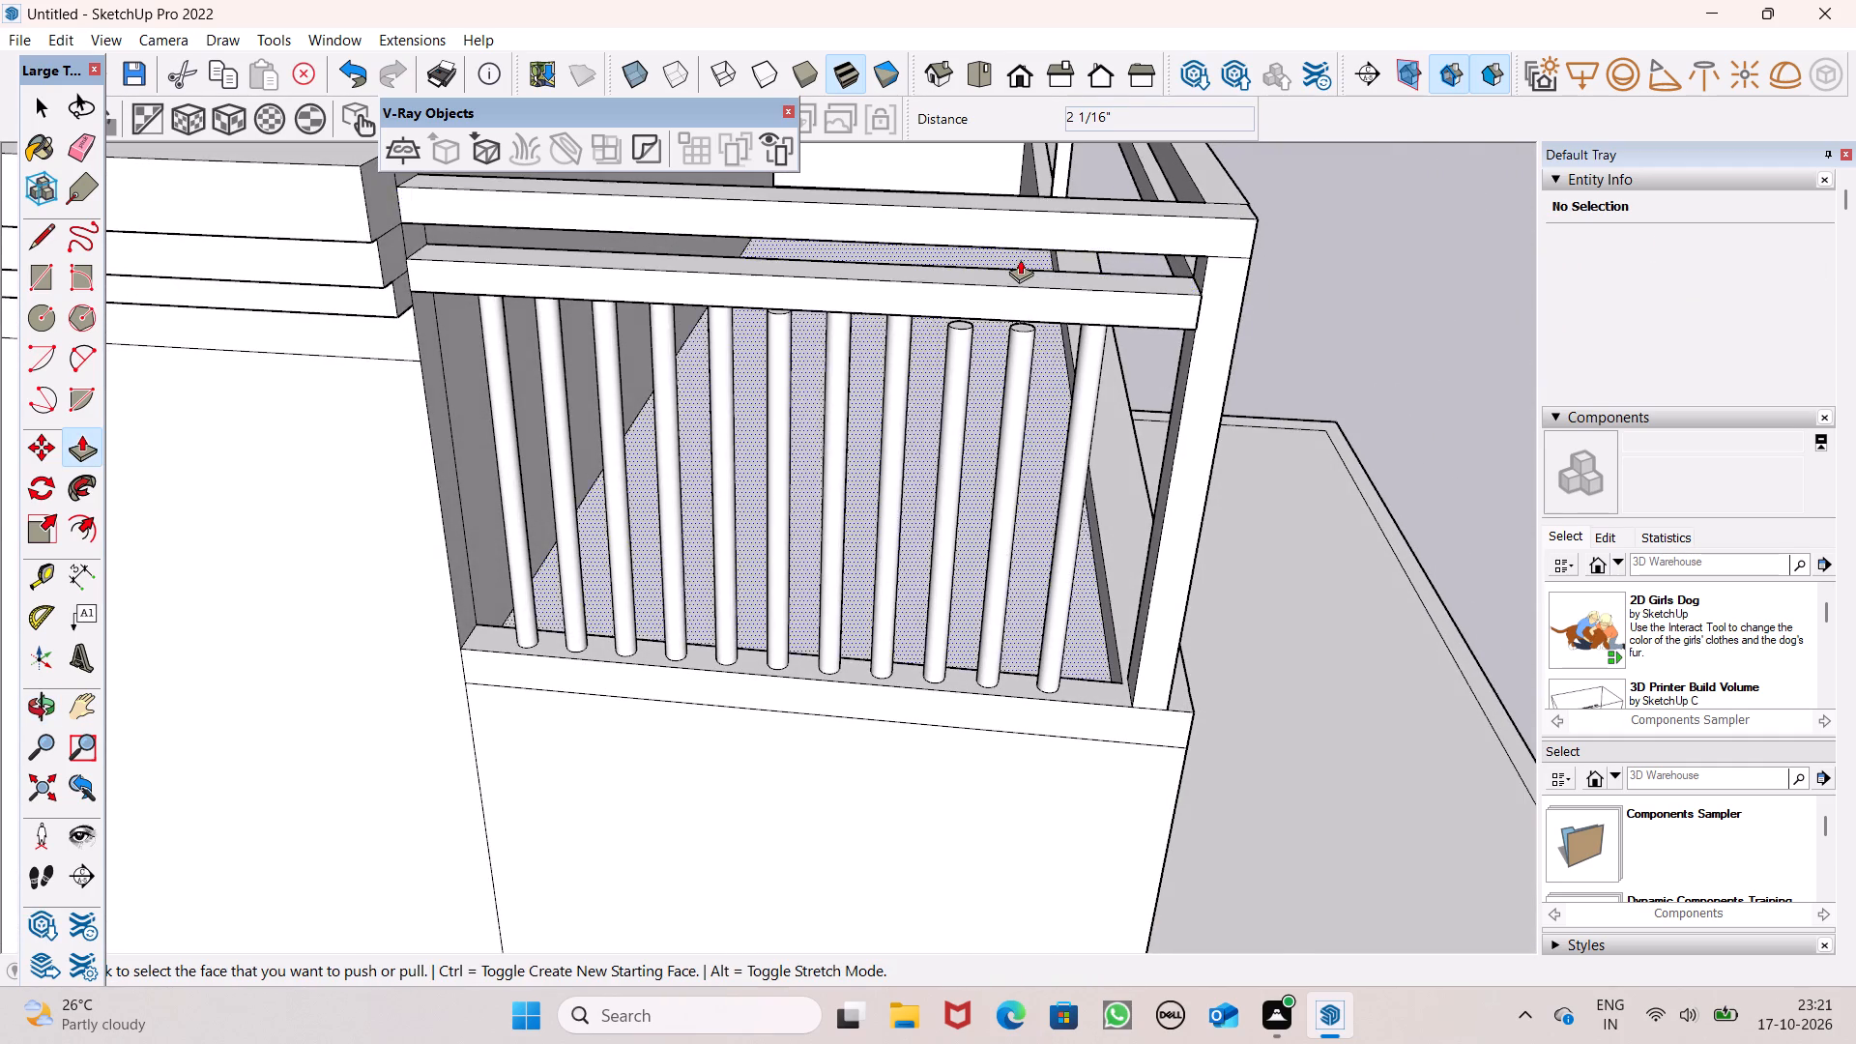
scroll(1020, 259, up, 3)
scroll(1020, 259, down, 4)
middle_drag(681, 323, 769, 82)
scroll(769, 82, up, 1)
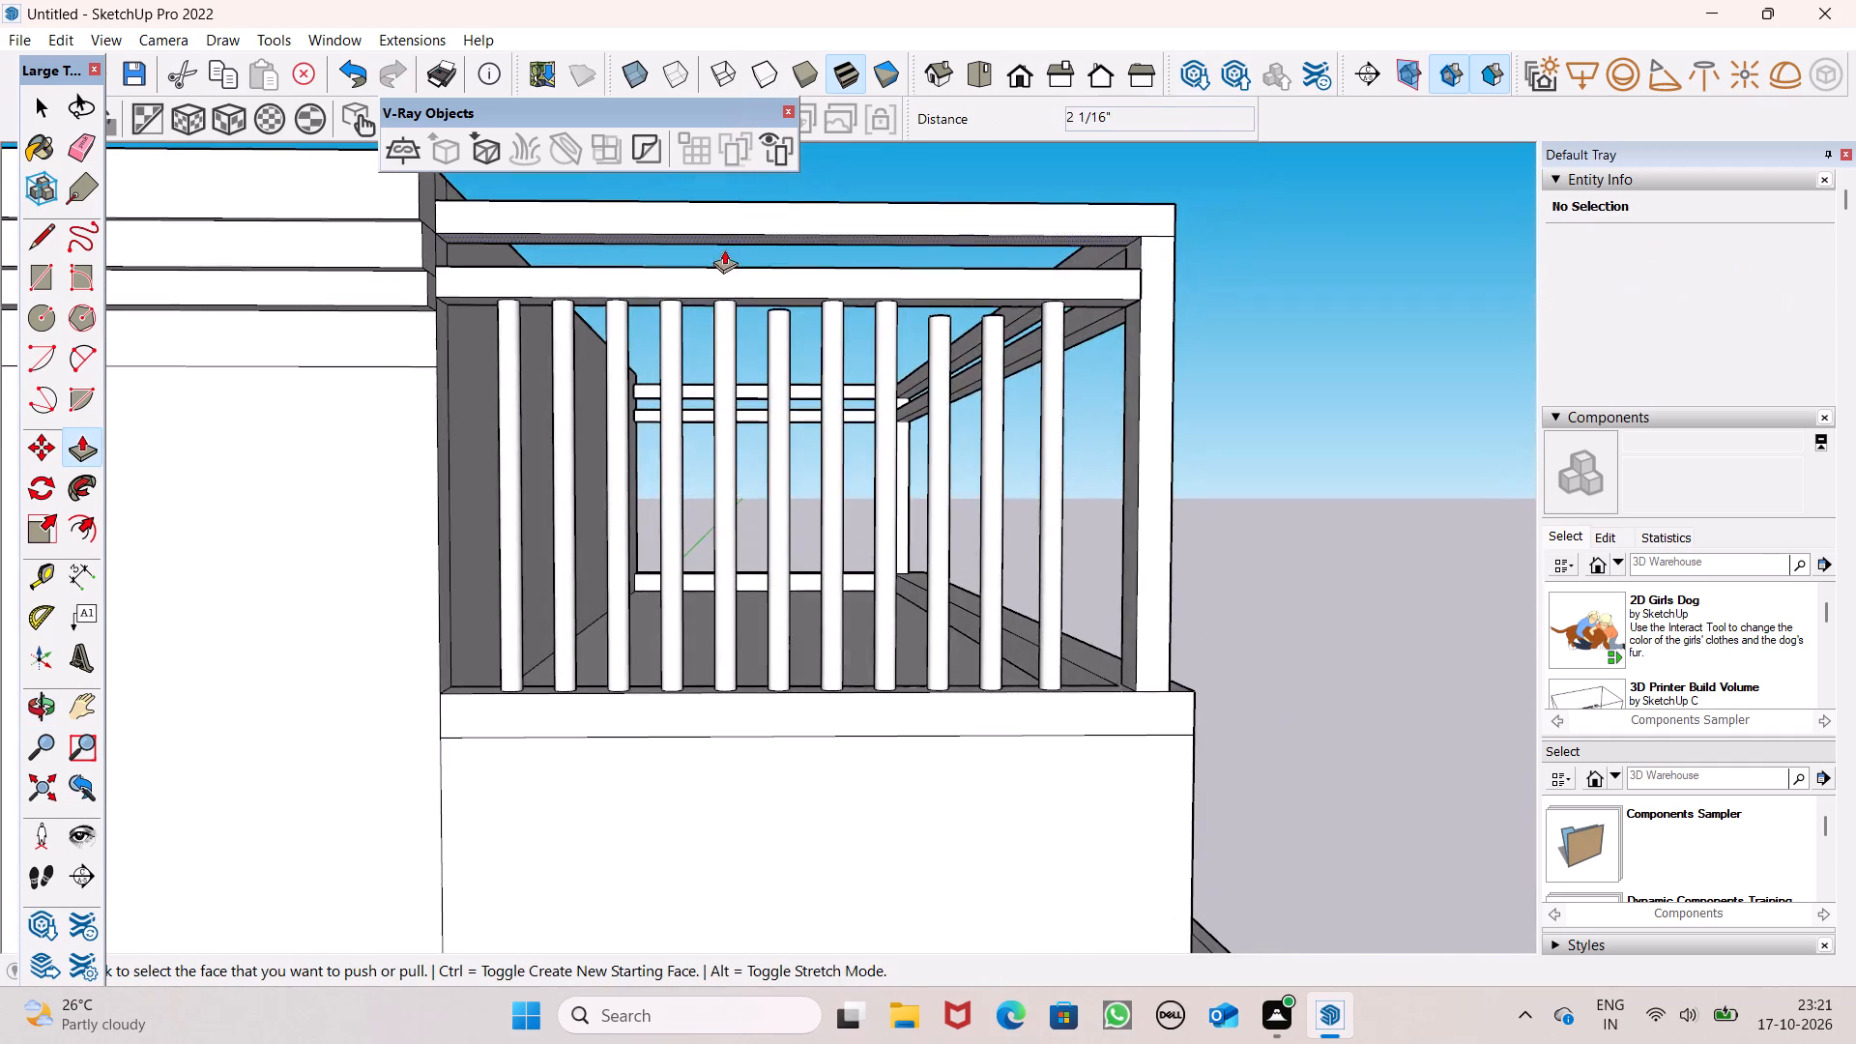
scroll(705, 278, up, 3)
middle_drag(712, 286, 762, 156)
scroll(747, 195, up, 1)
scroll(739, 327, up, 8)
middle_click(739, 329)
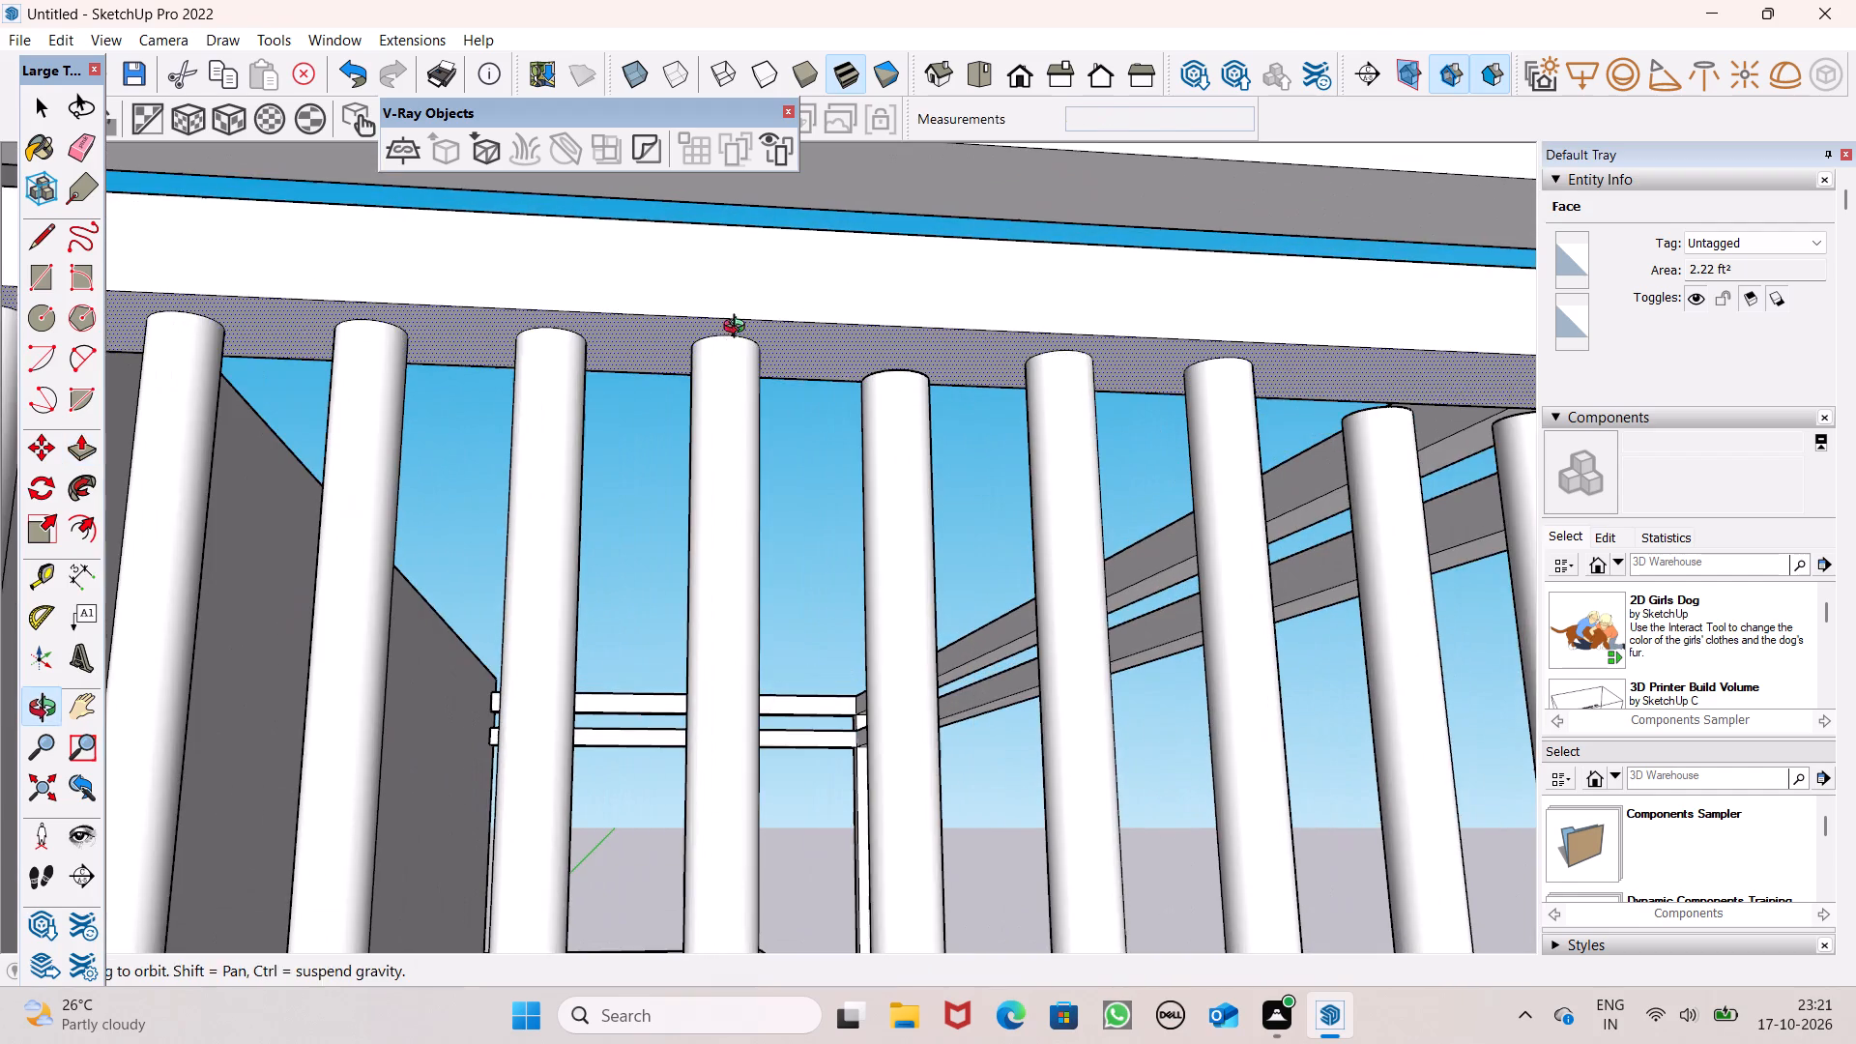
scroll(752, 361, up, 8)
middle_drag(753, 460, 761, 586)
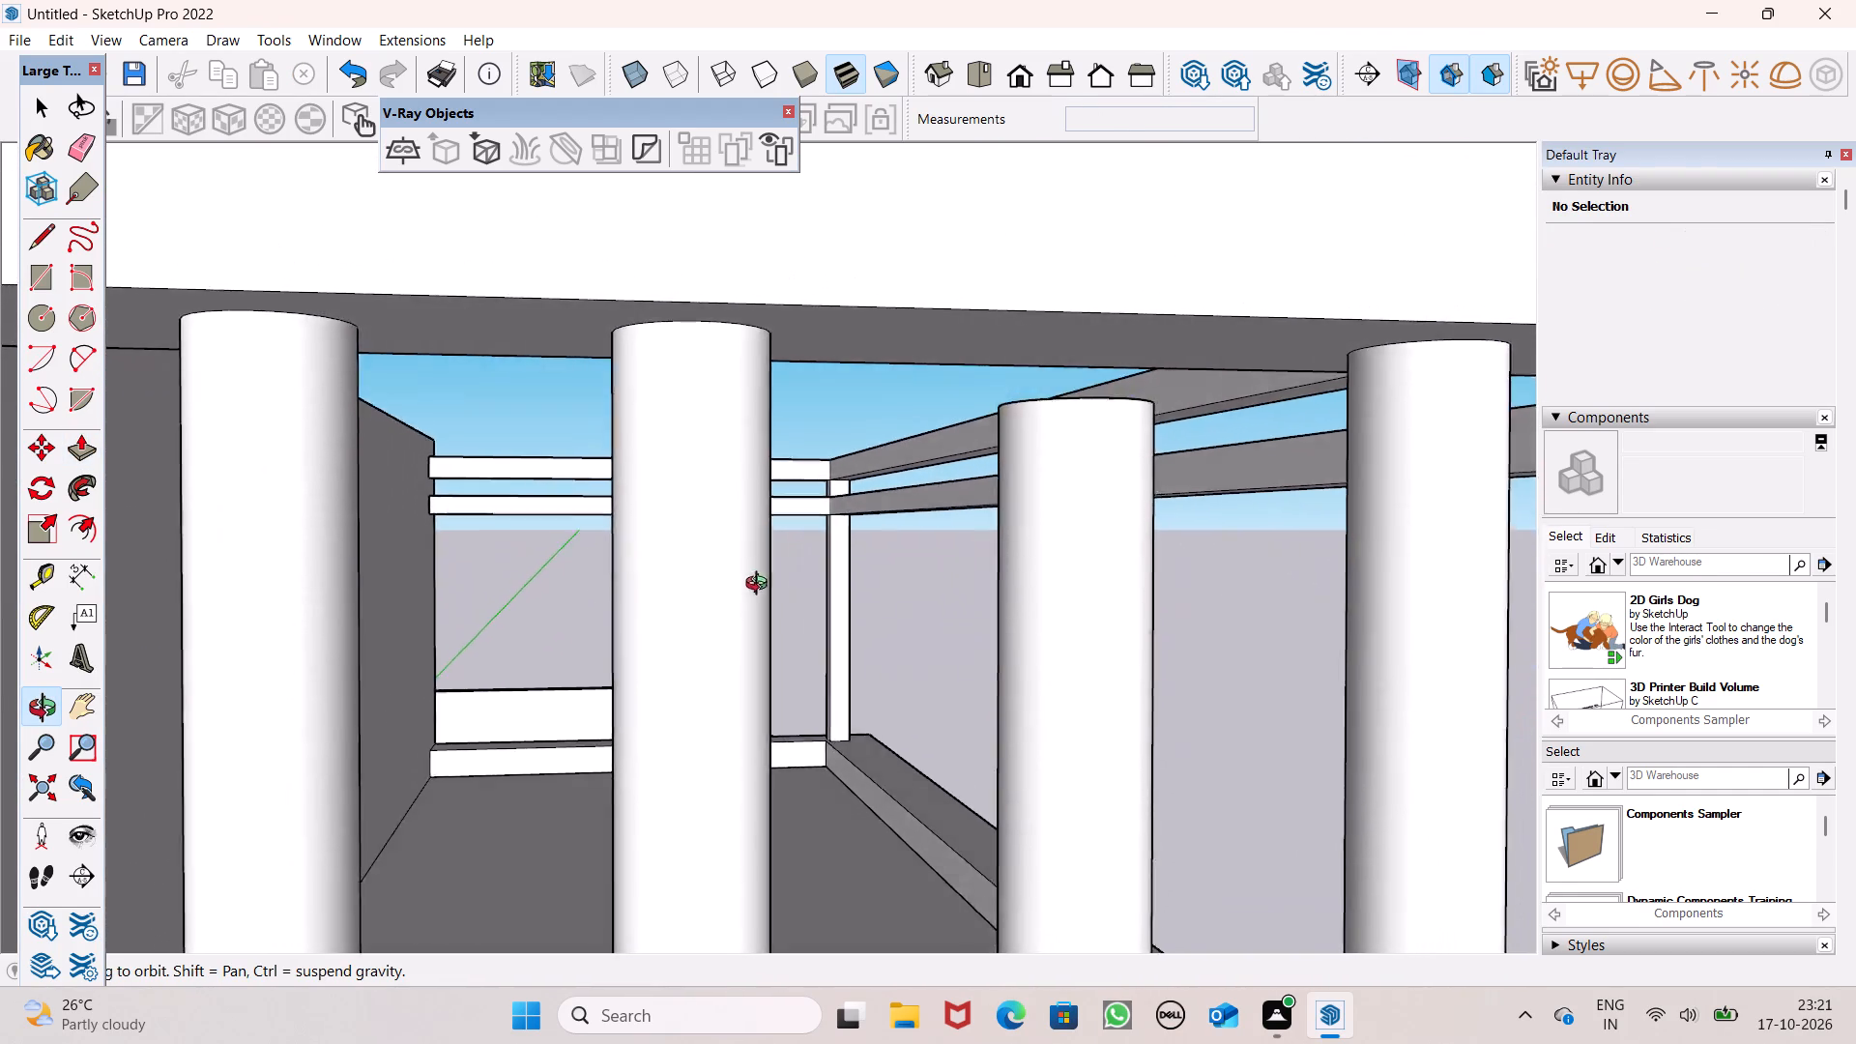
middle_drag(761, 586, 685, 684)
drag(1077, 416, 1075, 404)
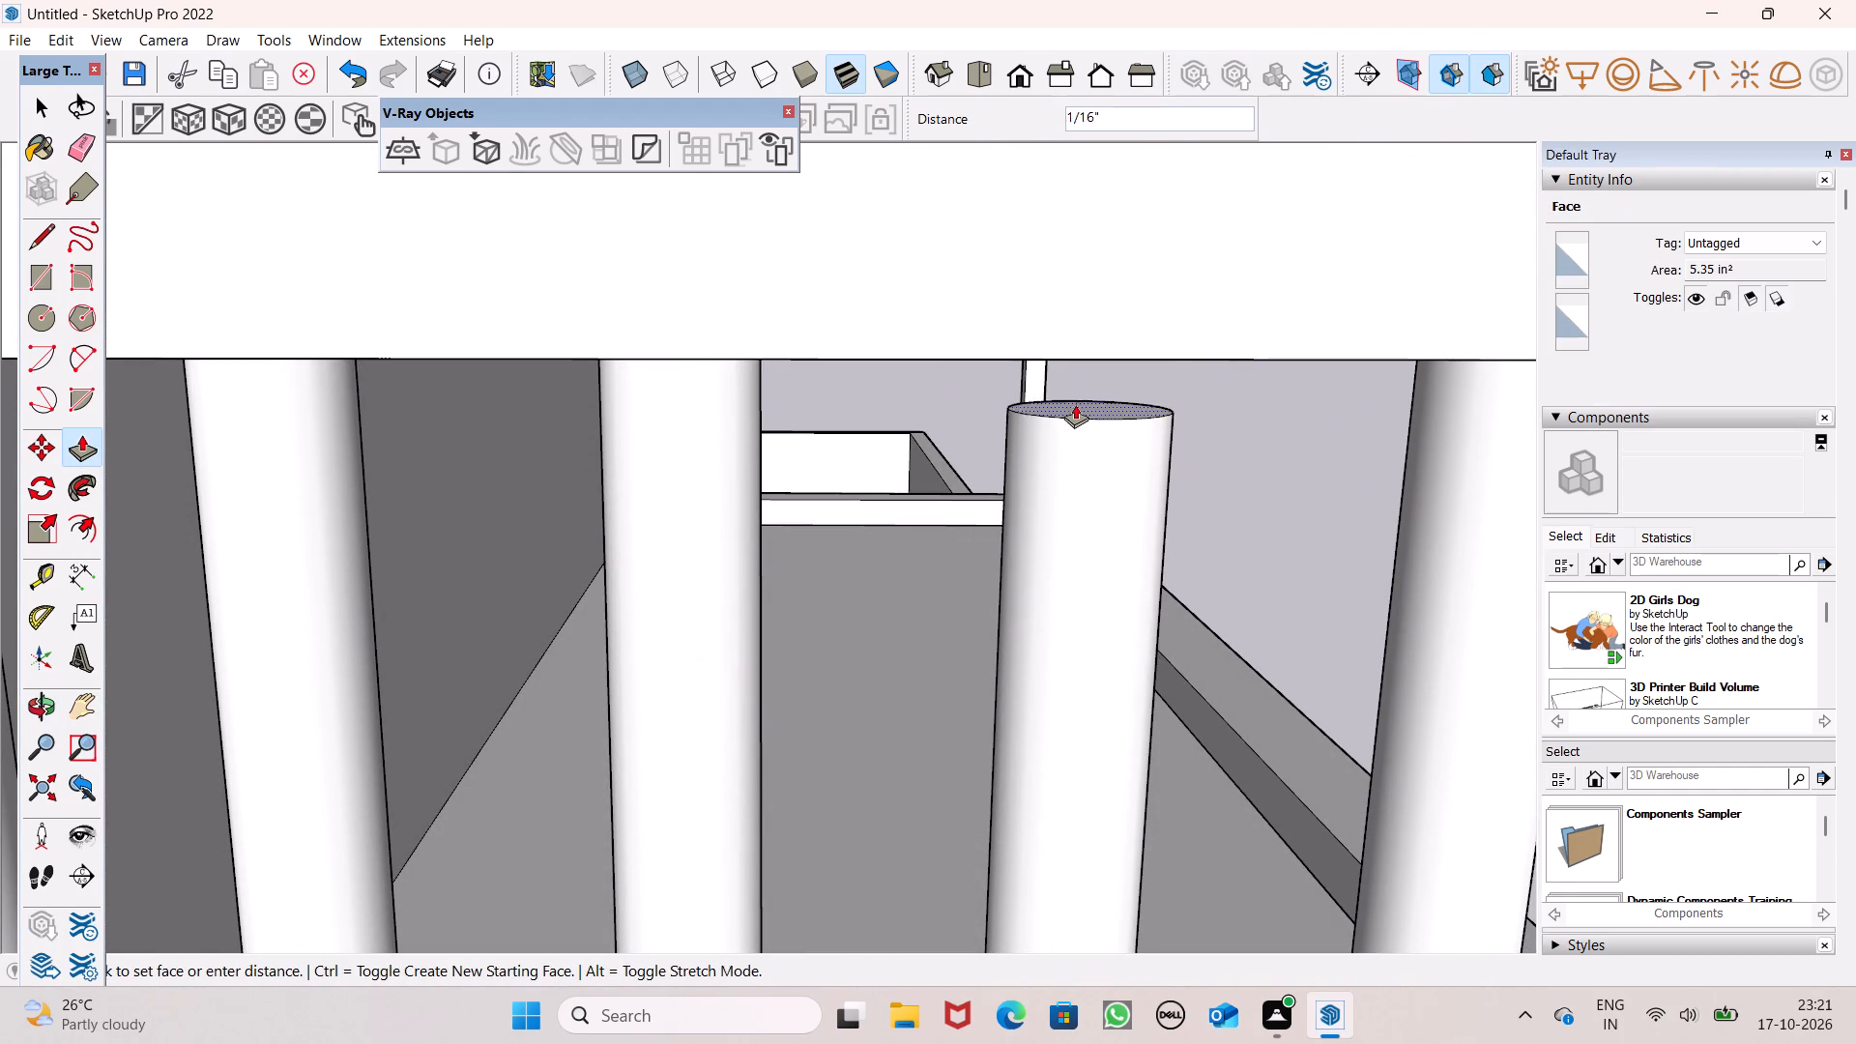
drag(1075, 404, 1065, 356)
Extend the tops of the two remaining short balusters by about 2 1/16" and about 1 7/8" to meet the upper rail's underside.
scroll(1031, 365, down, 11)
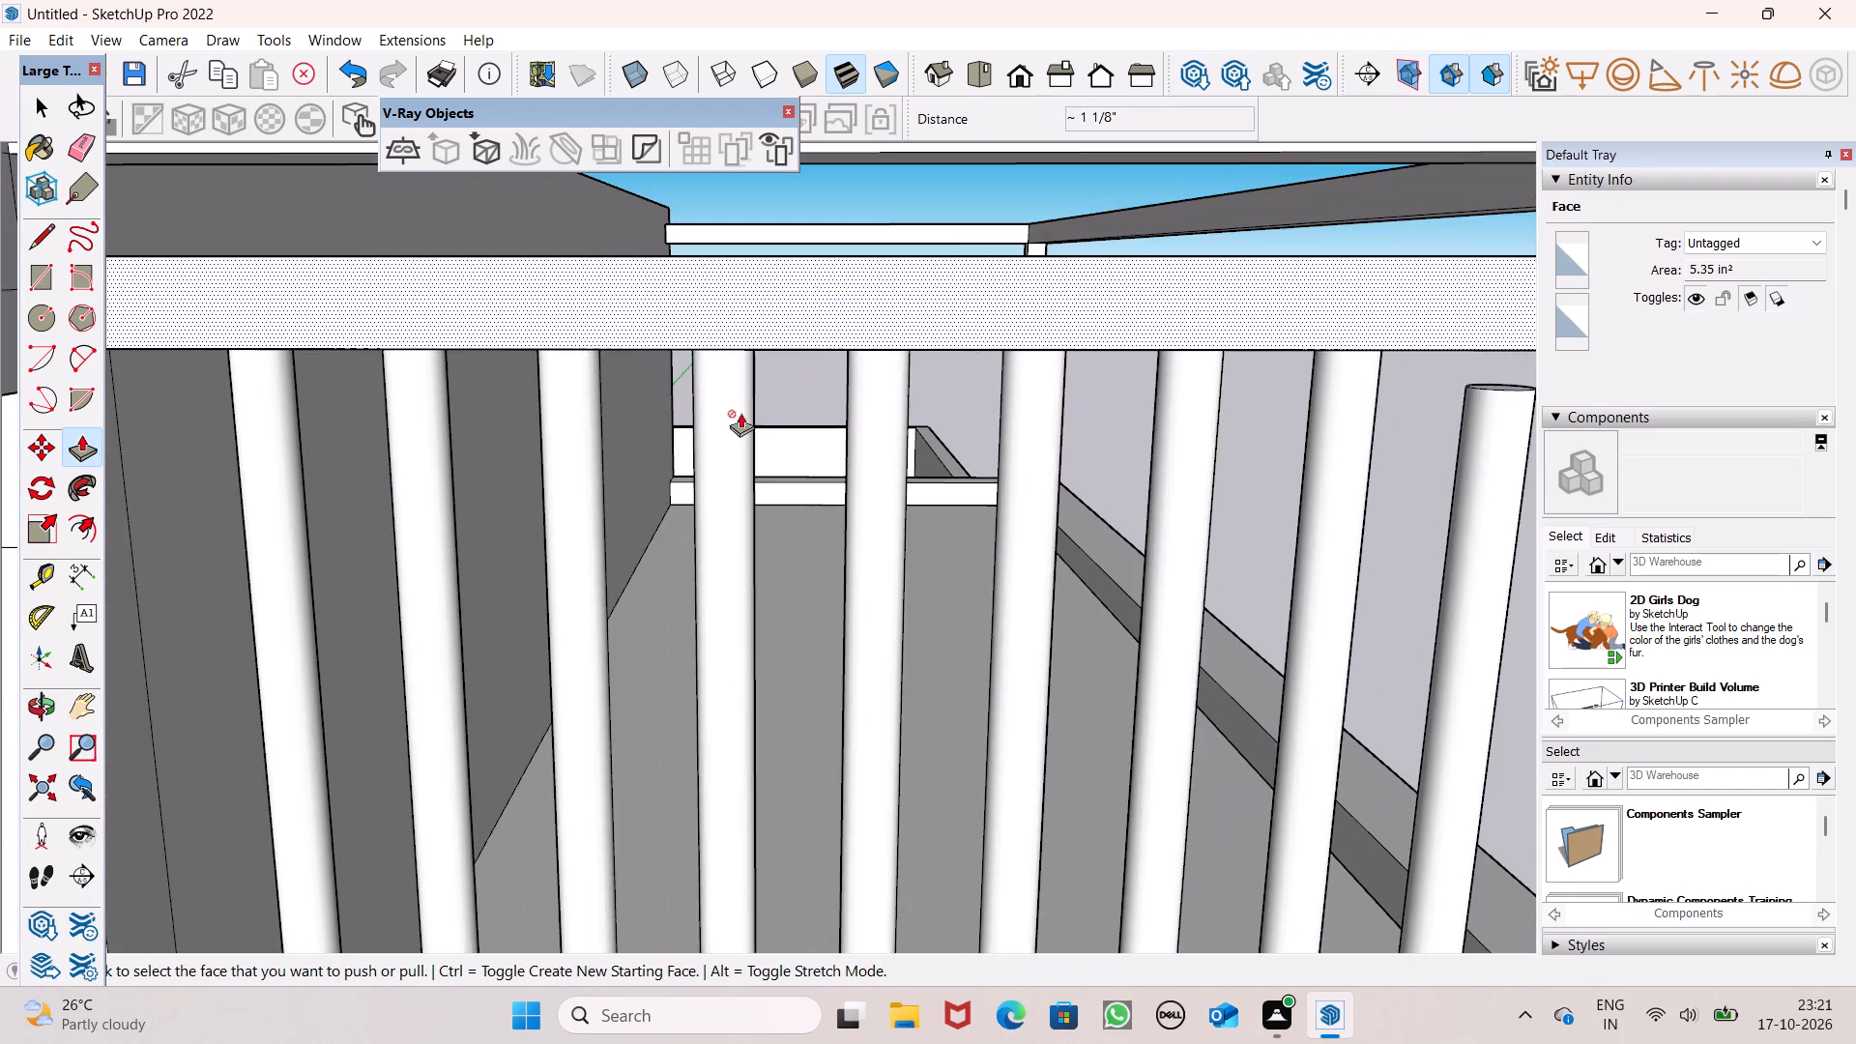
middle_drag(740, 414, 1332, 355)
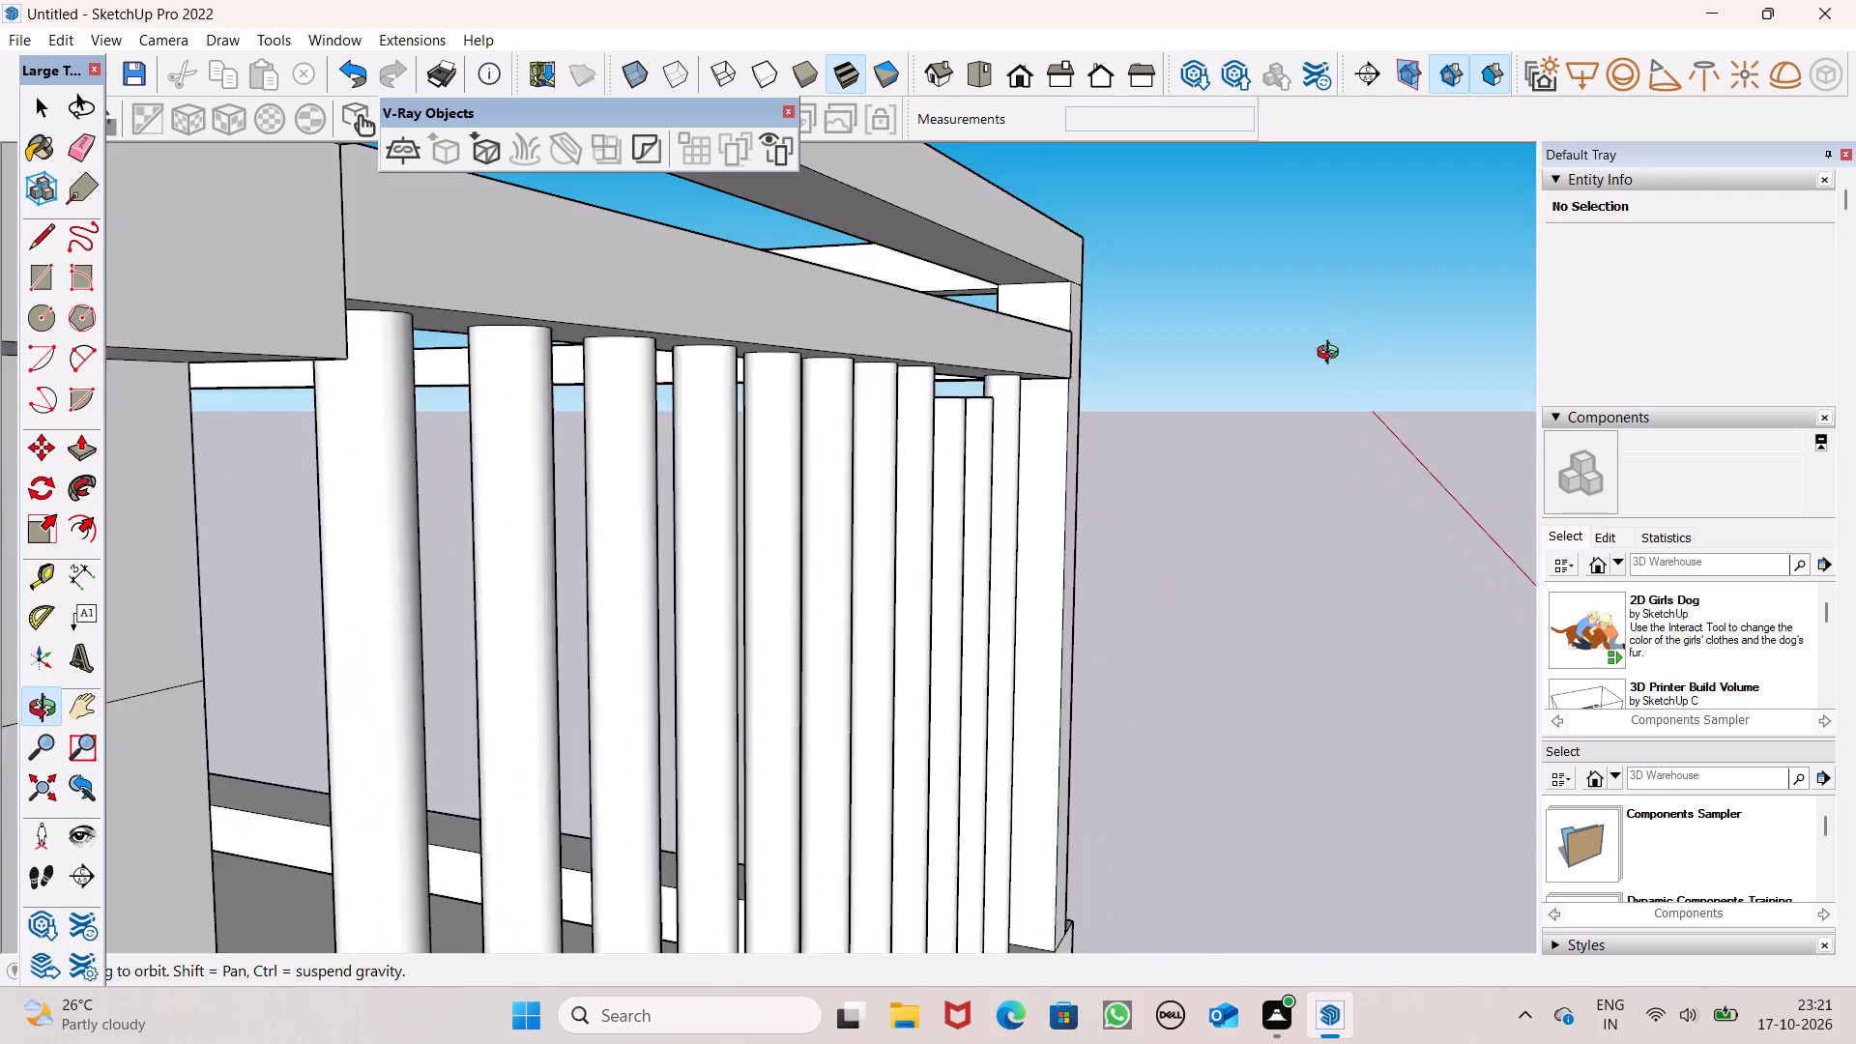
middle_drag(1332, 355, 644, 192)
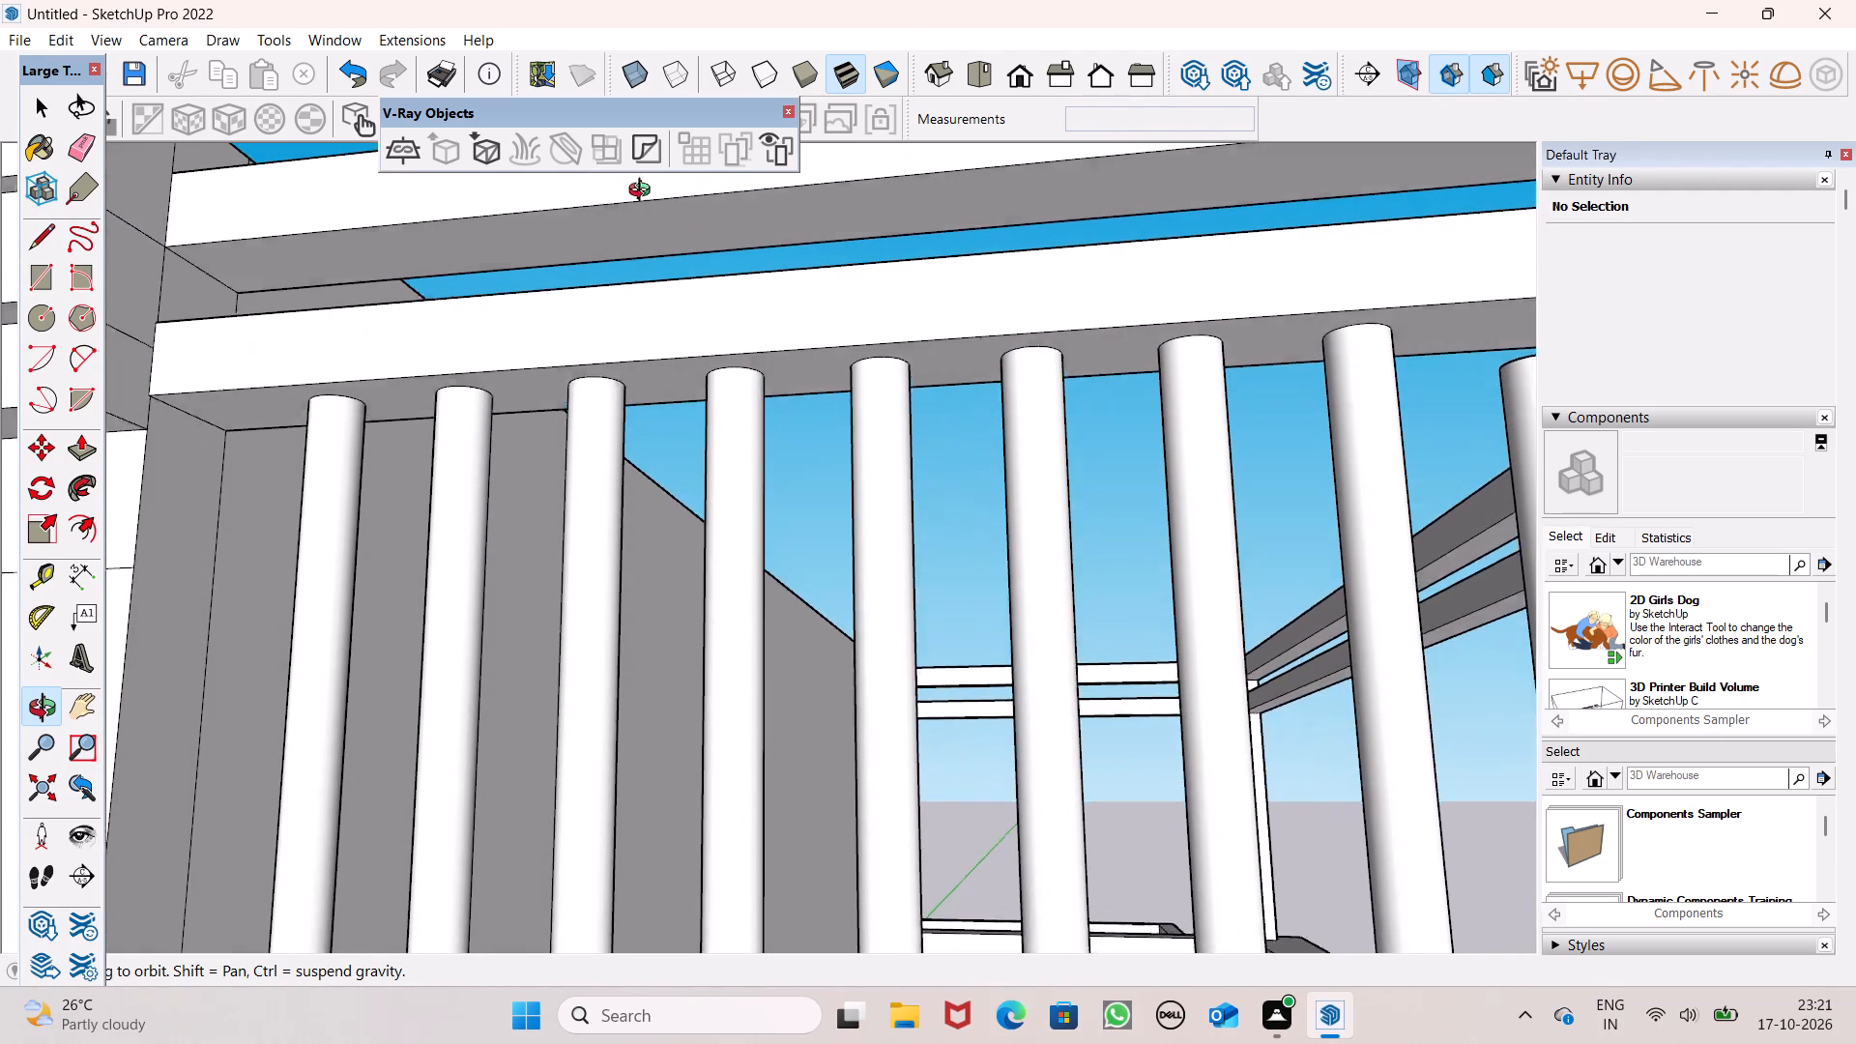
middle_drag(644, 192, 644, 190)
scroll(1290, 381, up, 5)
scroll(1290, 381, down, 6)
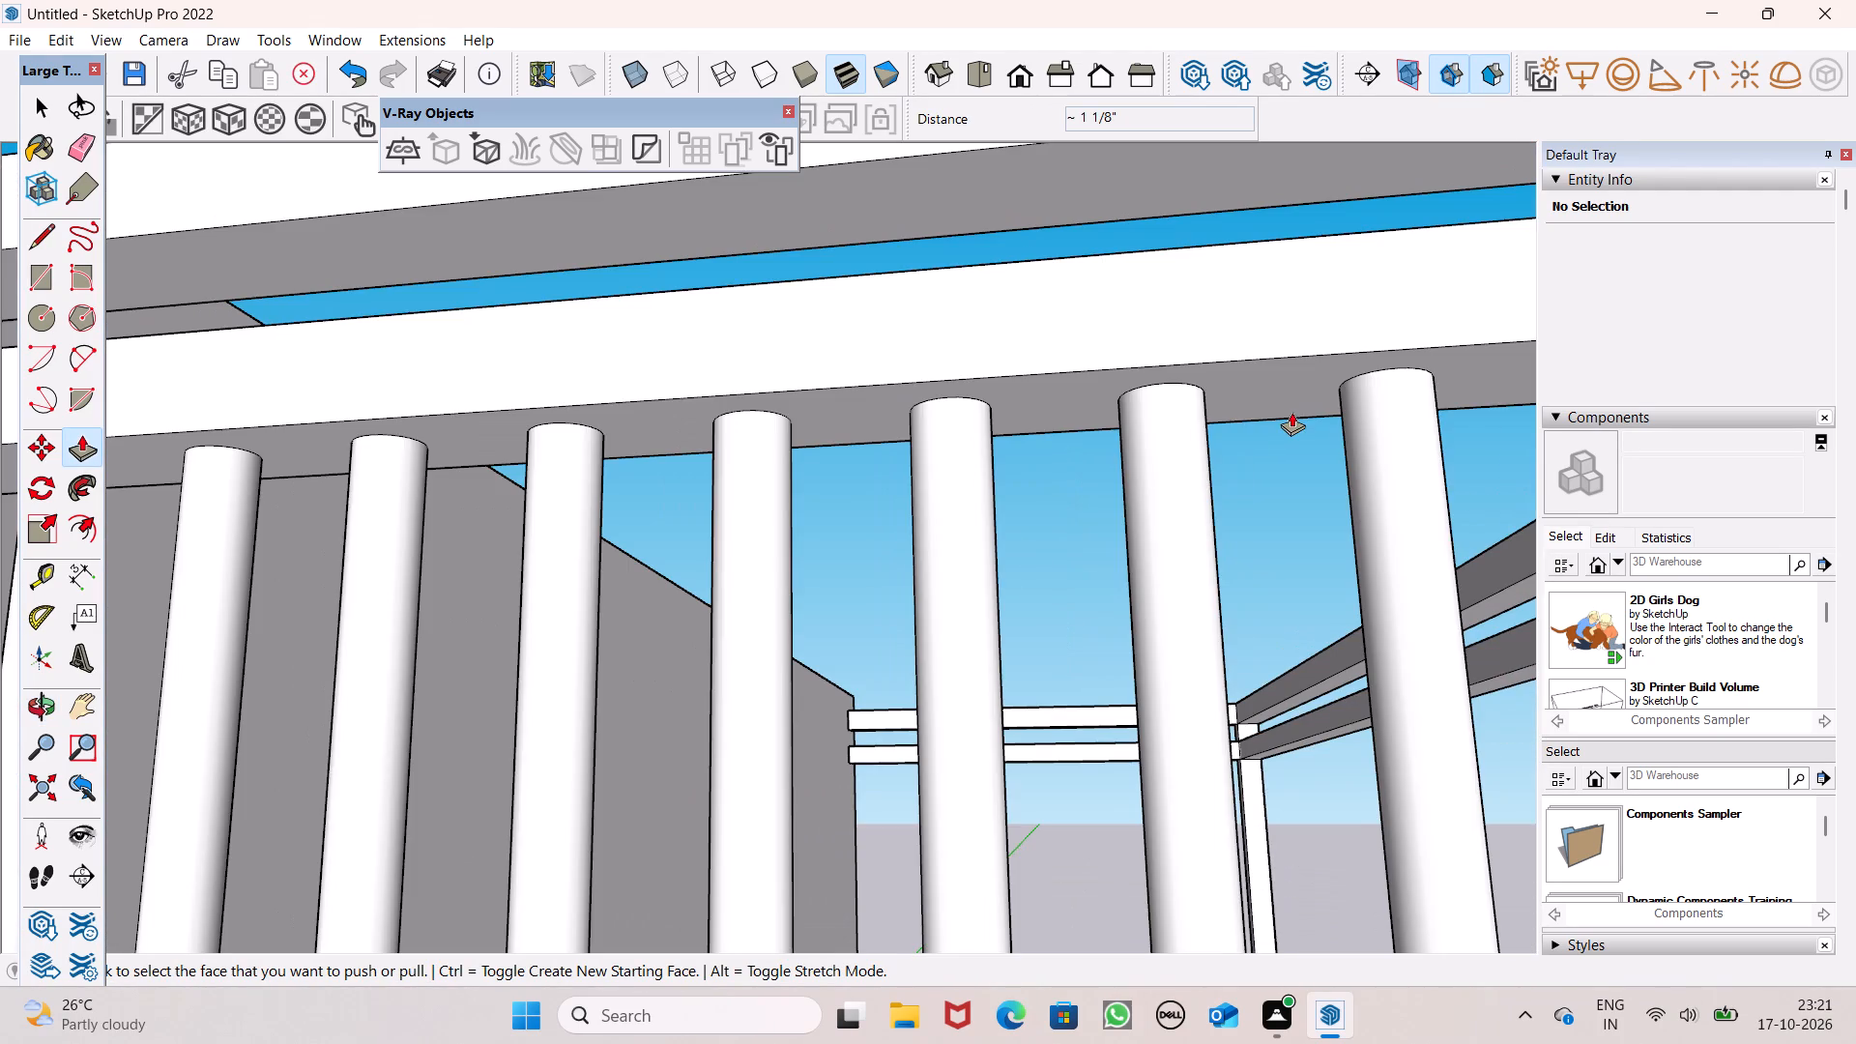
middle_drag(1094, 440, 1261, 563)
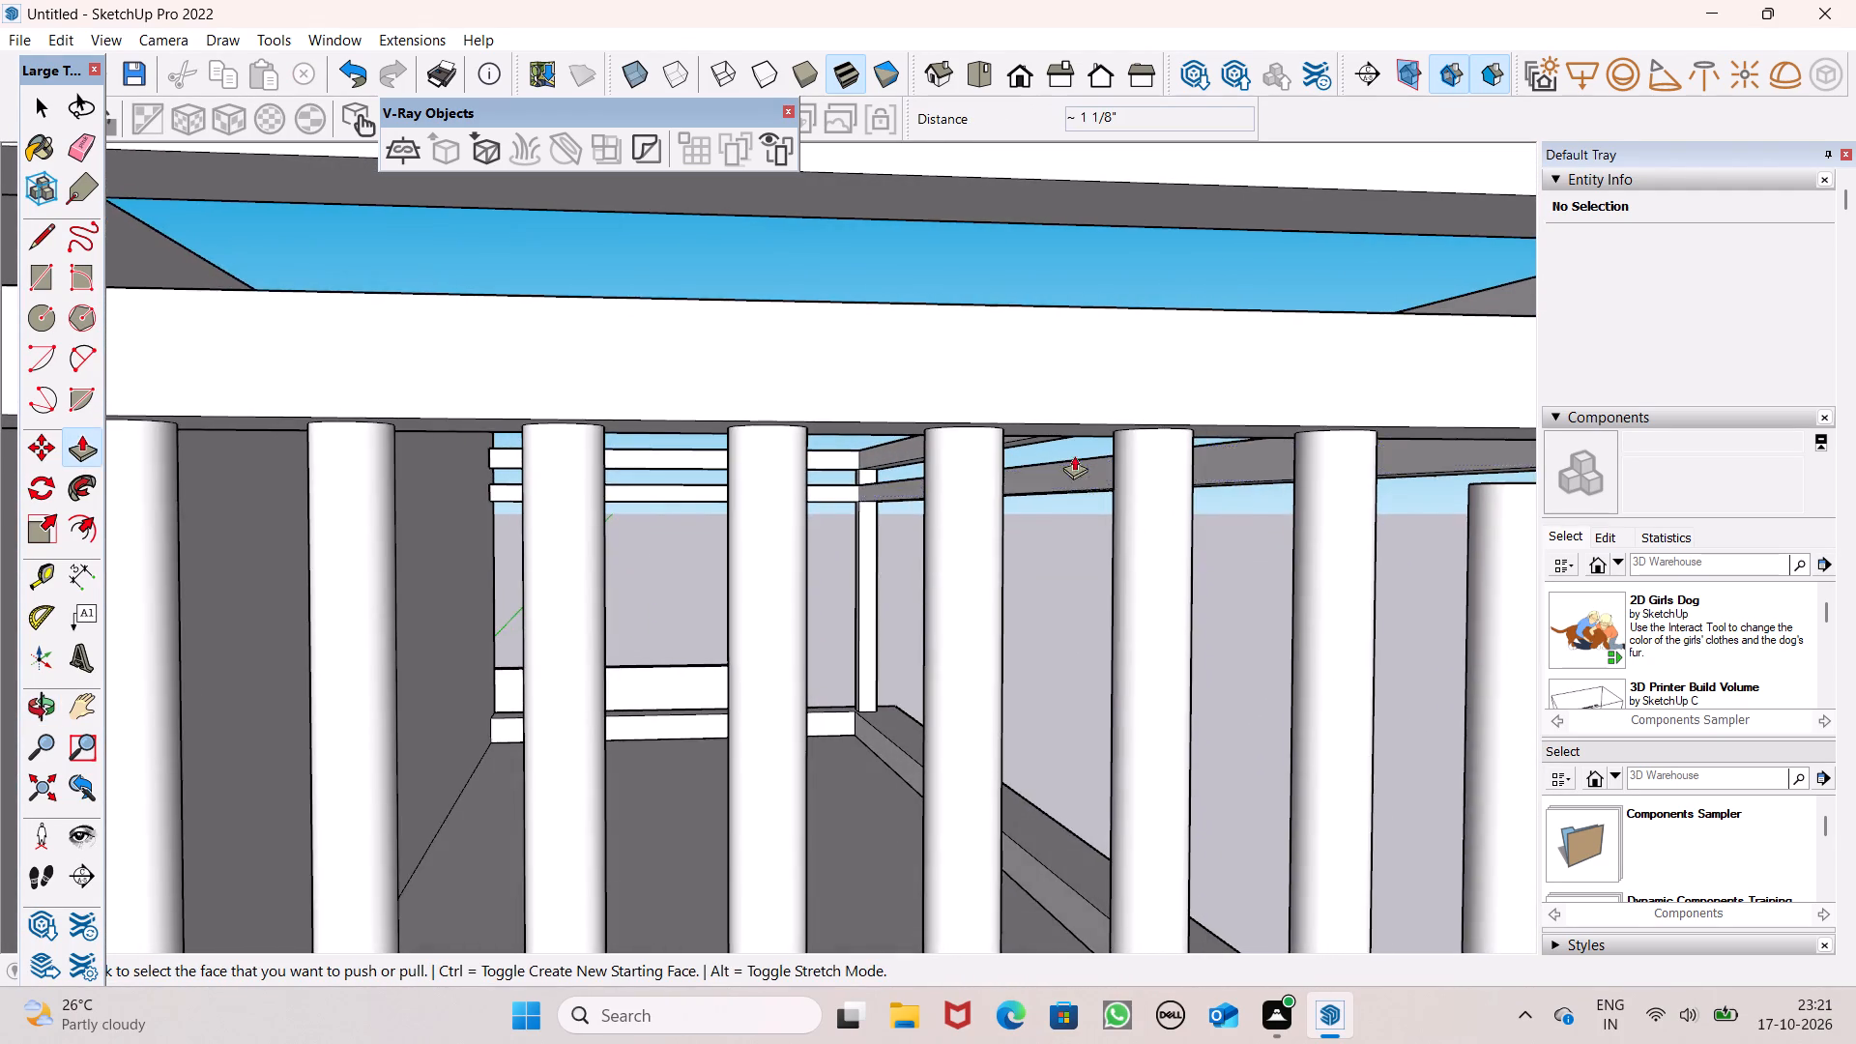
scroll(1074, 450, up, 2)
scroll(1072, 460, down, 2)
middle_drag(1033, 497, 1103, 467)
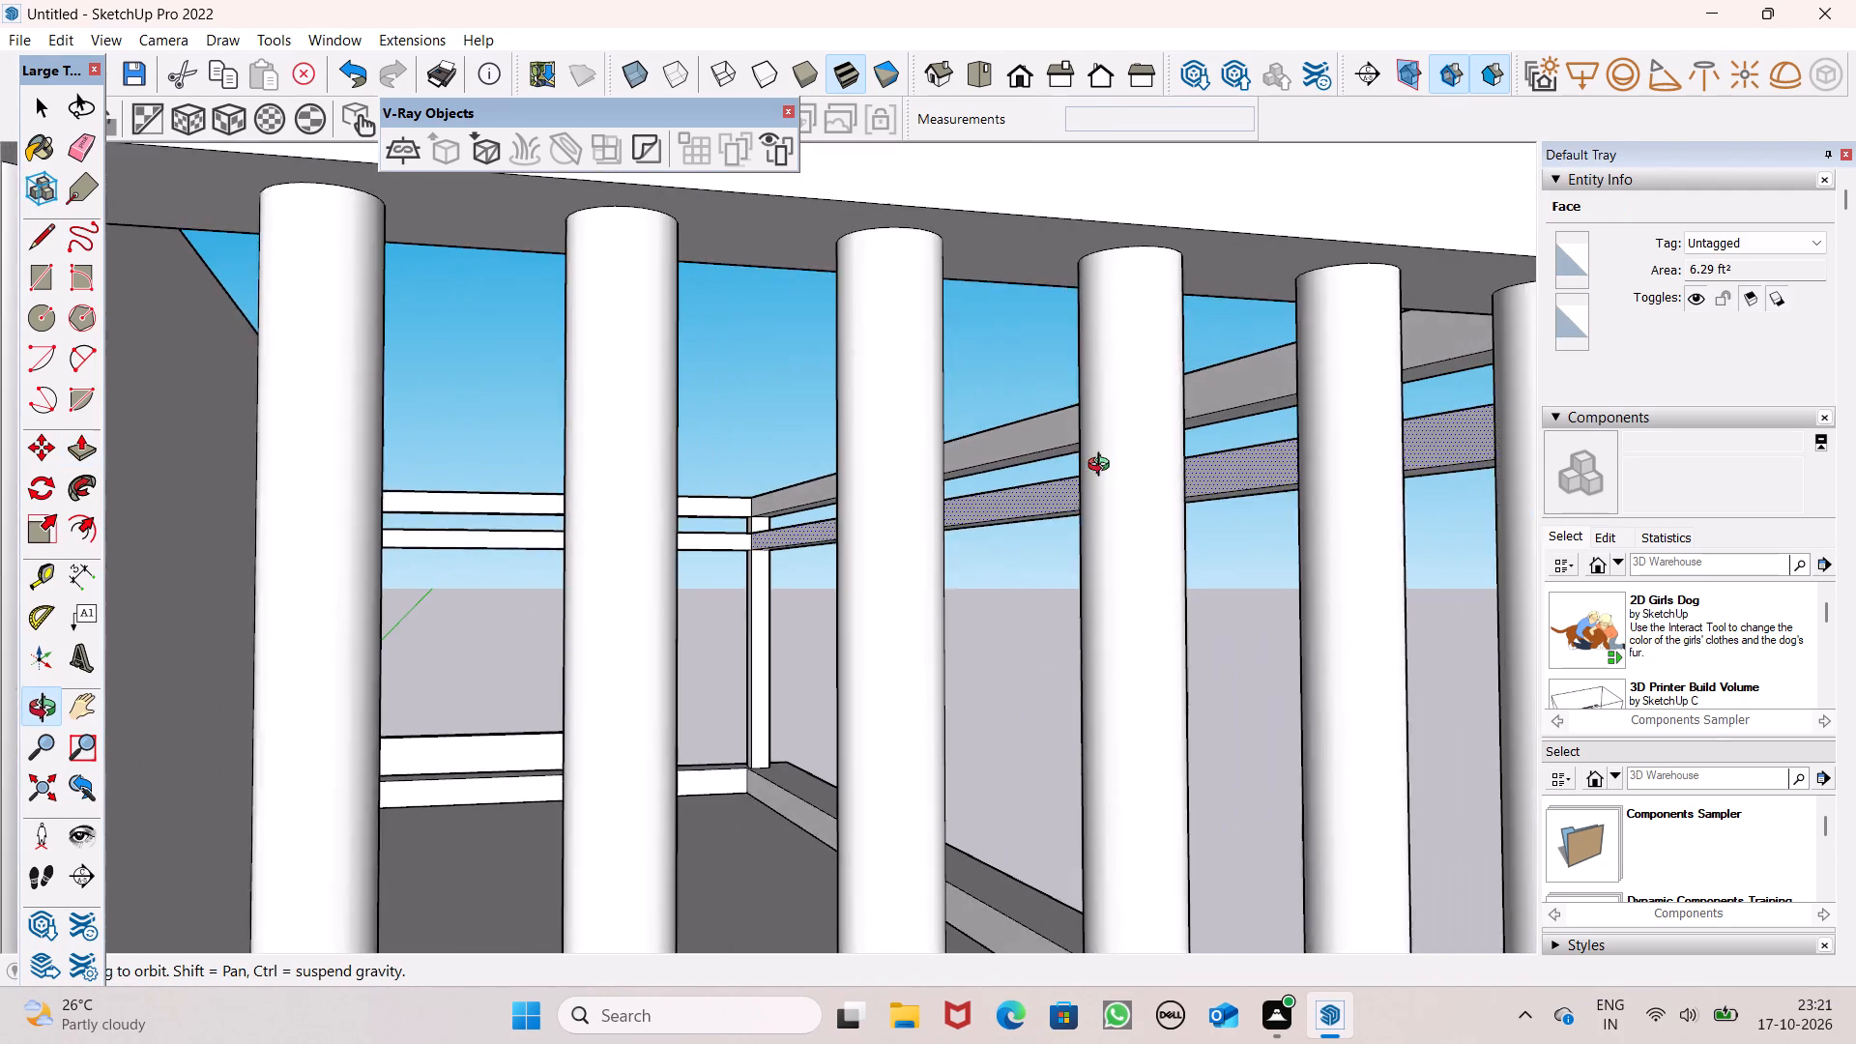
middle_drag(1103, 467, 914, 501)
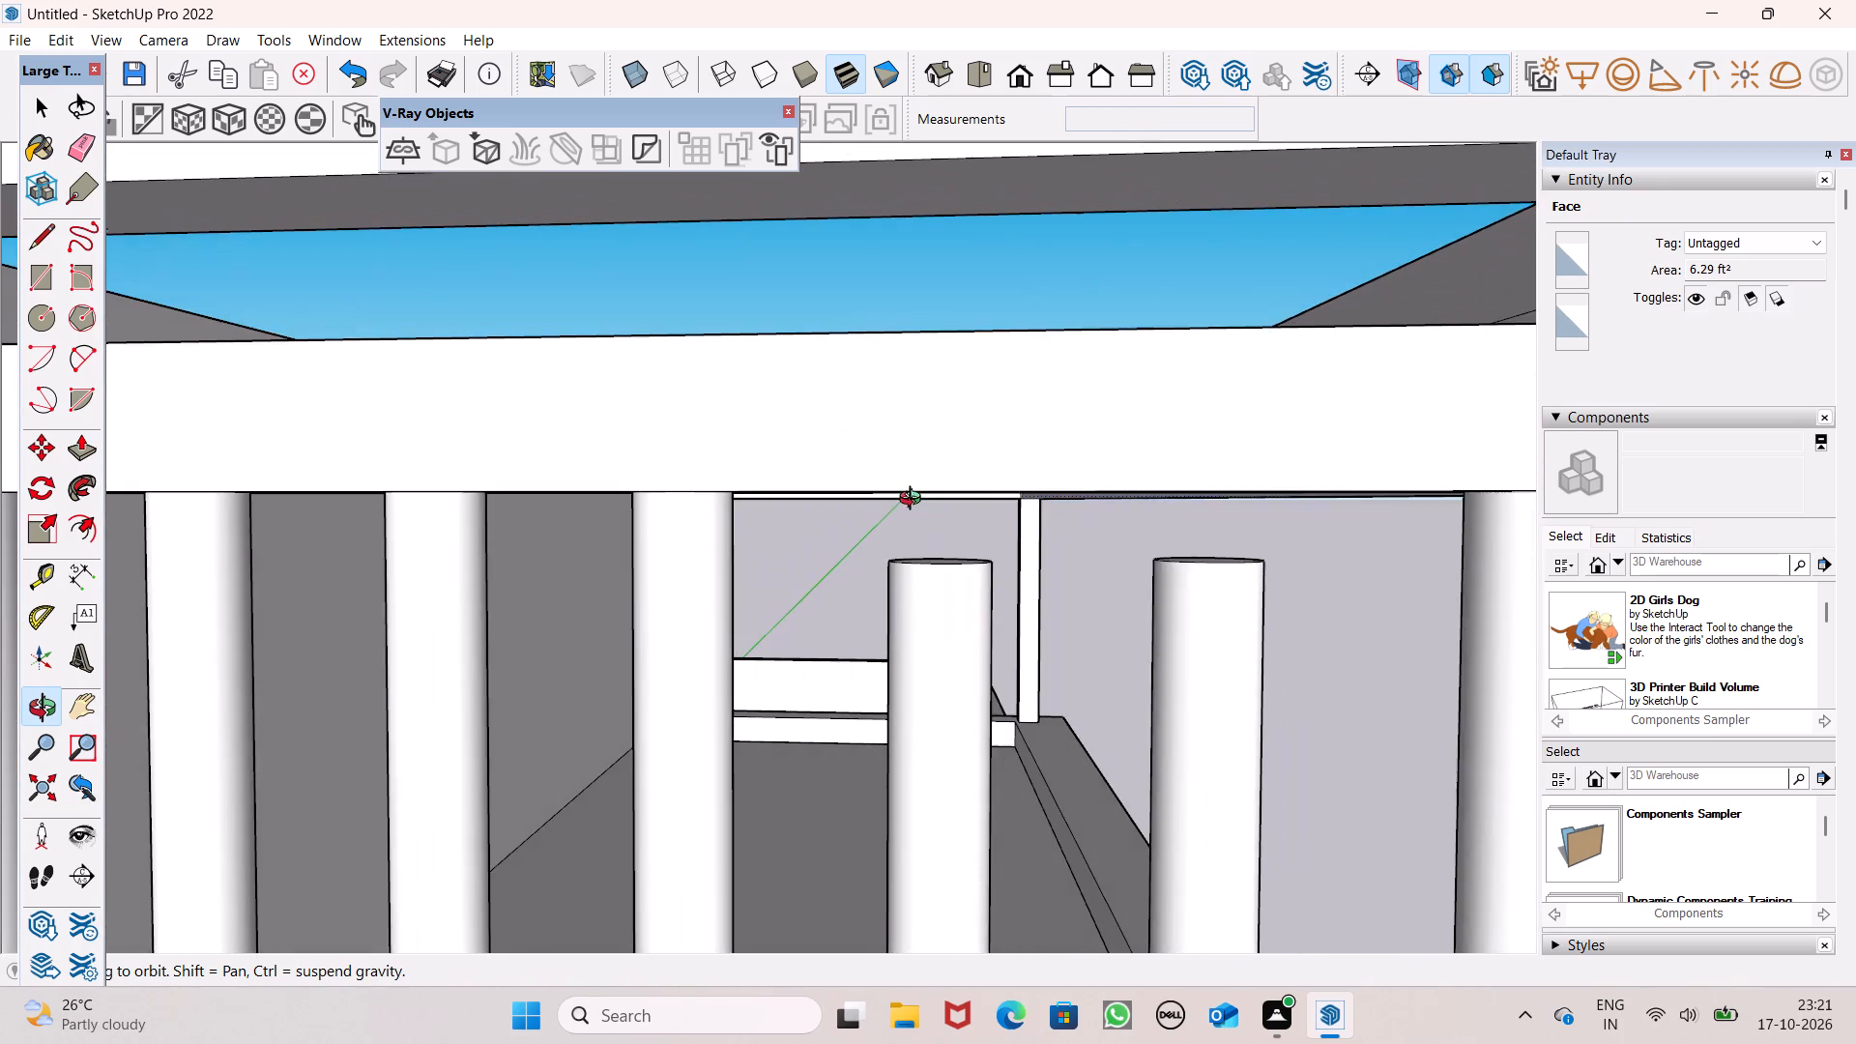
middle_drag(914, 501, 908, 508)
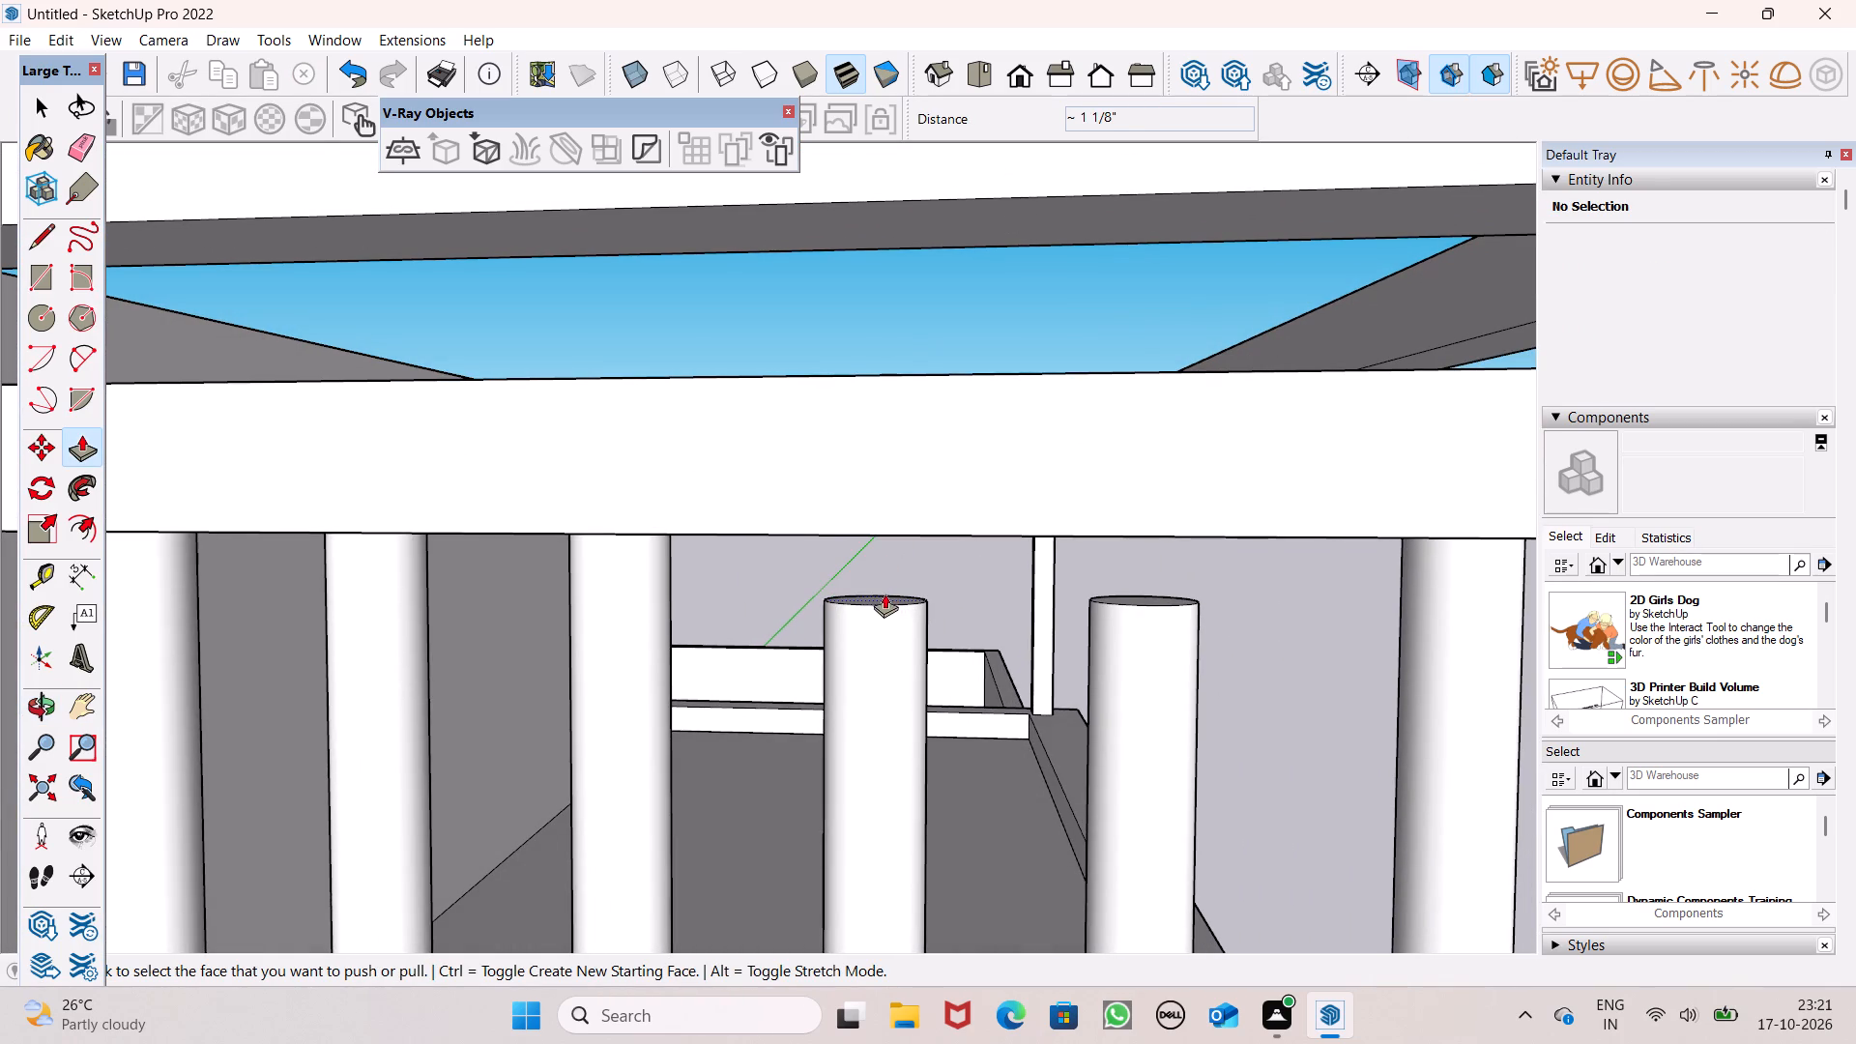
drag(882, 597, 881, 519)
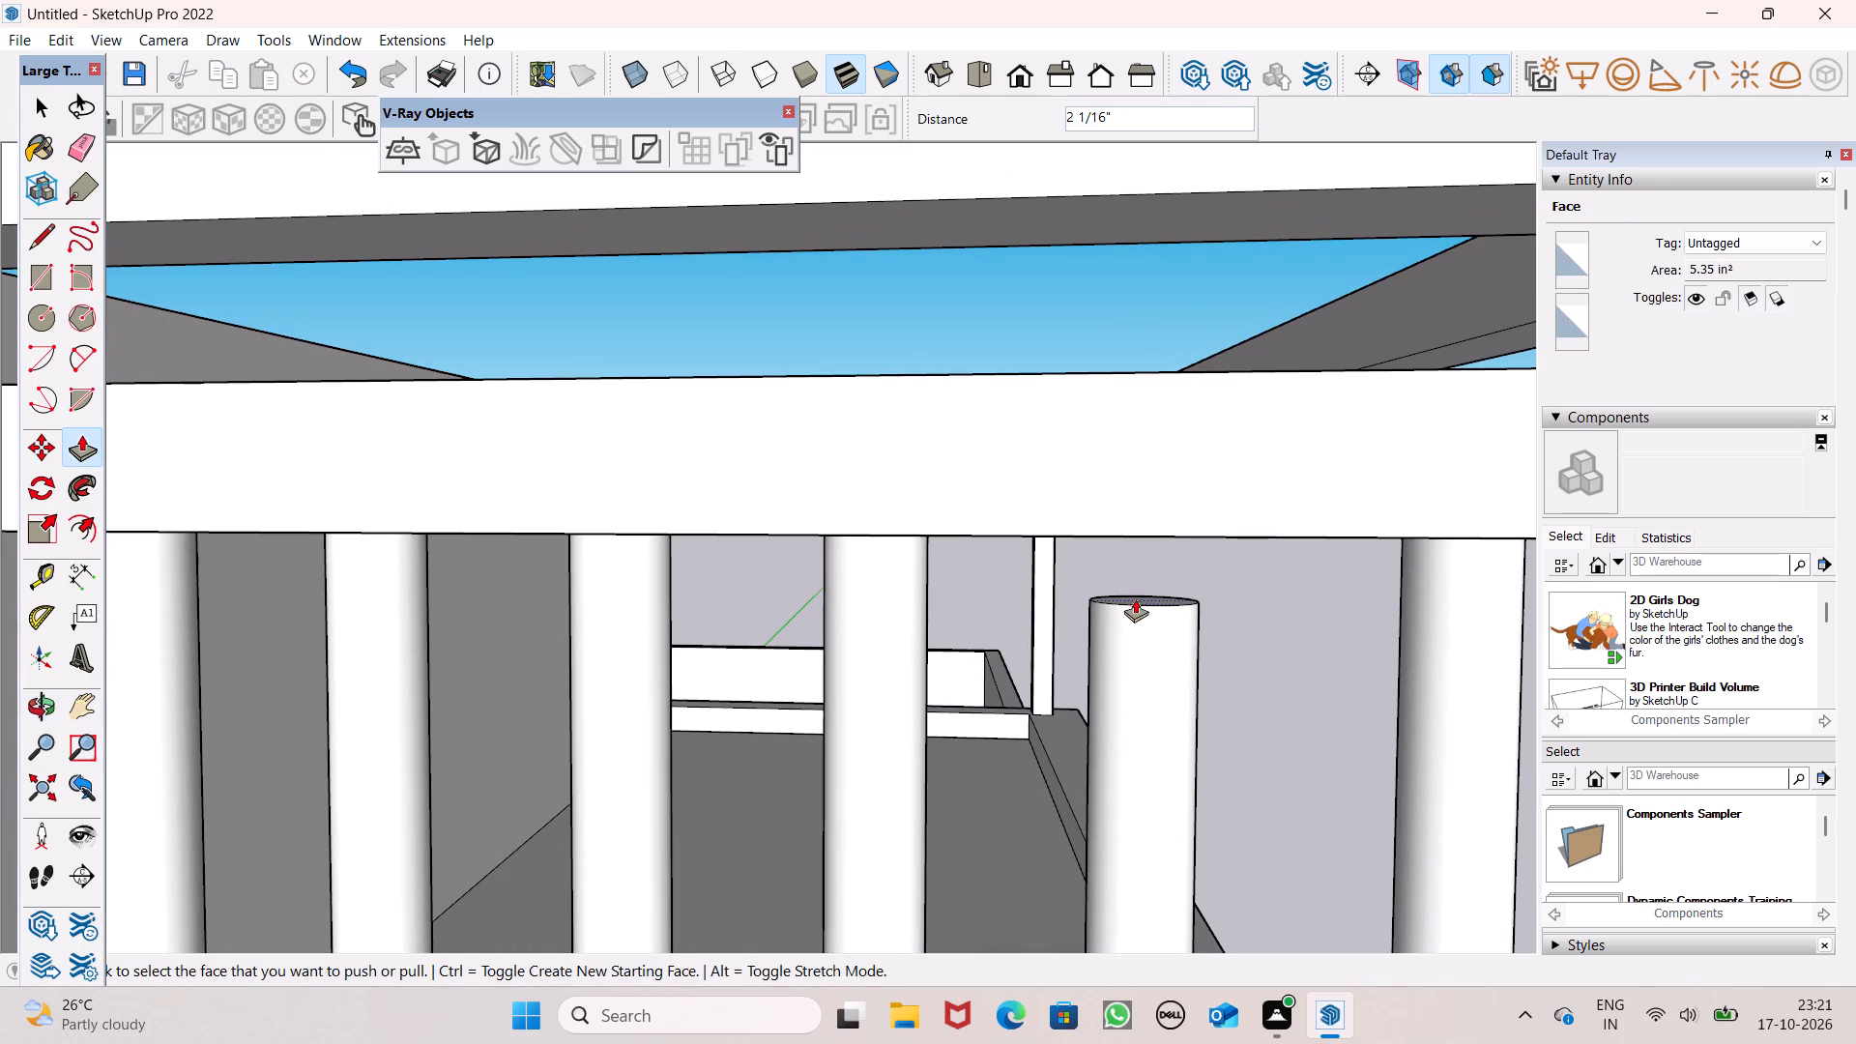
drag(1133, 598, 1124, 524)
scroll(980, 426, down, 13)
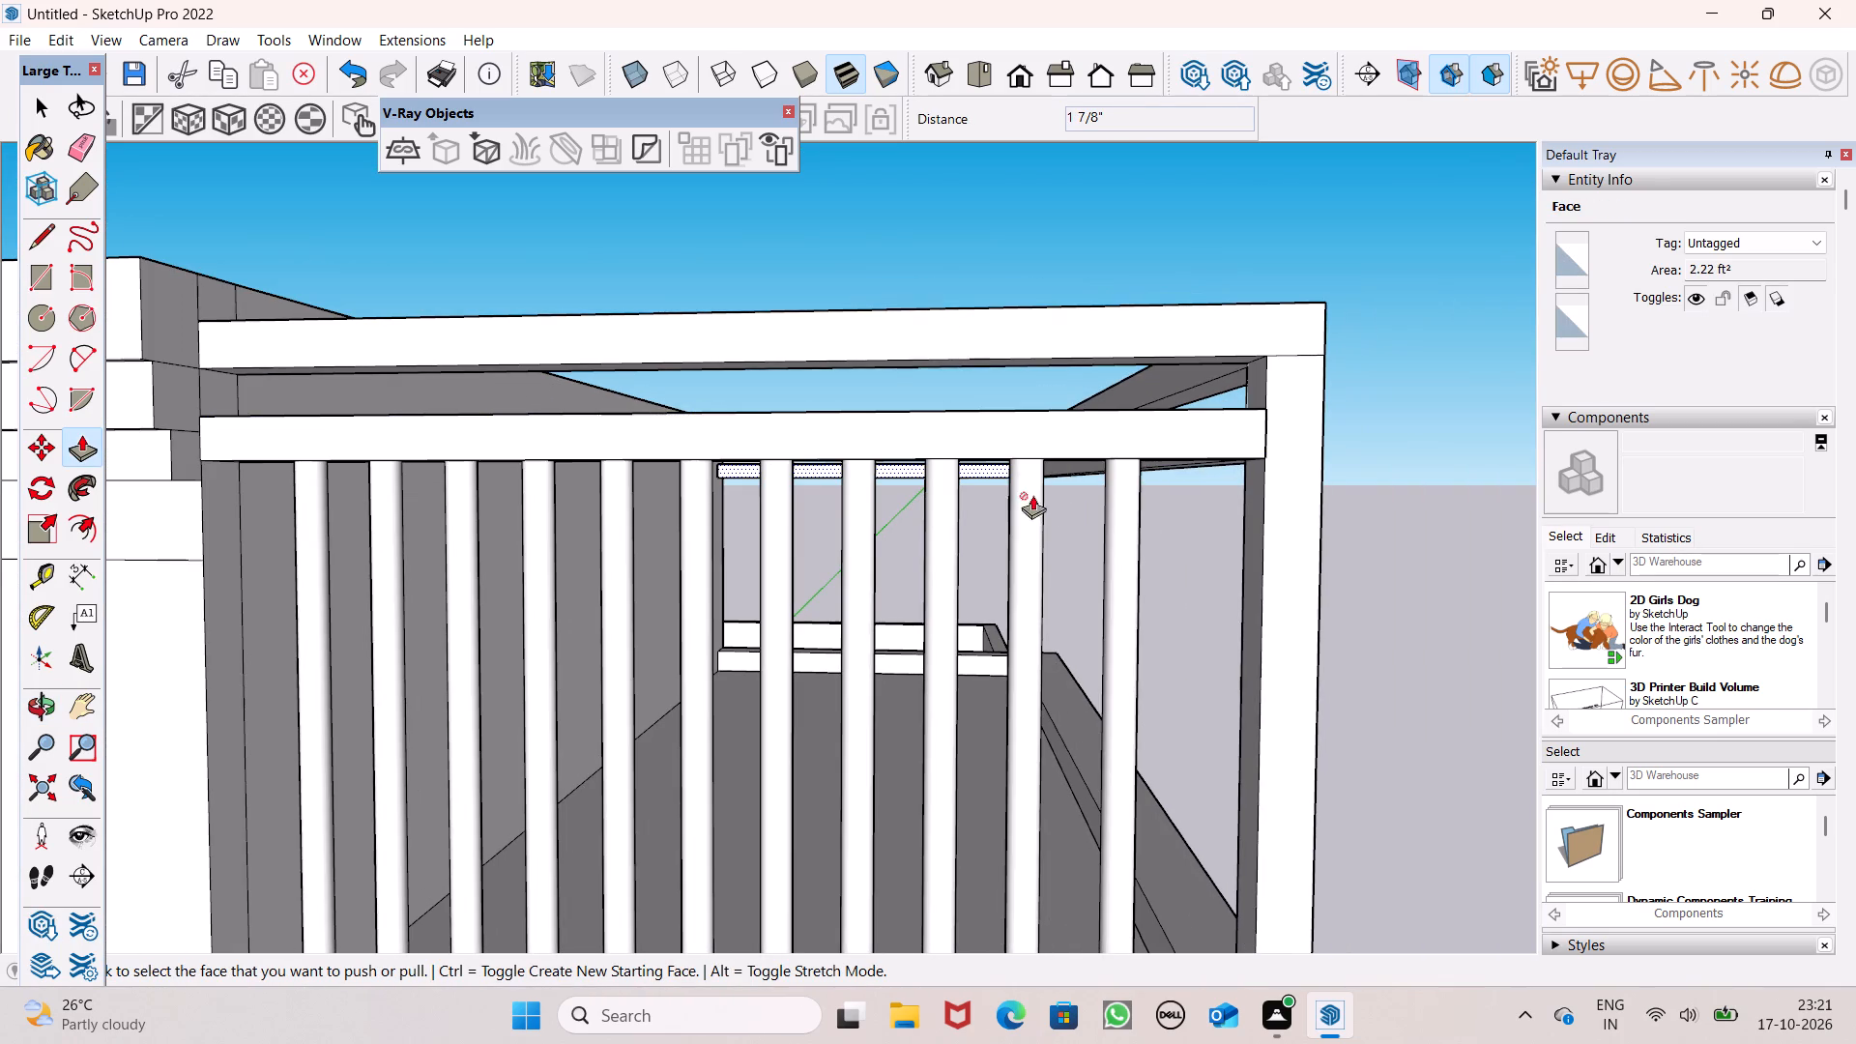
key(space)
key(space)
scroll(1150, 362, down, 5)
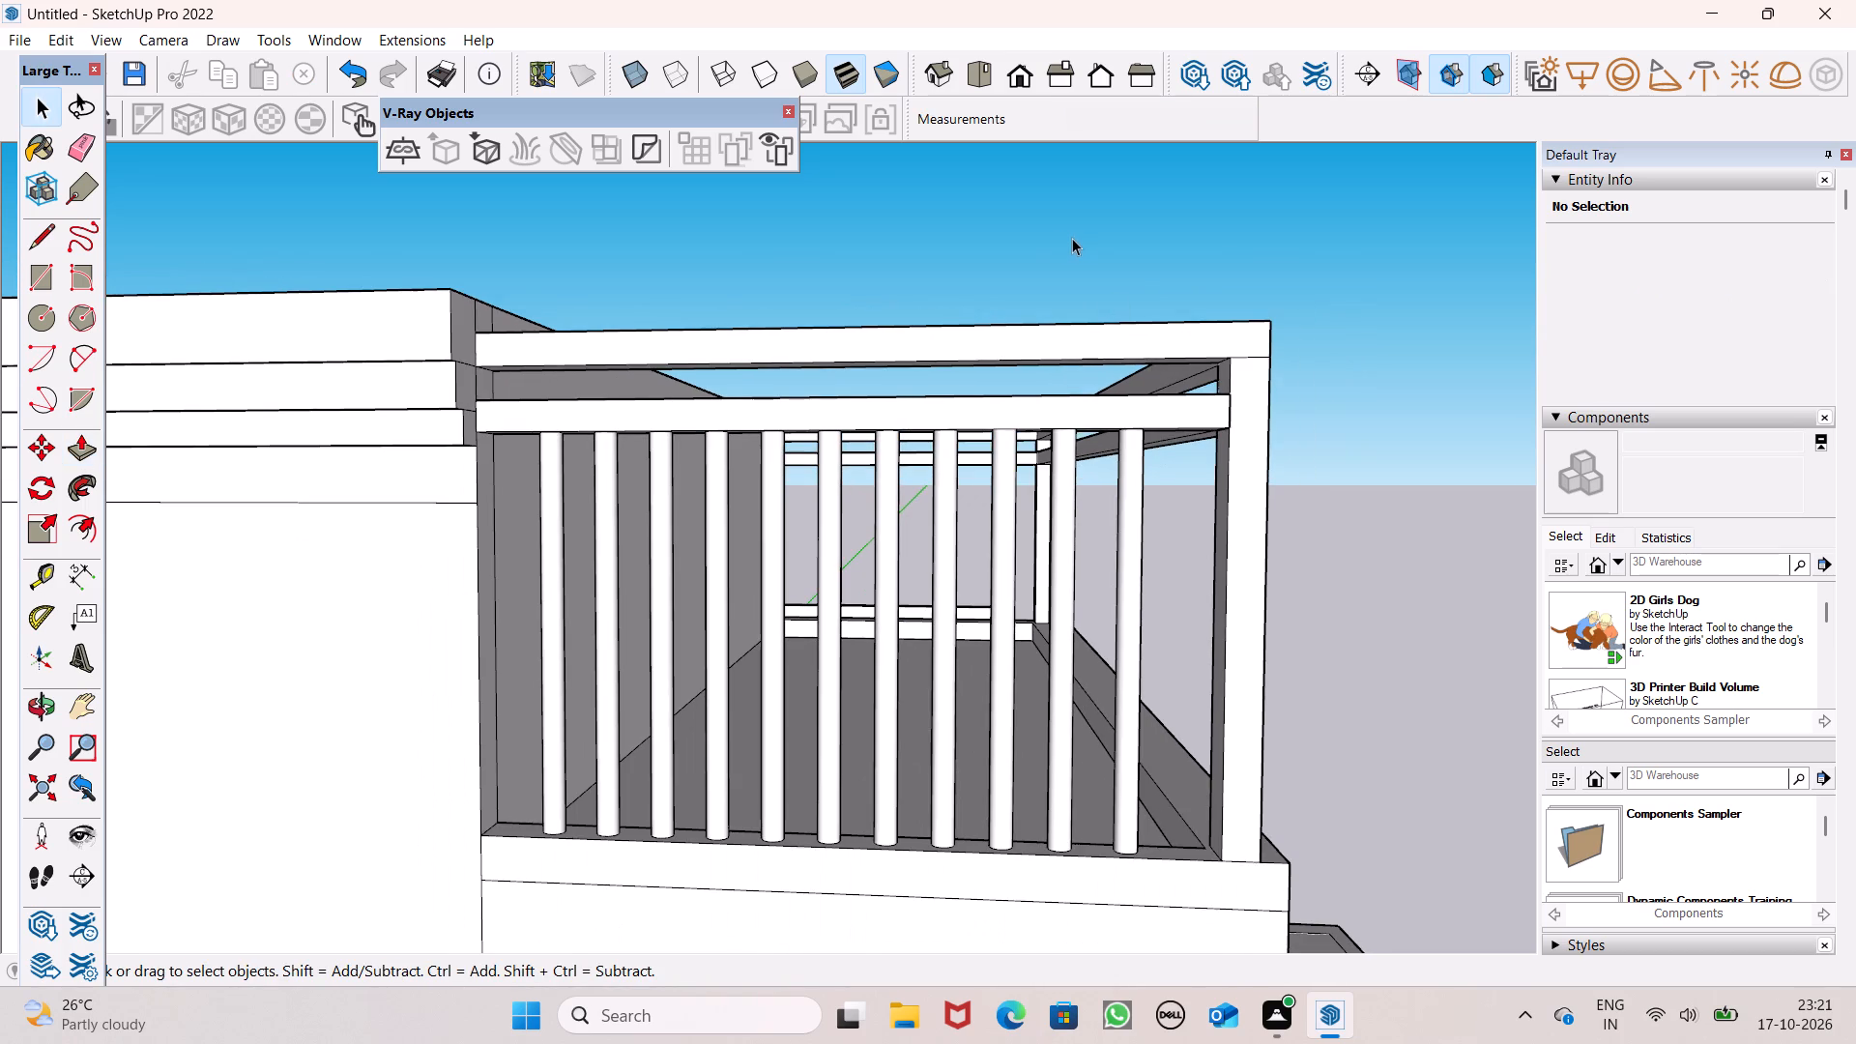
click(1066, 239)
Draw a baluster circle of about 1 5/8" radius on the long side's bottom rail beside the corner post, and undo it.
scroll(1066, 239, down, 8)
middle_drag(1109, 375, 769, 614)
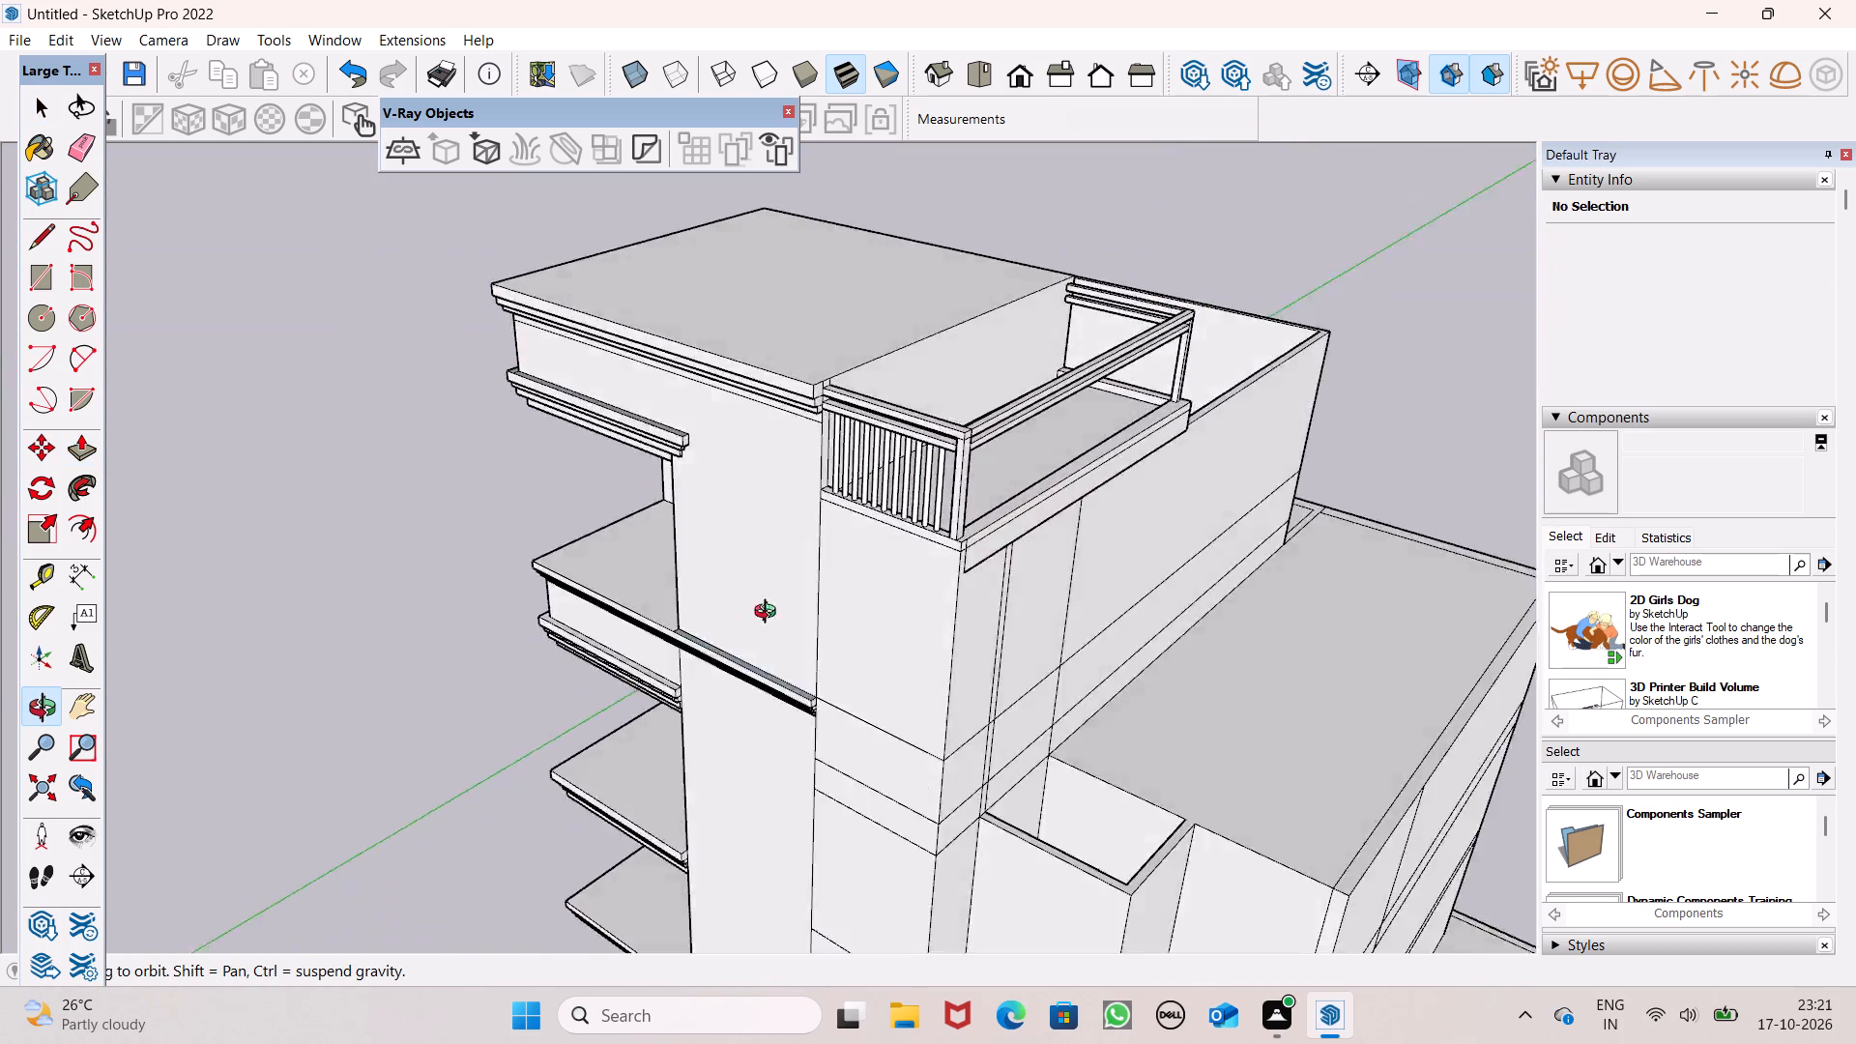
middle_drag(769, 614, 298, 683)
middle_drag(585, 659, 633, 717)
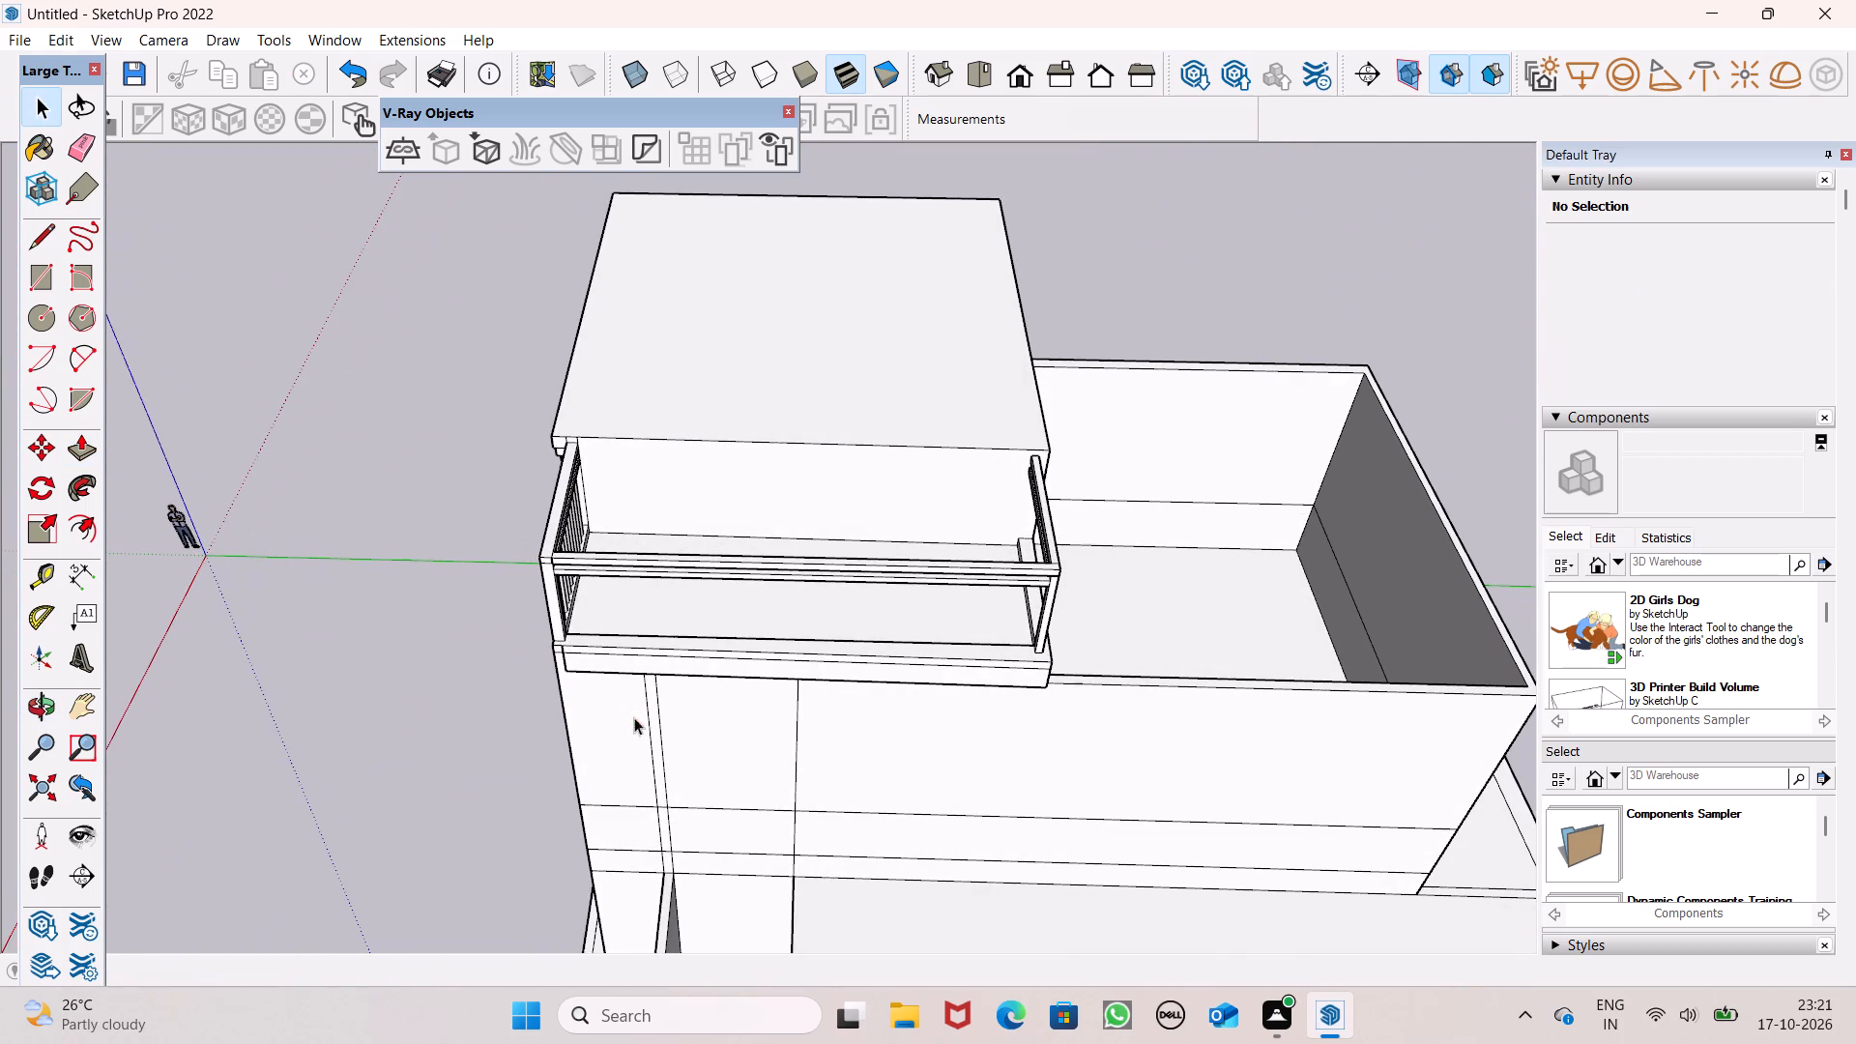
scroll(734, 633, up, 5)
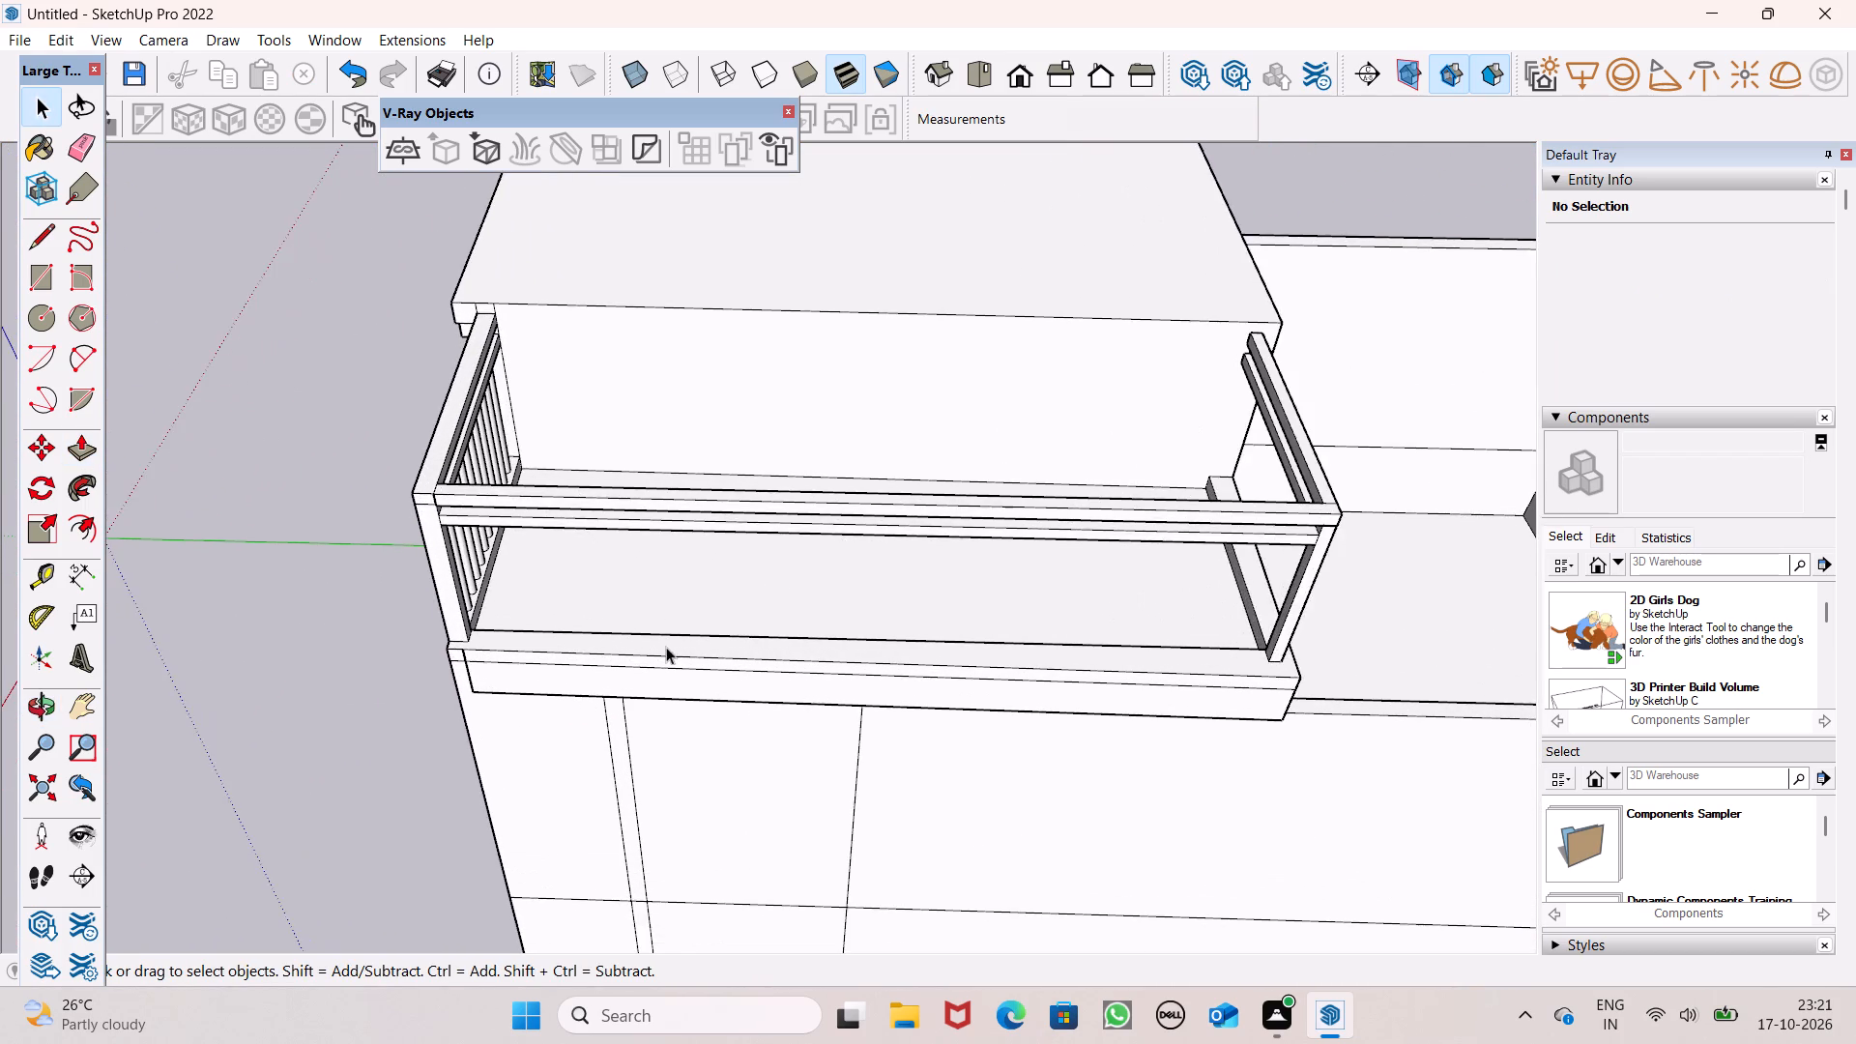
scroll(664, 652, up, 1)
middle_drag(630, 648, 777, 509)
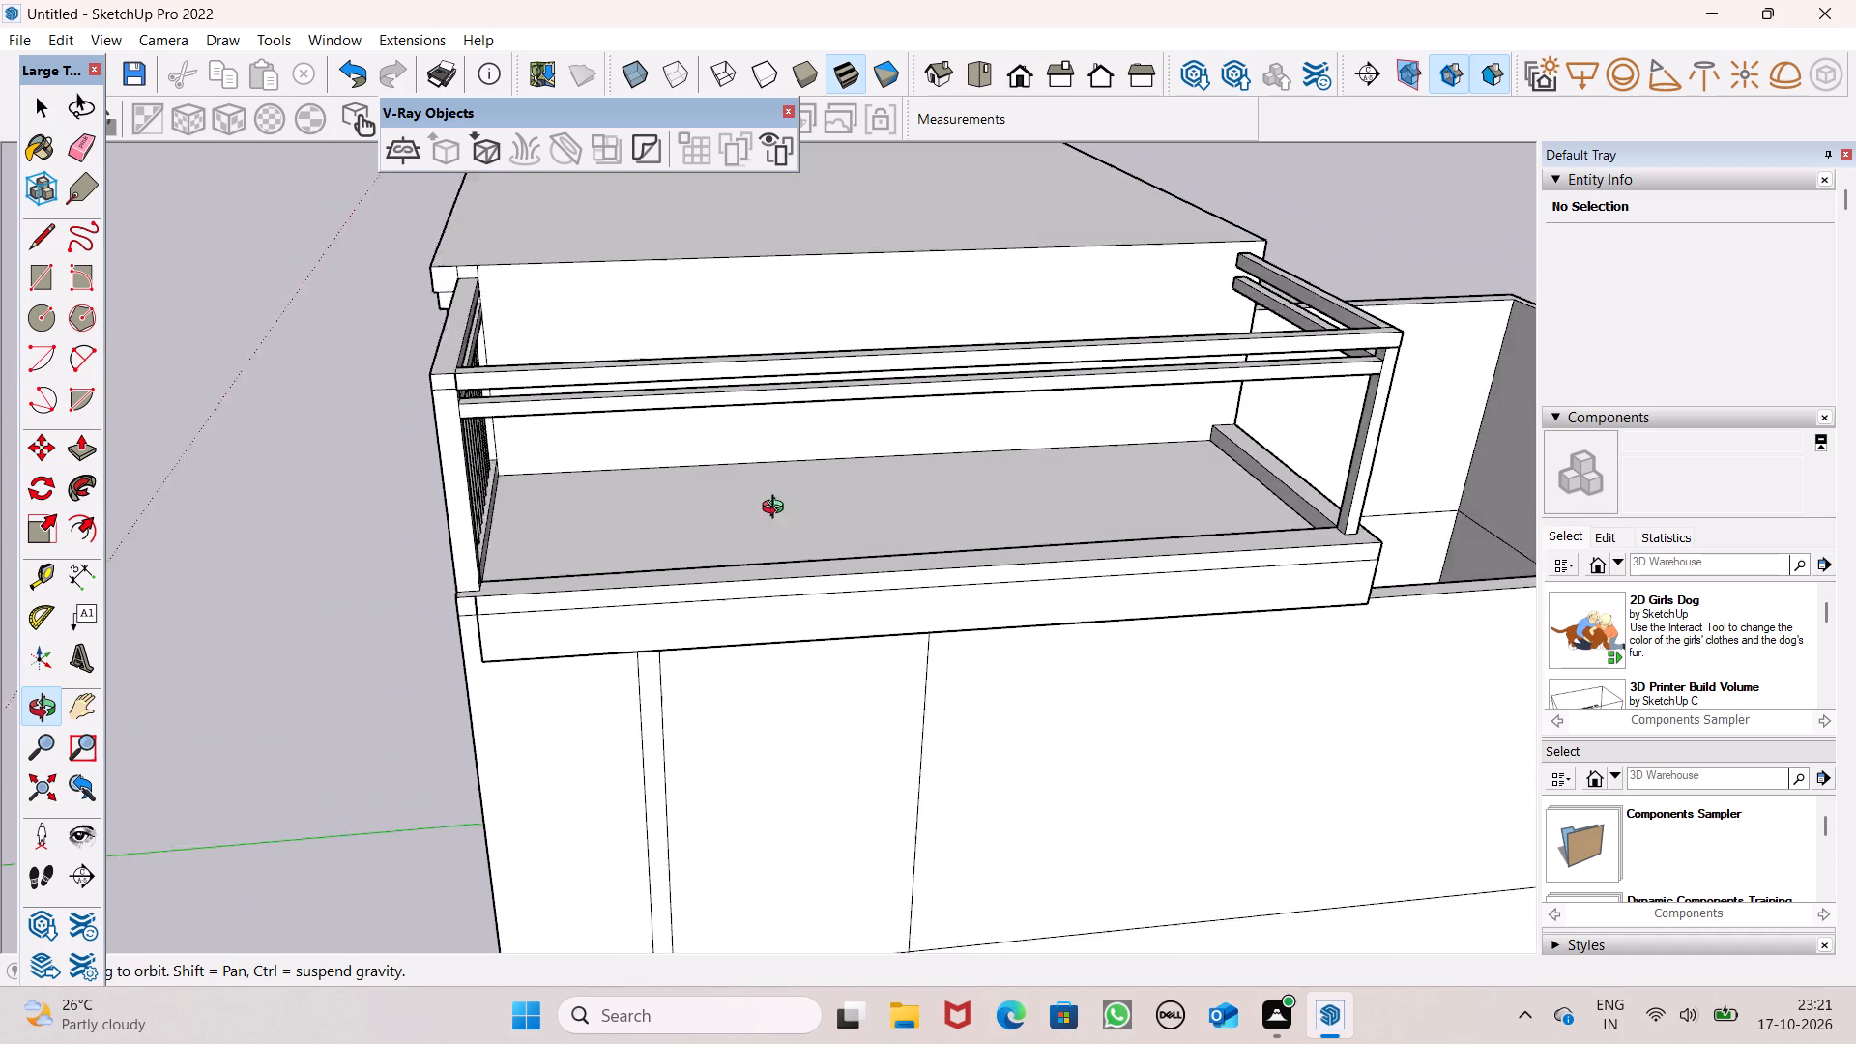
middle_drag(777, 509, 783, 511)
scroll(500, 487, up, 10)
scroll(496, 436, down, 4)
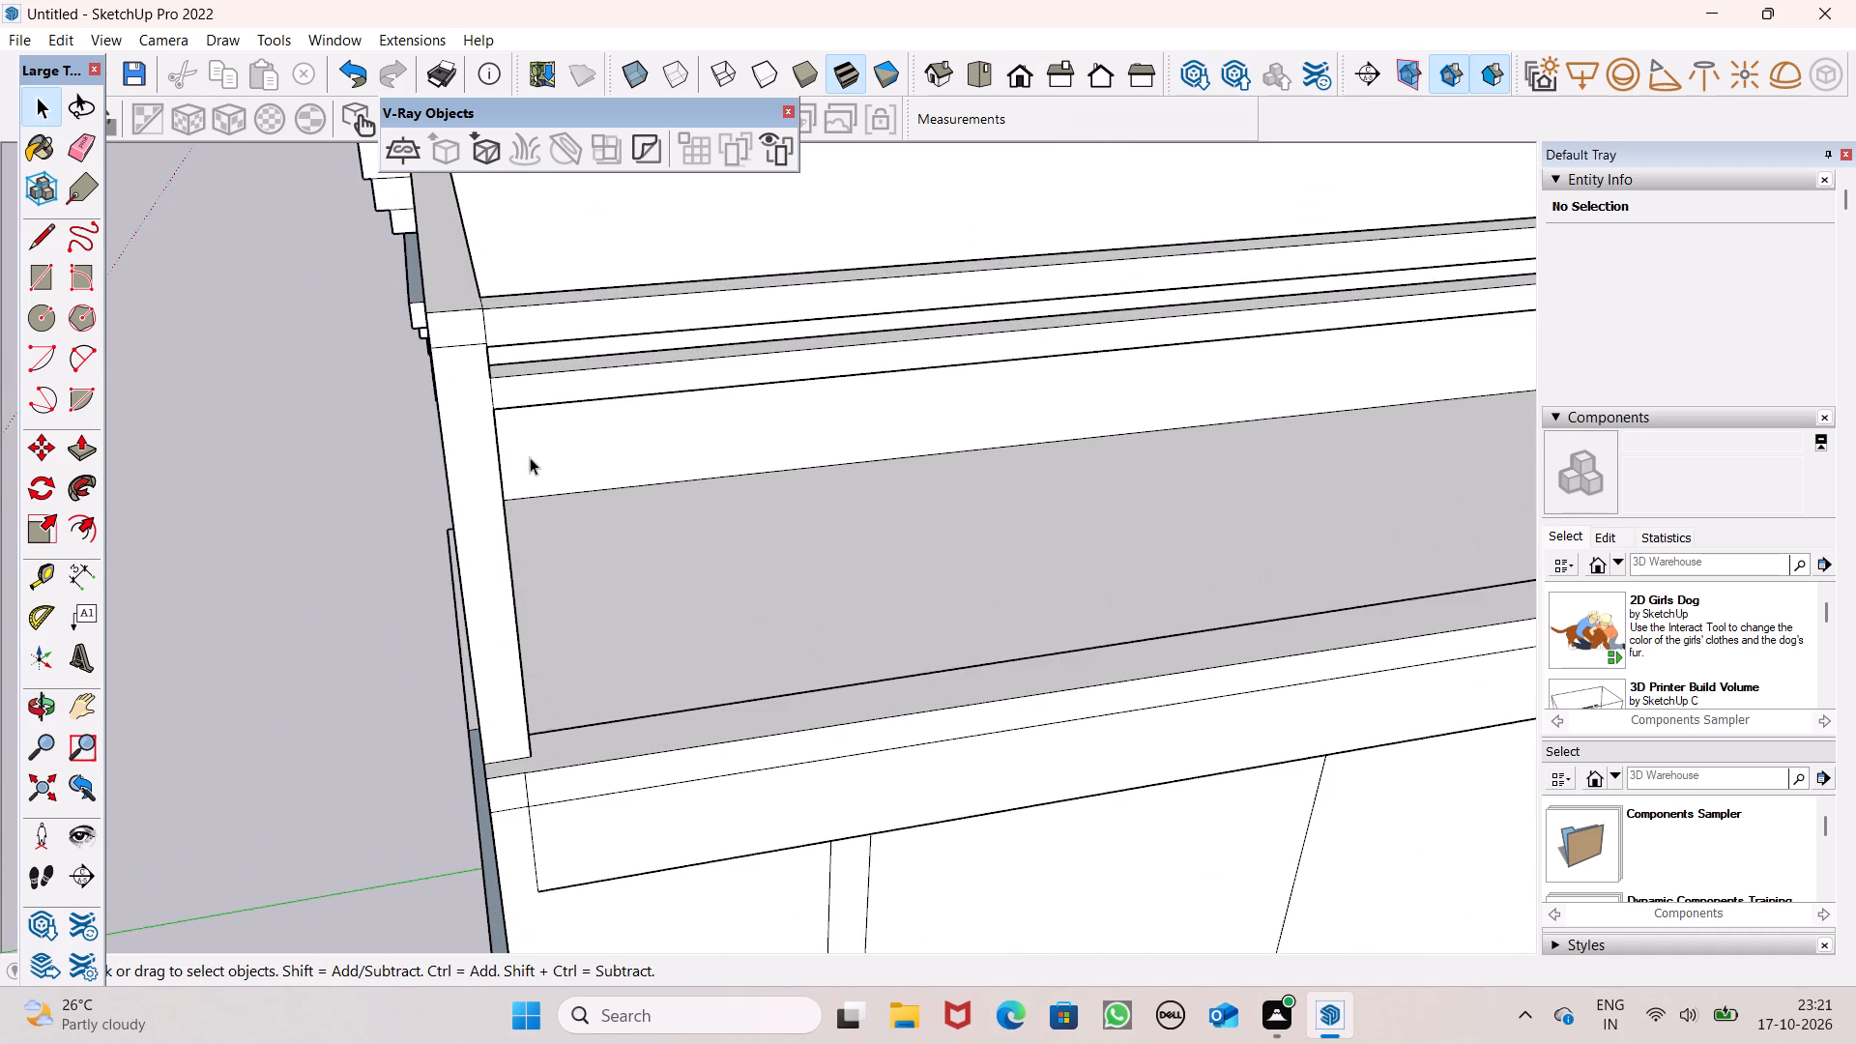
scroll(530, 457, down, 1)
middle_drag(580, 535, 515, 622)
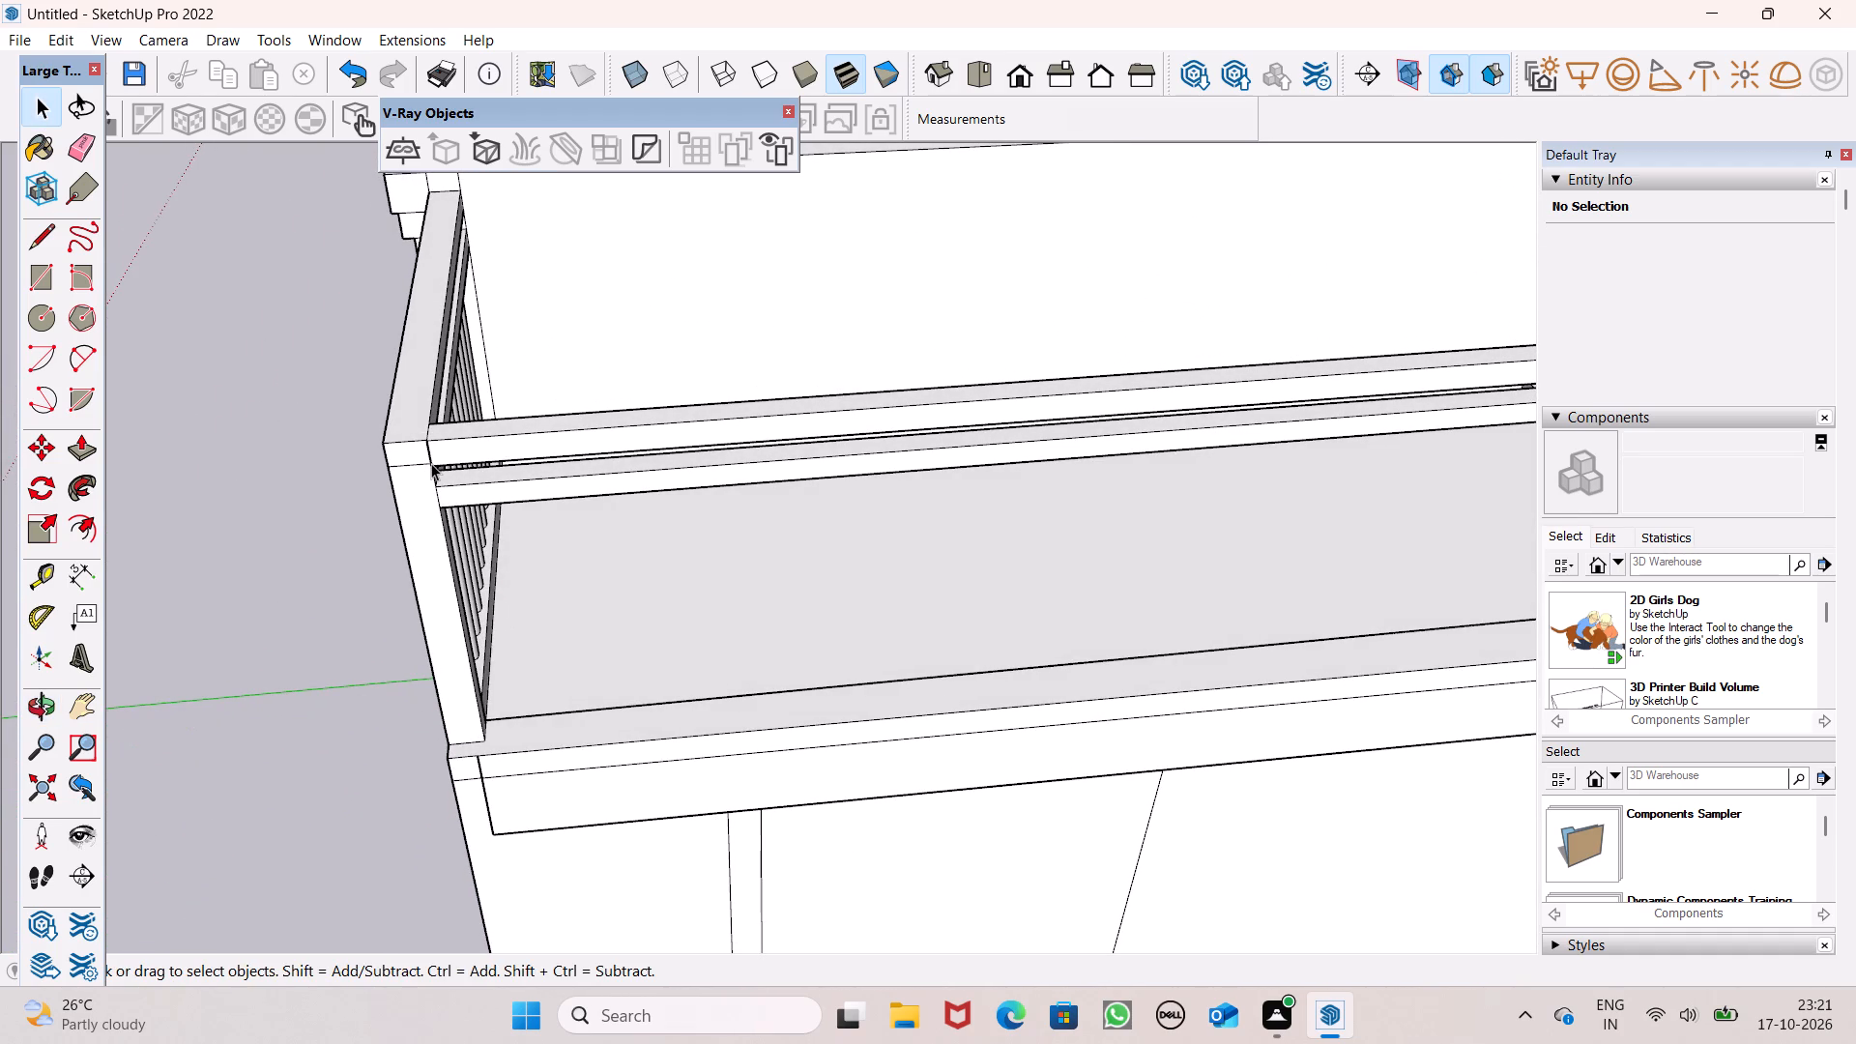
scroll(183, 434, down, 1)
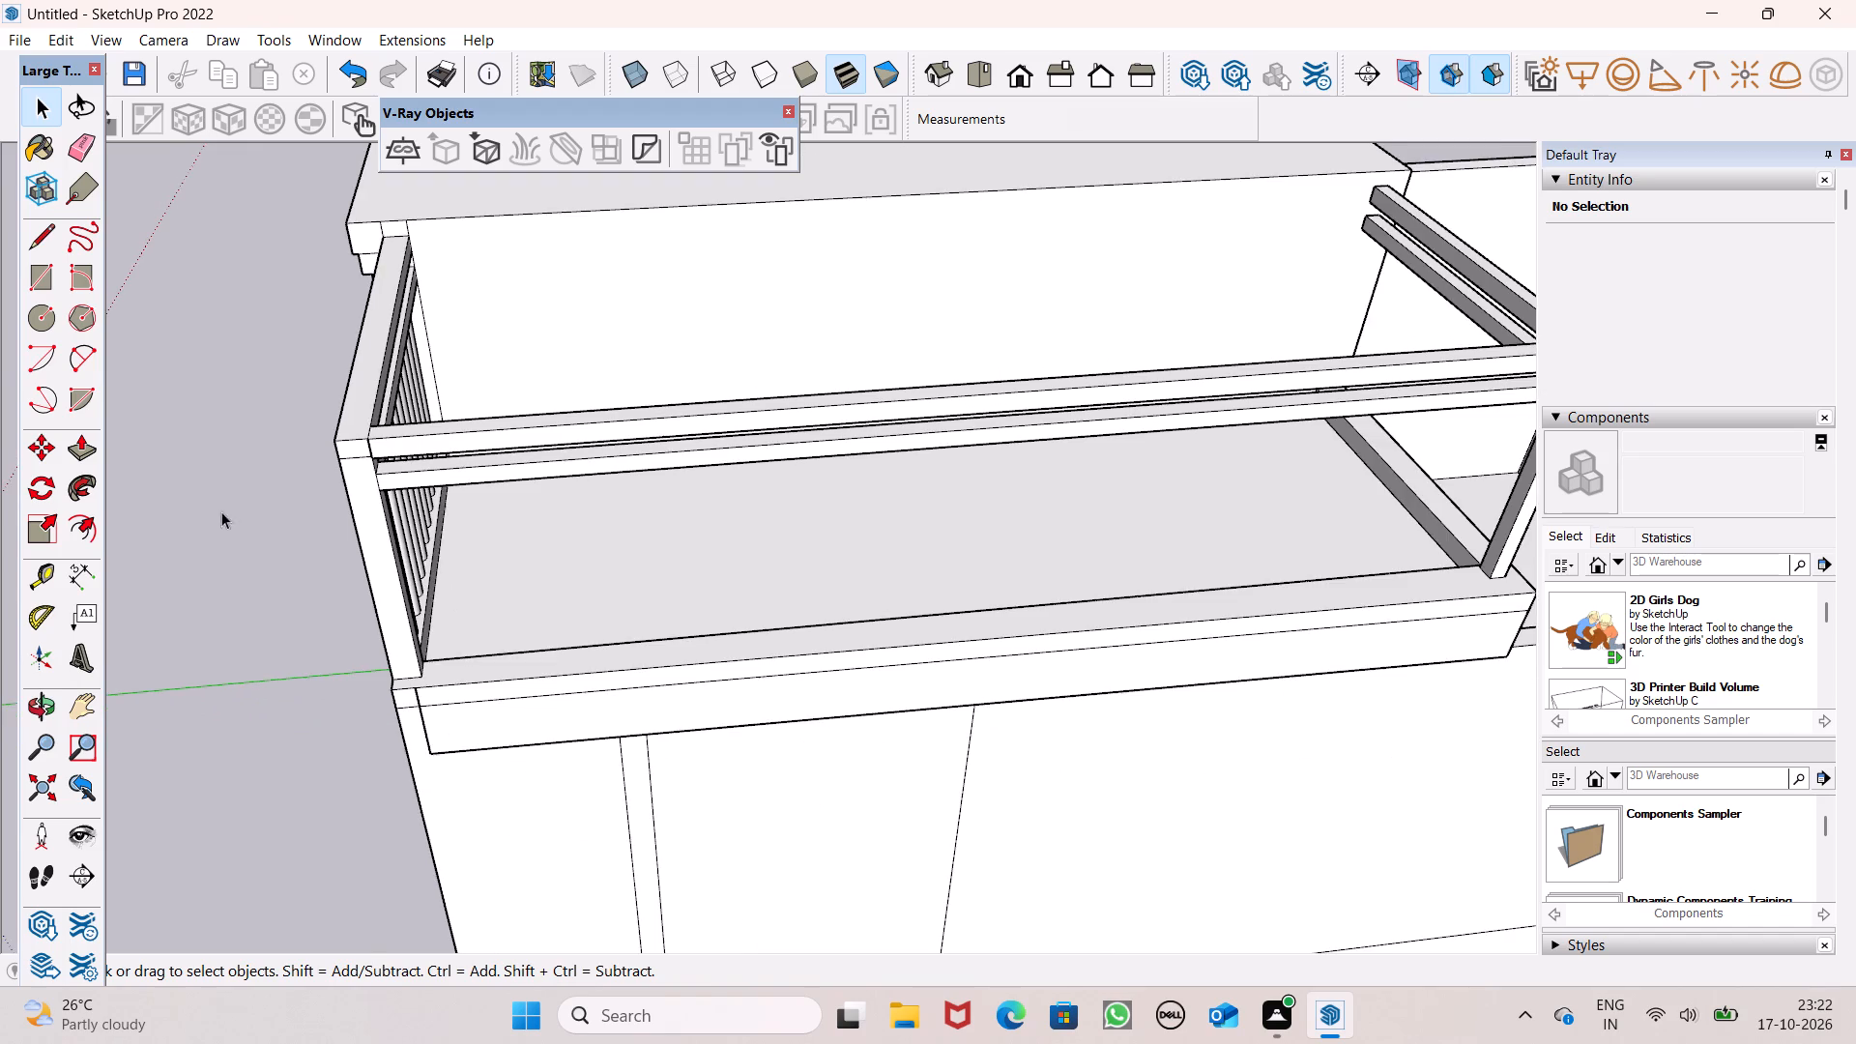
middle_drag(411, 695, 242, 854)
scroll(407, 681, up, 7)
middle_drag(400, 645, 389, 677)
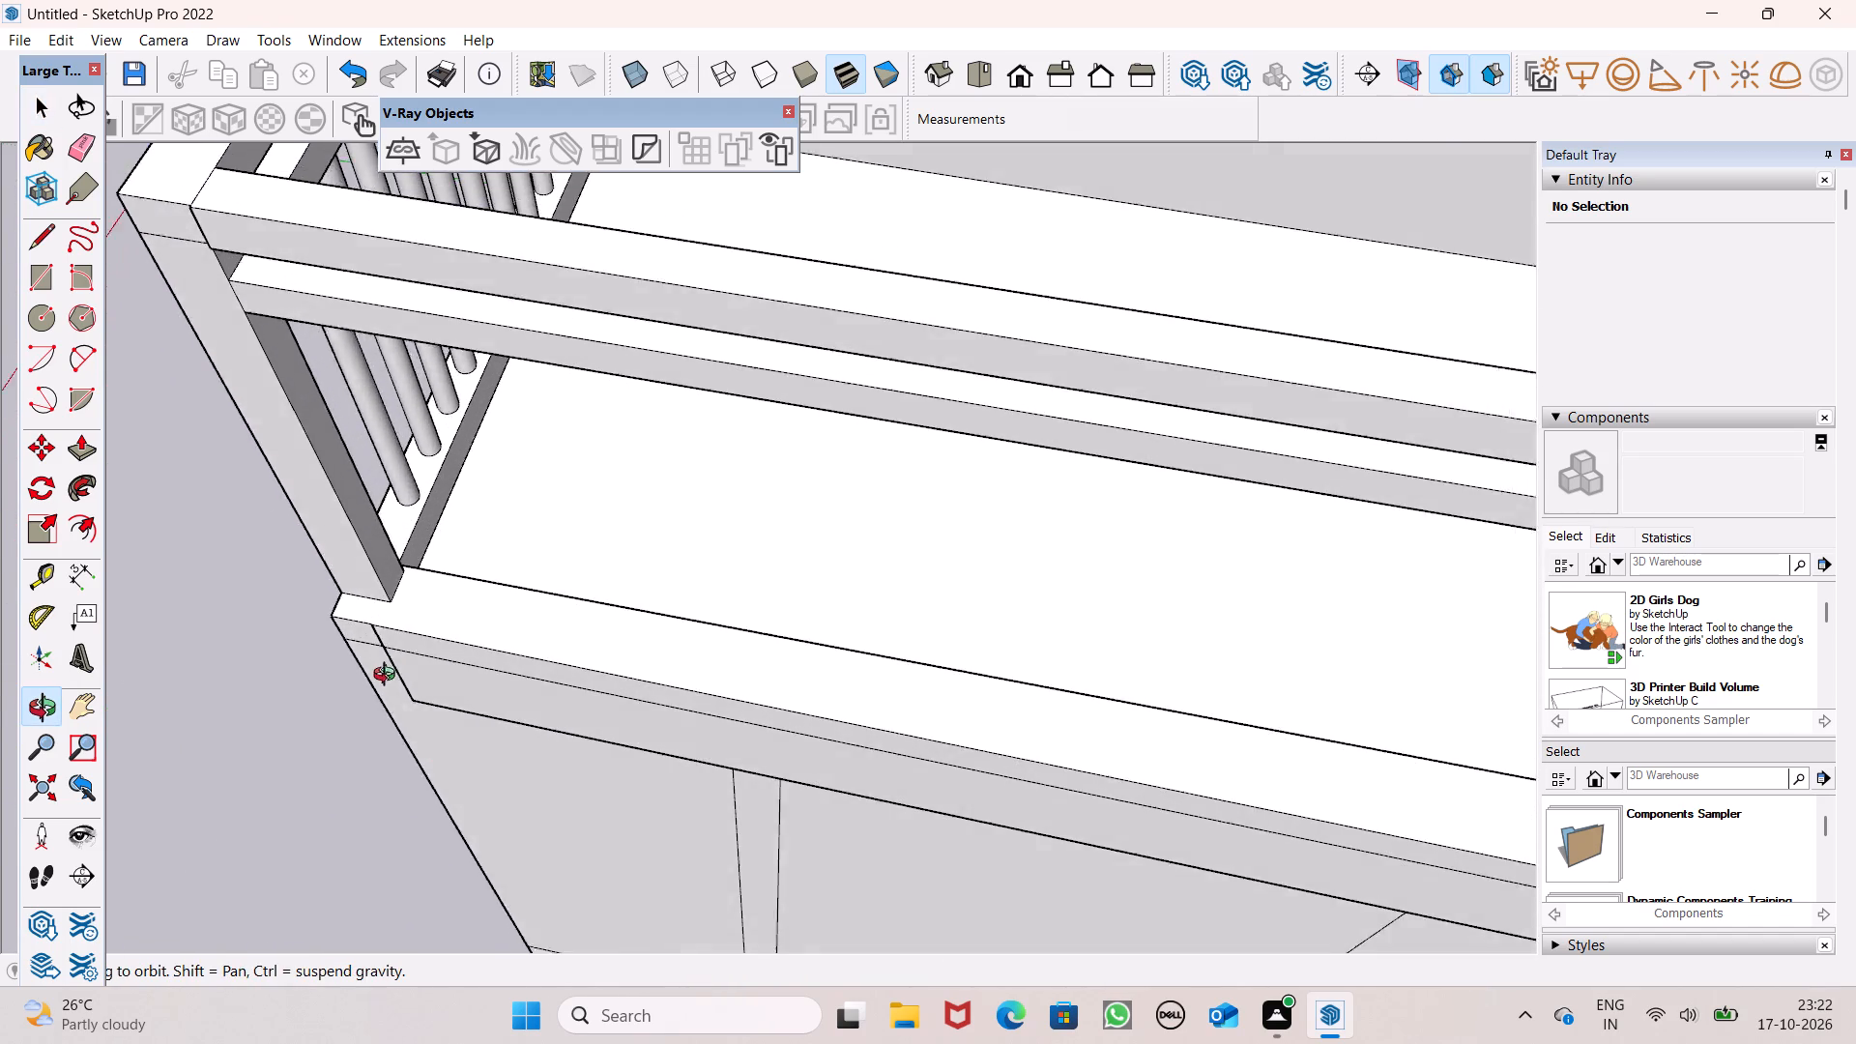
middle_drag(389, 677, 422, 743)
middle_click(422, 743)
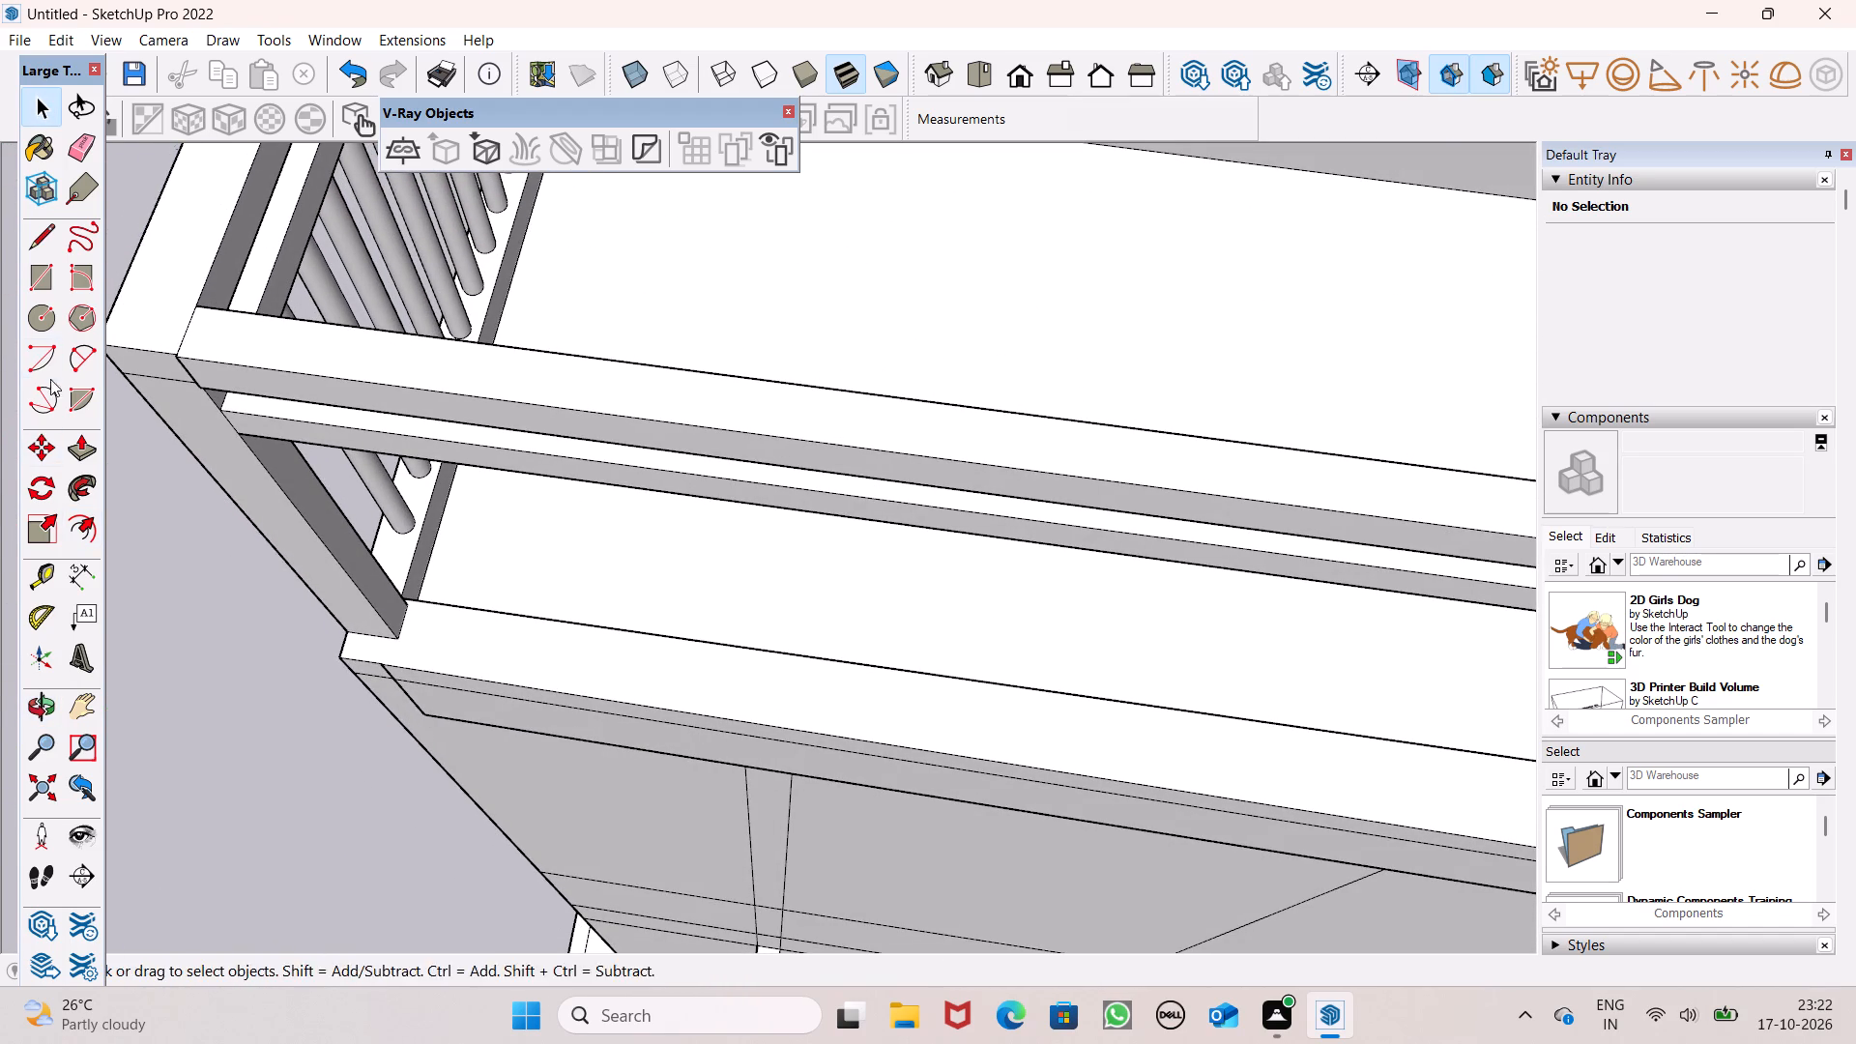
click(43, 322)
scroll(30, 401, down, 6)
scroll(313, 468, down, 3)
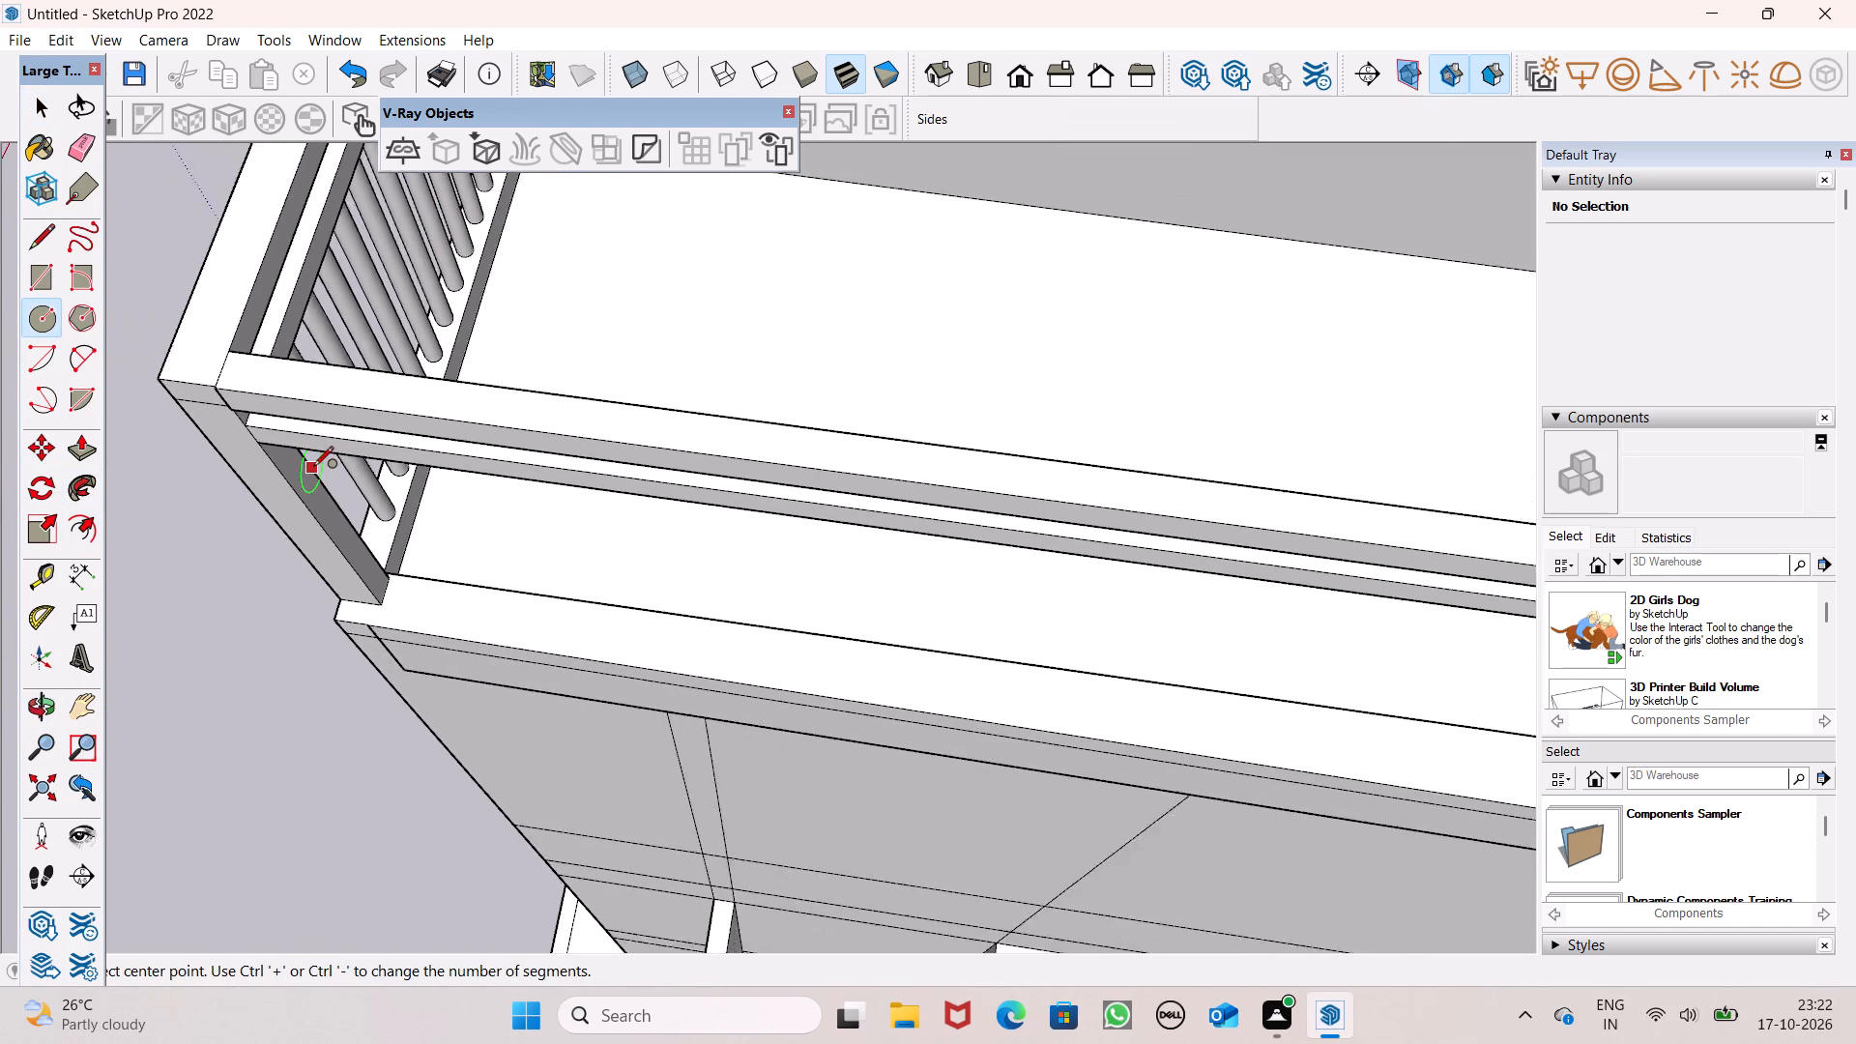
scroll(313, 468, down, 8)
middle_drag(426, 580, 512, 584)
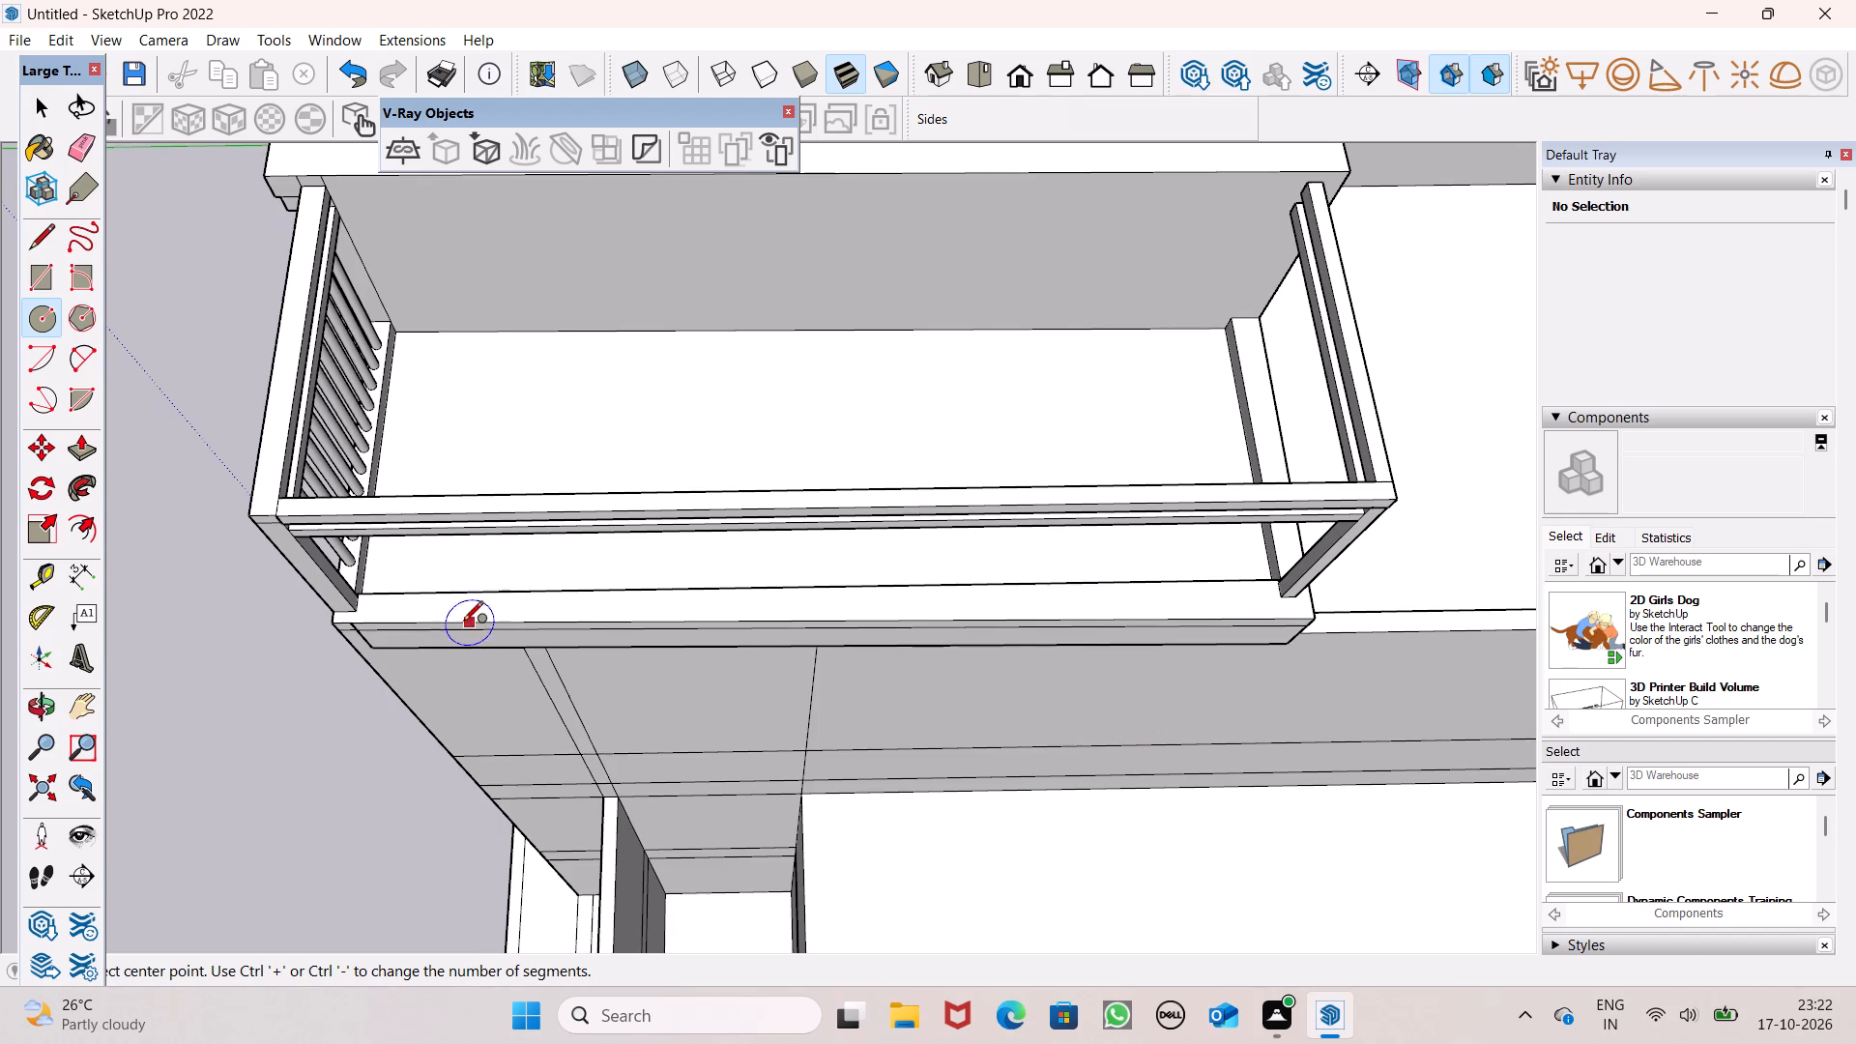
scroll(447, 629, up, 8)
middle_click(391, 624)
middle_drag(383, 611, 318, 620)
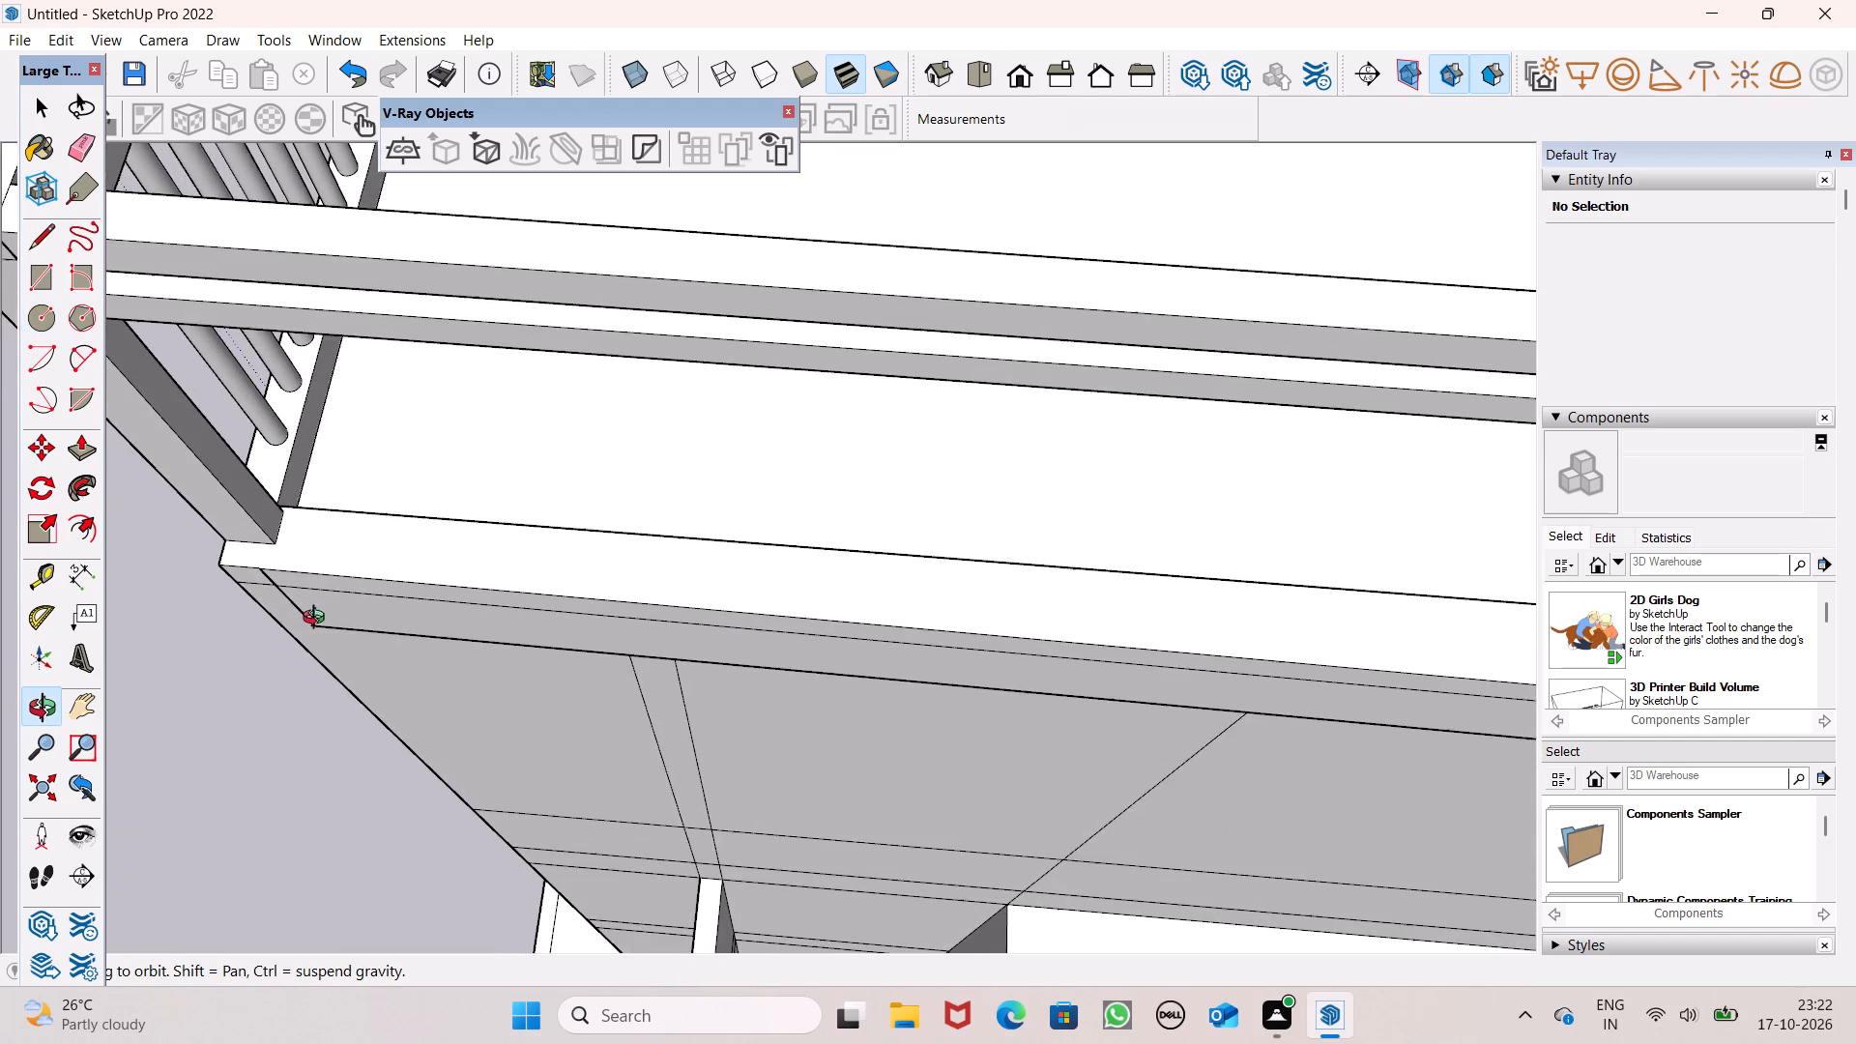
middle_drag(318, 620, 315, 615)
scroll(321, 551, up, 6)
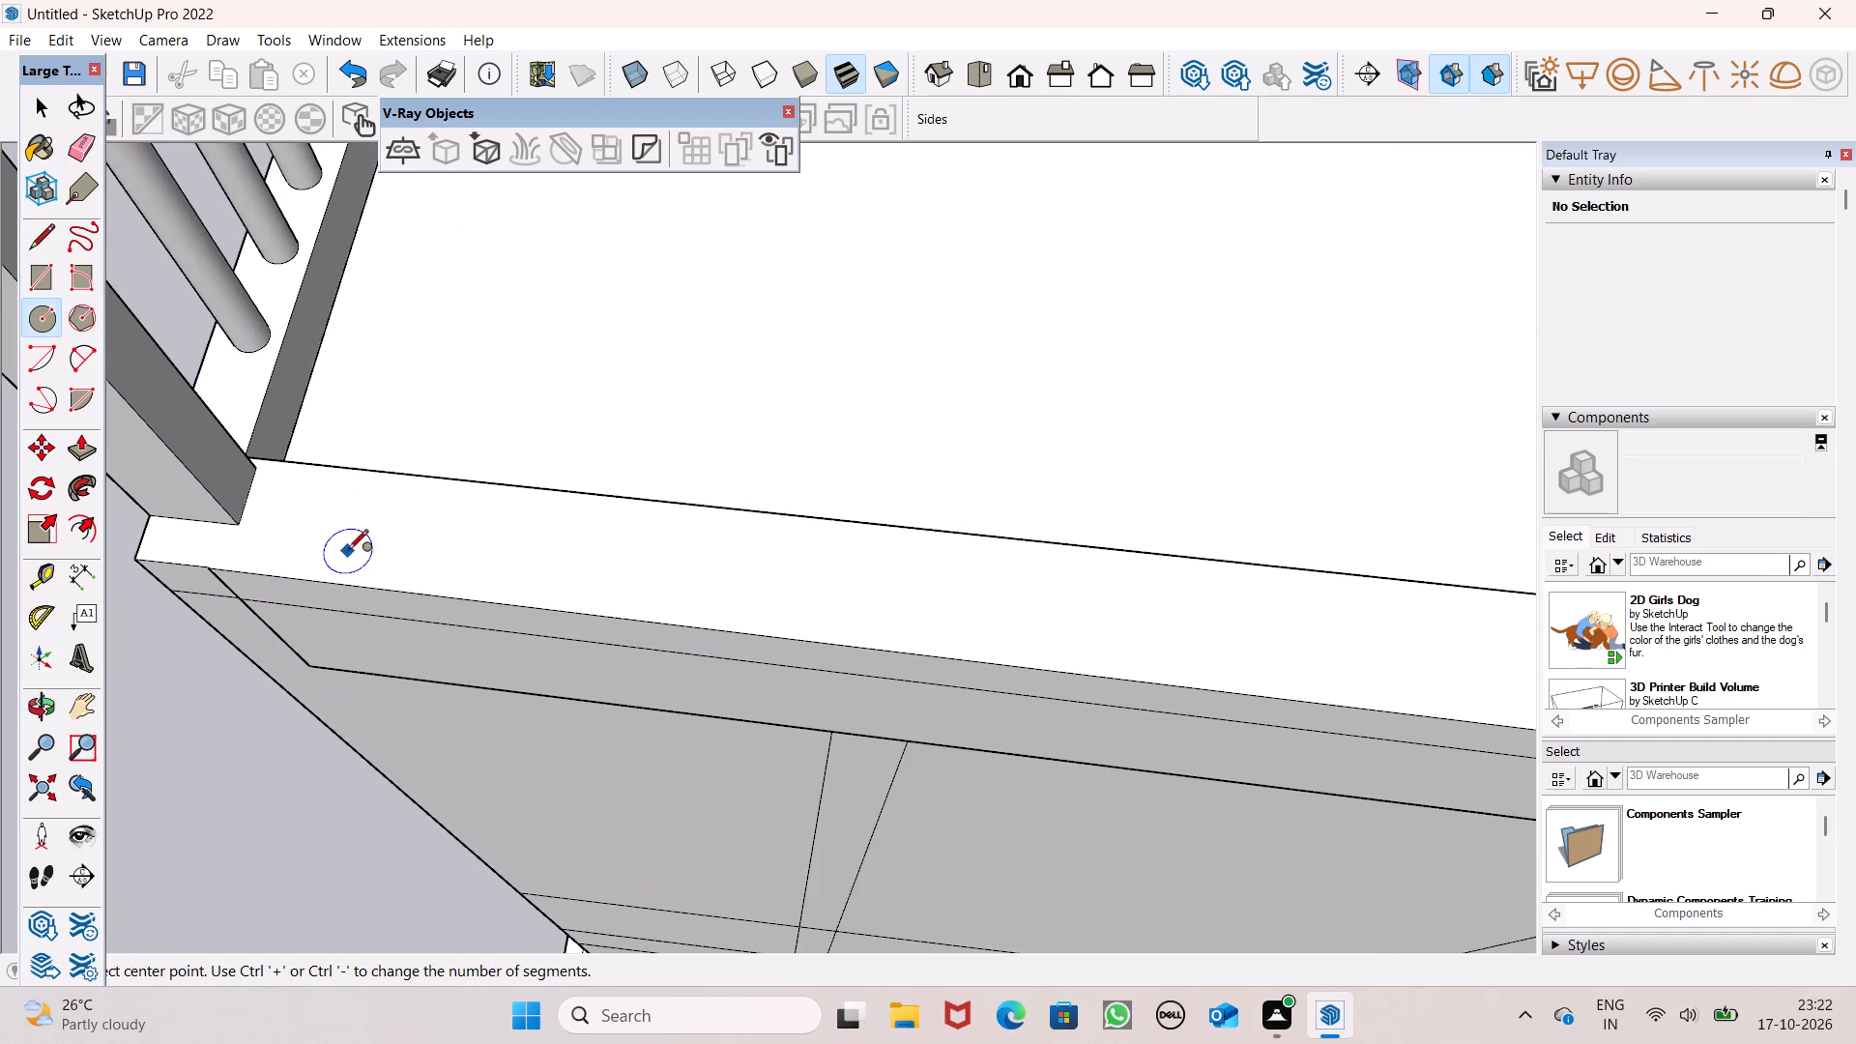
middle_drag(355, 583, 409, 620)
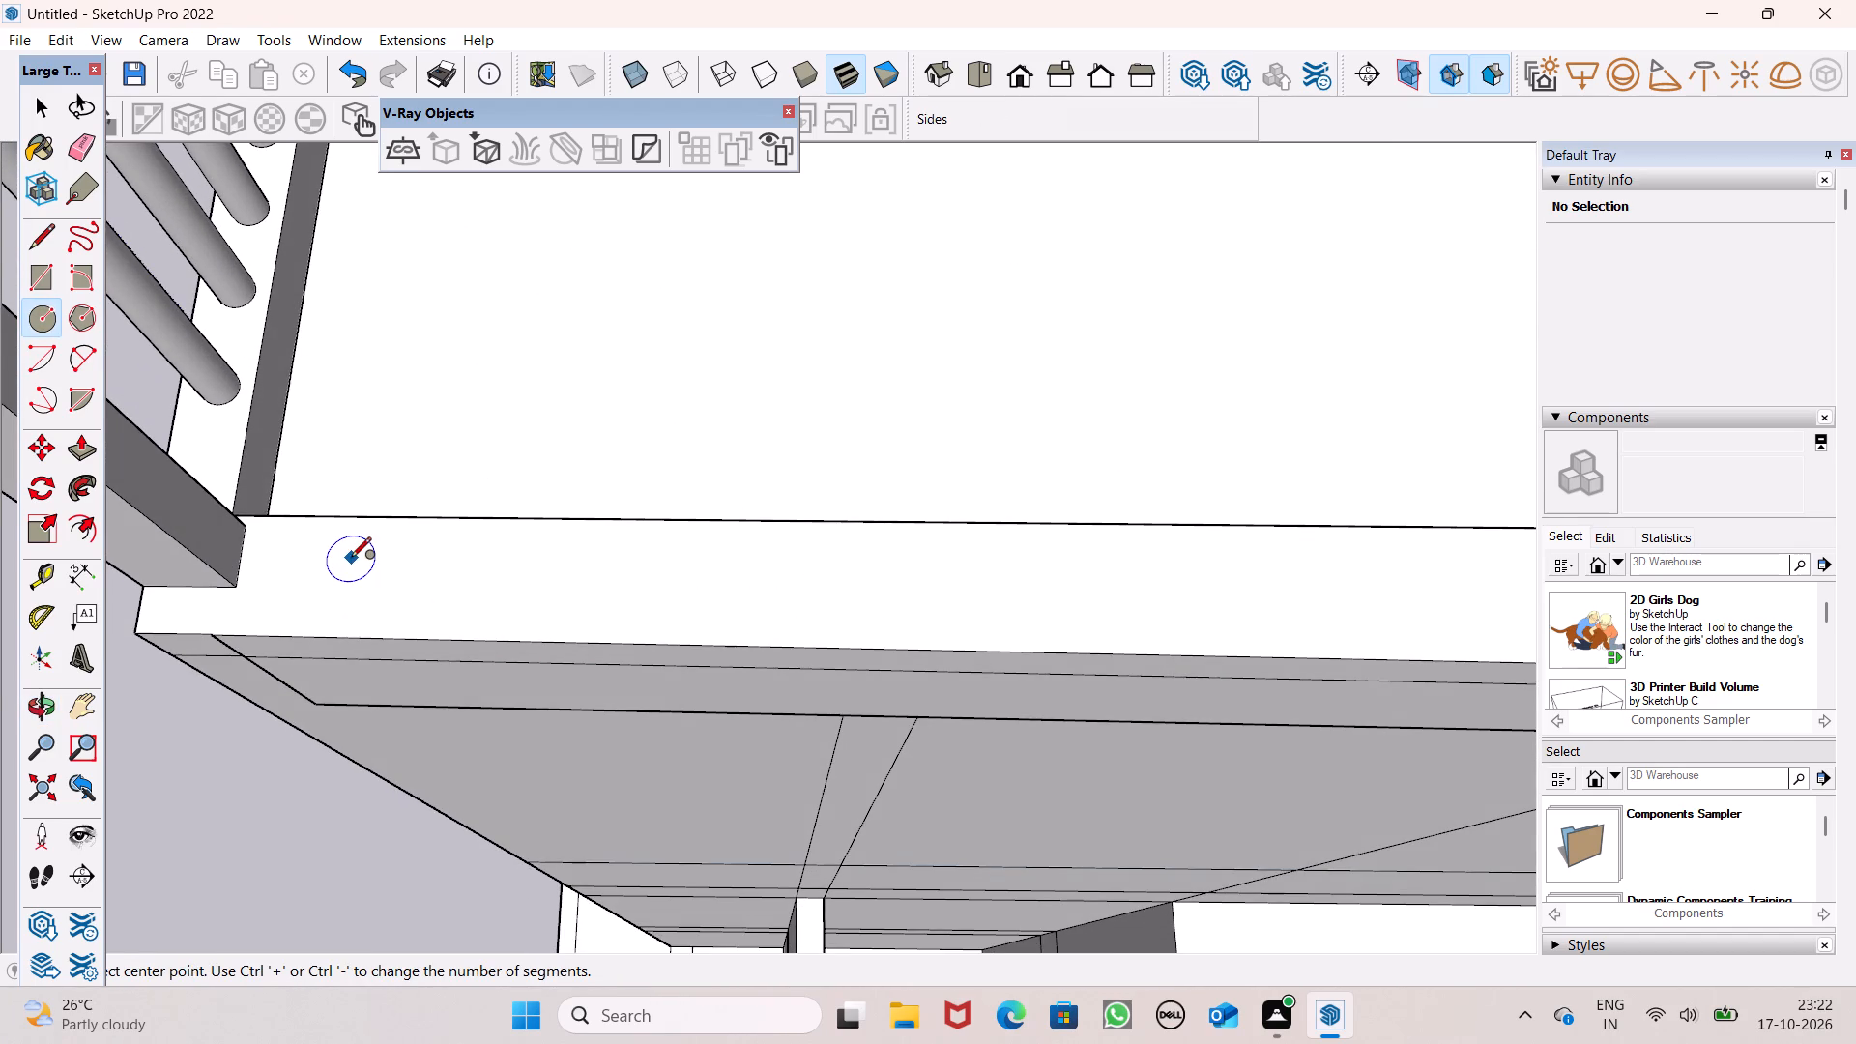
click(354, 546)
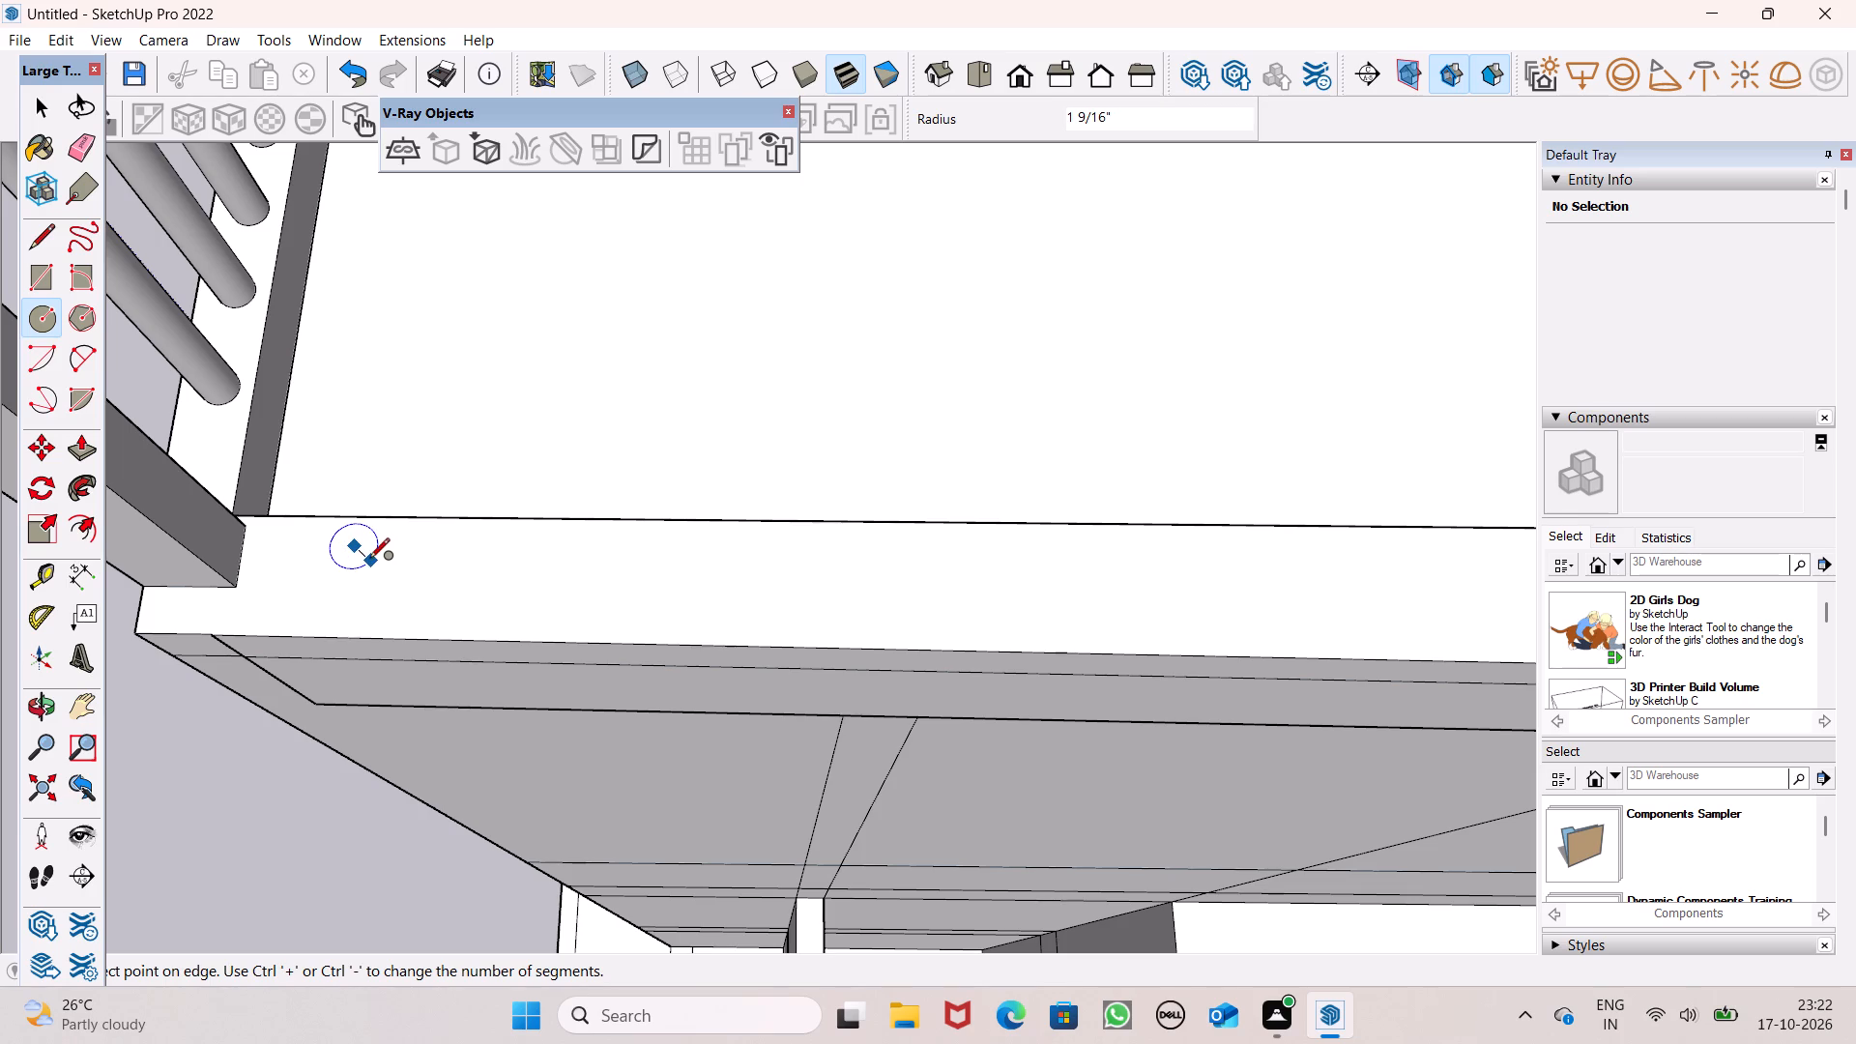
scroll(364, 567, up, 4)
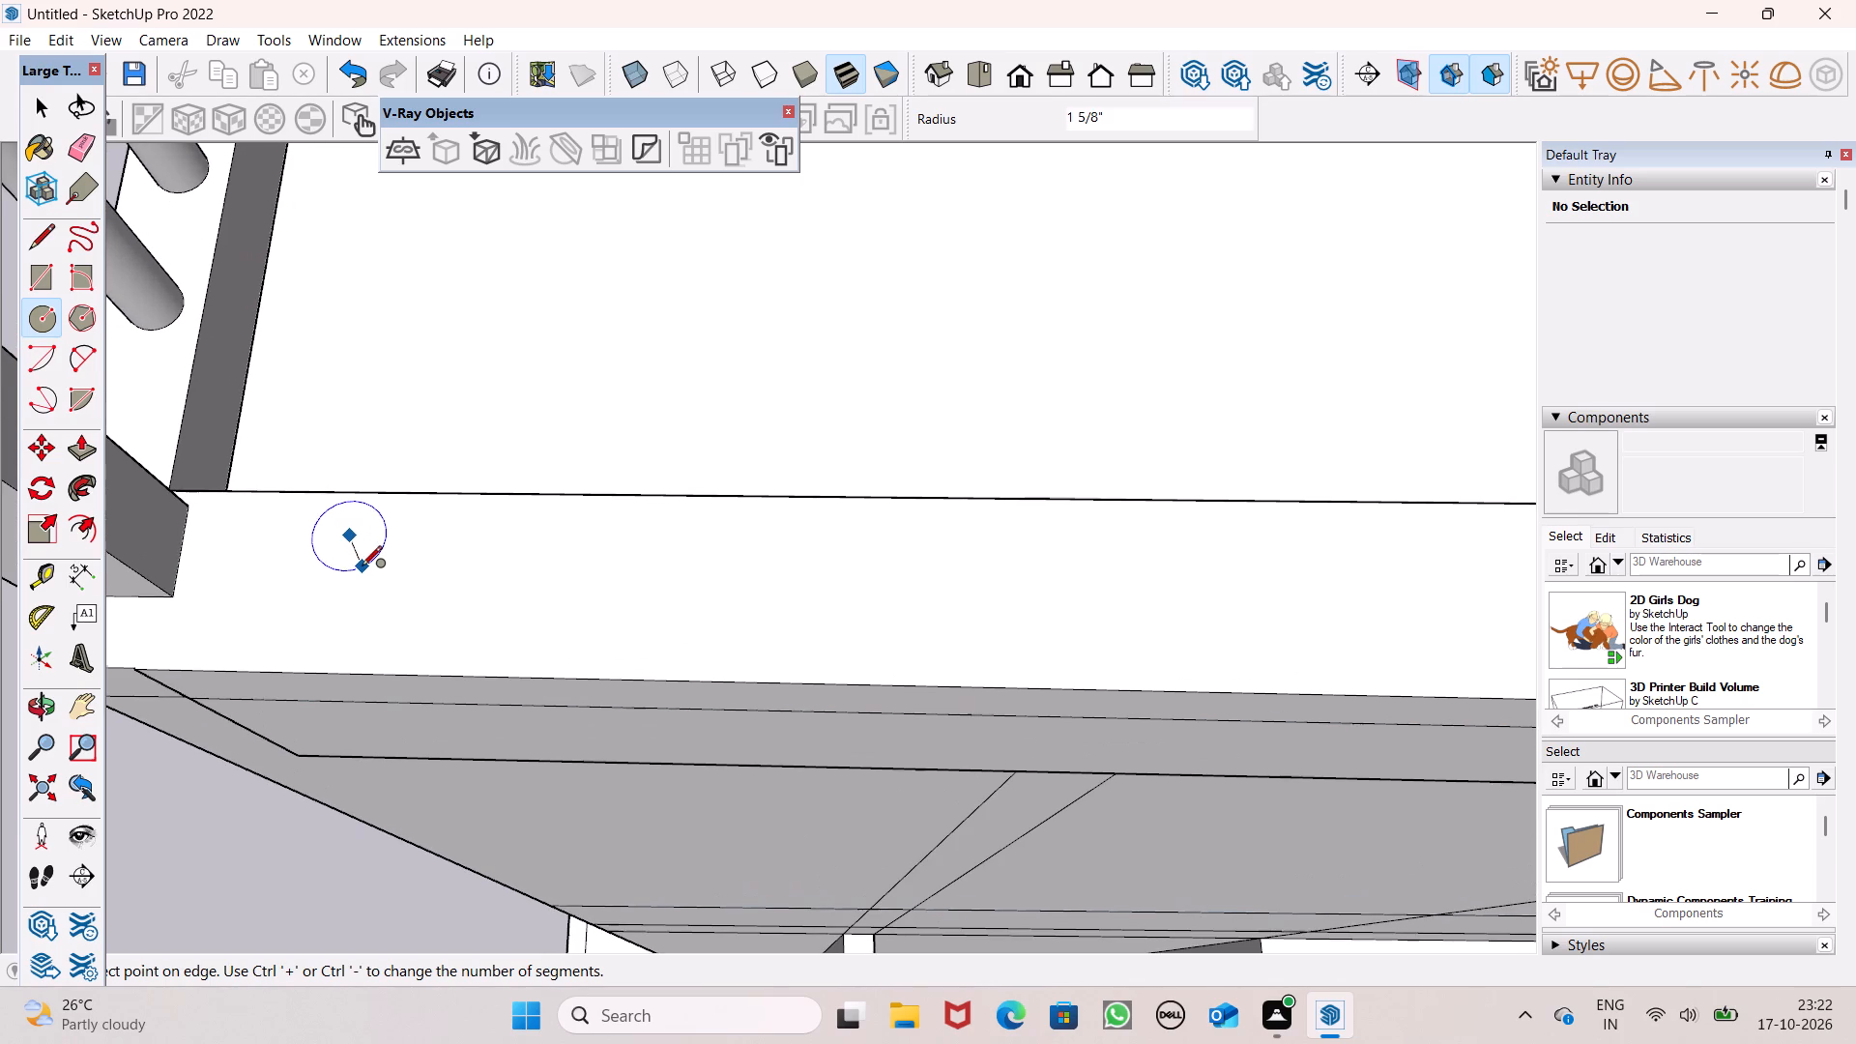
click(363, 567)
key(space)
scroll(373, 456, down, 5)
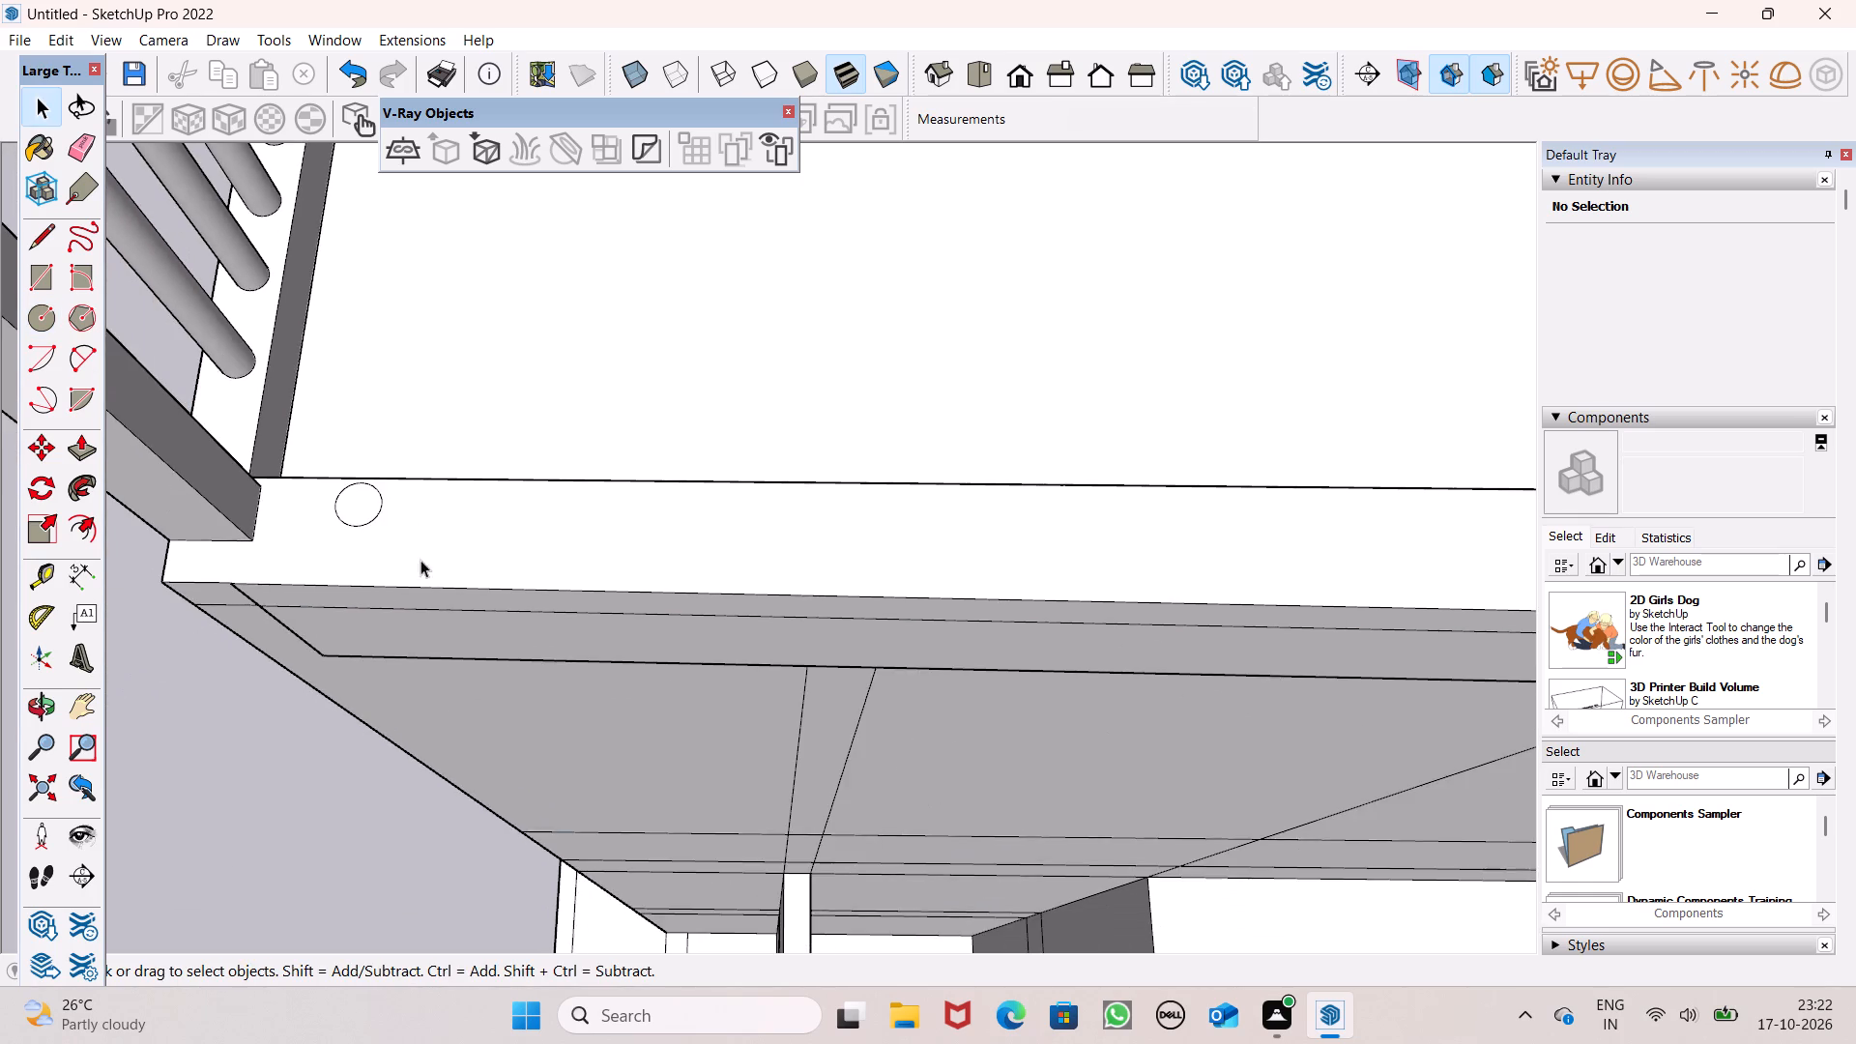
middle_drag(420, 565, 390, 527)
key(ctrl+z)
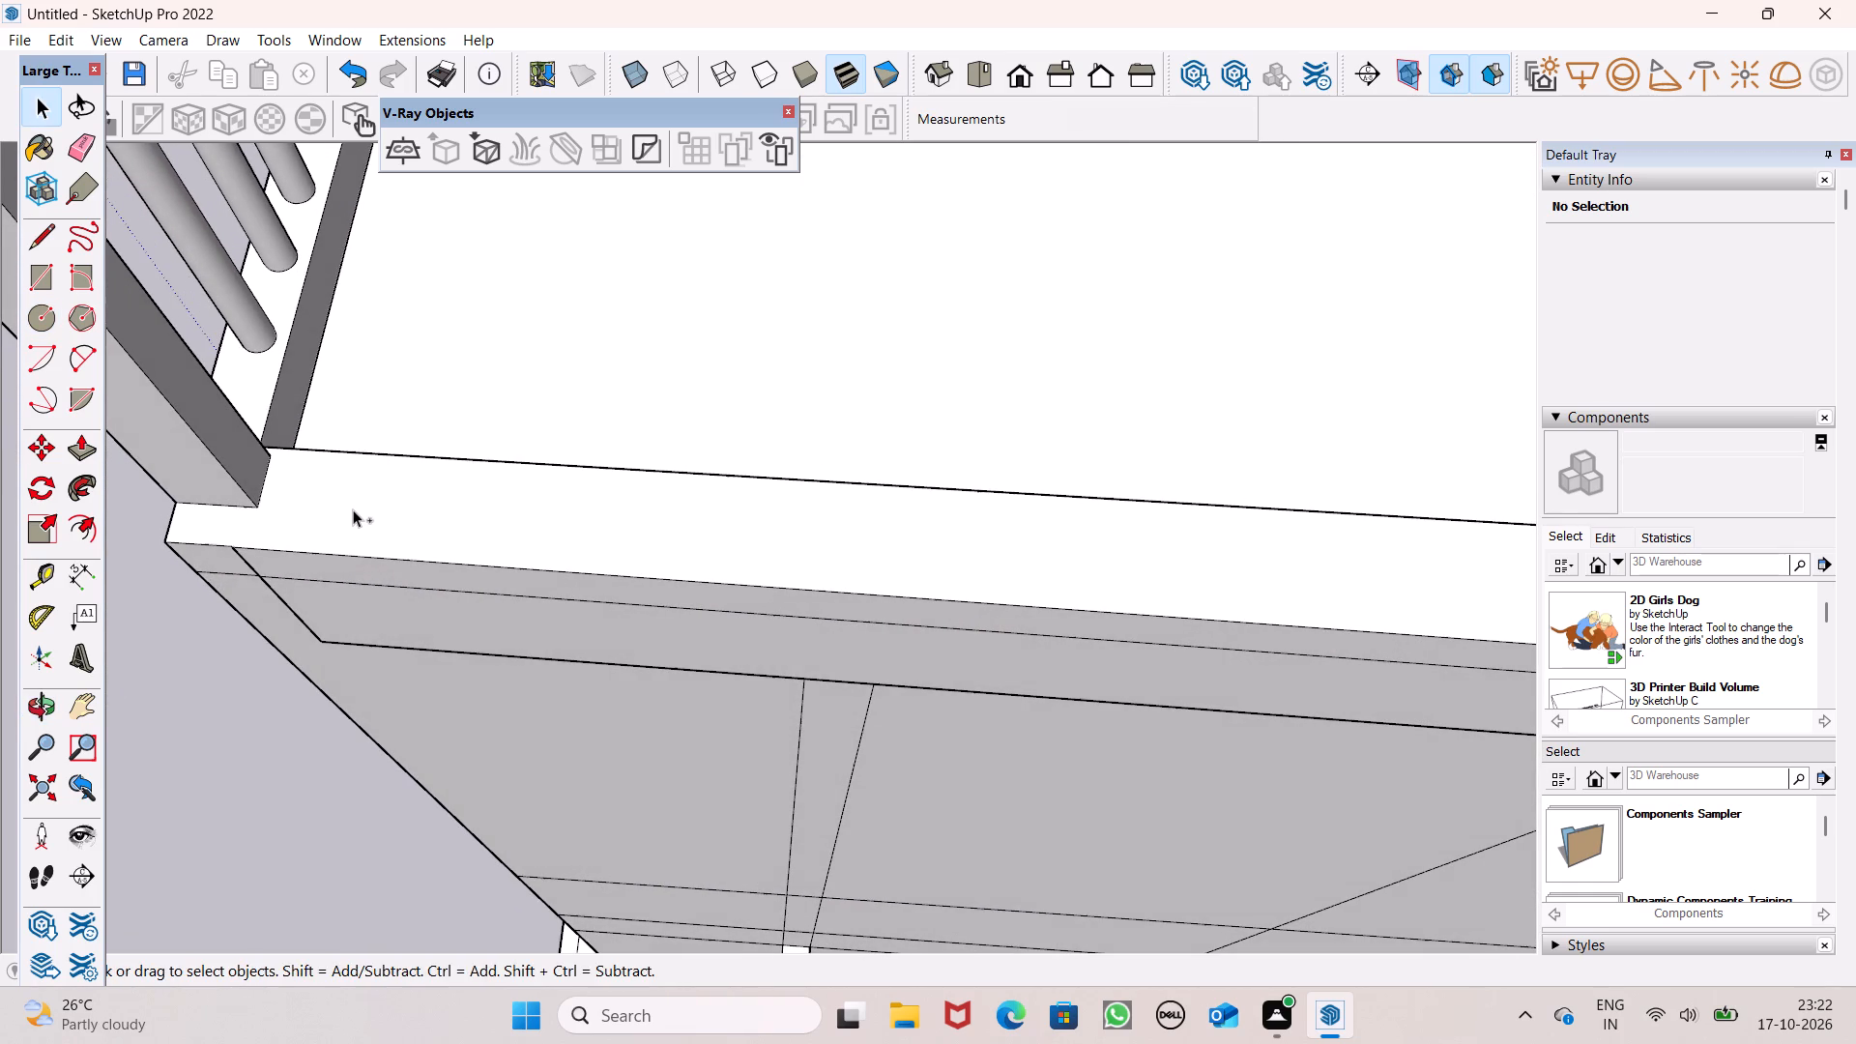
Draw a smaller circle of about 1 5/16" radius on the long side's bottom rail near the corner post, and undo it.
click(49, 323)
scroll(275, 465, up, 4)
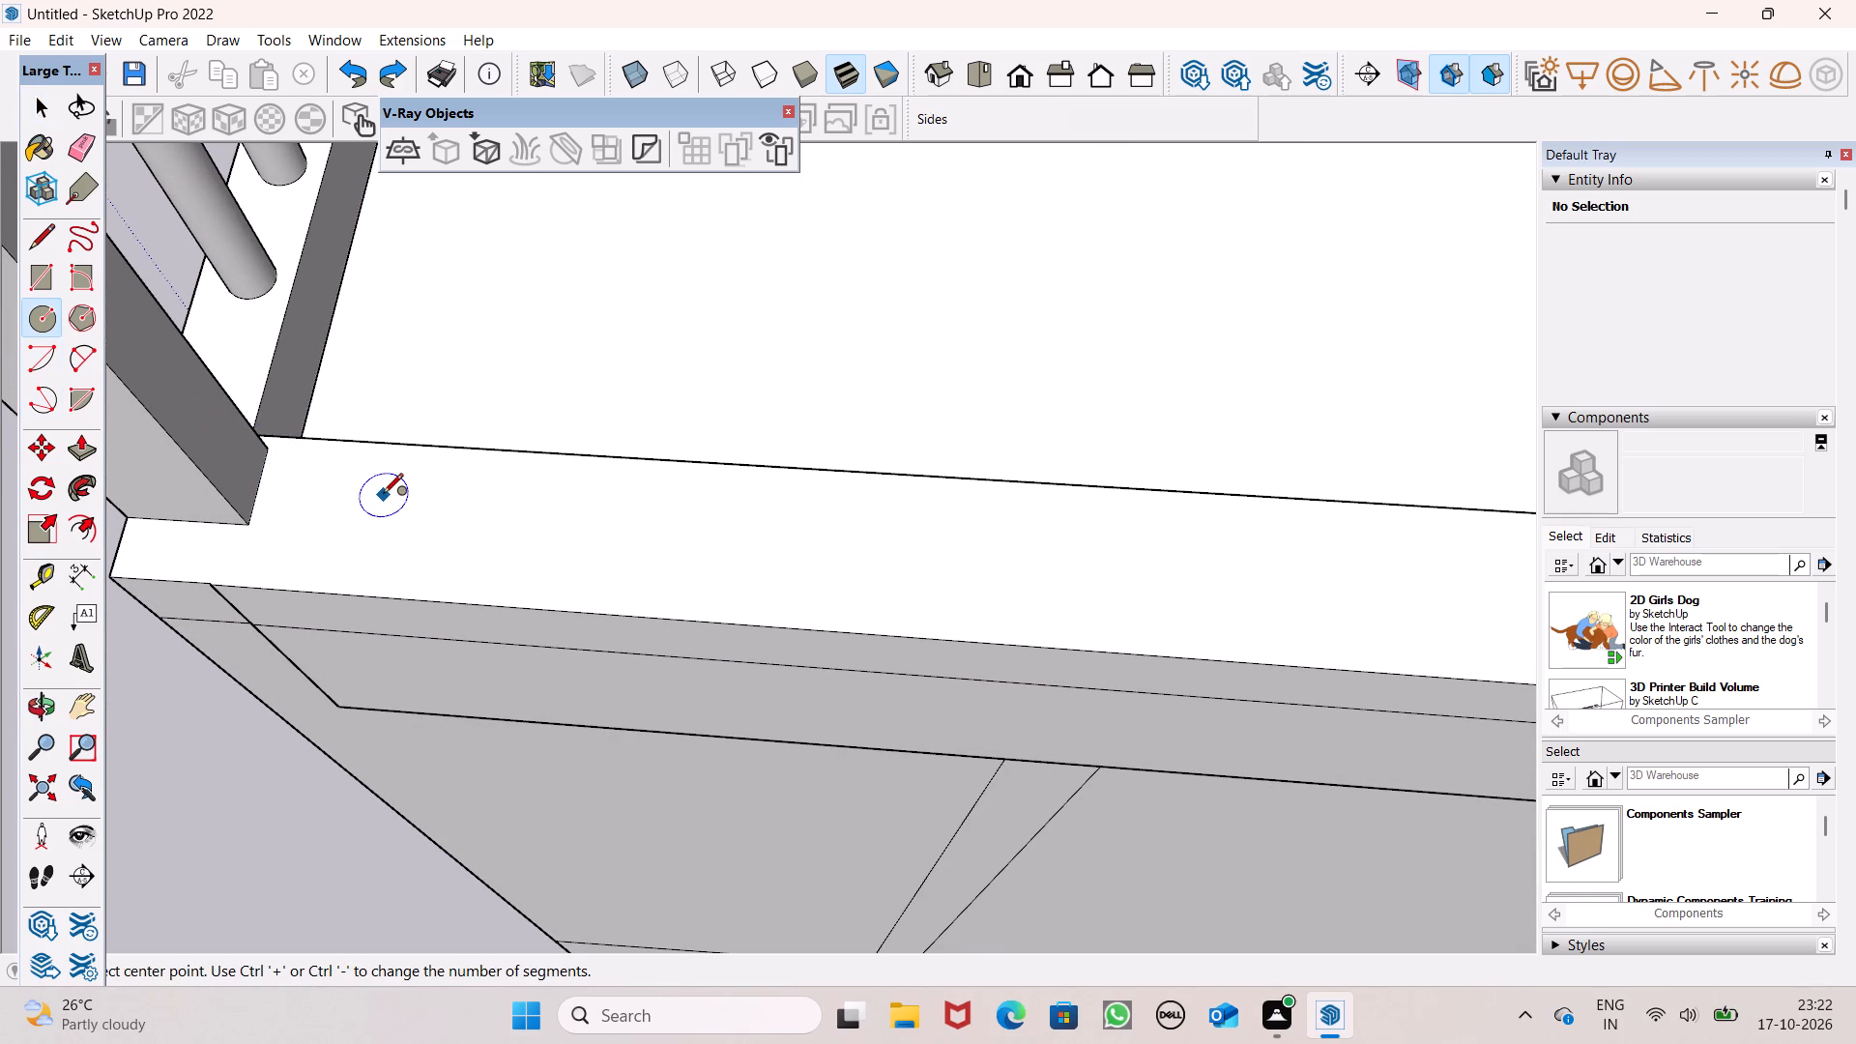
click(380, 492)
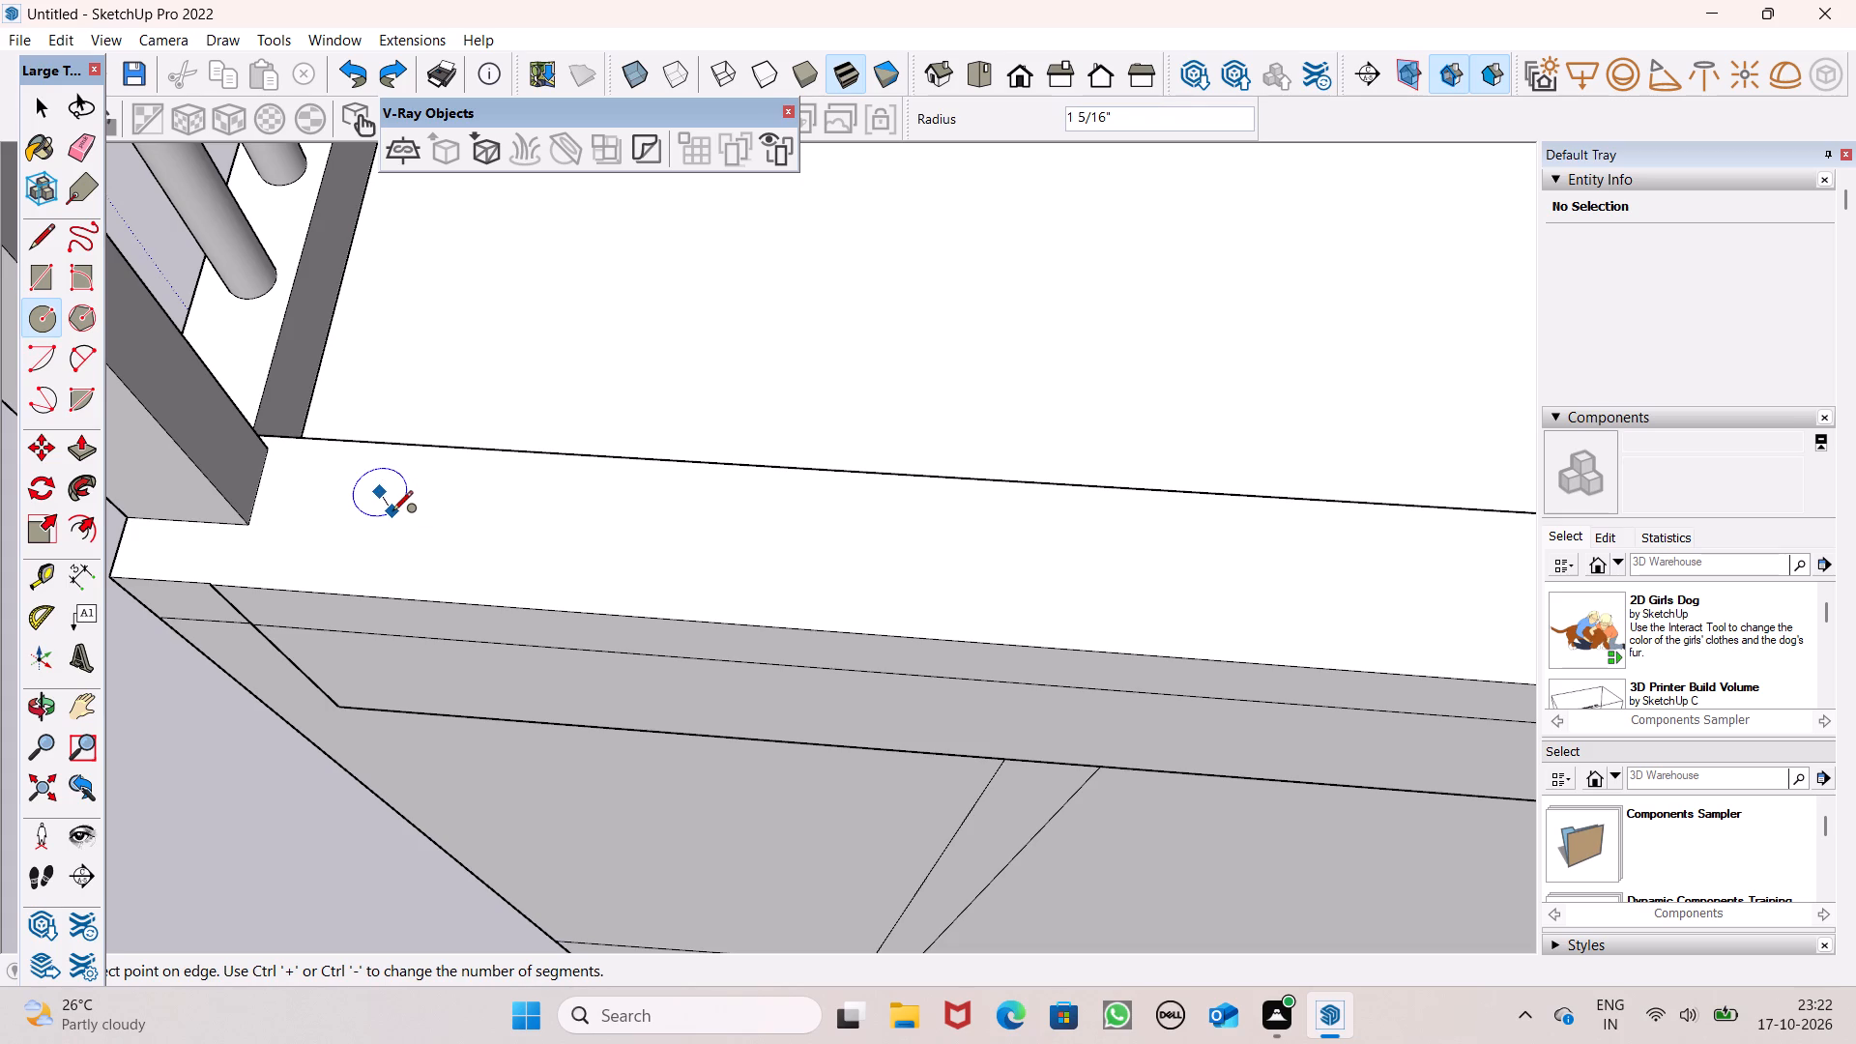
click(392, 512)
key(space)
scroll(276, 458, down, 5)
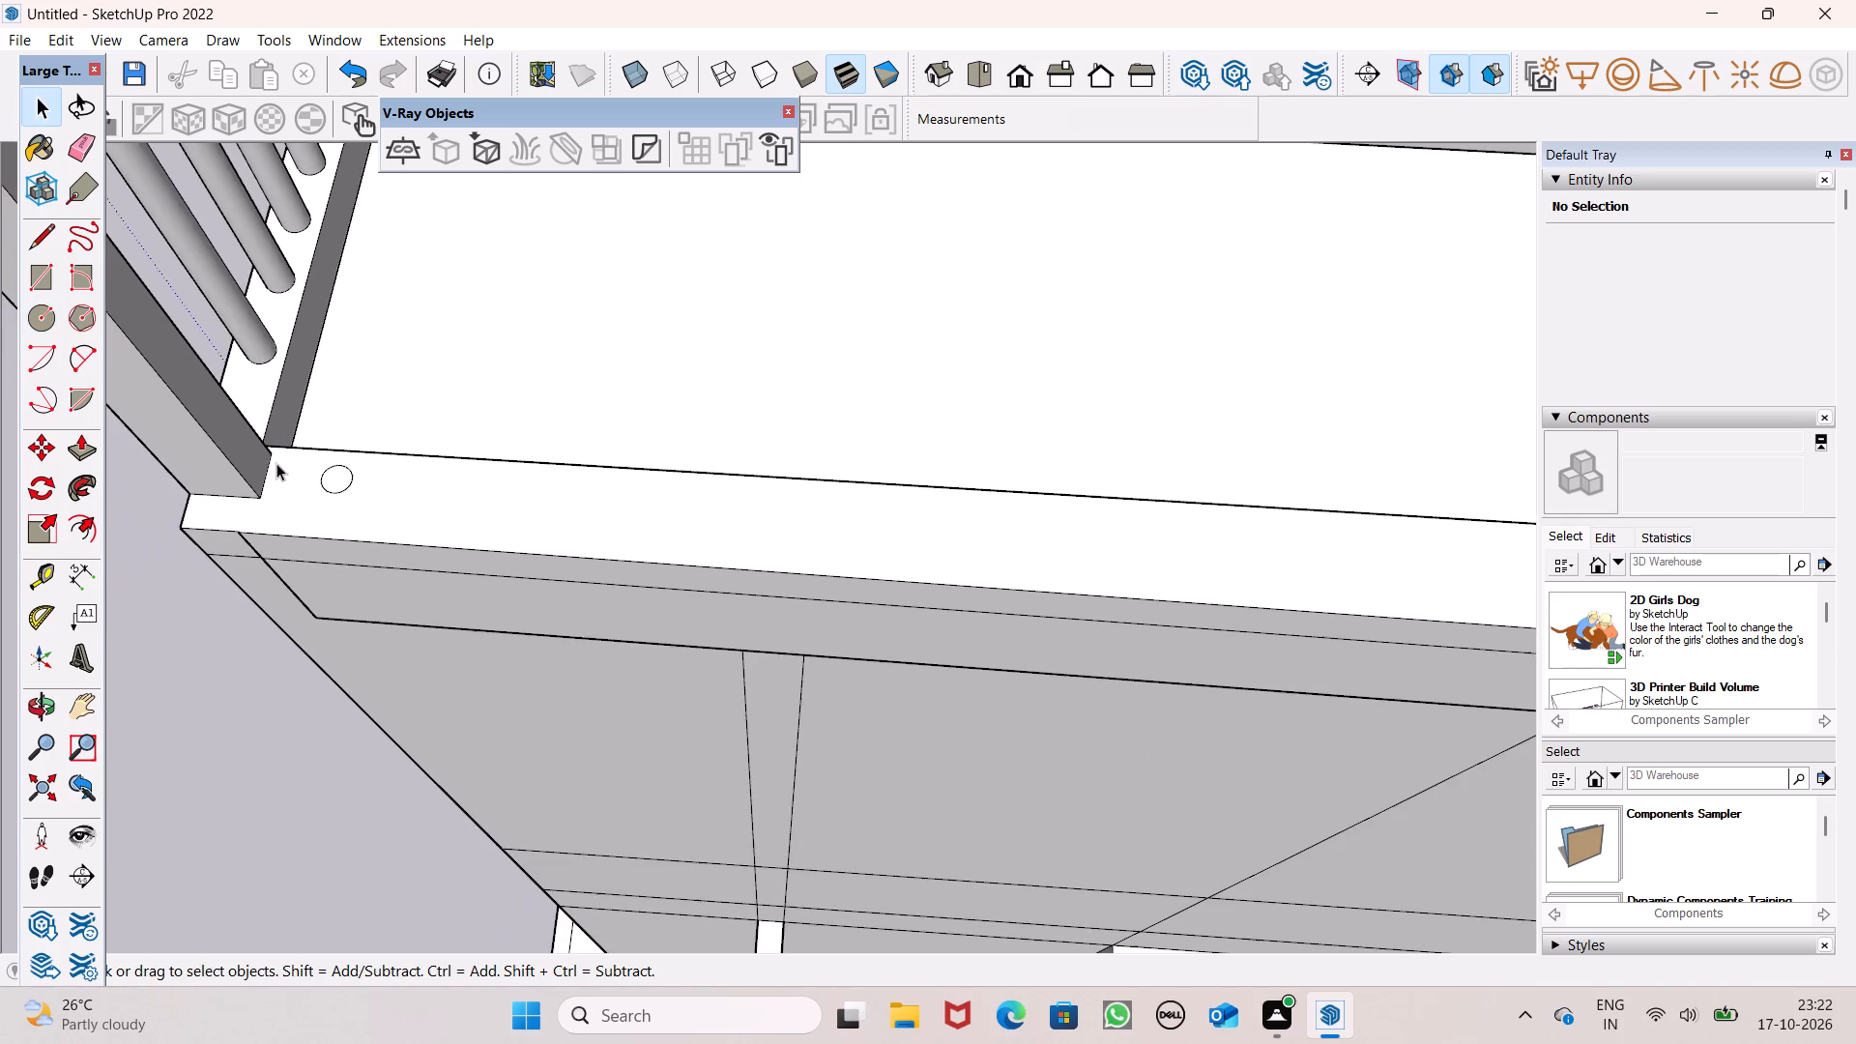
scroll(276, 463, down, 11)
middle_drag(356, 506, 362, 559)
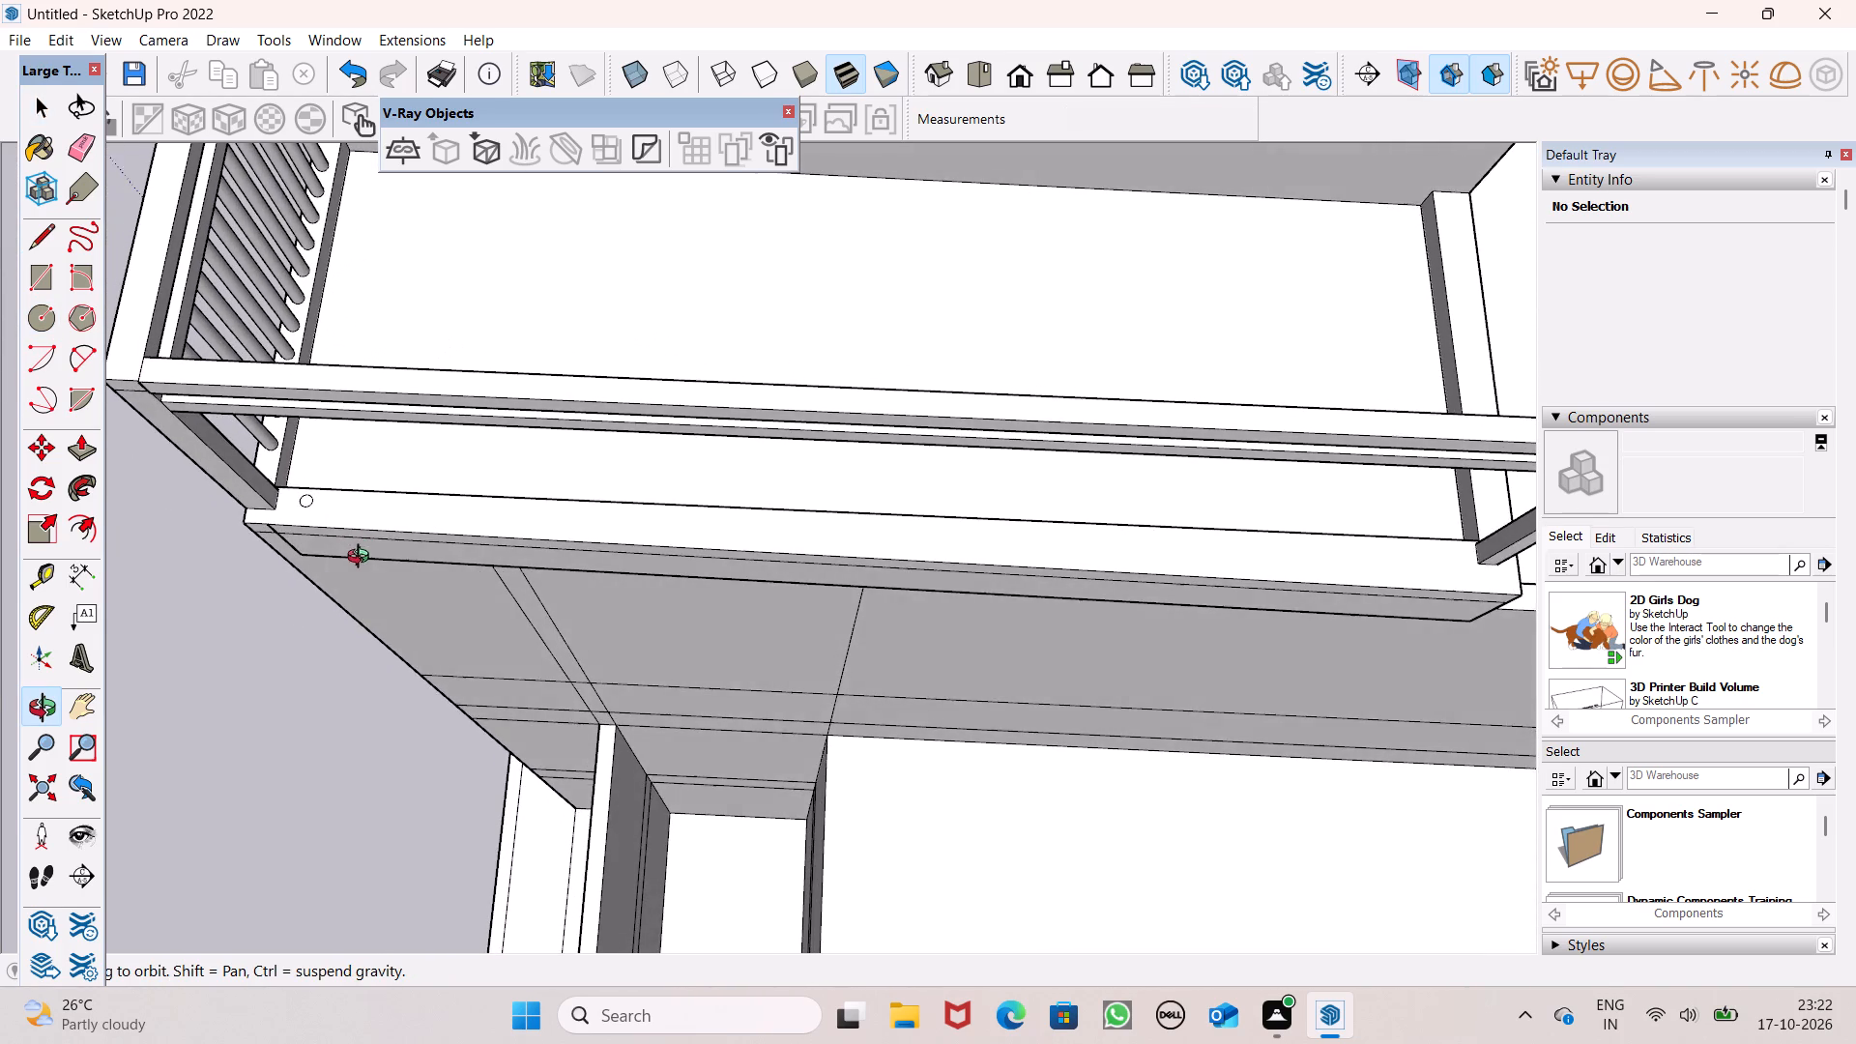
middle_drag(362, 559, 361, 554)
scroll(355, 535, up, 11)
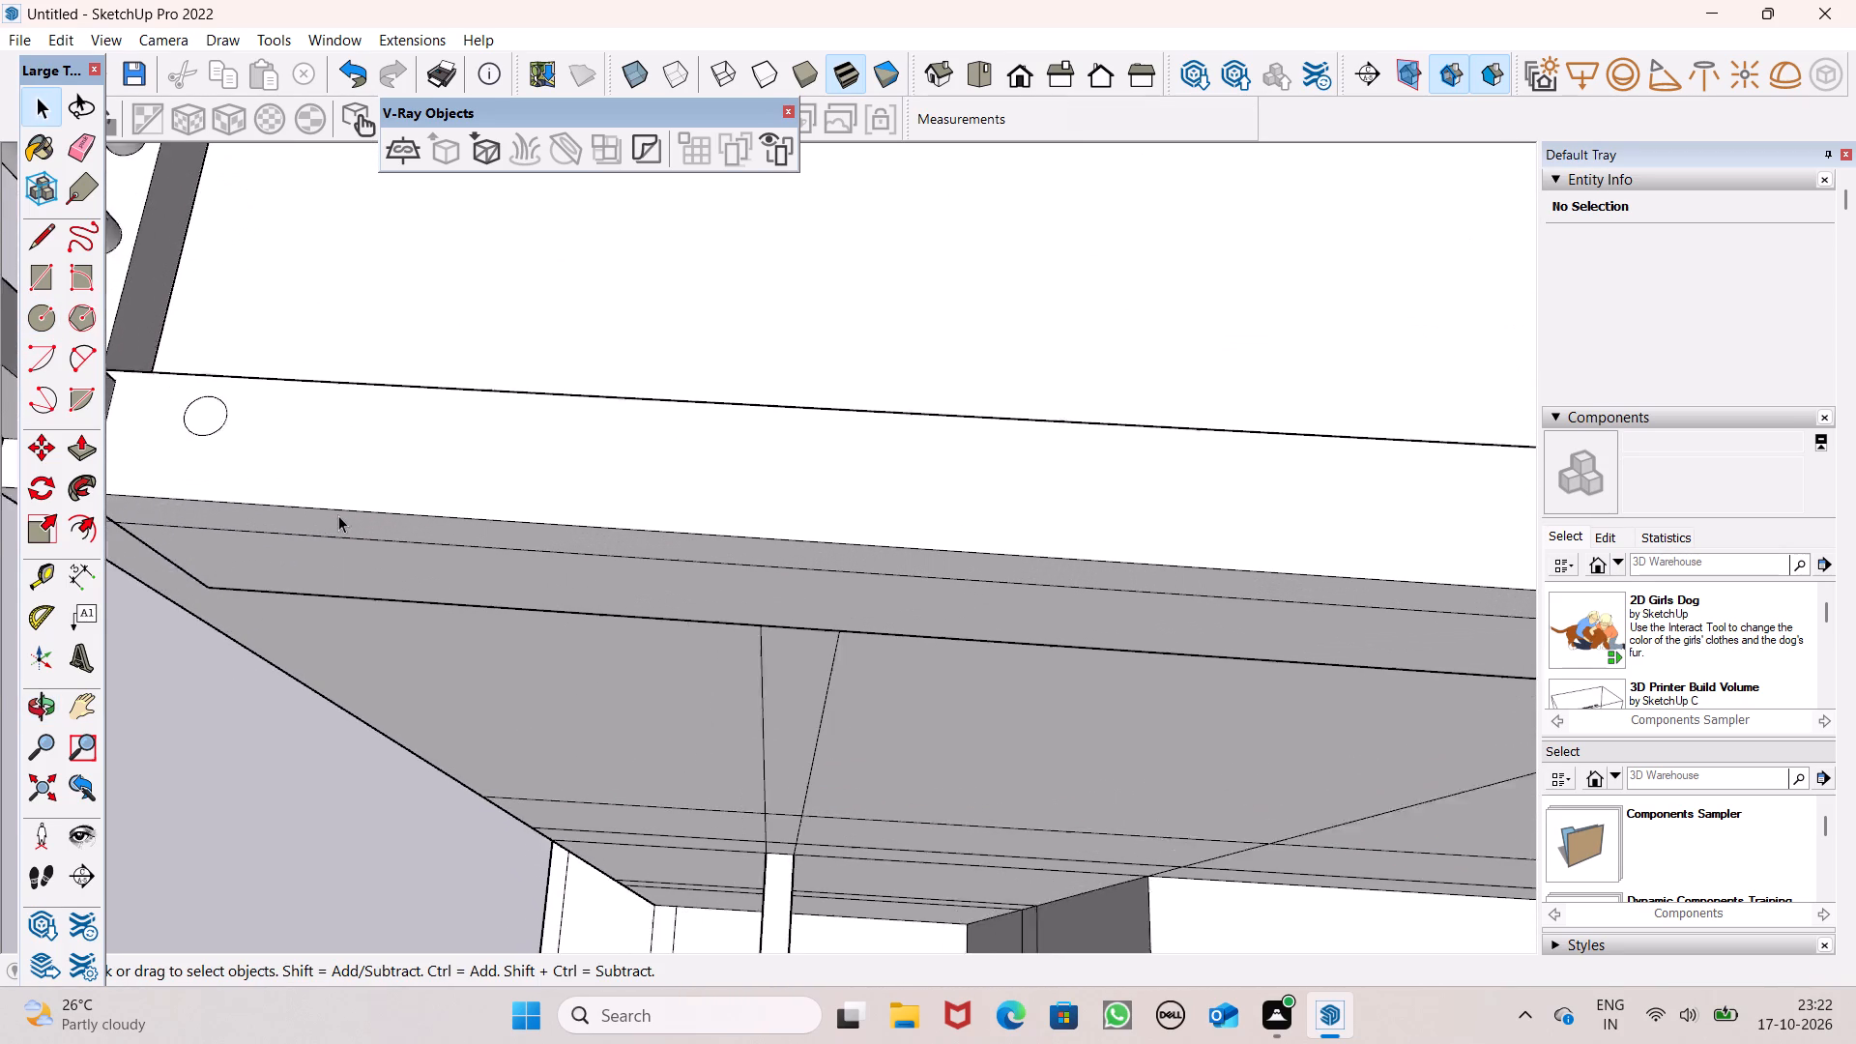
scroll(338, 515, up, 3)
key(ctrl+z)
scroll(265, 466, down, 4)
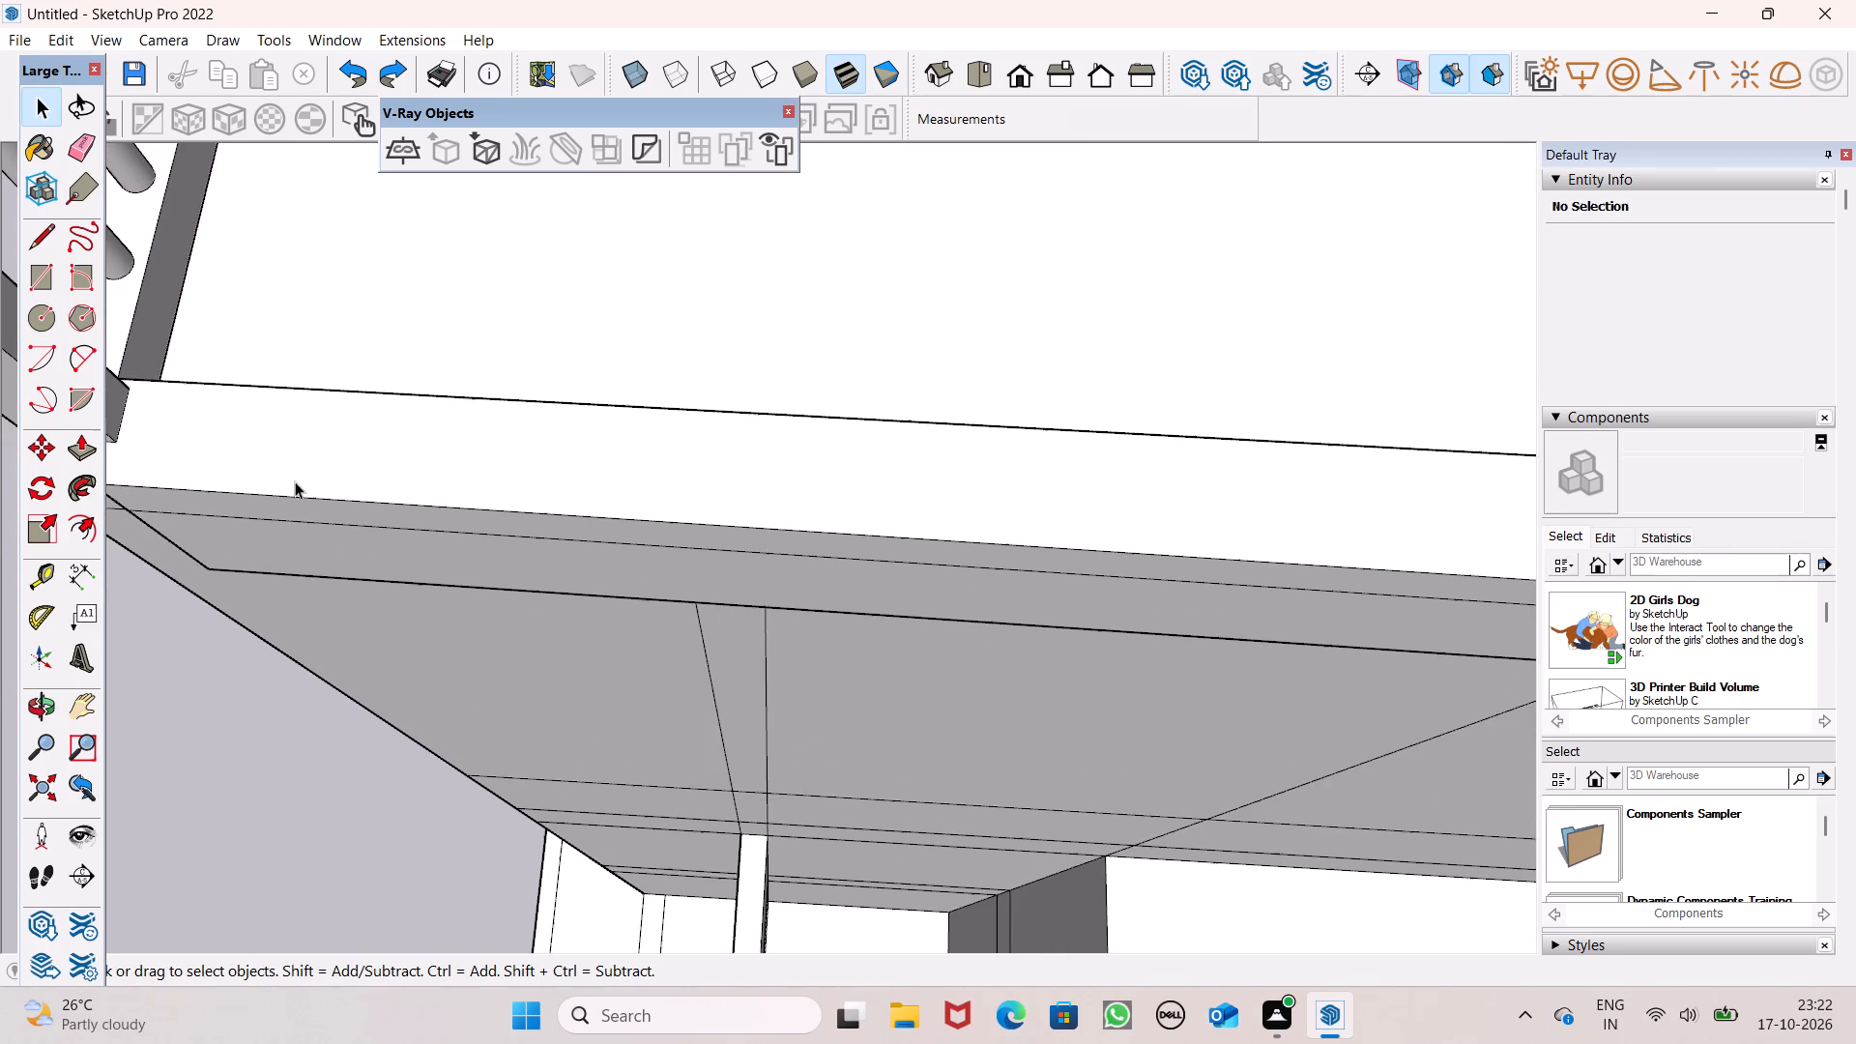
Draw a baluster circle of about 5.35 in² area on the long side's bottom rail, just beside the corner post.
scroll(231, 420, down, 4)
click(38, 318)
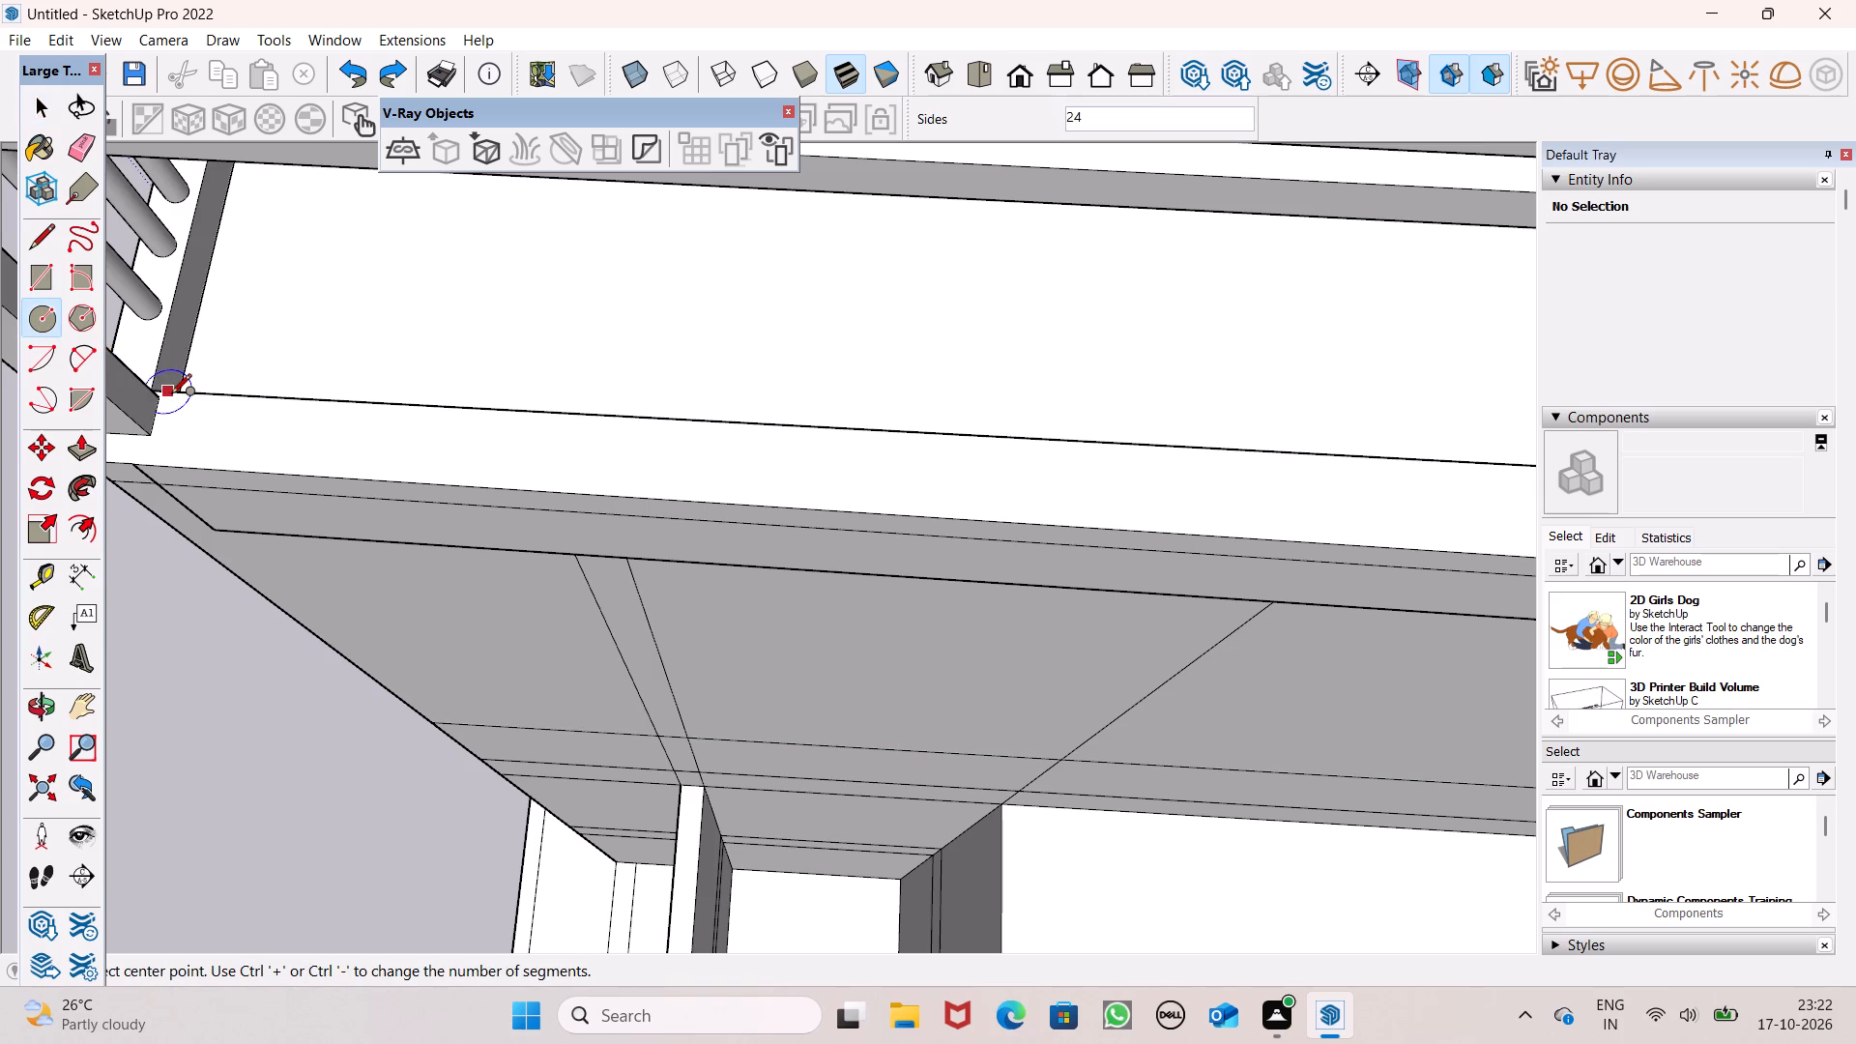
scroll(171, 398, up, 11)
scroll(281, 420, down, 5)
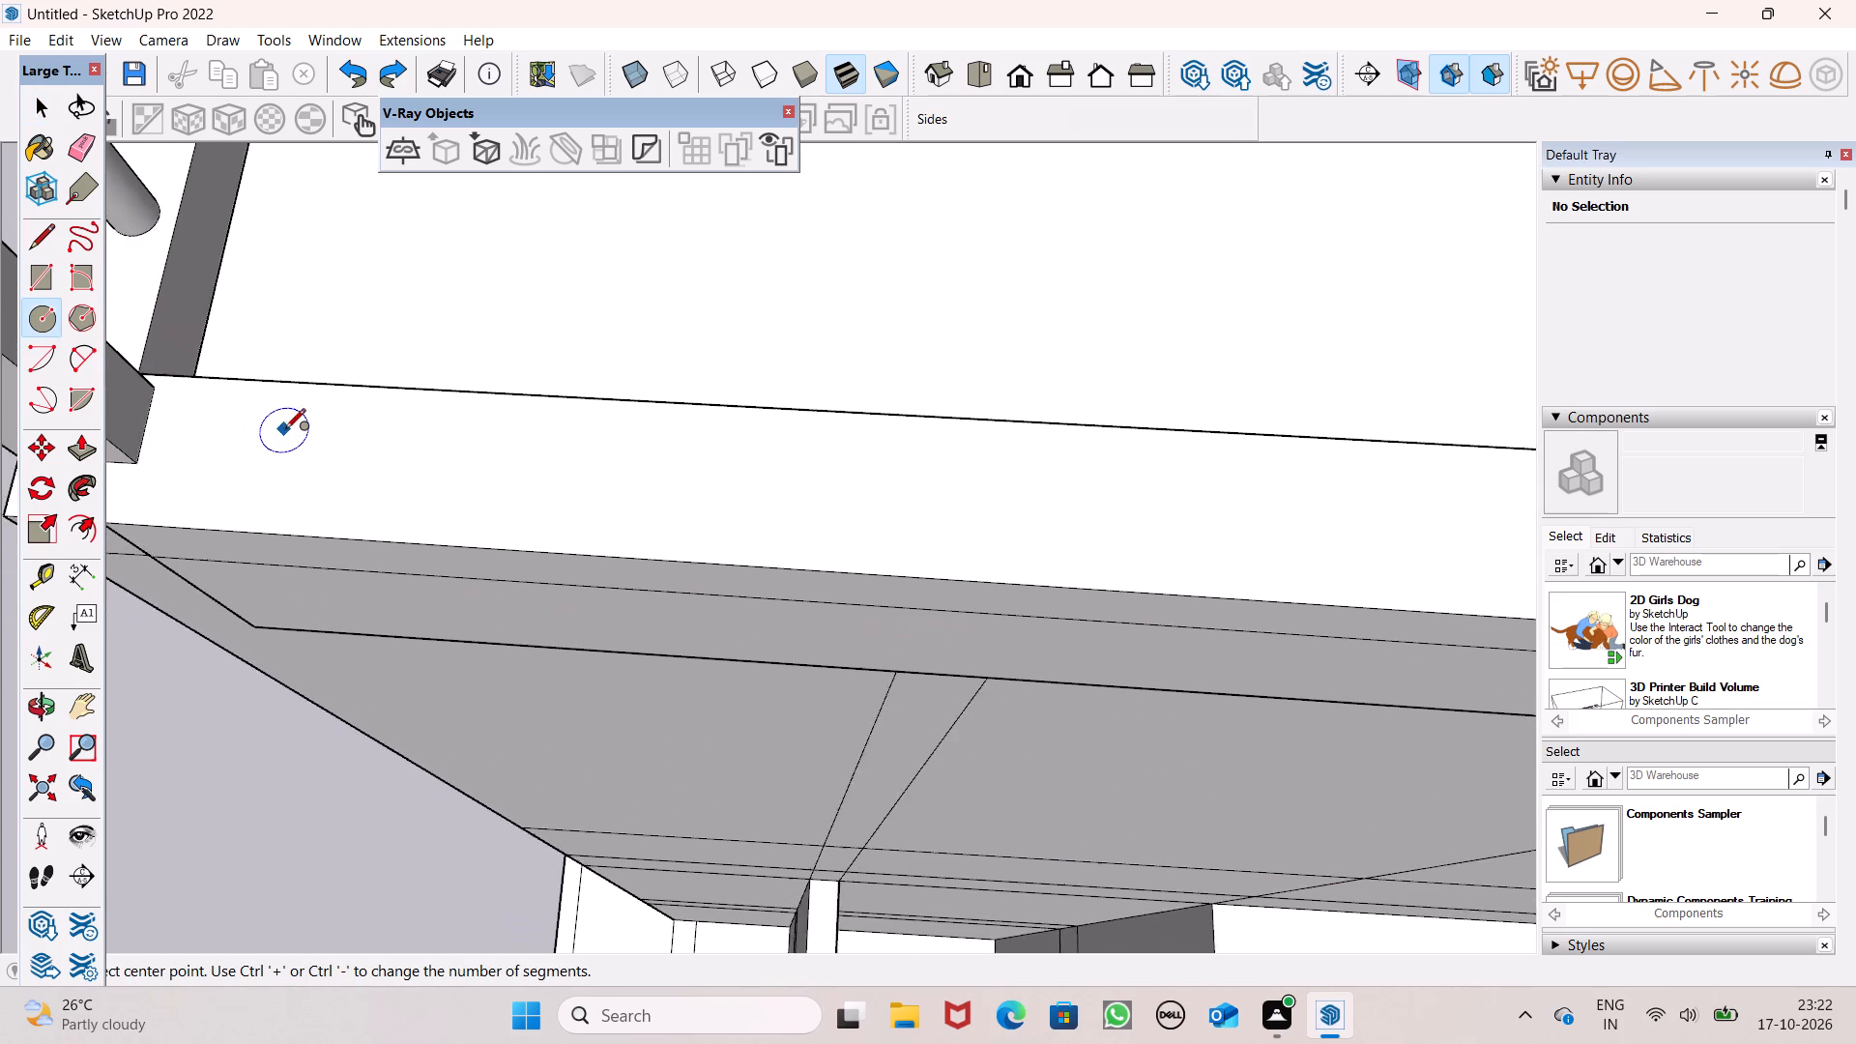
scroll(235, 408, up, 4)
drag(292, 435, 297, 435)
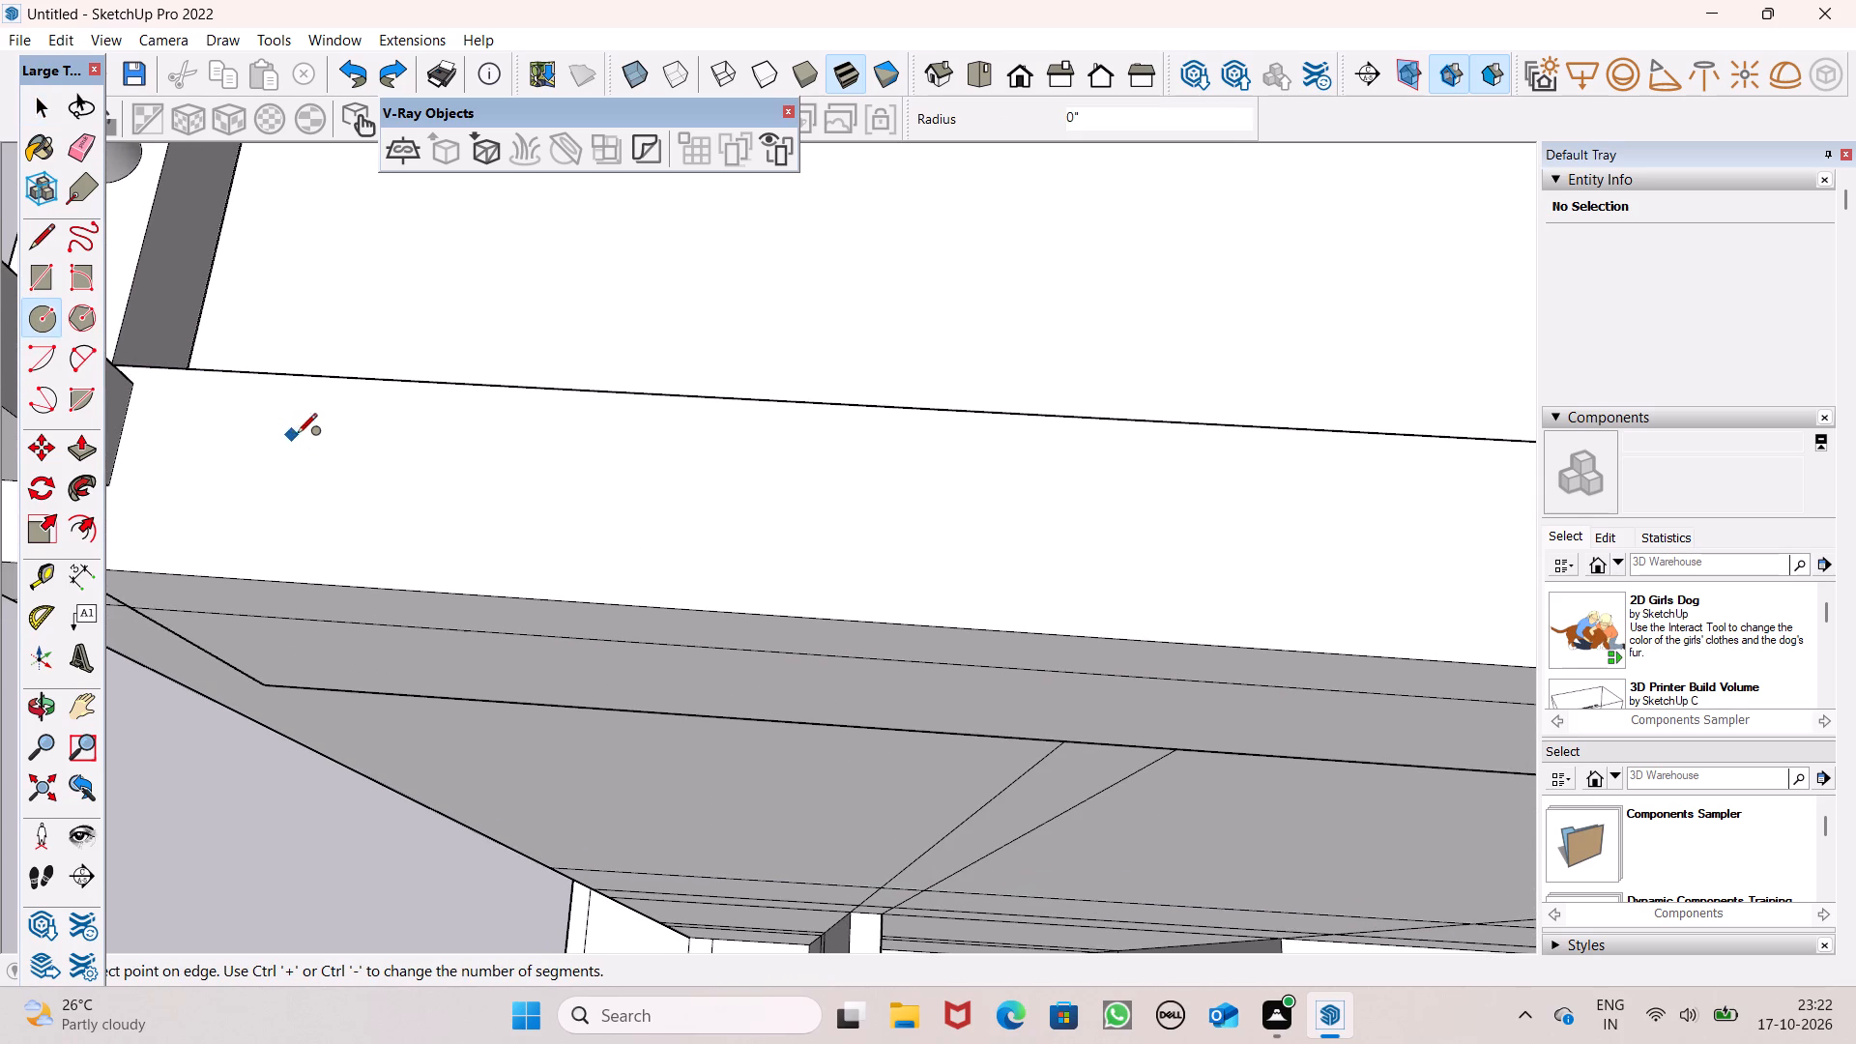
drag(297, 435, 316, 456)
key(space)
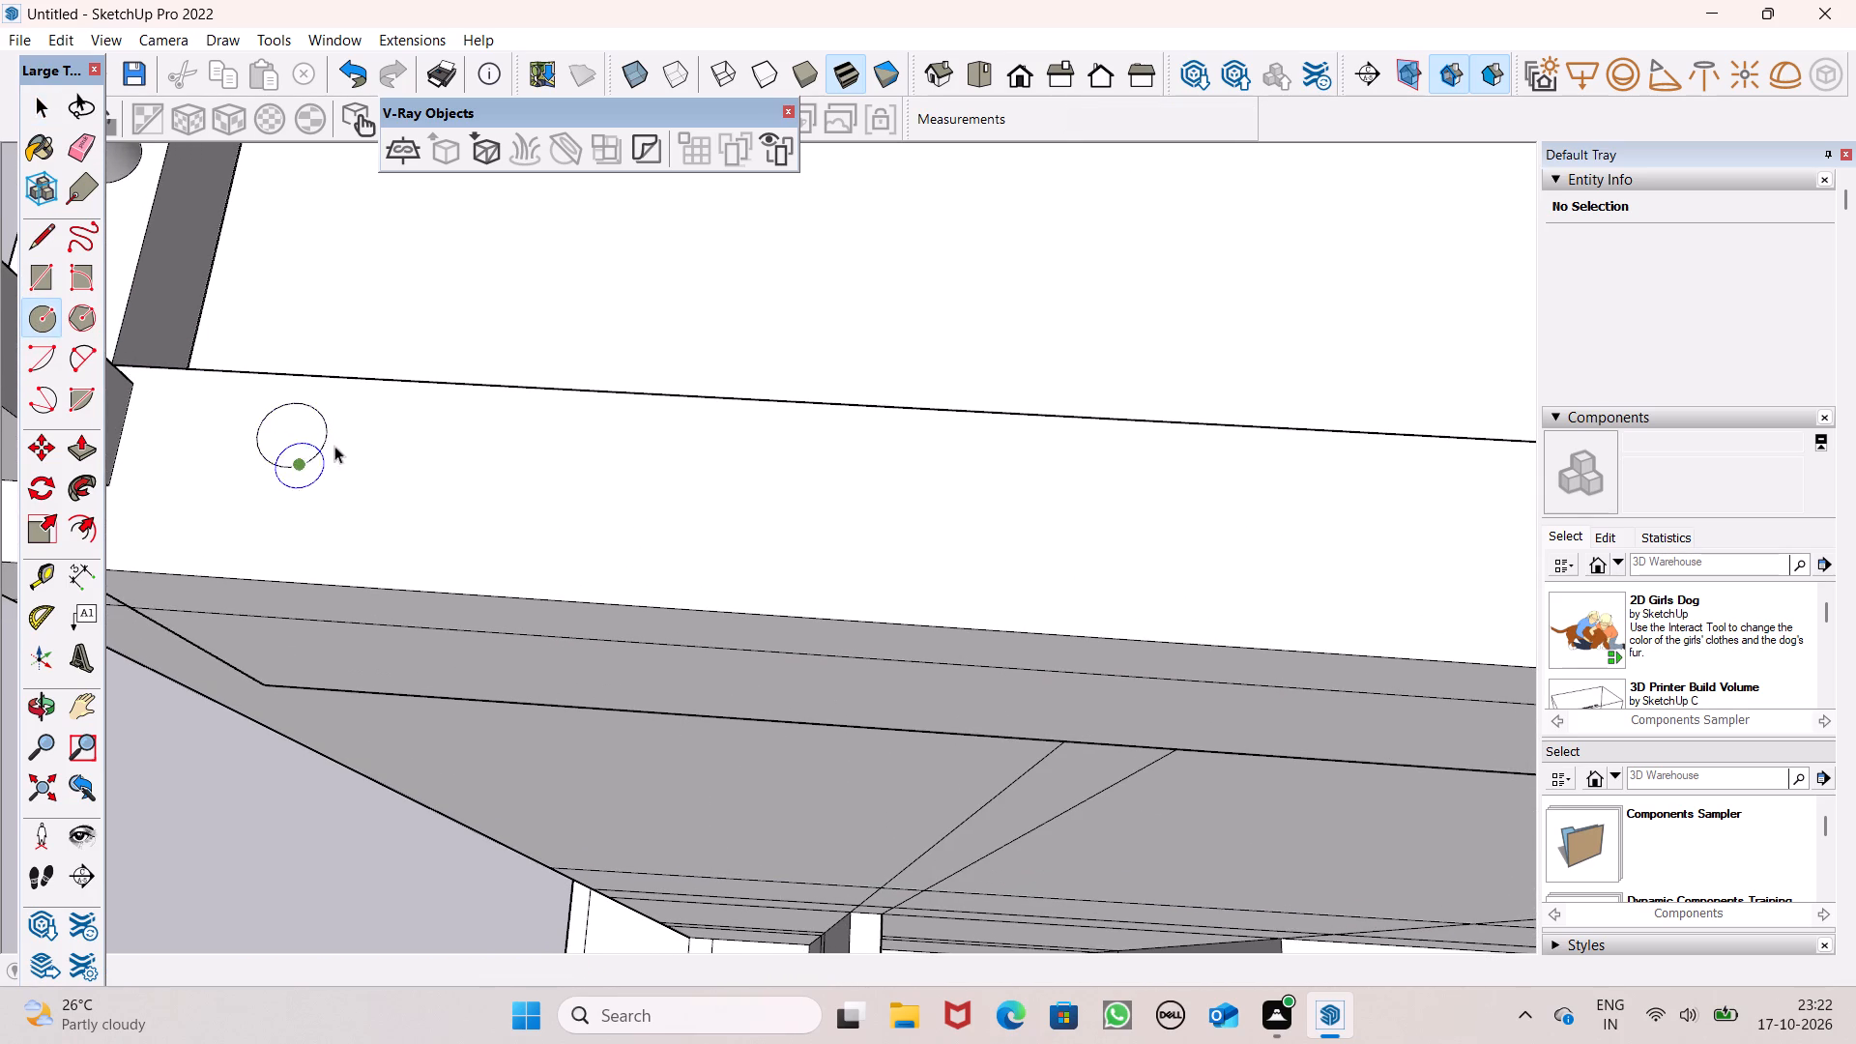
Copy the baluster circle along the long side's bottom rail at about 6 7/16" spacing as an array of 40 copies.
scroll(366, 412, down, 6)
double_click(332, 425)
scroll(324, 420, down, 3)
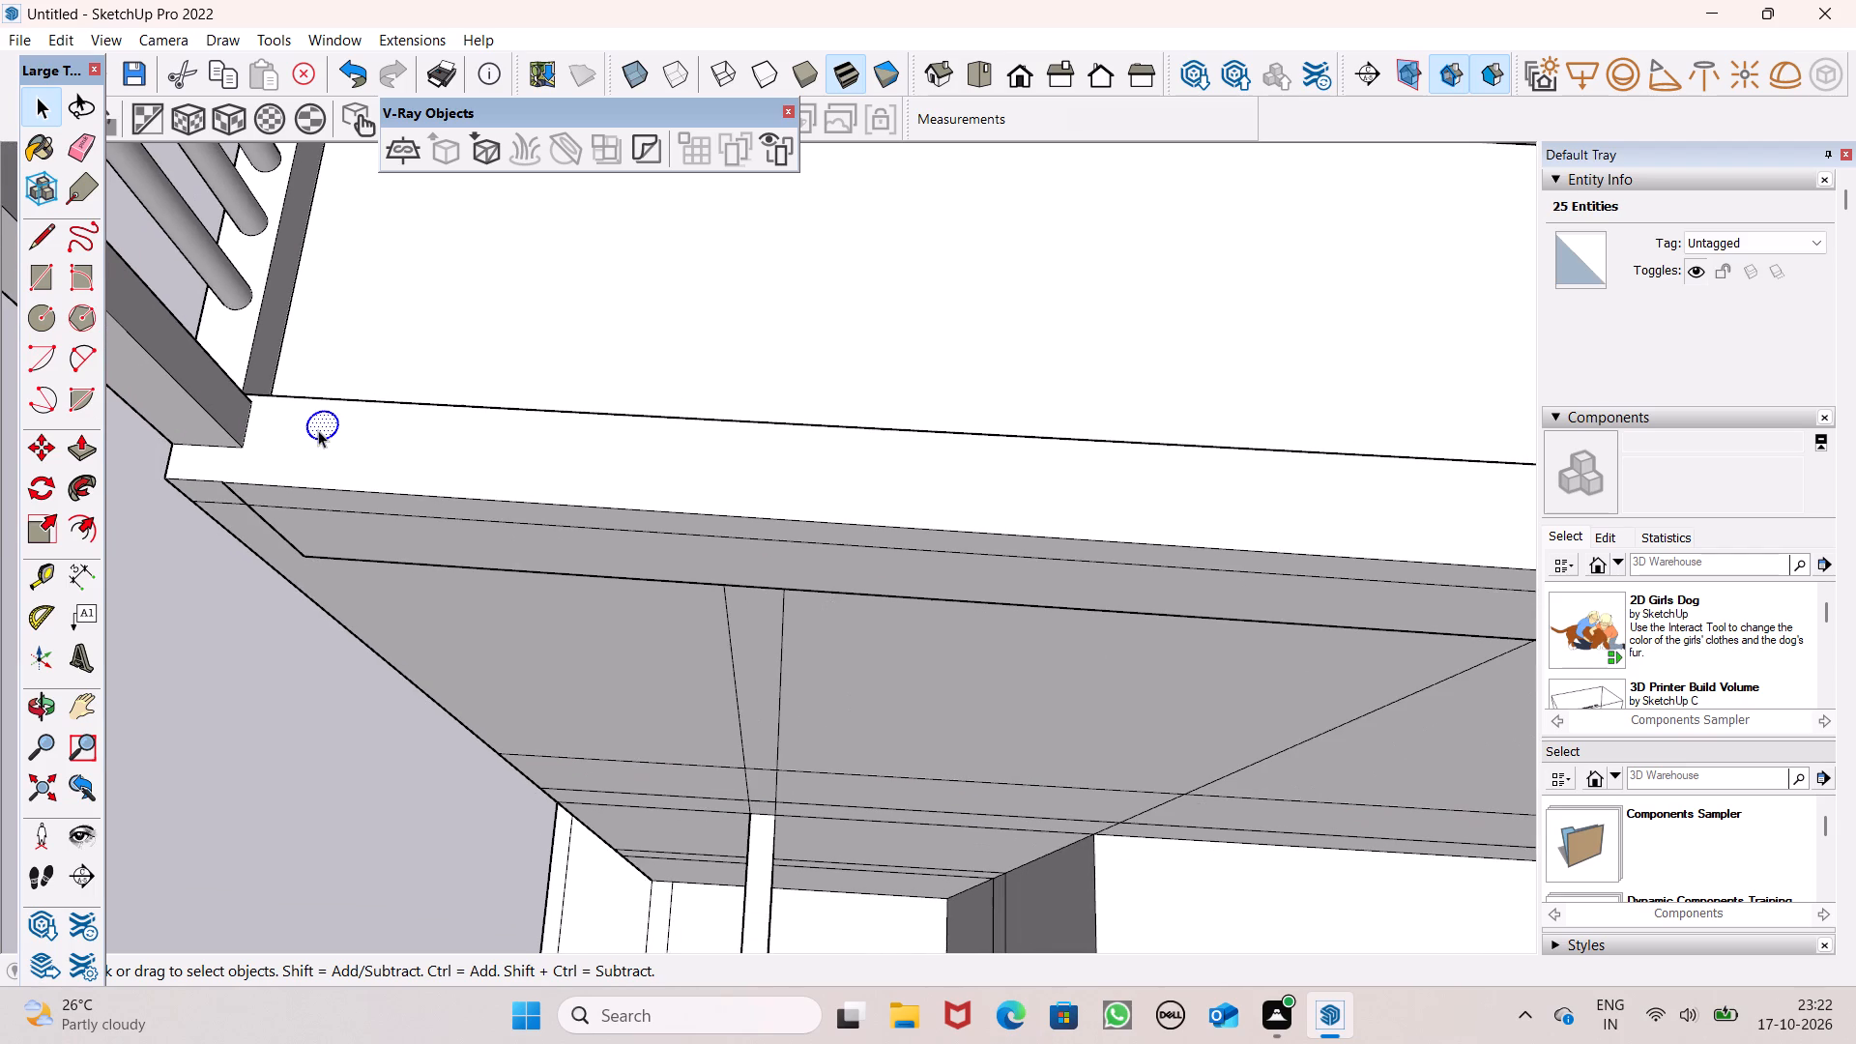
key(m)
key(Return)
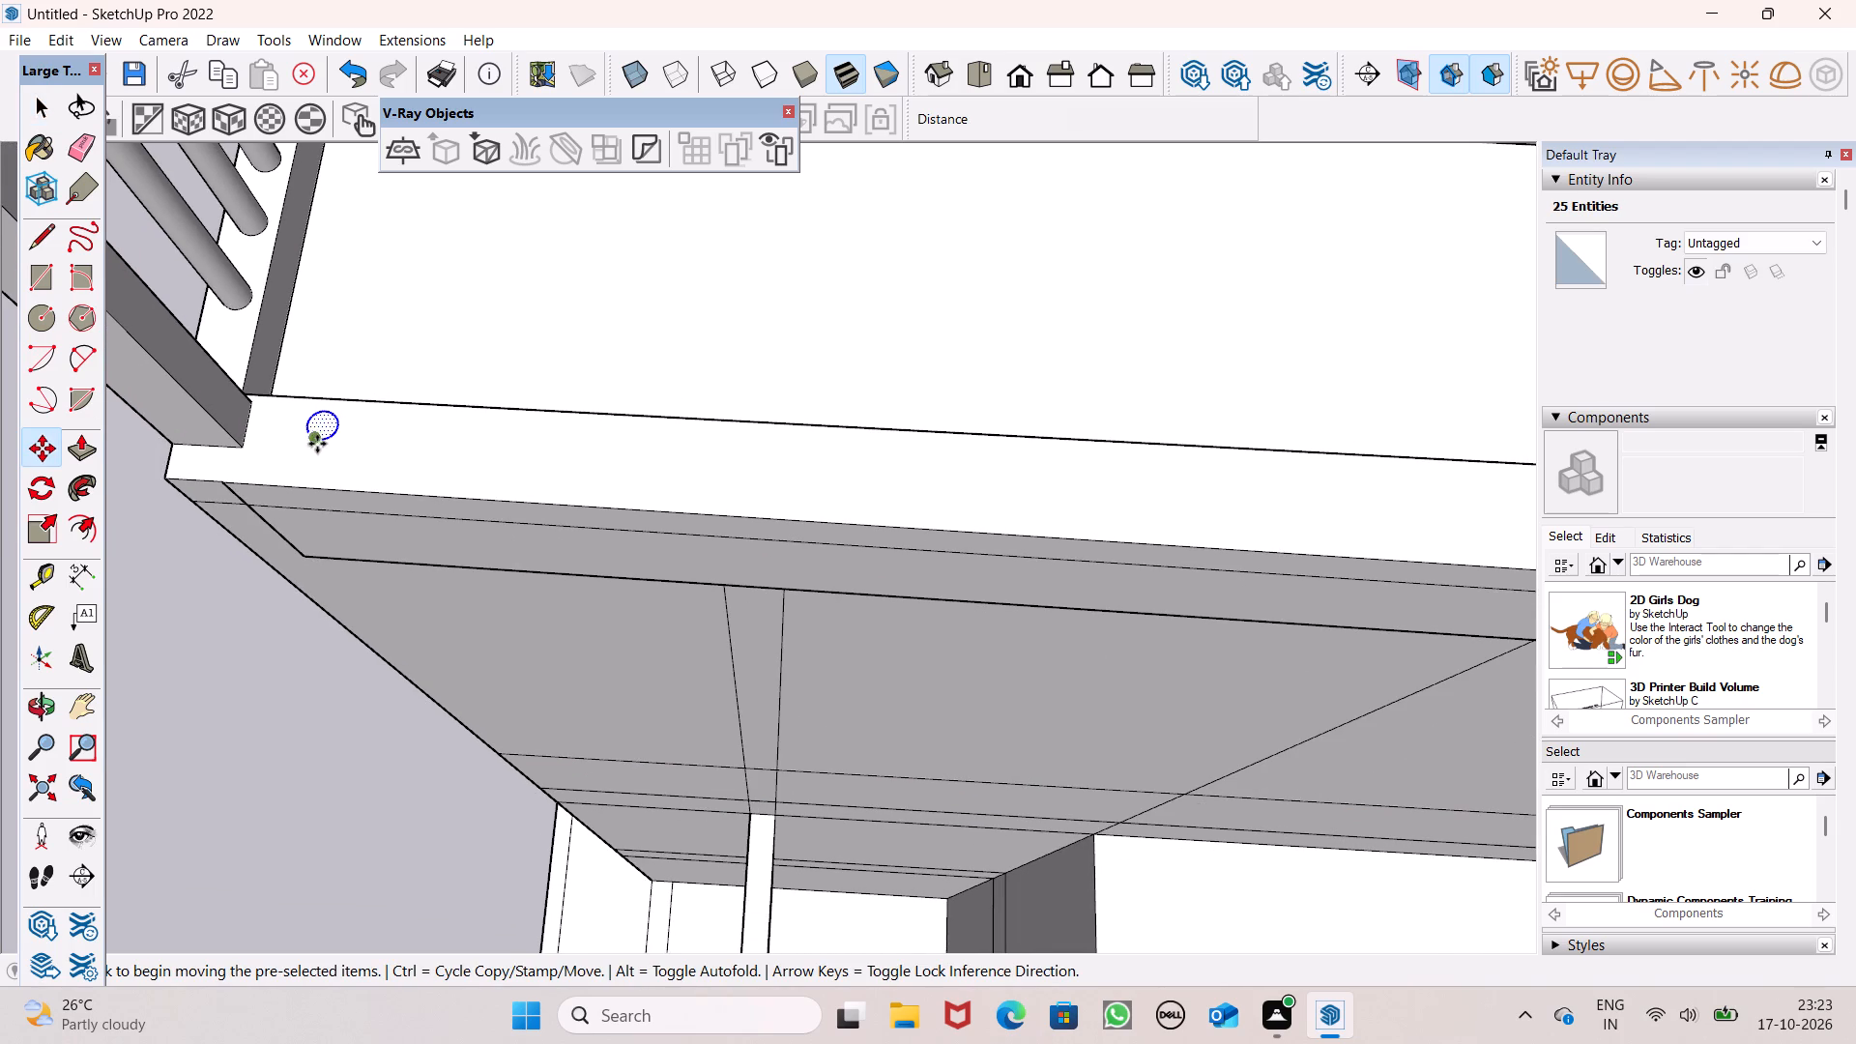
drag(330, 439, 397, 433)
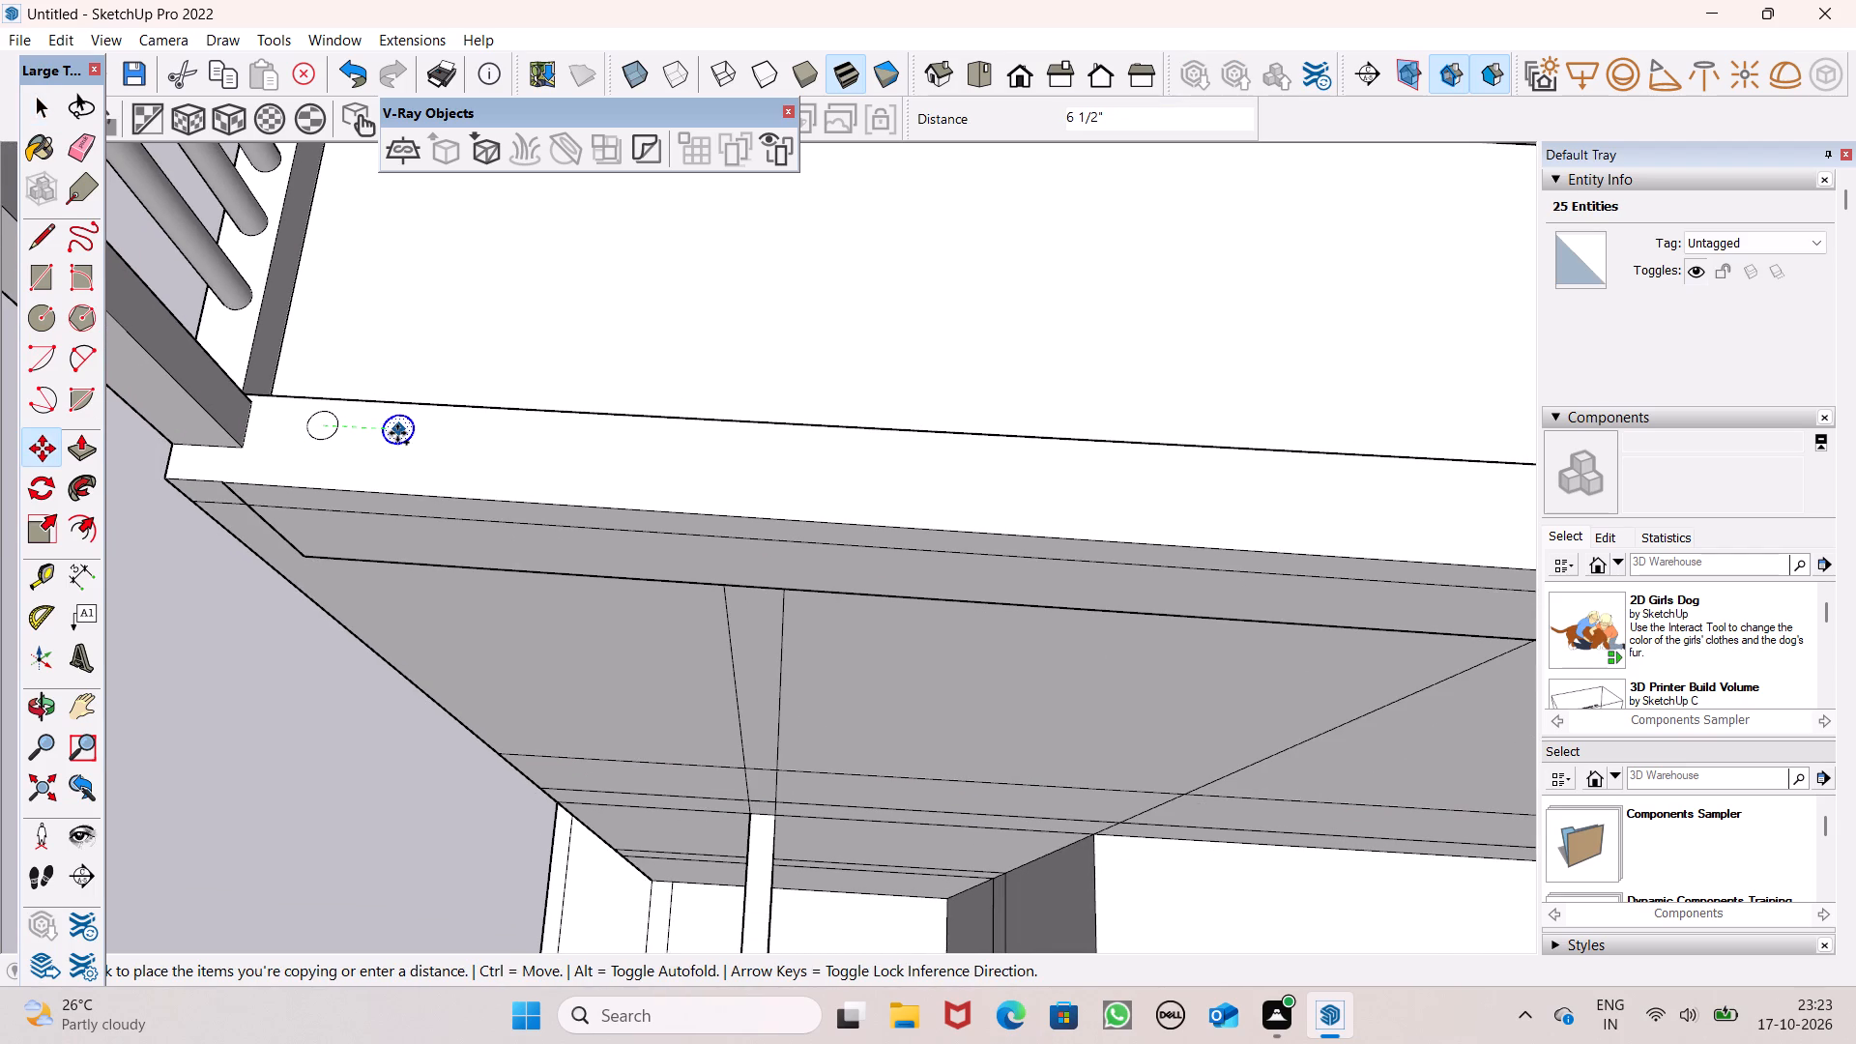
drag(397, 433, 397, 435)
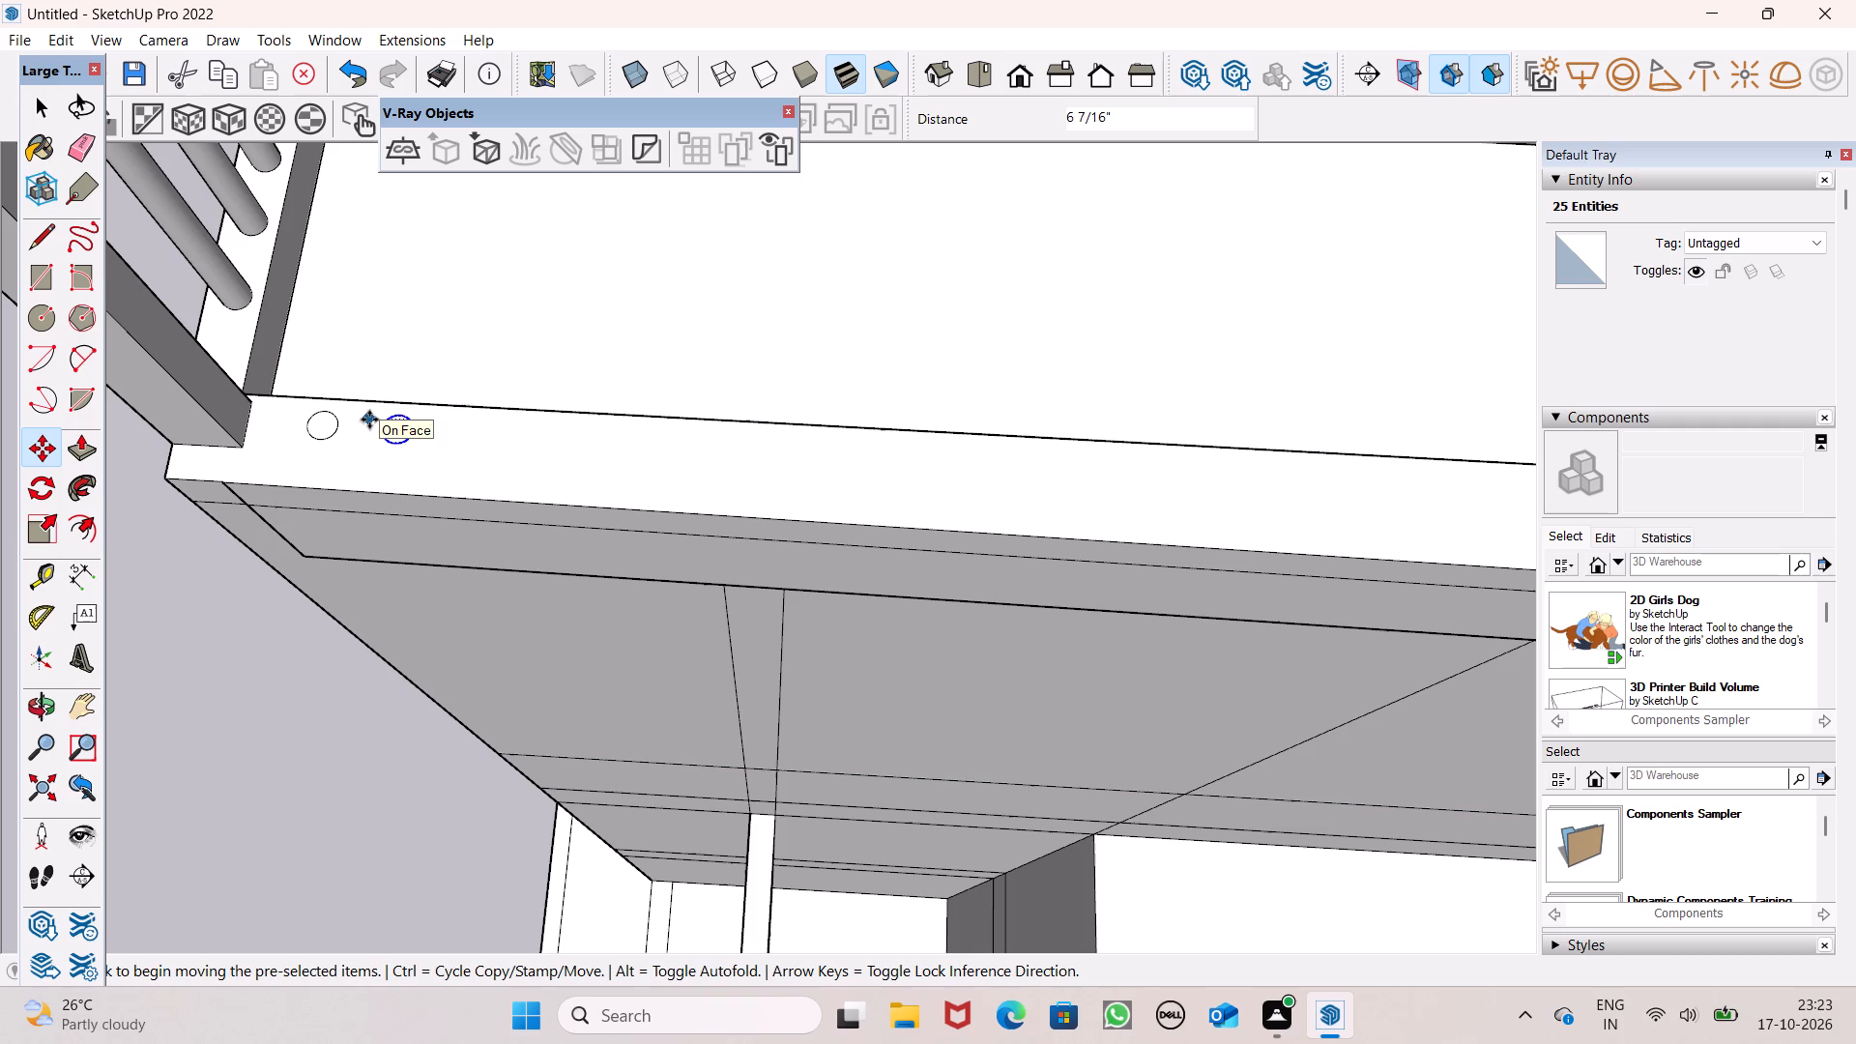
key(shift+asterisk)
text(40)
key(Return)
scroll(433, 731, down, 2)
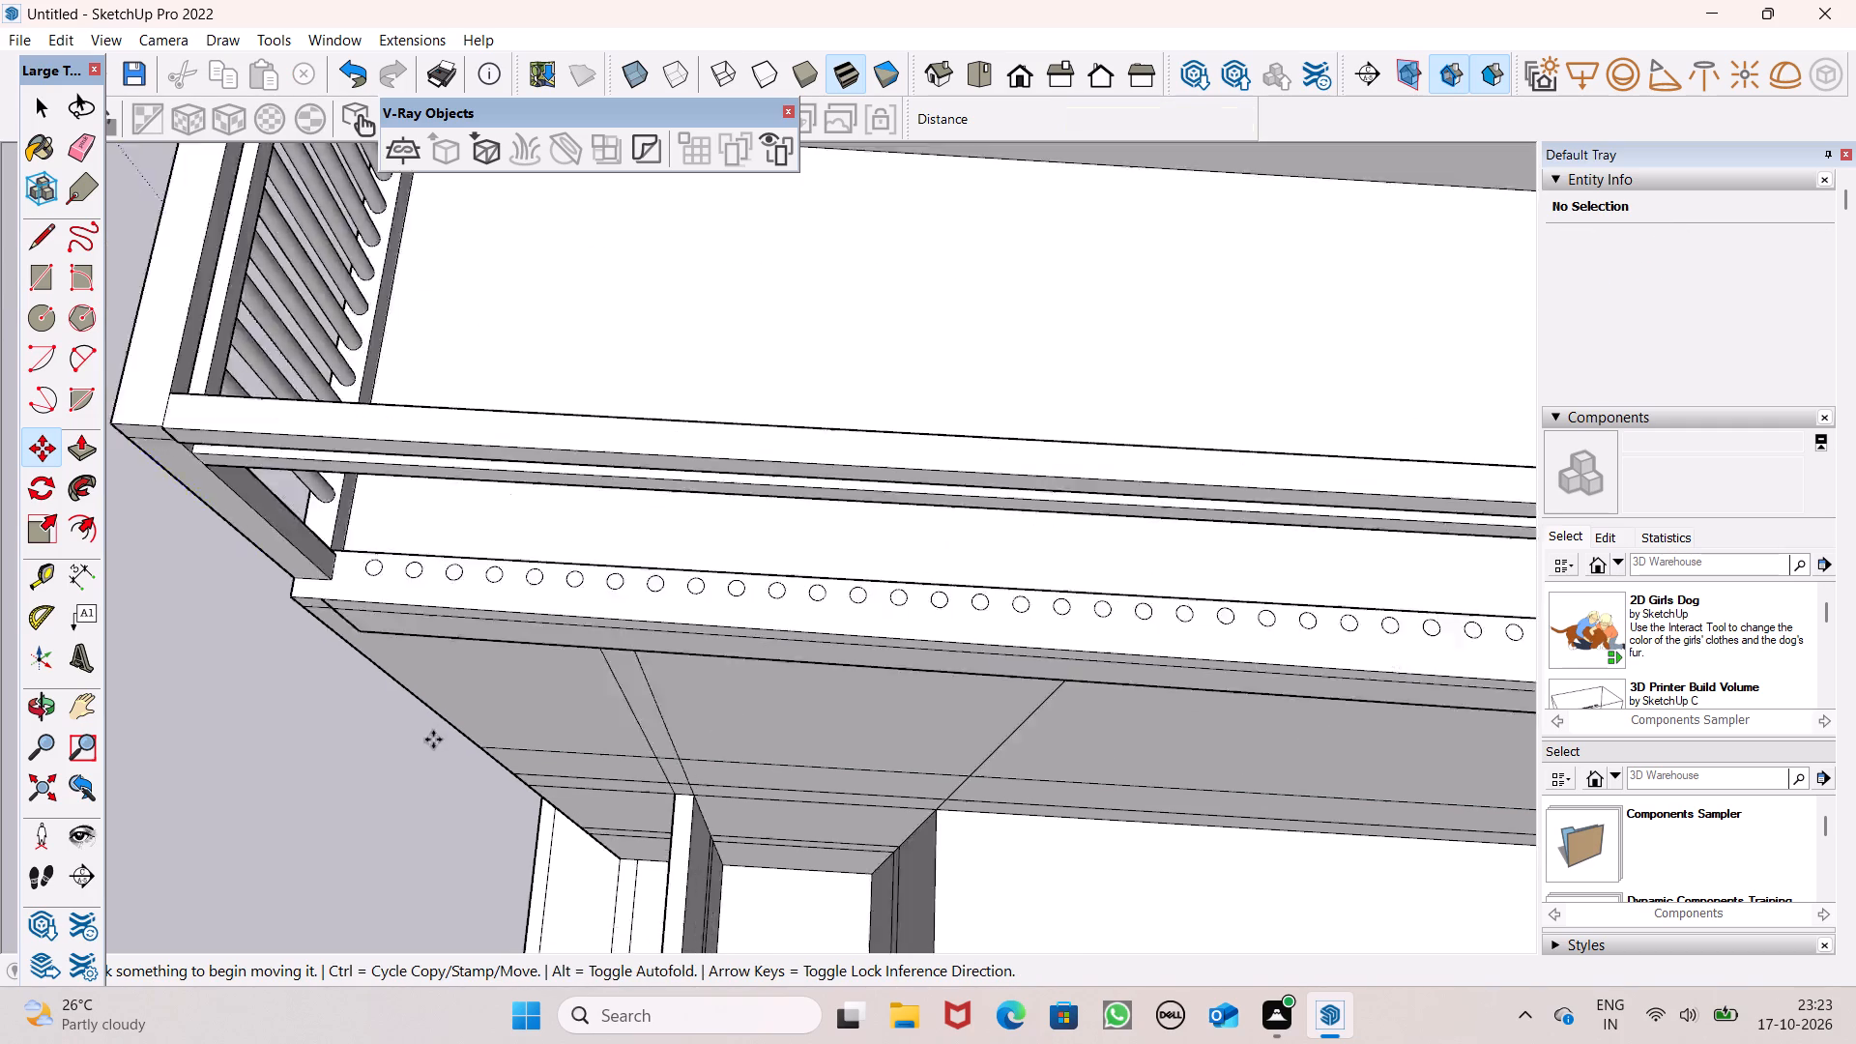
scroll(433, 739, down, 3)
key(space)
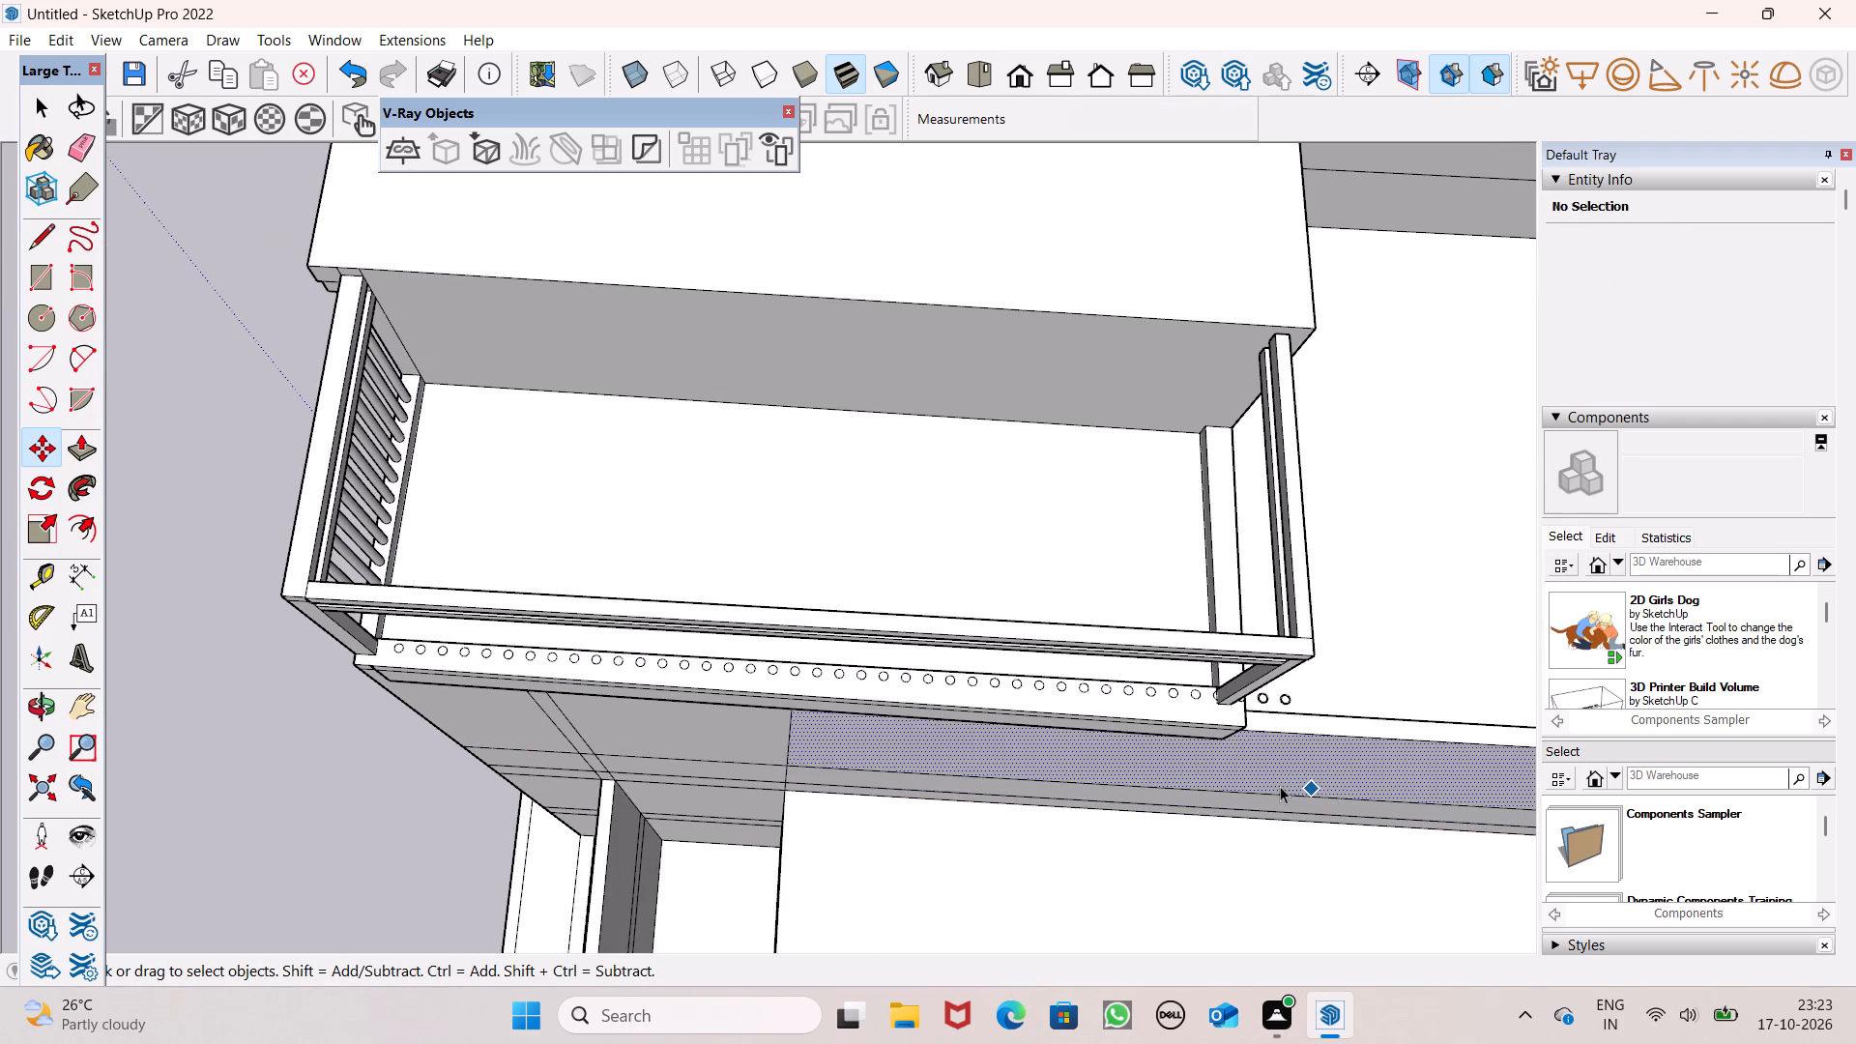
Erase the two surplus baluster circles lying completely beyond the far end of the long bottom rail.
scroll(1285, 767, up, 7)
middle_drag(1250, 711, 1171, 608)
scroll(1188, 608, up, 2)
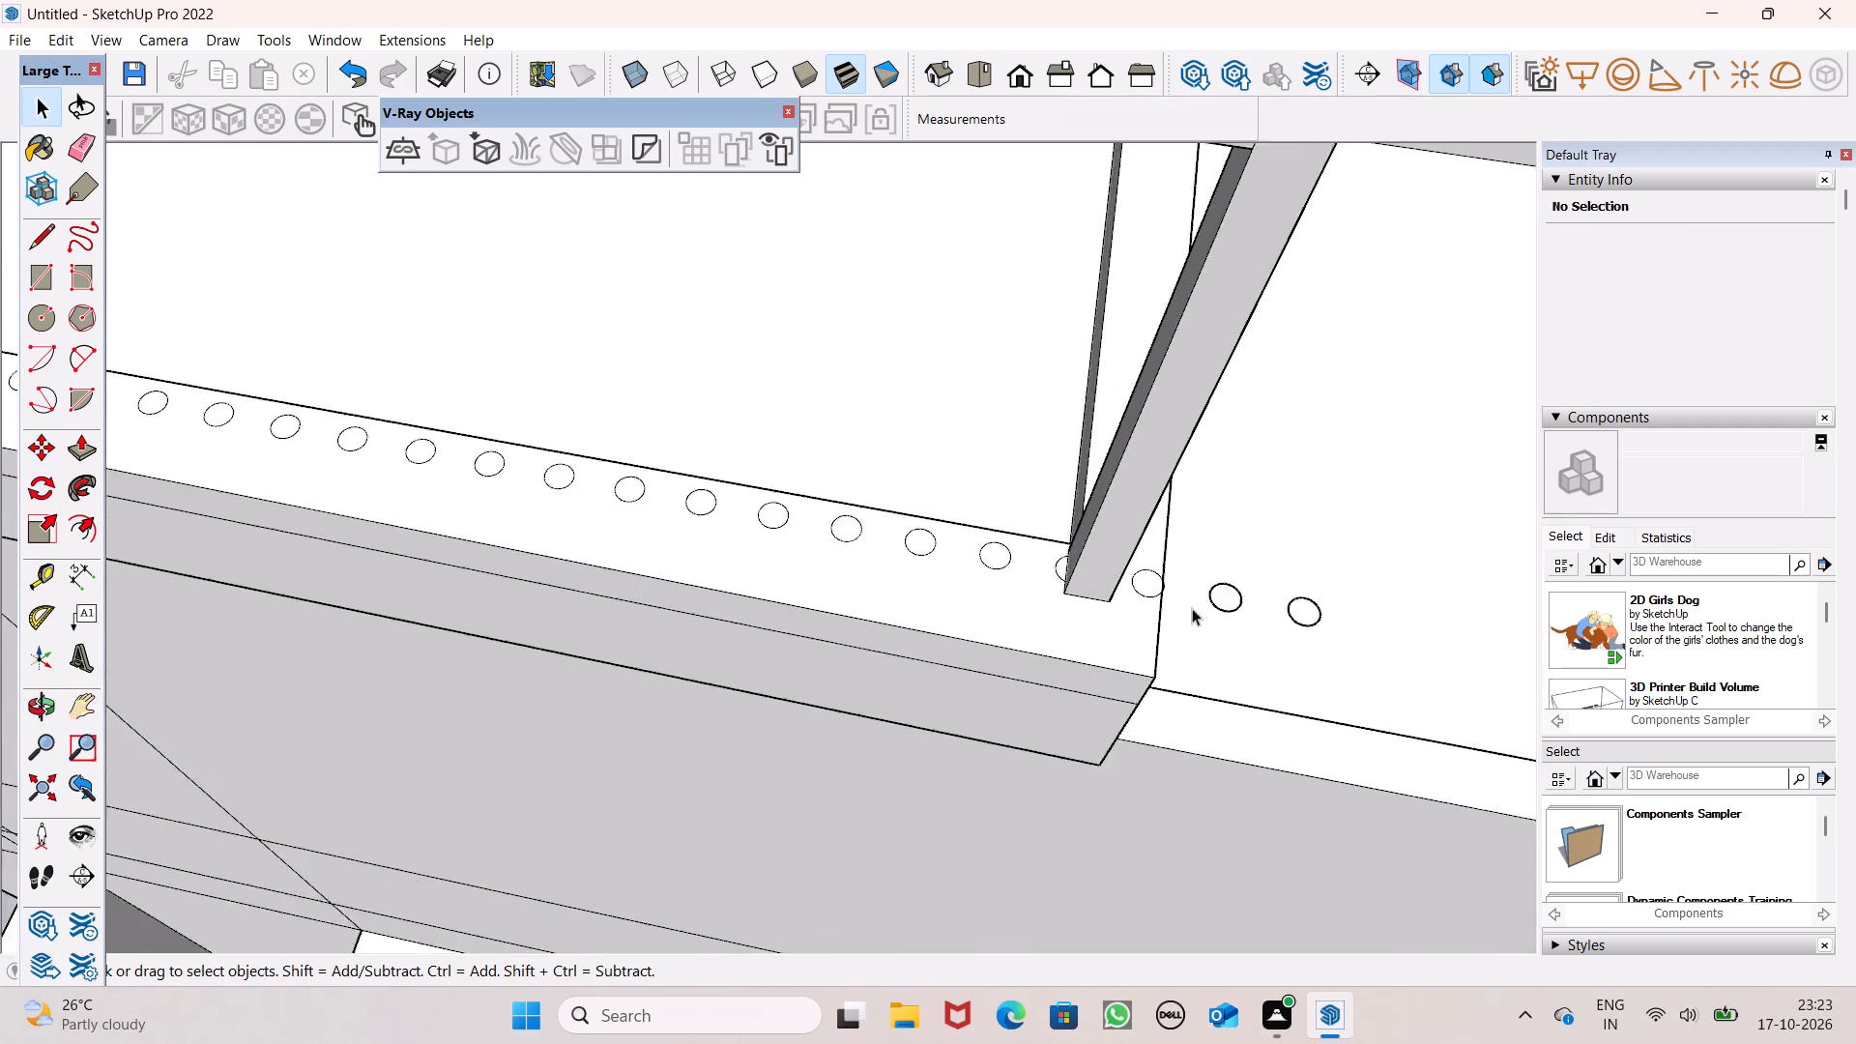
scroll(1192, 608, up, 3)
click(1287, 590)
scroll(1192, 599, down, 5)
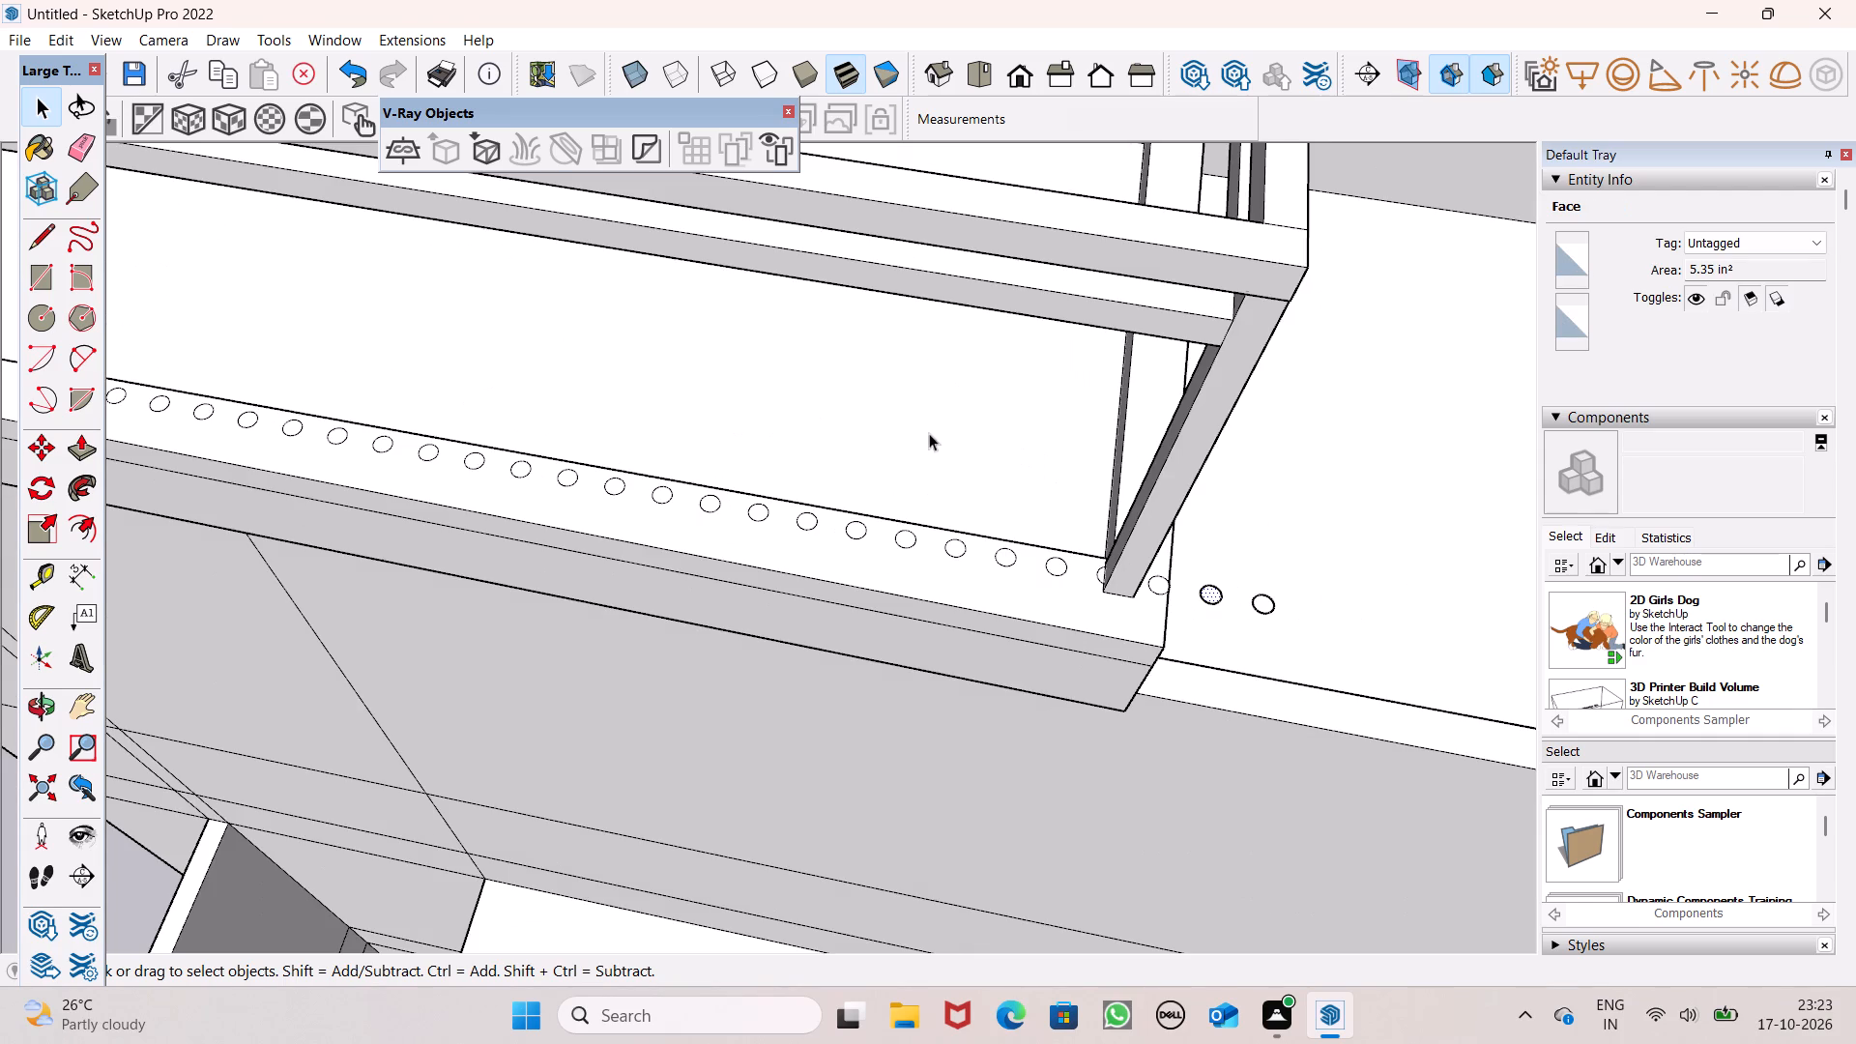
scroll(864, 556, down, 13)
drag(413, 681, 392, 649)
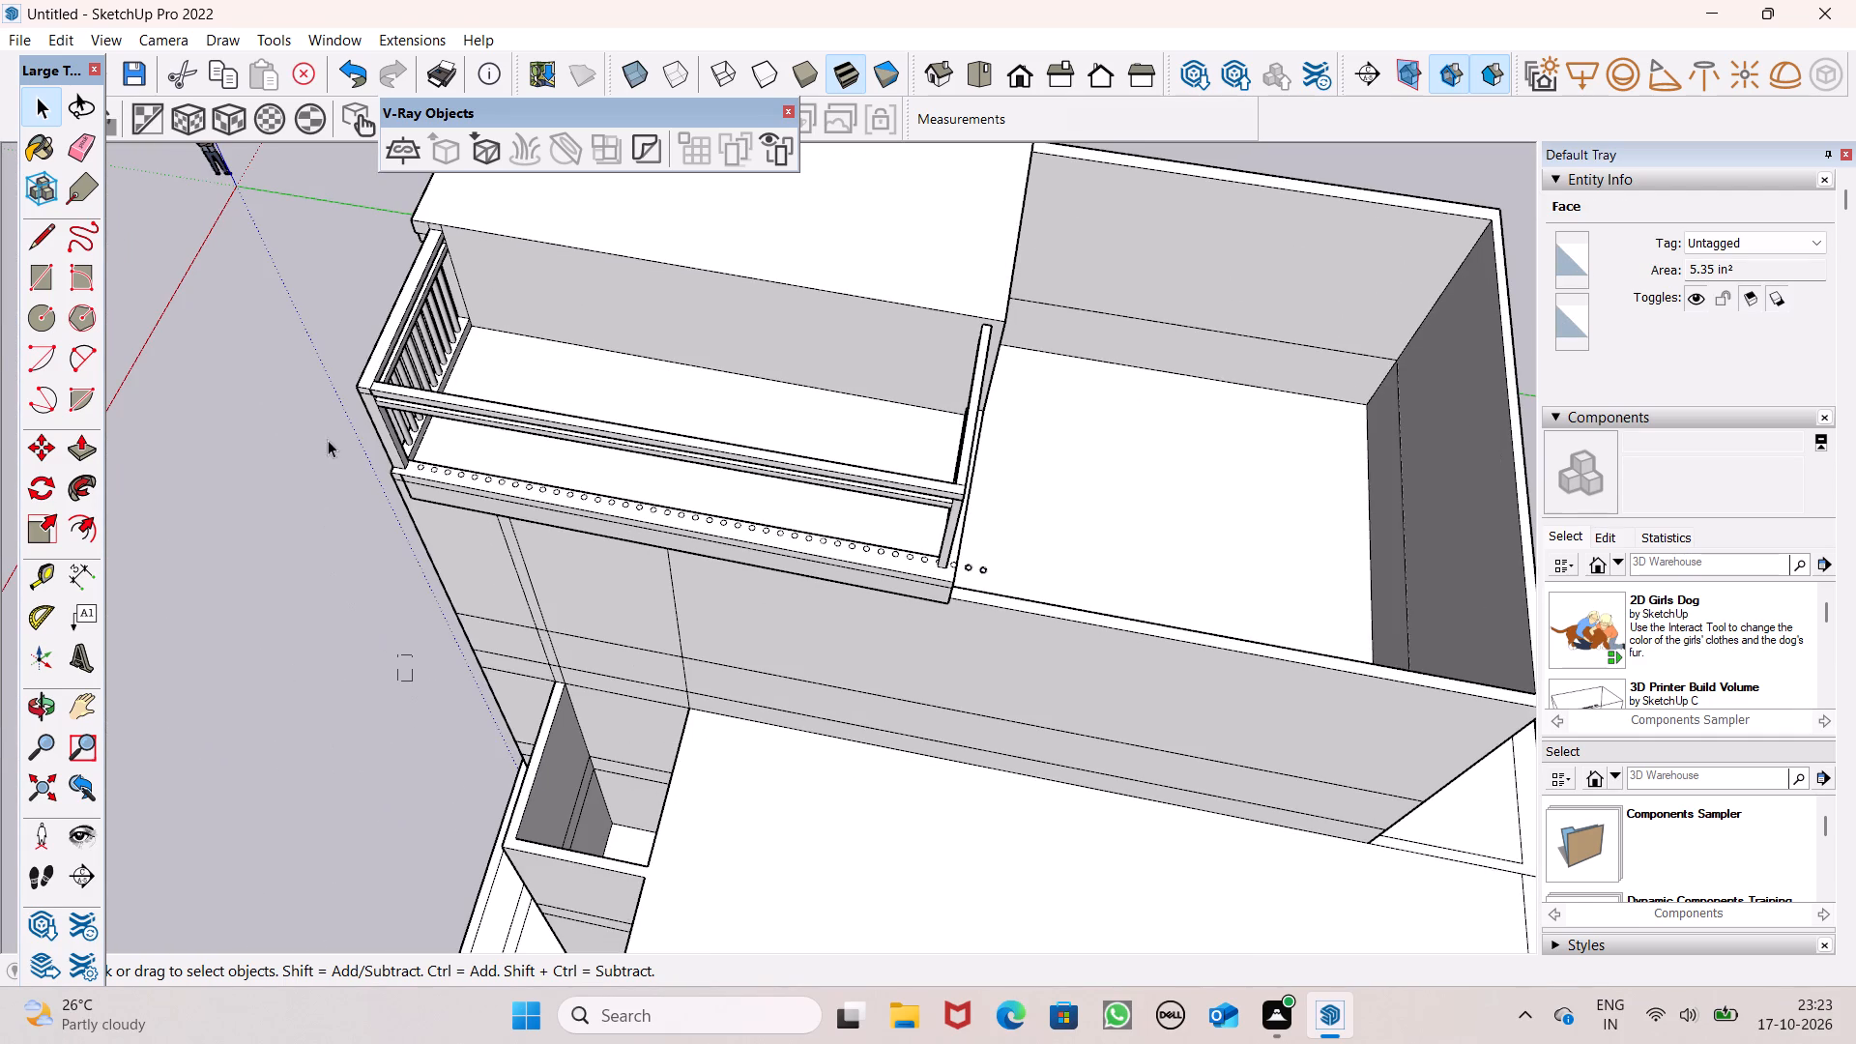
click(81, 148)
scroll(994, 579, up, 5)
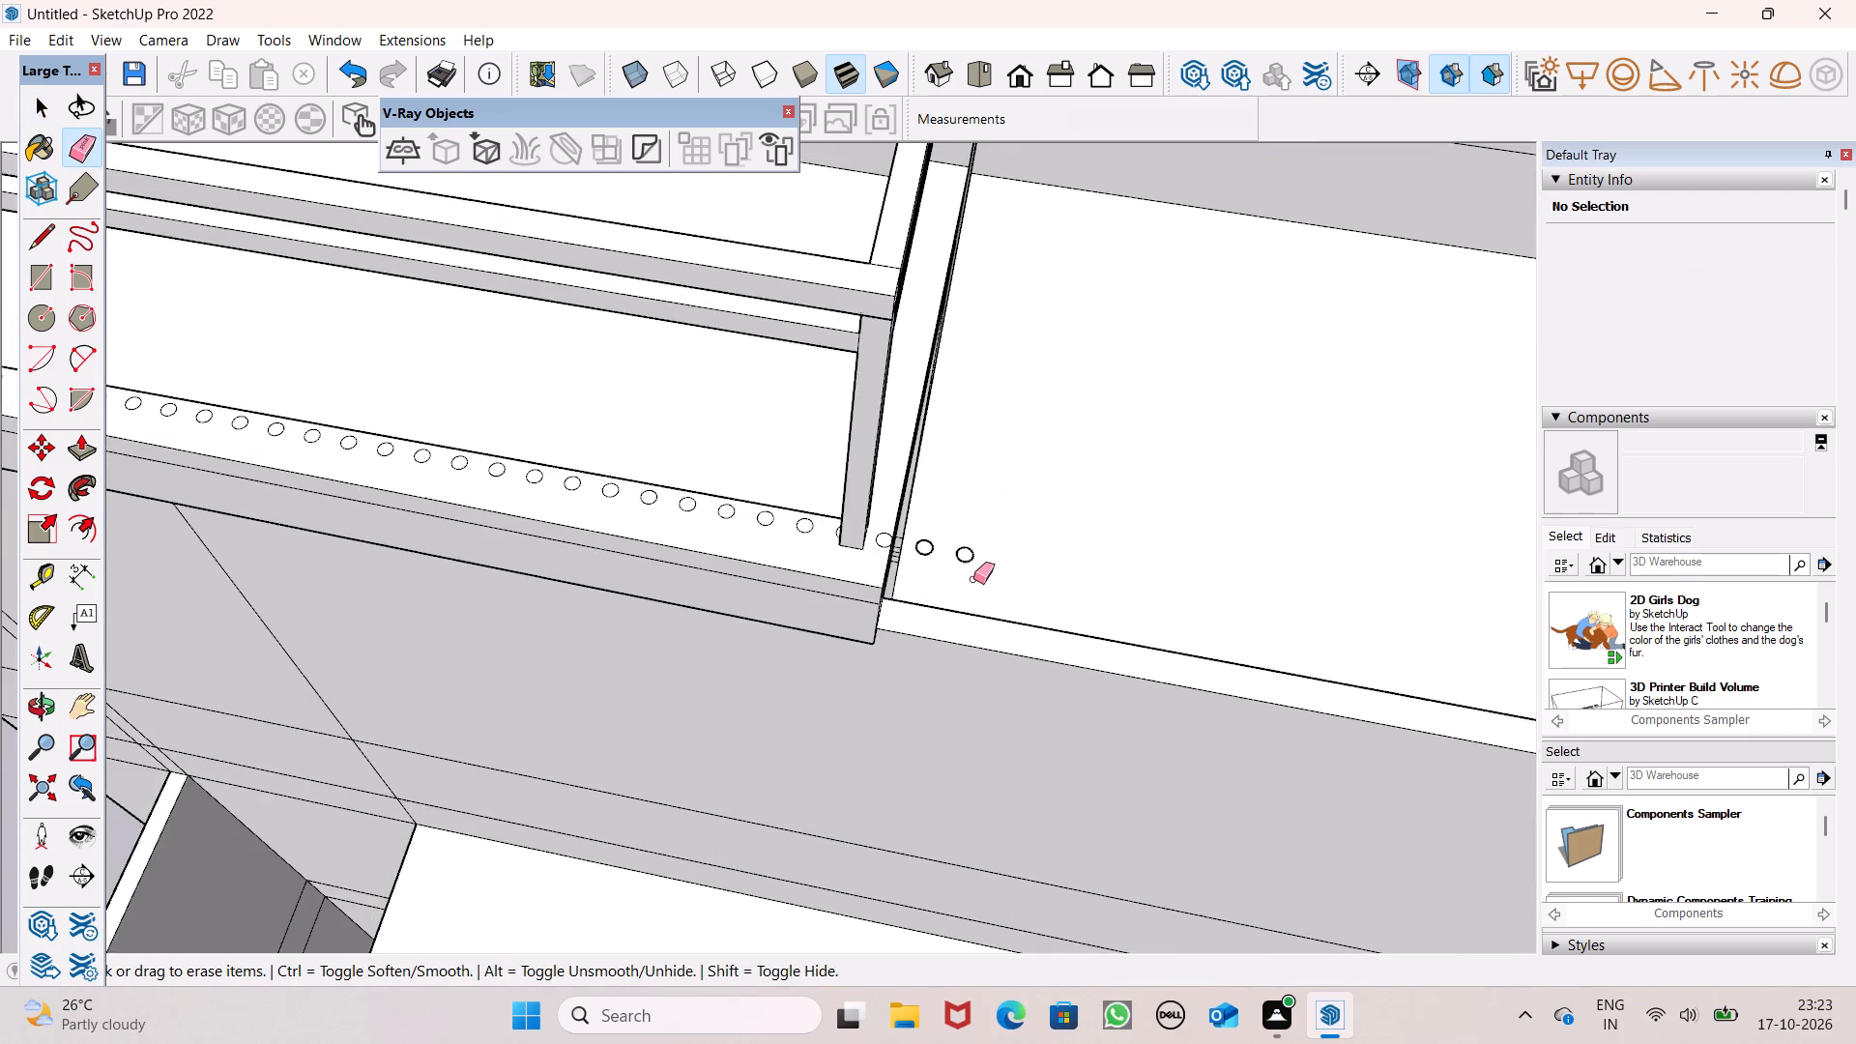
scroll(973, 579, up, 6)
drag(1031, 420, 987, 488)
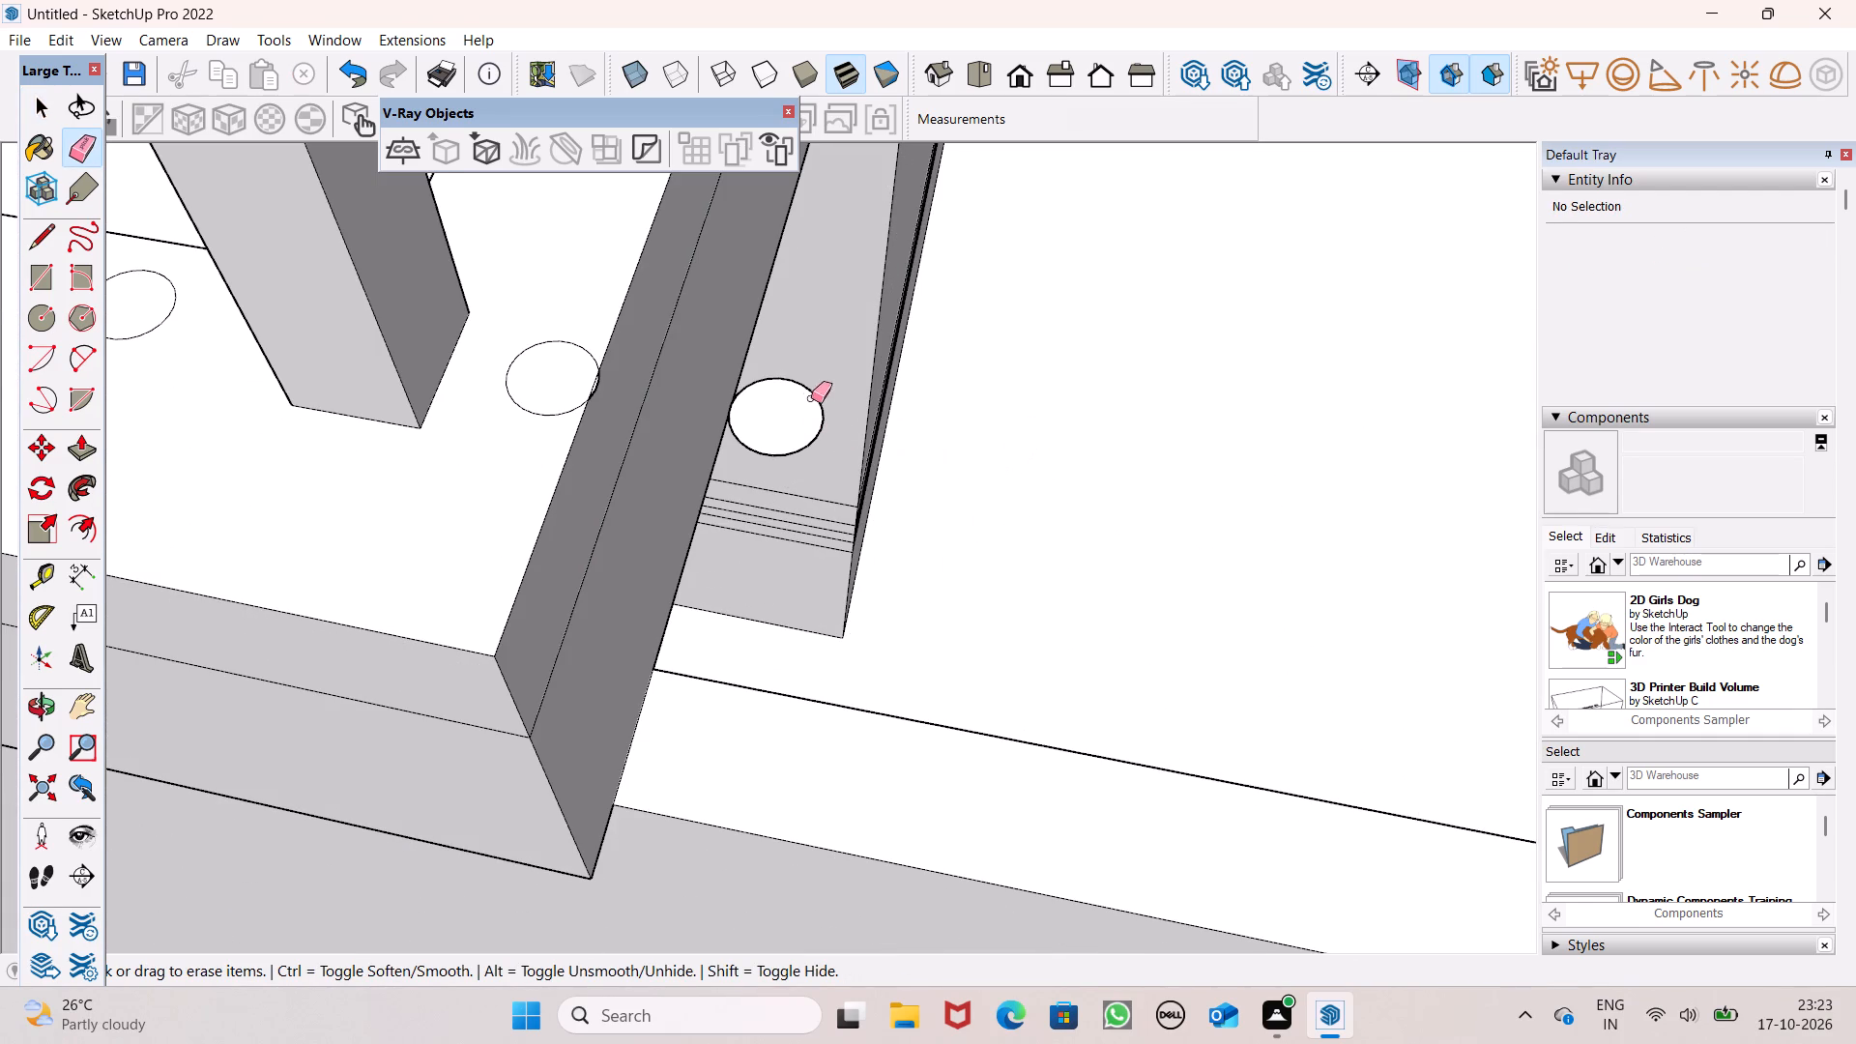
drag(799, 391, 820, 432)
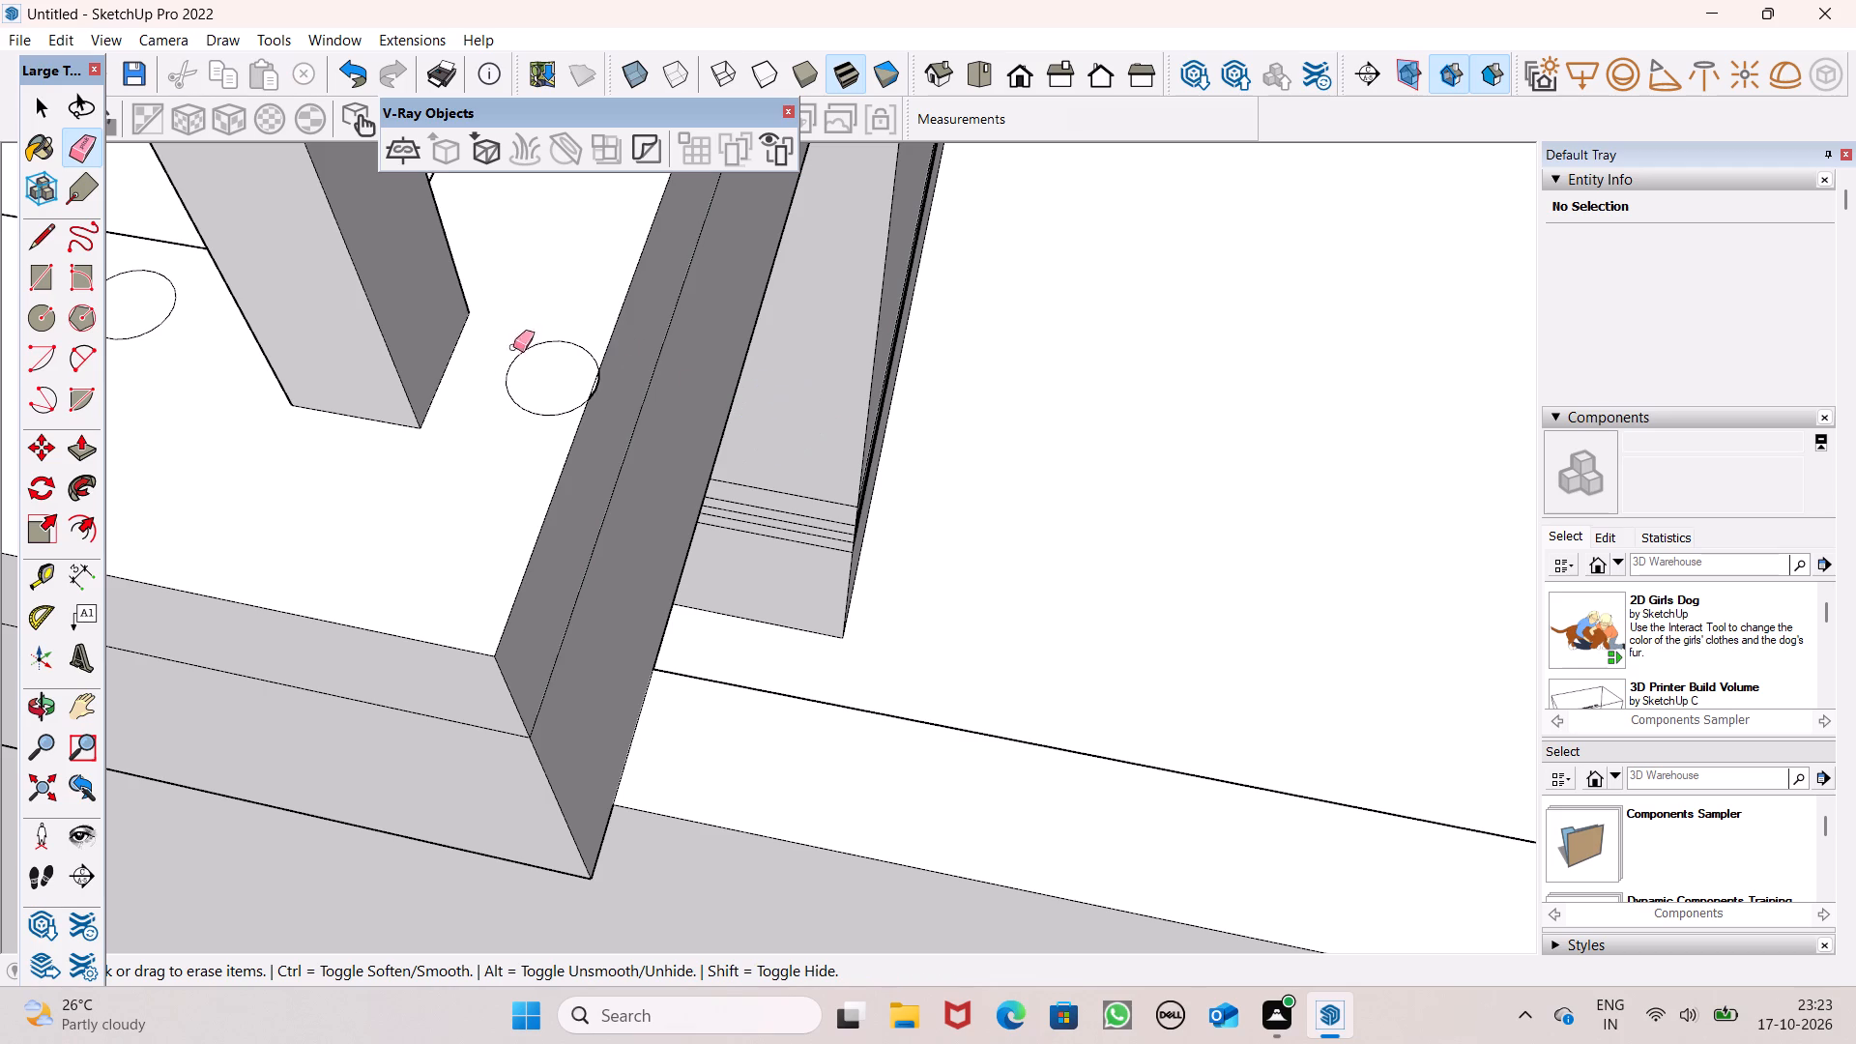
Erase the surplus circle between the far post and the rail's end, including the leftover piece crossing the rail edge.
drag(547, 336, 534, 390)
scroll(560, 401, up, 12)
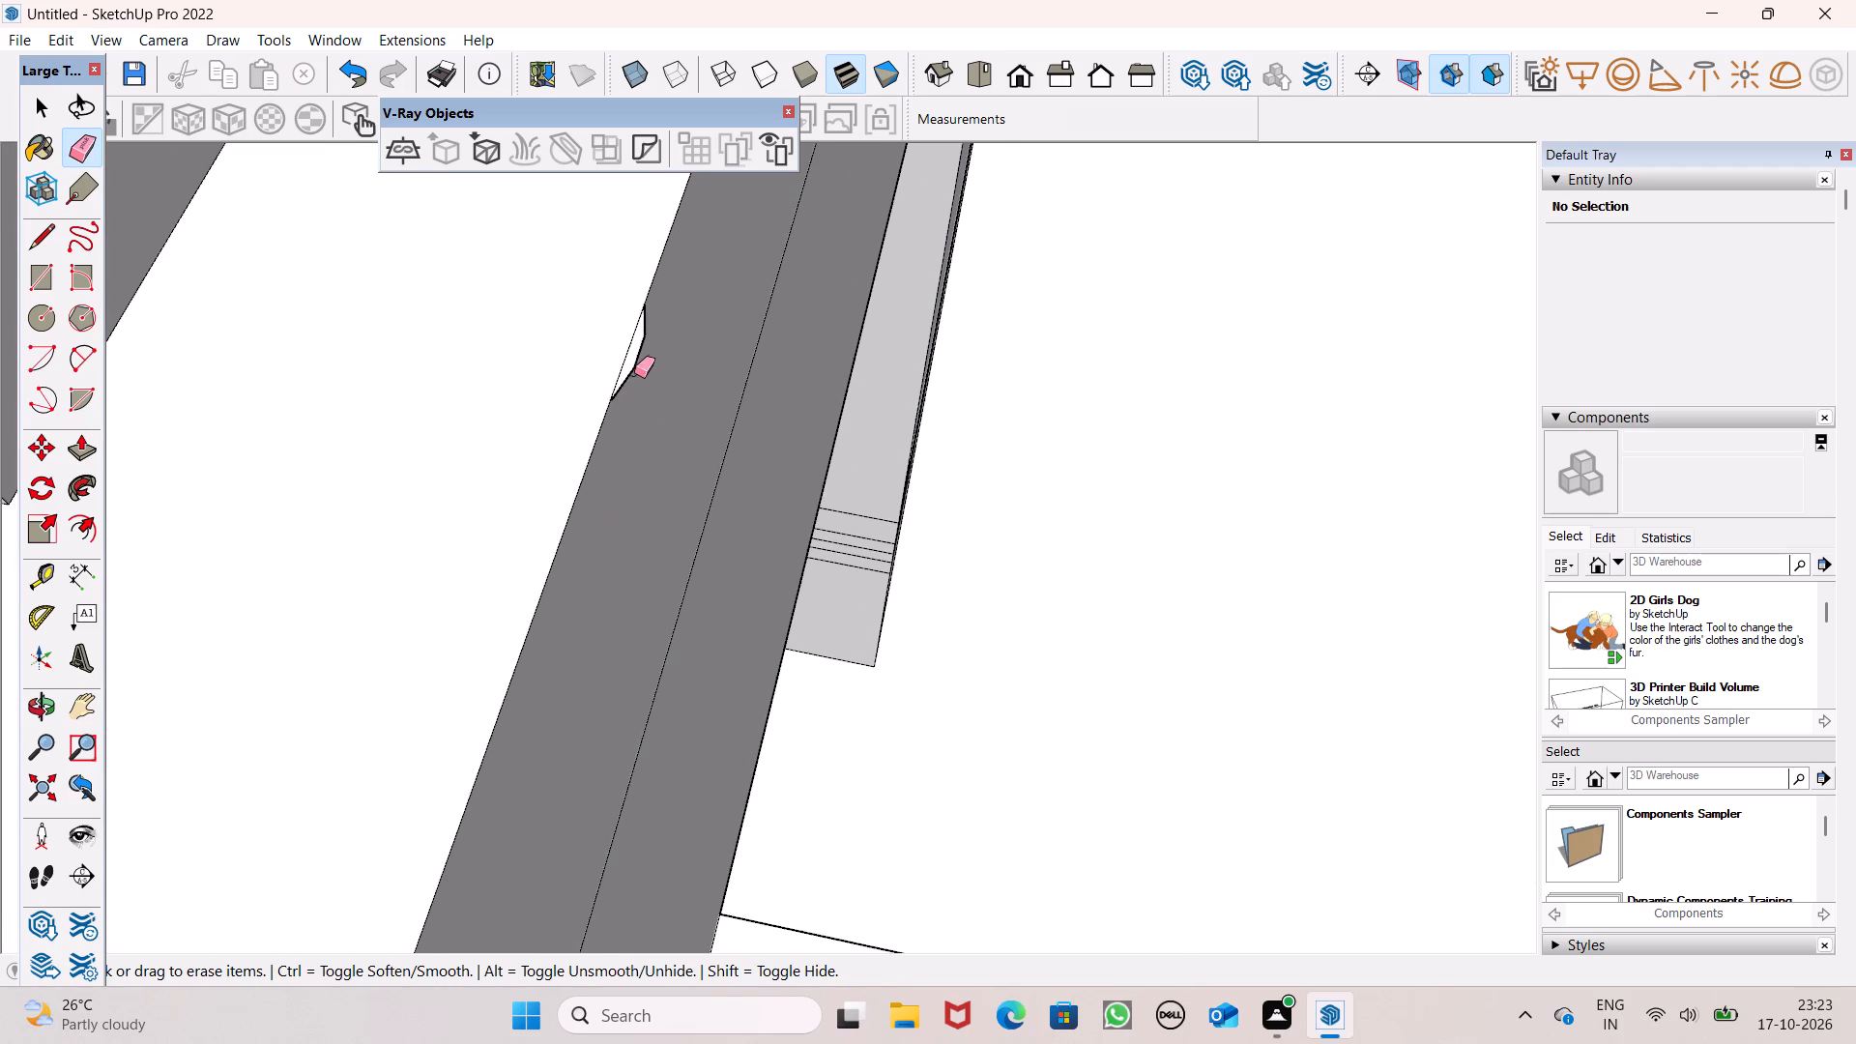
click(638, 363)
Erase the partial baluster circle caught against the base of the far corner post.
scroll(770, 440, down, 8)
middle_drag(732, 474, 817, 491)
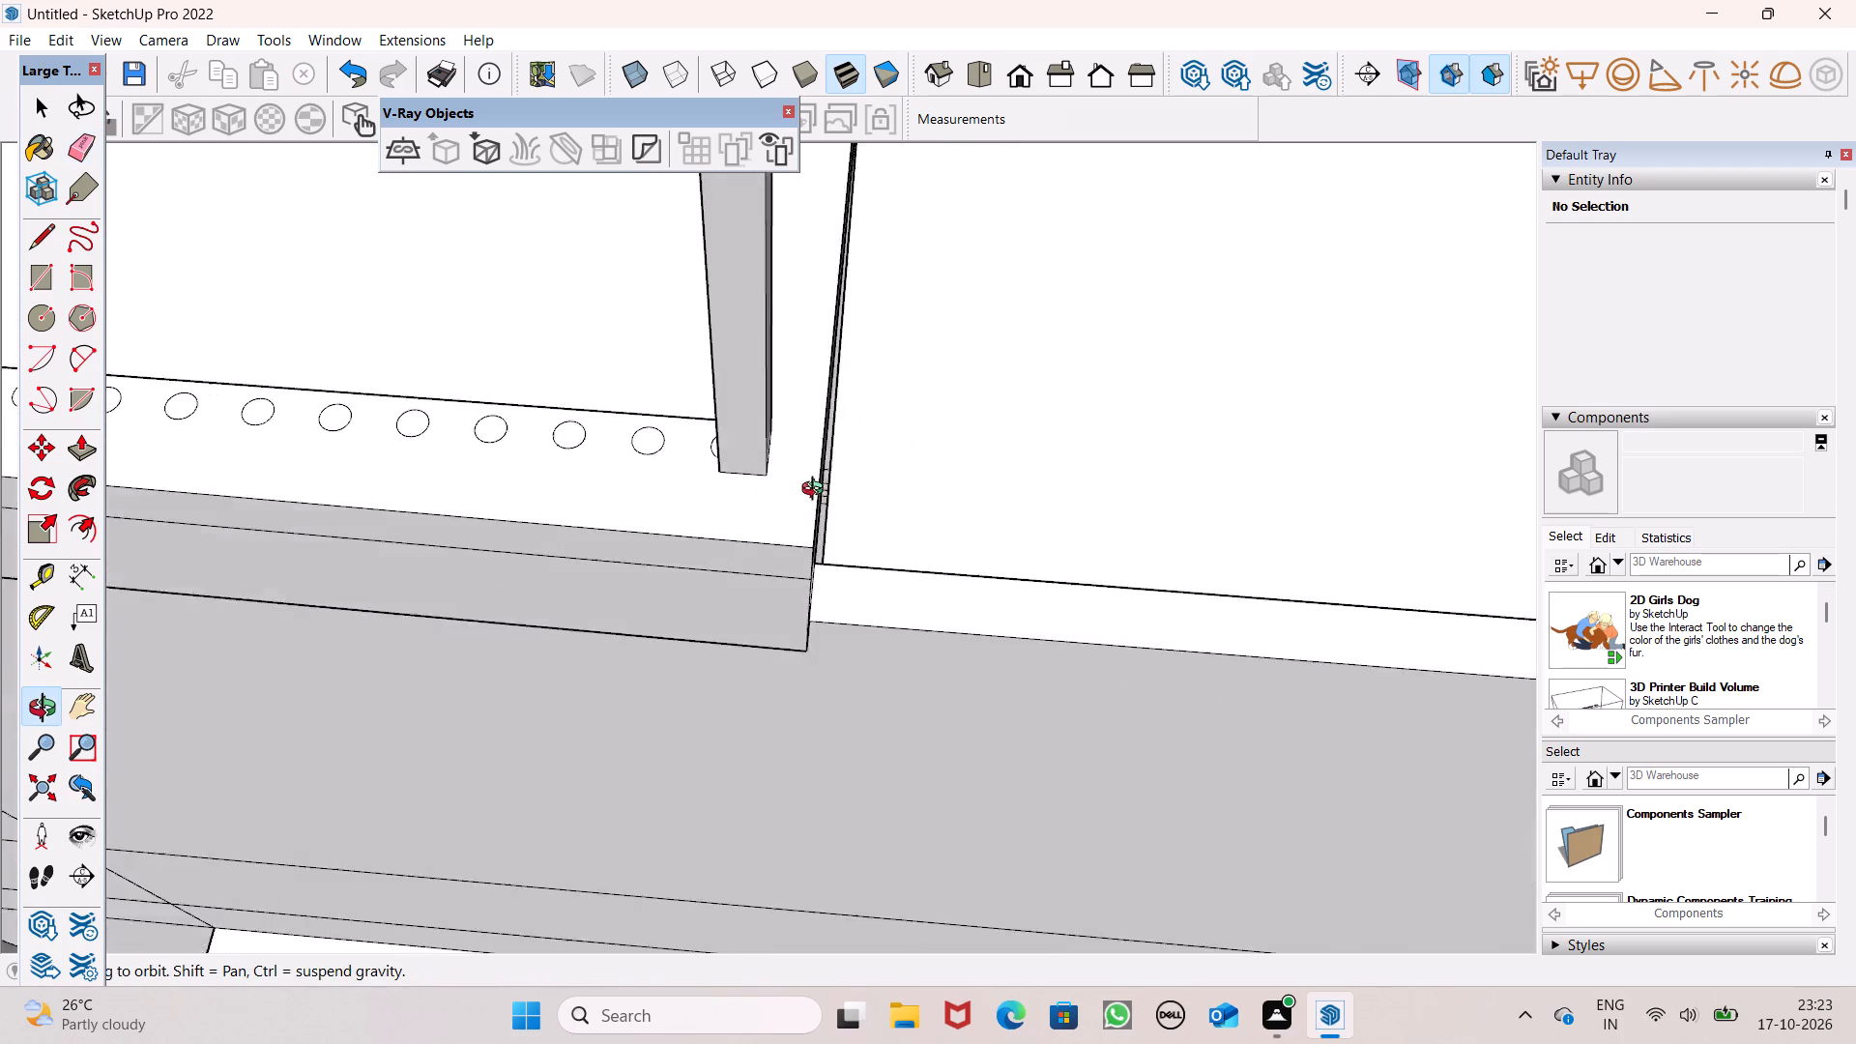
middle_drag(817, 491, 964, 478)
scroll(611, 471, up, 6)
middle_drag(746, 481, 861, 464)
scroll(810, 450, up, 3)
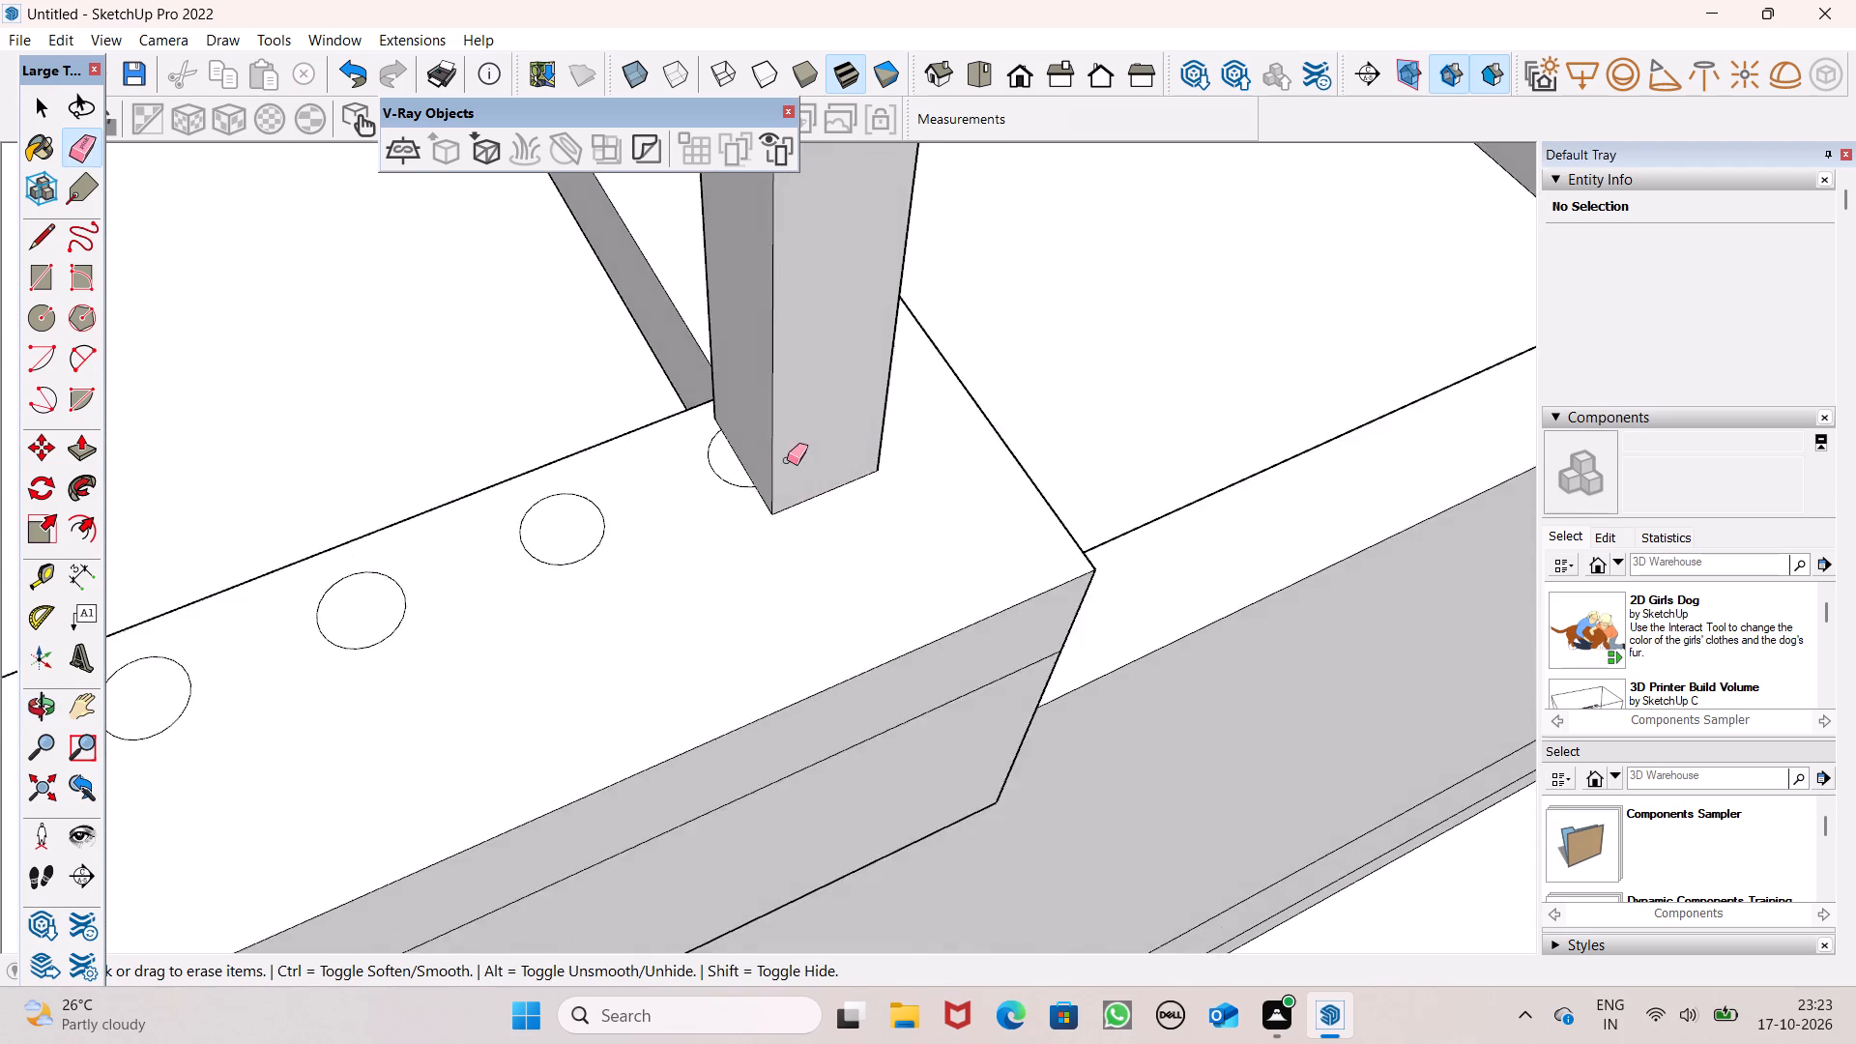
scroll(787, 460, up, 3)
drag(703, 461, 695, 475)
scroll(844, 414, down, 7)
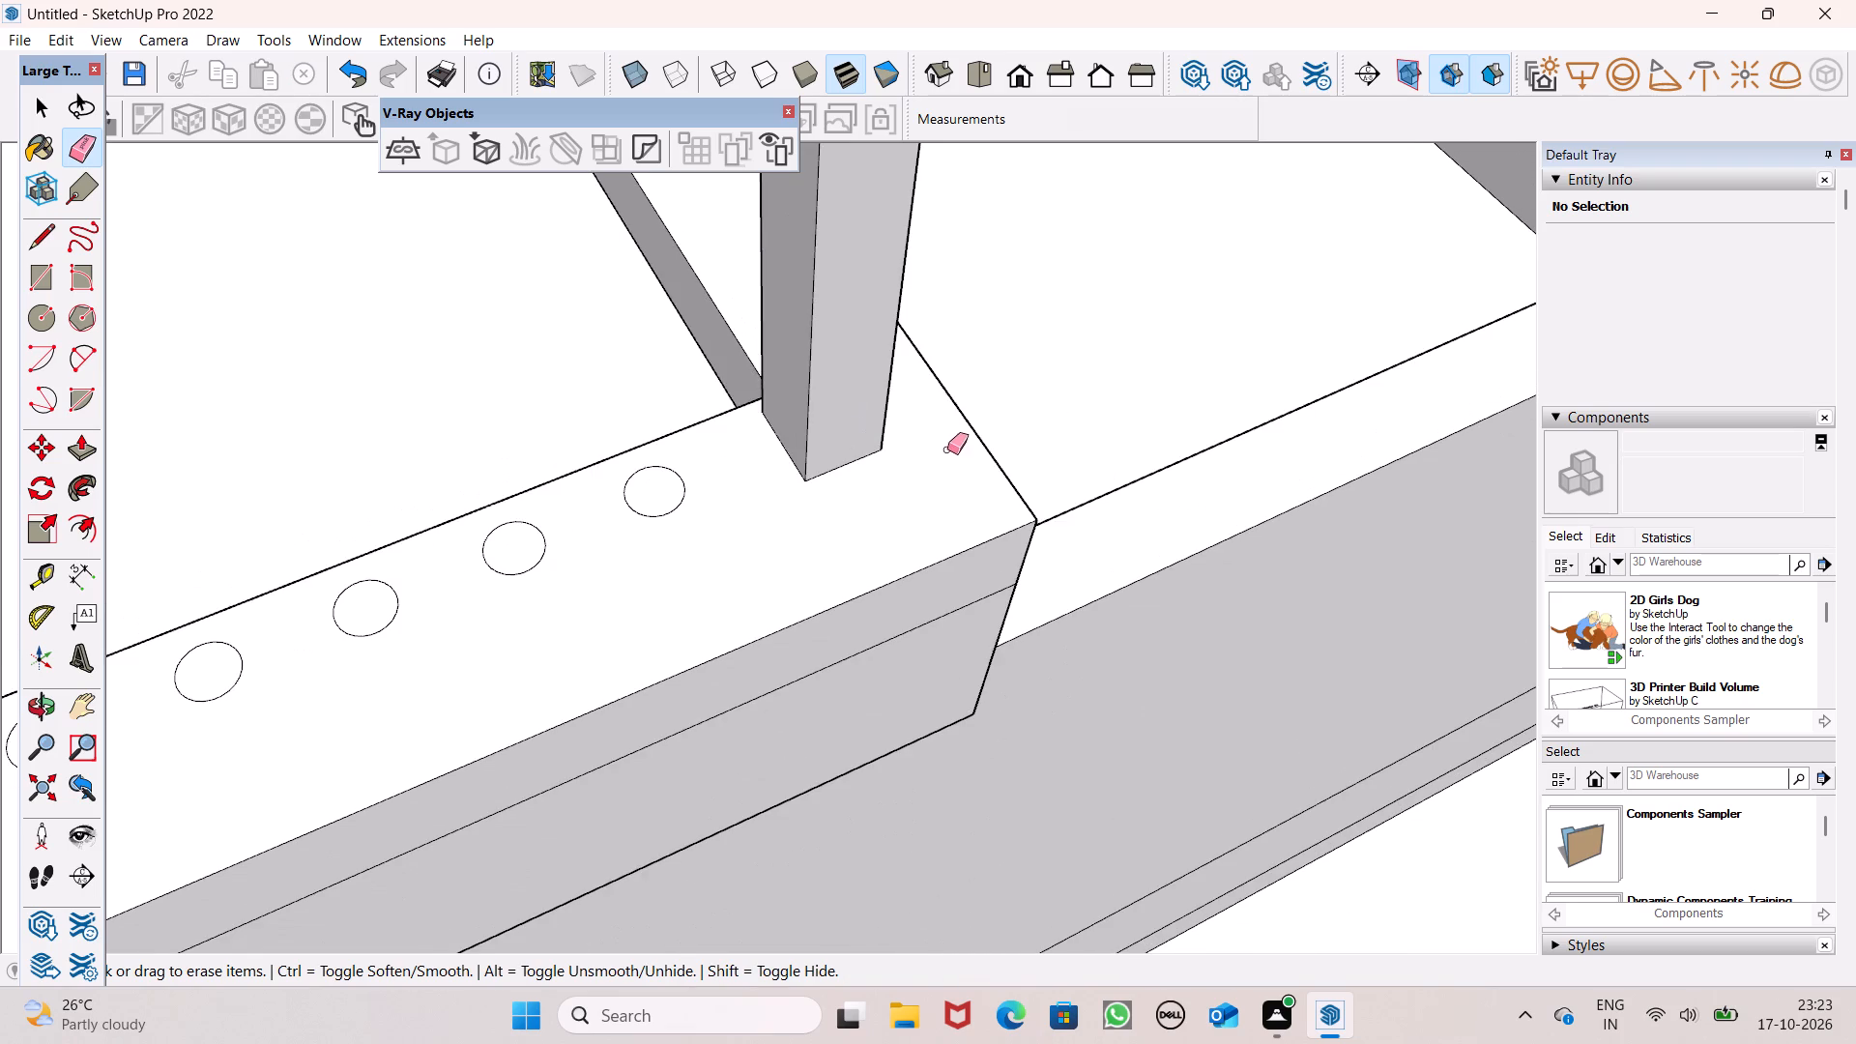
scroll(947, 449, down, 6)
middle_drag(969, 535, 376, 489)
scroll(1017, 625, up, 7)
scroll(939, 621, up, 1)
key(space)
Push/Pull the first circle beside the near corner post up about 4' 7/16" to the upper rail to form a baluster.
scroll(1023, 566, down, 18)
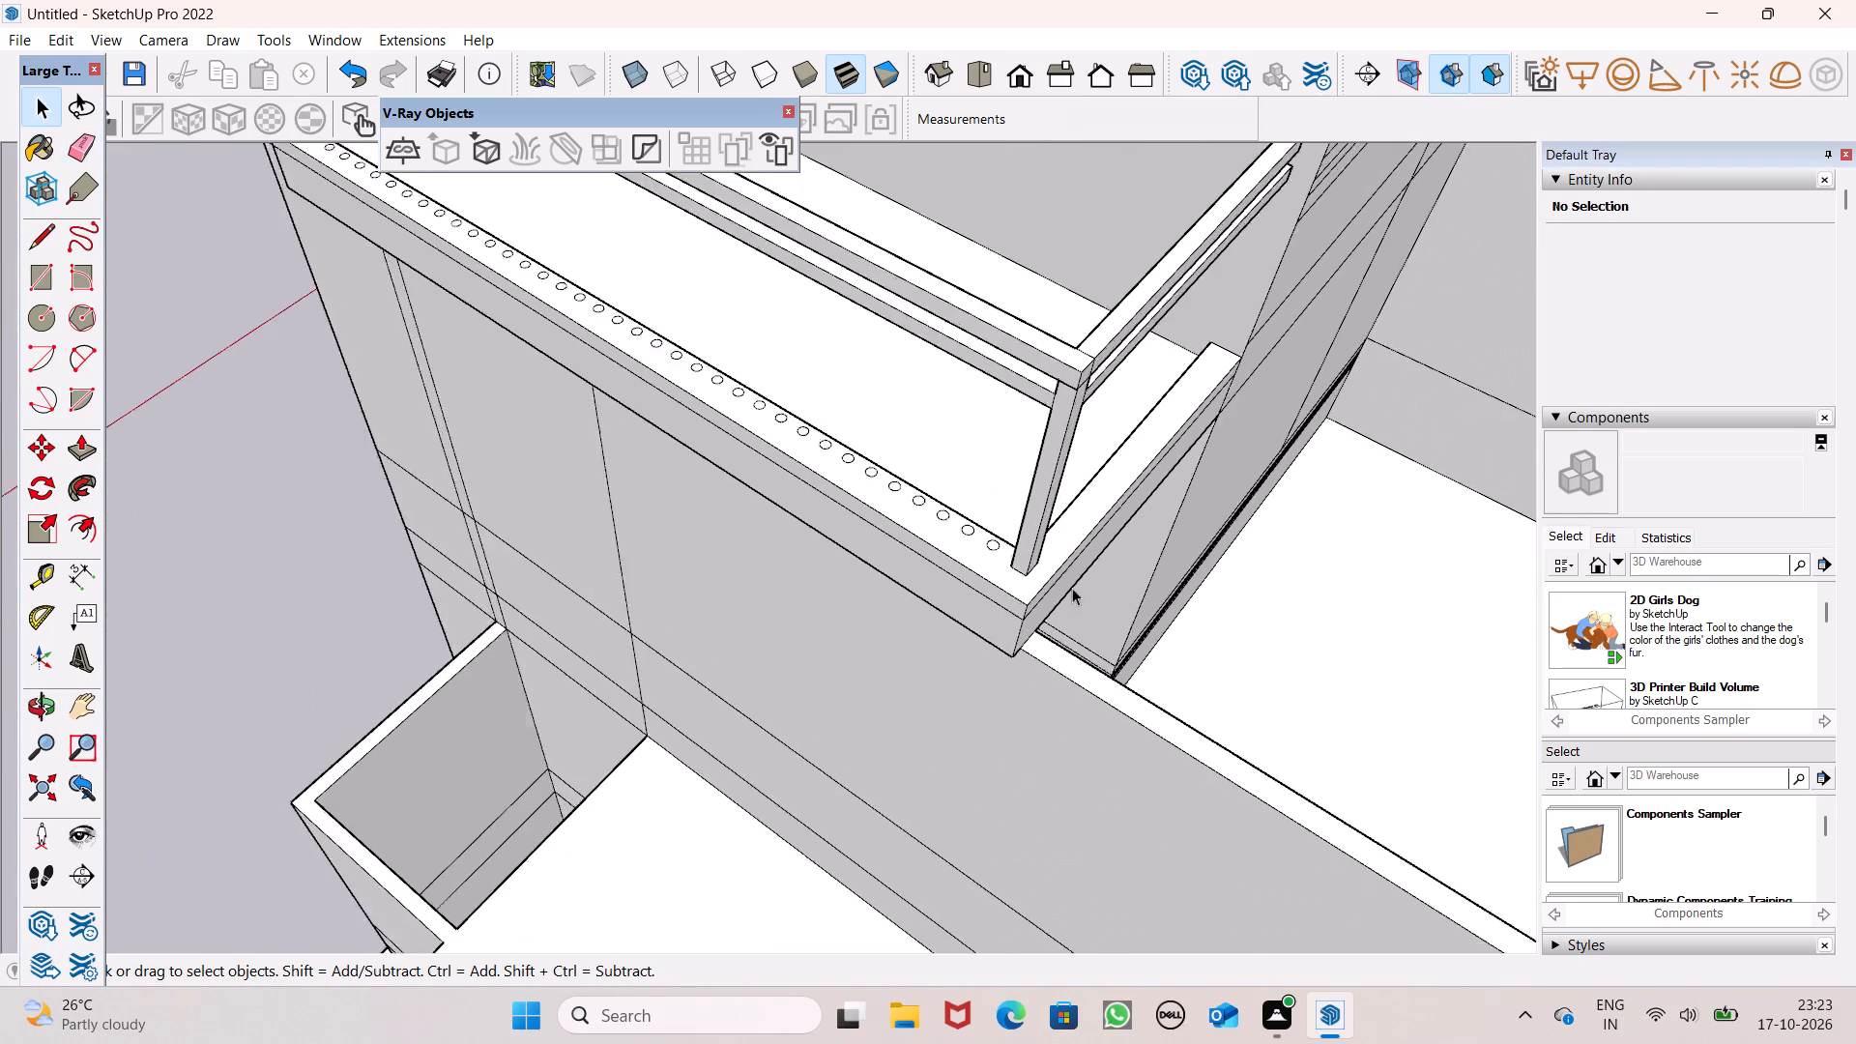
scroll(1072, 588, down, 7)
middle_drag(1054, 553, 1300, 519)
middle_drag(221, 329, 460, 383)
scroll(303, 390, up, 1)
scroll(500, 362, up, 2)
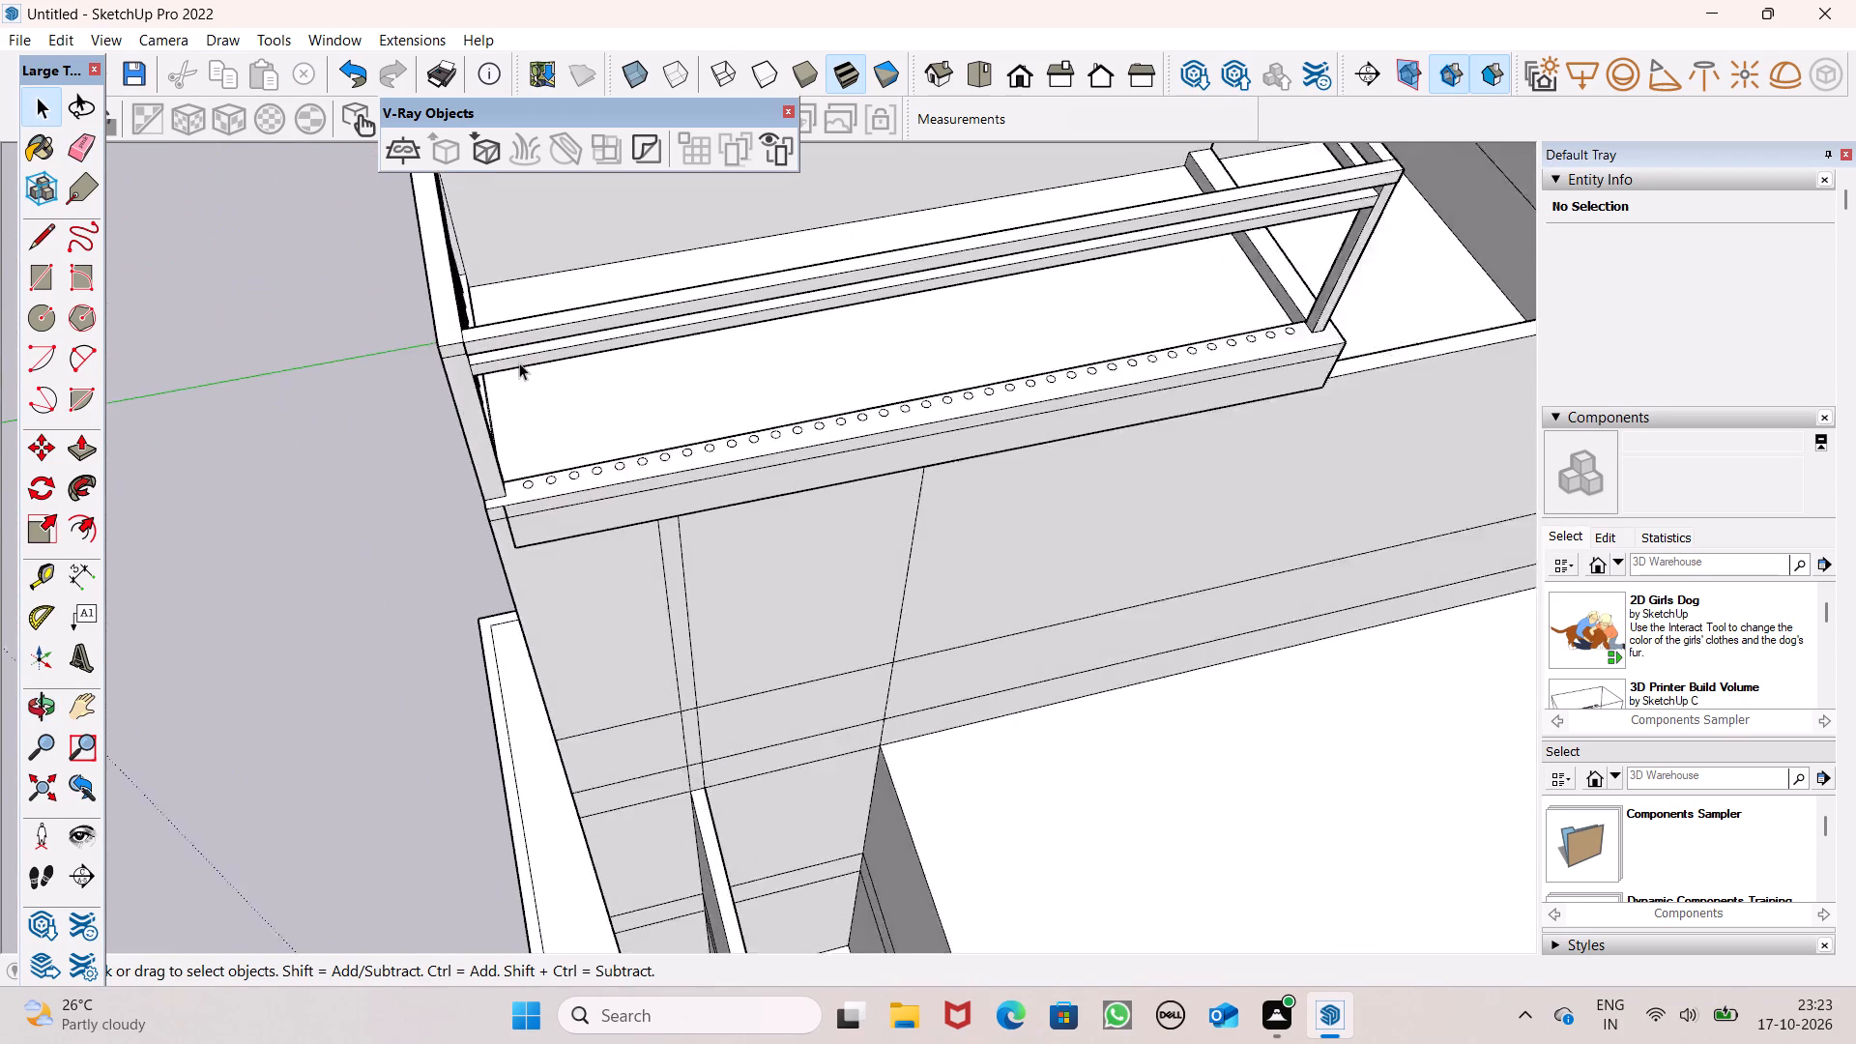
scroll(519, 362, up, 6)
click(74, 449)
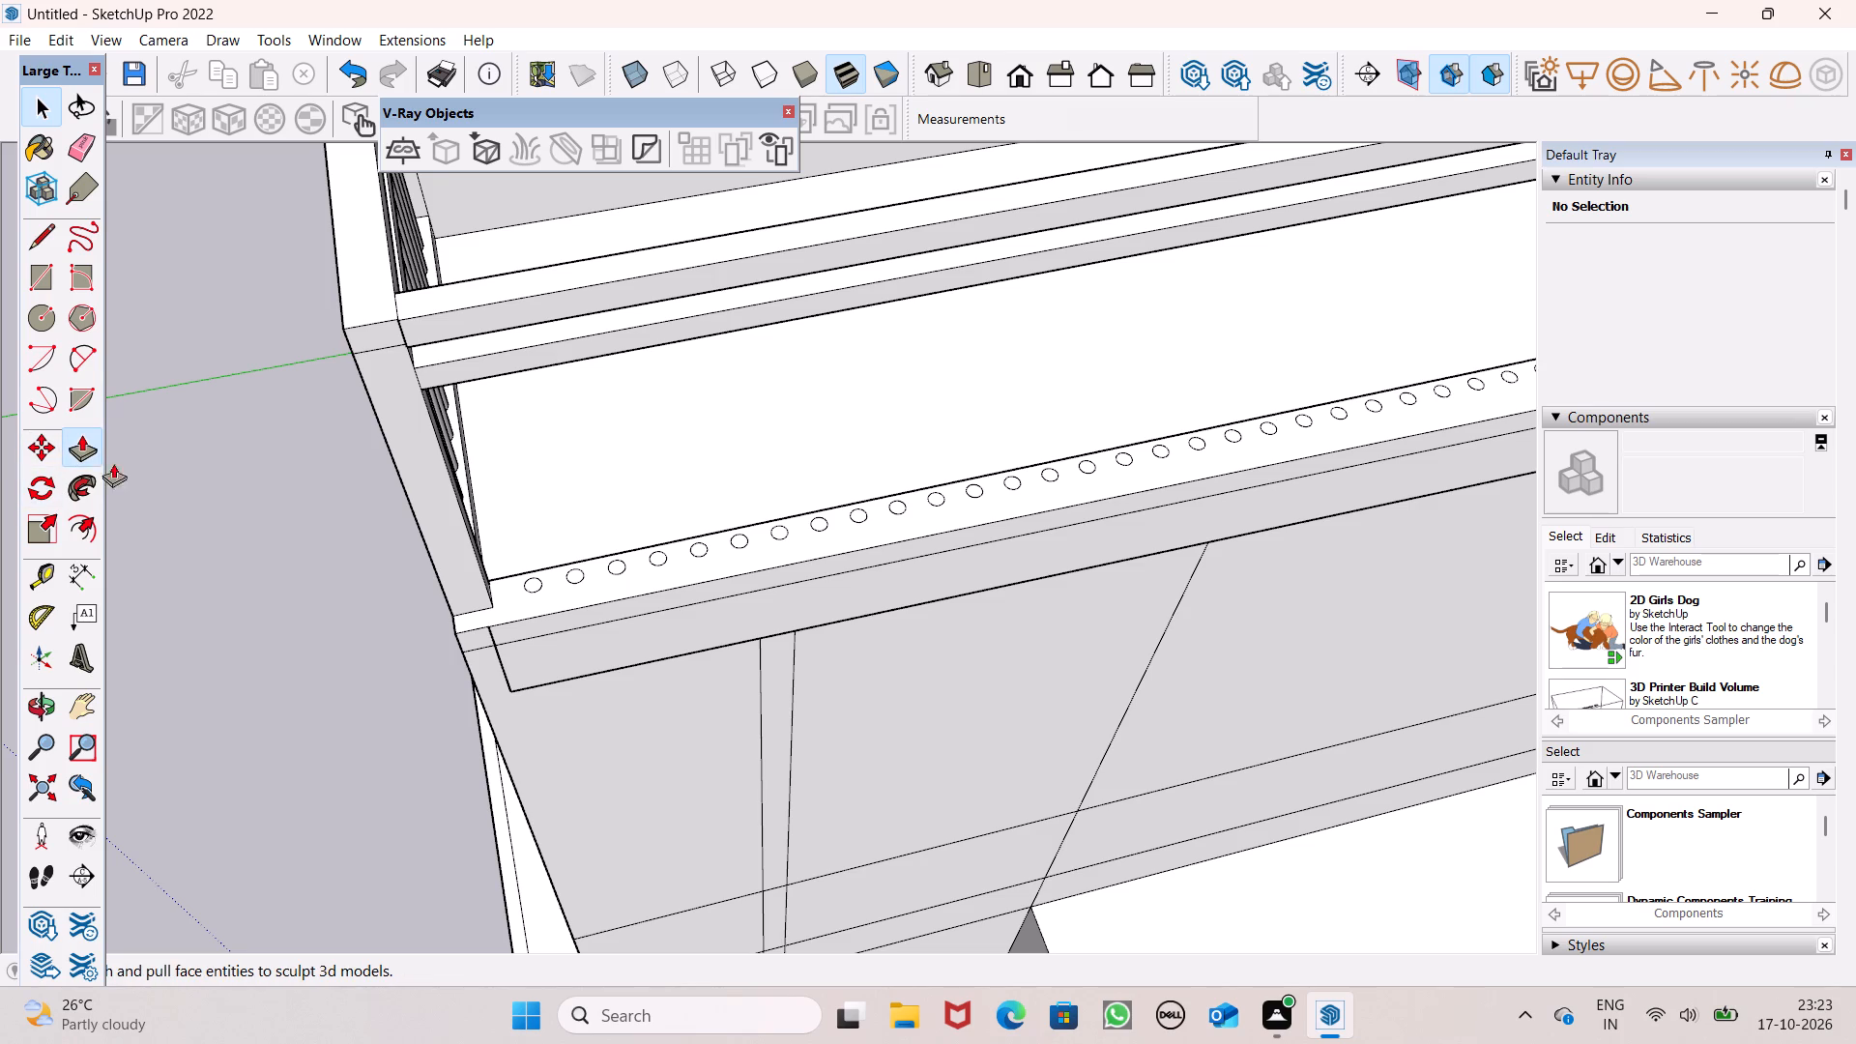
scroll(418, 538, up, 1)
middle_drag(418, 538, 411, 556)
drag(586, 603, 585, 603)
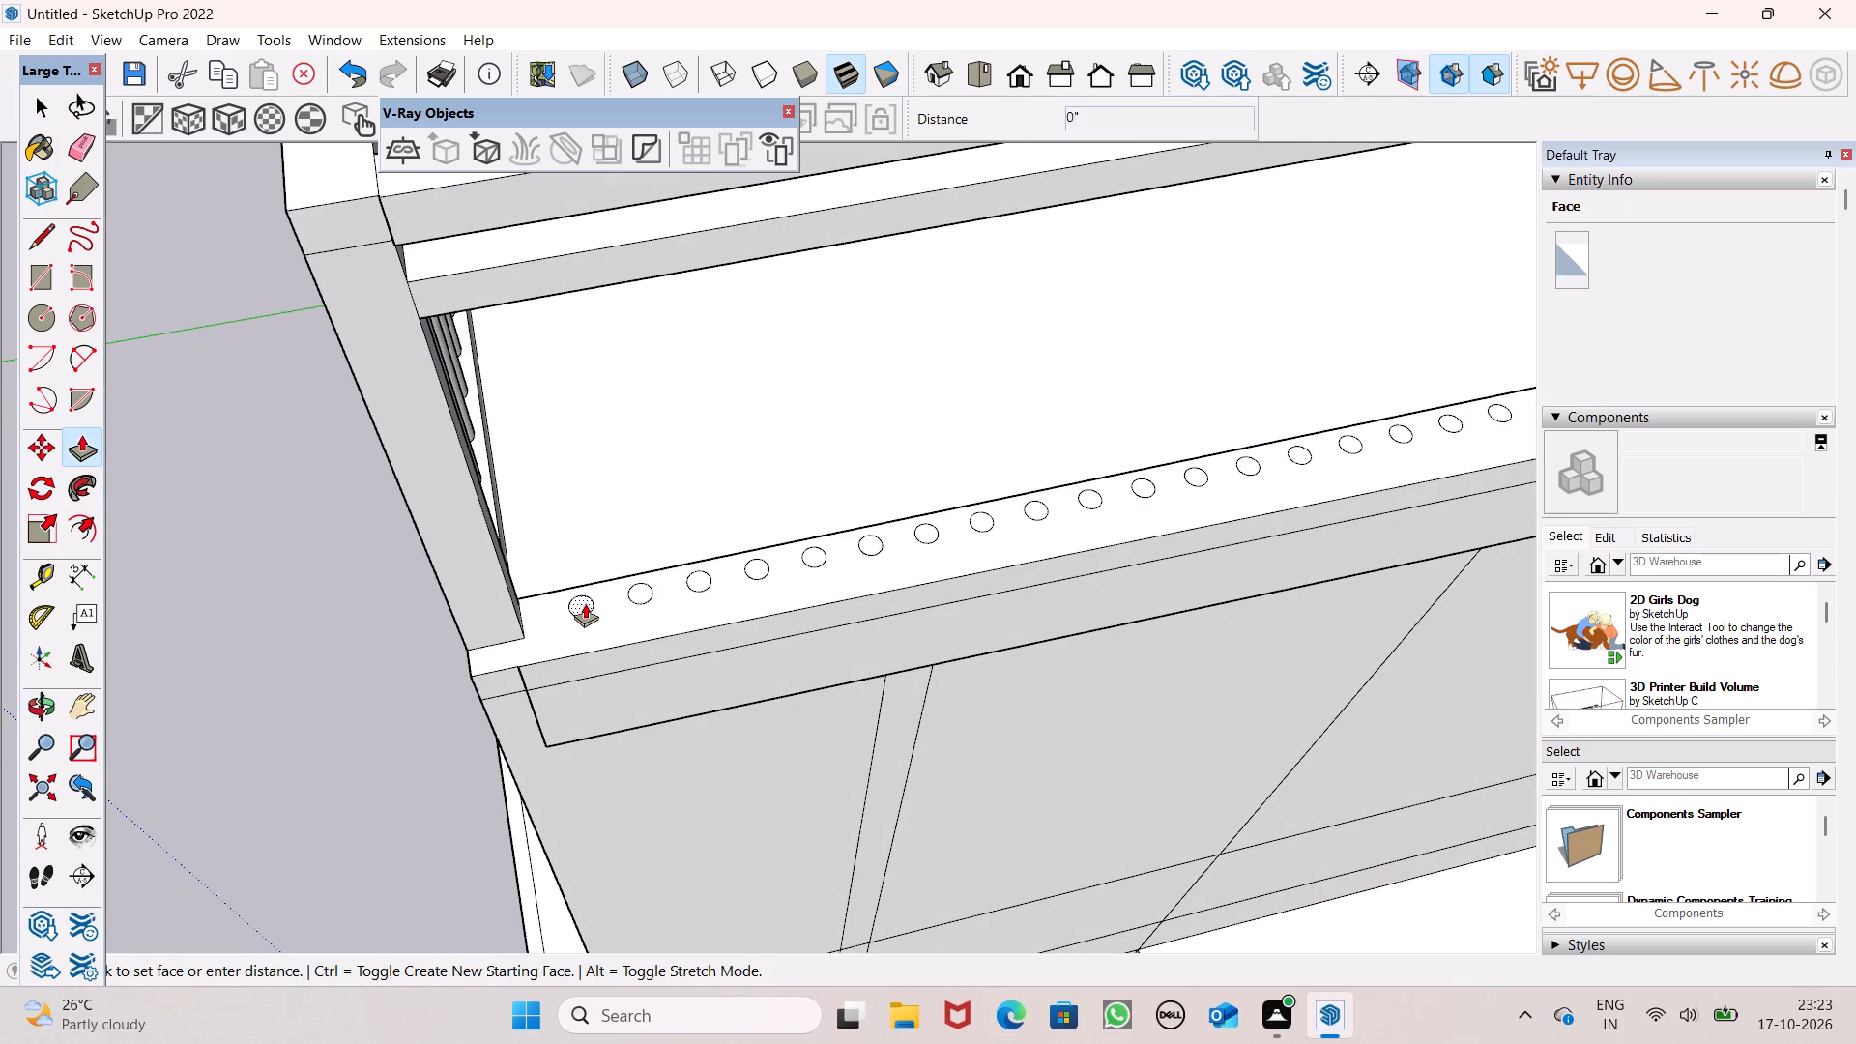
drag(585, 603, 499, 306)
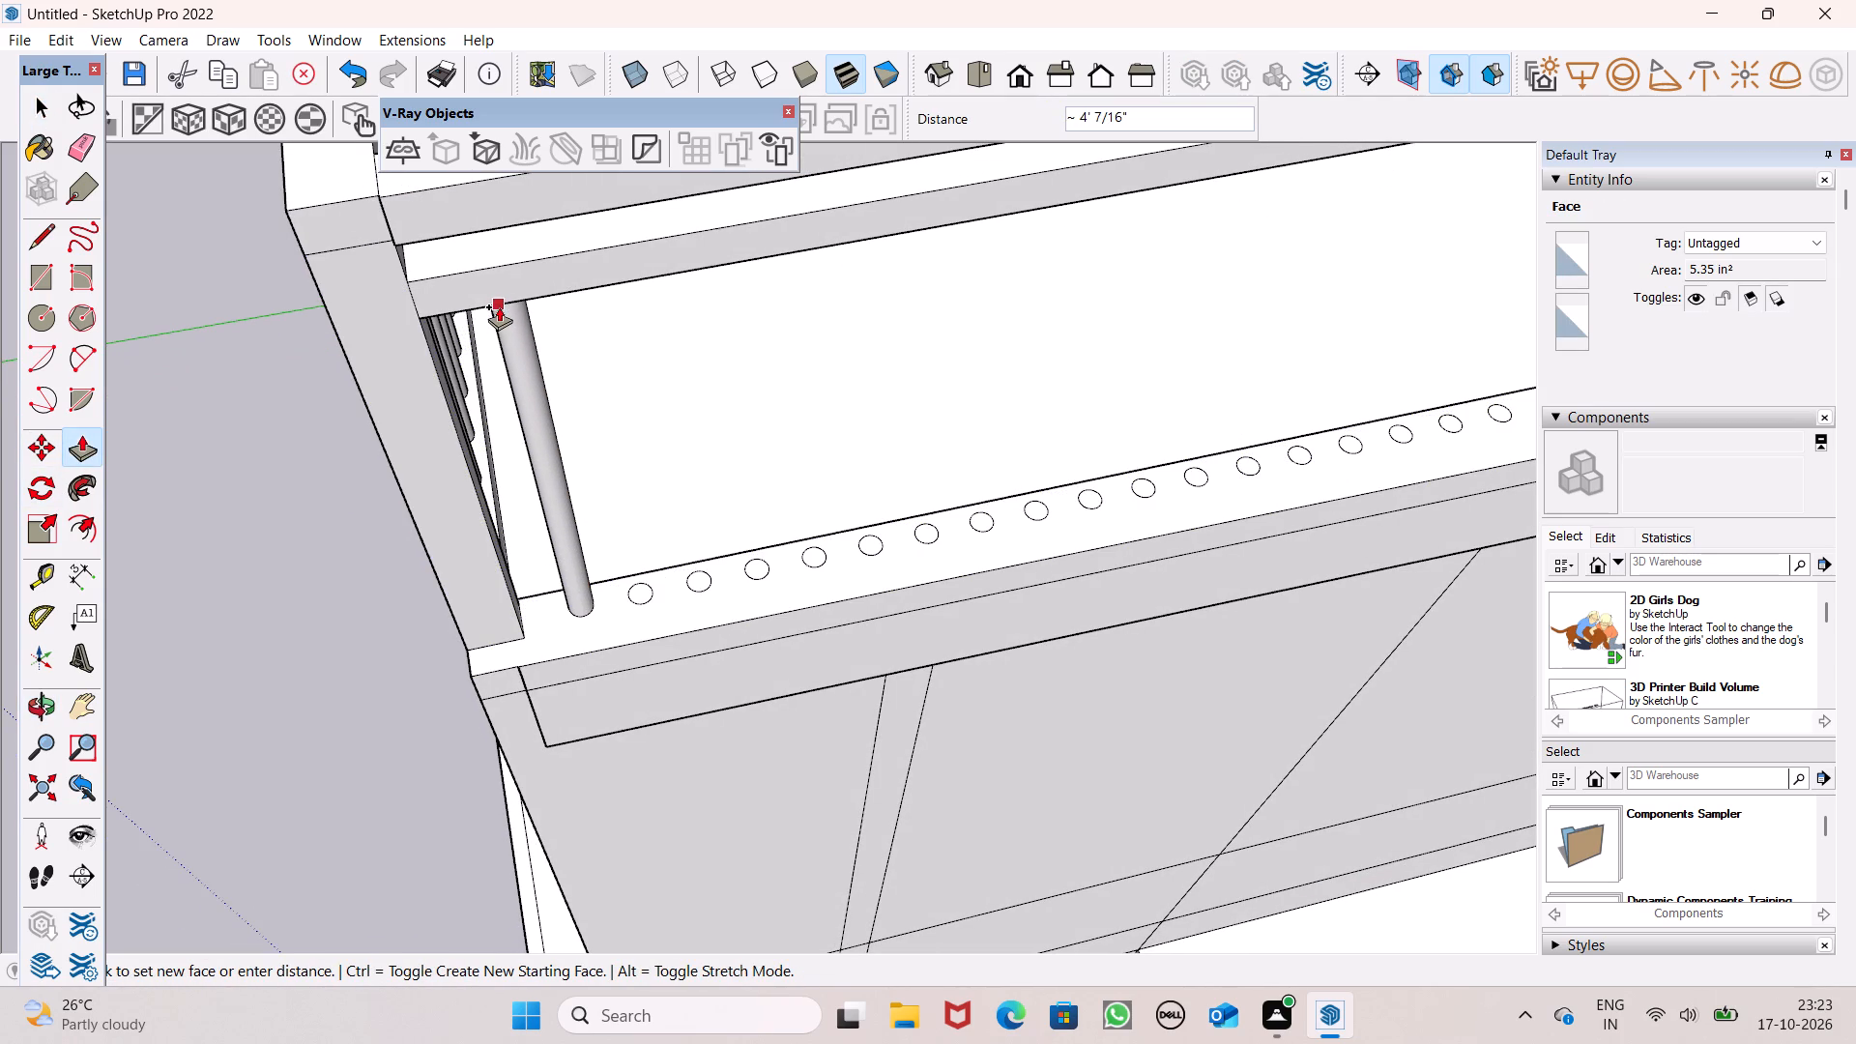
drag(499, 306, 504, 309)
Push/Pull the second and third circles up about 3' 11 5/16" and 3' 10 13/16" to form balusters under the upper rail.
drag(646, 588, 616, 299)
drag(616, 299, 593, 269)
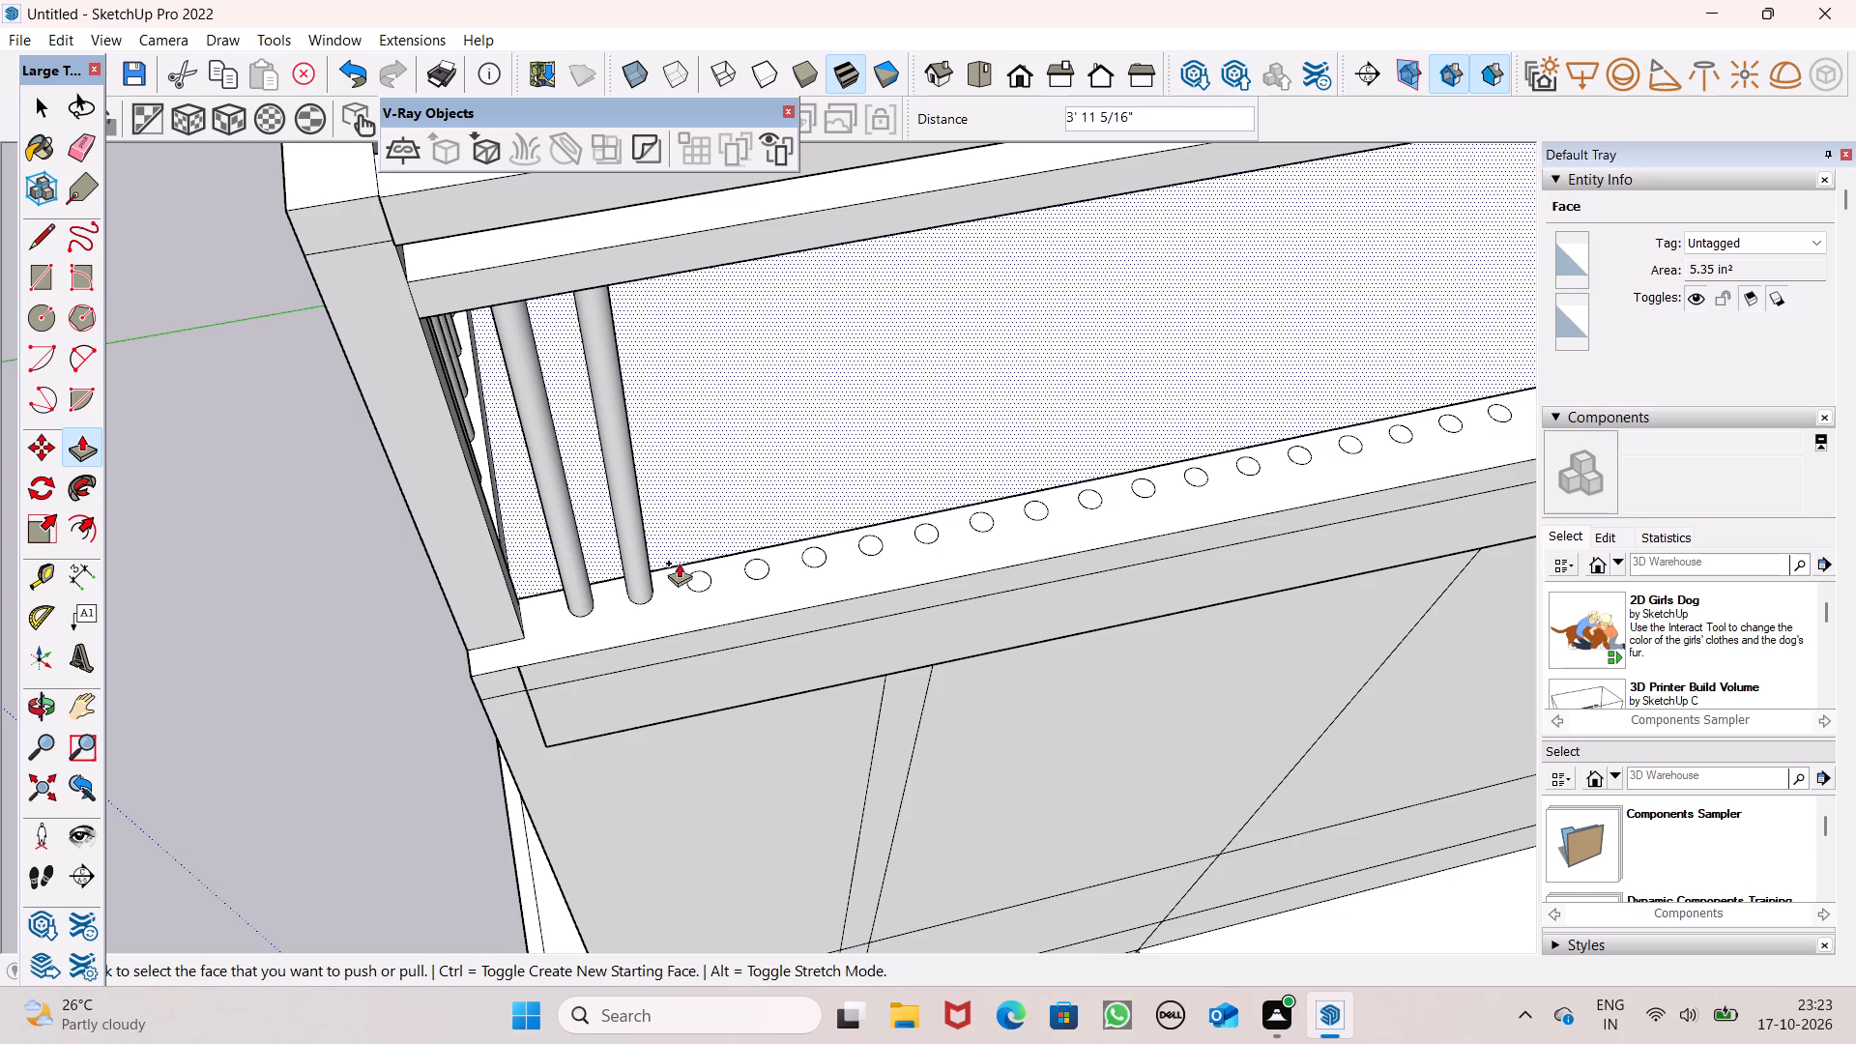
drag(699, 577, 640, 264)
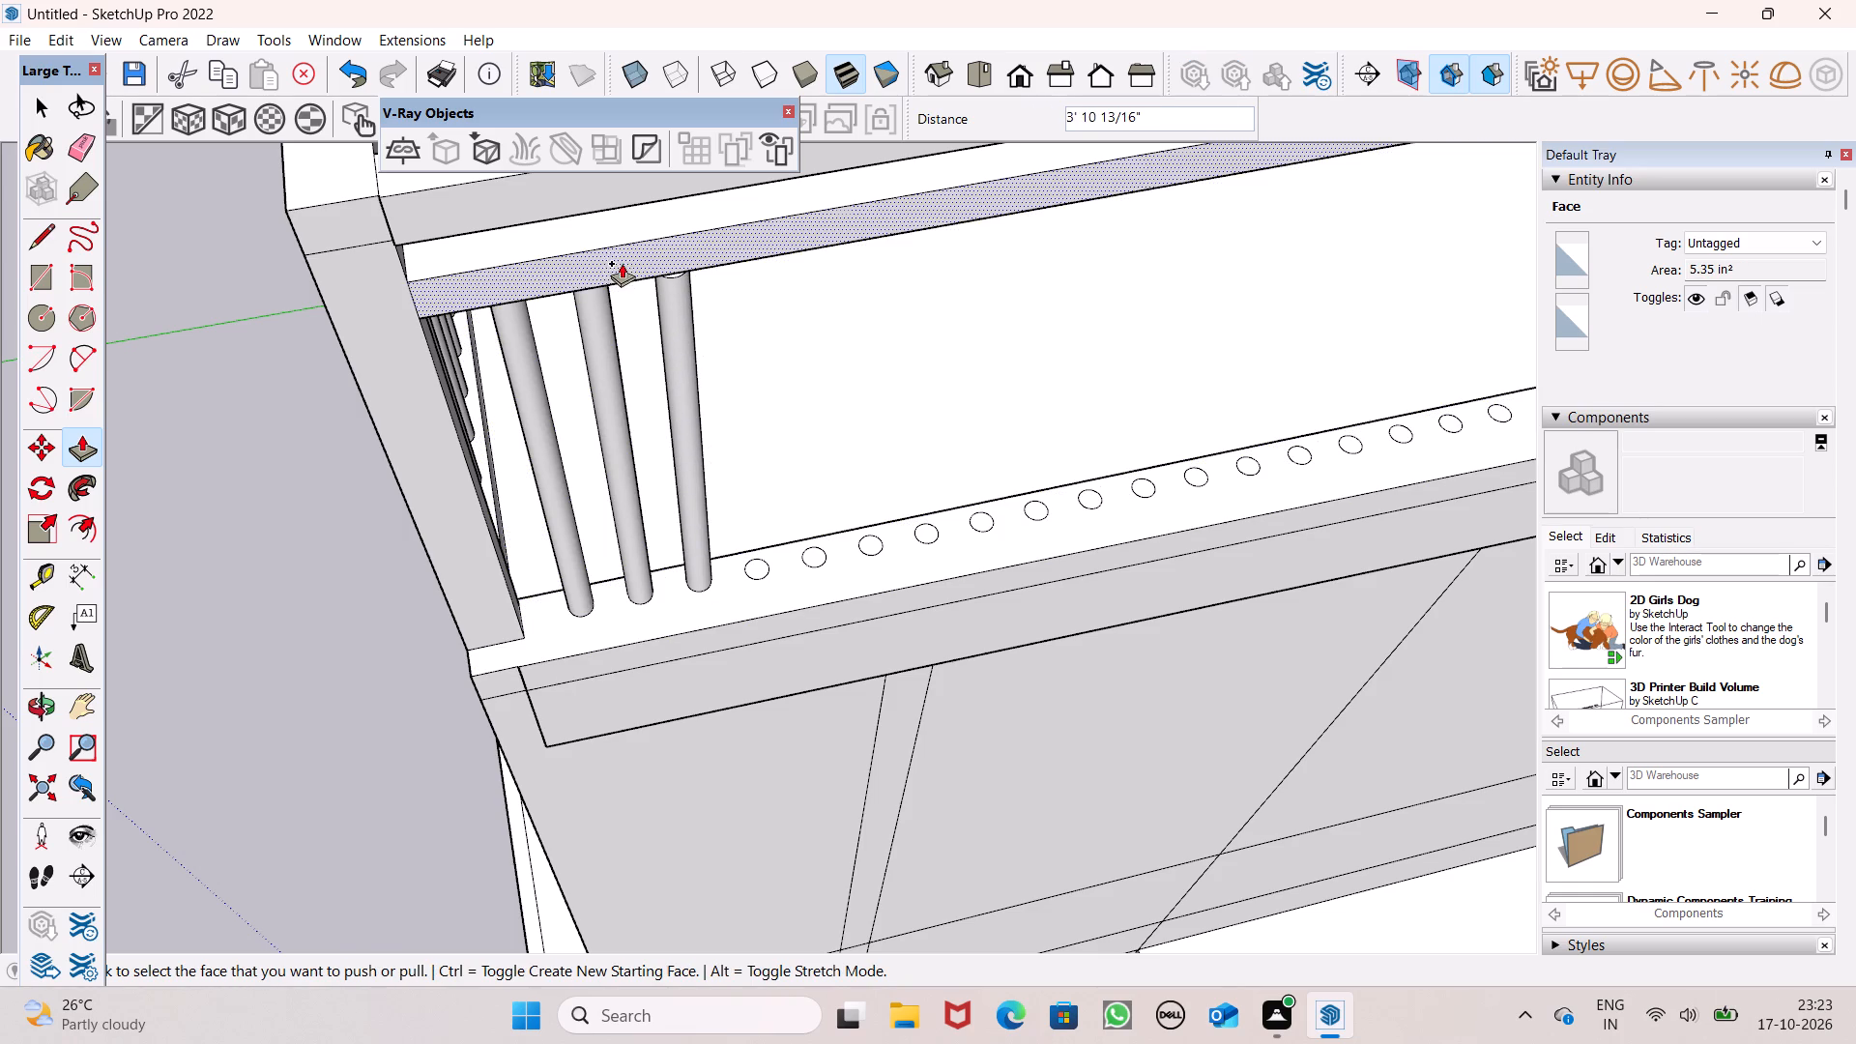
Push/Pull the fourth and fifth circles up to the upper rail, raising the fifth about 4' 7/16".
scroll(679, 250, up, 1)
middle_drag(677, 280, 687, 346)
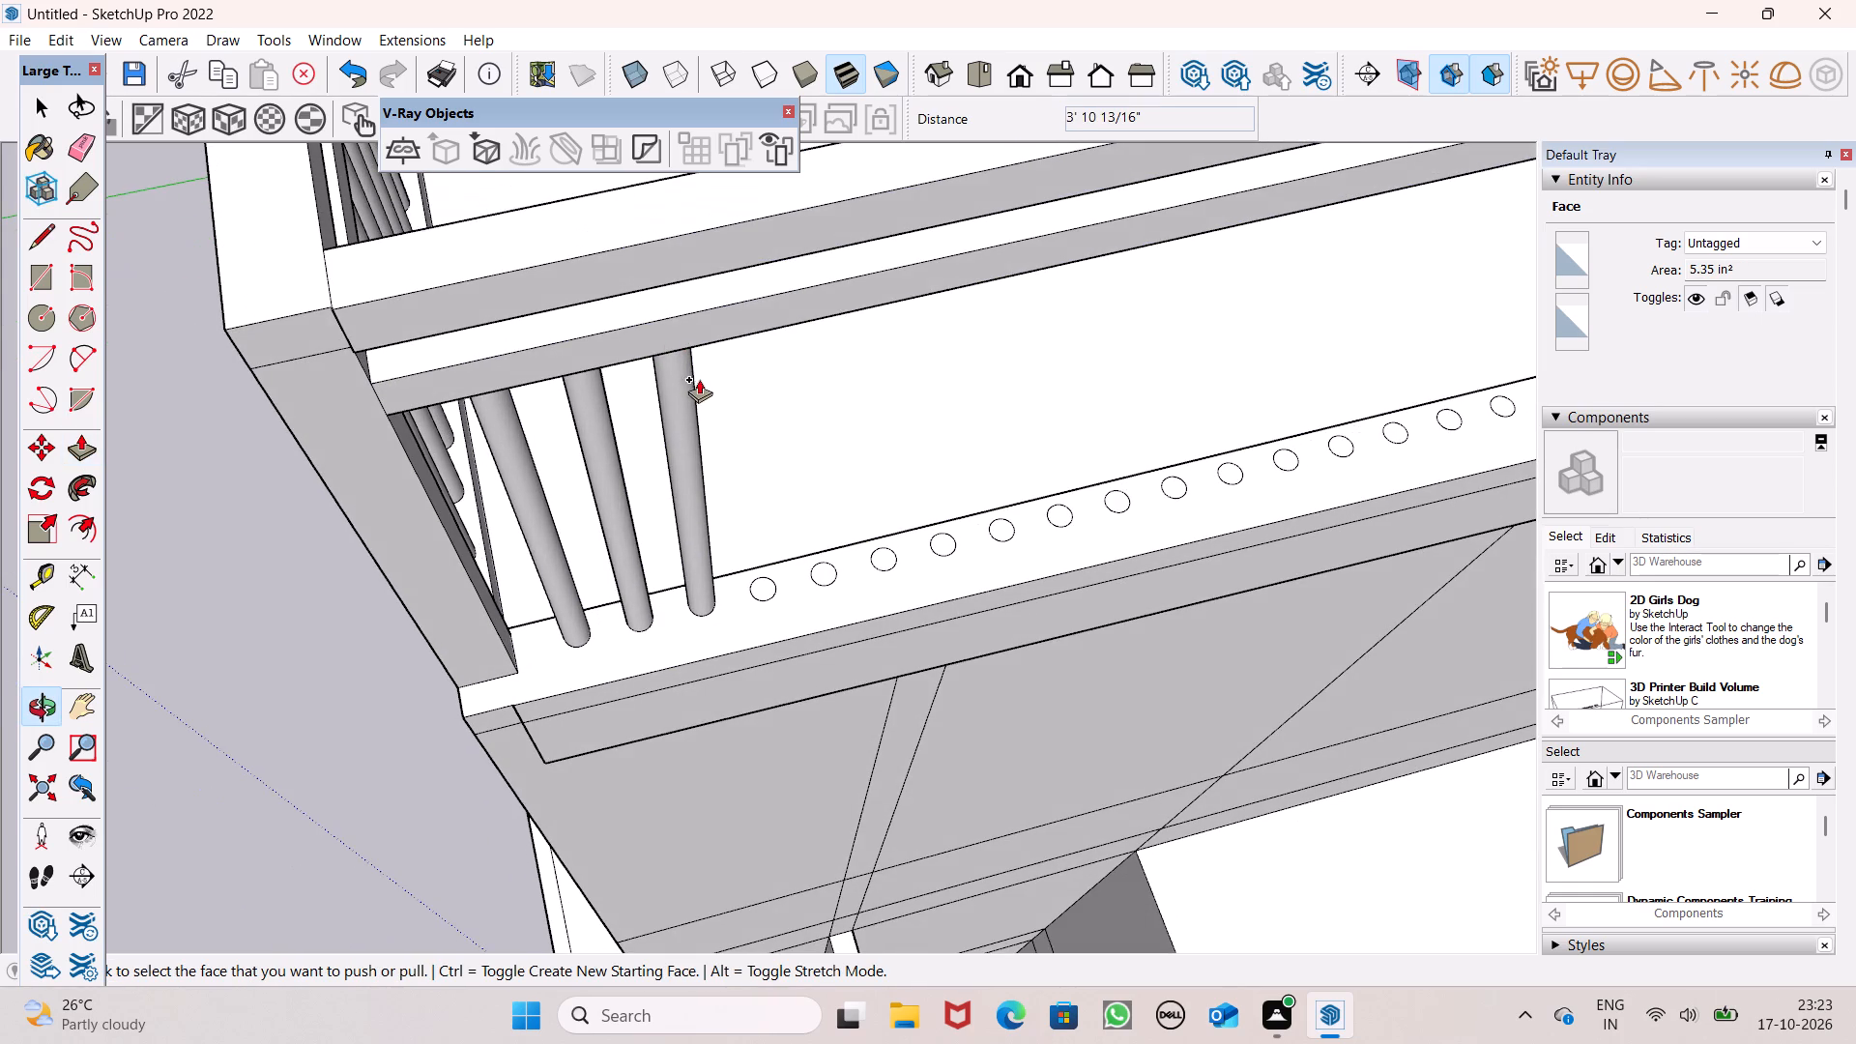
scroll(477, 291, down, 4)
middle_drag(550, 343, 478, 87)
scroll(478, 88, up, 1)
scroll(507, 268, down, 2)
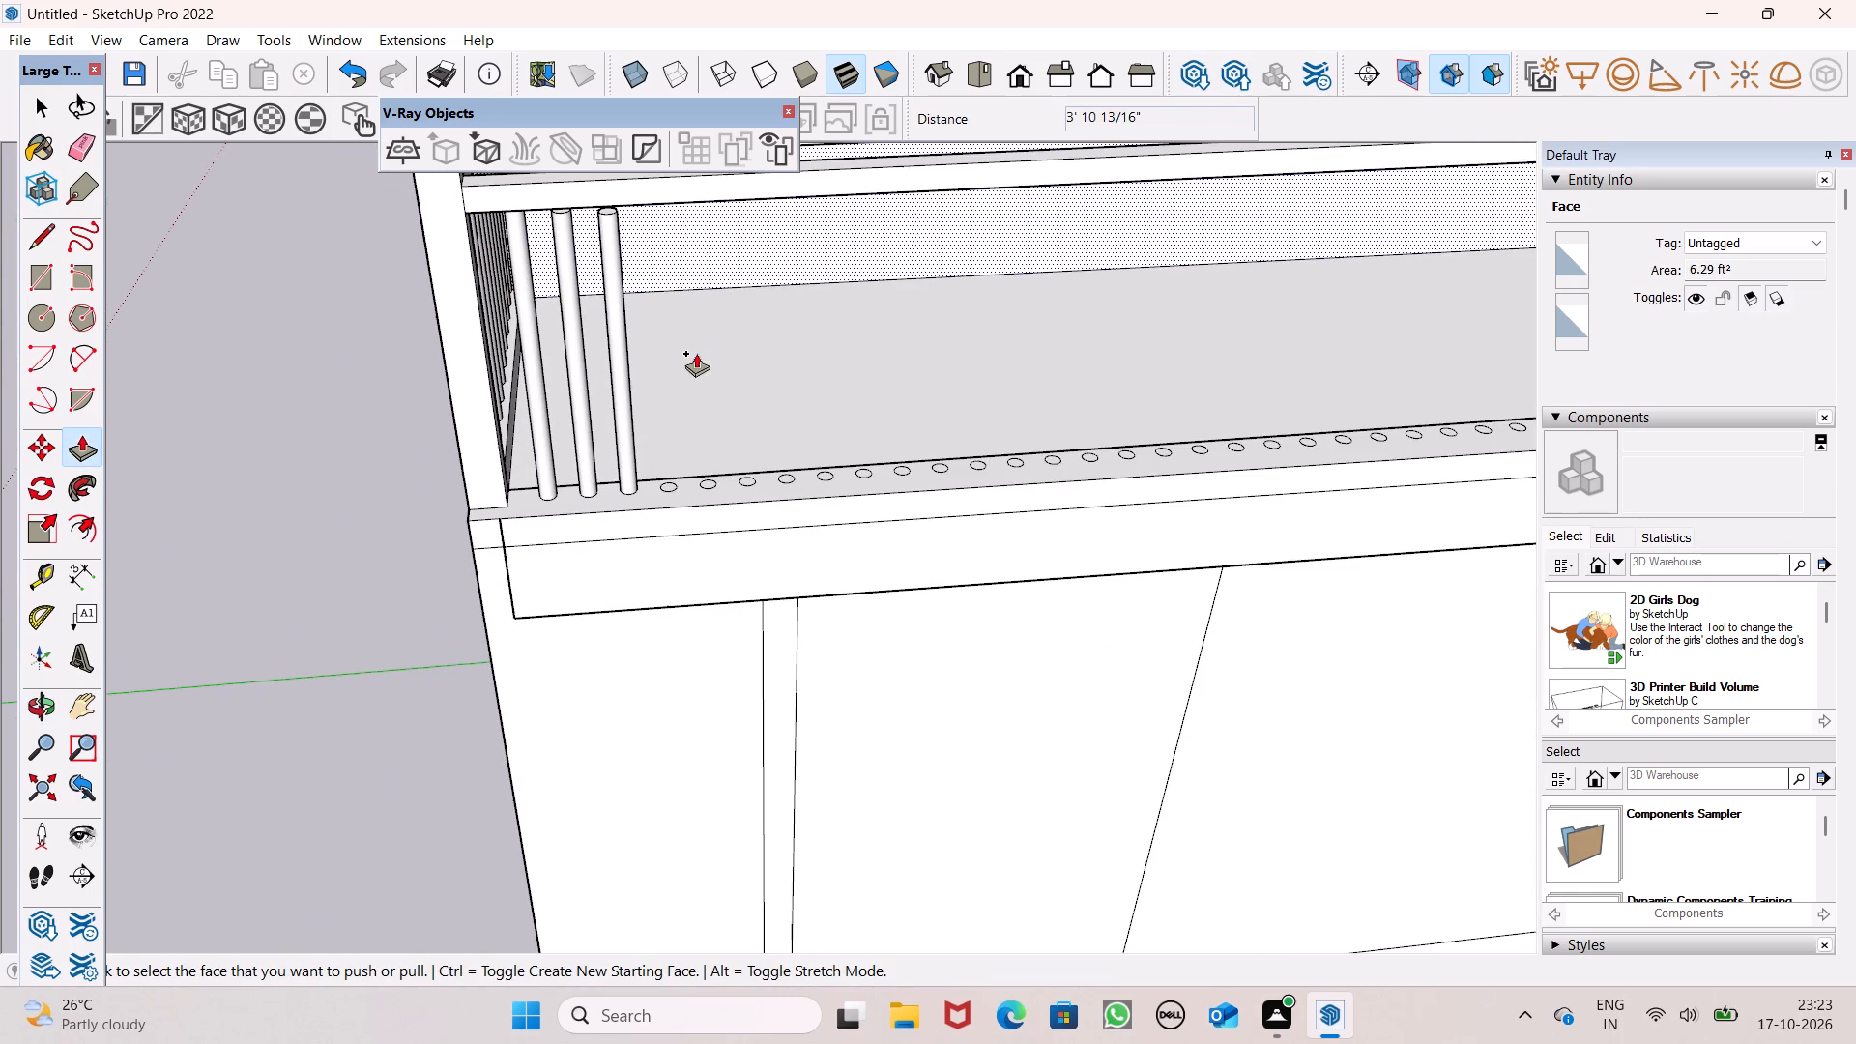
drag(665, 485, 634, 204)
drag(710, 480, 708, 476)
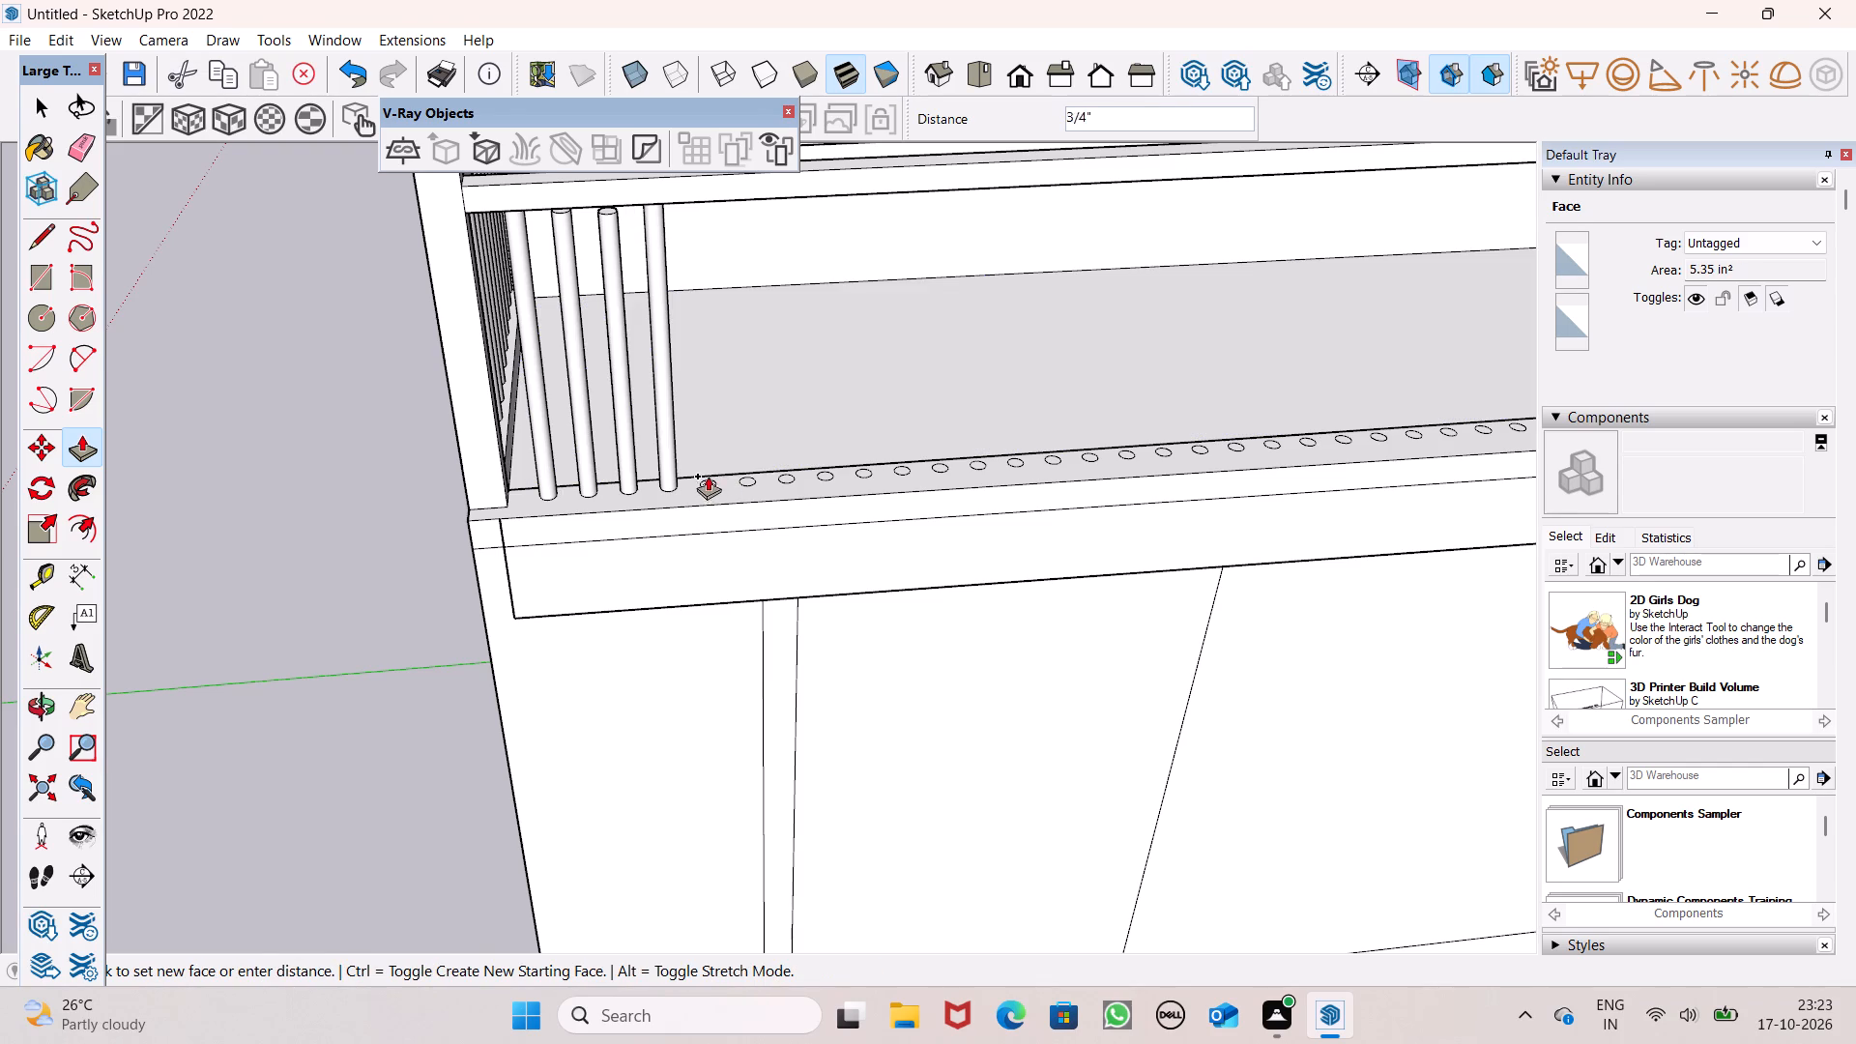
drag(708, 476, 680, 196)
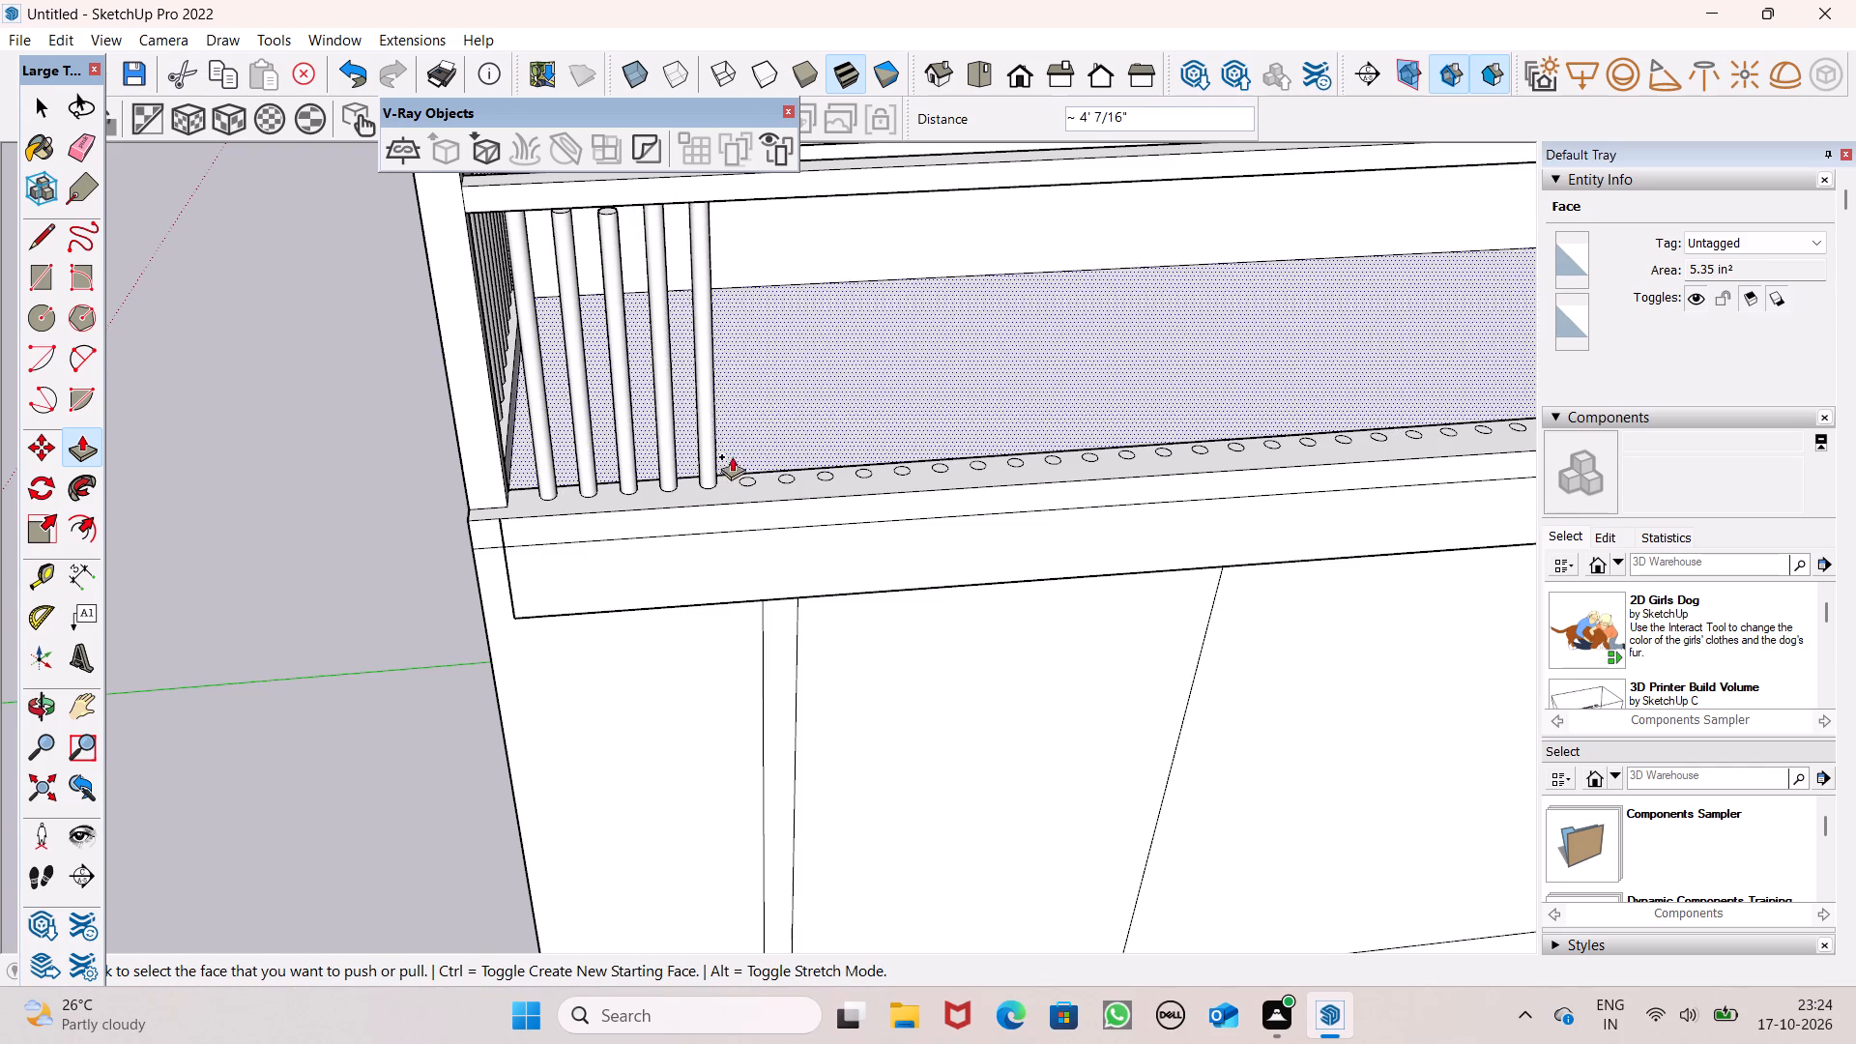
Push/Pull the sixth and seventh circles up to the upper rail, raising the seventh about 4' 7/16".
drag(741, 479, 719, 212)
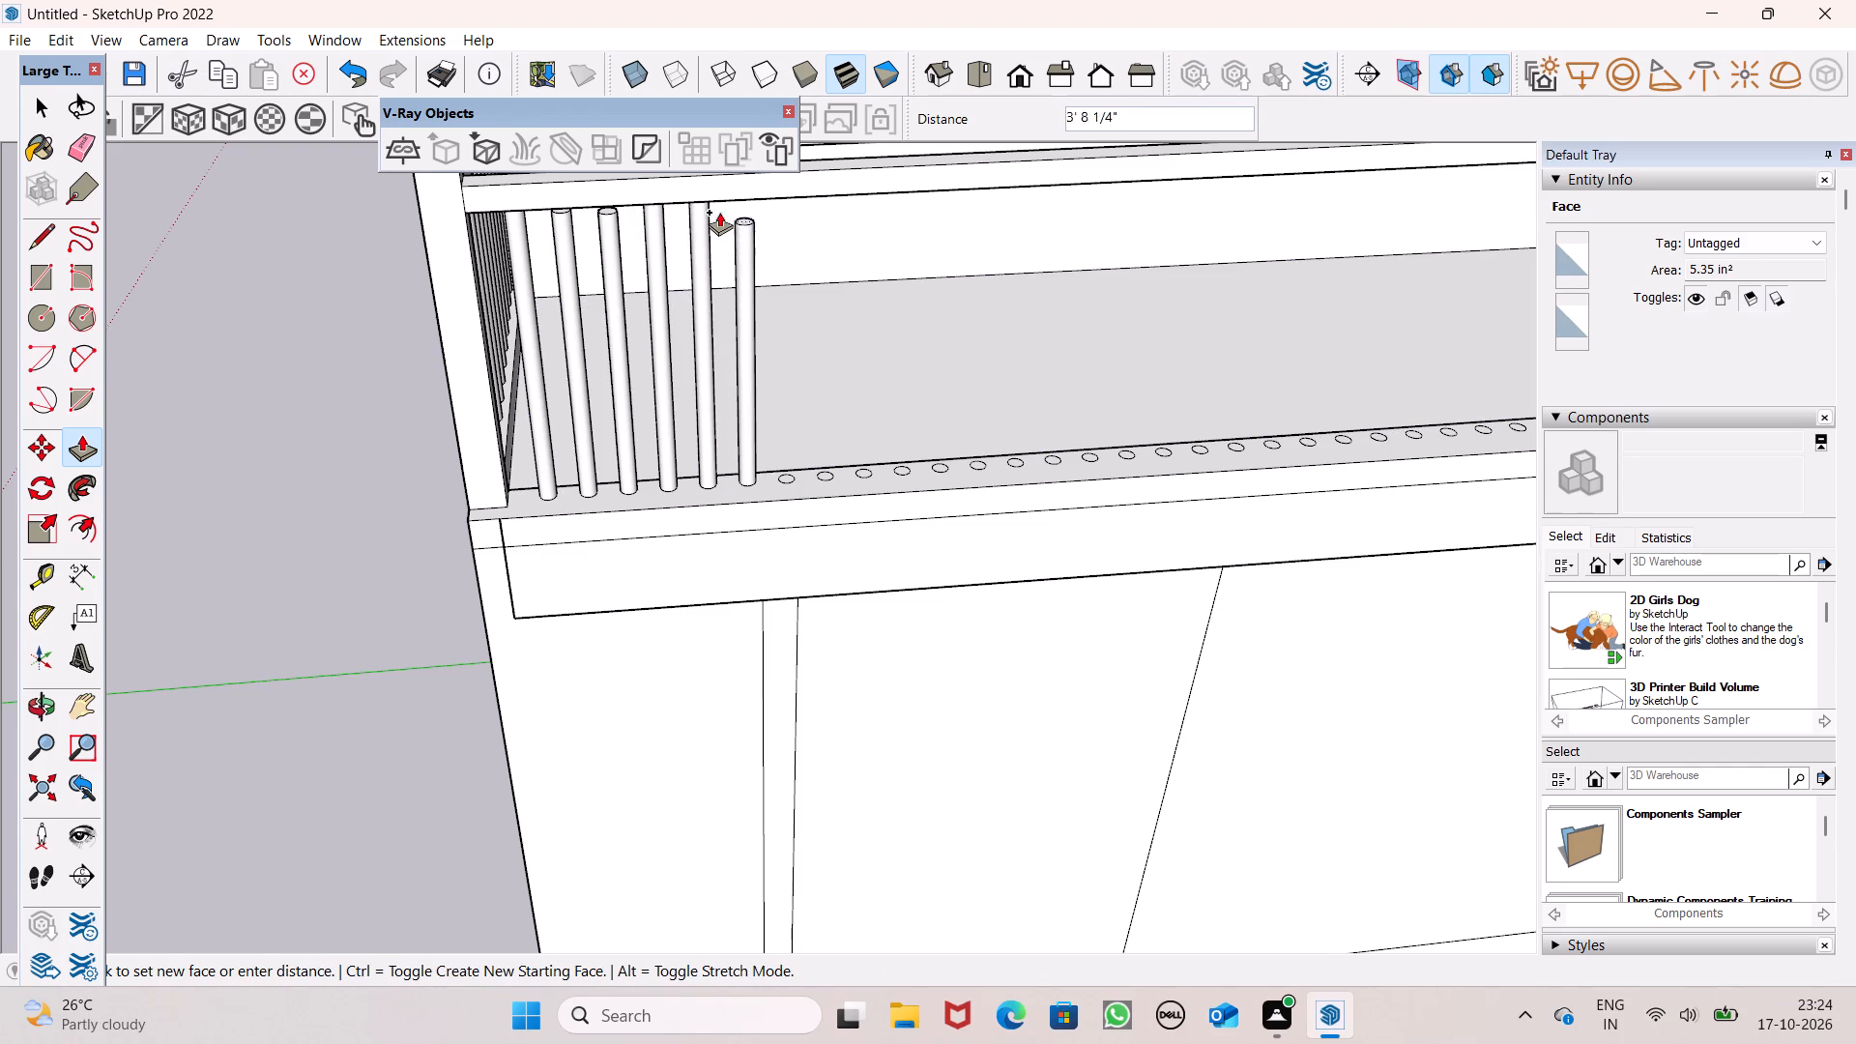
drag(719, 212, 719, 194)
drag(783, 477, 787, 409)
drag(787, 409, 775, 198)
scroll(819, 314, down, 2)
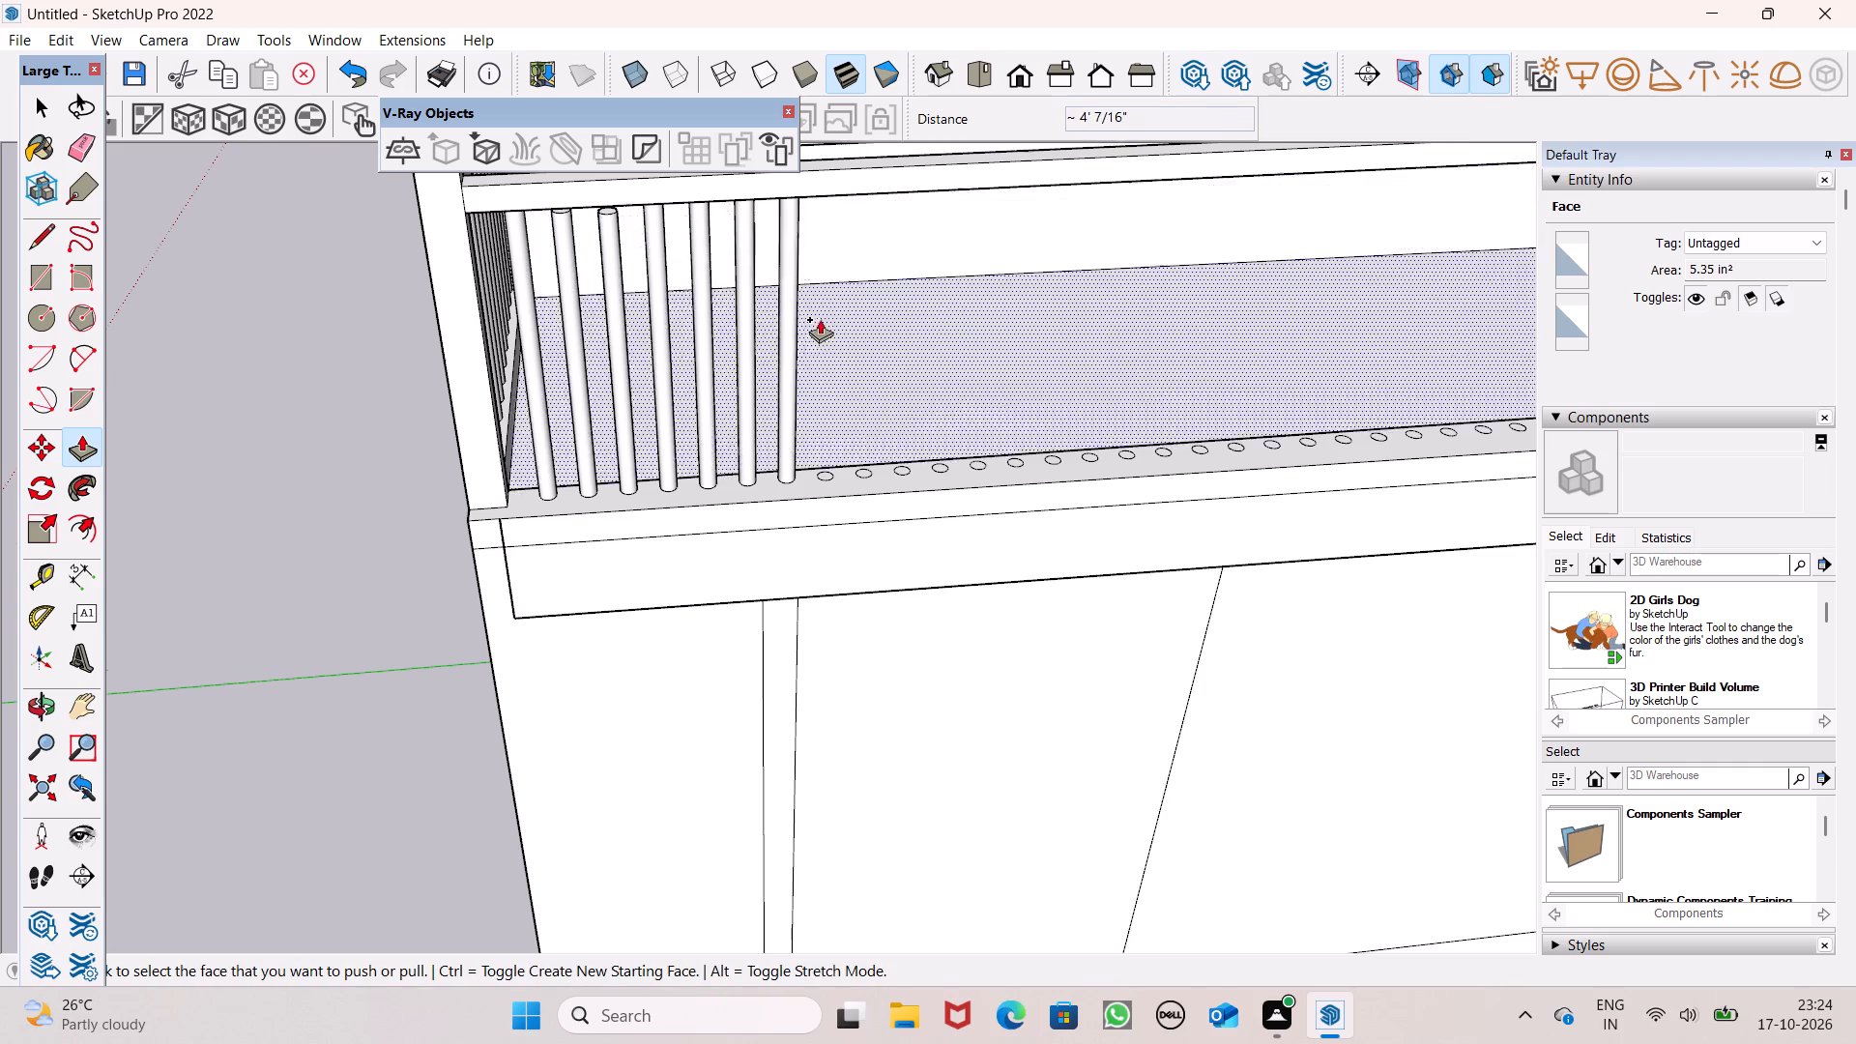
Push/Pull the eighth and ninth circles up about 4' 1/8" and 4' 7/16" to form balusters under the upper rail.
scroll(820, 319, down, 2)
middle_drag(826, 364, 761, 380)
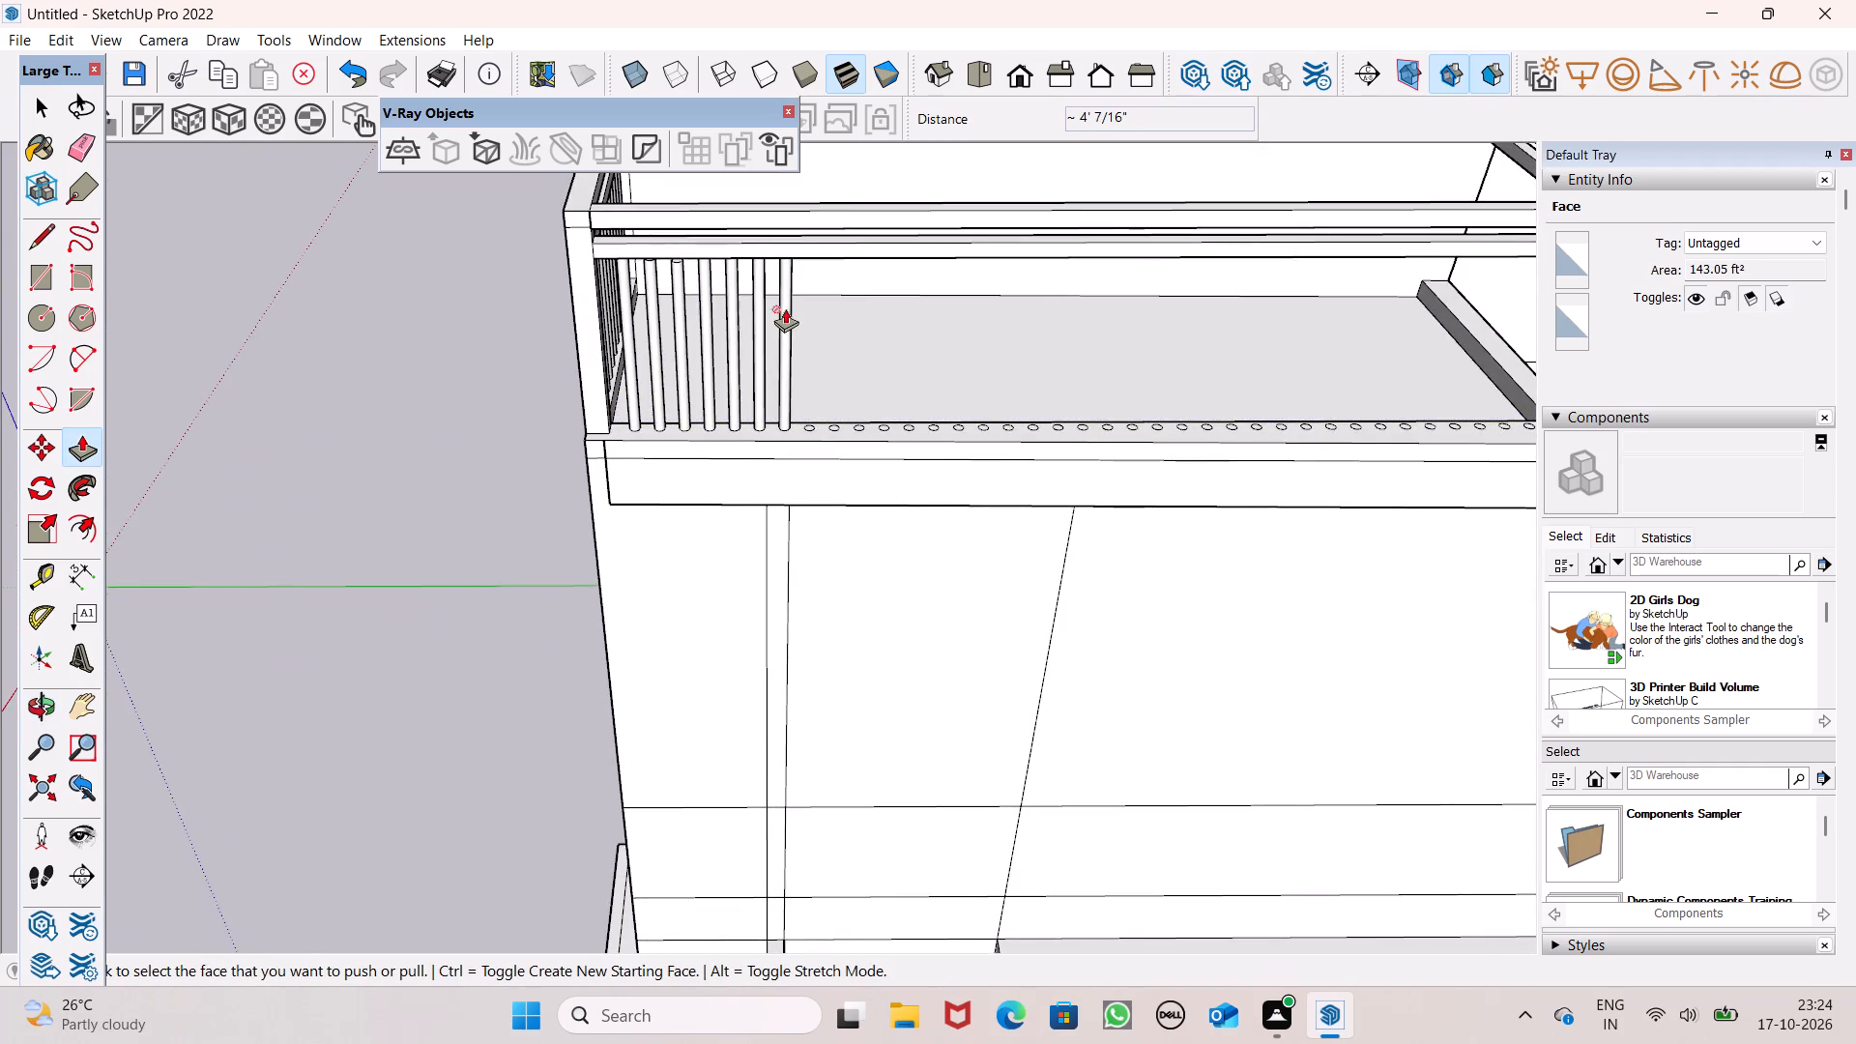
scroll(785, 308, up, 3)
drag(813, 468, 826, 235)
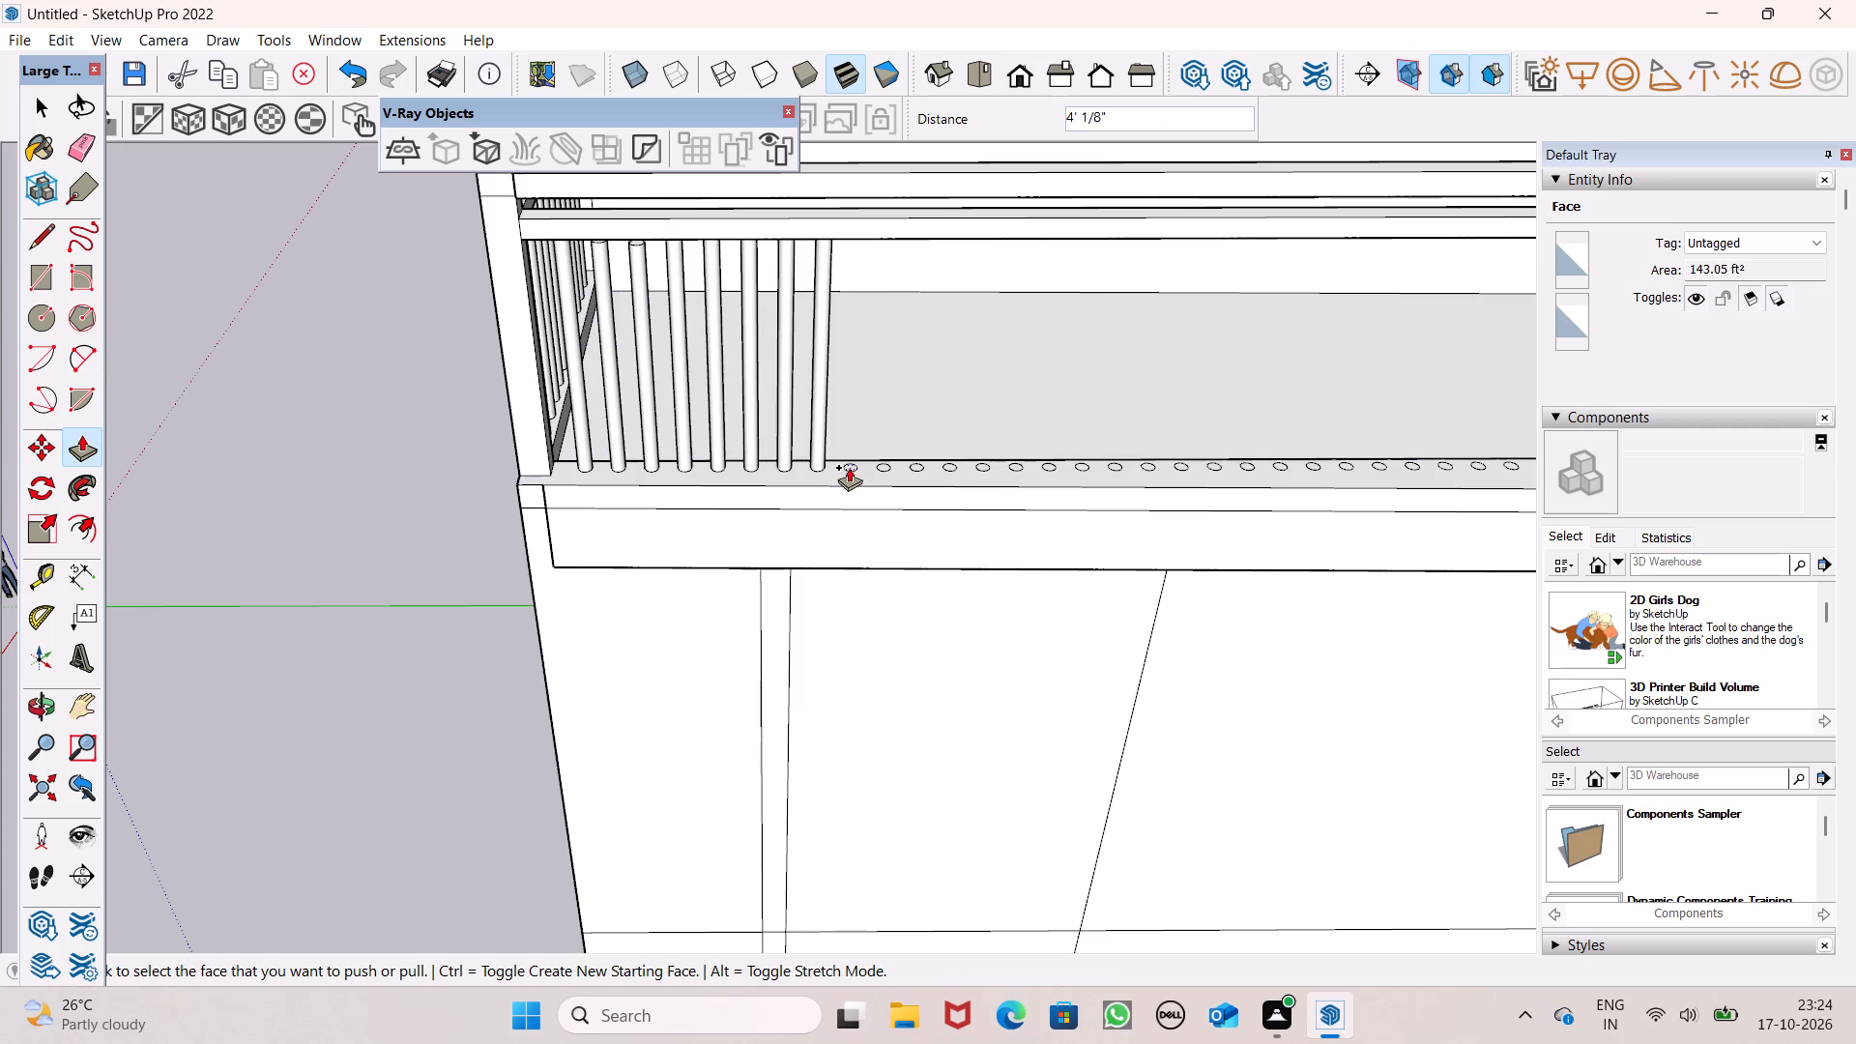
drag(848, 465, 876, 236)
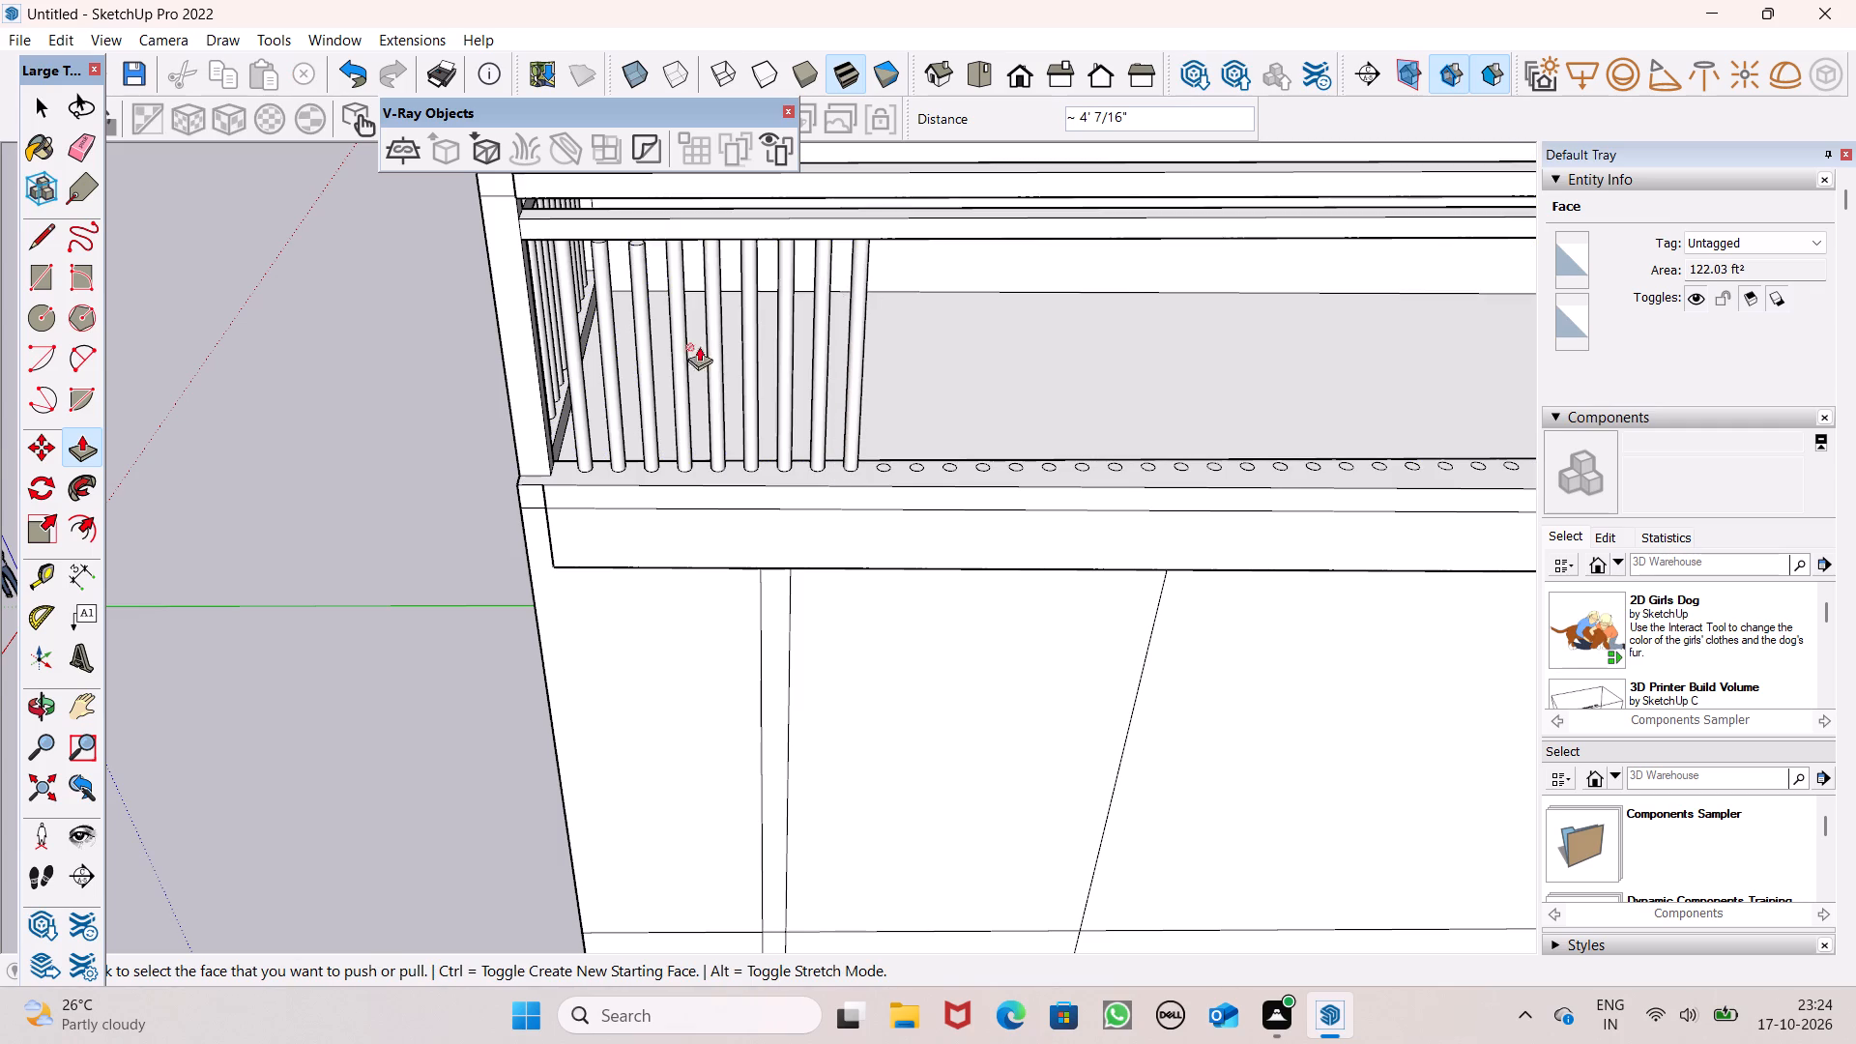
Push/Pull the tenth and eleventh circles up to the upper rail, raising the eleventh about 4' 7/8".
scroll(567, 451, down, 3)
scroll(1046, 373, up, 6)
scroll(800, 565, down, 3)
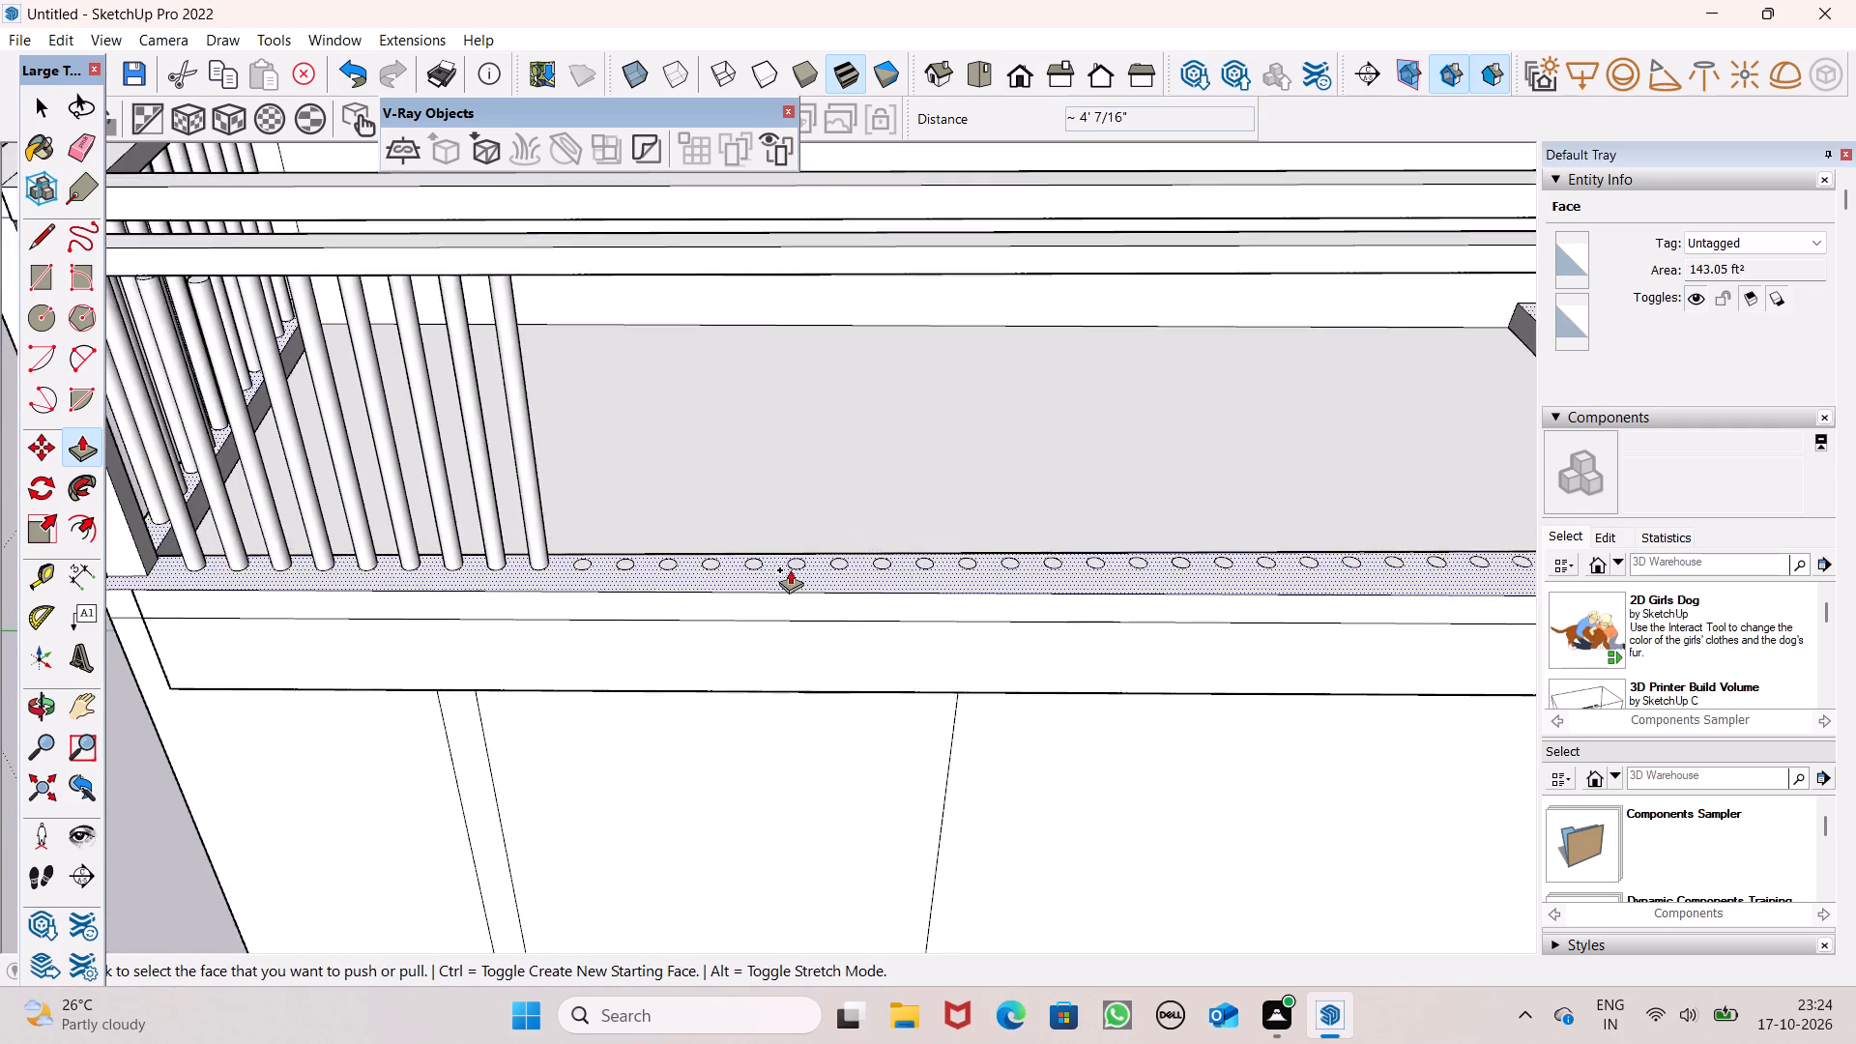
middle_drag(717, 404, 726, 374)
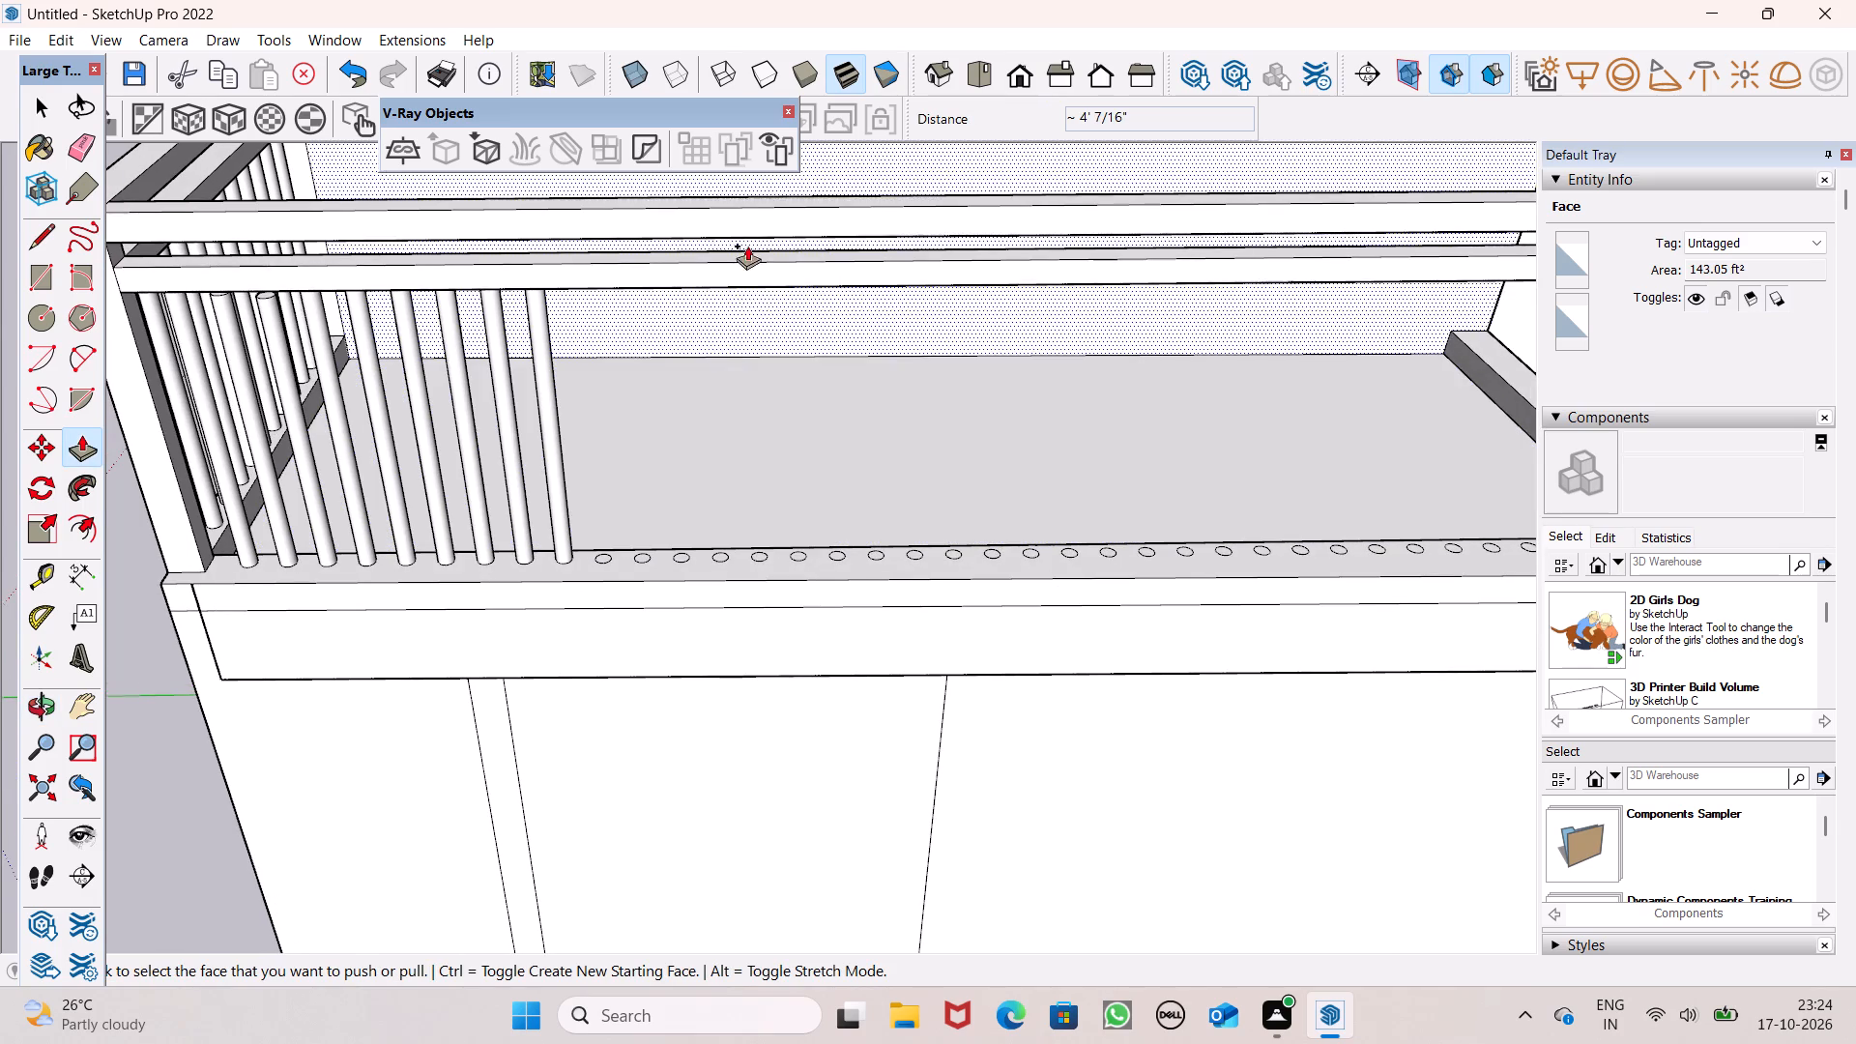
scroll(747, 238, up, 1)
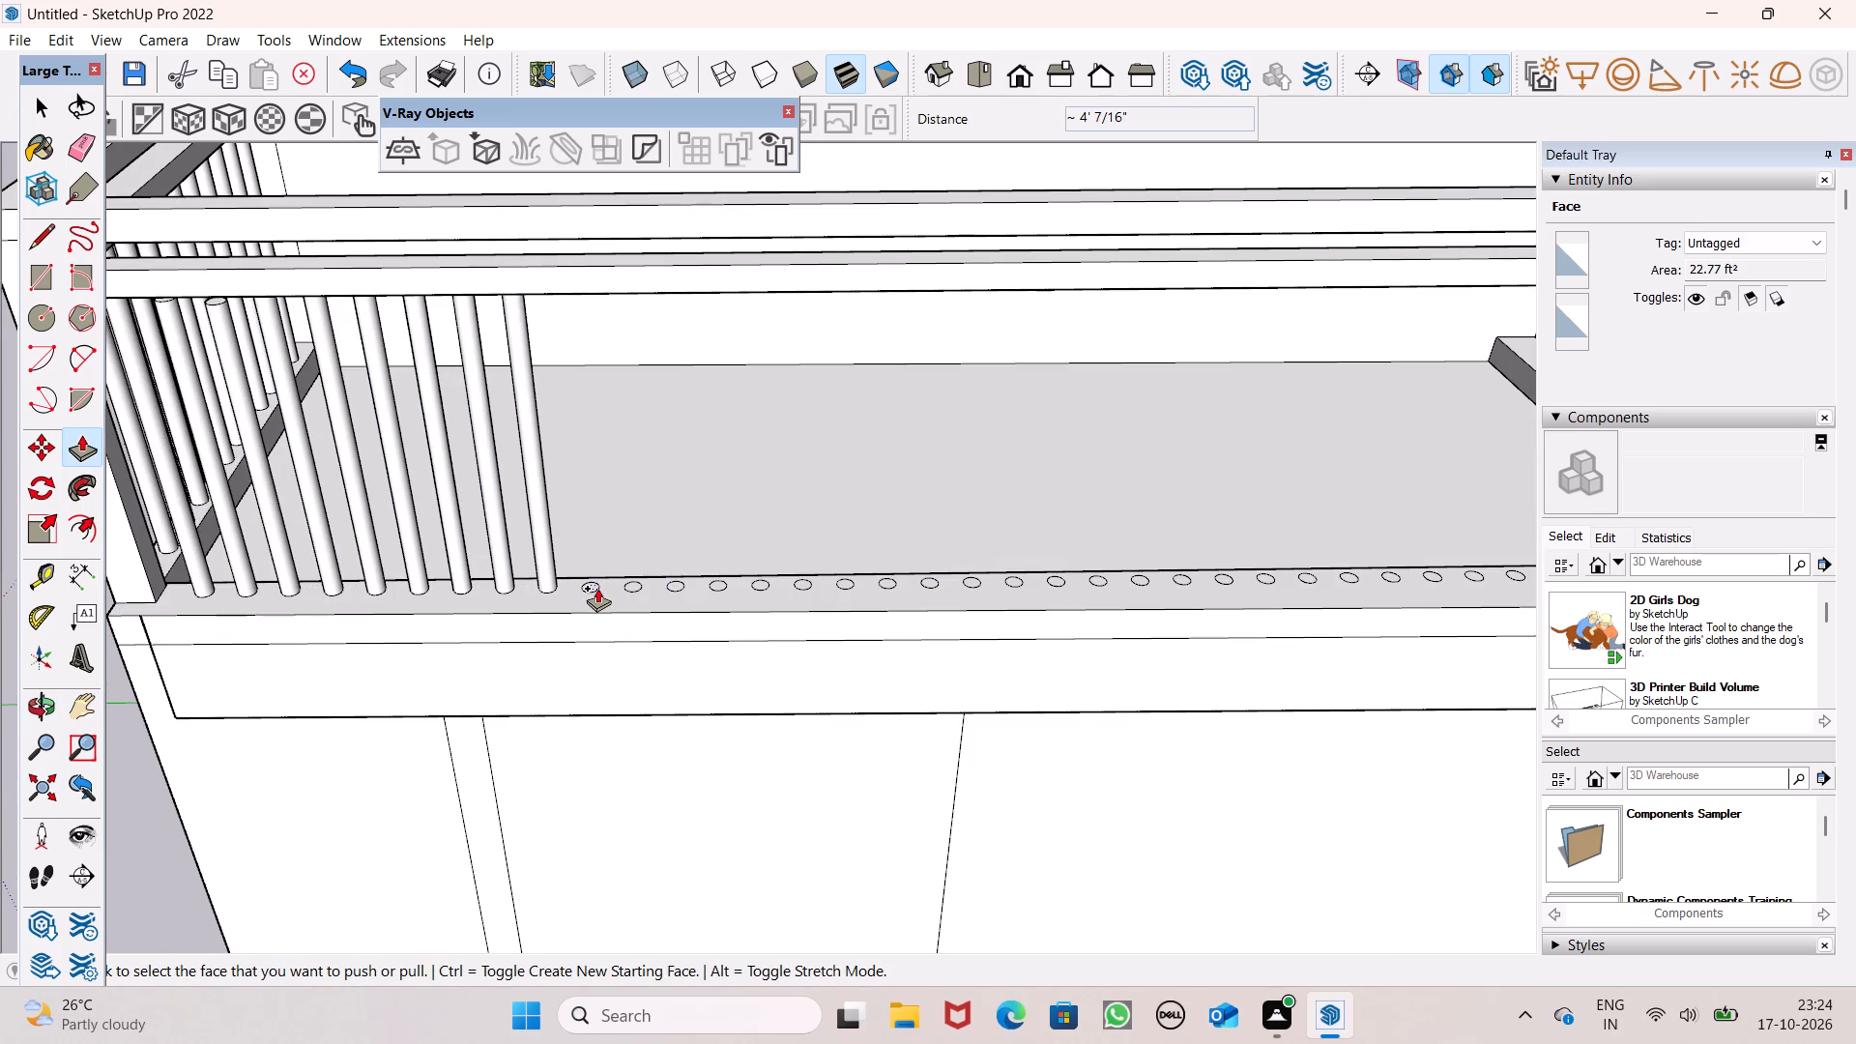
drag(594, 587, 581, 300)
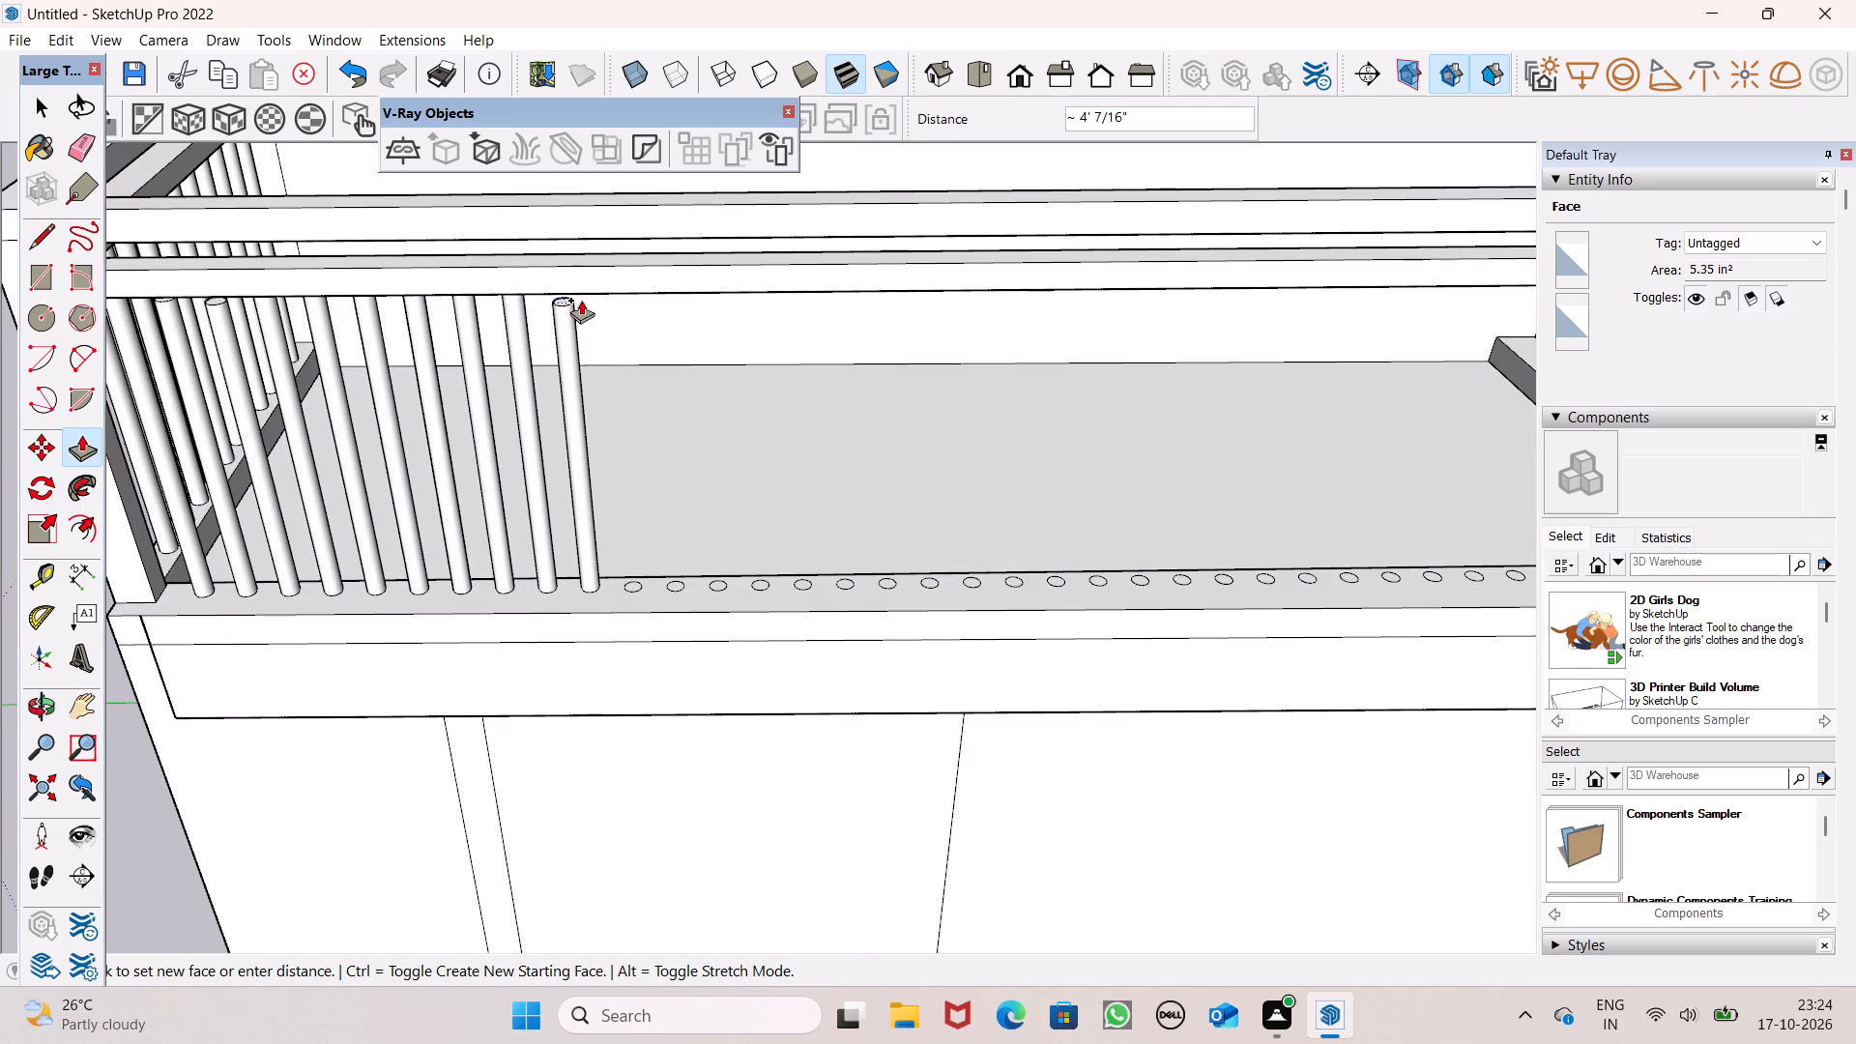
drag(581, 300, 580, 298)
drag(632, 583, 618, 539)
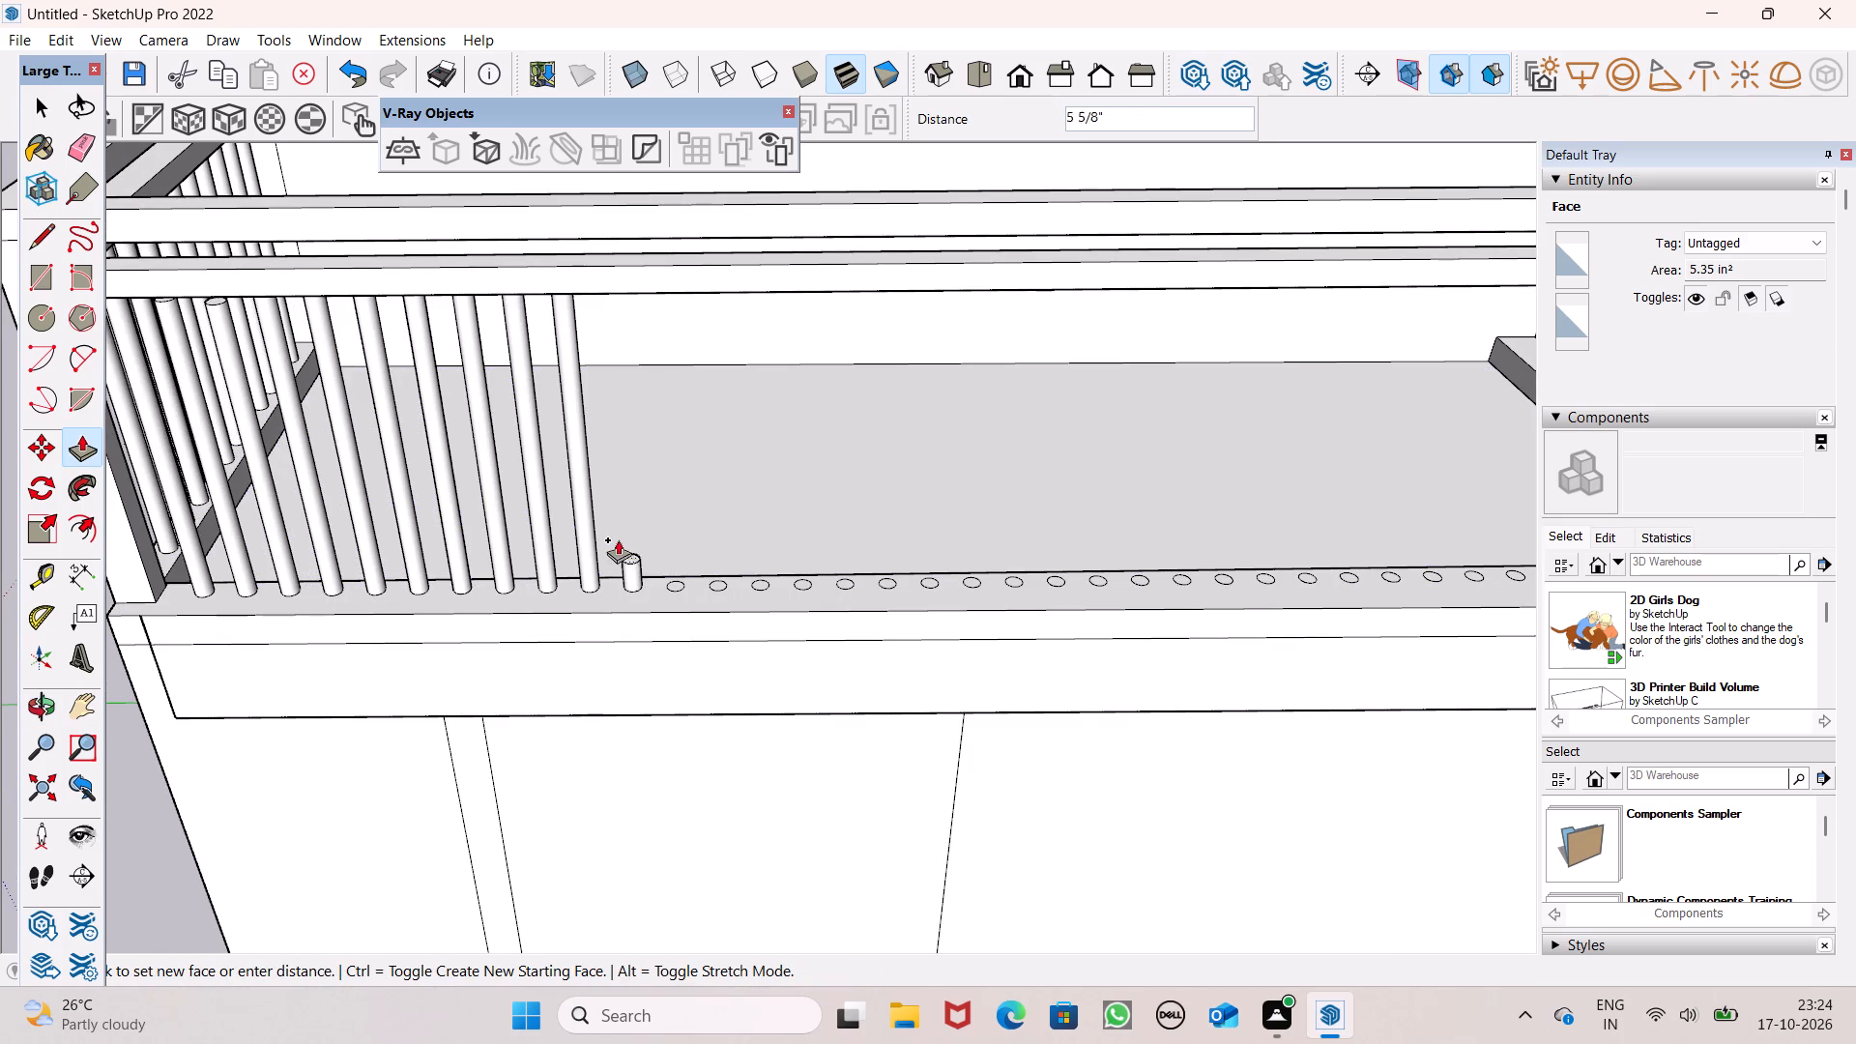
drag(618, 539, 613, 279)
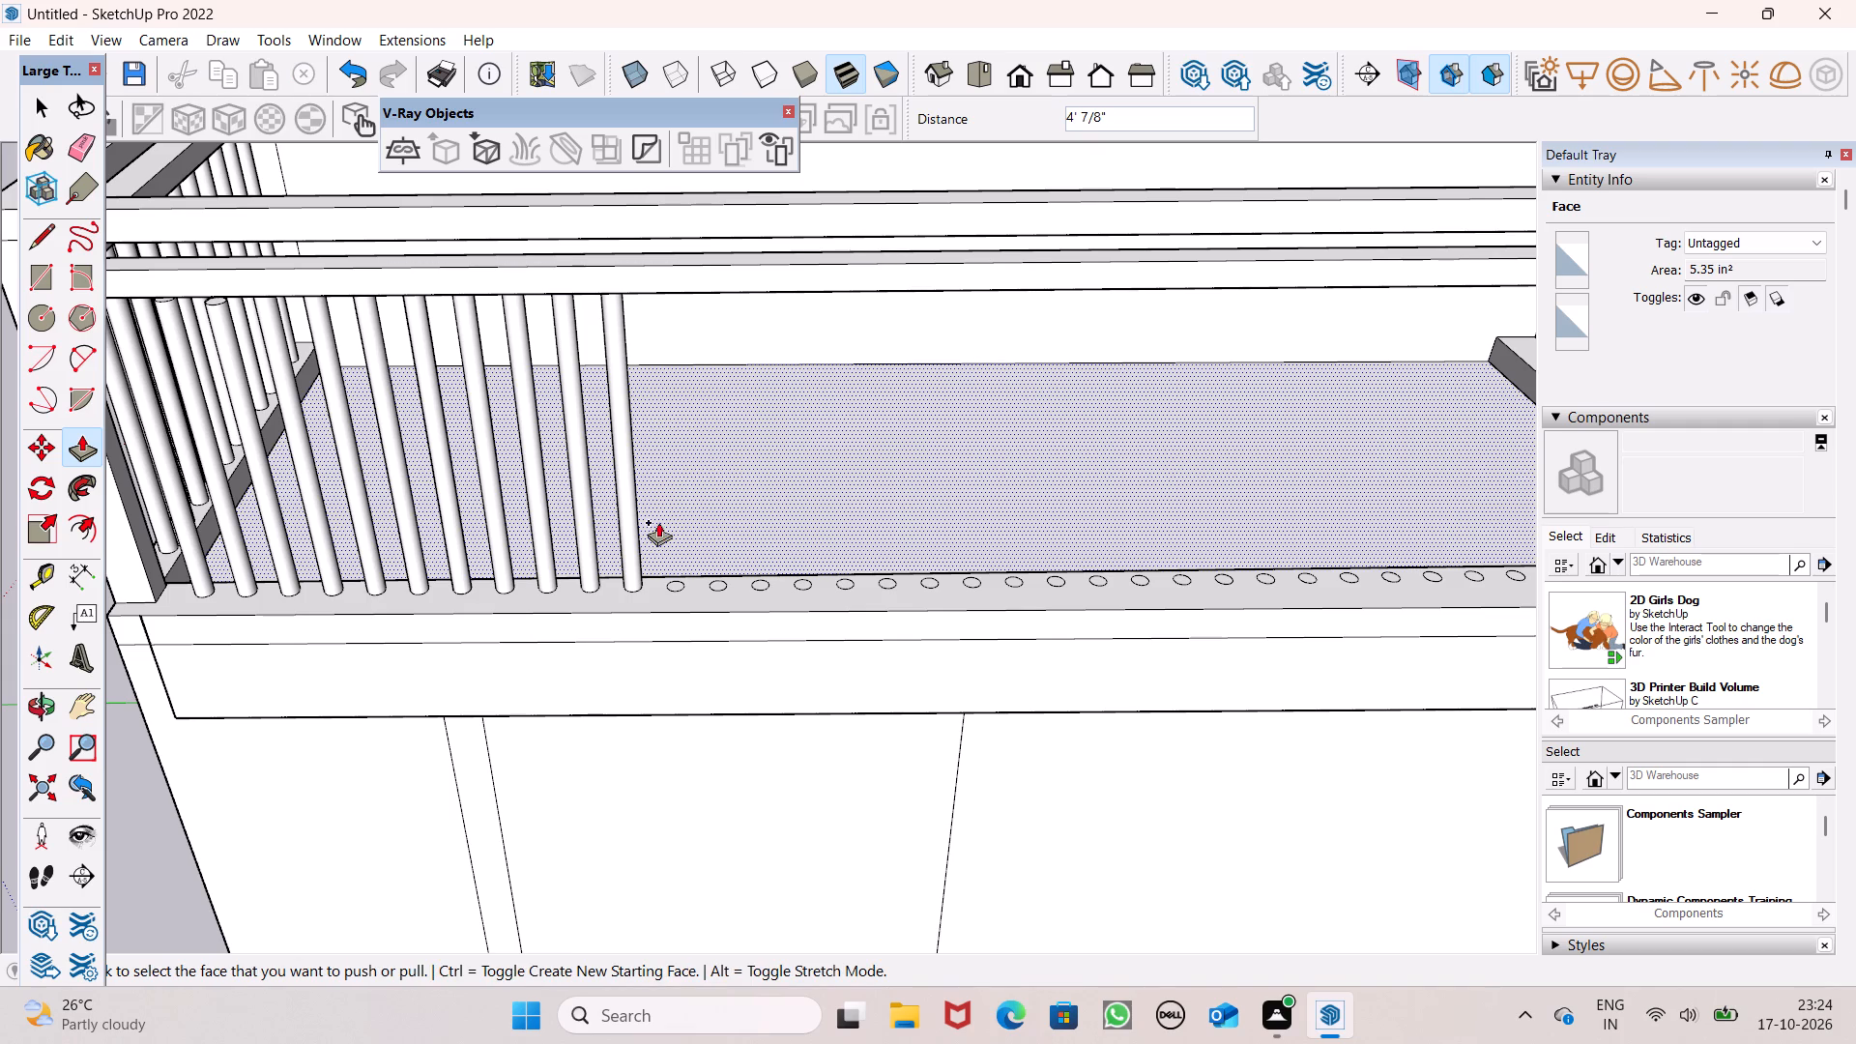
Push/Pull the twelfth and thirteenth circles up about 4' 1 11/16" and 4' 9/16" to form balusters at the upper rail.
drag(670, 584, 637, 318)
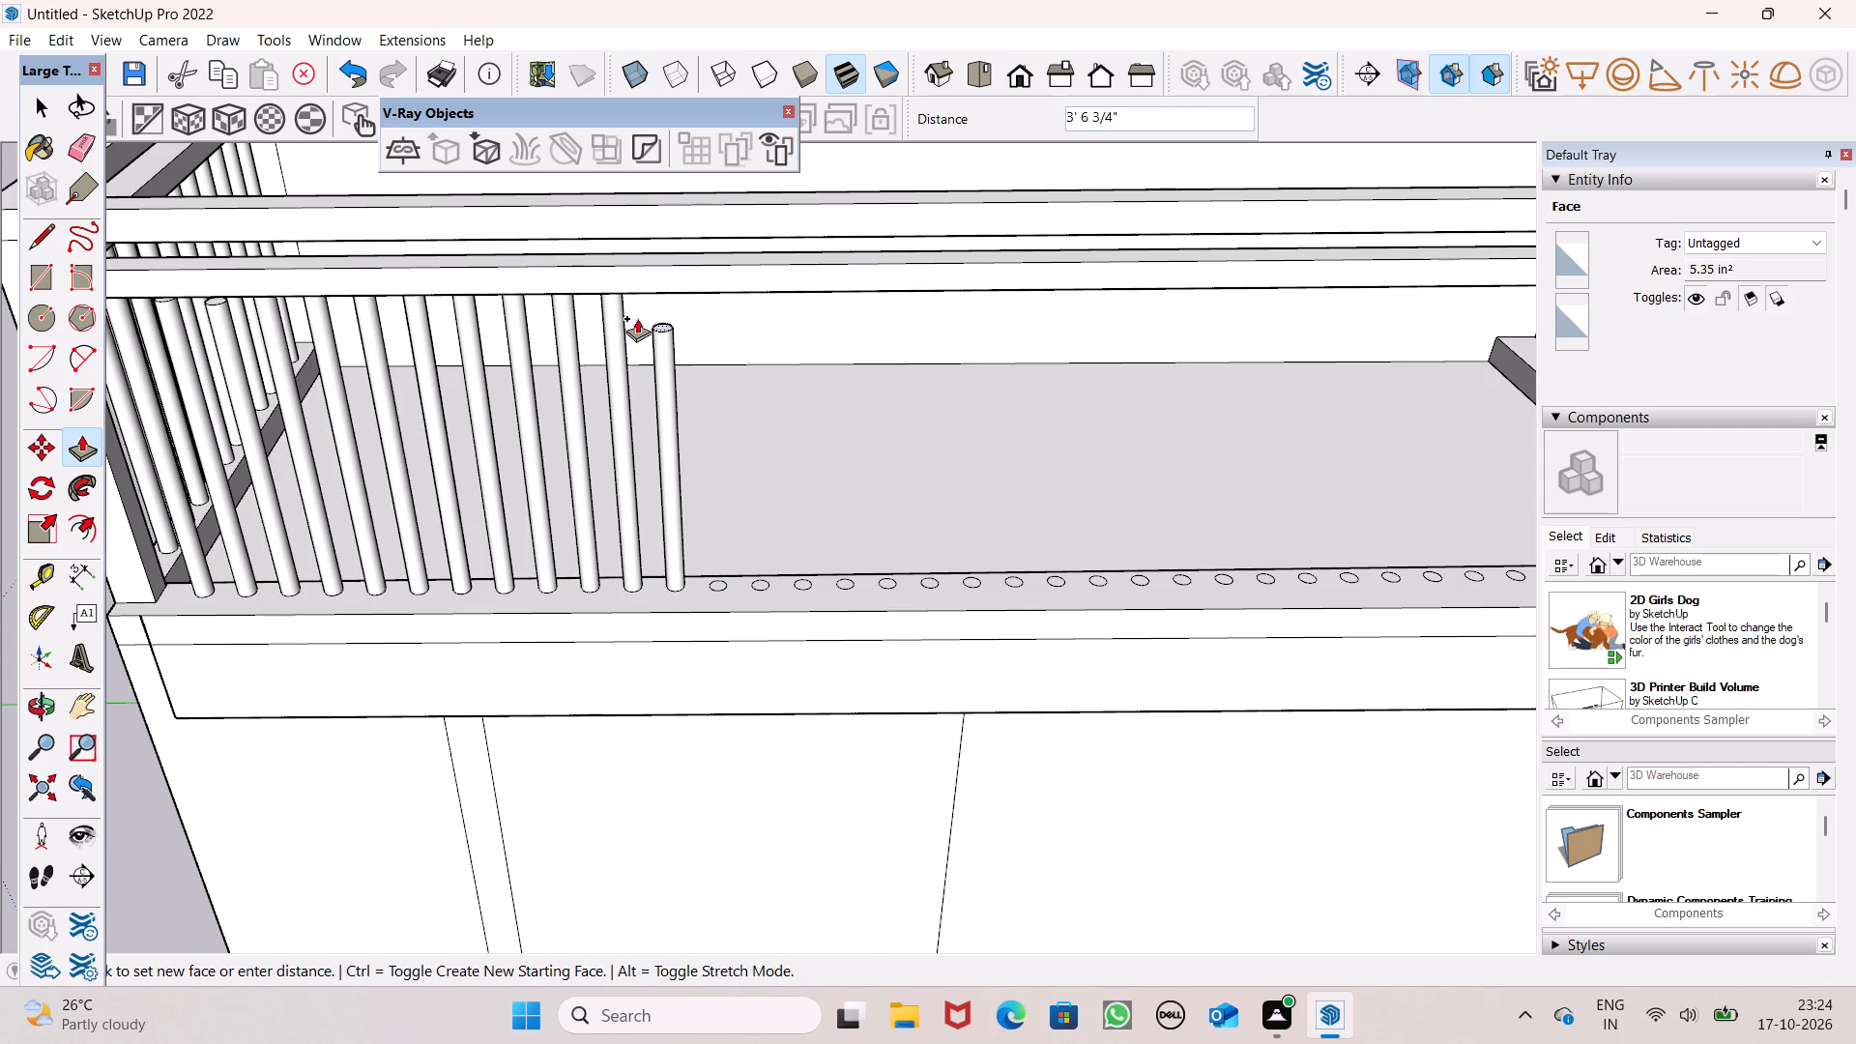
drag(637, 318, 653, 275)
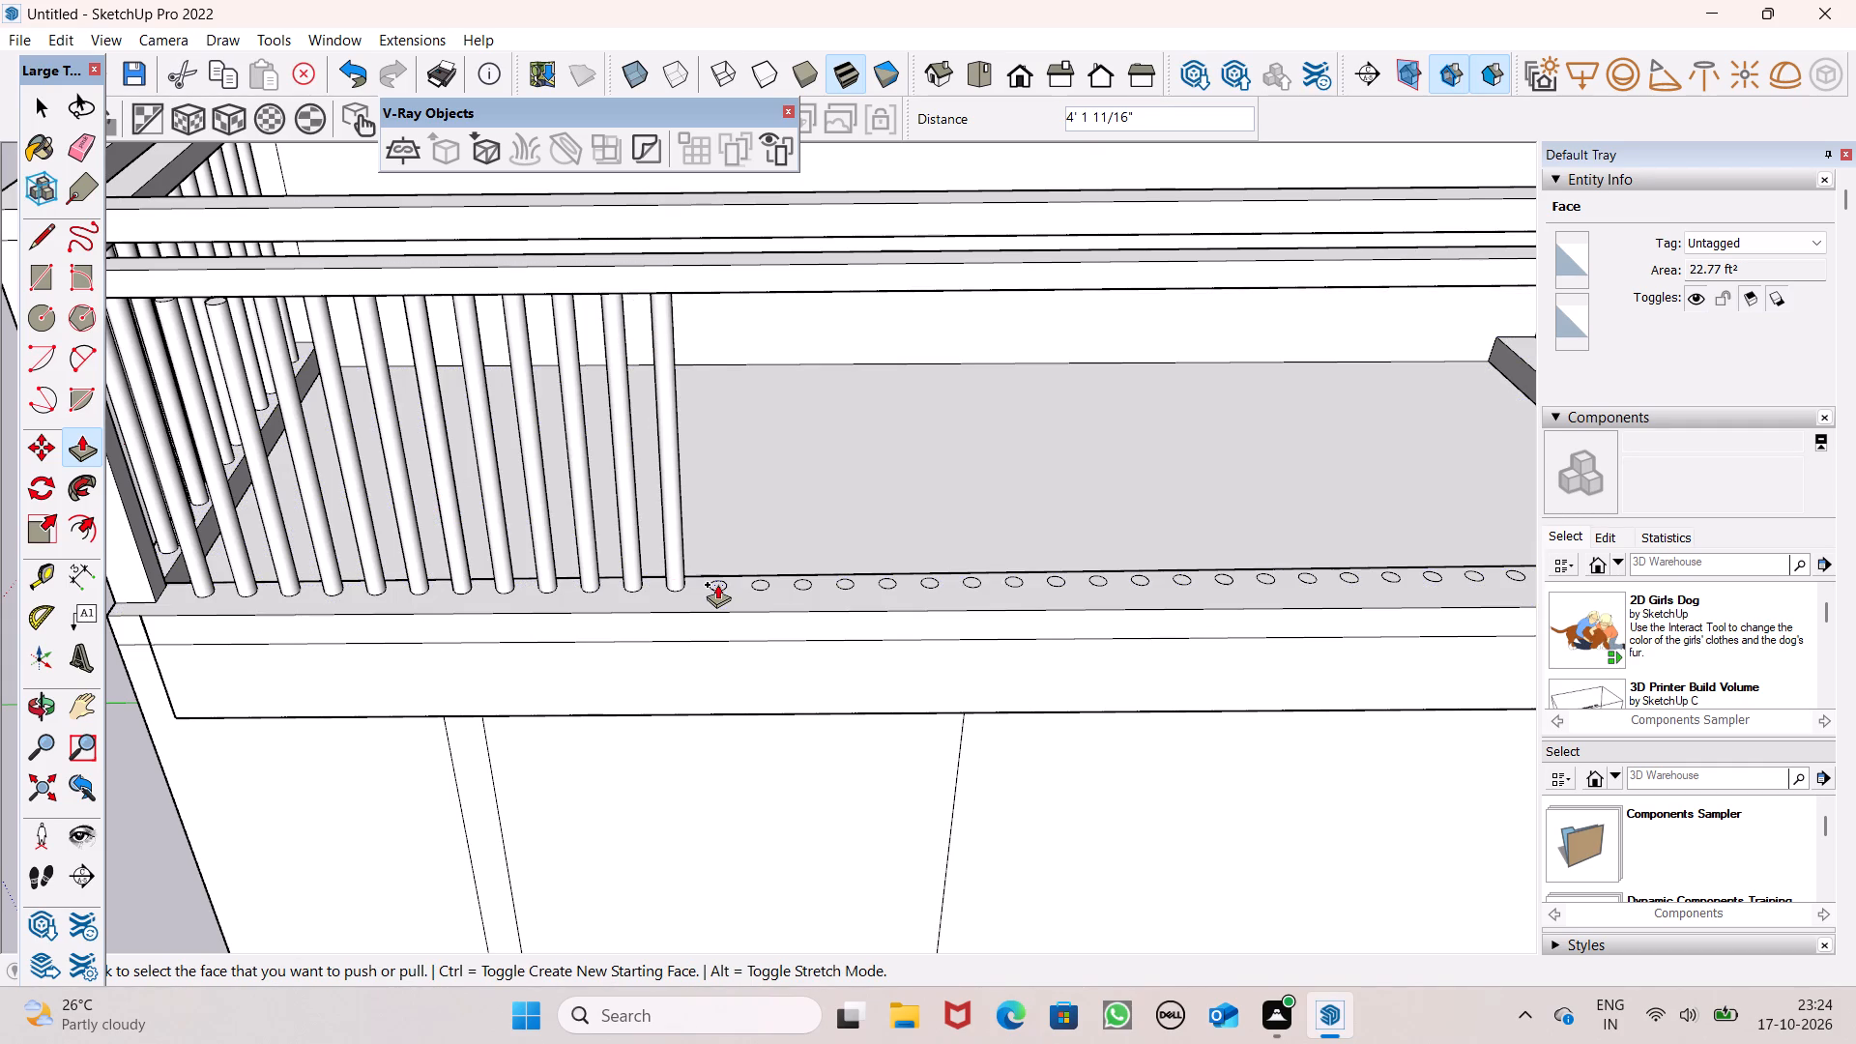
drag(717, 584, 680, 283)
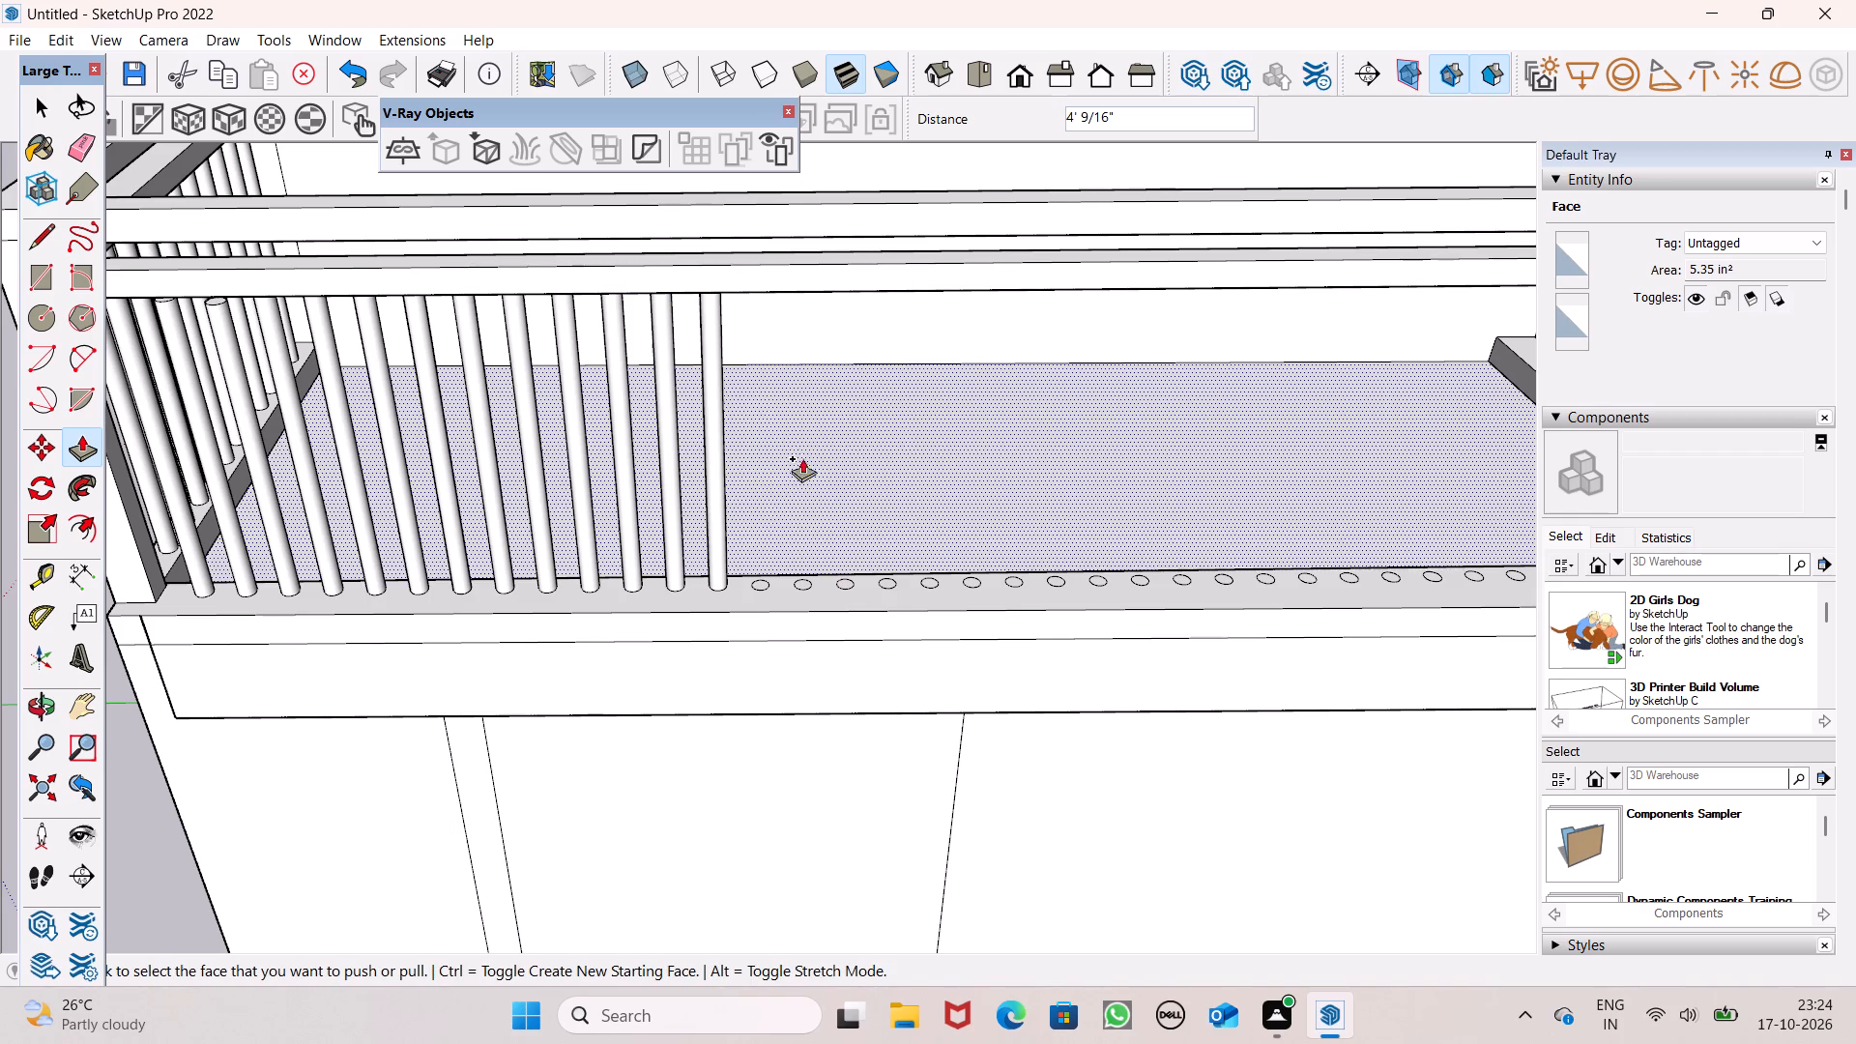
Push/Pull the fourteenth and fifteenth circles up about 4' 7/16" each to the upper rail.
drag(757, 583, 757, 437)
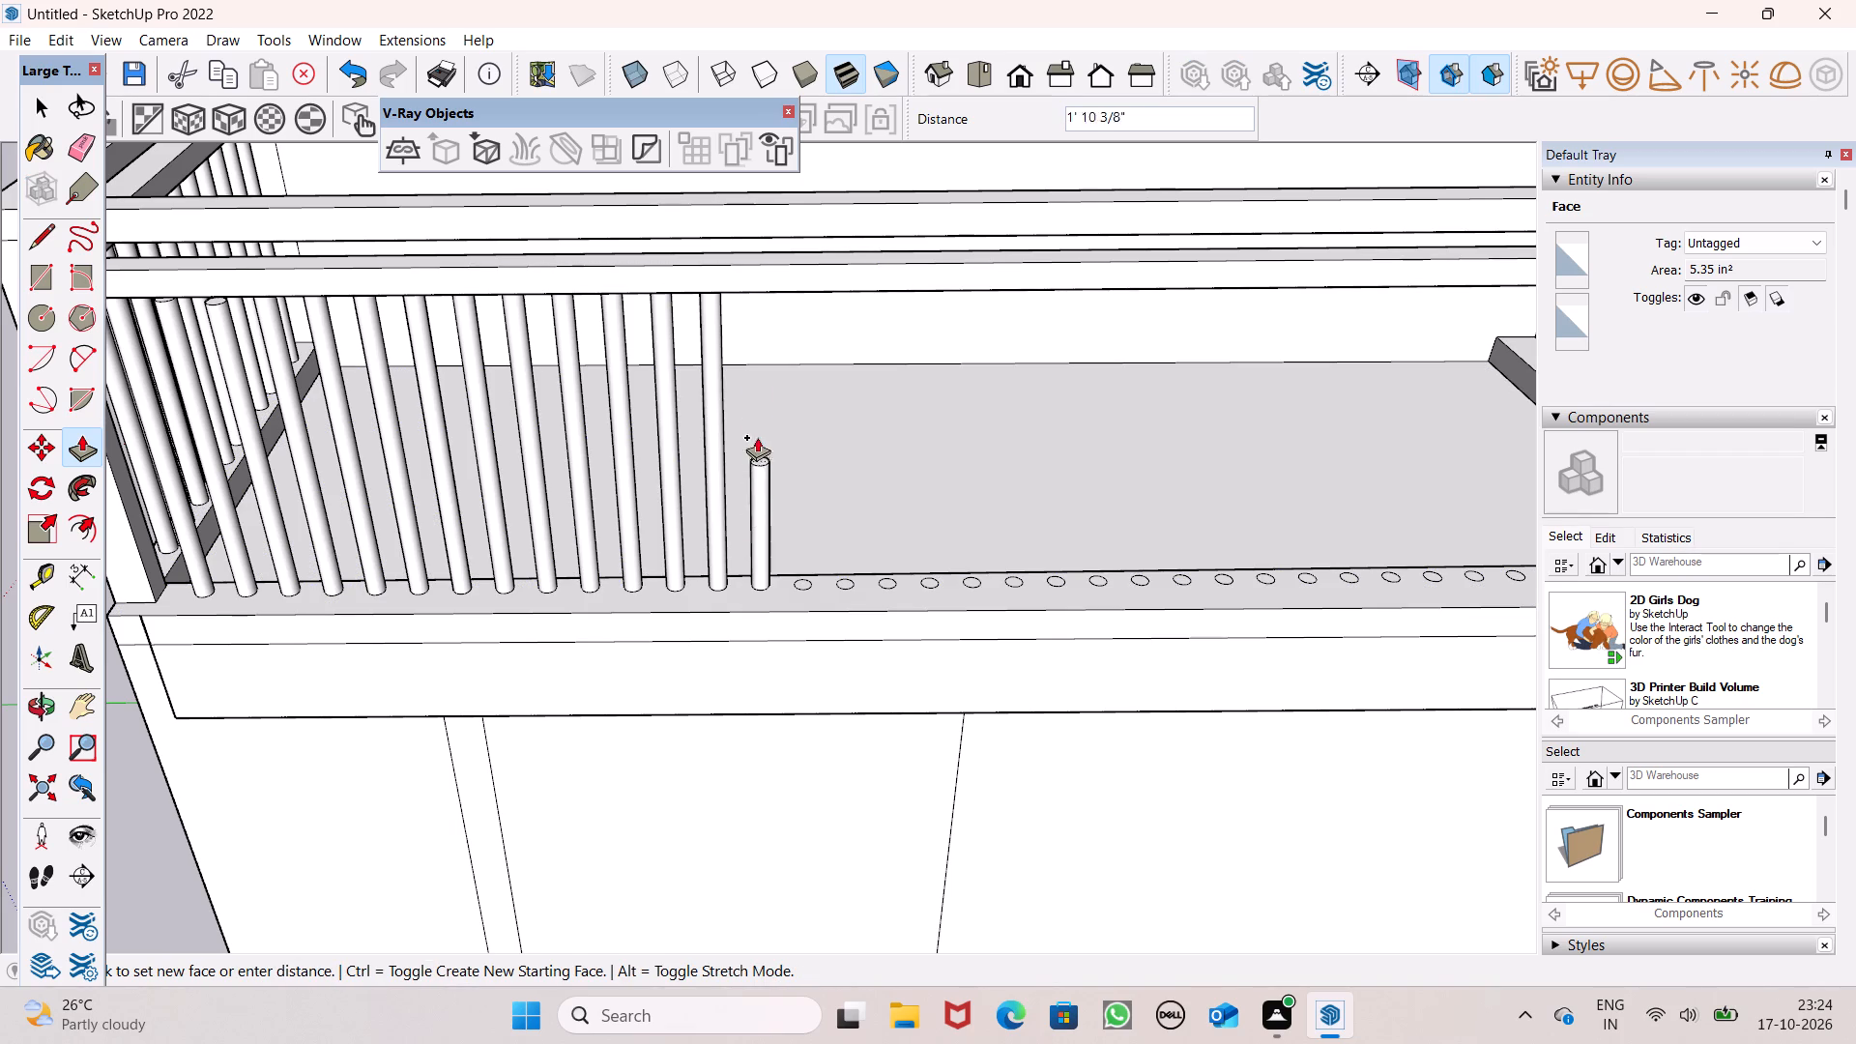
drag(757, 437, 744, 288)
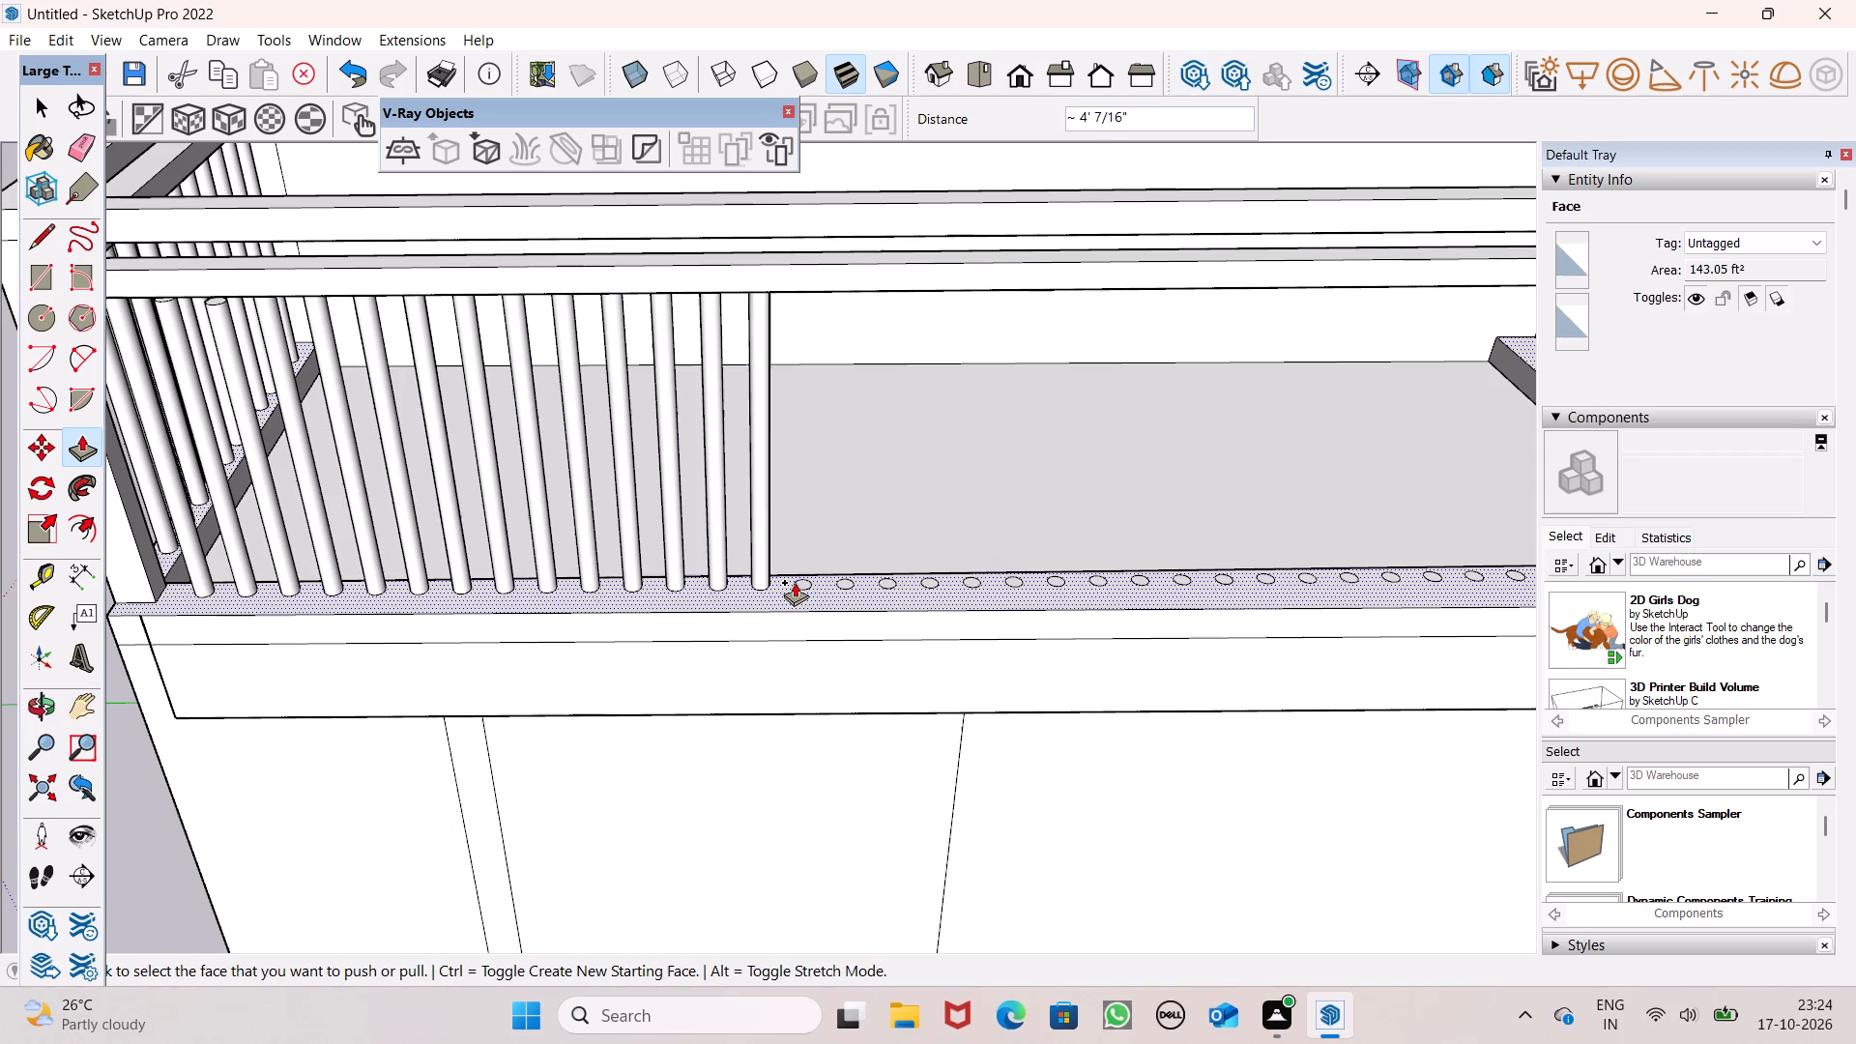
drag(804, 583, 839, 288)
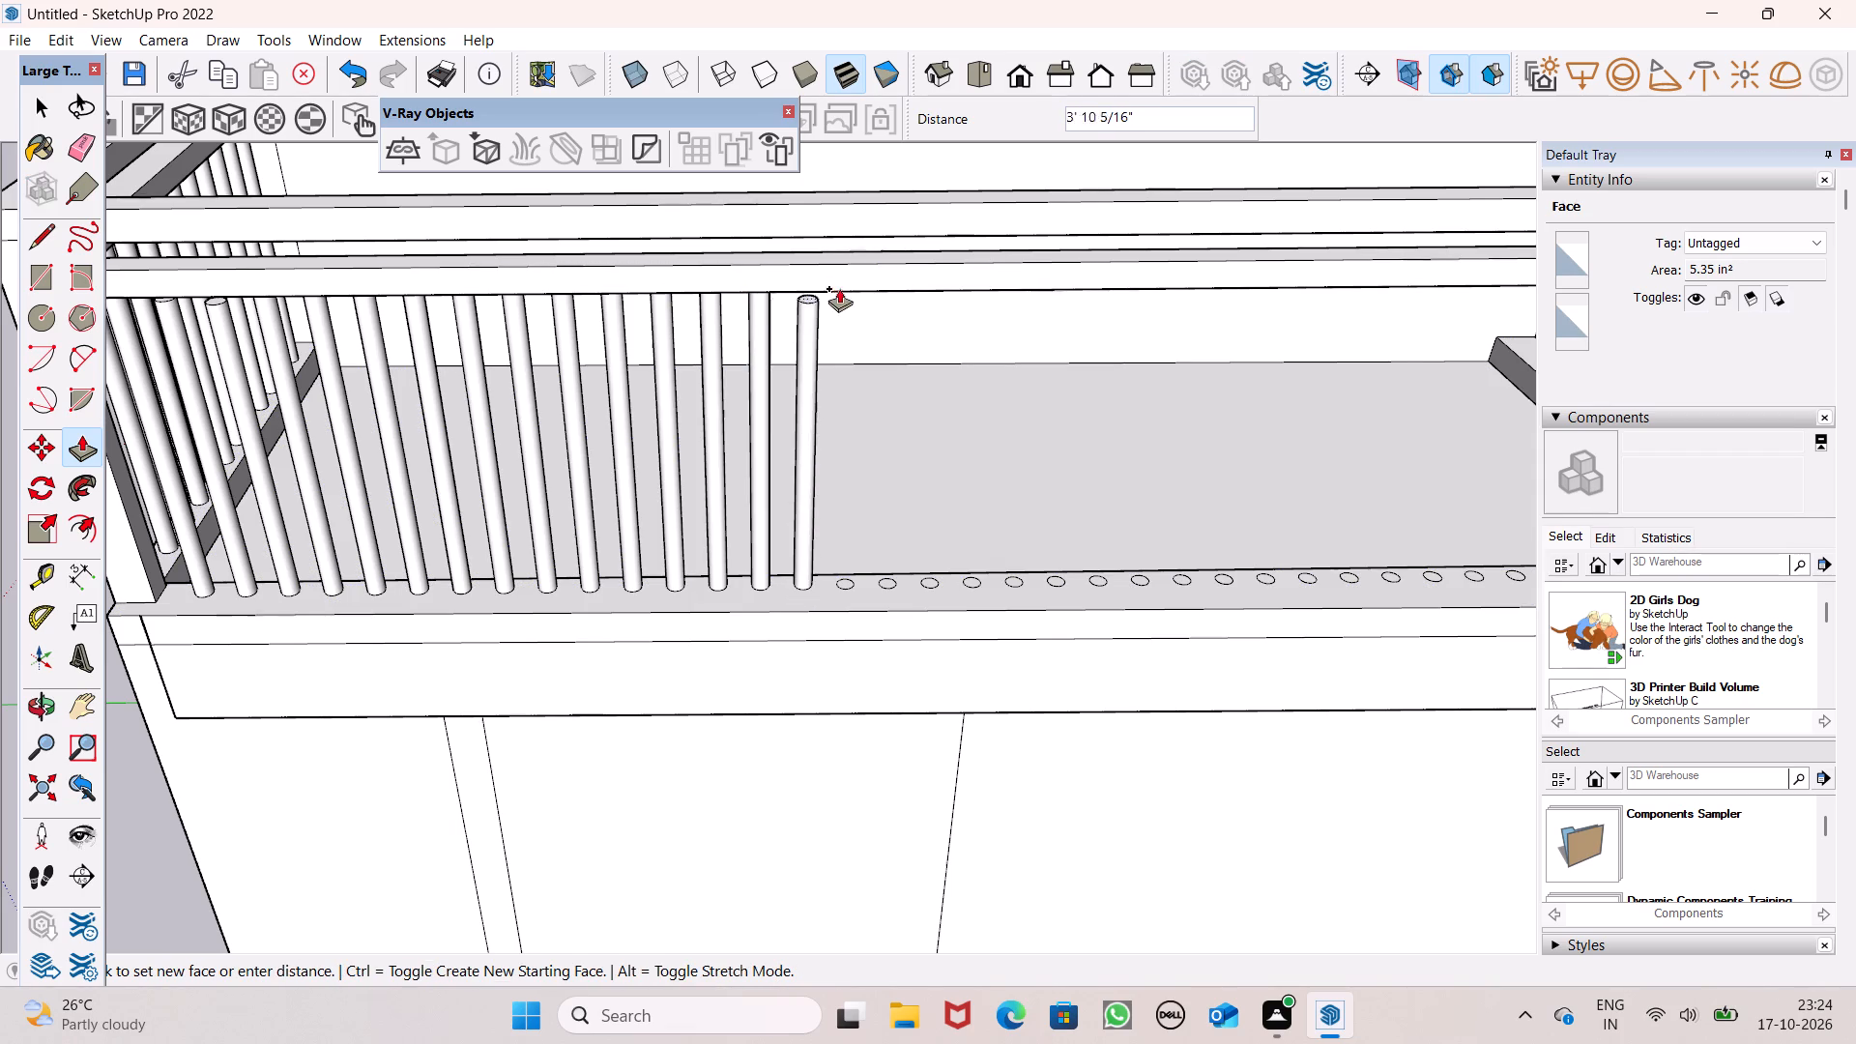
drag(839, 288, 848, 297)
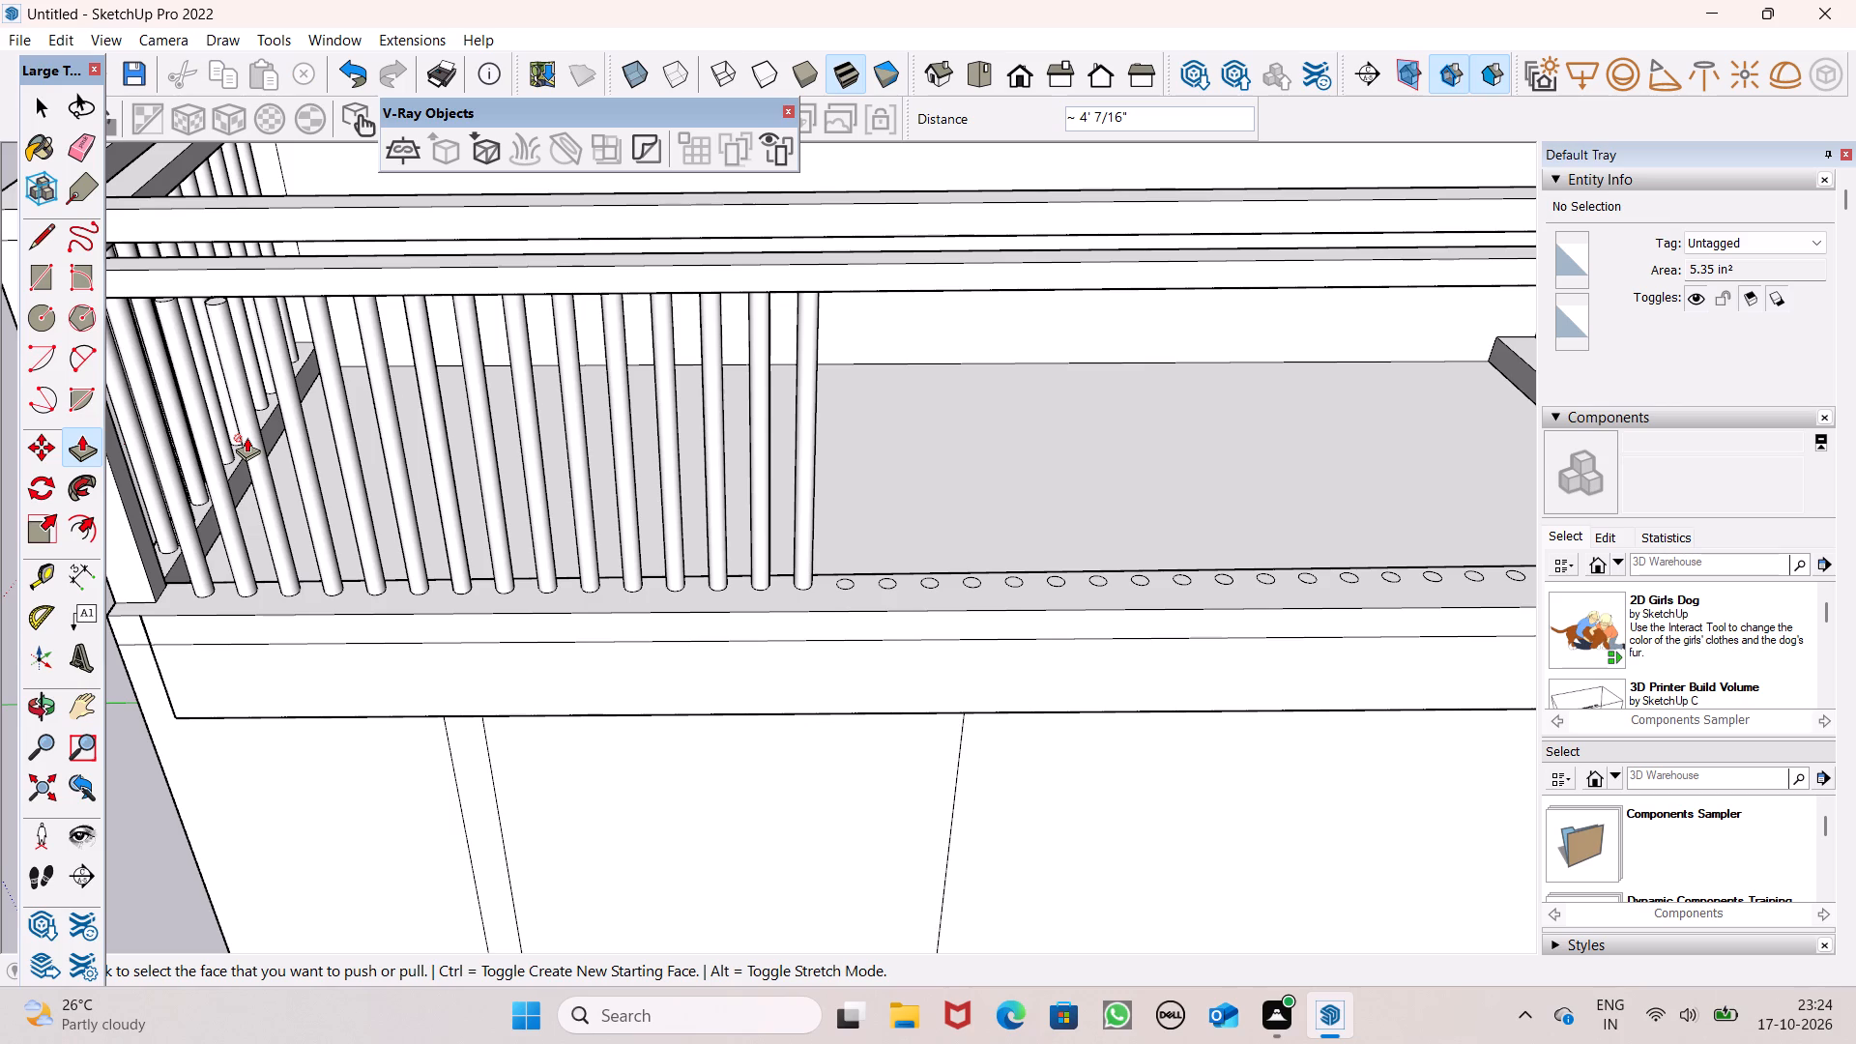
Push/Pull the sixteenth and seventeenth circles up about 4' 3/4" and 3' 11 7/16" to form balusters at the upper rail.
scroll(362, 414, down, 6)
middle_drag(783, 513, 770, 563)
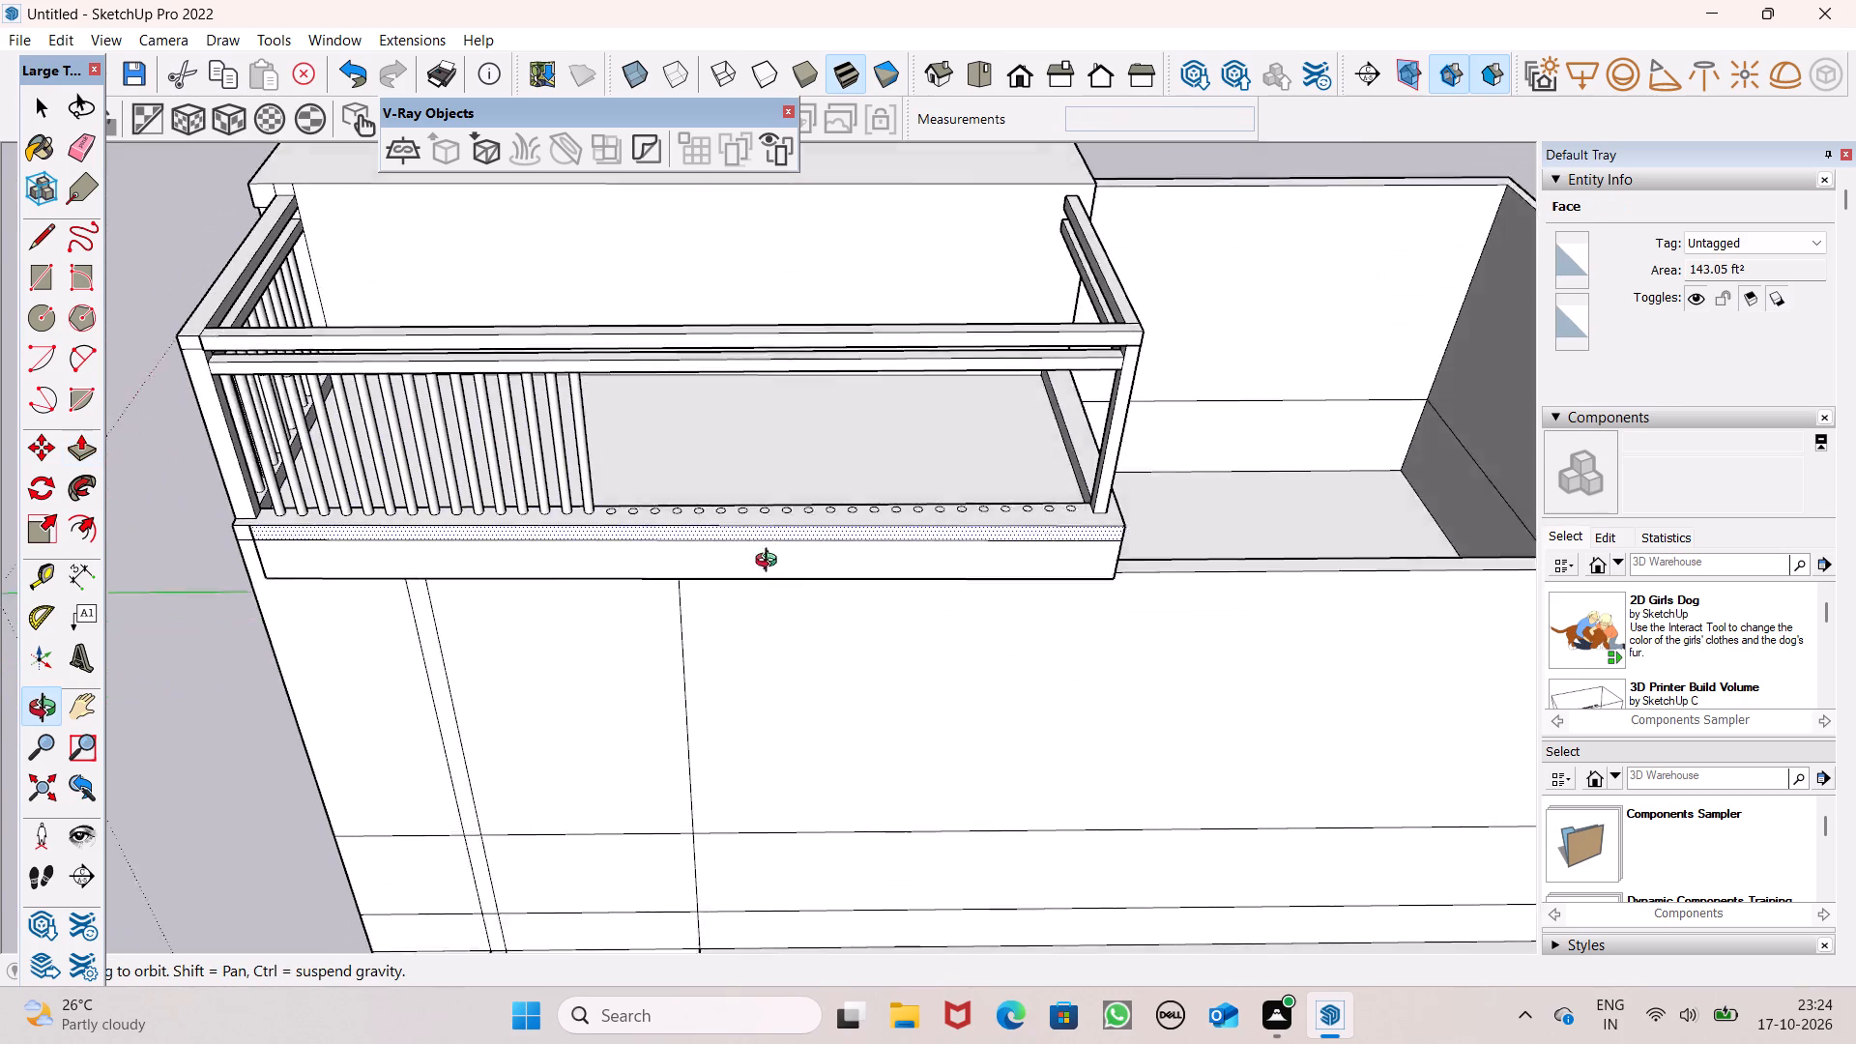
middle_drag(770, 563, 732, 601)
scroll(530, 428, up, 7)
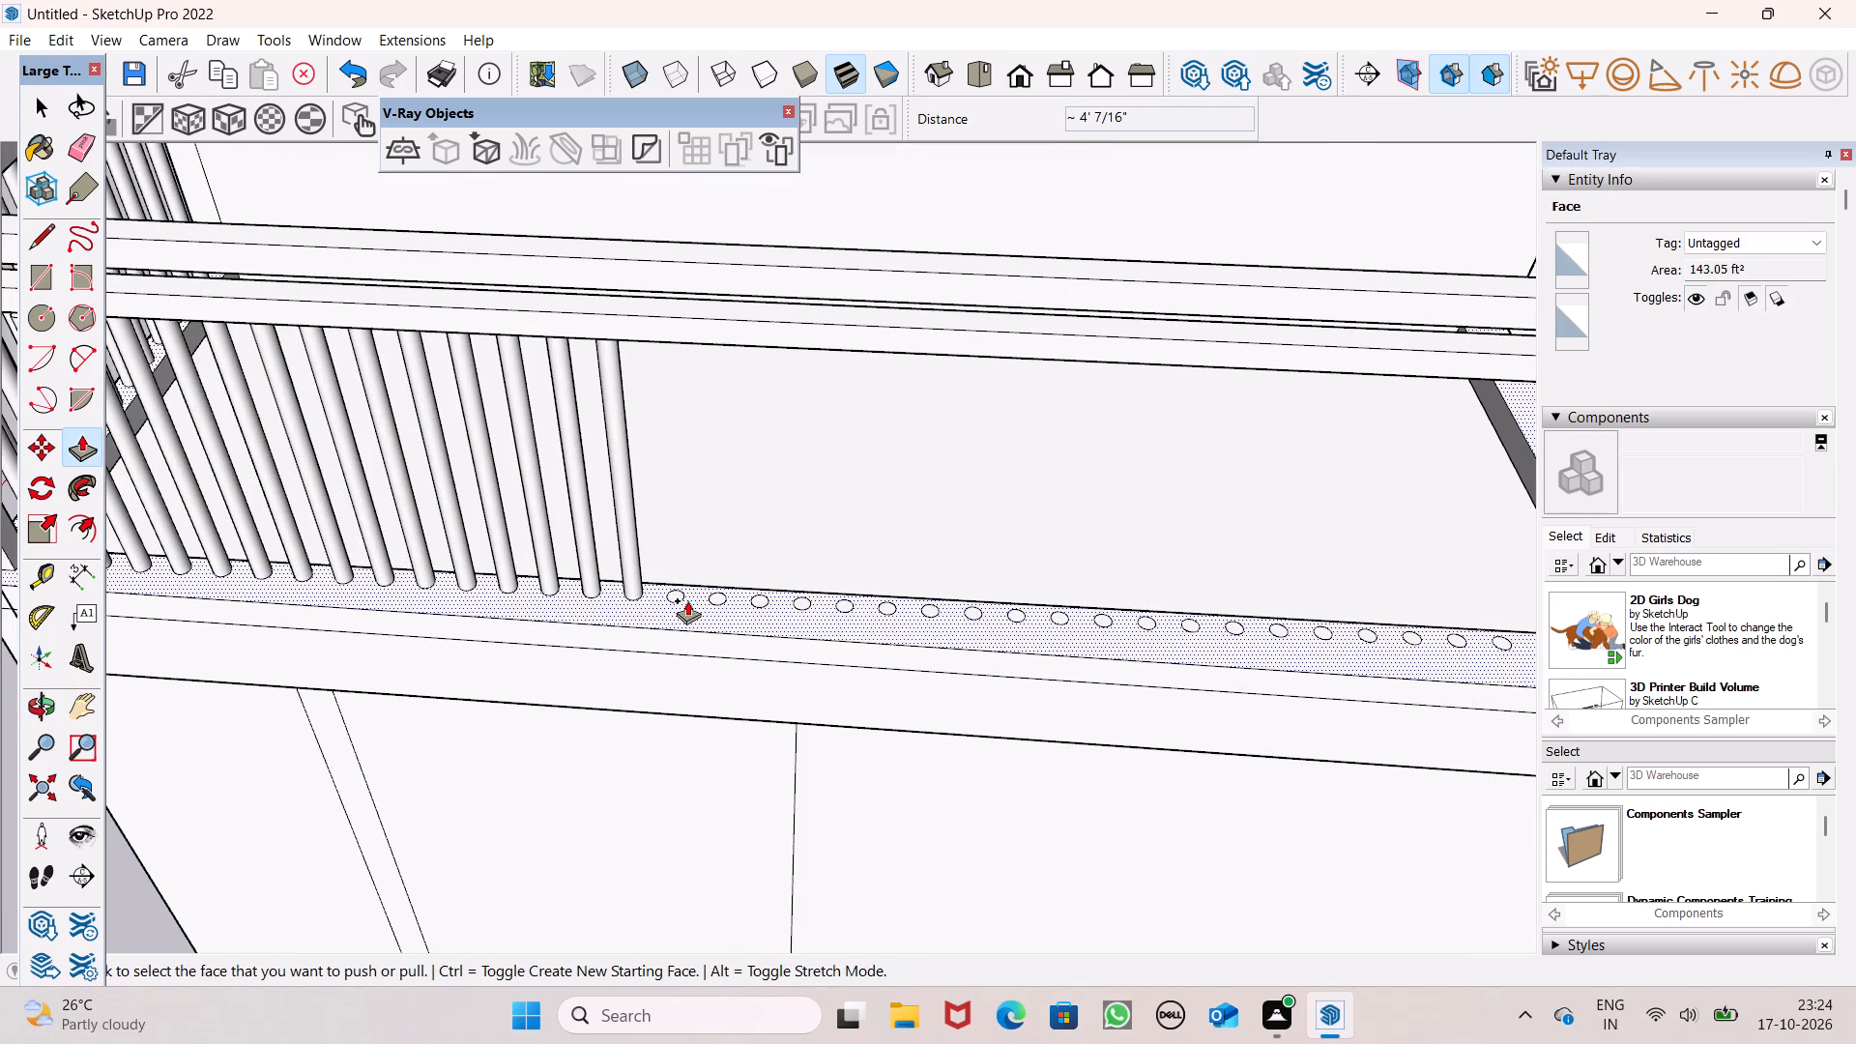
drag(678, 596, 661, 329)
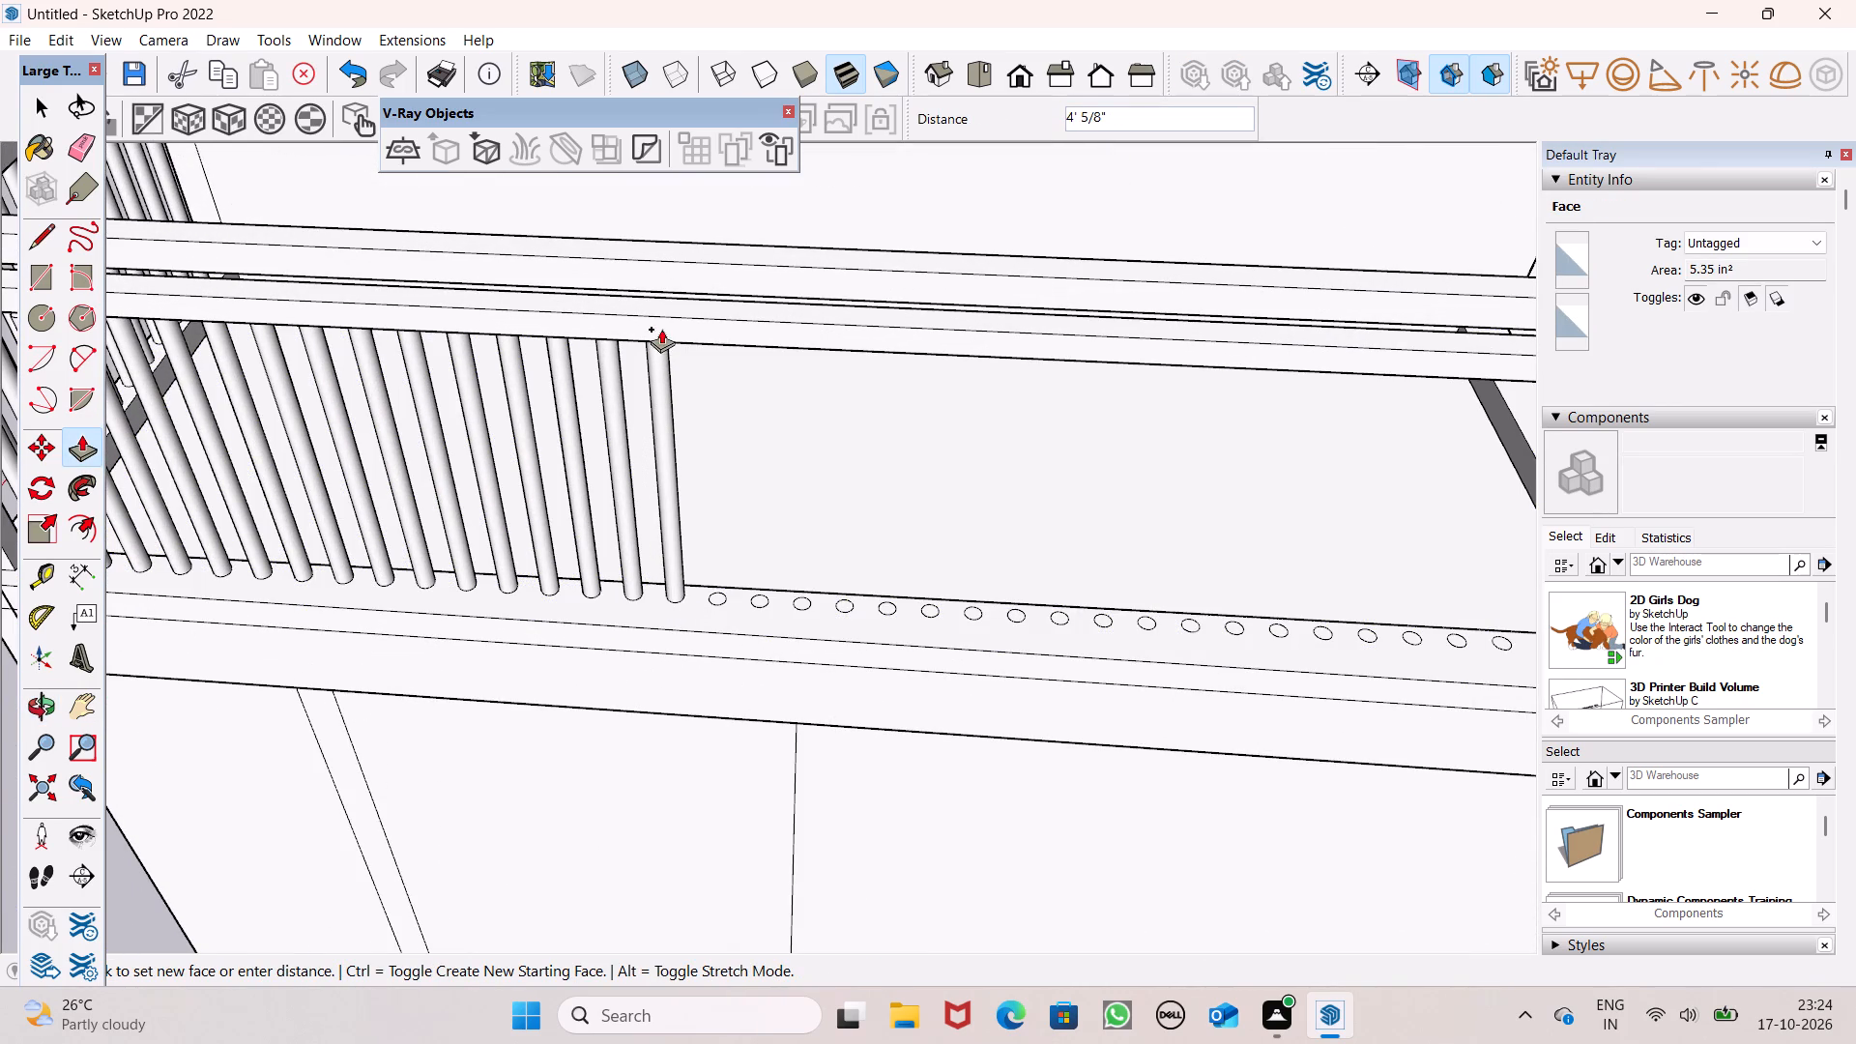
drag(661, 329, 661, 328)
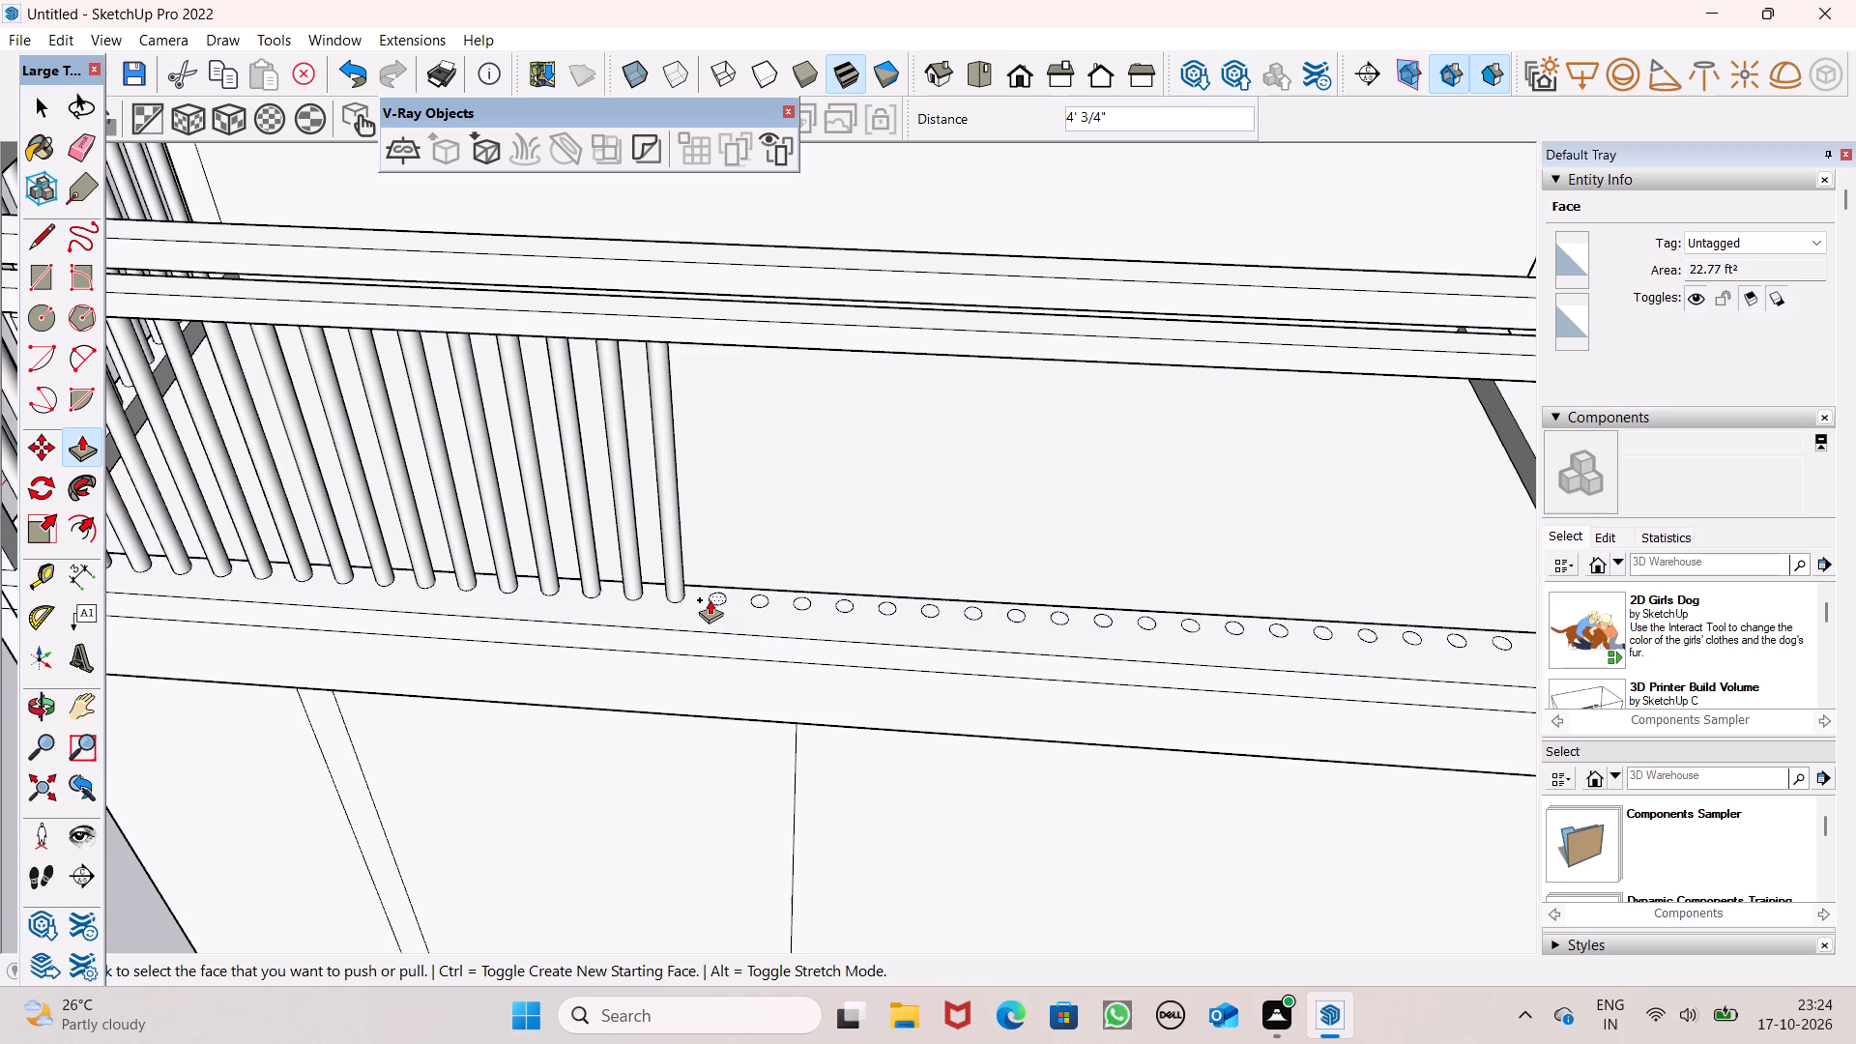
drag(711, 598, 688, 371)
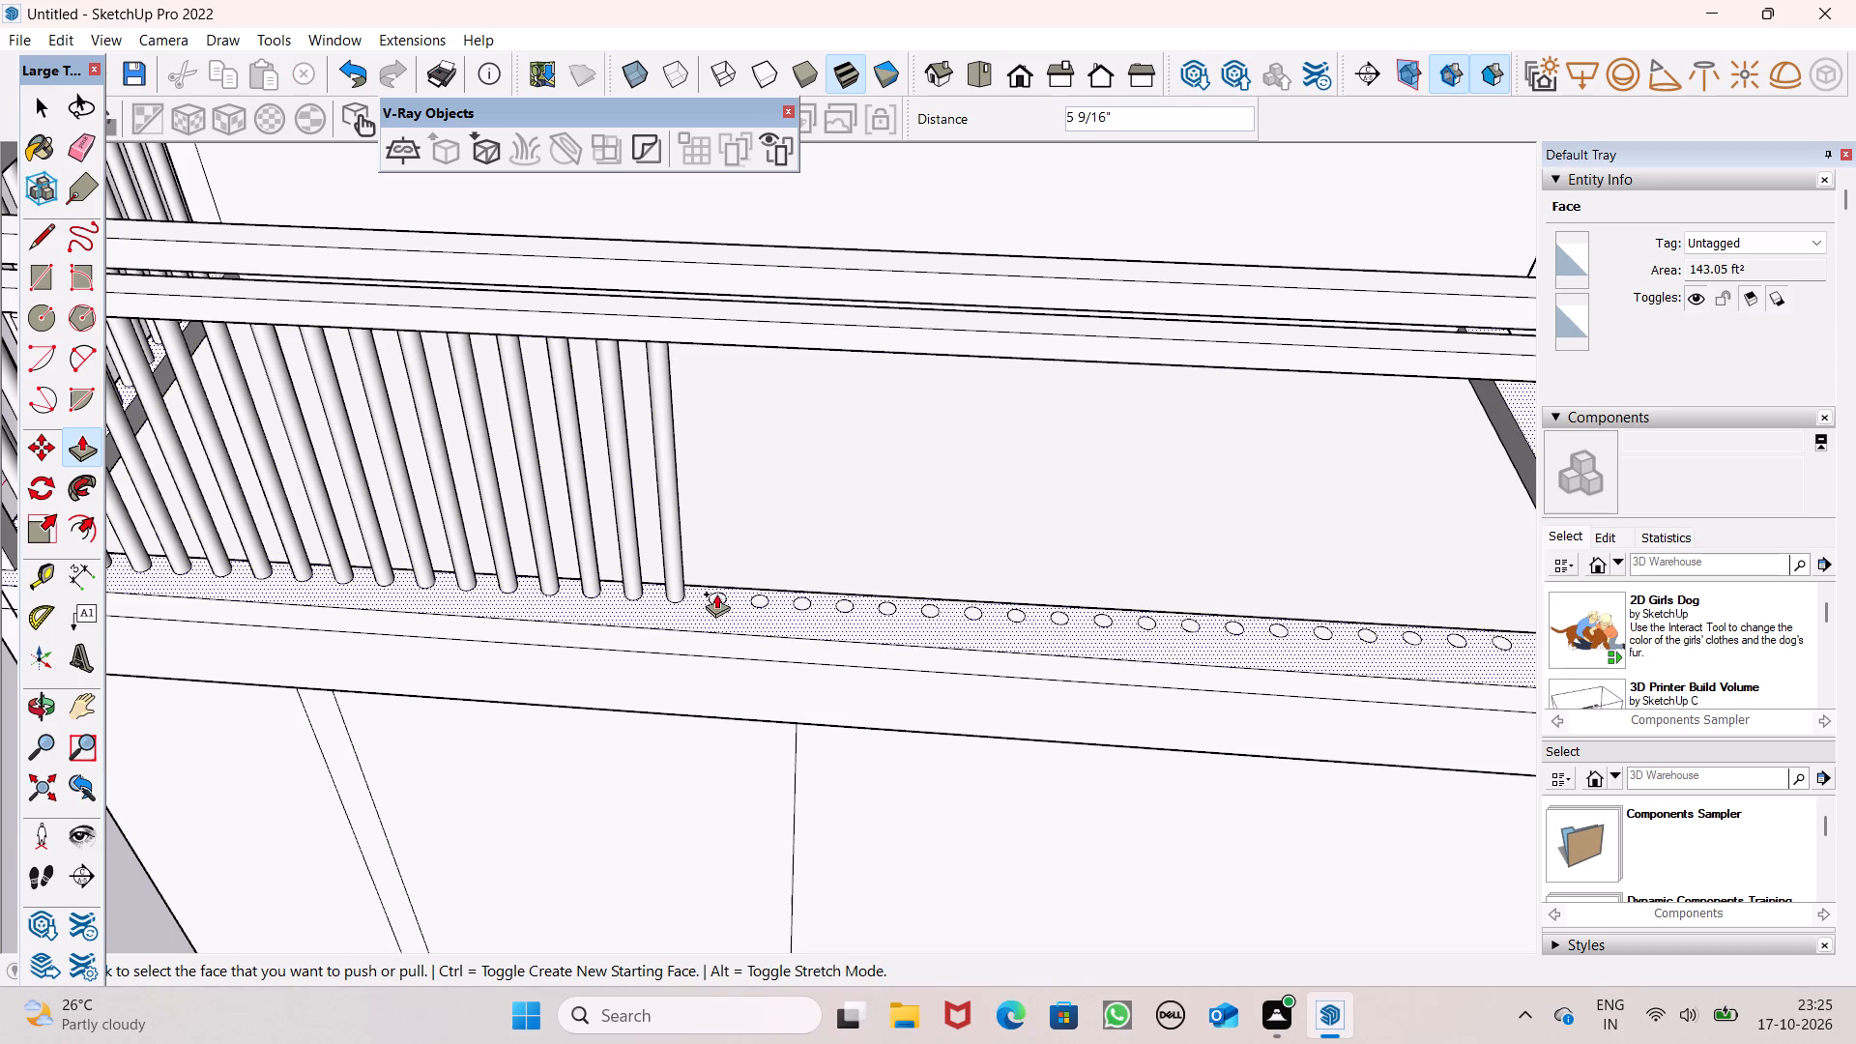
drag(717, 597, 727, 337)
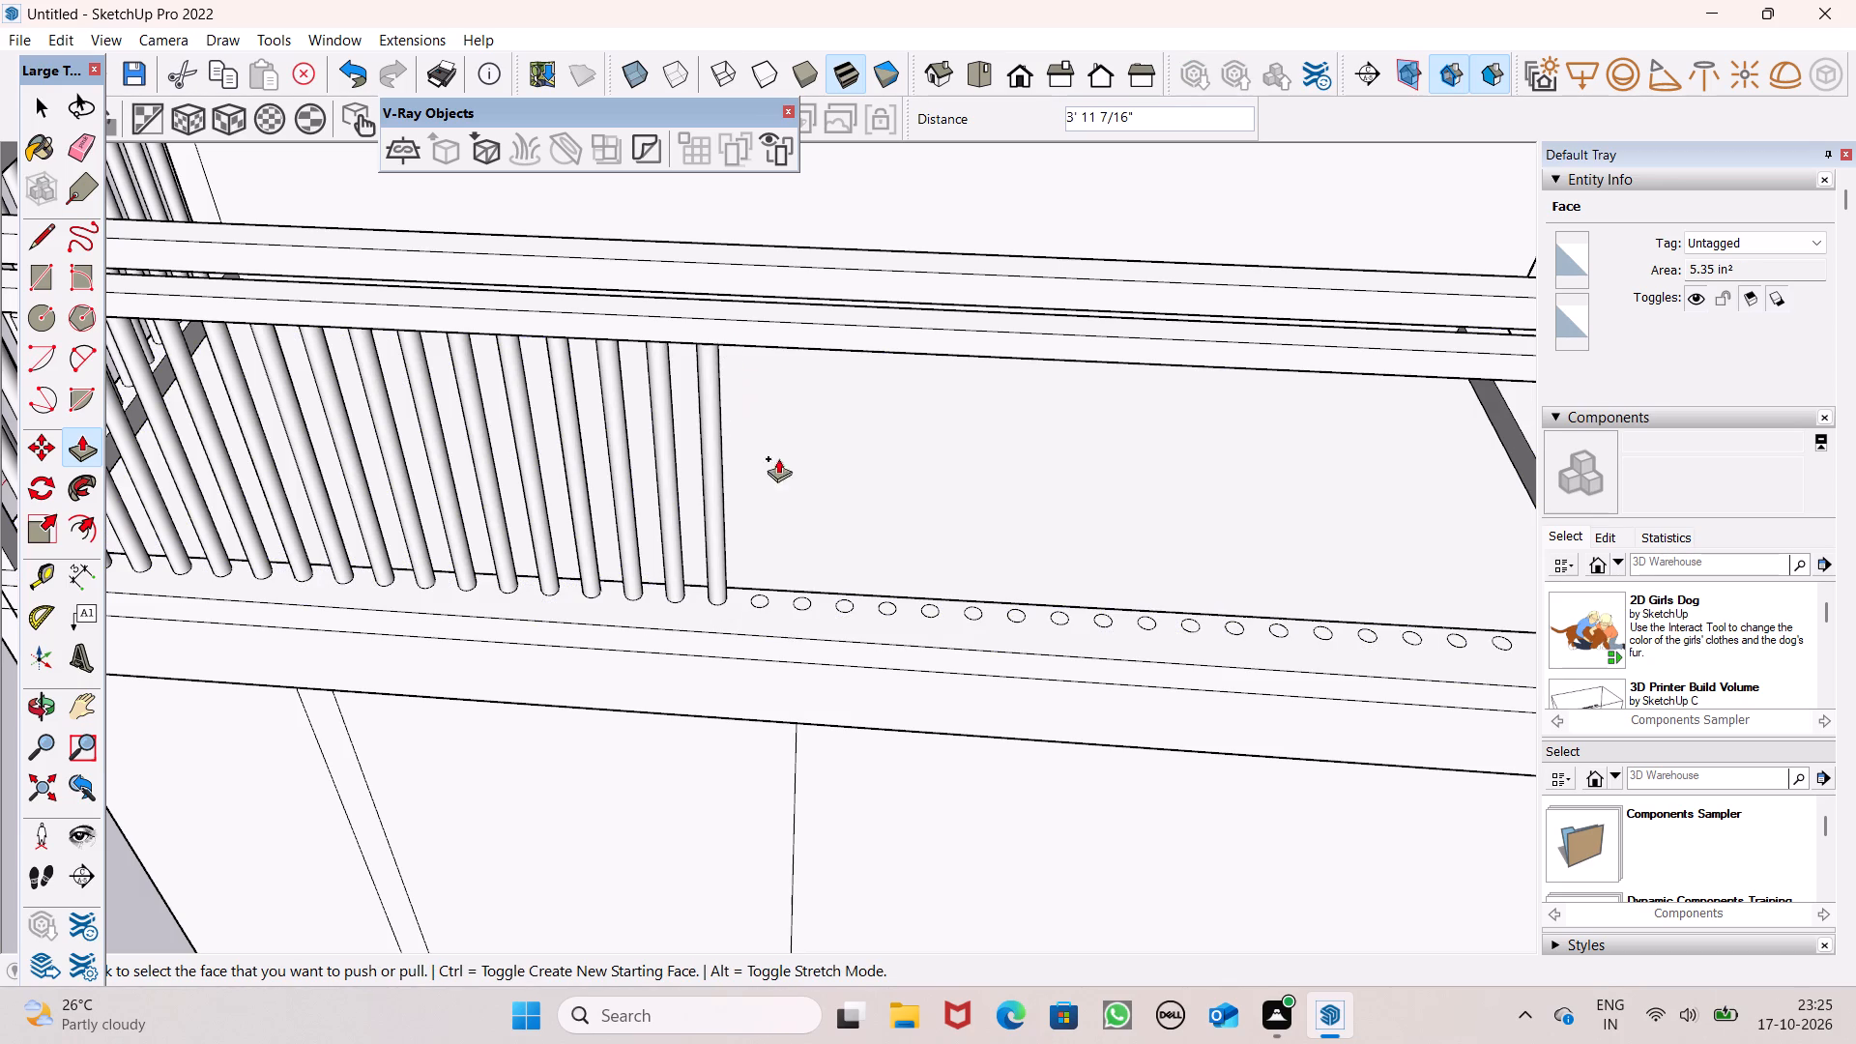
Push/Pull the eighteenth and nineteenth circles up to the upper rail, raising the nineteenth about 4' 1/16".
drag(758, 604, 746, 357)
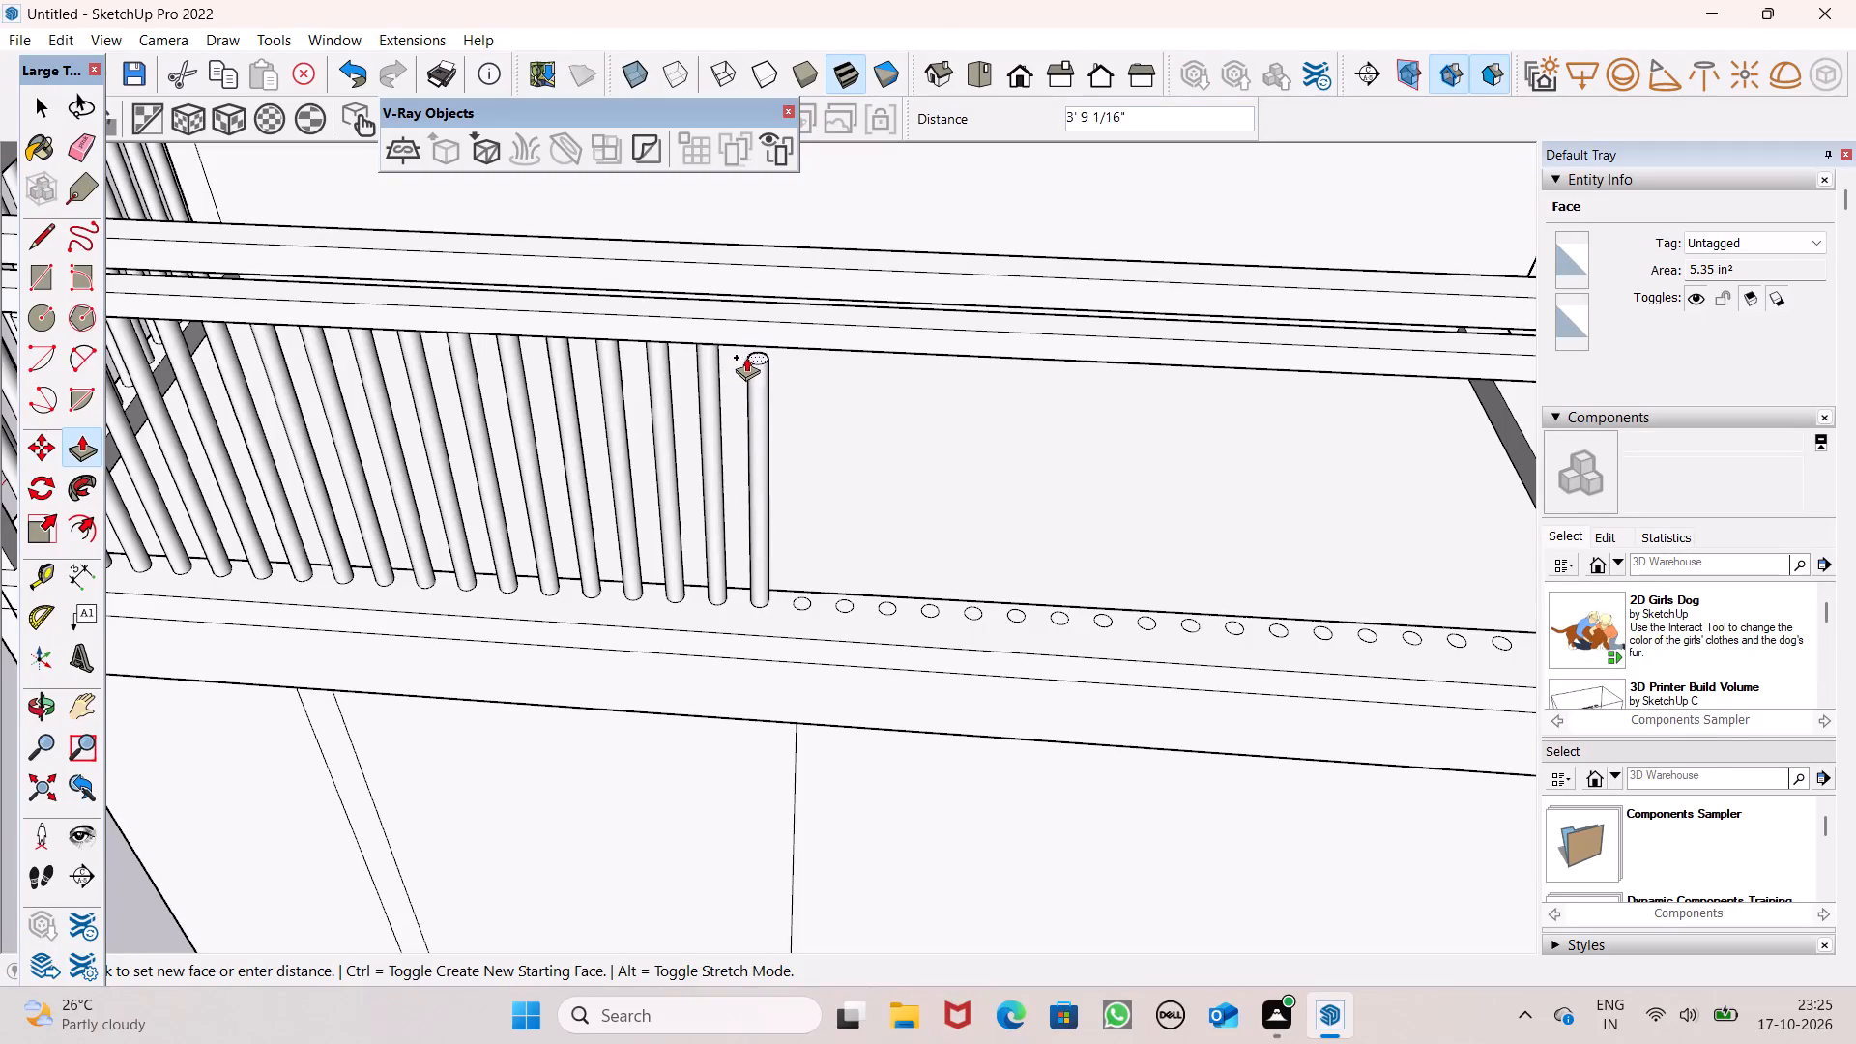
drag(746, 357, 745, 346)
drag(797, 605, 786, 358)
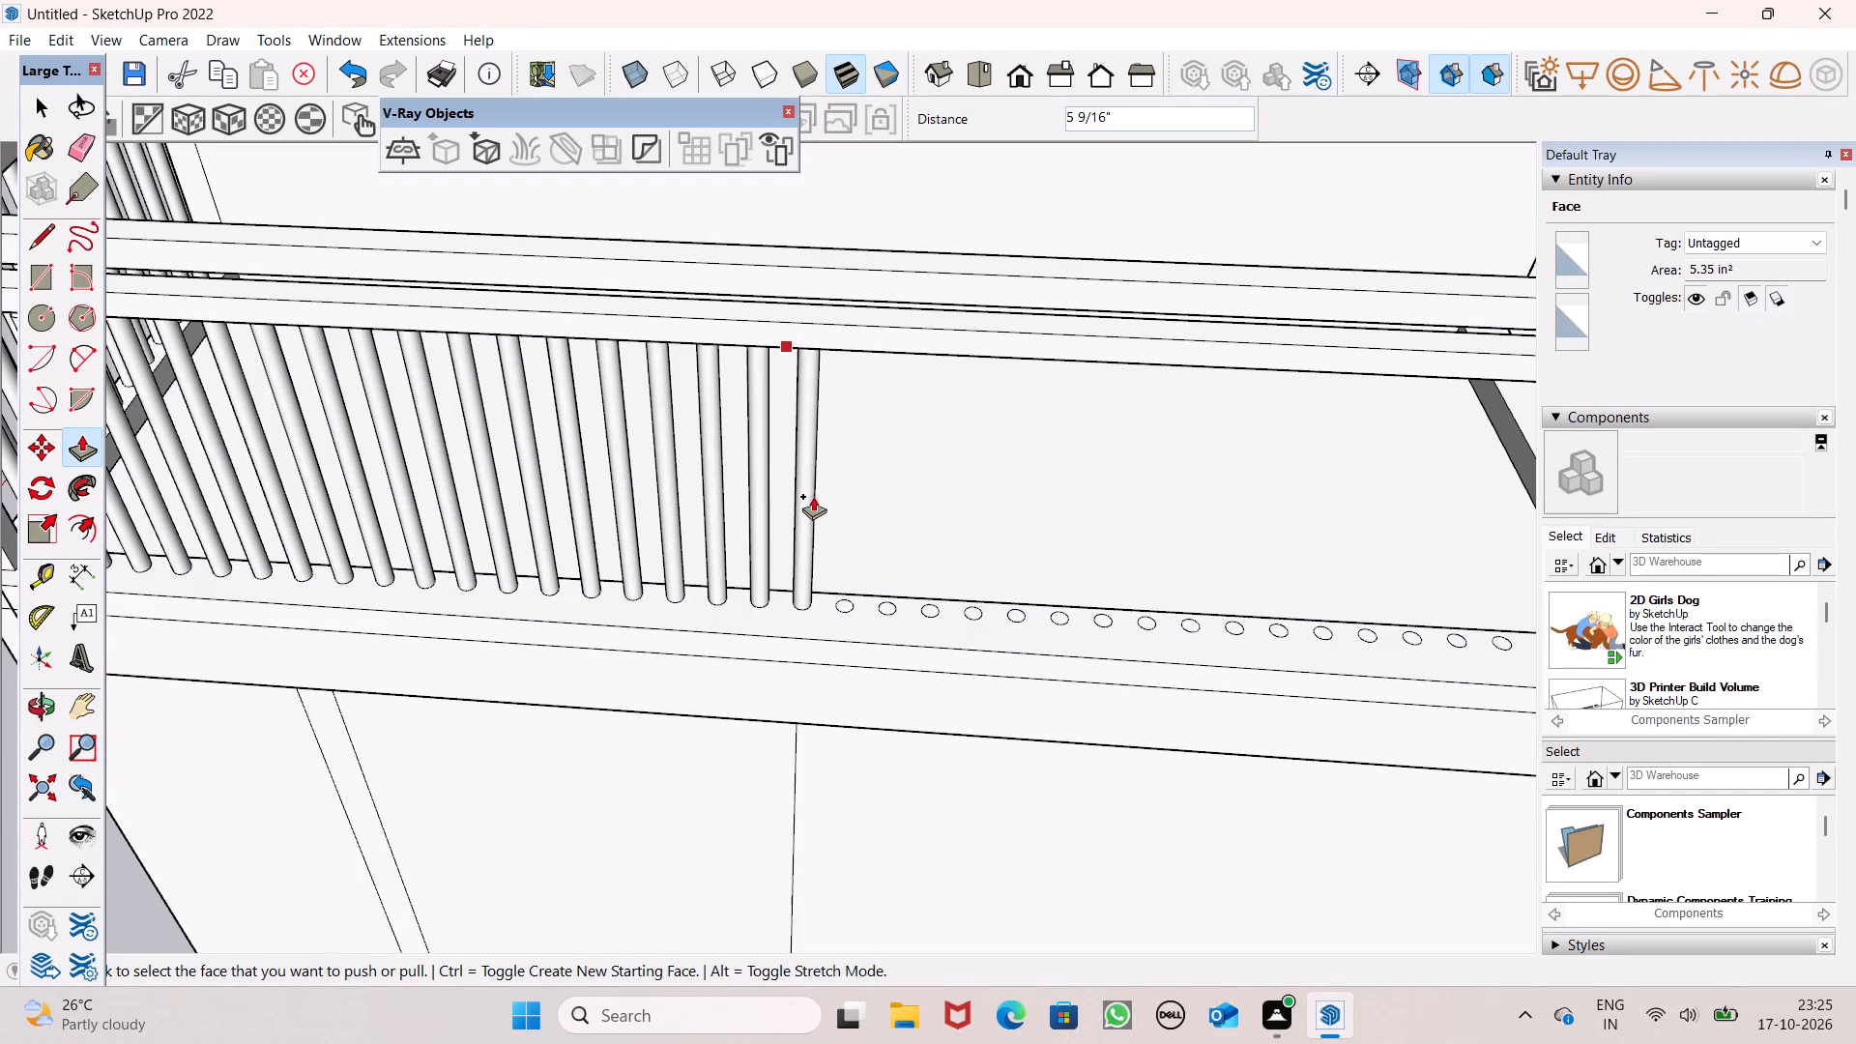
drag(800, 603, 790, 459)
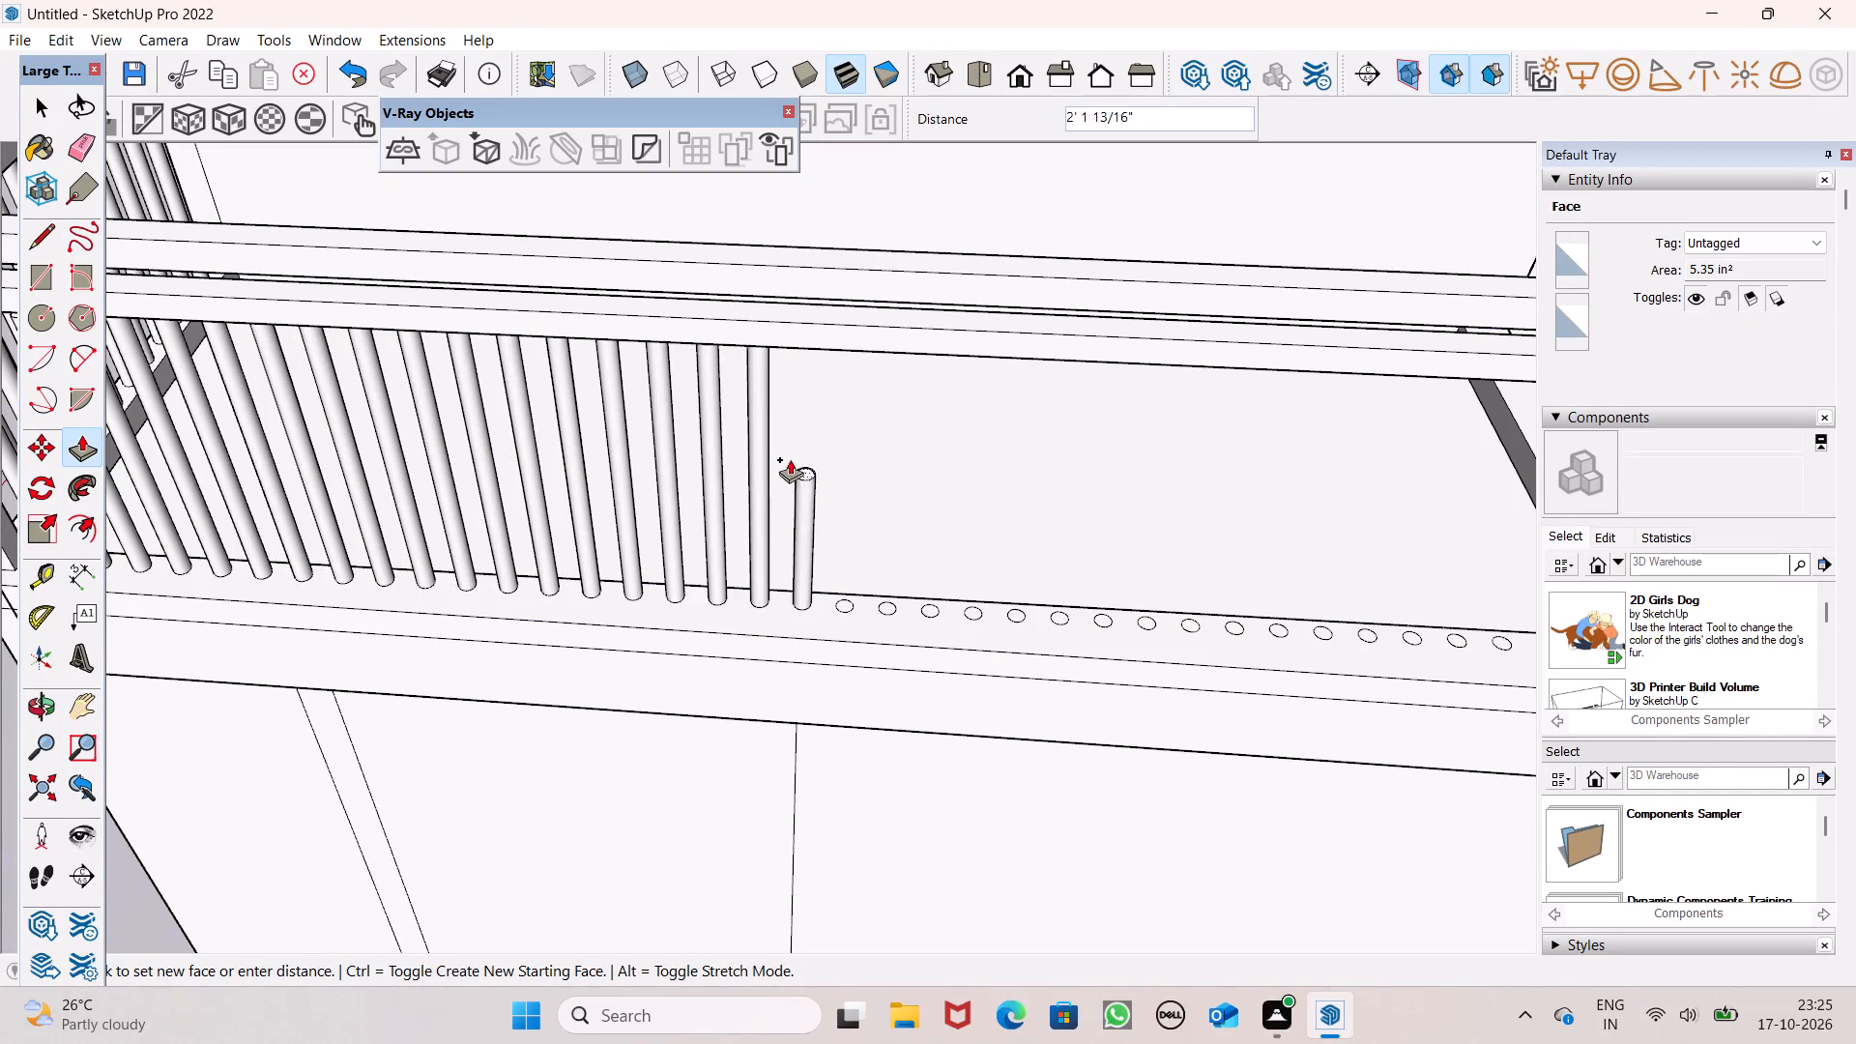
drag(790, 459, 806, 341)
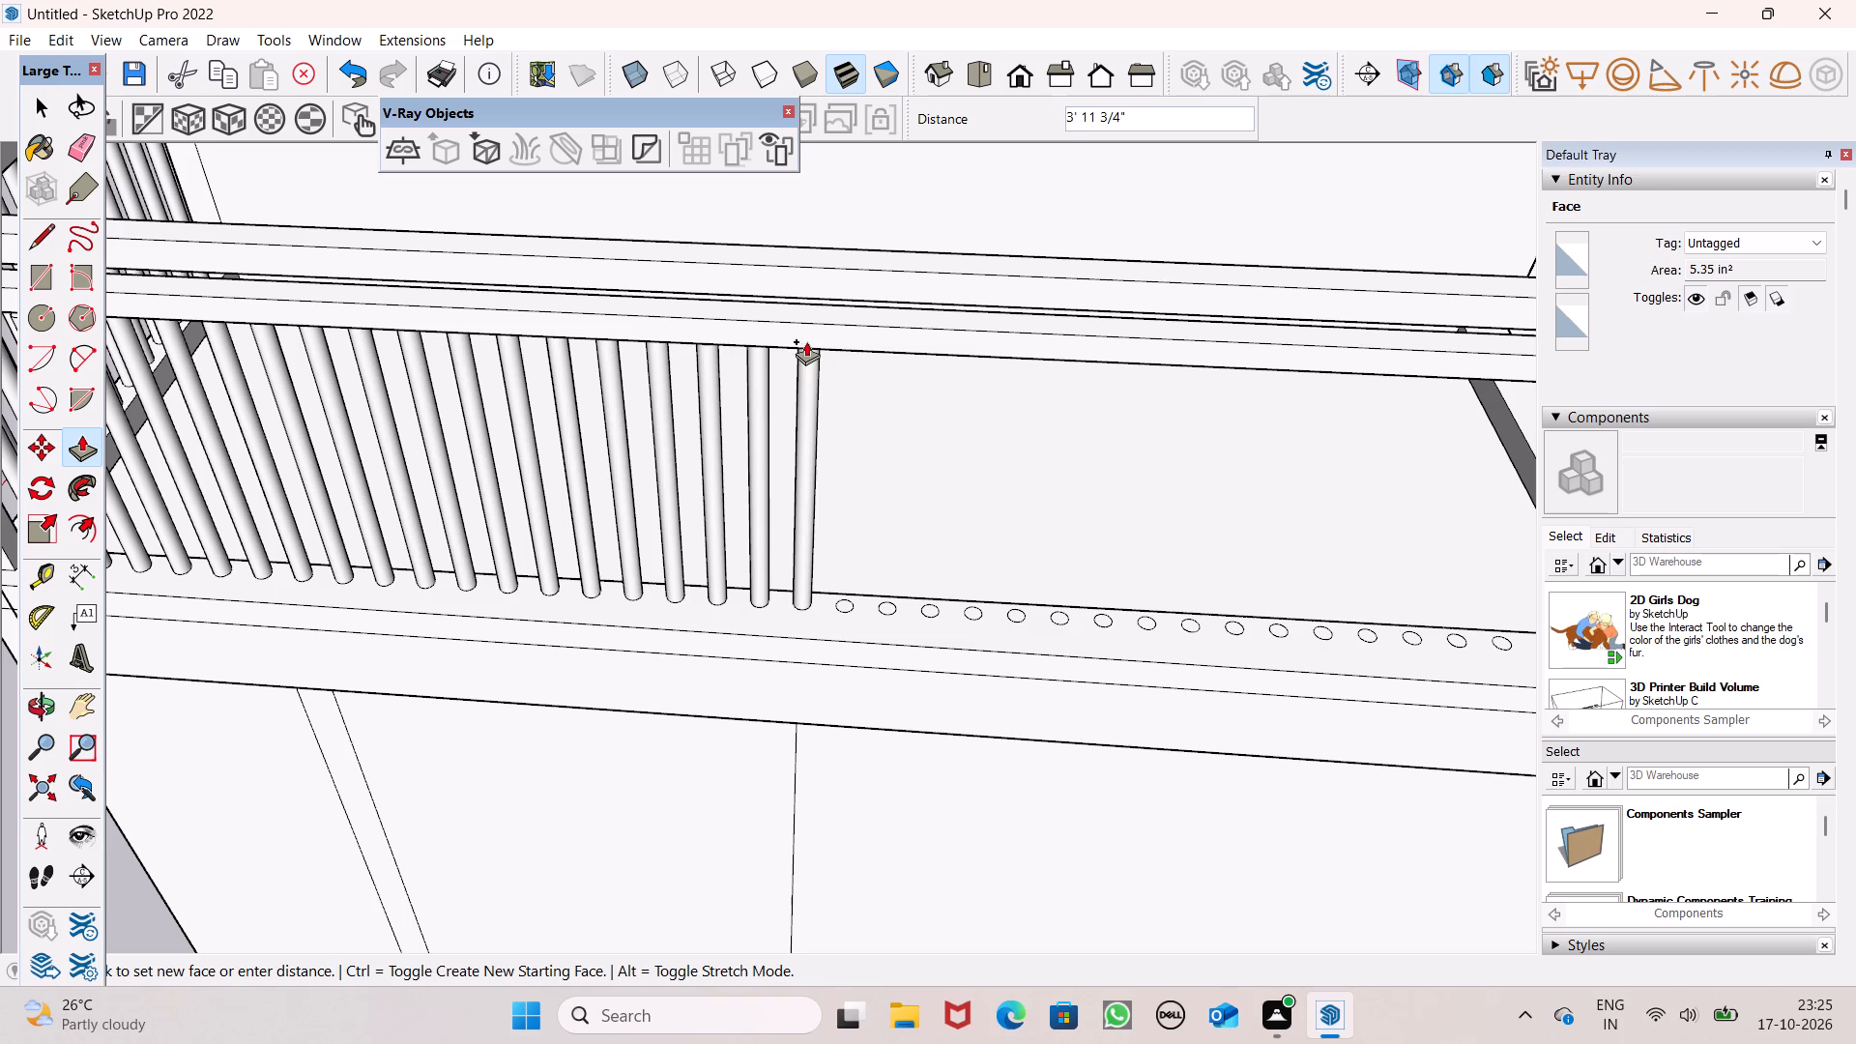
drag(806, 341, 807, 339)
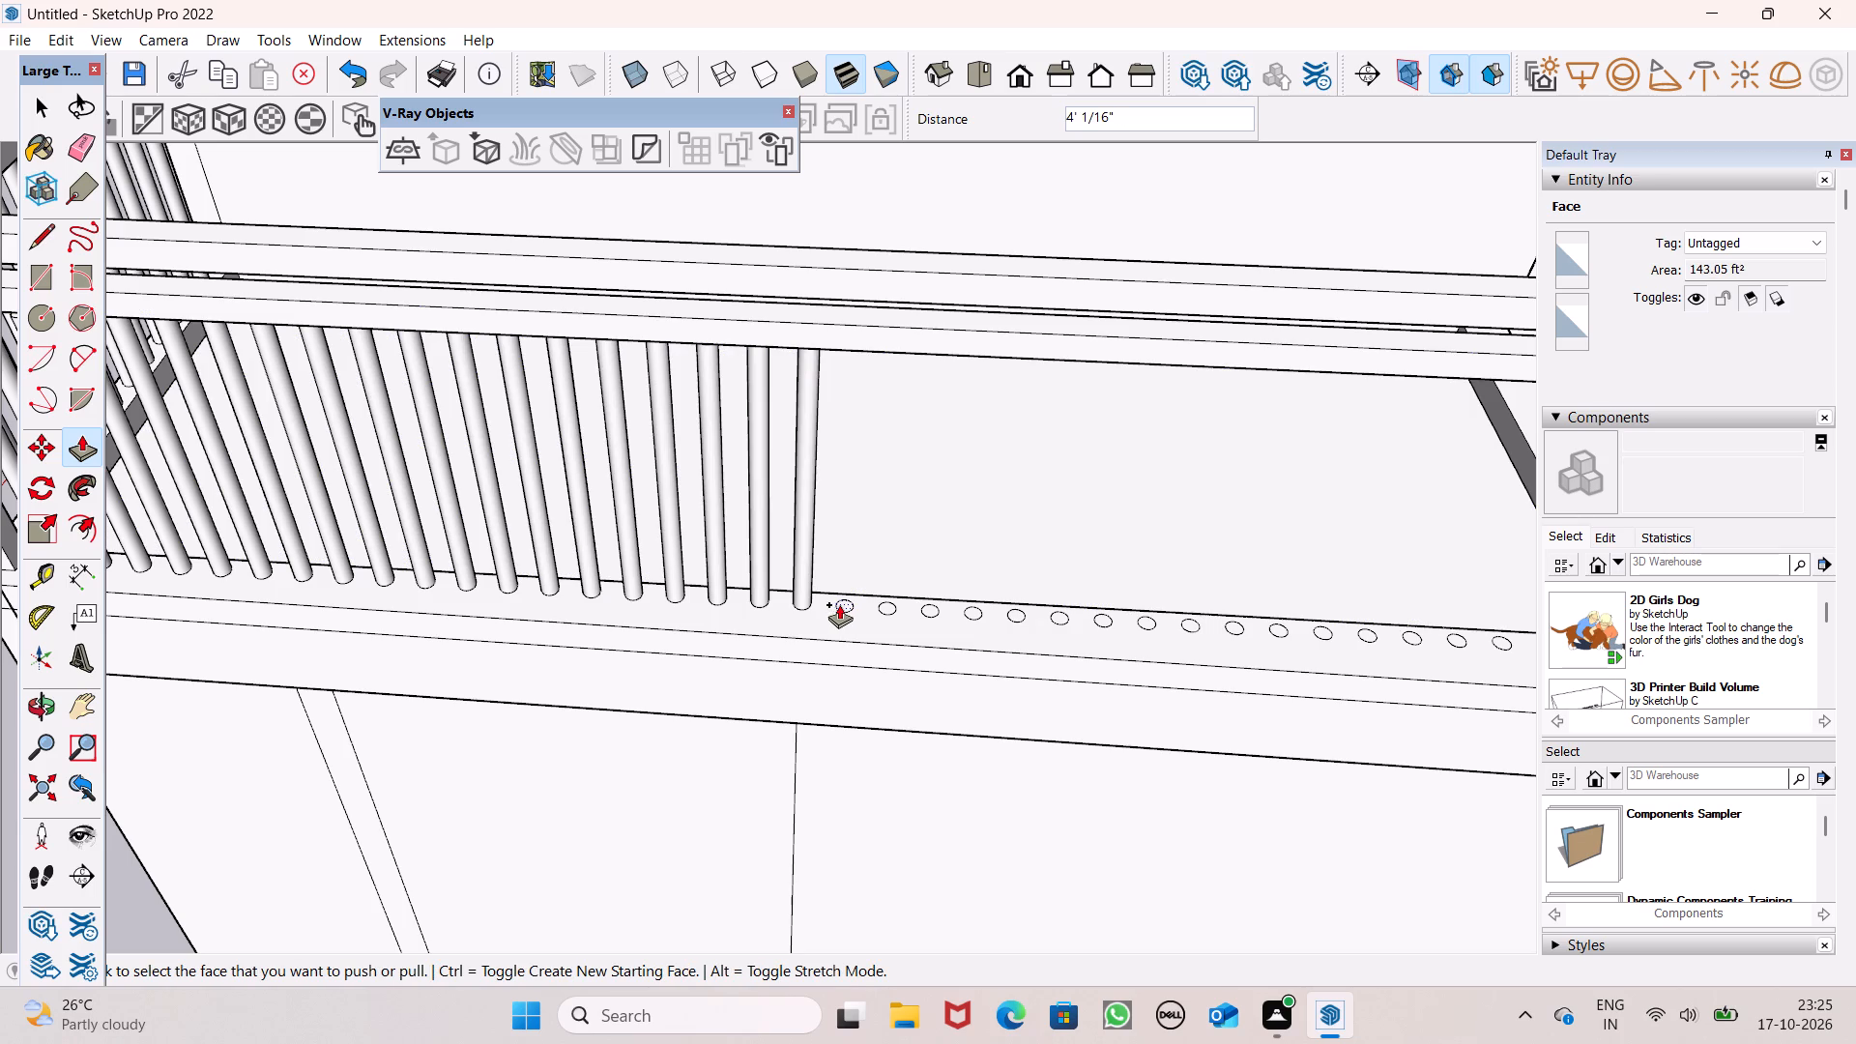
Push/Pull the twentieth and twenty-first circles up to the upper rail, raising the twentieth about 4' 9/16".
drag(839, 604, 844, 353)
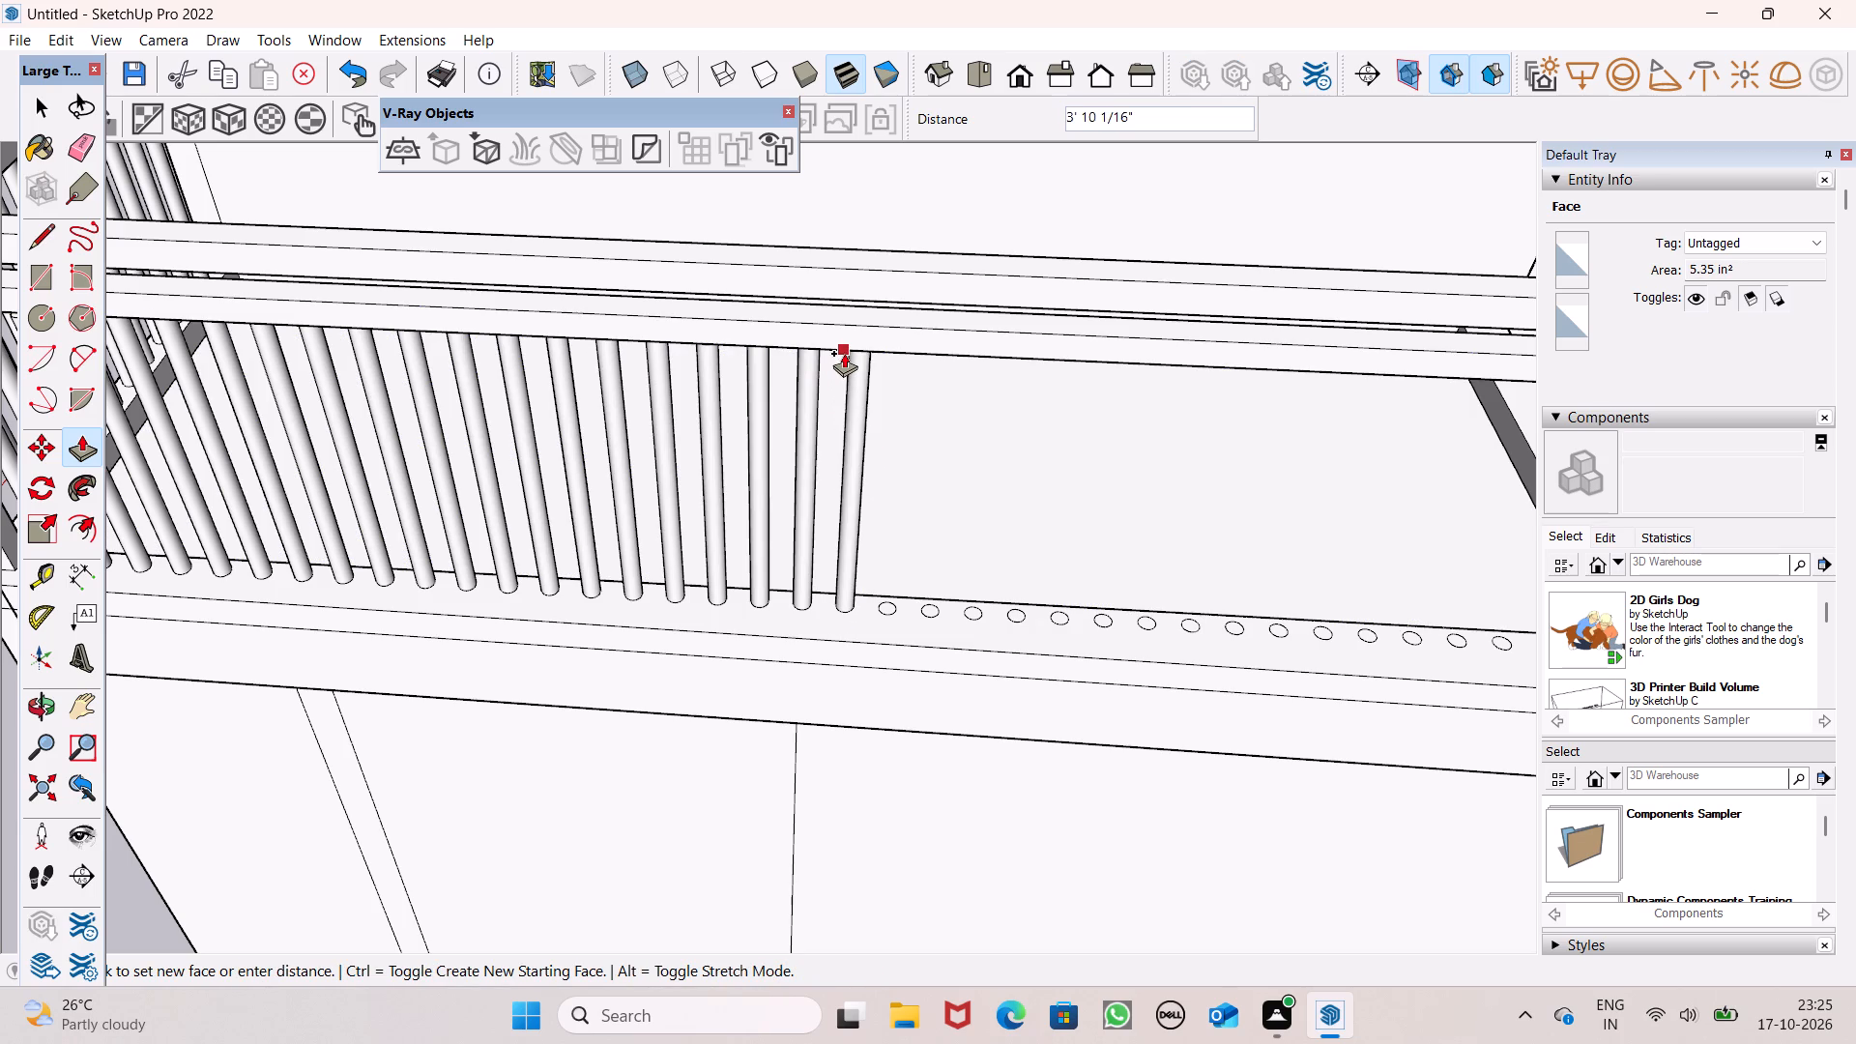
drag(844, 353, 852, 336)
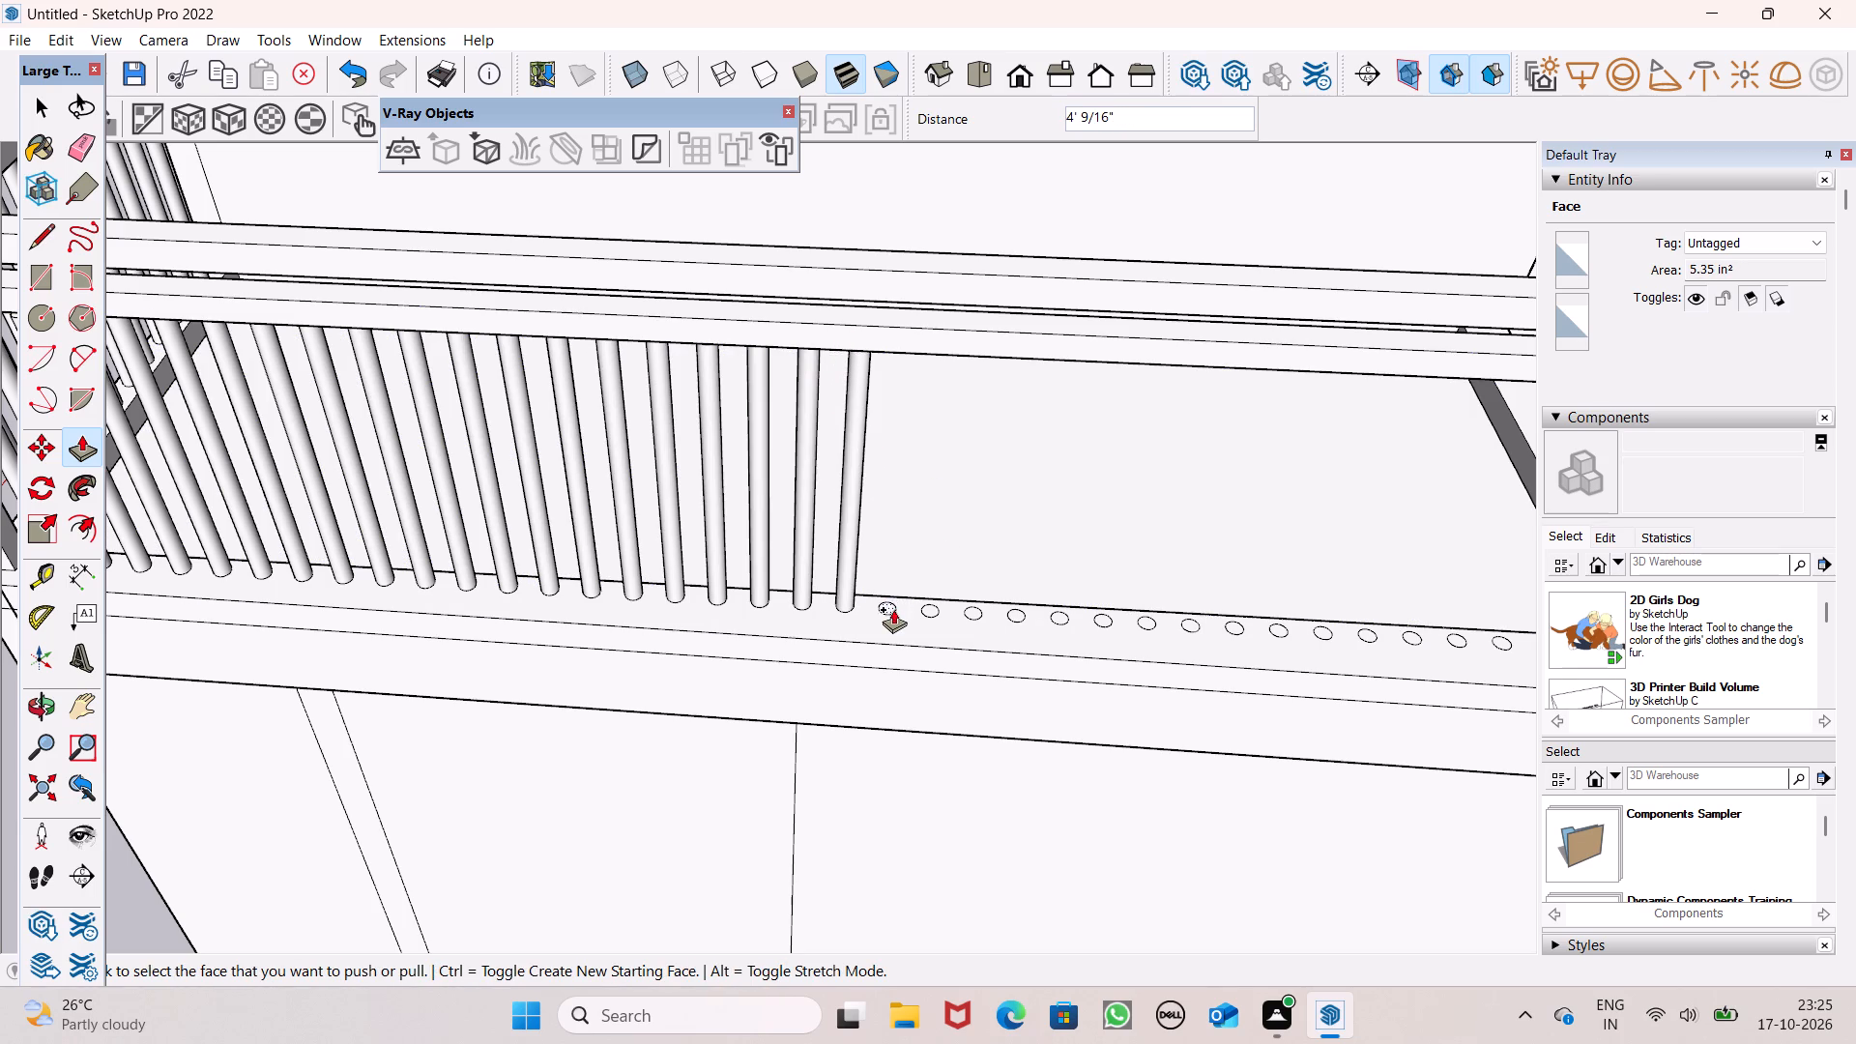
drag(886, 607, 930, 353)
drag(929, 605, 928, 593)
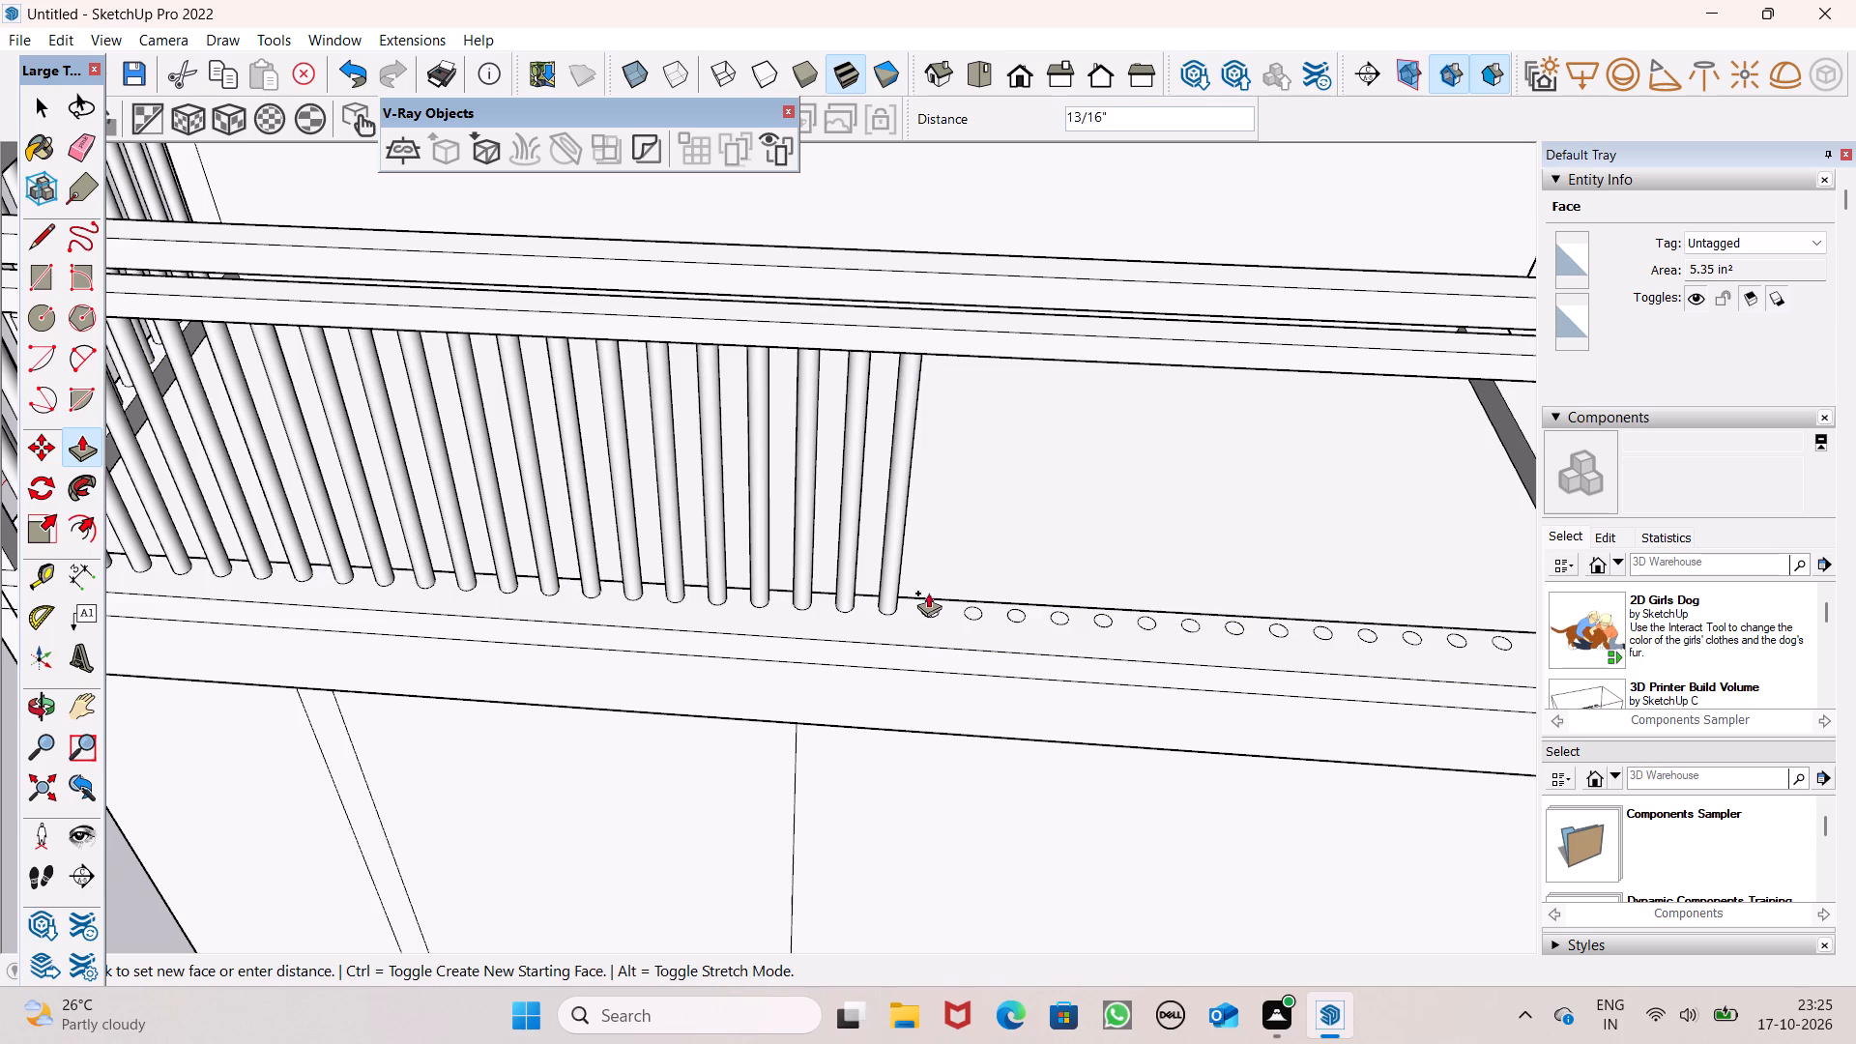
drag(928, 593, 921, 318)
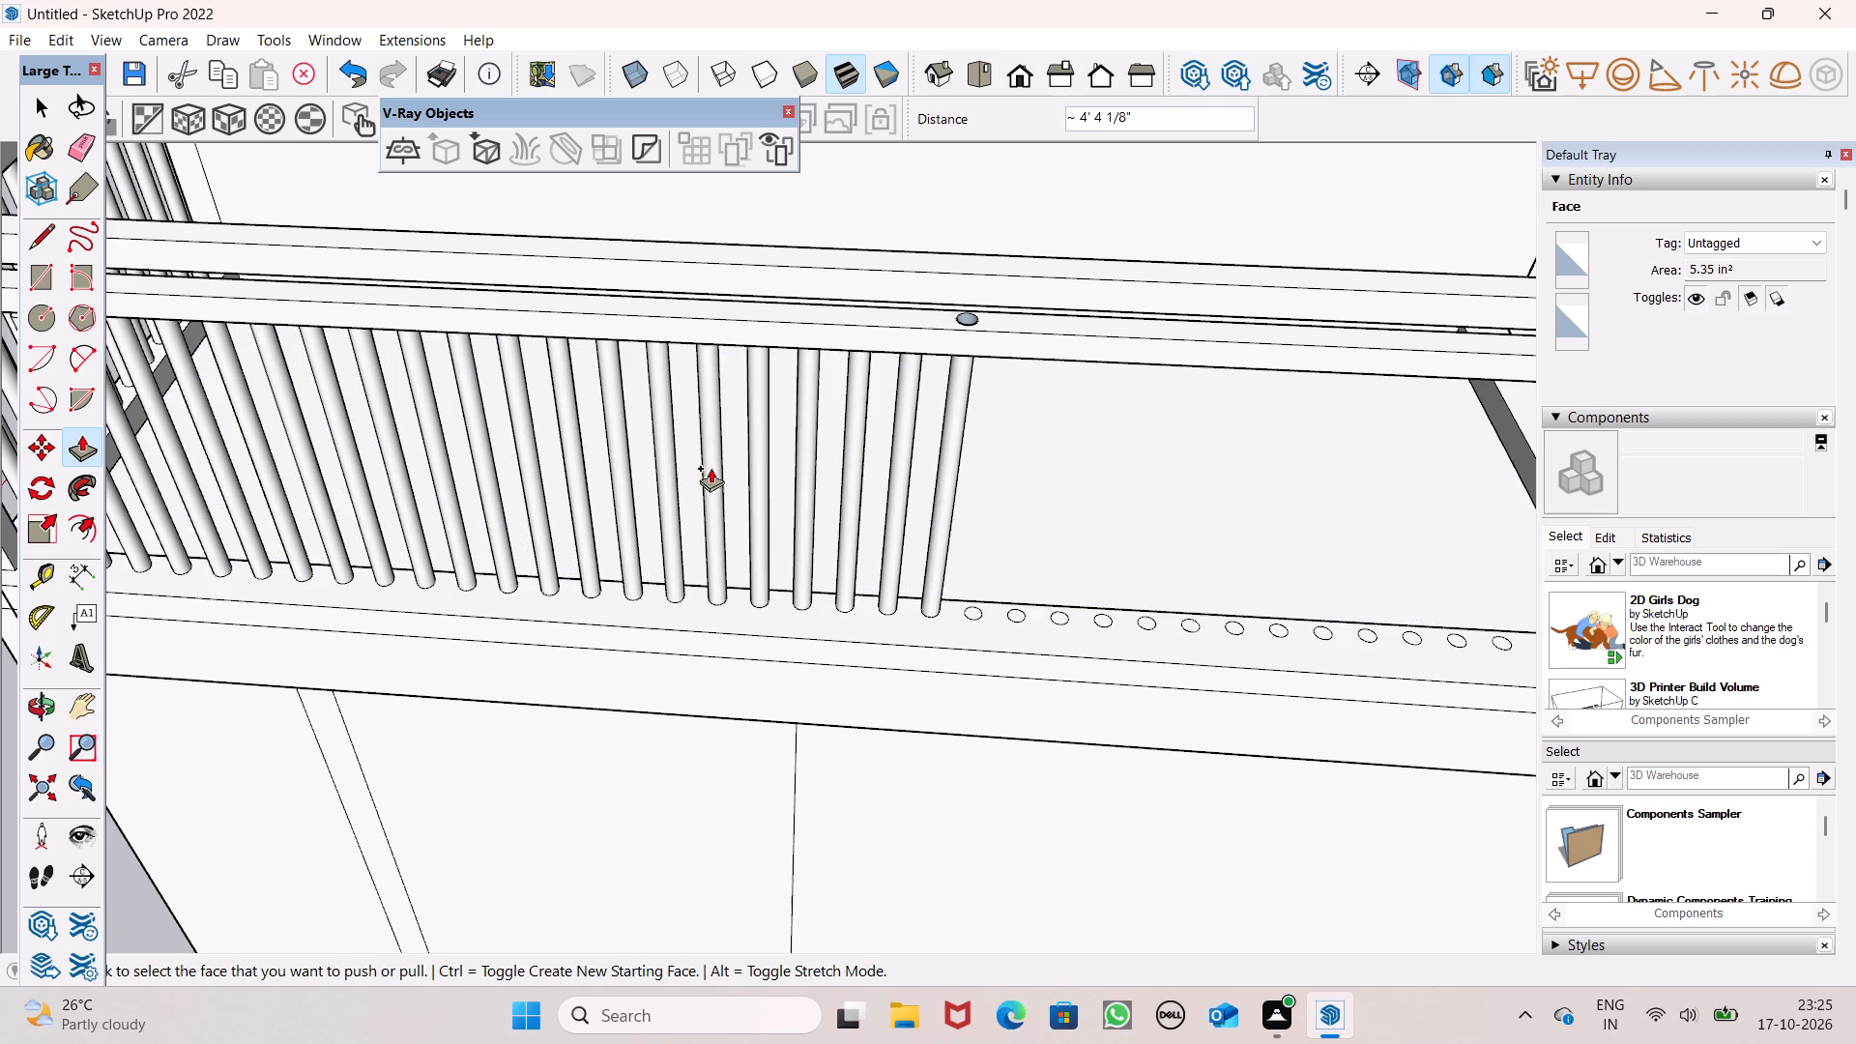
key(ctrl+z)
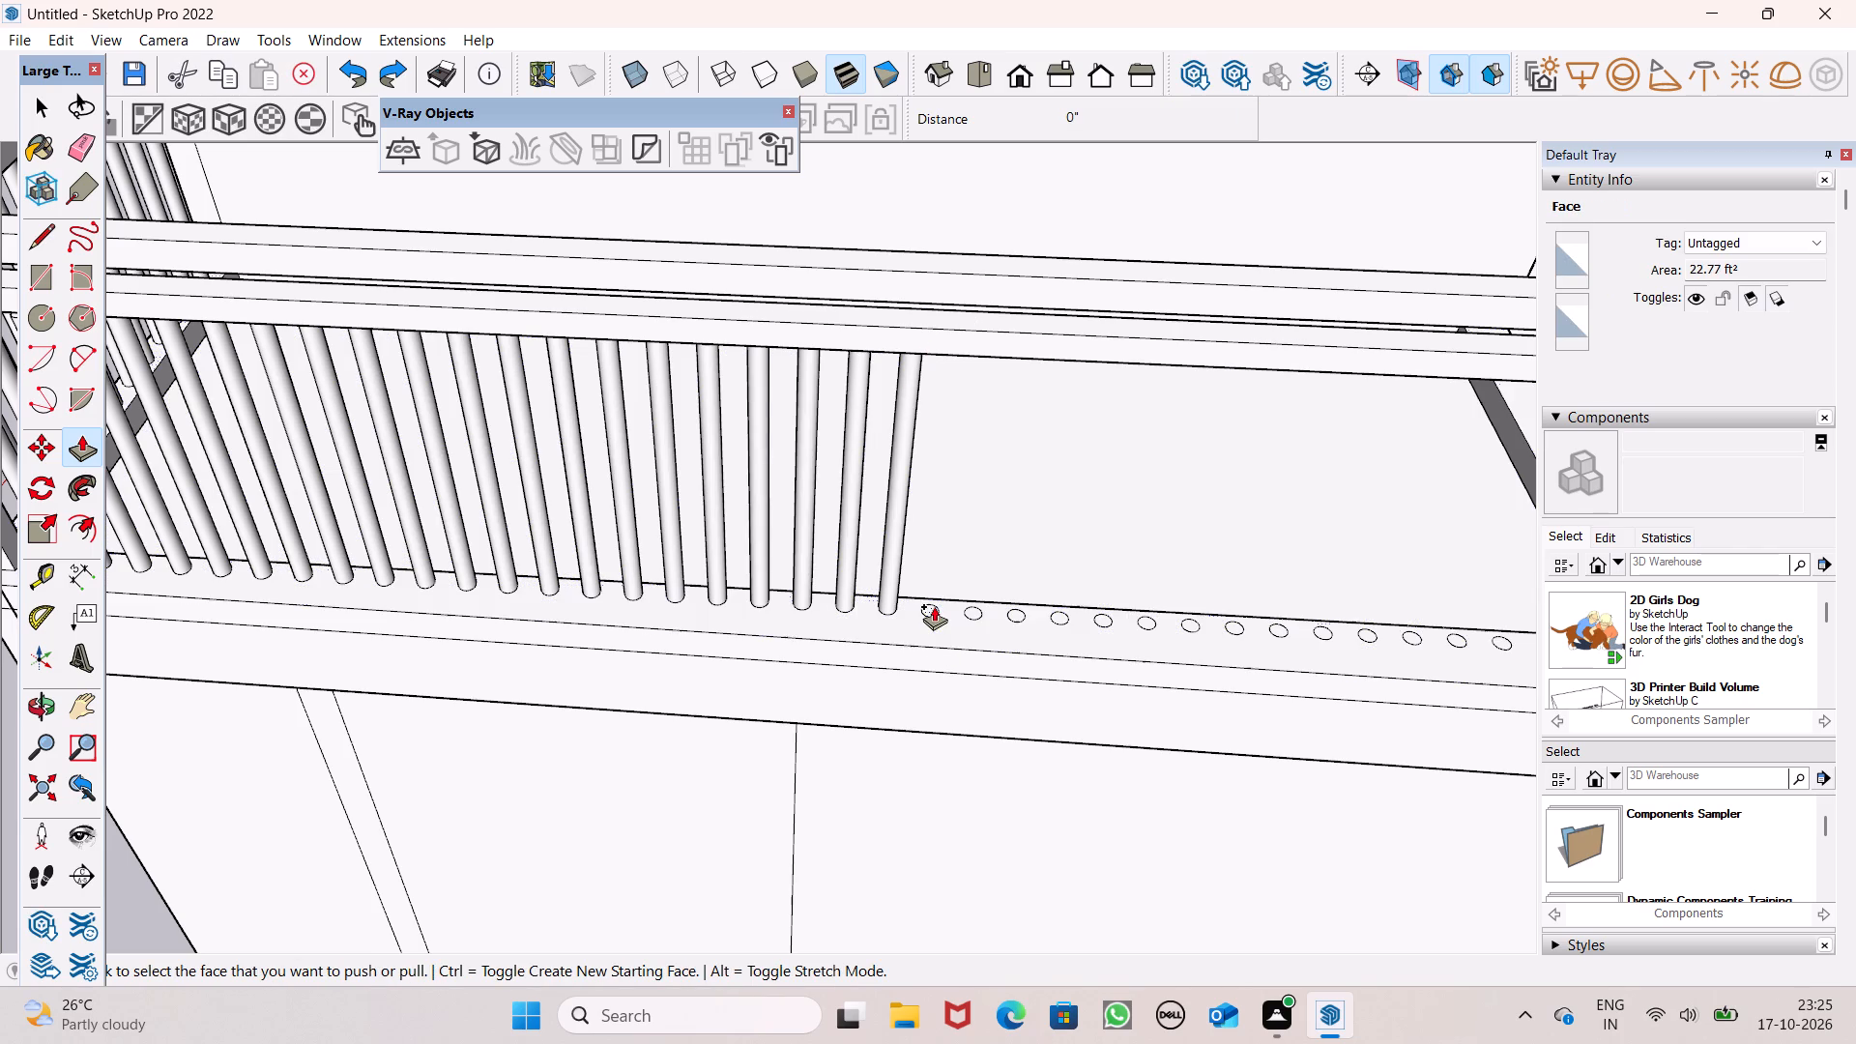
Push/Pull the twenty-second and twenty-third circles up about 3' 11 1/8" and 3' 11 7/8" to form balusters under the upper rail.
drag(933, 607, 946, 347)
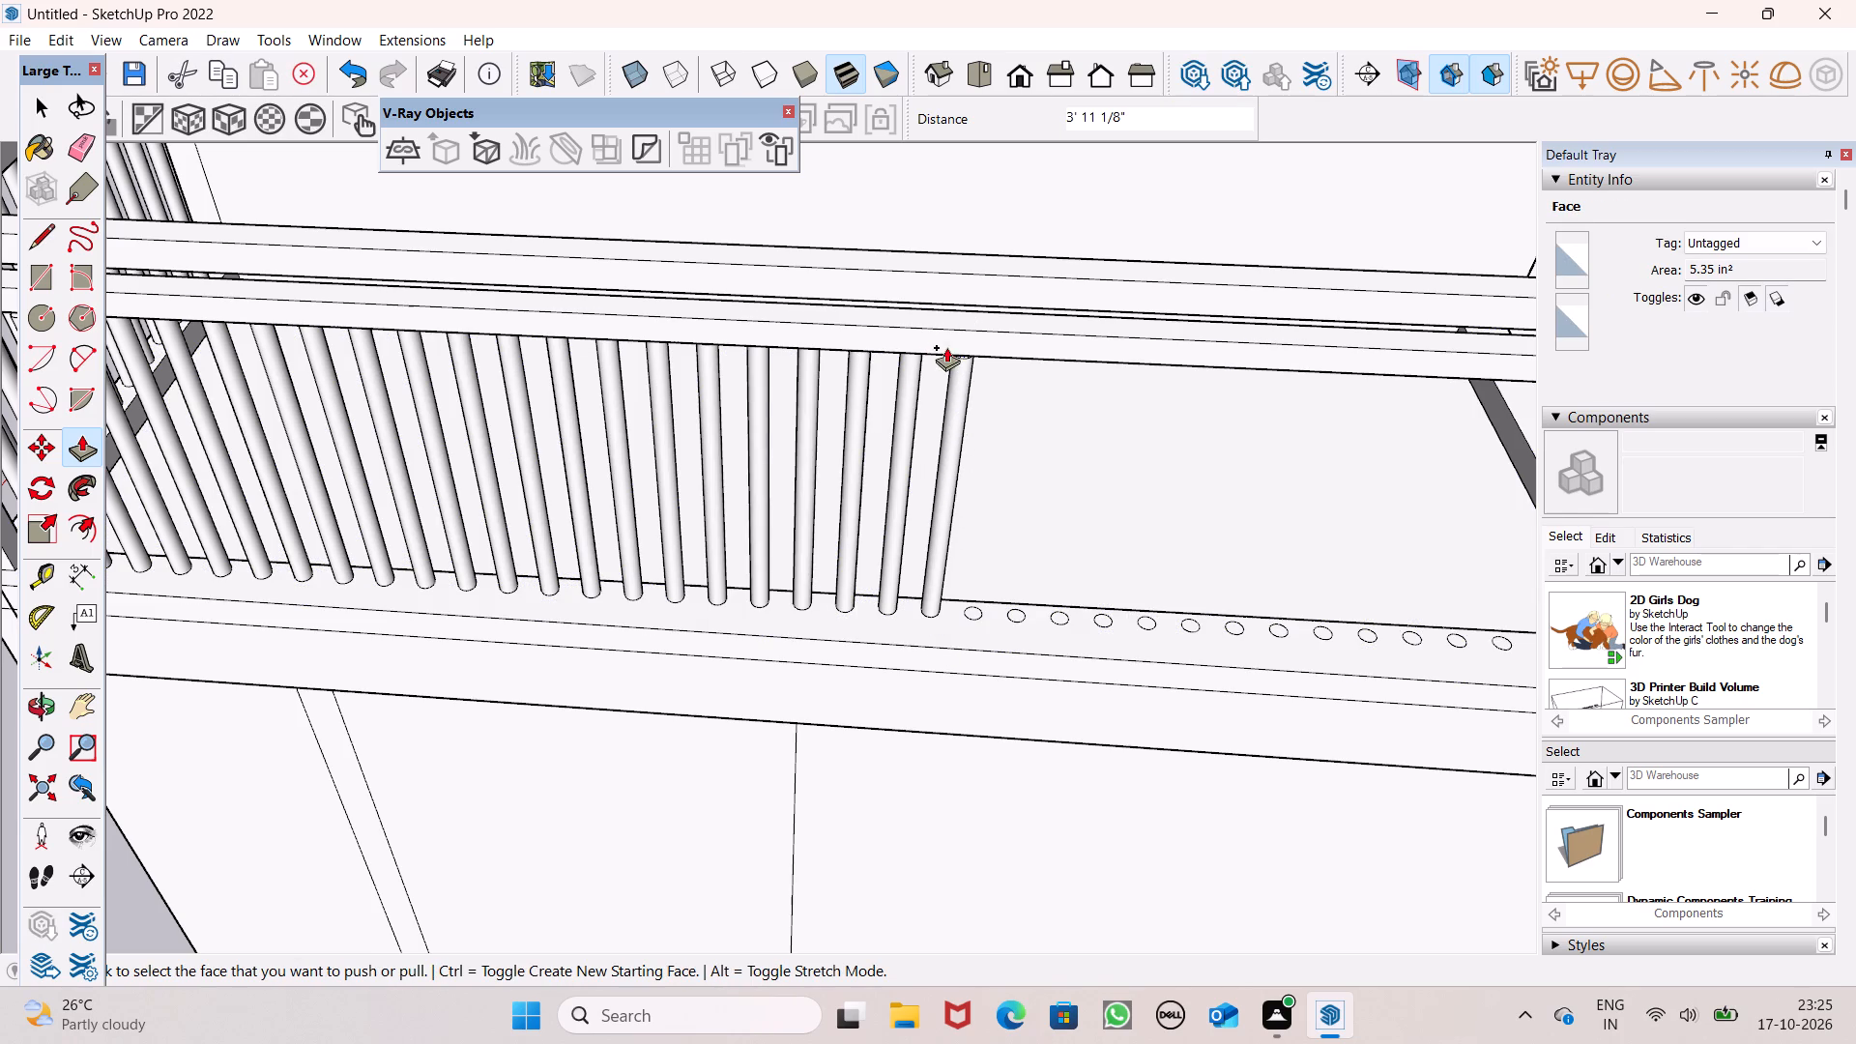
drag(973, 611, 990, 464)
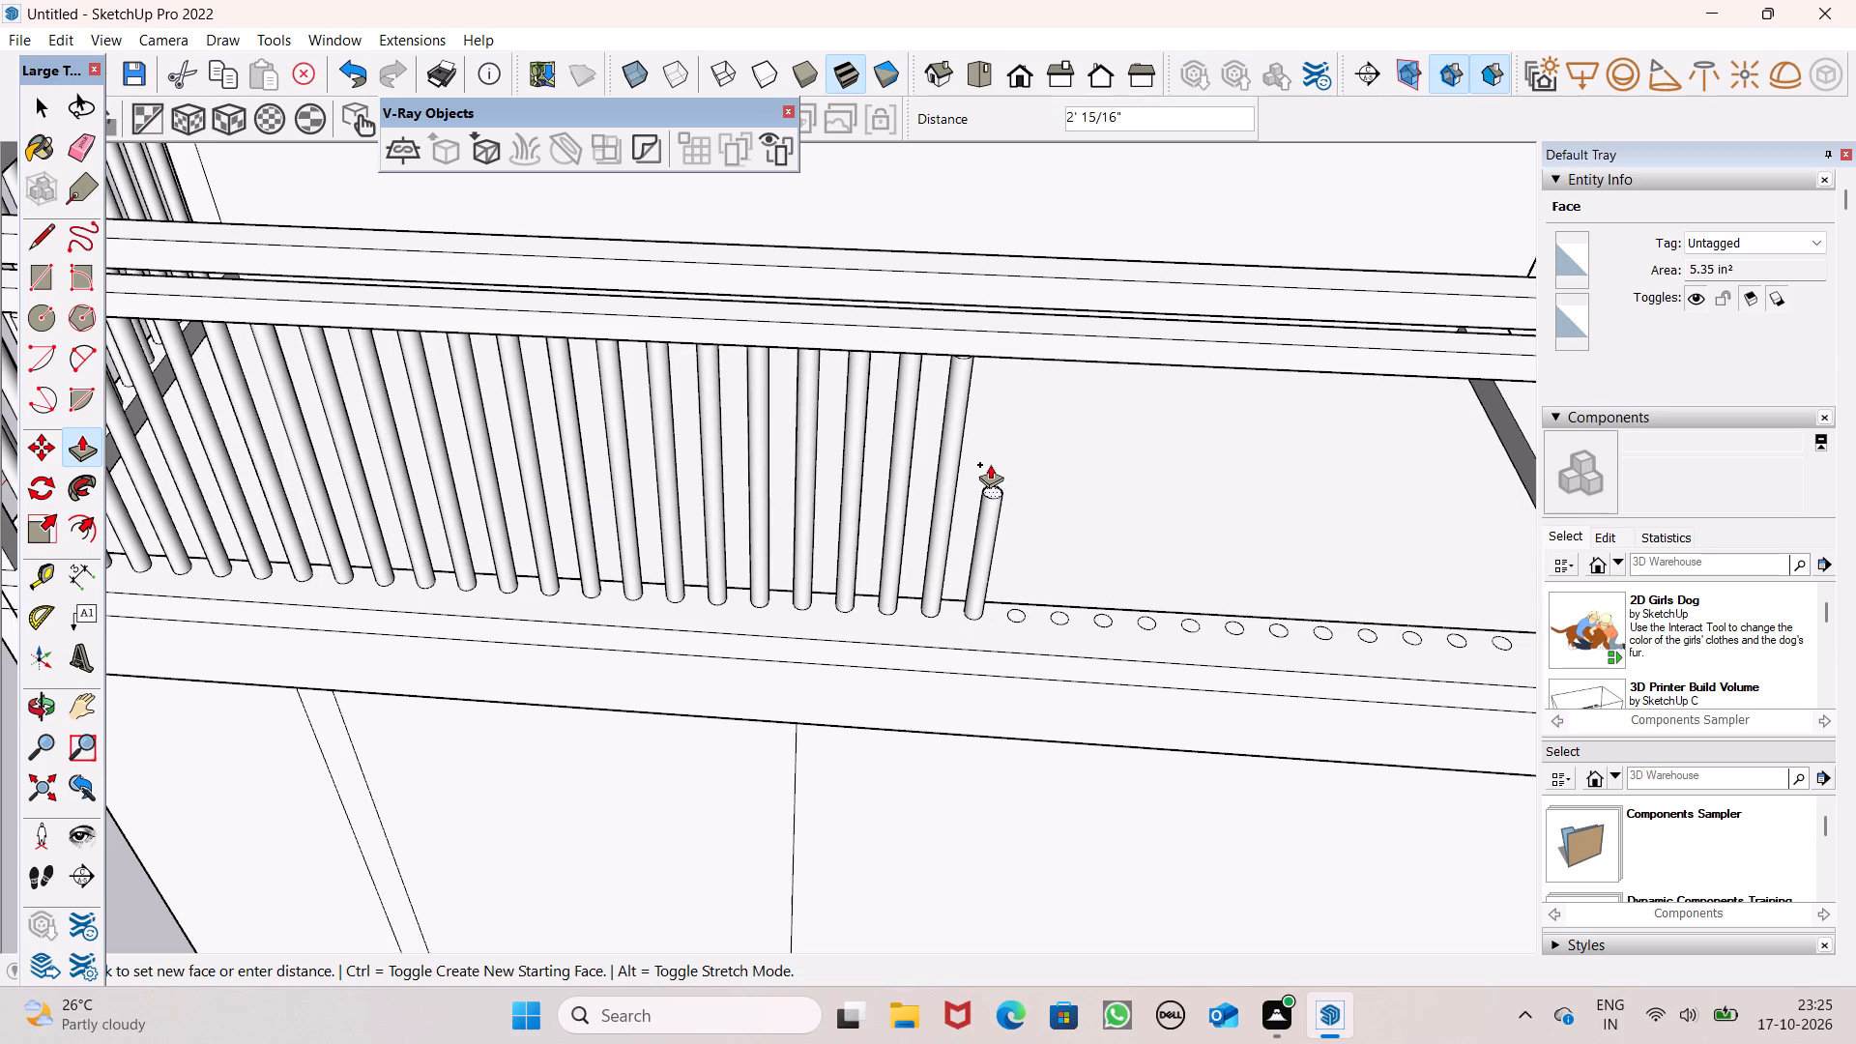
drag(990, 464, 1001, 346)
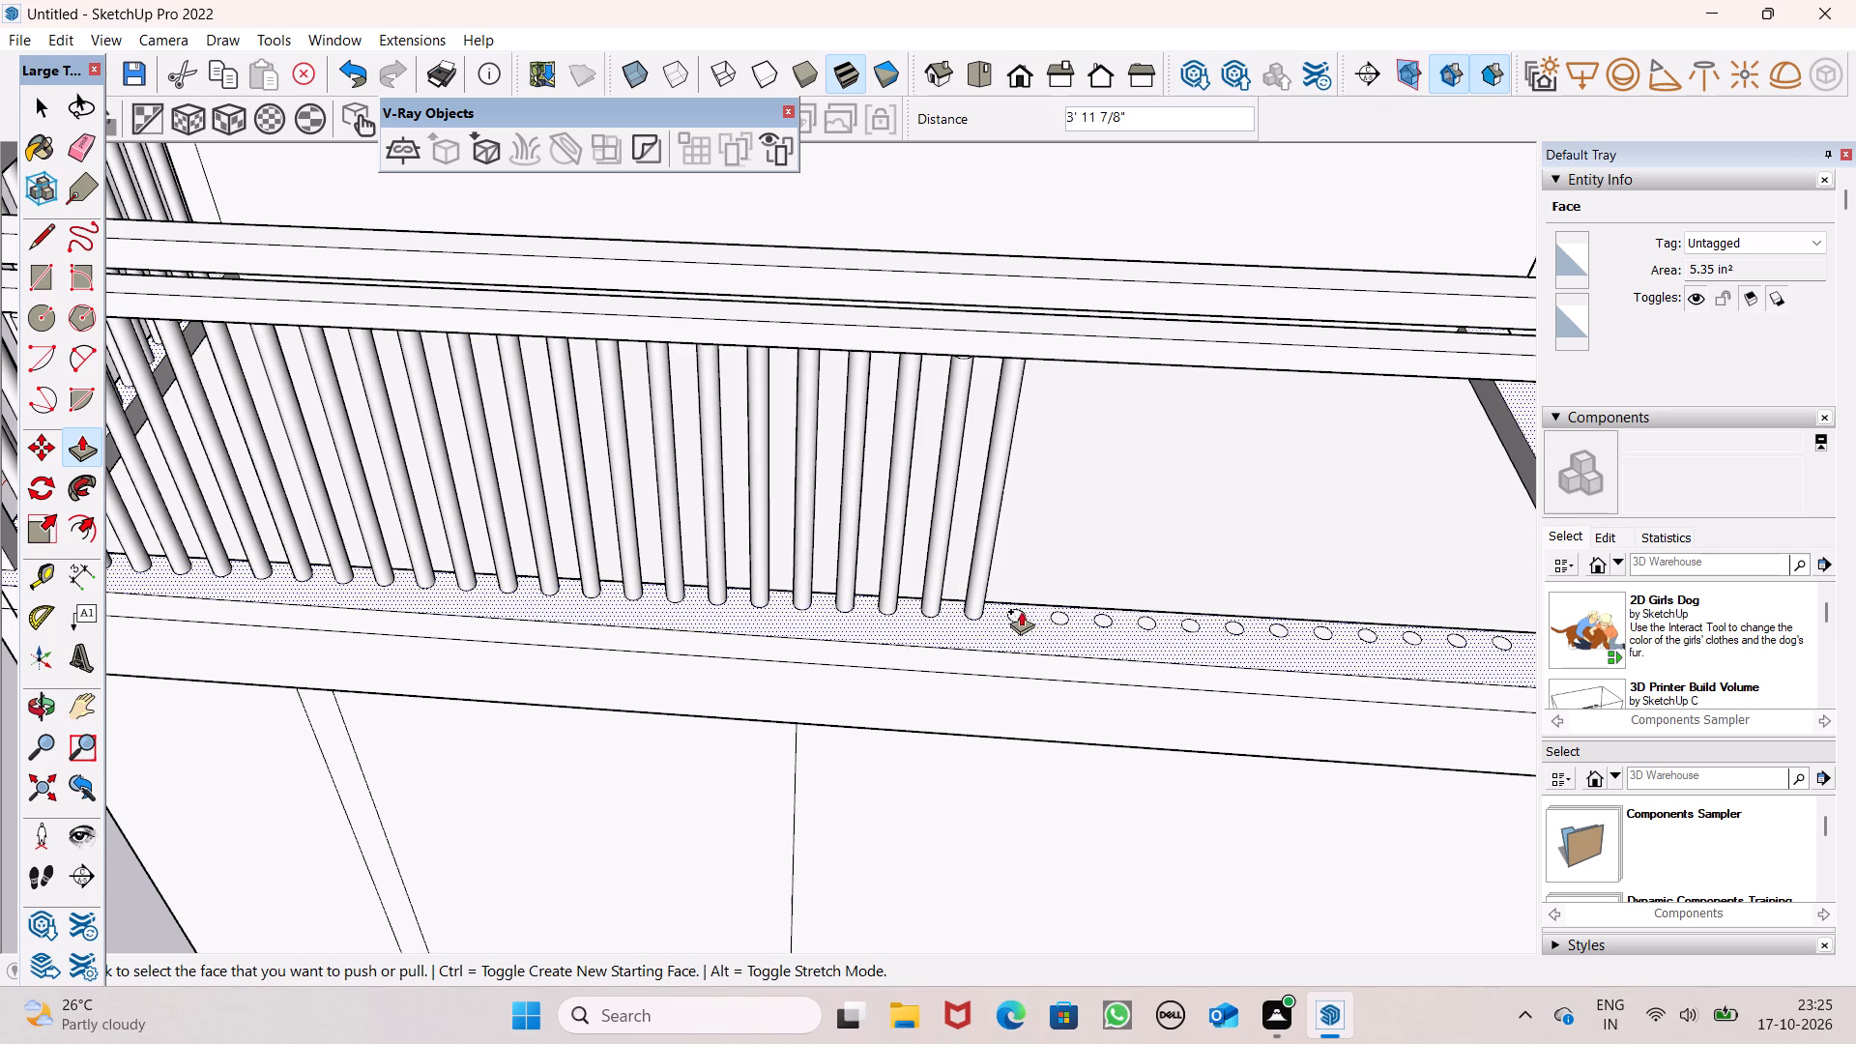
Push/Pull the twenty-fourth and twenty-fifth circles up to the upper rail, raising the twenty-fourth about 3' 11 7/8".
drag(1016, 612, 1043, 367)
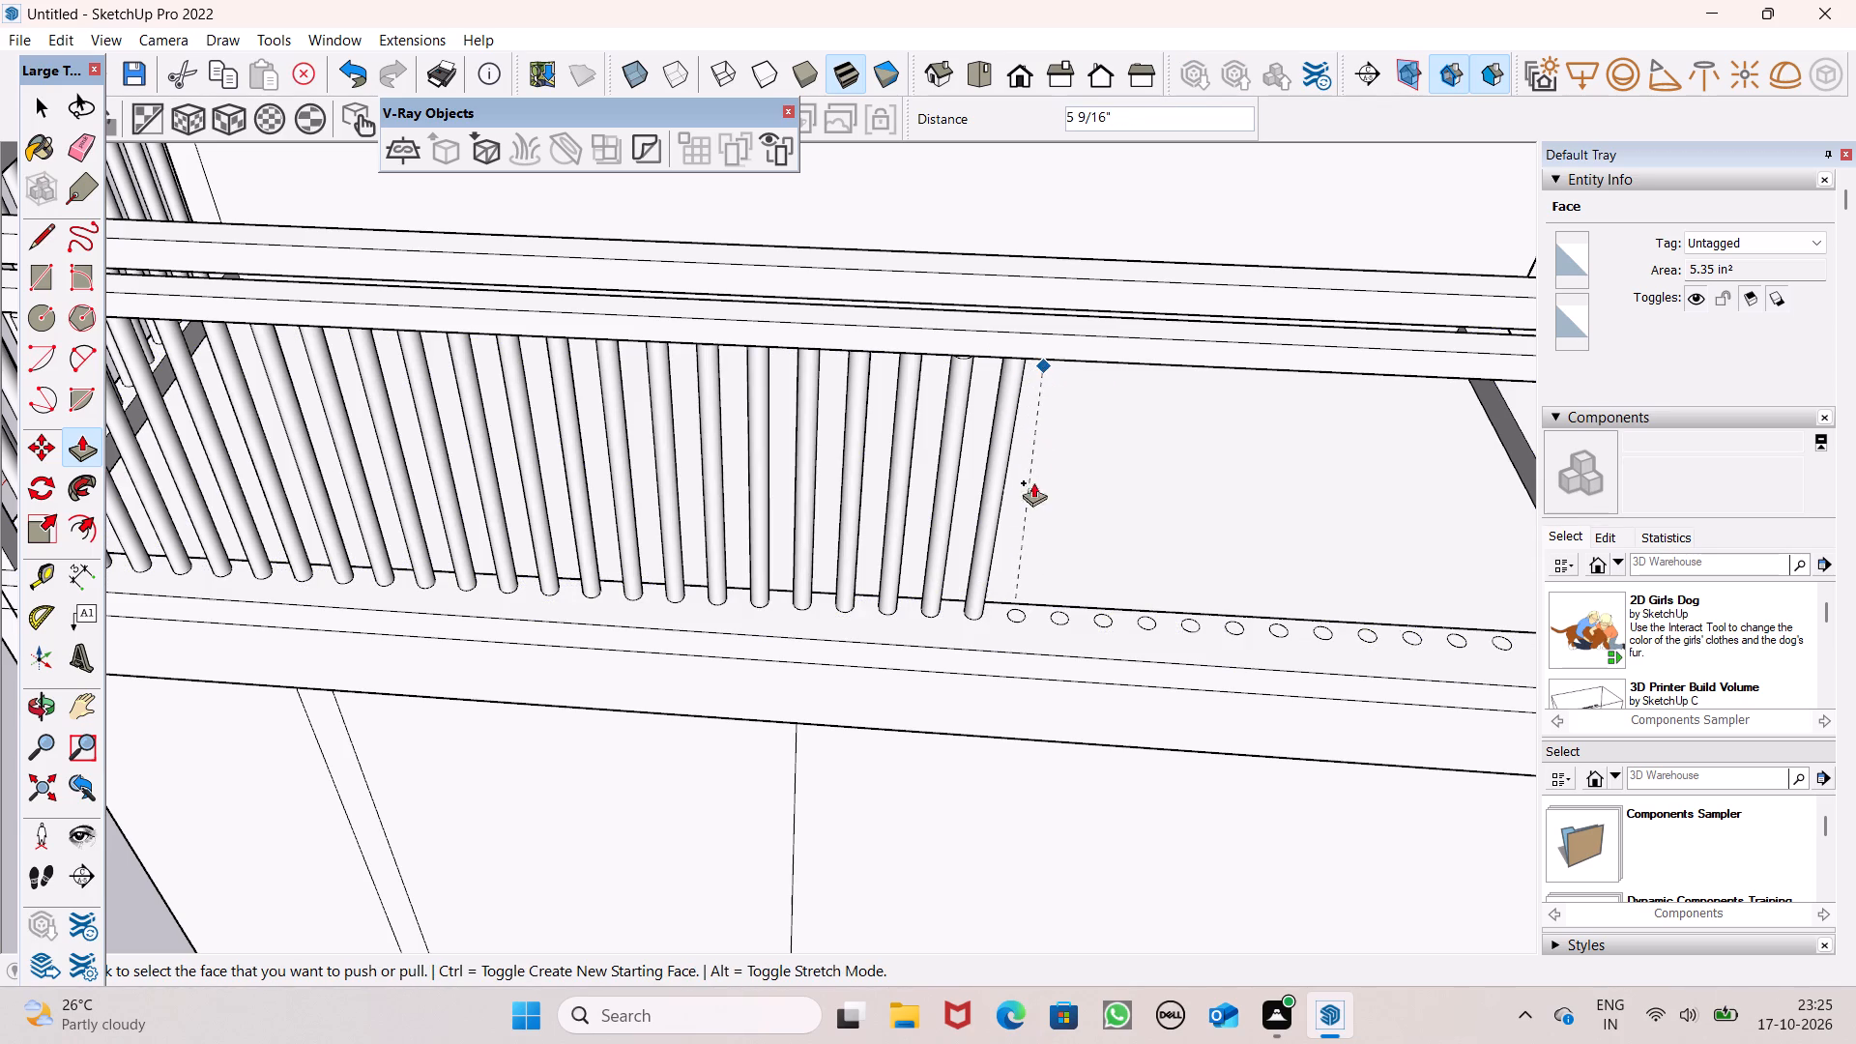
drag(1010, 611, 1041, 404)
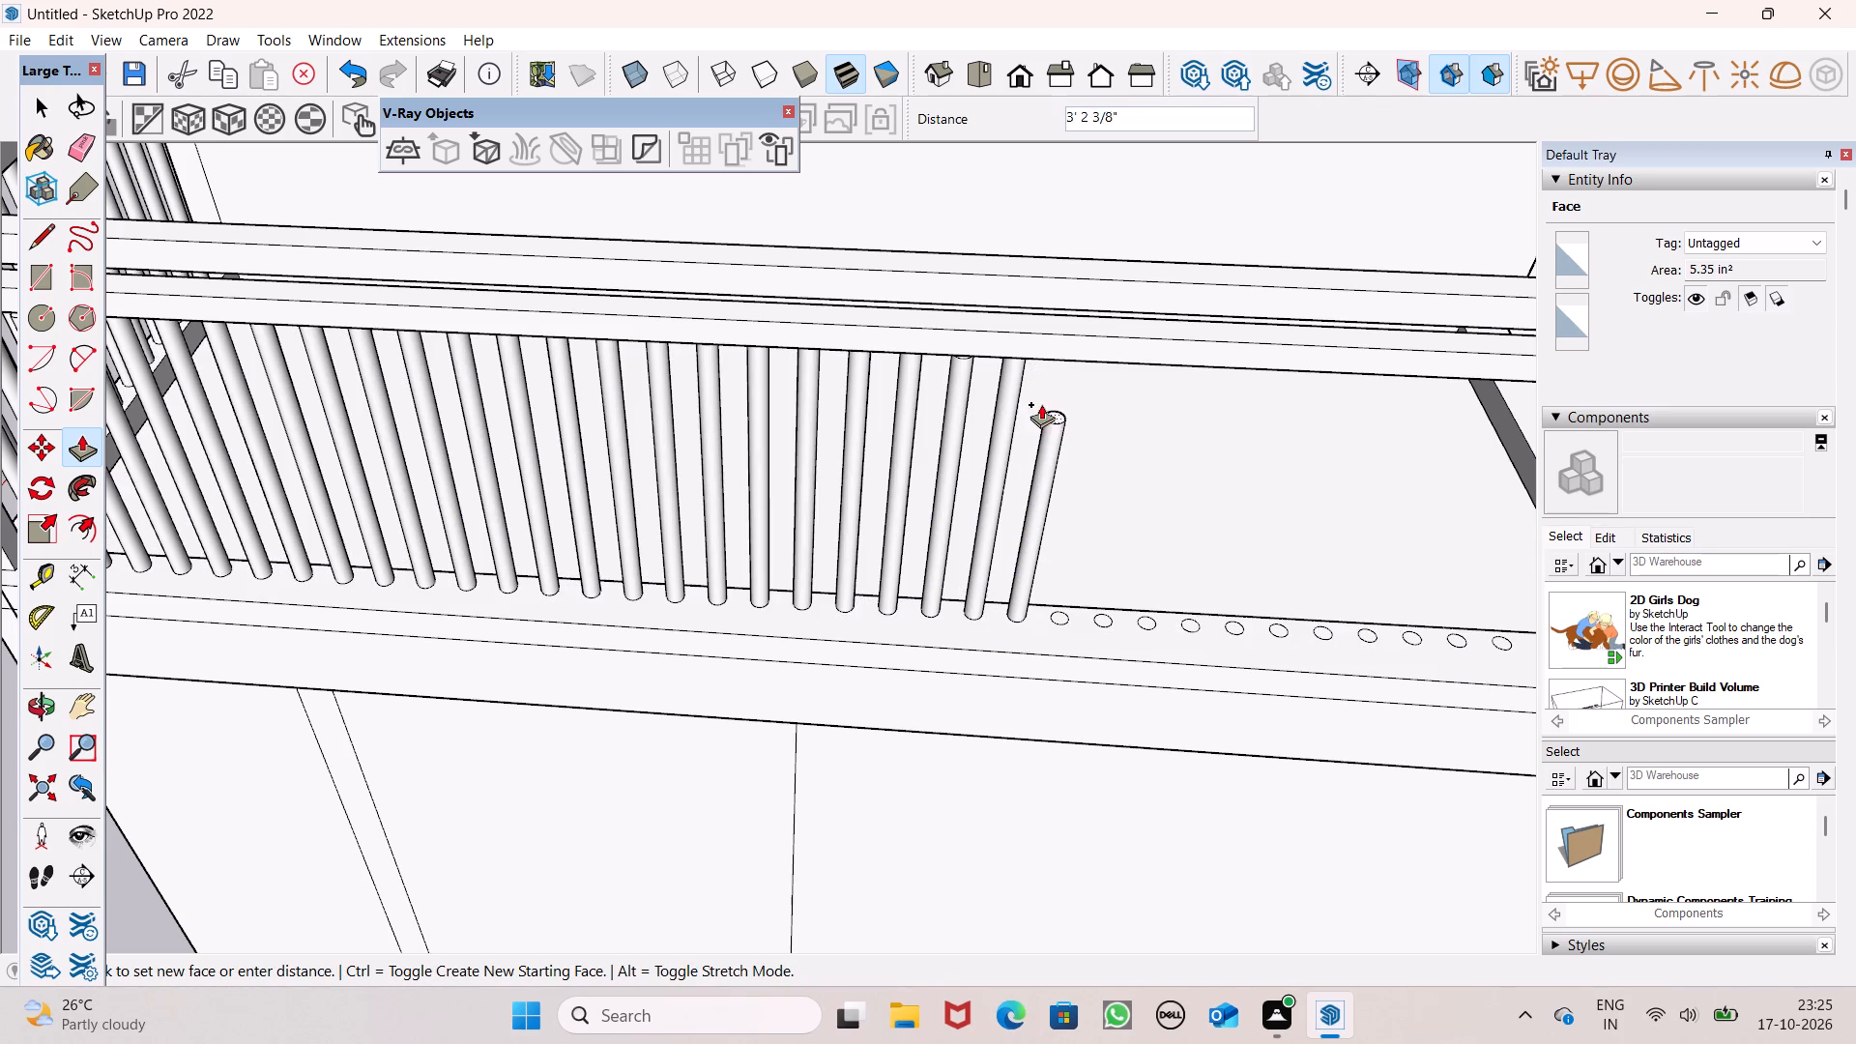
drag(1041, 404, 1050, 346)
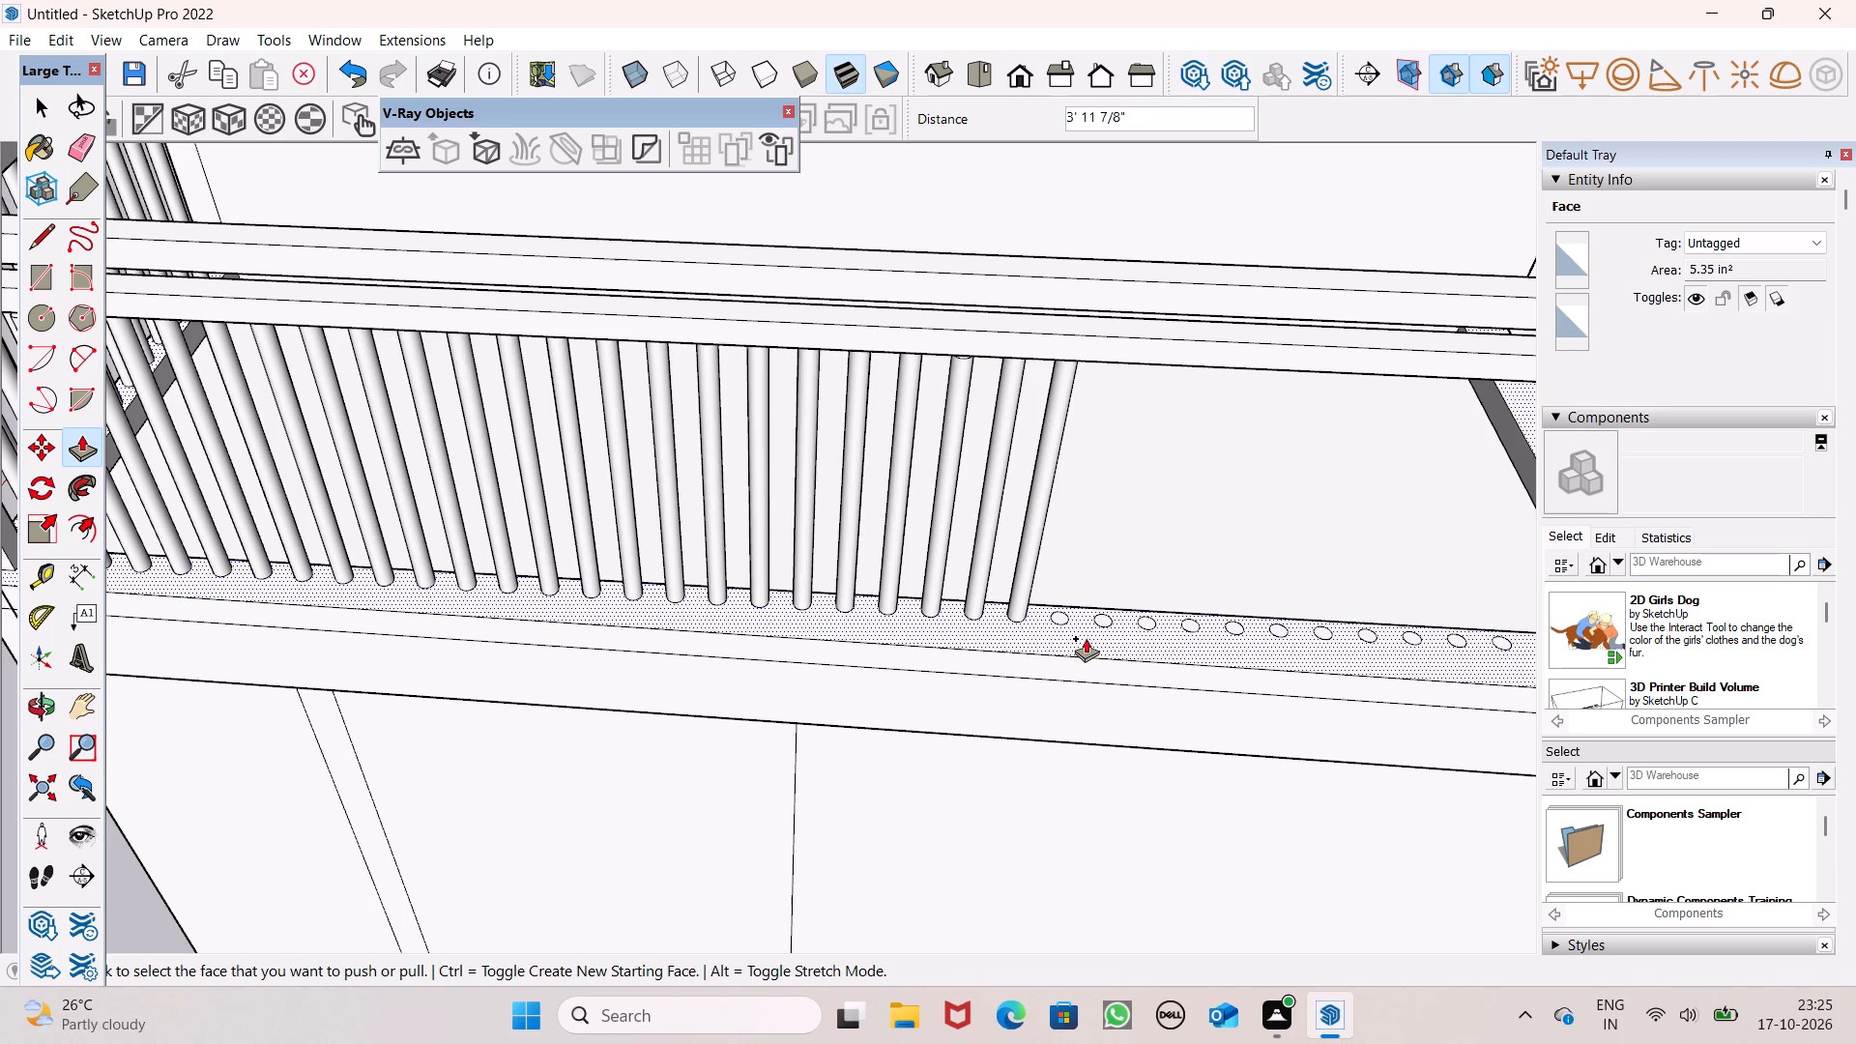
drag(1060, 614, 1106, 365)
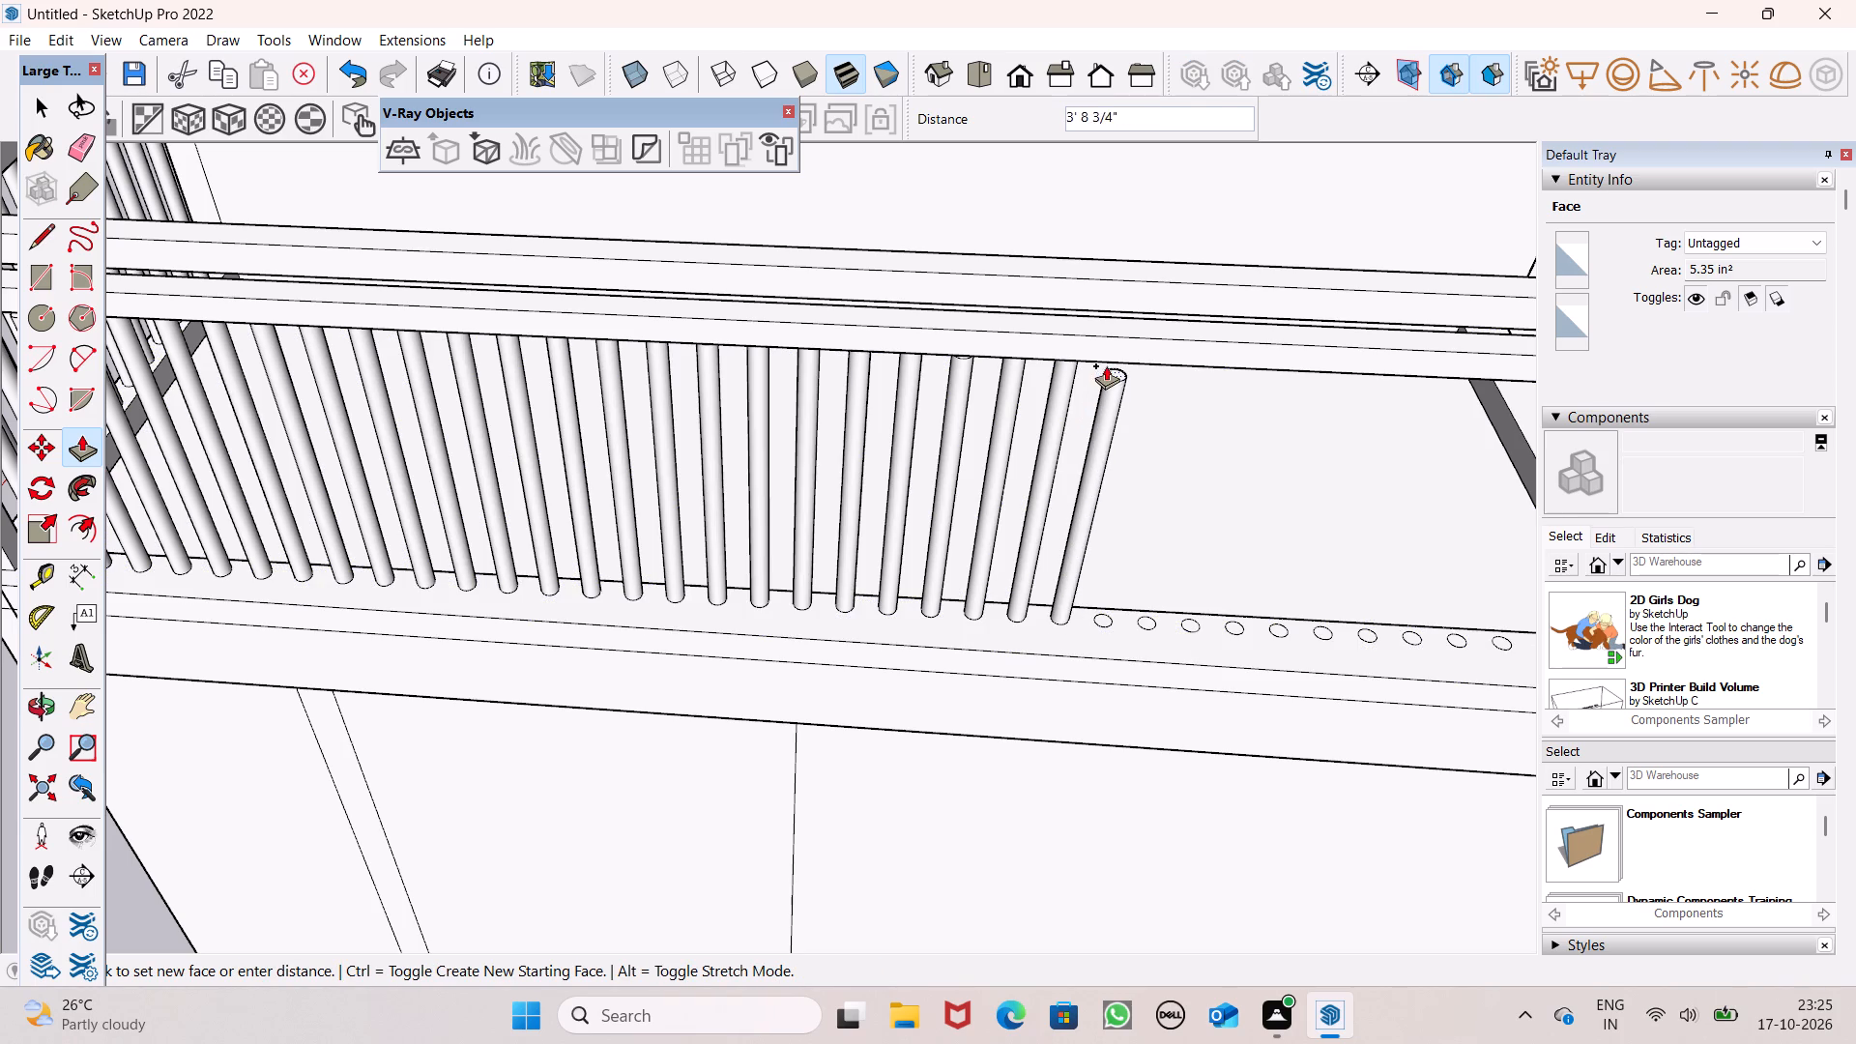
drag(1106, 365, 1112, 354)
Push/Pull the twenty-sixth and twenty-seventh circles up about 4' 7/16" and 4' 3/8" to form balusters at the upper rail.
drag(1097, 618, 1112, 580)
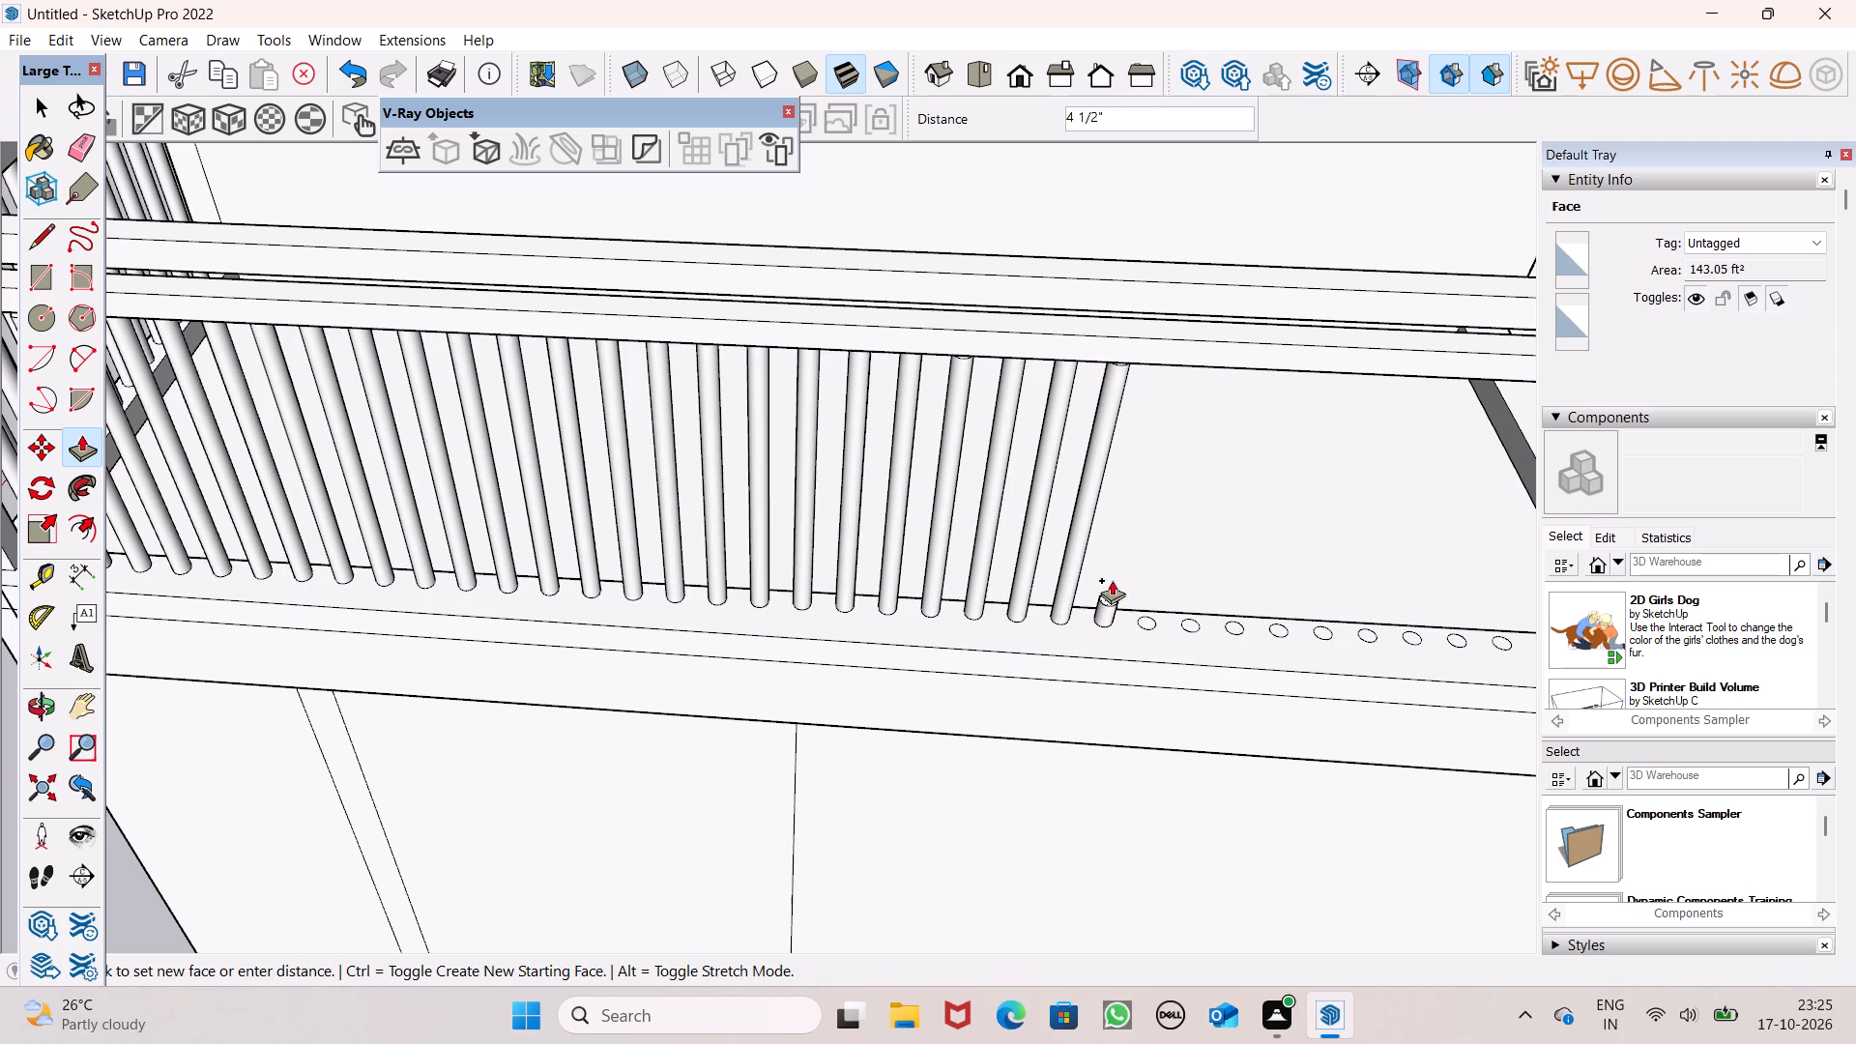
drag(1112, 580, 1181, 364)
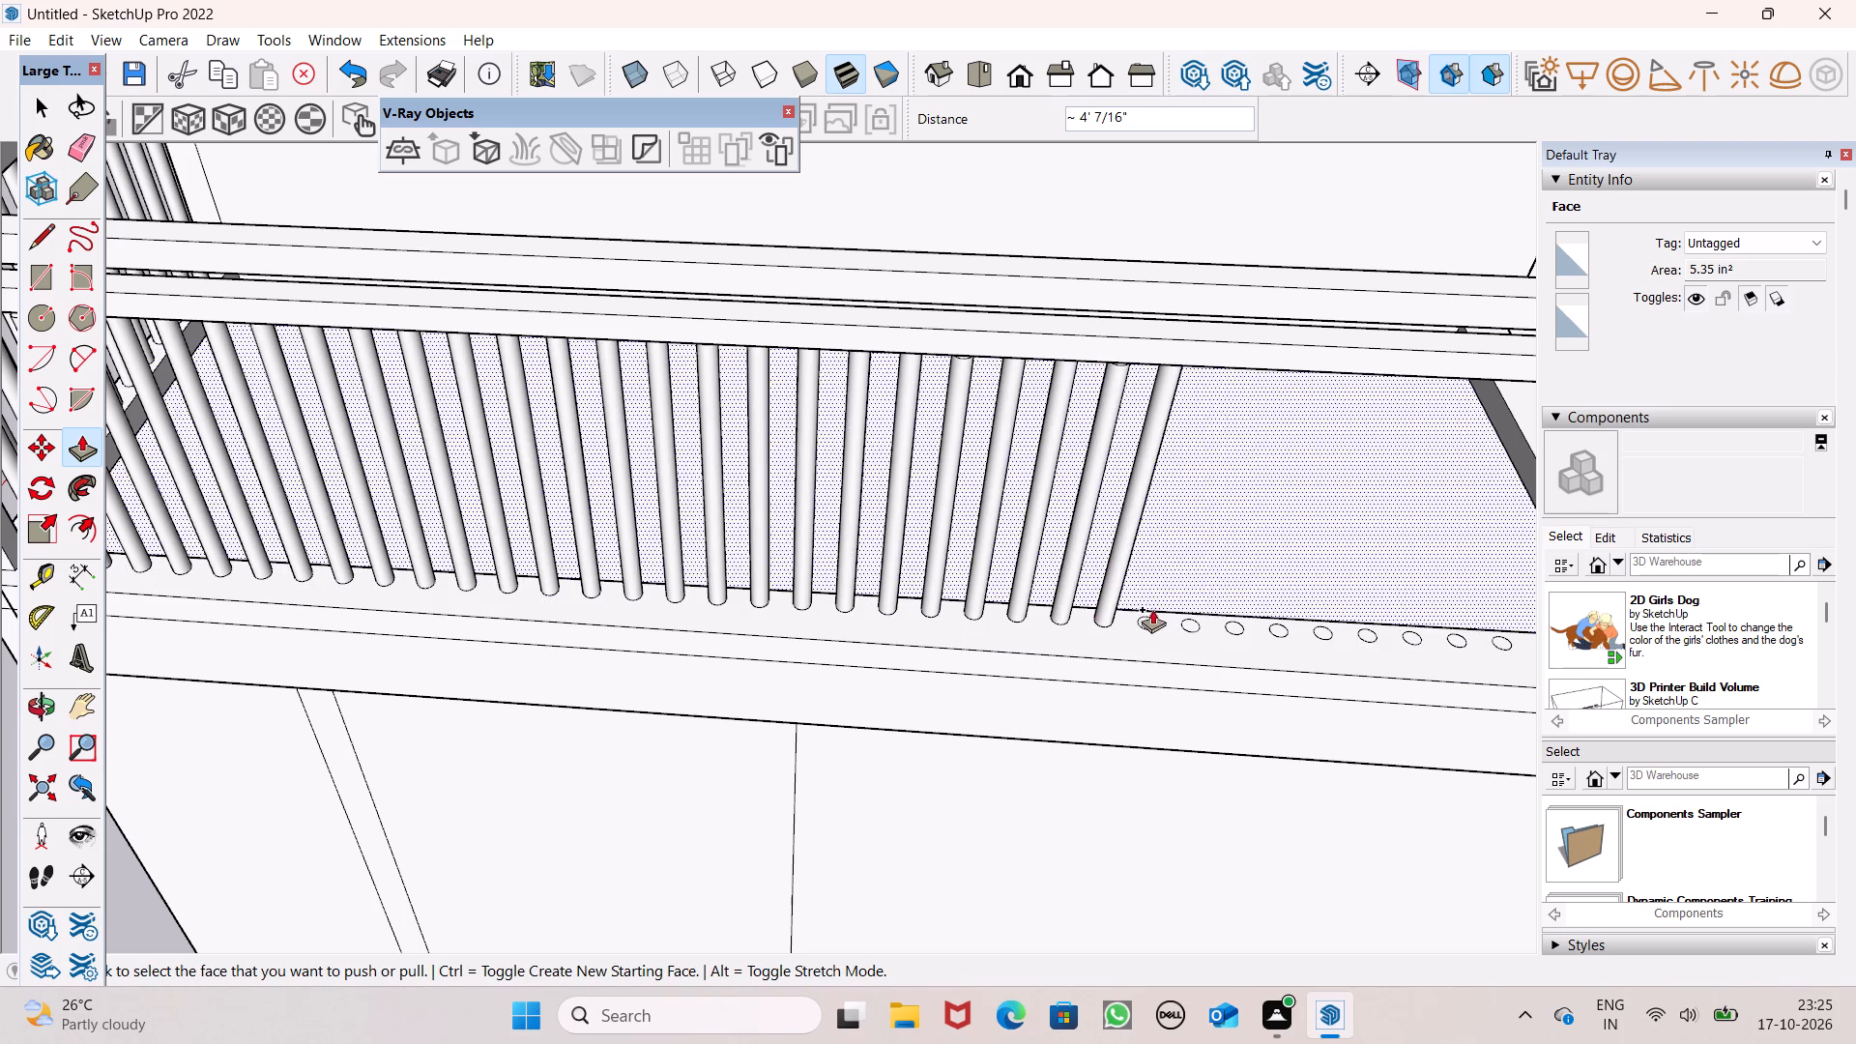
drag(1140, 622, 1201, 426)
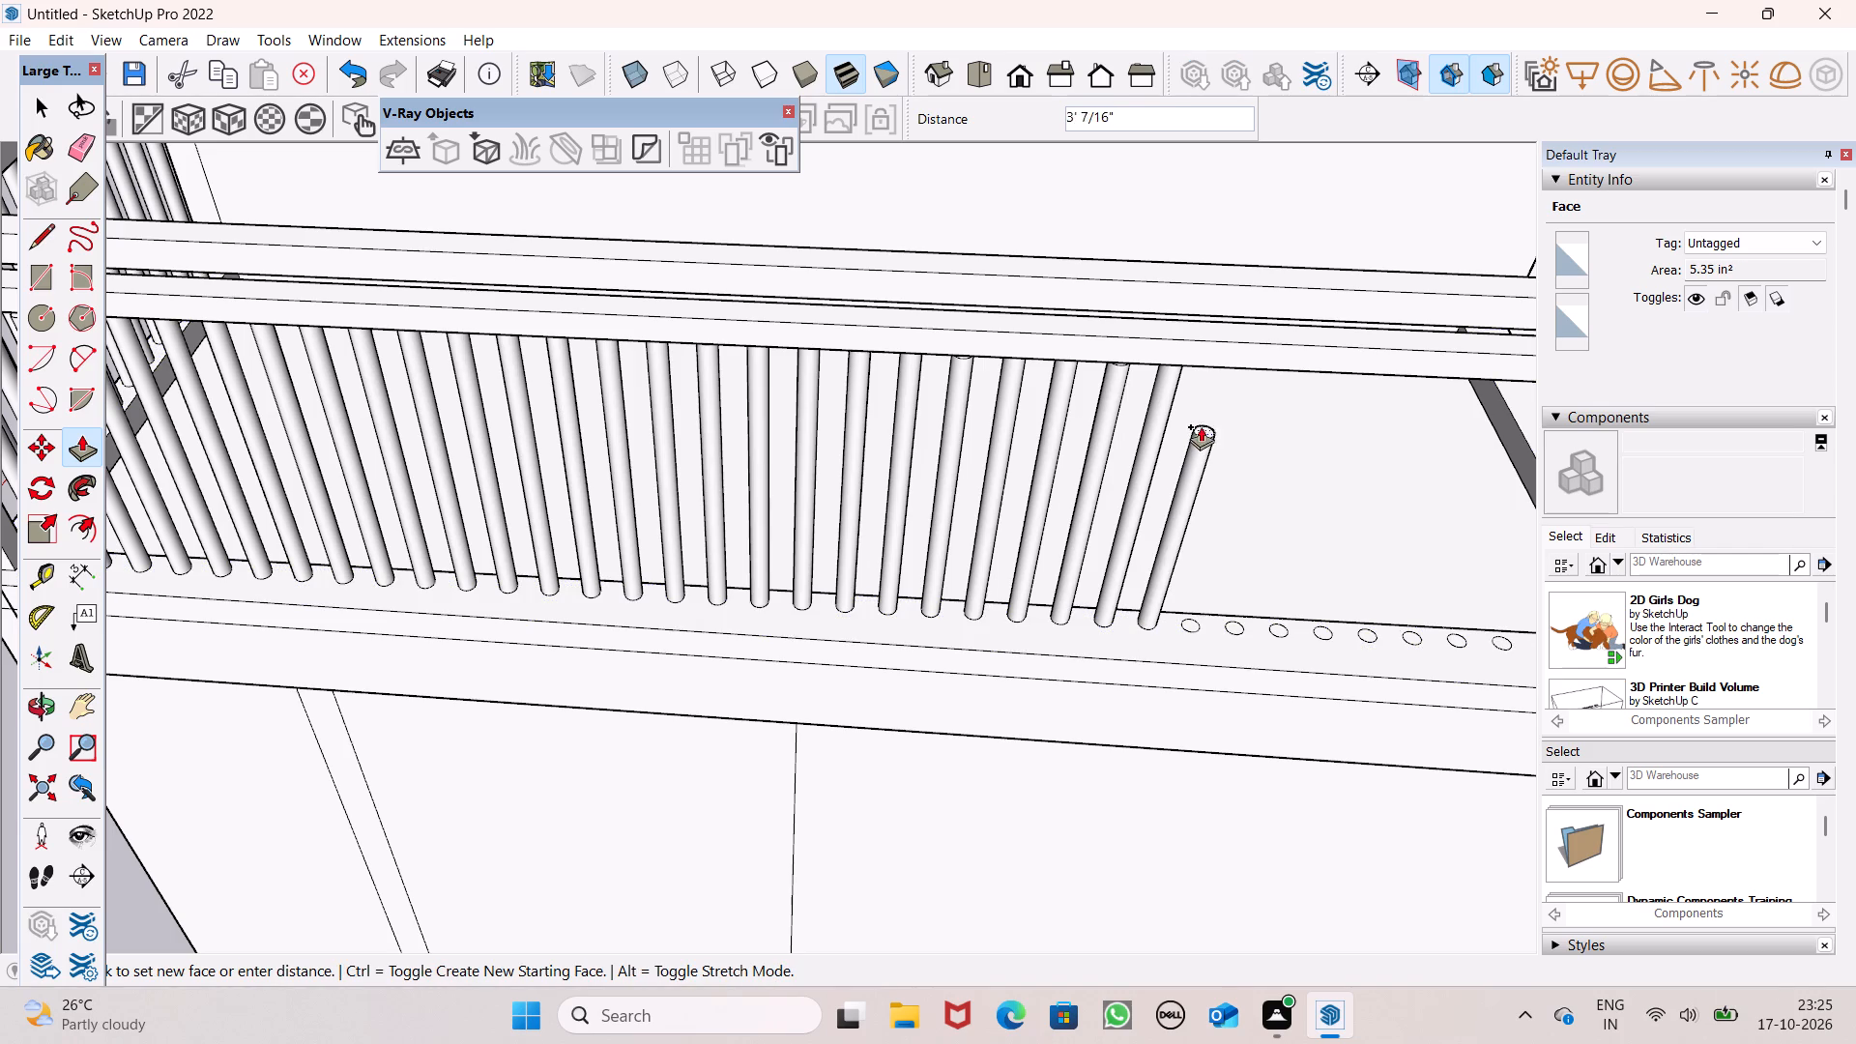
drag(1201, 426, 1224, 356)
Push/Pull the two circles nearest the far corner post up about 4' and 4' 3/16" to form balusters at the upper rail.
scroll(893, 535, down, 5)
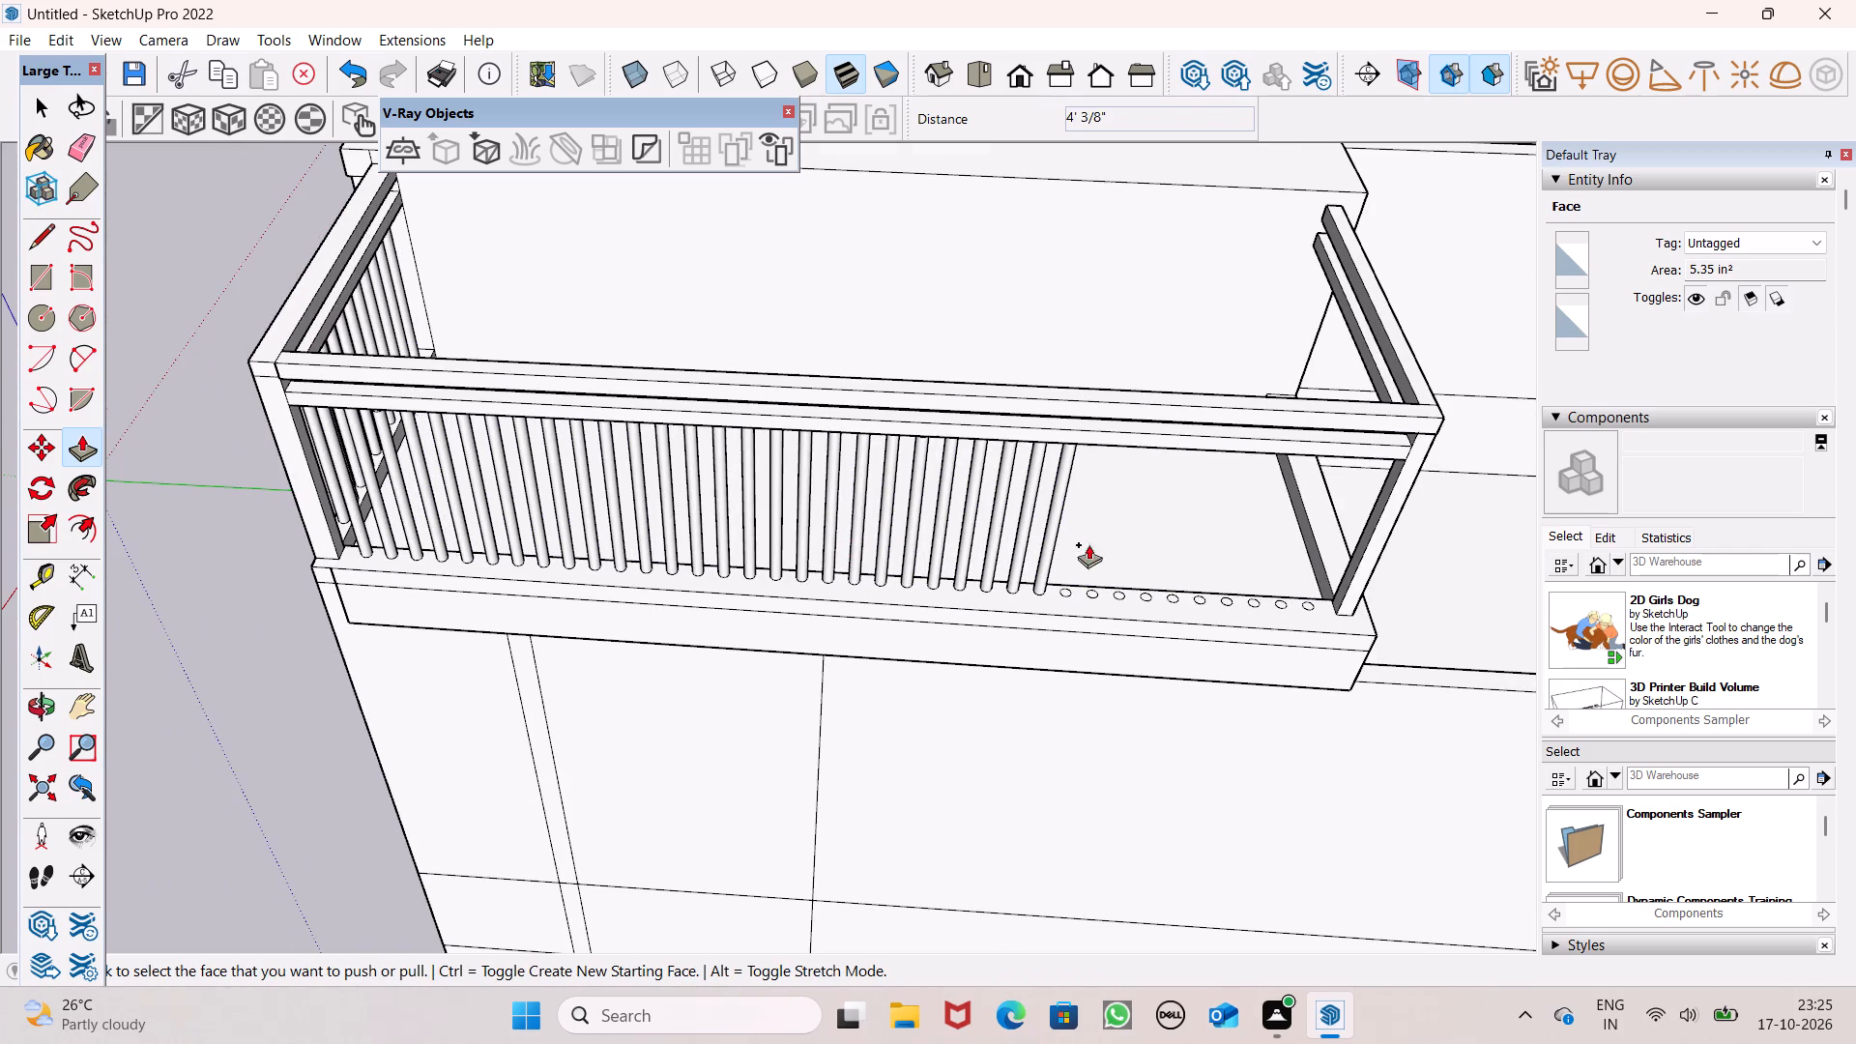
scroll(860, 519, down, 1)
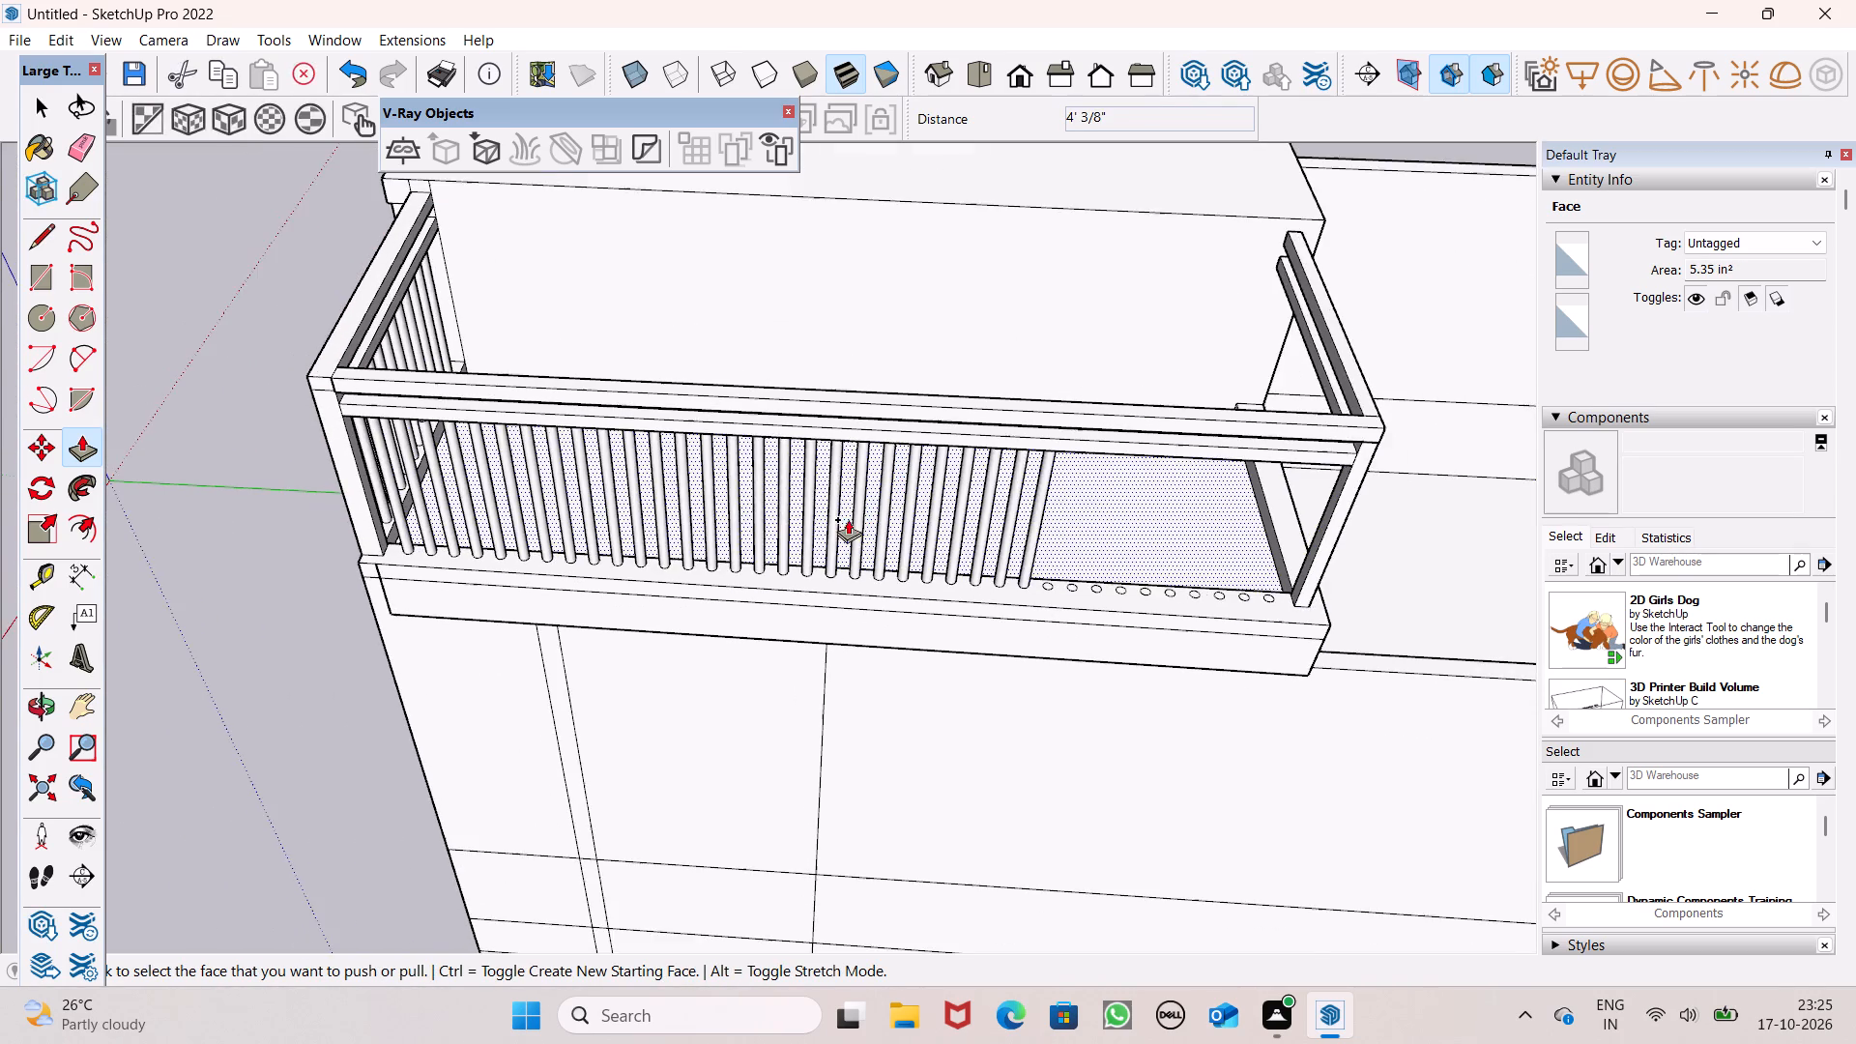
scroll(848, 519, down, 1)
scroll(1109, 542, up, 6)
scroll(1297, 500, up, 3)
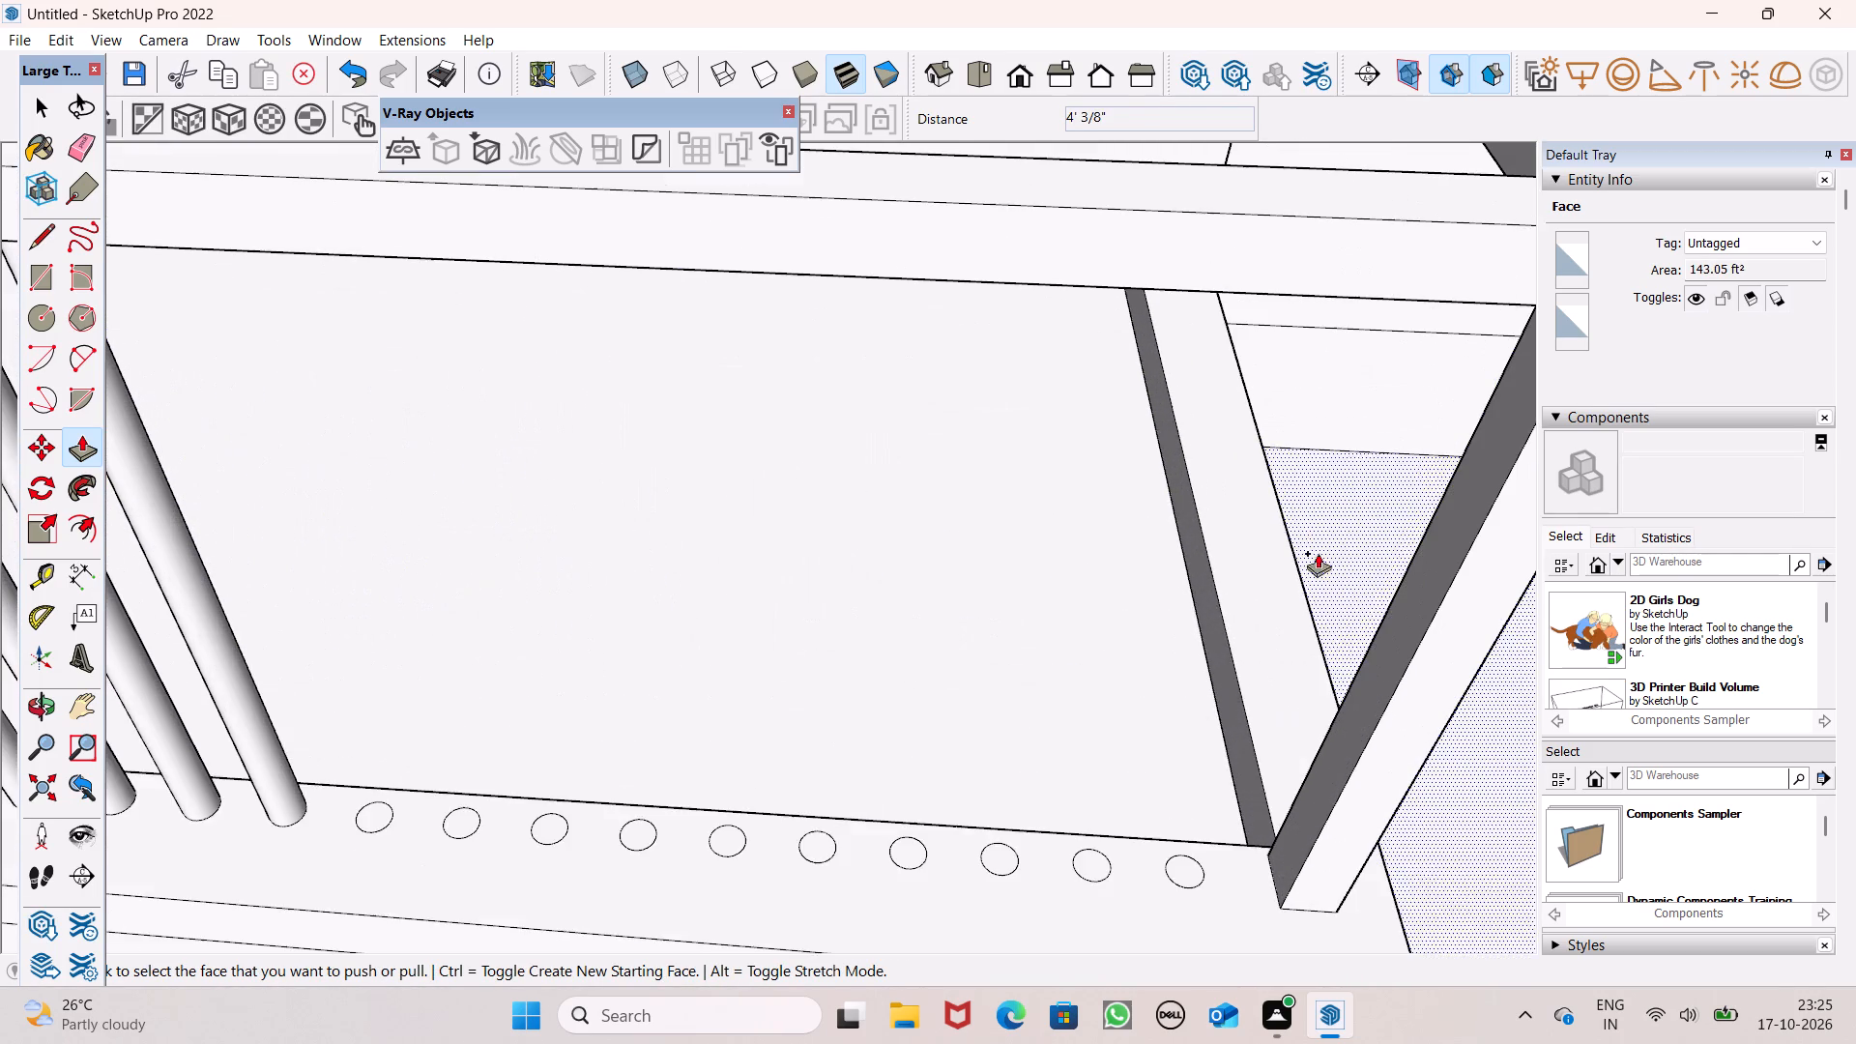
drag(1182, 870, 1263, 277)
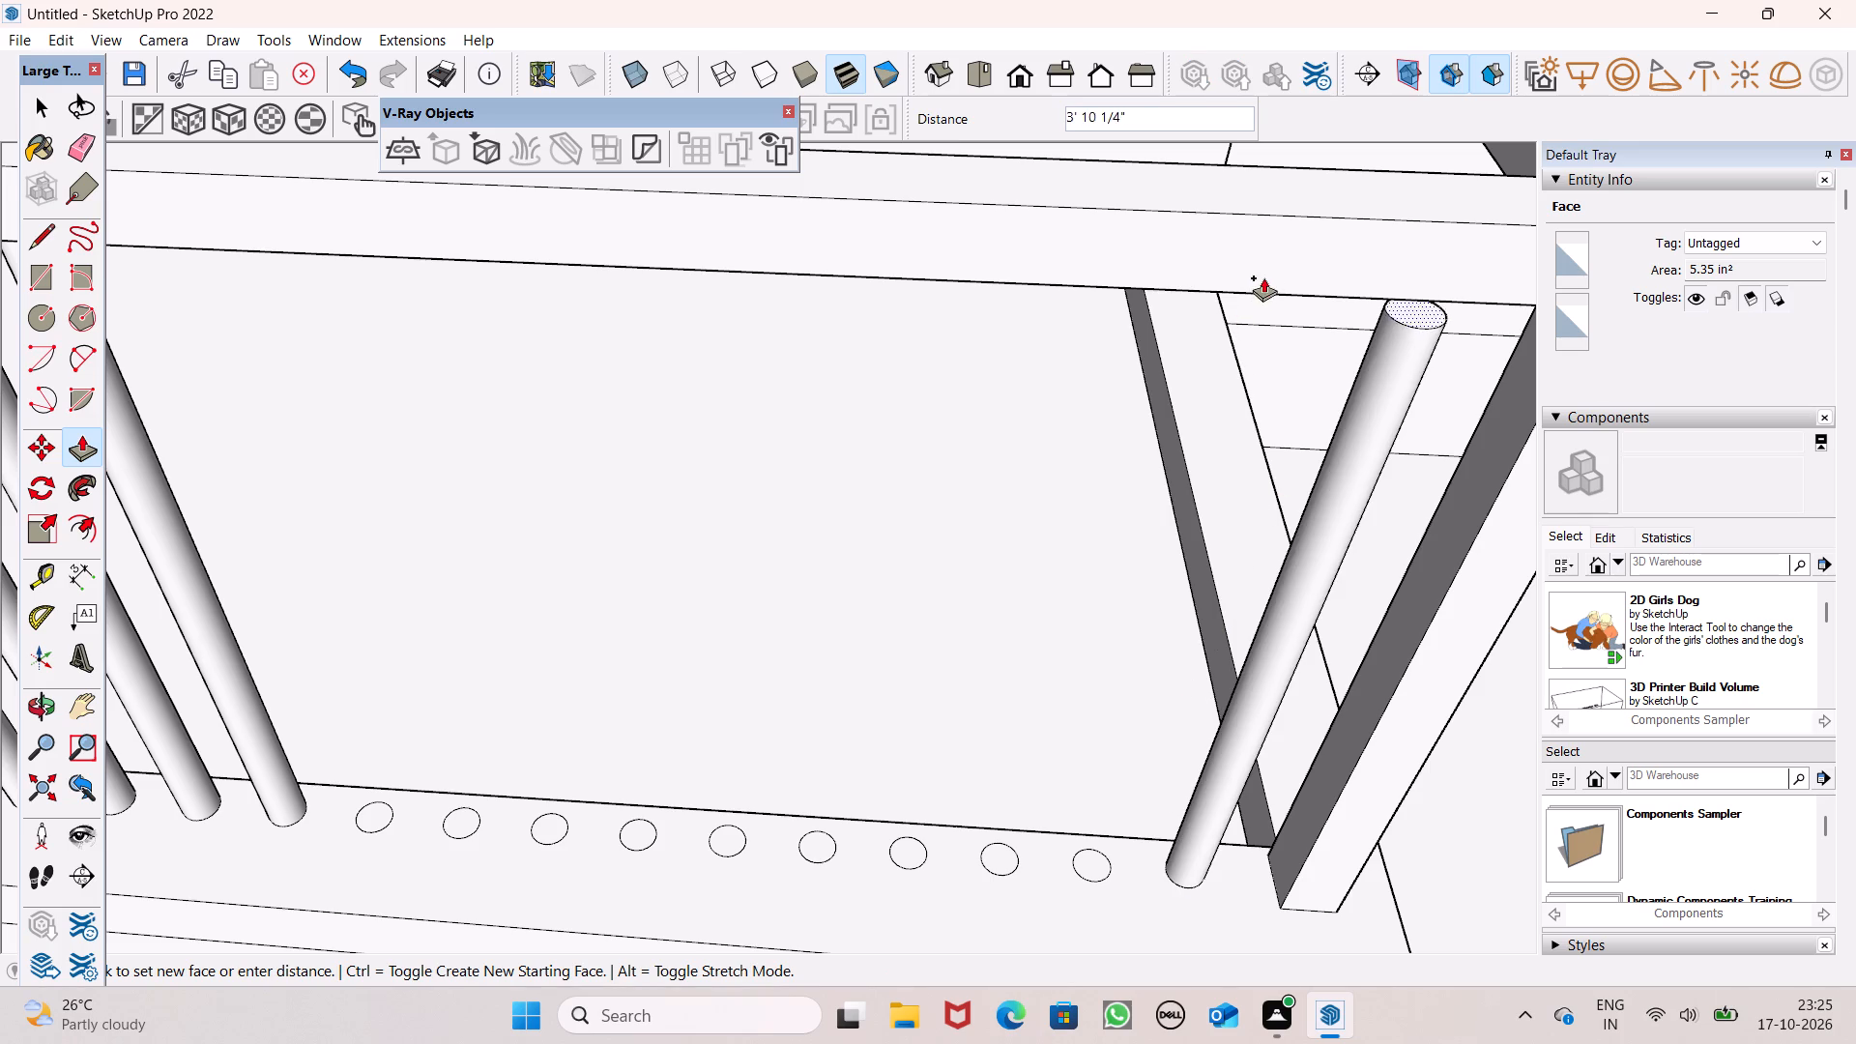
drag(1263, 277, 1290, 248)
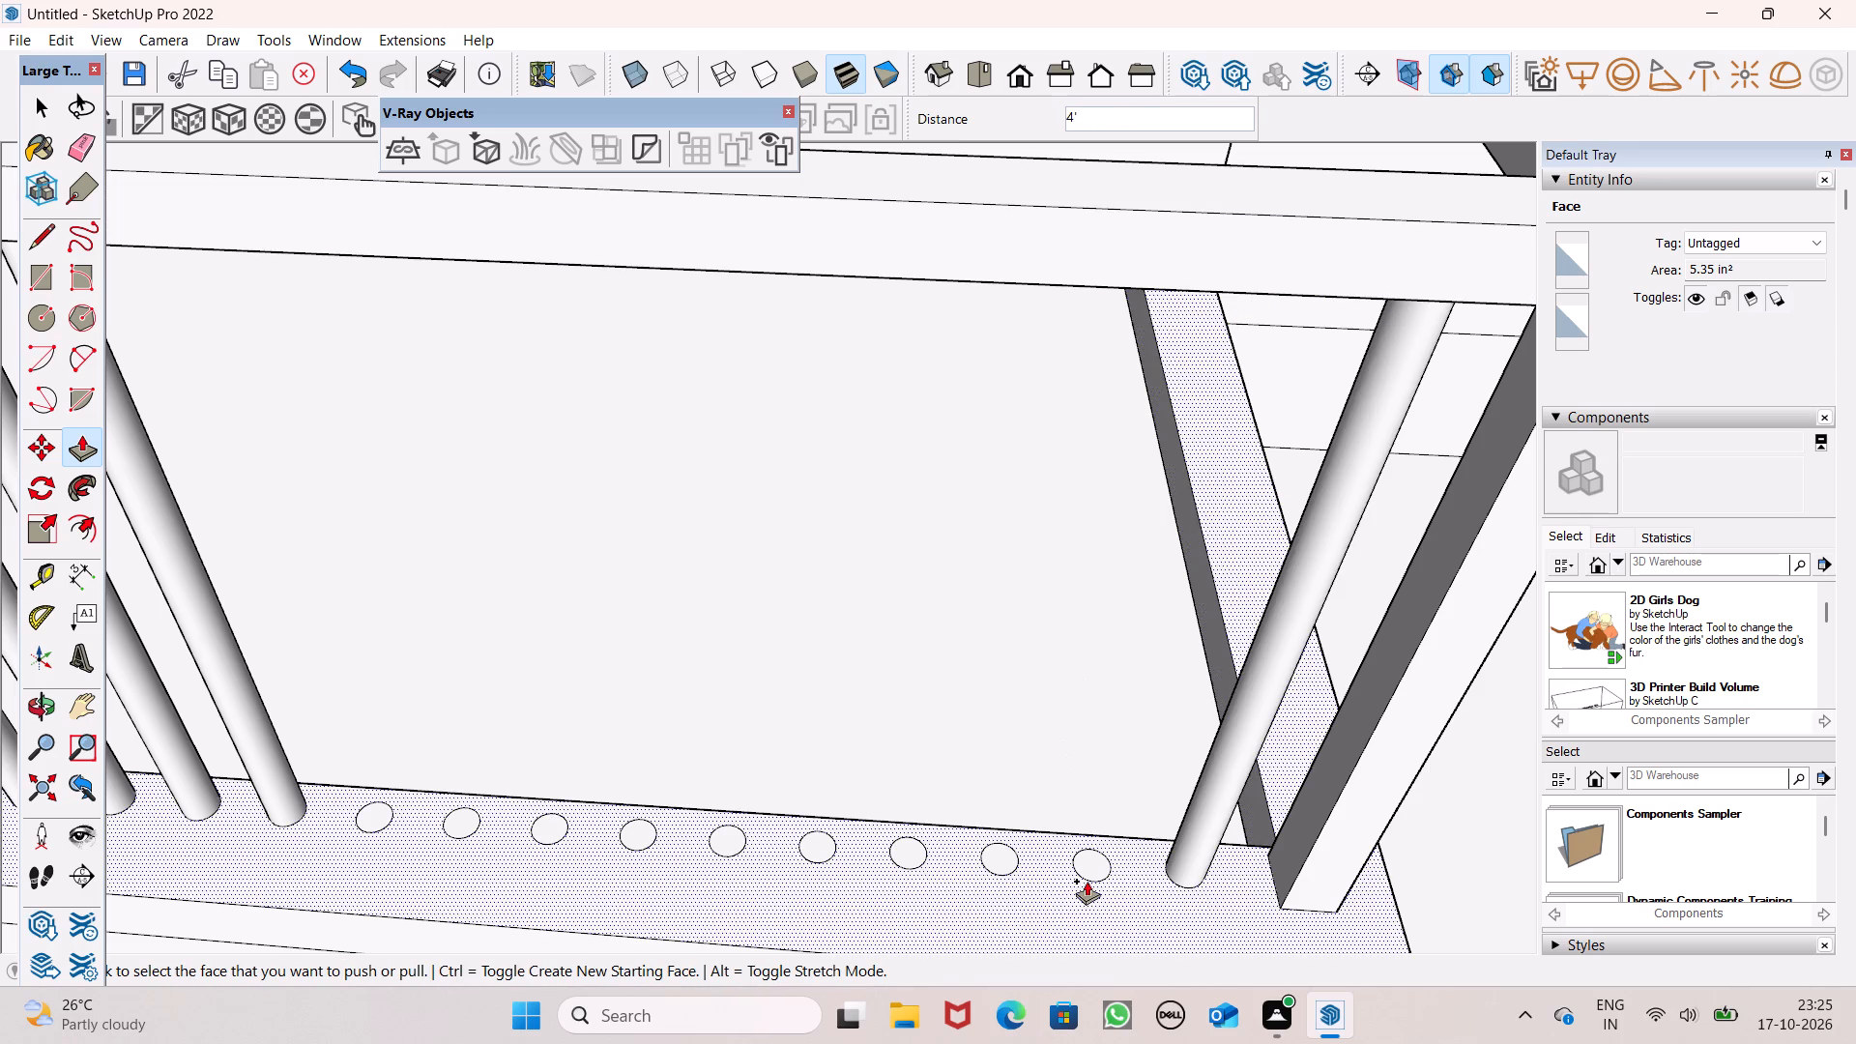
drag(1087, 869, 1228, 404)
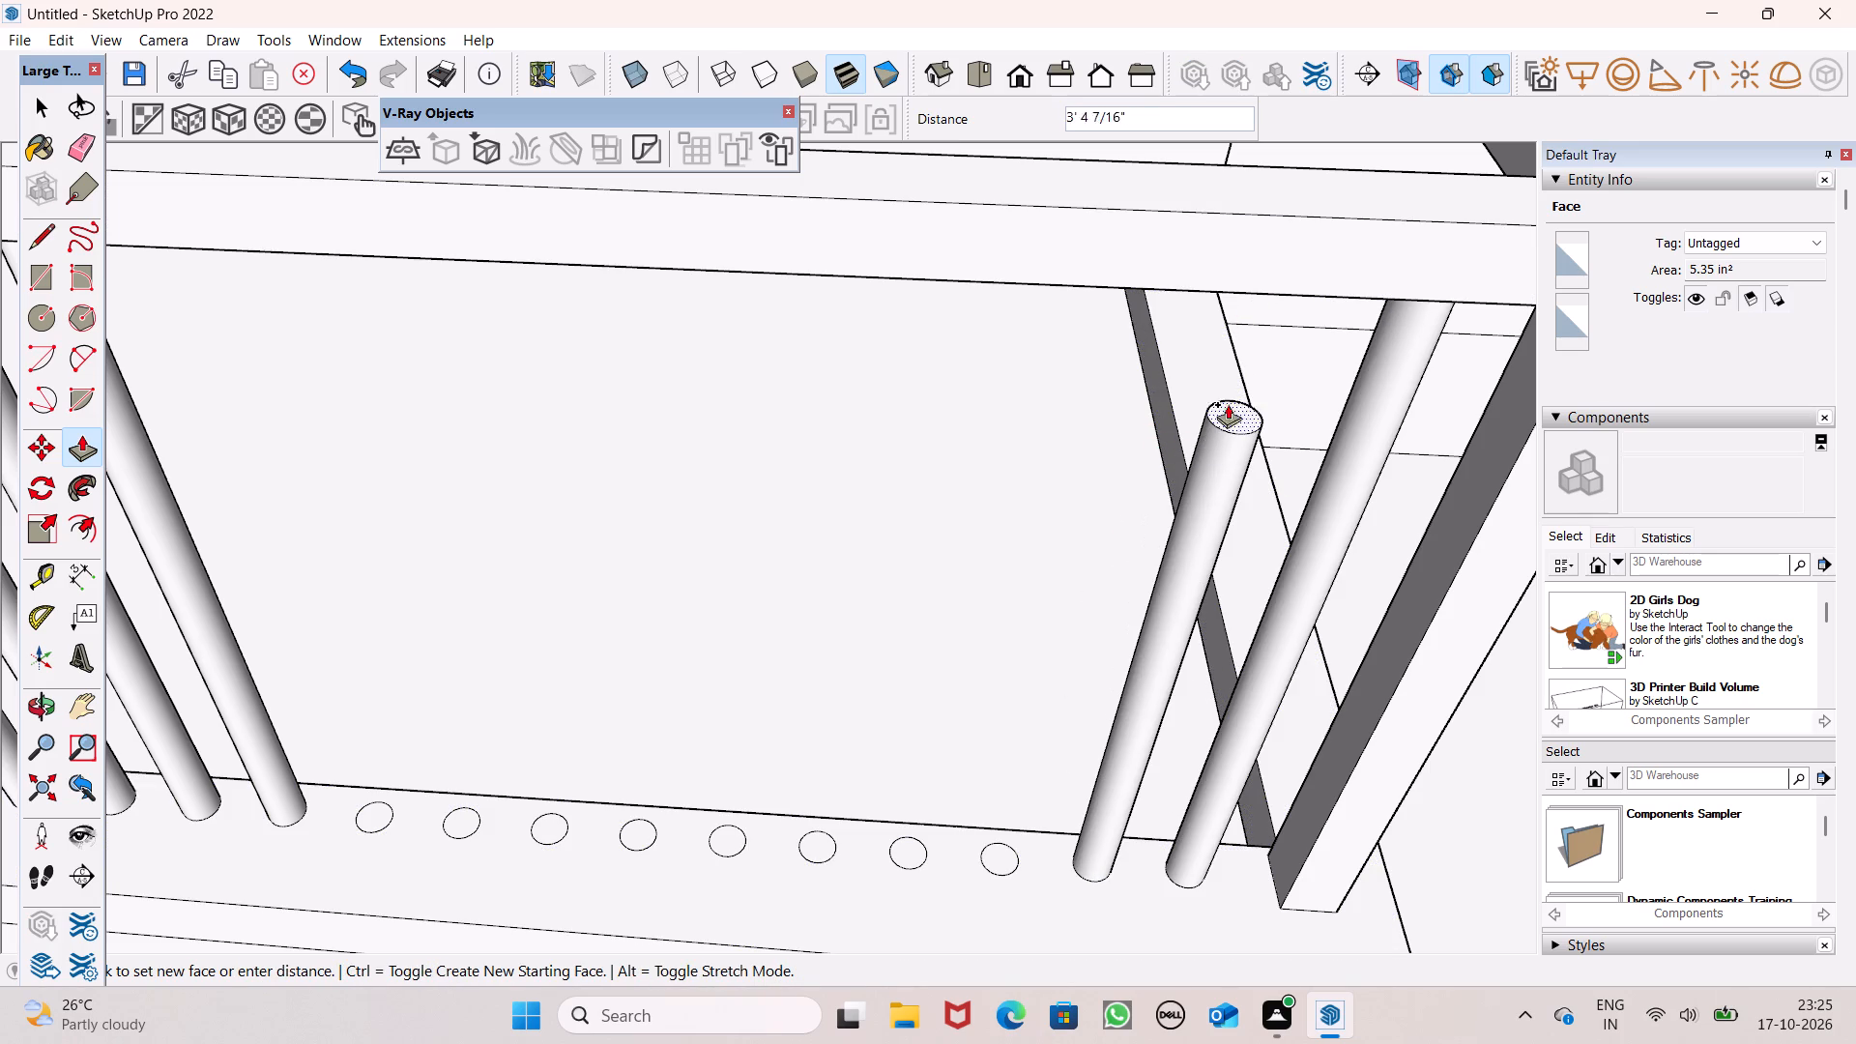
drag(1228, 404, 1267, 271)
Push/Pull the third and fourth circles from the far corner post up to the upper rail, raising the third about 4' 1".
scroll(1345, 308, down, 4)
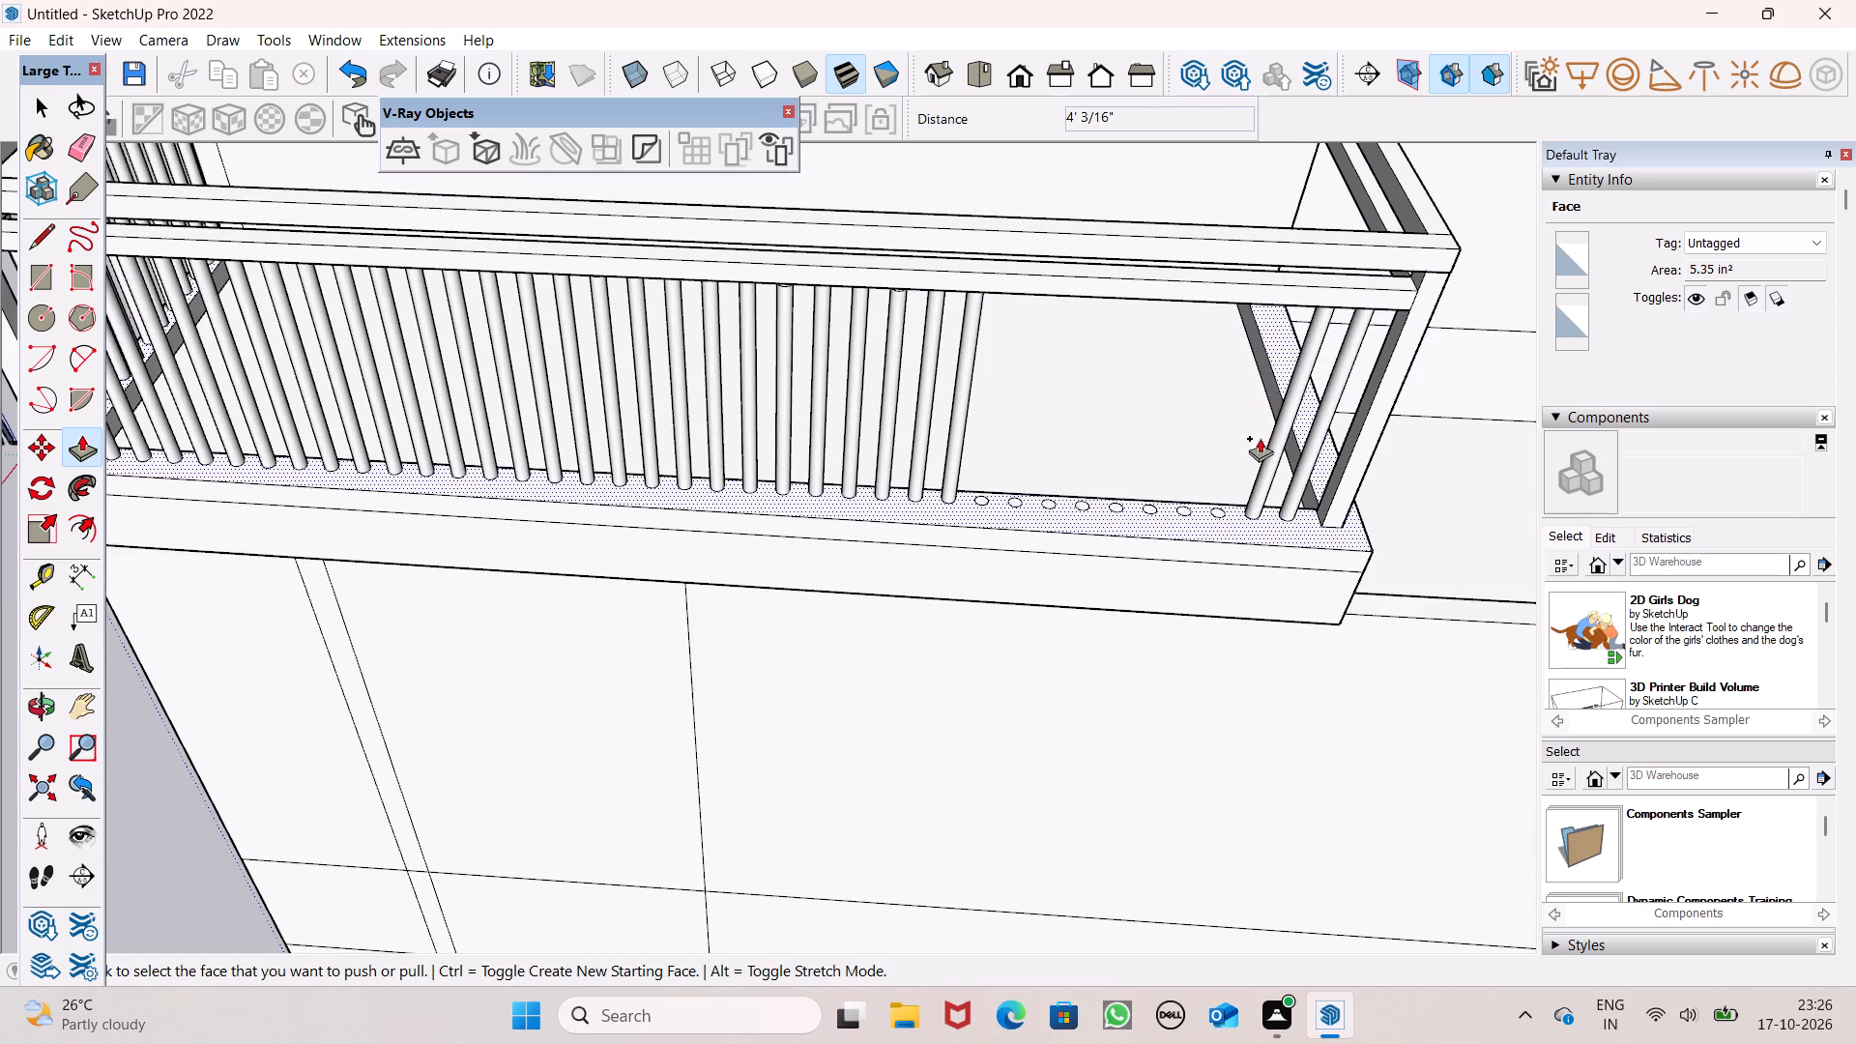
scroll(1212, 499, up, 6)
scroll(1225, 523, down, 5)
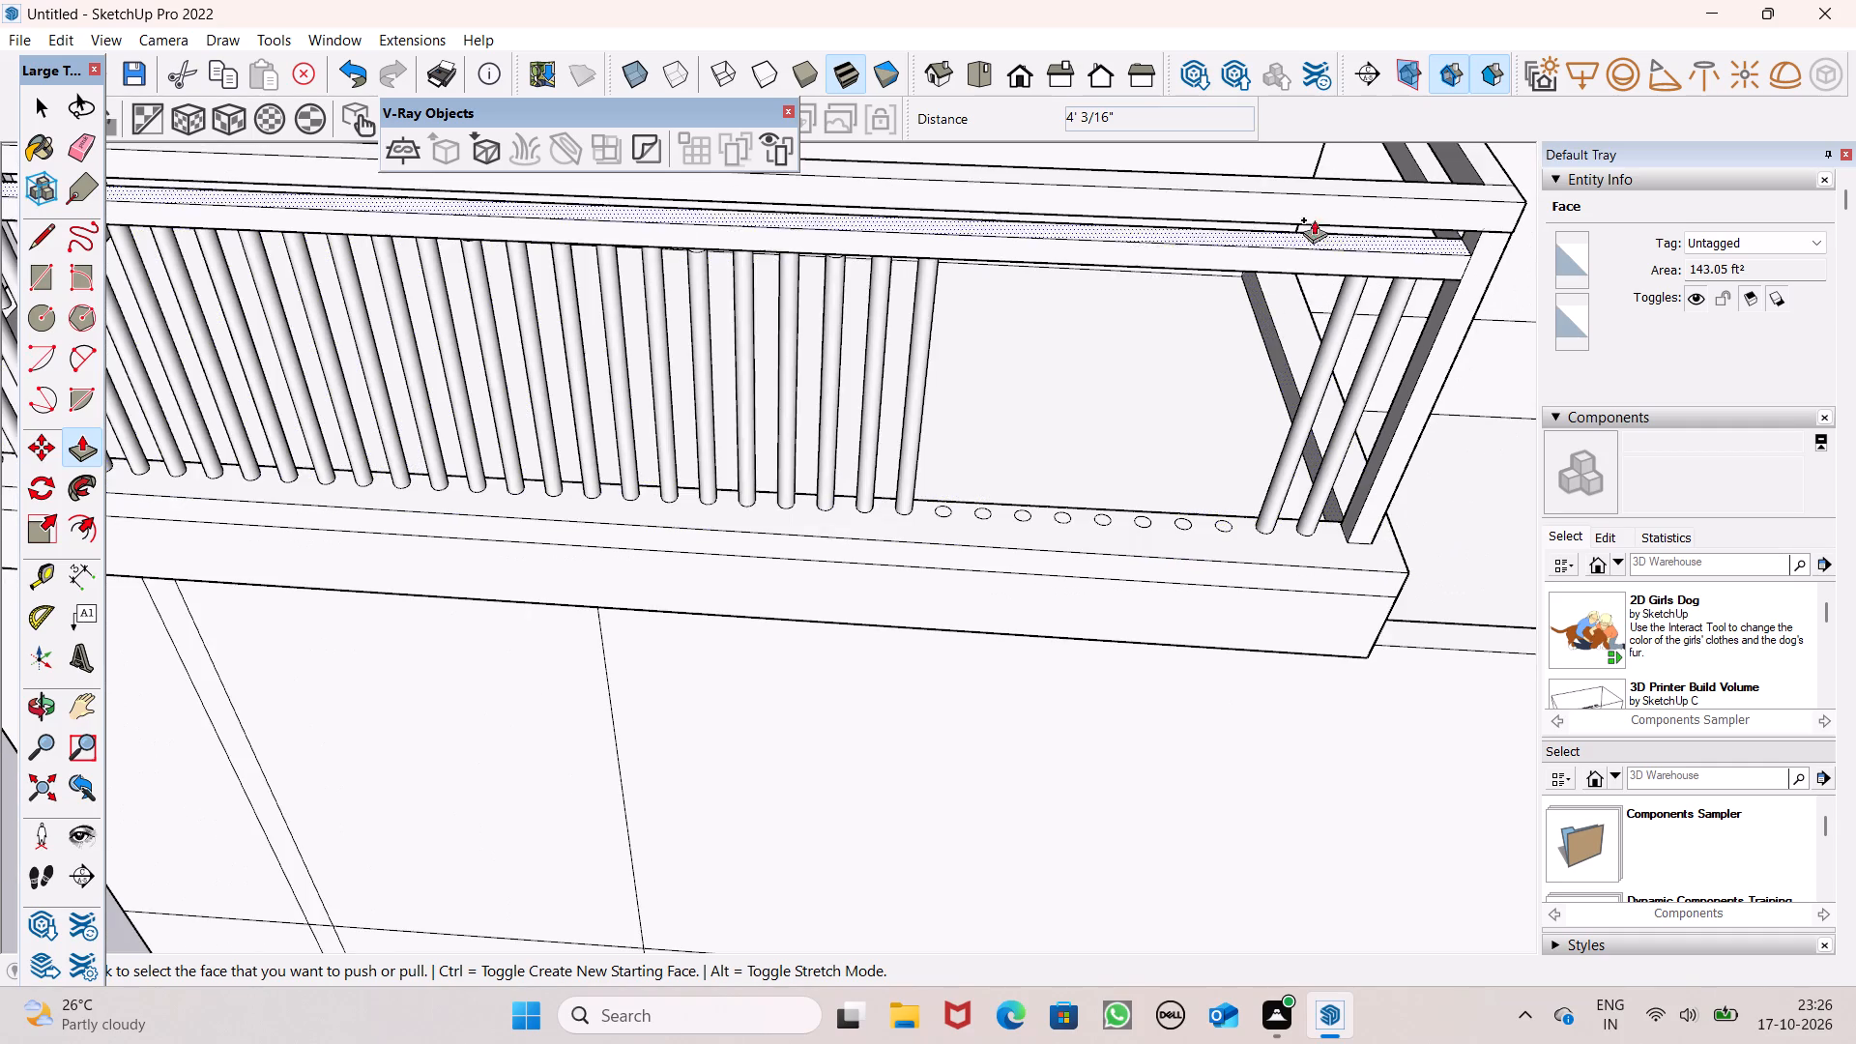
scroll(1316, 212, up, 5)
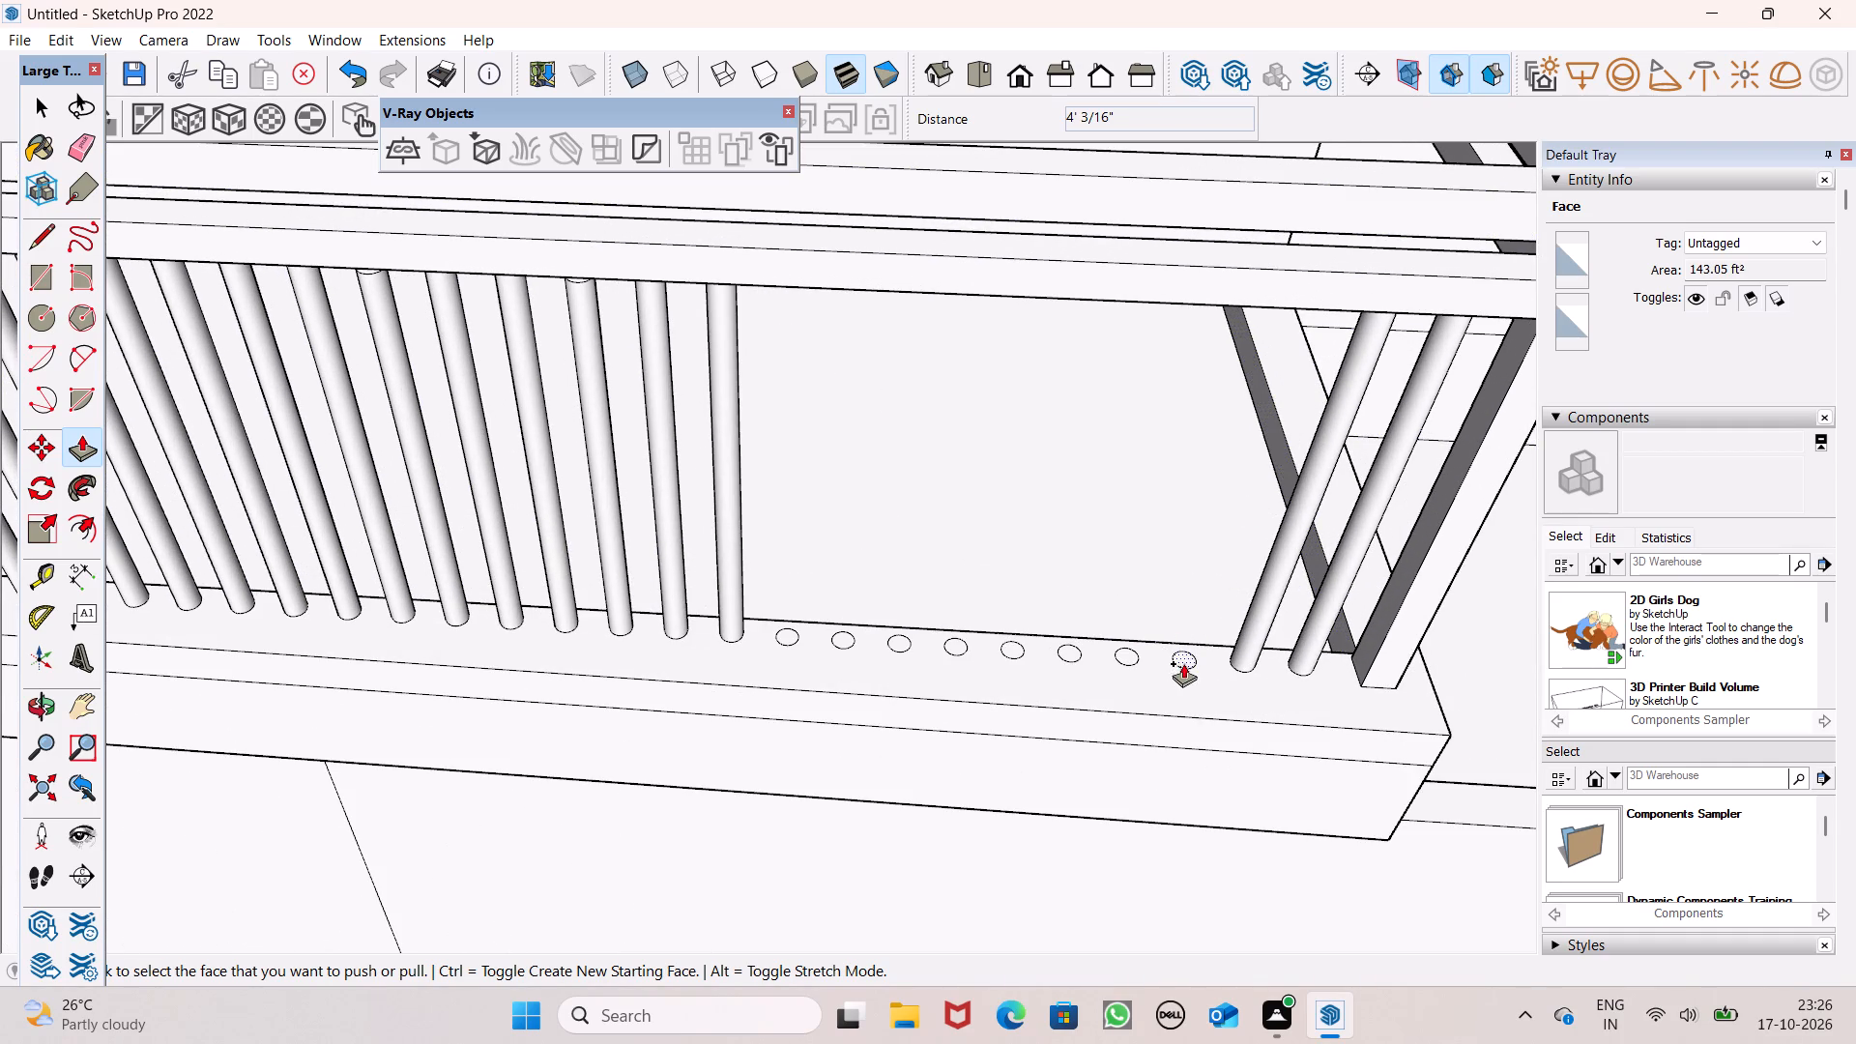
drag(1182, 654, 1248, 384)
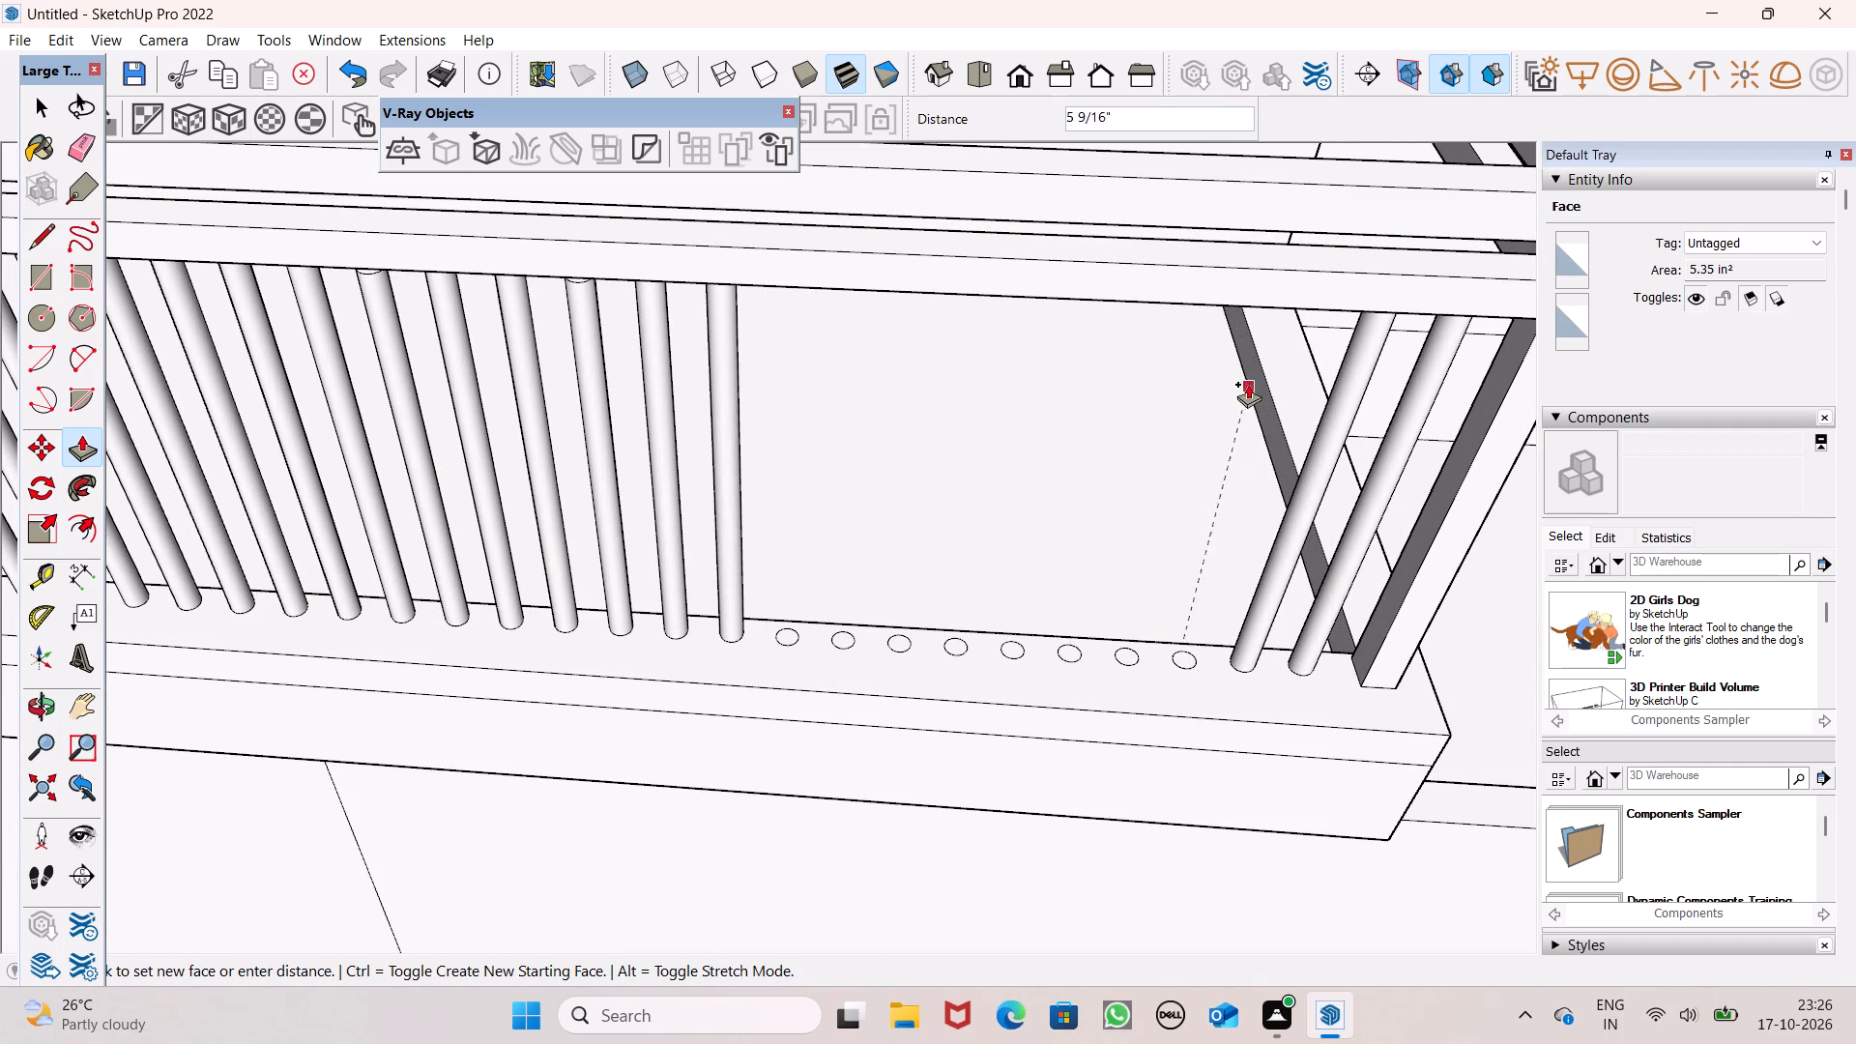
drag(1248, 384, 1312, 283)
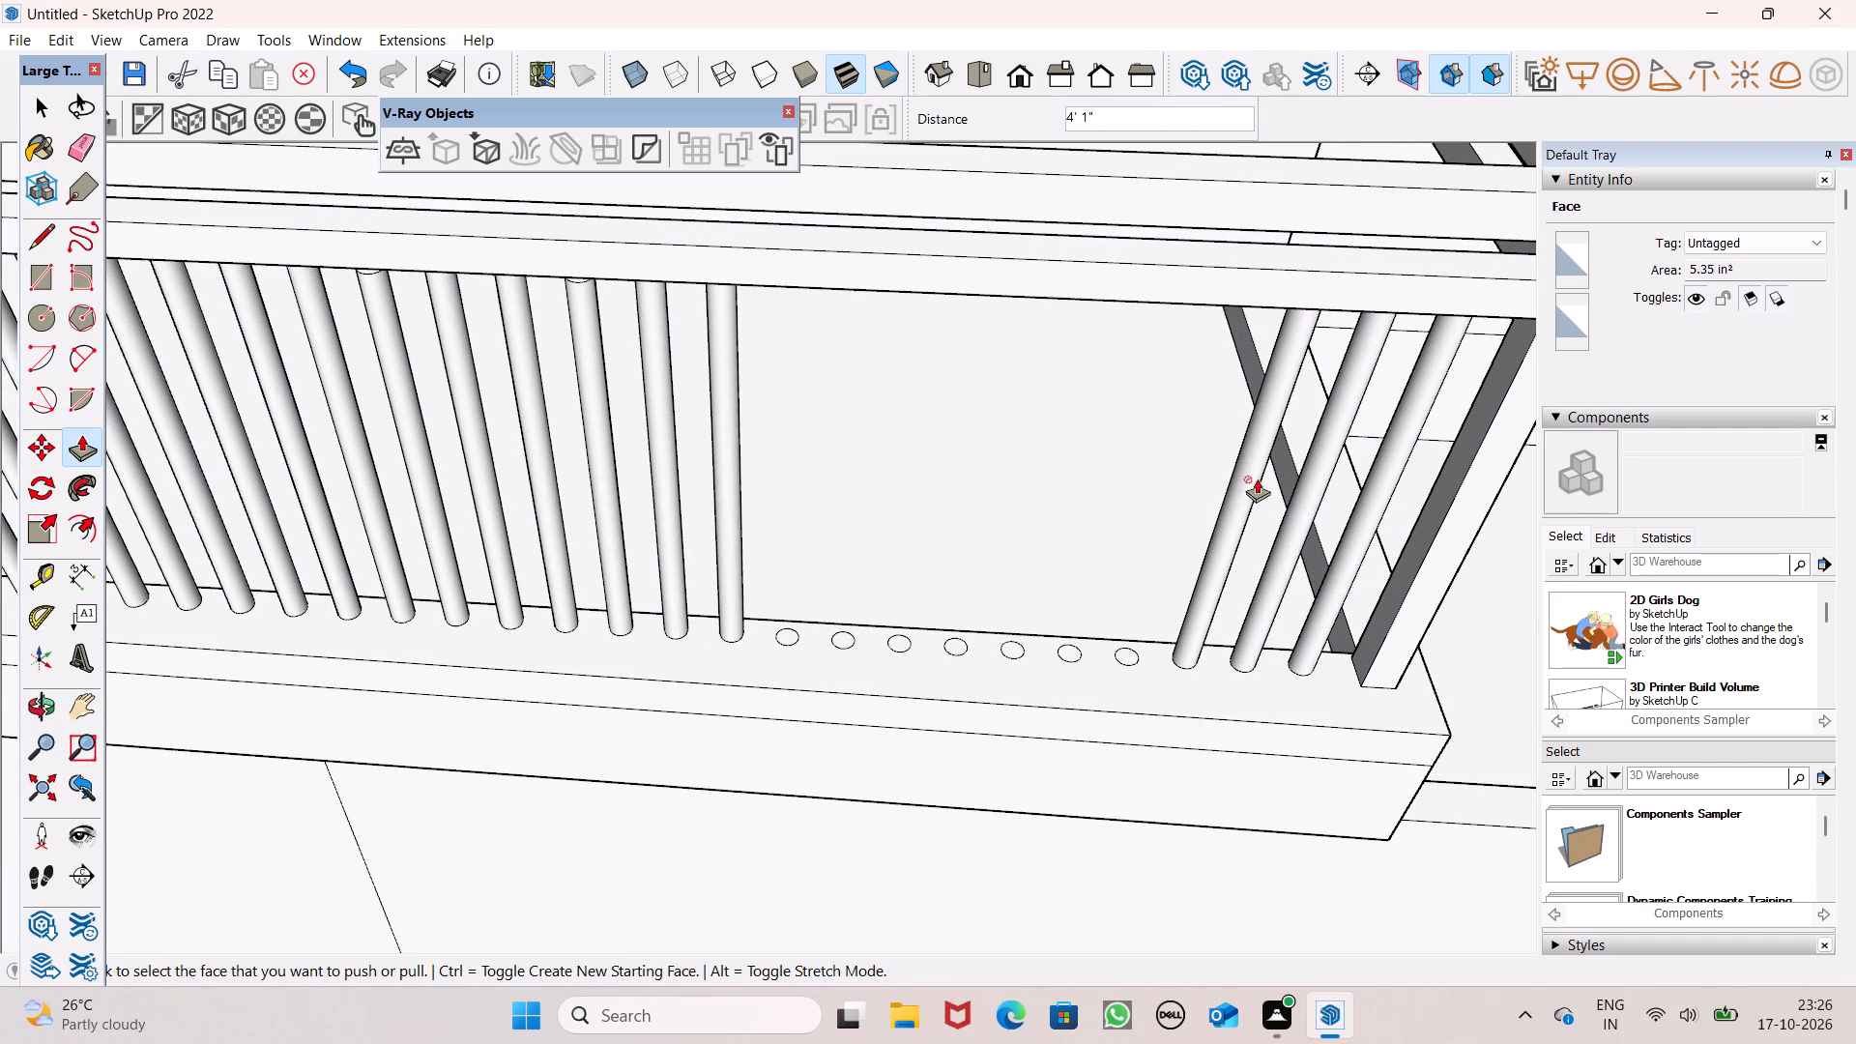
drag(1125, 649, 1138, 624)
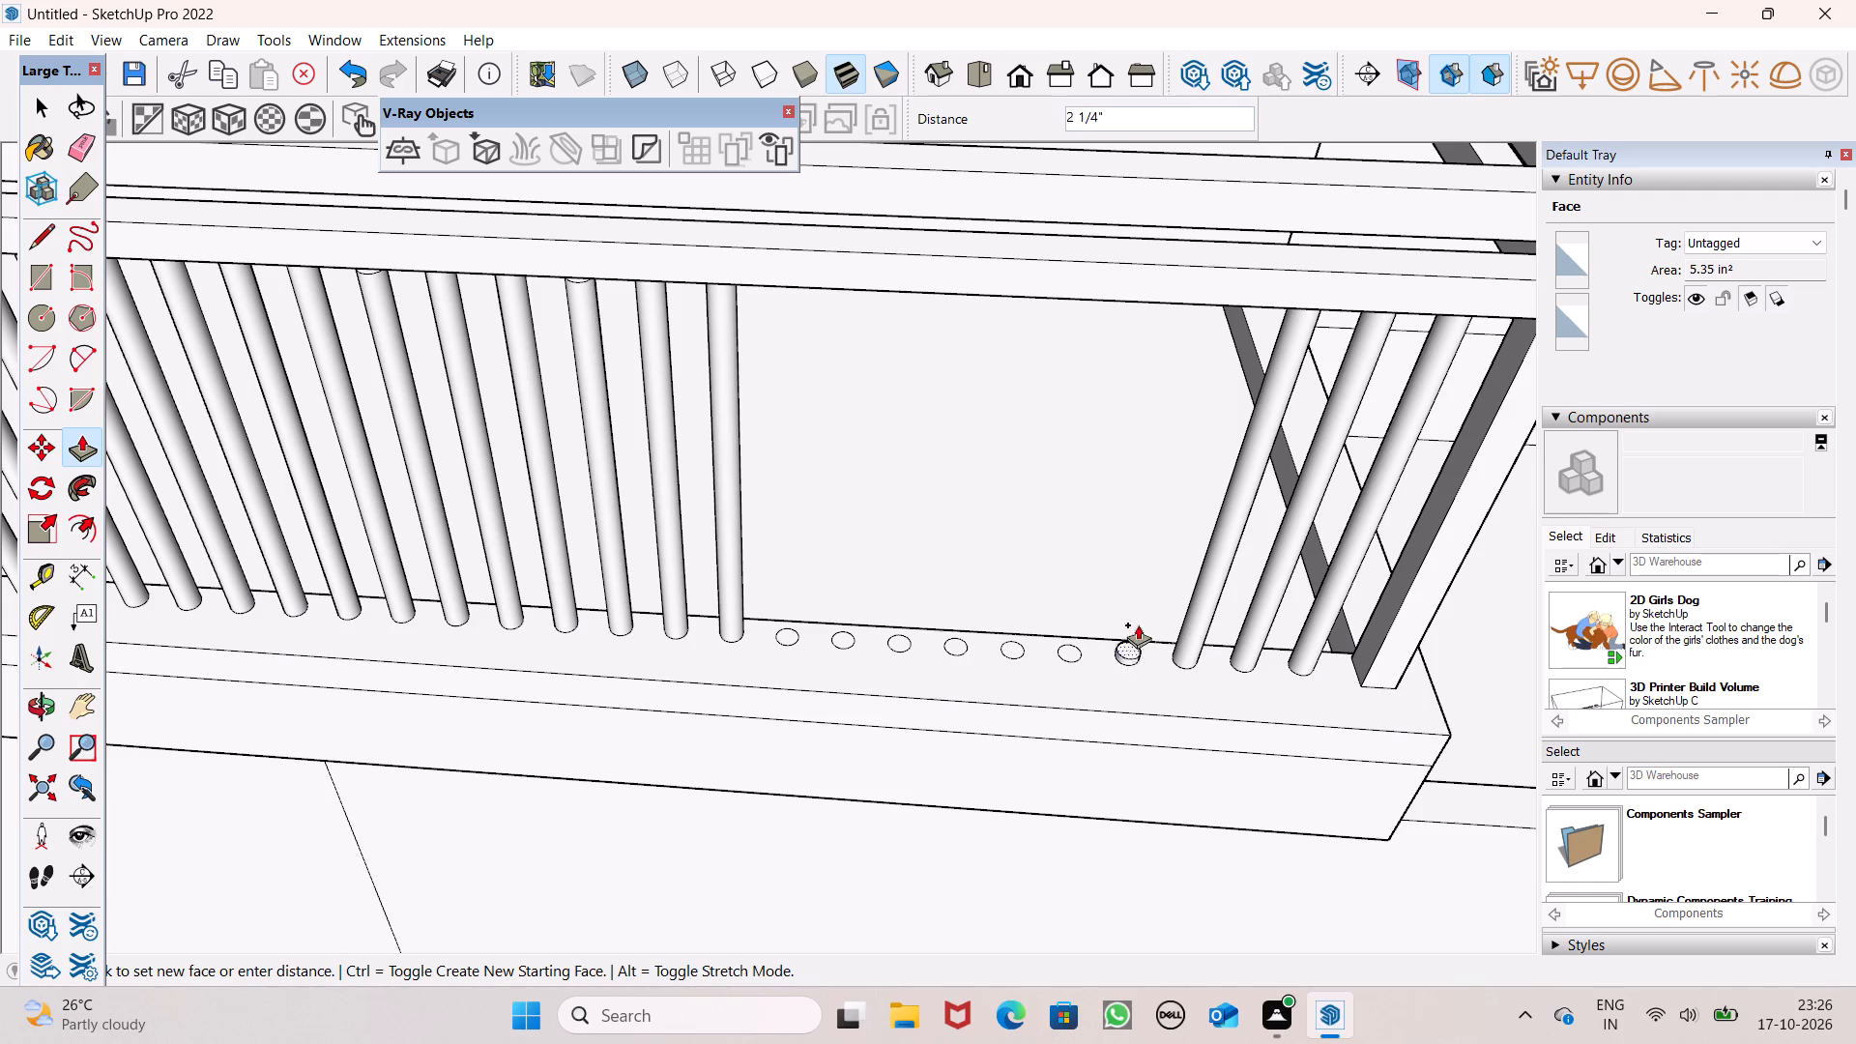
drag(1138, 624, 1266, 285)
Push/Pull the fifth, sixth and seventh circles from the far post up to the upper rail, the first two about 4' 1 7/16" and 4' 1".
drag(1072, 651, 1077, 634)
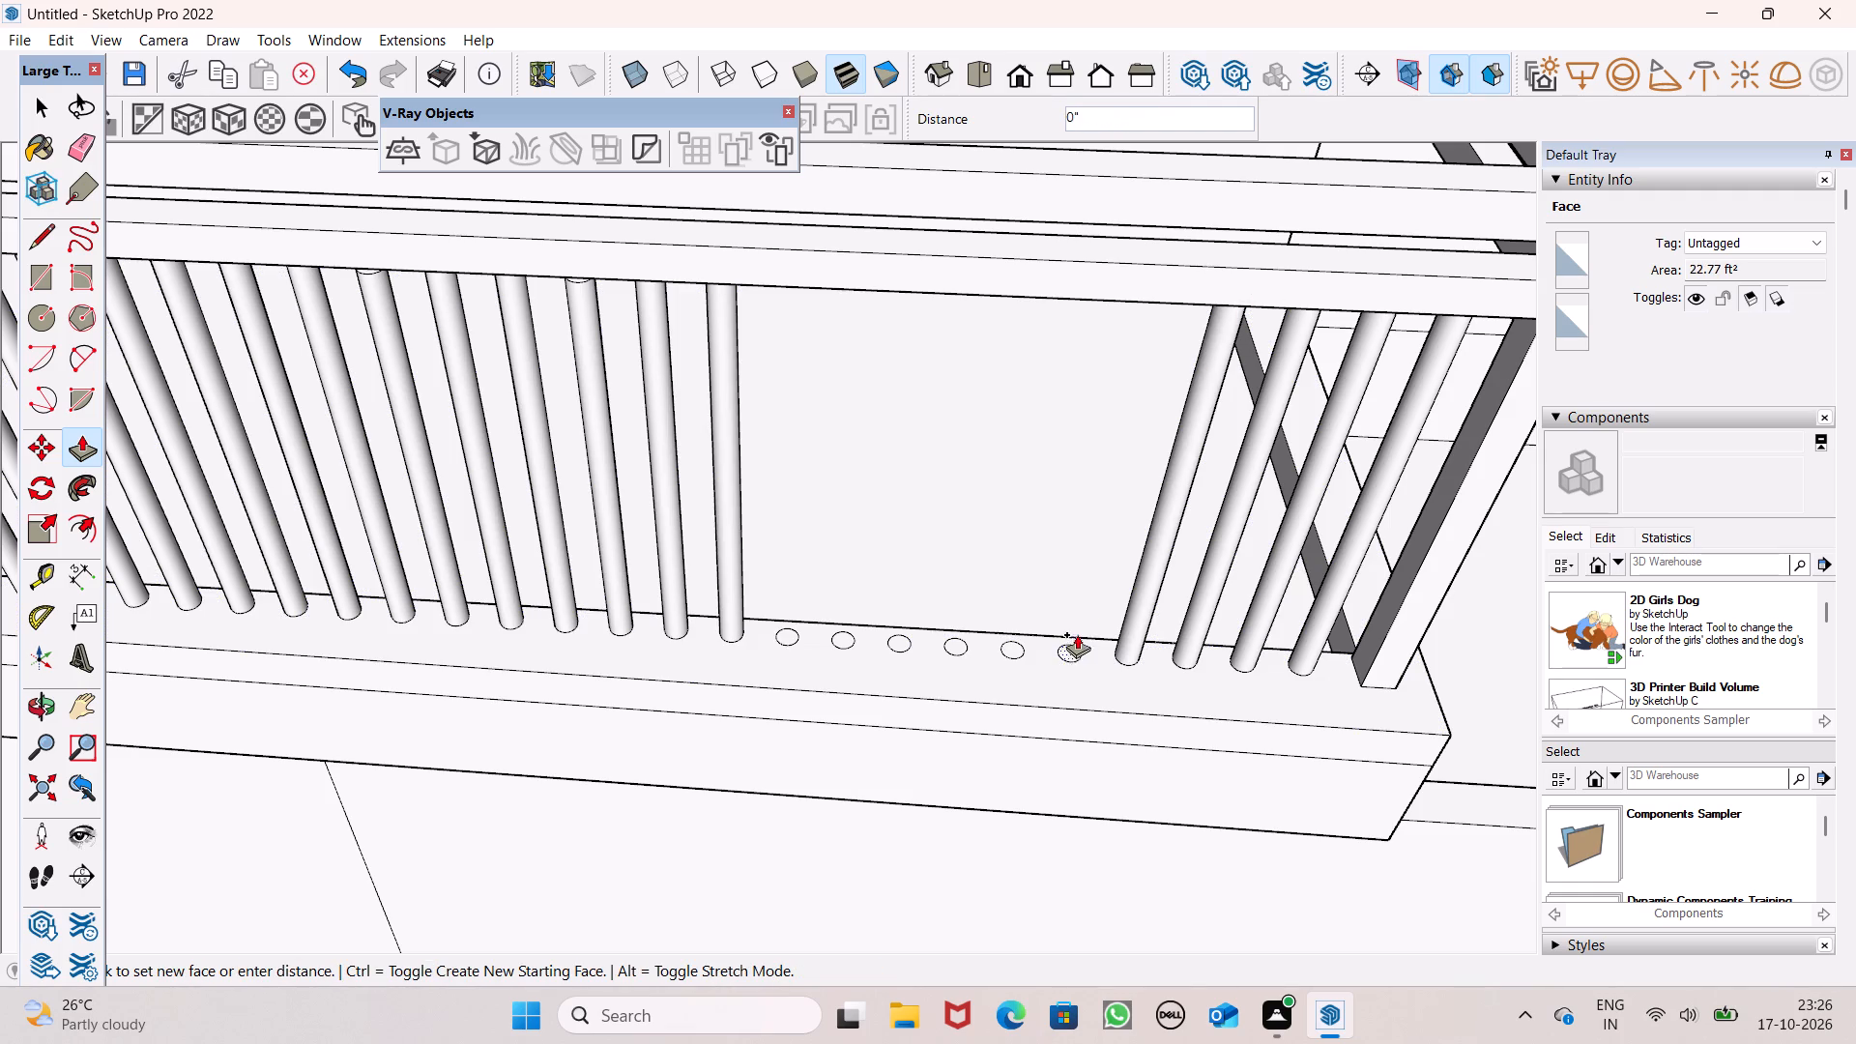
drag(1077, 634, 1159, 274)
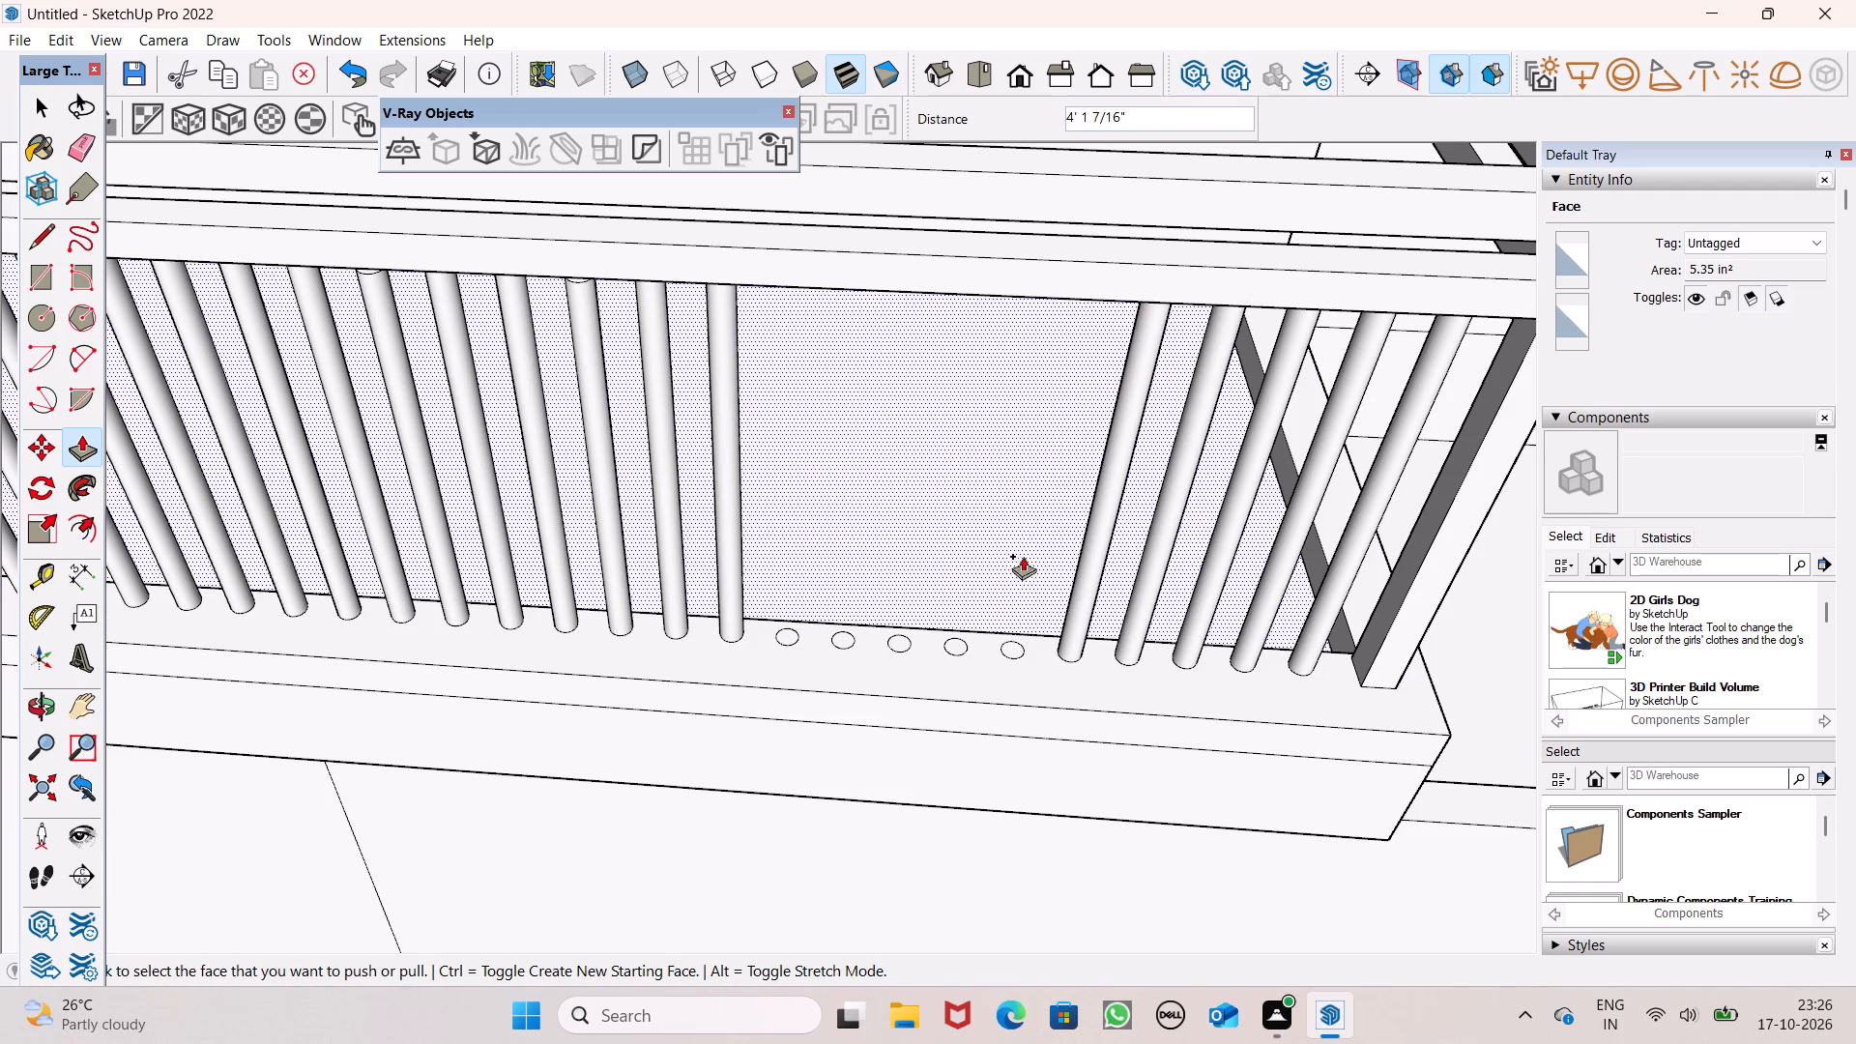
drag(1013, 651, 1072, 331)
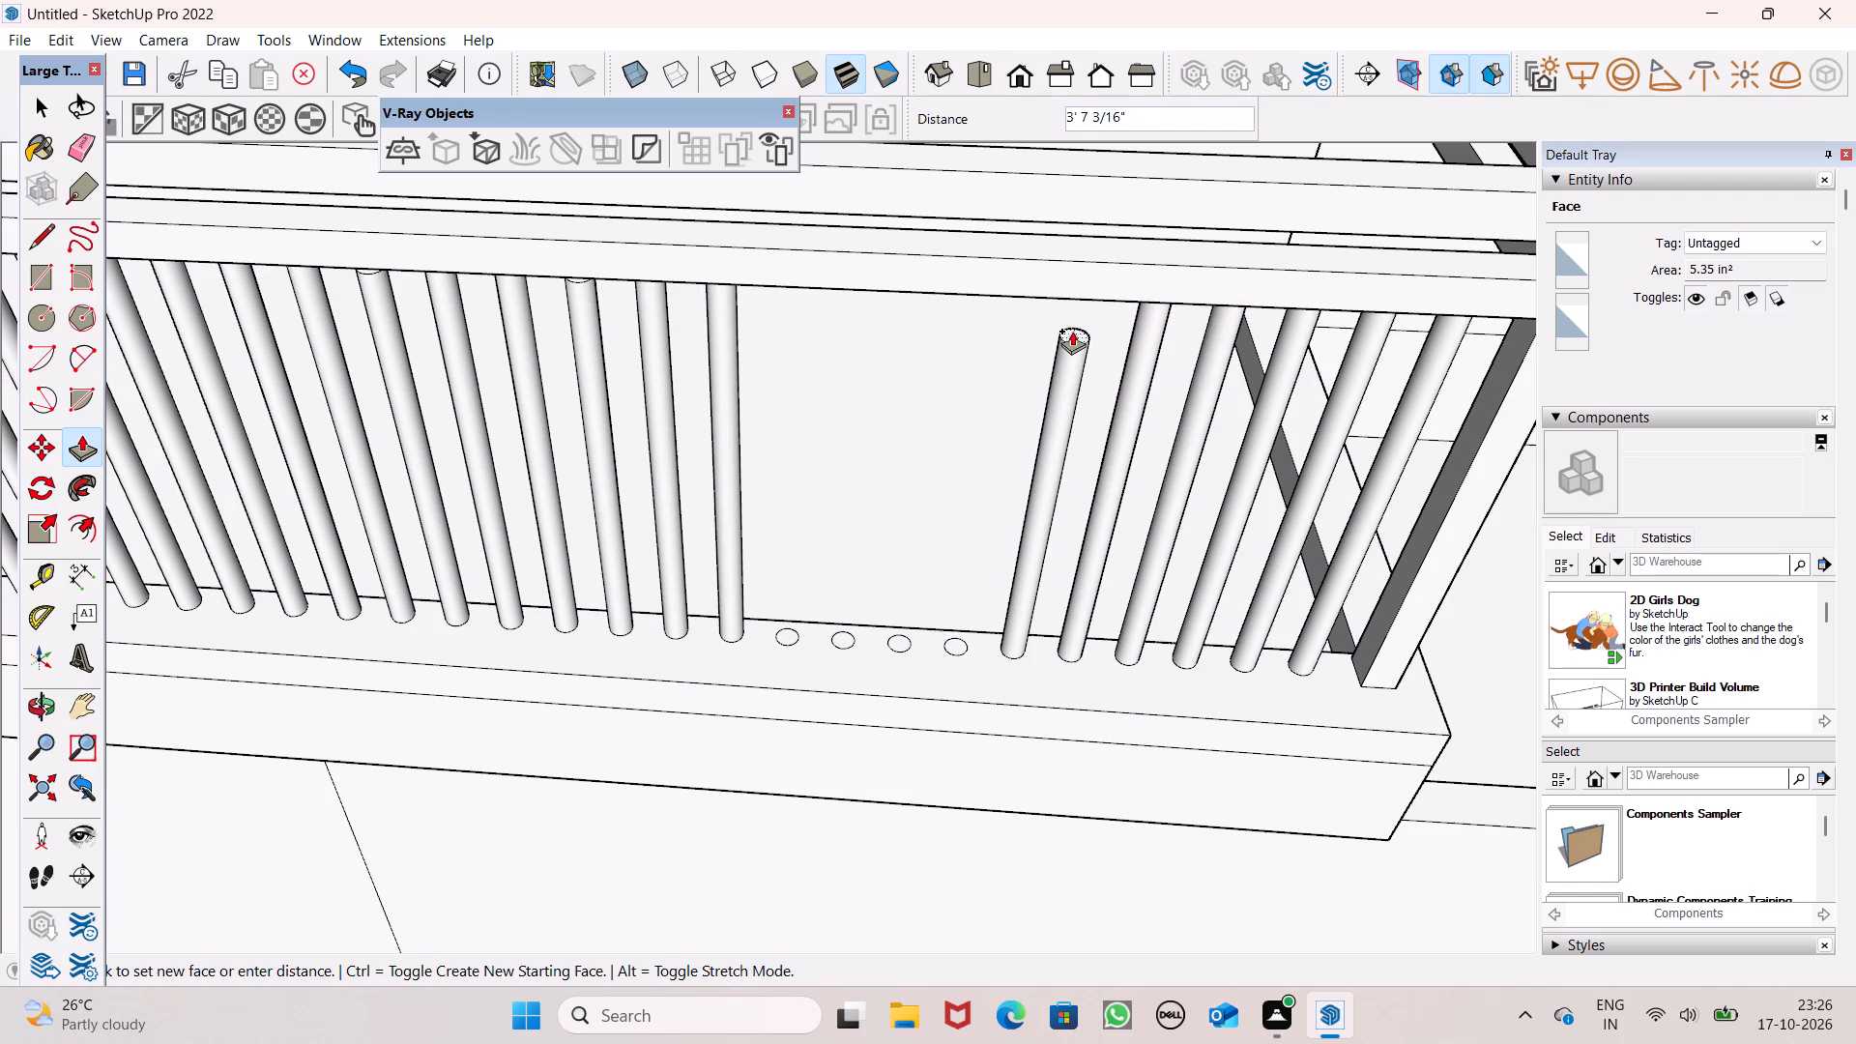
drag(1072, 331, 1110, 282)
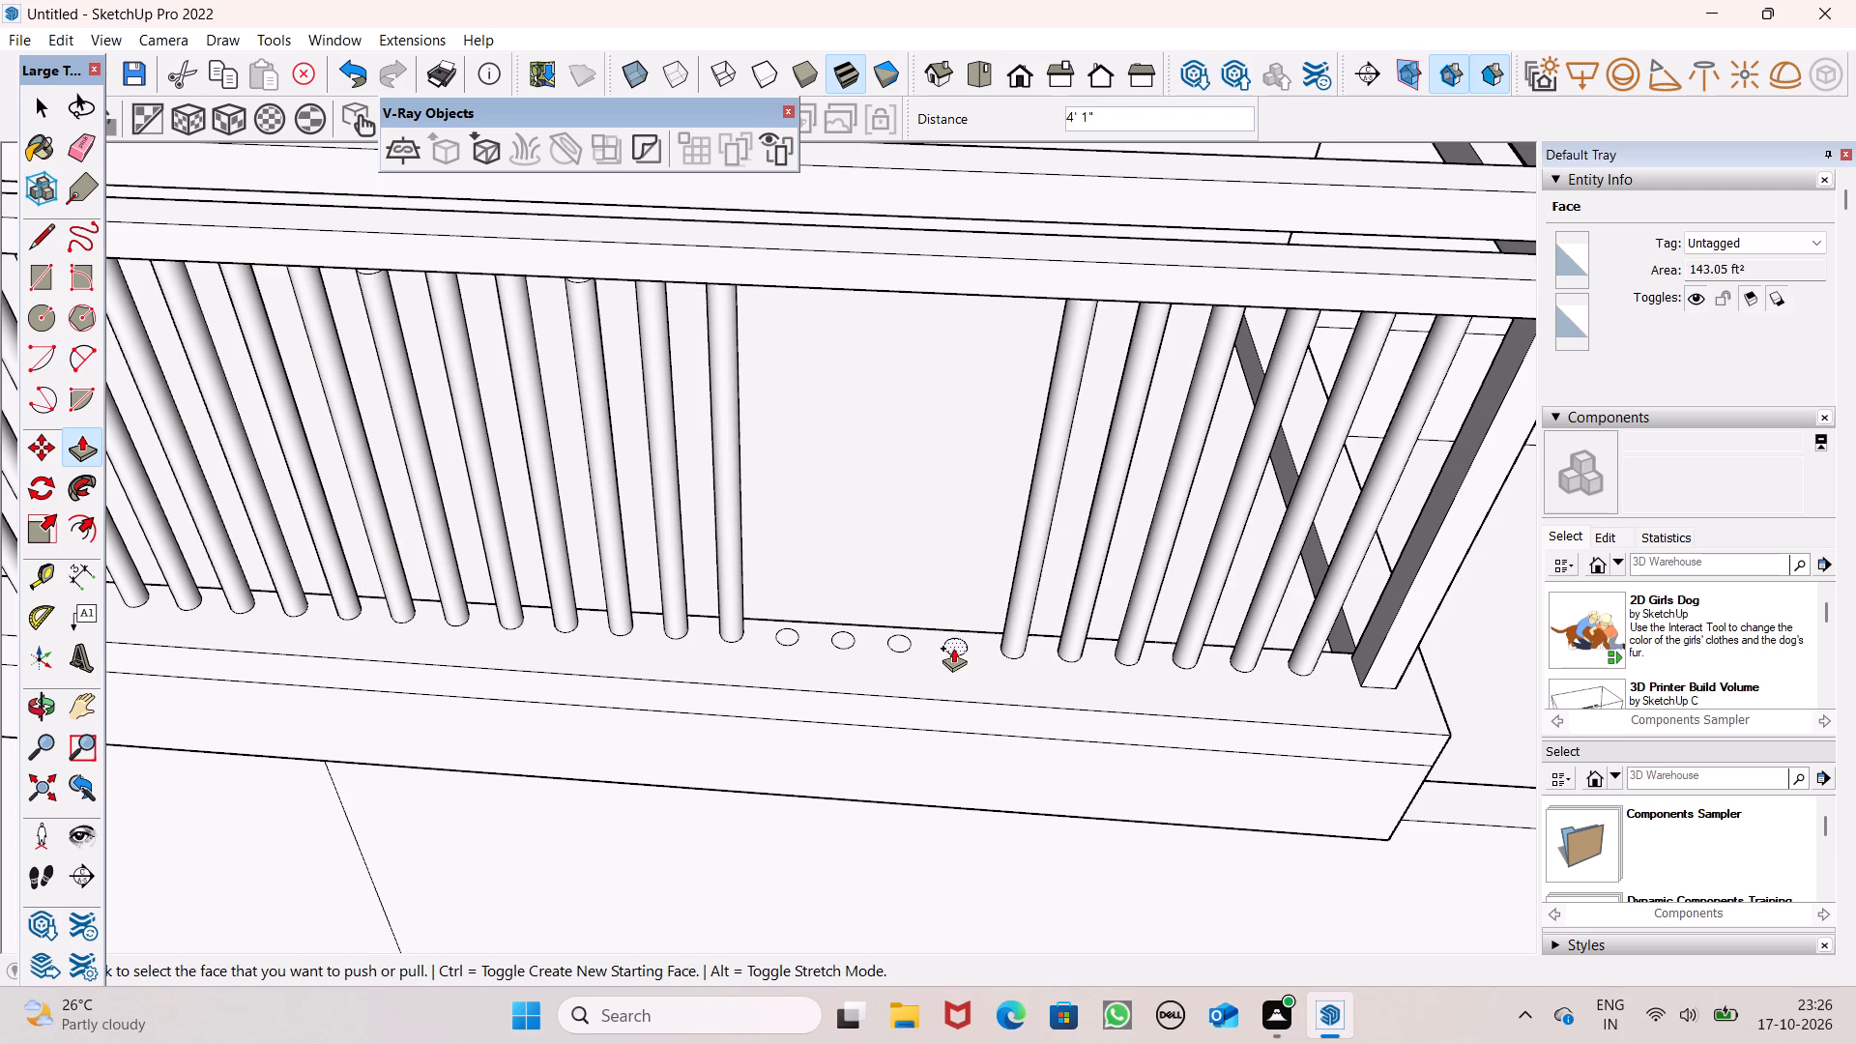
drag(953, 645, 1018, 283)
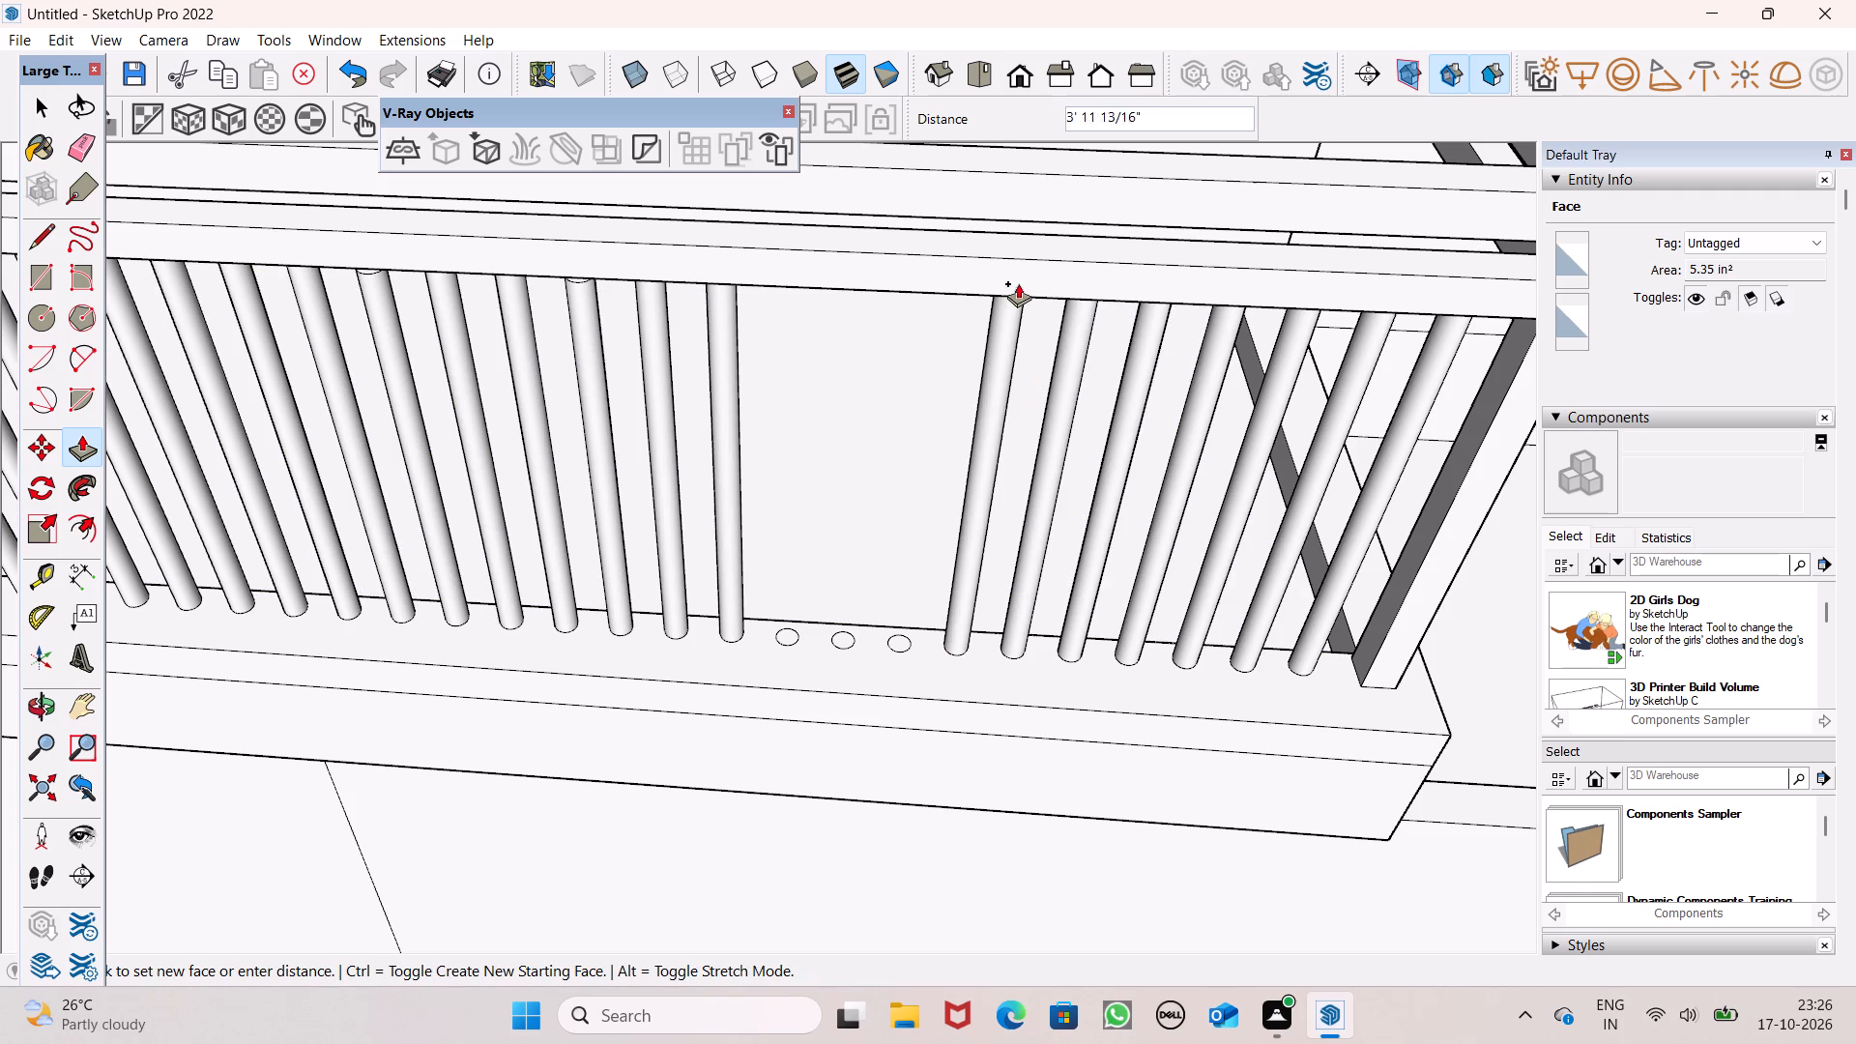
drag(1018, 283, 1025, 275)
Push/Pull the last three circles in the gap into balusters, the first about 3' 10 3/4" high and the last about 3' 11 7/8".
drag(899, 647, 901, 636)
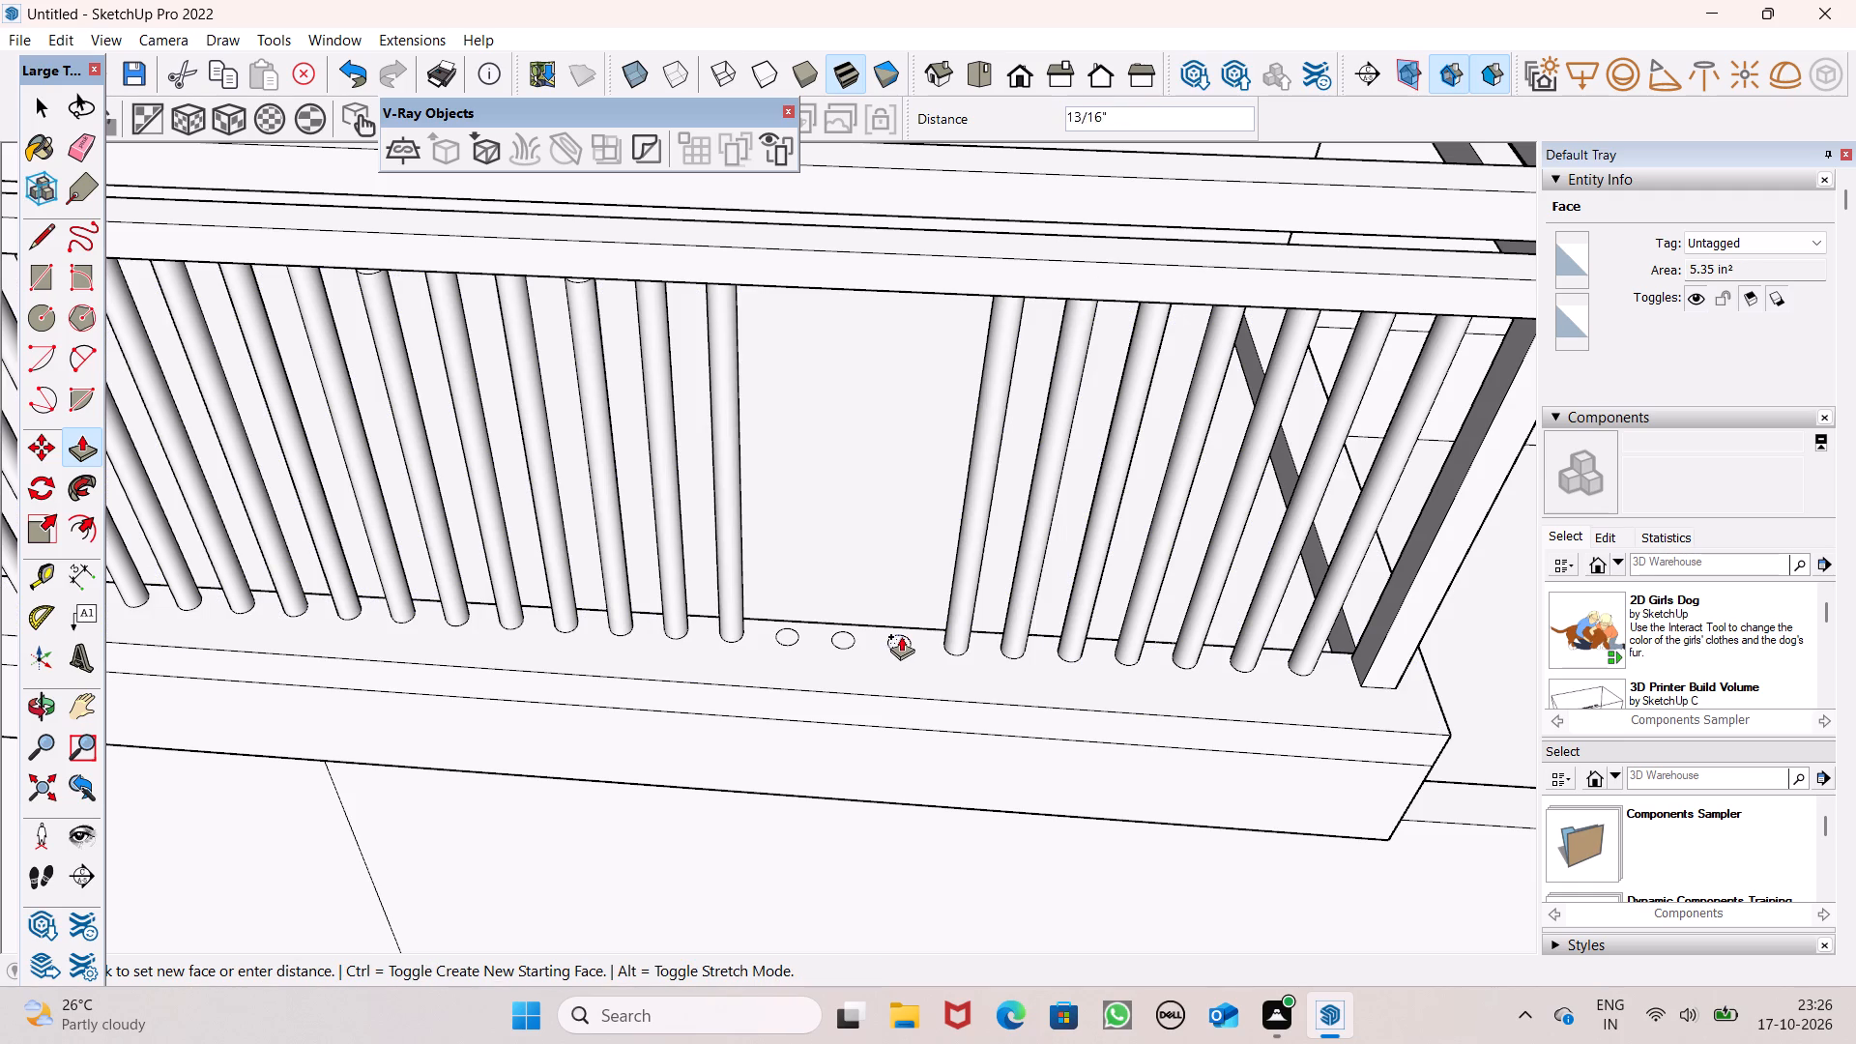
drag(901, 636, 935, 297)
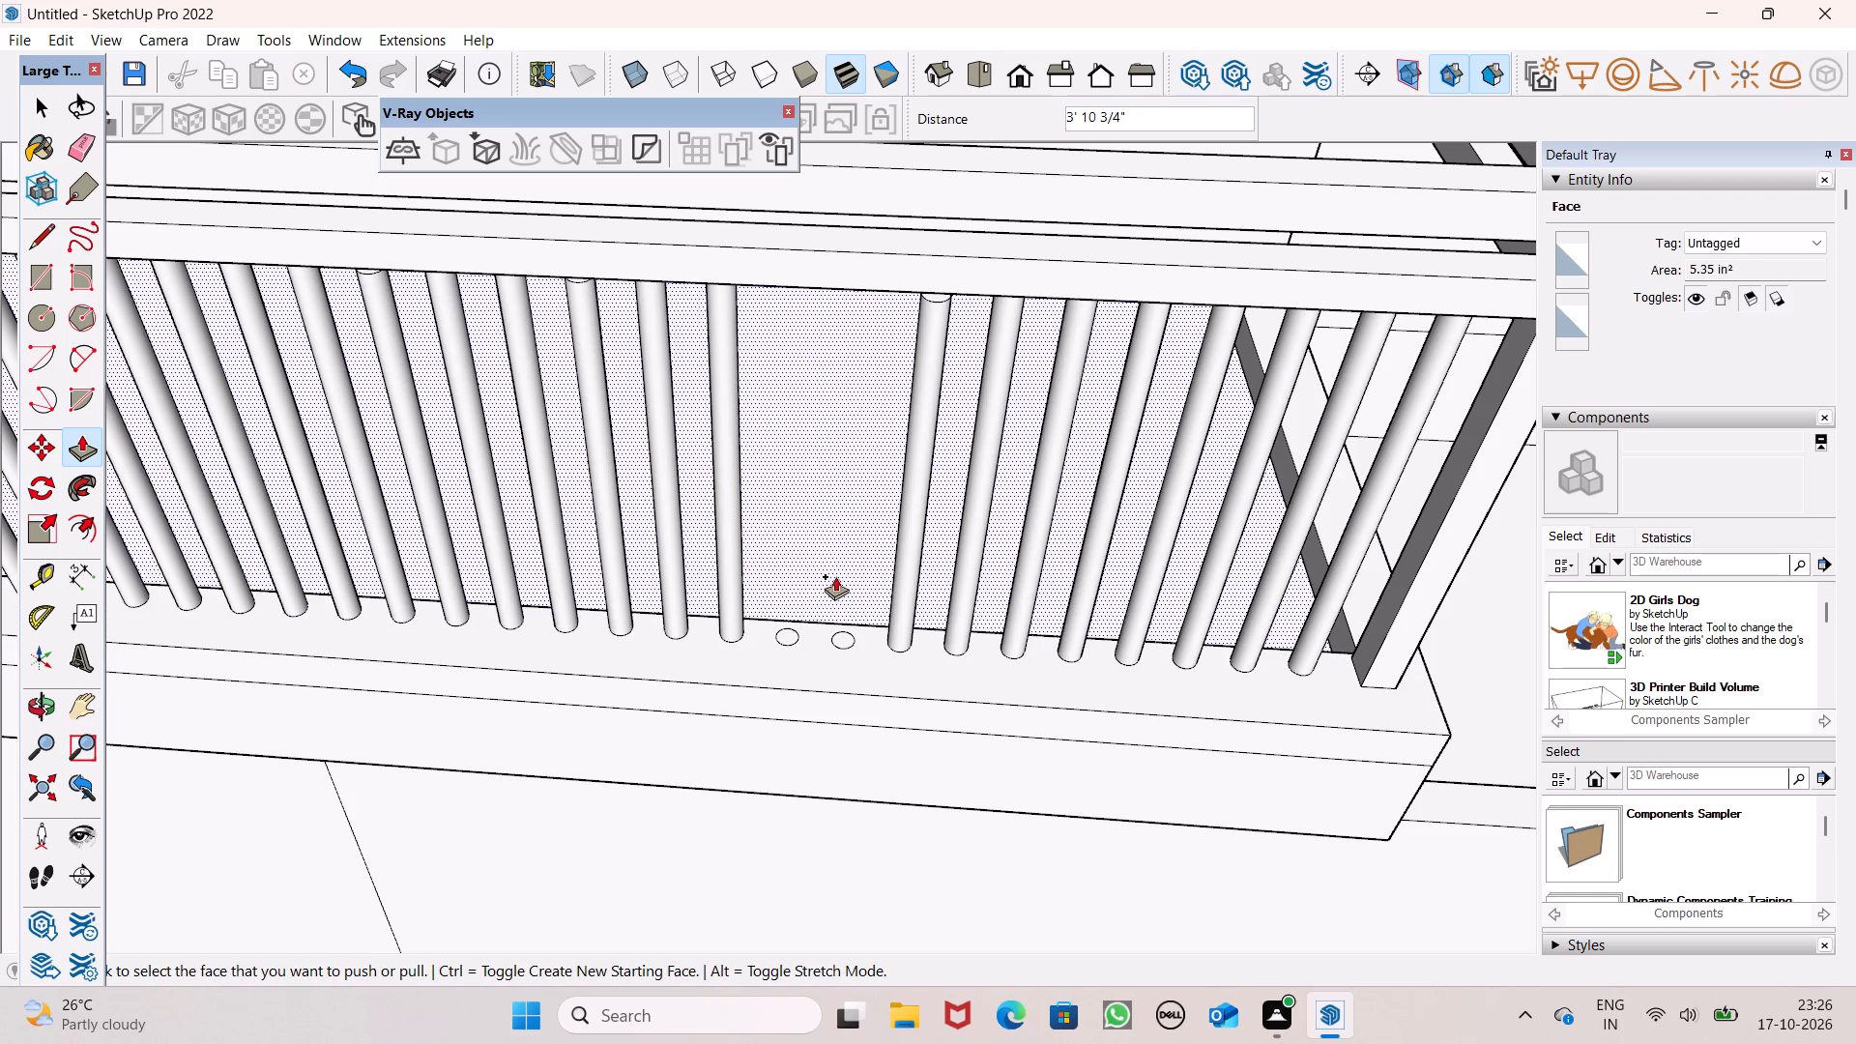
drag(842, 638, 892, 330)
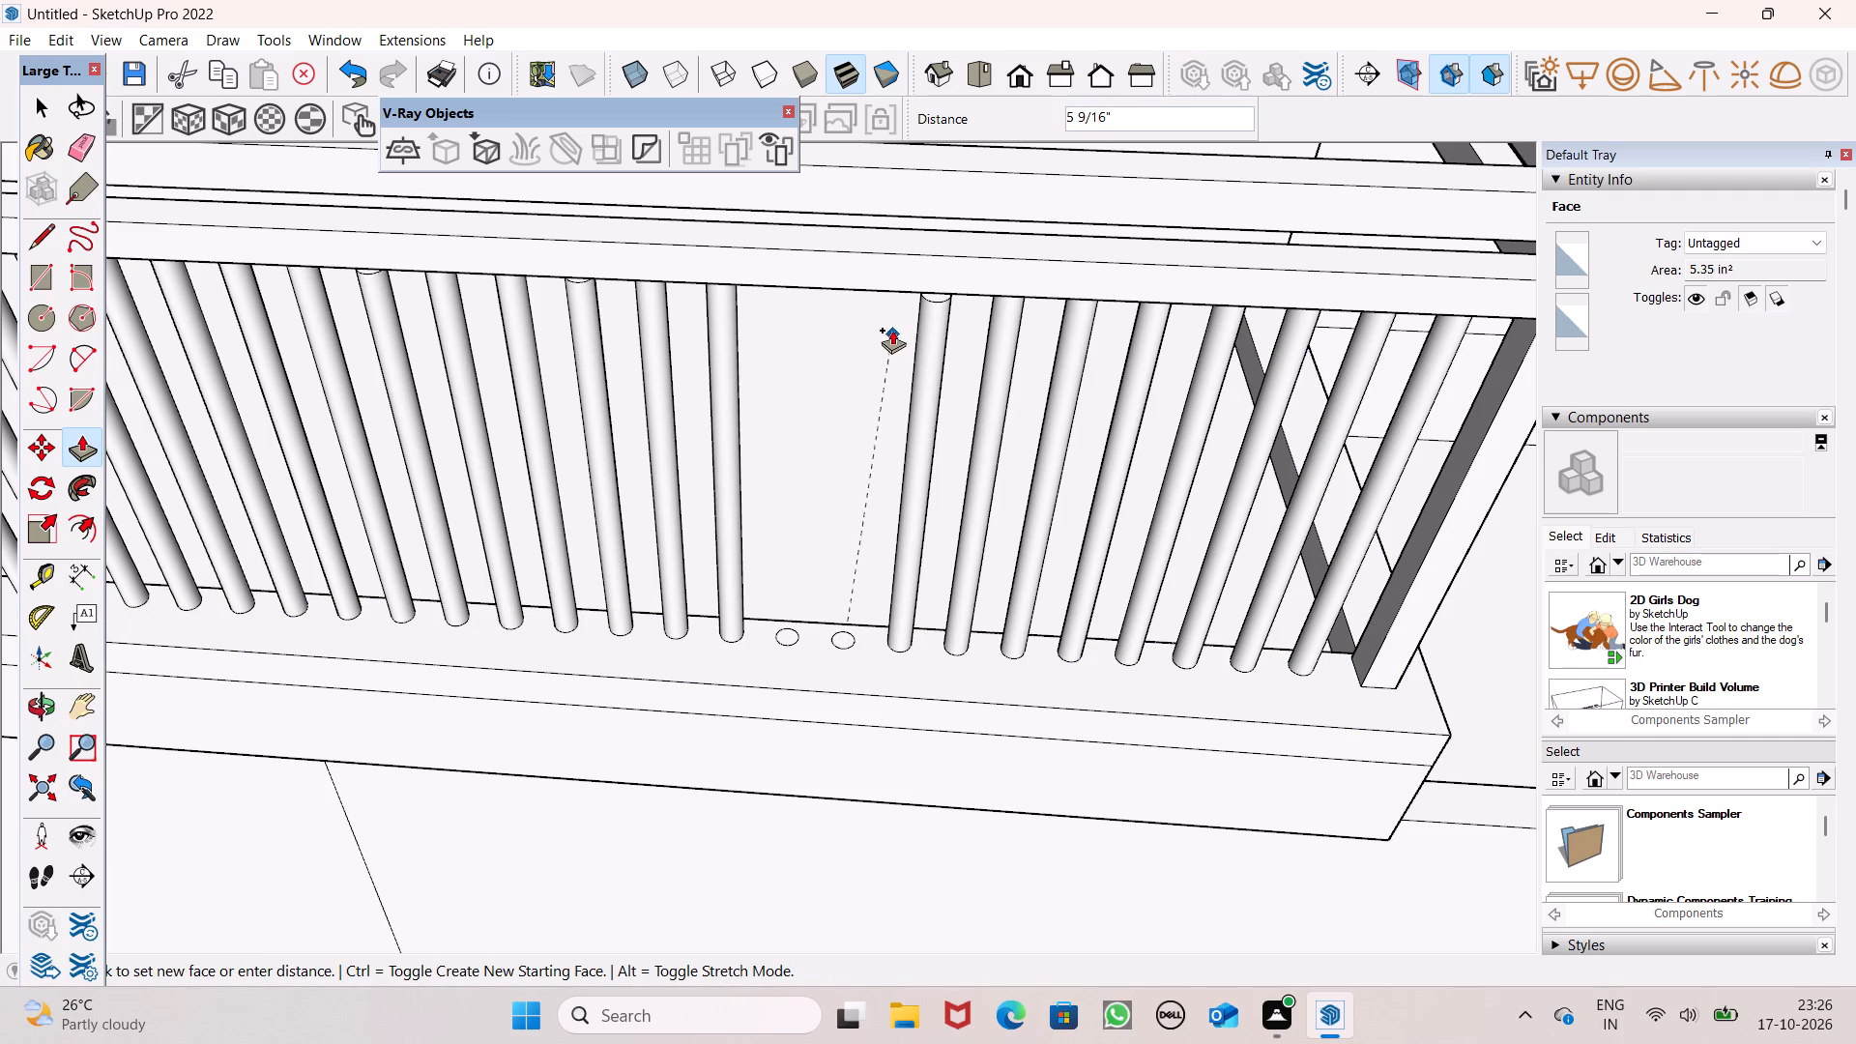
drag(892, 330, 875, 264)
drag(784, 634, 797, 530)
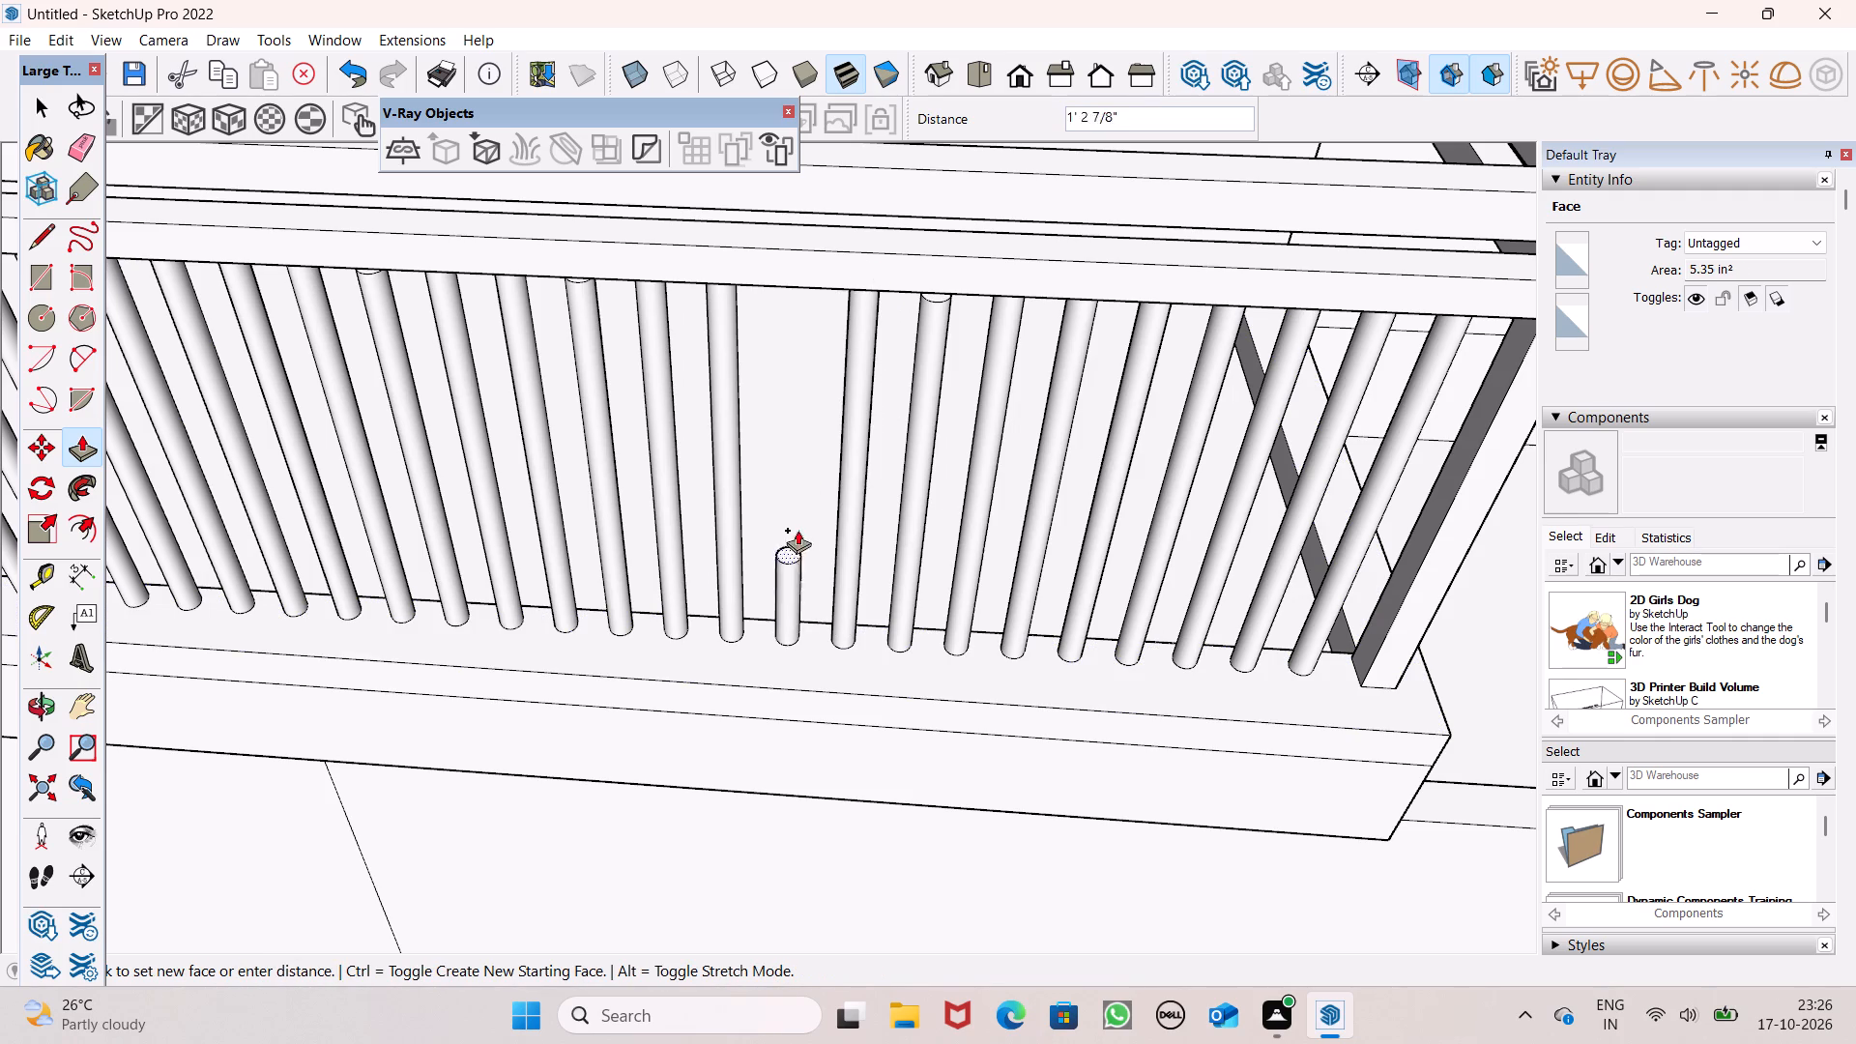
drag(797, 530, 800, 275)
Push/Pull the top of the short baluster nearest the far corner post up about 2 1/16" to meet the upper rail.
scroll(831, 373, down, 10)
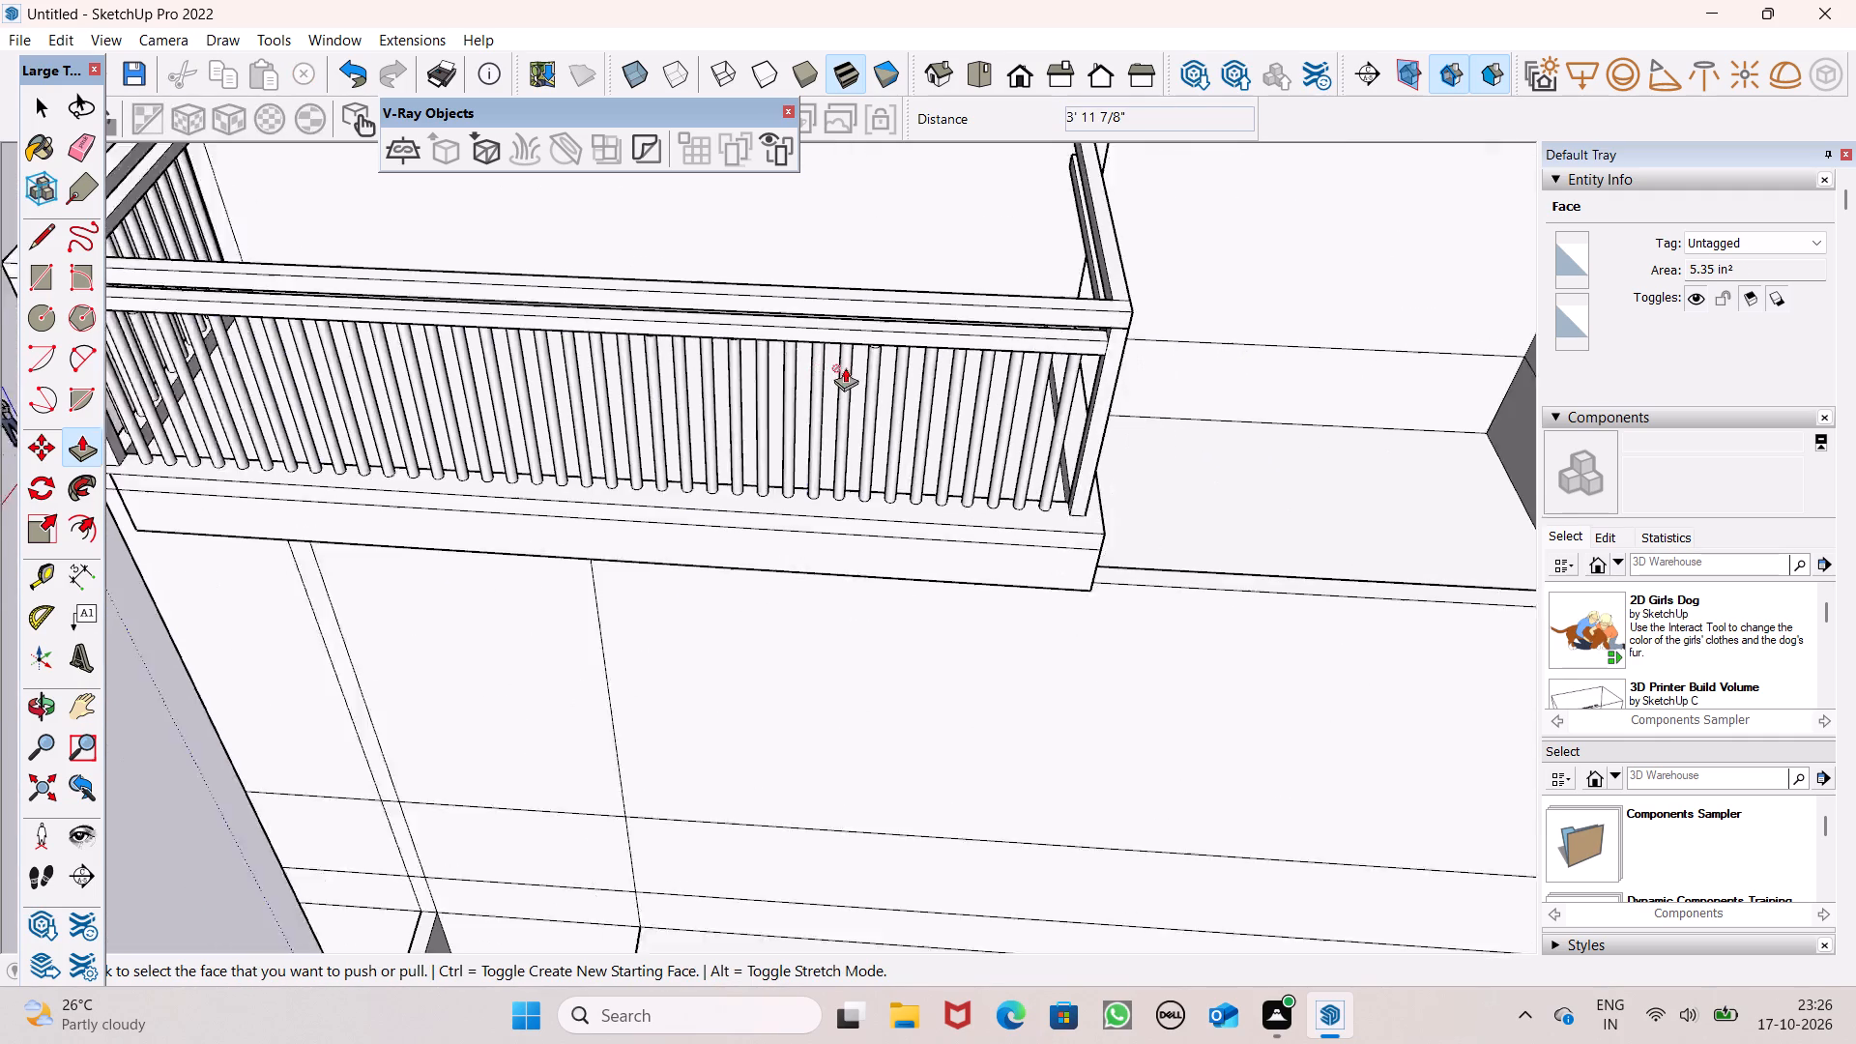
scroll(845, 367, down, 1)
middle_drag(885, 353, 739, 29)
scroll(768, 354, up, 3)
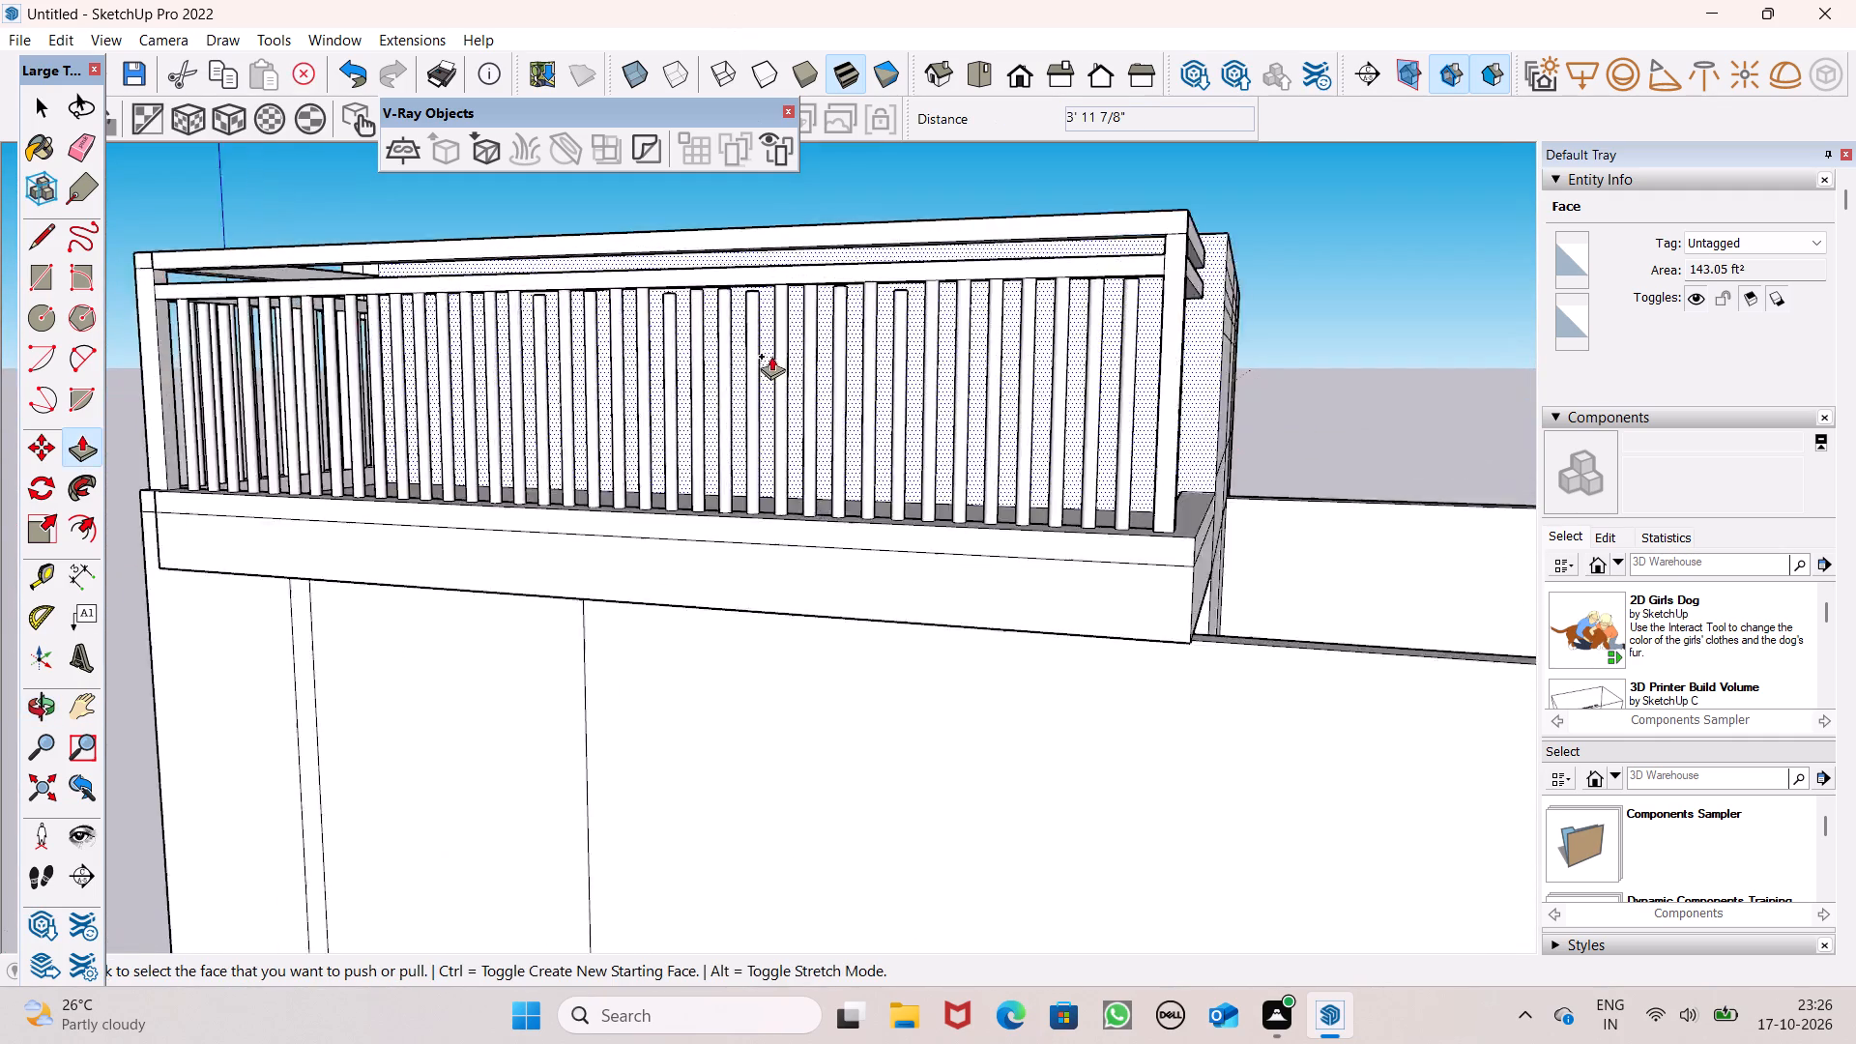
scroll(771, 356, up, 5)
scroll(997, 90, up, 1)
middle_drag(994, 97, 719, 109)
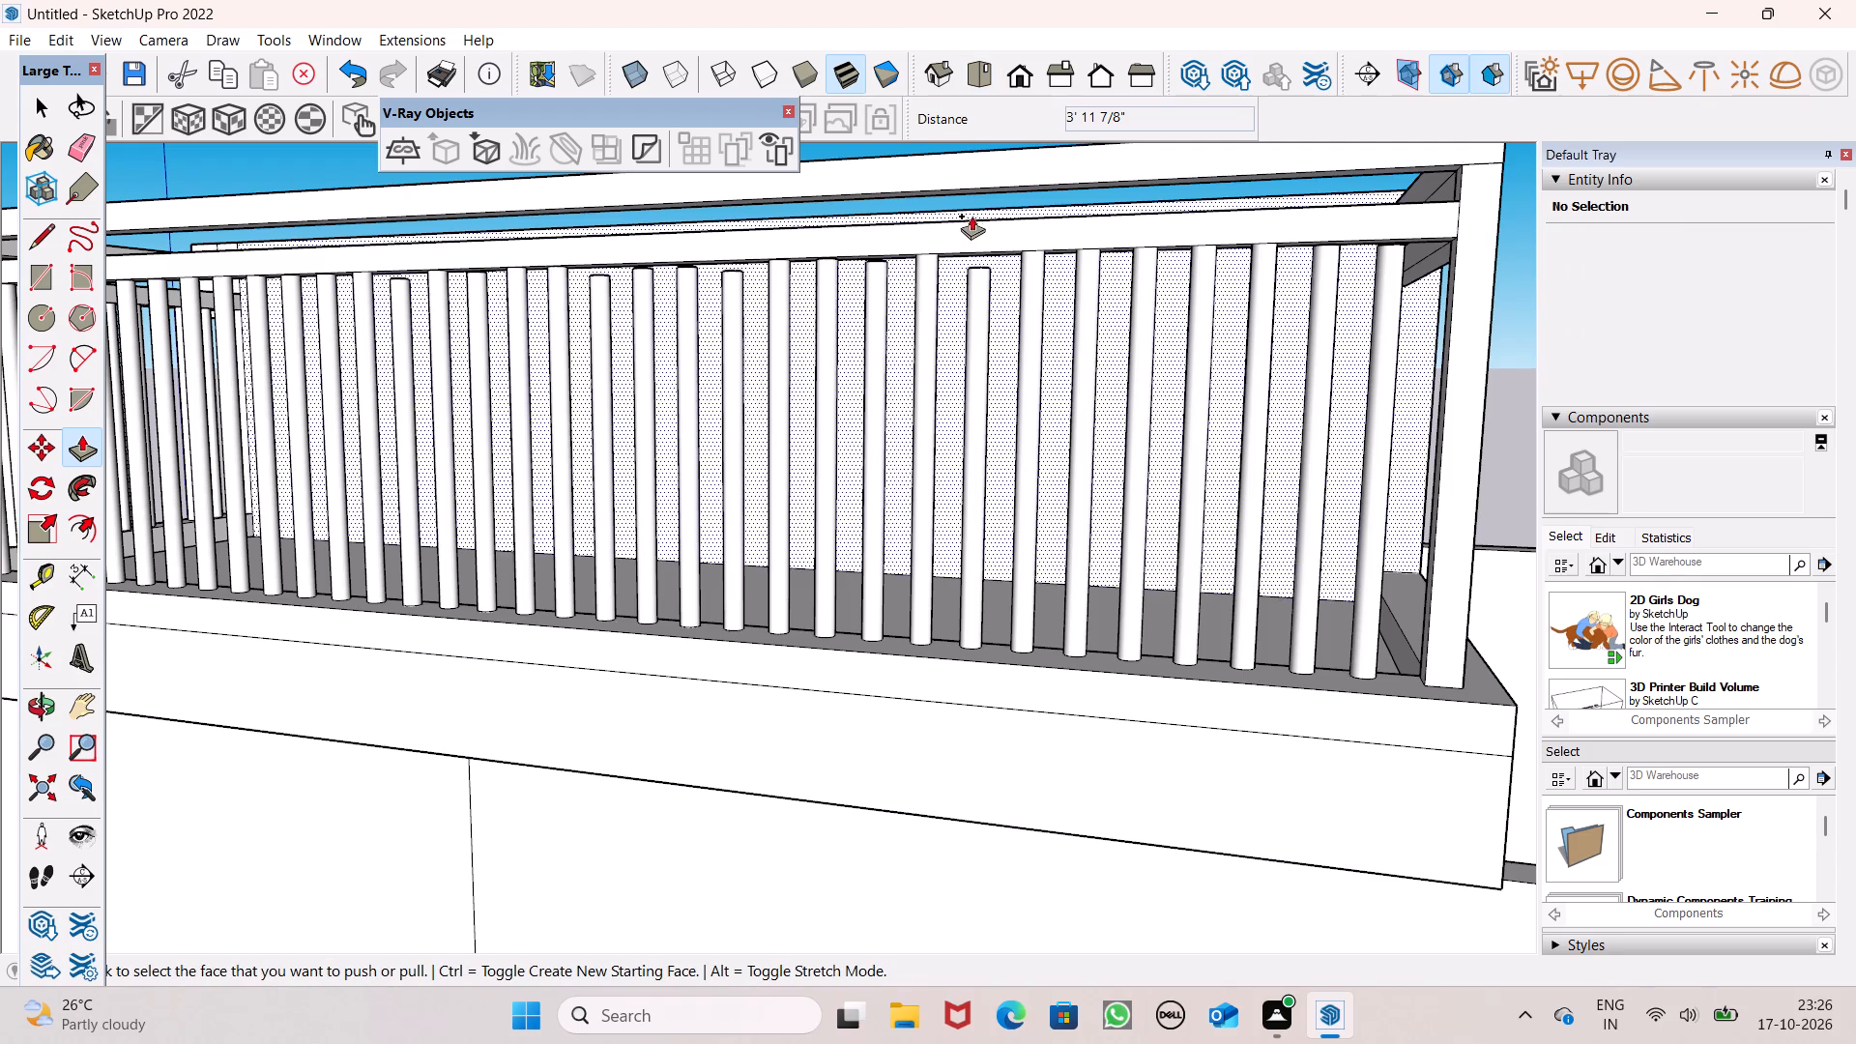
scroll(971, 216, up, 10)
middle_drag(1064, 431, 1054, 520)
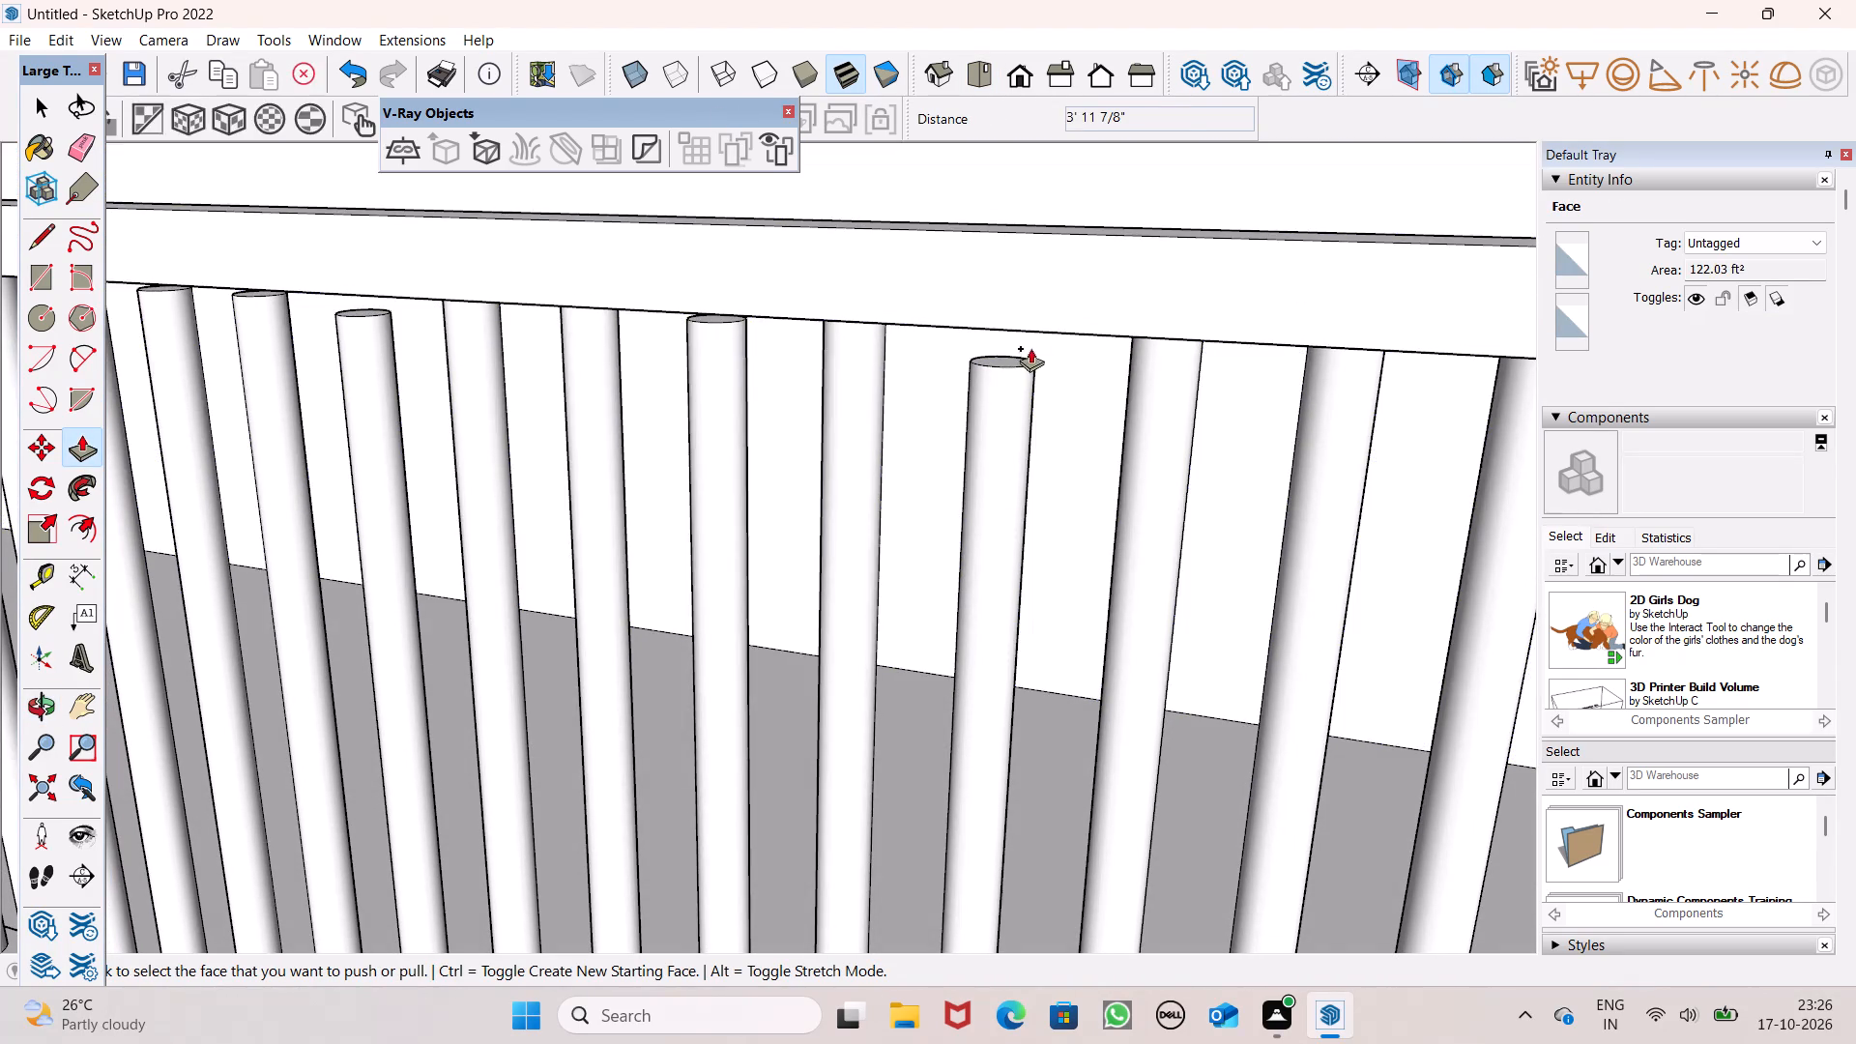
drag(996, 360, 1005, 311)
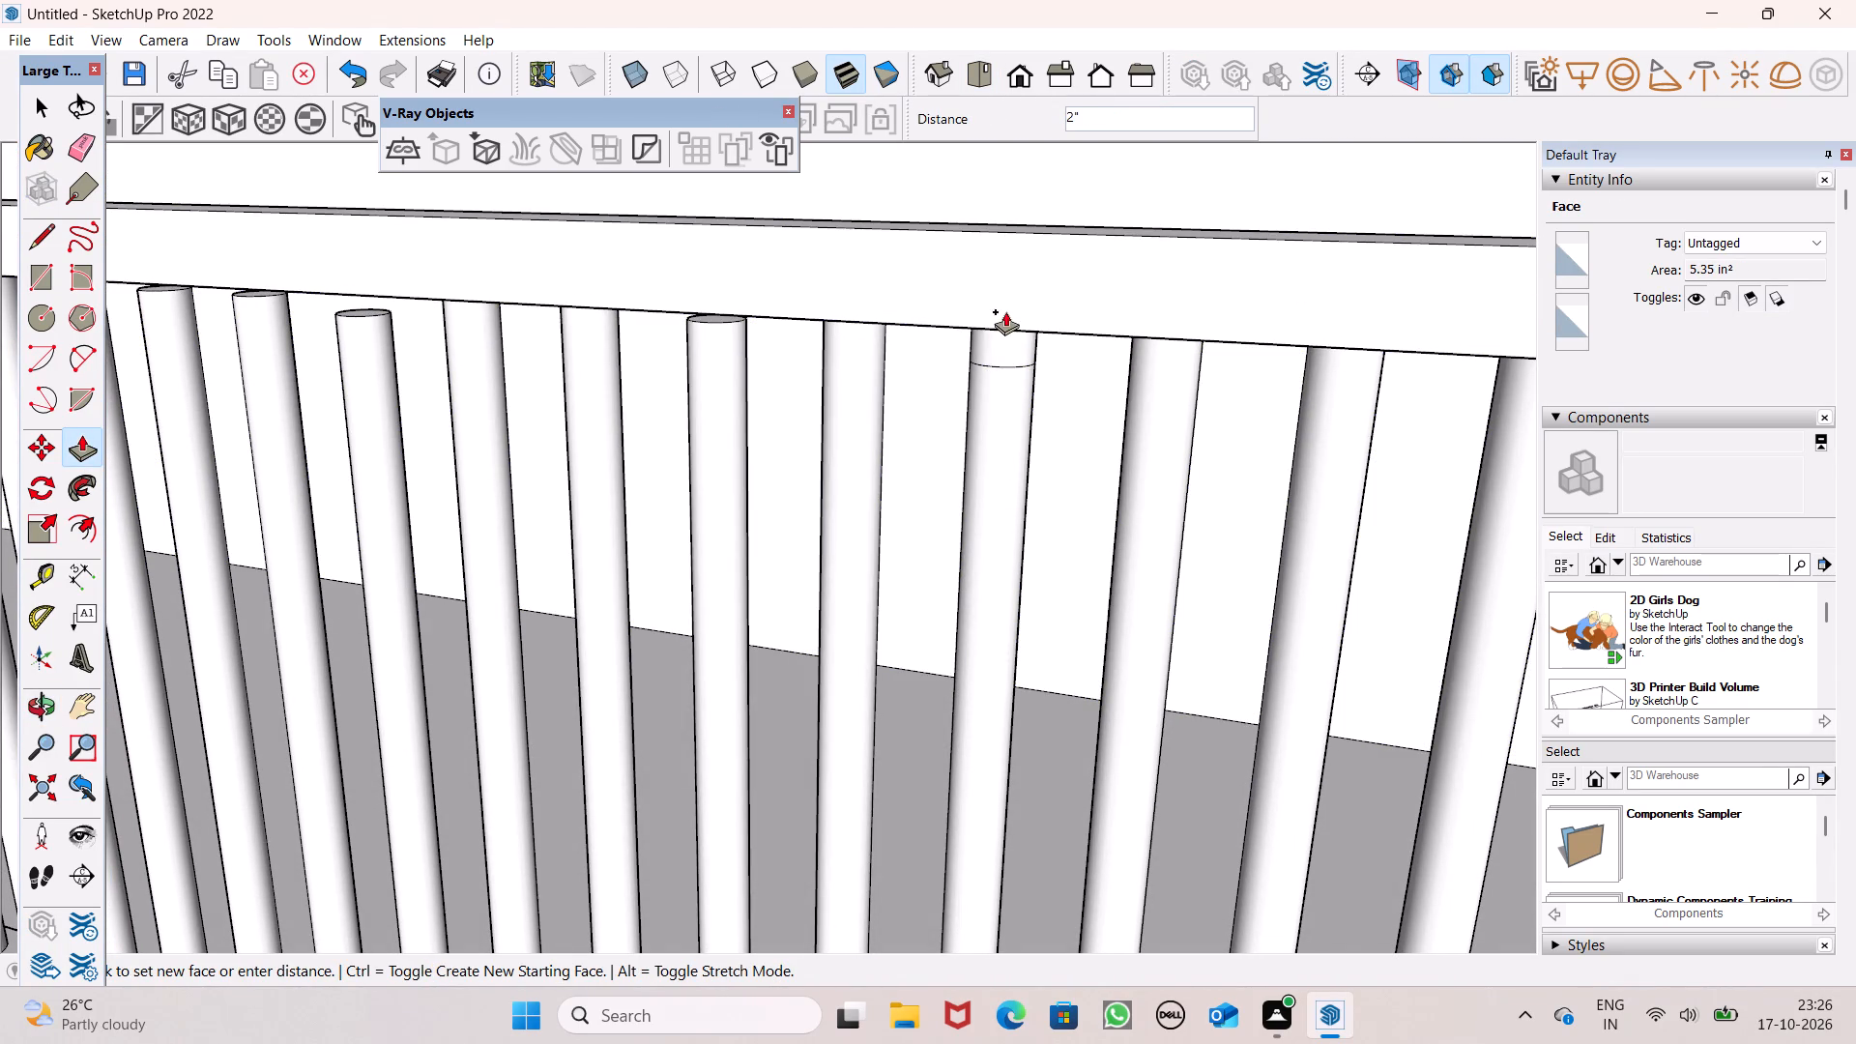
drag(1005, 311, 1008, 310)
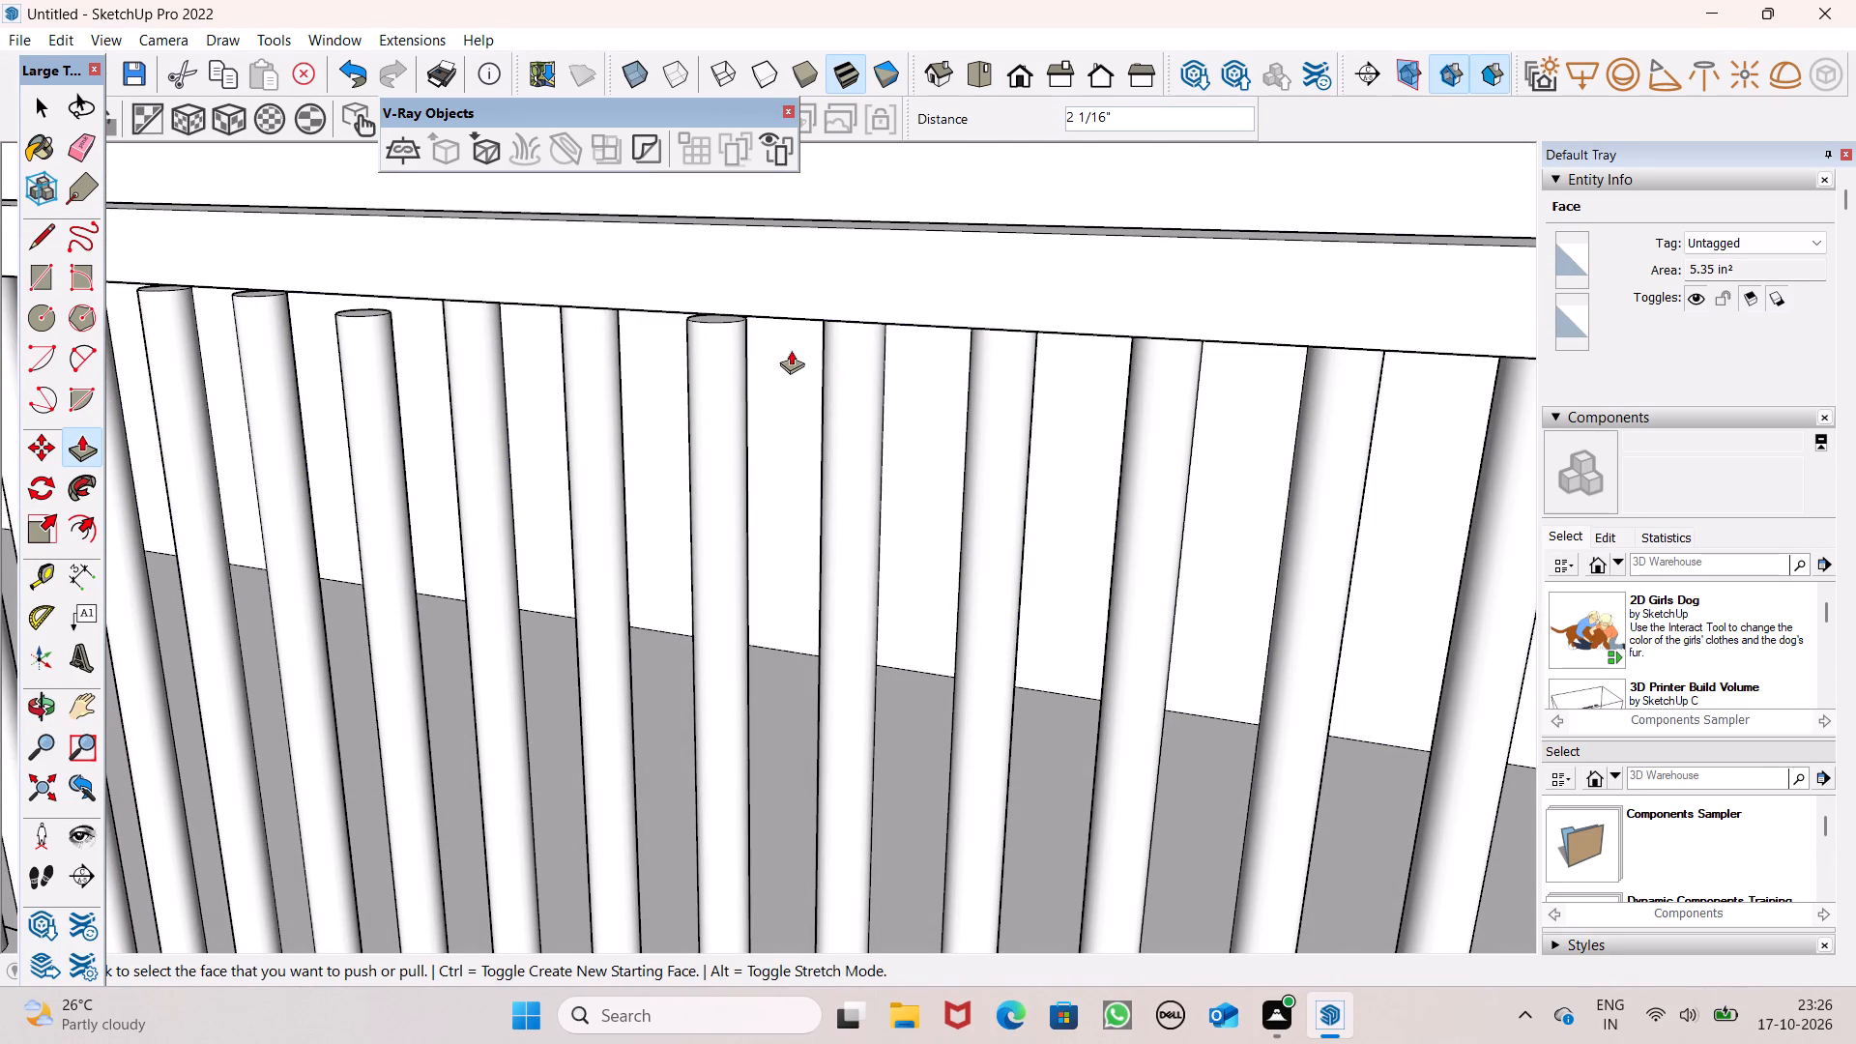
Push/Pull the top of the next short baluster on the long side up about 7/8" to meet the upper rail.
drag(699, 319, 706, 307)
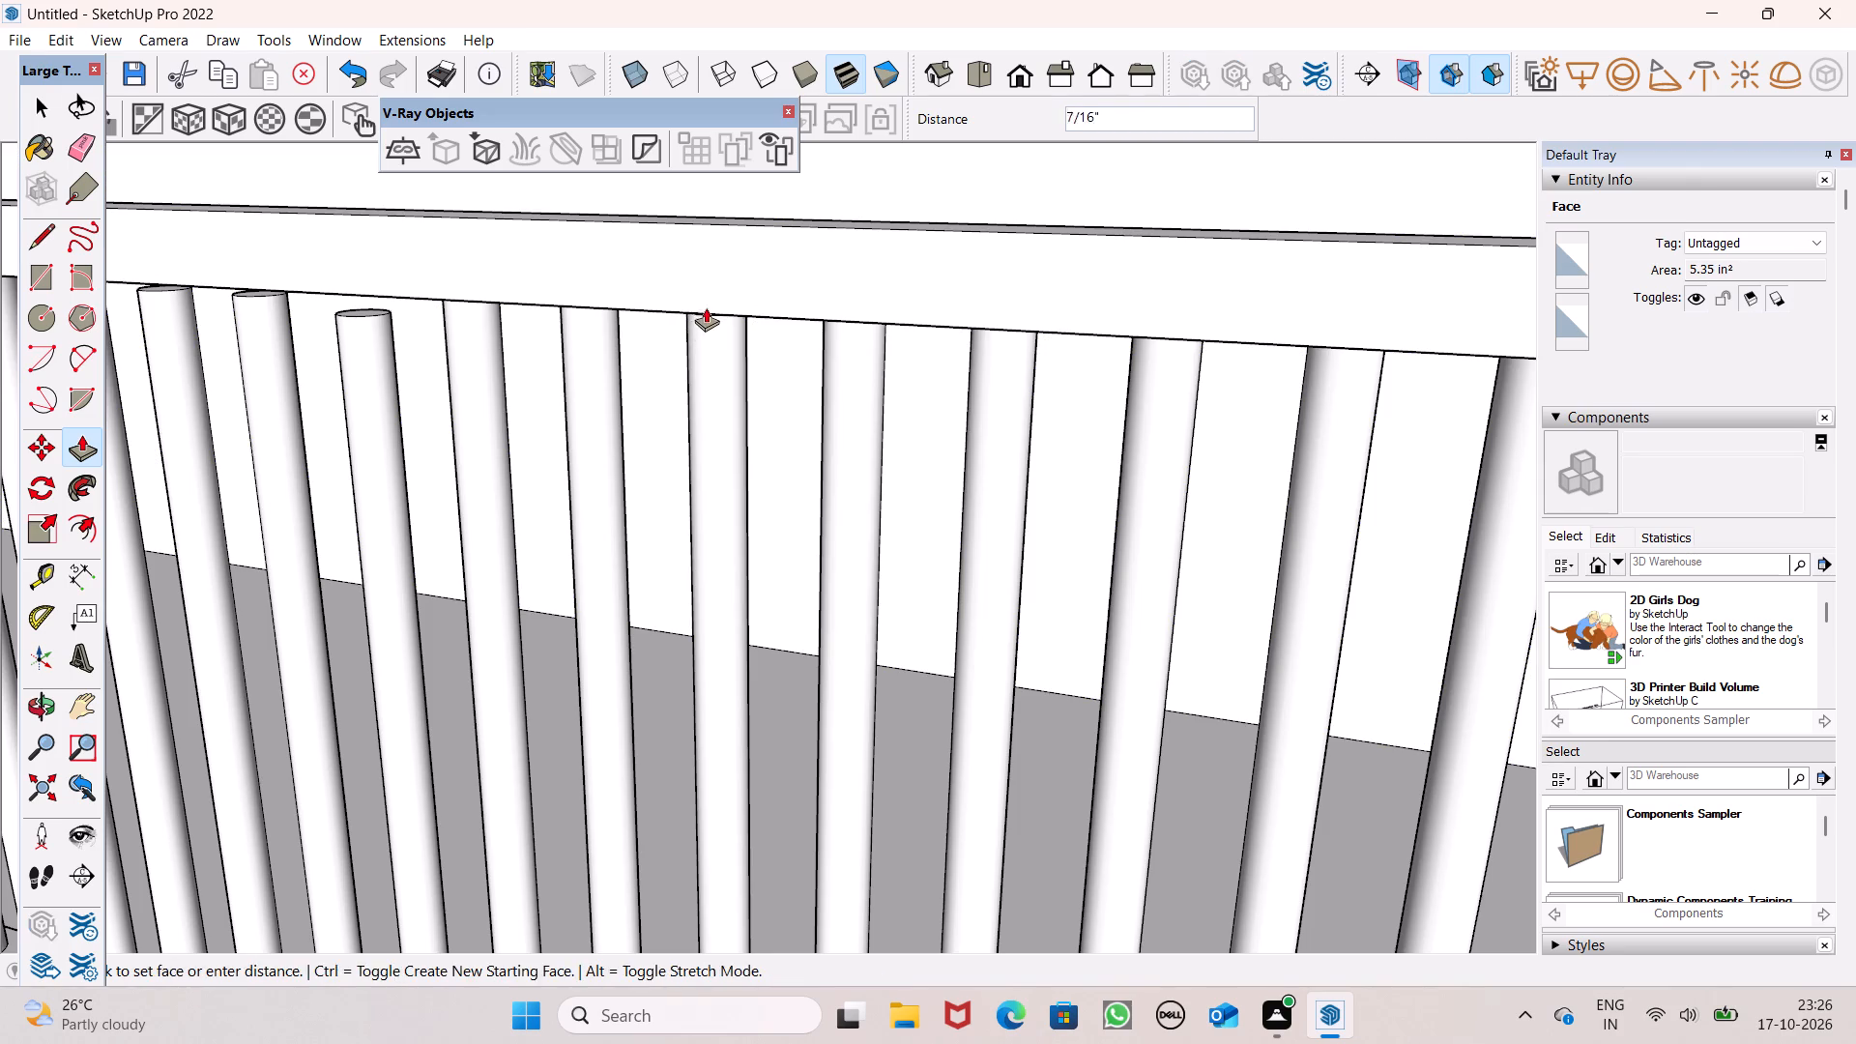
drag(706, 307, 709, 299)
Push/Pull the next four short balusters along the long side up to the upper rail, the first about 1 1/2" and the last about 2 7/16".
middle_drag(584, 297, 787, 192)
scroll(786, 186, up, 1)
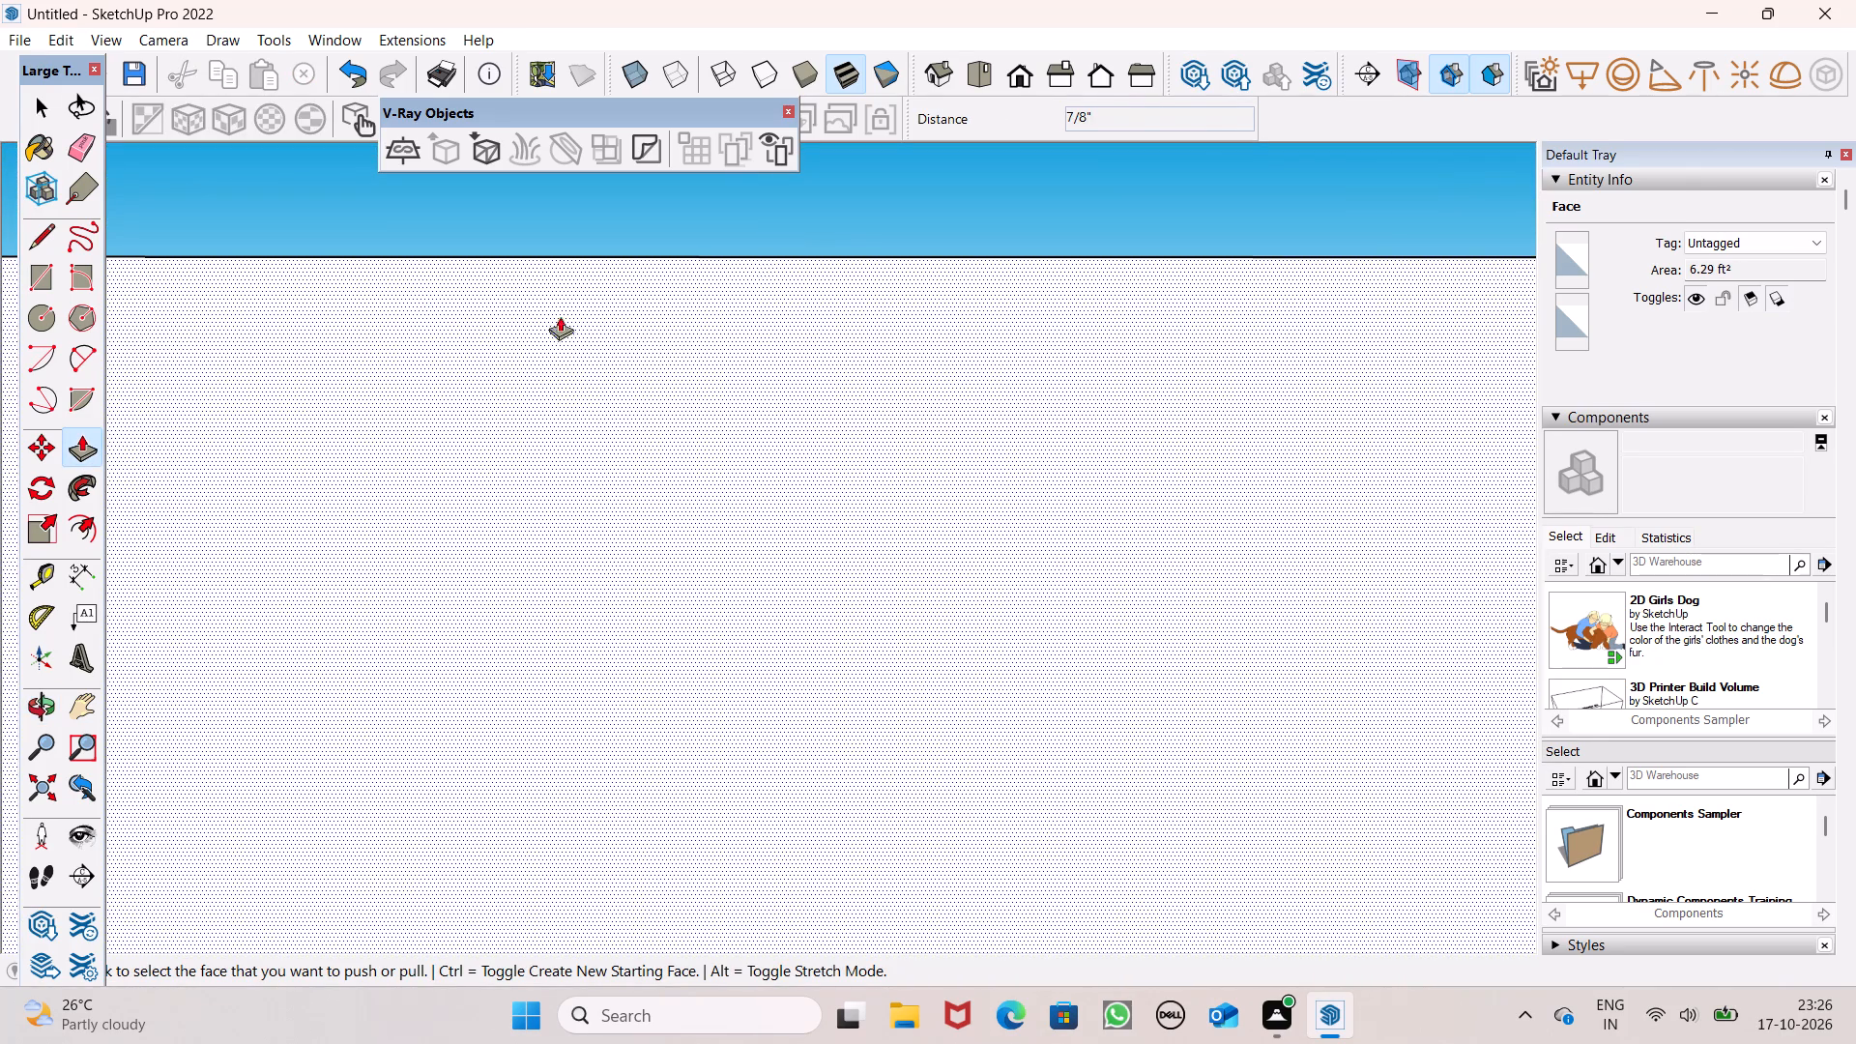
scroll(755, 261, down, 6)
middle_drag(656, 420, 824, 463)
scroll(875, 302, down, 4)
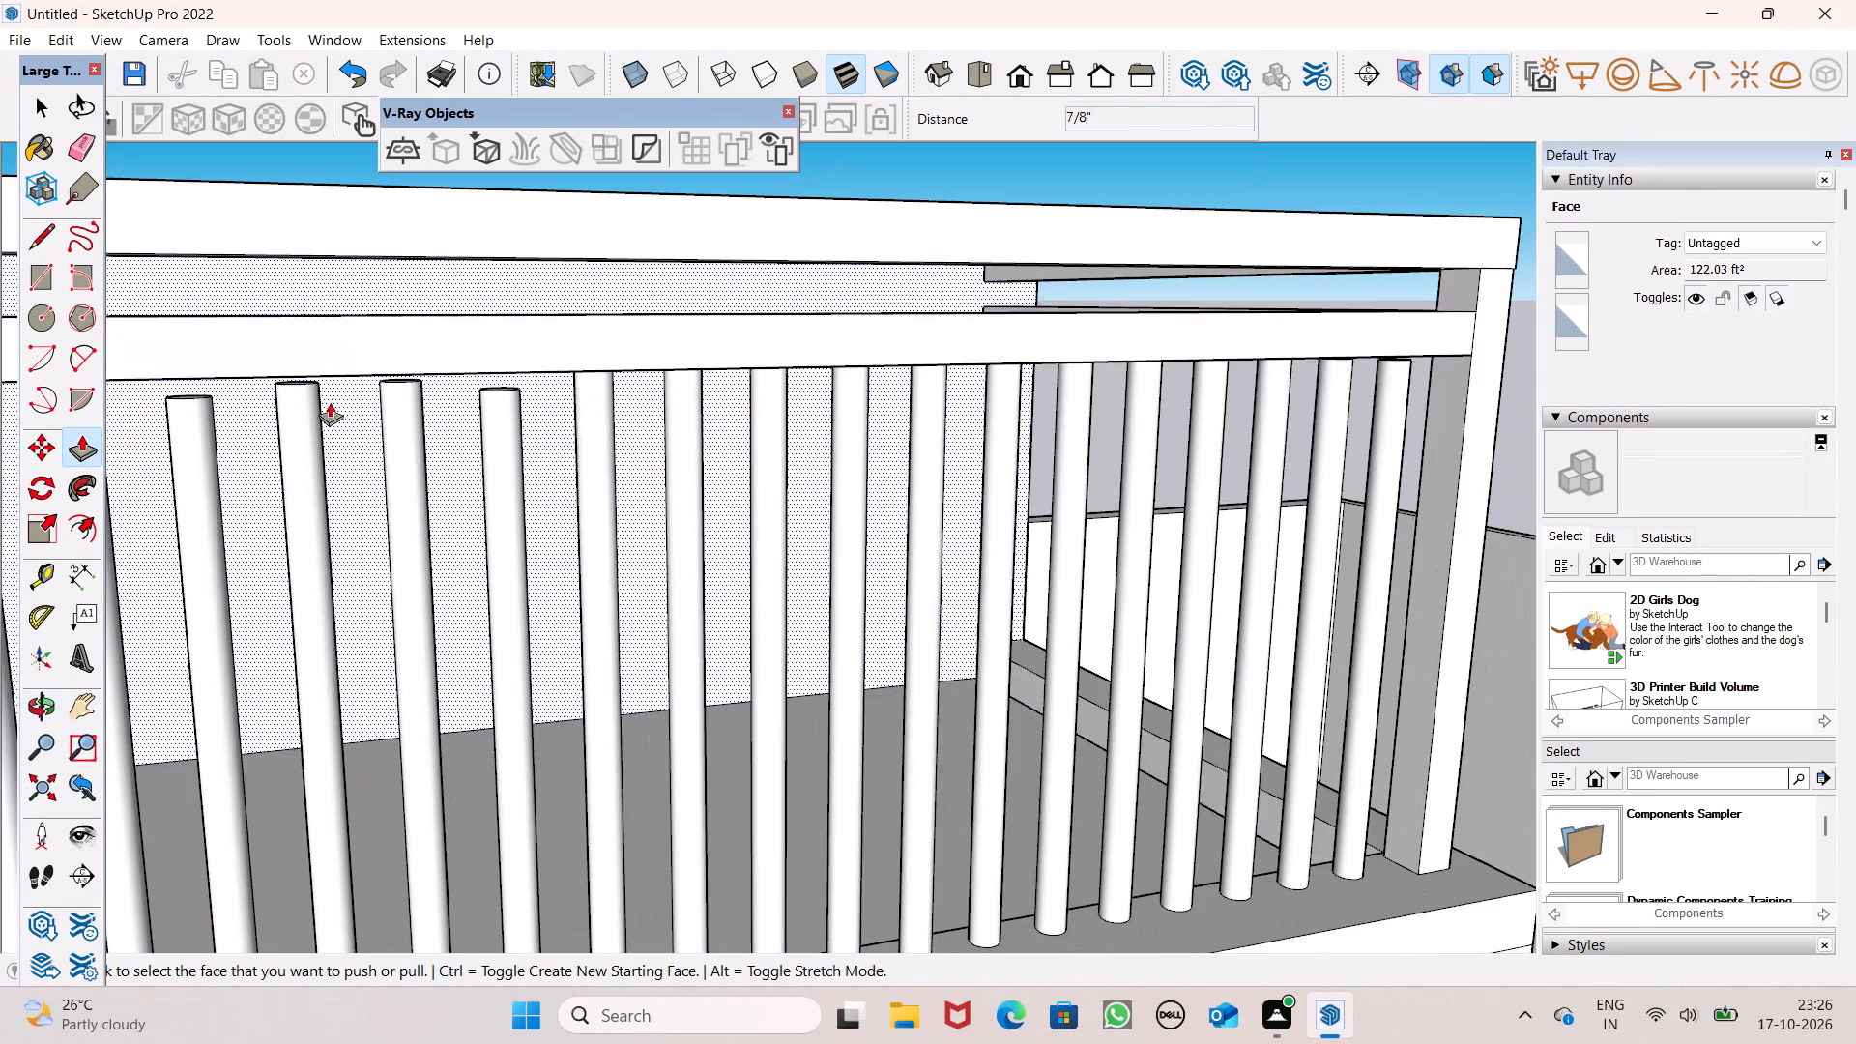
scroll(376, 390, up, 7)
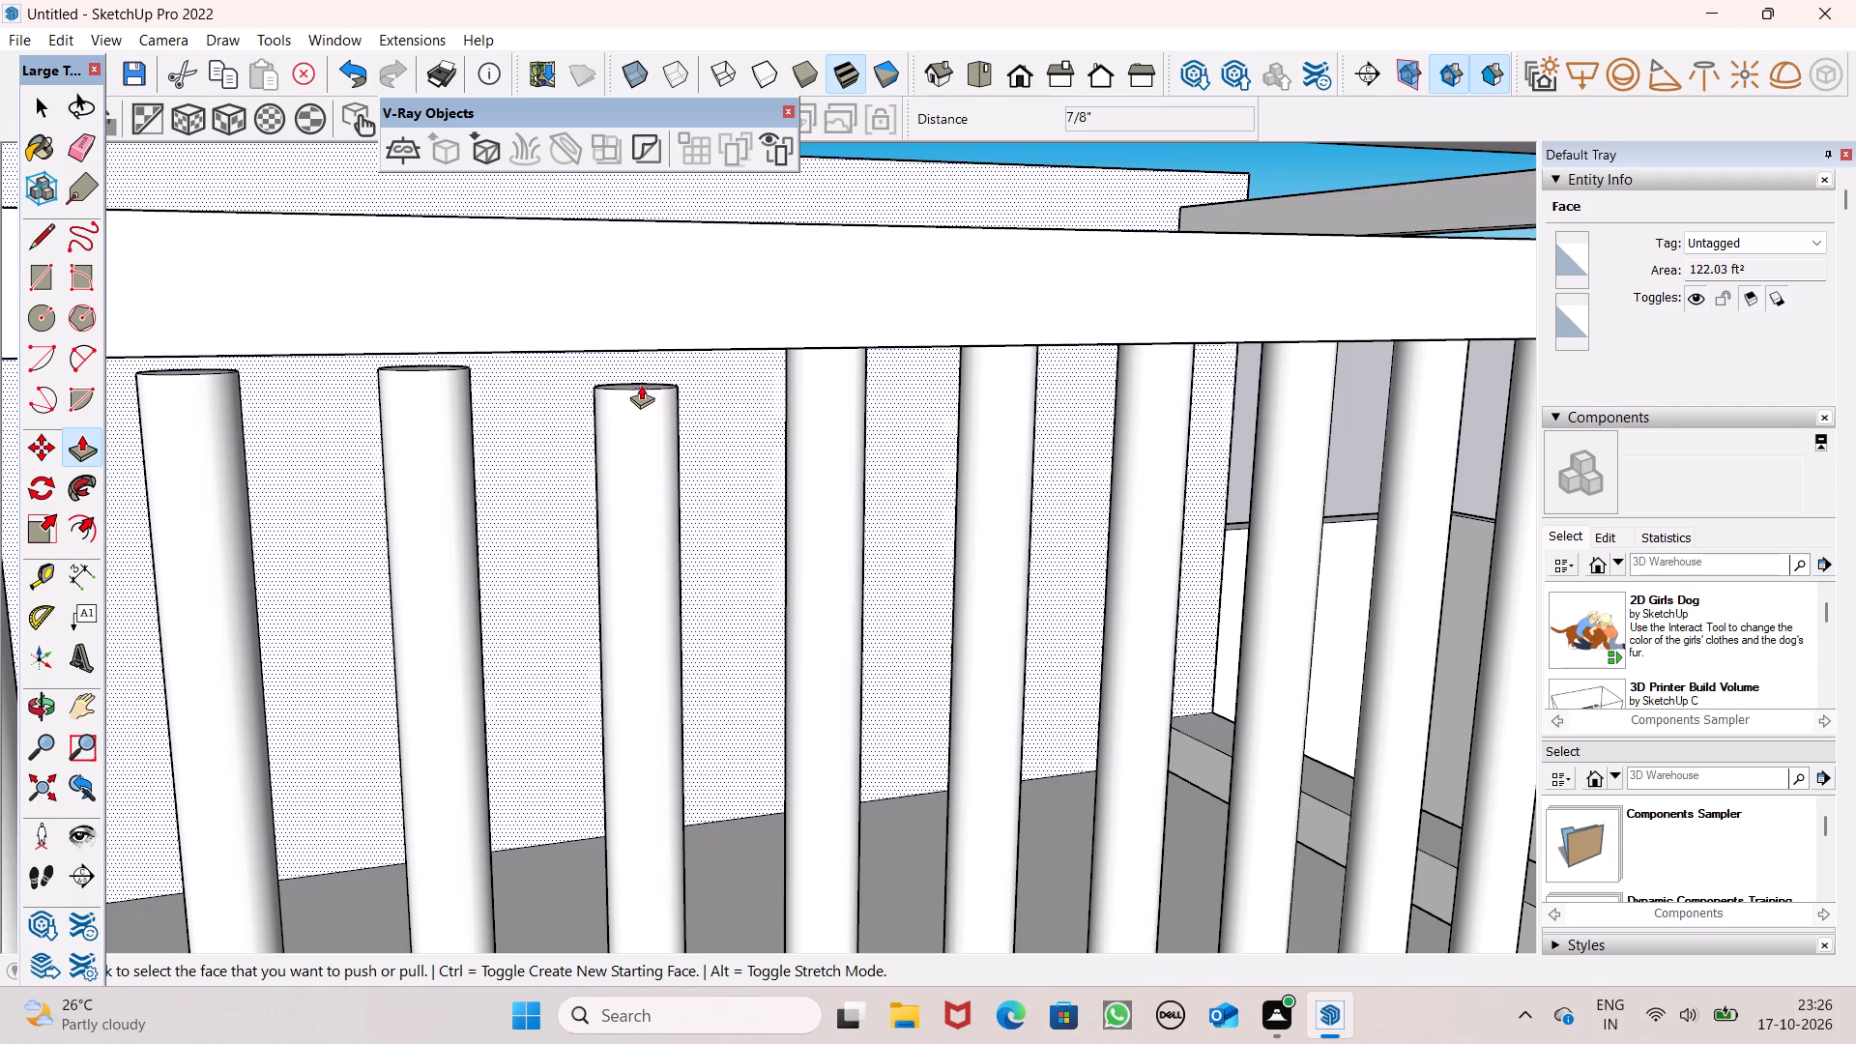
middle_drag(702, 434, 765, 470)
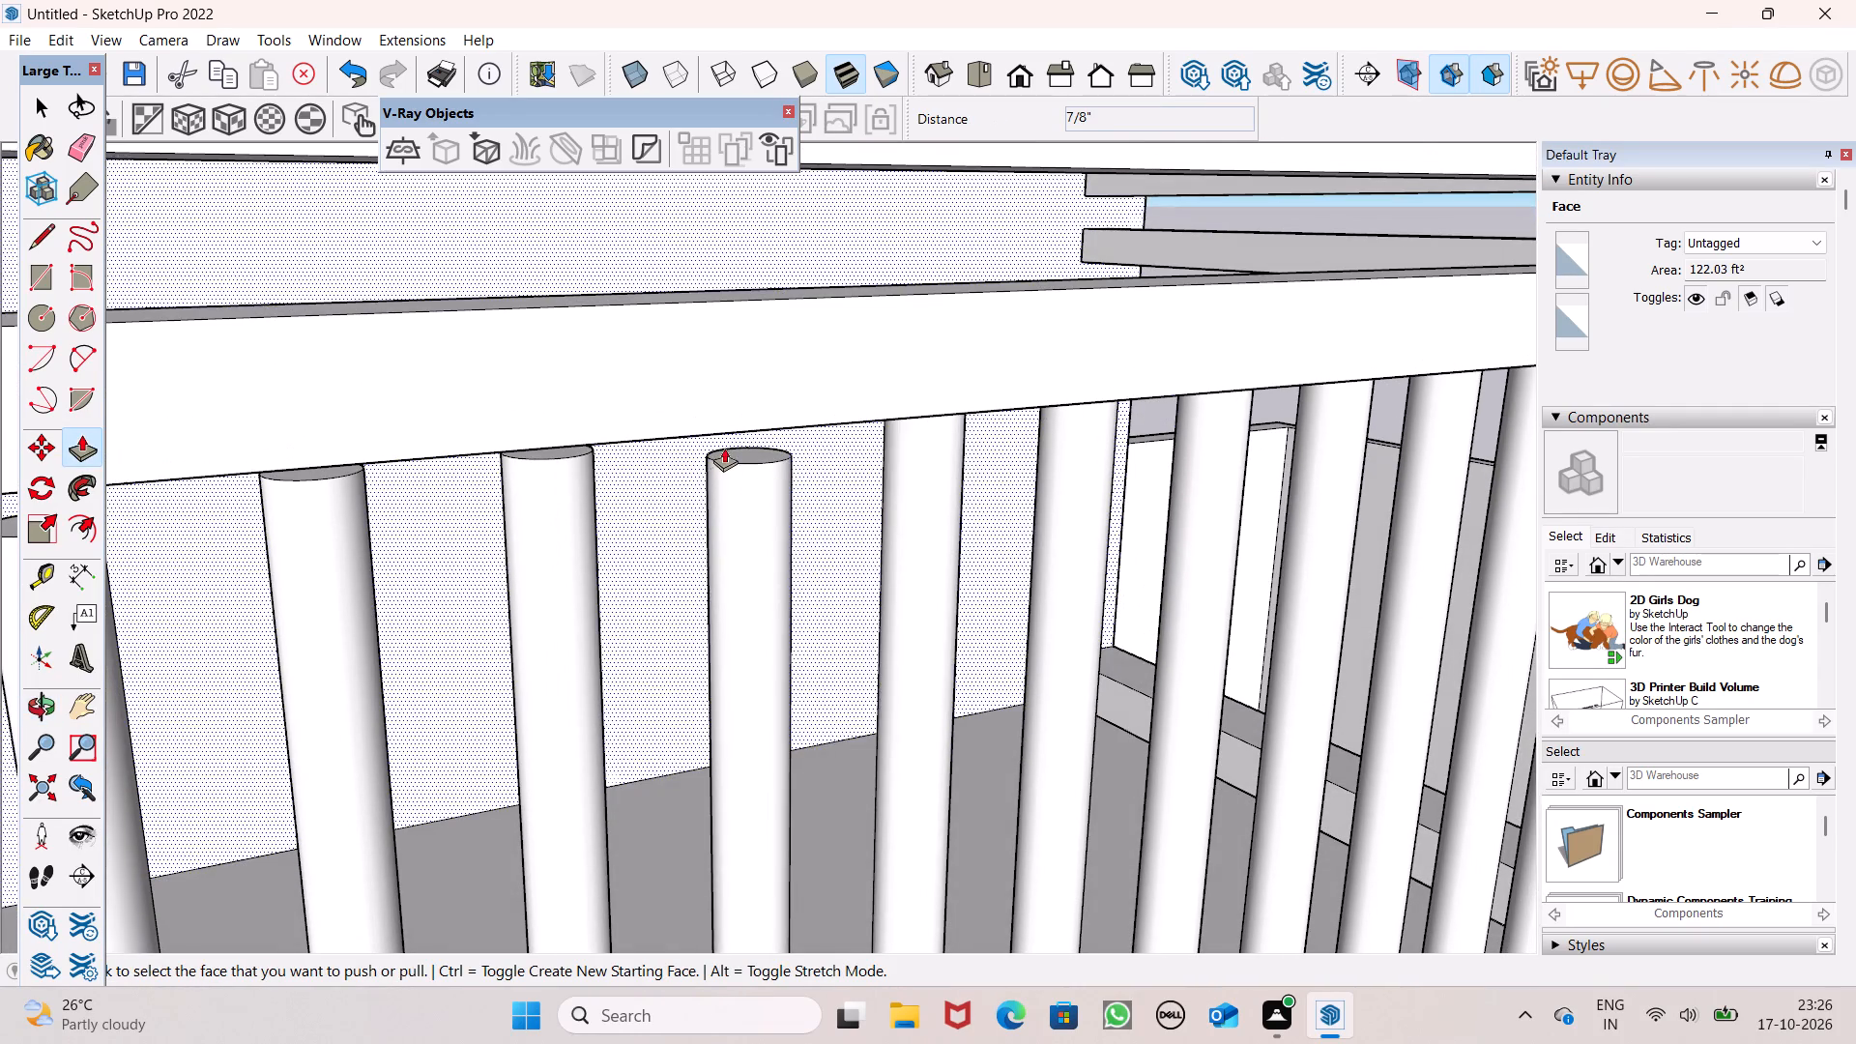
drag(727, 454, 719, 407)
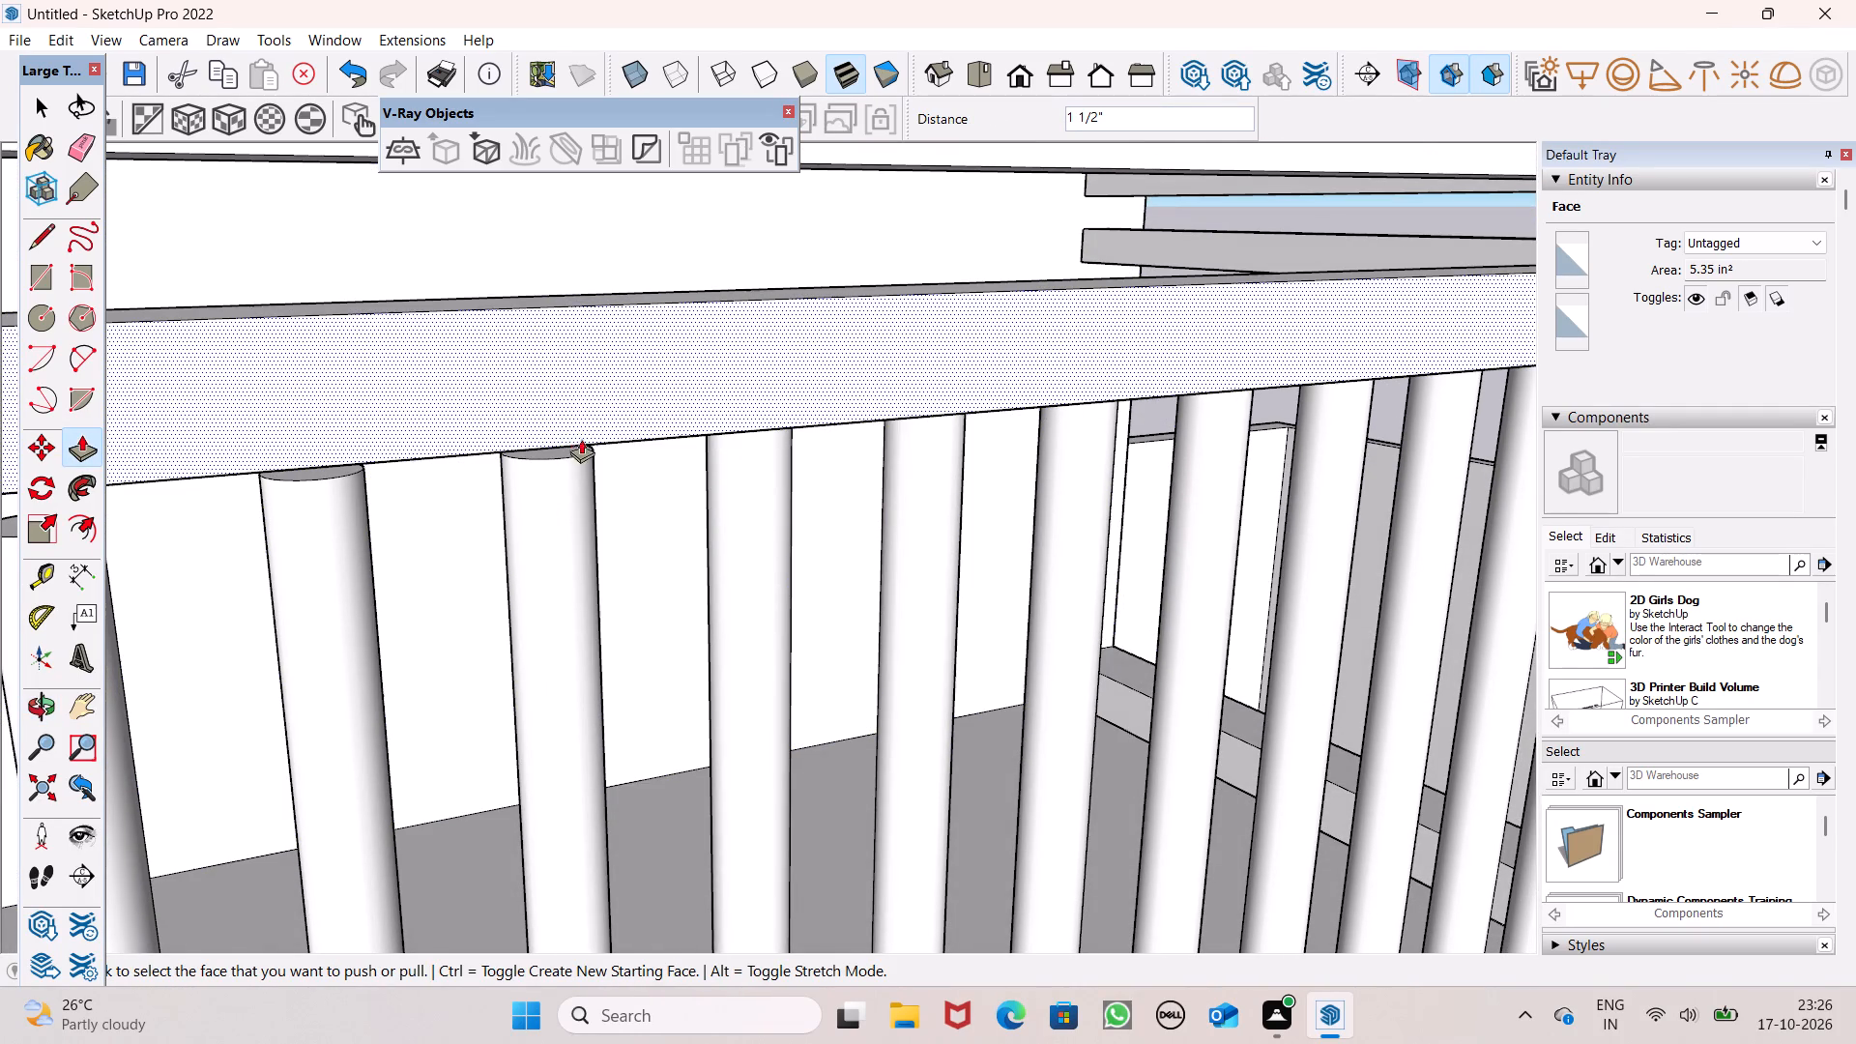
drag(555, 450, 560, 429)
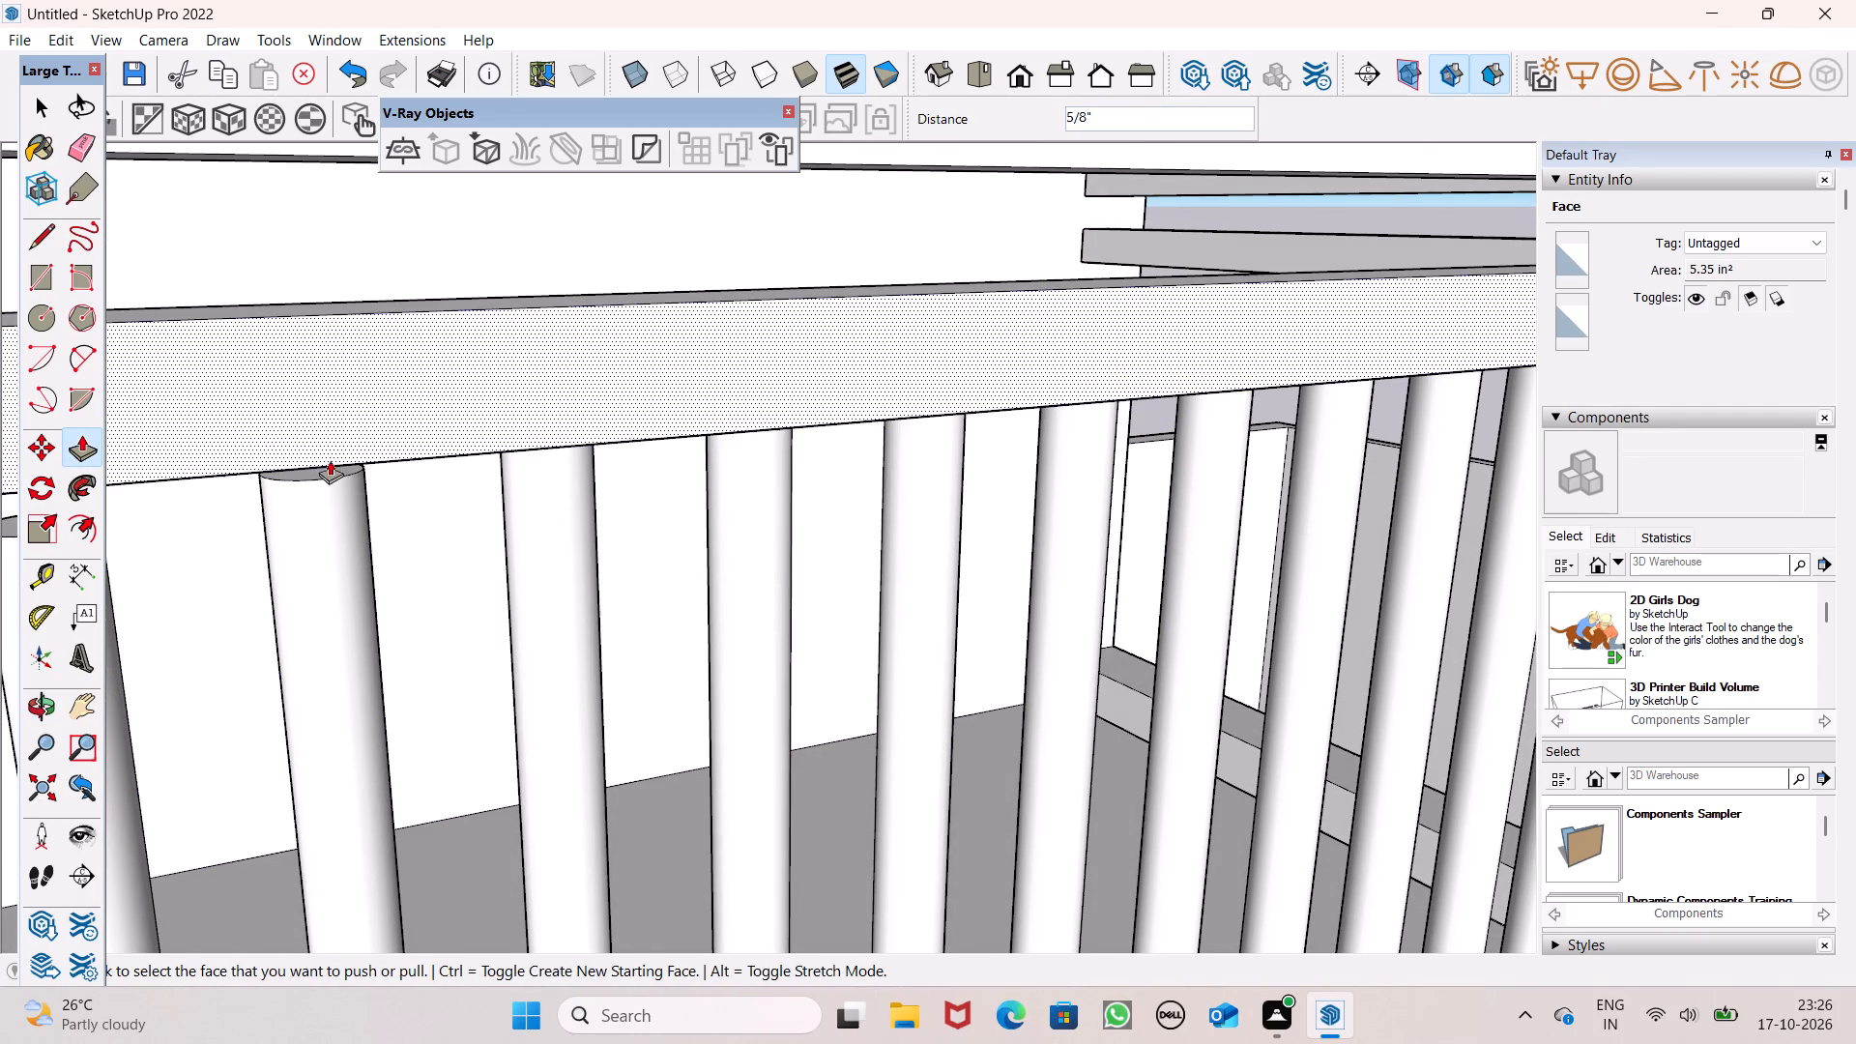
drag(320, 470, 341, 445)
scroll(570, 360, down, 7)
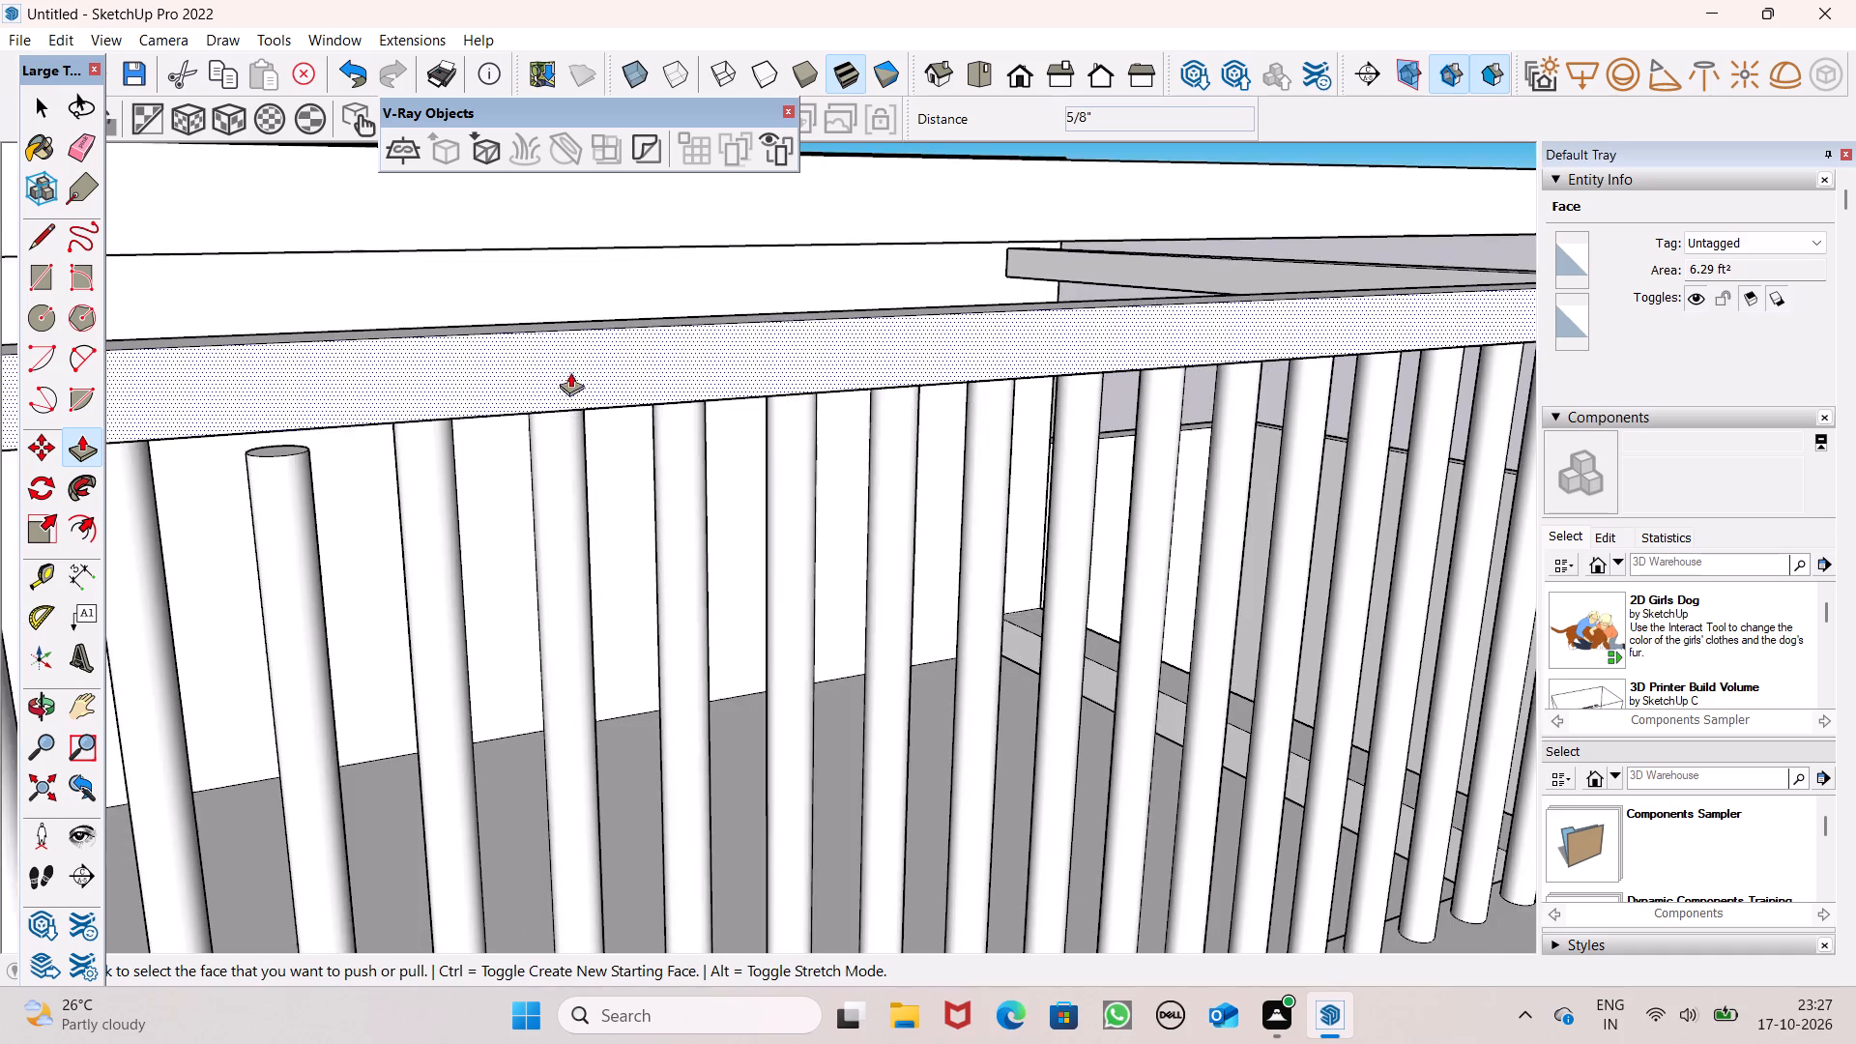
drag(306, 439, 310, 411)
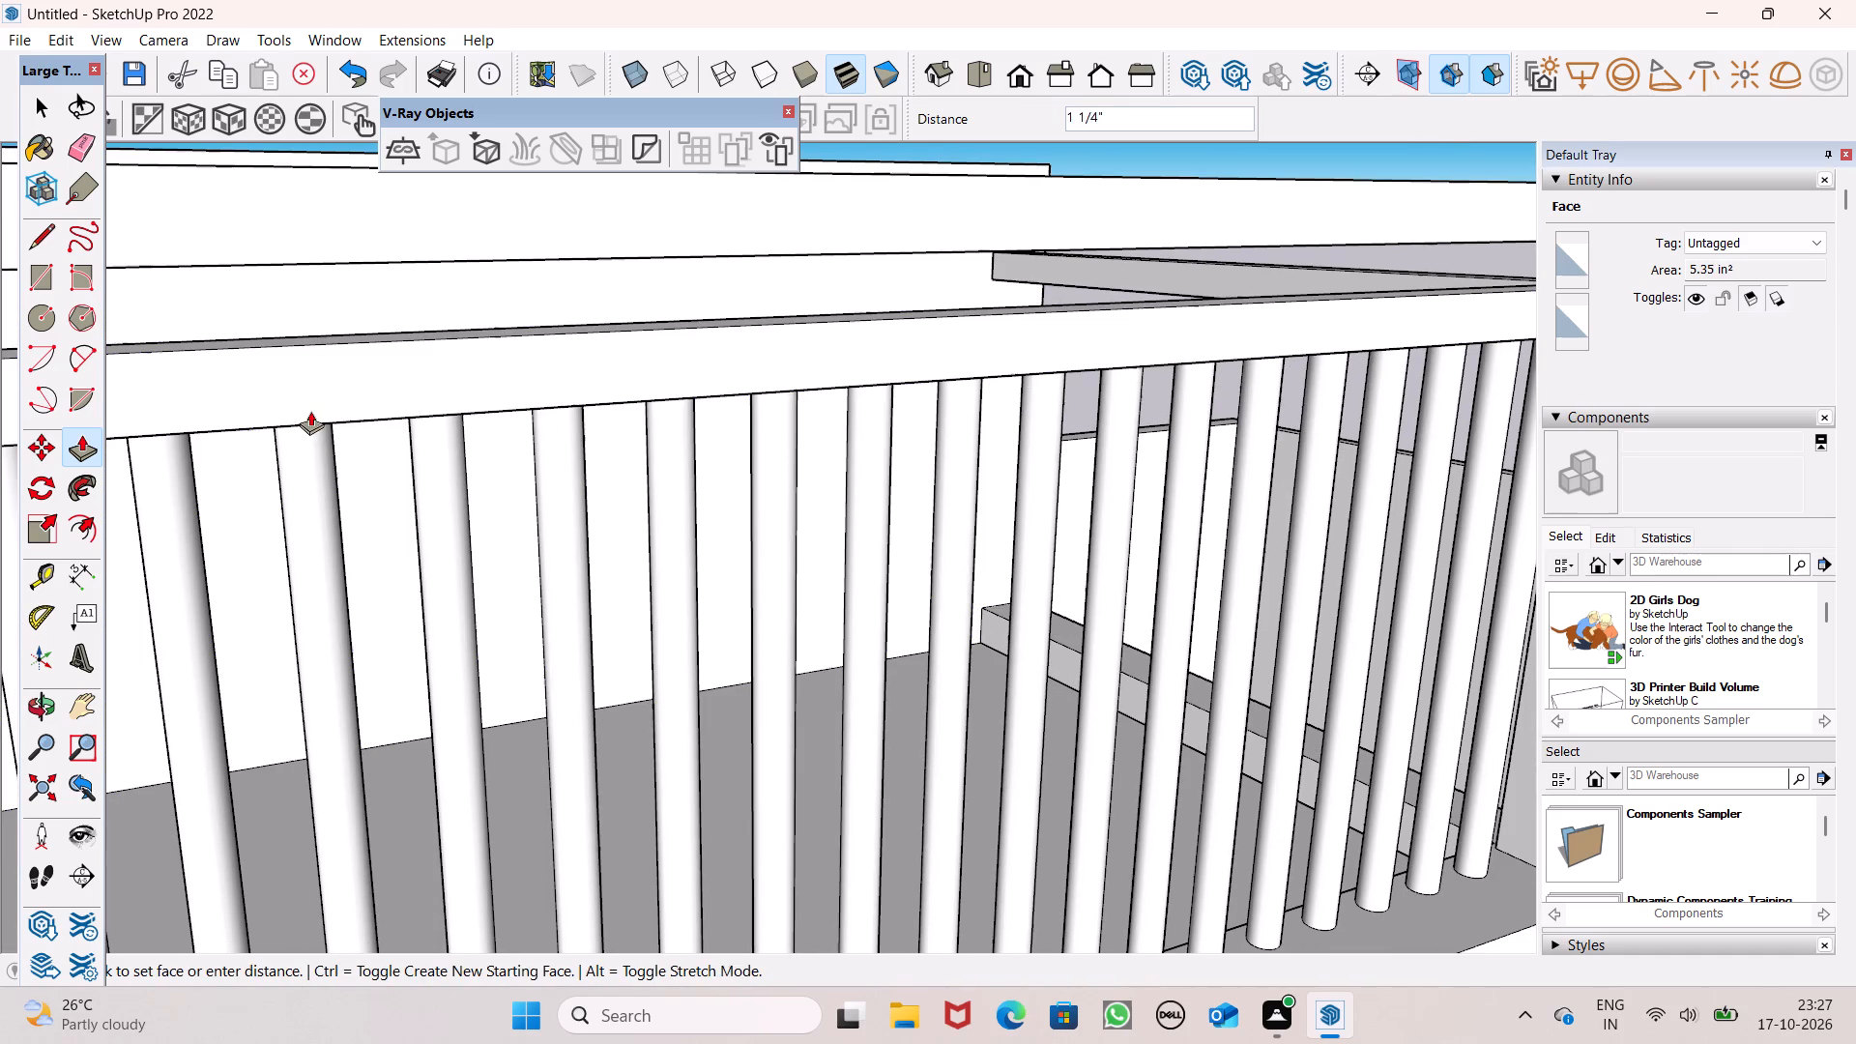
drag(310, 411, 324, 390)
Push/Pull the next two short balusters on the long side up about 13/16" and 1 9/16" to meet the upper rail.
scroll(479, 392, down, 6)
scroll(563, 372, down, 6)
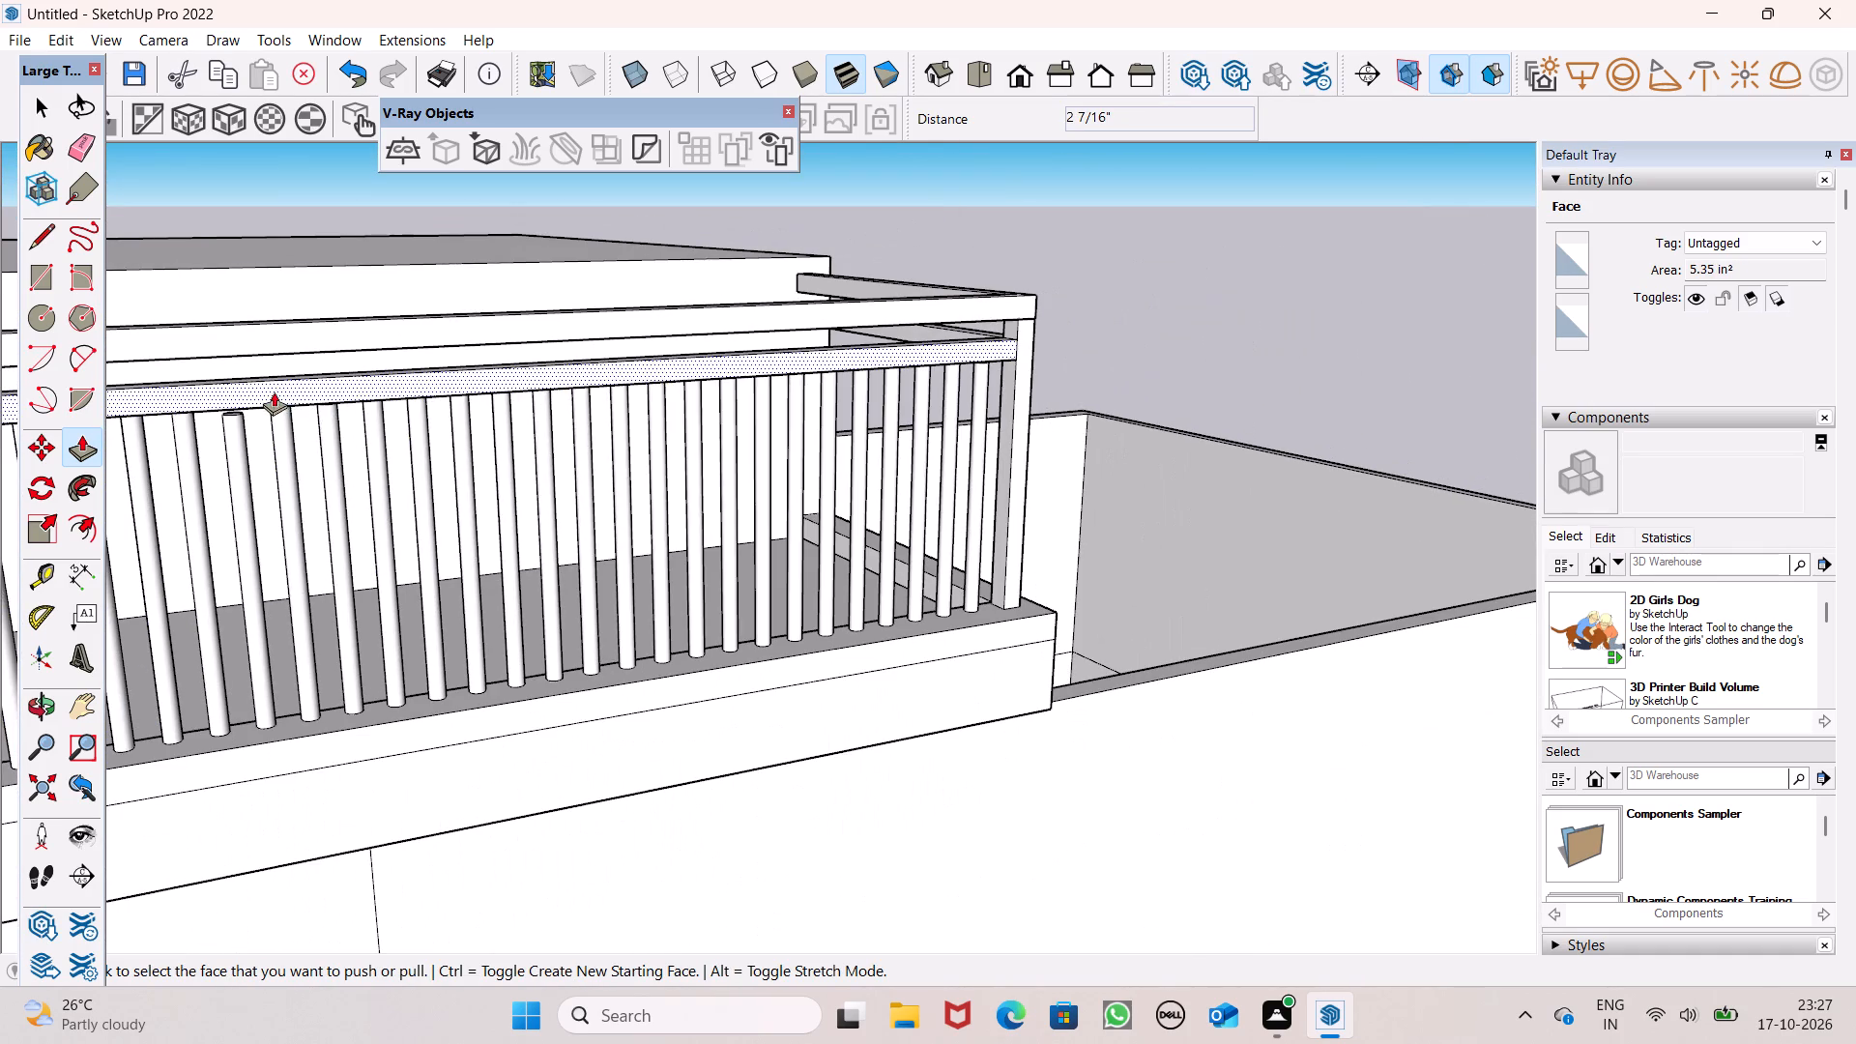
middle_drag(305, 406, 417, 263)
scroll(259, 362, up, 5)
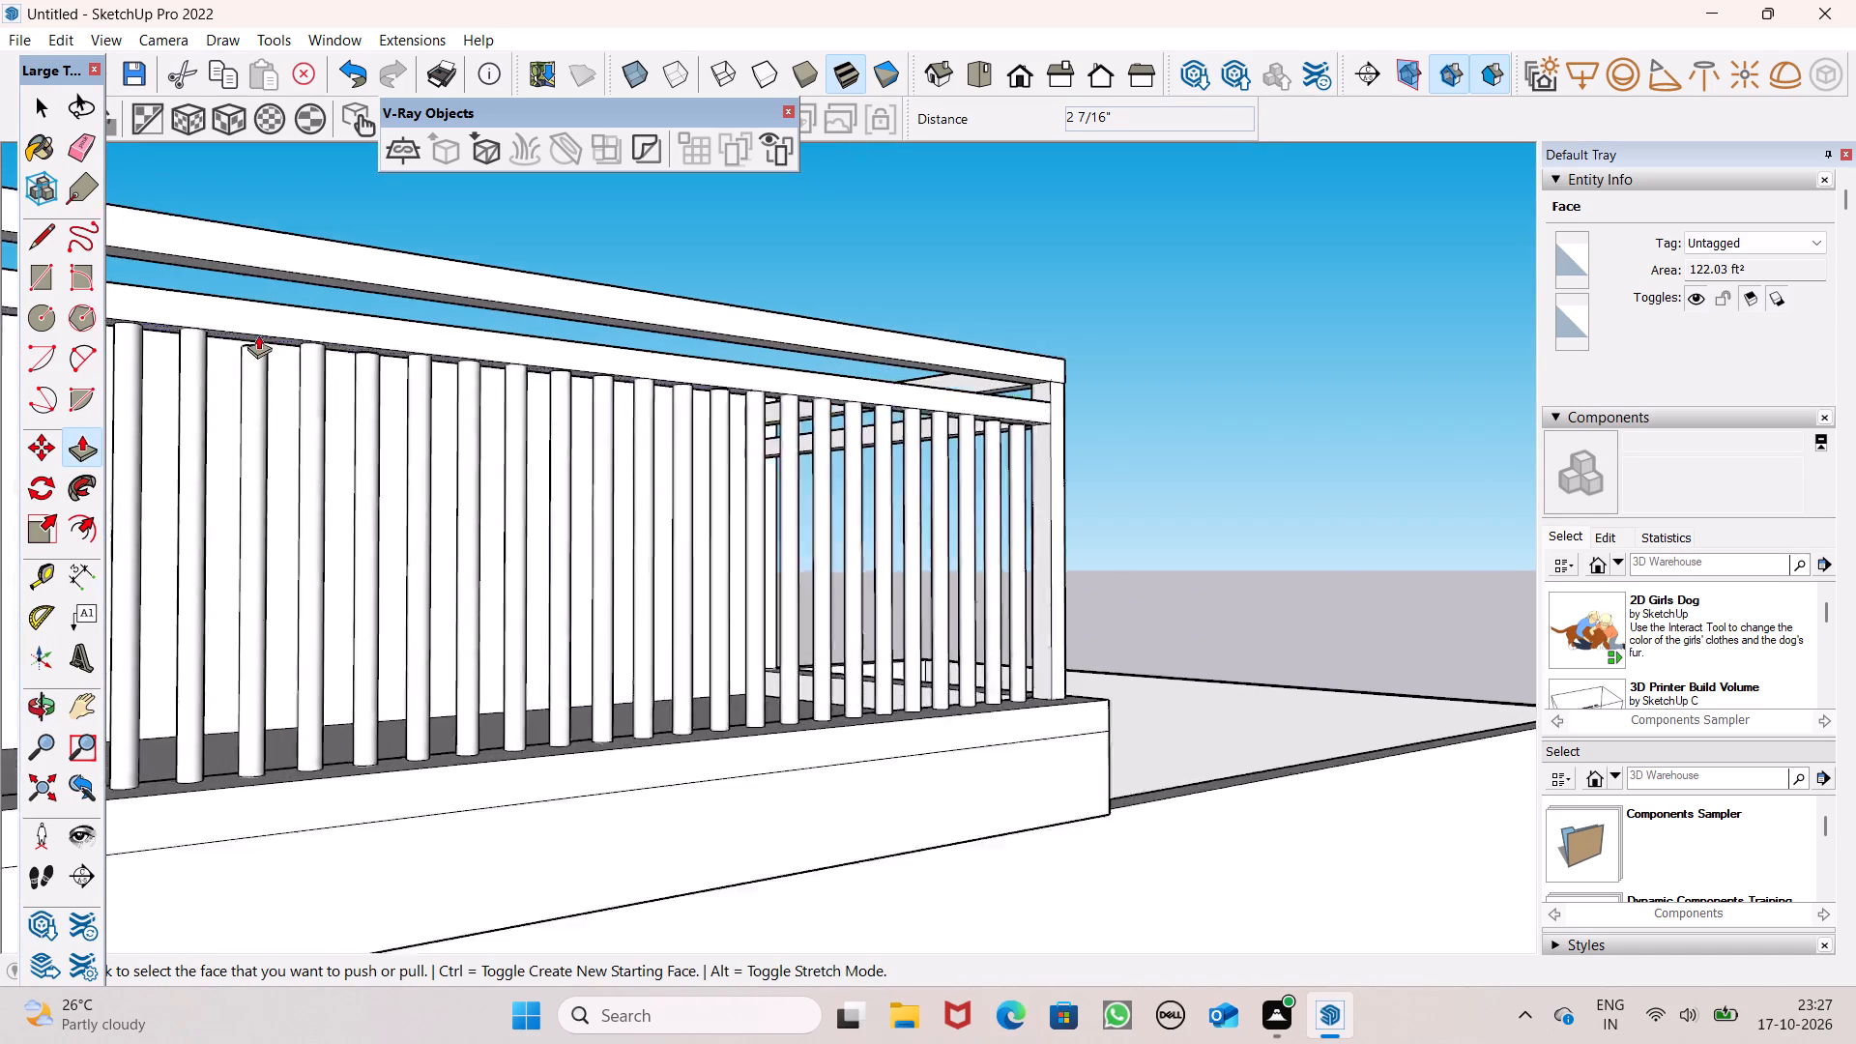
scroll(258, 334, up, 12)
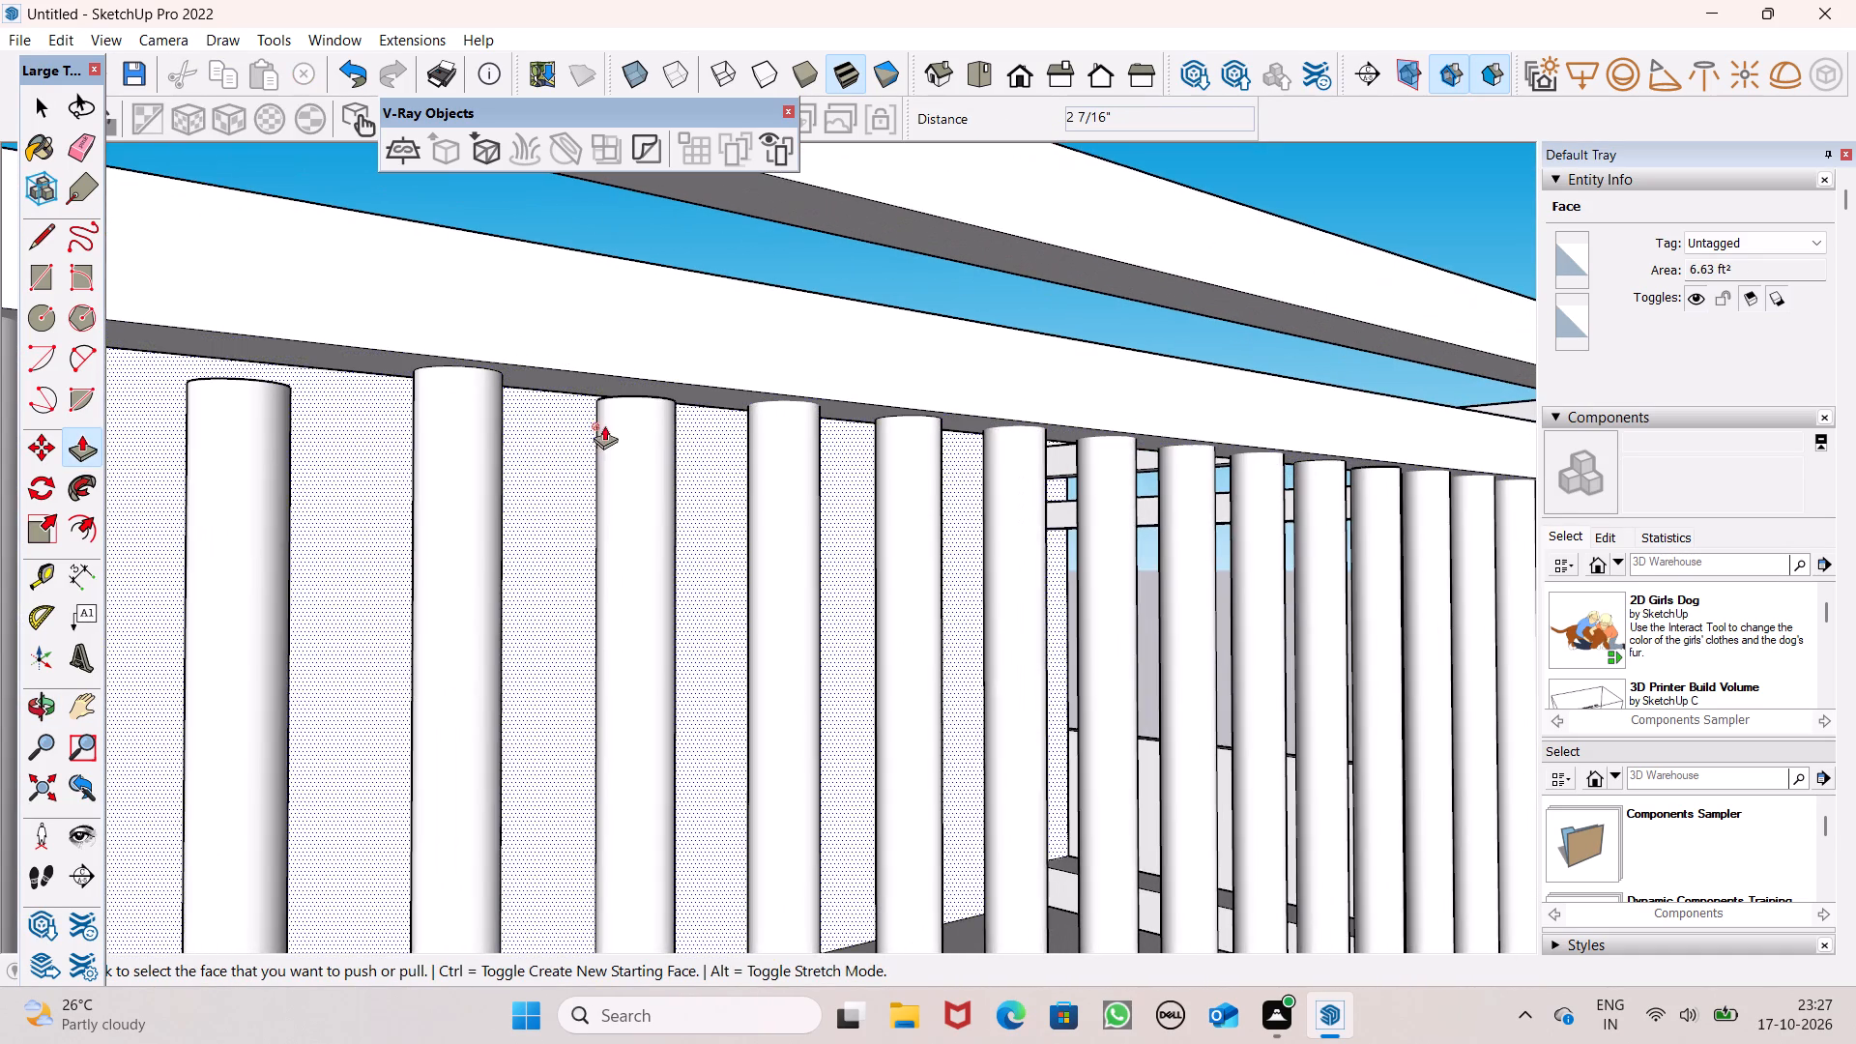
middle_drag(622, 448, 650, 523)
scroll(650, 523, up, 1)
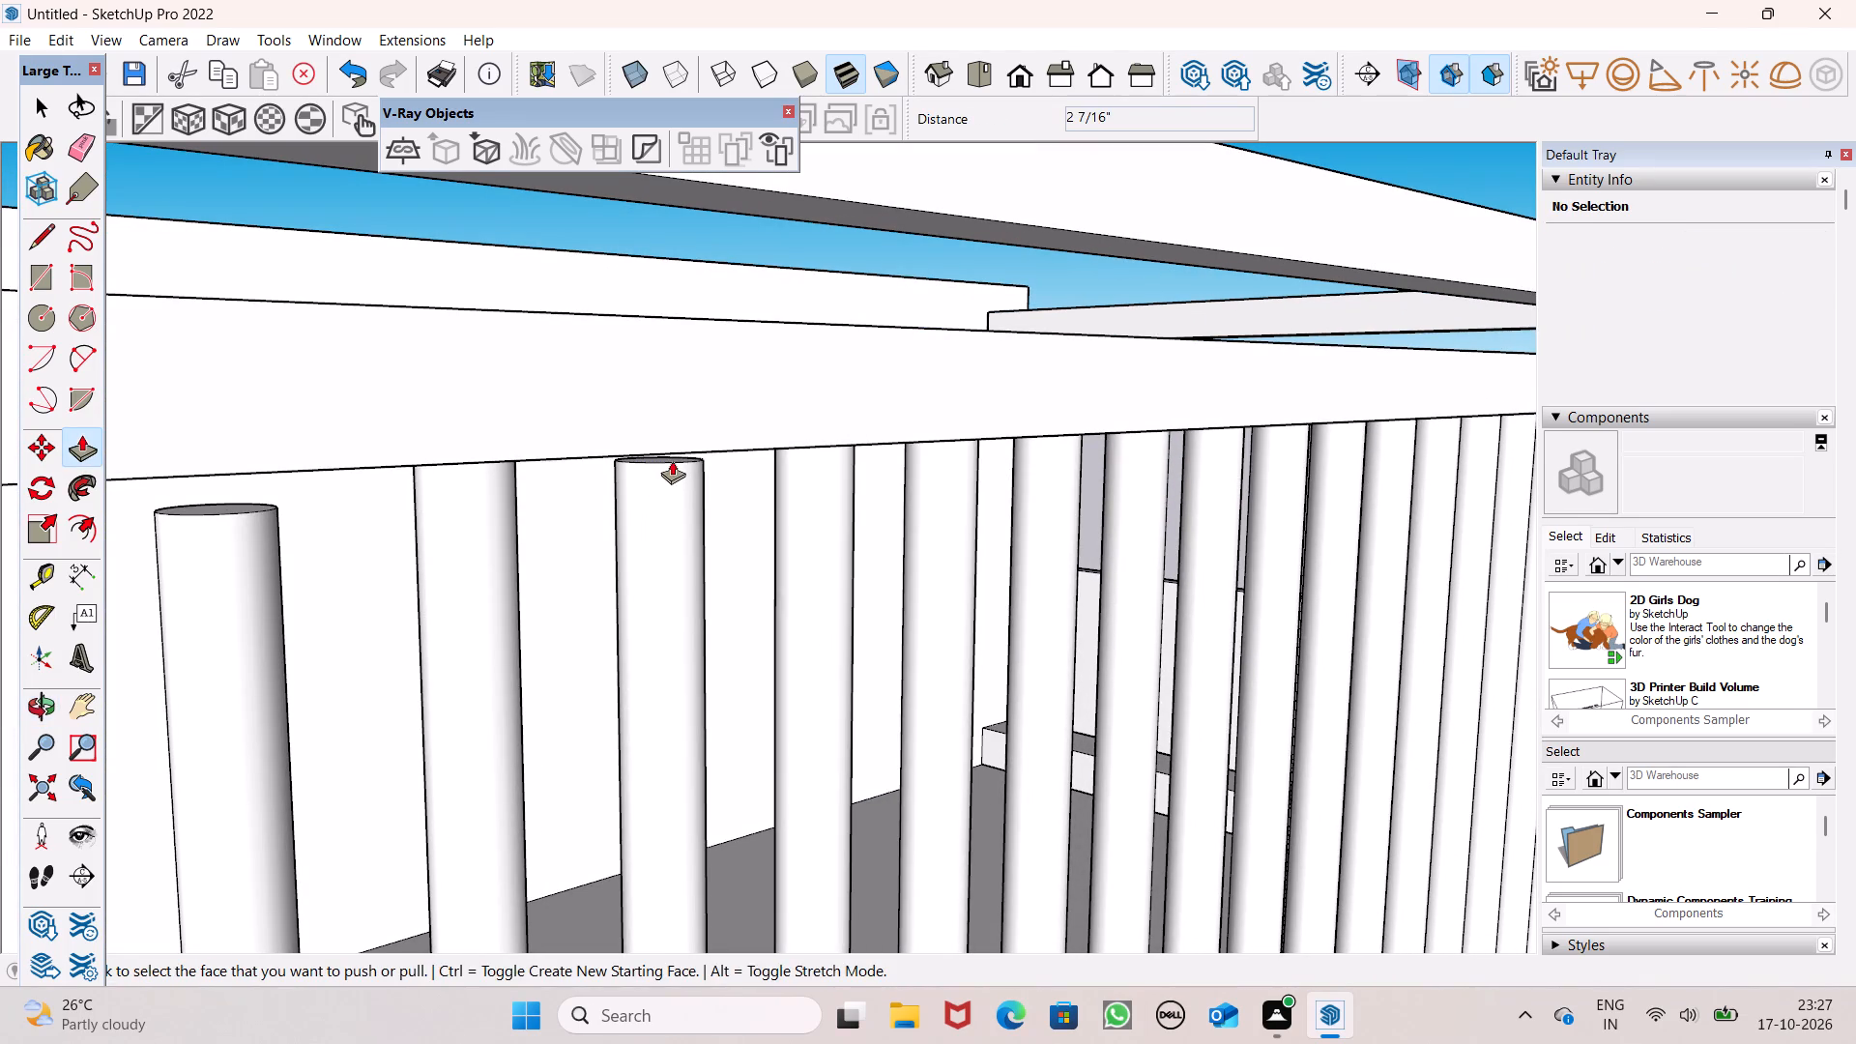
drag(671, 459, 665, 433)
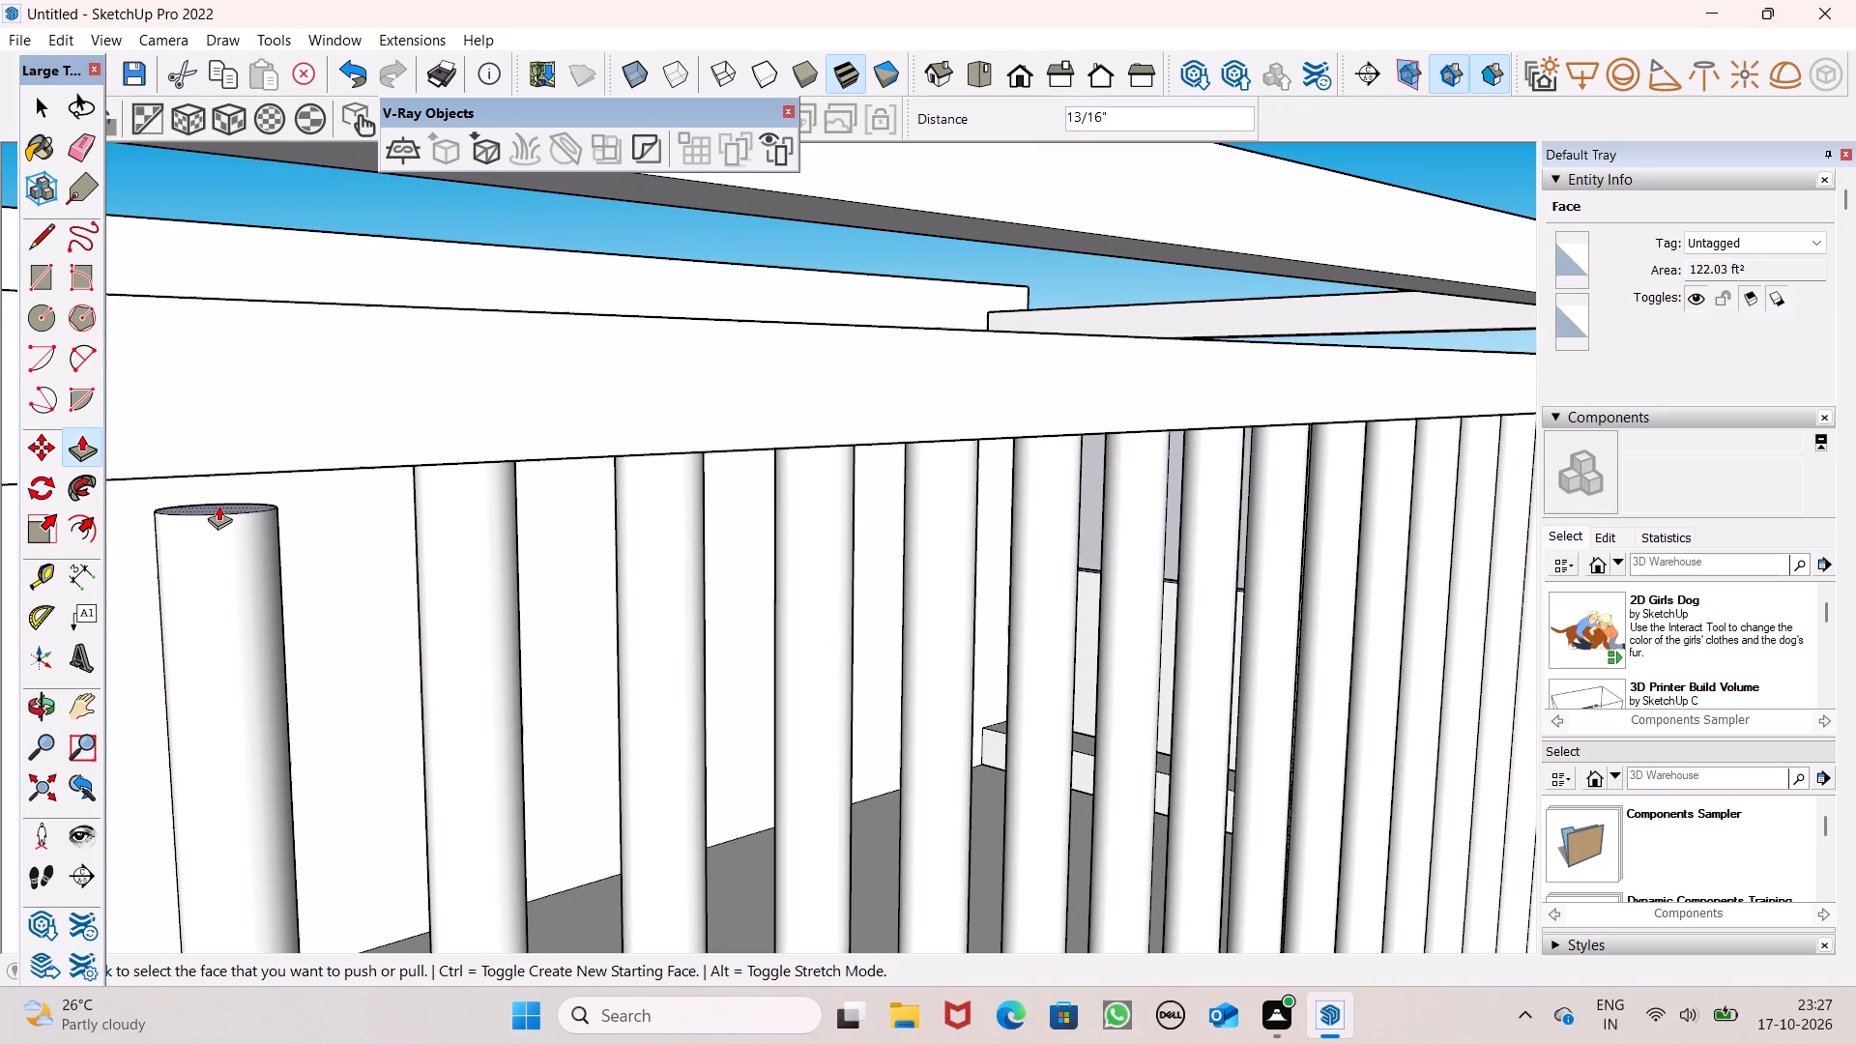
drag(218, 506, 284, 439)
Push/Pull the two short balusters beside the first one at the near corner post up to the upper rail, the second about 1 5/8".
scroll(543, 369, down, 11)
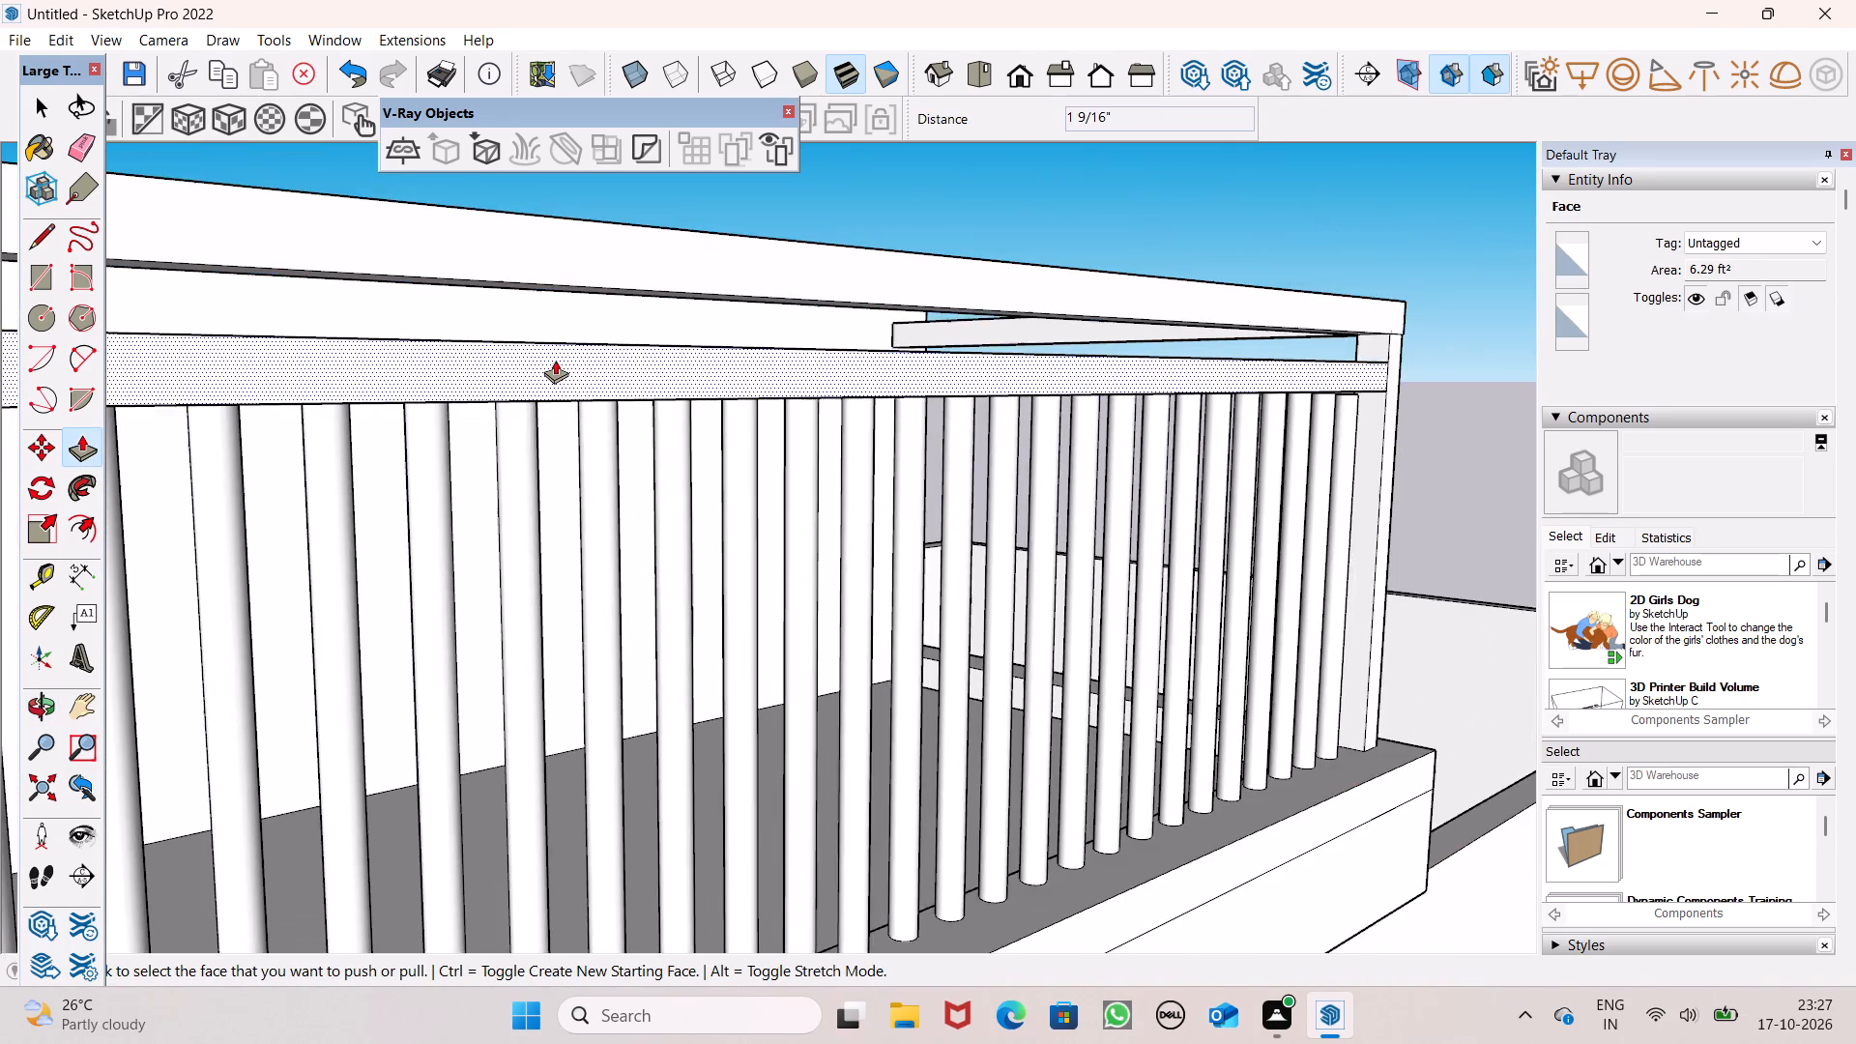
scroll(555, 360, down, 6)
middle_drag(590, 406, 219, 200)
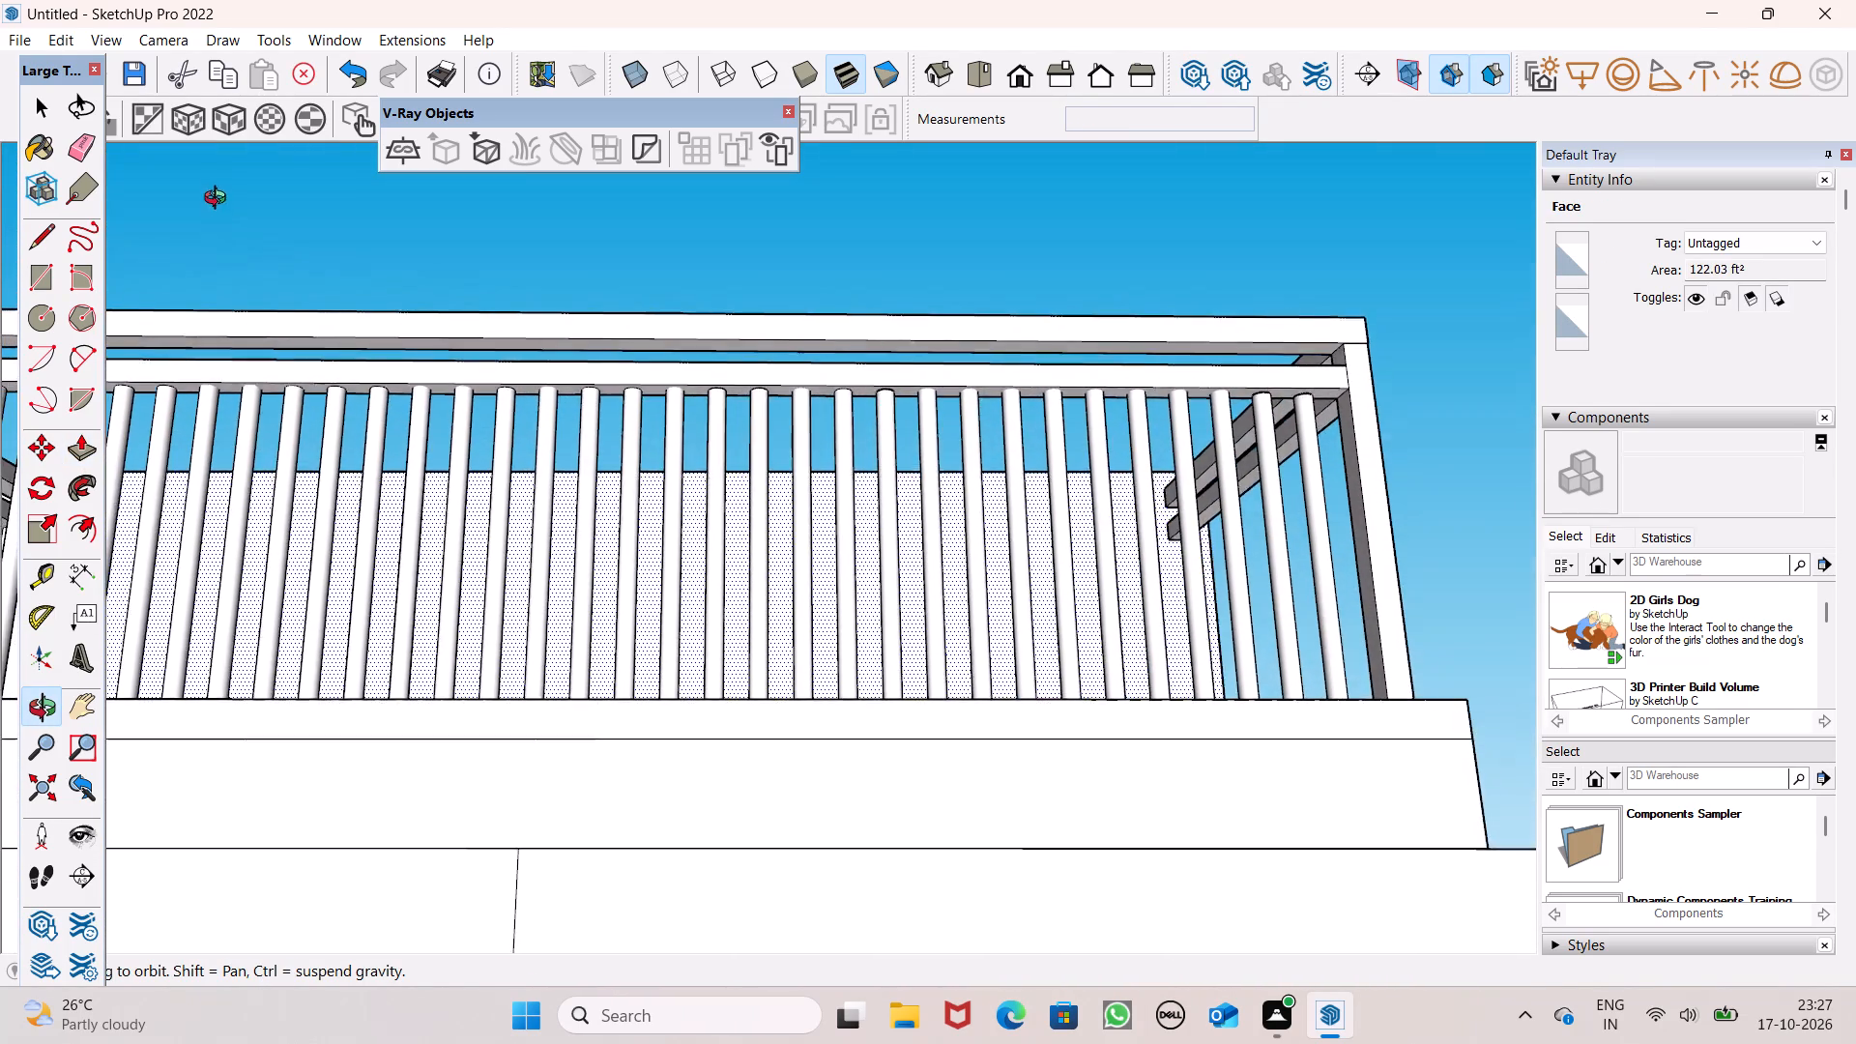
middle_drag(219, 200, 227, 165)
scroll(470, 317, down, 8)
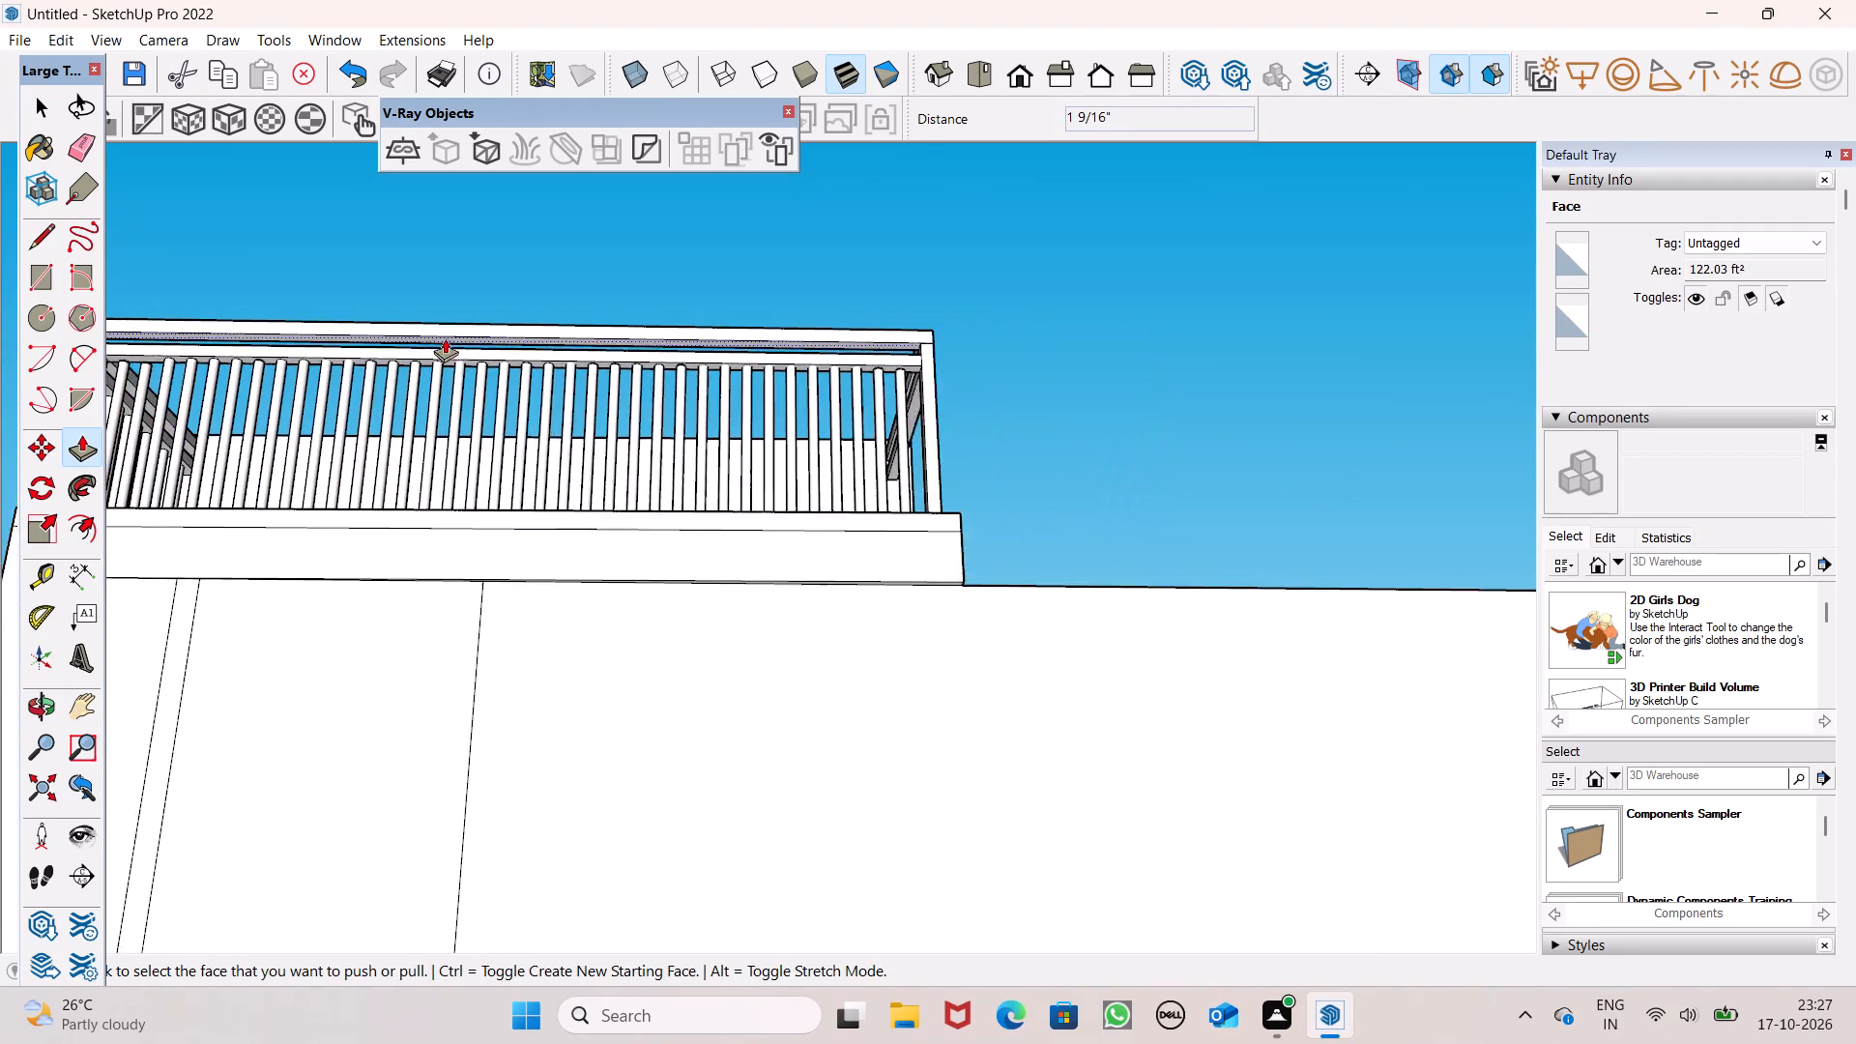
scroll(103, 358, up, 8)
scroll(475, 338, down, 5)
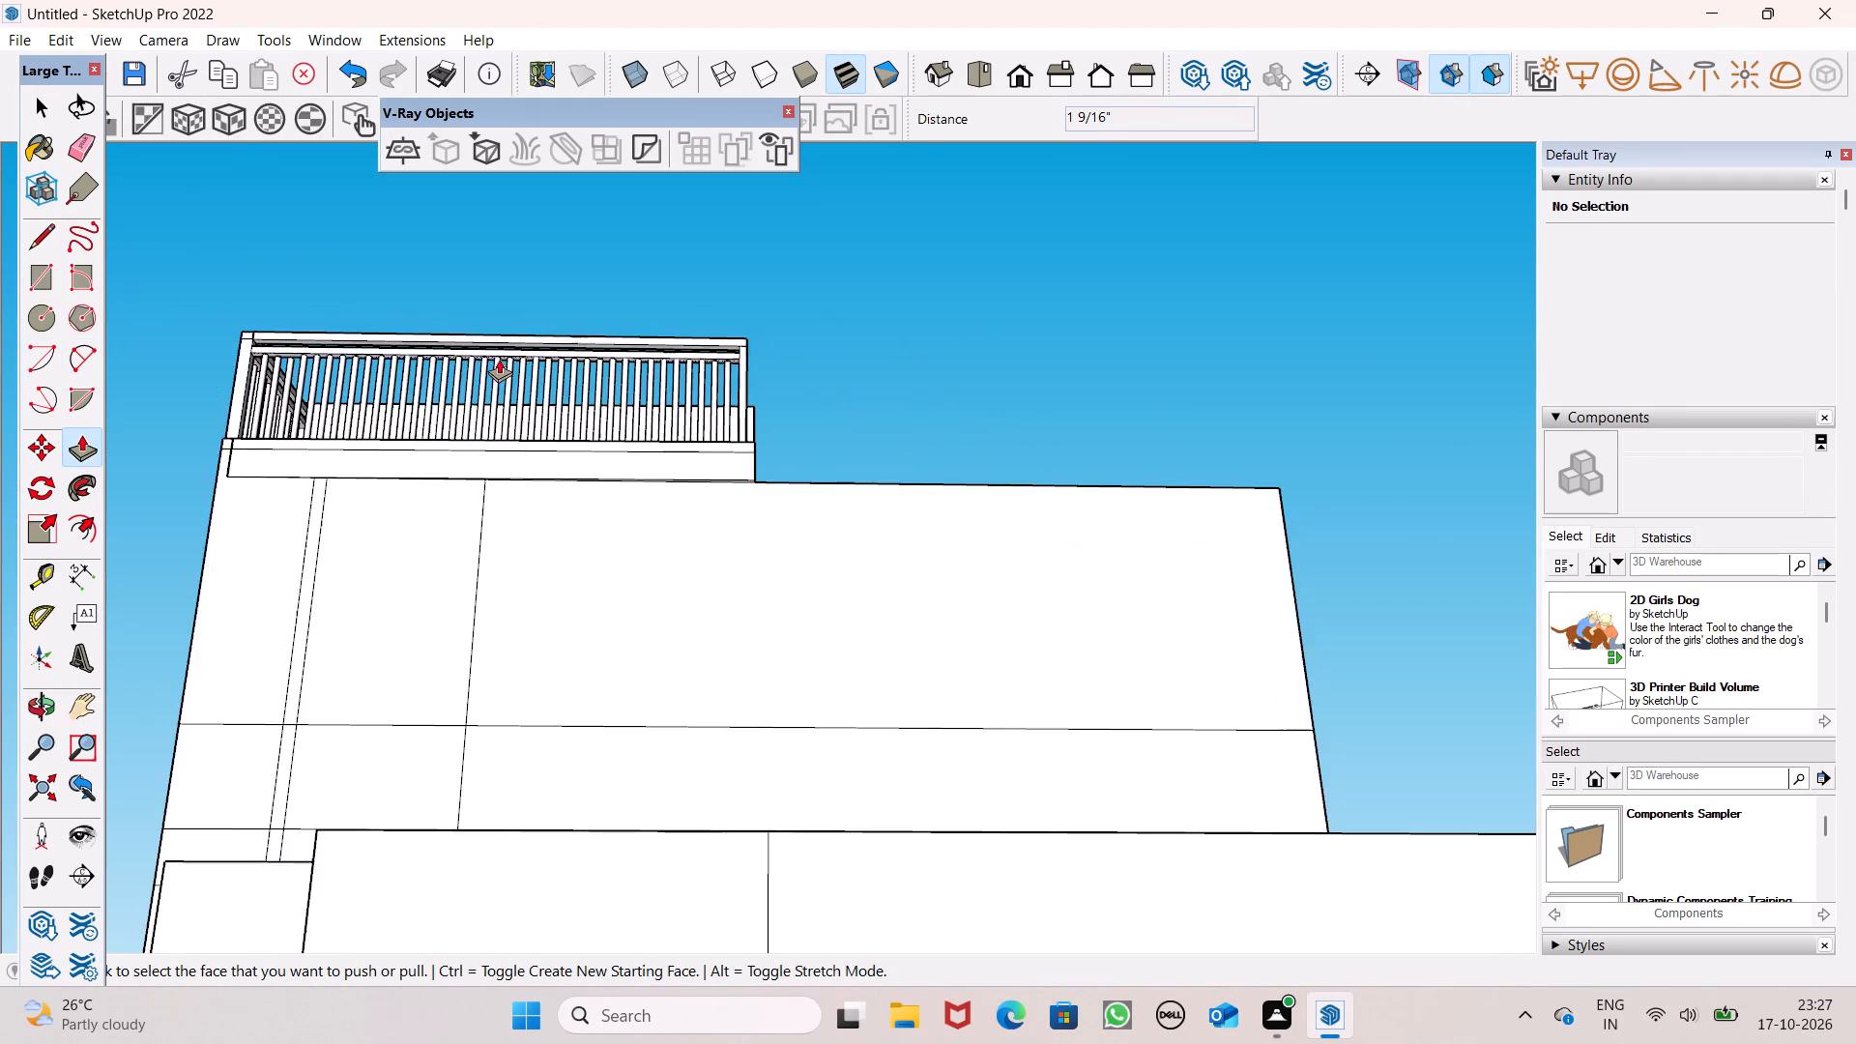
scroll(210, 345, up, 7)
middle_drag(403, 507, 627, 768)
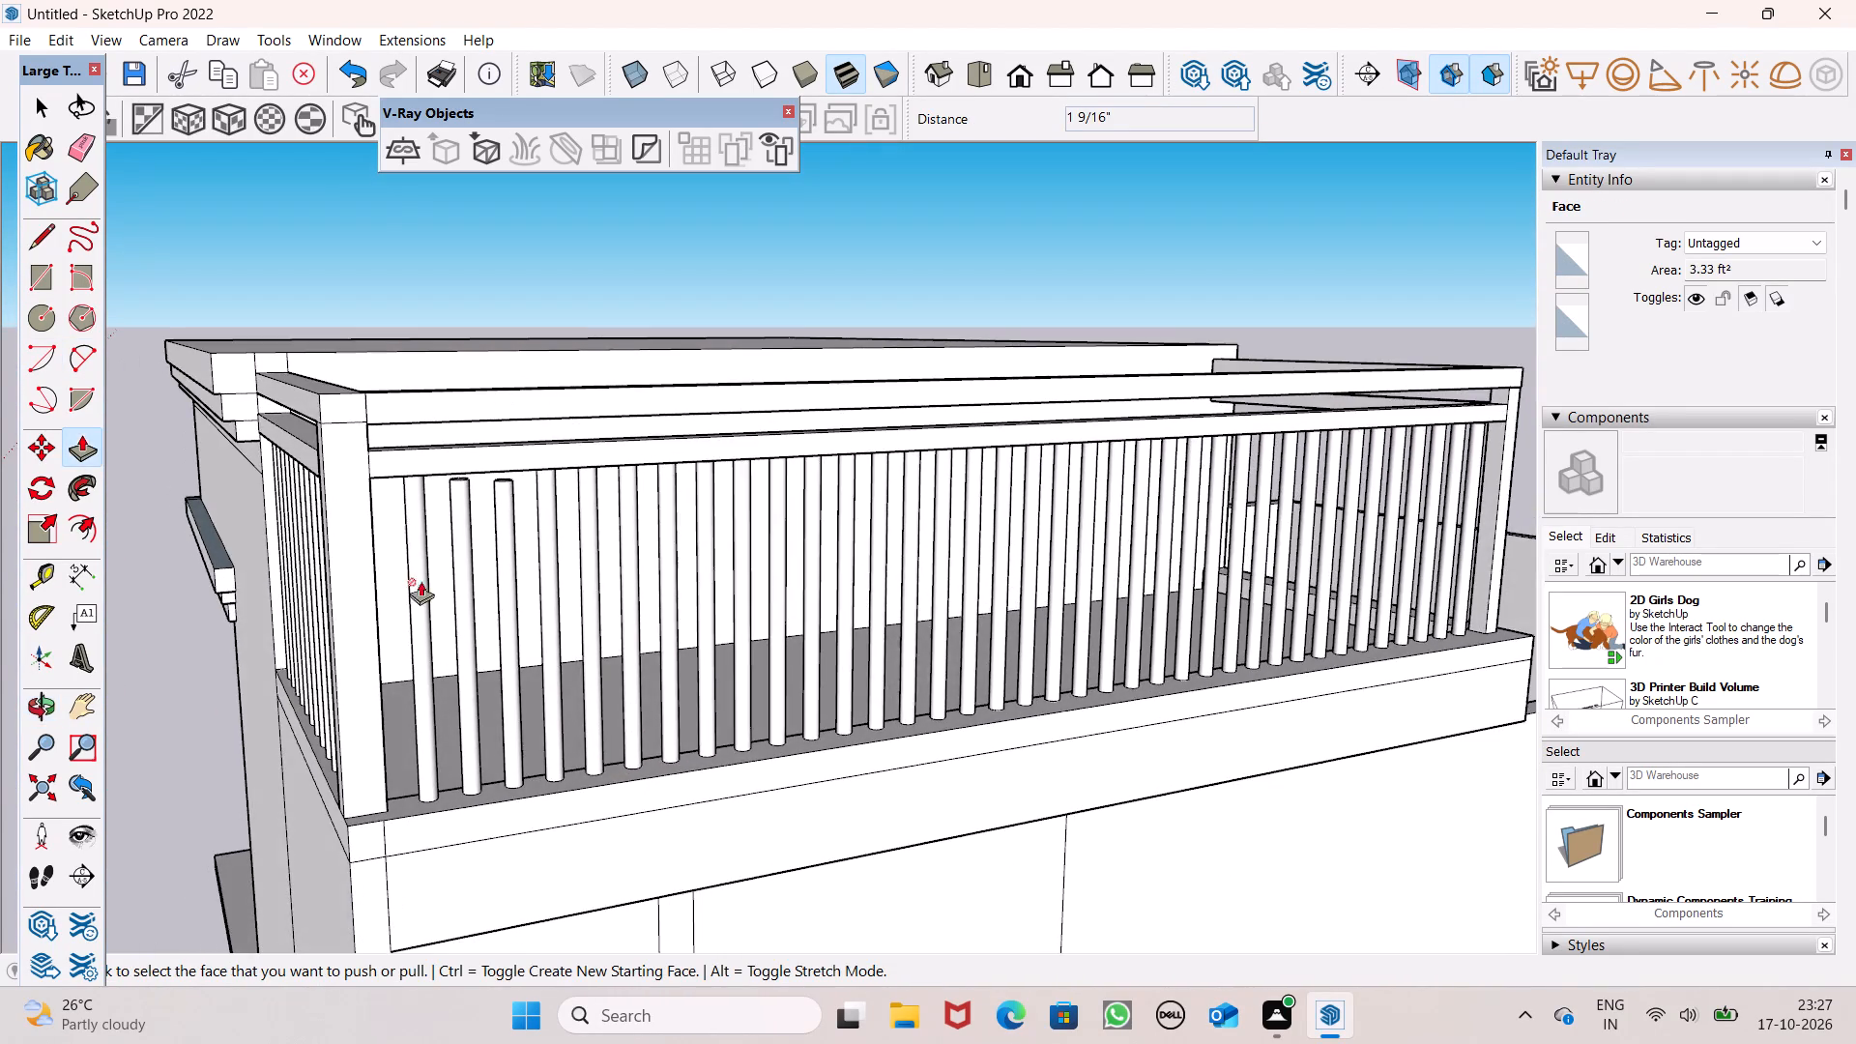
scroll(399, 463, up, 8)
scroll(583, 512, up, 9)
middle_drag(555, 511, 563, 490)
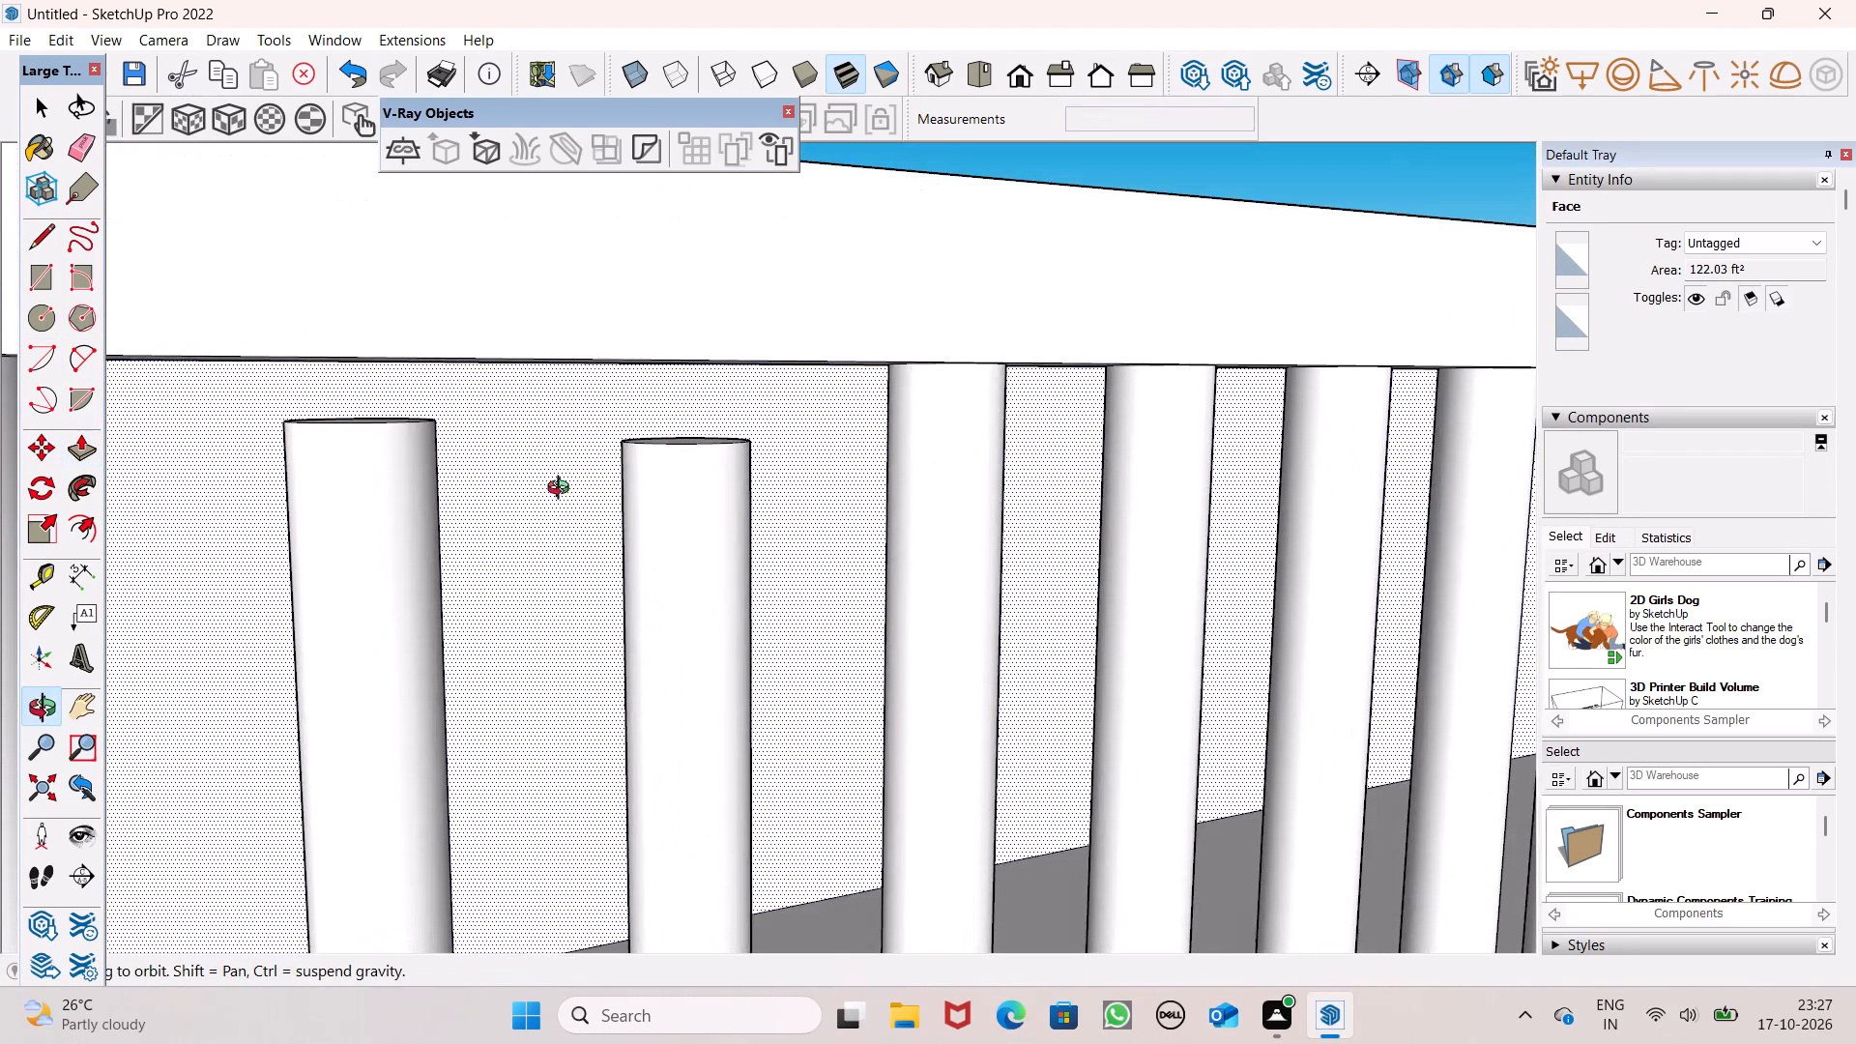
middle_drag(563, 490, 618, 498)
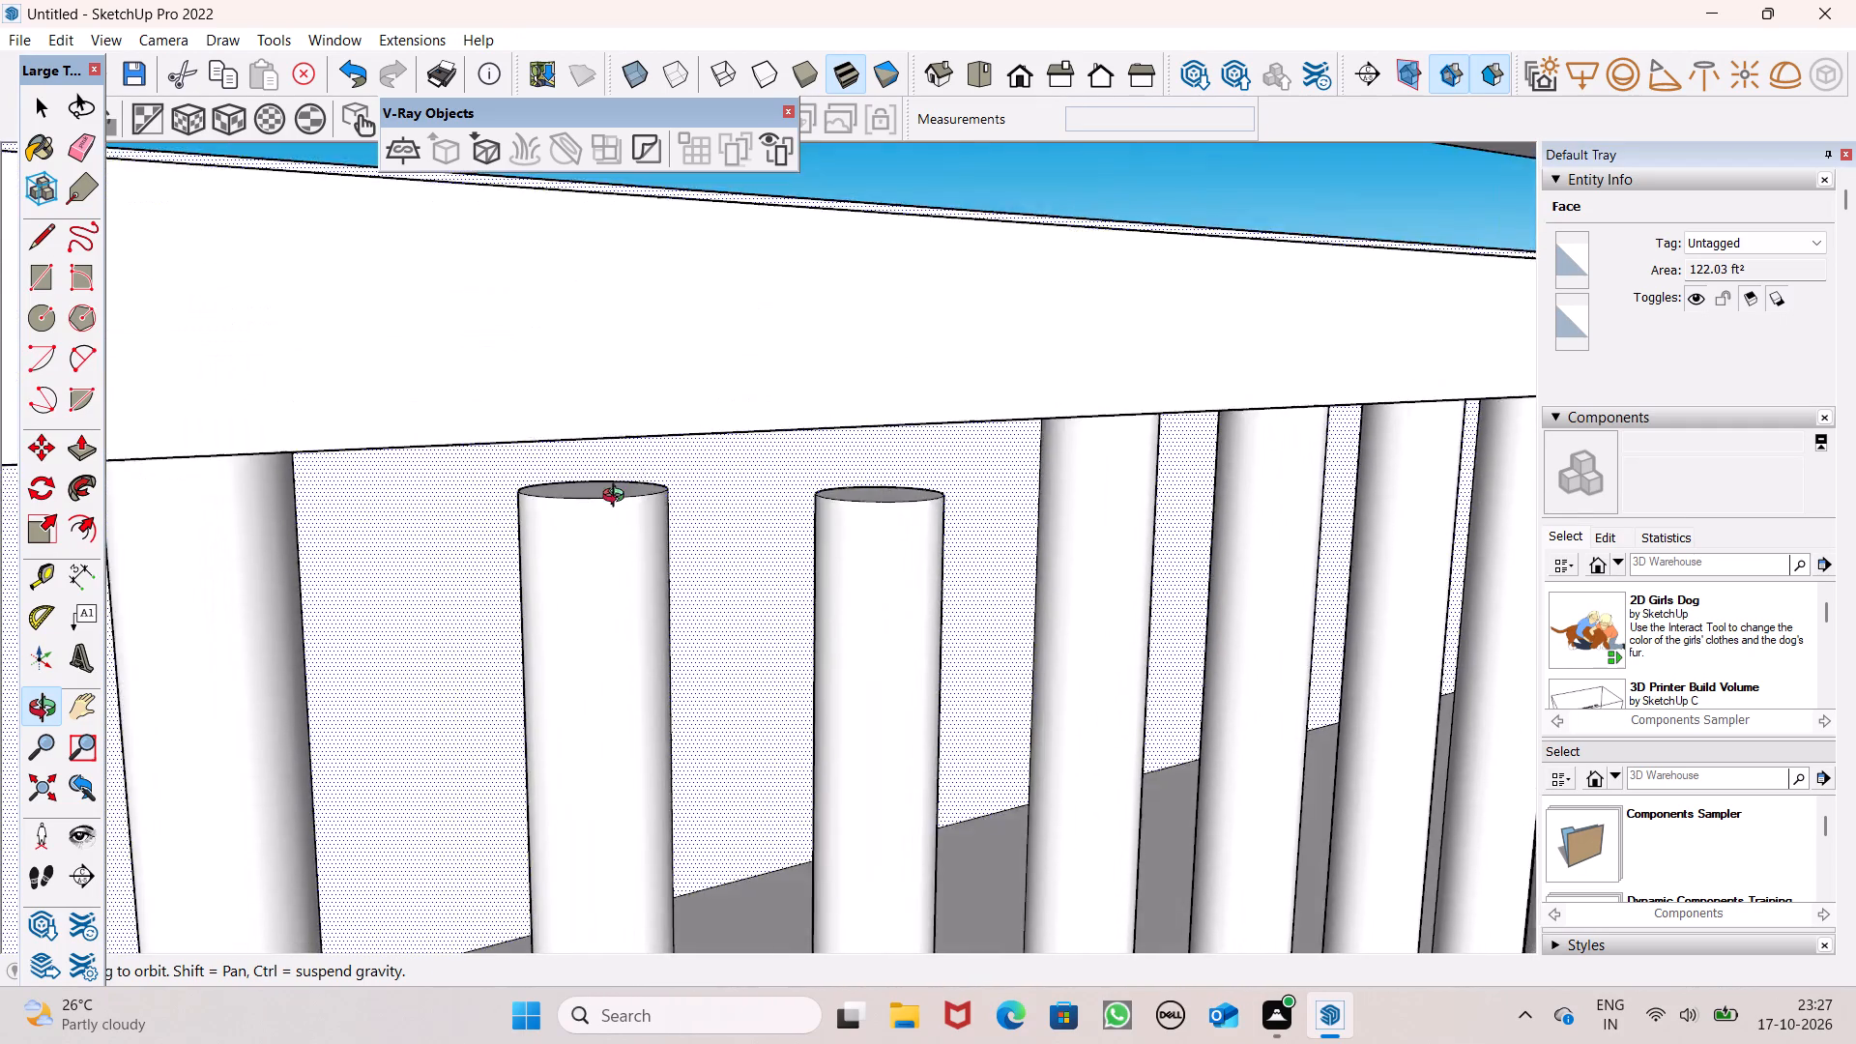
middle_drag(618, 498, 630, 536)
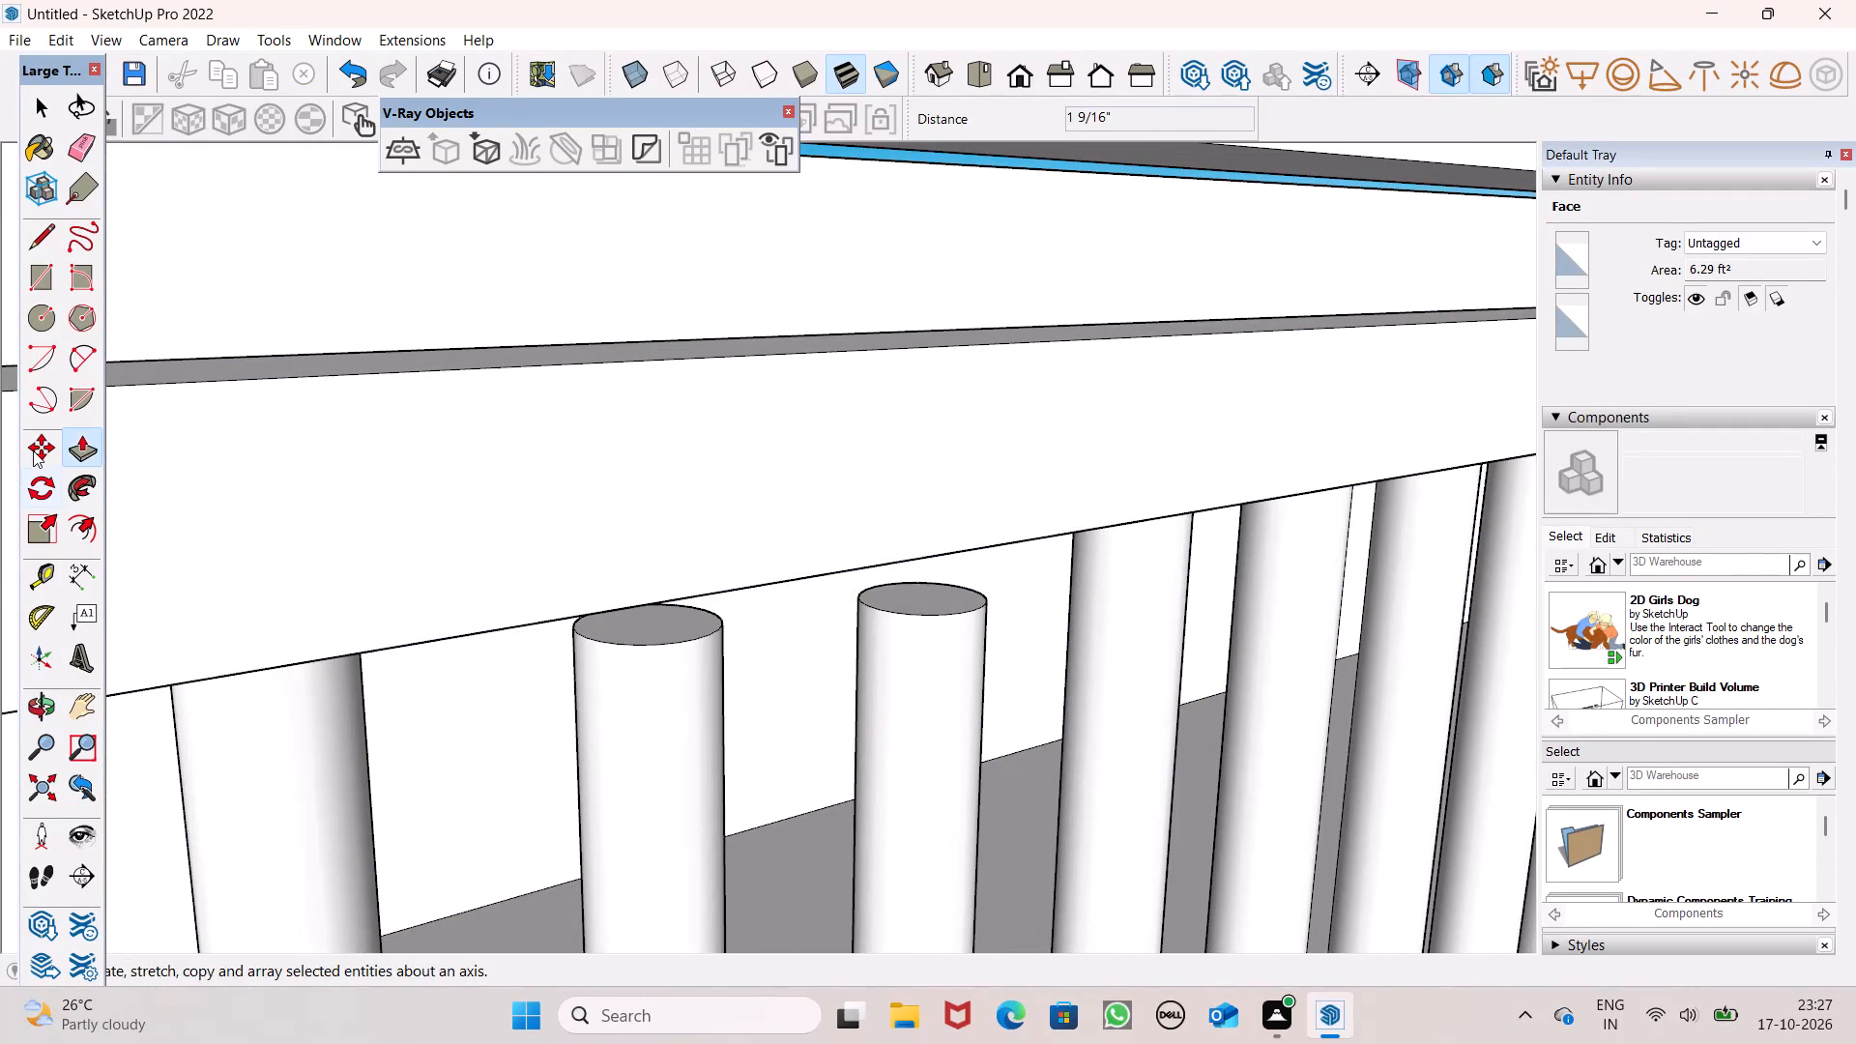
click(70, 451)
drag(673, 634, 671, 605)
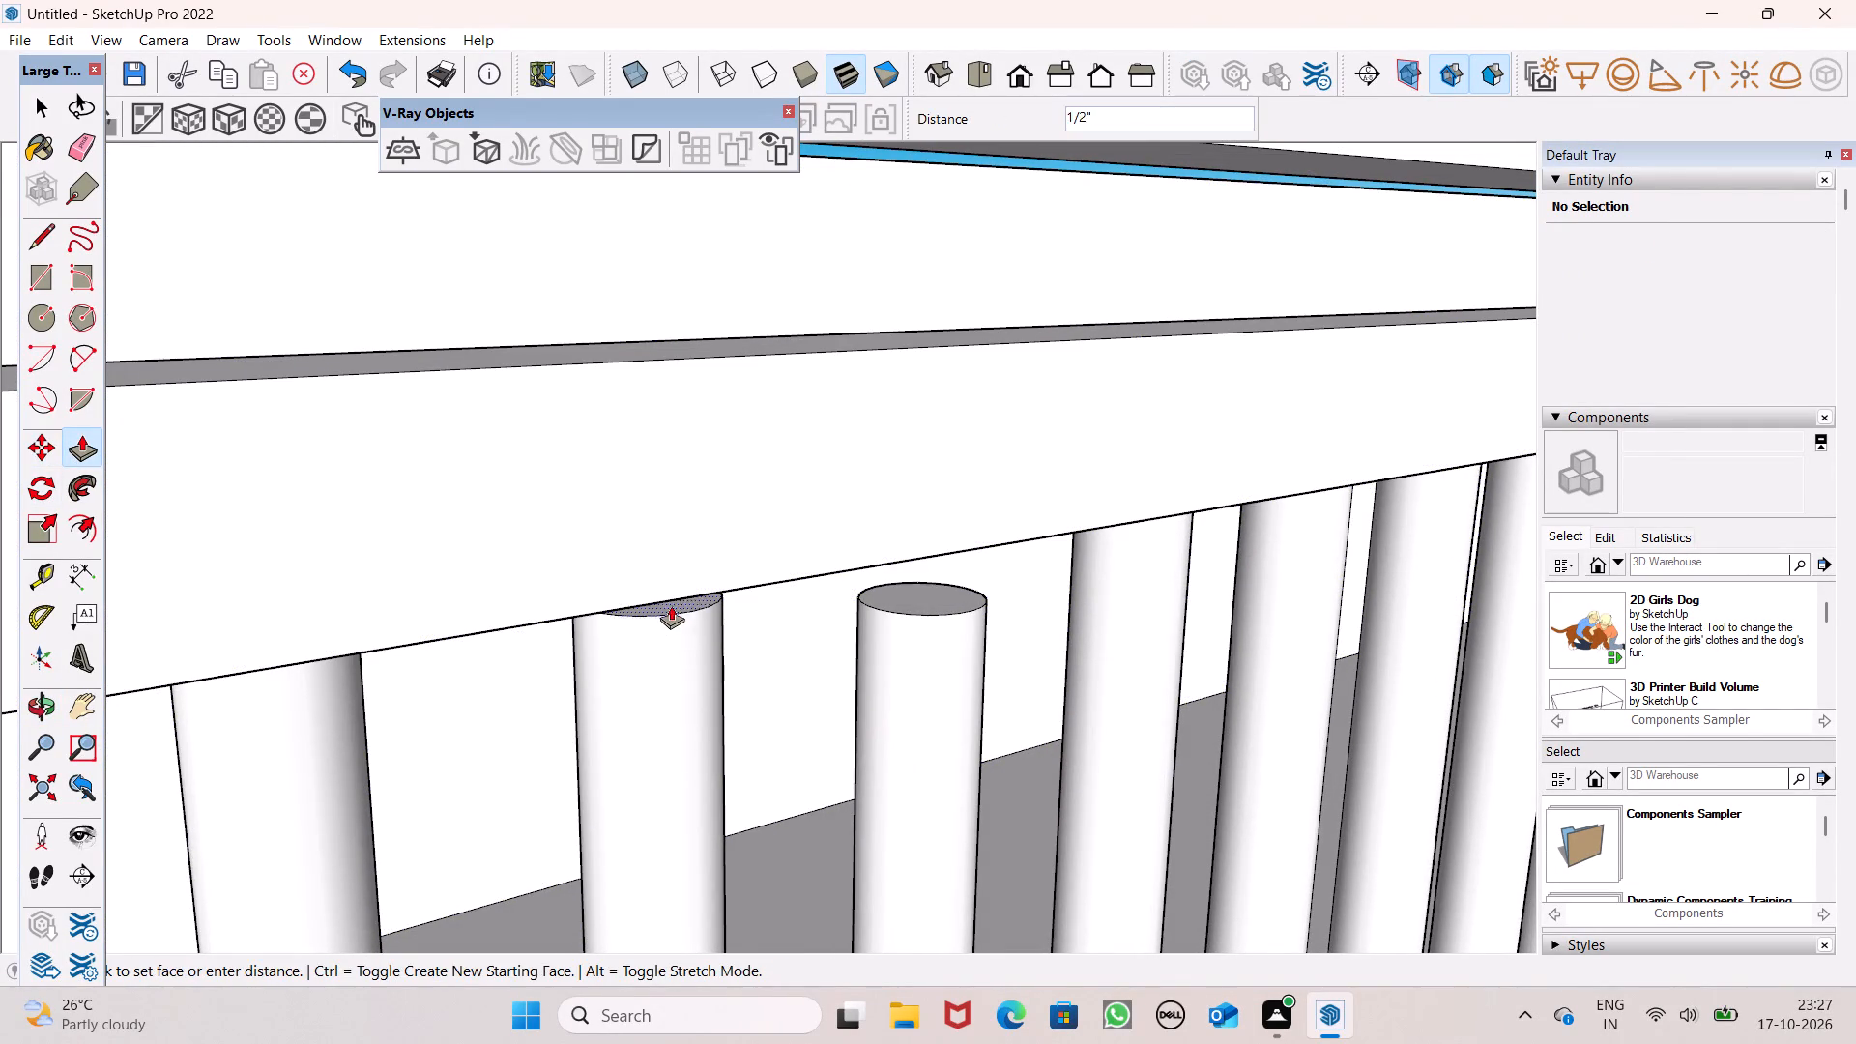
drag(671, 605, 670, 576)
drag(918, 613, 901, 554)
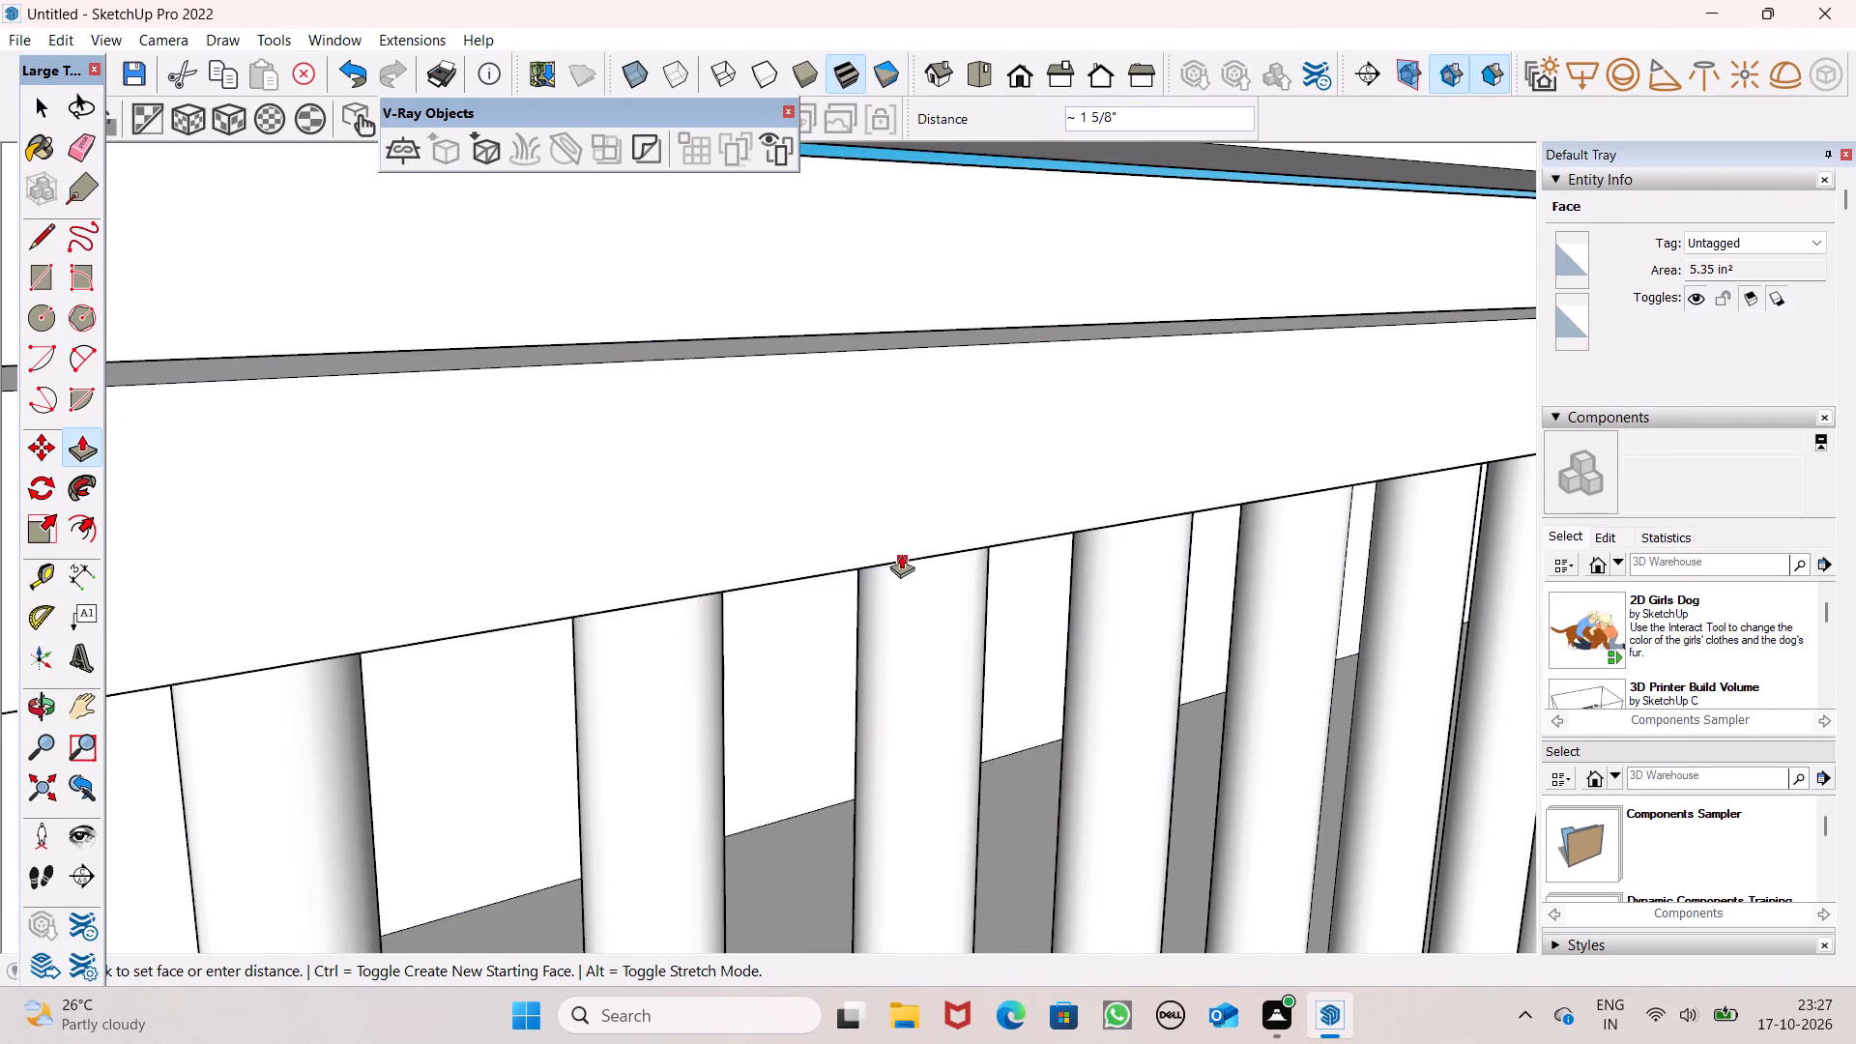
drag(901, 554, 901, 553)
click(901, 553)
scroll(645, 500, down, 6)
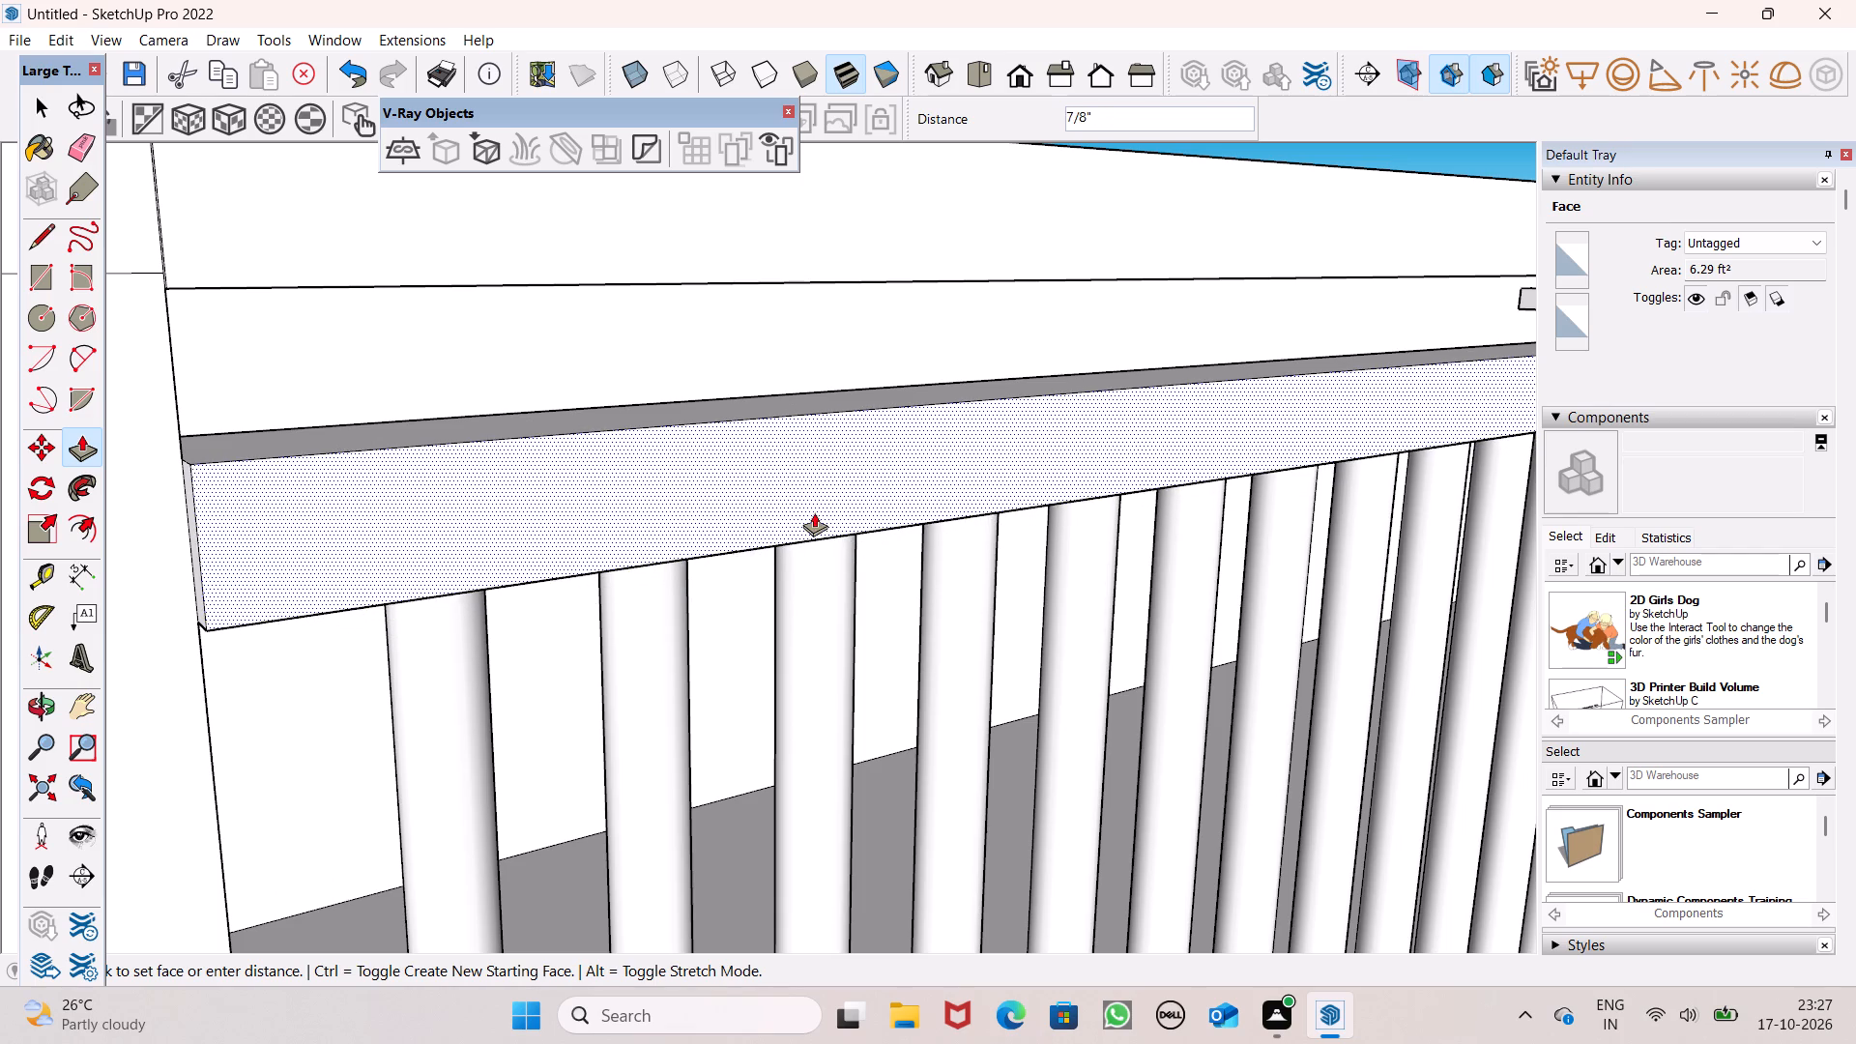
key(space)
key(space)
Push/Pull the remaining slightly short baluster near the near corner post up about 11/16" to meet the upper rail.
middle_drag(913, 569, 880, 496)
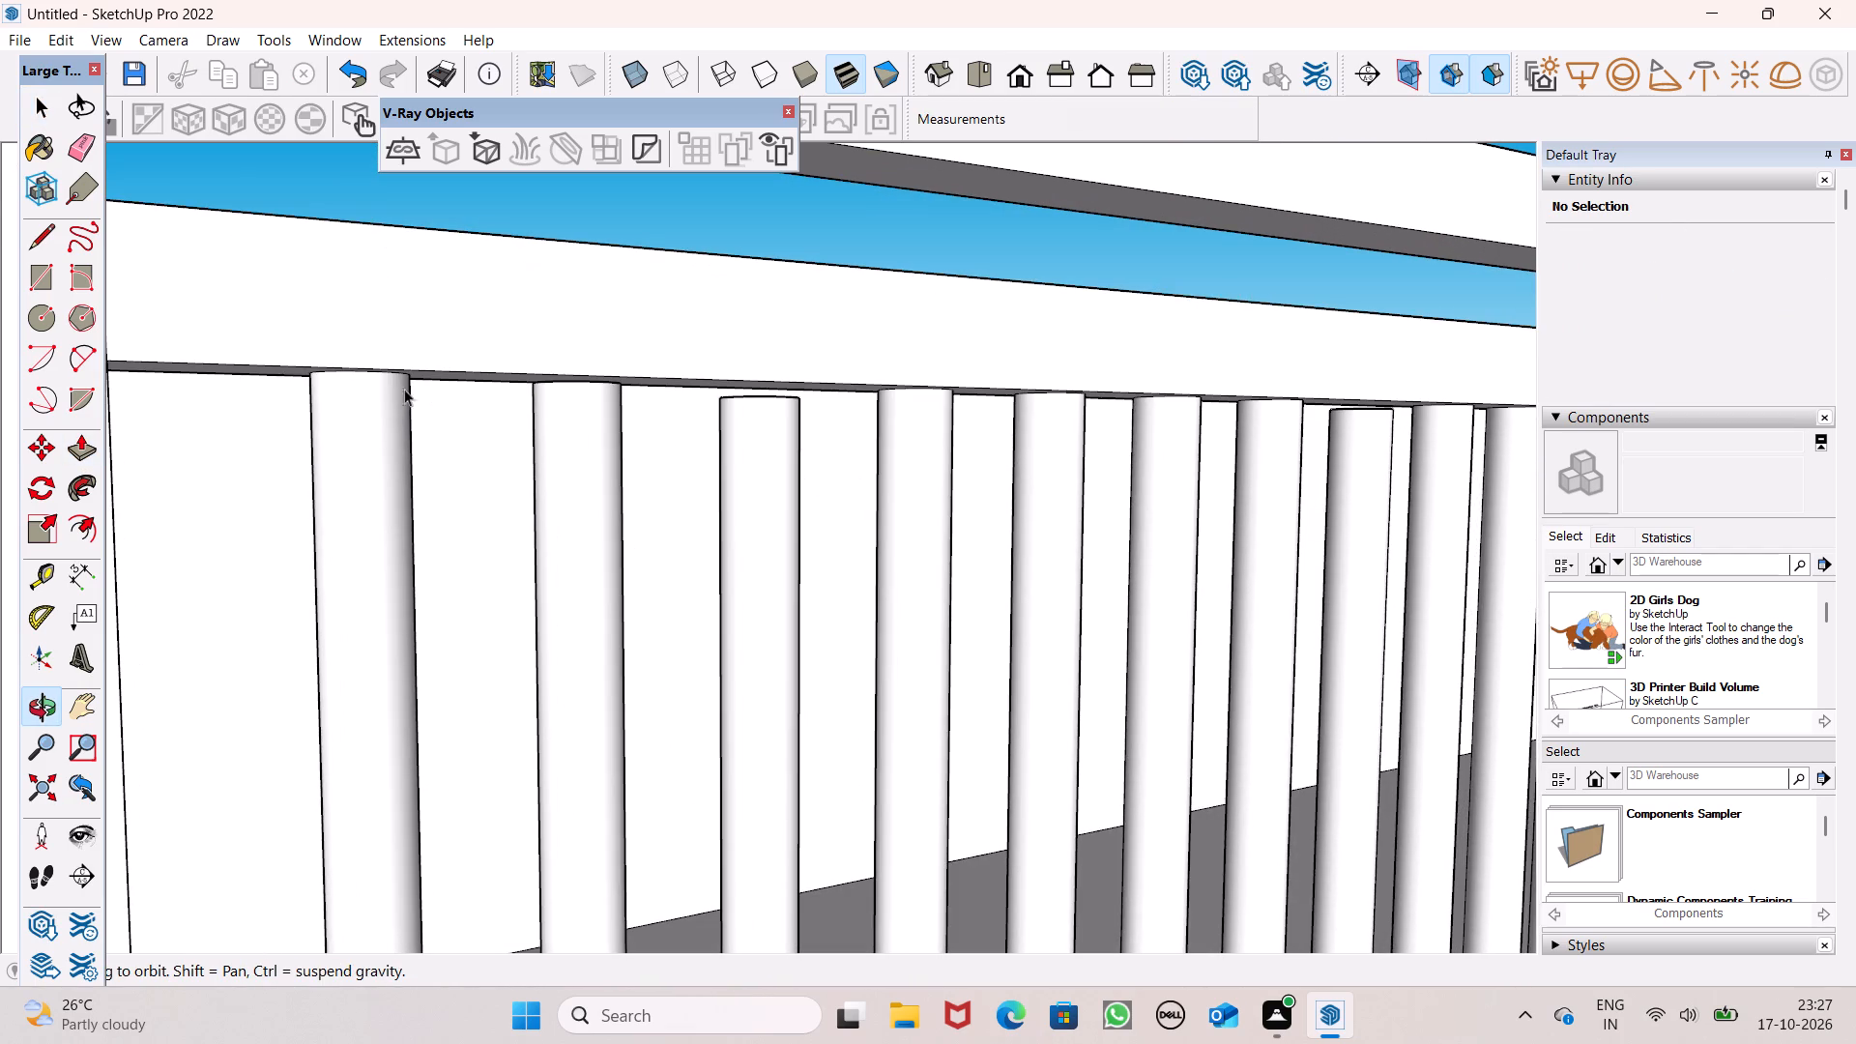
click(85, 441)
middle_drag(780, 438, 764, 495)
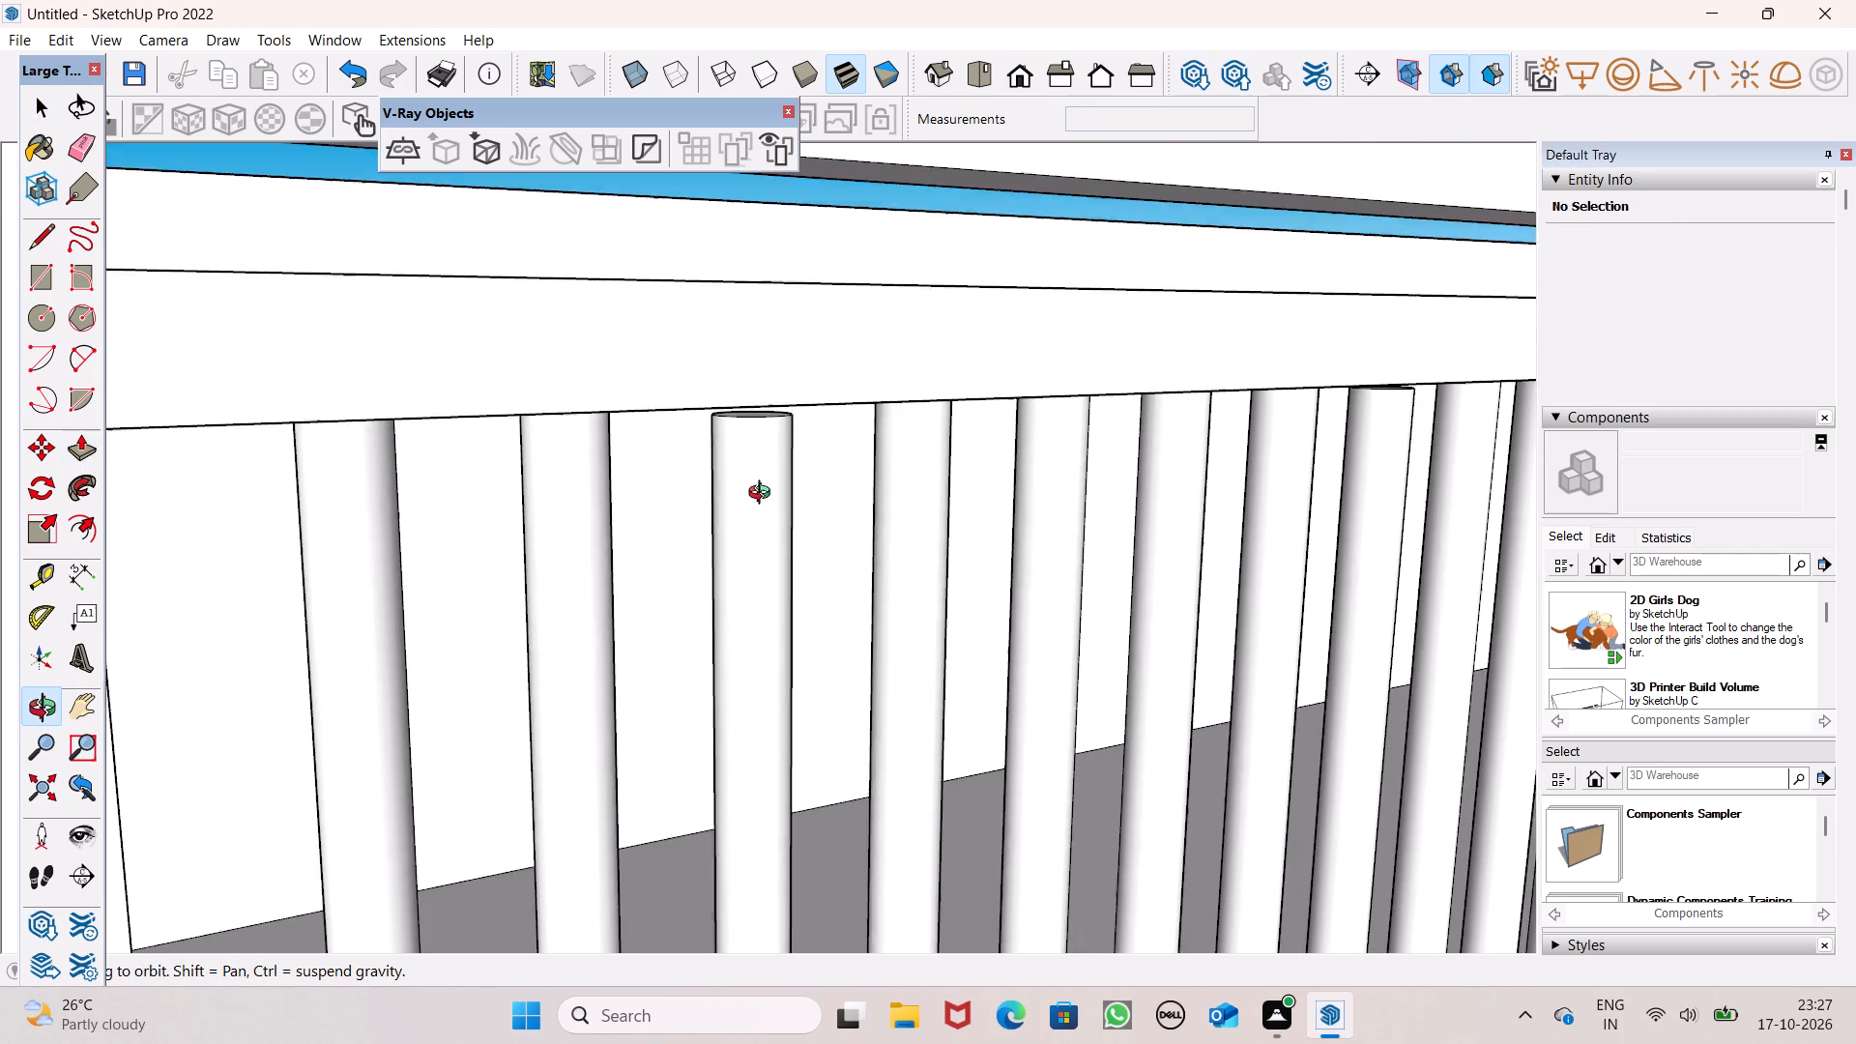
middle_drag(764, 495, 754, 508)
drag(757, 422, 751, 407)
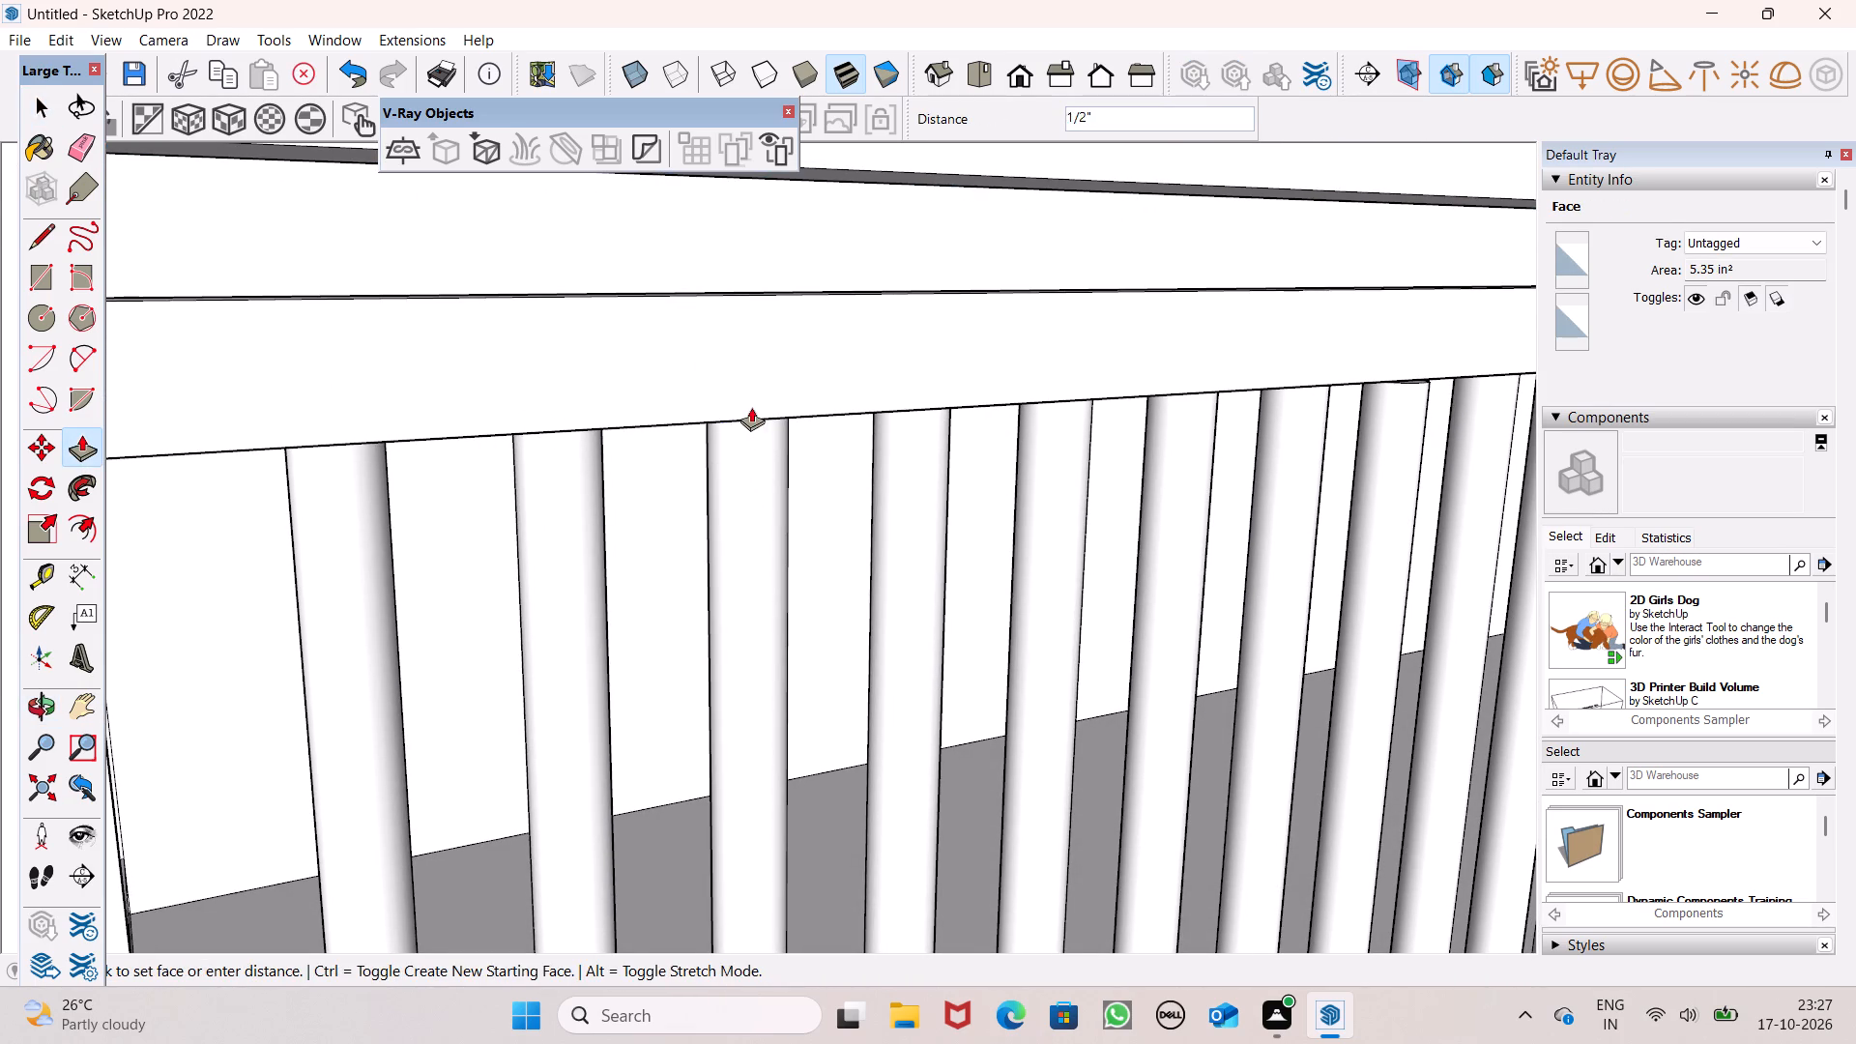
drag(751, 407, 751, 402)
Draw a circle of about 1 1/8" radius on the bottom rail of the remaining short side, beside the corner post.
scroll(632, 391, down, 2)
middle_drag(897, 447, 755, 333)
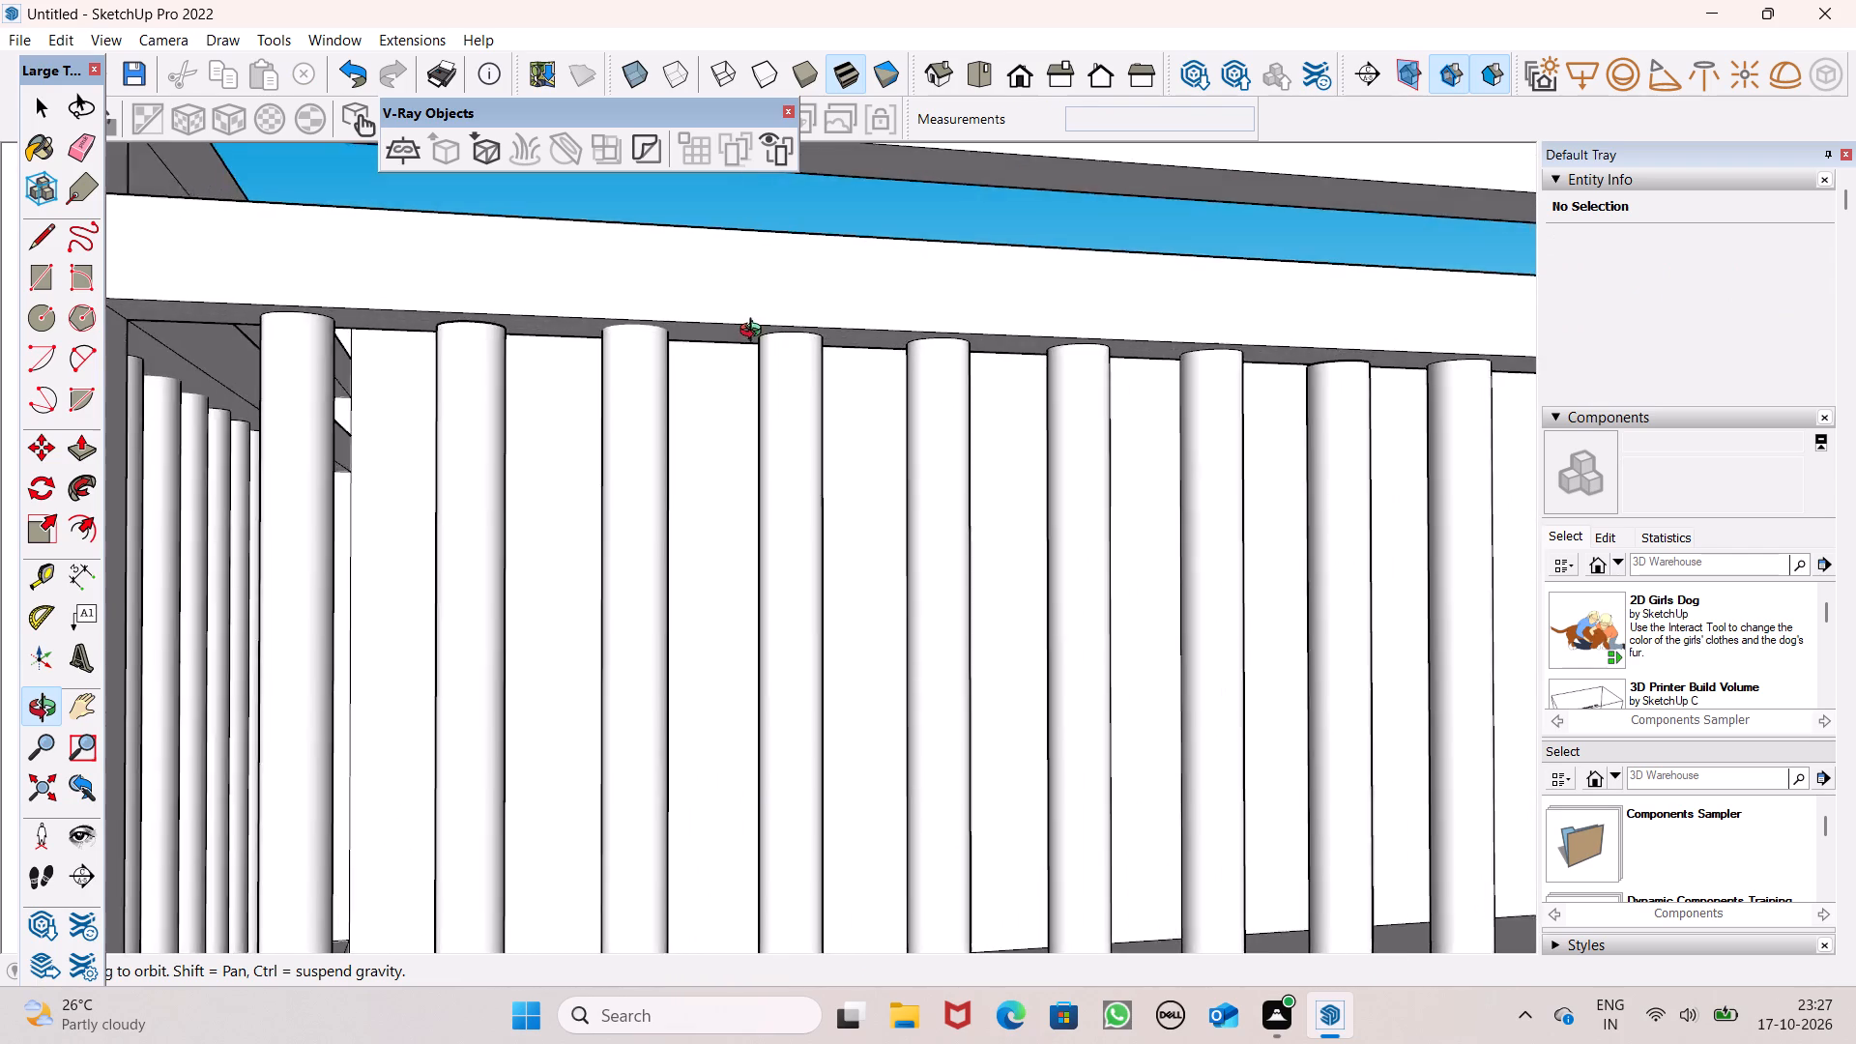
middle_drag(755, 333, 912, 364)
scroll(896, 319, down, 9)
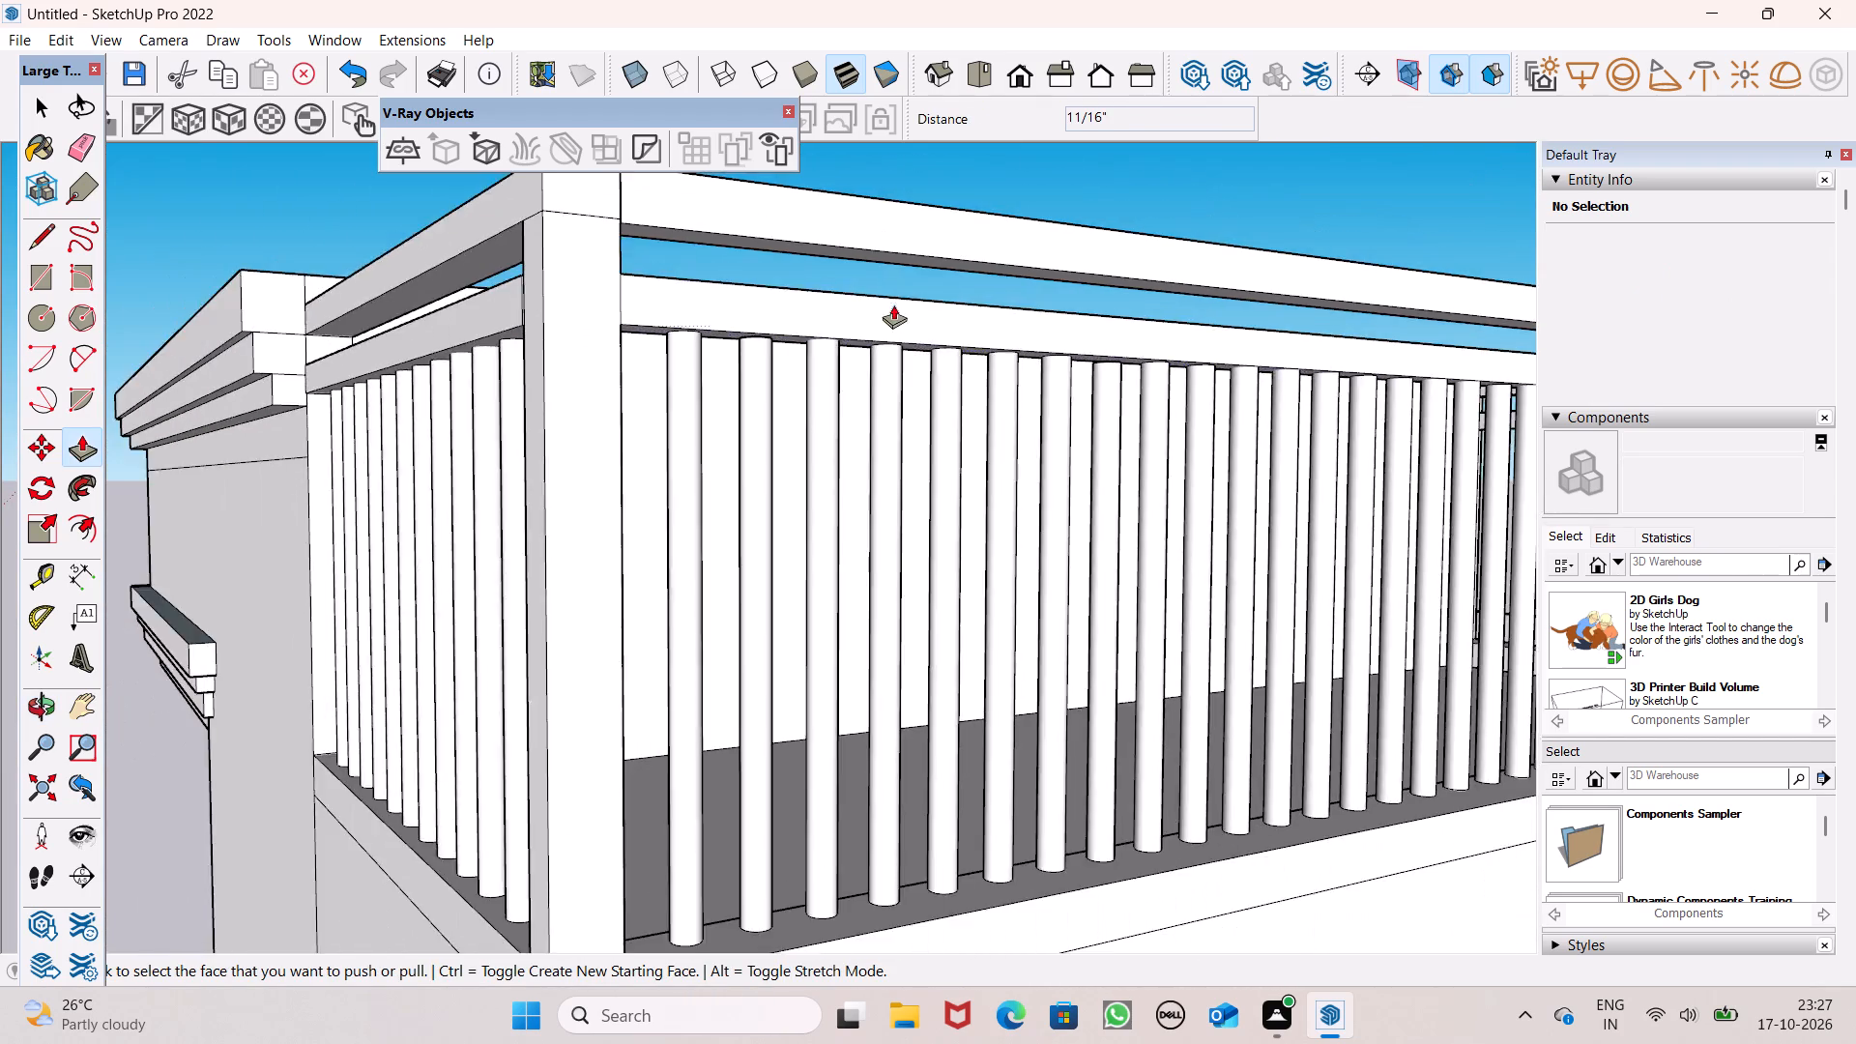
scroll(893, 304, down, 19)
middle_drag(1096, 427, 155, 645)
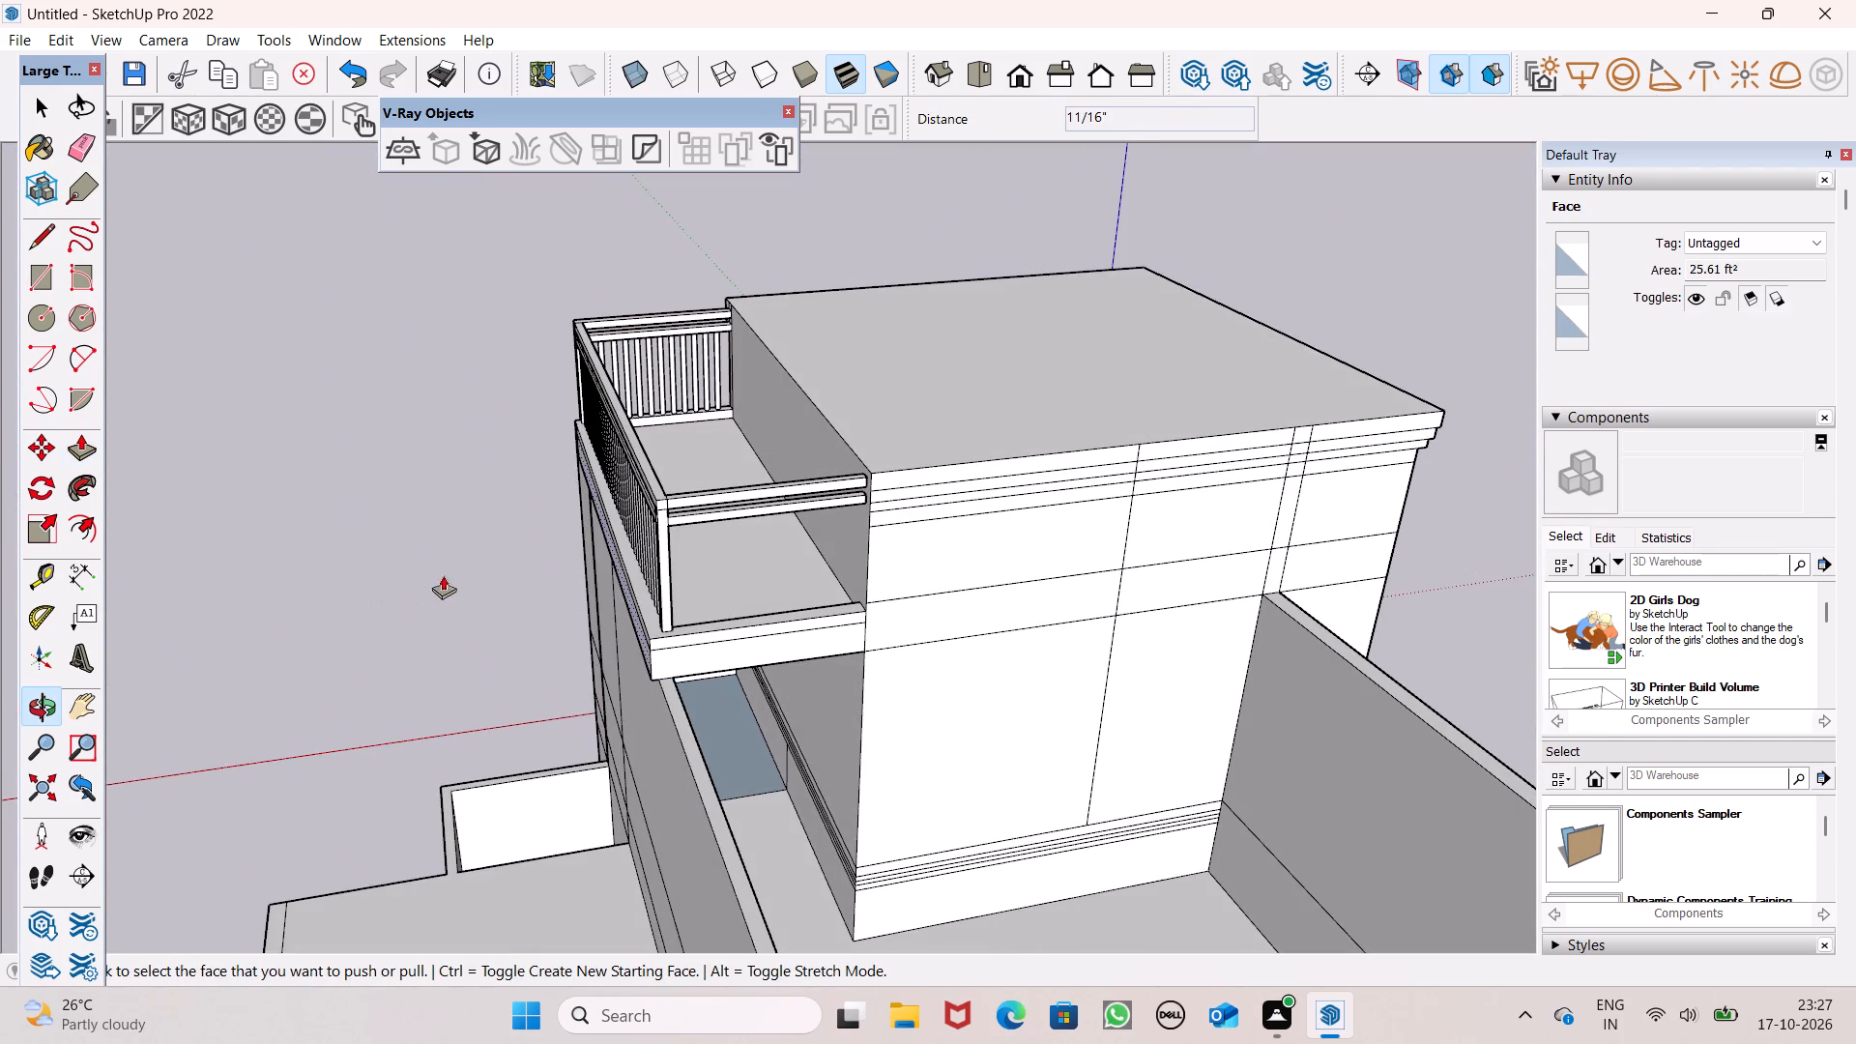
middle_drag(791, 707, 517, 547)
key(space)
middle_drag(531, 511, 590, 706)
scroll(671, 663, up, 5)
middle_drag(671, 663, 675, 790)
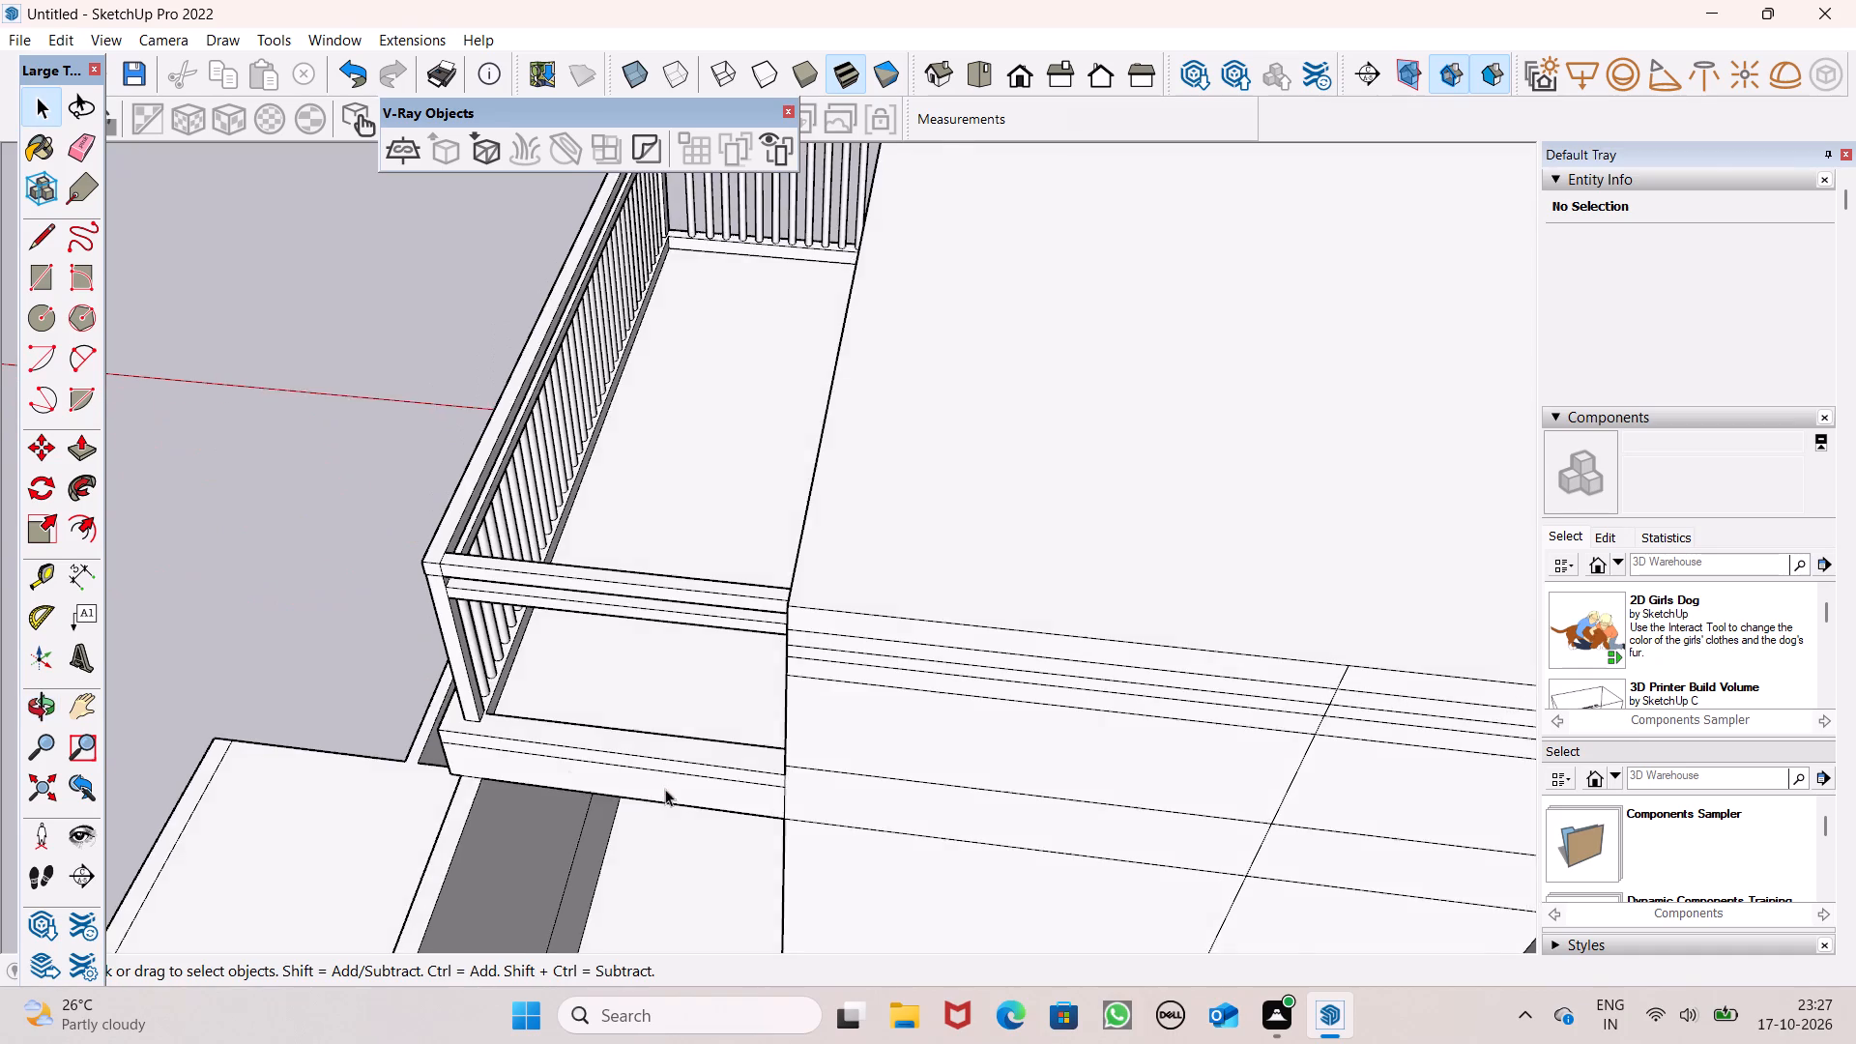
scroll(562, 764, up, 6)
middle_drag(552, 777, 575, 855)
scroll(550, 806, up, 2)
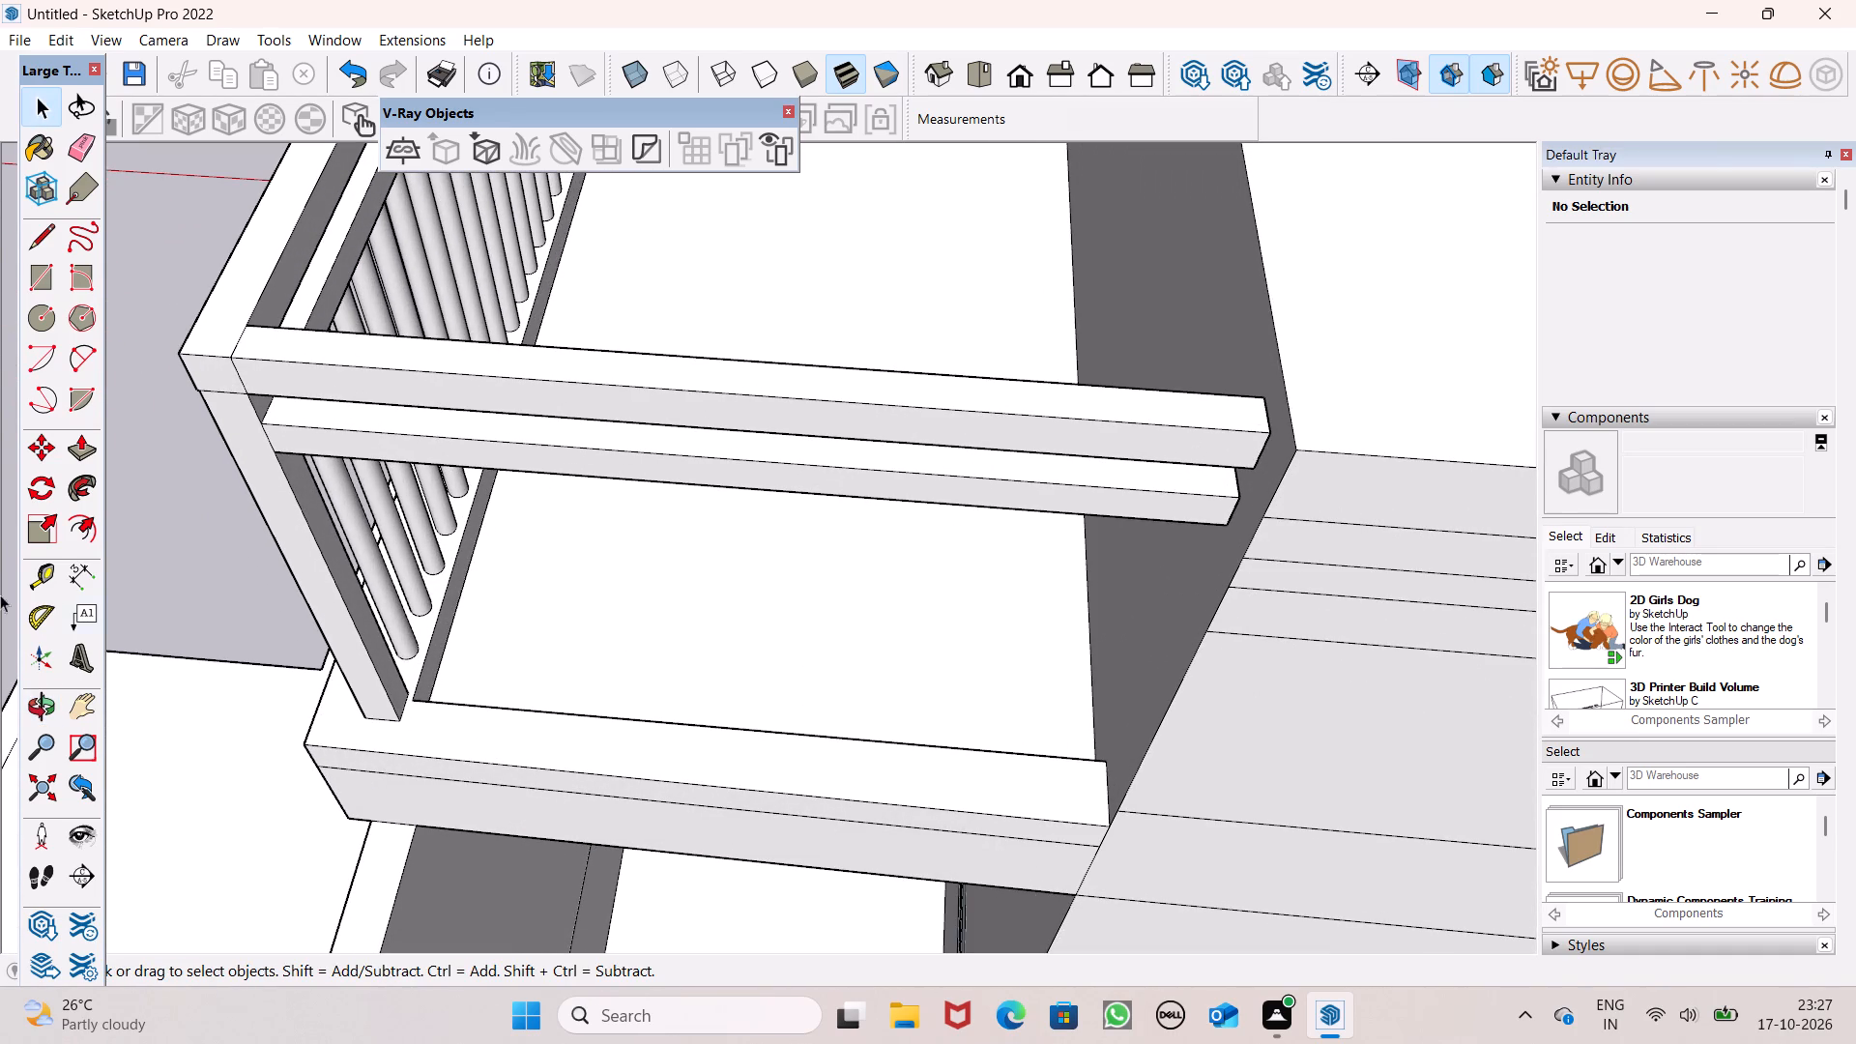
click(58, 320)
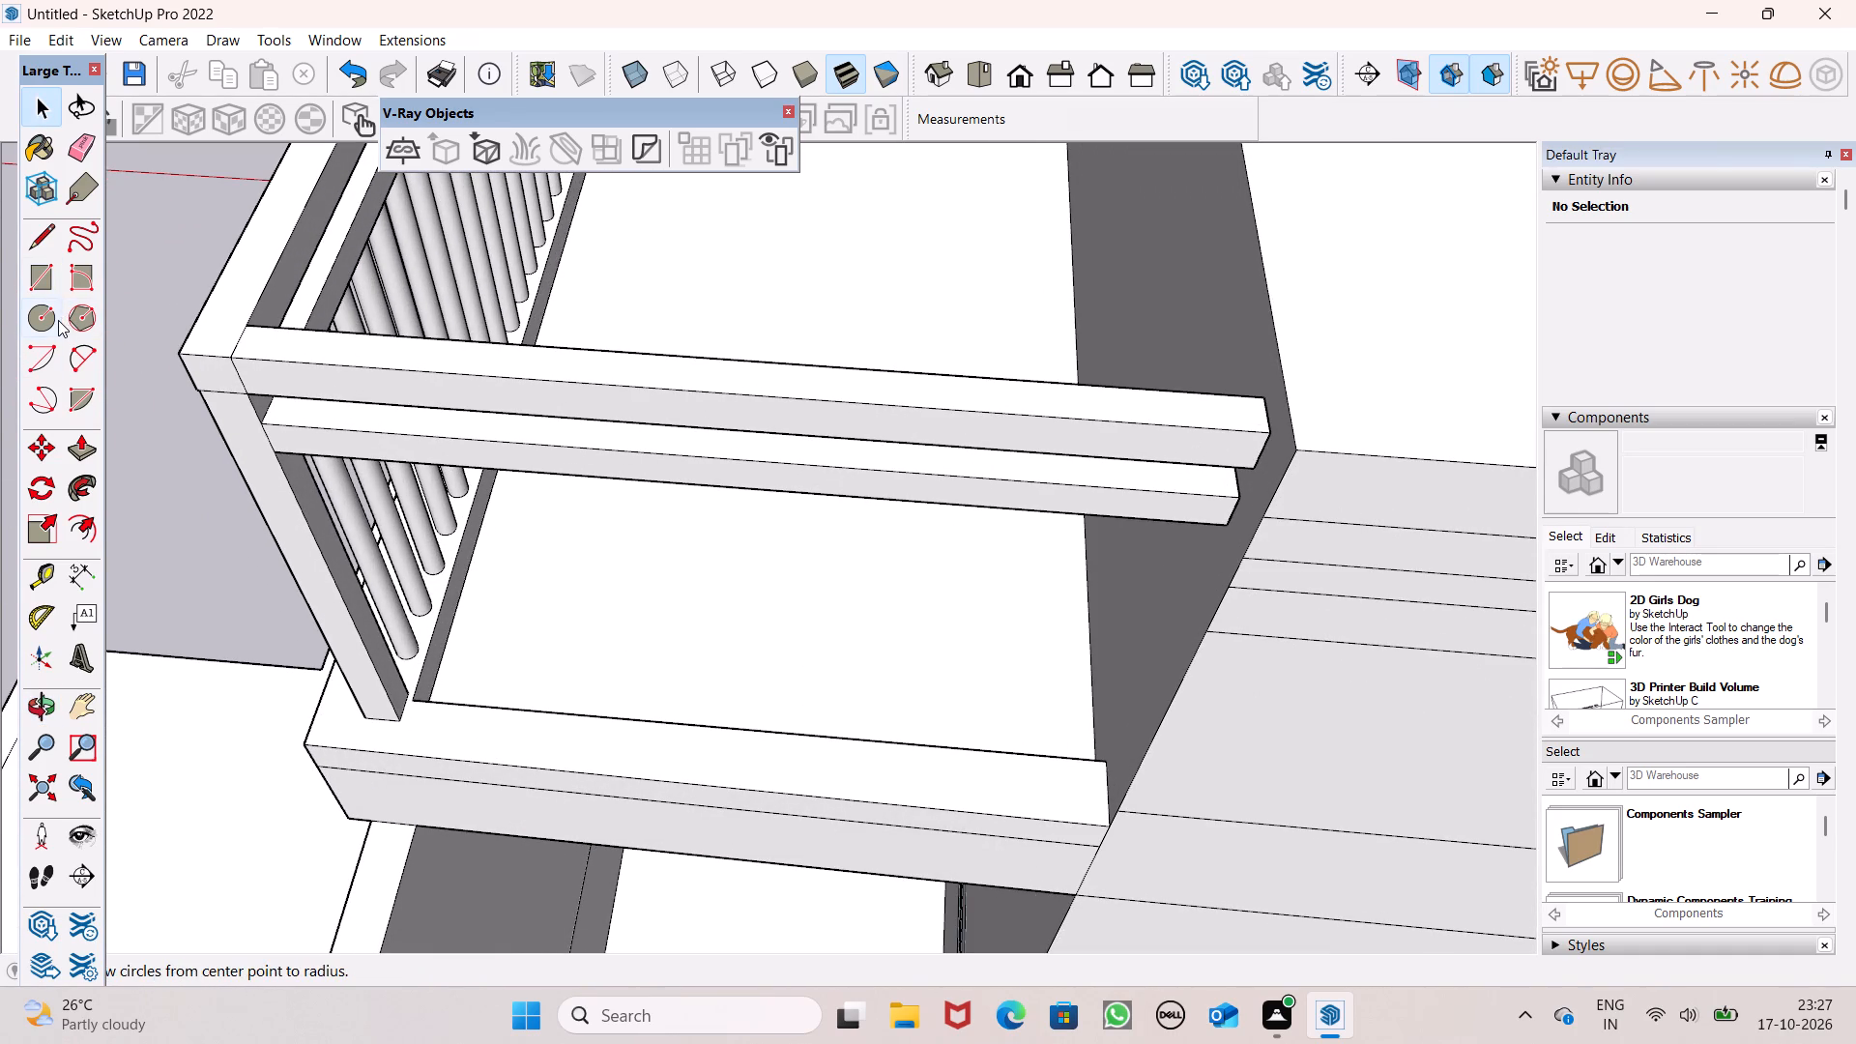
scroll(470, 652, up, 4)
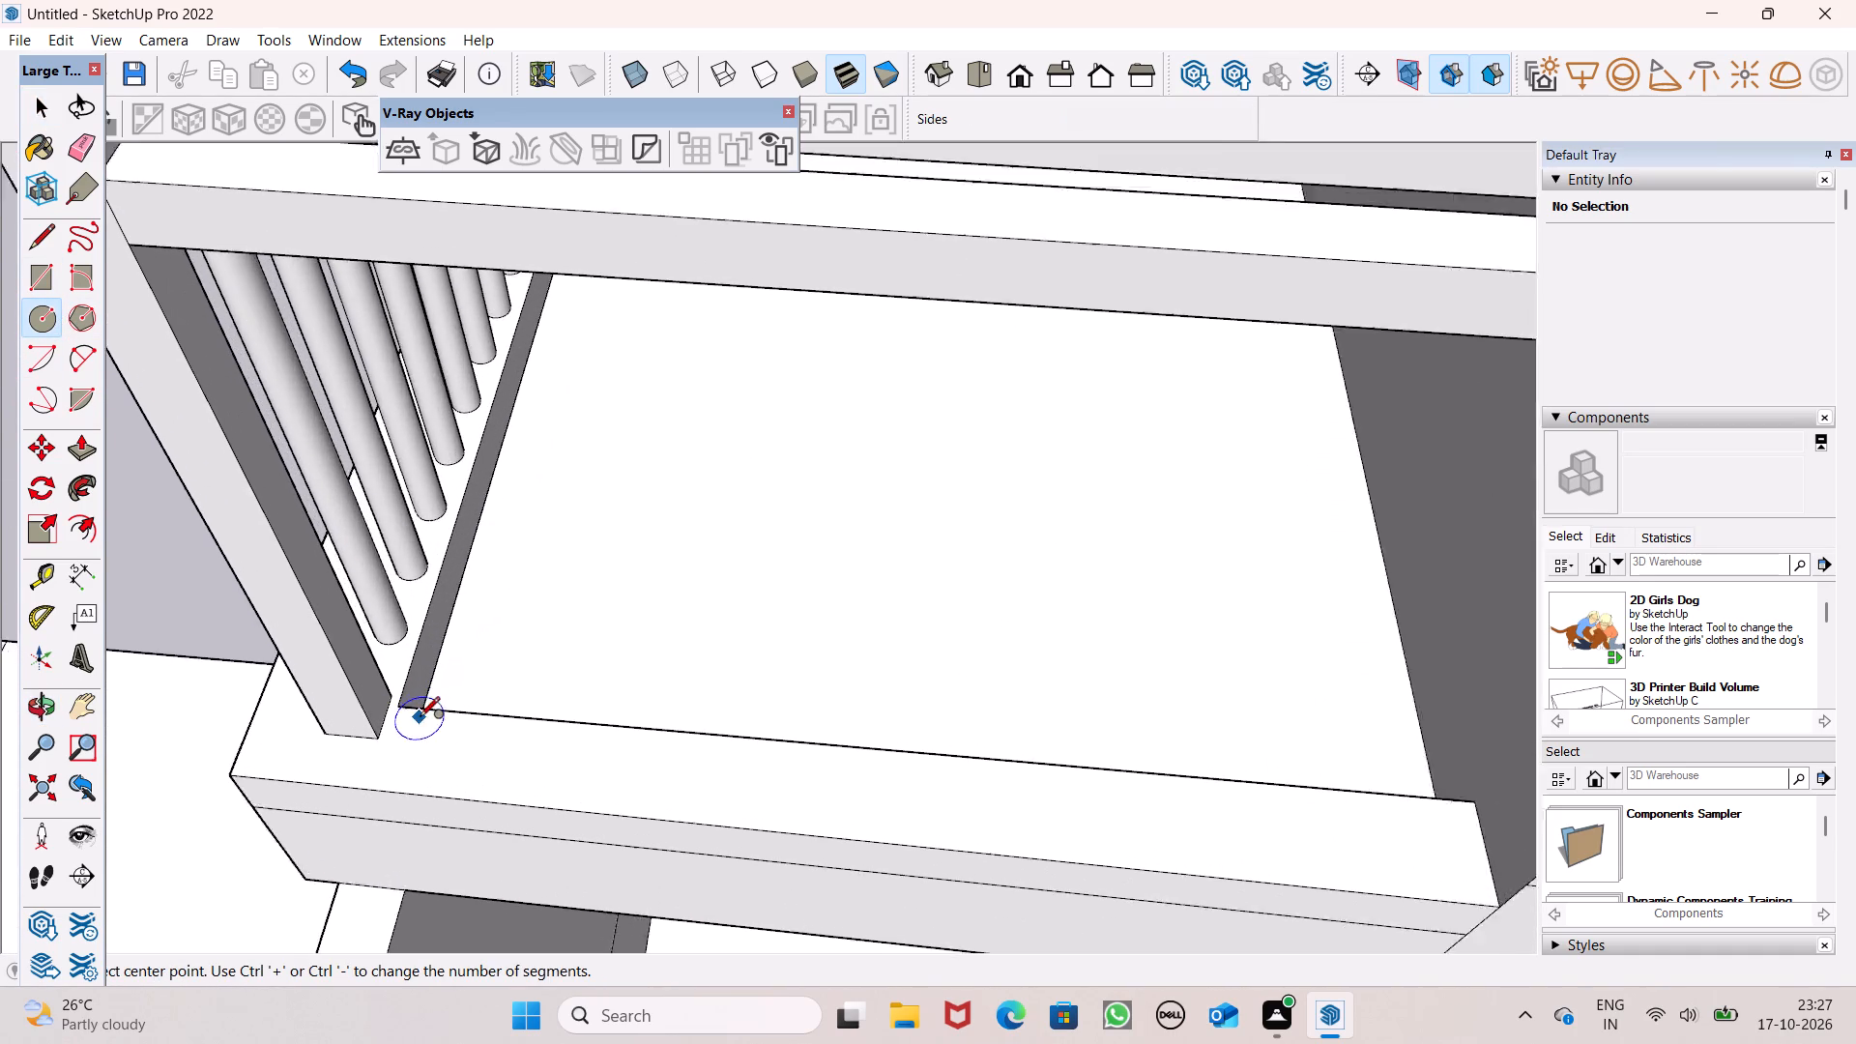
scroll(420, 718, up, 8)
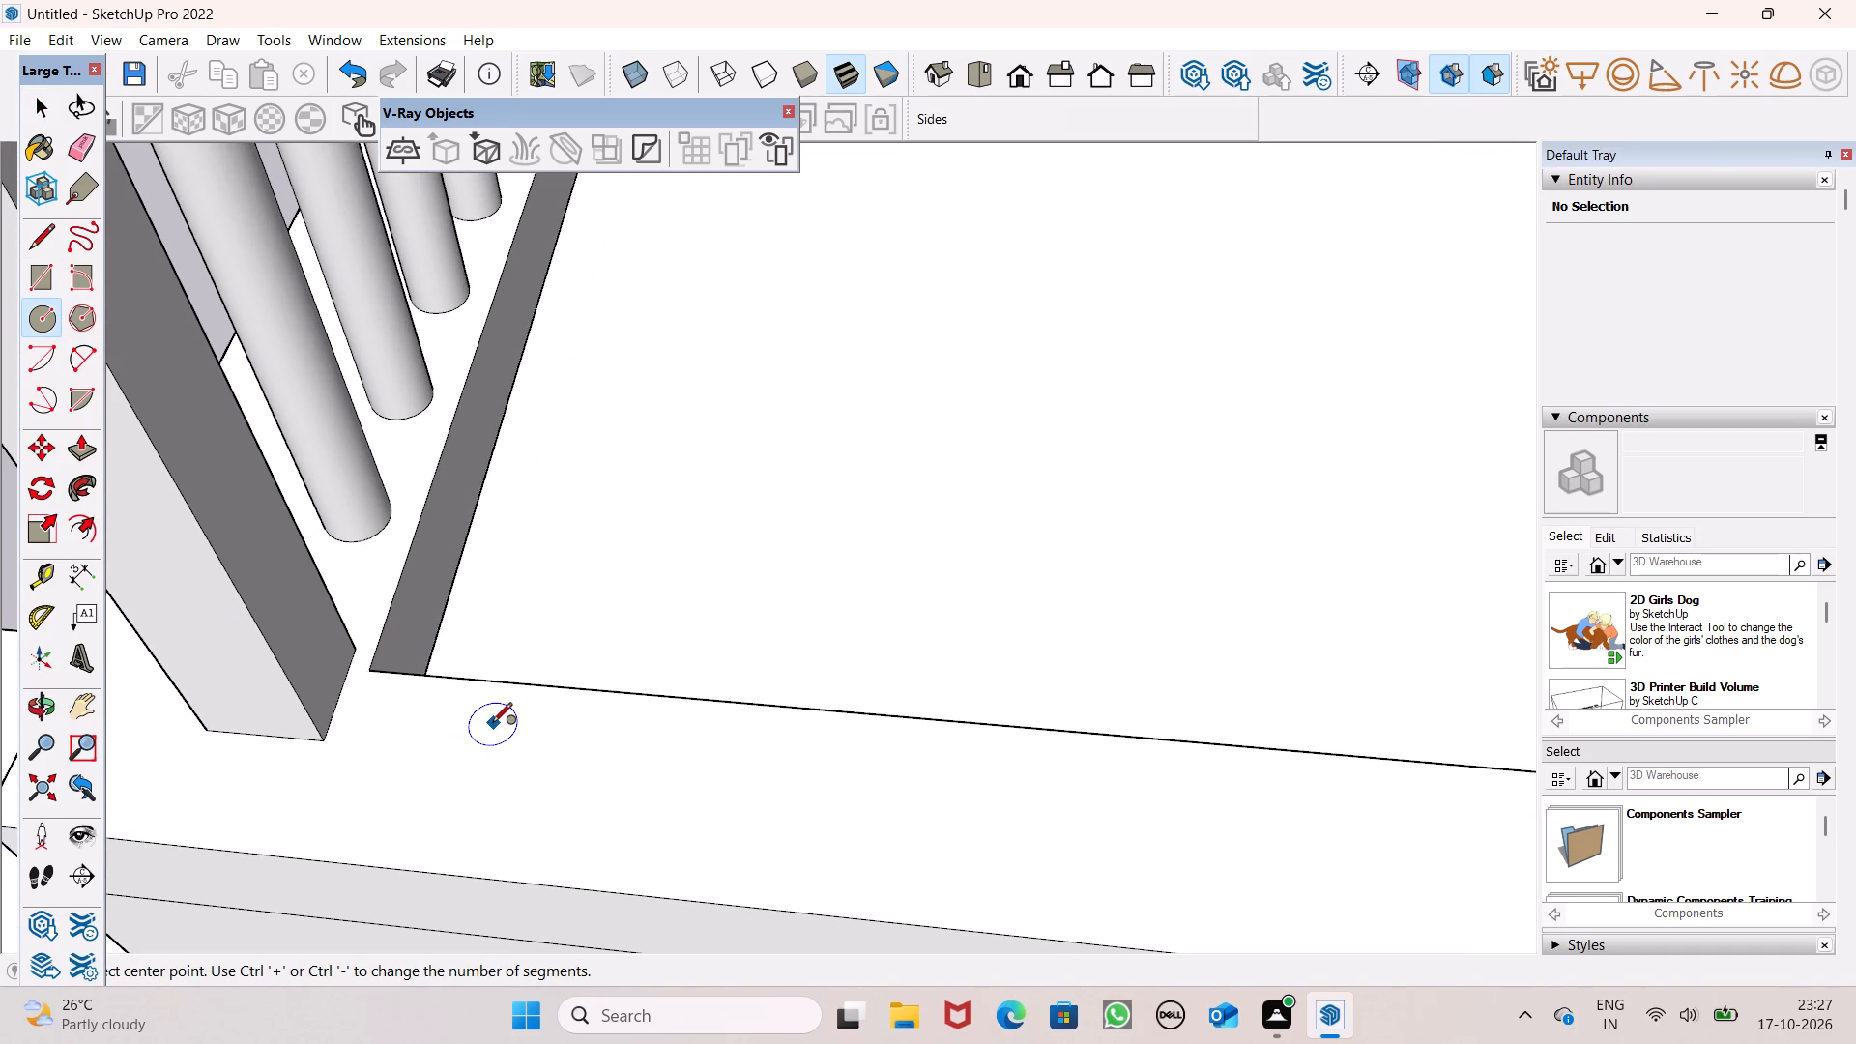
drag(492, 719, 506, 743)
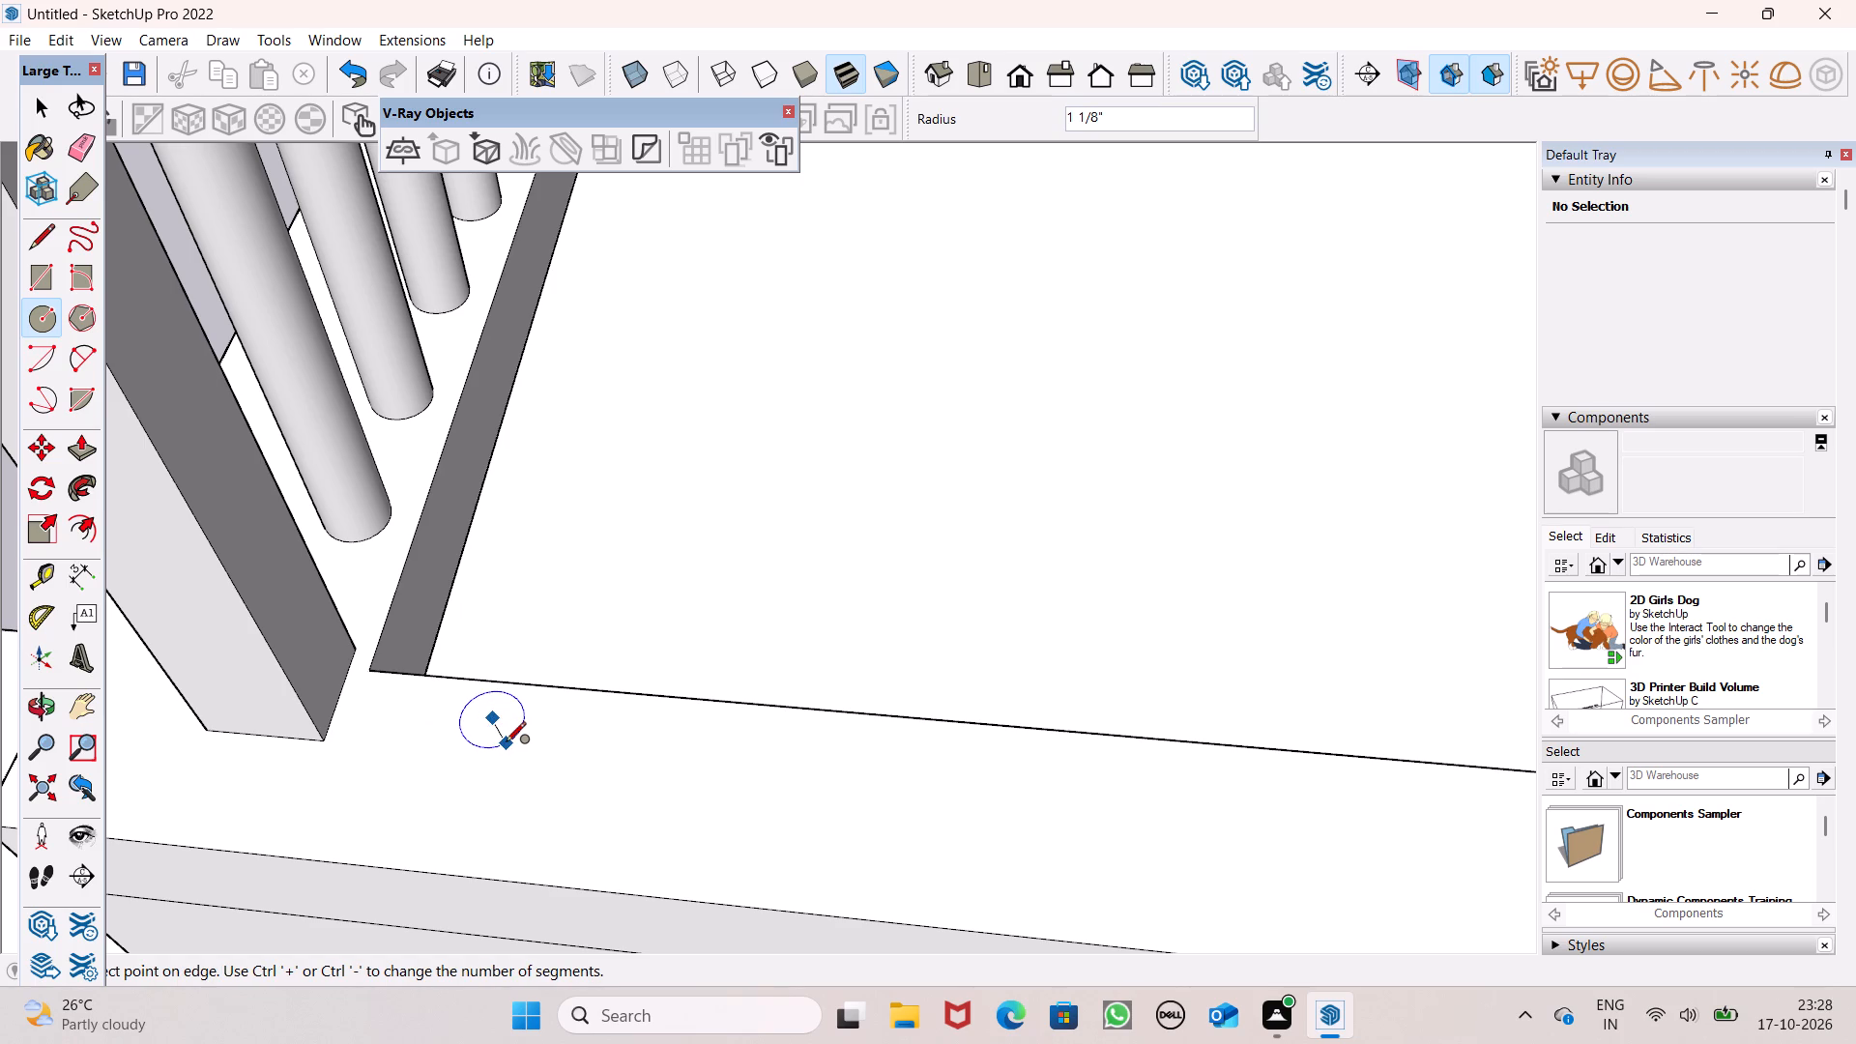
drag(506, 743, 507, 743)
key(space)
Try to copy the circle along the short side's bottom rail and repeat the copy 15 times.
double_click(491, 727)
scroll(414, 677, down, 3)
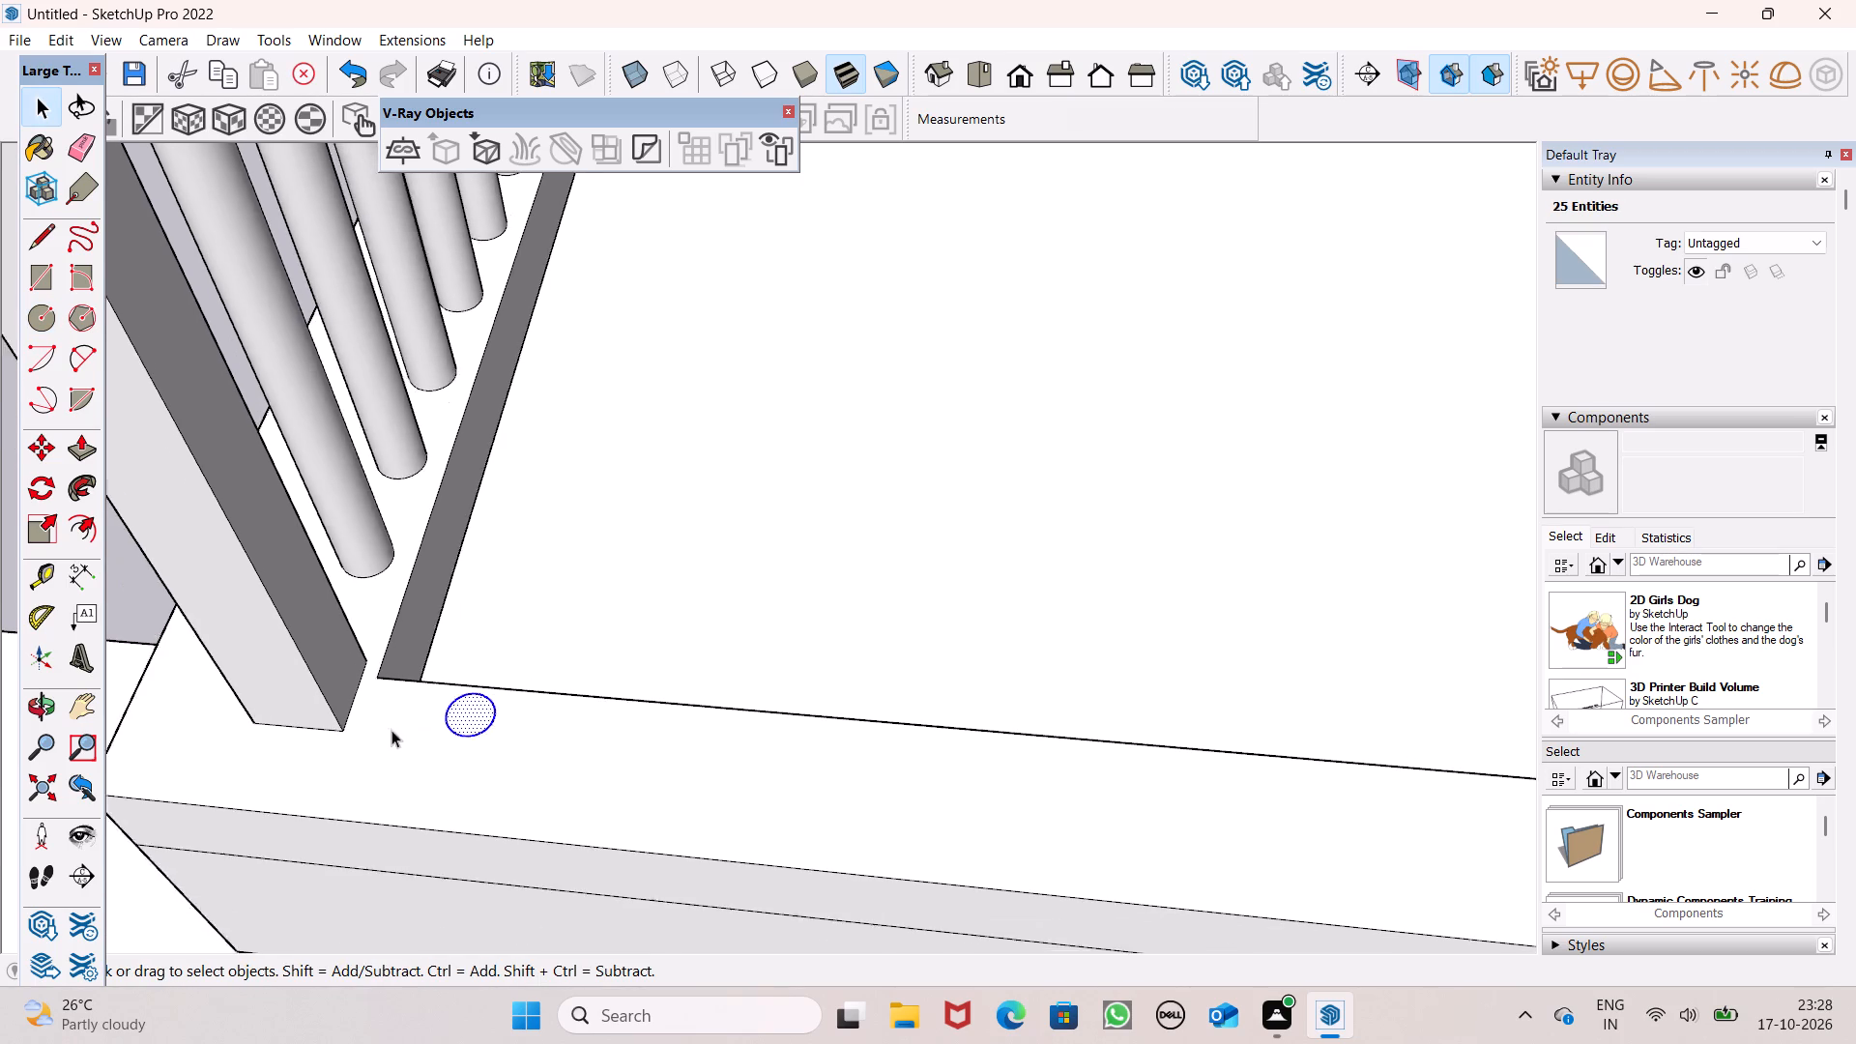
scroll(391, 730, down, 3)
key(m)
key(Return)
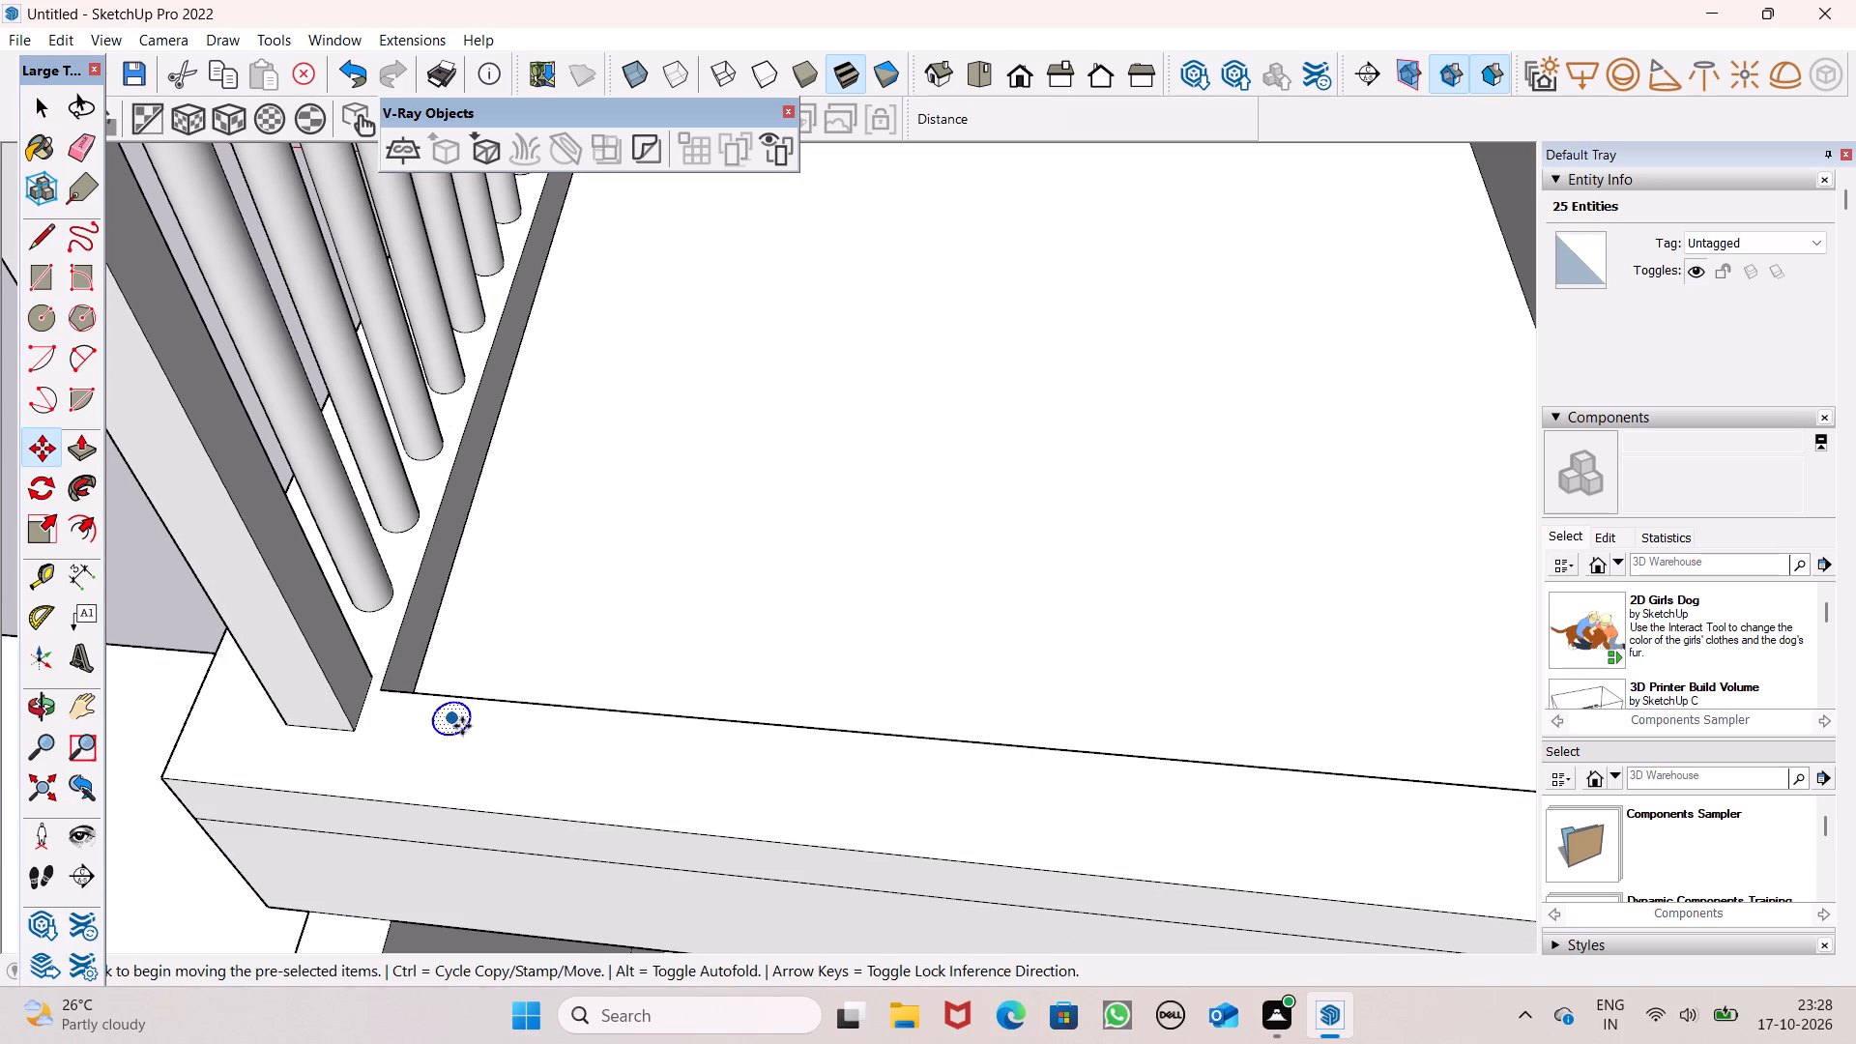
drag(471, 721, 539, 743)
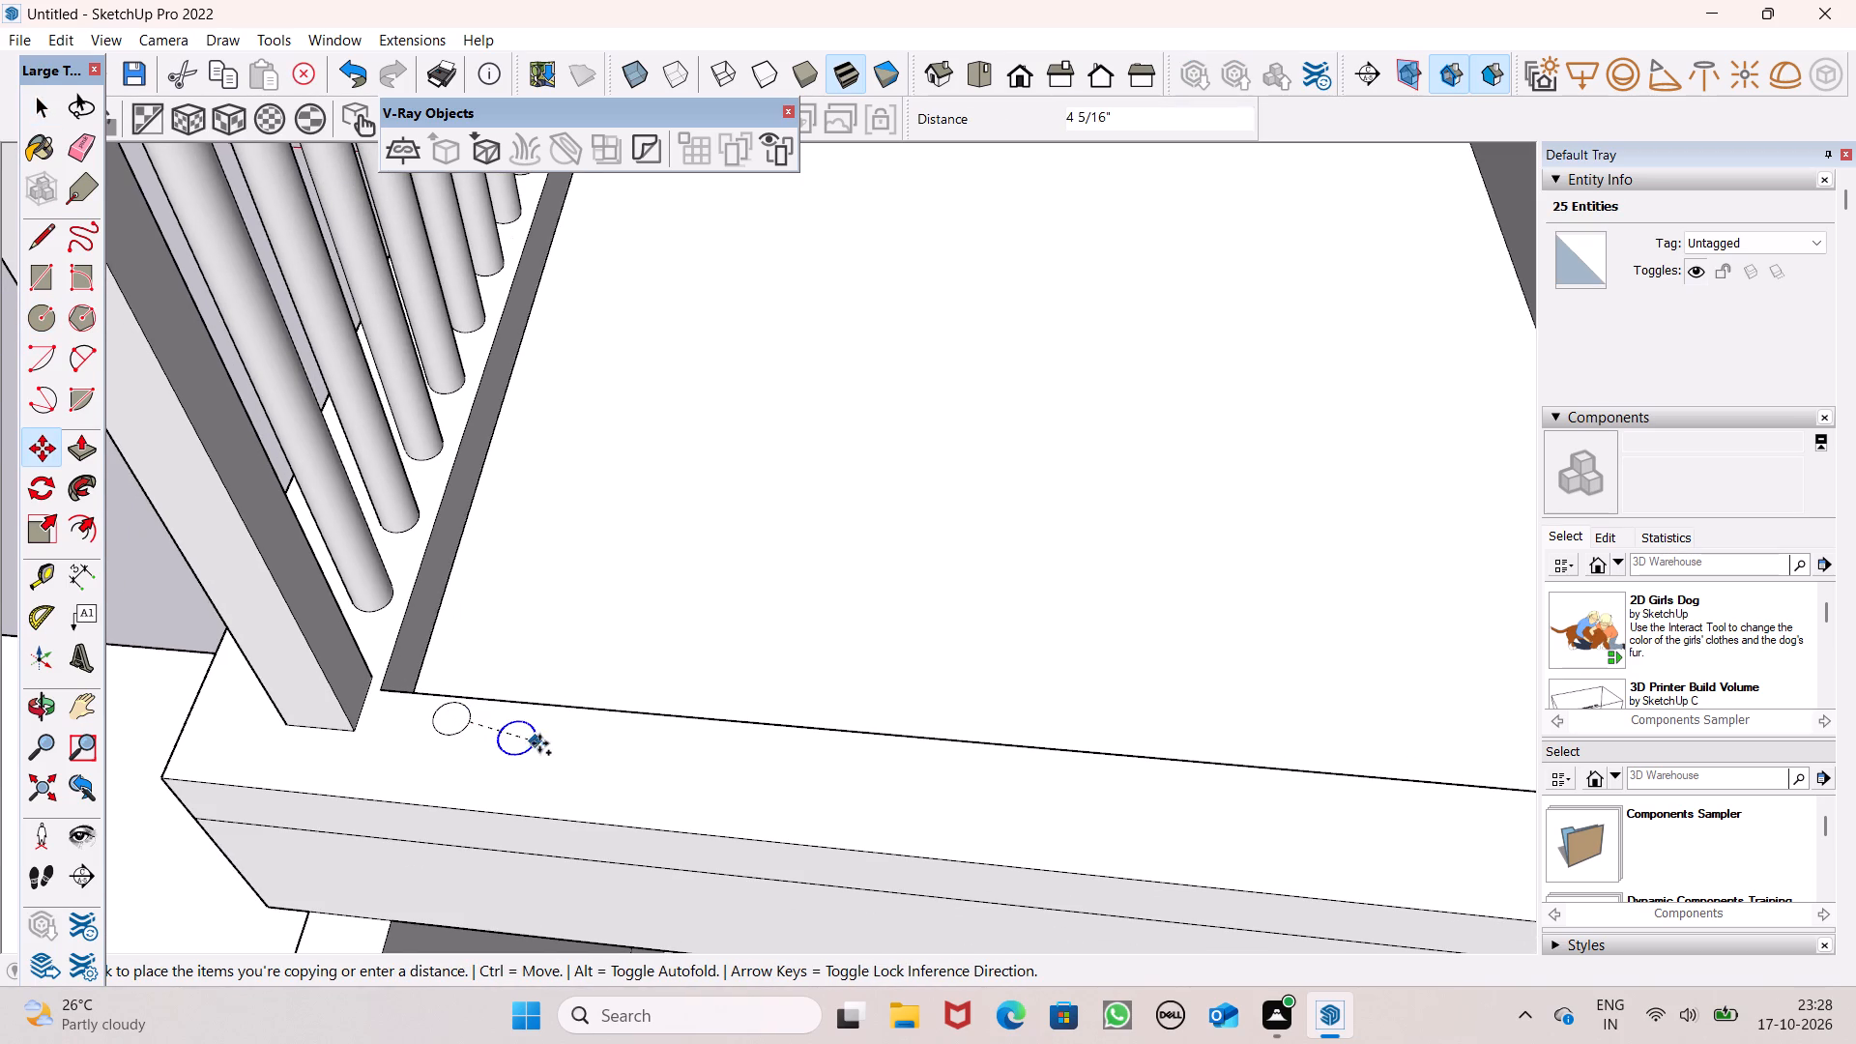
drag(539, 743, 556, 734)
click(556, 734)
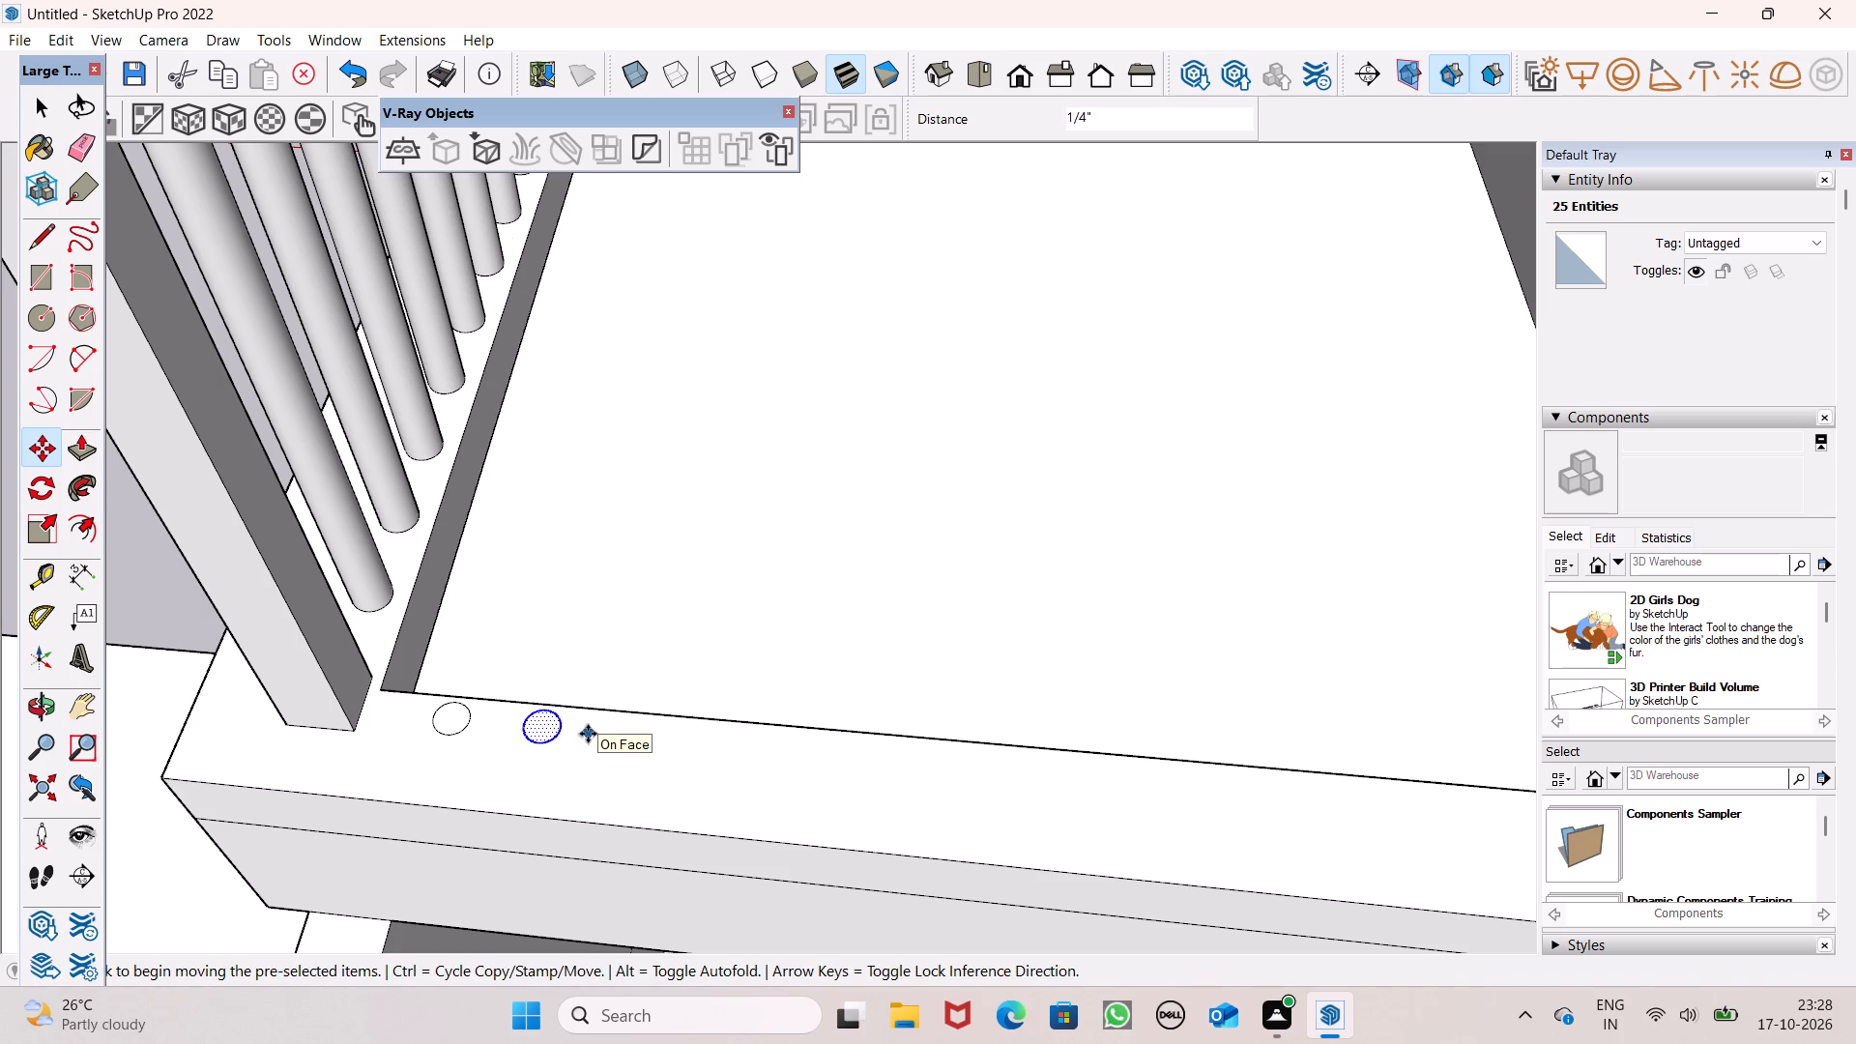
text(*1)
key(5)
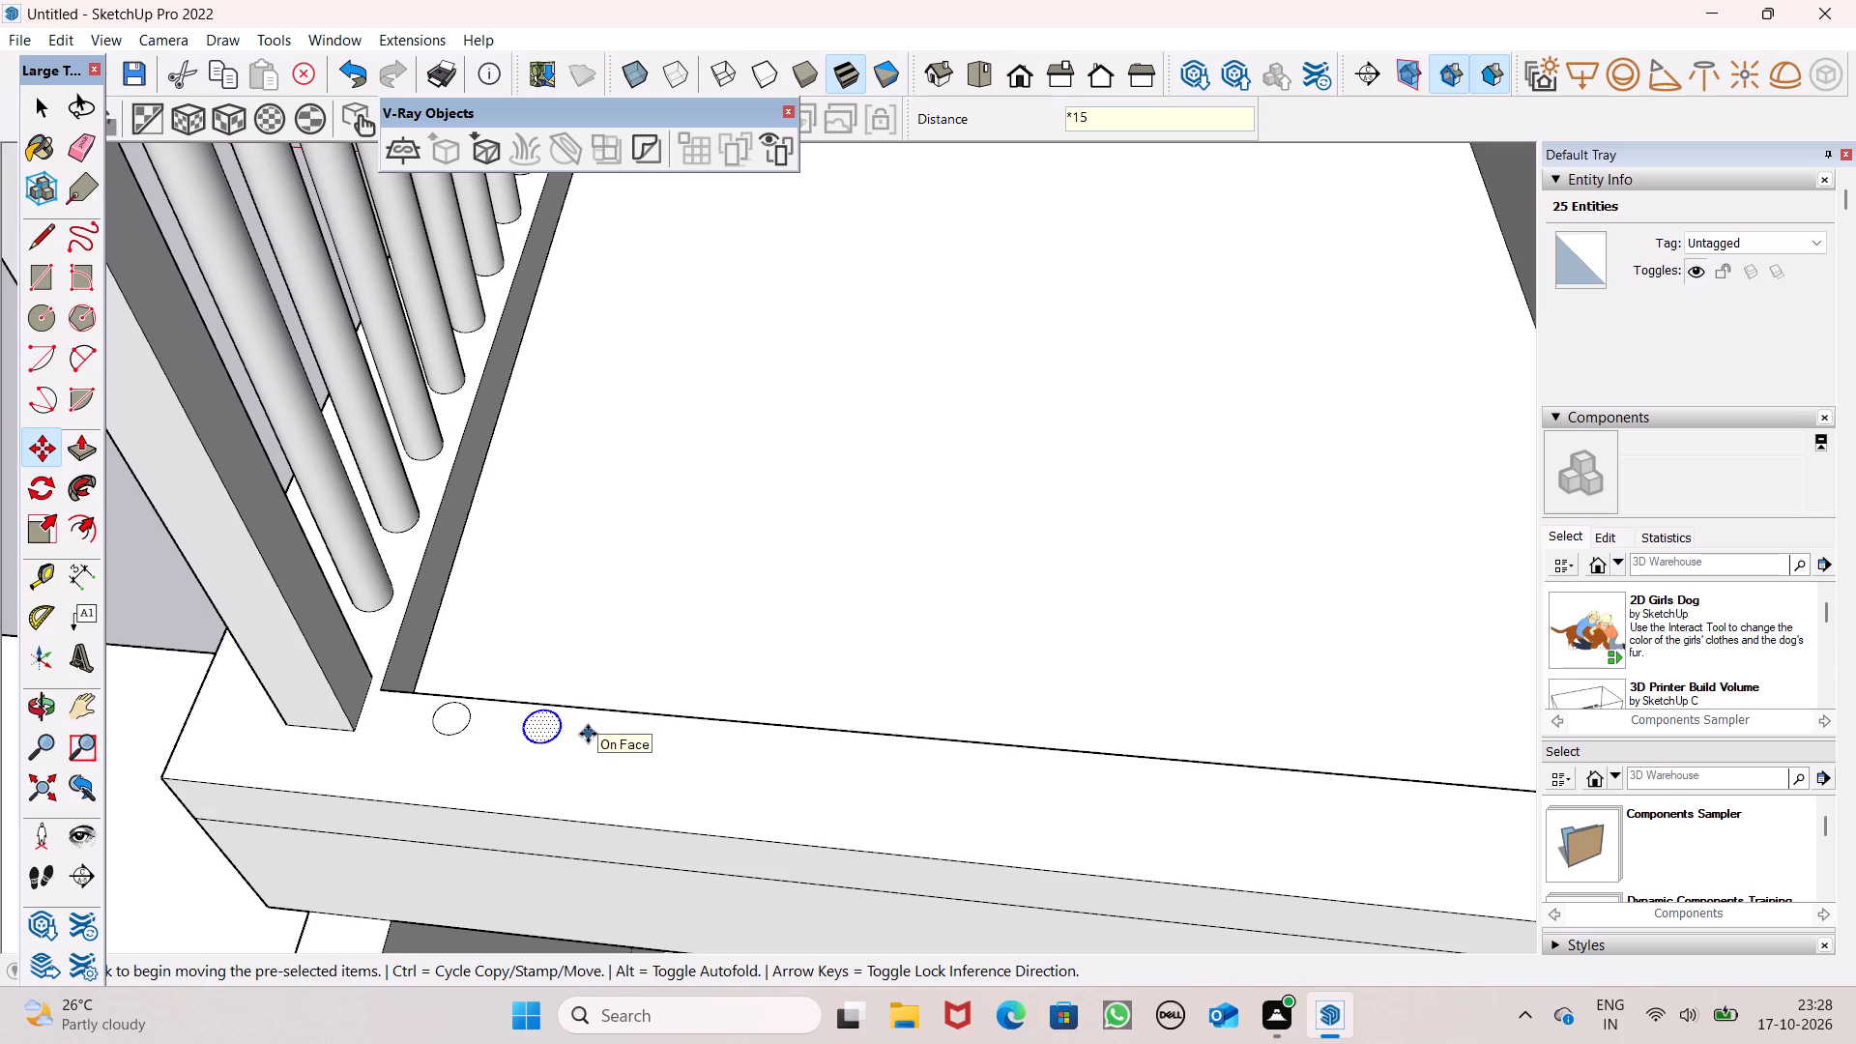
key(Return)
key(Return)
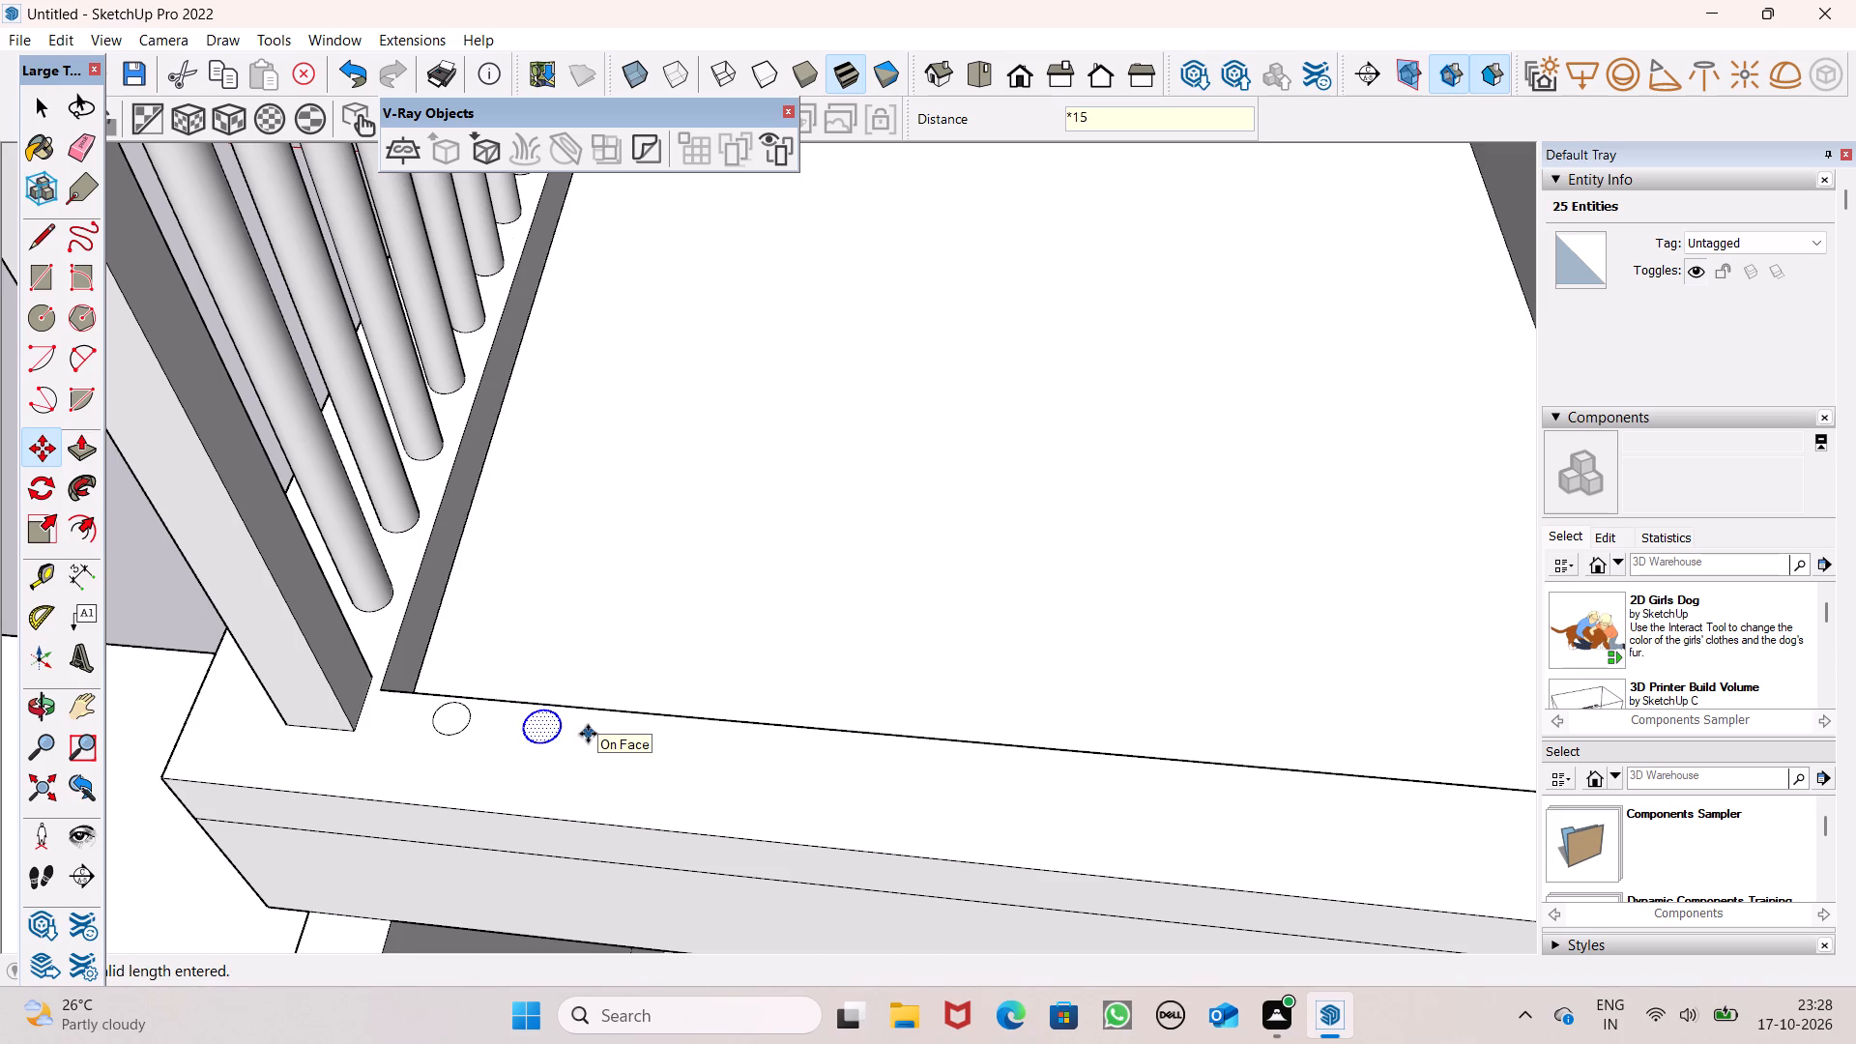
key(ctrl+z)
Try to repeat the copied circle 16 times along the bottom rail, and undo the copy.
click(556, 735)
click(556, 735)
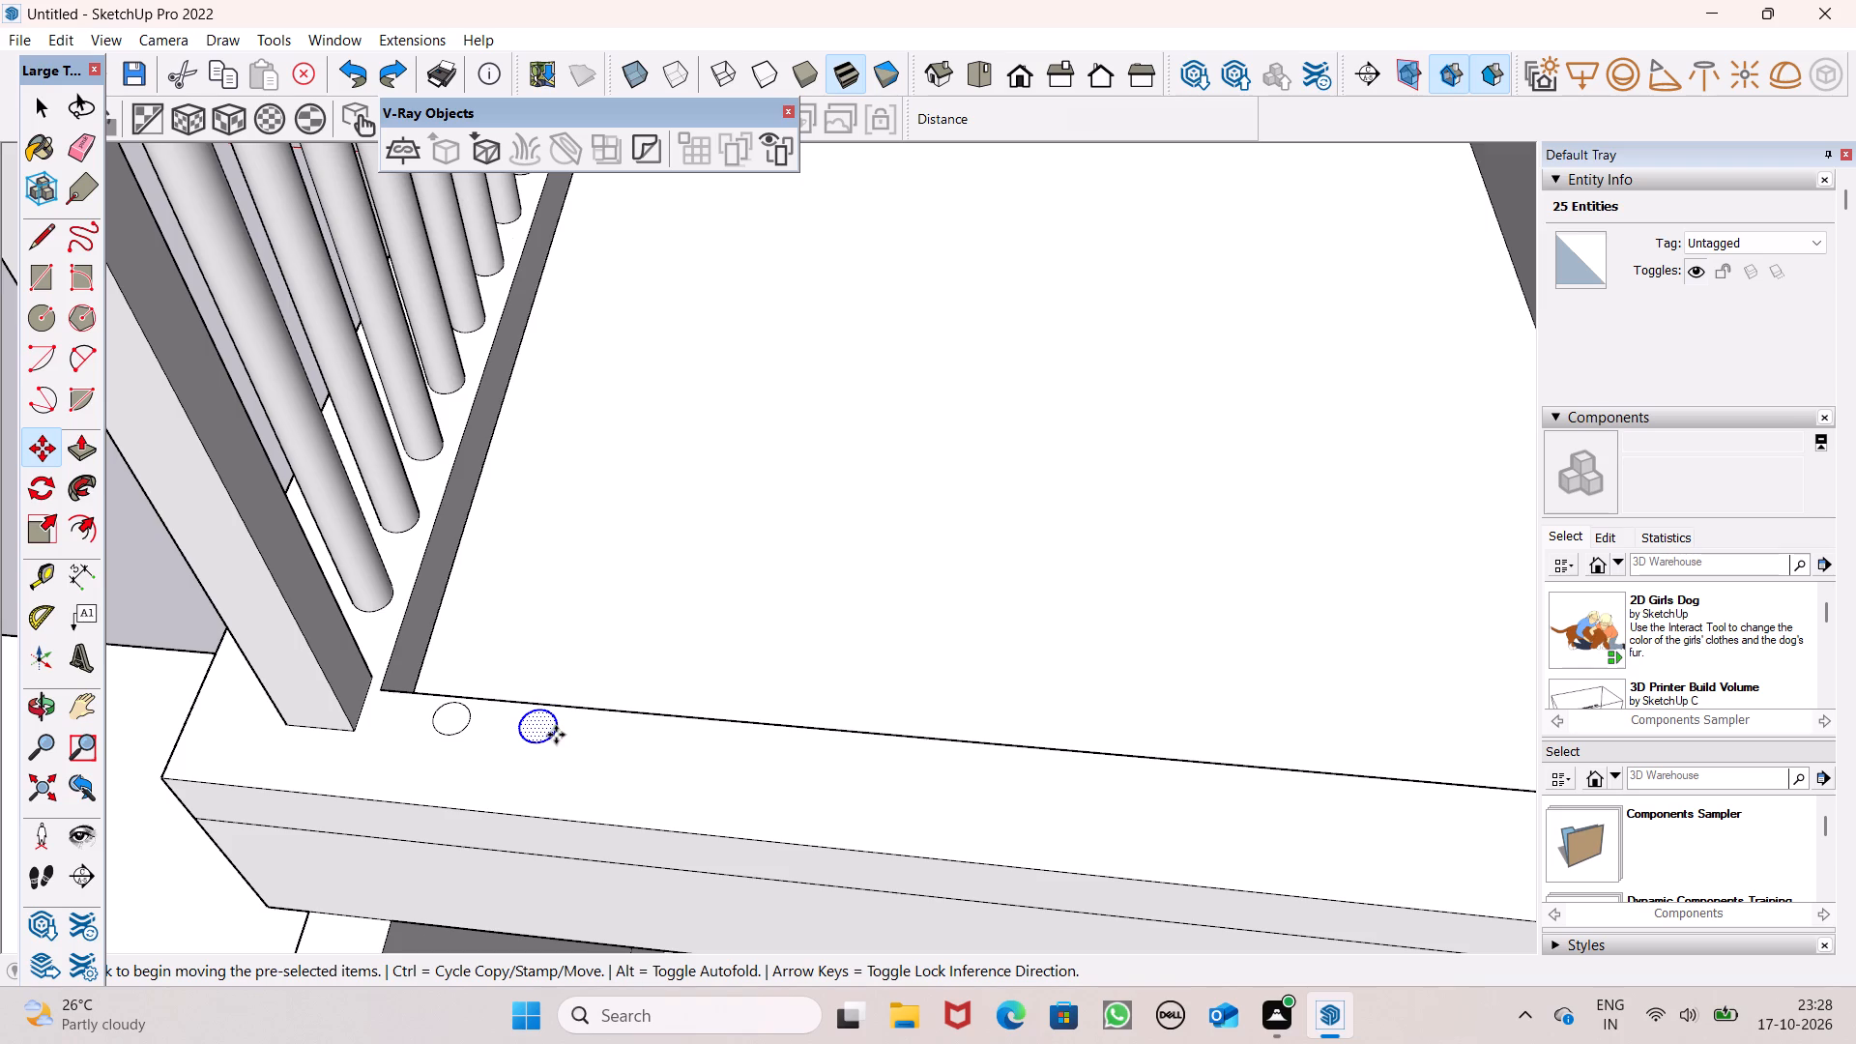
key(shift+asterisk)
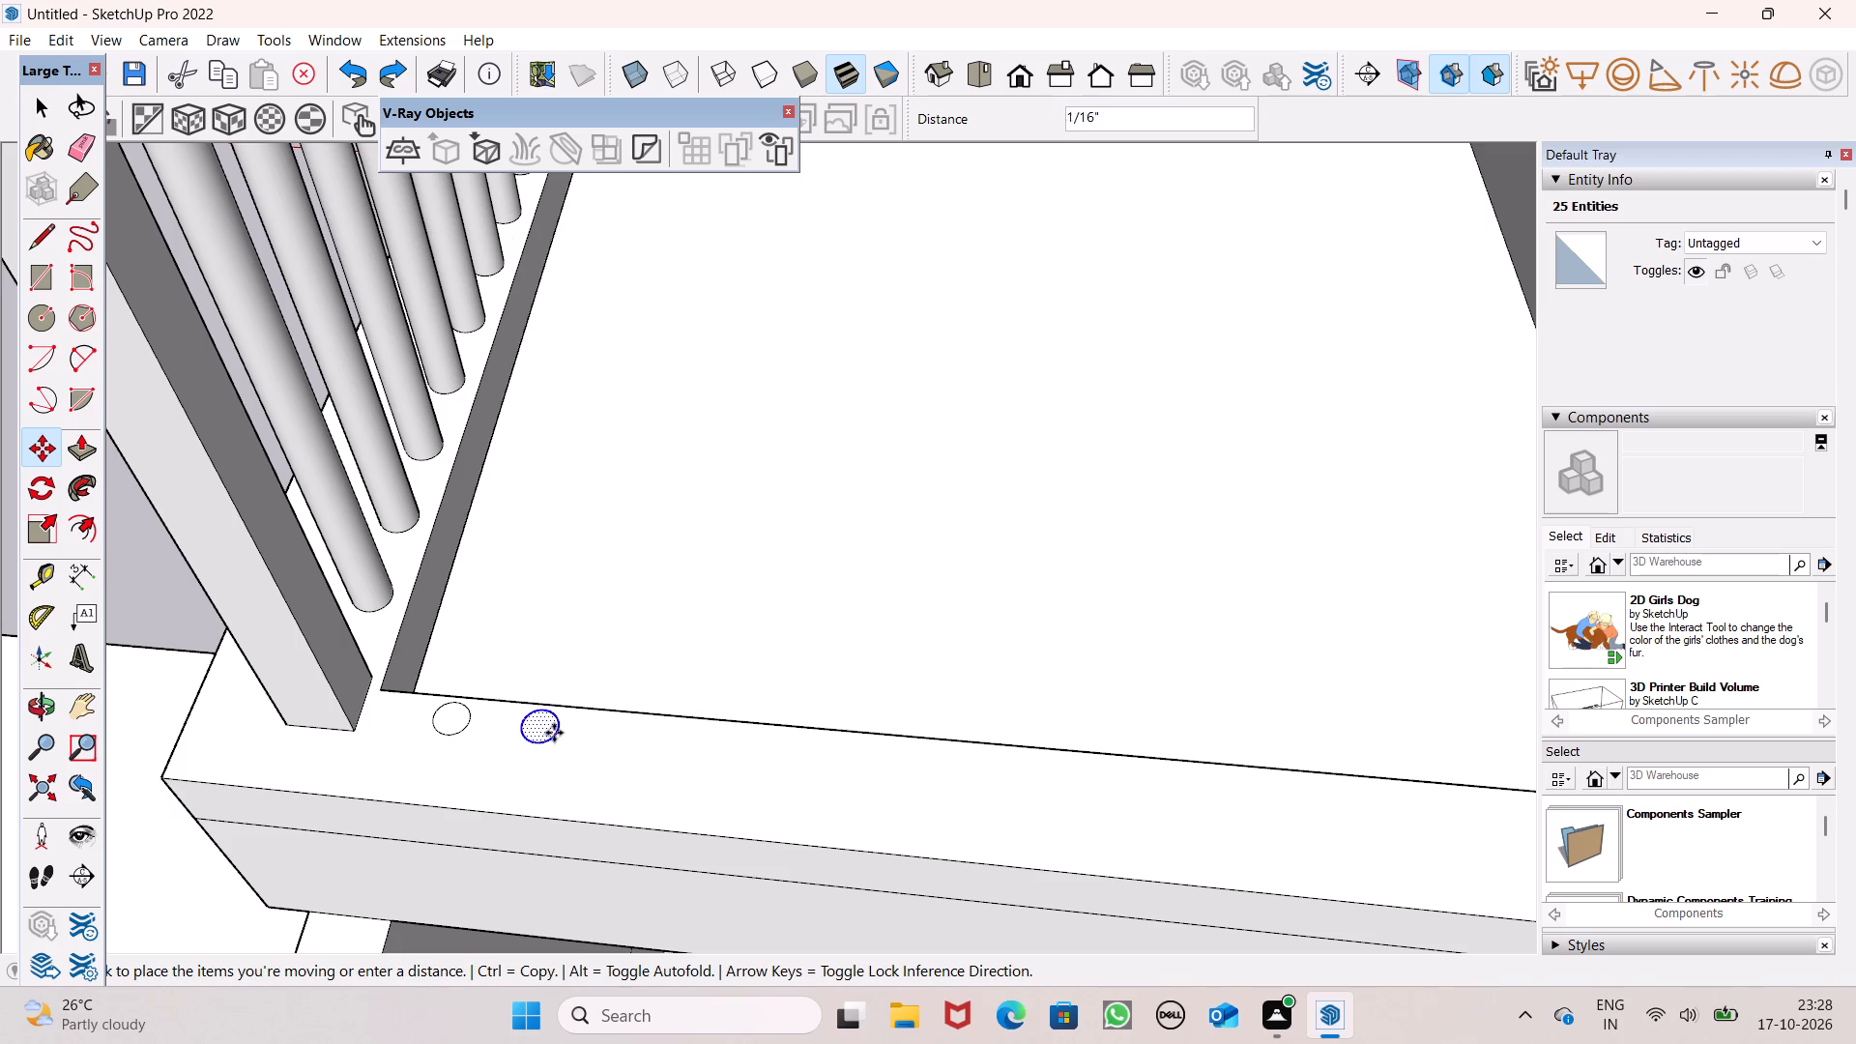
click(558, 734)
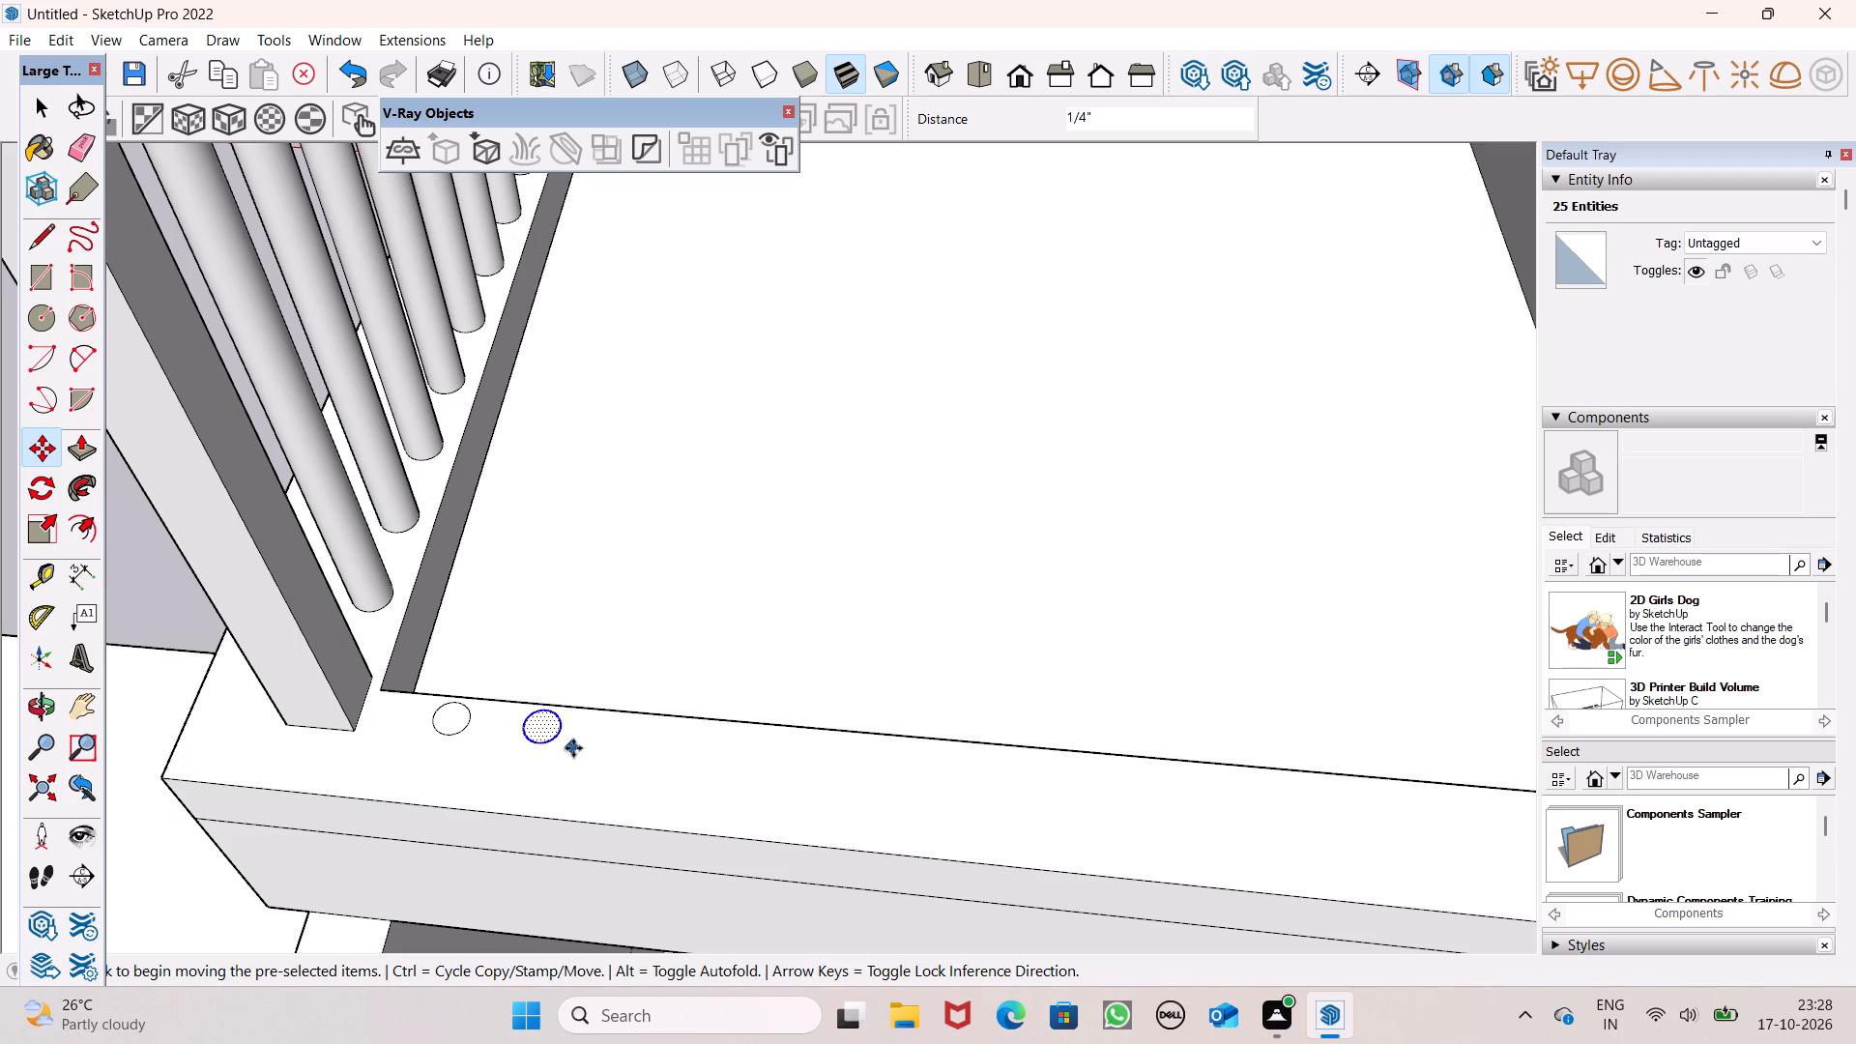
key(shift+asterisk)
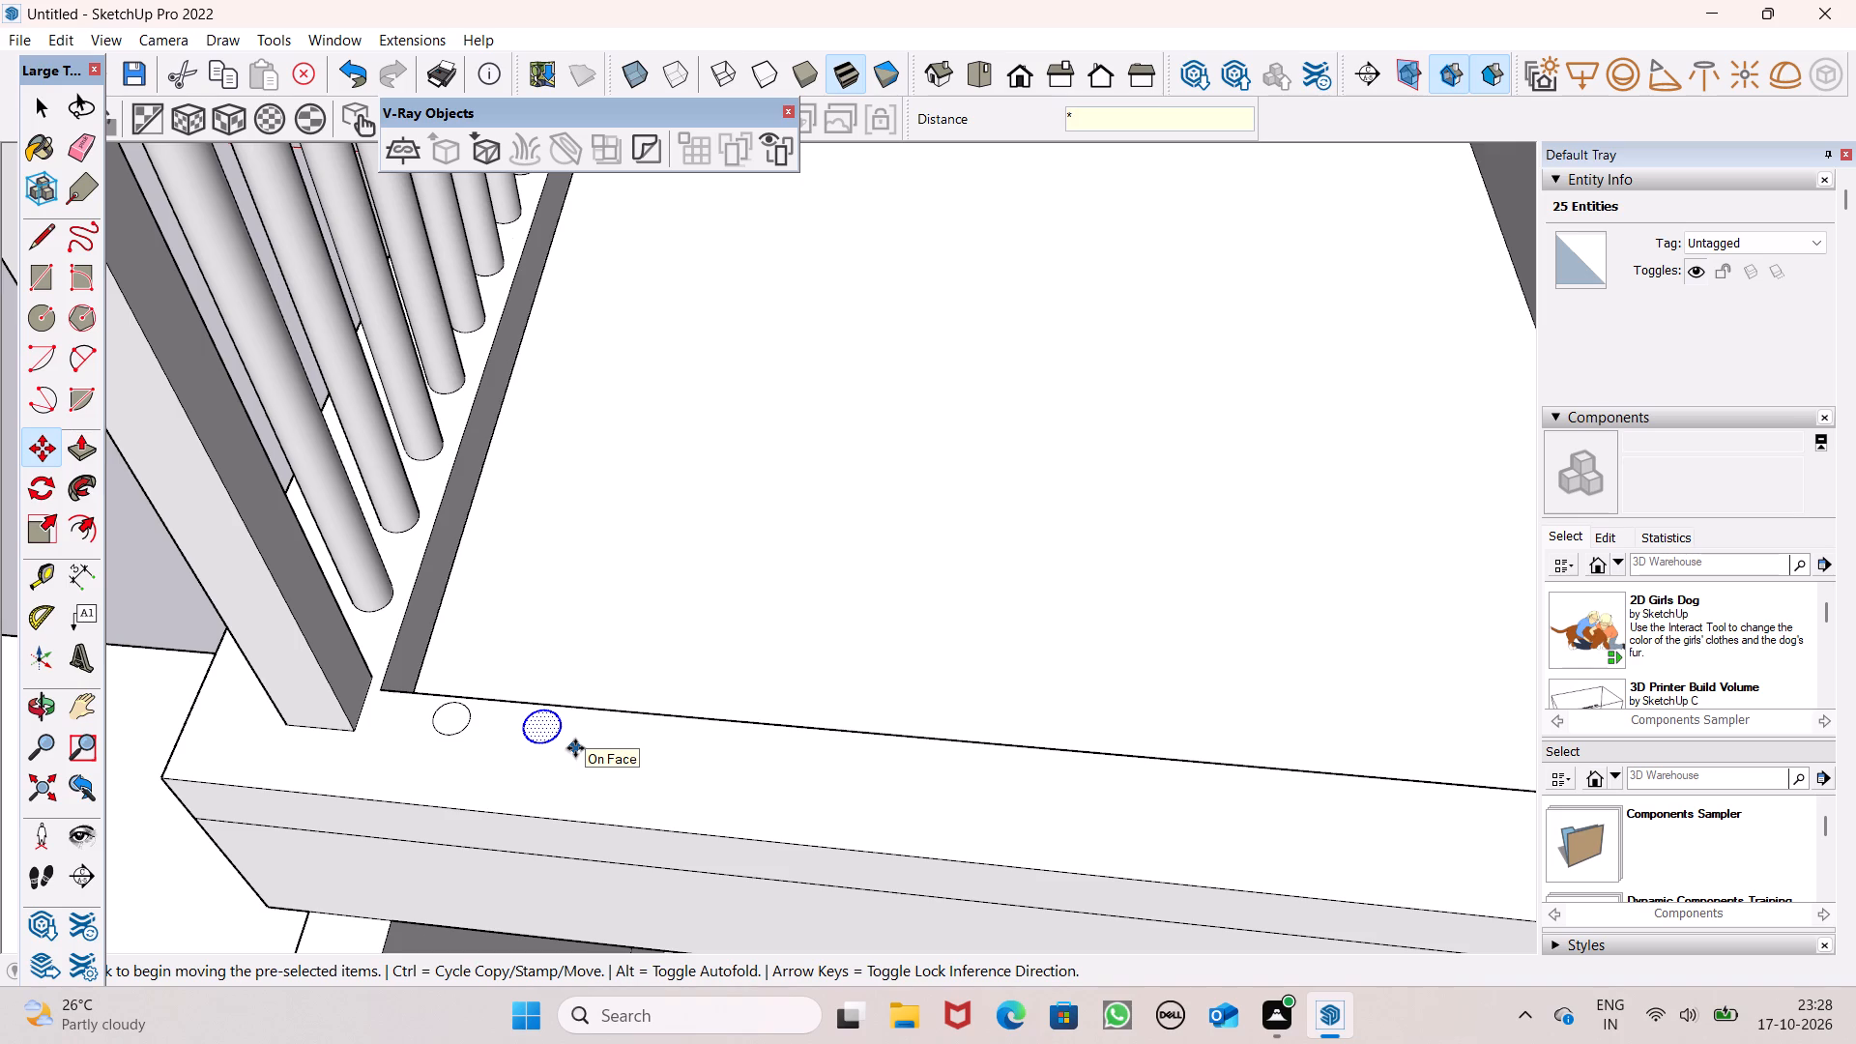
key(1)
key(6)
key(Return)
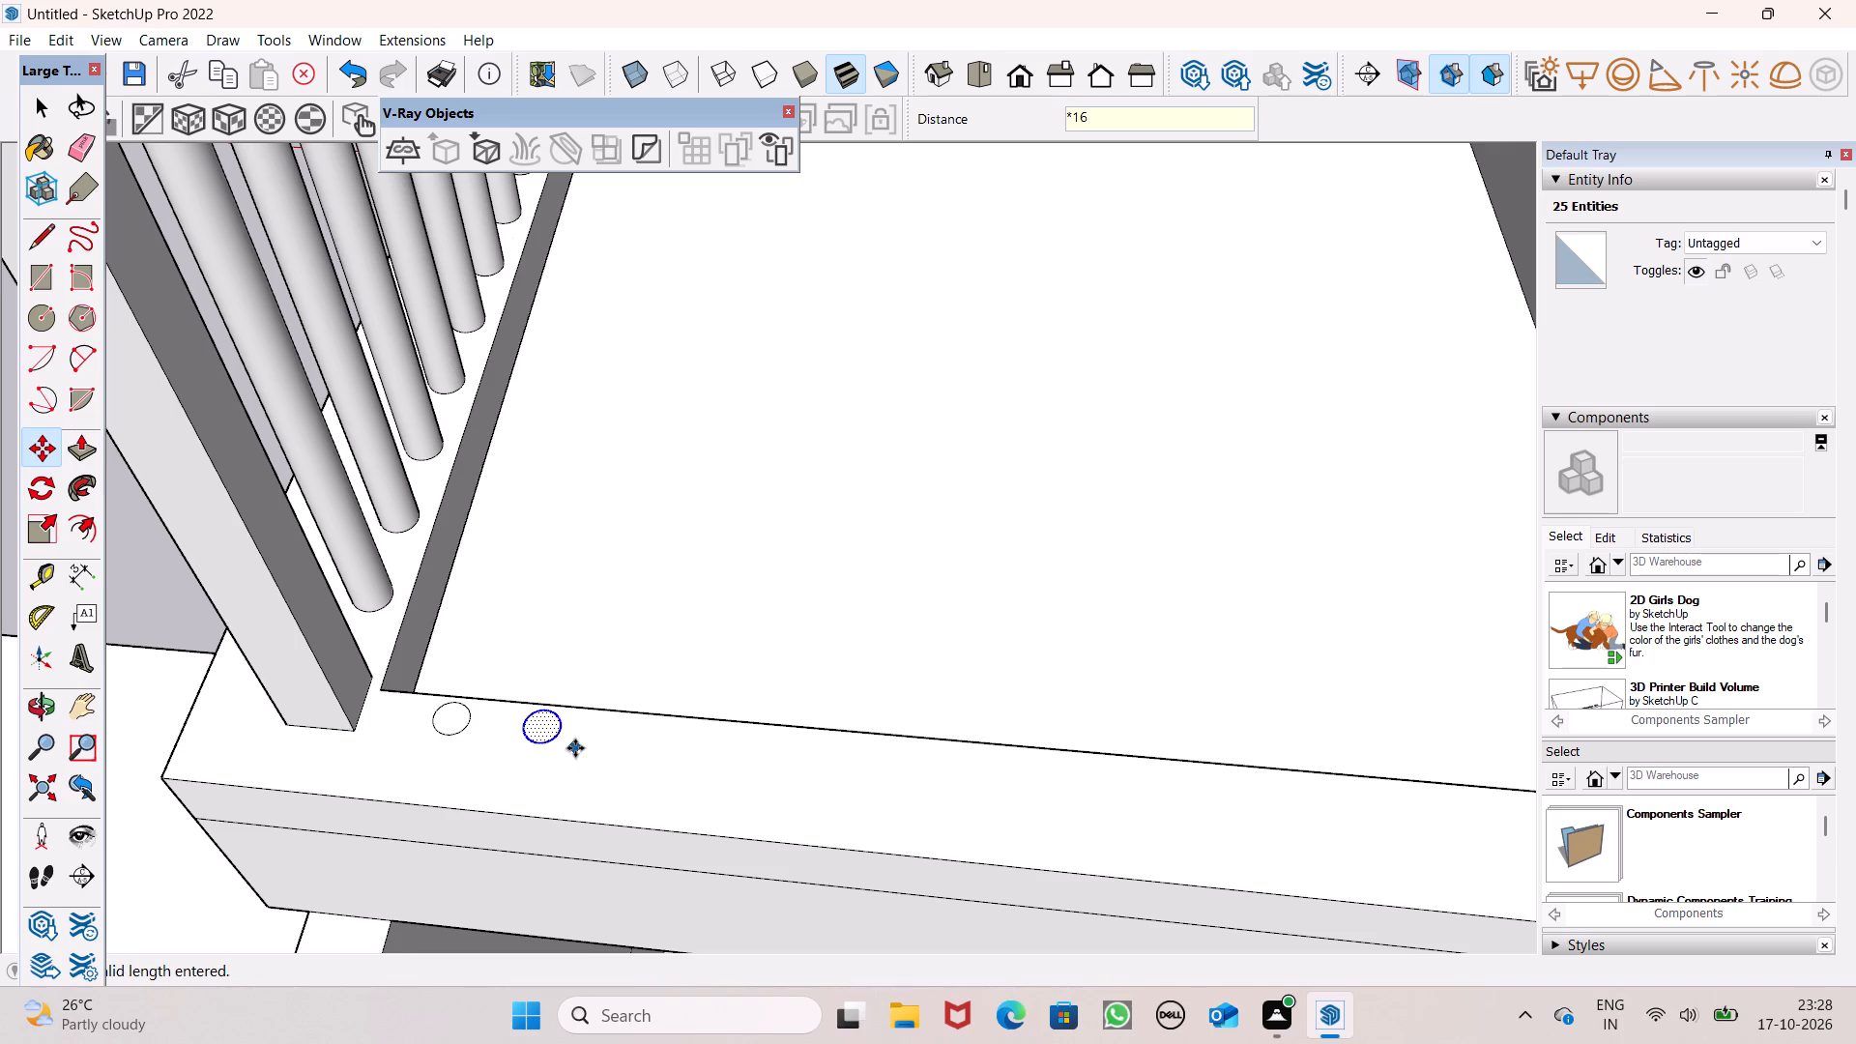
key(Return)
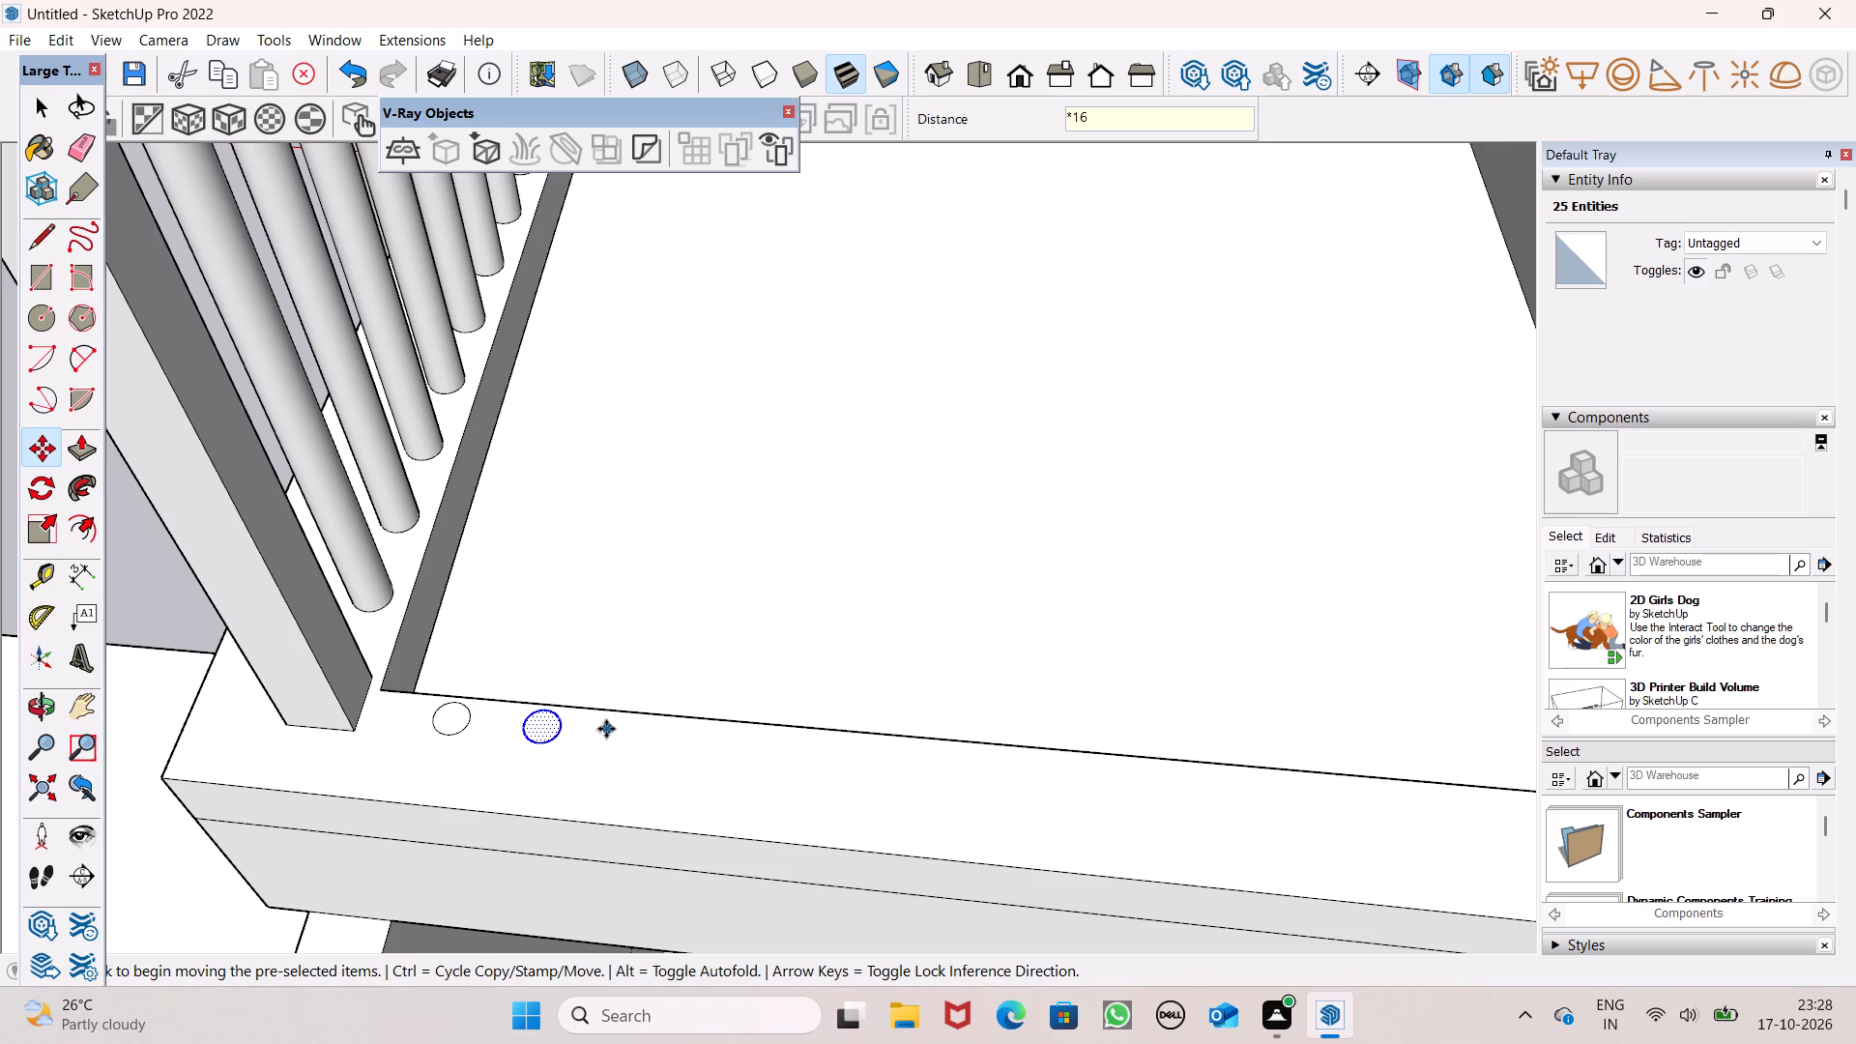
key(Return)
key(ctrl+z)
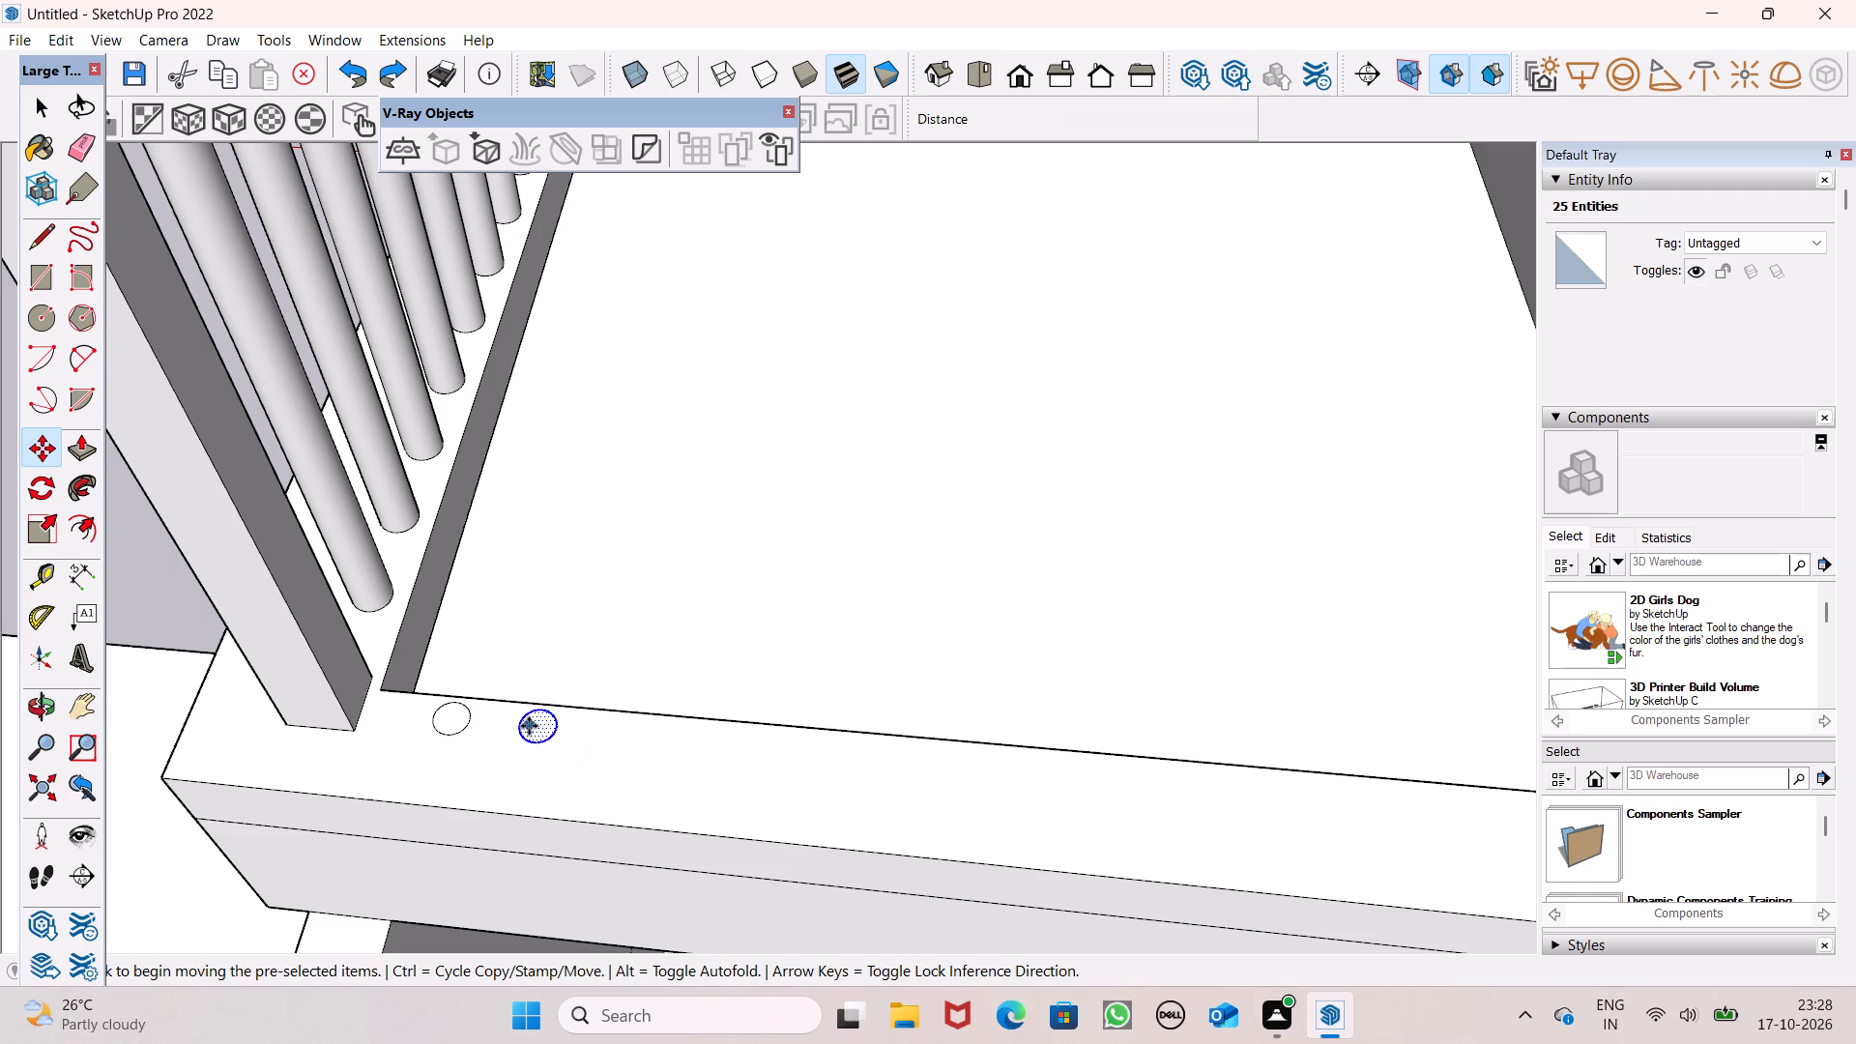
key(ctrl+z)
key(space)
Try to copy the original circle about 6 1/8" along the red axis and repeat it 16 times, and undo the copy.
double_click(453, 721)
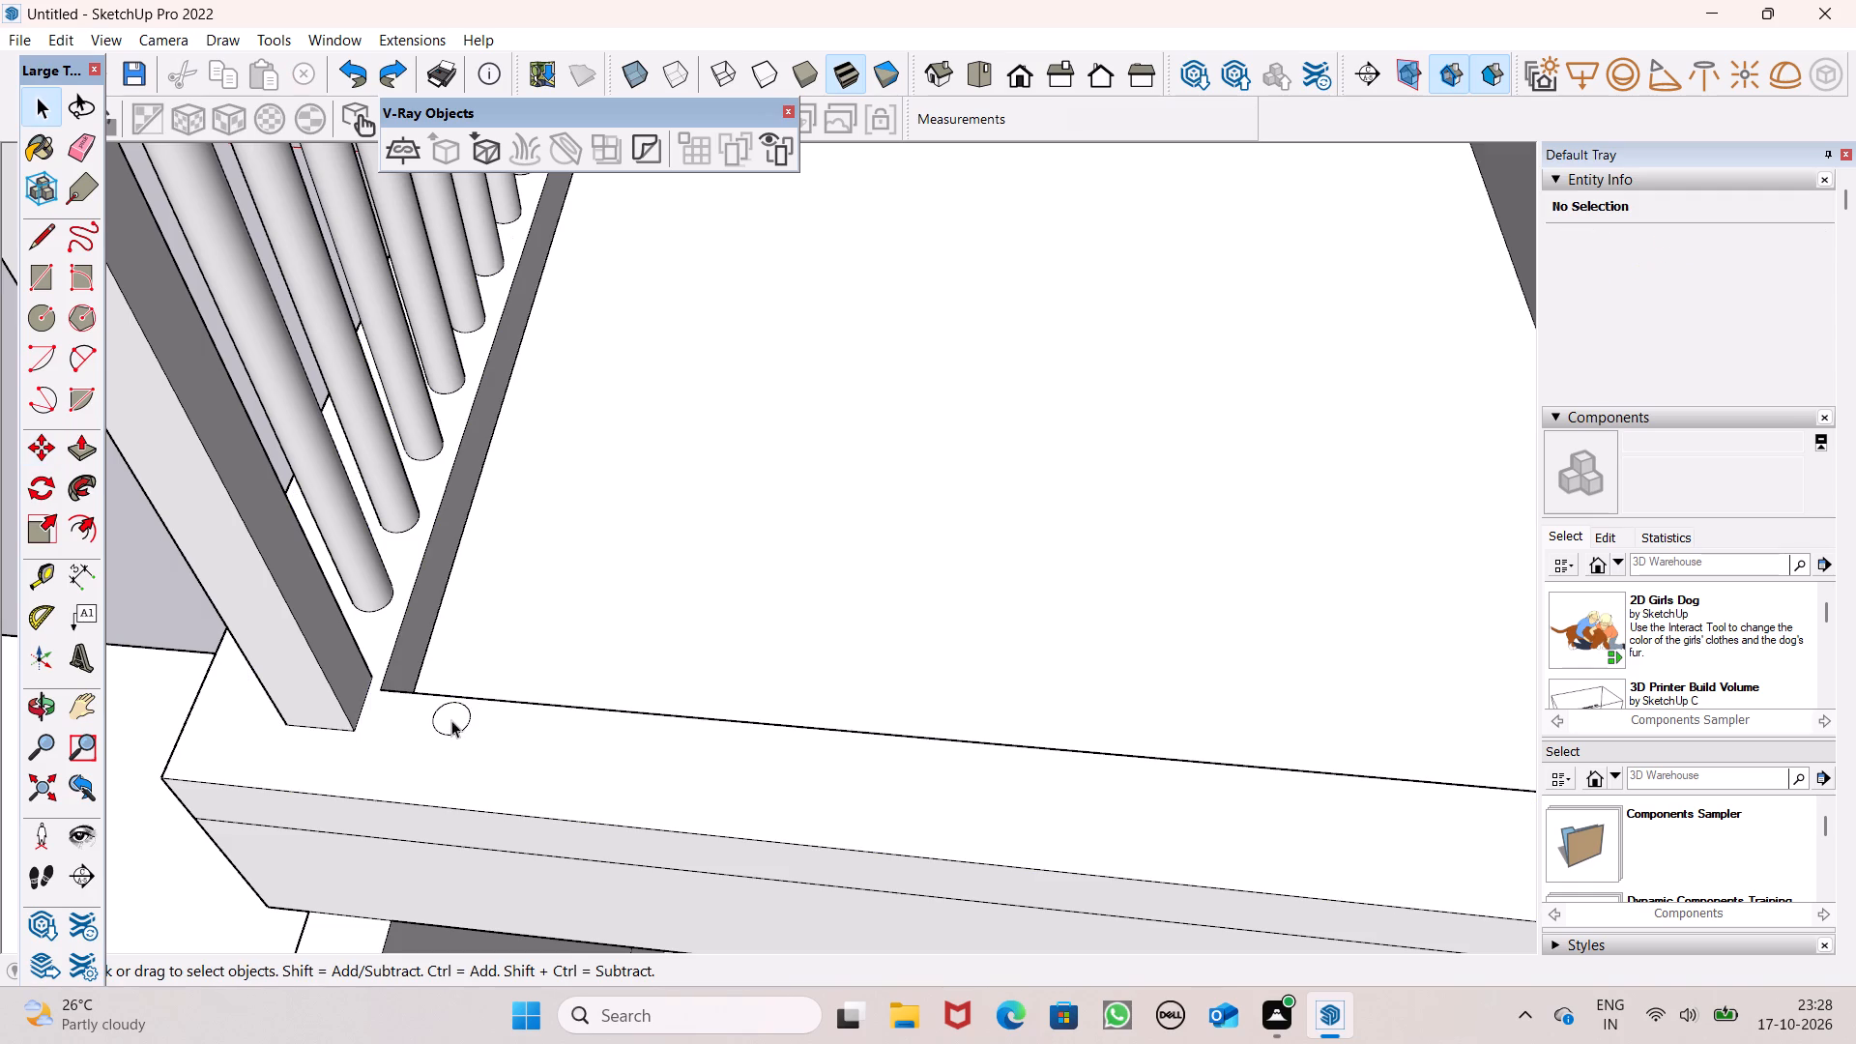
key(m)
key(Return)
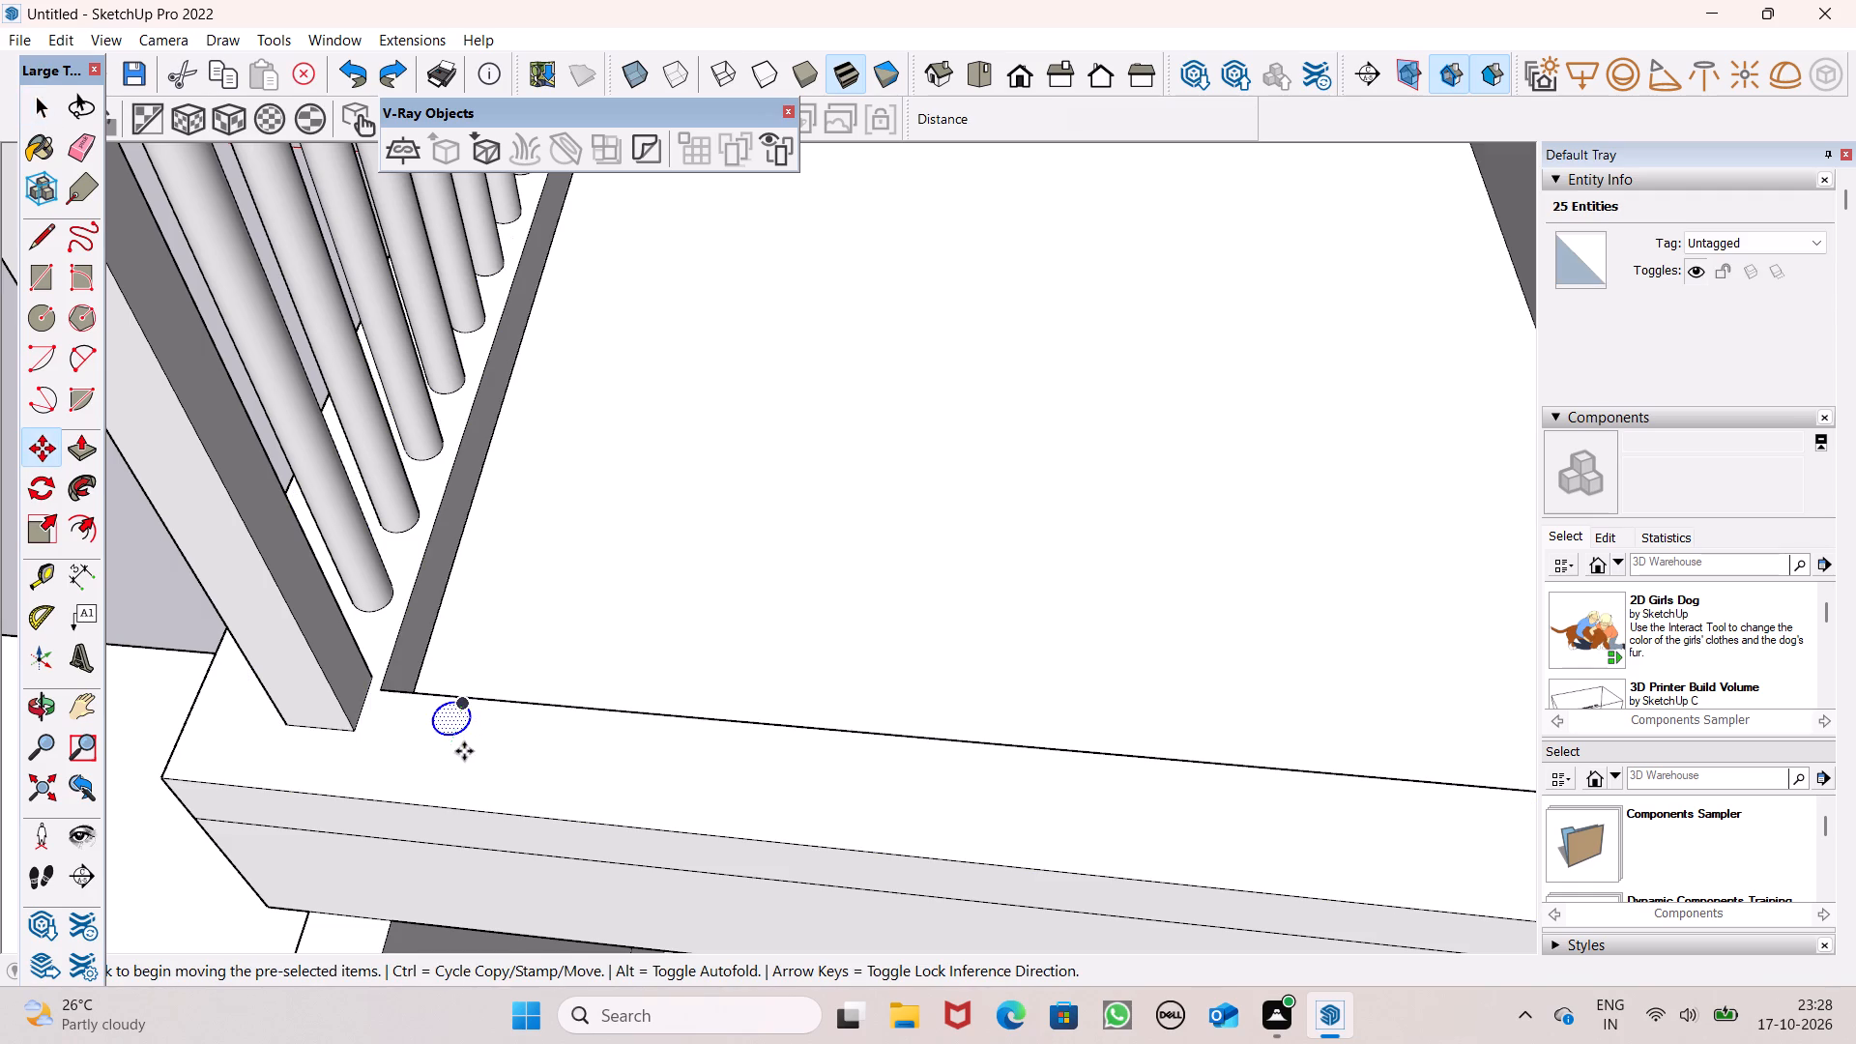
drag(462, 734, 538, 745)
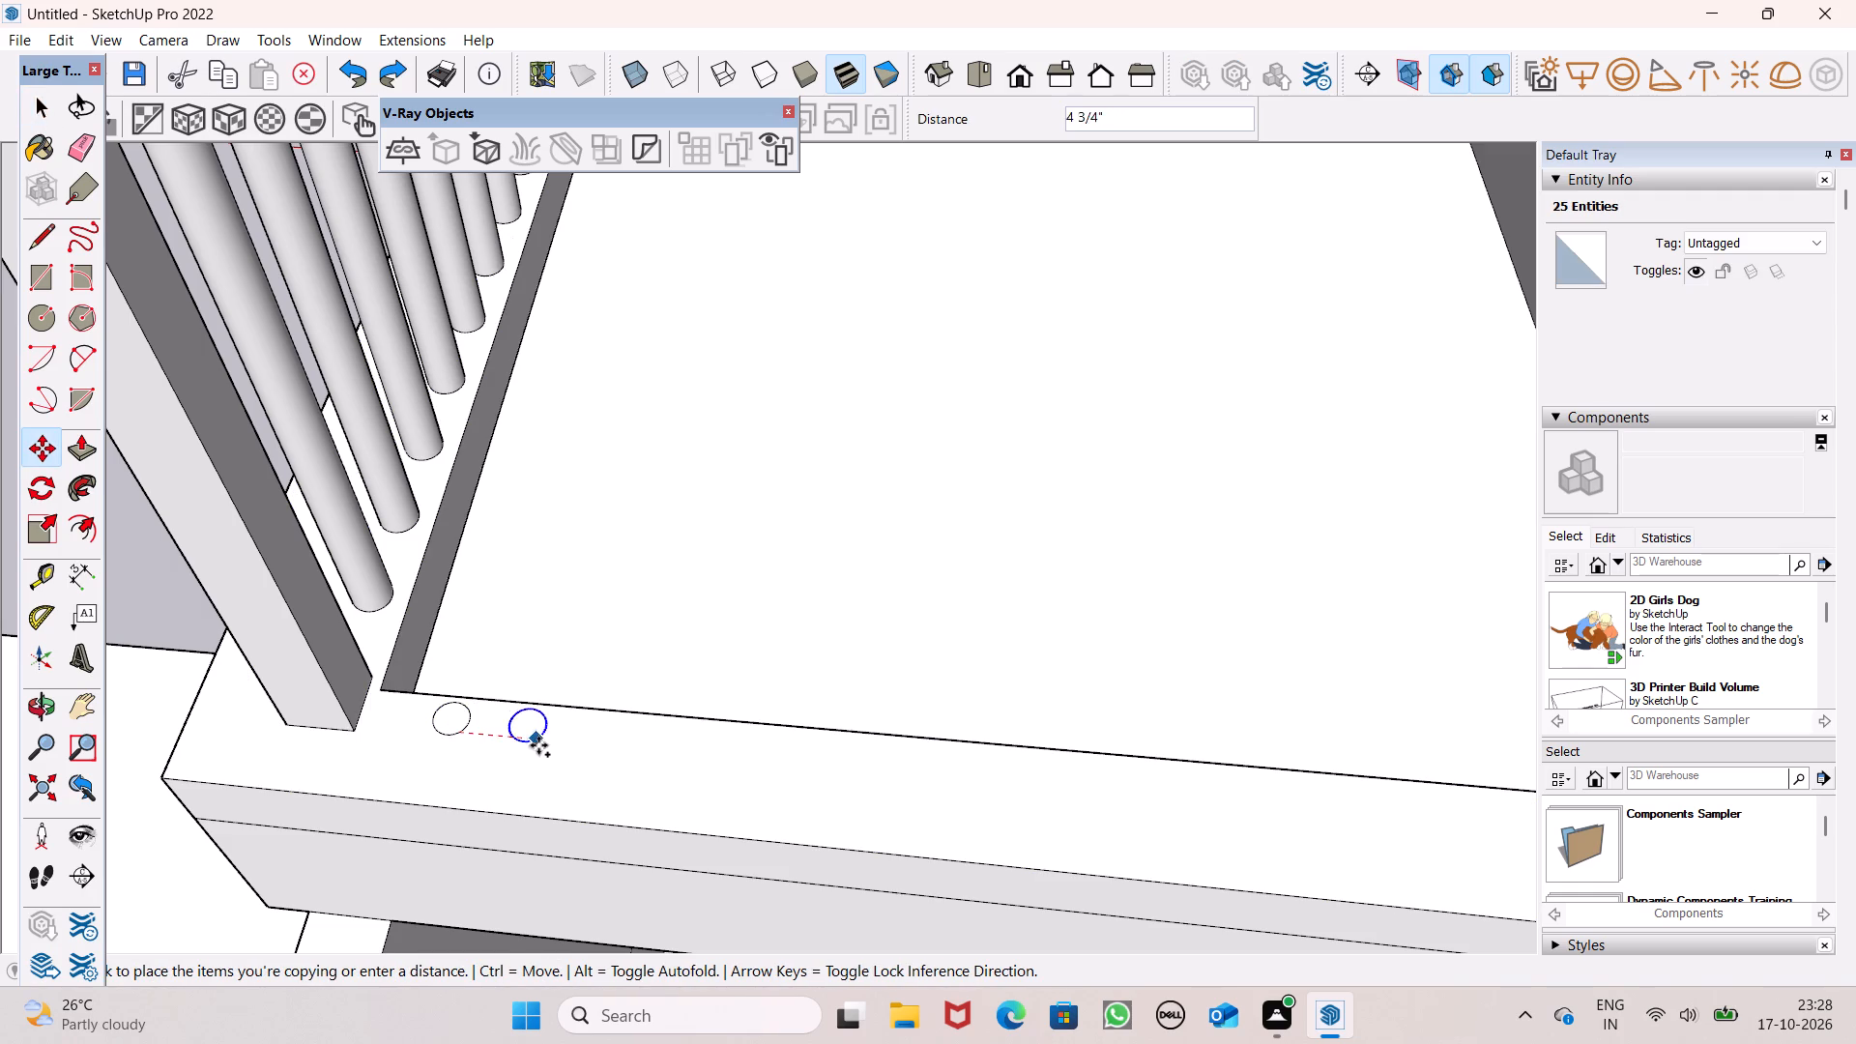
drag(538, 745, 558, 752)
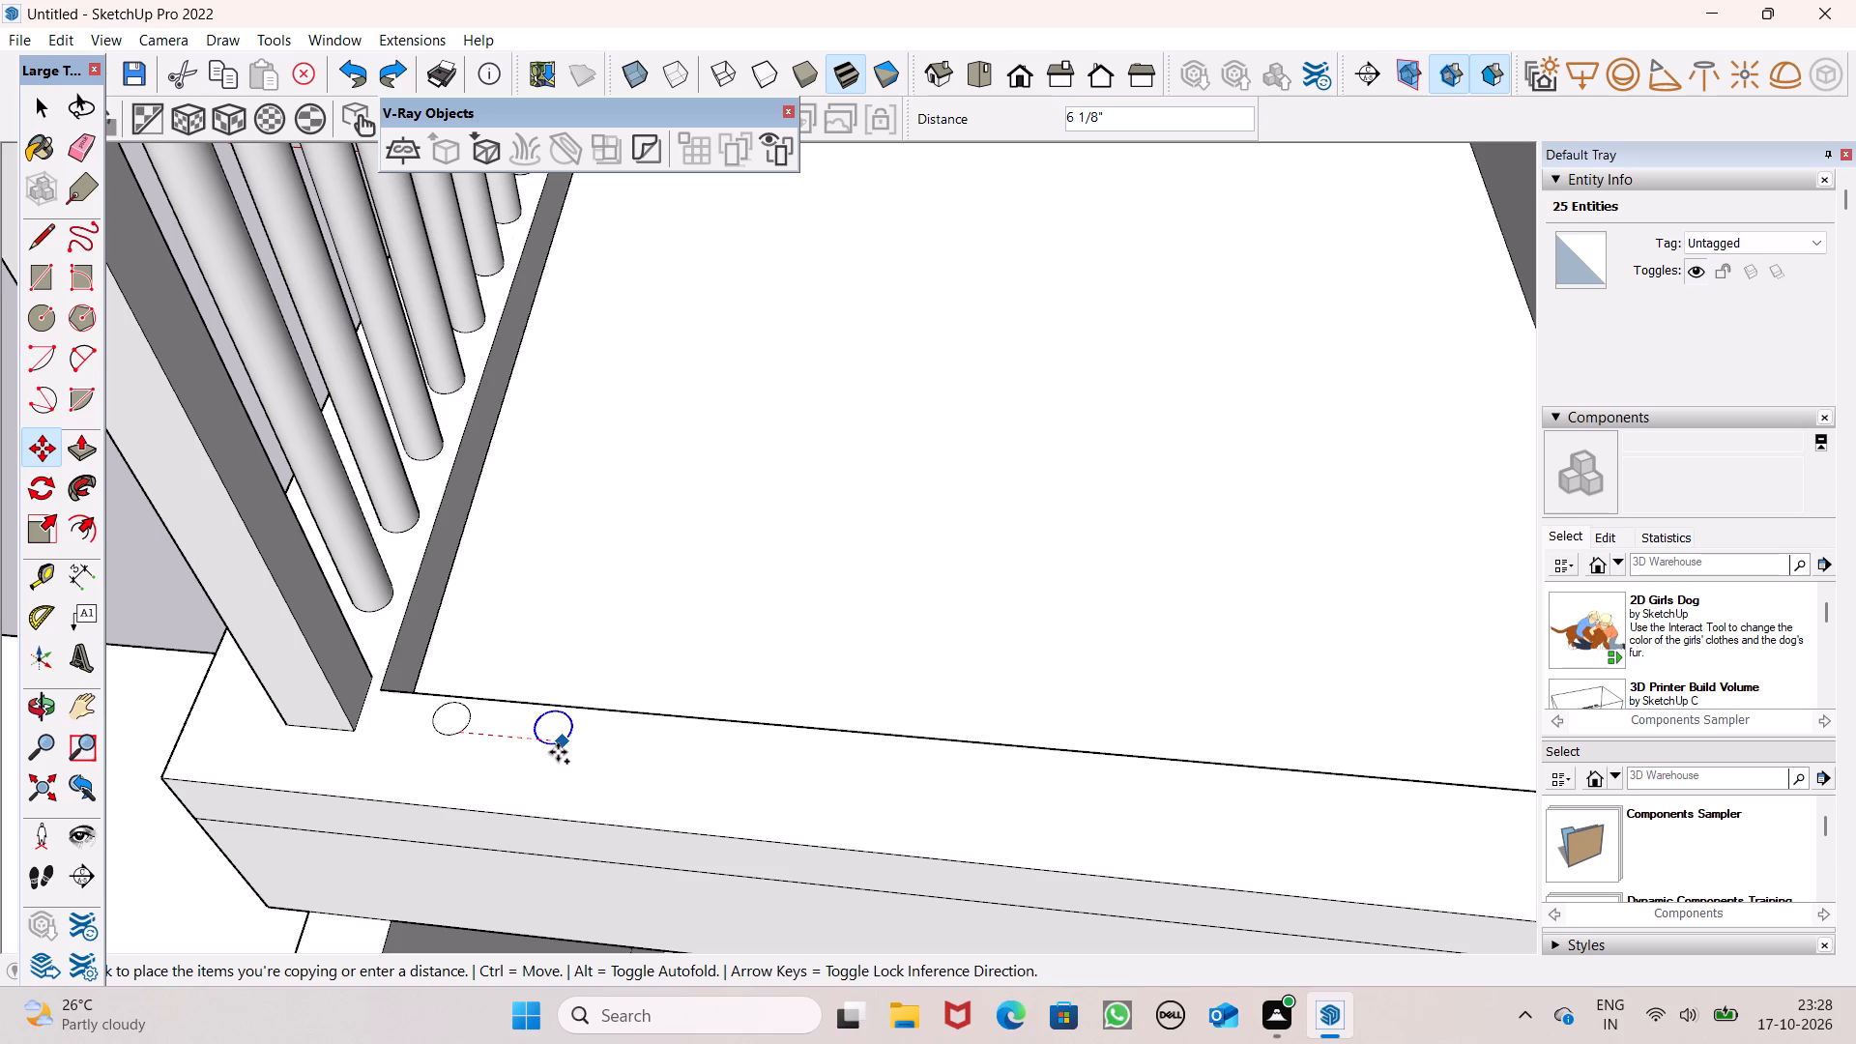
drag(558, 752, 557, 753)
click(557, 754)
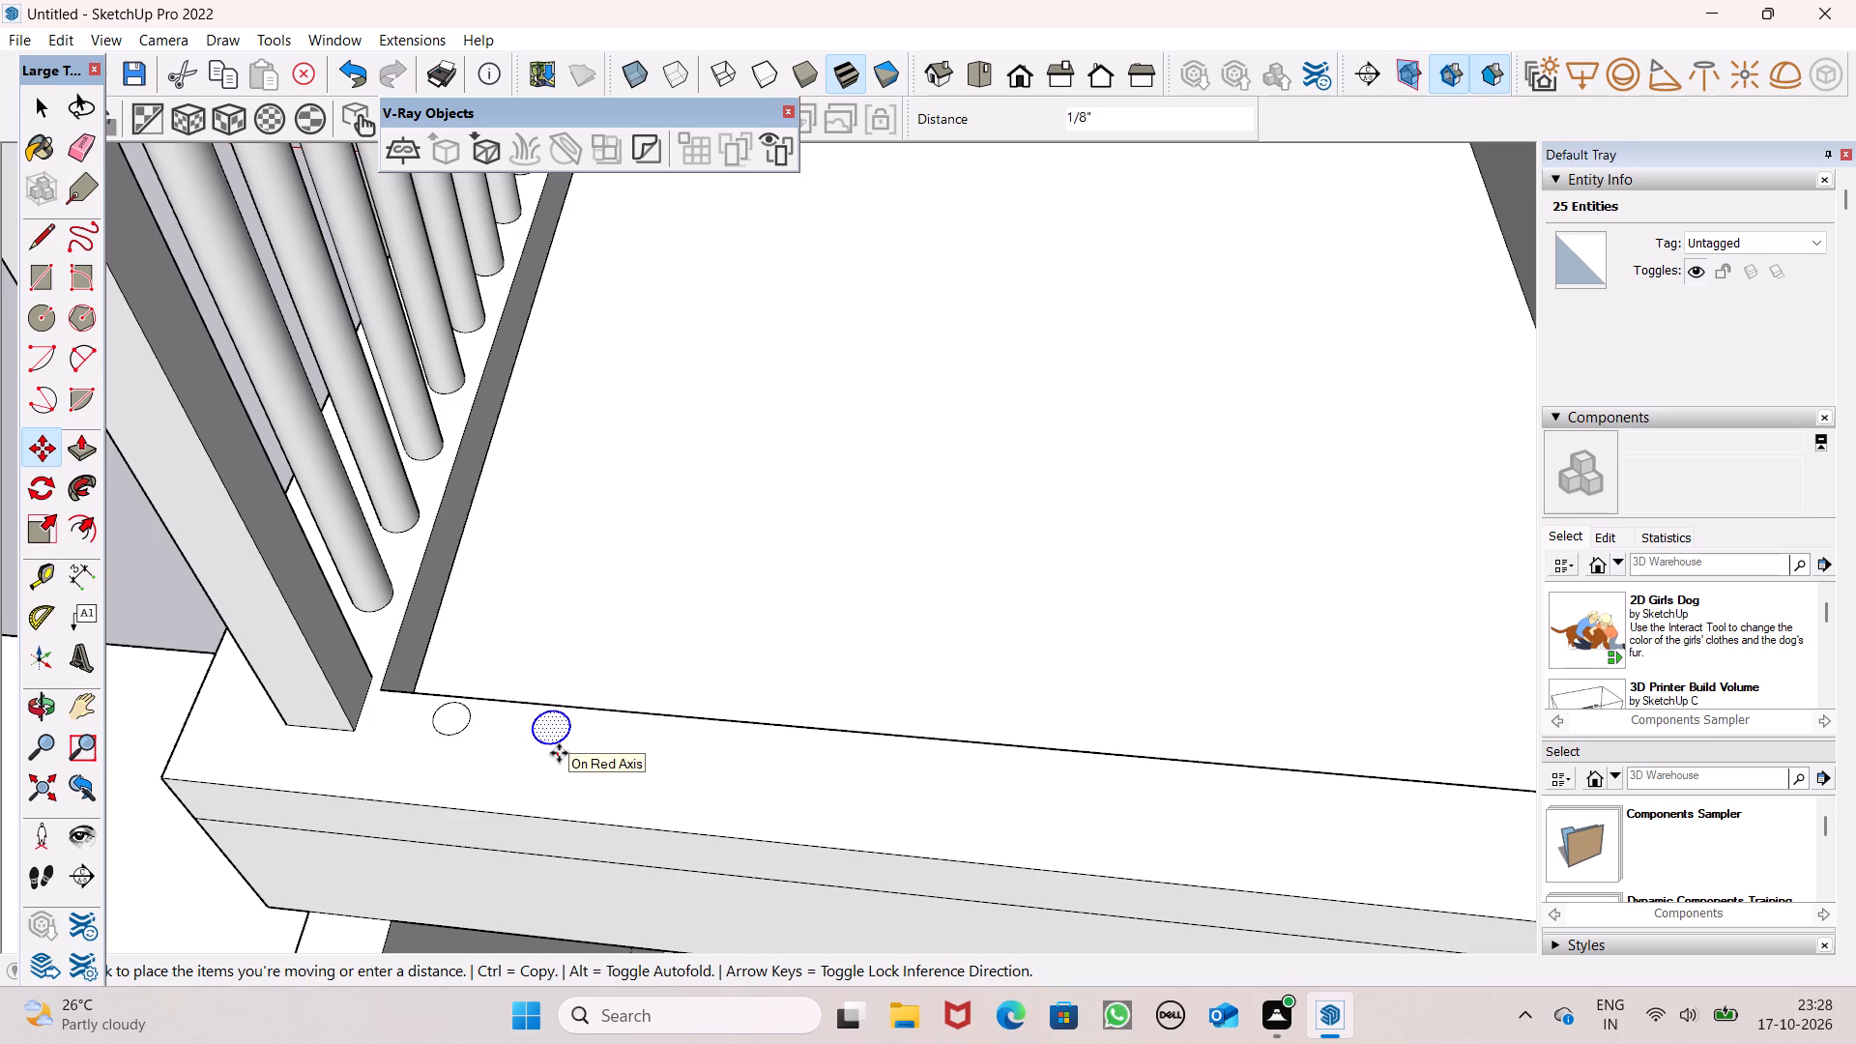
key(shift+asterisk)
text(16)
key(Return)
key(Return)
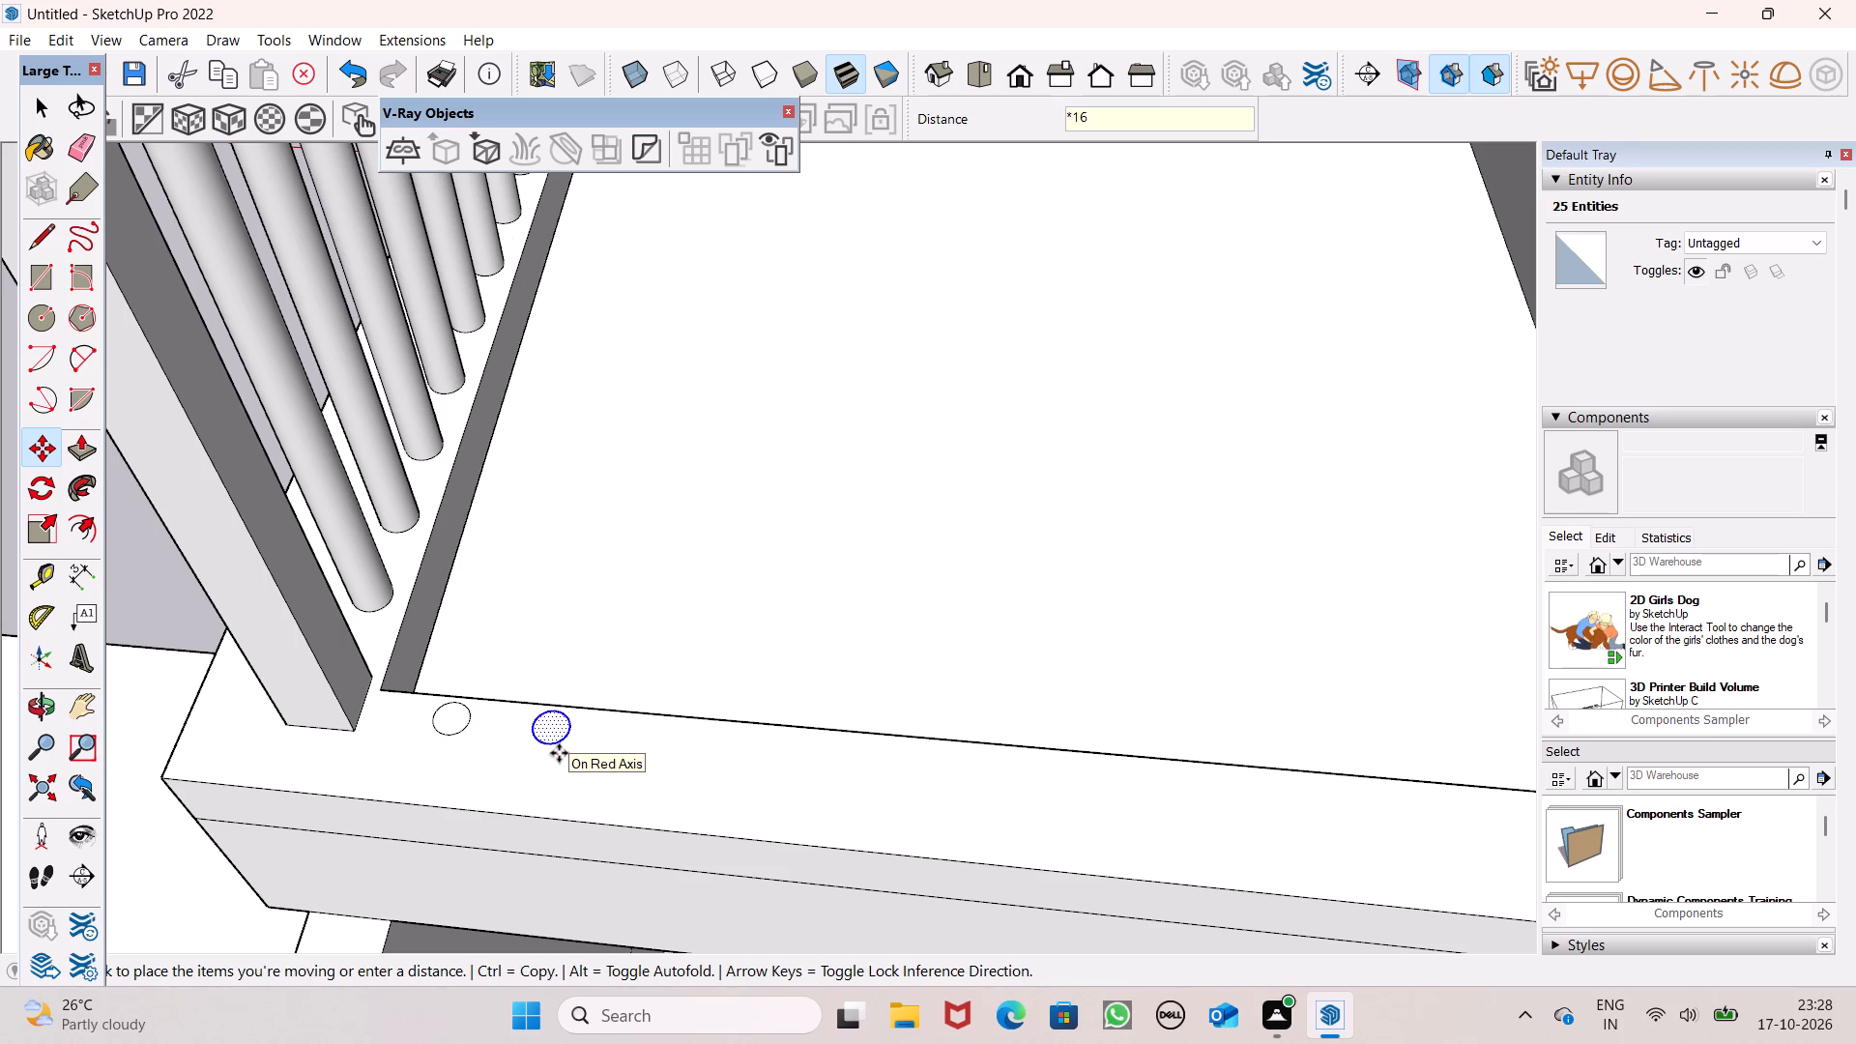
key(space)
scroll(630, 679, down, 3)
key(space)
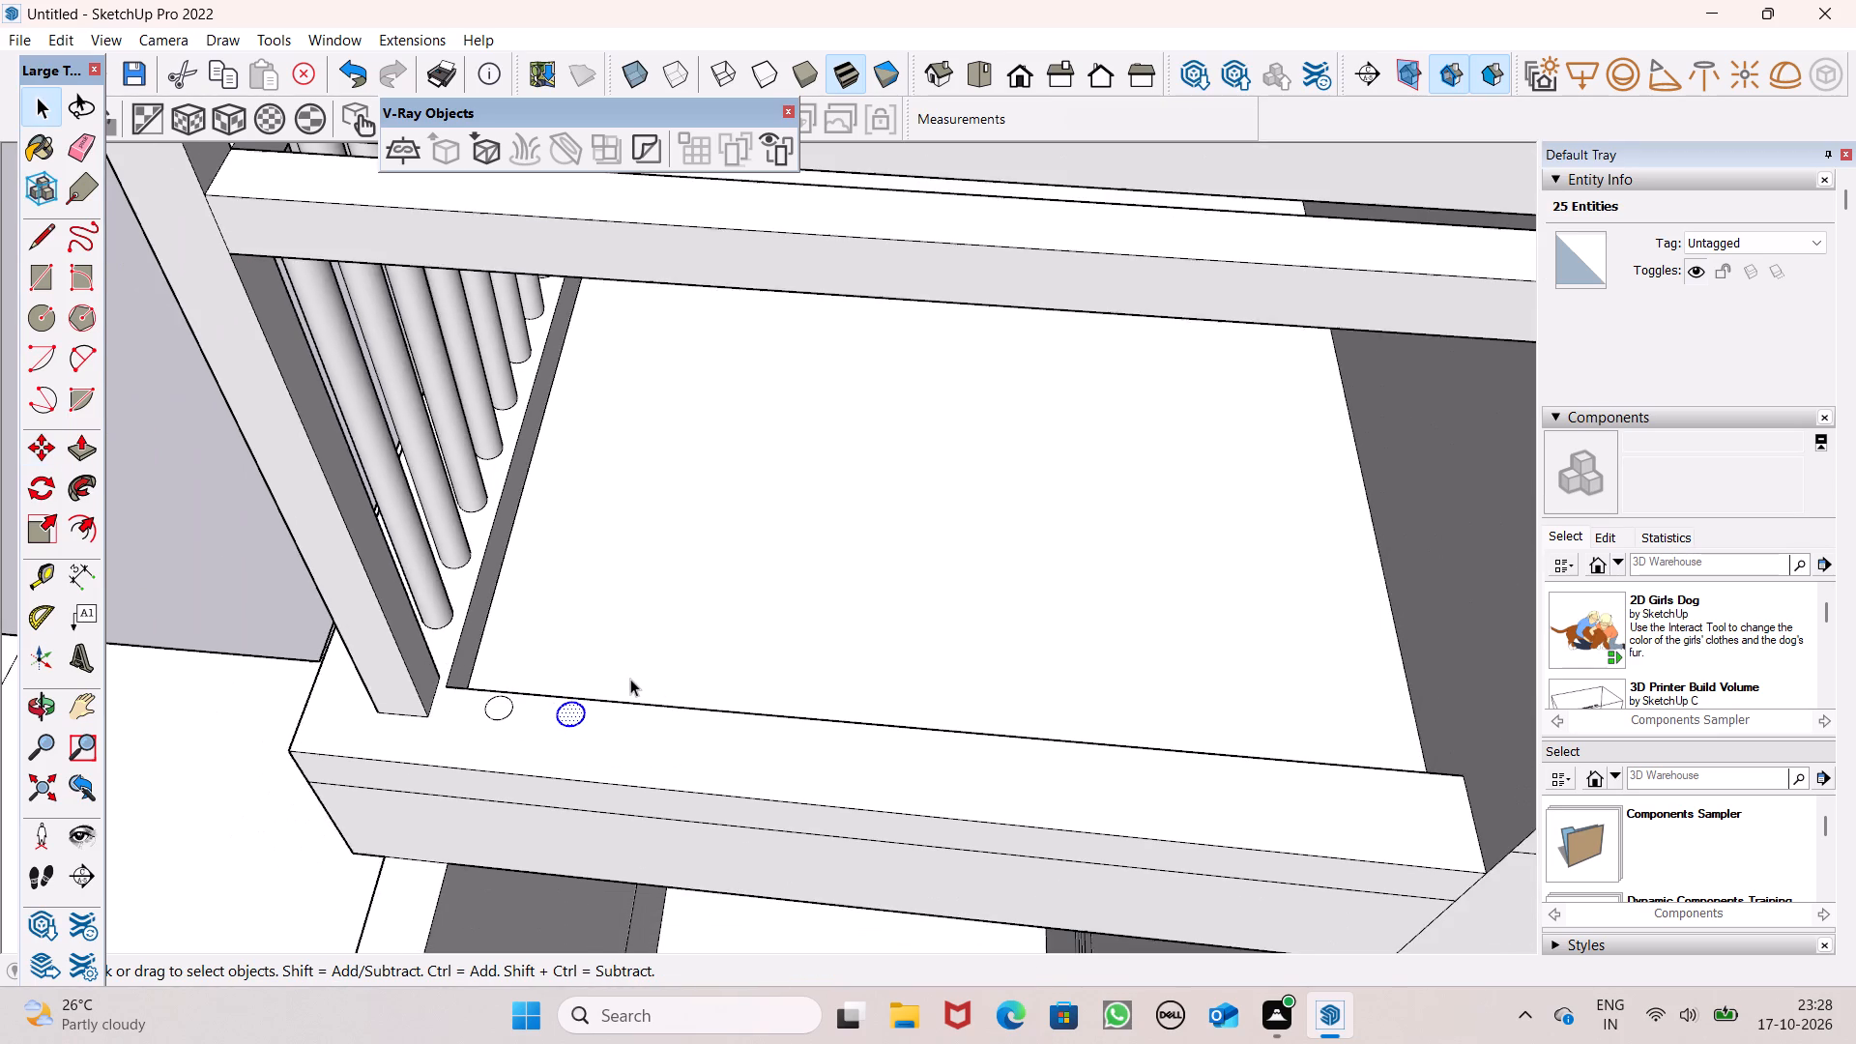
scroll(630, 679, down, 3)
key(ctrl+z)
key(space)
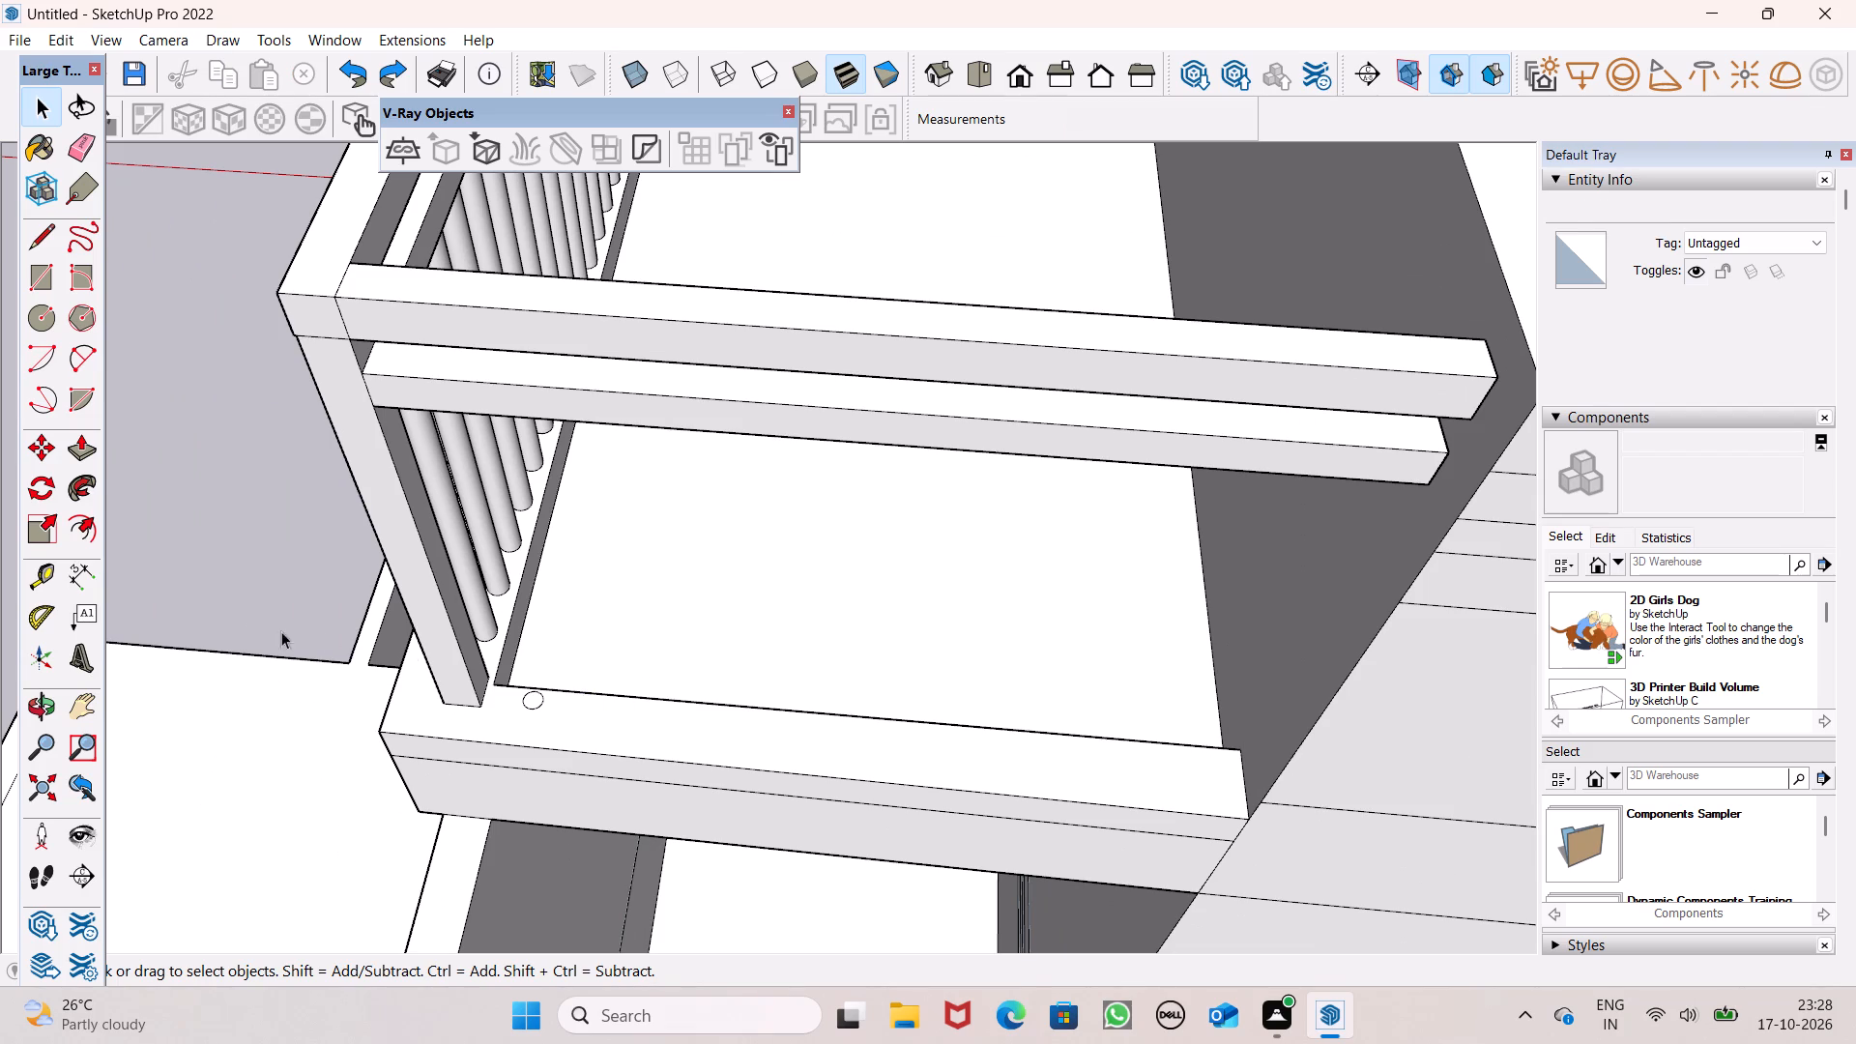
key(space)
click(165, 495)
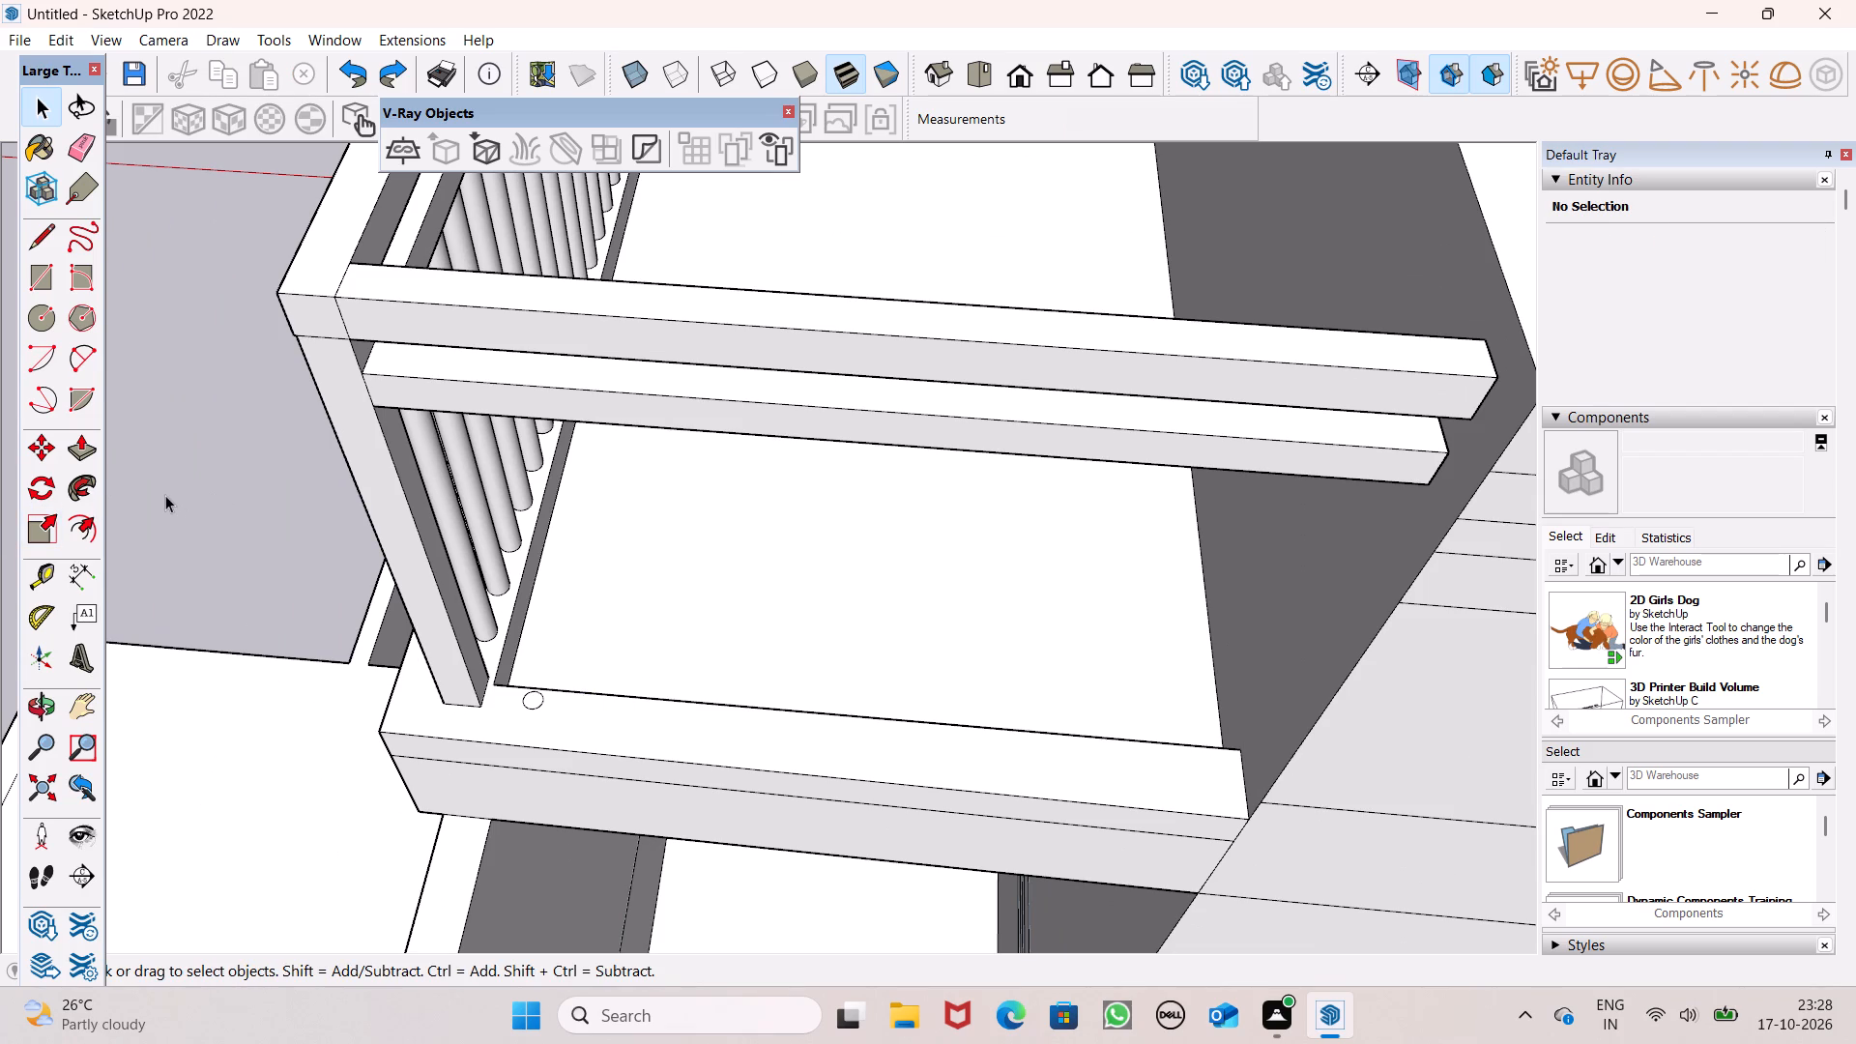
Copy the circle about 4 13/16" along the short side's bottom rail and repeat the copy 16 times.
scroll(751, 779, up, 4)
scroll(552, 682, up, 4)
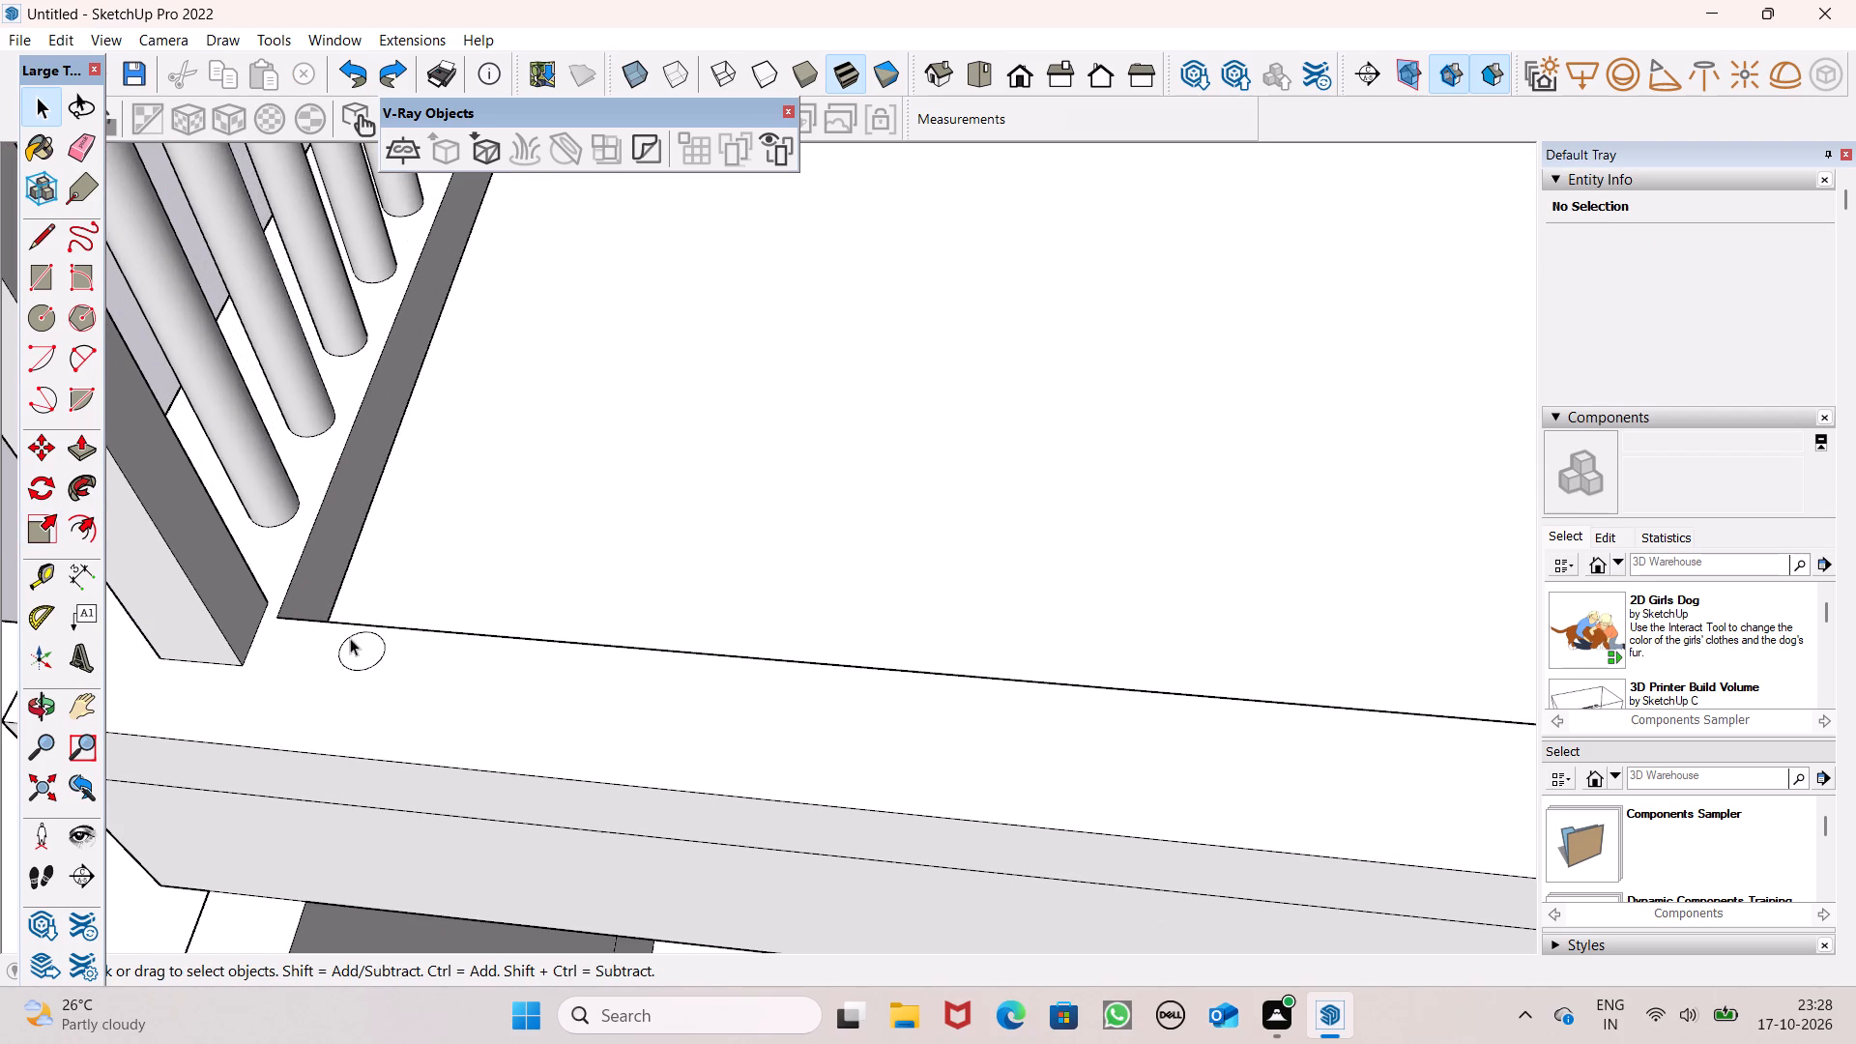
double_click(354, 648)
key(m)
key(Return)
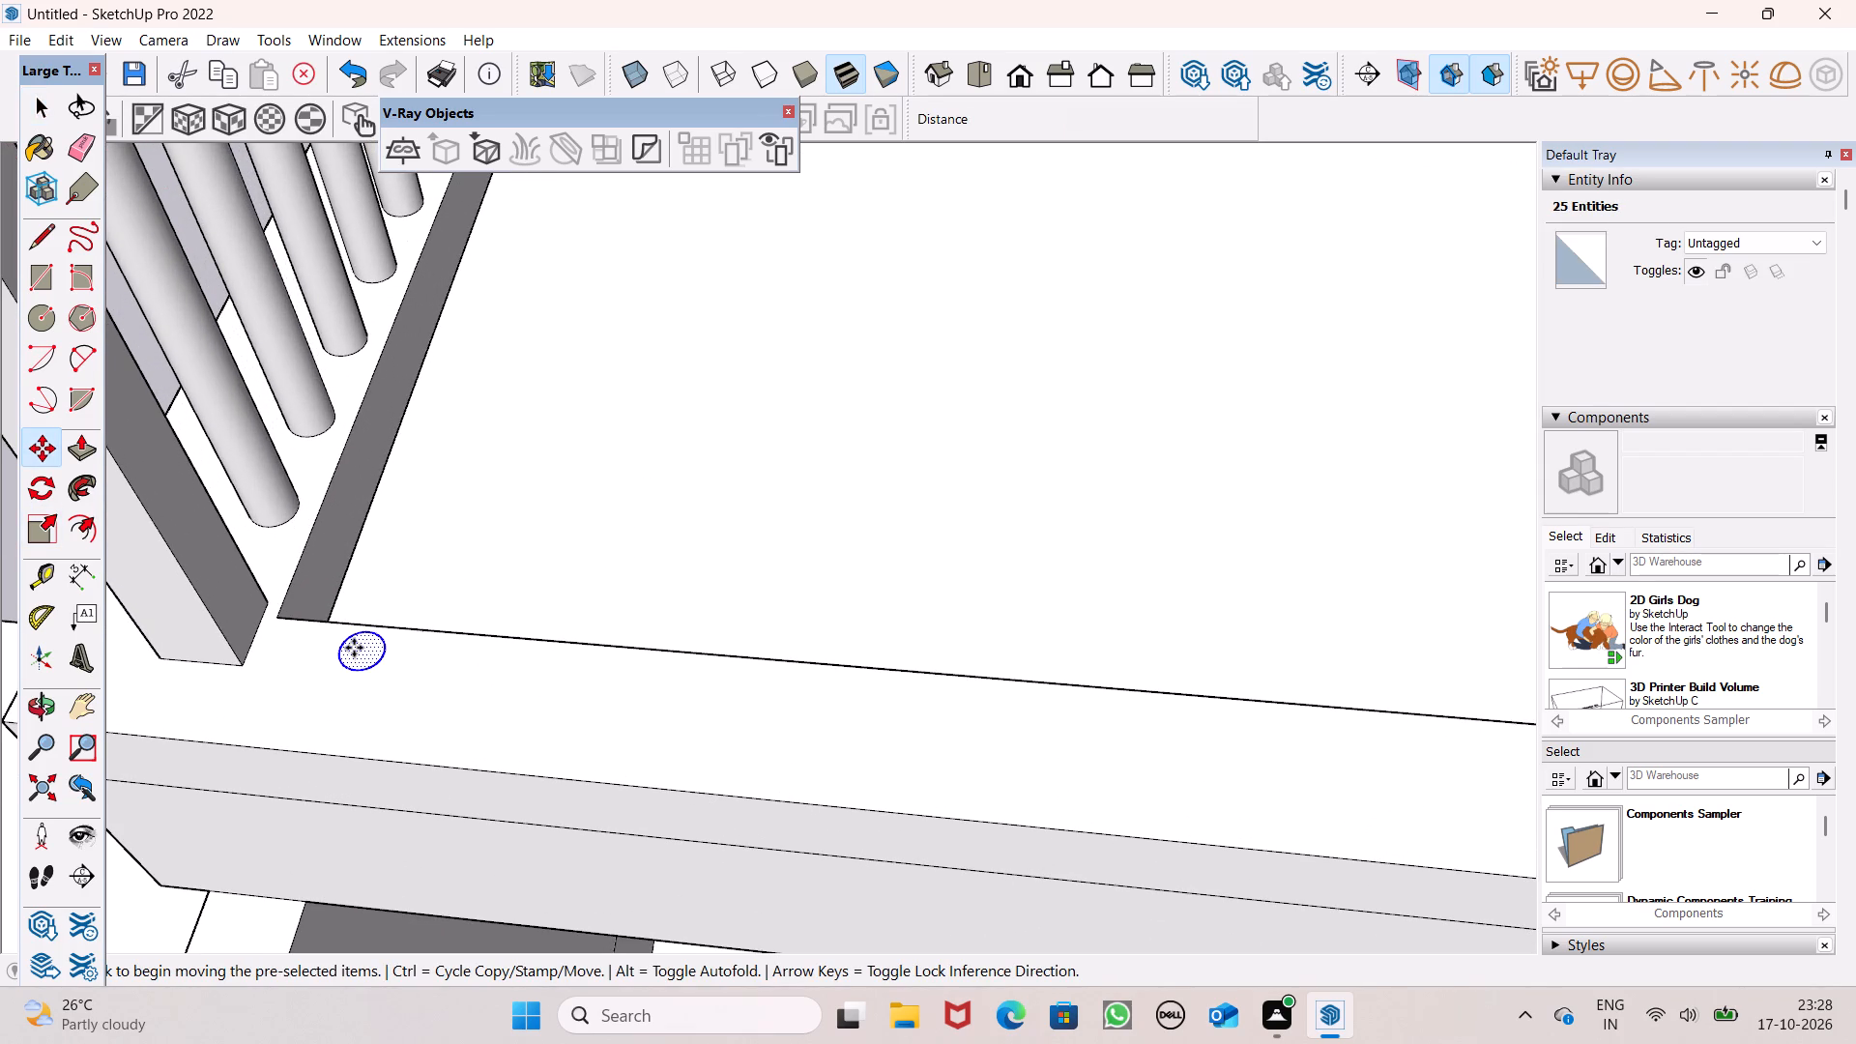
drag(369, 672, 456, 680)
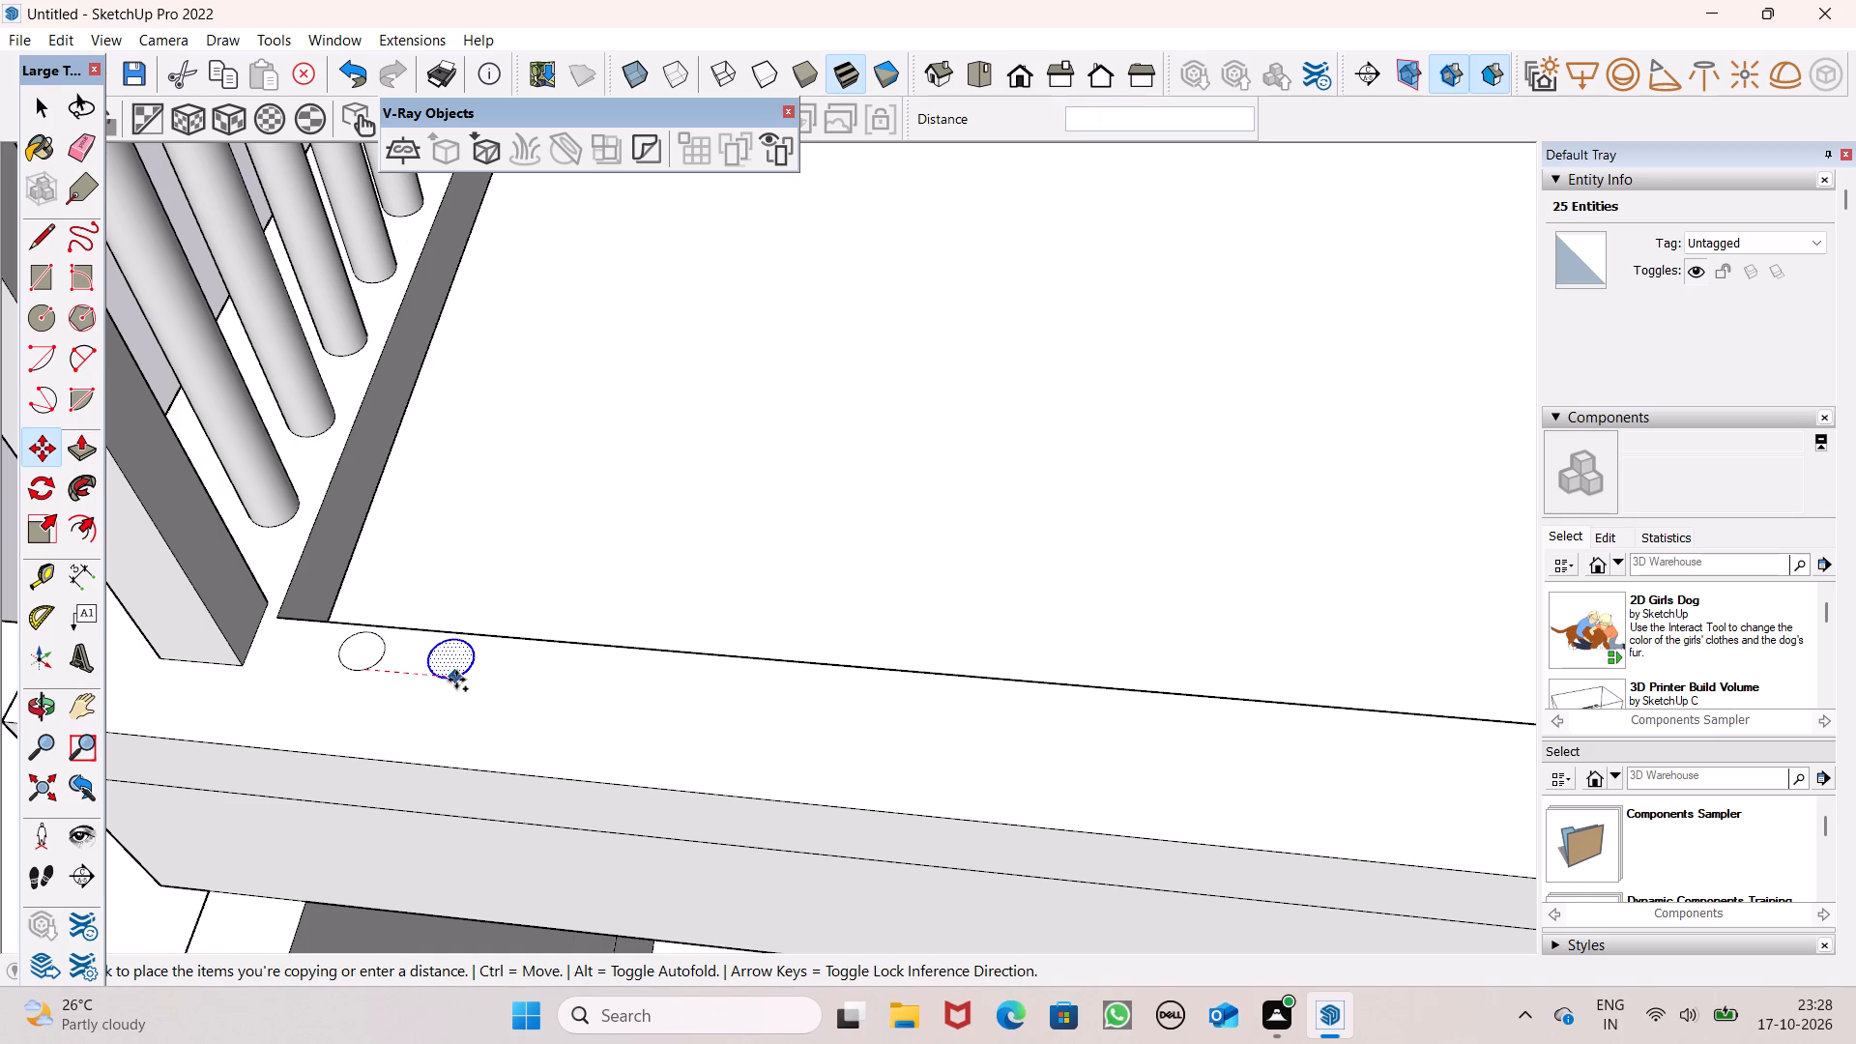
drag(456, 680, 461, 681)
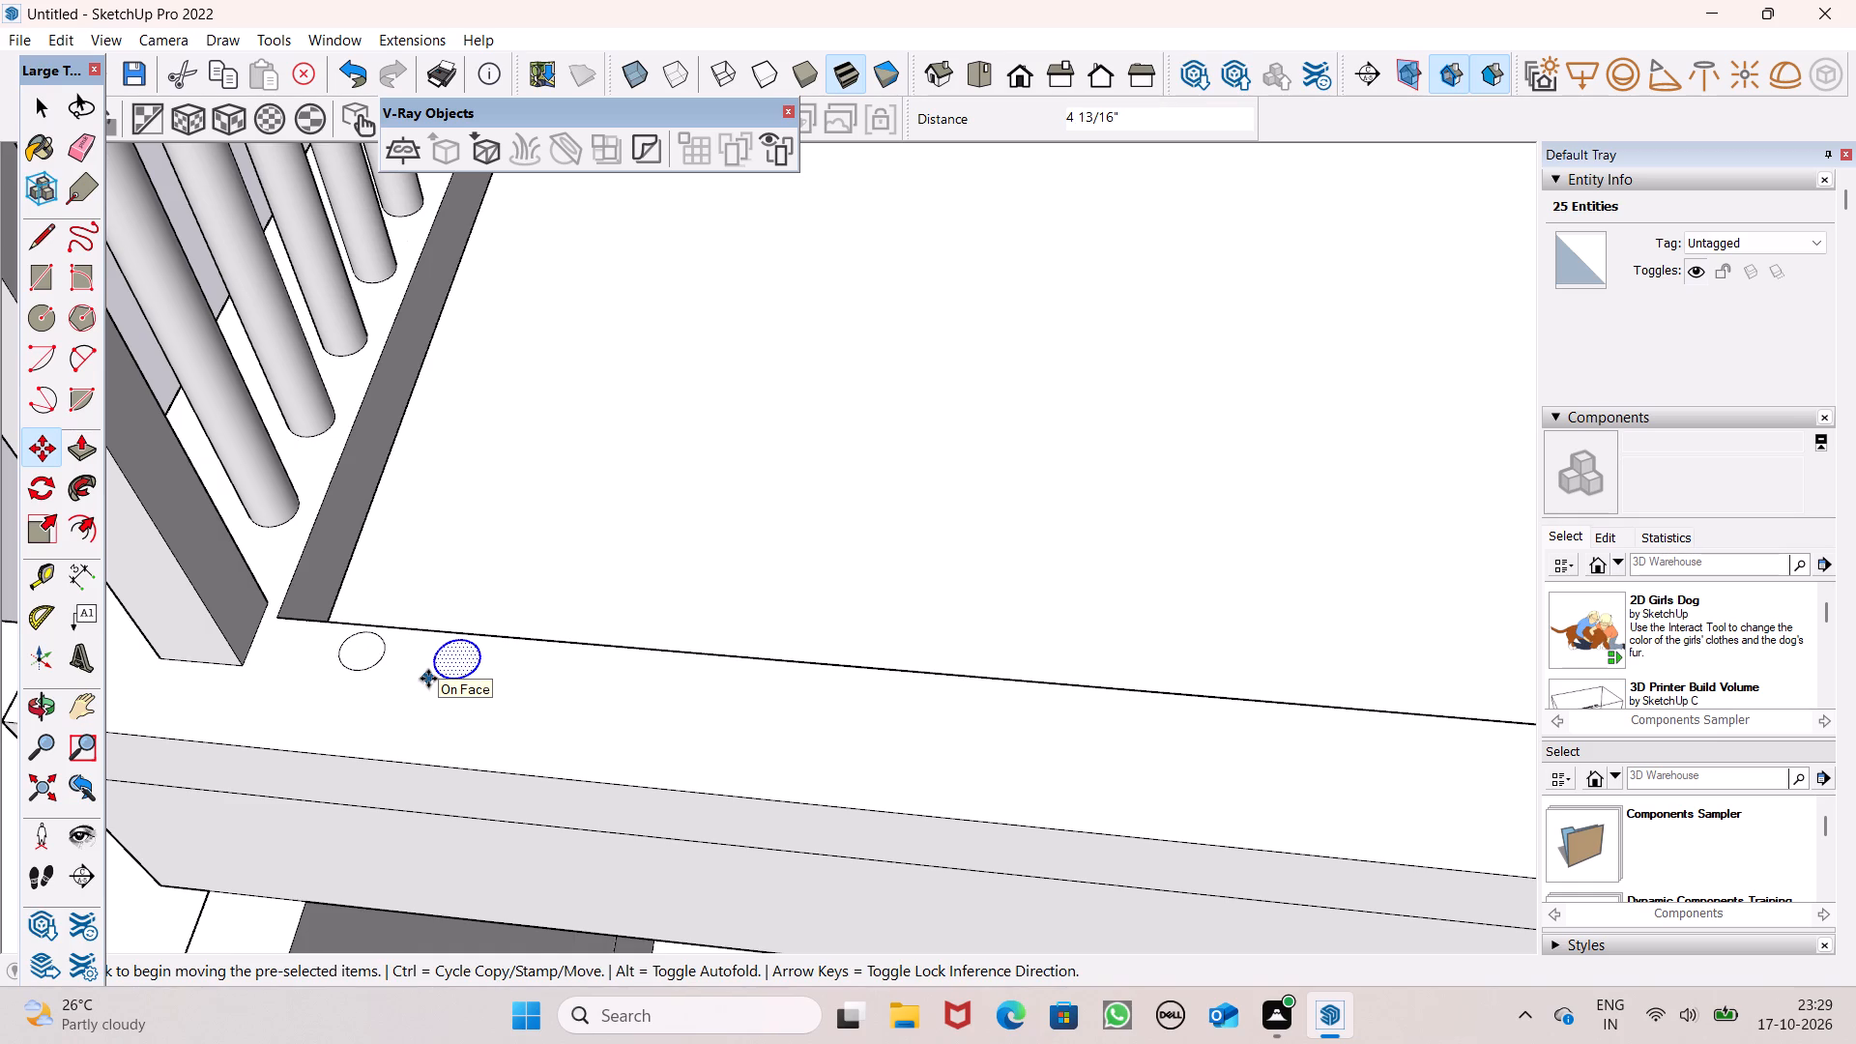
text(*16)
key(Return)
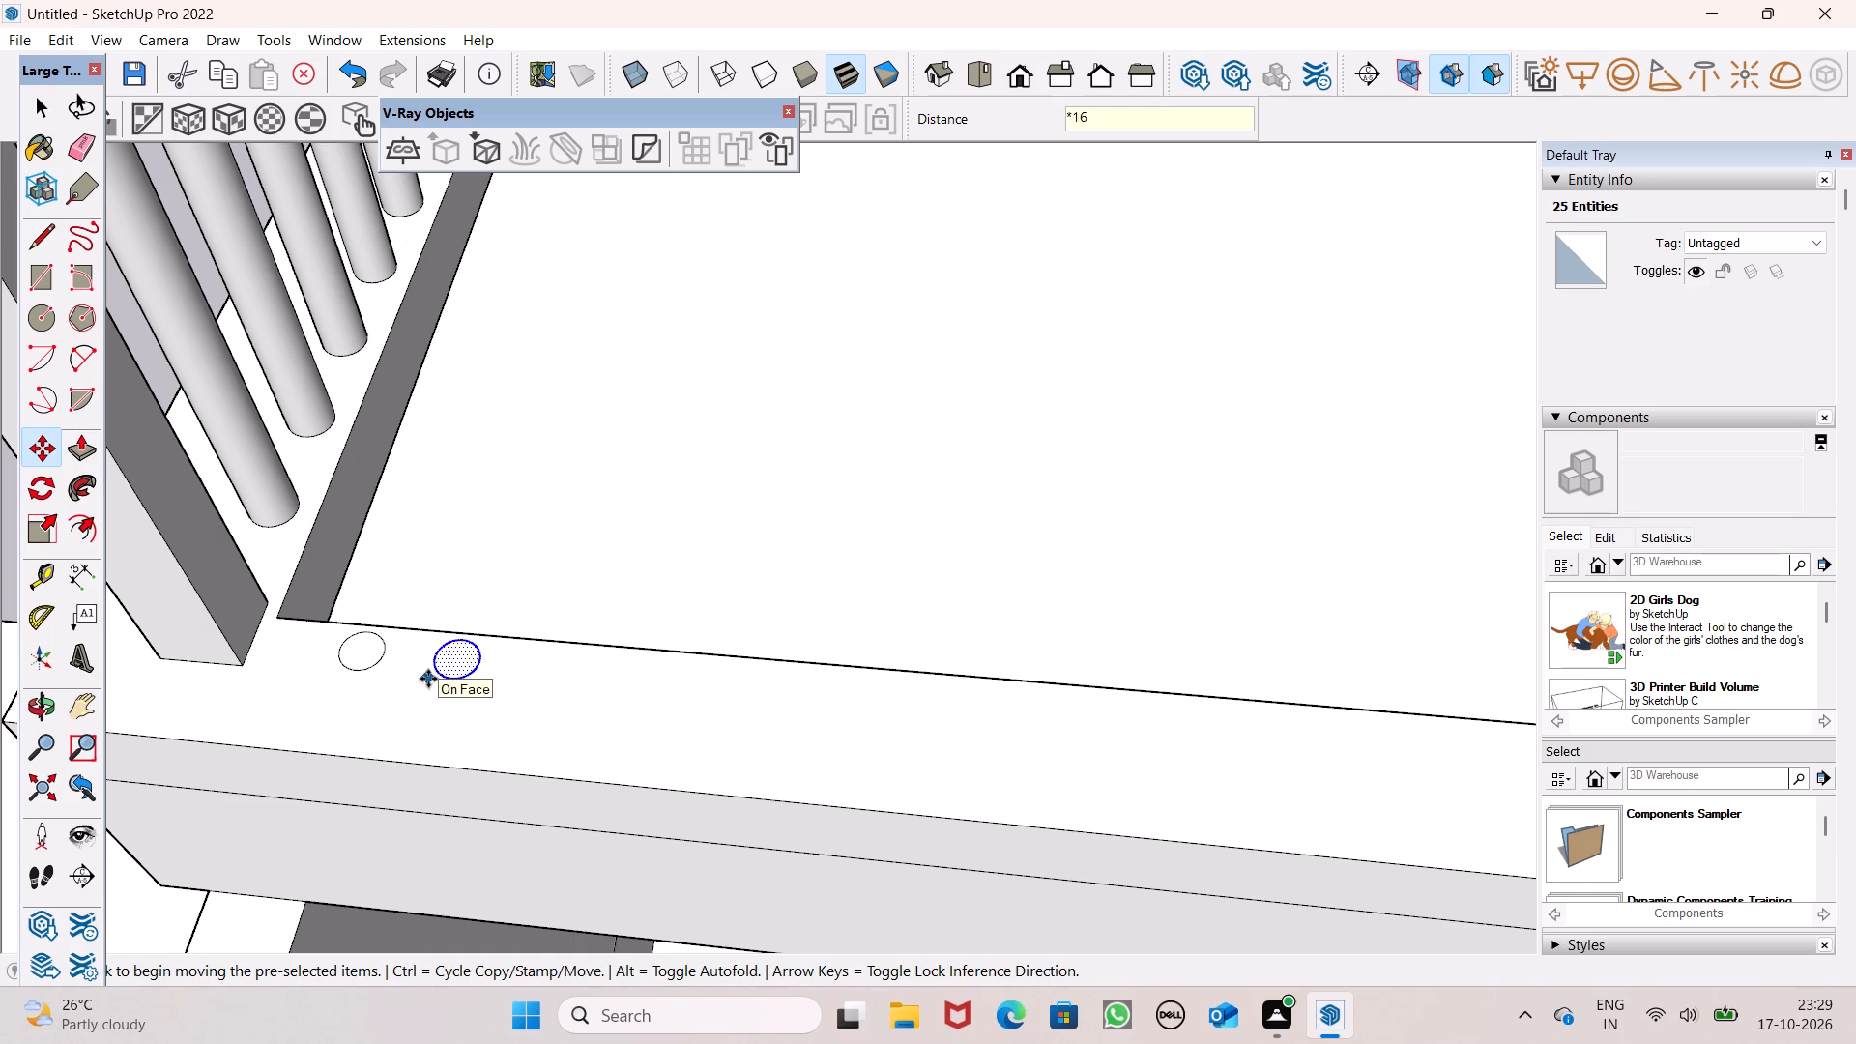
scroll(518, 572, down, 6)
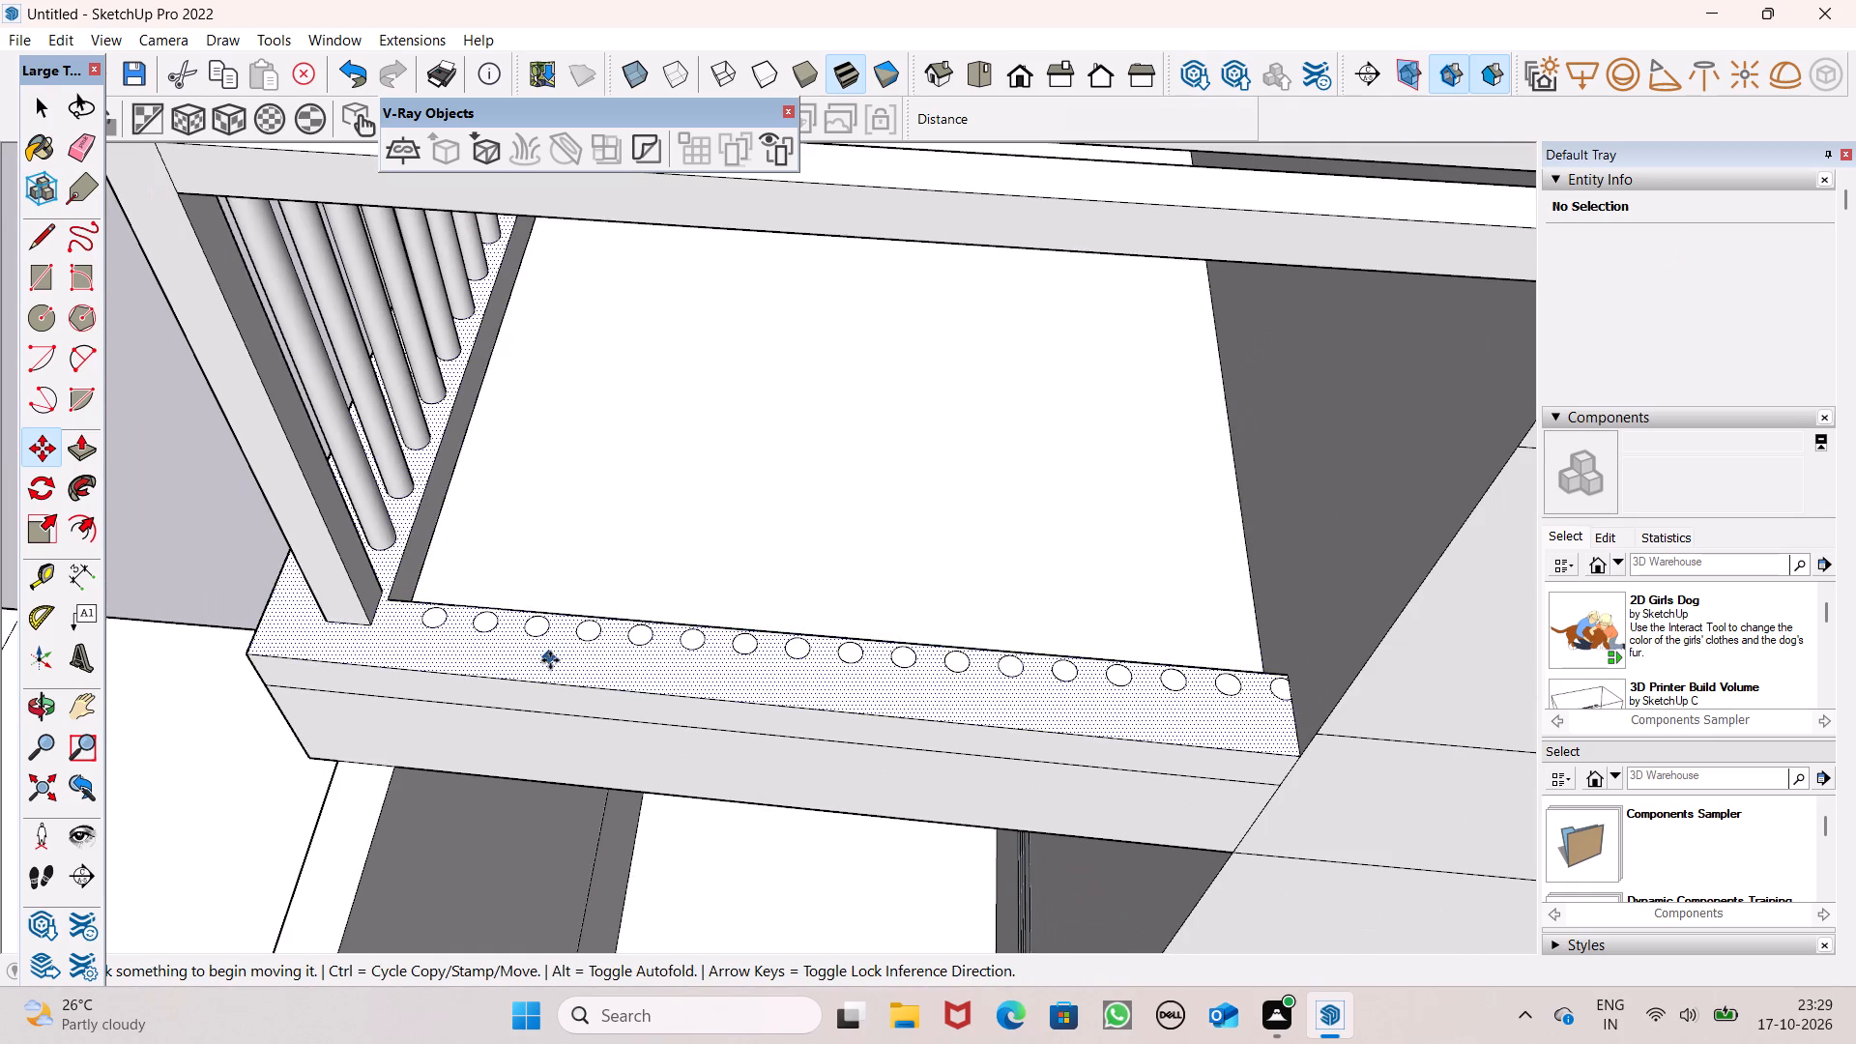
key(space)
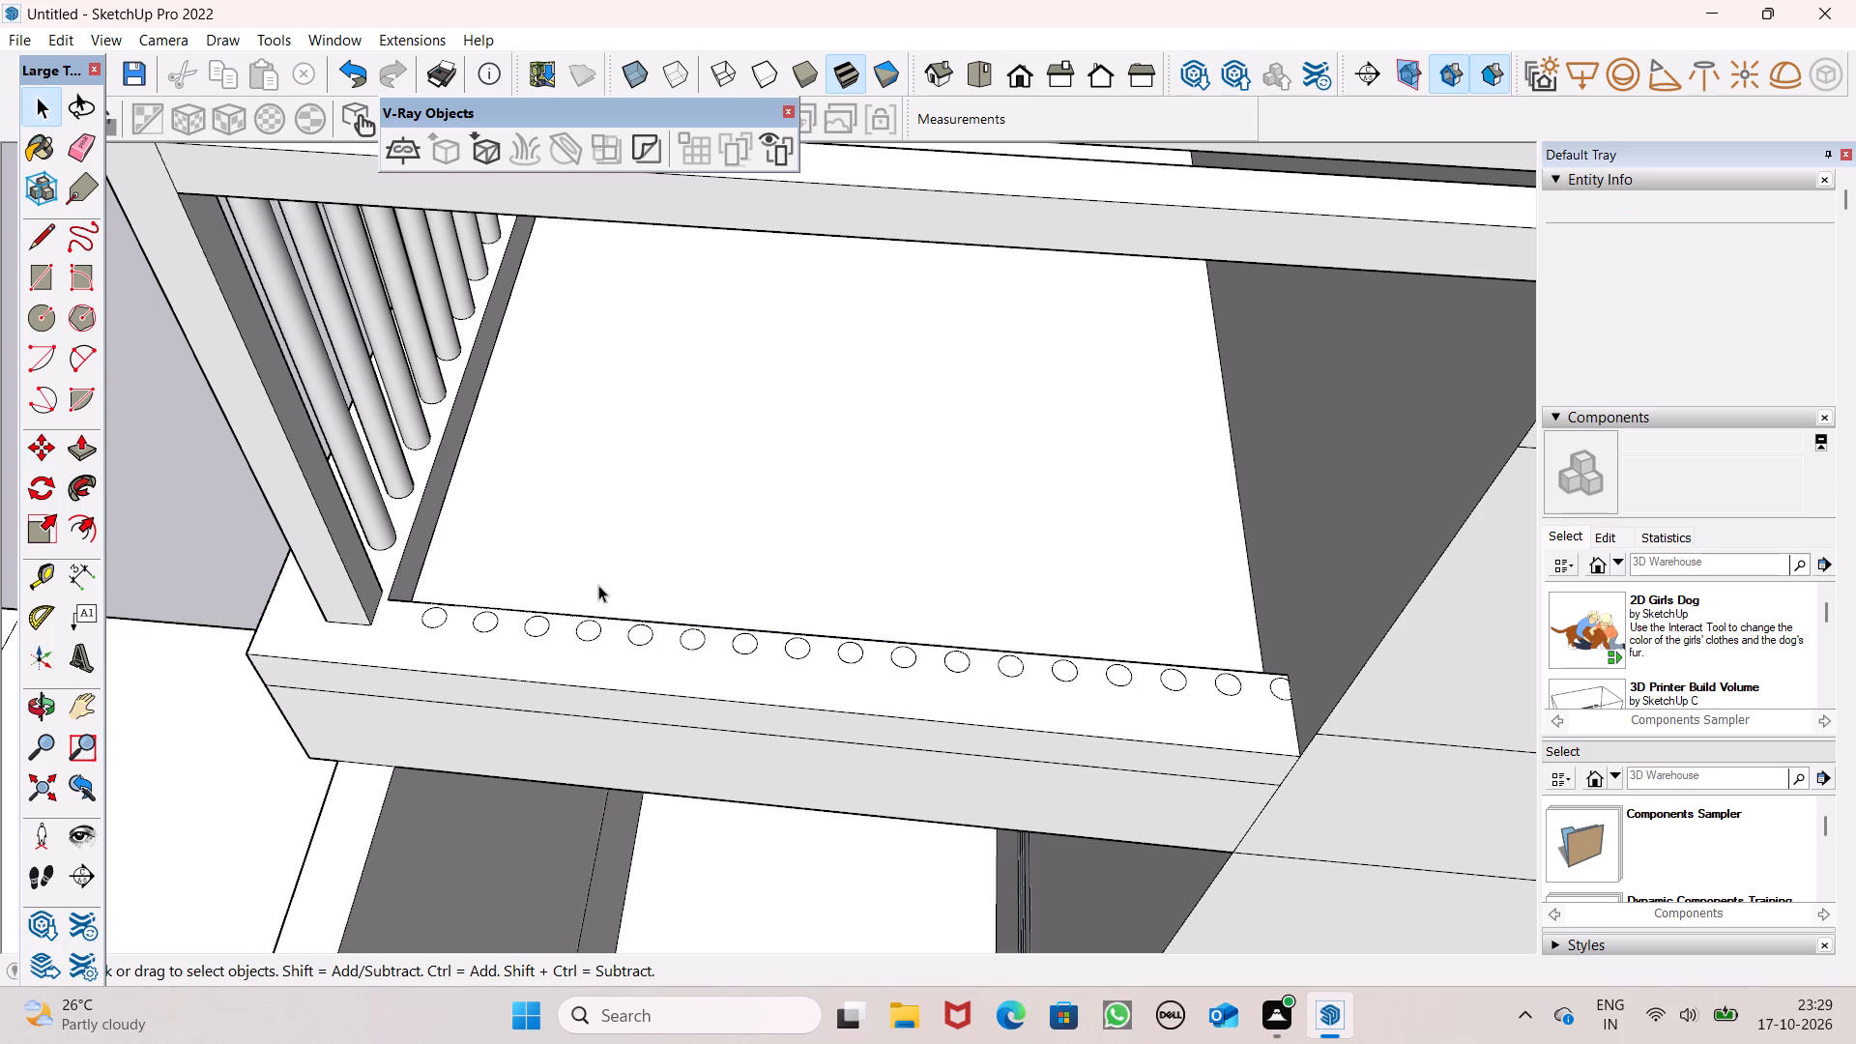
Erase the cut-off circle at the far end of the short side's bottom rail.
click(69, 160)
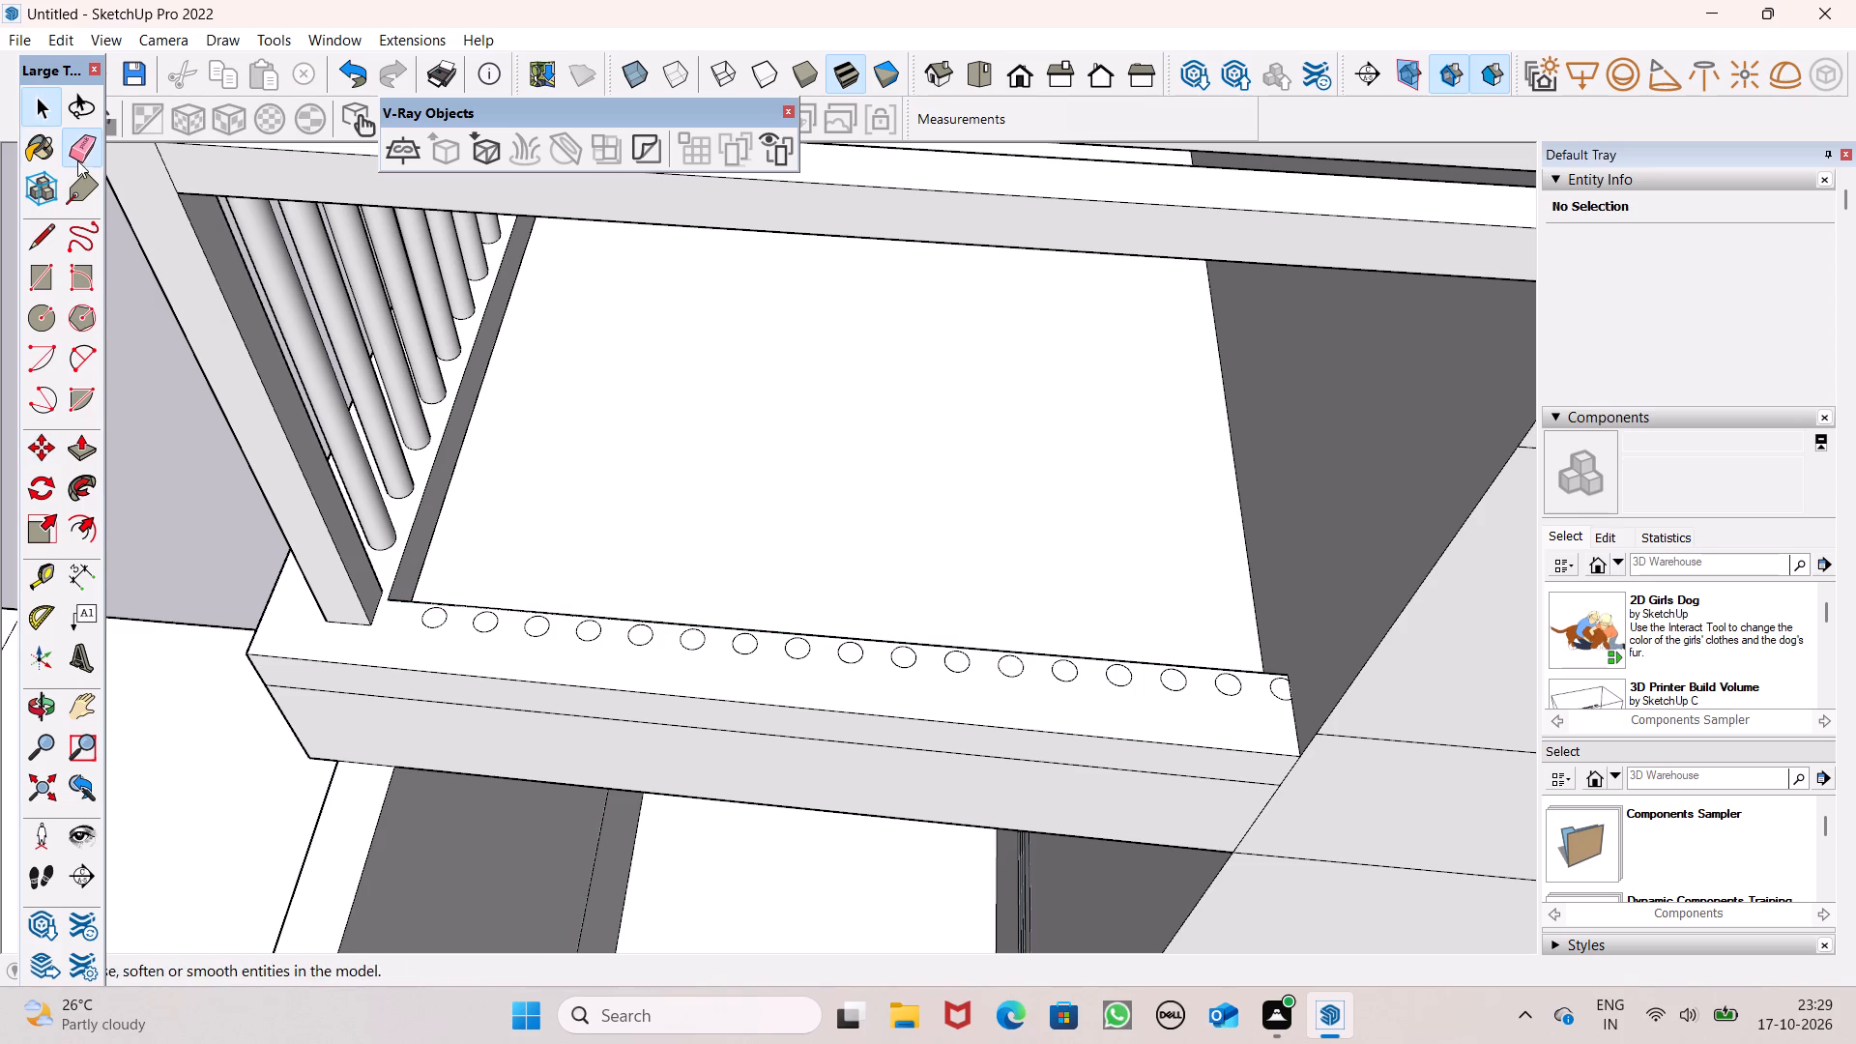
drag(1274, 704, 1274, 693)
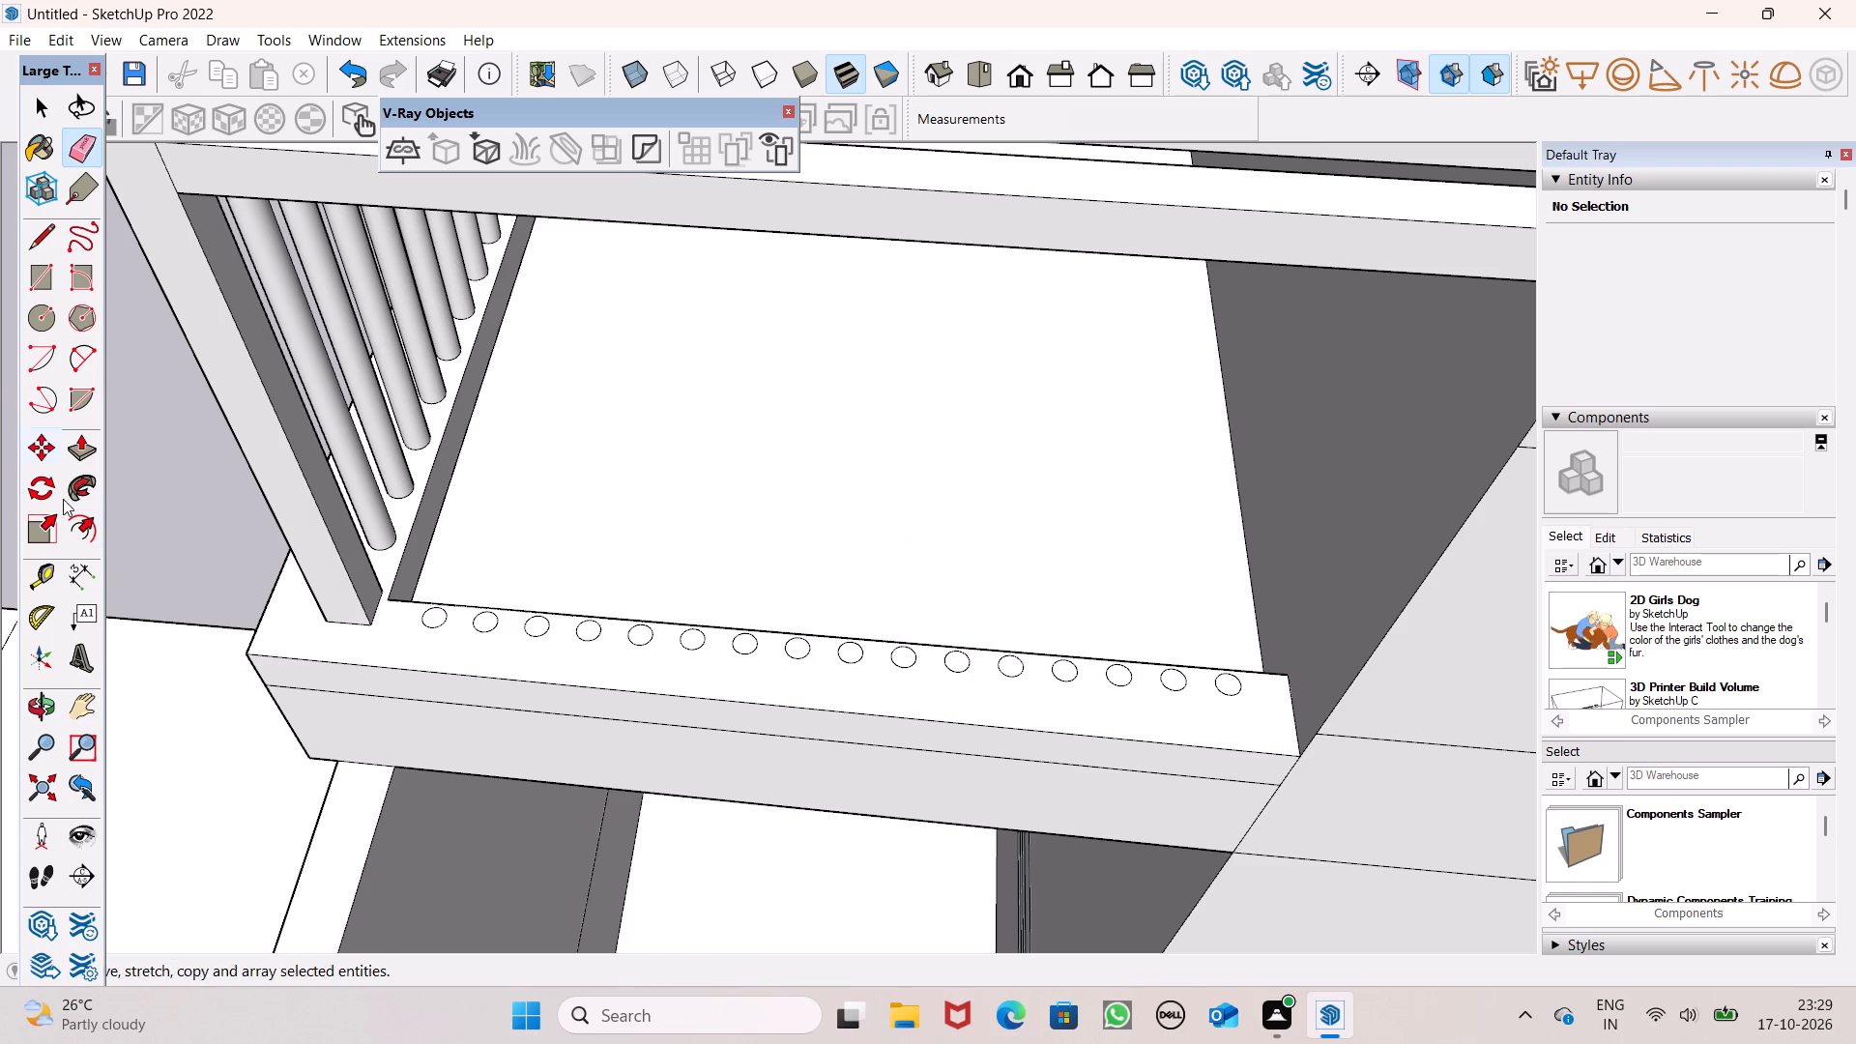
Push/Pull the first two circles beside the corner post up about 4' to the underside of the upper rail.
click(76, 444)
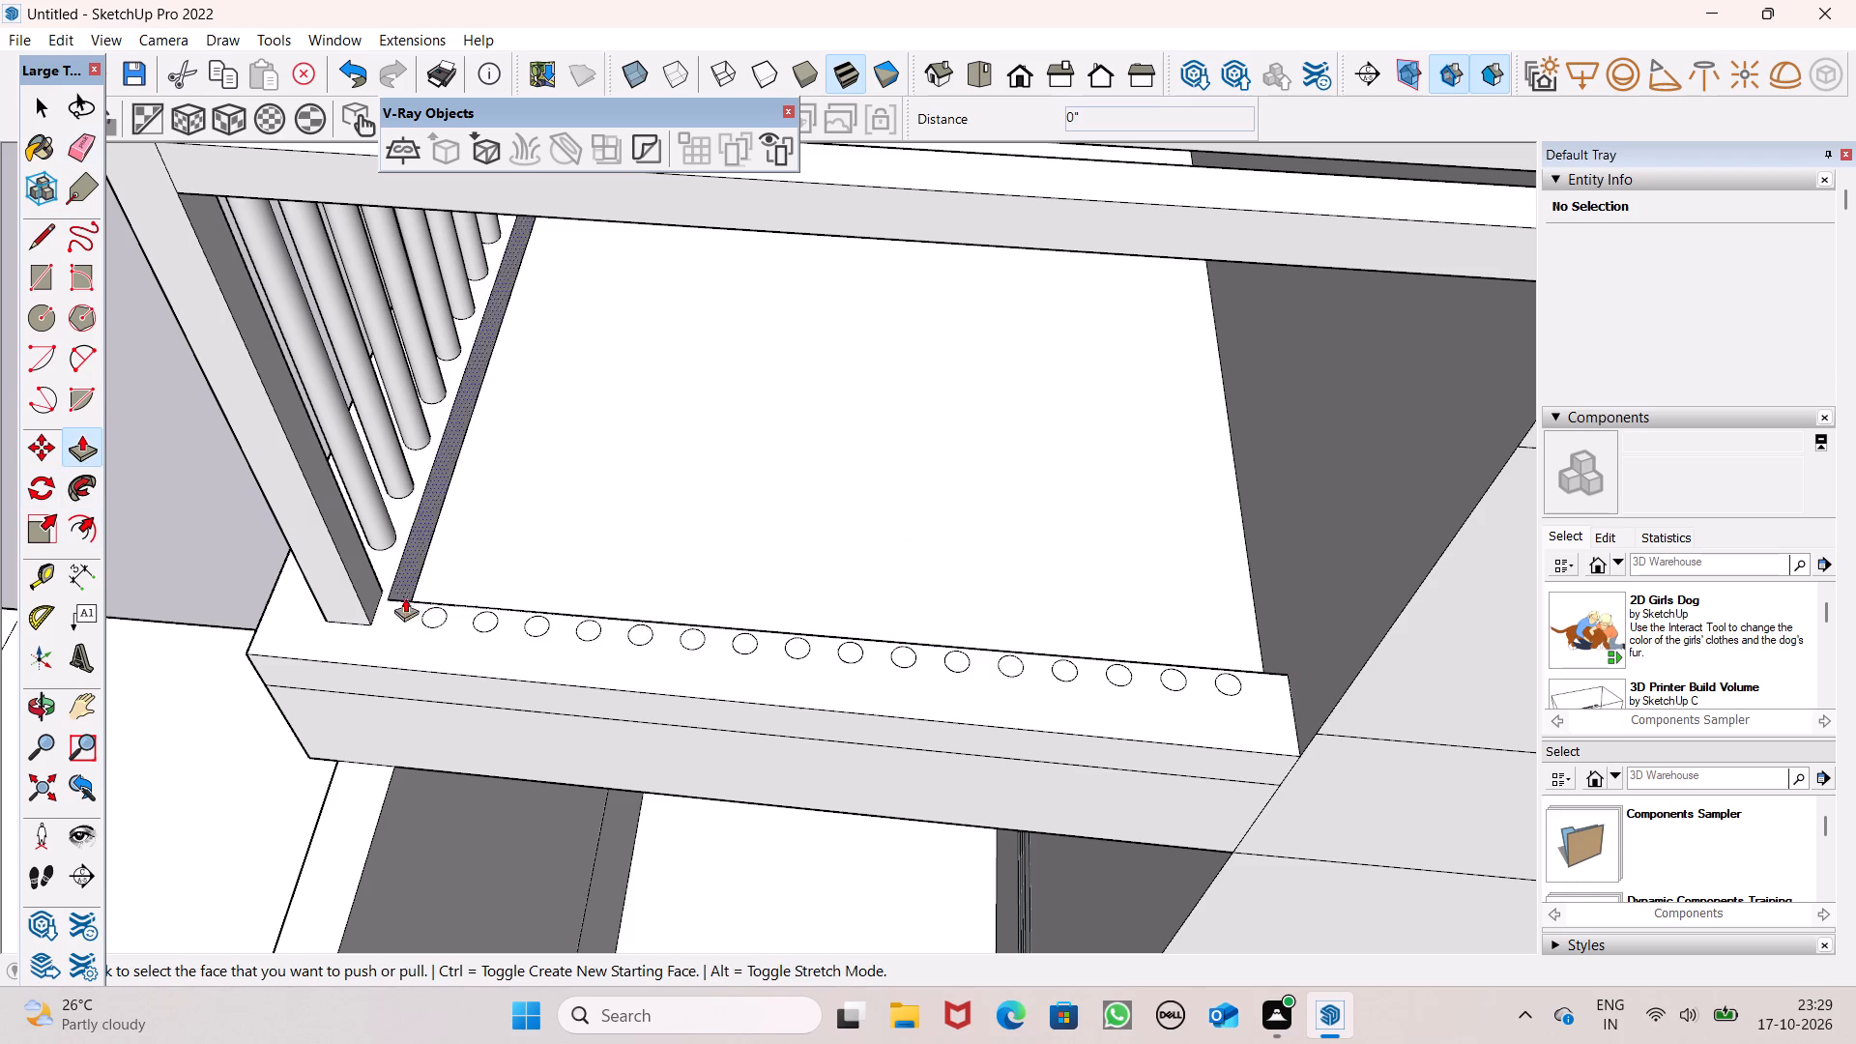
drag(435, 615, 344, 220)
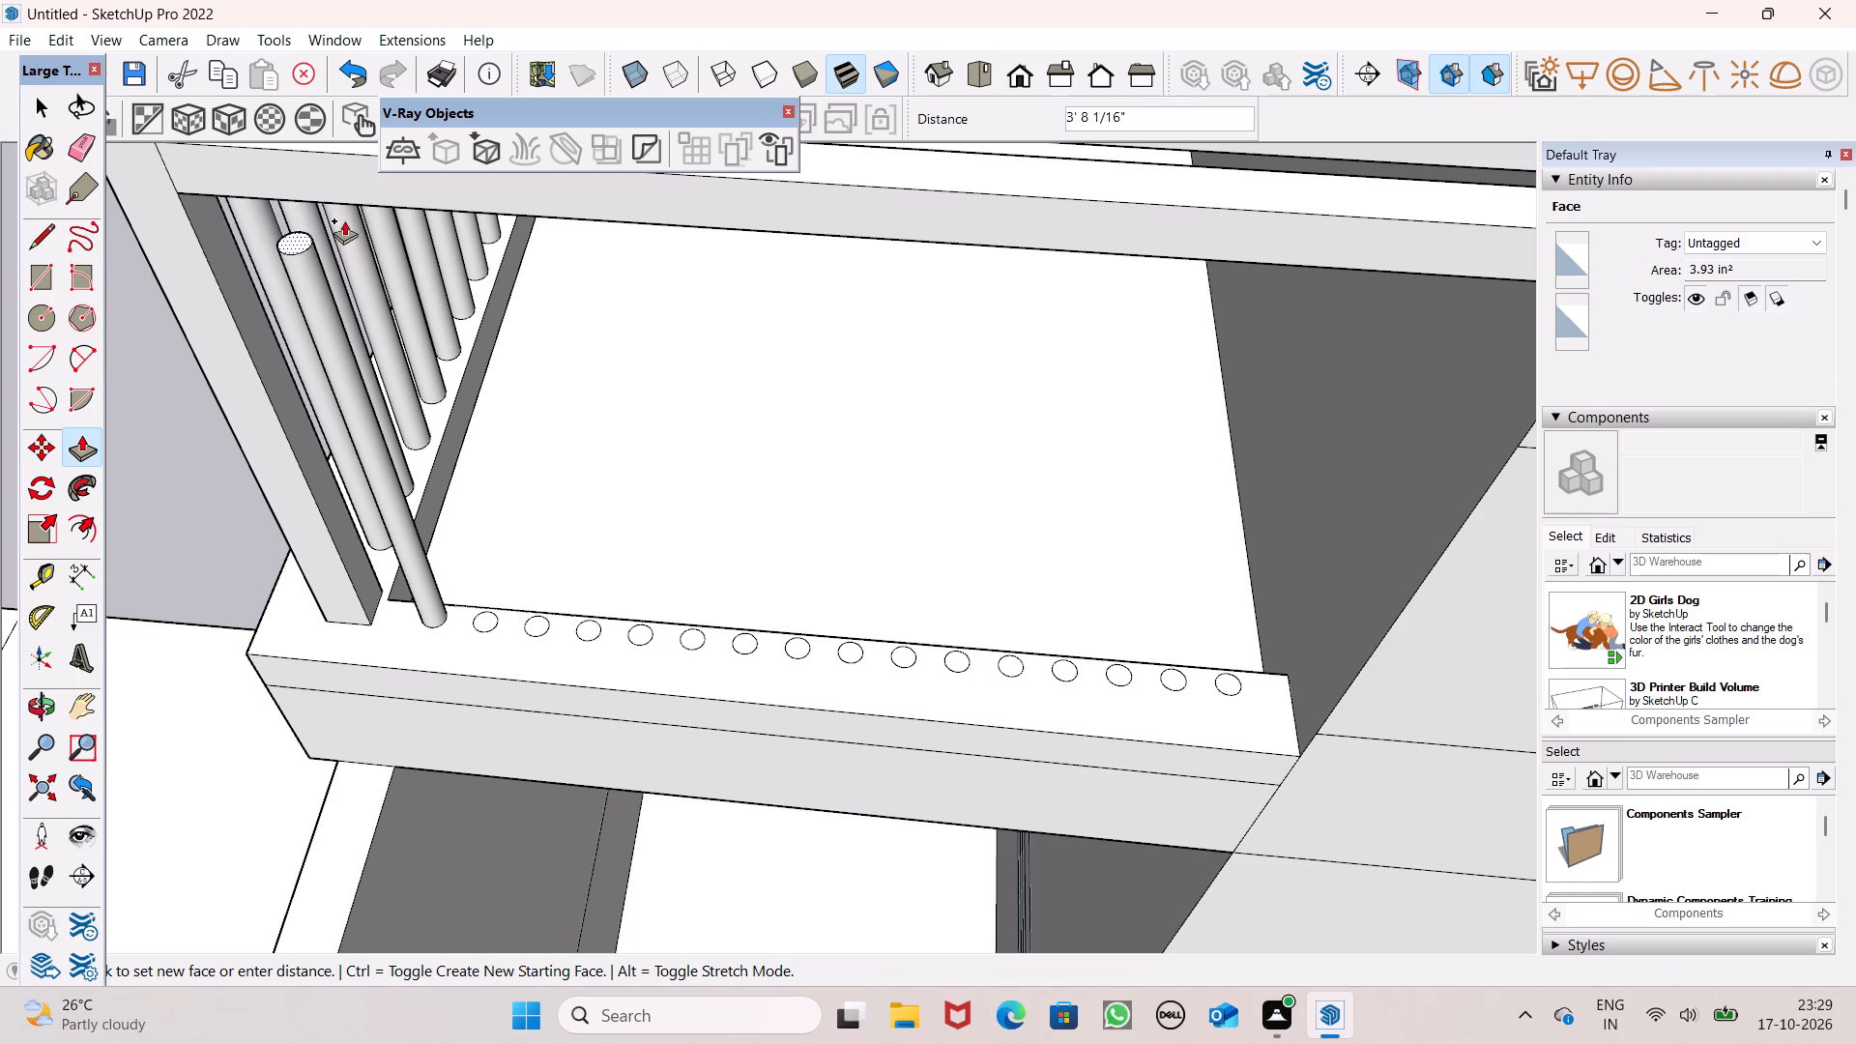
drag(344, 220, 329, 188)
drag(481, 619, 490, 521)
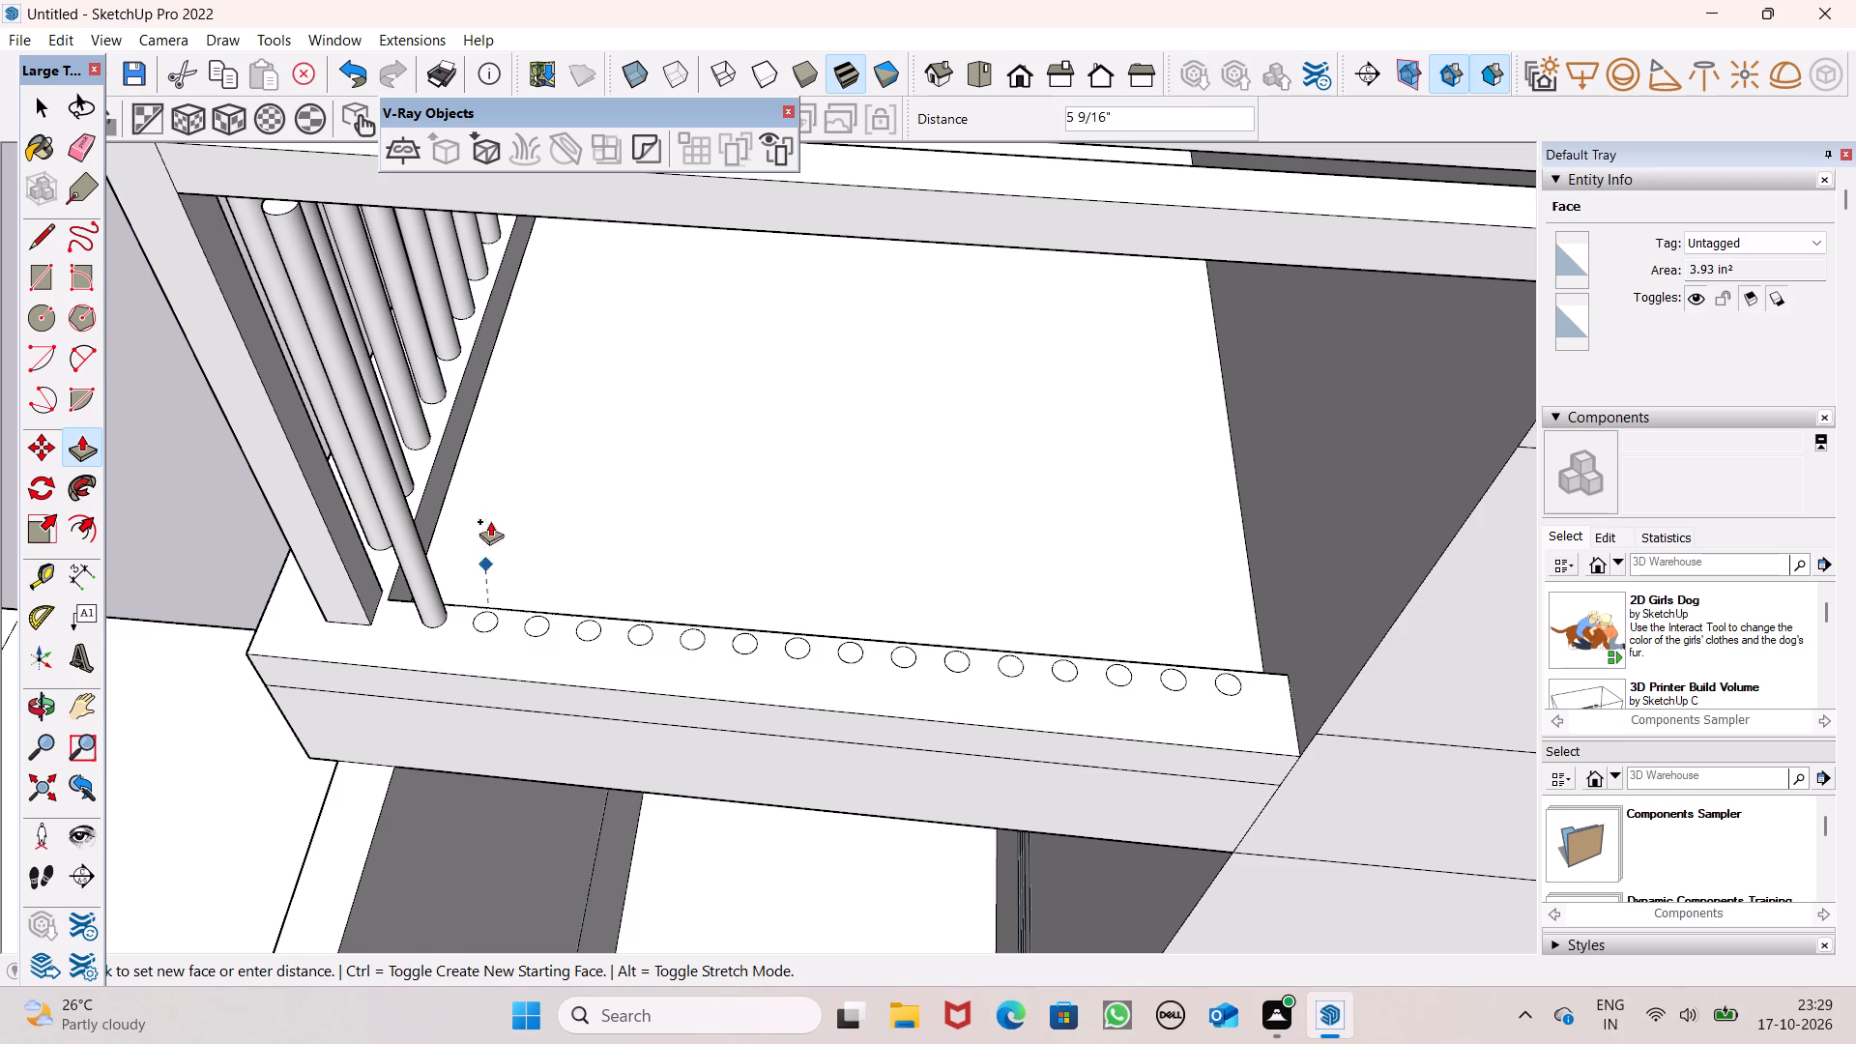
drag(490, 521, 395, 202)
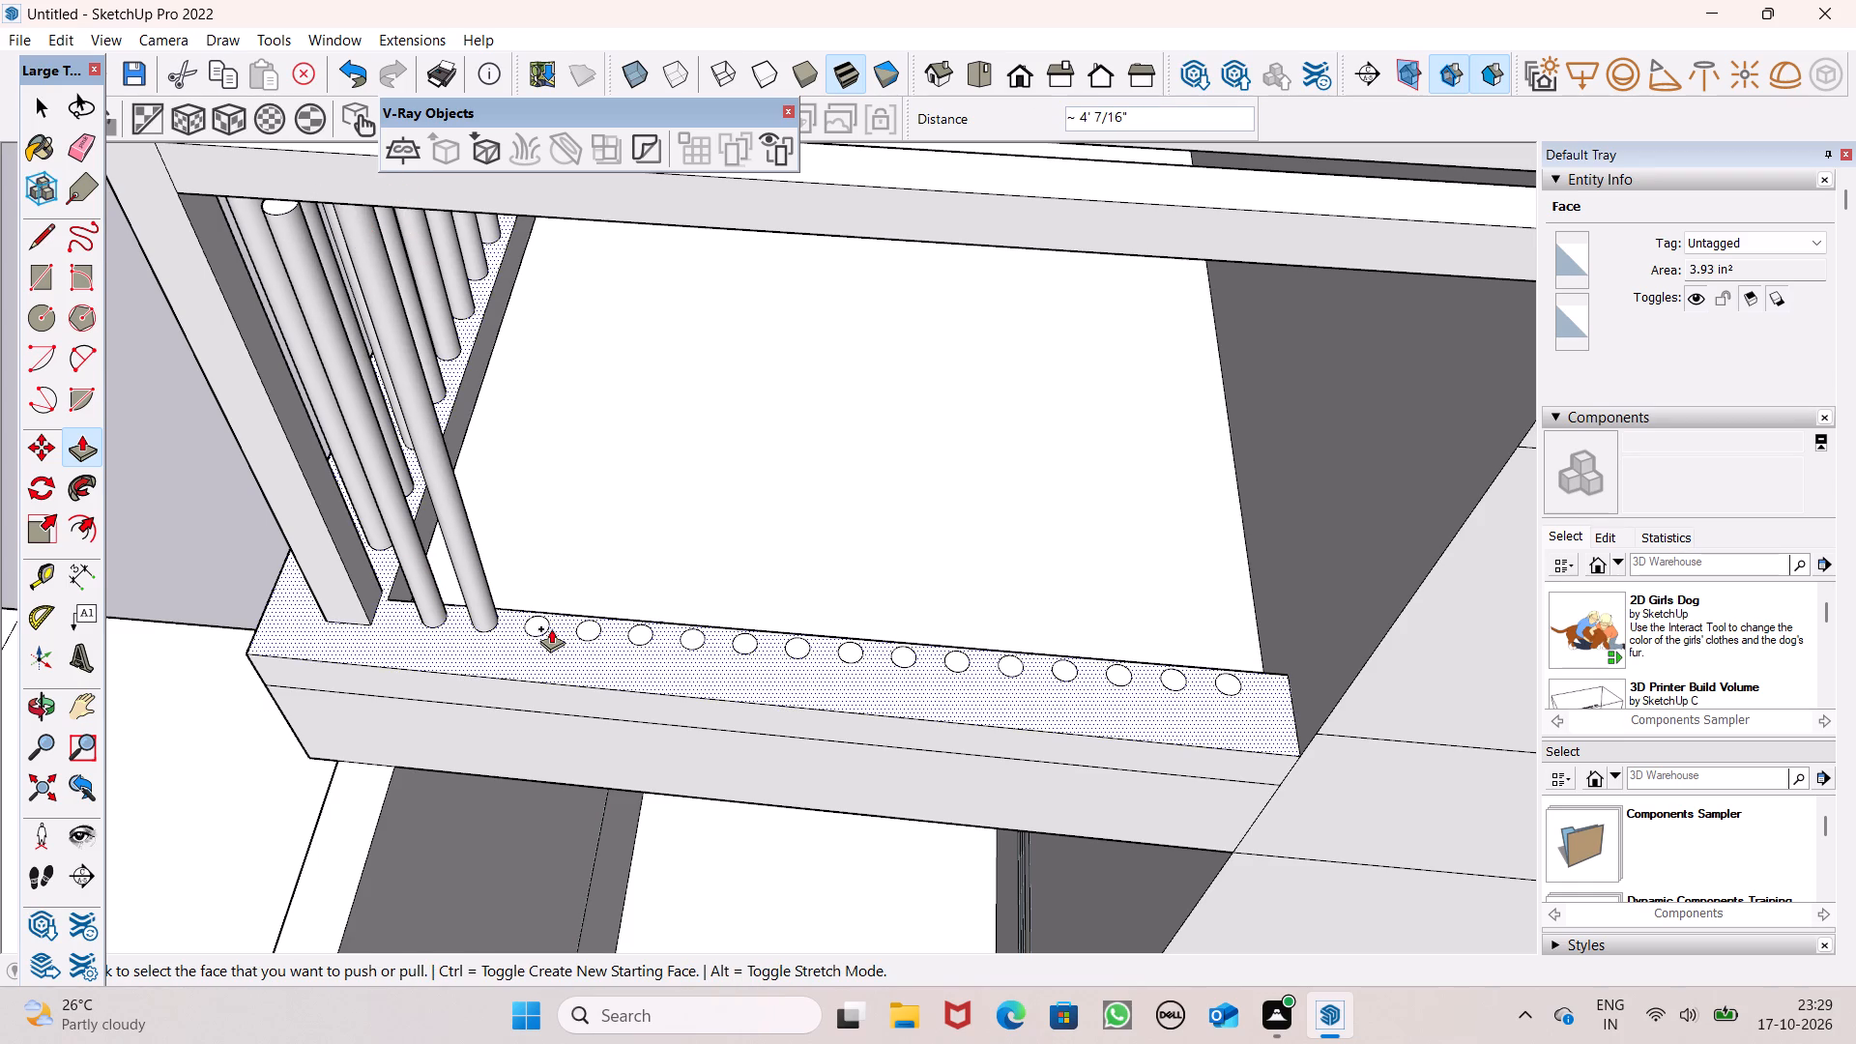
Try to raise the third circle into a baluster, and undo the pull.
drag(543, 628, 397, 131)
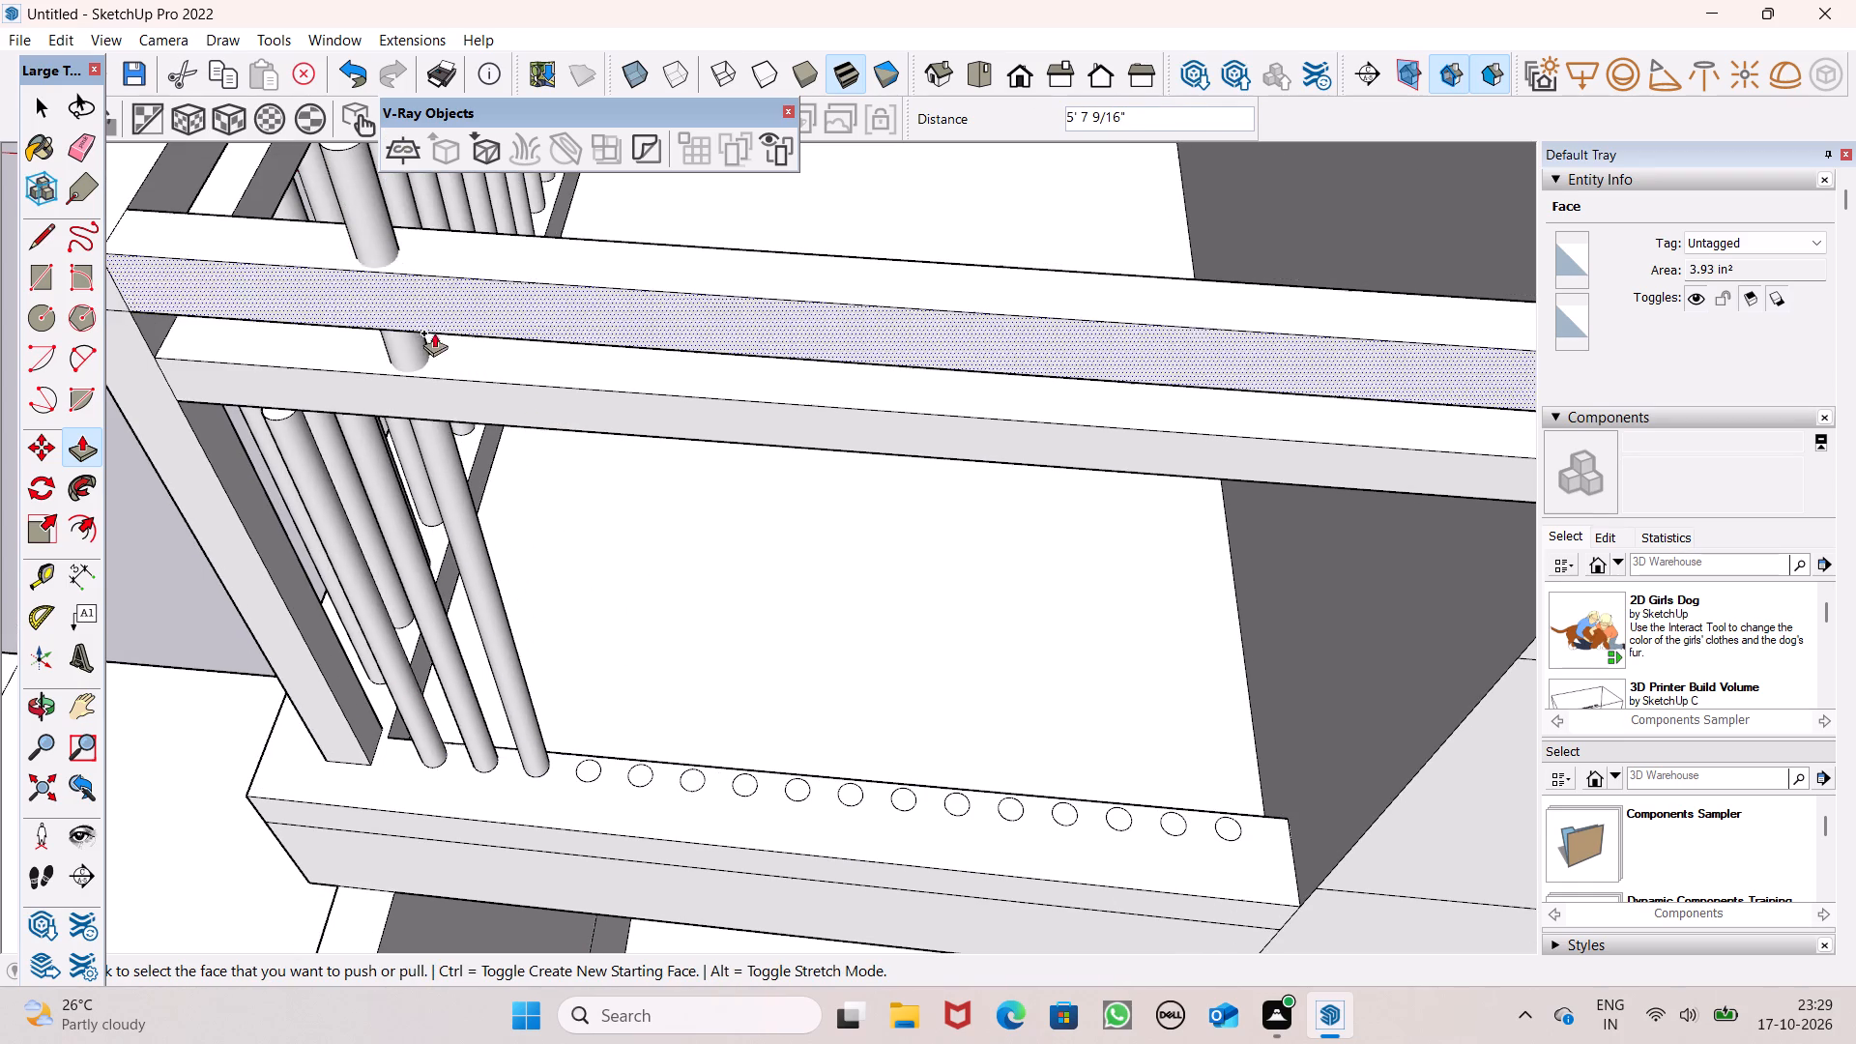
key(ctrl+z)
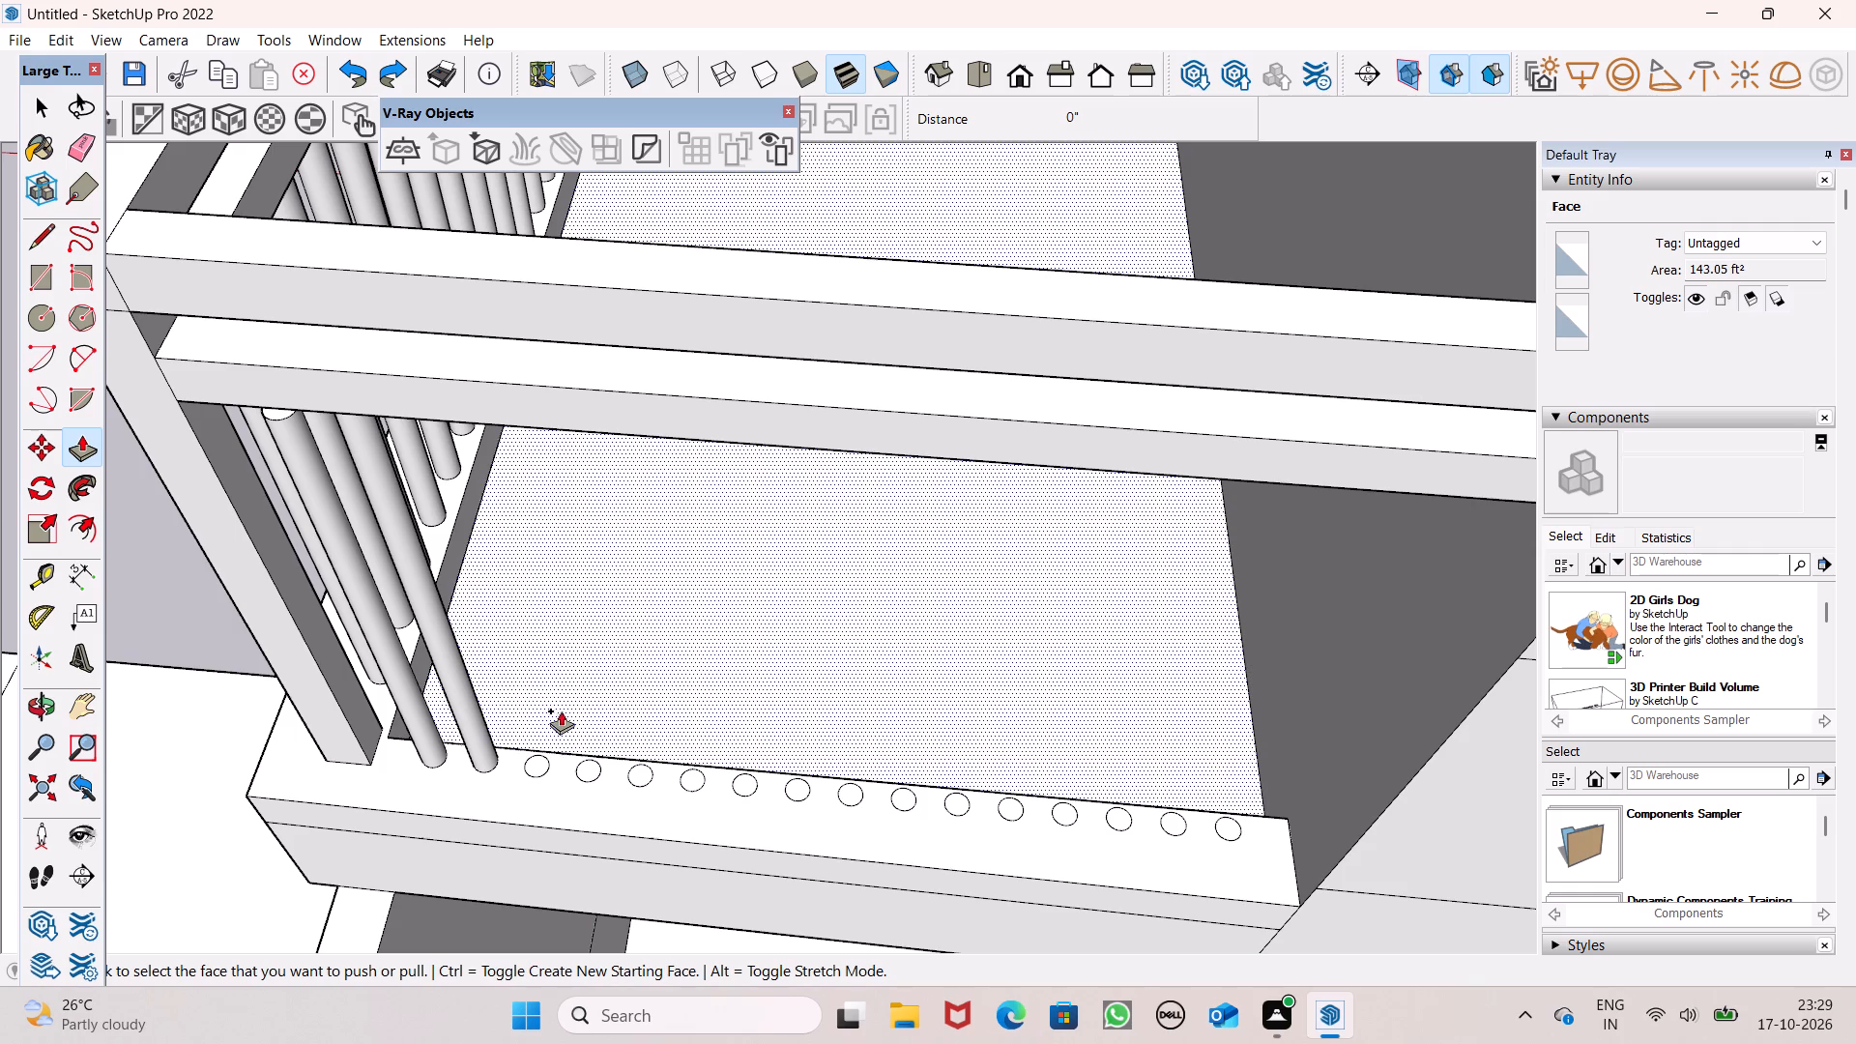
Push/Pull the third through seventh circles from the corner post up about 4' to the upper rail.
drag(532, 767, 426, 397)
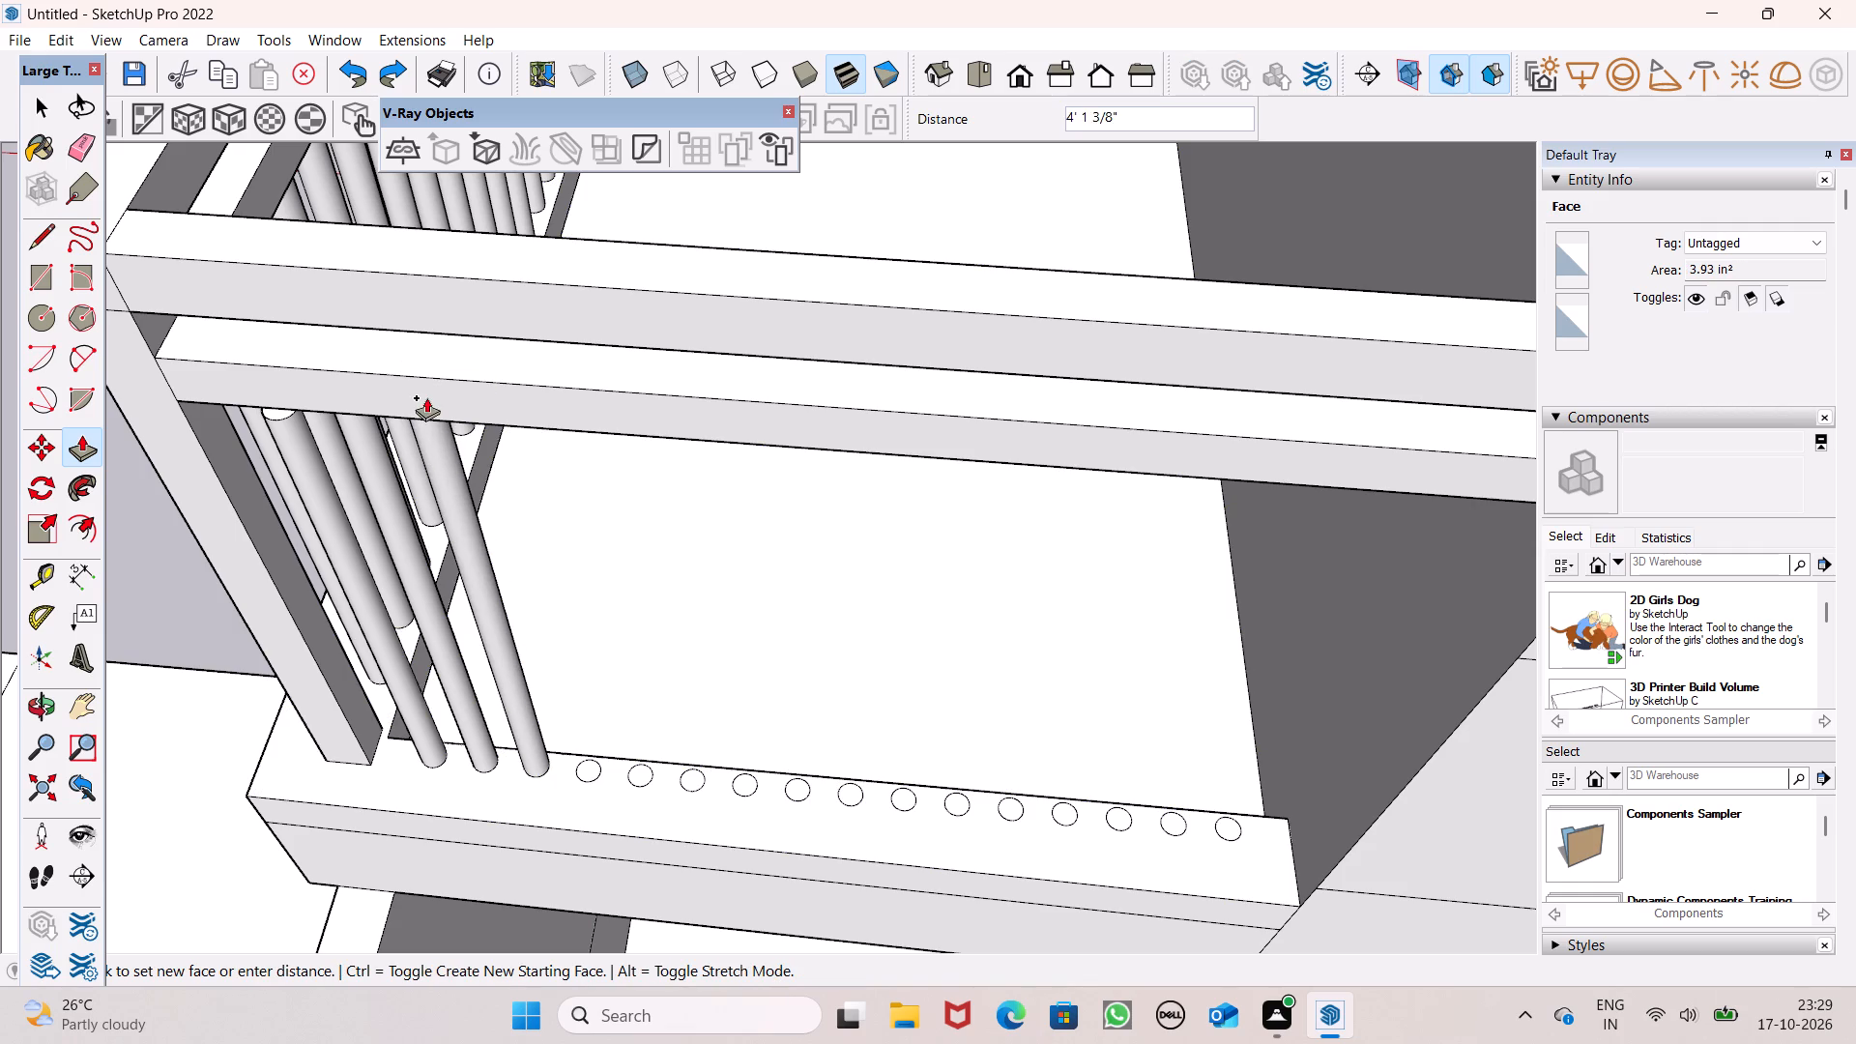
drag(426, 397, 426, 404)
drag(584, 771, 482, 404)
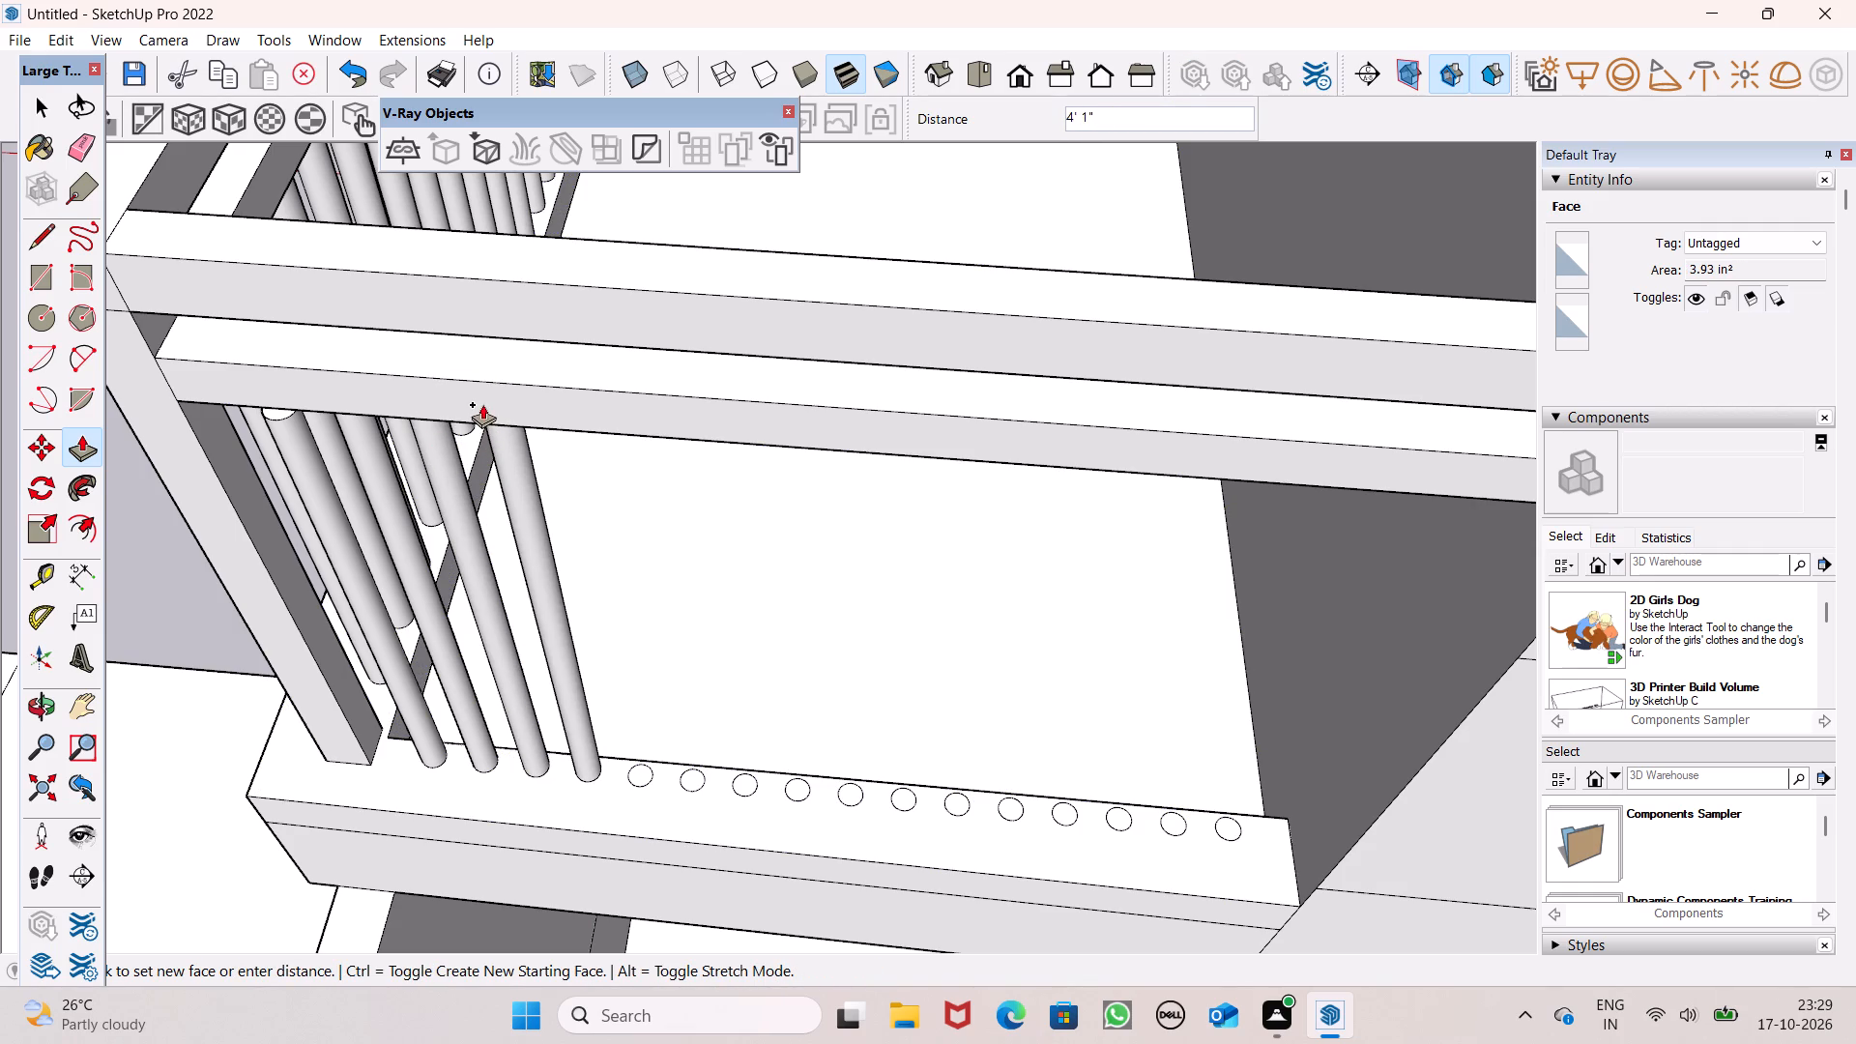
drag(482, 404, 482, 410)
drag(638, 776, 609, 674)
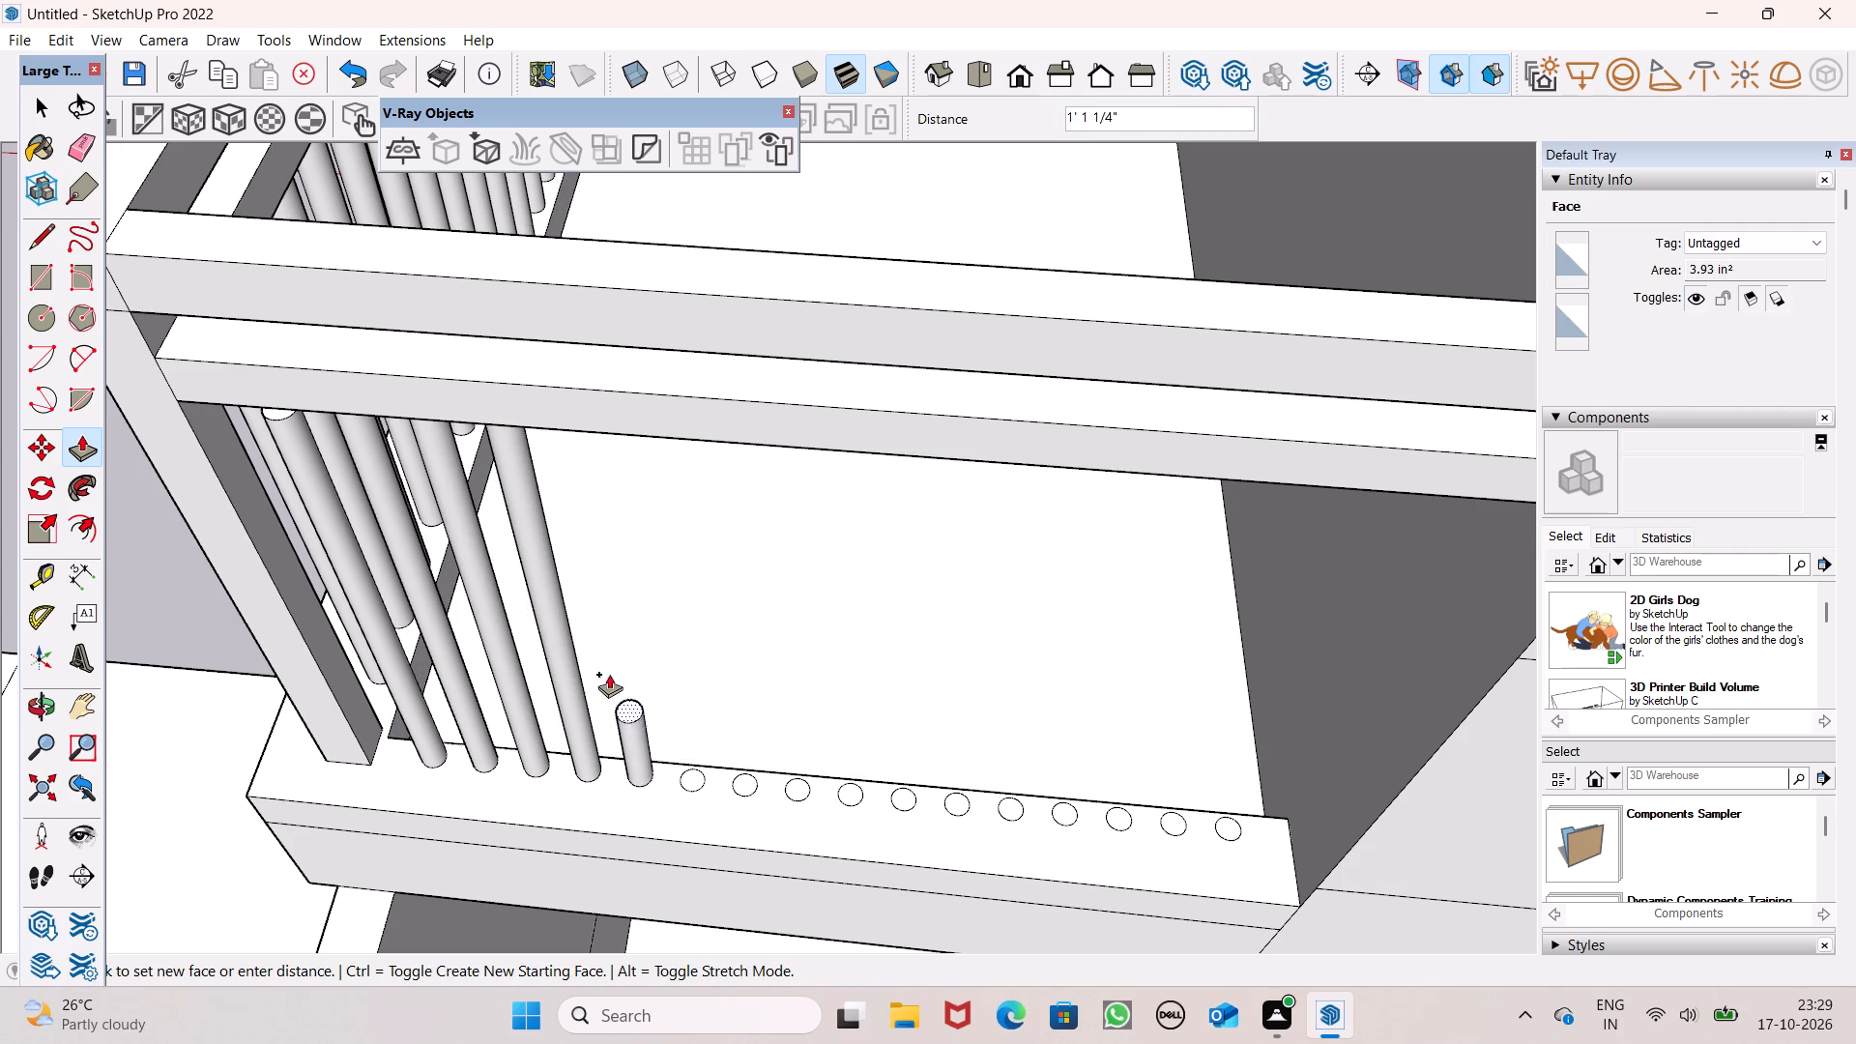
drag(609, 674, 572, 405)
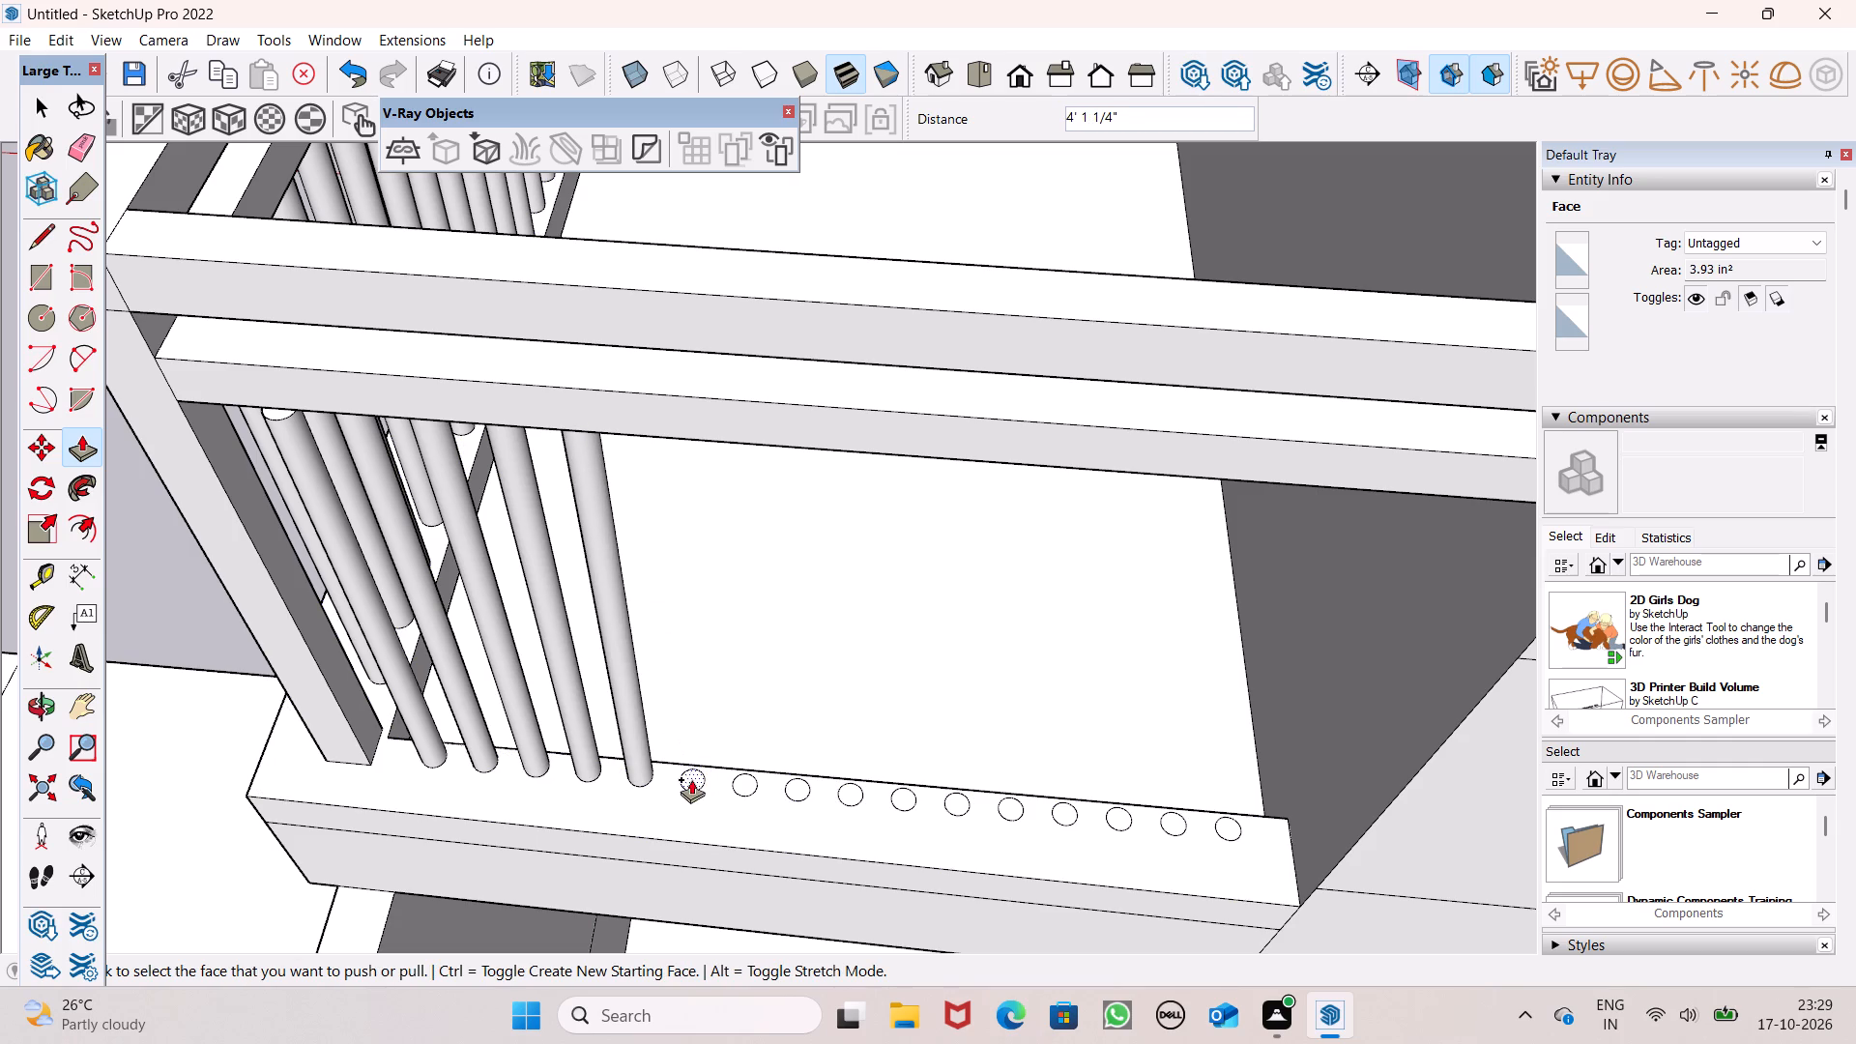
drag(690, 780, 669, 429)
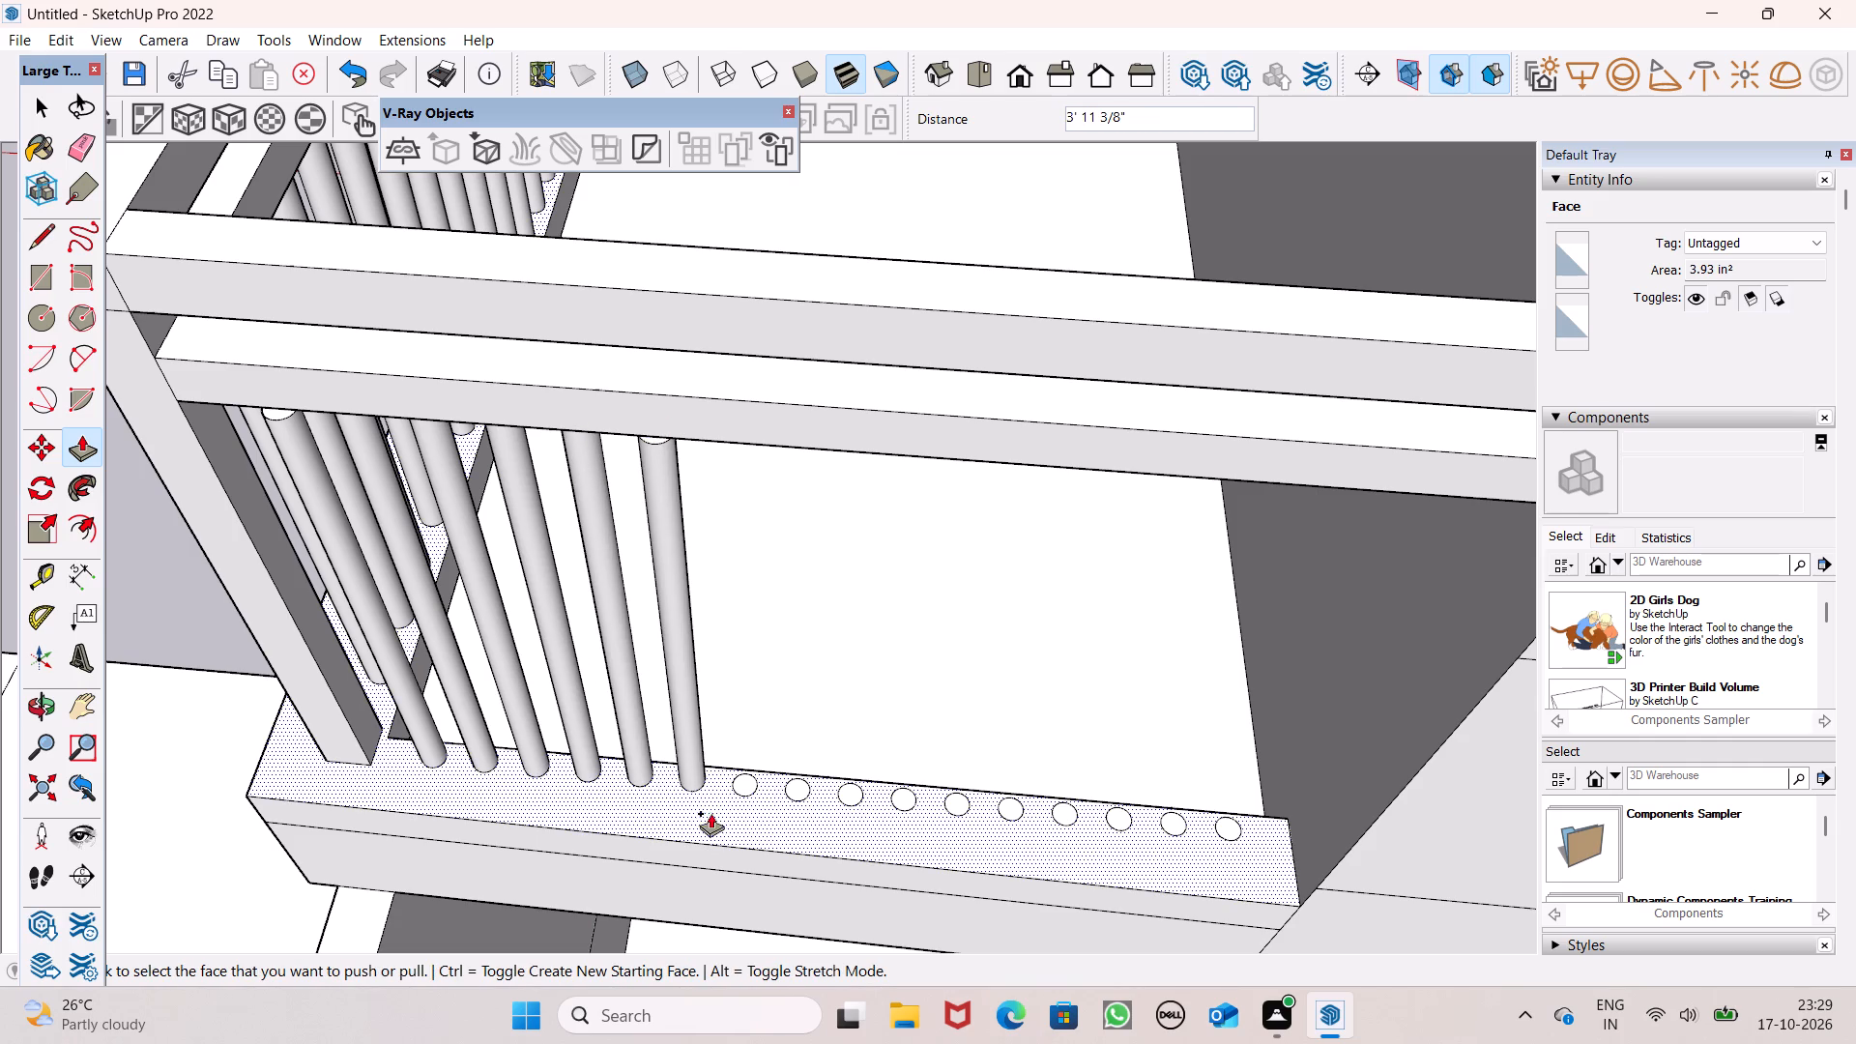
drag(740, 779, 698, 429)
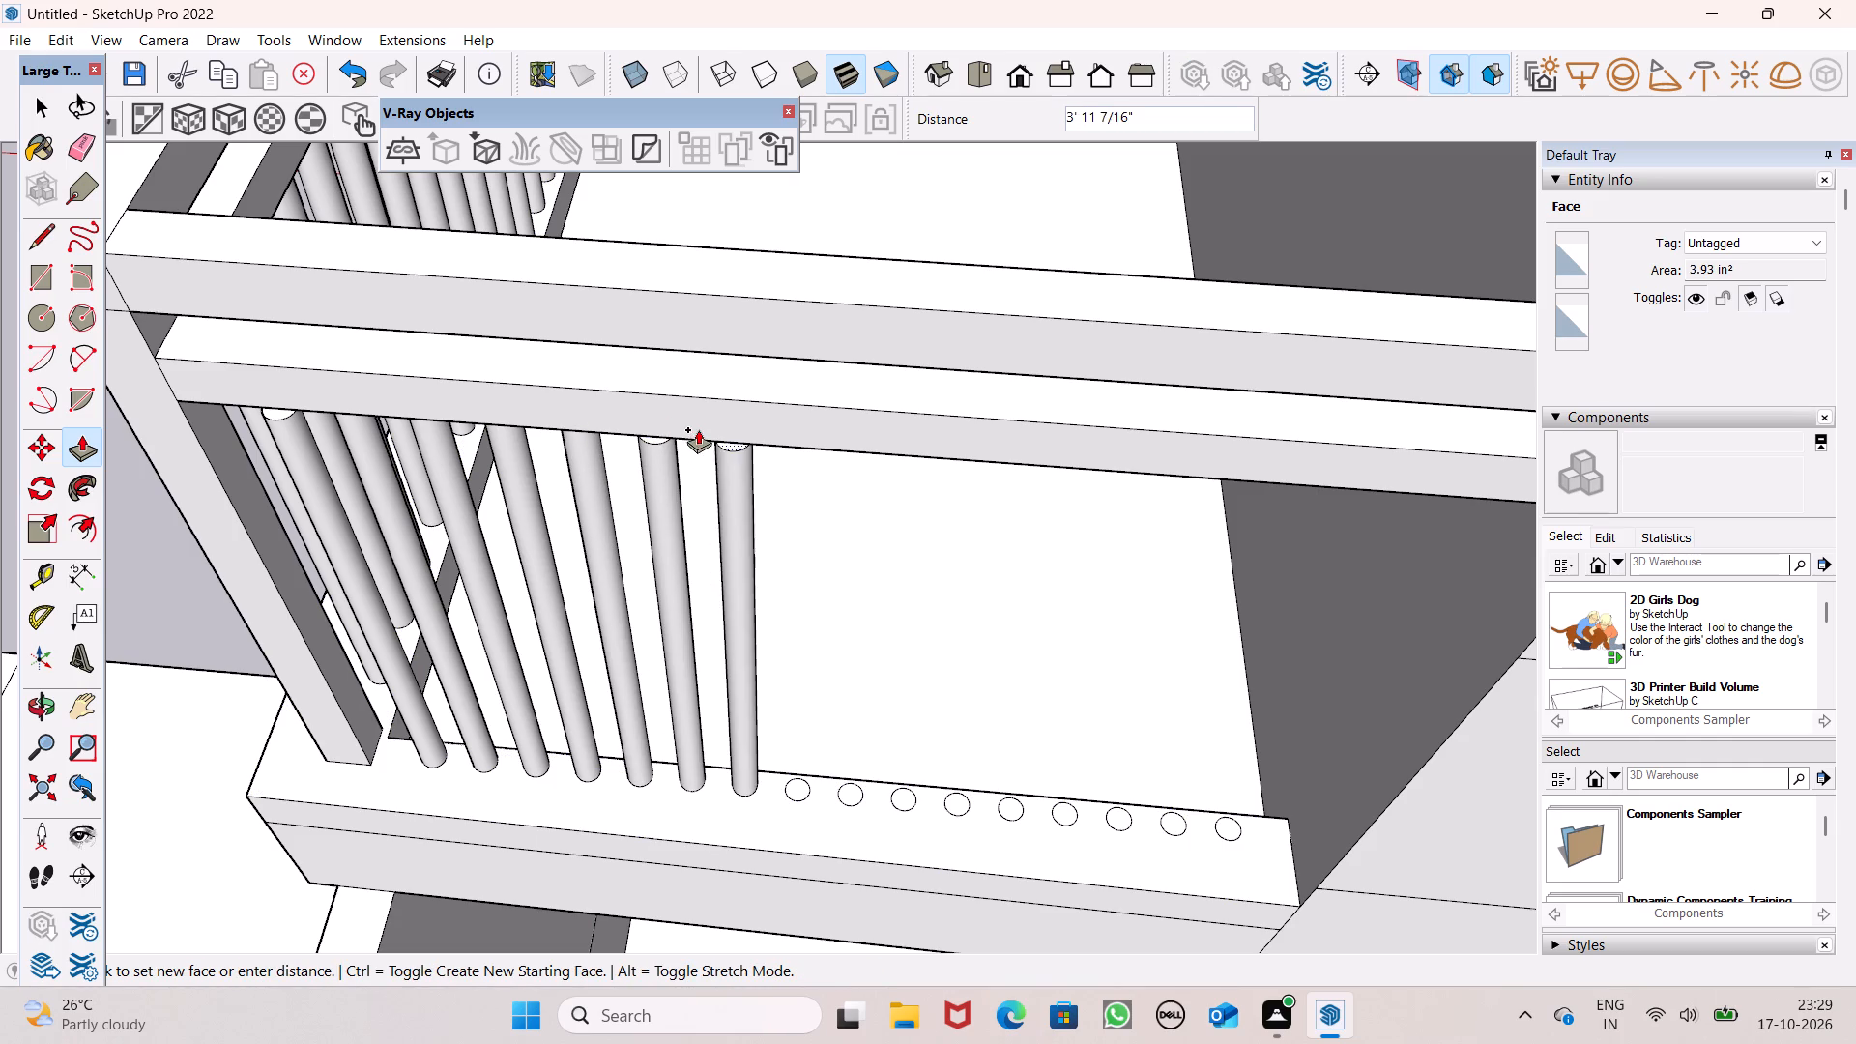
drag(698, 429, 699, 428)
Push/Pull the eighth through eleventh circles from the corner post up about 4' to the upper rail.
drag(793, 793, 776, 658)
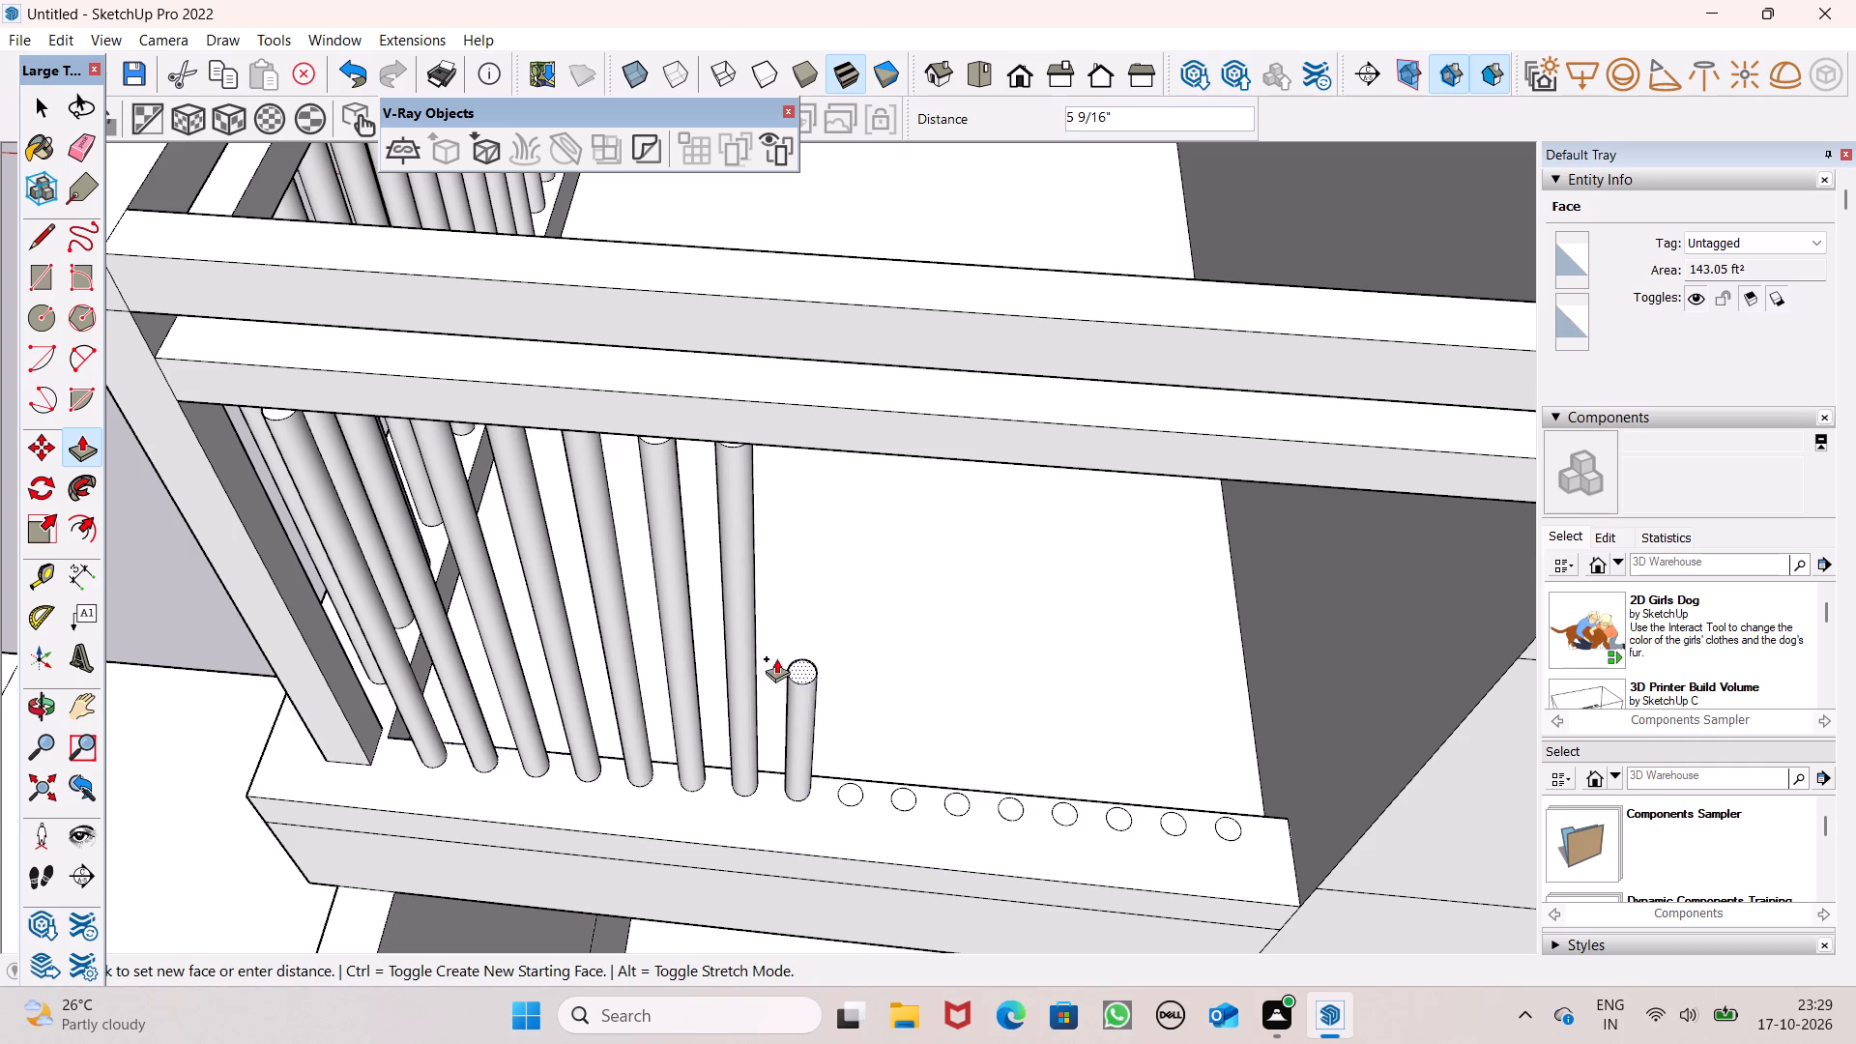
drag(776, 658, 813, 450)
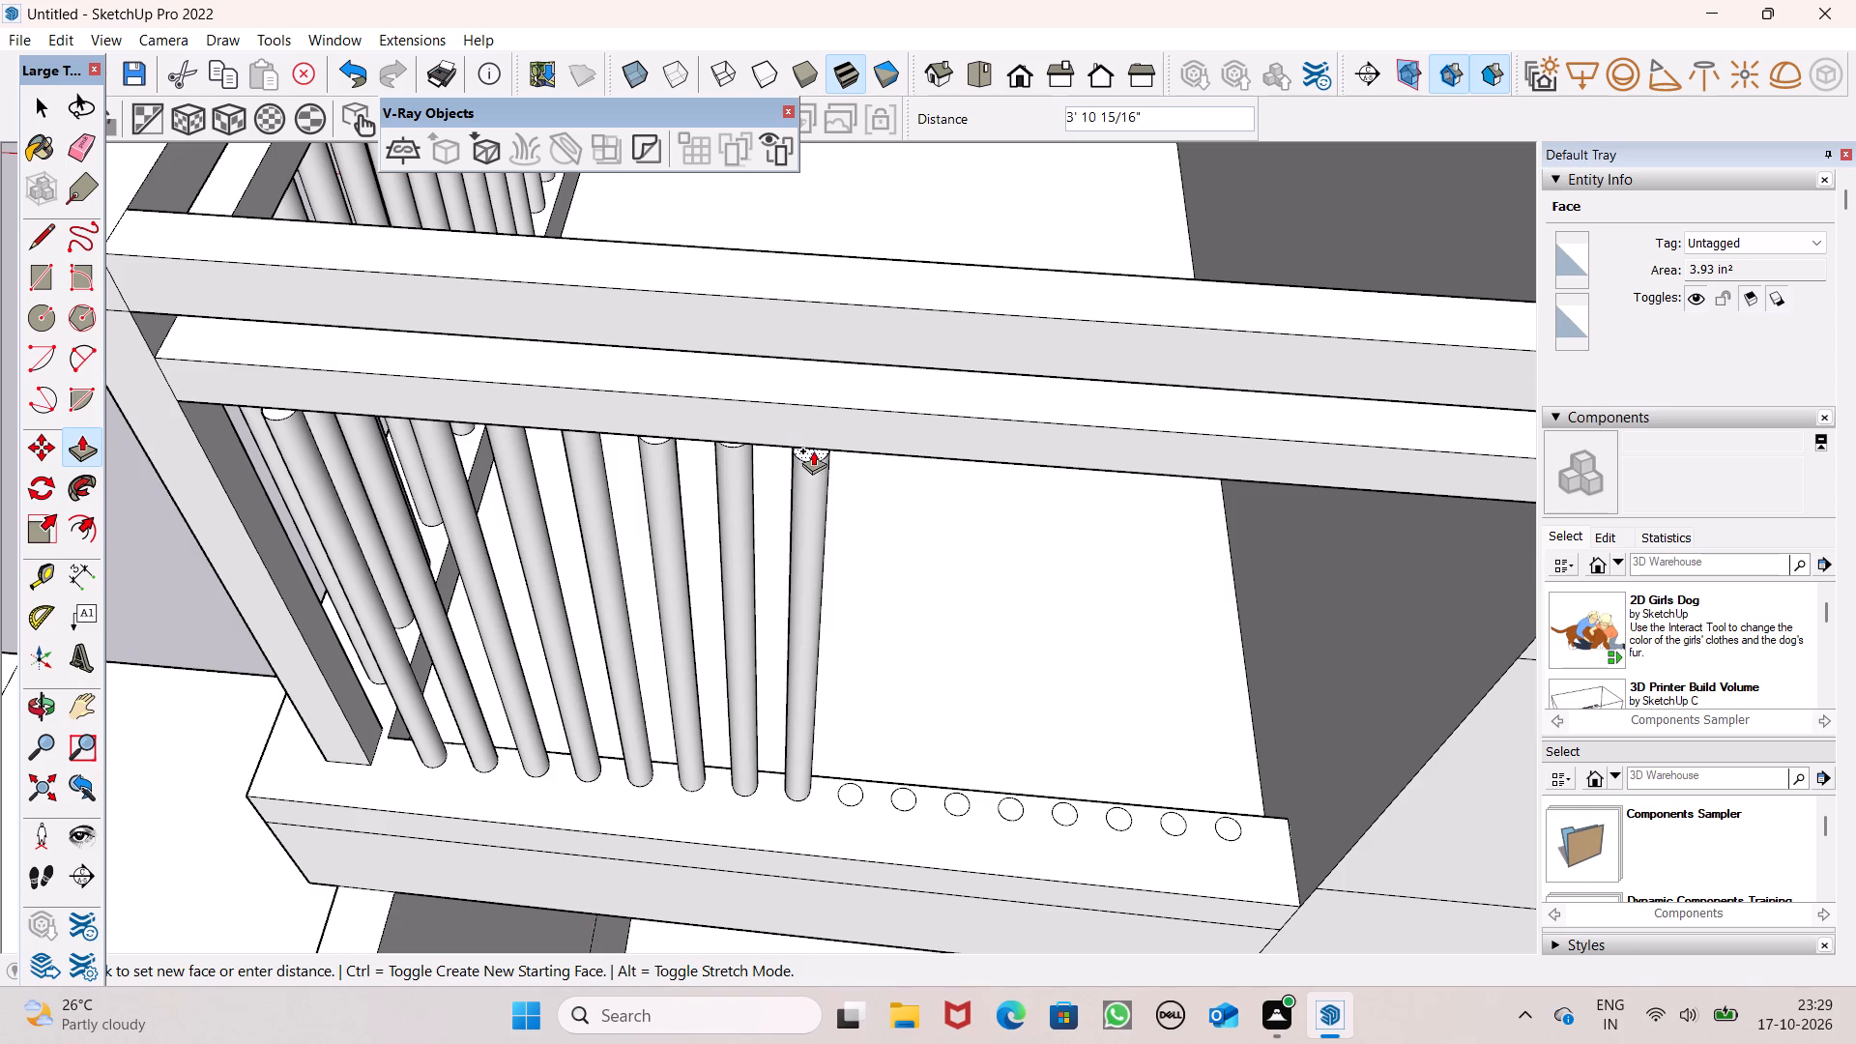
drag(813, 450, 814, 446)
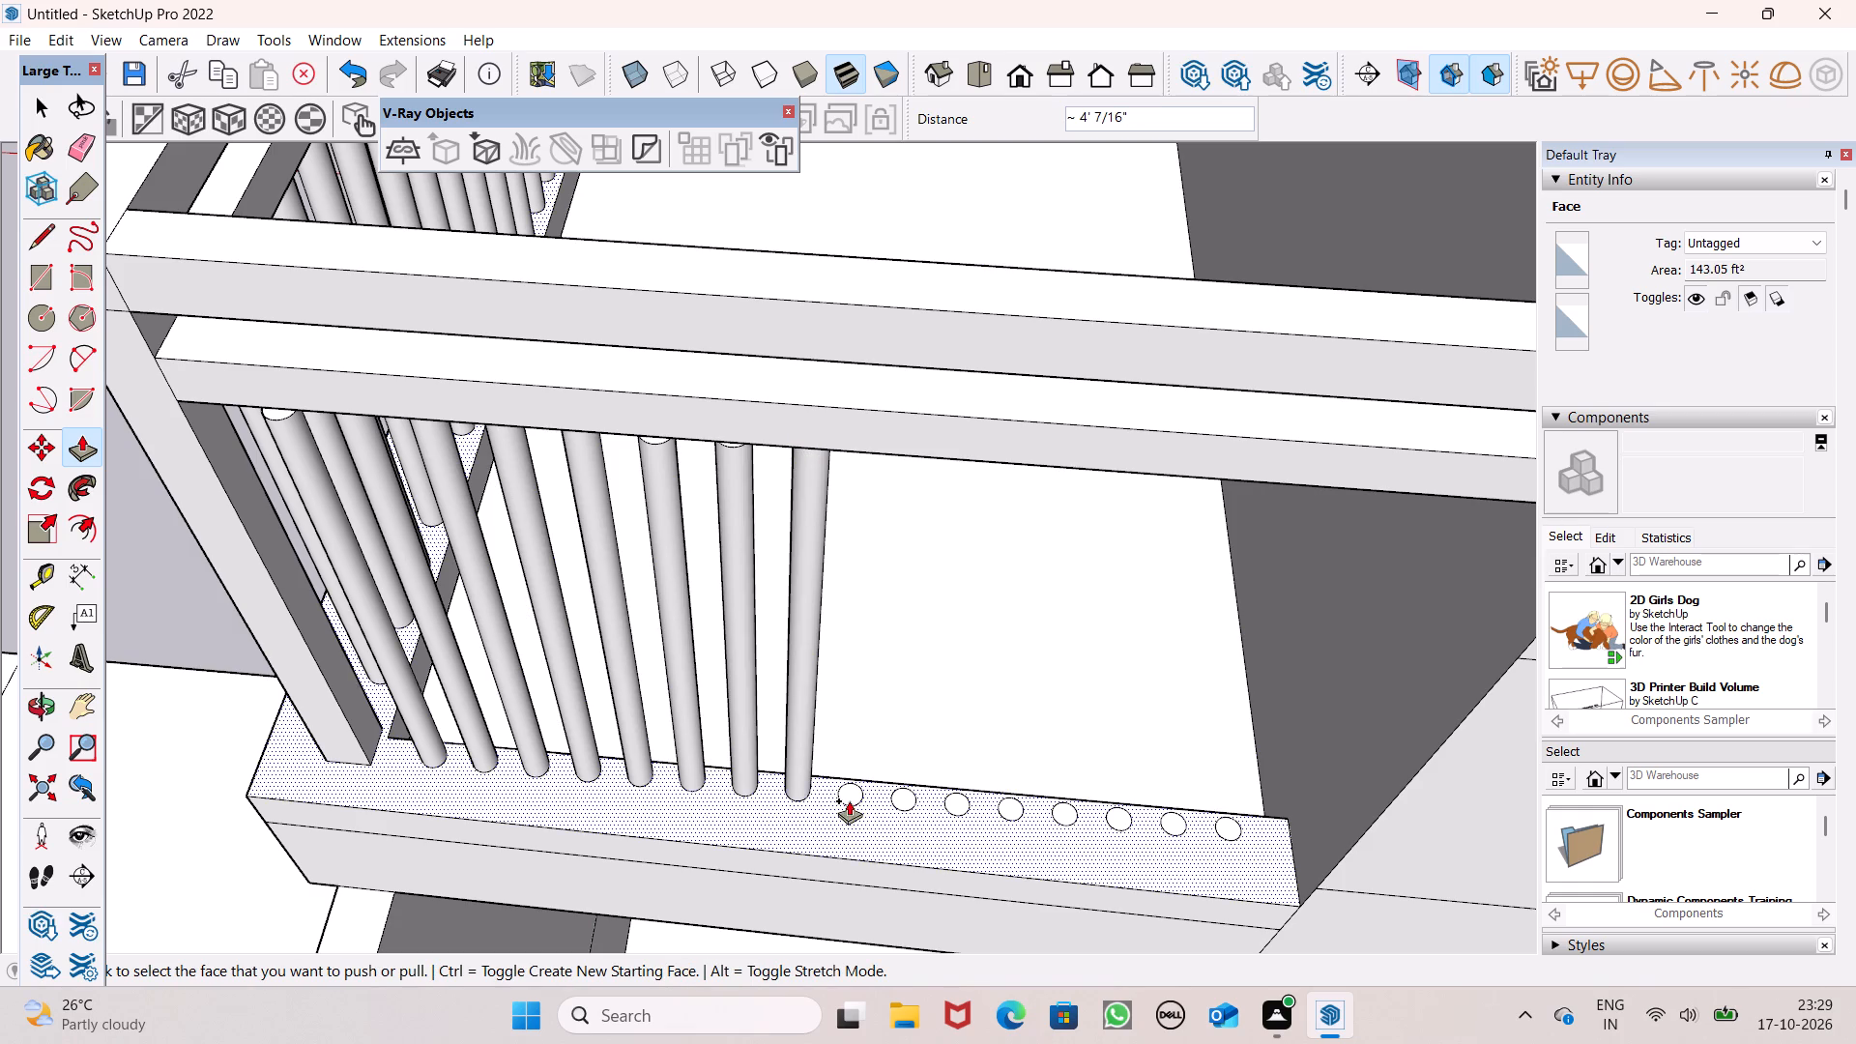
drag(849, 800, 899, 449)
drag(901, 797, 940, 457)
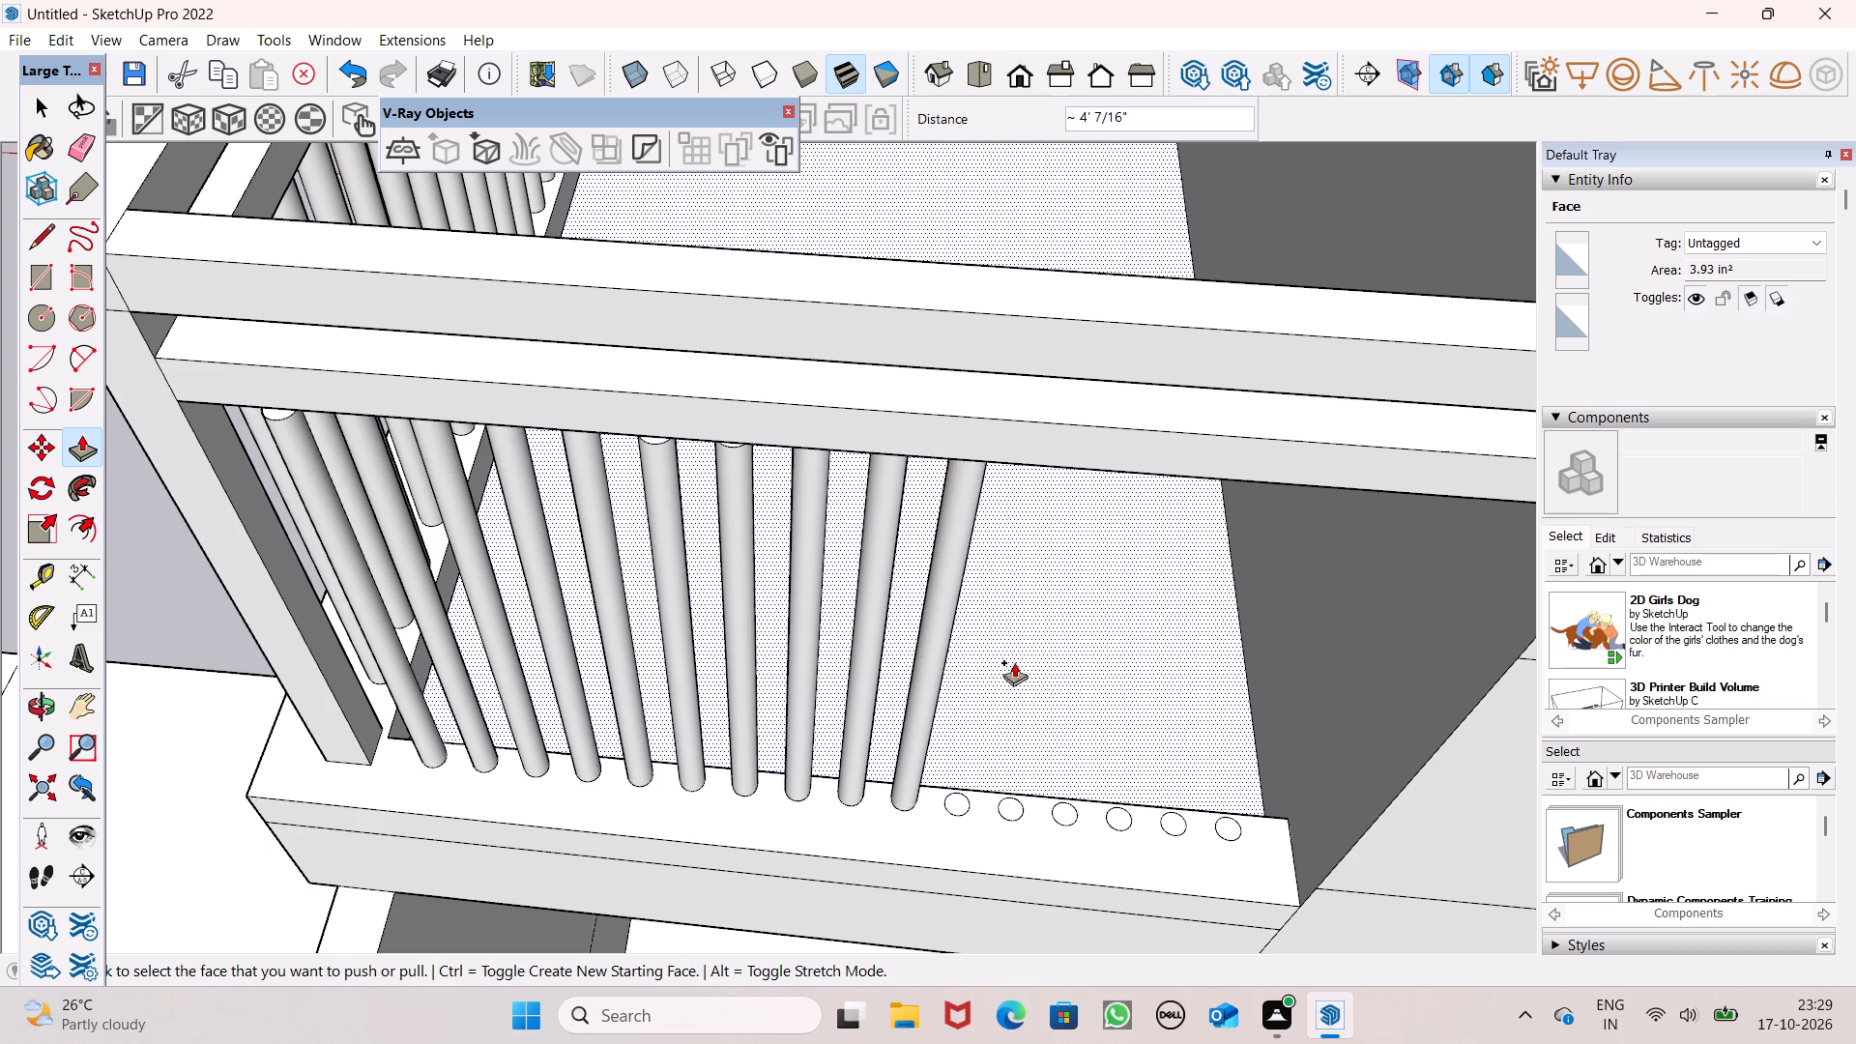
drag(954, 802, 971, 547)
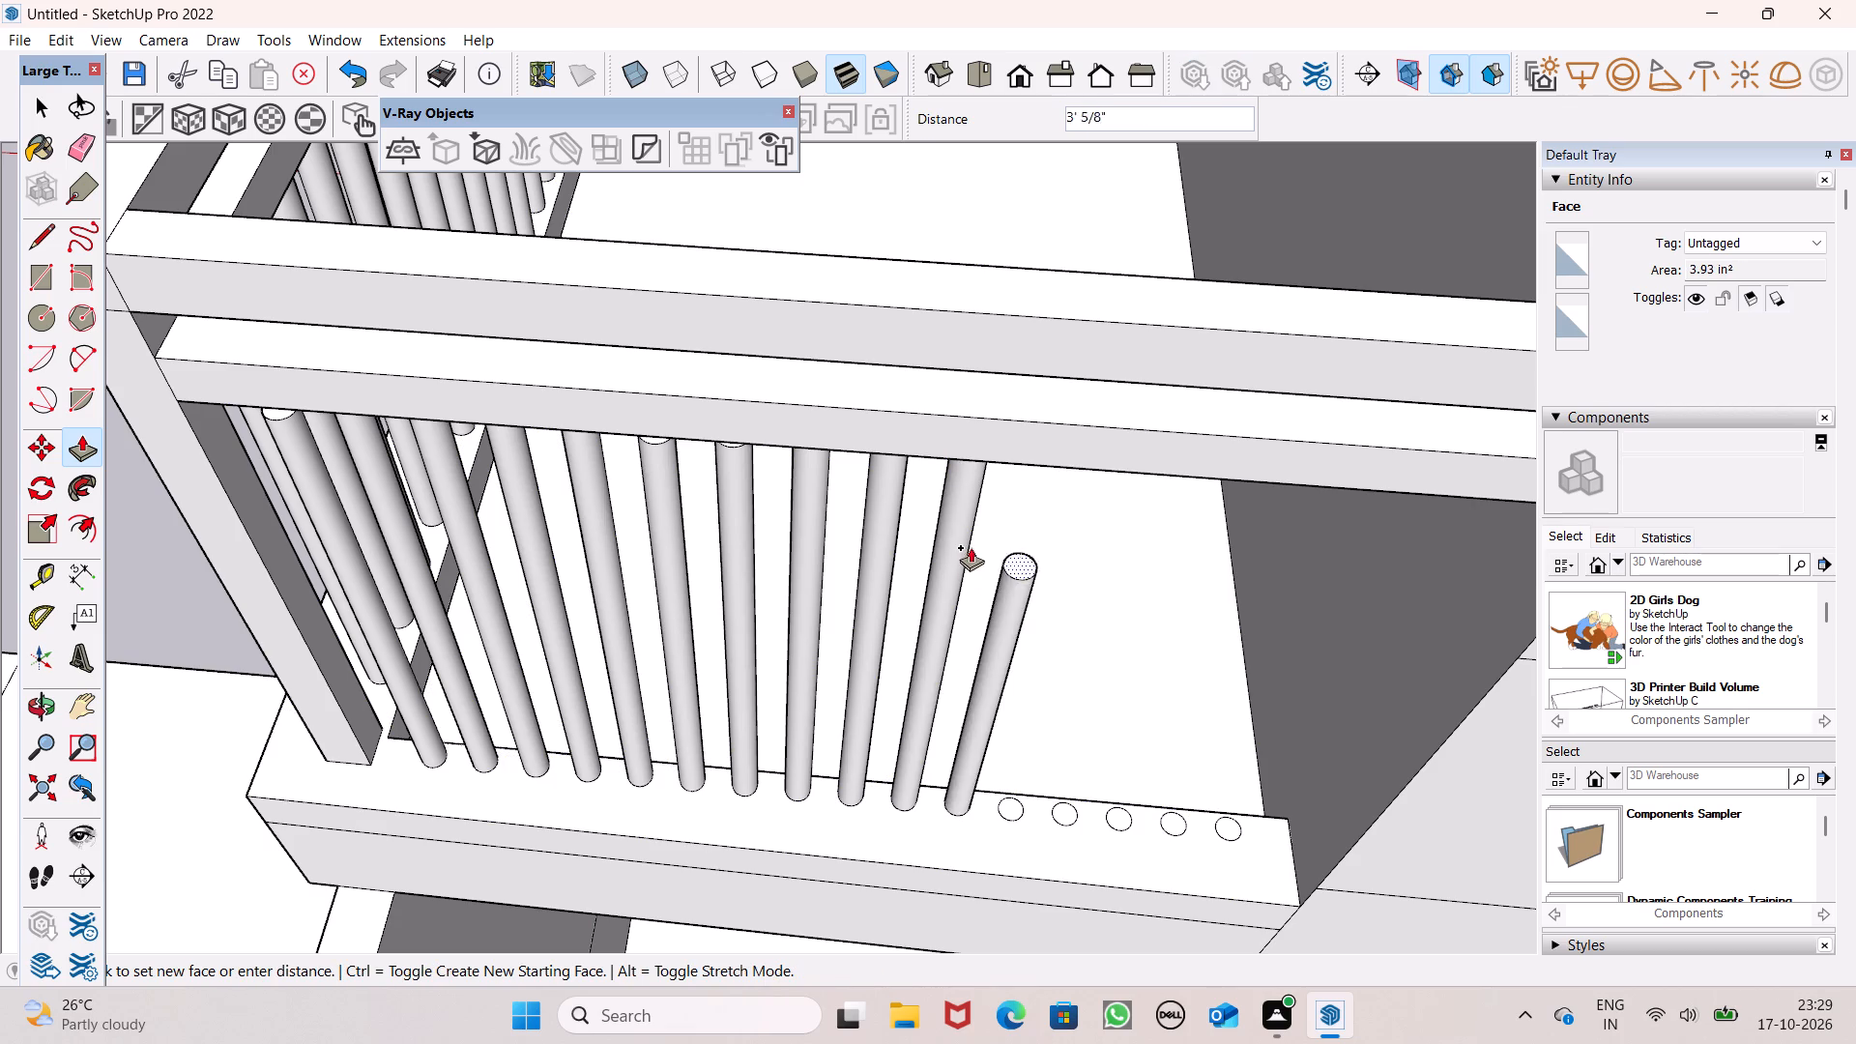
drag(971, 547, 1008, 457)
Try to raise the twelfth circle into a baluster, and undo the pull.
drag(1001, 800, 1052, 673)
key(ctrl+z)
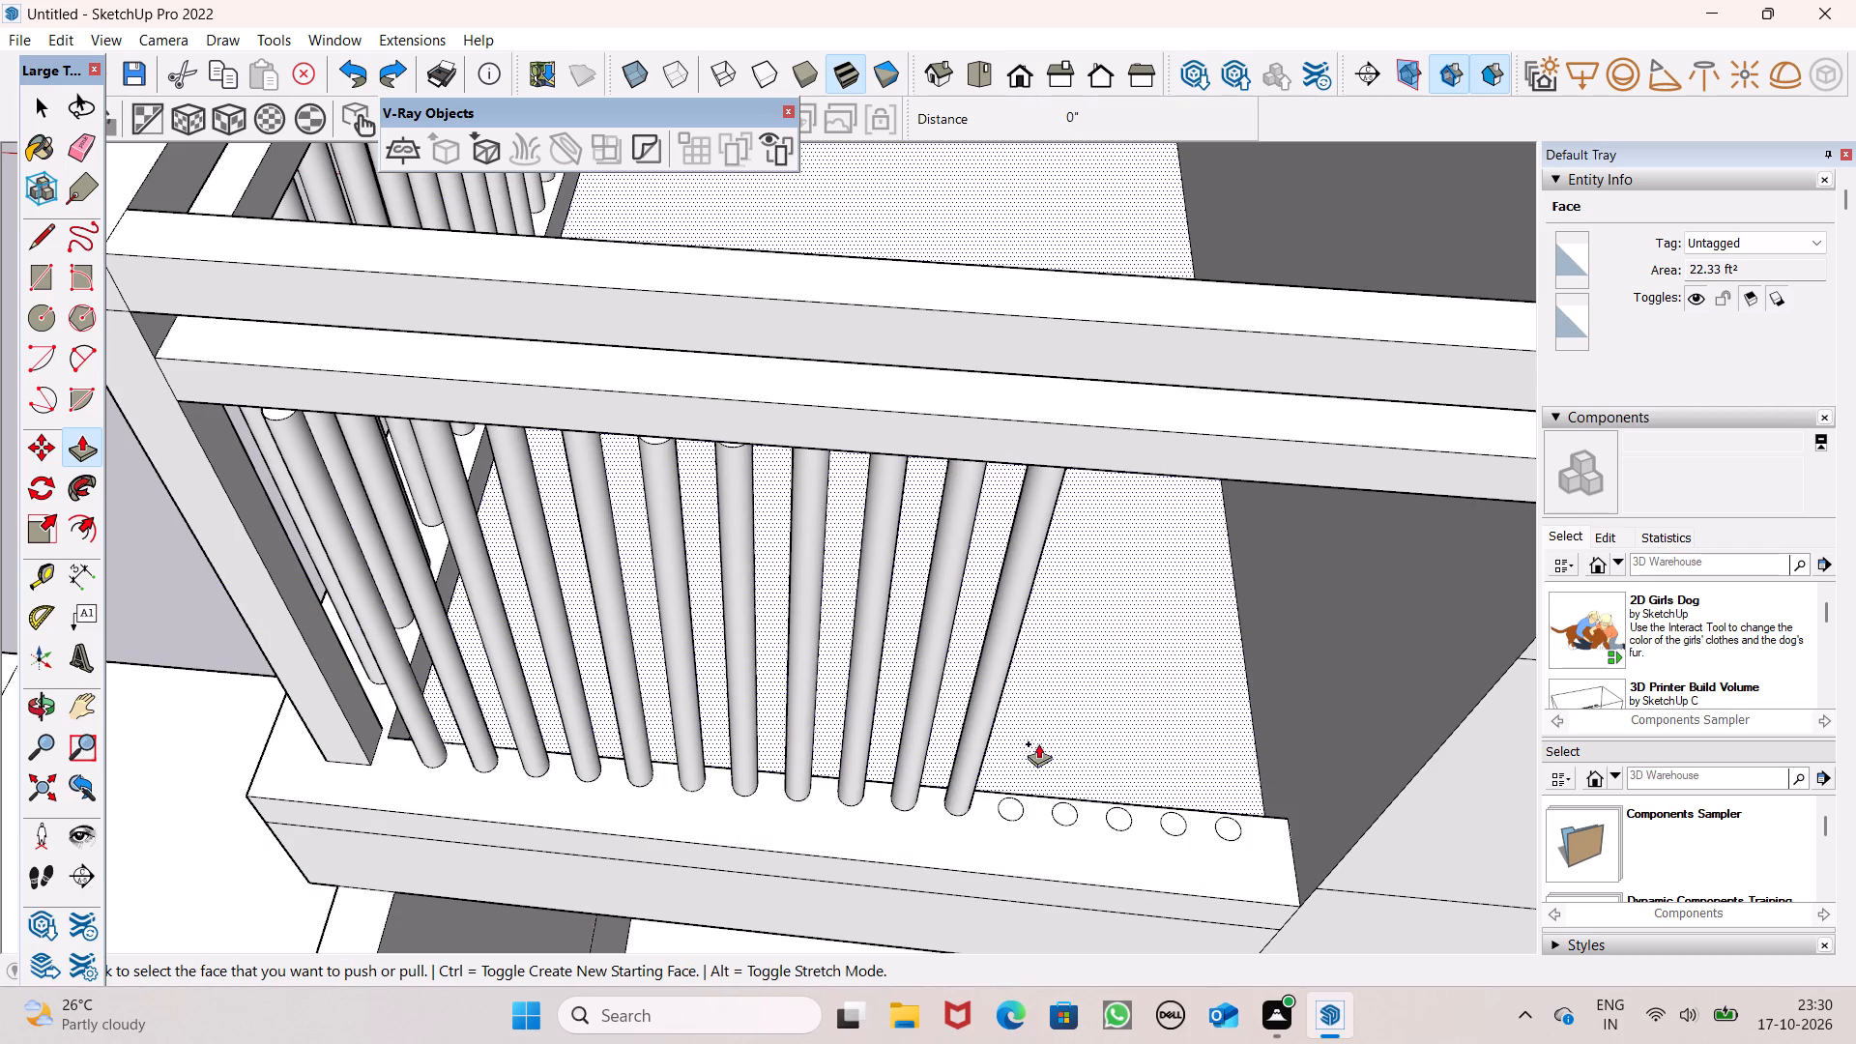
Push/Pull the twelfth through fifteenth circles from the corner post up about 4' to the upper rail.
drag(1006, 809, 1087, 552)
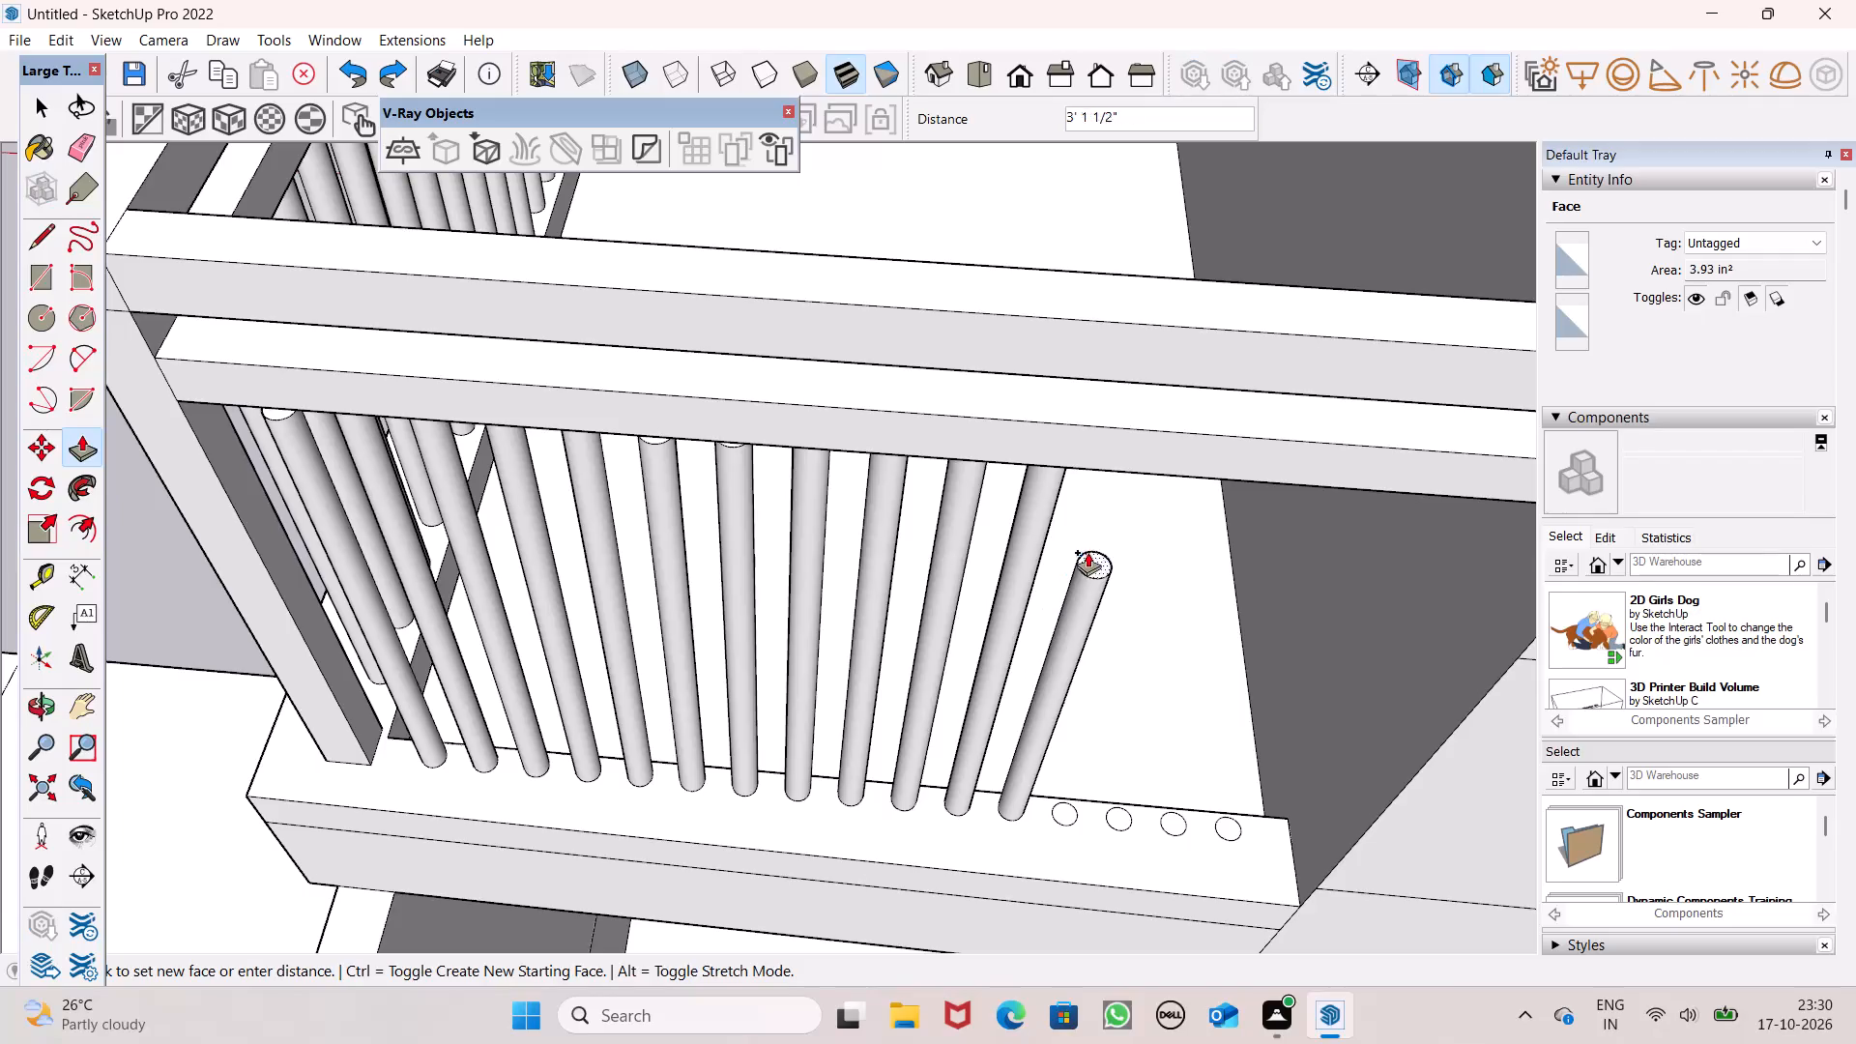
drag(1087, 552, 1116, 462)
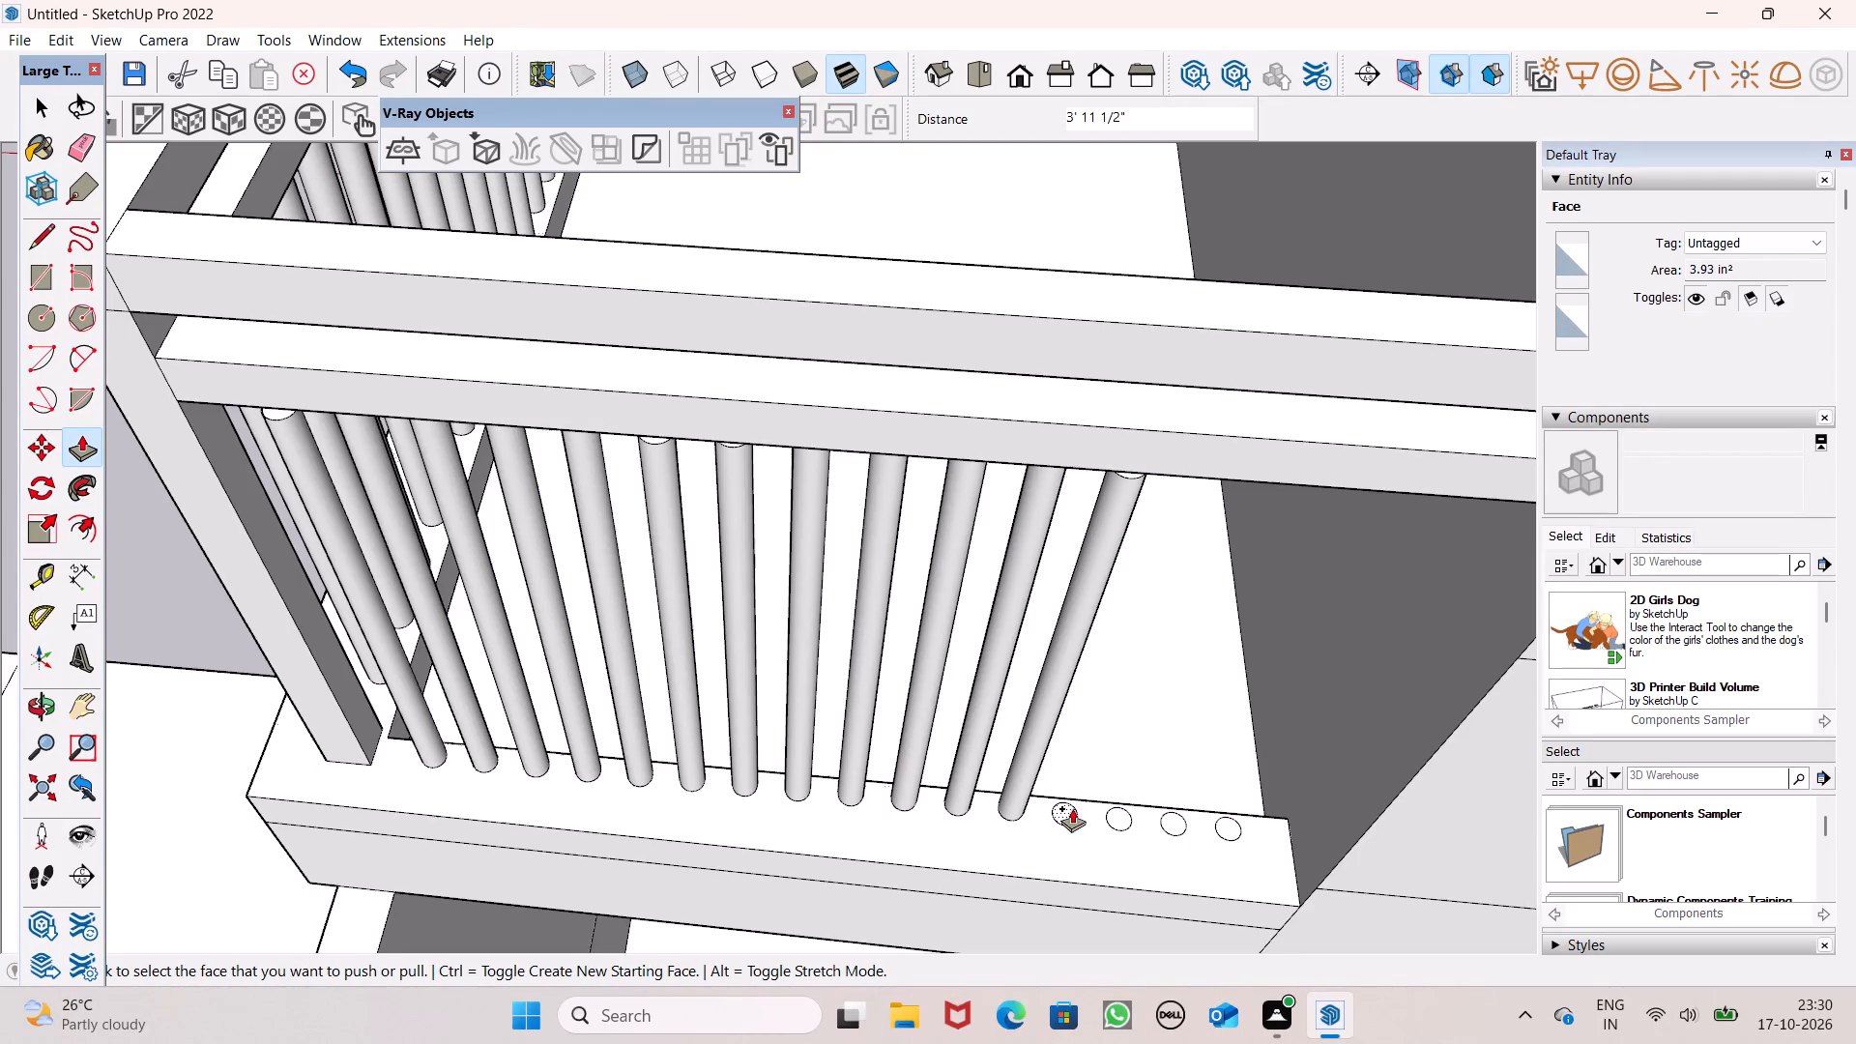
drag(1064, 813, 1179, 478)
drag(1121, 816, 1199, 667)
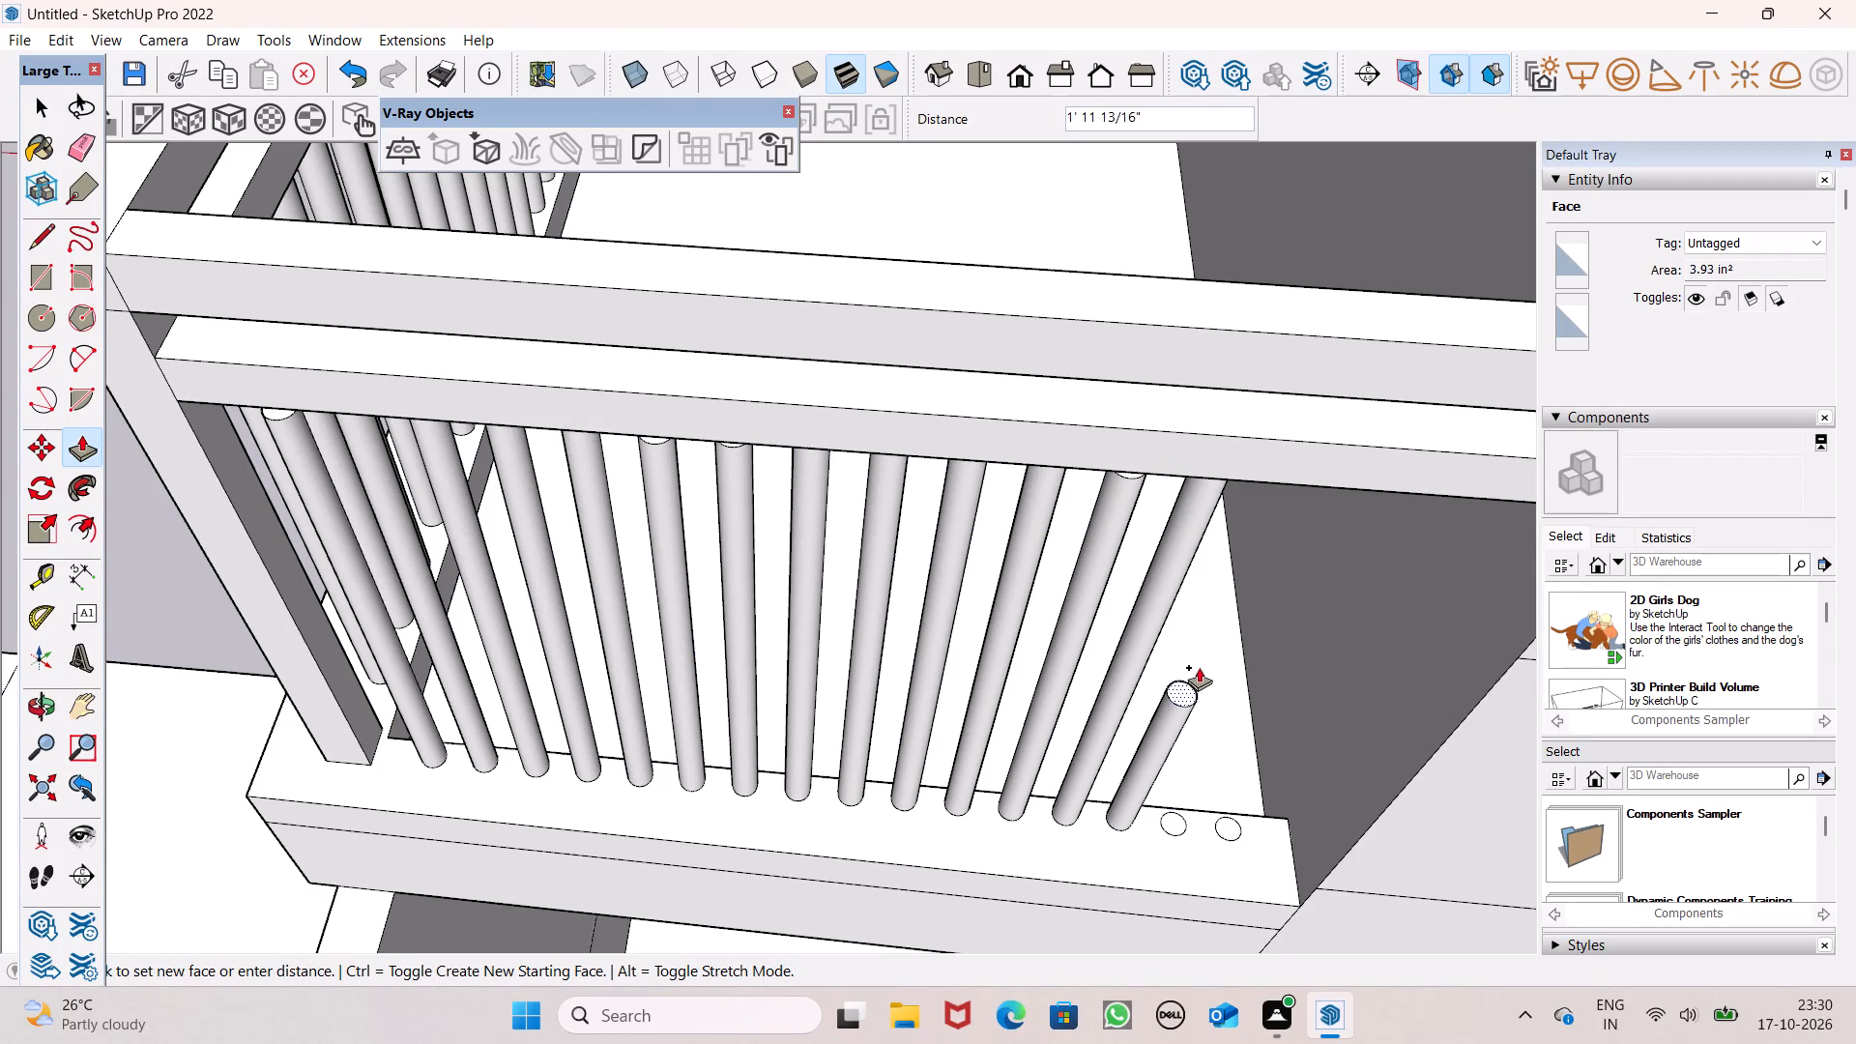
drag(1199, 667, 1327, 483)
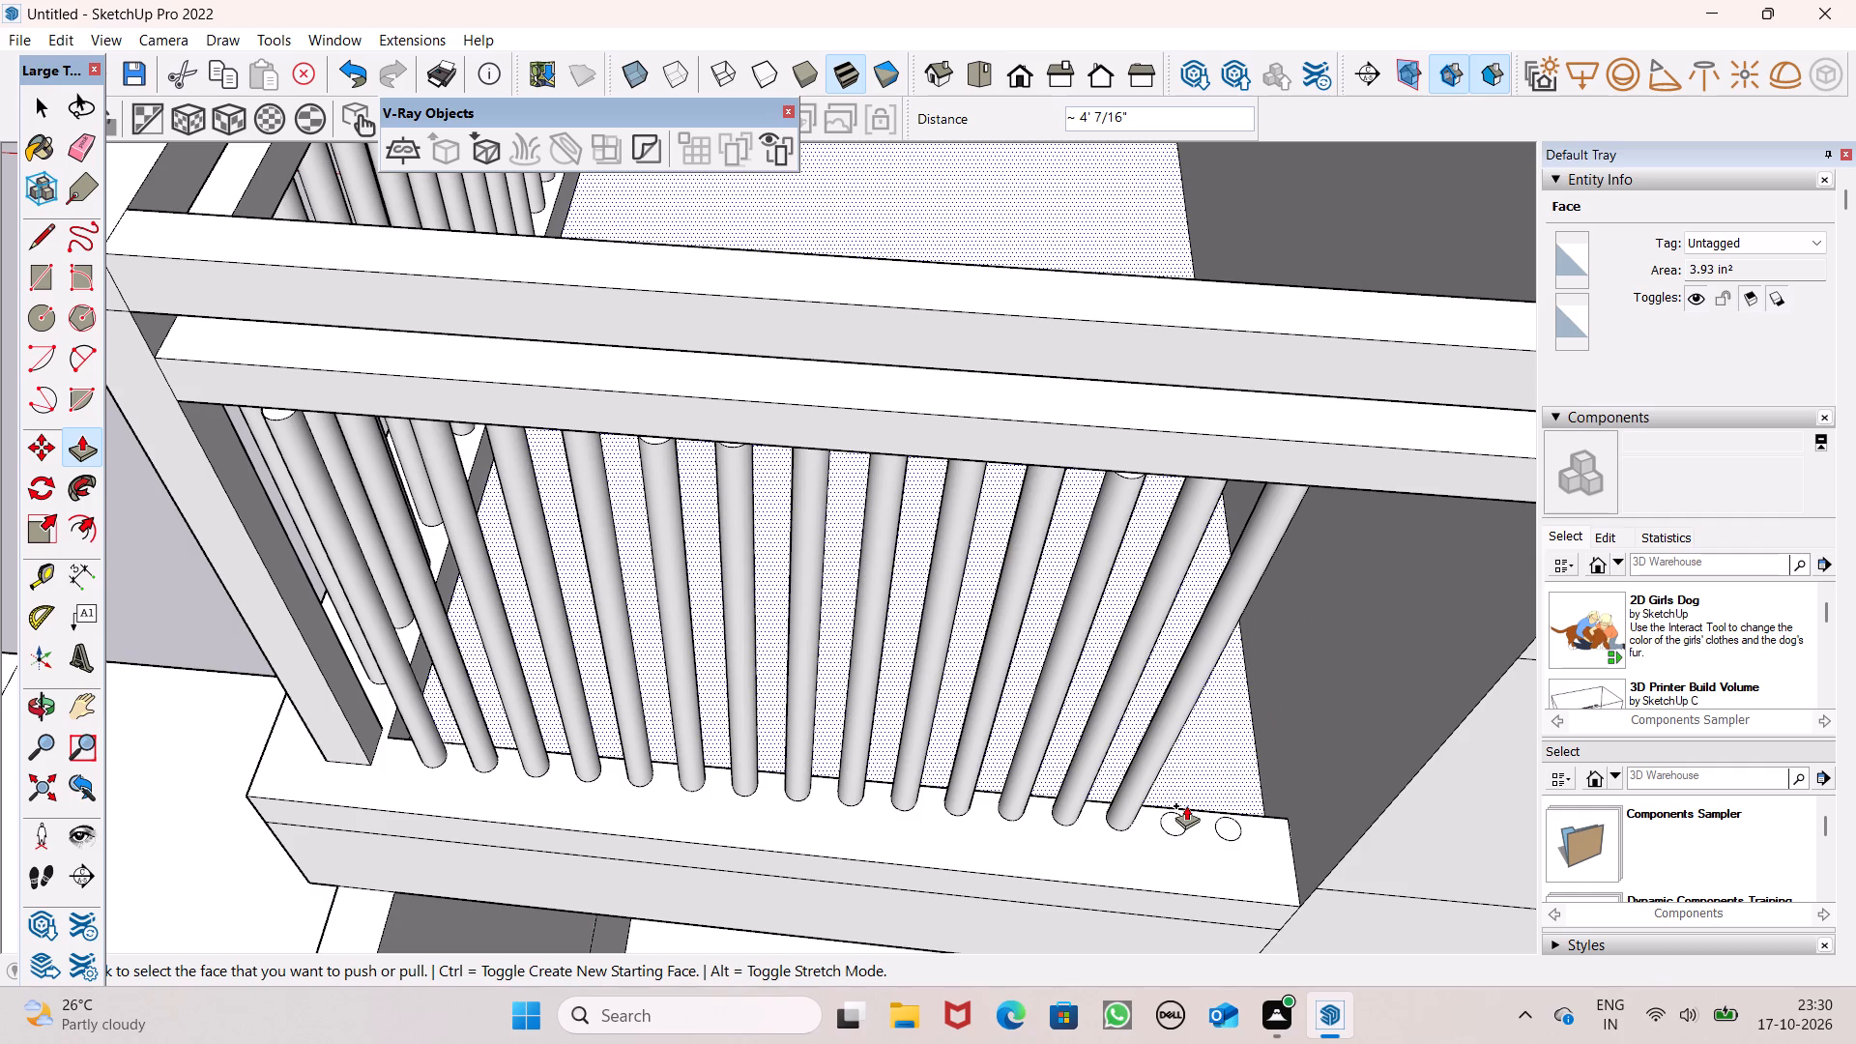
drag(1170, 819, 1319, 478)
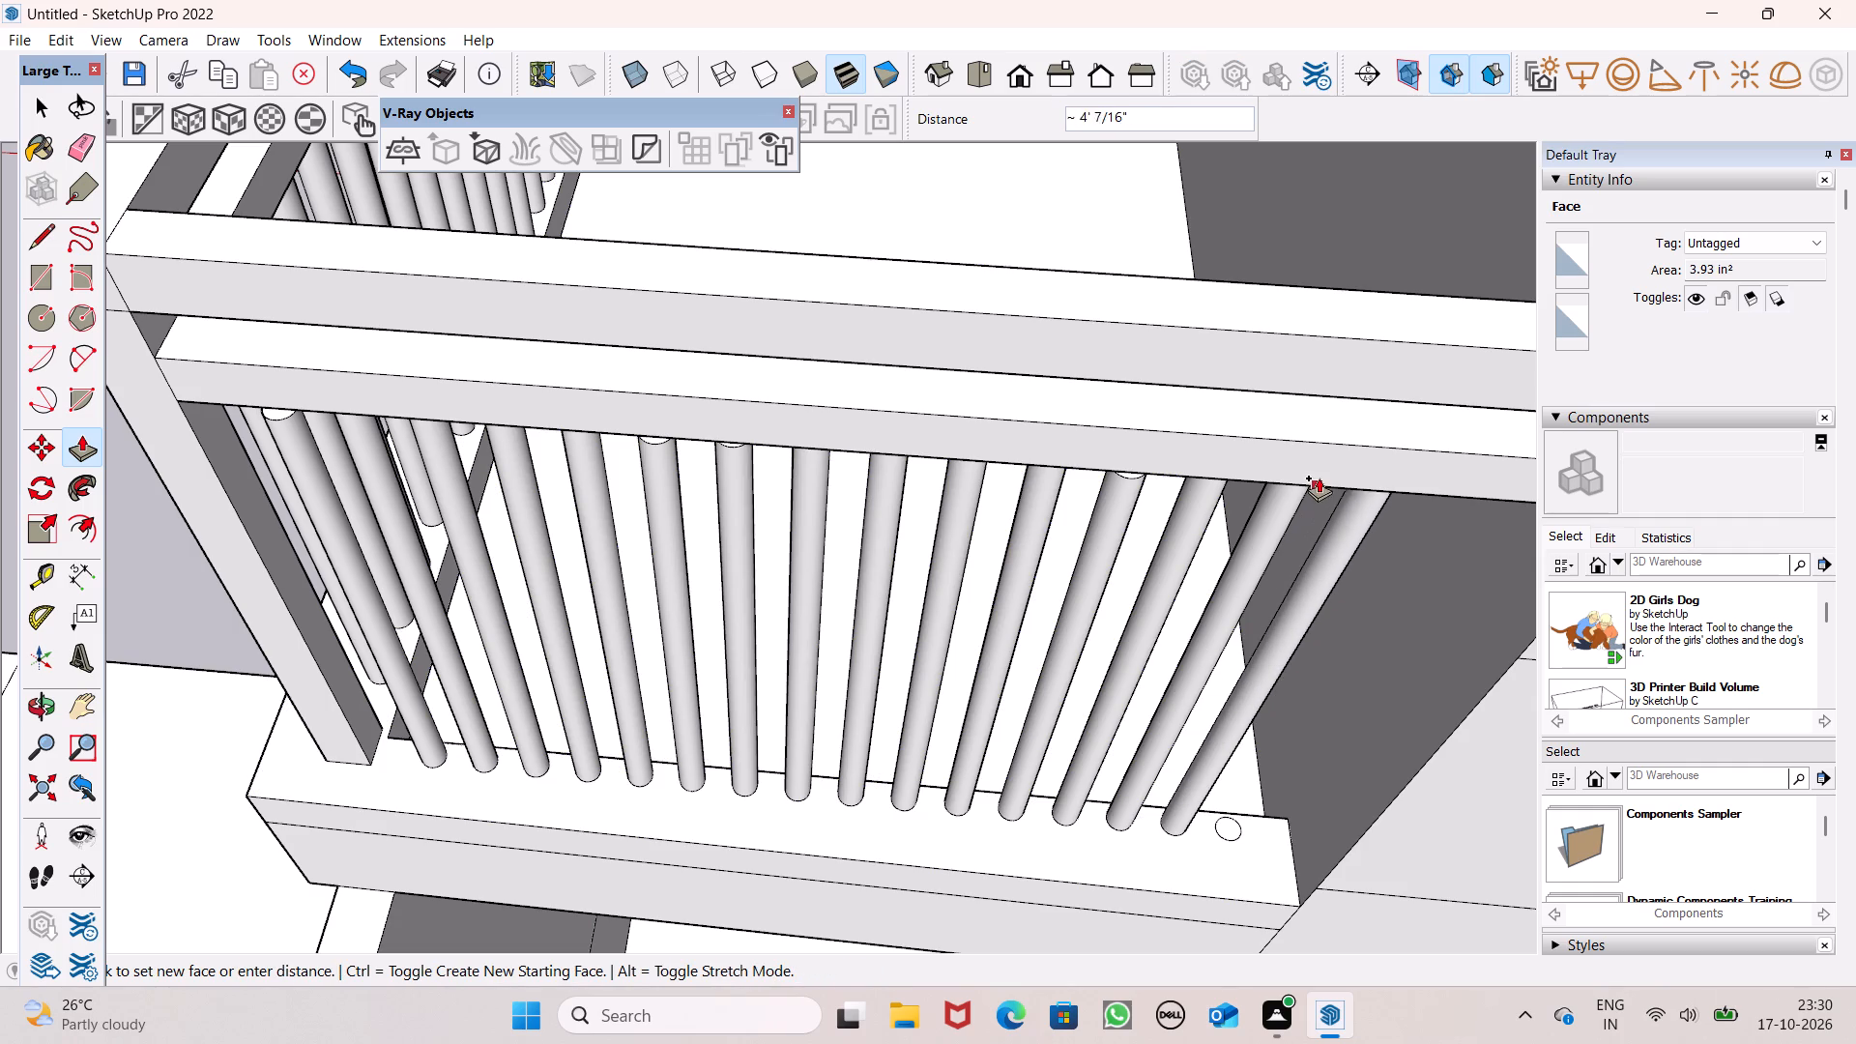
drag(1319, 478, 1326, 469)
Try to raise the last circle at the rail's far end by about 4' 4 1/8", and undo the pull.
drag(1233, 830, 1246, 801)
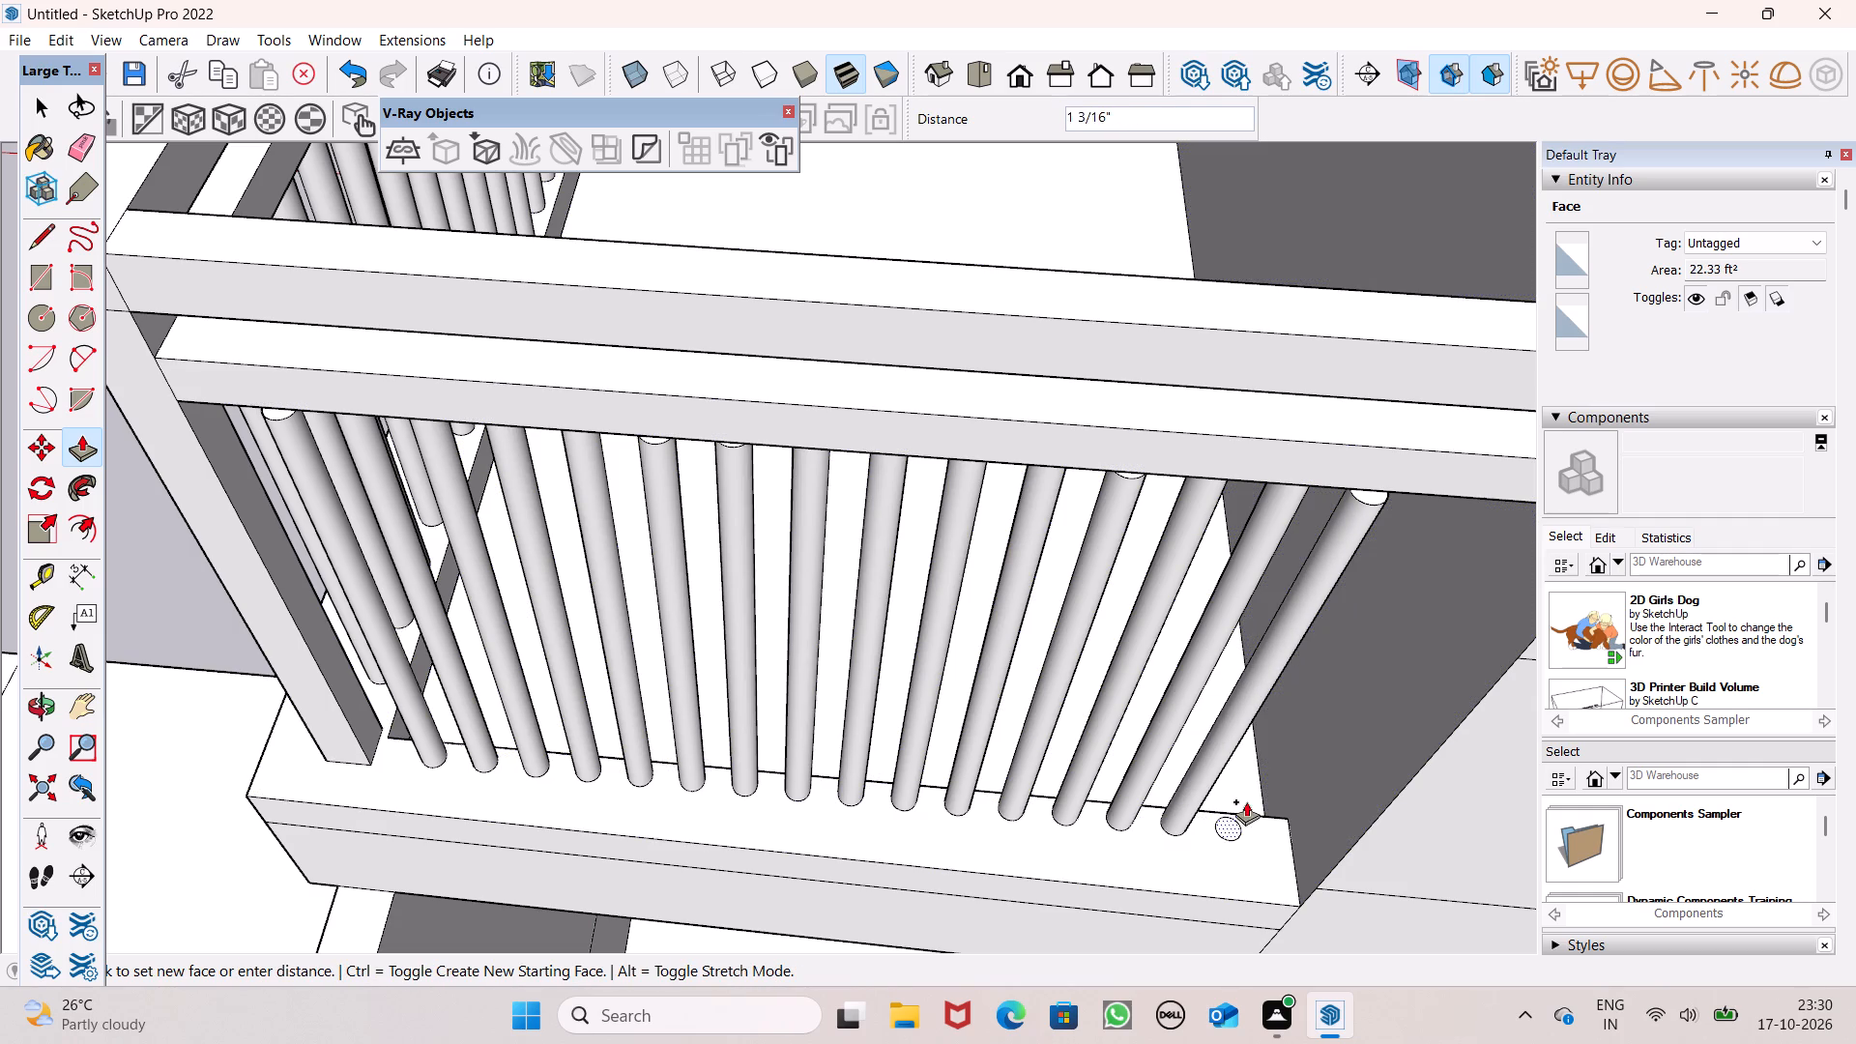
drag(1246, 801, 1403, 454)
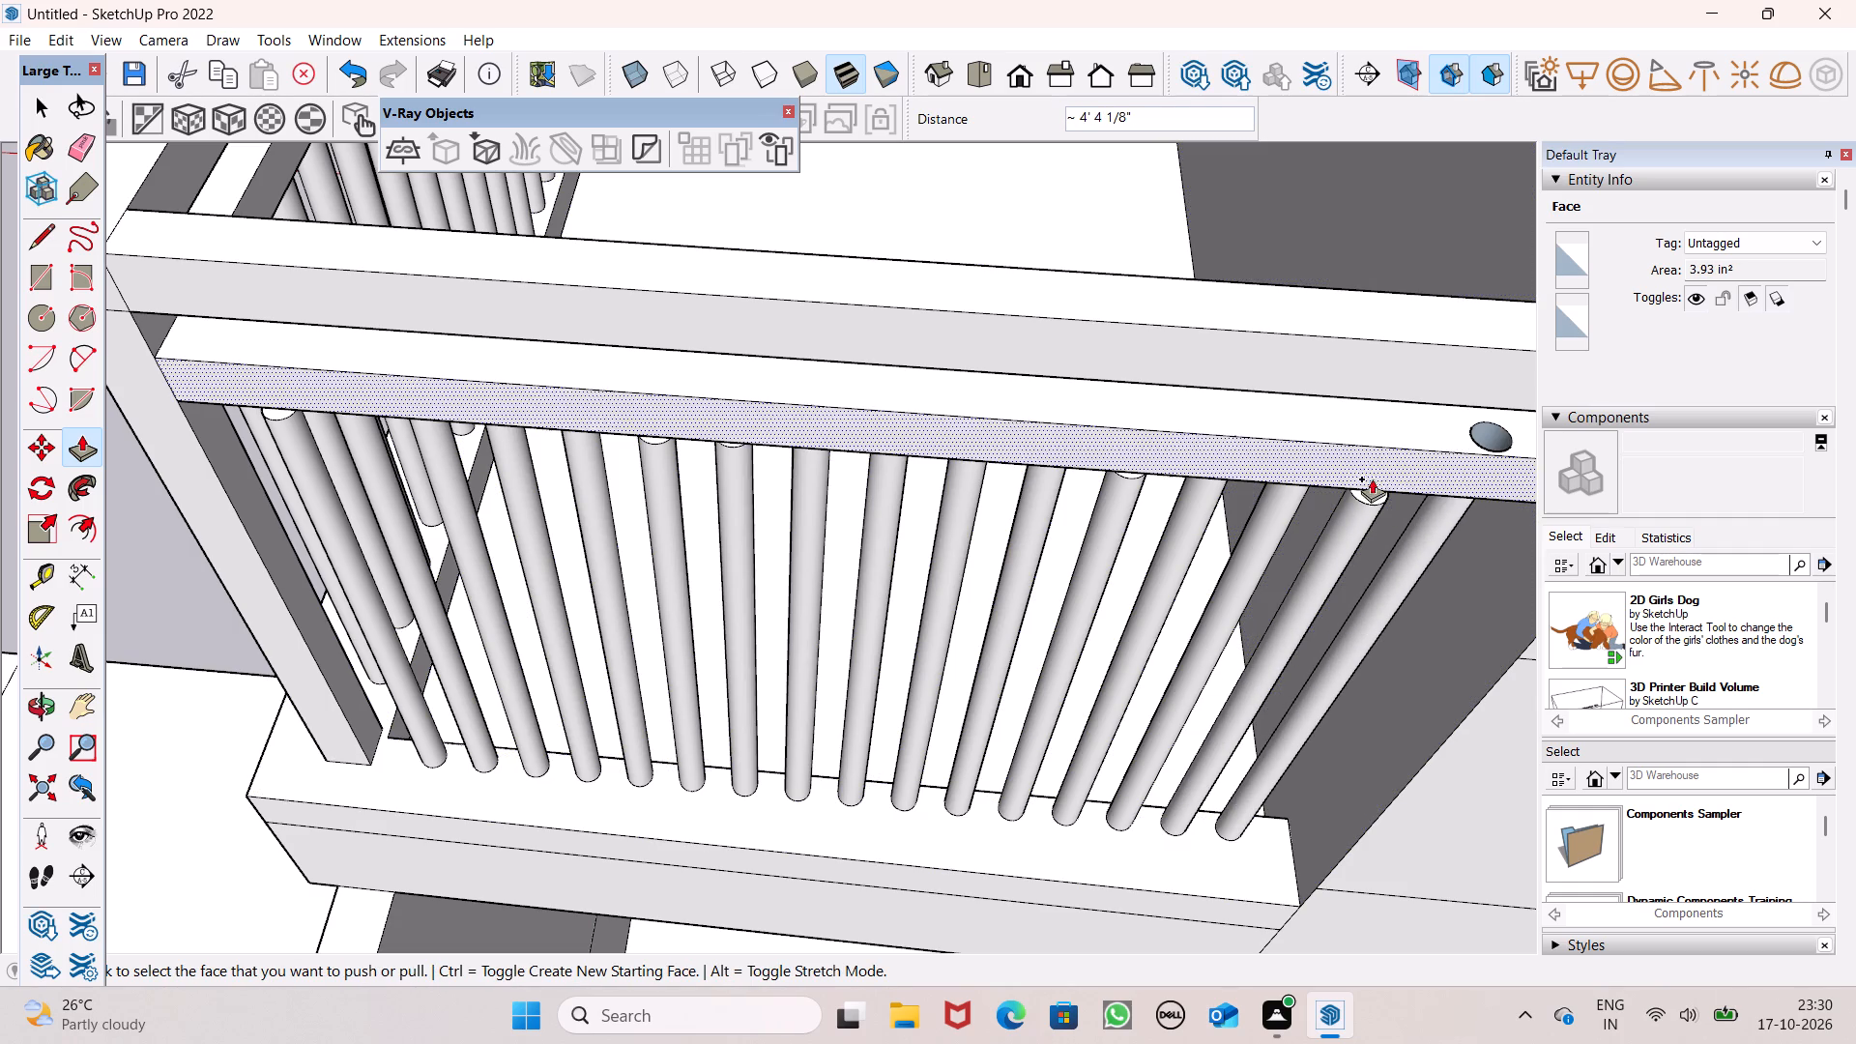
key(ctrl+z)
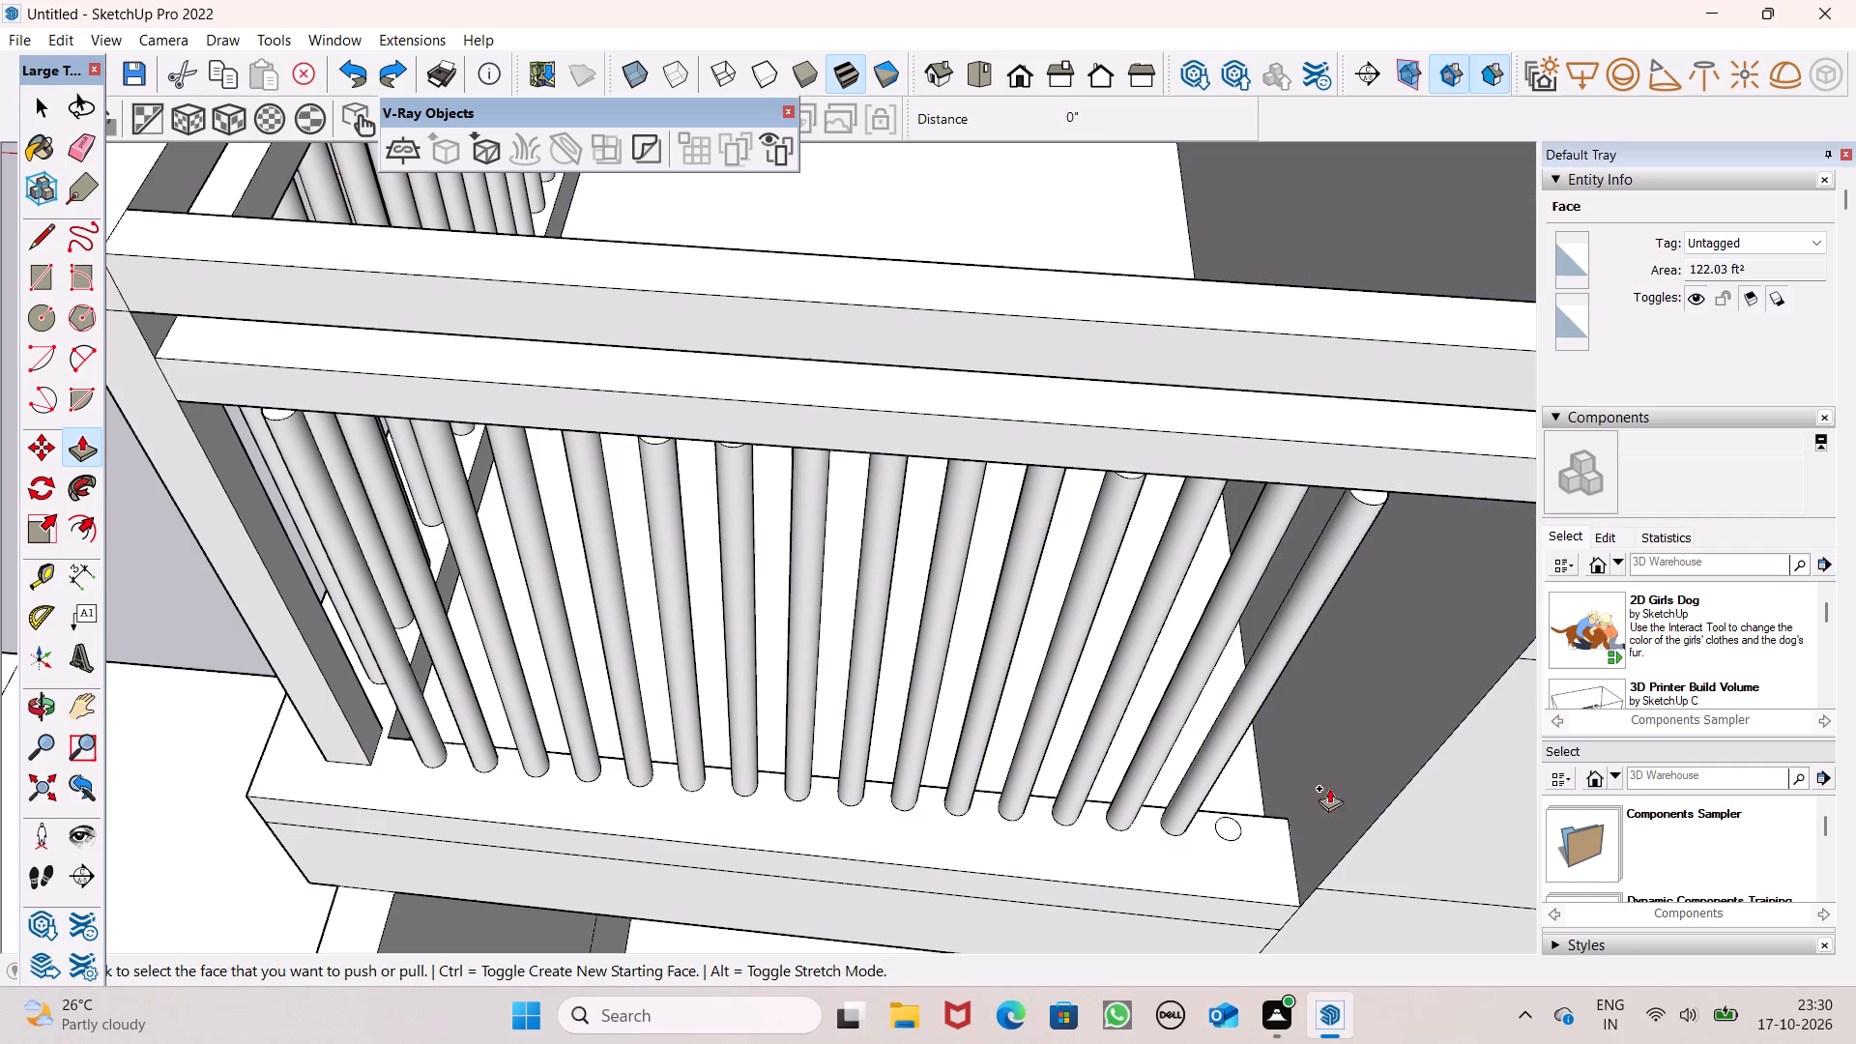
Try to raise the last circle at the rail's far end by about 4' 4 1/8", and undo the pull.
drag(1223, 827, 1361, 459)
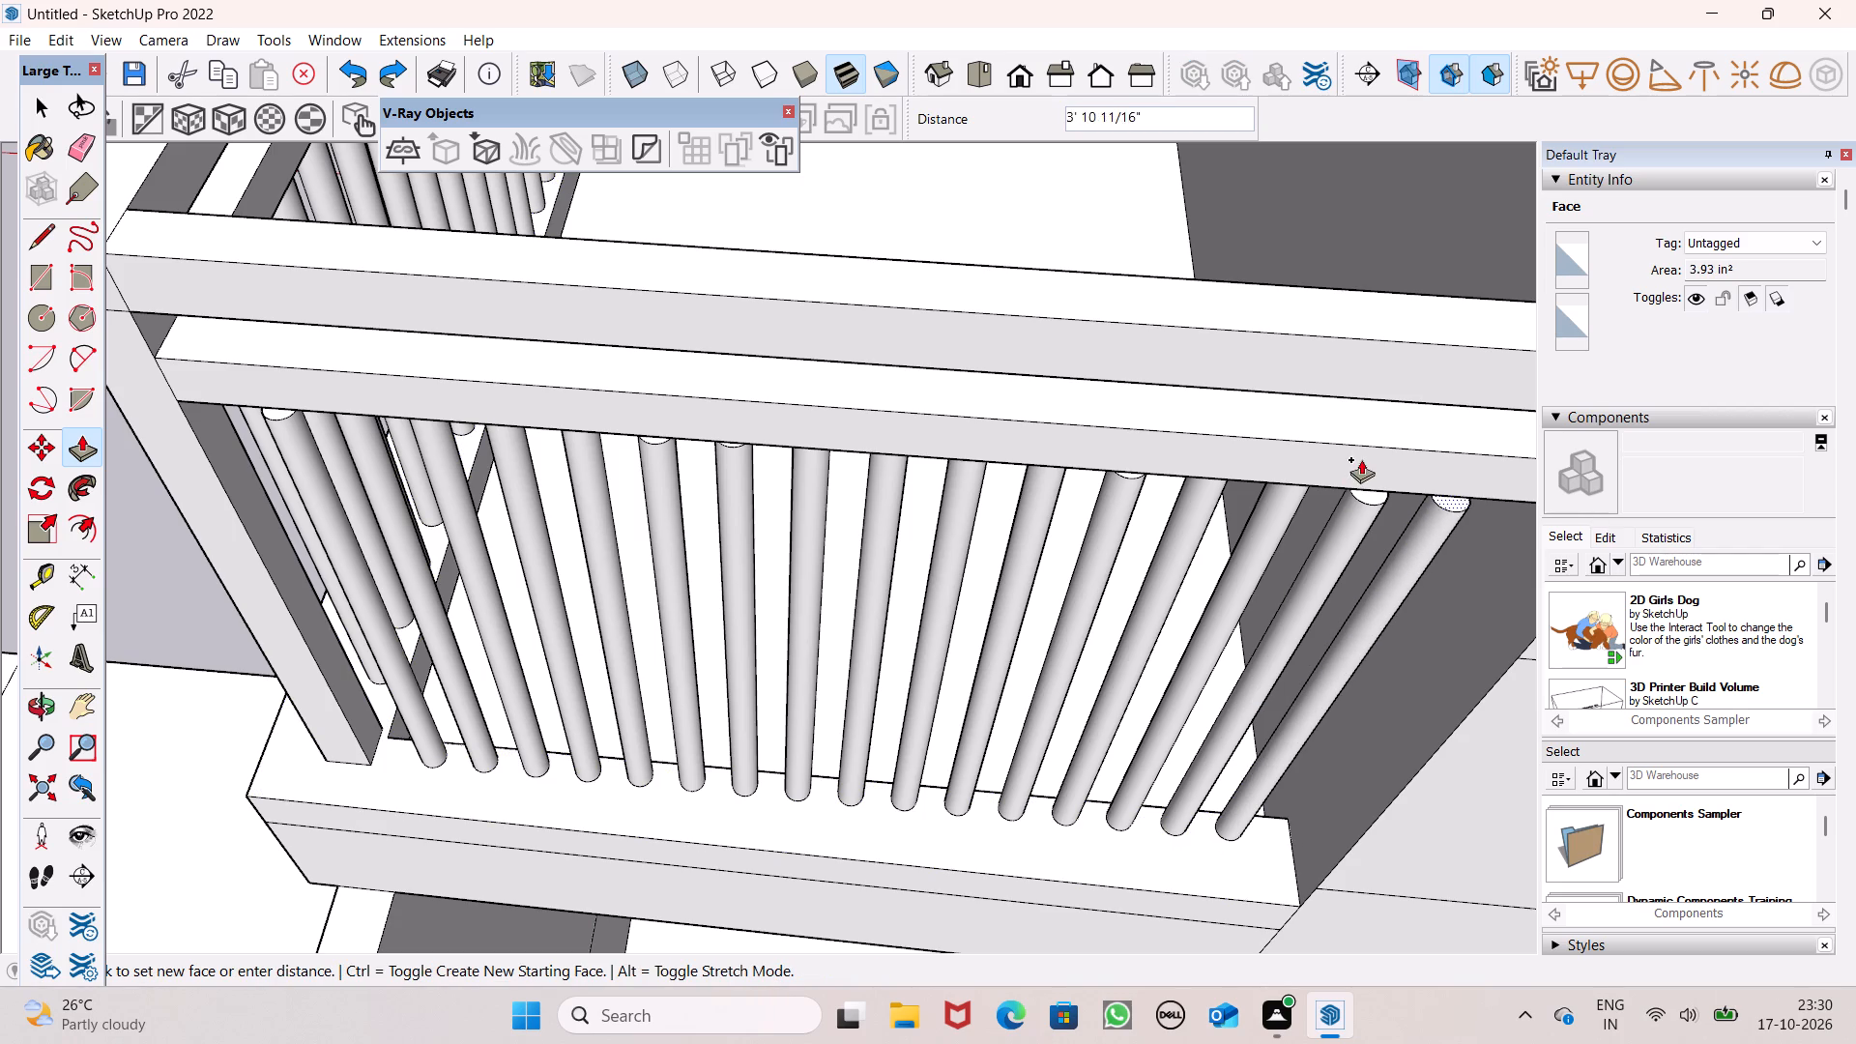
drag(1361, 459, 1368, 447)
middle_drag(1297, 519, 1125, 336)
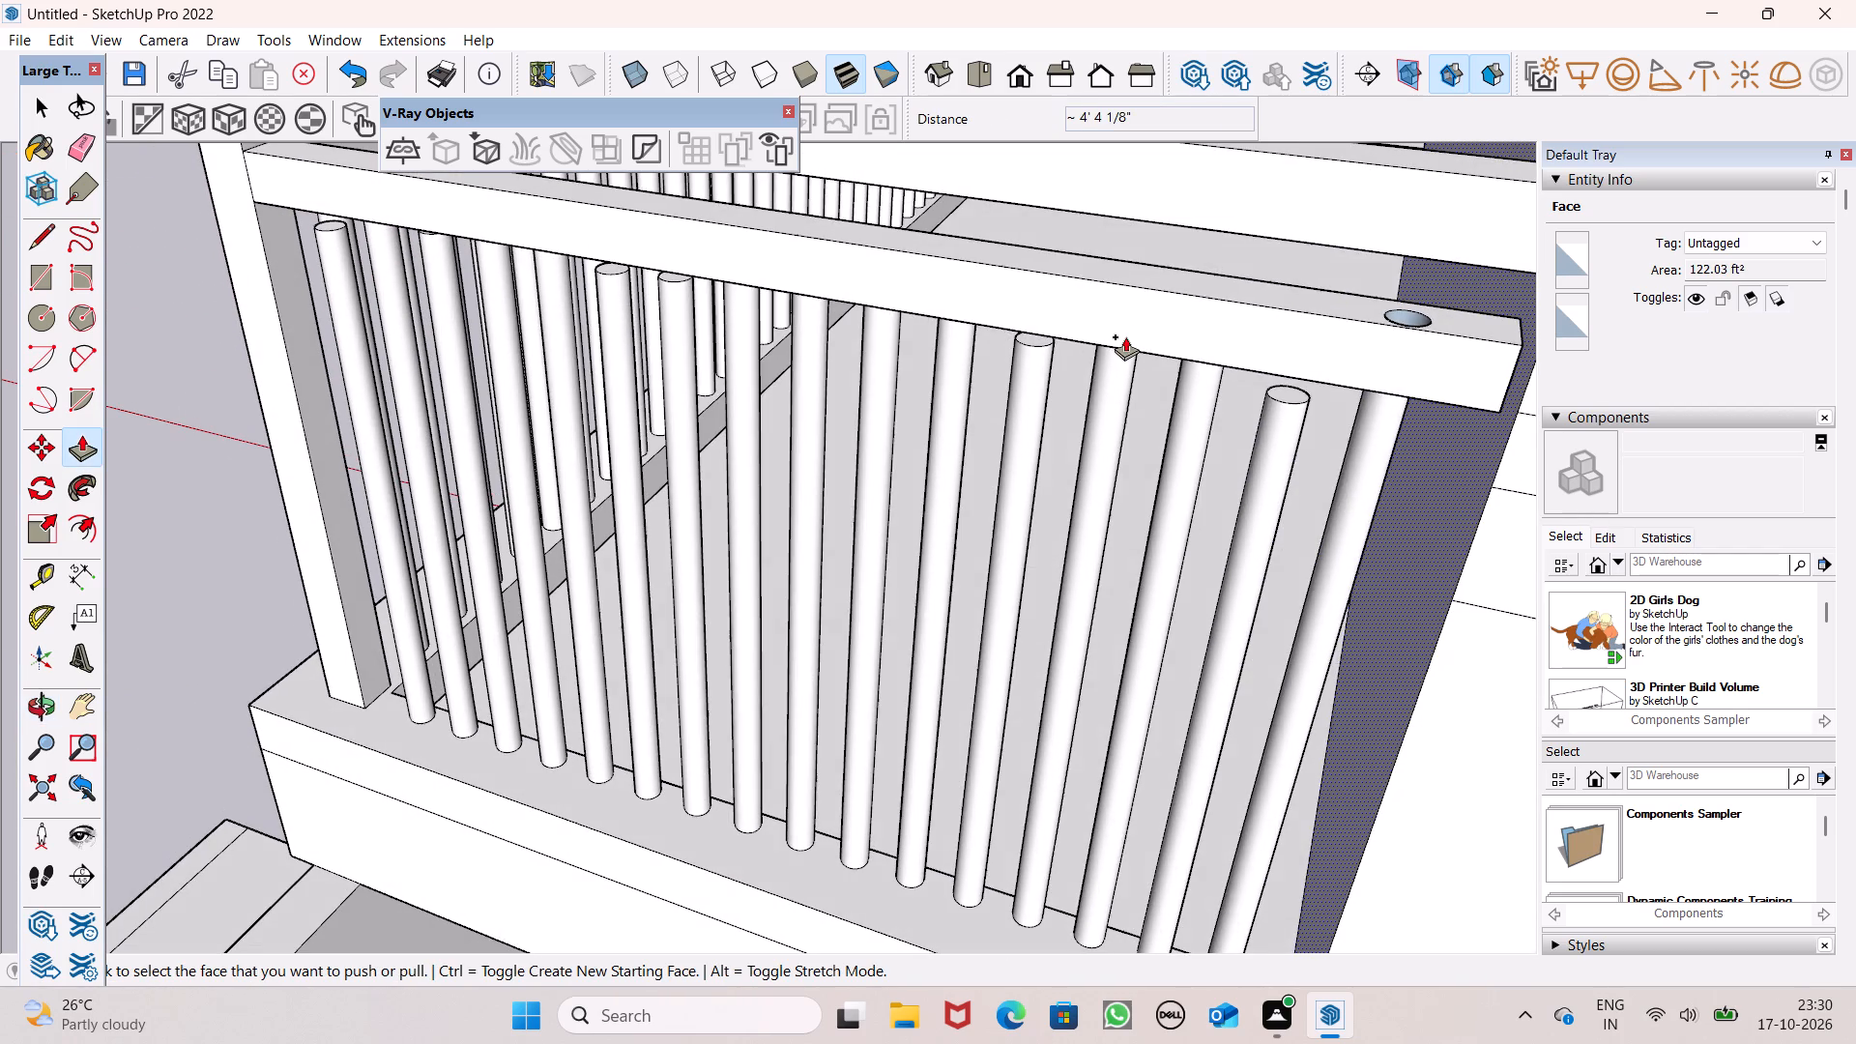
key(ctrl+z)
Push/Pull the last circle at the bottom rail's far end up about 4' 7/16" to the upper rail.
scroll(1193, 479, down, 3)
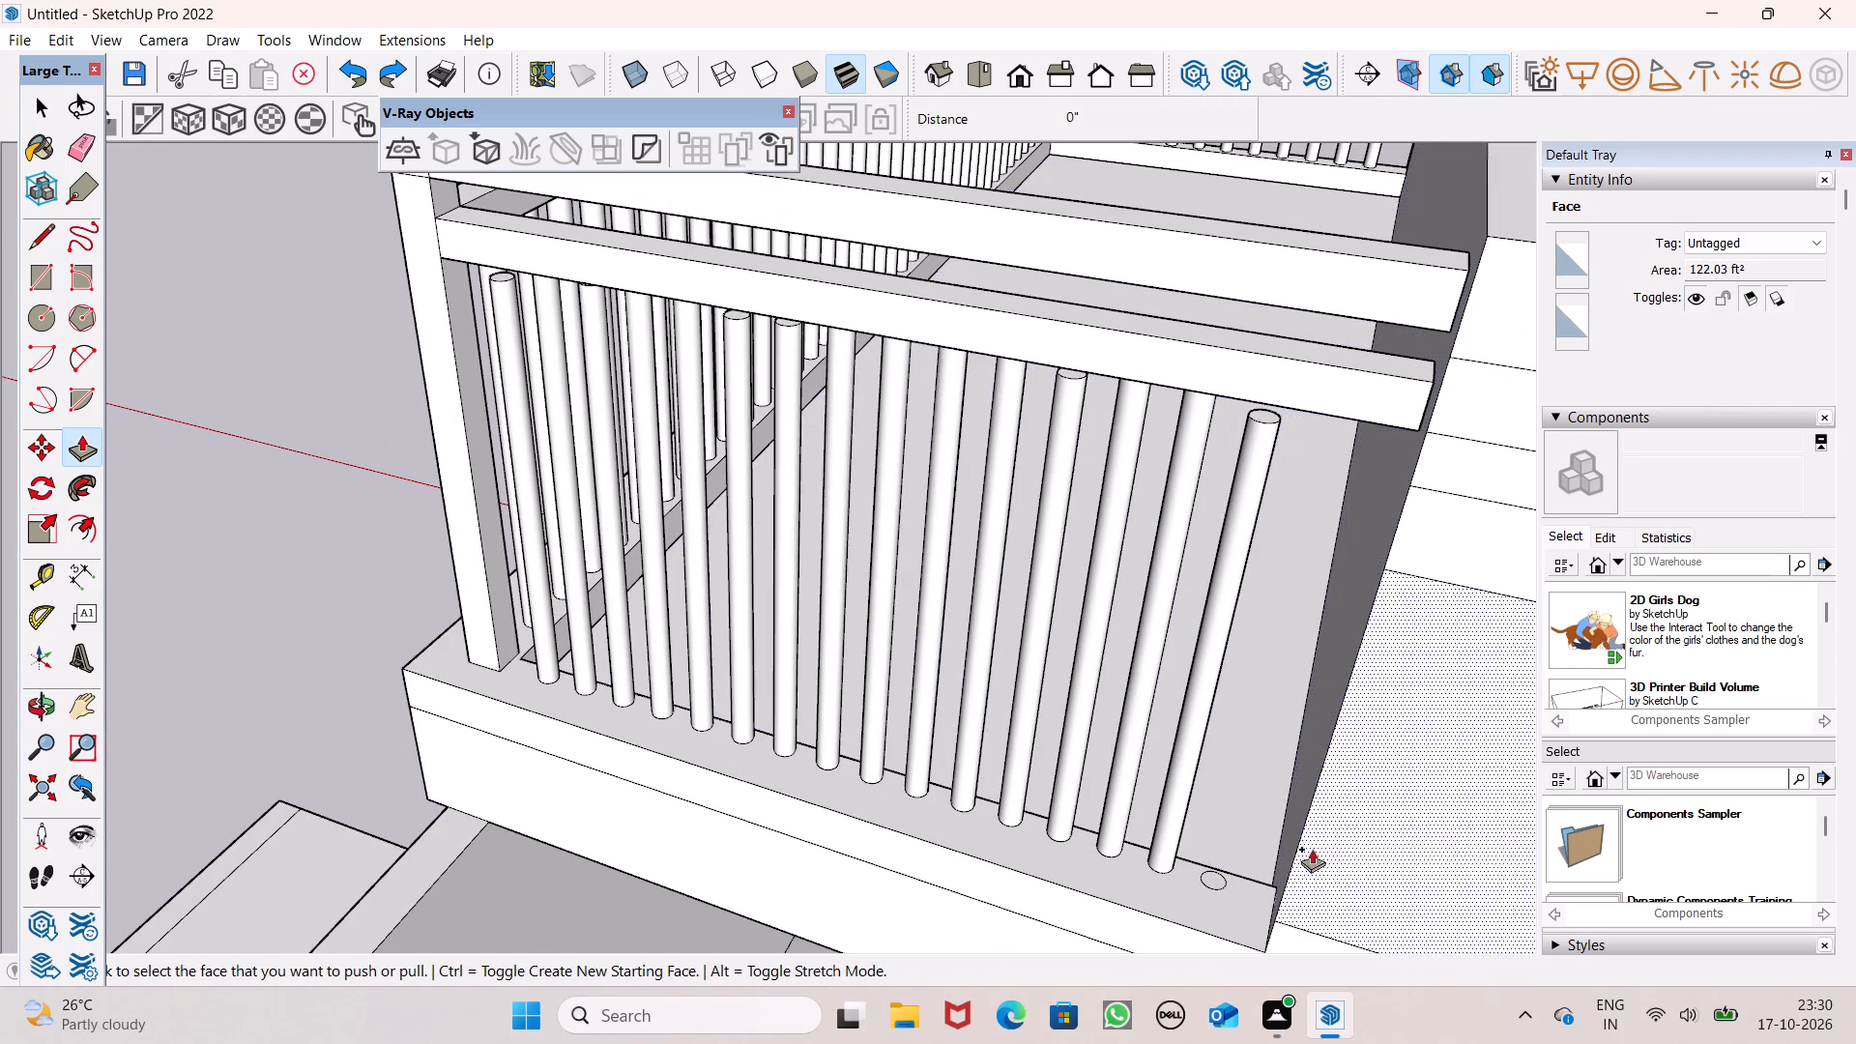
drag(1206, 876, 1282, 418)
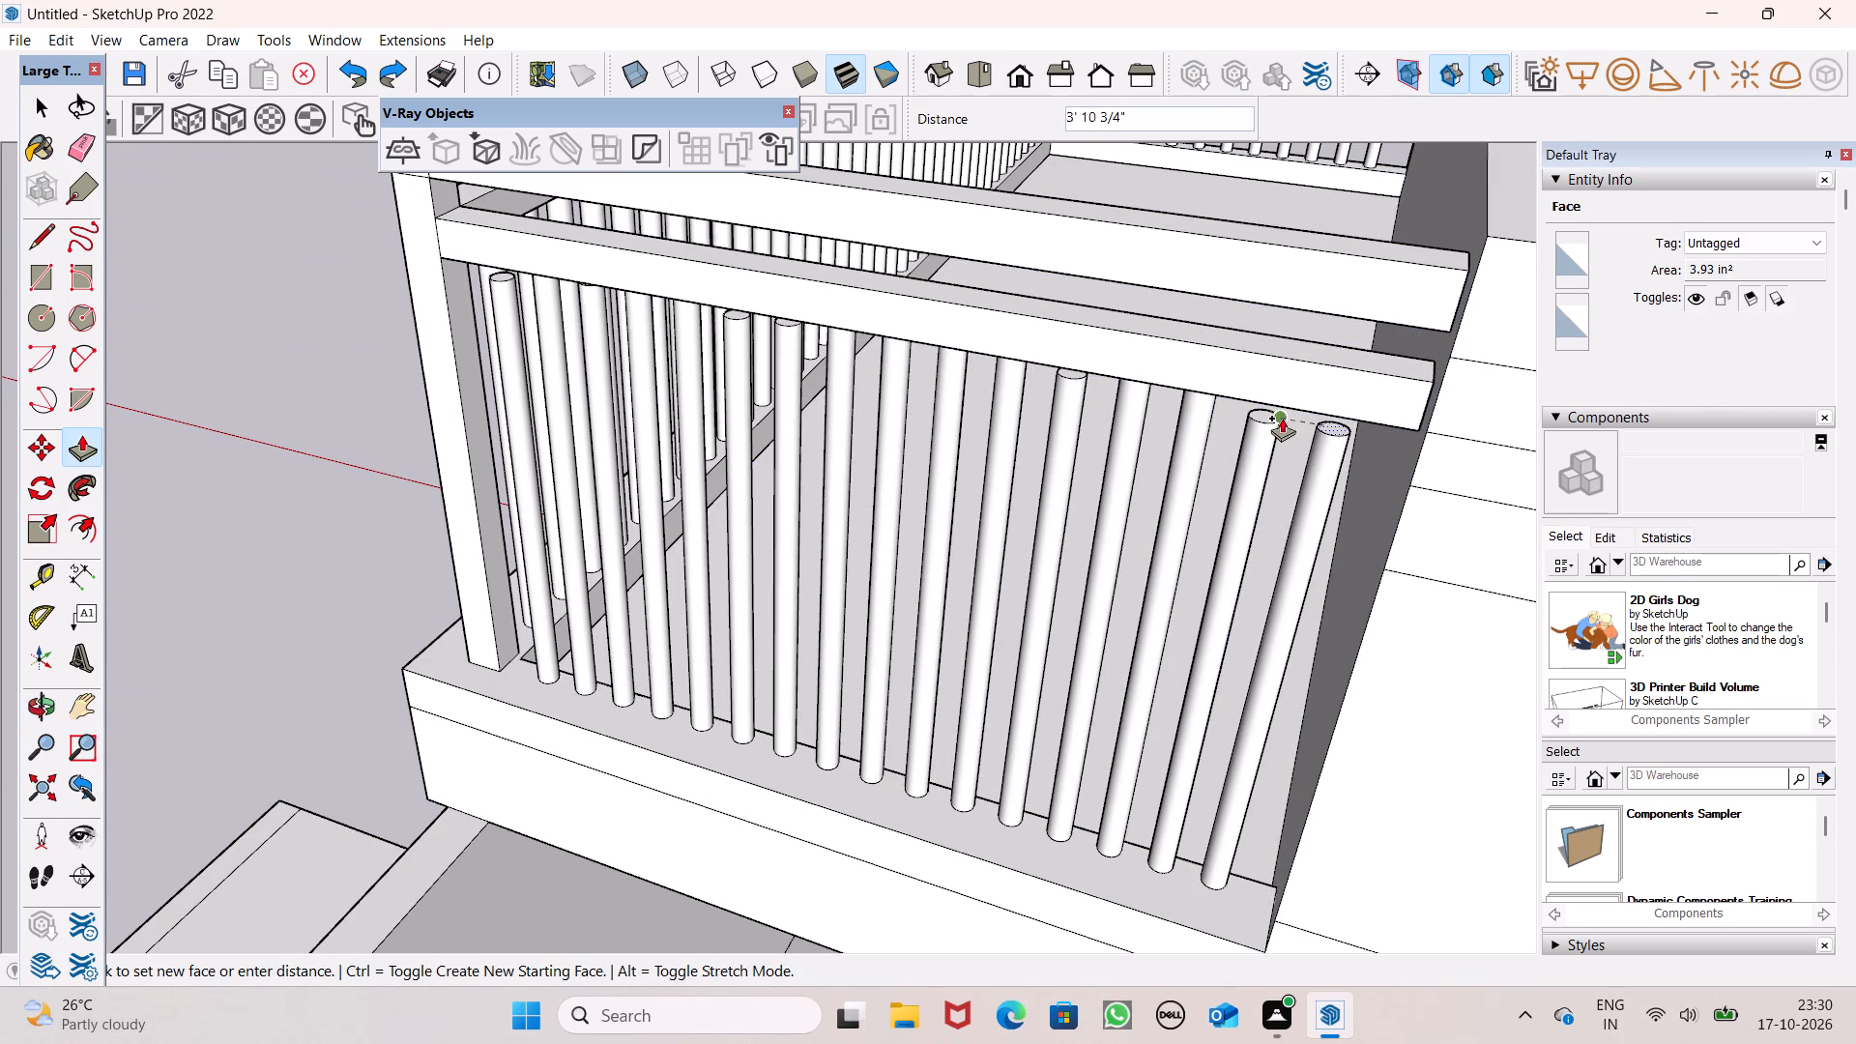
drag(1282, 418, 1285, 409)
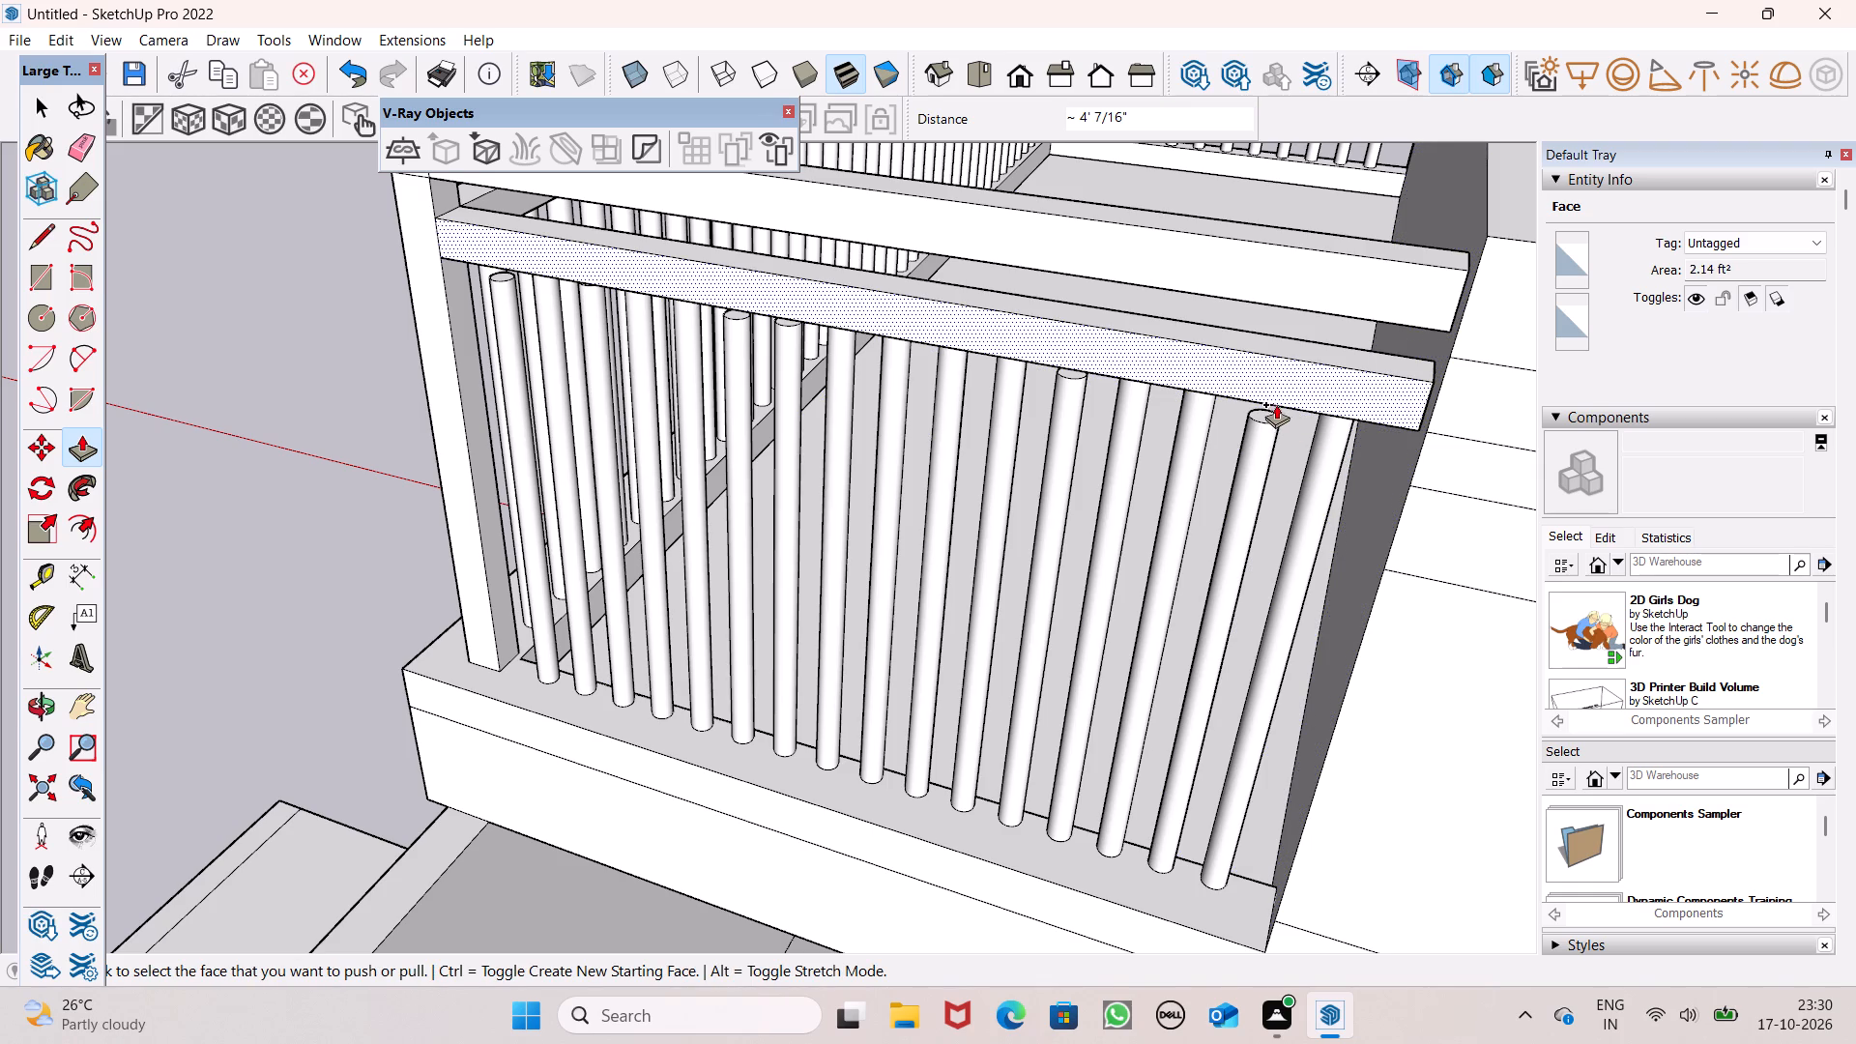
Extend the tops of two short balusters in the far half of the short side by 1 15/16" and 1 3/16" to the upper rail.
middle_drag(1290, 384, 1298, 228)
scroll(1319, 285, up, 8)
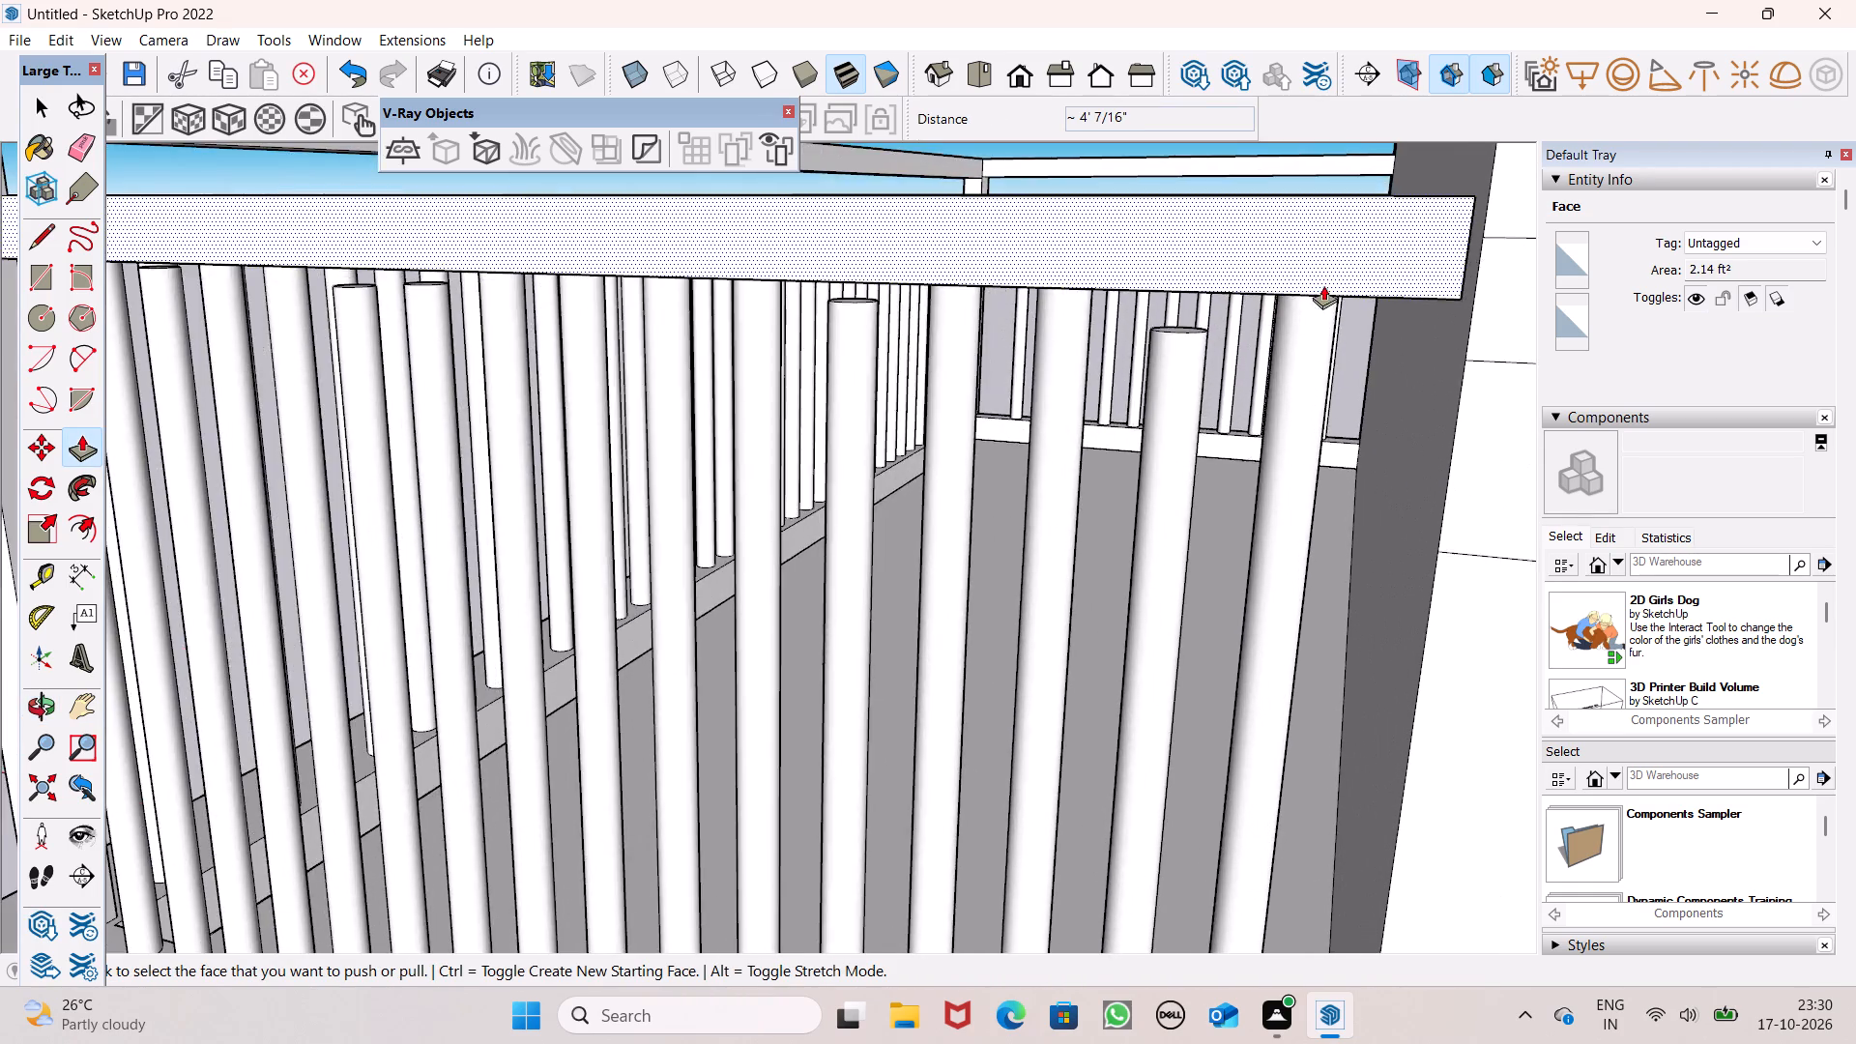
middle_drag(1319, 282, 1341, 356)
scroll(1316, 249, up, 1)
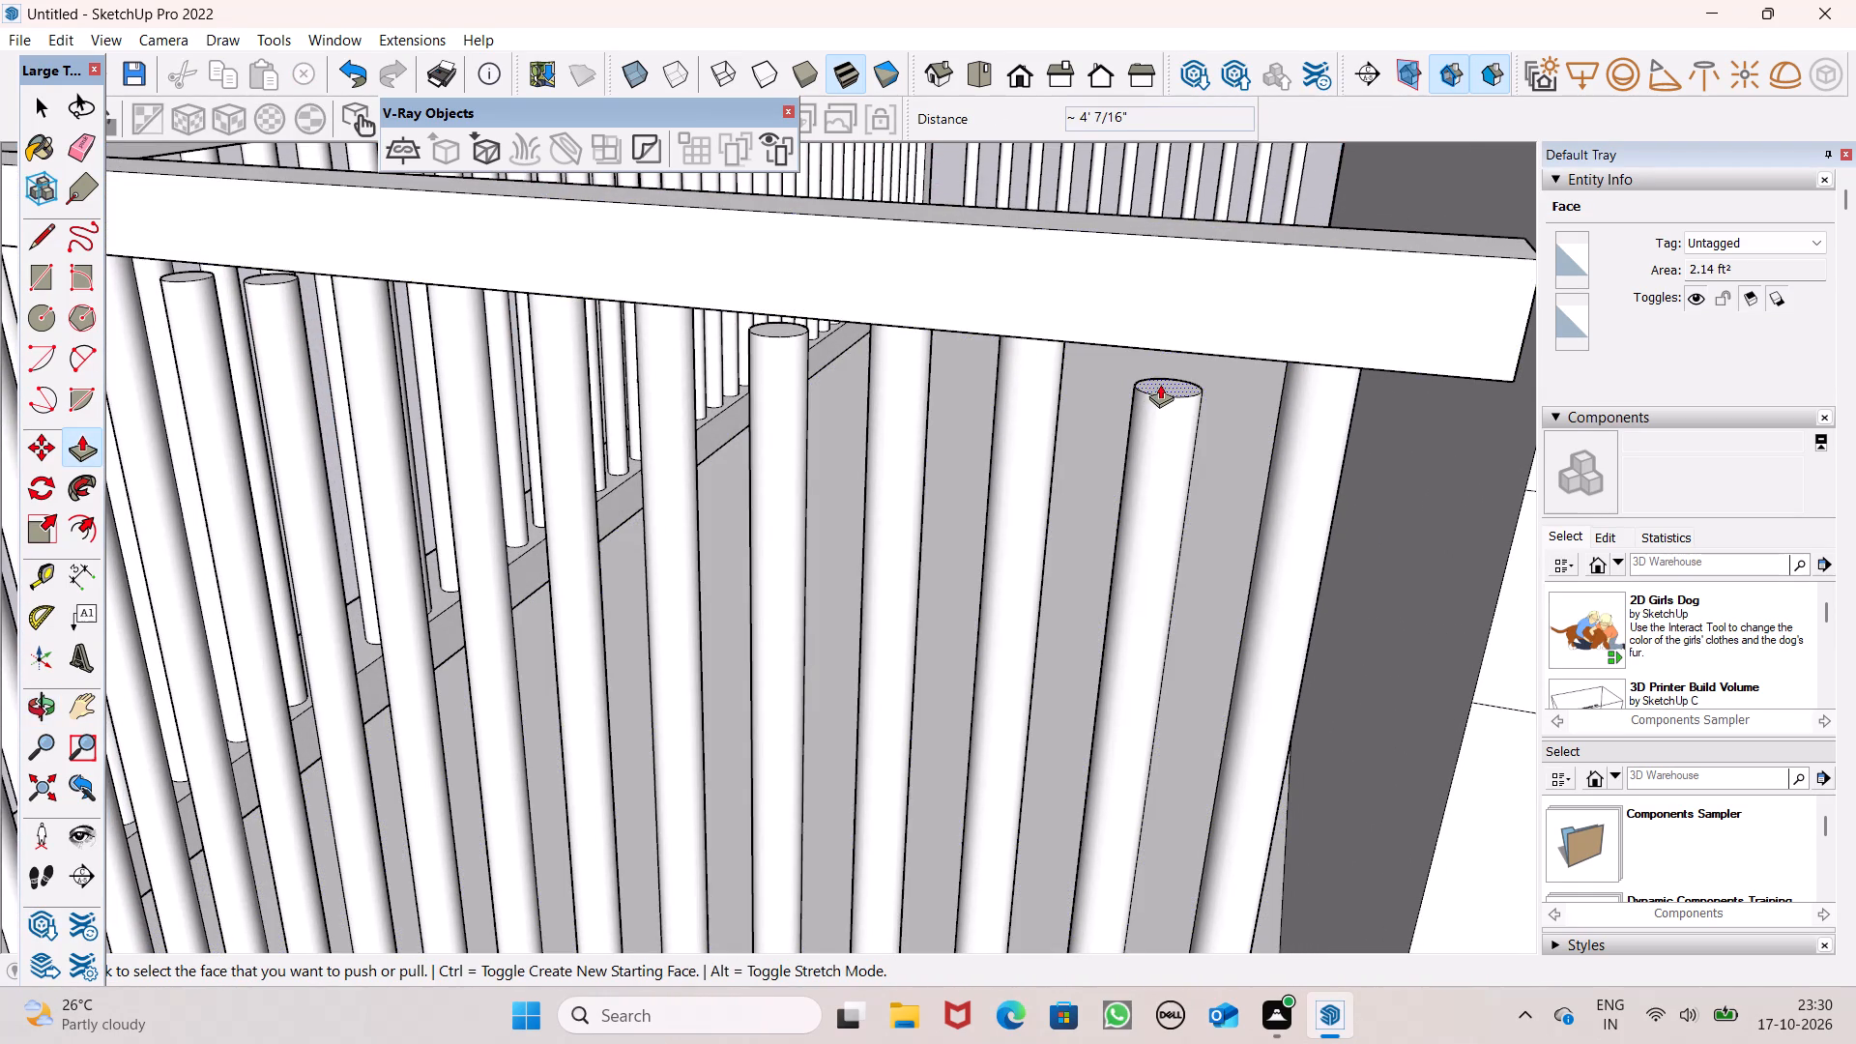
drag(1160, 384, 1176, 330)
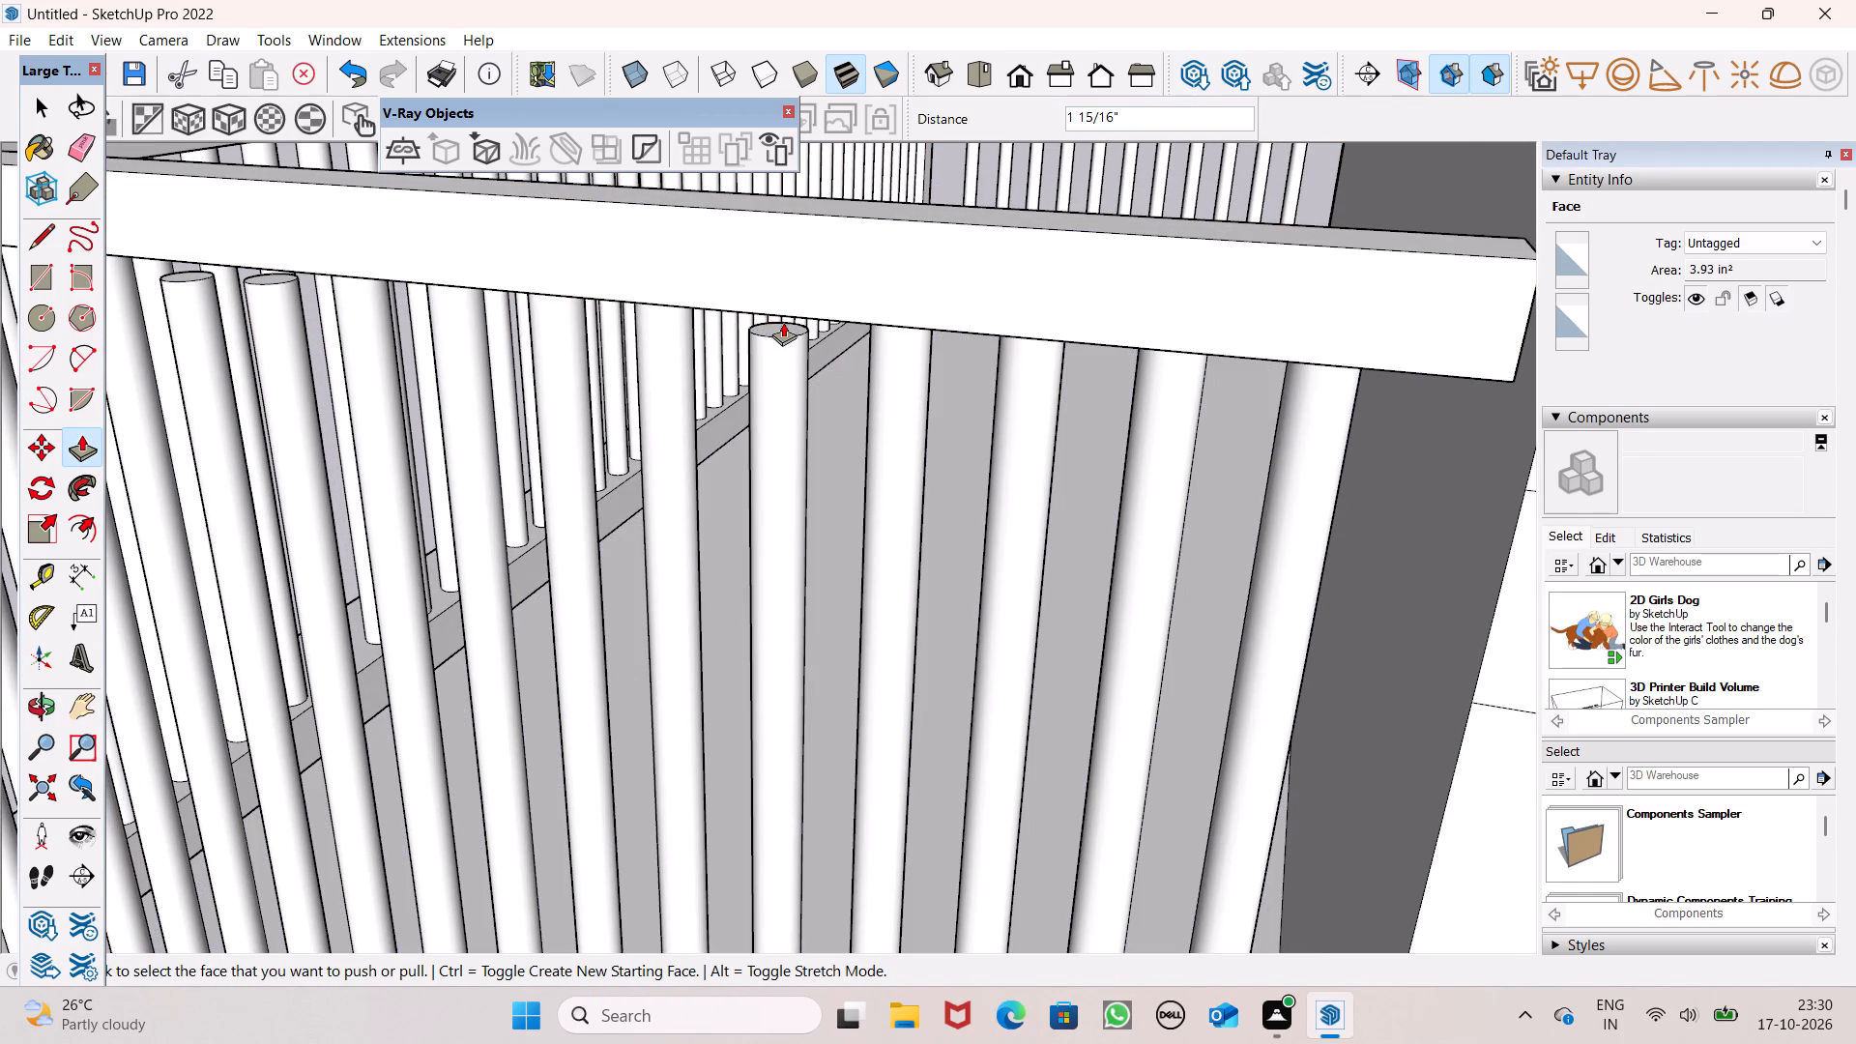
drag(787, 326, 801, 295)
Push/Pull the tops of the two adjacent short balusters mid-way along the short side up to the upper rail.
middle_drag(856, 323, 944, 176)
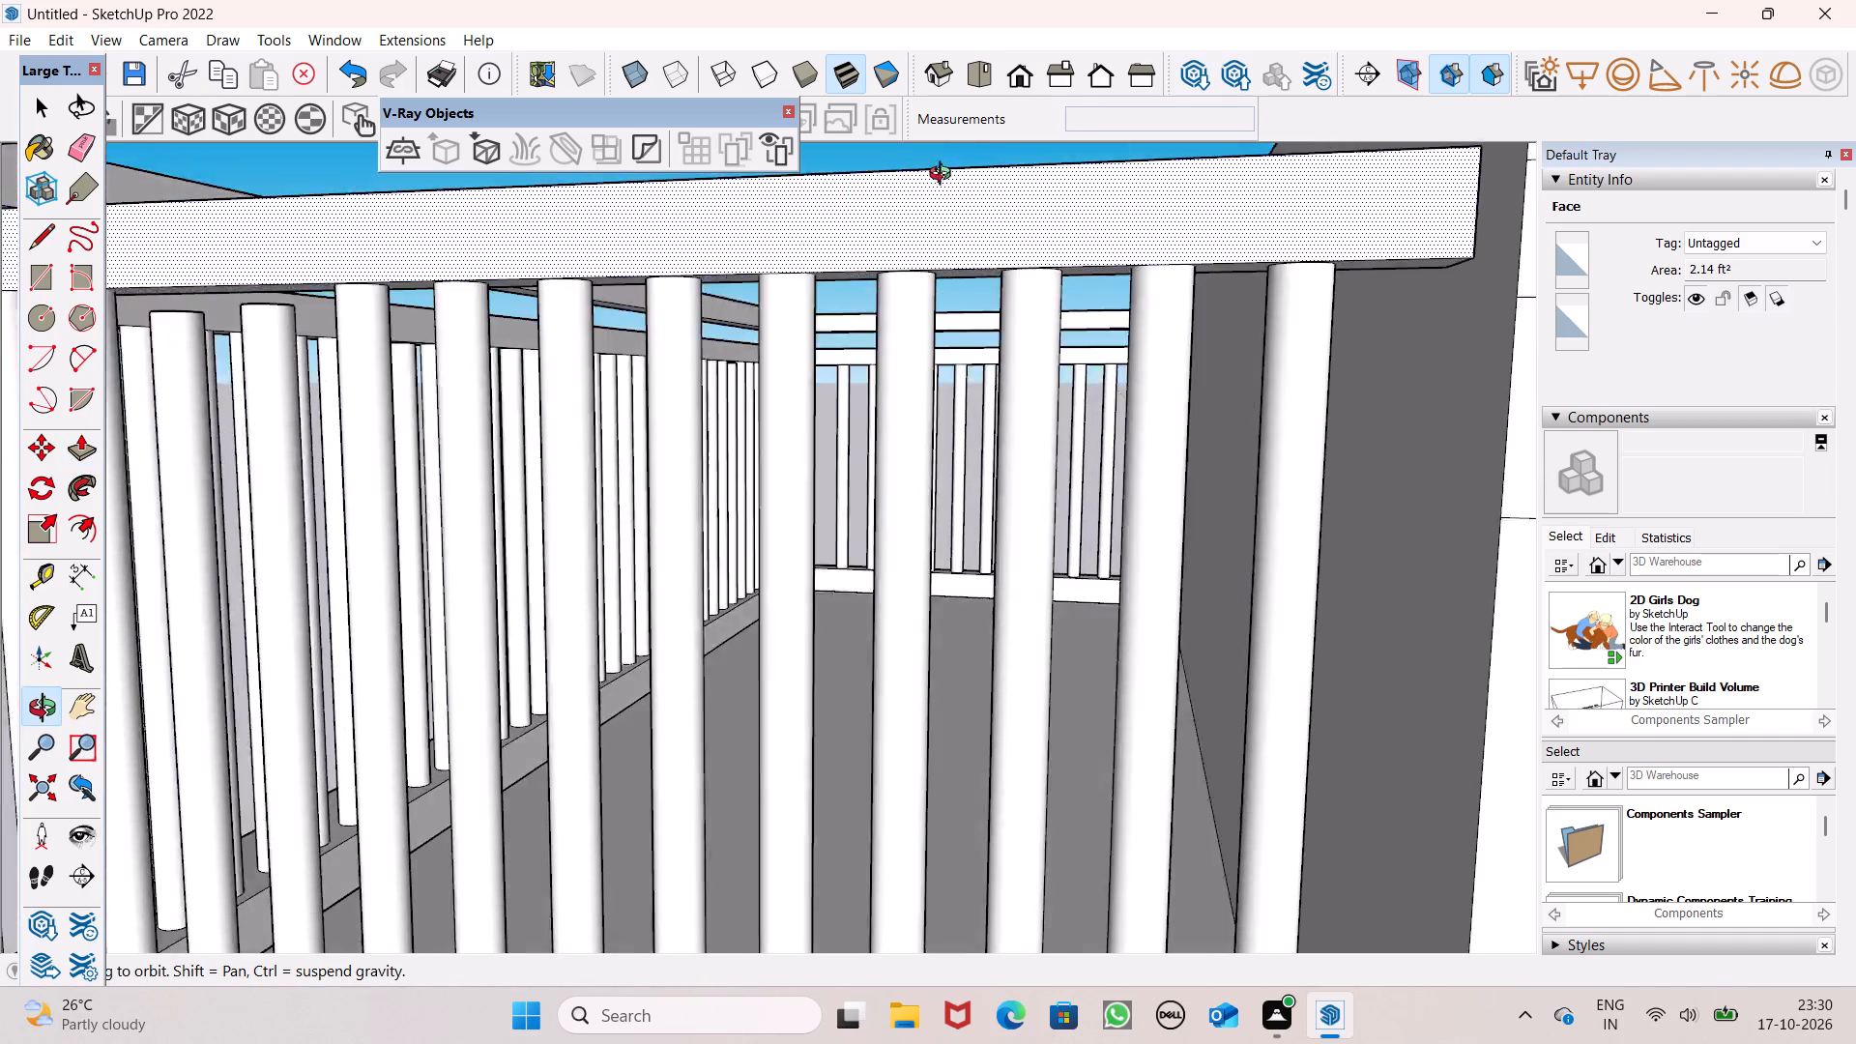
middle_drag(944, 176, 1013, 164)
scroll(438, 334, up, 1)
middle_drag(445, 346, 634, 387)
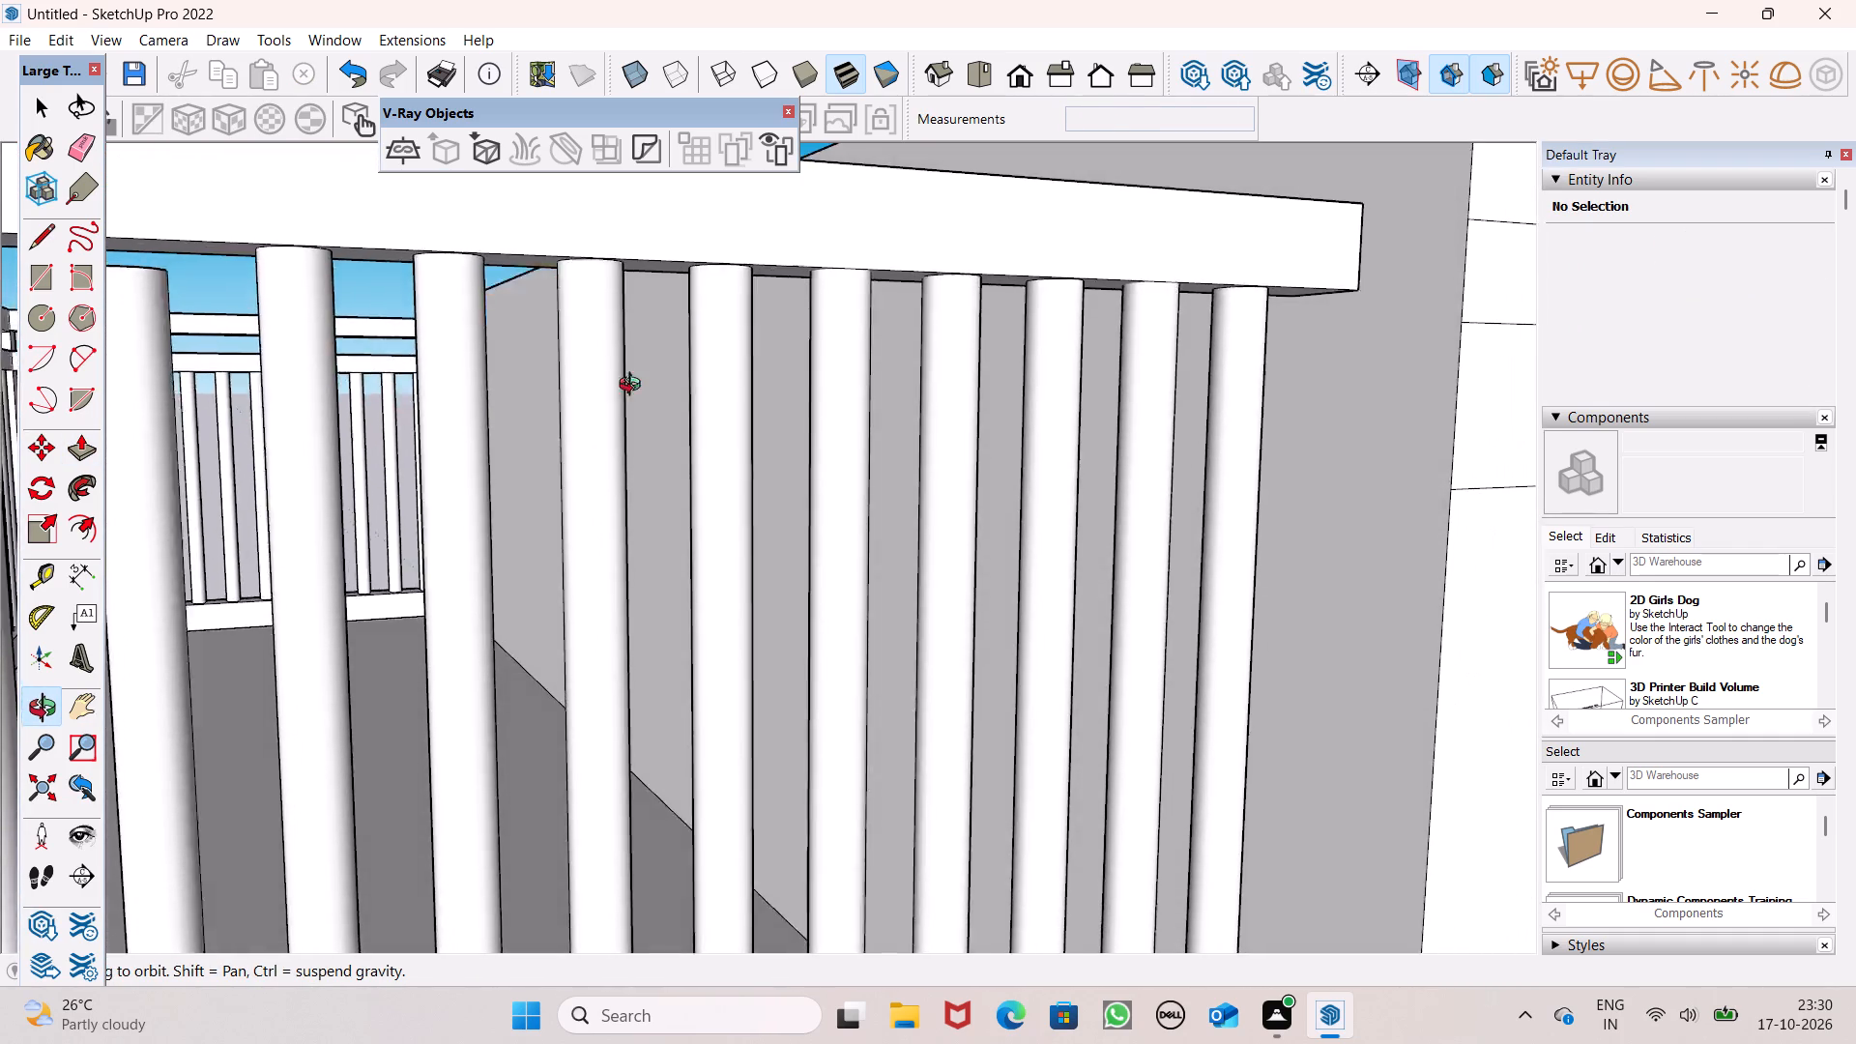
middle_drag(634, 387, 299, 406)
scroll(187, 286, up, 6)
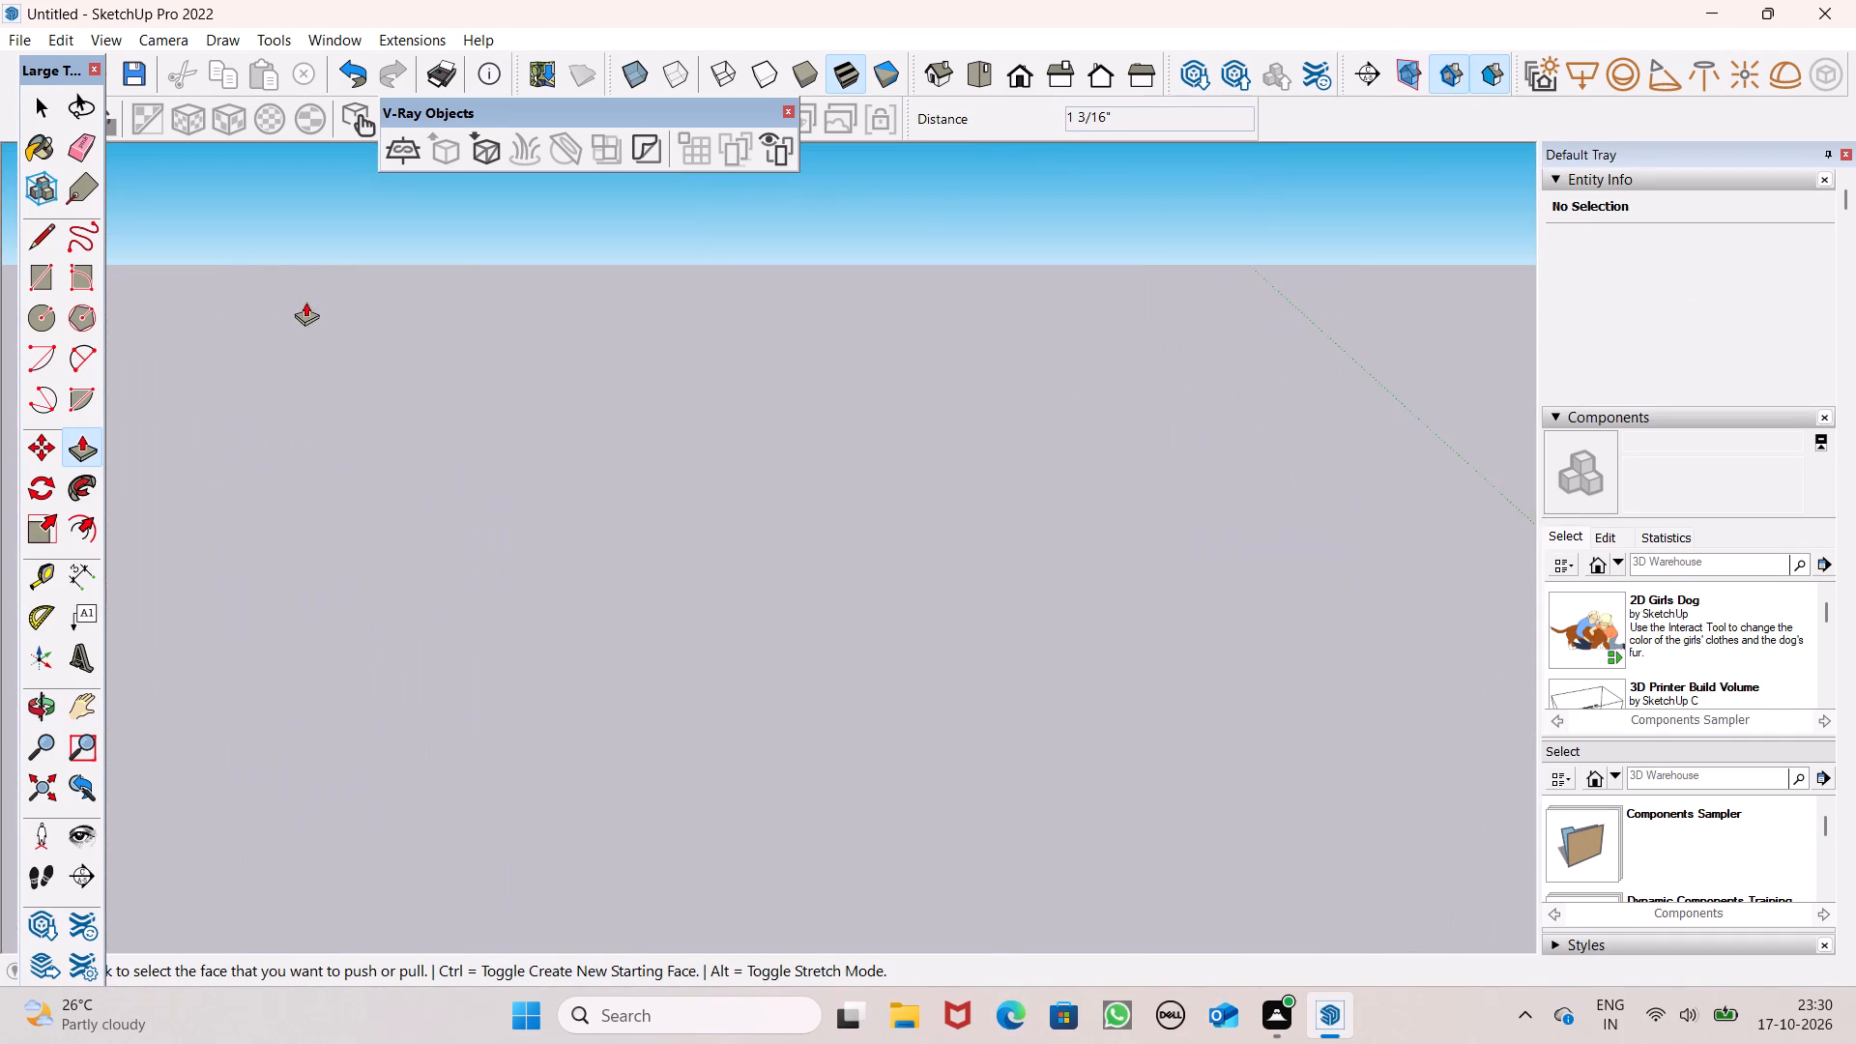
scroll(323, 296, down, 5)
scroll(452, 316, down, 4)
scroll(493, 391, down, 6)
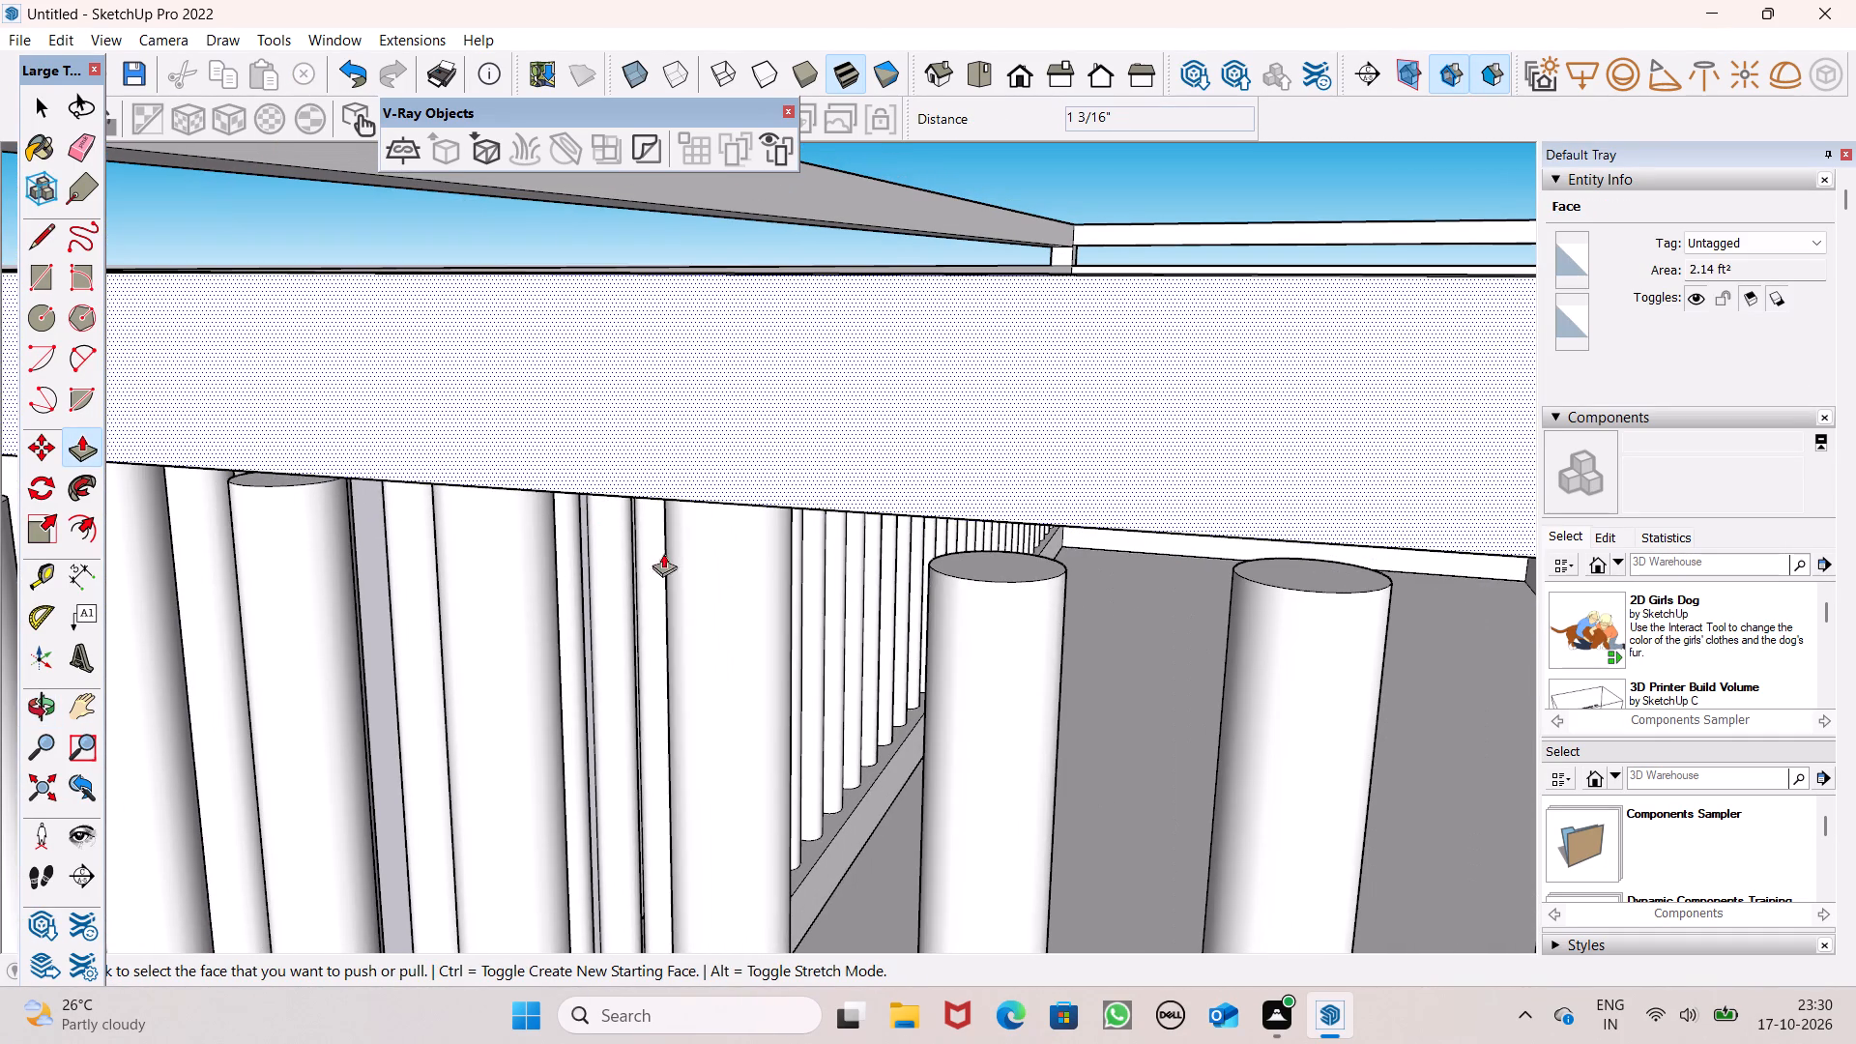
drag(978, 565, 997, 499)
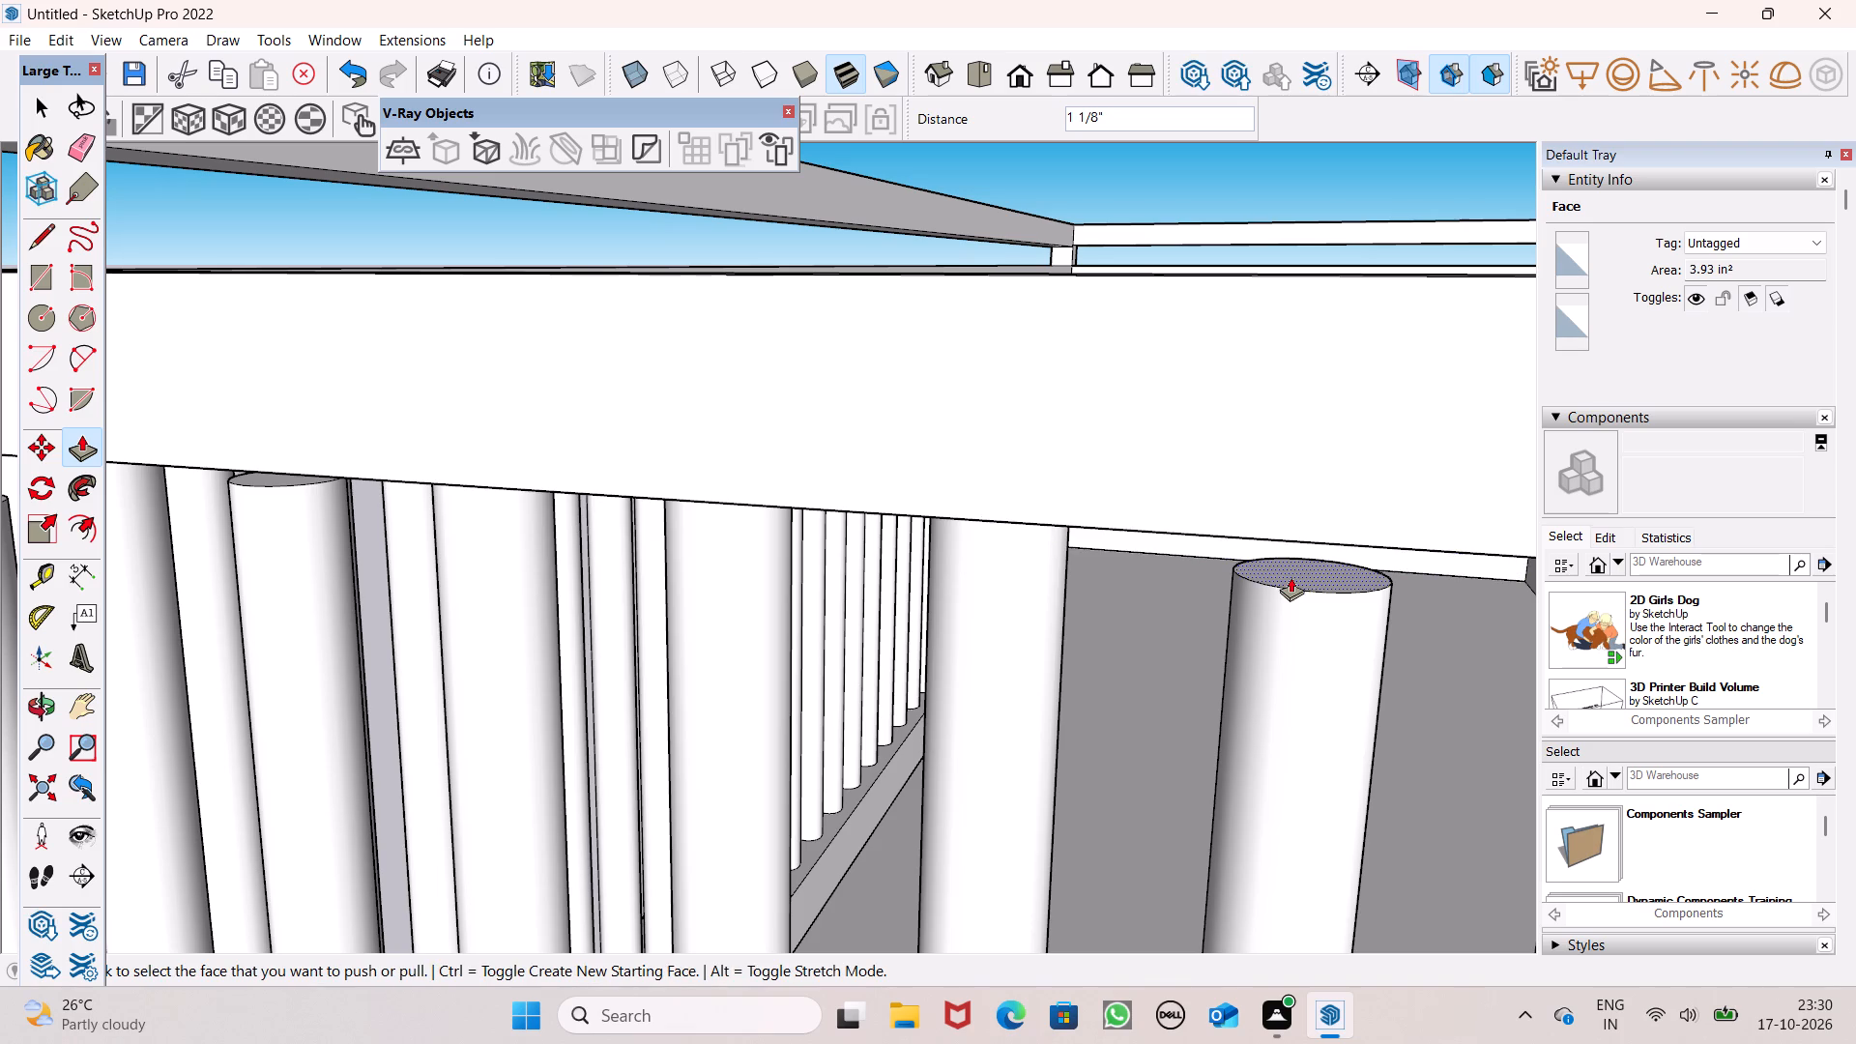
drag(1290, 578, 1291, 524)
click(1291, 522)
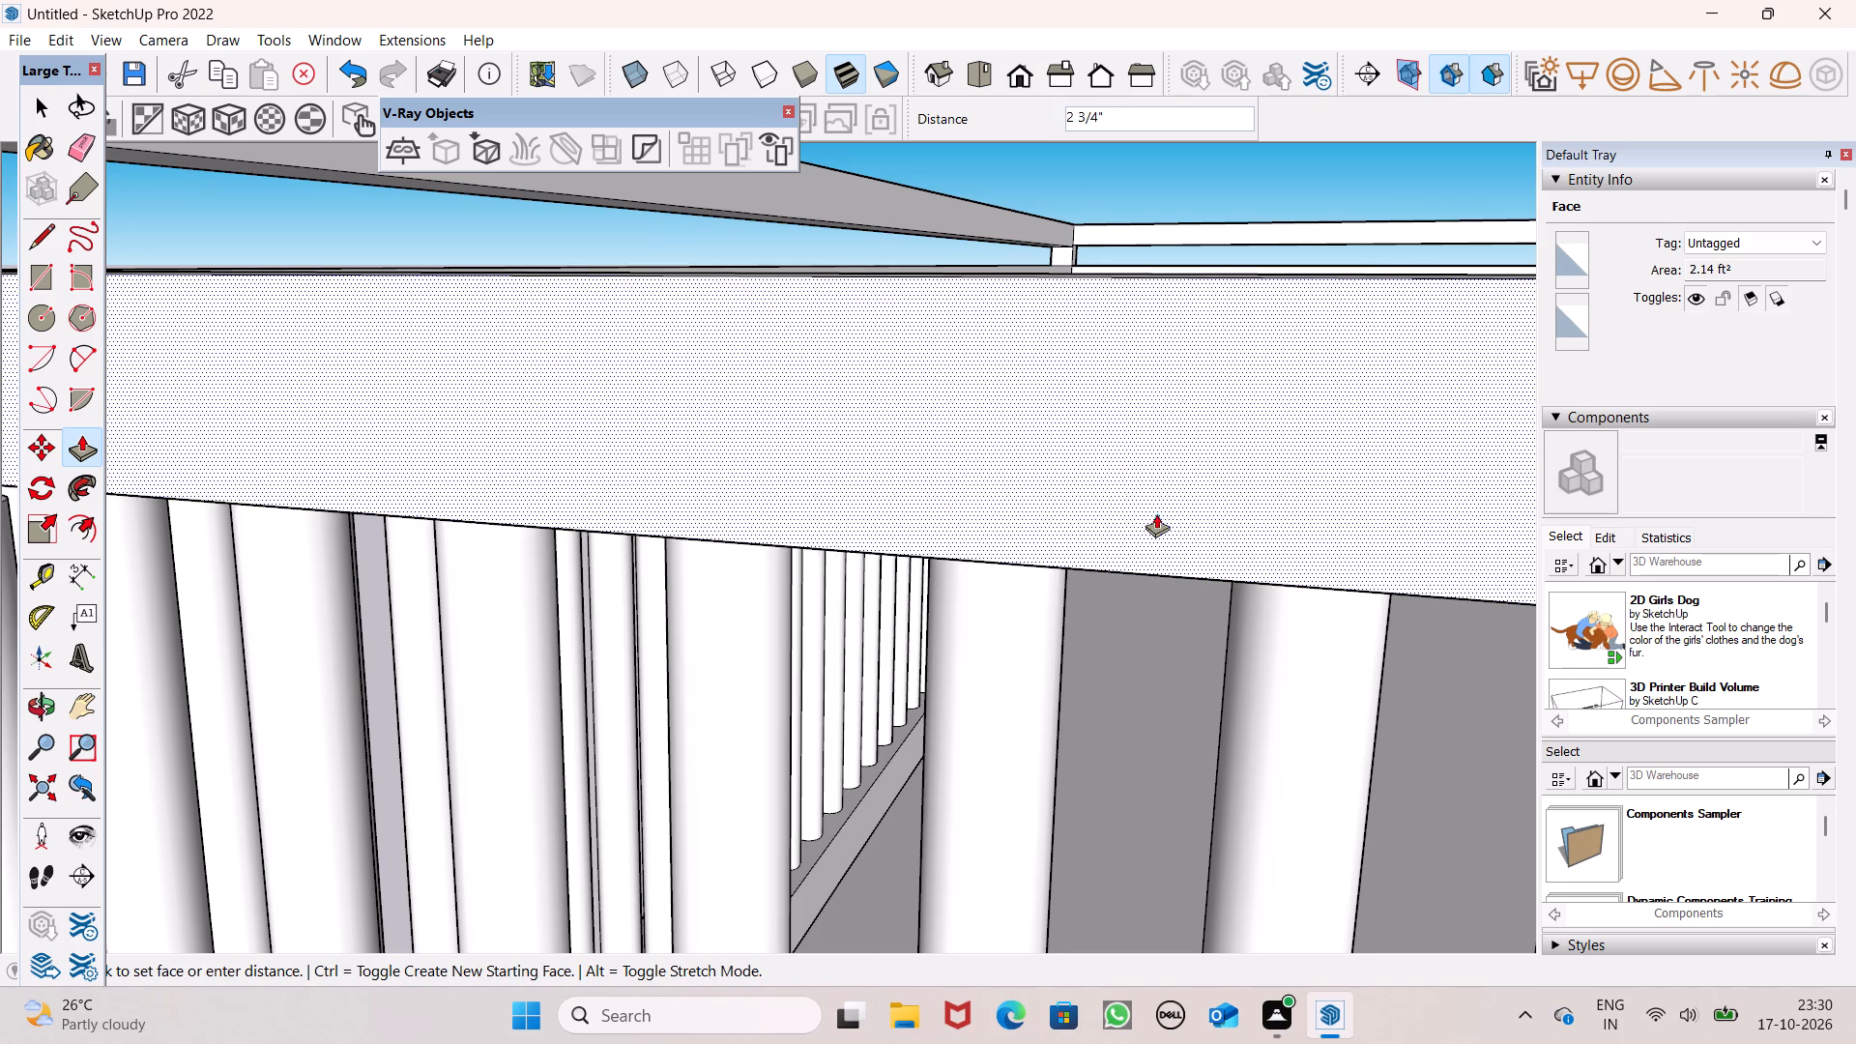
key(space)
Extend the two short balusters near the corner post on the short side to the upper rail, the first by 2 1/4".
scroll(1151, 507, down, 3)
middle_drag(1137, 502, 1233, 335)
scroll(1174, 354, down, 2)
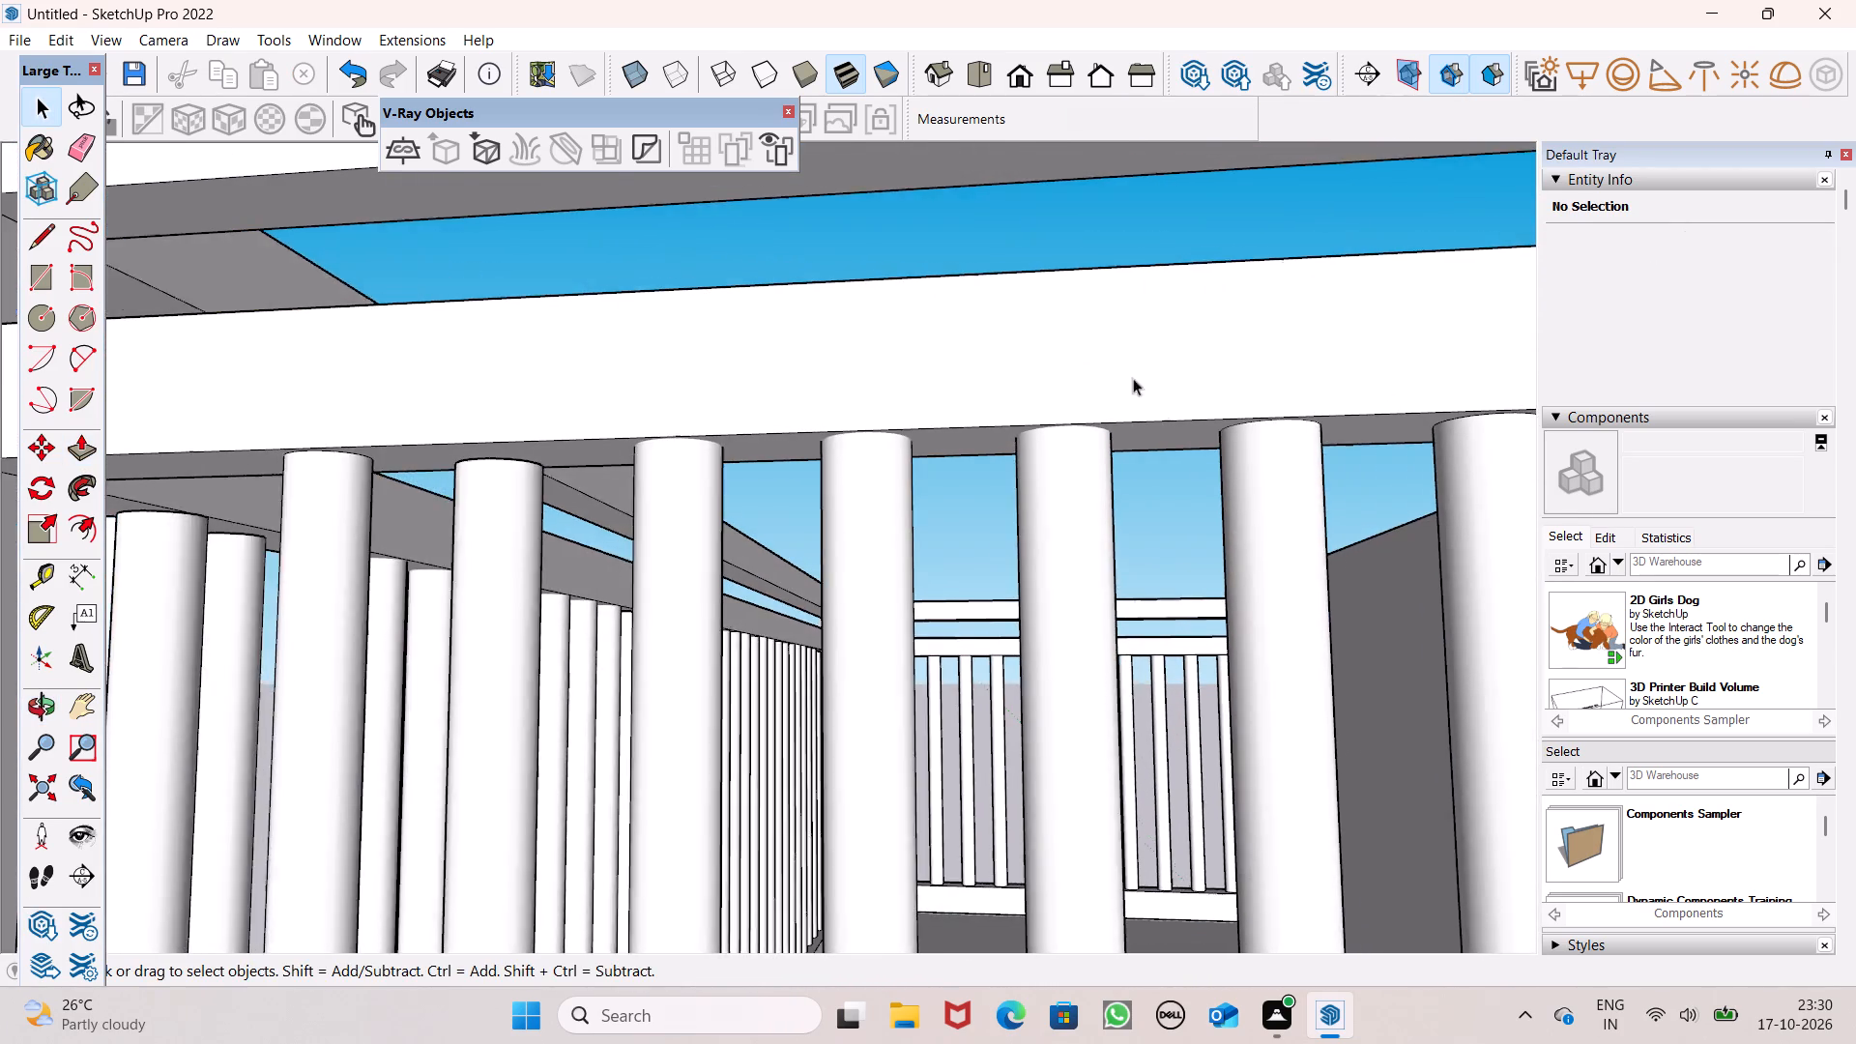
scroll(1133, 378, down, 1)
middle_drag(512, 530, 638, 585)
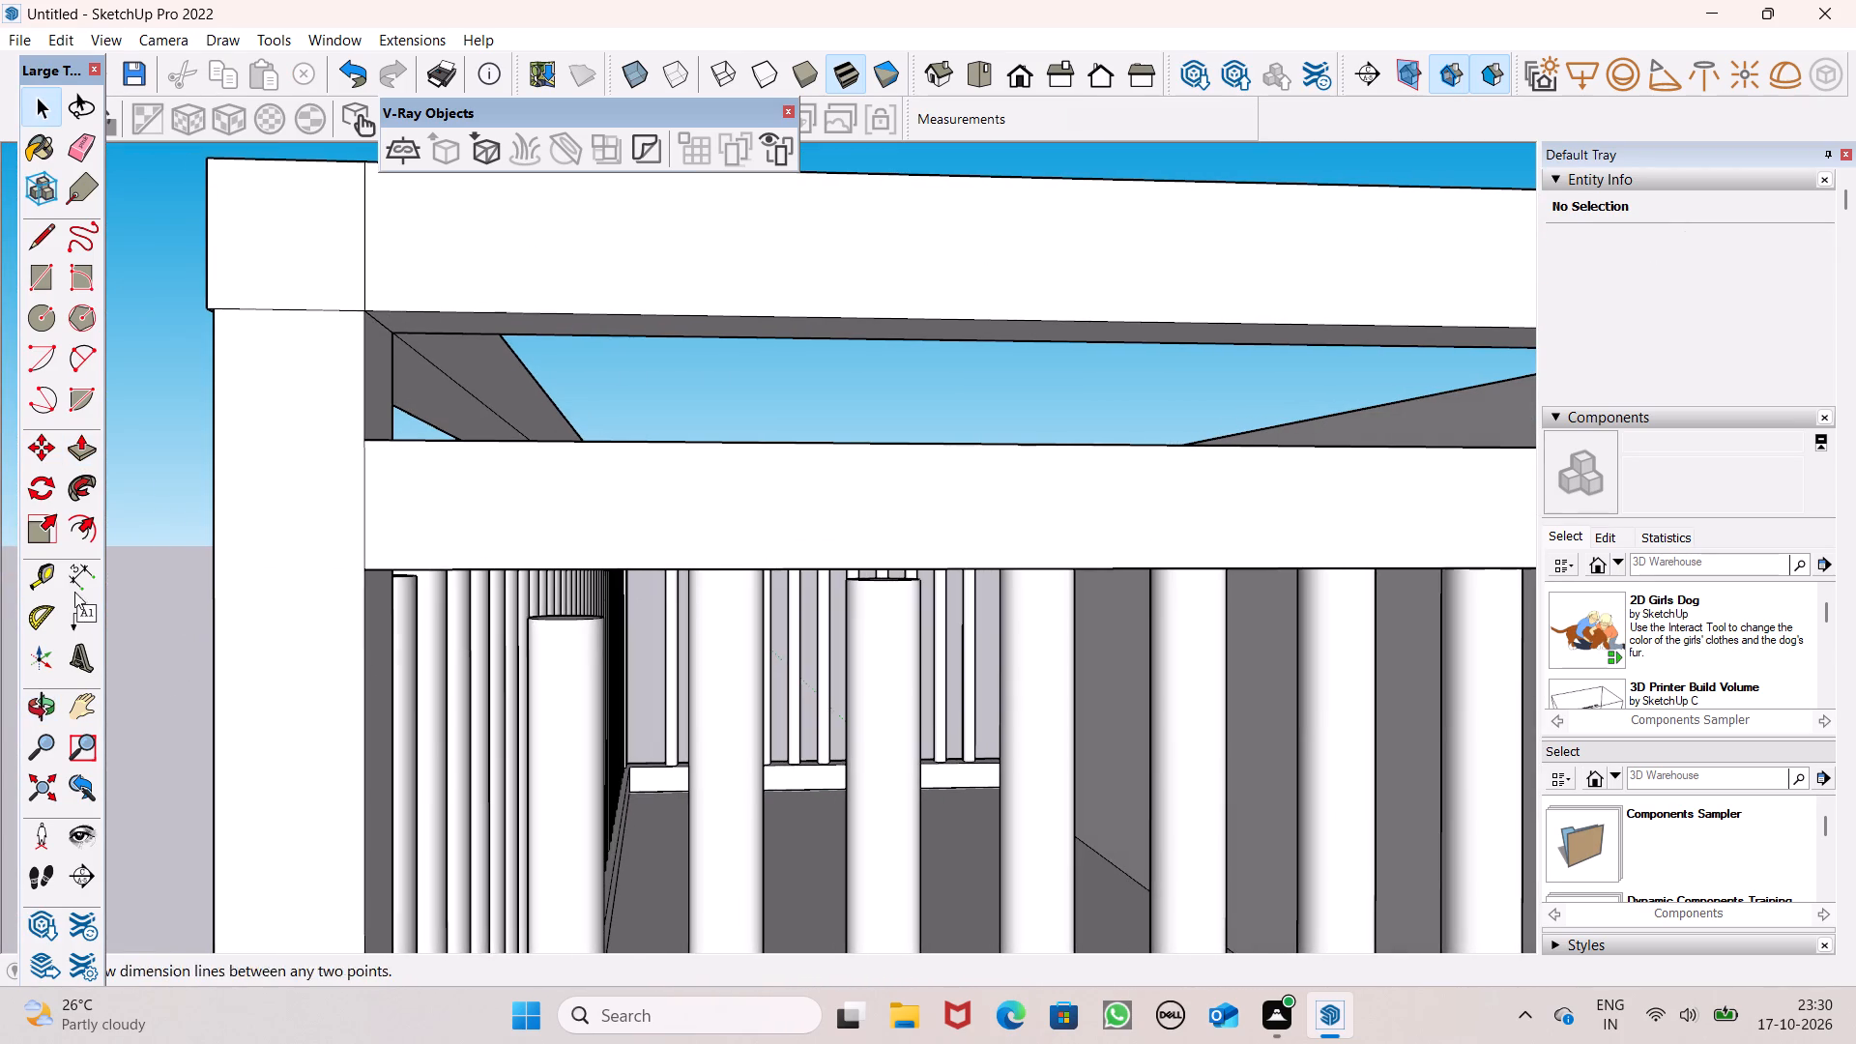
click(83, 452)
middle_drag(646, 680, 652, 710)
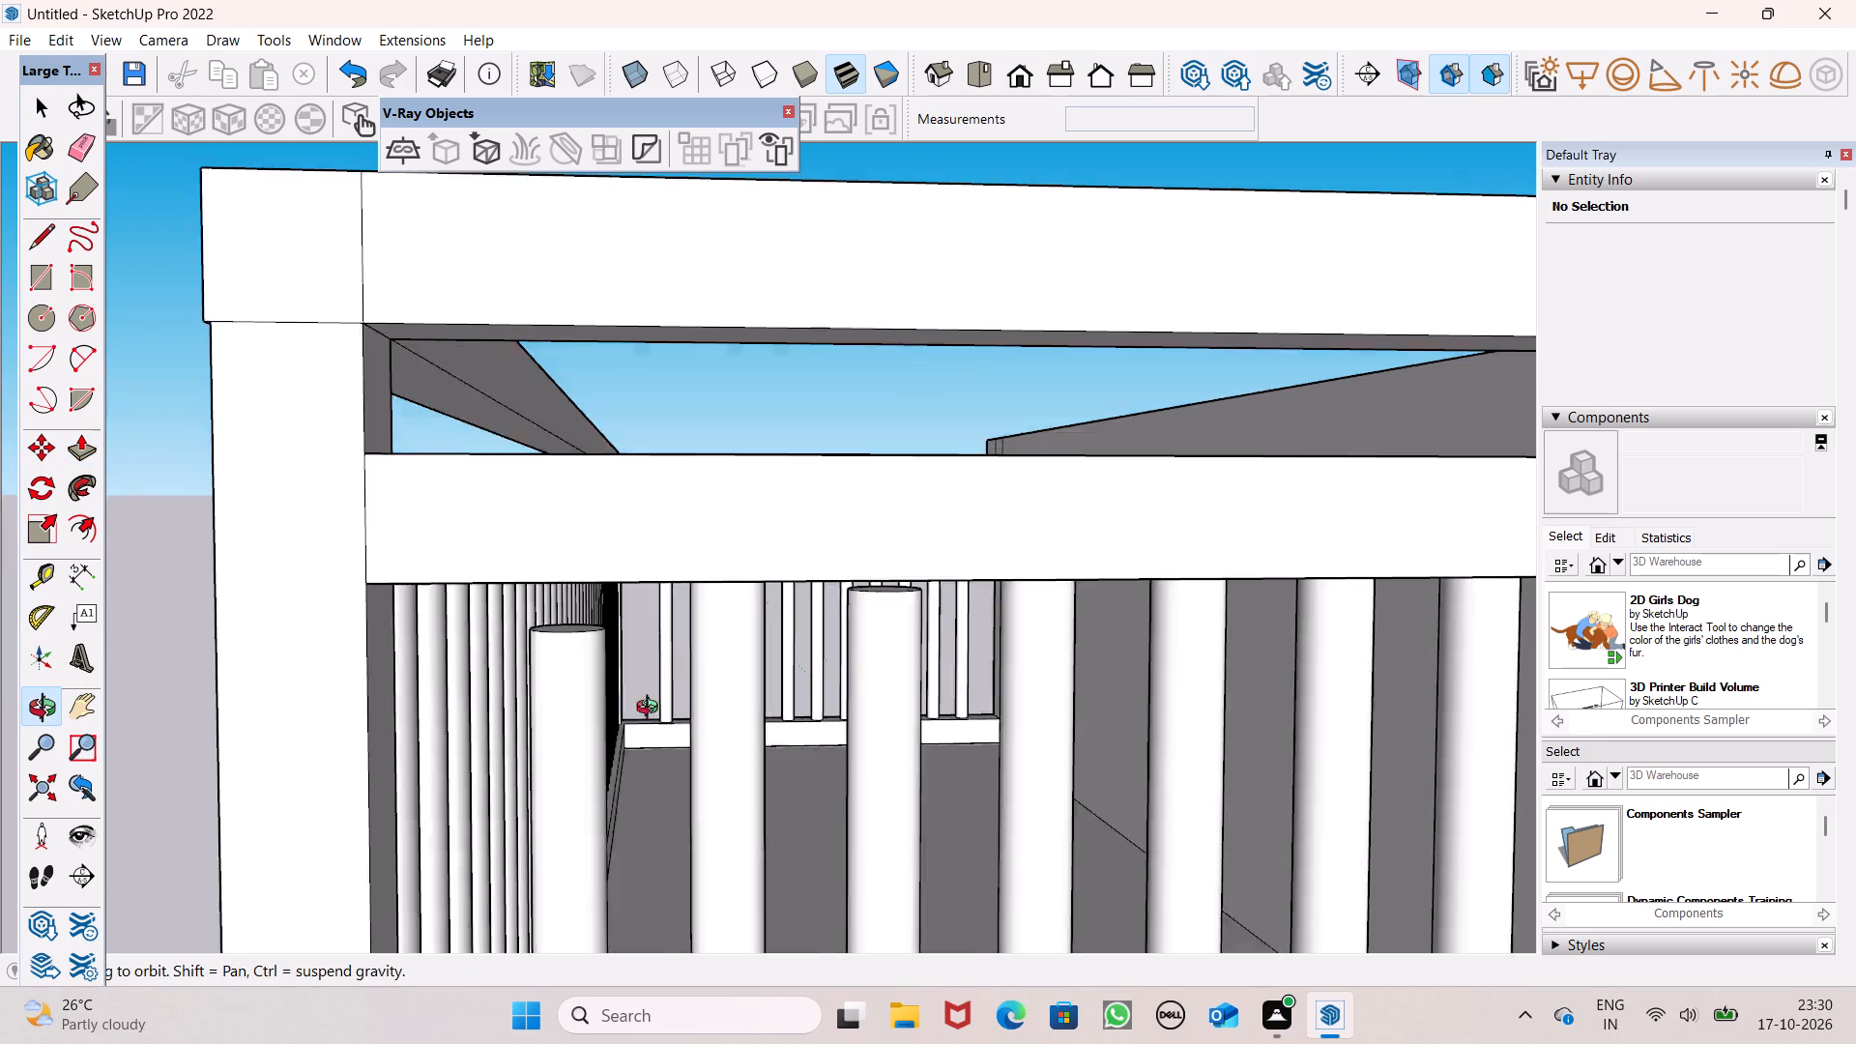
middle_drag(652, 710, 690, 763)
drag(586, 661, 583, 588)
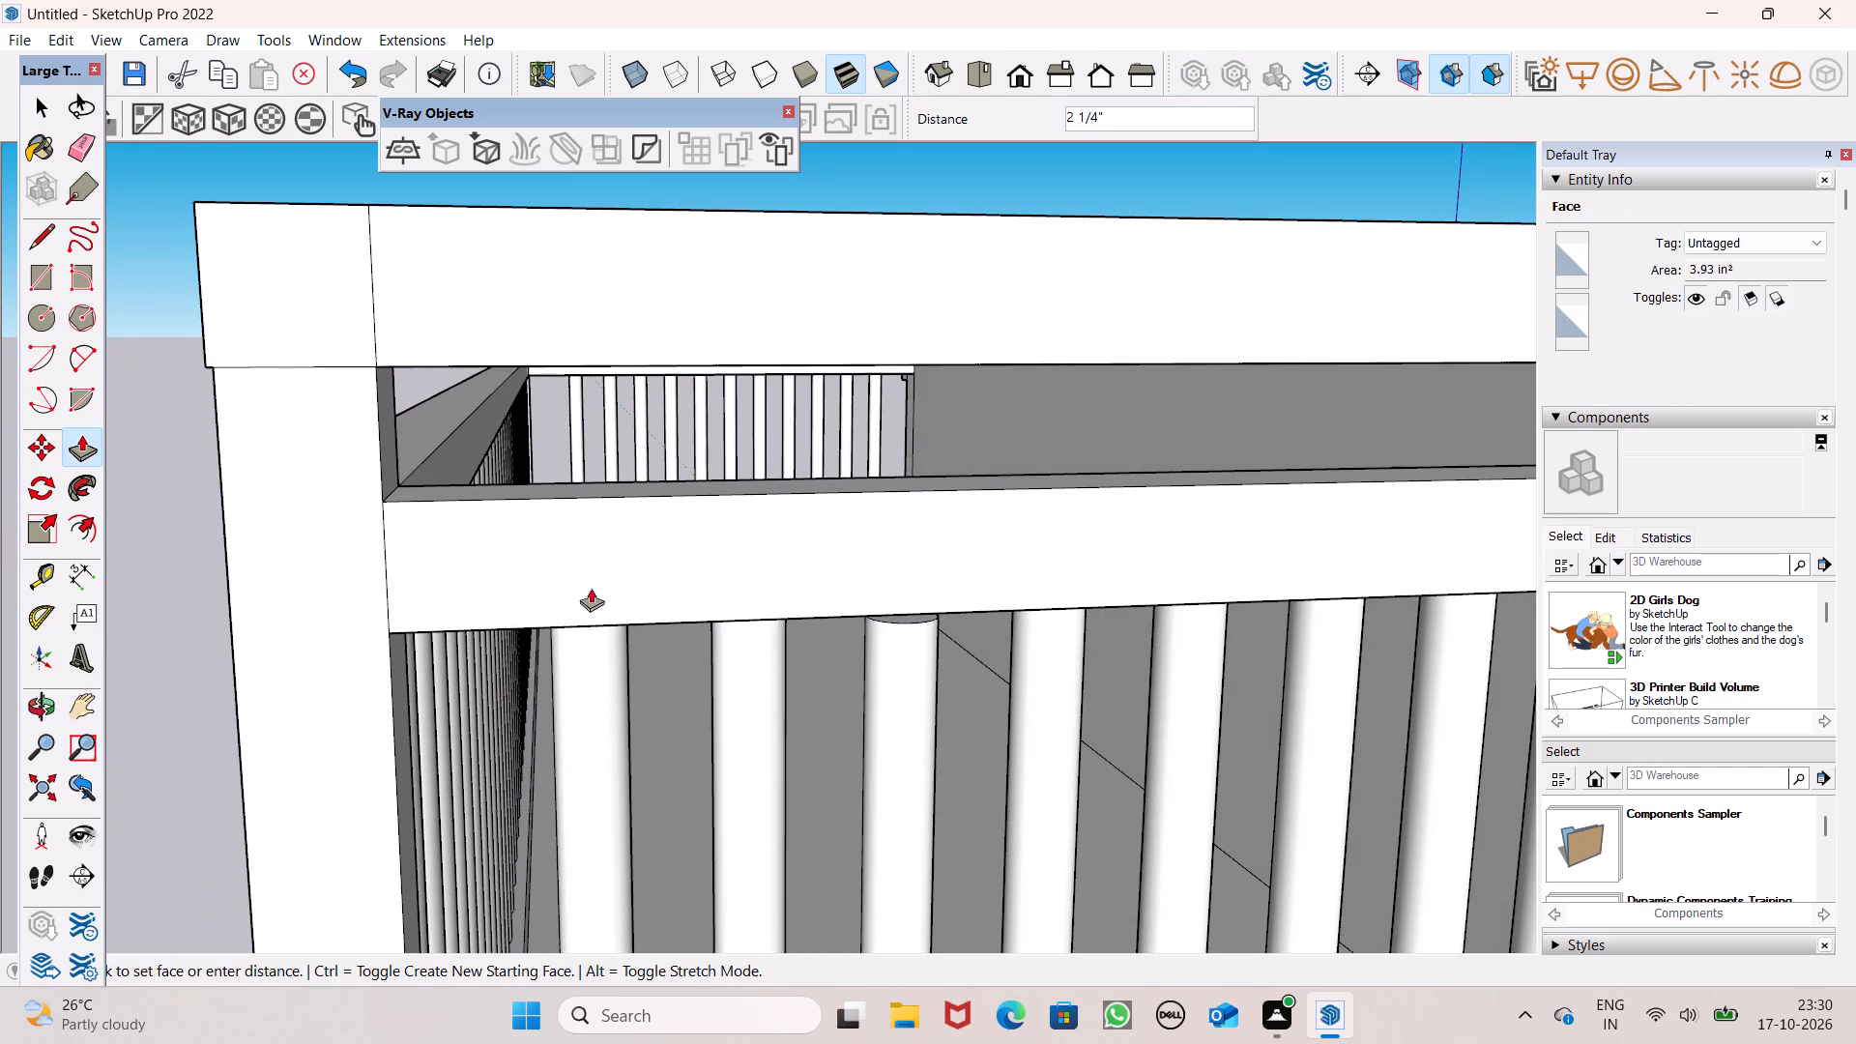
drag(898, 617, 892, 596)
Push/Pull the tops of the two short balusters near the corner post on the adjoining long side up to the upper rail.
middle_drag(904, 684, 804, 533)
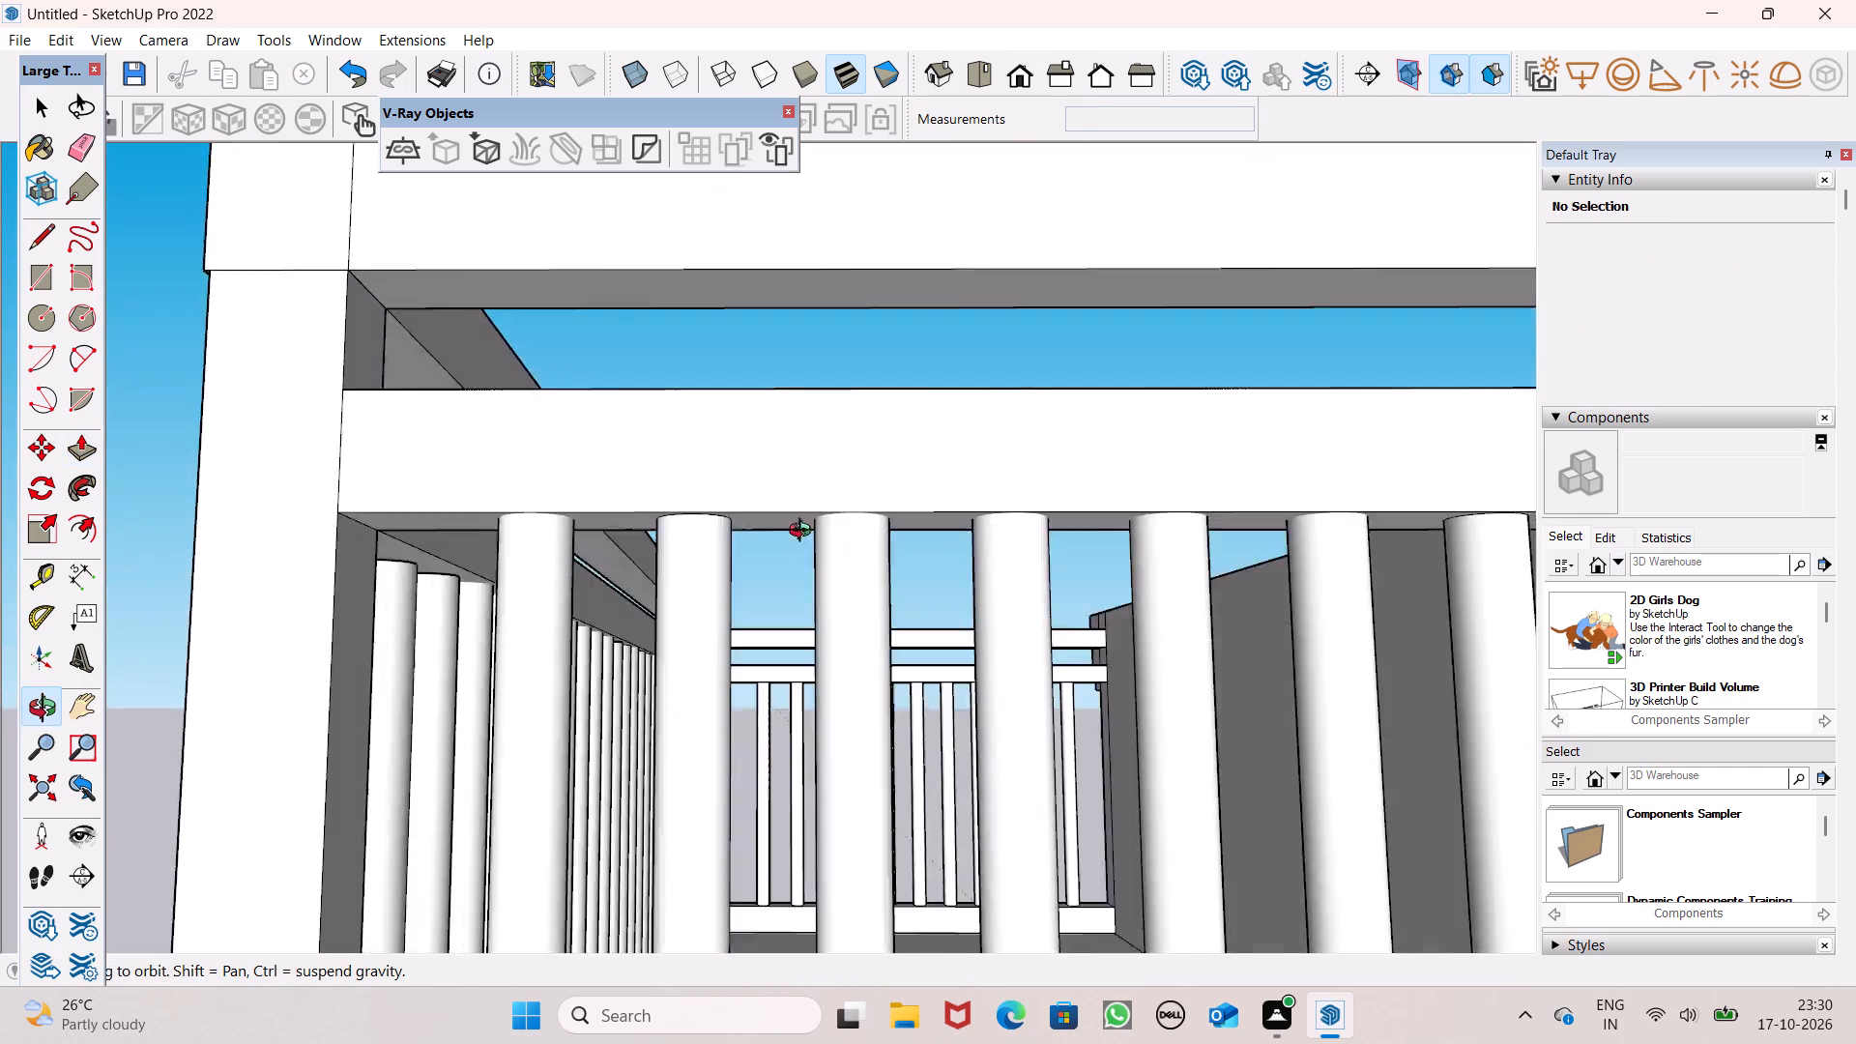
middle_drag(804, 533, 1413, 636)
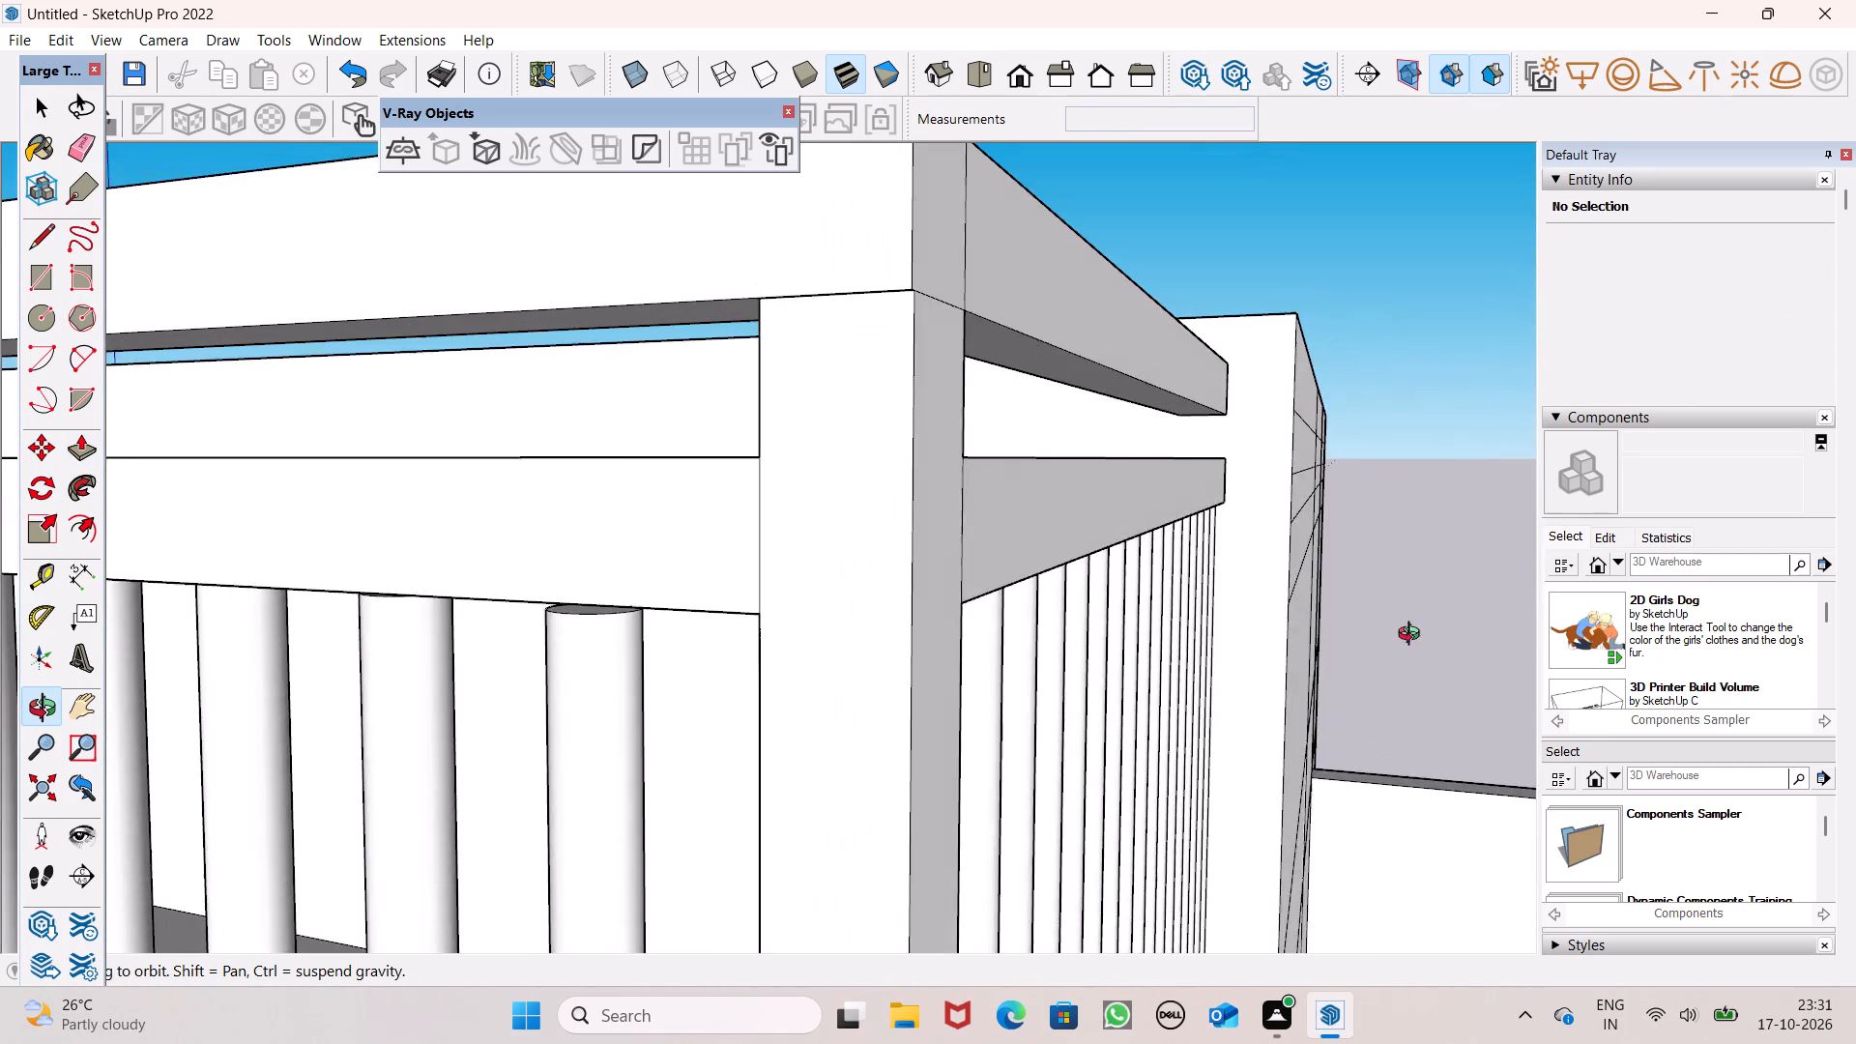
middle_drag(1413, 636, 1405, 623)
drag(574, 596, 577, 585)
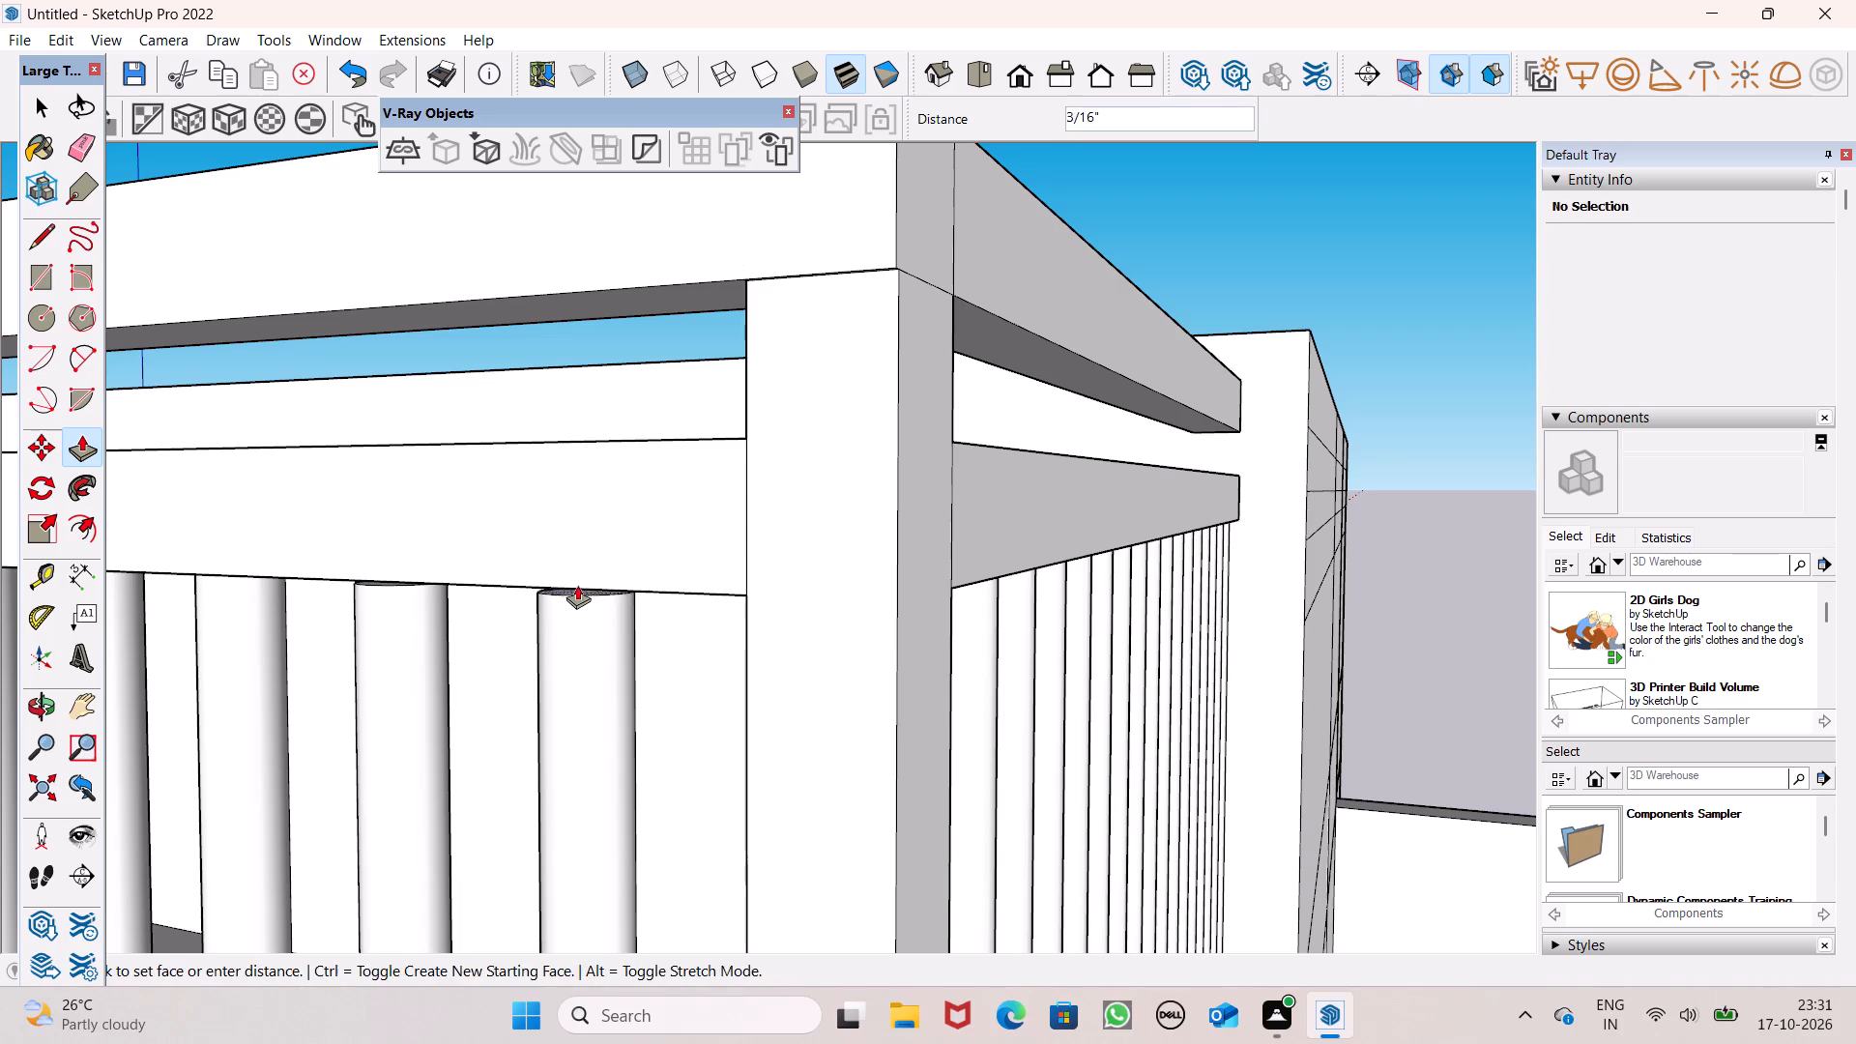
drag(577, 585, 581, 568)
middle_drag(413, 583, 573, 527)
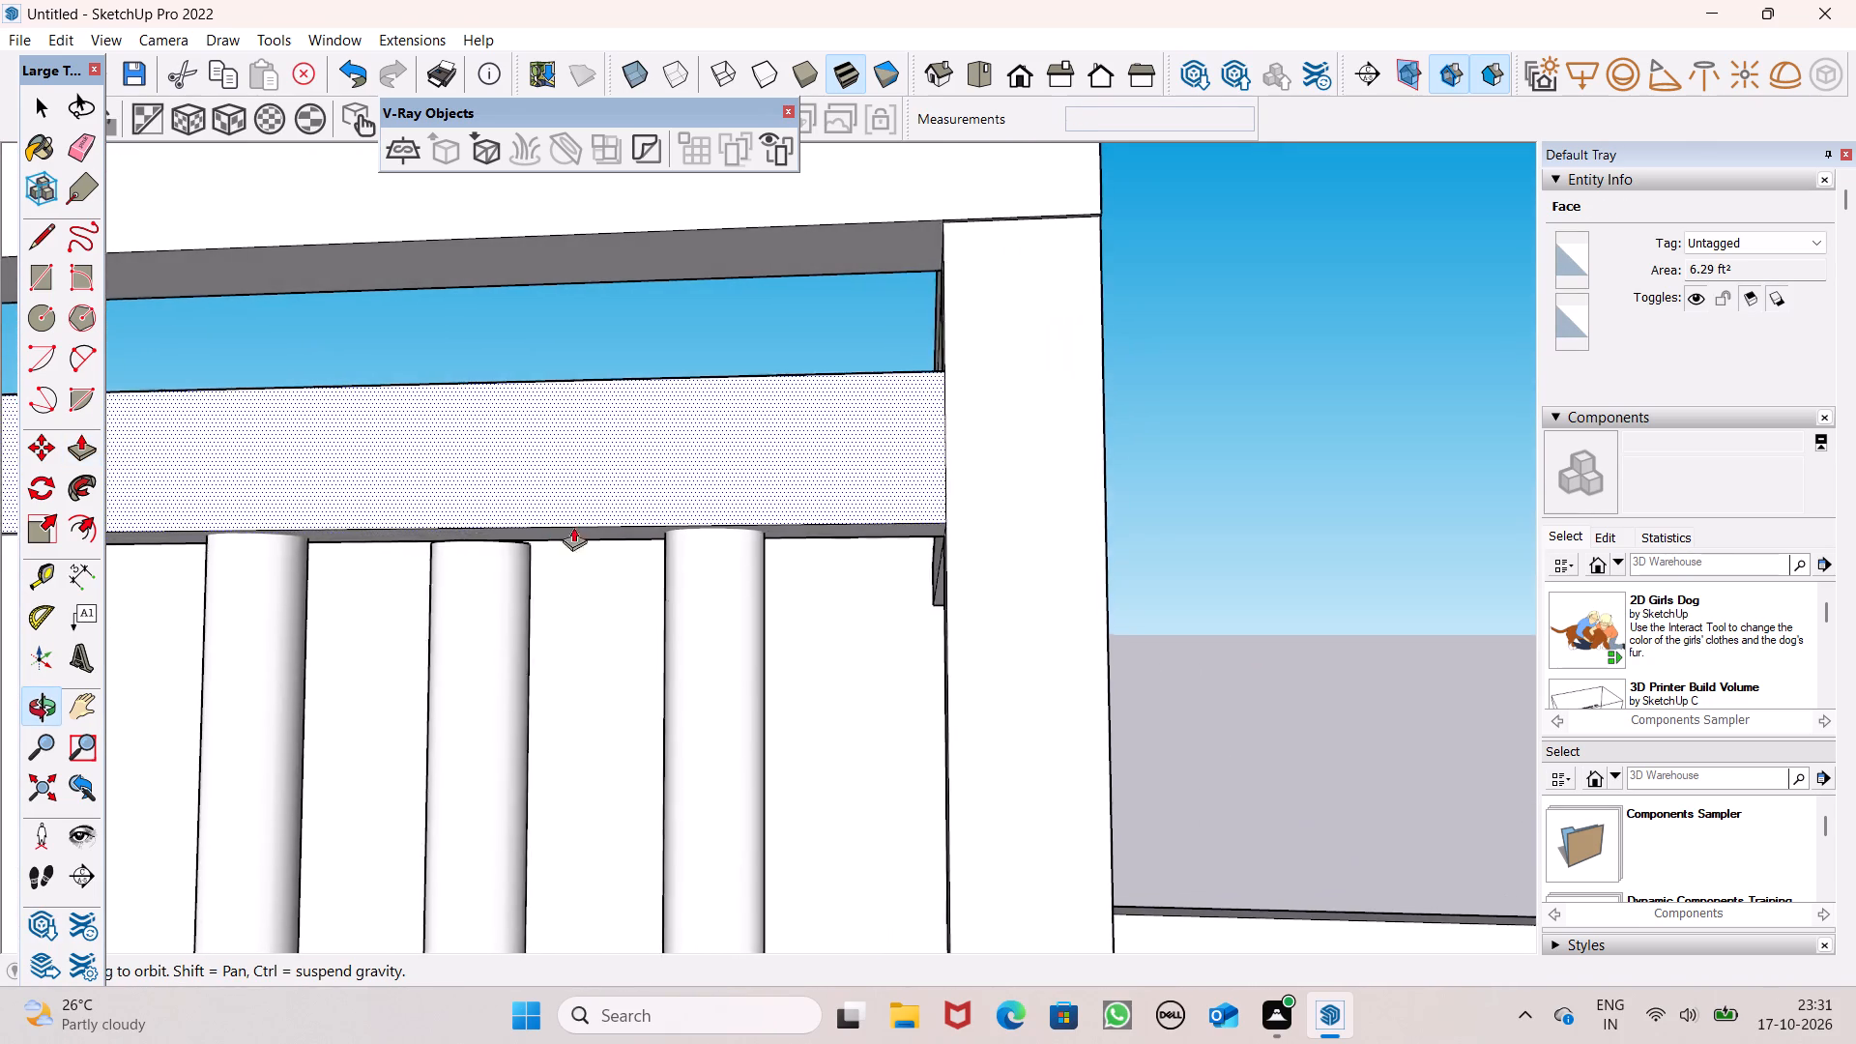
middle_drag(573, 527, 573, 525)
middle_drag(431, 566, 479, 630)
drag(510, 594, 517, 578)
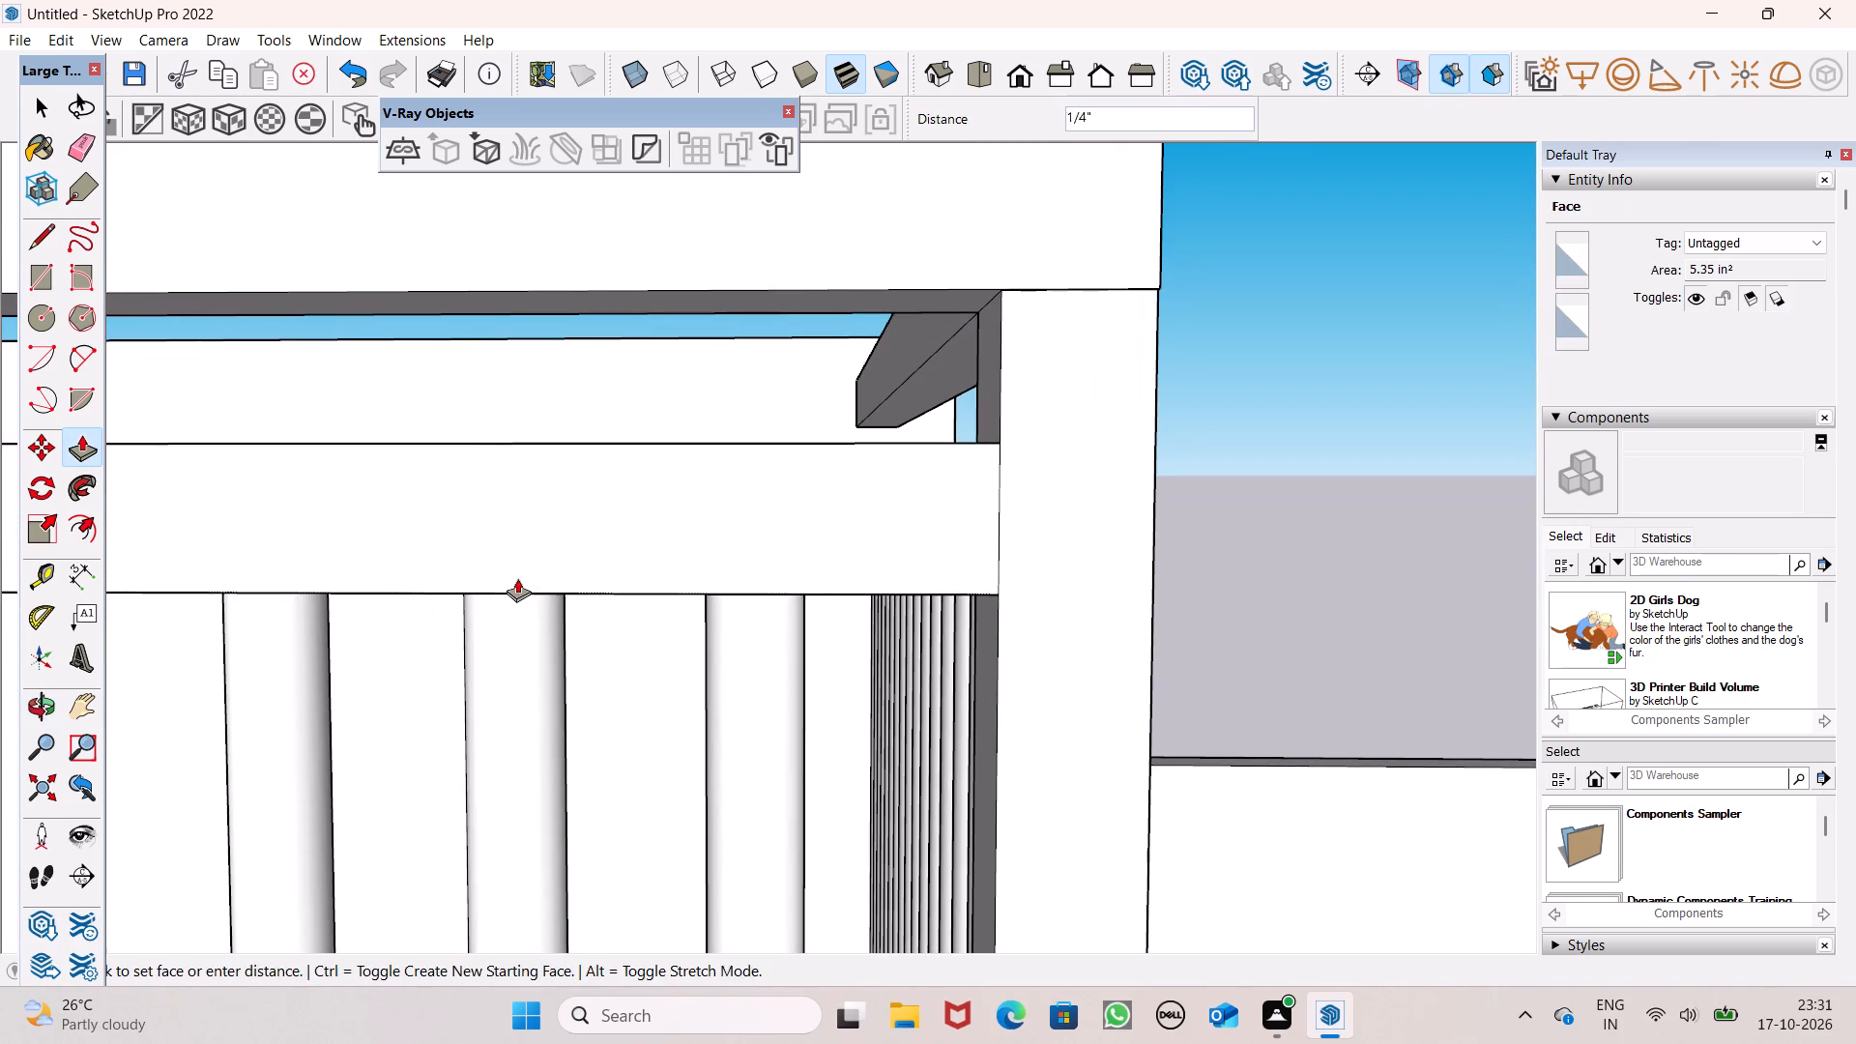
drag(517, 578, 520, 566)
scroll(415, 556, down, 13)
middle_drag(659, 633, 108, 651)
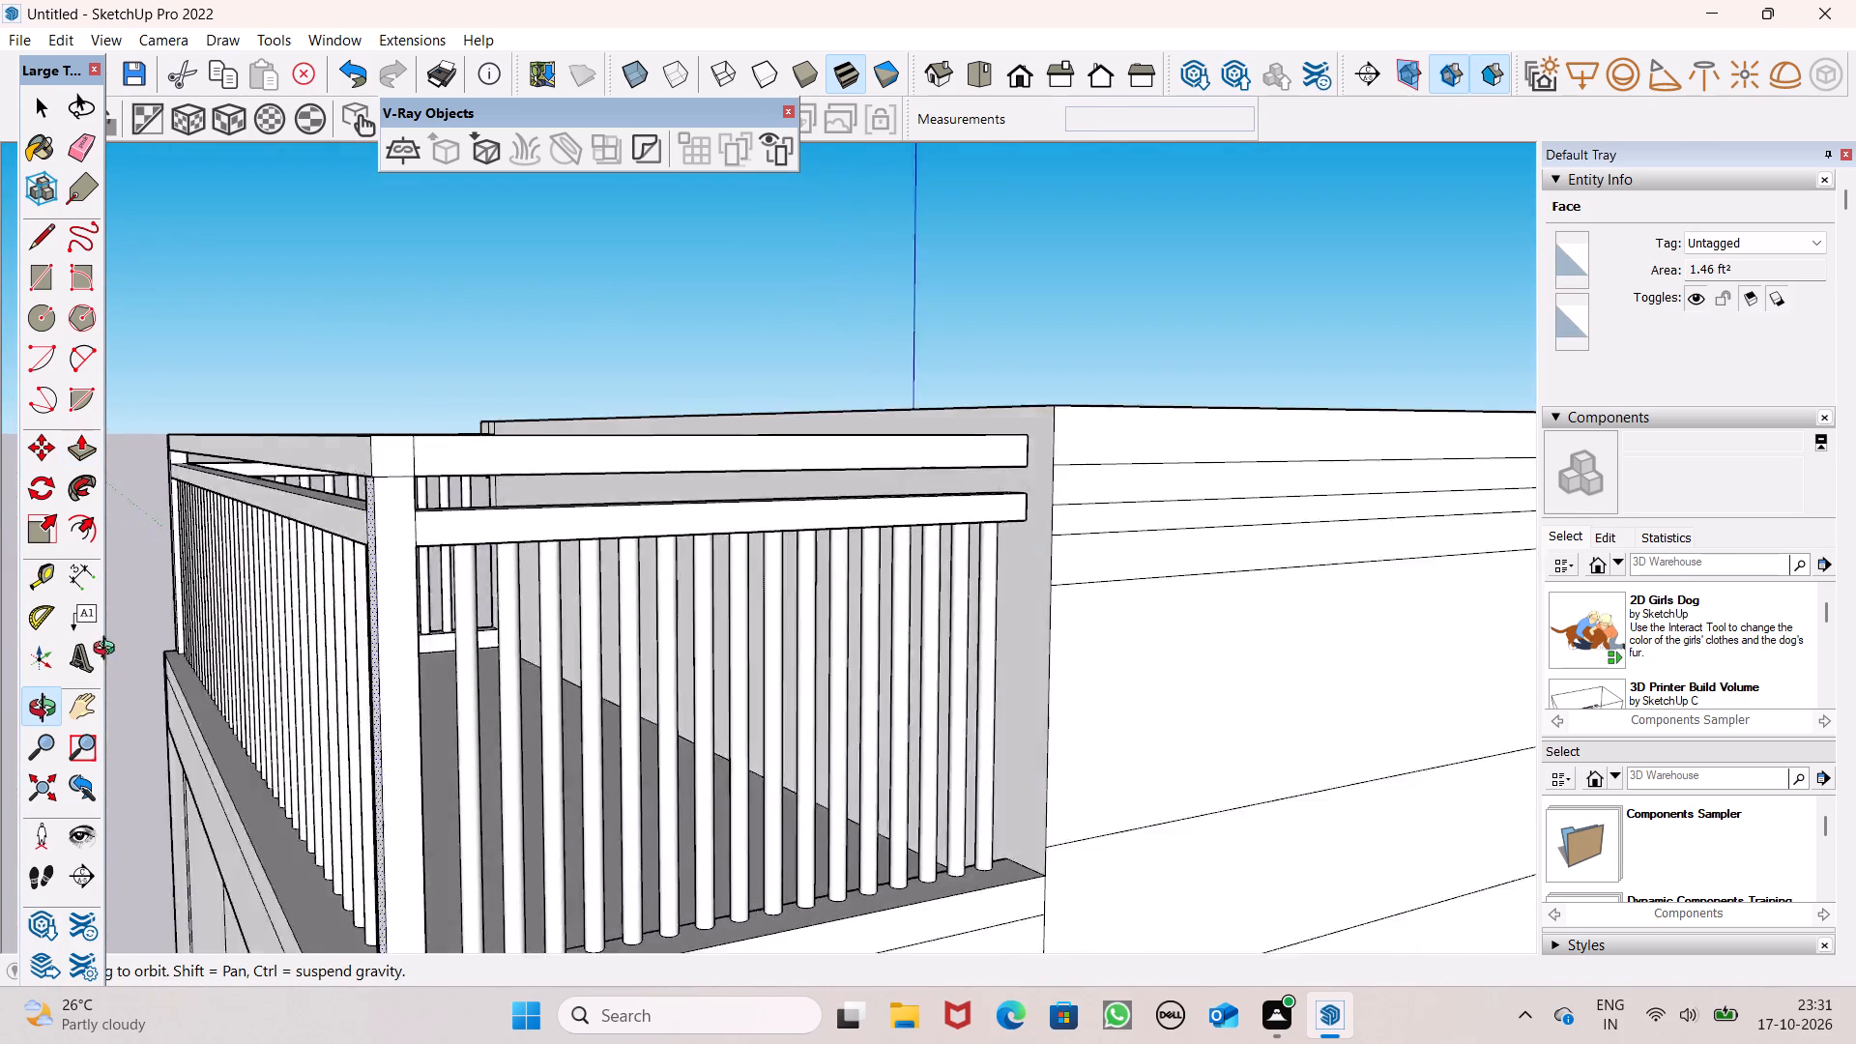
middle_drag(108, 651, 72, 643)
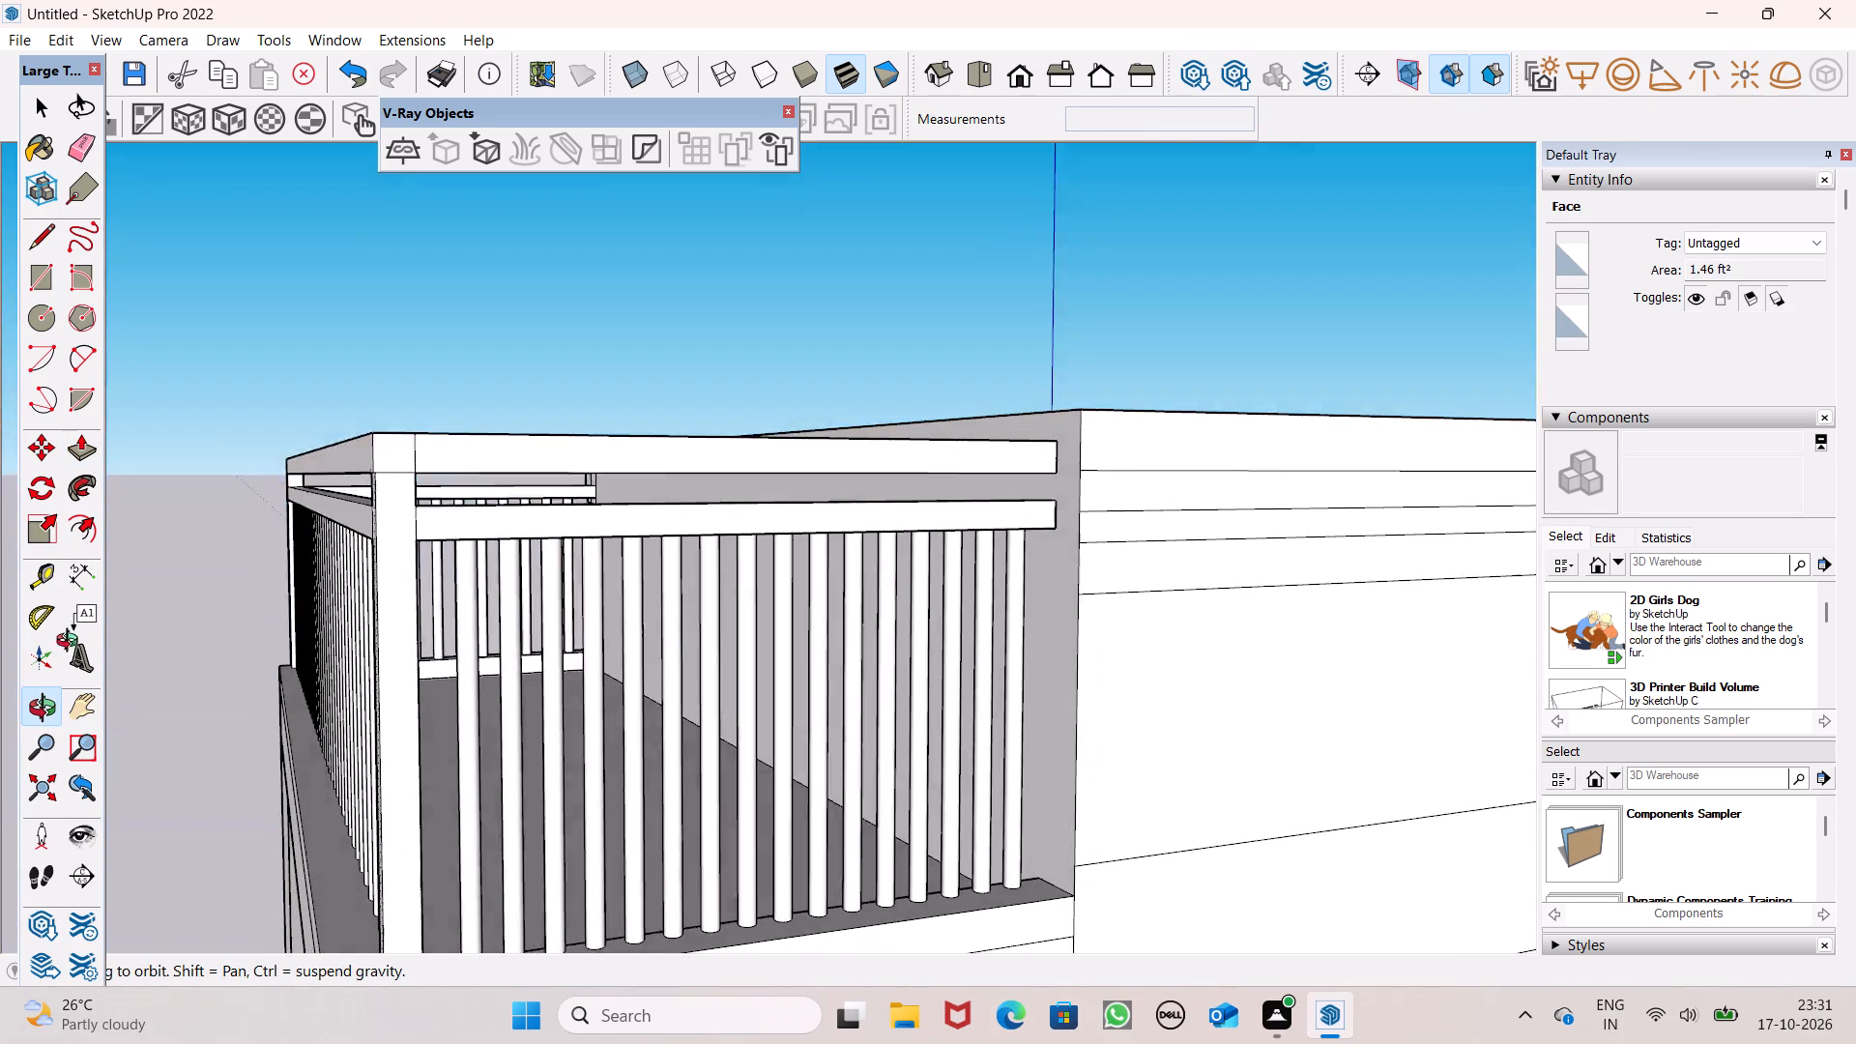
middle_drag(72, 643, 74, 652)
key(space)
Erase the leftover horizontal and vertical edges on the upper storey's side wall below the cornice.
scroll(202, 432, down, 7)
middle_drag(282, 526, 498, 519)
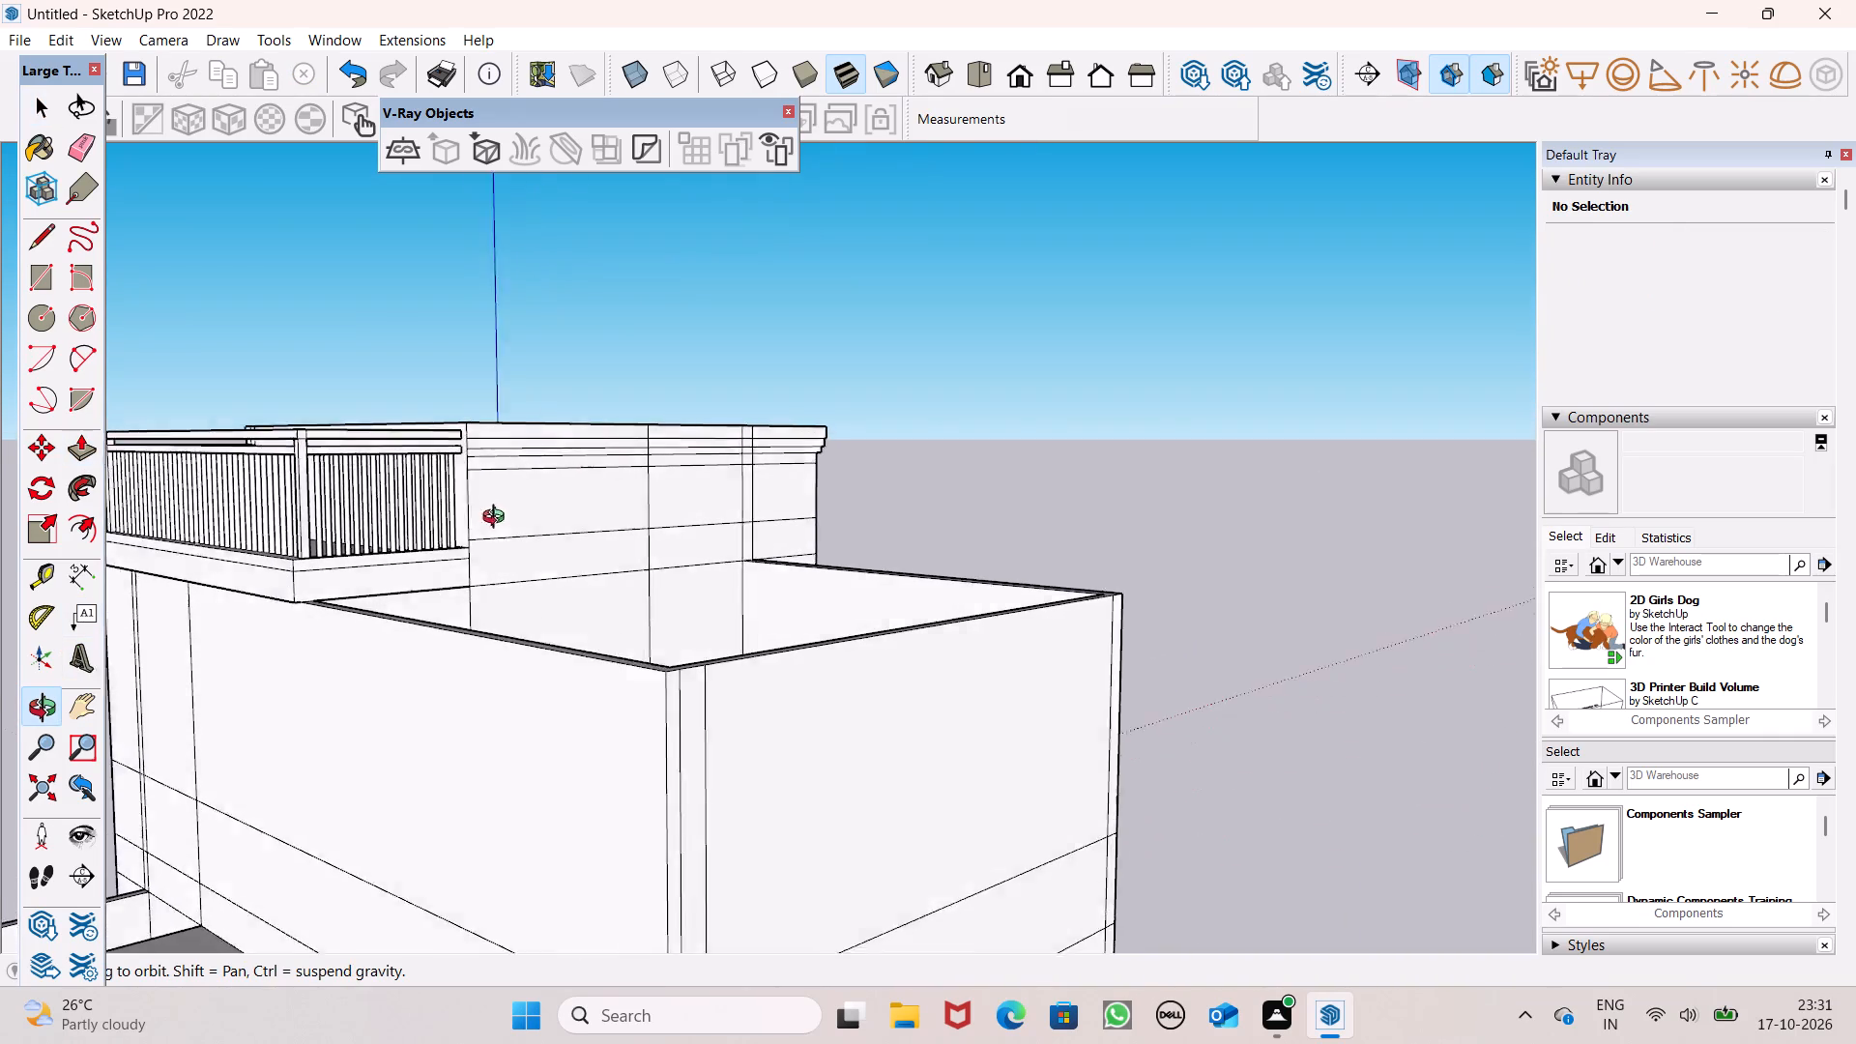
middle_drag(498, 519, 22, 570)
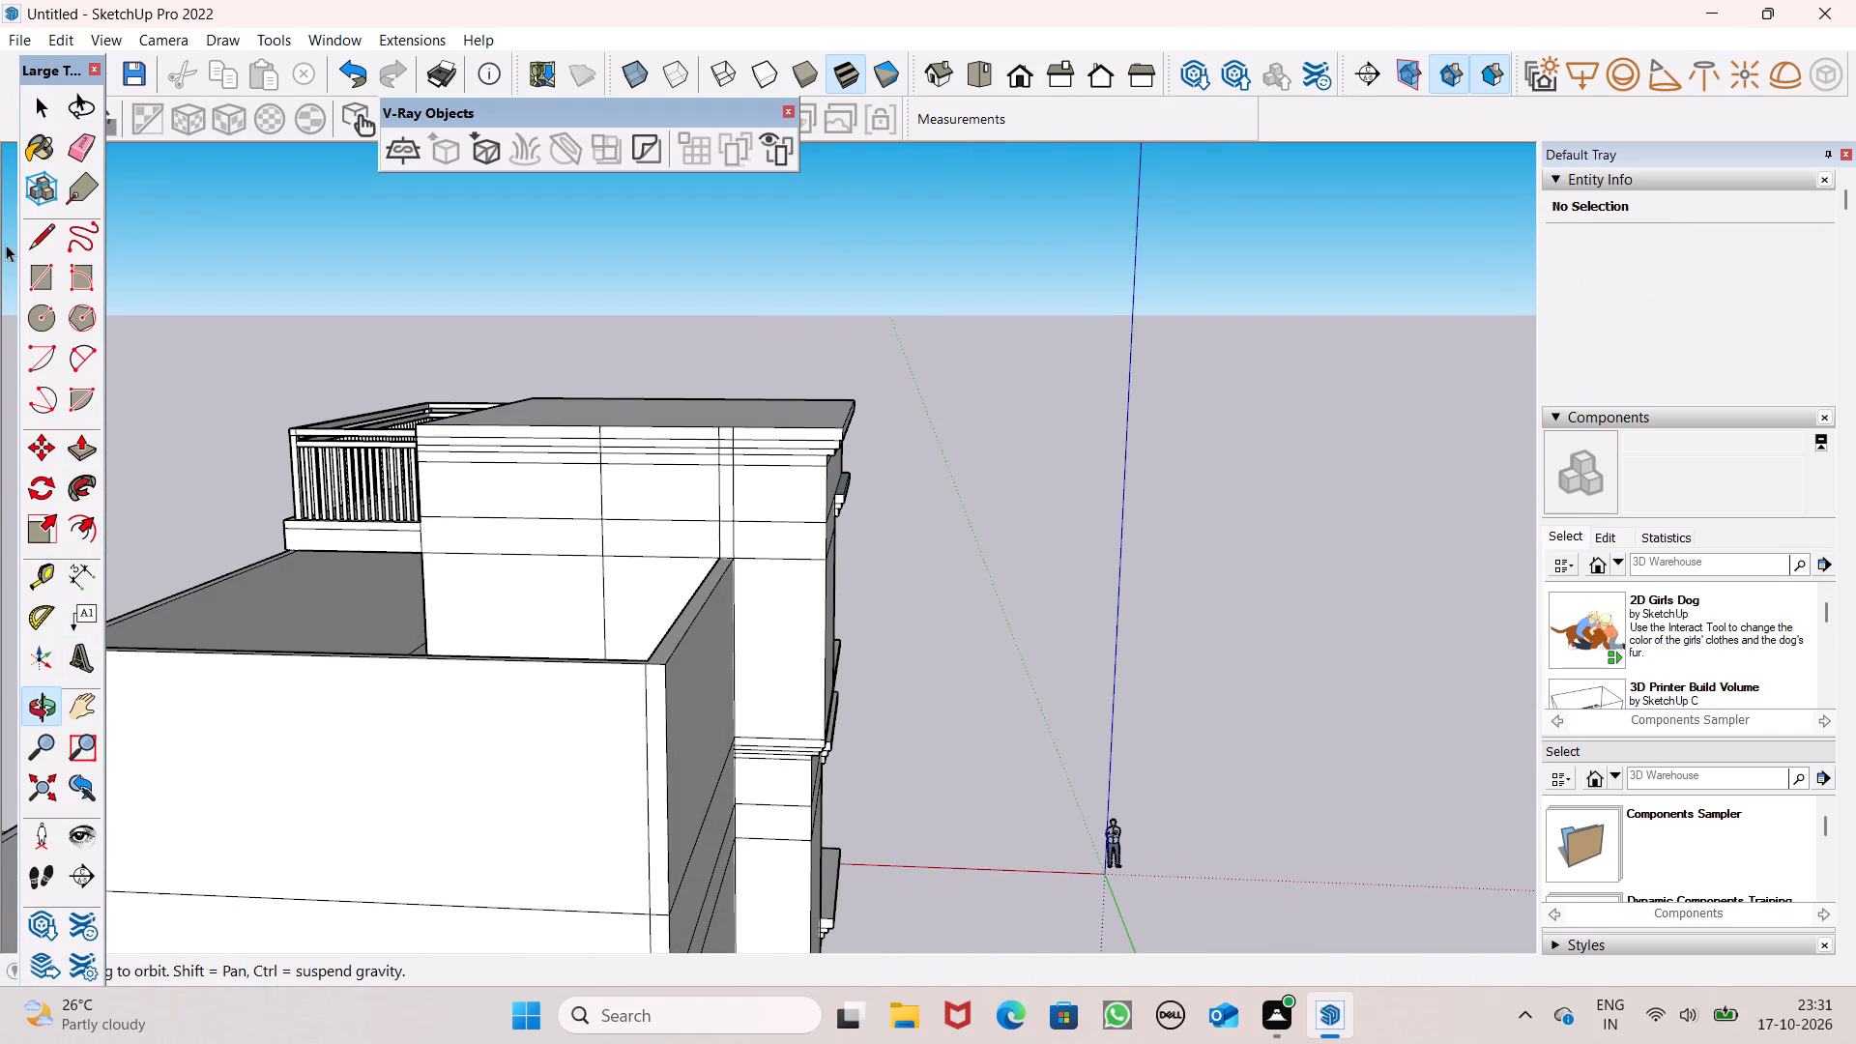
click(77, 149)
scroll(512, 473, up, 2)
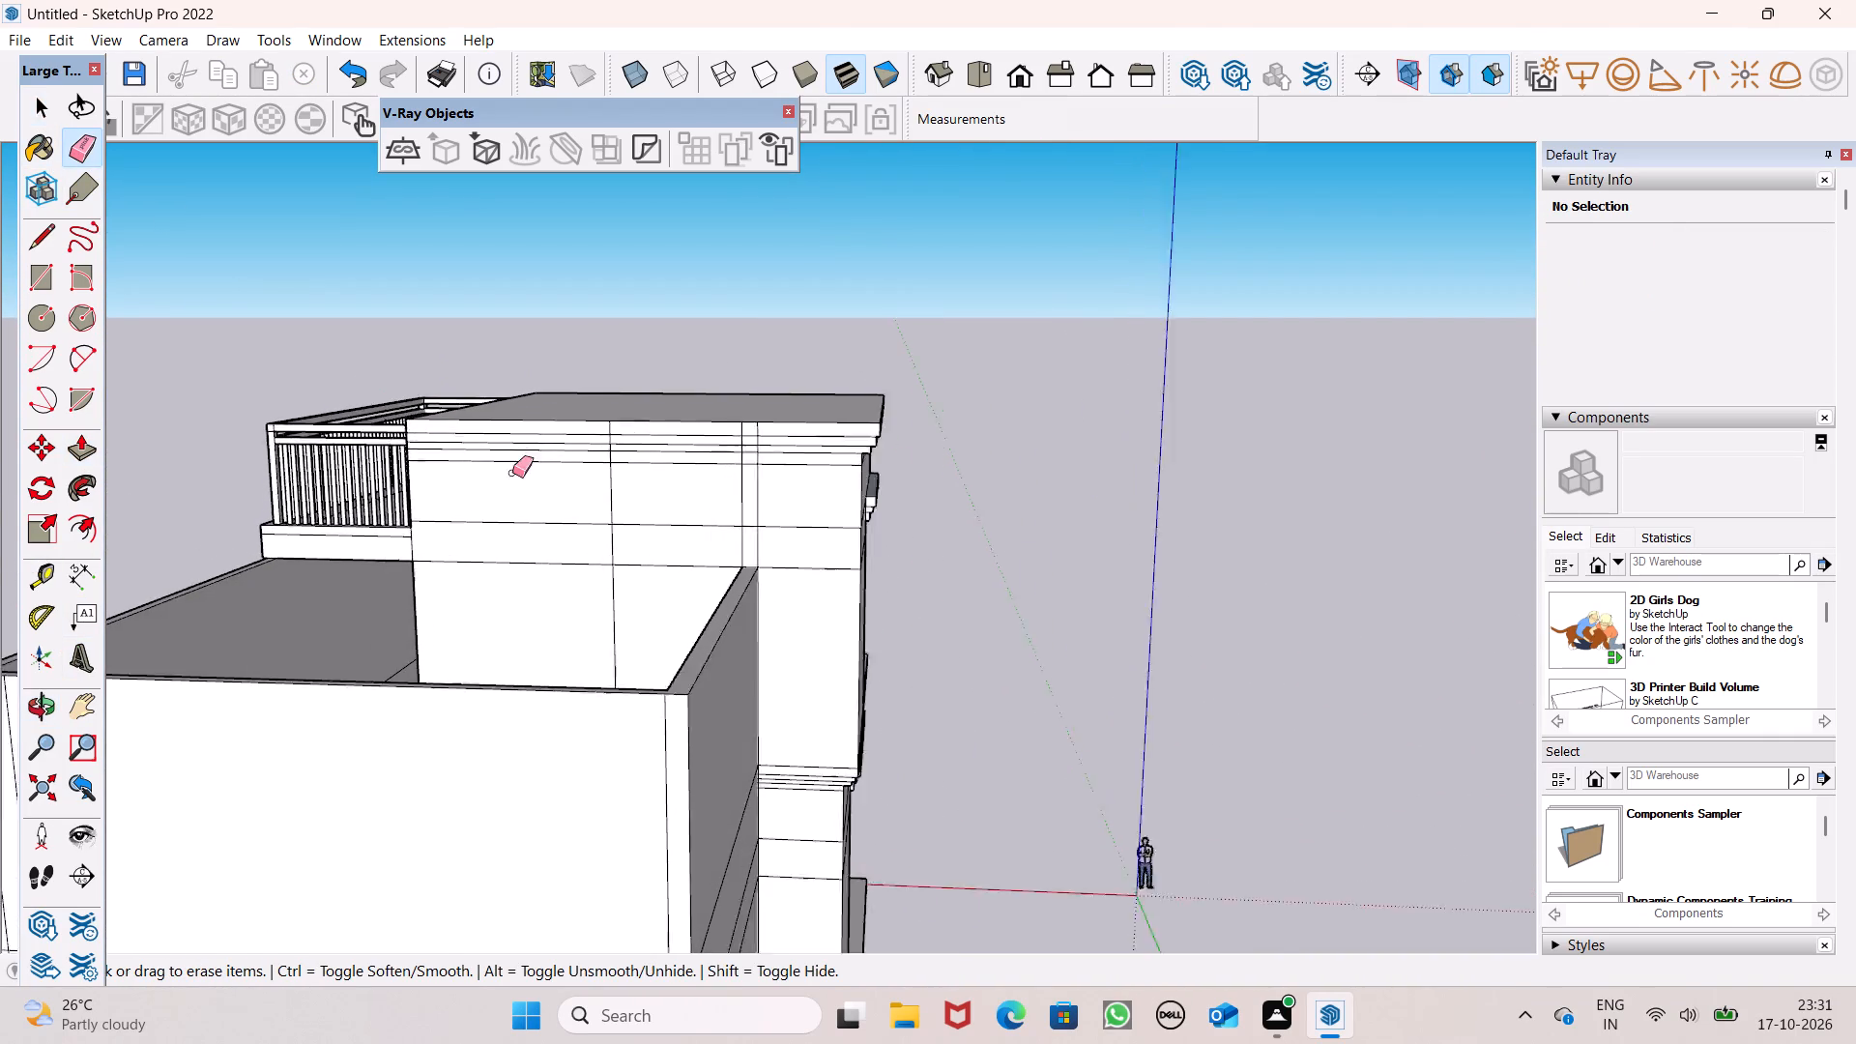
scroll(512, 473, up, 4)
drag(672, 517, 886, 556)
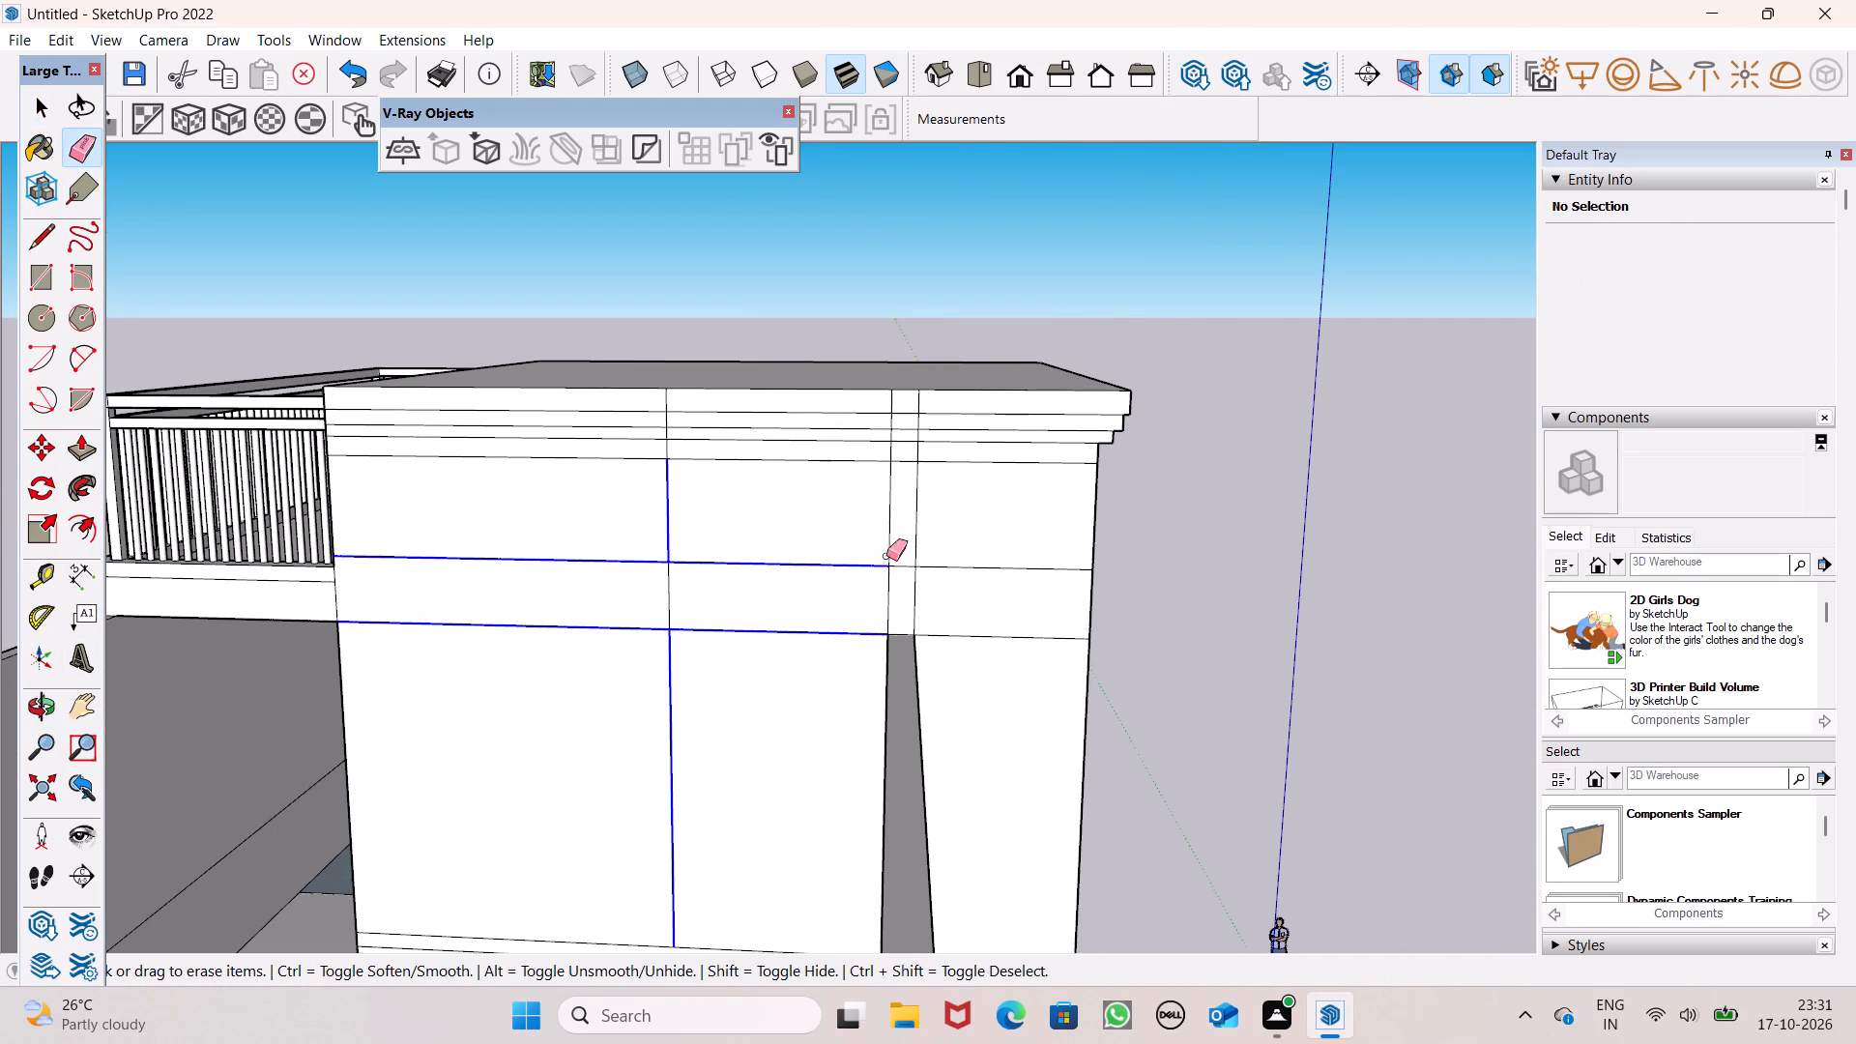
drag(886, 556, 886, 598)
drag(855, 598, 931, 618)
drag(936, 622, 938, 638)
drag(762, 601, 761, 602)
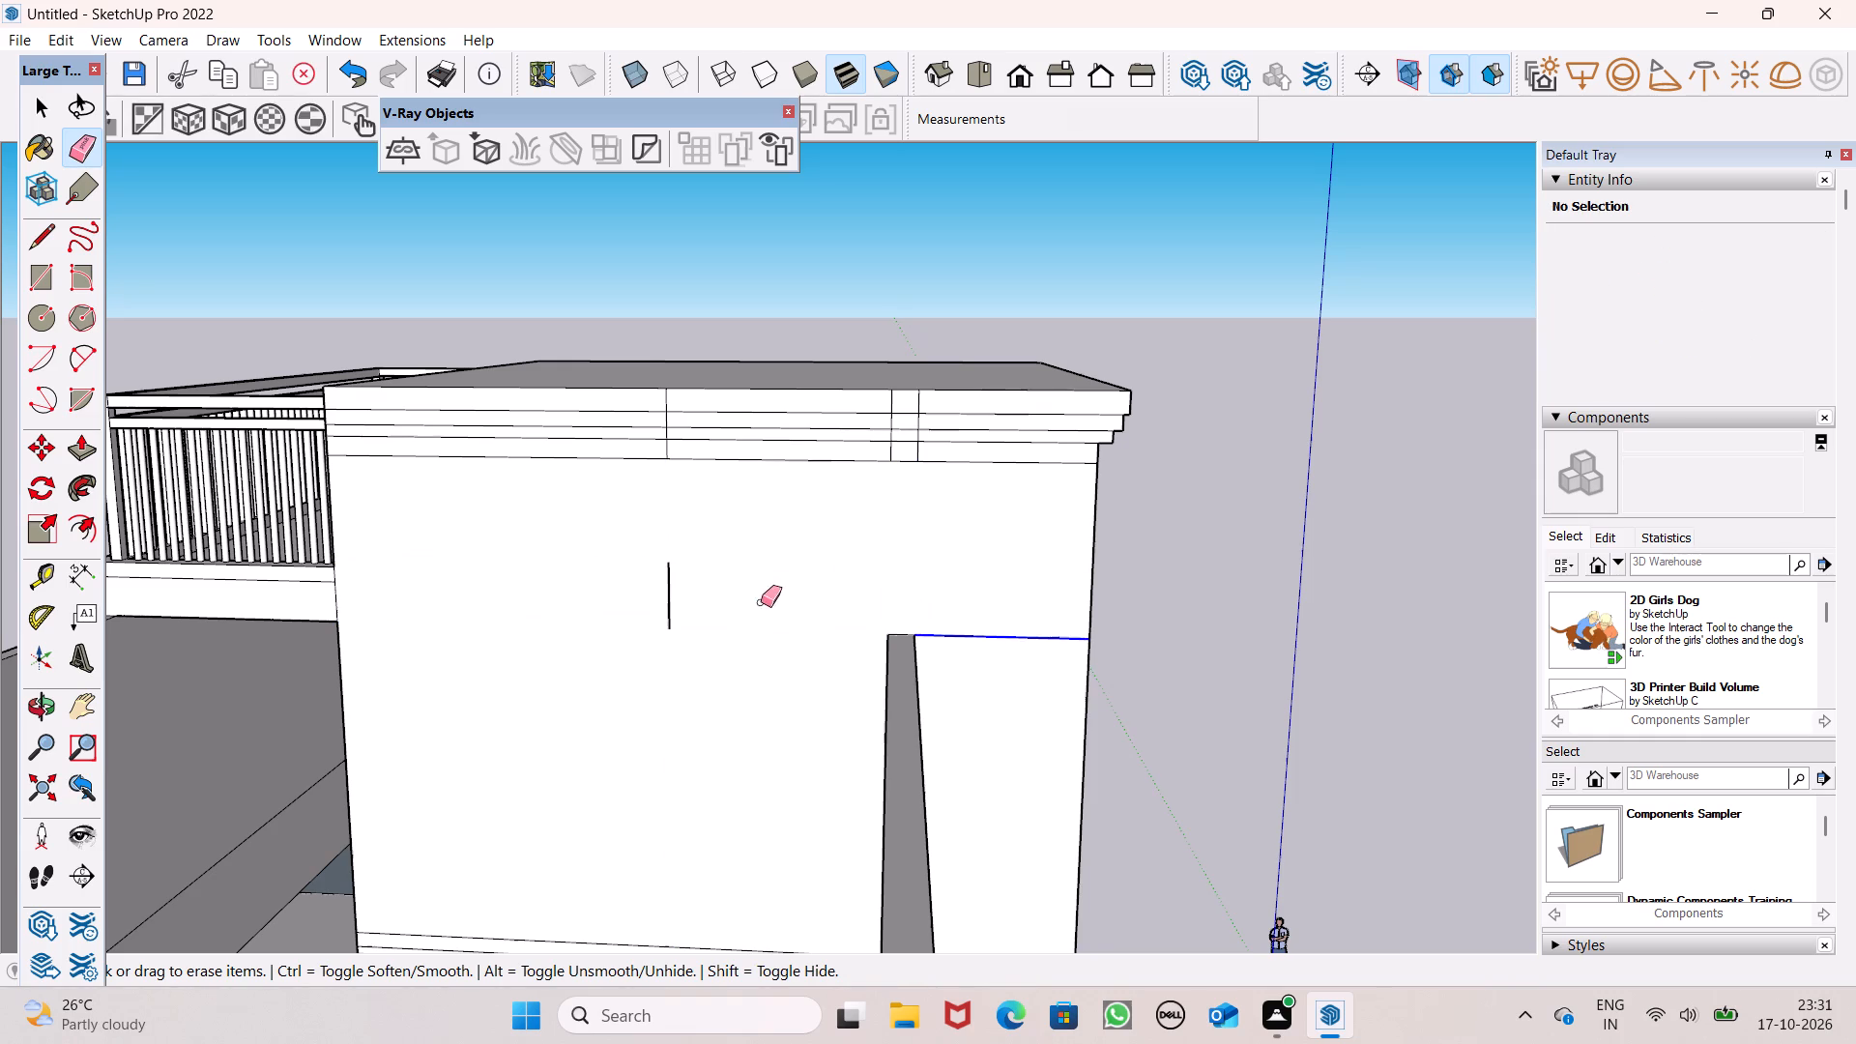
drag(761, 602, 665, 584)
Erase the leftover horizontal and vertical cornice lines along the top of the upper storey's side wall.
scroll(863, 468, down, 2)
middle_drag(879, 503, 539, 481)
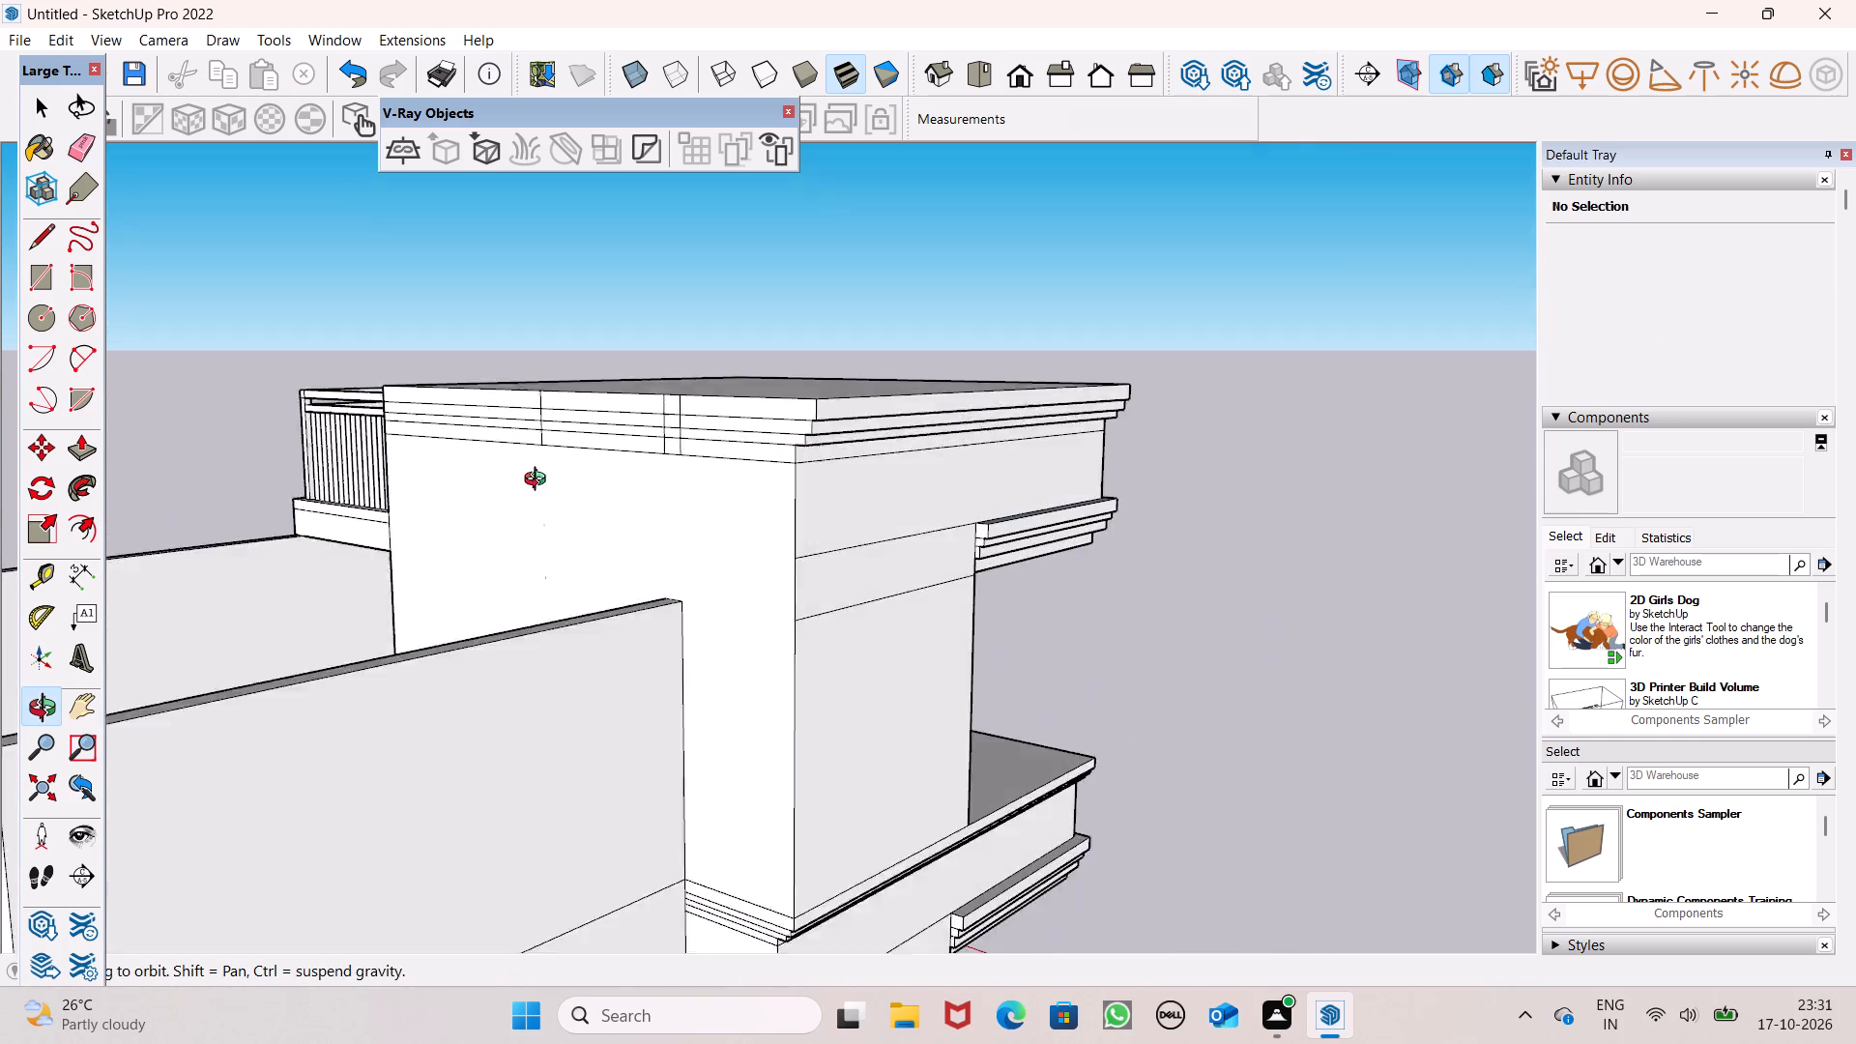
middle_drag(539, 481, 701, 530)
drag(833, 444, 841, 493)
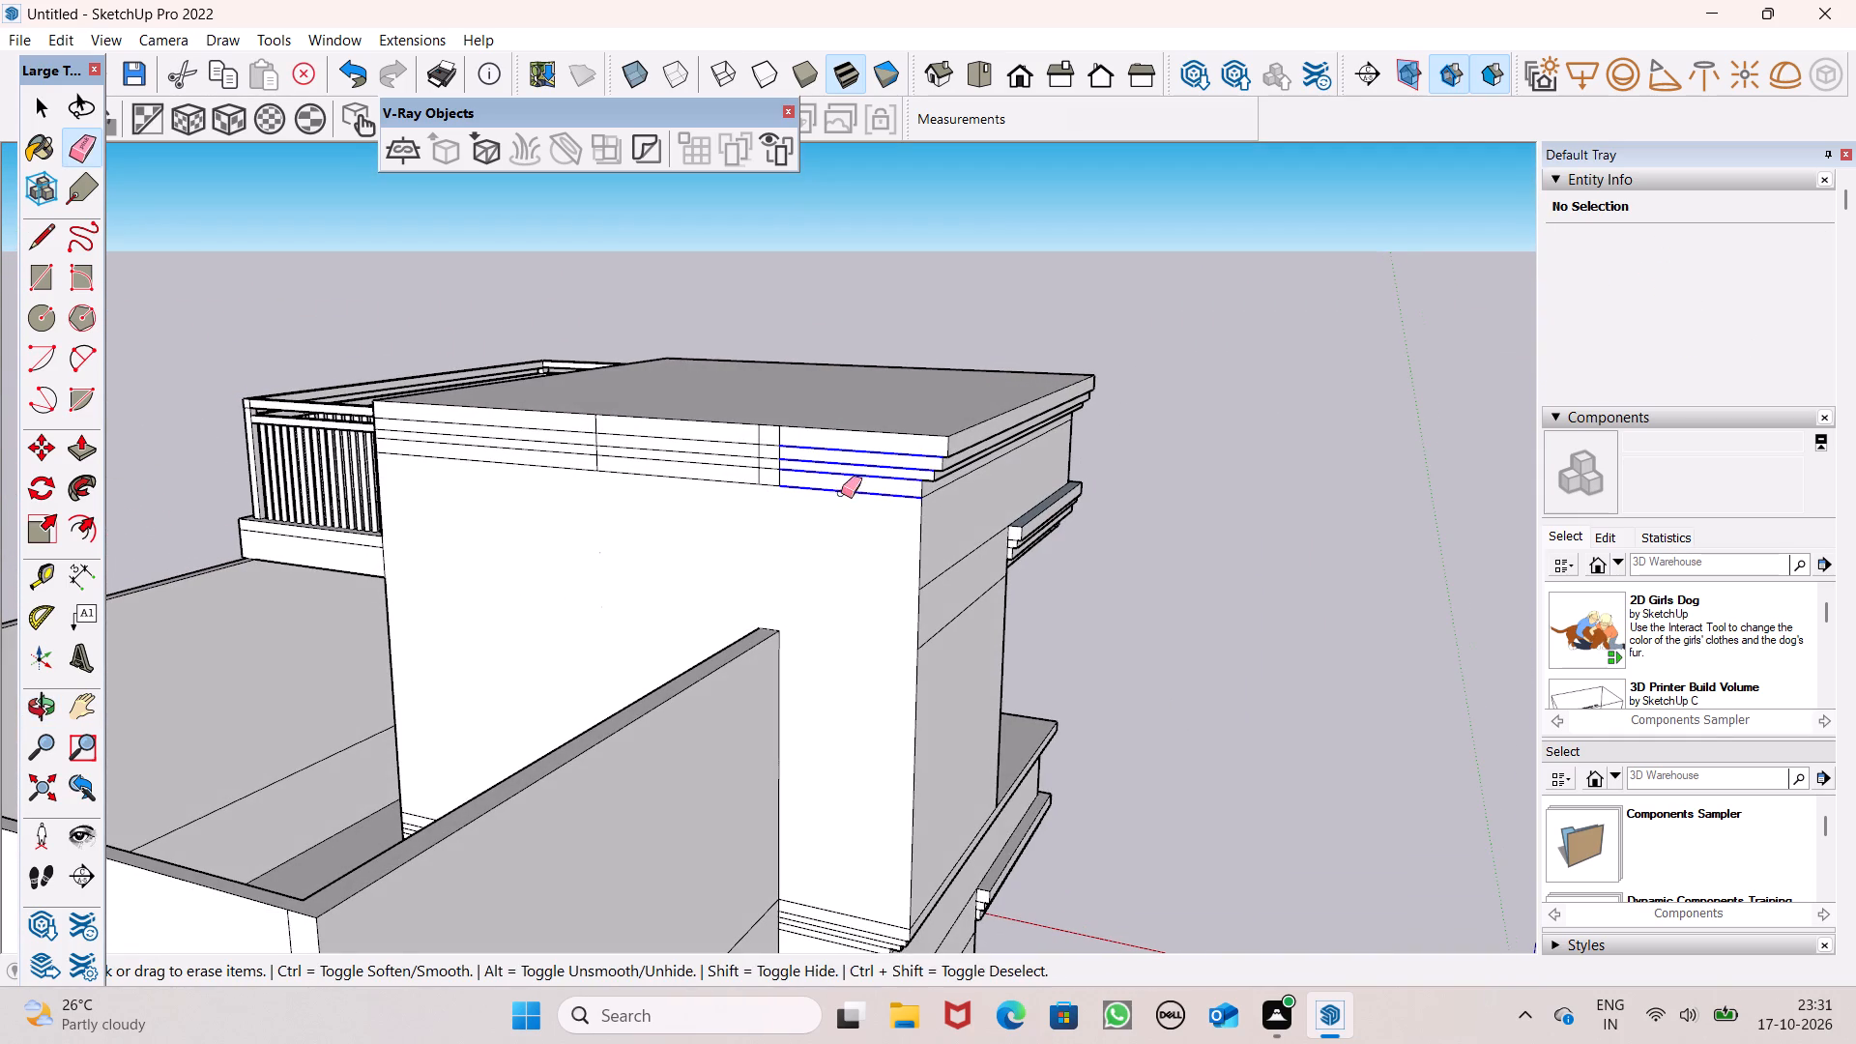
drag(841, 493, 840, 491)
drag(753, 453, 704, 453)
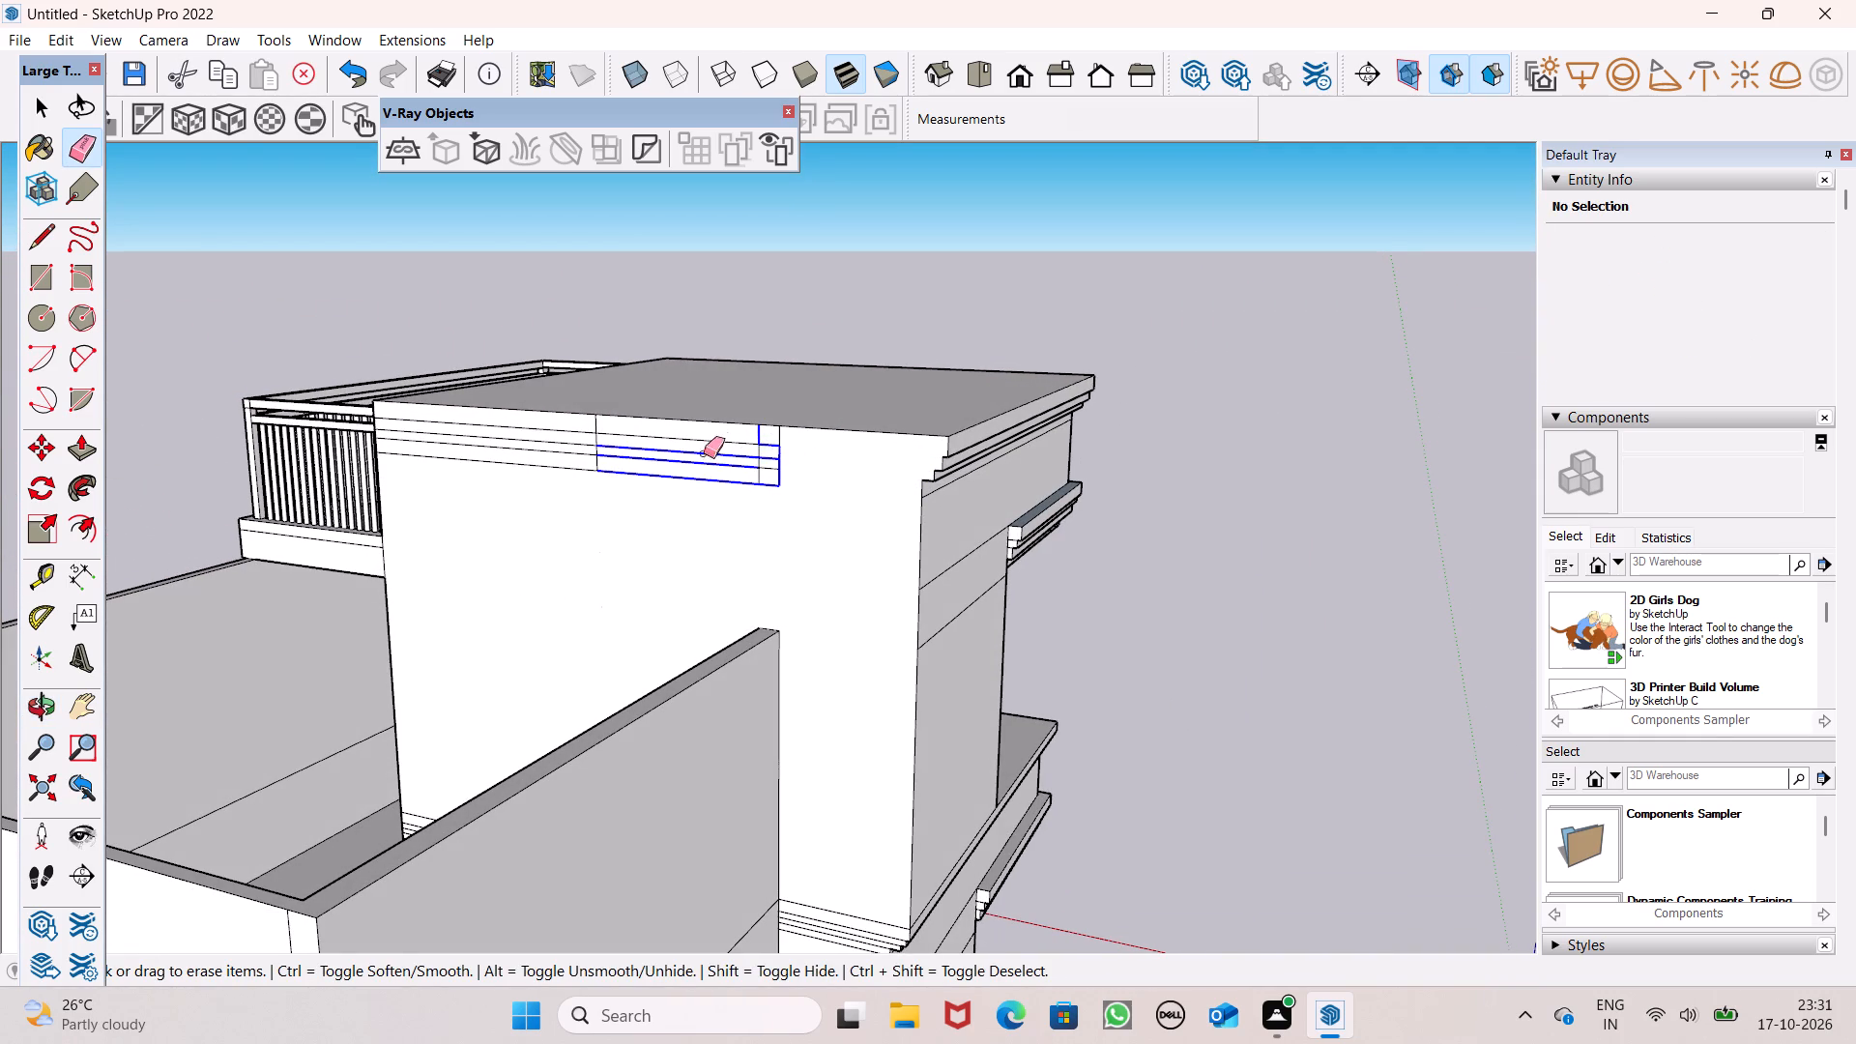
drag(704, 453, 591, 442)
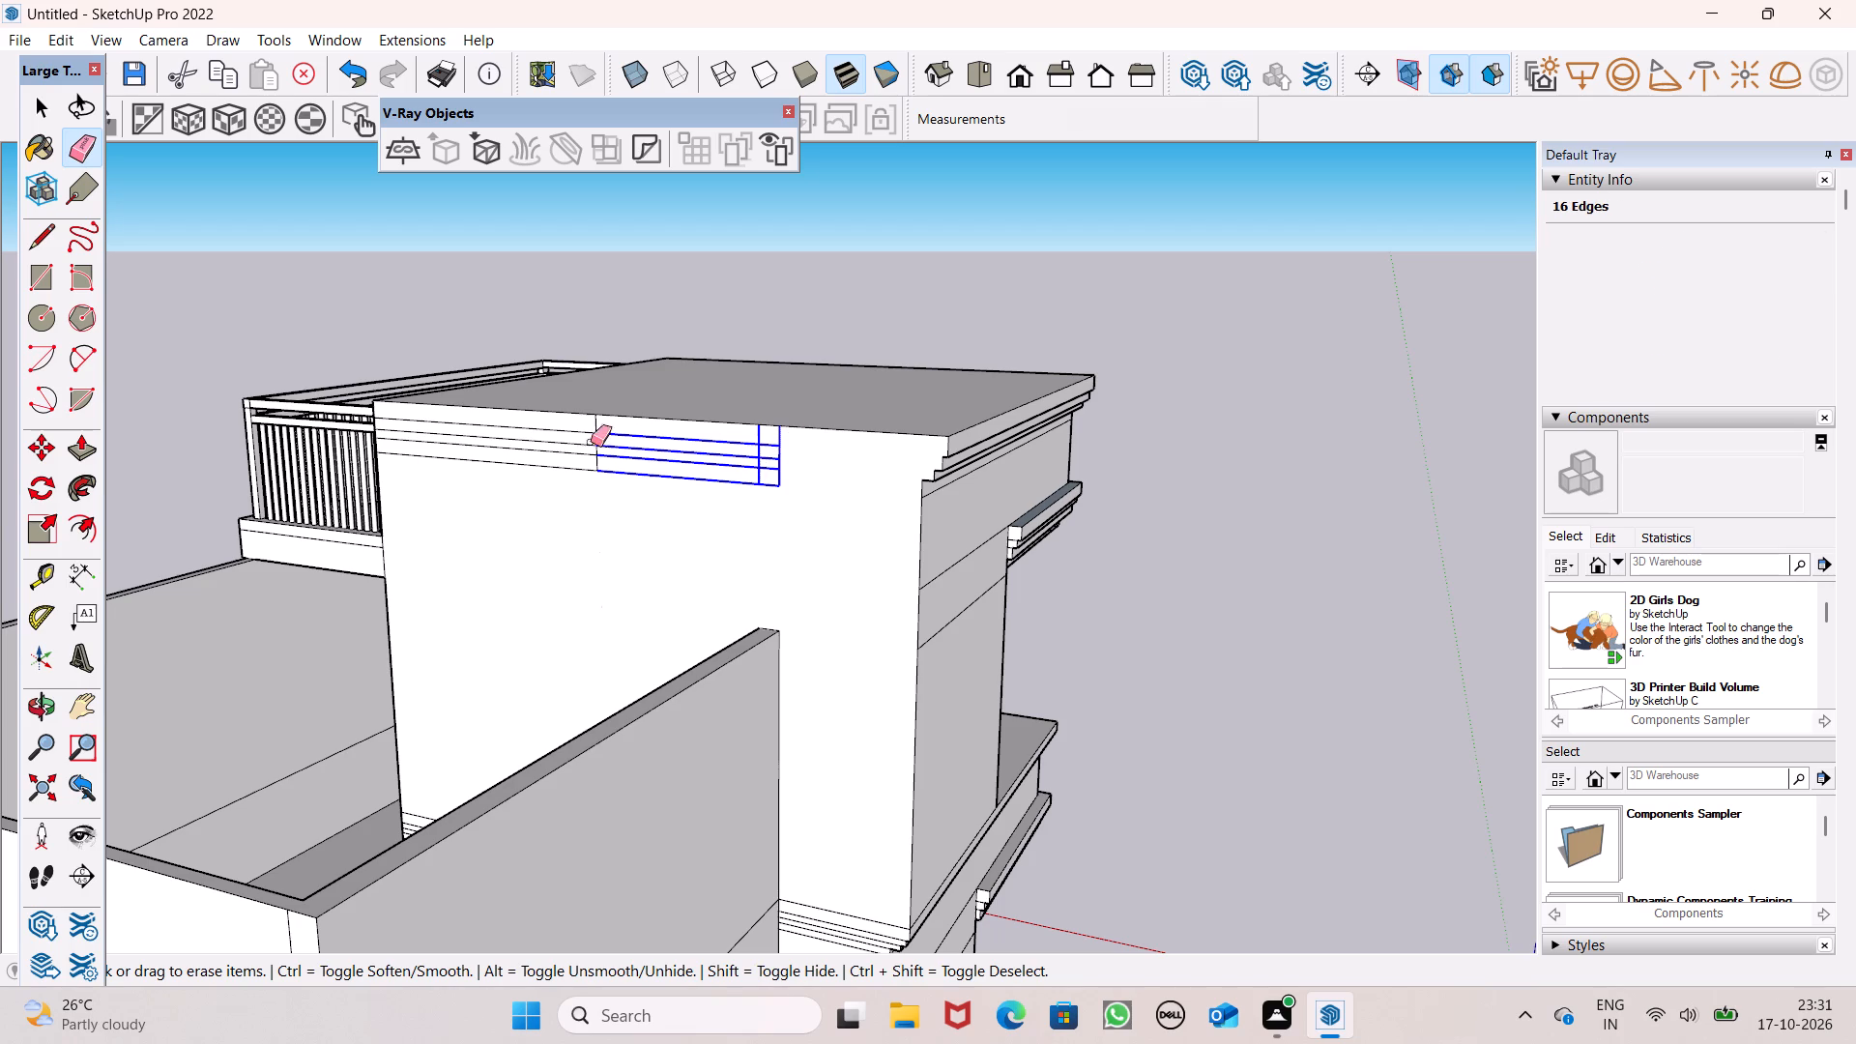
drag(591, 442, 578, 427)
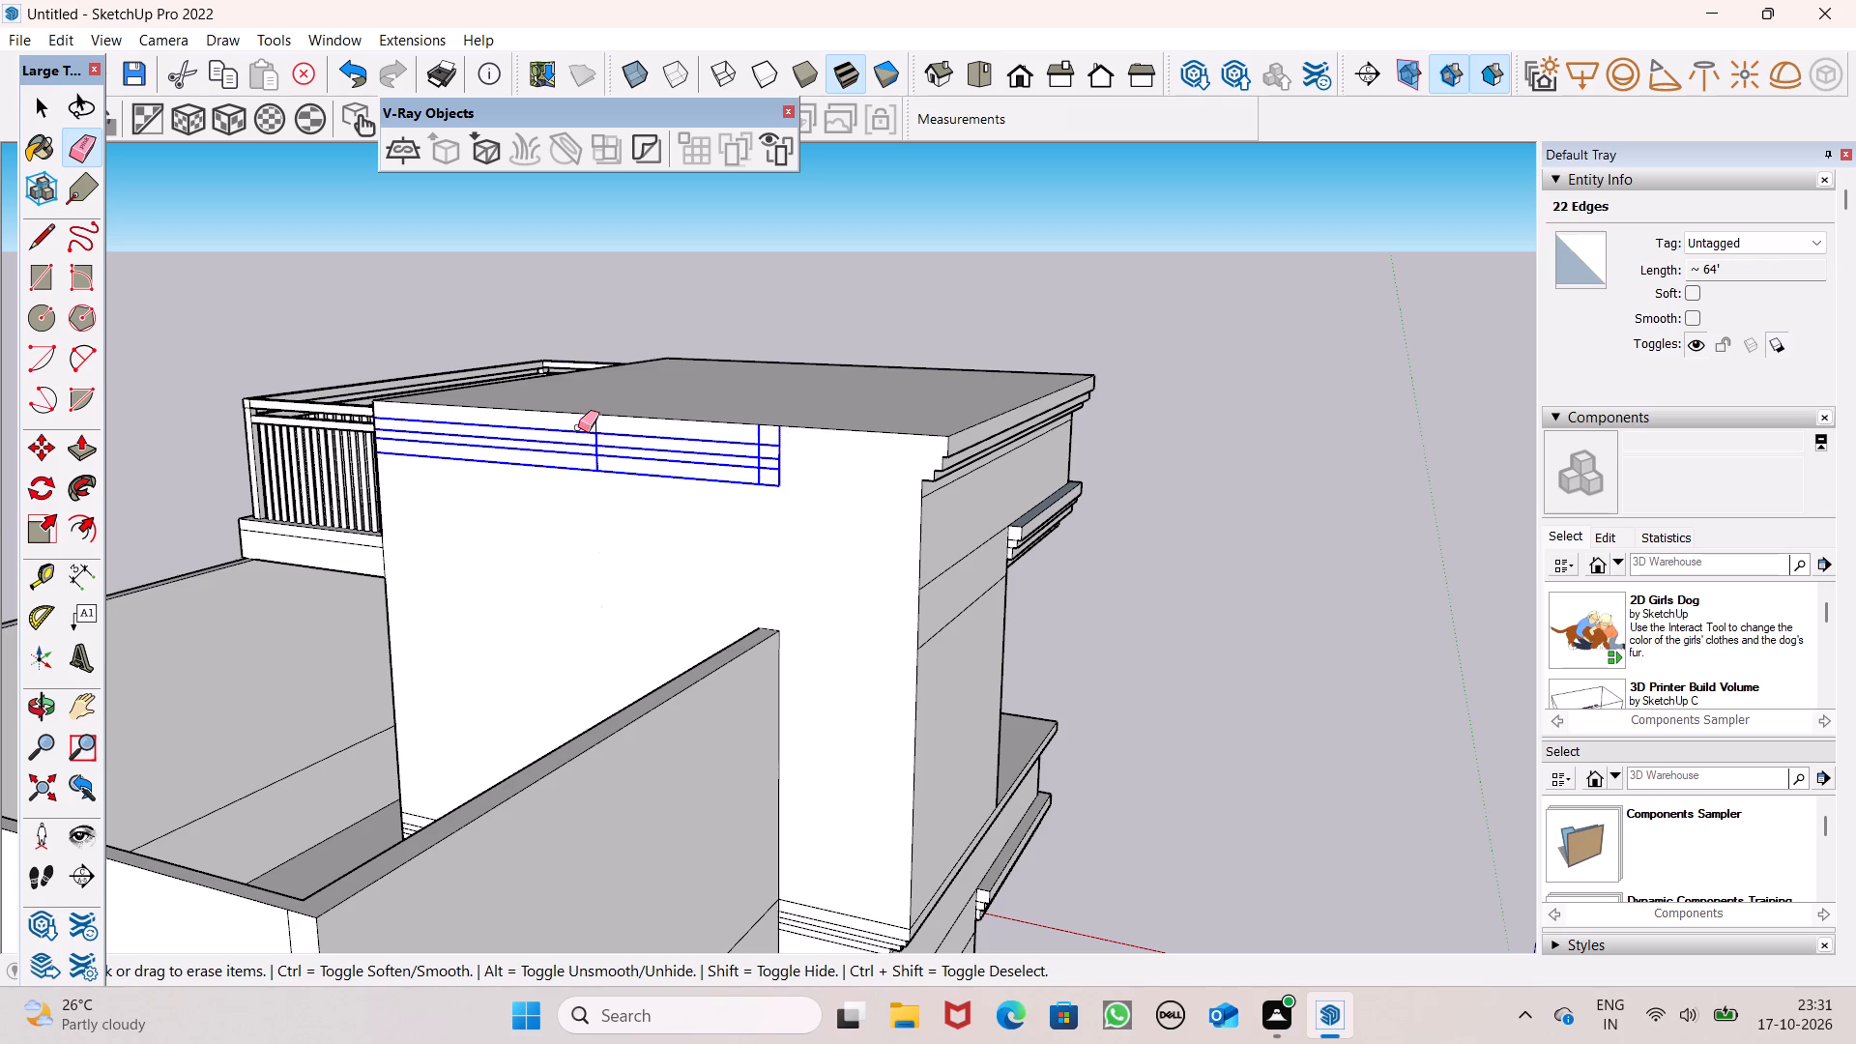
drag(578, 427, 588, 426)
key(space)
Examine the house exterior around the cleaned side wall and the stacked balcony recesses.
scroll(579, 478, down, 5)
middle_drag(575, 536, 226, 555)
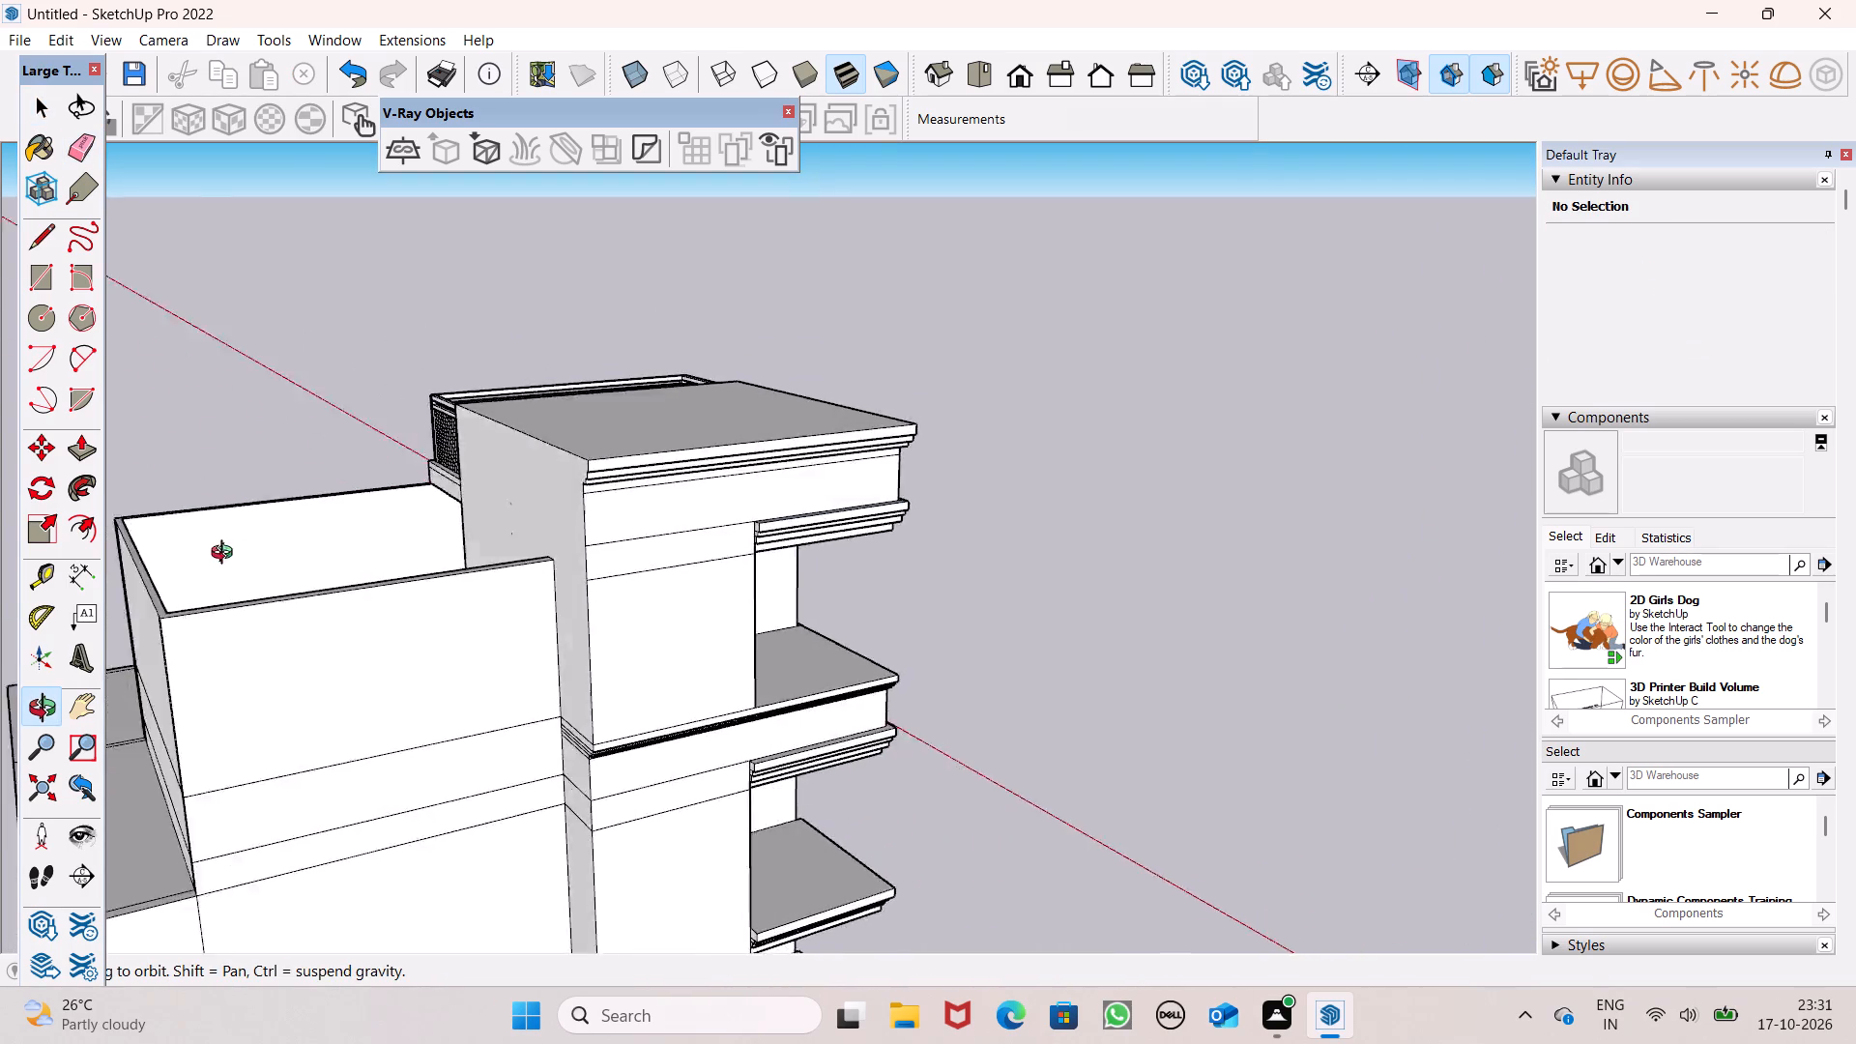
middle_drag(226, 555, 50, 447)
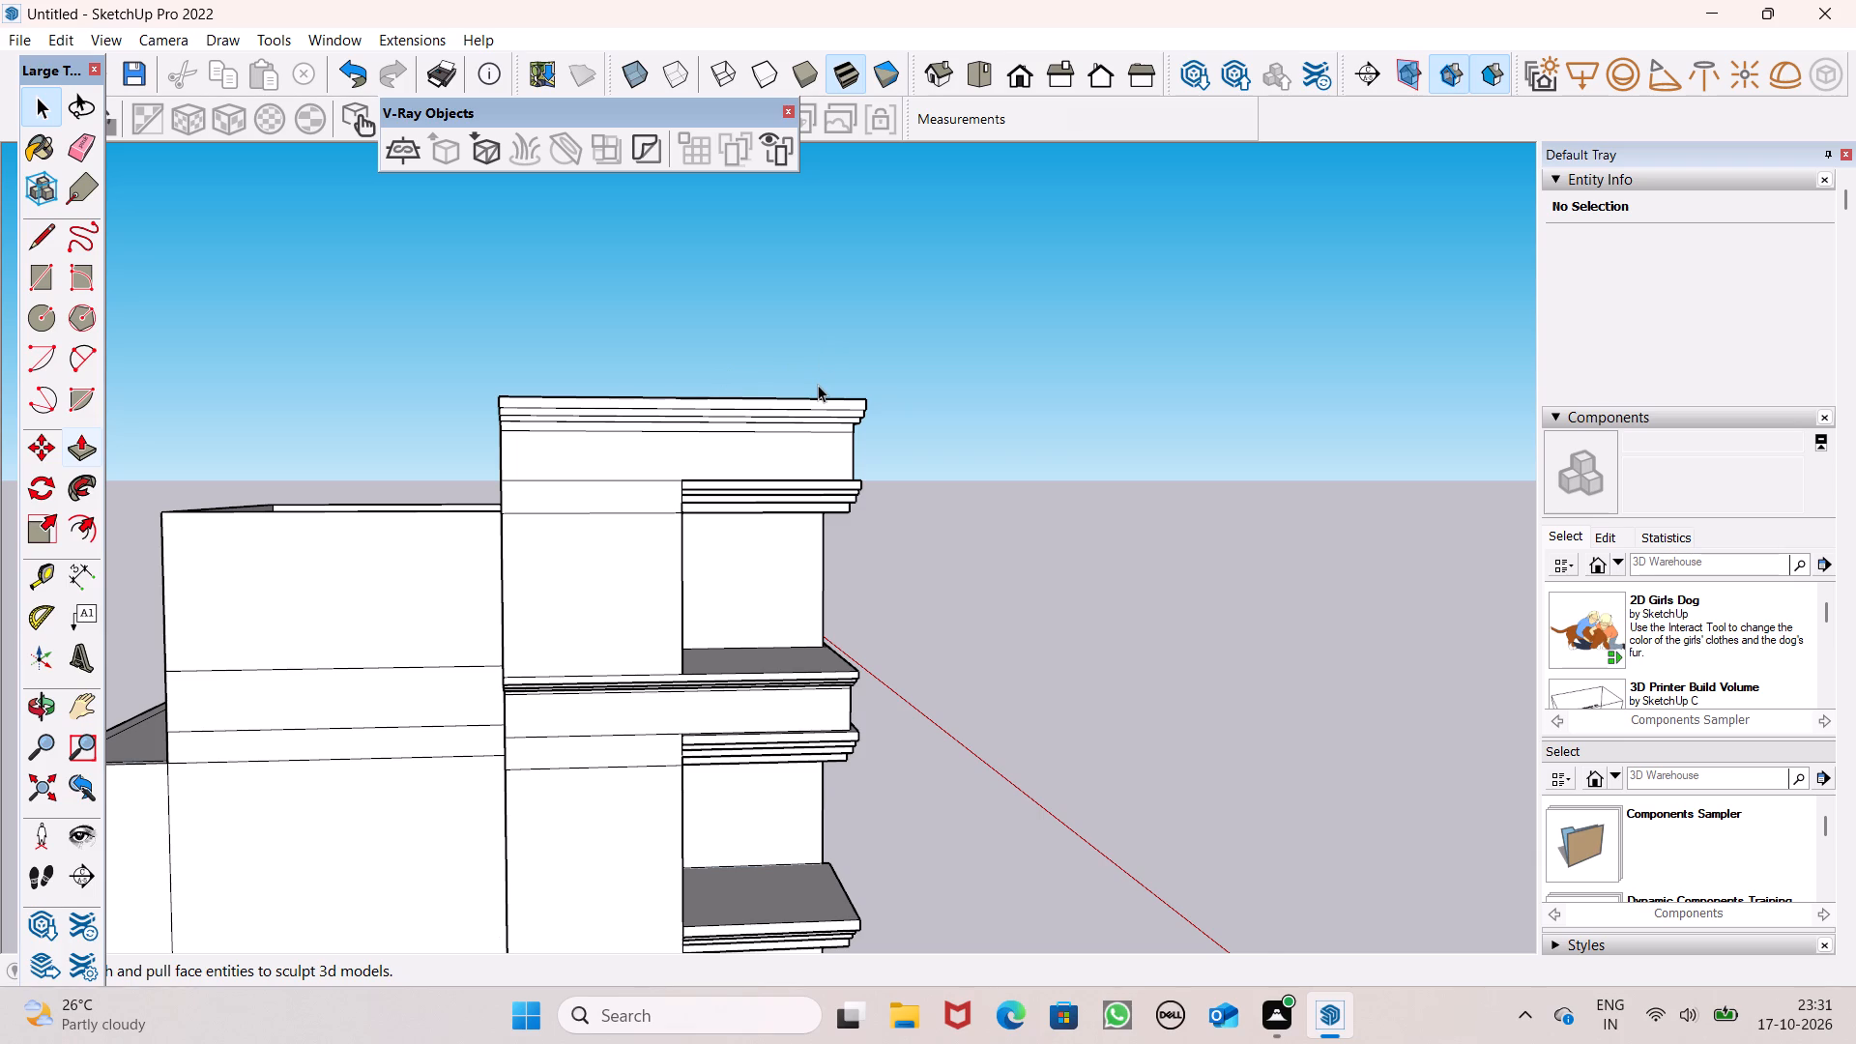
scroll(818, 385, down, 4)
middle_drag(849, 460, 280, 511)
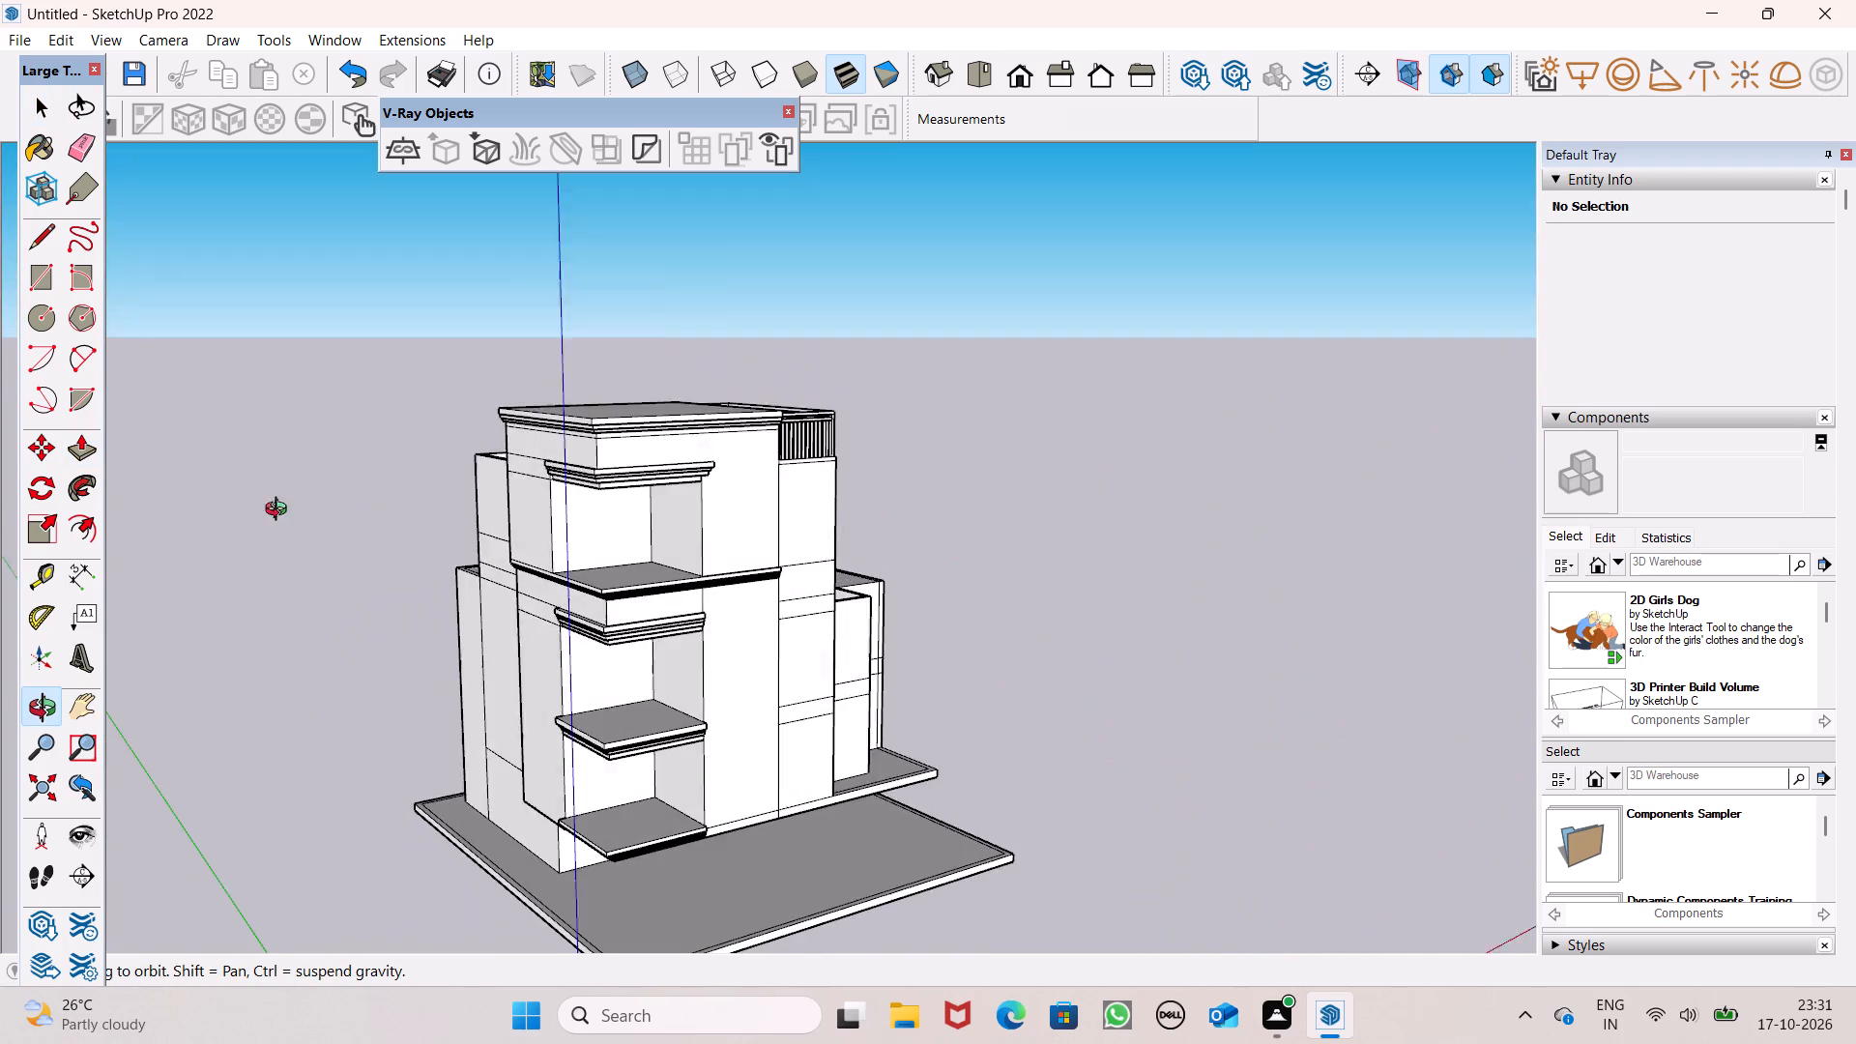
middle_drag(280, 511, 275, 502)
middle_drag(661, 524, 1046, 441)
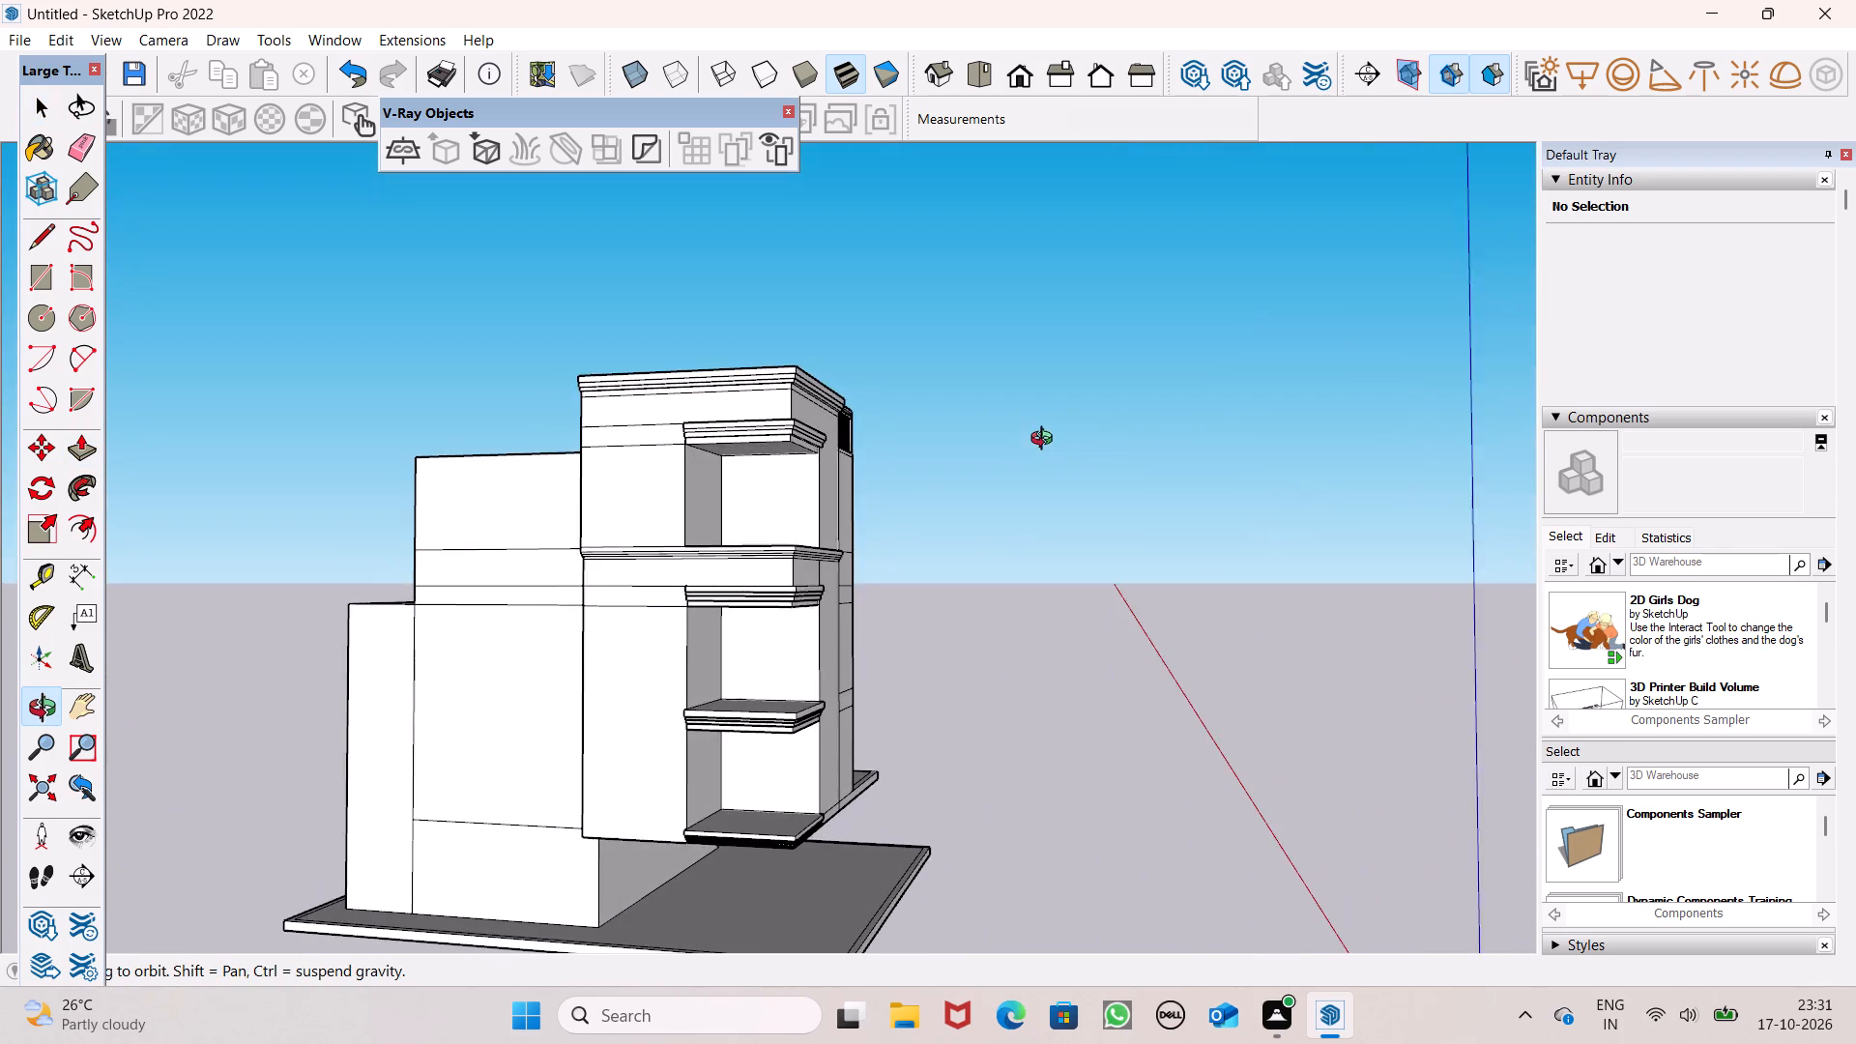
middle_drag(1046, 441, 1051, 437)
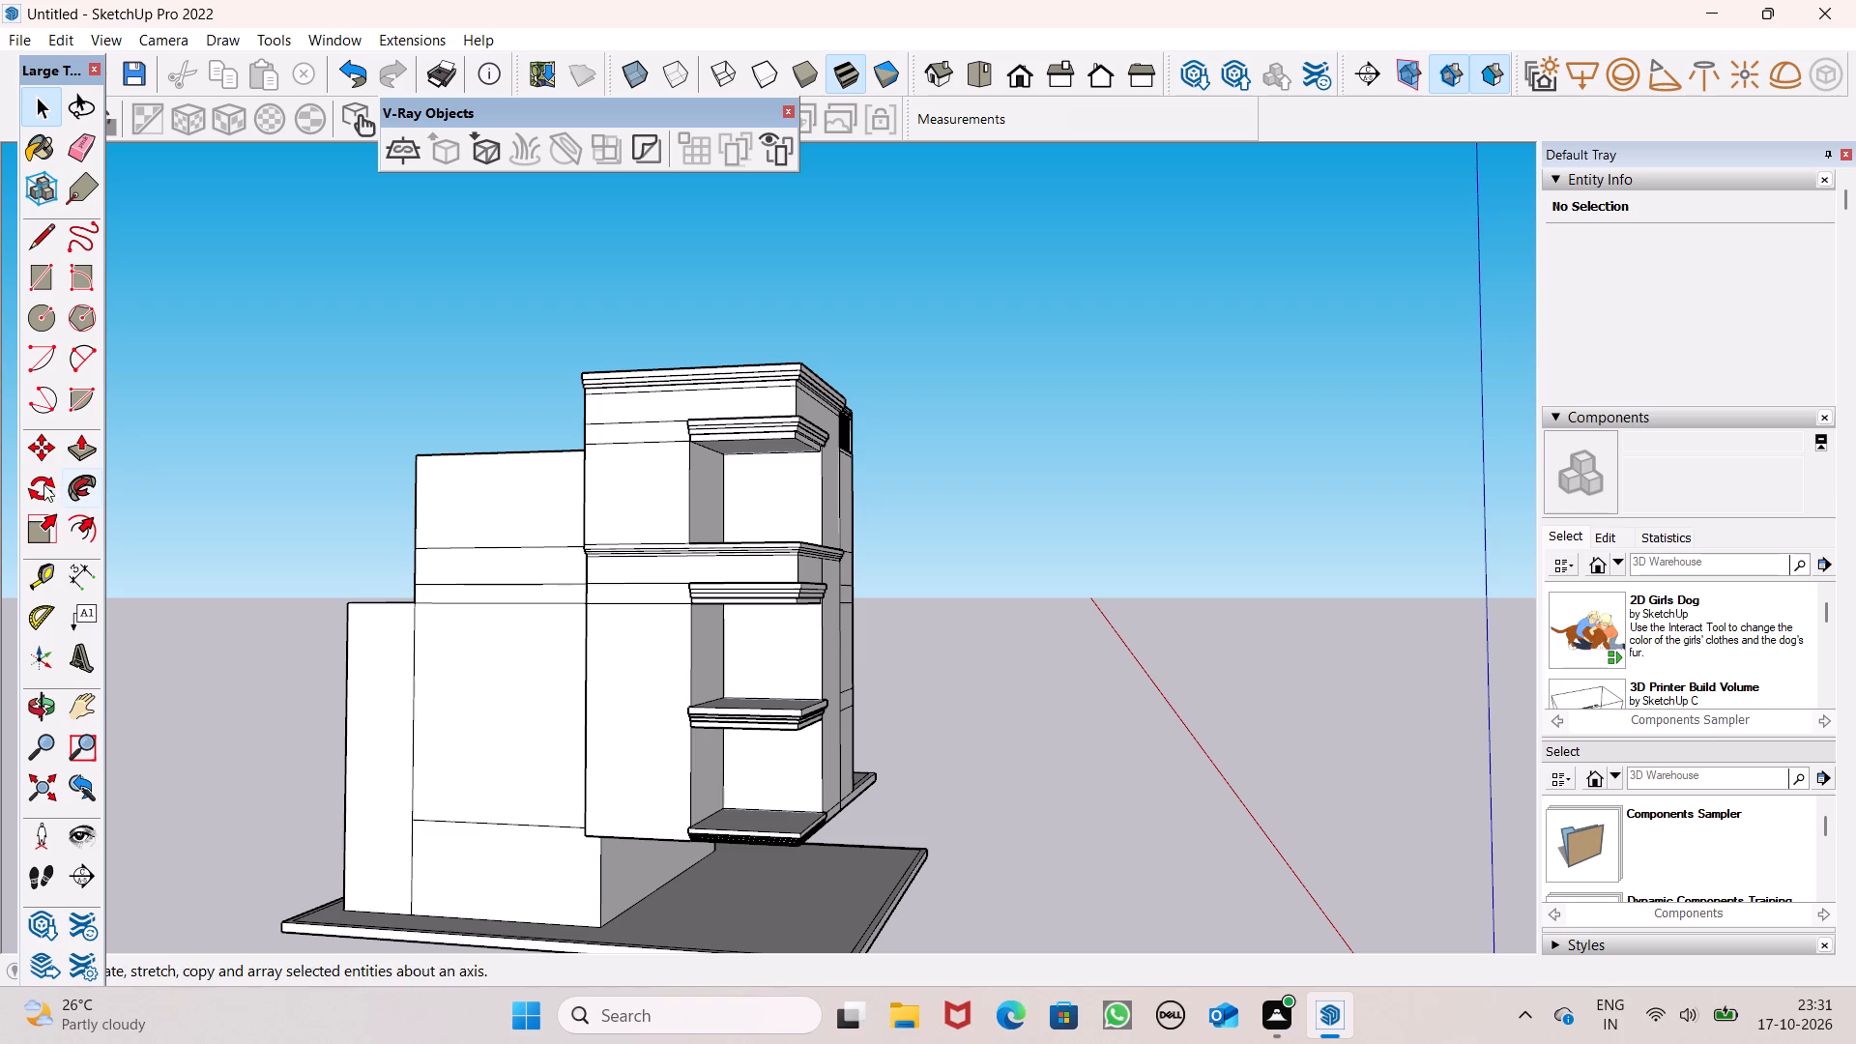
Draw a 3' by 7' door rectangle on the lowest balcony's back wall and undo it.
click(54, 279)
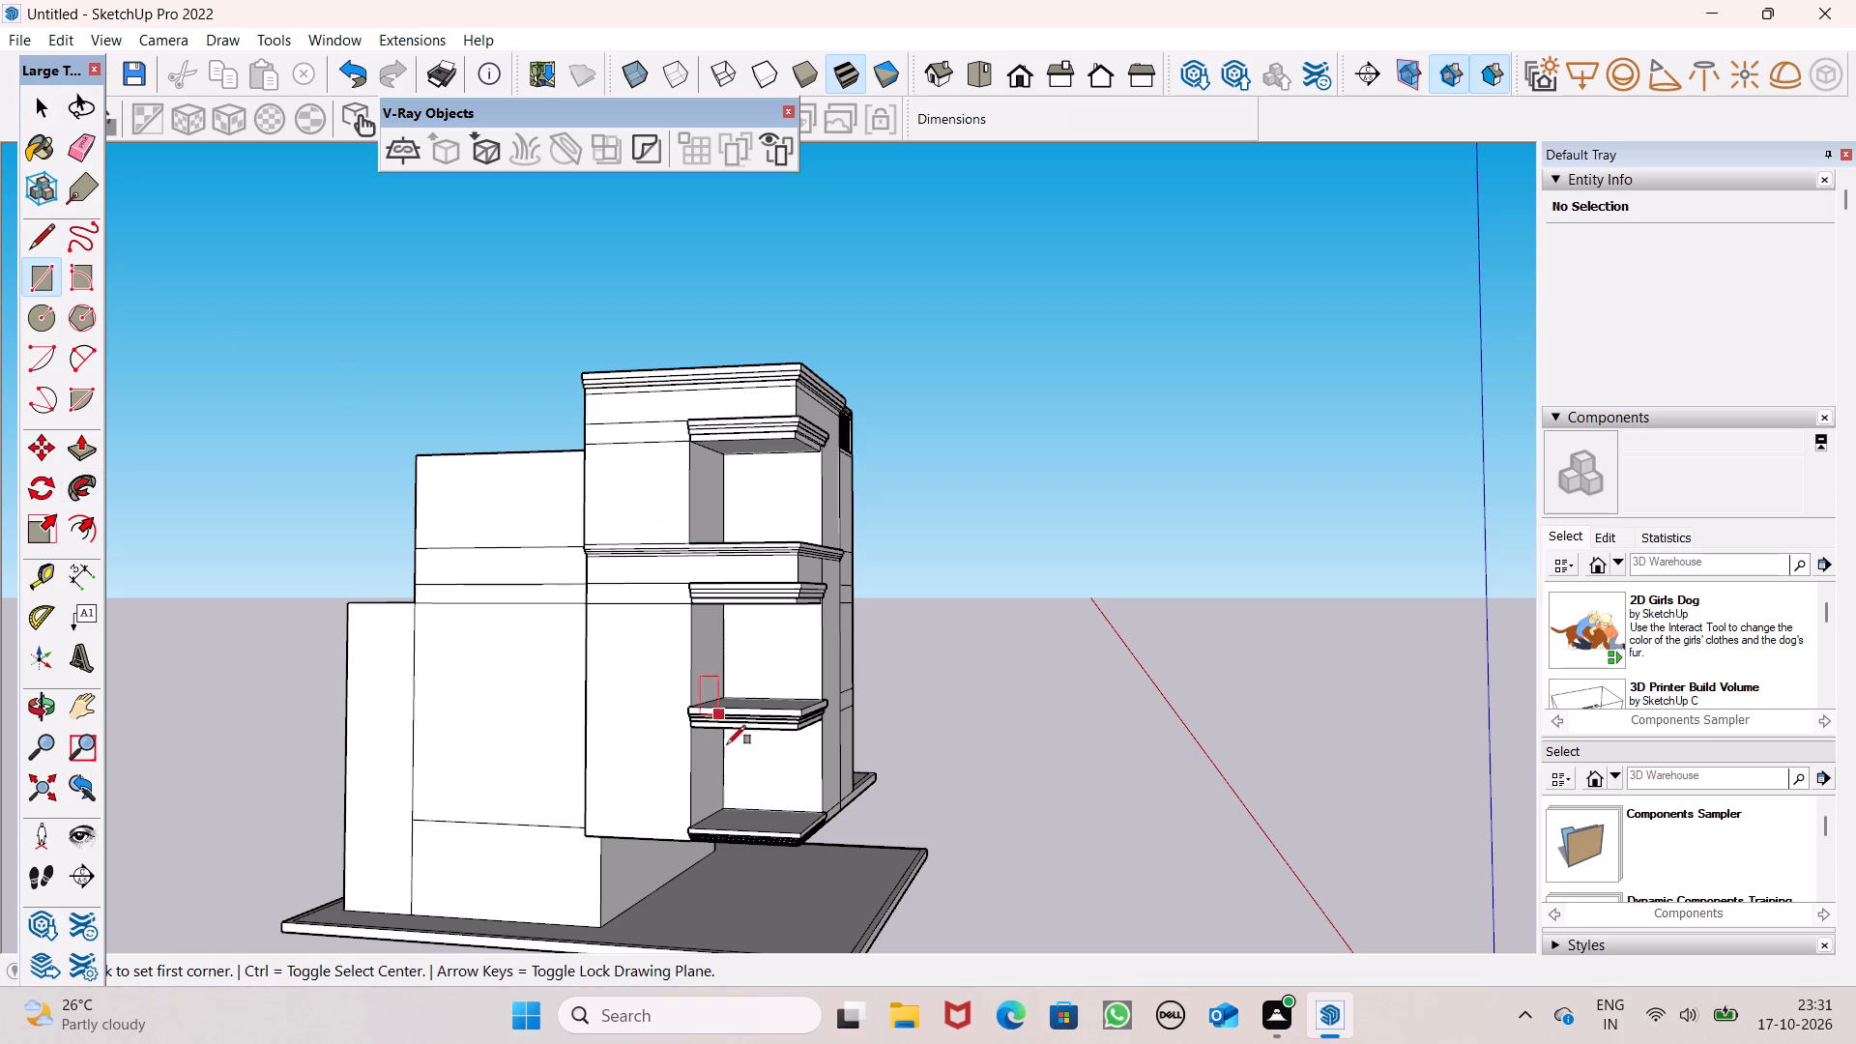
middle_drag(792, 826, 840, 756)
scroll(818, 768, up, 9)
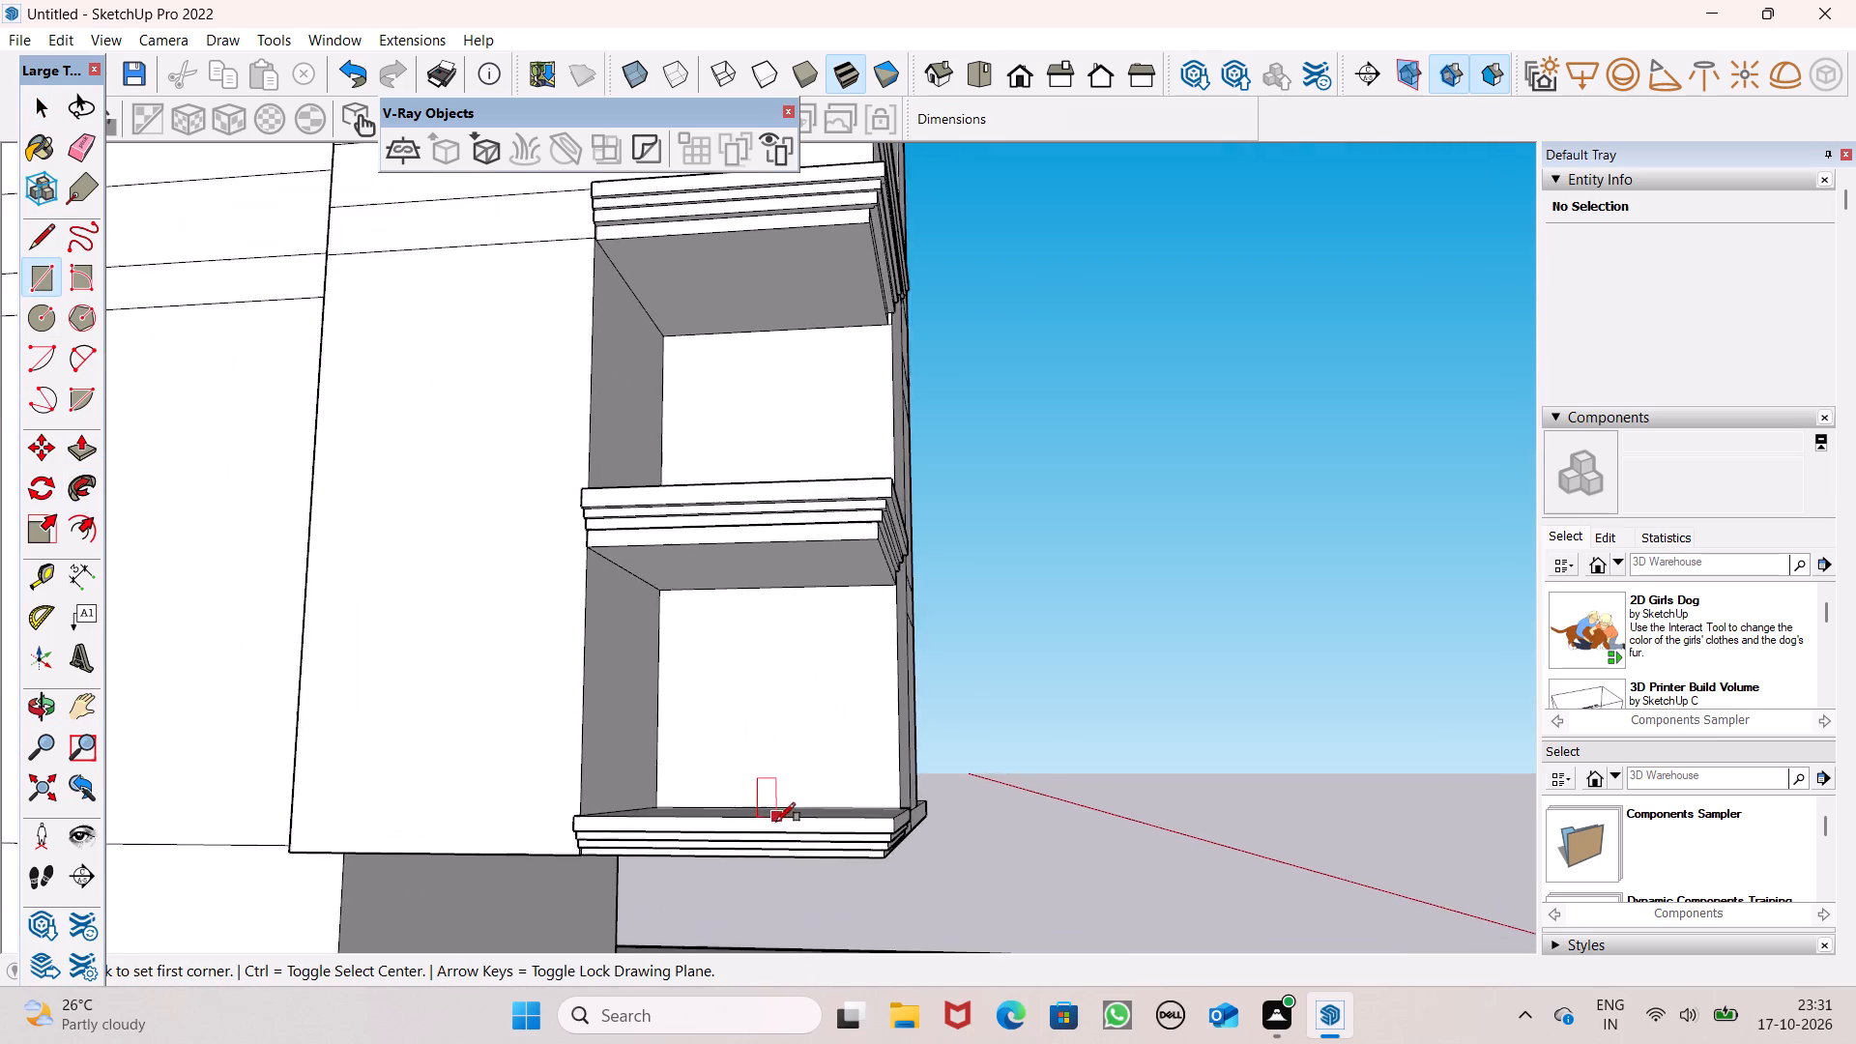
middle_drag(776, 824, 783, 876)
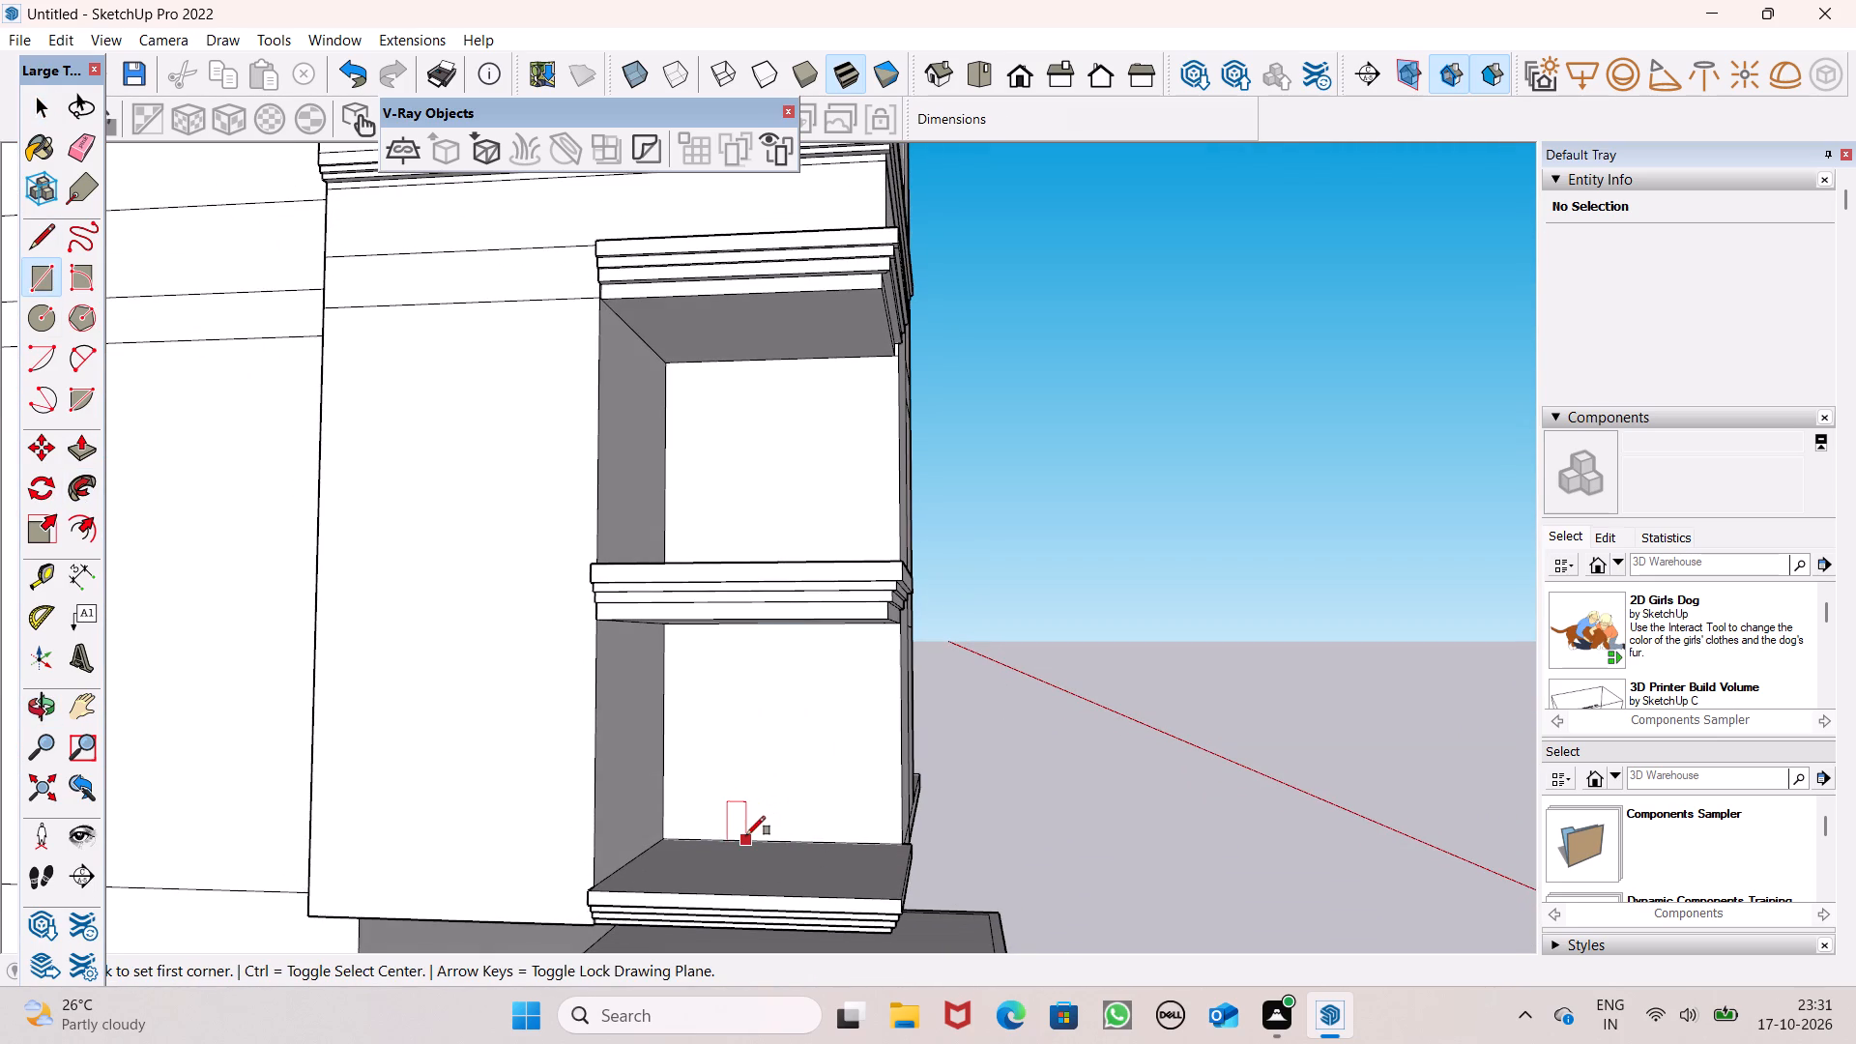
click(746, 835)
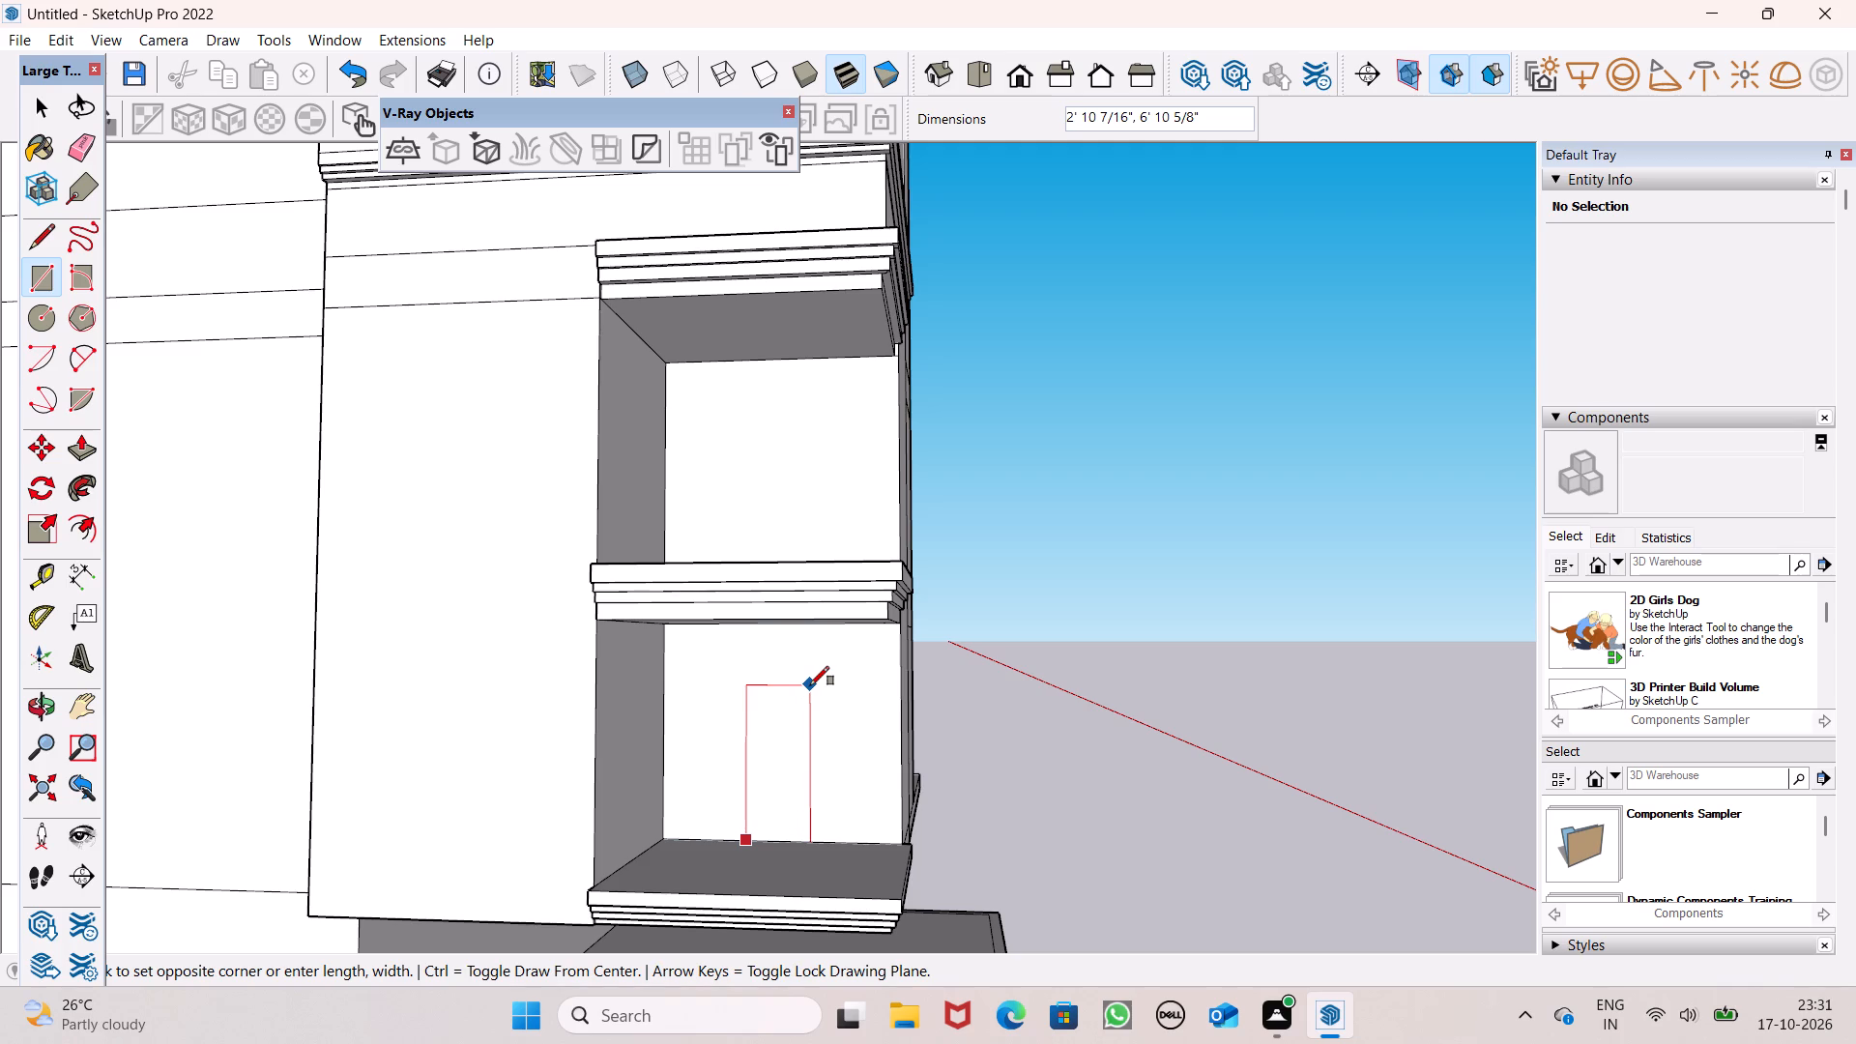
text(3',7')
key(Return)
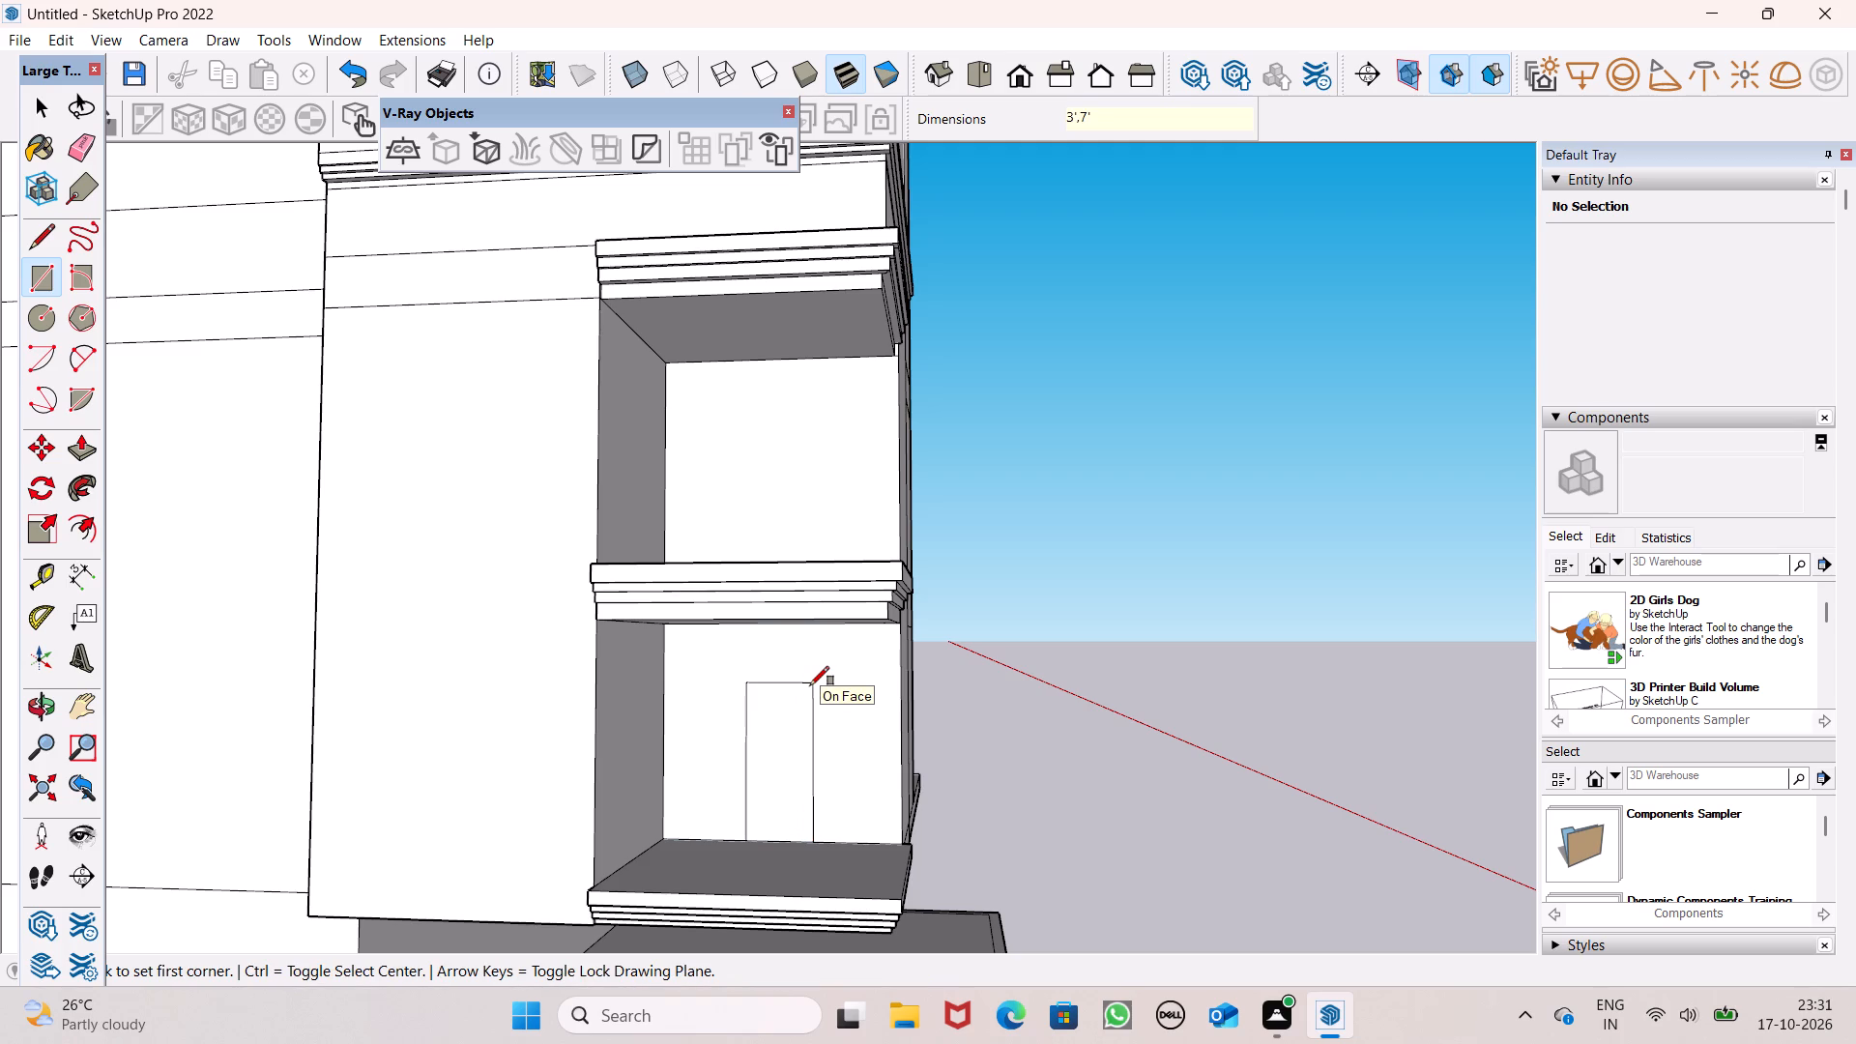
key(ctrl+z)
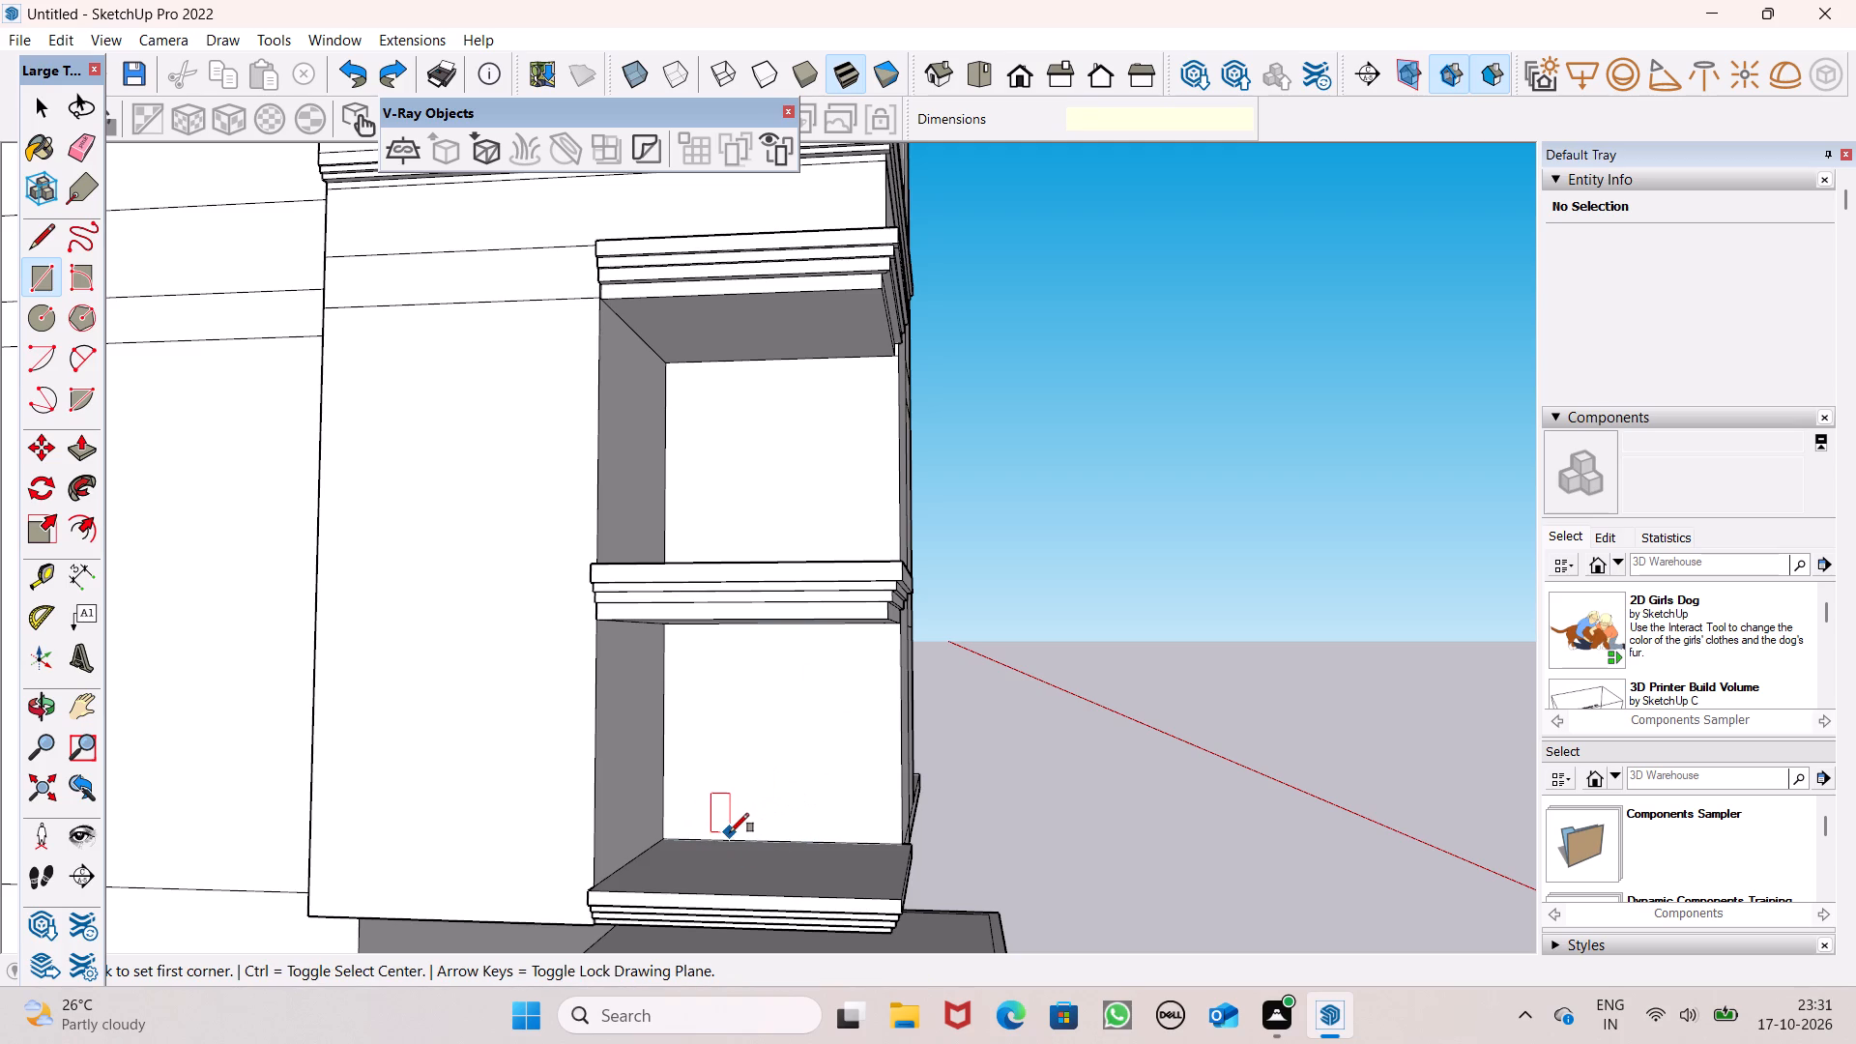
Draw a 4' by 7' door rectangle on the lowest balcony's back wall, starting from the floor edge.
click(730, 838)
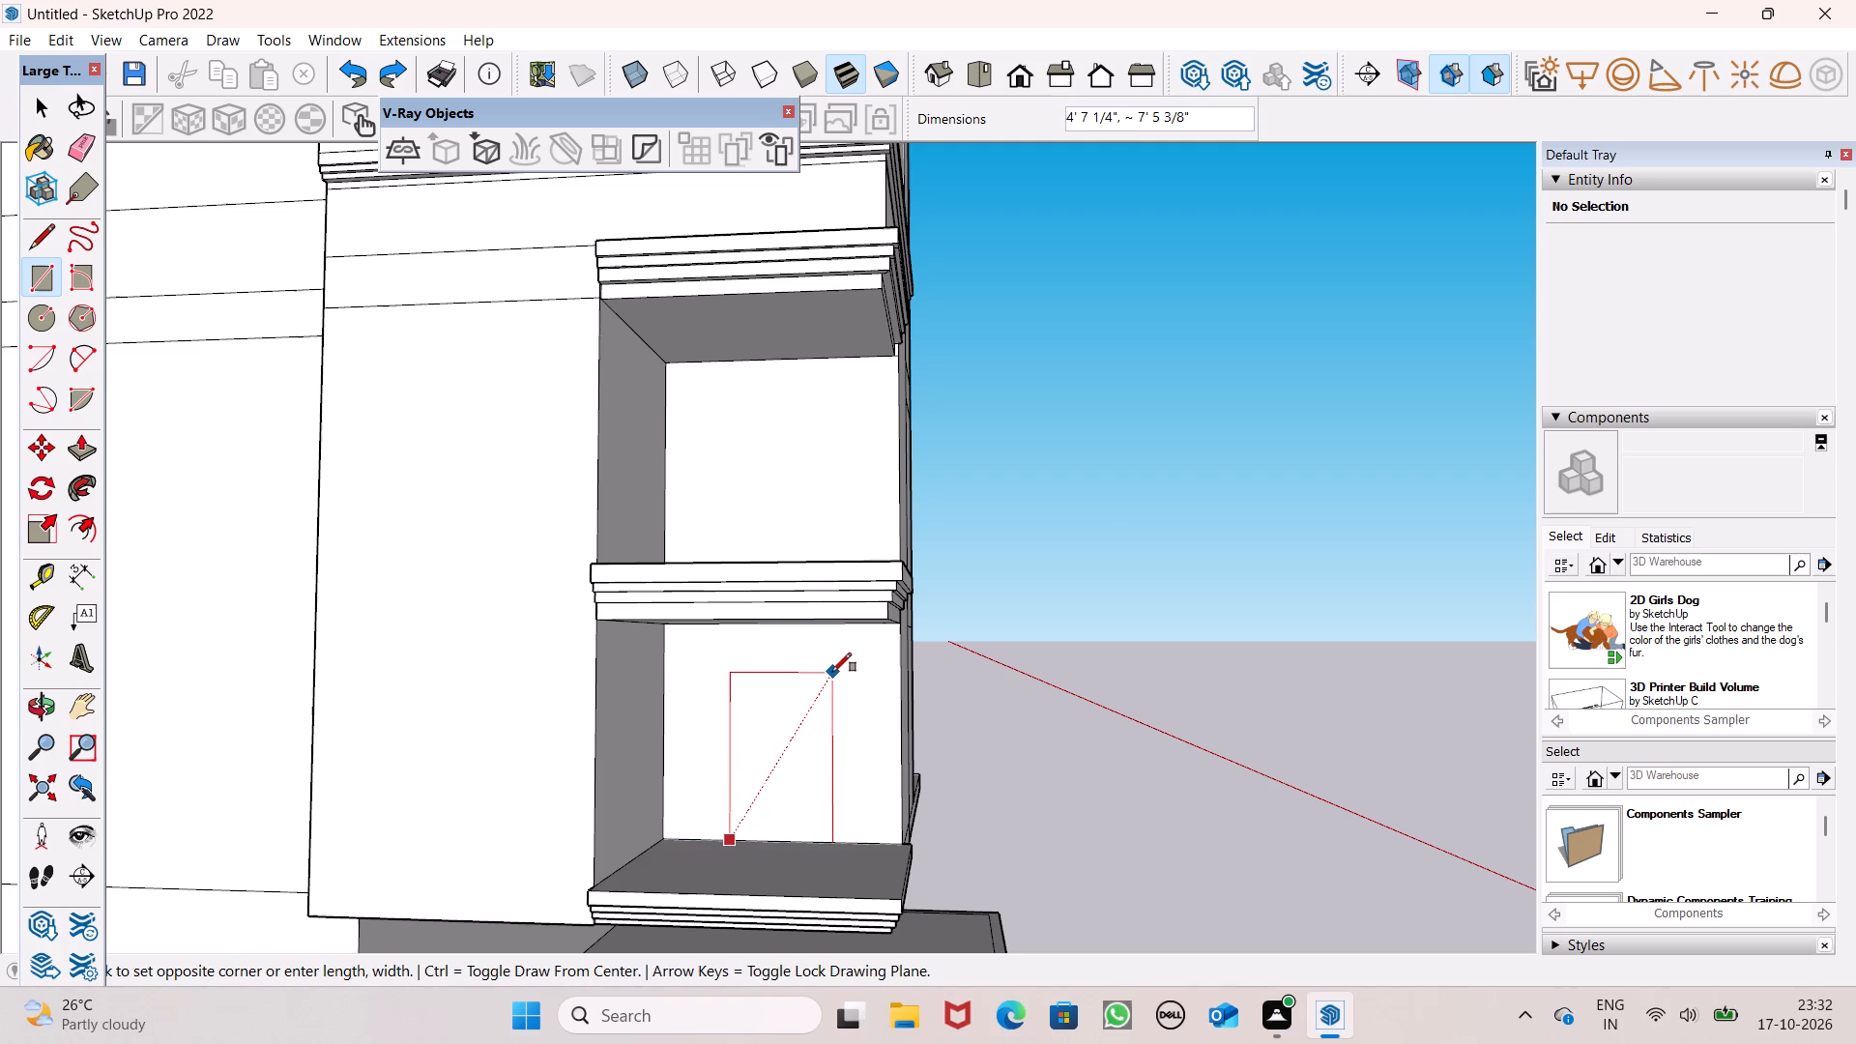
text(4',)
text(7')
key(Return)
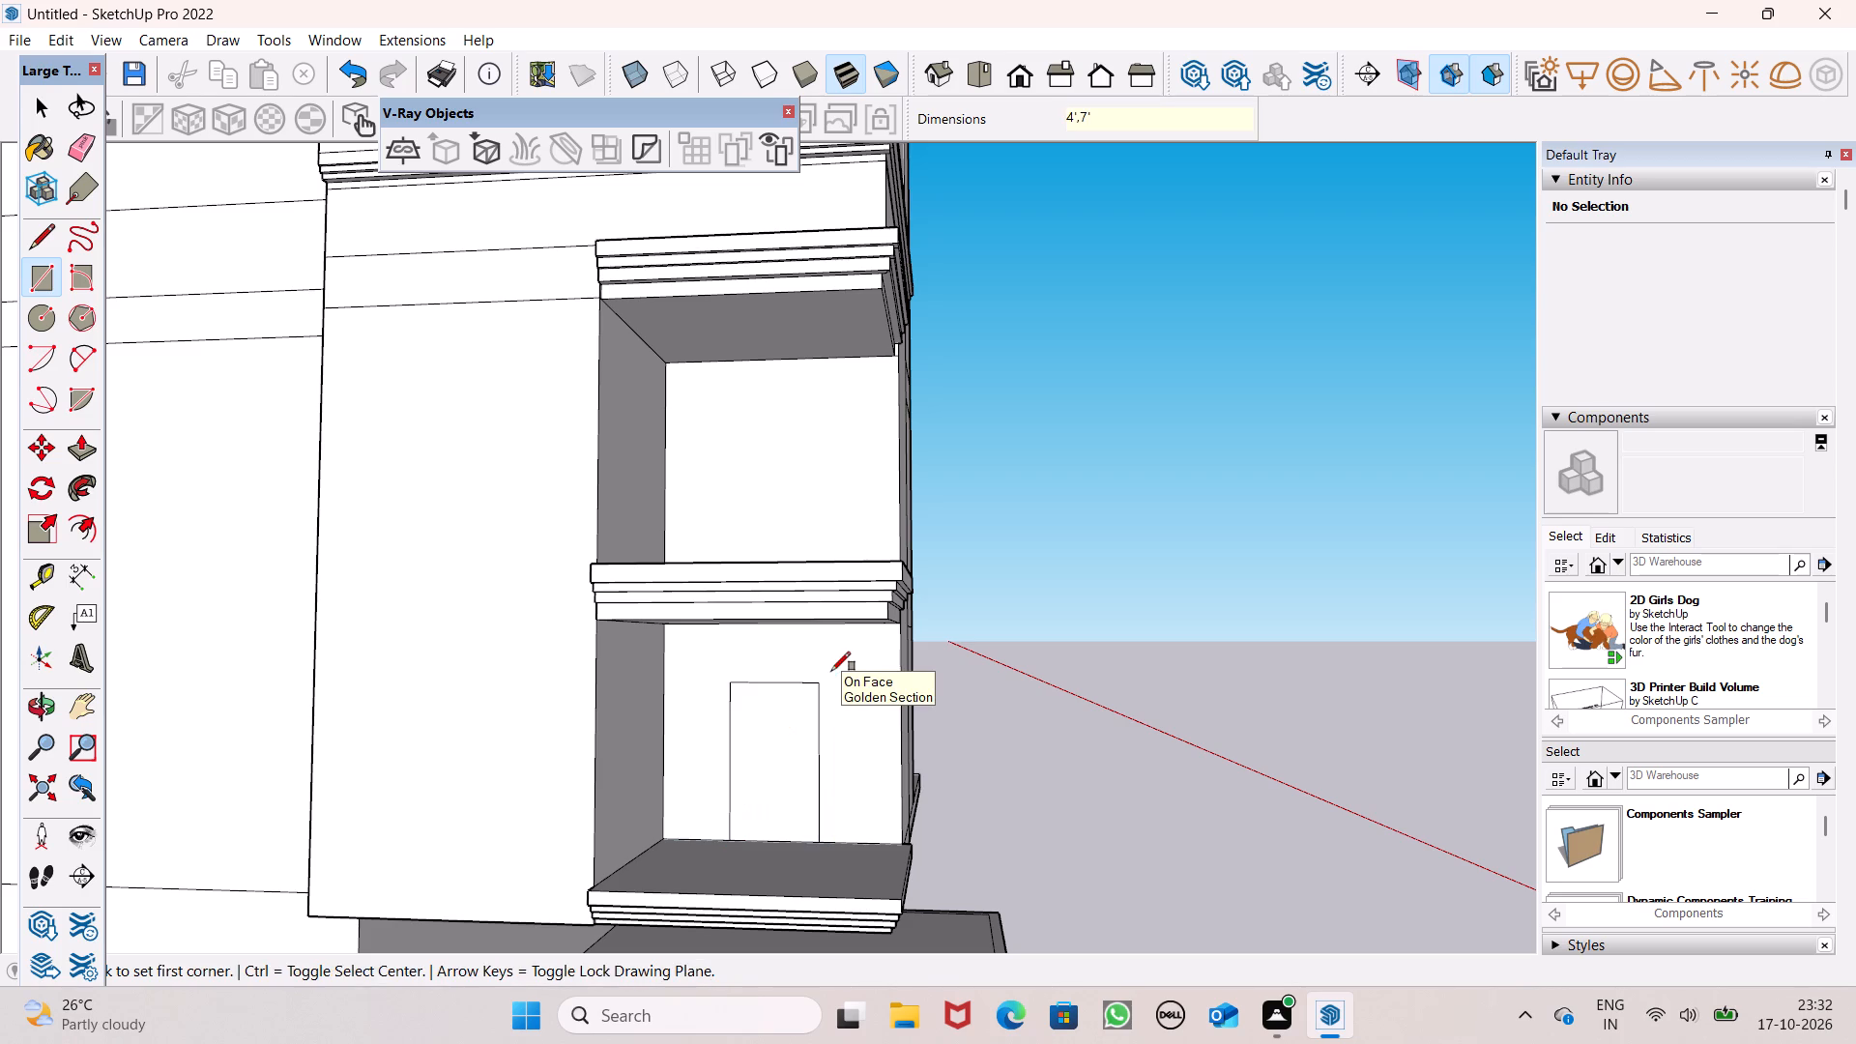
key(space)
Move the door outline about 9 1/8" along the lowest balcony's back wall towards the inner side wall.
scroll(819, 686, down, 3)
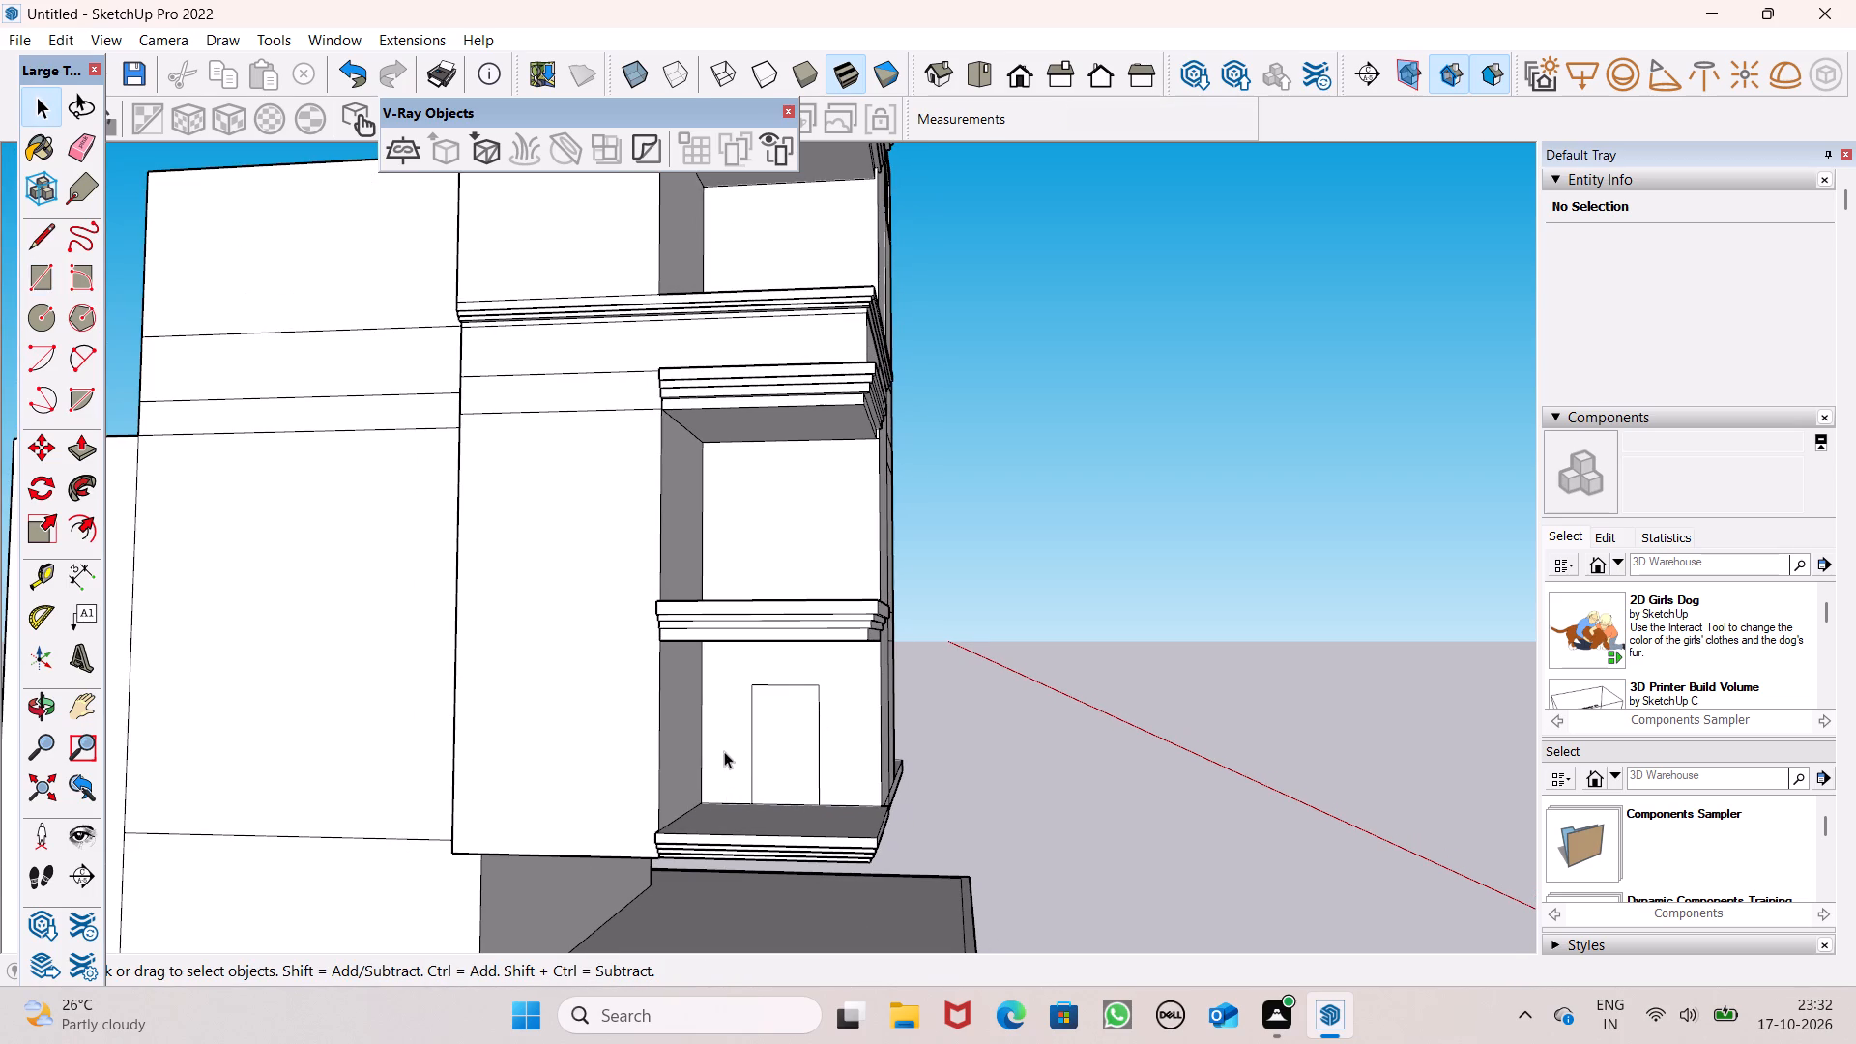
double_click(769, 771)
middle_drag(860, 815, 878, 875)
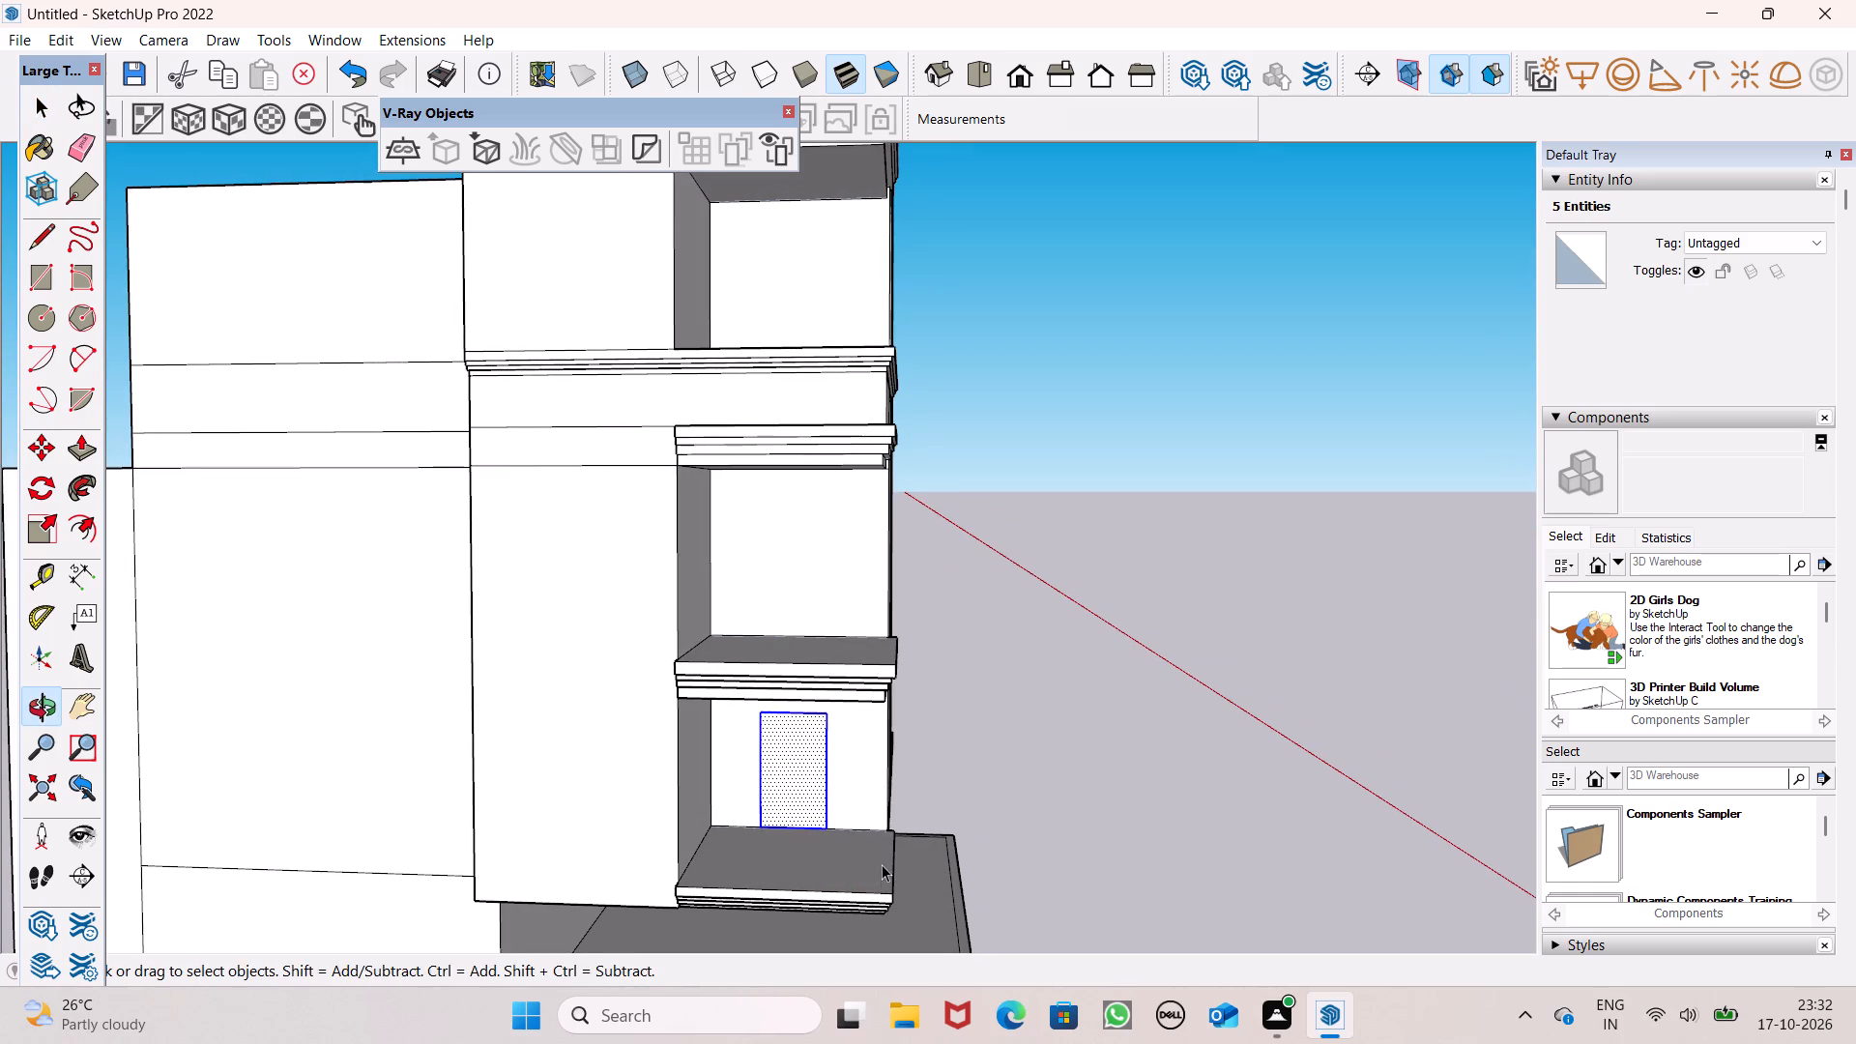
key(m)
key(Return)
drag(808, 812, 804, 812)
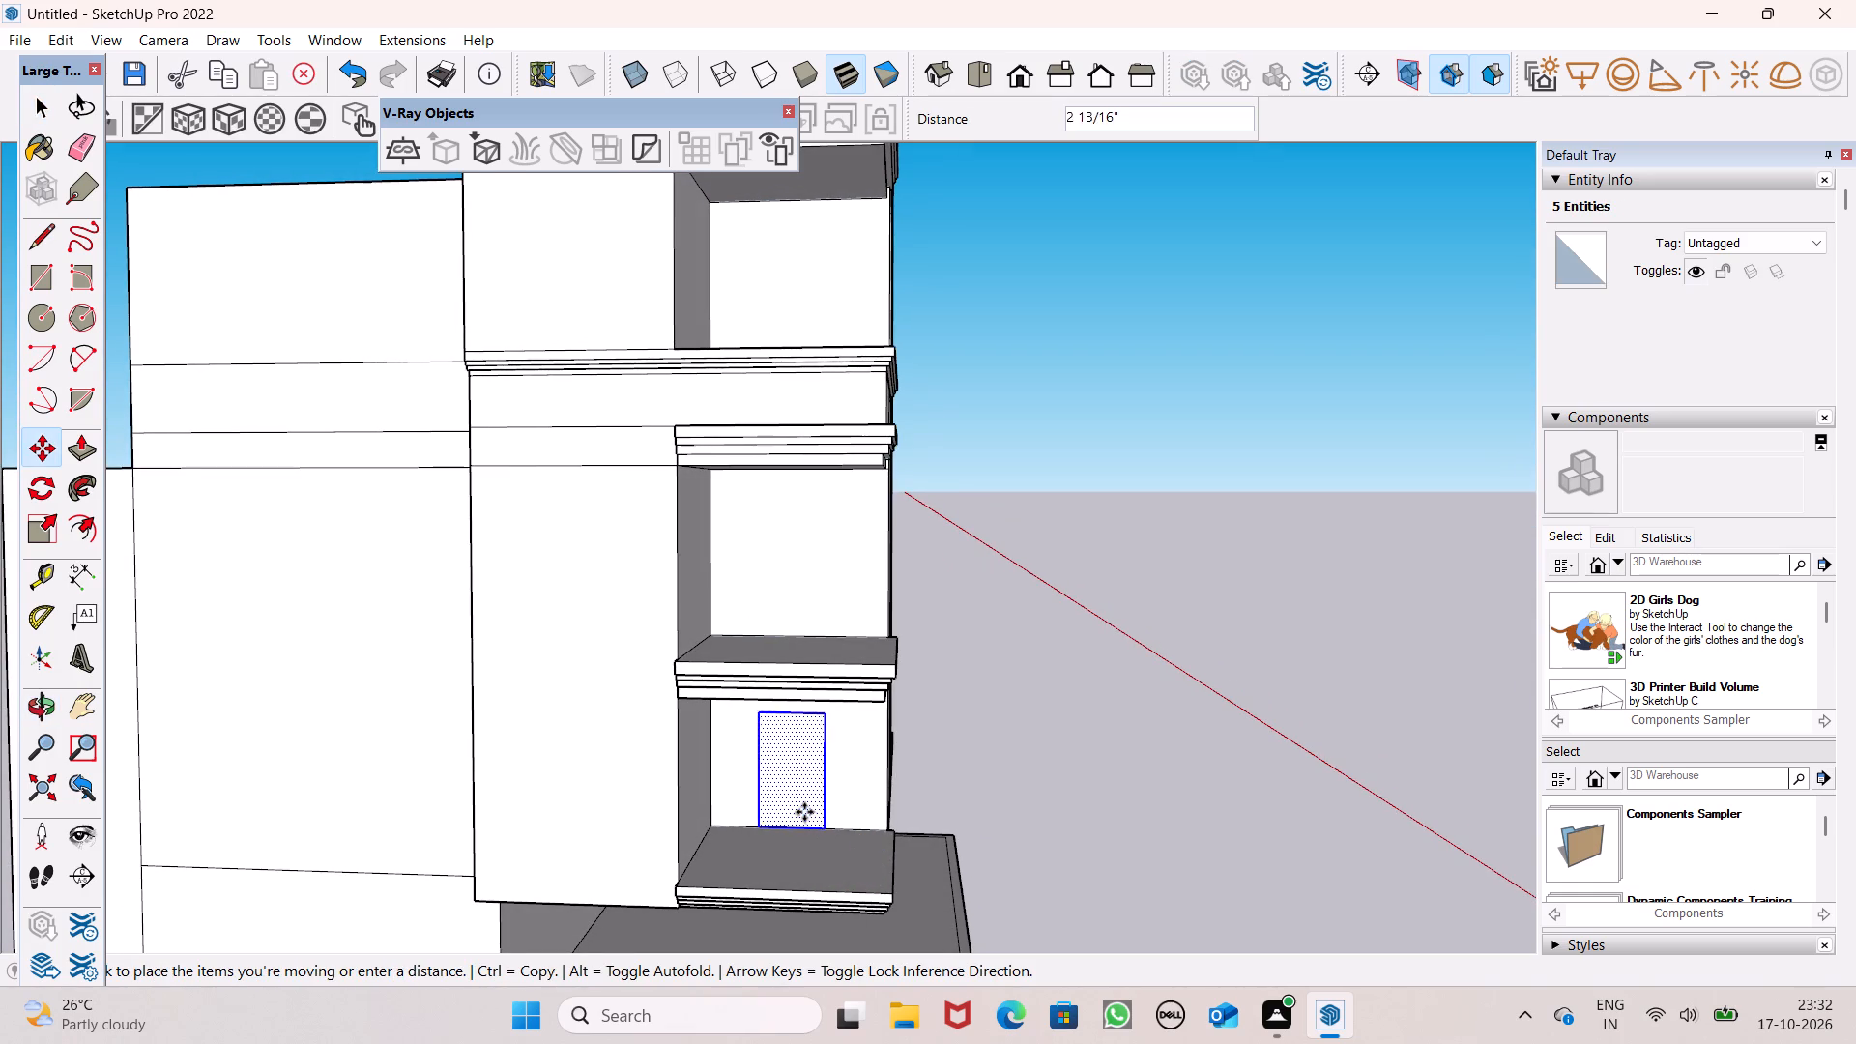
drag(804, 812, 796, 811)
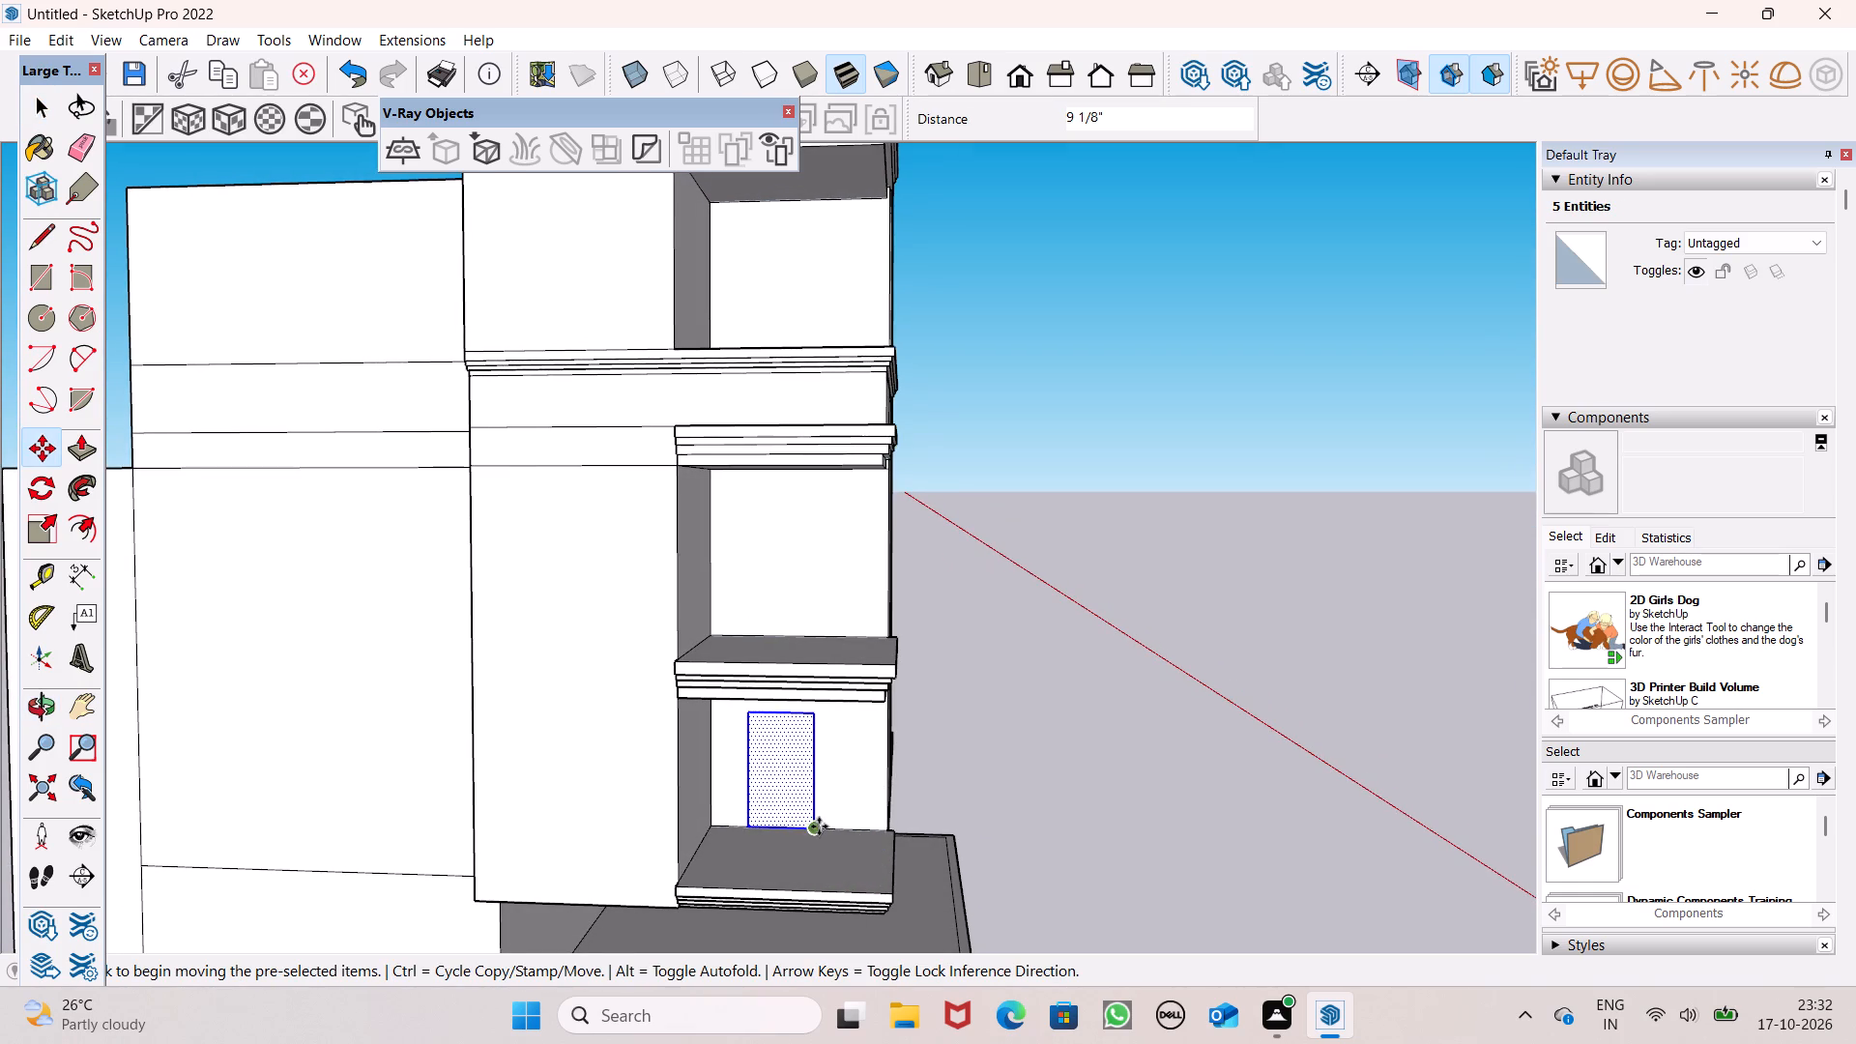
Copy the door outline straight up onto the middle and top balconies' back walls, resting on each floor.
drag(816, 829, 806, 634)
scroll(806, 629, down, 3)
middle_drag(792, 690, 789, 737)
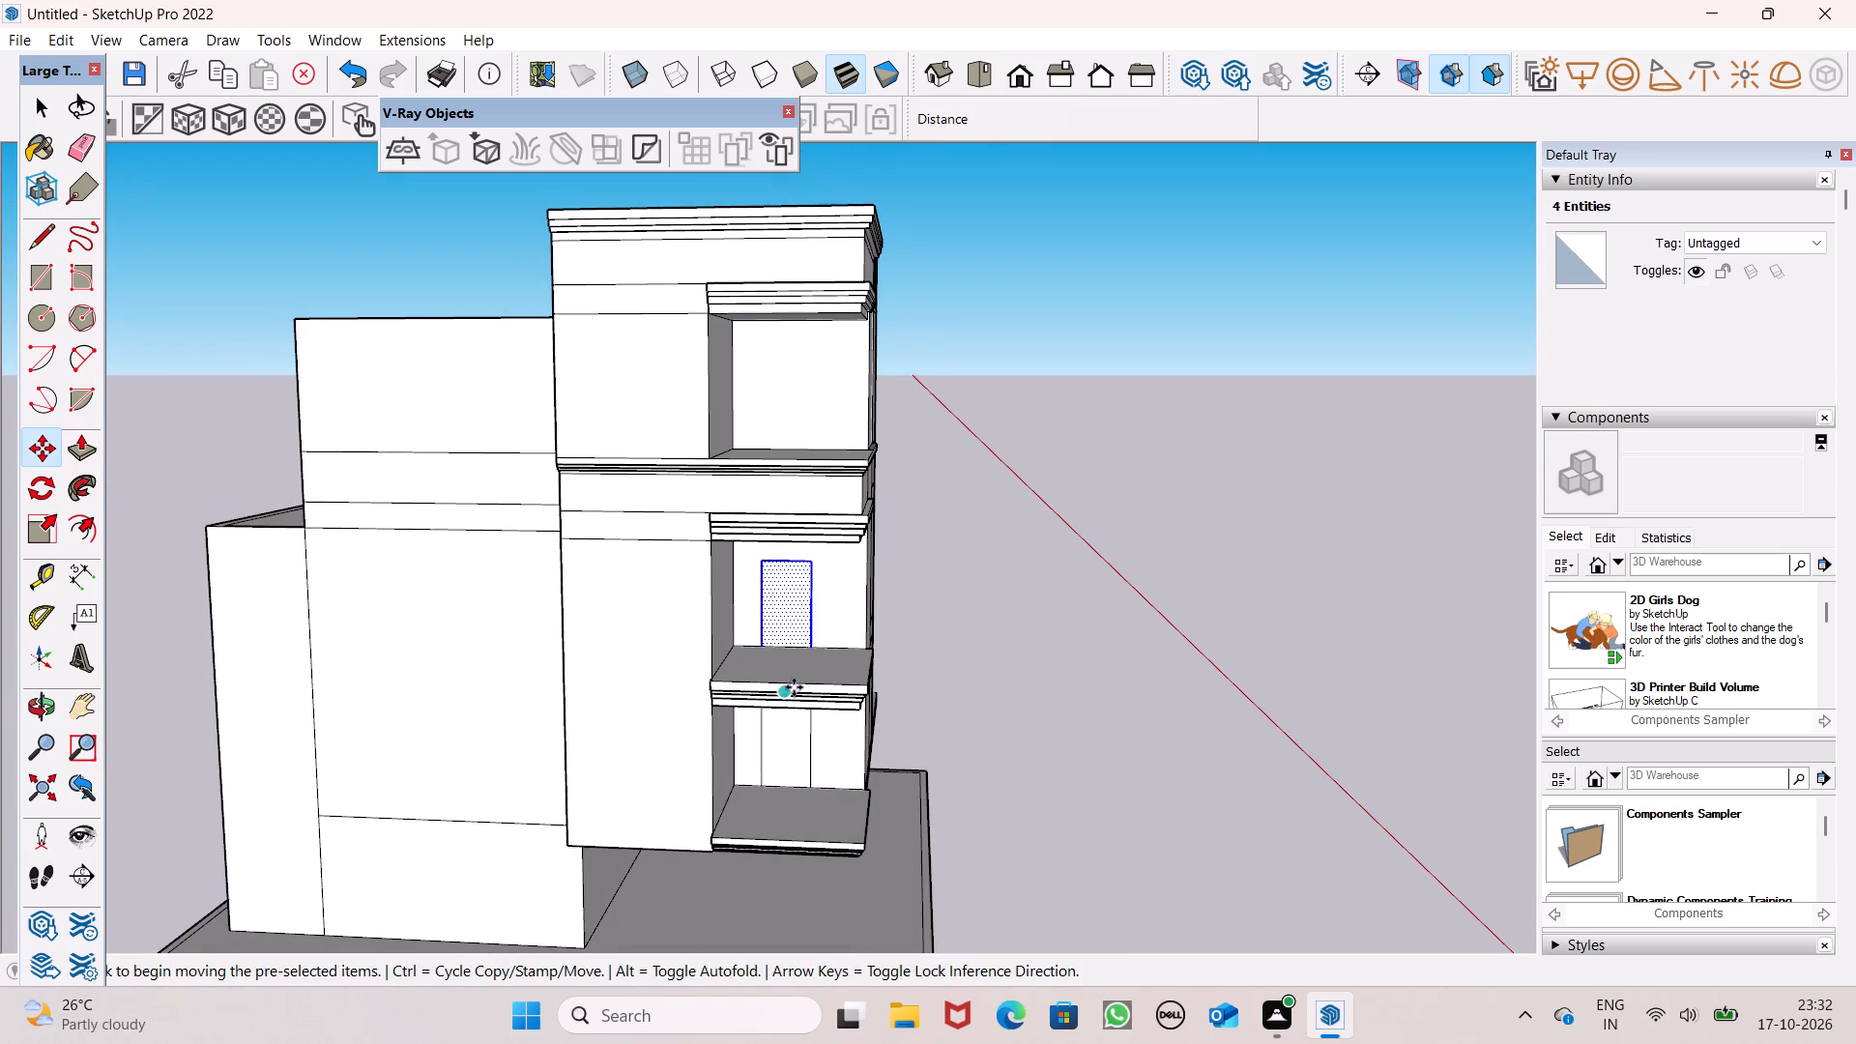
drag(815, 648, 798, 375)
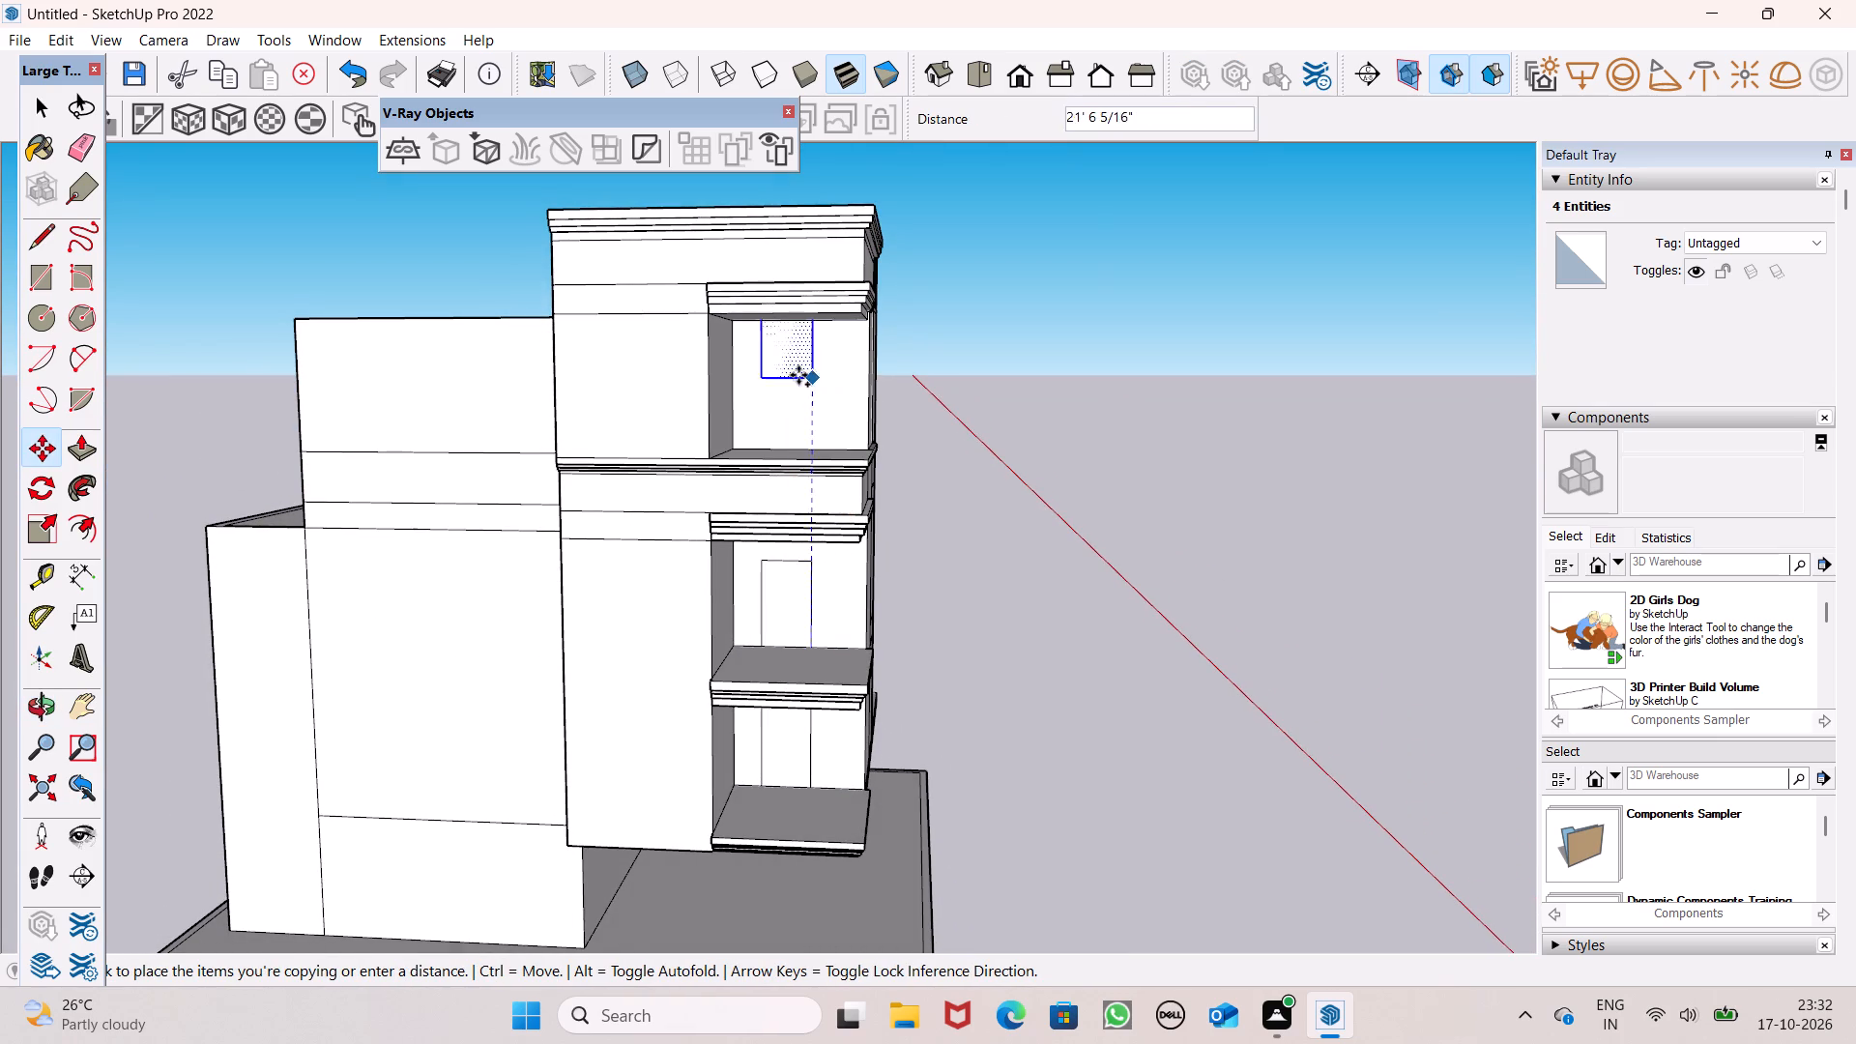
drag(798, 375, 809, 445)
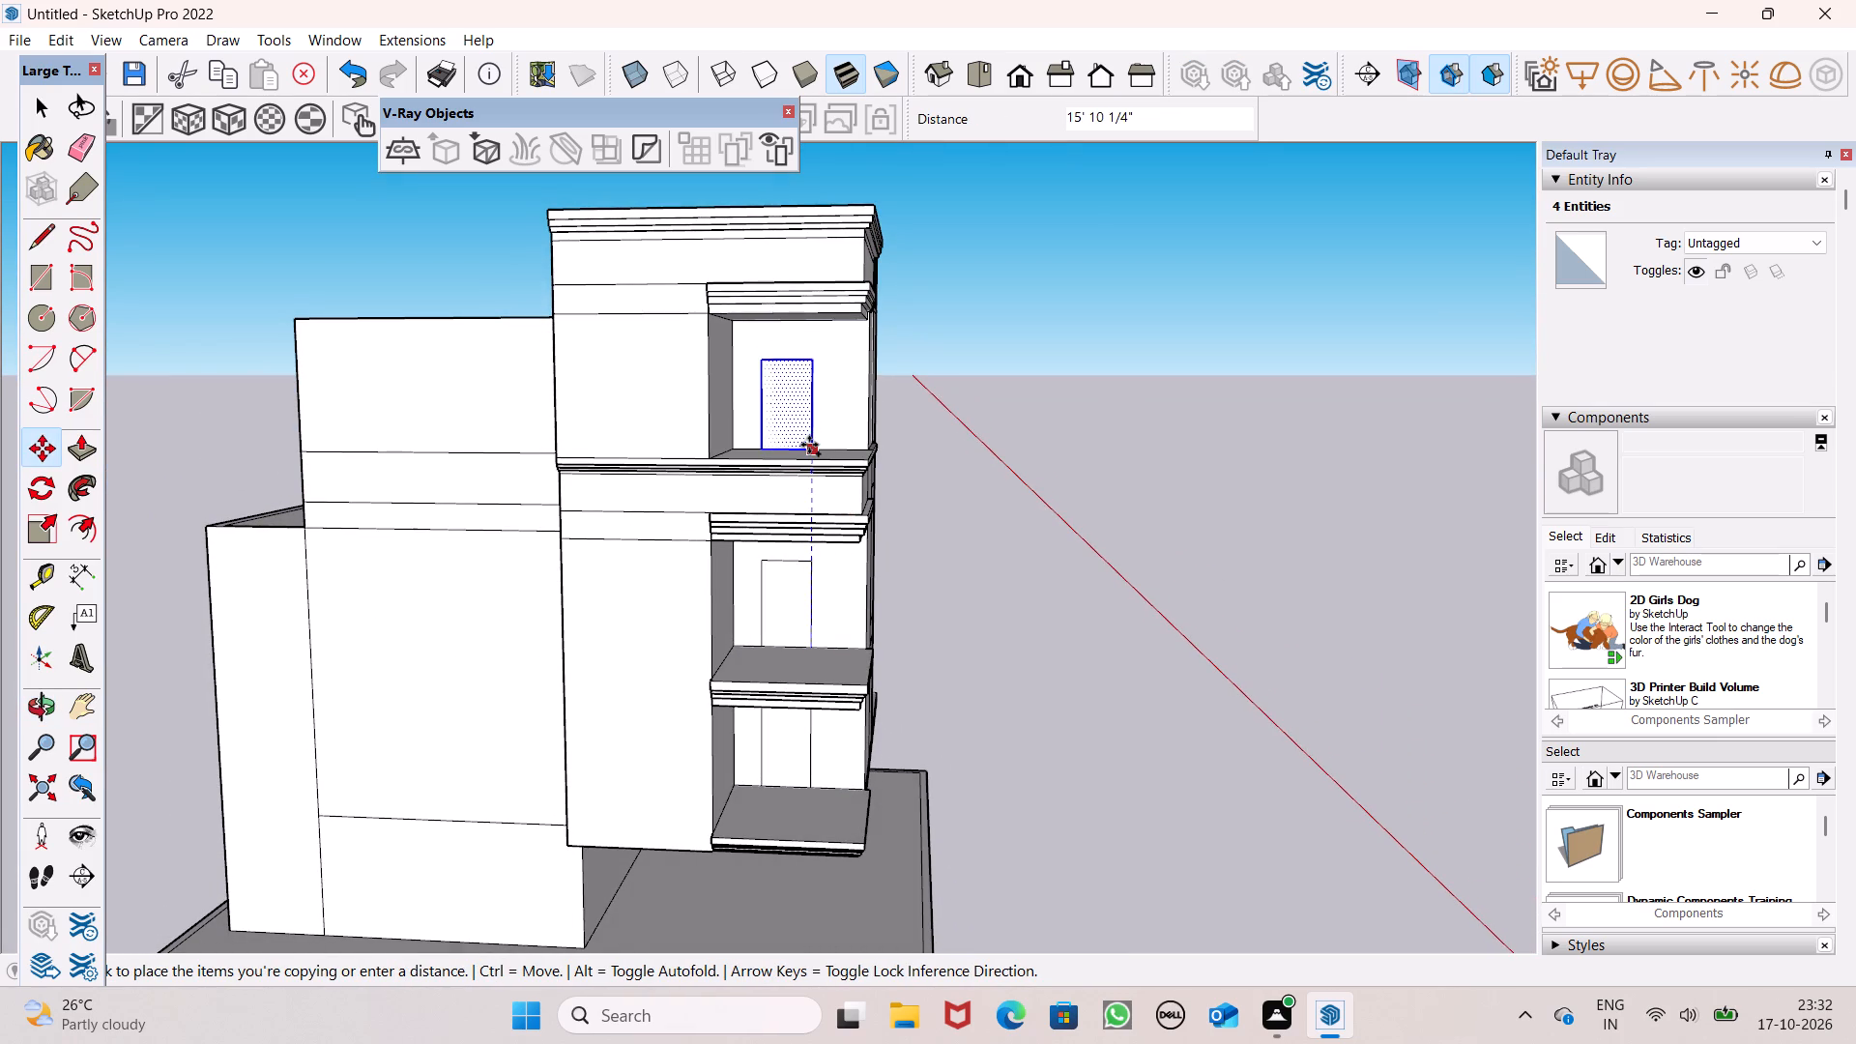
drag(809, 445, 805, 445)
key(space)
click(948, 453)
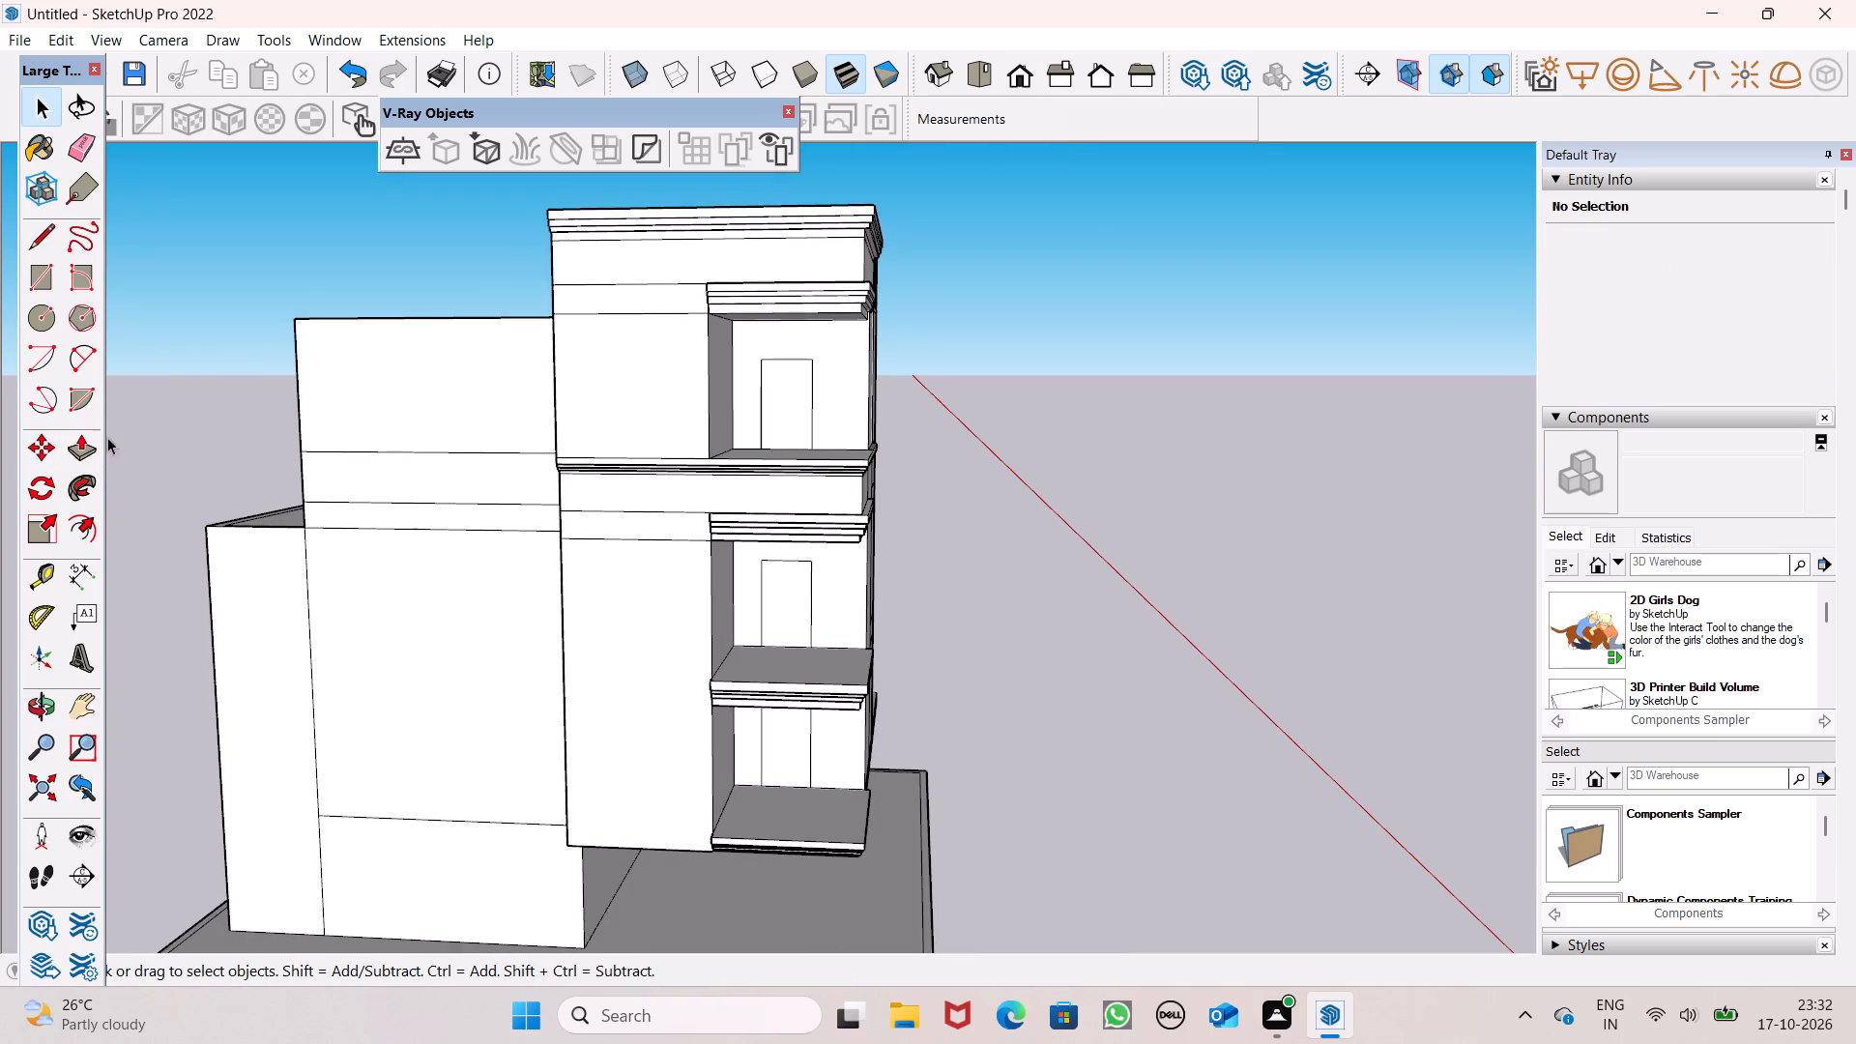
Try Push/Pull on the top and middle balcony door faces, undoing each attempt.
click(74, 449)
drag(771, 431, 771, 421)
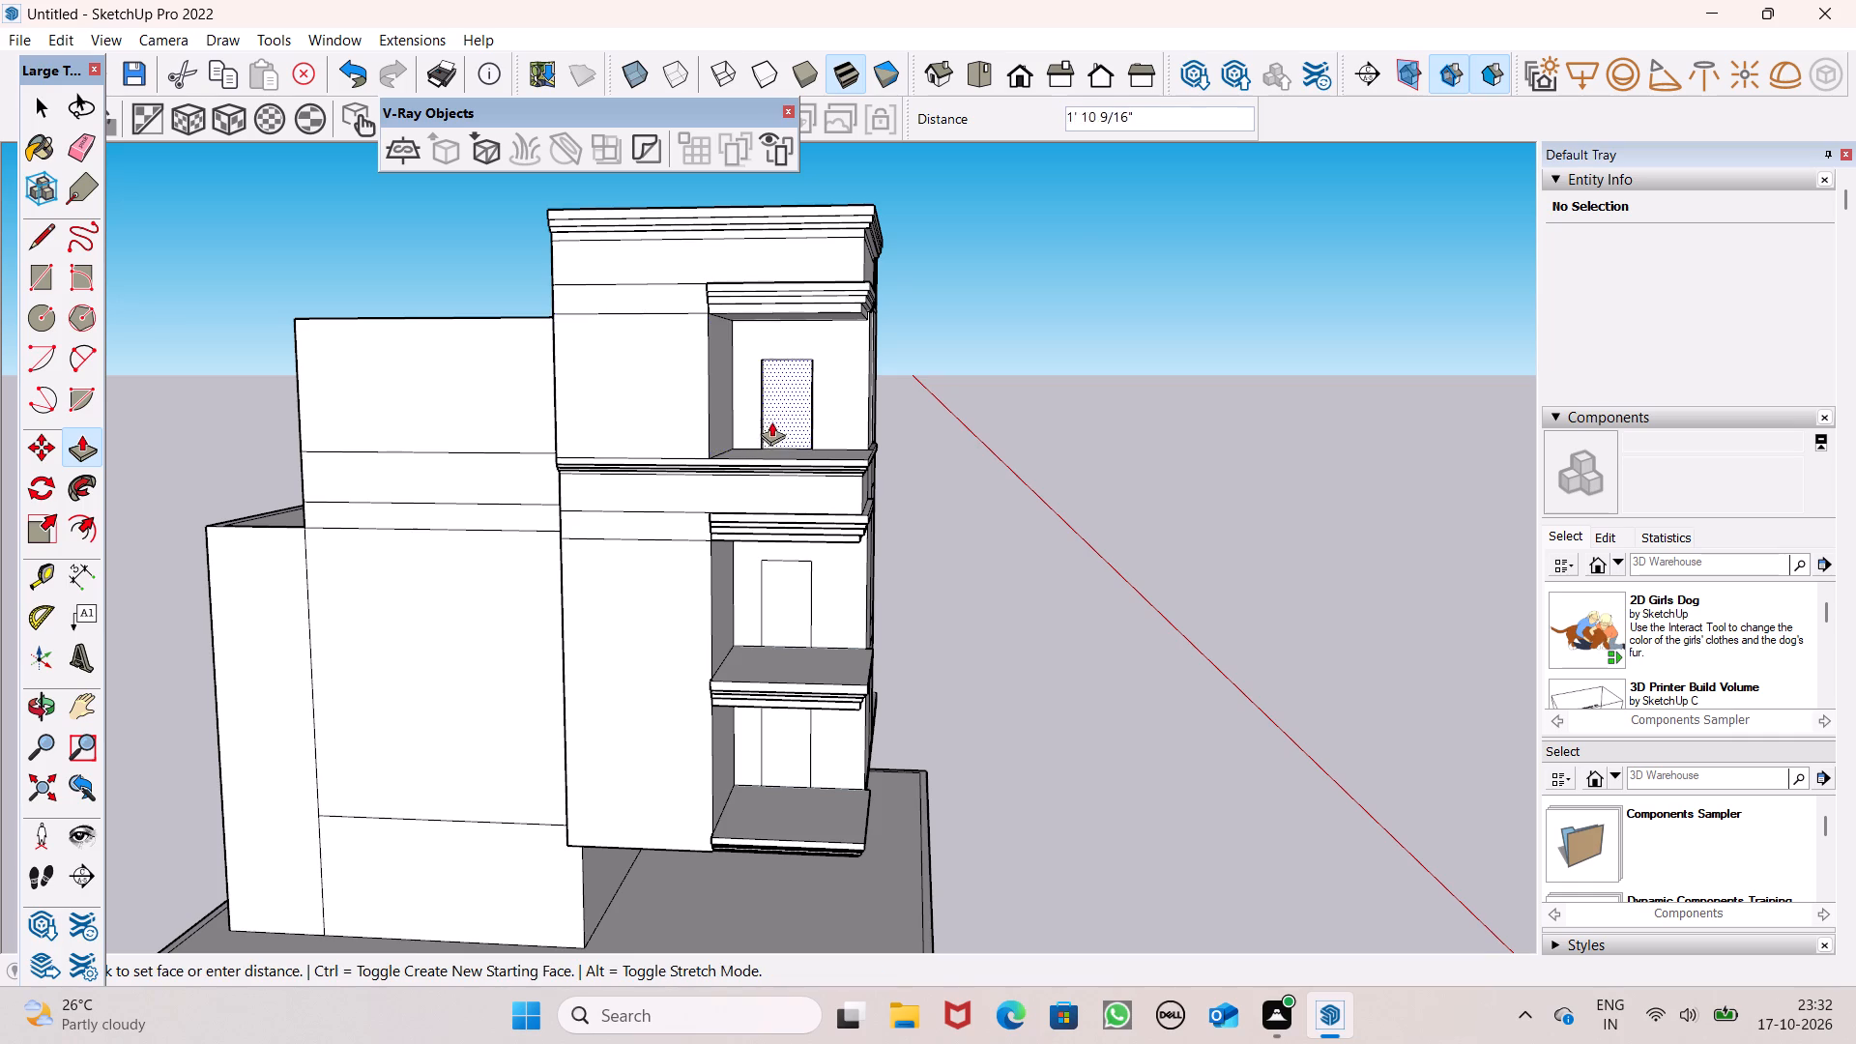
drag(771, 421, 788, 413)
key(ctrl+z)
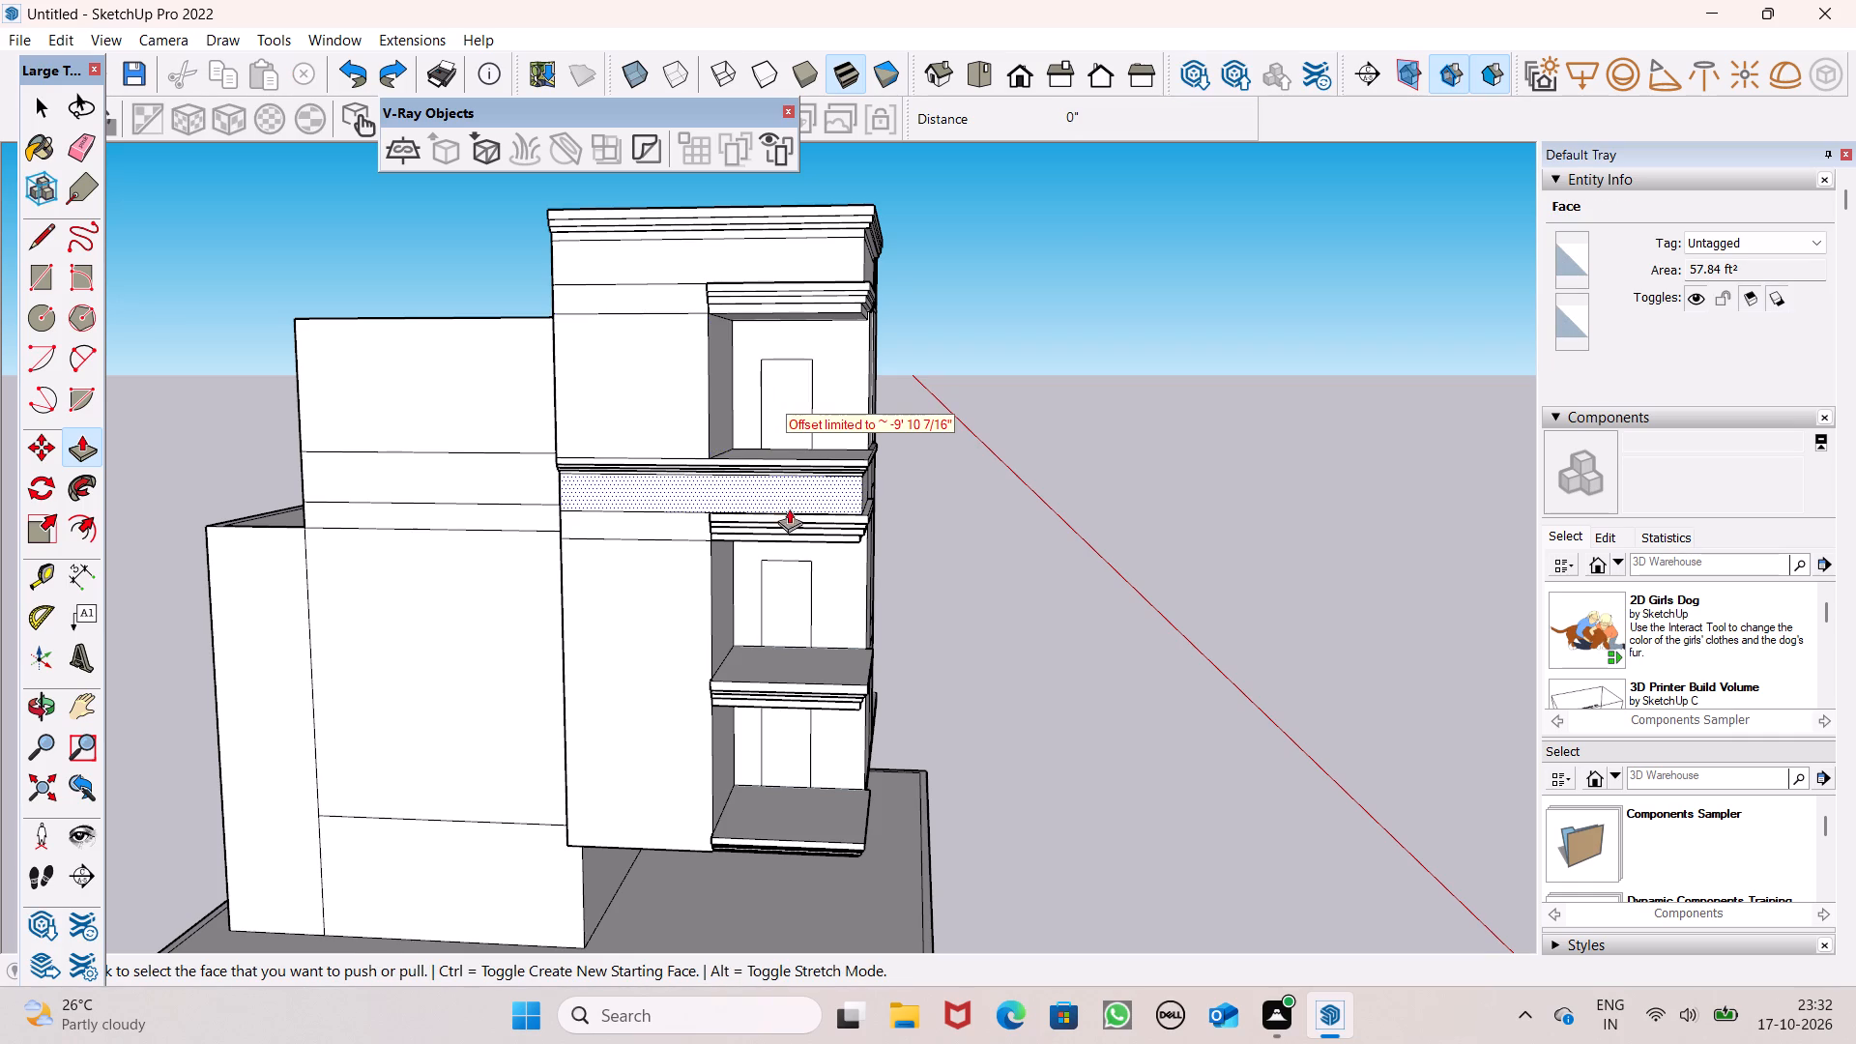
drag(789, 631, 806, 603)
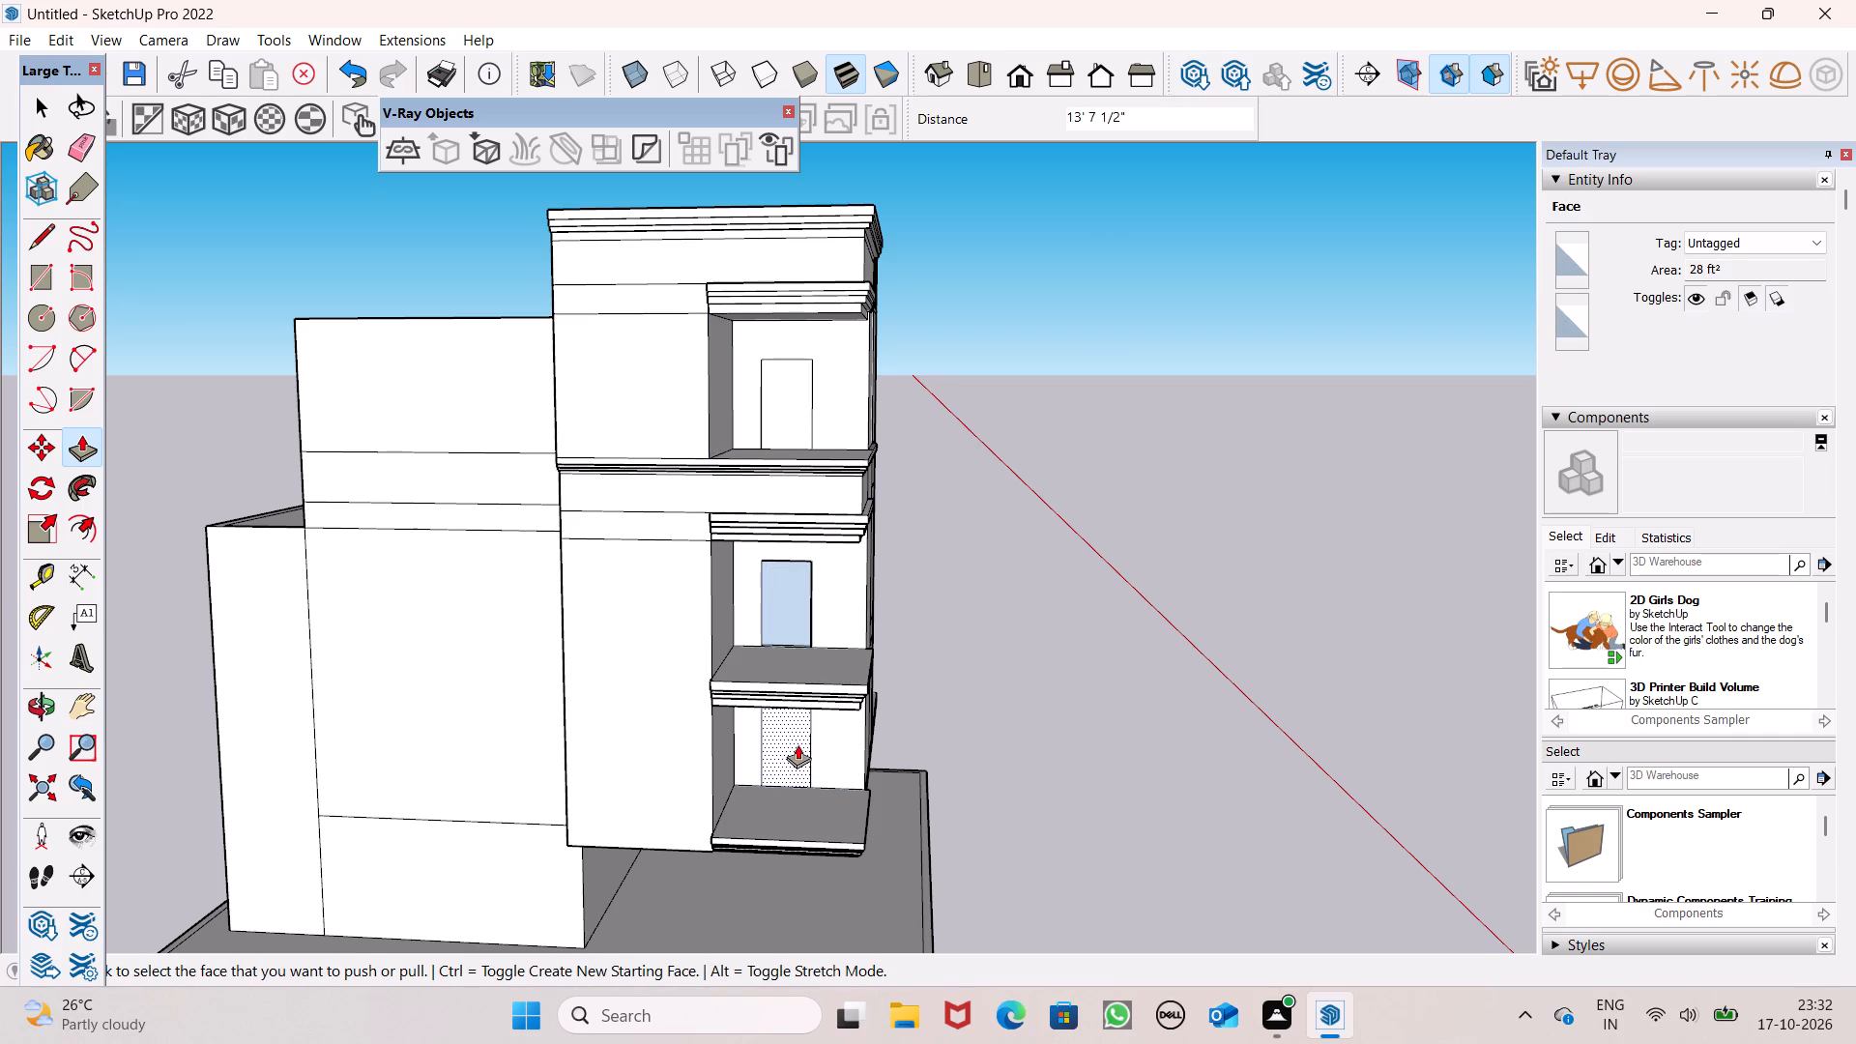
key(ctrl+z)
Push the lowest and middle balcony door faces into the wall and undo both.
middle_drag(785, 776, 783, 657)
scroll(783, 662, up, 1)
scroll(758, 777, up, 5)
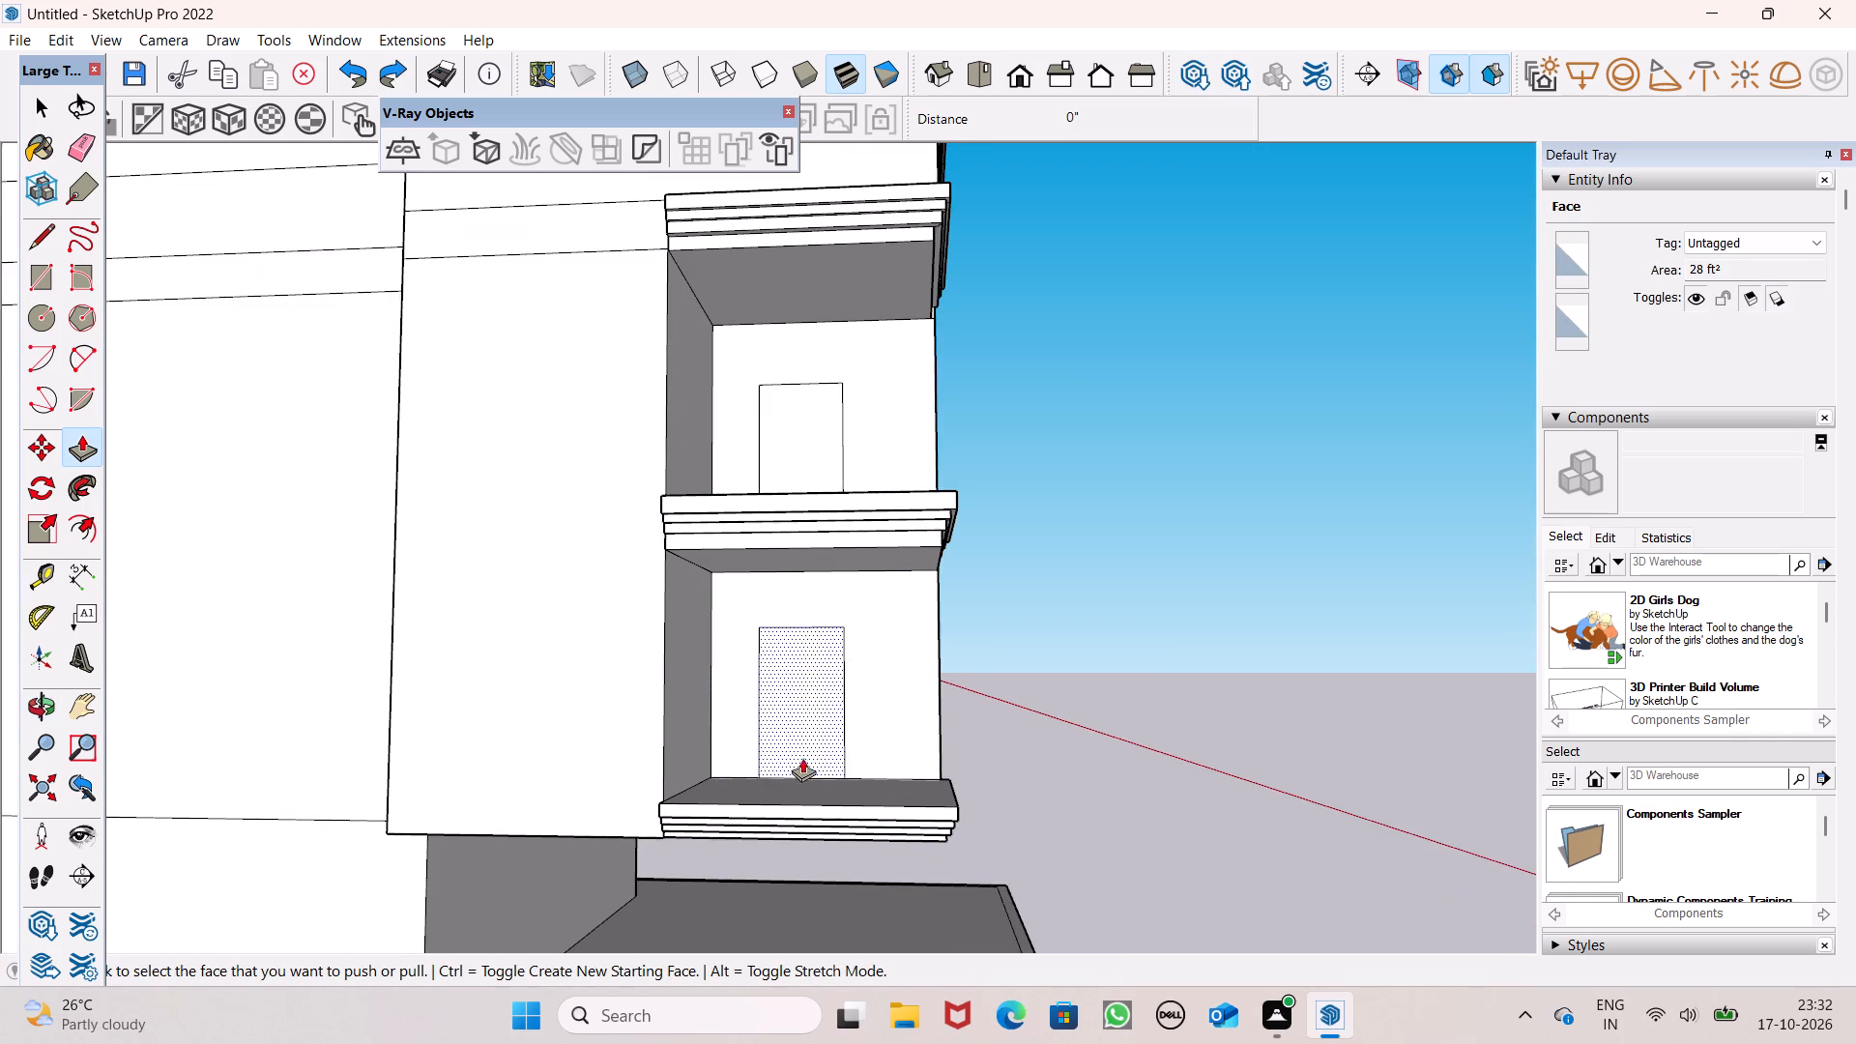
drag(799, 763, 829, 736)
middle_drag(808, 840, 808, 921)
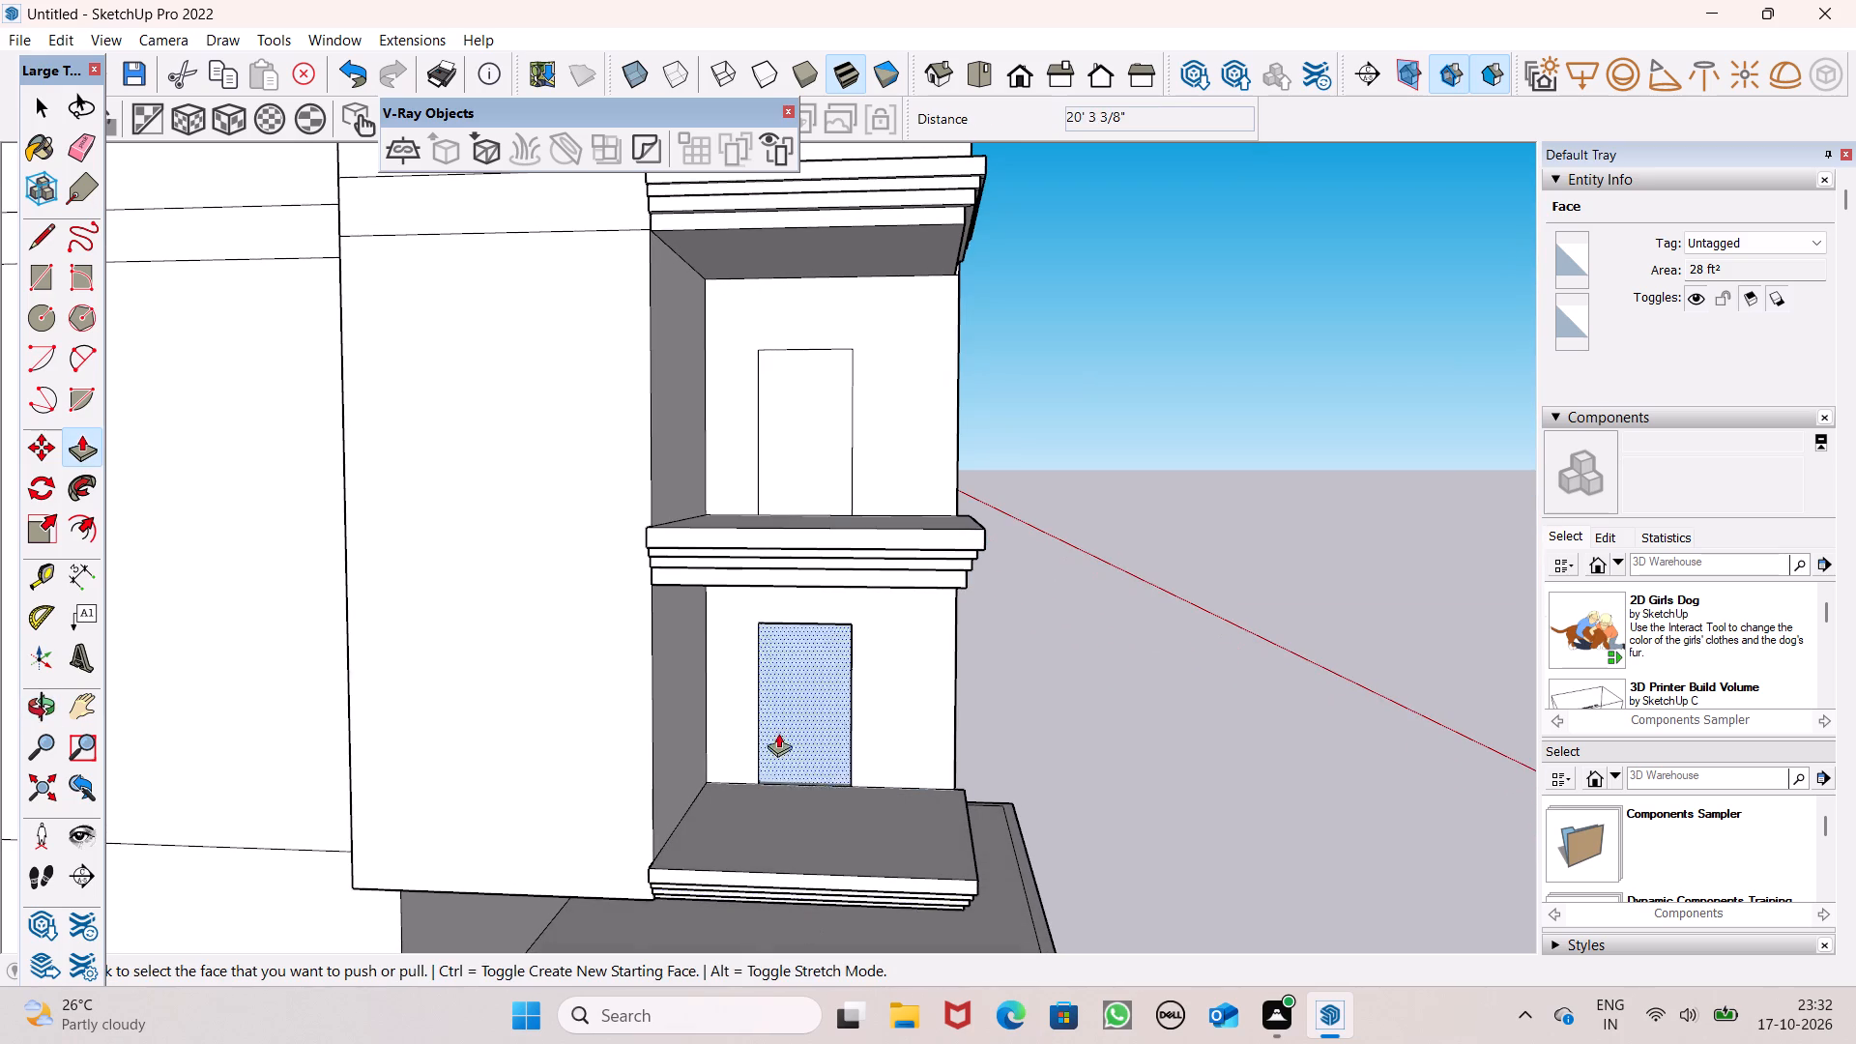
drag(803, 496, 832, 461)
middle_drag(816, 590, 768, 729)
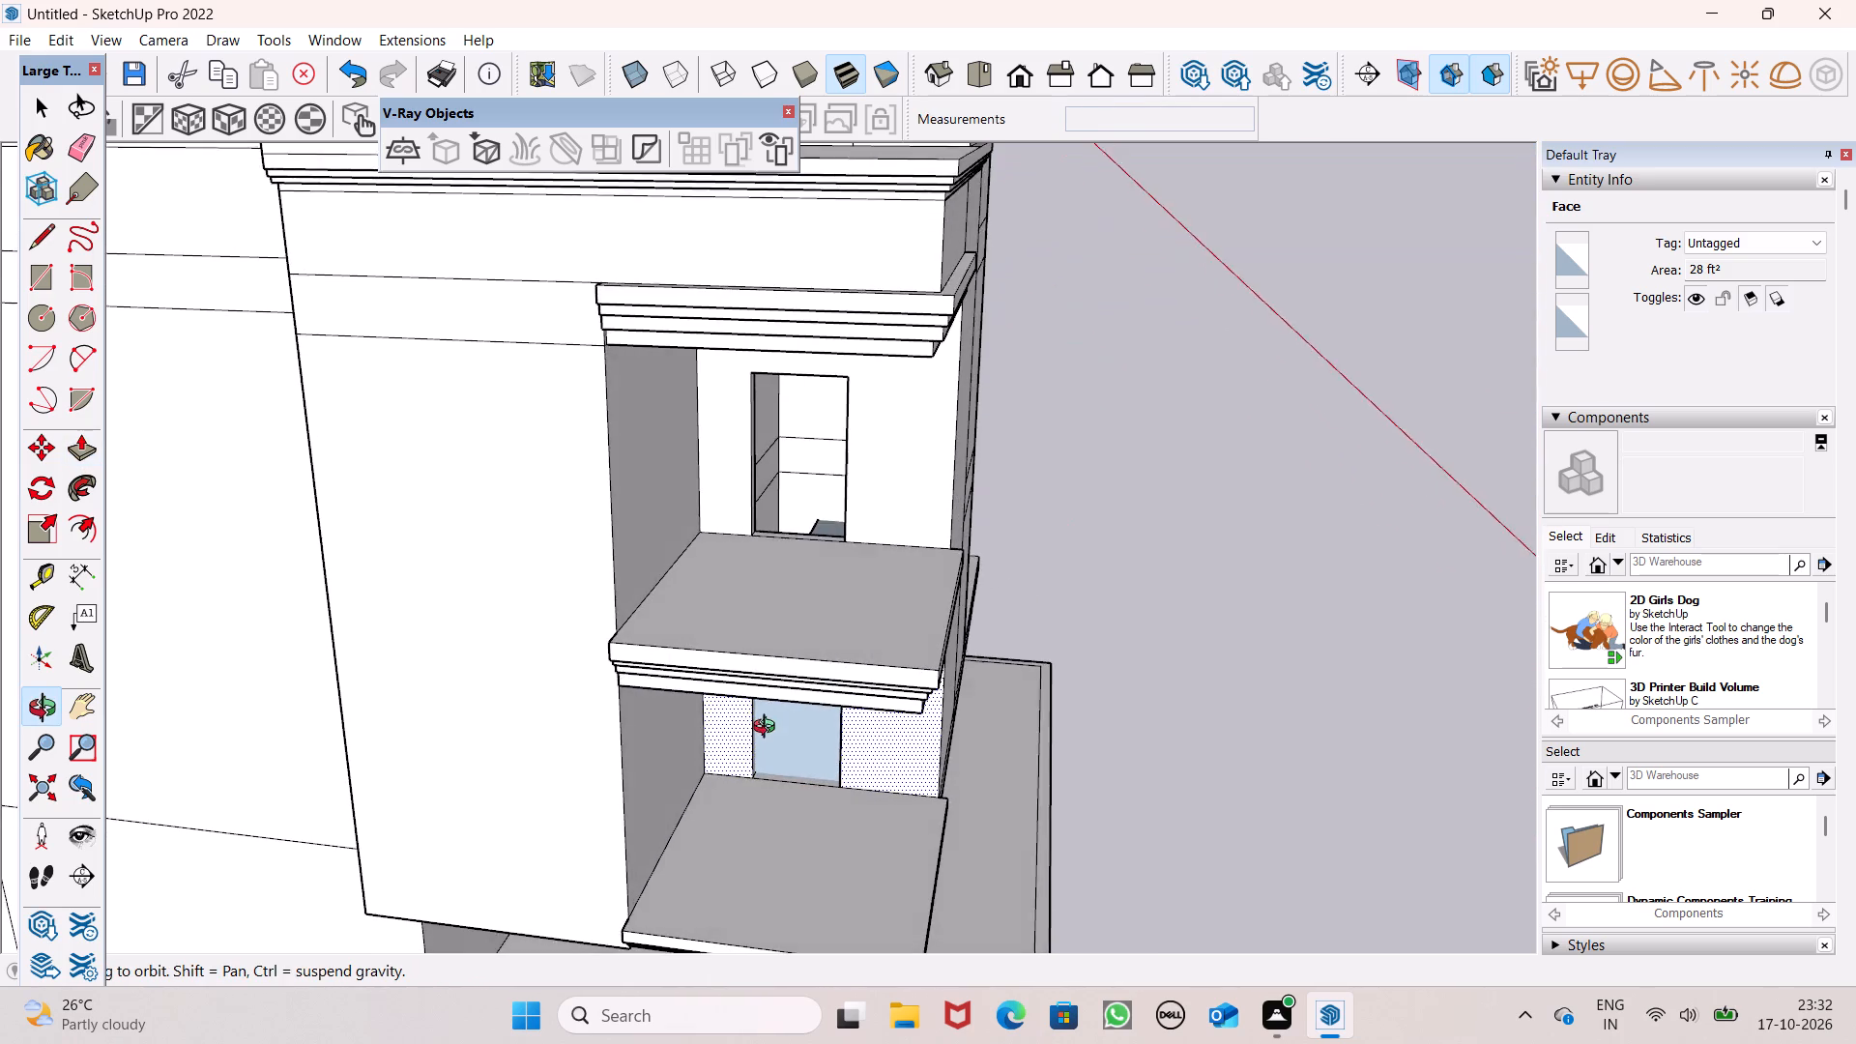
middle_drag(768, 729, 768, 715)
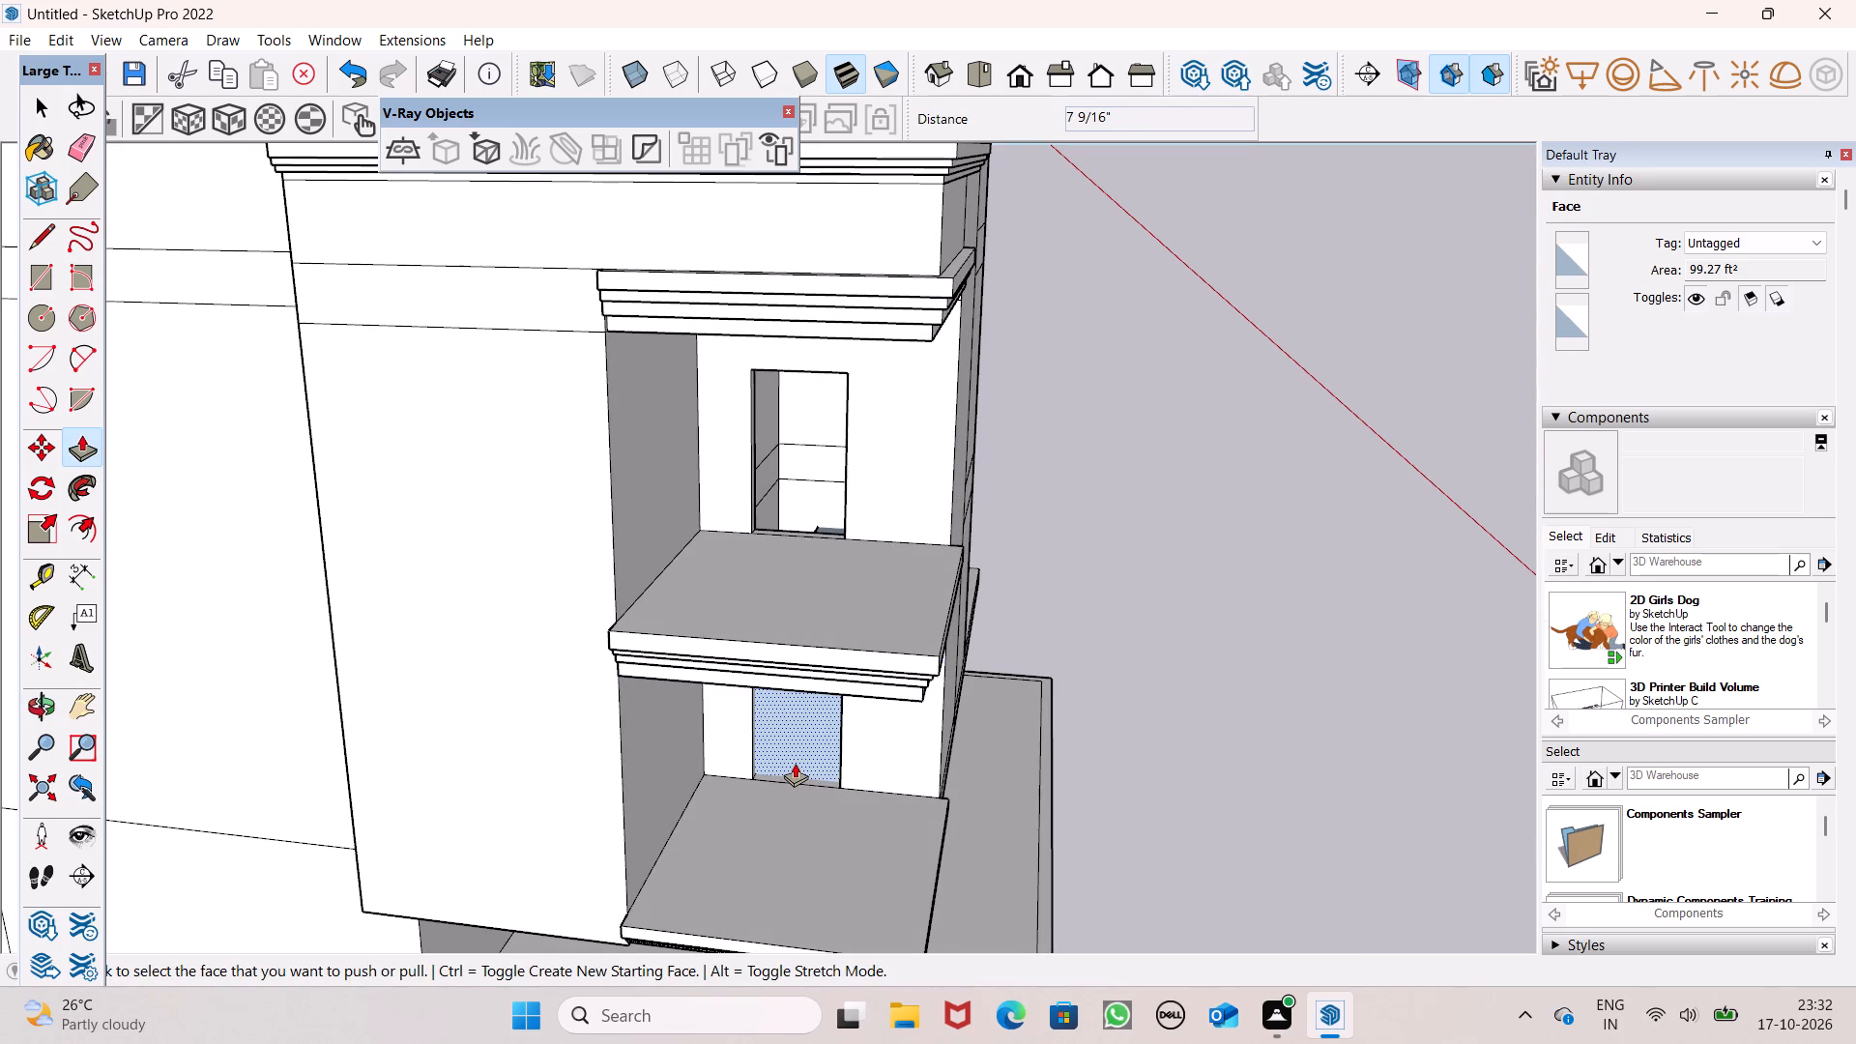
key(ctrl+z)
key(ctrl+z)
Push/Pull the lowest and middle balcony door faces inward to form door openings.
drag(798, 763, 827, 739)
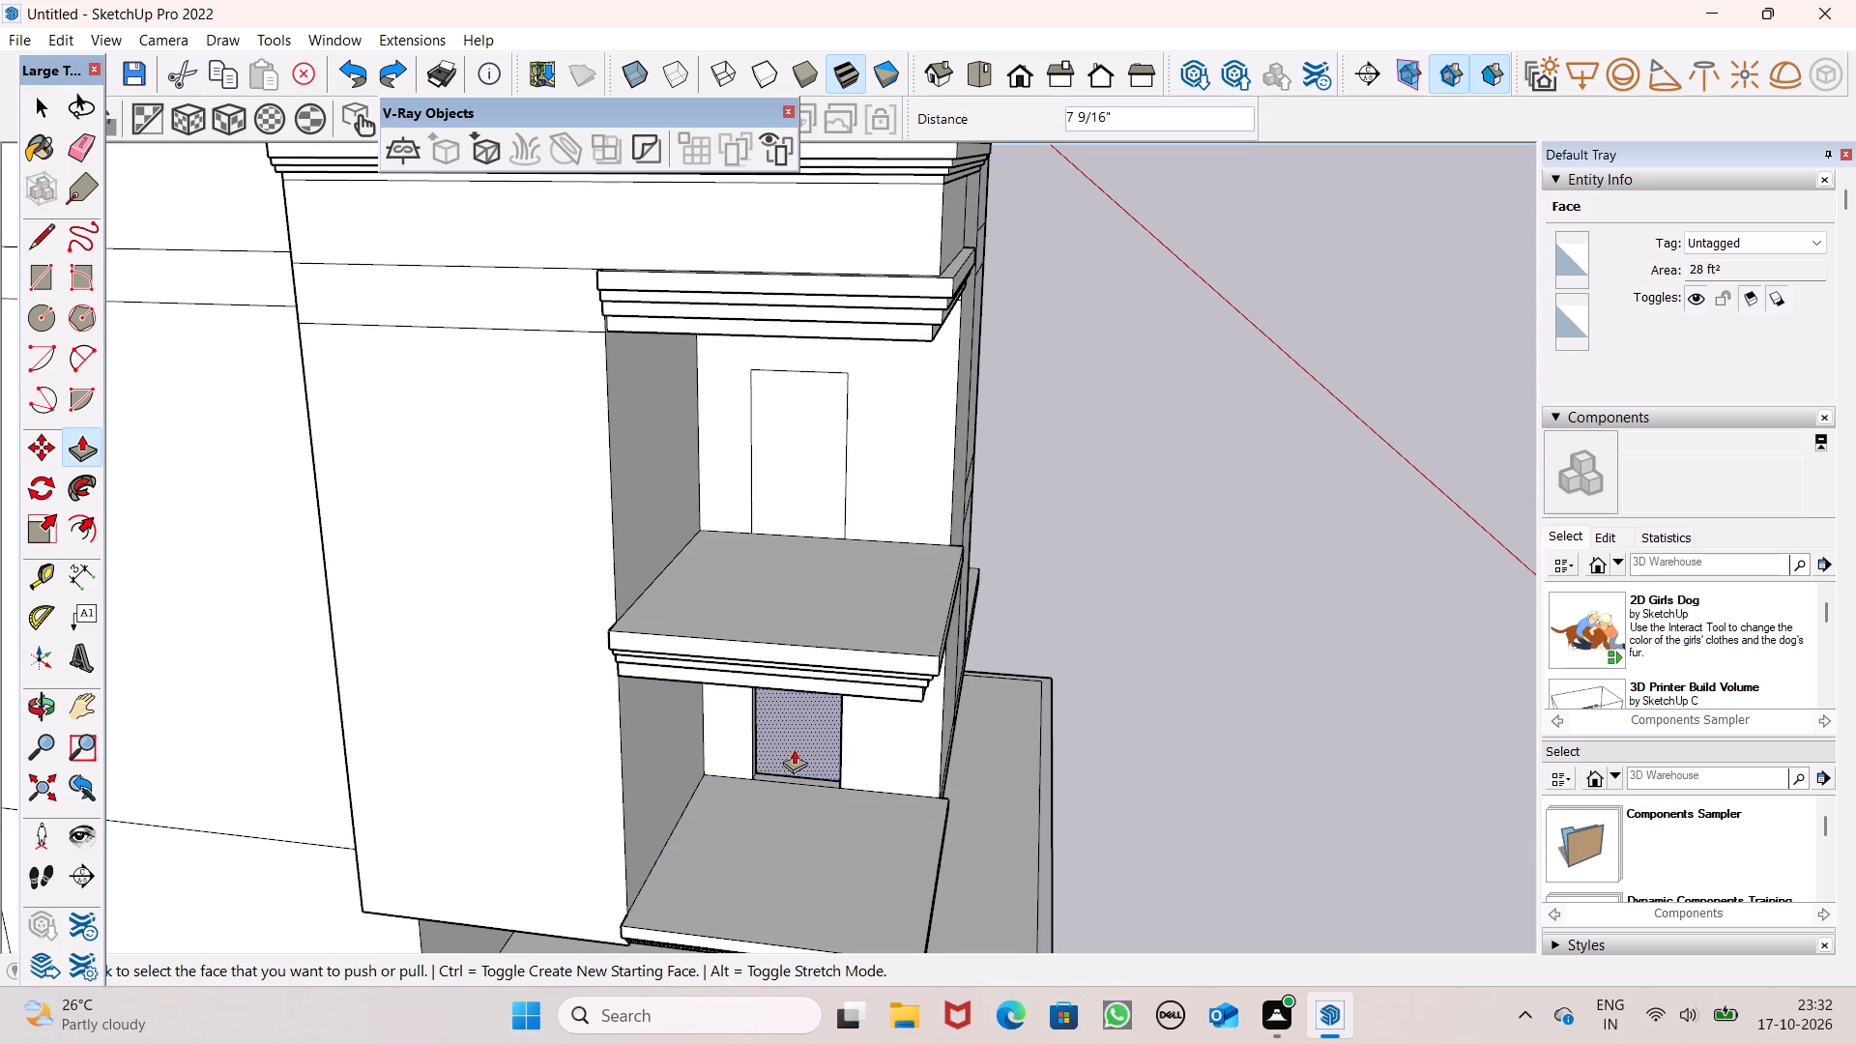
drag(774, 506, 818, 476)
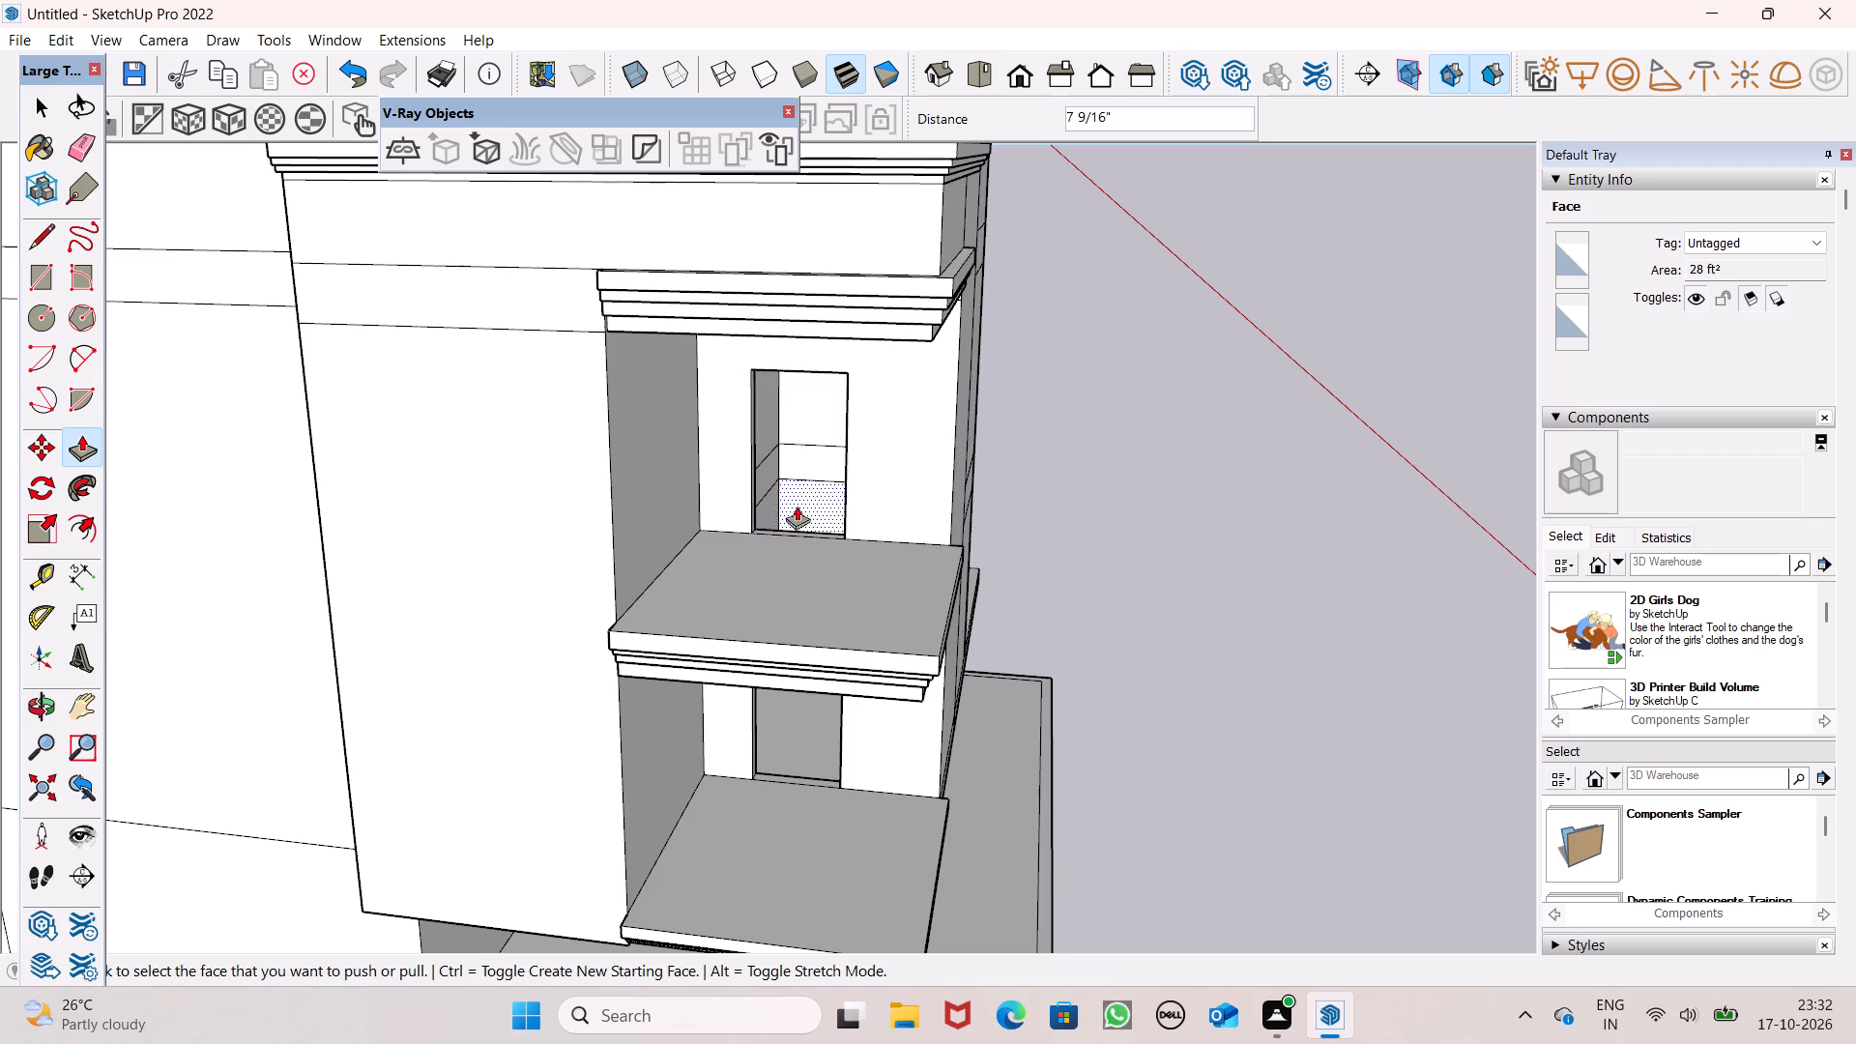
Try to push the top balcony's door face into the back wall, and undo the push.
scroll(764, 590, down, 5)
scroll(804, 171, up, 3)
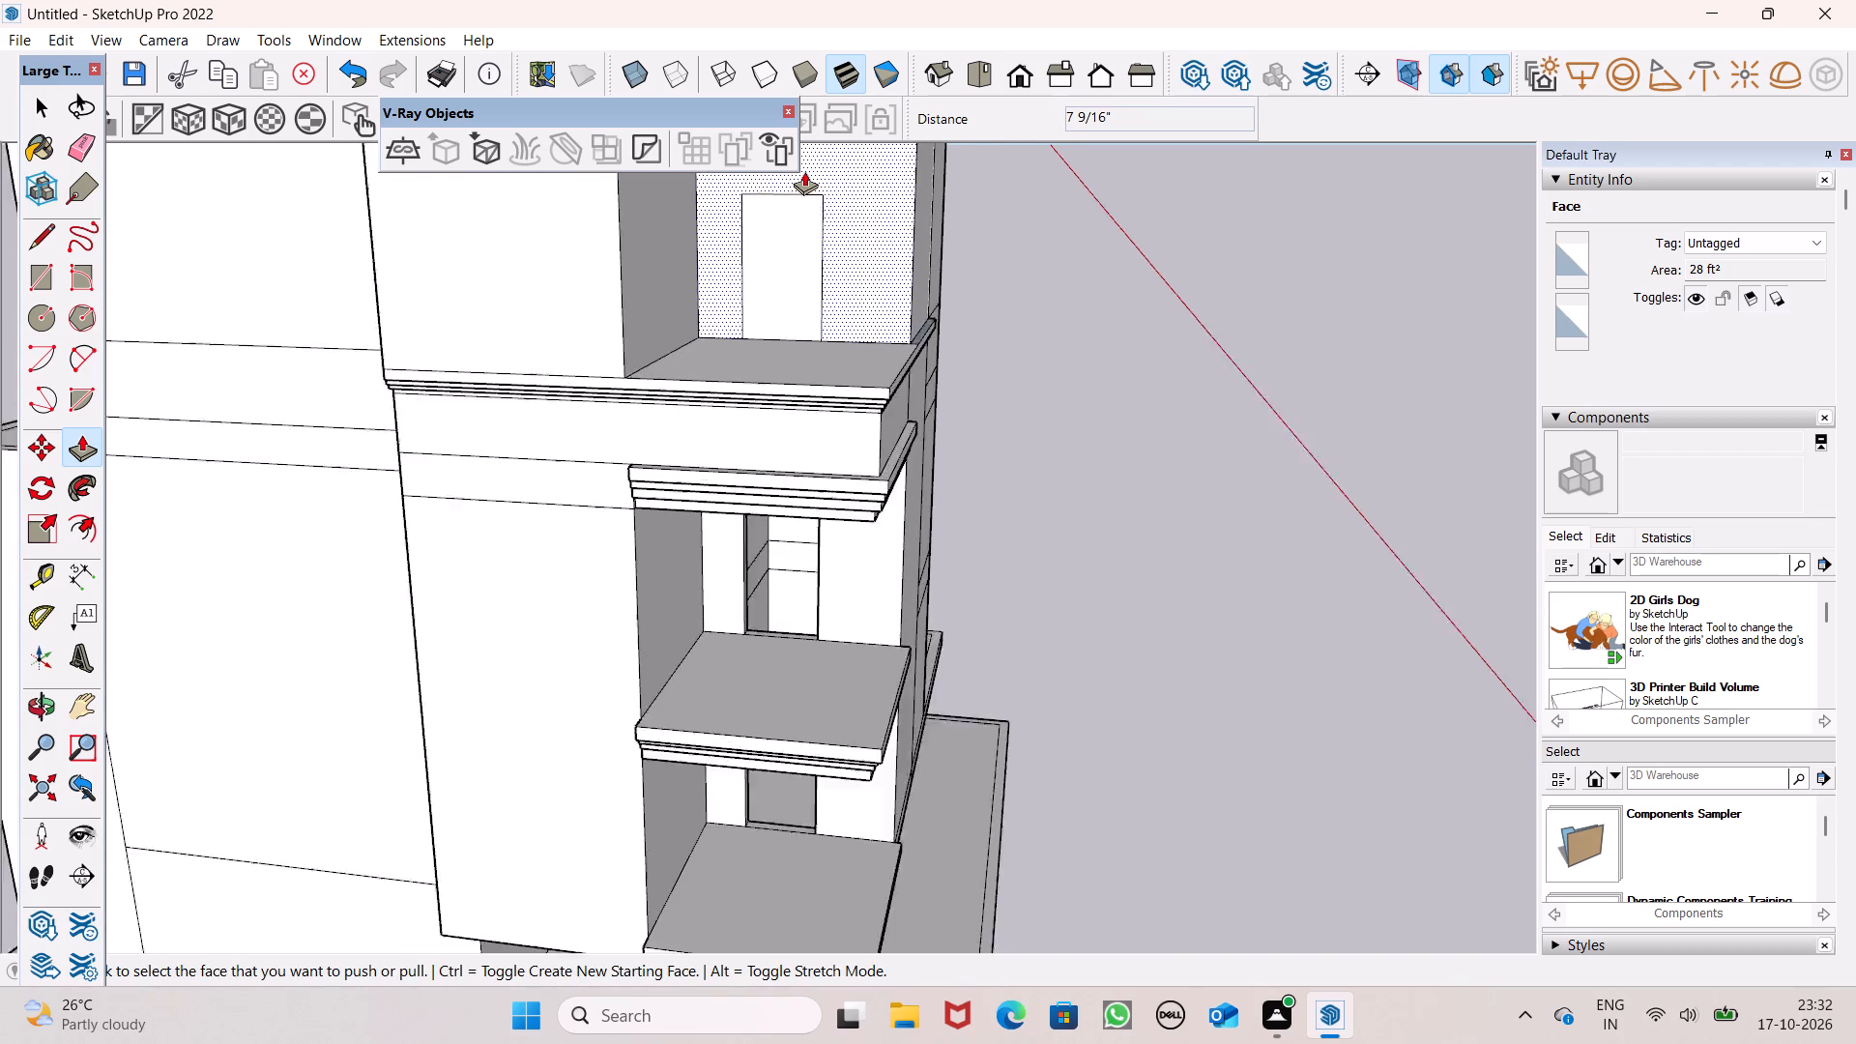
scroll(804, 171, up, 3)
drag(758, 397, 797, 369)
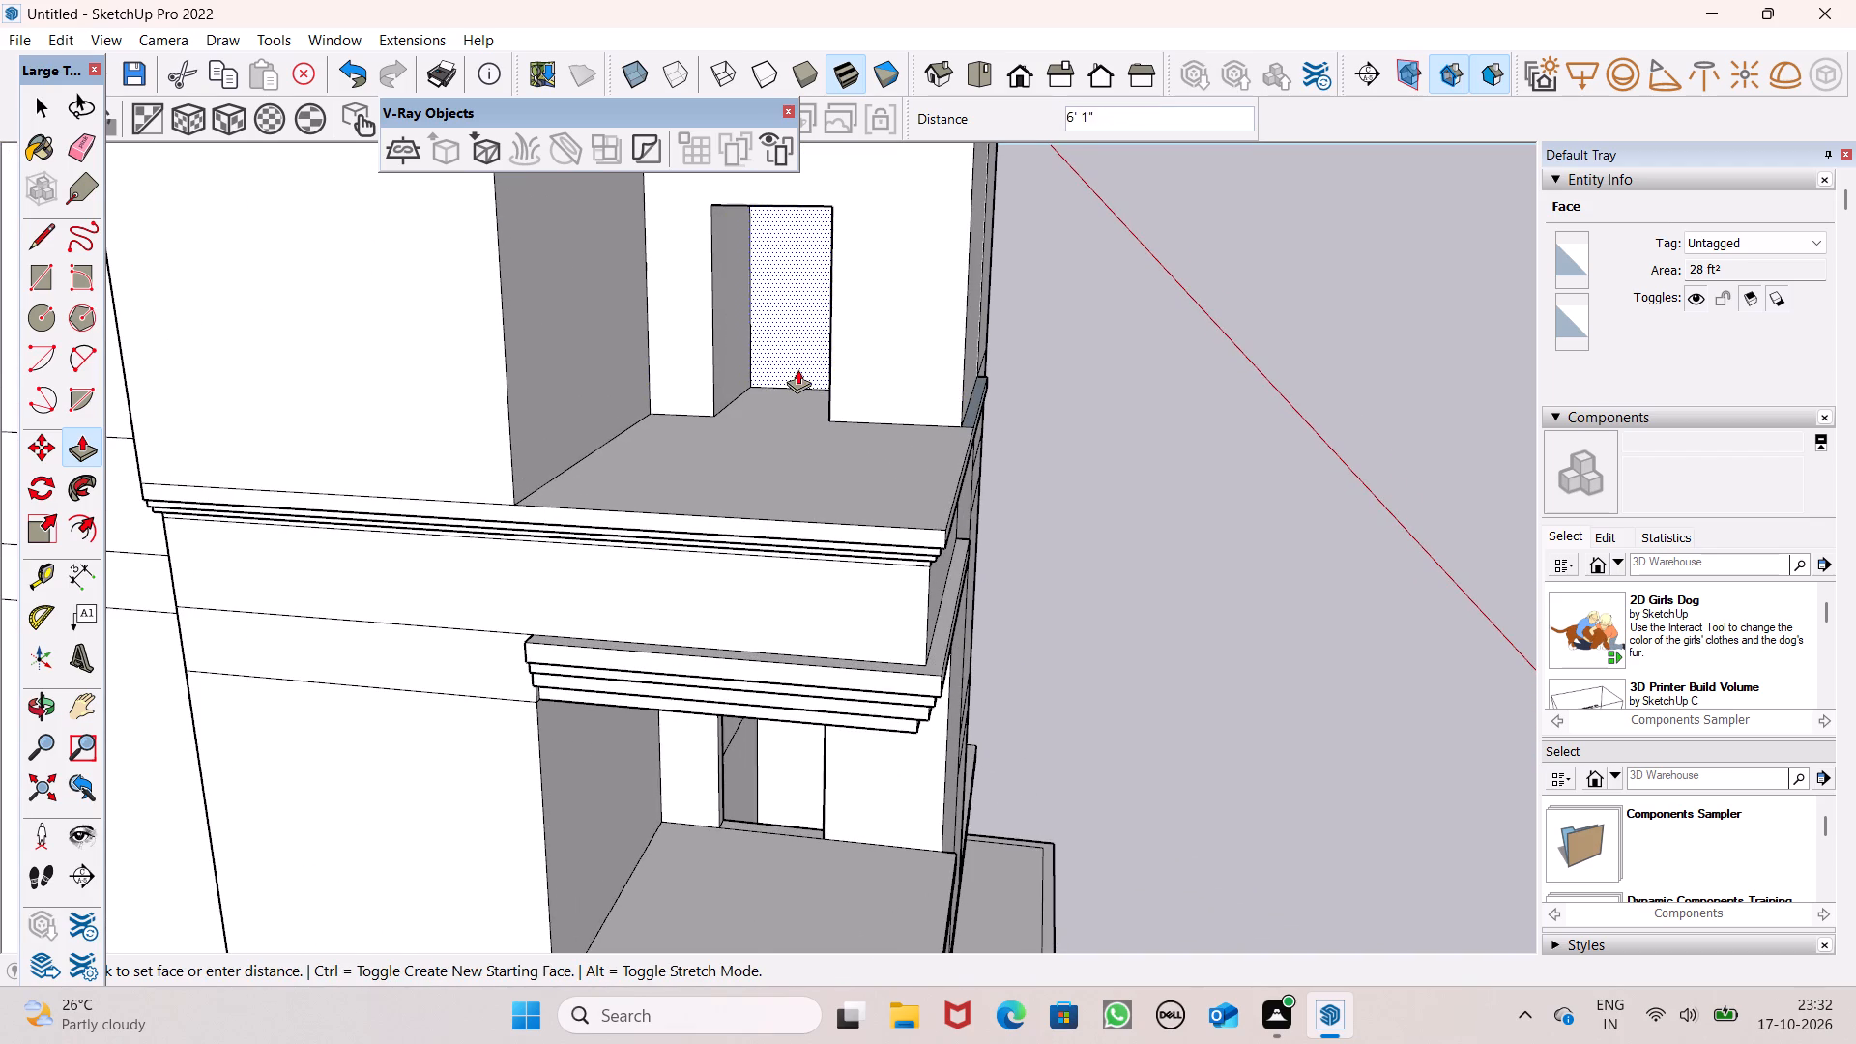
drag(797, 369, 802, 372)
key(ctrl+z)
Push/Pull the top balcony's door face inward through the back wall to form the door opening.
drag(767, 393, 766, 392)
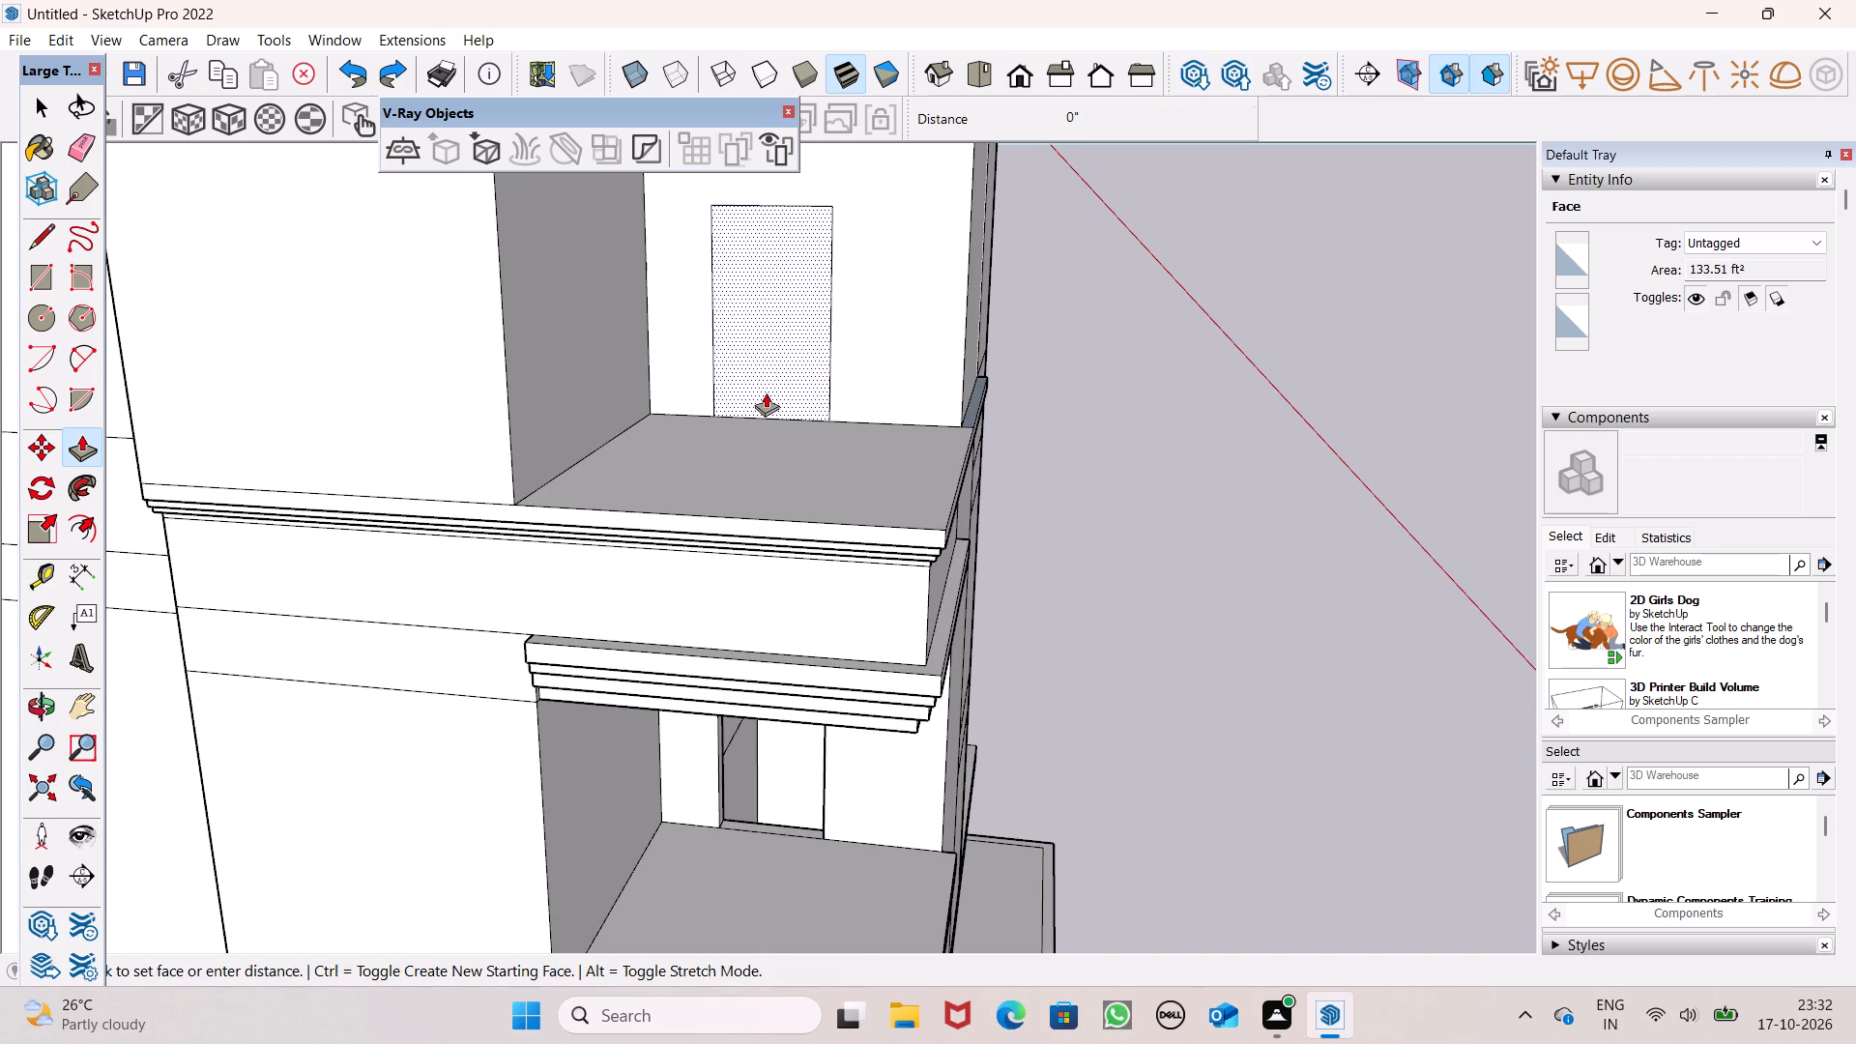
drag(766, 392, 766, 370)
scroll(776, 410, down, 9)
middle_drag(783, 452, 669, 552)
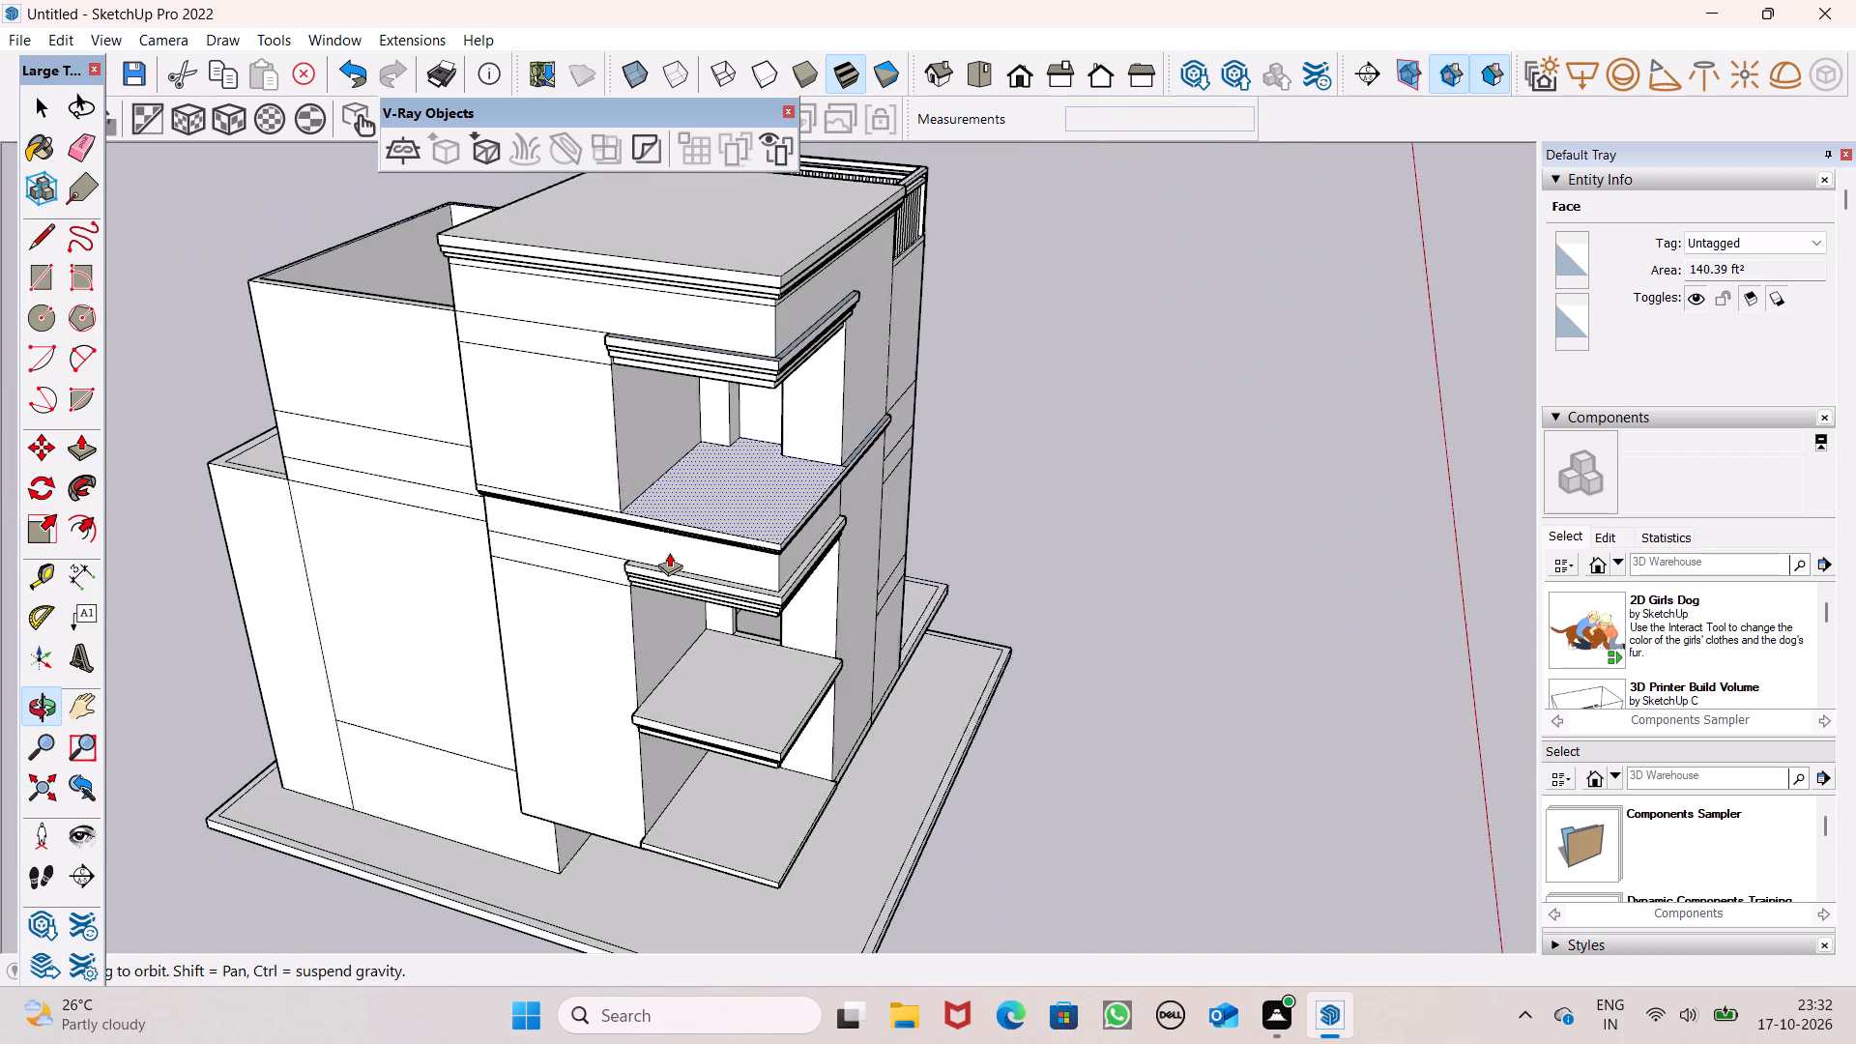
middle_drag(669, 552, 676, 555)
key(space)
Draw an upright window rectangle of about 23.6 sq ft on the lowest storey of the wall strip below the railed terrace.
scroll(961, 476, down, 4)
middle_drag(926, 506, 0, 541)
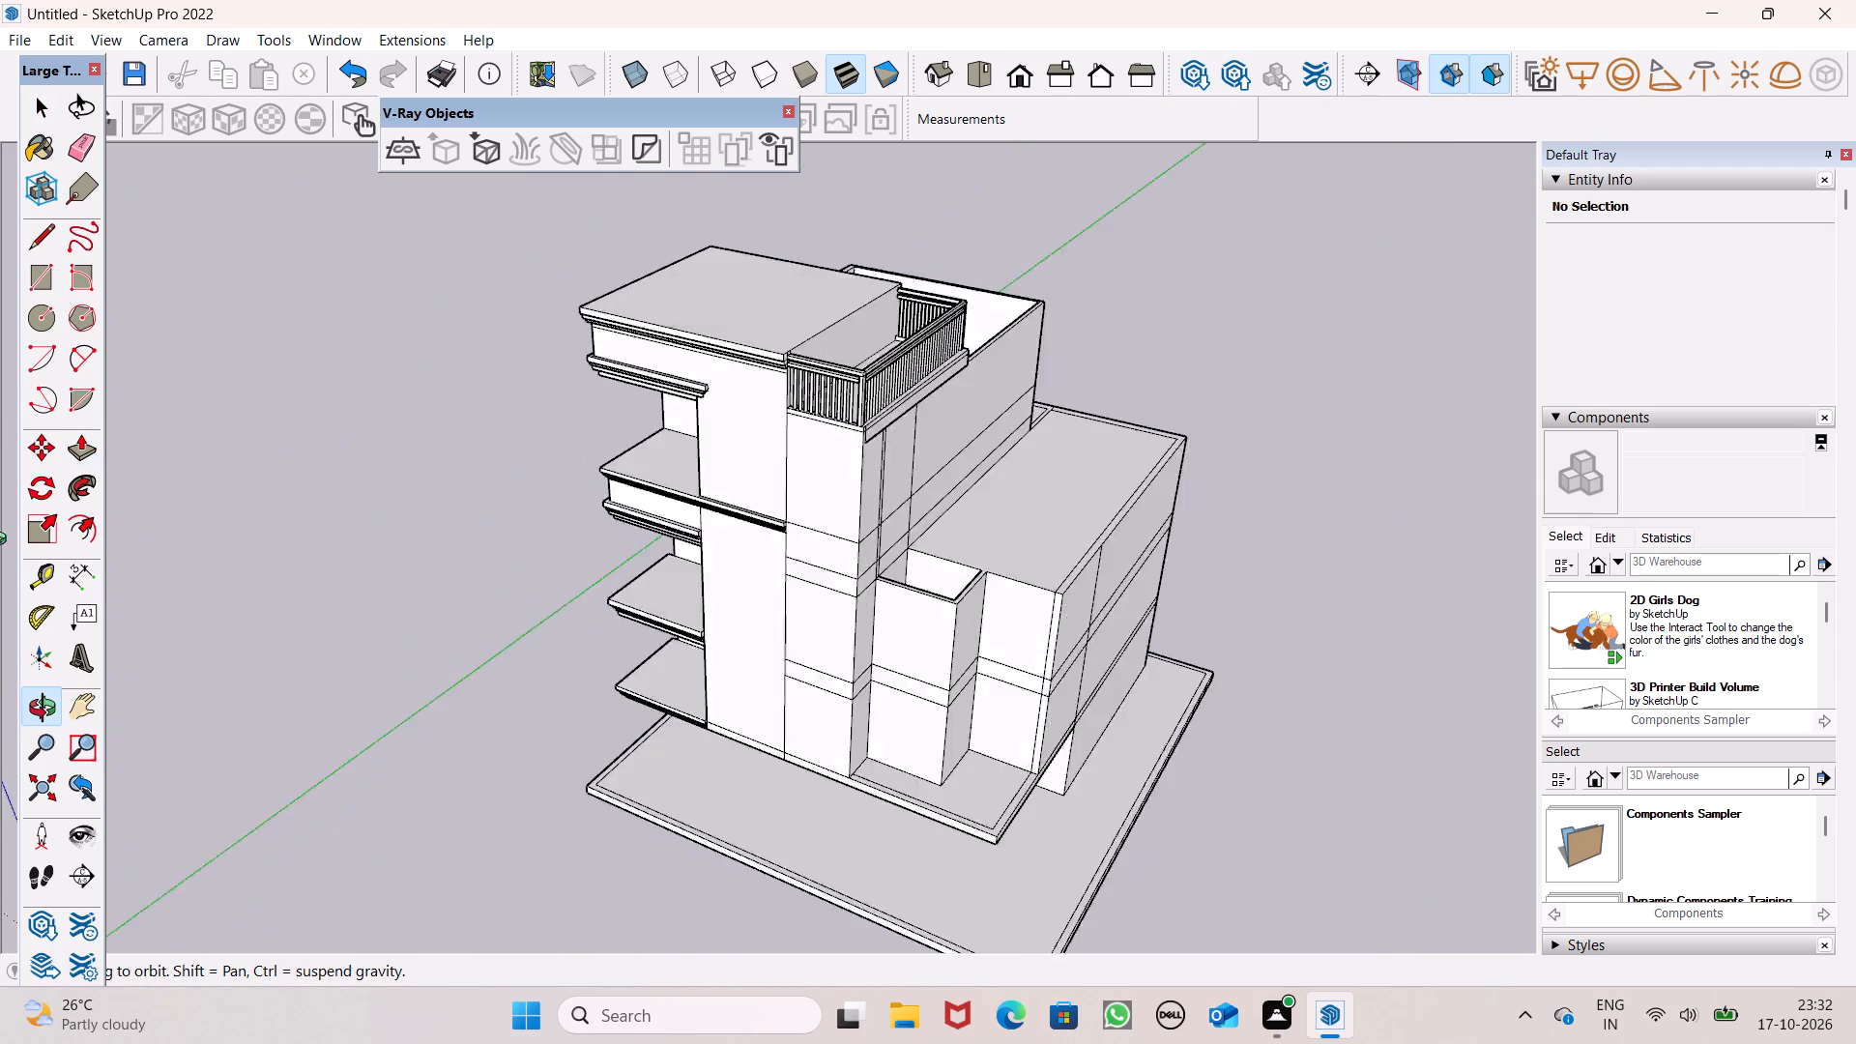
middle_drag(0, 541, 328, 399)
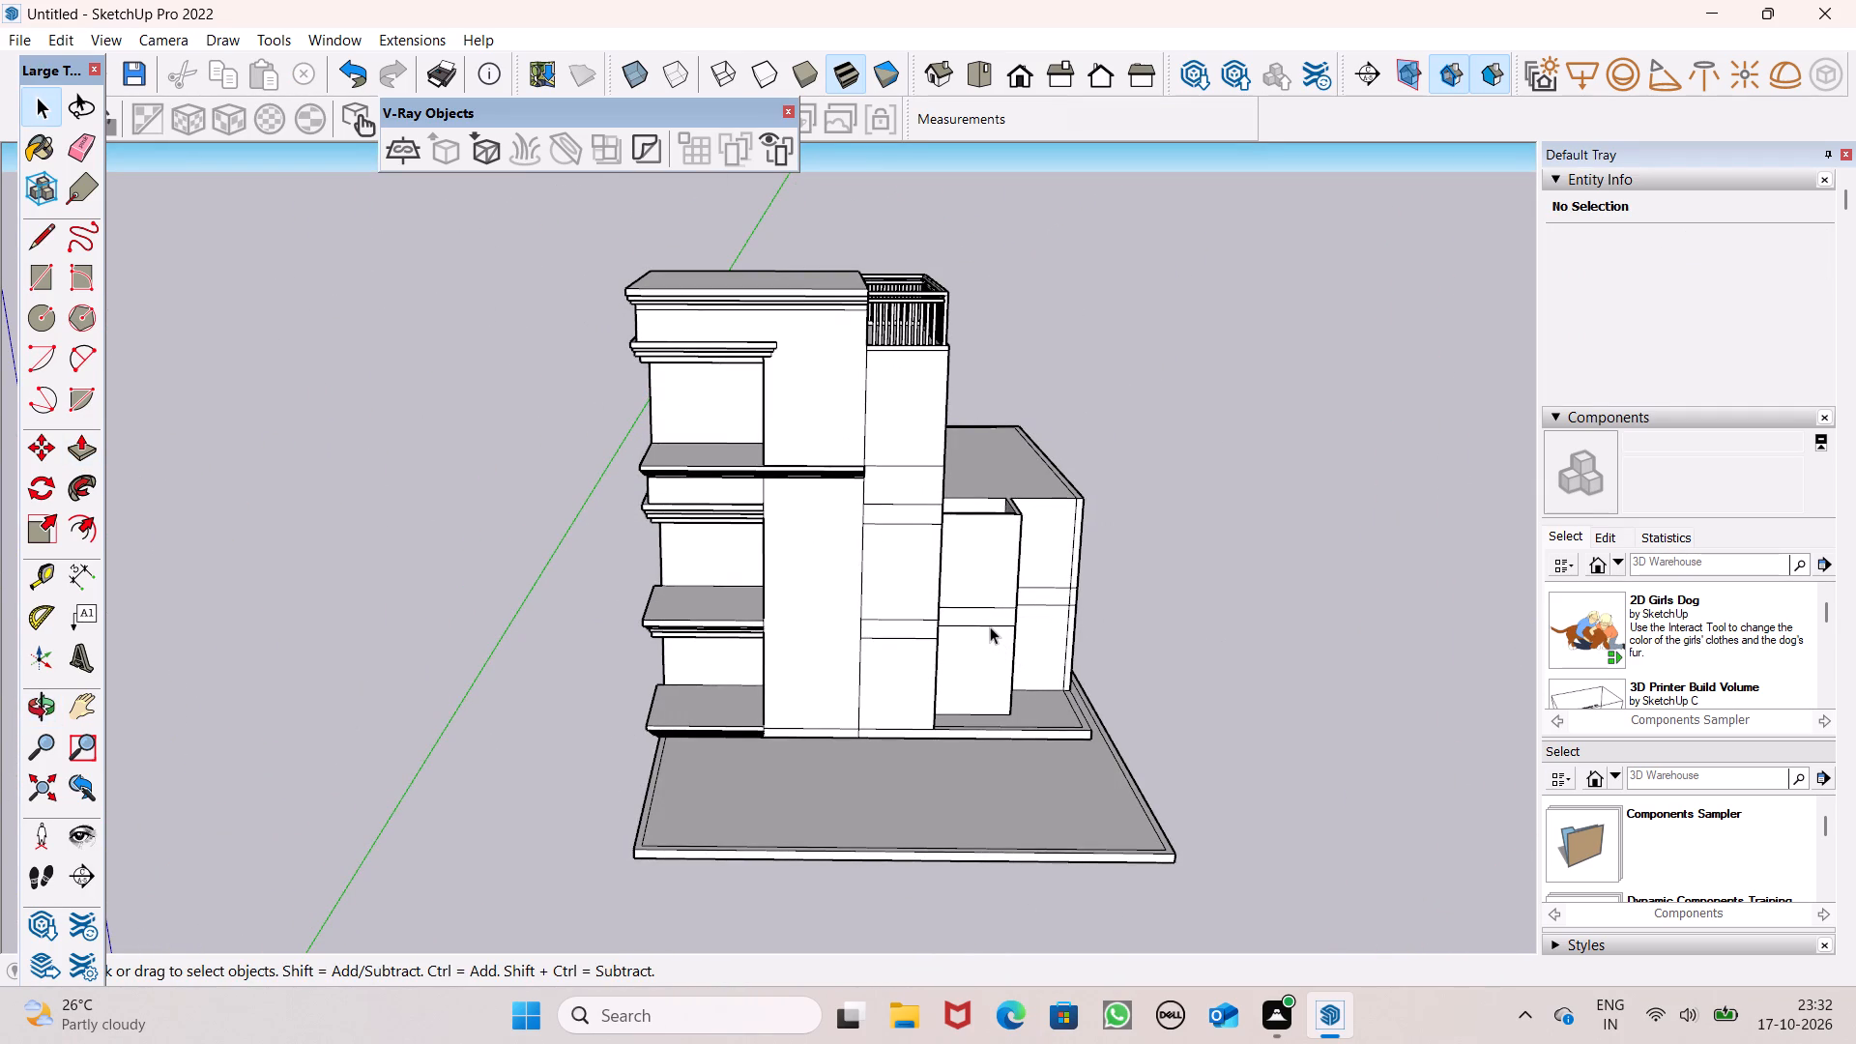
scroll(940, 588, down, 1)
middle_drag(1085, 647, 1085, 648)
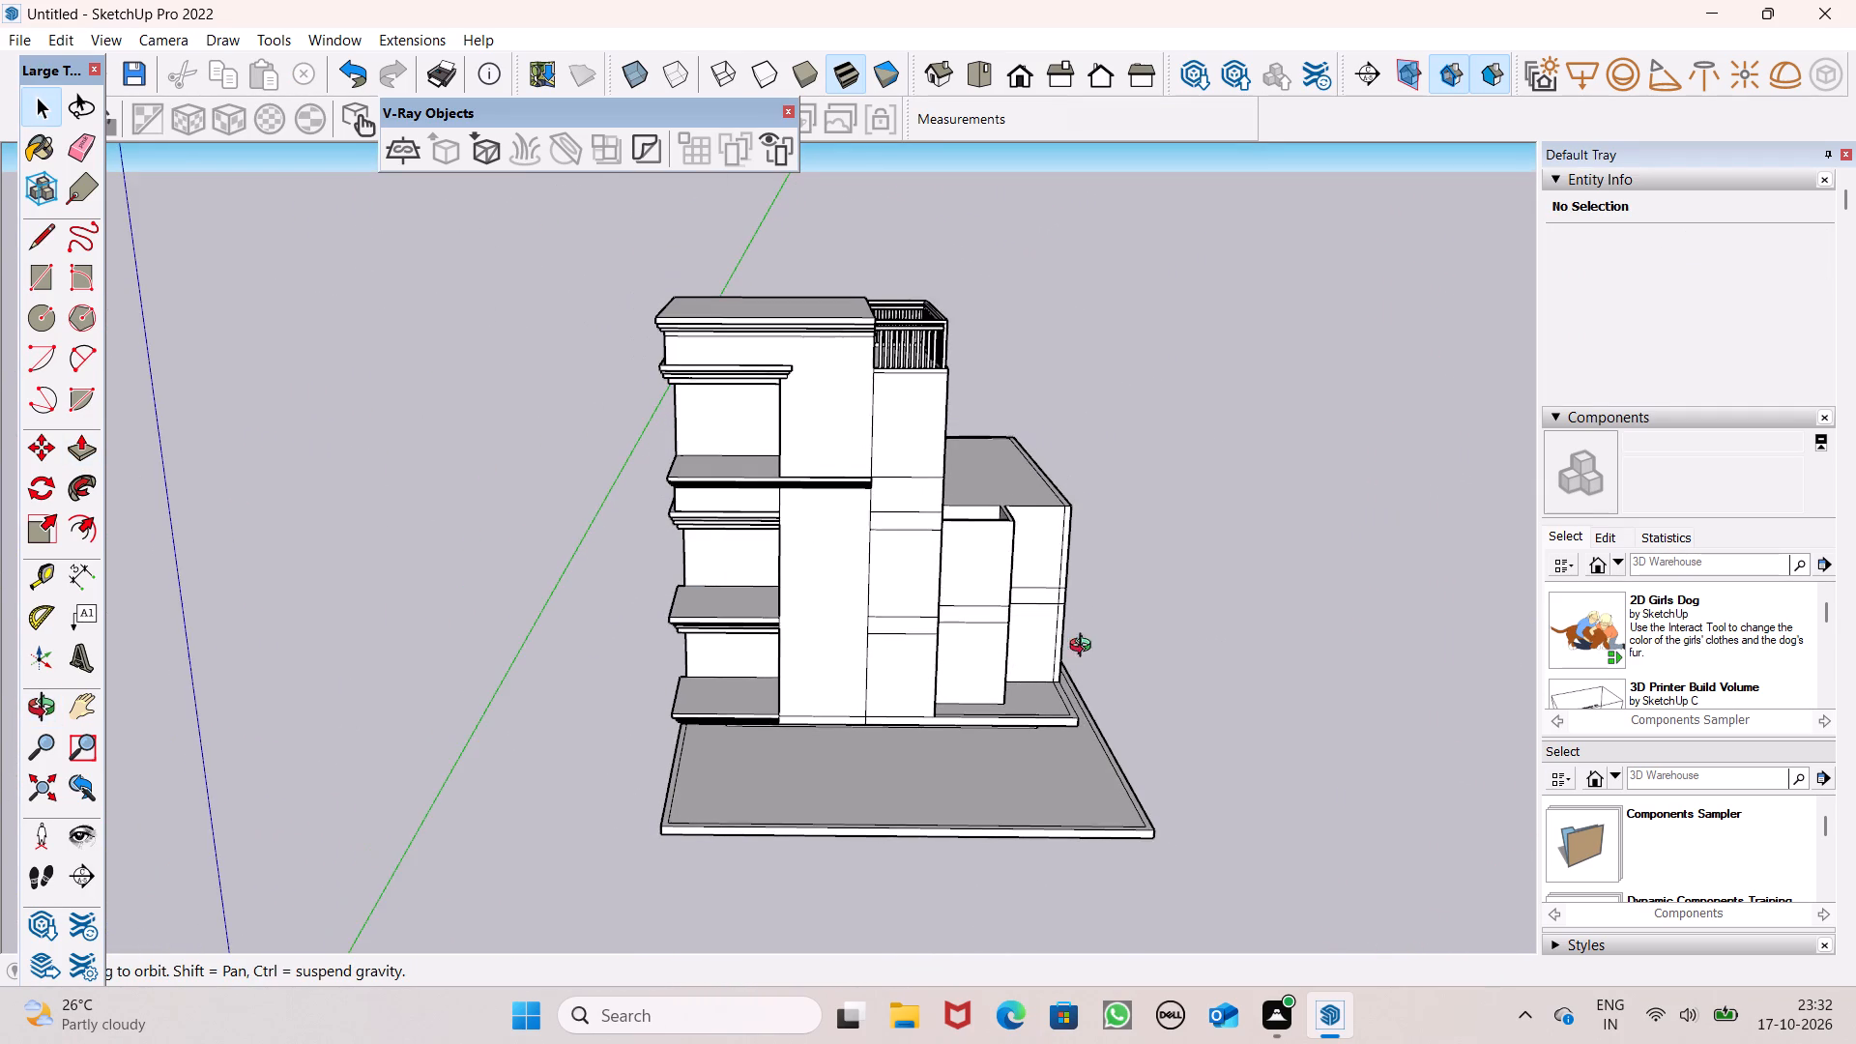
middle_drag(1085, 648, 988, 548)
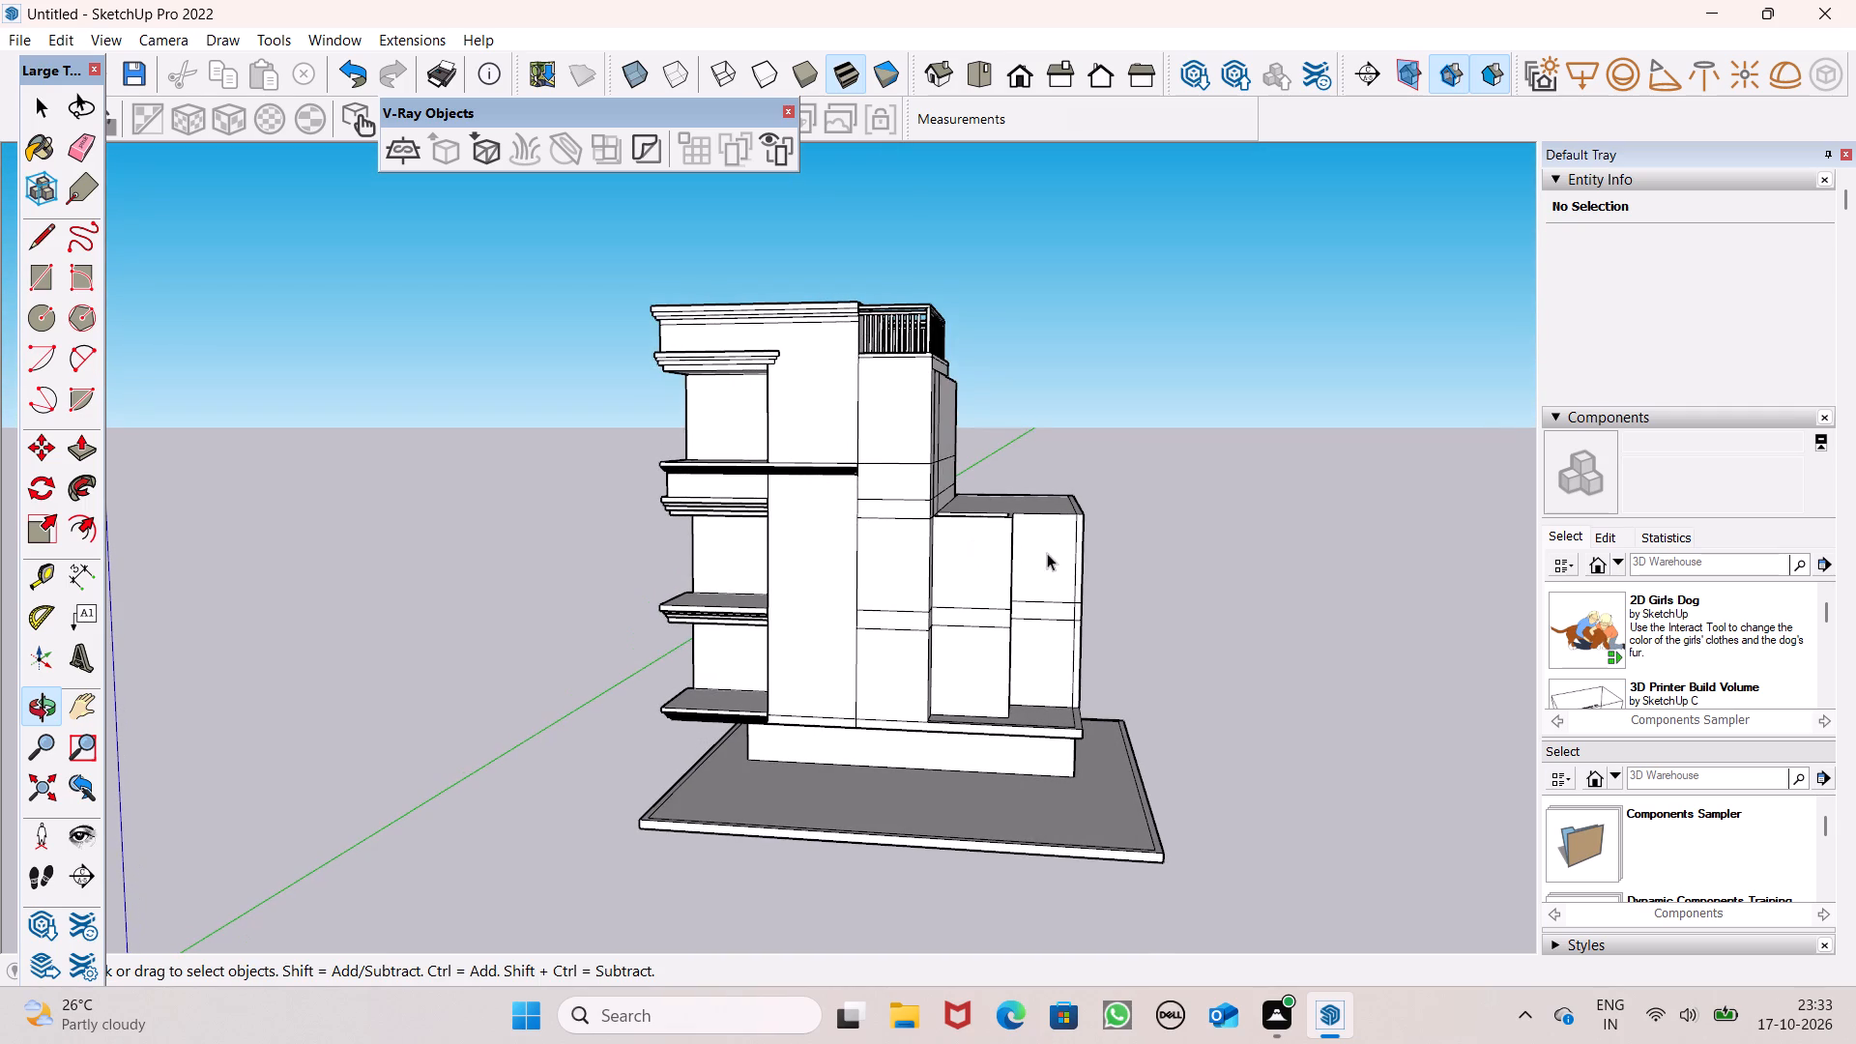
scroll(890, 414, up, 2)
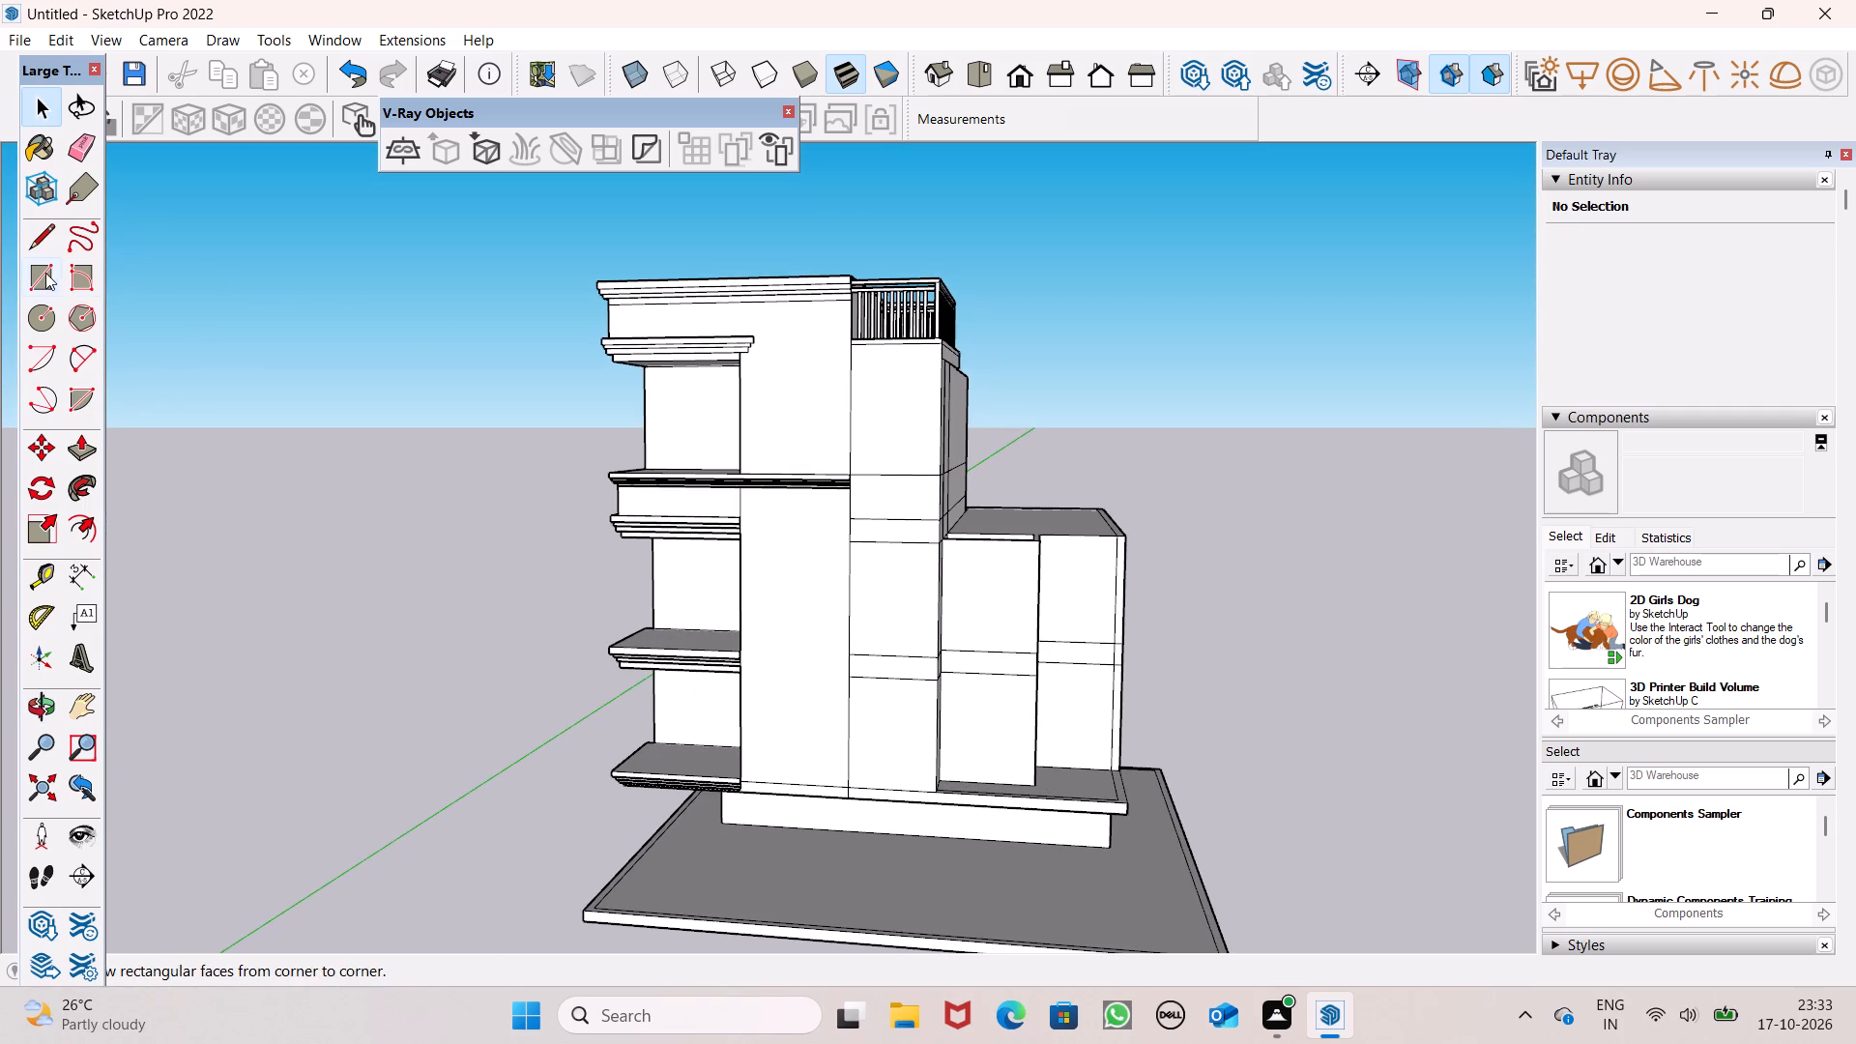
click(45, 273)
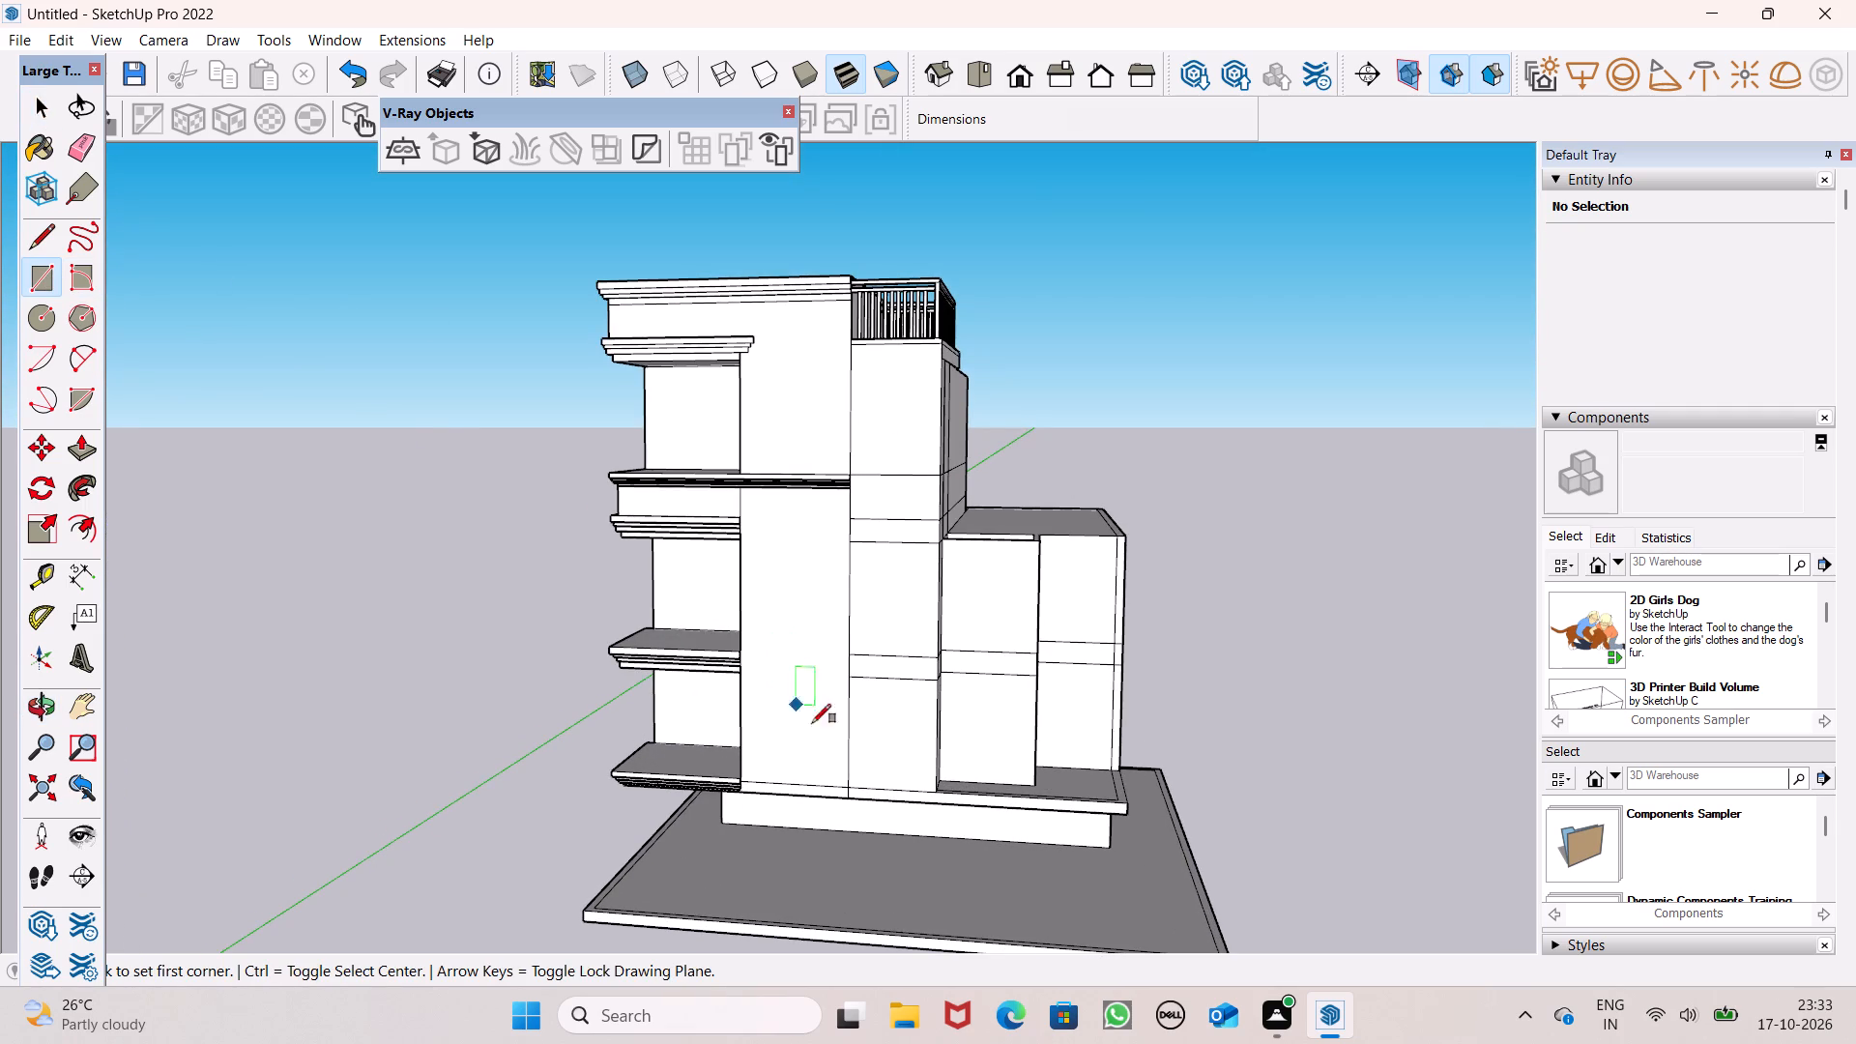
middle_drag(895, 806, 897, 776)
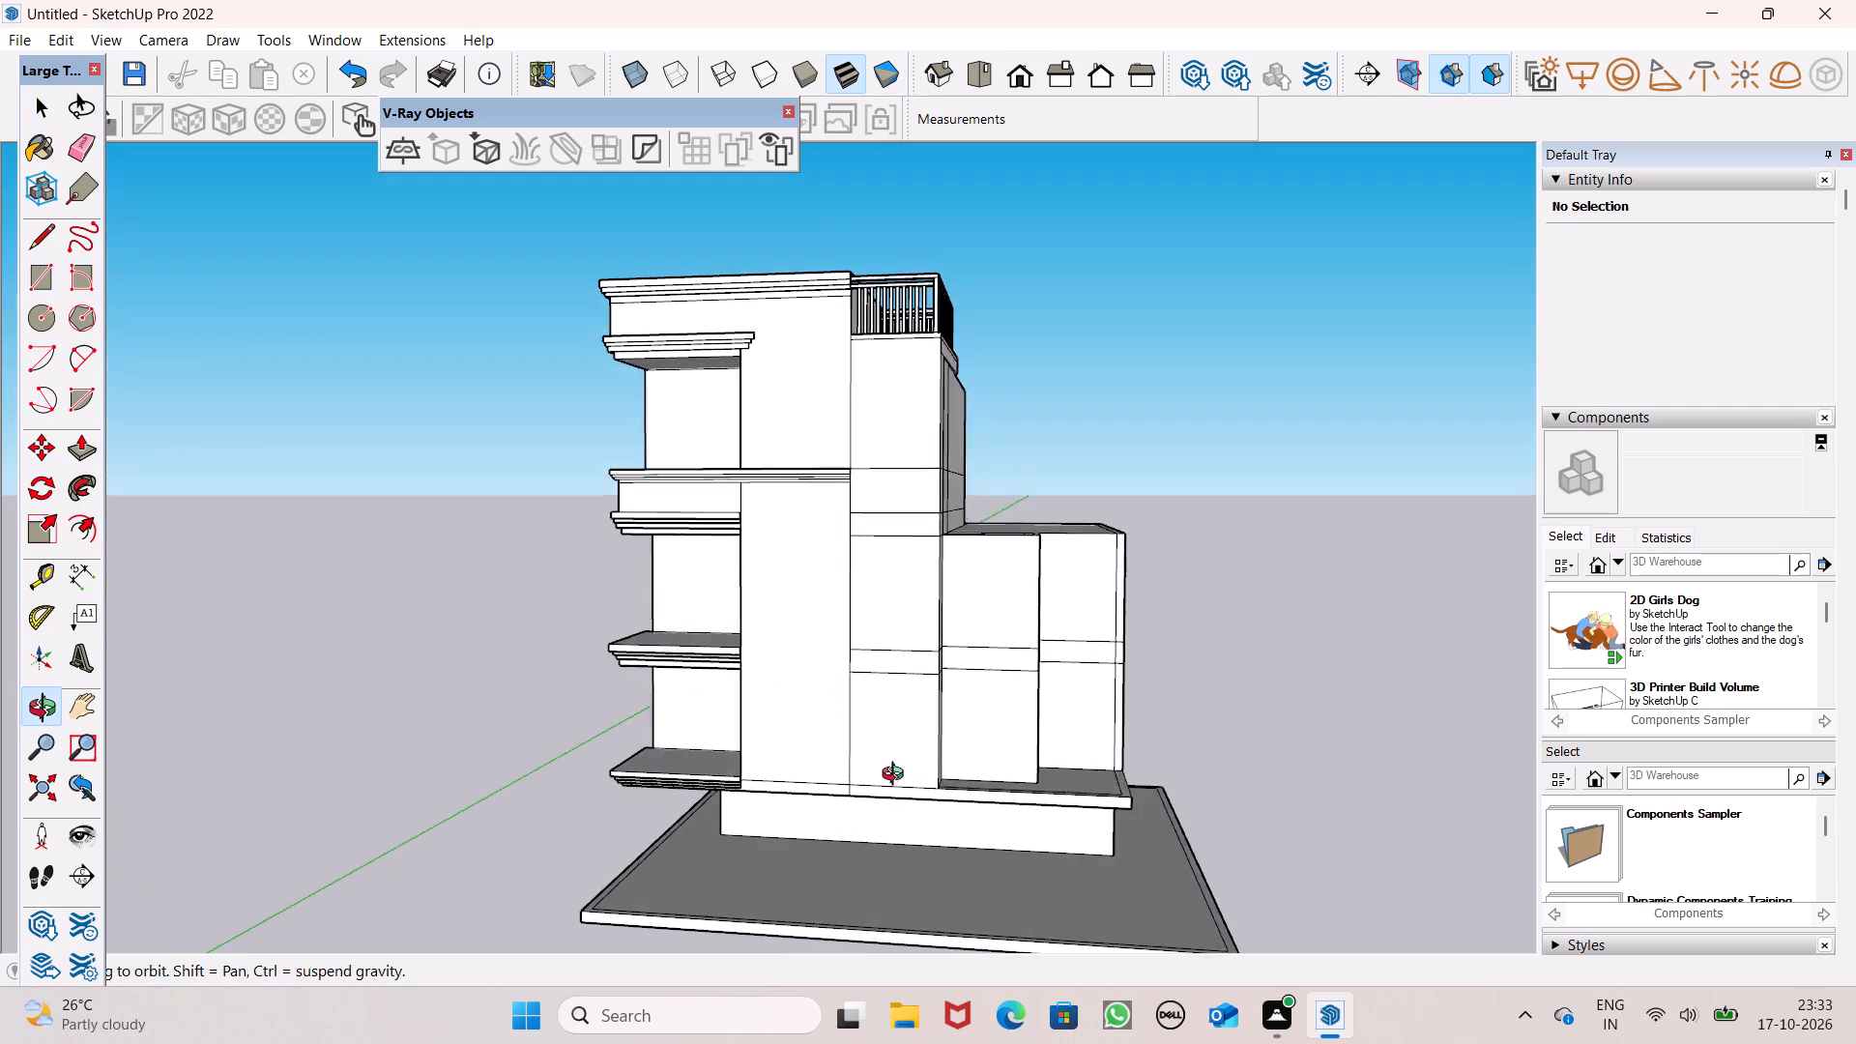
middle_drag(897, 776, 918, 708)
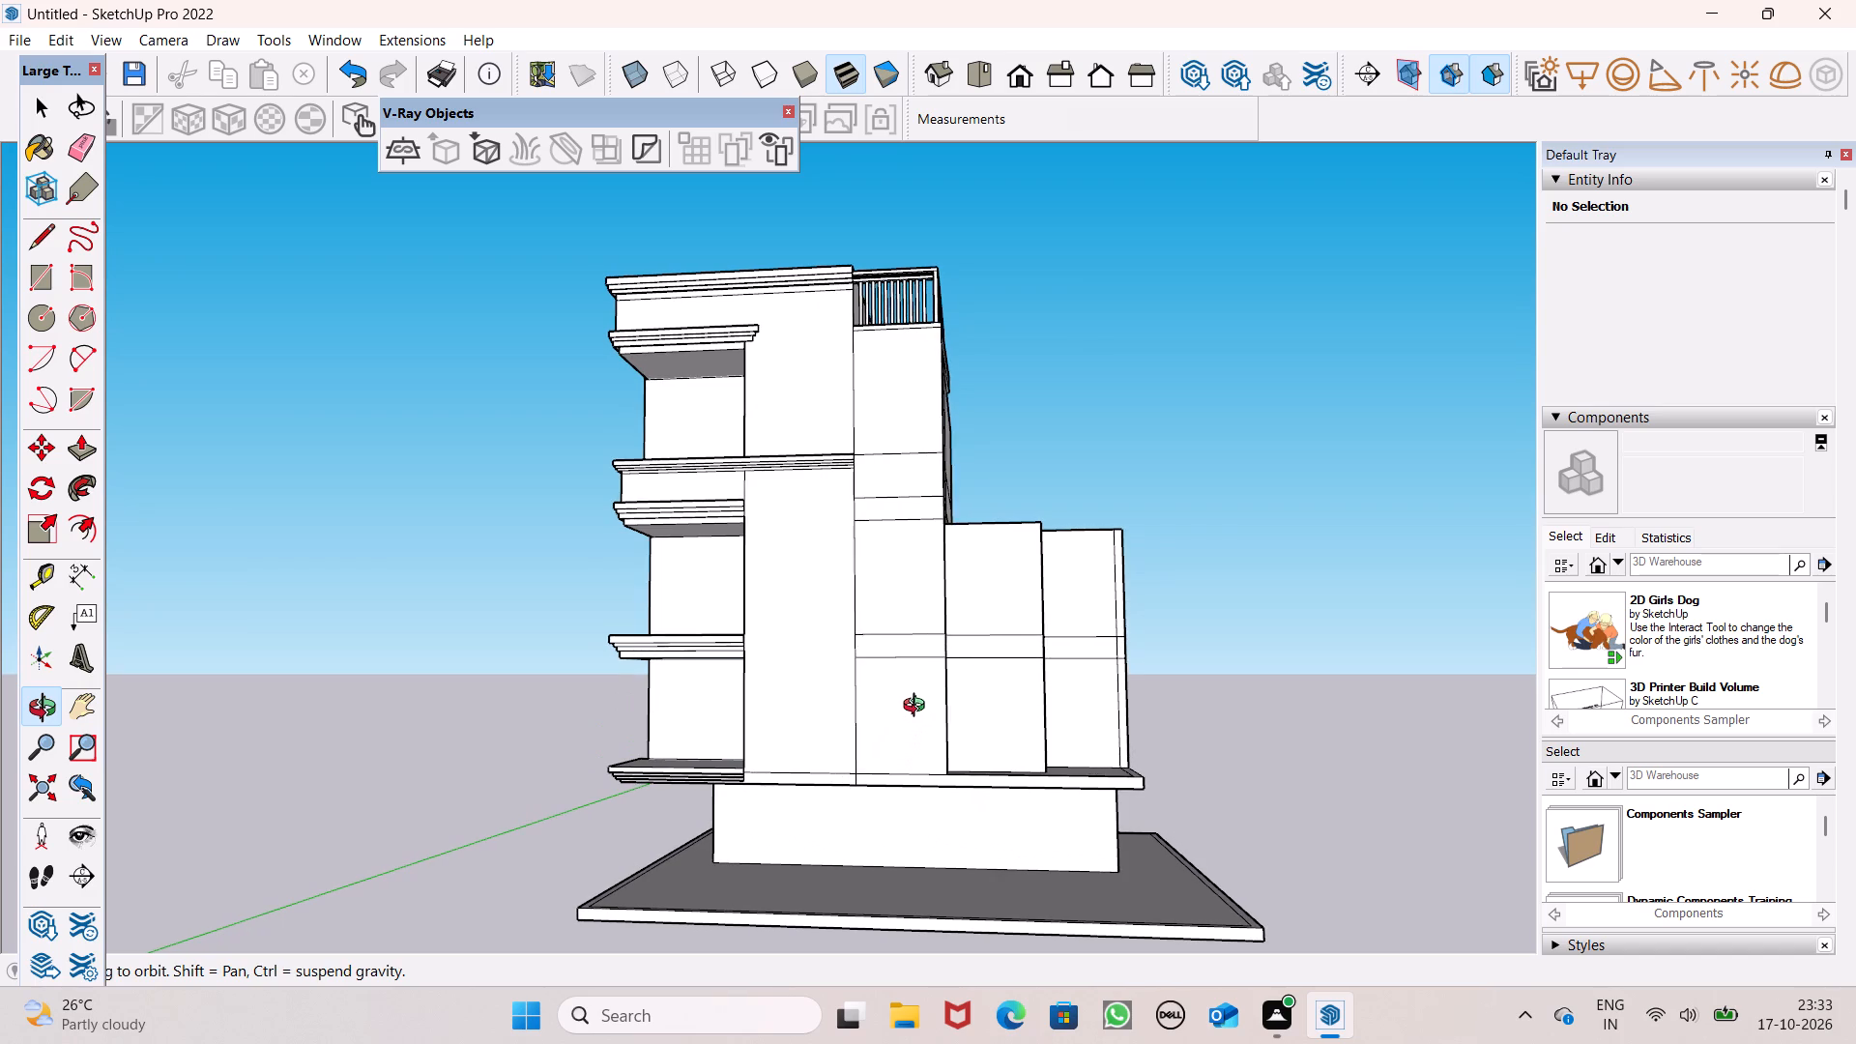
middle_drag(918, 708, 907, 714)
scroll(933, 696, up, 10)
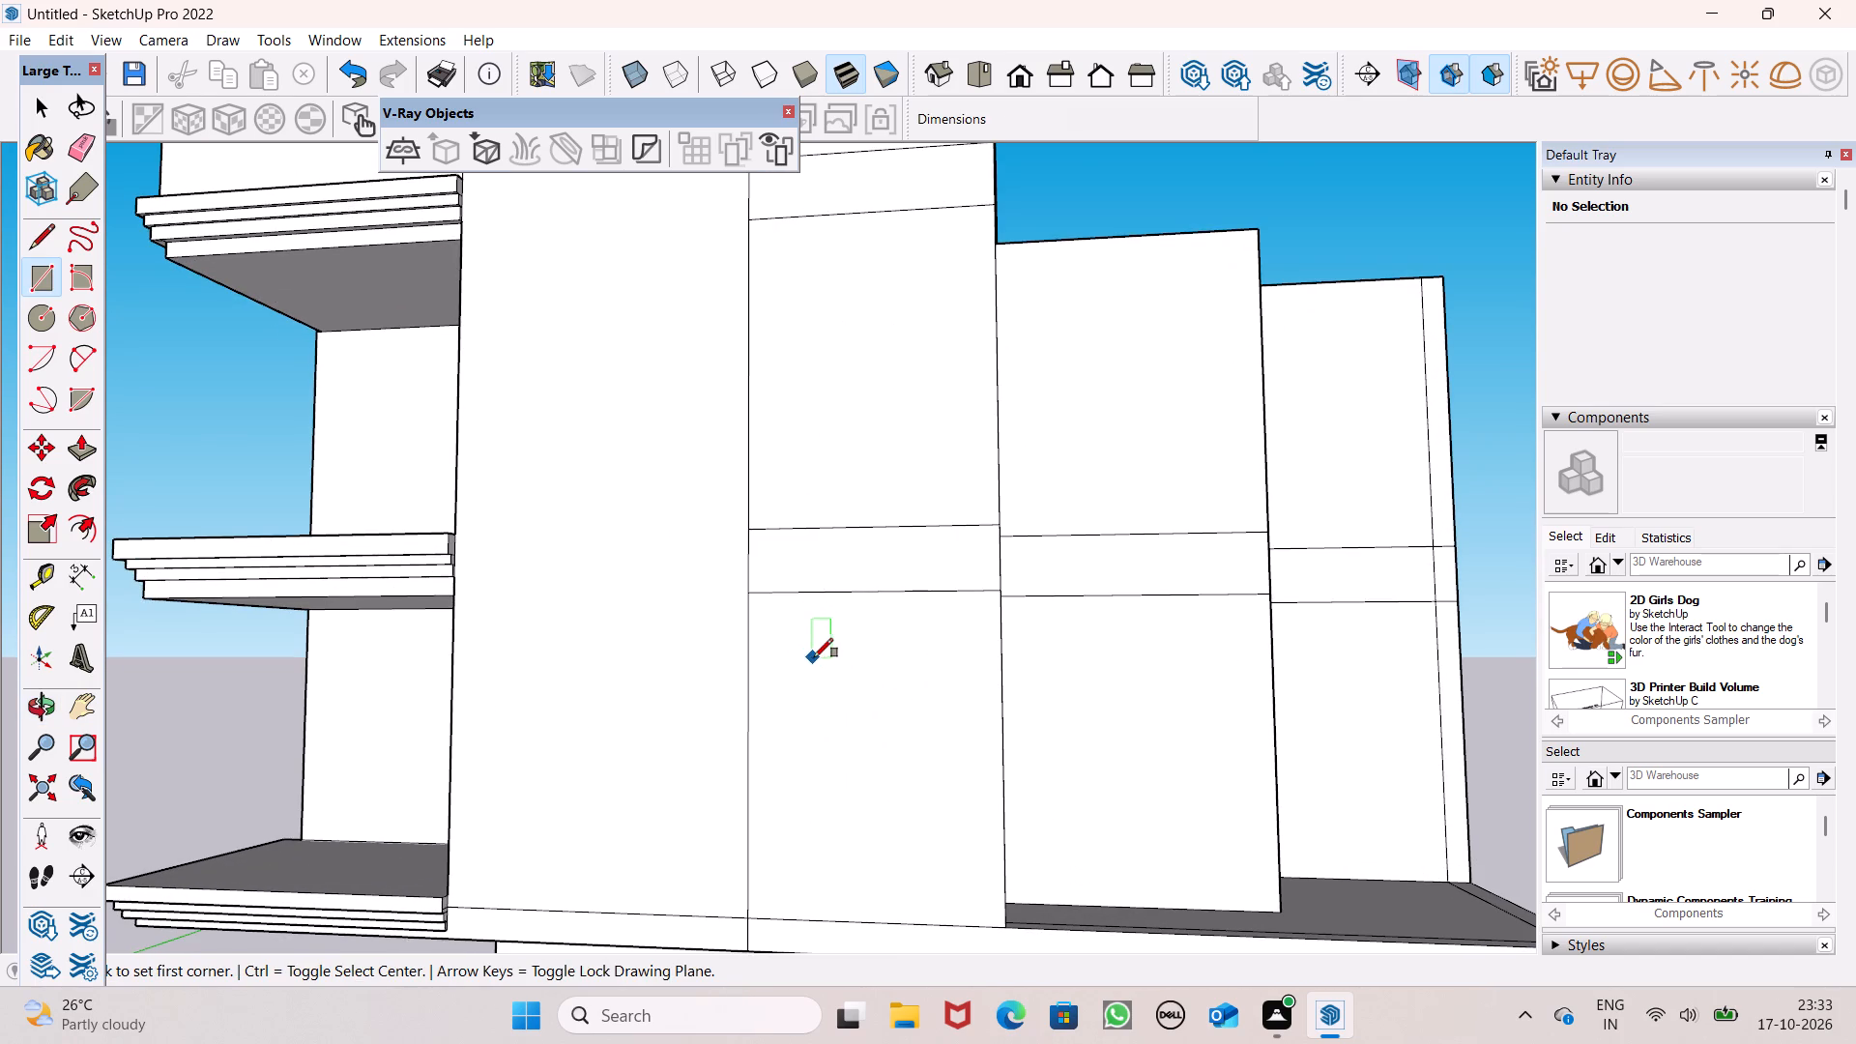
drag(814, 657, 820, 671)
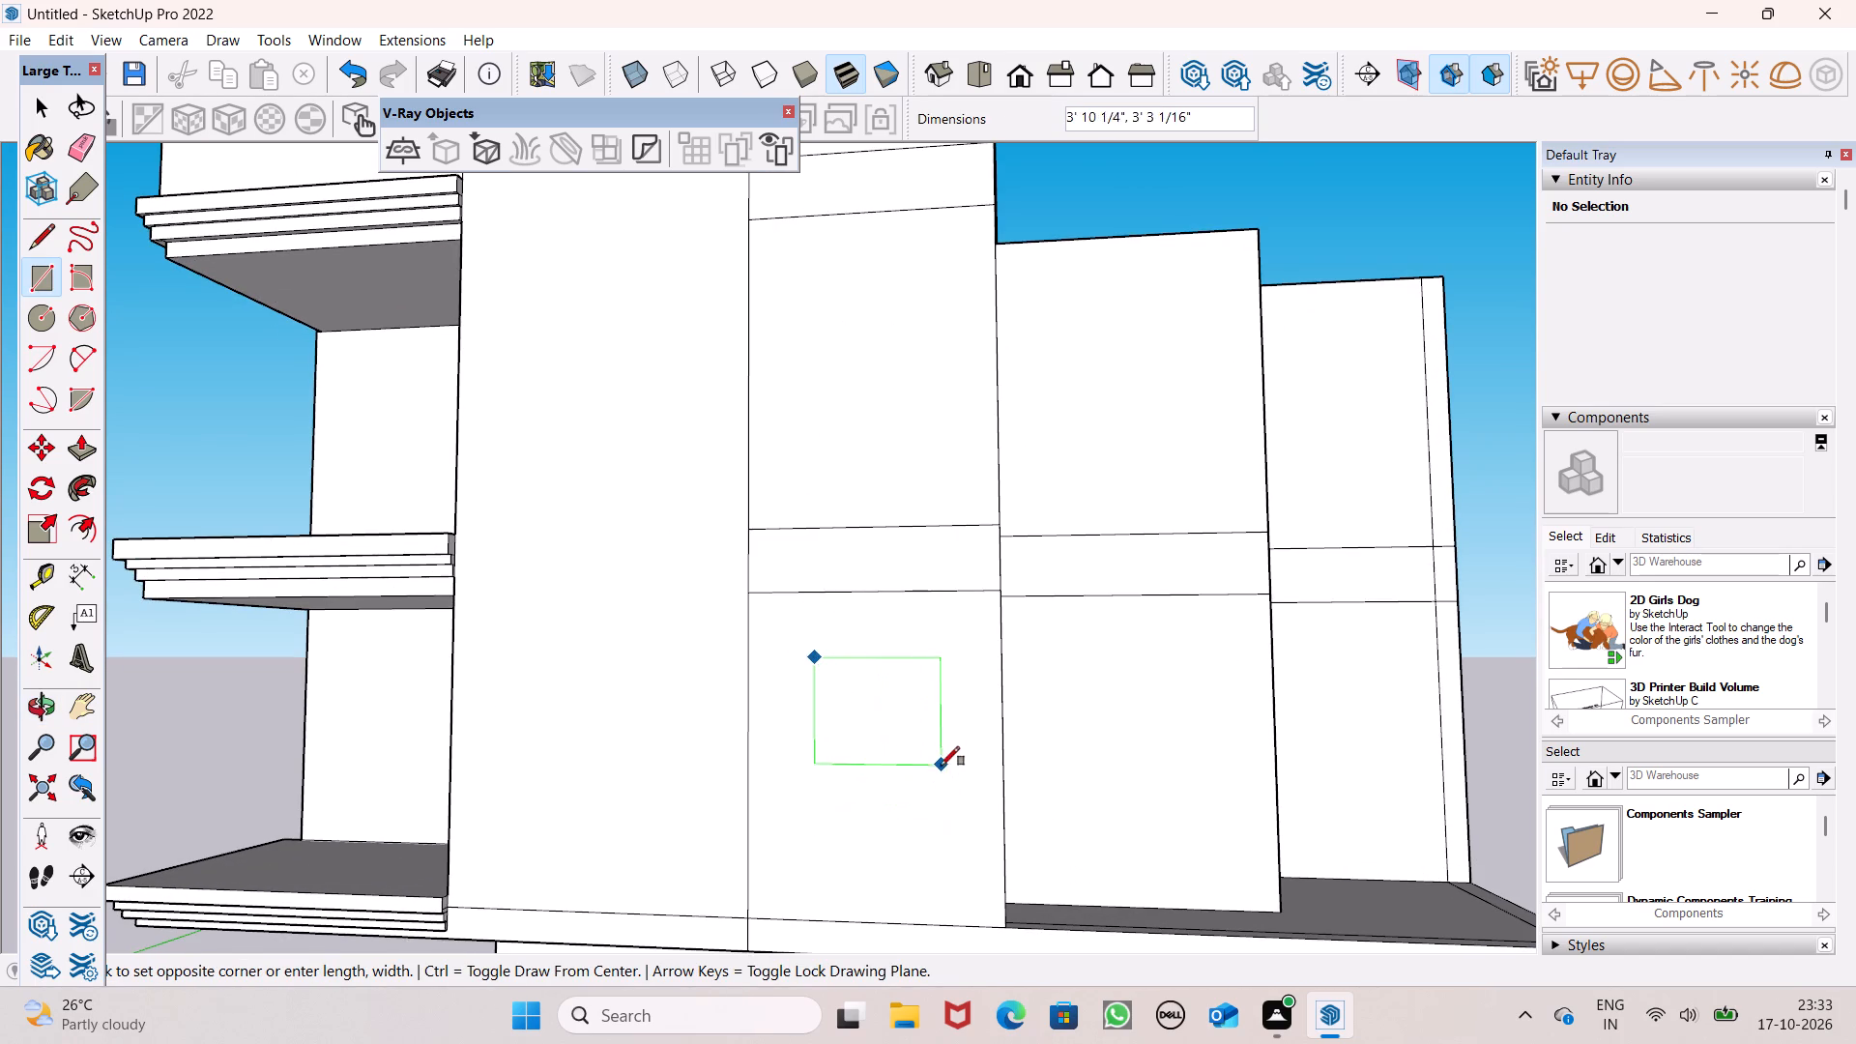
click(952, 847)
key(space)
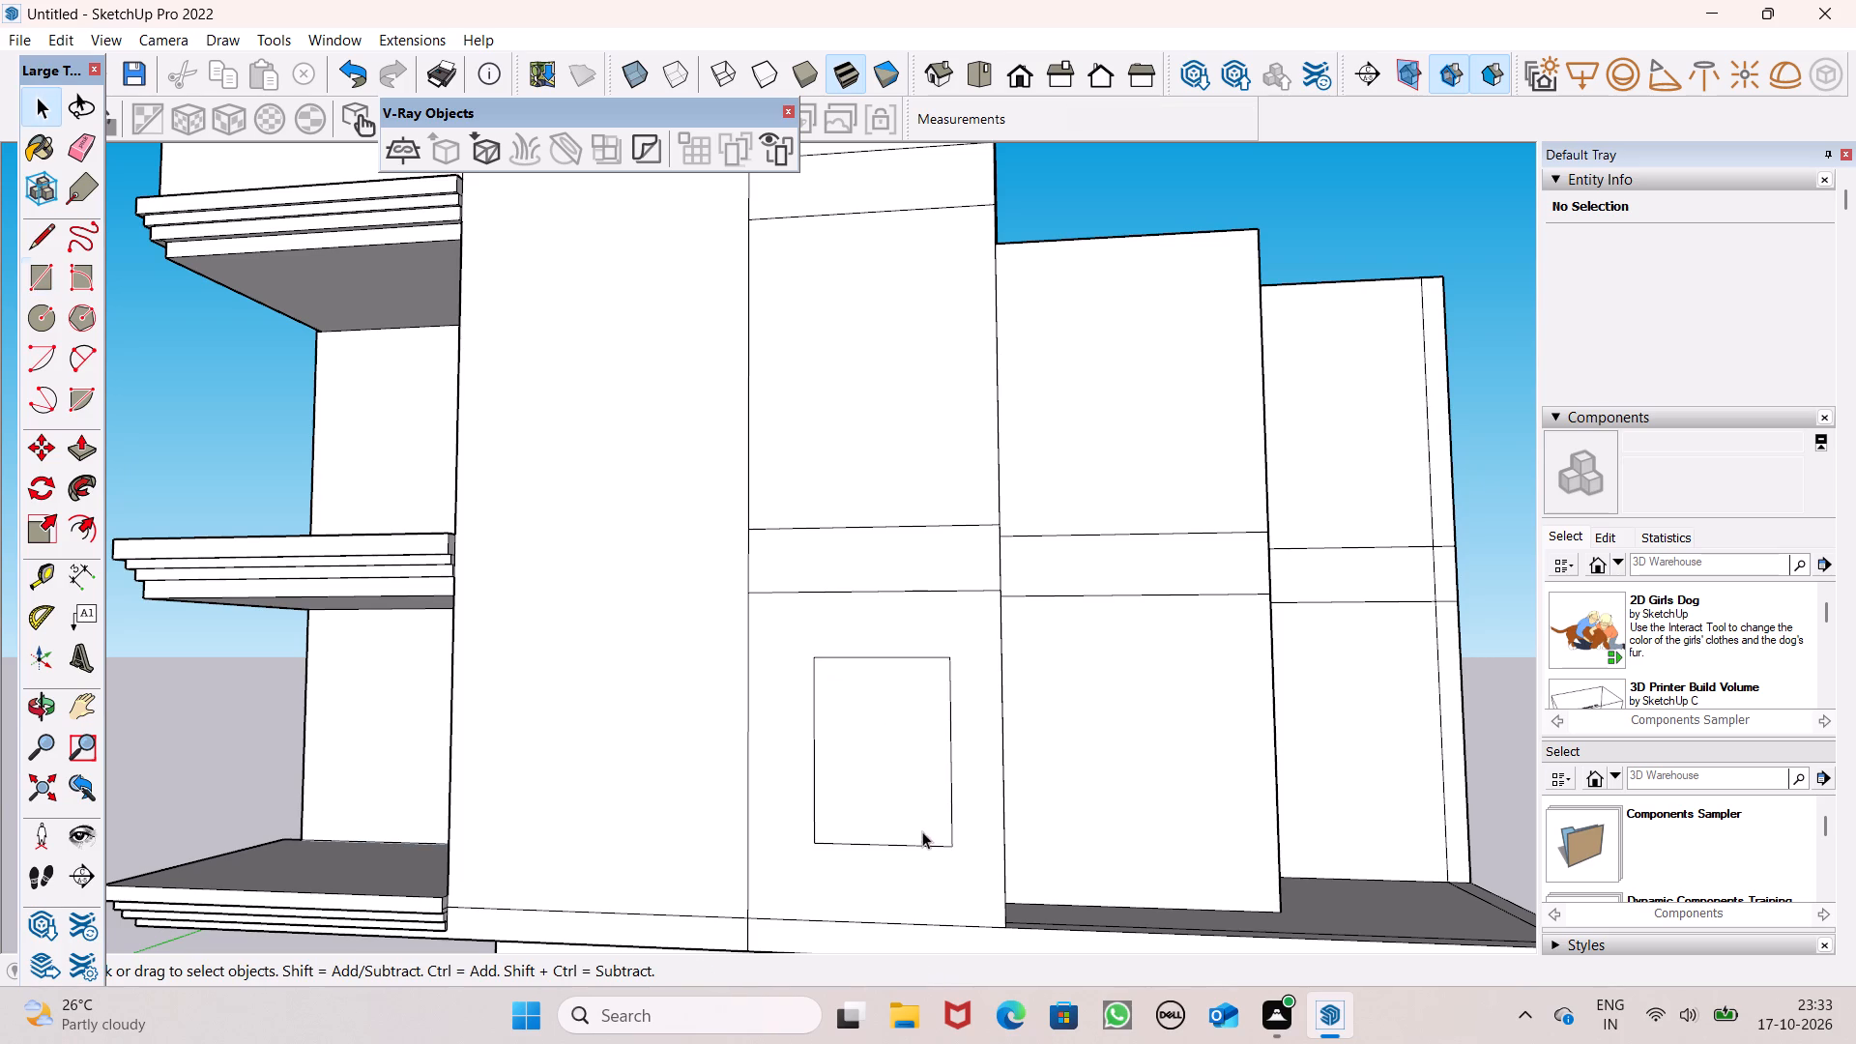
Copy the window outline with its face about 11' 10" straight up onto the middle storey of the same wall strip.
double_click(912, 805)
scroll(959, 770, down, 3)
middle_drag(982, 823, 986, 864)
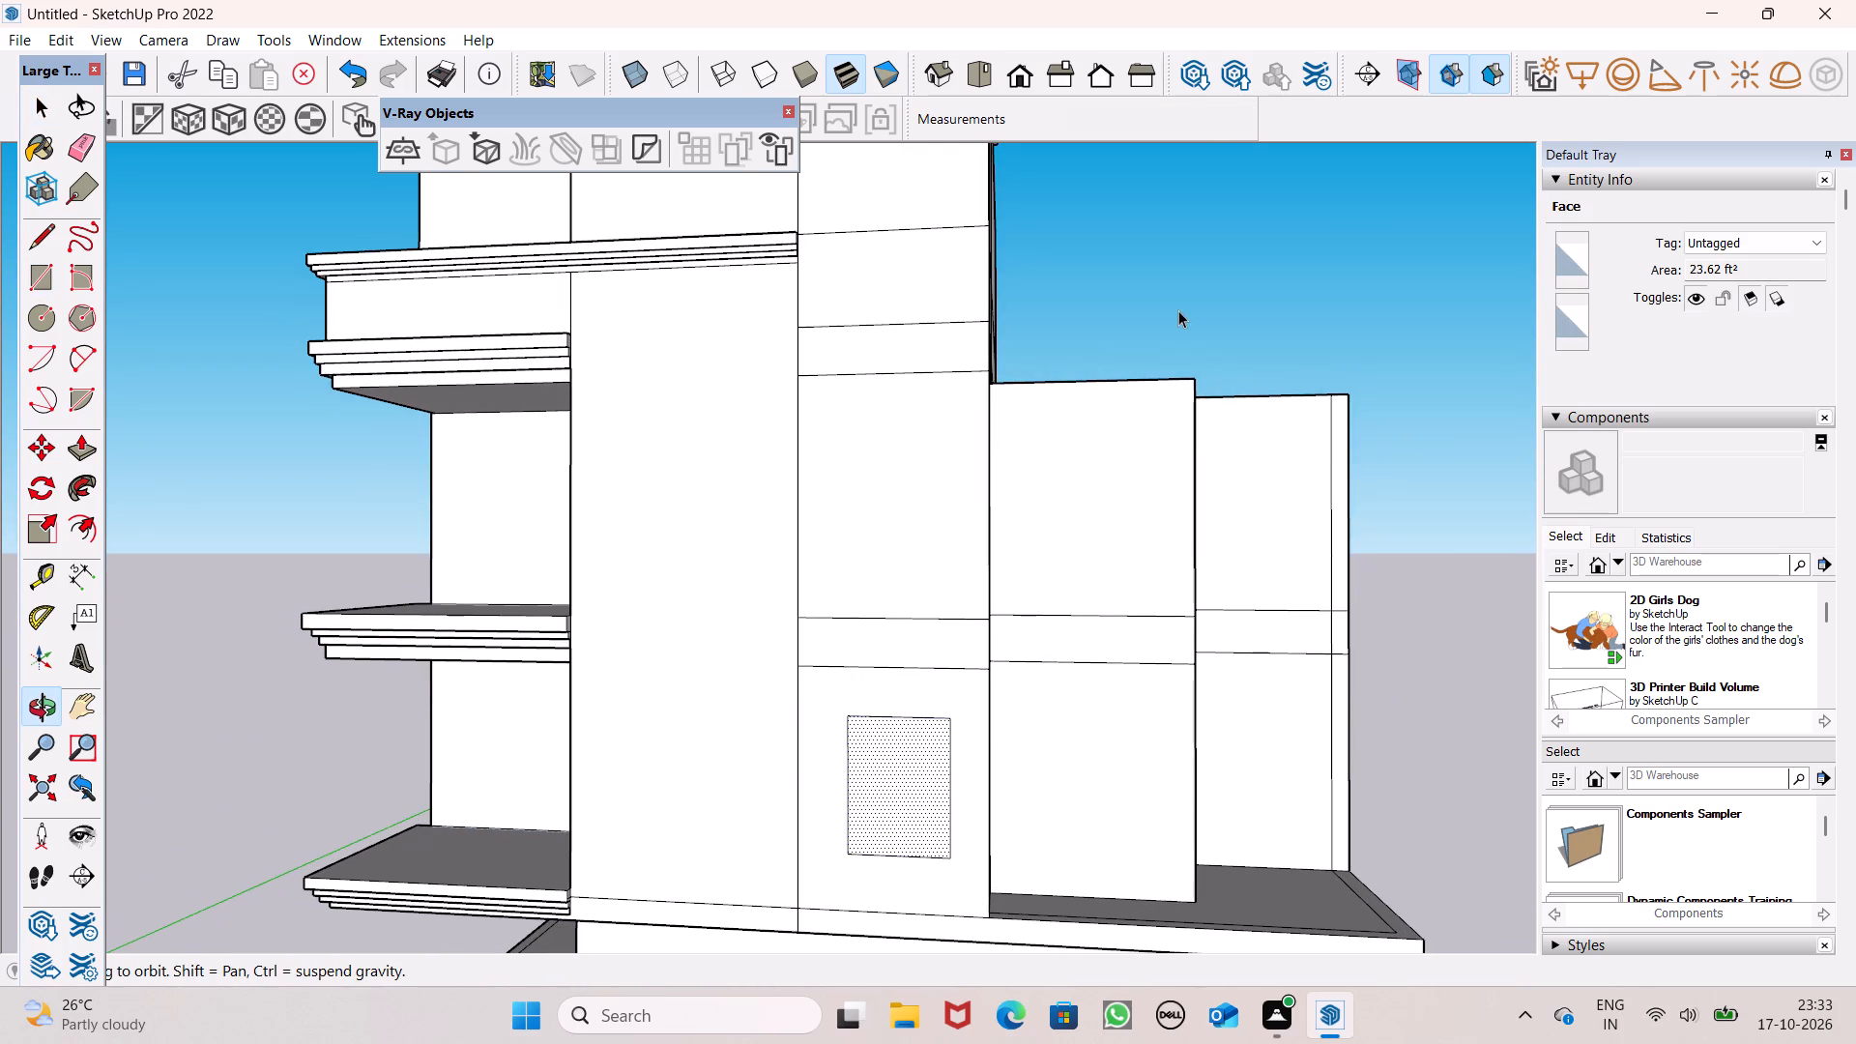
click(1177, 310)
double_click(902, 782)
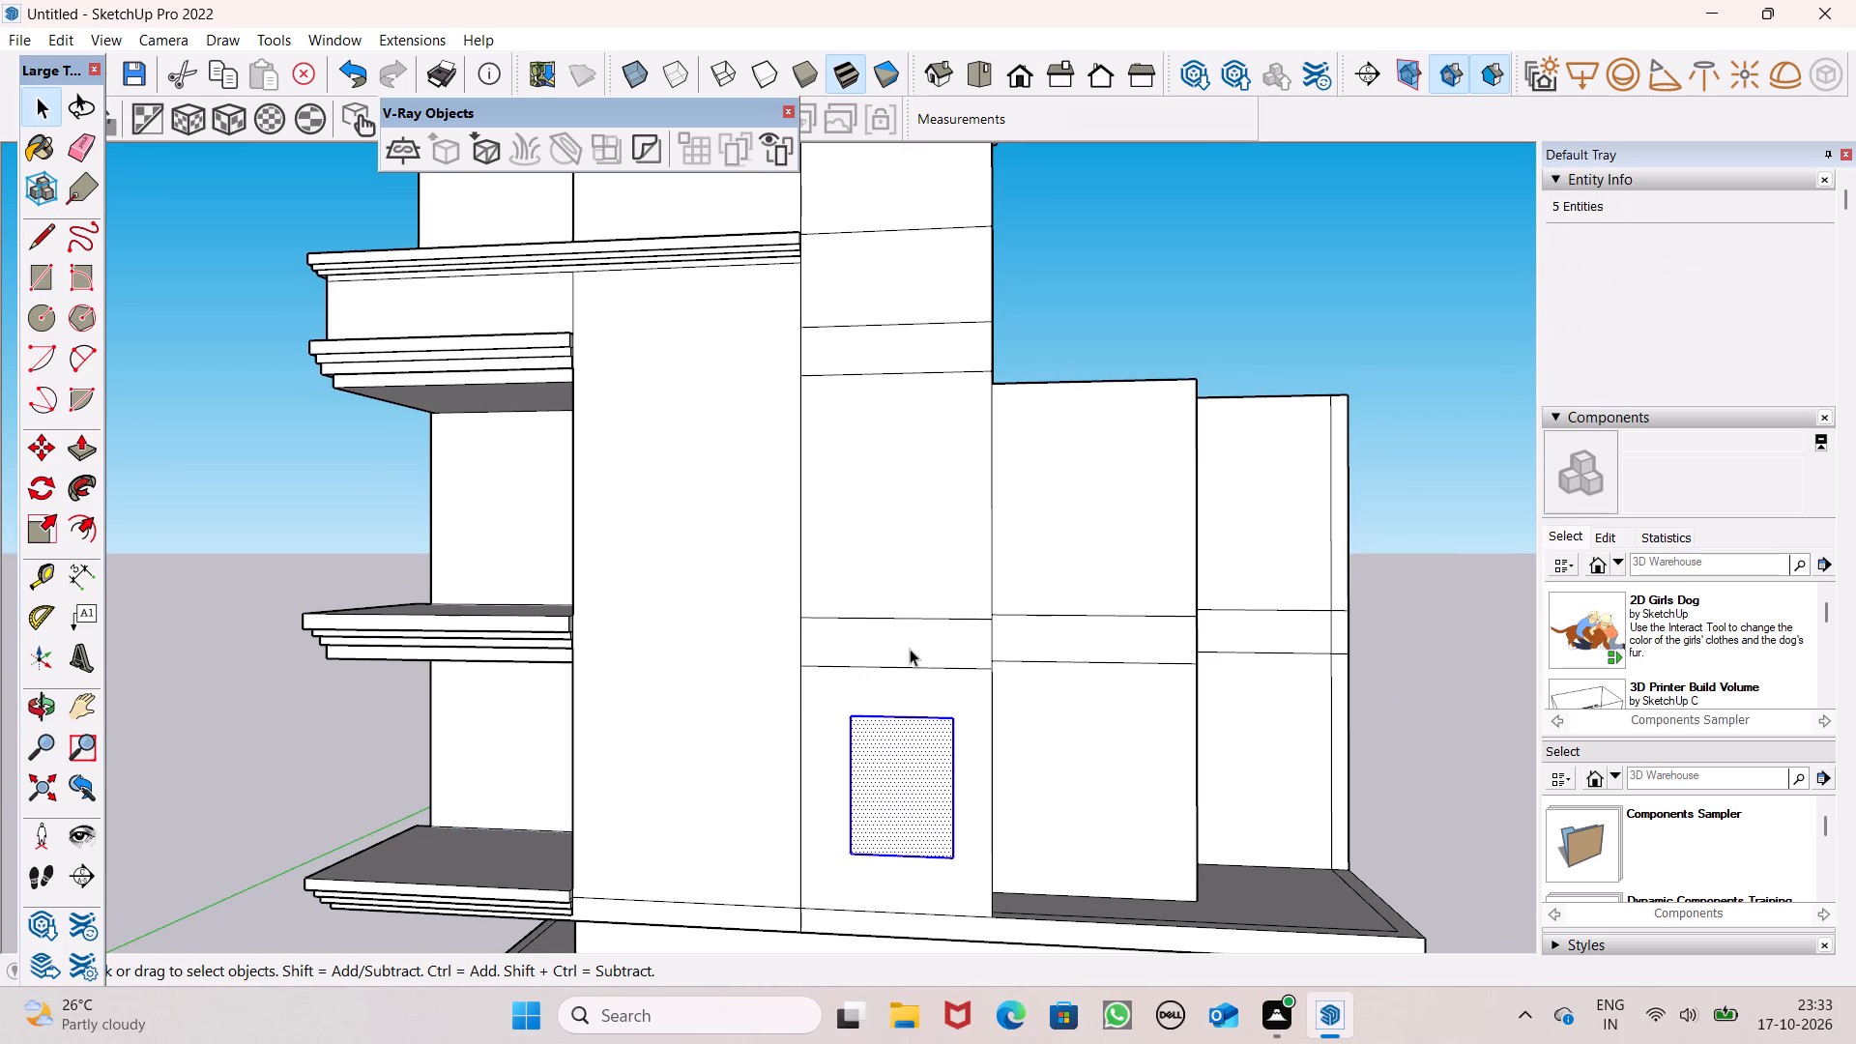
key(m)
key(Return)
click(904, 783)
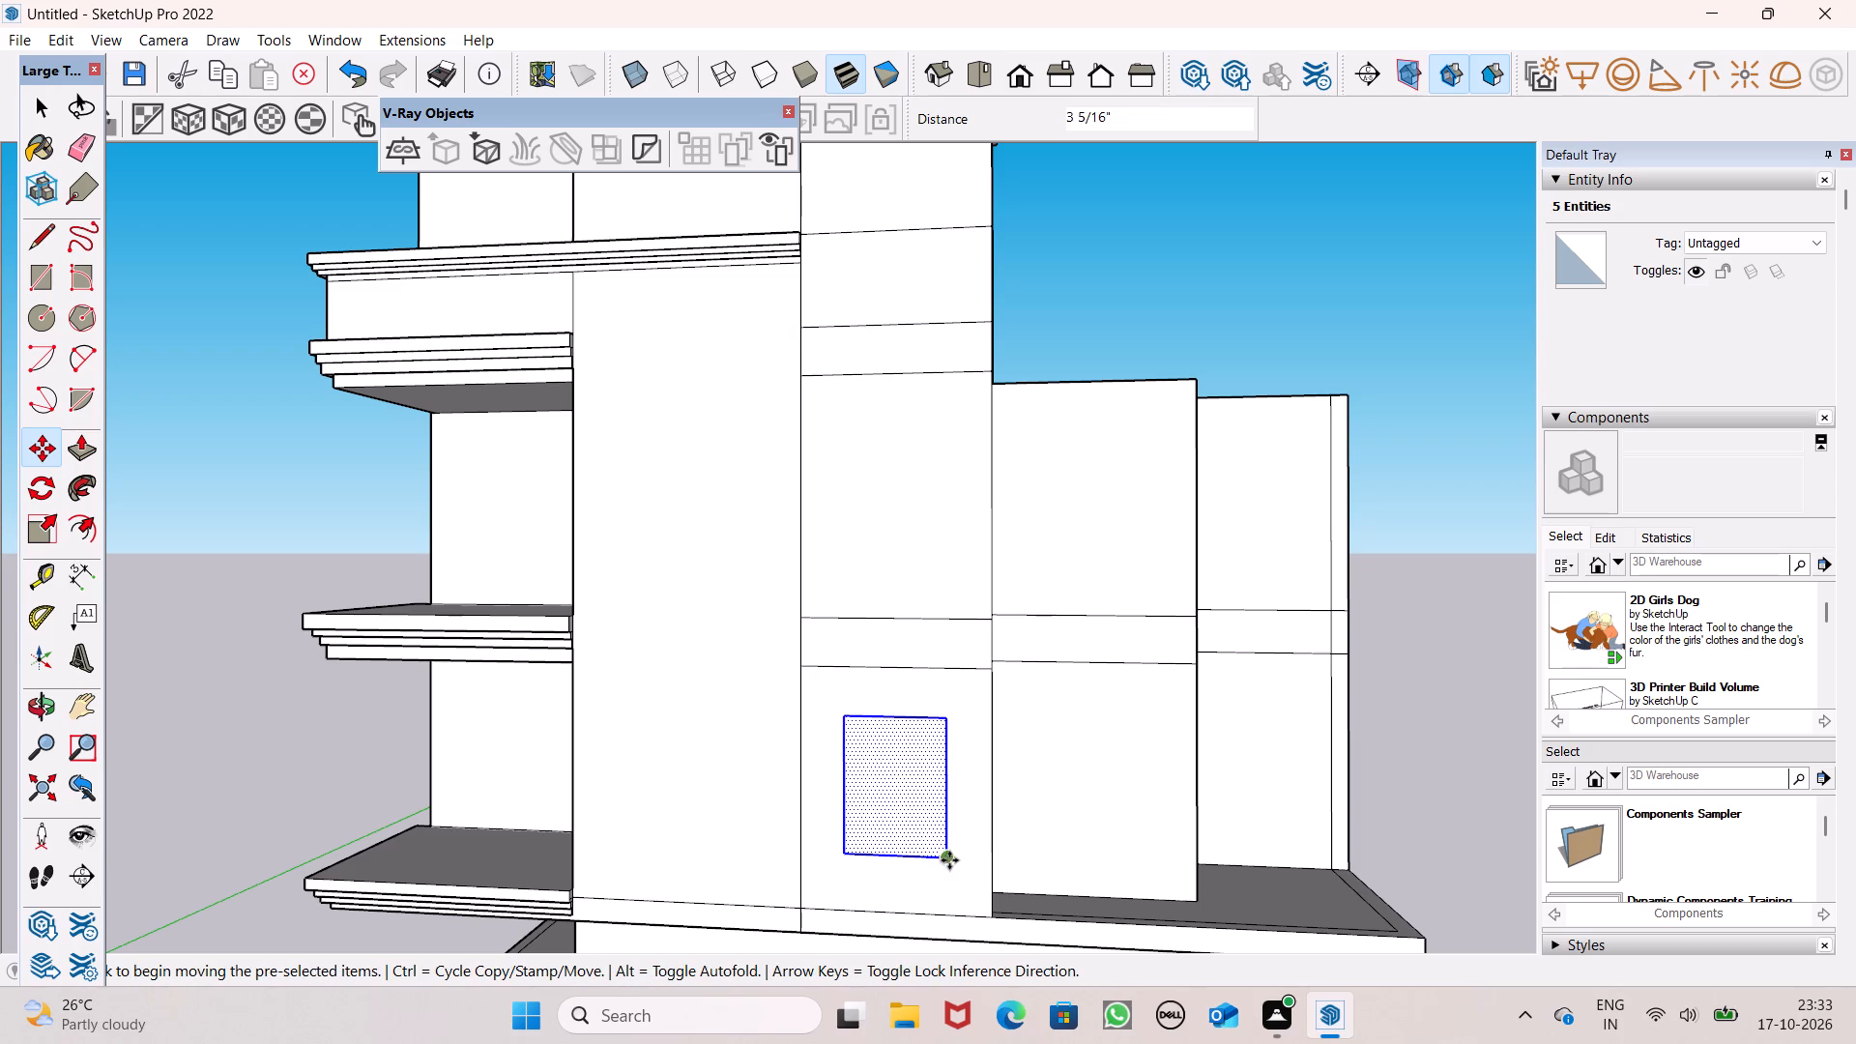
drag(949, 859, 942, 821)
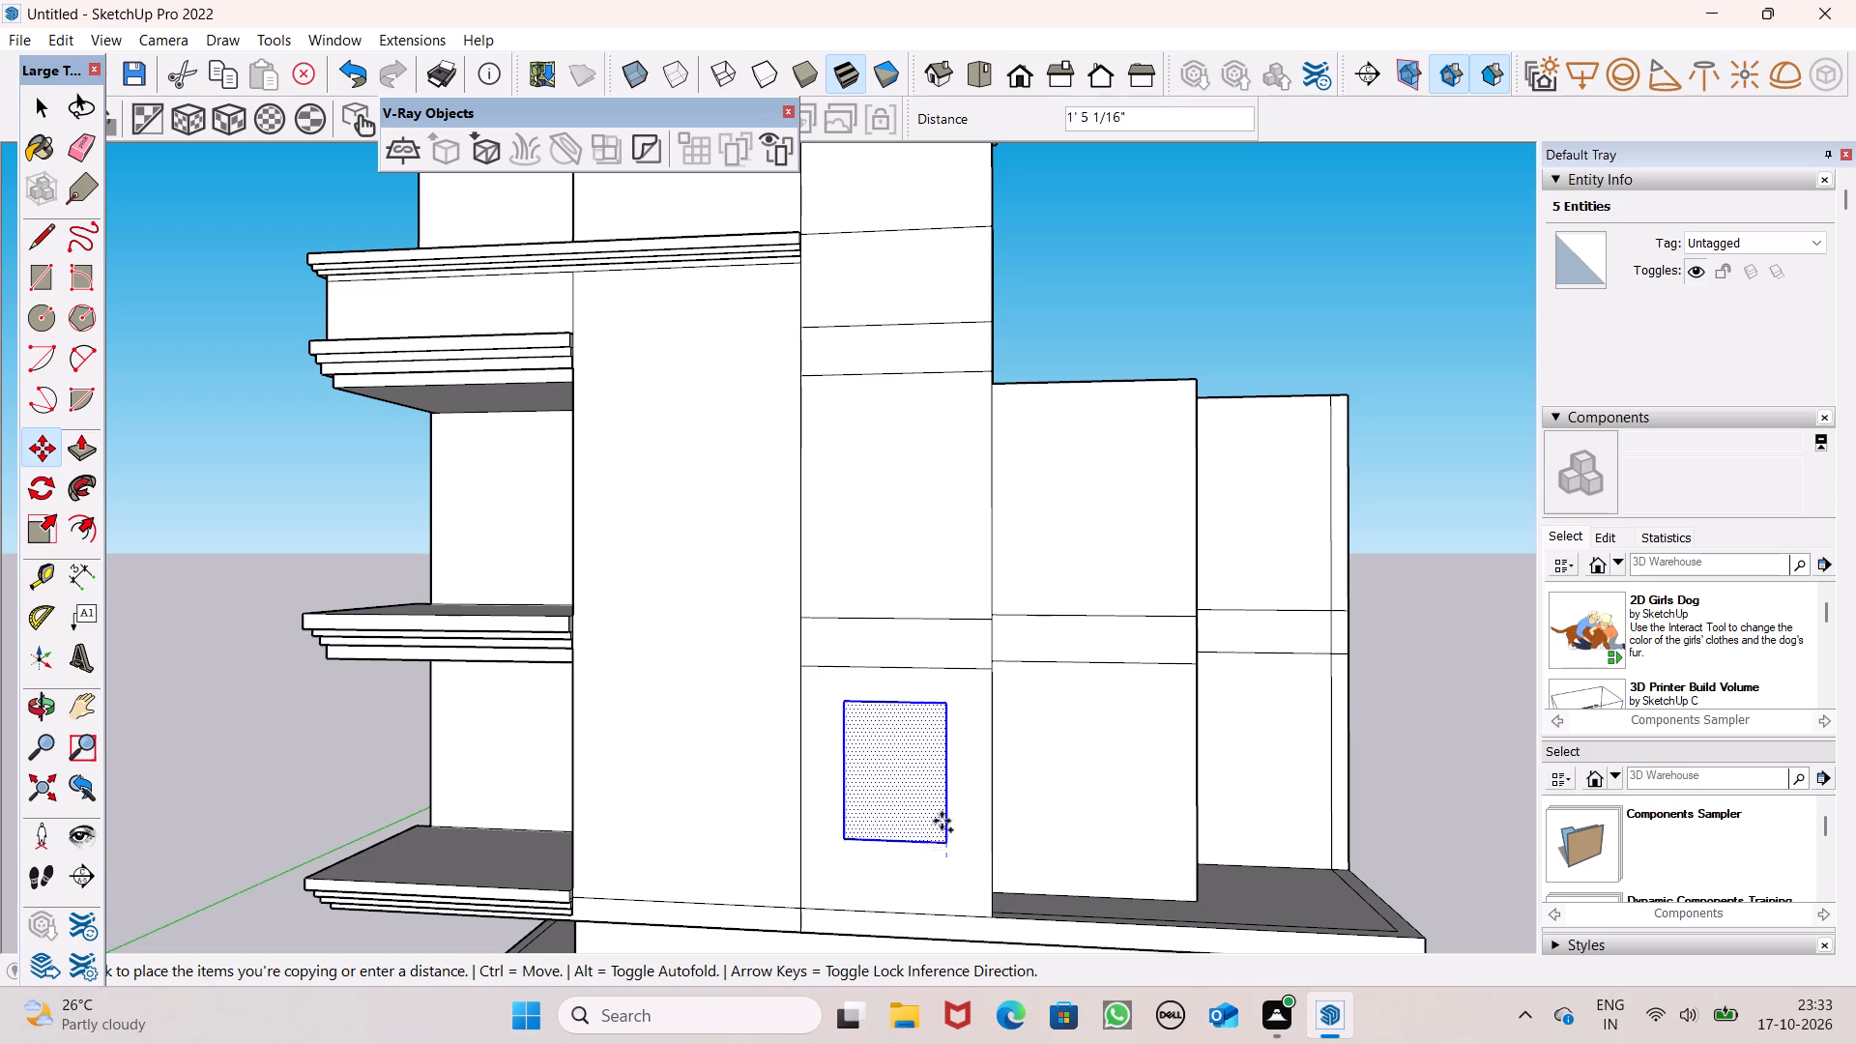
drag(942, 821, 933, 565)
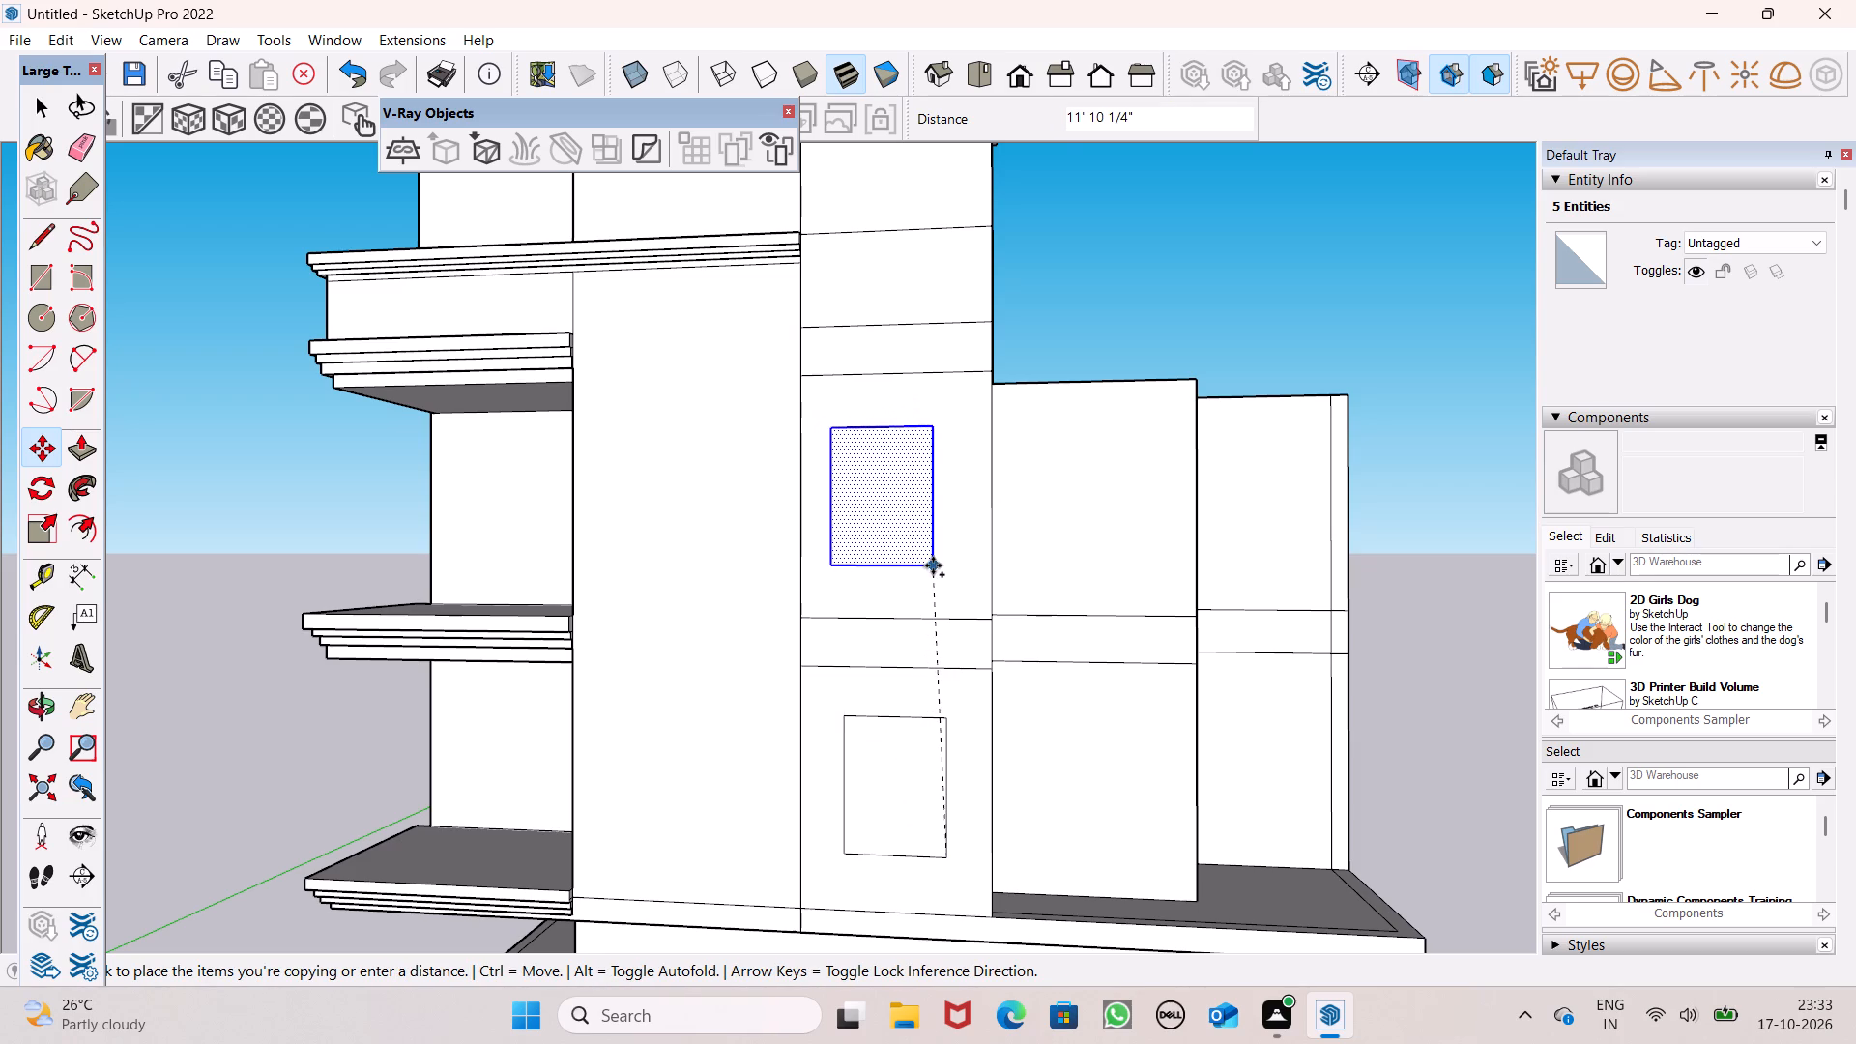
drag(933, 565, 936, 565)
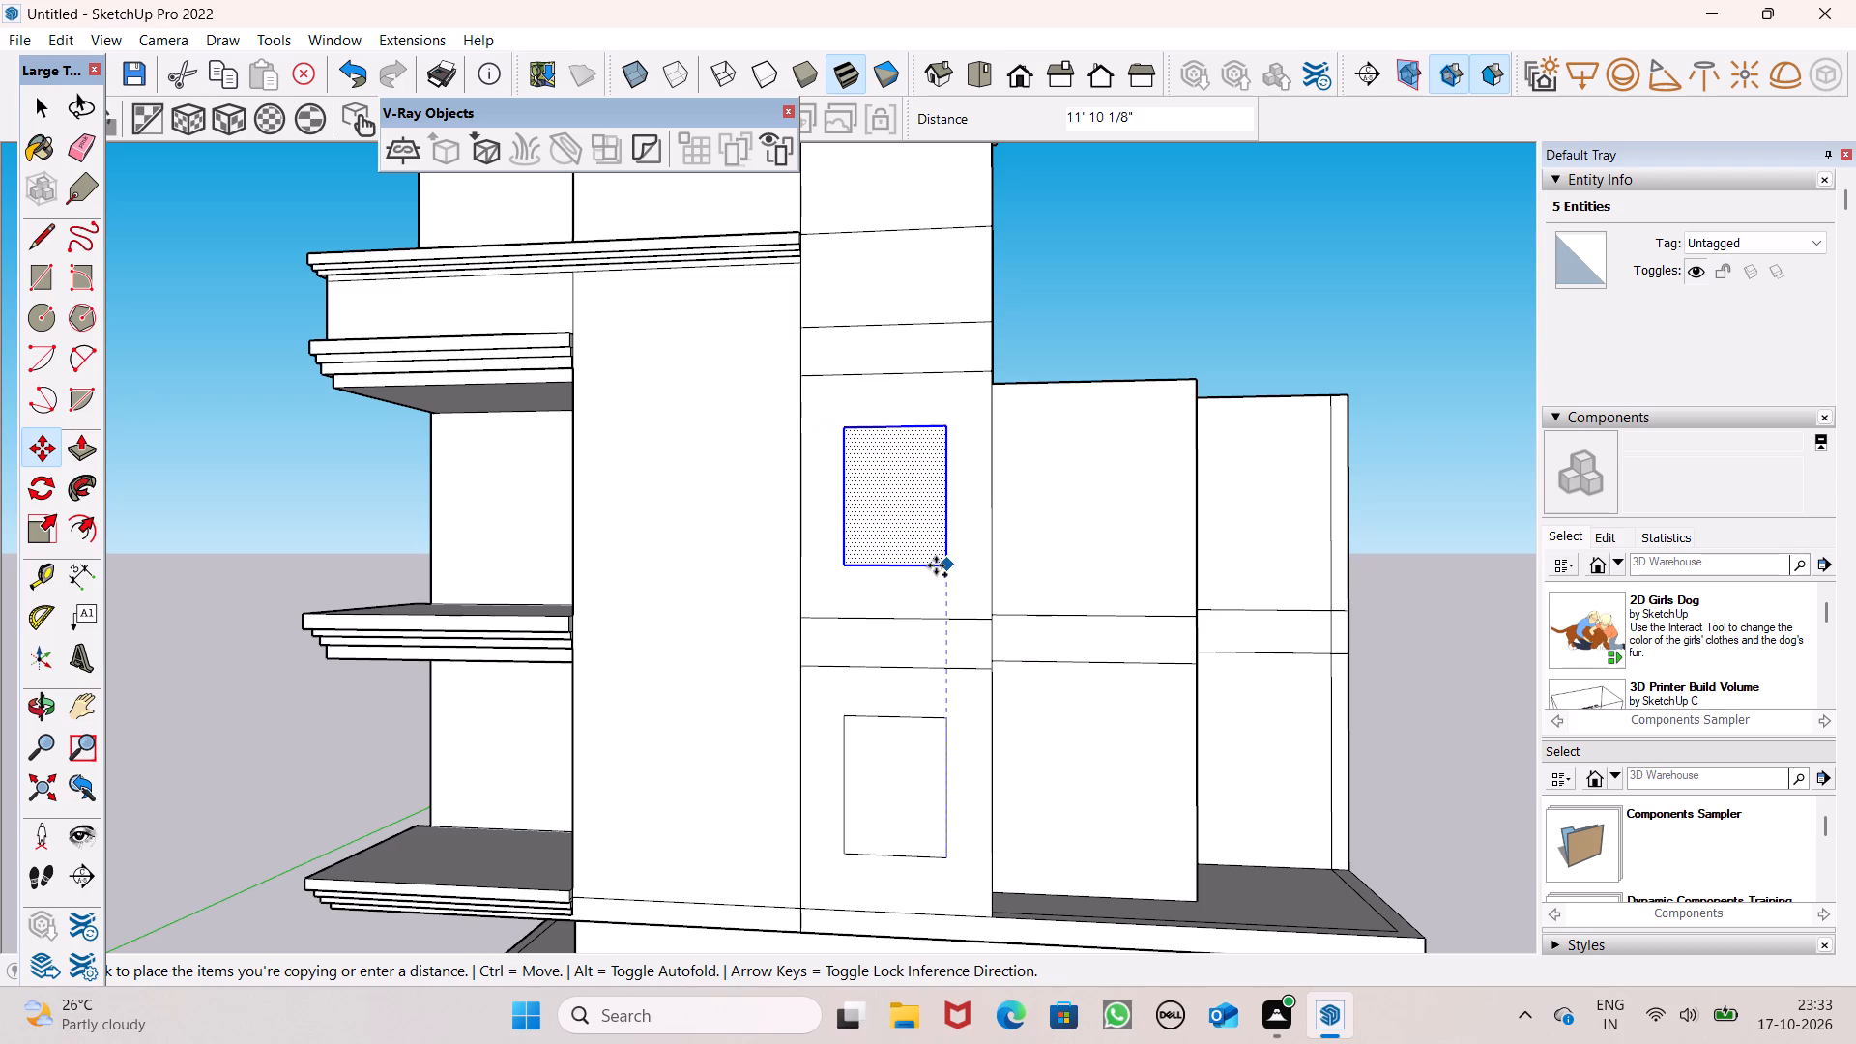
drag(936, 565, 938, 567)
Copy the middle window outline about 16' 8" straight up onto the top storey of the wall strip.
scroll(981, 484, down, 6)
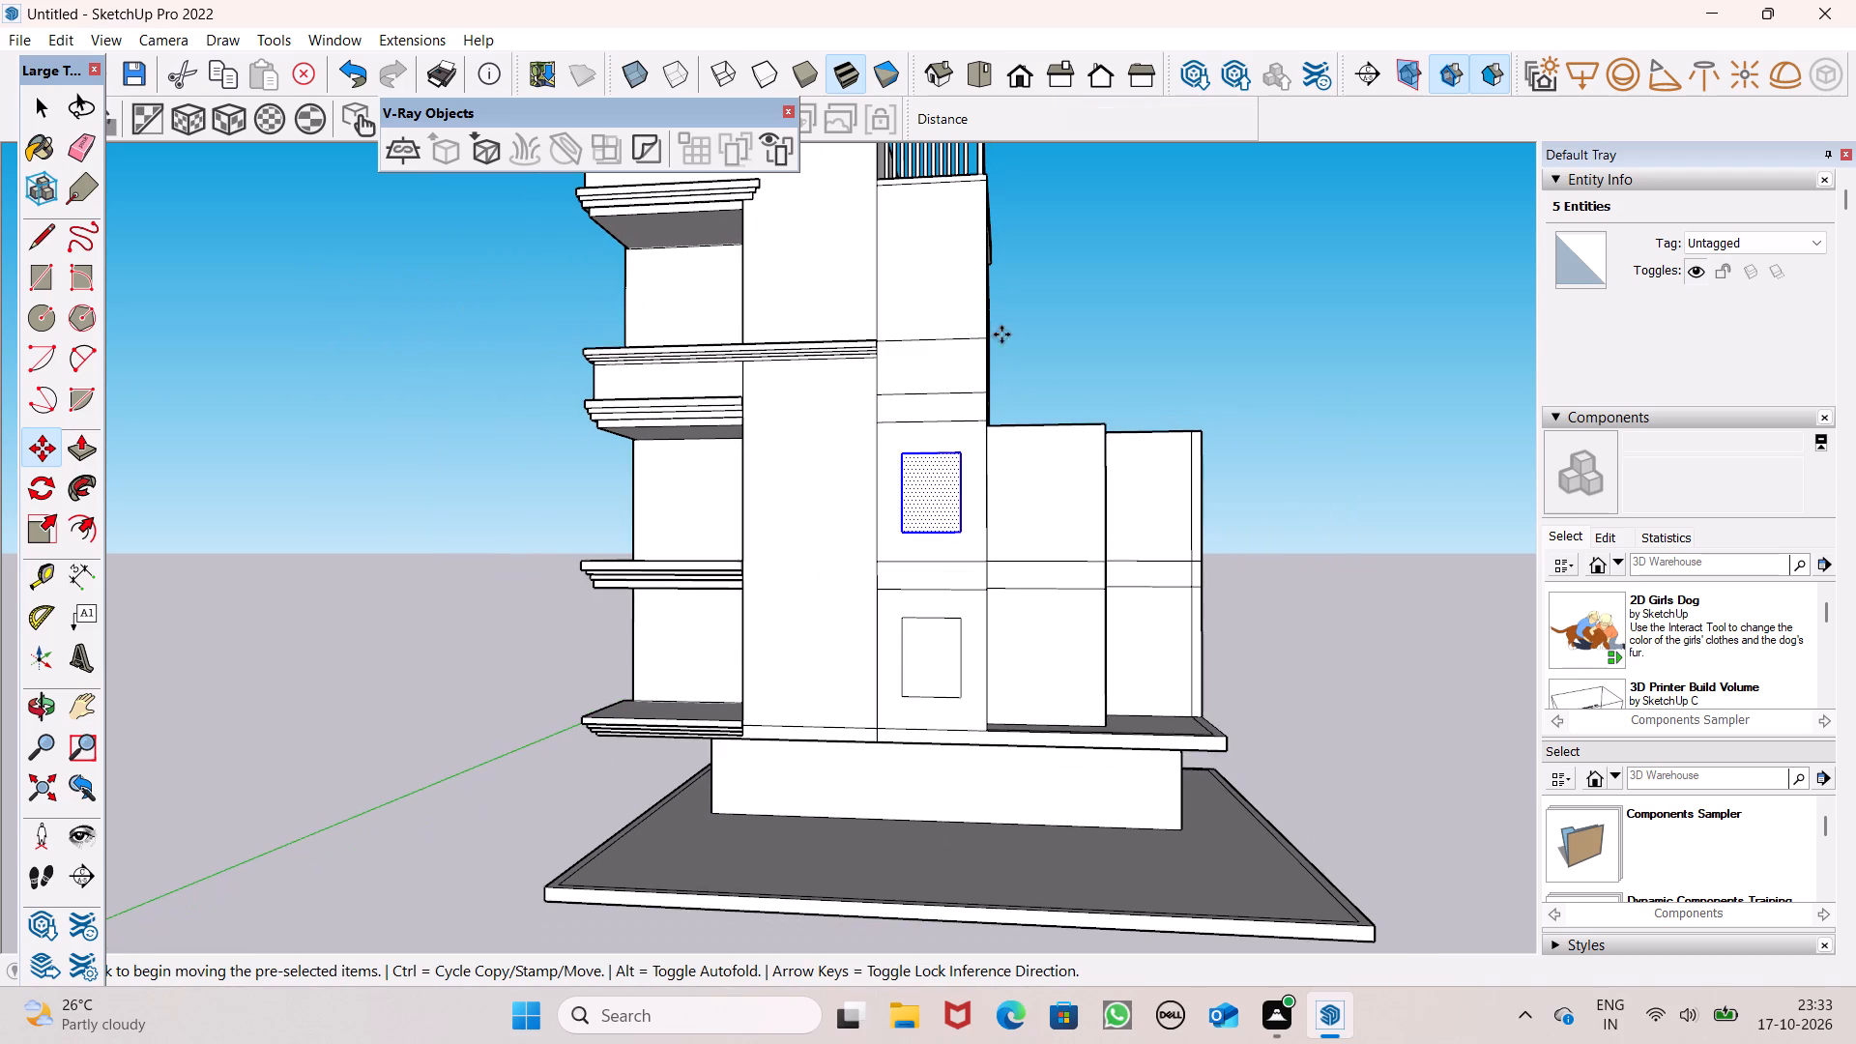
scroll(1010, 249, up, 4)
scroll(980, 340, down, 6)
middle_drag(958, 433, 948, 501)
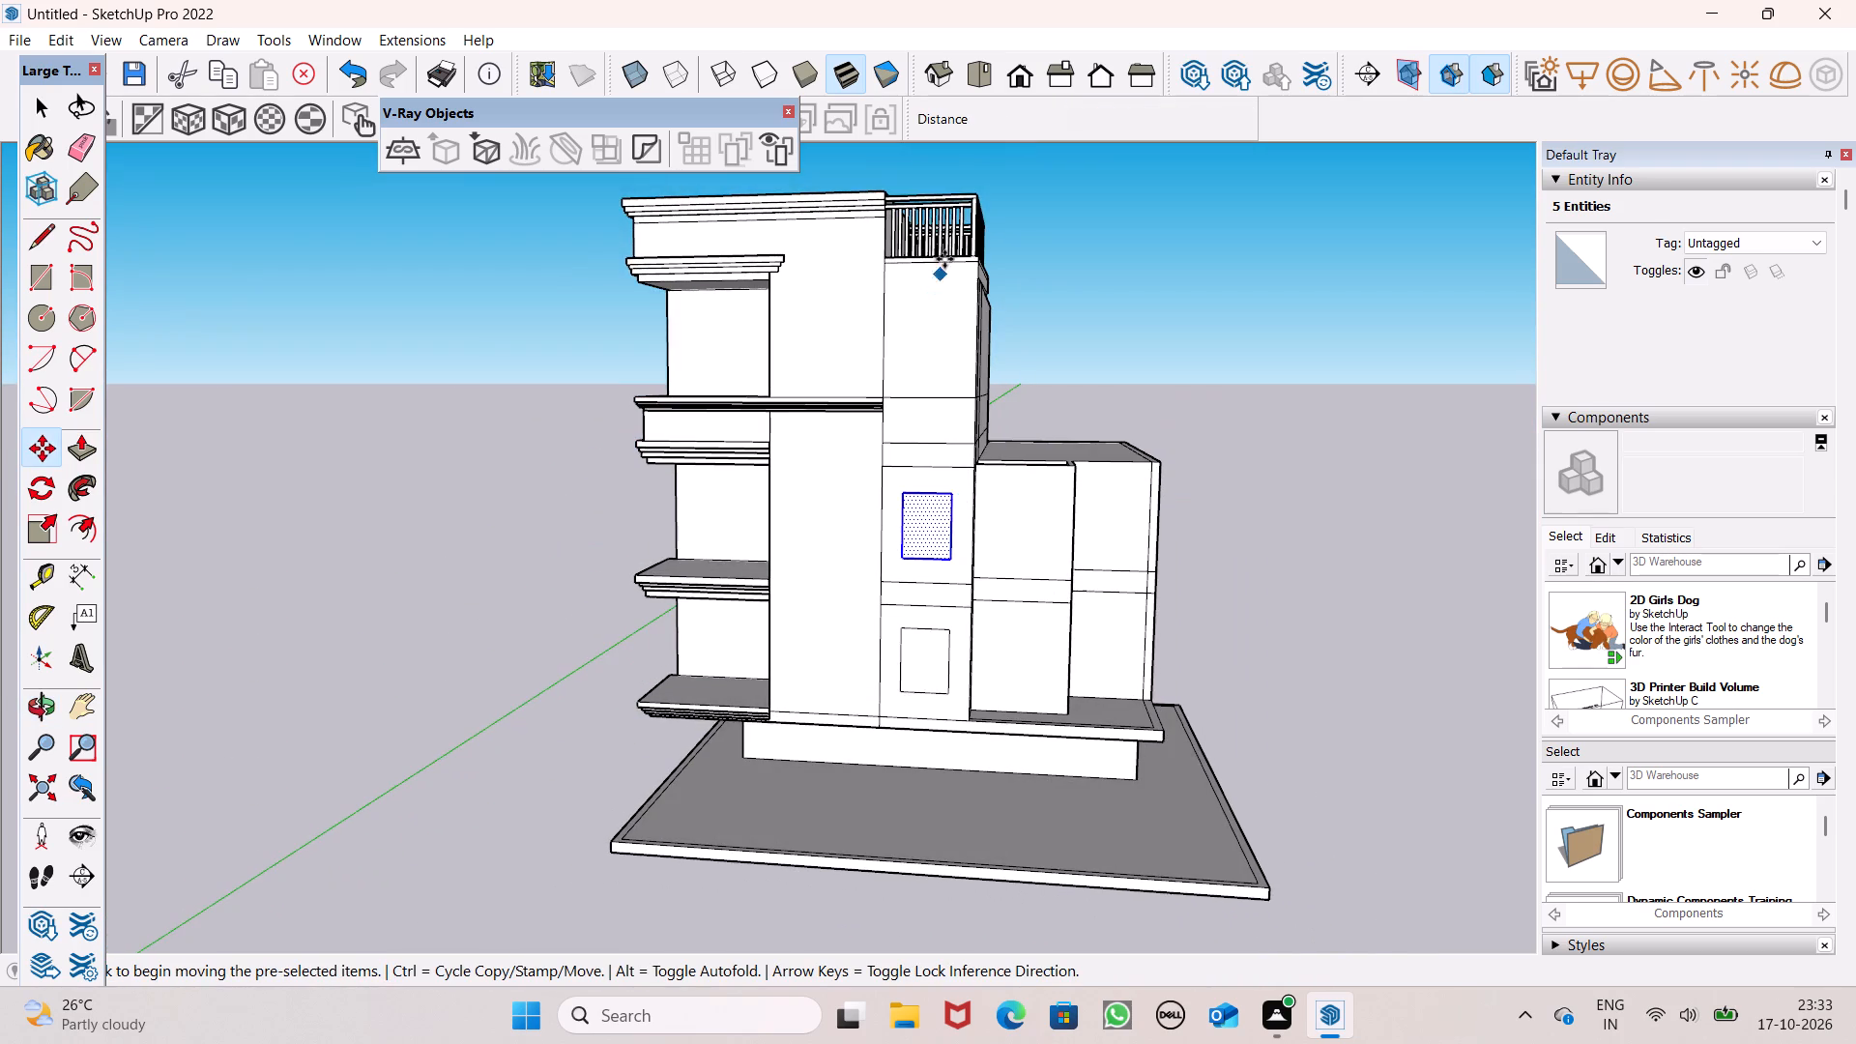
scroll(944, 259, up, 2)
drag(952, 623, 947, 569)
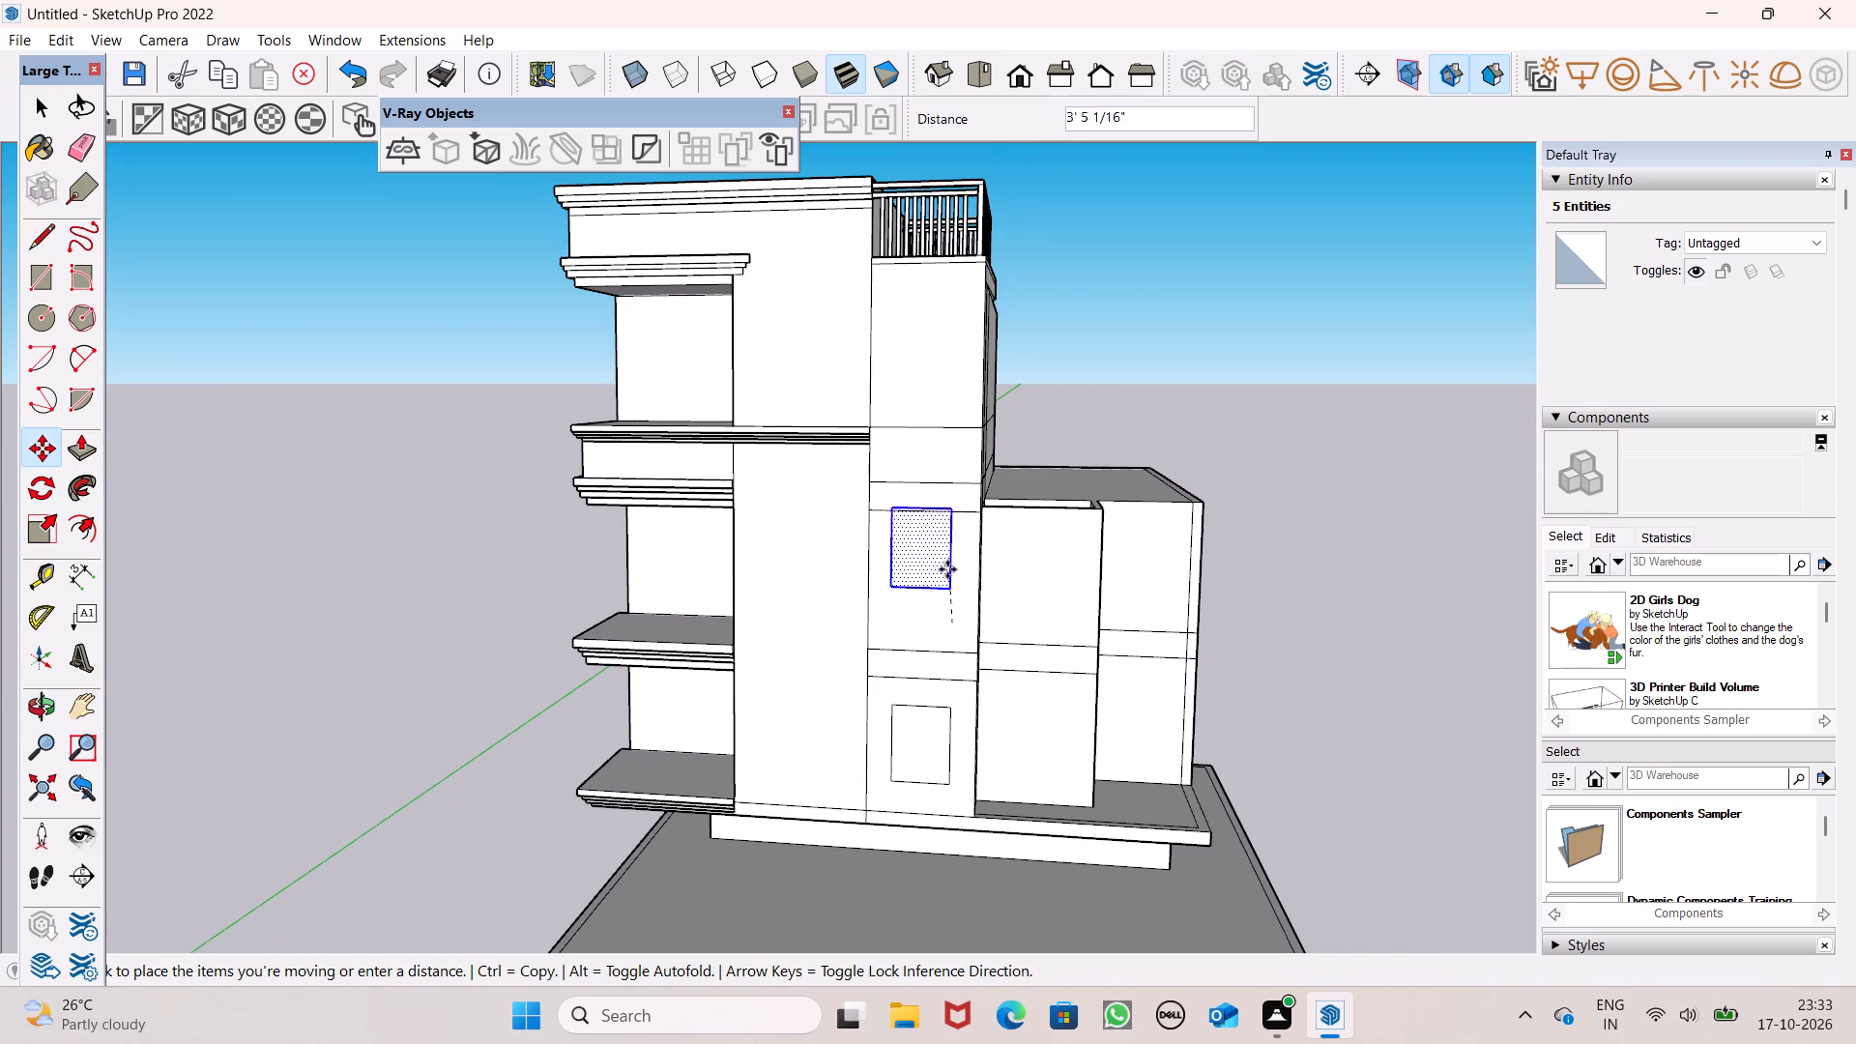
drag(947, 569, 951, 386)
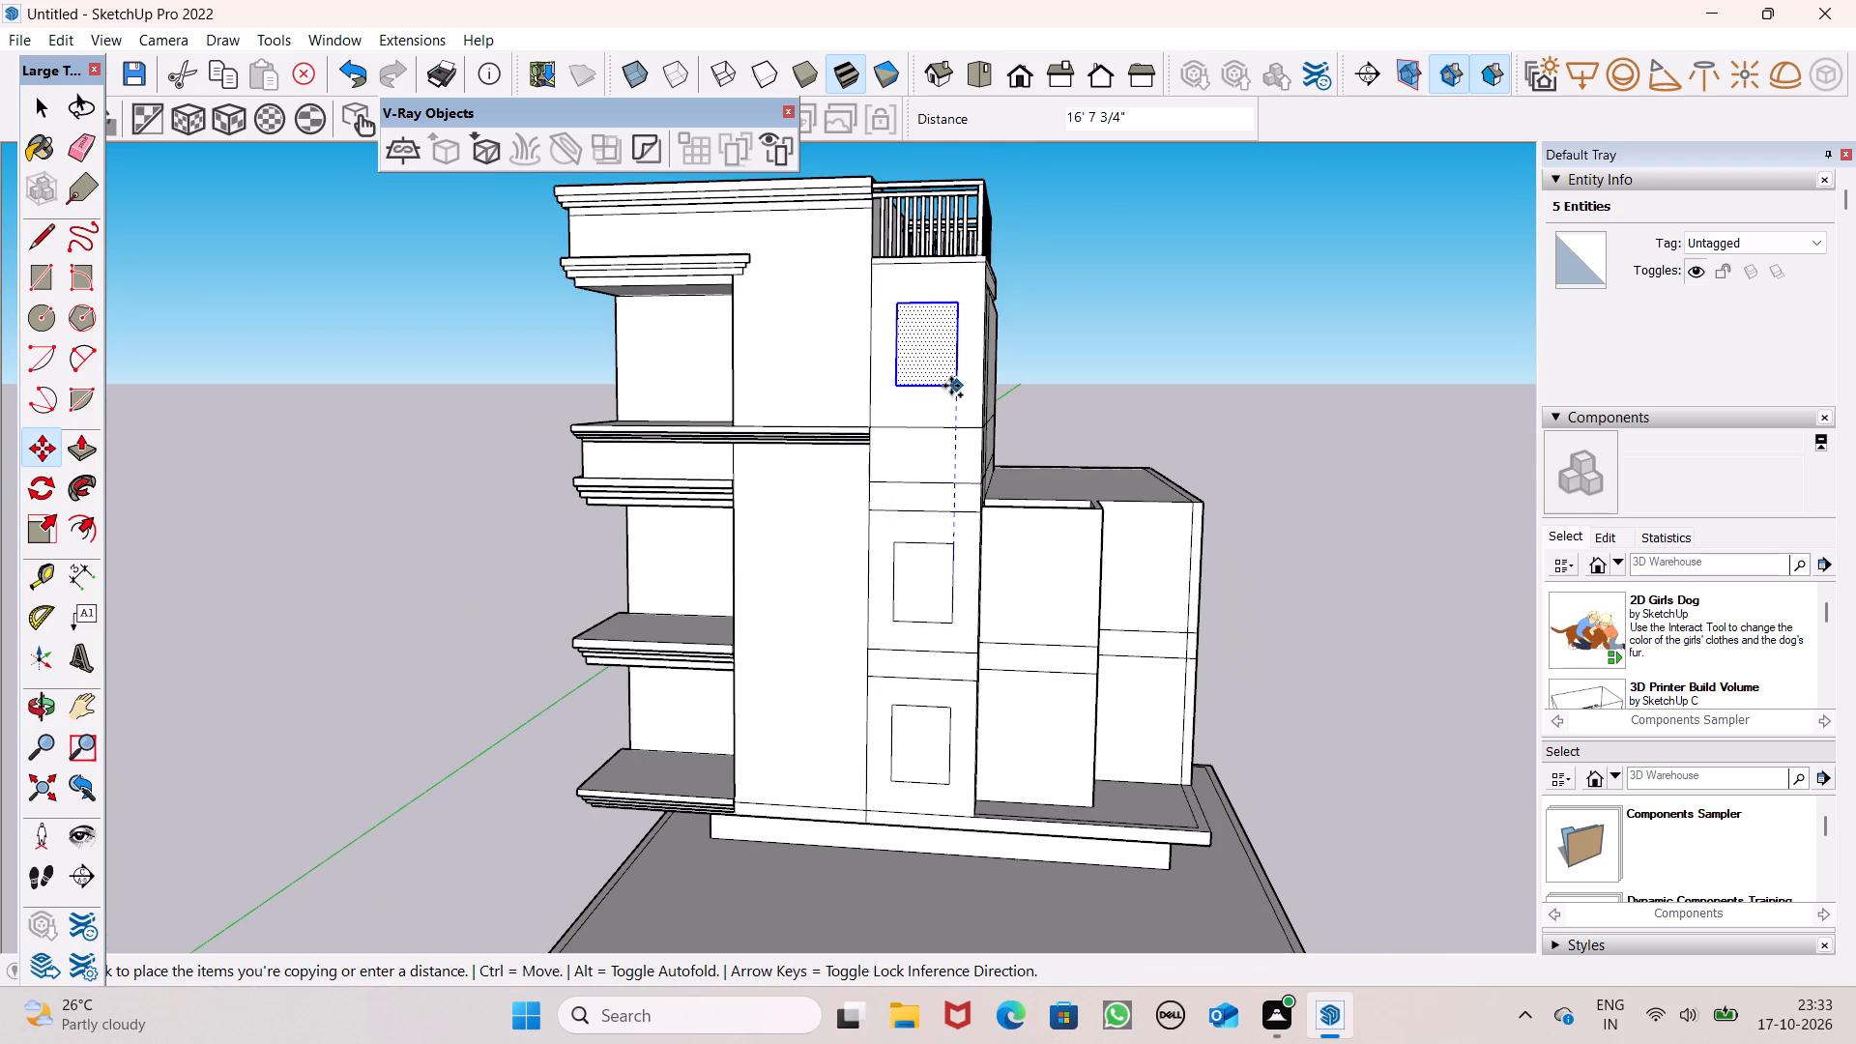
drag(951, 386, 952, 386)
key(space)
click(1083, 332)
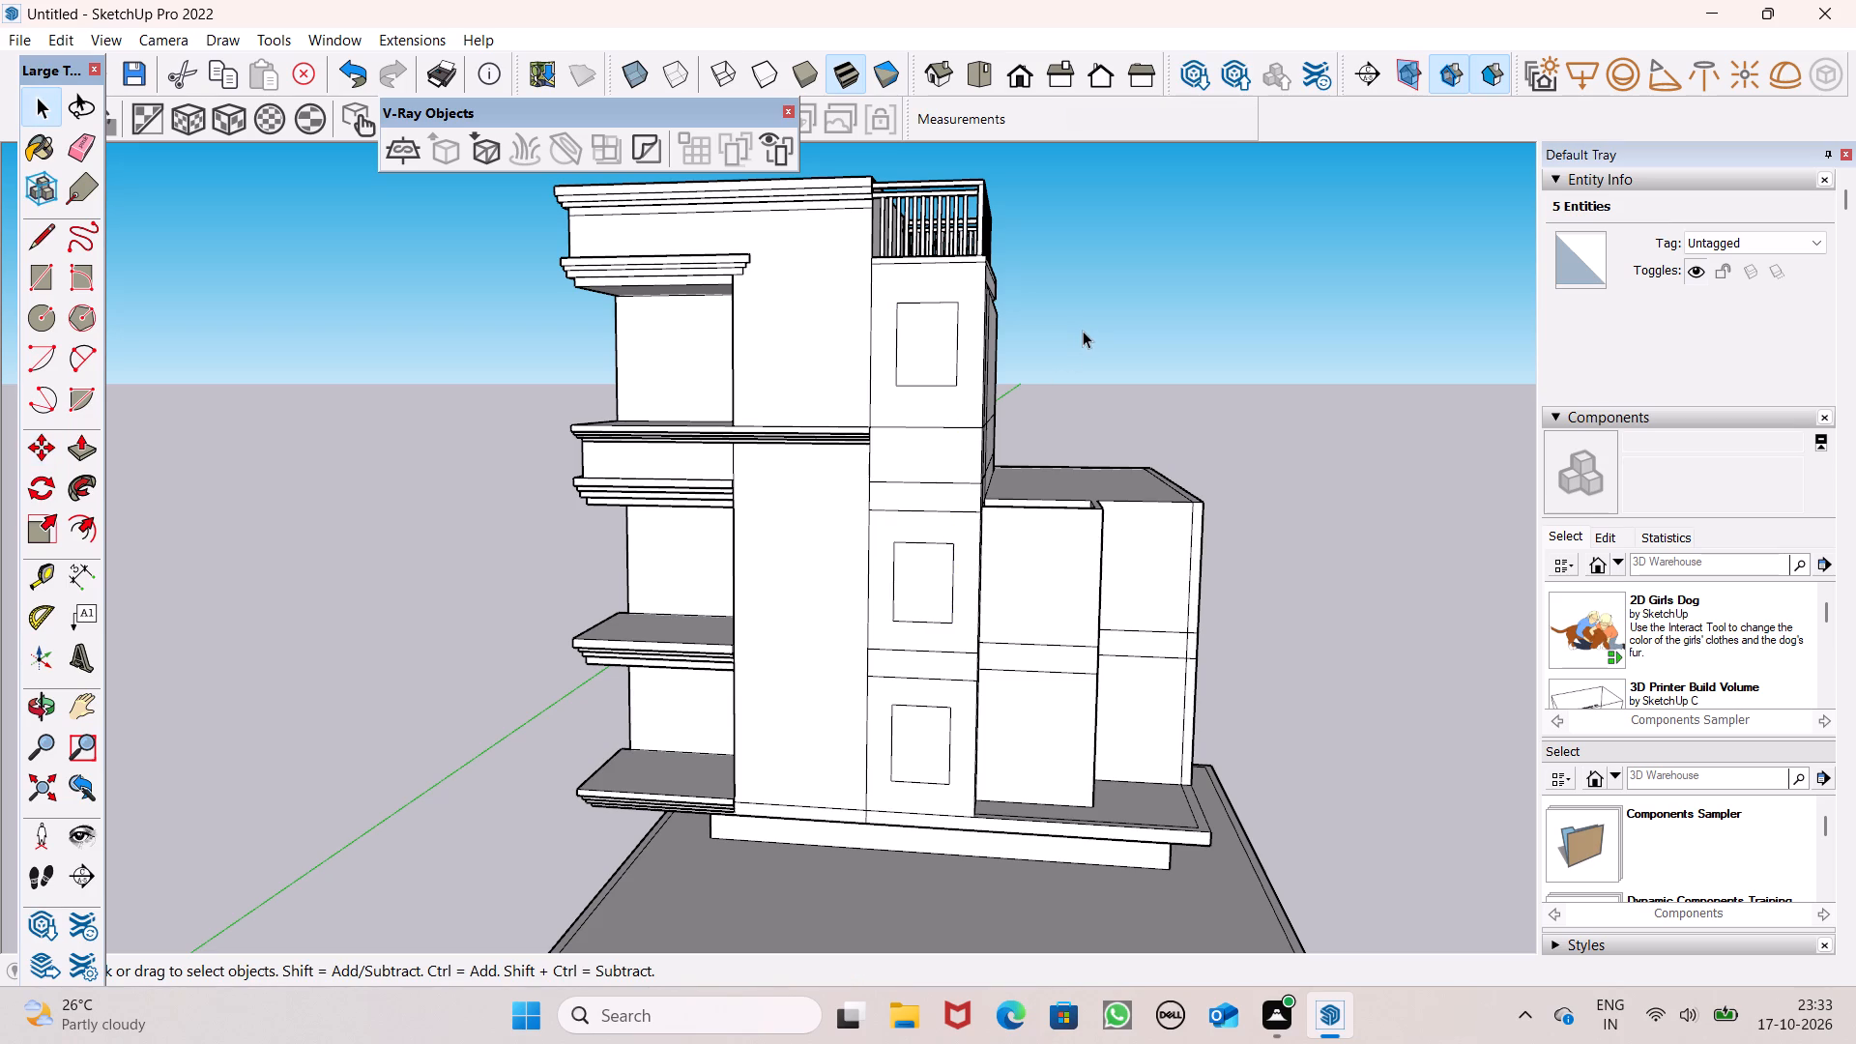
Move the top-storey window outline with its face down about 1' on the wall strip.
middle_drag(1064, 475, 1077, 510)
scroll(1018, 399, up, 3)
double_click(926, 374)
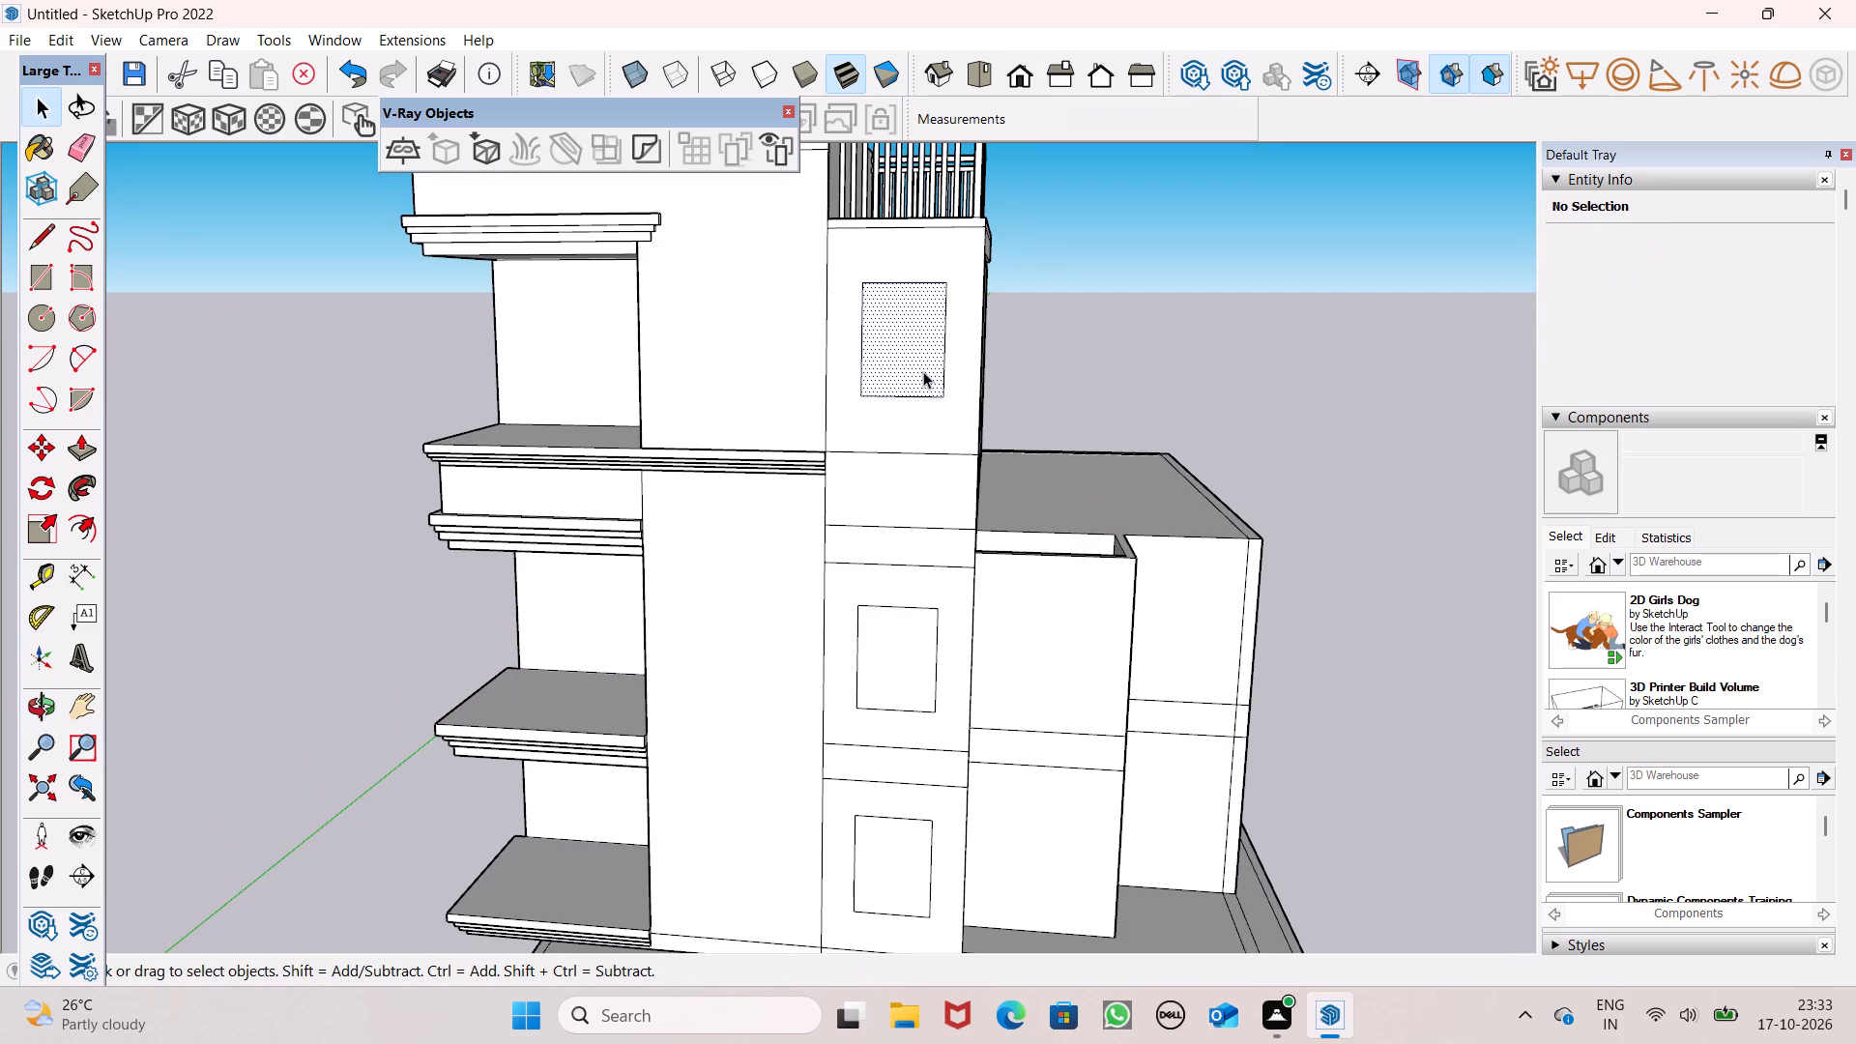
double_click(923, 371)
key(m)
key(Return)
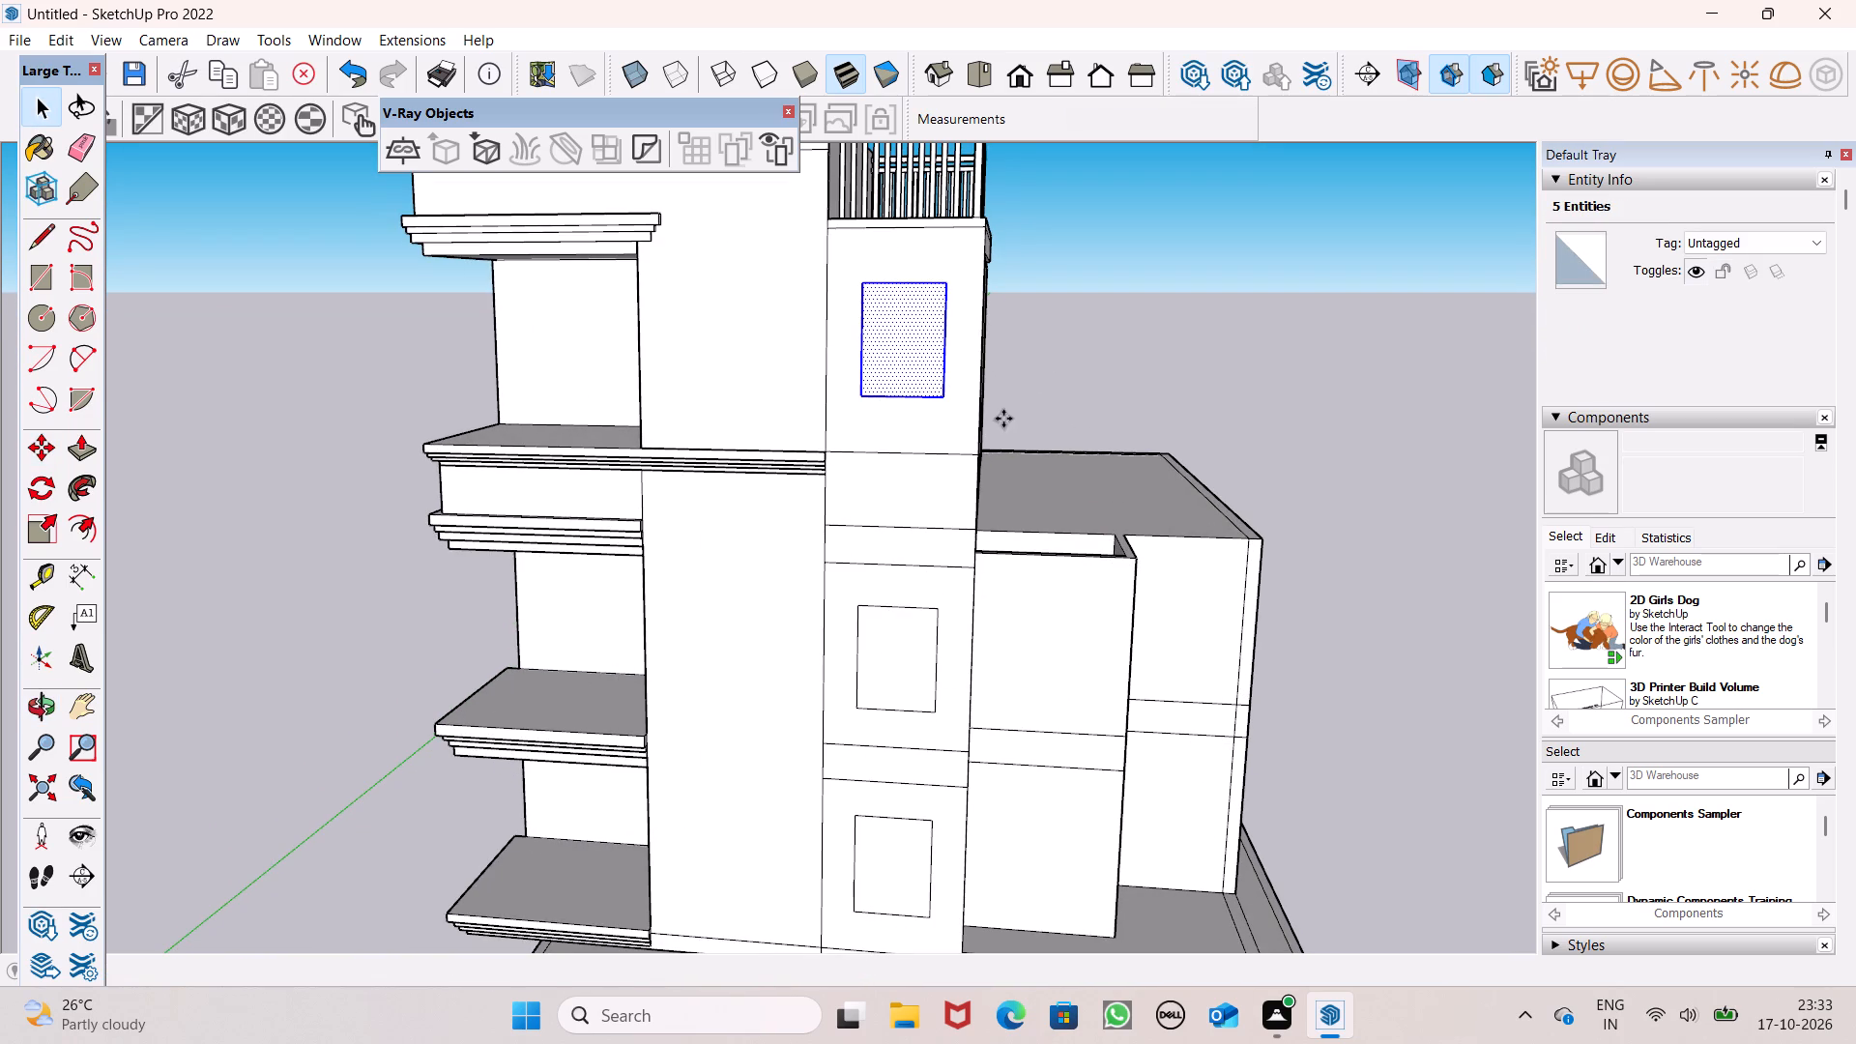
scroll(986, 423, up, 2)
scroll(976, 429, down, 1)
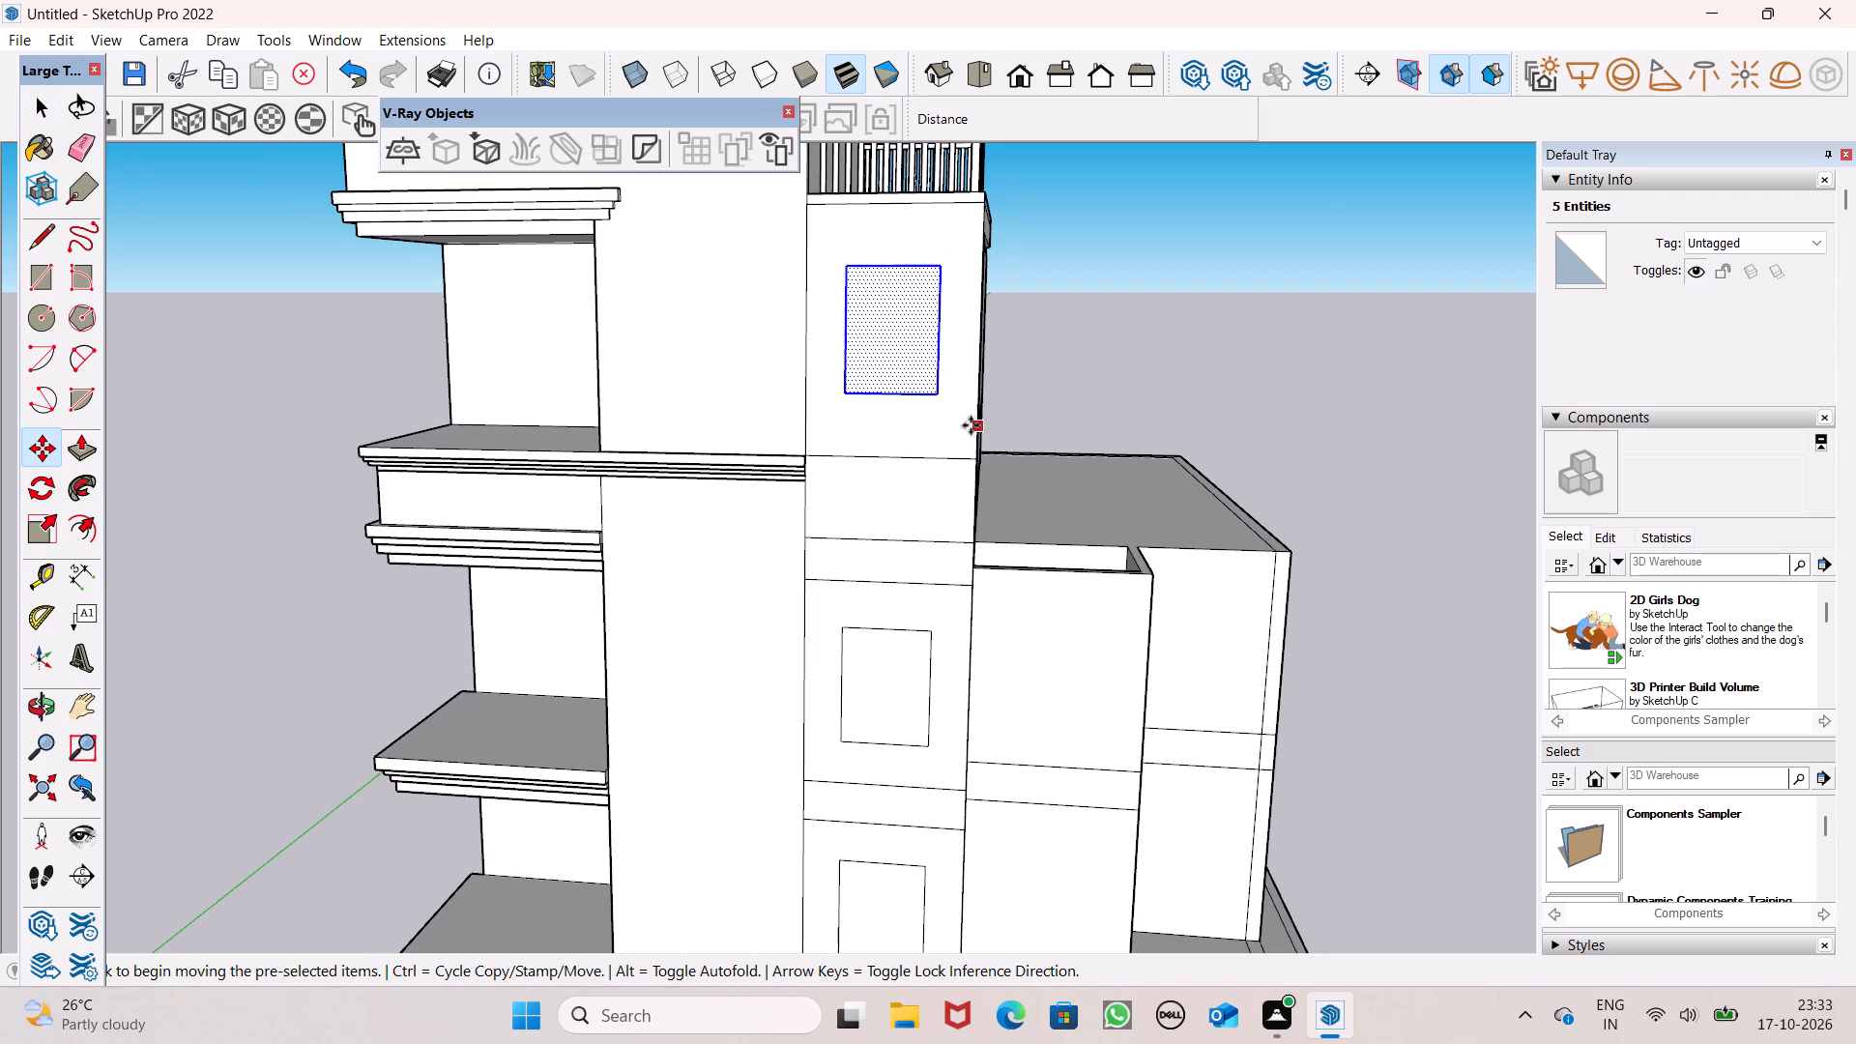
drag(934, 397, 939, 417)
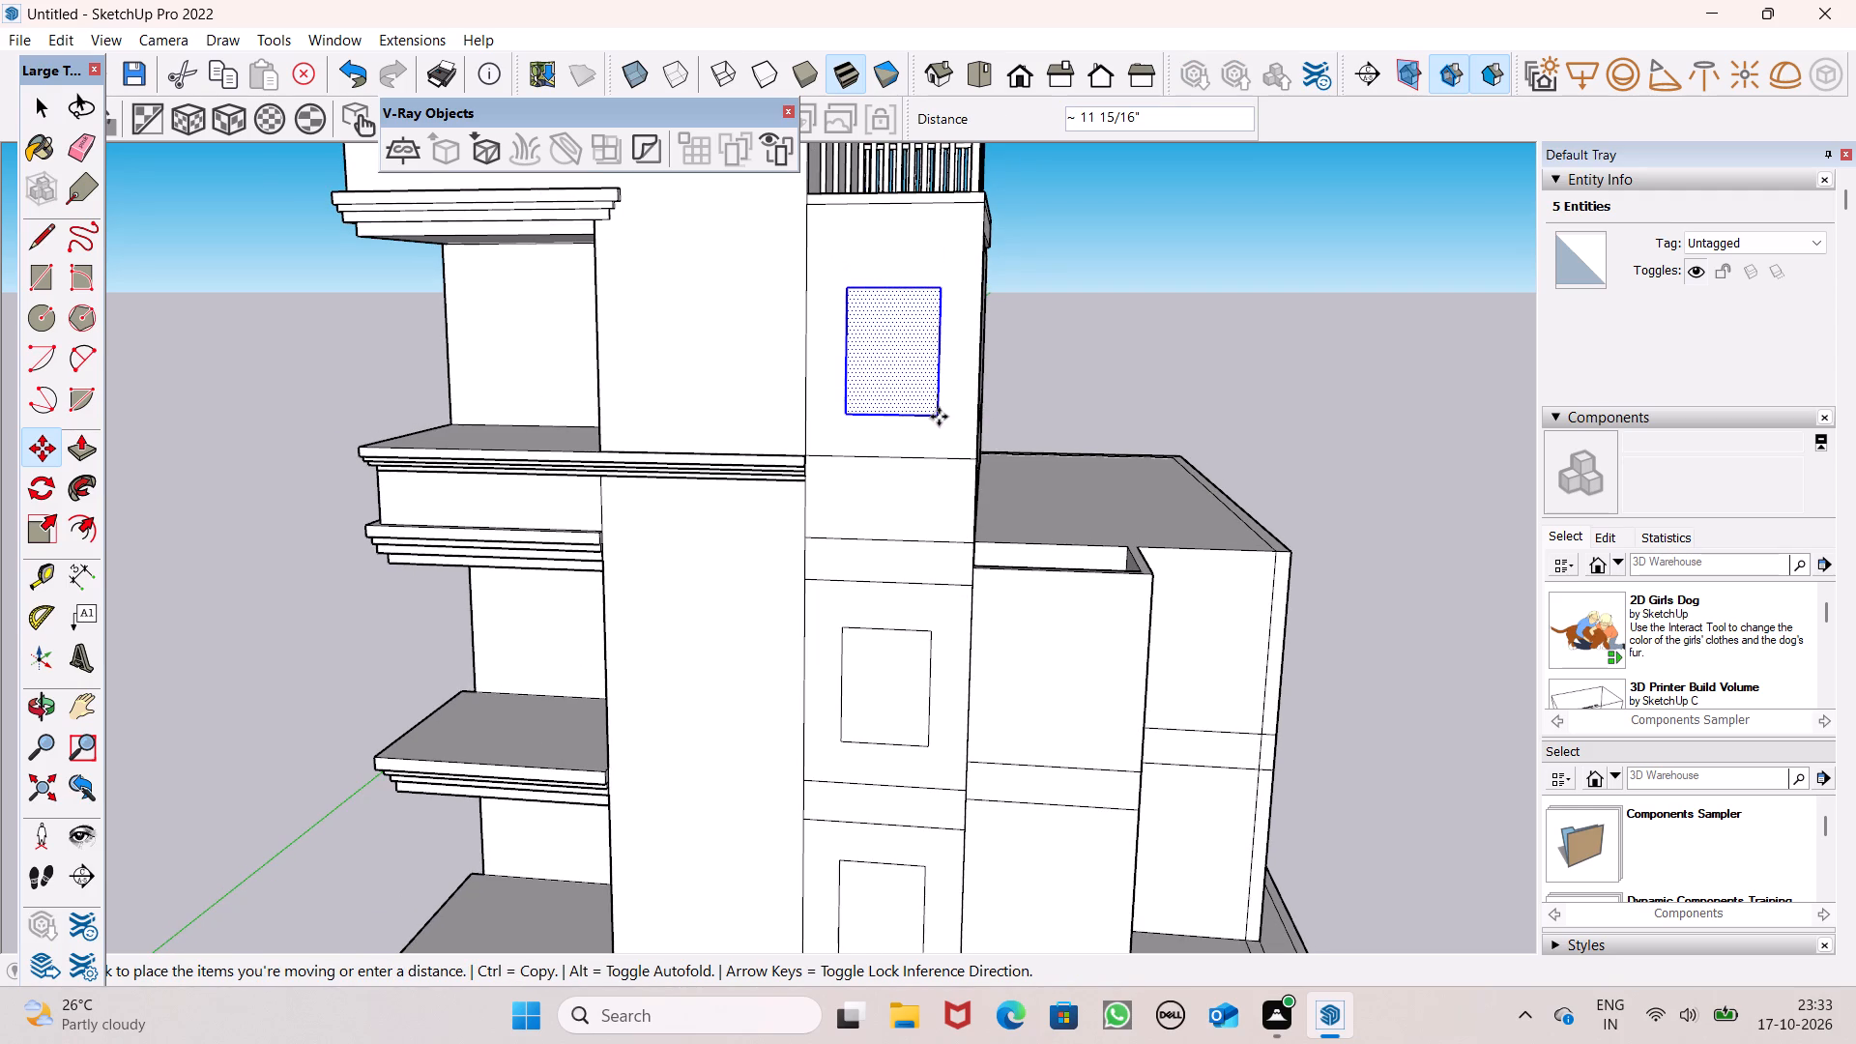
drag(939, 417, 940, 418)
key(space)
key(space)
click(1066, 376)
Copy the middle-storey window outline with its face about 8' horizontally across to the adjoining set-back wall section.
scroll(1066, 376, down, 3)
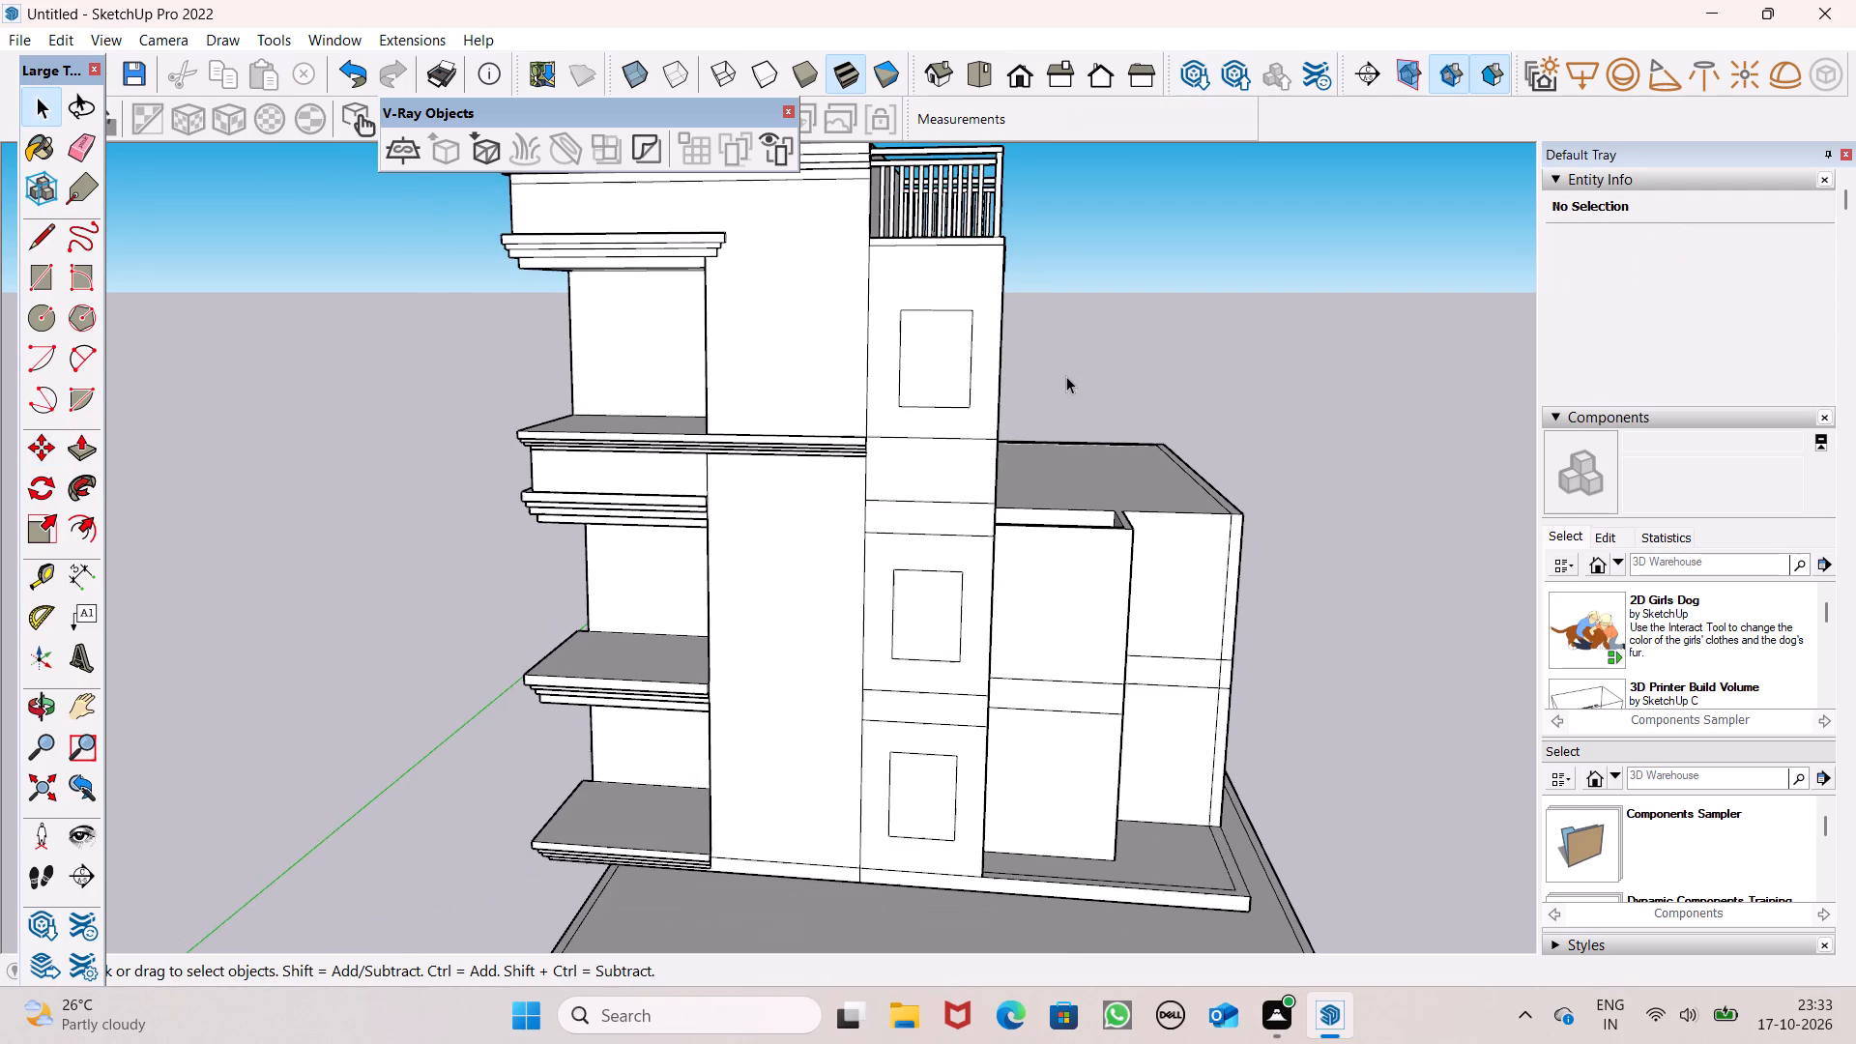
scroll(1031, 398, down, 1)
middle_drag(1032, 433, 1018, 444)
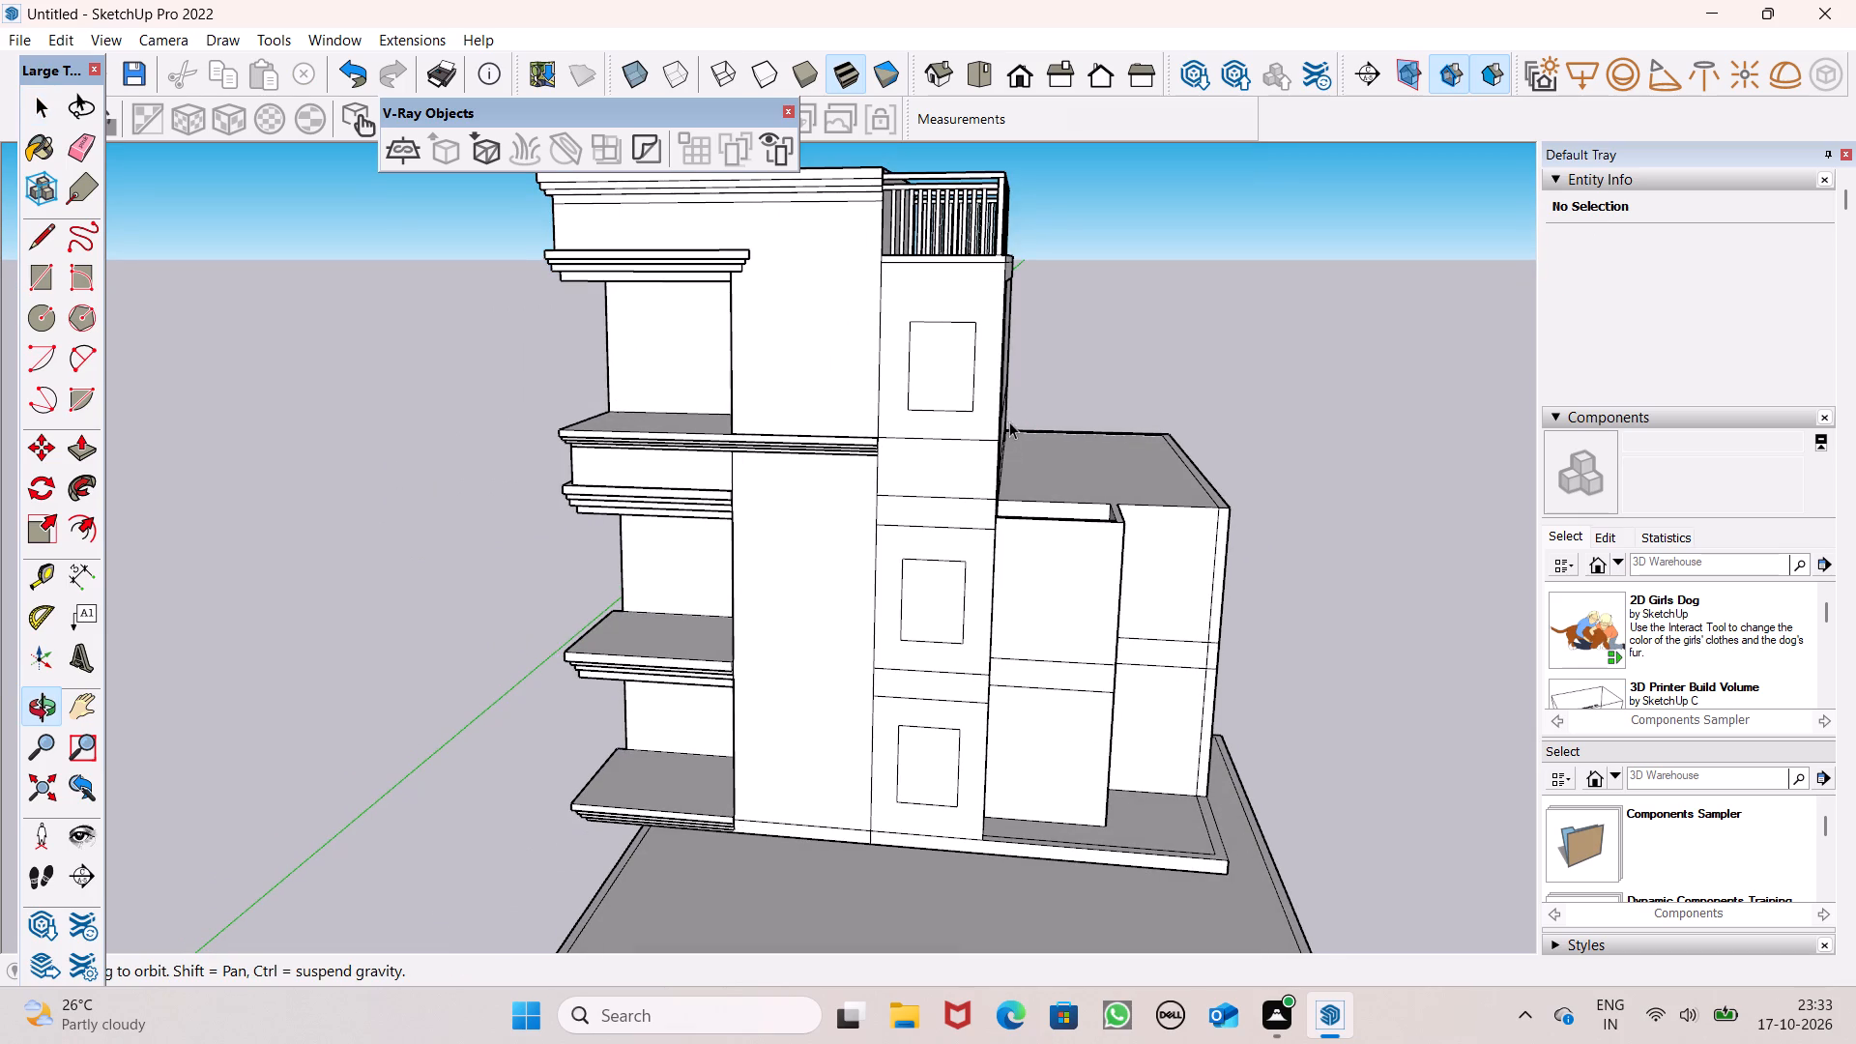
middle_drag(1000, 406, 983, 345)
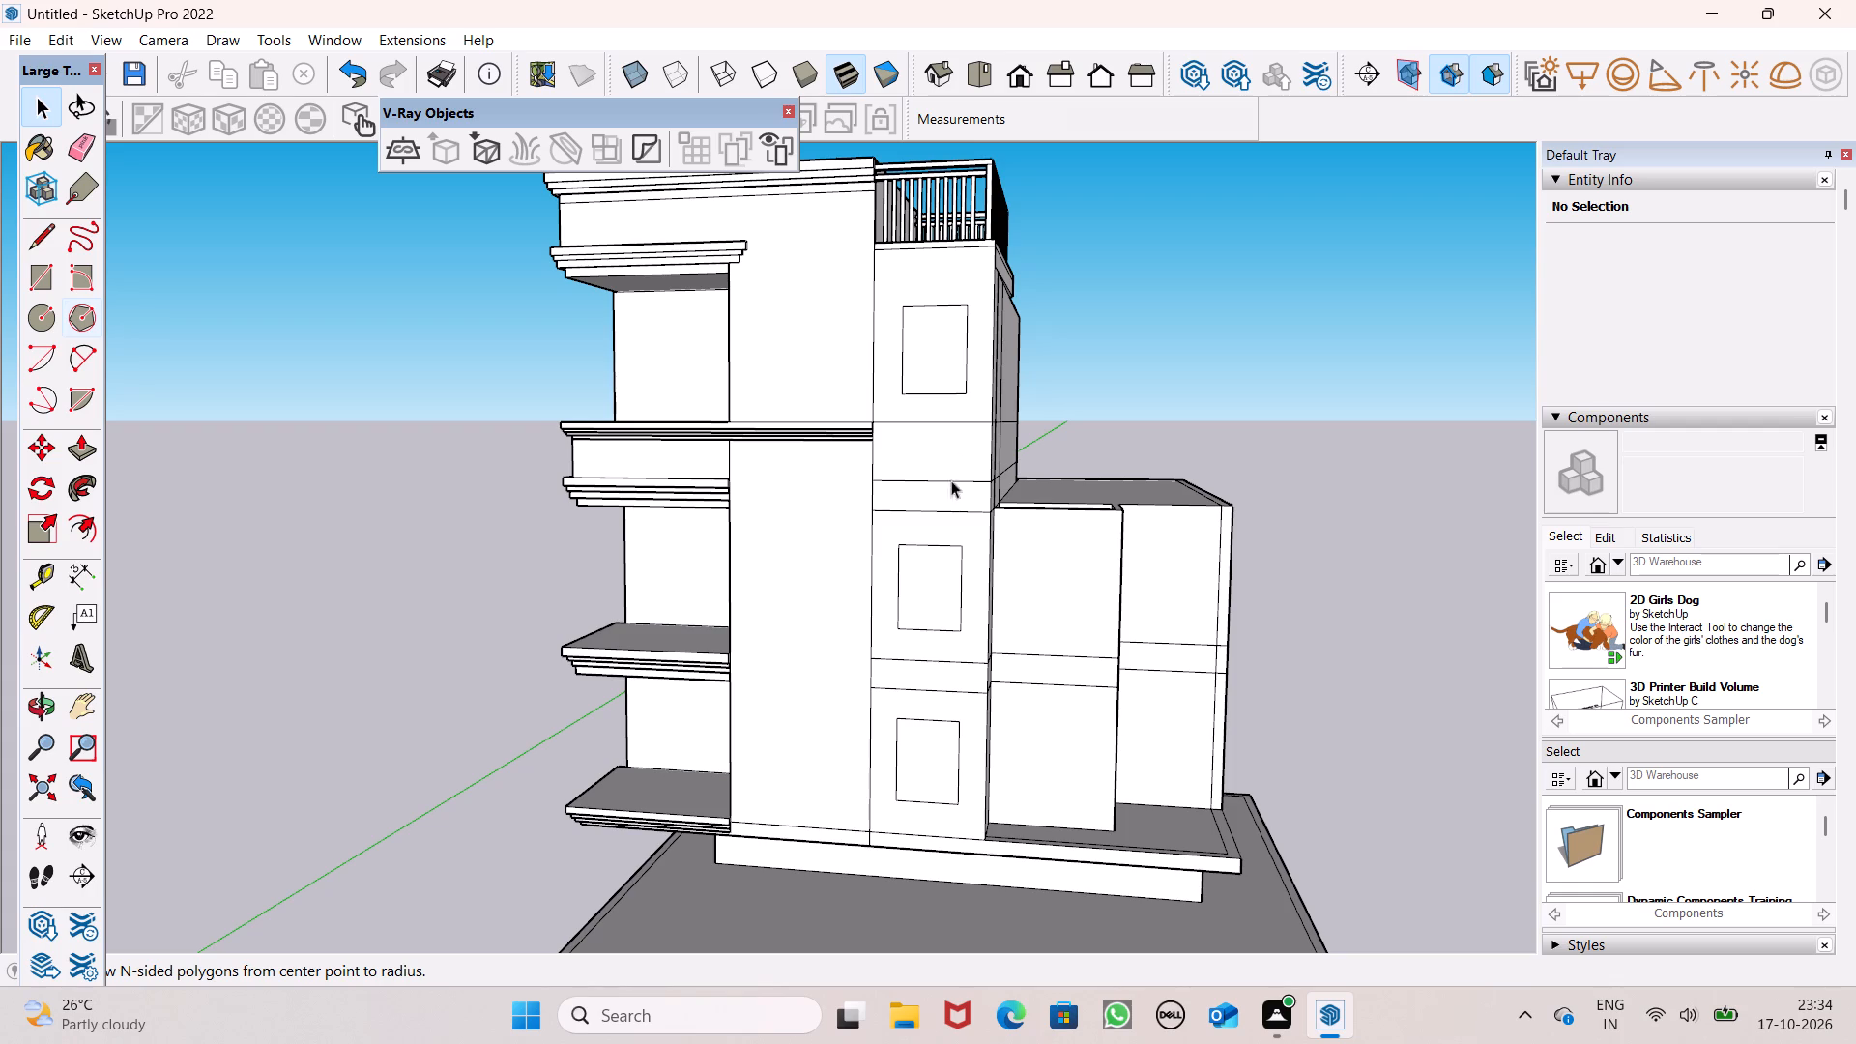
double_click(923, 586)
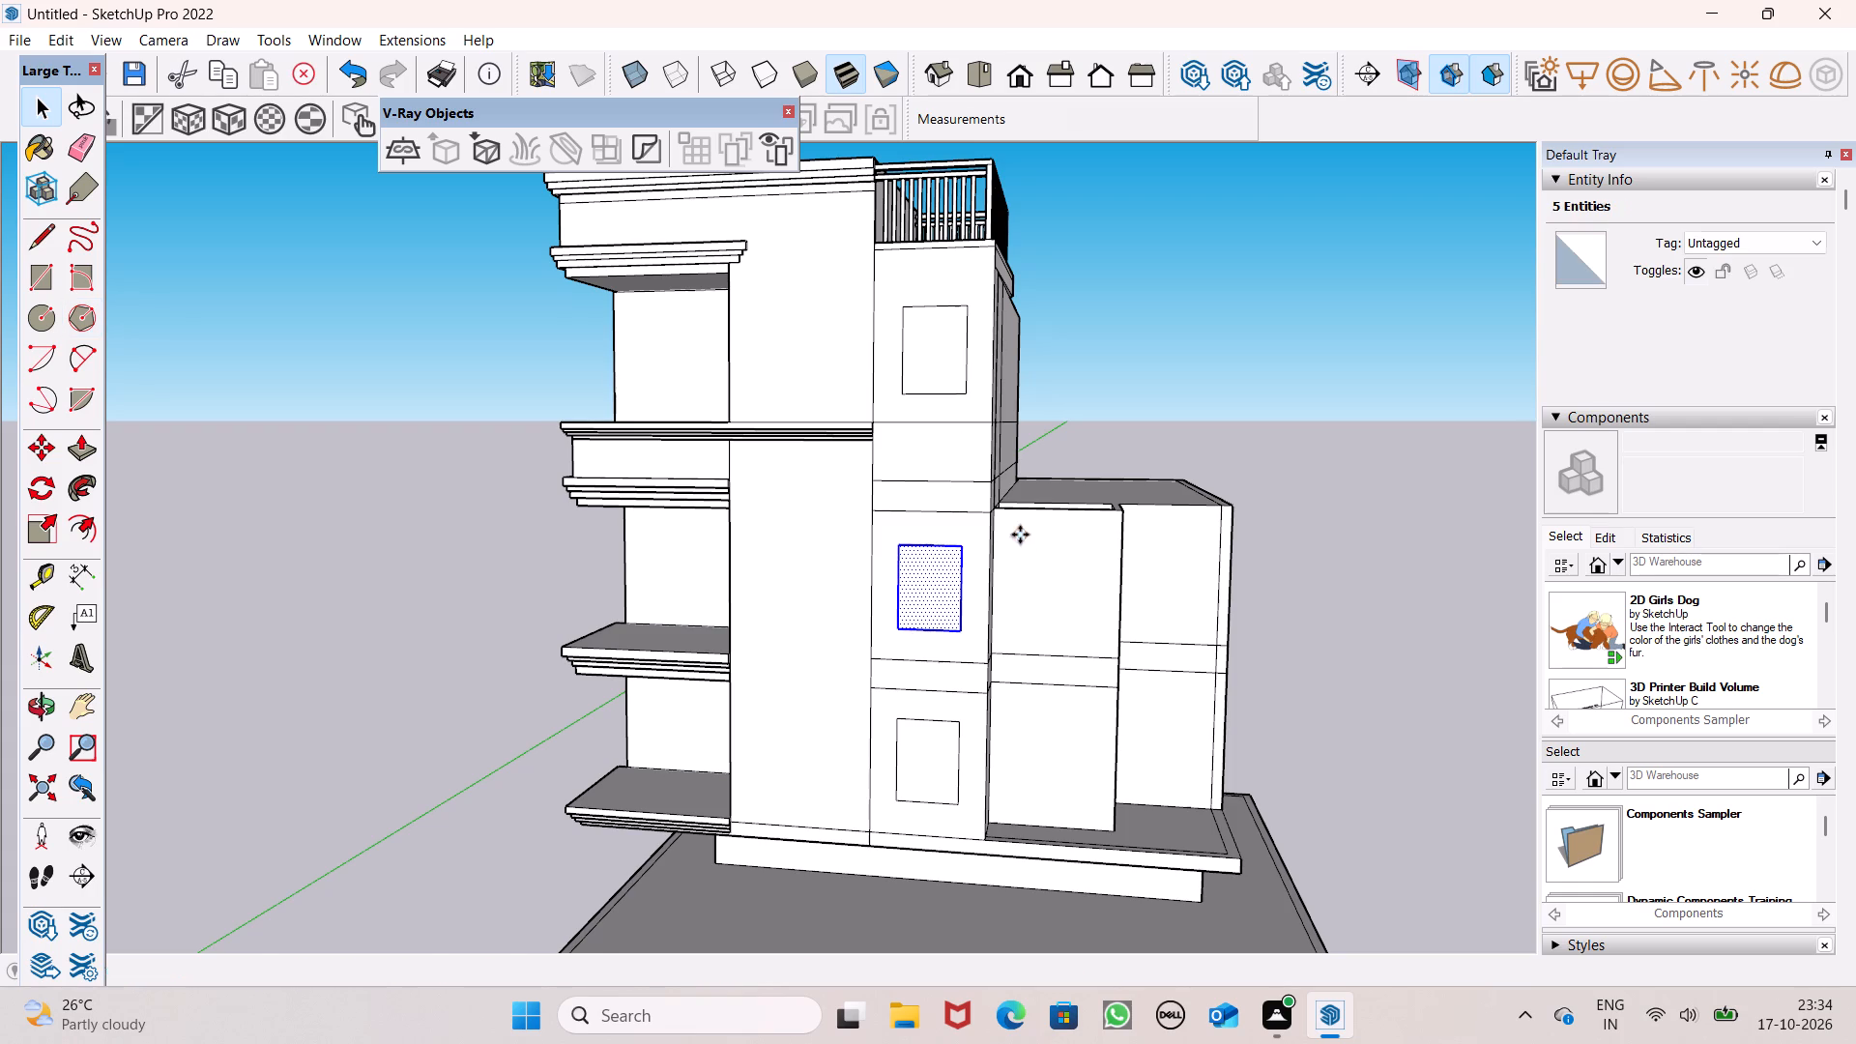
key(m)
key(Return)
middle_drag(1169, 652, 1127, 605)
scroll(1131, 614, up, 2)
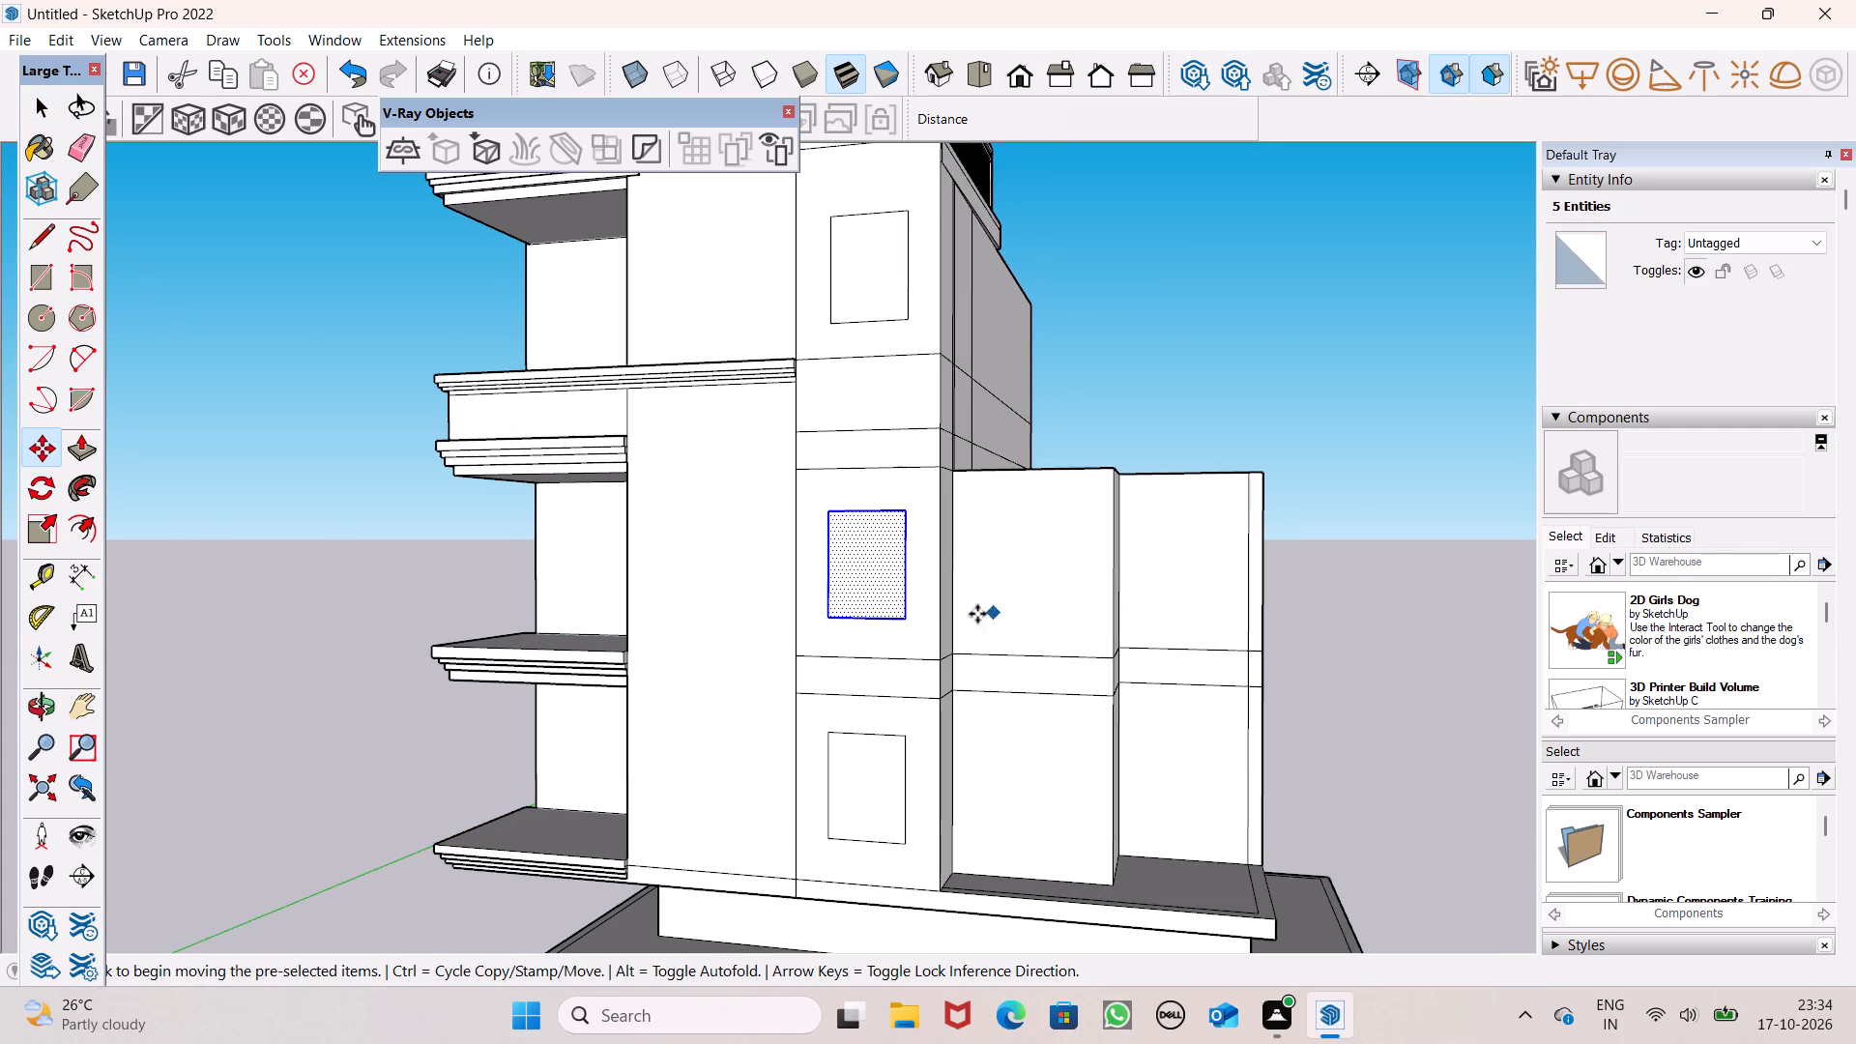
drag(905, 620, 1058, 618)
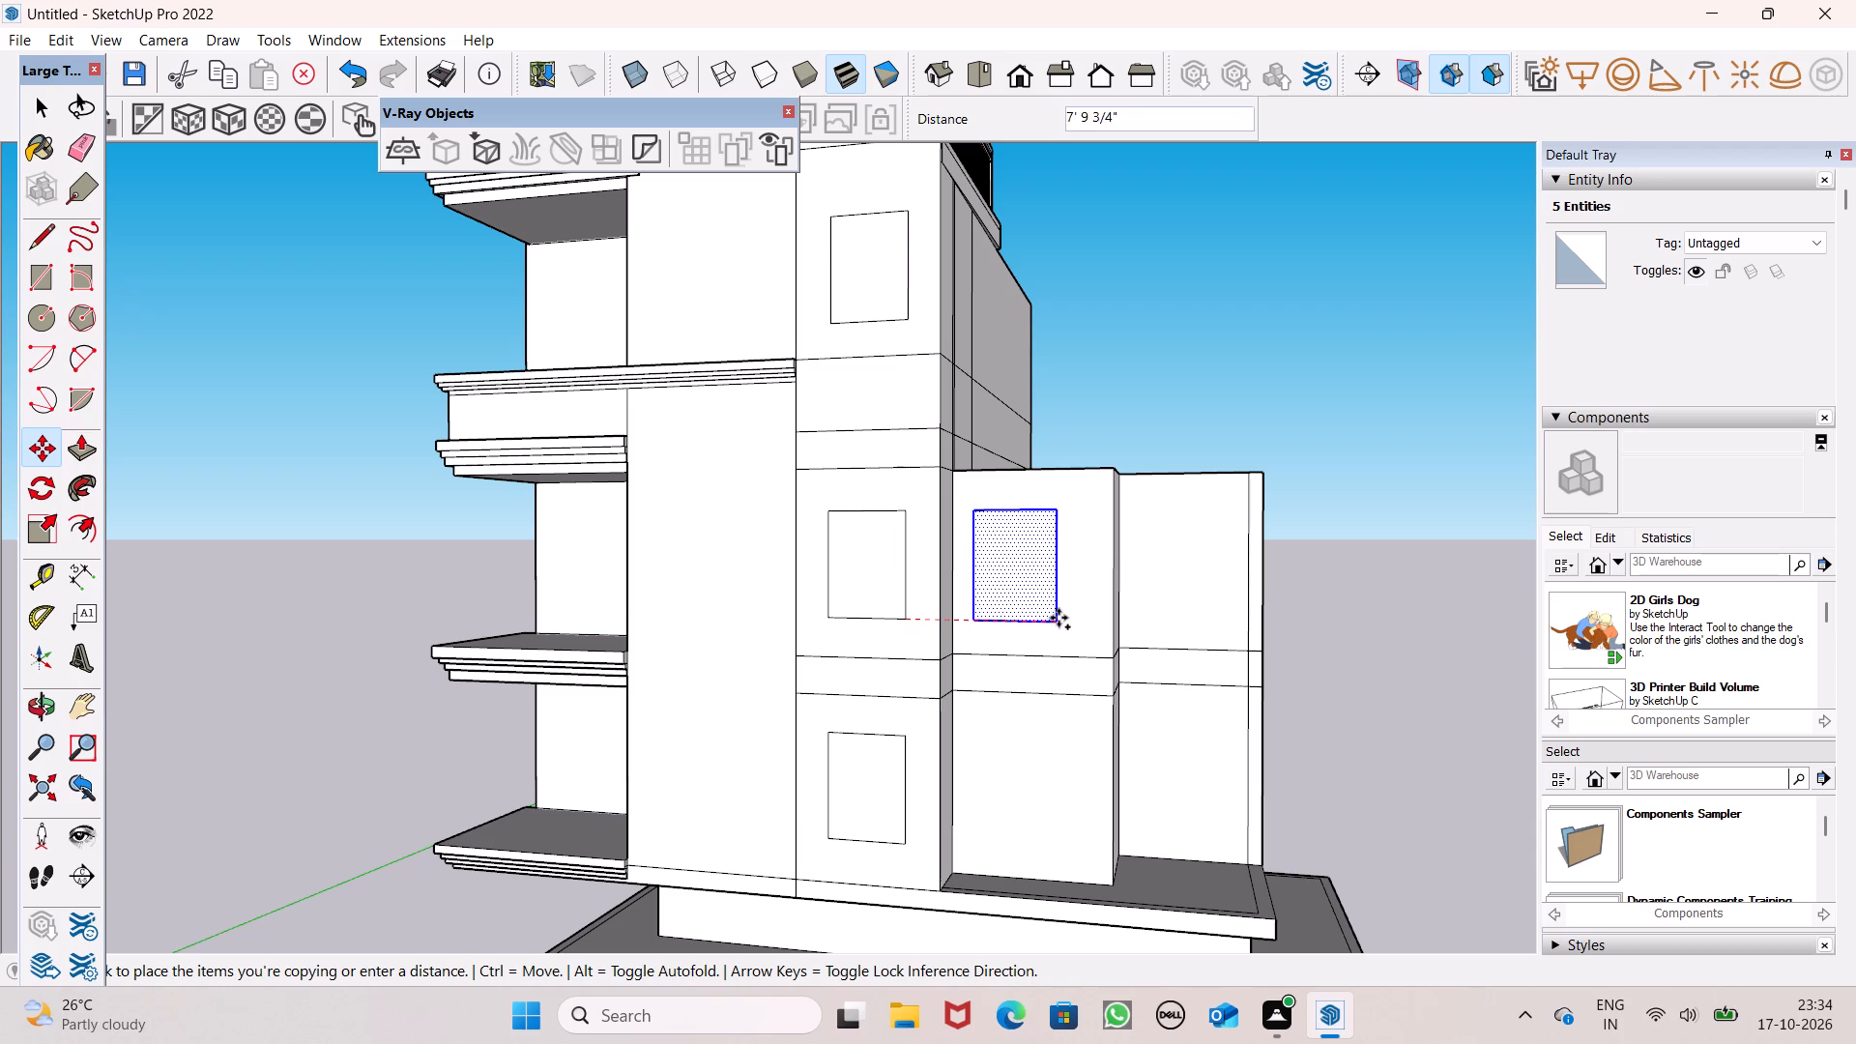
drag(1058, 618, 1068, 624)
Move the copied window outline back in depth onto the face of the set-back wall section.
middle_drag(1069, 669, 831, 691)
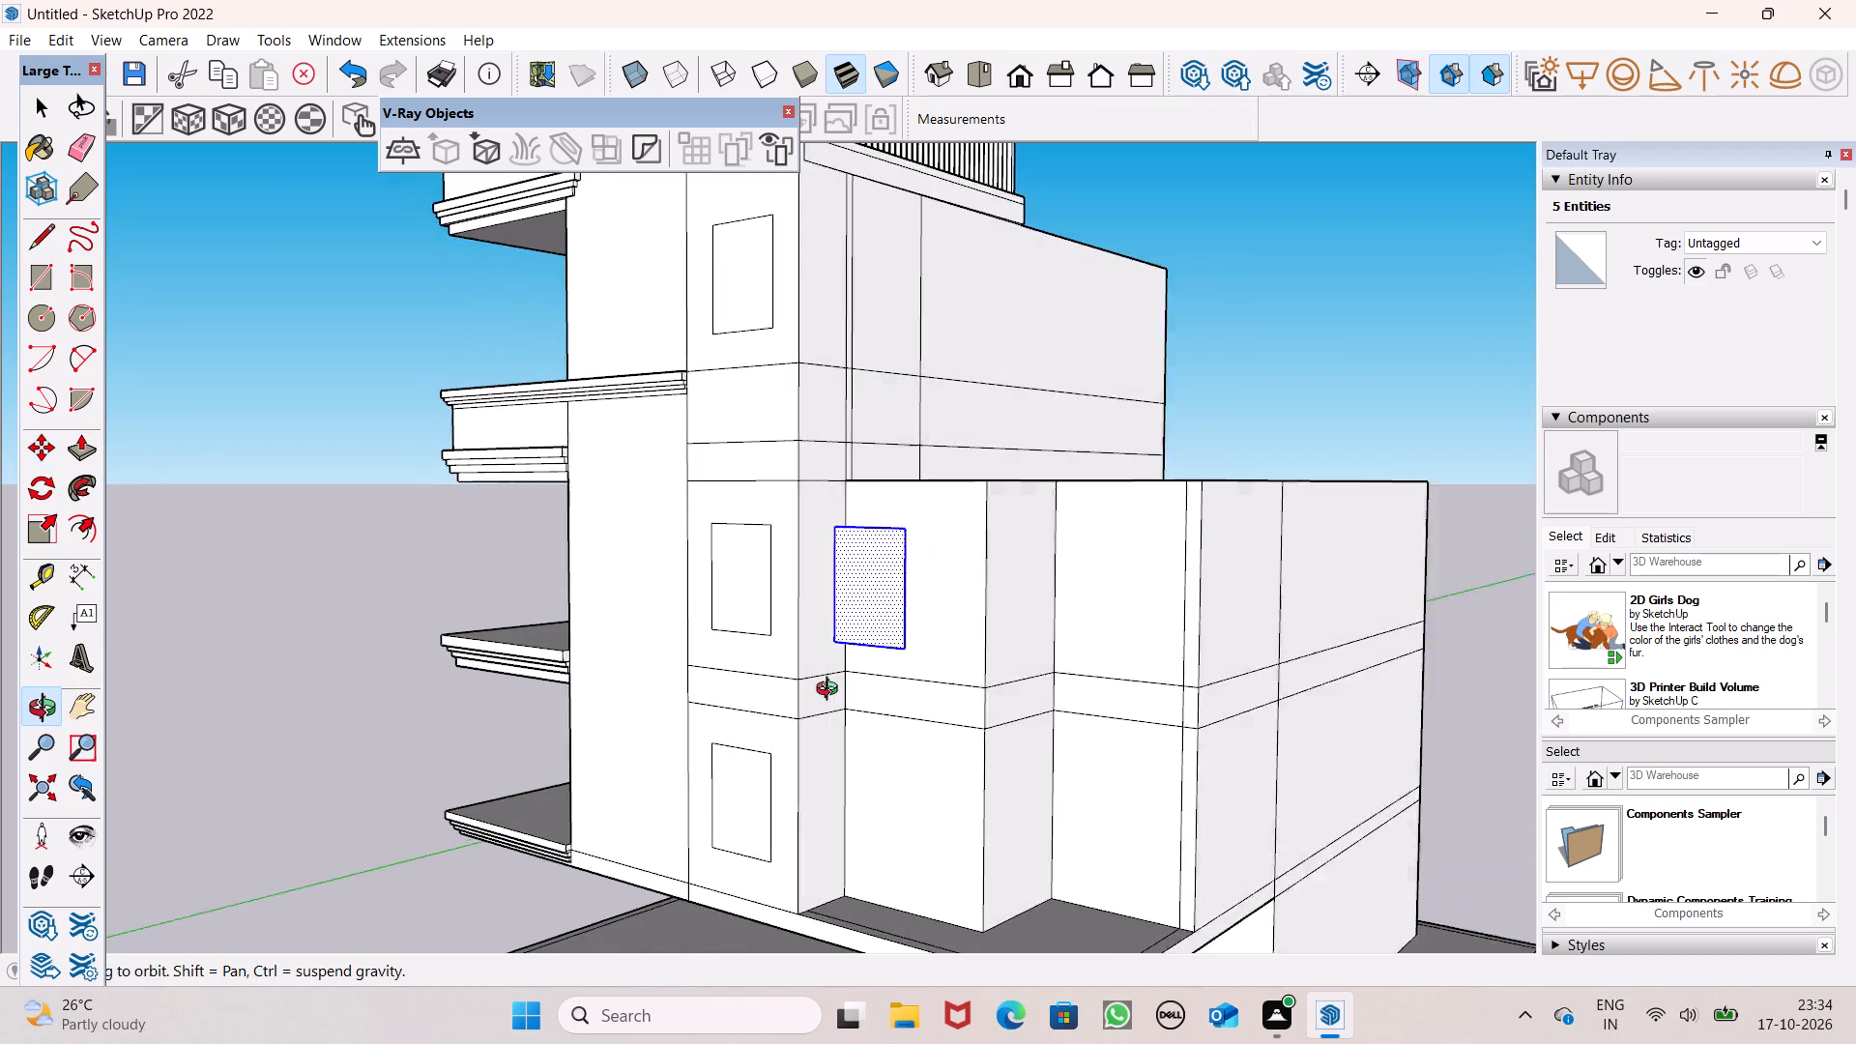
middle_drag(831, 691, 761, 693)
middle_drag(848, 651, 897, 667)
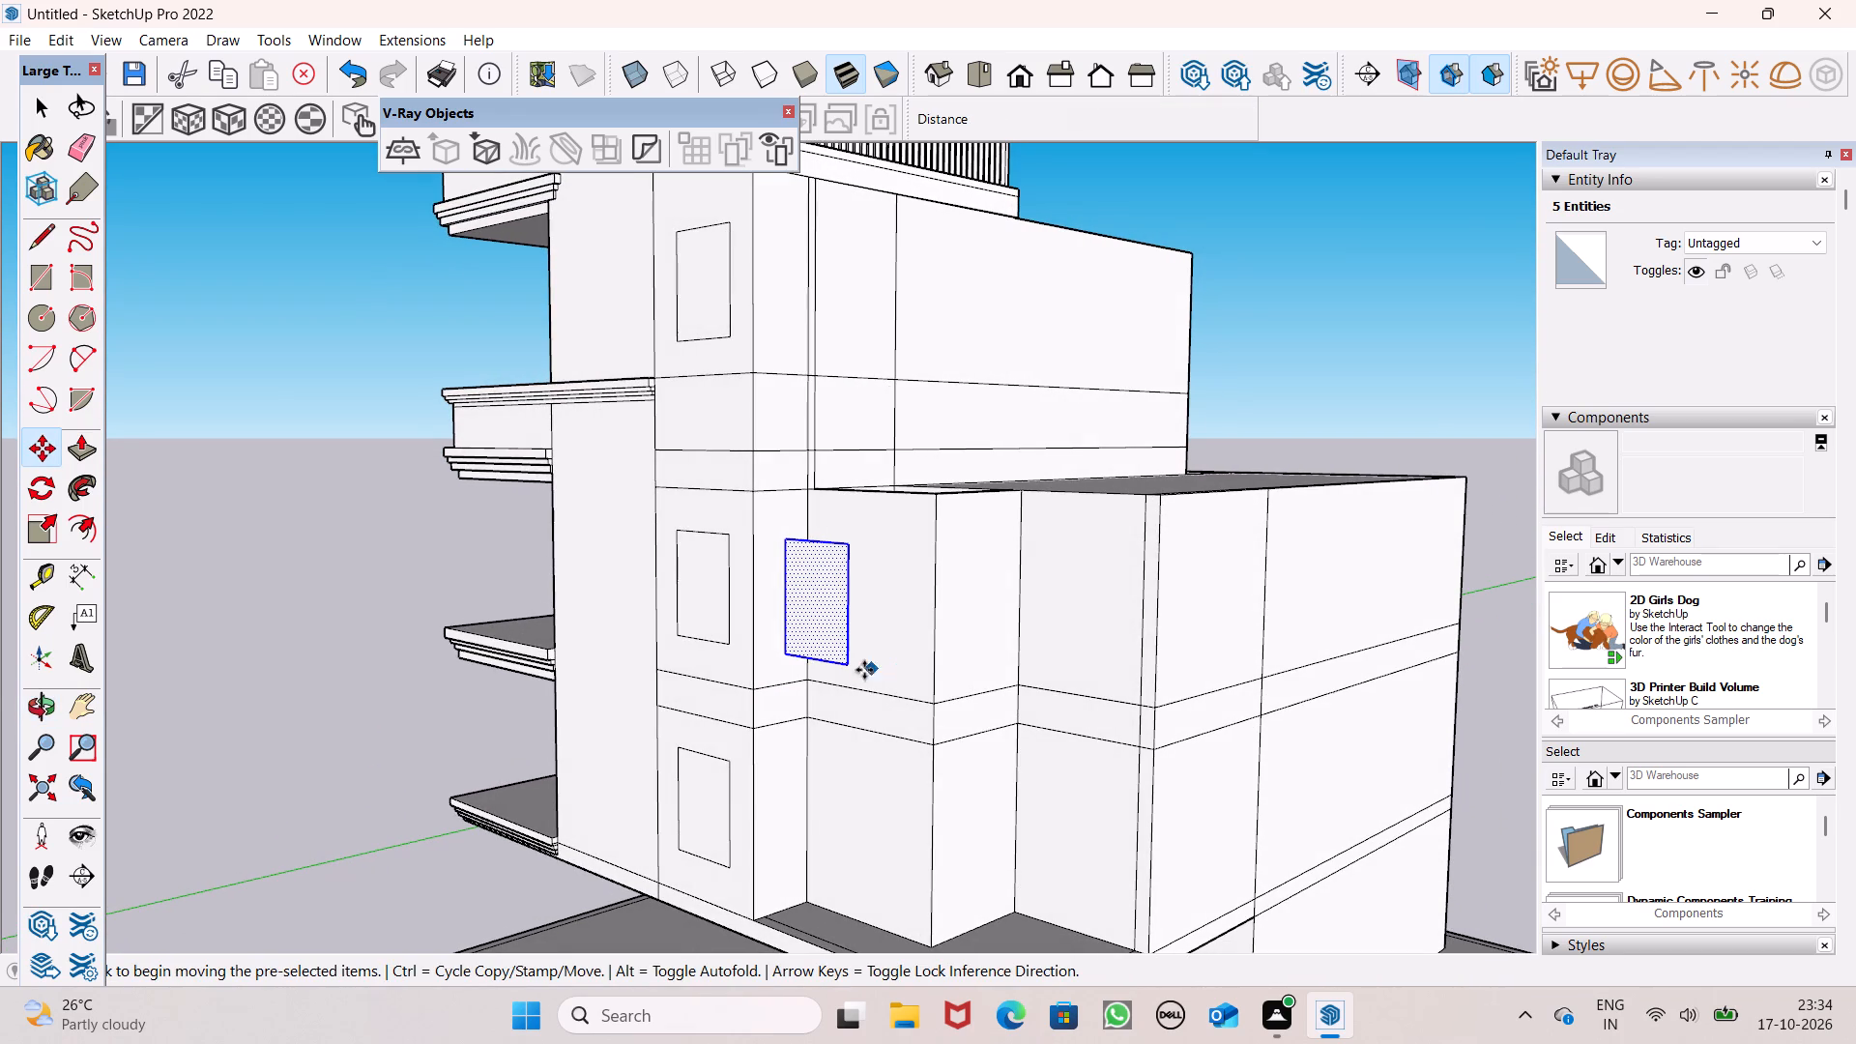
drag(847, 664, 898, 653)
Shift the copied window outline by about 3" to adjust its position on the set-back wall section.
middle_drag(913, 687, 1176, 603)
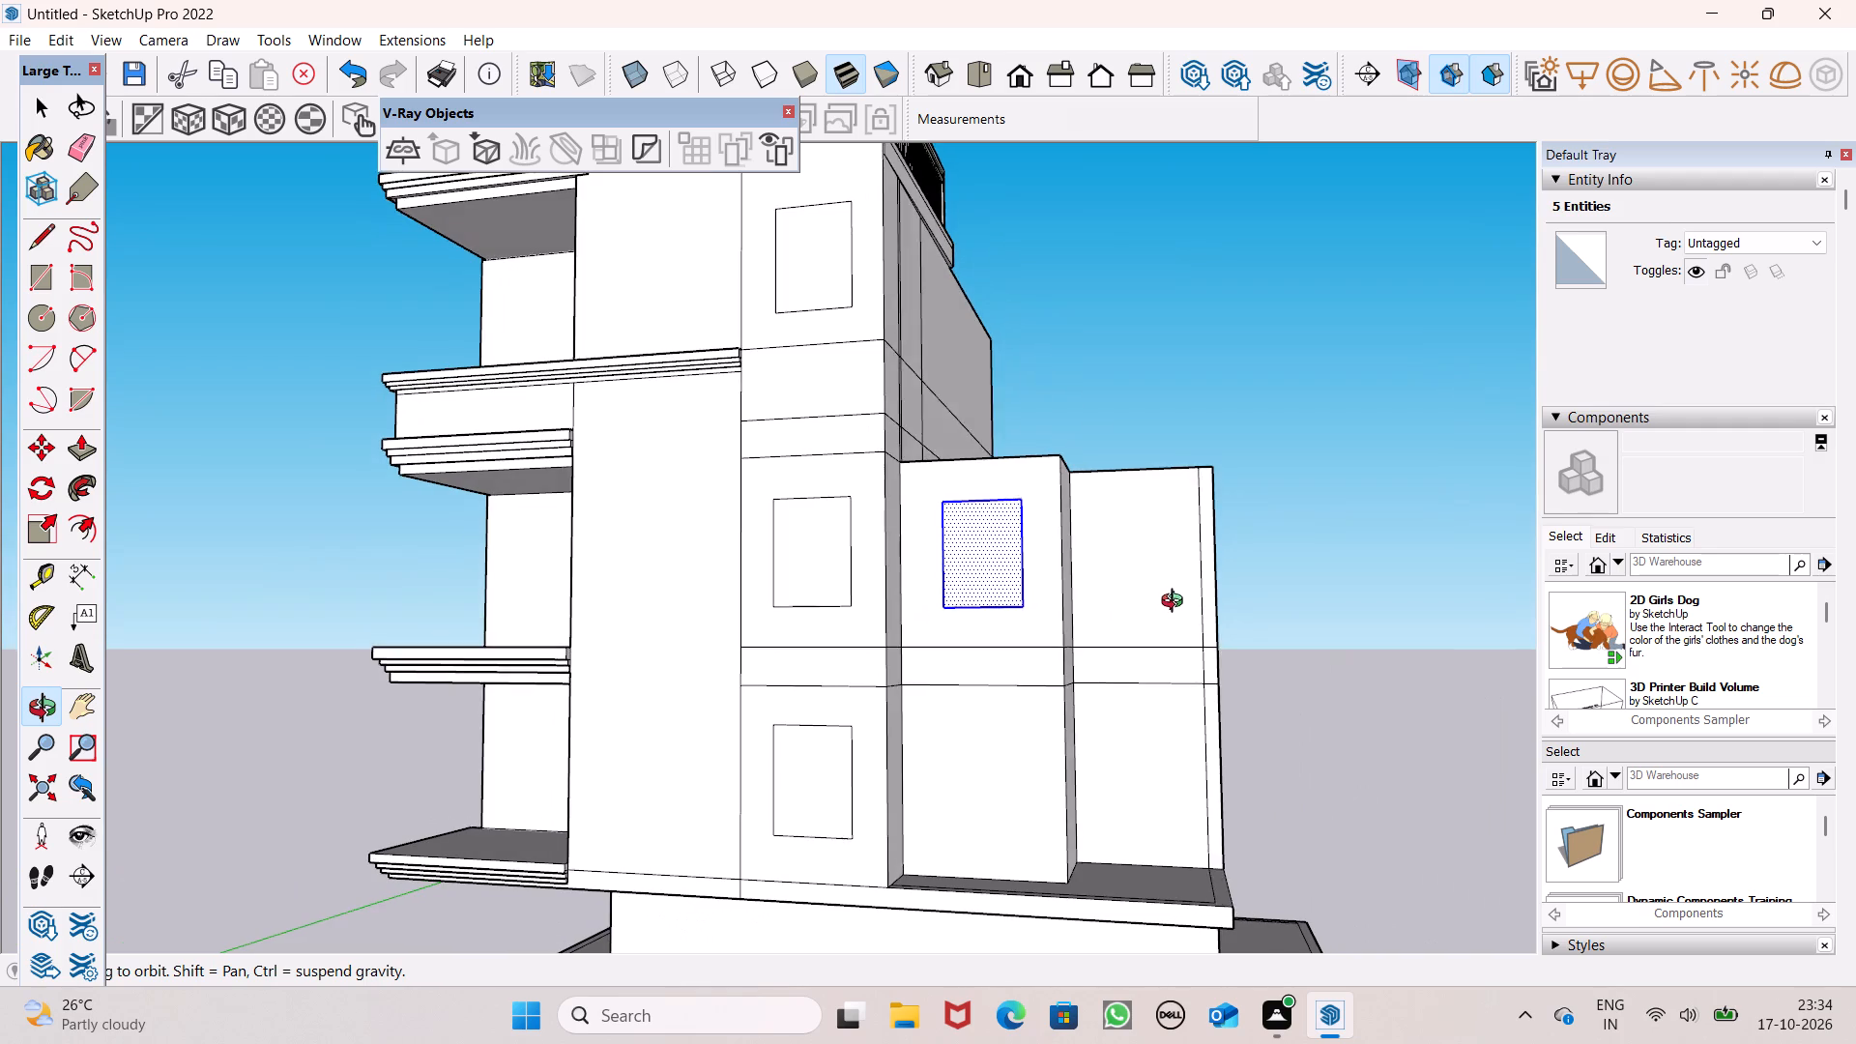
middle_drag(1176, 603, 1210, 622)
scroll(1048, 610, up, 3)
drag(1027, 614, 1016, 614)
click(1016, 614)
double_click(1020, 615)
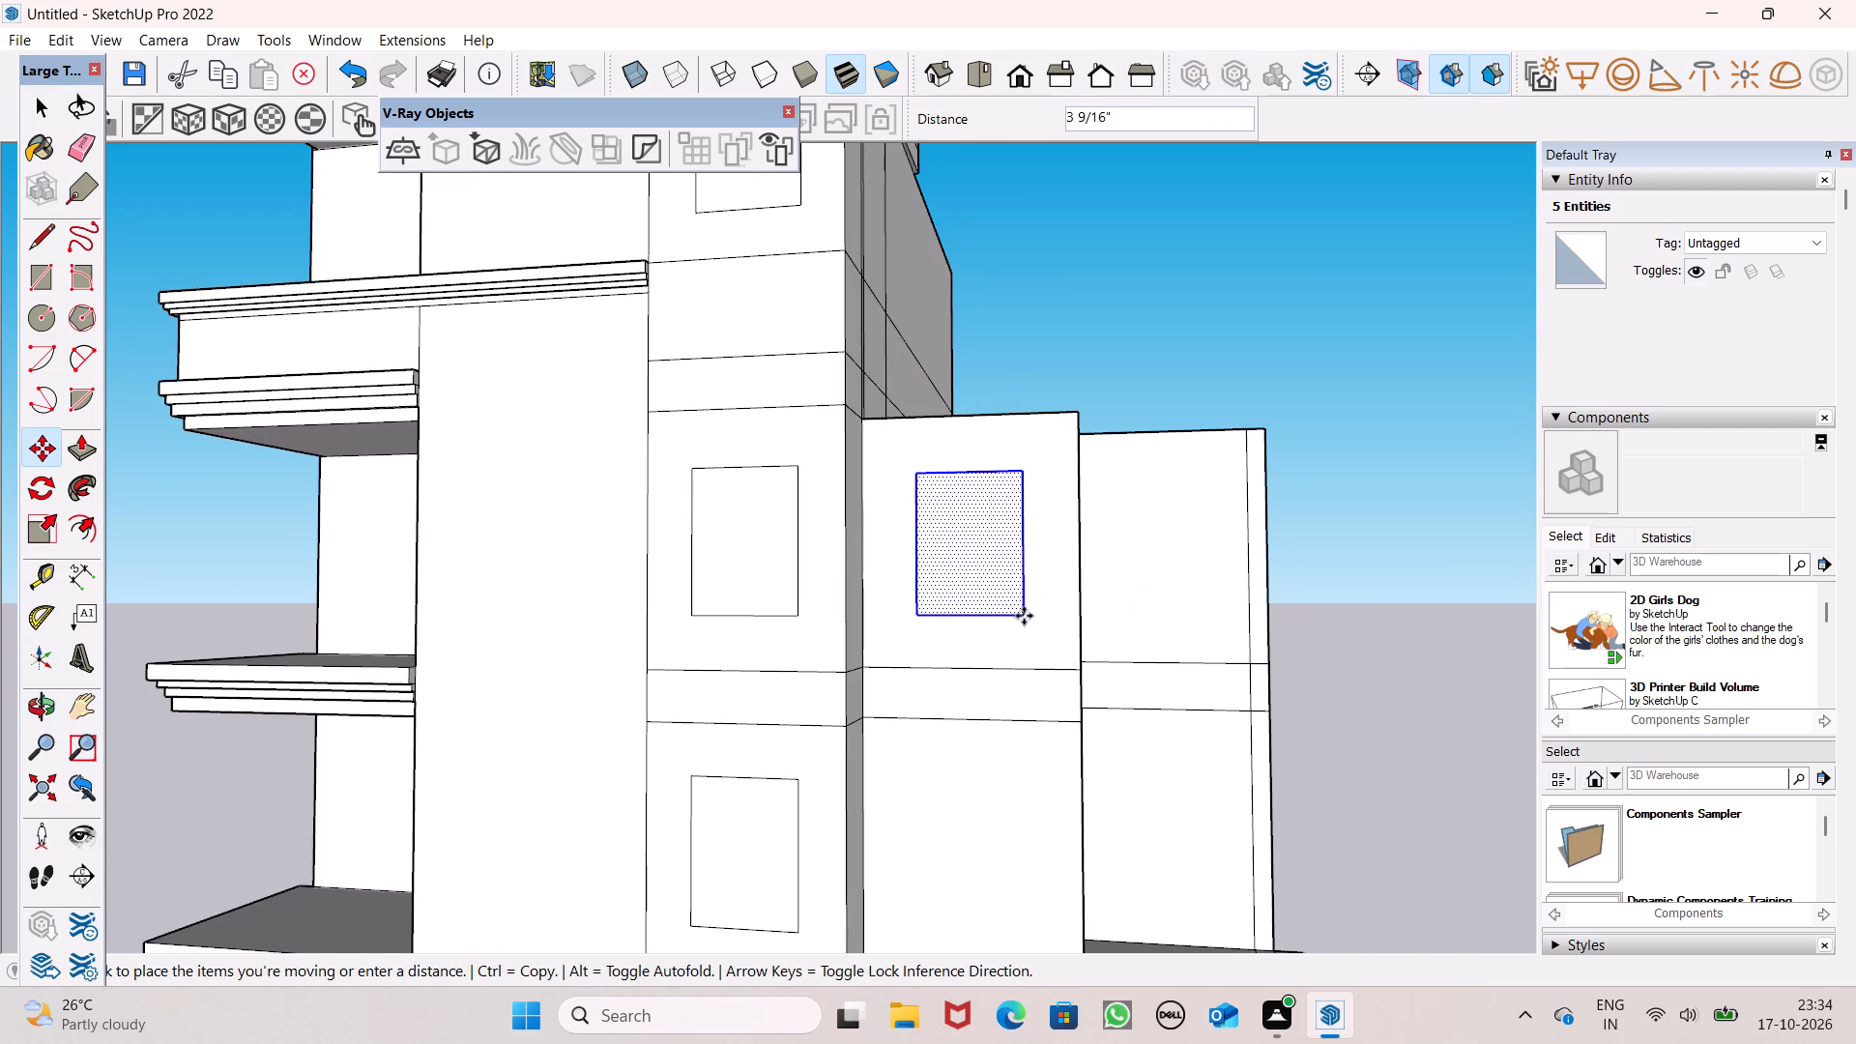
scroll(1057, 430, down, 4)
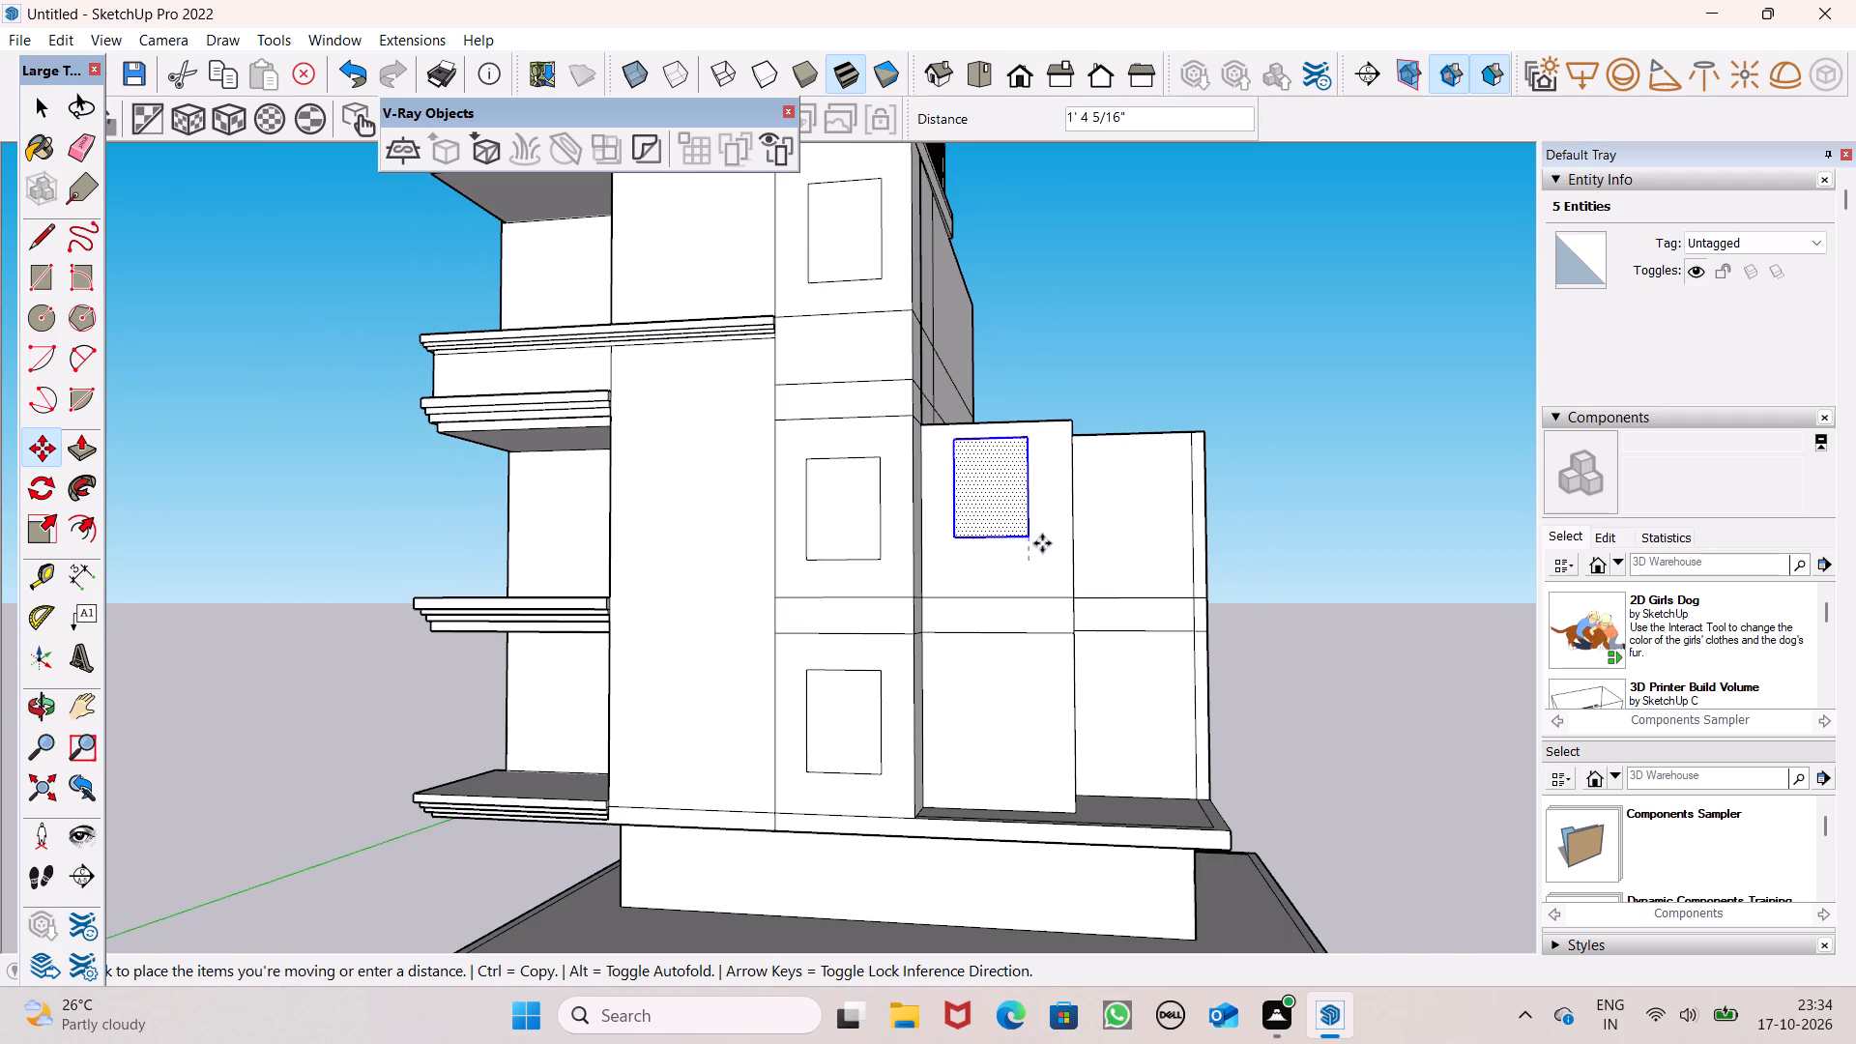
click(1033, 554)
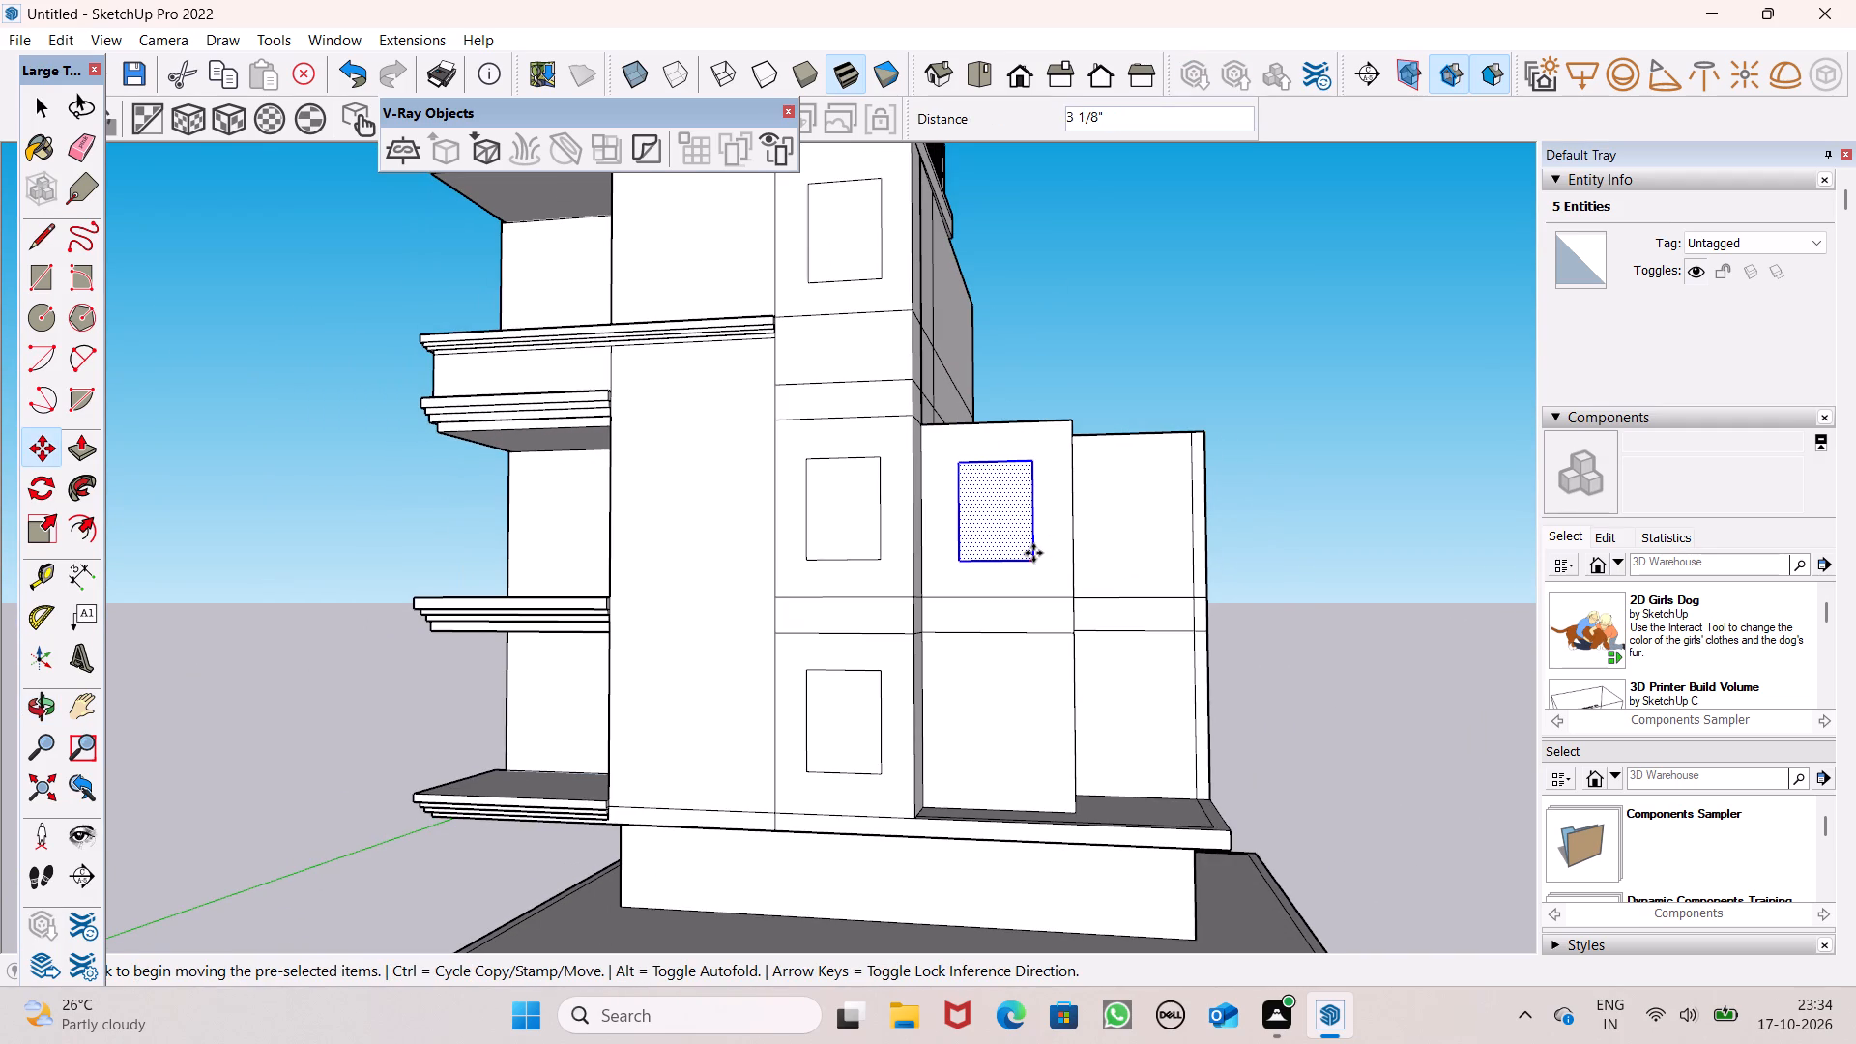
Copy the window outline about 11' 9" straight down onto the lowest storey of the set-back wall section.
drag(1031, 558, 1026, 739)
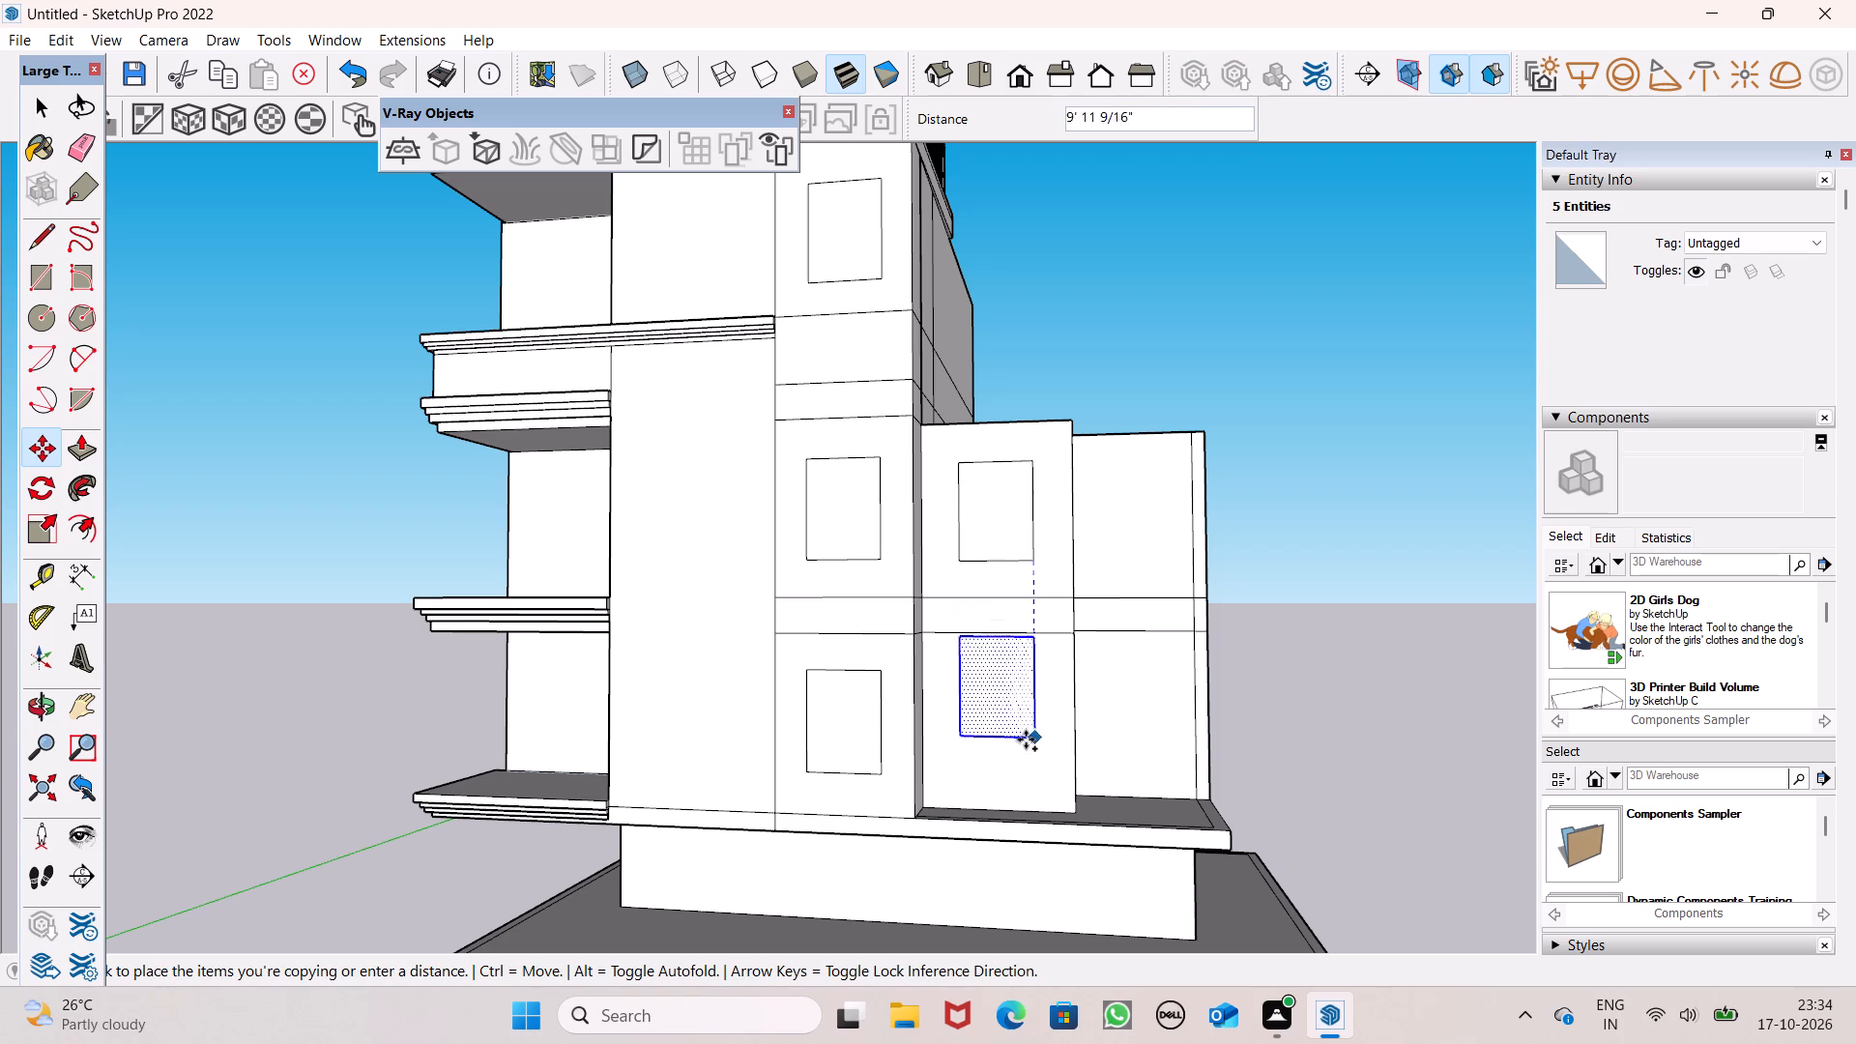
drag(1026, 739, 1023, 769)
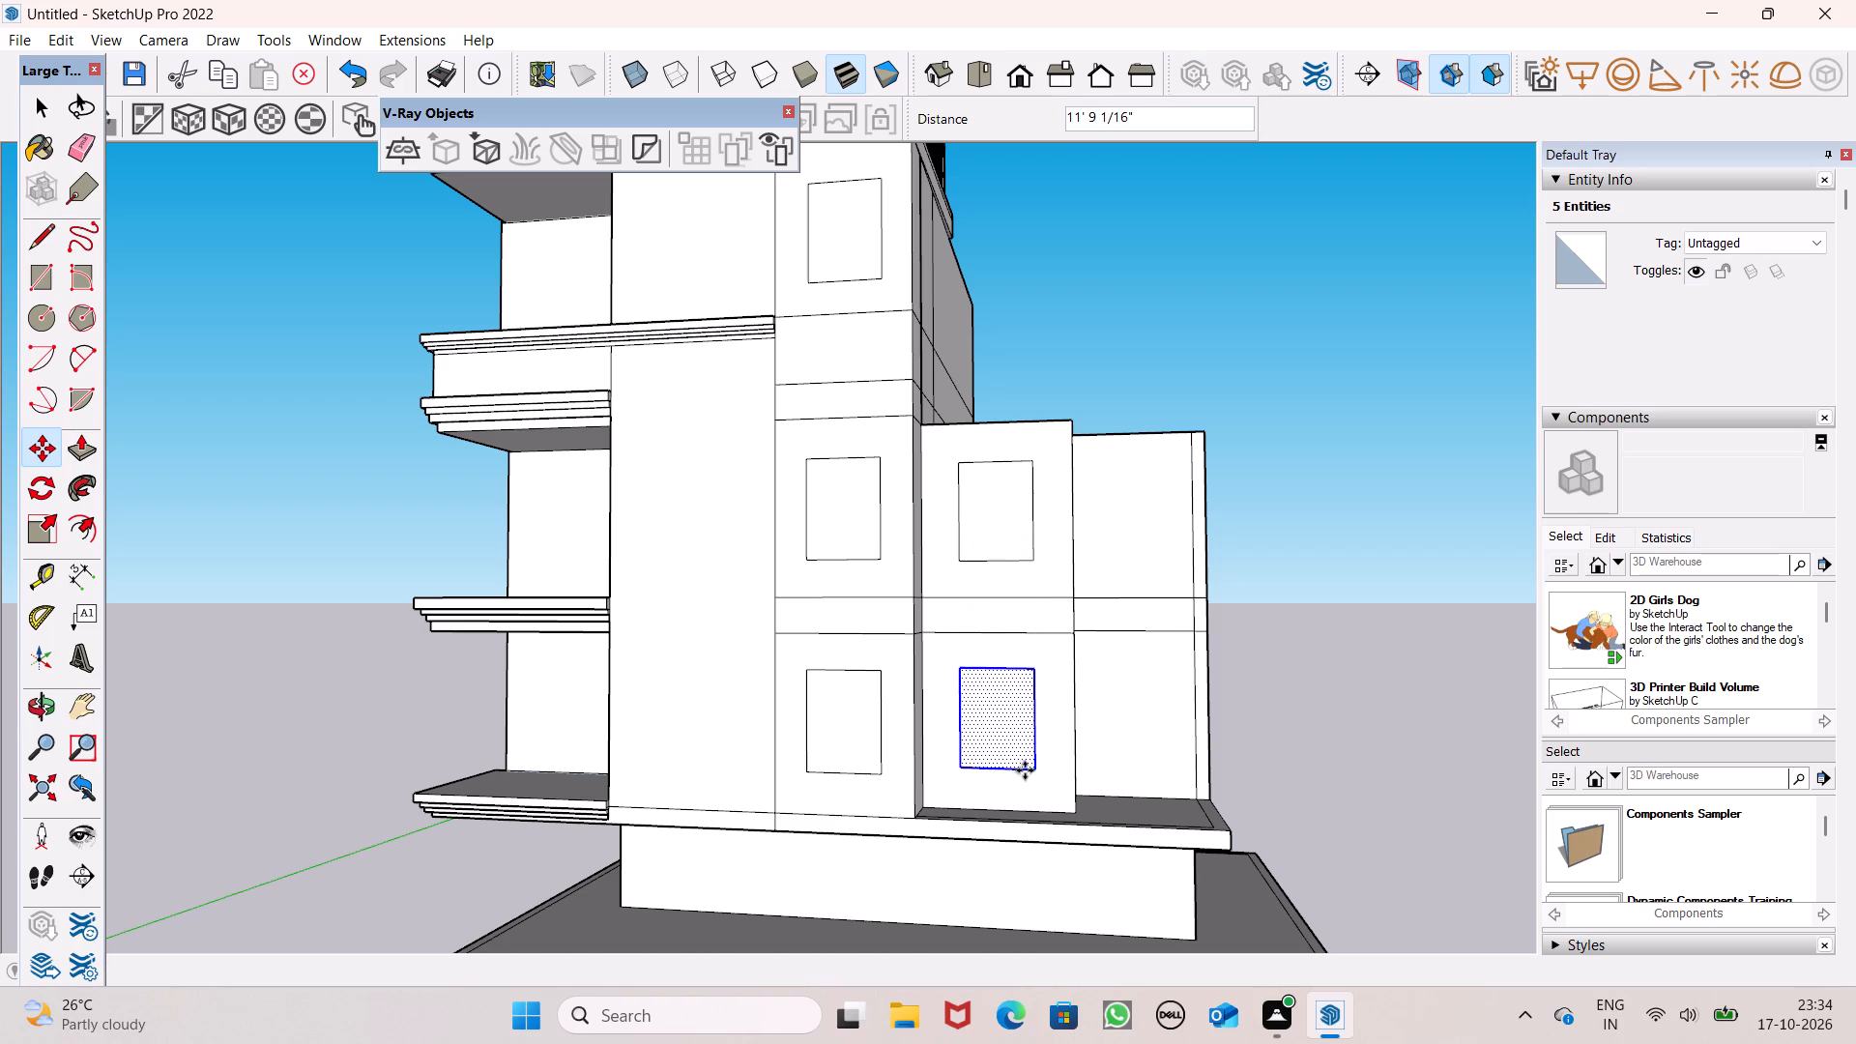
key(space)
click(1388, 470)
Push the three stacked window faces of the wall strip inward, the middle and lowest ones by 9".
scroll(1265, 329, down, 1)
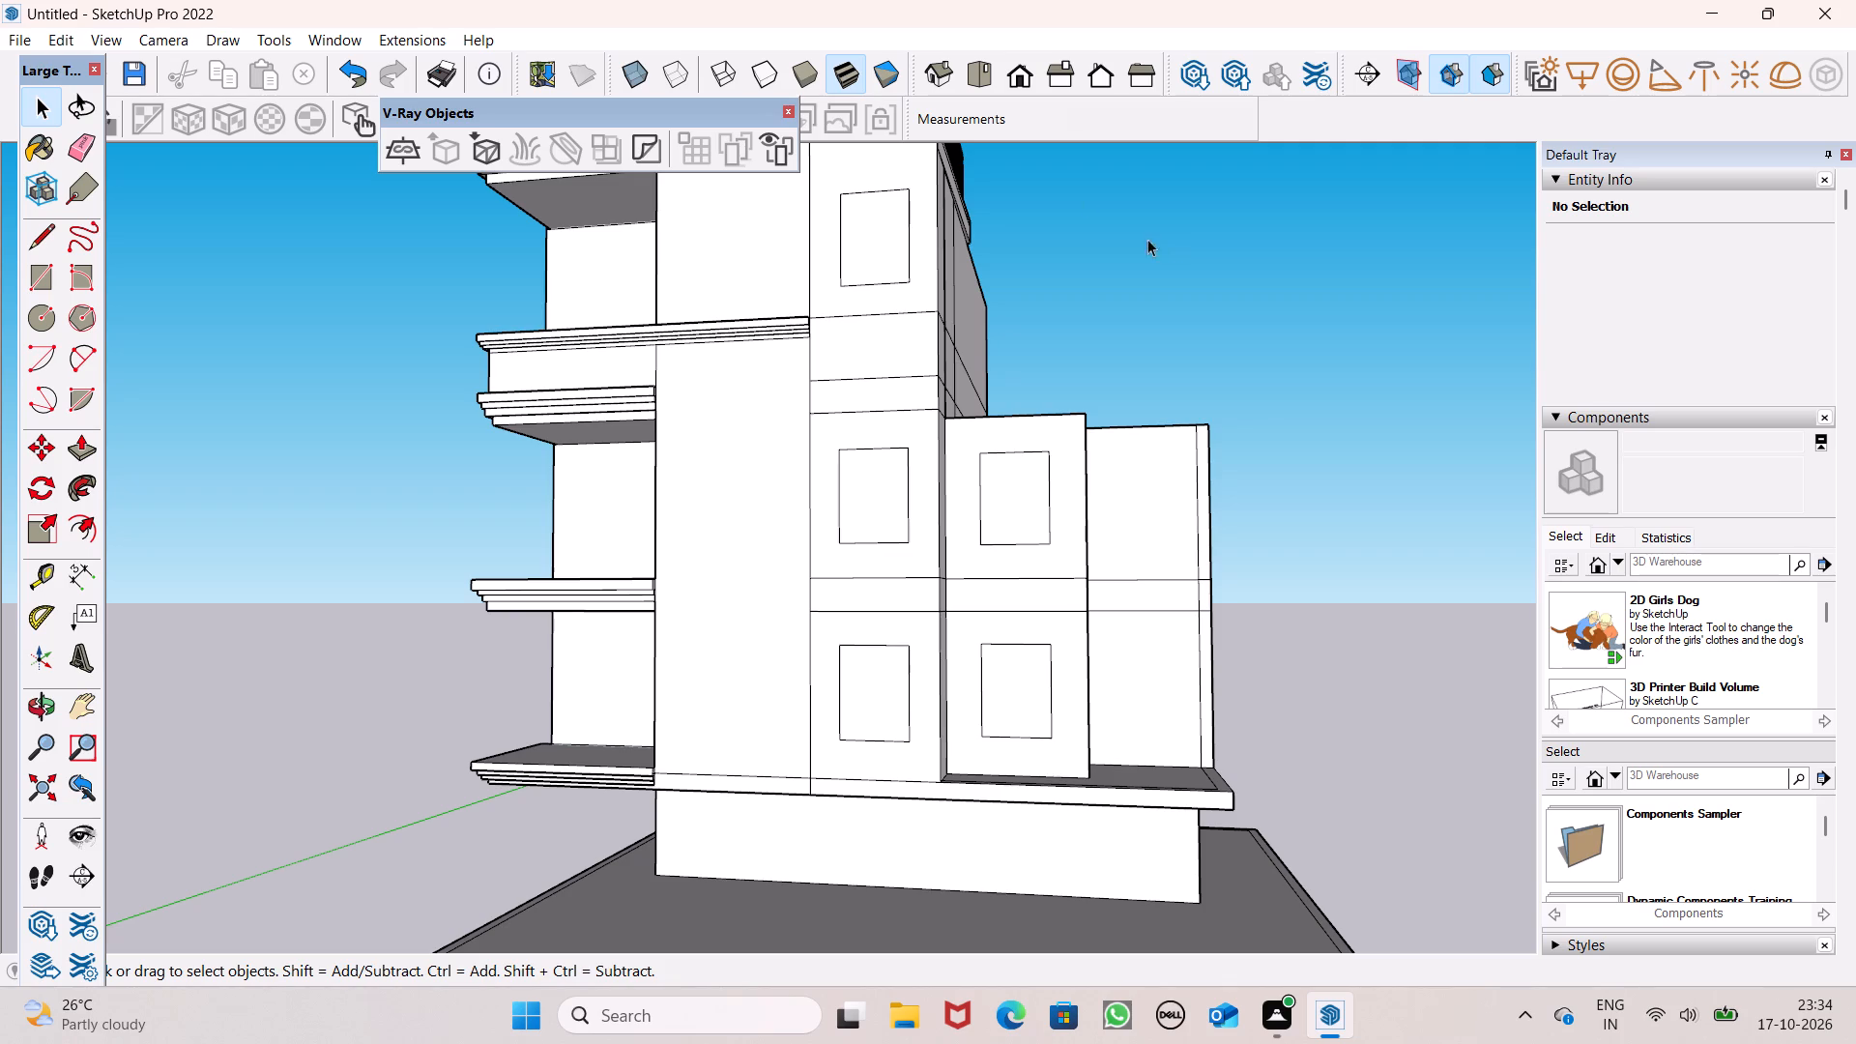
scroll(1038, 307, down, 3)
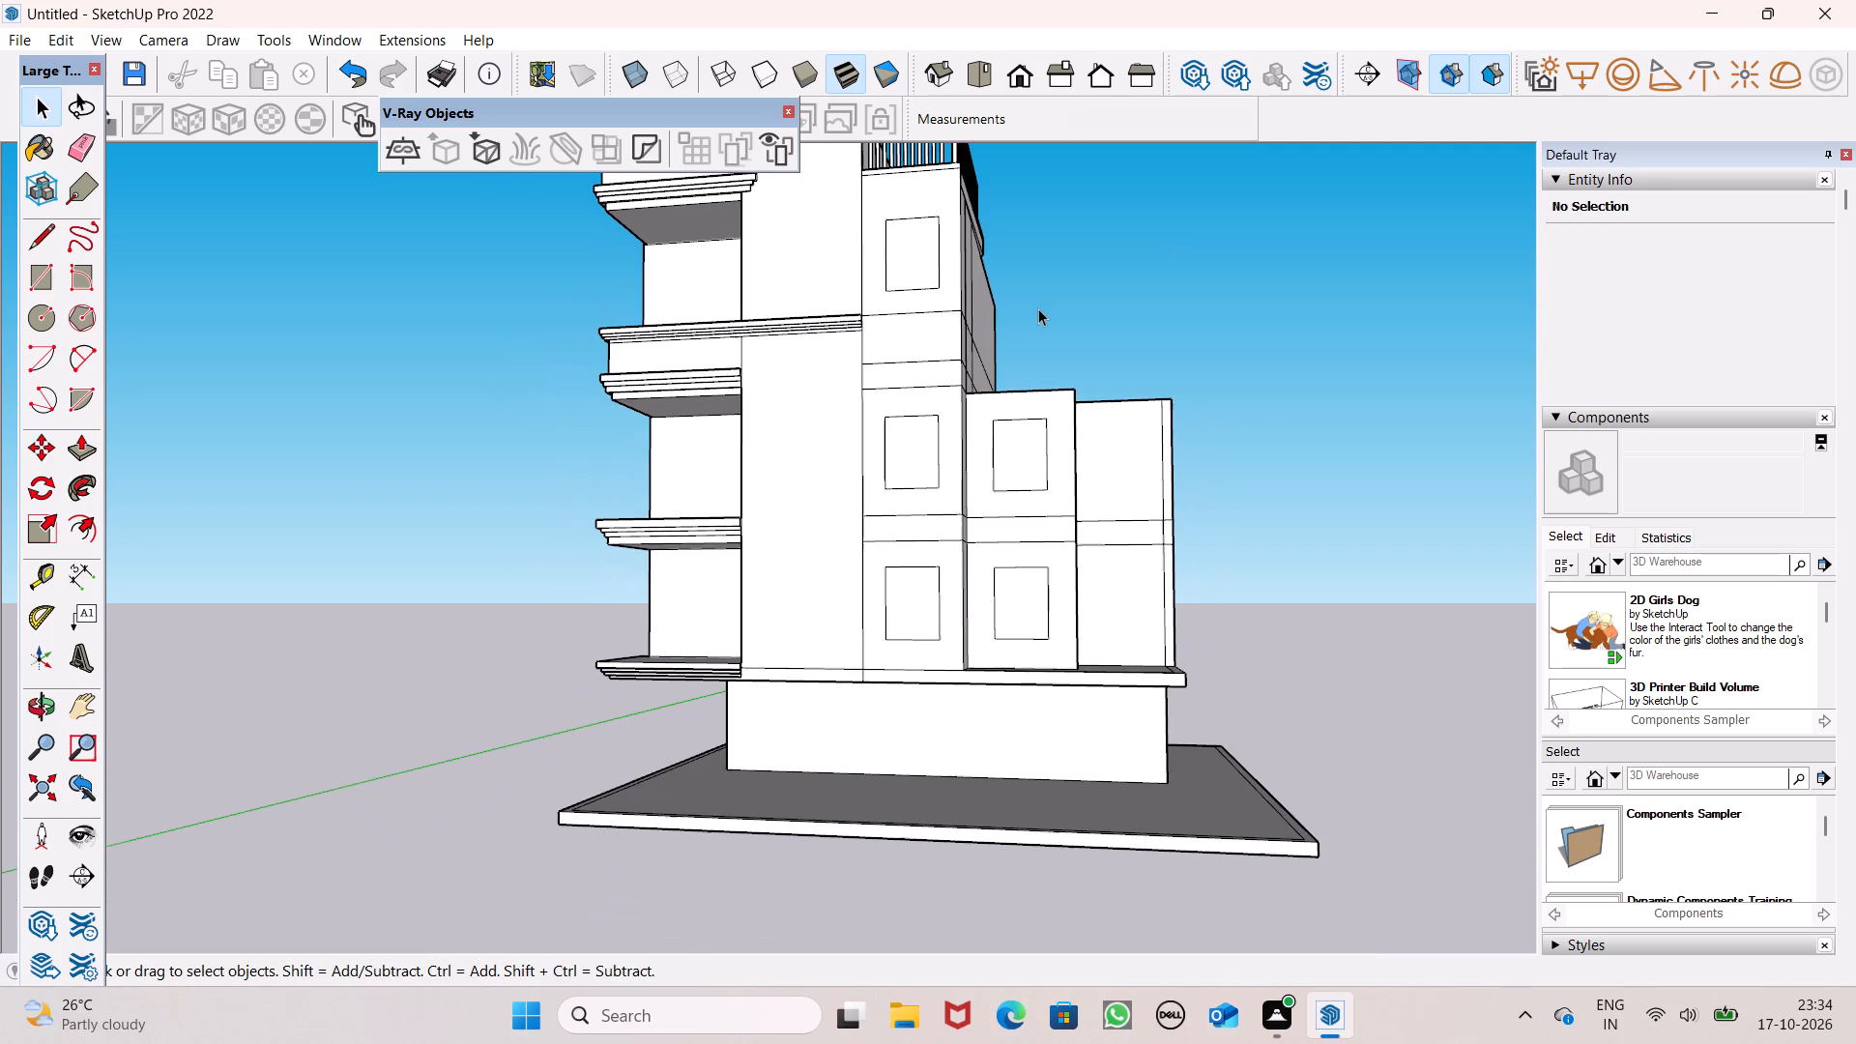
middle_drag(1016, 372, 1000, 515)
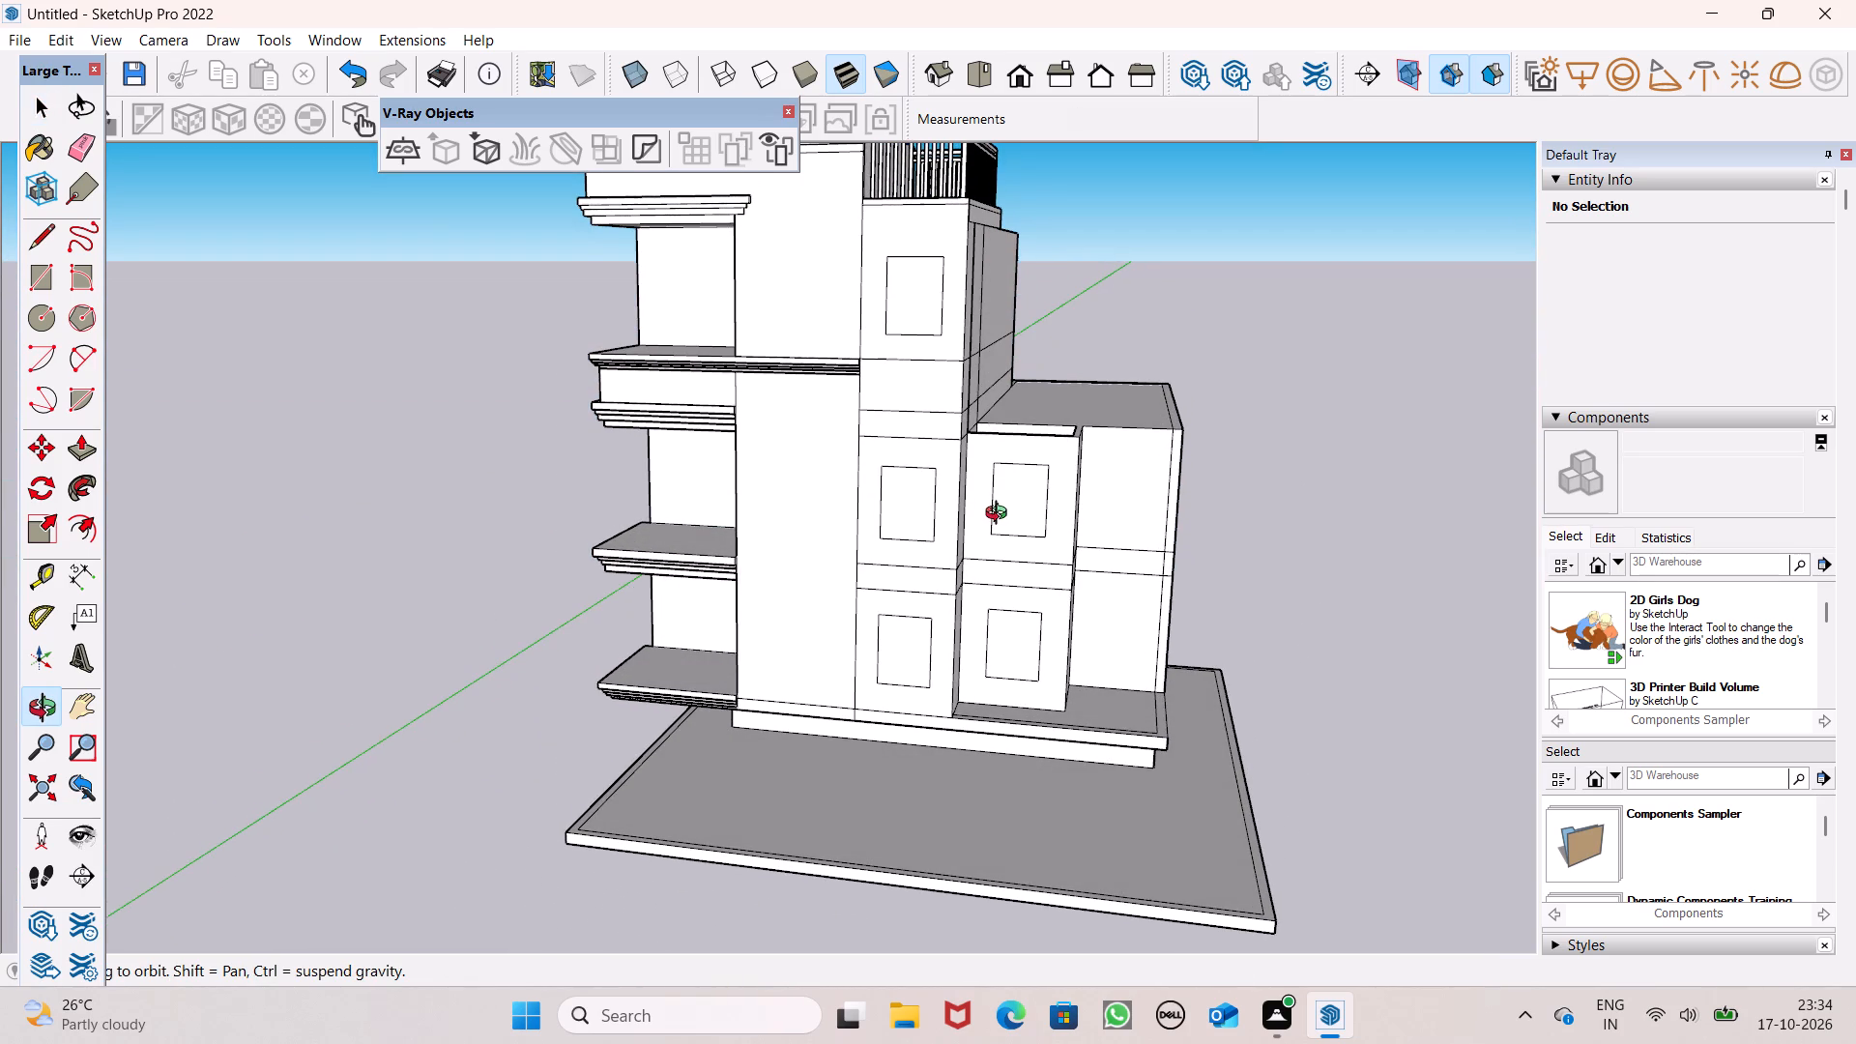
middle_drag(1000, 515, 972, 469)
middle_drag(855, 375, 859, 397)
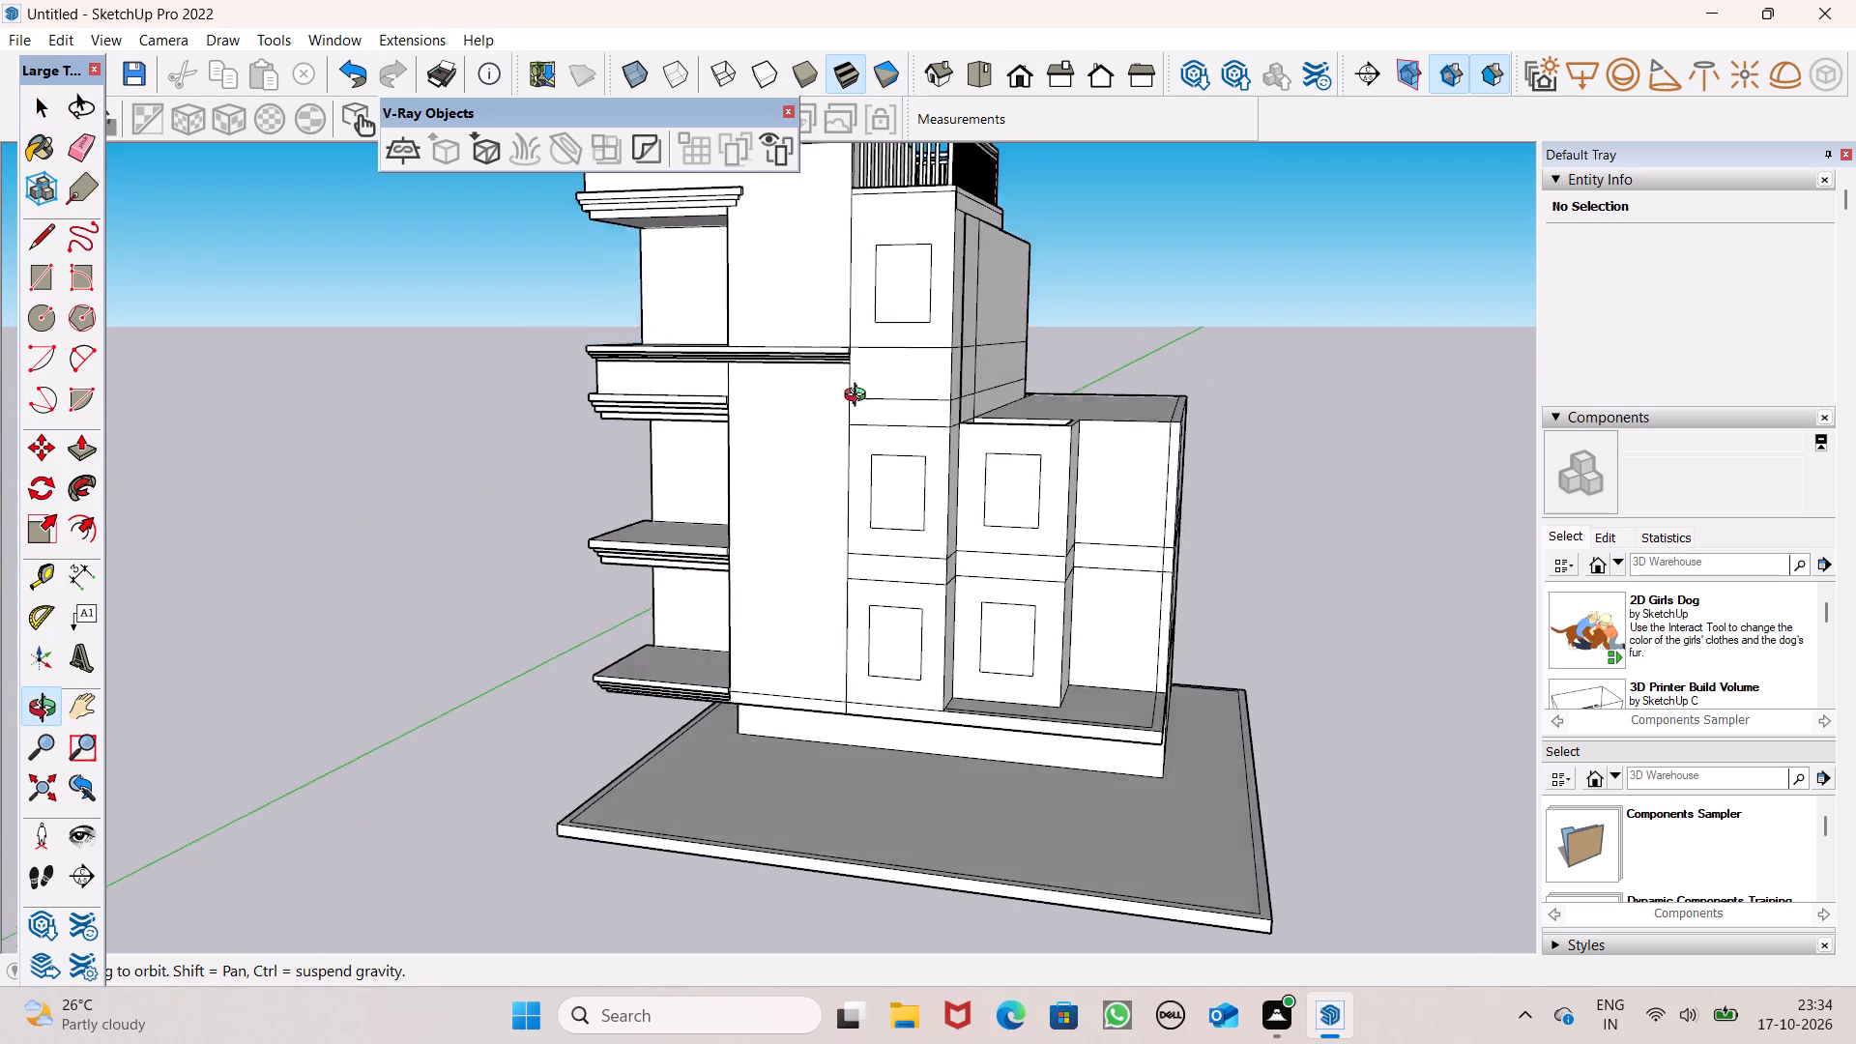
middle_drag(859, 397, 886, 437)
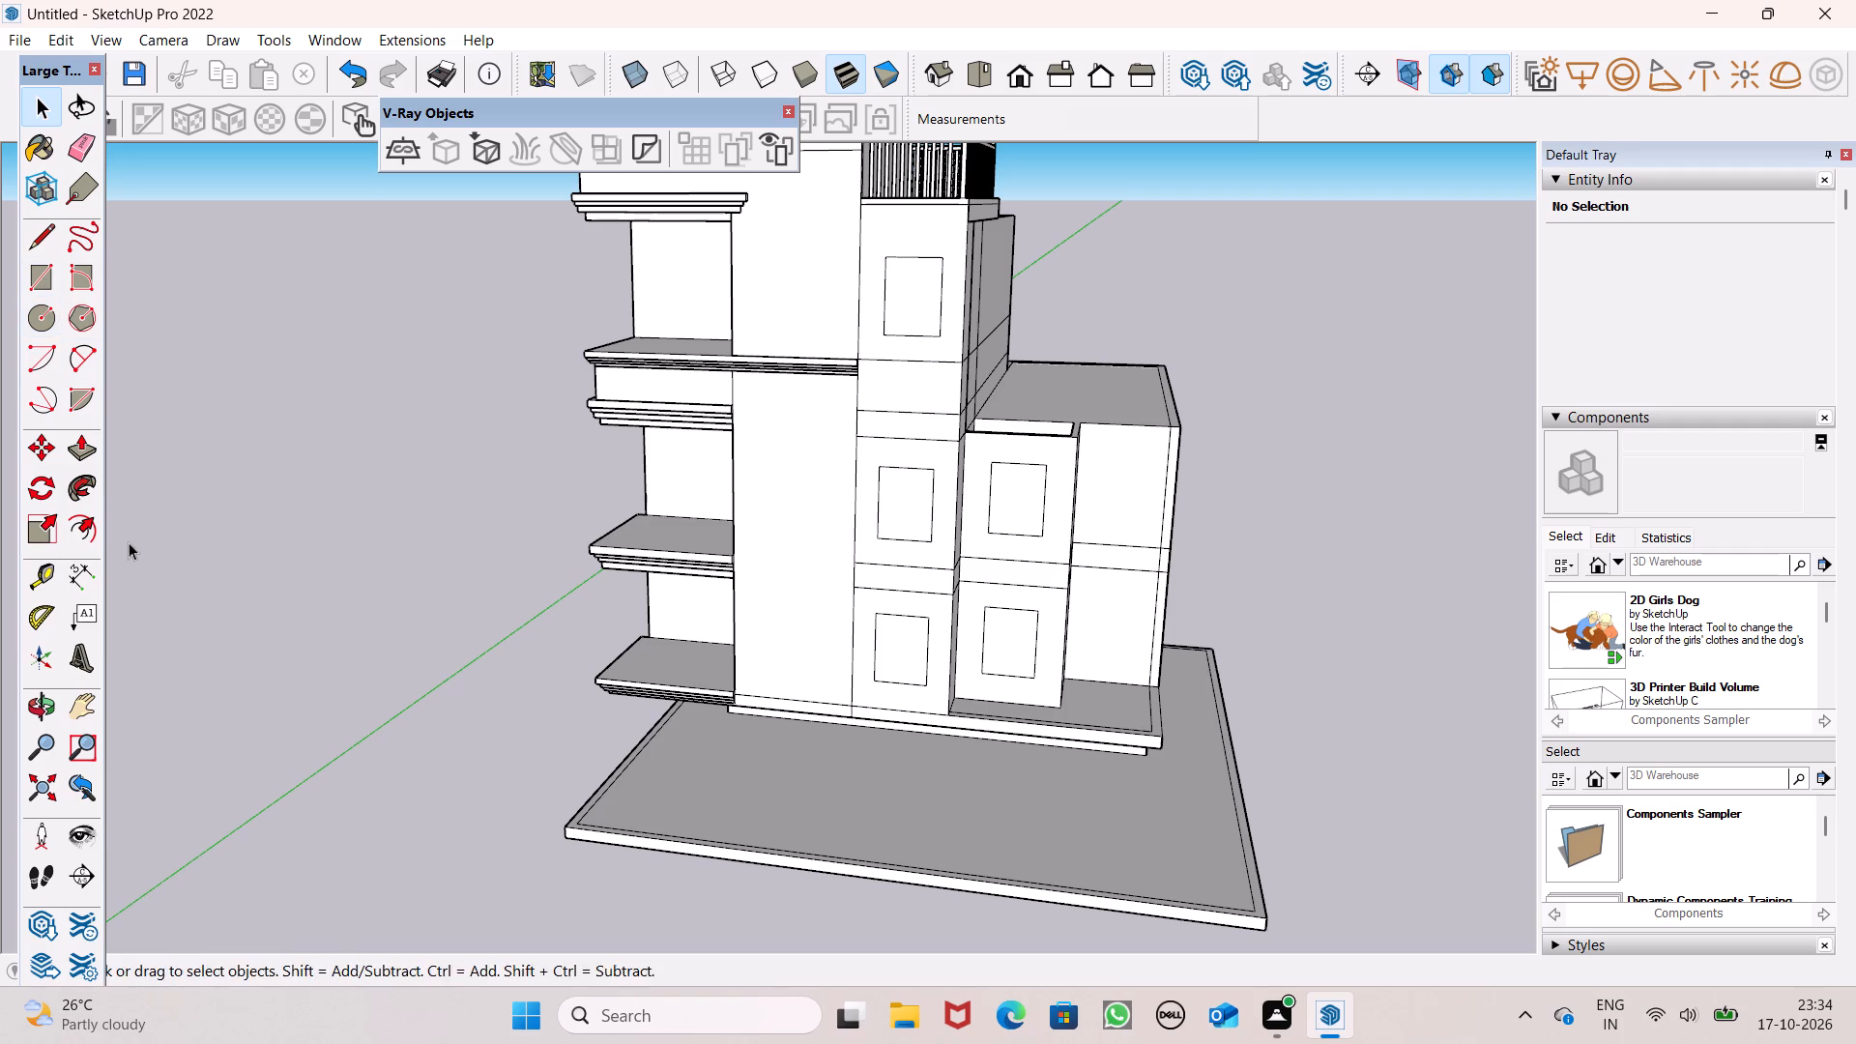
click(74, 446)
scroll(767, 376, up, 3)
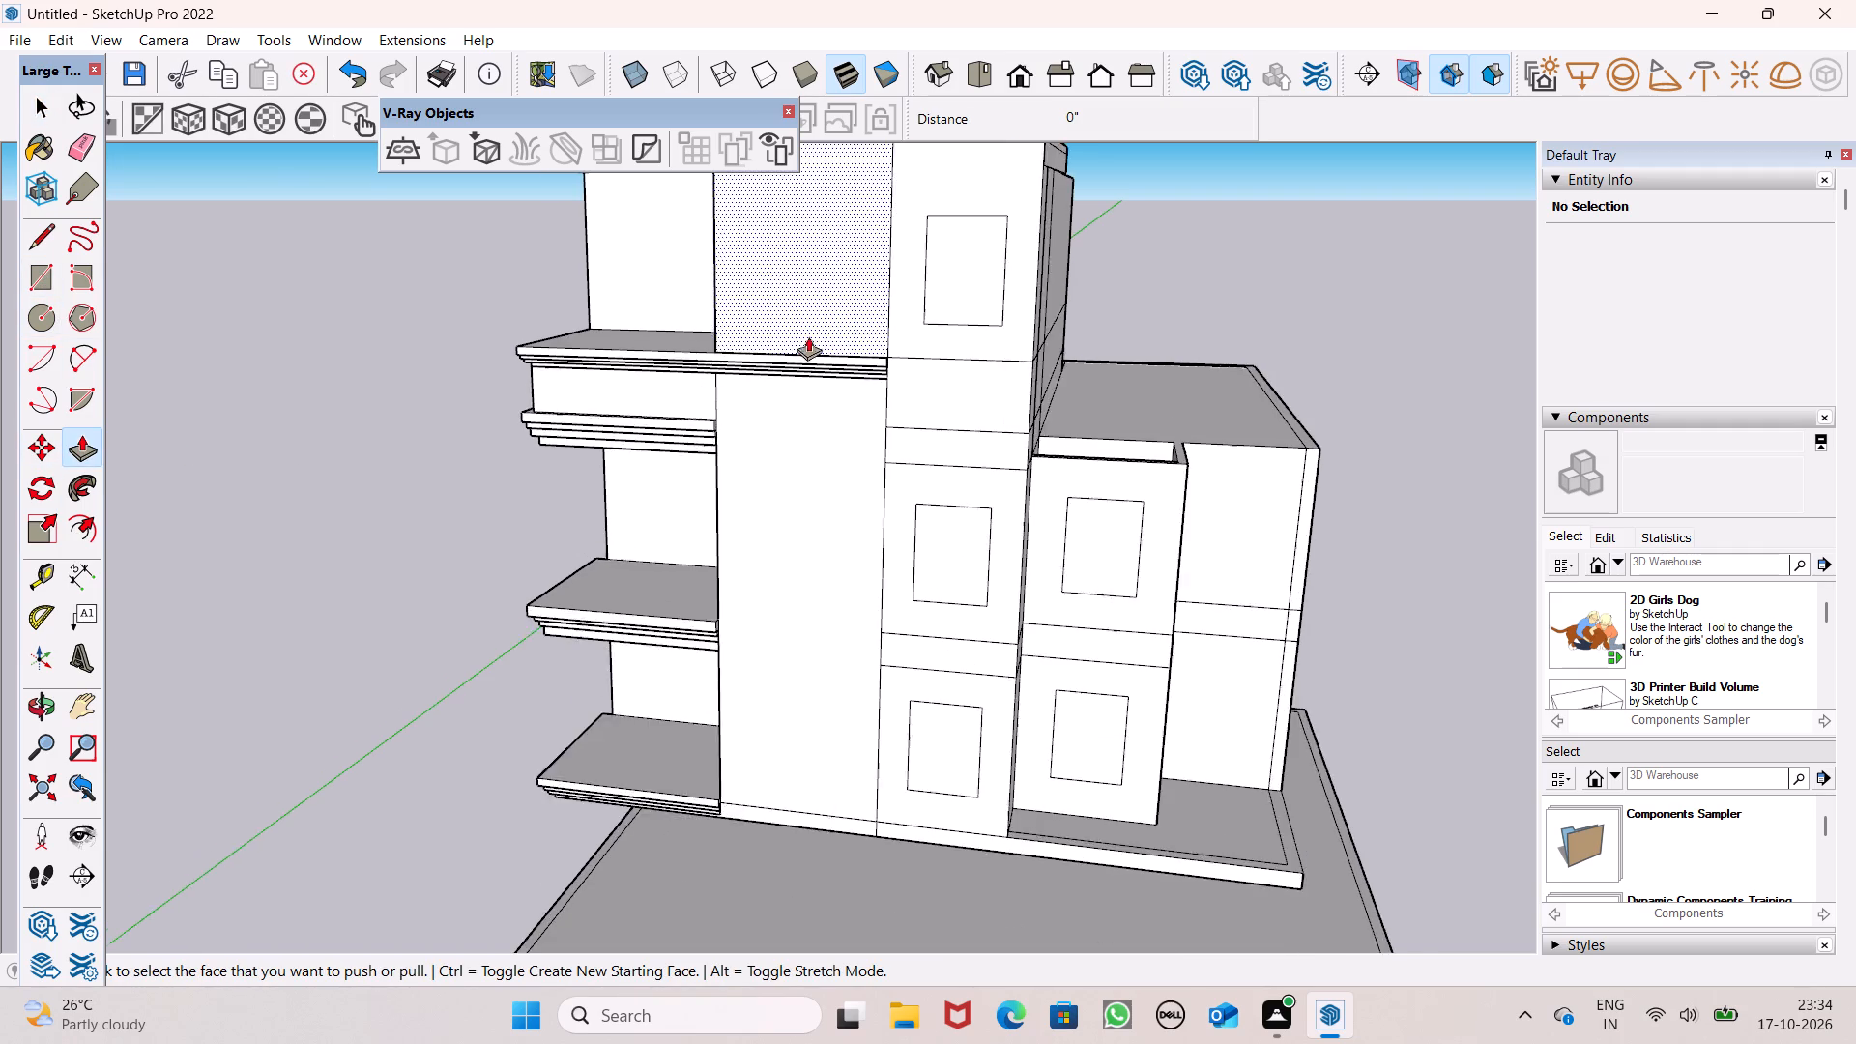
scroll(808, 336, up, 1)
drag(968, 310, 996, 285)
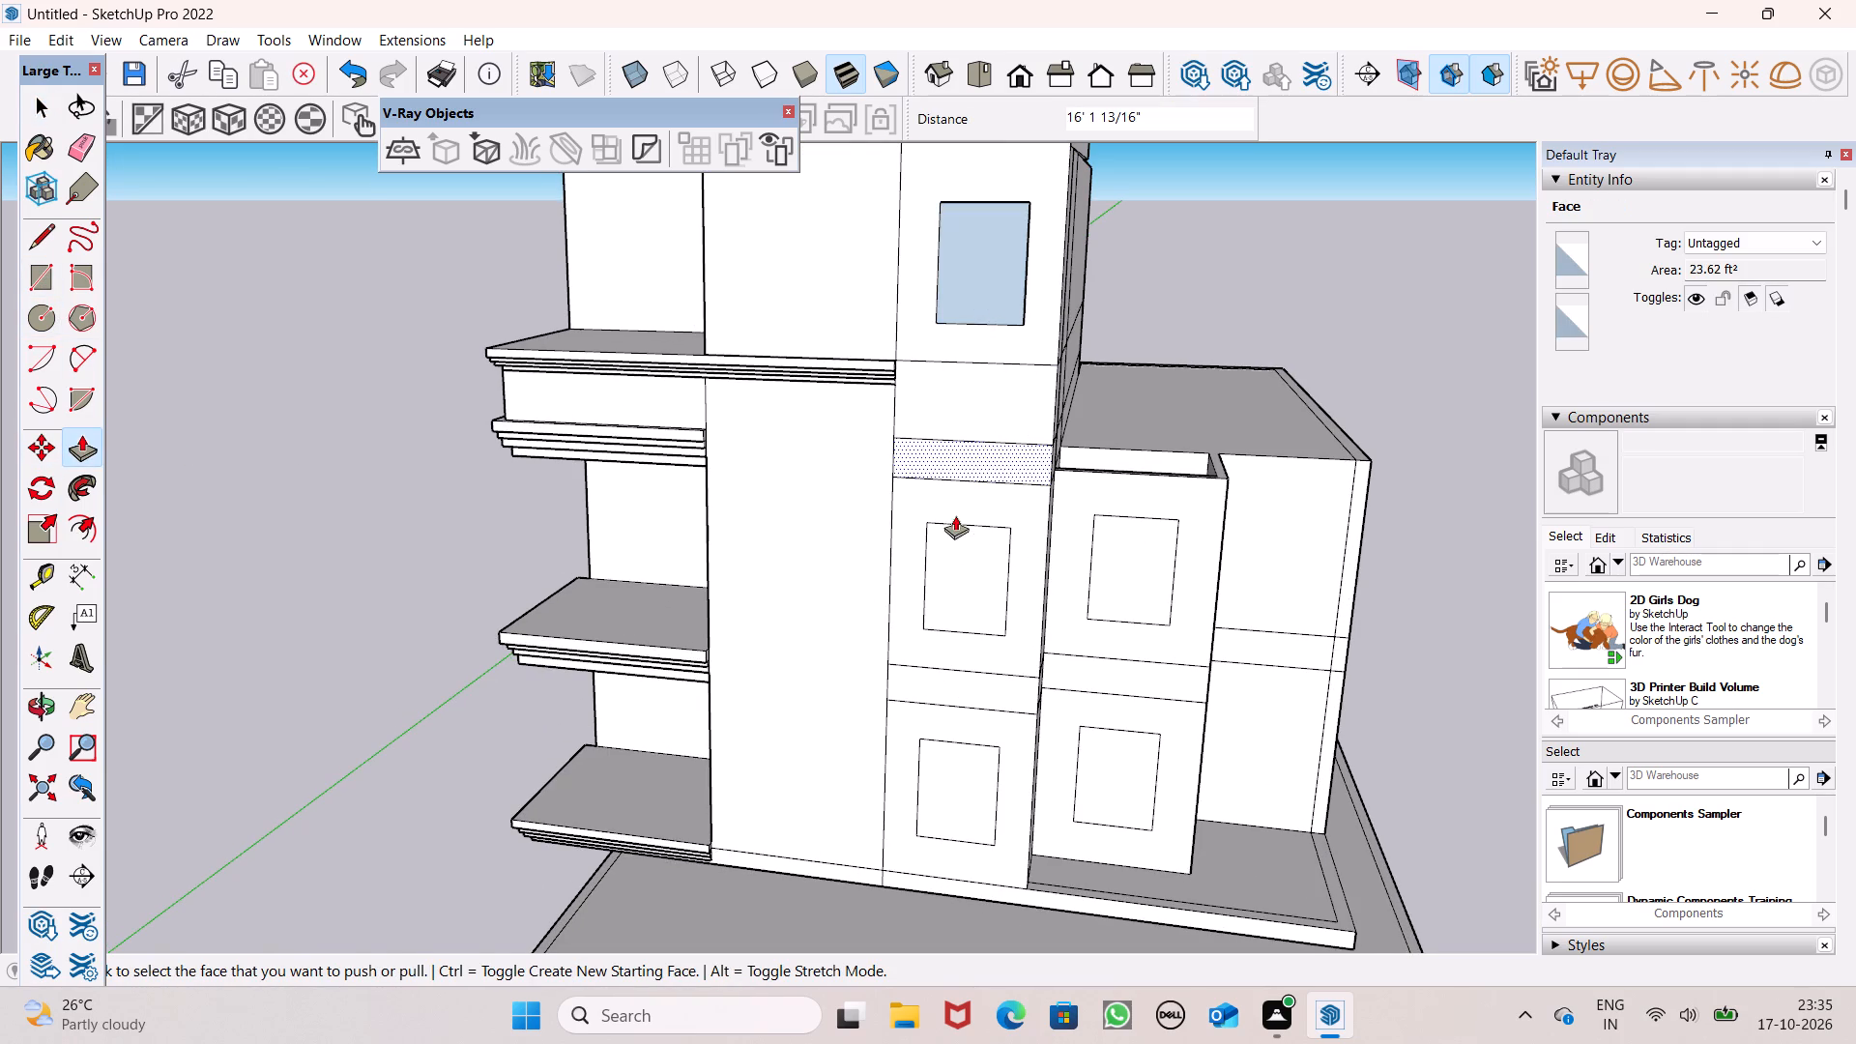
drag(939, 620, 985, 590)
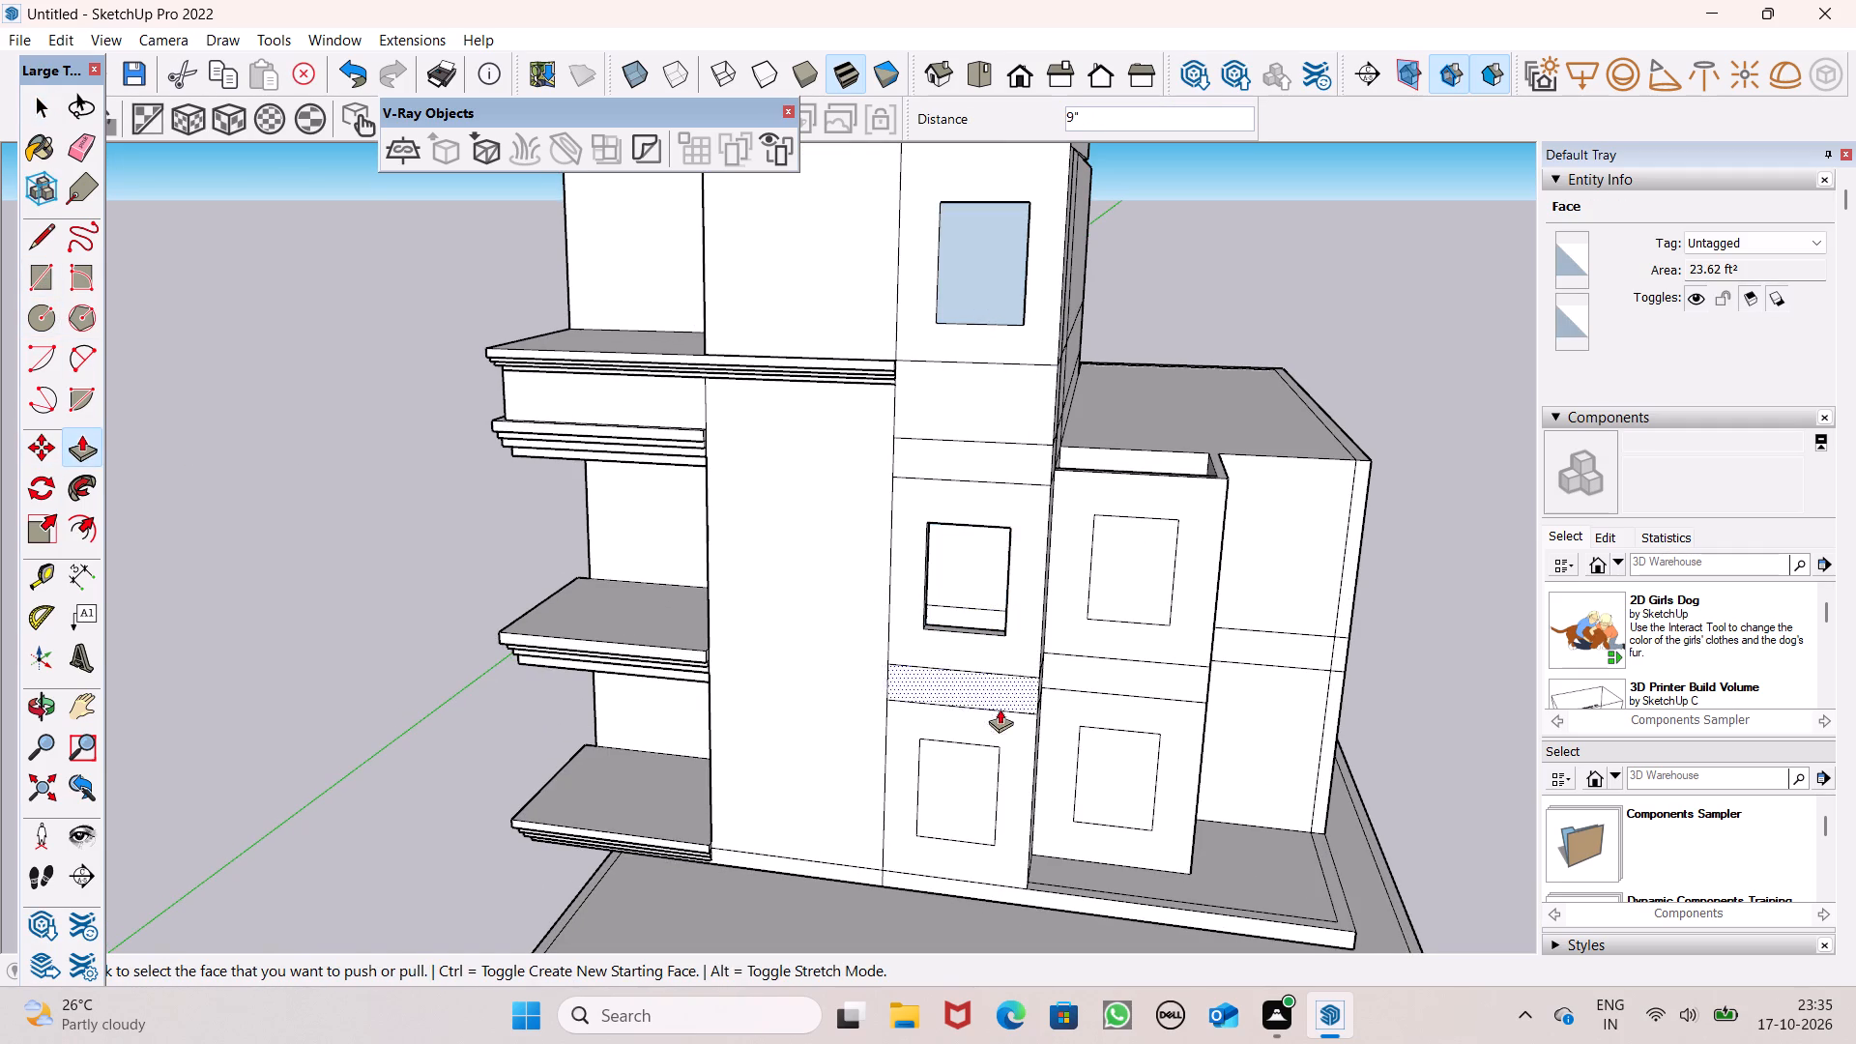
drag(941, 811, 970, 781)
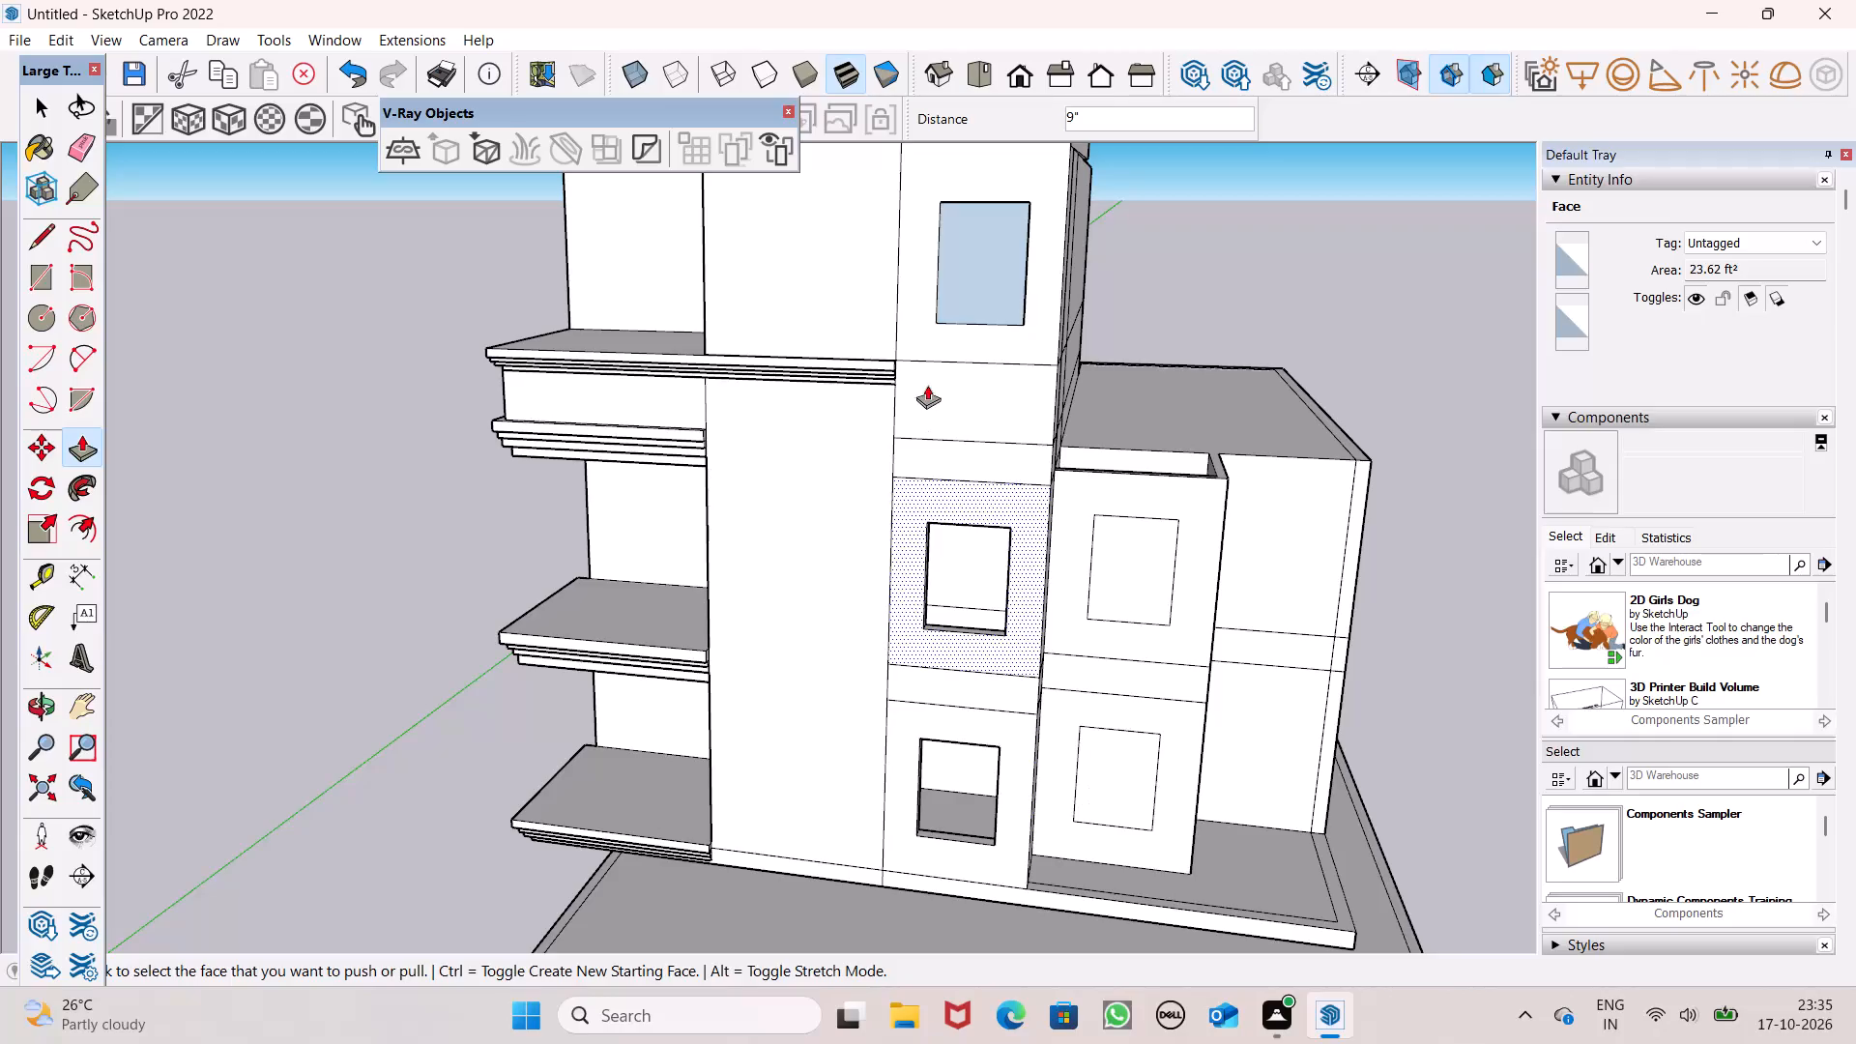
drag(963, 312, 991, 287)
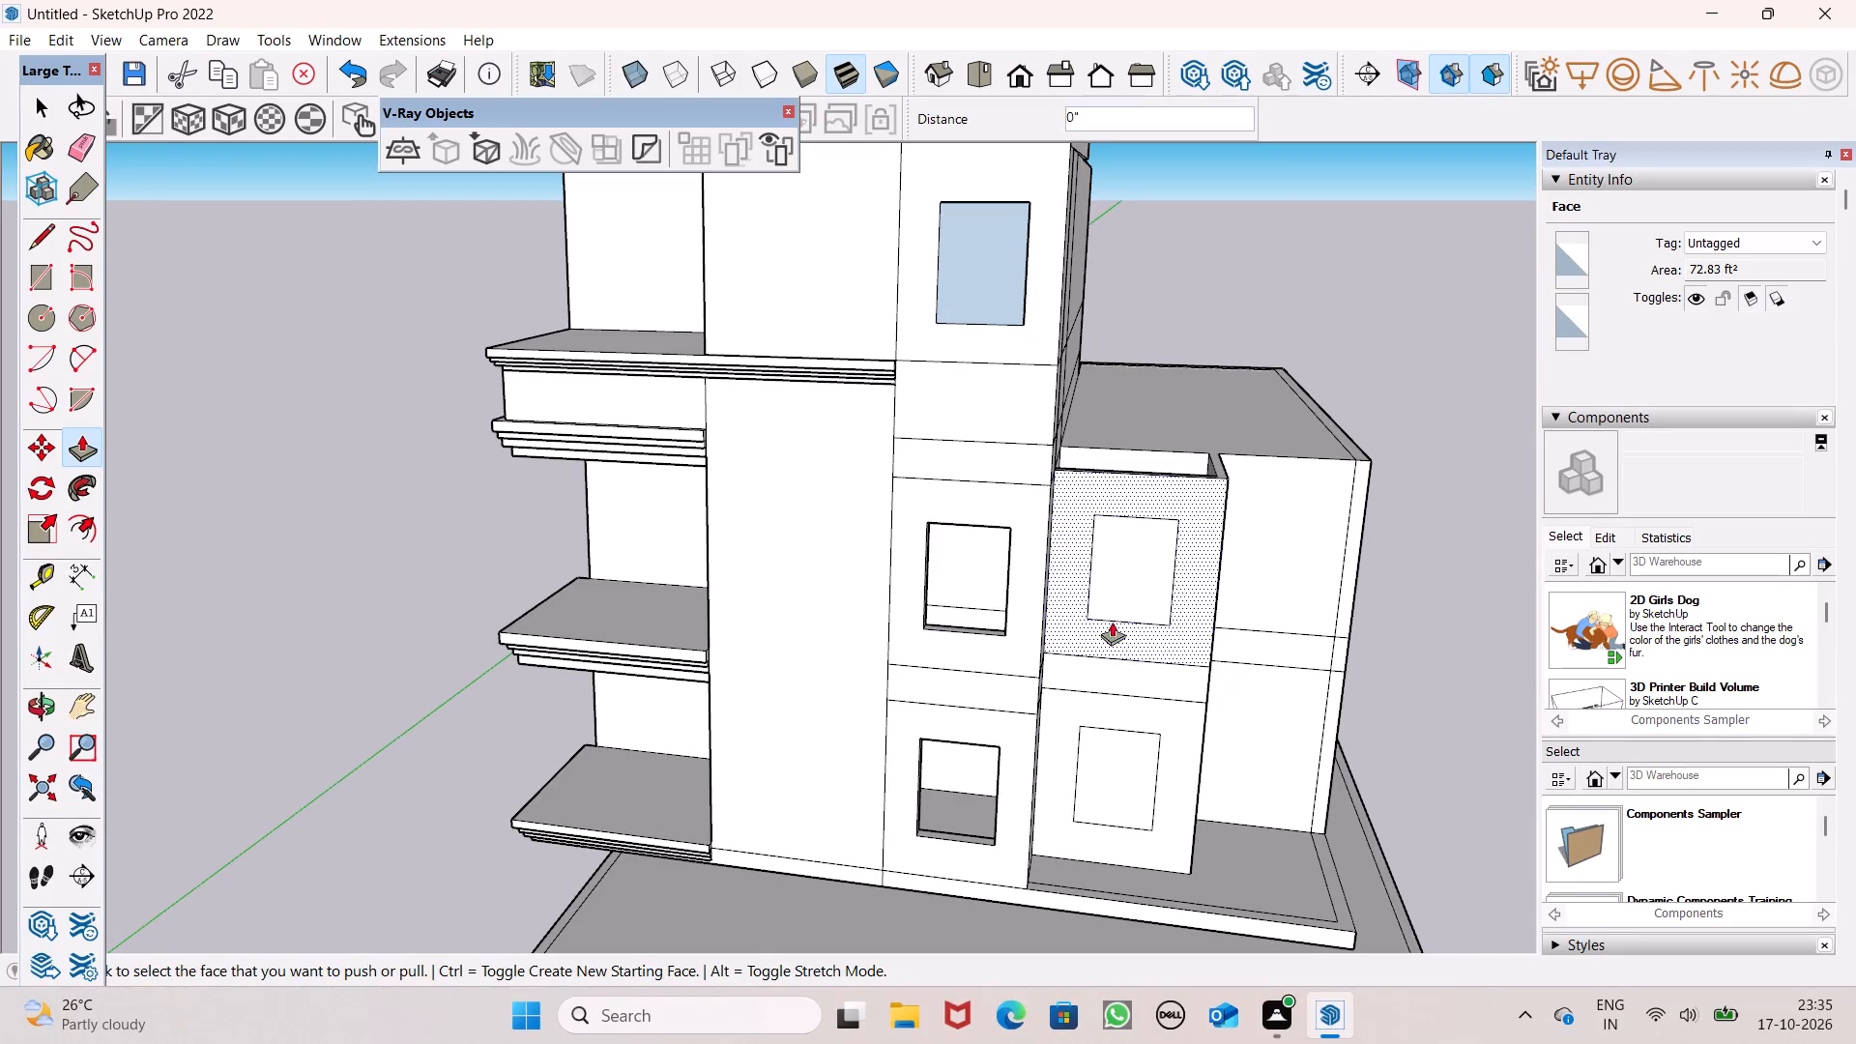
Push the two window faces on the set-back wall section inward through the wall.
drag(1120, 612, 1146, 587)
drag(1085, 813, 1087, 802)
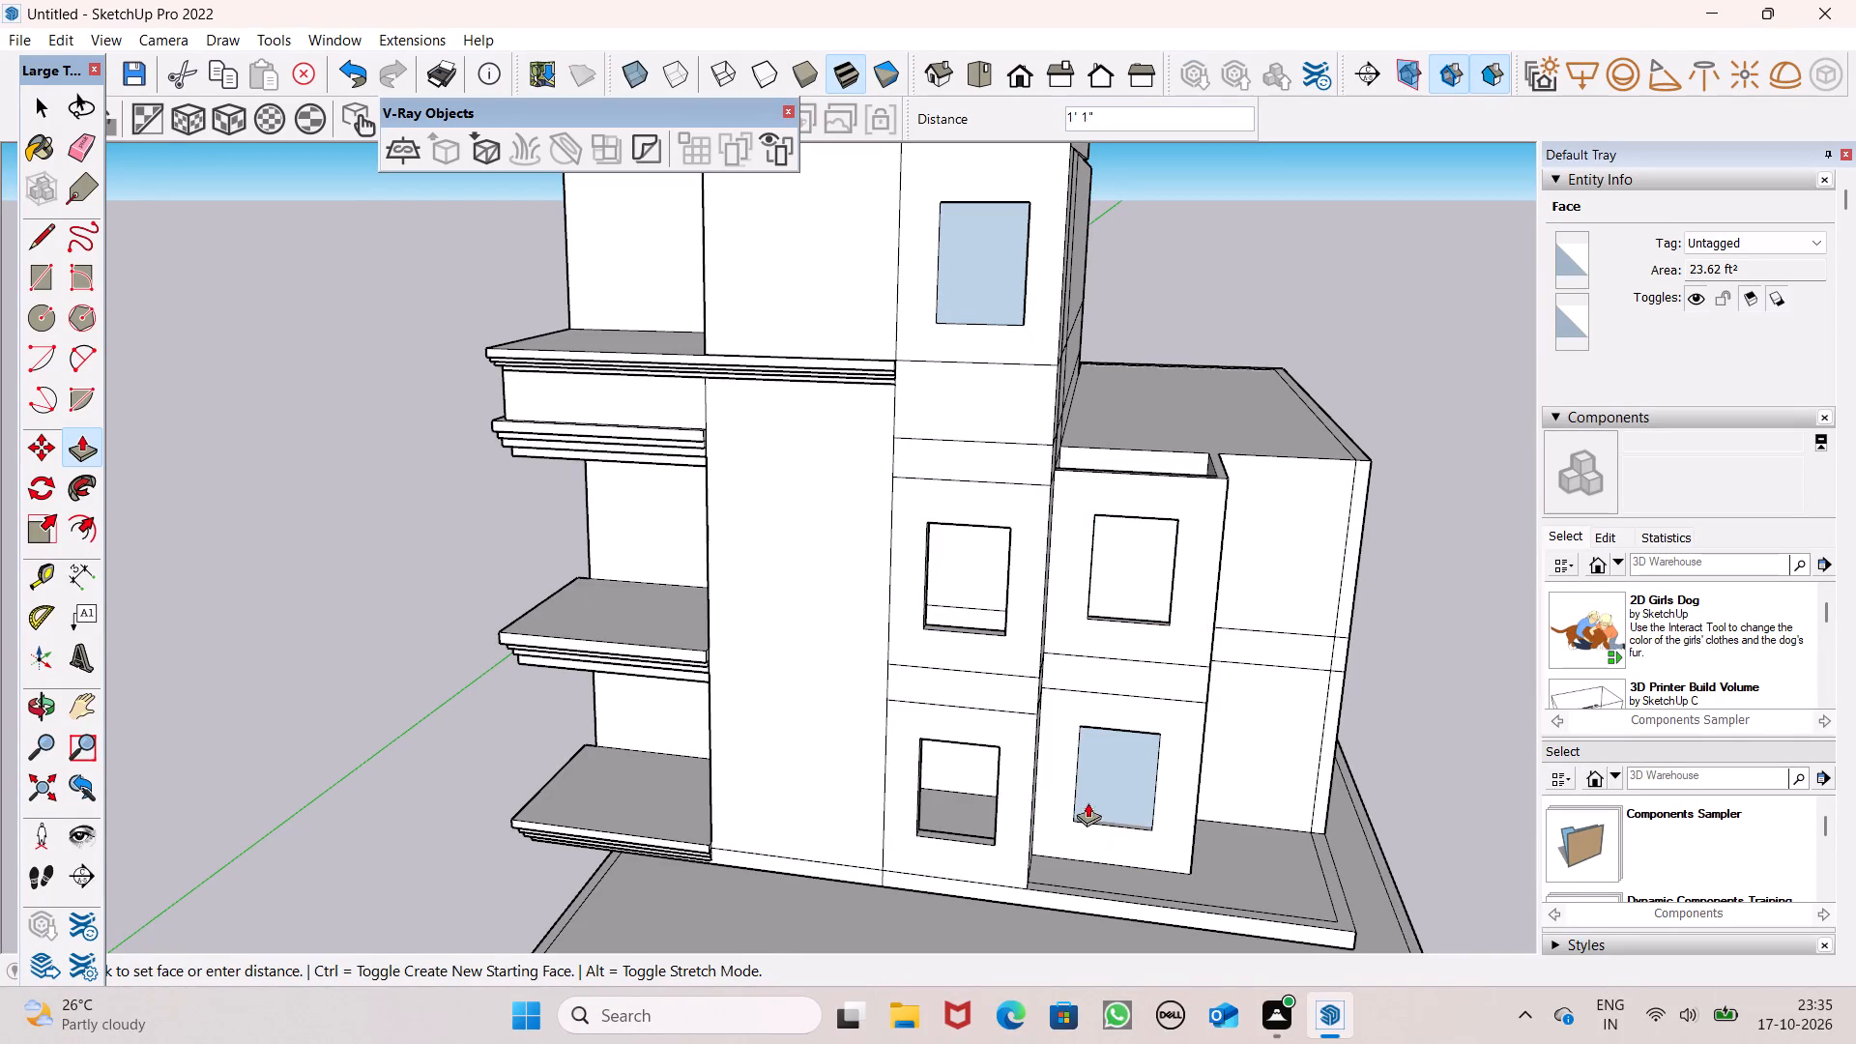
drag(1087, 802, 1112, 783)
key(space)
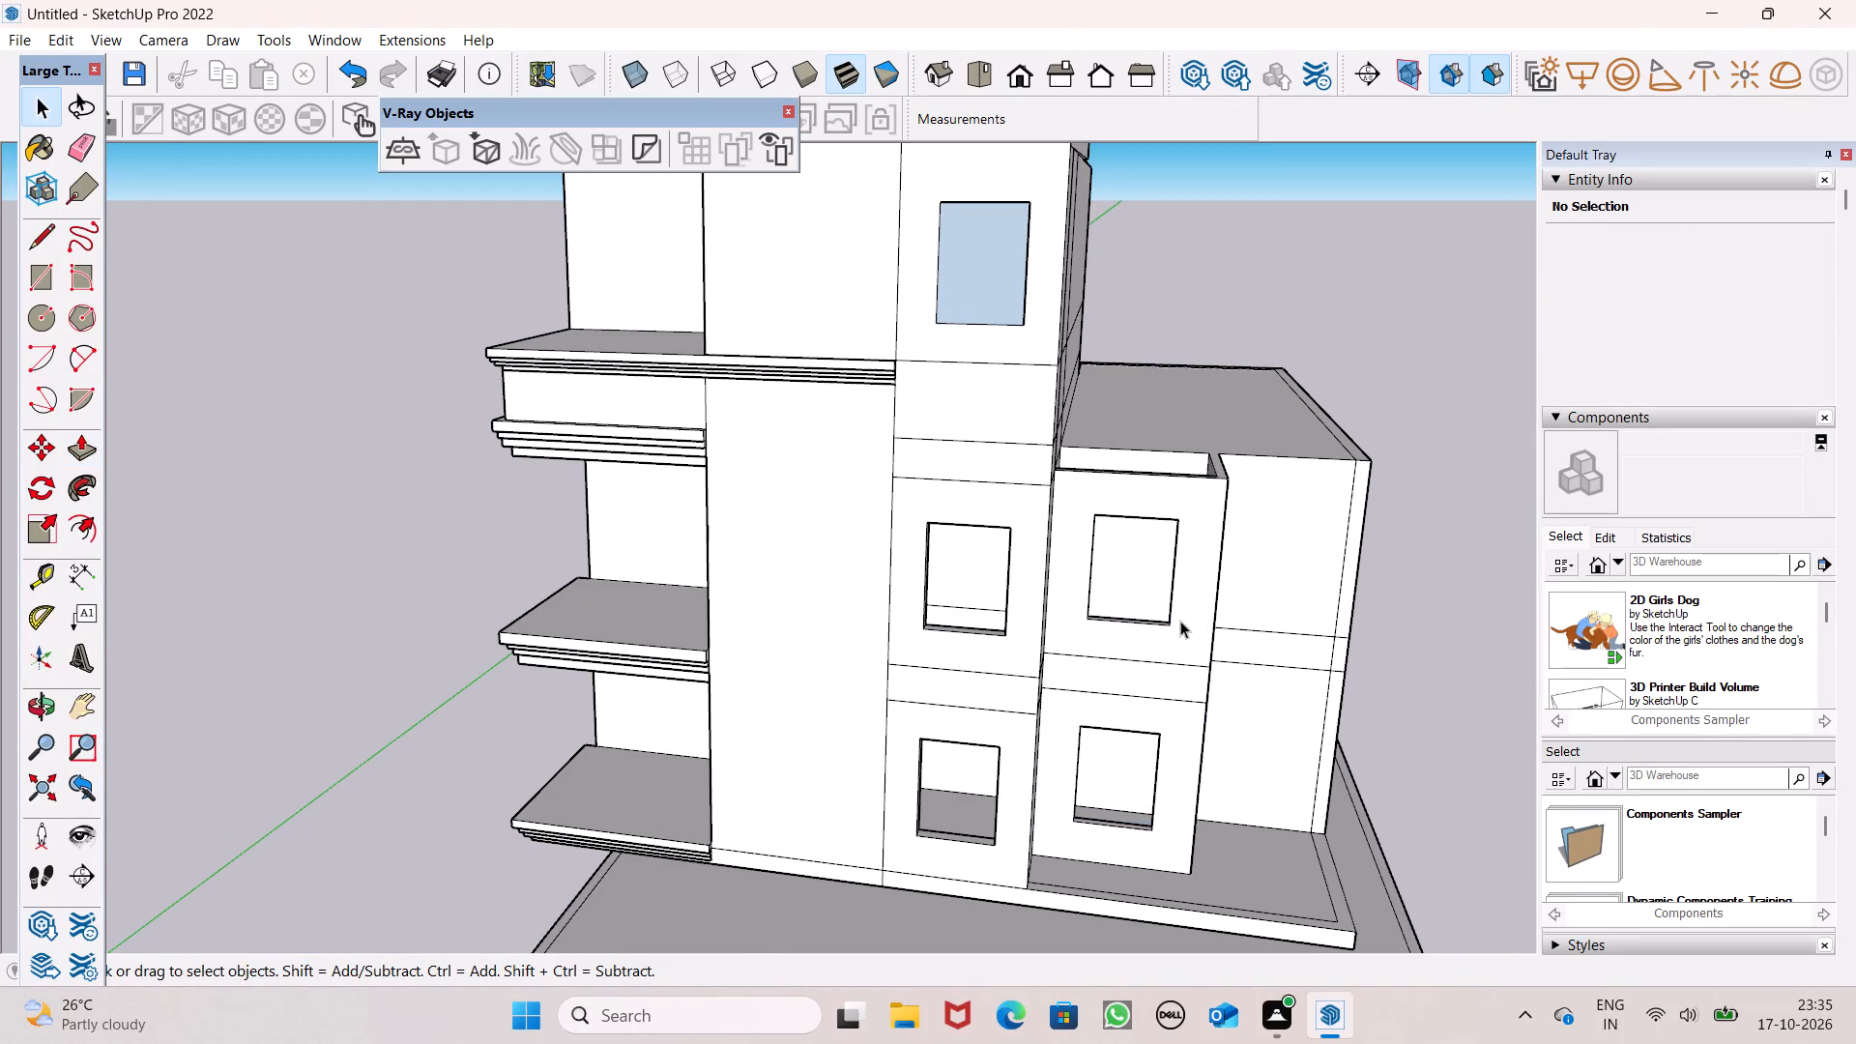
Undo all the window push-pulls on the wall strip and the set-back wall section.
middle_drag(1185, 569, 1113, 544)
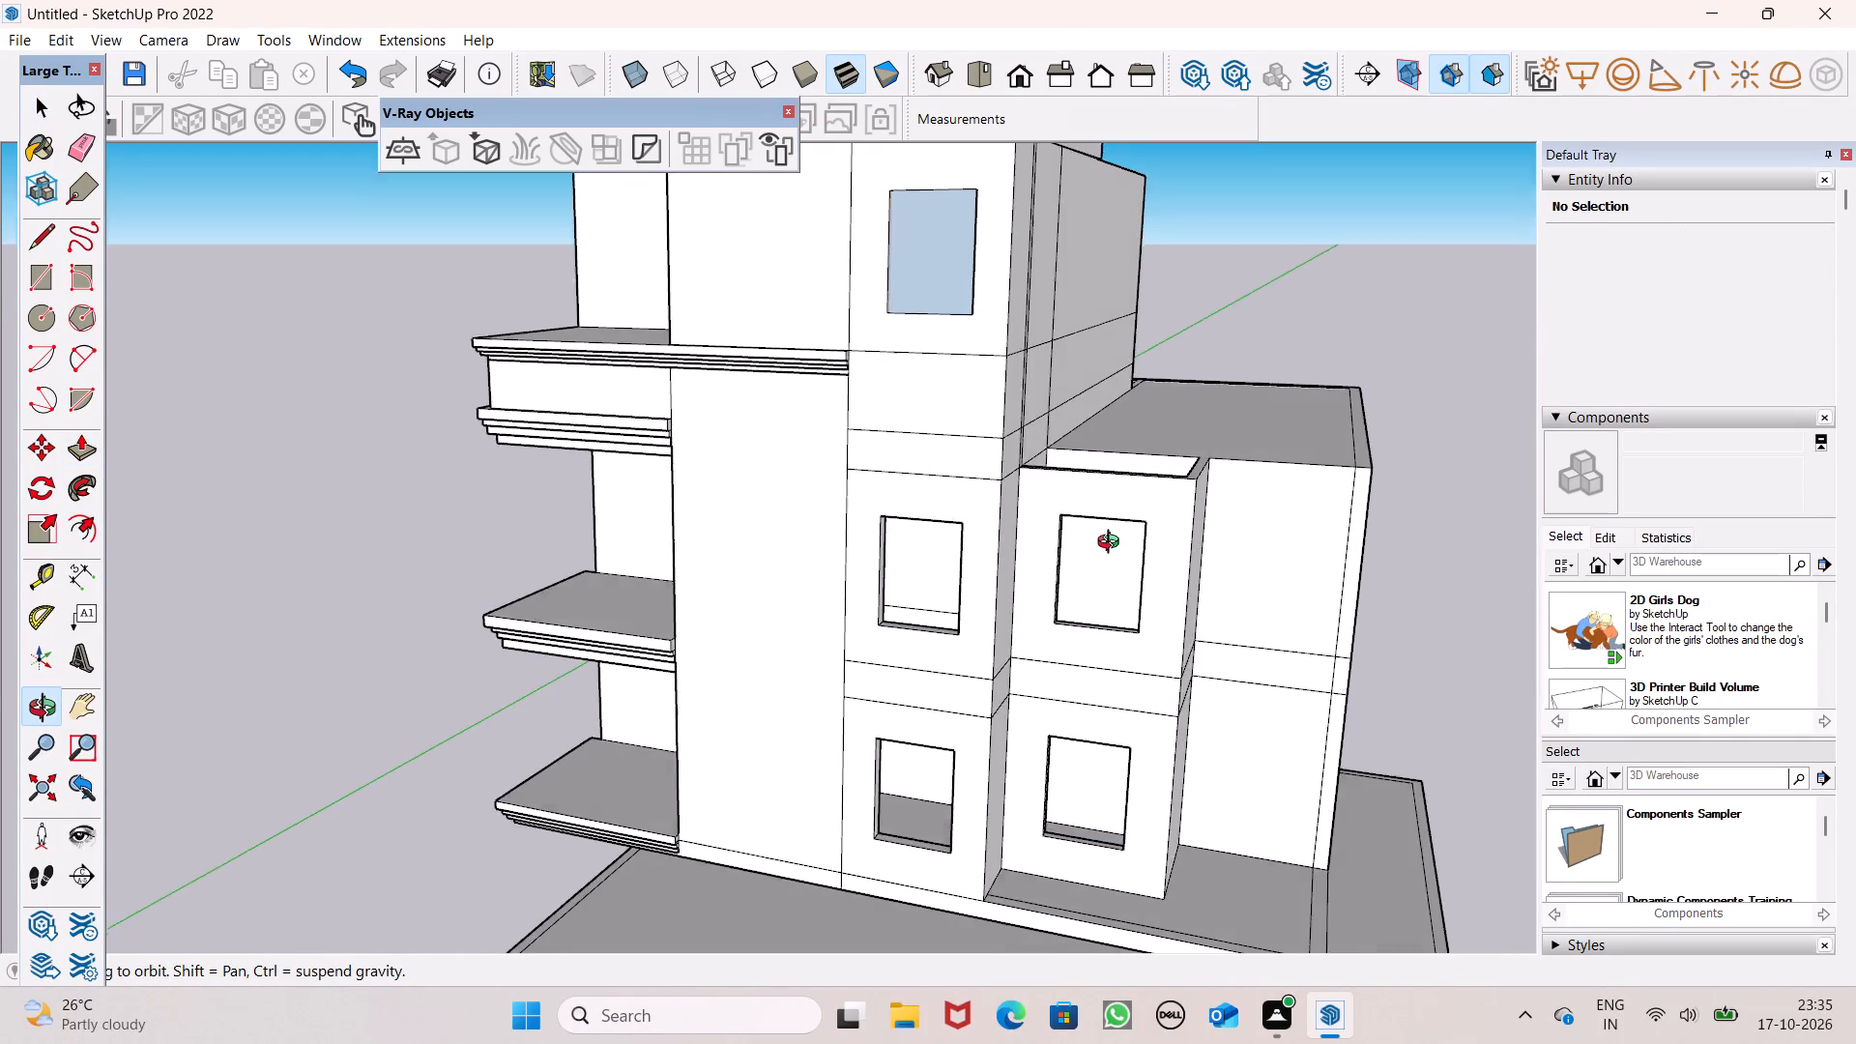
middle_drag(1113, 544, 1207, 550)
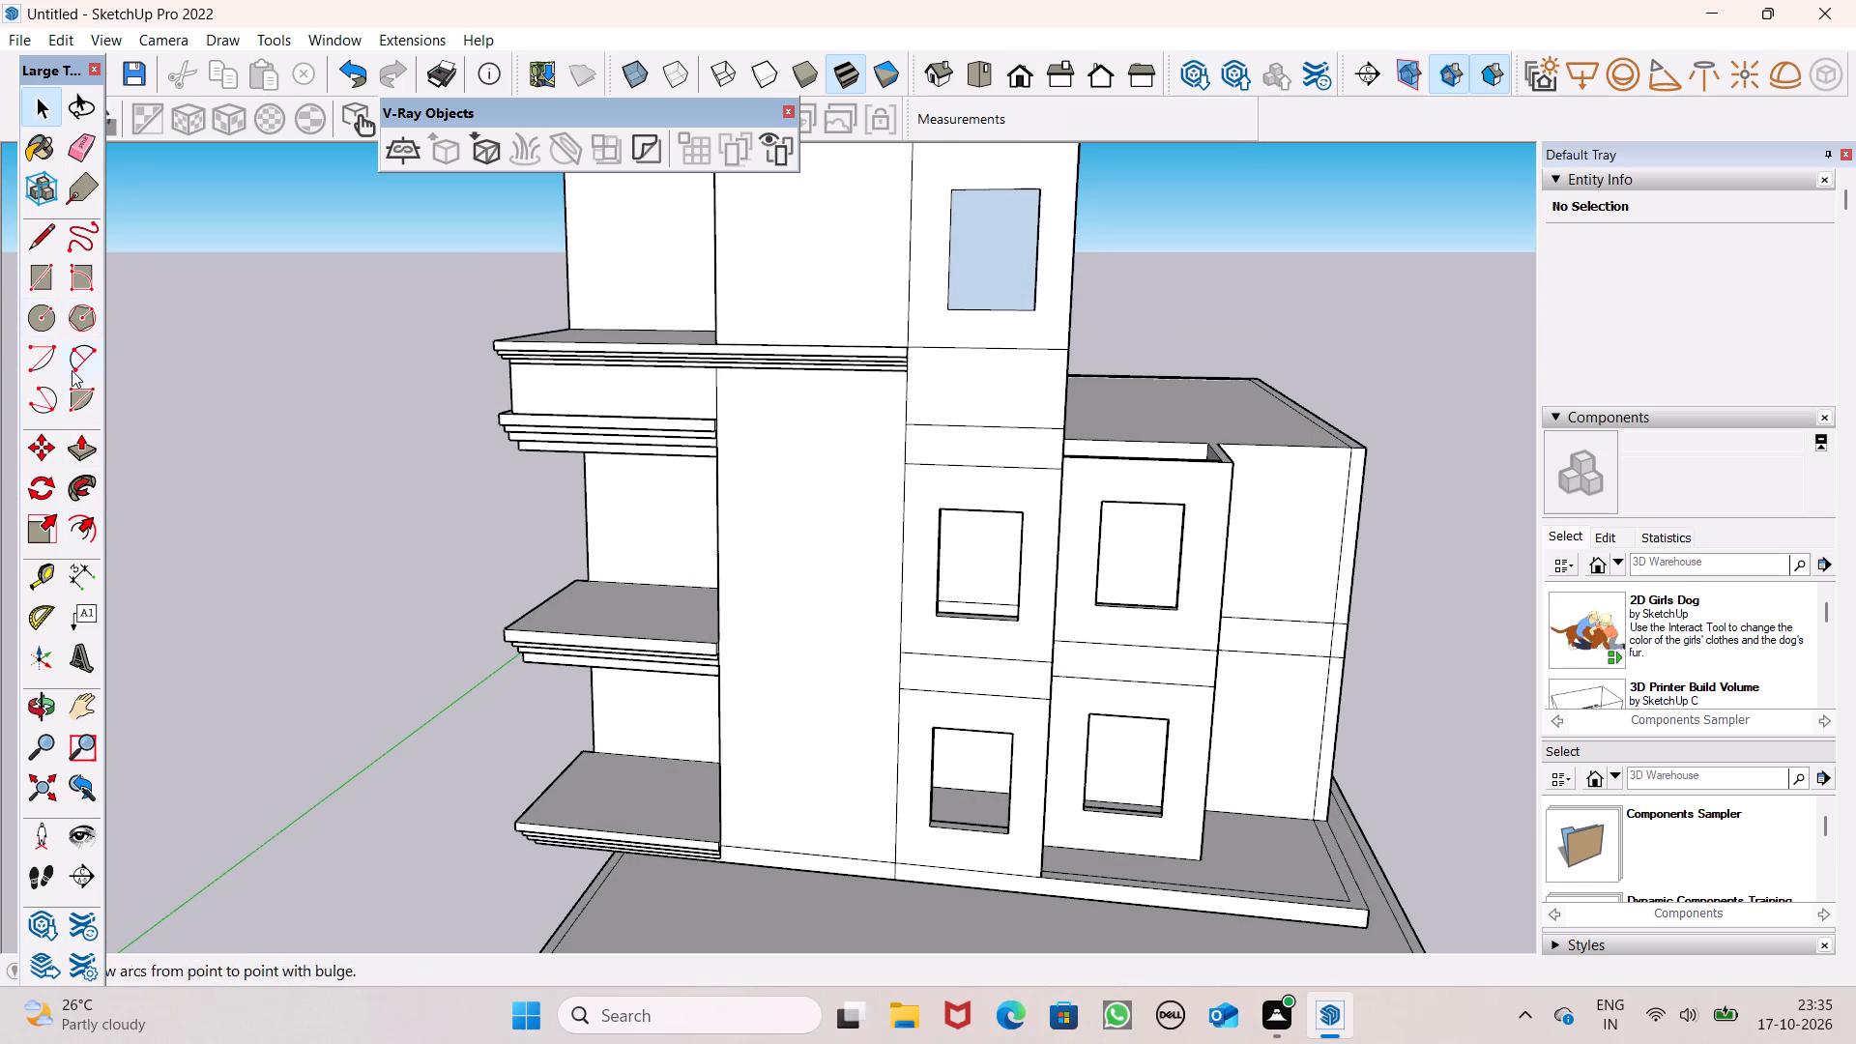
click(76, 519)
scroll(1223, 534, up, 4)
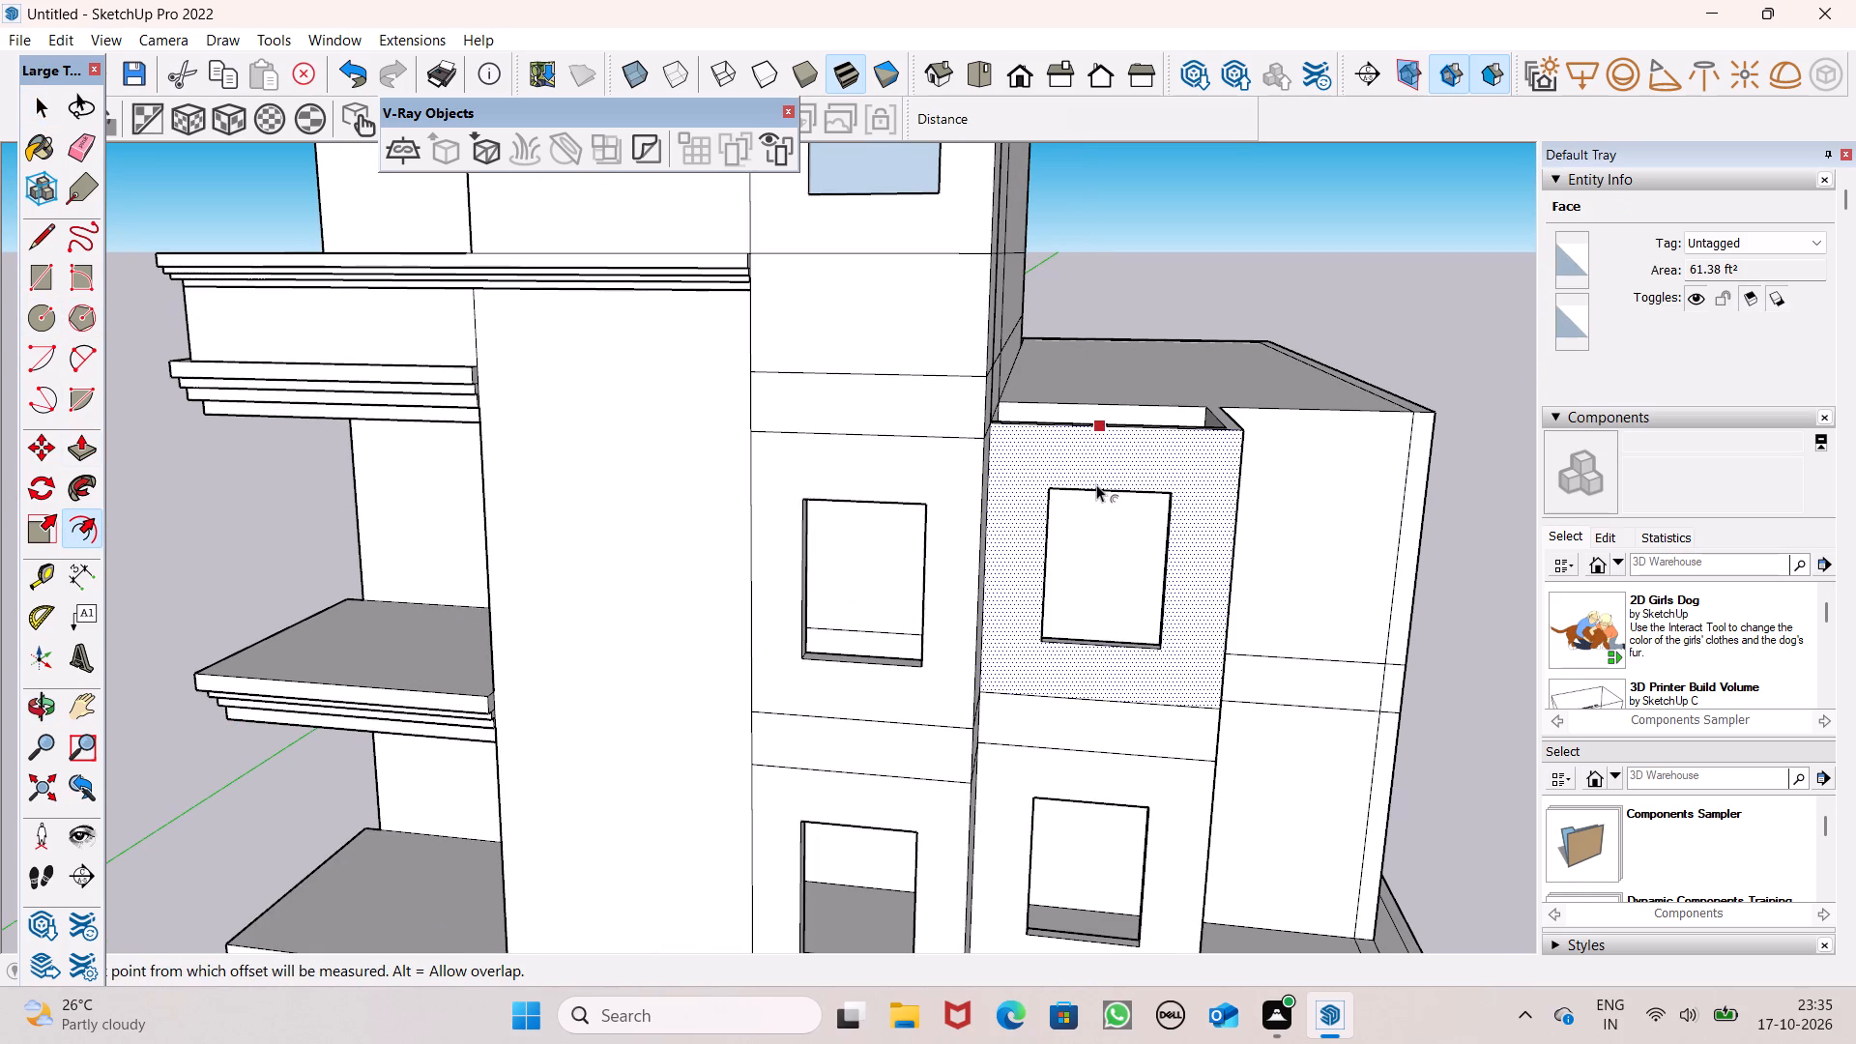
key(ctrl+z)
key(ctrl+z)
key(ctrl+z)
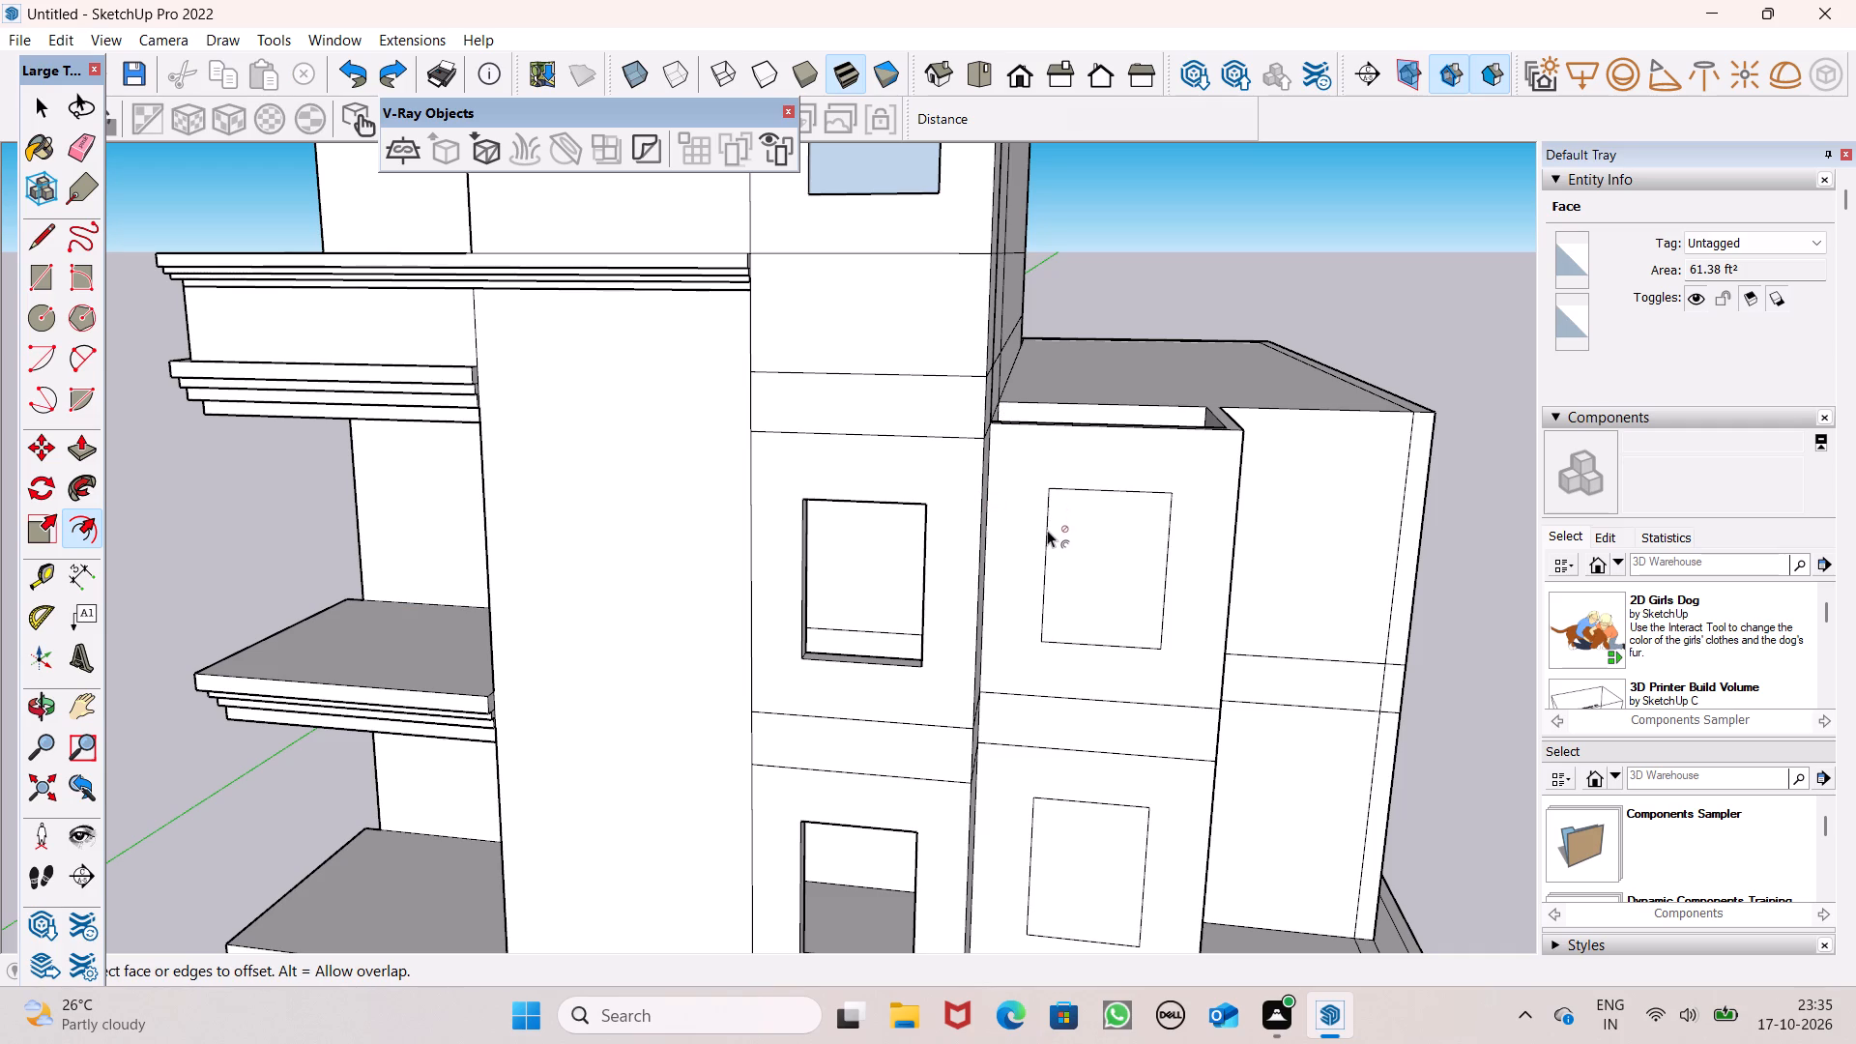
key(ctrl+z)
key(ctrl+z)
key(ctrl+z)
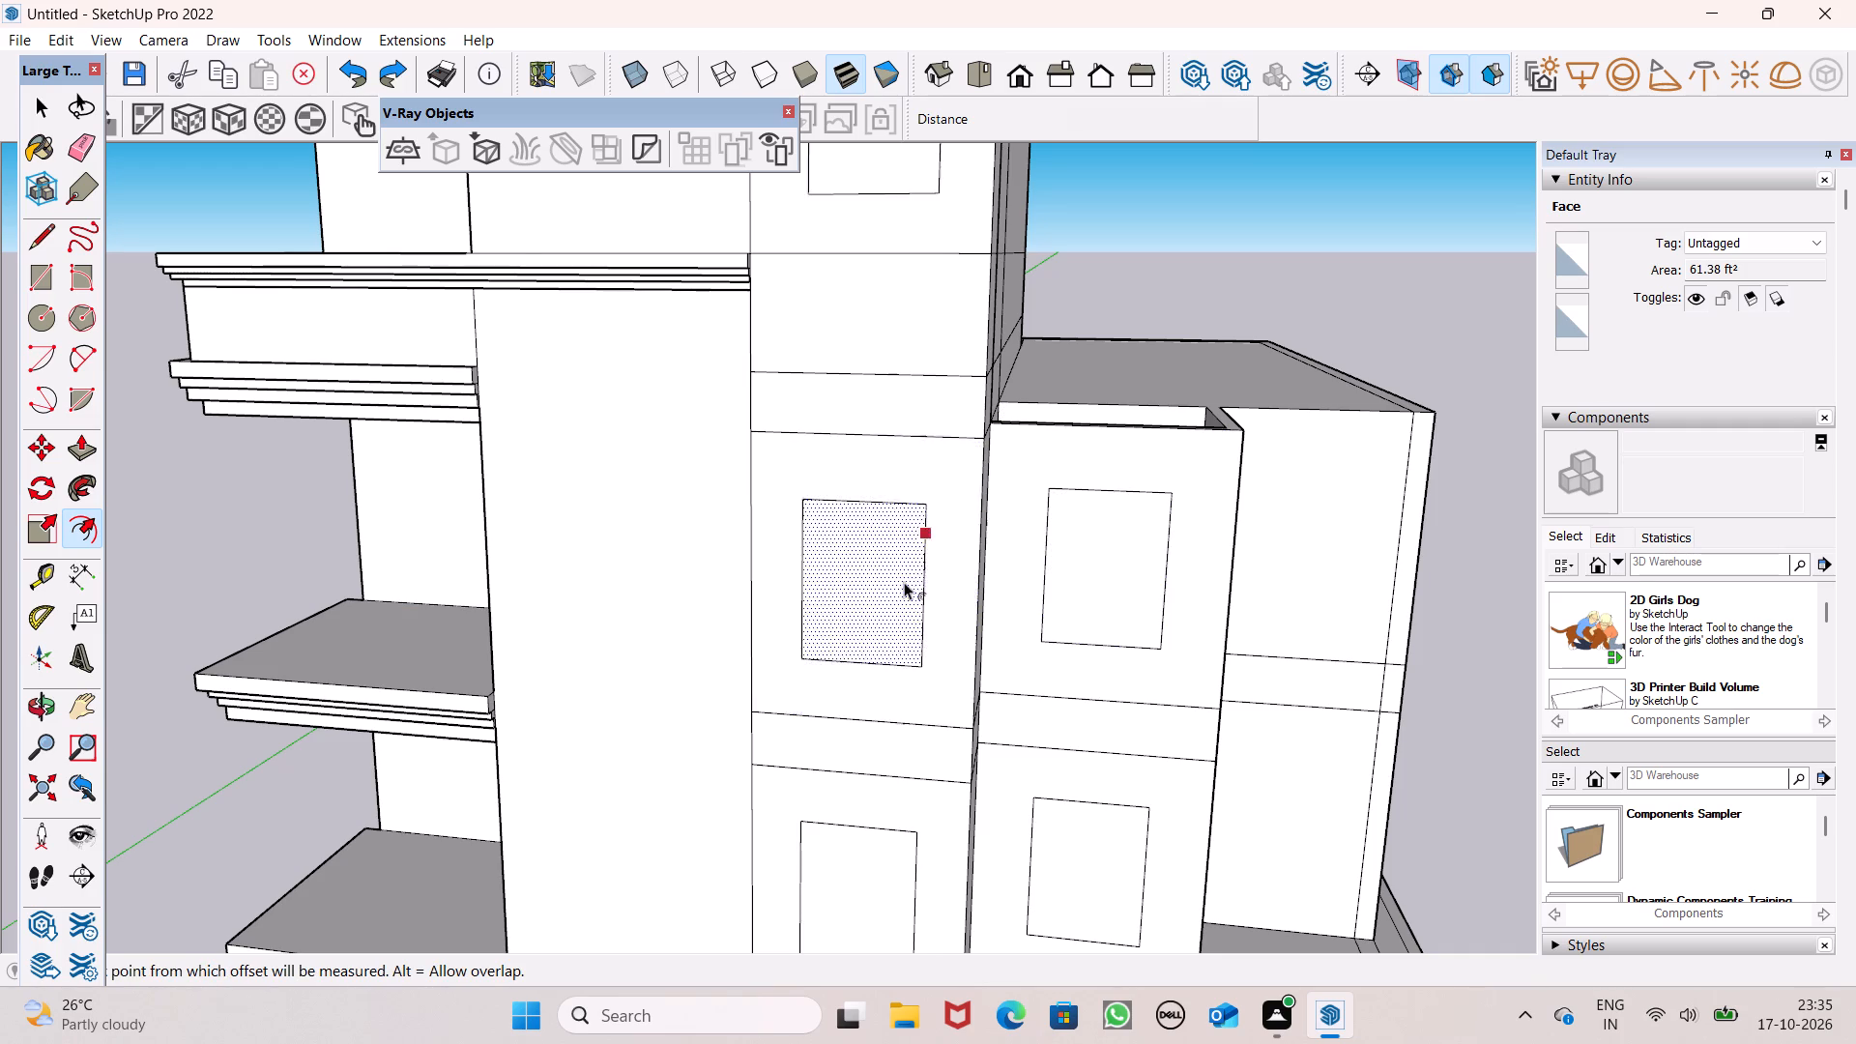
Offset the top-storey window outline of the wall strip slightly outward to form a narrow surrounding frame.
scroll(904, 583, down, 6)
scroll(886, 255, up, 6)
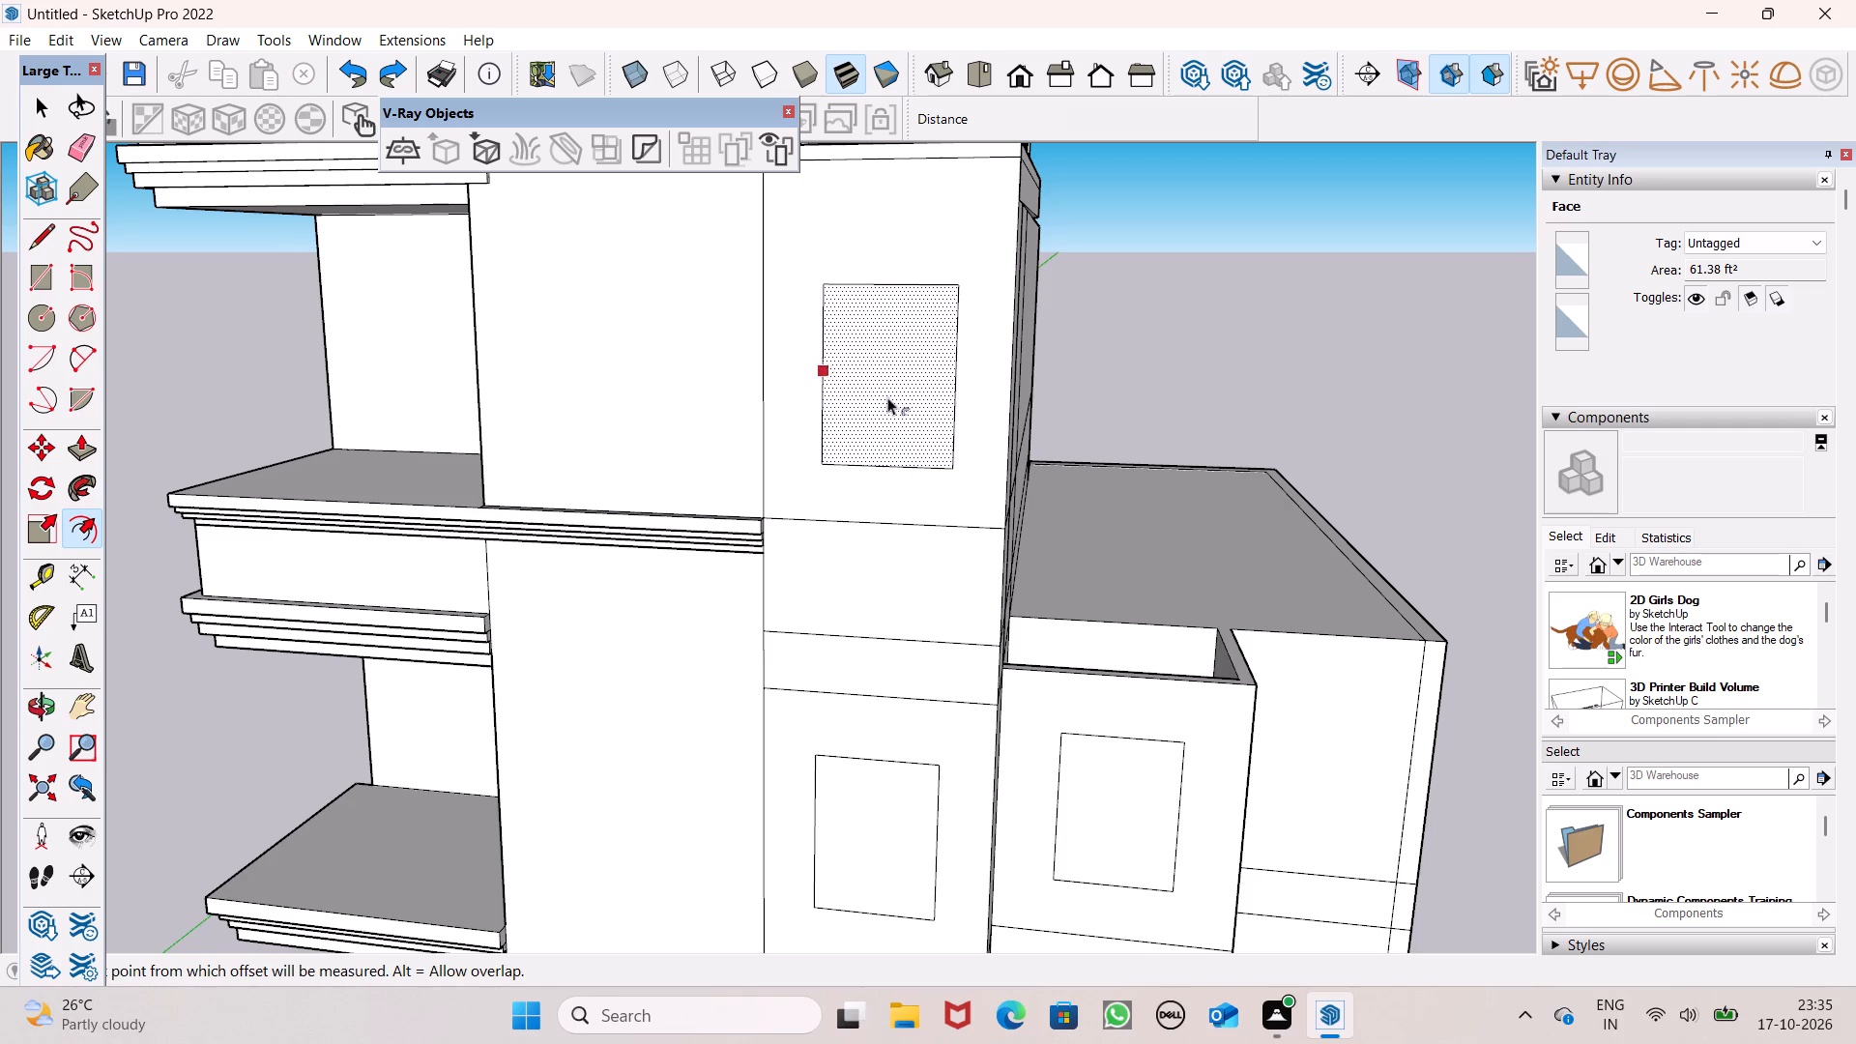
drag(868, 462, 872, 478)
scroll(954, 343, down, 3)
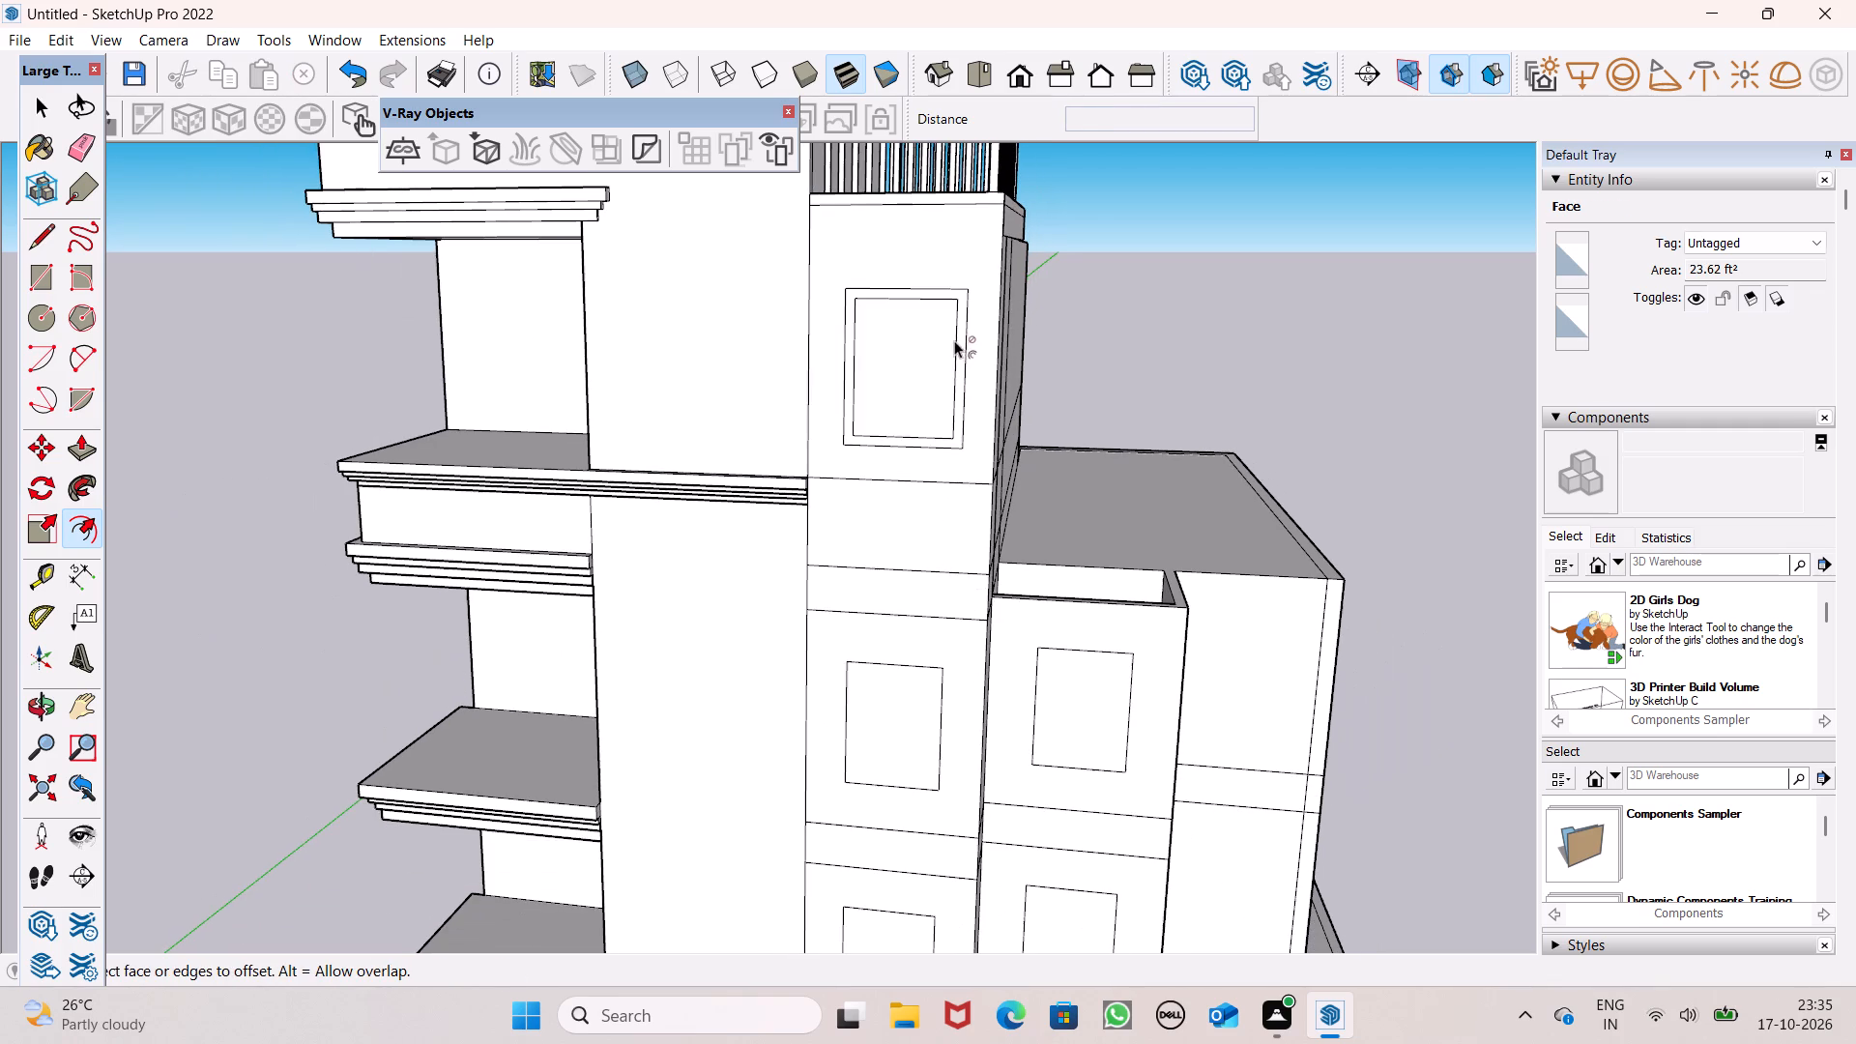
Offset the middle-storey window outline of the wall strip slightly outward to form a narrow surrounding frame.
drag(880, 667, 879, 650)
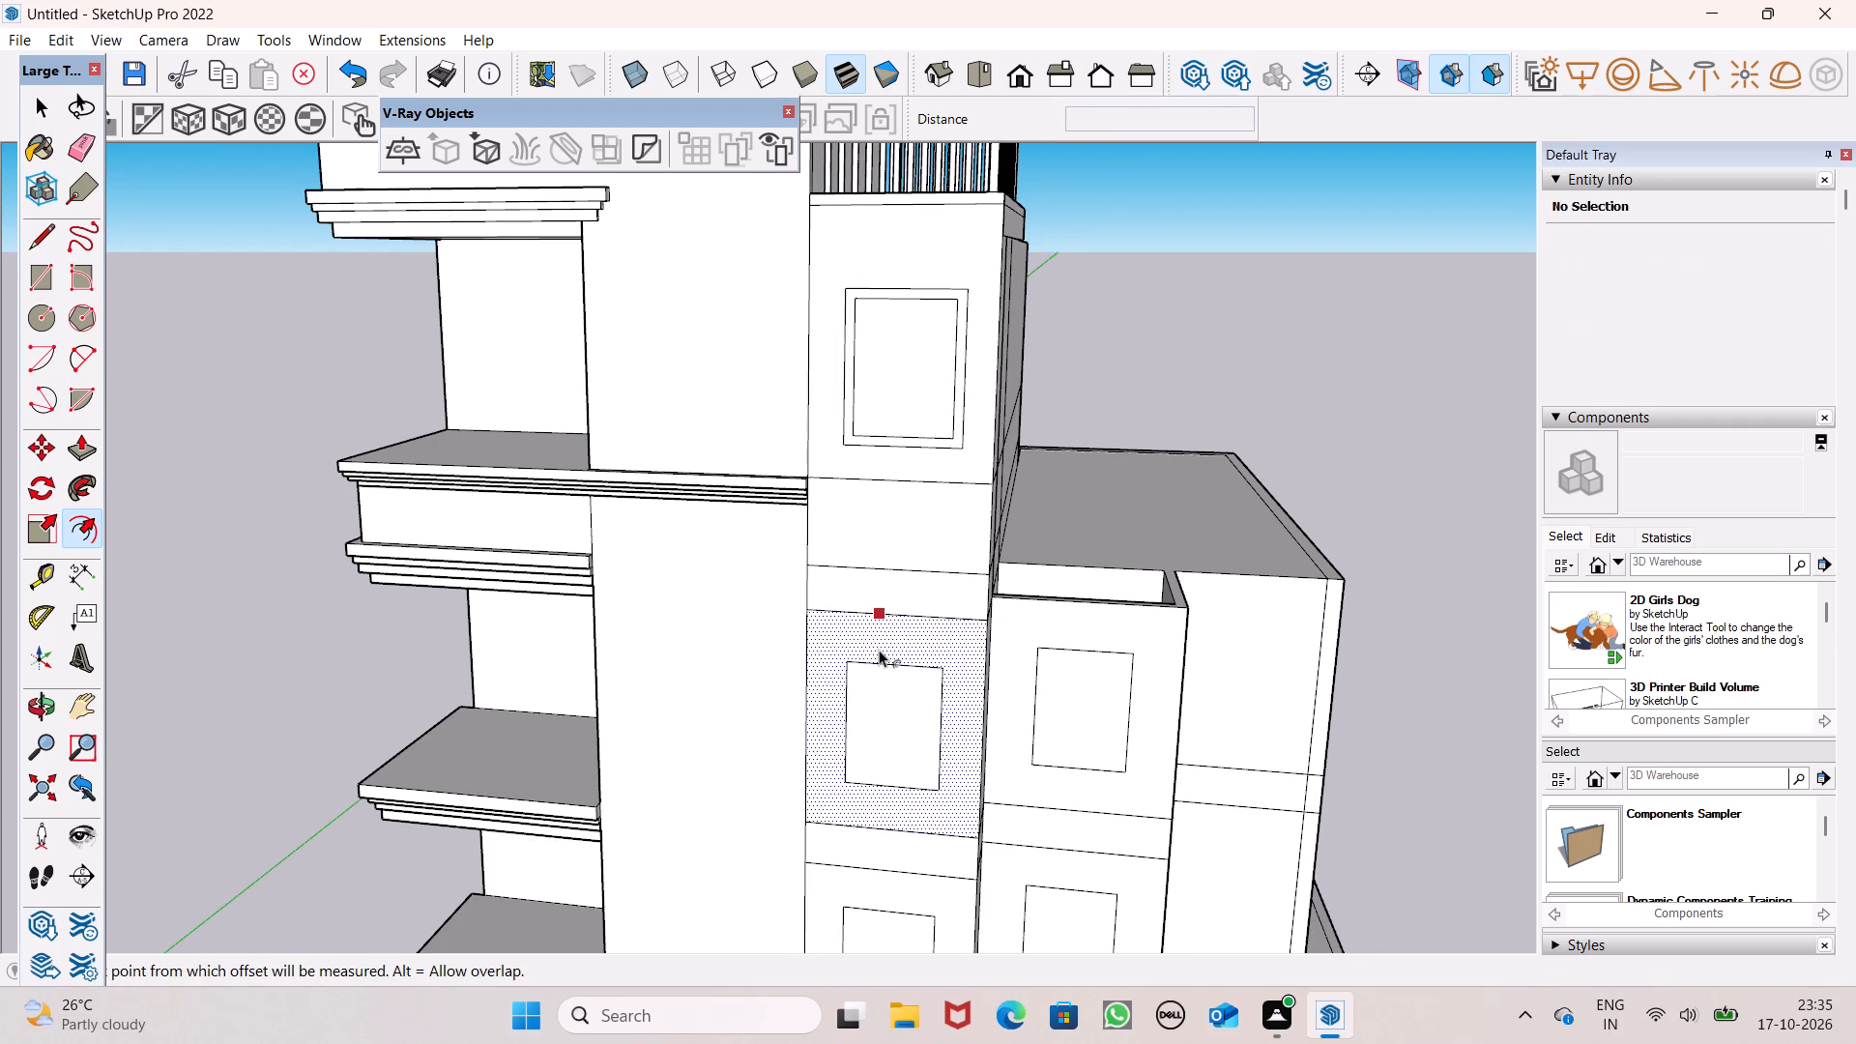
drag(879, 650, 880, 649)
middle_drag(860, 758, 915, 587)
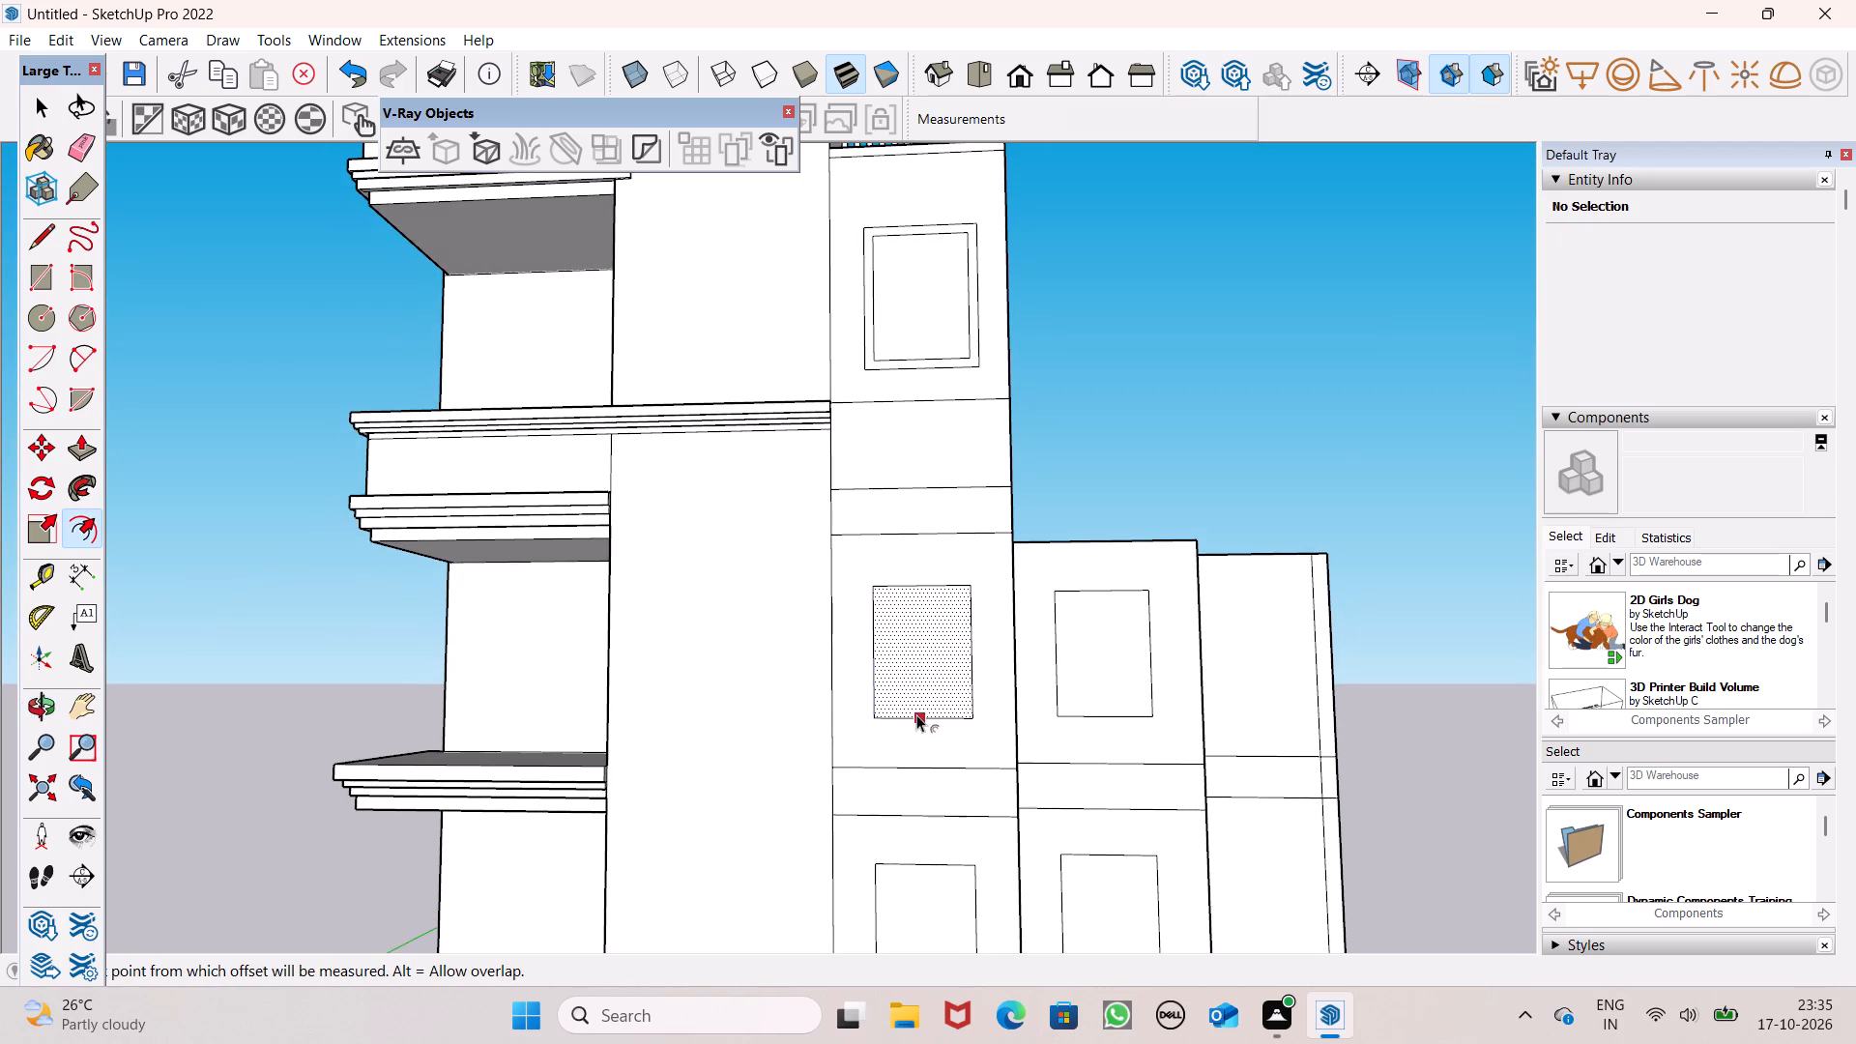
drag(914, 714, 918, 731)
scroll(954, 581, down, 3)
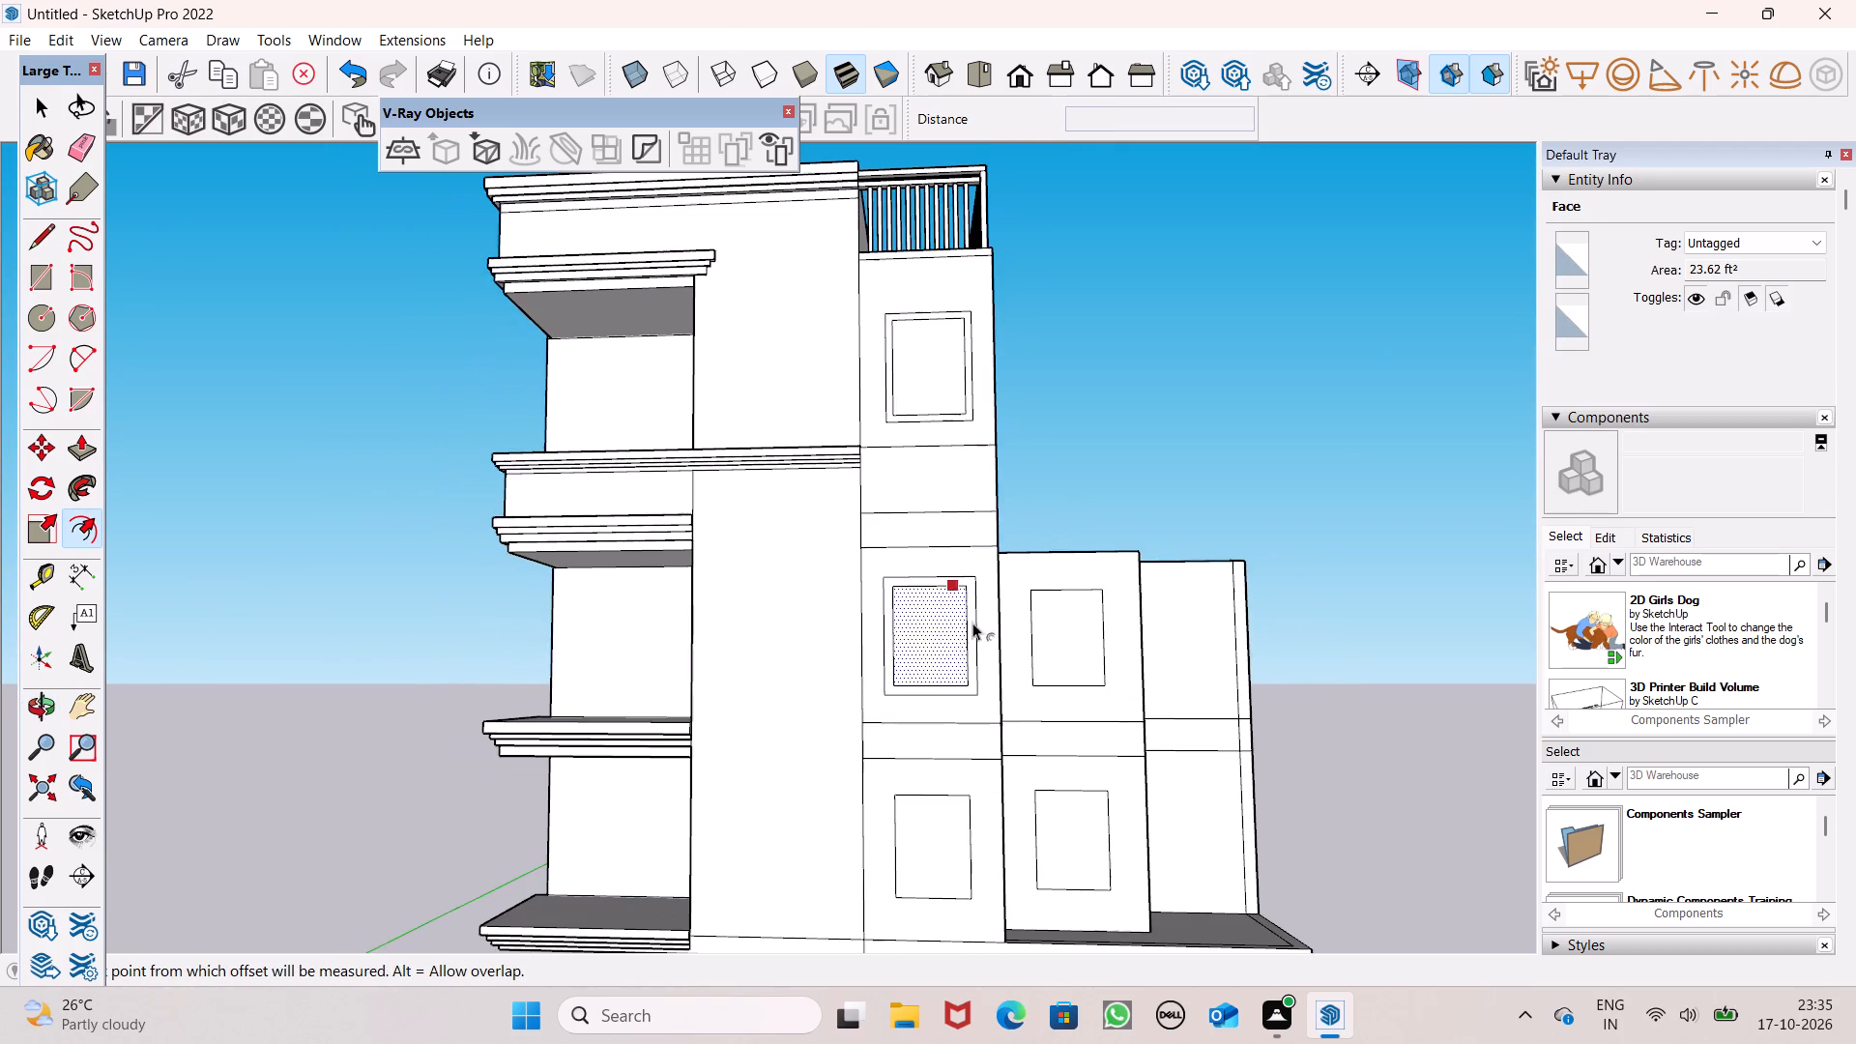
scroll(1097, 707, up, 3)
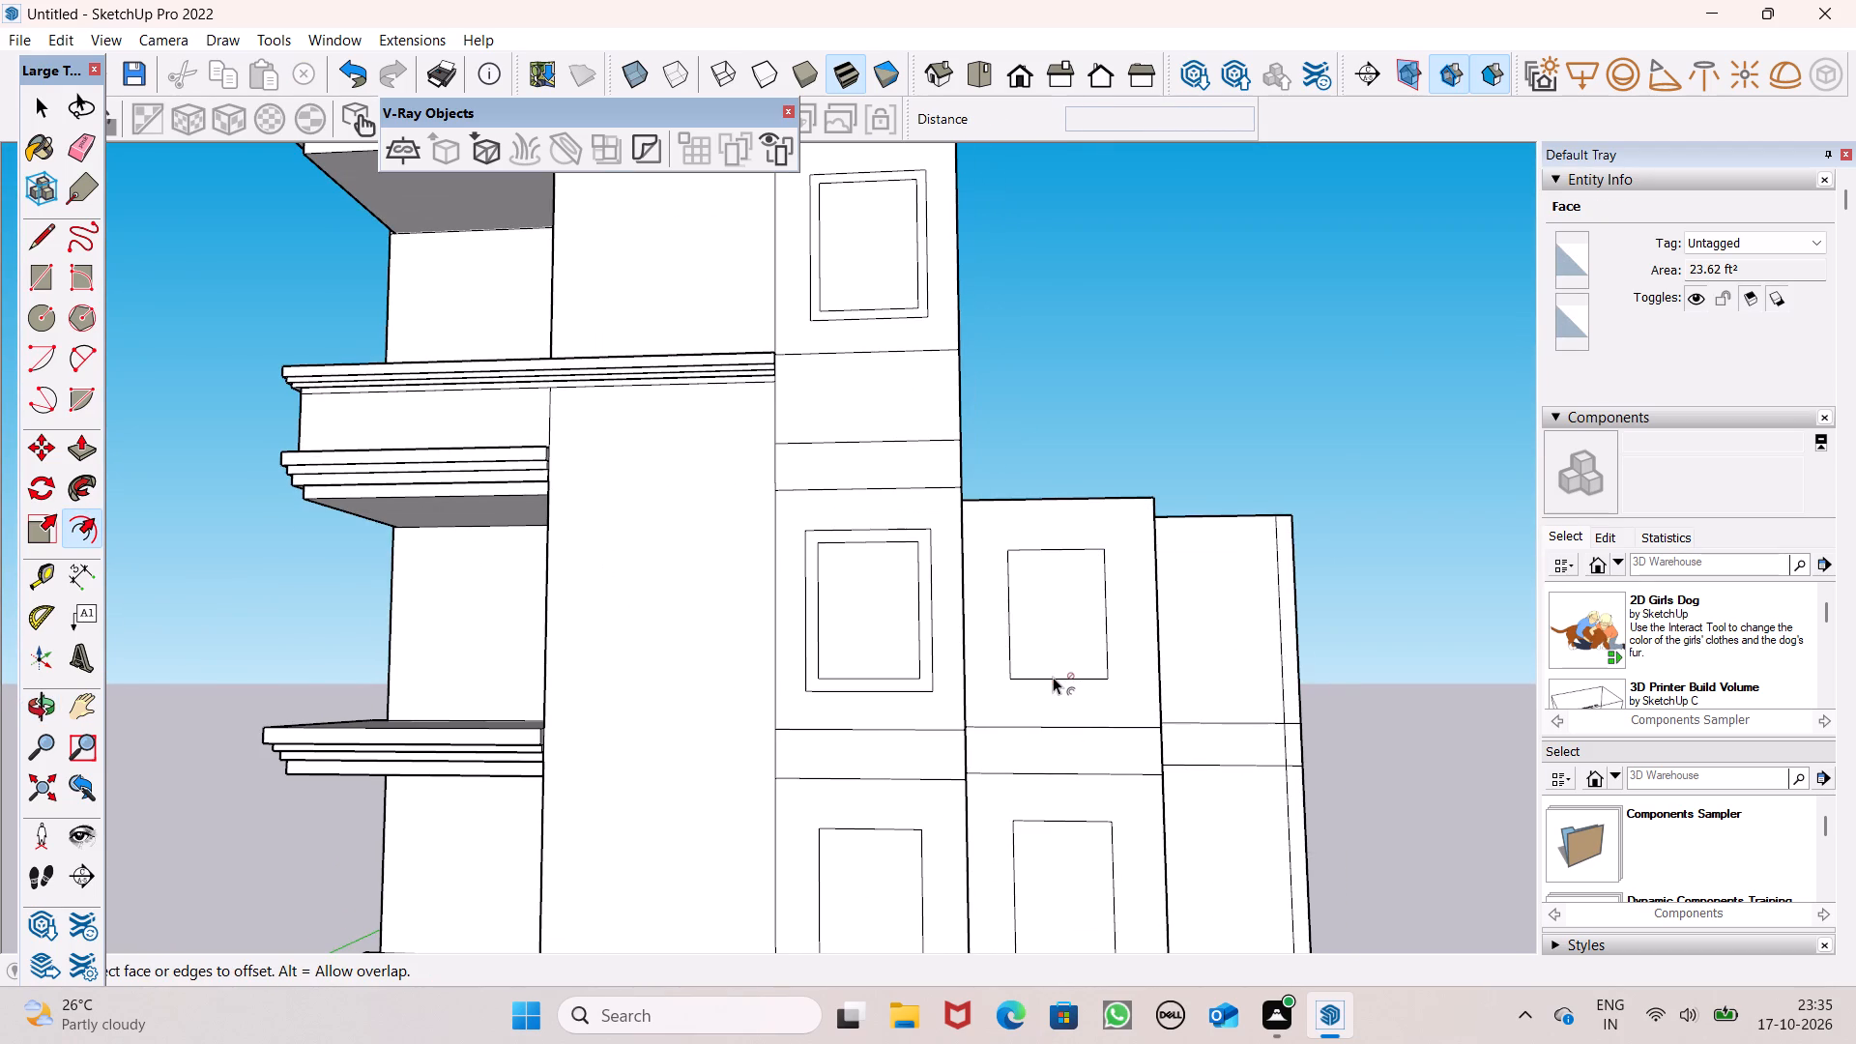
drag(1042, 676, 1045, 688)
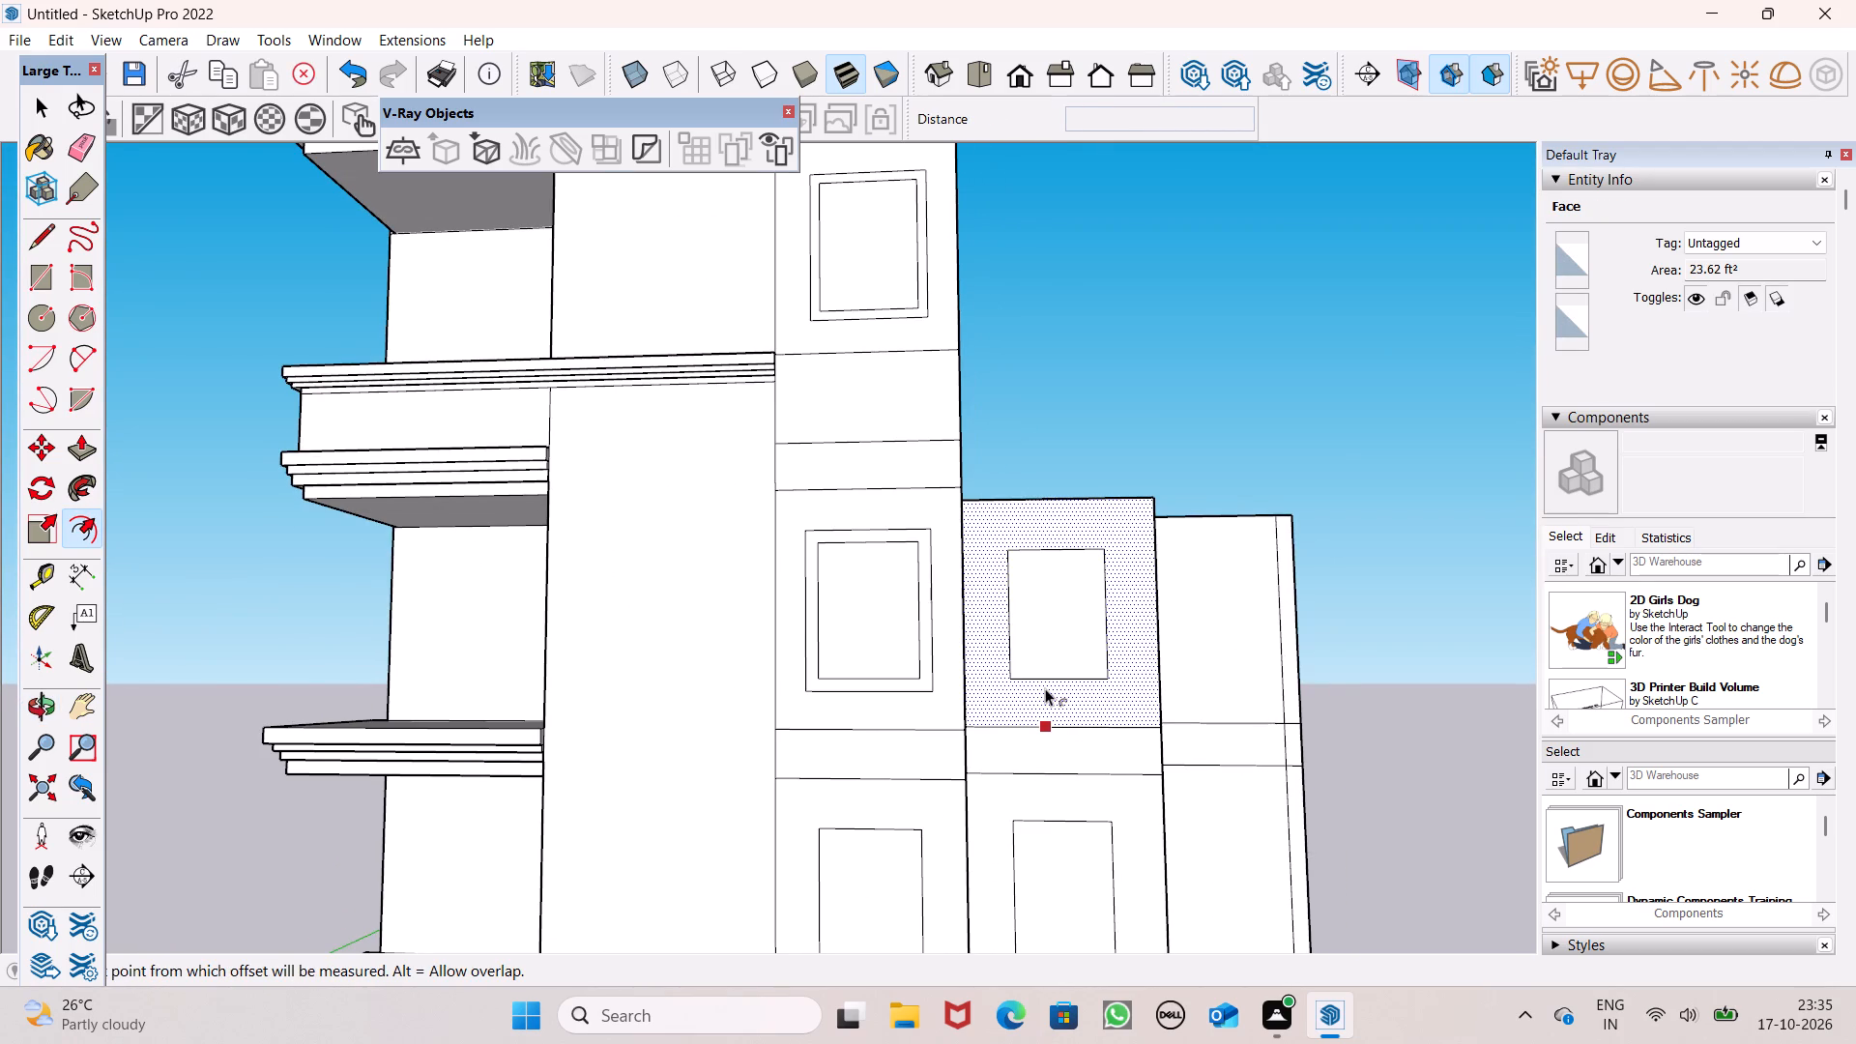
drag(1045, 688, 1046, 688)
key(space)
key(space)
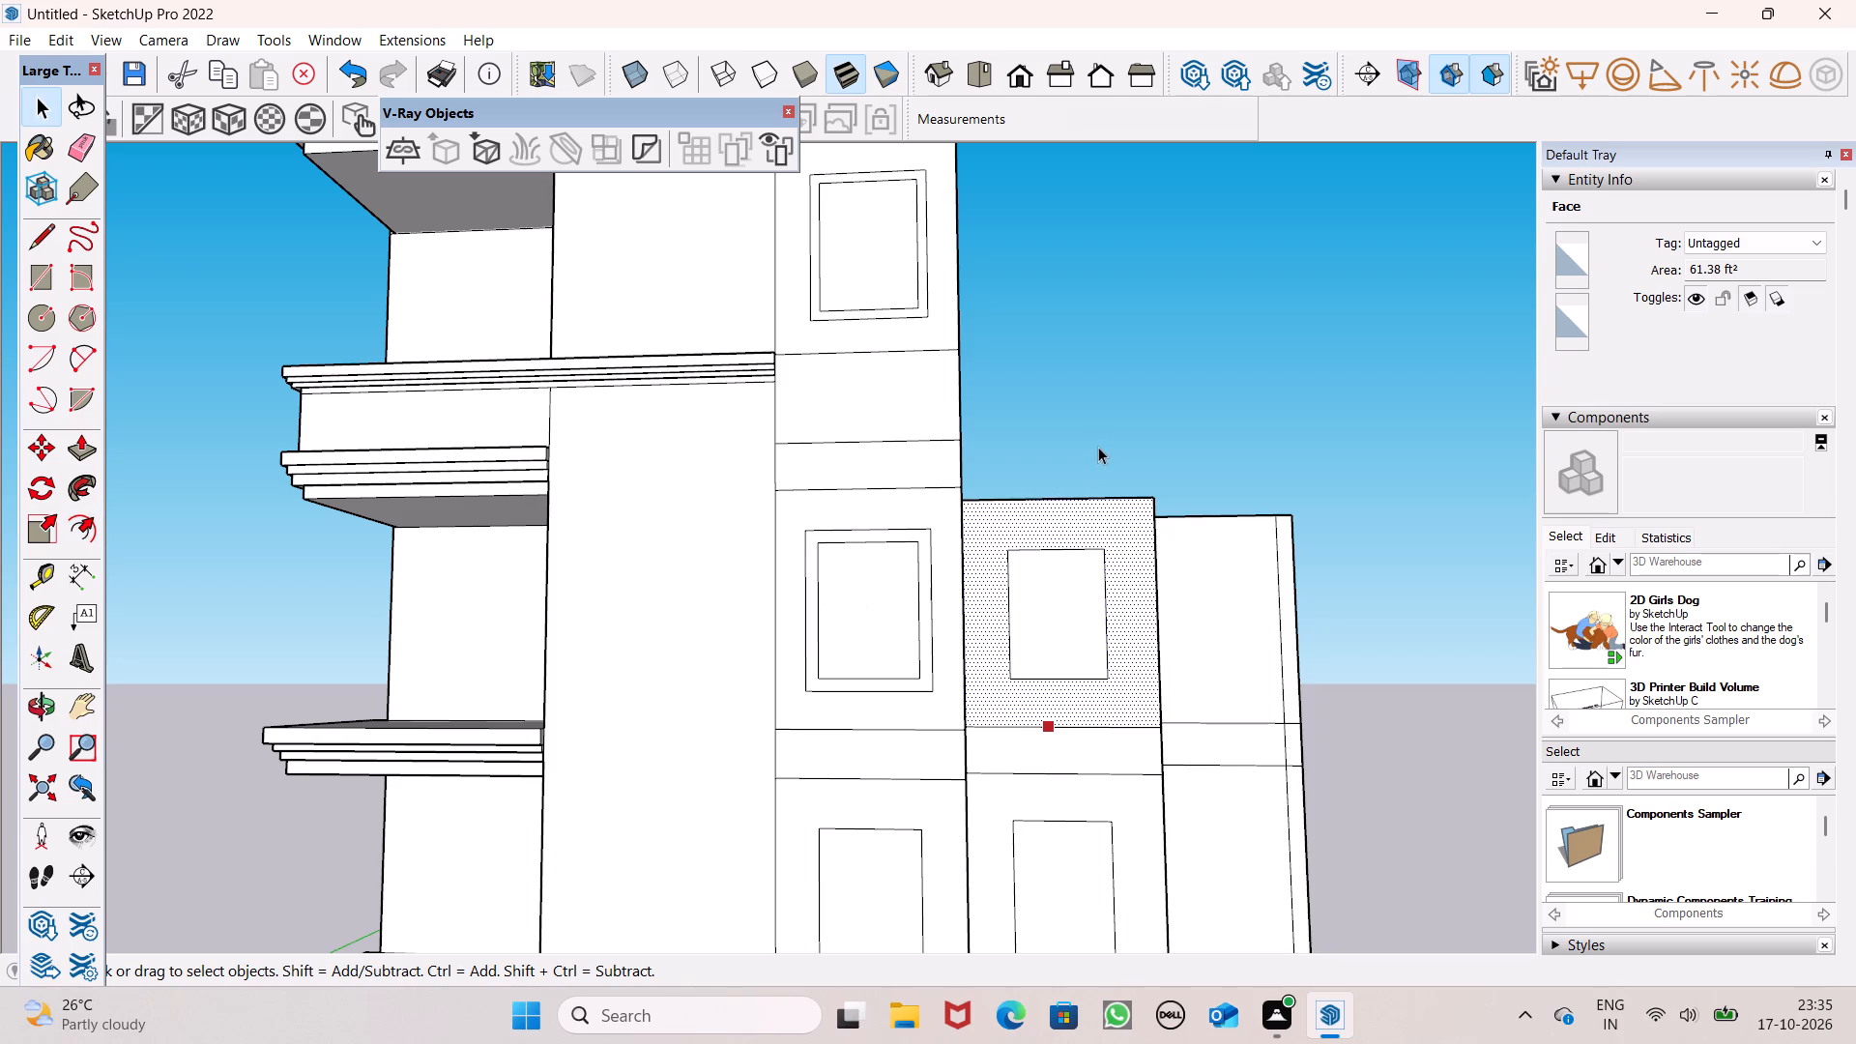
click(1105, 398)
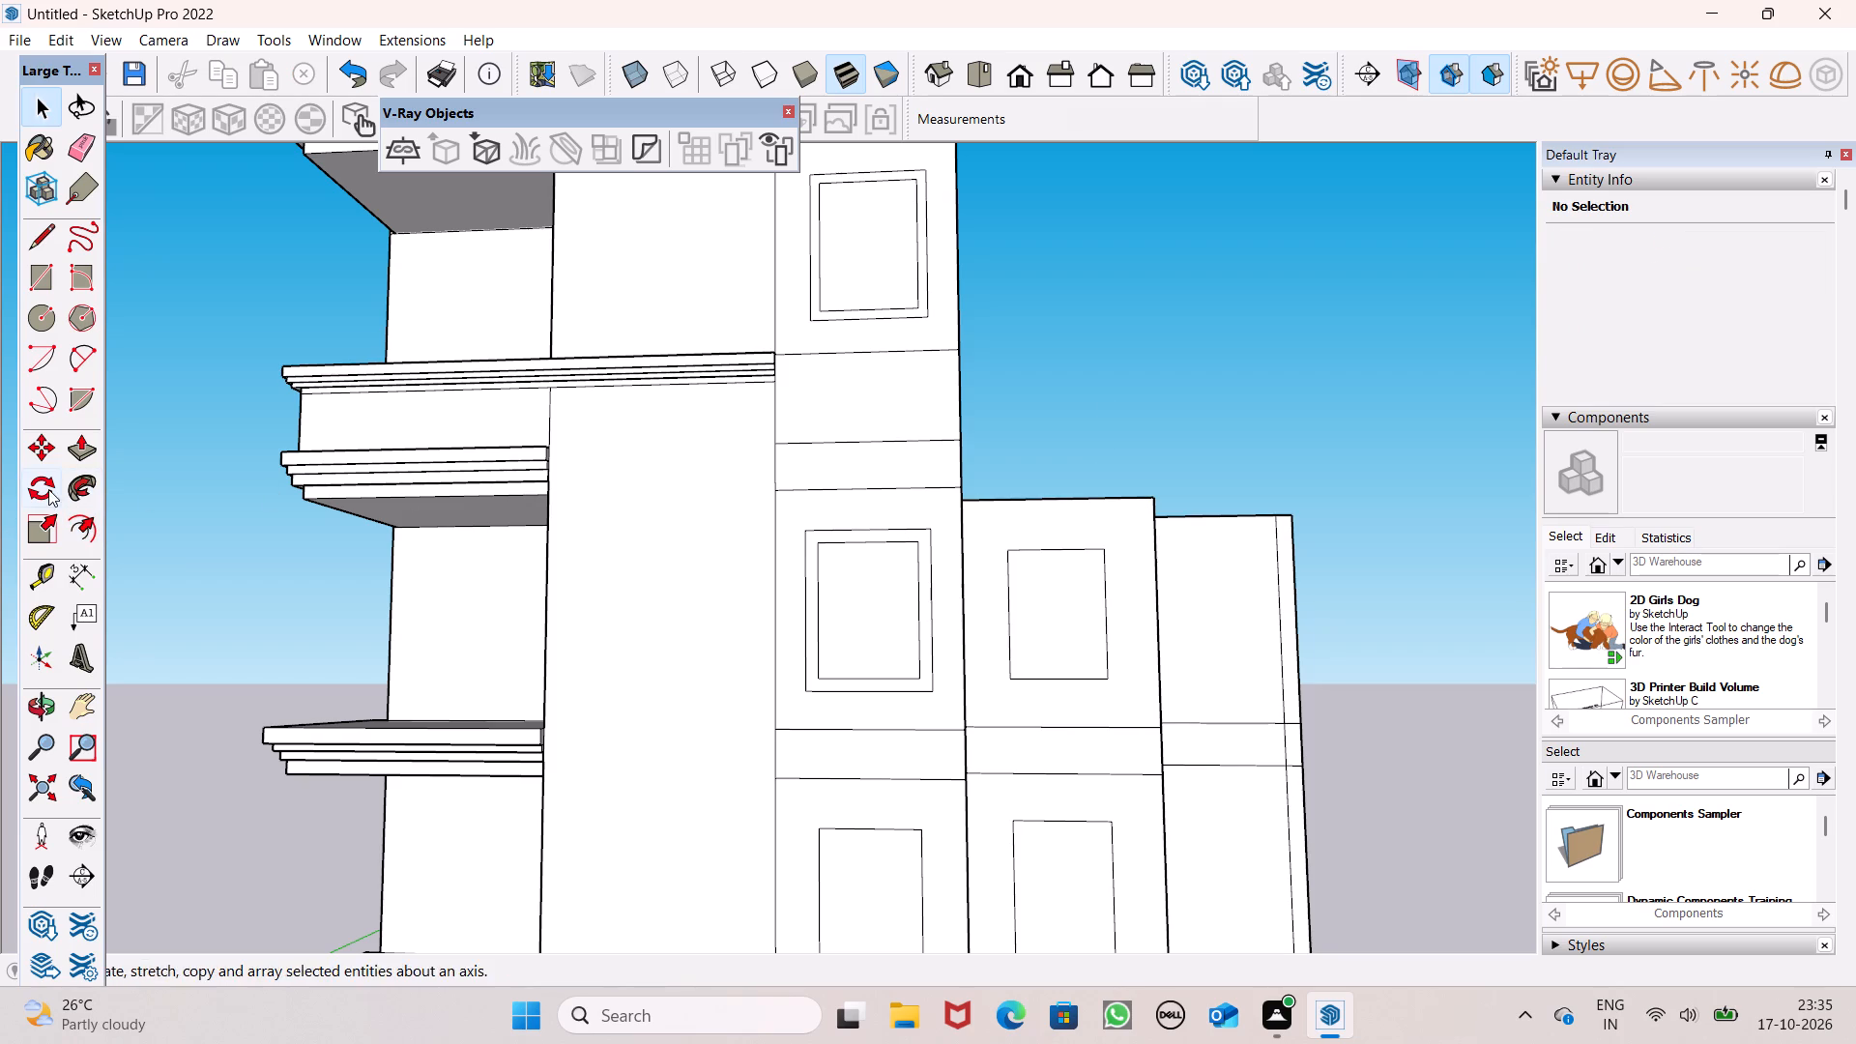
Offset the upper window outline of the set-back wall section outward by about 5 9/16" to form a frame.
click(84, 527)
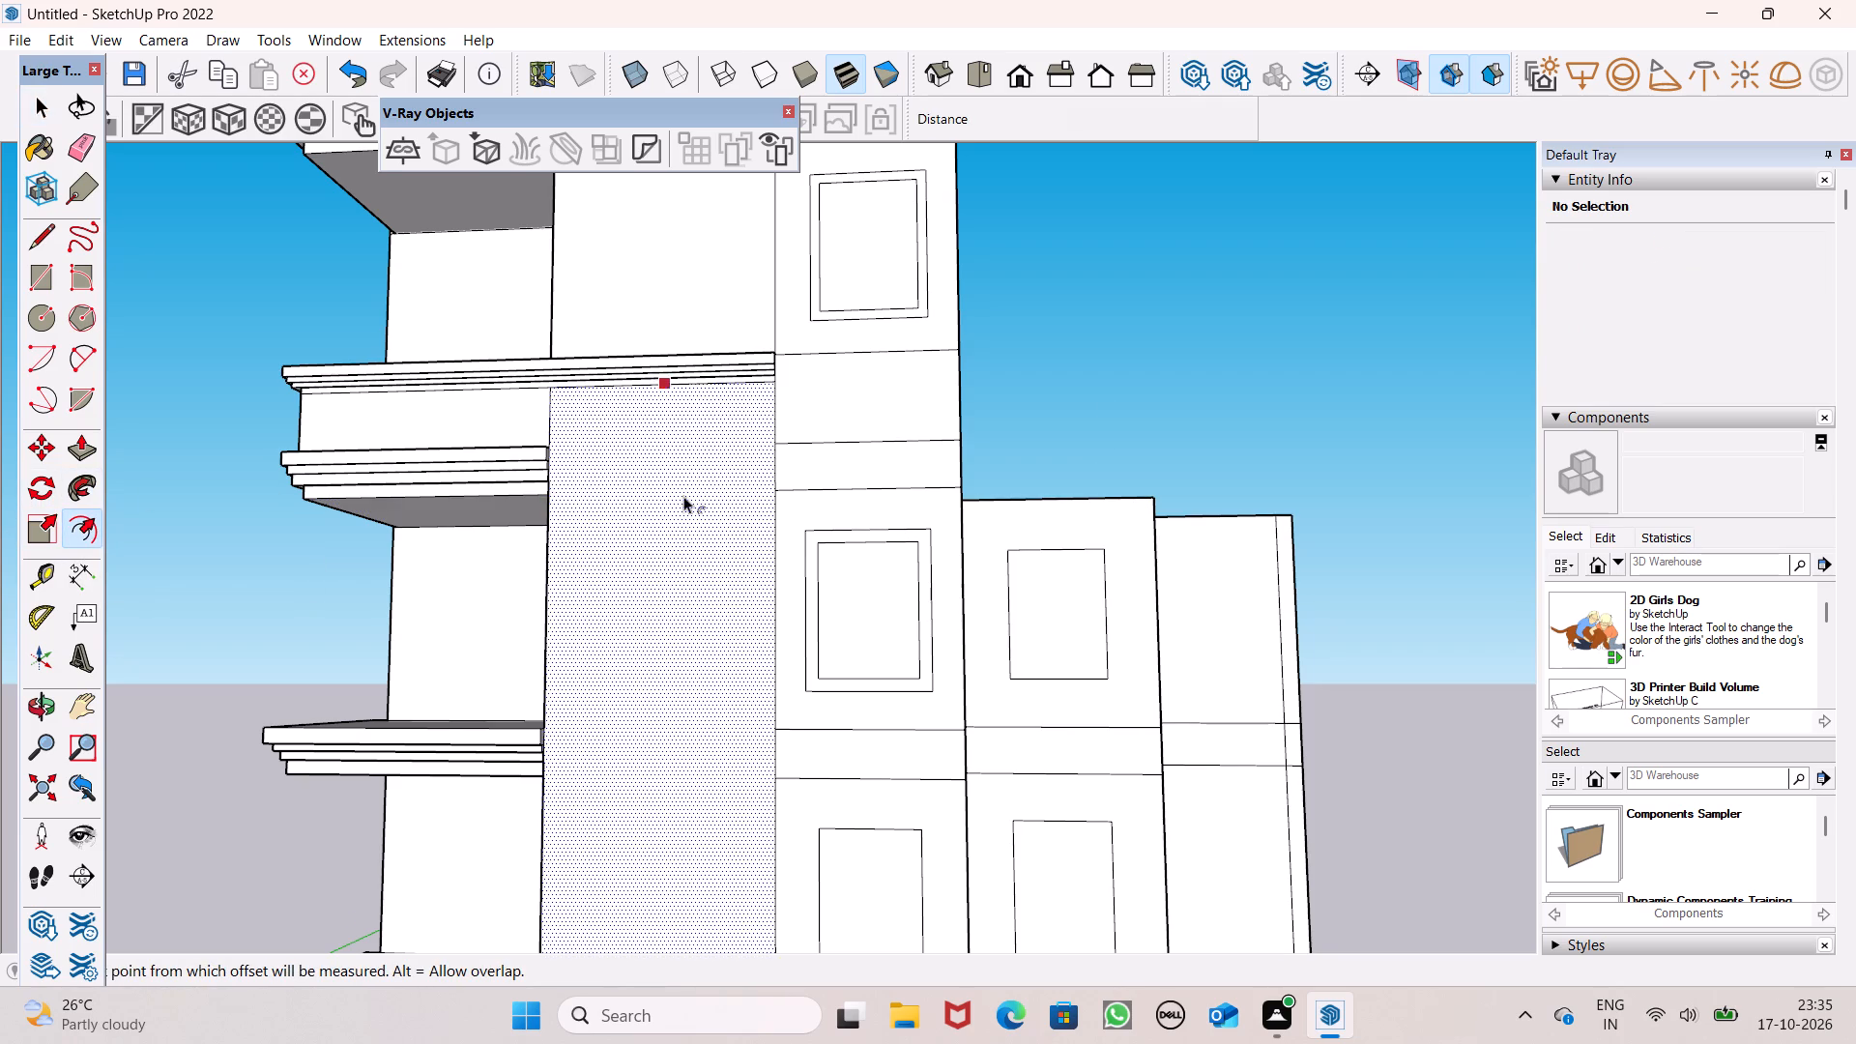
scroll(688, 496, down, 1)
scroll(1019, 587, up, 4)
drag(1001, 554, 1004, 527)
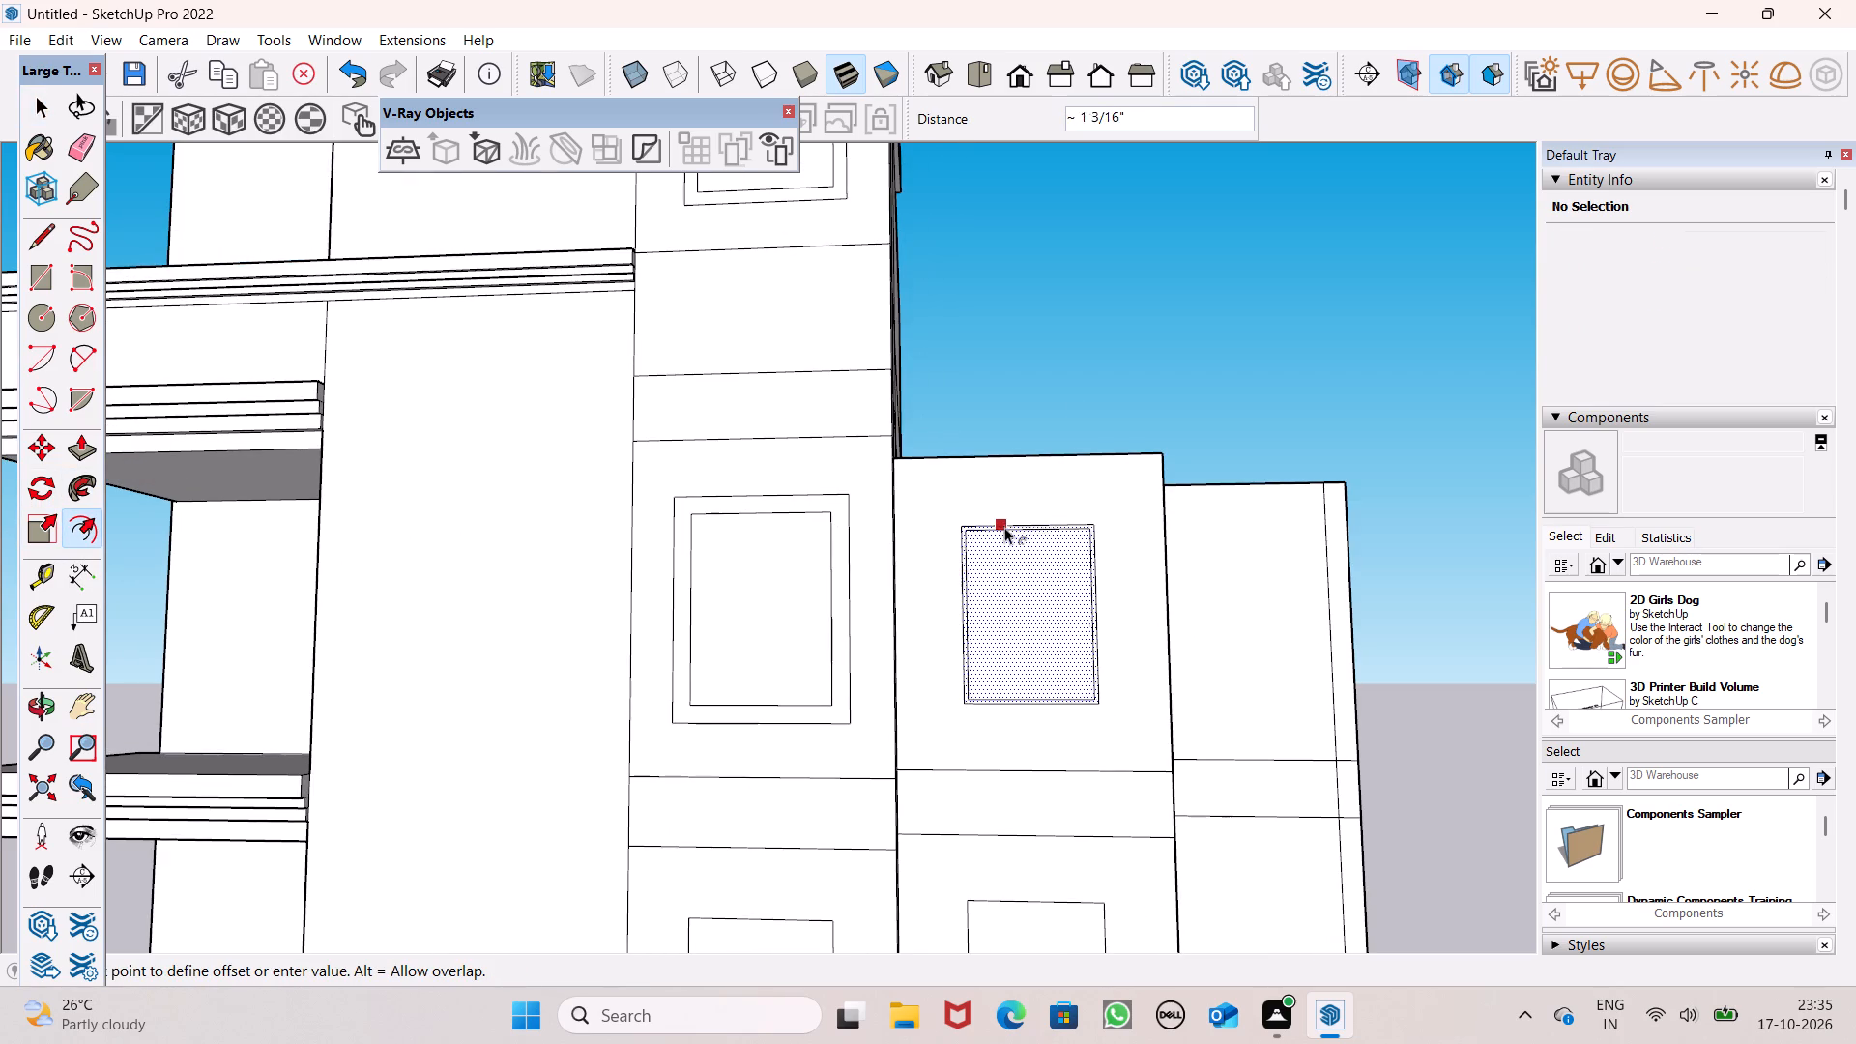
drag(1004, 527, 1005, 511)
click(1005, 511)
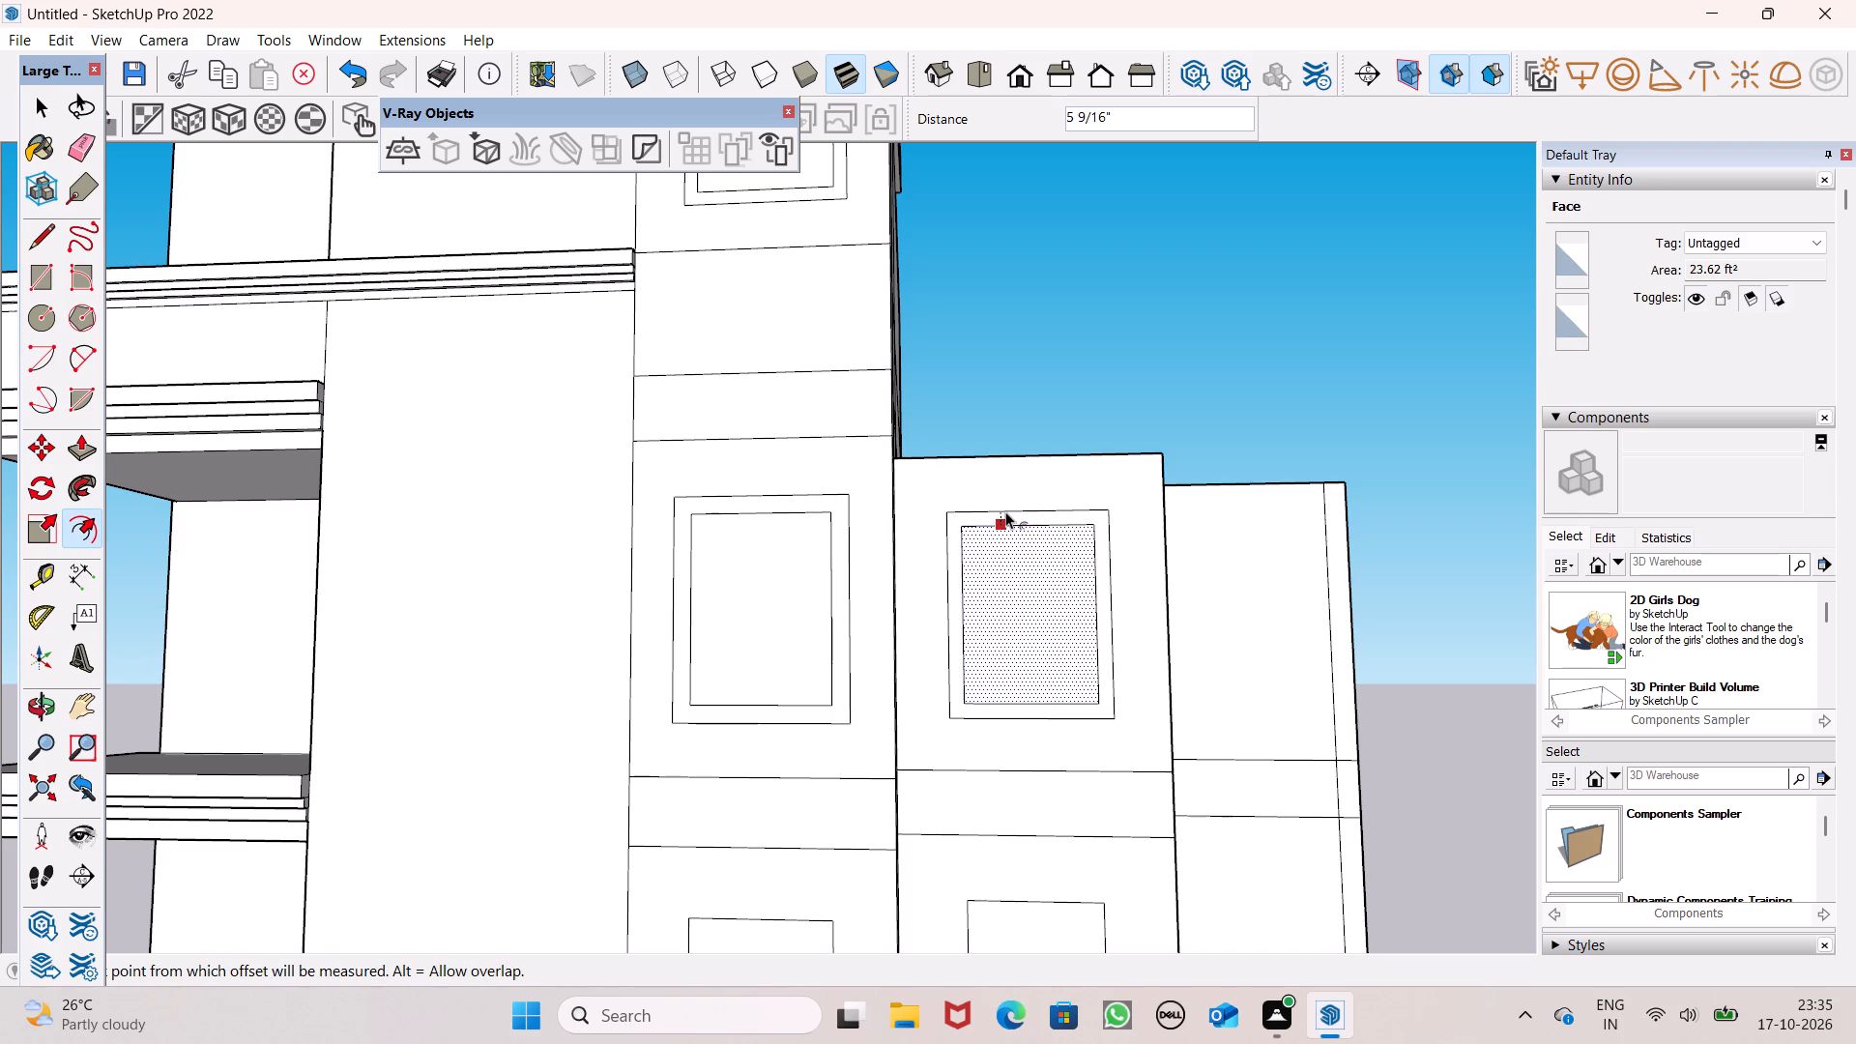
Offset the lowest window outline of the wall strip slightly outward to form a matching frame.
scroll(1078, 362, down, 2)
scroll(1049, 473, down, 1)
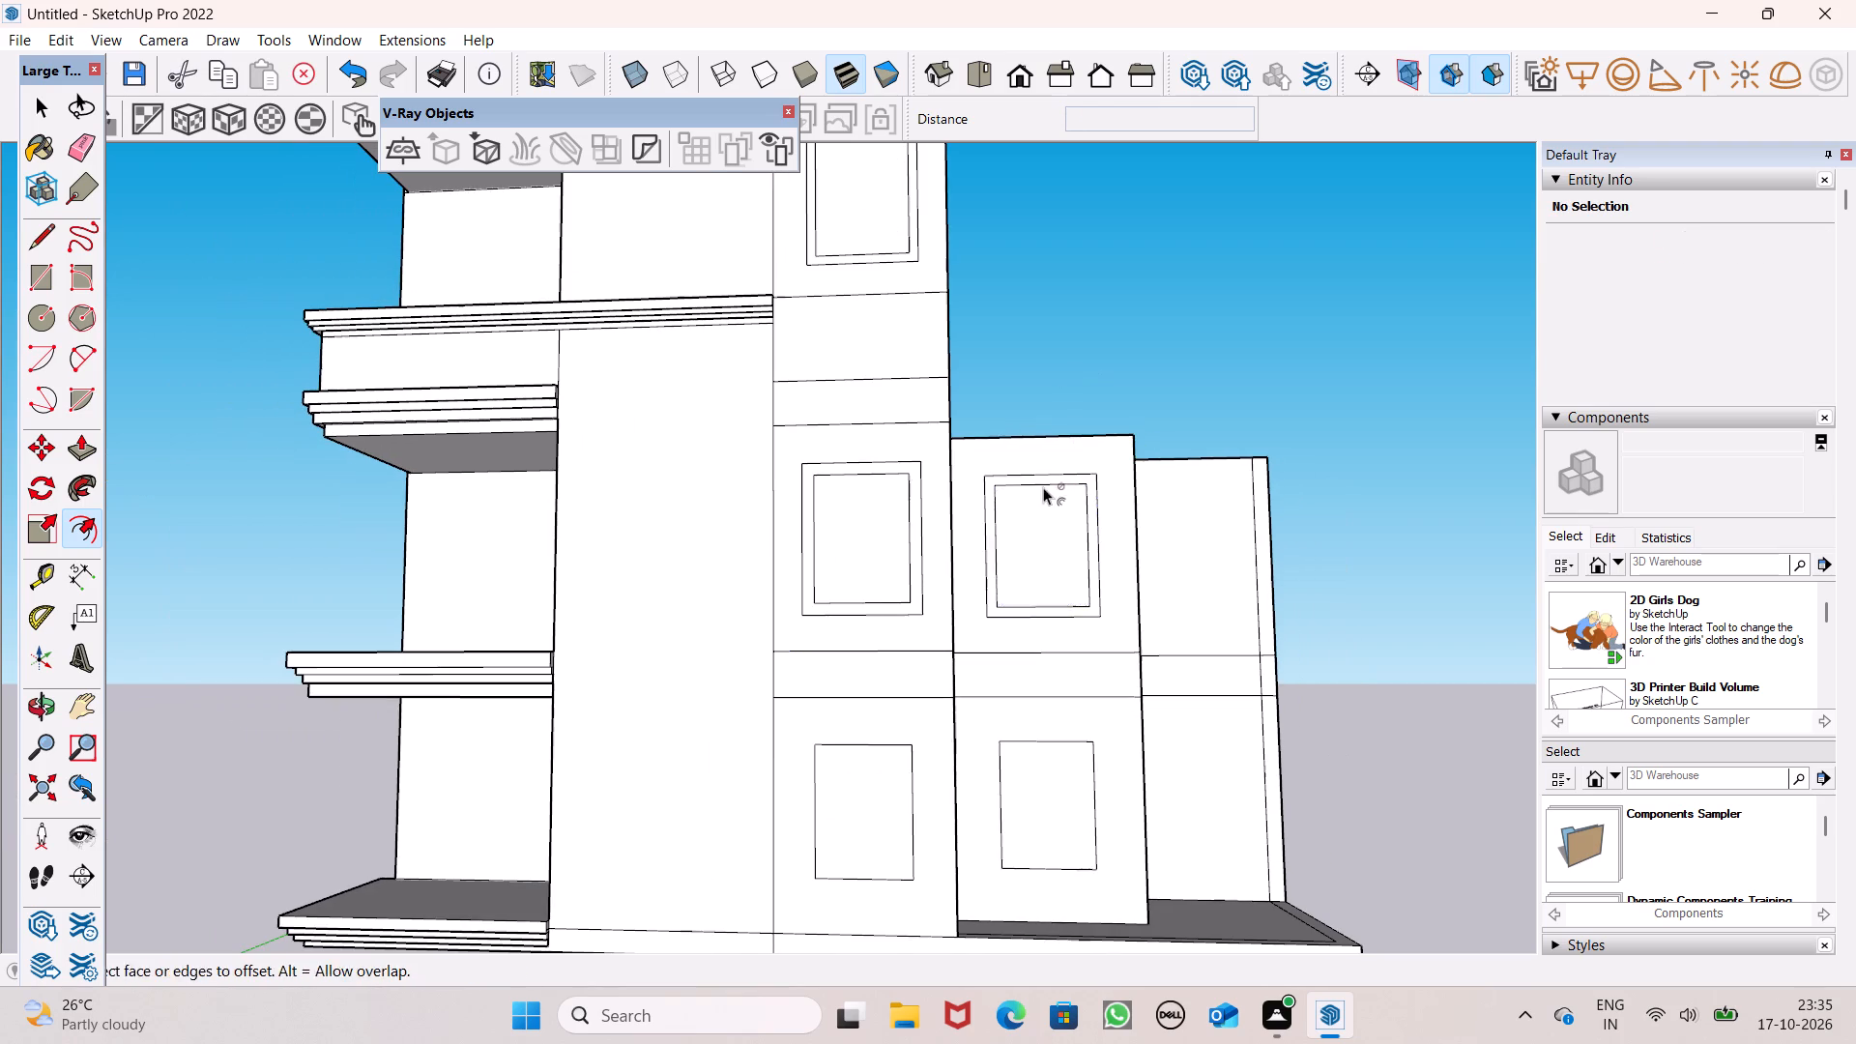
scroll(893, 684, down, 3)
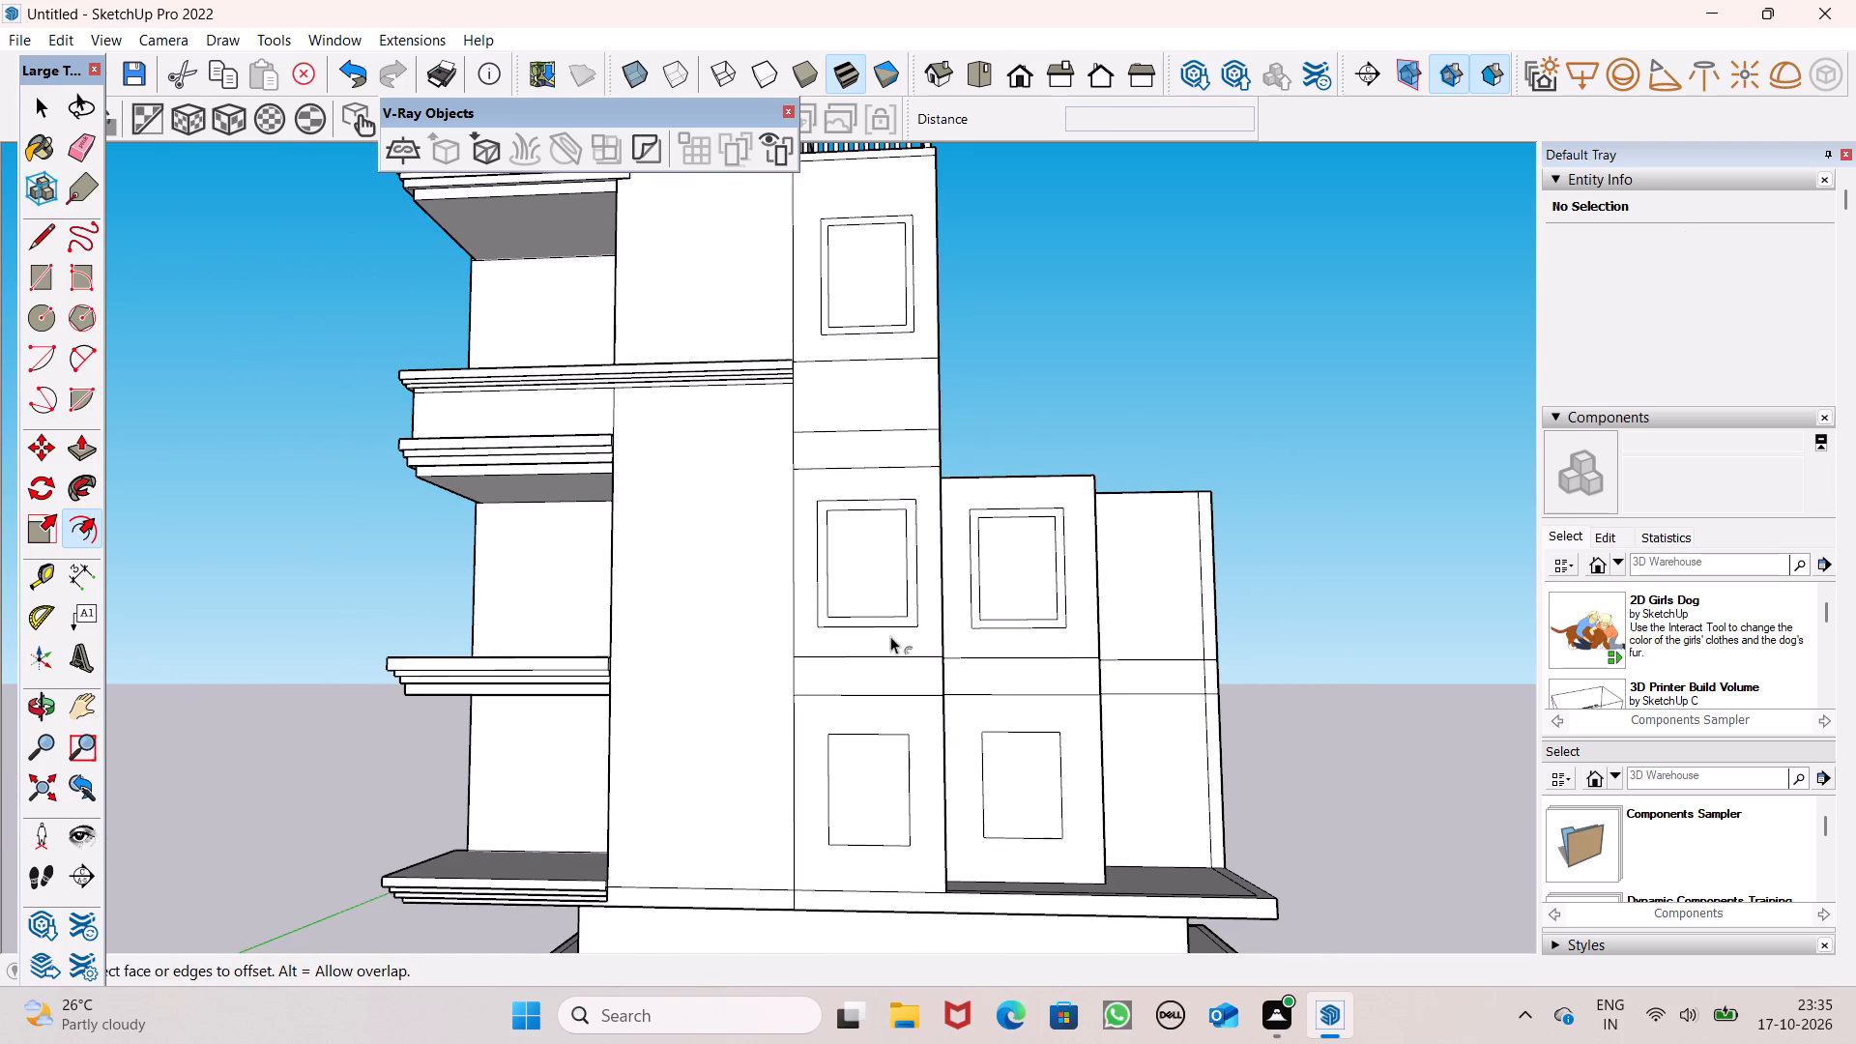
scroll(864, 832, up, 4)
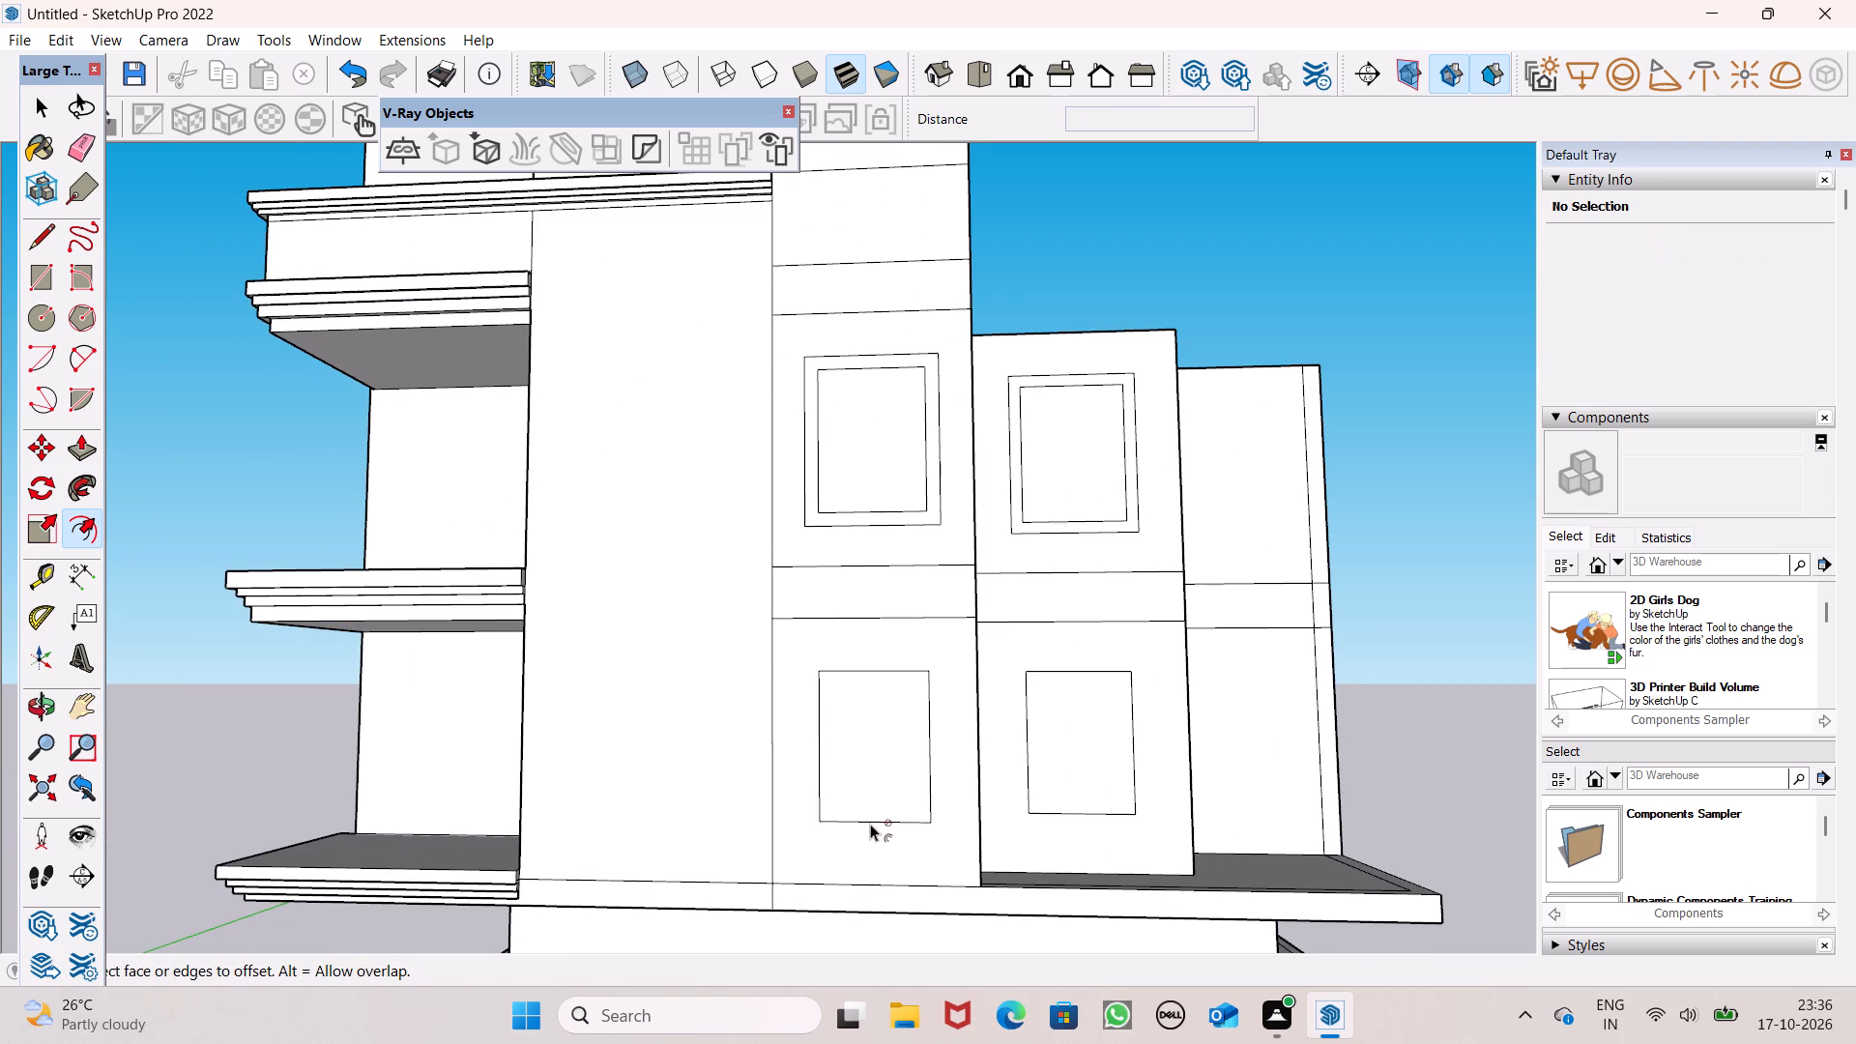
drag(917, 817, 921, 835)
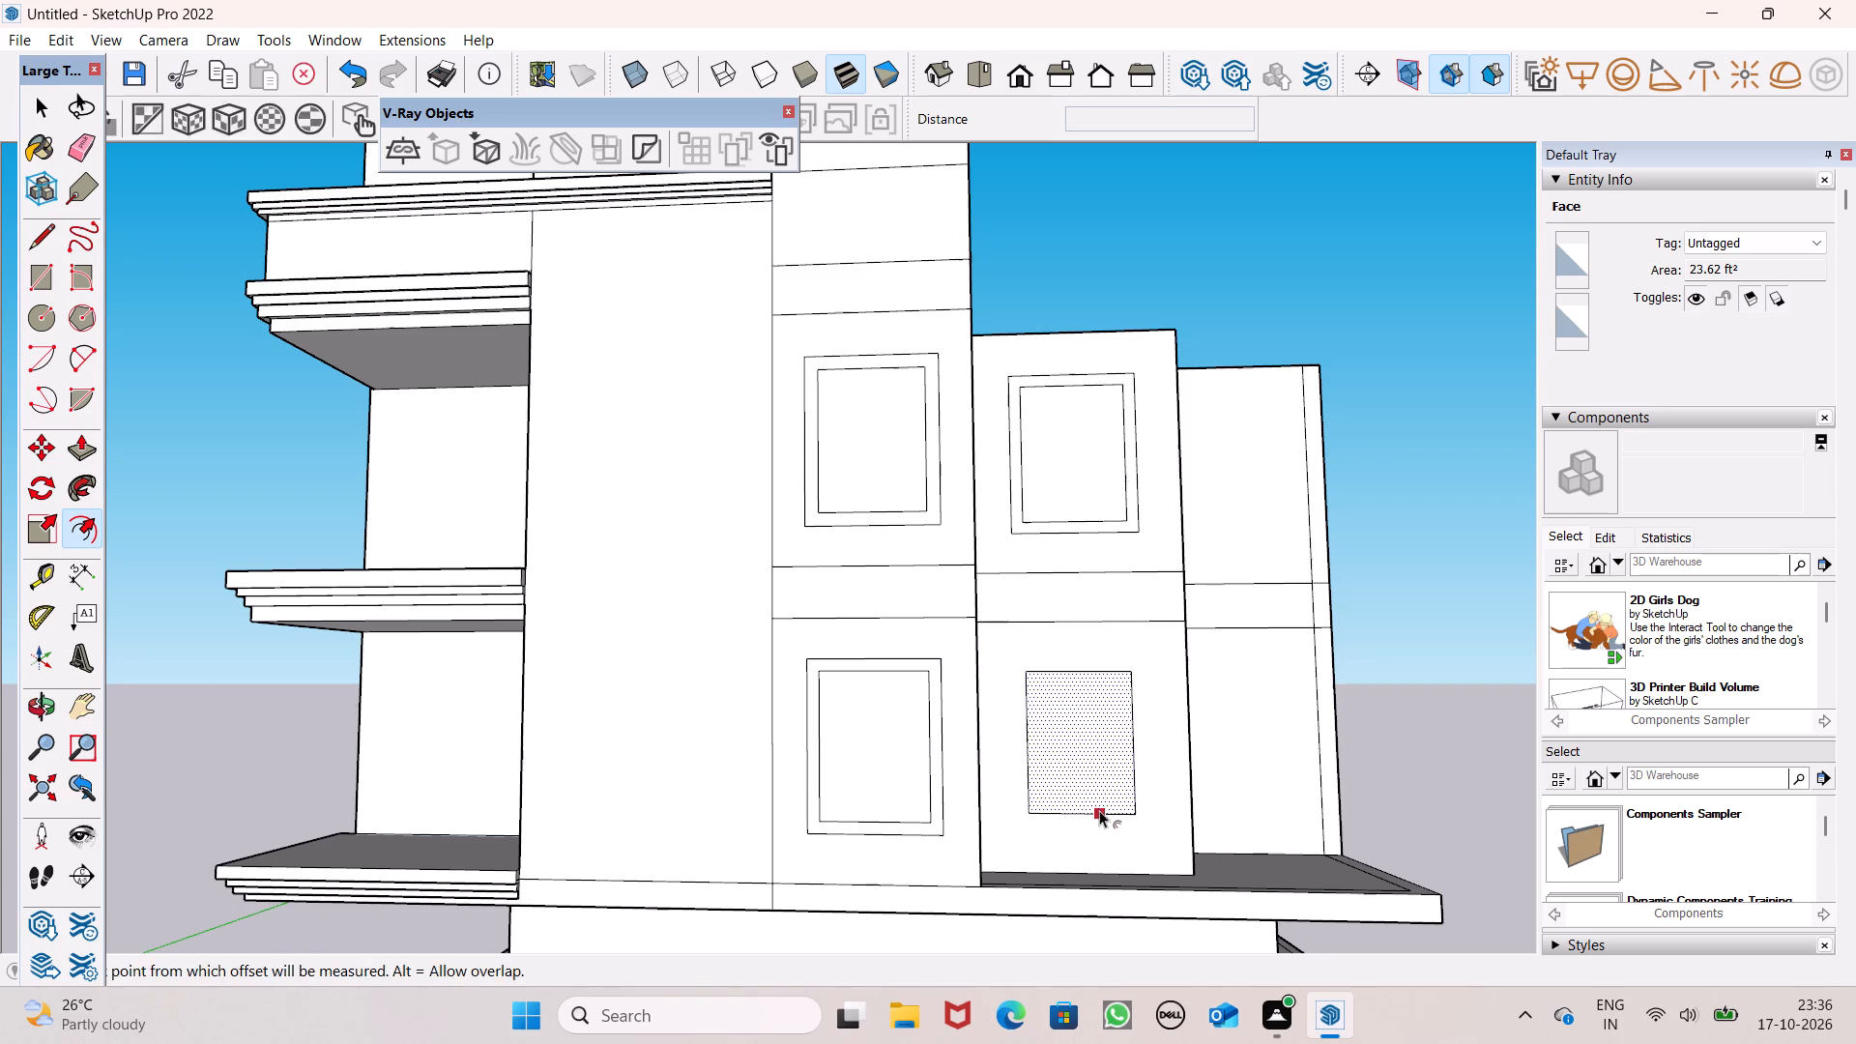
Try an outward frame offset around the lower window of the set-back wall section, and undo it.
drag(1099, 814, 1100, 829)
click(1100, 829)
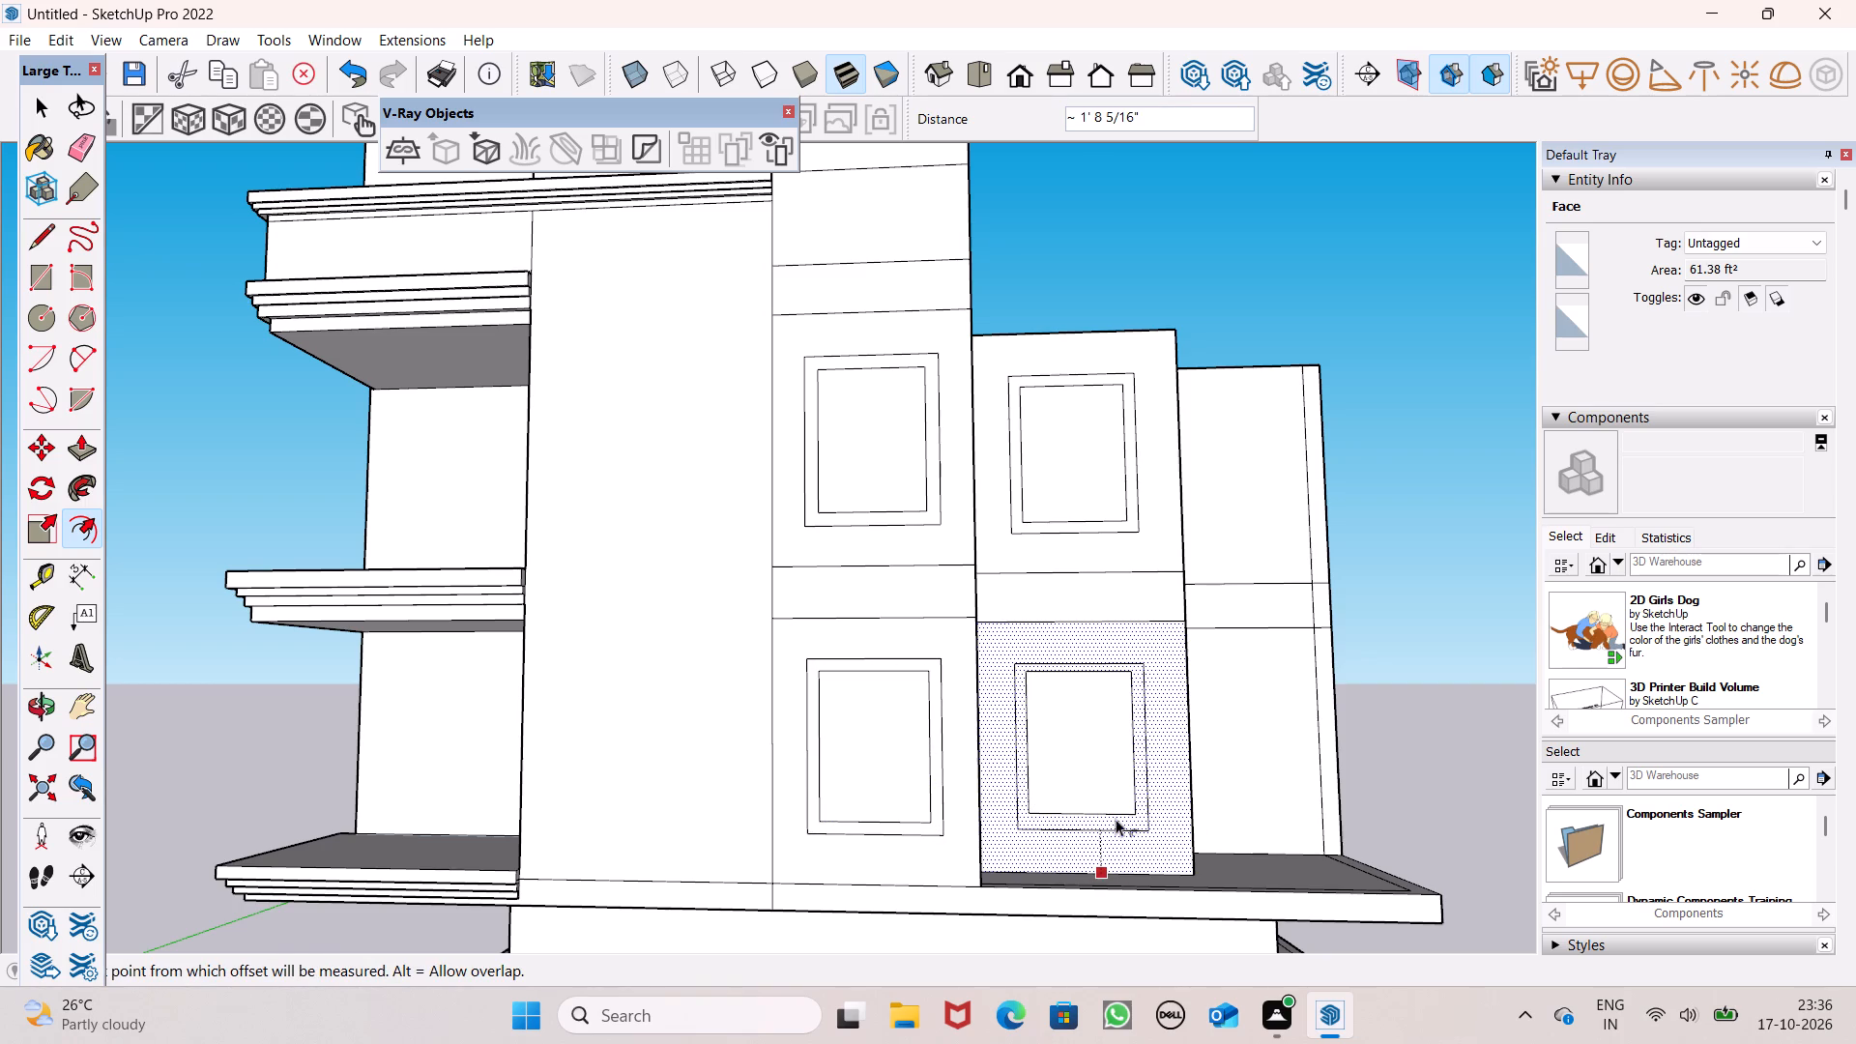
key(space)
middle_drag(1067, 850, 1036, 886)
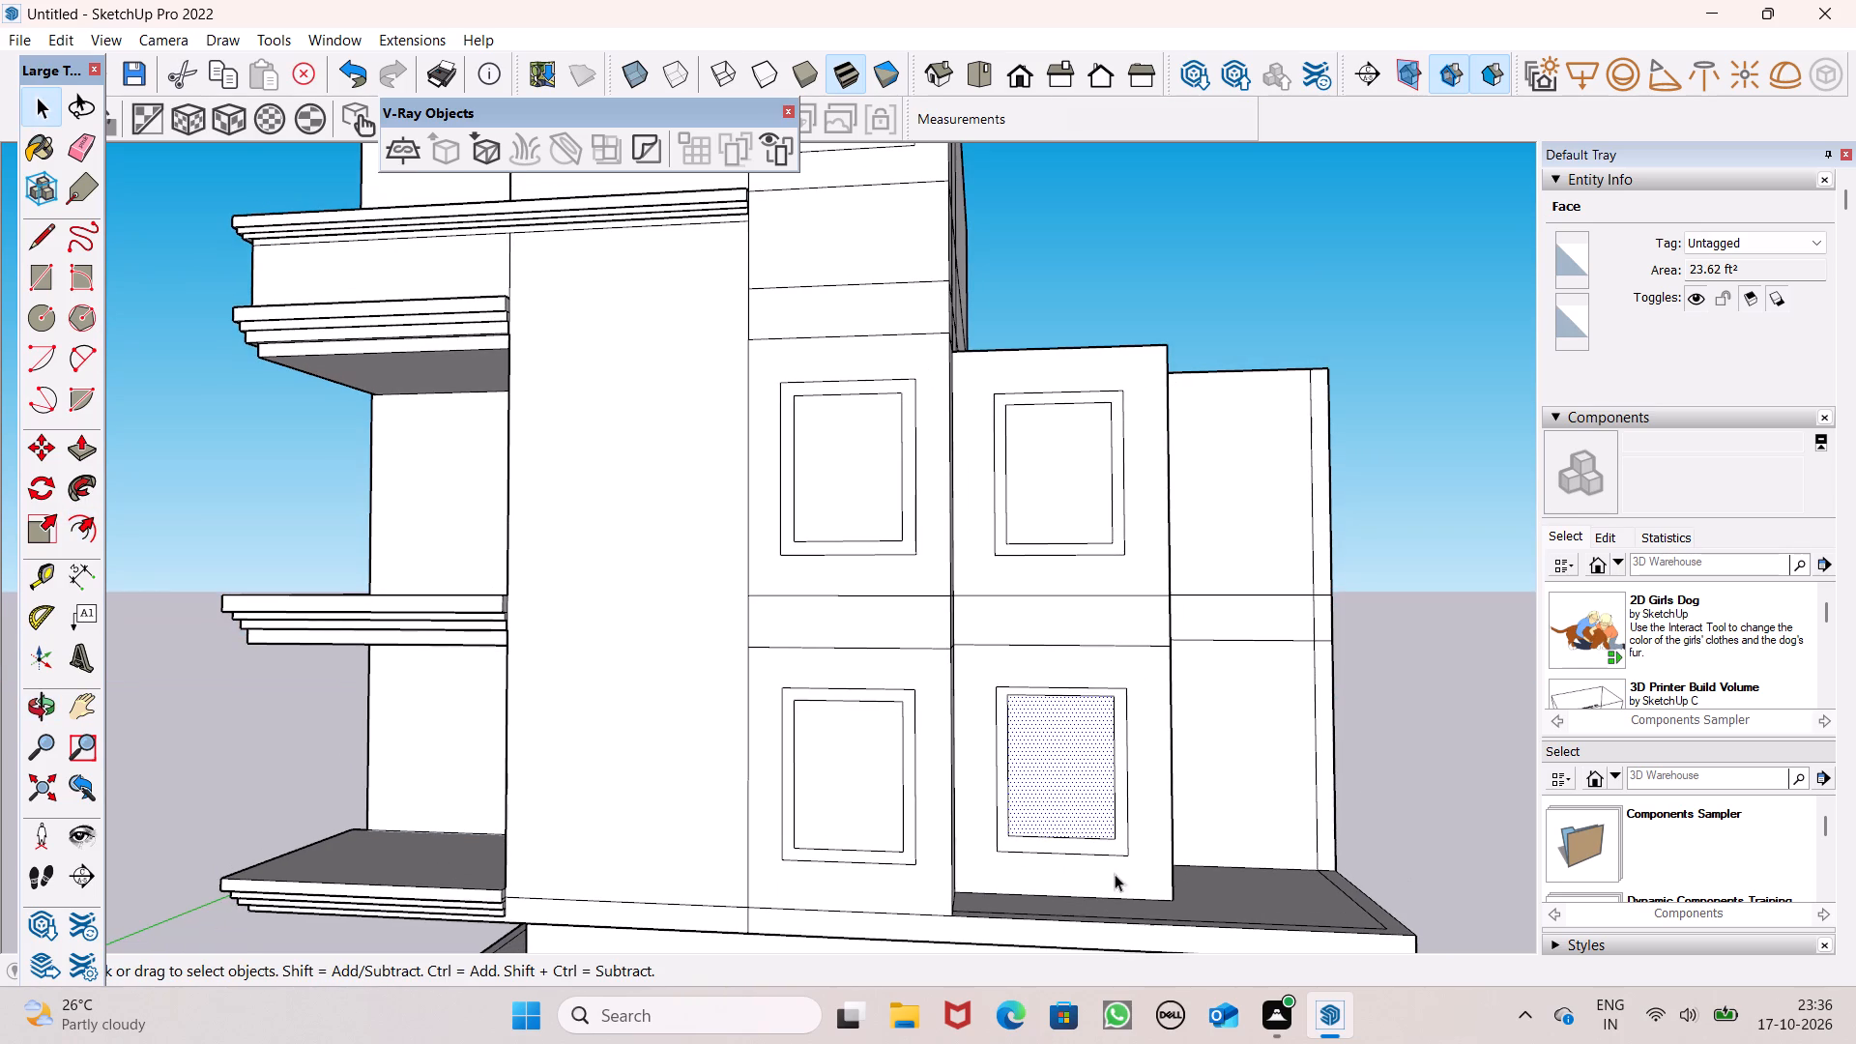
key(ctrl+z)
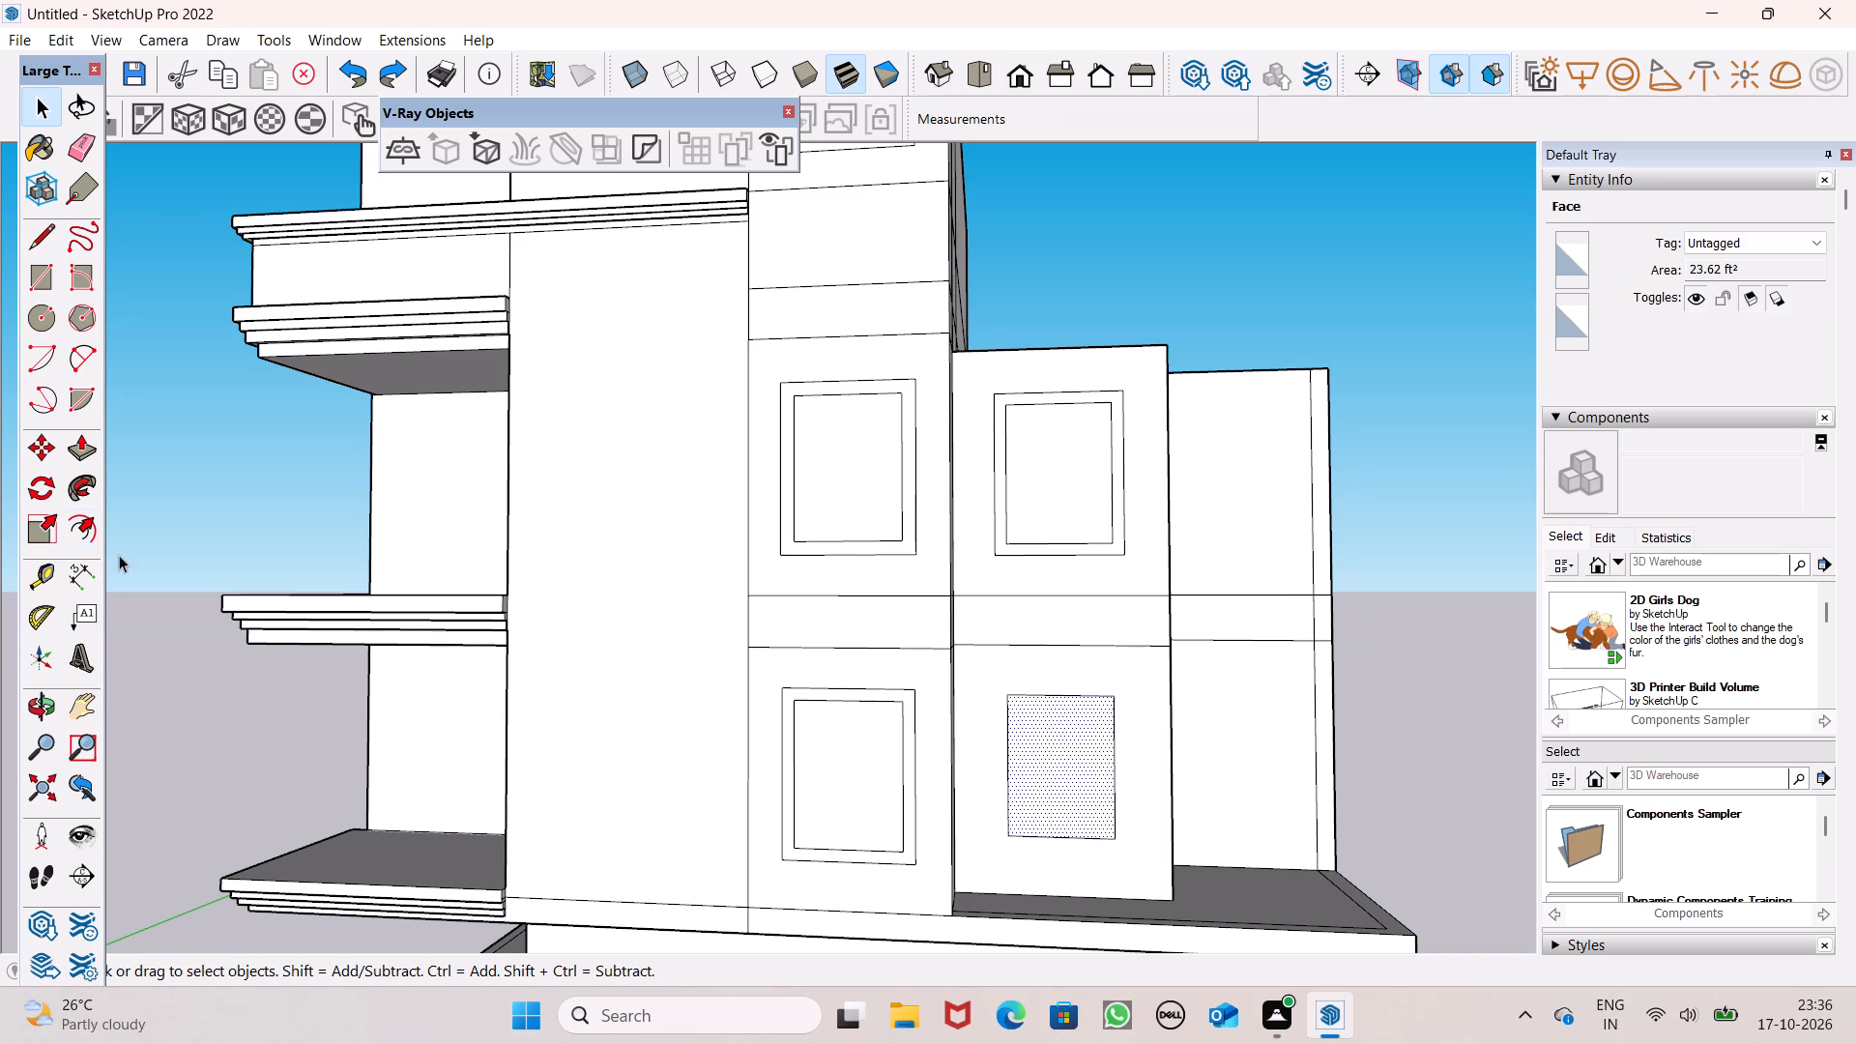
Offset the lower window outline of the set-back wall section outward by about 6" to form its frame.
click(84, 520)
click(1036, 847)
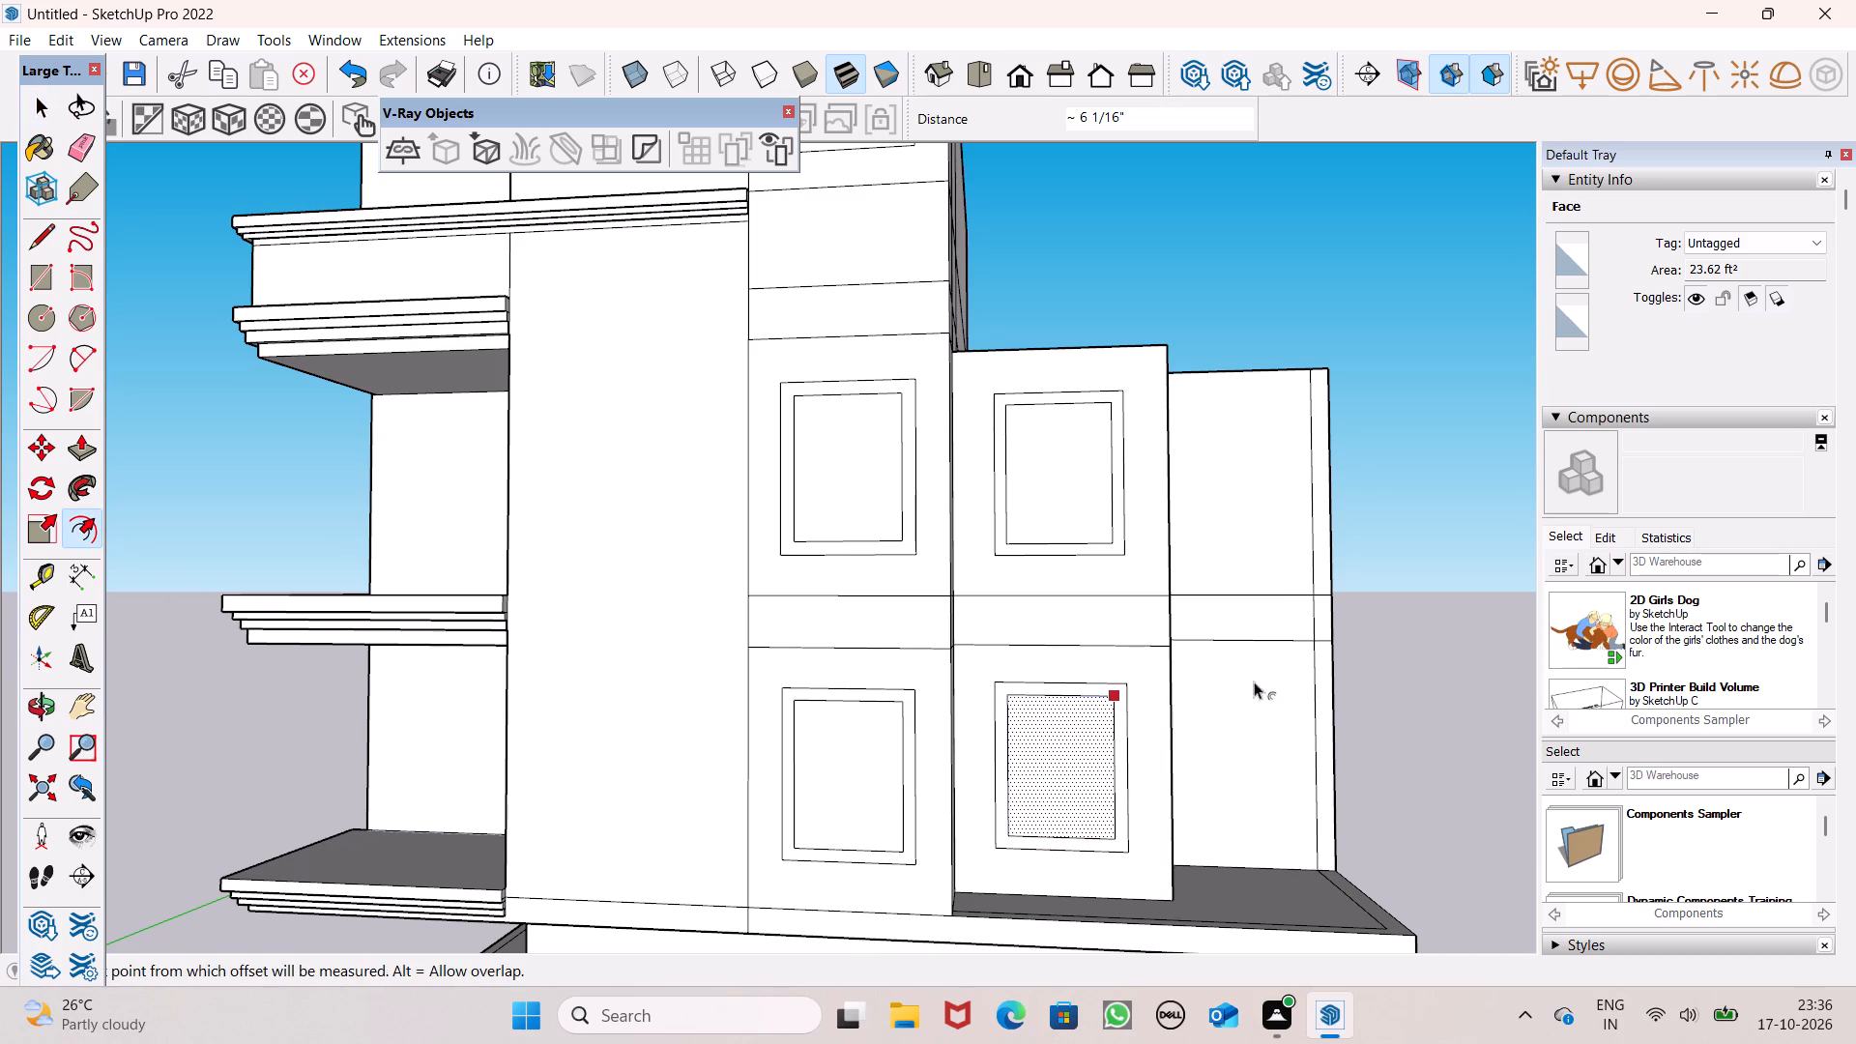
key(space)
key(space)
click(1391, 457)
Pull the frame face around the wall strip's top-storey window slightly outward from the wall.
scroll(1345, 468, down, 4)
middle_drag(1326, 564, 1337, 666)
scroll(1290, 596, down, 1)
middle_drag(1155, 439, 1132, 461)
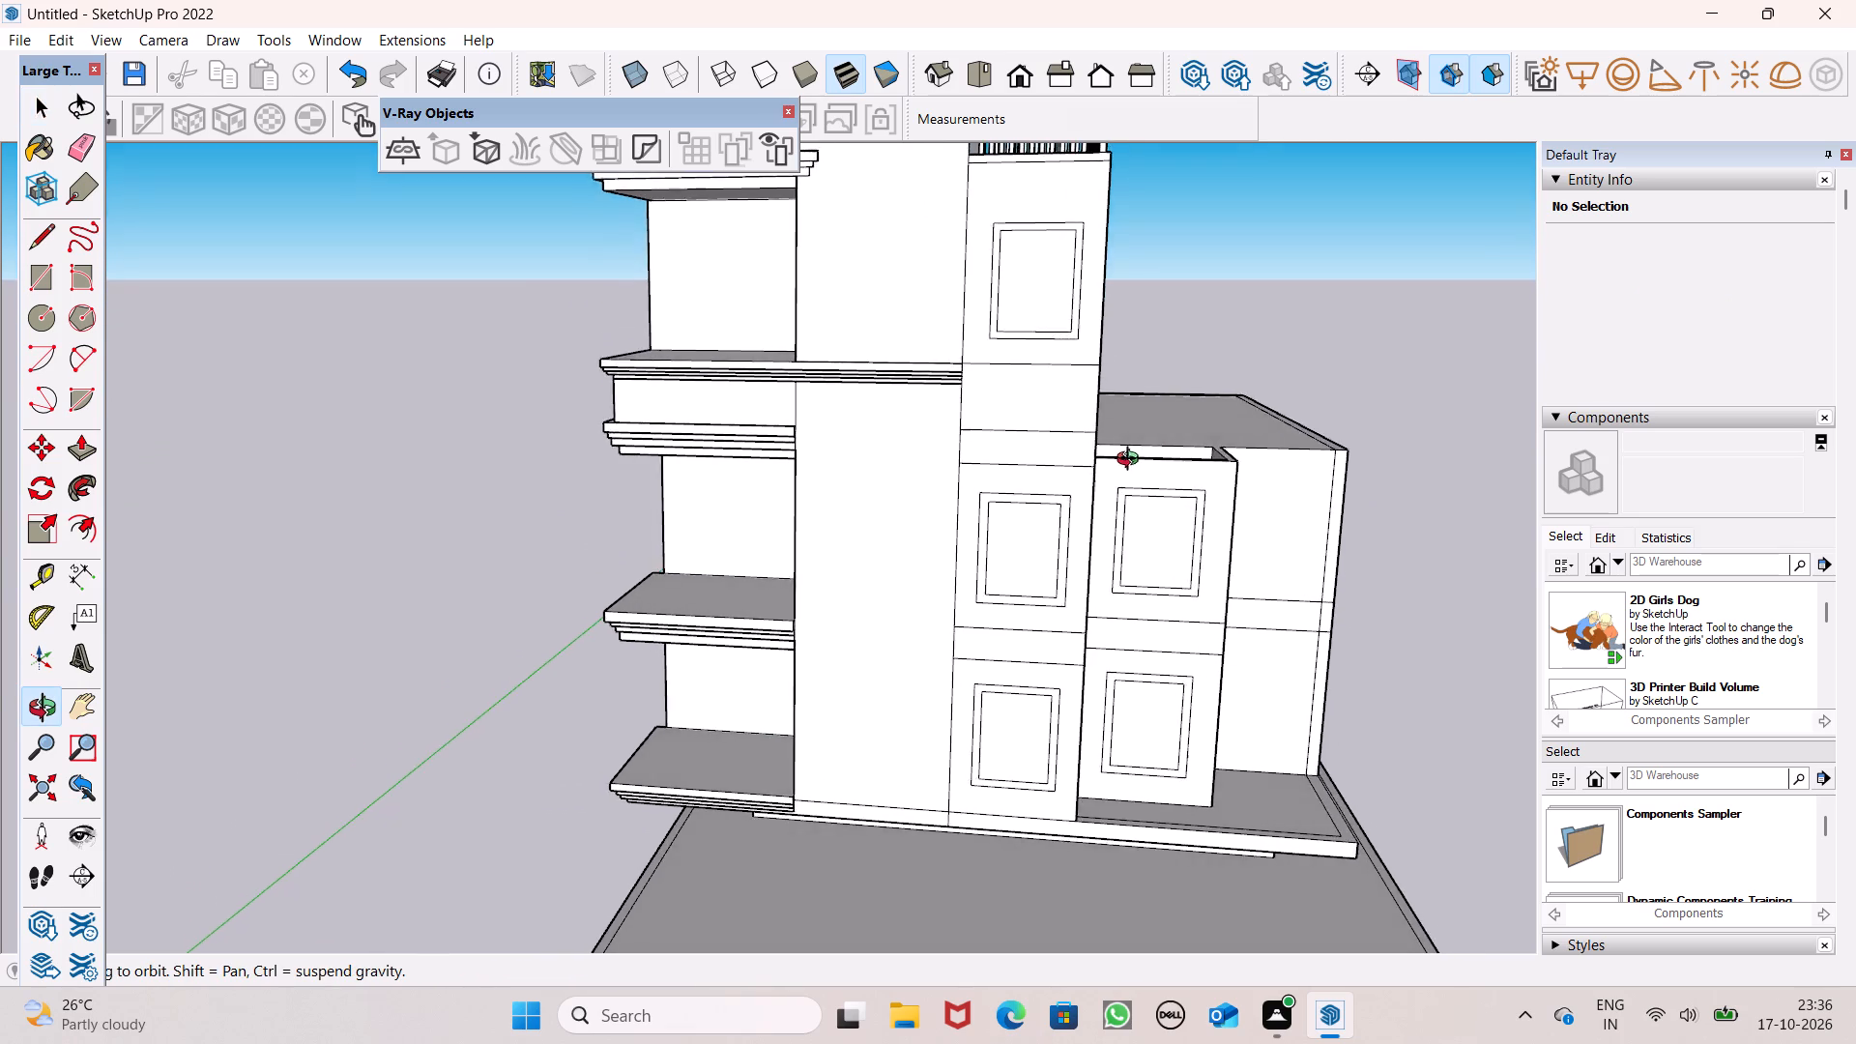
middle_drag(1132, 461, 1052, 486)
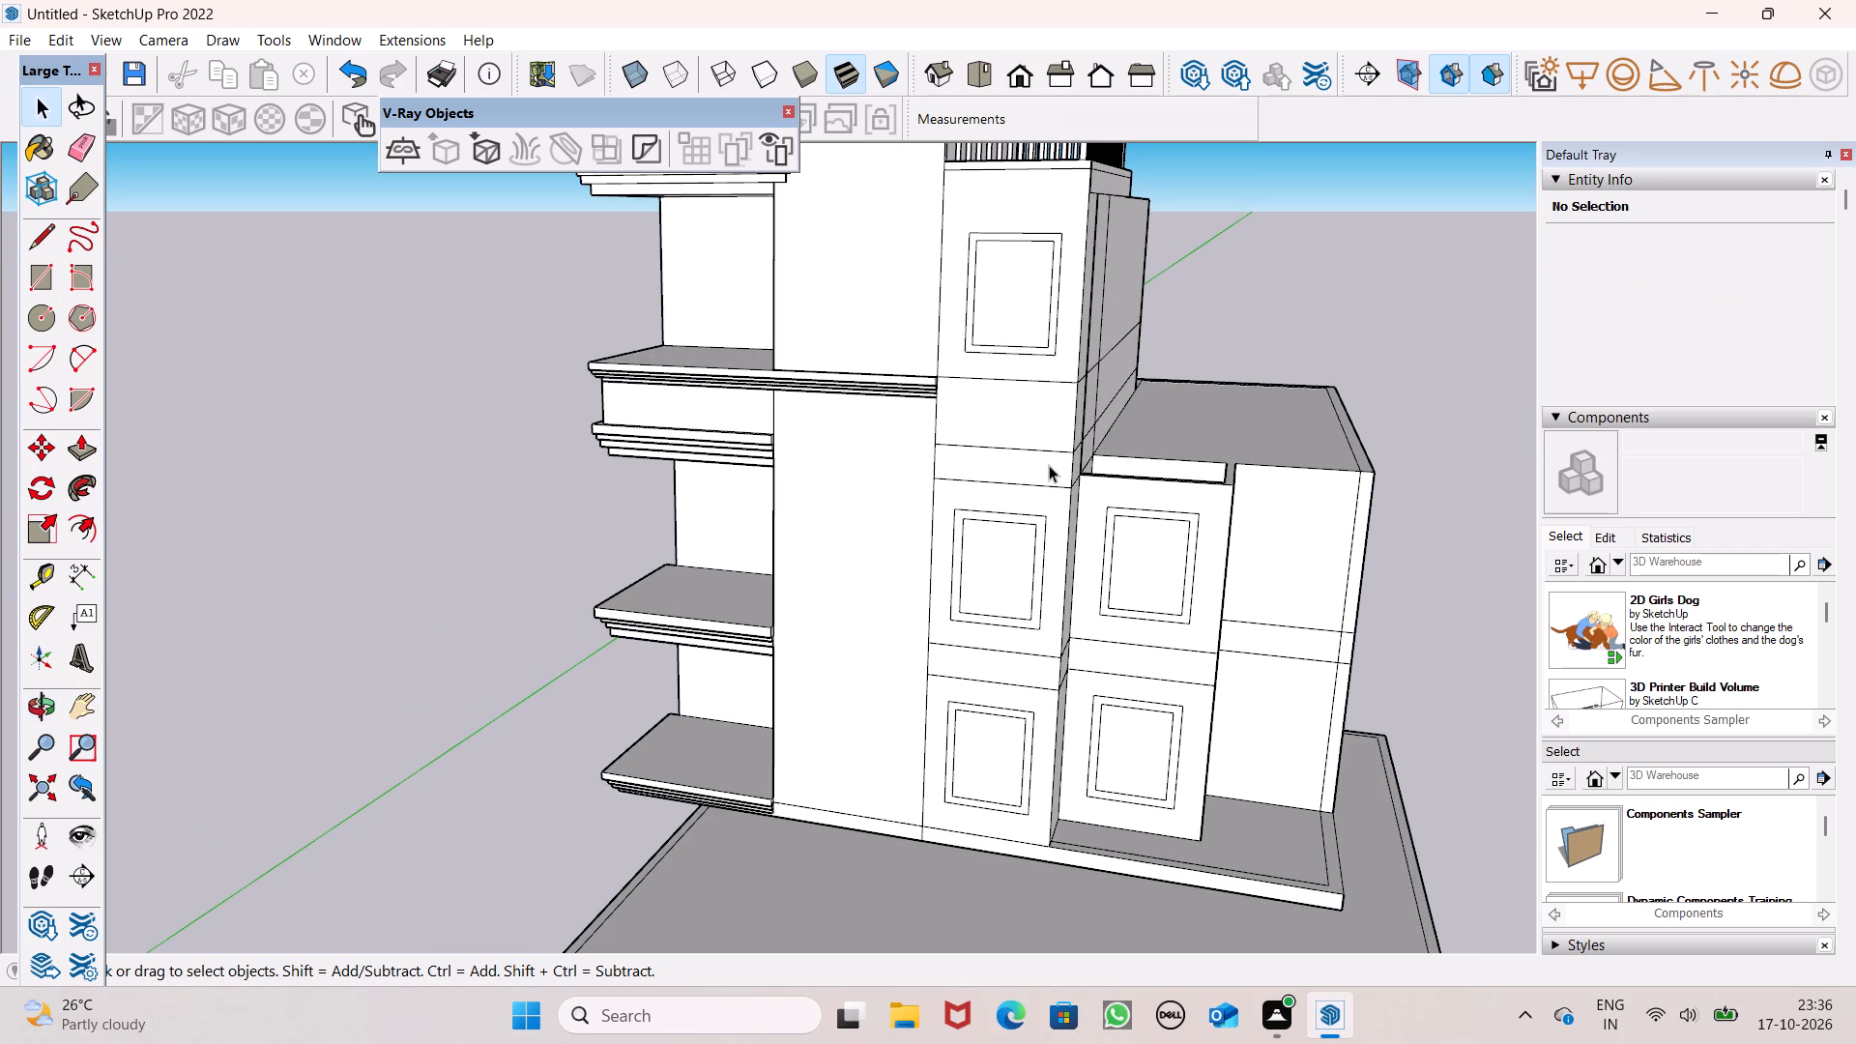
middle_drag(1035, 483, 1069, 540)
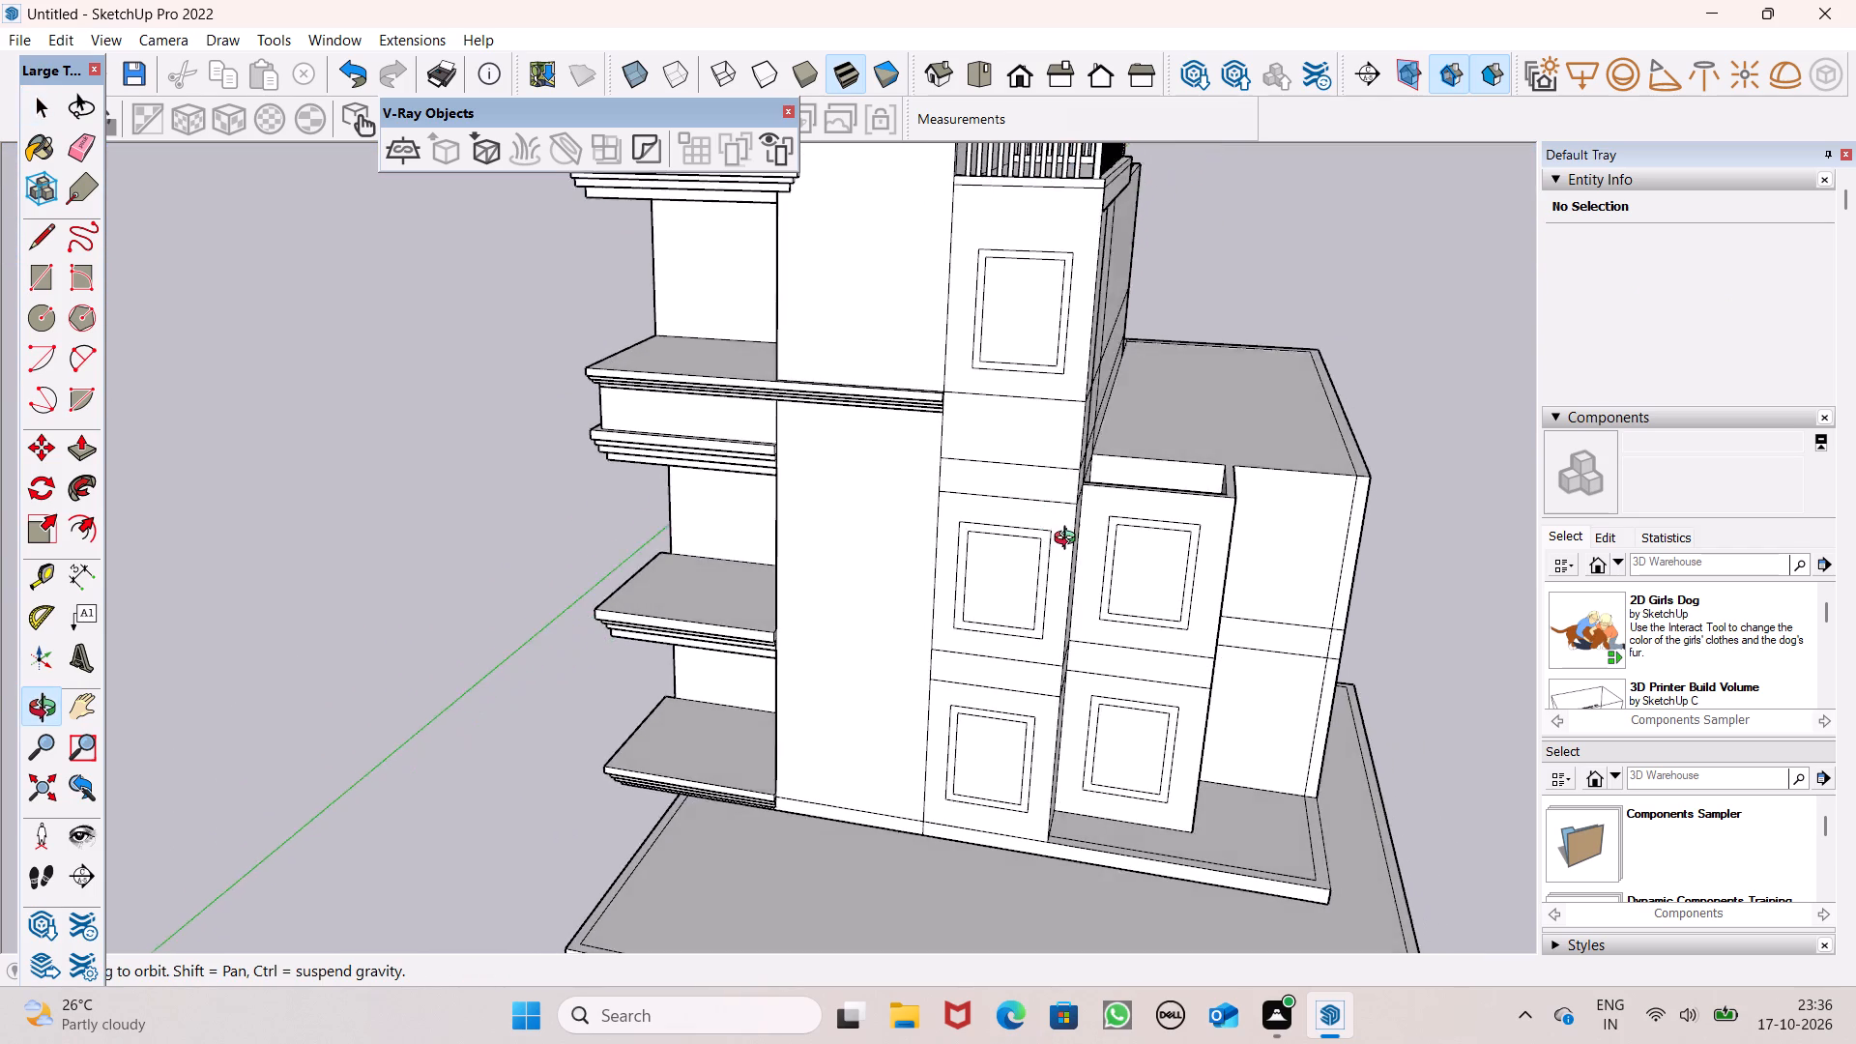
middle_drag(1069, 540, 1085, 491)
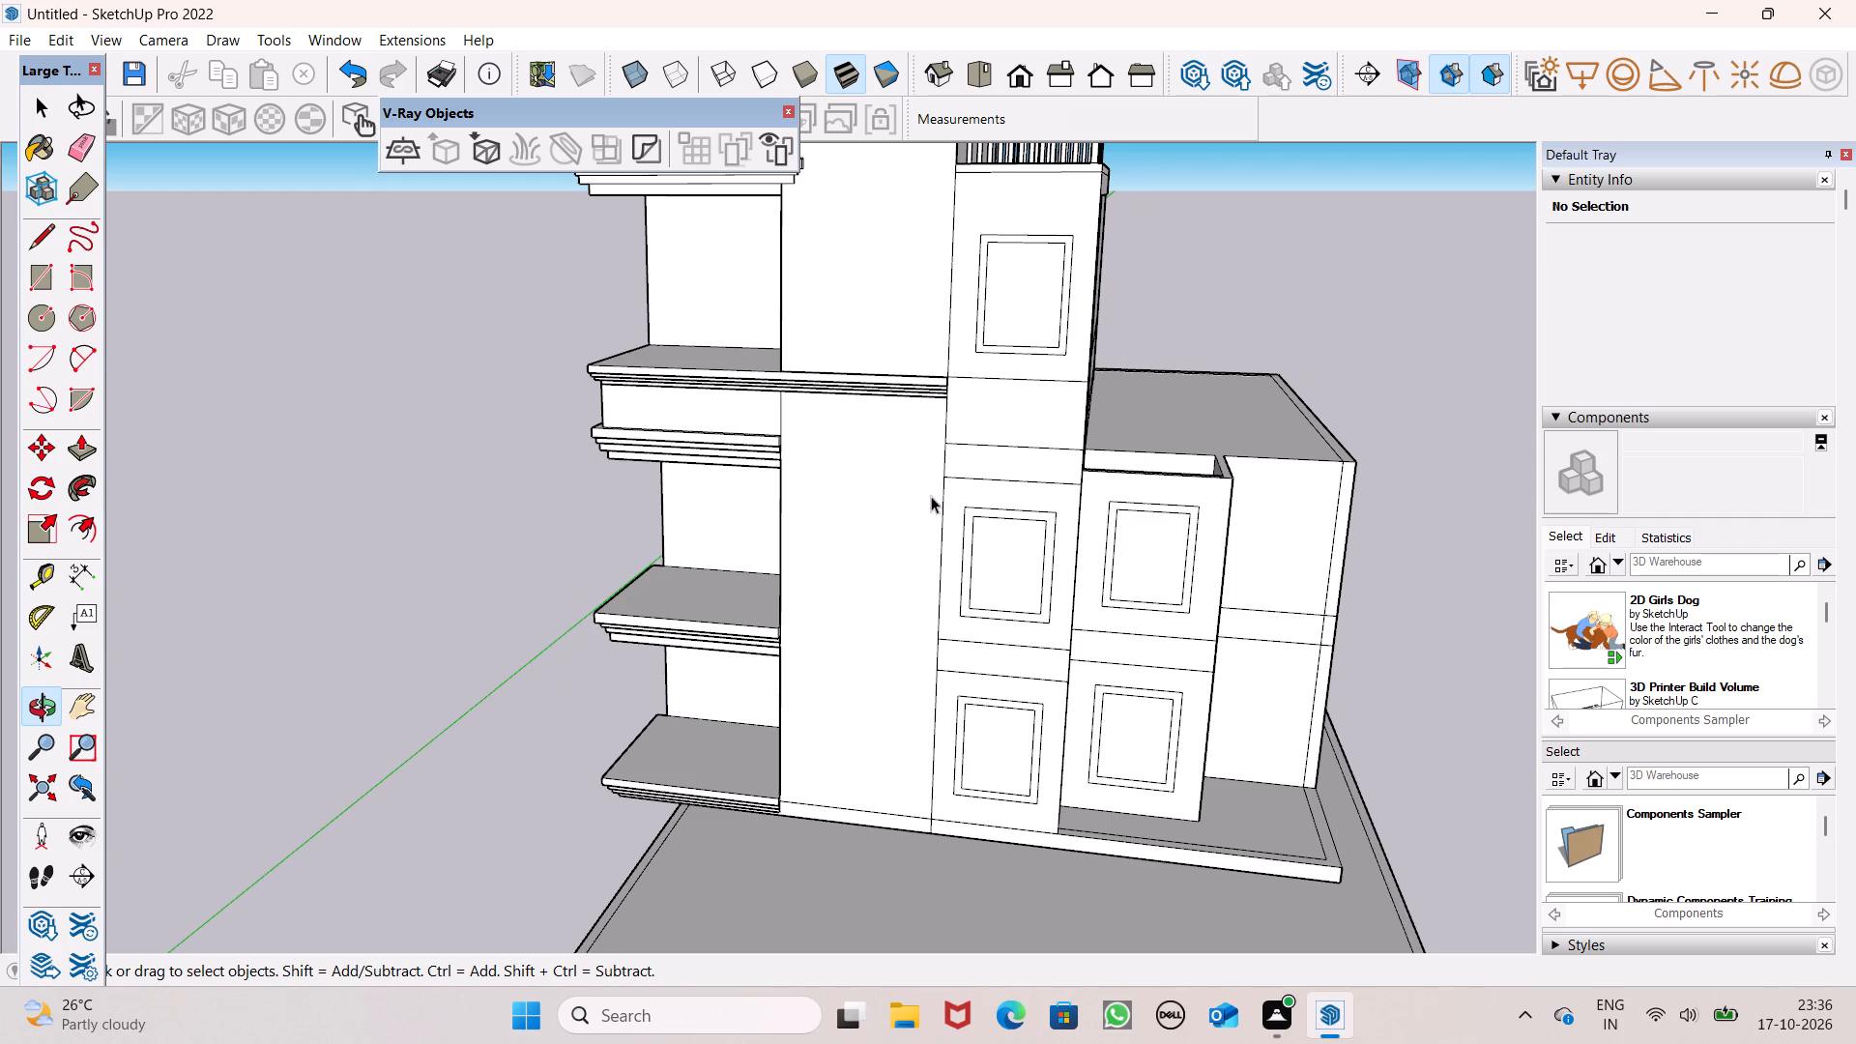
click(91, 456)
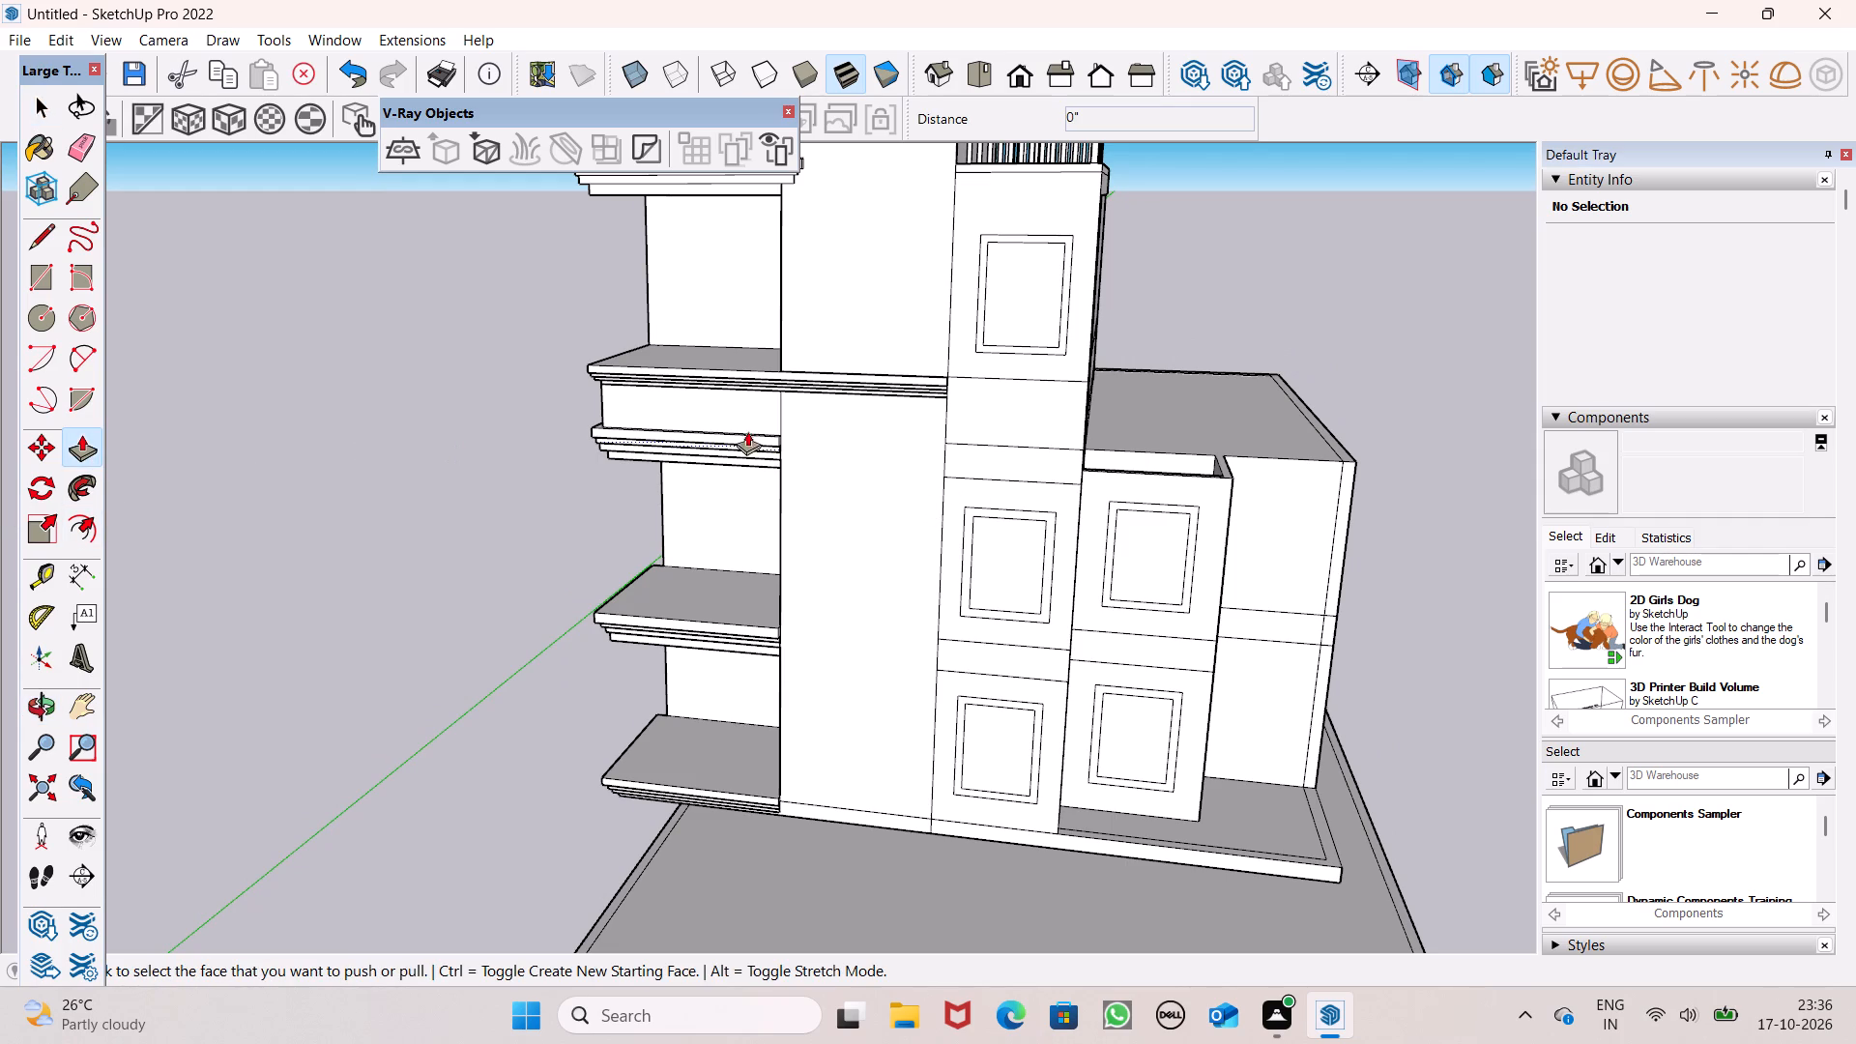
middle_drag(1005, 406, 1177, 586)
scroll(1004, 421, up, 5)
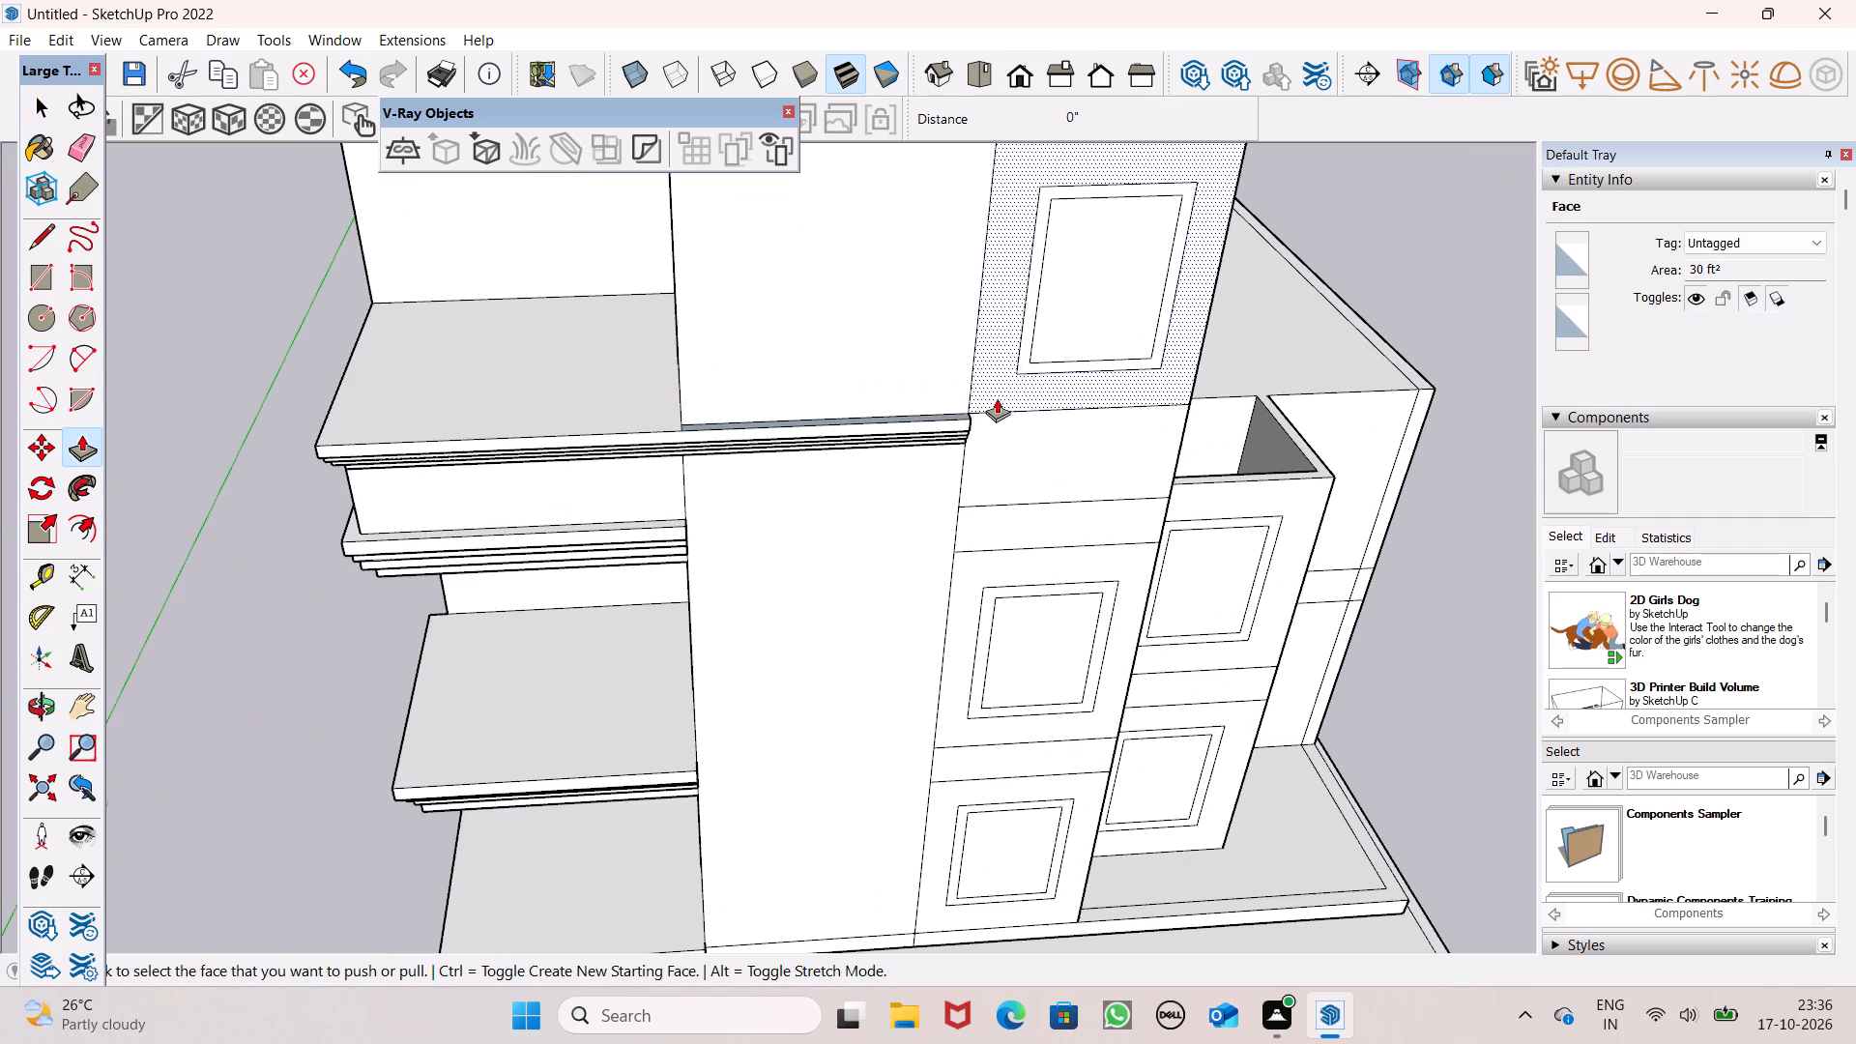
middle_drag(1086, 469, 971, 464)
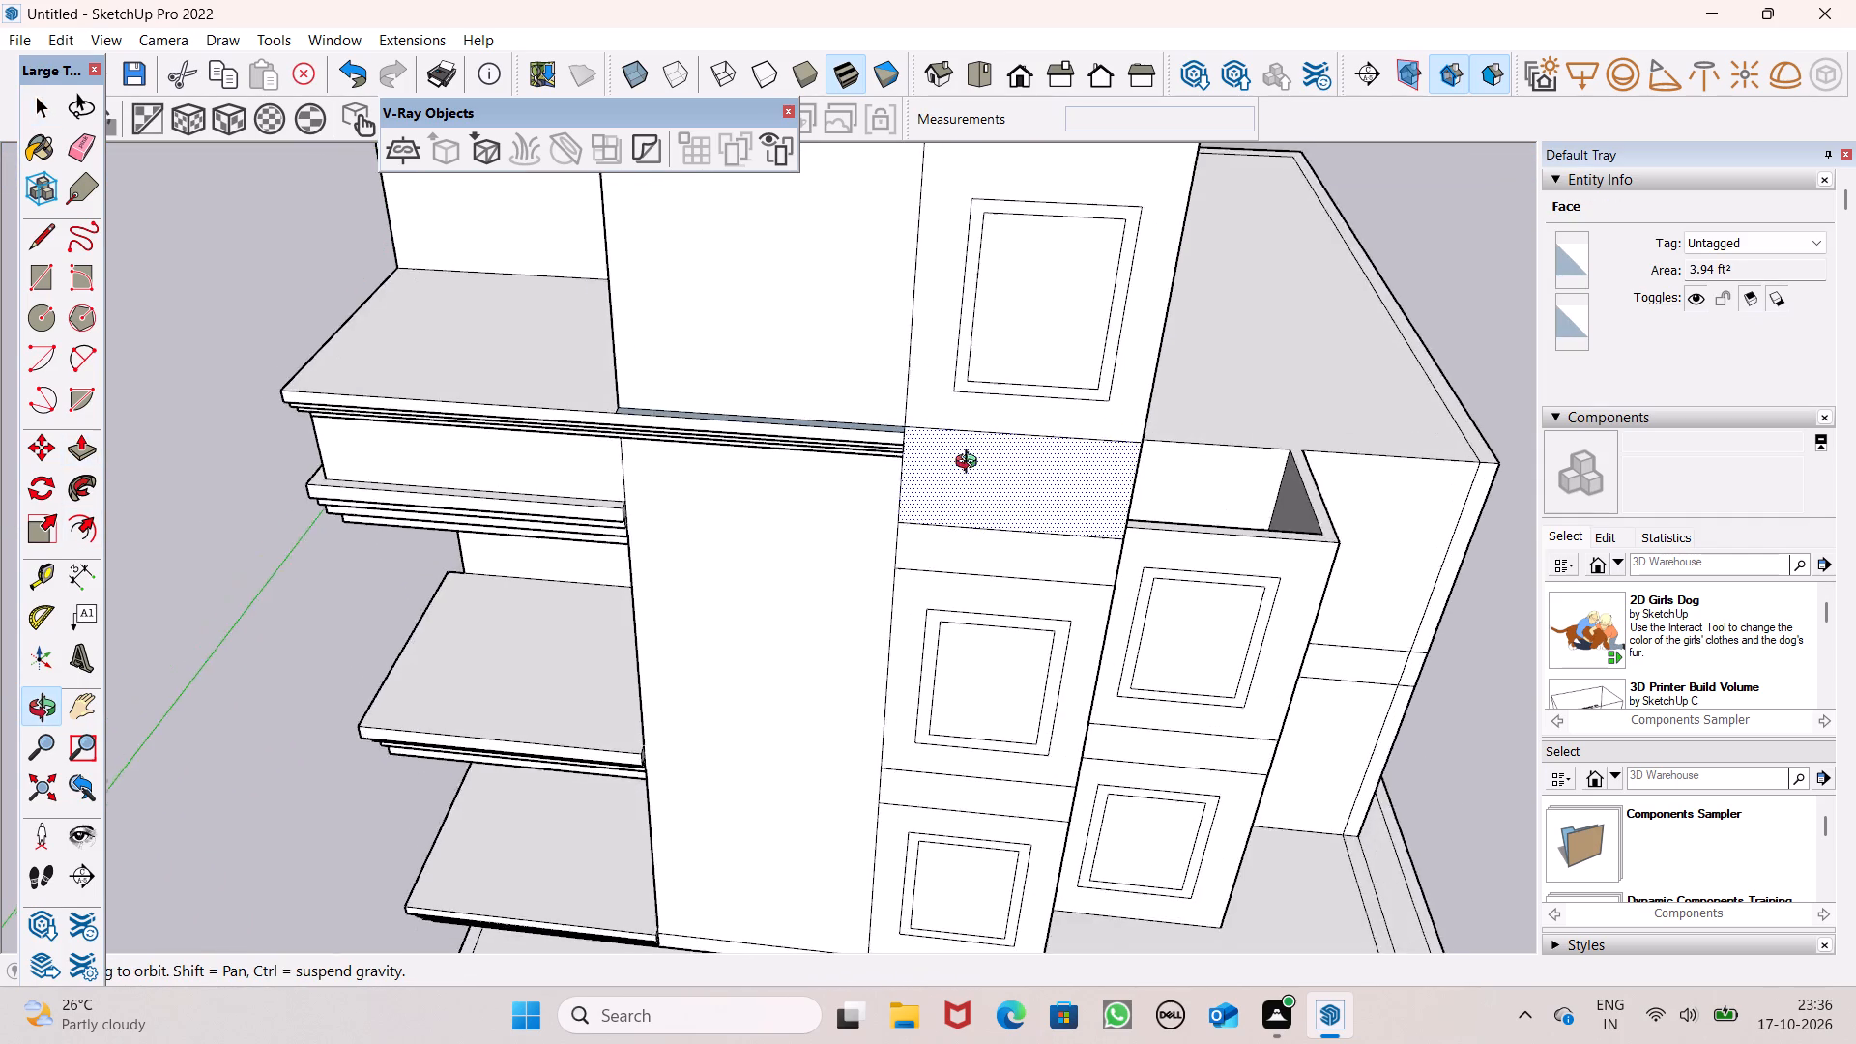
middle_drag(971, 464, 837, 480)
scroll(924, 482, down, 3)
middle_drag(983, 455, 1071, 360)
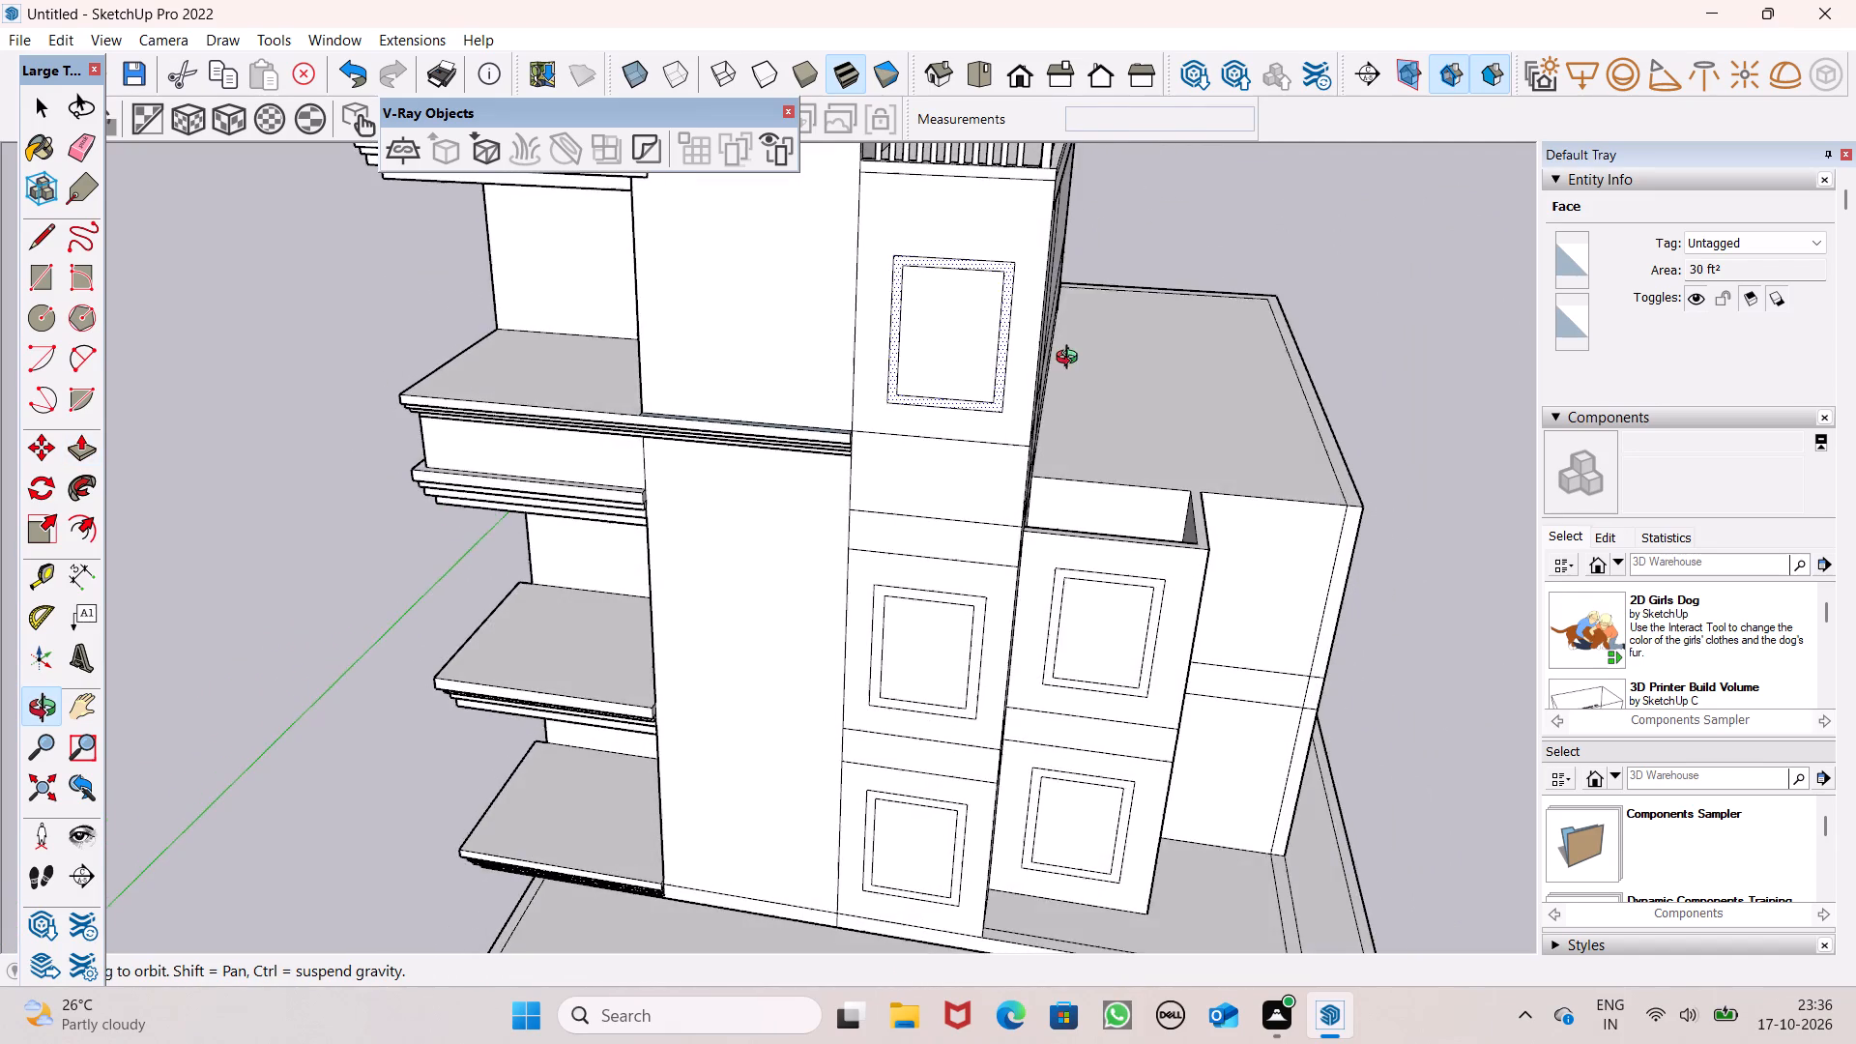
middle_drag(1071, 360, 1275, 485)
scroll(983, 308, up, 6)
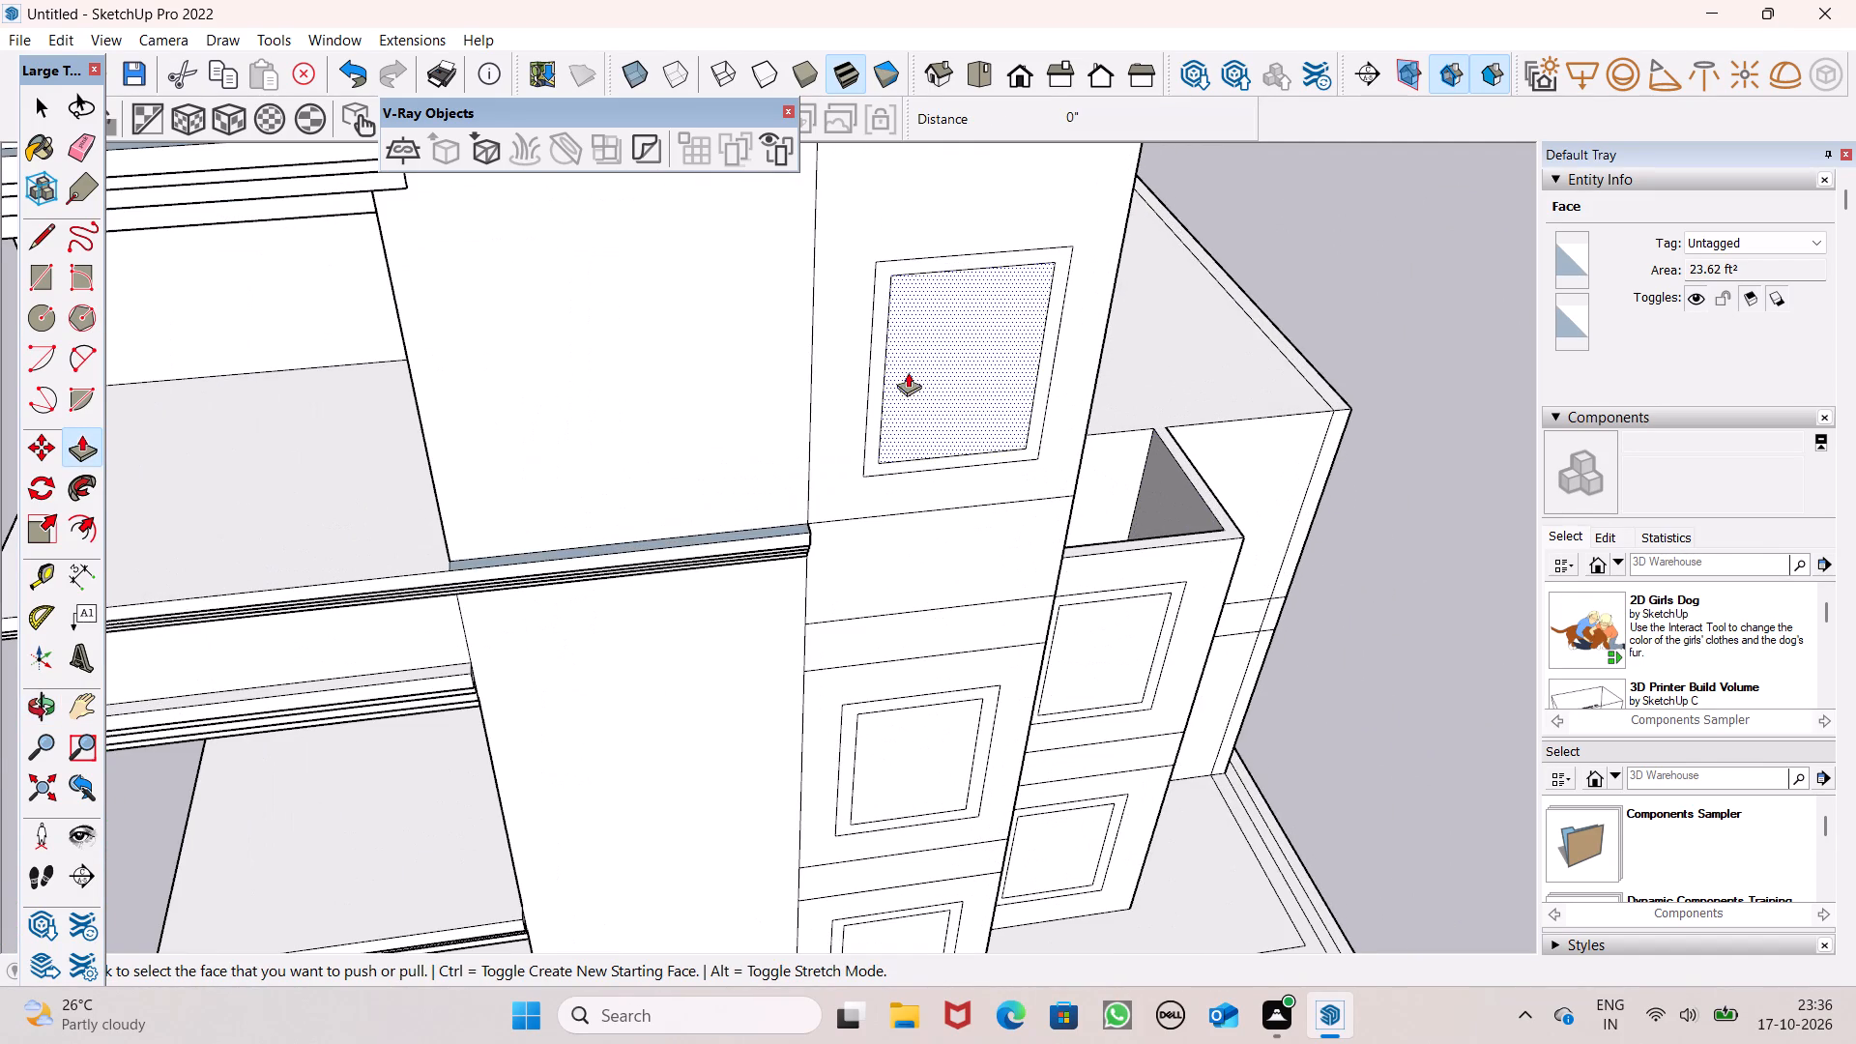
scroll(884, 427, up, 3)
drag(856, 468, 859, 475)
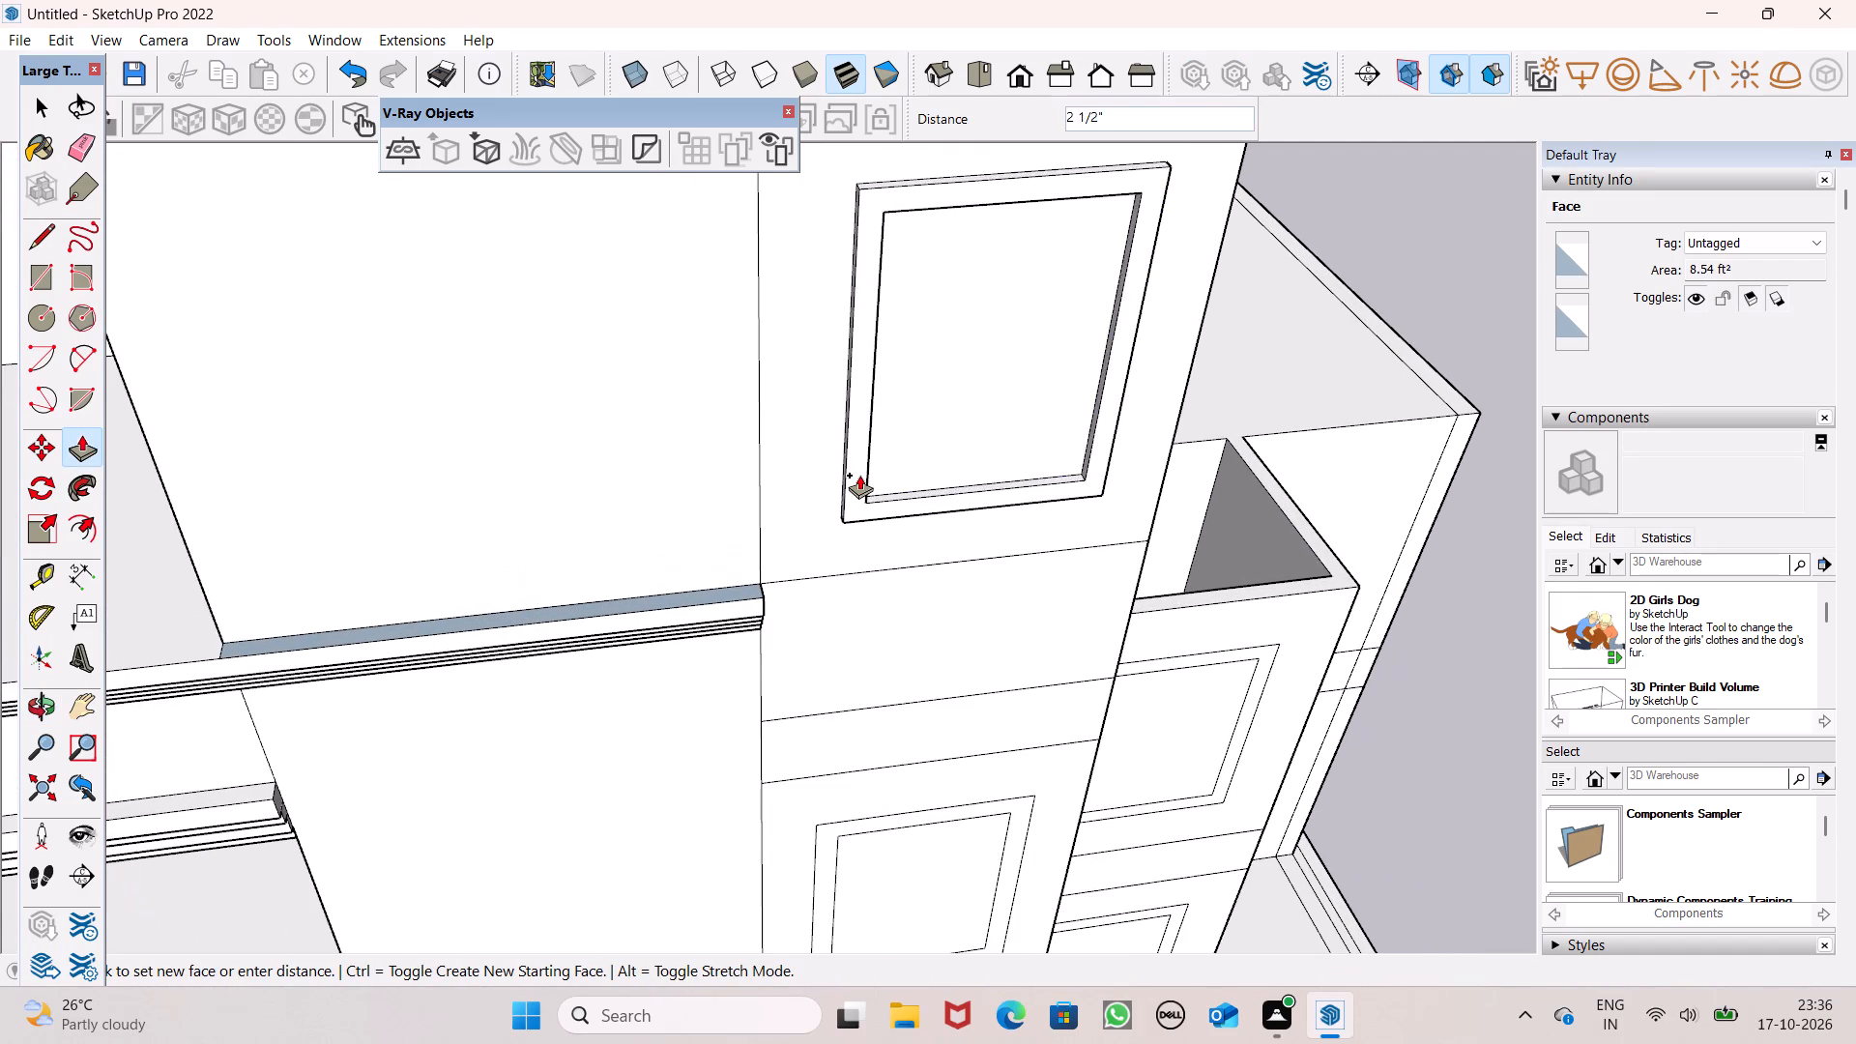
drag(859, 475, 868, 479)
click(868, 479)
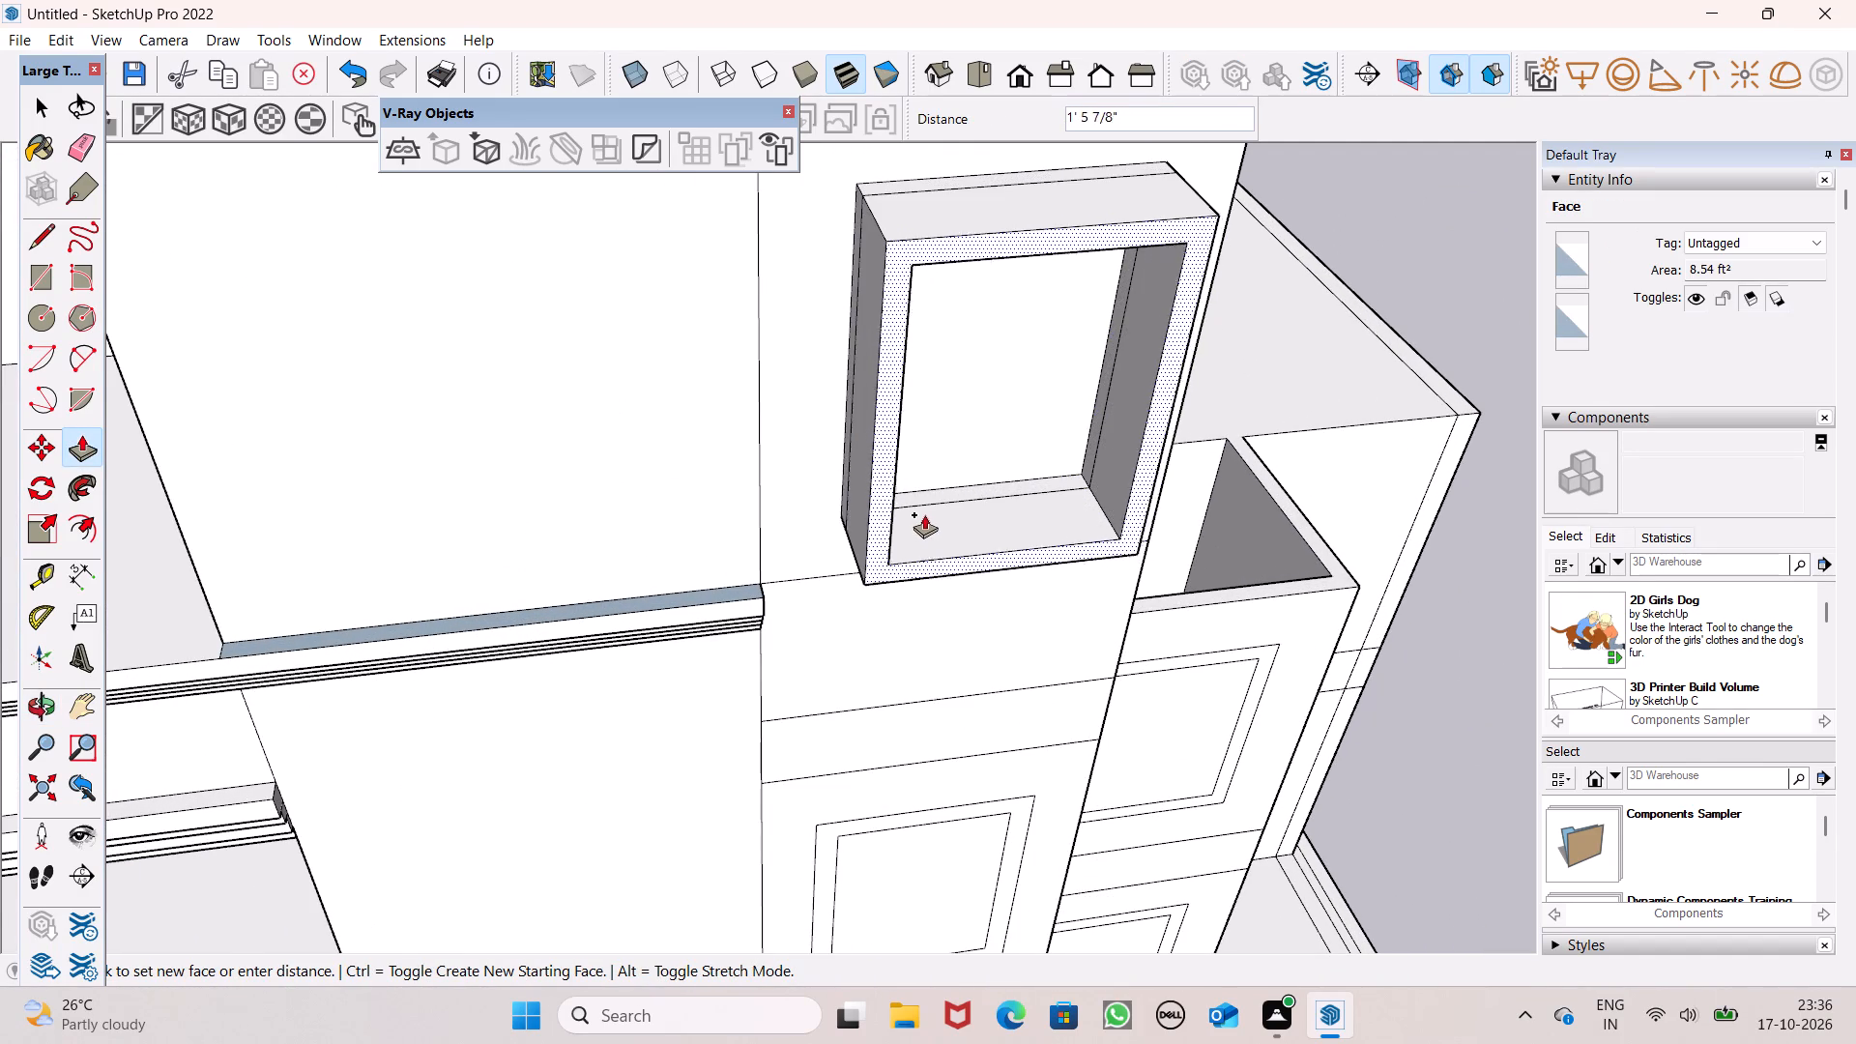
key(space)
middle_drag(935, 536, 922, 387)
scroll(948, 536, down, 4)
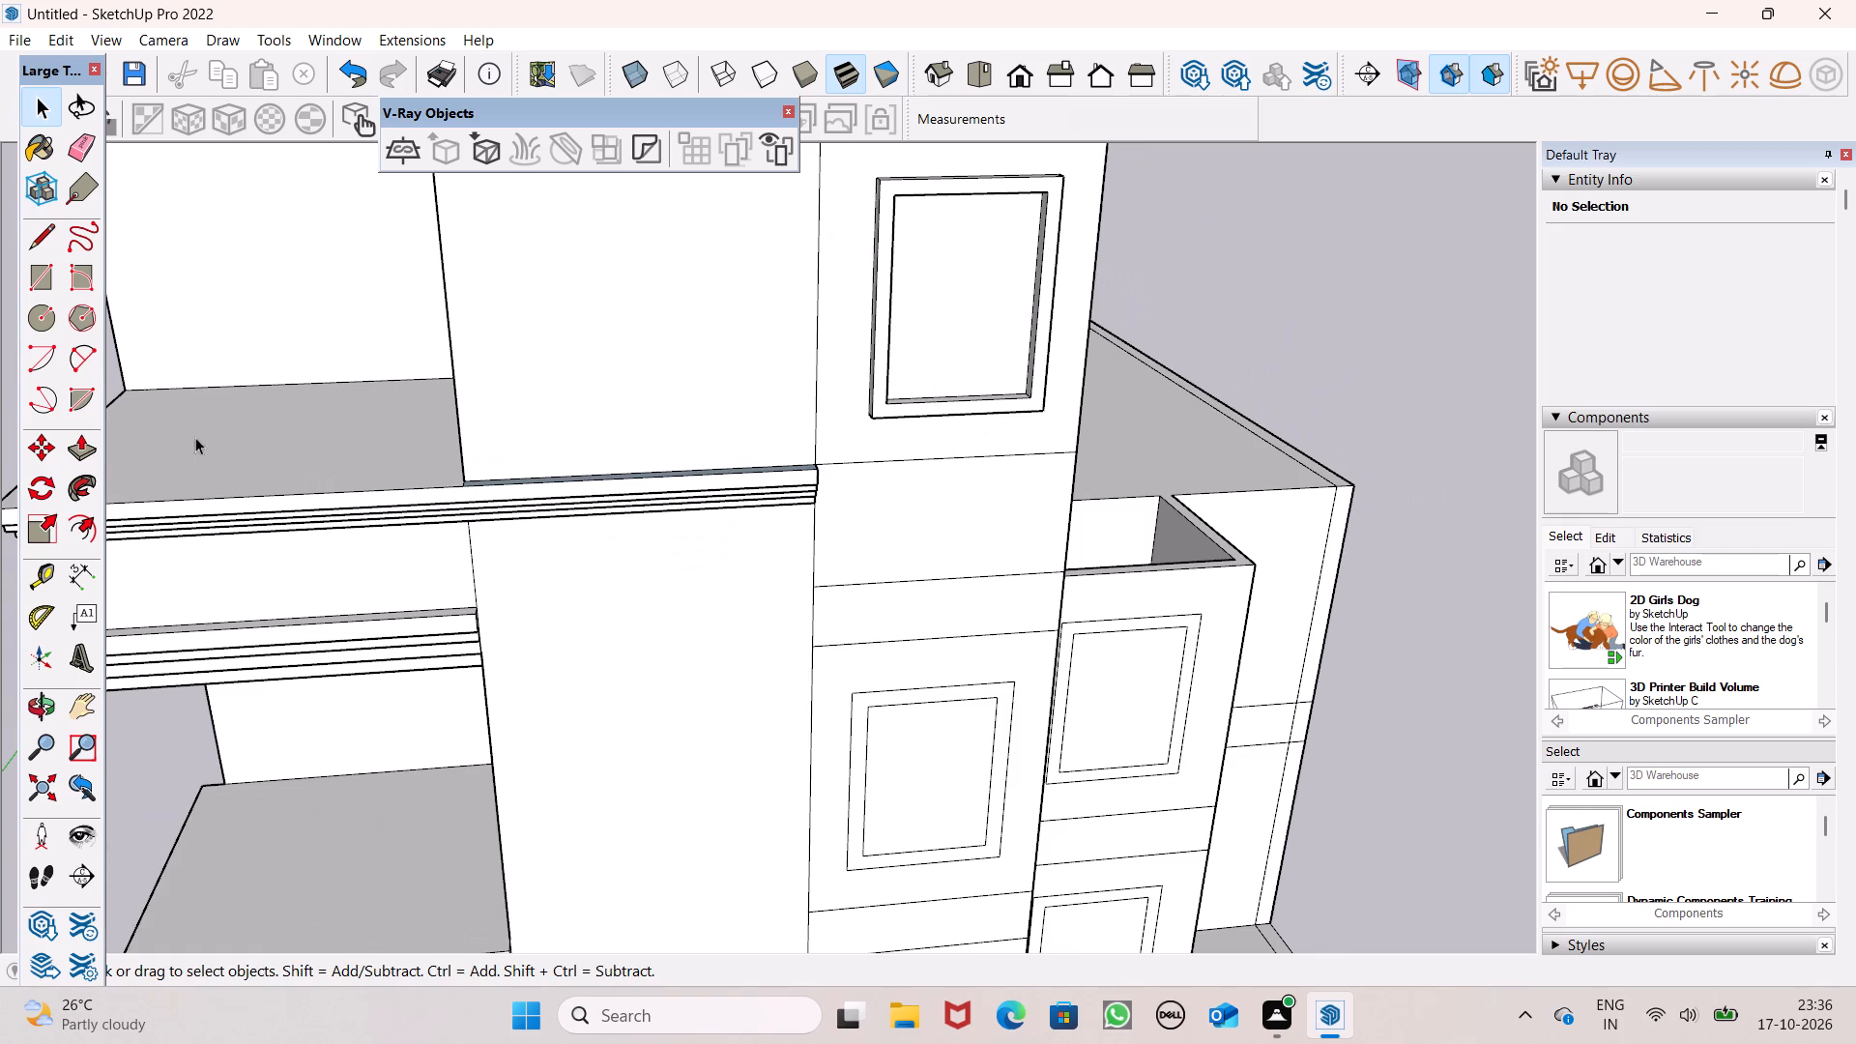
Pull the frame face around the wall strip's middle-storey window outward by about 6 7/16".
click(86, 451)
scroll(720, 362, down, 4)
middle_drag(792, 563, 827, 602)
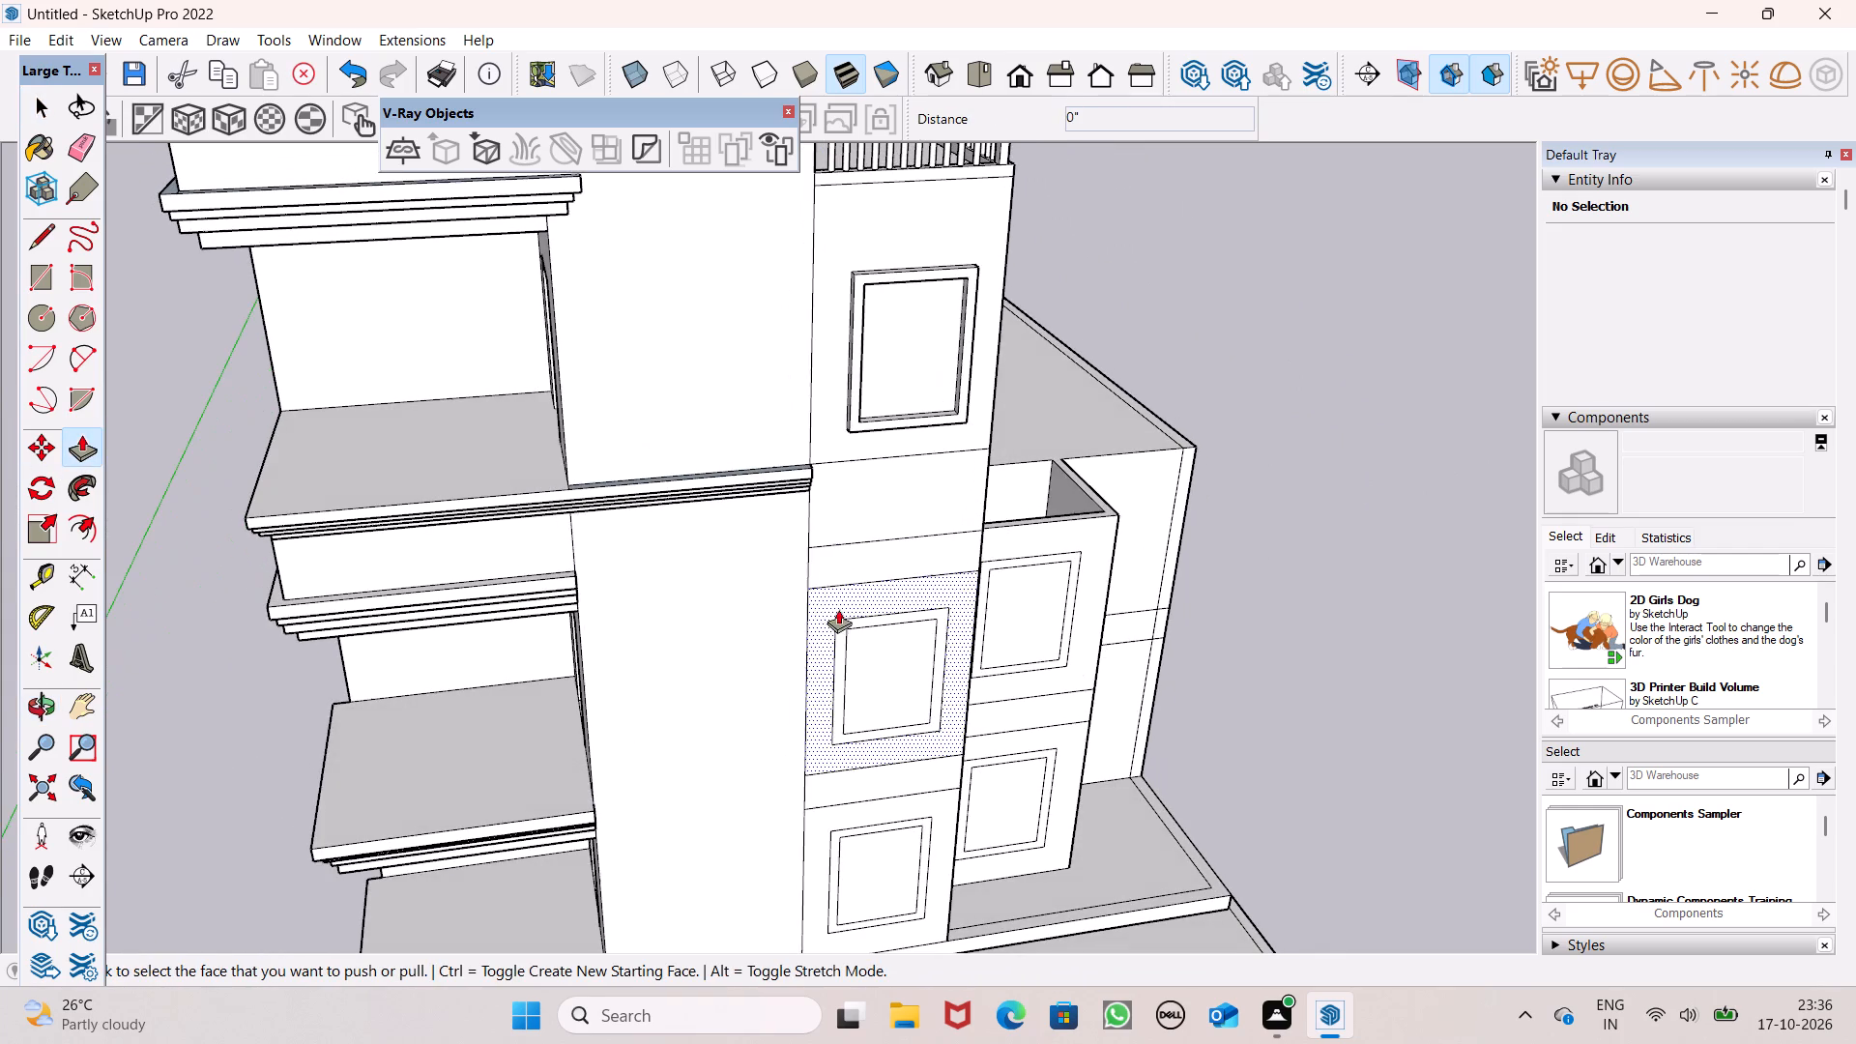
scroll(857, 753, up, 6)
ctrl+drag(823, 721, 826, 731)
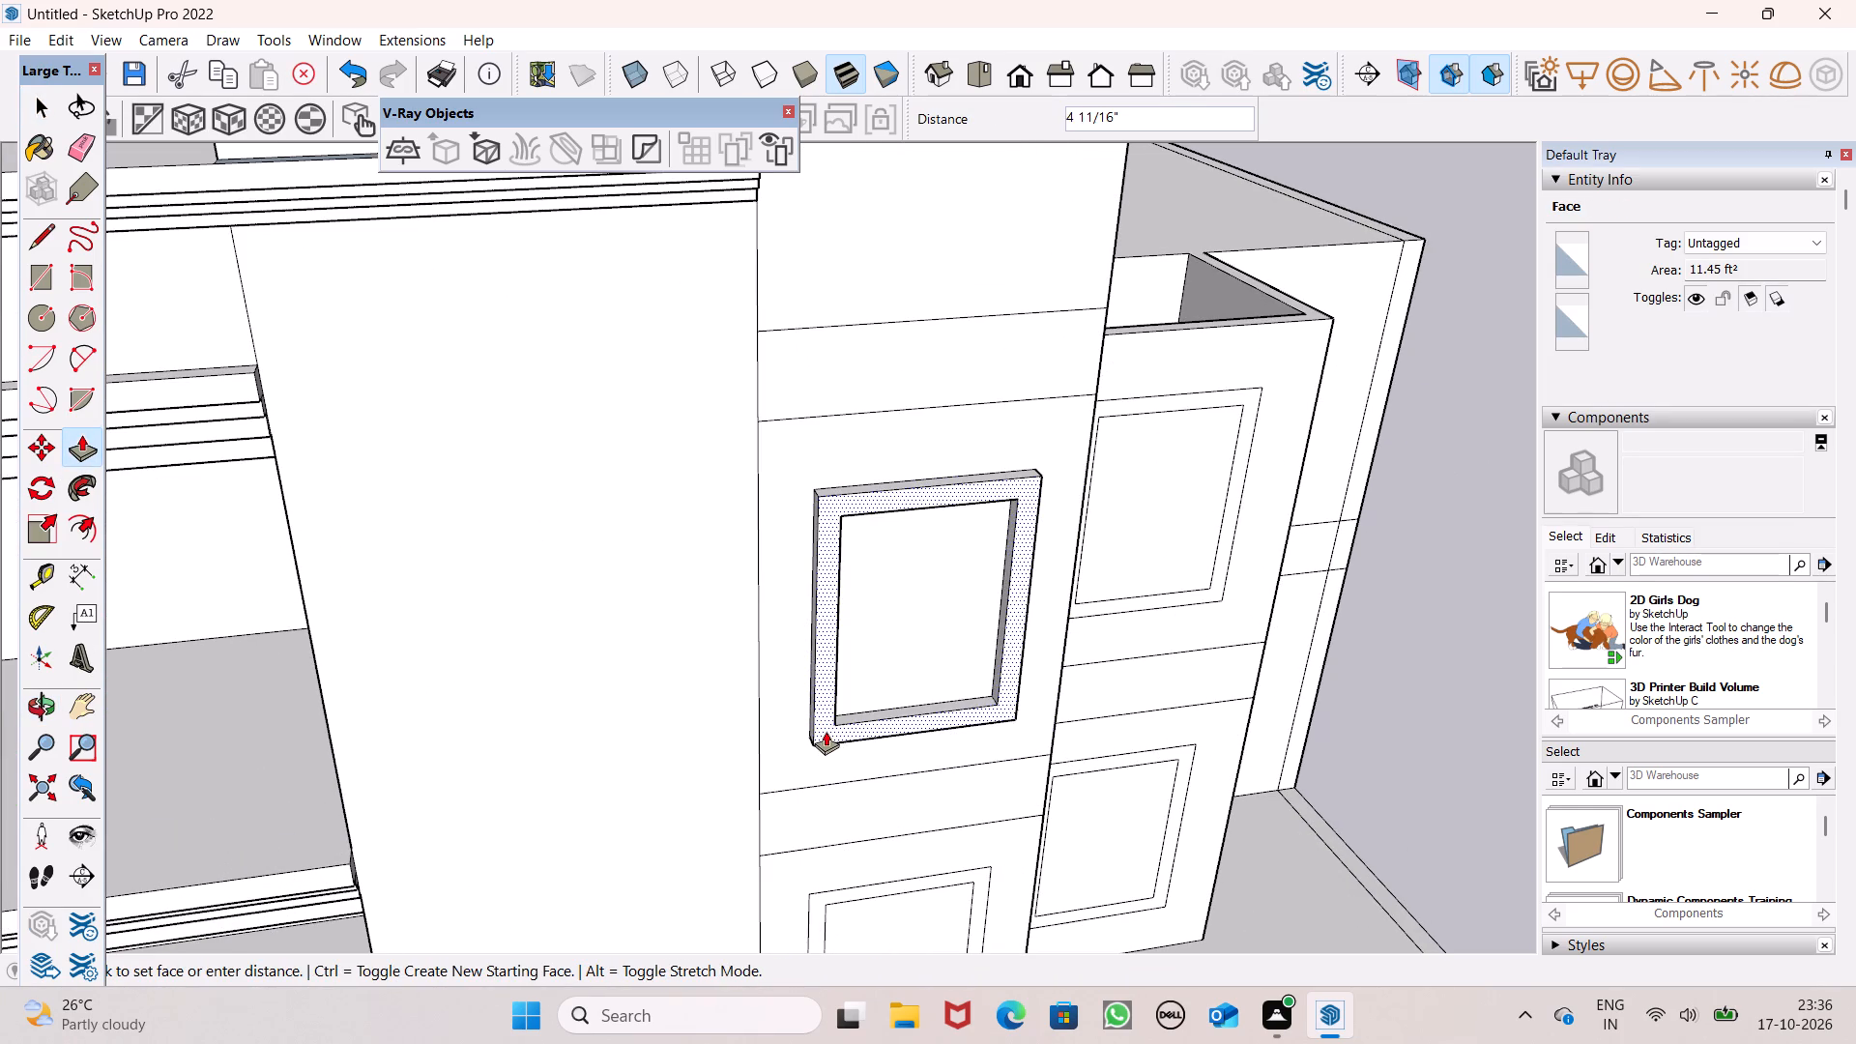
ctrl+drag(826, 731, 828, 734)
scroll(797, 679, down, 4)
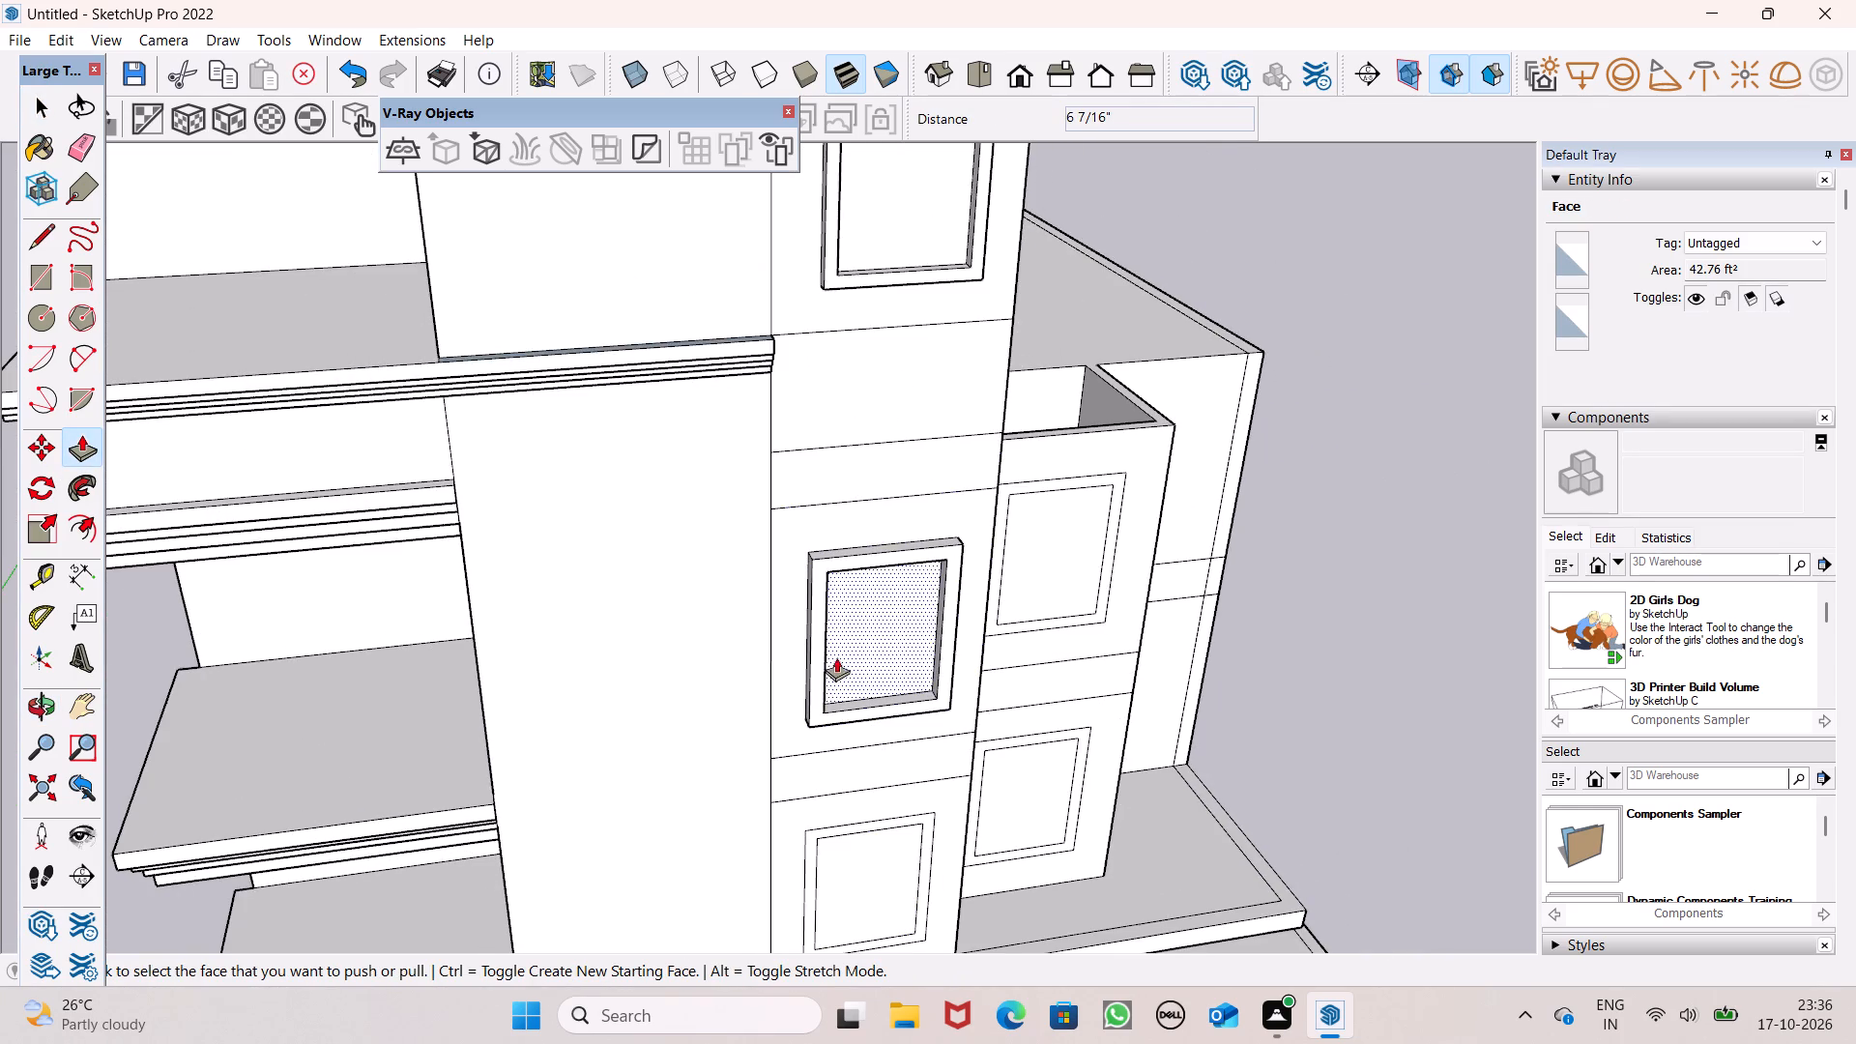
Pull the frame face around the wall strip's lowest window outward by about 6 7/16".
scroll(835, 651, down, 5)
scroll(825, 846, up, 2)
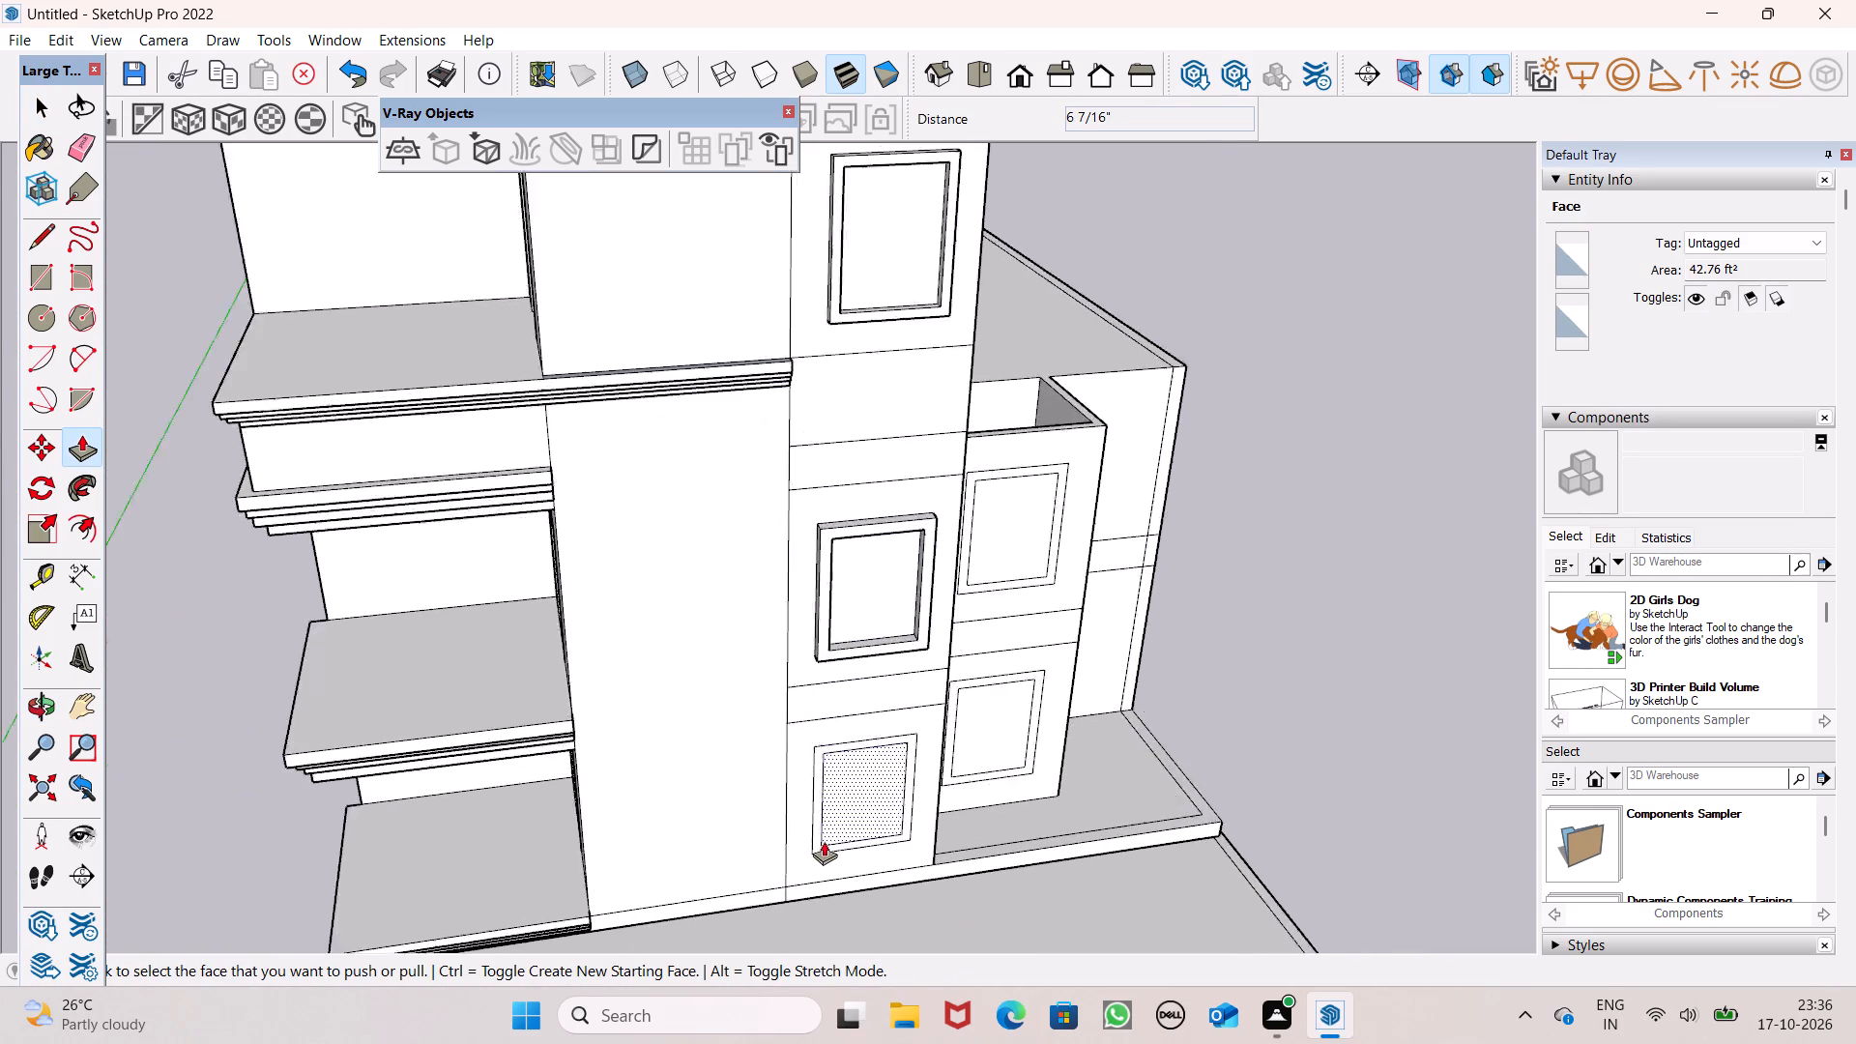
scroll(824, 841, up, 3)
drag(816, 722, 929, 659)
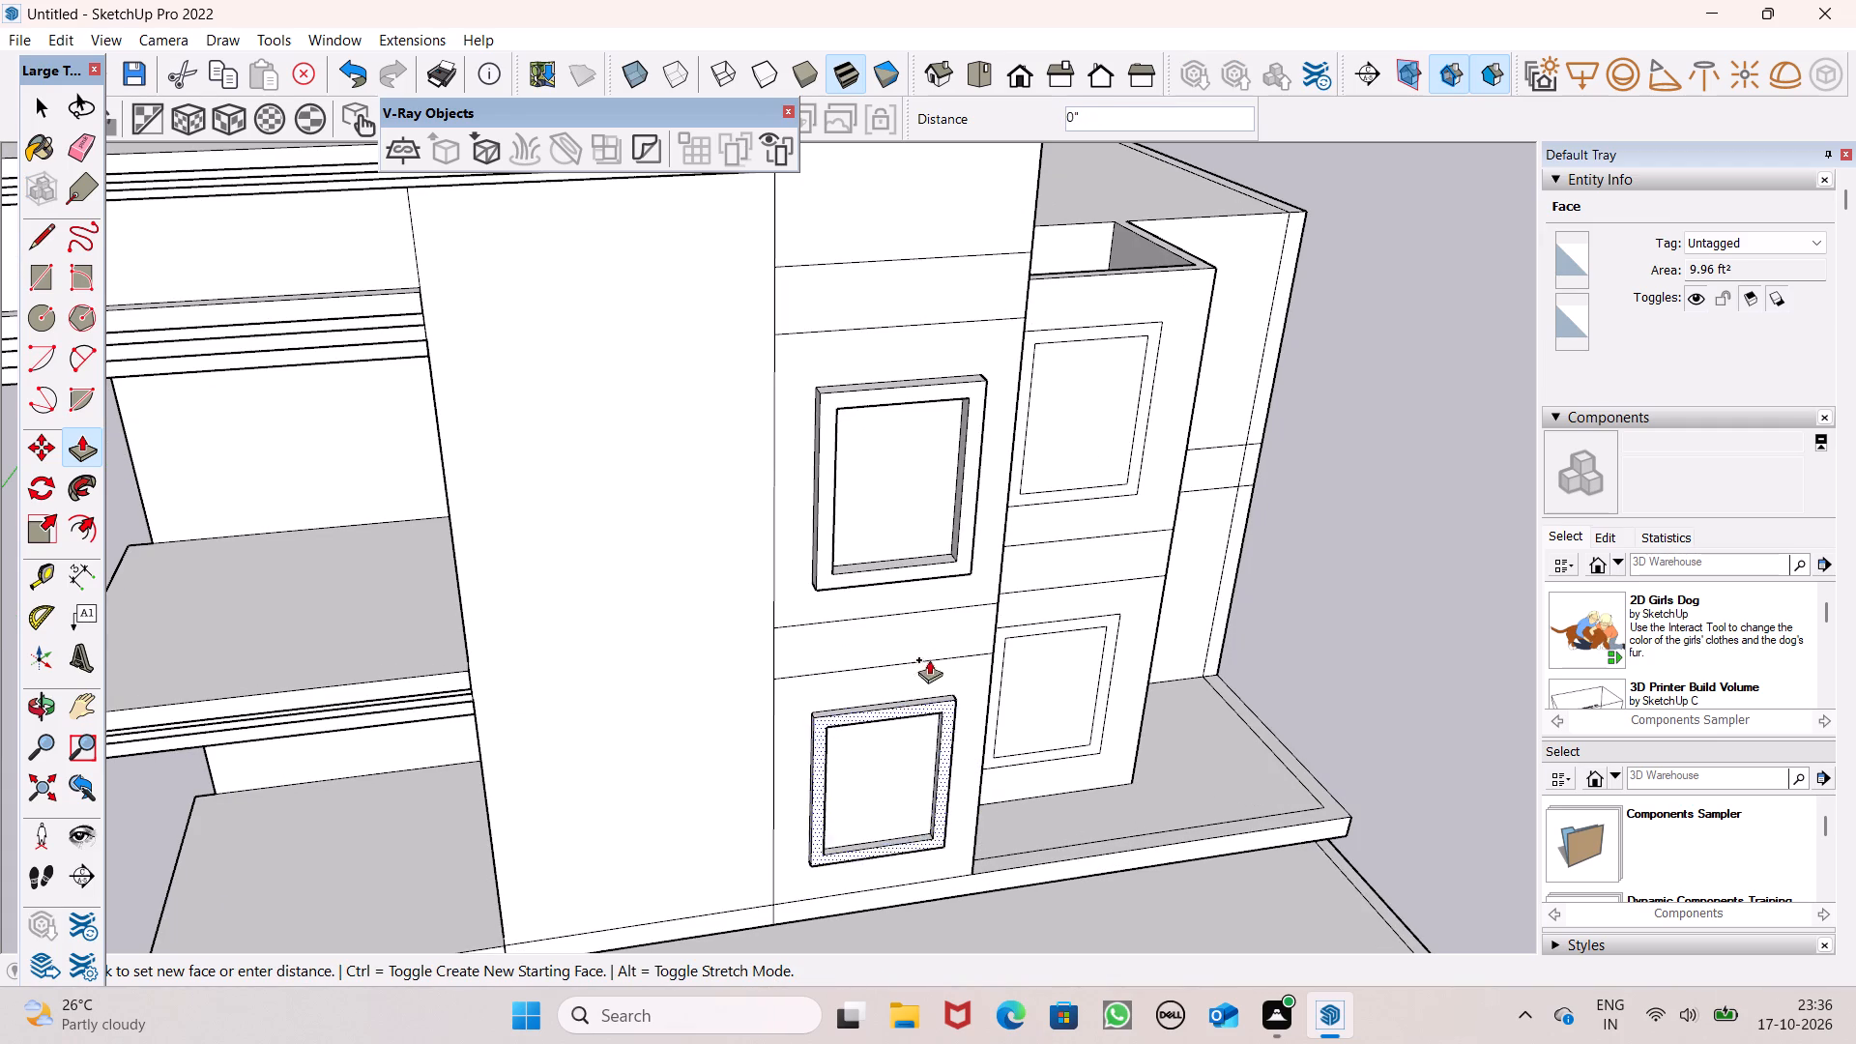
drag(929, 659, 942, 580)
Pull the frame face around the upper window of the set-back wall section slightly outward from the wall.
middle_drag(1100, 661, 777, 769)
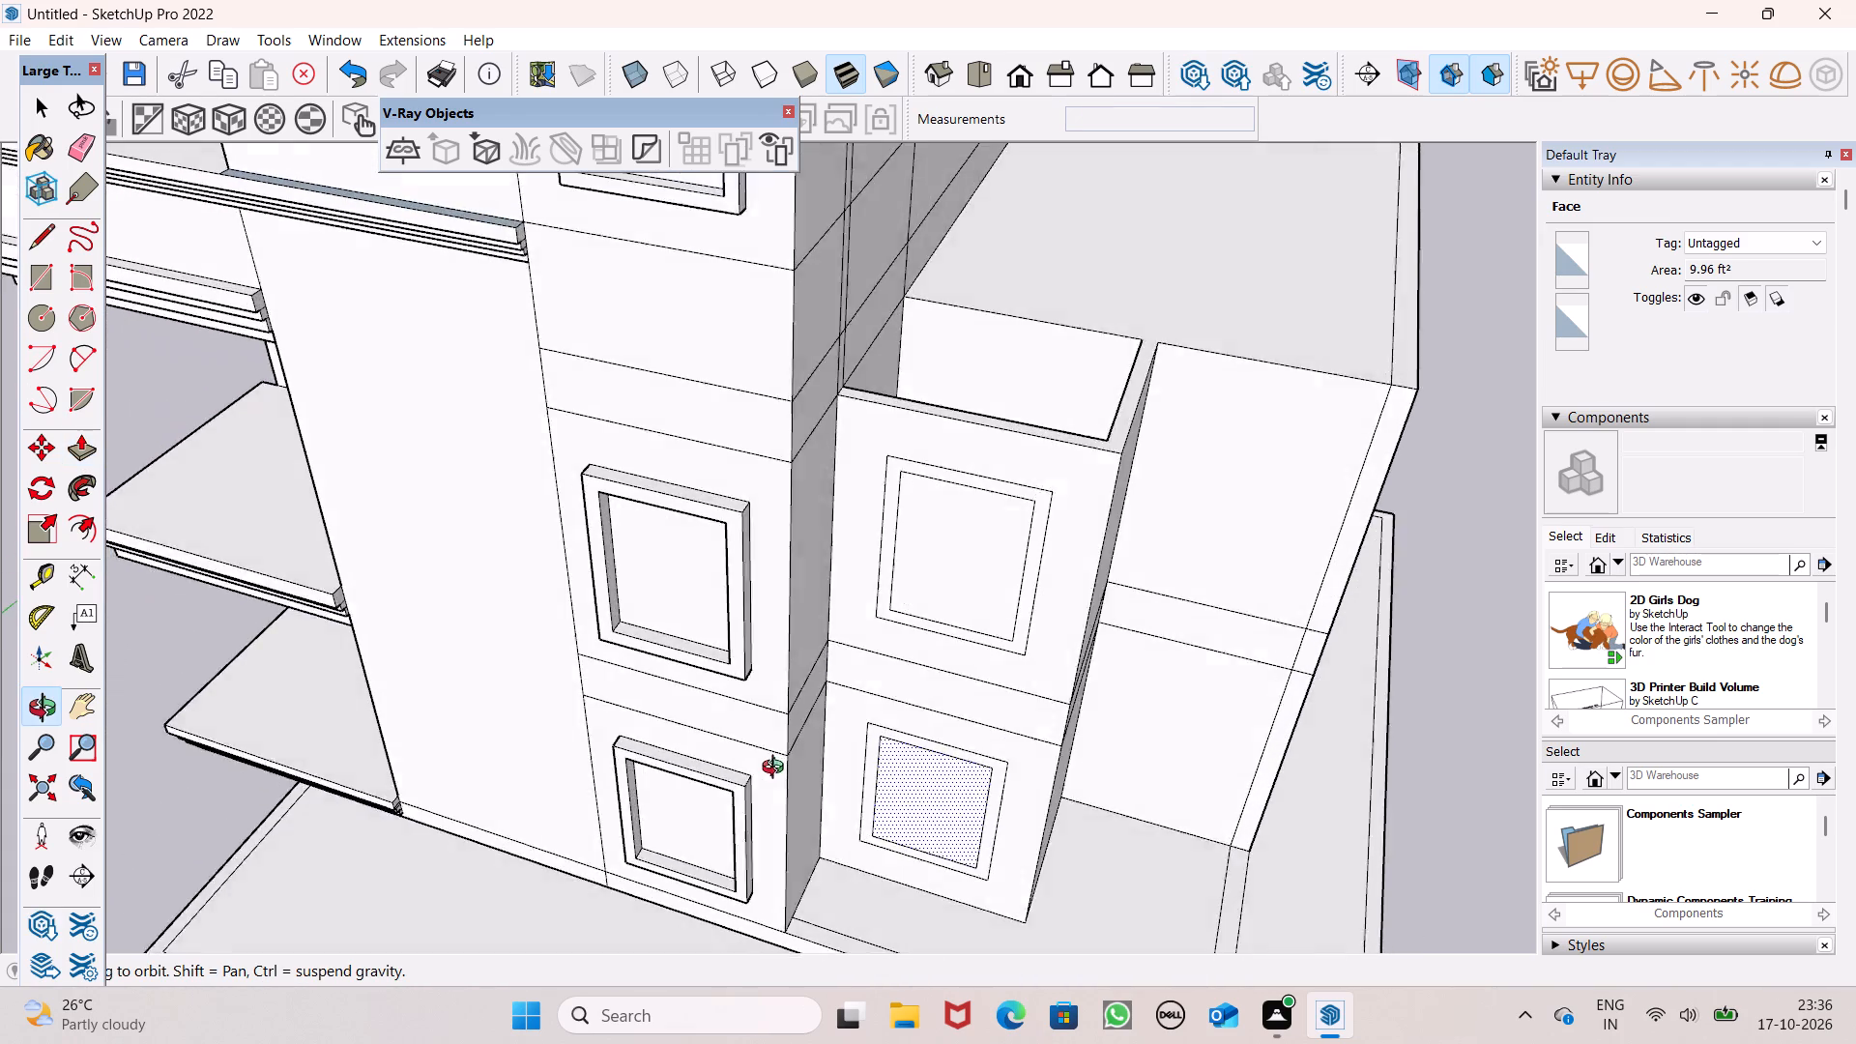
middle_drag(777, 769, 735, 776)
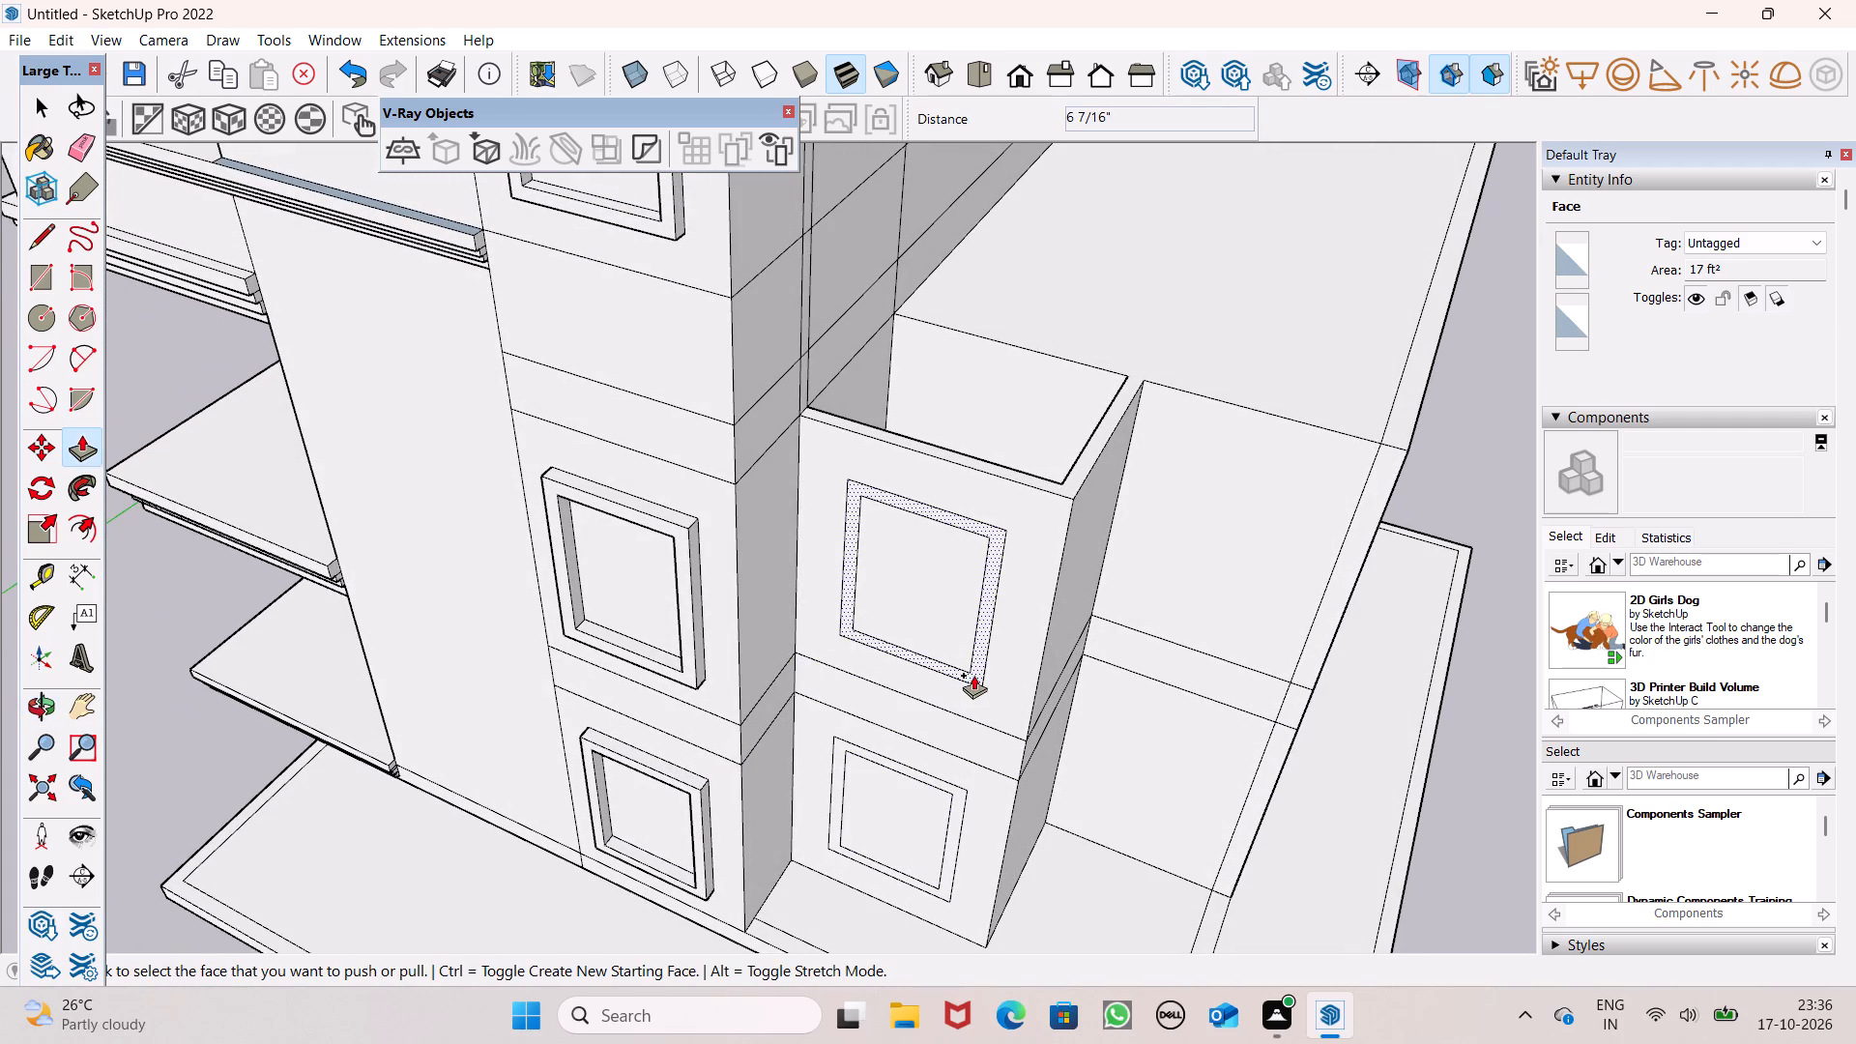
drag(973, 674, 978, 682)
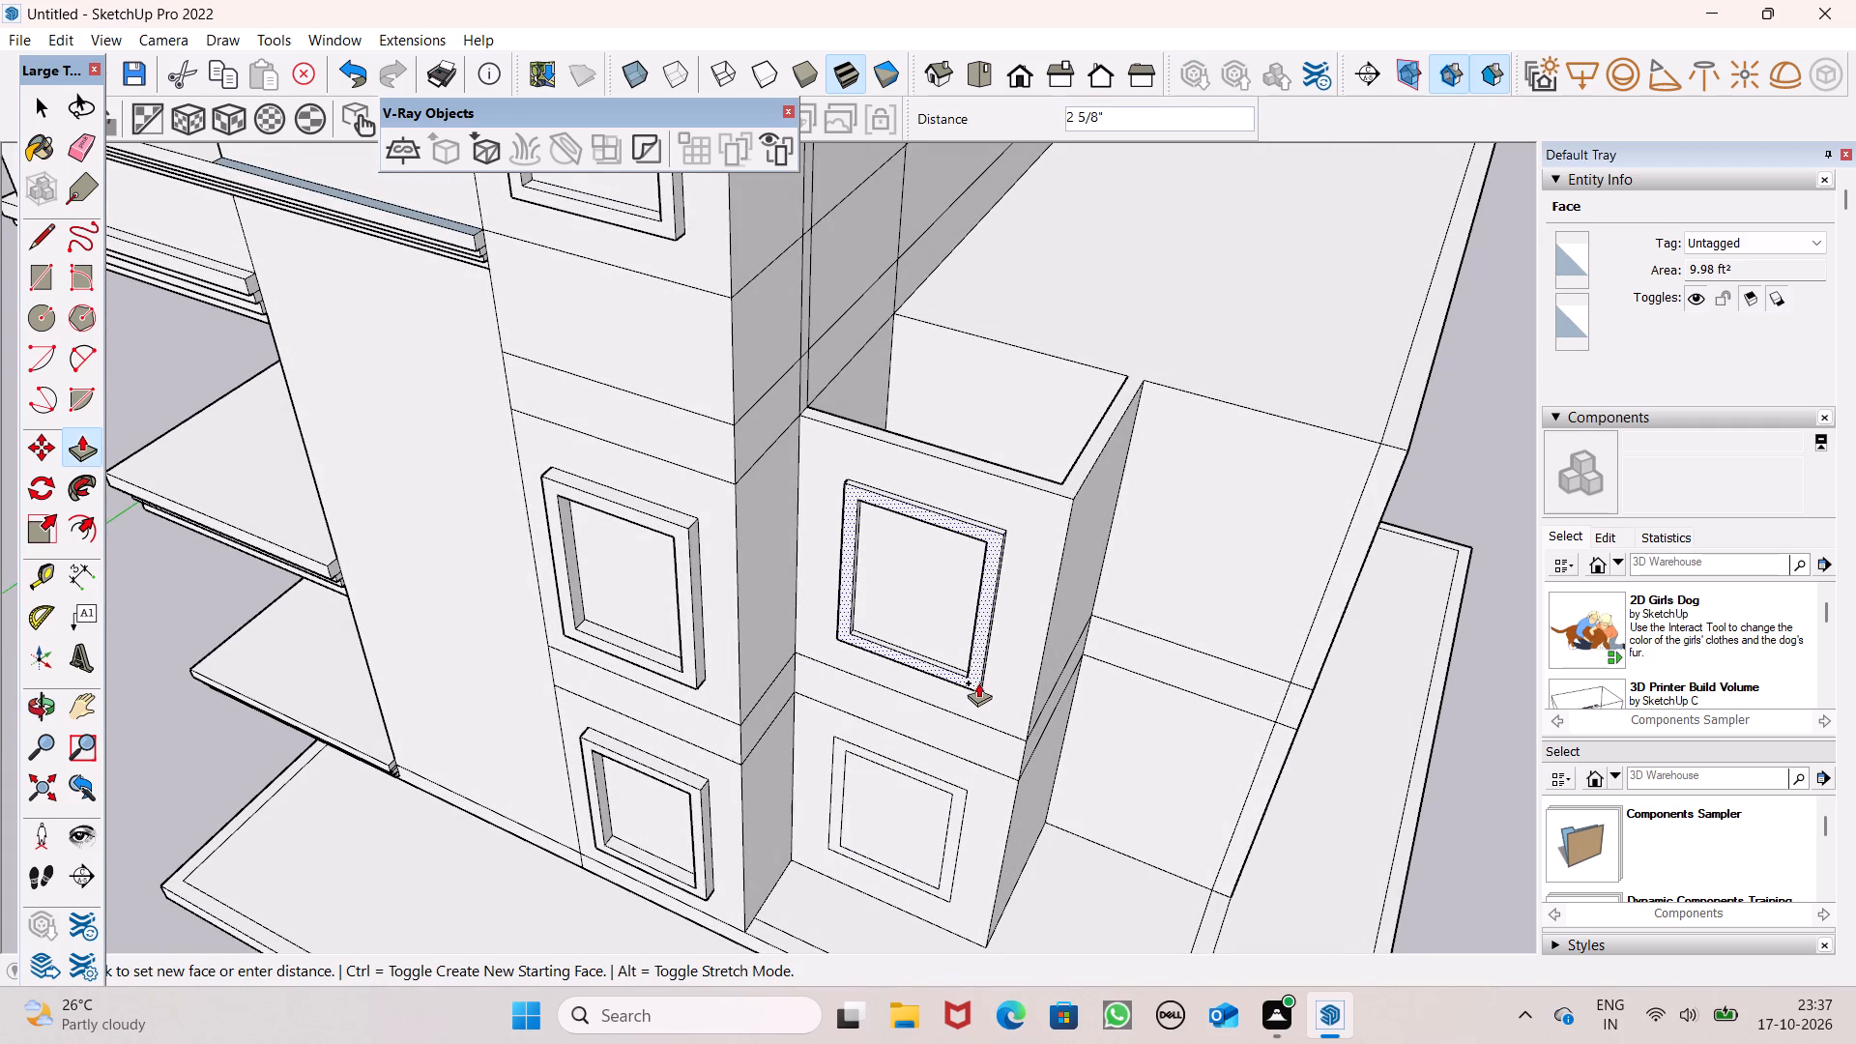
drag(978, 682, 978, 689)
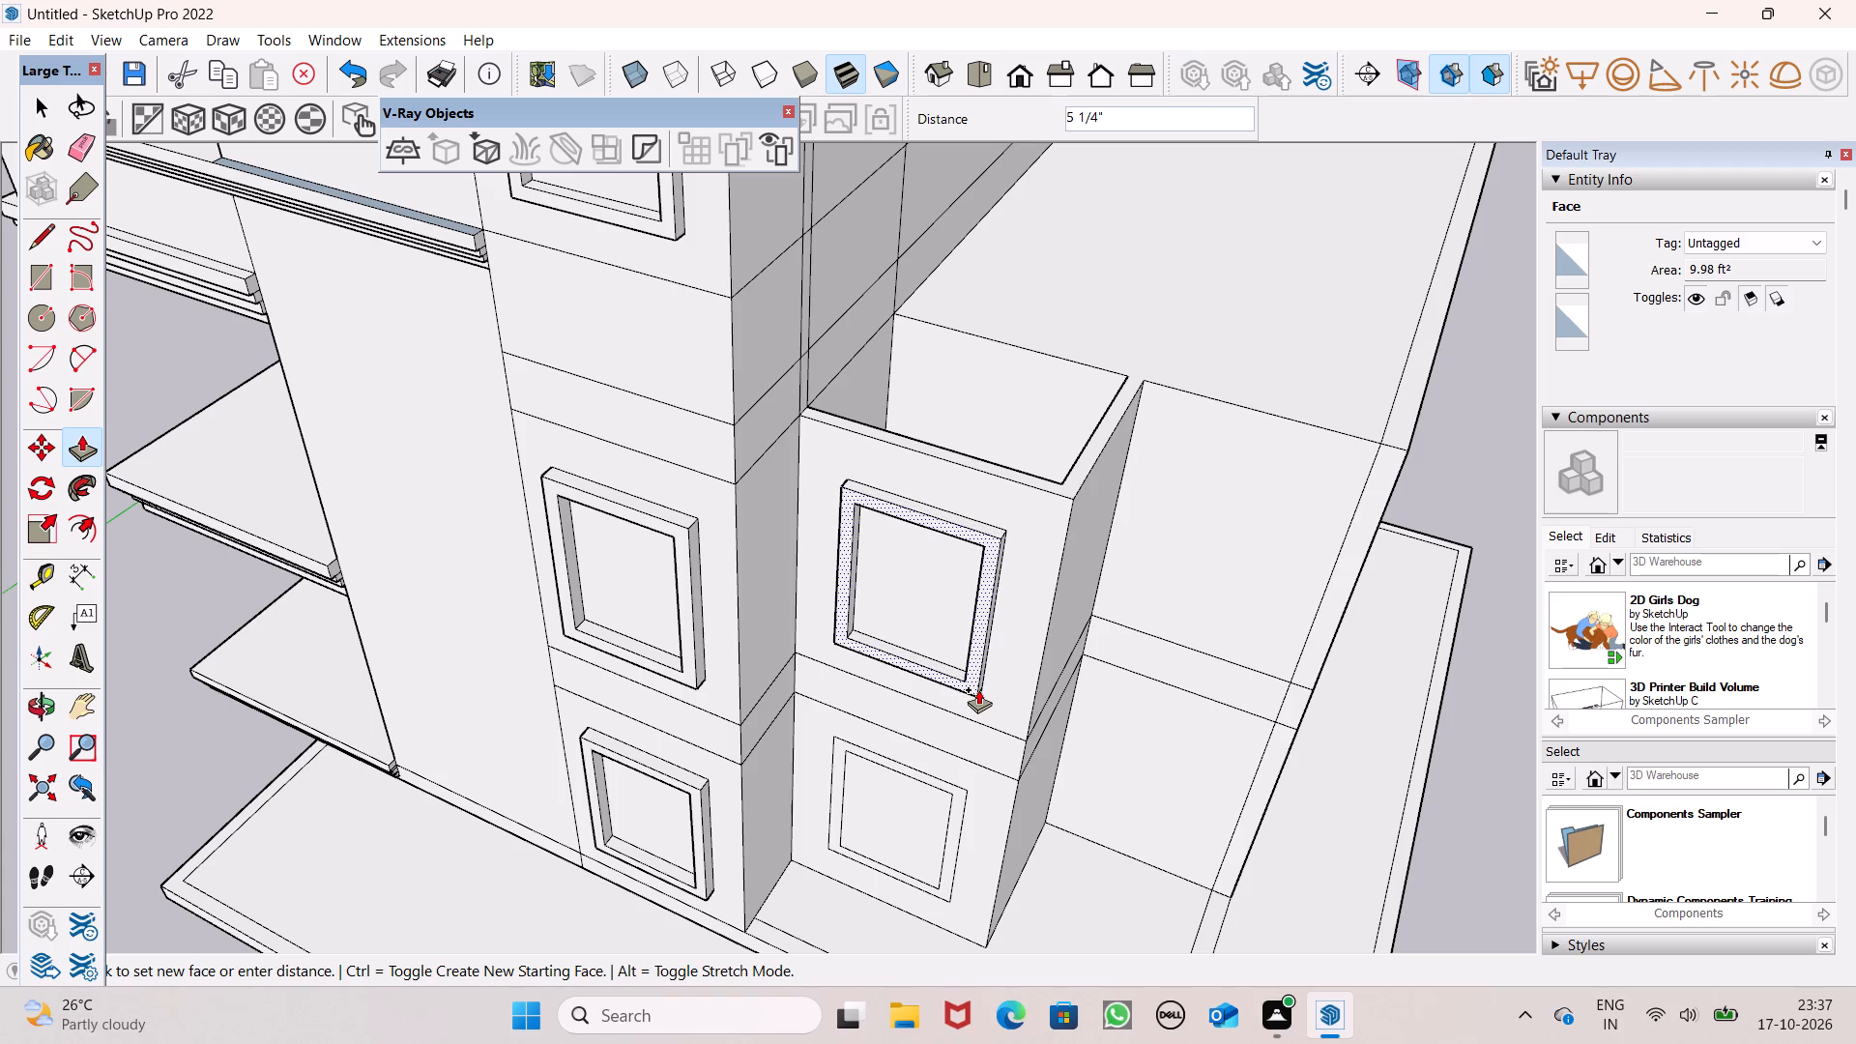
drag(978, 689, 977, 692)
click(977, 692)
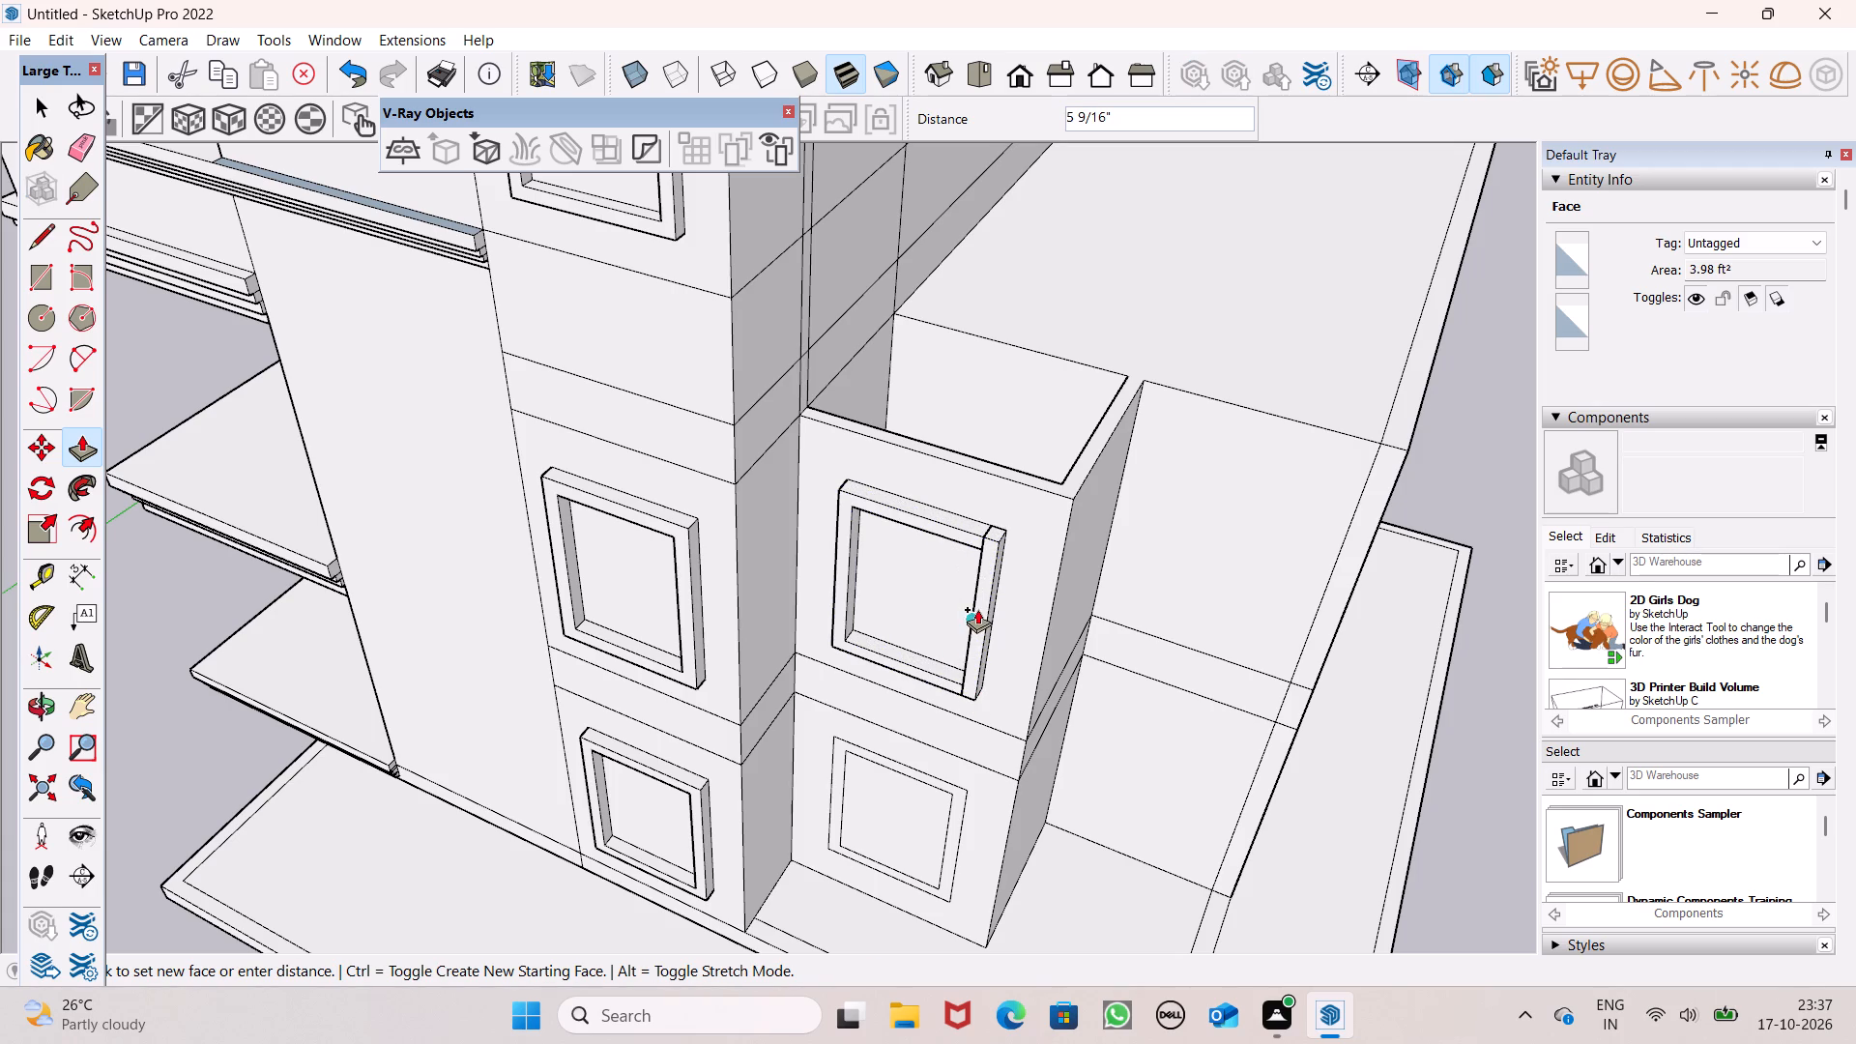
Pull the frame face around the lower window of the set-back wall section outward by about 7 1/4".
key(space)
scroll(1000, 620, down, 5)
middle_drag(962, 769, 917, 682)
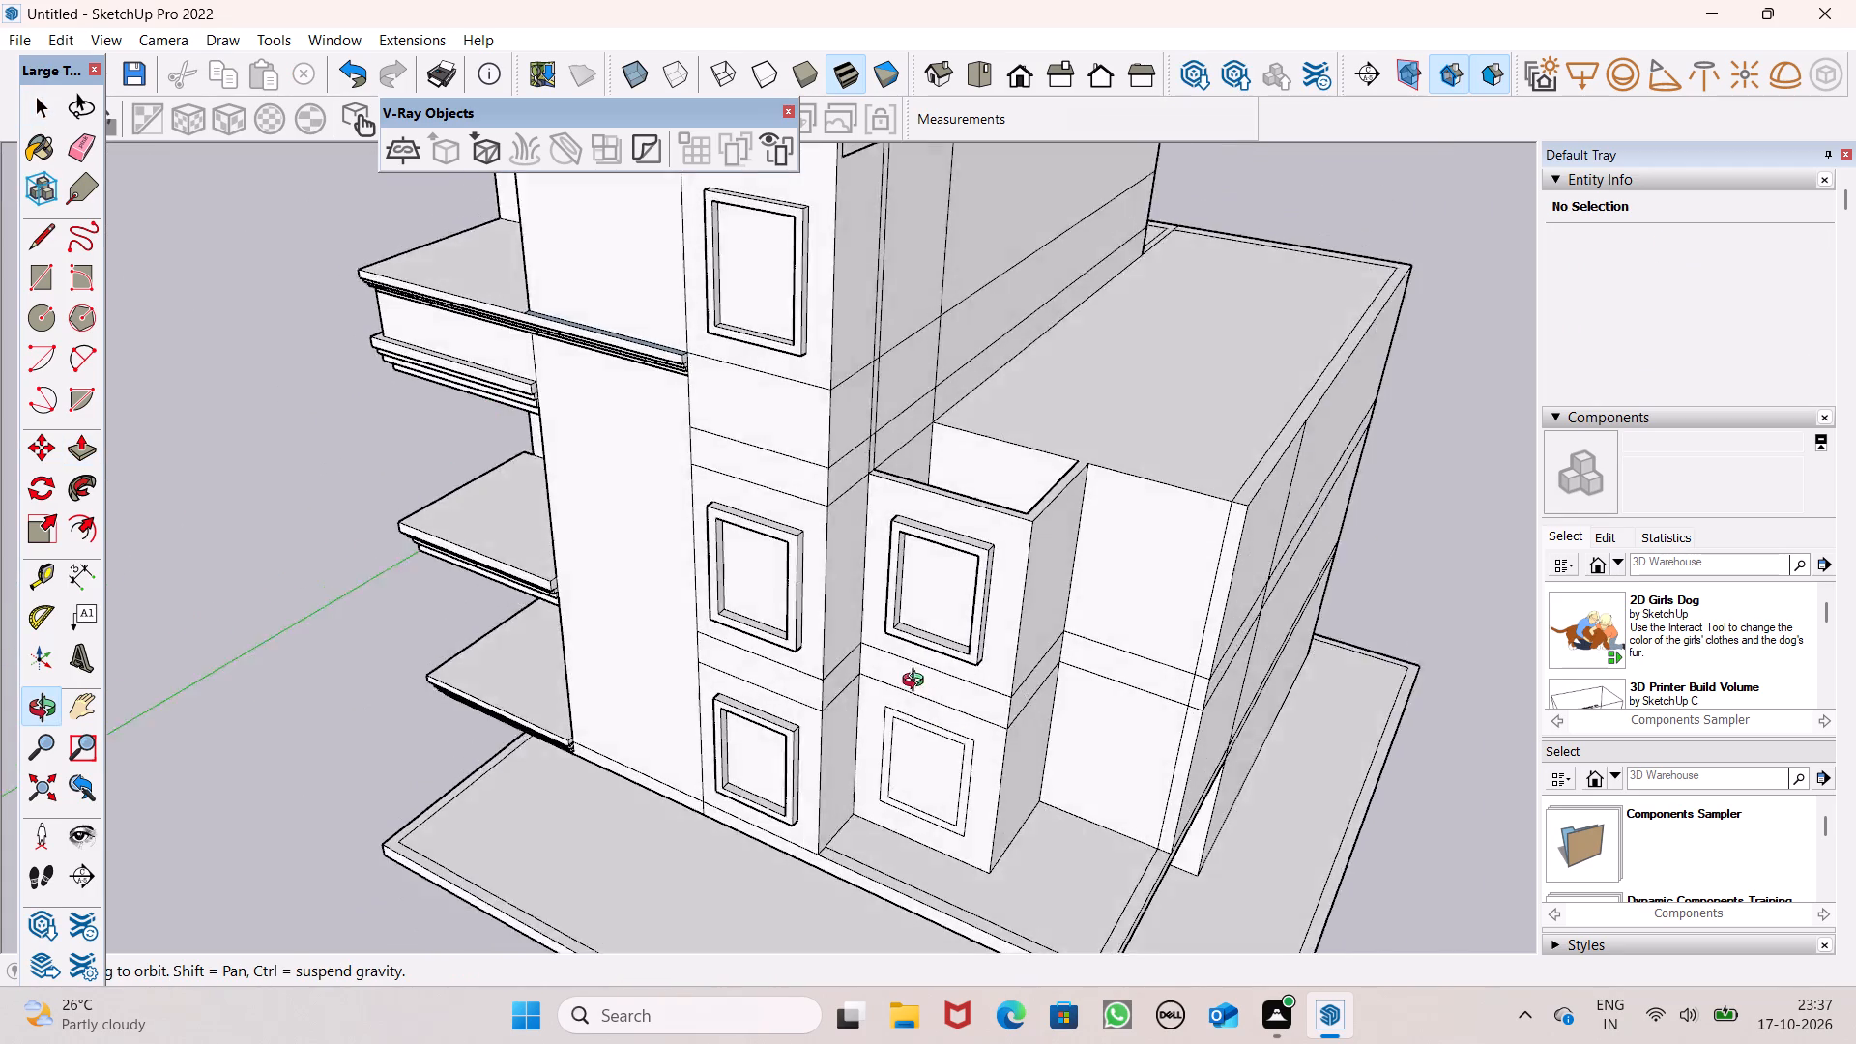
middle_drag(917, 682, 912, 627)
scroll(912, 635, up, 1)
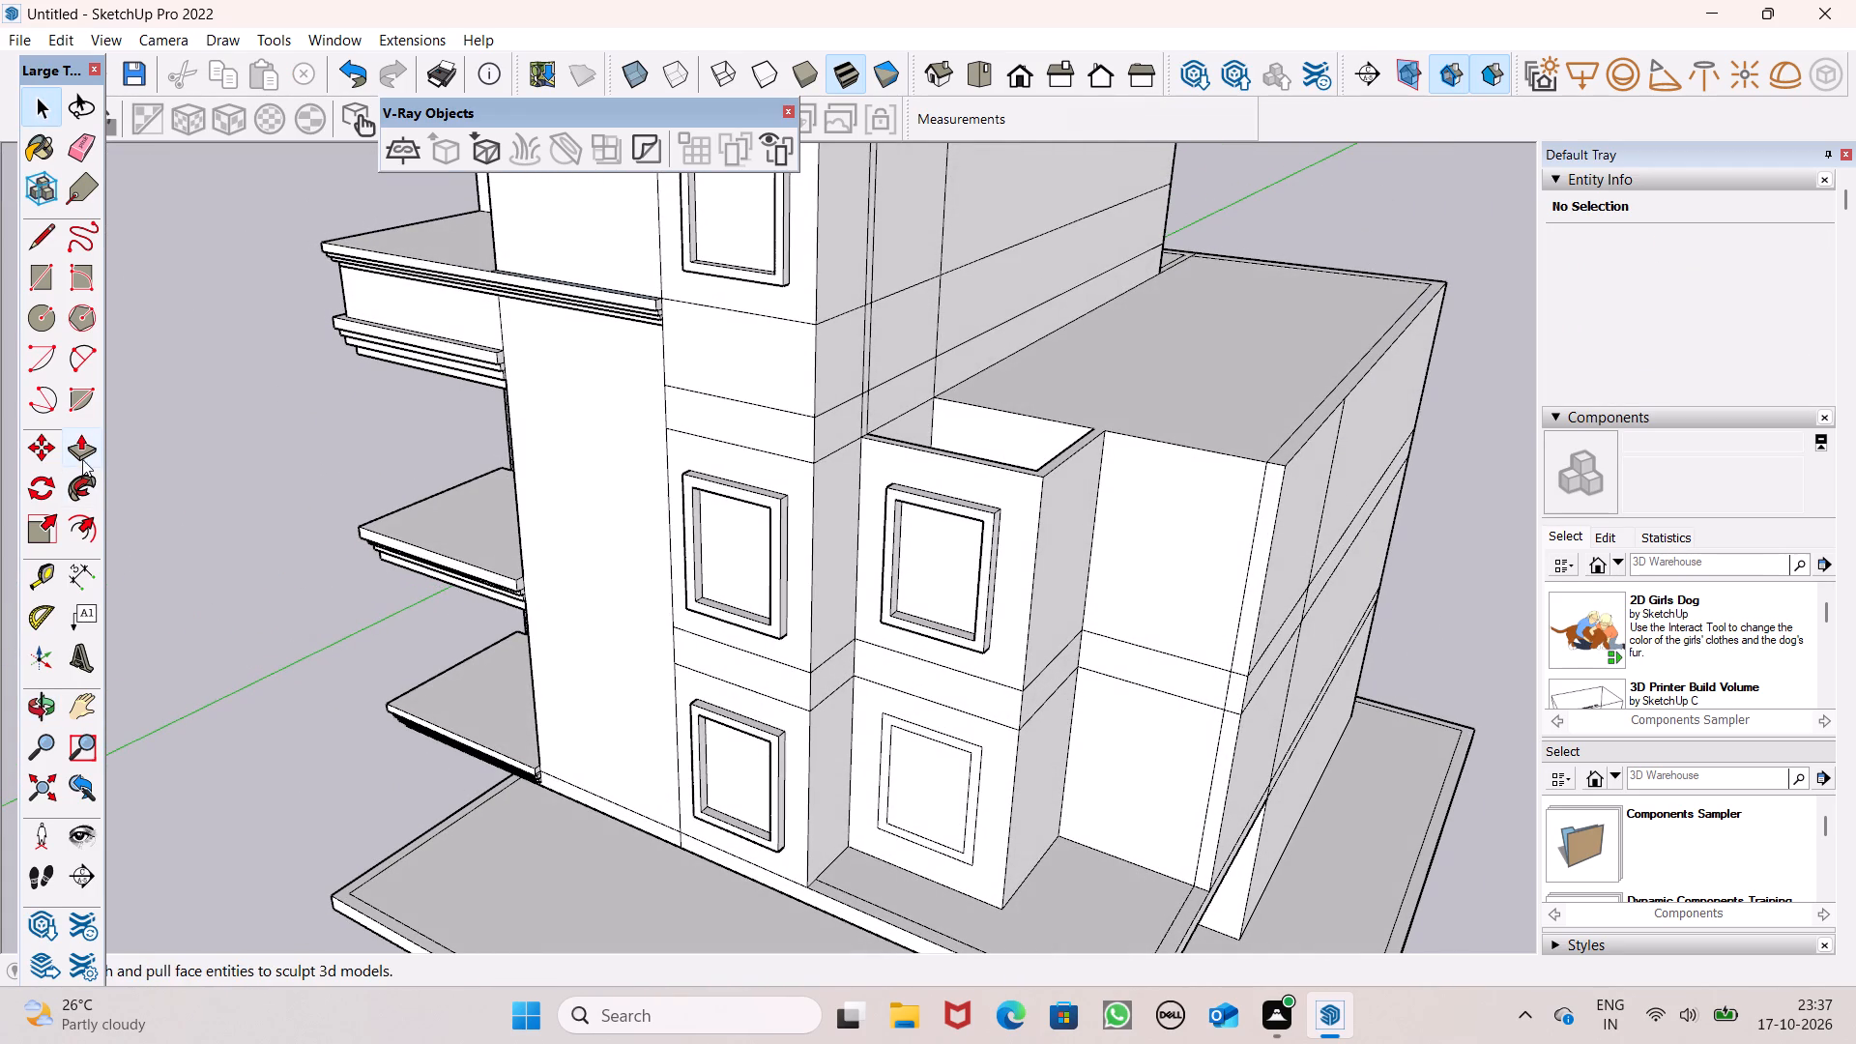
click(82, 458)
scroll(849, 433, down, 3)
scroll(950, 669, up, 6)
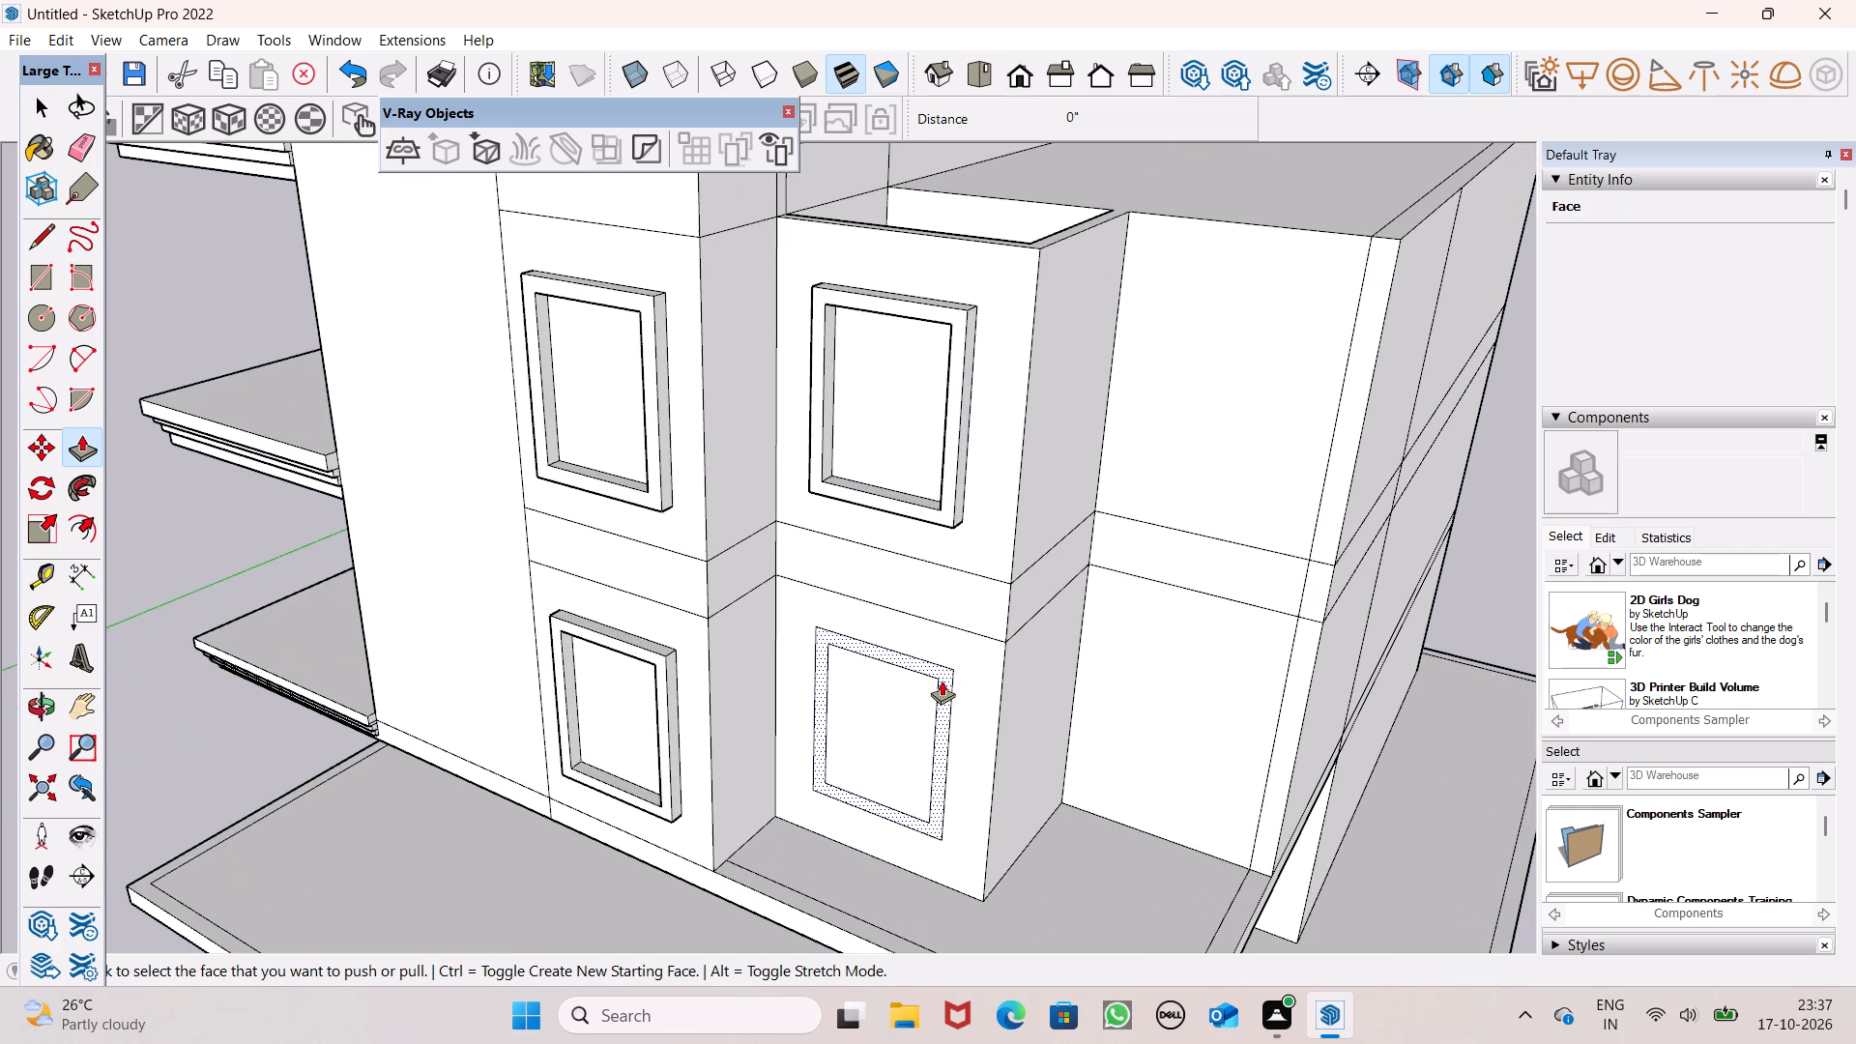
drag(942, 678, 941, 526)
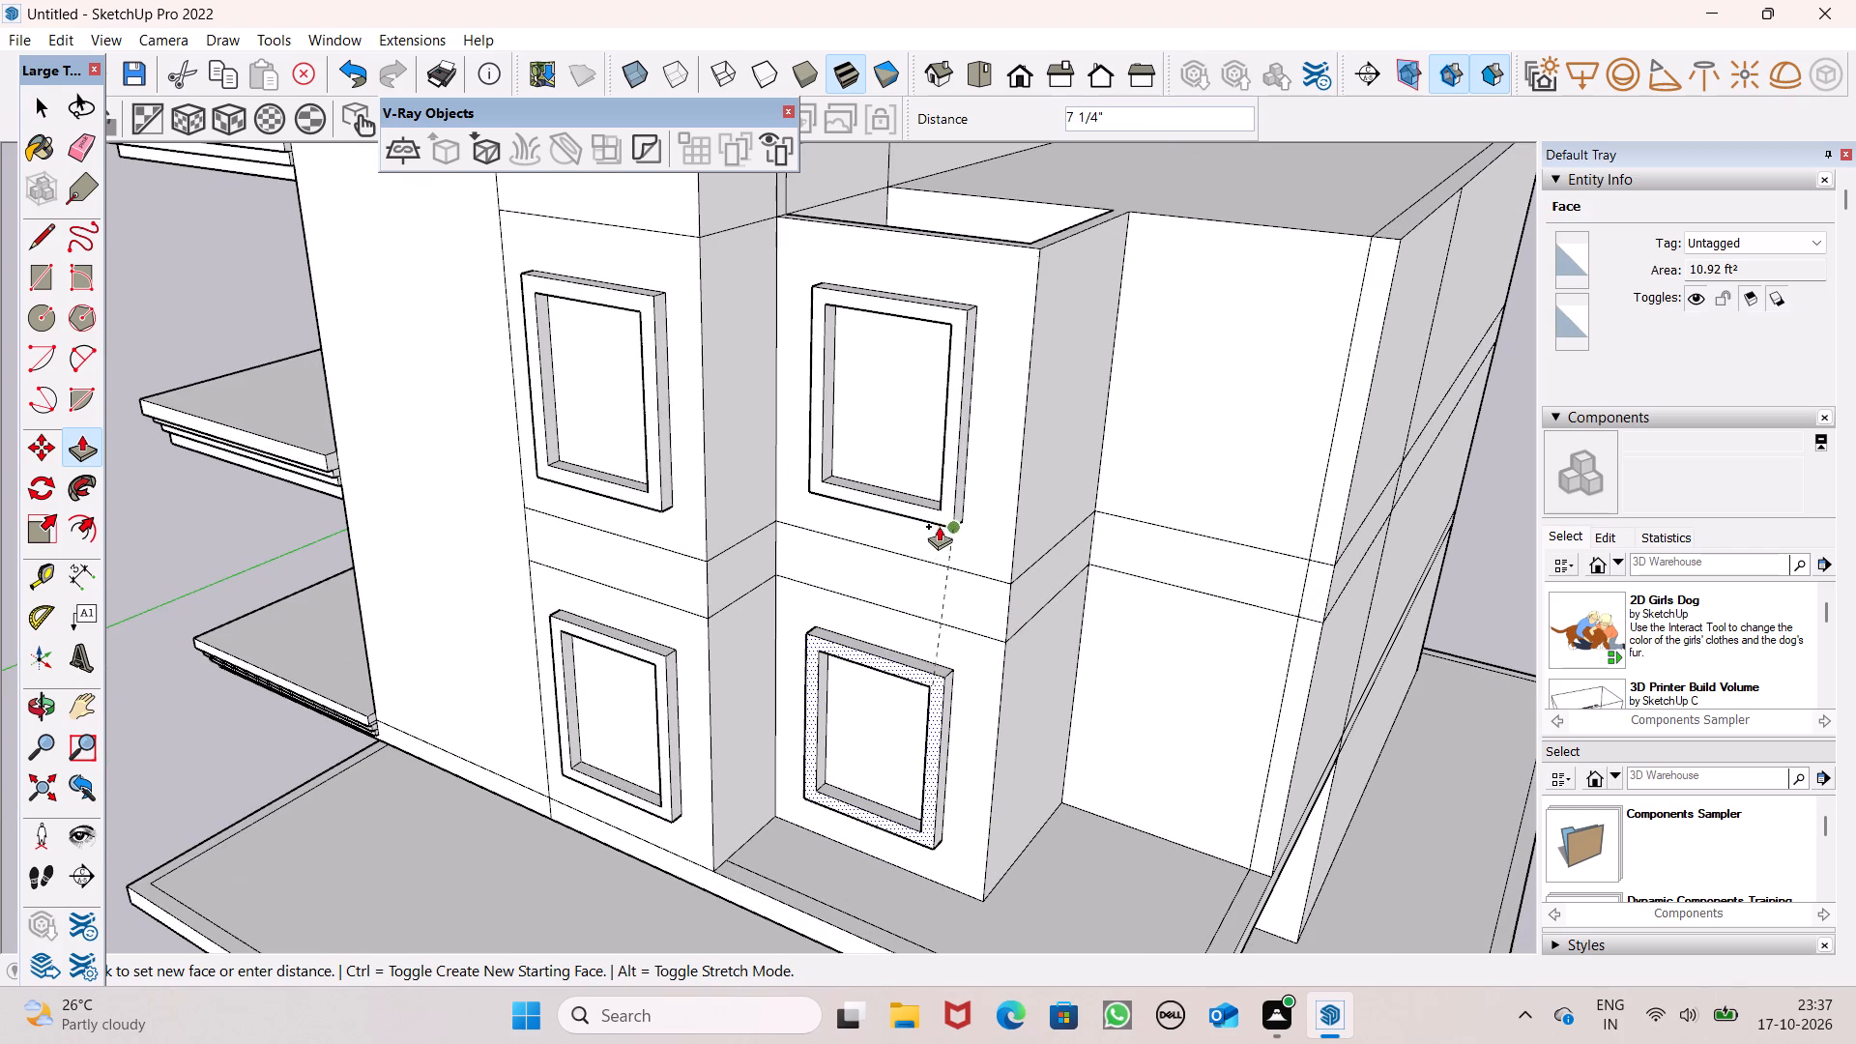
Push the panes of the wall strip's middle and lowest windows inward 9" to cut openings through the wall.
scroll(920, 622, down, 10)
middle_drag(958, 619, 1148, 536)
key(space)
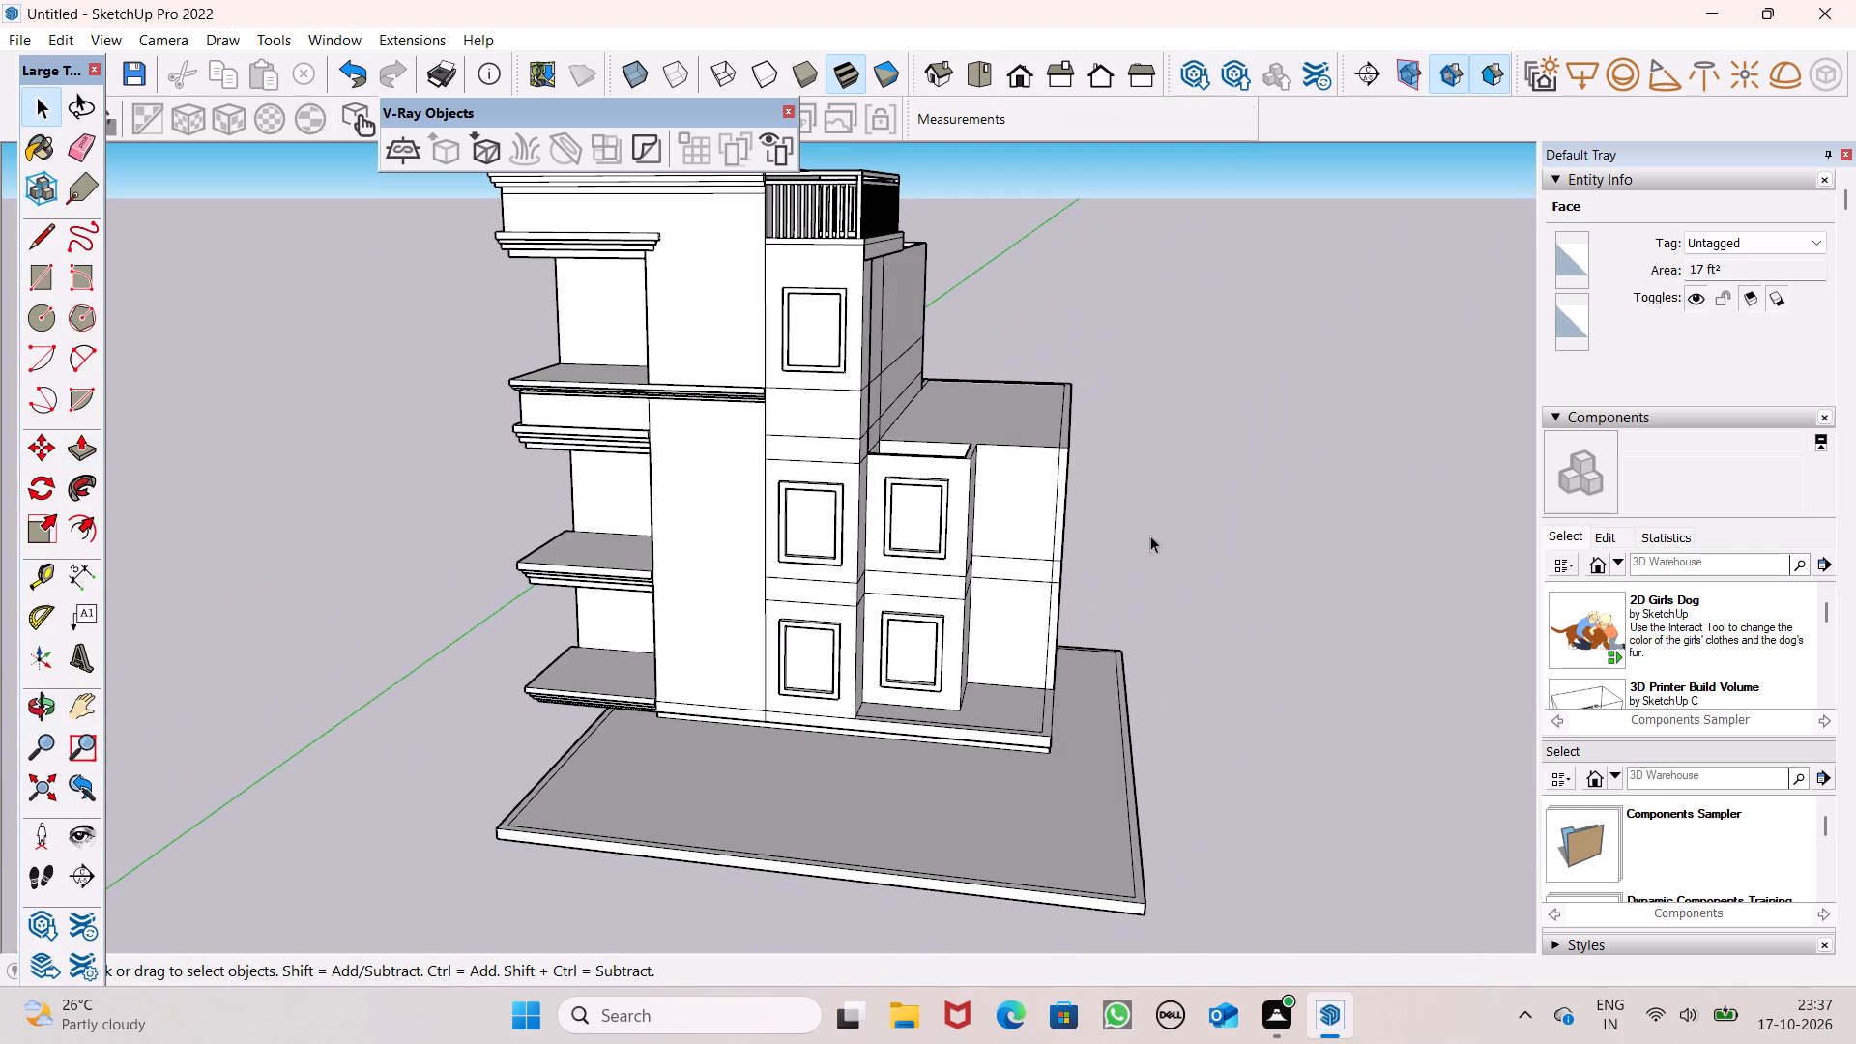
click(95, 455)
scroll(826, 494, up, 3)
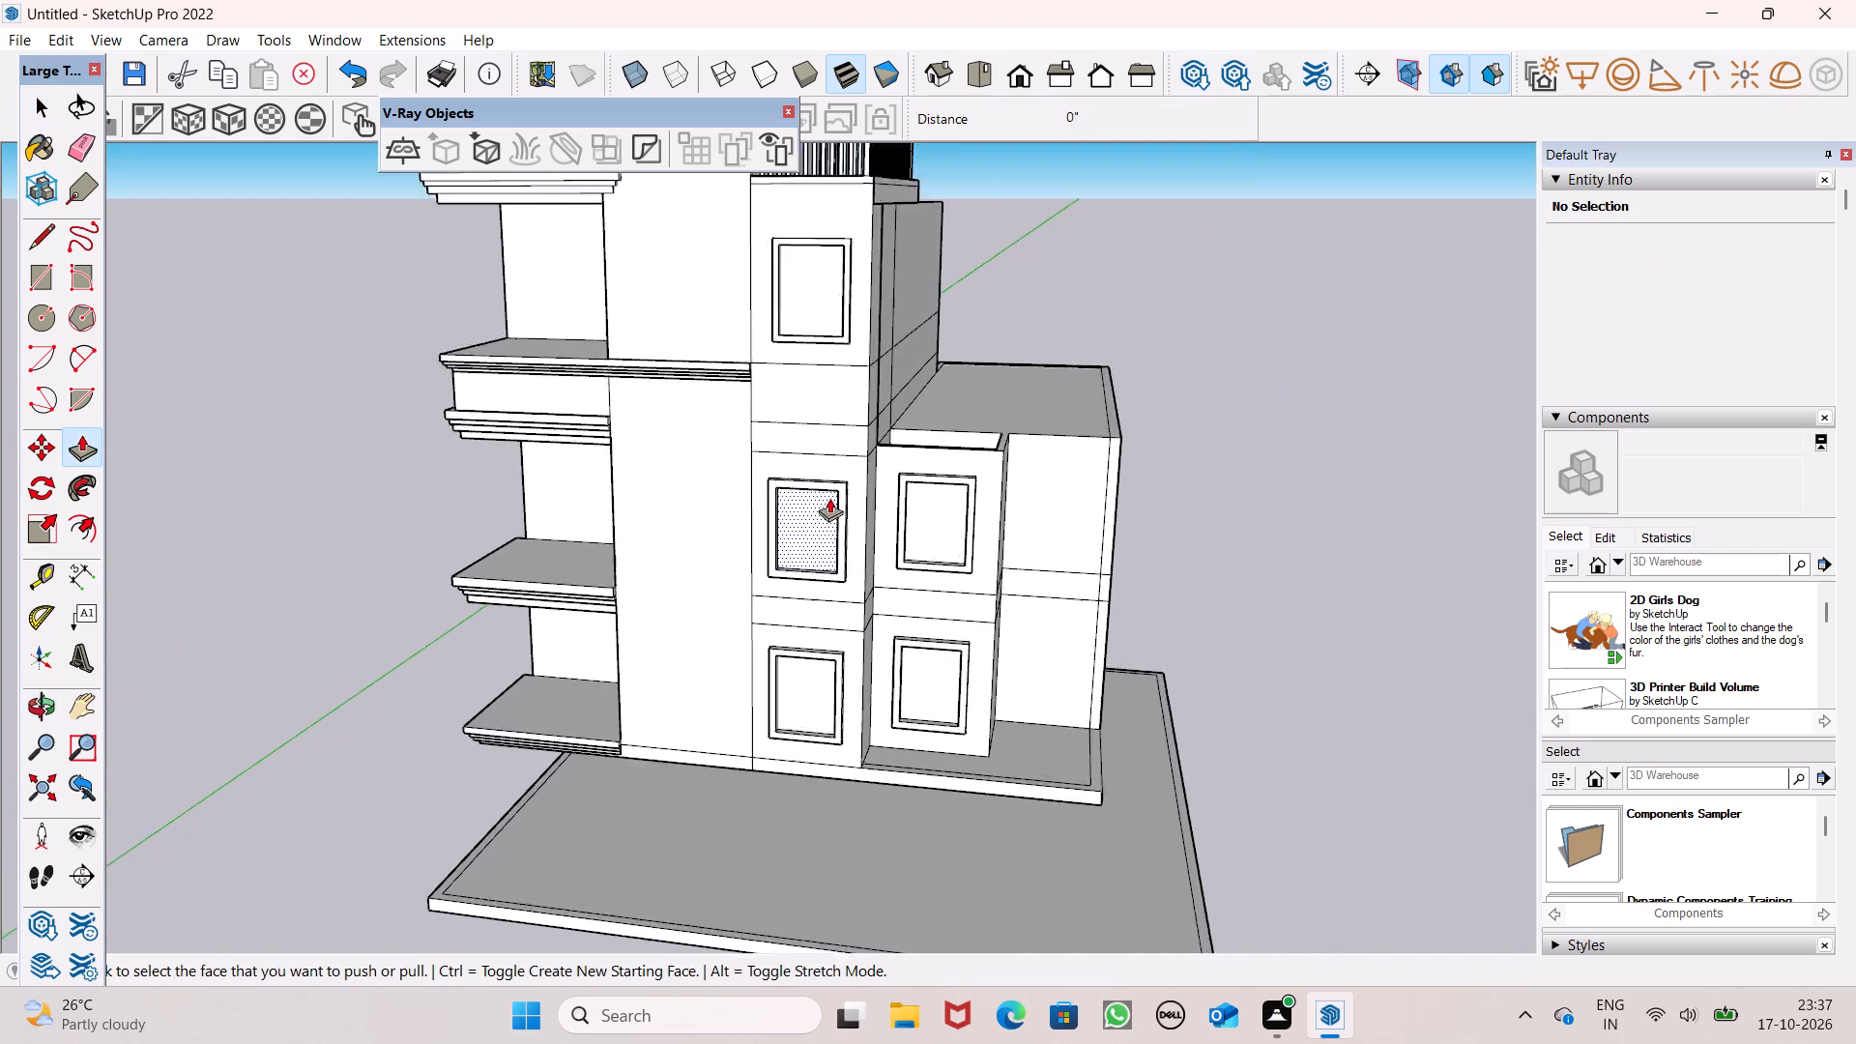
scroll(829, 498, up, 3)
drag(778, 566, 809, 563)
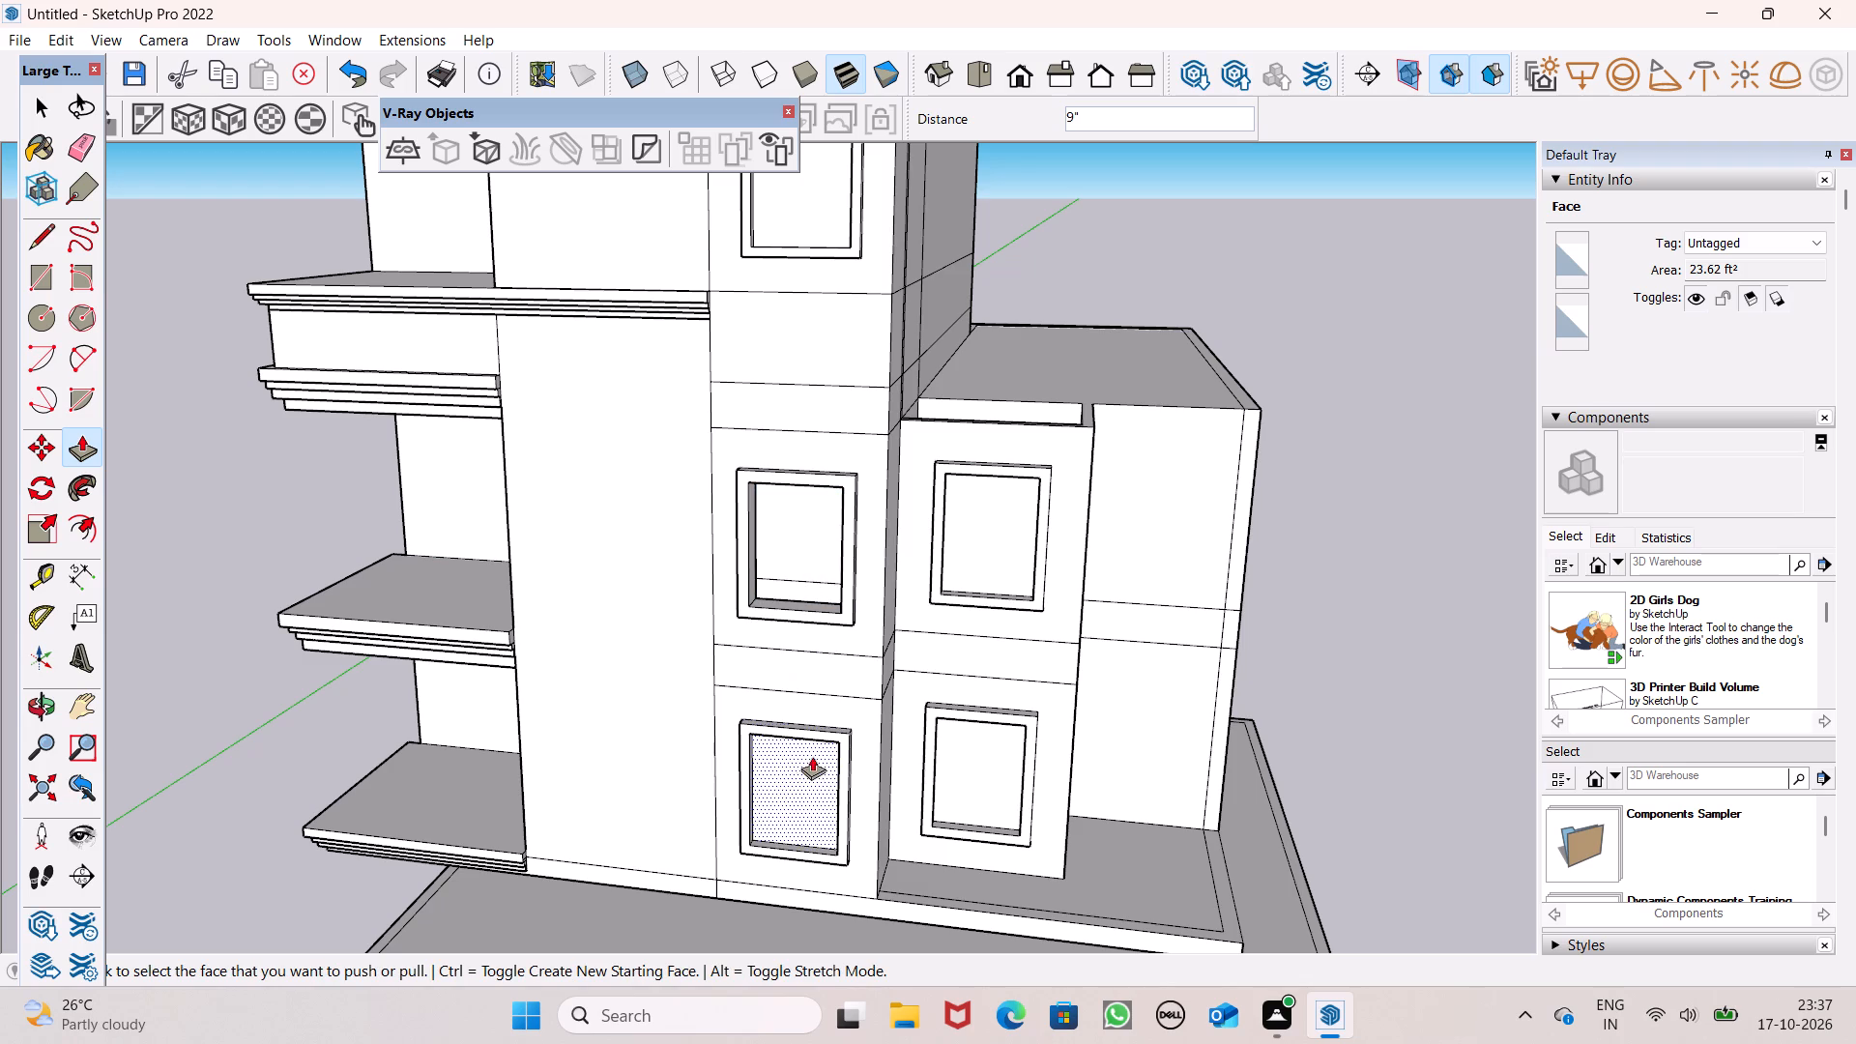
drag(769, 819, 809, 825)
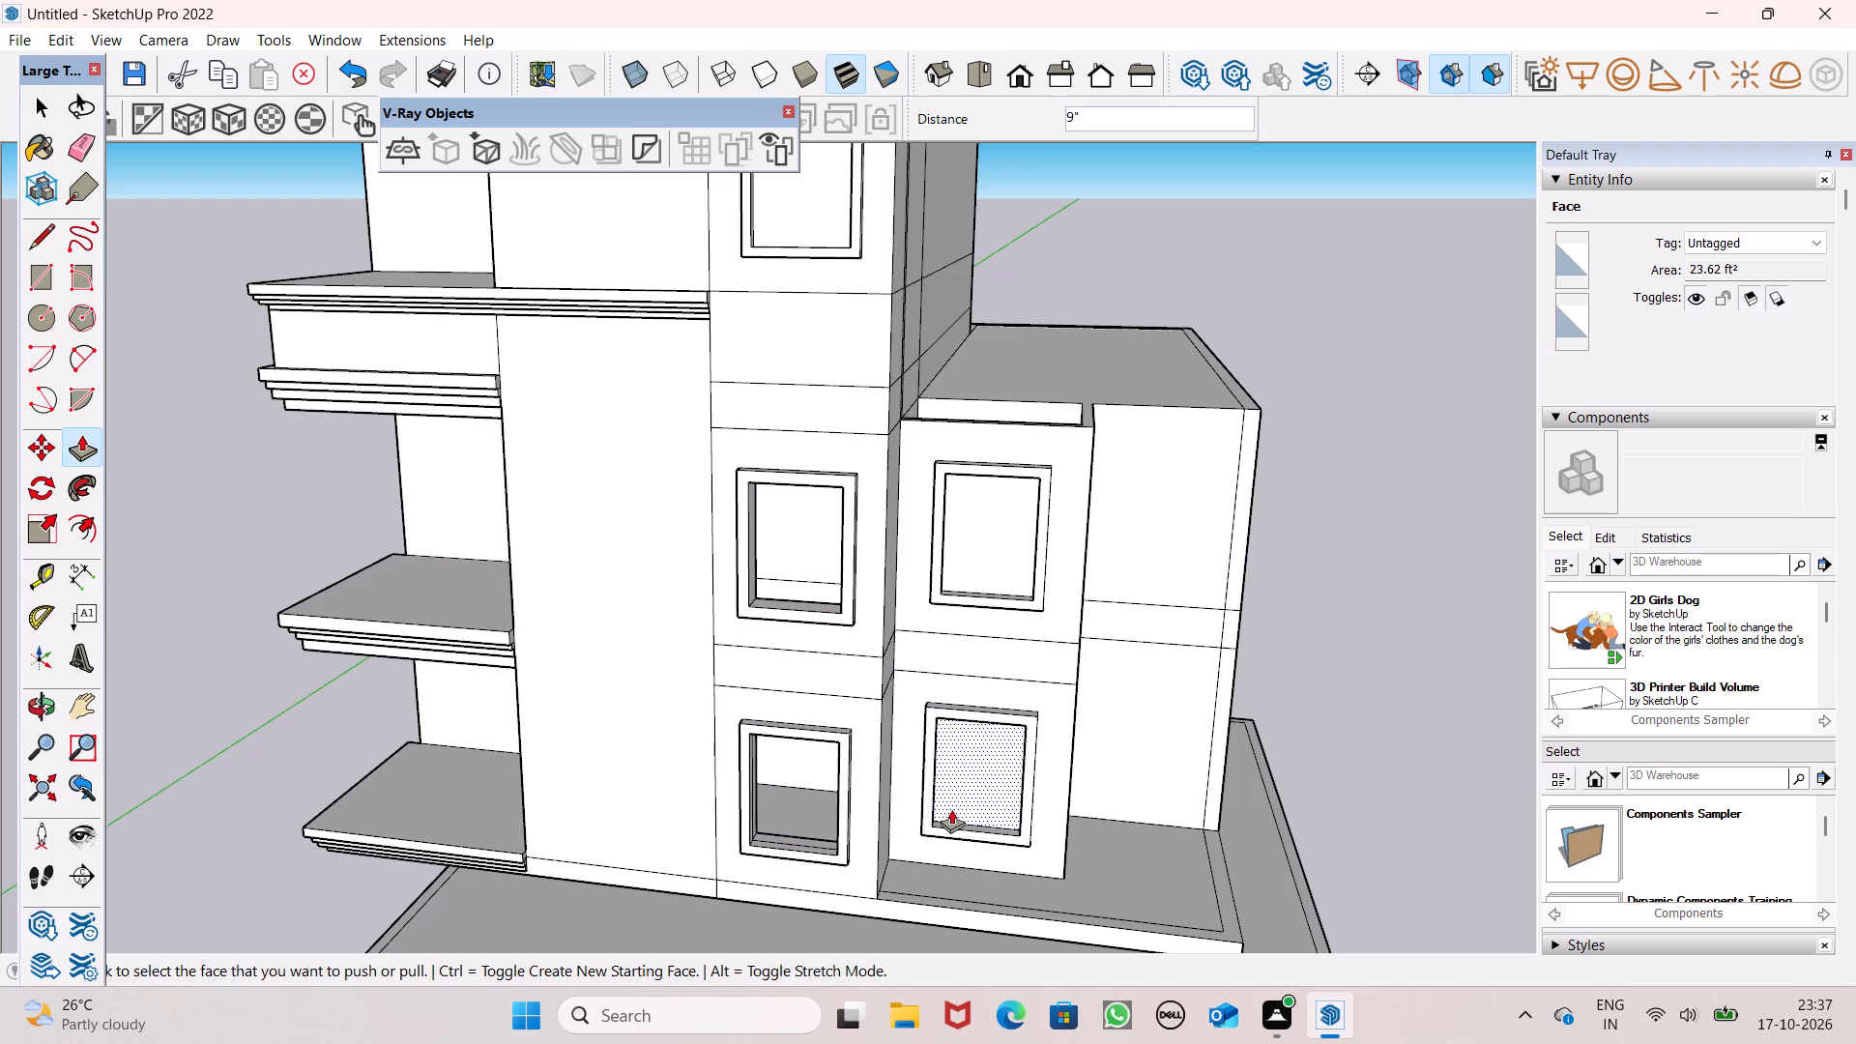
Push the panes of the set-back section's lower and upper windows inward 6" to cut openings through the wall.
drag(960, 806, 999, 787)
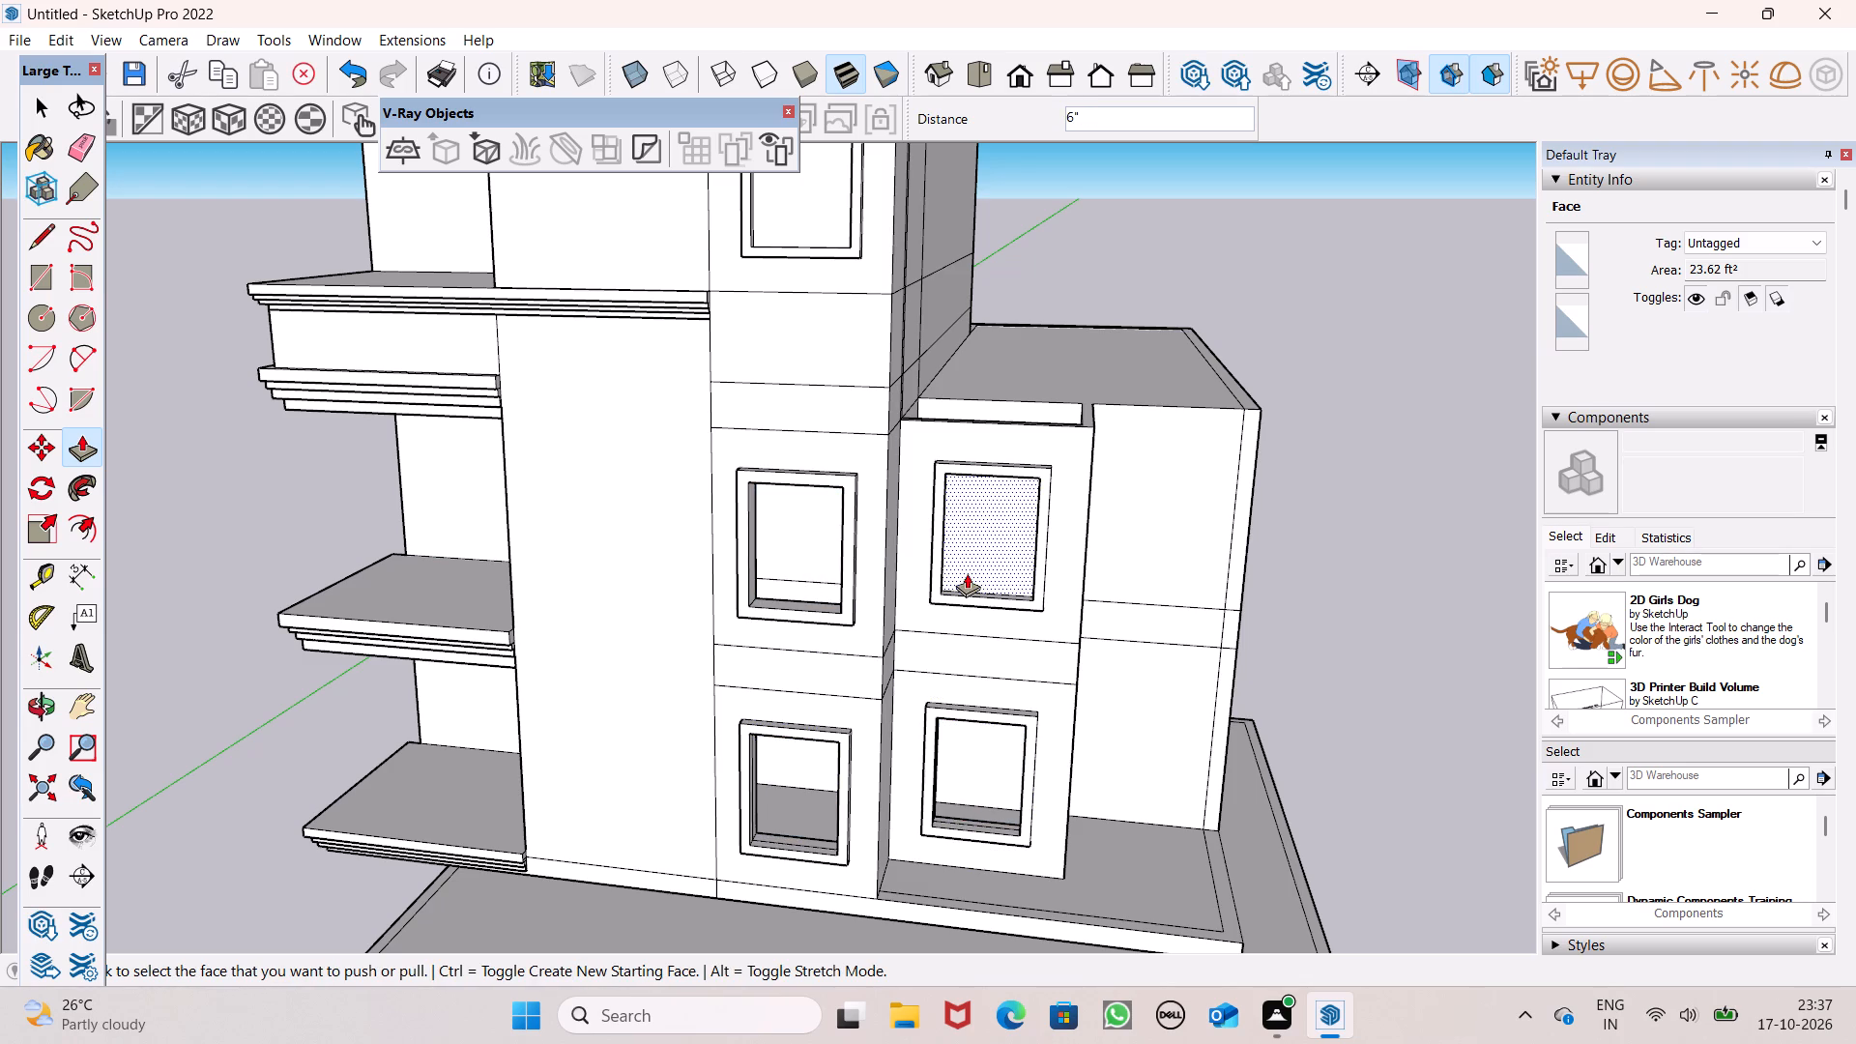
drag(967, 573, 1010, 549)
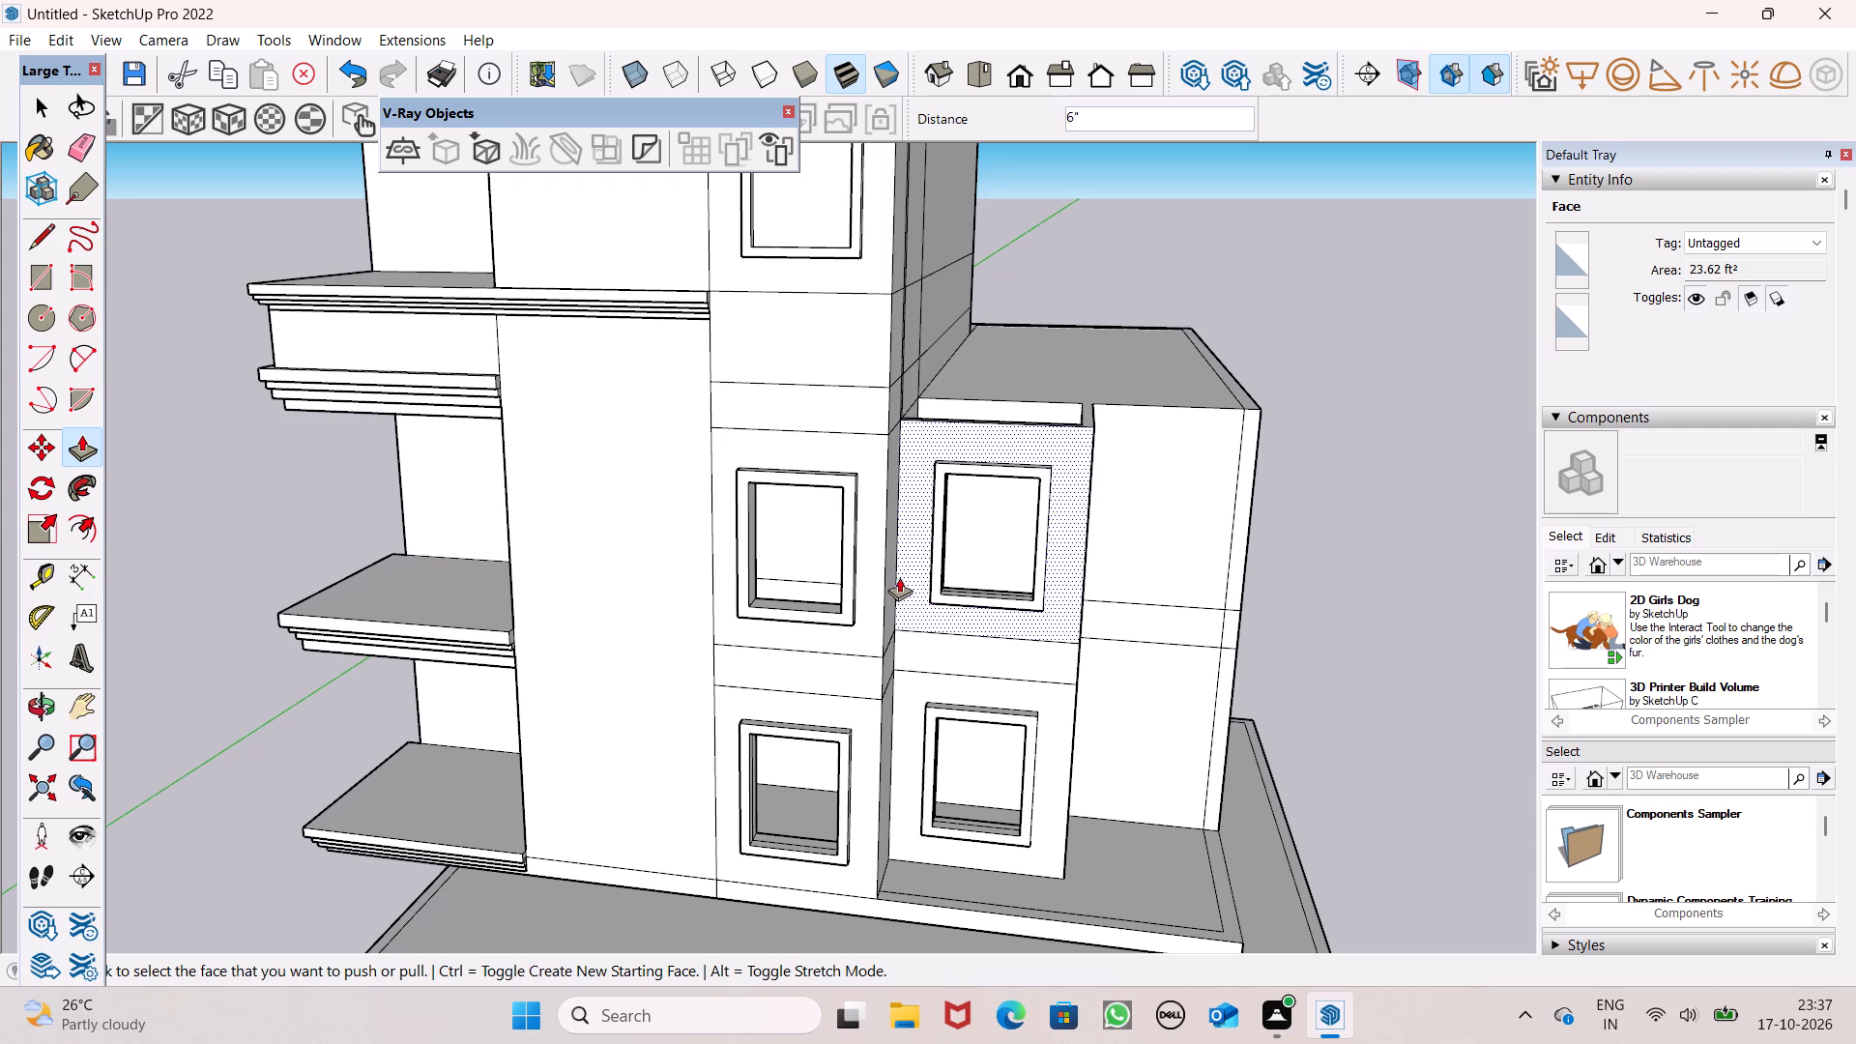
Examine the window openings and projecting frames on the wall strip and set-back section from several angles.
middle_drag(1012, 671, 956, 543)
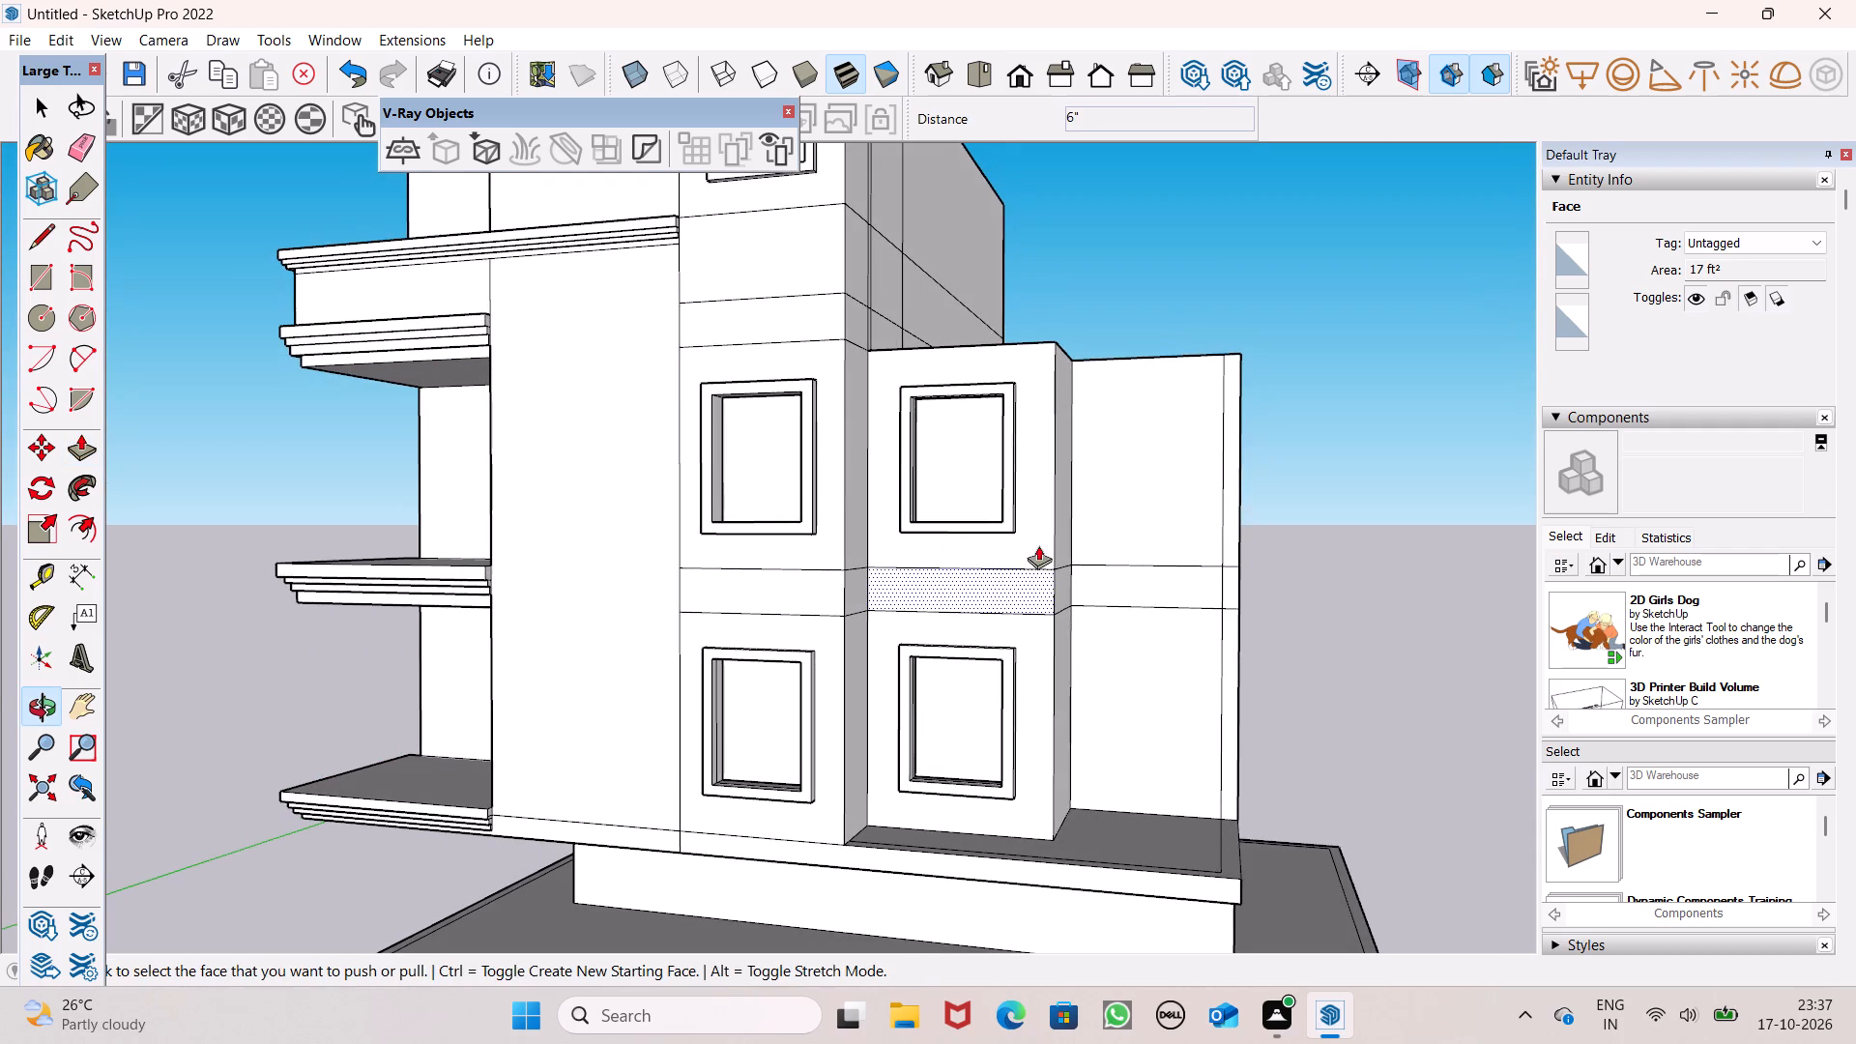
middle_drag(1051, 581, 1143, 610)
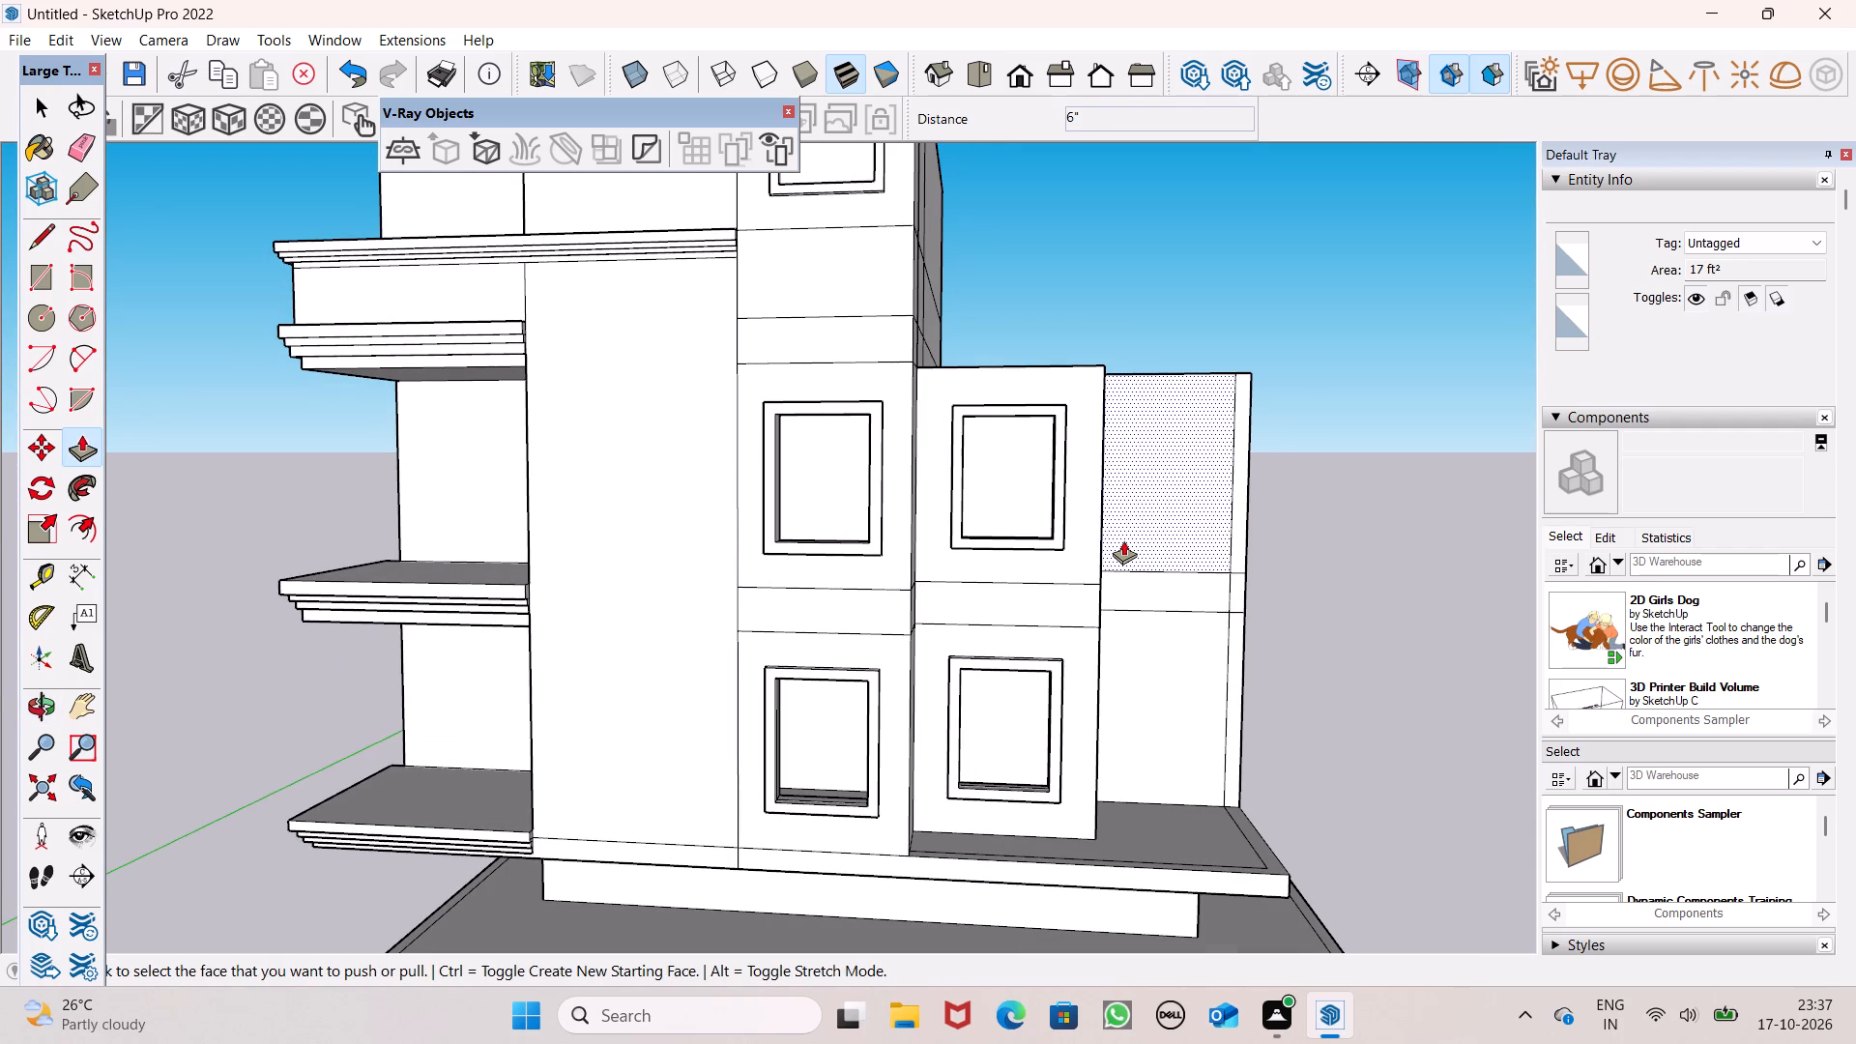
middle_drag(1121, 631, 1092, 676)
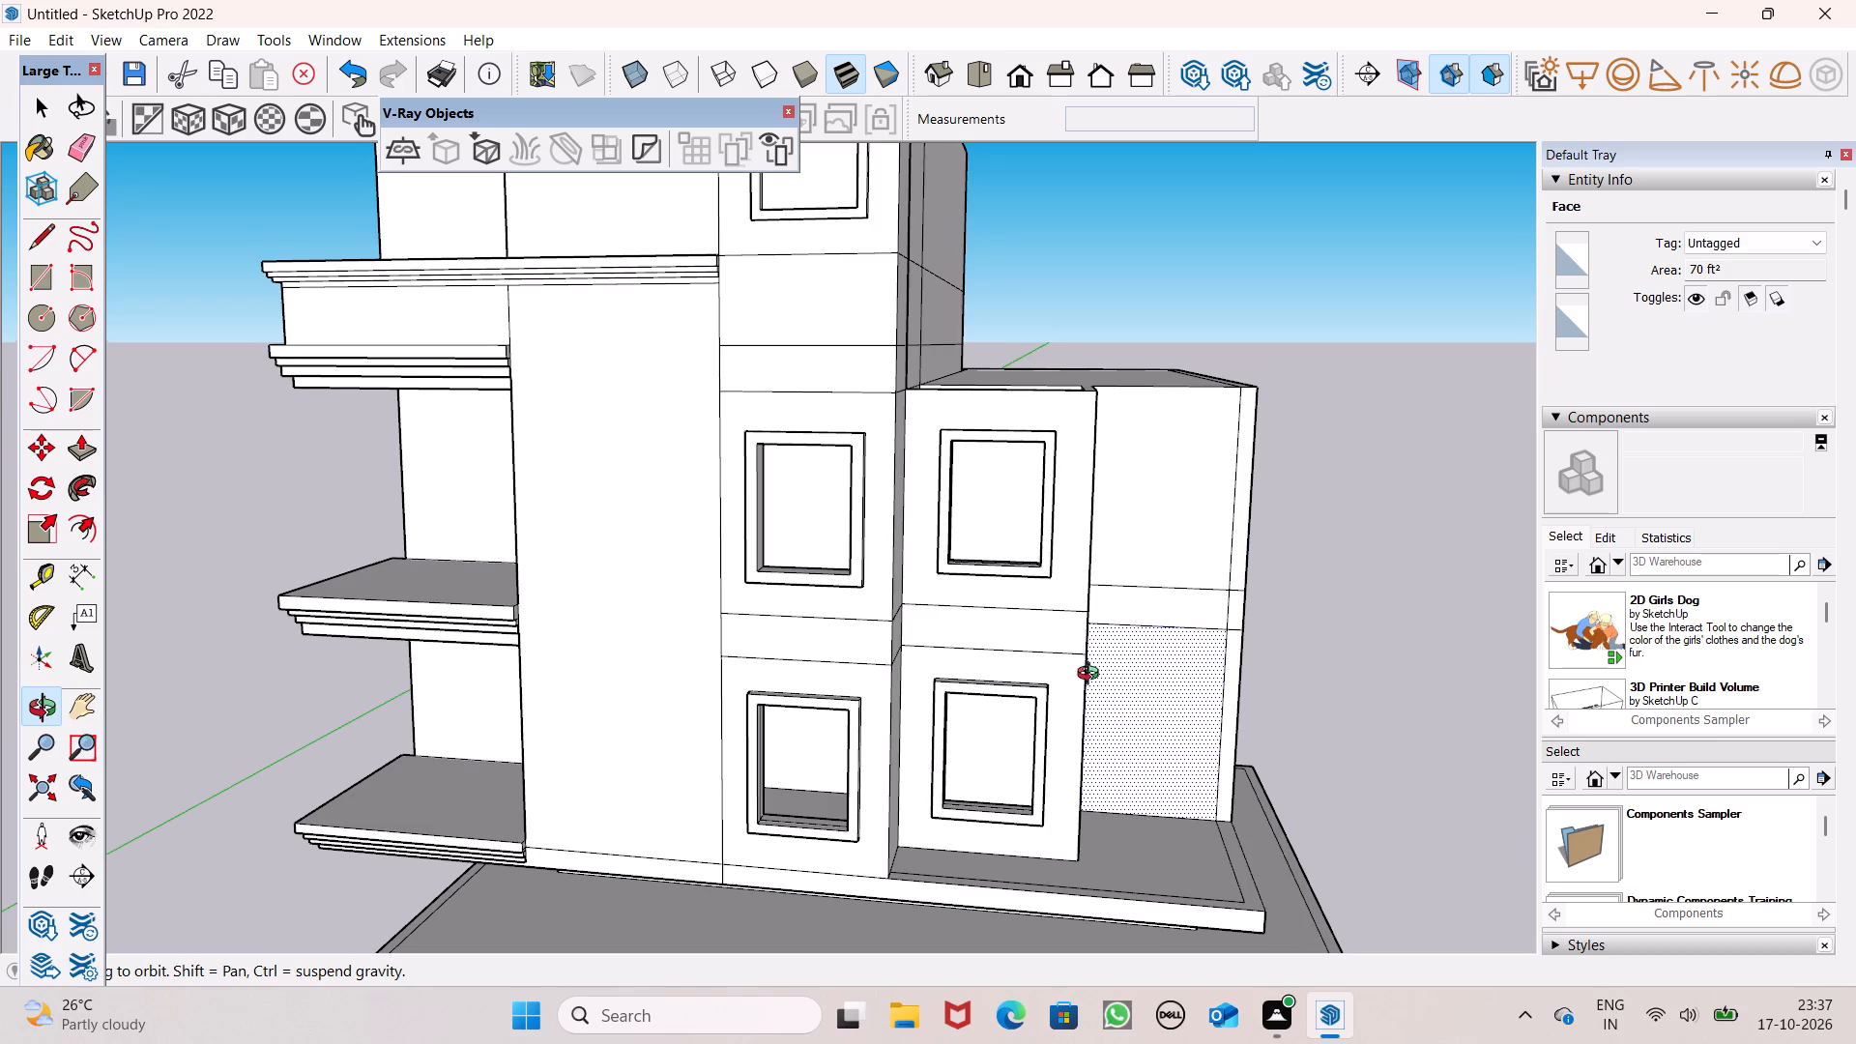
middle_drag(1092, 676, 1086, 680)
middle_drag(1079, 656, 1077, 691)
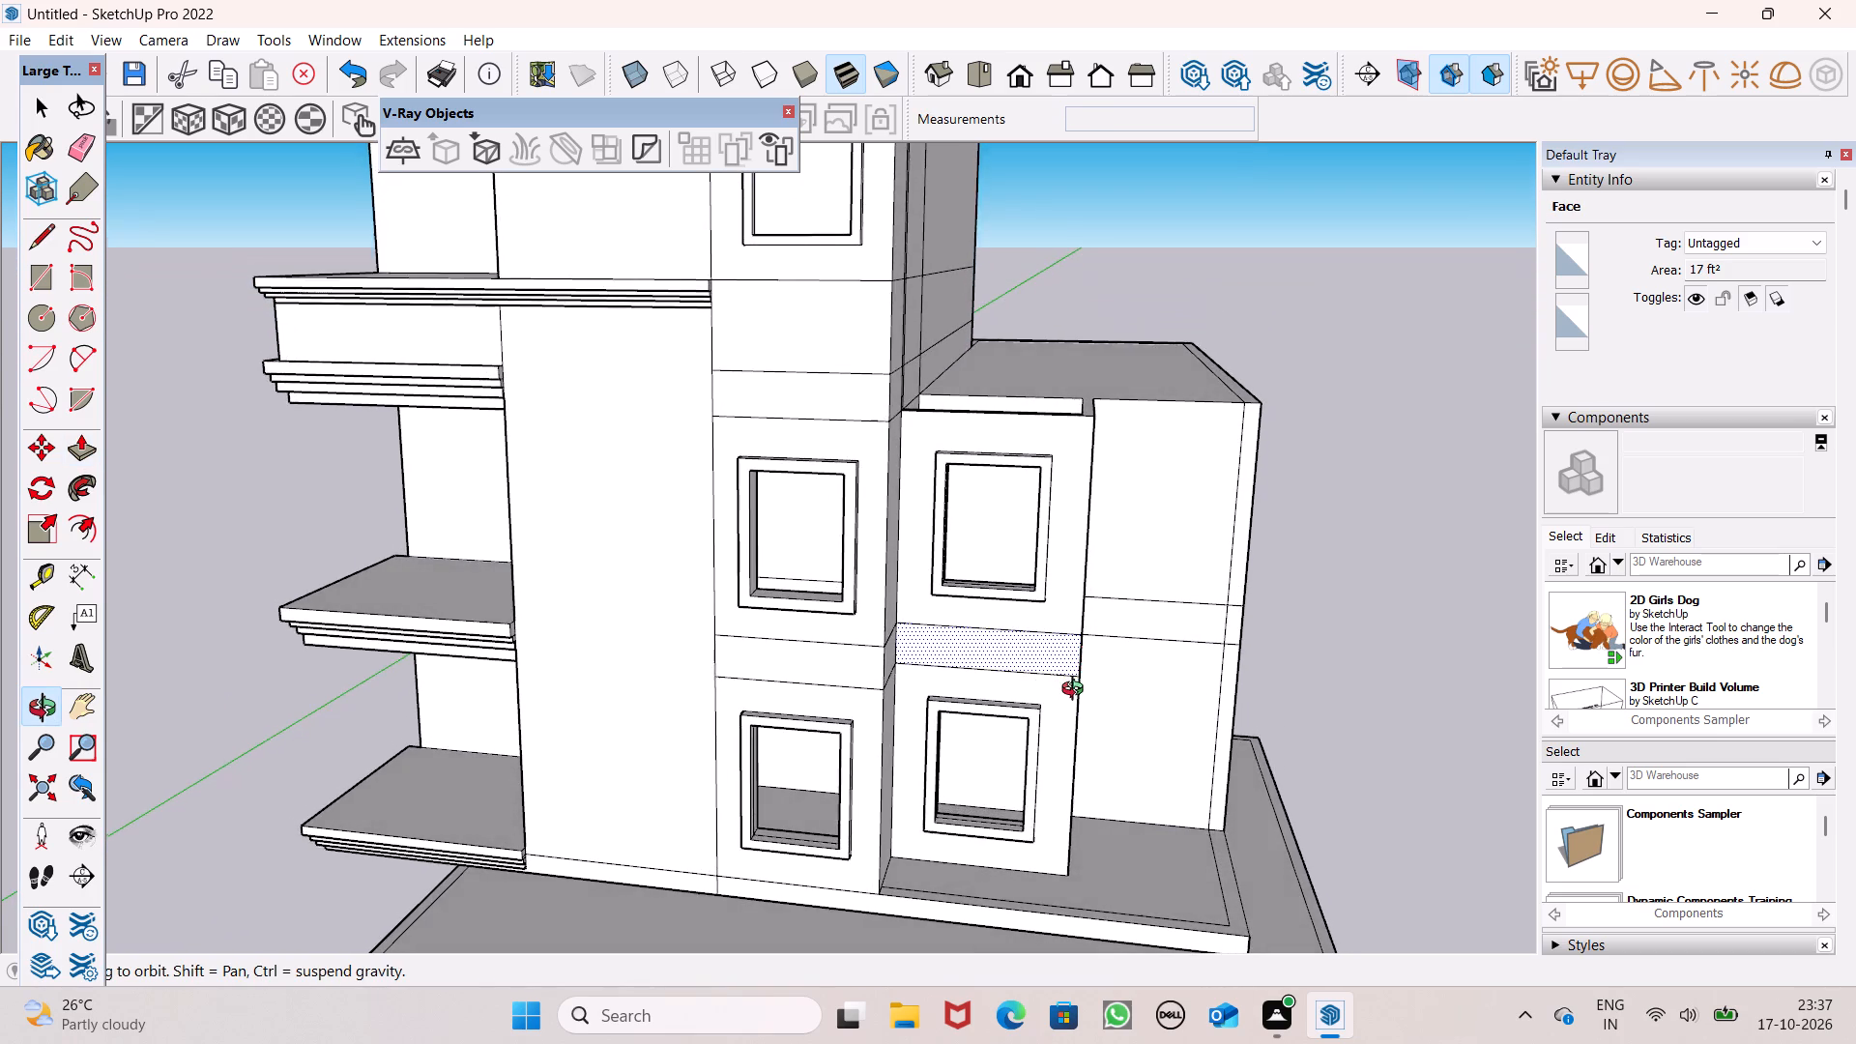
middle_drag(1077, 691, 1083, 708)
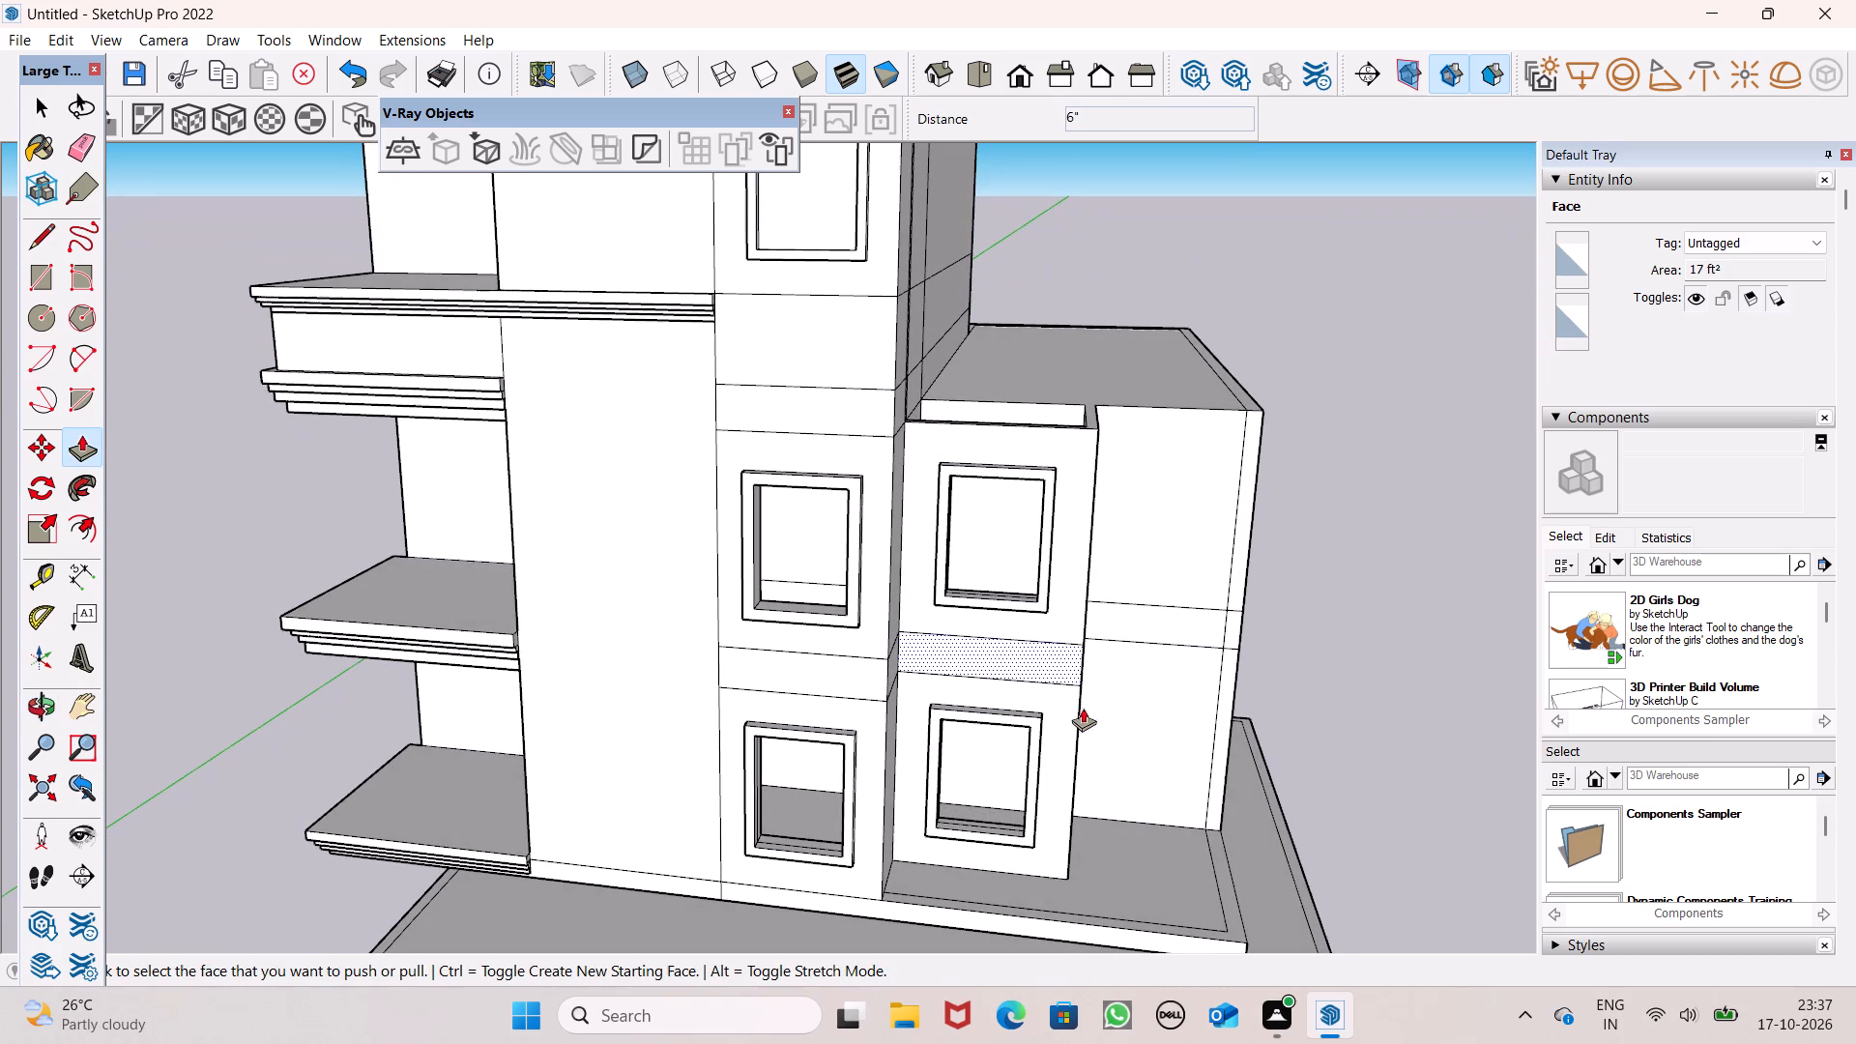
scroll(1050, 651, down, 2)
middle_drag(1145, 672, 993, 818)
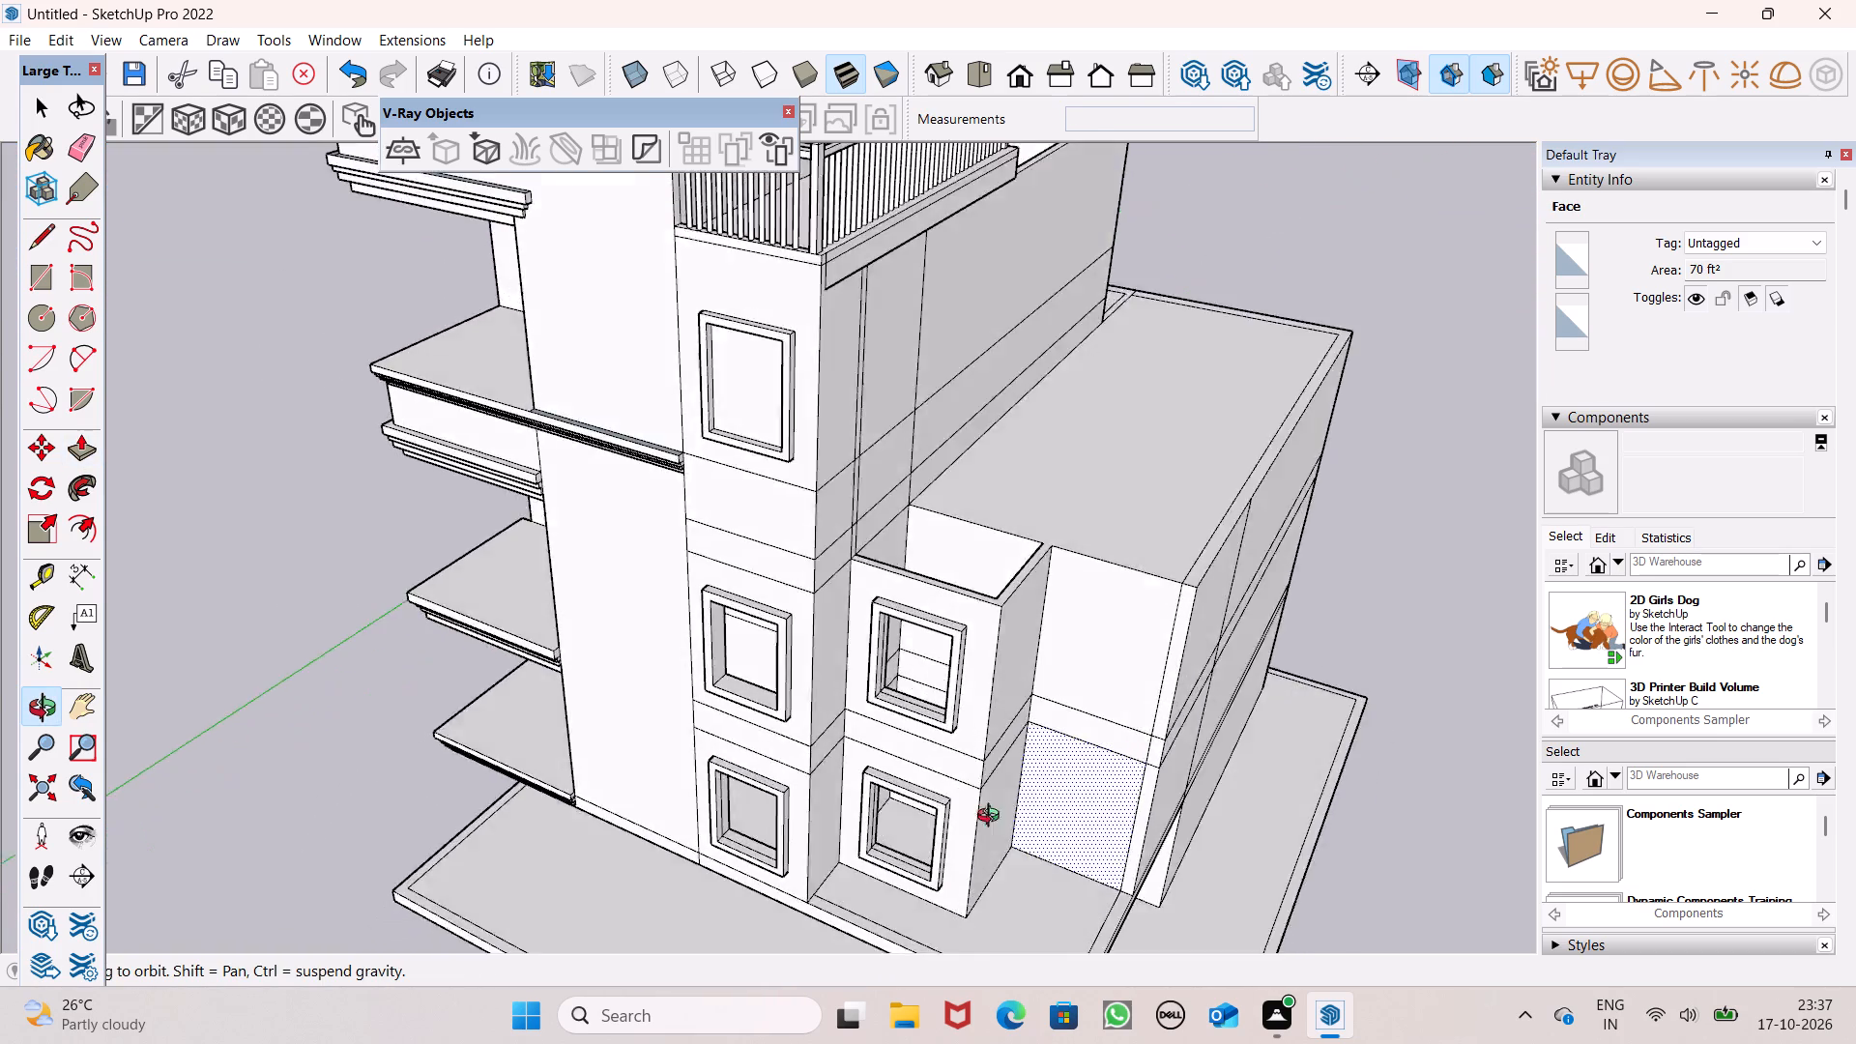
middle_drag(993, 818, 1212, 633)
key(space)
Draw a thin rectangle about 5' 9 7/8" by 6 7/8" on the wall just above the wall strip's top-storey window frame.
scroll(1167, 533, down, 4)
middle_drag(1119, 565, 1114, 766)
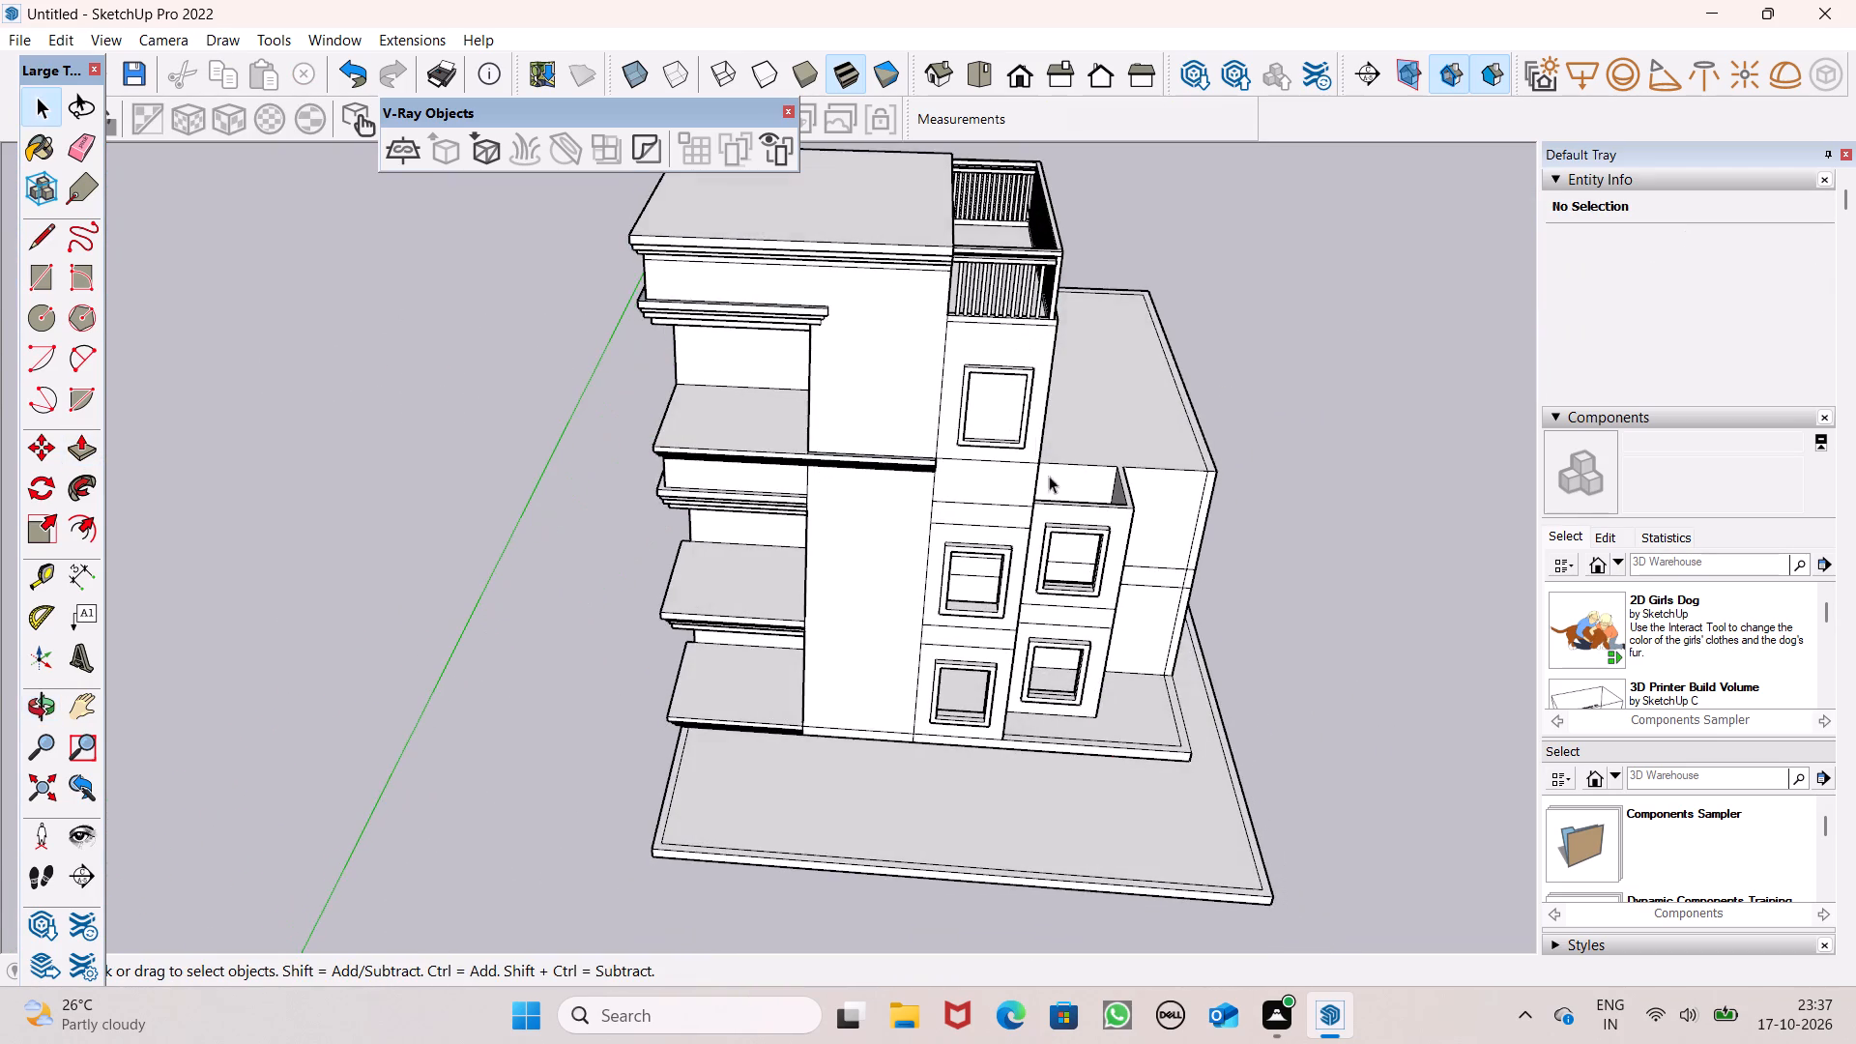
scroll(1007, 384, up, 5)
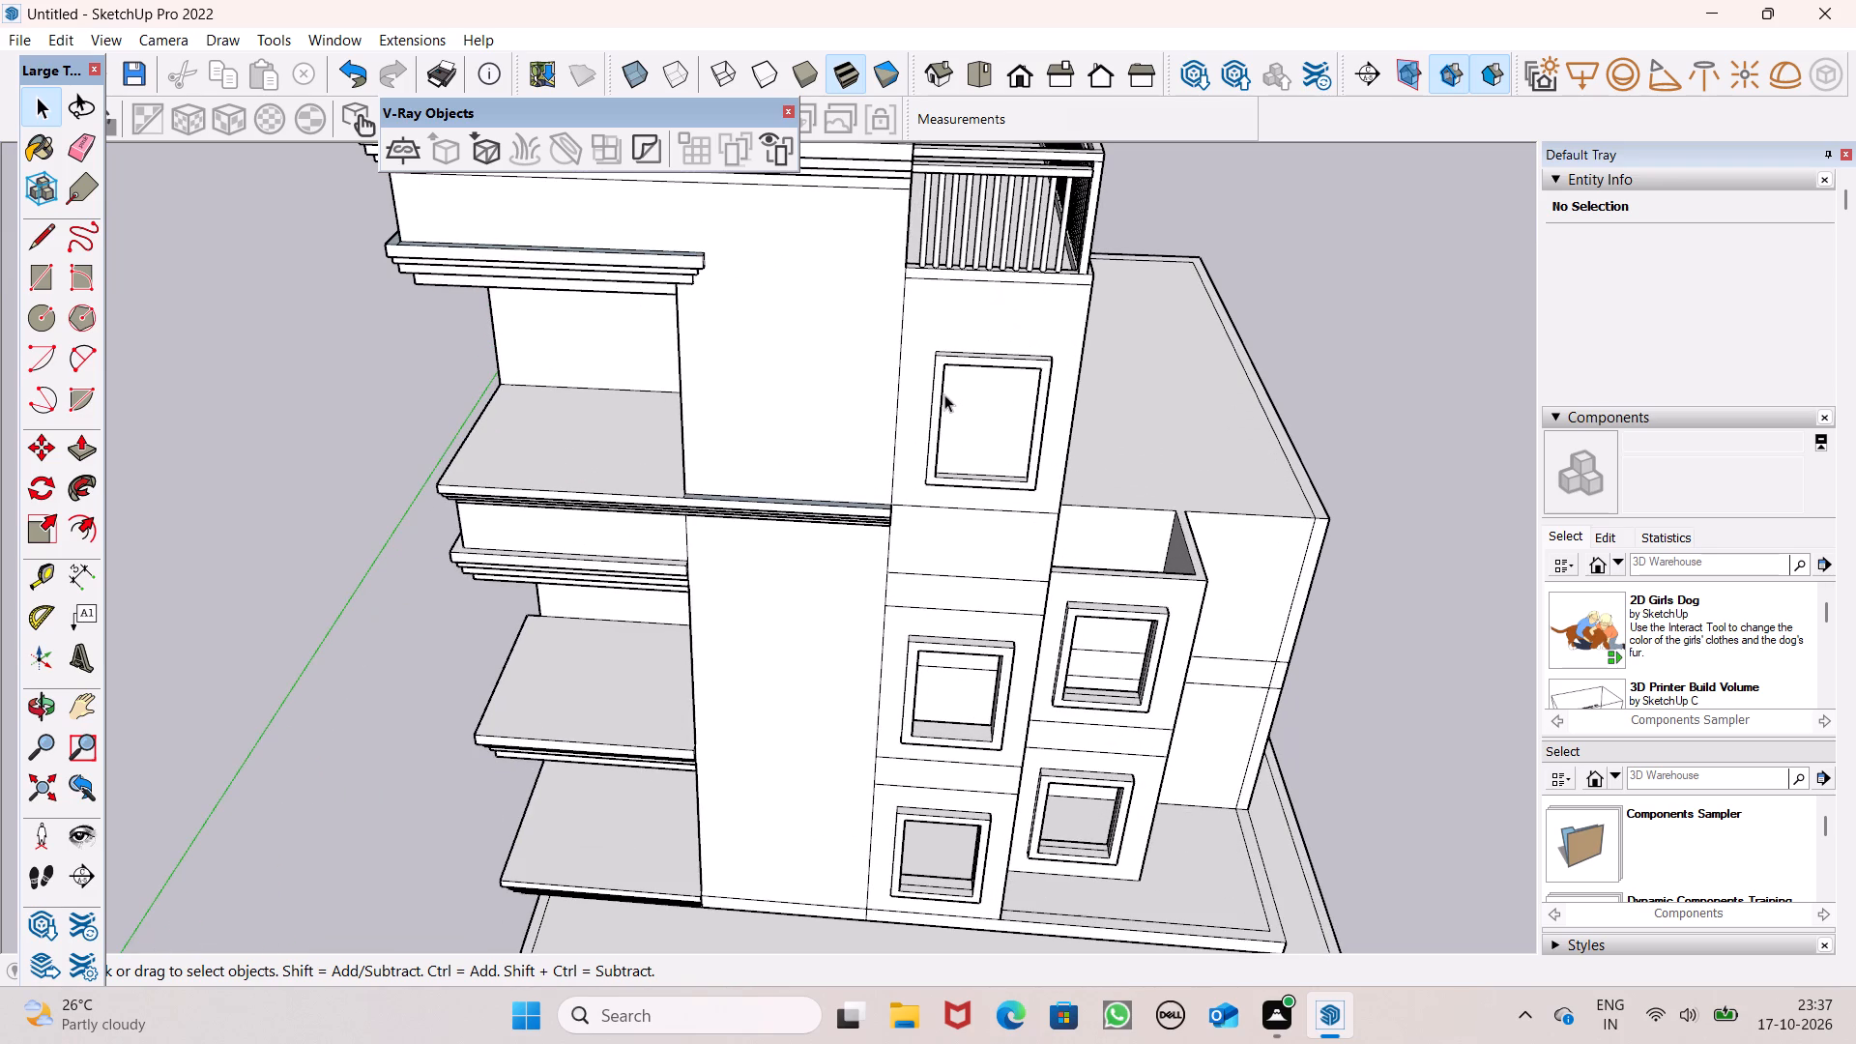
click(25, 275)
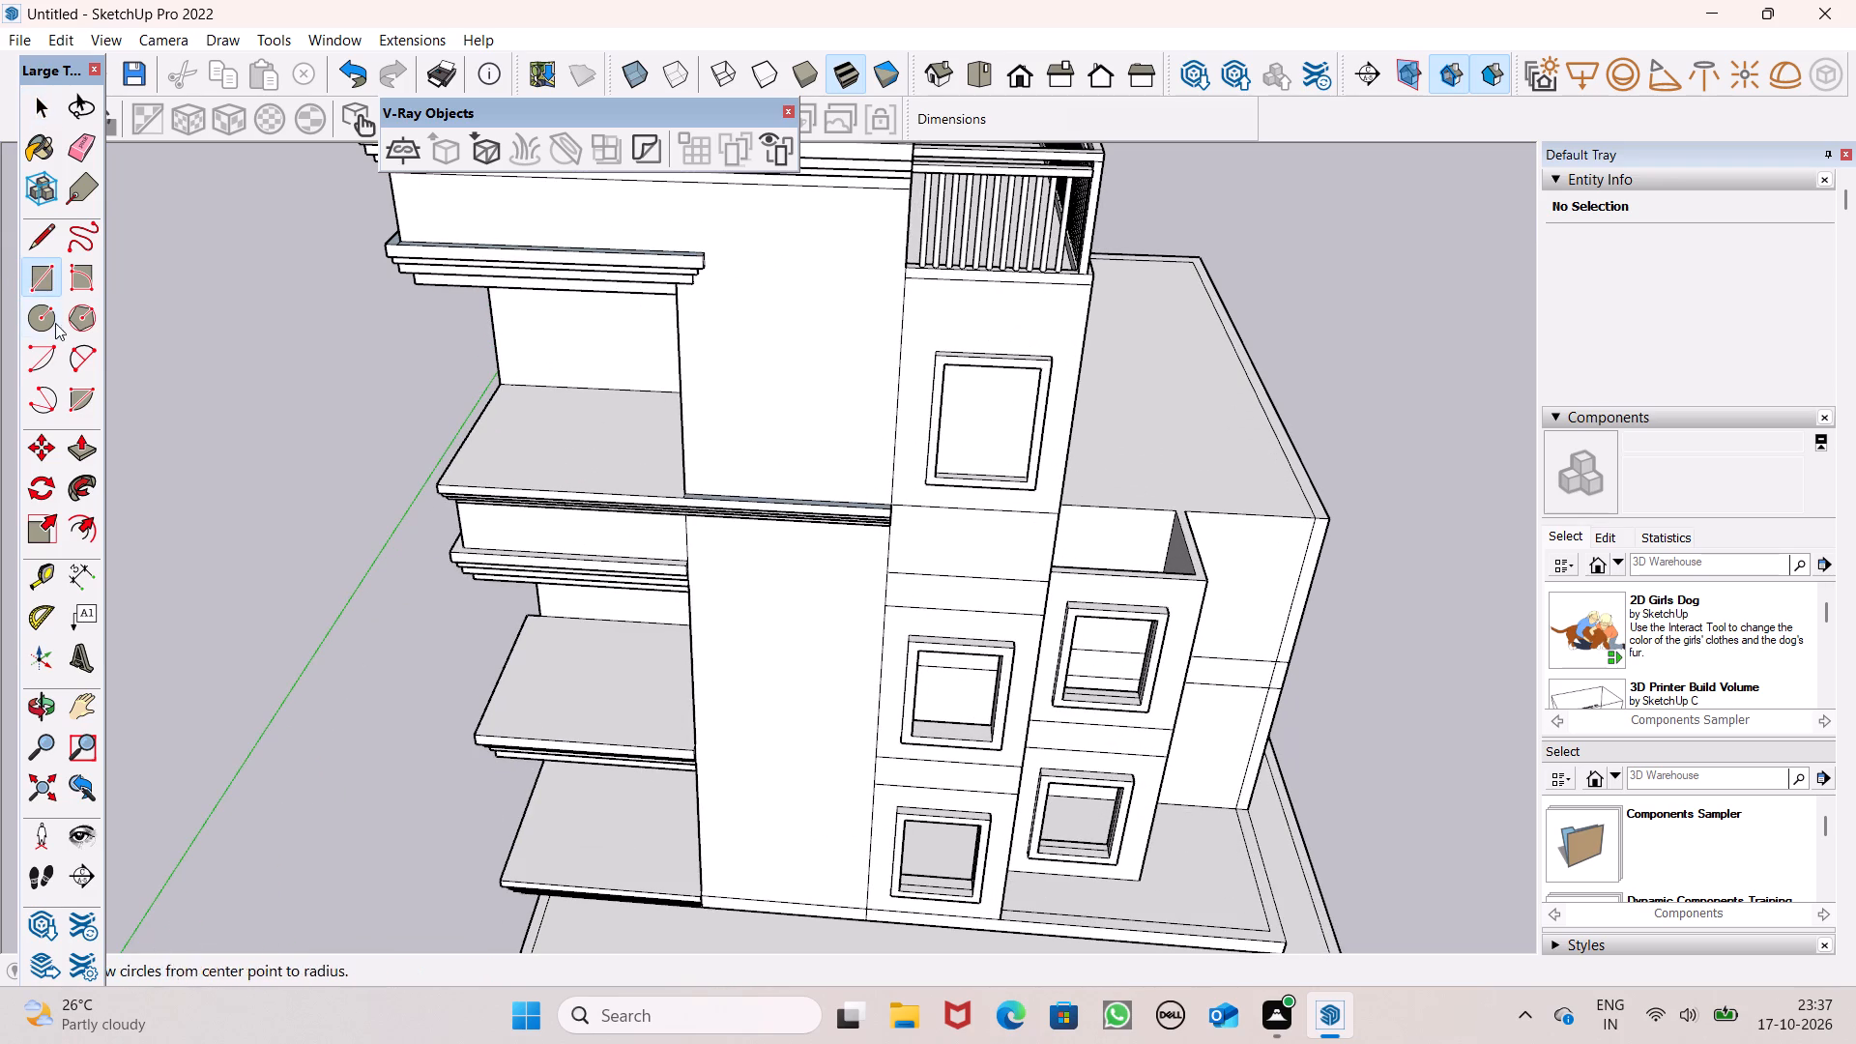
middle_drag(1016, 402, 1015, 446)
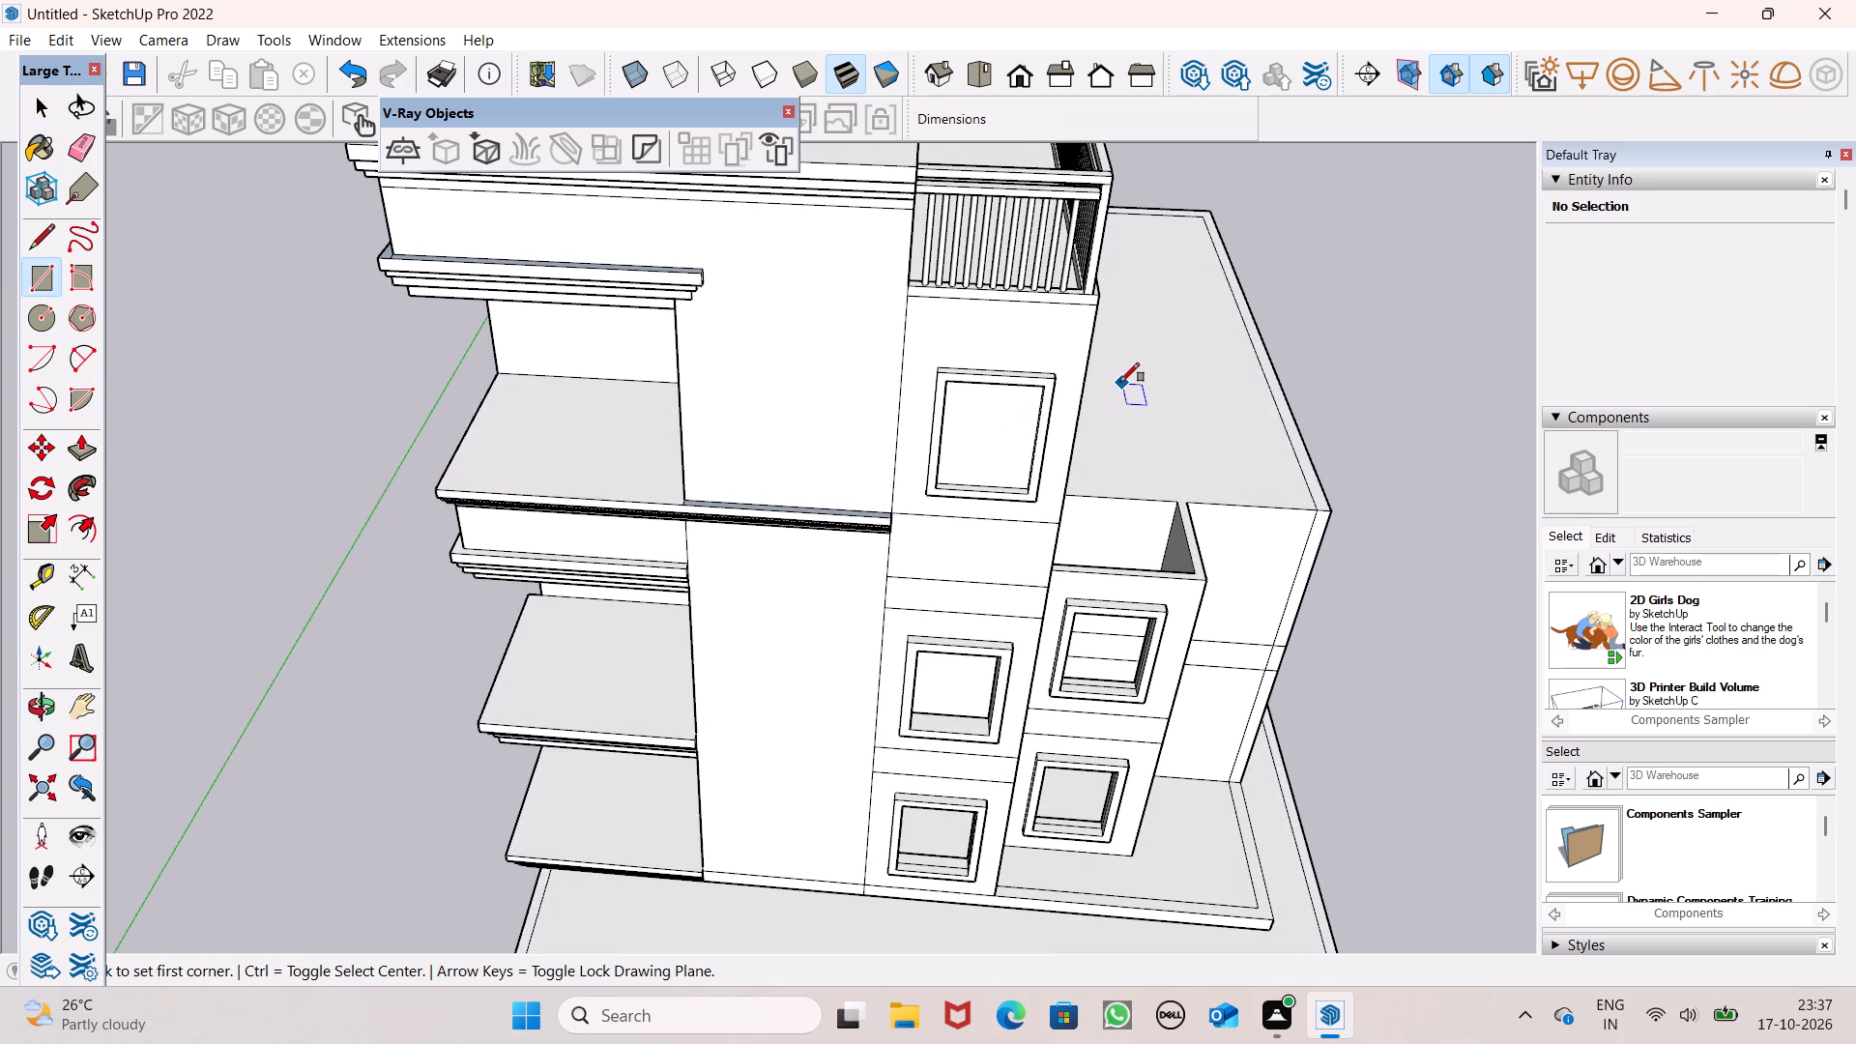
scroll(1108, 359, up, 6)
scroll(963, 353, down, 1)
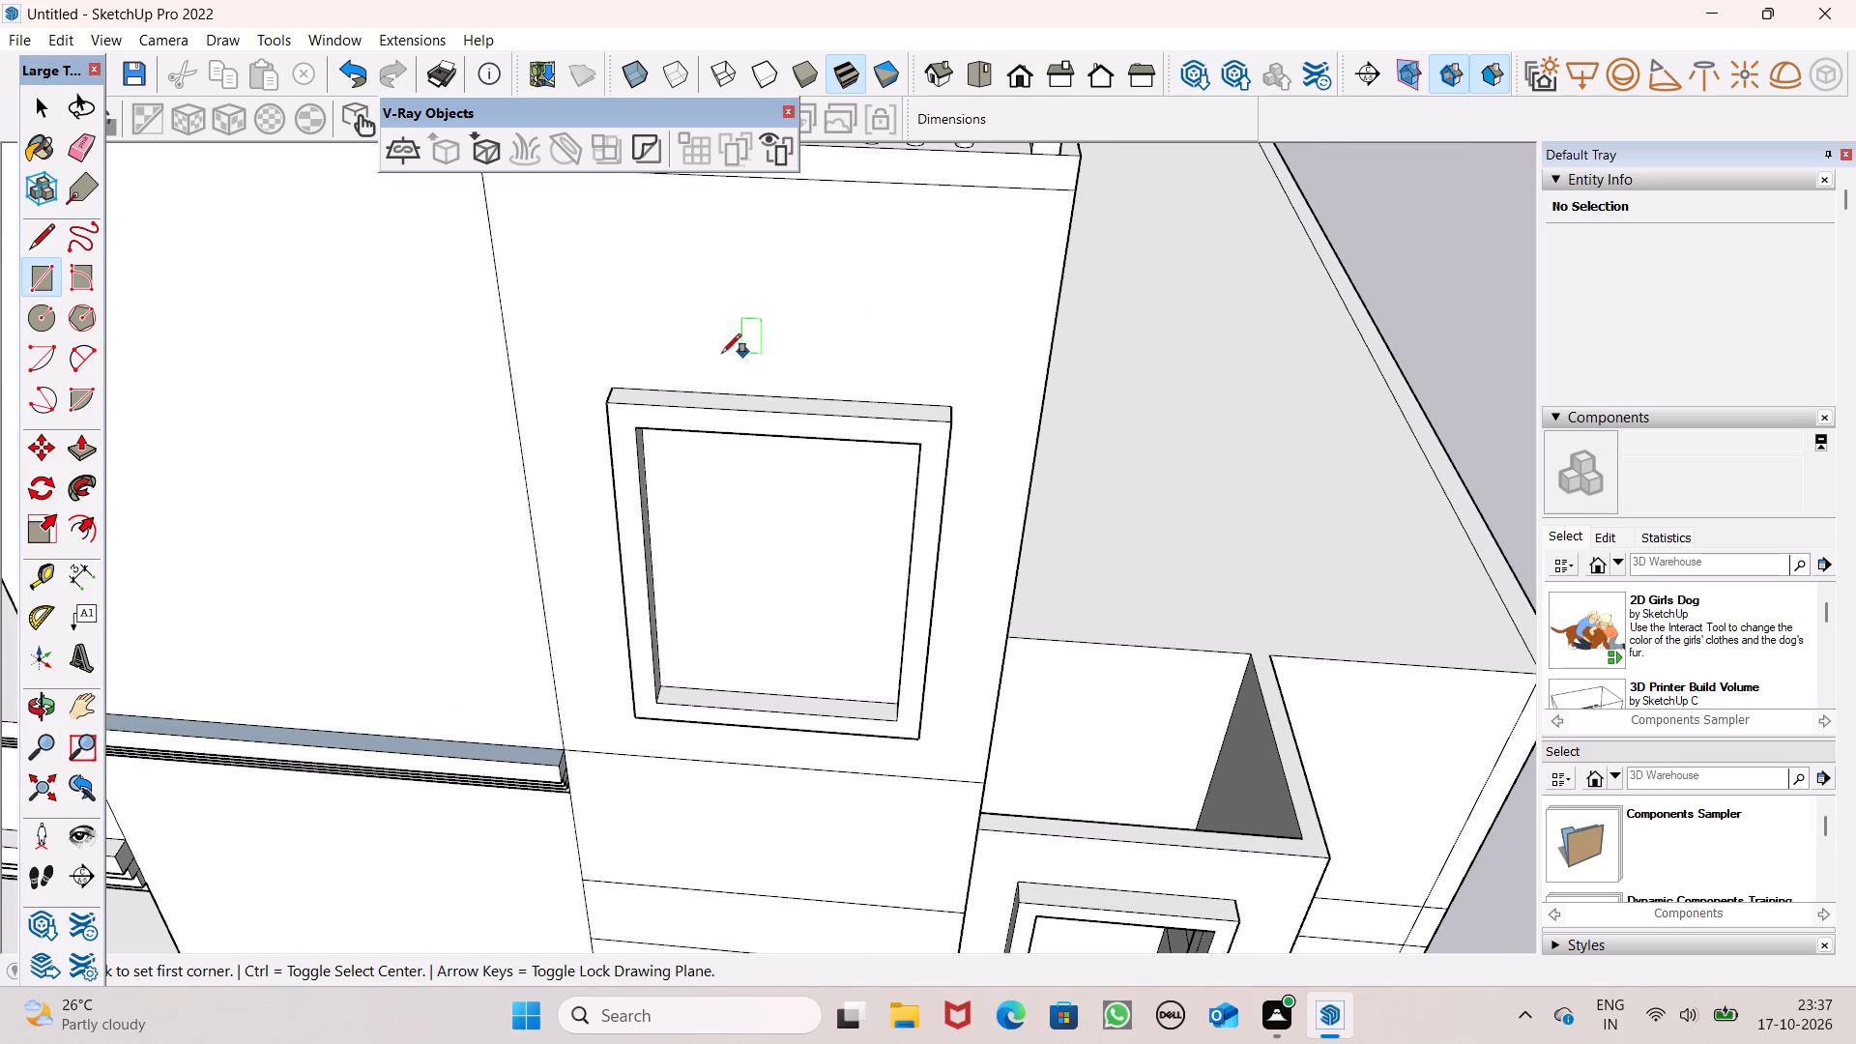
click(573, 351)
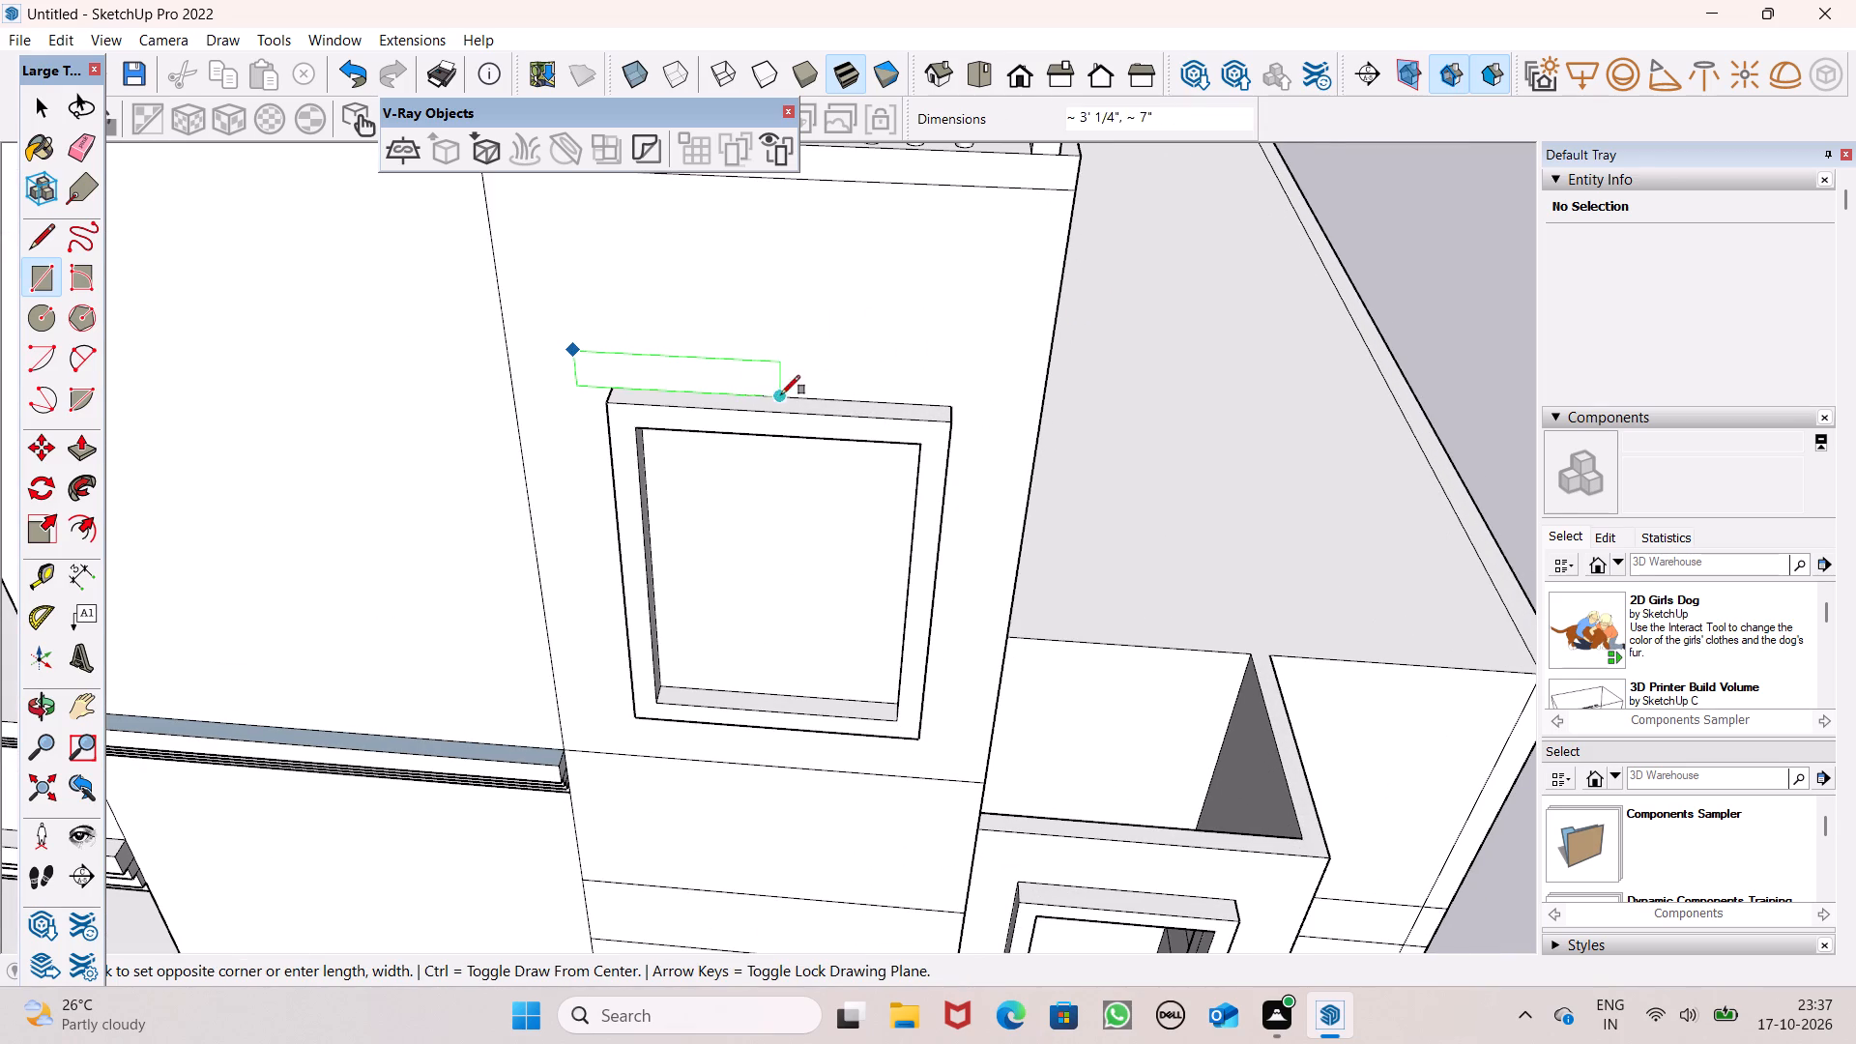
click(973, 409)
scroll(903, 325, down, 5)
key(space)
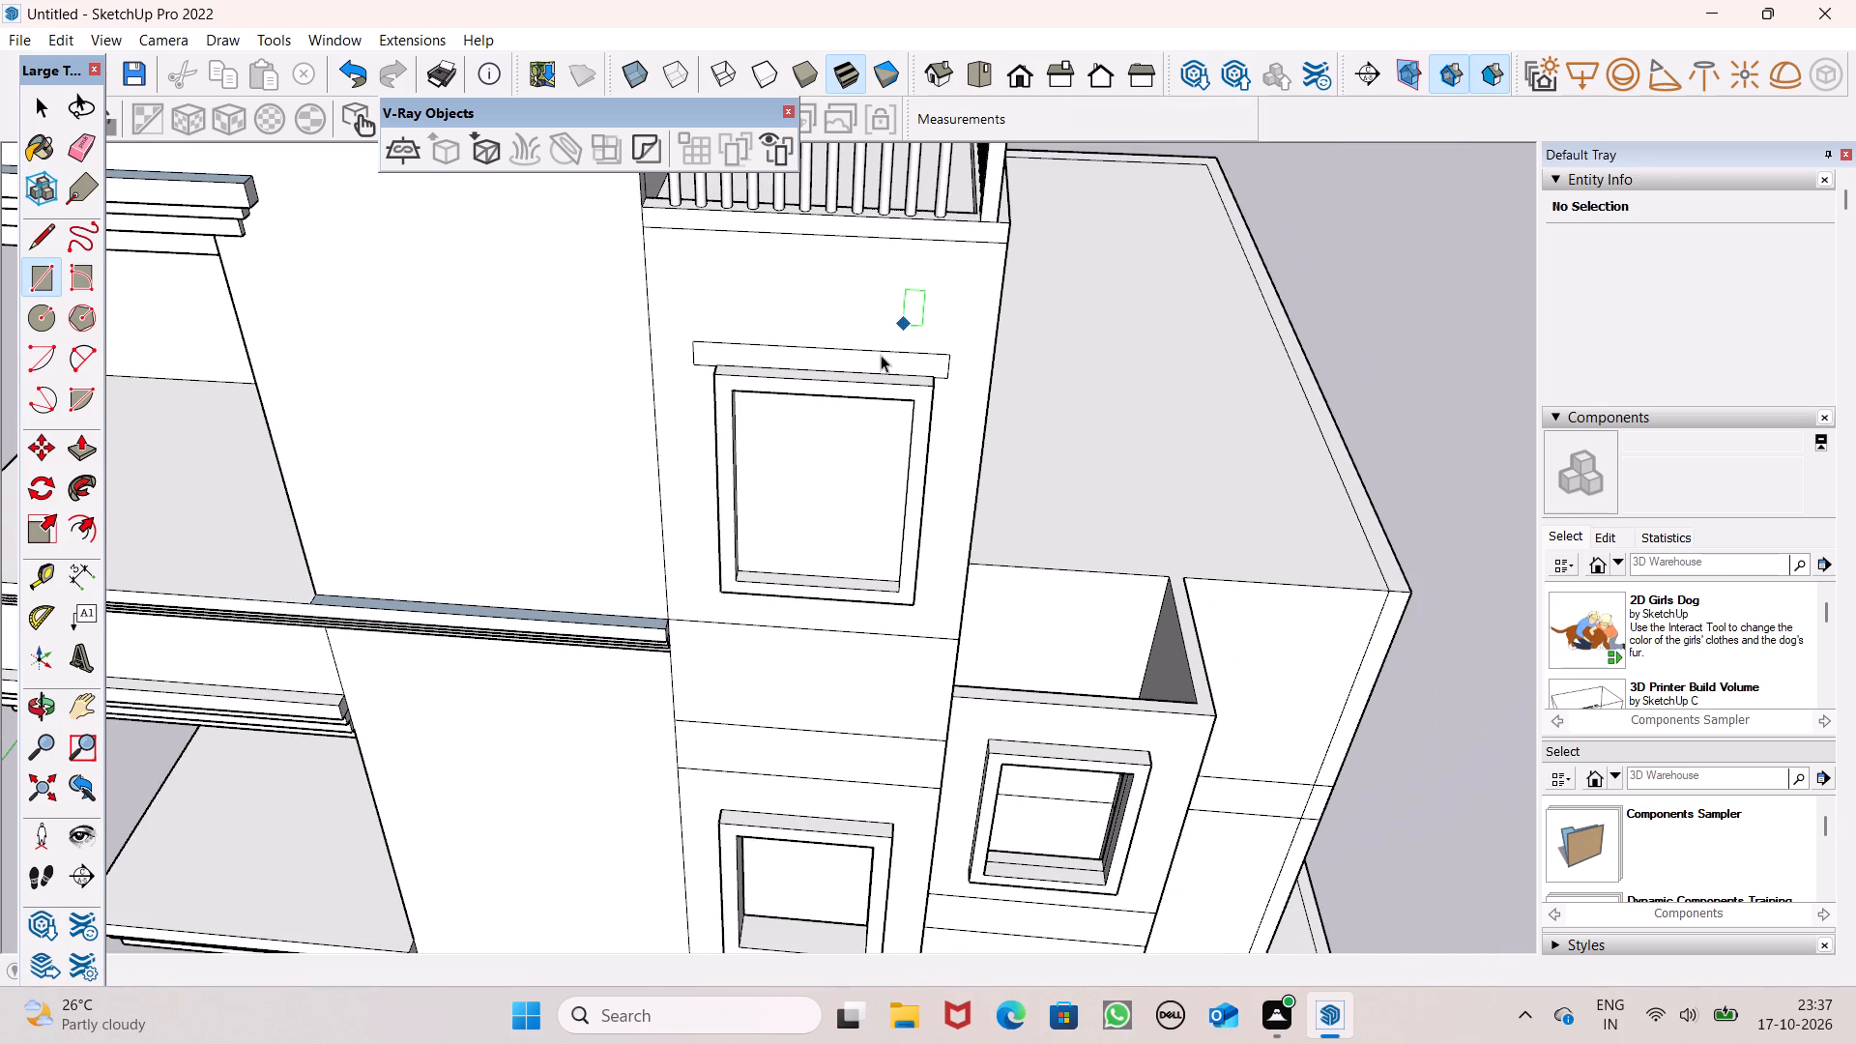
Copy the thin rectangle down about 15' 5 9/16" to just above the wall strip's middle-storey window frame.
double_click(881, 355)
scroll(894, 333, down, 3)
key(m)
key(Return)
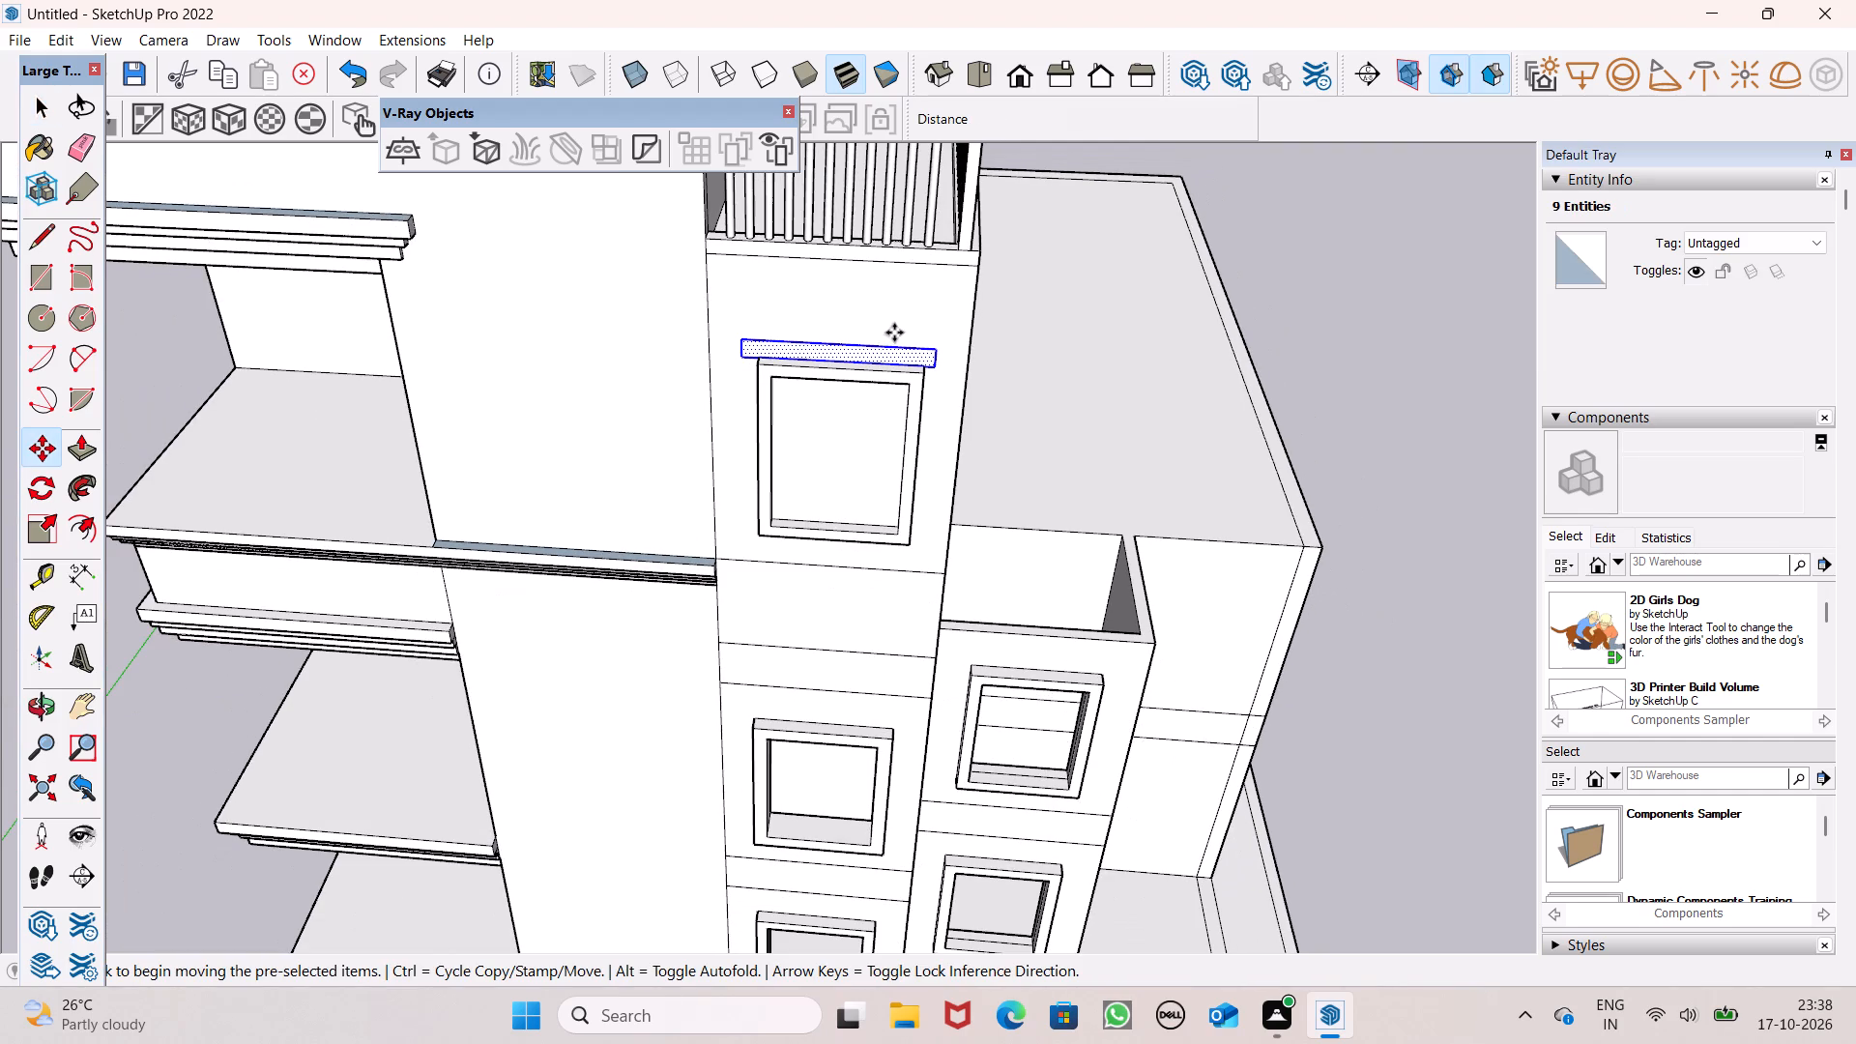
drag(933, 368, 960, 605)
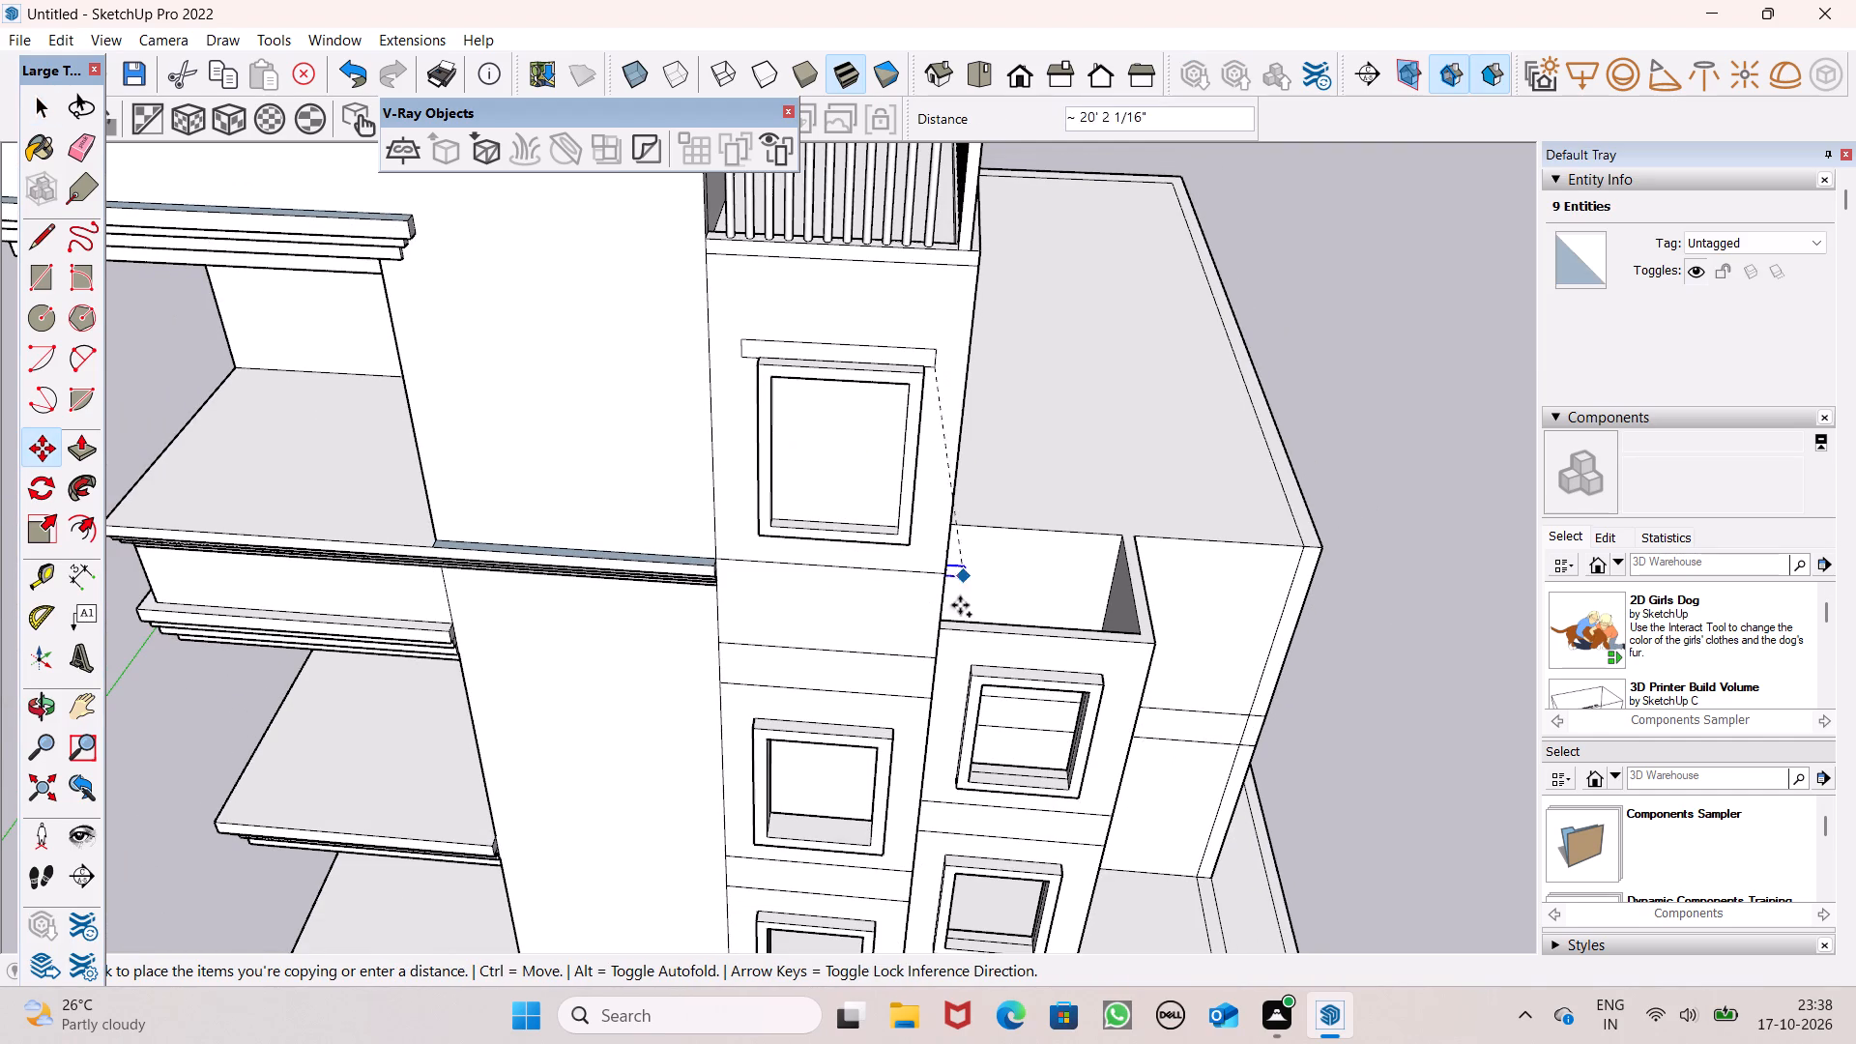
drag(960, 605, 896, 728)
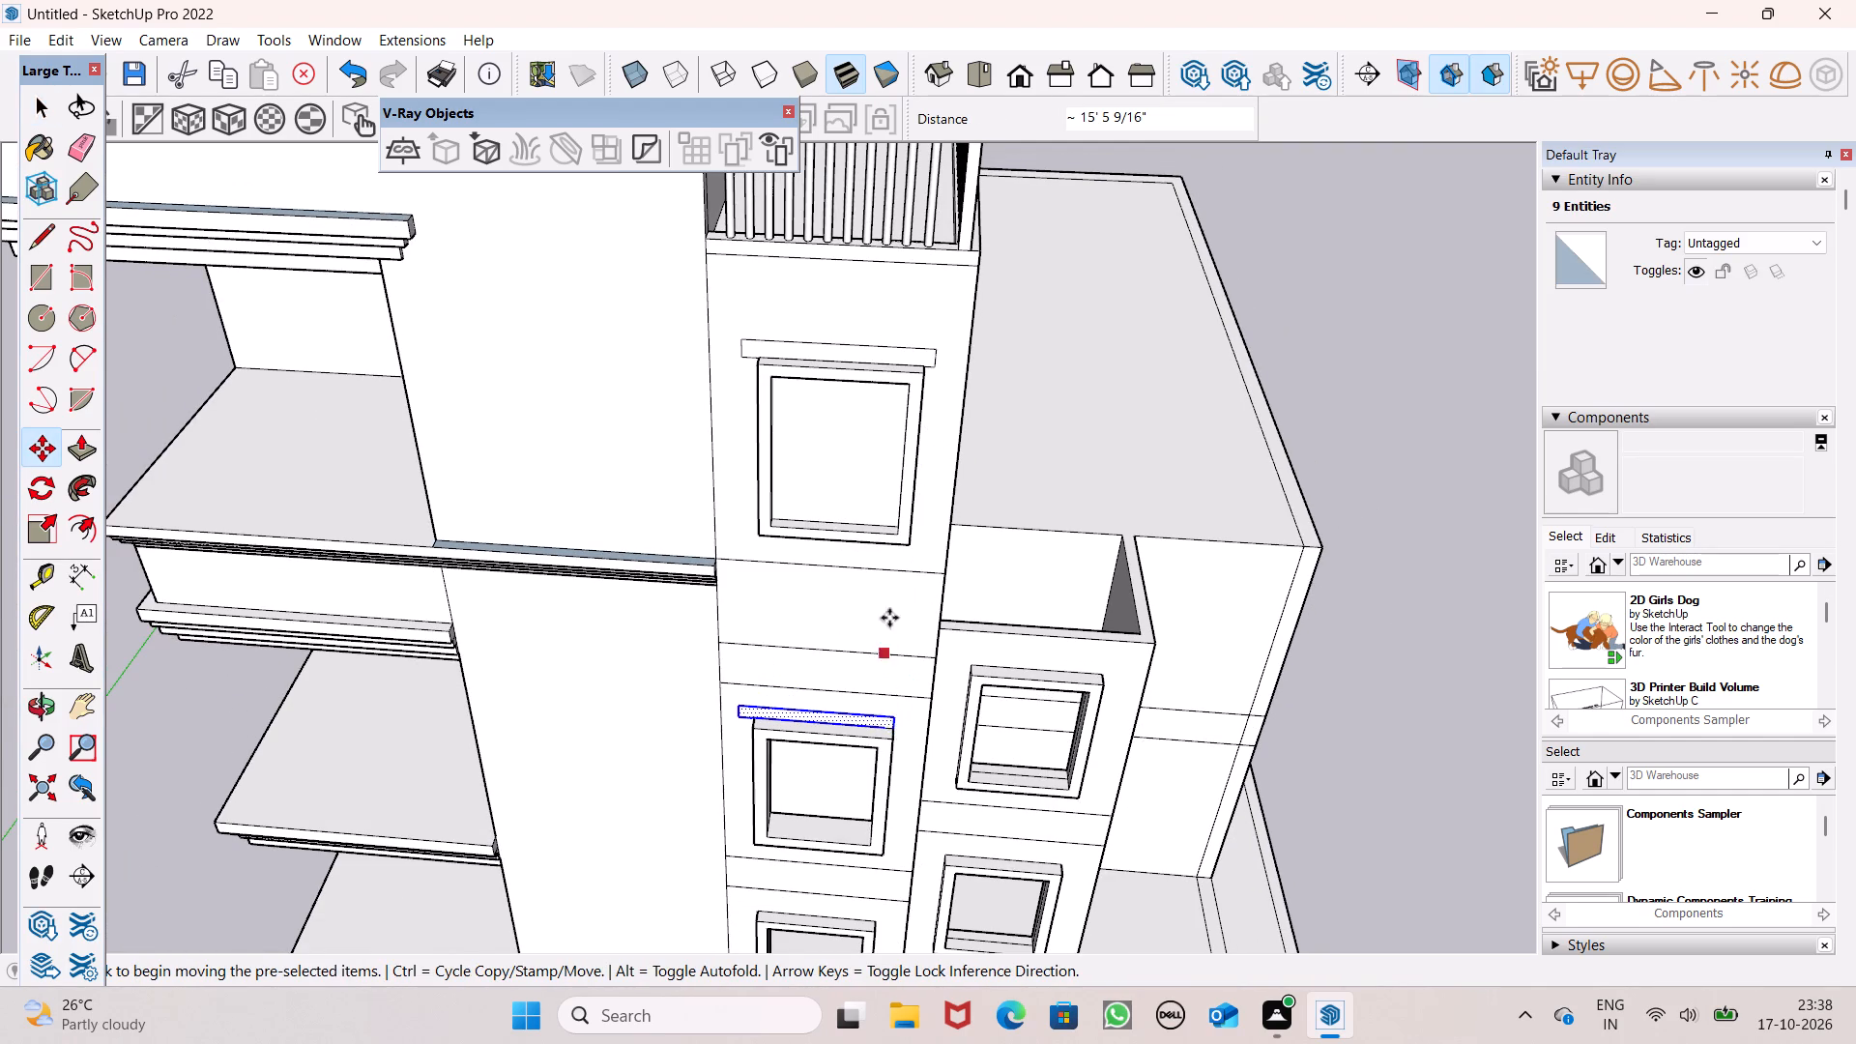
scroll(965, 644, down, 5)
middle_drag(967, 705, 972, 573)
scroll(942, 552, down, 4)
middle_drag(1034, 826, 967, 780)
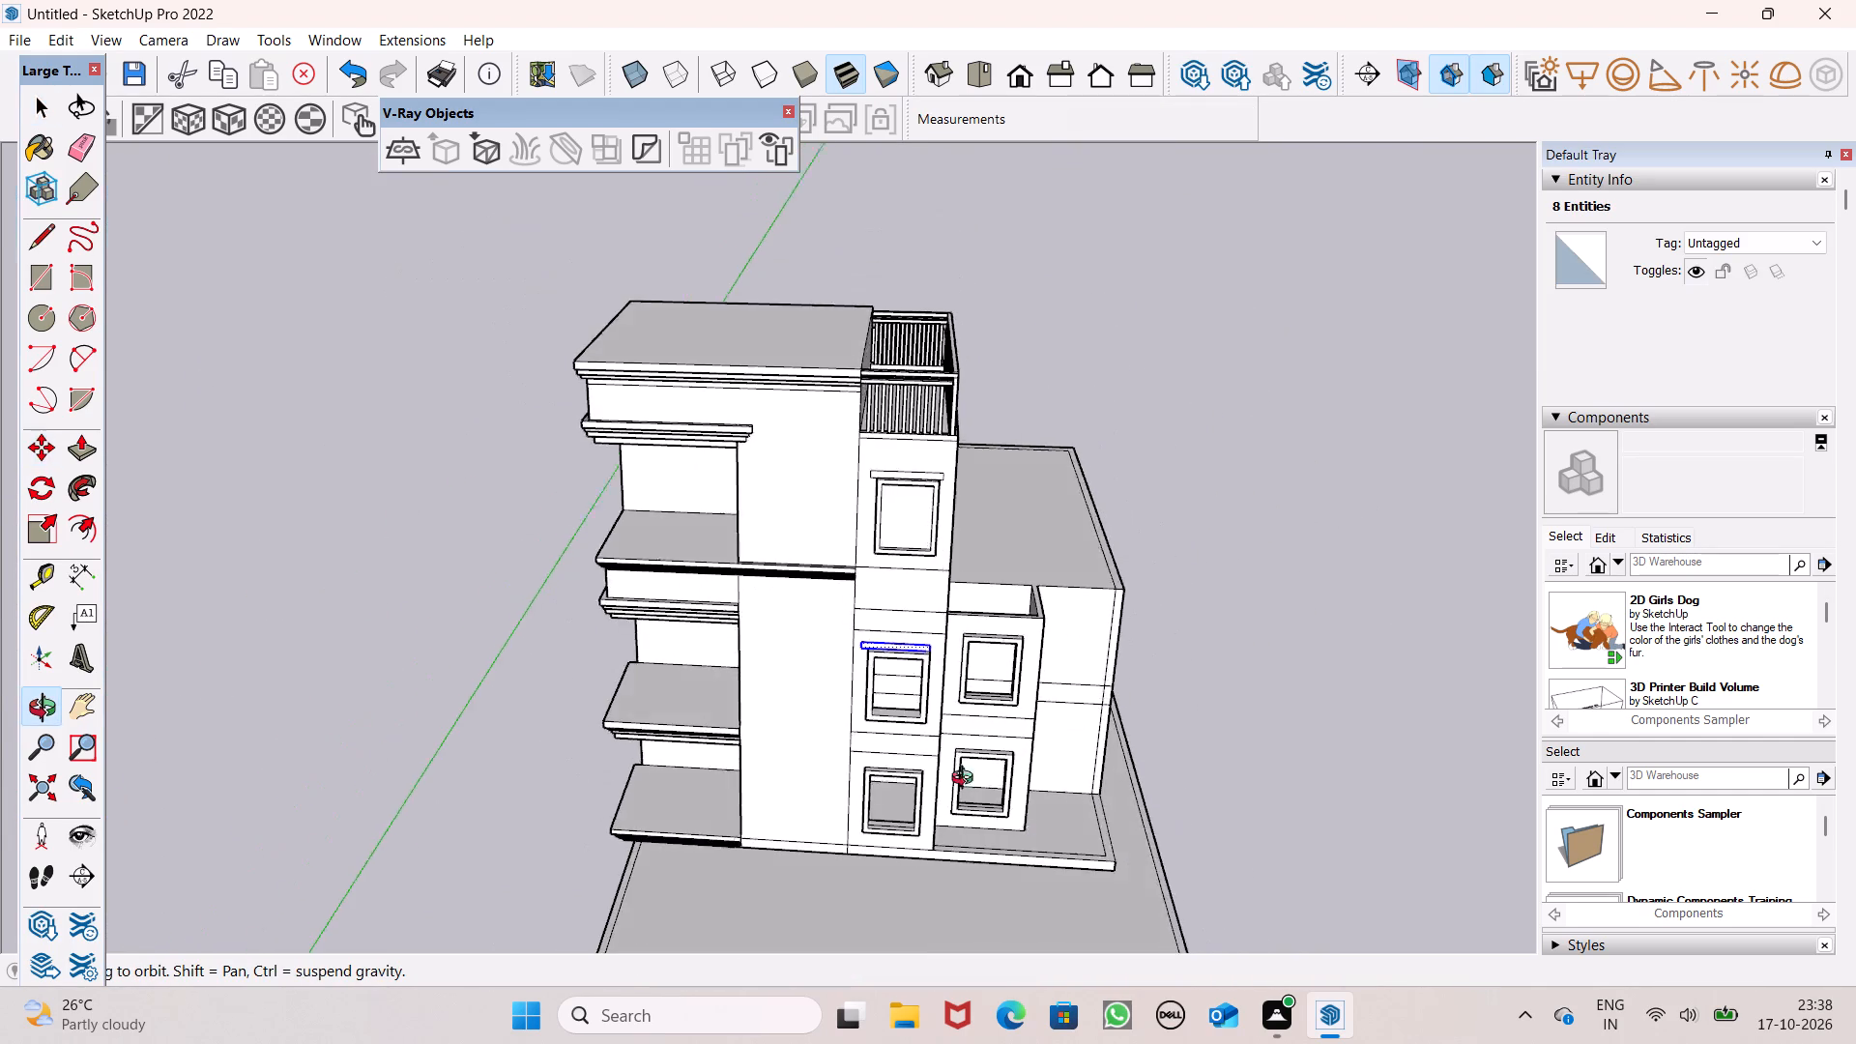
middle_drag(967, 780, 850, 583)
scroll(887, 617, up, 5)
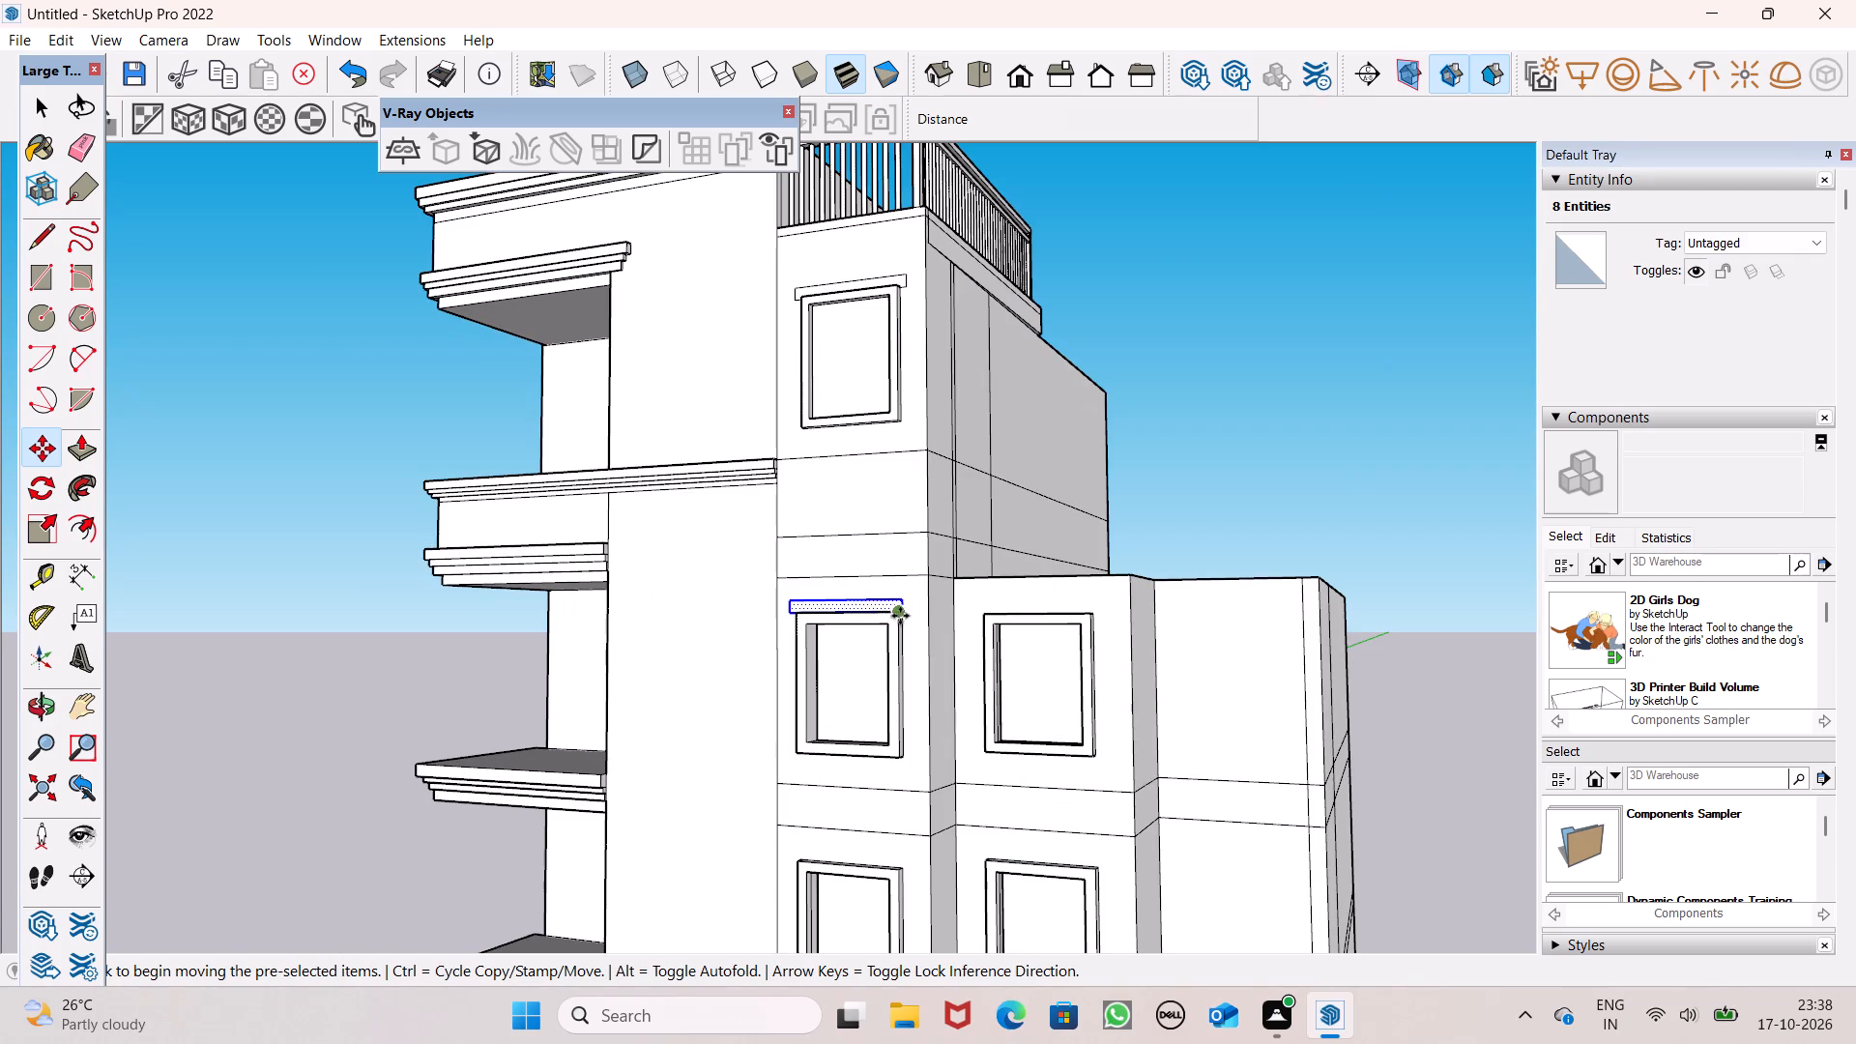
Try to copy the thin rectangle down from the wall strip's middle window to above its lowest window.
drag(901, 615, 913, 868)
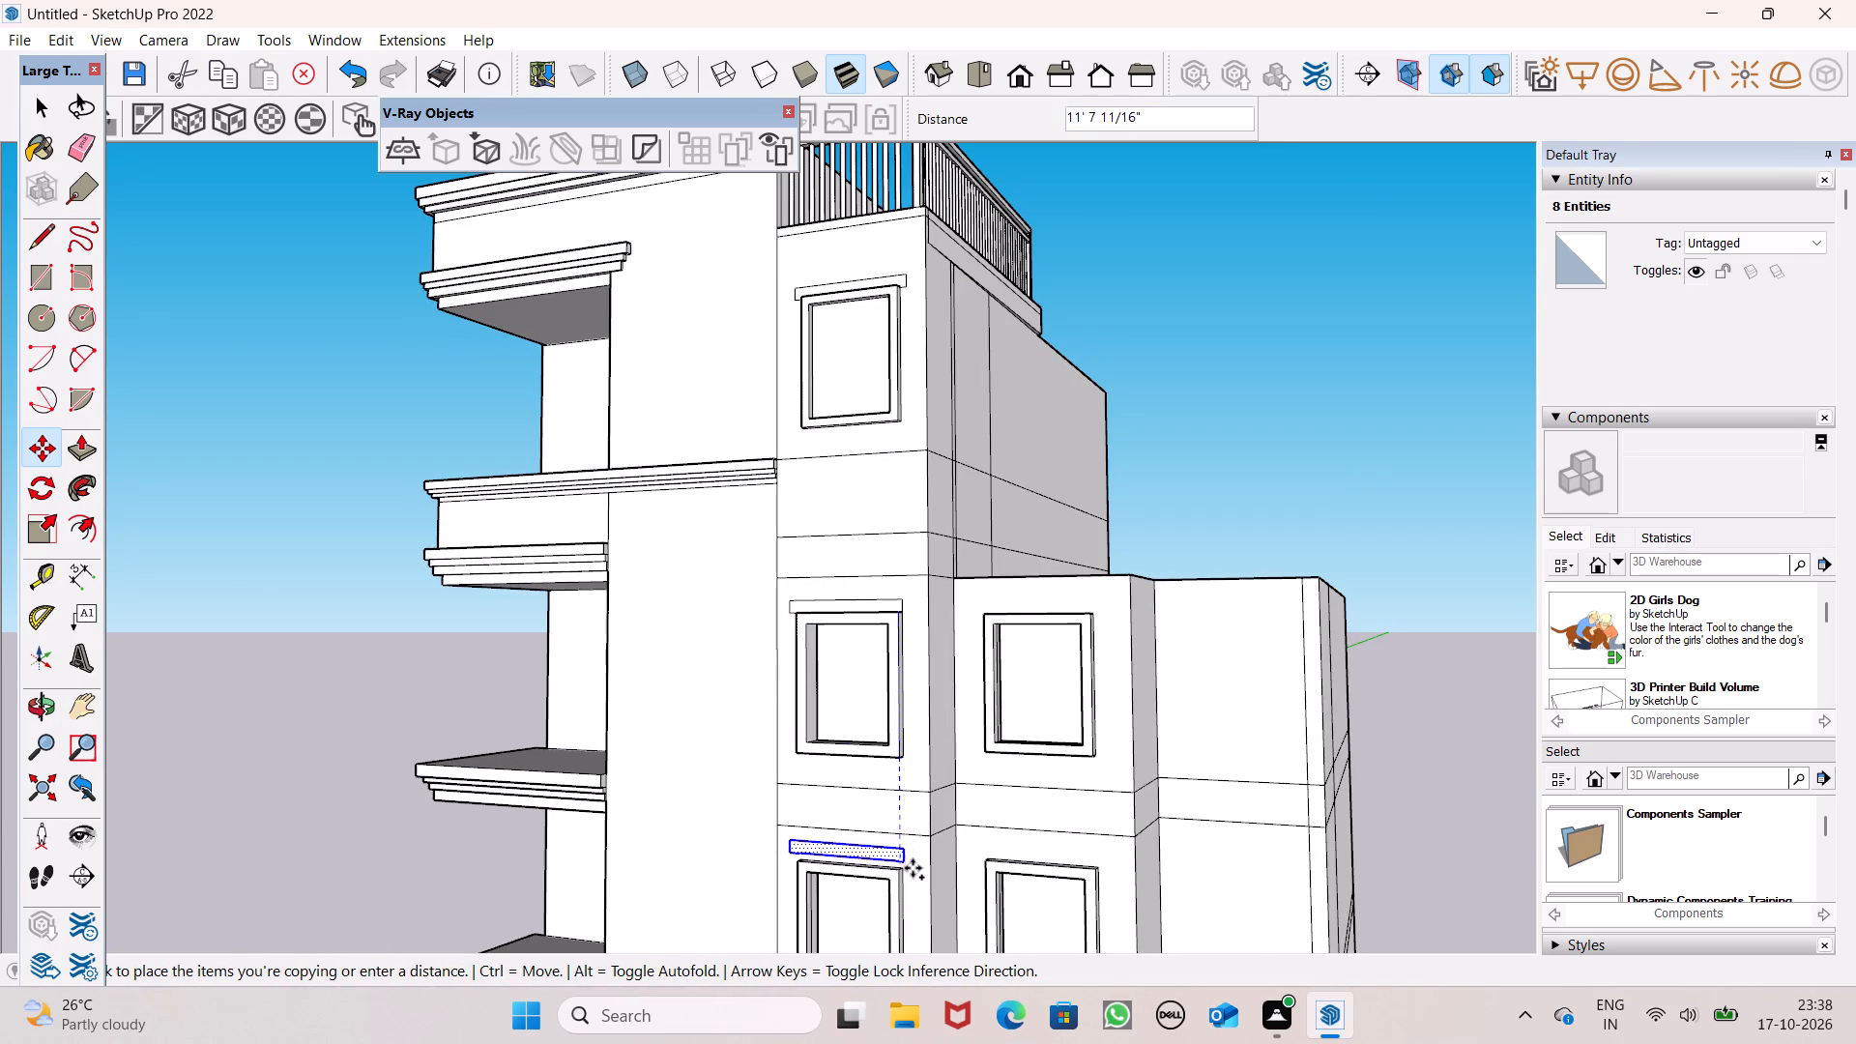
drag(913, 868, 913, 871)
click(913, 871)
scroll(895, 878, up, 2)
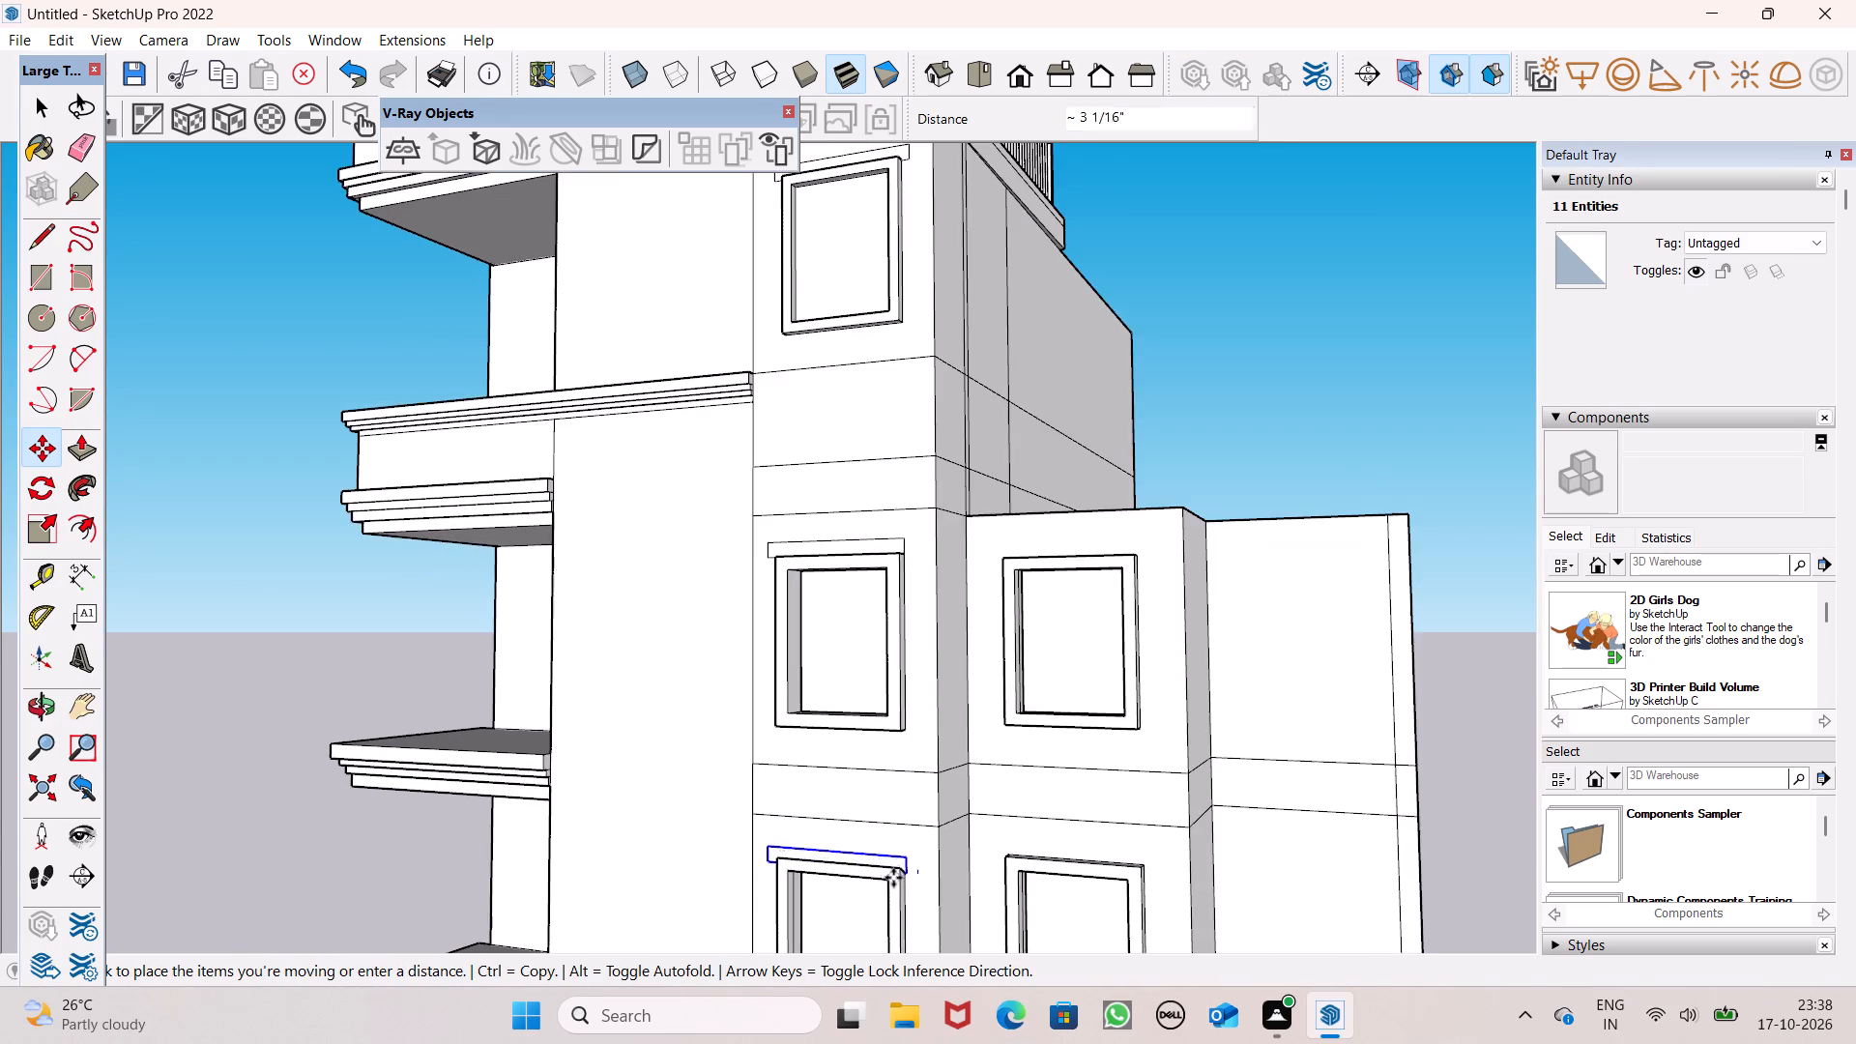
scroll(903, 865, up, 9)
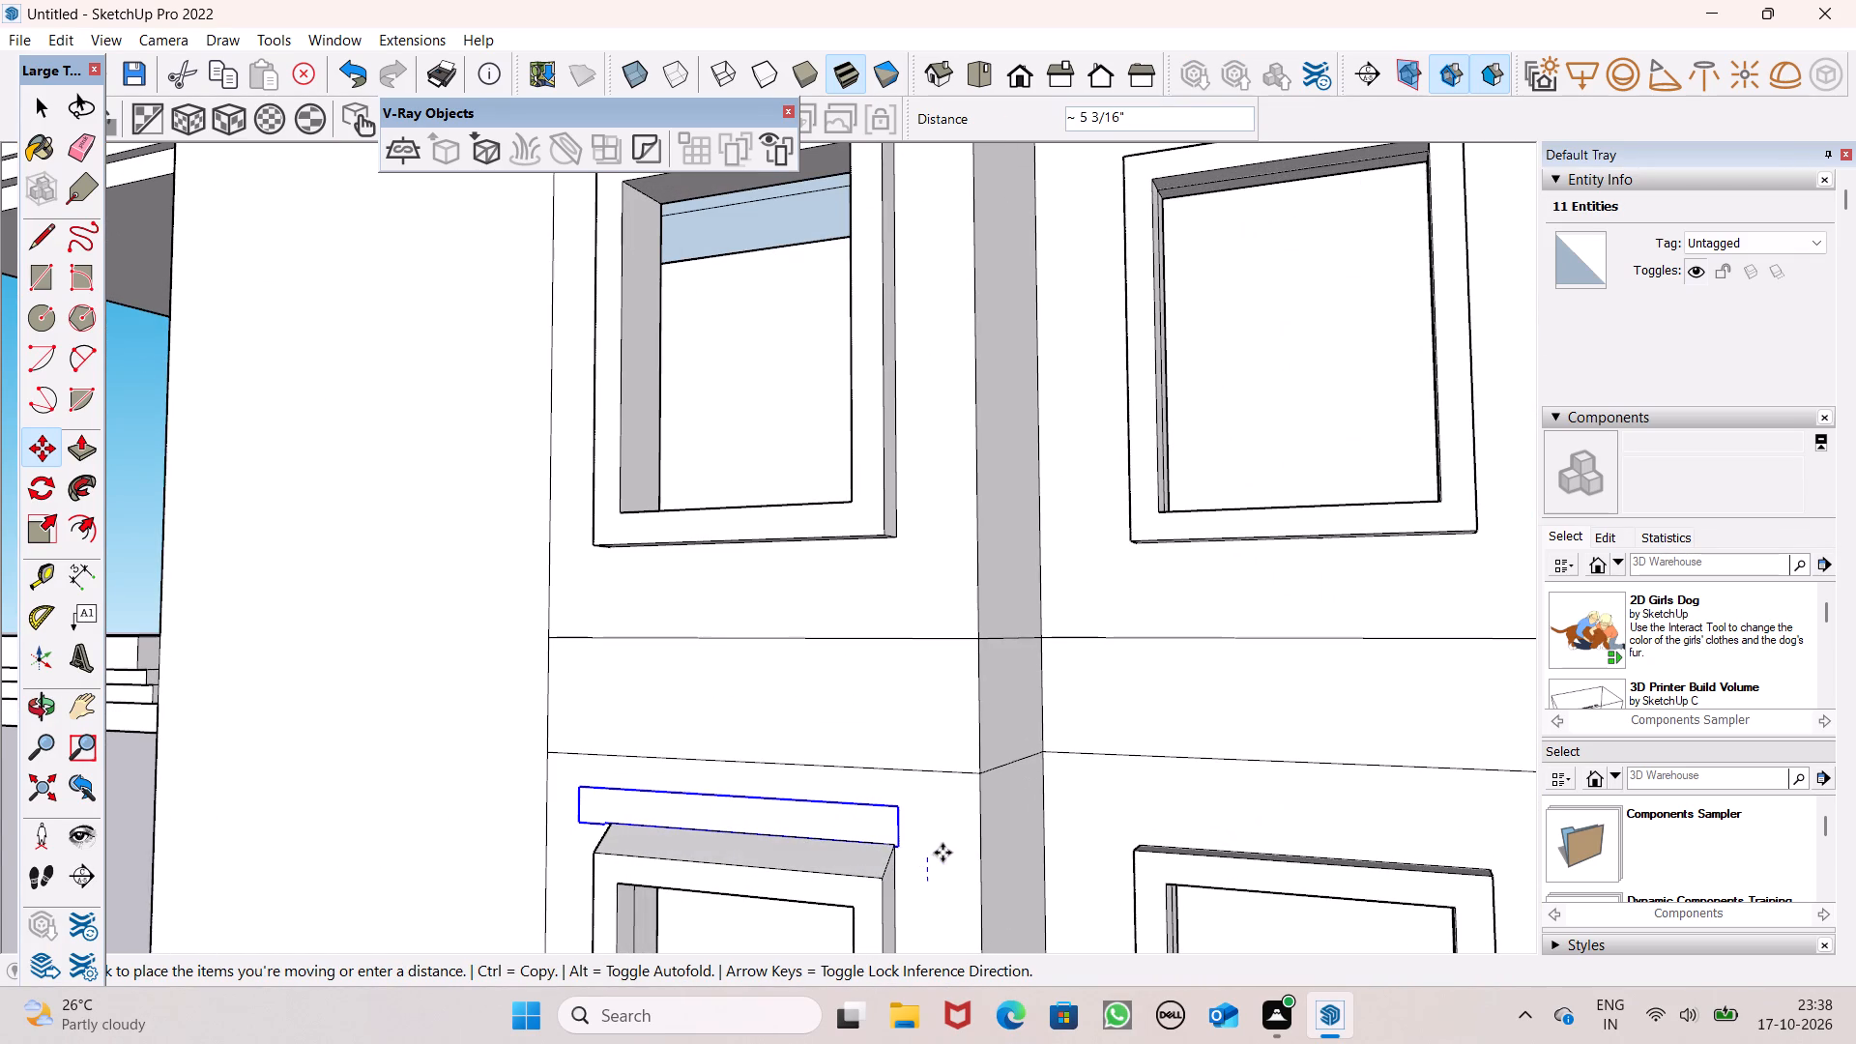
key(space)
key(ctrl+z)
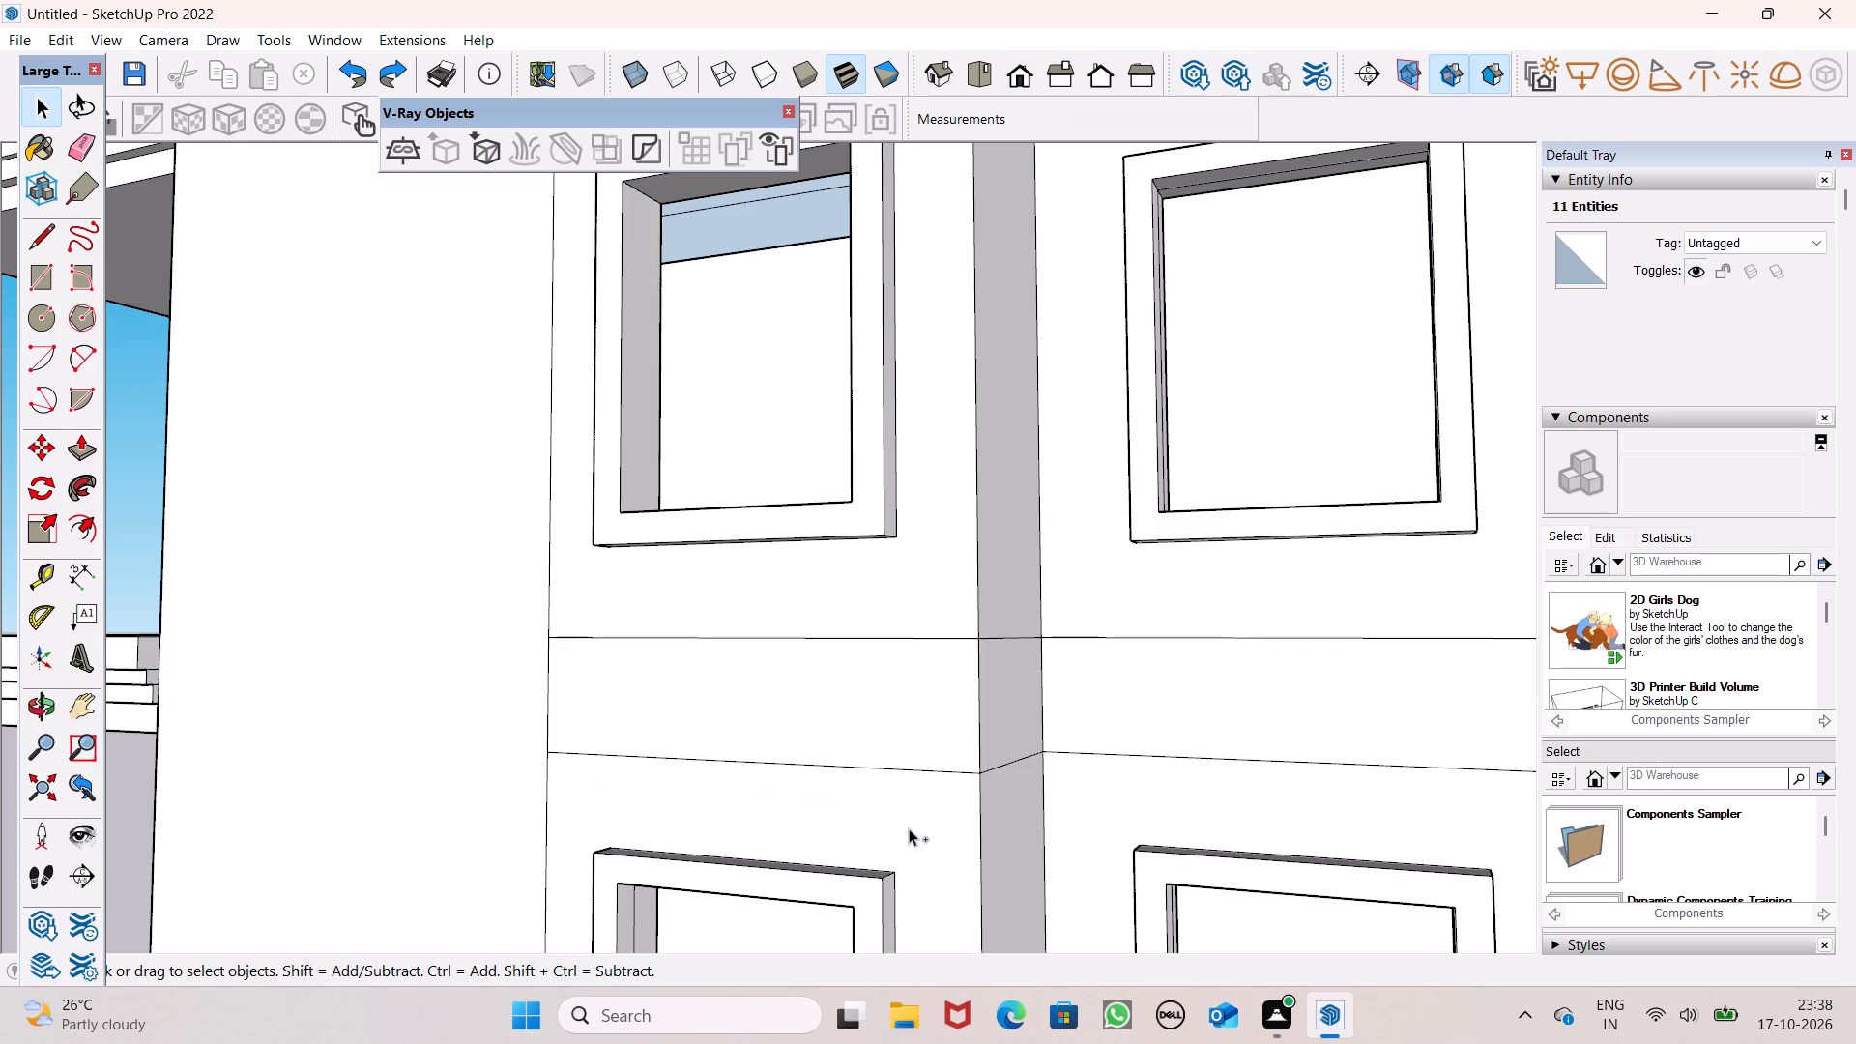
Copy the thin rectangle above the wall strip's middle window down to just above the lowest window frame.
scroll(931, 809, down, 6)
scroll(1042, 666, down, 4)
middle_drag(1048, 677, 1136, 813)
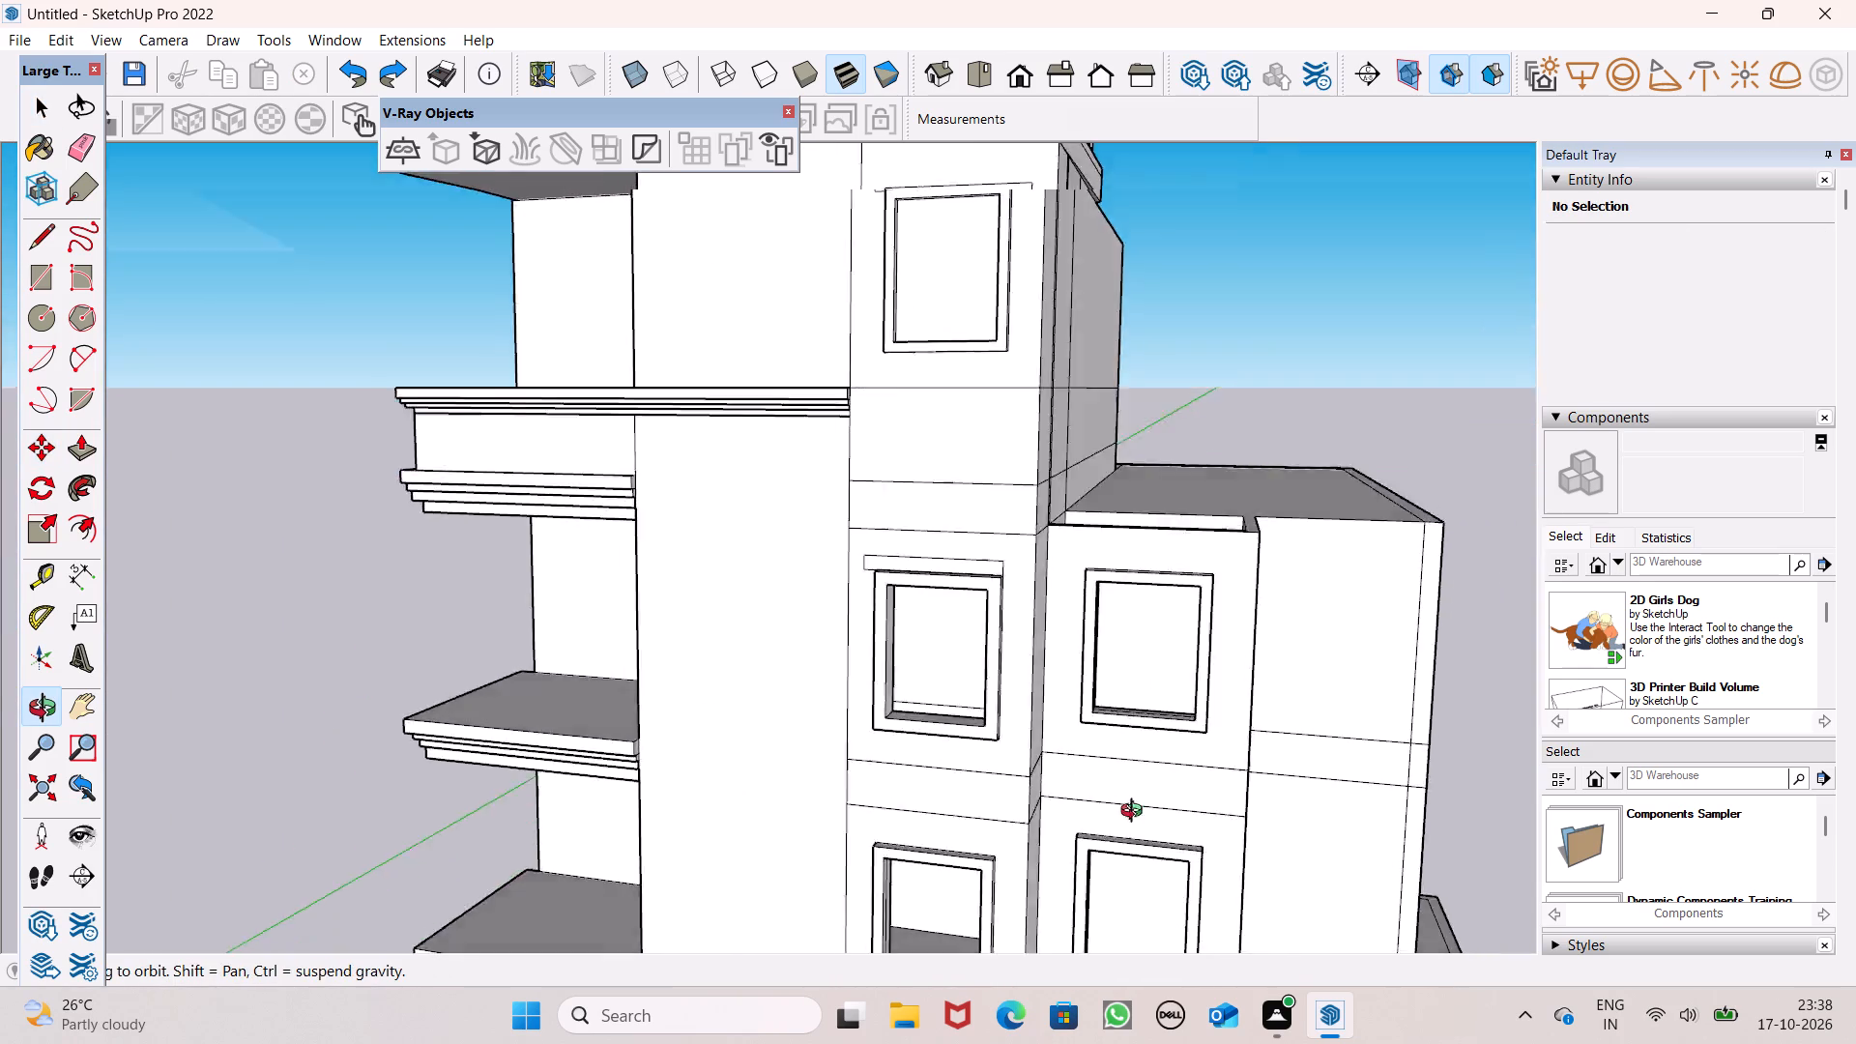
middle_drag(1136, 813, 1224, 918)
scroll(1087, 660, up, 4)
double_click(1027, 654)
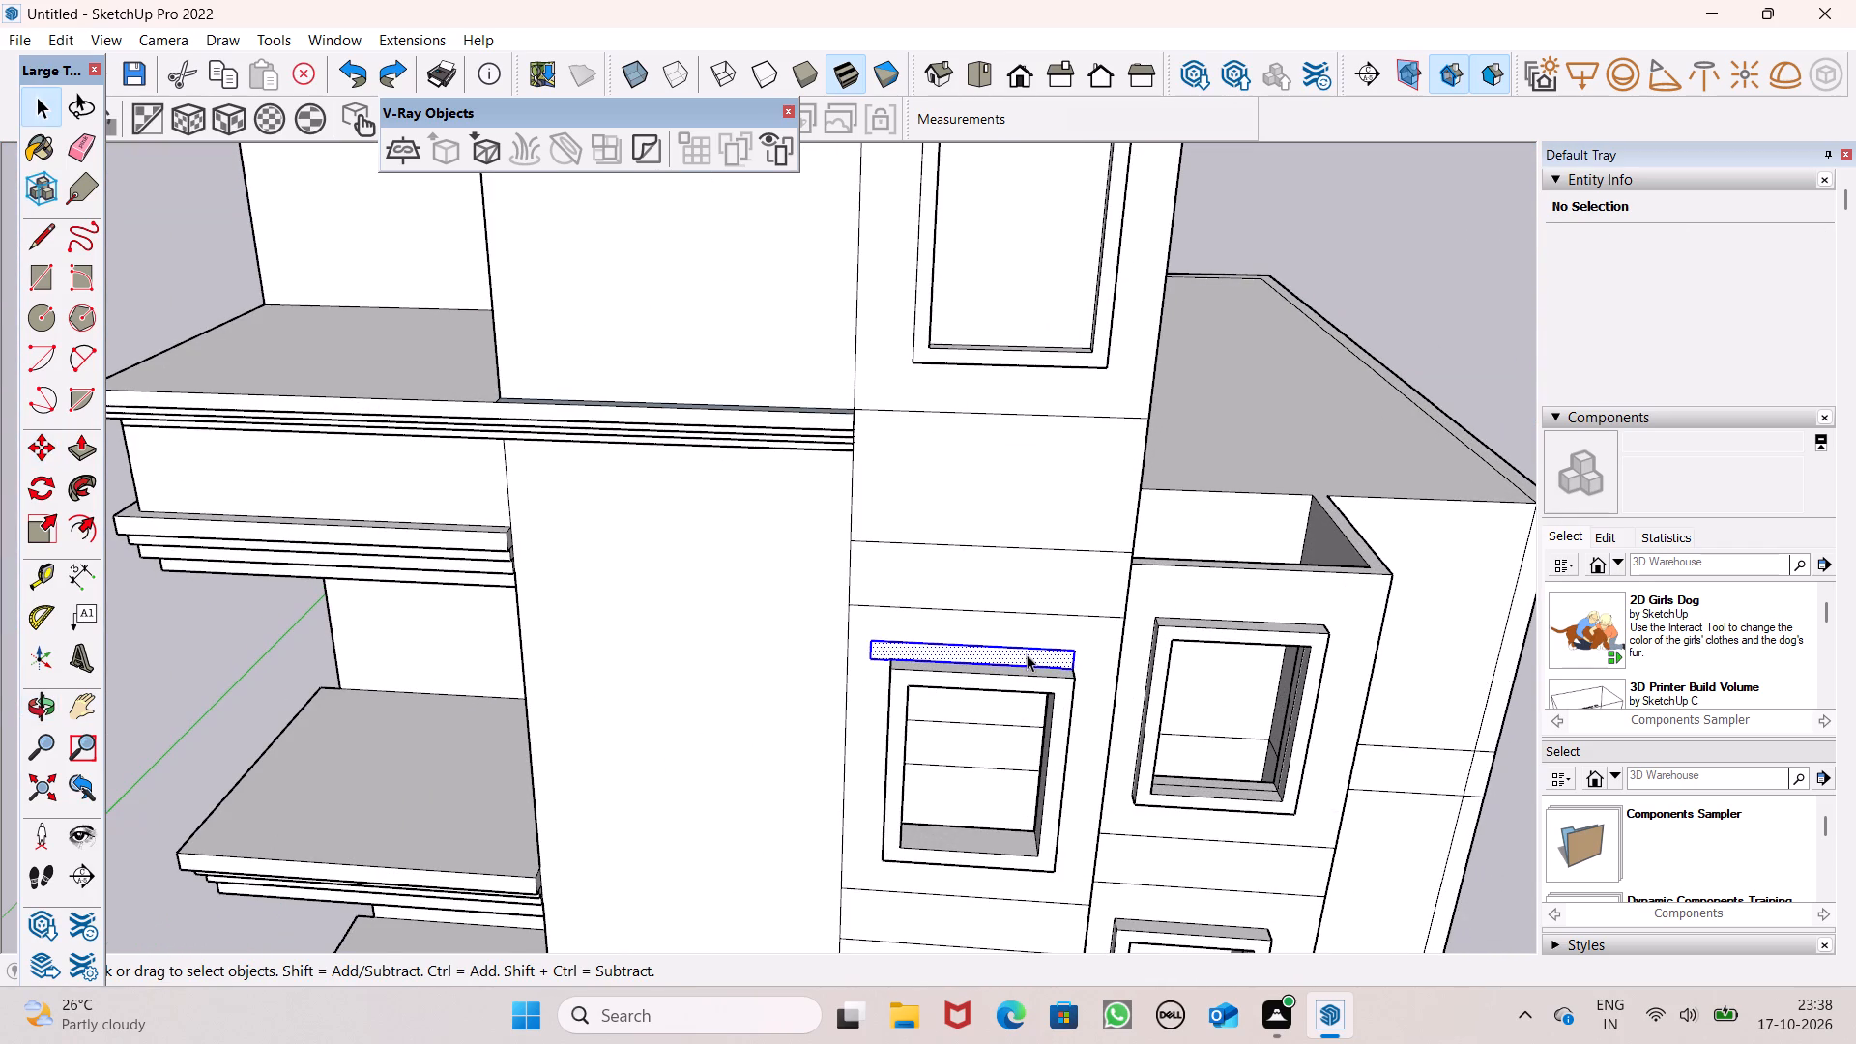
scroll(890, 636, down, 2)
key(m)
key(Return)
scroll(783, 547, down, 5)
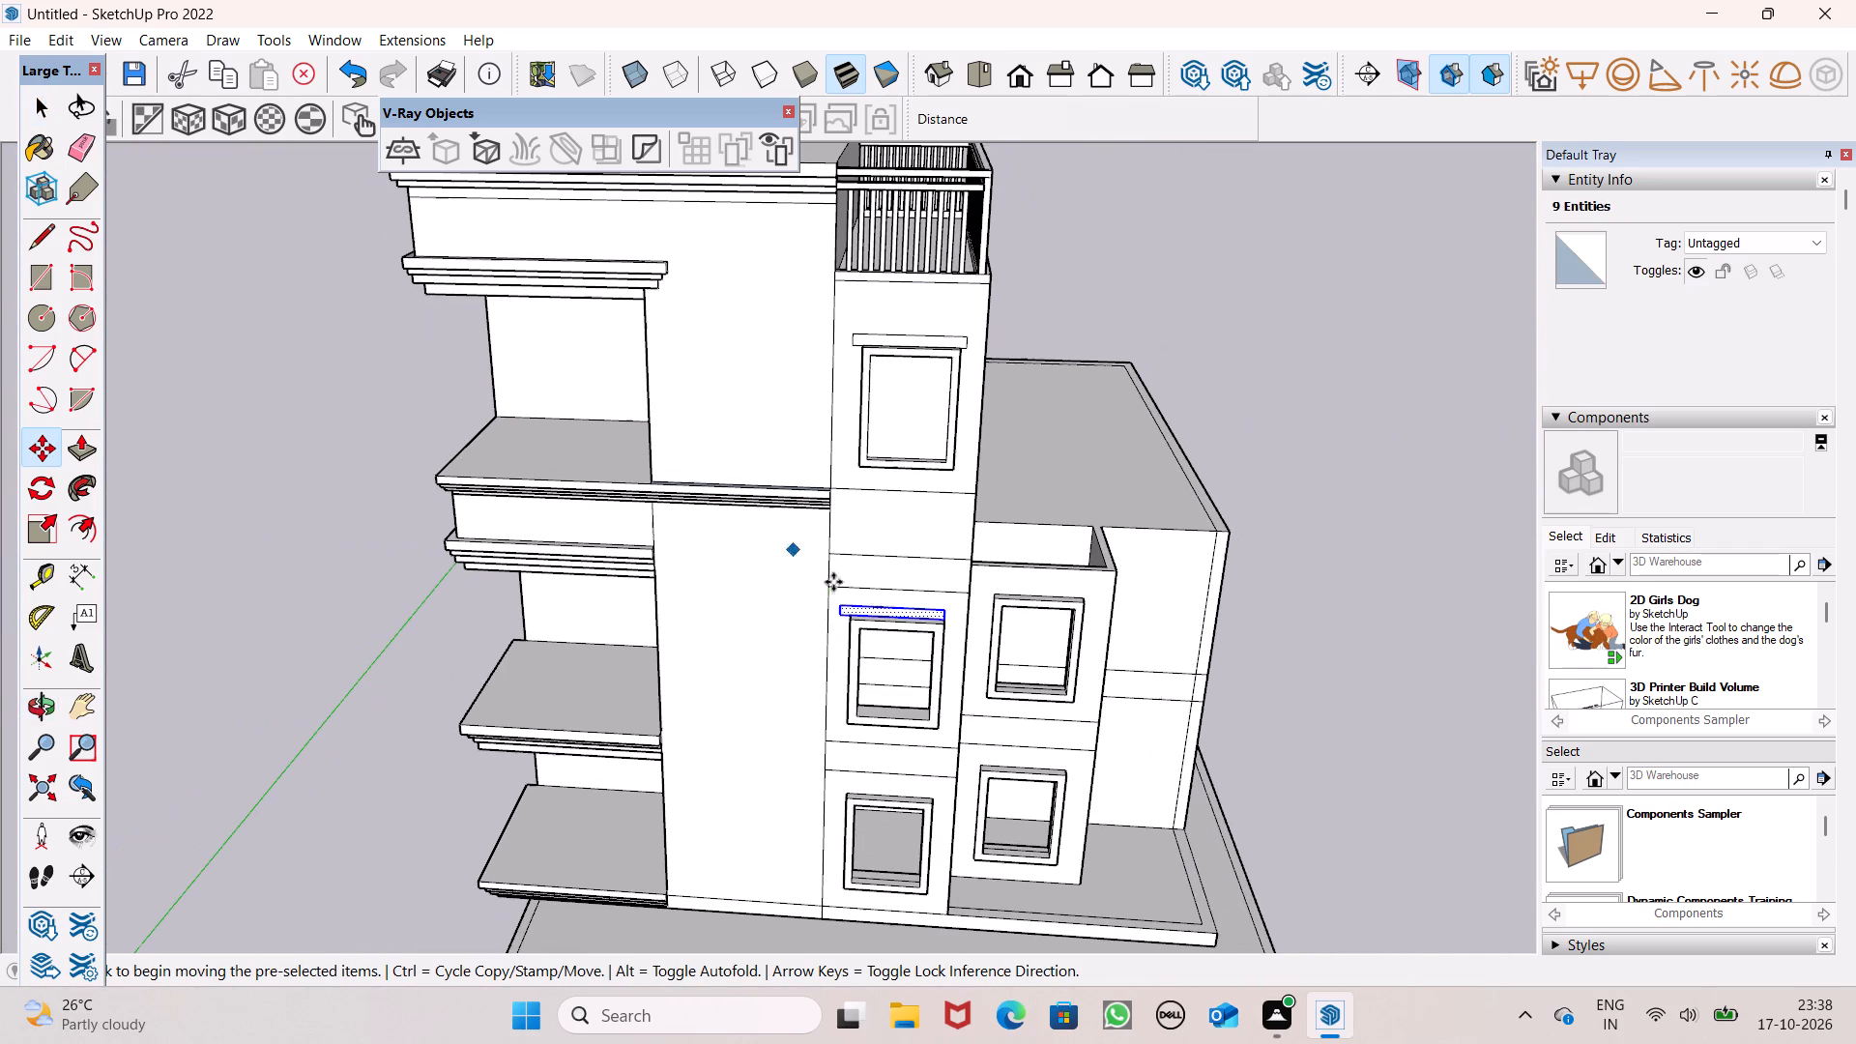
drag(947, 618, 956, 631)
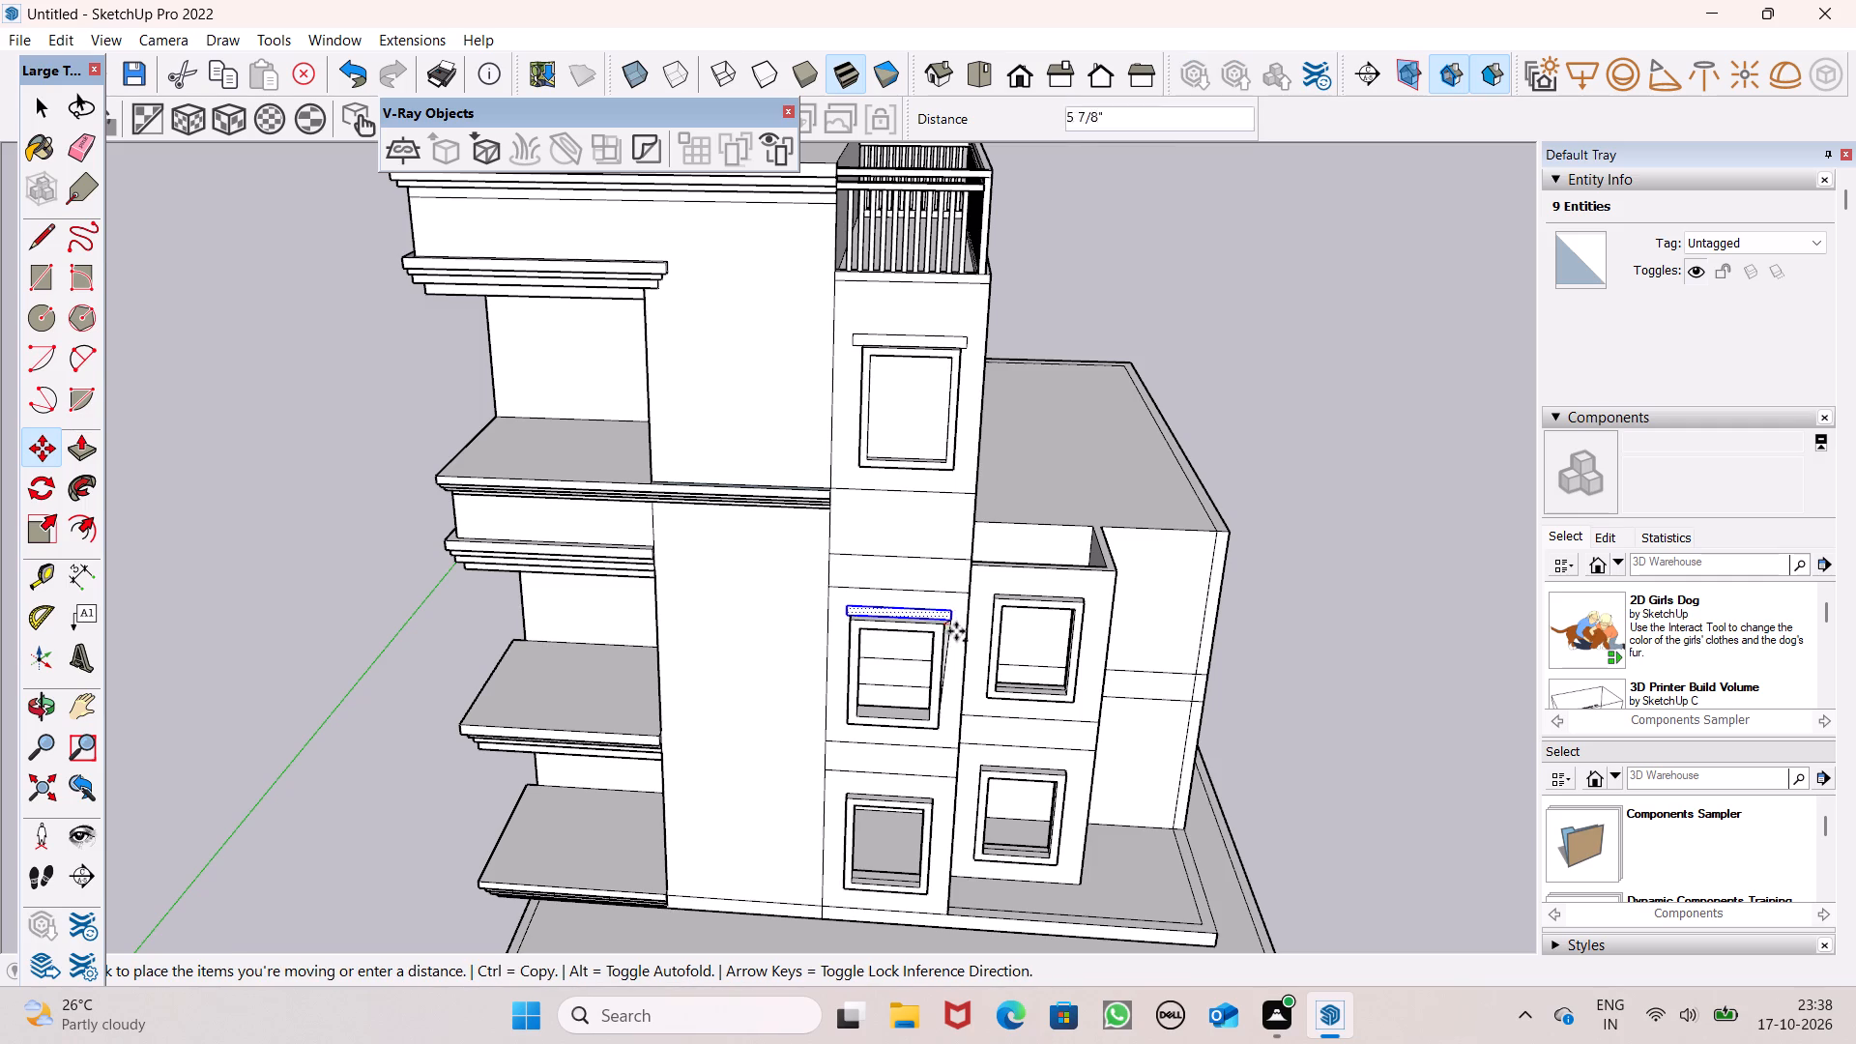
drag(956, 631, 955, 805)
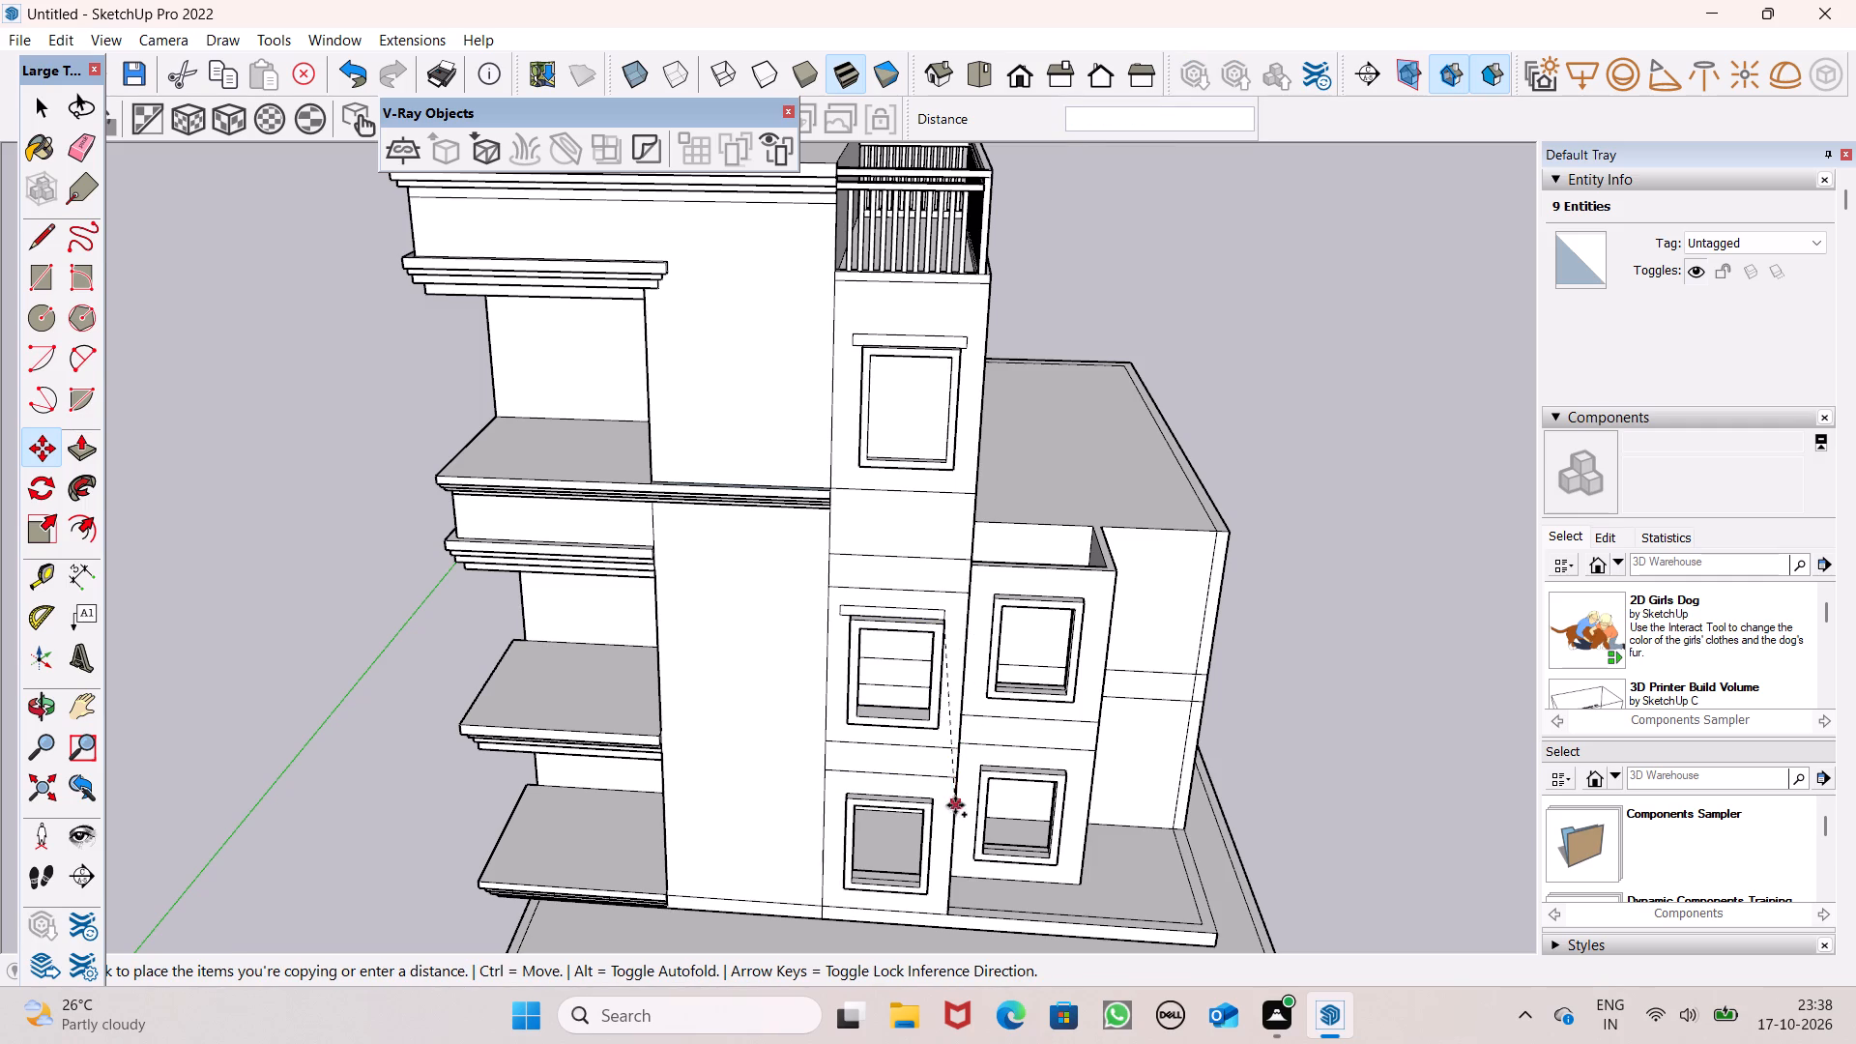
drag(955, 805, 935, 797)
scroll(953, 803, up, 7)
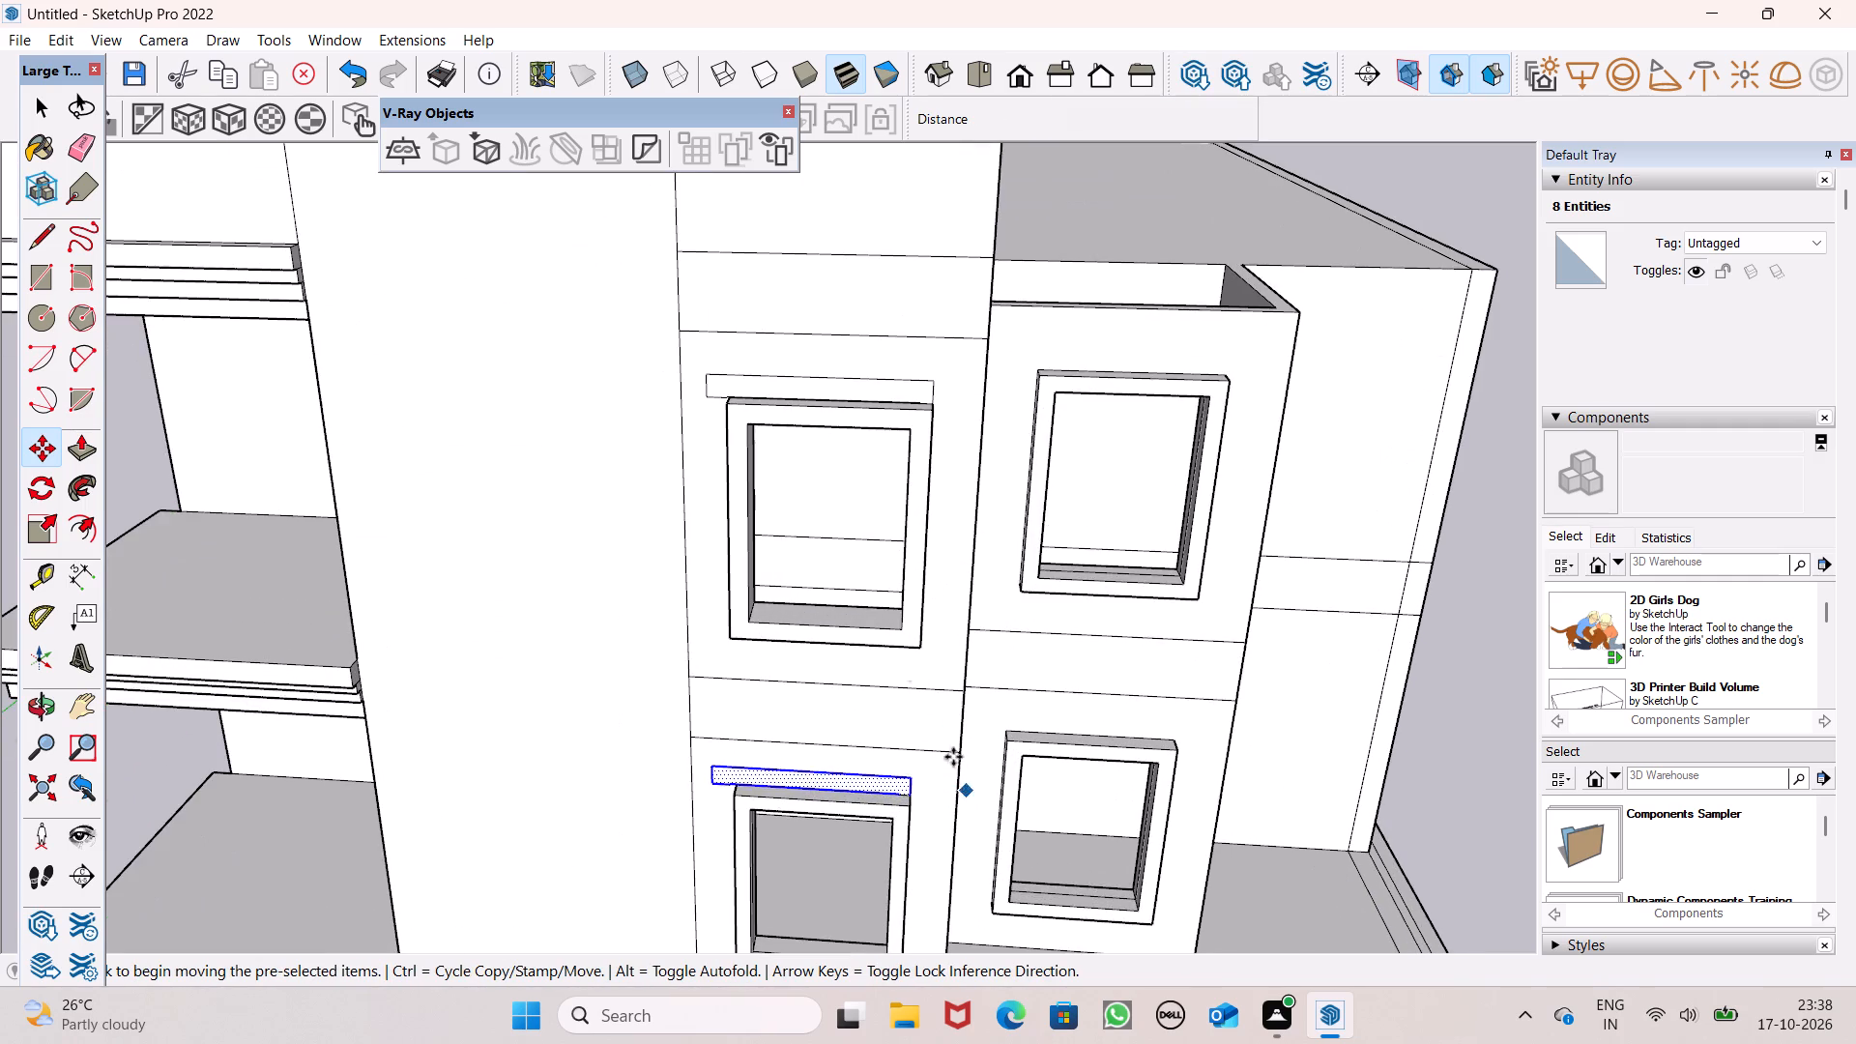
Copy the thin rectangle from the wall strip's lowest window across to just above the set-back section's lower window frame.
scroll(837, 602, down, 3)
middle_drag(1016, 687, 870, 658)
scroll(843, 723, up, 6)
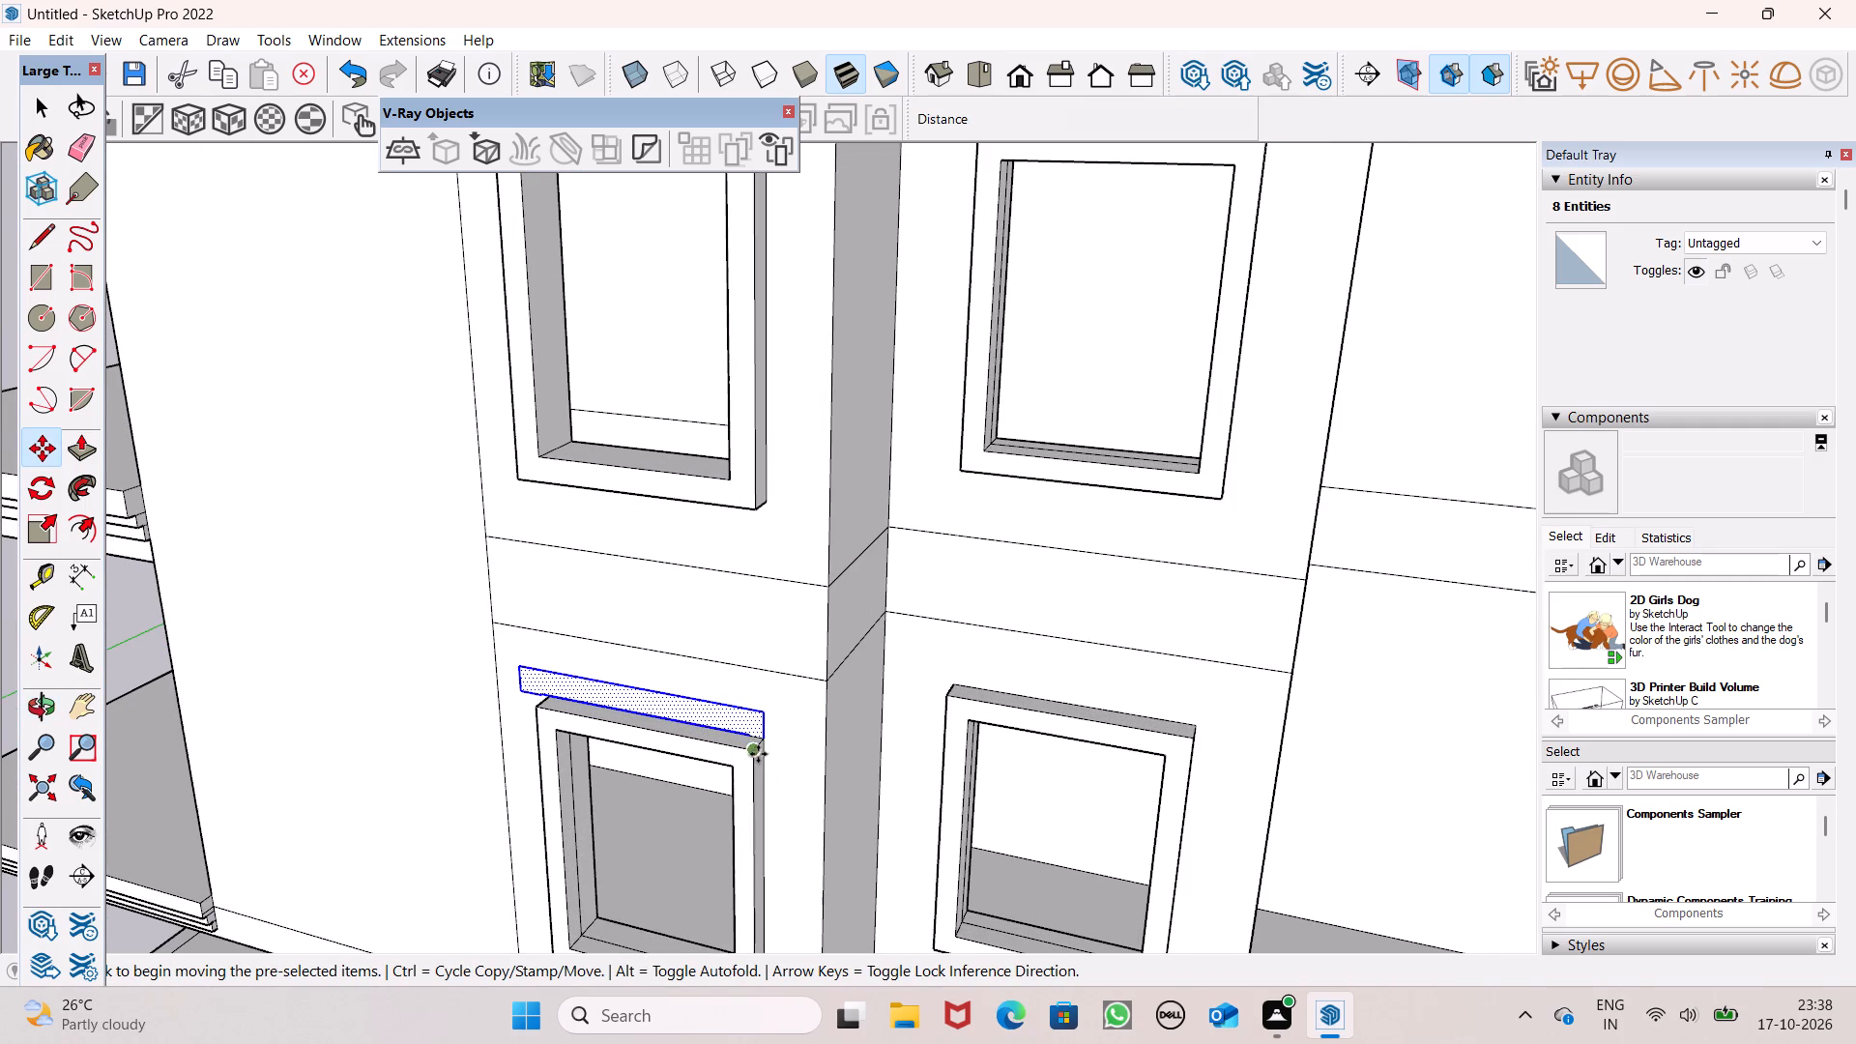
drag(767, 739, 1106, 718)
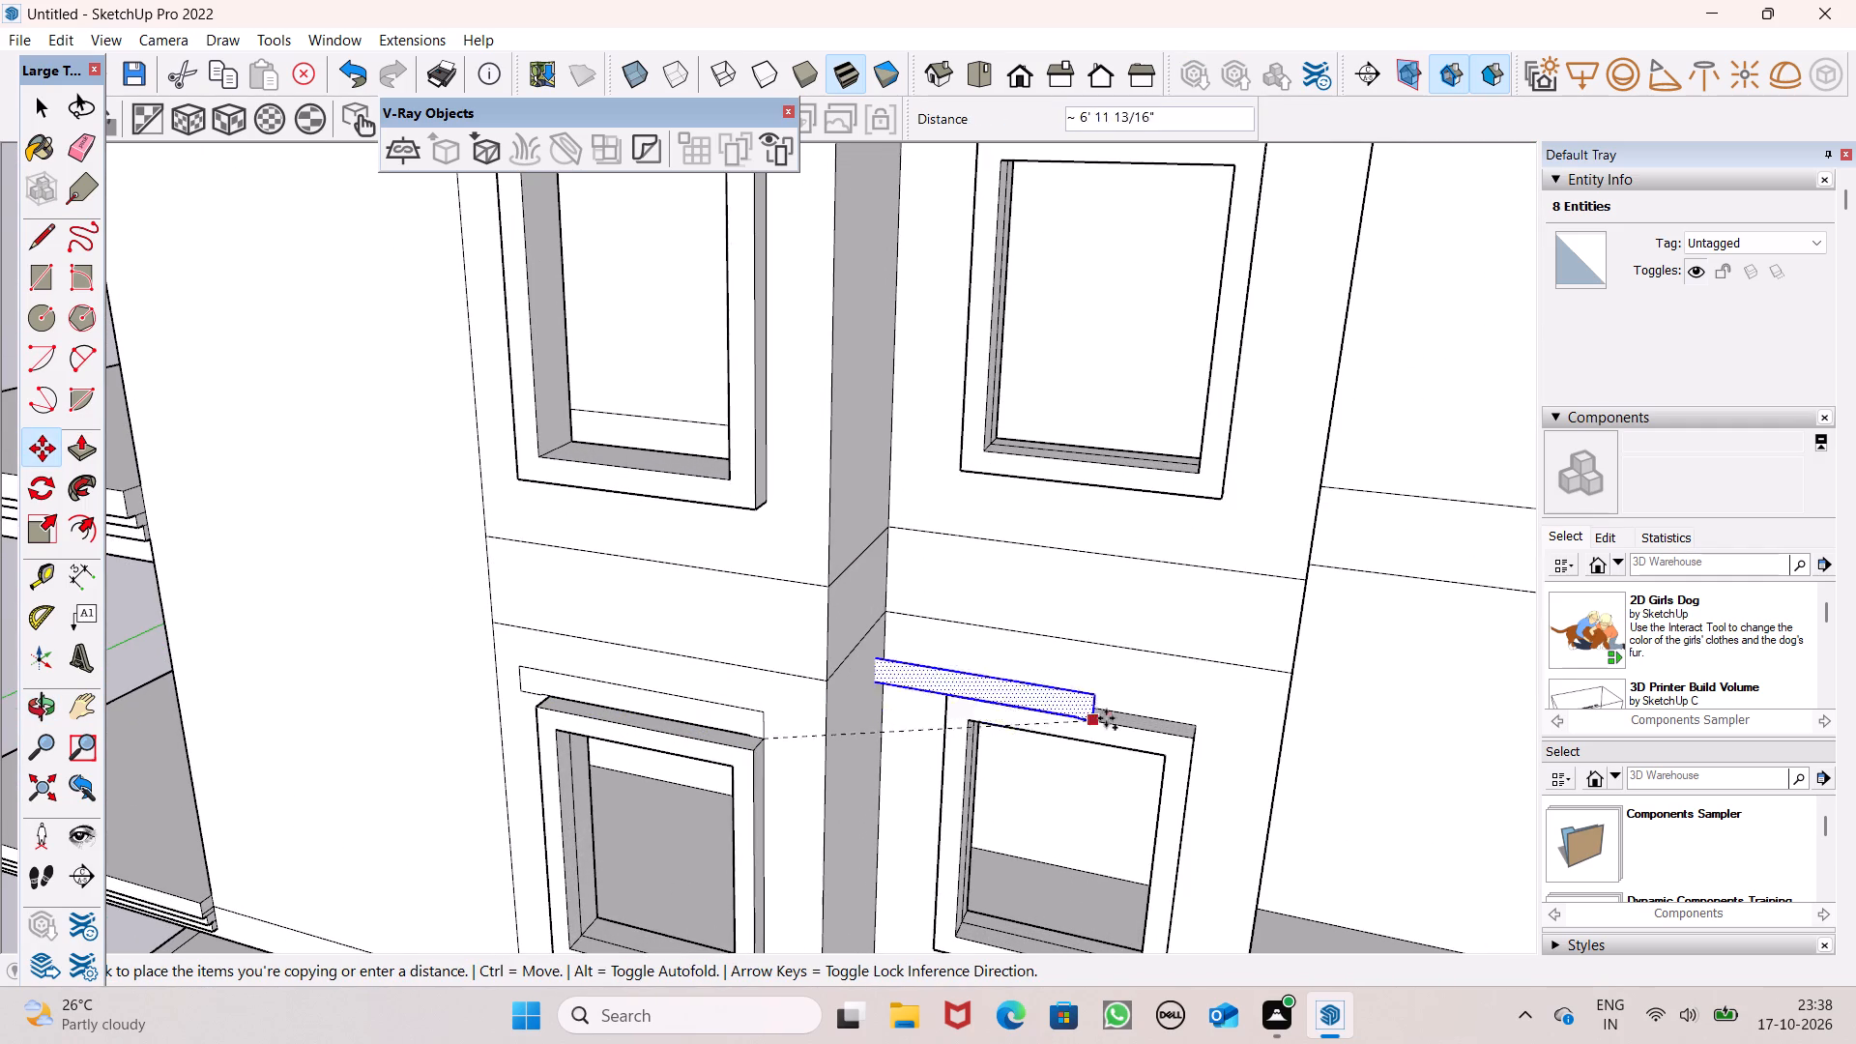
drag(1106, 718, 1209, 724)
click(1210, 724)
Copy the set-back section's thin rectangle up about 12' 1 15/16" to above its upper window.
drag(1214, 726, 1240, 536)
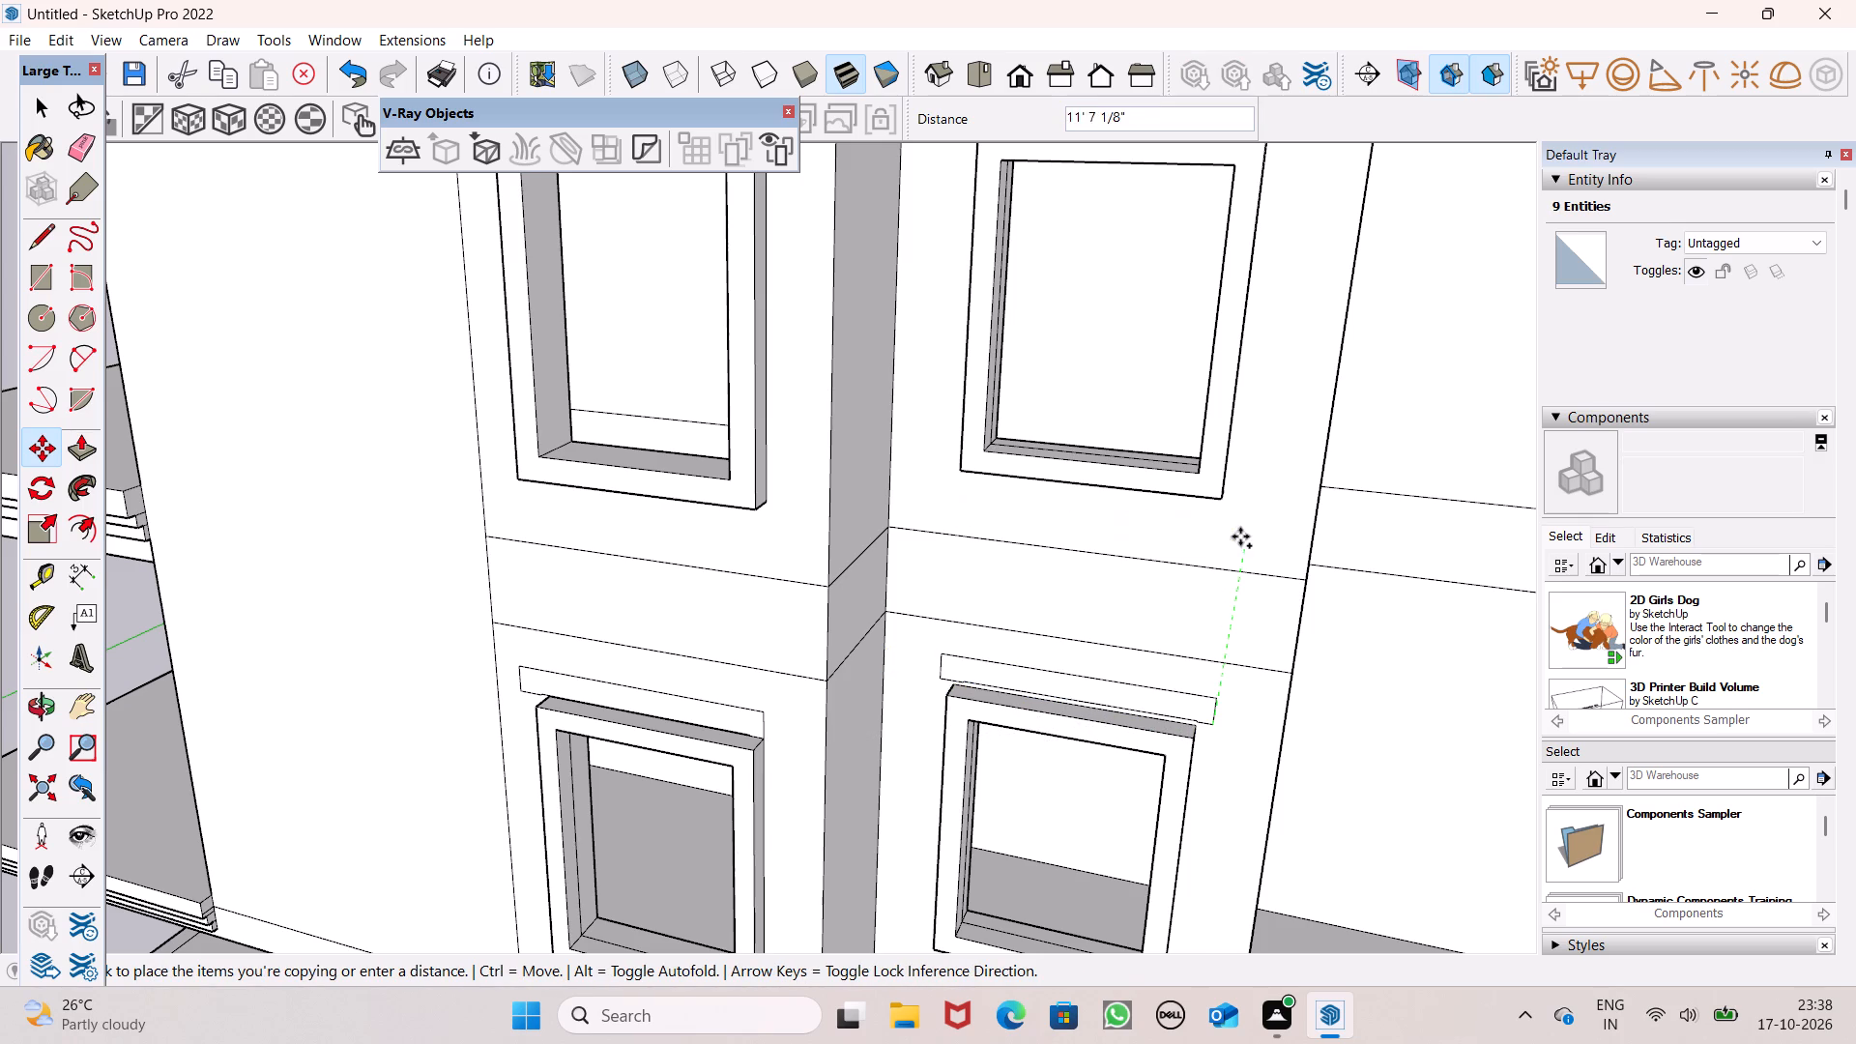
drag(1240, 536, 1290, 140)
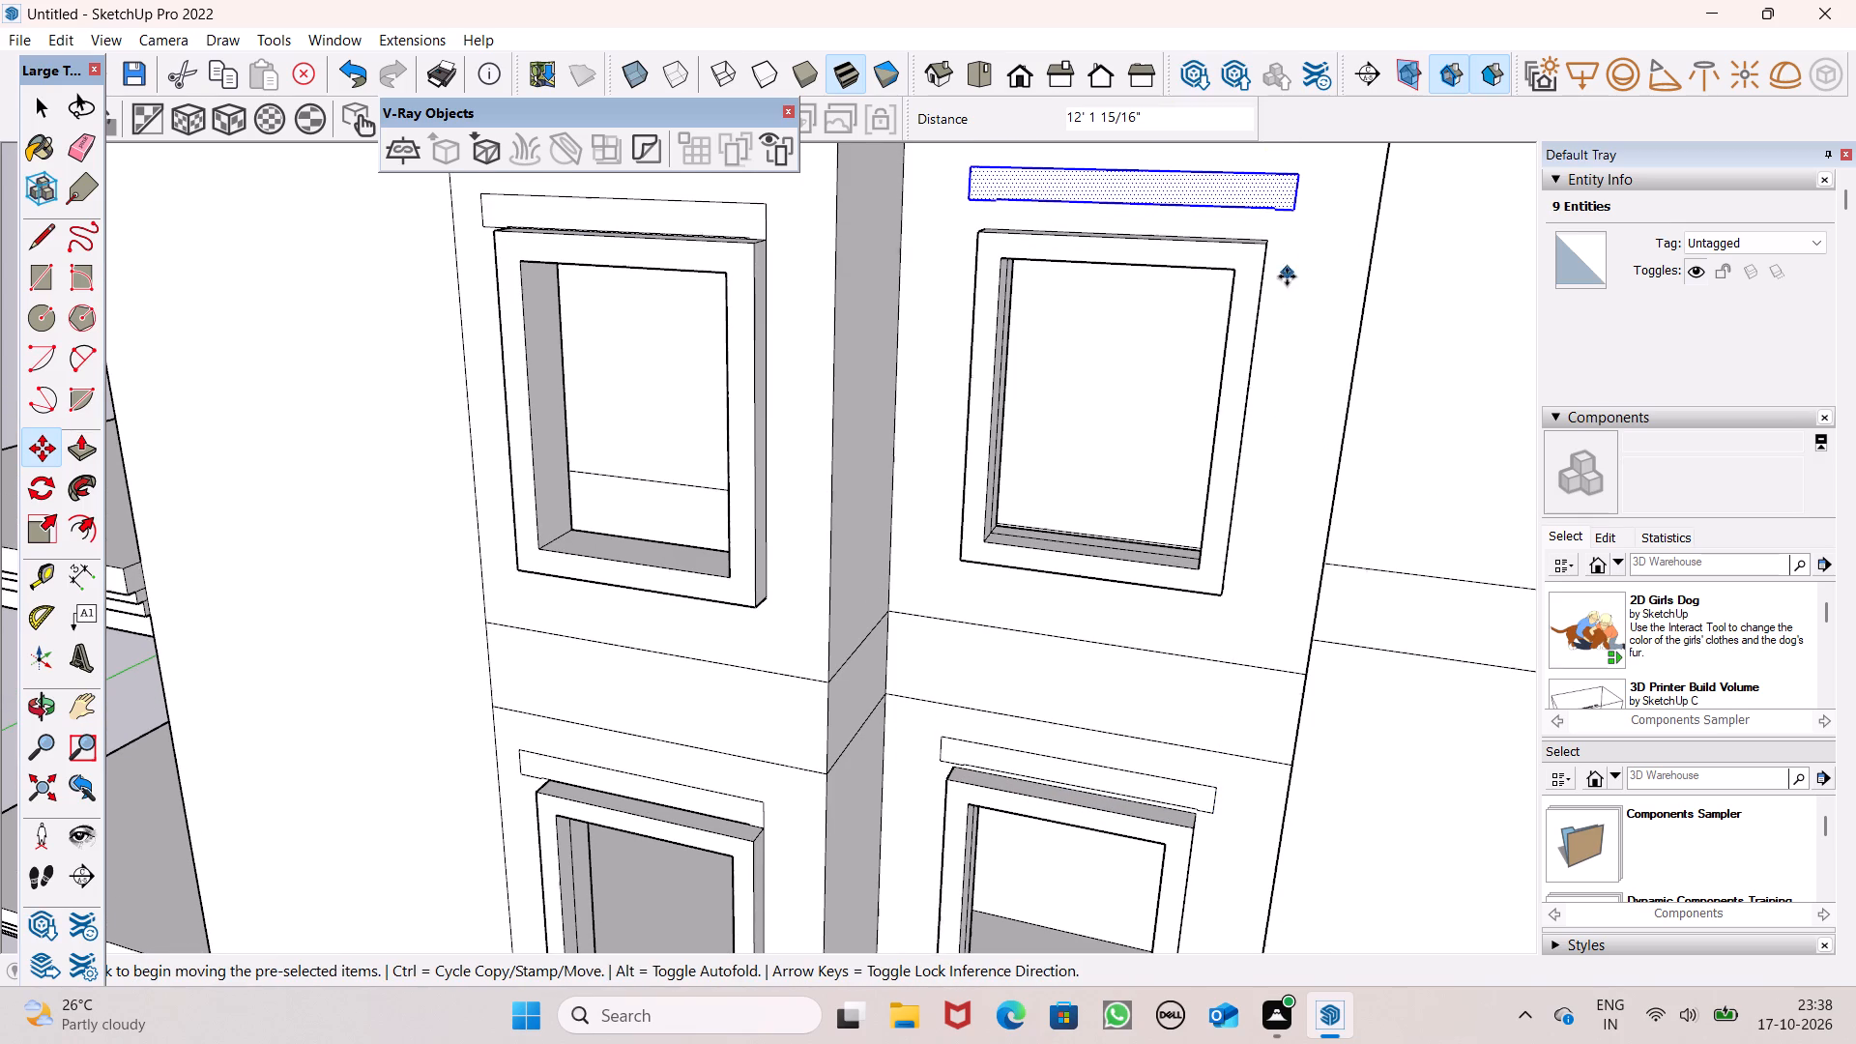
Move the copied rectangle down about 5 5/8" so it sits just above the set-back section's upper window frame.
middle_drag(1289, 294, 1290, 424)
key(space)
key(m)
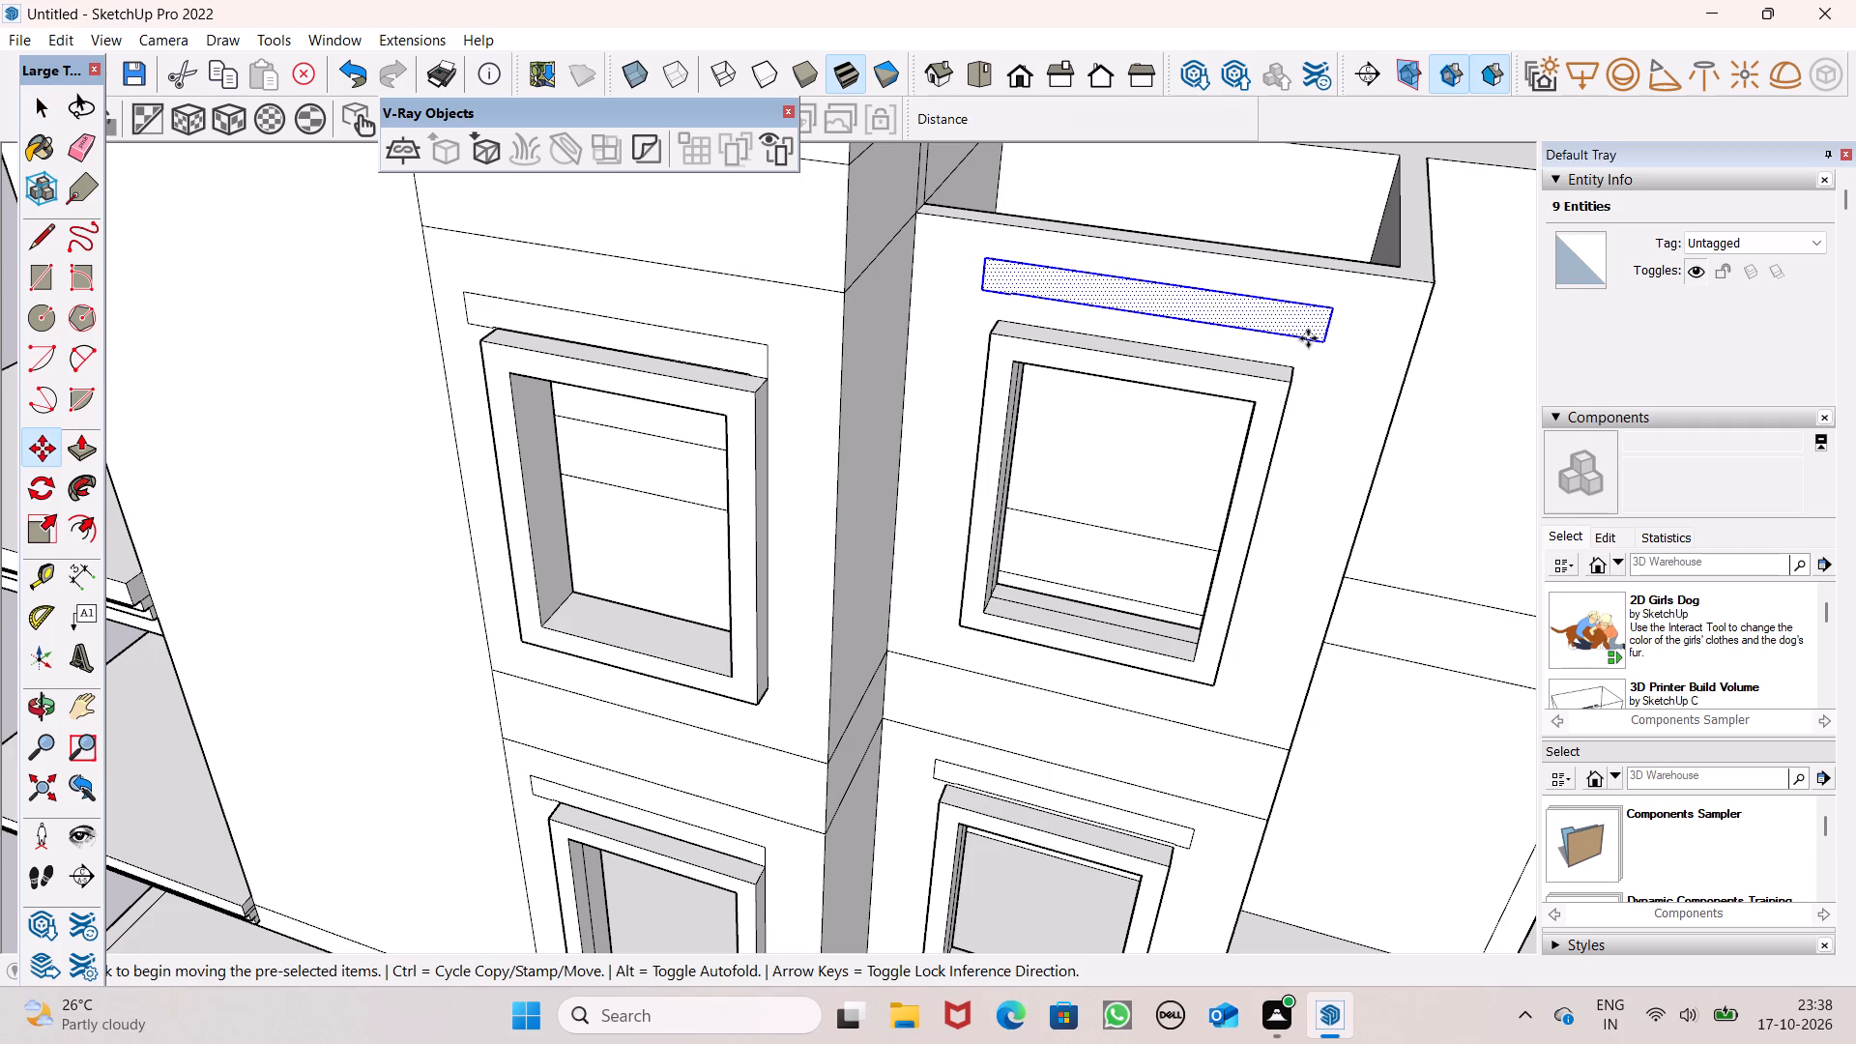
key(Return)
drag(1324, 343, 1316, 367)
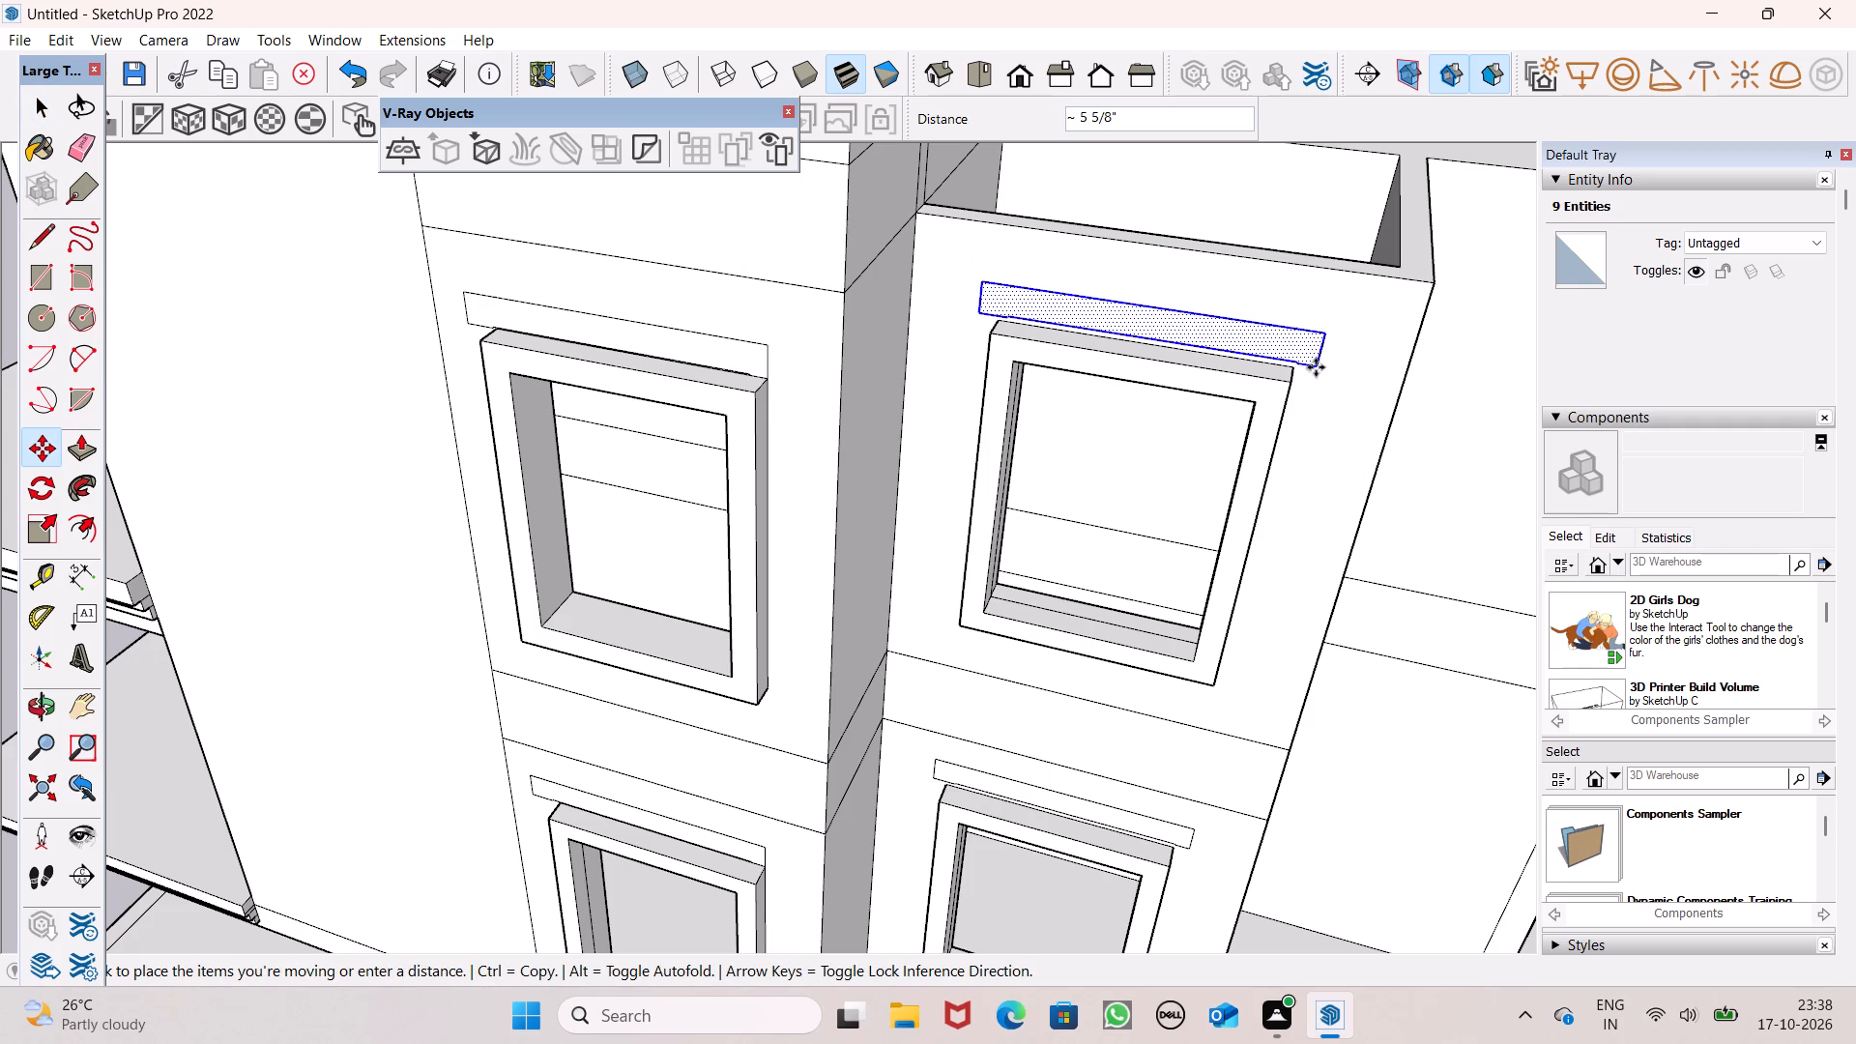
drag(1316, 367, 1313, 370)
key(space)
Pull the thin rectangle above the wall strip's lowest window outward to form a lintel projecting past the frame.
scroll(1333, 303, down, 5)
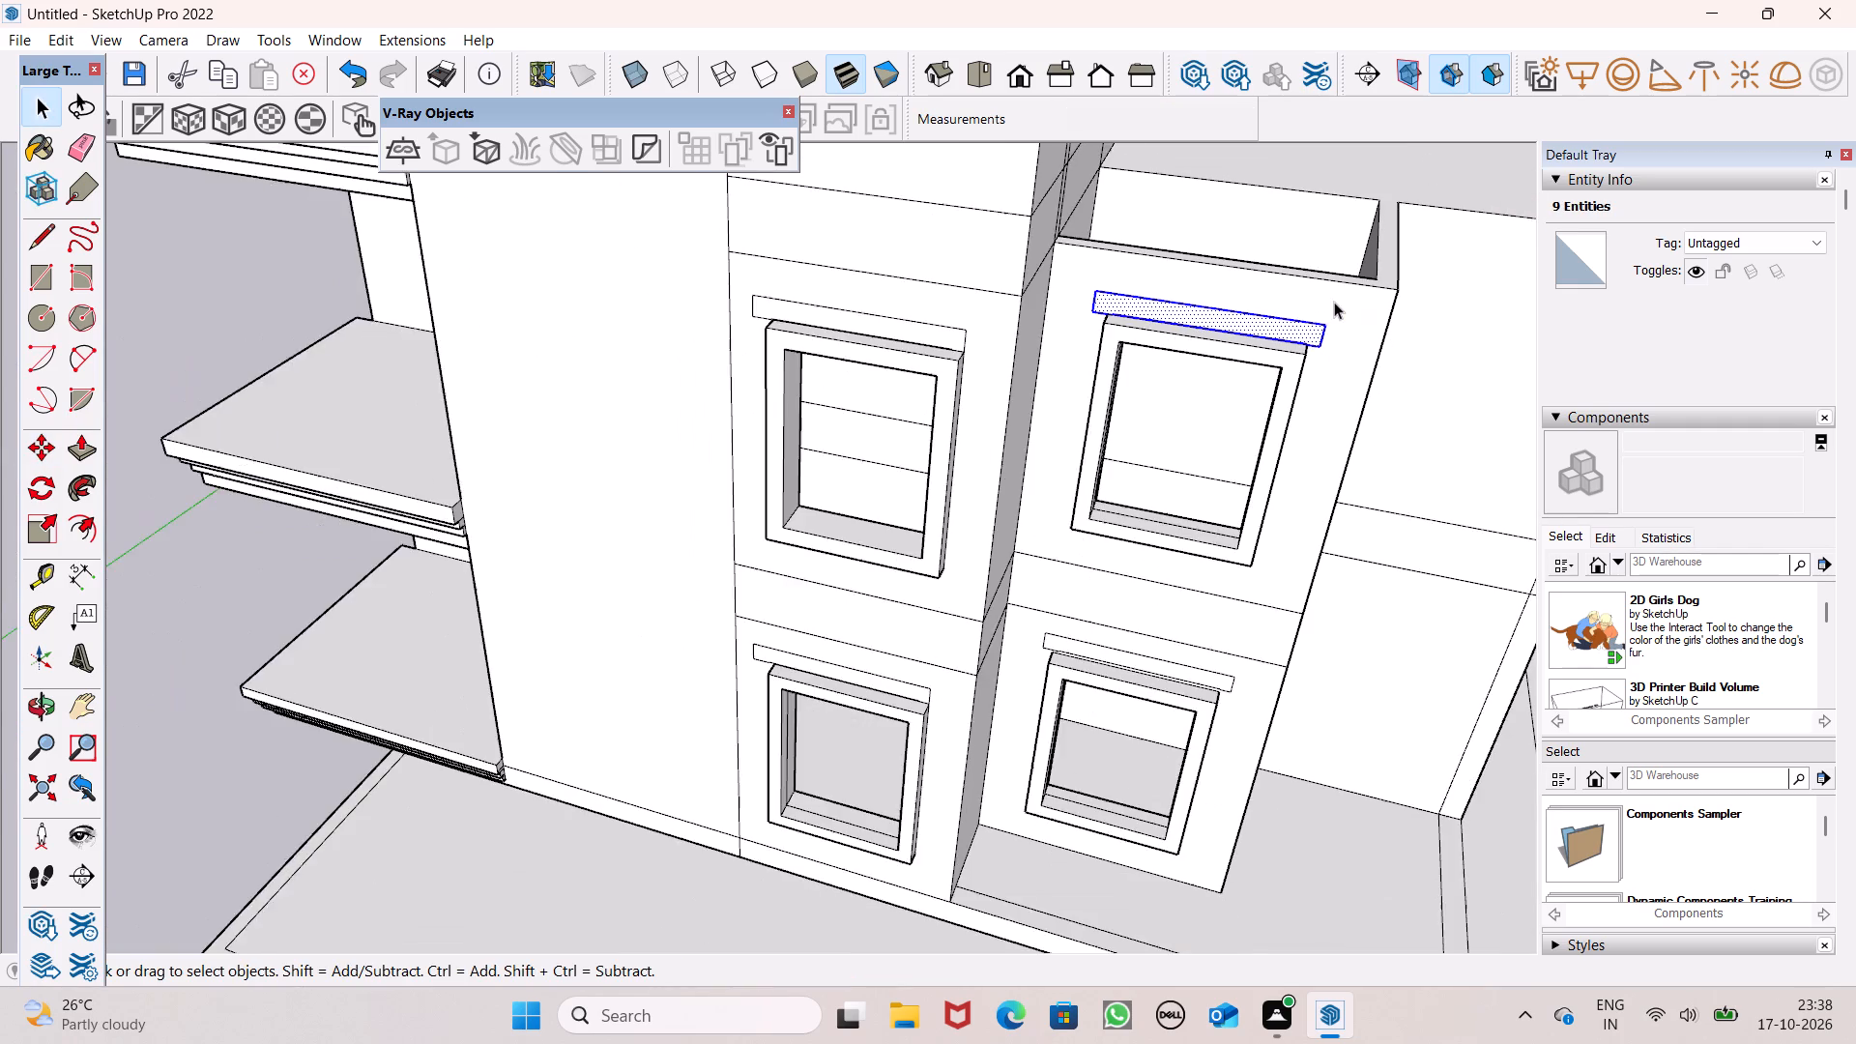
scroll(1334, 302, down, 6)
click(420, 386)
click(82, 442)
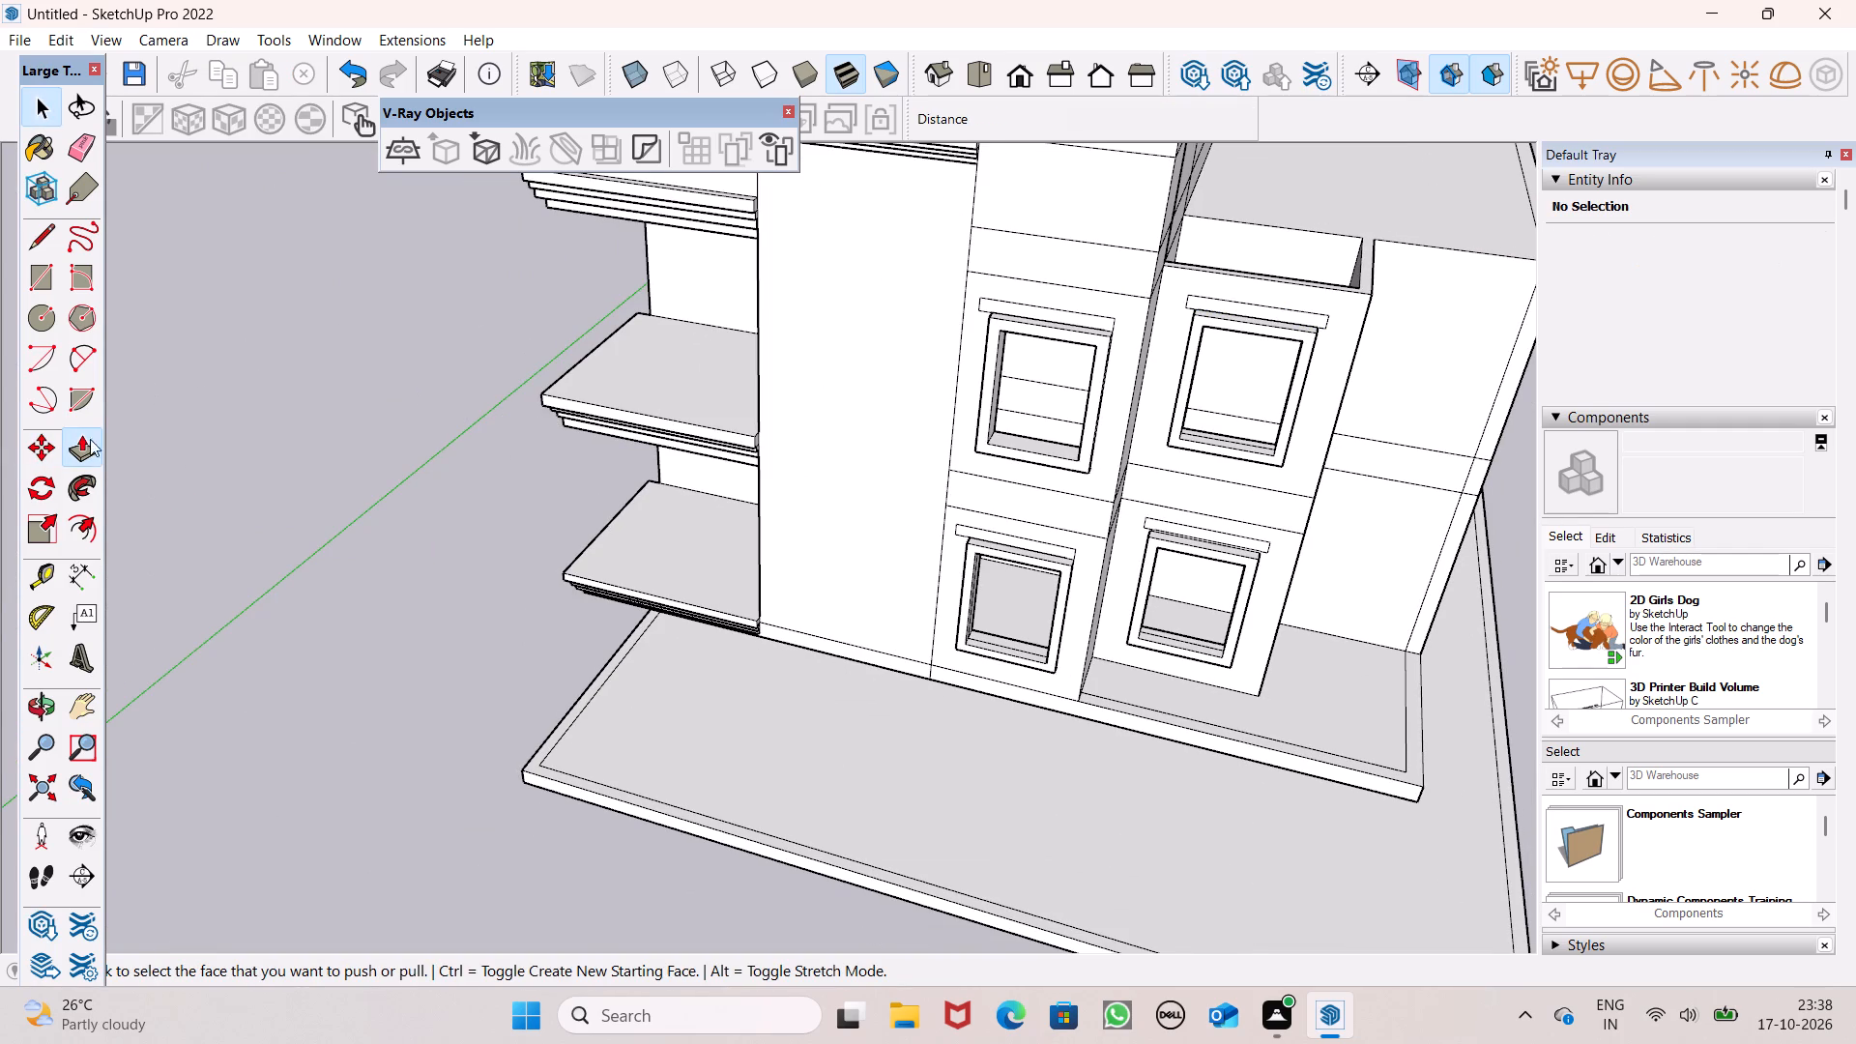
scroll(1172, 560, up, 6)
scroll(965, 552, up, 5)
drag(960, 531, 962, 545)
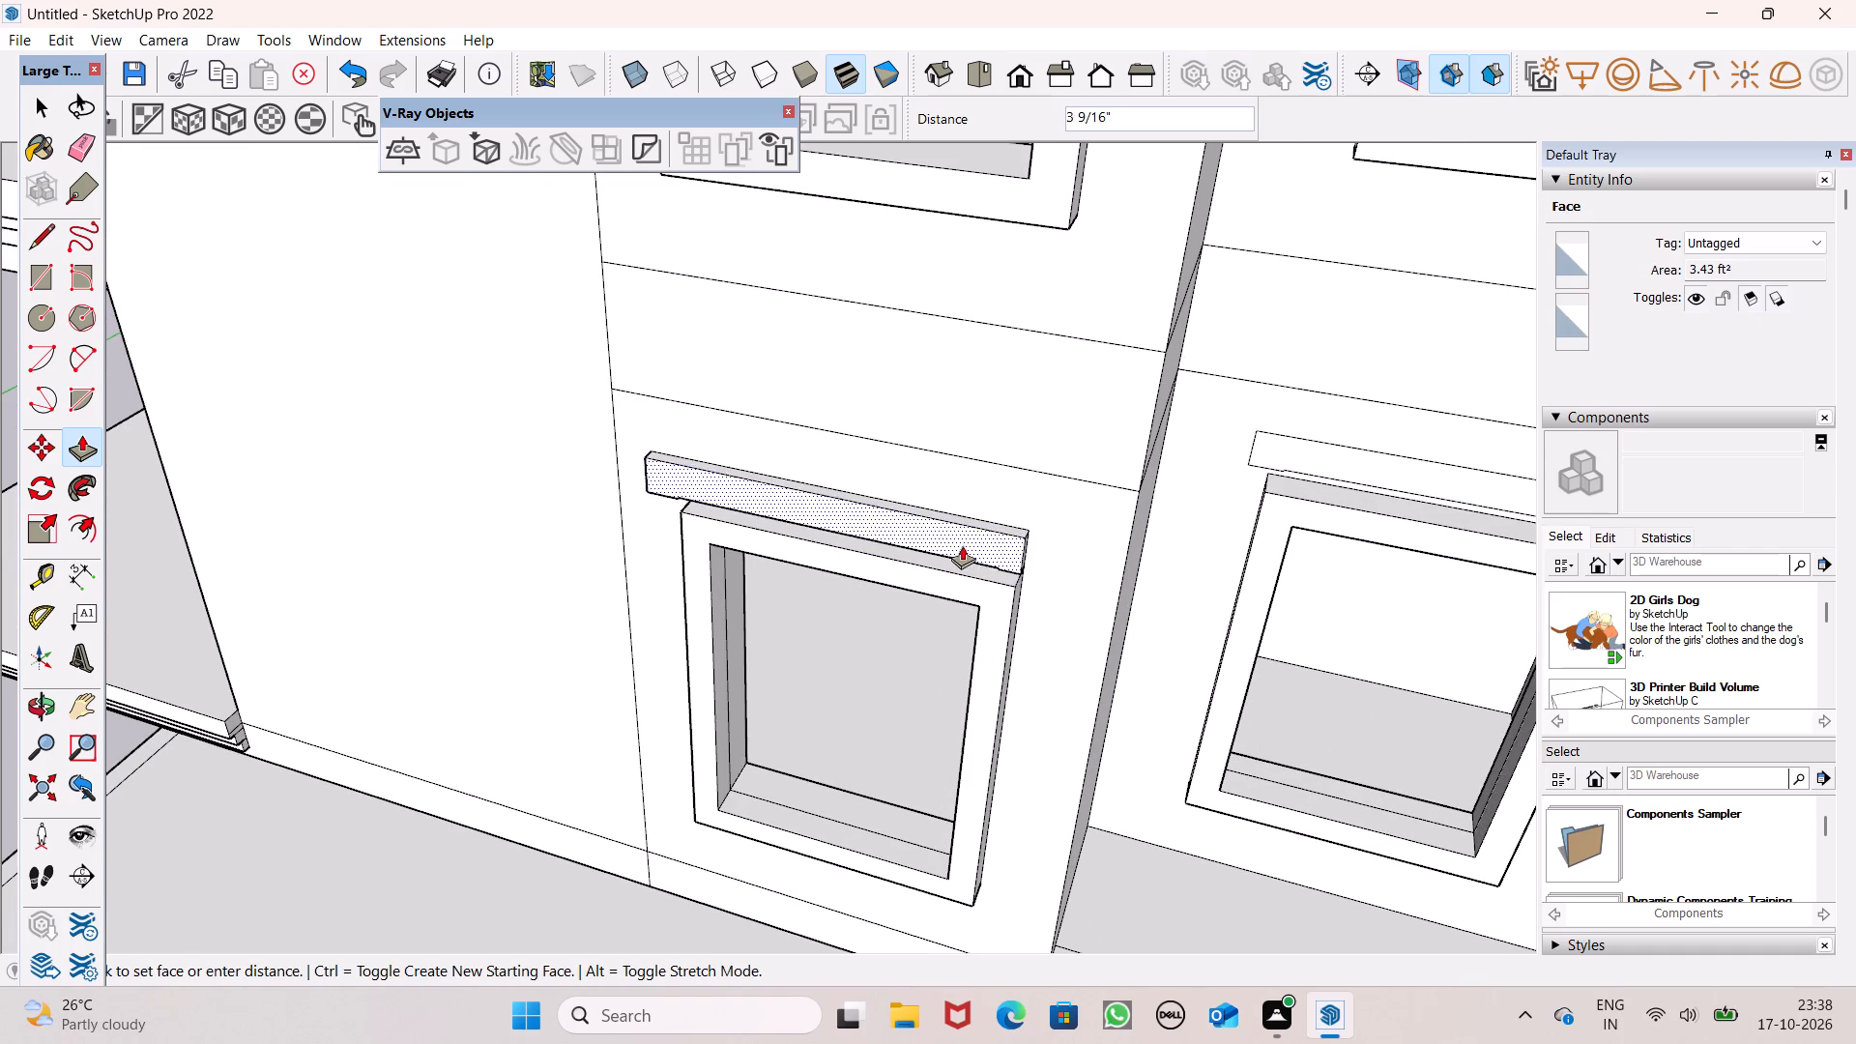
drag(962, 545, 963, 561)
Extend the lintel's end face nearest the wall corner by 5 15/16" so it overhangs the window frame.
middle_drag(1021, 592, 765, 450)
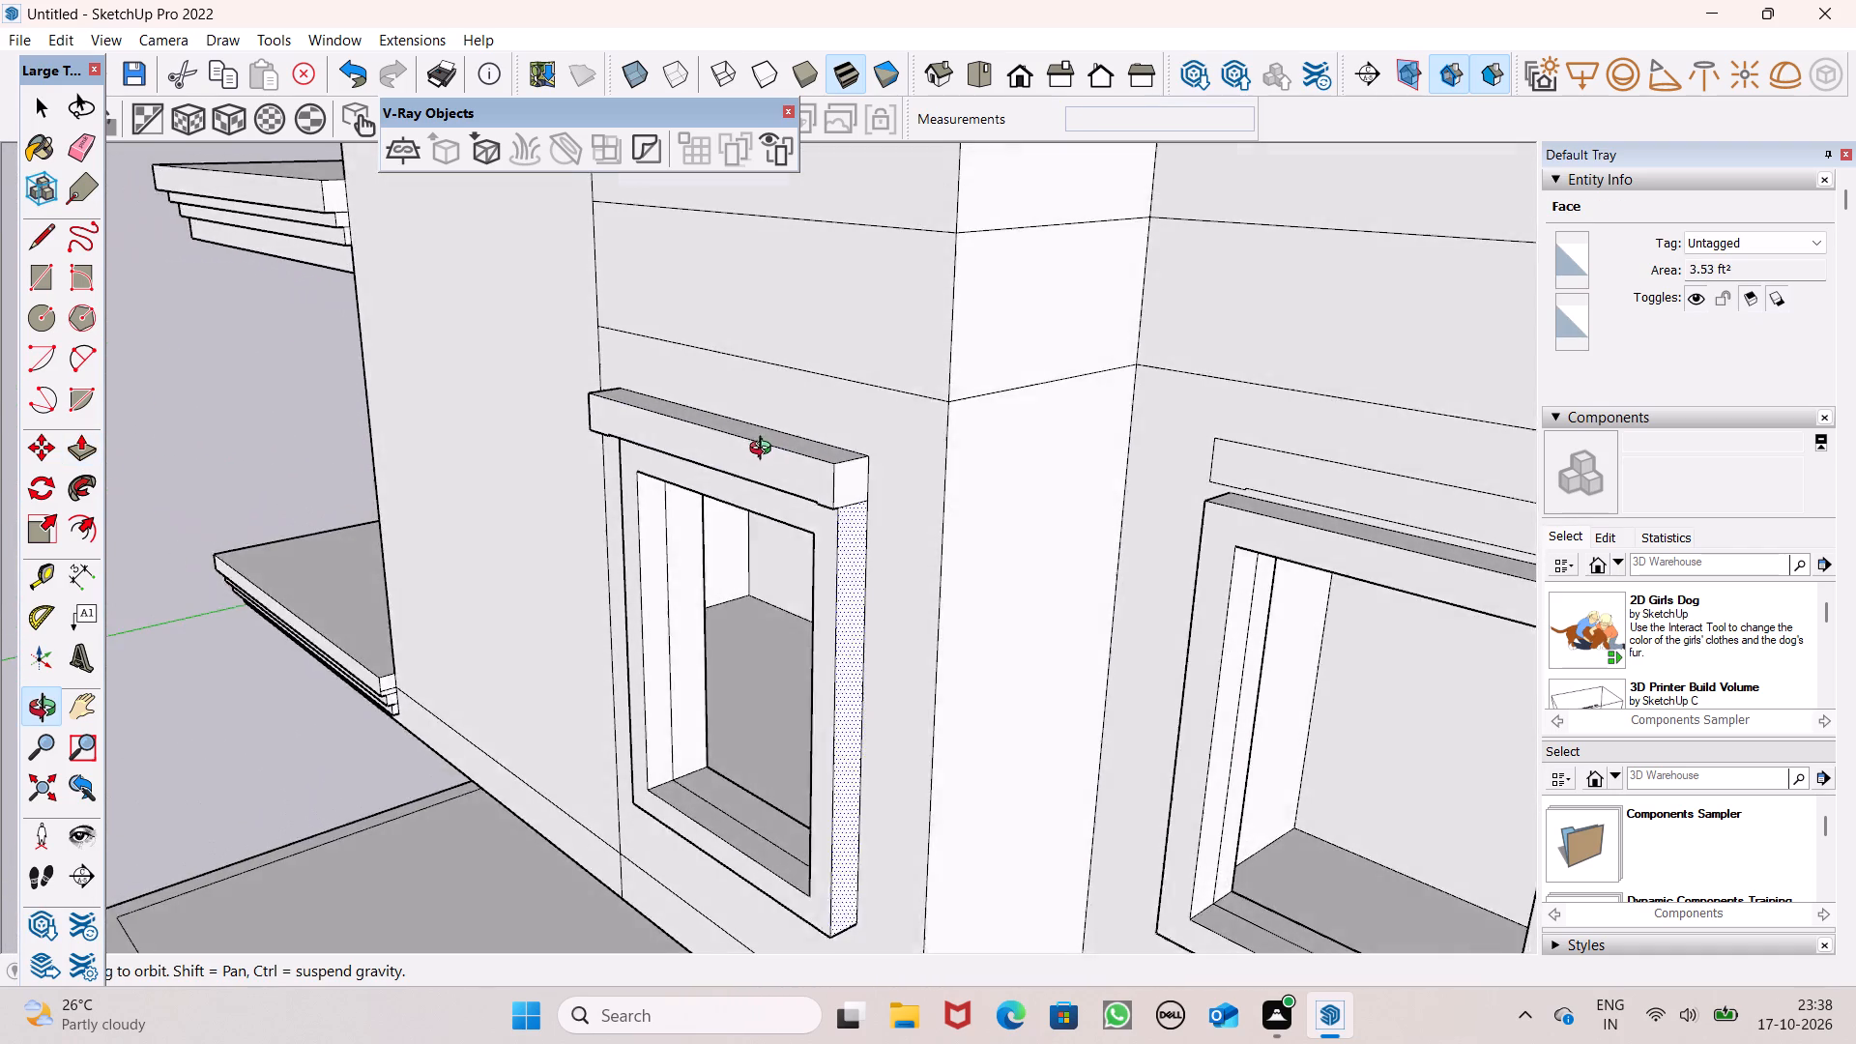
middle_drag(765, 450, 737, 462)
drag(827, 501, 848, 520)
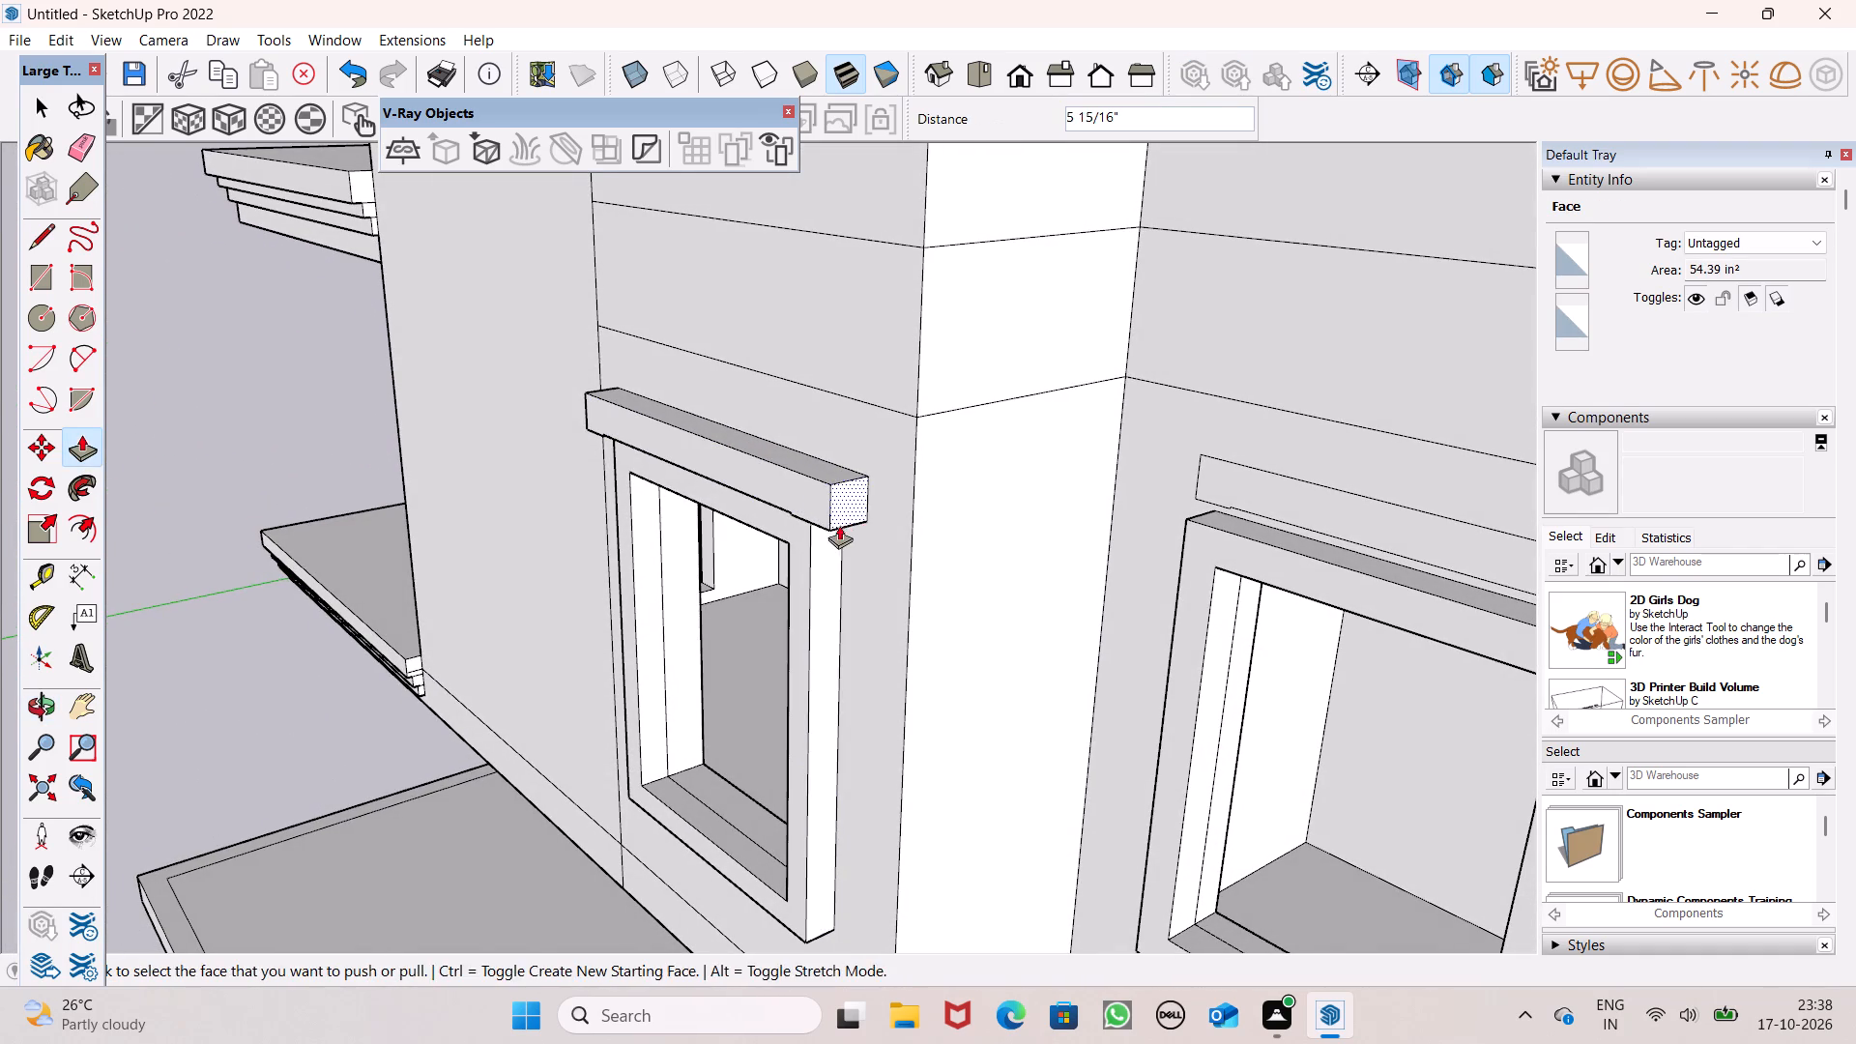
Push/Pull the small underside face at the lintel's left end by about 5/16".
scroll(832, 528, up, 1)
middle_drag(830, 527, 1203, 248)
scroll(799, 393, up, 4)
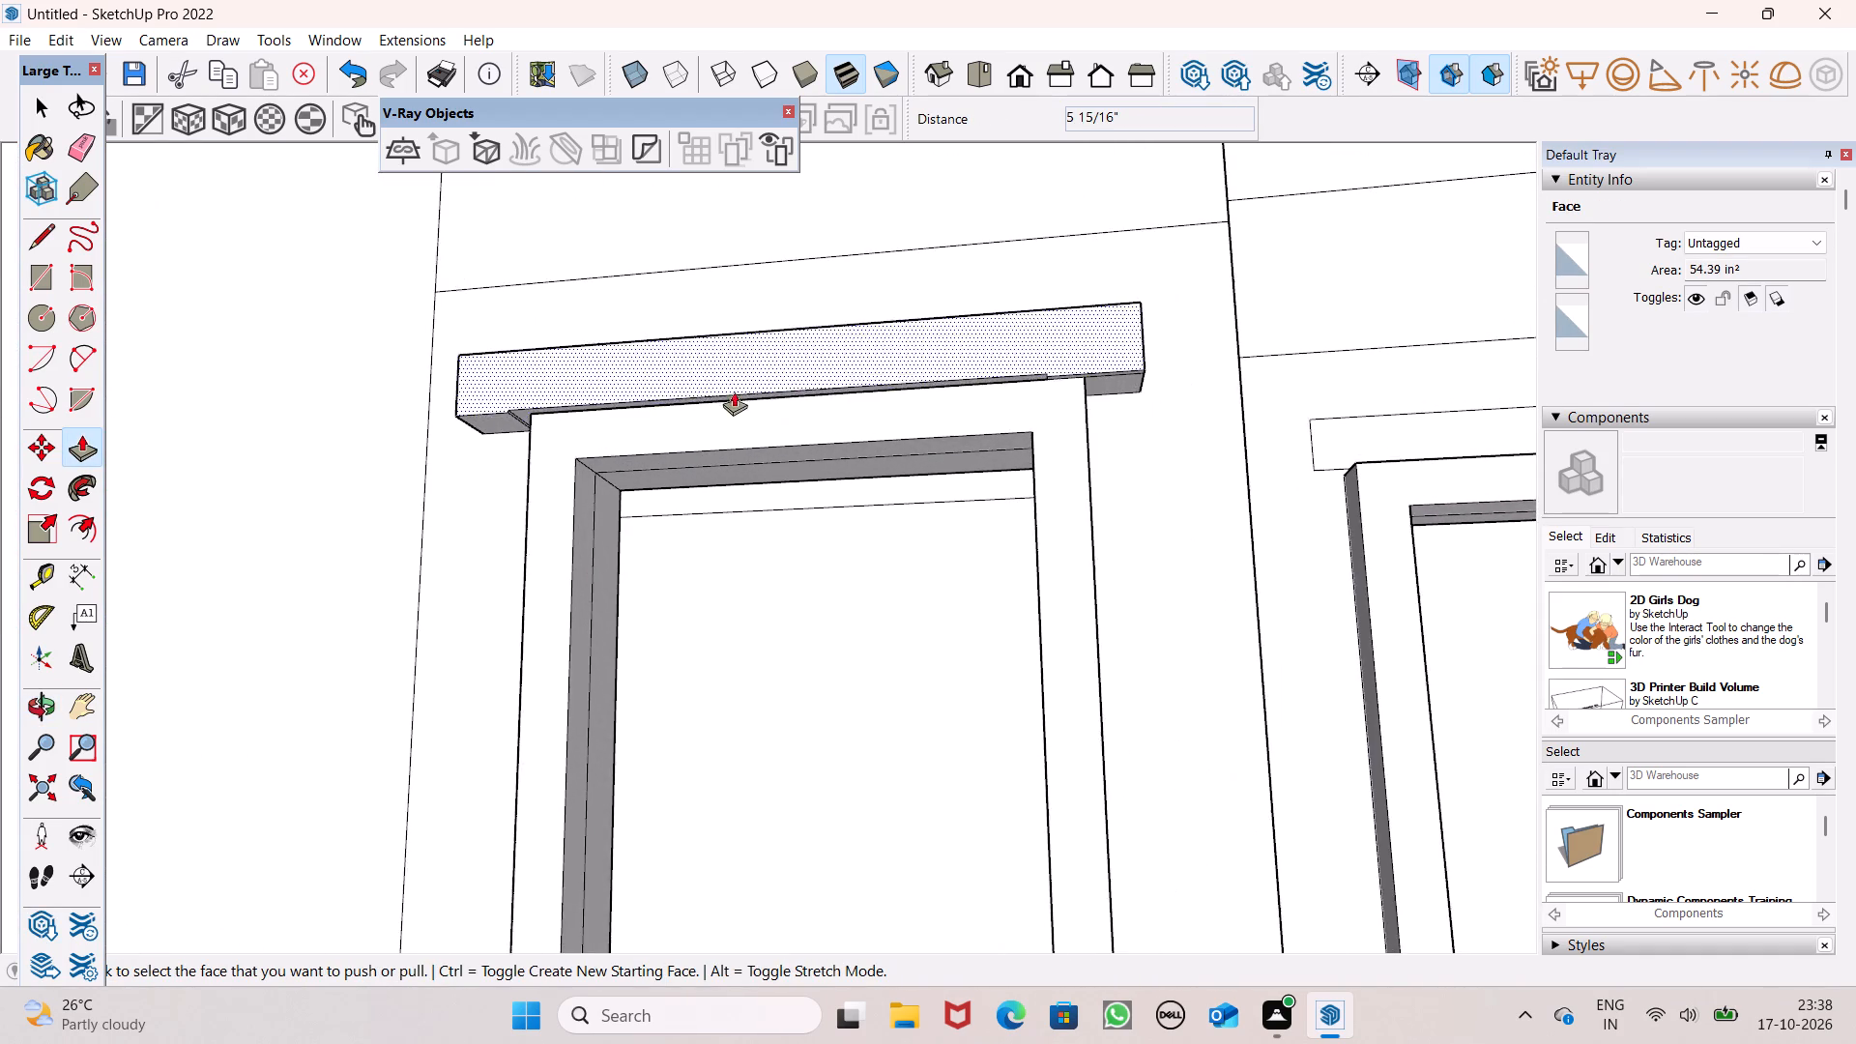
middle_drag(751, 404, 888, 303)
middle_drag(800, 400, 925, 416)
scroll(692, 402, up, 6)
drag(675, 303, 707, 294)
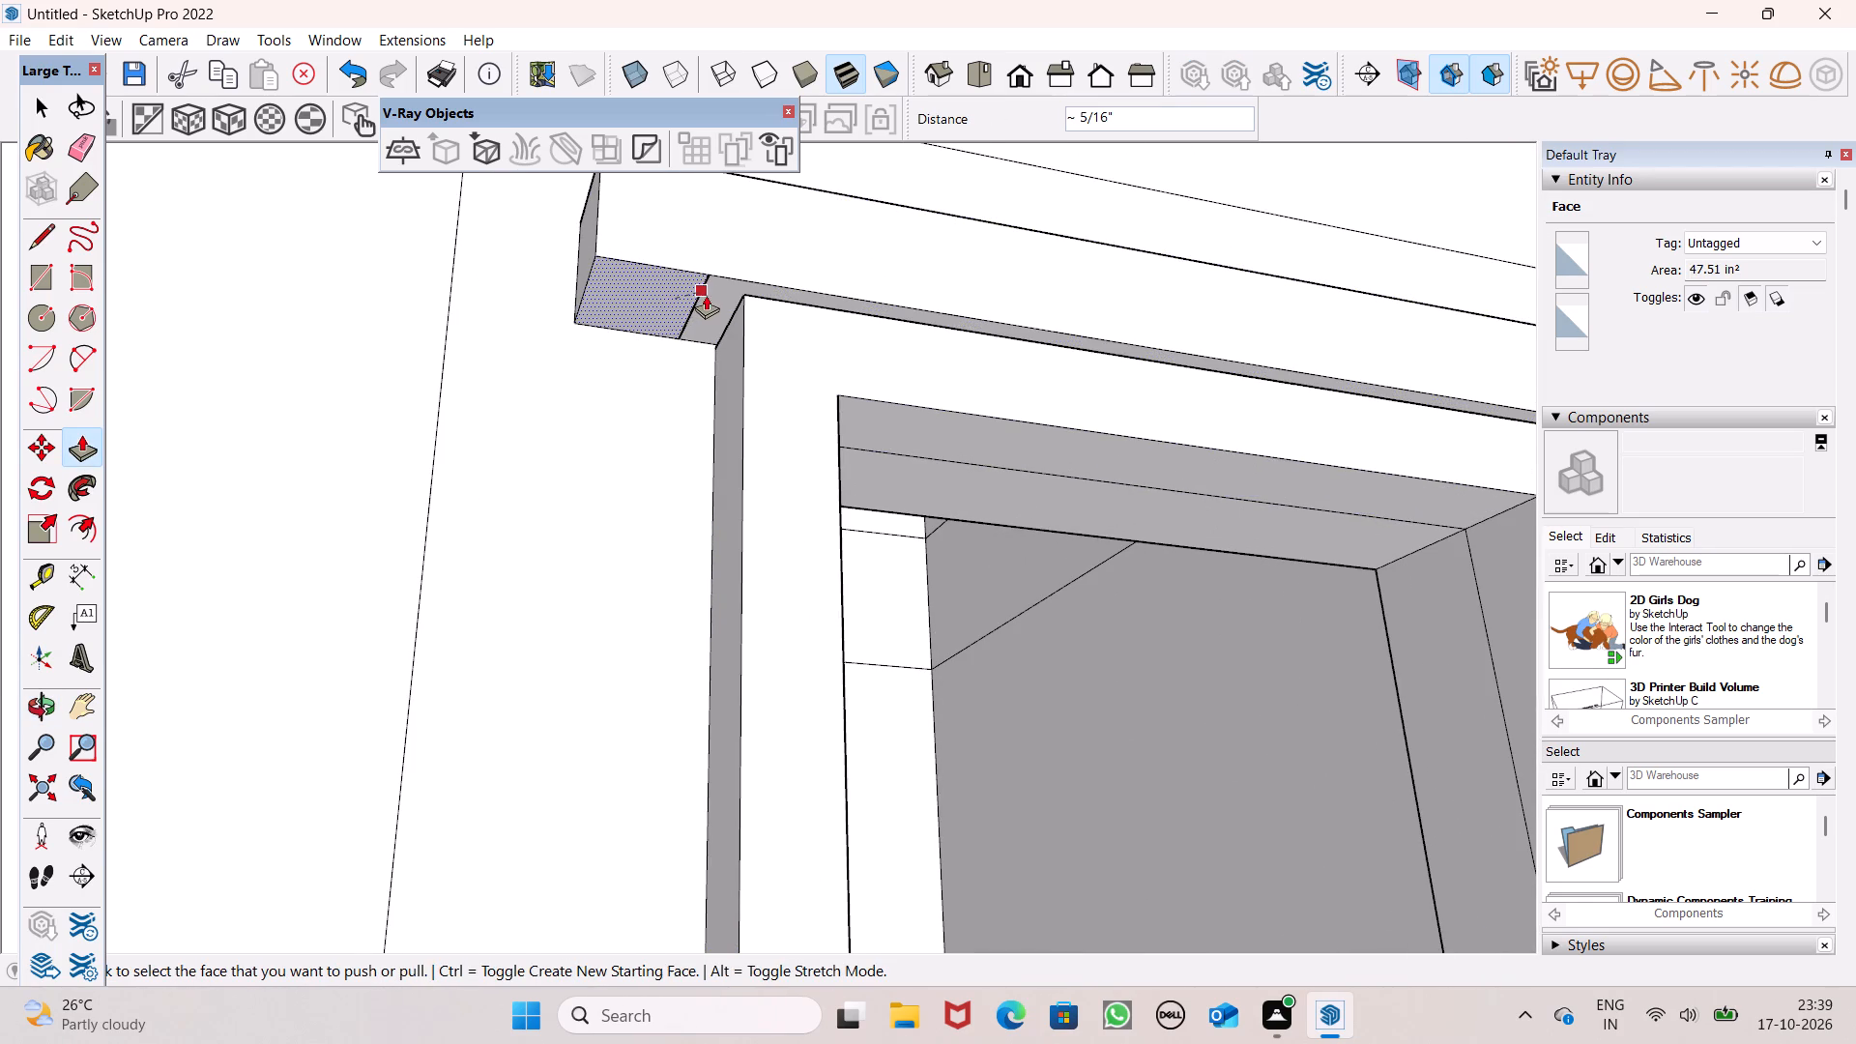
Push/Pull the underside faces at the lintel's right end by about 5/16" beside the window frame's corner.
scroll(668, 350, down, 4)
middle_drag(759, 376, 432, 494)
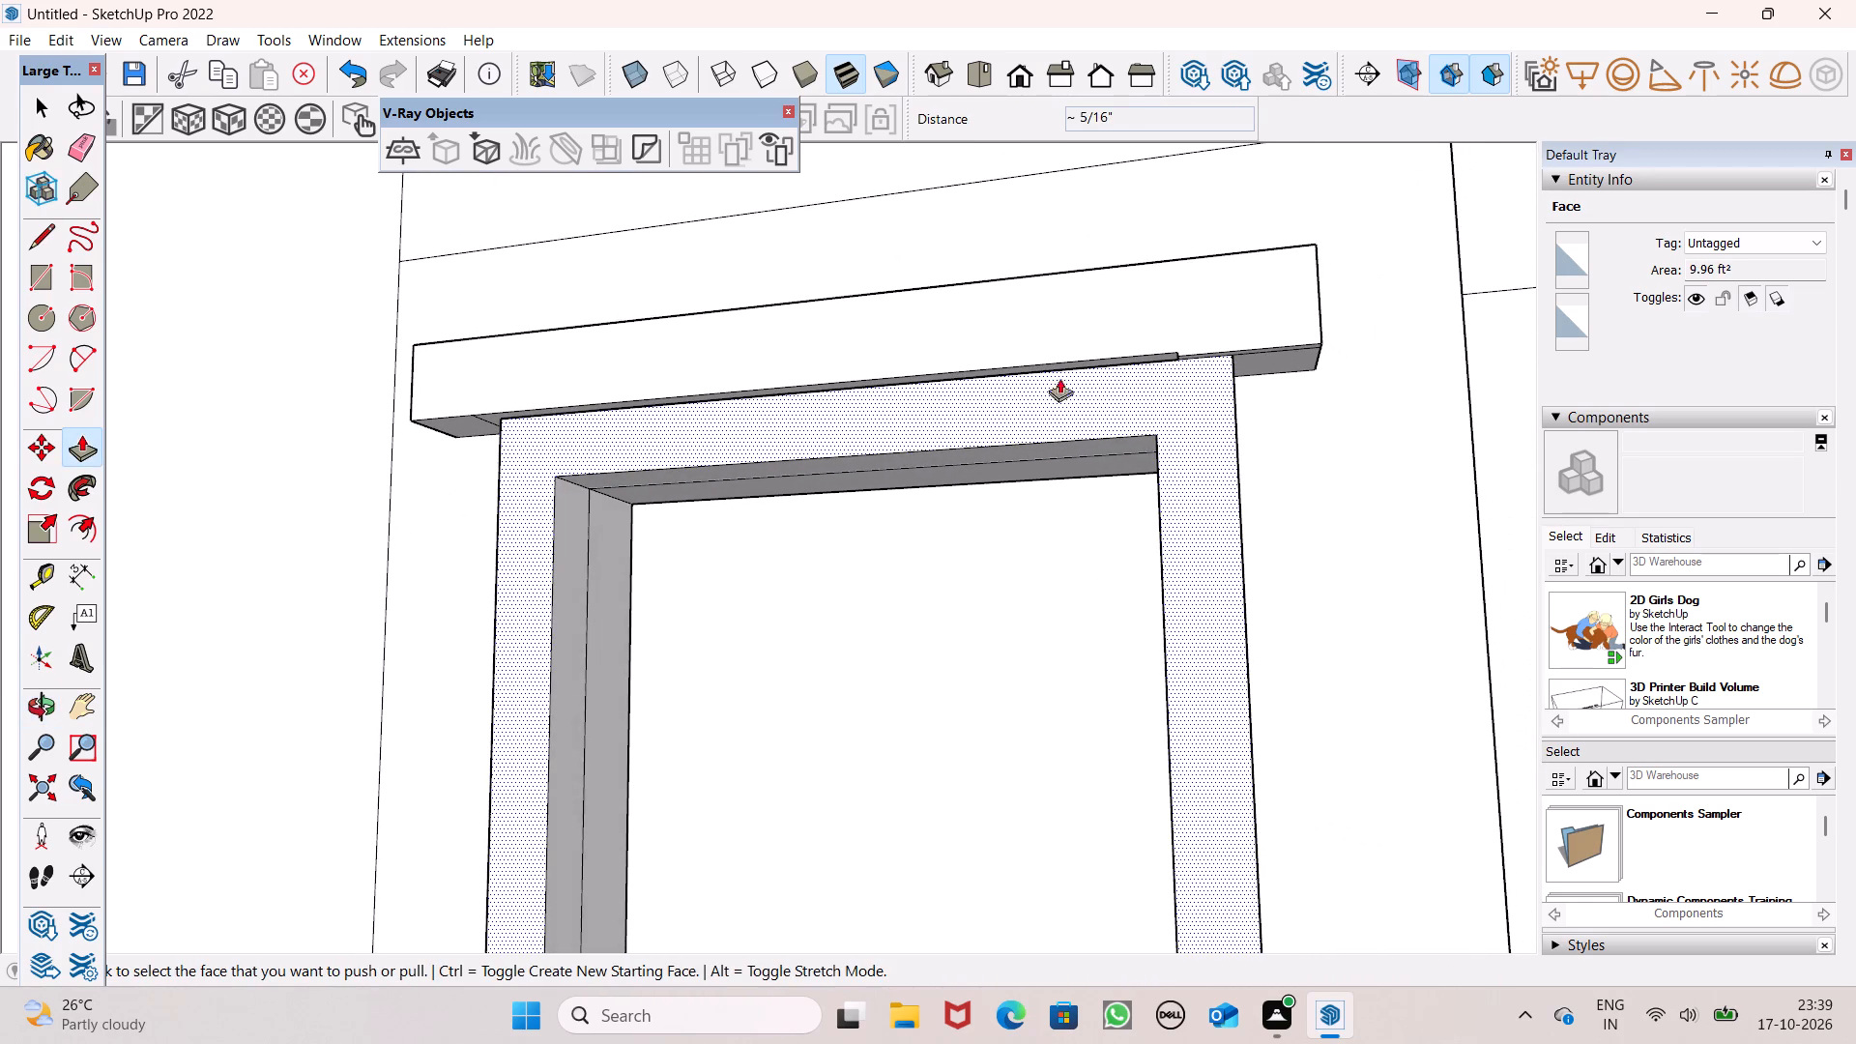
scroll(1174, 371, up, 1)
middle_drag(1208, 377, 1198, 205)
scroll(1198, 220, up, 1)
scroll(1226, 310, up, 6)
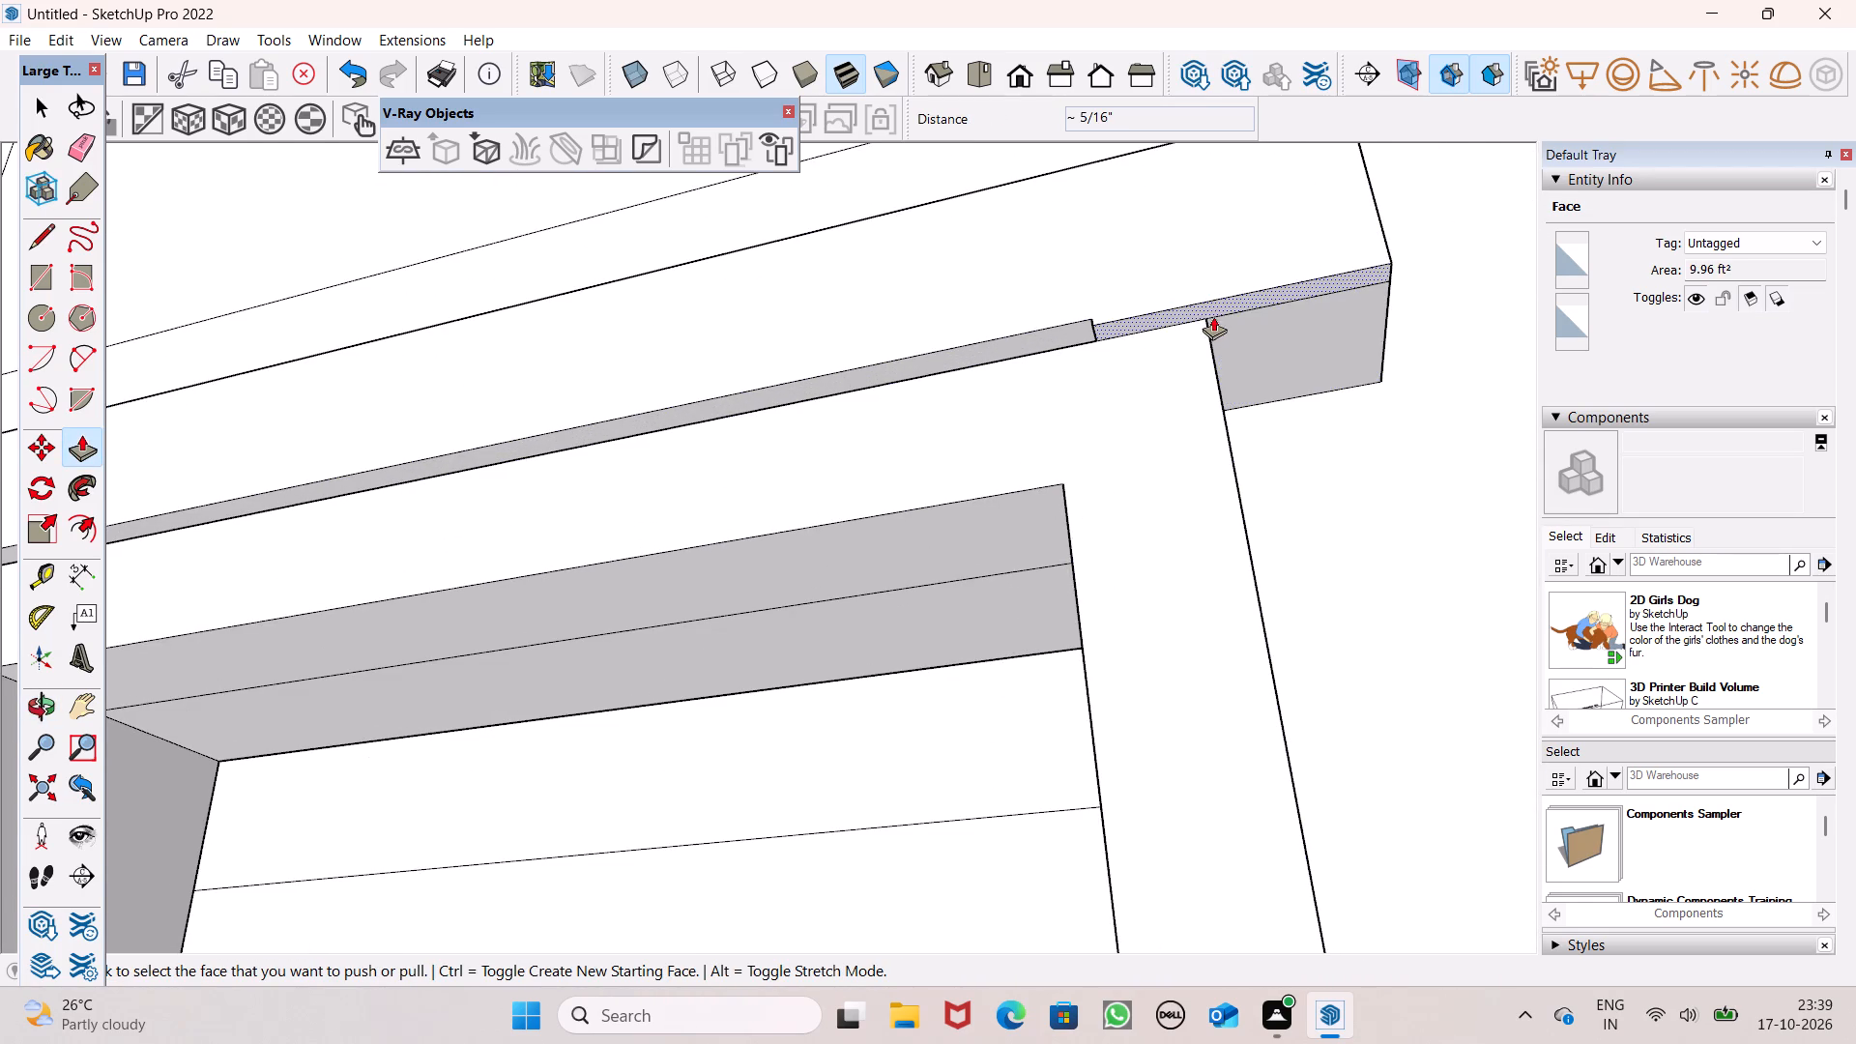
drag(1206, 309, 1073, 326)
drag(1235, 327, 1222, 316)
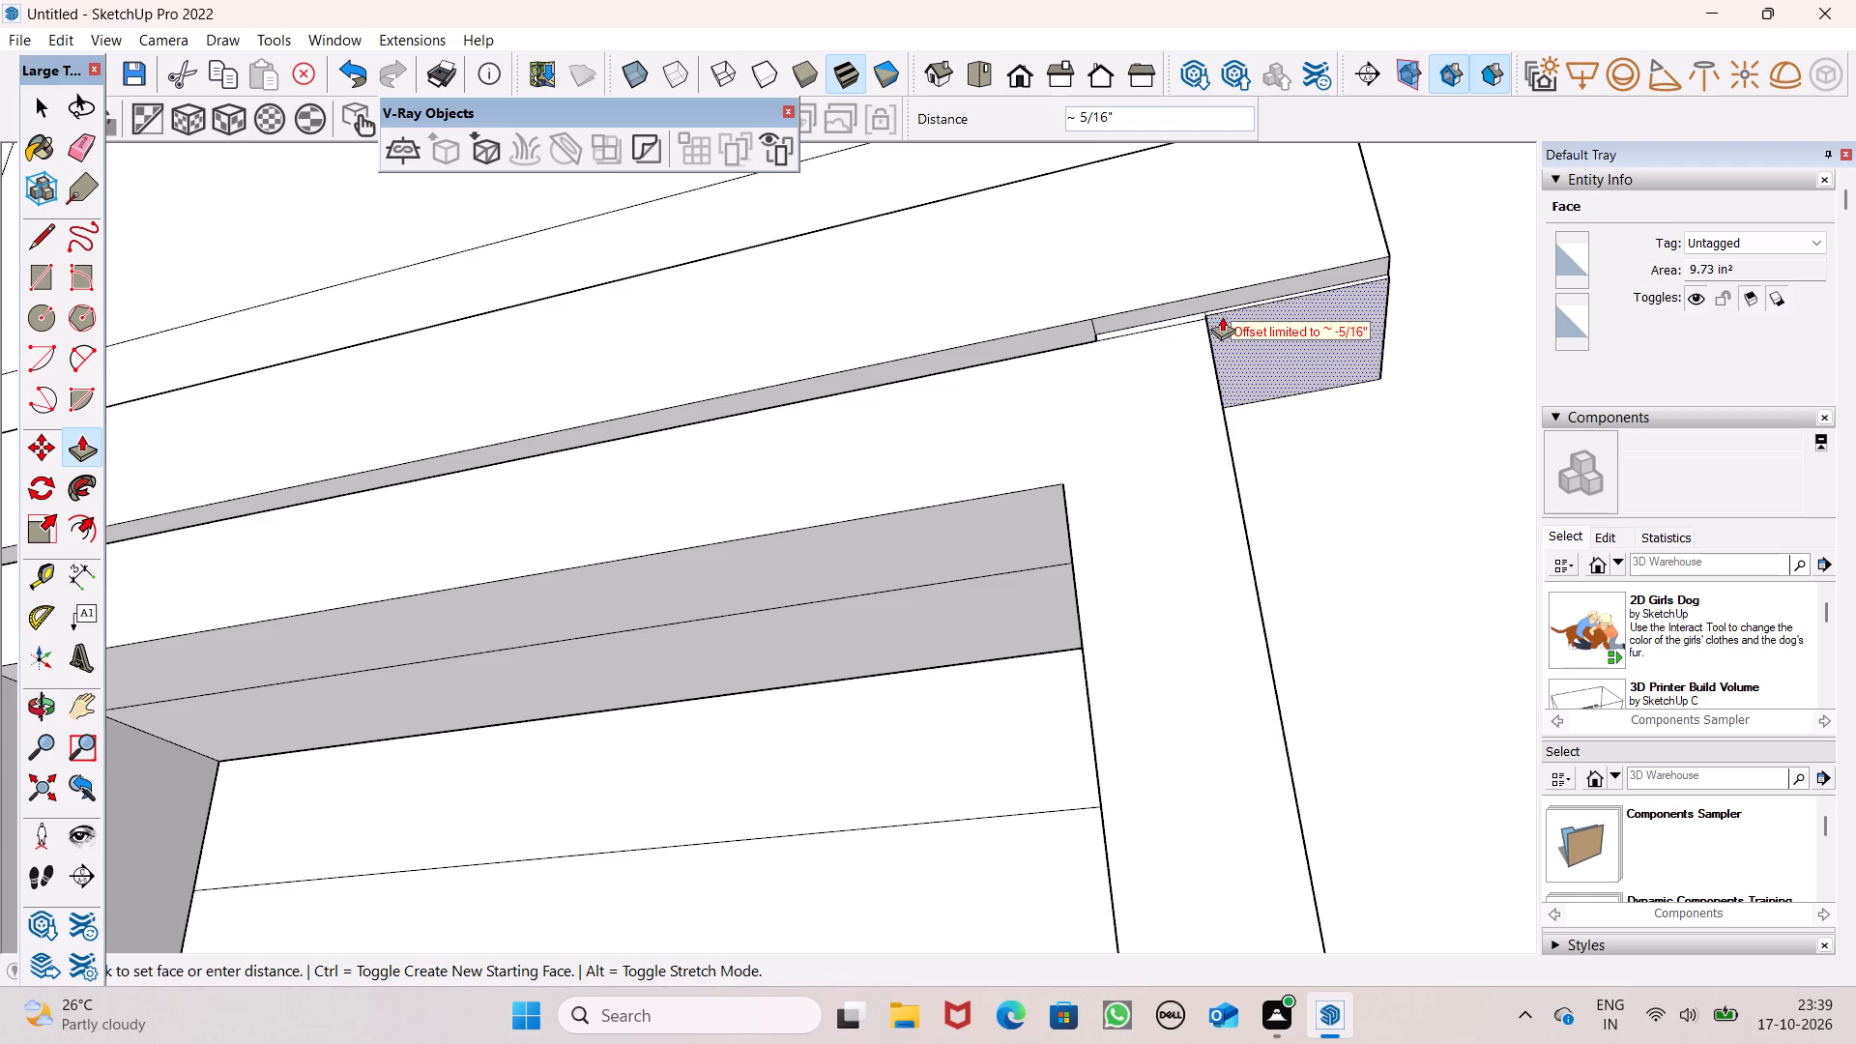
drag(1222, 316, 1172, 310)
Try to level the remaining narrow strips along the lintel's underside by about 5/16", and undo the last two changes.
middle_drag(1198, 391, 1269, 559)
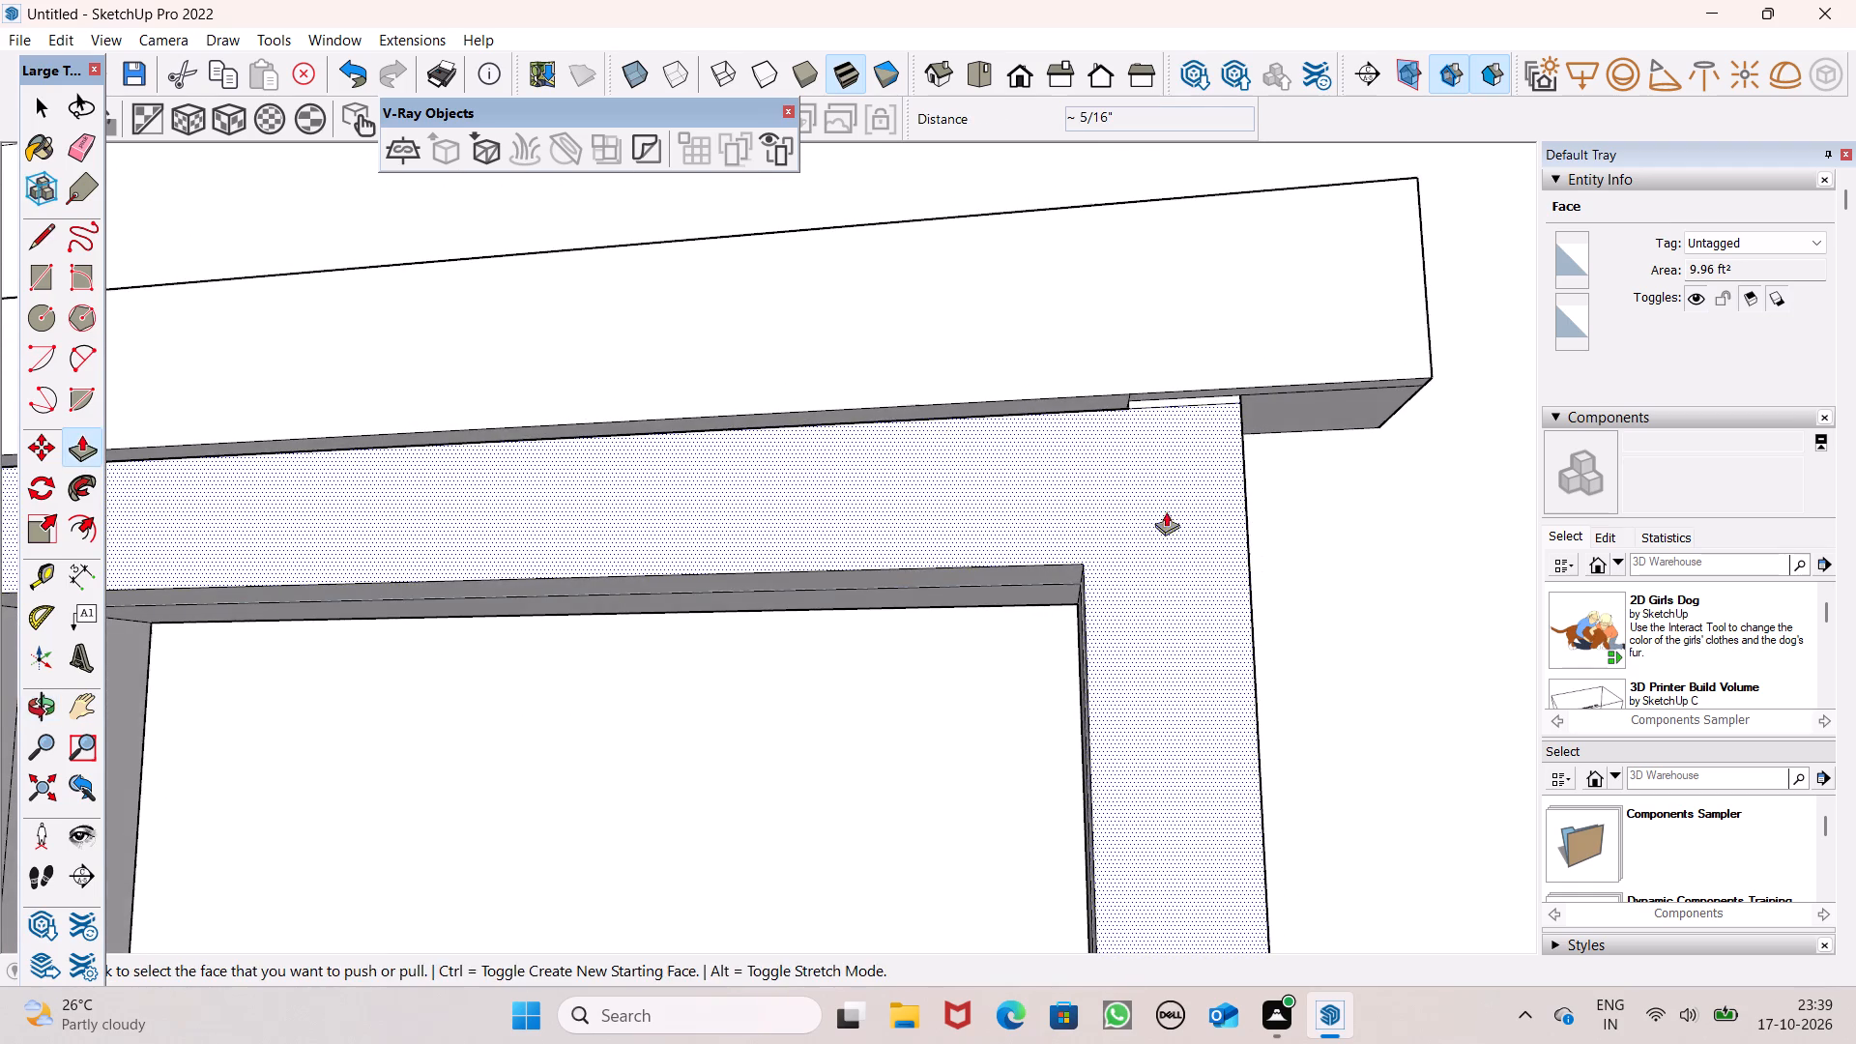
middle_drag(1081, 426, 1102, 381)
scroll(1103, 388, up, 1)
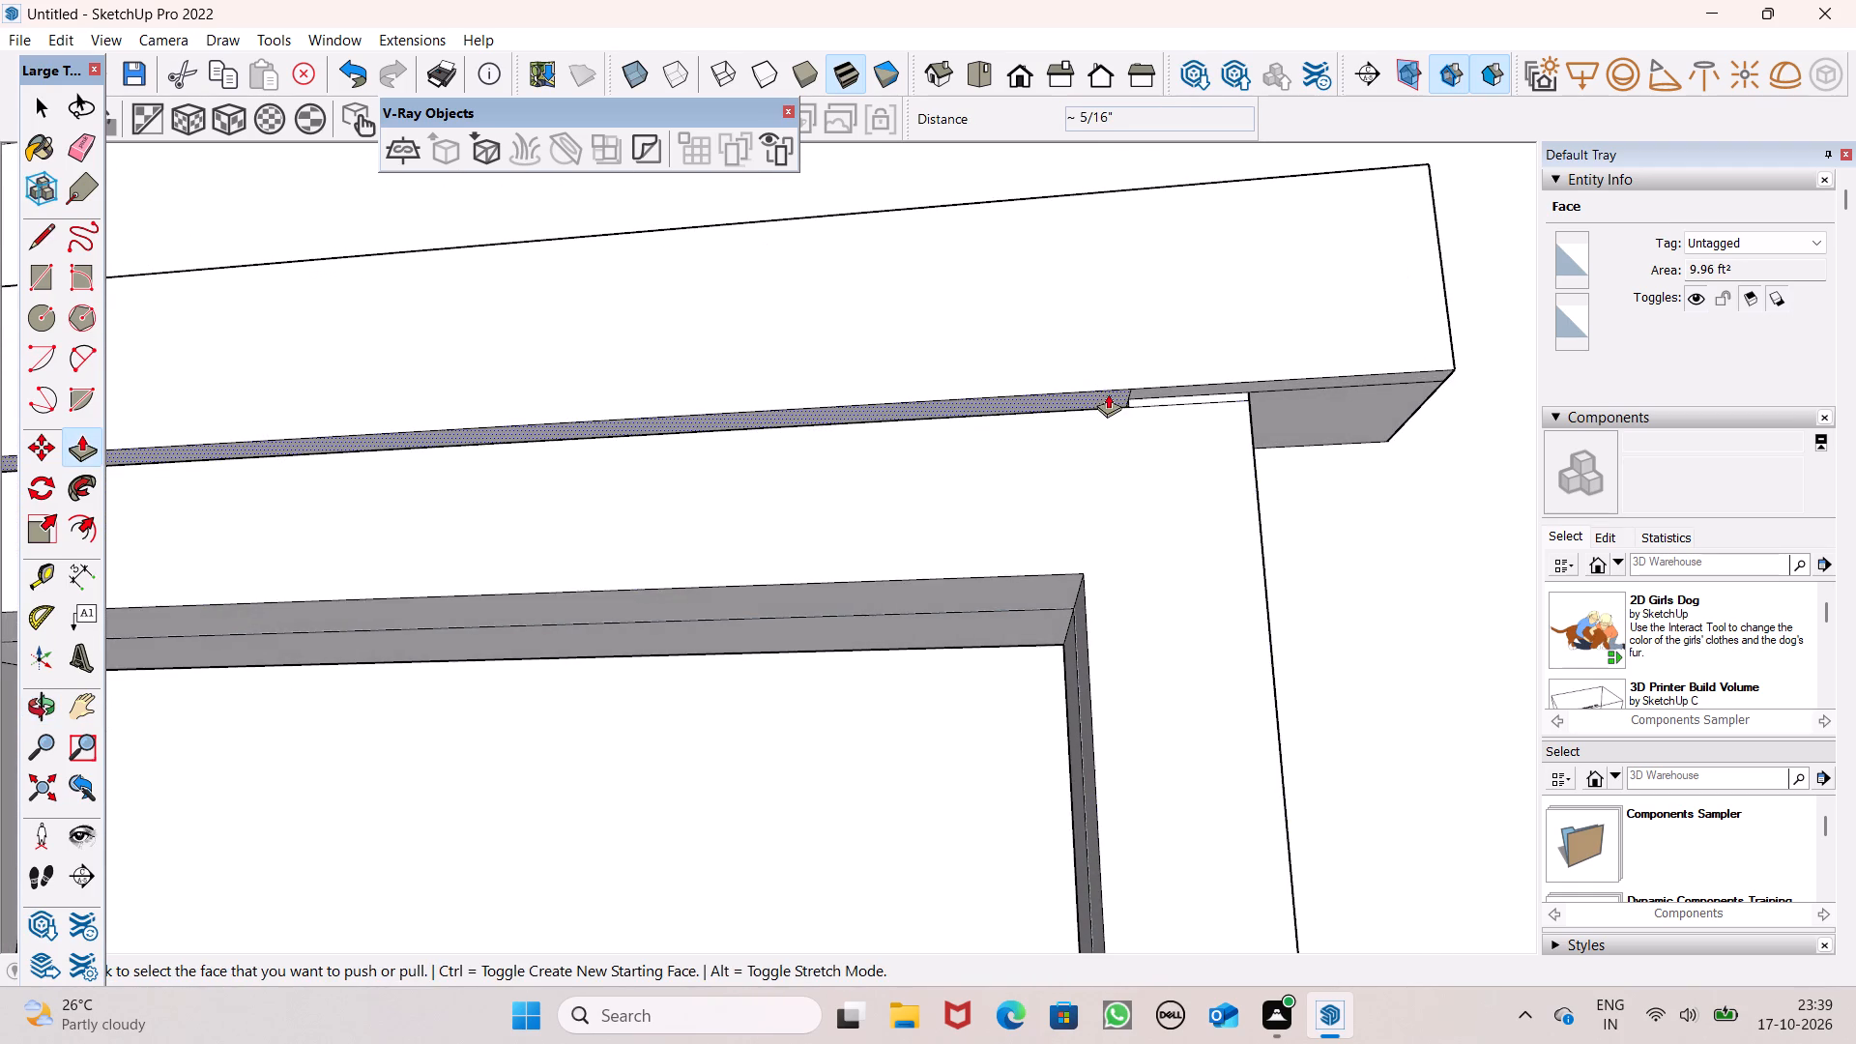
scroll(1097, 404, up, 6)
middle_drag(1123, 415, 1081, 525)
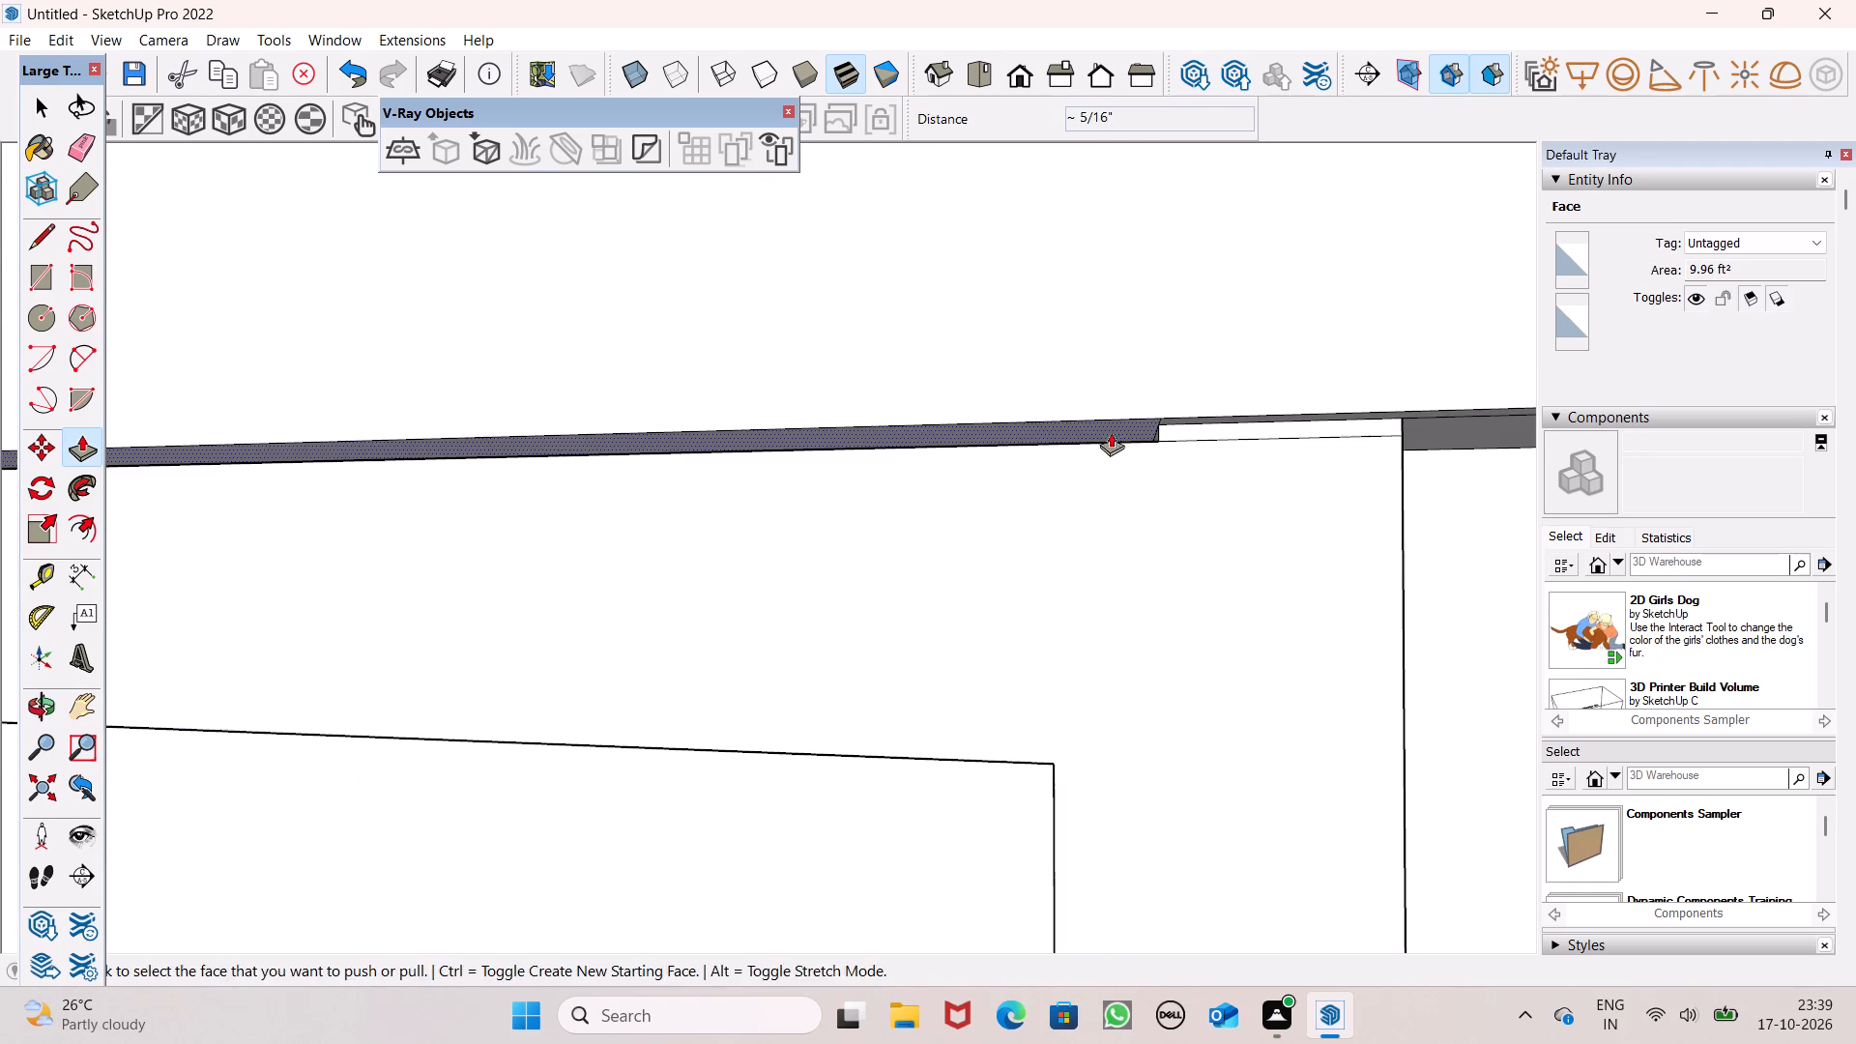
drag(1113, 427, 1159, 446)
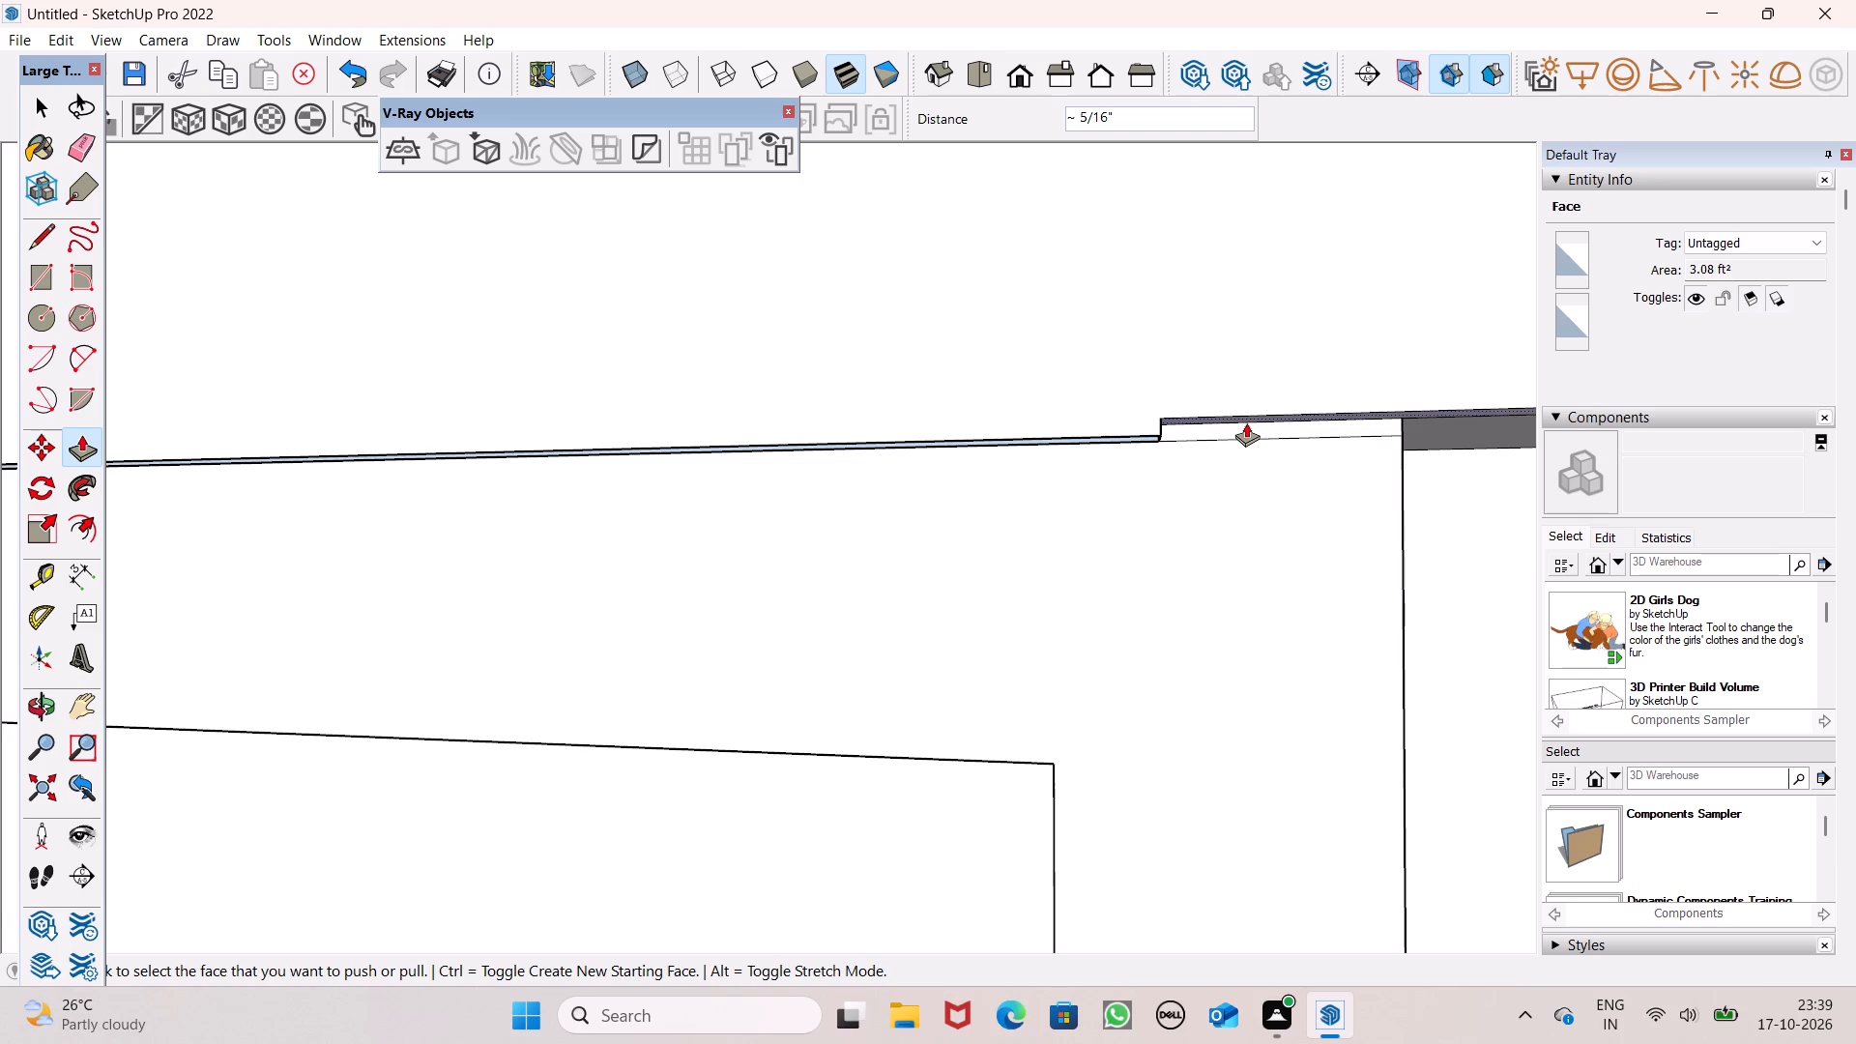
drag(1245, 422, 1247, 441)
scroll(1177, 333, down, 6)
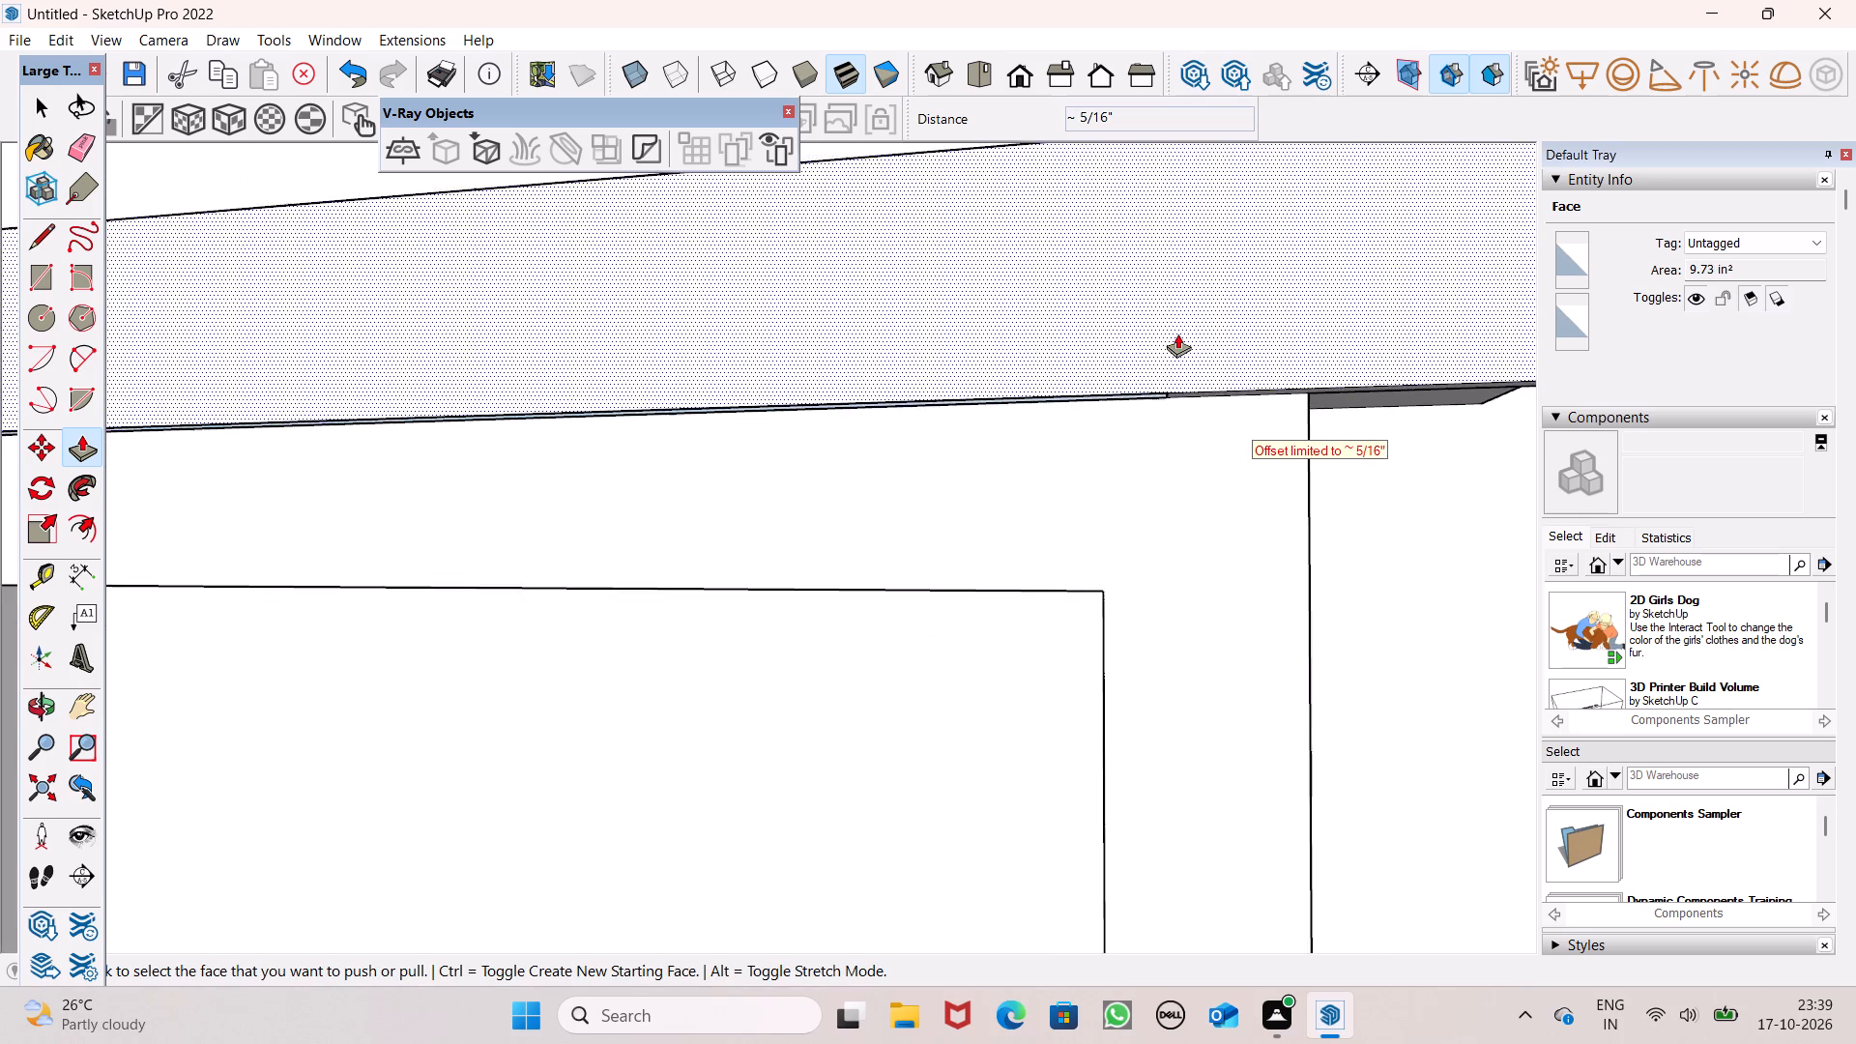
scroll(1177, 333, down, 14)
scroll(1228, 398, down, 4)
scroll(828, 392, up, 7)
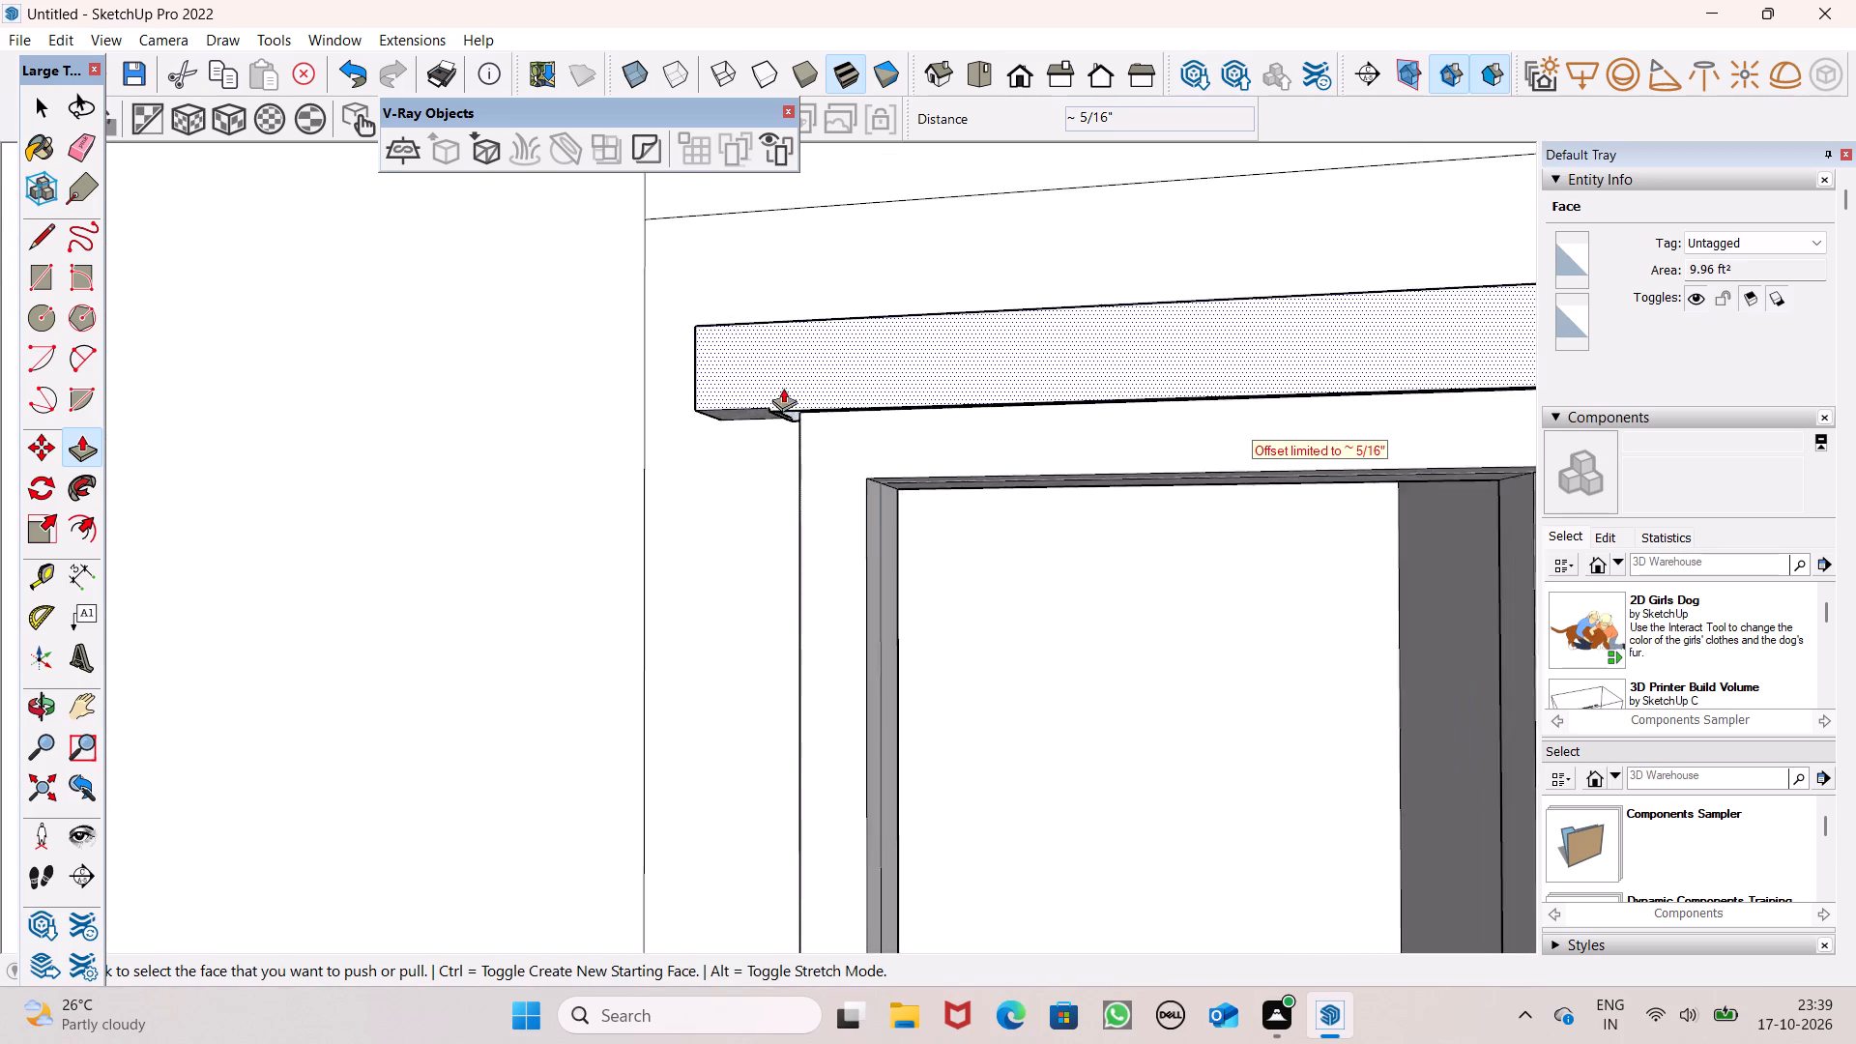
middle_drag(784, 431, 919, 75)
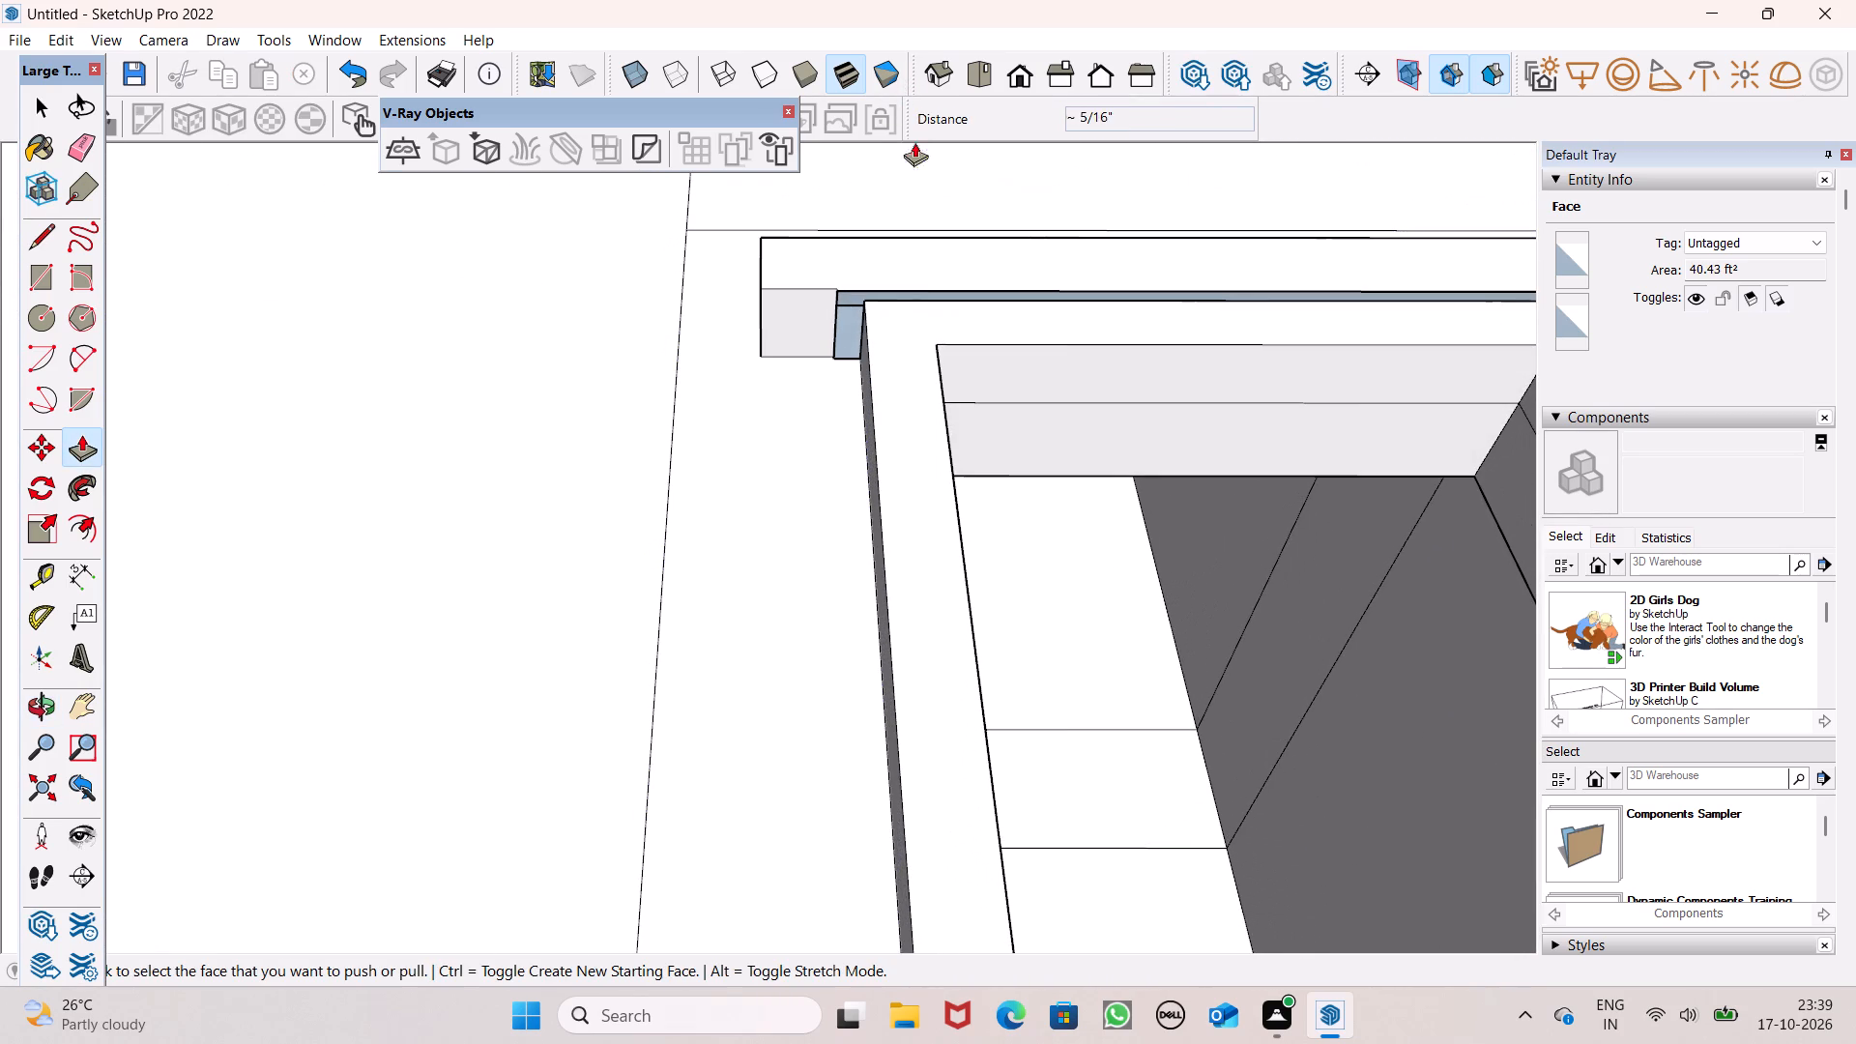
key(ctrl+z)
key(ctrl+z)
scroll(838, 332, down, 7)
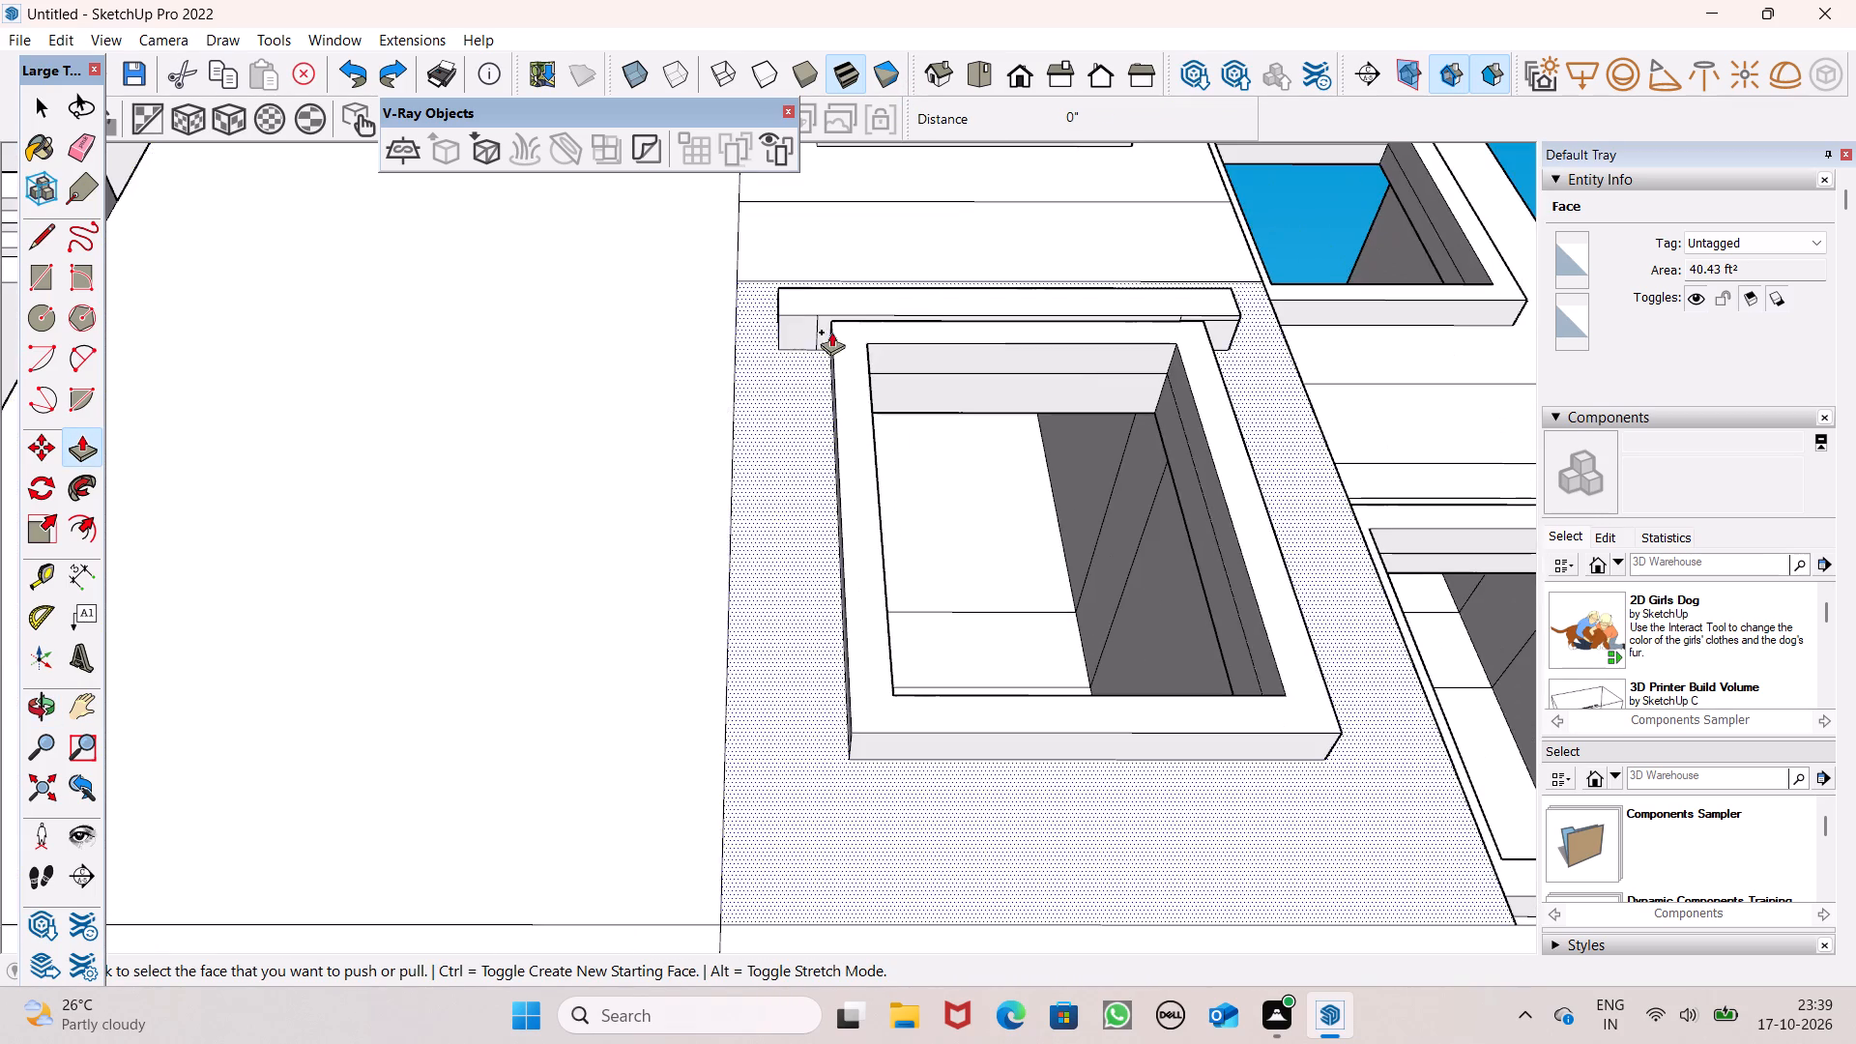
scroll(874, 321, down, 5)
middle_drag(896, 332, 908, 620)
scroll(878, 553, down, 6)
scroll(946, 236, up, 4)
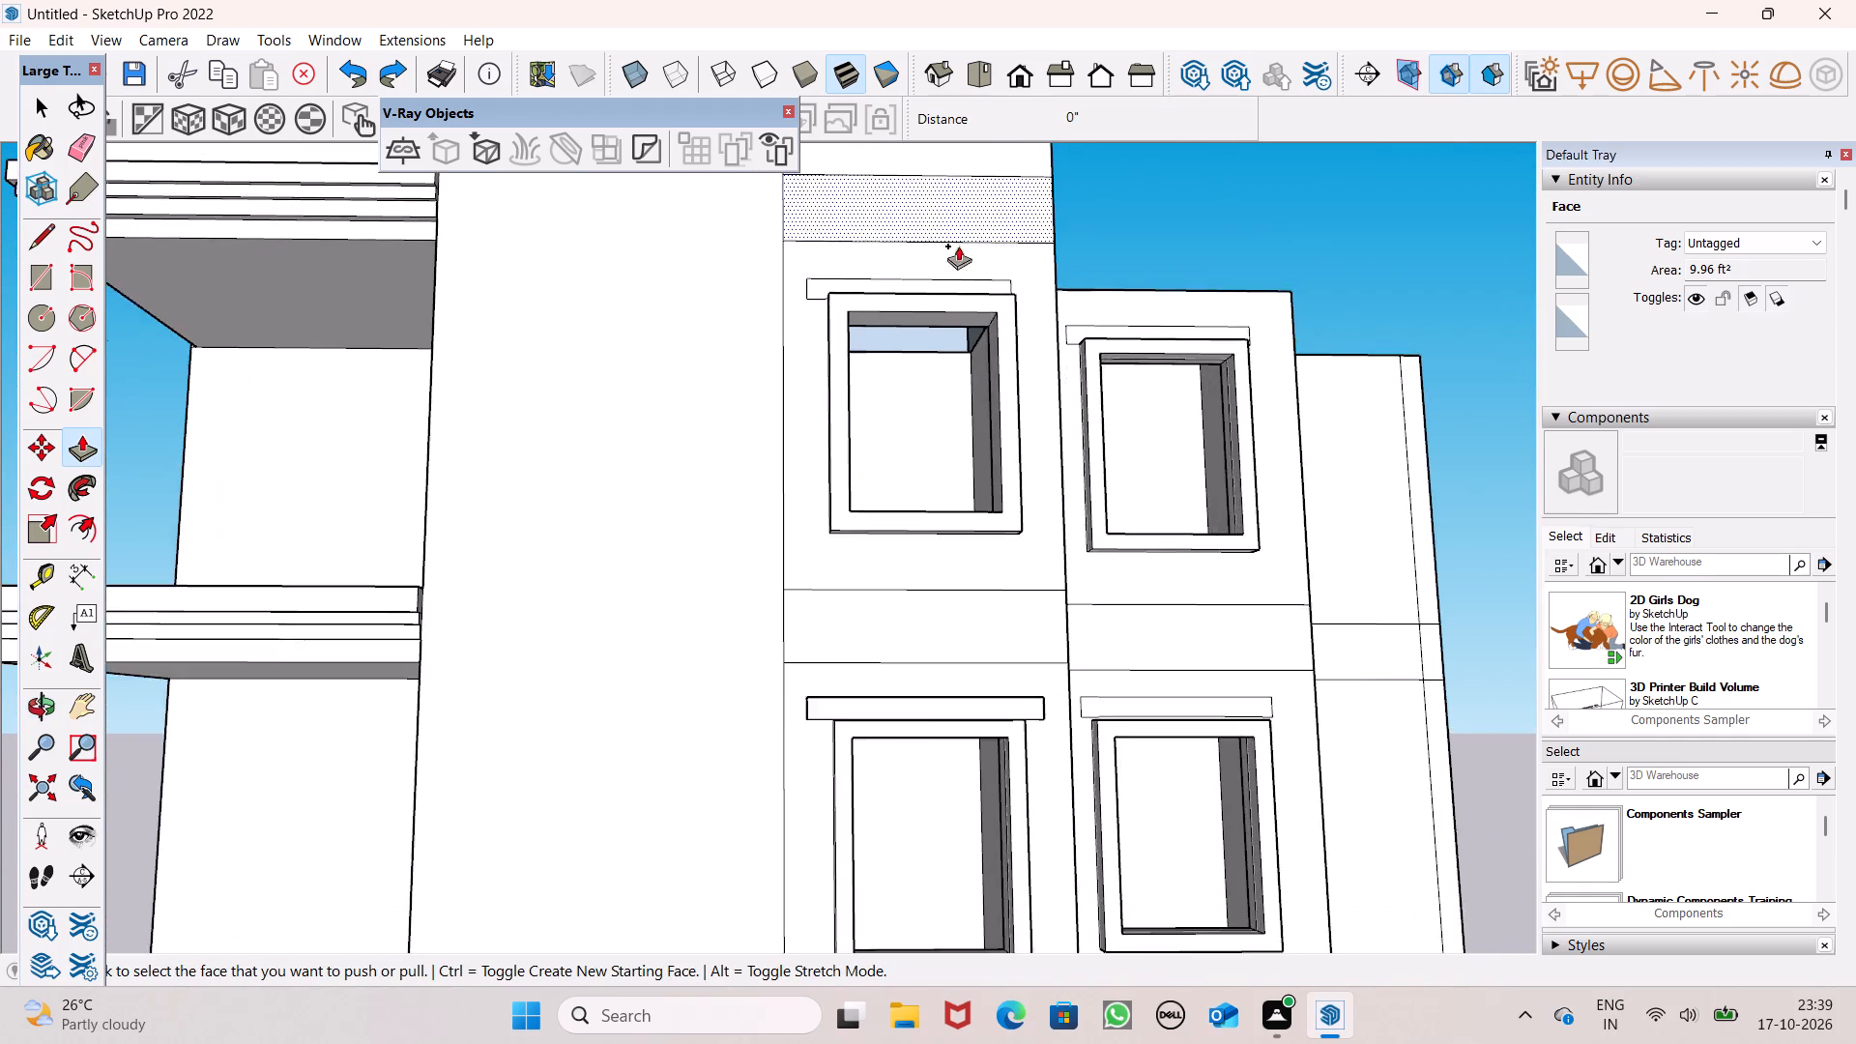
Push/Pull the lintel band above the outer strip's middle-storey window outward by about 9 3/16".
scroll(965, 269, up, 1)
middle_drag(963, 275, 854, 601)
drag(863, 552, 863, 558)
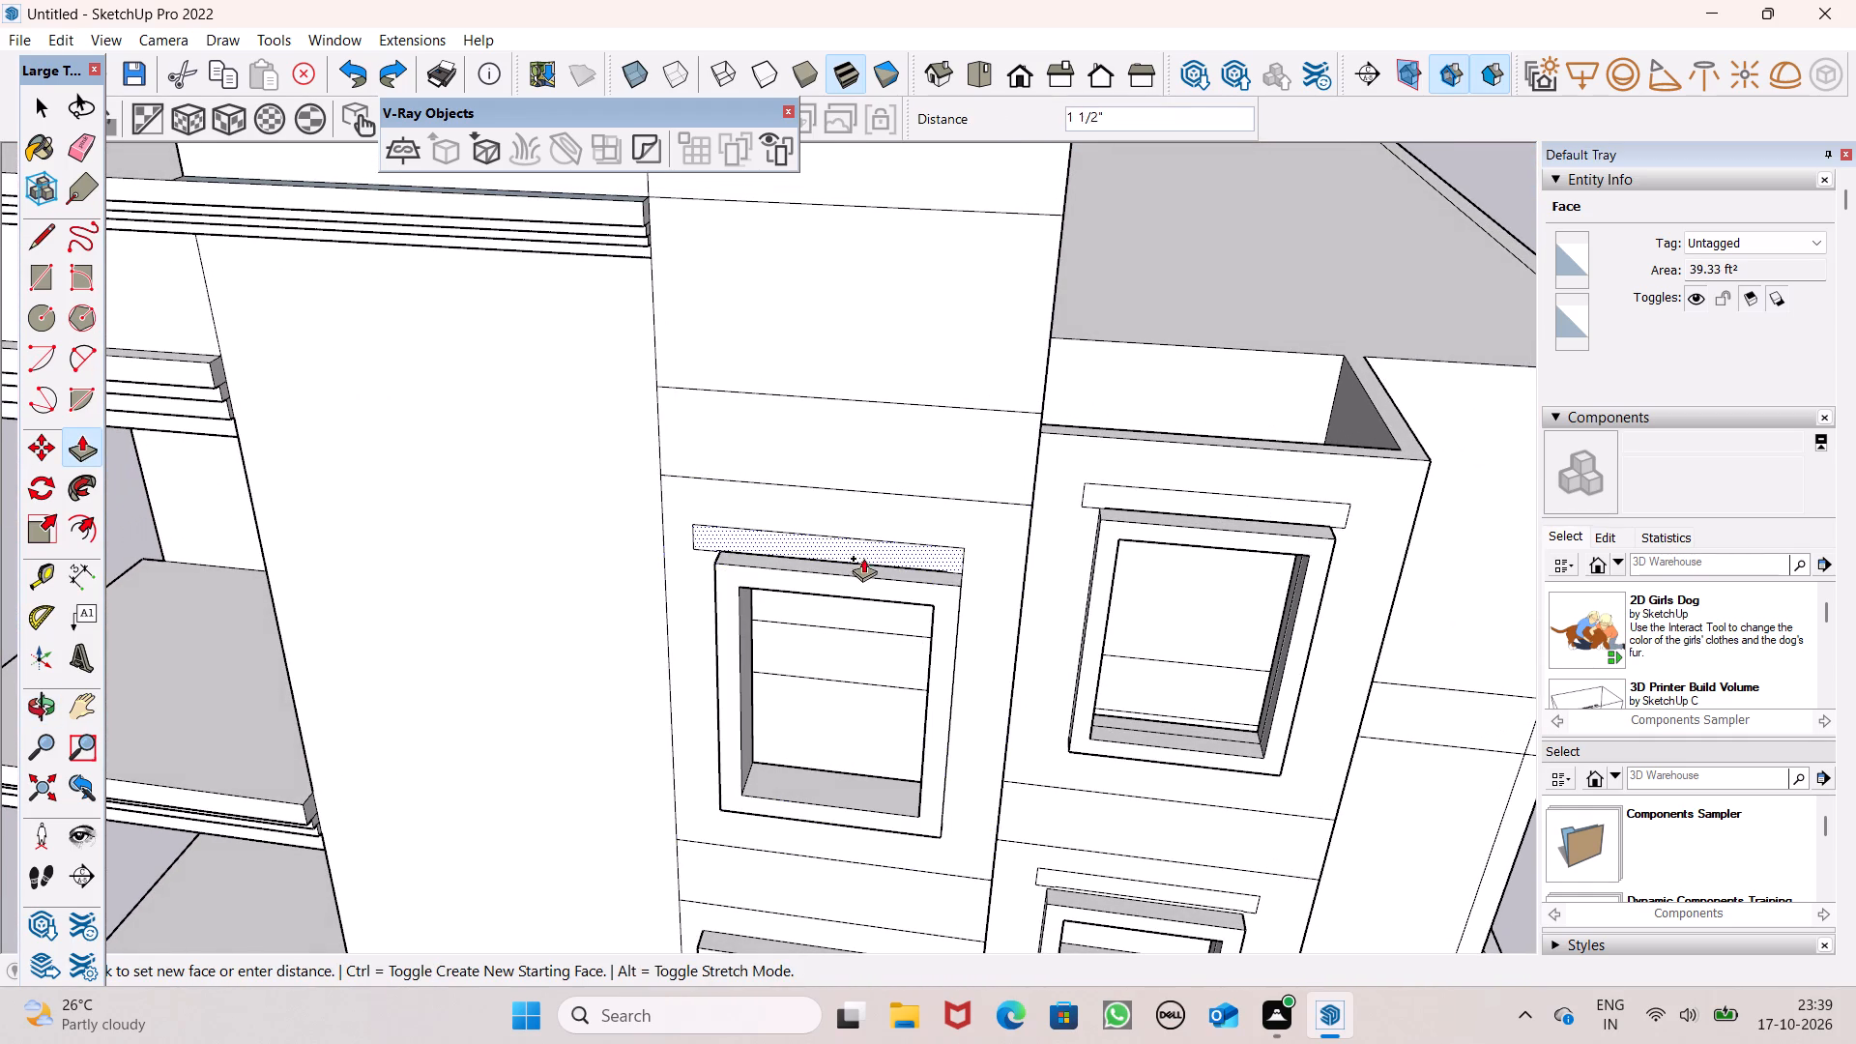
drag(863, 558, 863, 570)
click(863, 570)
Extend the middle-storey lintel's end face nearest the wall corner by about 3 5/16" beyond the window frame.
middle_drag(977, 599, 725, 575)
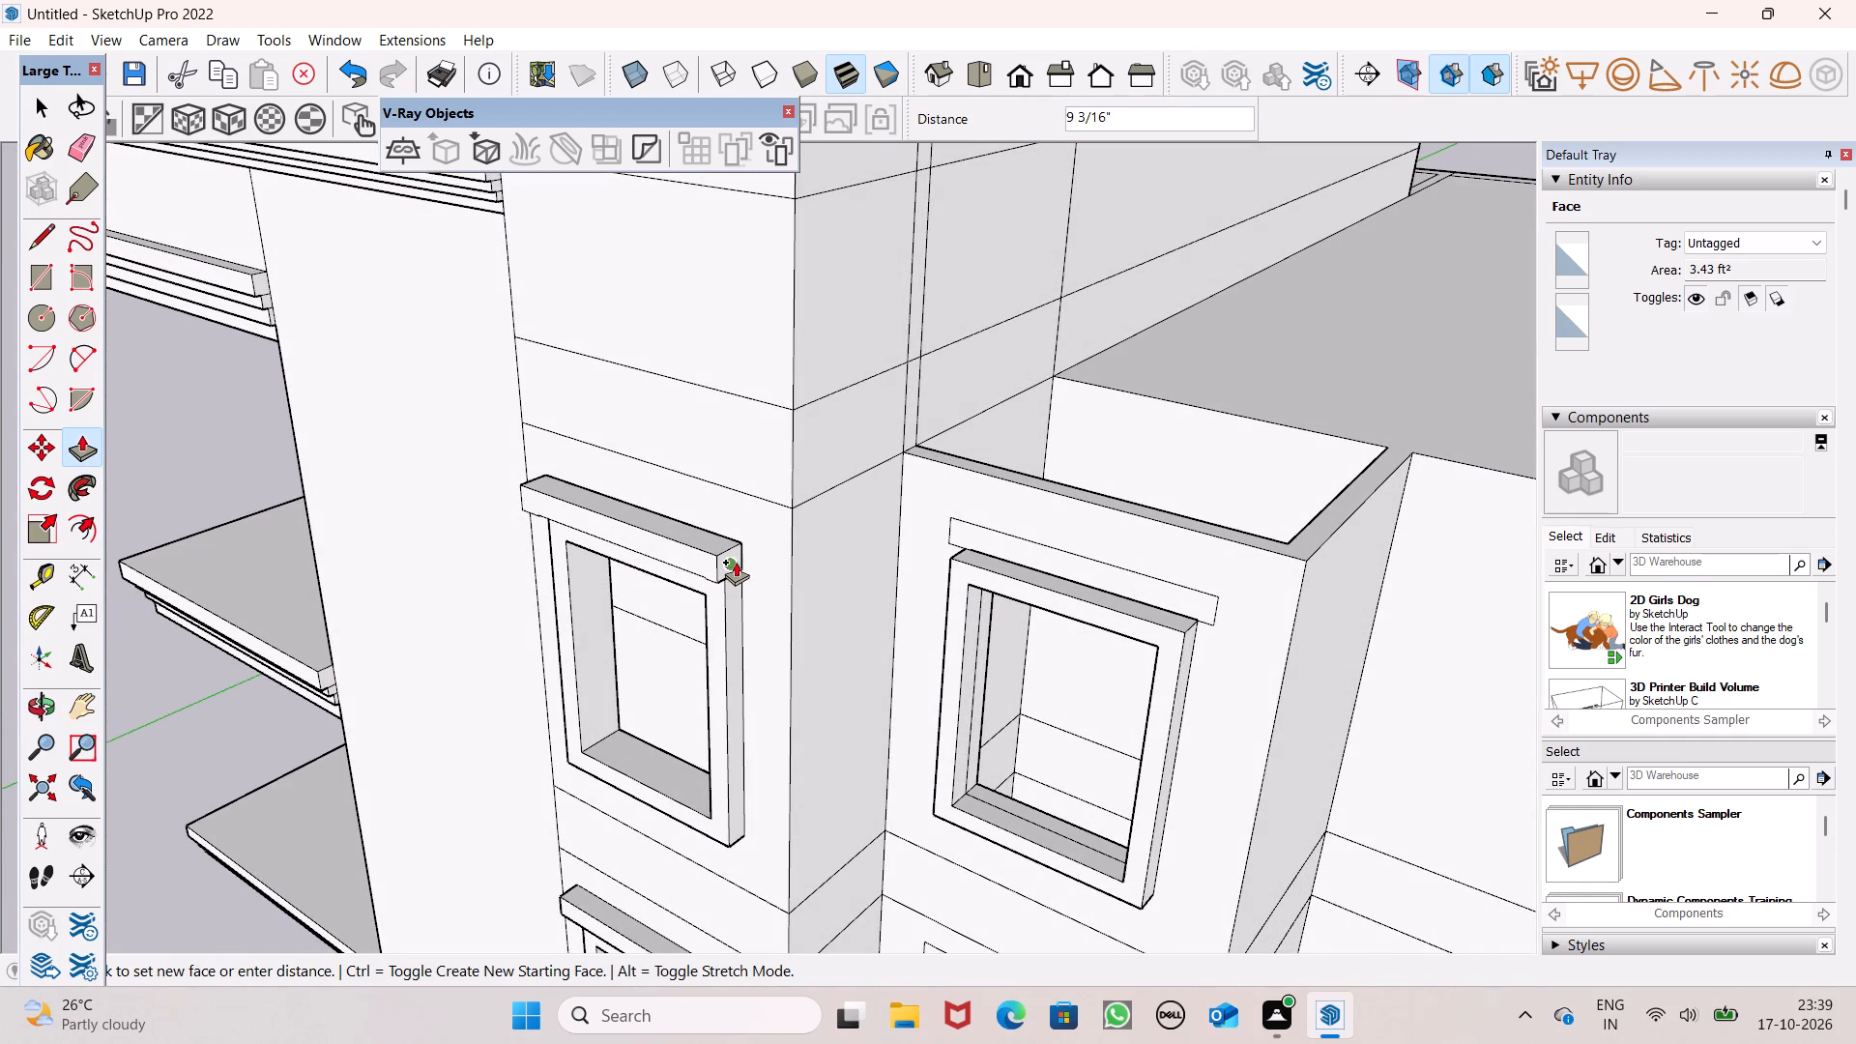
key(space)
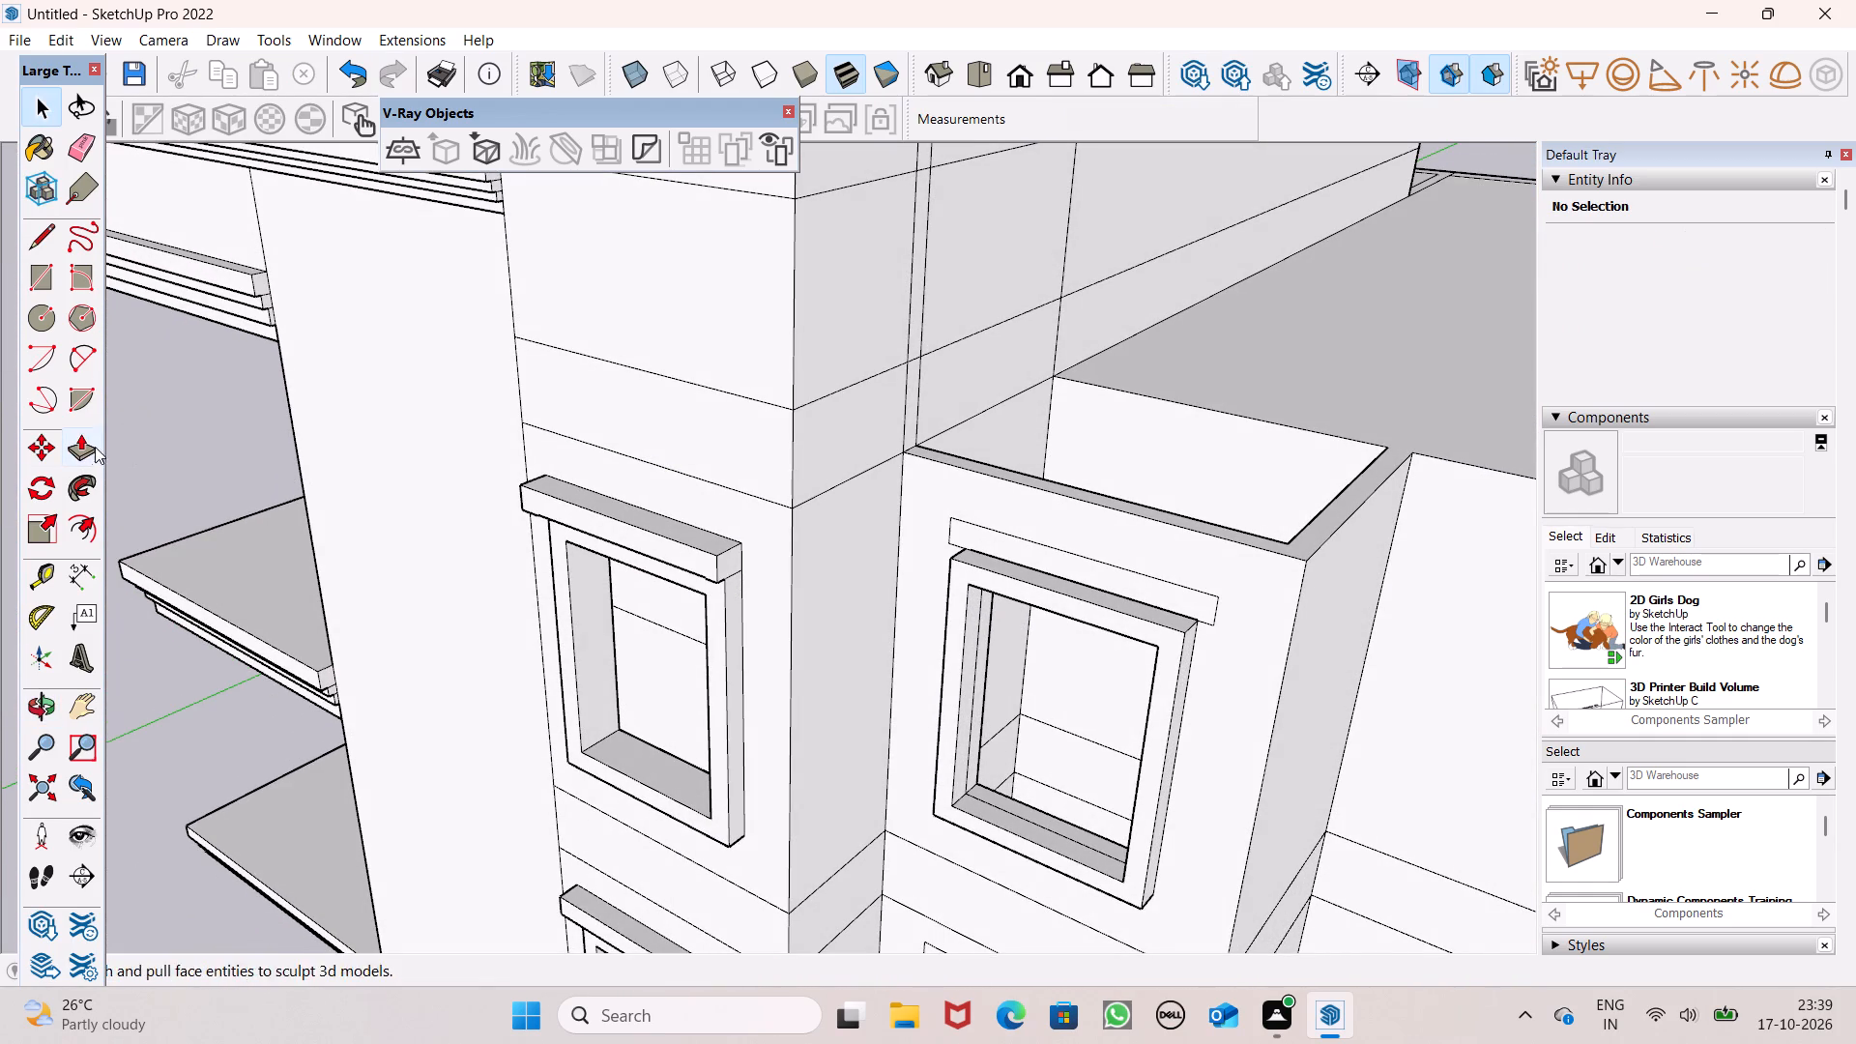
click(68, 449)
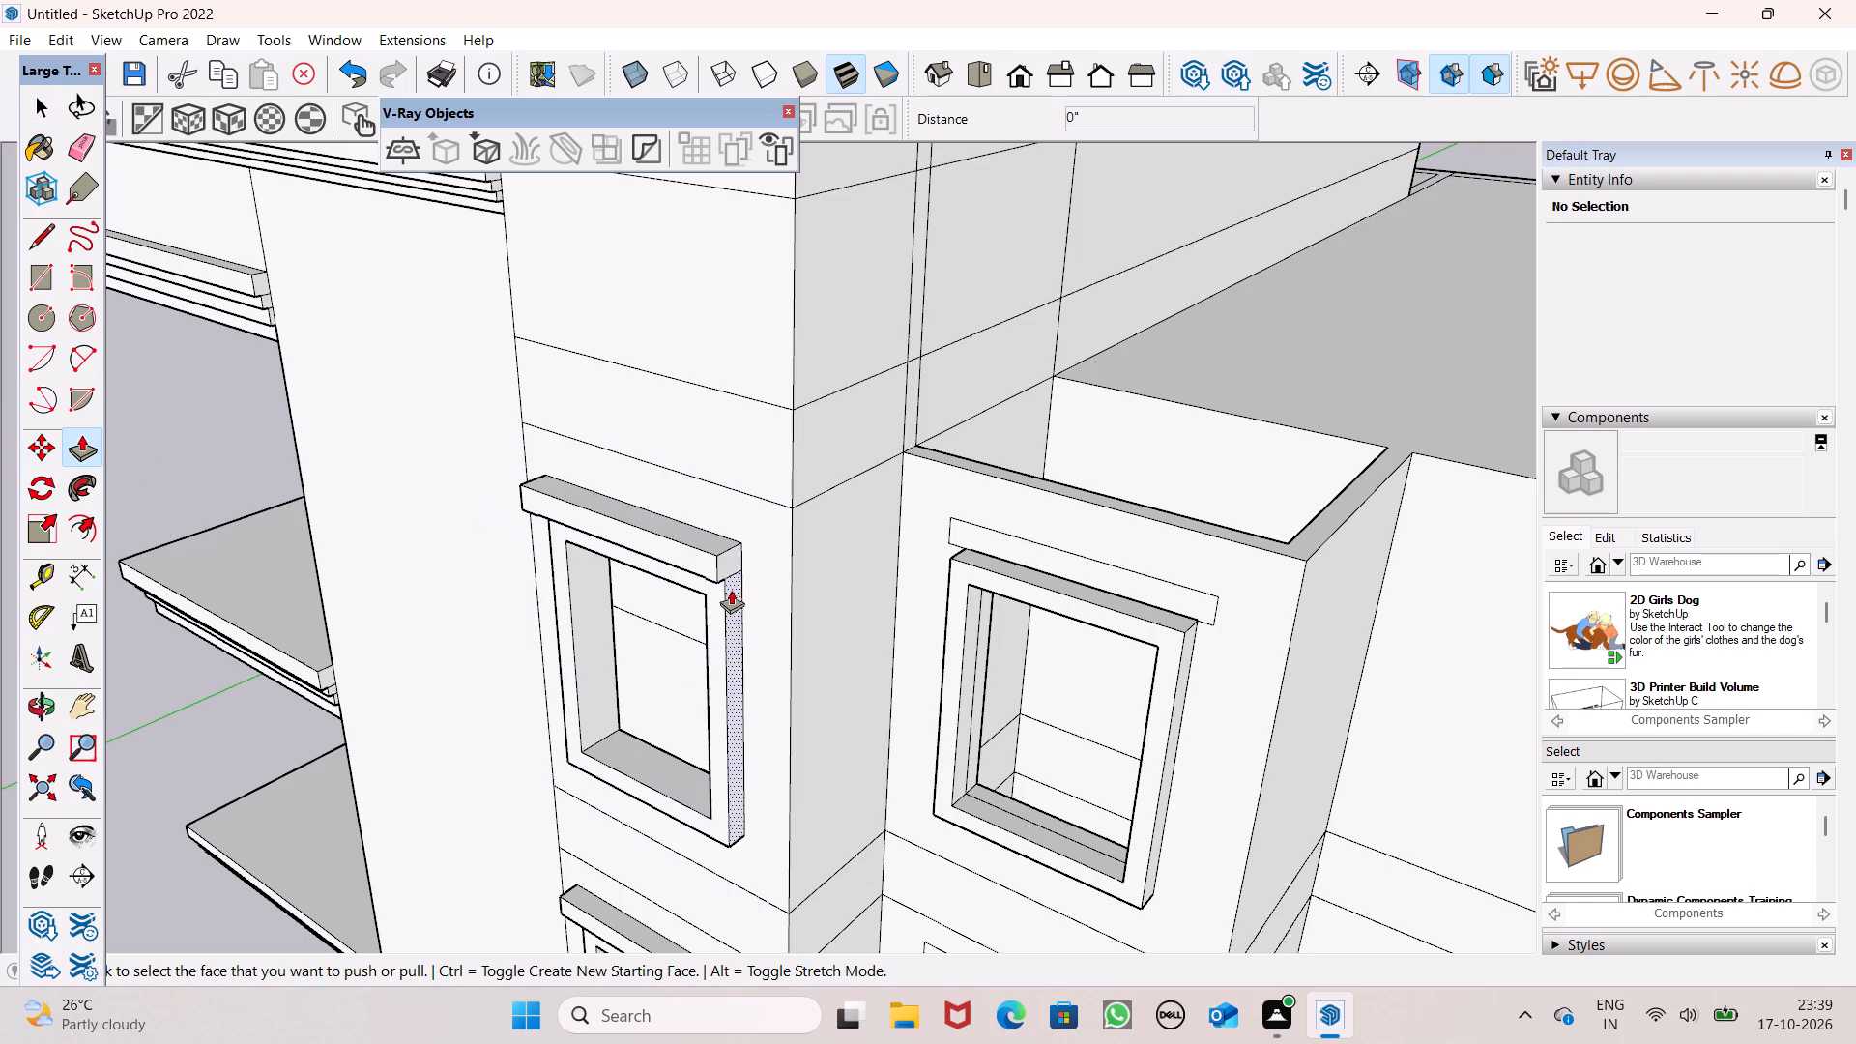
drag(728, 567, 739, 568)
Push/Pull the lintel band above the set-back section's upper window outward by about 9 7/16".
middle_drag(711, 652, 937, 290)
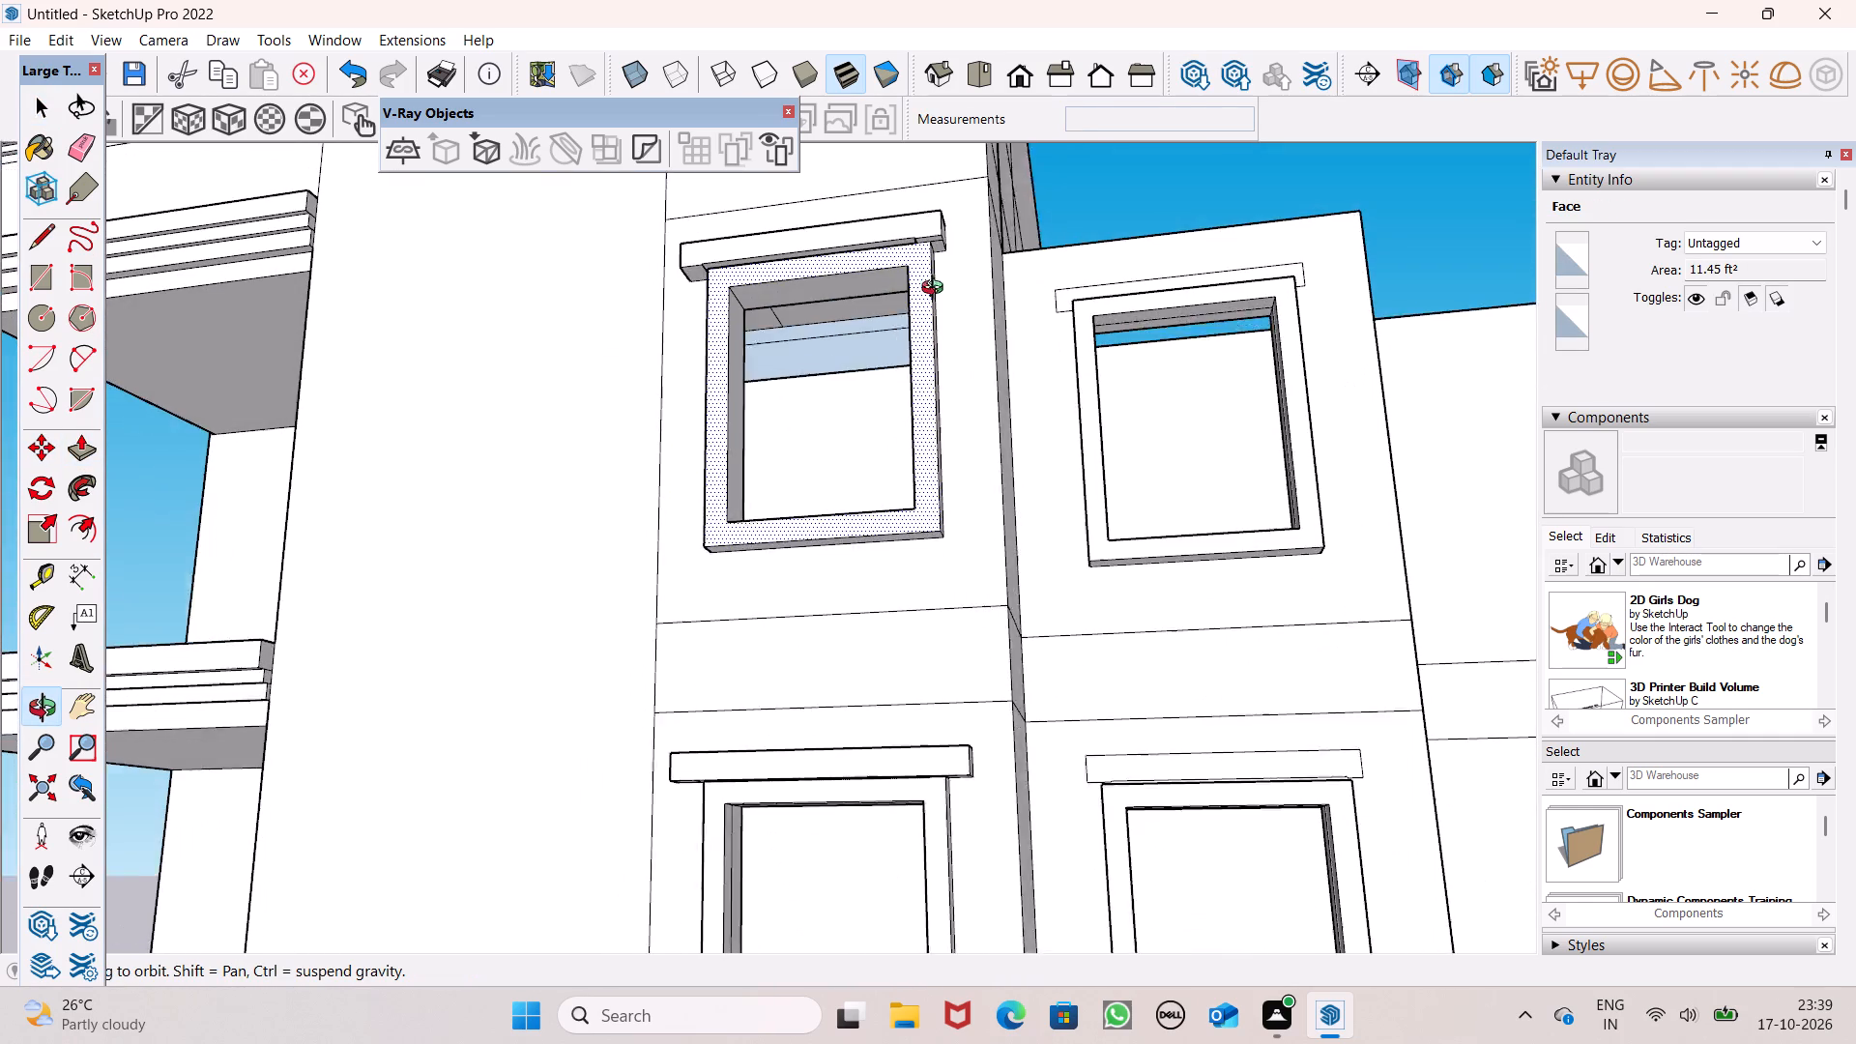
middle_drag(937, 290, 579, 706)
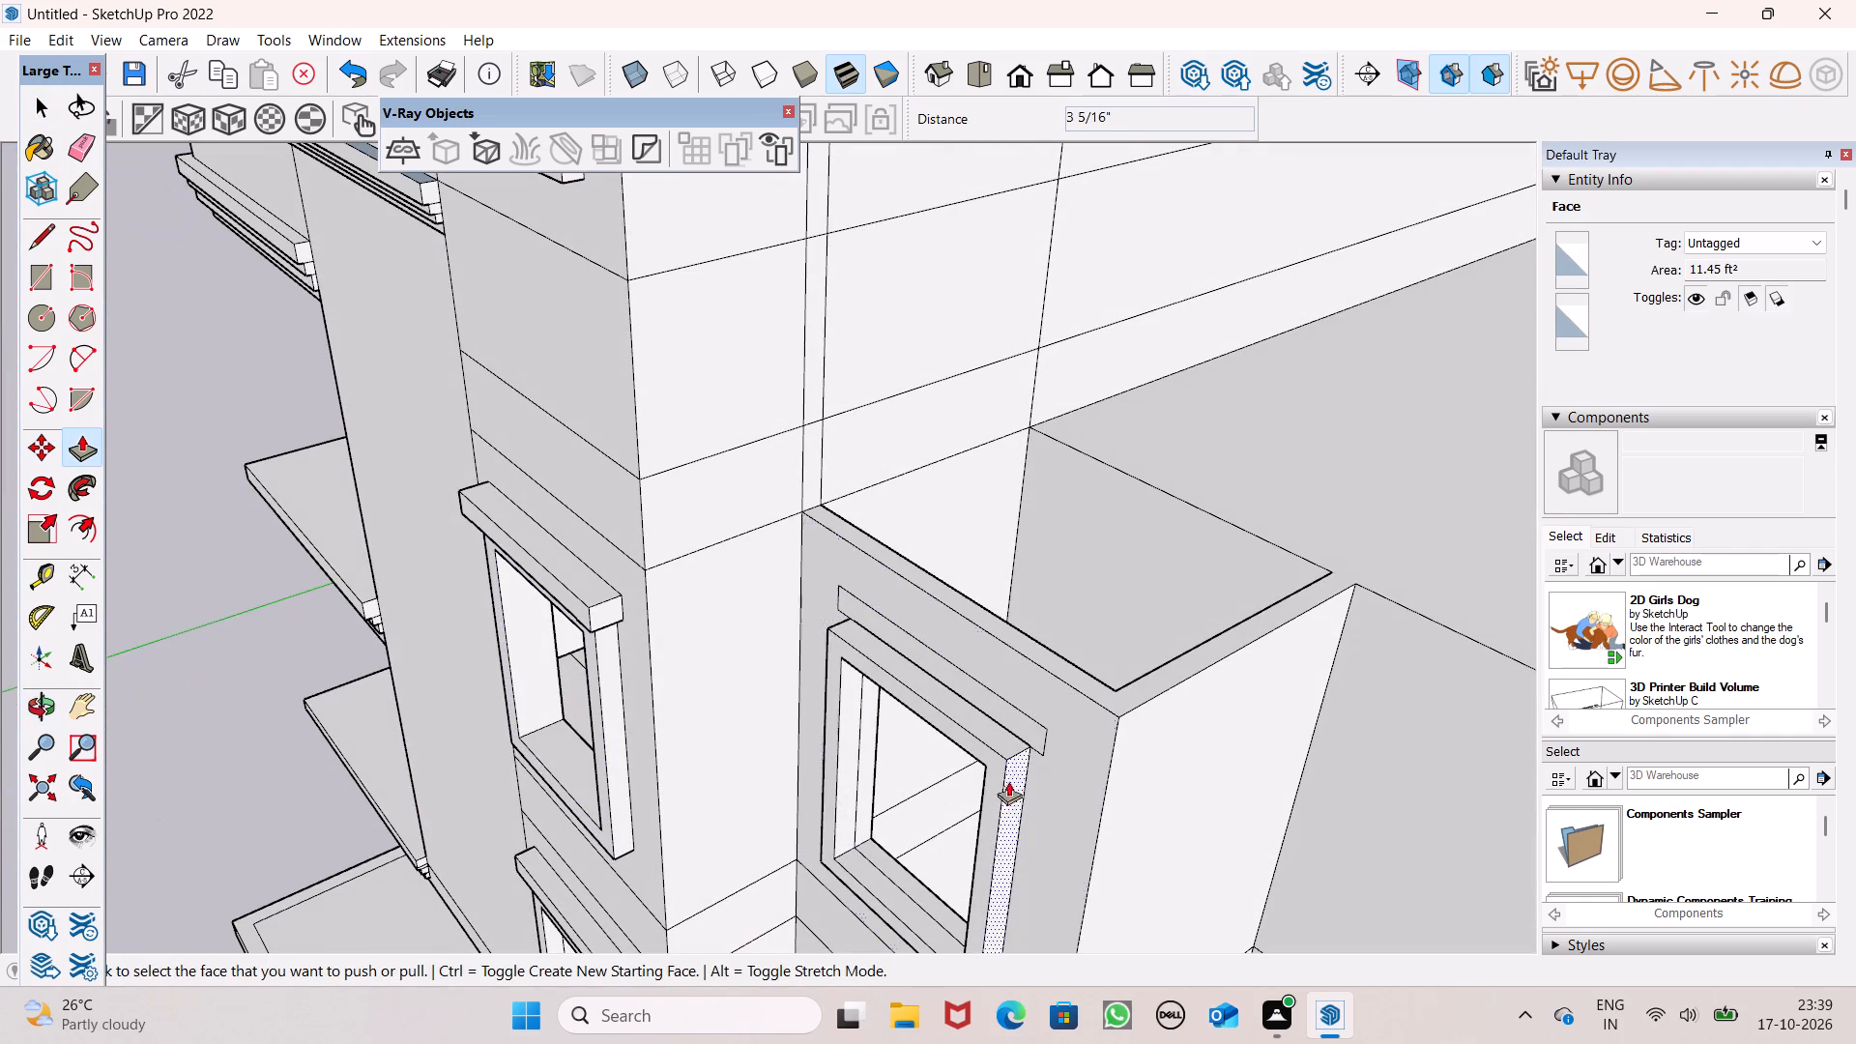
drag(1018, 713, 991, 738)
Push/Pull the lintel band above the set-back section's lower window outward by about 1' 3/8".
middle_drag(1043, 792, 1212, 424)
scroll(1212, 424, up, 1)
scroll(1141, 355, down, 10)
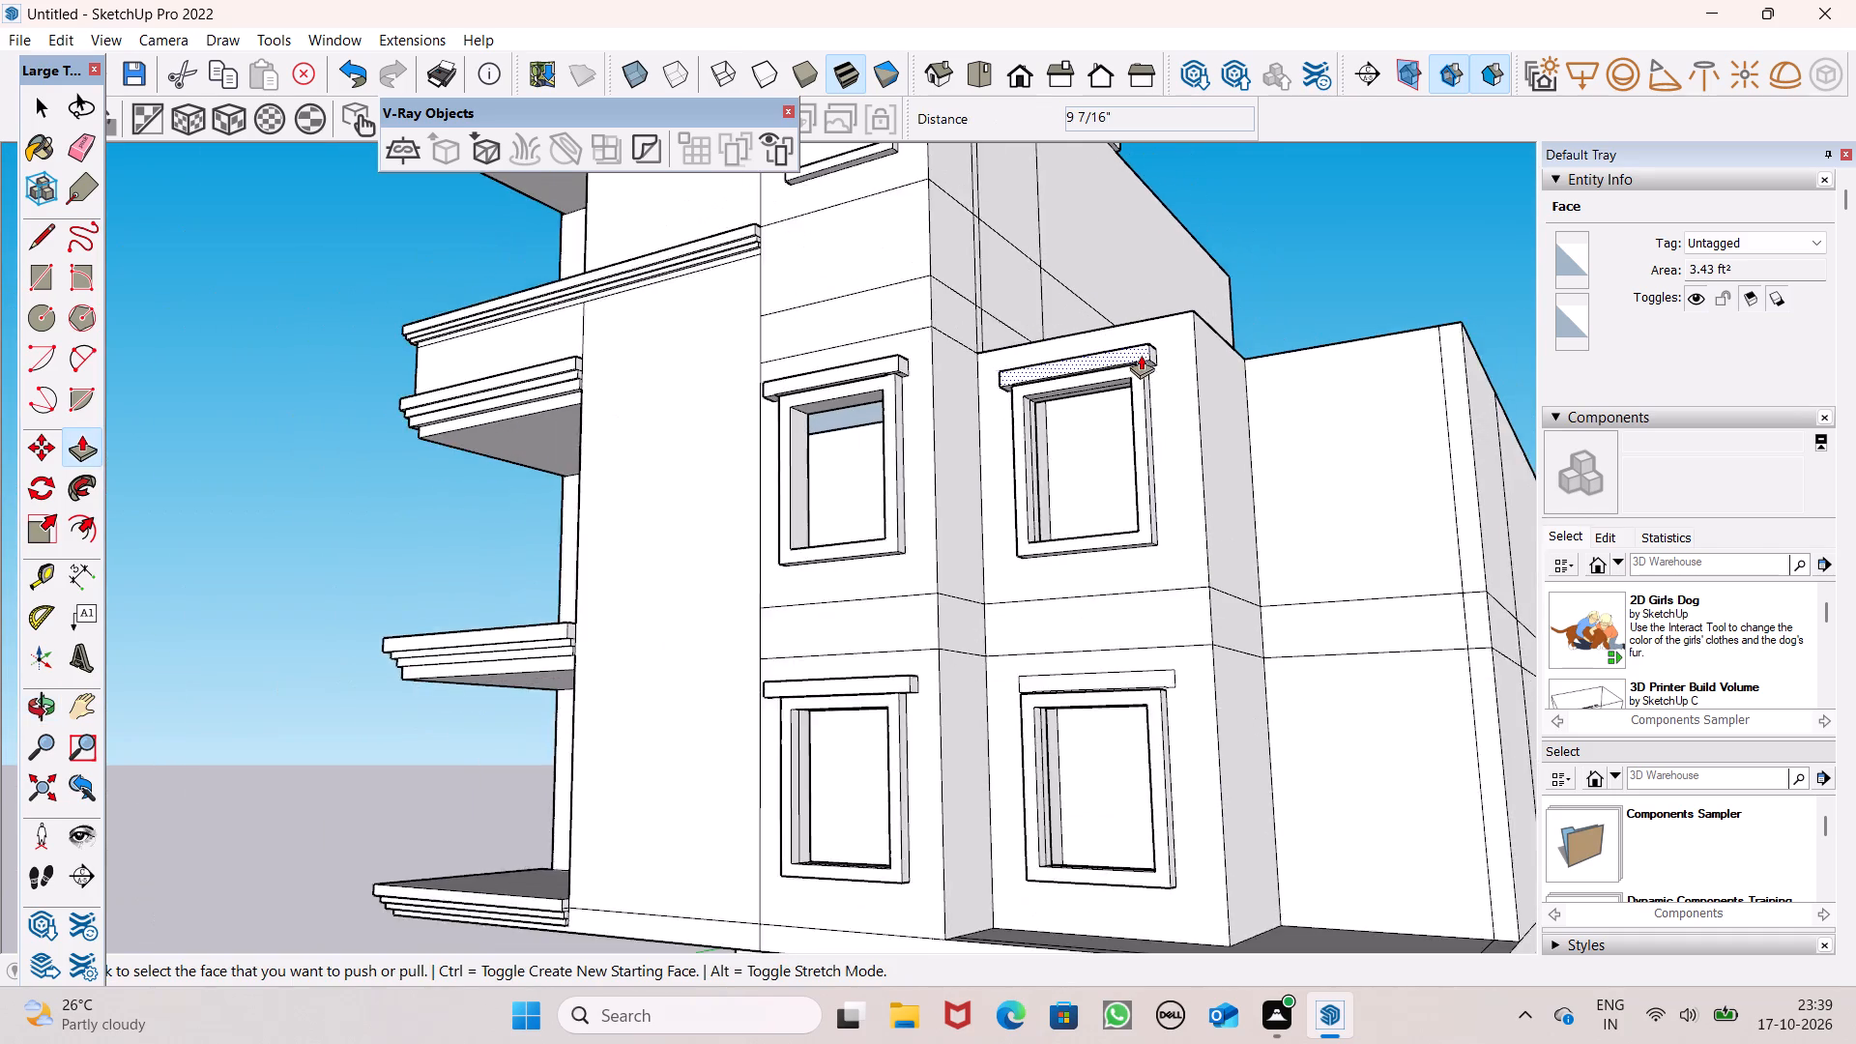
middle_drag(1159, 659, 1048, 834)
scroll(1015, 849, up, 7)
drag(1038, 703, 1024, 713)
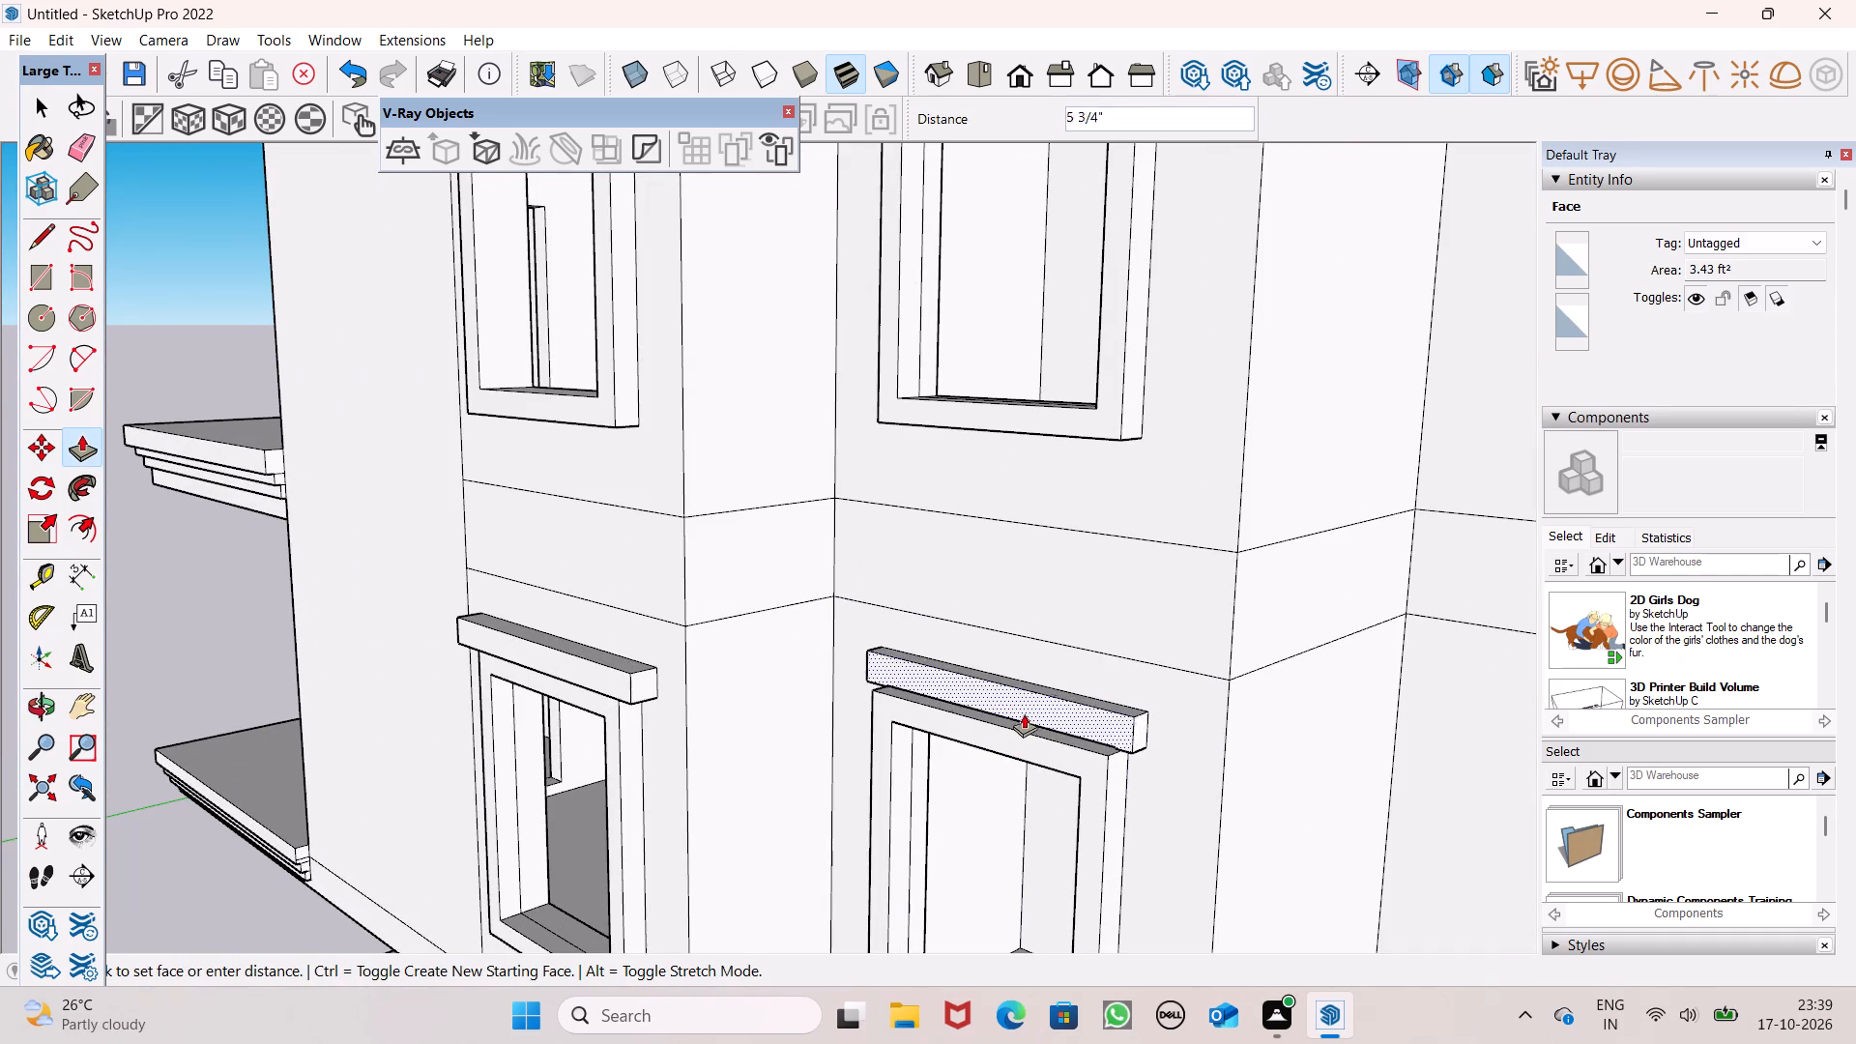
drag(1024, 713, 1007, 728)
Push/Pull the lintel band above the outer strip's top-storey window, below the balcony railing, outward by about 6 1/4".
scroll(1071, 607, down, 5)
middle_drag(1091, 685, 1327, 517)
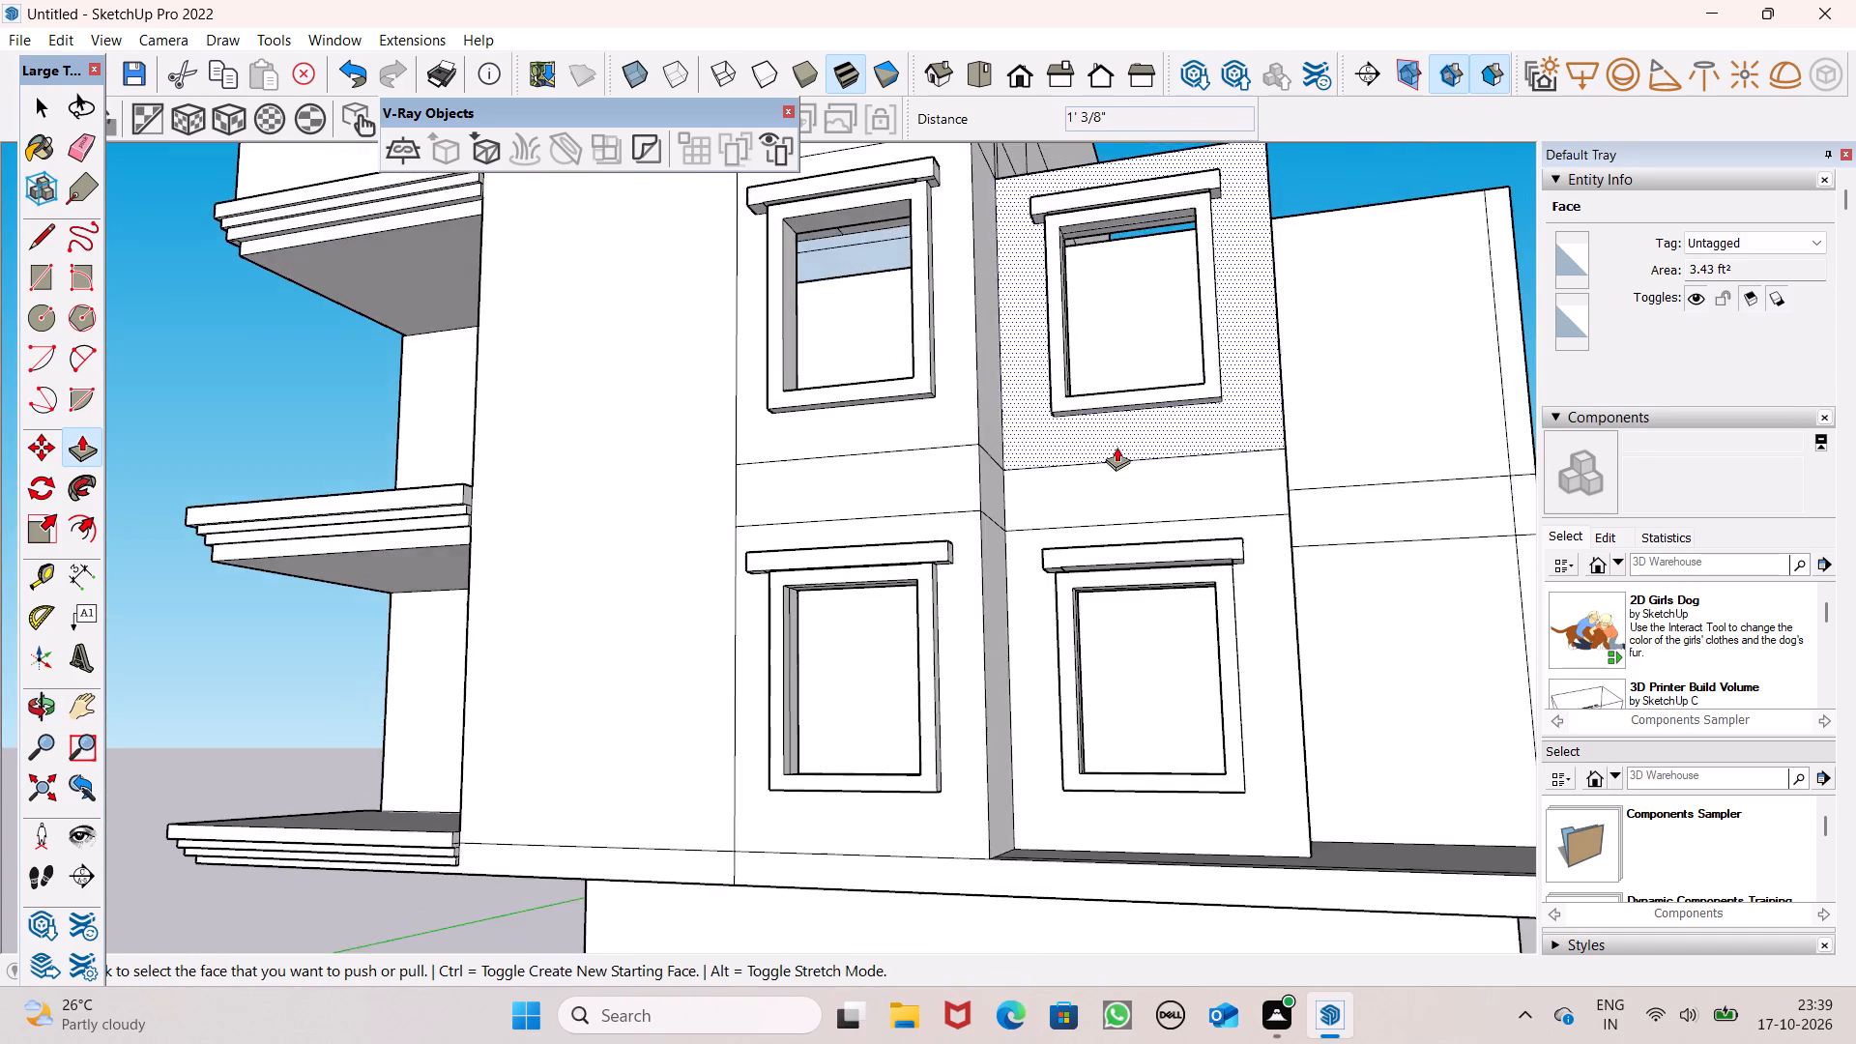
scroll(1116, 453, down, 11)
middle_drag(1126, 576, 1177, 722)
key(space)
middle_drag(1049, 407, 951, 794)
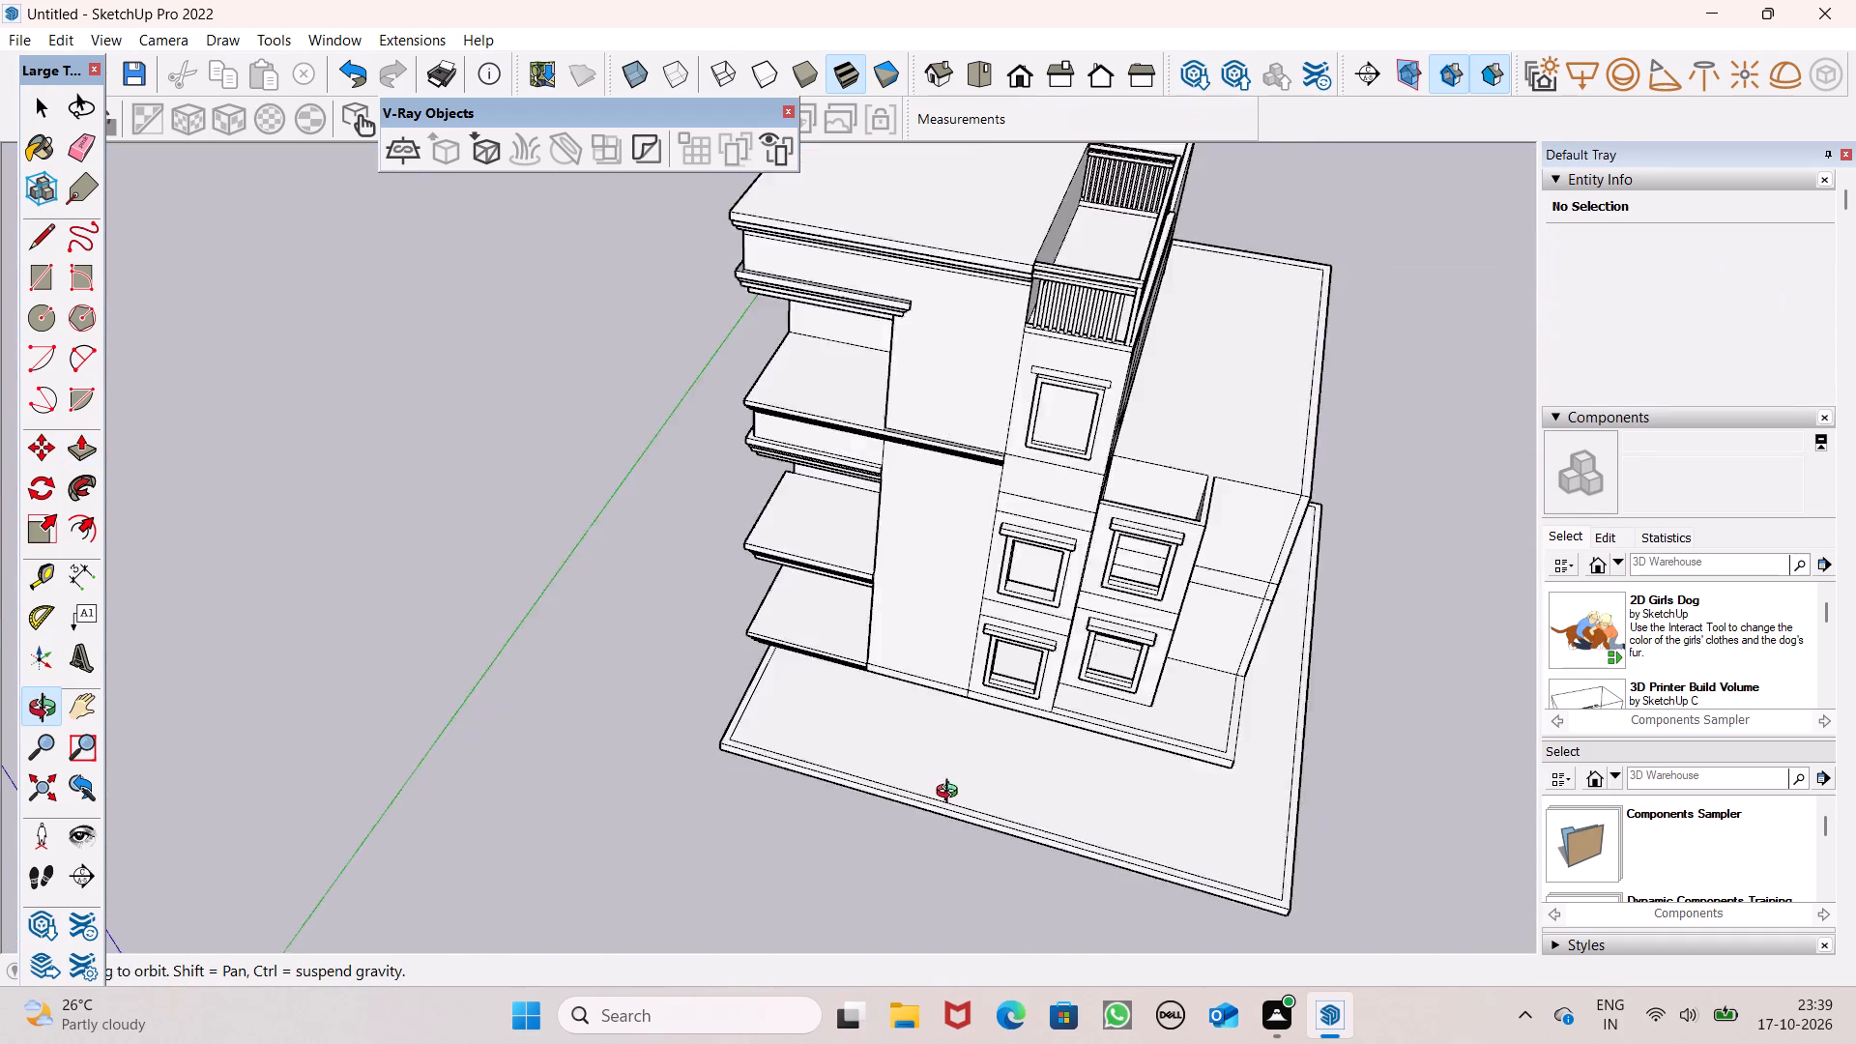
middle_drag(951, 794, 745, 830)
scroll(917, 625, up, 4)
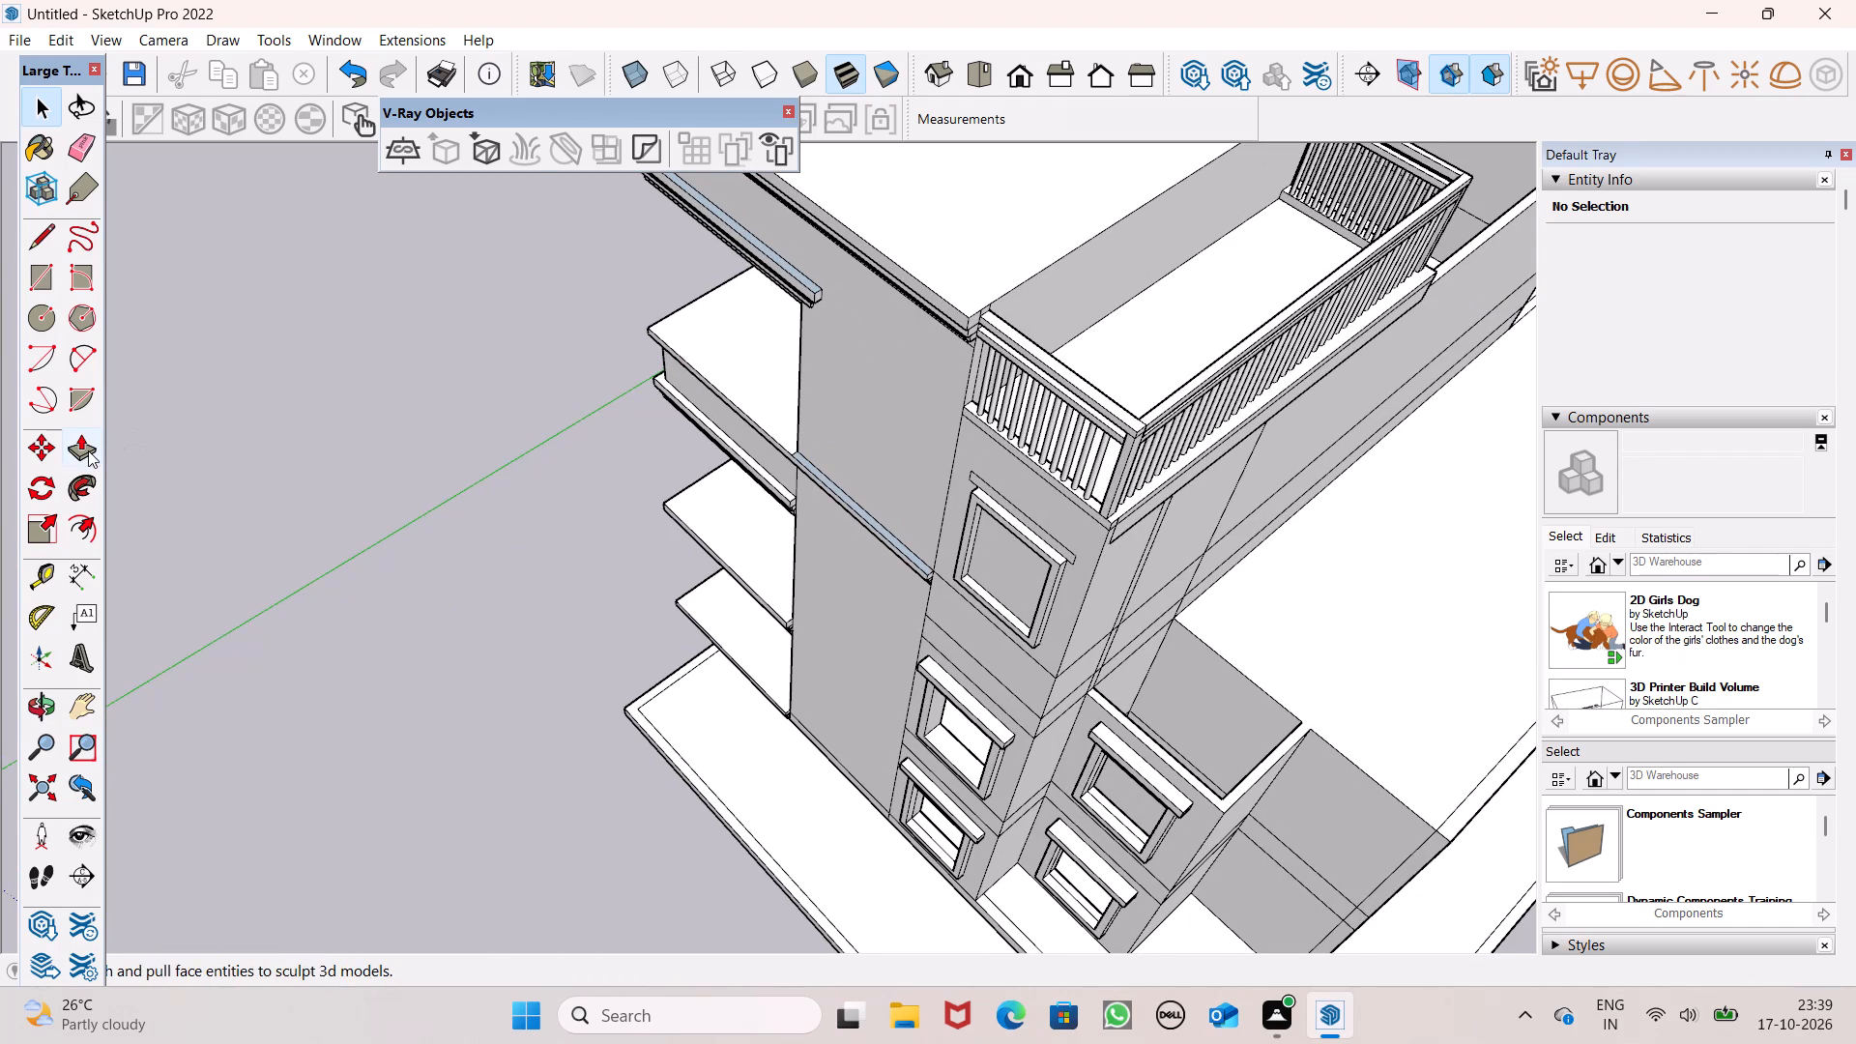
click(88, 450)
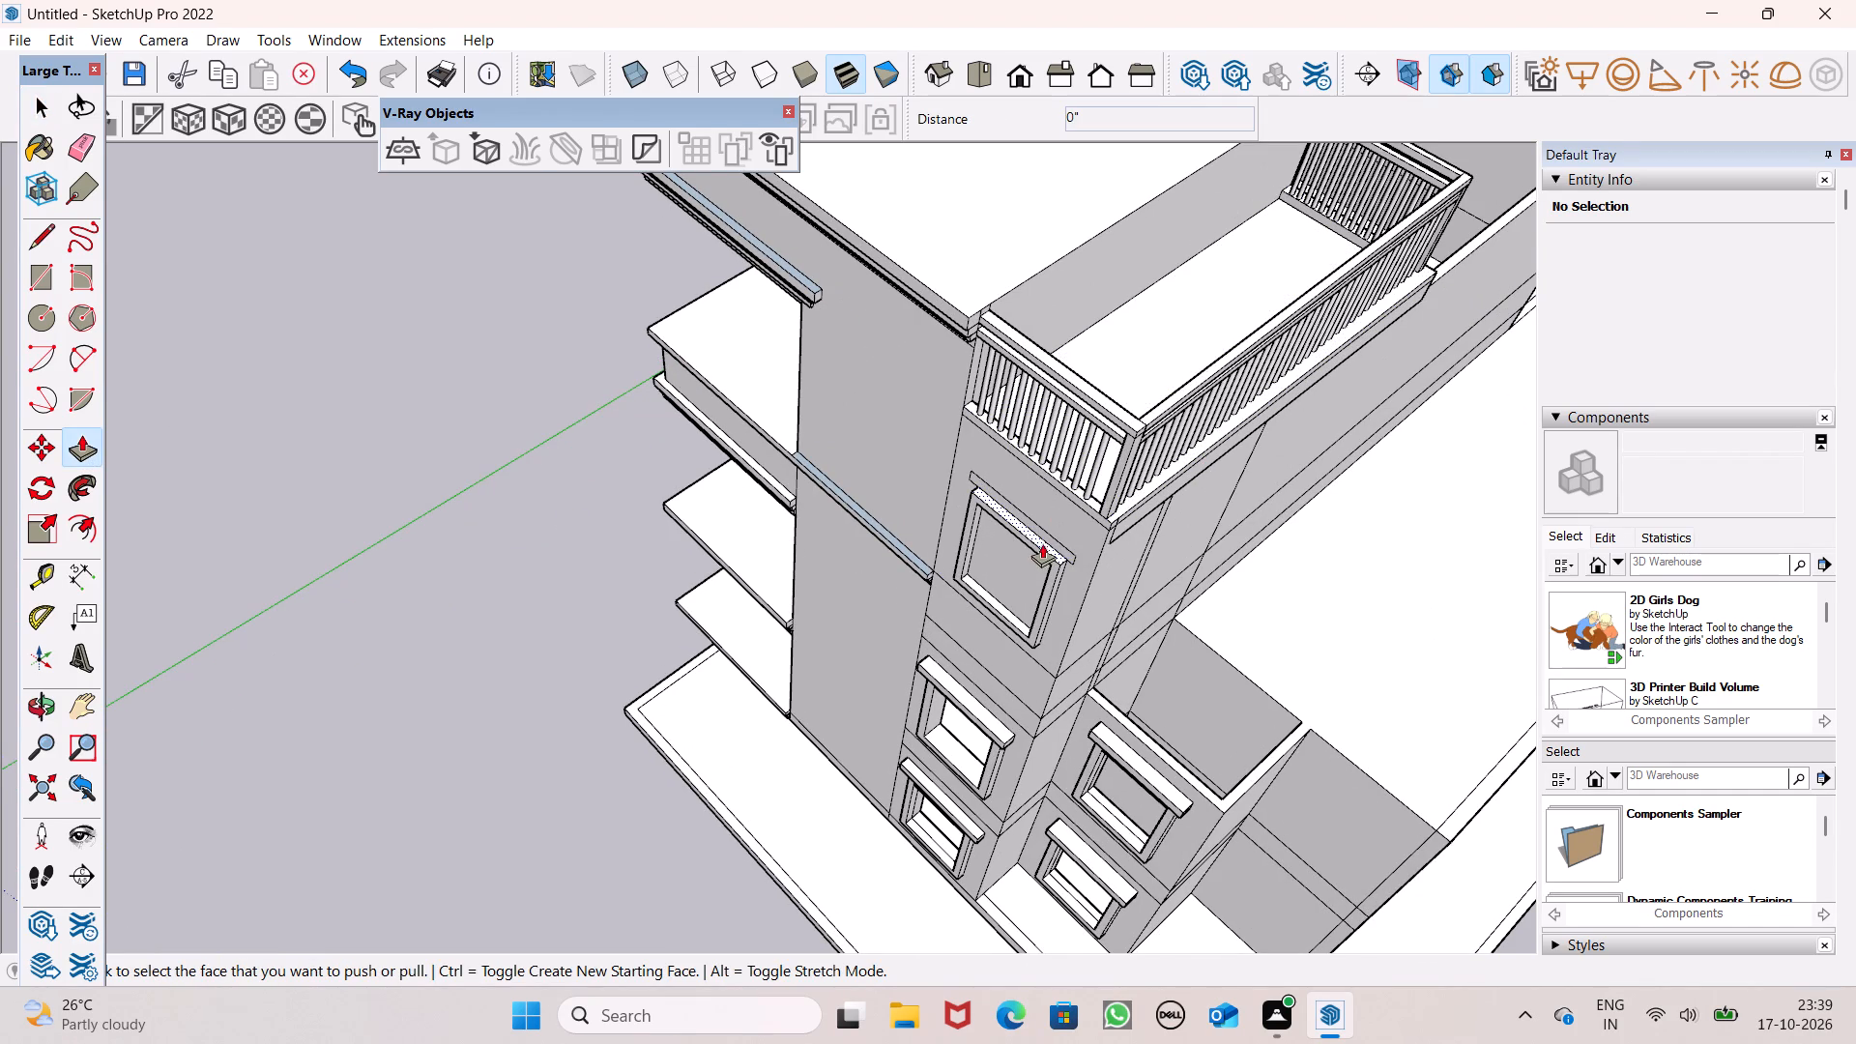
drag(1046, 539, 1042, 552)
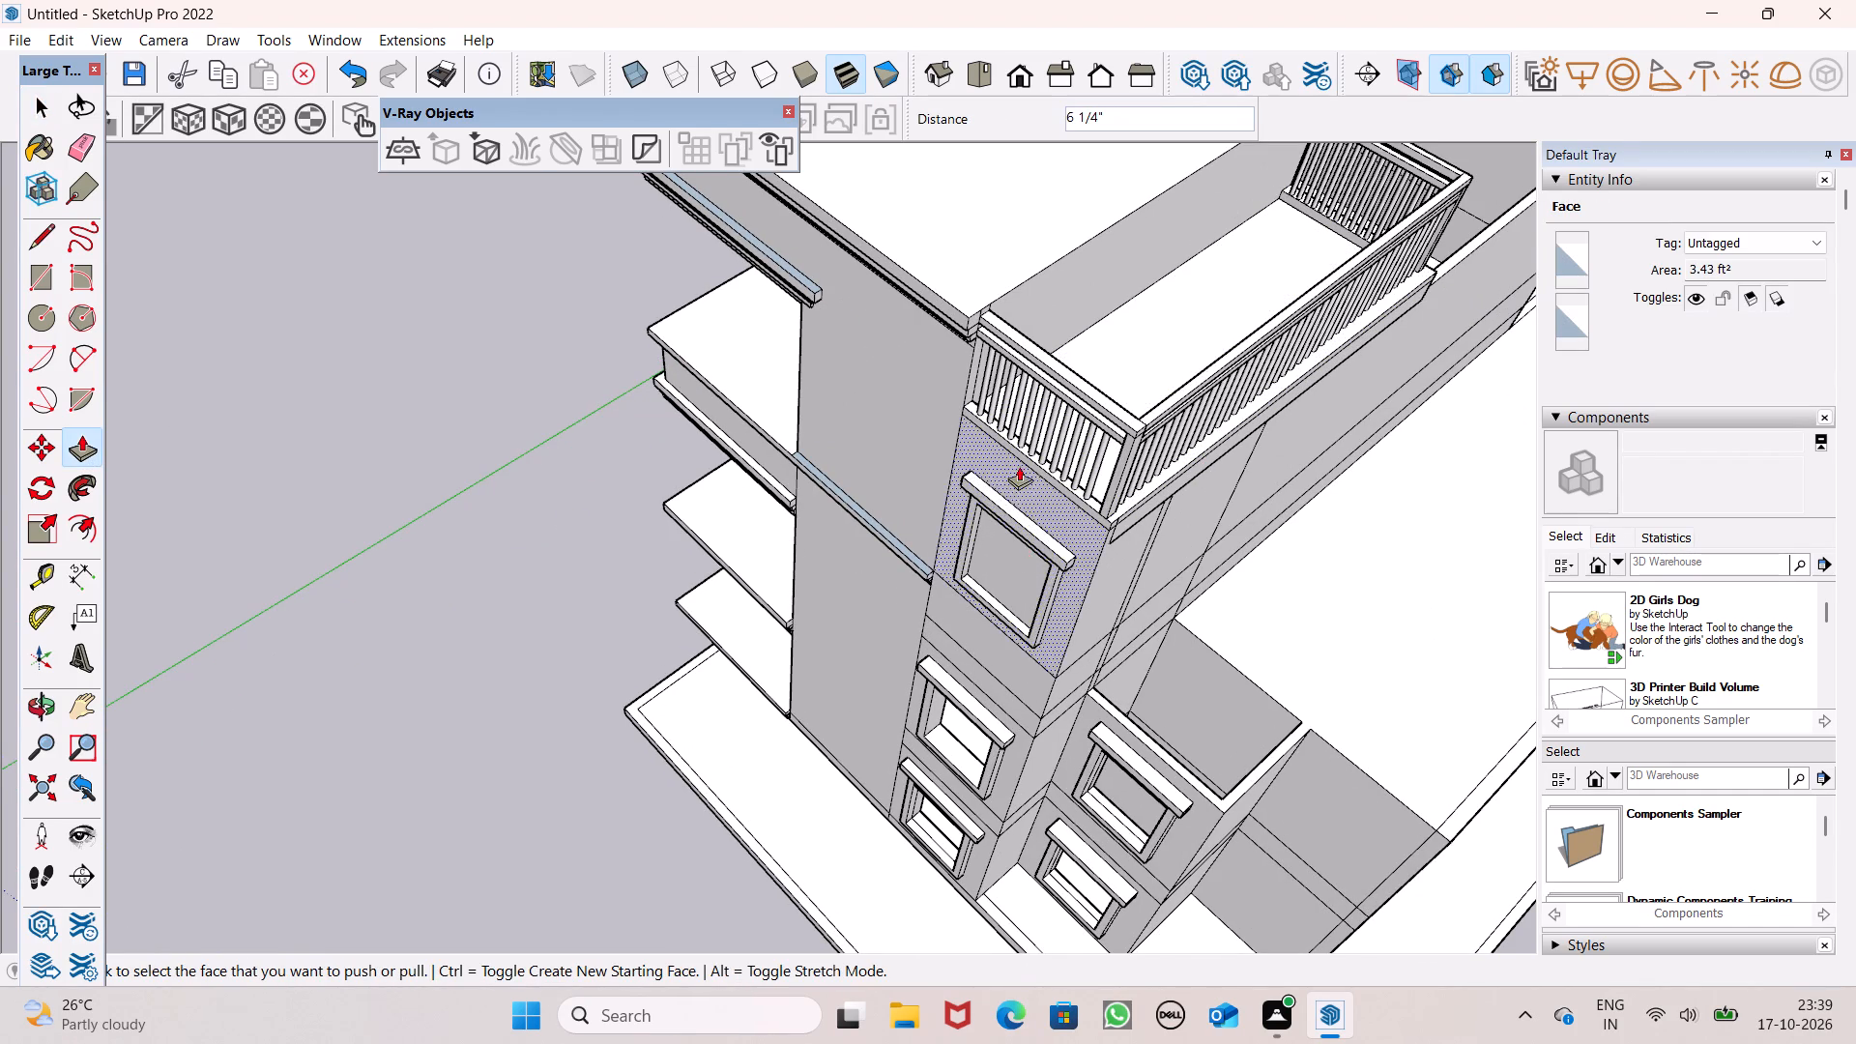
Inspect the top-storey window and its lintel up close, and review the windows across the whole building.
scroll(1019, 466, down, 5)
middle_drag(1051, 580, 1258, 211)
scroll(1022, 488, up, 3)
middle_drag(1000, 437, 1034, 306)
scroll(1001, 375, up, 1)
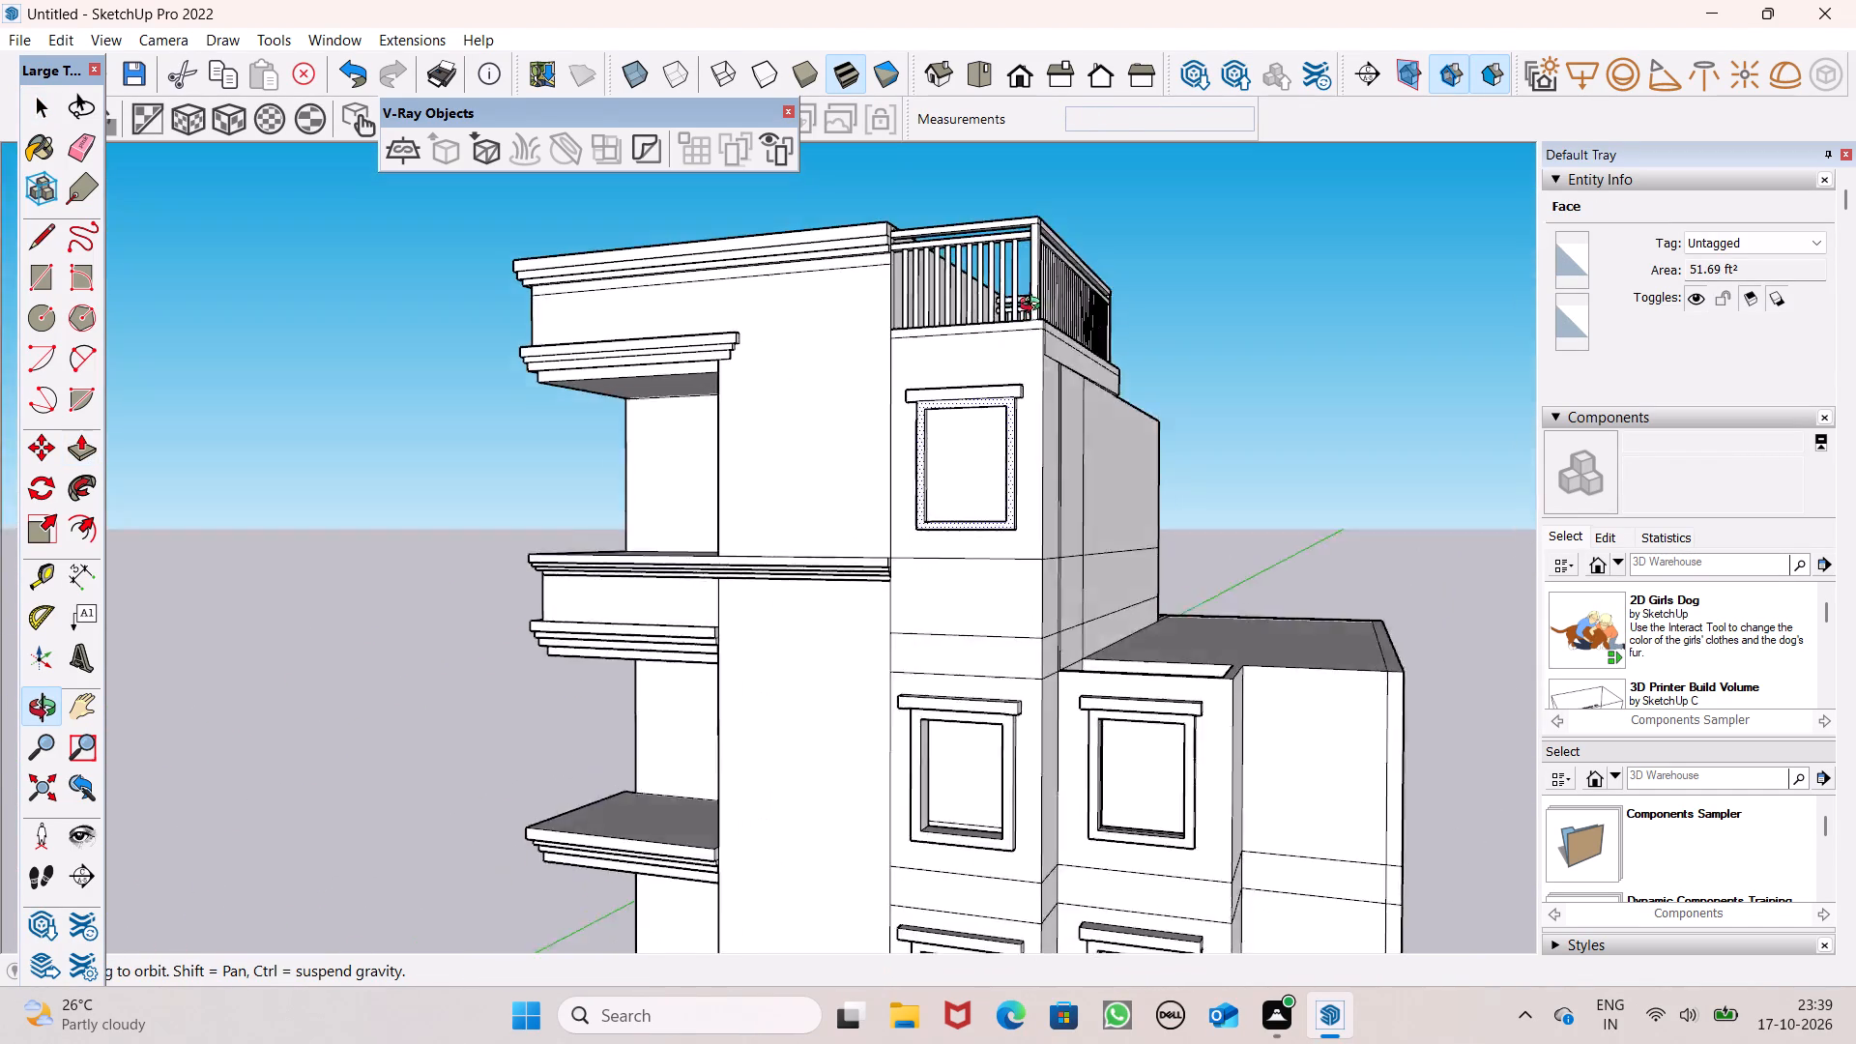
middle_drag(1034, 306, 667, 701)
scroll(708, 697, up, 5)
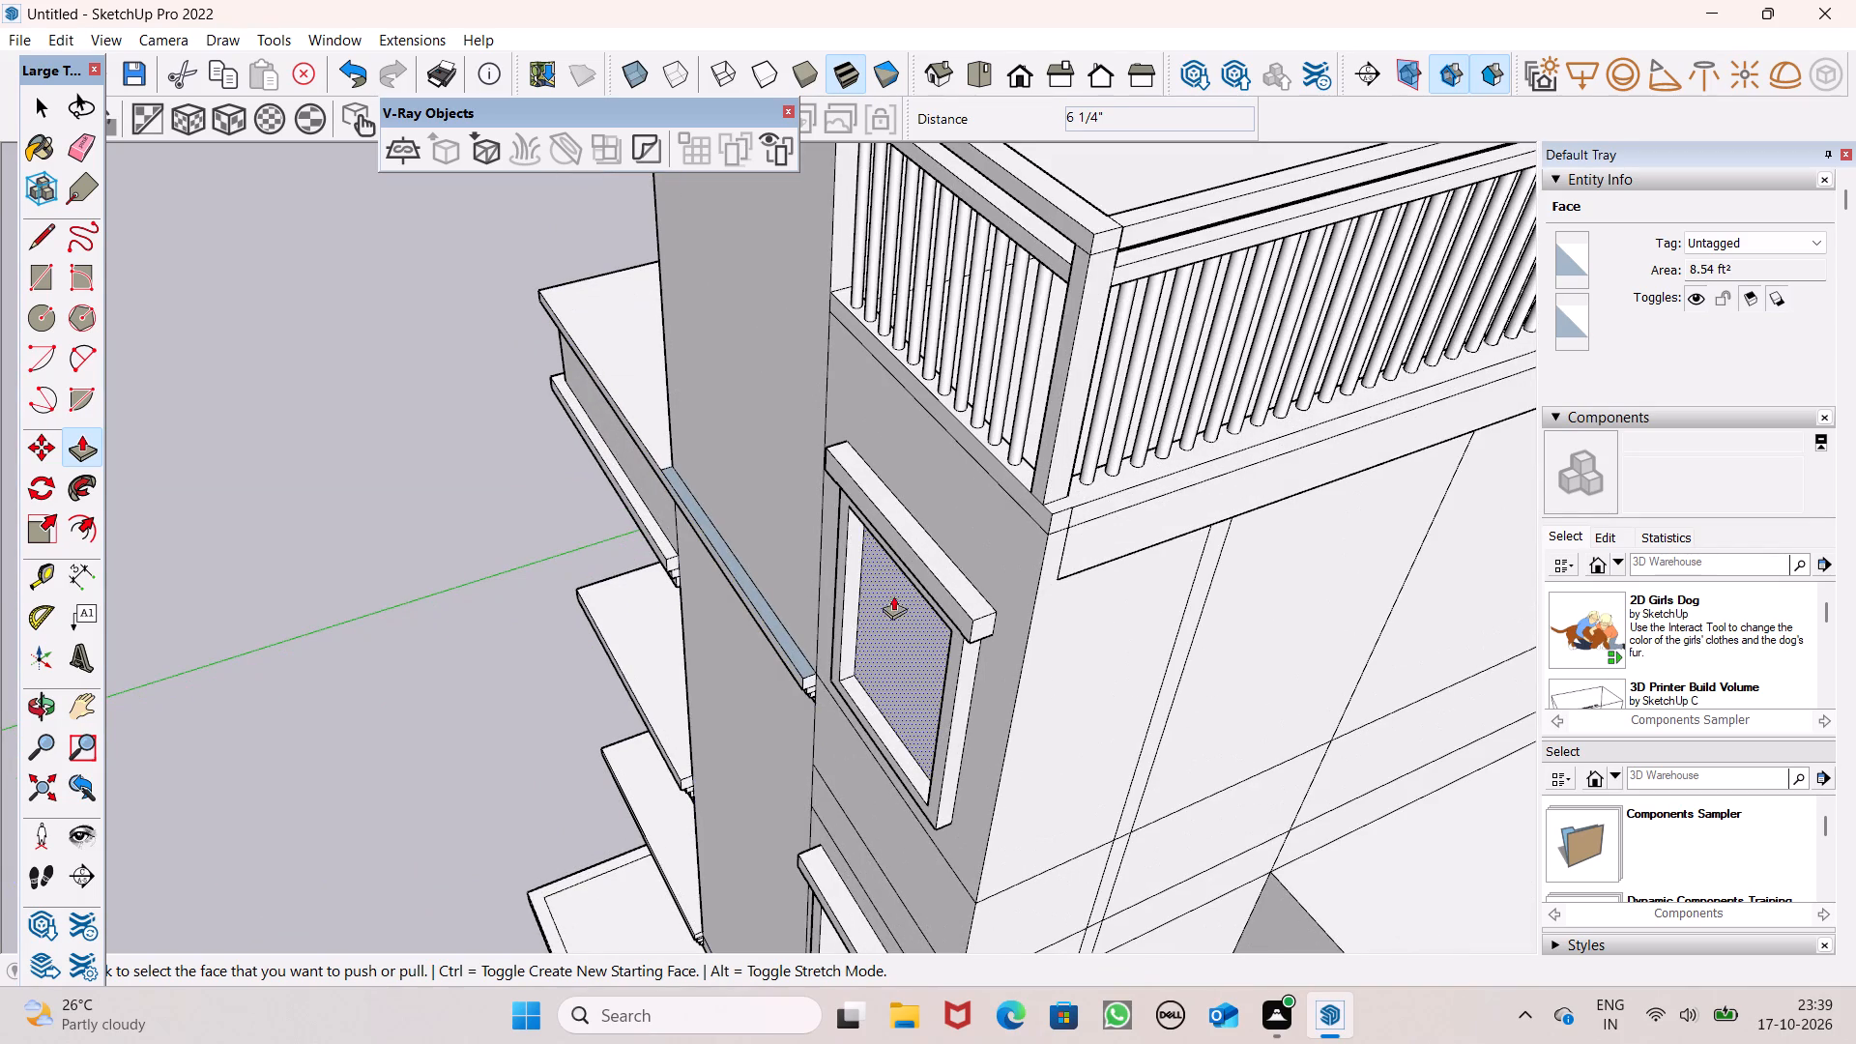
click(925, 581)
key(space)
scroll(935, 511, down, 6)
middle_drag(917, 541, 1188, 480)
scroll(1171, 440, down, 1)
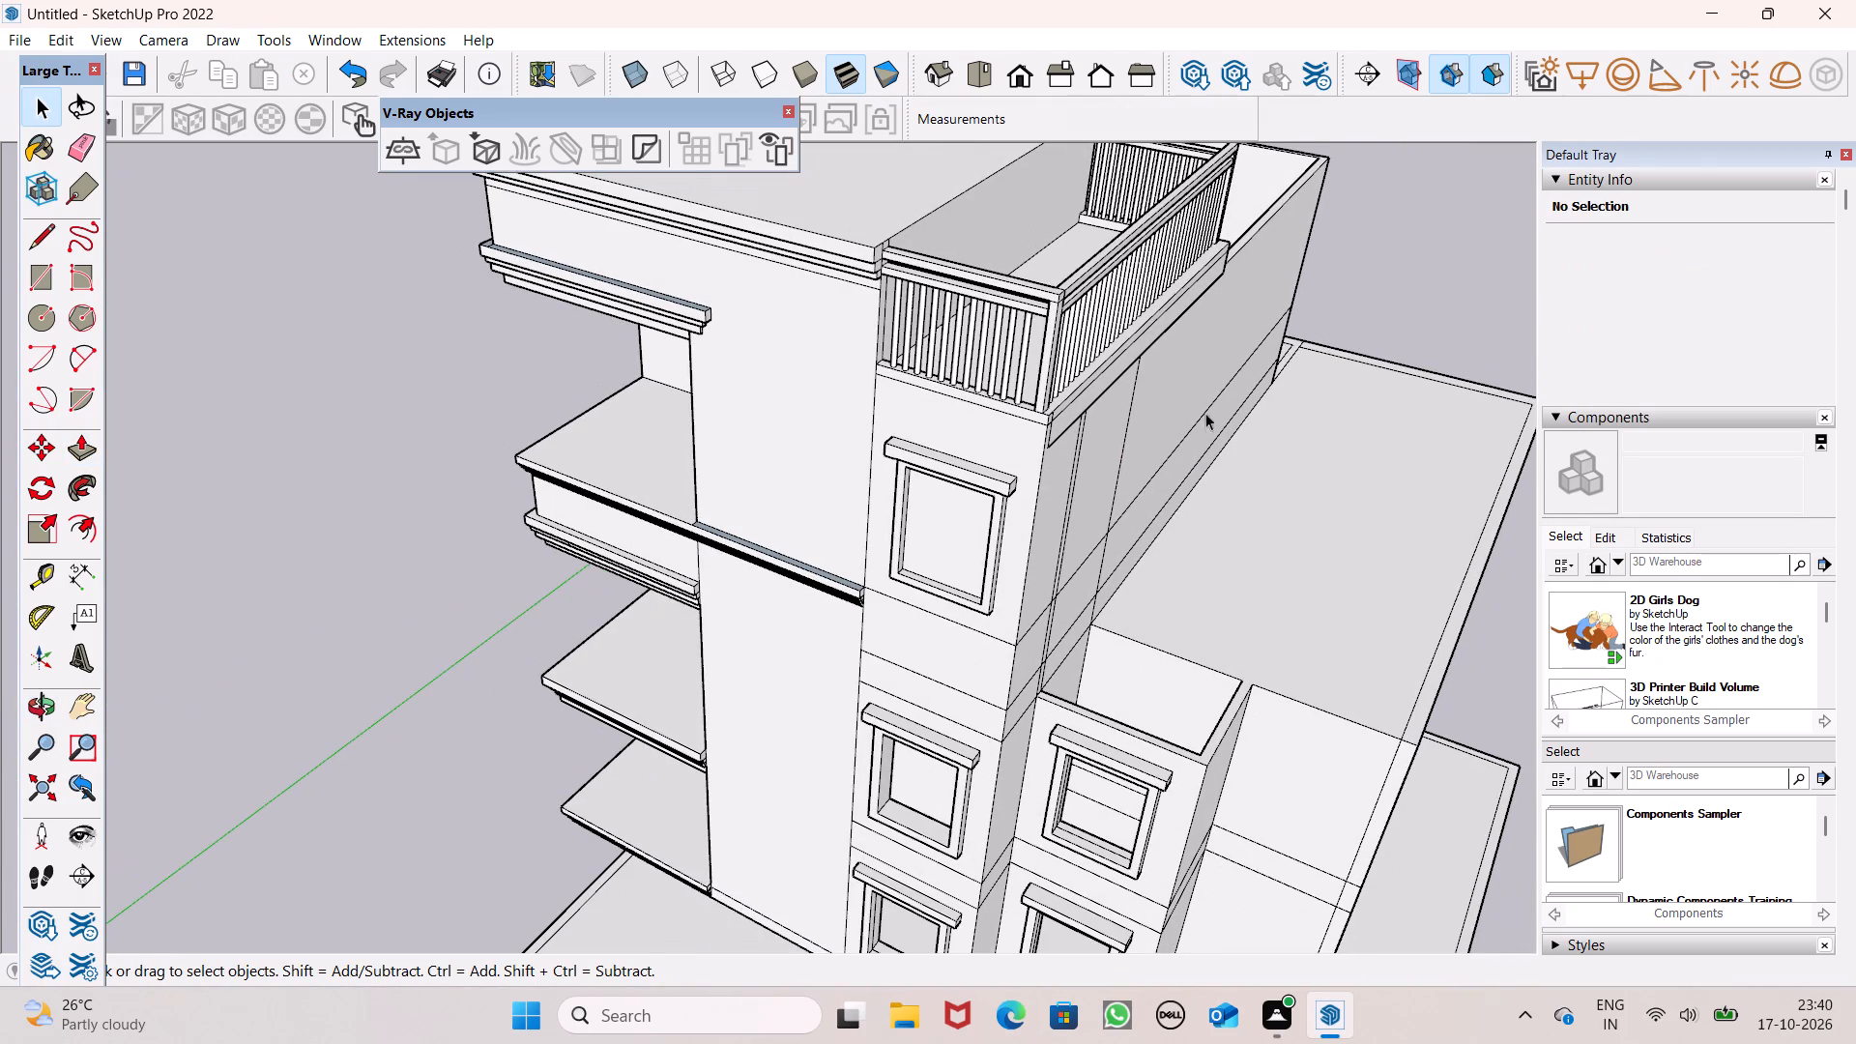
scroll(1266, 595, down, 11)
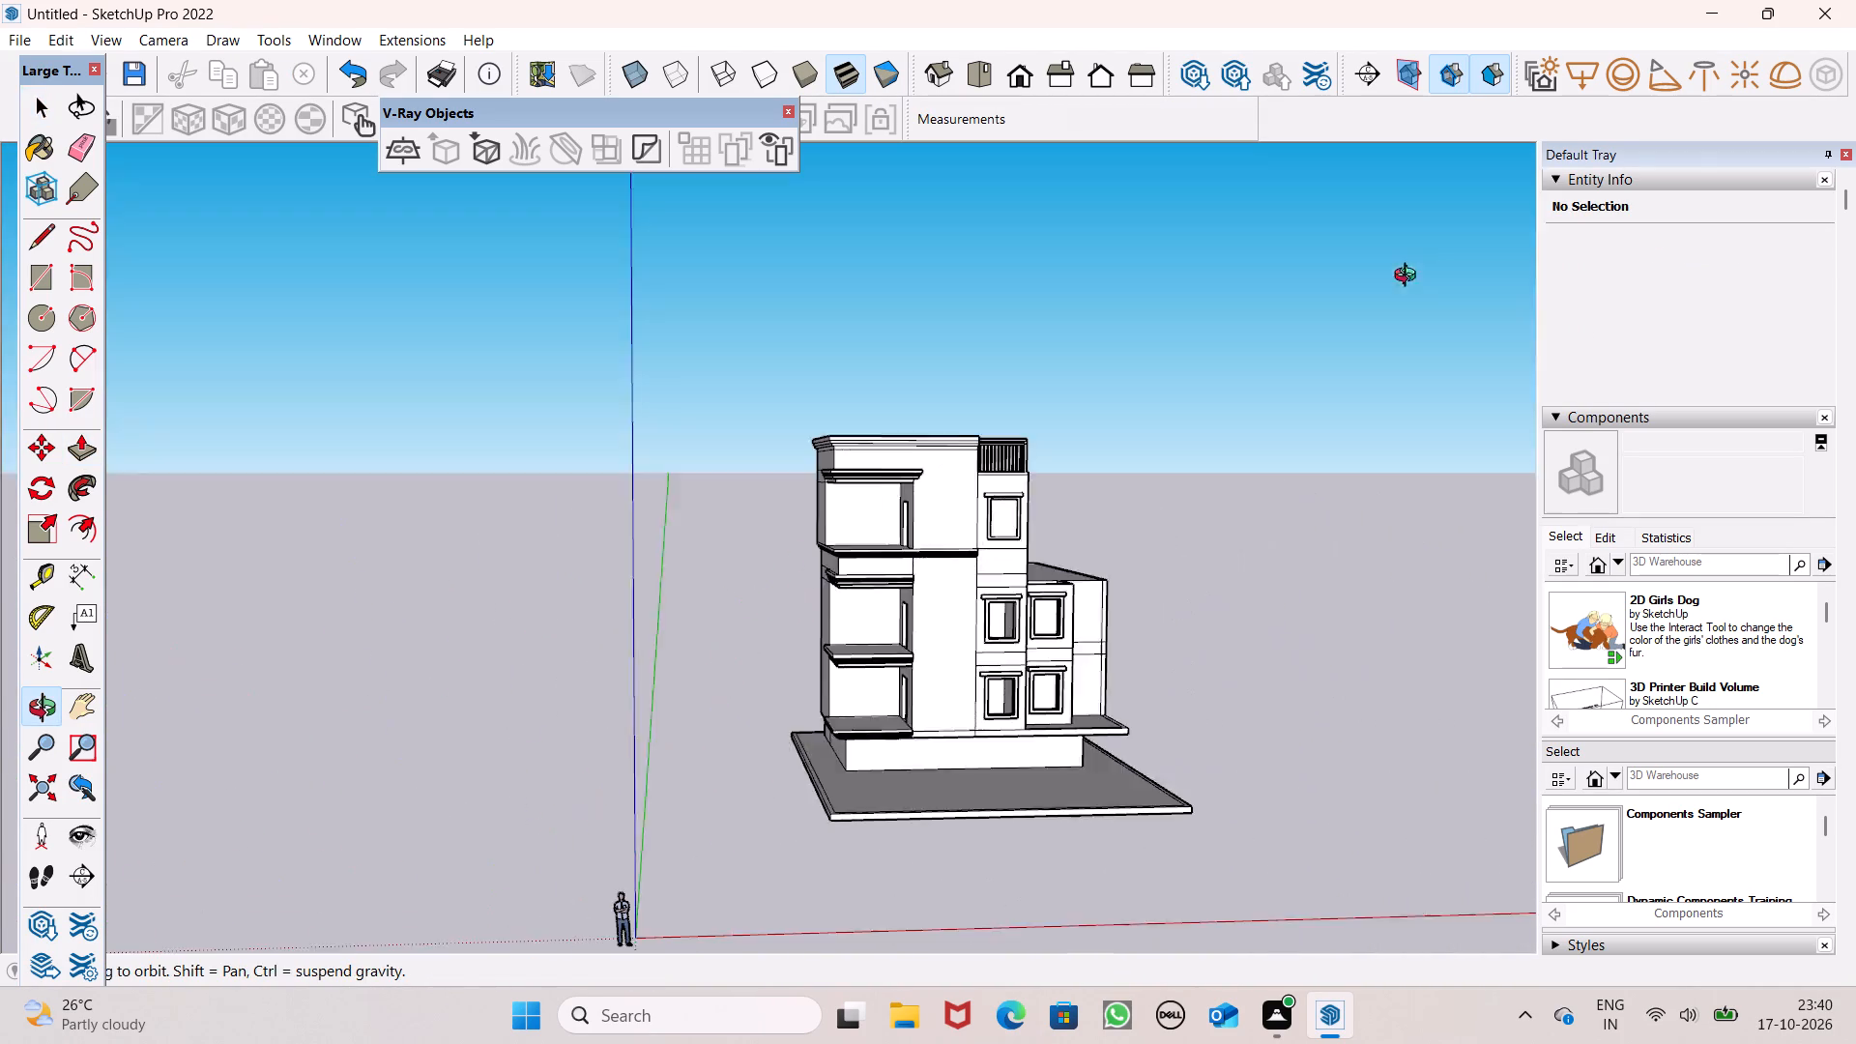
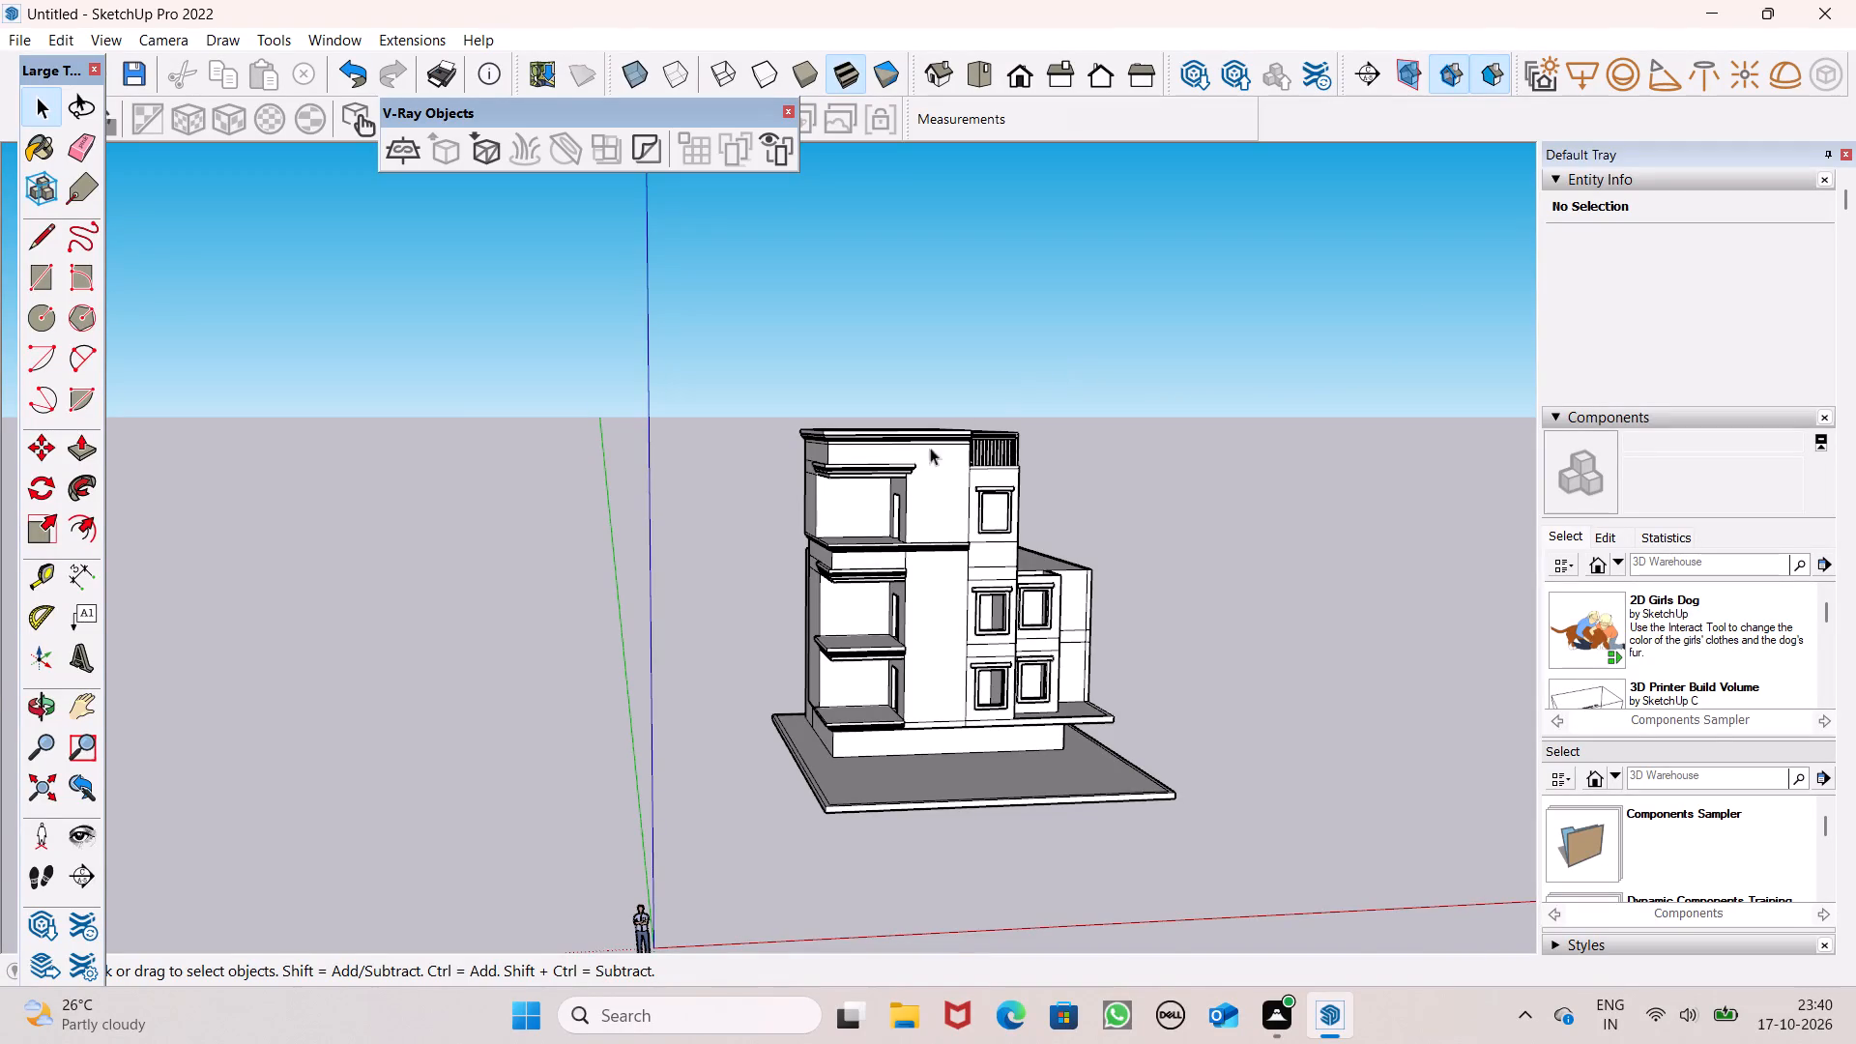
Draw a rectangle about 1' 10 13/16" by 1' 6 1/2" near the outer corner of the lowest balcony's floor.
middle_drag(903, 499, 1042, 688)
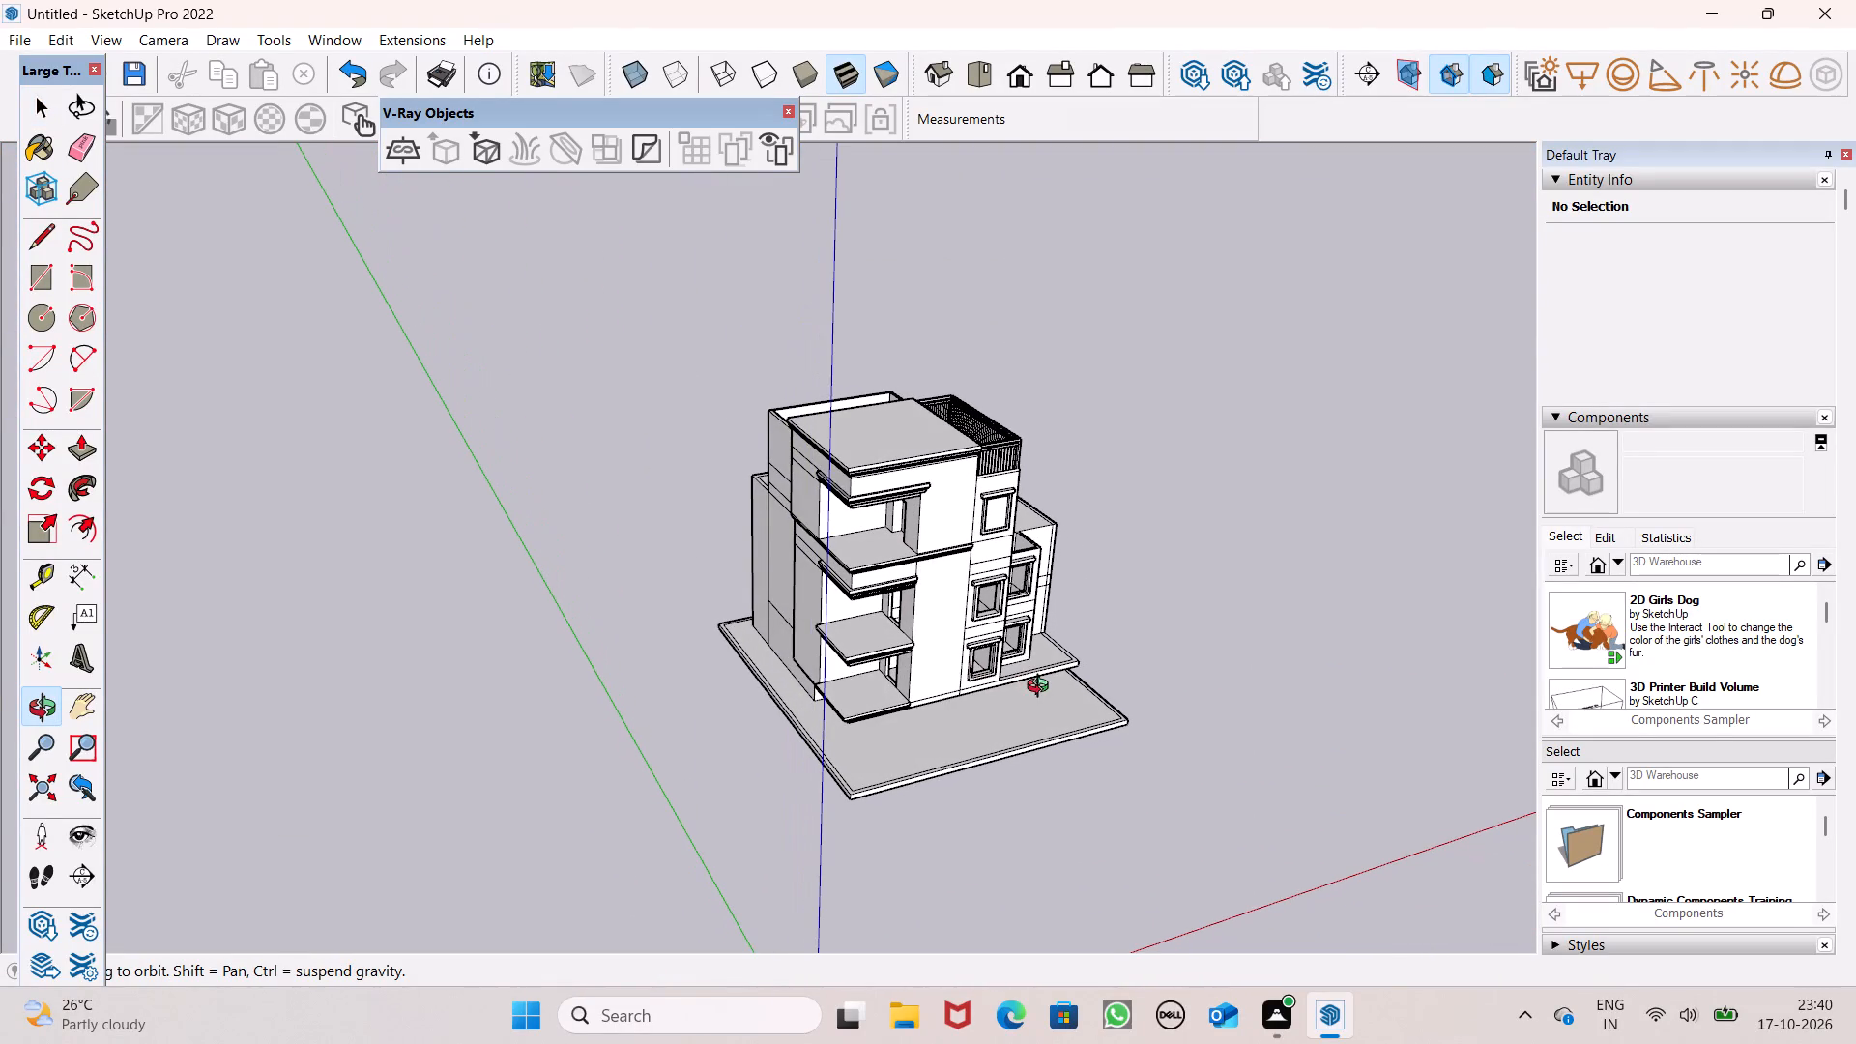
middle_drag(1042, 688, 883, 776)
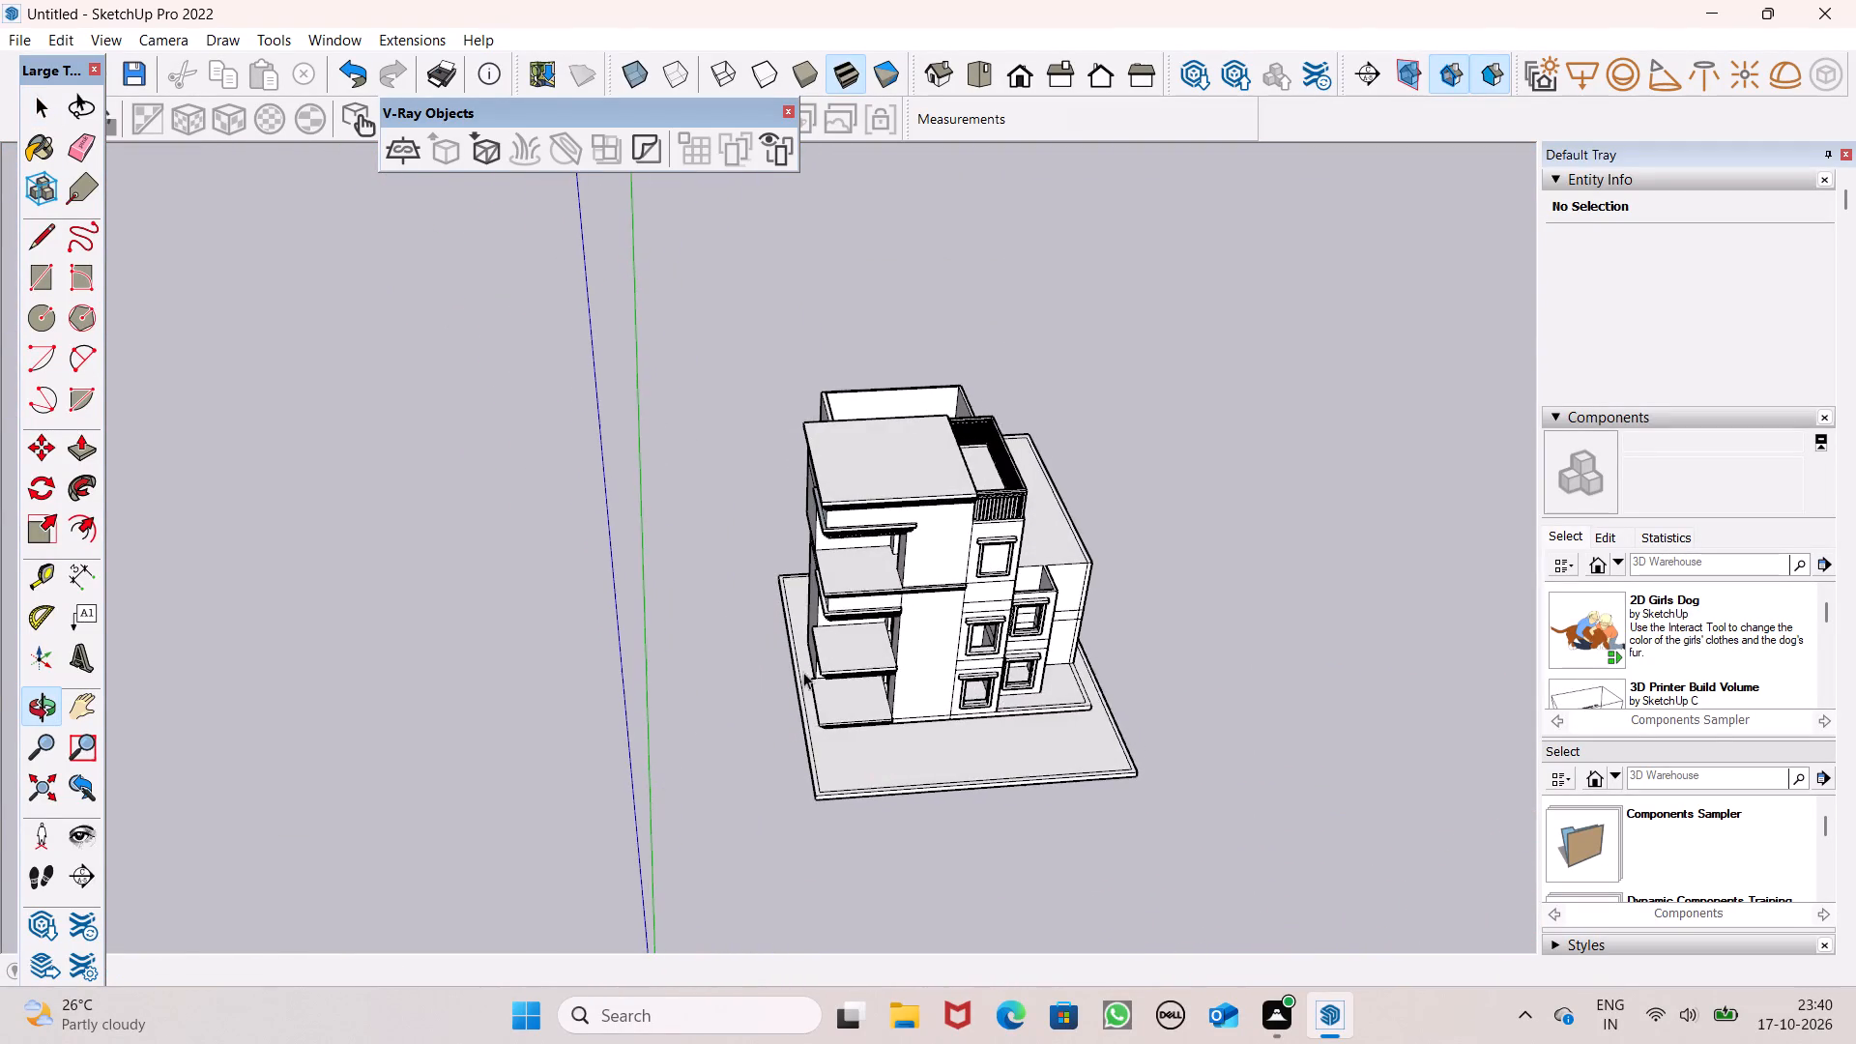
scroll(808, 665, up, 6)
middle_drag(865, 656, 819, 734)
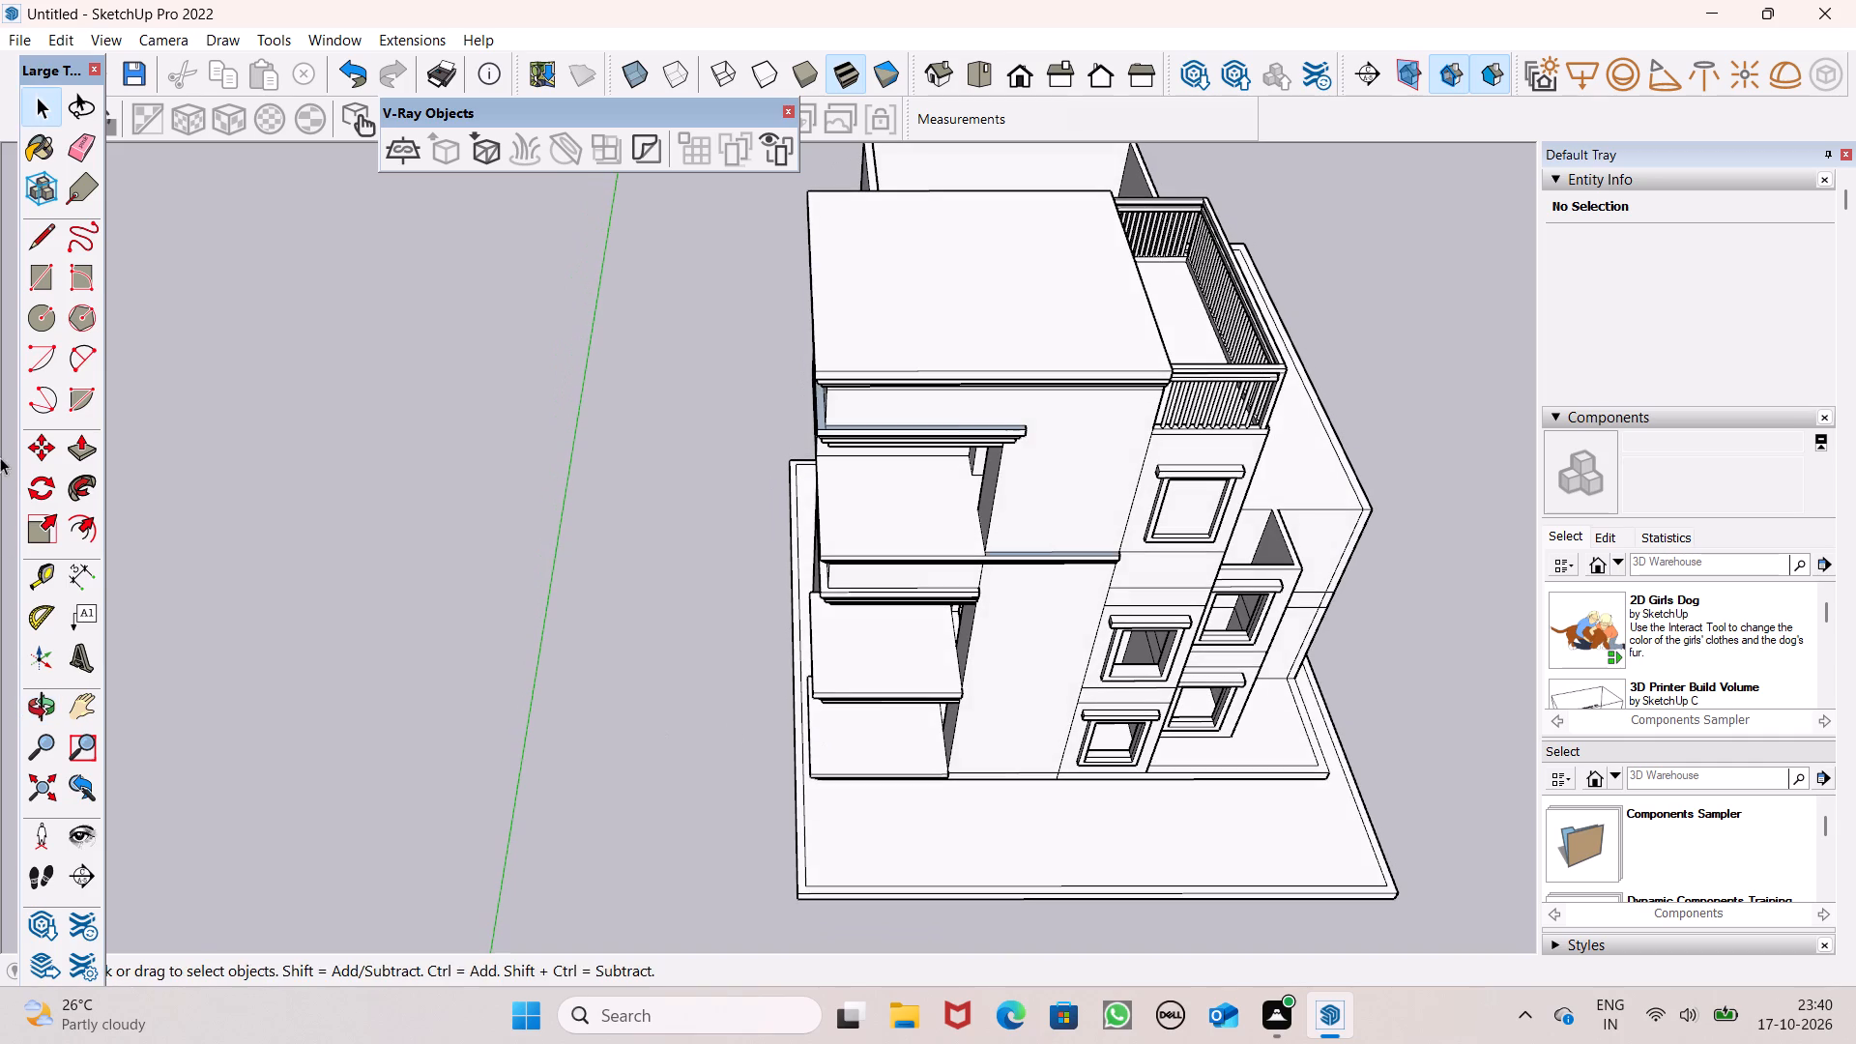
click(42, 284)
scroll(714, 780, up, 7)
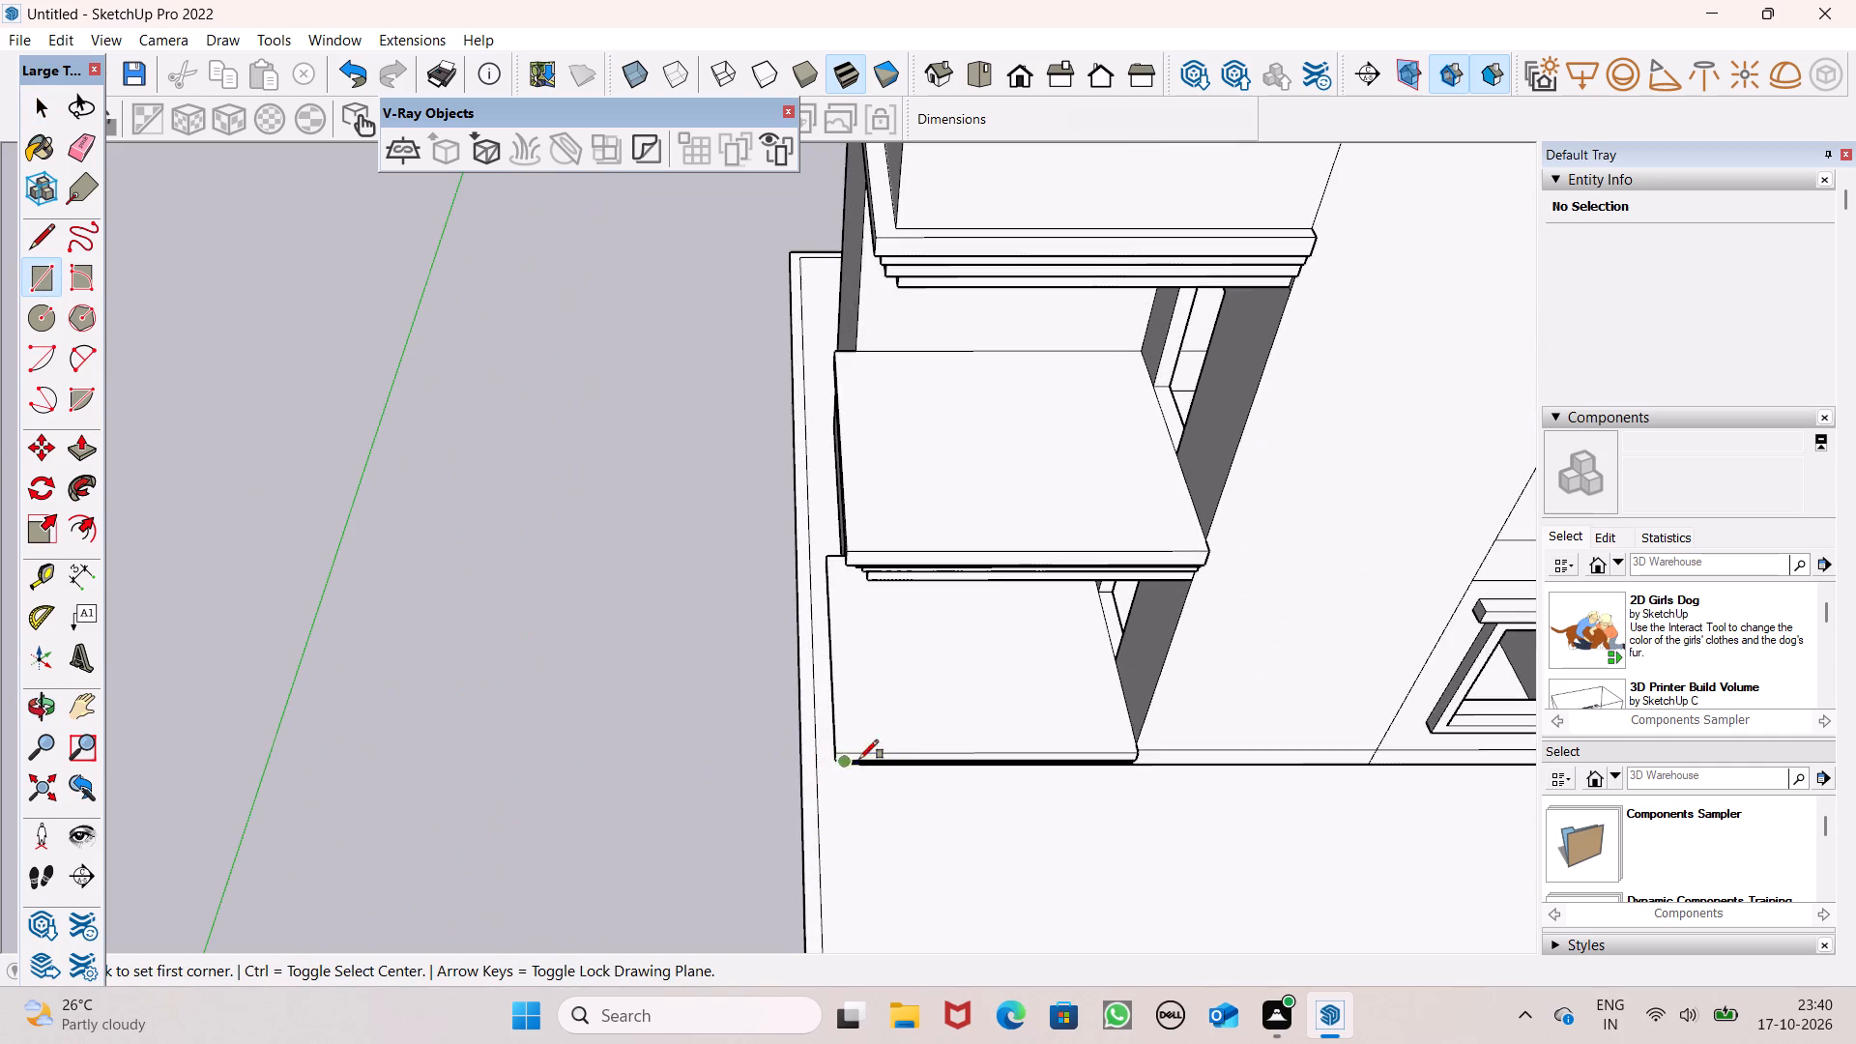
scroll(876, 736, up, 5)
click(826, 681)
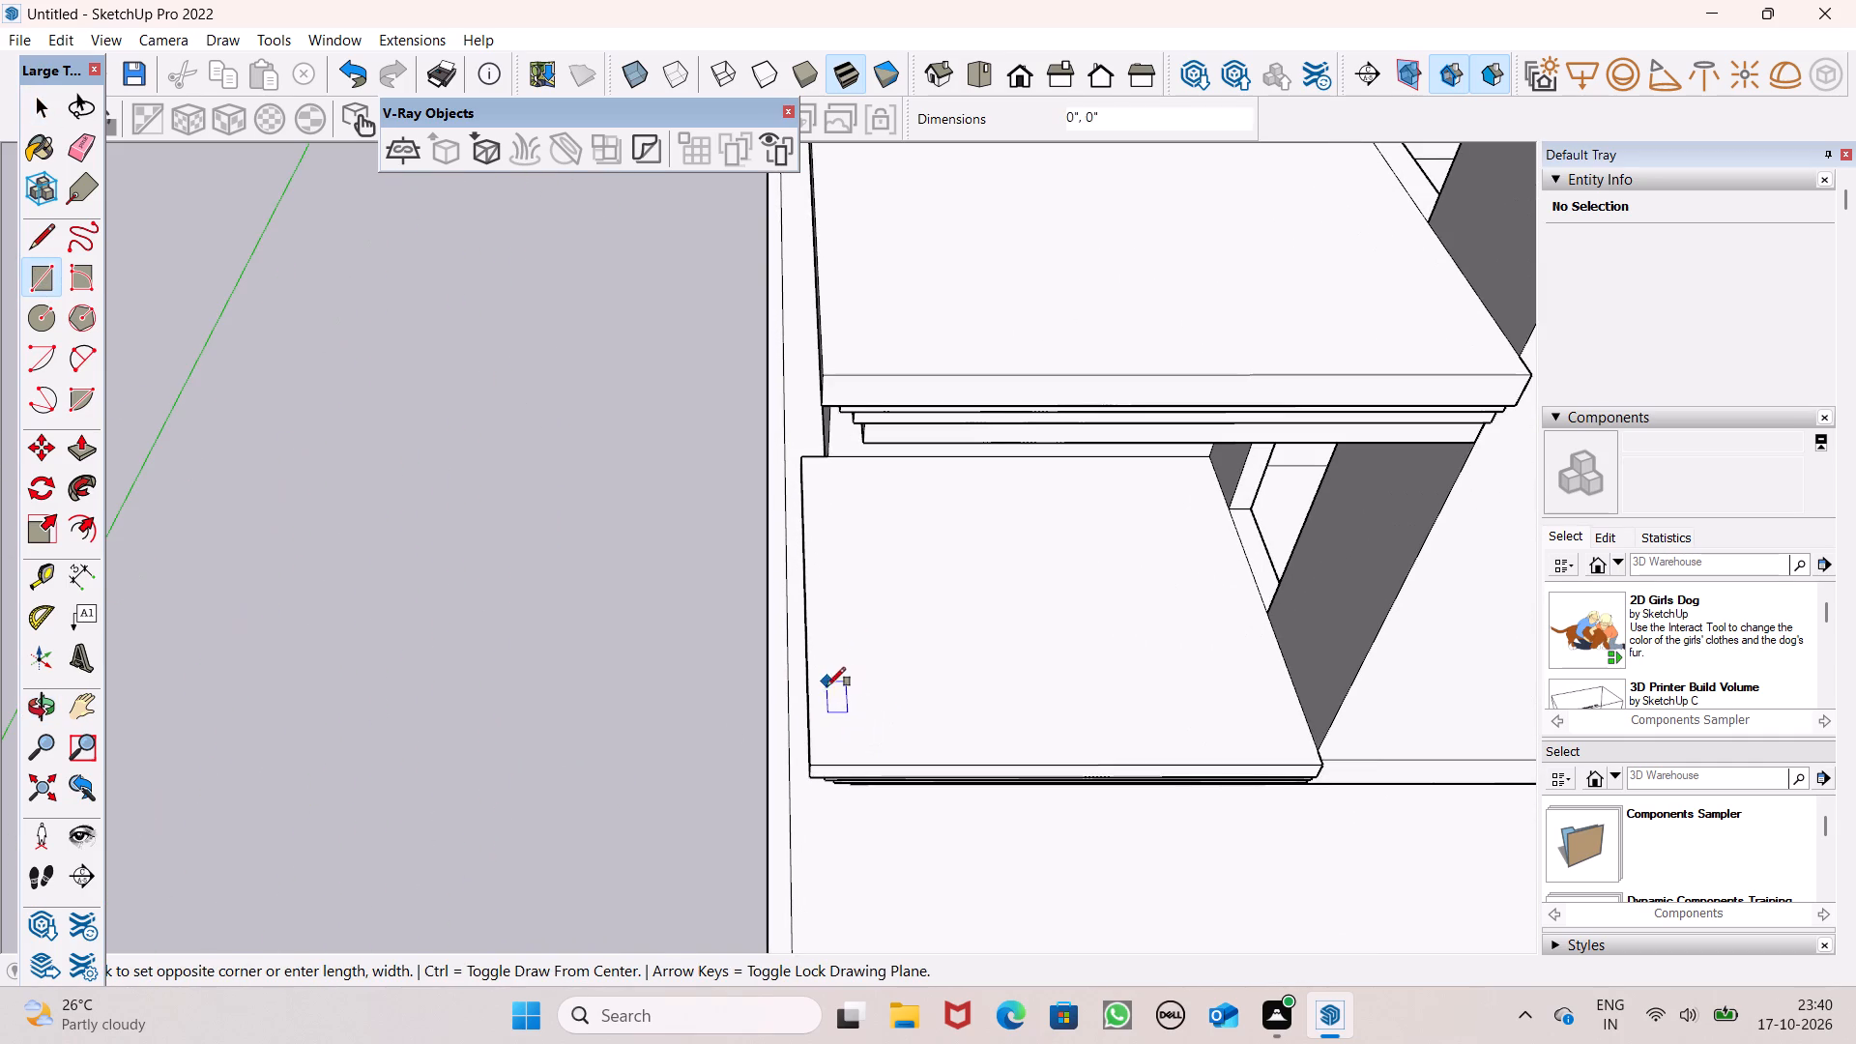
click(893, 743)
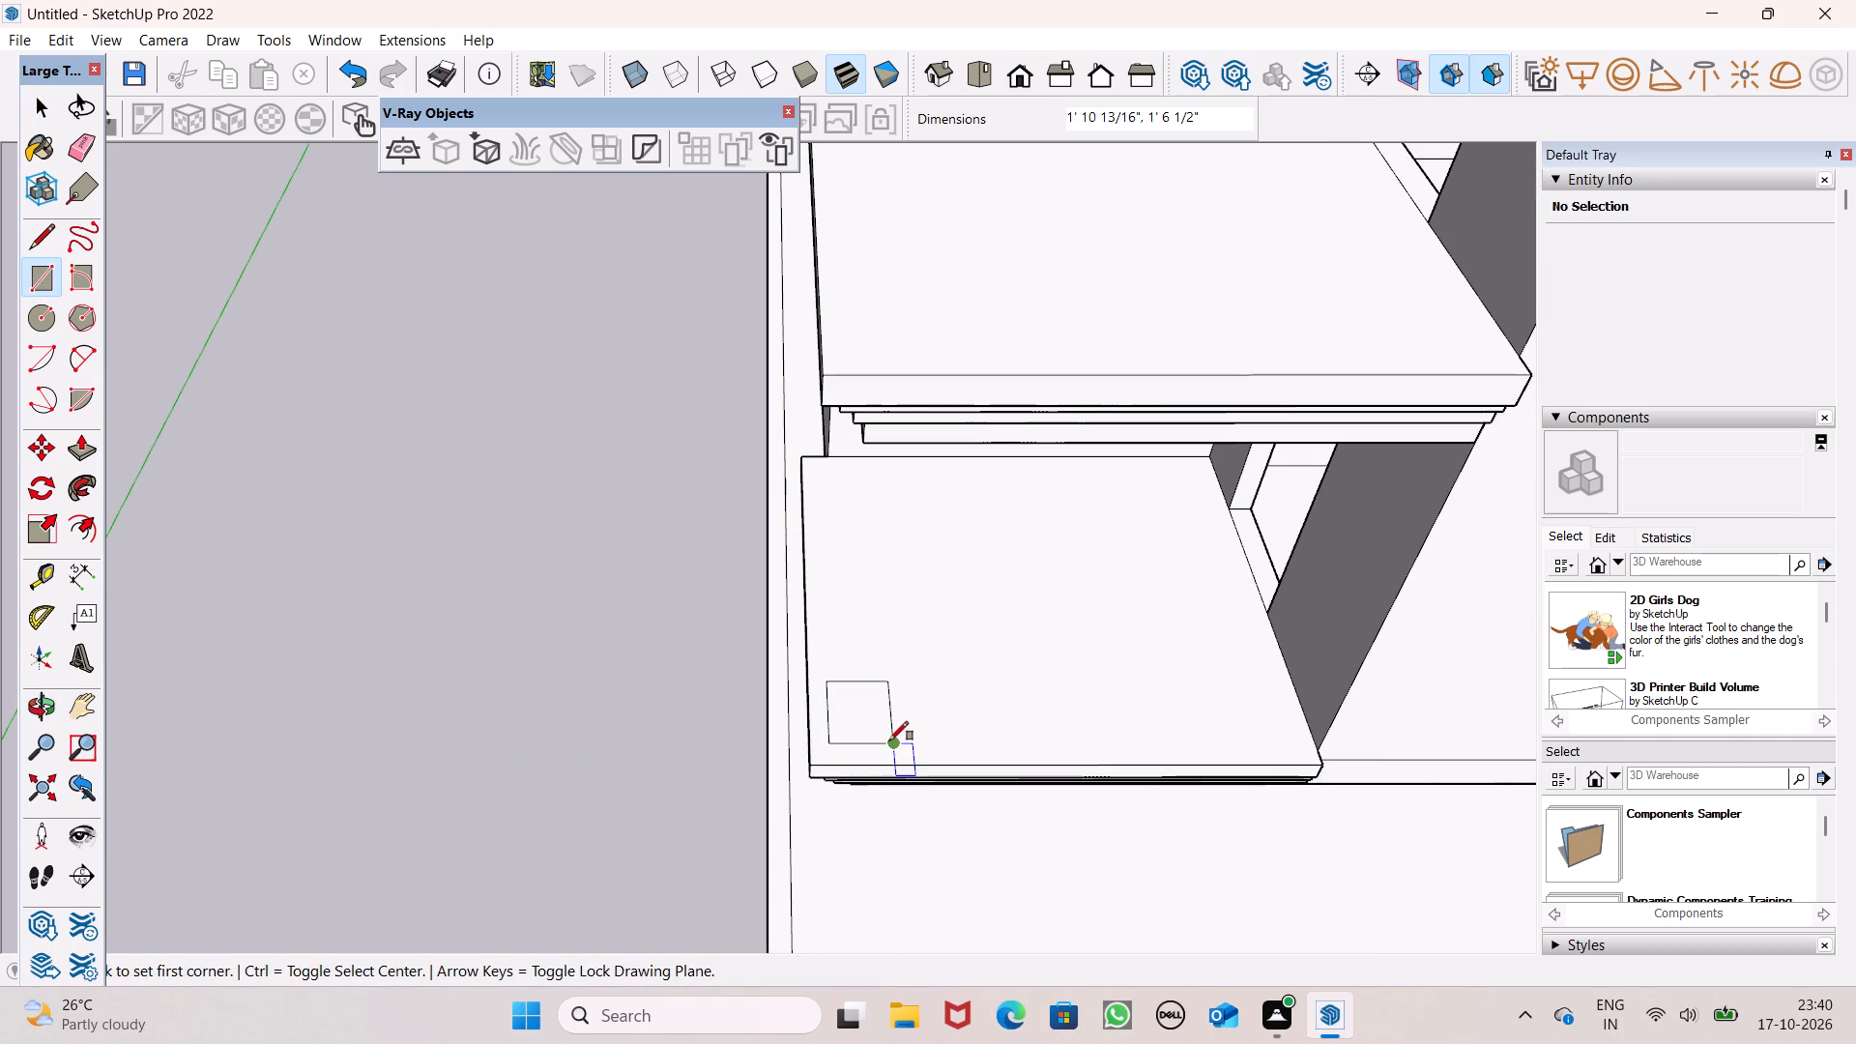
Copy the lowest balcony's column-base rectangle to the matching corner of the middle balcony's floor, about 11' 7 9/16" away.
key(space)
click(865, 724)
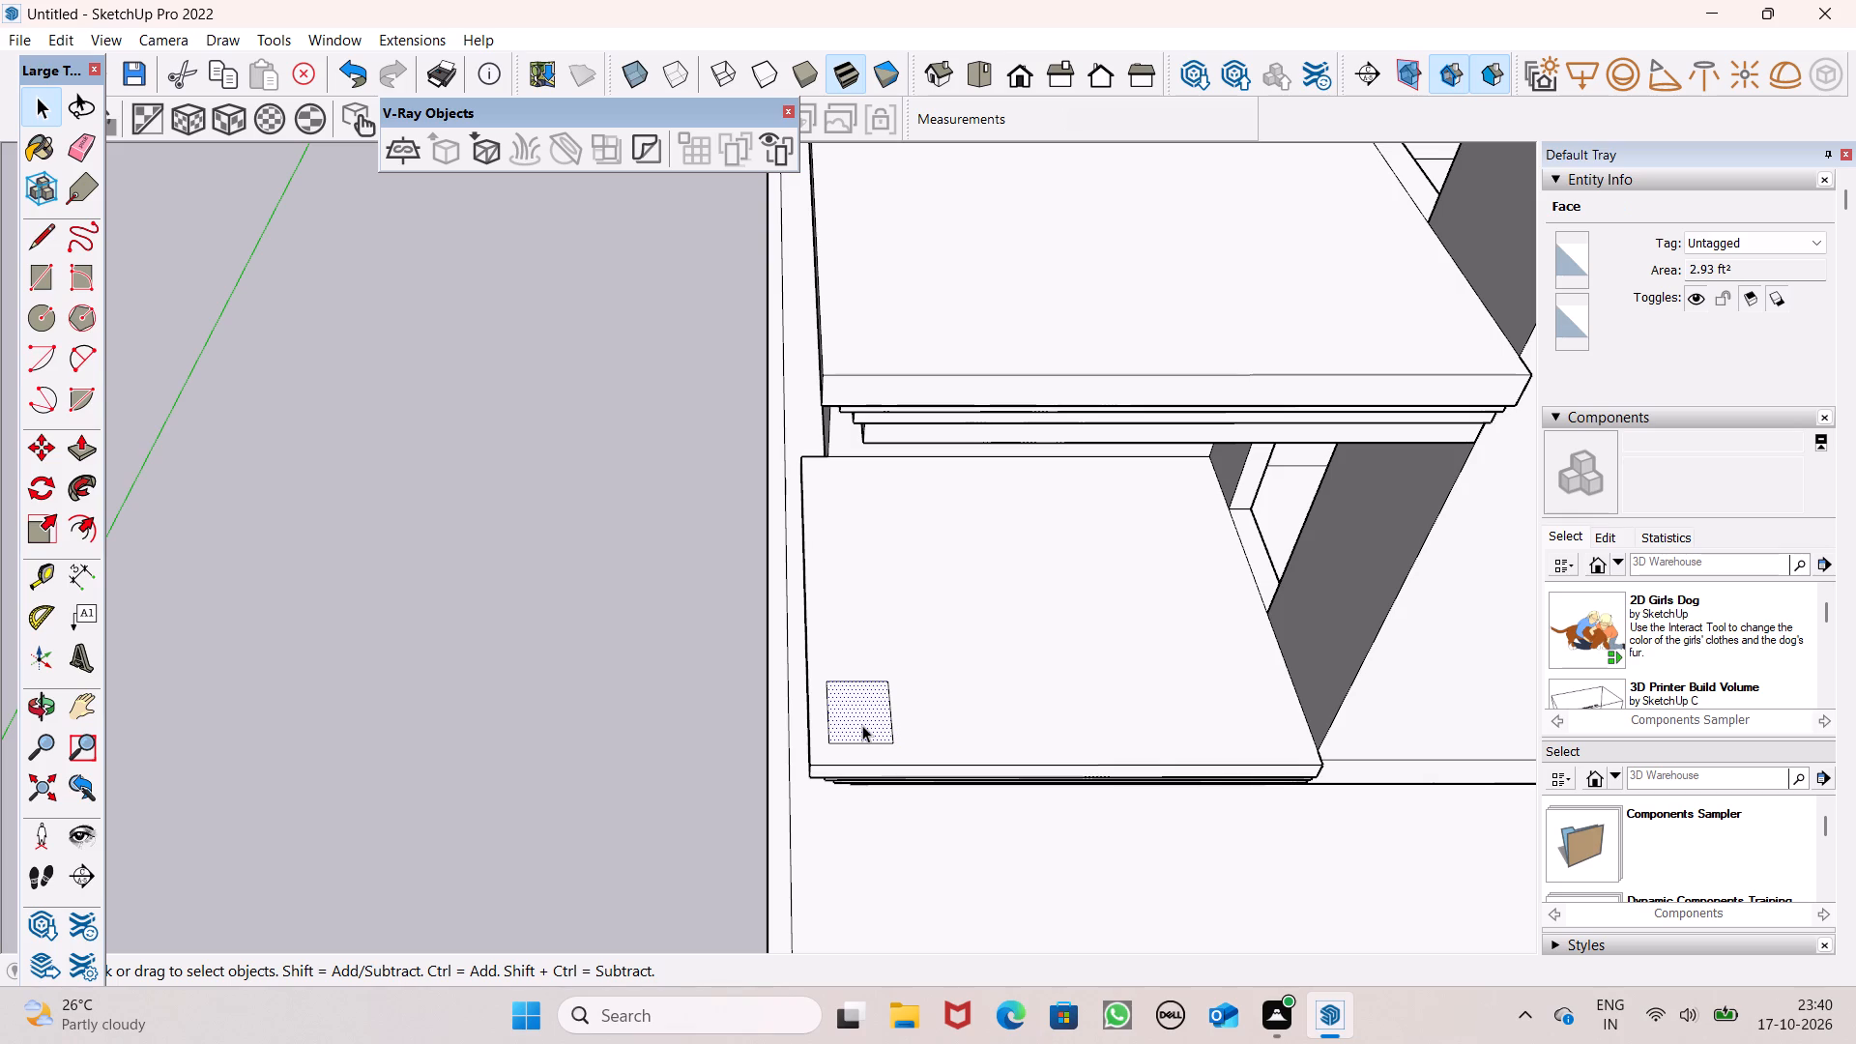
click(672, 688)
double_click(862, 708)
scroll(810, 646, down, 5)
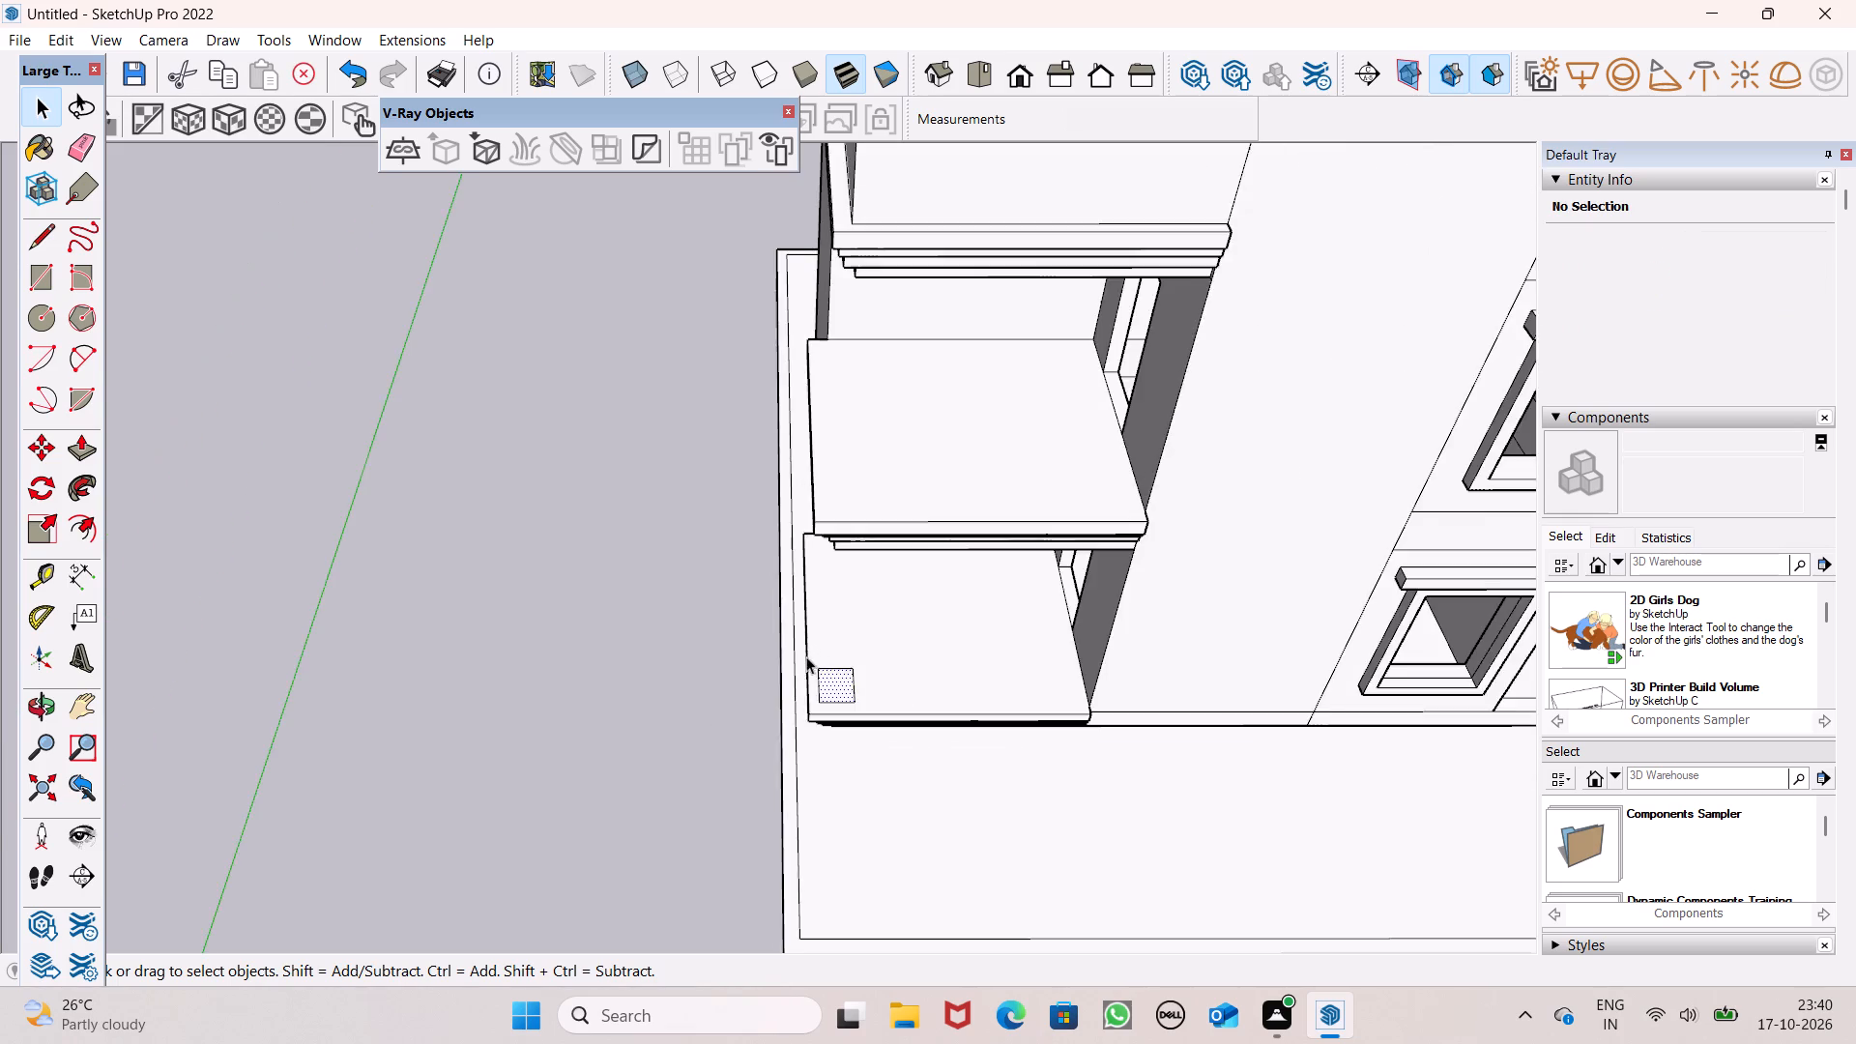
scroll(806, 656, down, 5)
middle_drag(855, 688, 840, 748)
double_click(826, 668)
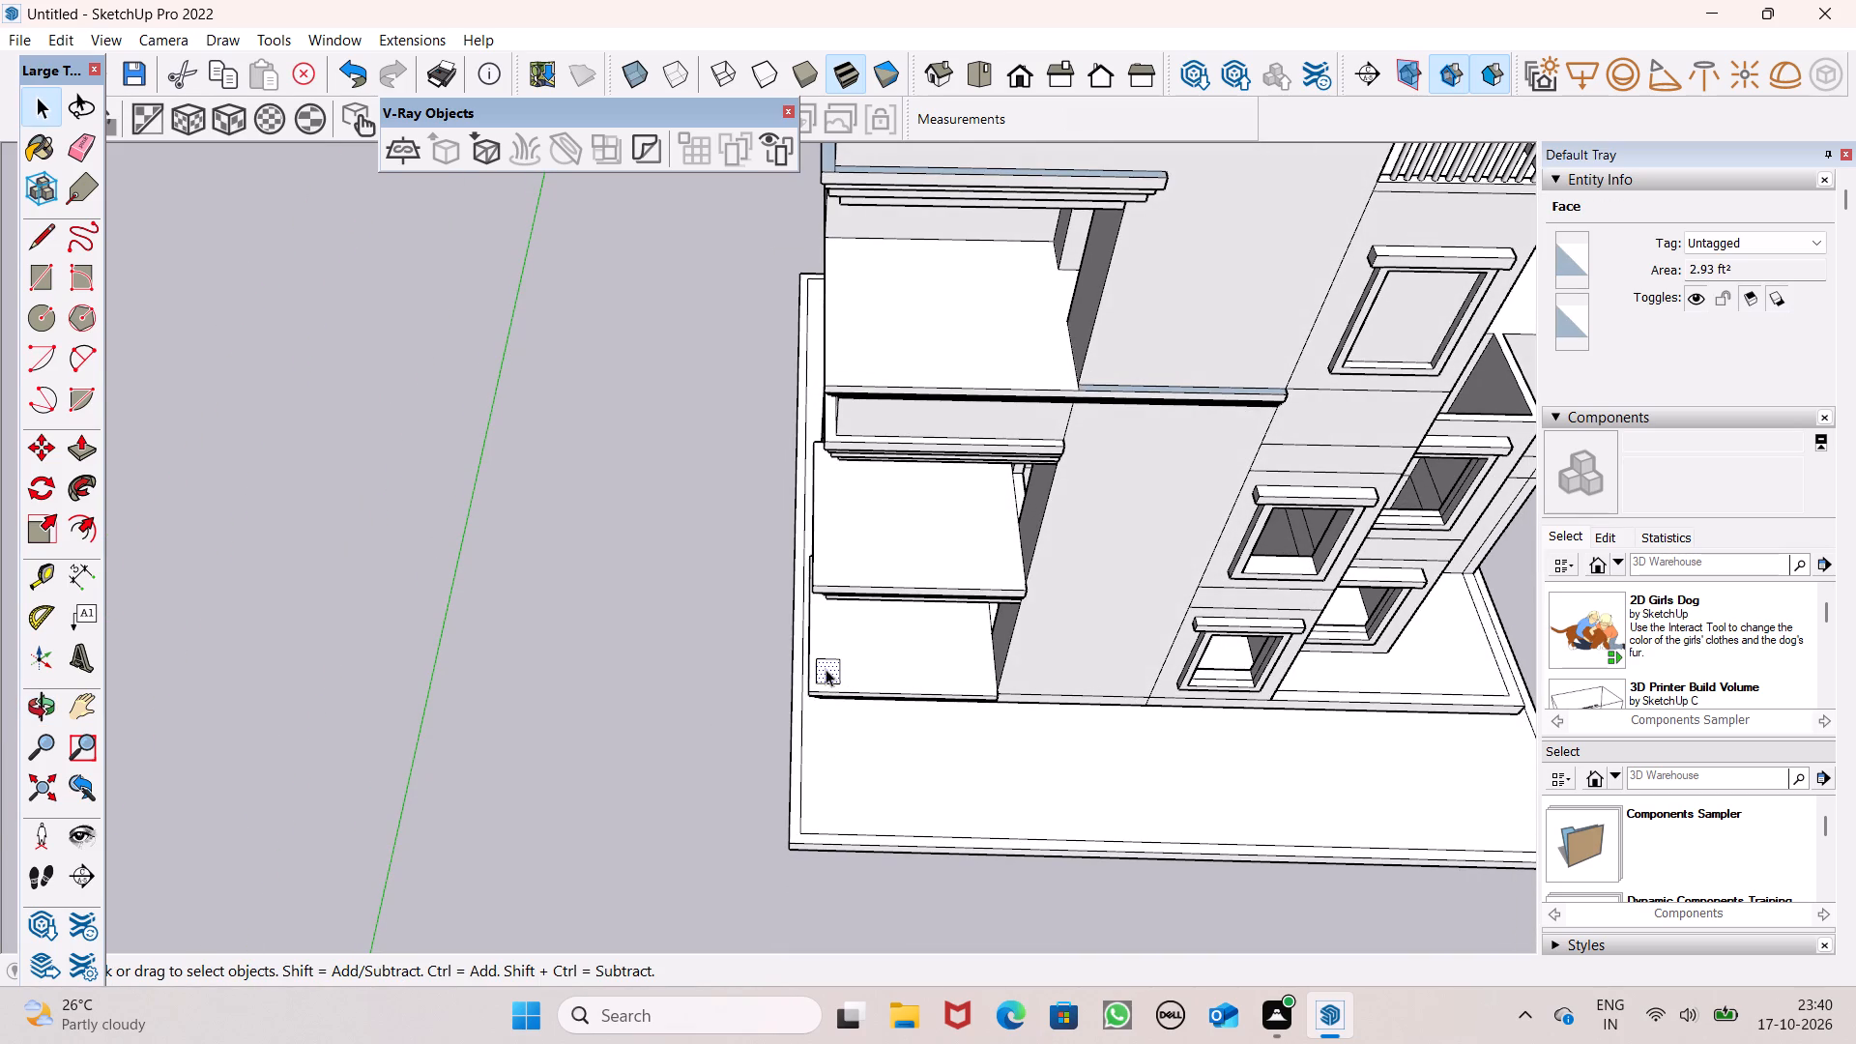
key(m)
key(Return)
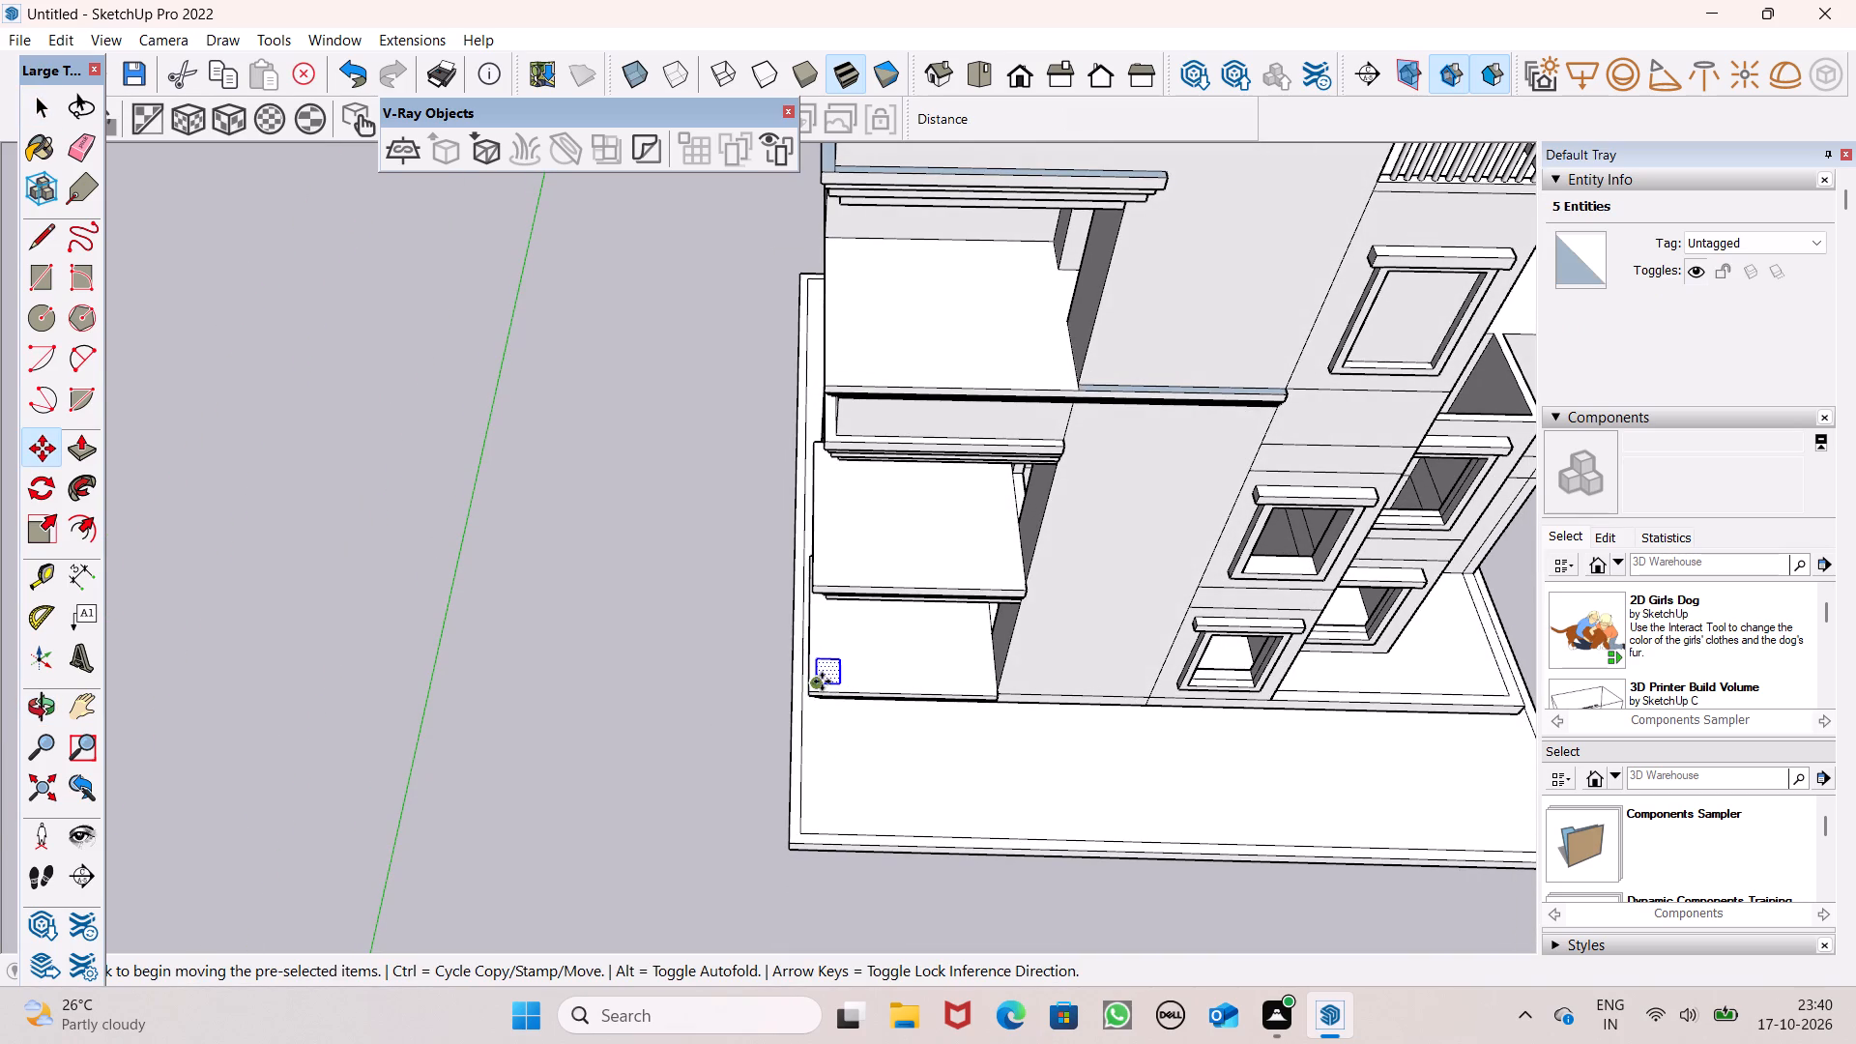
drag(840, 683, 849, 574)
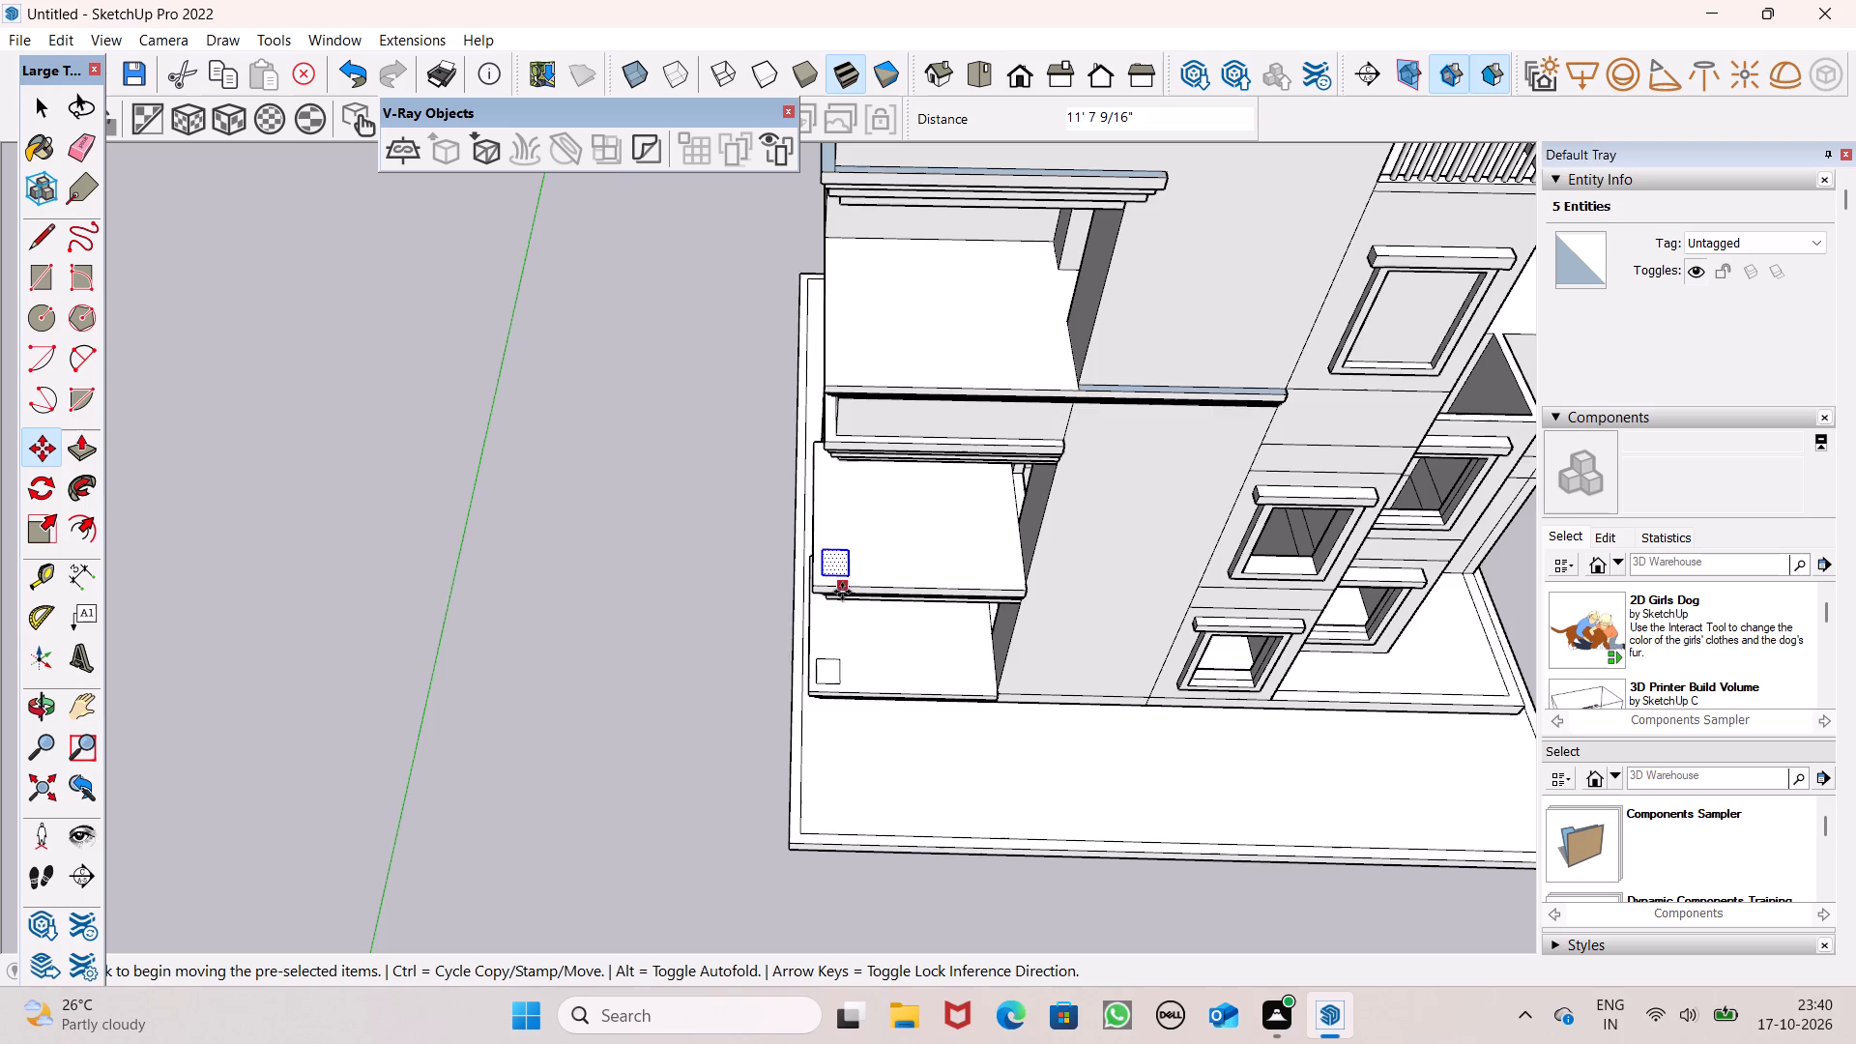
Copy the column-base rectangle from the middle balcony to the top balcony's floor corner, about 15' 10 1/4" away.
scroll(863, 664, down, 4)
drag(855, 610, 860, 601)
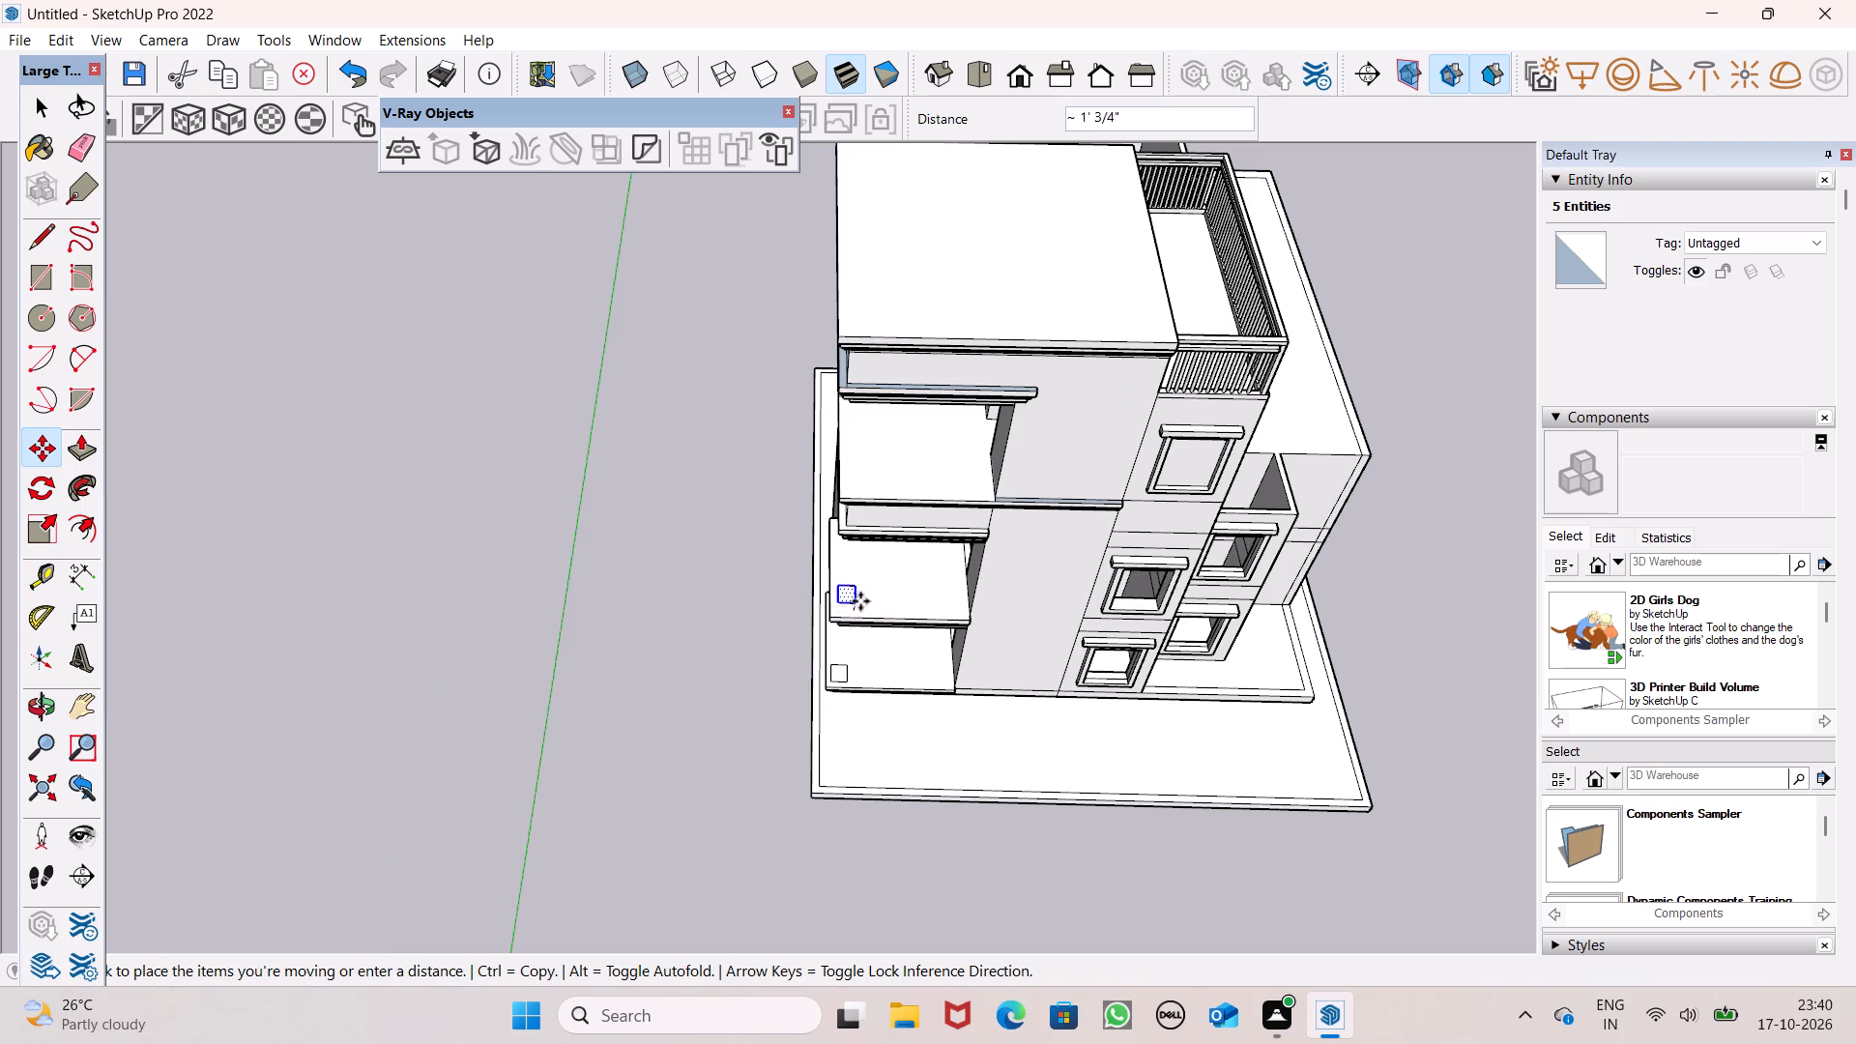
drag(860, 601, 862, 494)
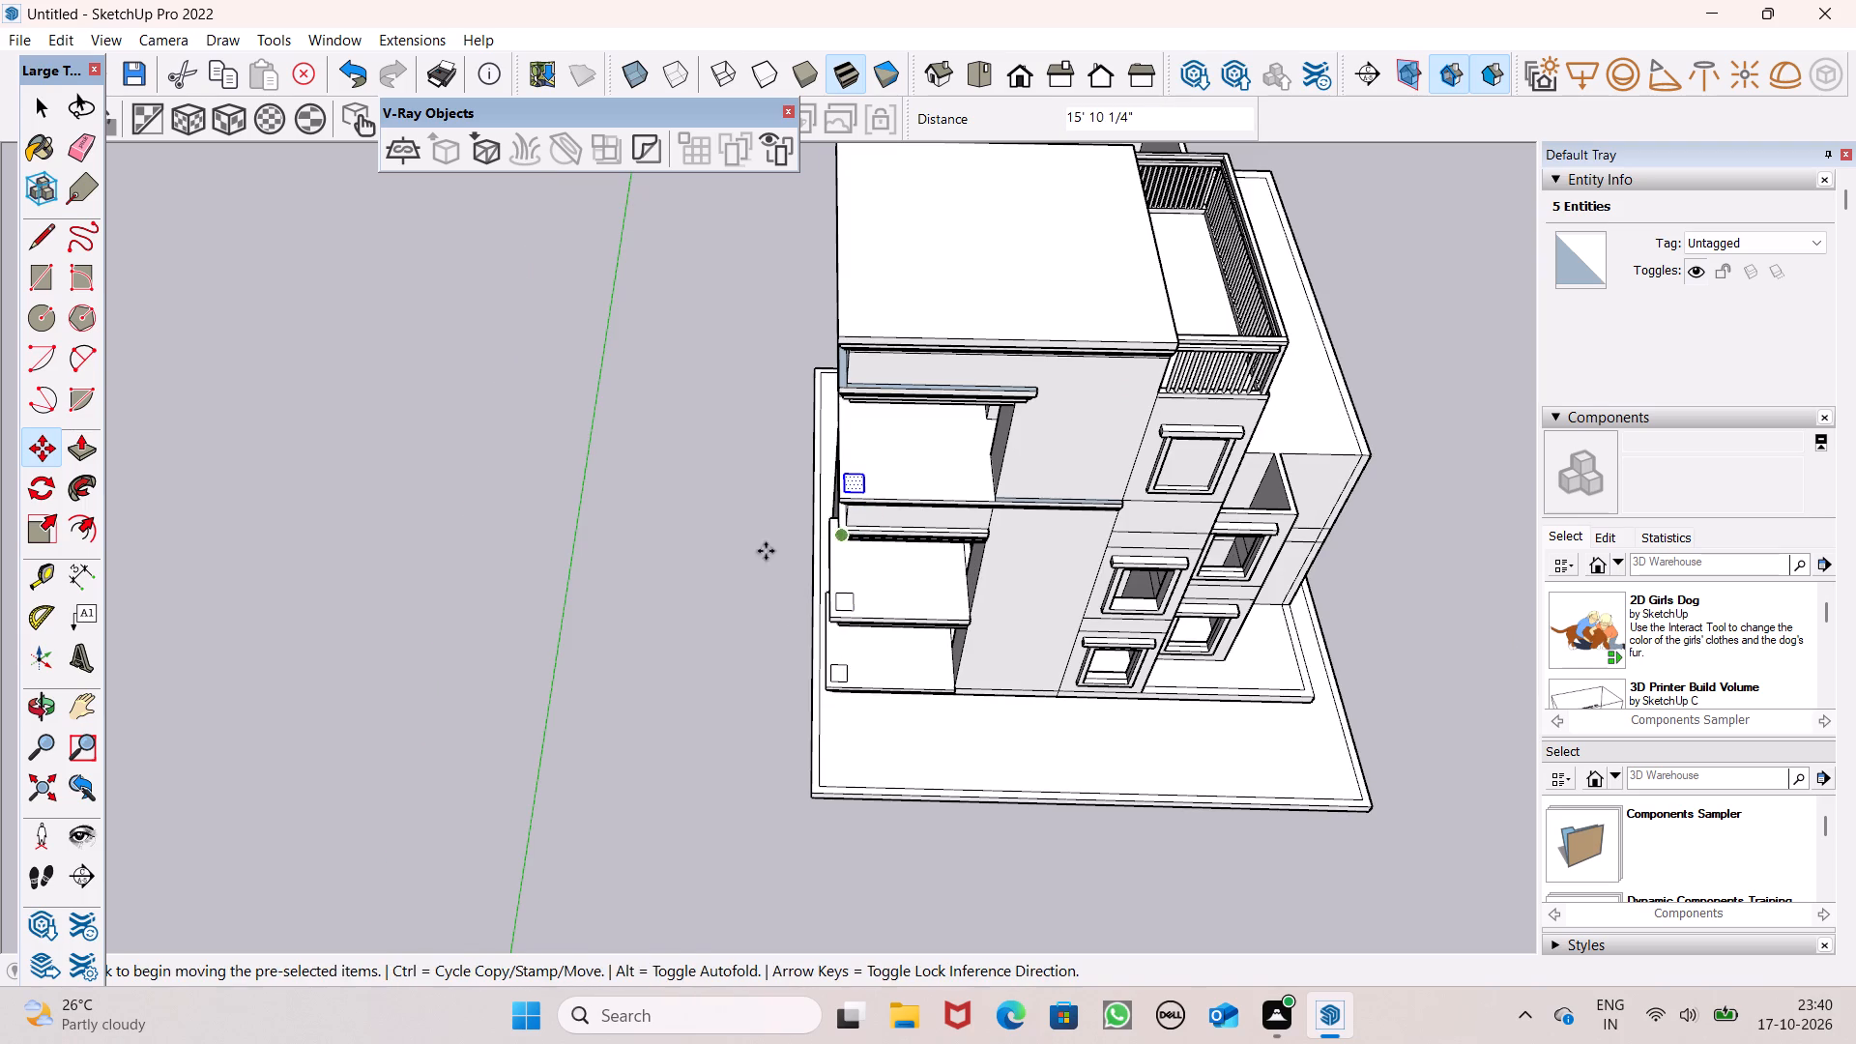
key(space)
click(670, 544)
Push/Pull the top balcony's corner rectangle up about 10' to form a column reaching the lintel moulding.
middle_drag(890, 682, 959, 622)
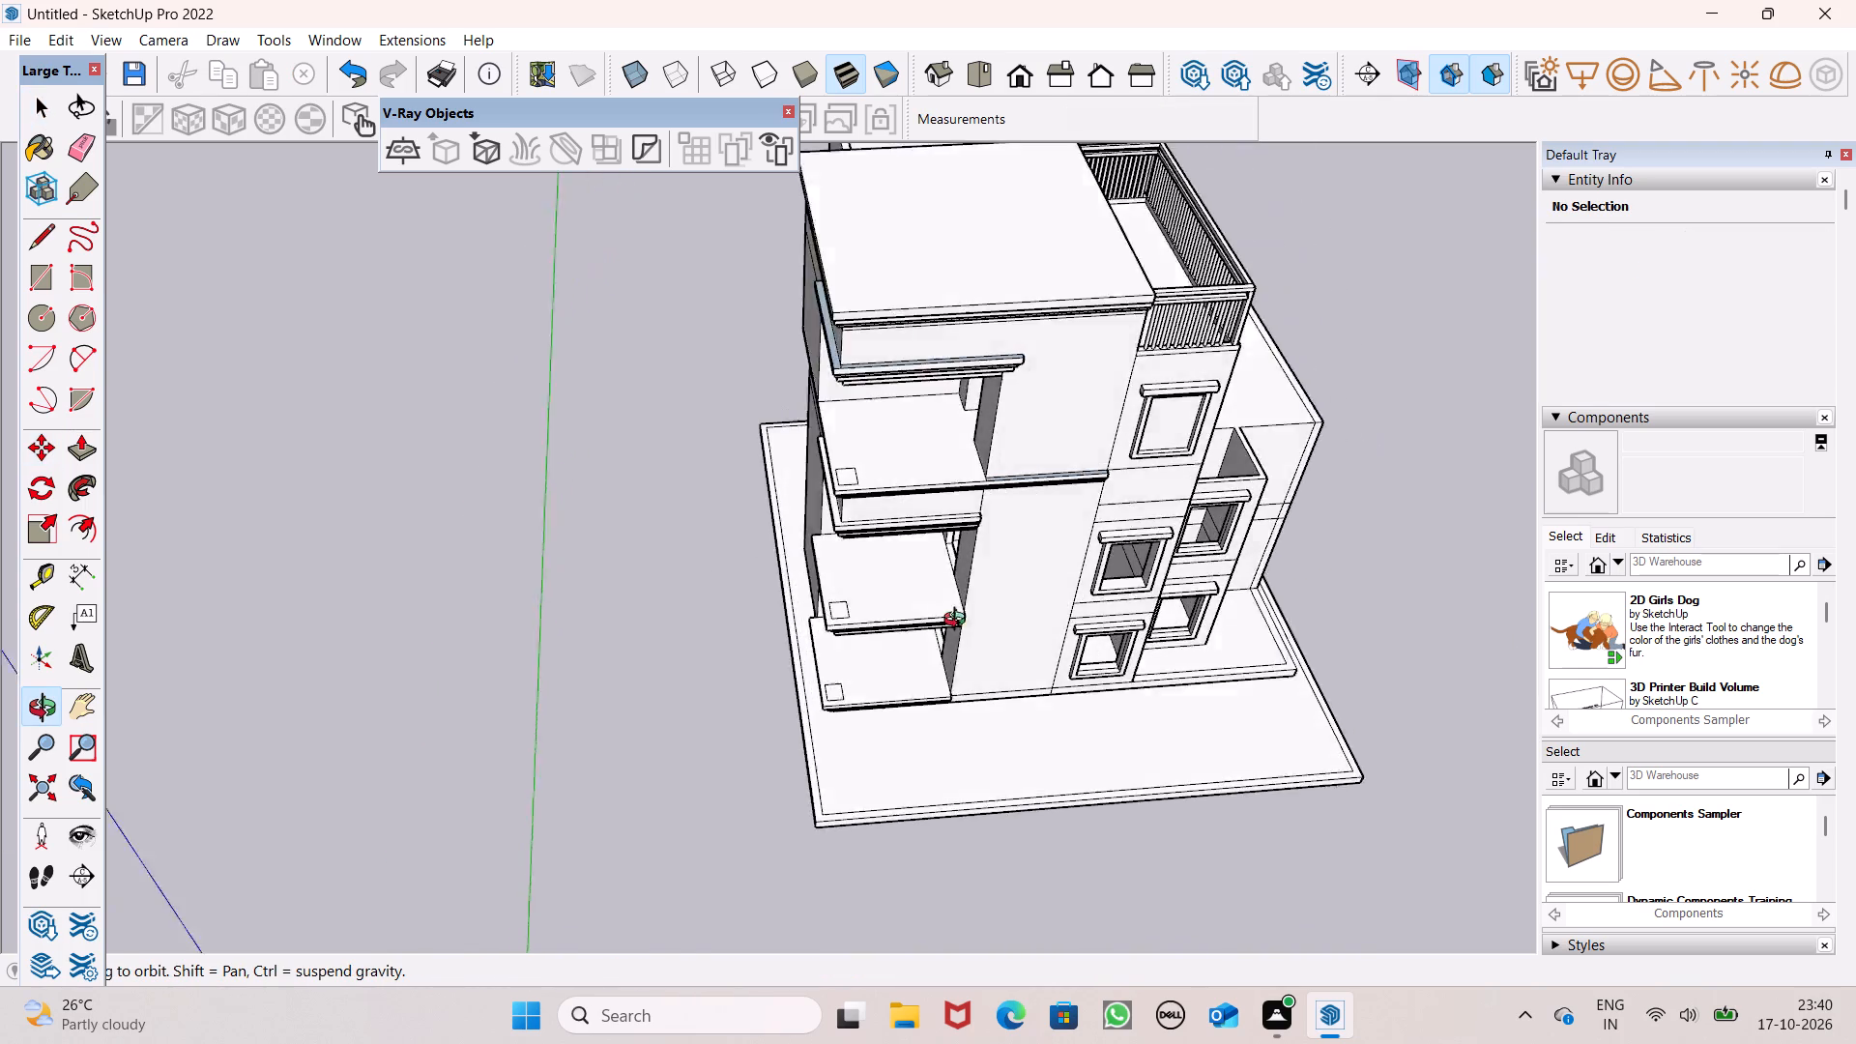
middle_drag(959, 622, 906, 460)
click(87, 452)
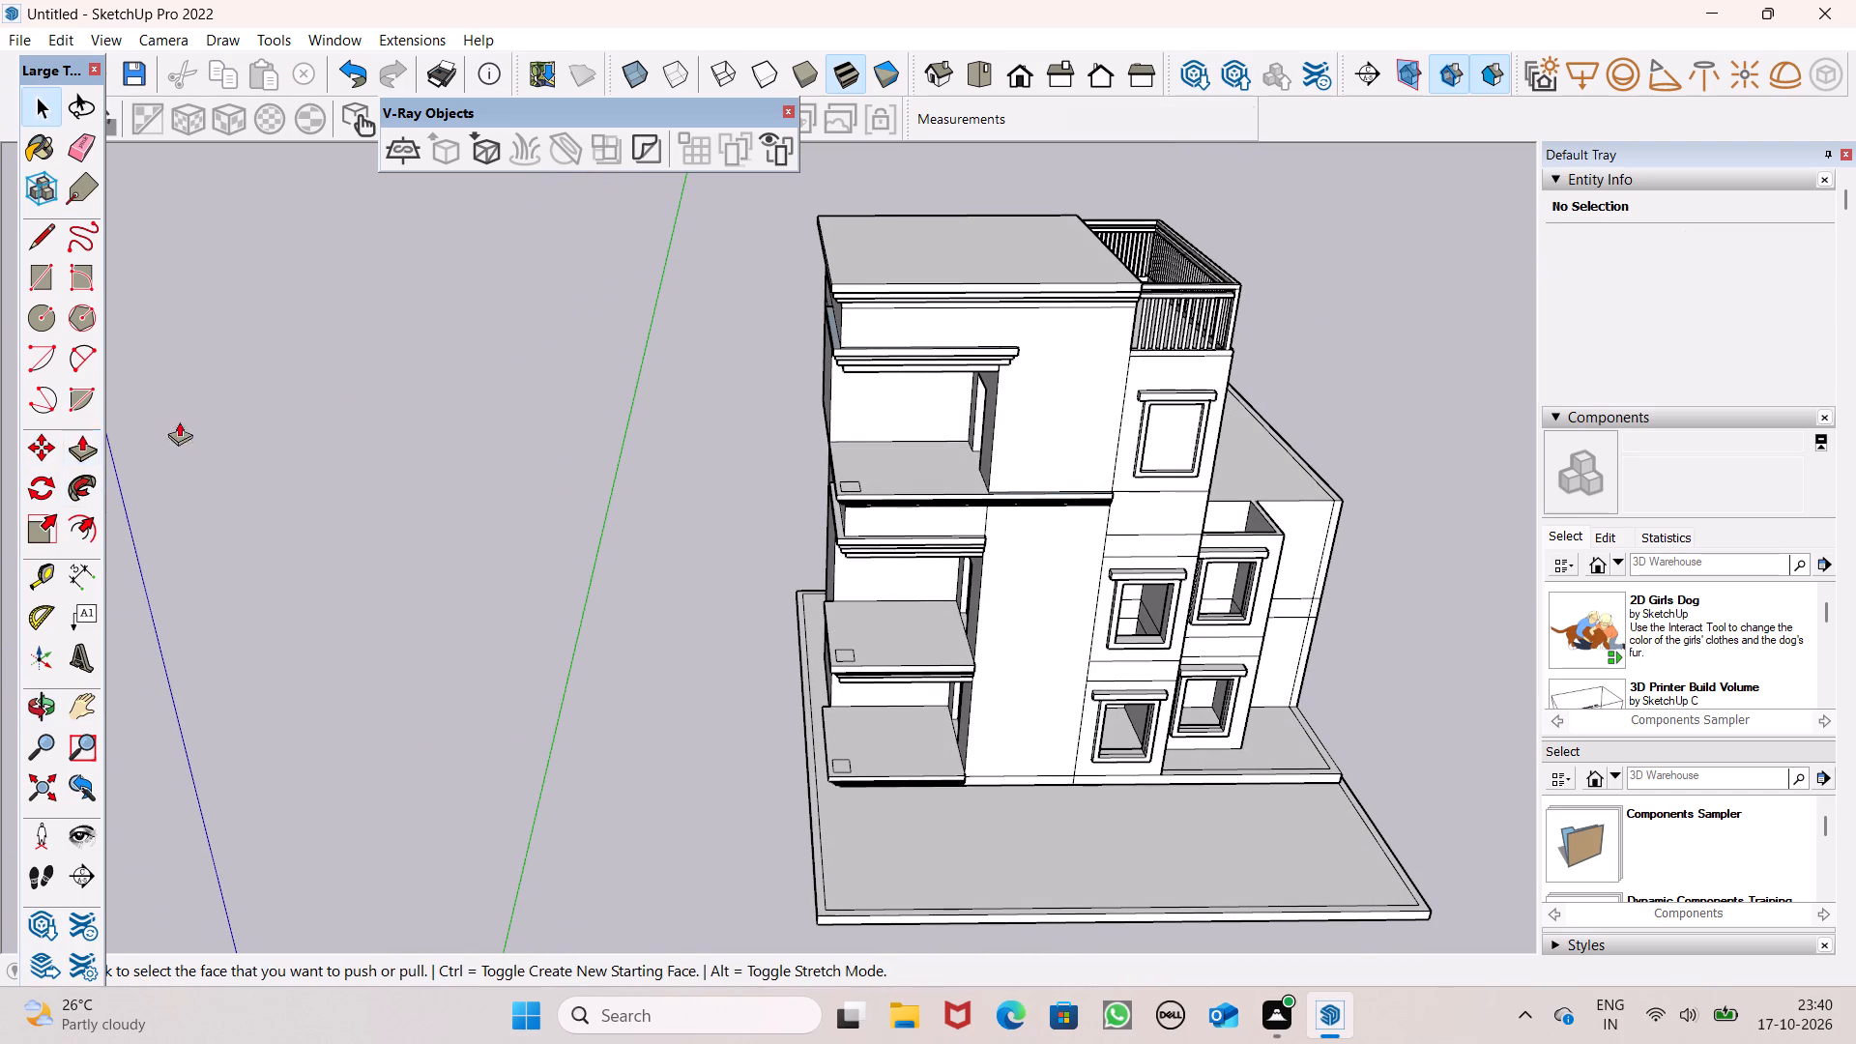
scroll(648, 406, up, 6)
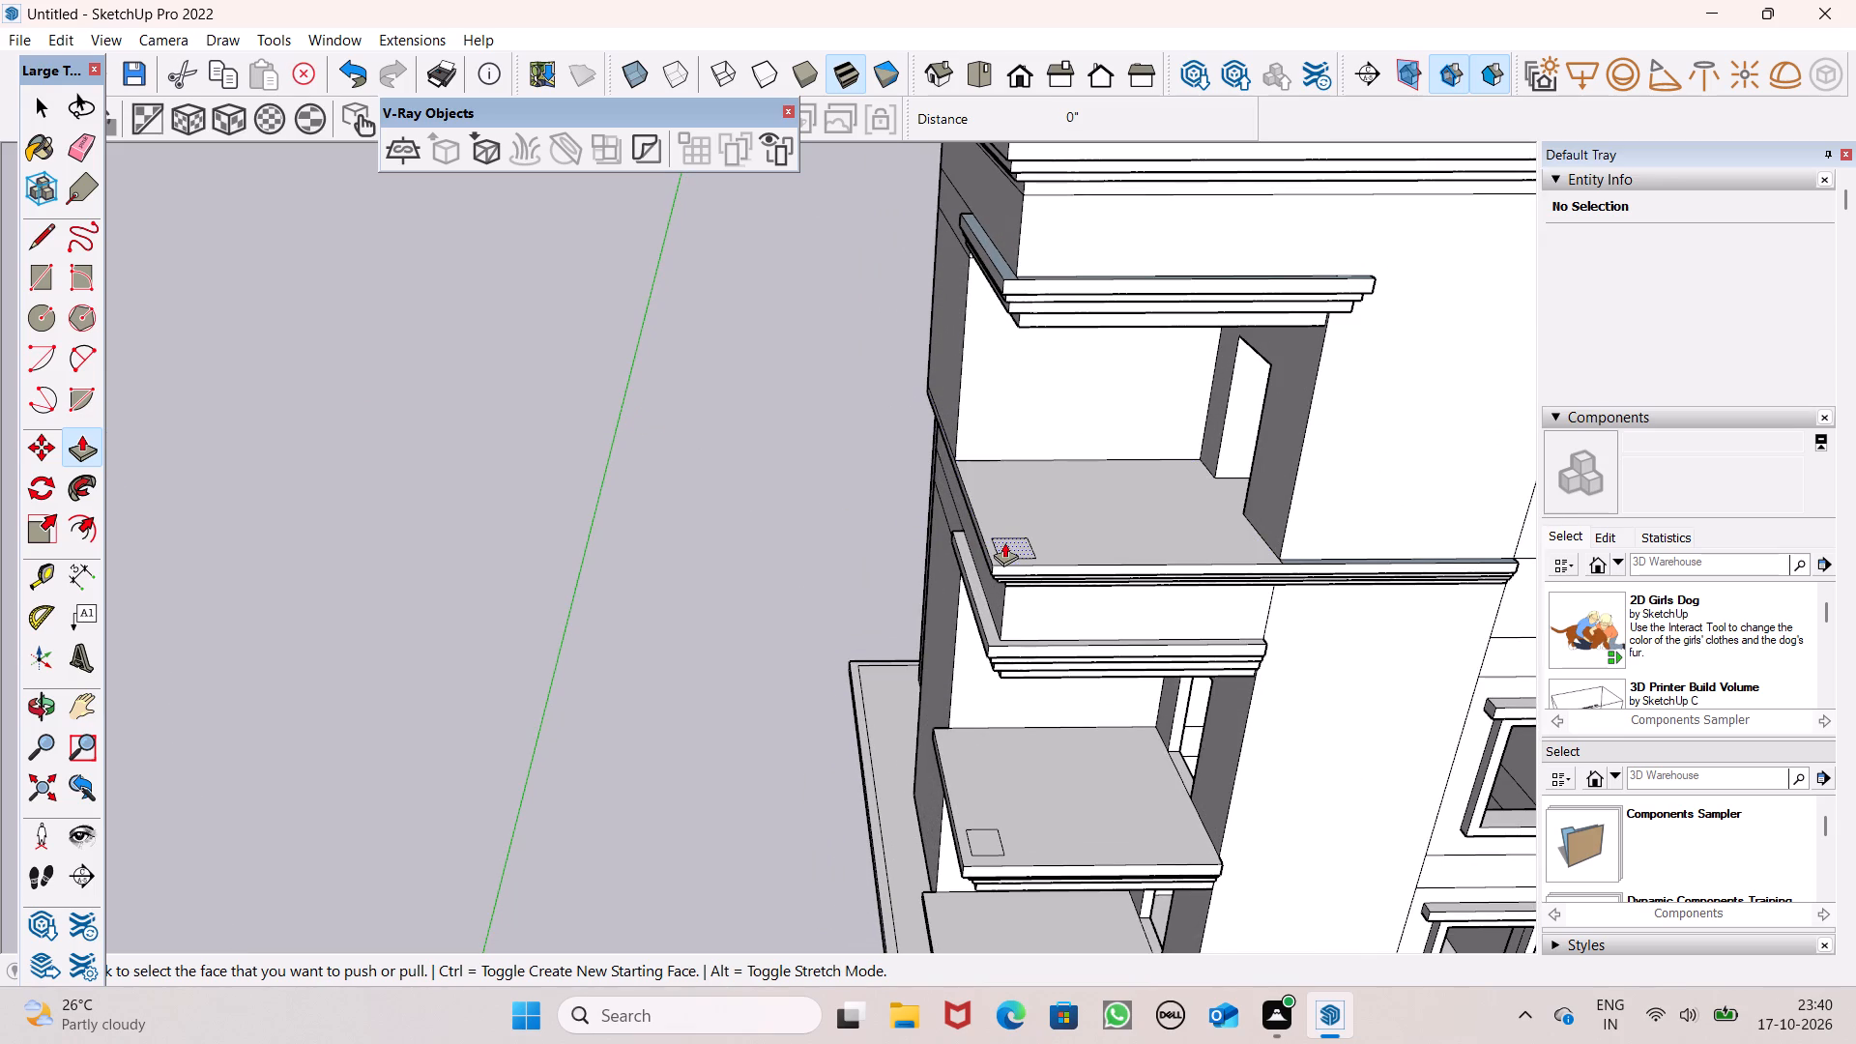
drag(1004, 543, 1058, 334)
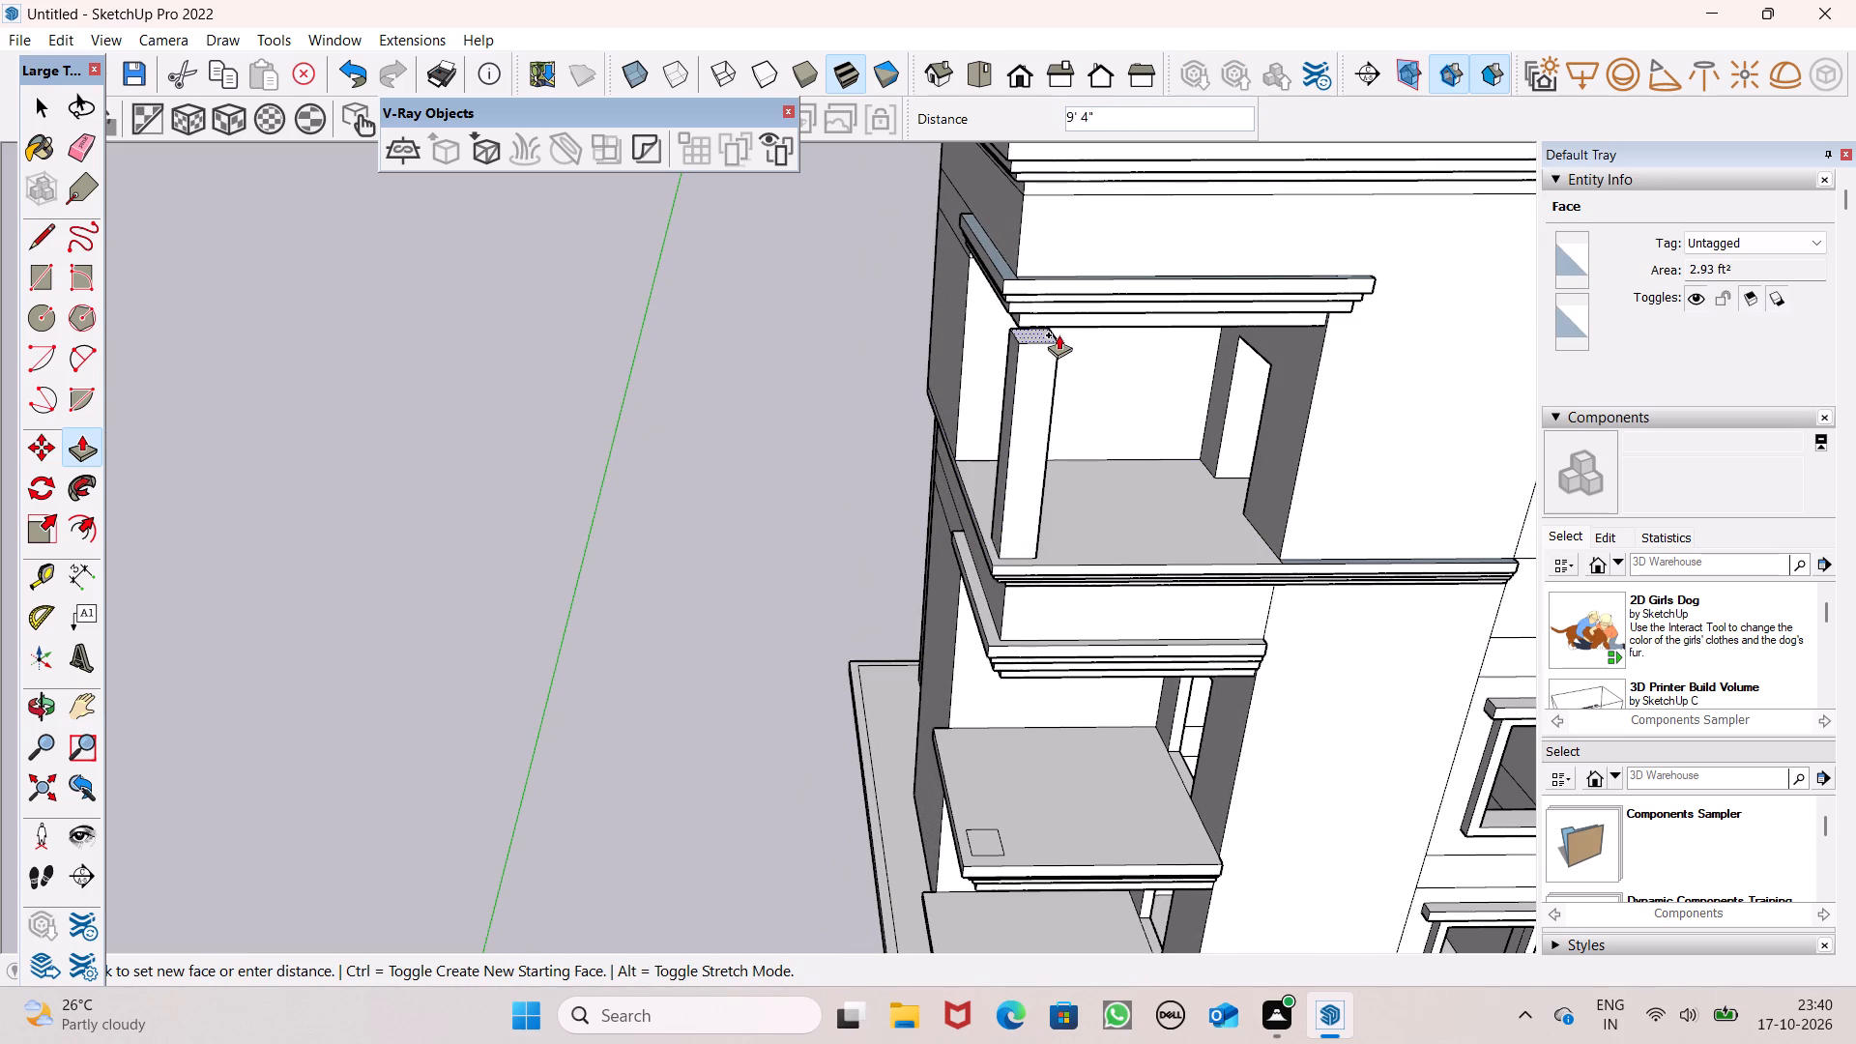
drag(1058, 334, 1053, 323)
Push/Pull the middle balcony's corner rectangle up about 11' 1/2" to form a column reaching the moulding above.
scroll(1007, 592, down, 2)
middle_drag(1024, 619, 894, 309)
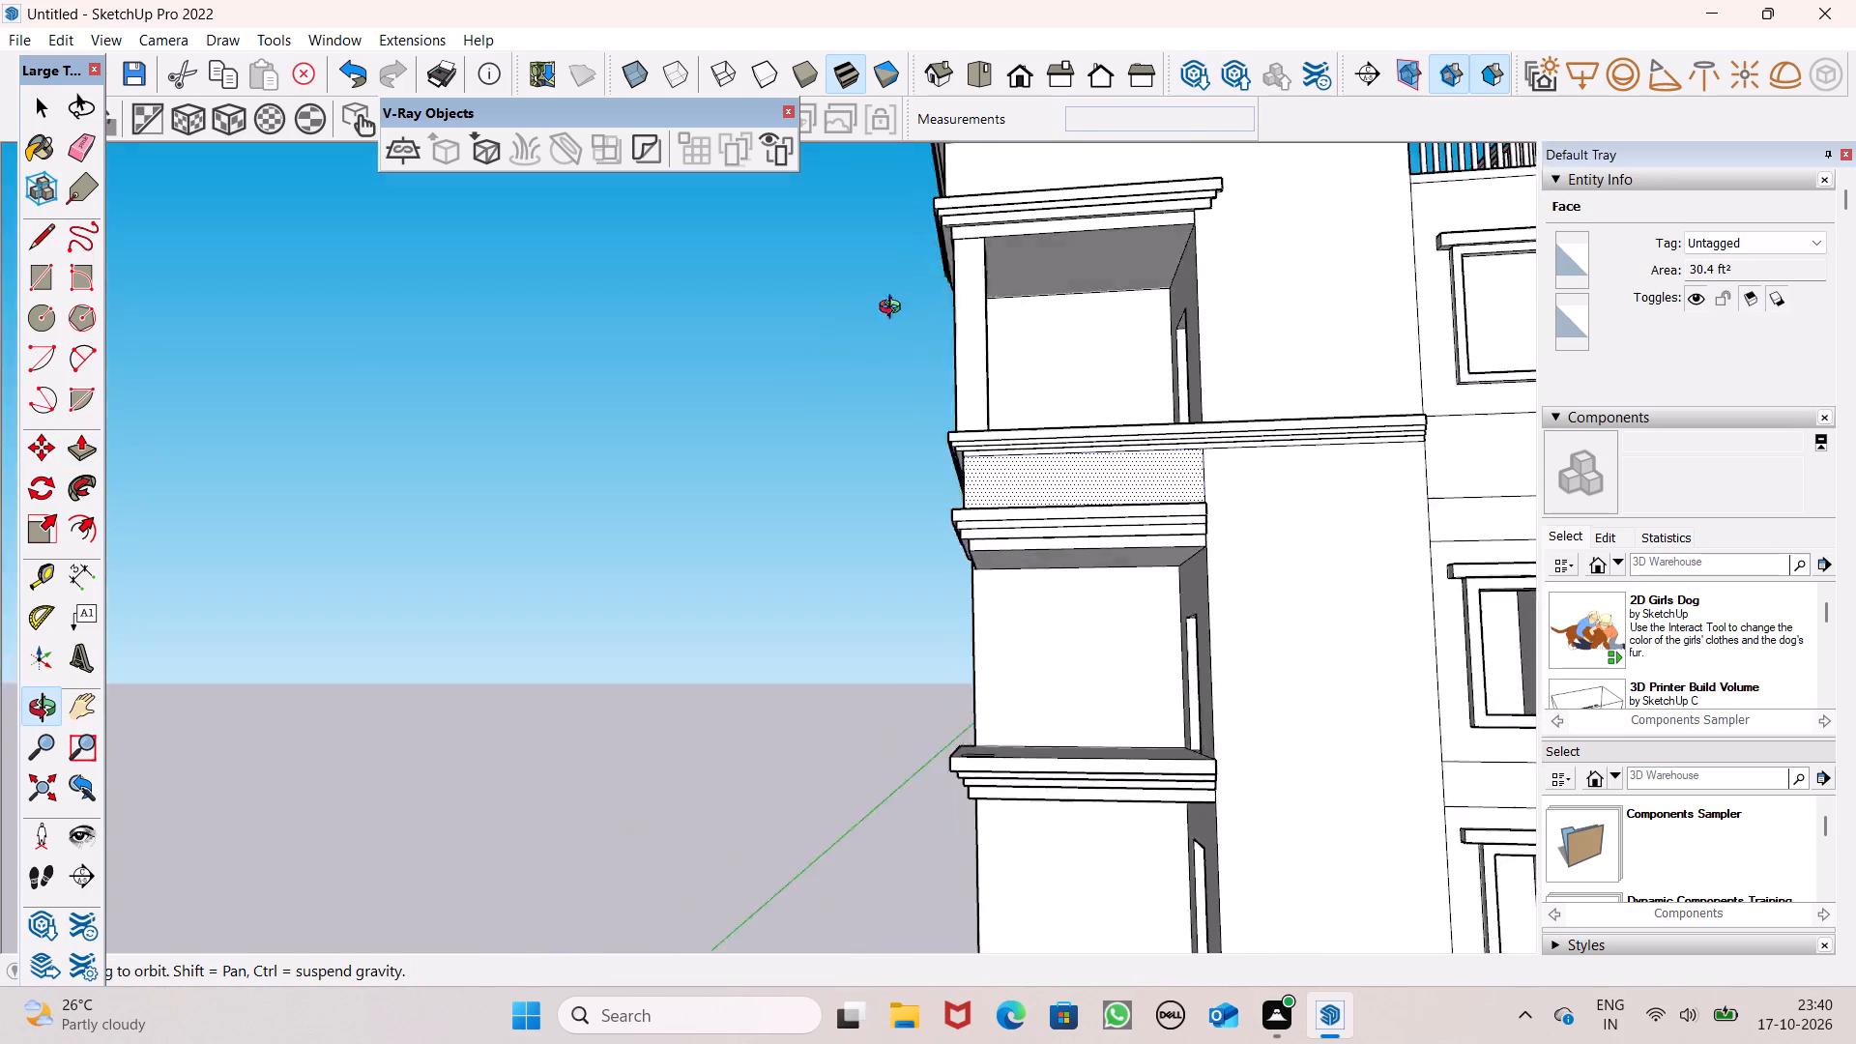
middle_drag(894, 309, 974, 507)
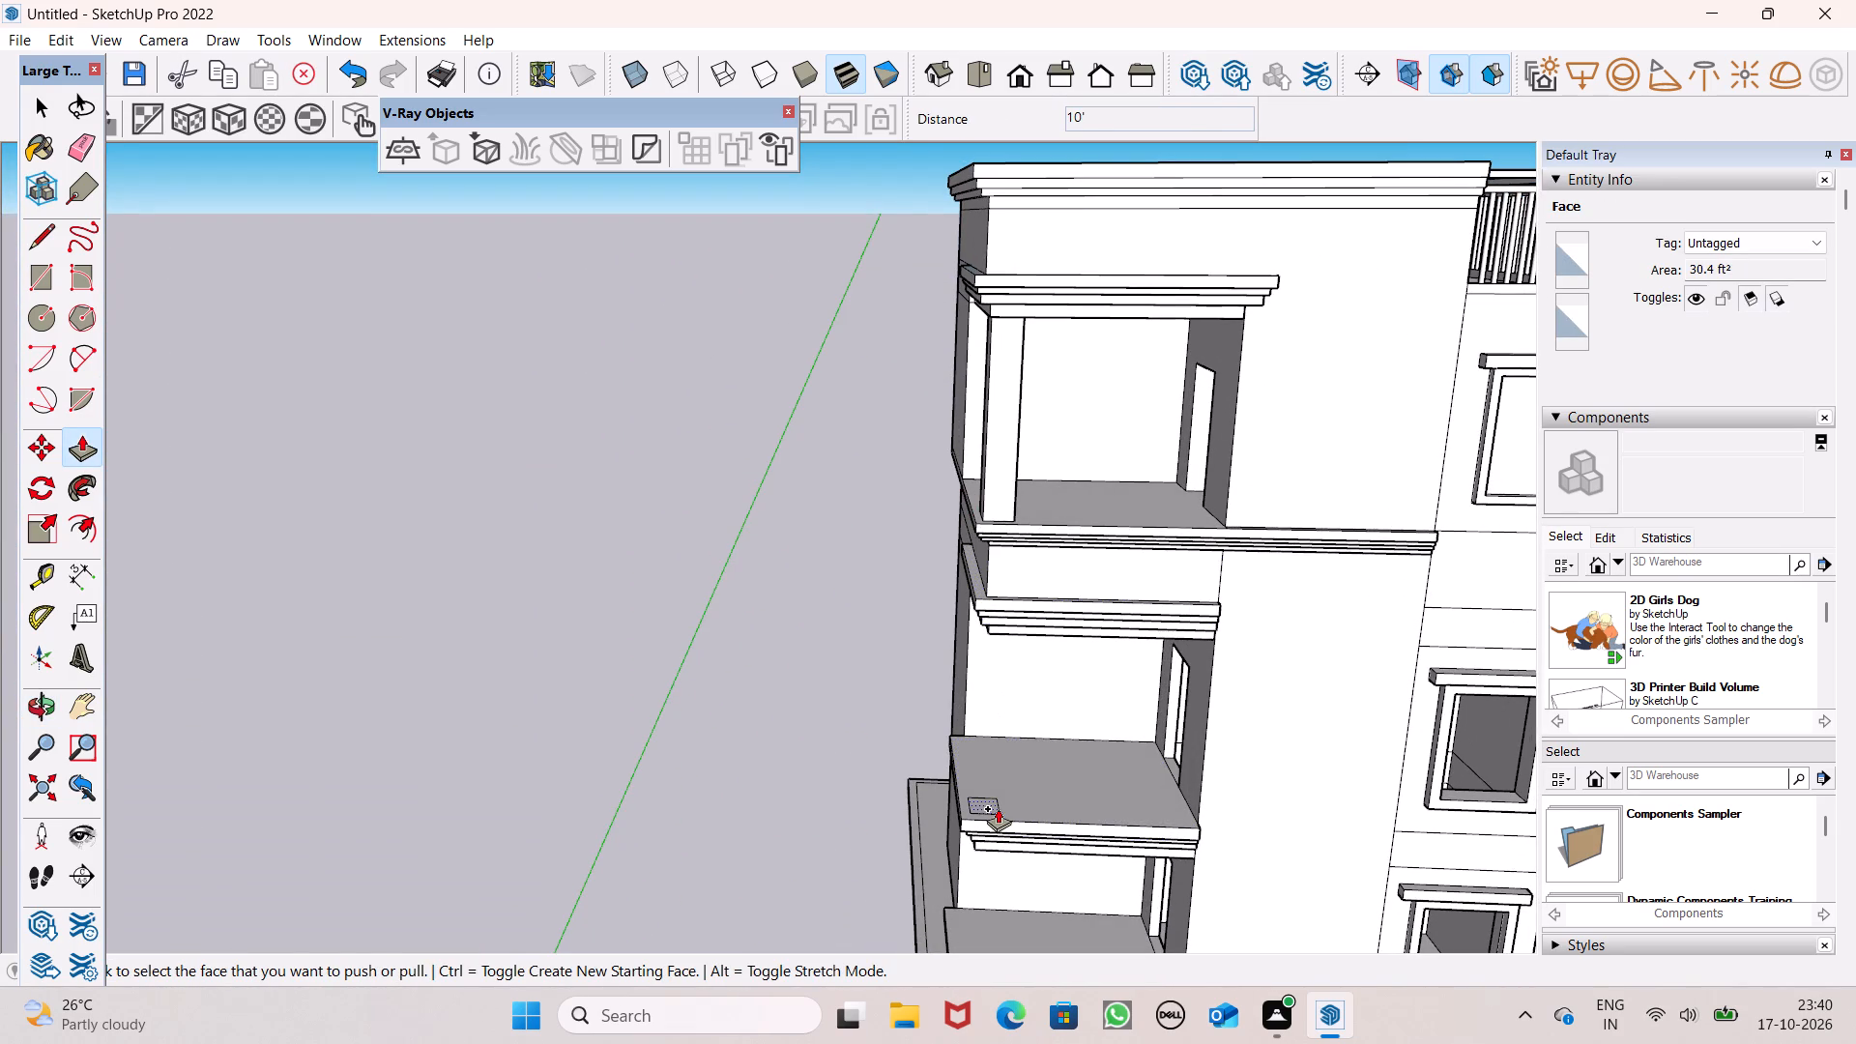
drag(982, 804, 976, 623)
Push/Pull the lowest balcony's corner rectangle up to the underside of the middle balcony to form a column.
middle_drag(940, 722, 1213, 462)
scroll(1090, 484, down, 2)
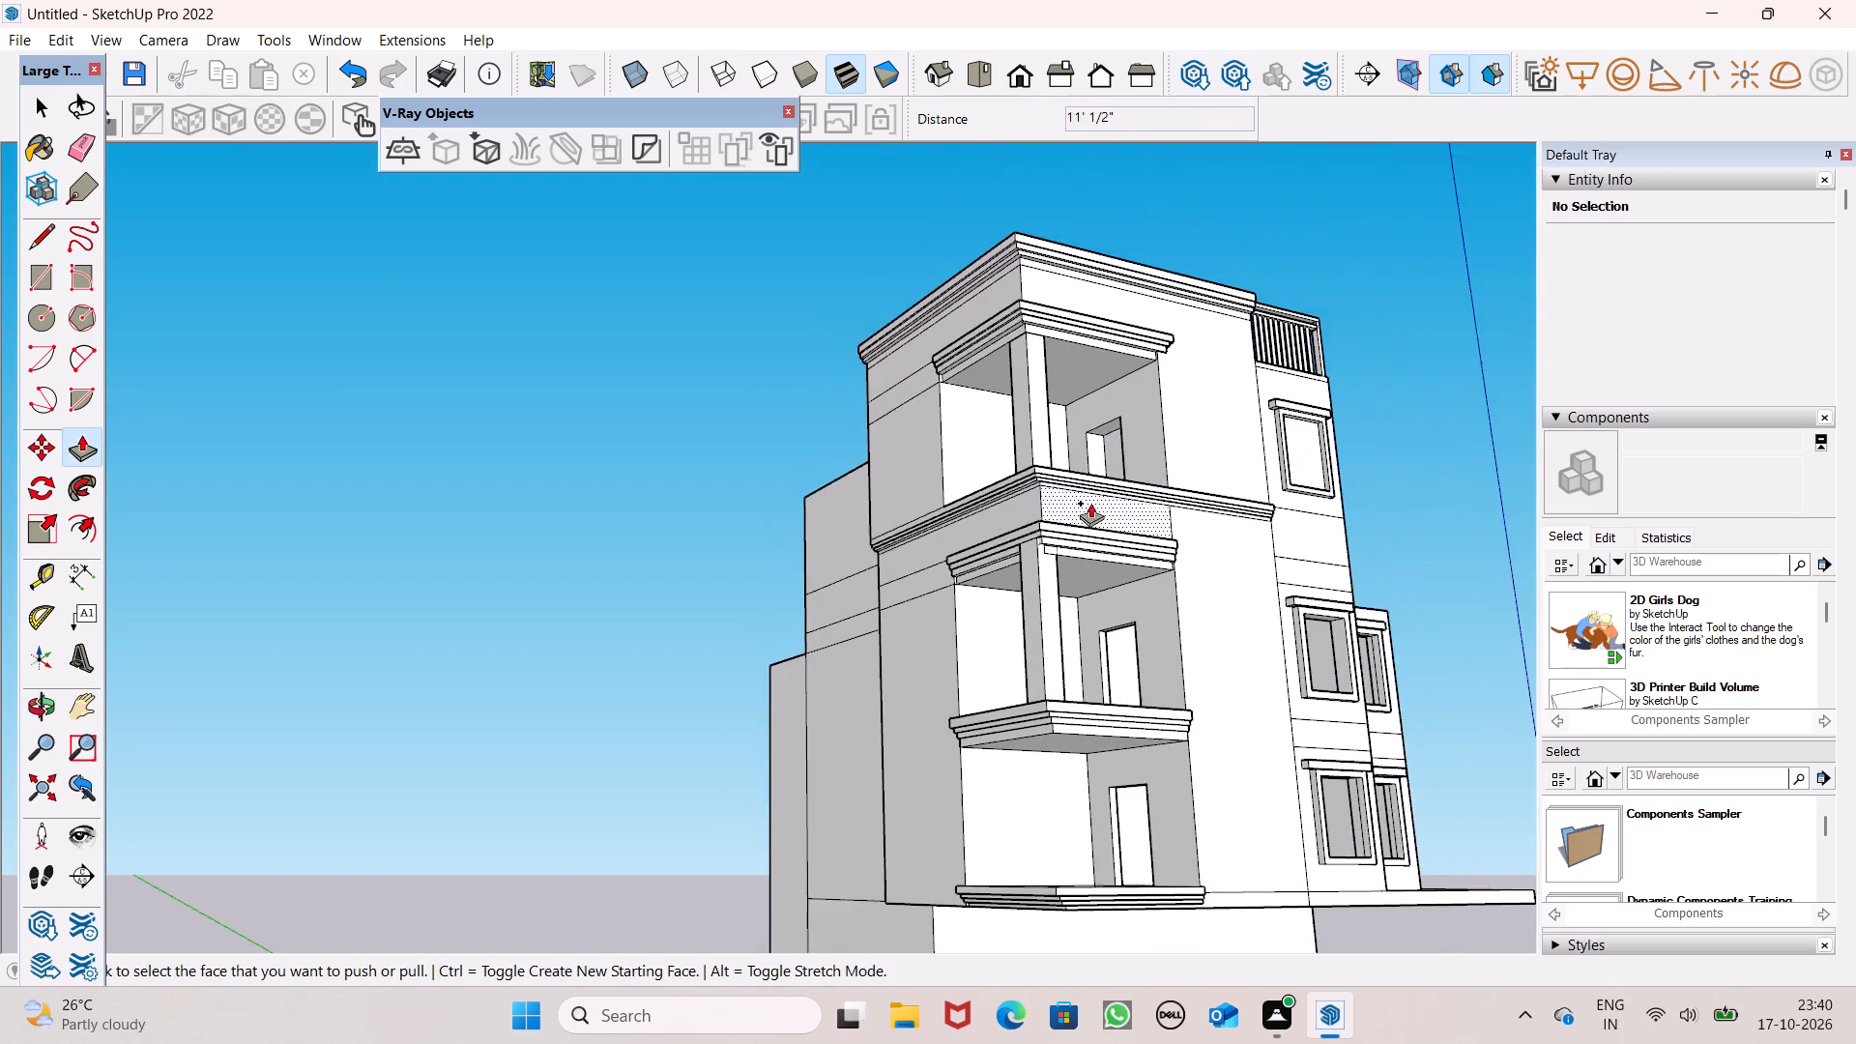
scroll(1090, 503, down, 4)
middle_drag(1117, 683, 1087, 935)
scroll(1057, 877, up, 7)
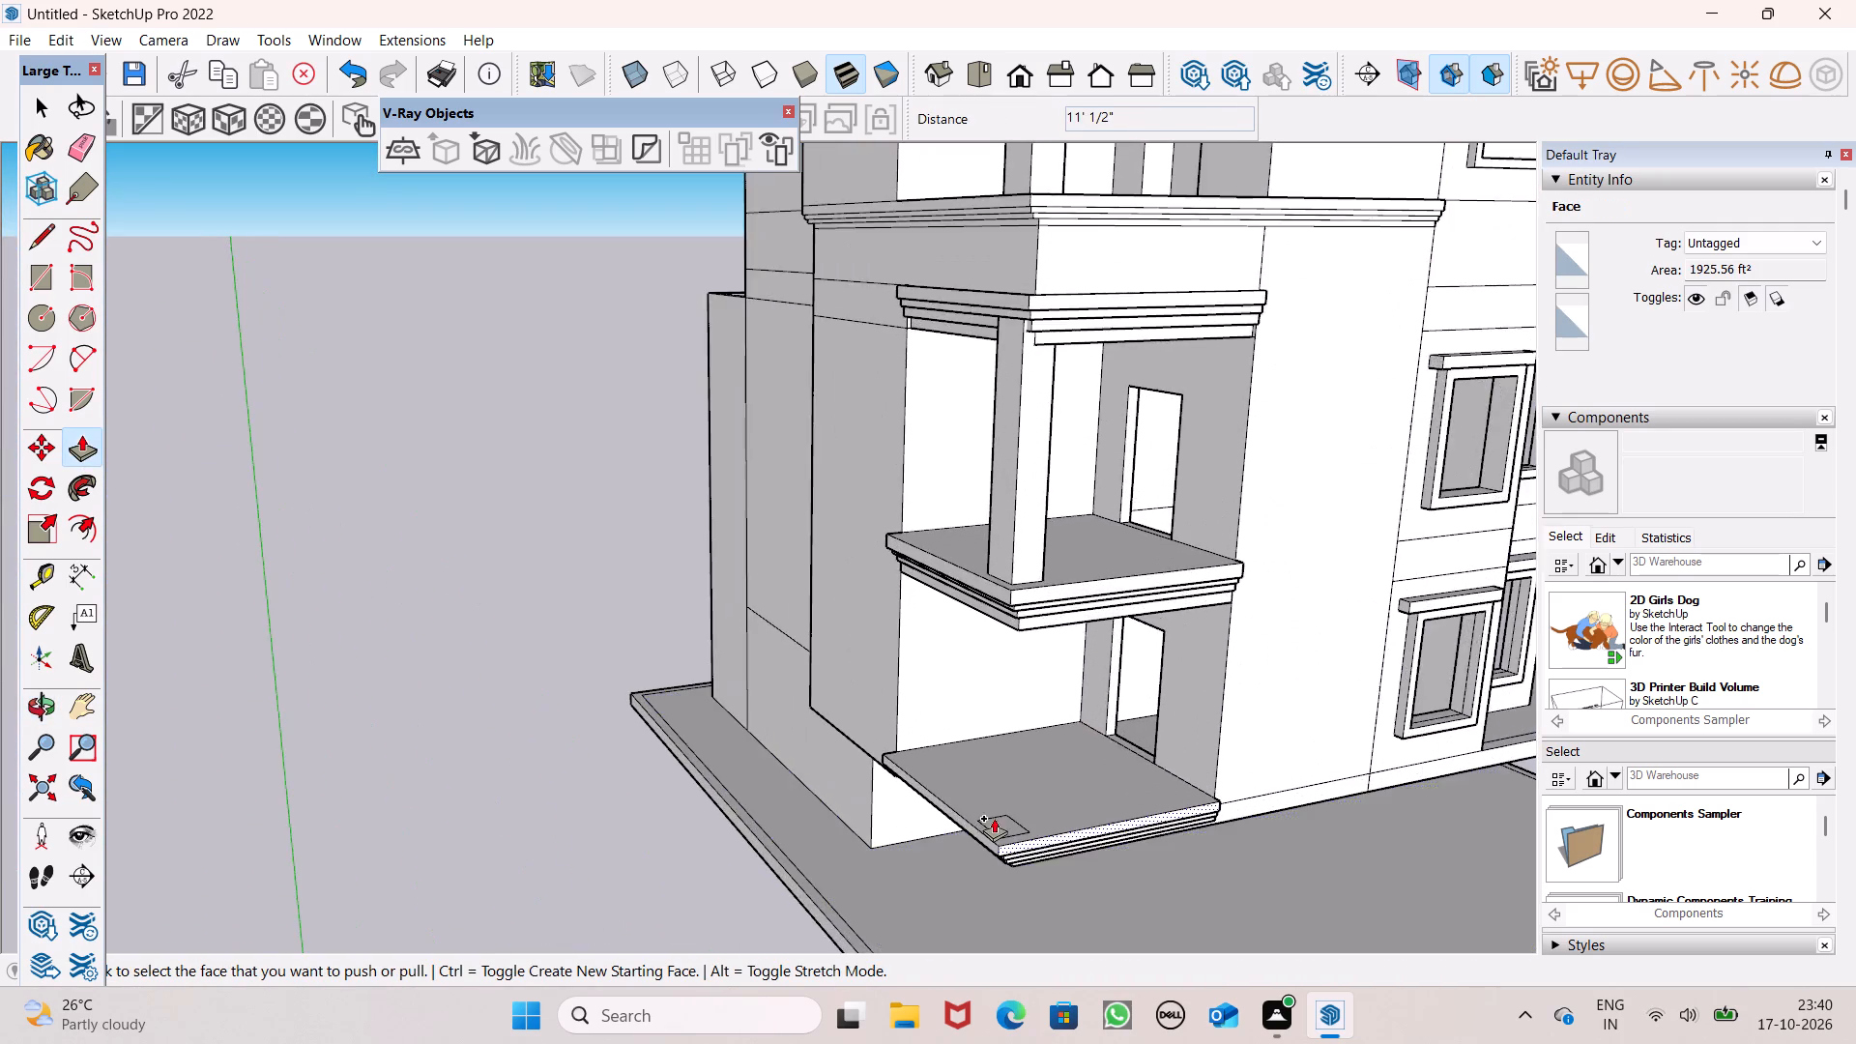
scroll(994, 813, up, 5)
drag(1008, 841, 1124, 536)
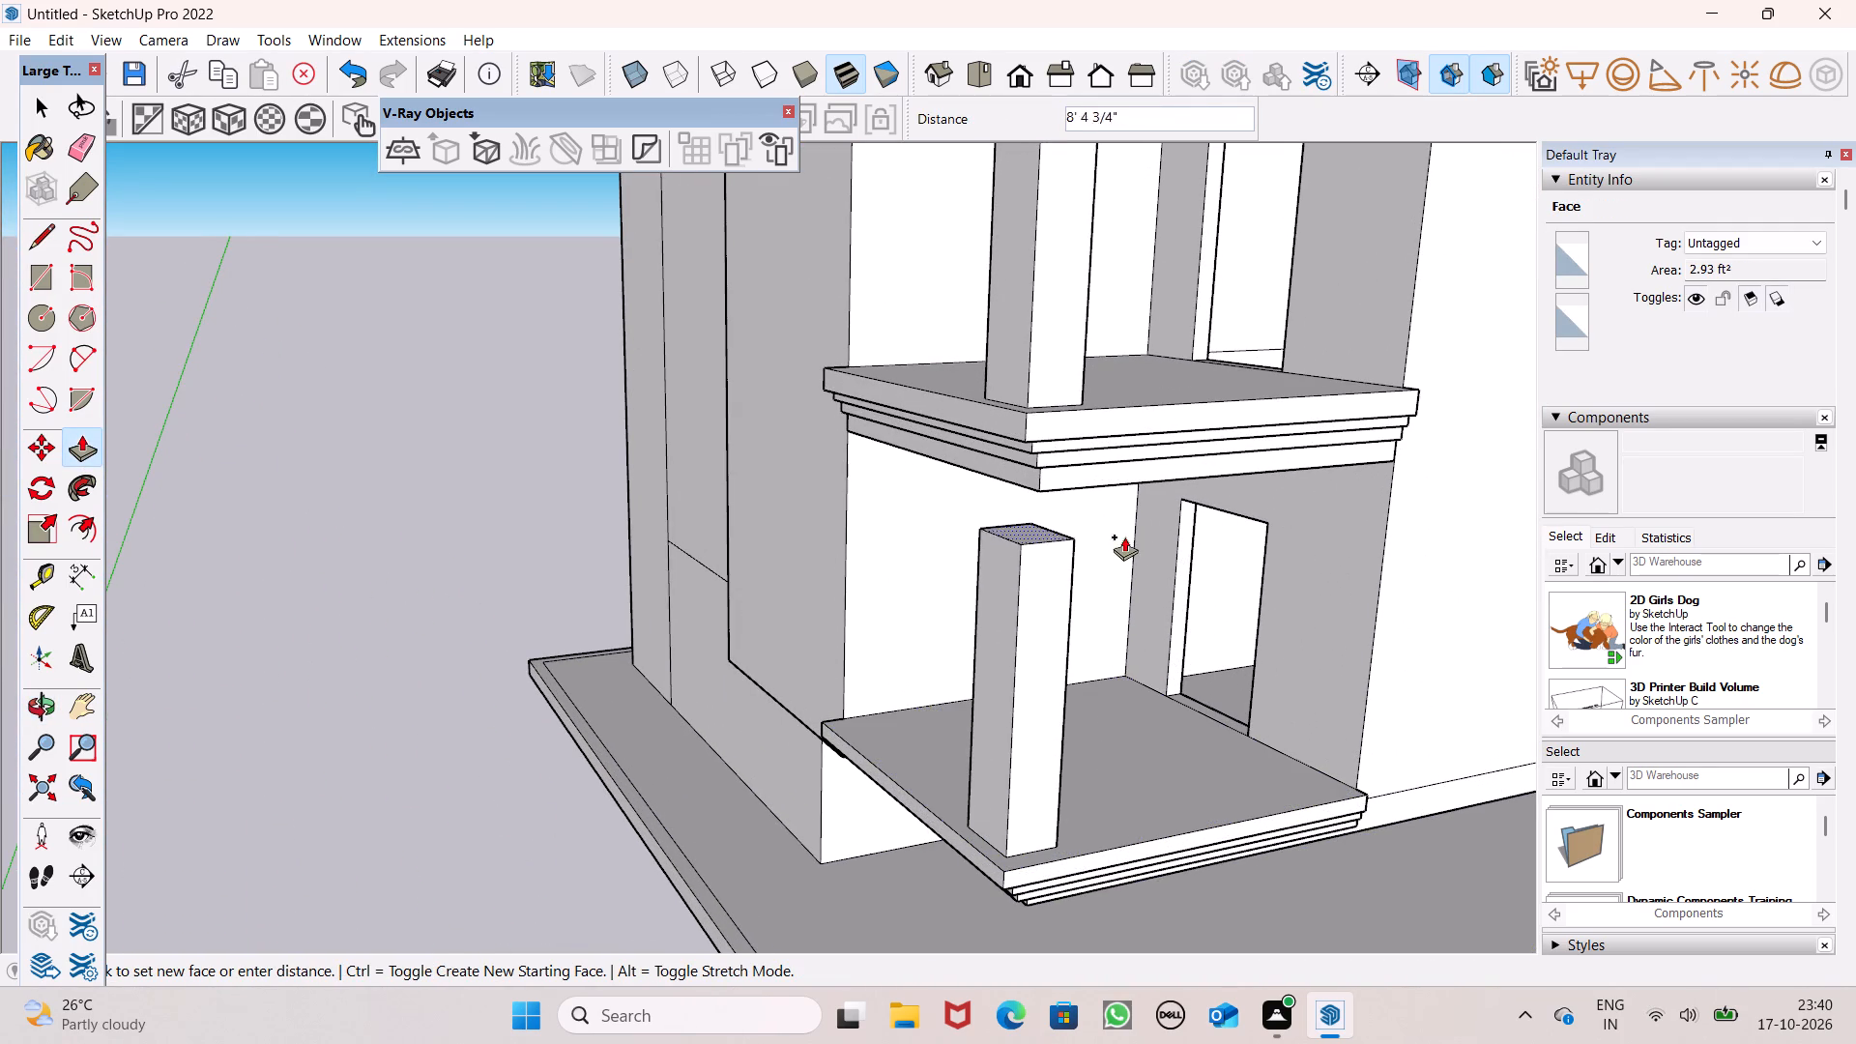
drag(1124, 536, 1152, 492)
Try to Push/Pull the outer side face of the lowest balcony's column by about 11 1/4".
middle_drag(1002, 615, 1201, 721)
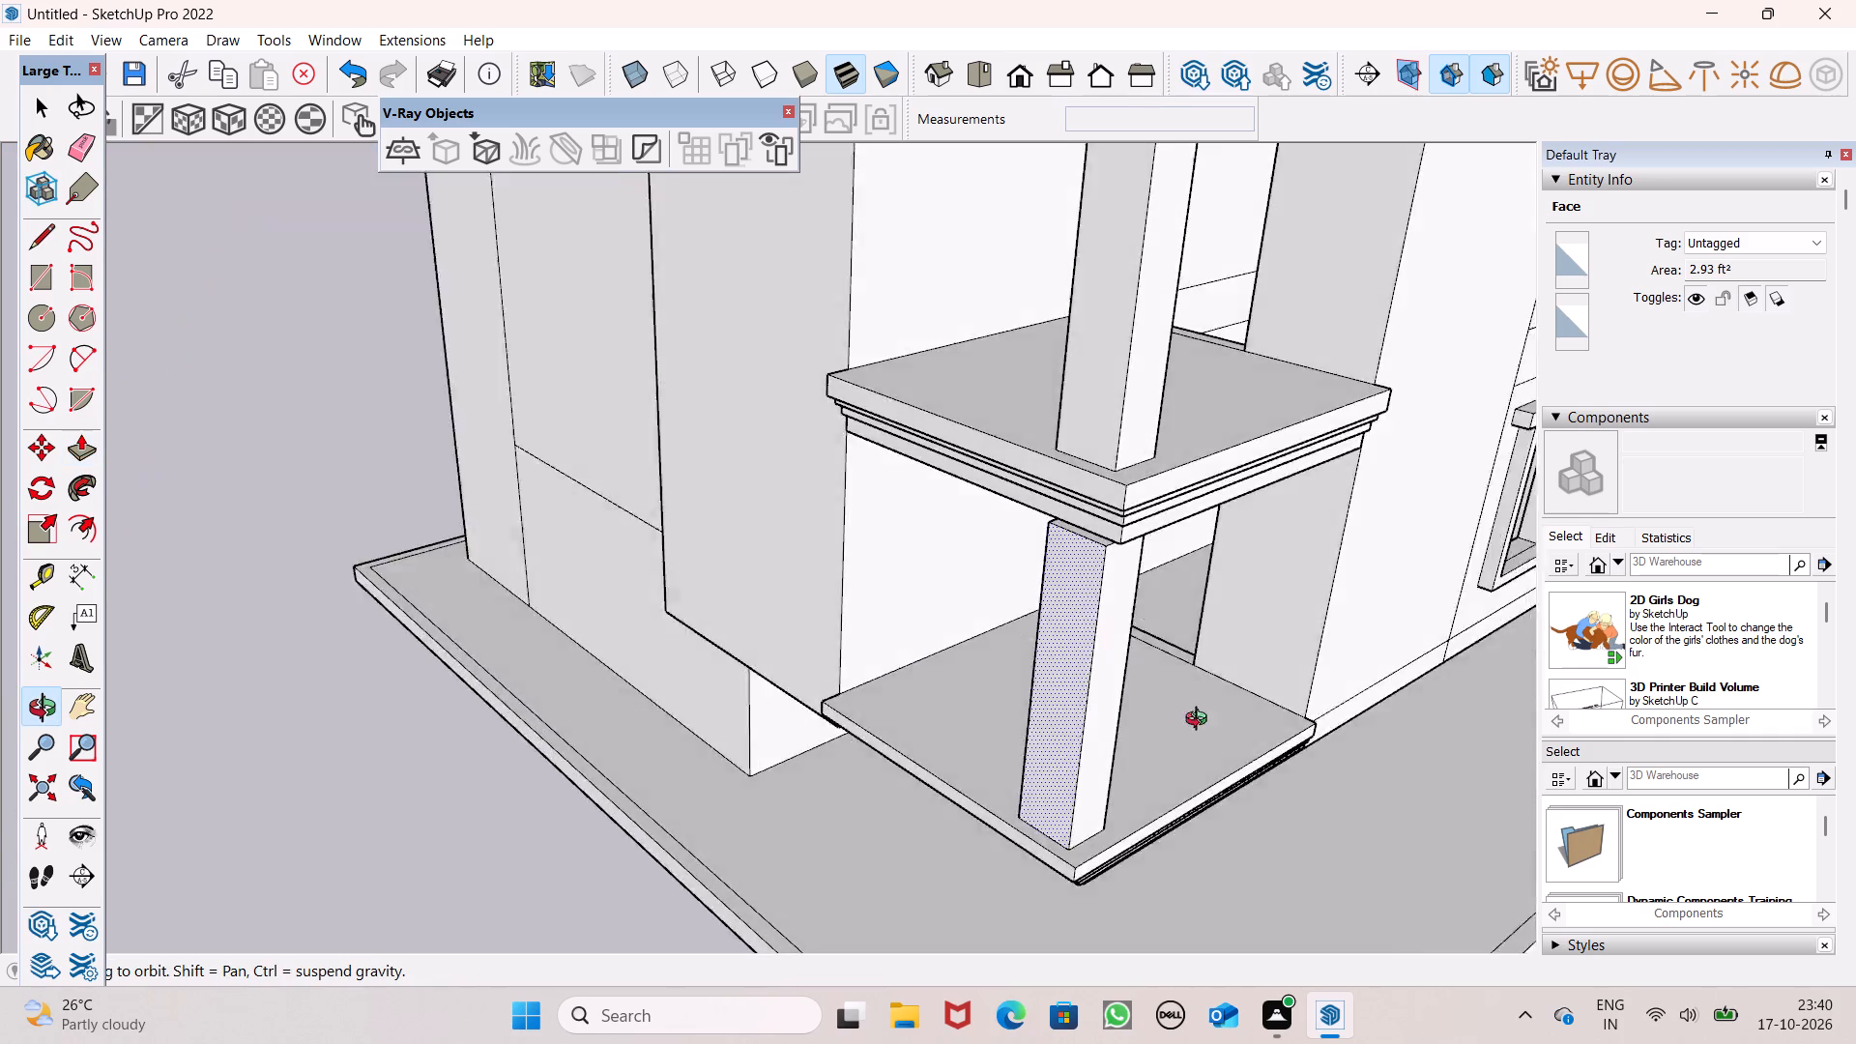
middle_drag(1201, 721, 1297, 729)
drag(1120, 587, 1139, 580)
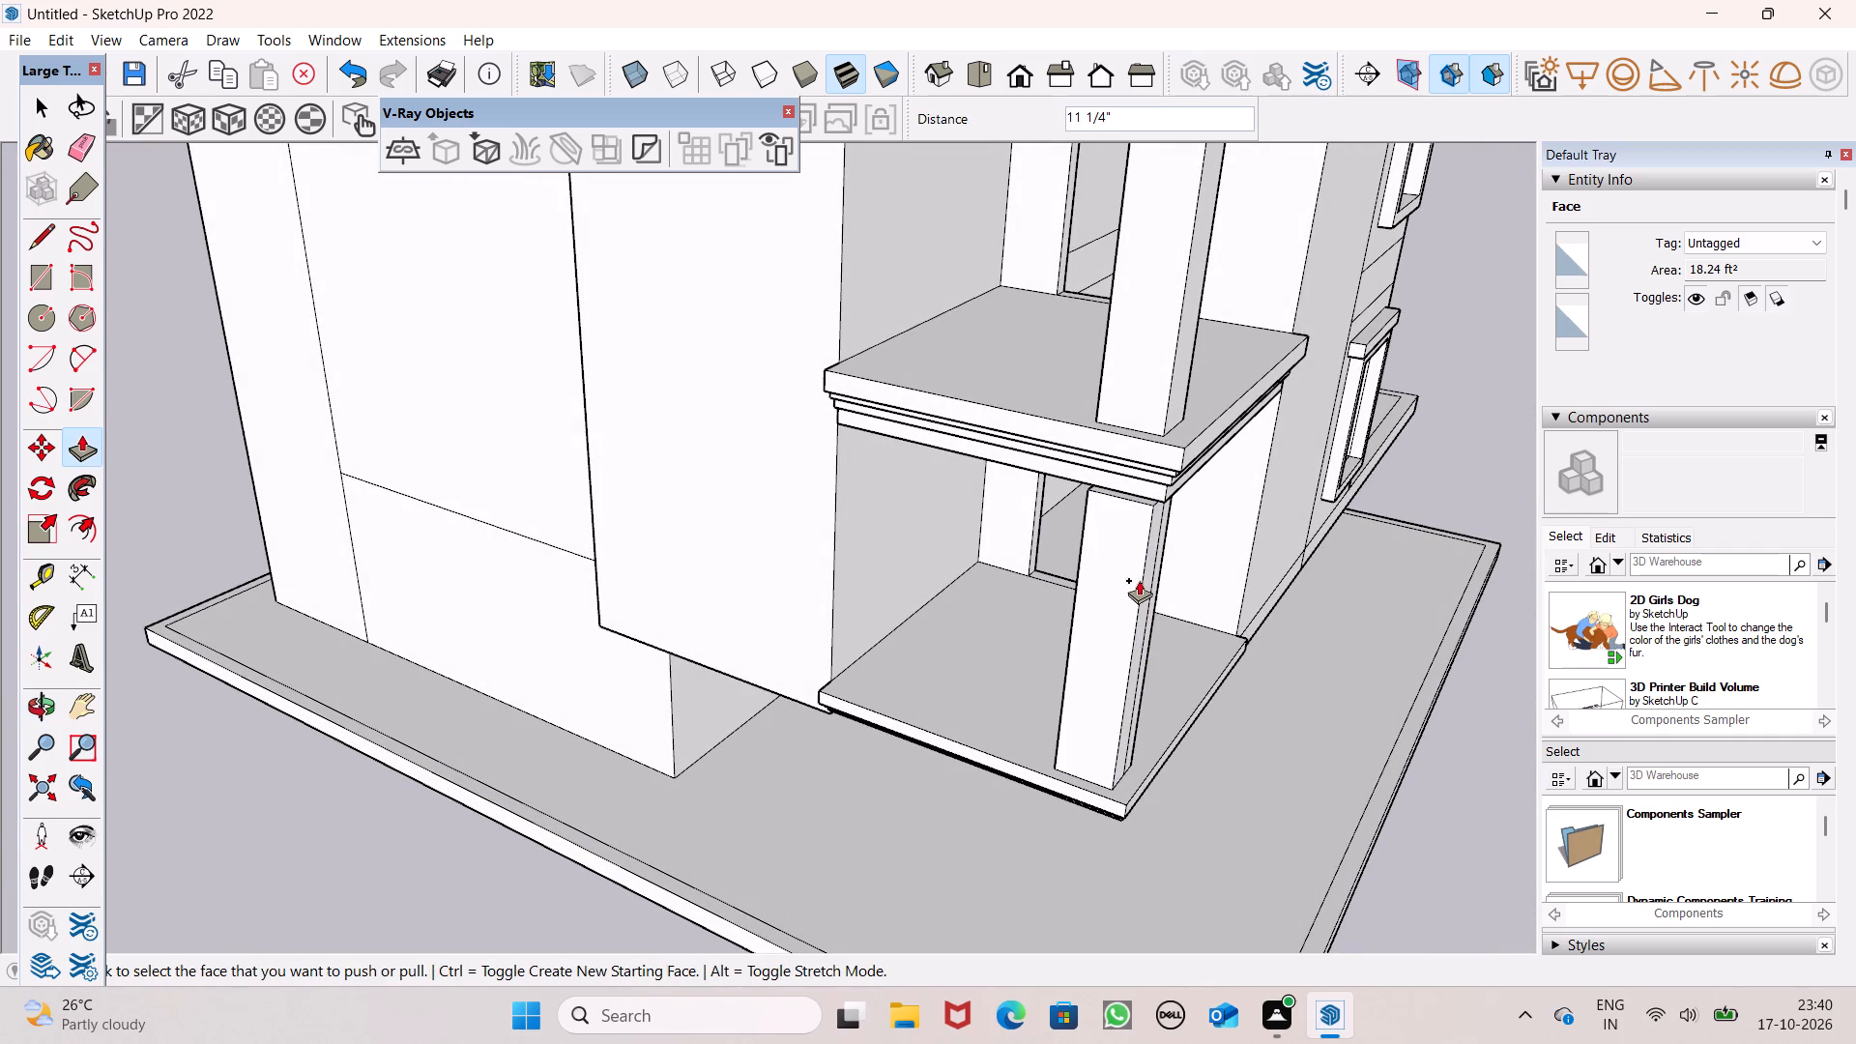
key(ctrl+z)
Shift the lowest balcony's column inward beneath the moulding by pushing its outer side face in and pulling its opposite side face out.
click(1107, 571)
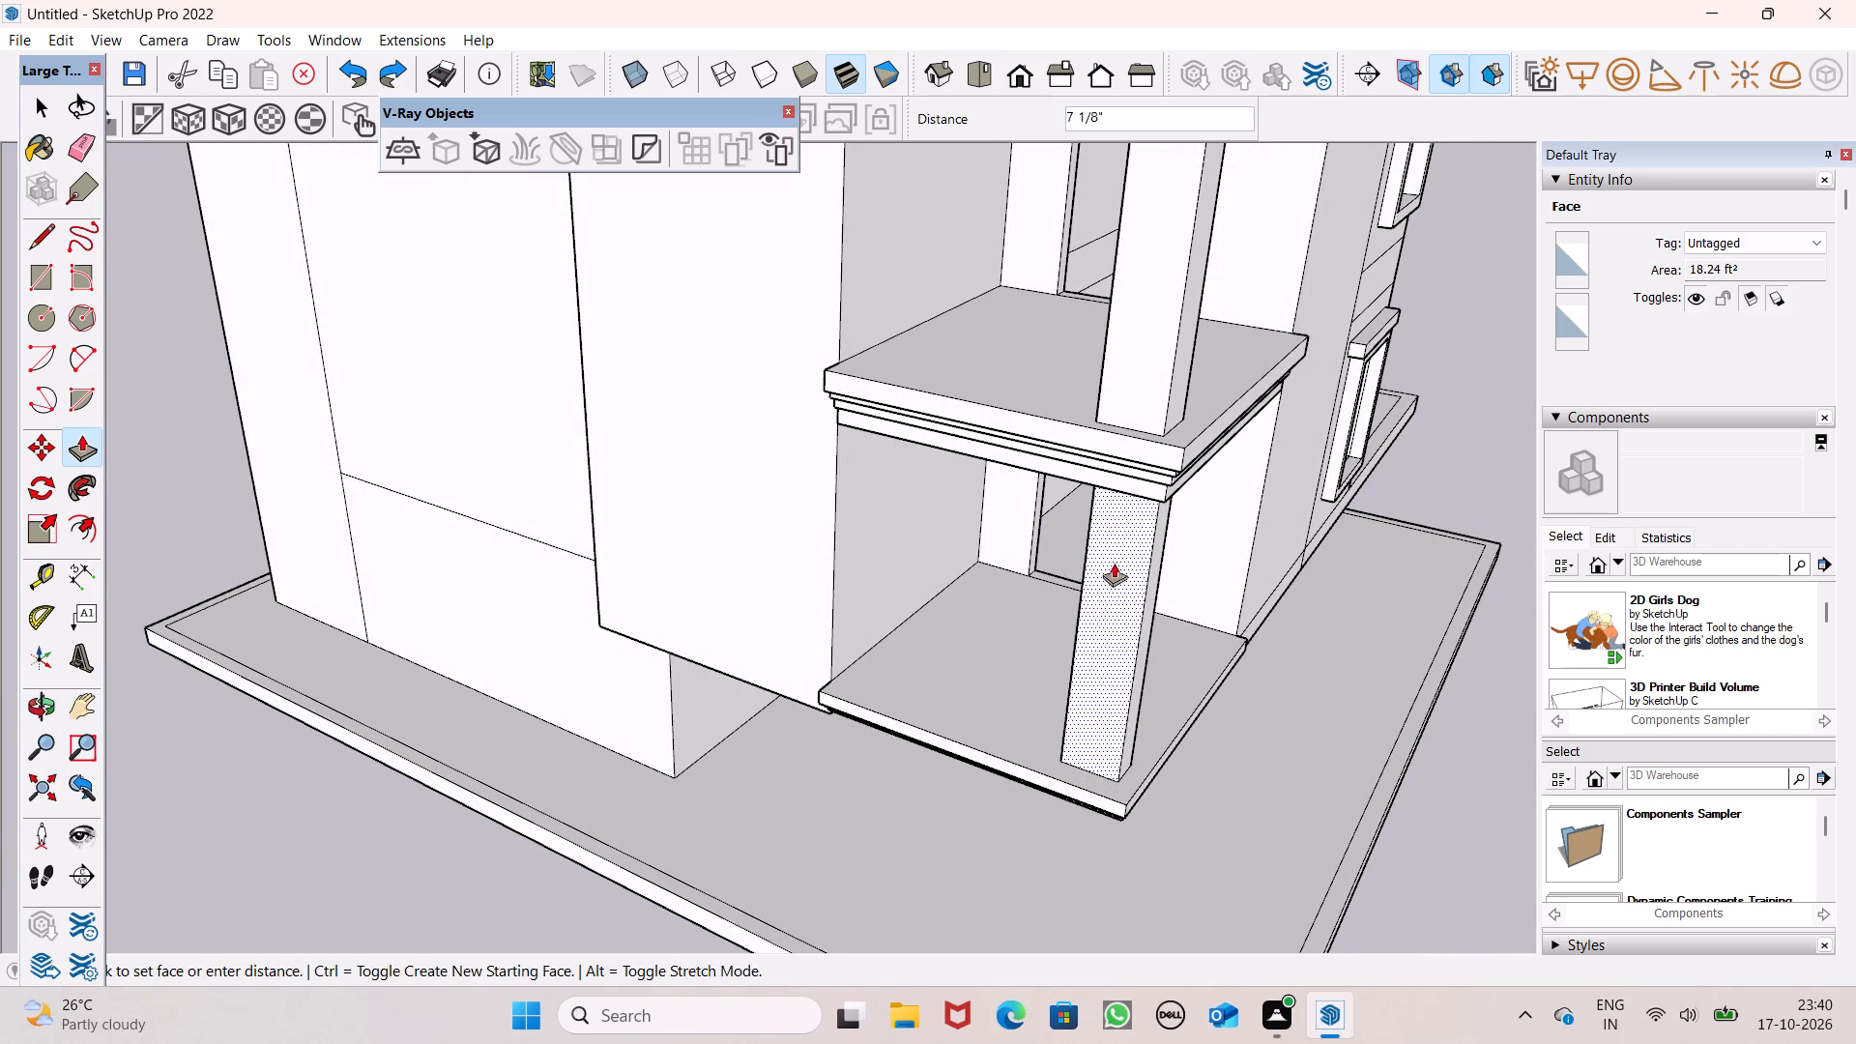
middle_drag(1162, 657, 779, 701)
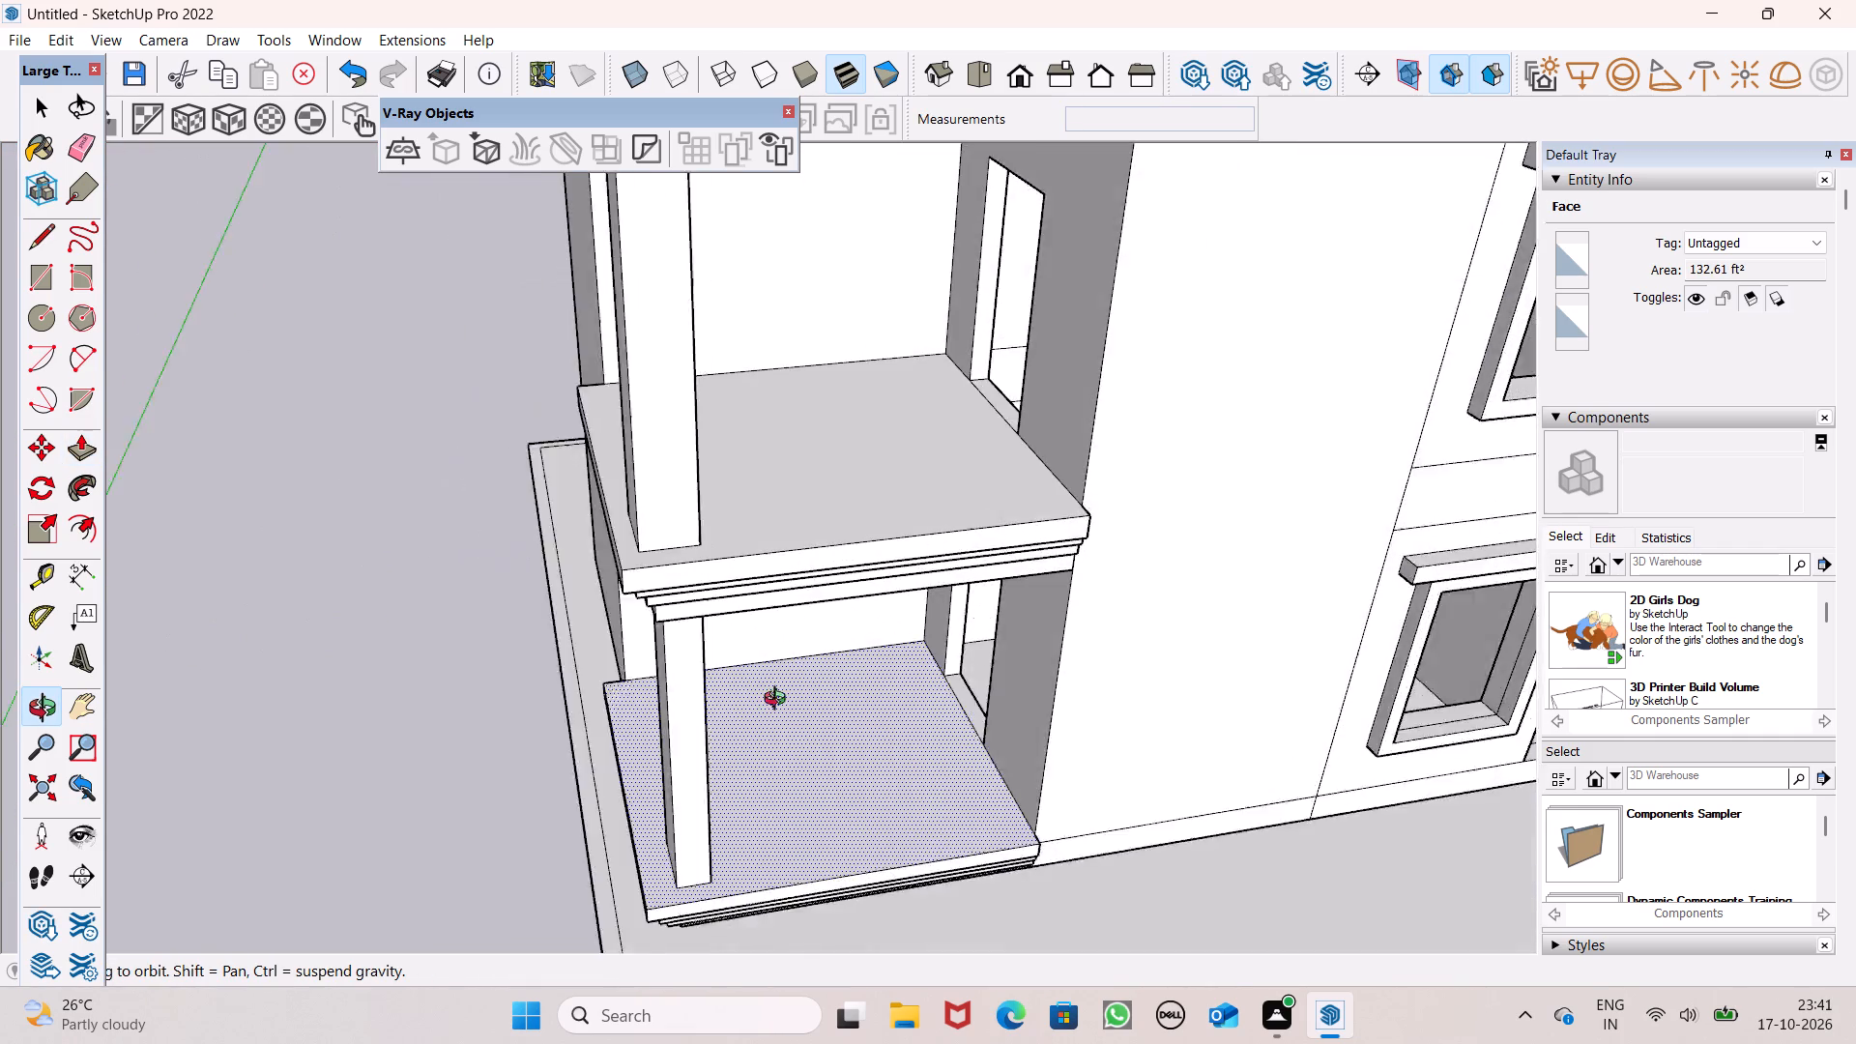
scroll(779, 701, up, 1)
middle_drag(779, 701, 741, 711)
middle_drag(692, 767, 606, 807)
middle_drag(579, 795, 570, 784)
scroll(577, 797, up, 1)
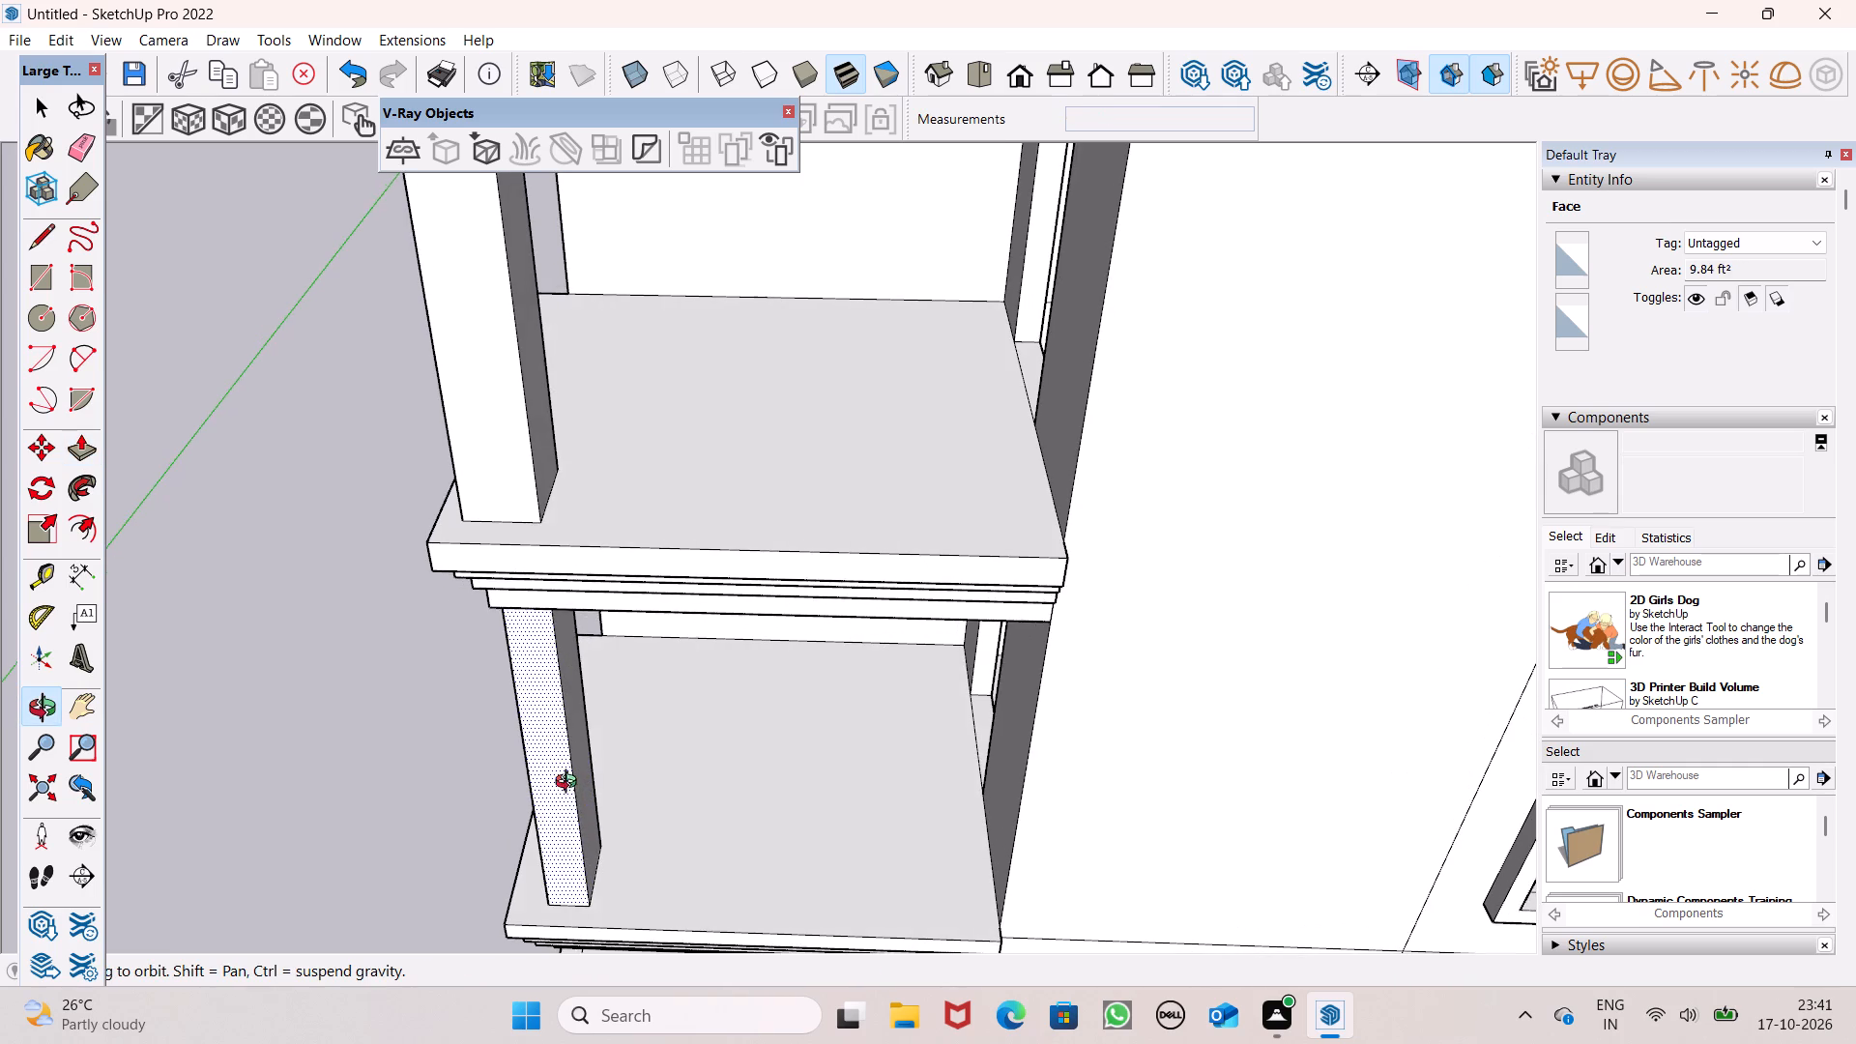
middle_drag(570, 784, 570, 781)
drag(585, 783, 601, 789)
key(space)
scroll(601, 699, down, 4)
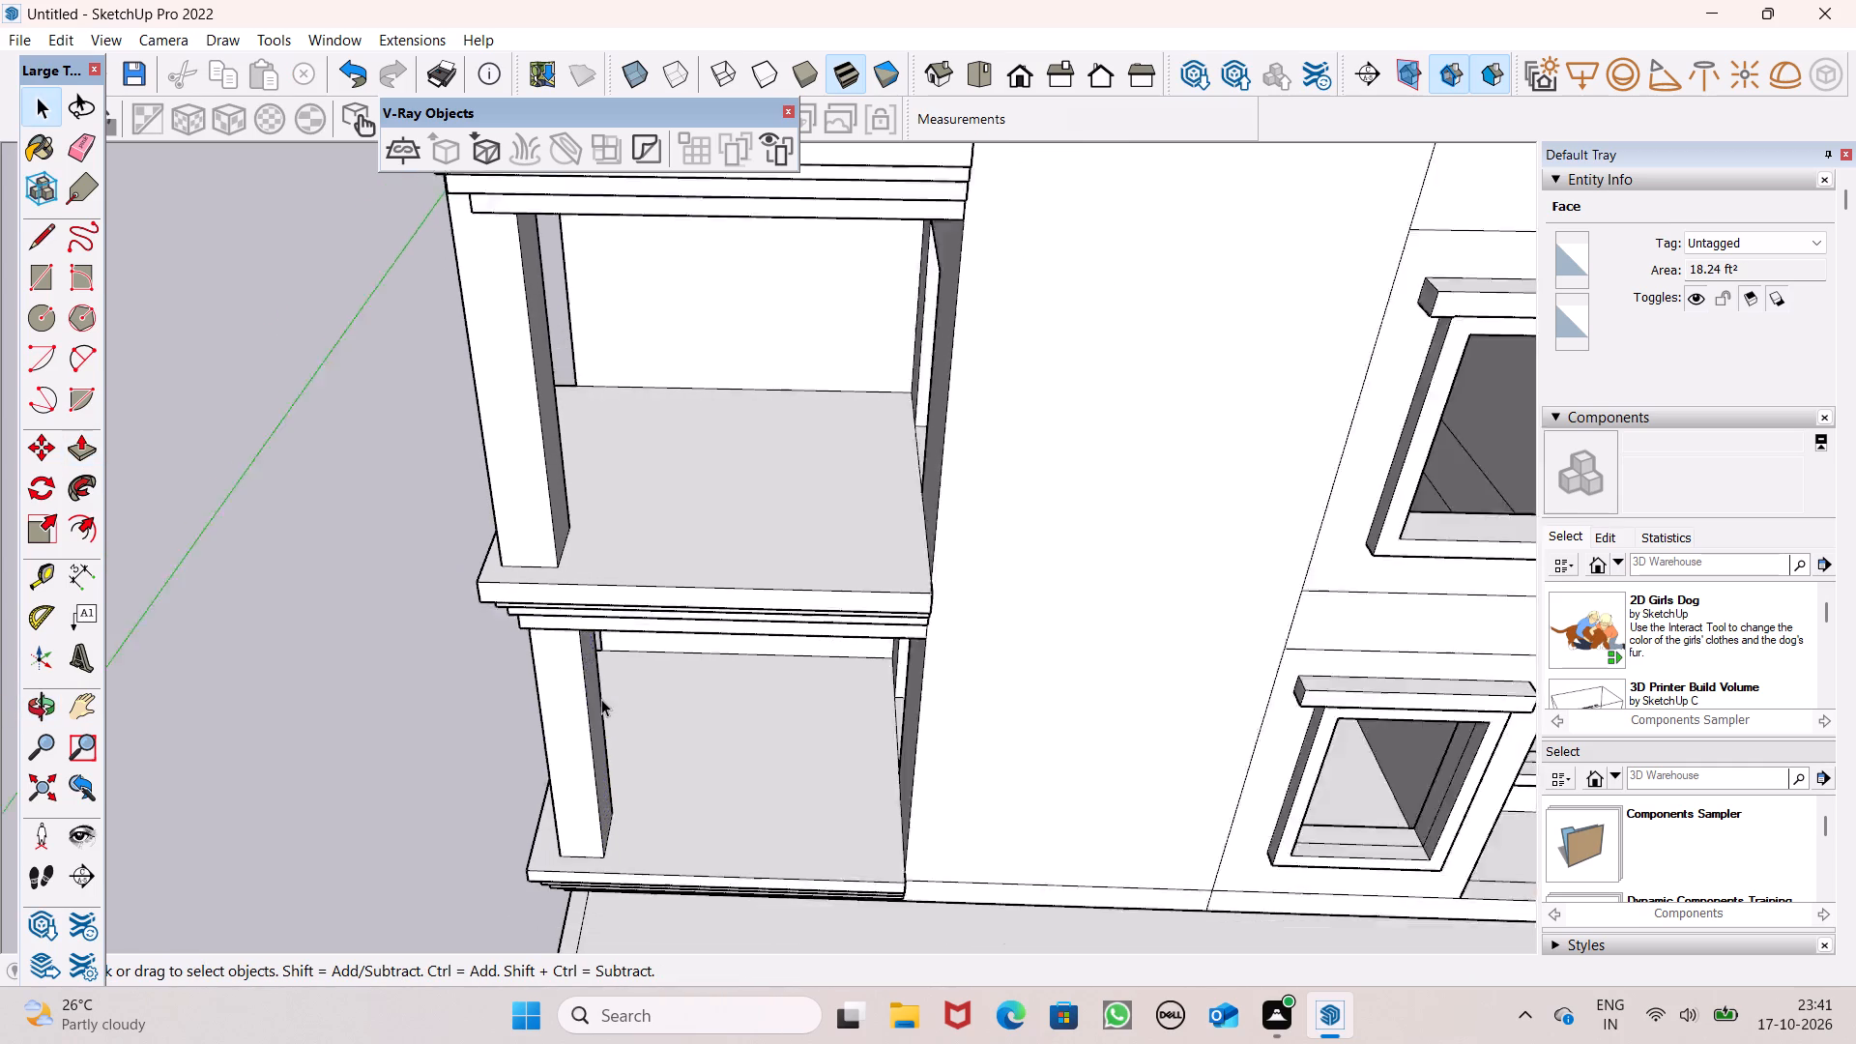
scroll(601, 699, down, 3)
click(223, 712)
Review the three balcony corner columns and the rest of the building from all sides.
scroll(349, 691, down, 2)
middle_drag(356, 711, 841, 537)
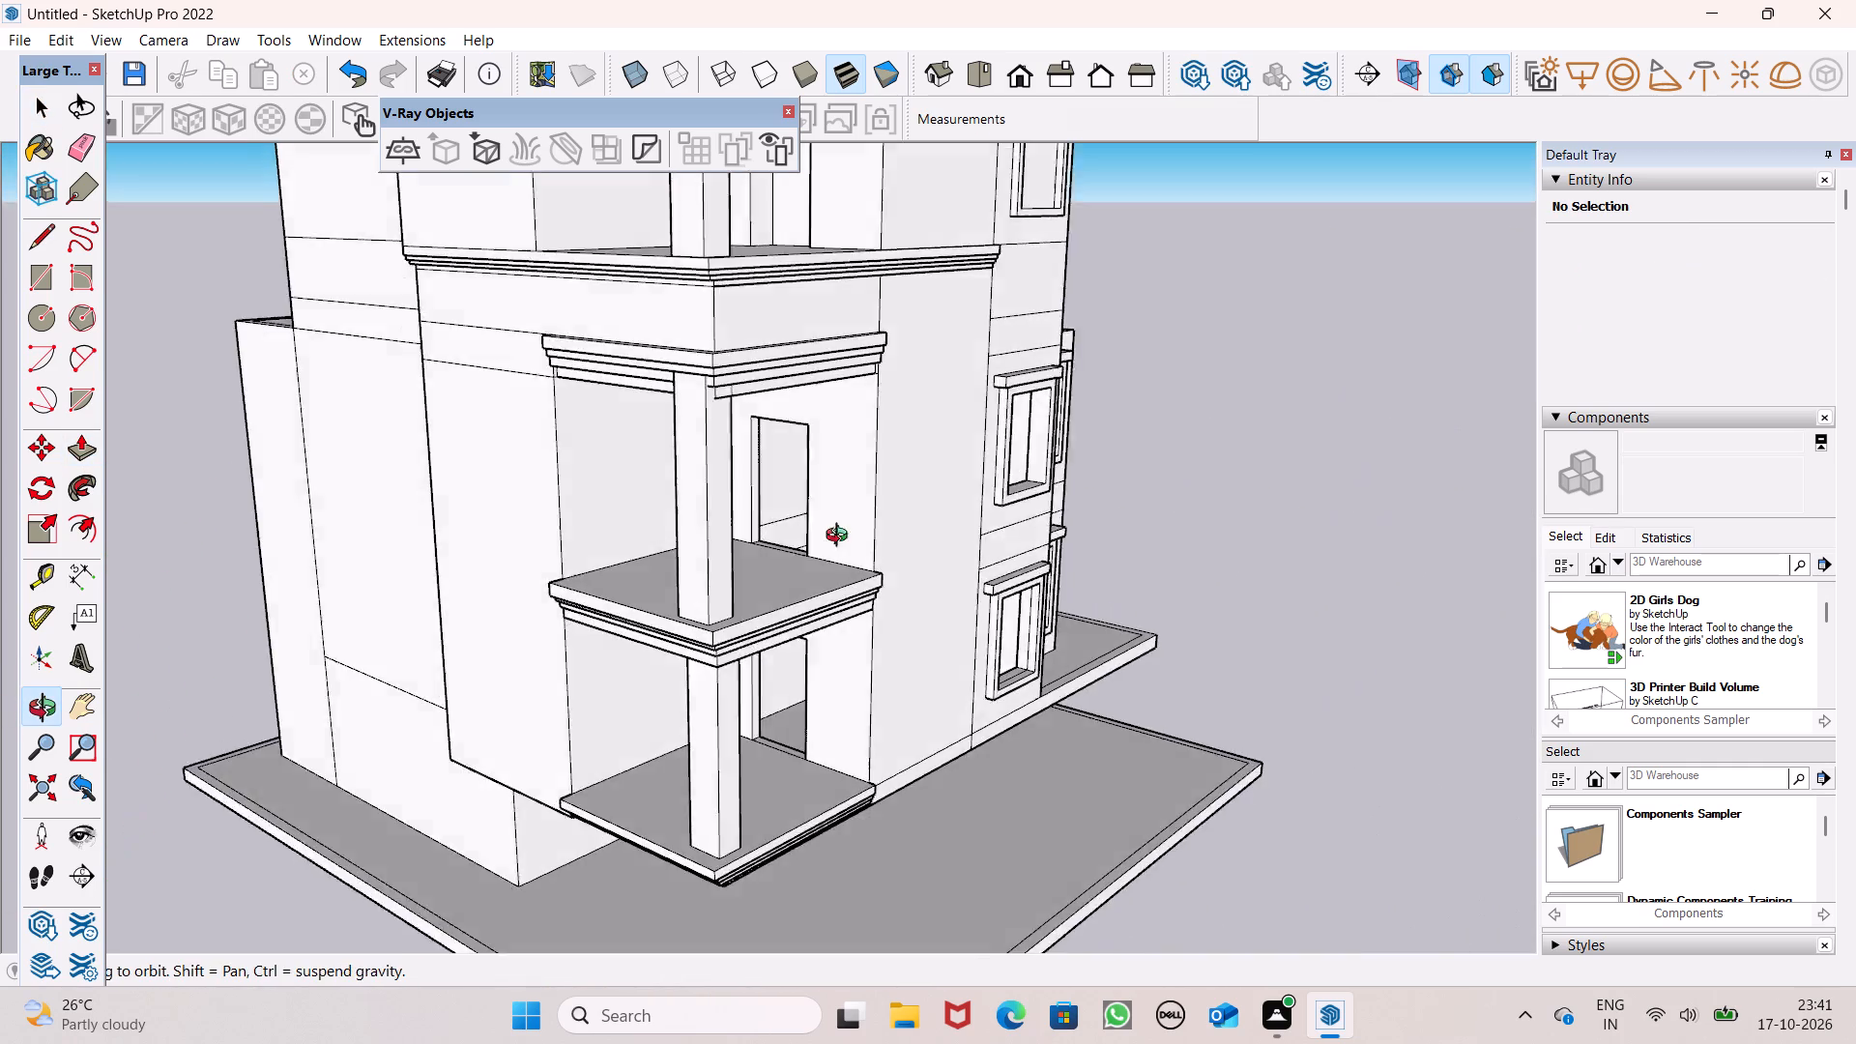
middle_drag(841, 537, 891, 528)
scroll(891, 528, down, 6)
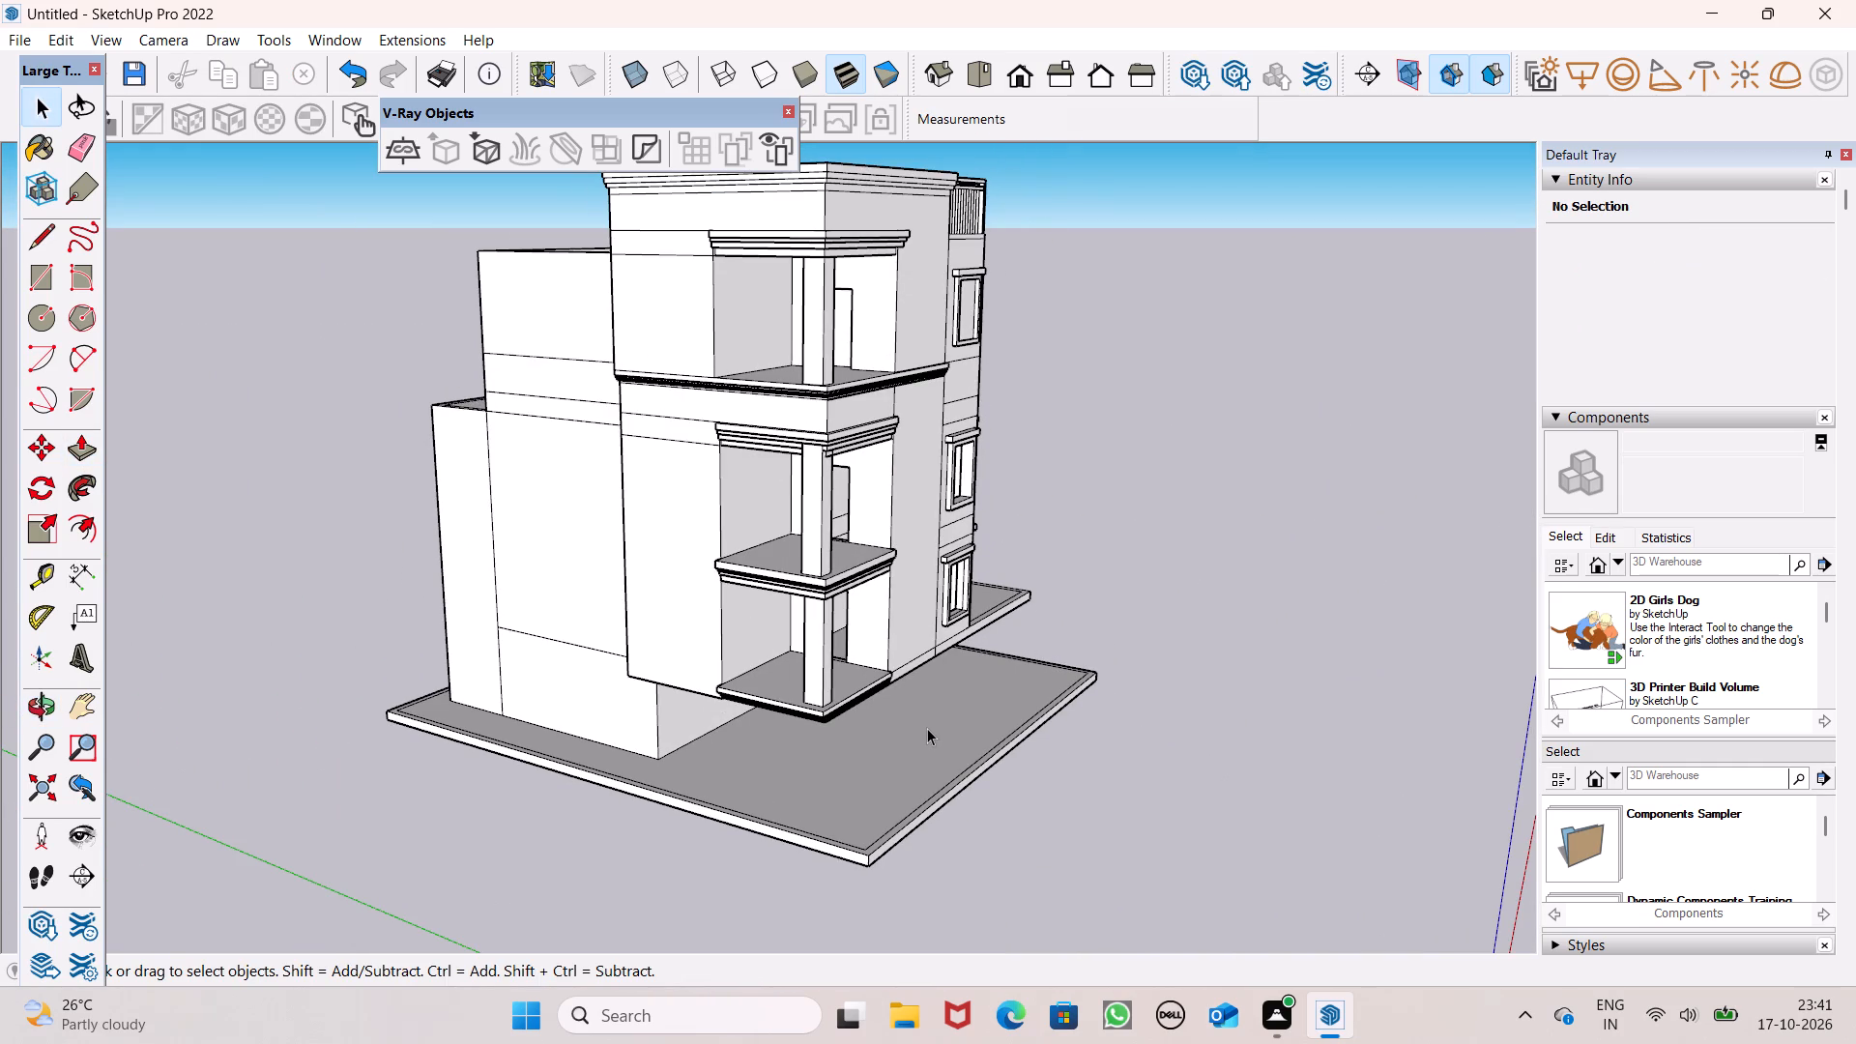
scroll(928, 728, down, 3)
middle_drag(1030, 780, 873, 815)
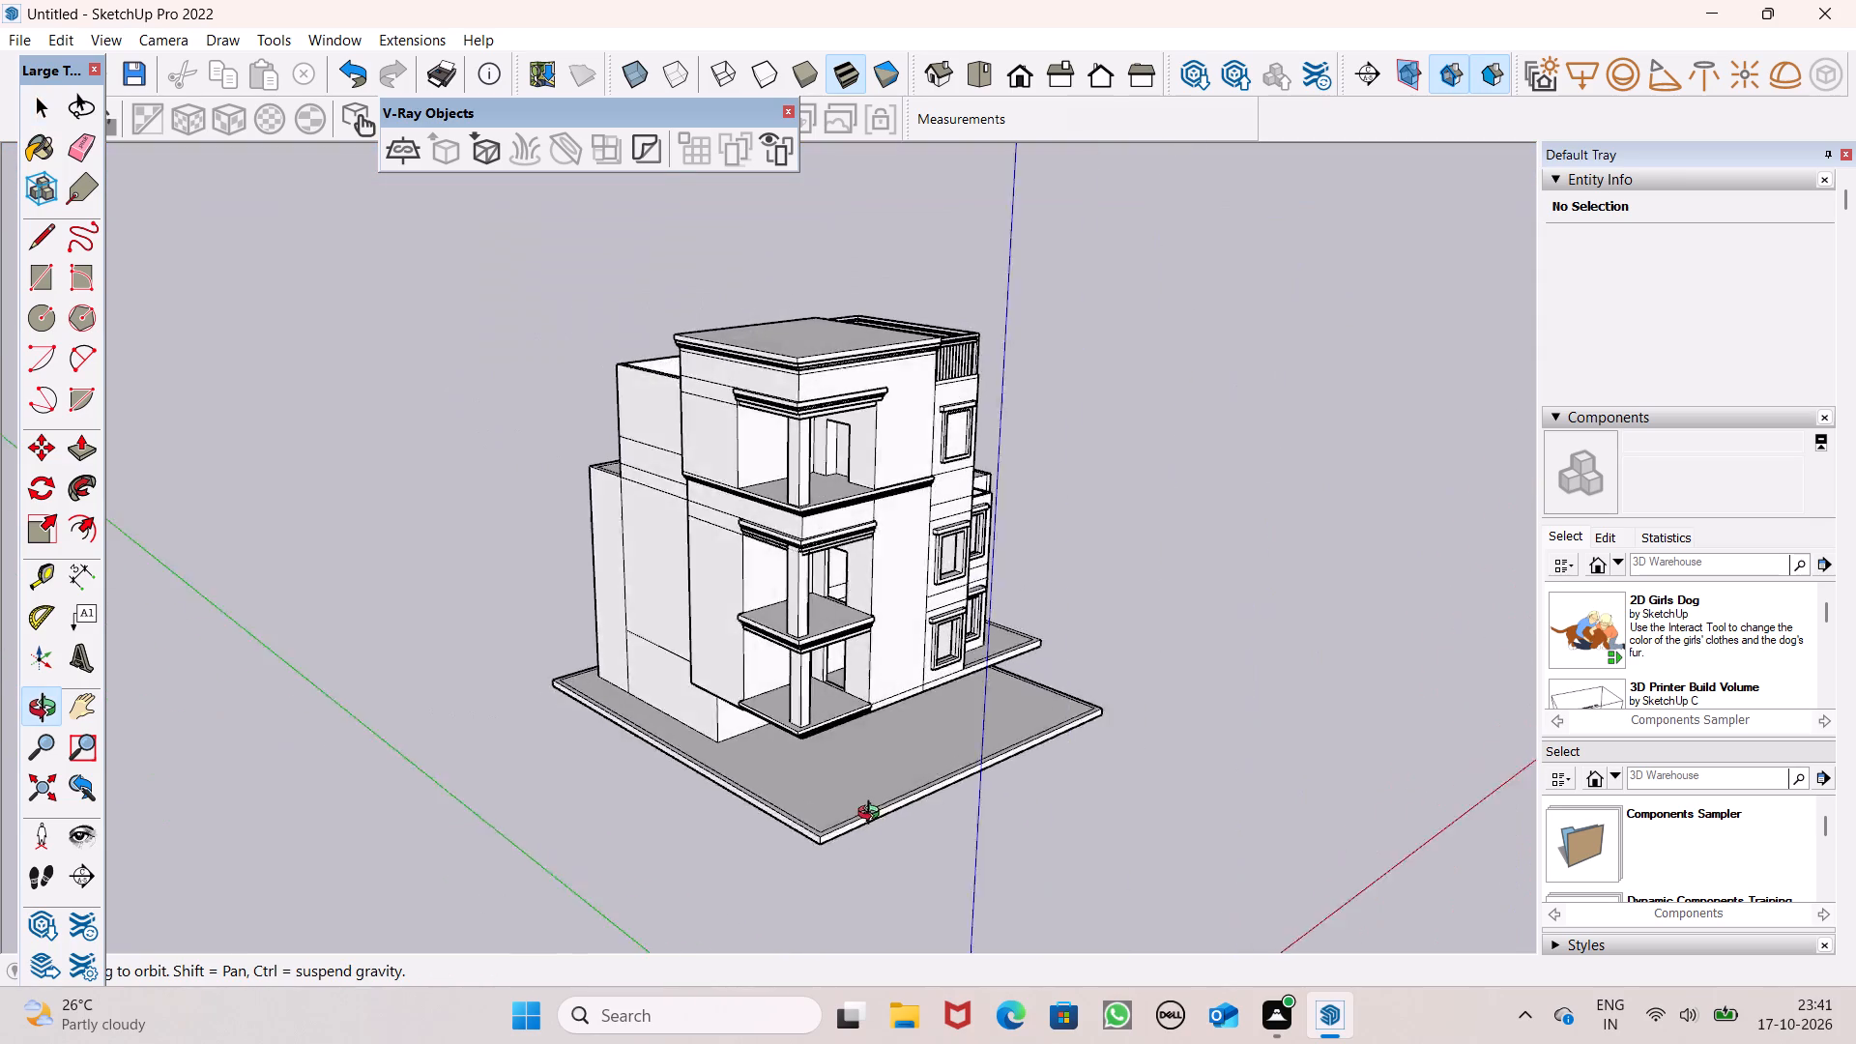
middle_drag(873, 815, 322, 800)
scroll(1000, 852, up, 1)
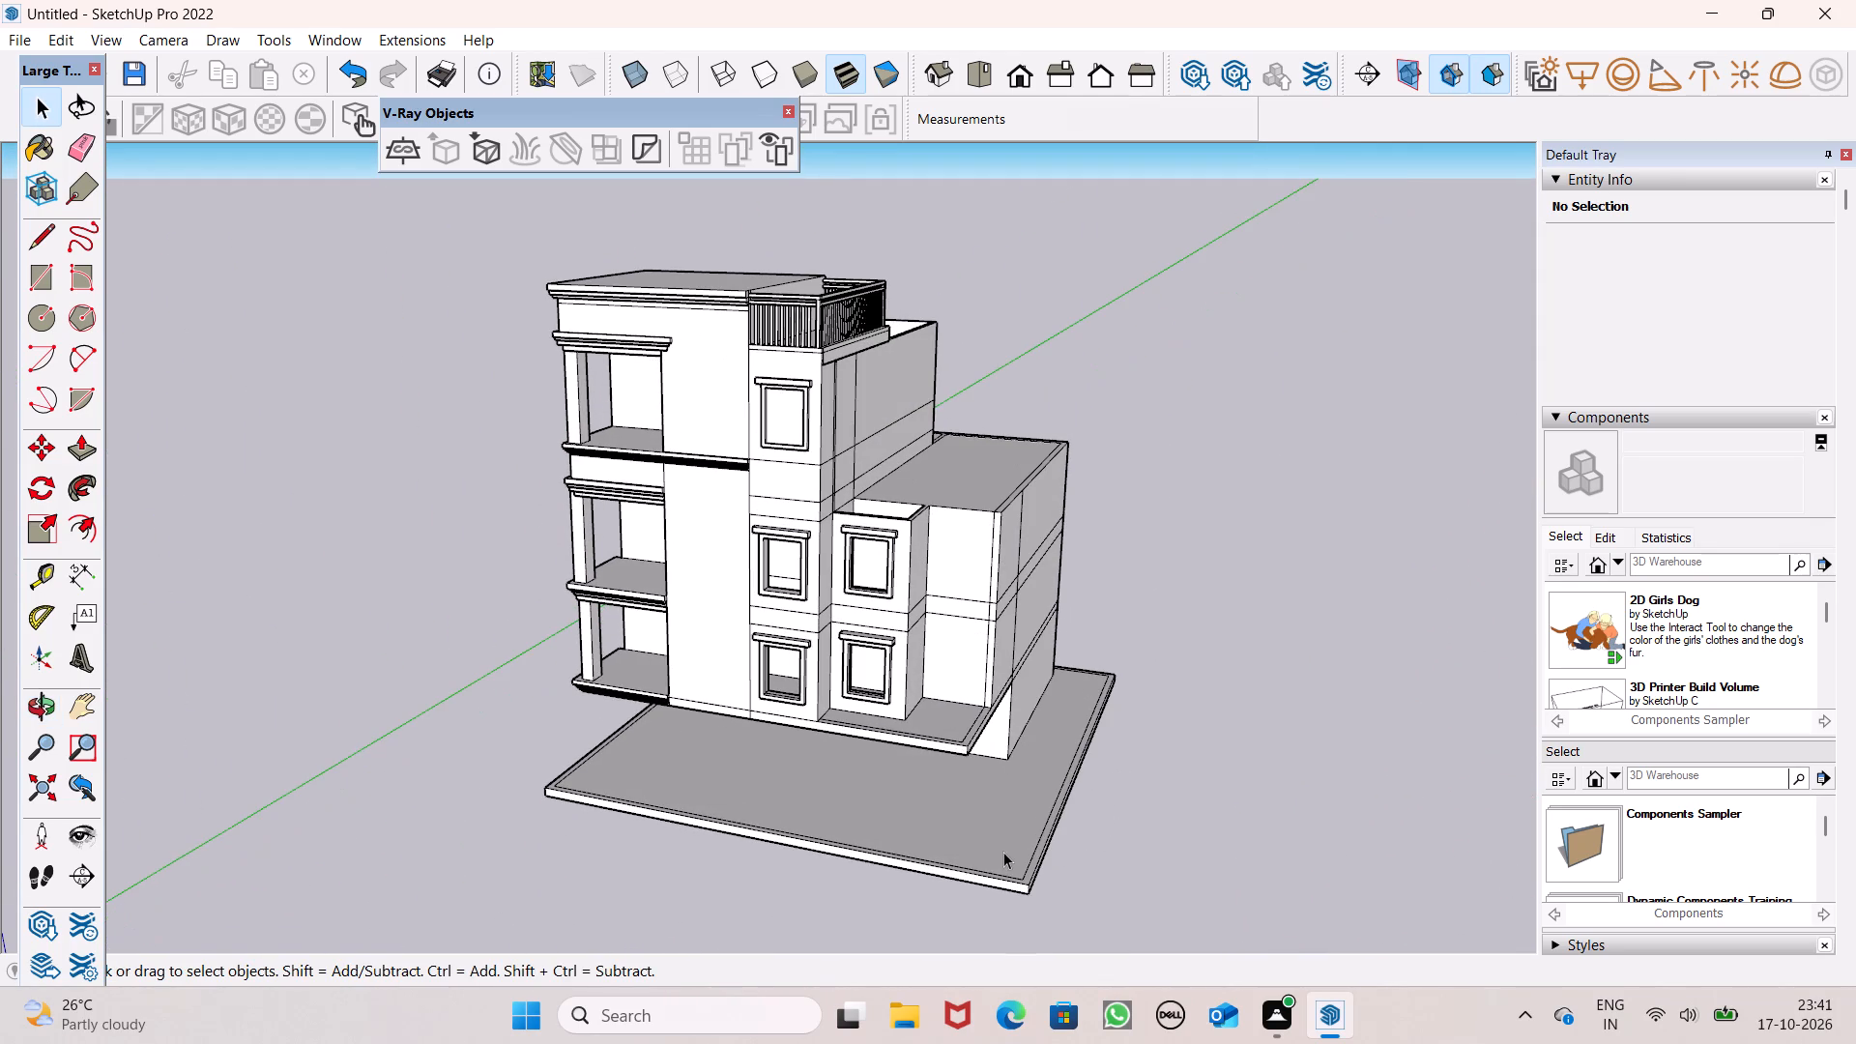
middle_drag(994, 846, 880, 904)
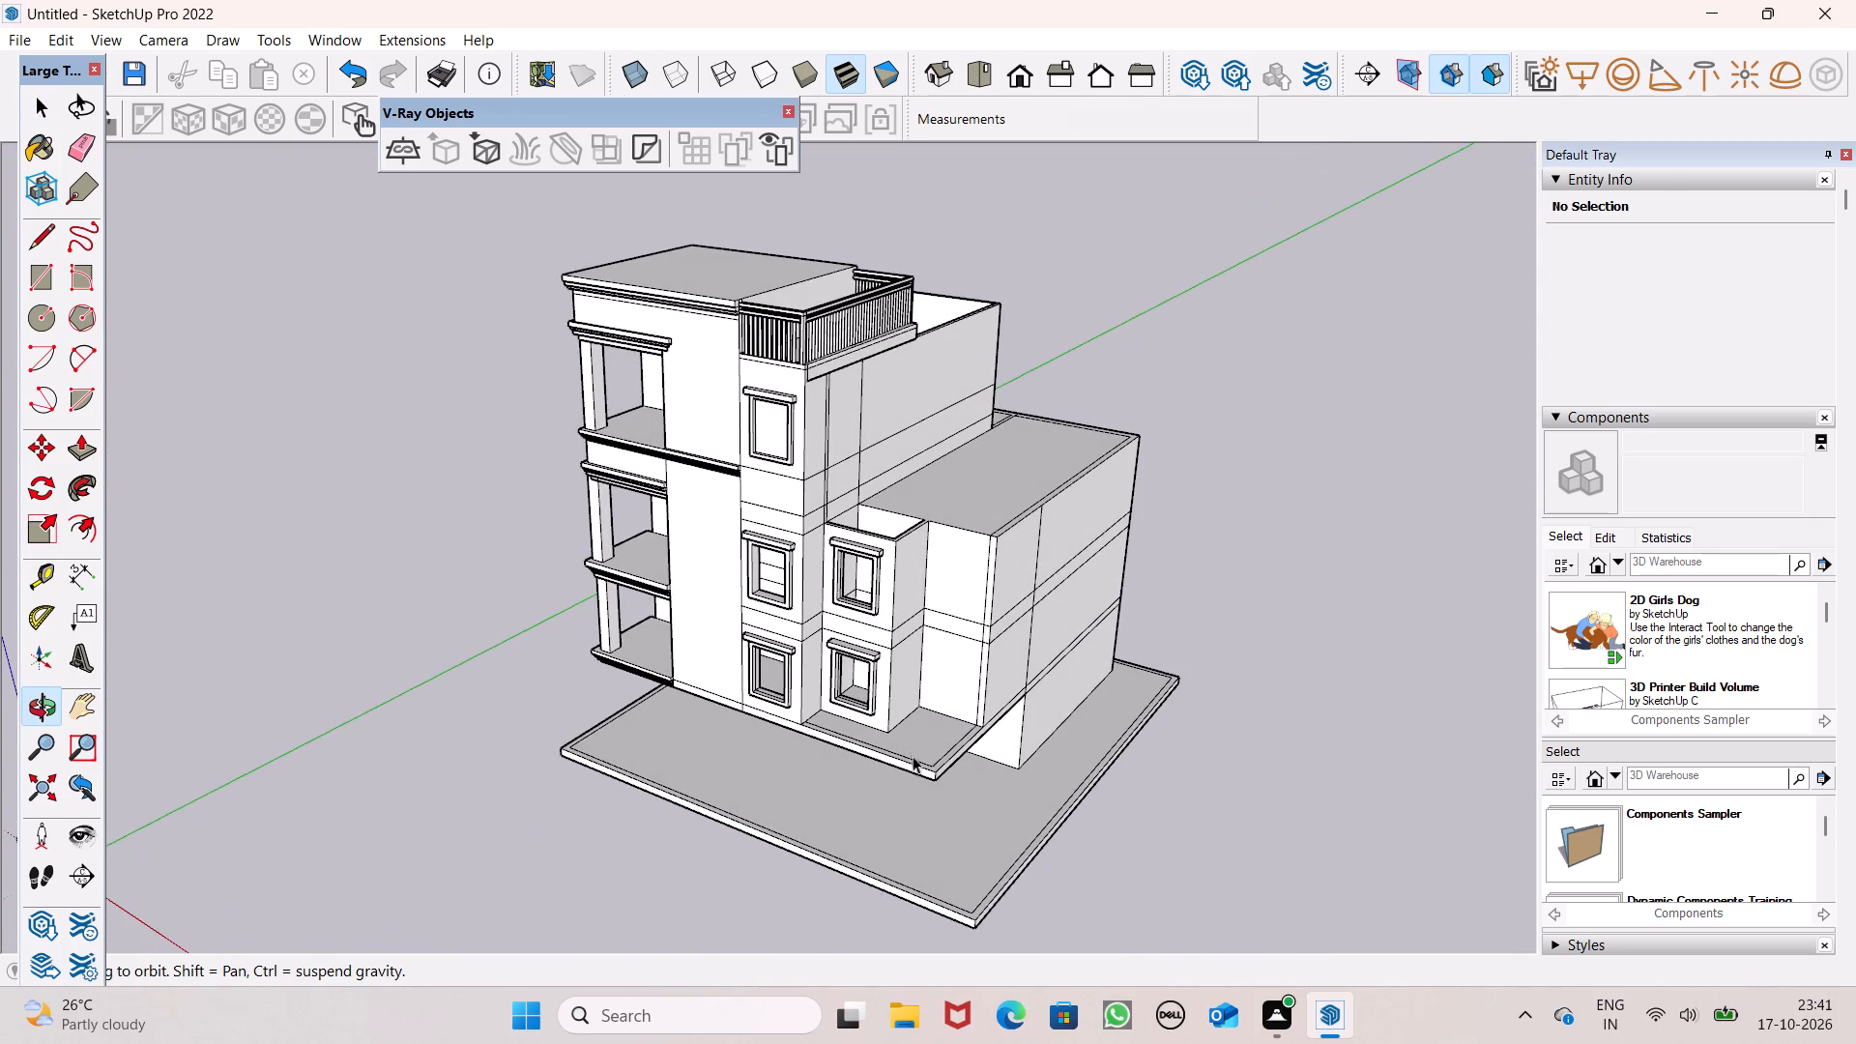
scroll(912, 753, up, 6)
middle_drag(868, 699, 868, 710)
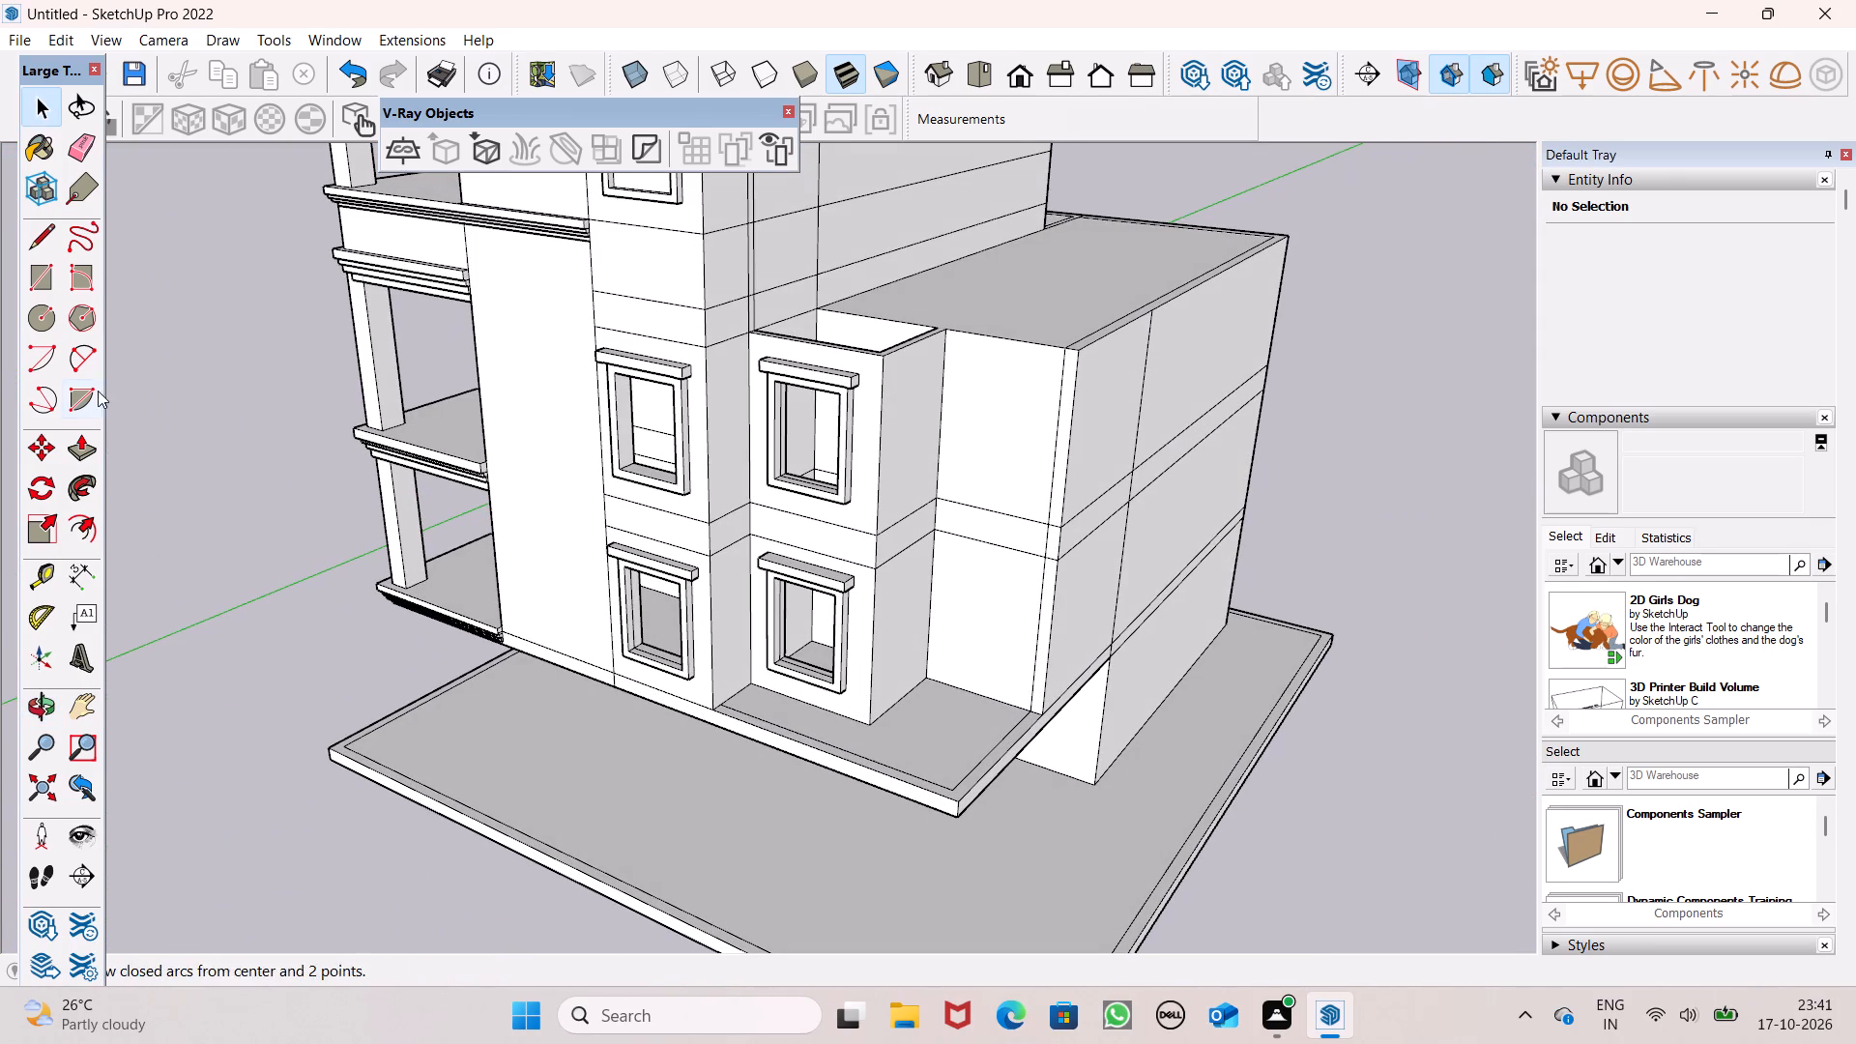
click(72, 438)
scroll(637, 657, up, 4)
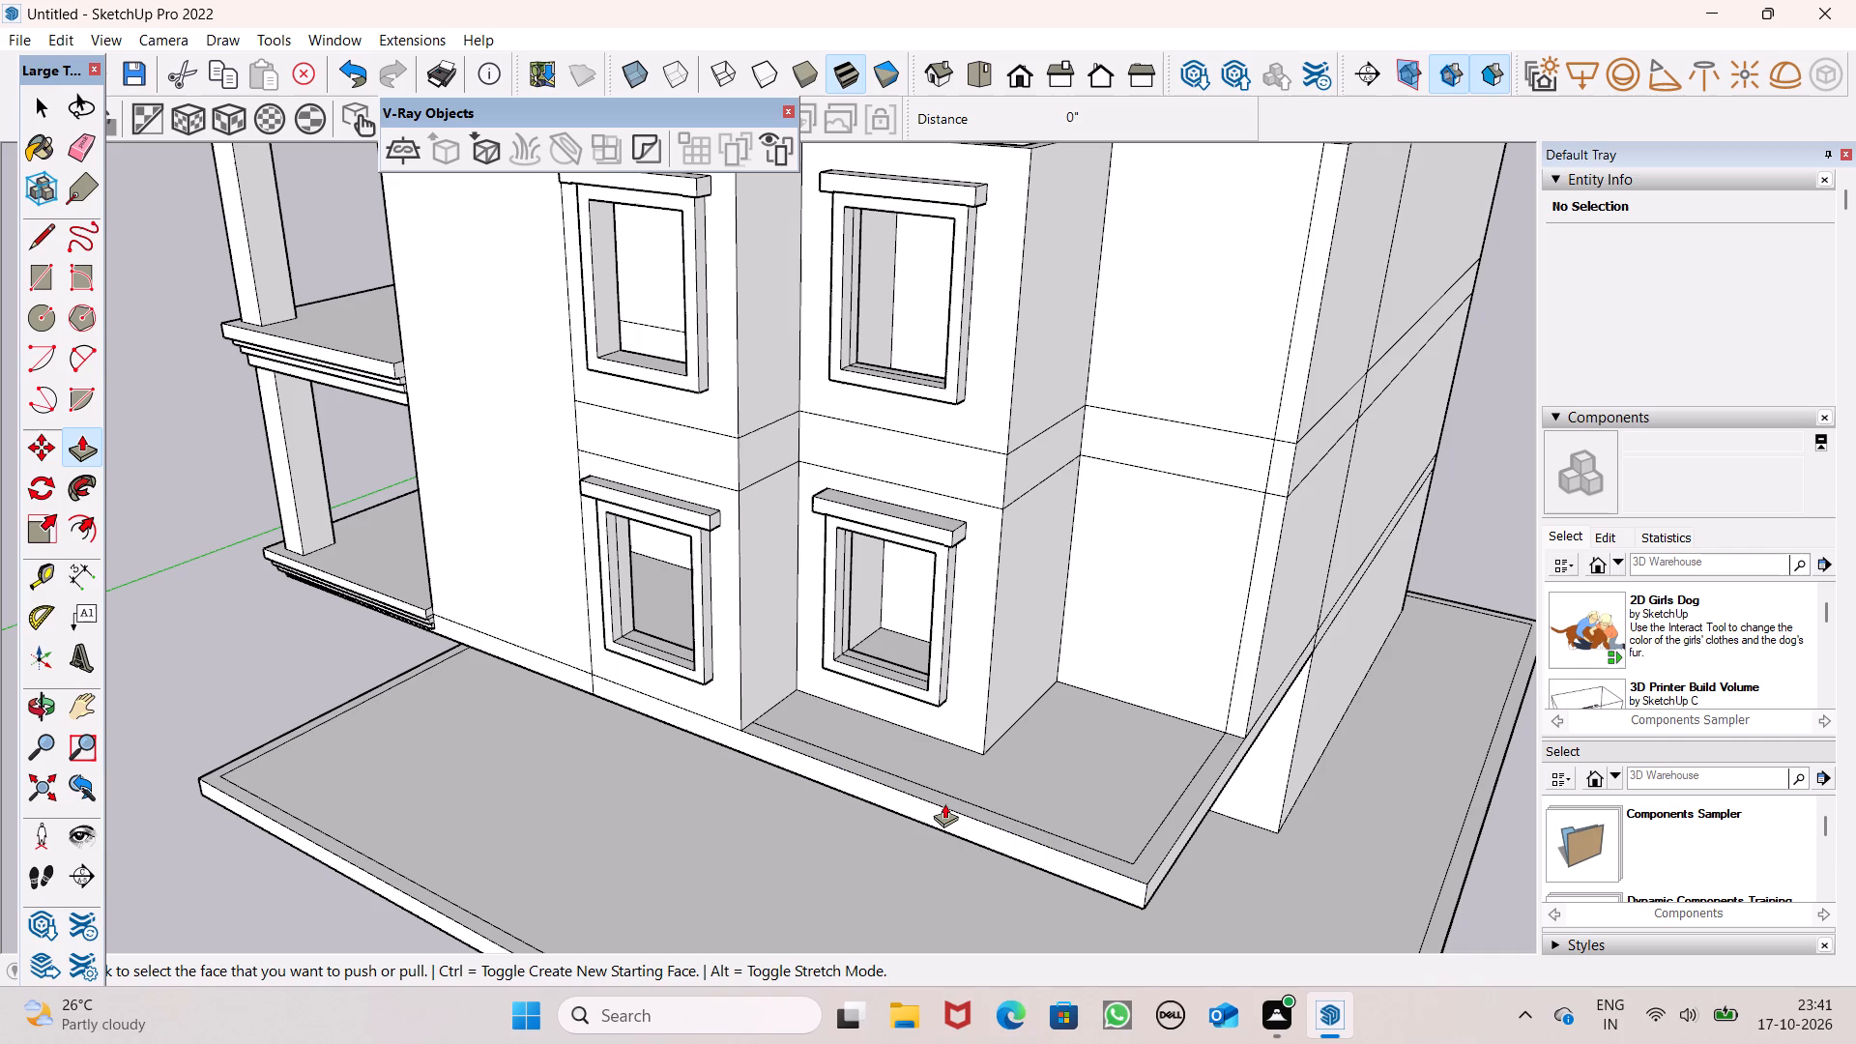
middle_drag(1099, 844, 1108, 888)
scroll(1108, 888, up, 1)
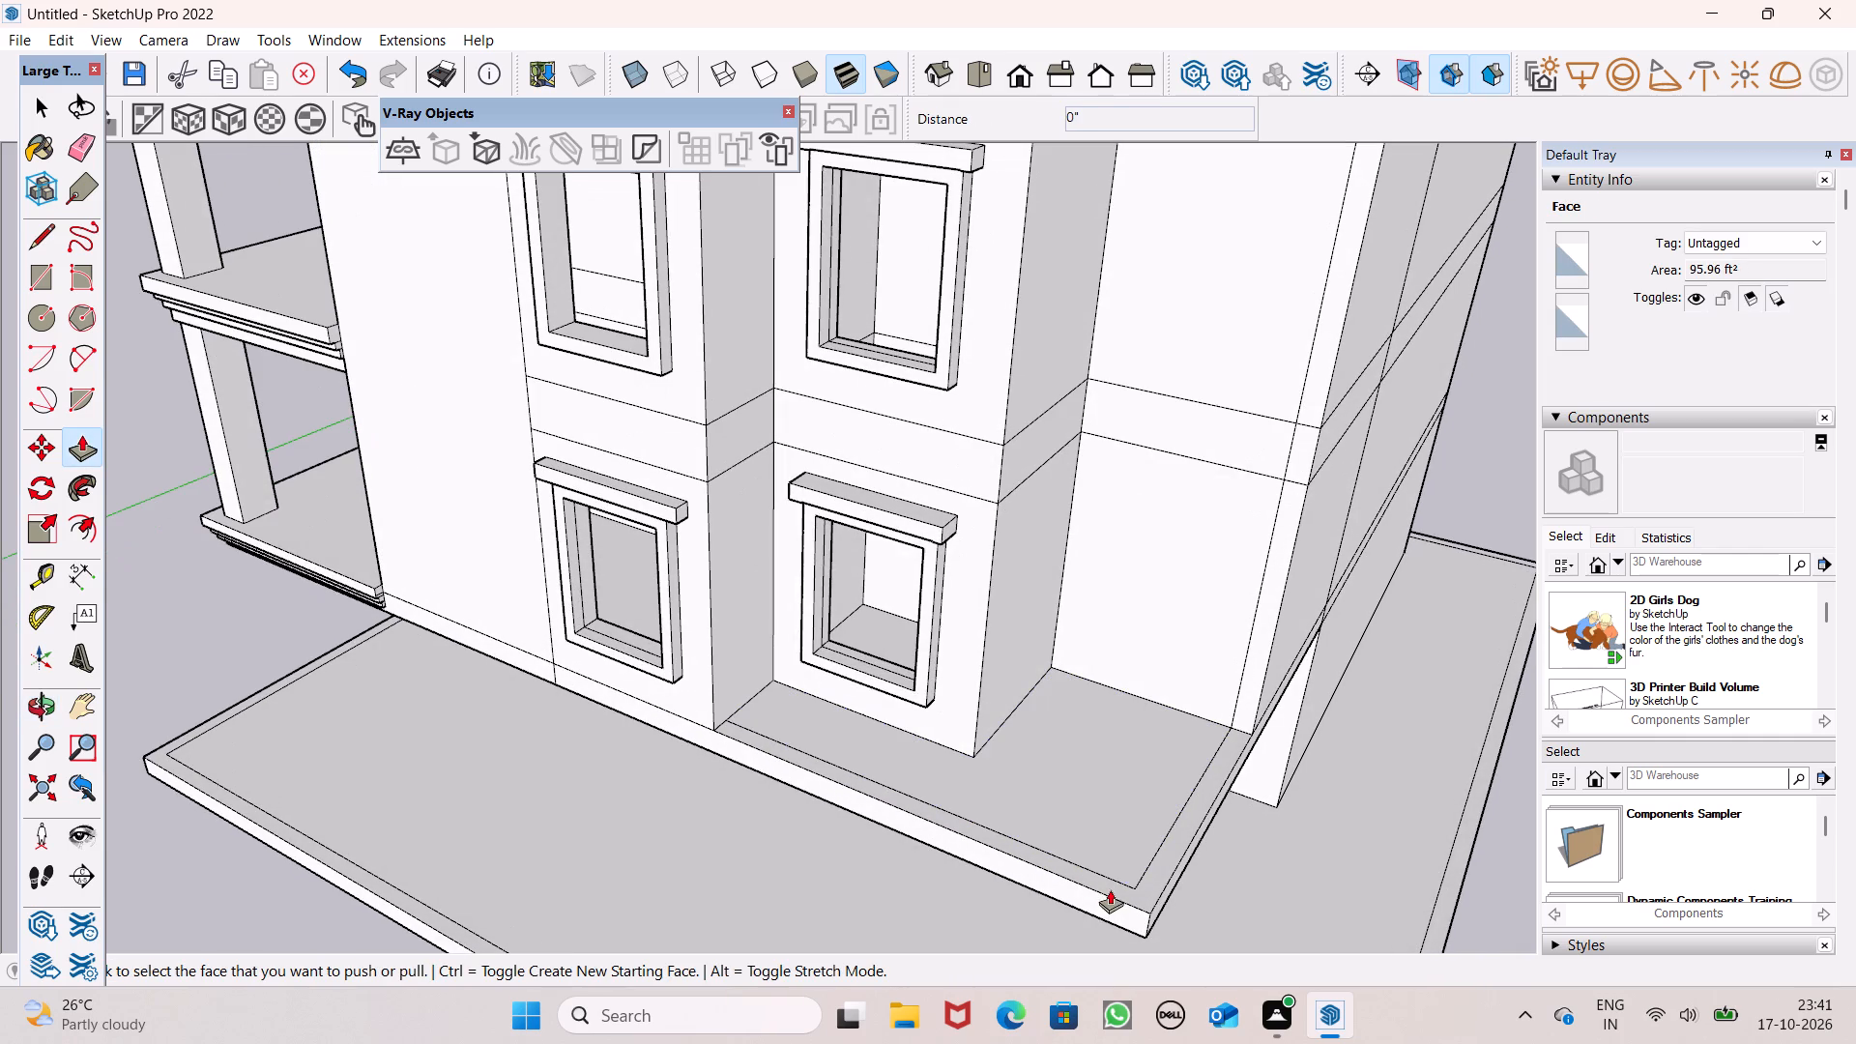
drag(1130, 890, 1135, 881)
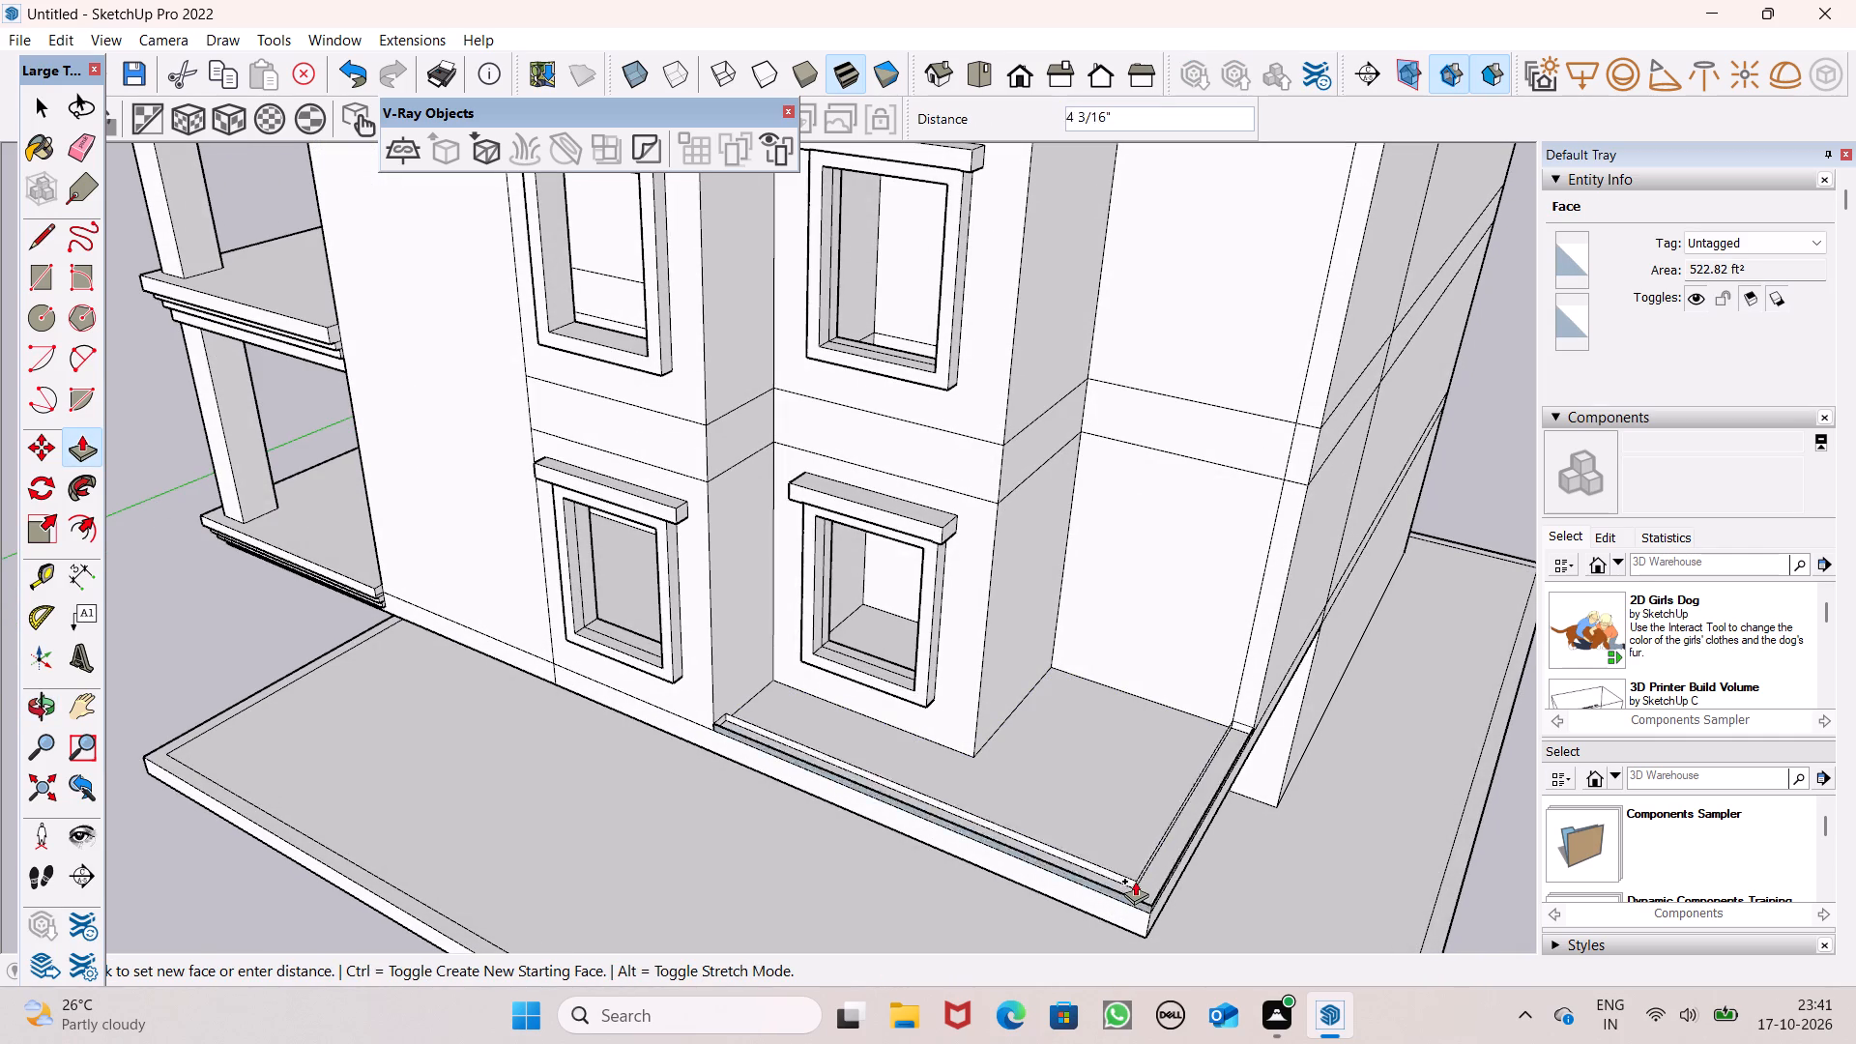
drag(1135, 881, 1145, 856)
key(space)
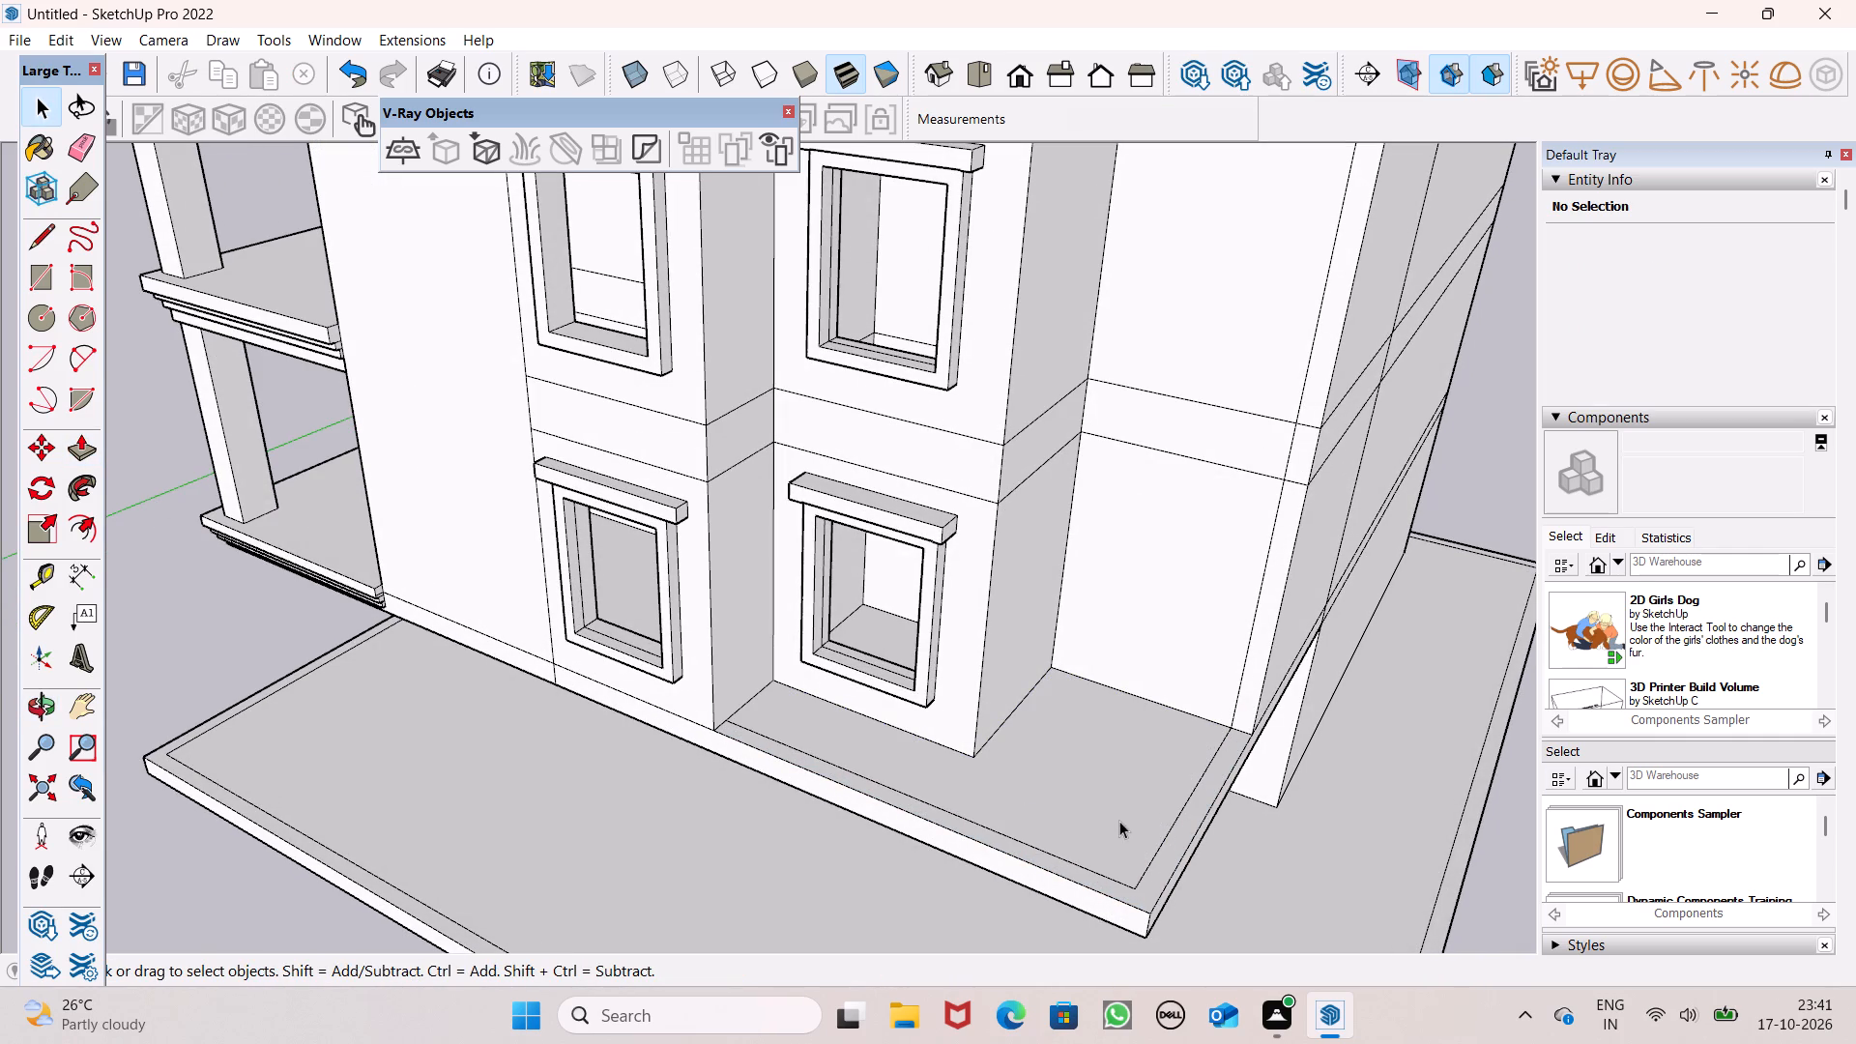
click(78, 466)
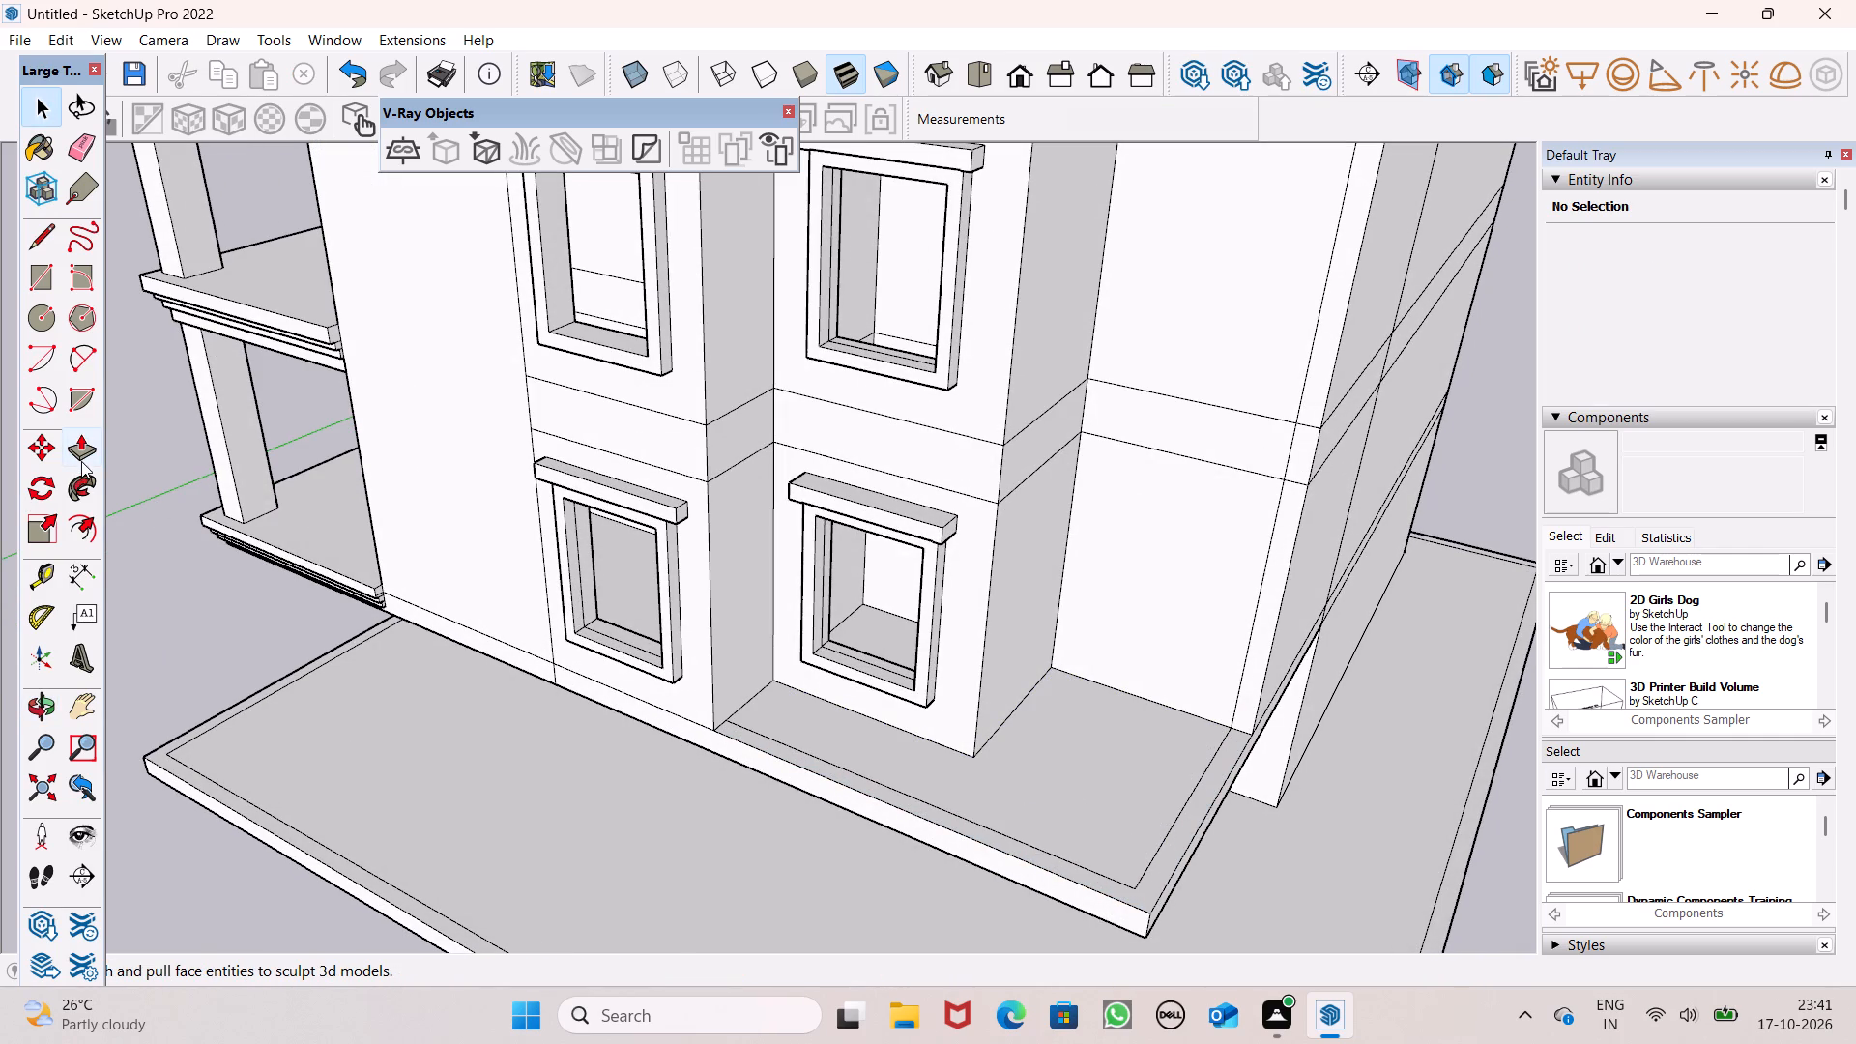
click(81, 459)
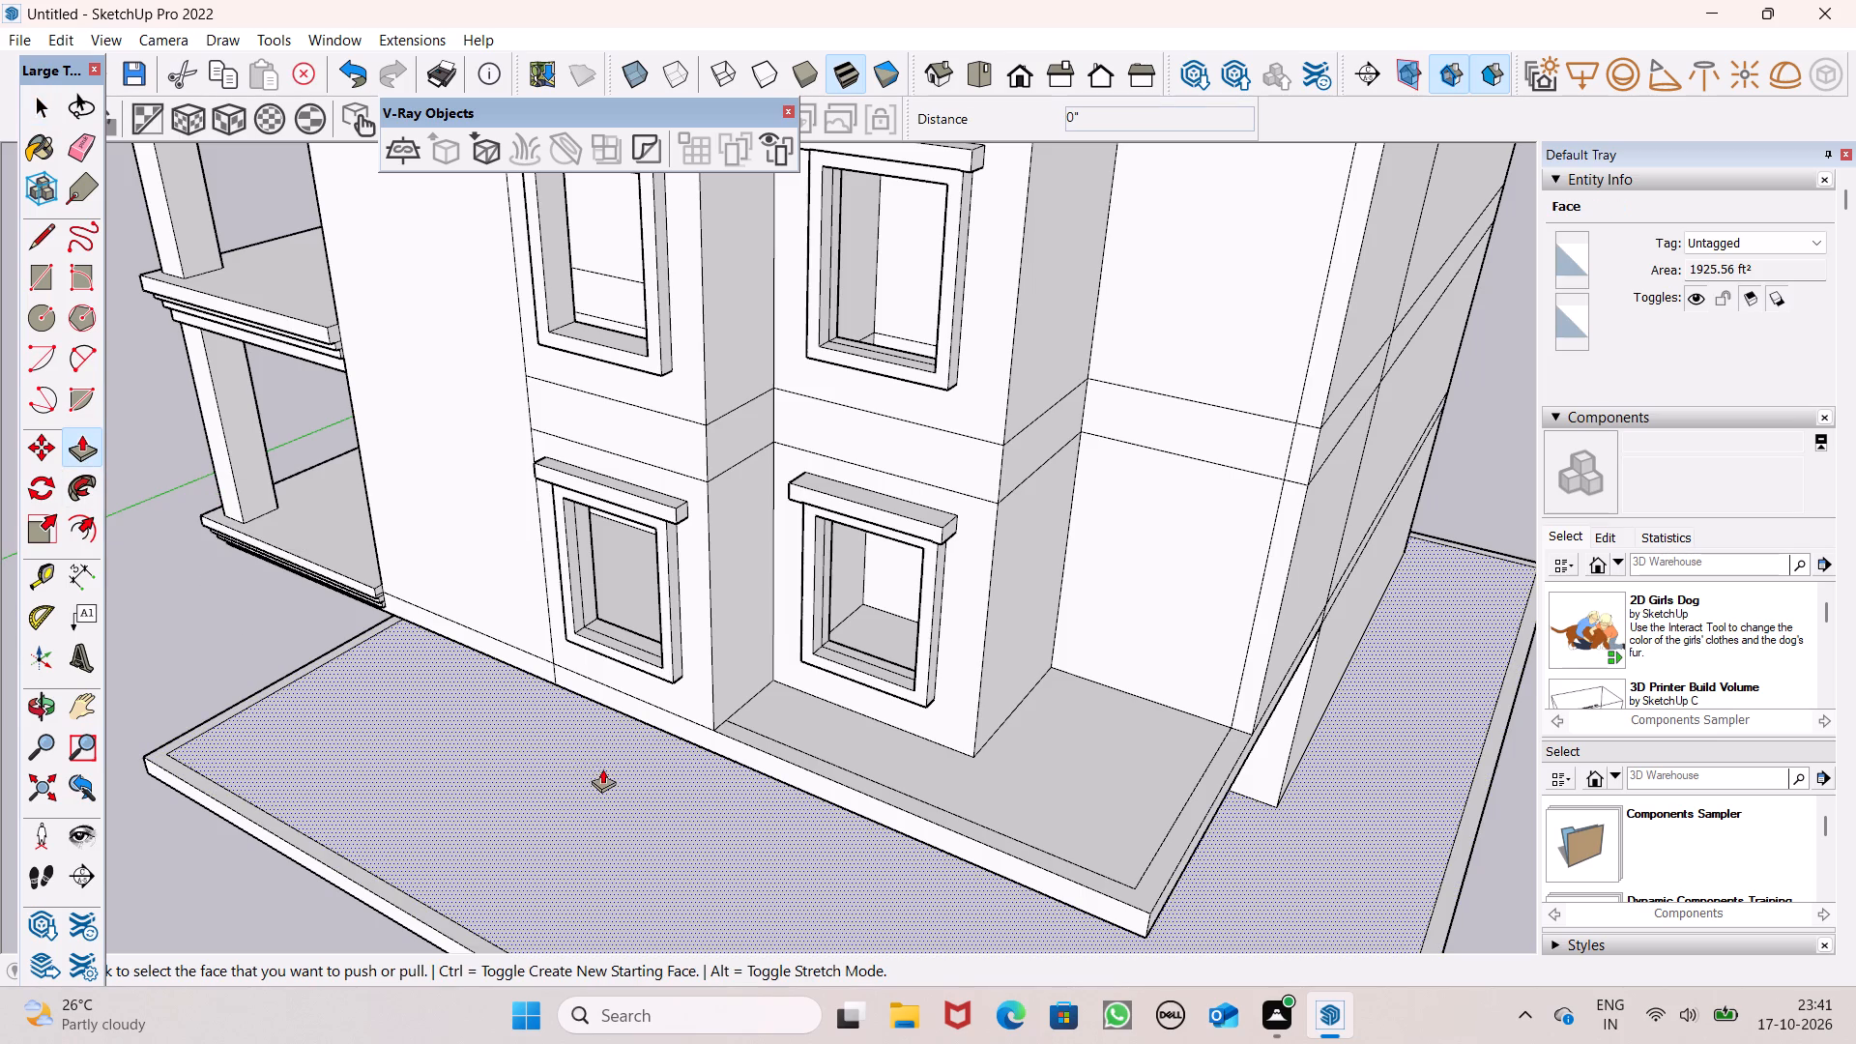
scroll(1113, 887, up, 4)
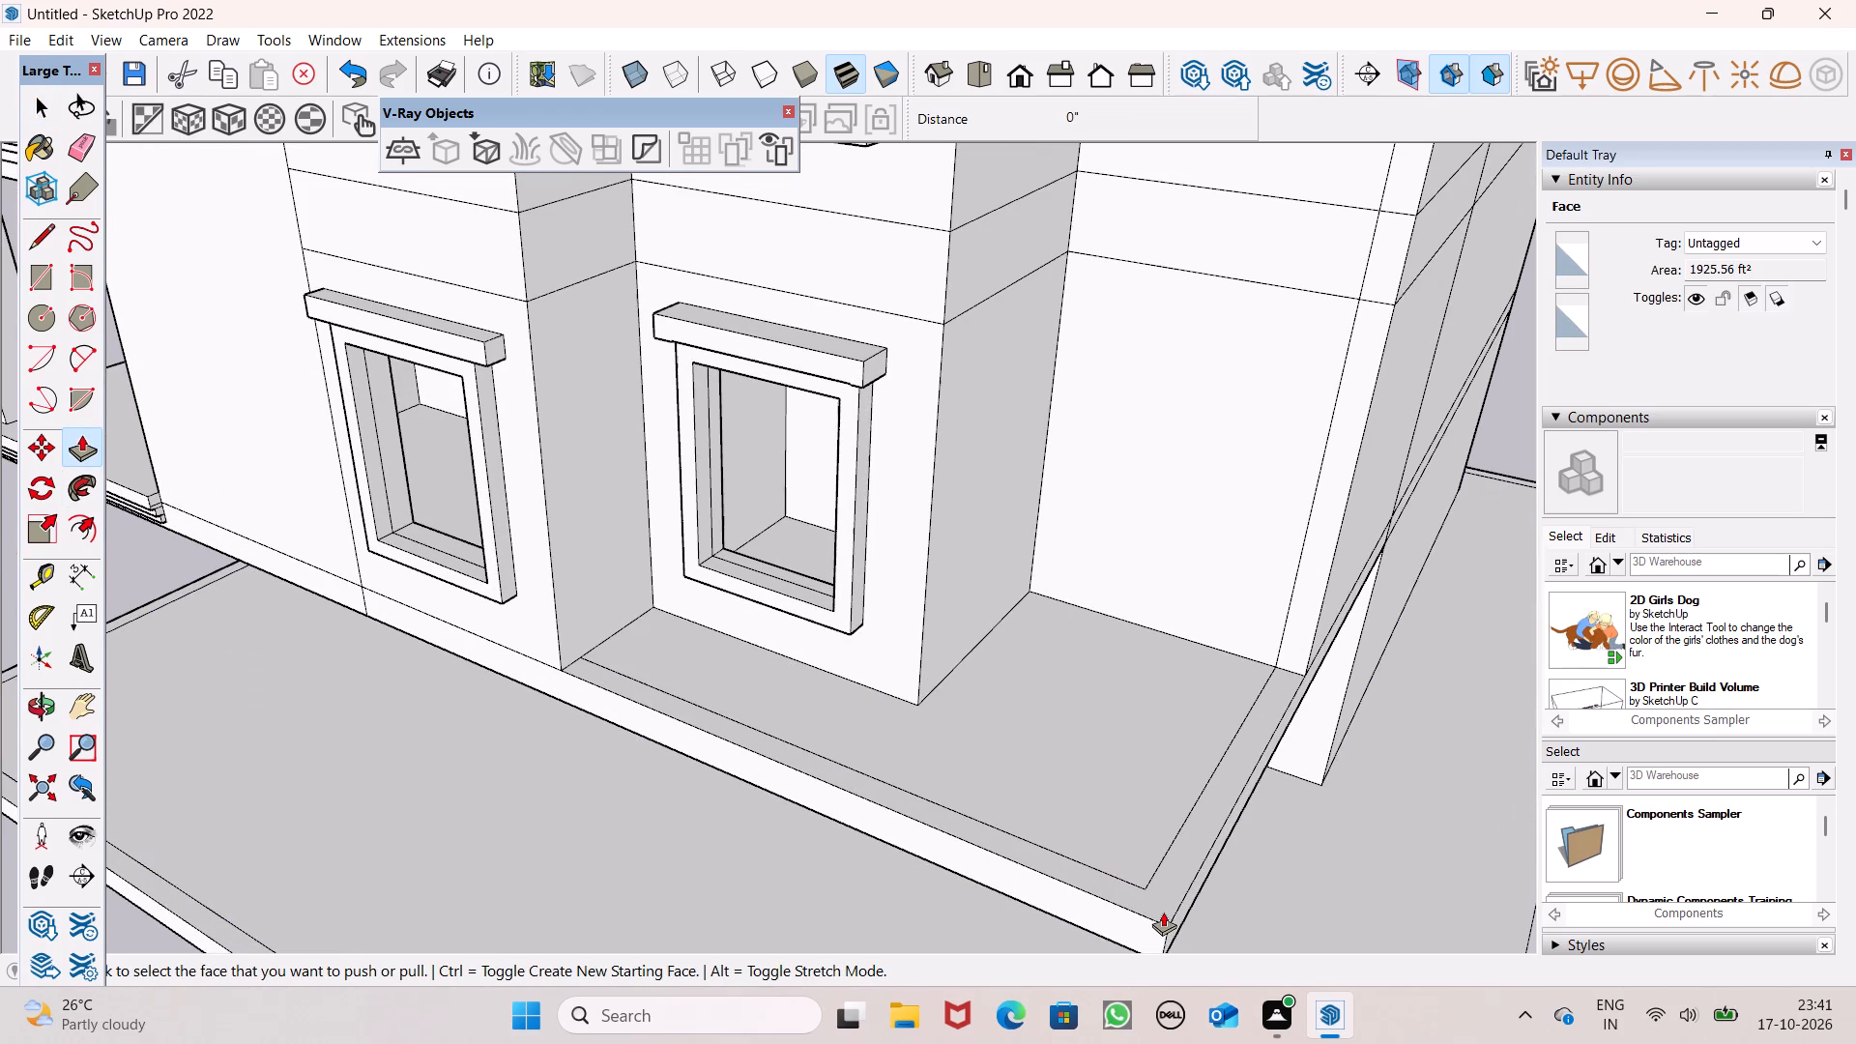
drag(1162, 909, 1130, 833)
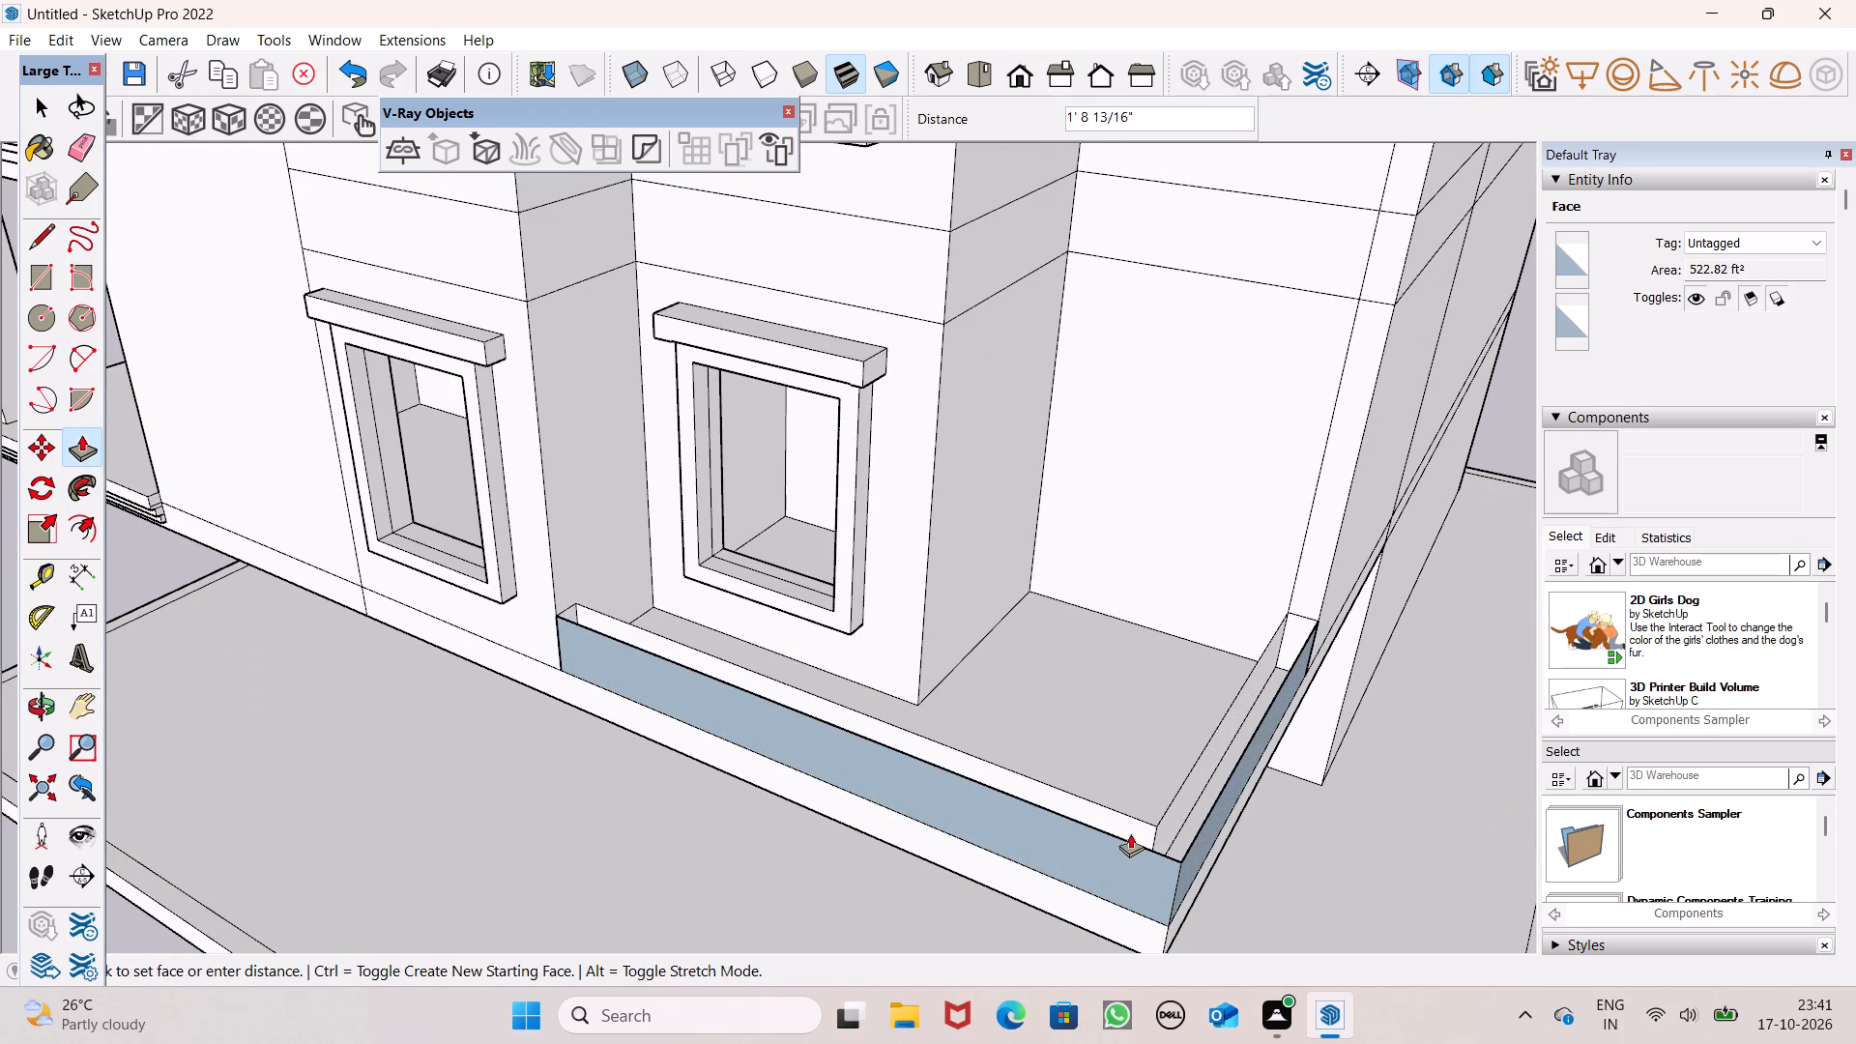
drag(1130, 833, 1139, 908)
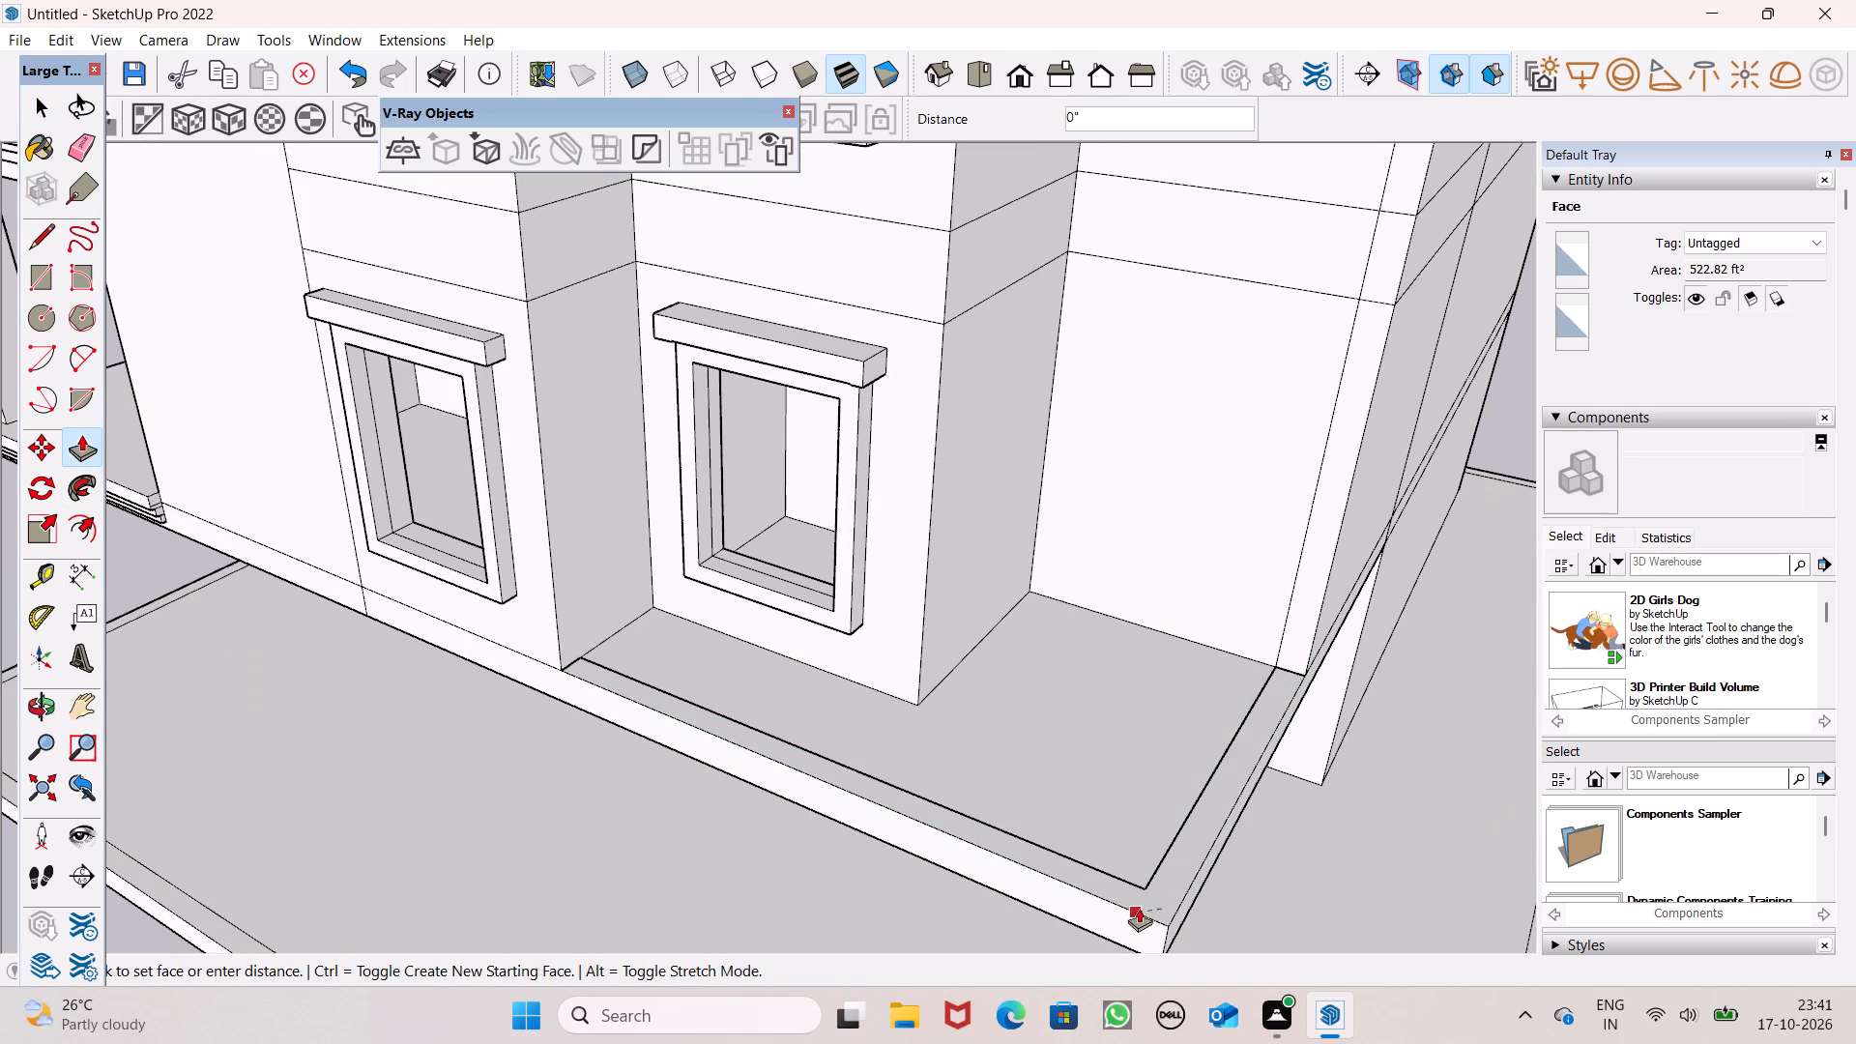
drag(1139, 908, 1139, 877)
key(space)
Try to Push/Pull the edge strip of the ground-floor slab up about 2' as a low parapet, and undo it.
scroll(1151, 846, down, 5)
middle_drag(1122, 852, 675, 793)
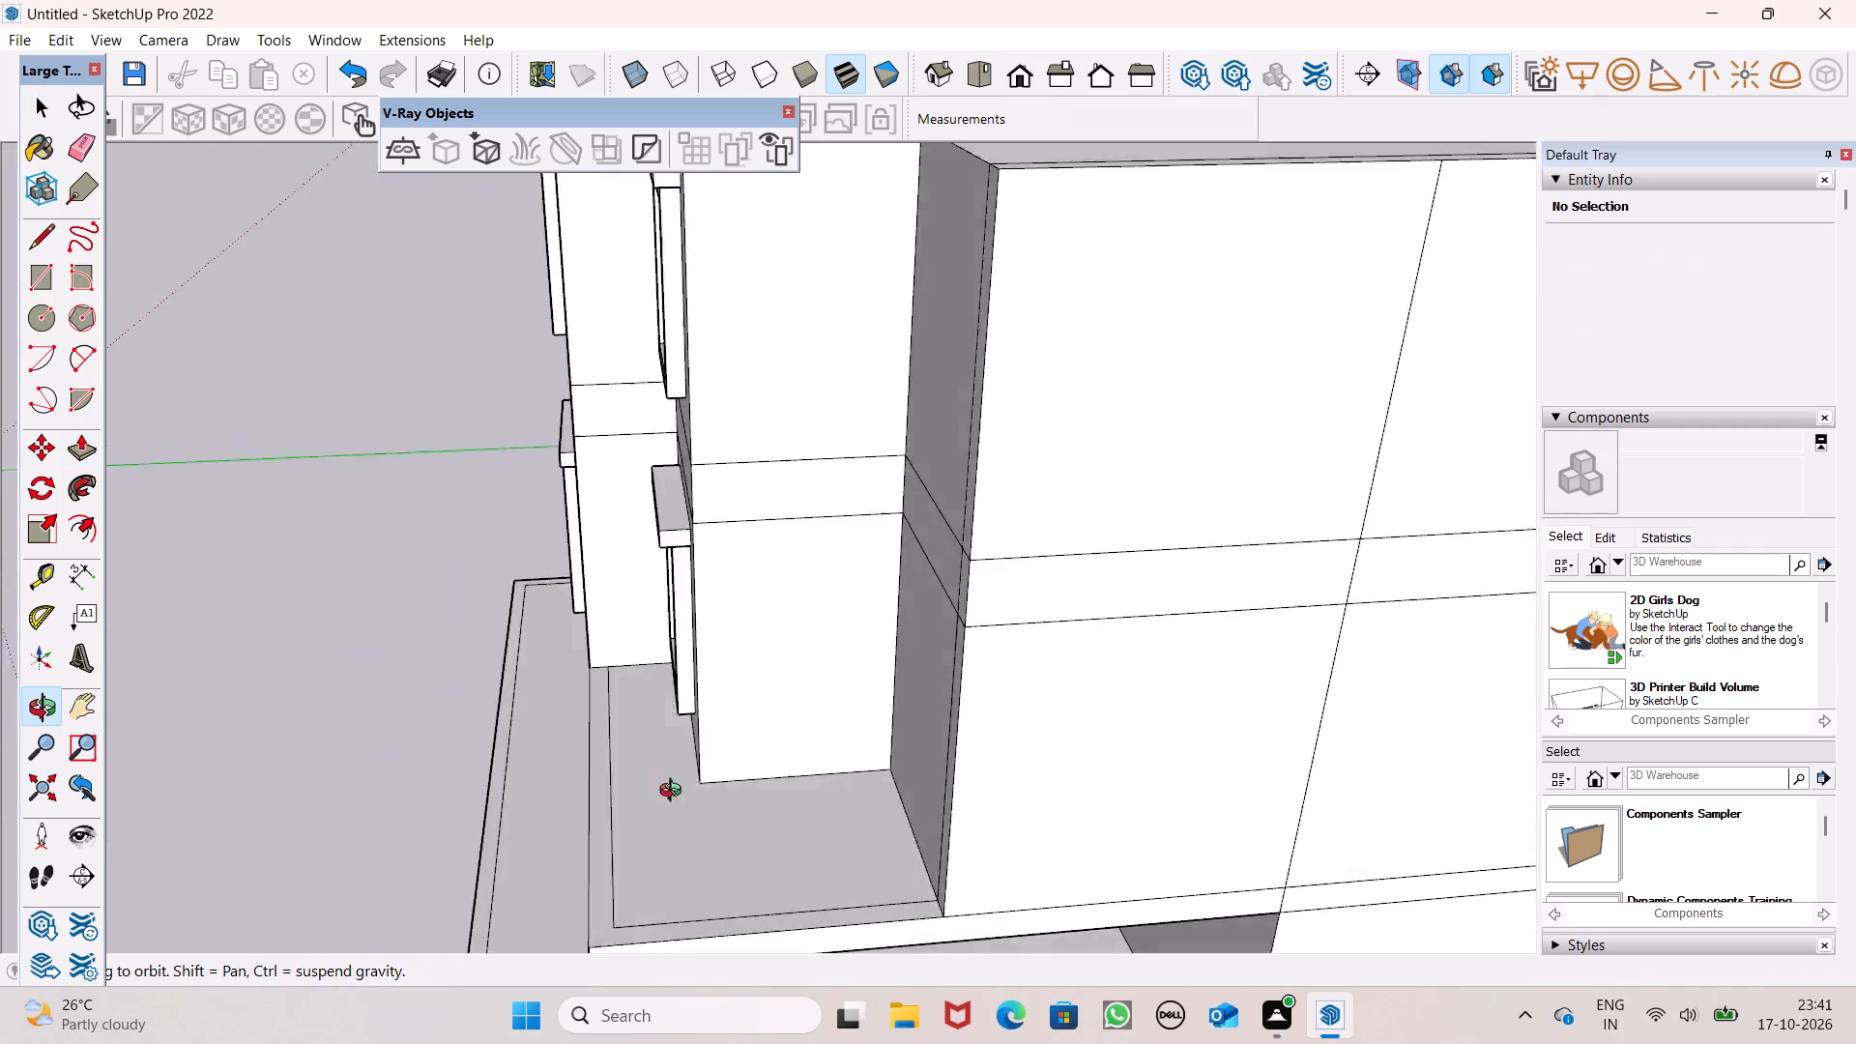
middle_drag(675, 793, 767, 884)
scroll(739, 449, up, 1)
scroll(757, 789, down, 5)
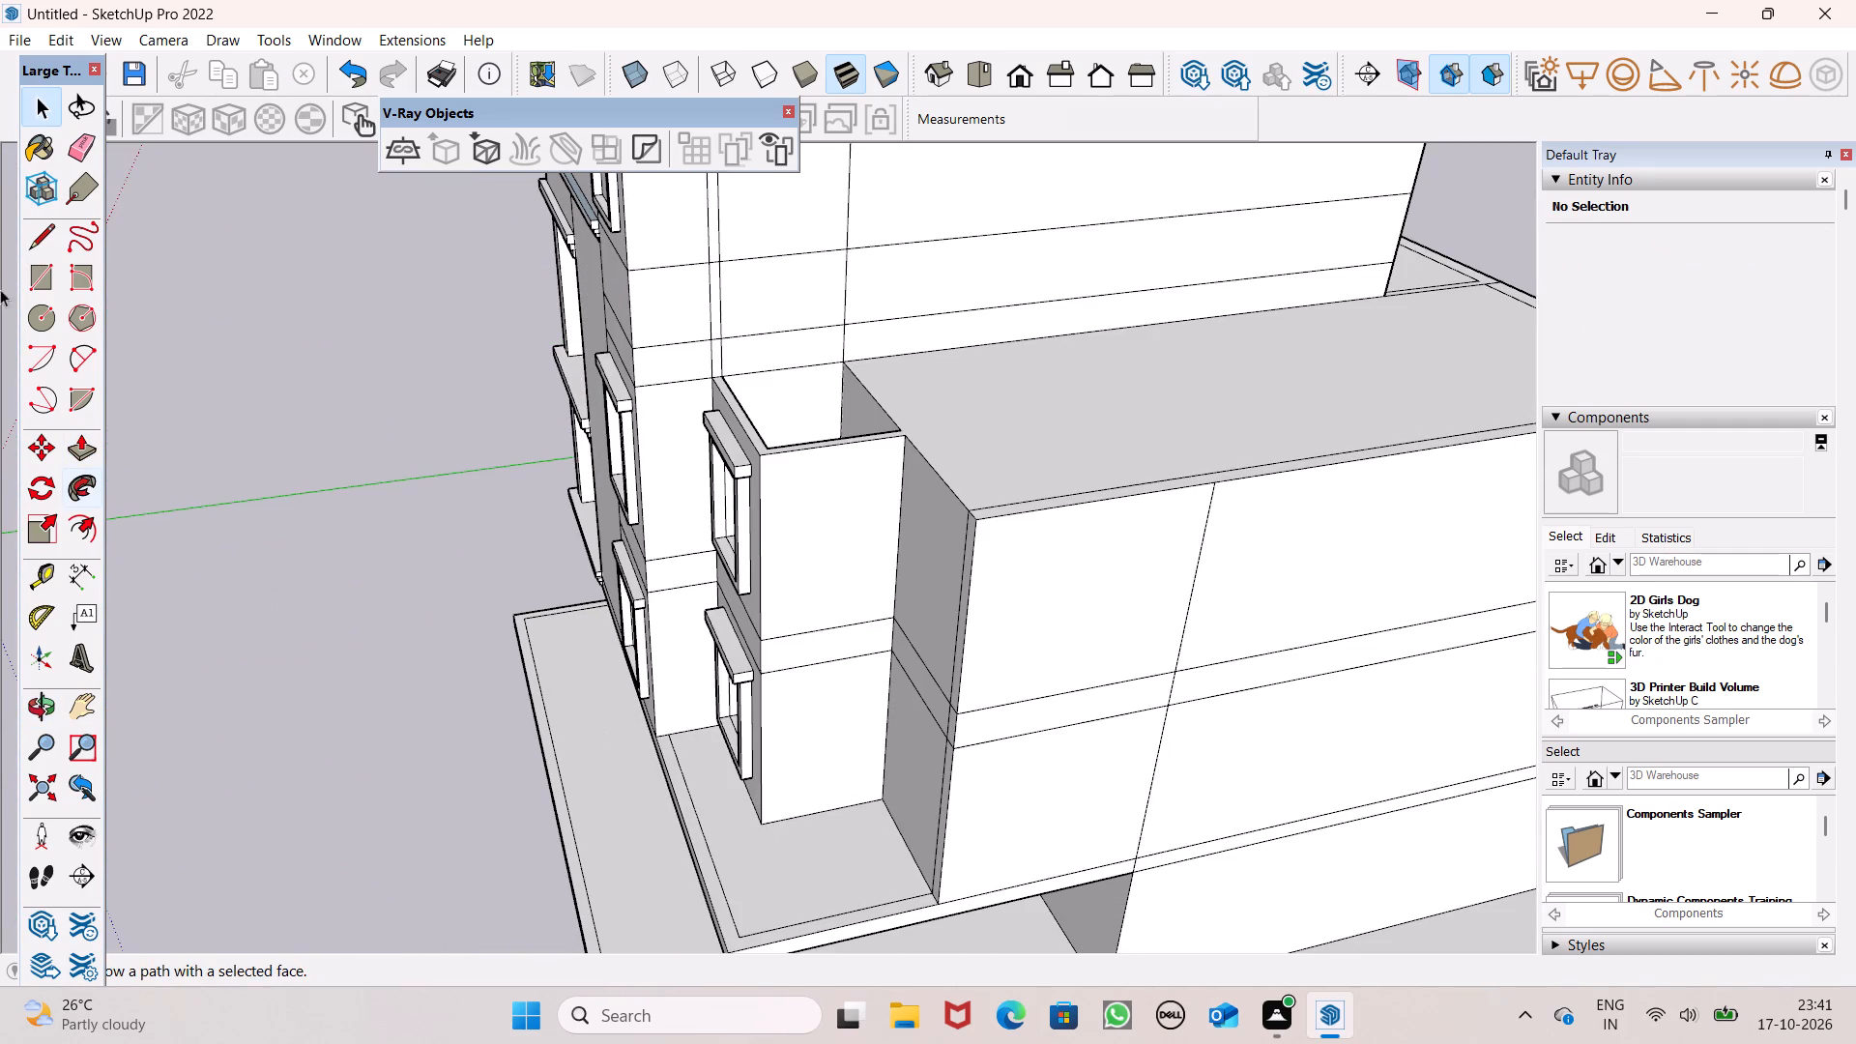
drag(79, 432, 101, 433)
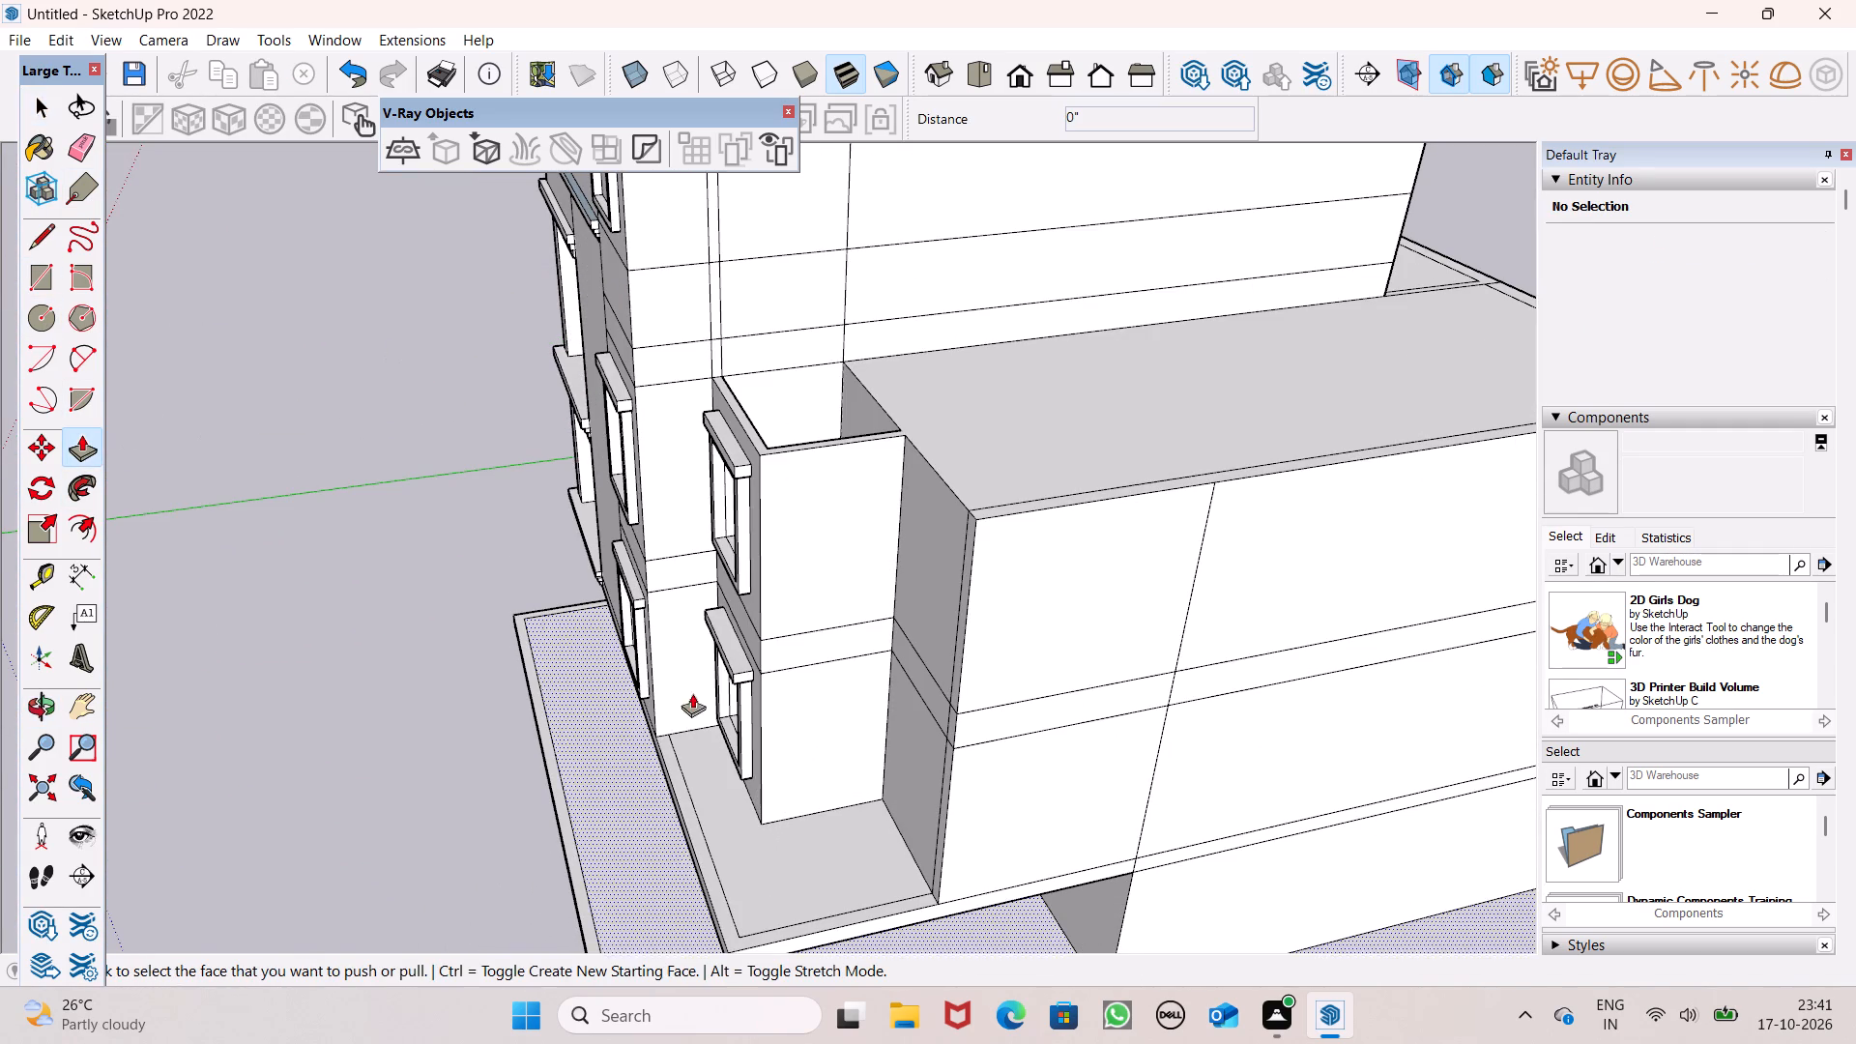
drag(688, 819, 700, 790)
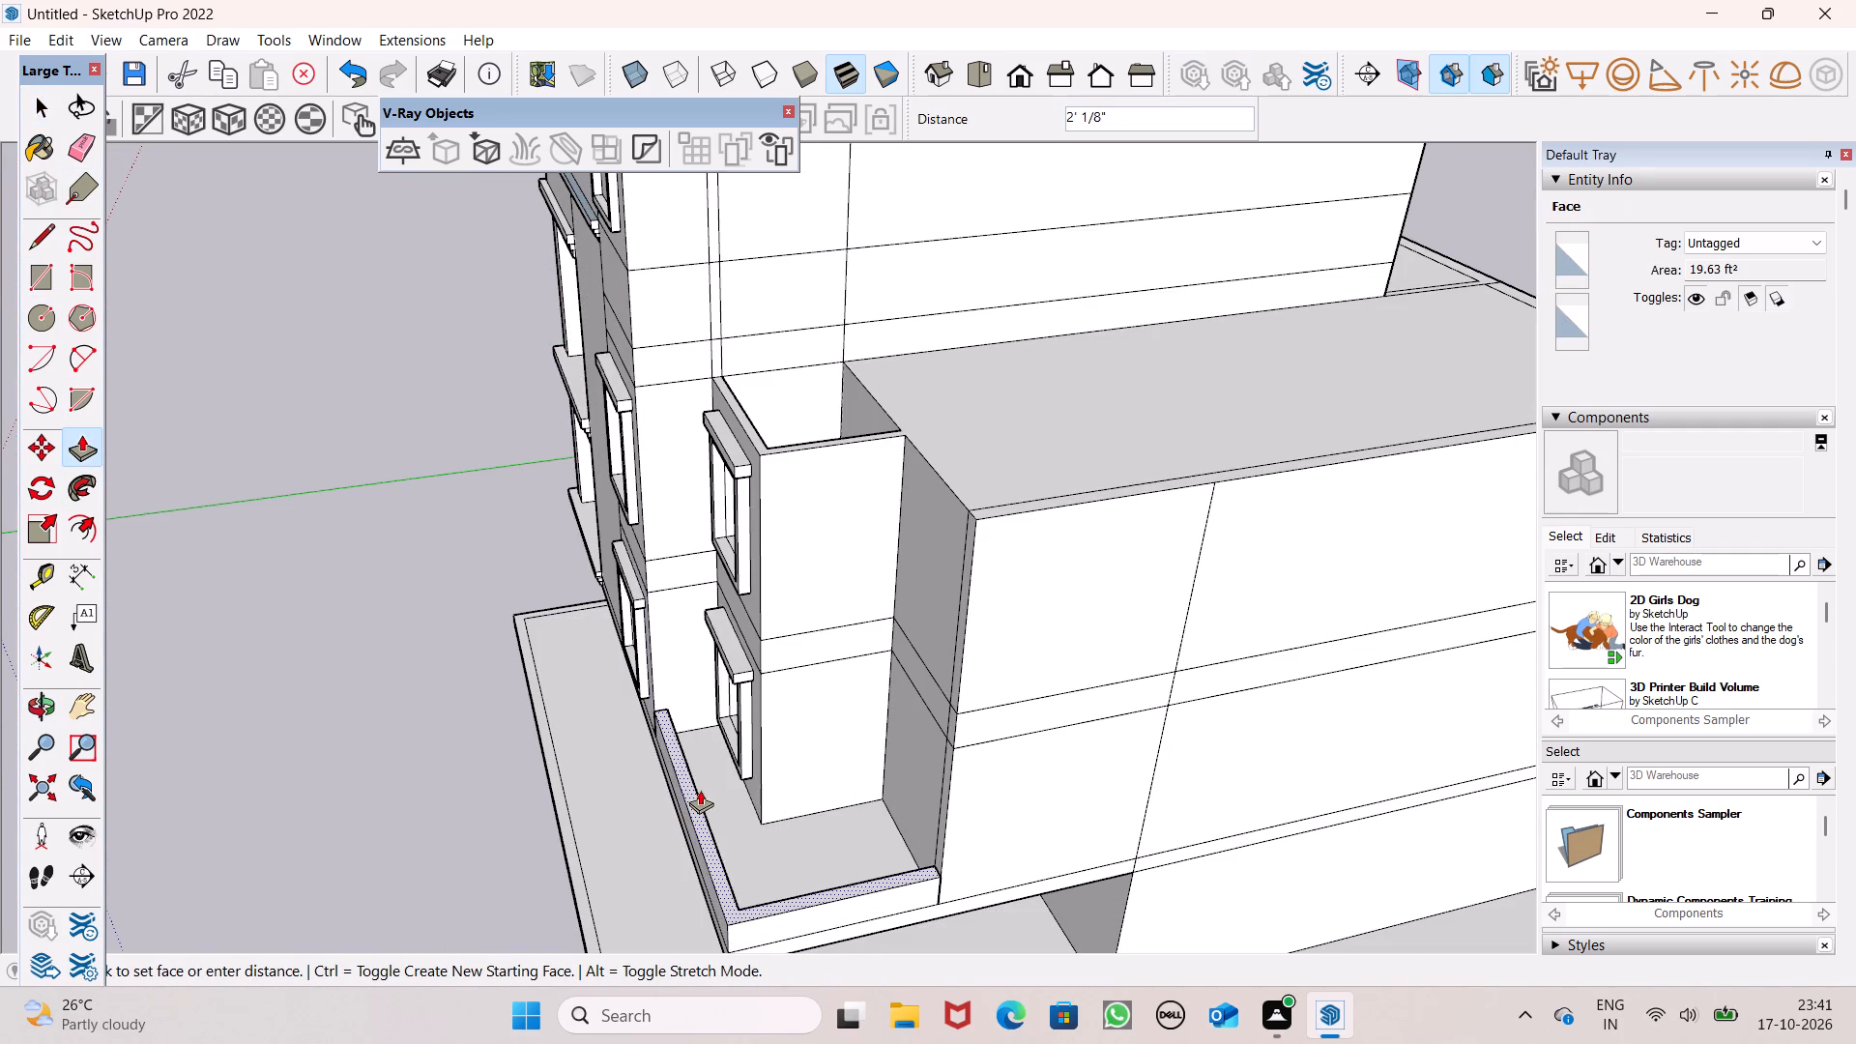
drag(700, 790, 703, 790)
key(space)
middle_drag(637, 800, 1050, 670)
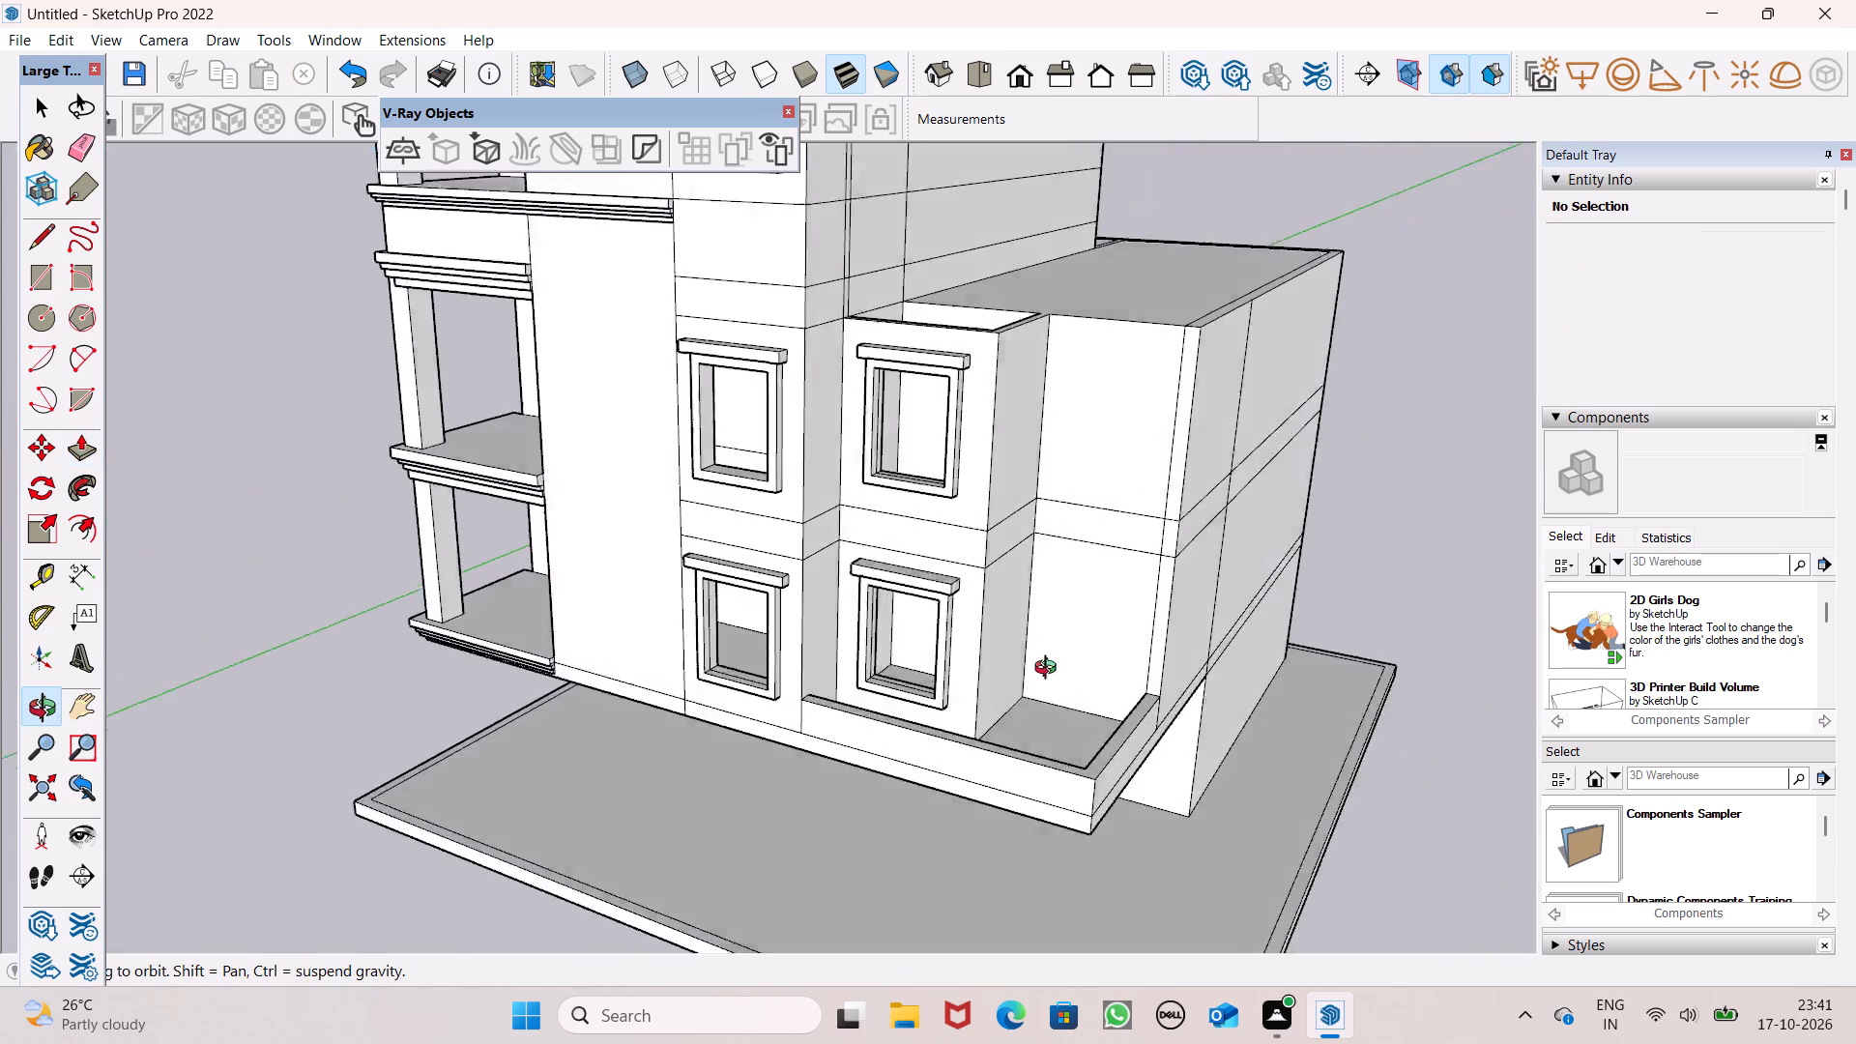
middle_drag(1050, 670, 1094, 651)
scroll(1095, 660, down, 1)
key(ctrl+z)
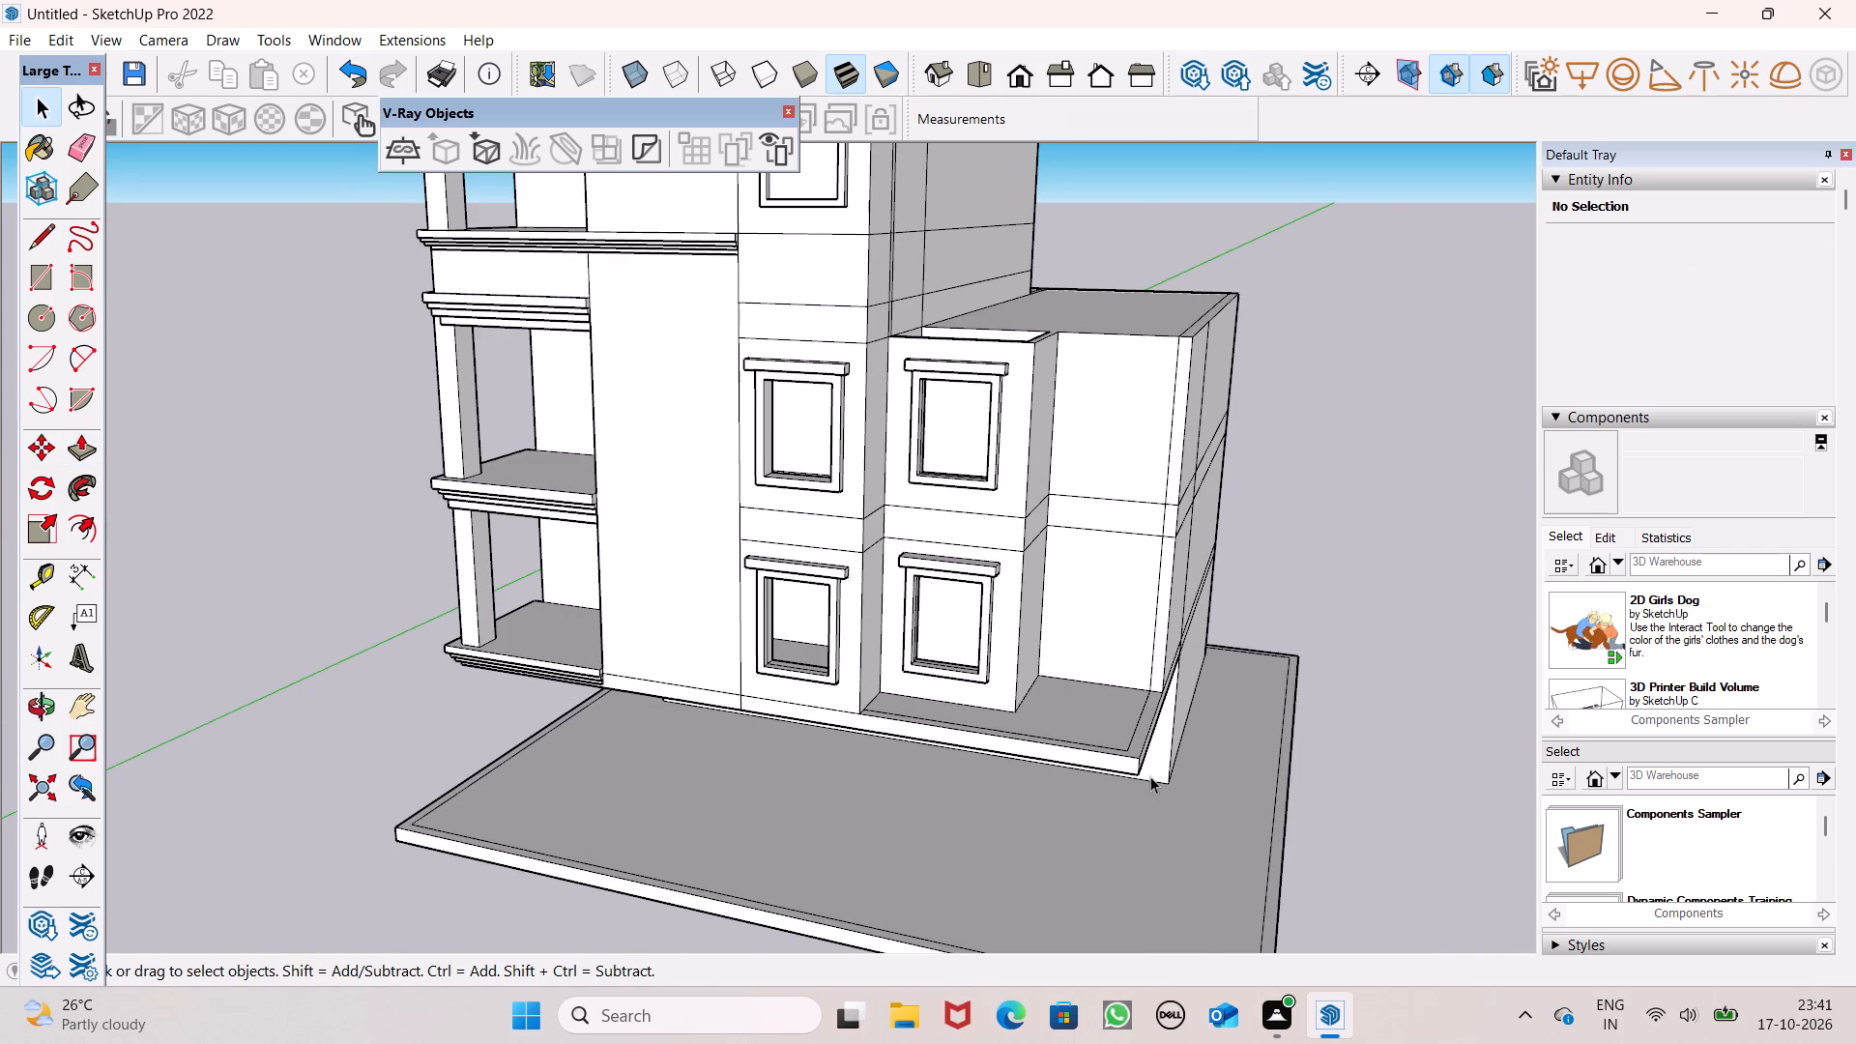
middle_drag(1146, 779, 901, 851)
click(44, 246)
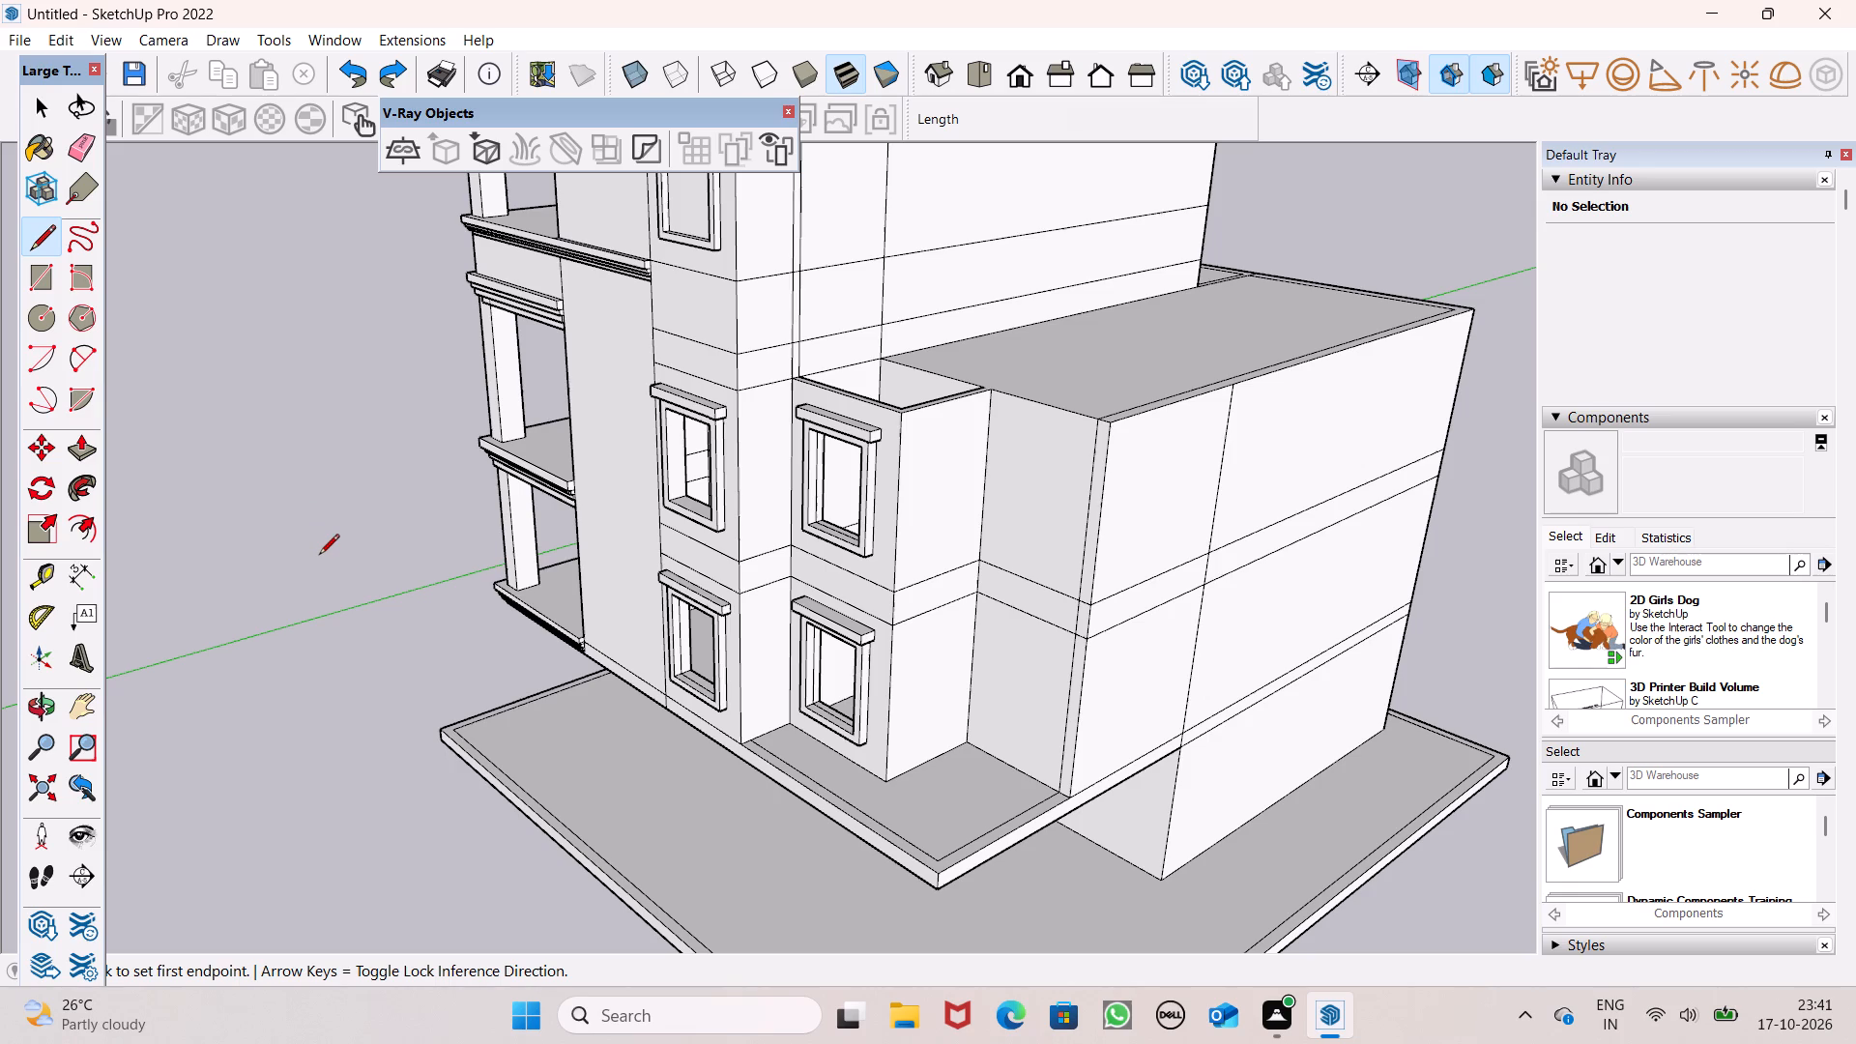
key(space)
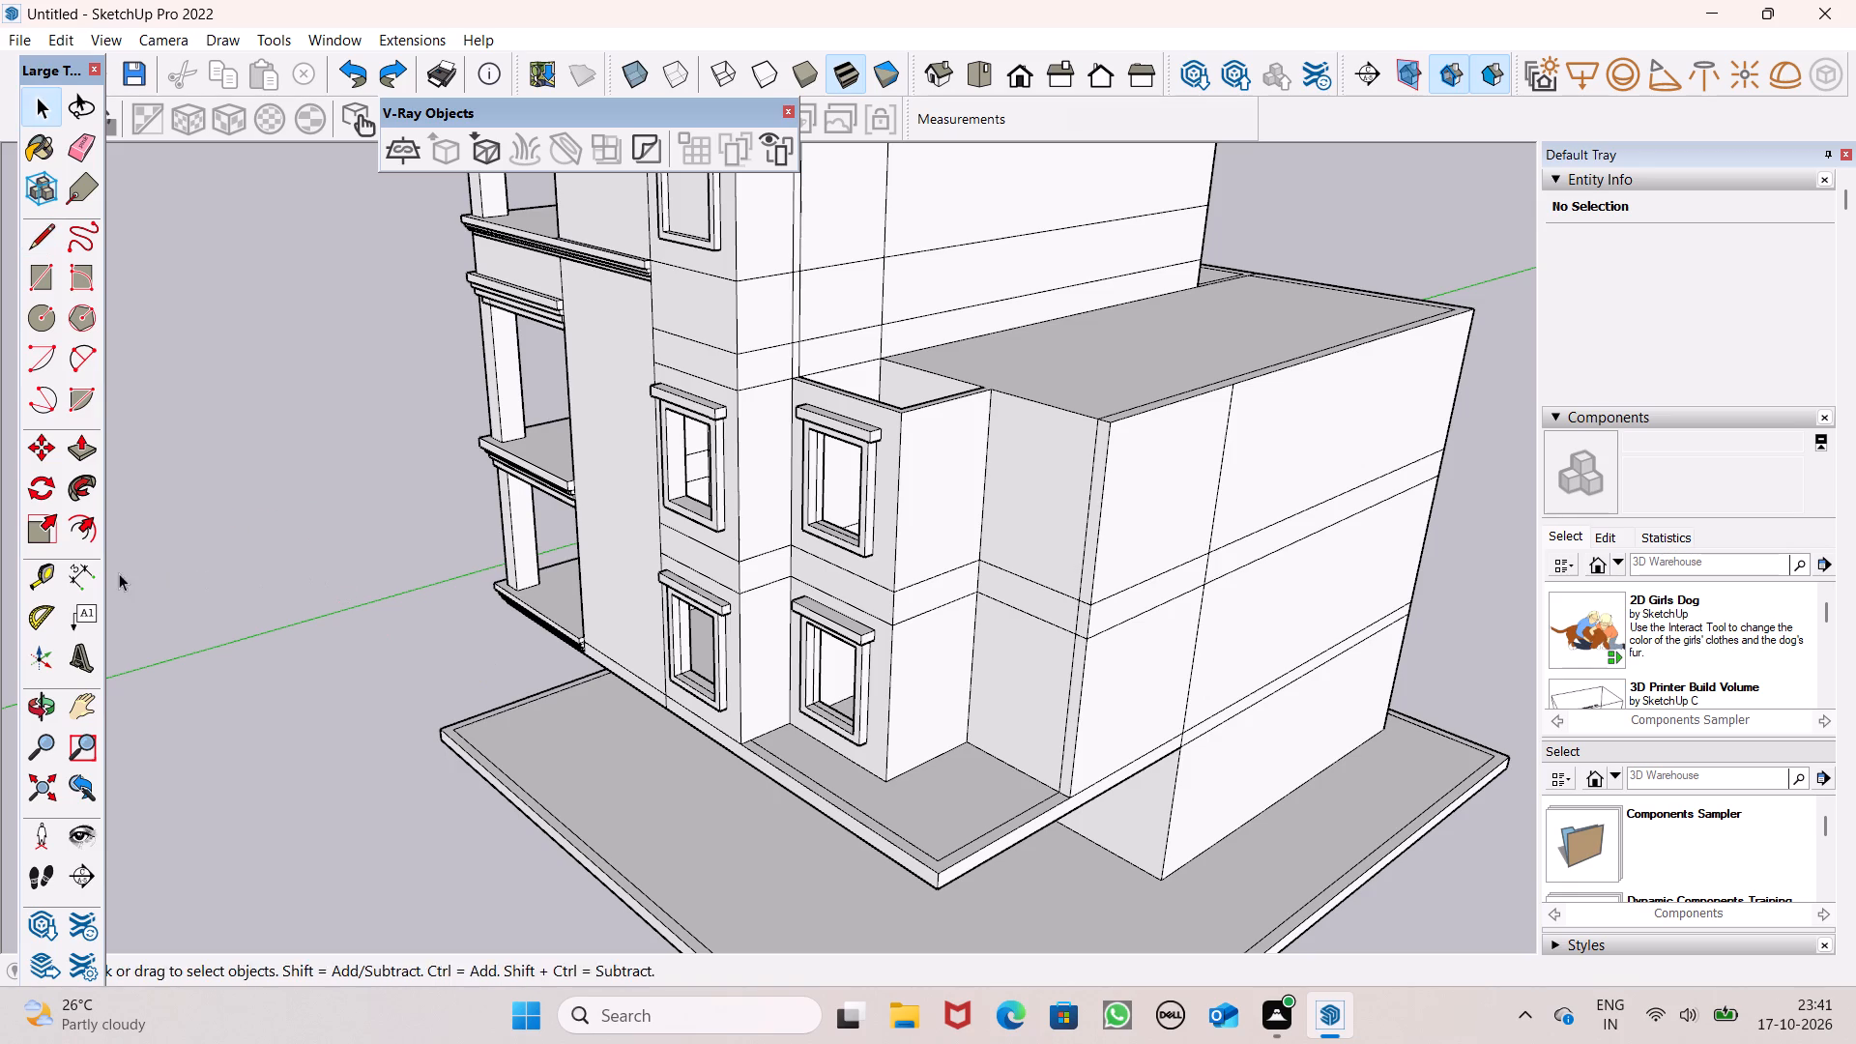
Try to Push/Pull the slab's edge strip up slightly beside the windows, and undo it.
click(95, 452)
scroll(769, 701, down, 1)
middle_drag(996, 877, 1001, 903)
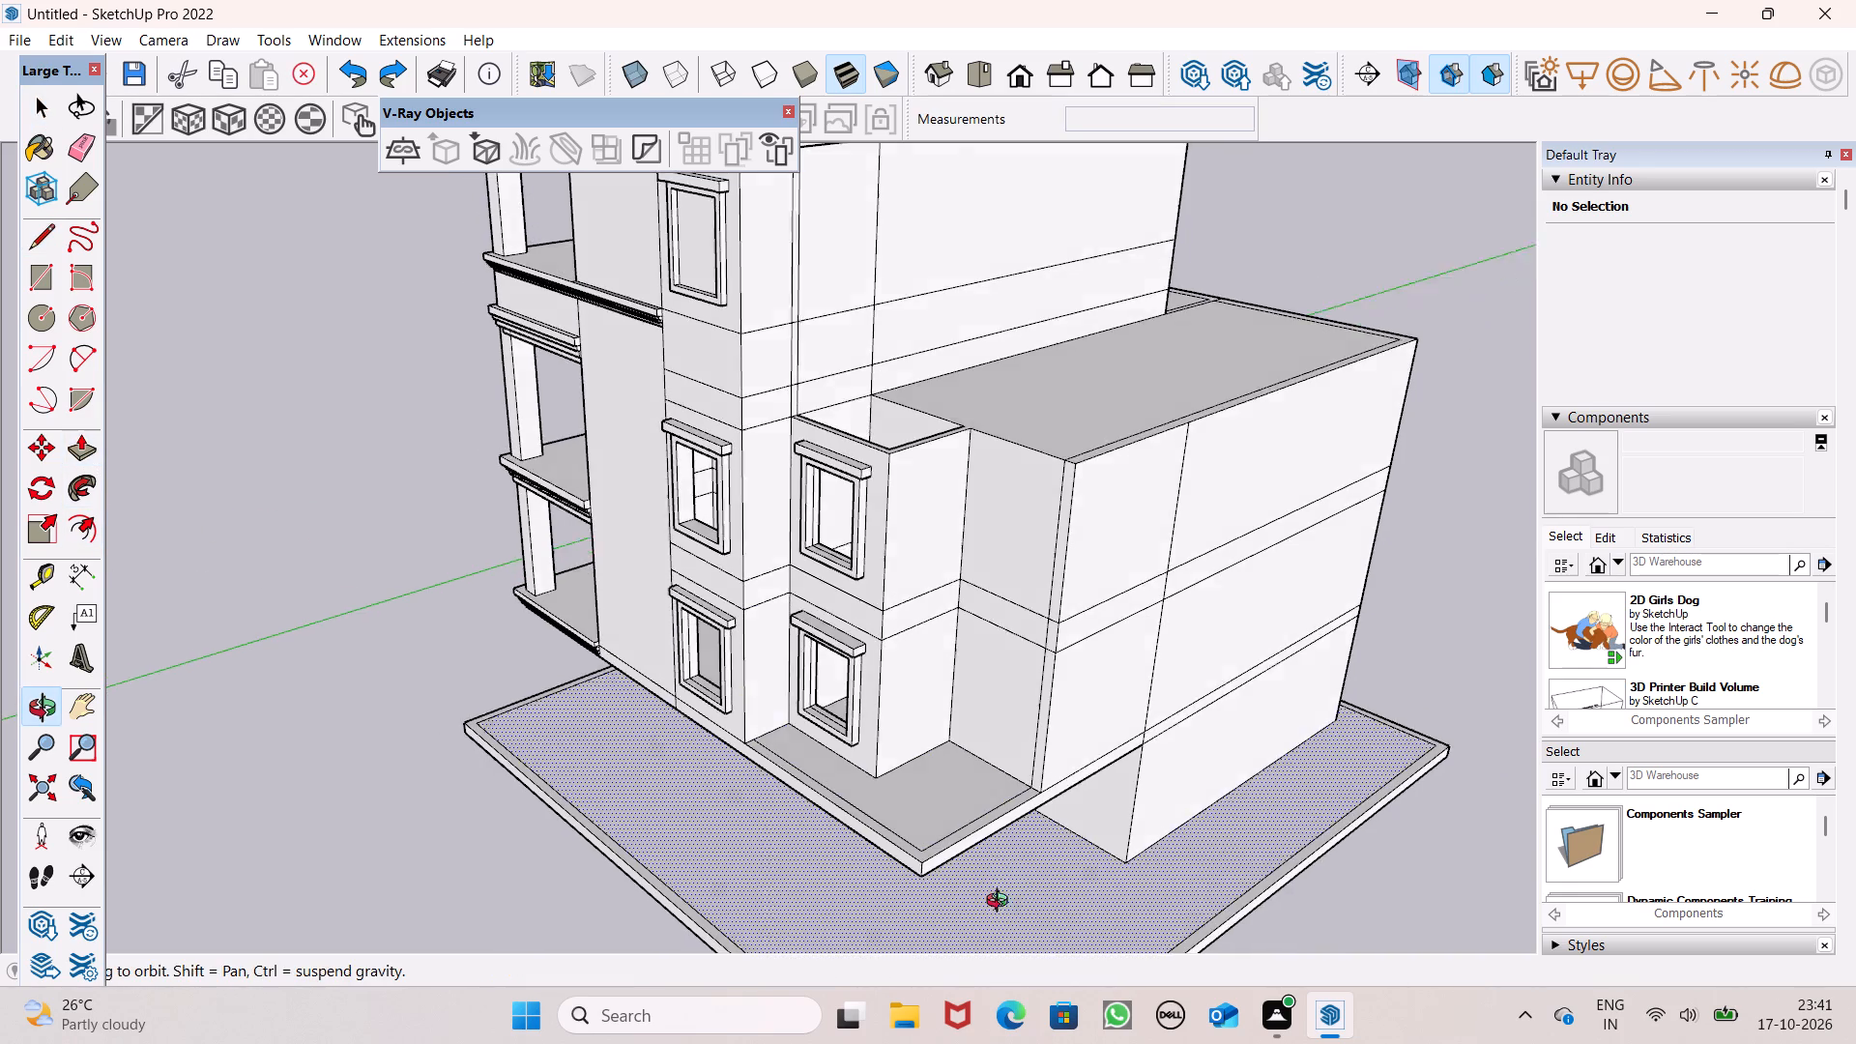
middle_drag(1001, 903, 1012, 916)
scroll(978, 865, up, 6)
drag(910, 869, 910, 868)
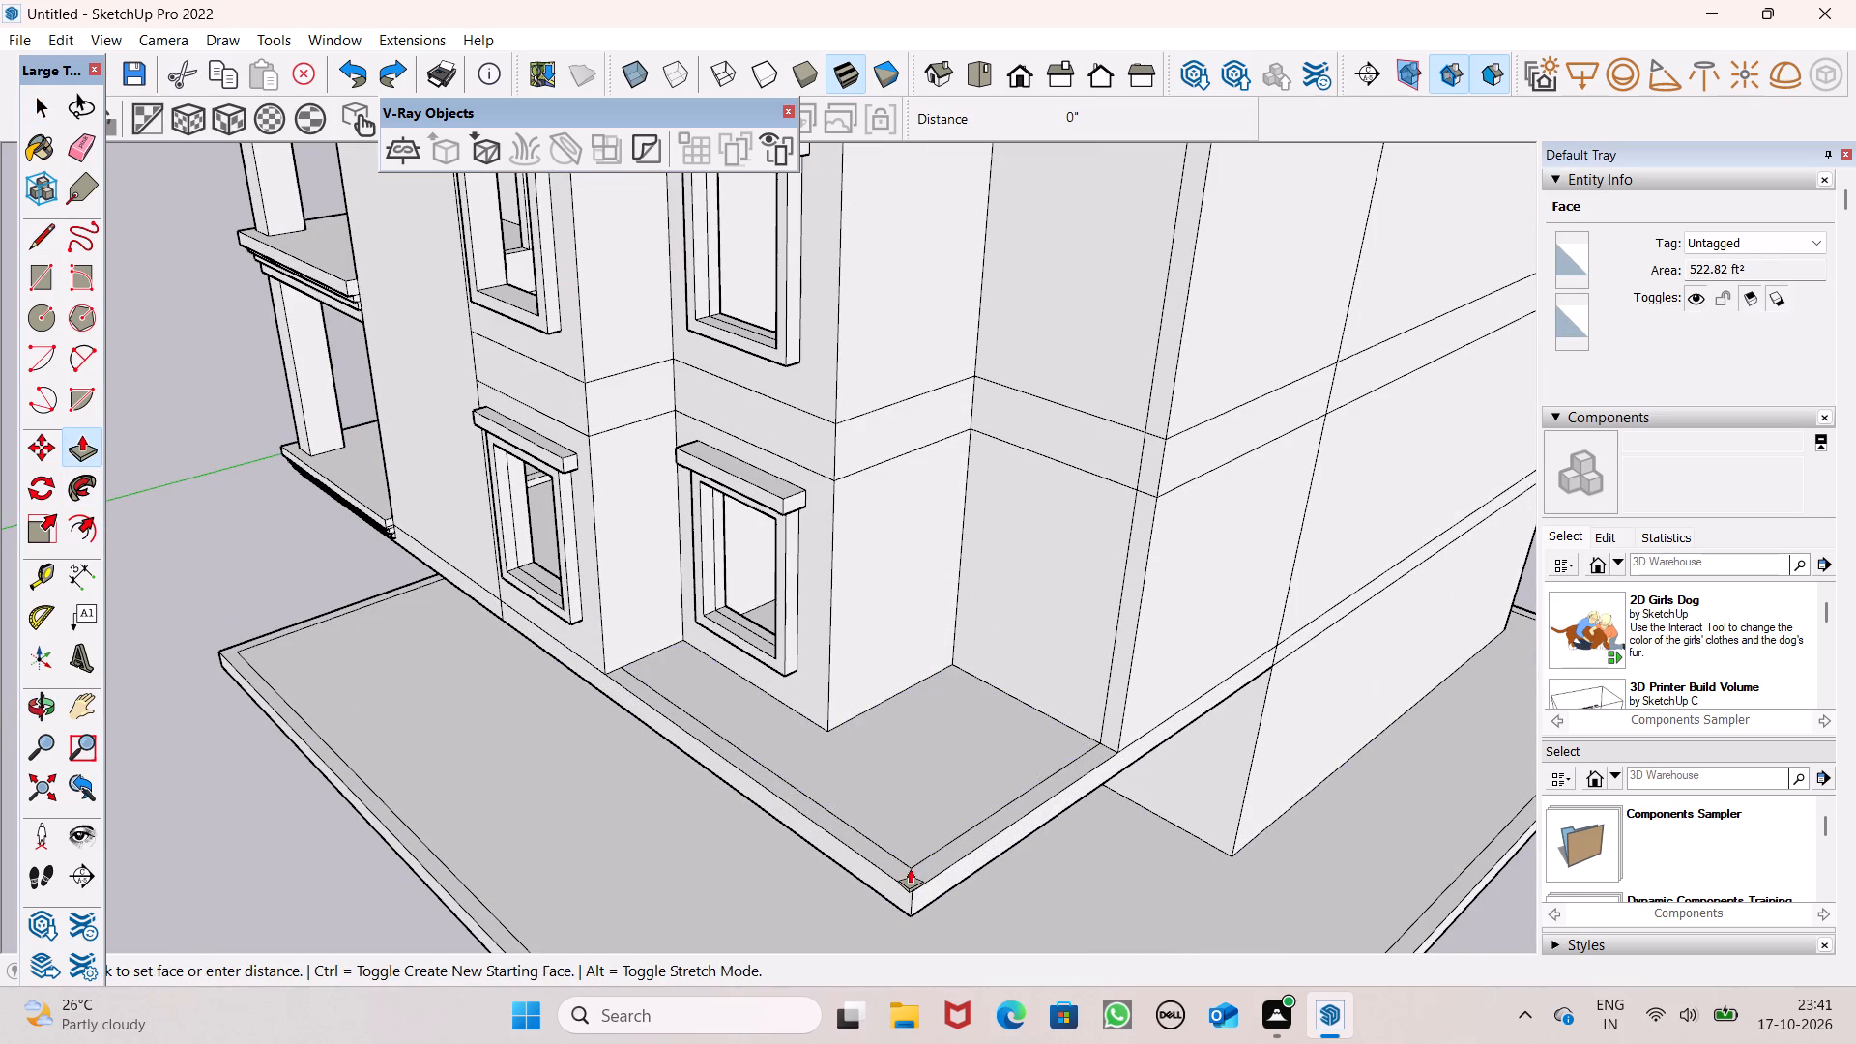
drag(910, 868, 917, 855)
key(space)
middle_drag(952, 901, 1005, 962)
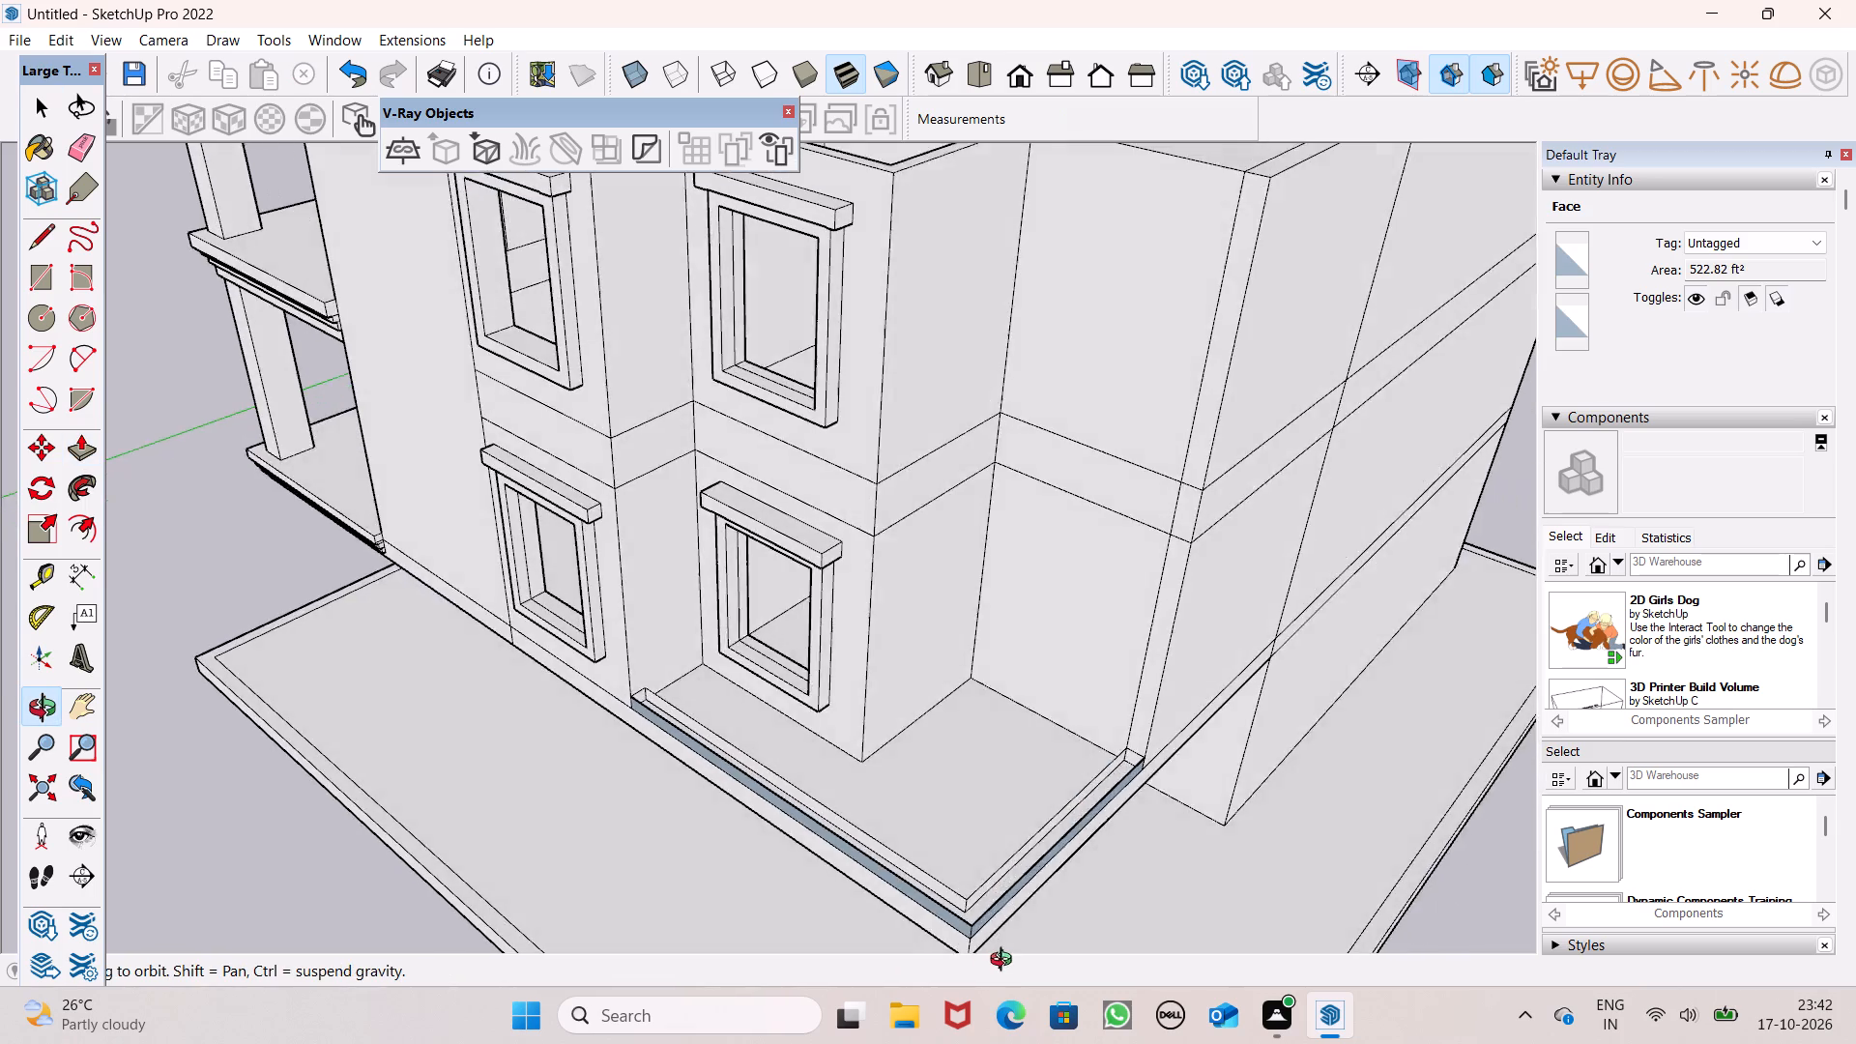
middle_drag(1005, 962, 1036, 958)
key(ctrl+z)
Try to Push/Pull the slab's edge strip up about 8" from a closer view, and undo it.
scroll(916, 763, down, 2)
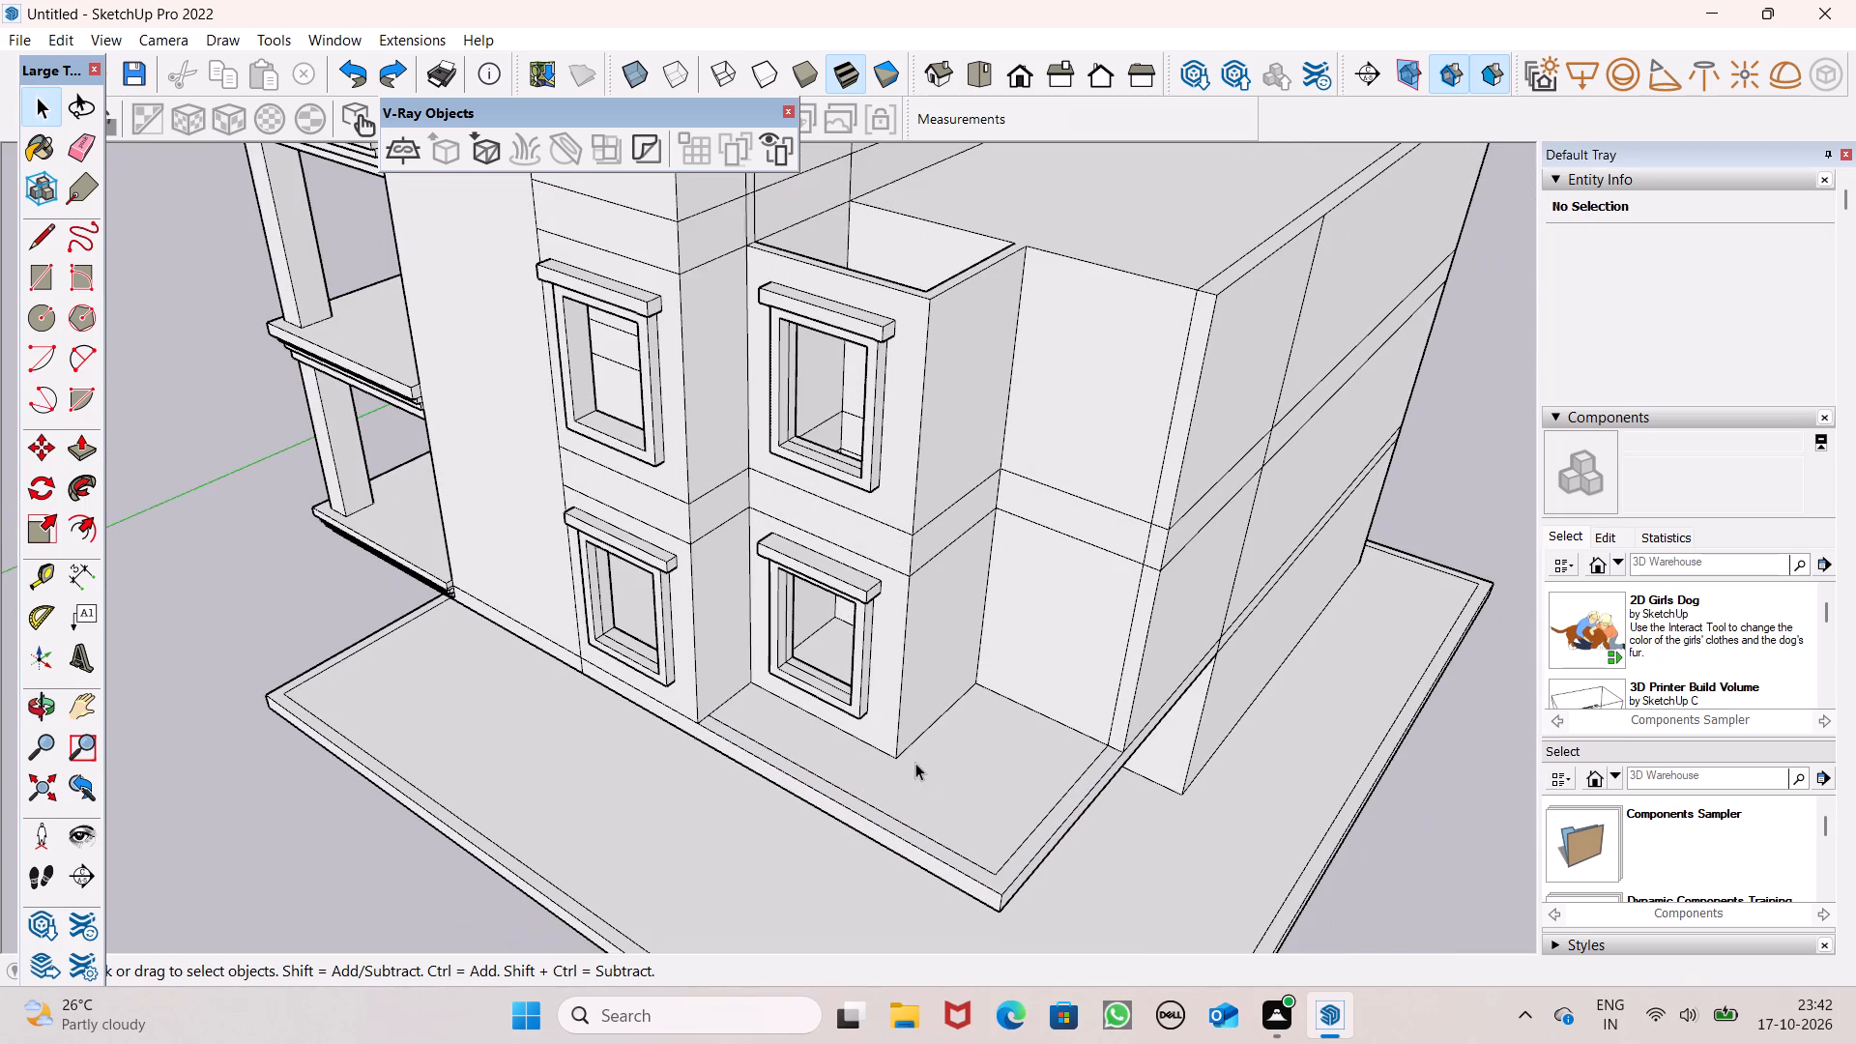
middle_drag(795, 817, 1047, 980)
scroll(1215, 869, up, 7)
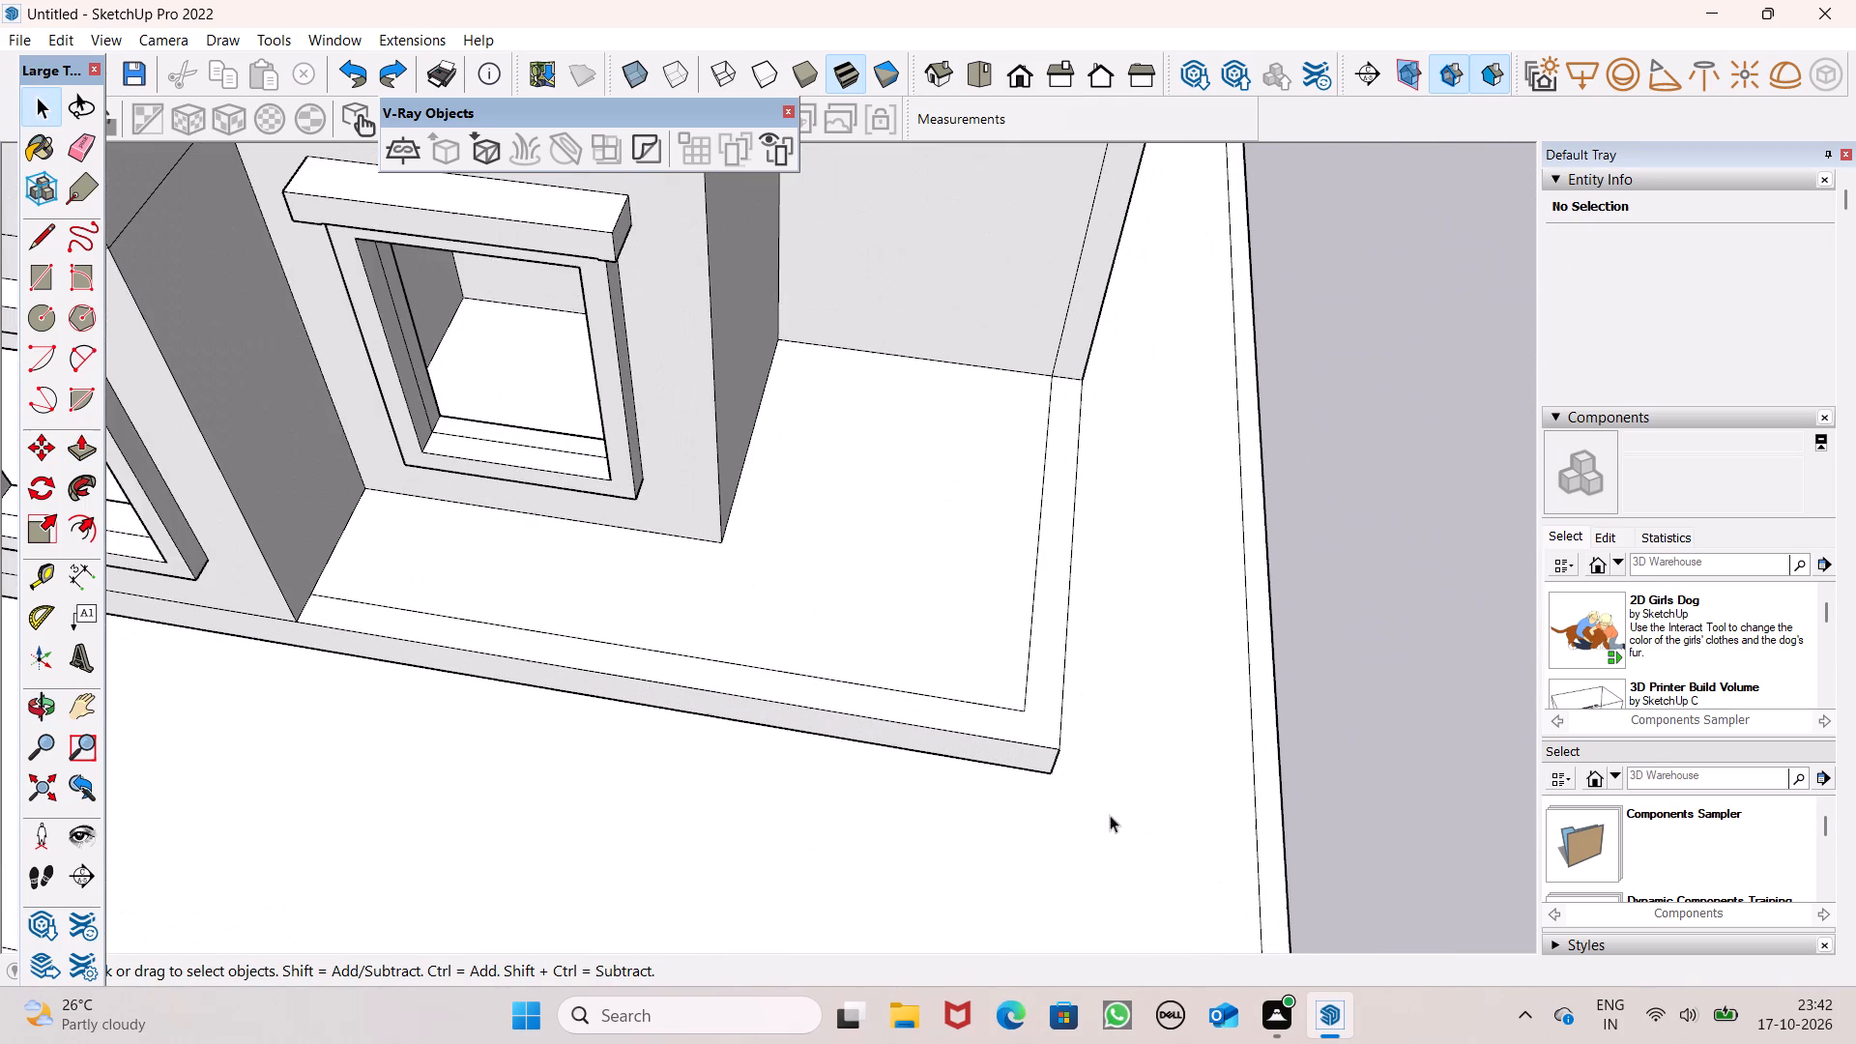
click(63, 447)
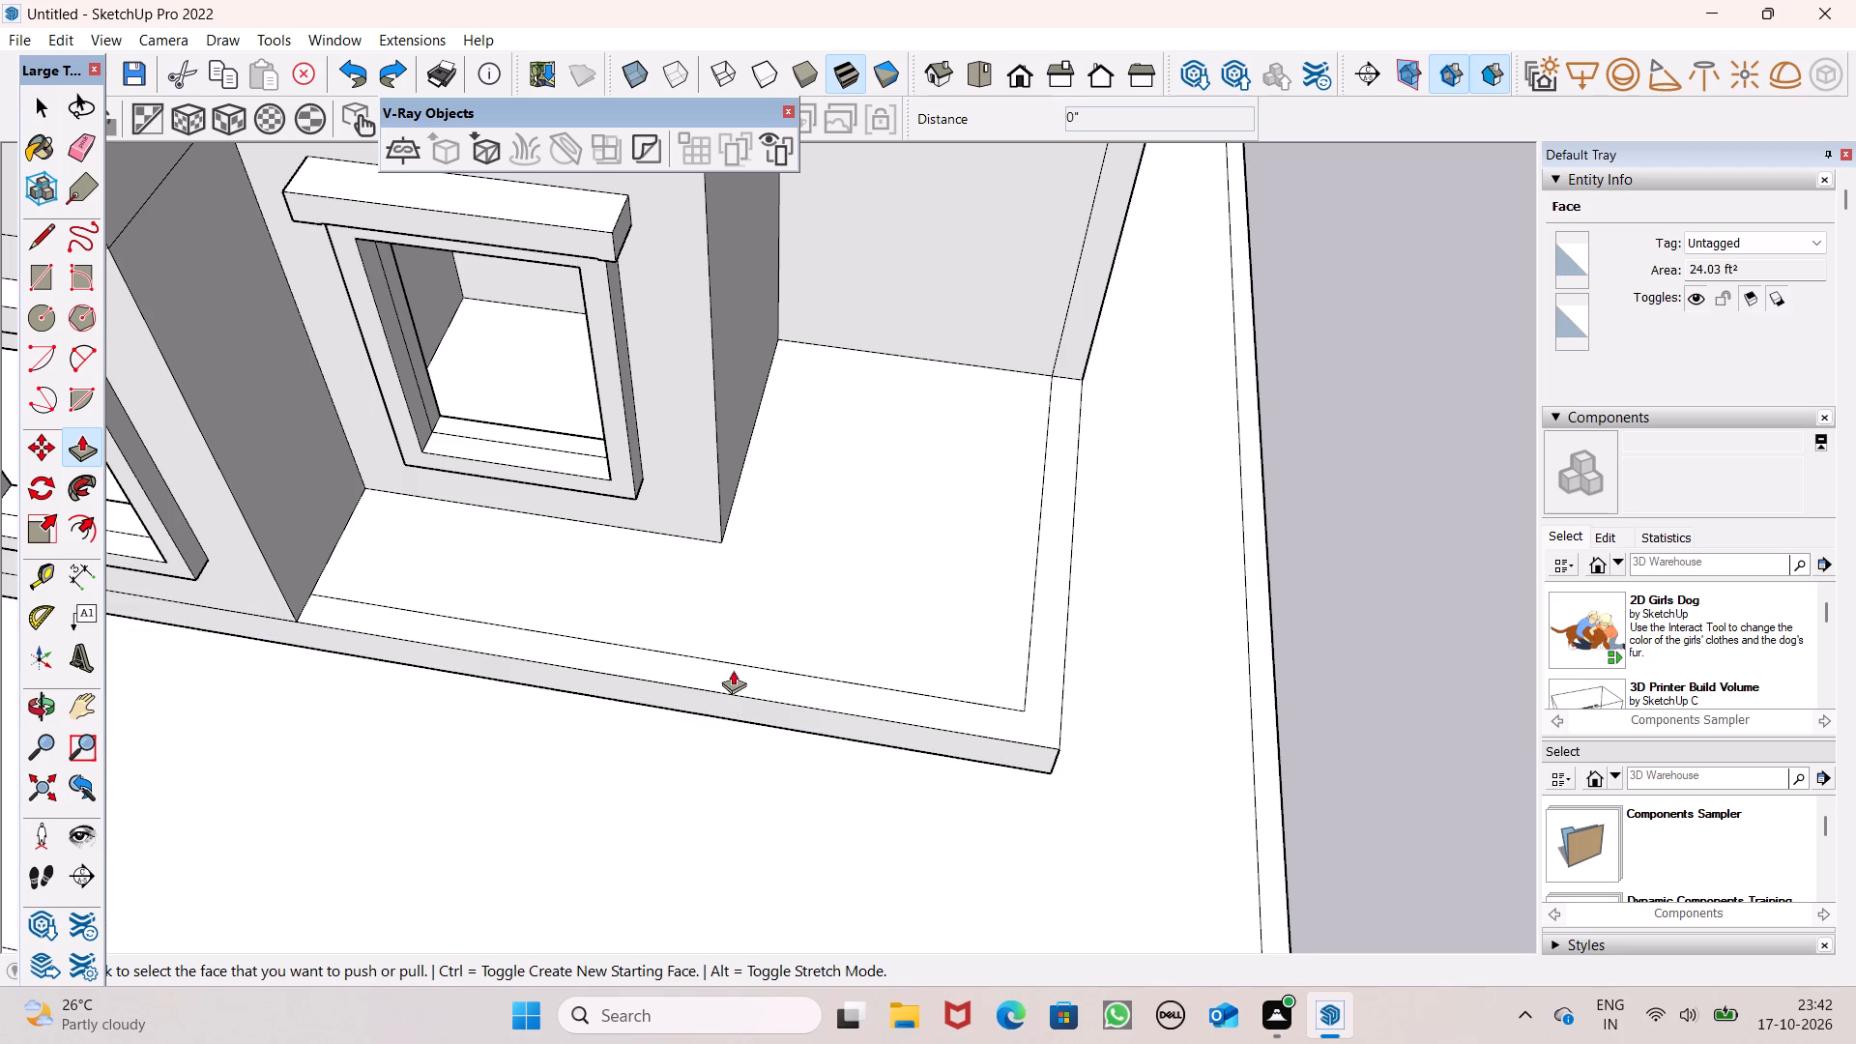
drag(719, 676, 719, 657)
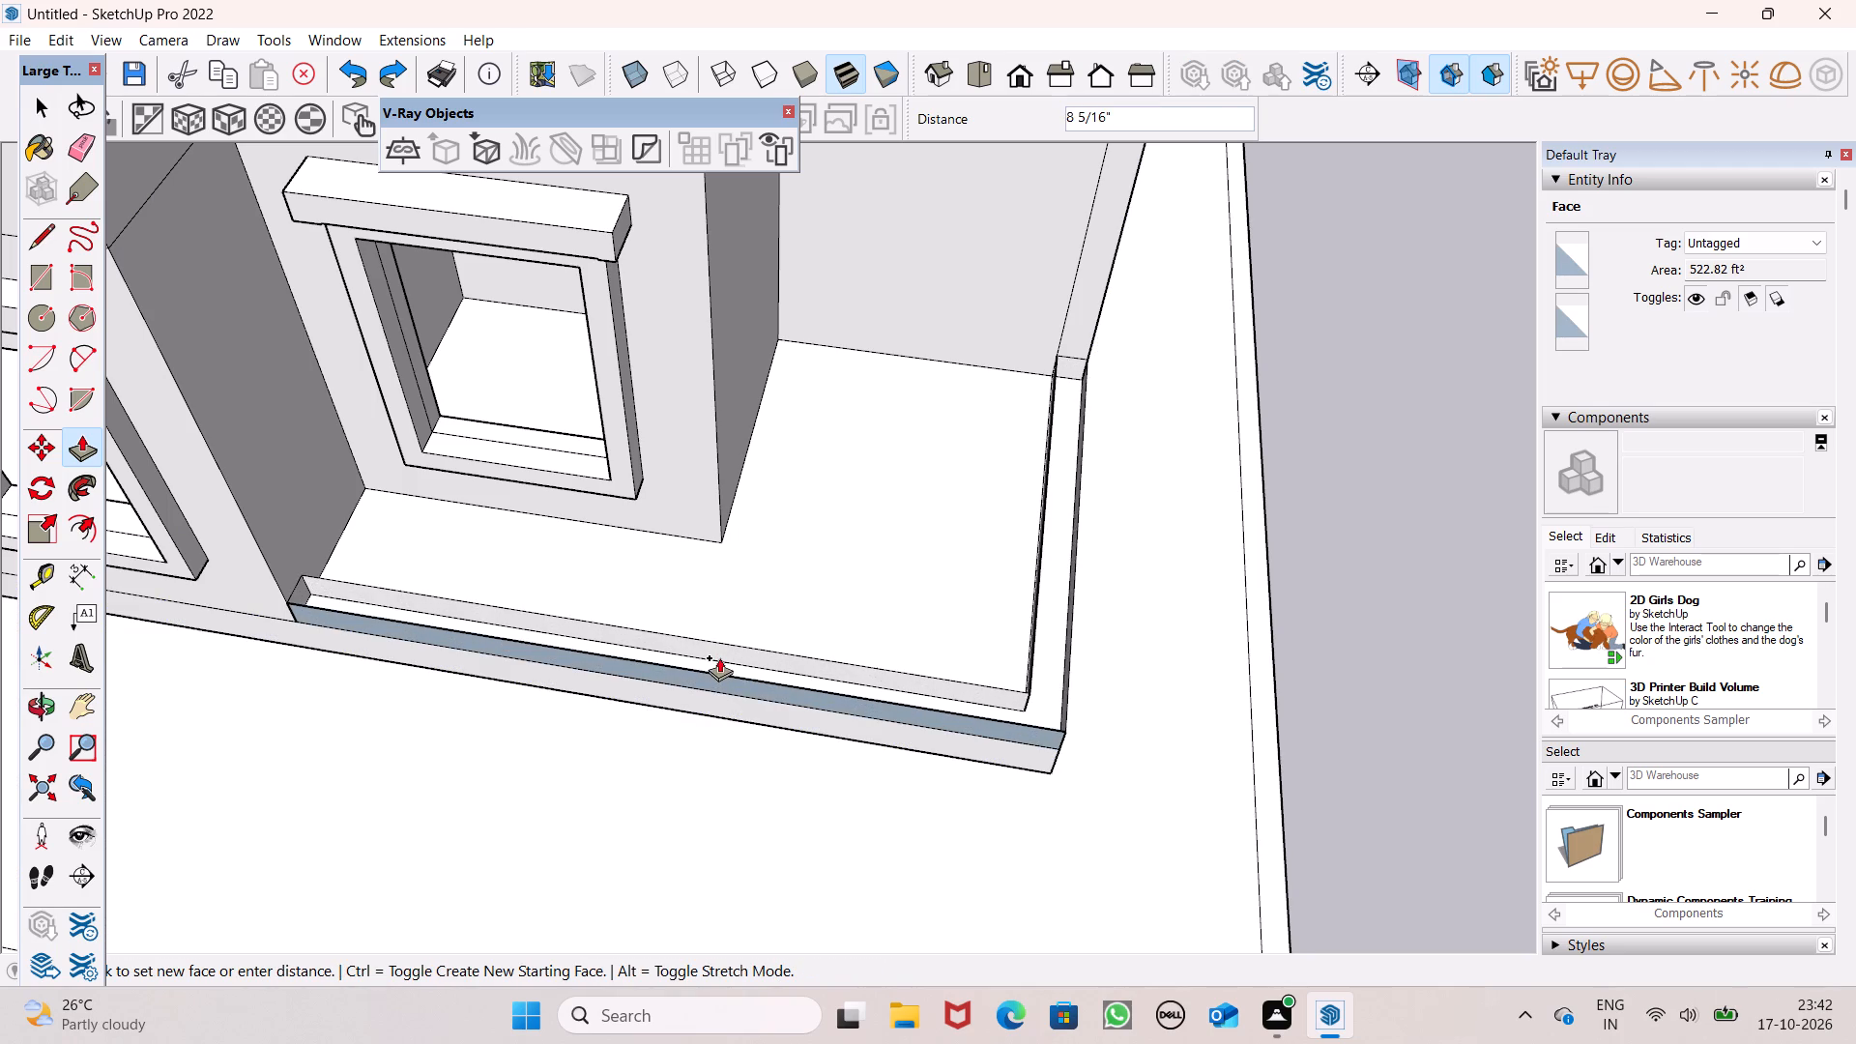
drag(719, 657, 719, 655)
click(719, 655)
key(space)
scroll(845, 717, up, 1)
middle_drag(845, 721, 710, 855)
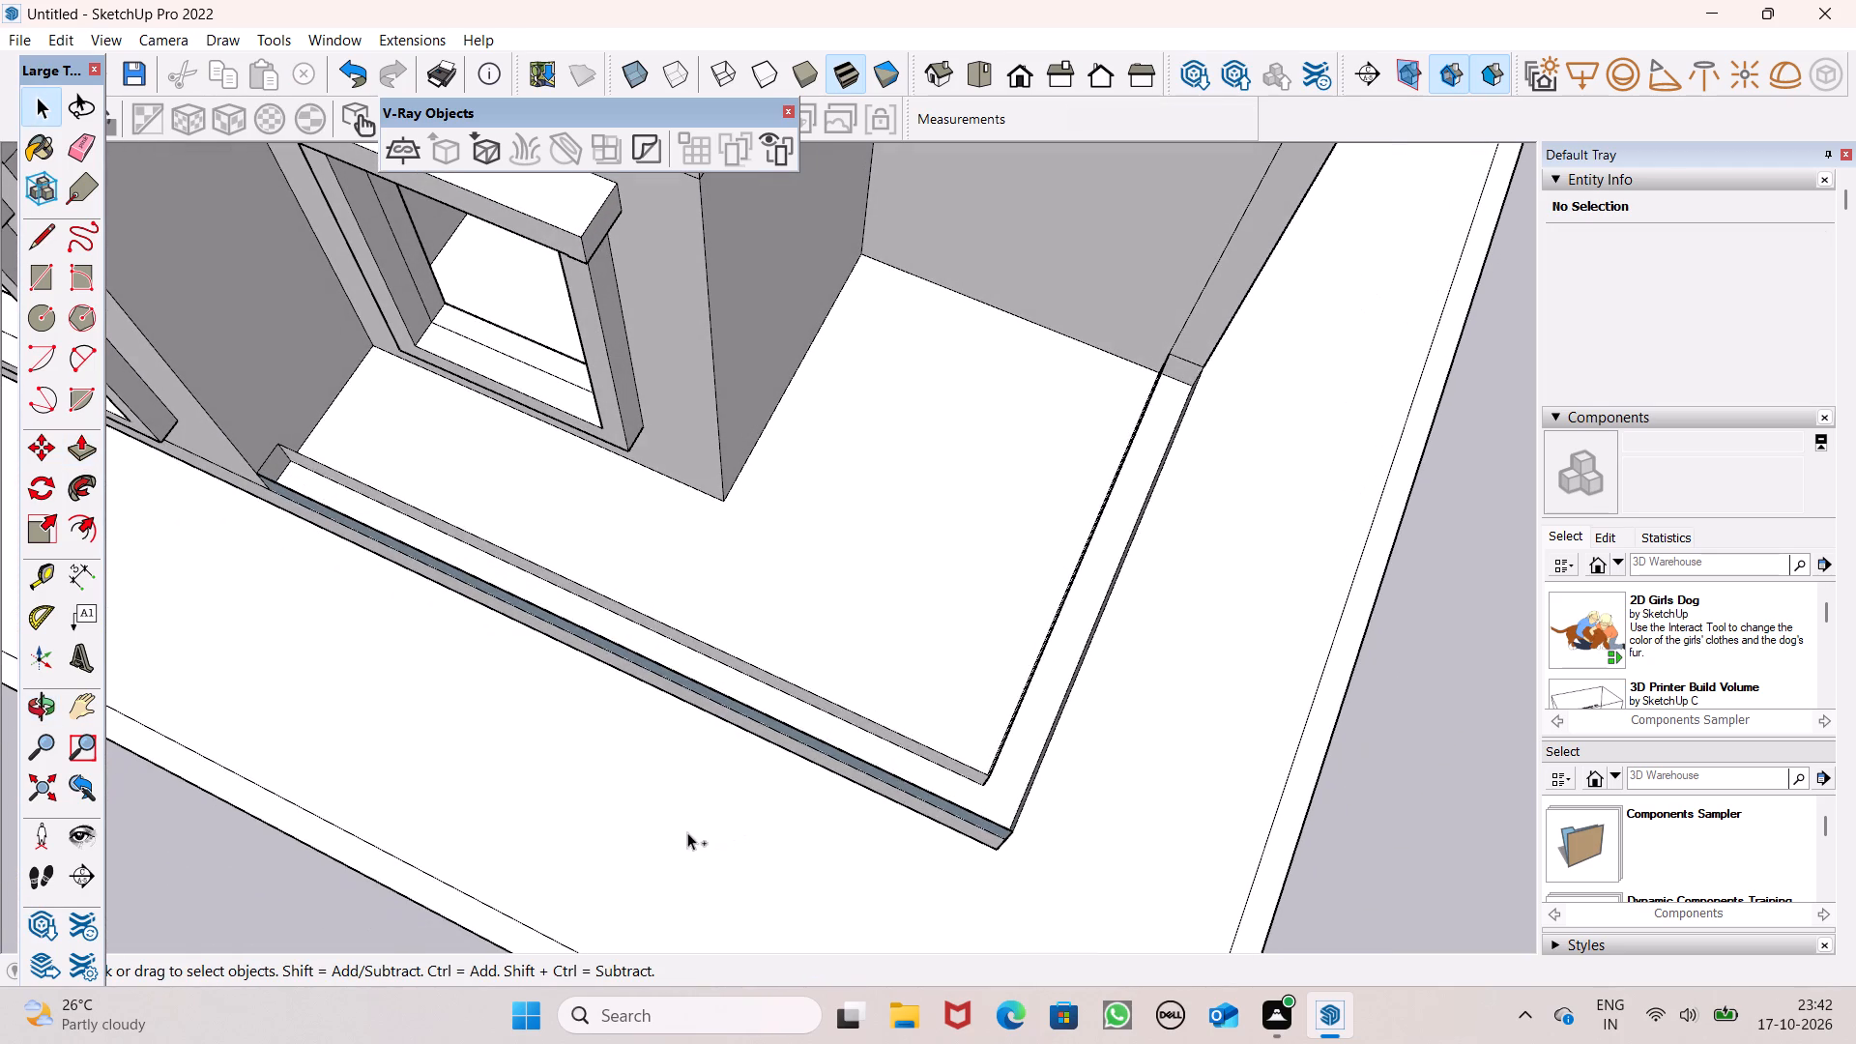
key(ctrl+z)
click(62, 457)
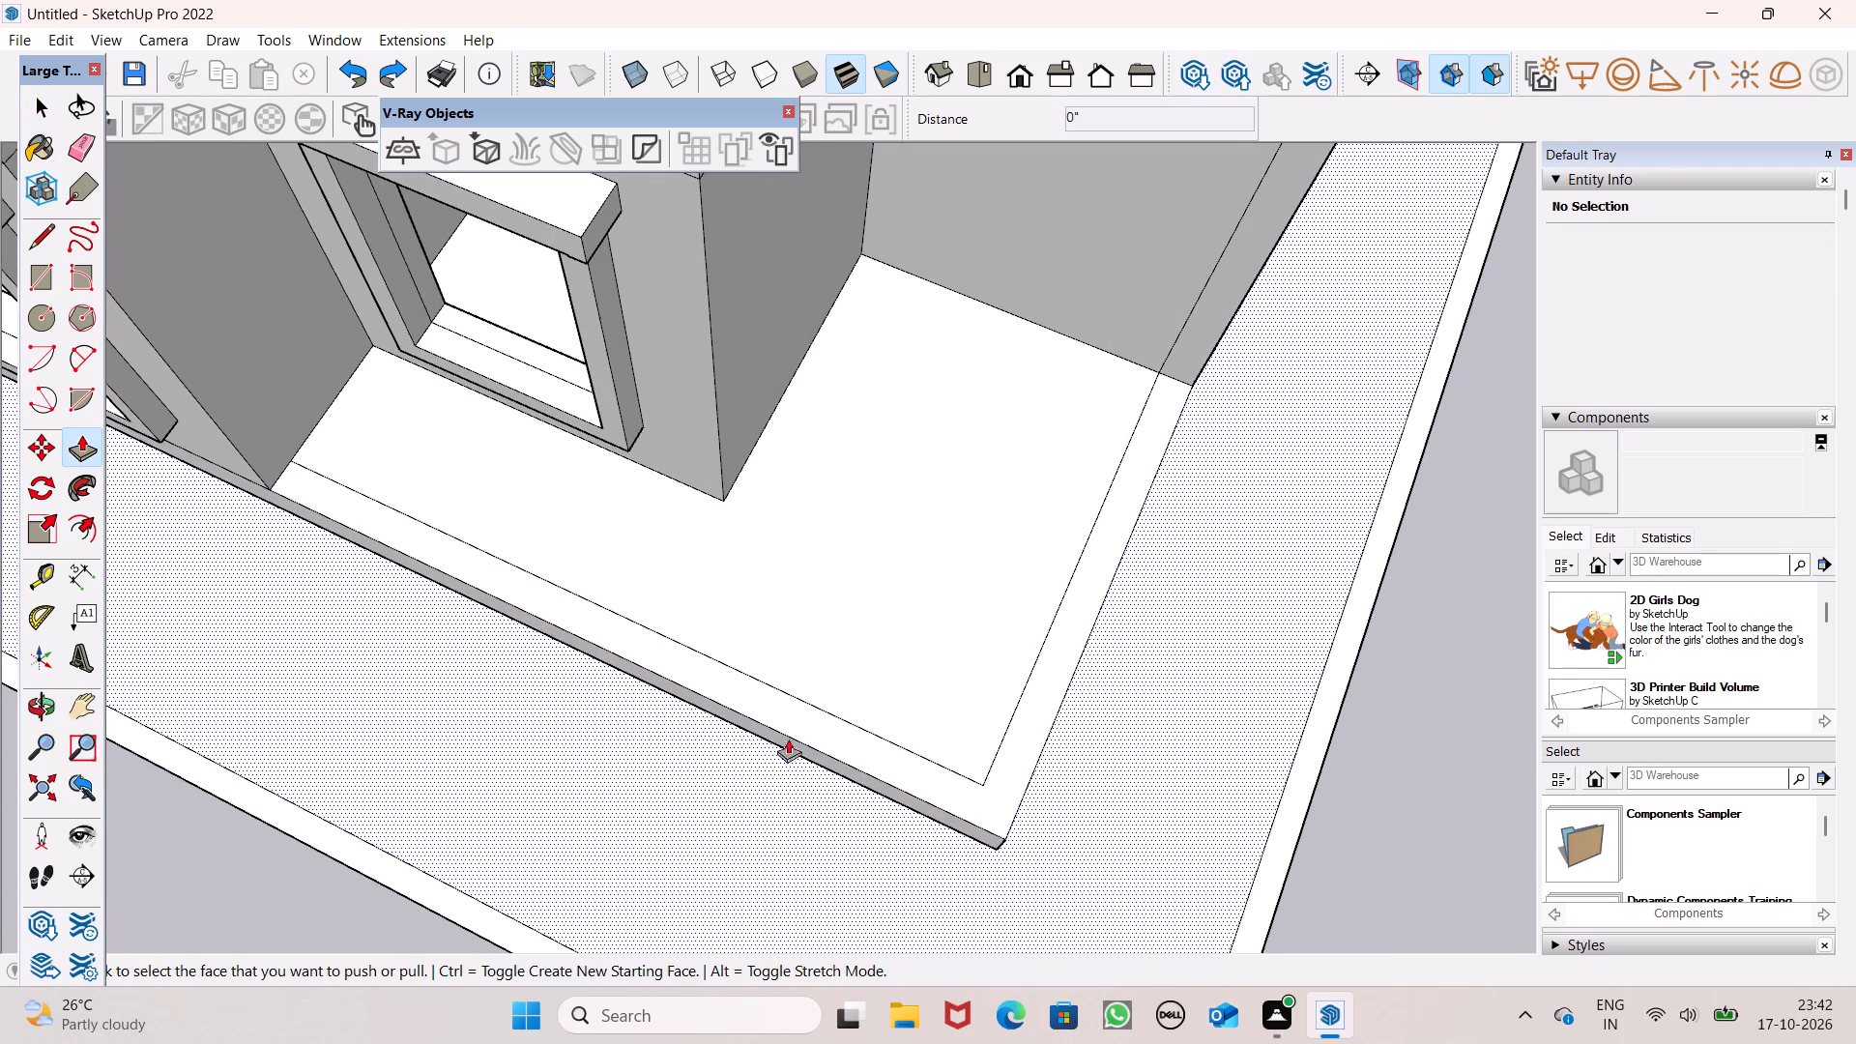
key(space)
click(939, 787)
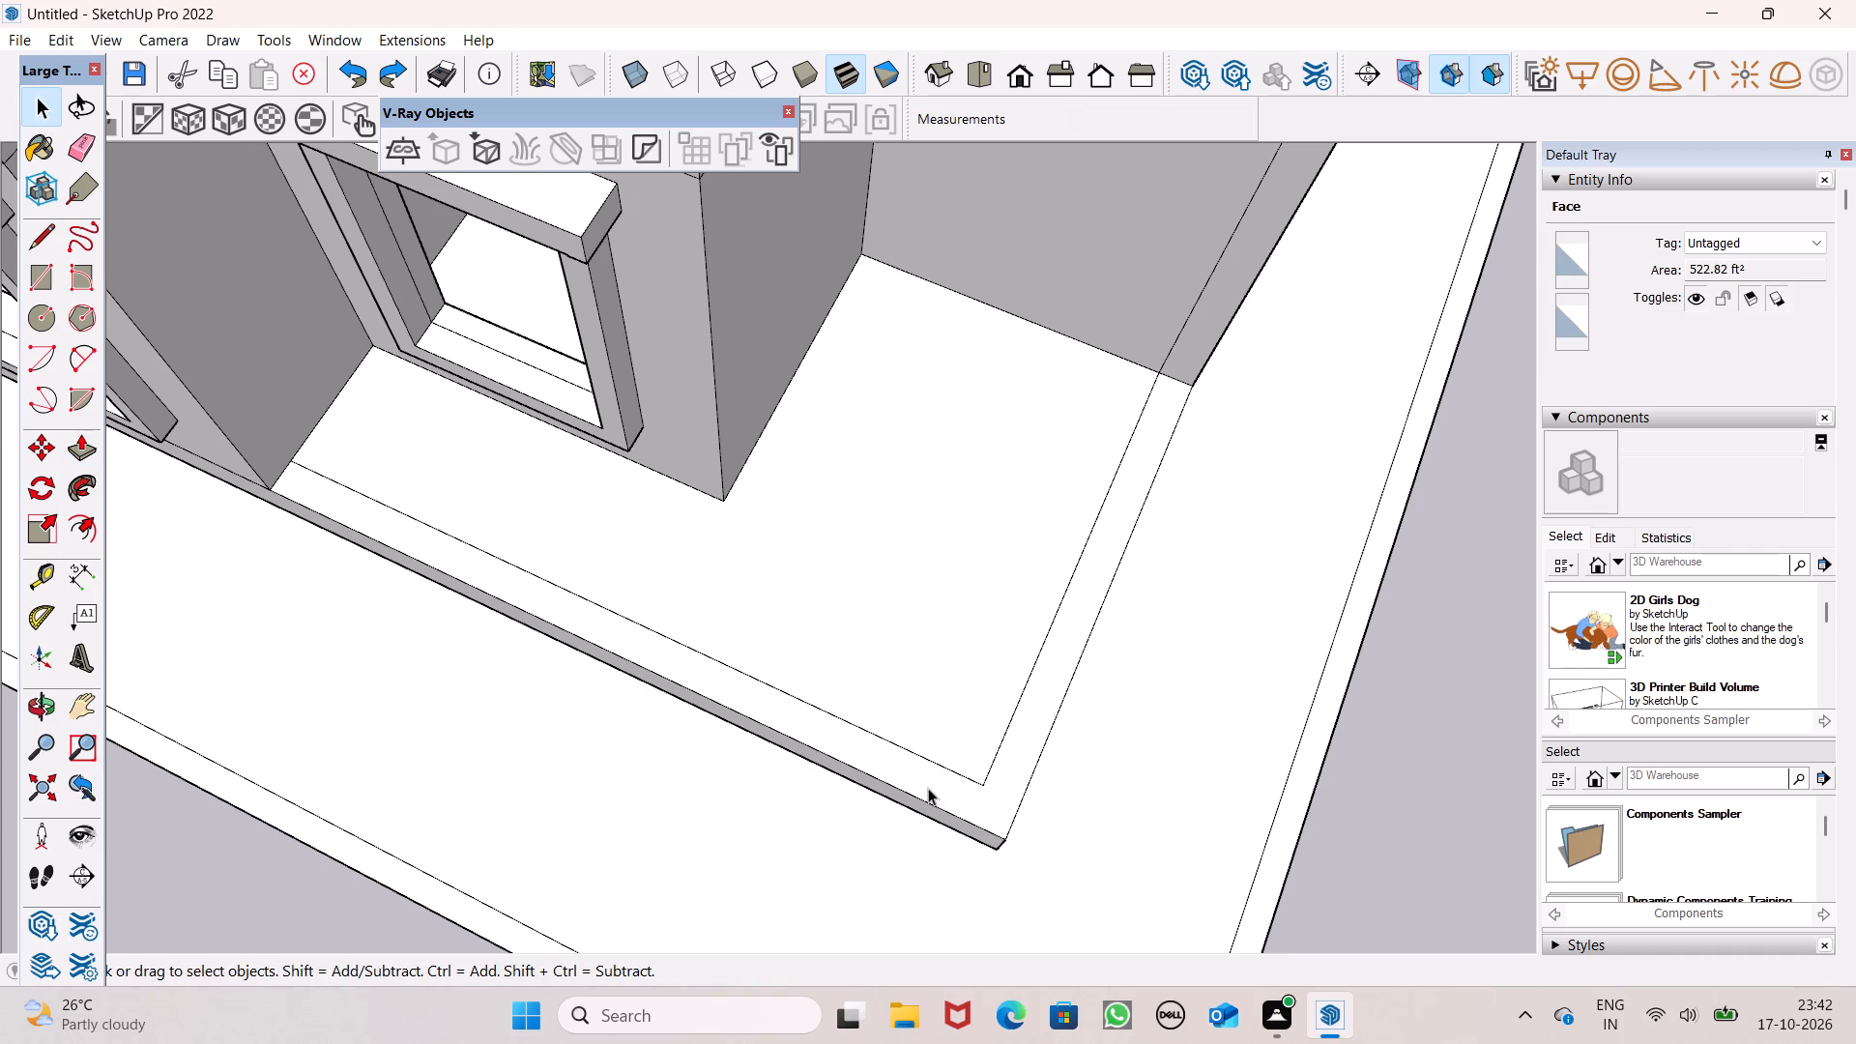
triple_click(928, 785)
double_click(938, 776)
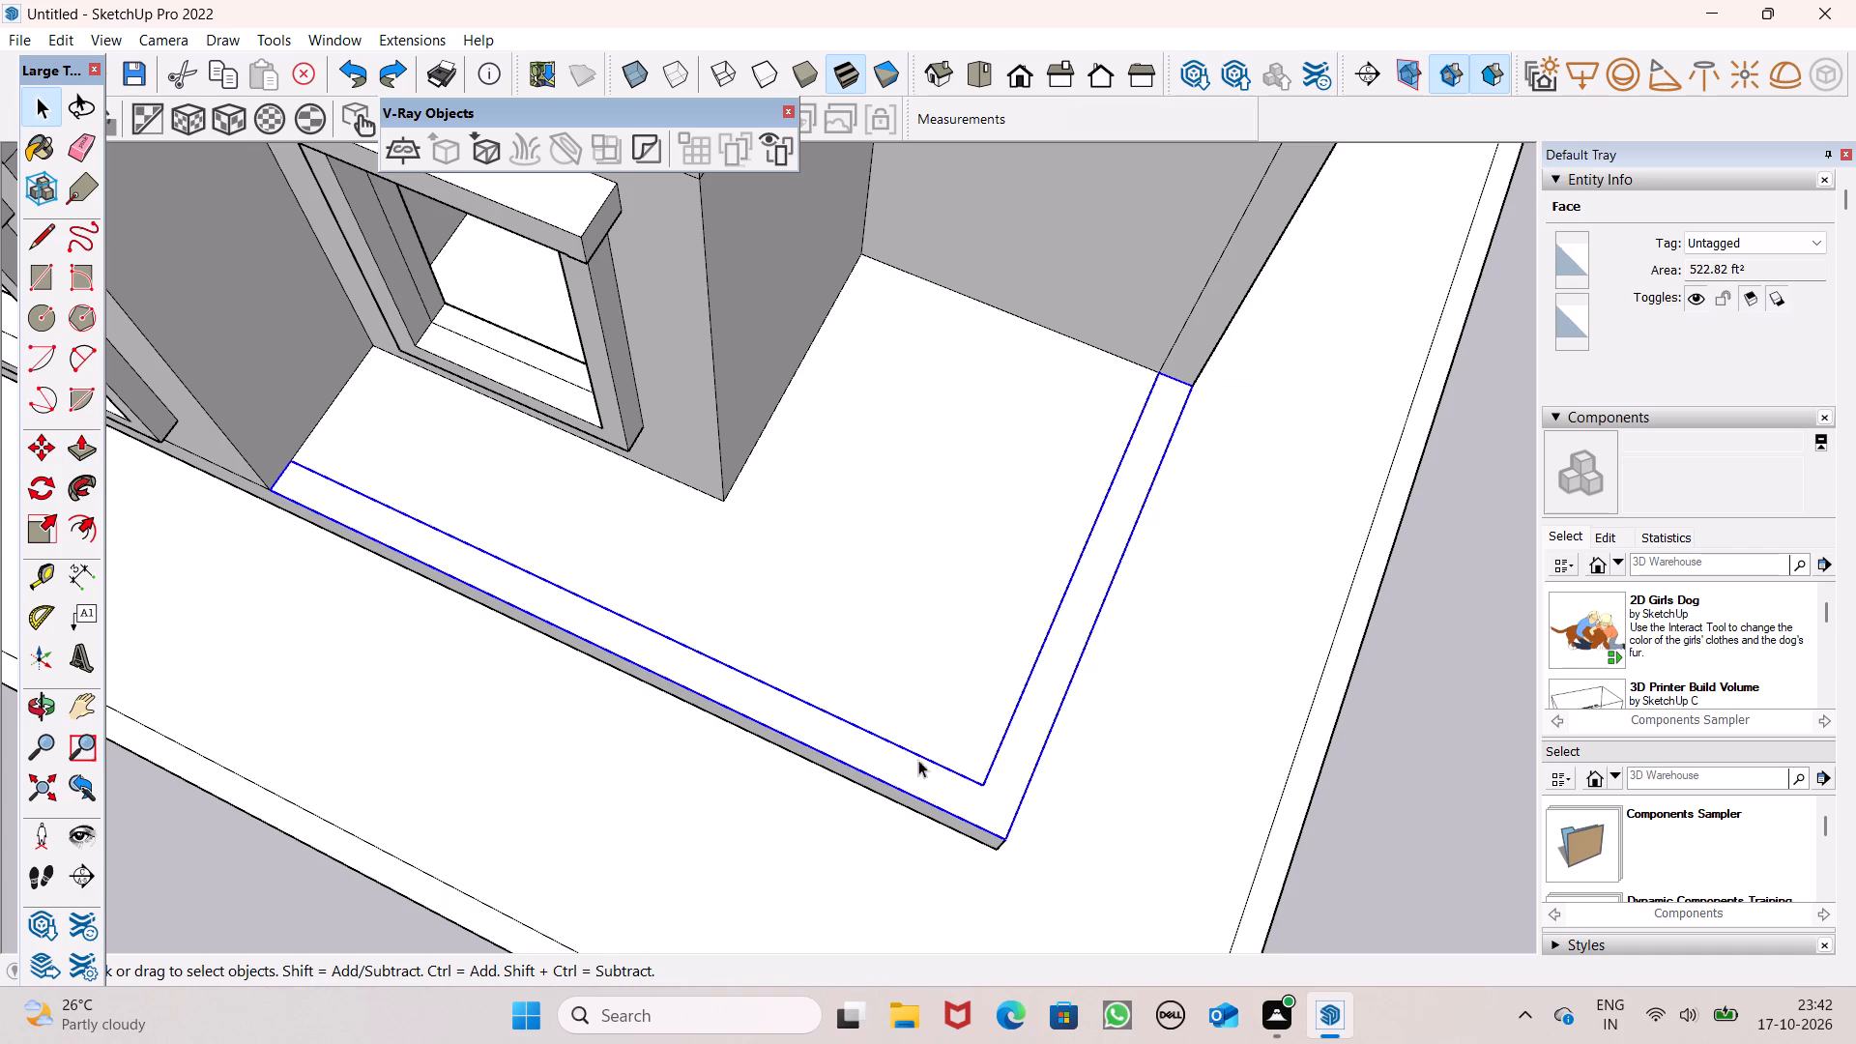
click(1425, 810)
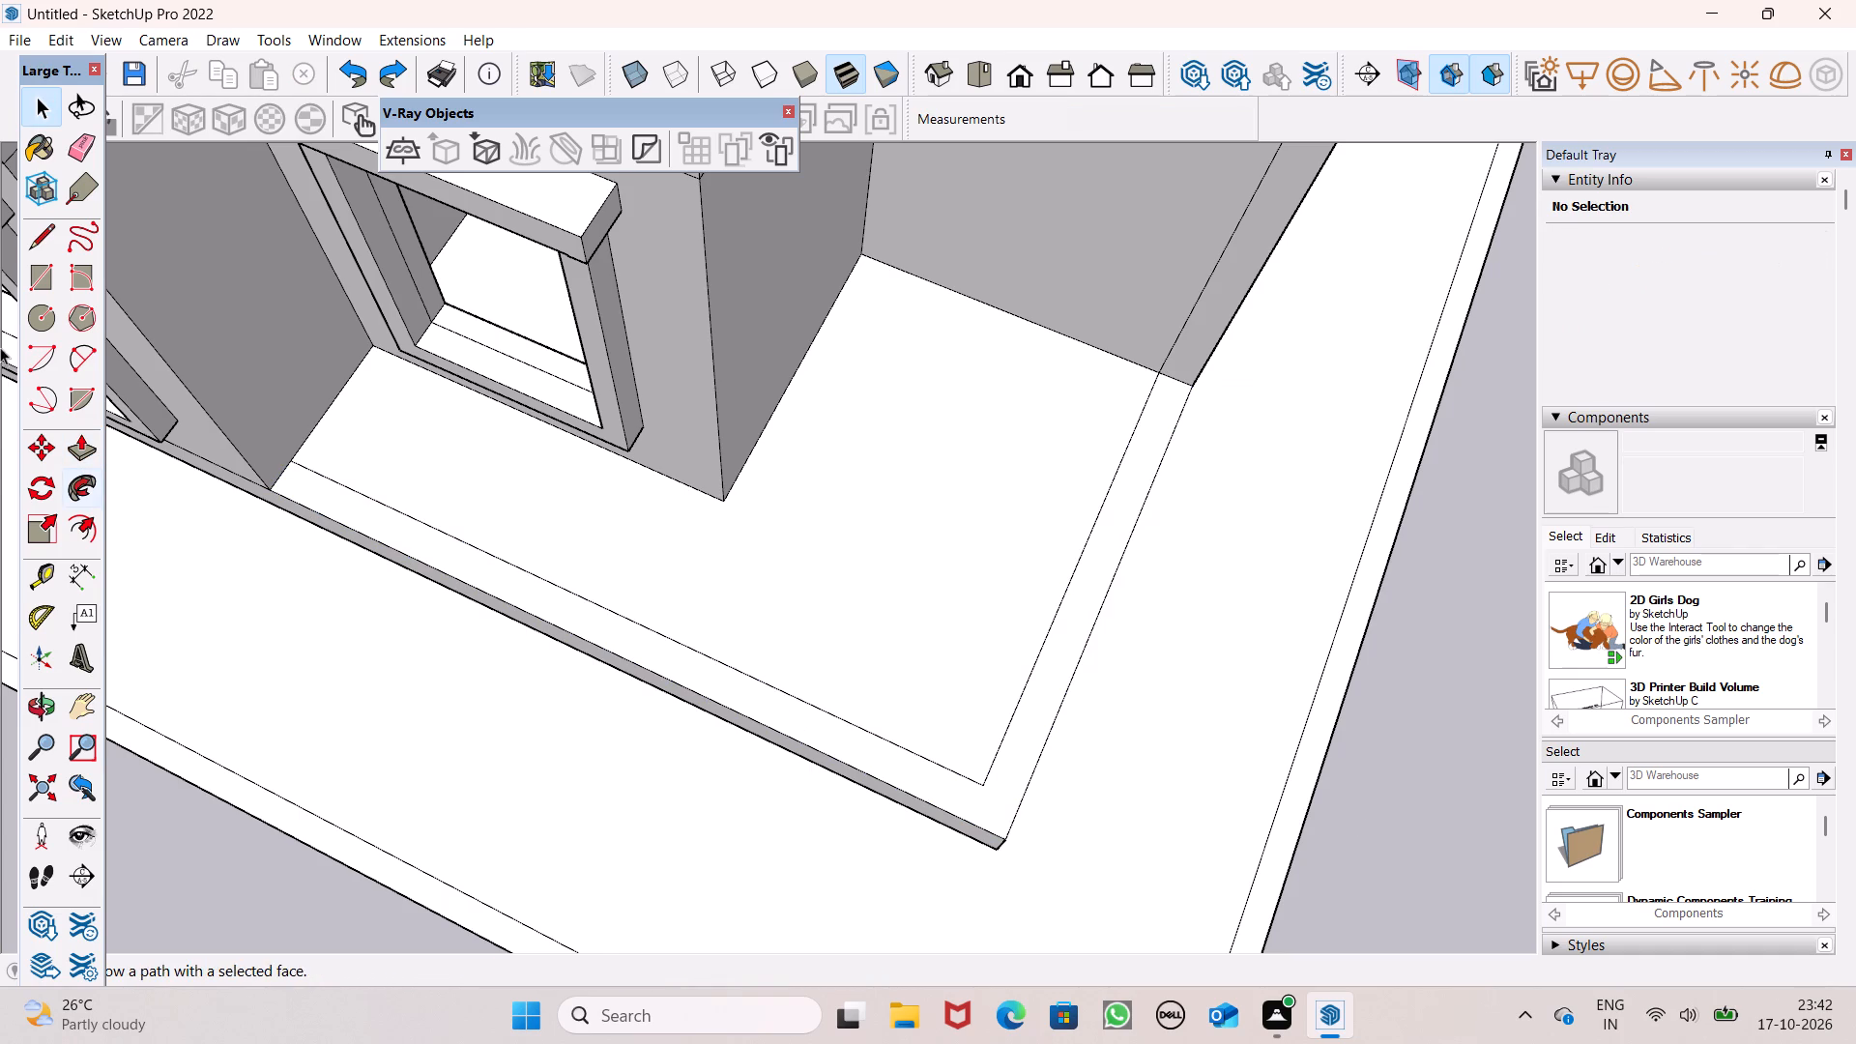
Erase the two inner border lines on the ground-floor slab's top so the edge strip merges with the floor.
click(87, 159)
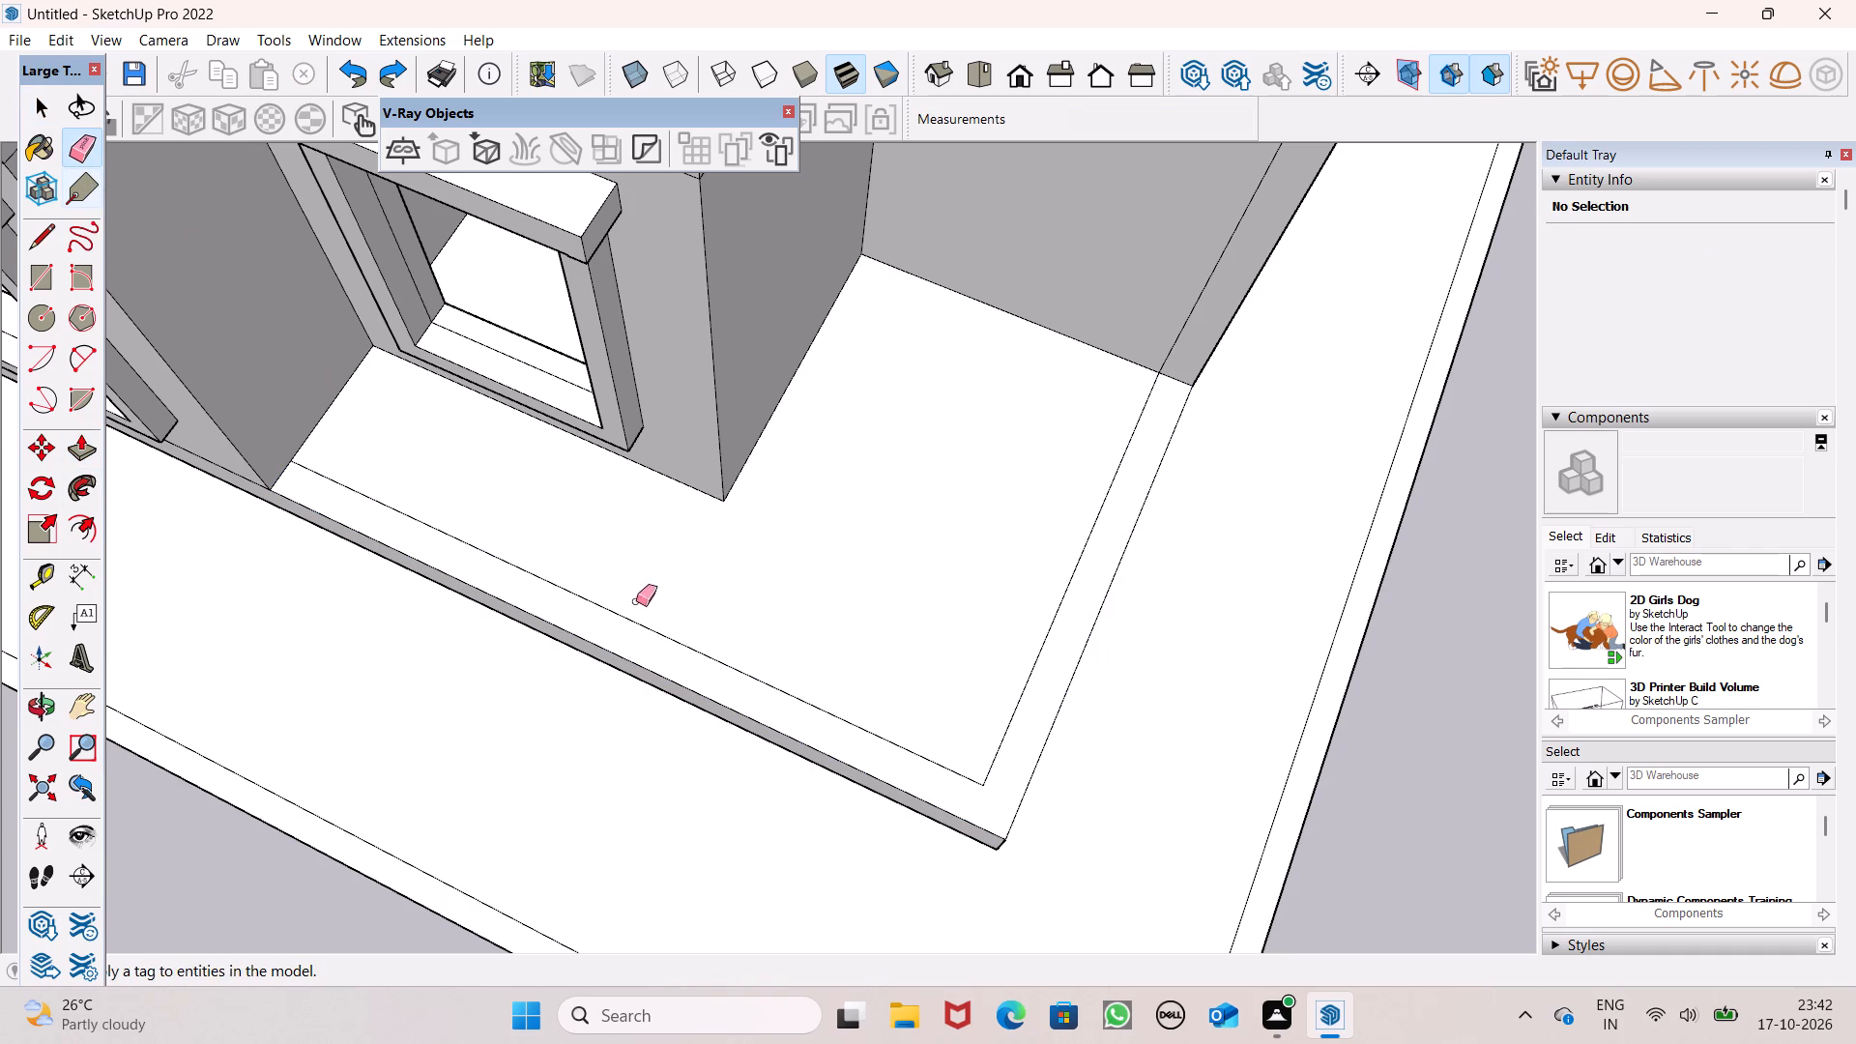
drag(651, 619, 670, 651)
middle_drag(970, 755, 990, 601)
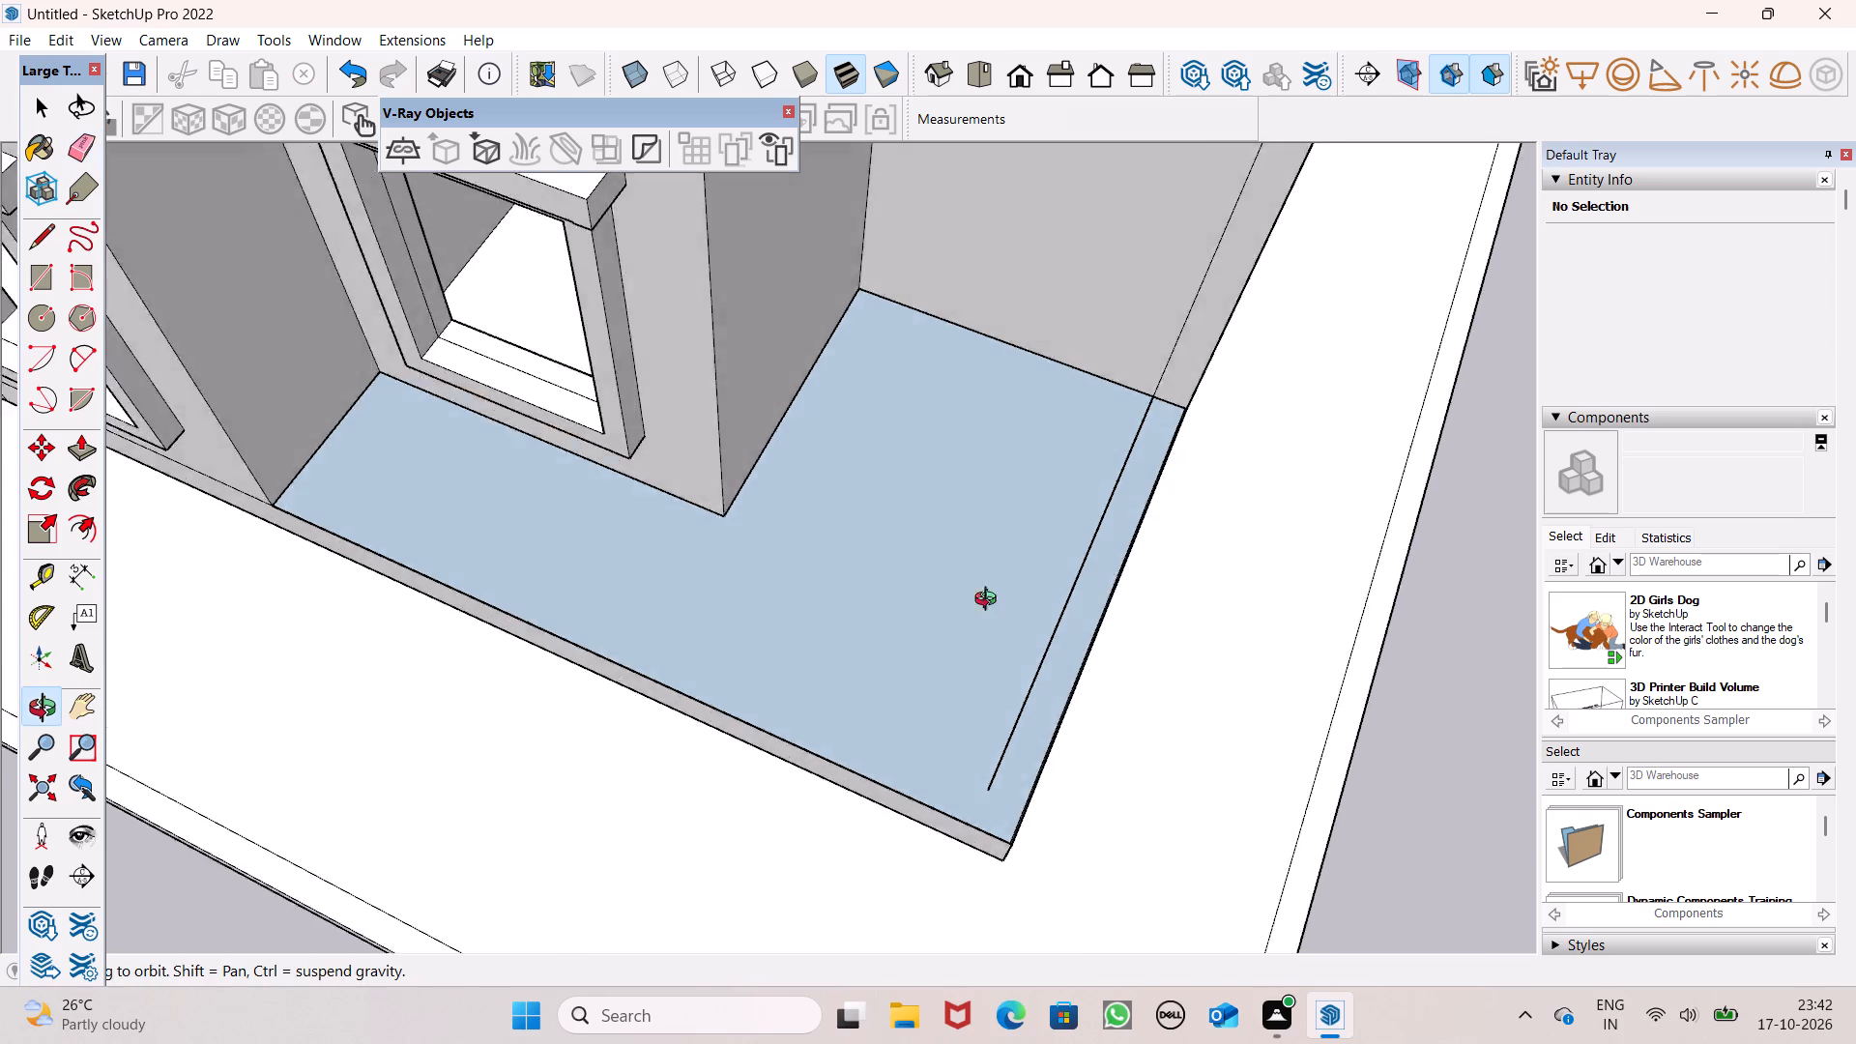
middle_drag(990, 601, 1041, 404)
drag(1066, 620, 1066, 628)
scroll(1069, 576, down, 6)
click(1069, 576)
middle_drag(1054, 626, 692, 518)
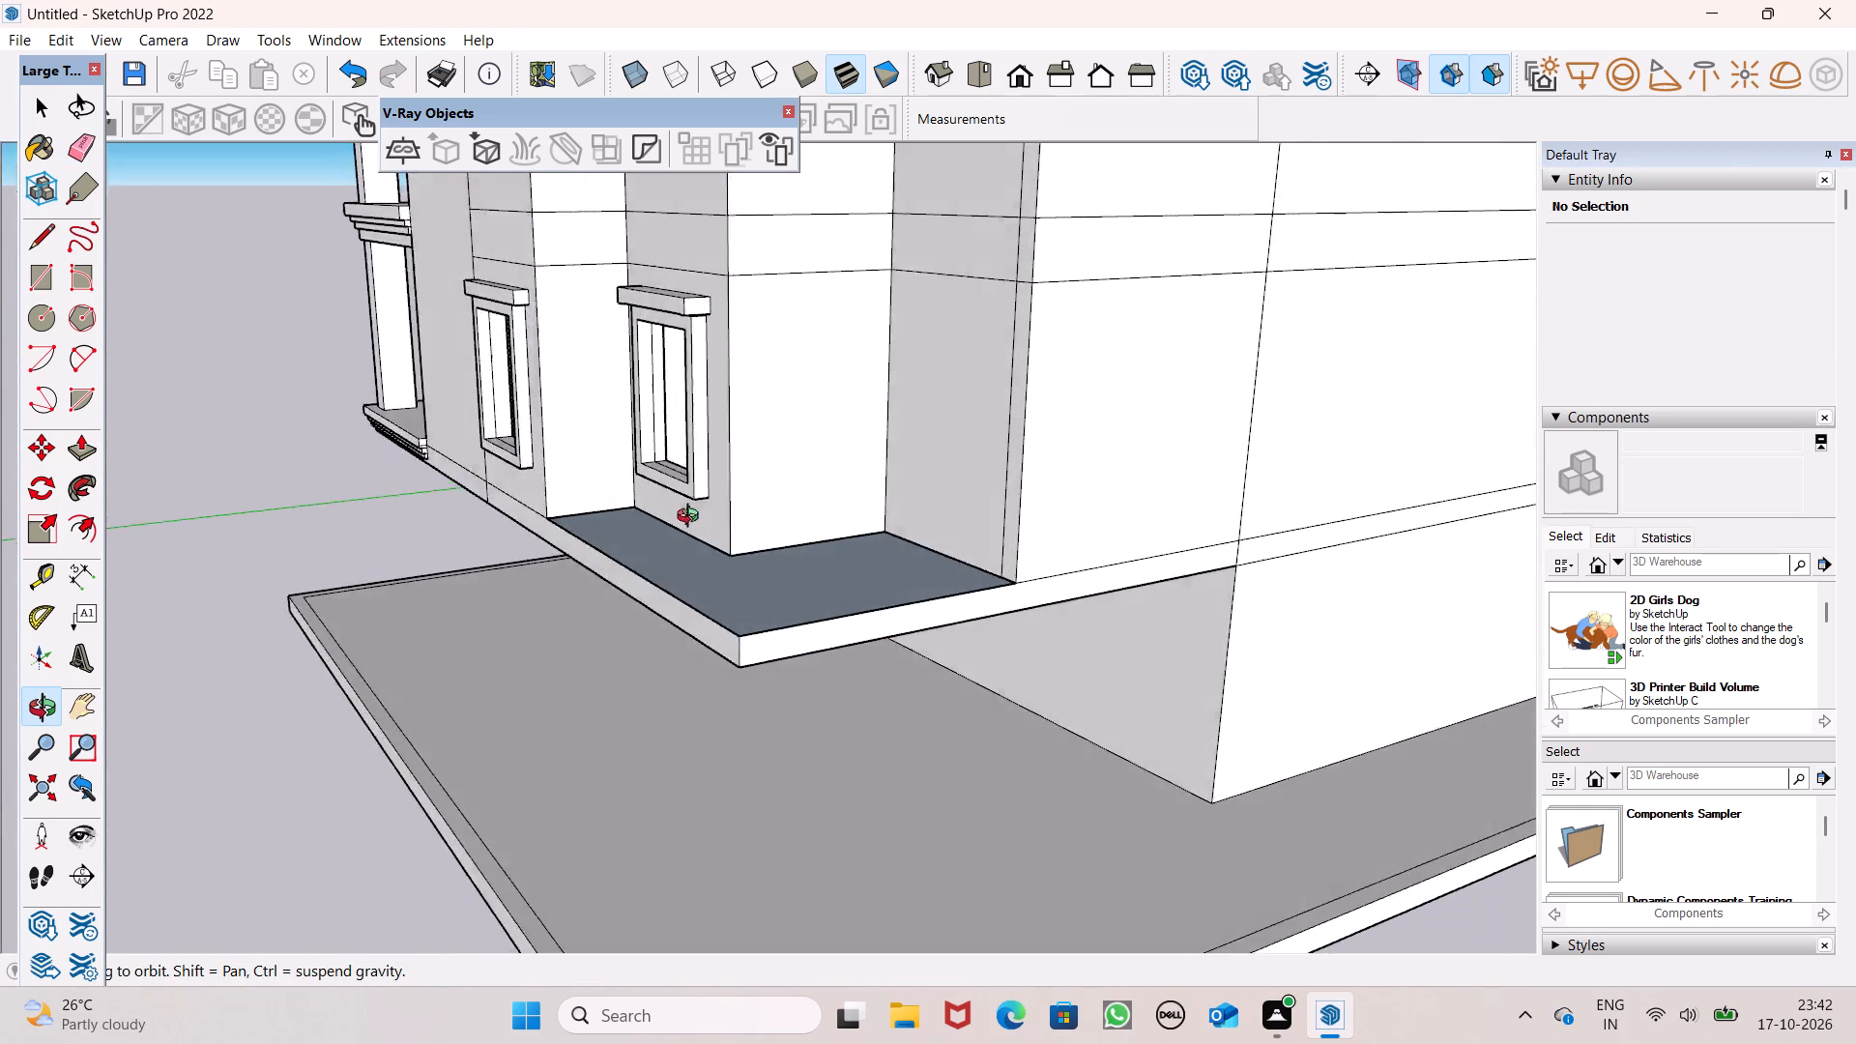
middle_drag(692, 518, 638, 706)
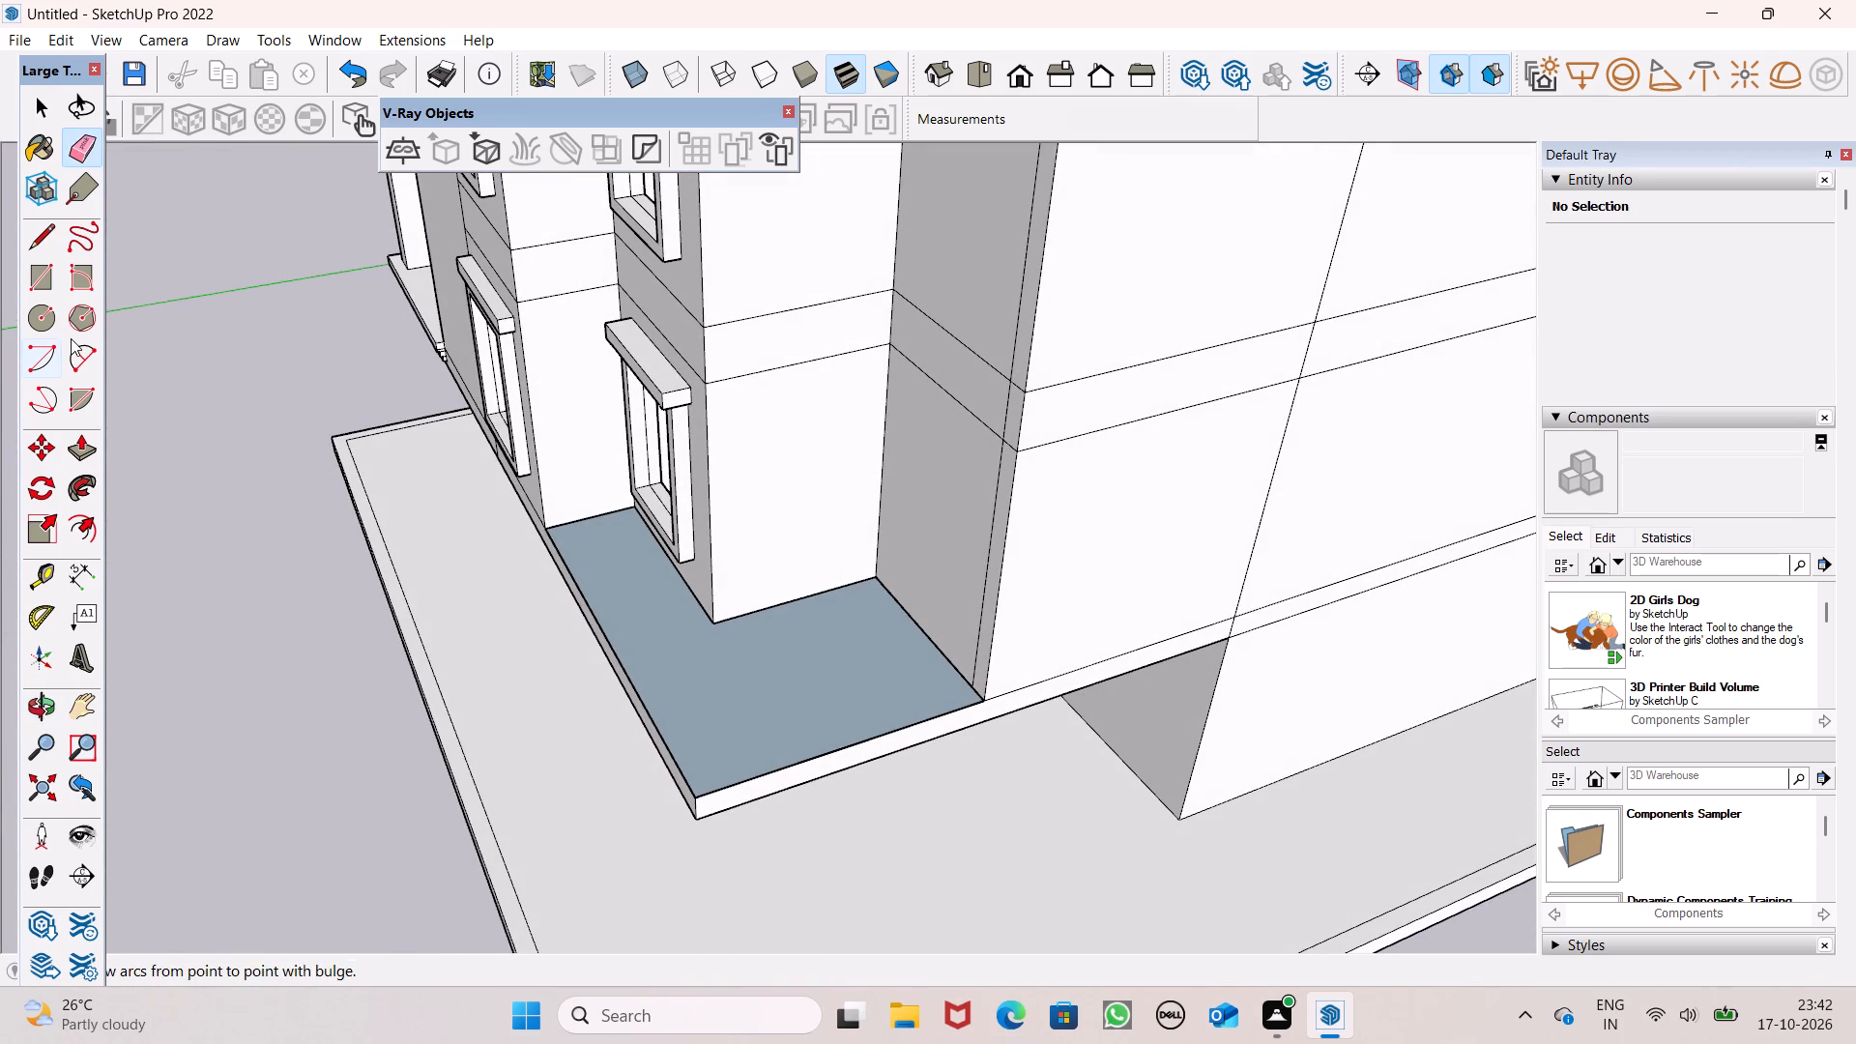
Draw two inner border lines parallel to the ground-floor slab's outer edges, the one along the end edge about 10' 8" long.
click(52, 237)
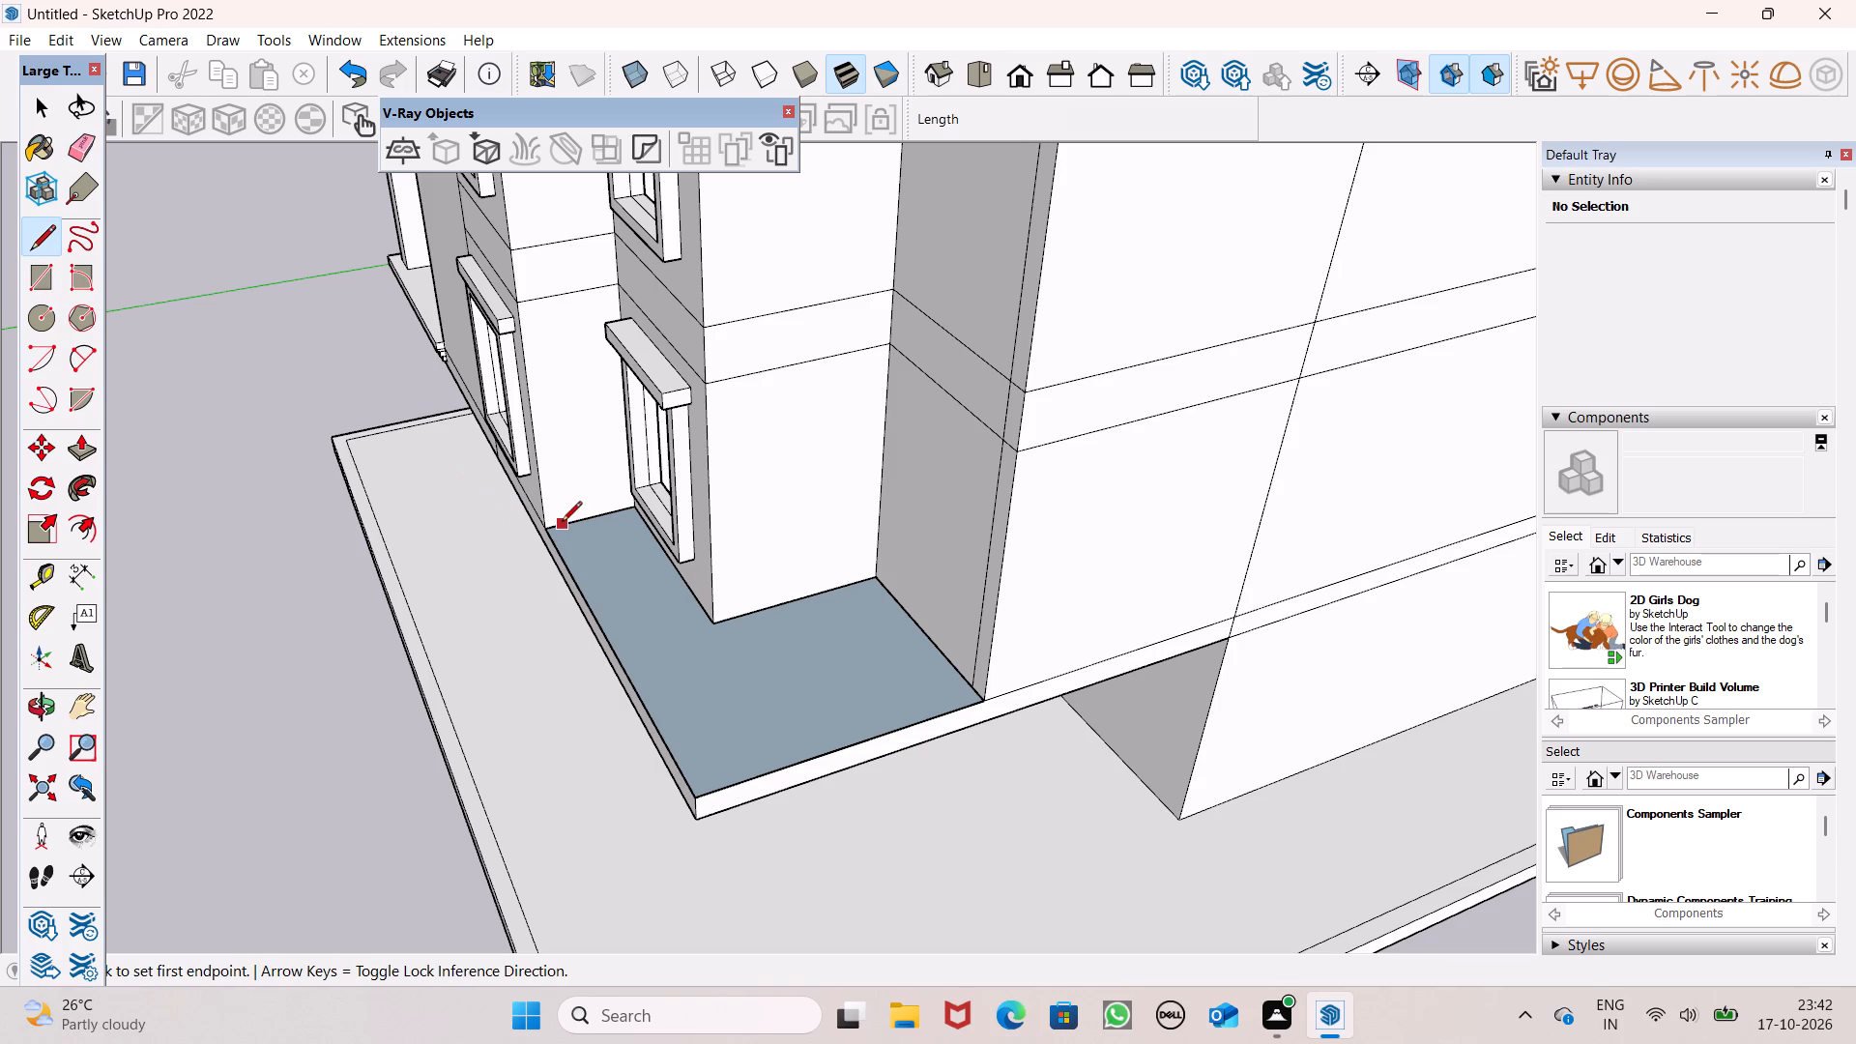
click(565, 522)
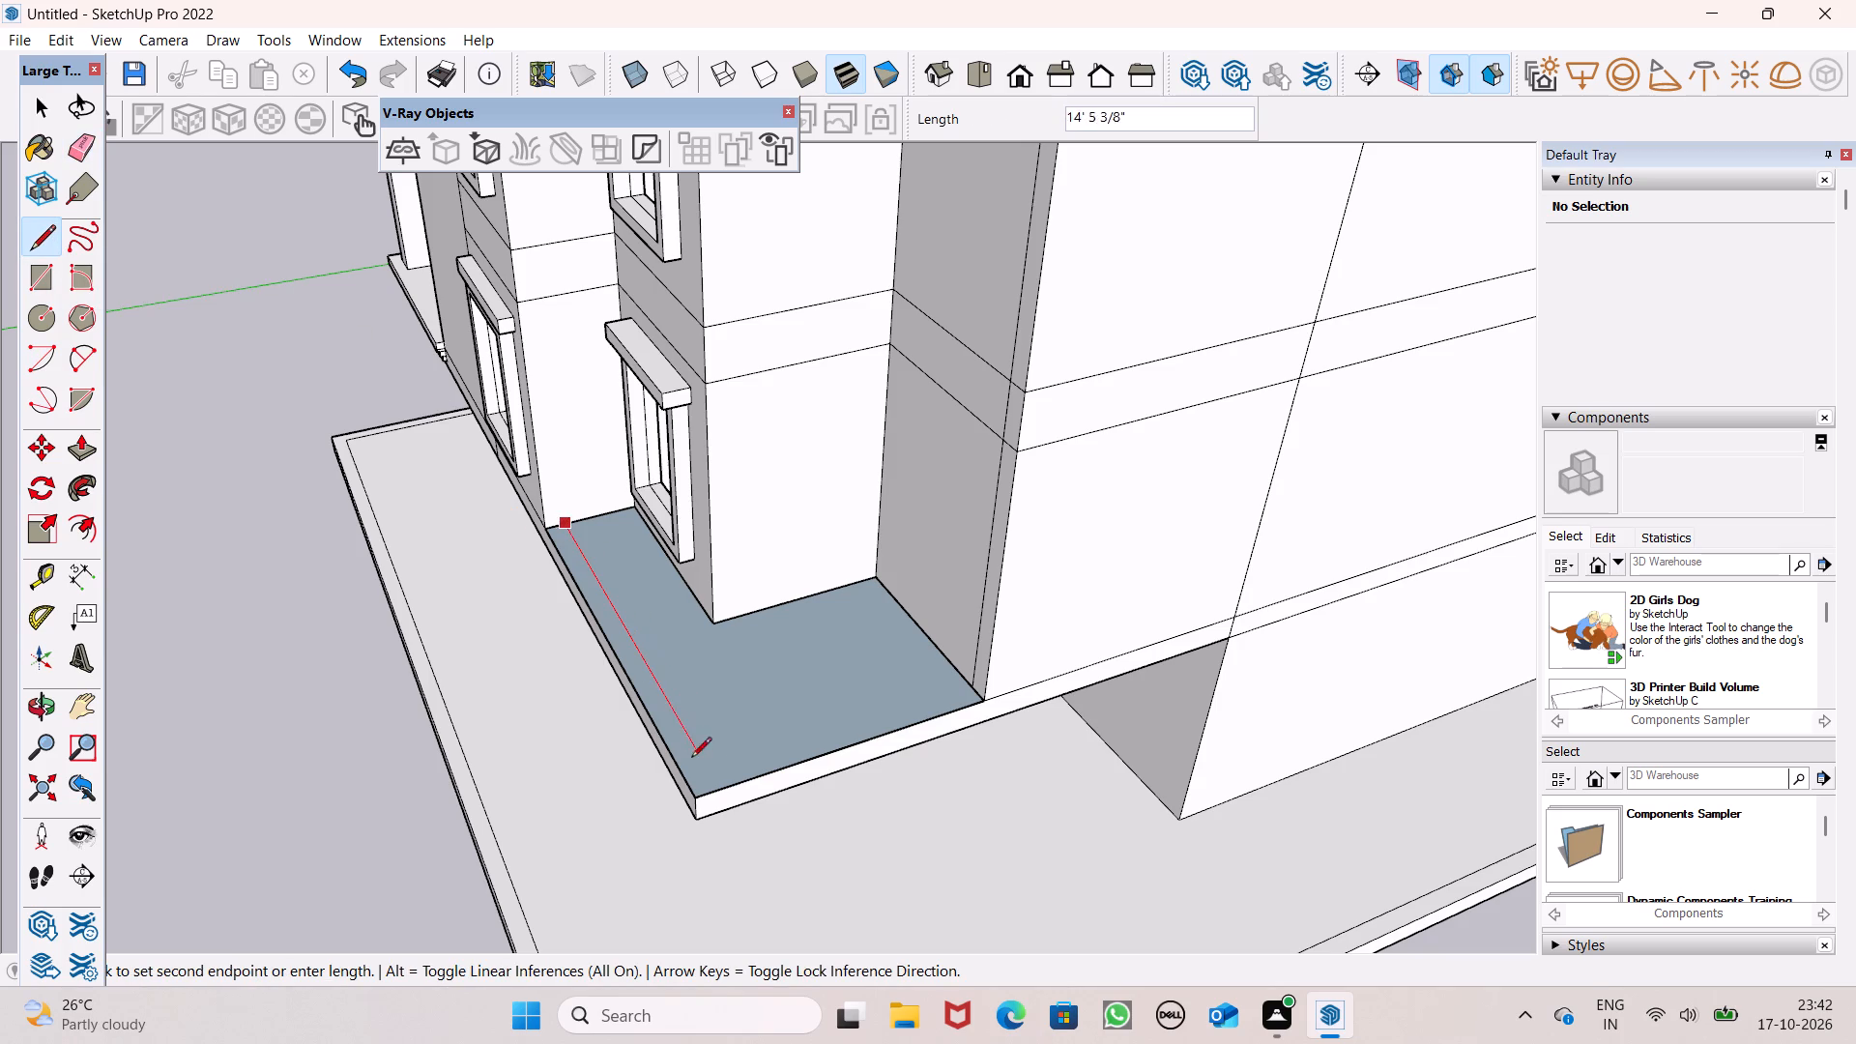
click(710, 794)
scroll(733, 805, up, 1)
middle_drag(730, 808, 717, 902)
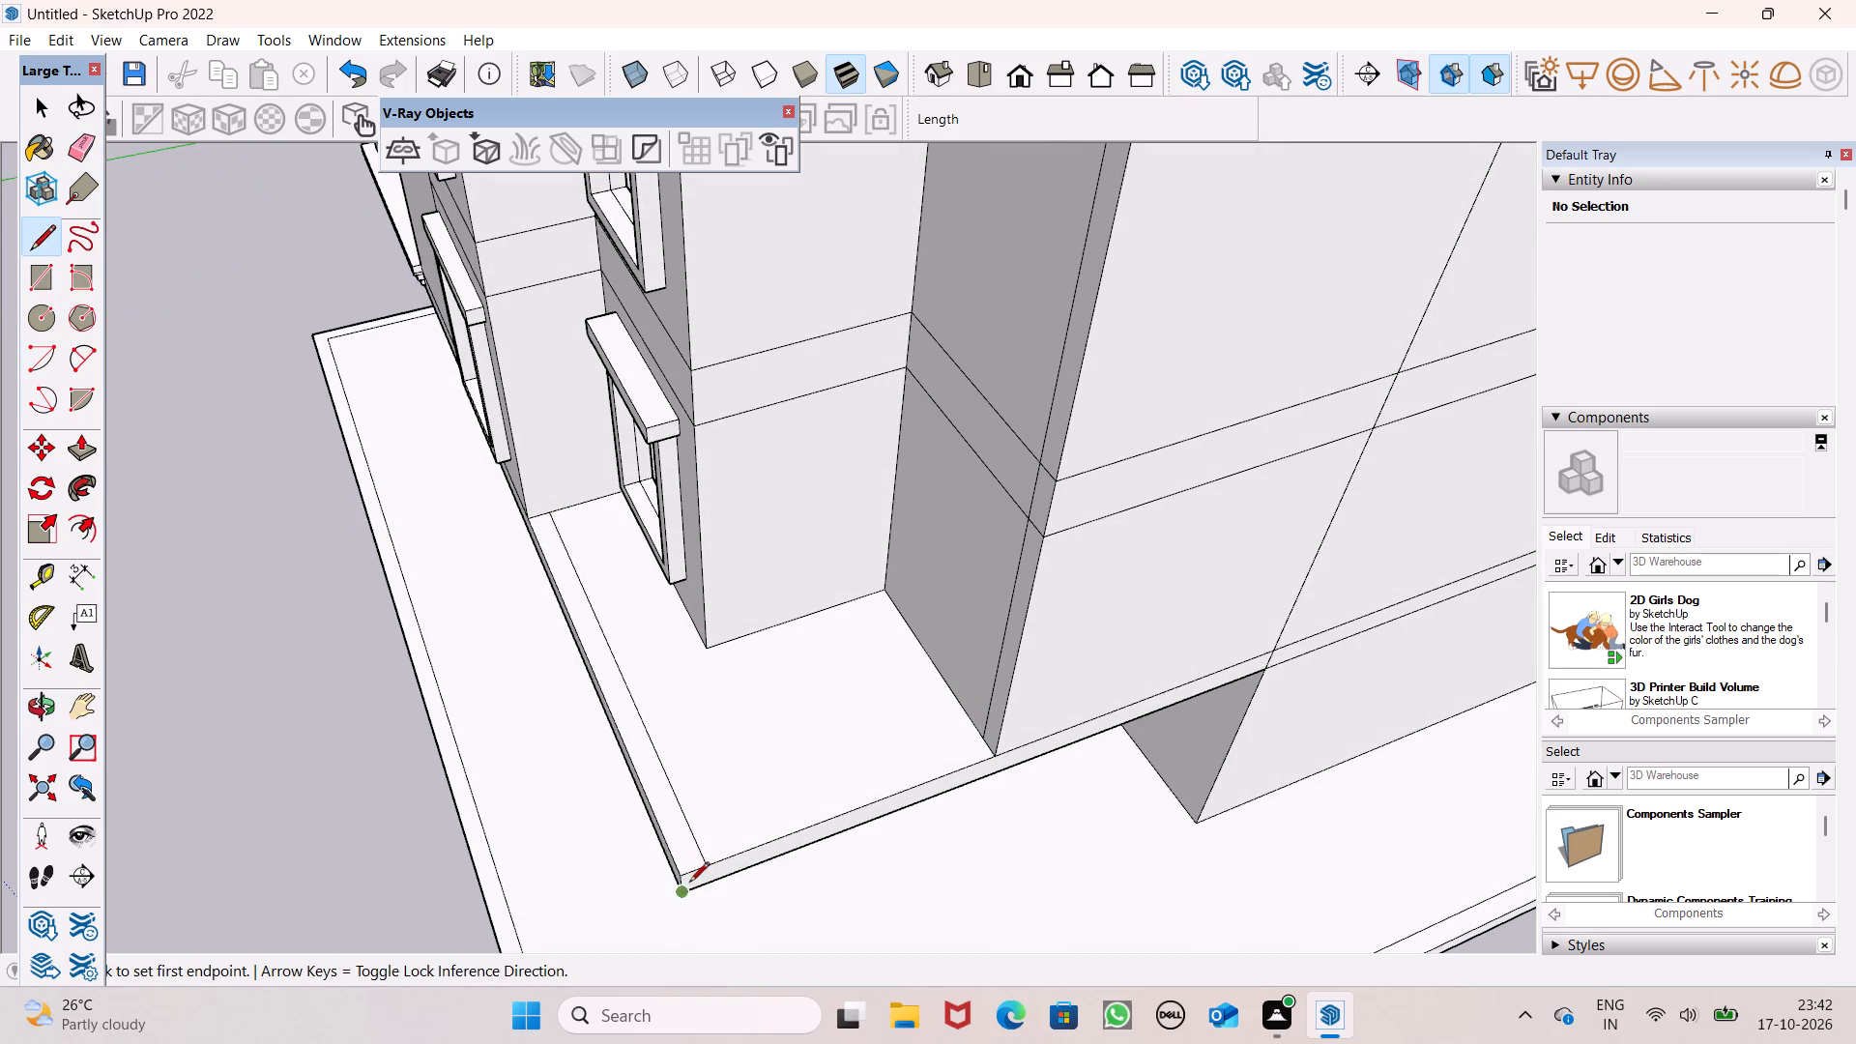
drag(671, 858, 681, 850)
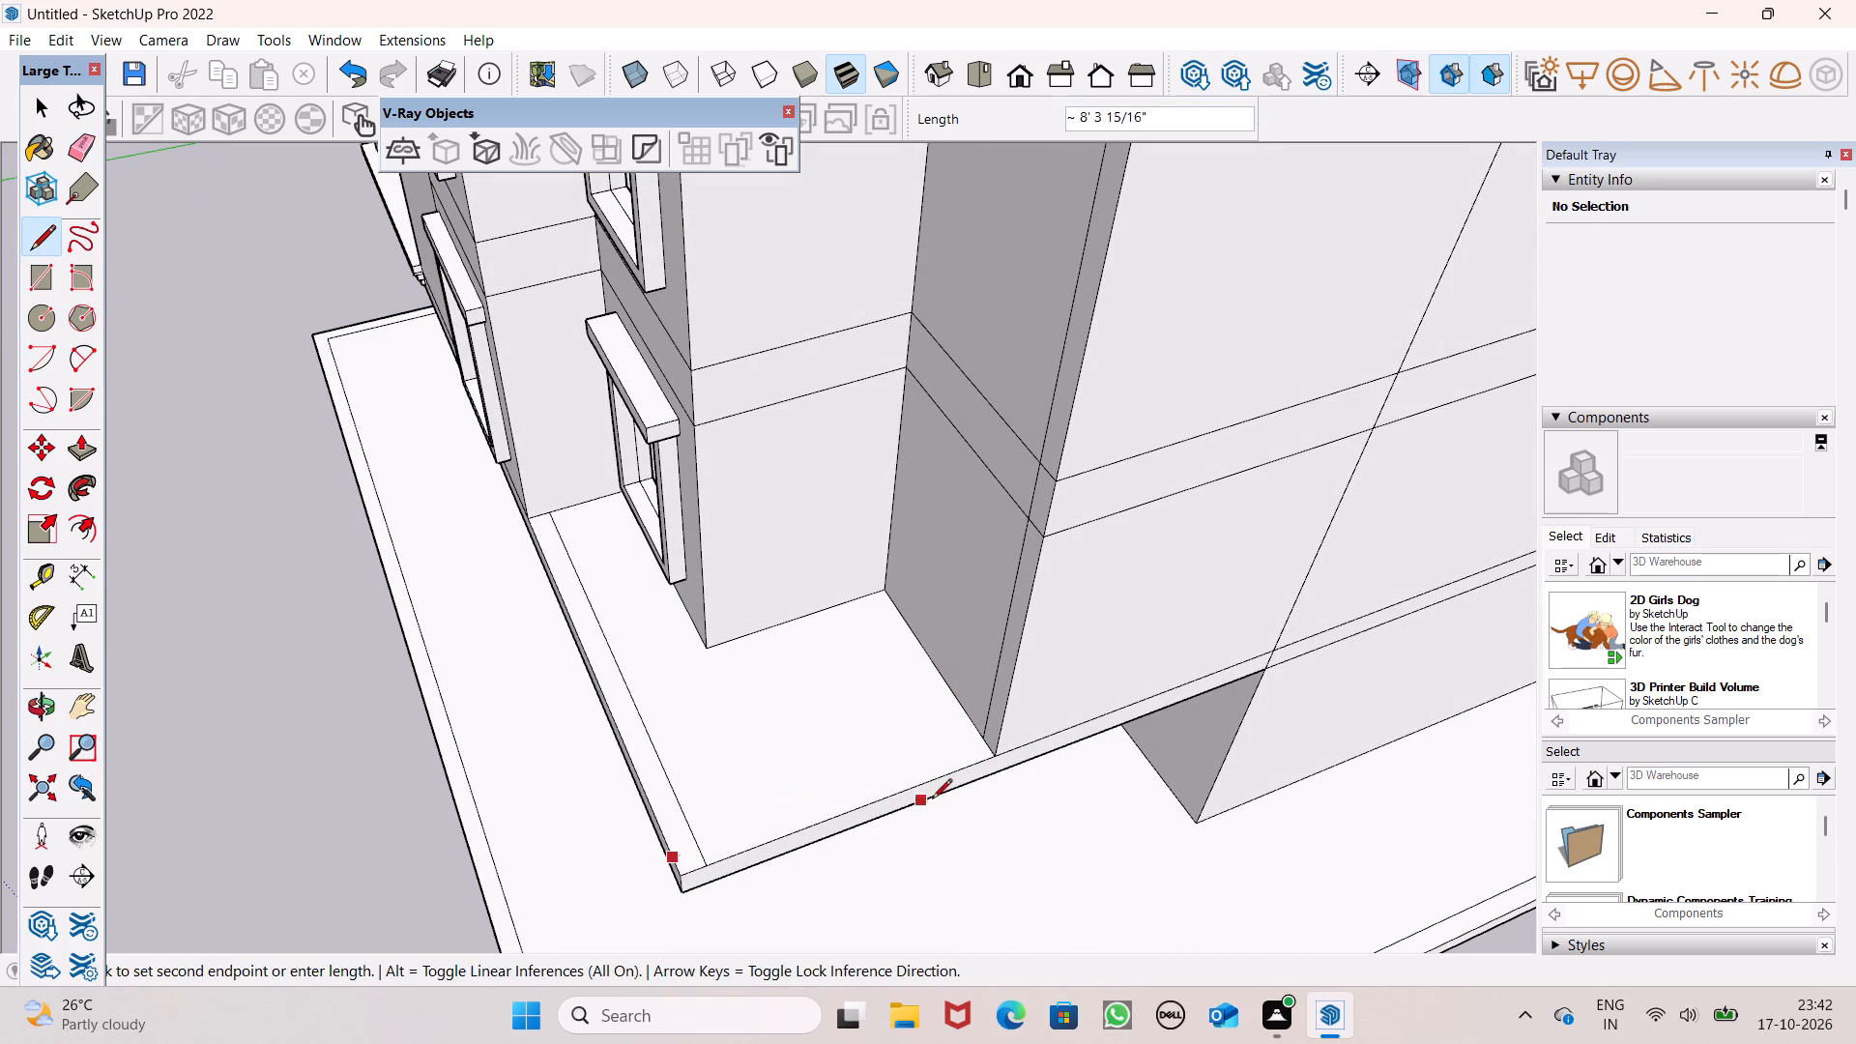
click(979, 733)
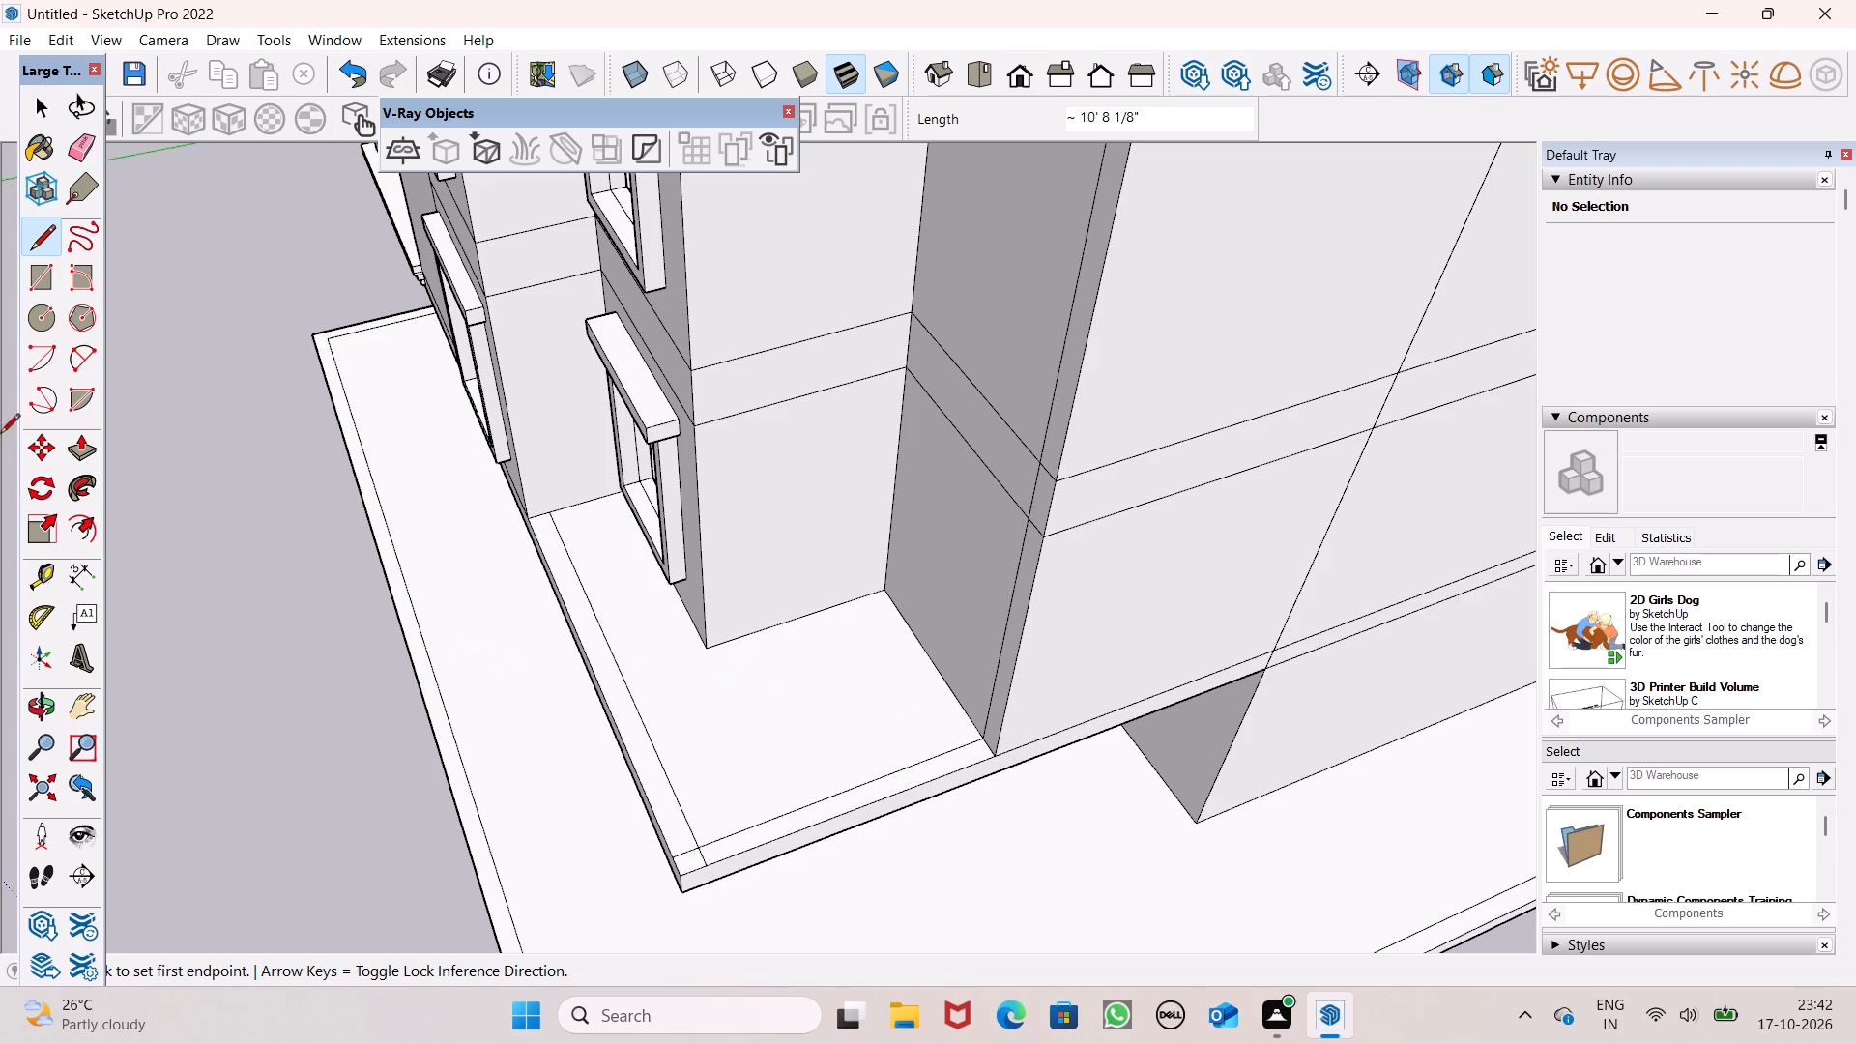
Erase the overlapping line ends at the slab's outer corner so the border forms one continuous L-shaped strip.
click(94, 139)
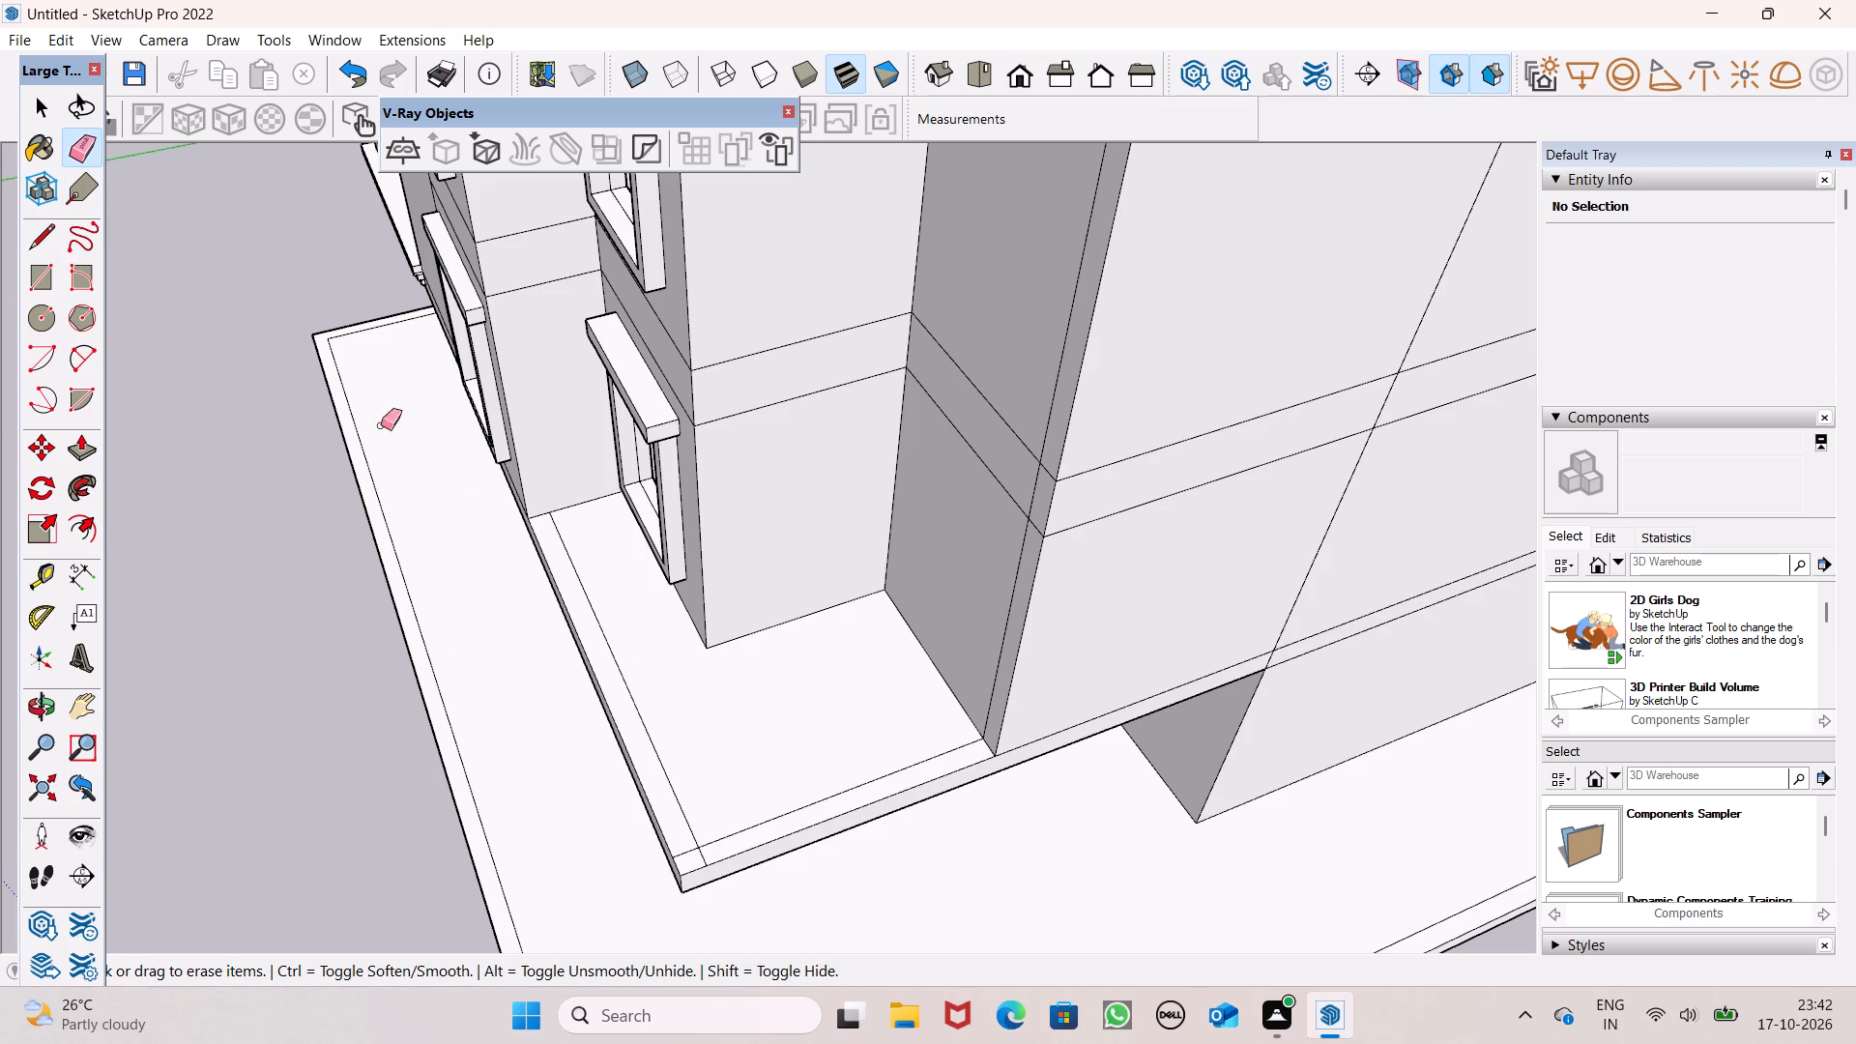
middle_drag(719, 878, 693, 859)
scroll(719, 878, up, 5)
drag(639, 815, 671, 820)
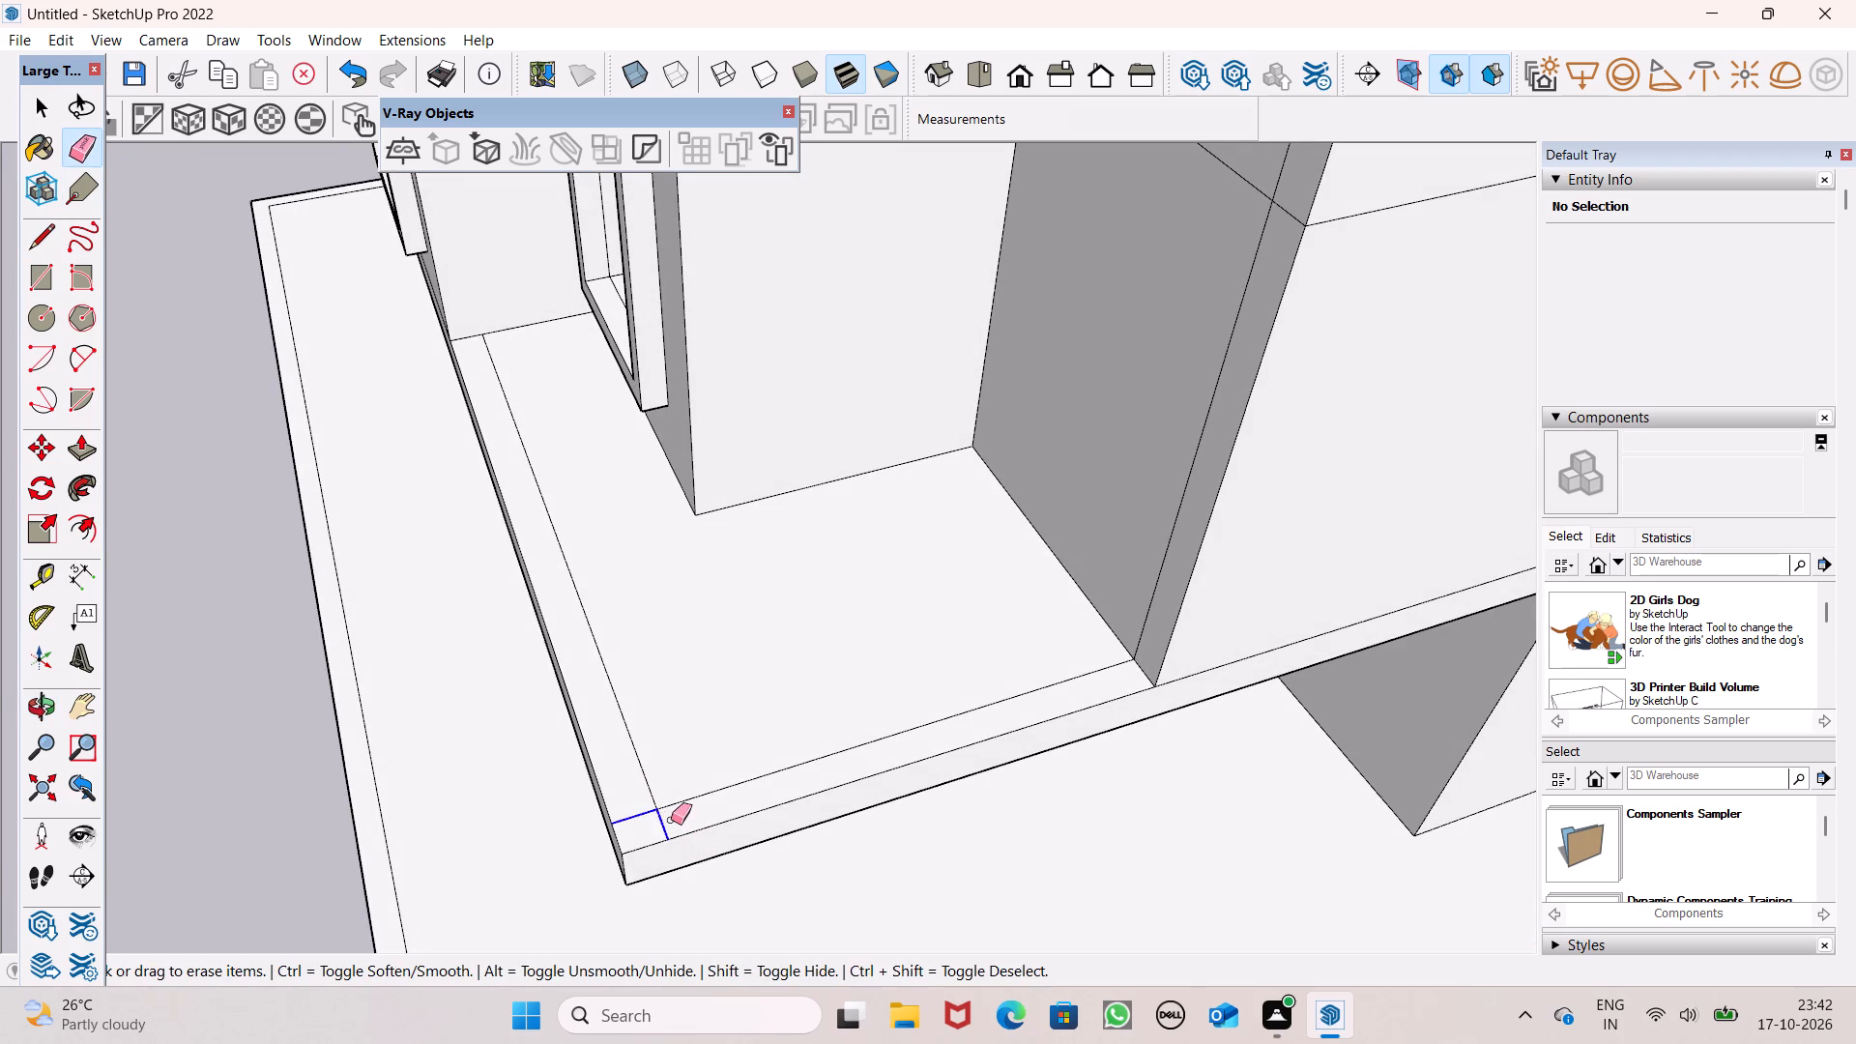
drag(671, 820, 672, 820)
click(672, 820)
key(space)
Push/Pull the L-shaped border strip up 1' as a low parapet.
click(74, 451)
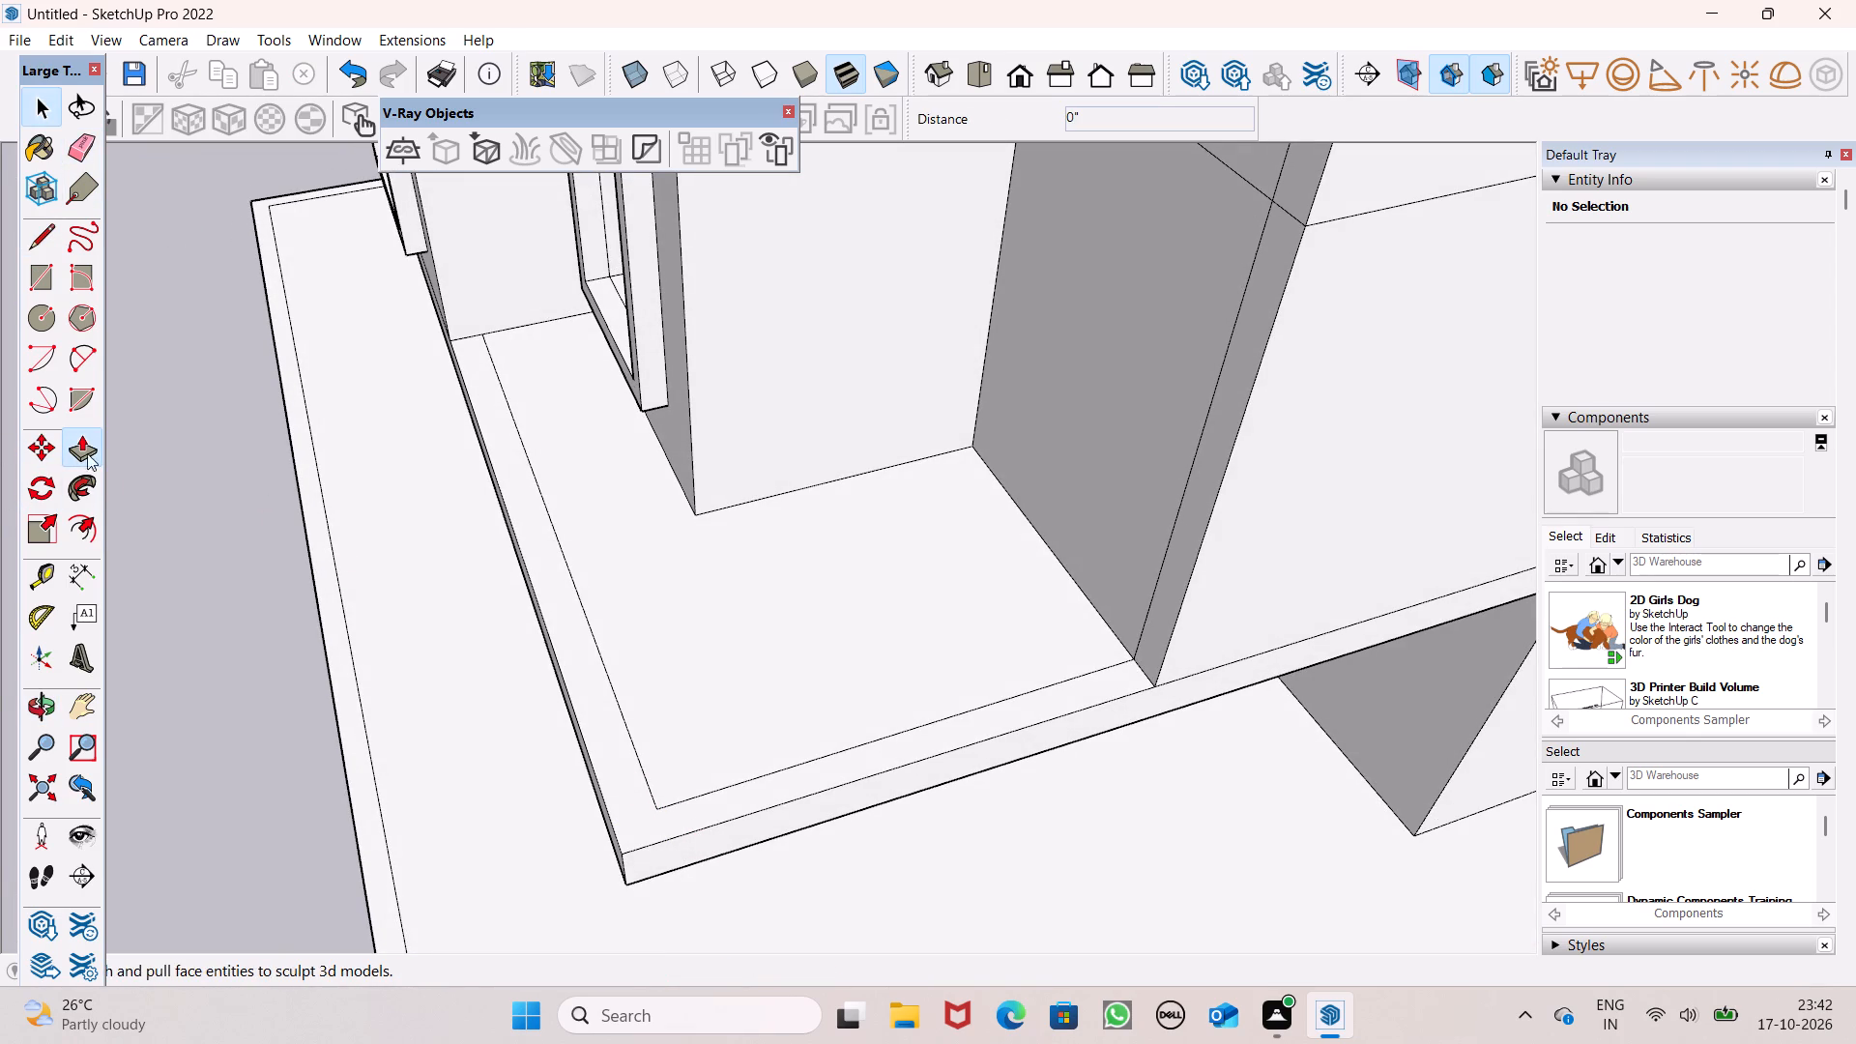
drag(650, 823, 649, 780)
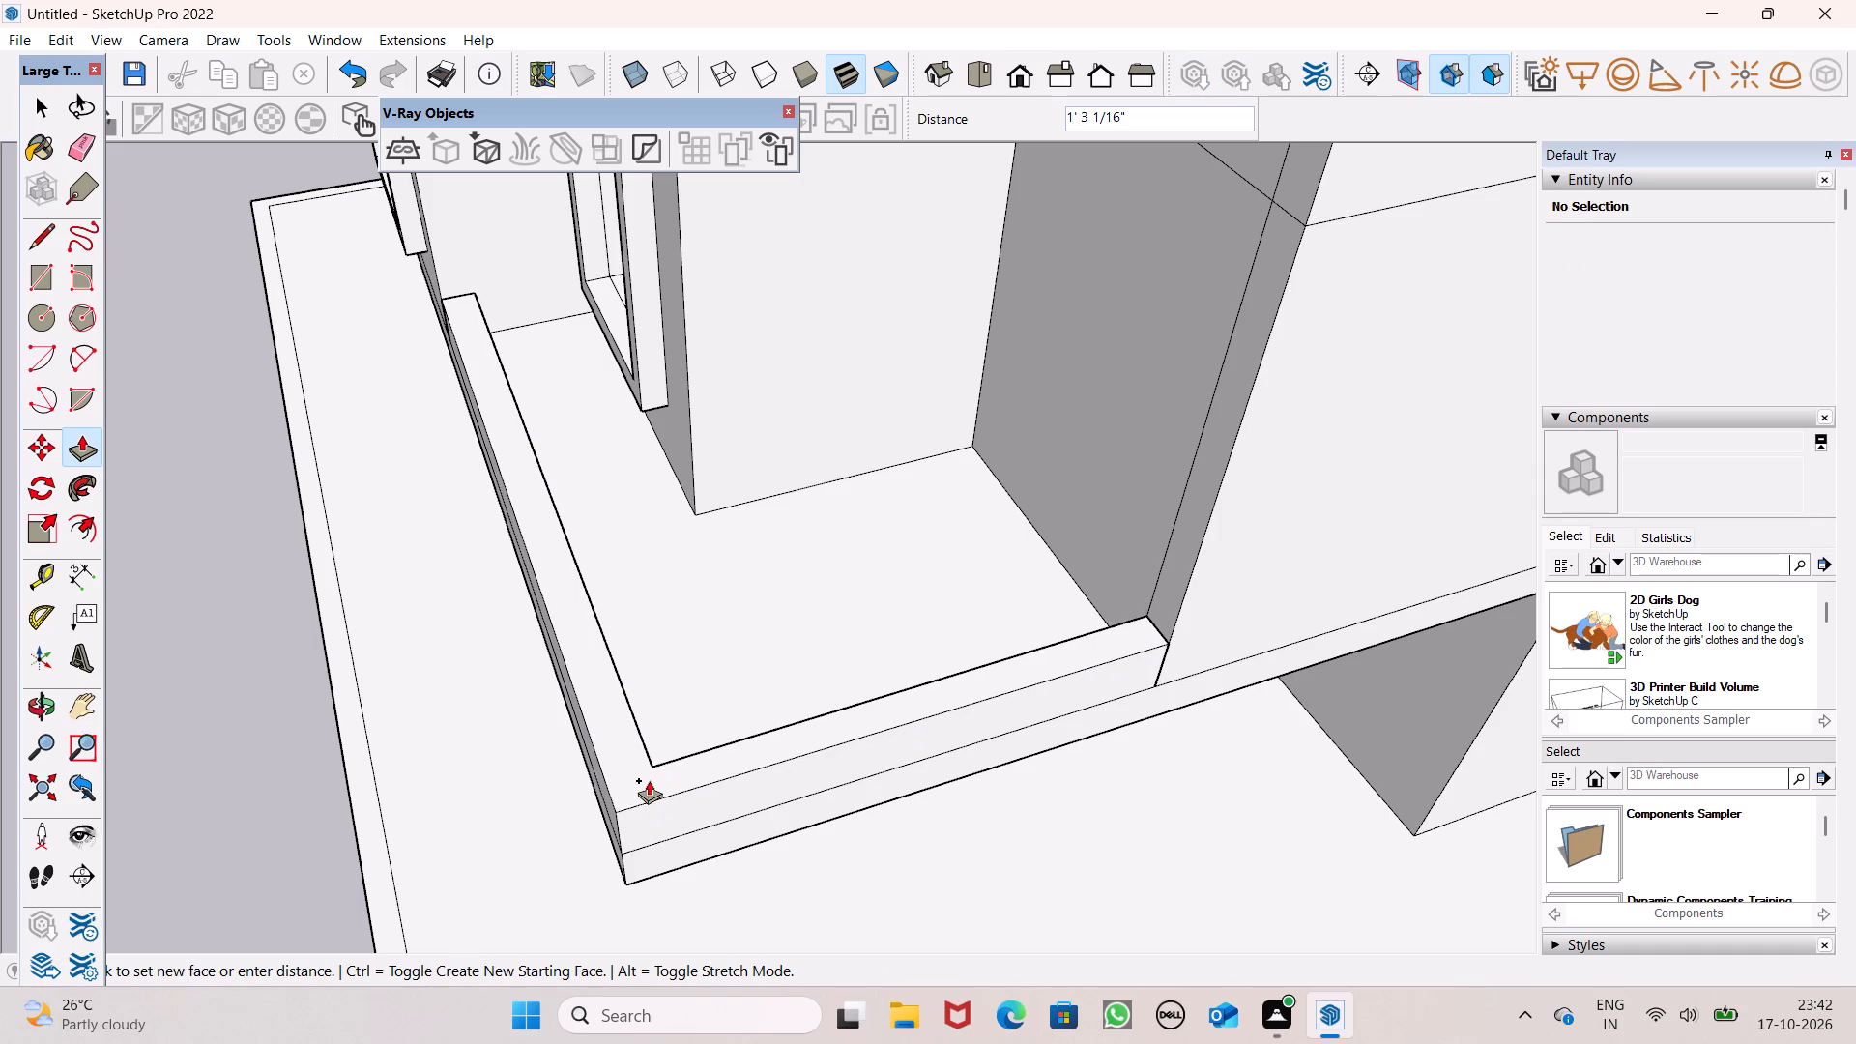
drag(649, 780, 649, 779)
key(1)
key(apostrophe)
key(Return)
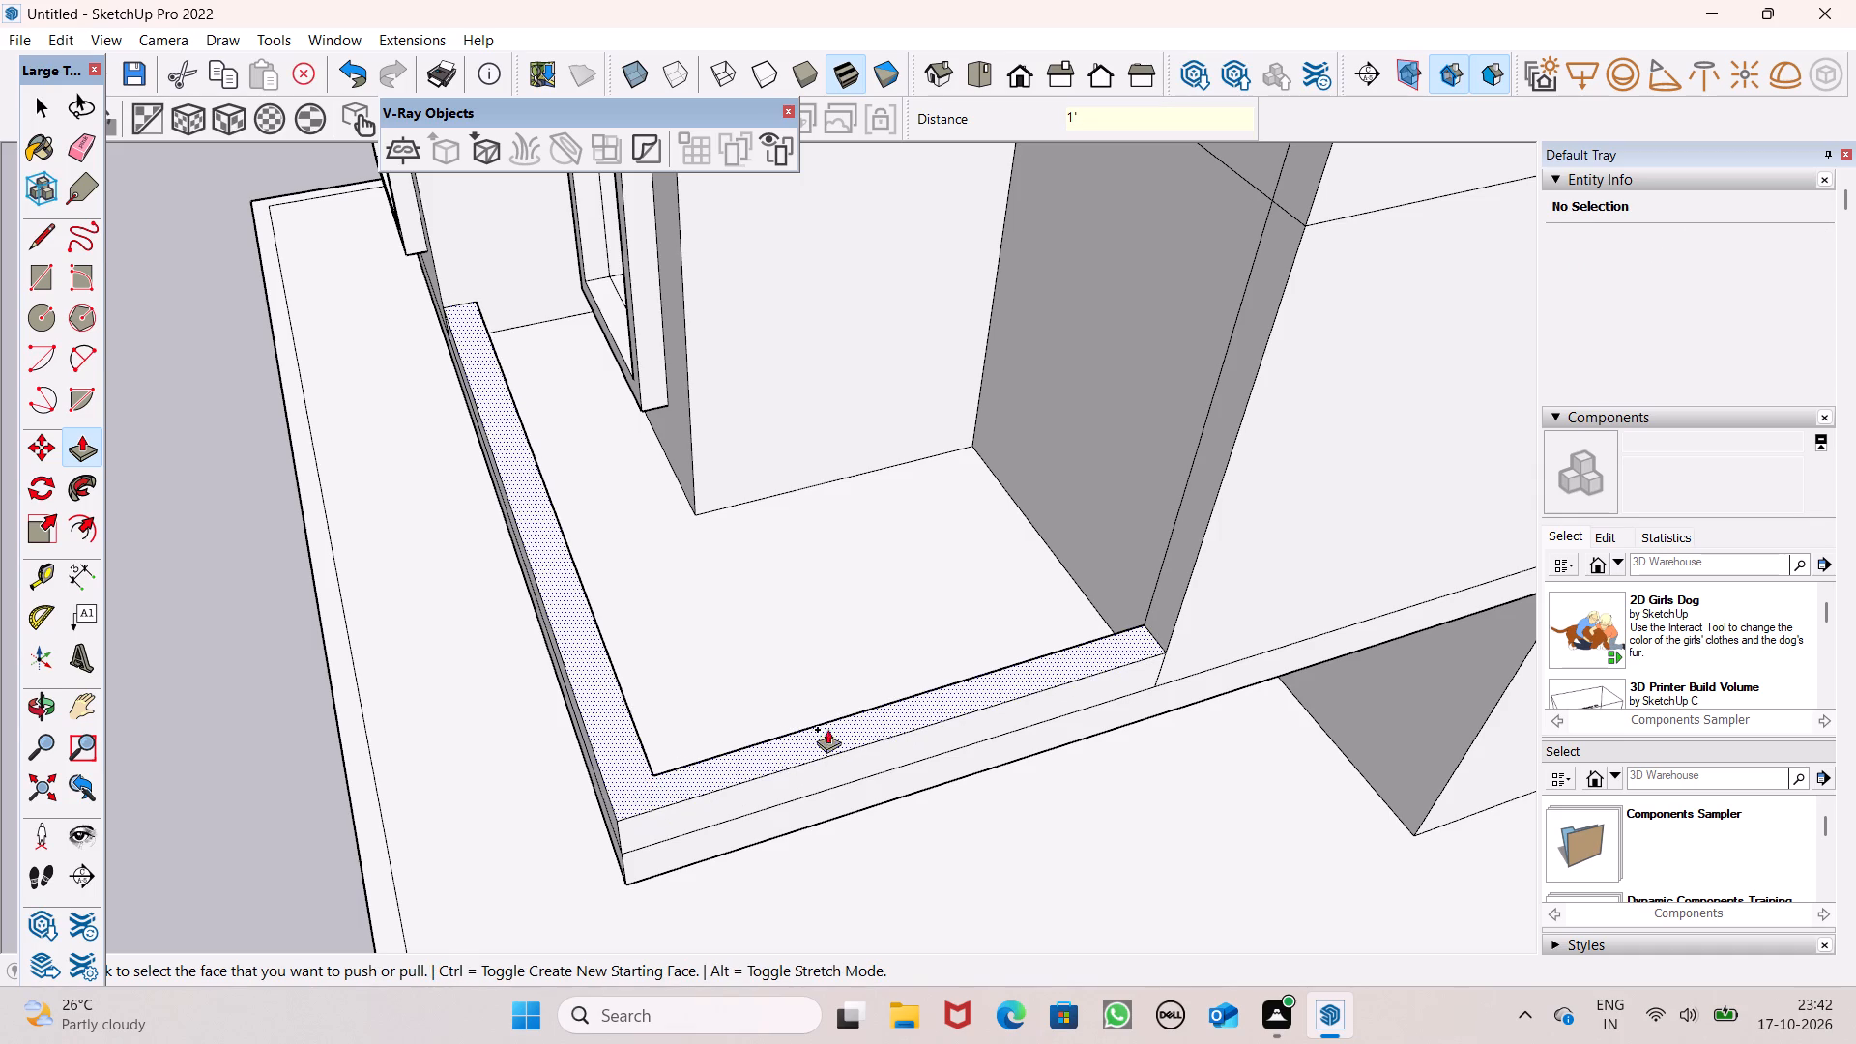
Draw two lines across the parapet's top at its outer corner, about 10" and 8" long, to mark off a corner patch.
middle_drag(821, 718, 740, 602)
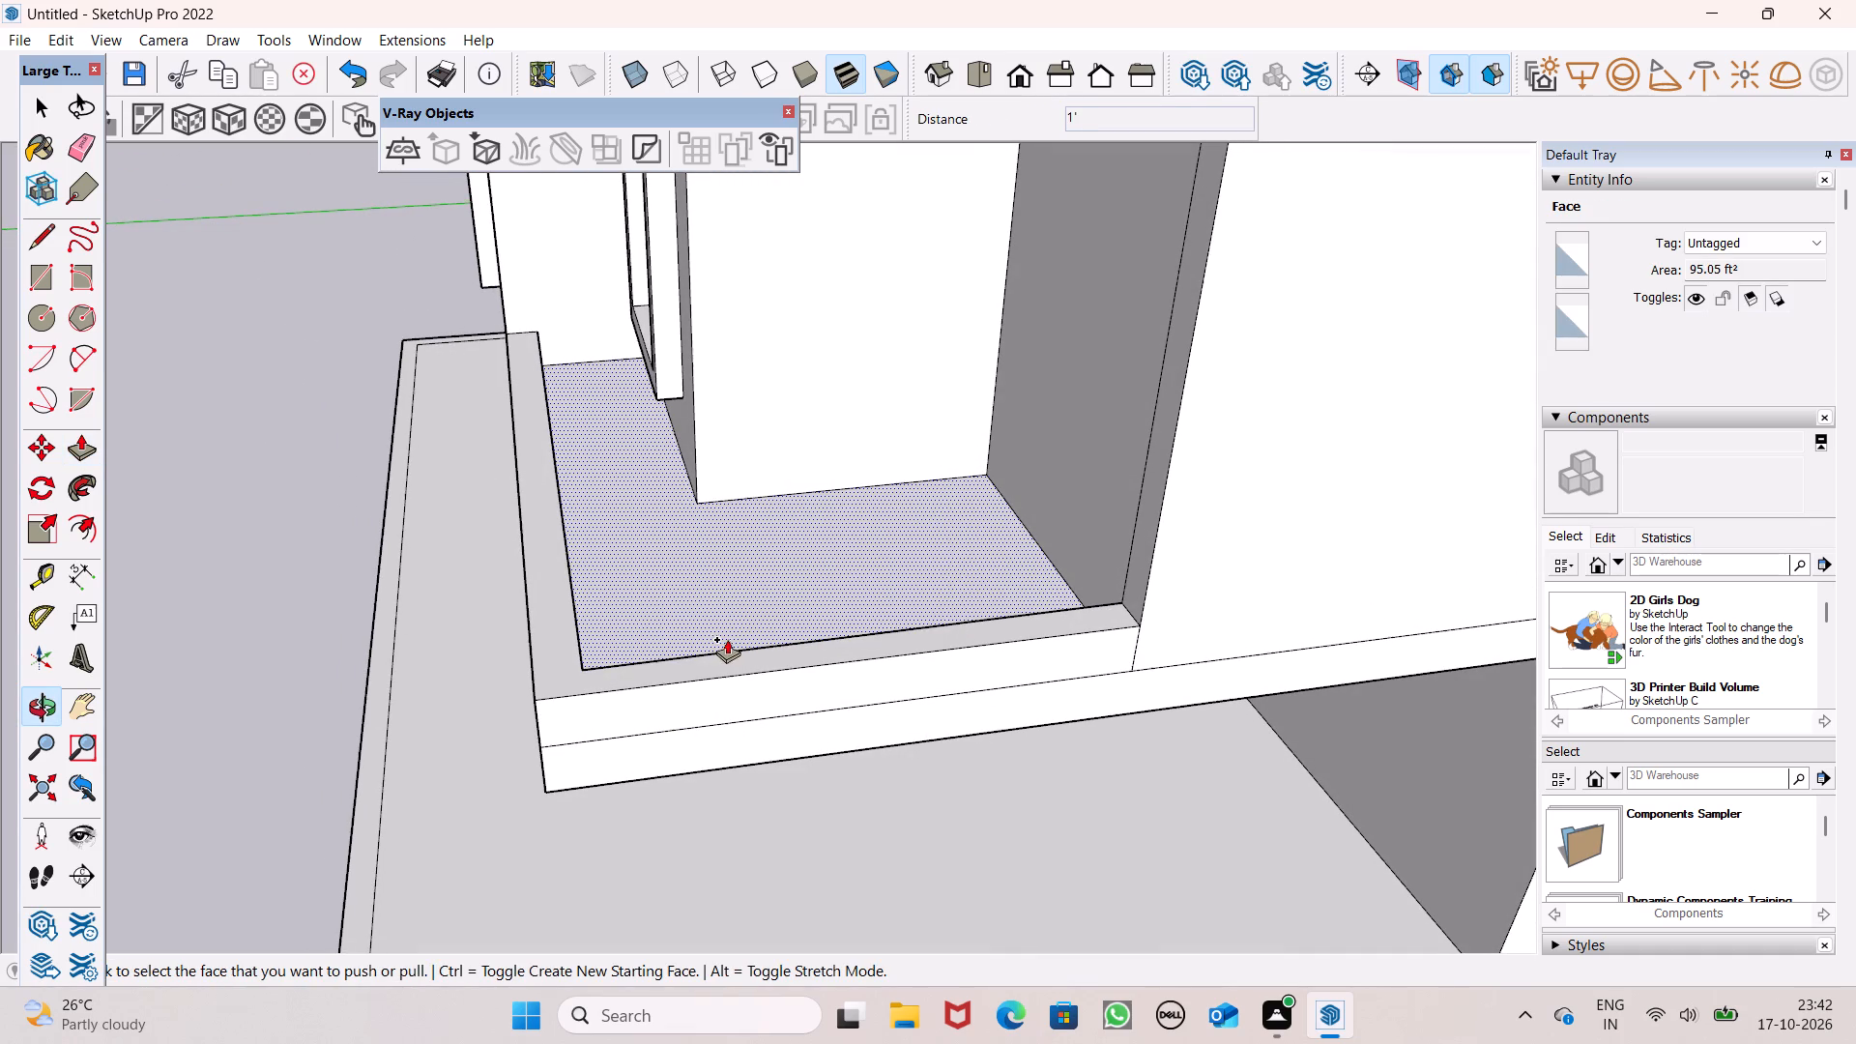
middle_drag(700, 661, 641, 806)
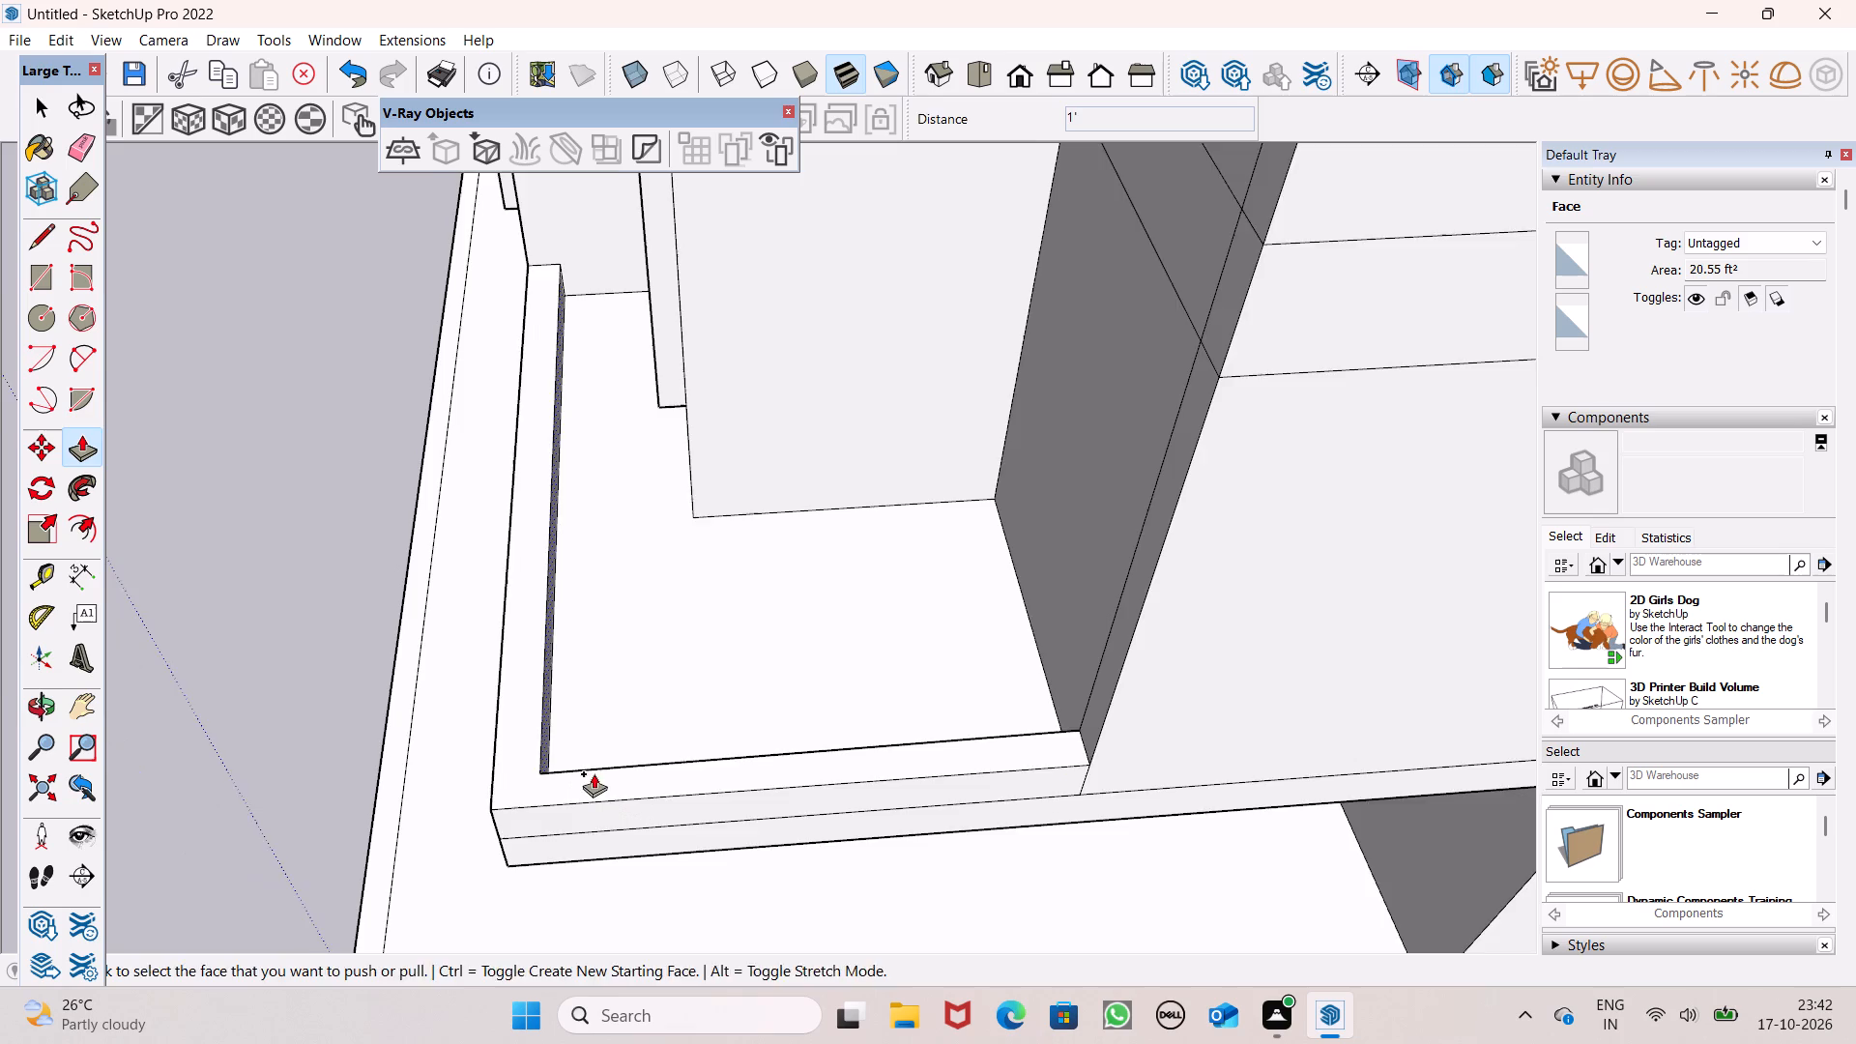
middle_drag(589, 781, 583, 817)
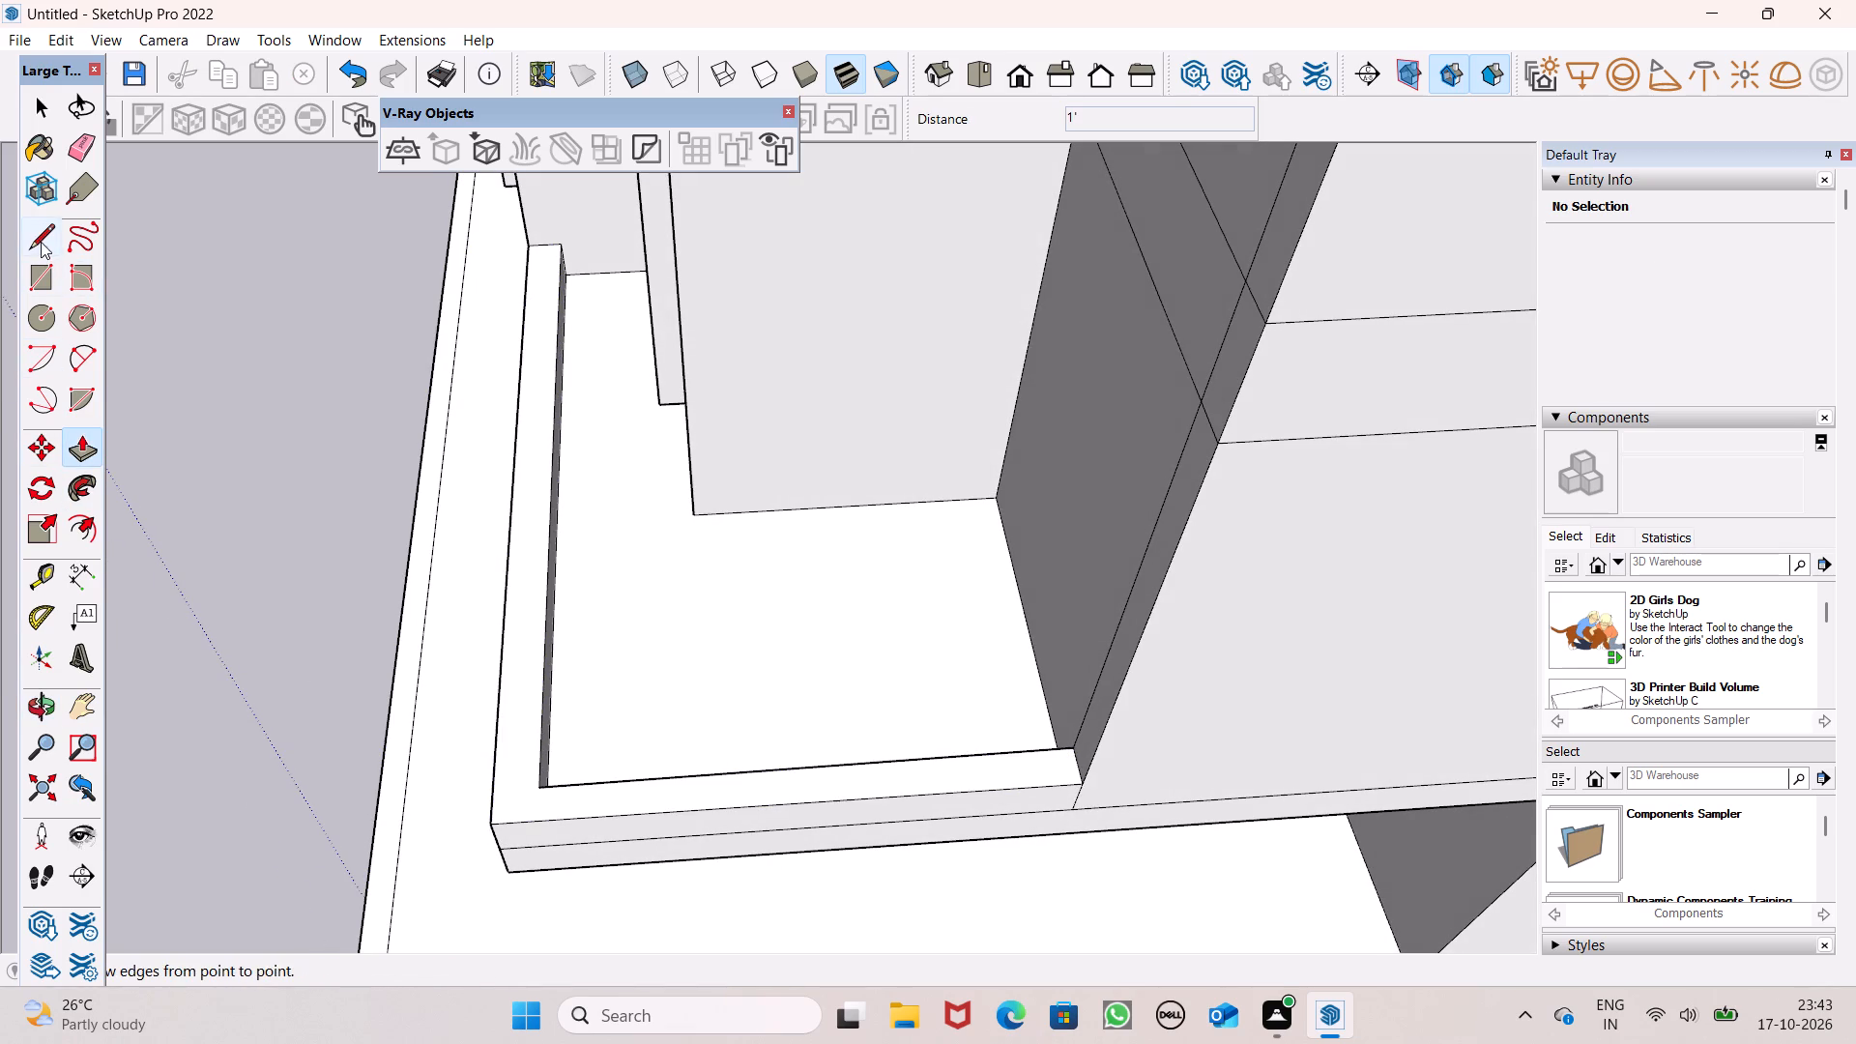
click(41, 242)
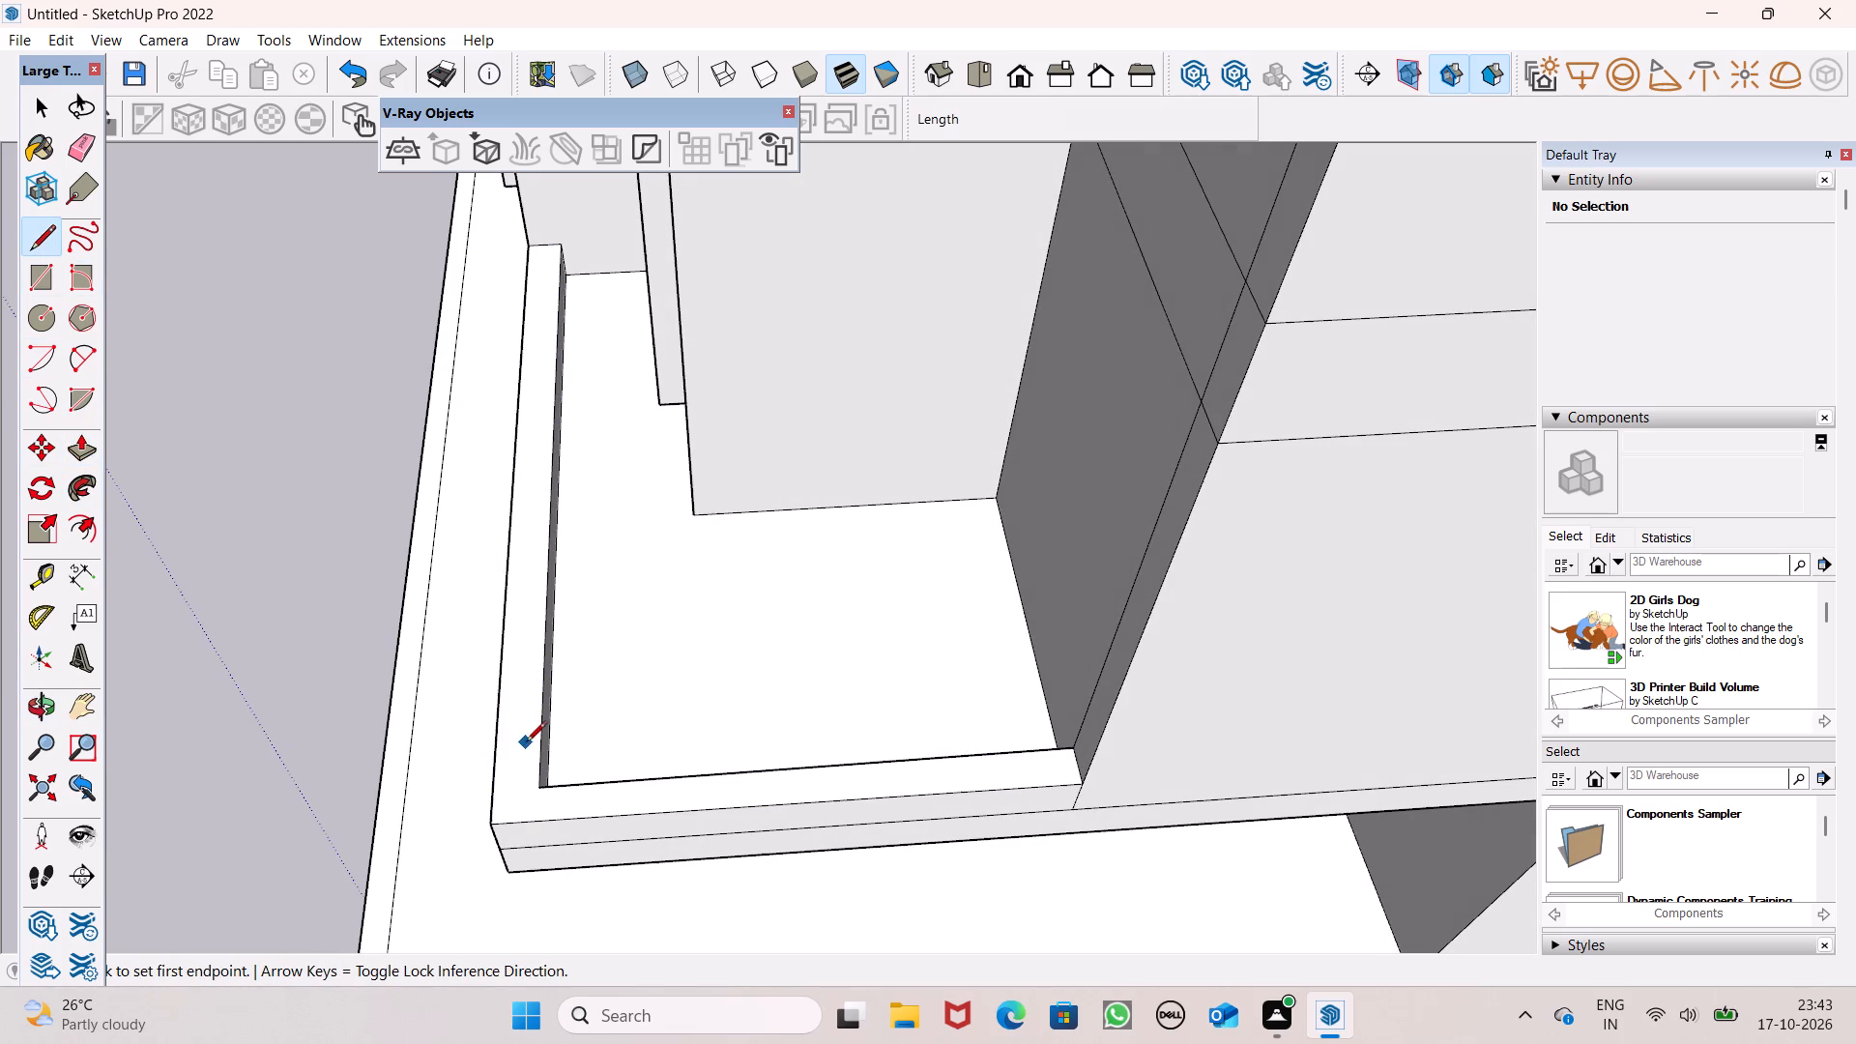
middle_drag(551, 777, 566, 848)
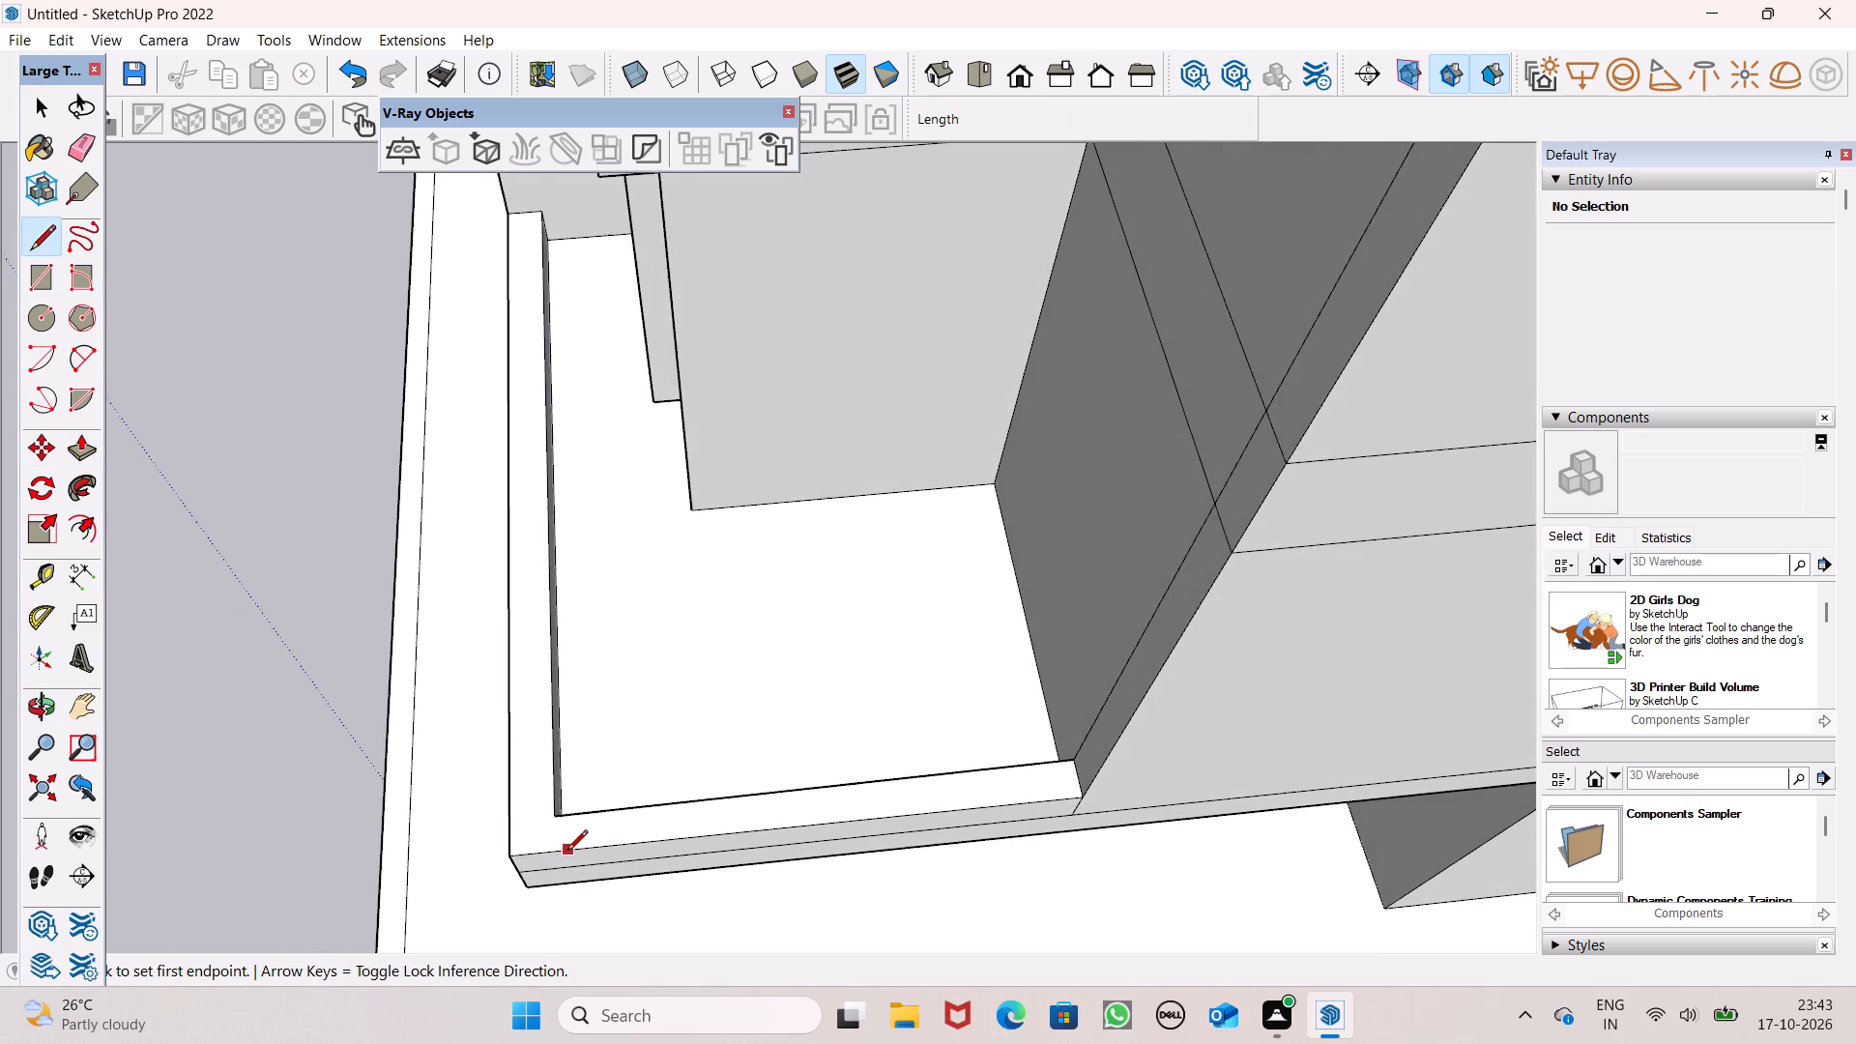
scroll(555, 850, up, 7)
middle_drag(559, 828, 557, 840)
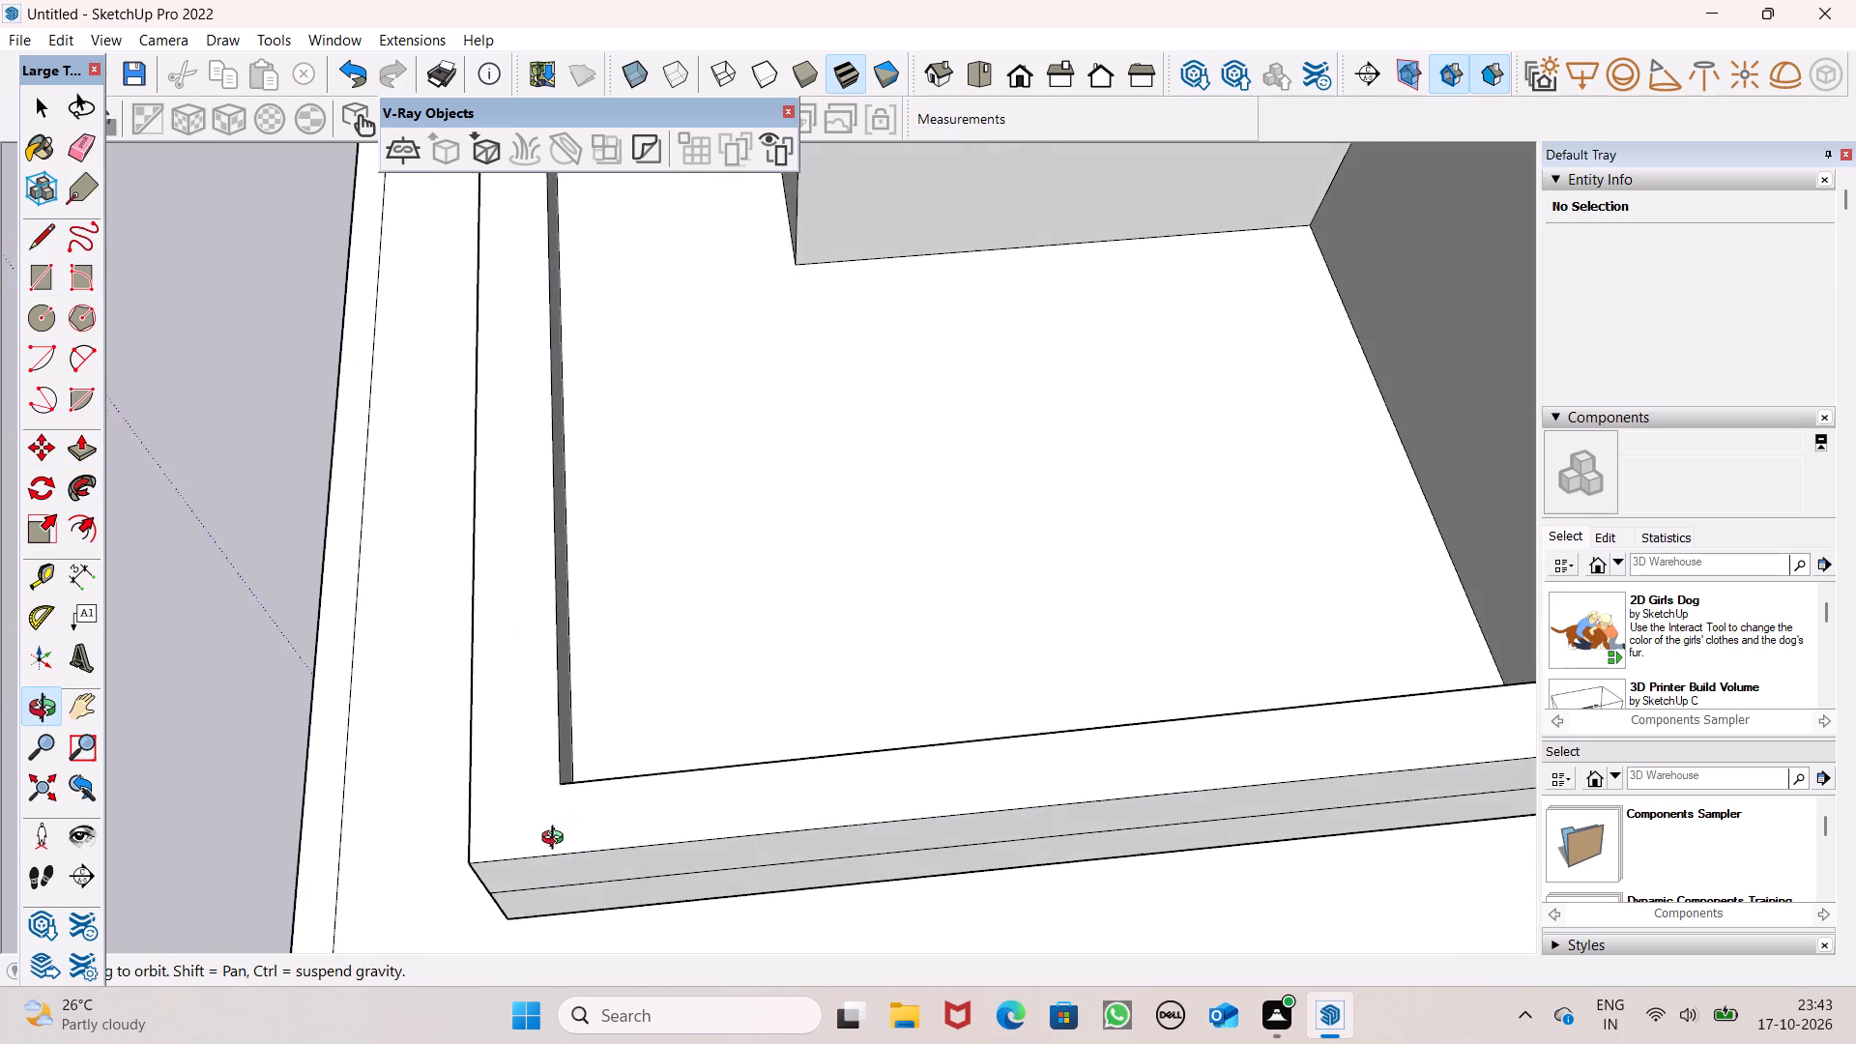
middle_drag(557, 840, 560, 901)
scroll(561, 901, up, 1)
click(576, 797)
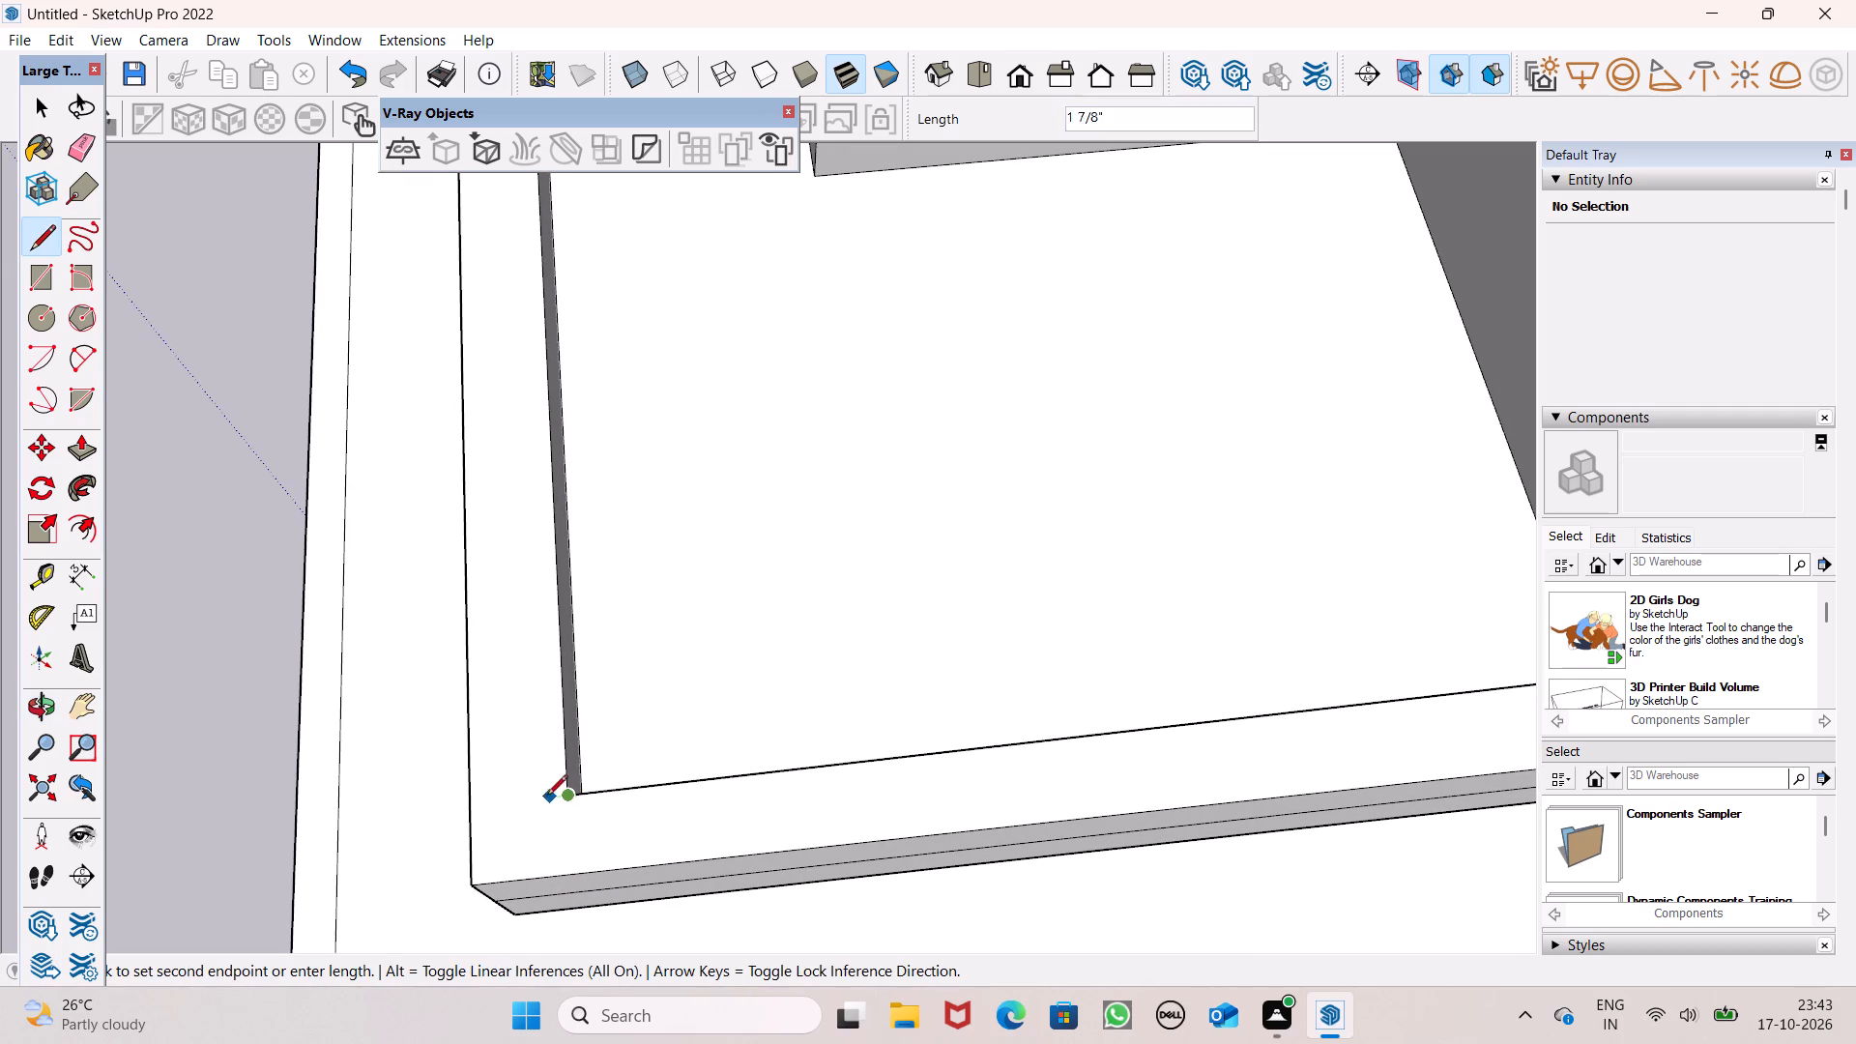
click(472, 795)
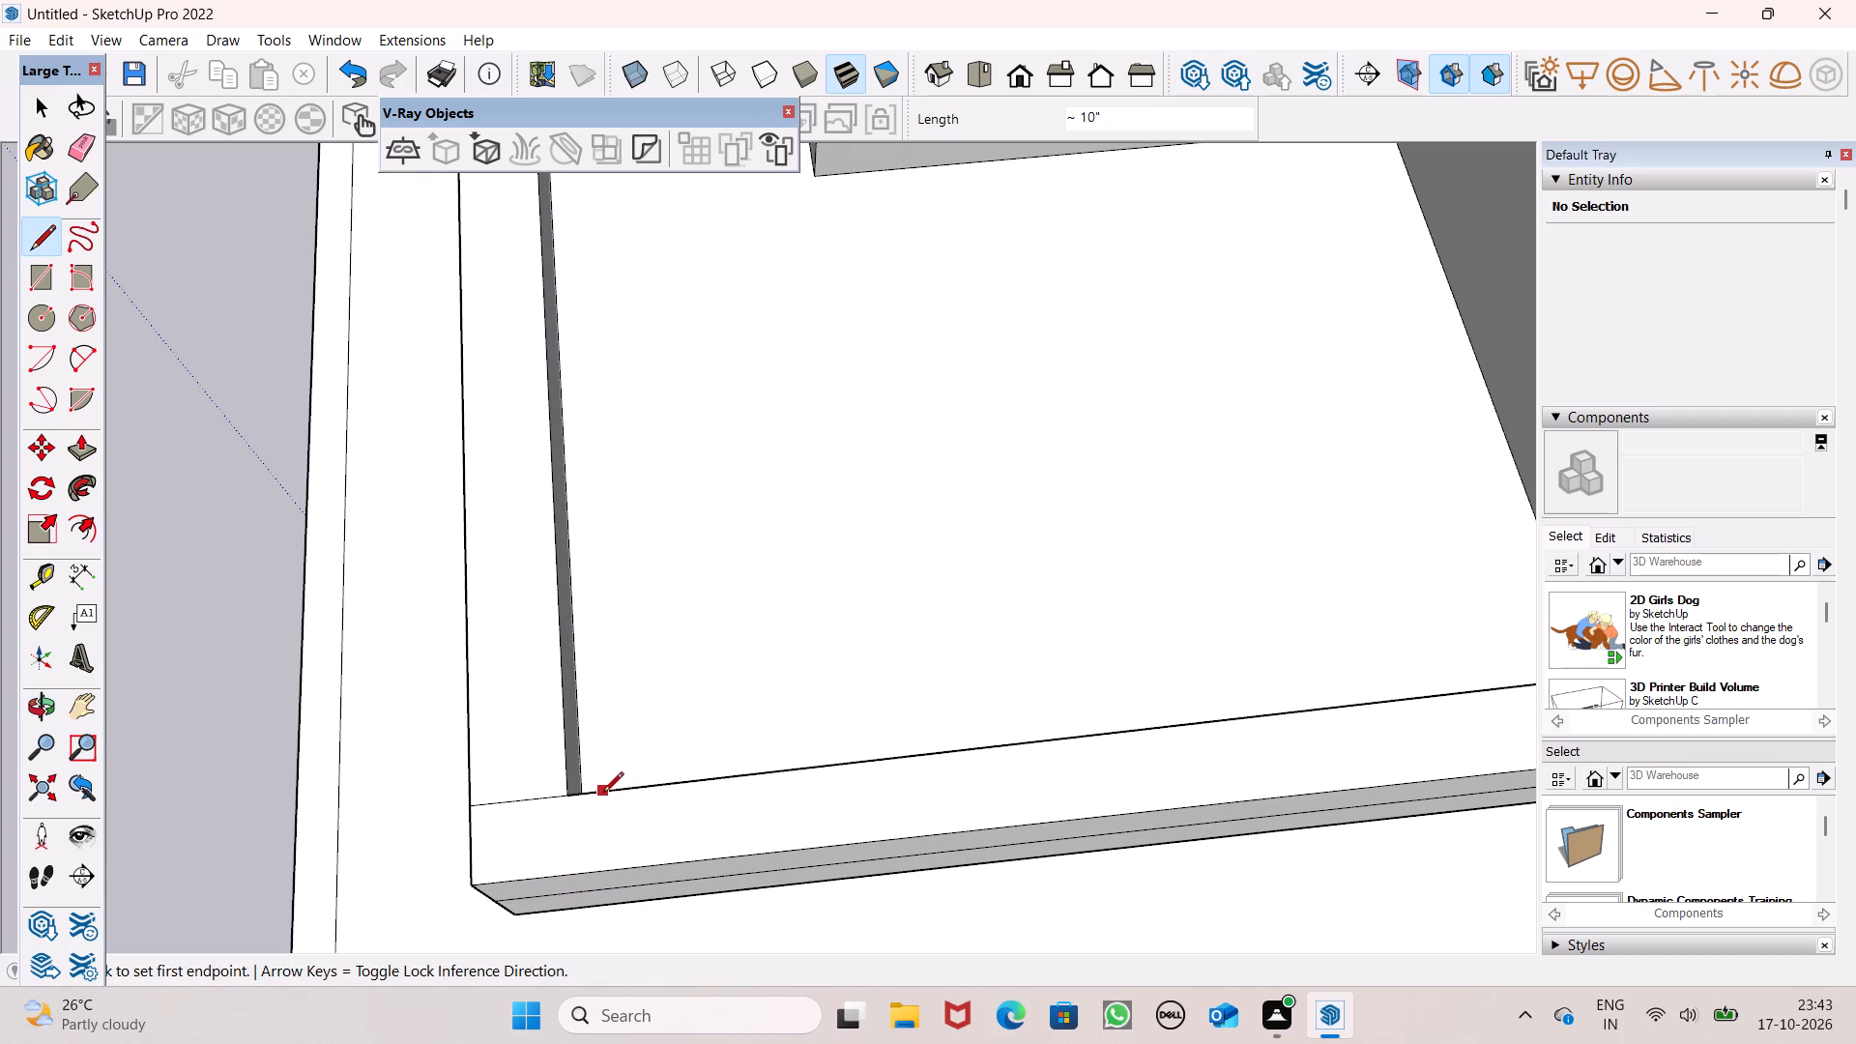
click(639, 794)
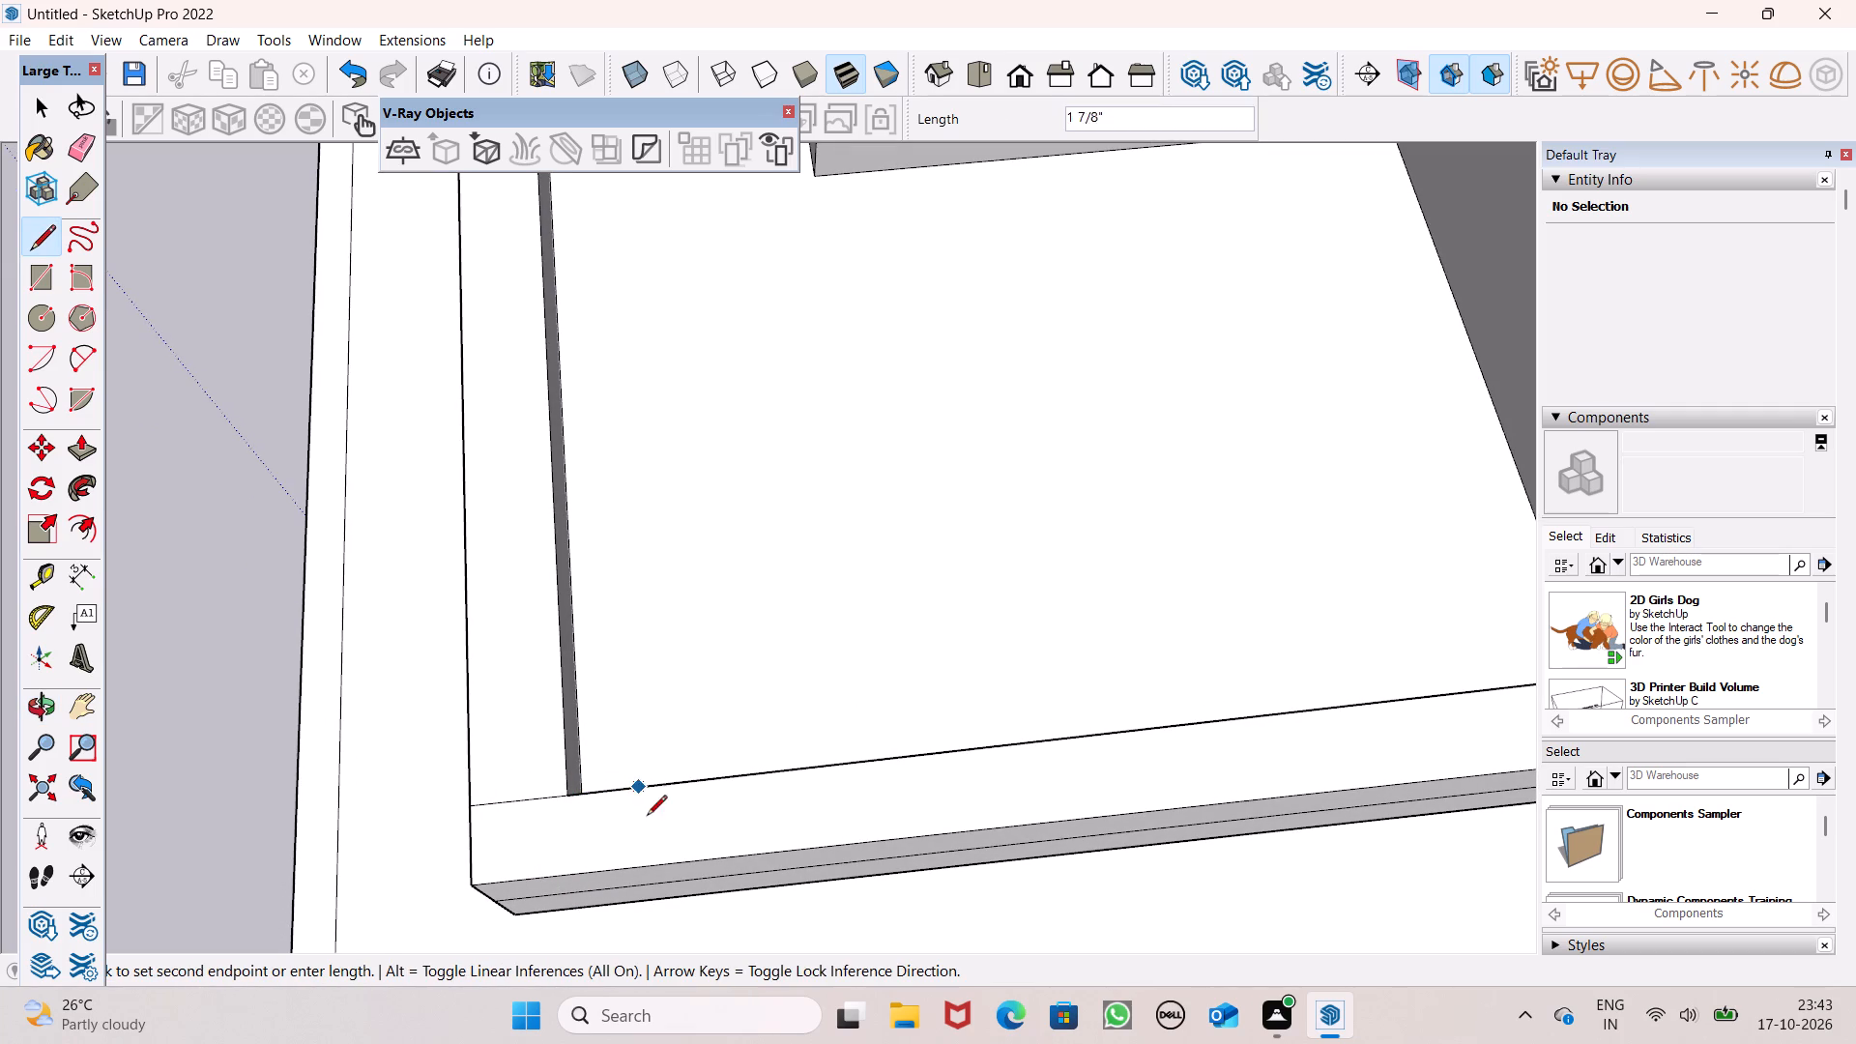
click(651, 862)
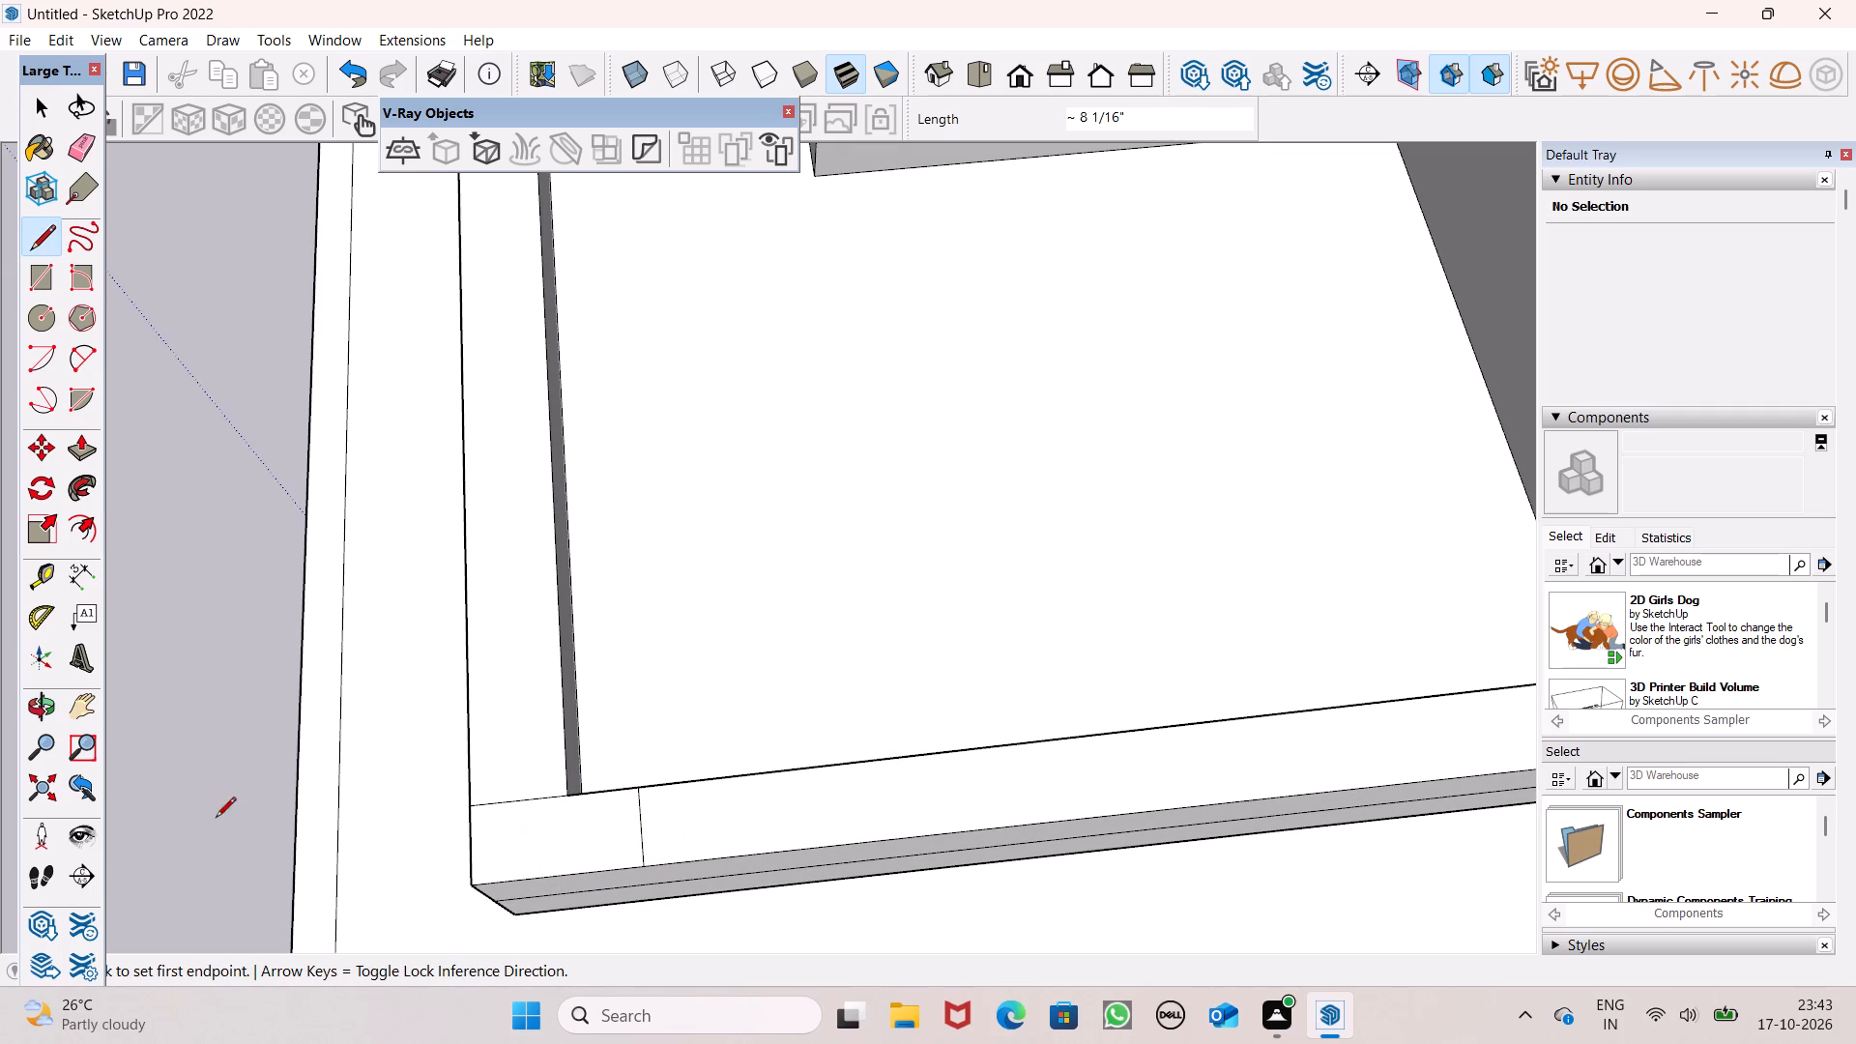
Push/Pull the floor band above the ground-floor recess out 6' 9 3/4" as a slab, and extend the adjoining wall-end band flush with it.
click(93, 453)
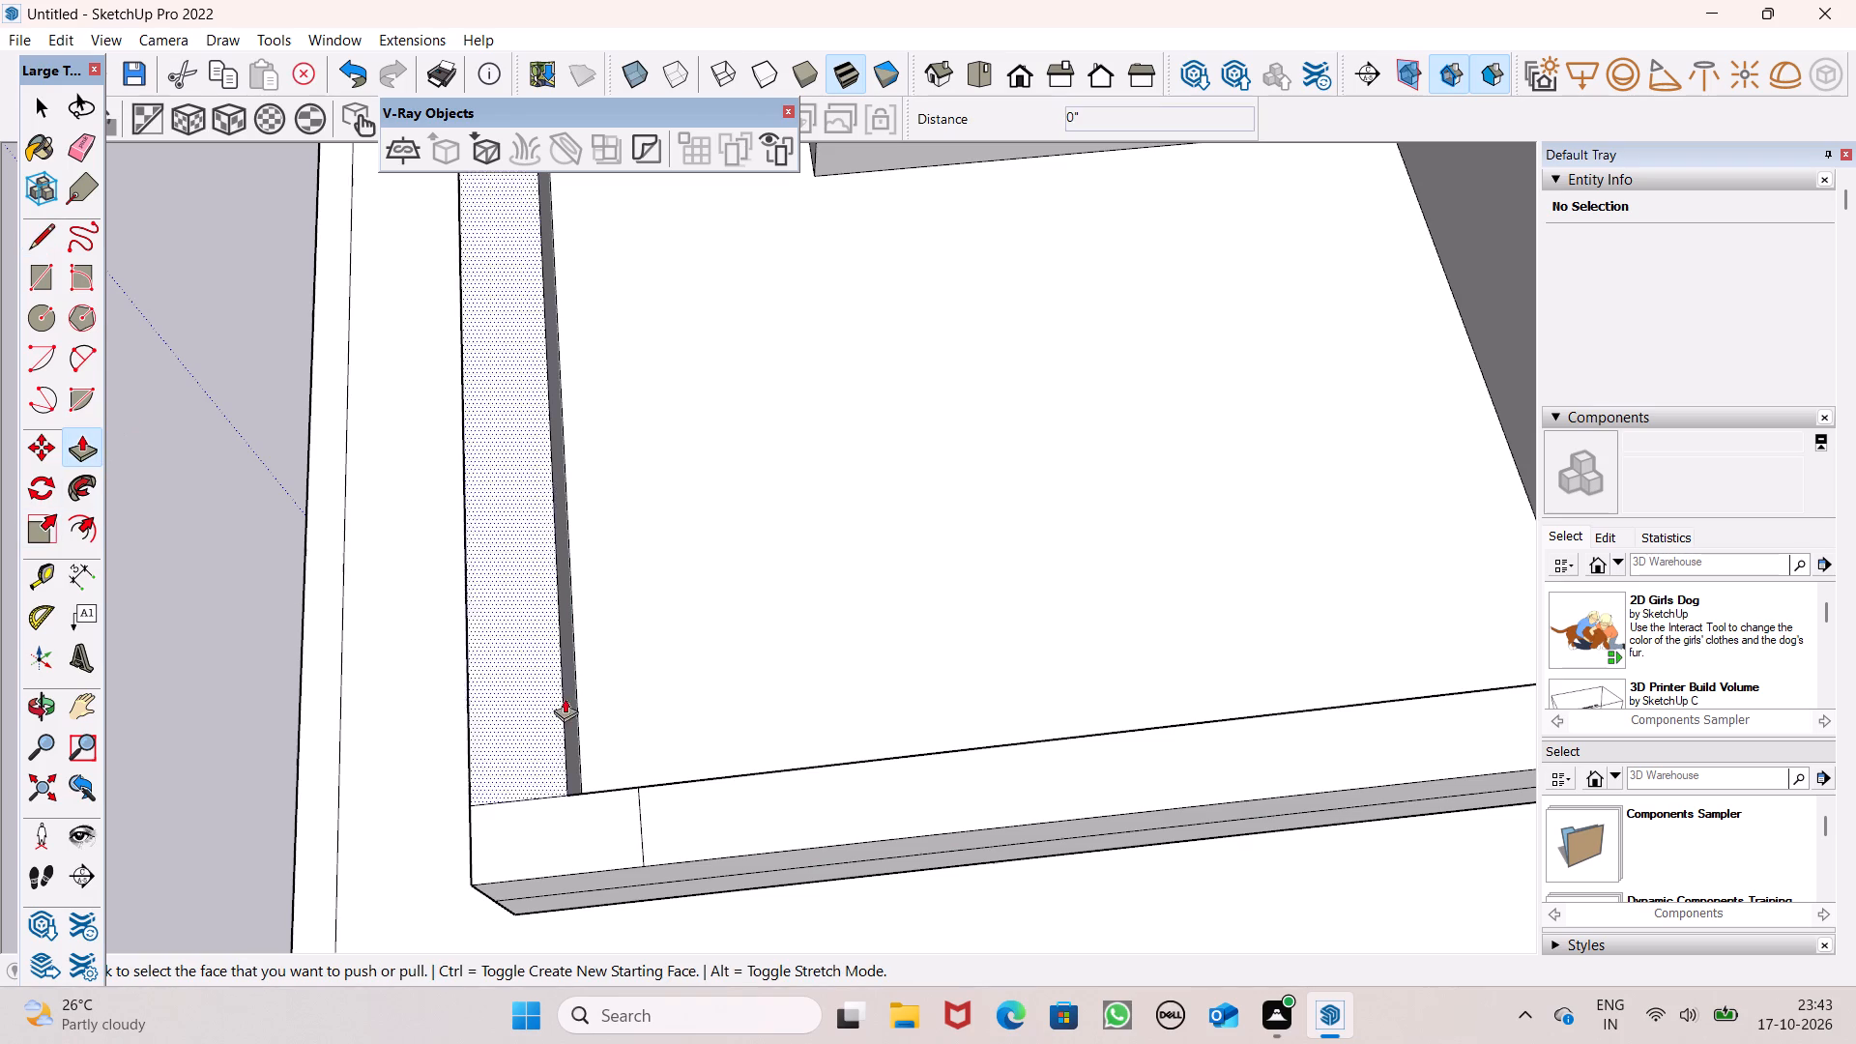
scroll(613, 736, down, 5)
scroll(738, 799, down, 11)
middle_drag(802, 791, 1406, 522)
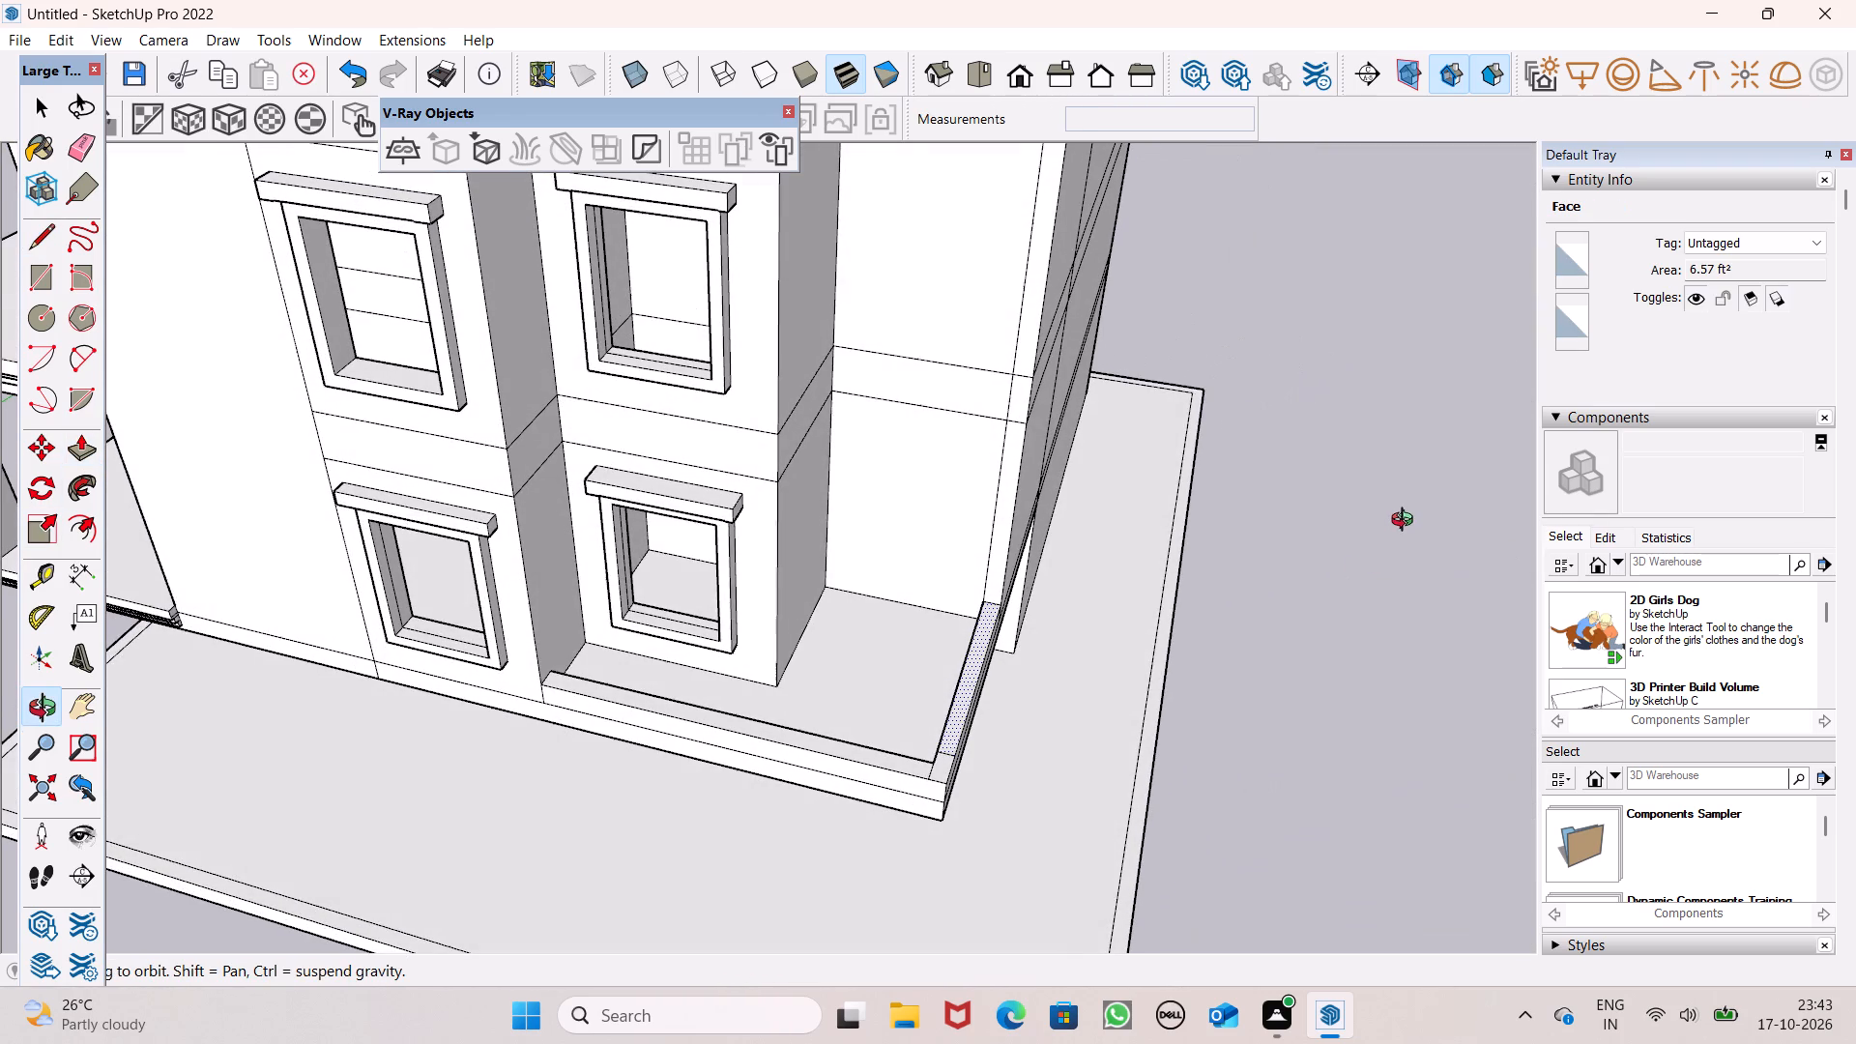
middle_drag(1406, 522, 1407, 522)
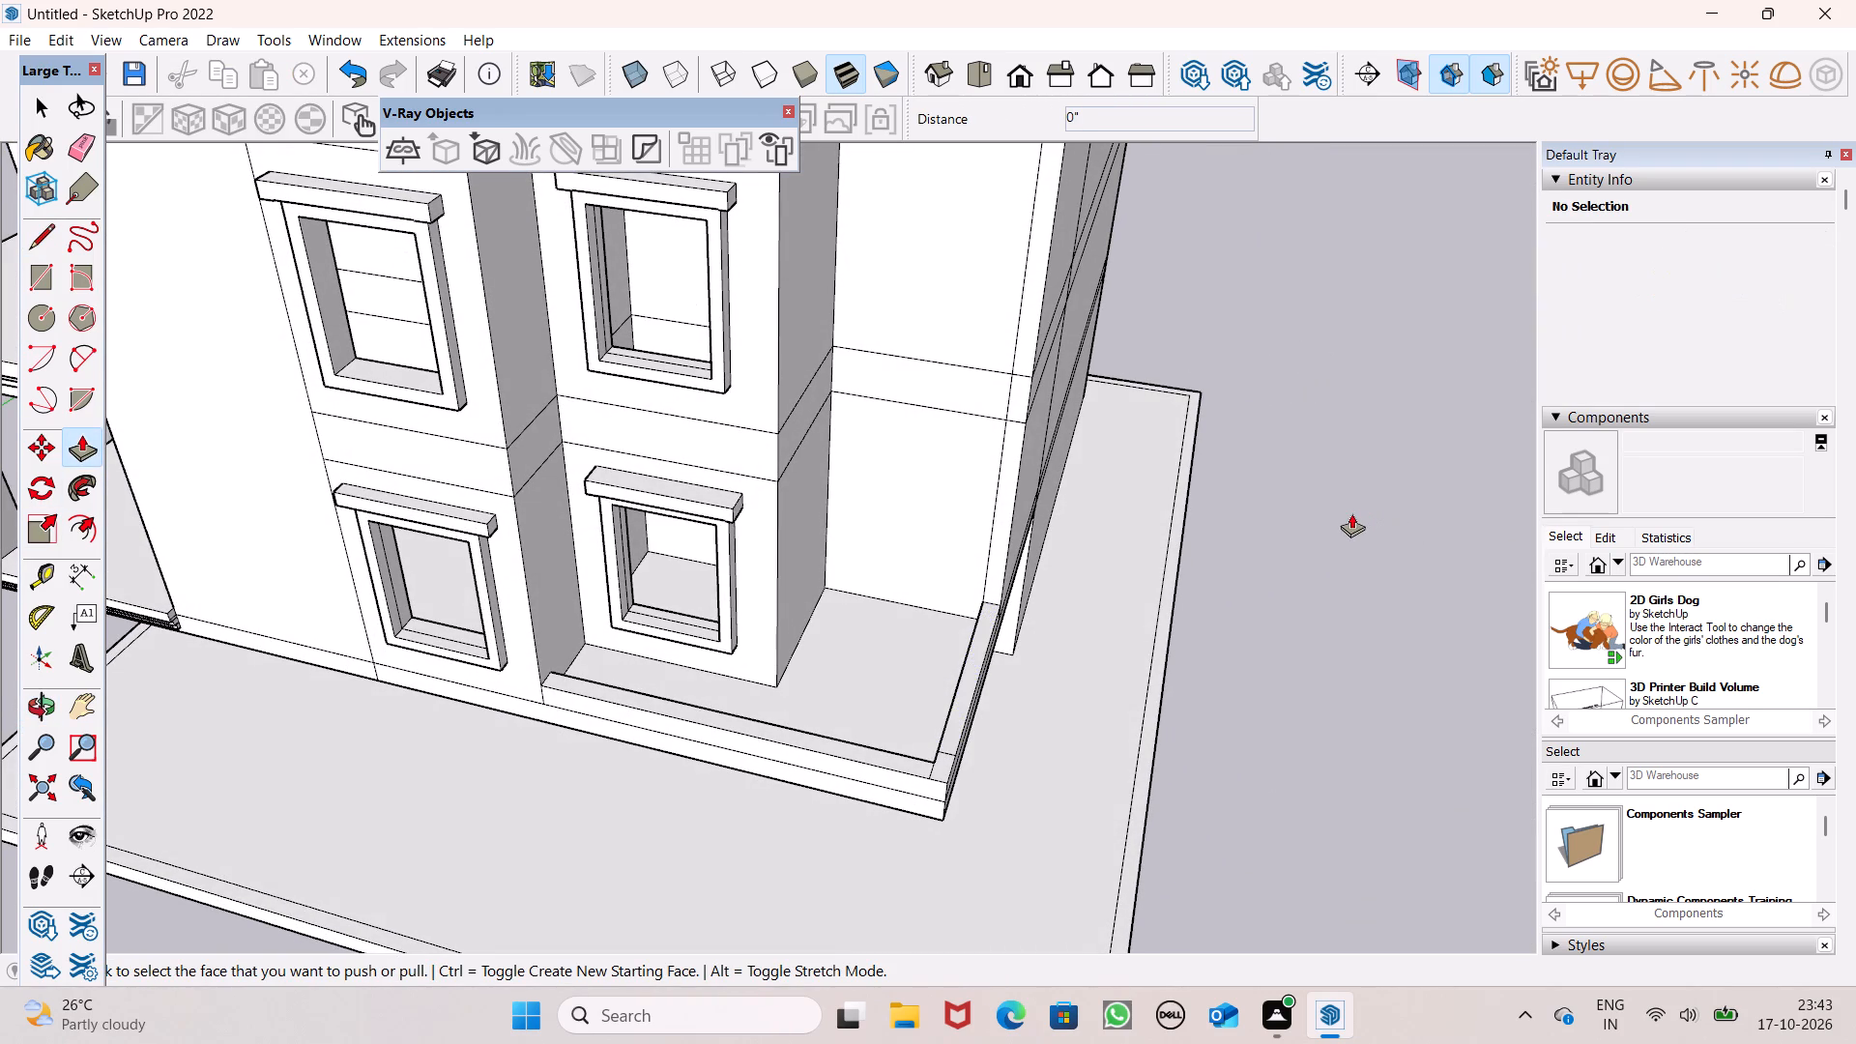
middle_drag(1126, 482, 1088, 492)
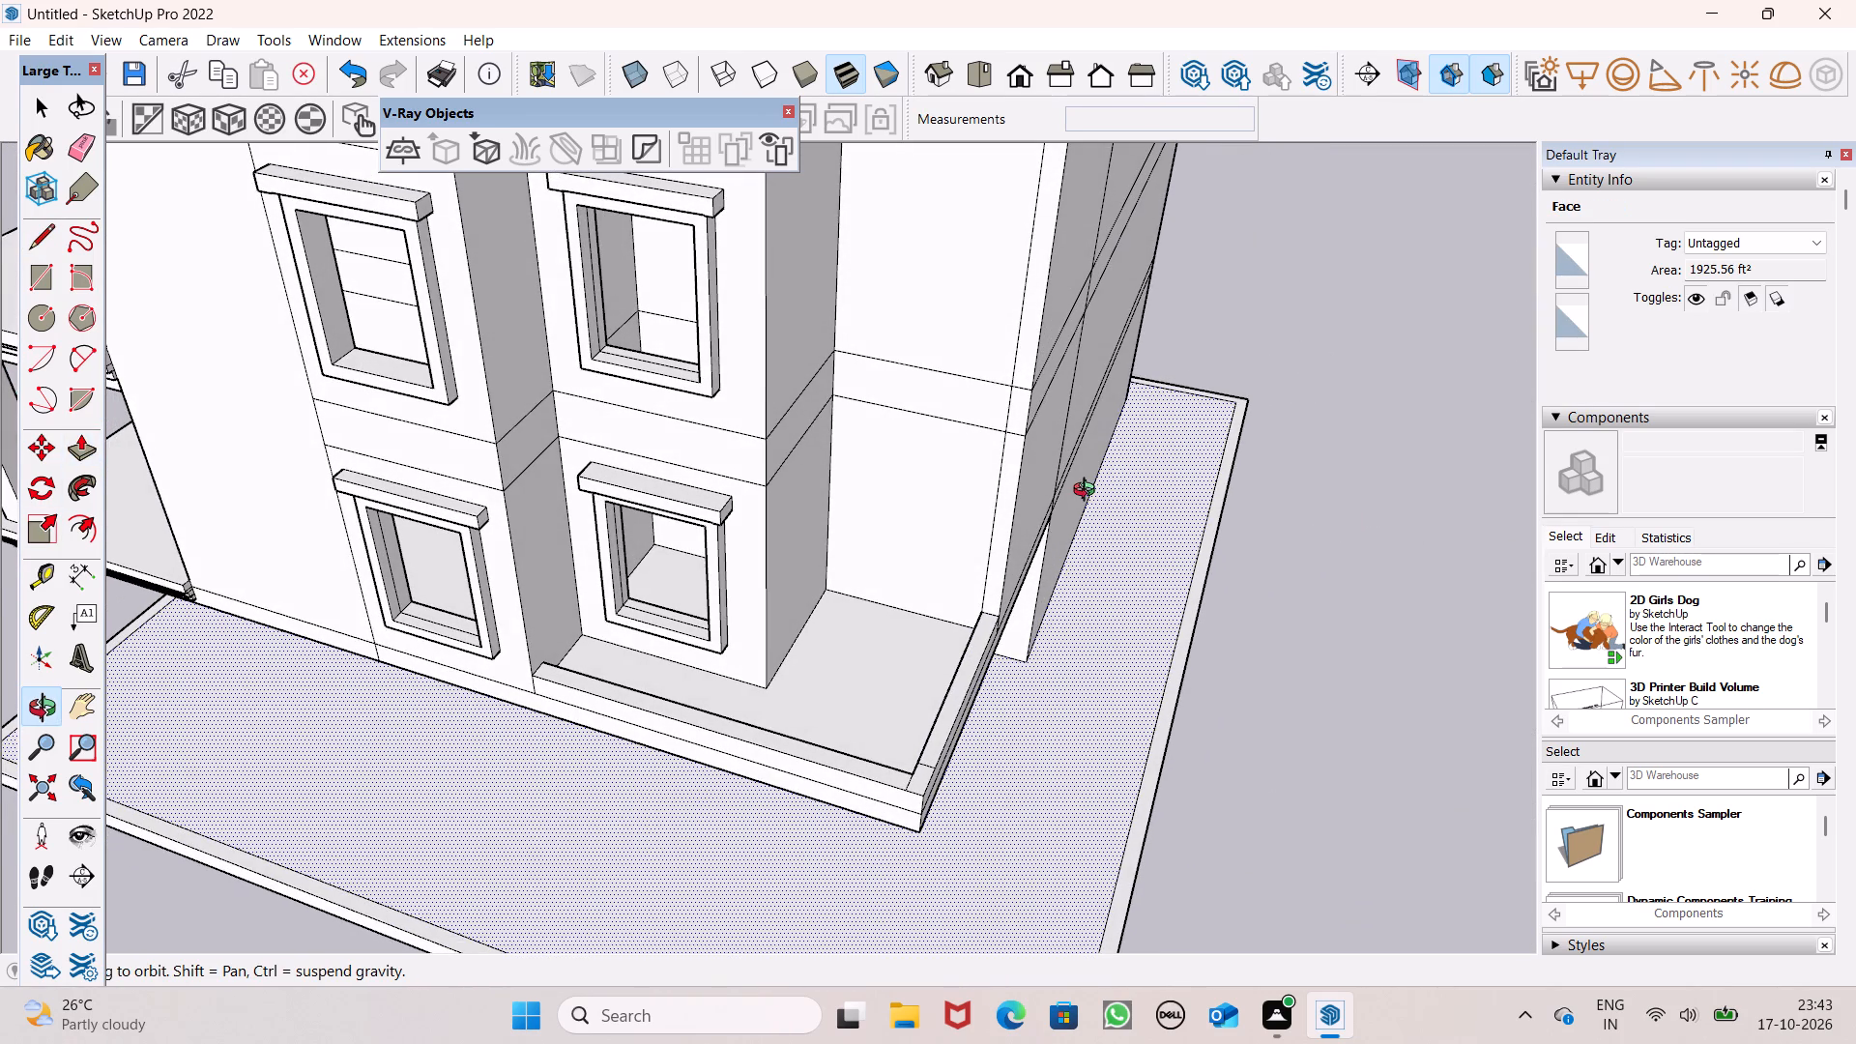
middle_drag(1088, 492, 860, 616)
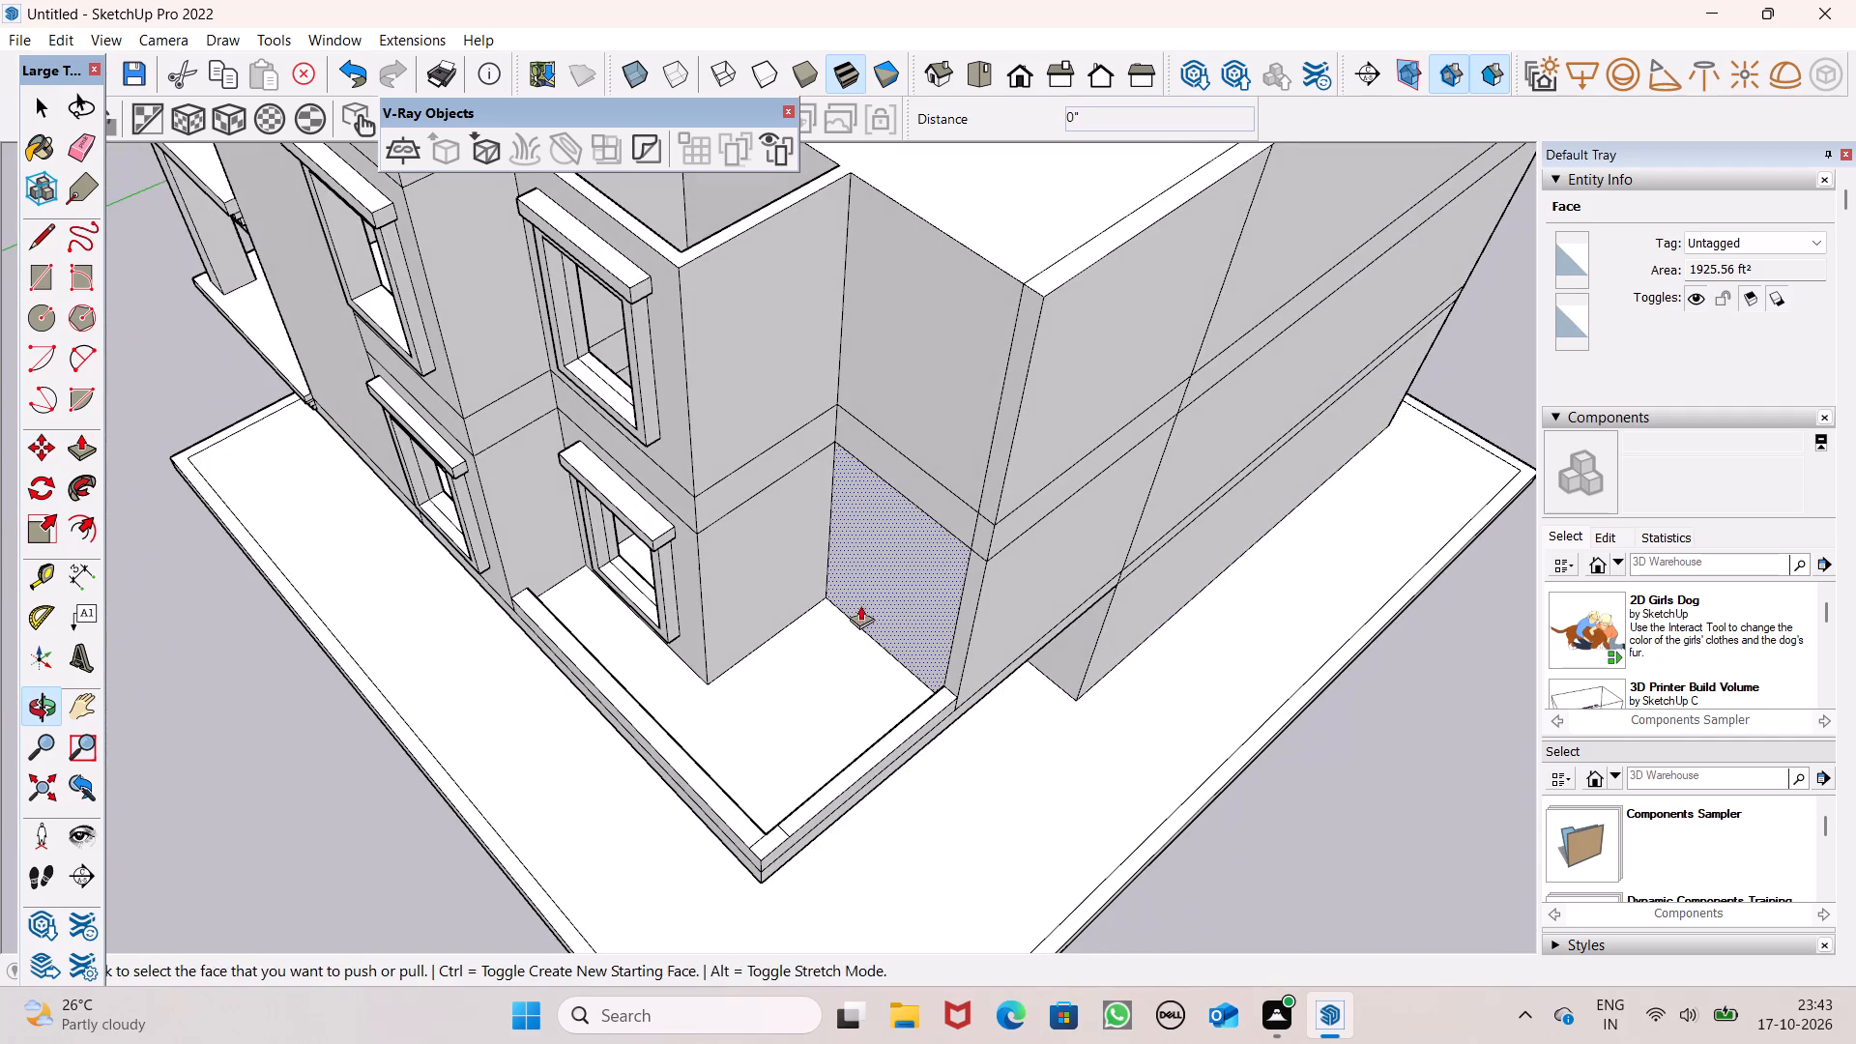
middle_drag(896, 580, 1041, 502)
scroll(934, 564, up, 1)
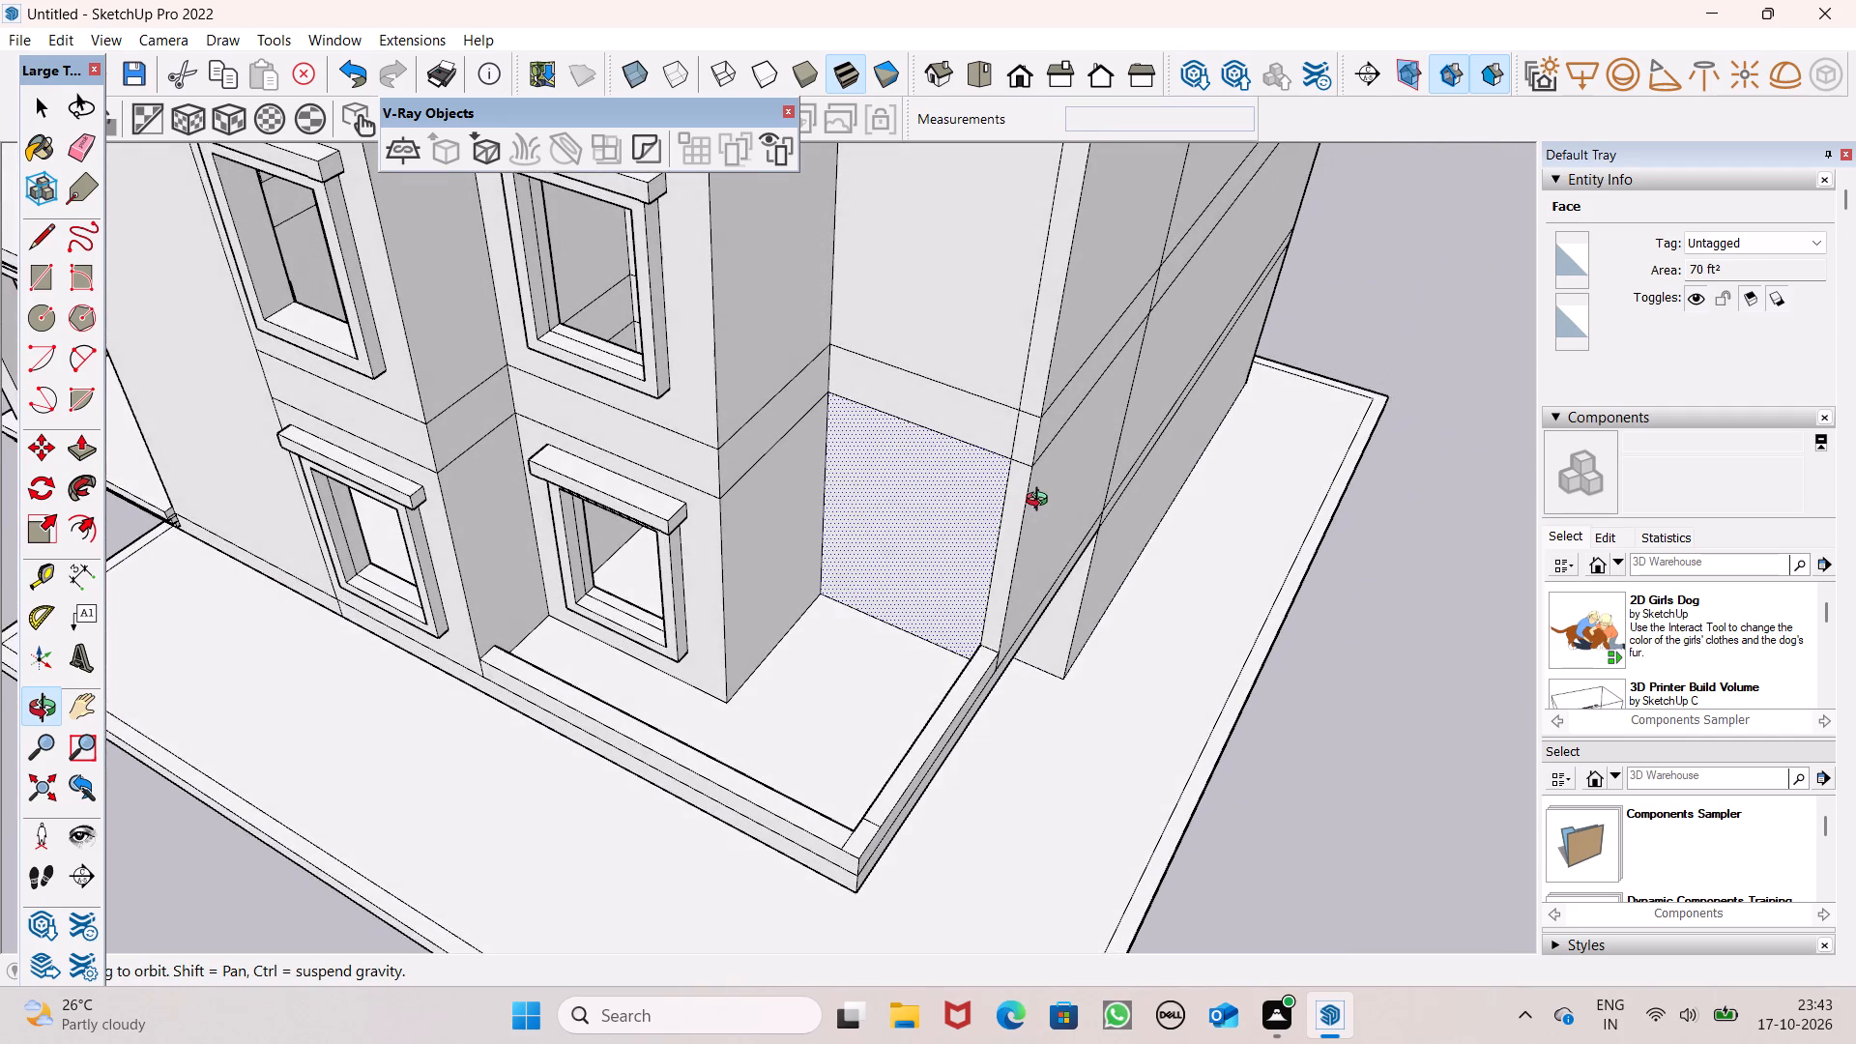
middle_drag(1041, 502, 1035, 491)
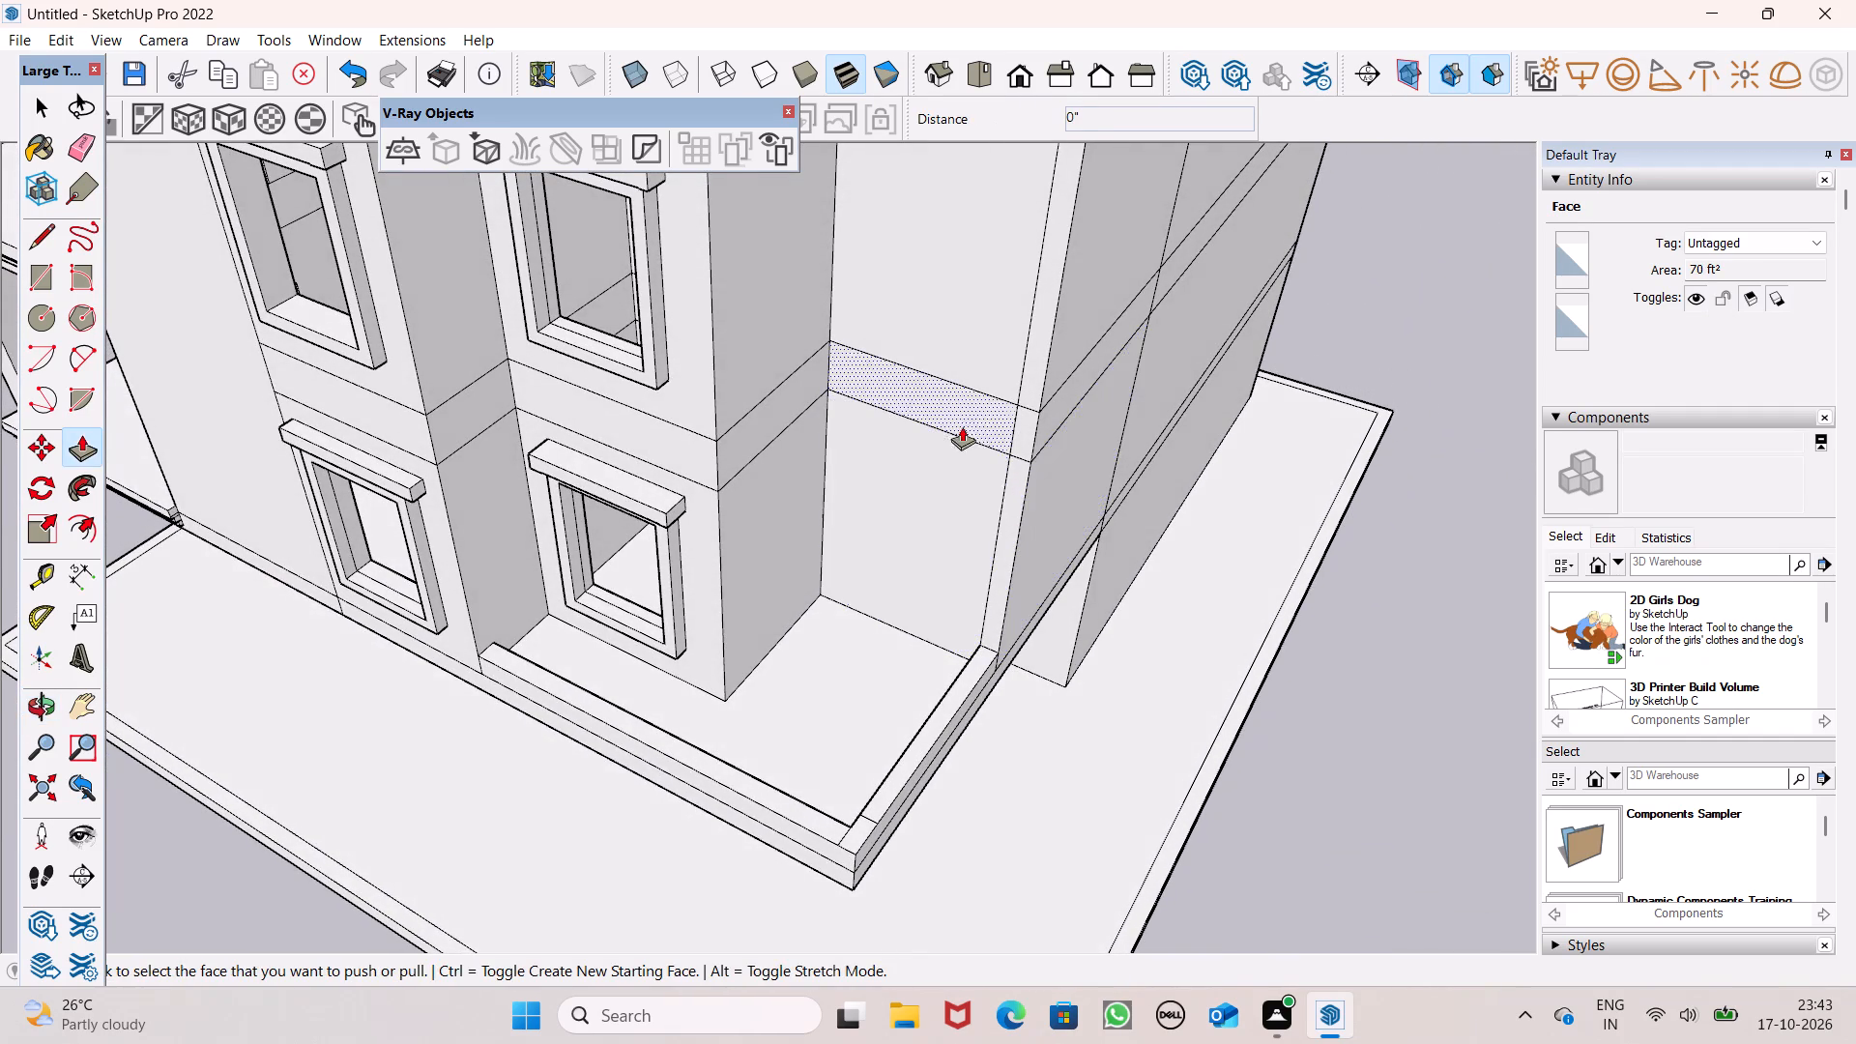
drag(961, 402, 774, 455)
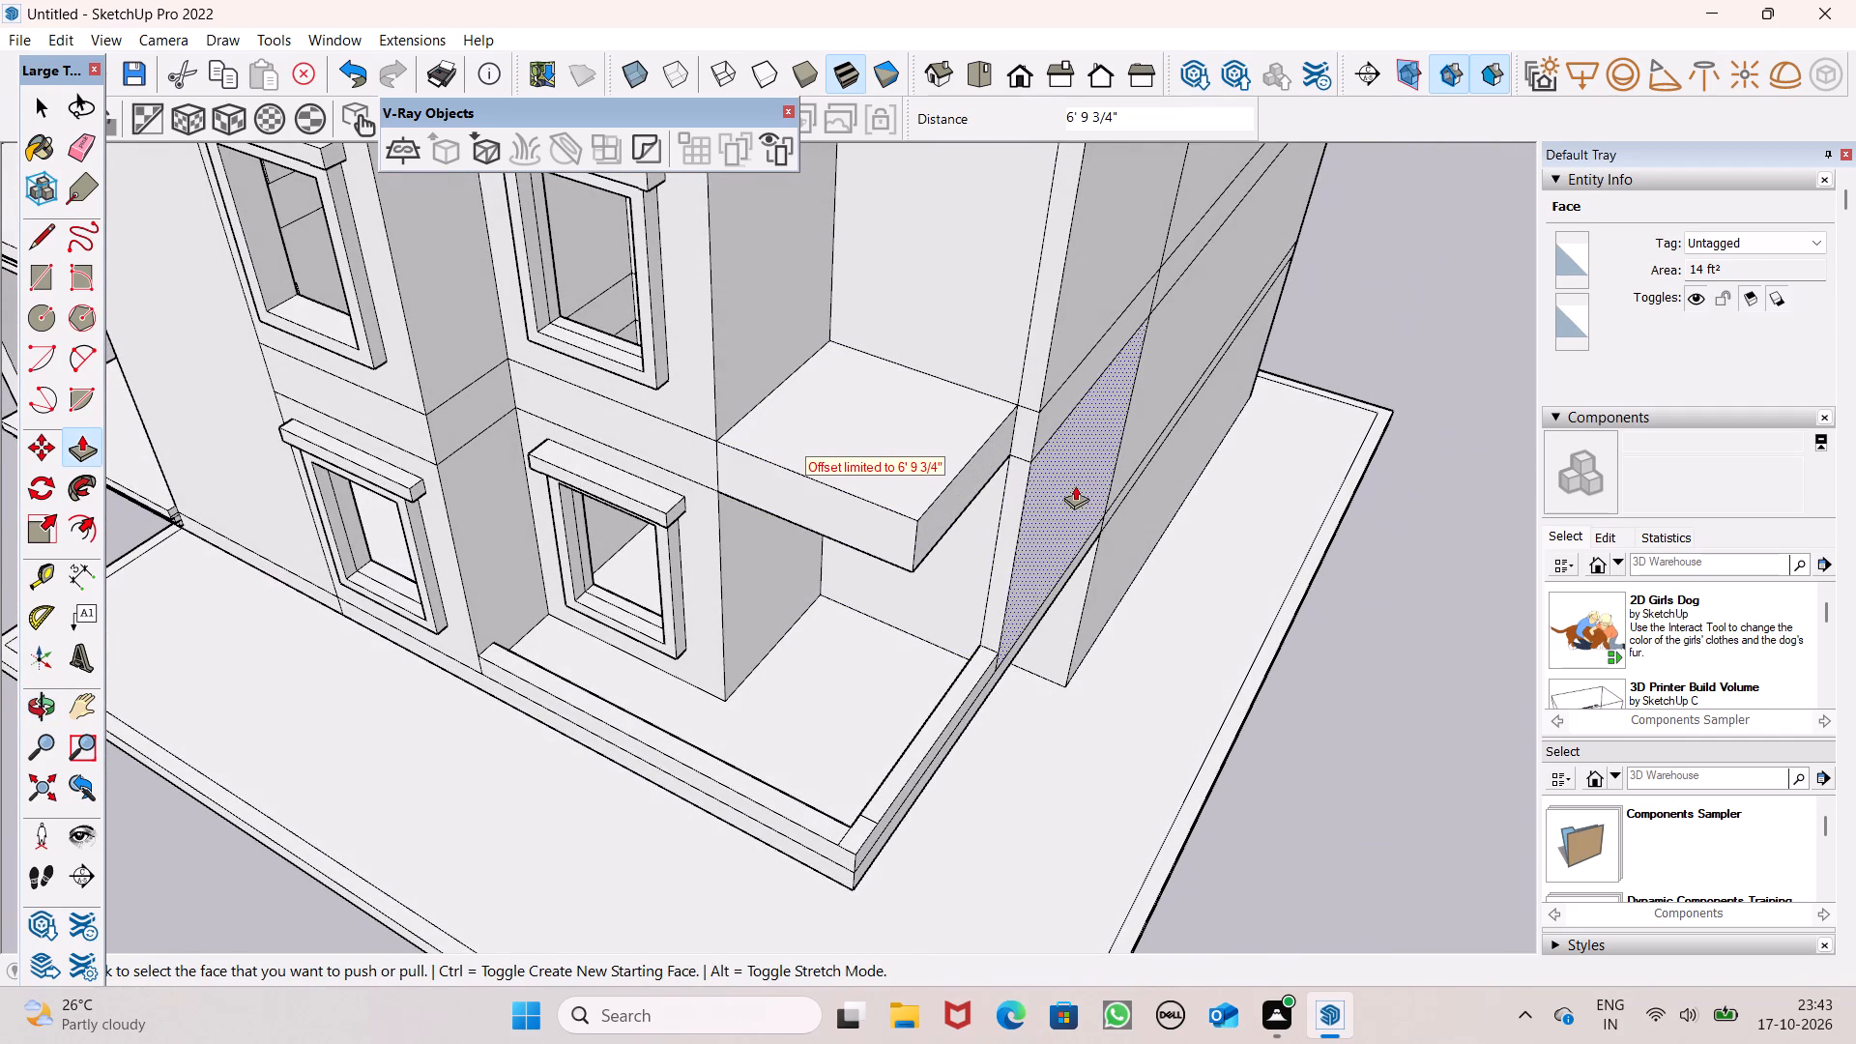
drag(1023, 445, 964, 516)
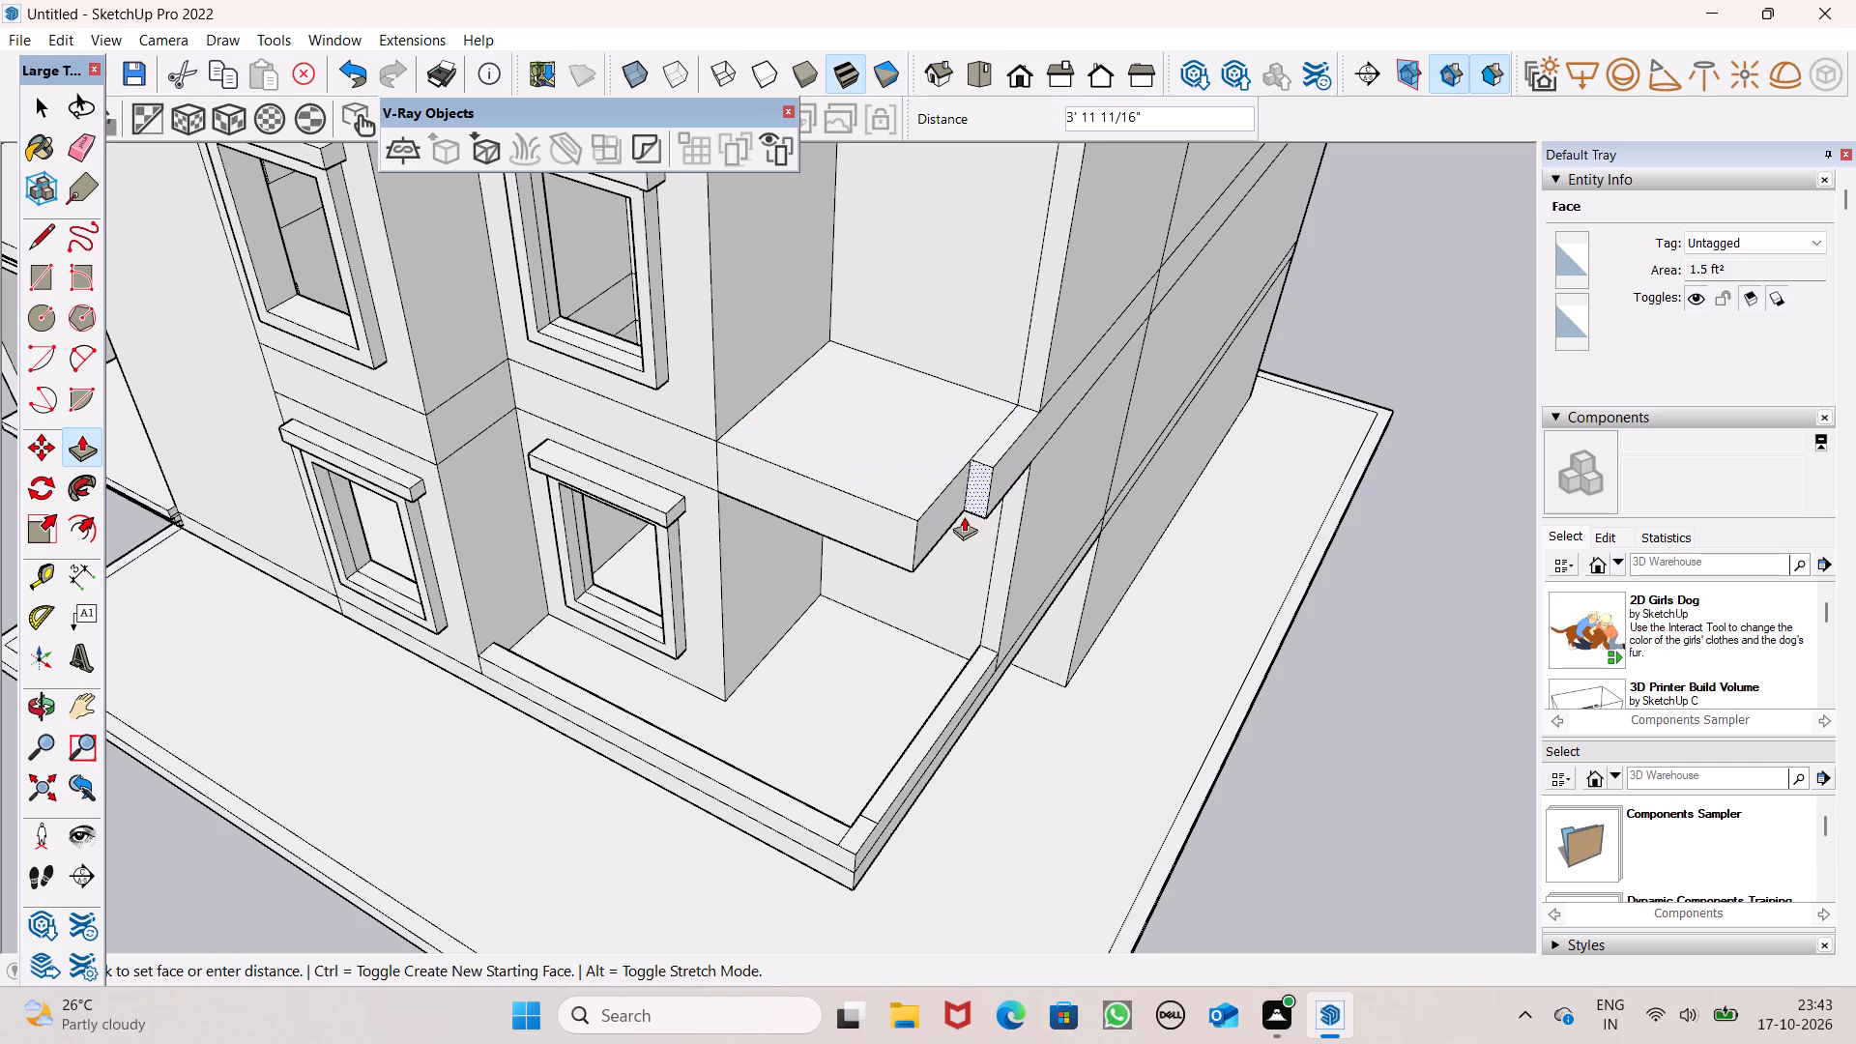
drag(964, 516, 900, 550)
Erase the seam edges on the new first-floor slab's top and front face.
click(79, 145)
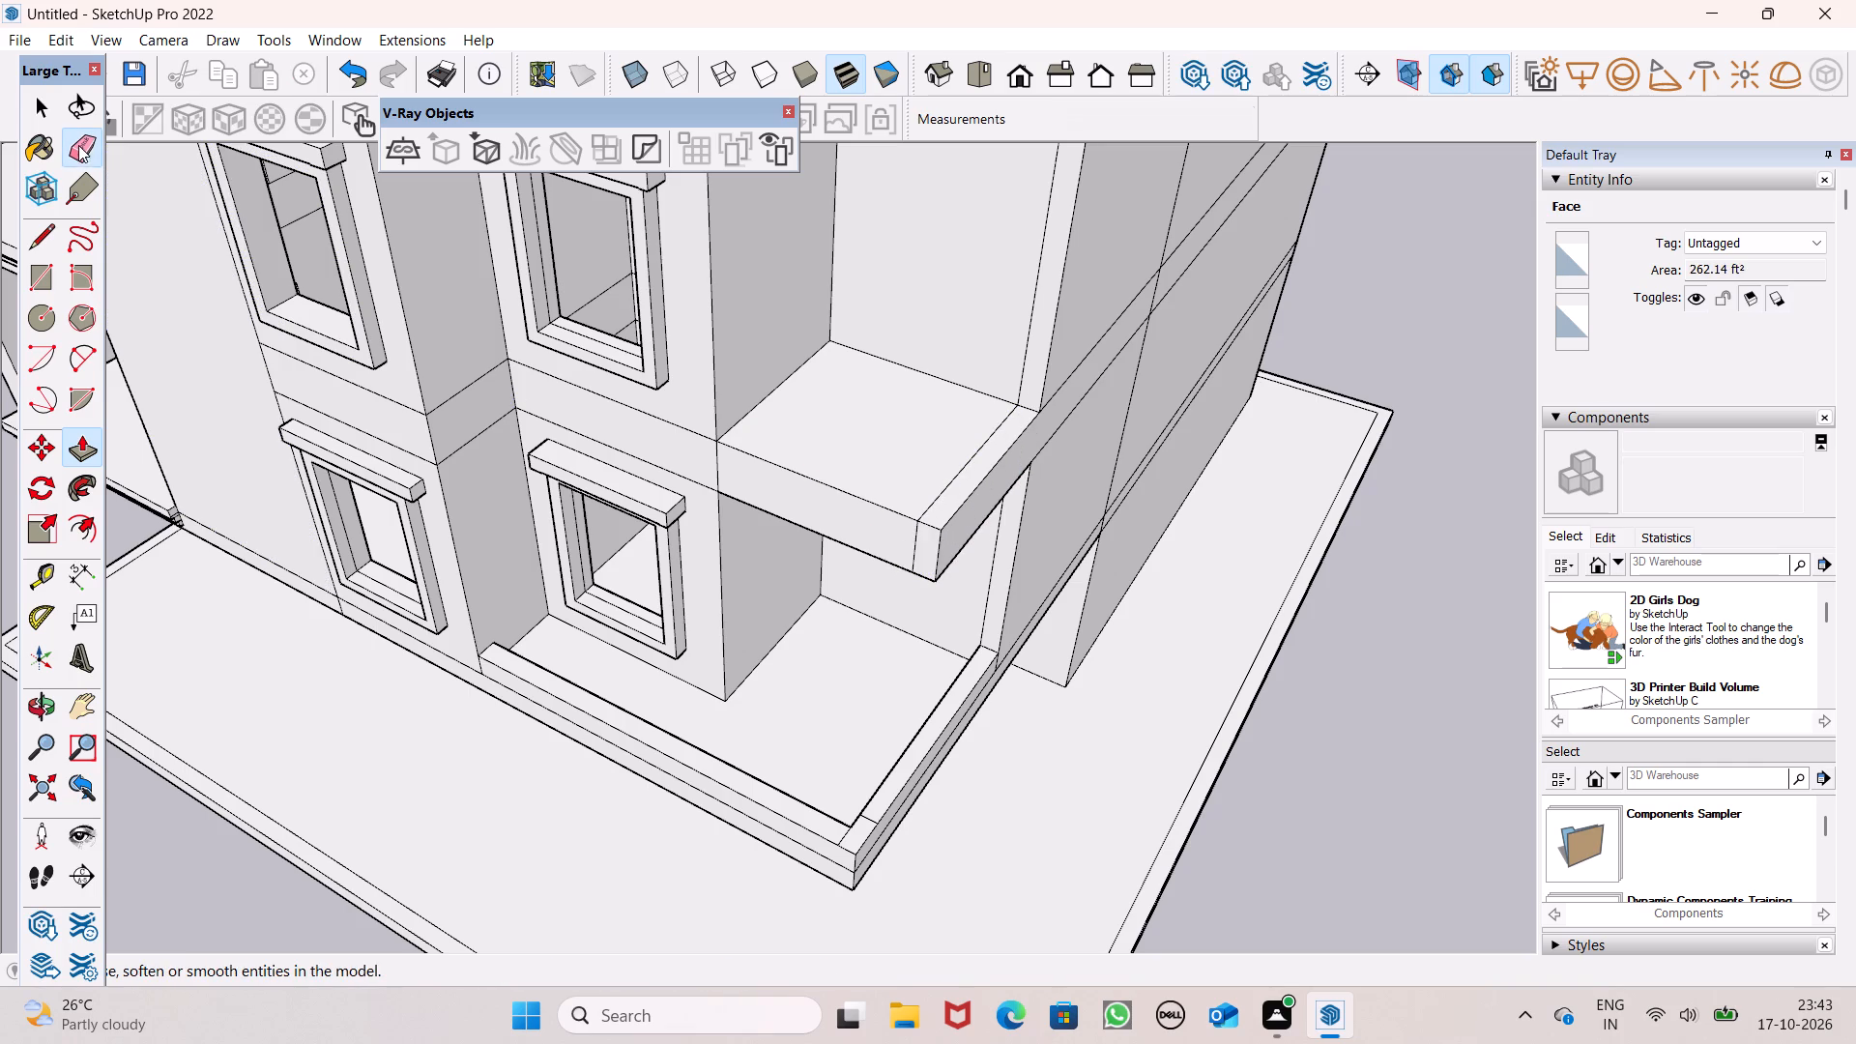
drag(955, 485, 942, 487)
drag(911, 543, 920, 545)
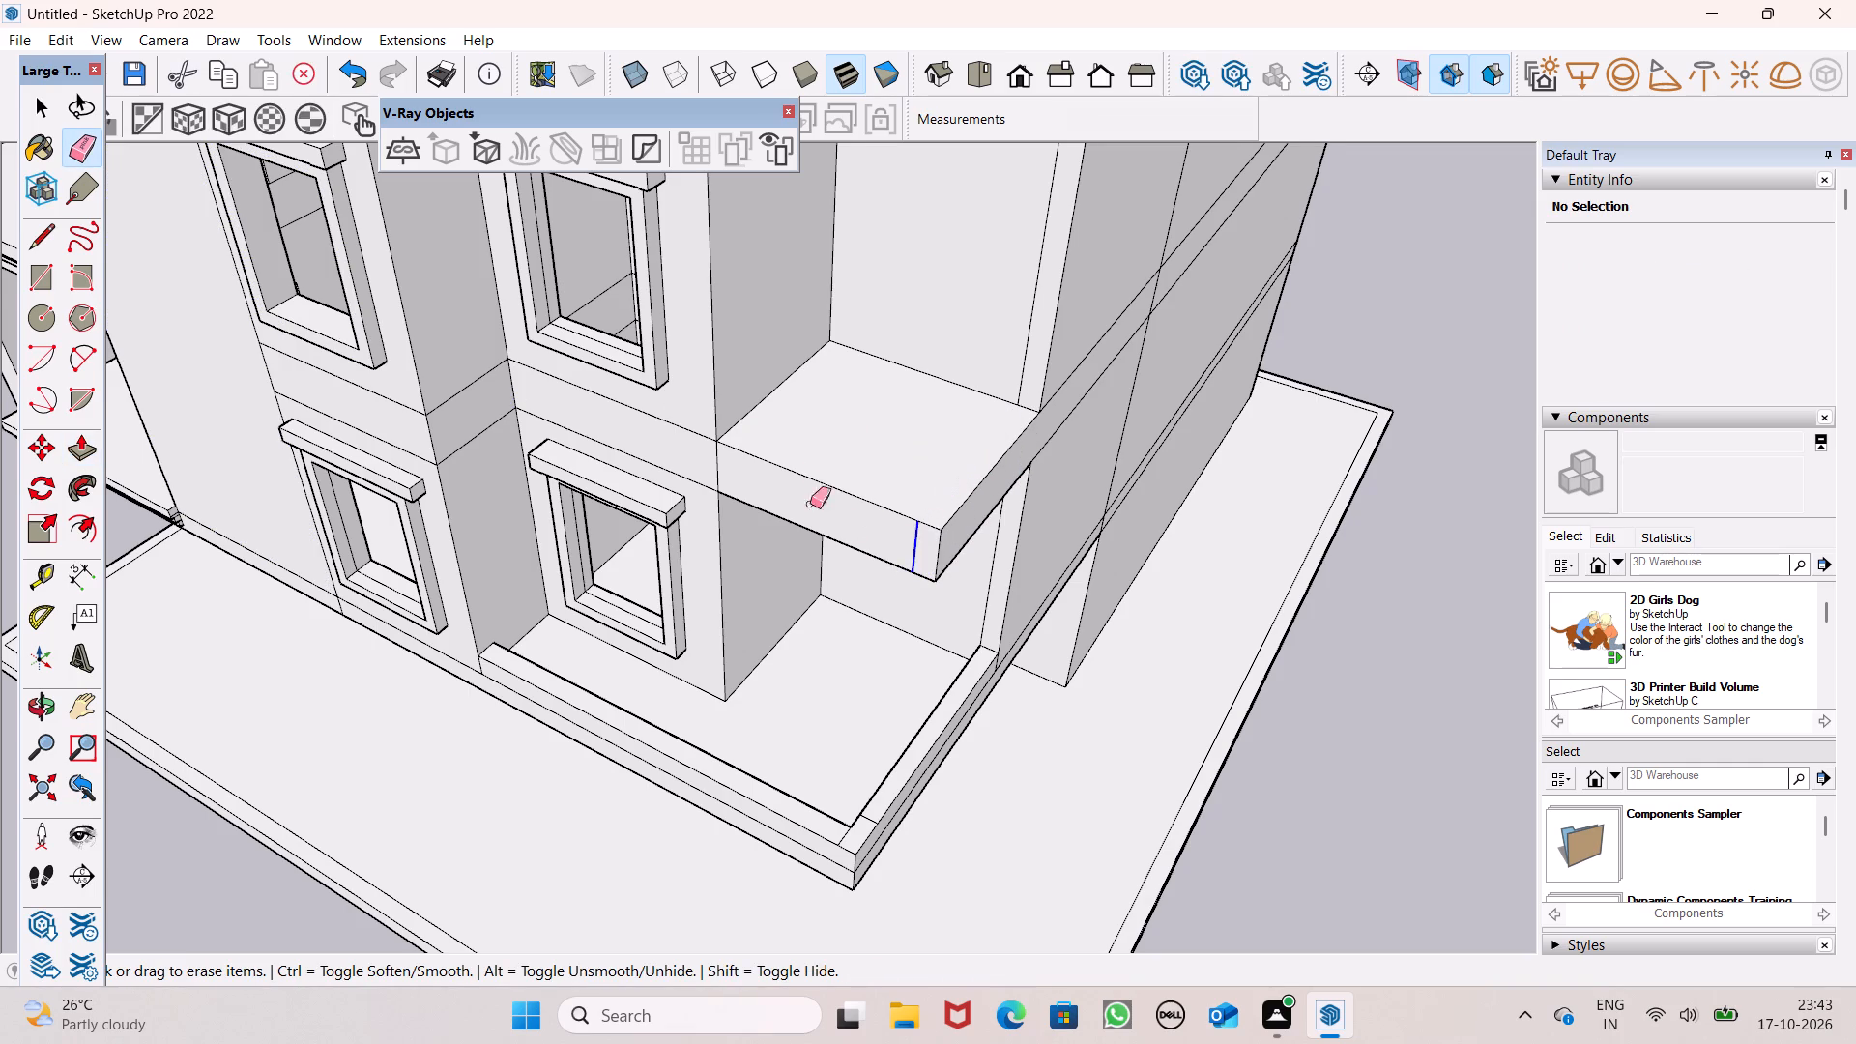
Push/Pull the corner patch on the low parapet up 13' 6 1/16" as a column rising past the first-floor slab.
scroll(768, 446, down, 2)
middle_drag(1007, 561, 959, 362)
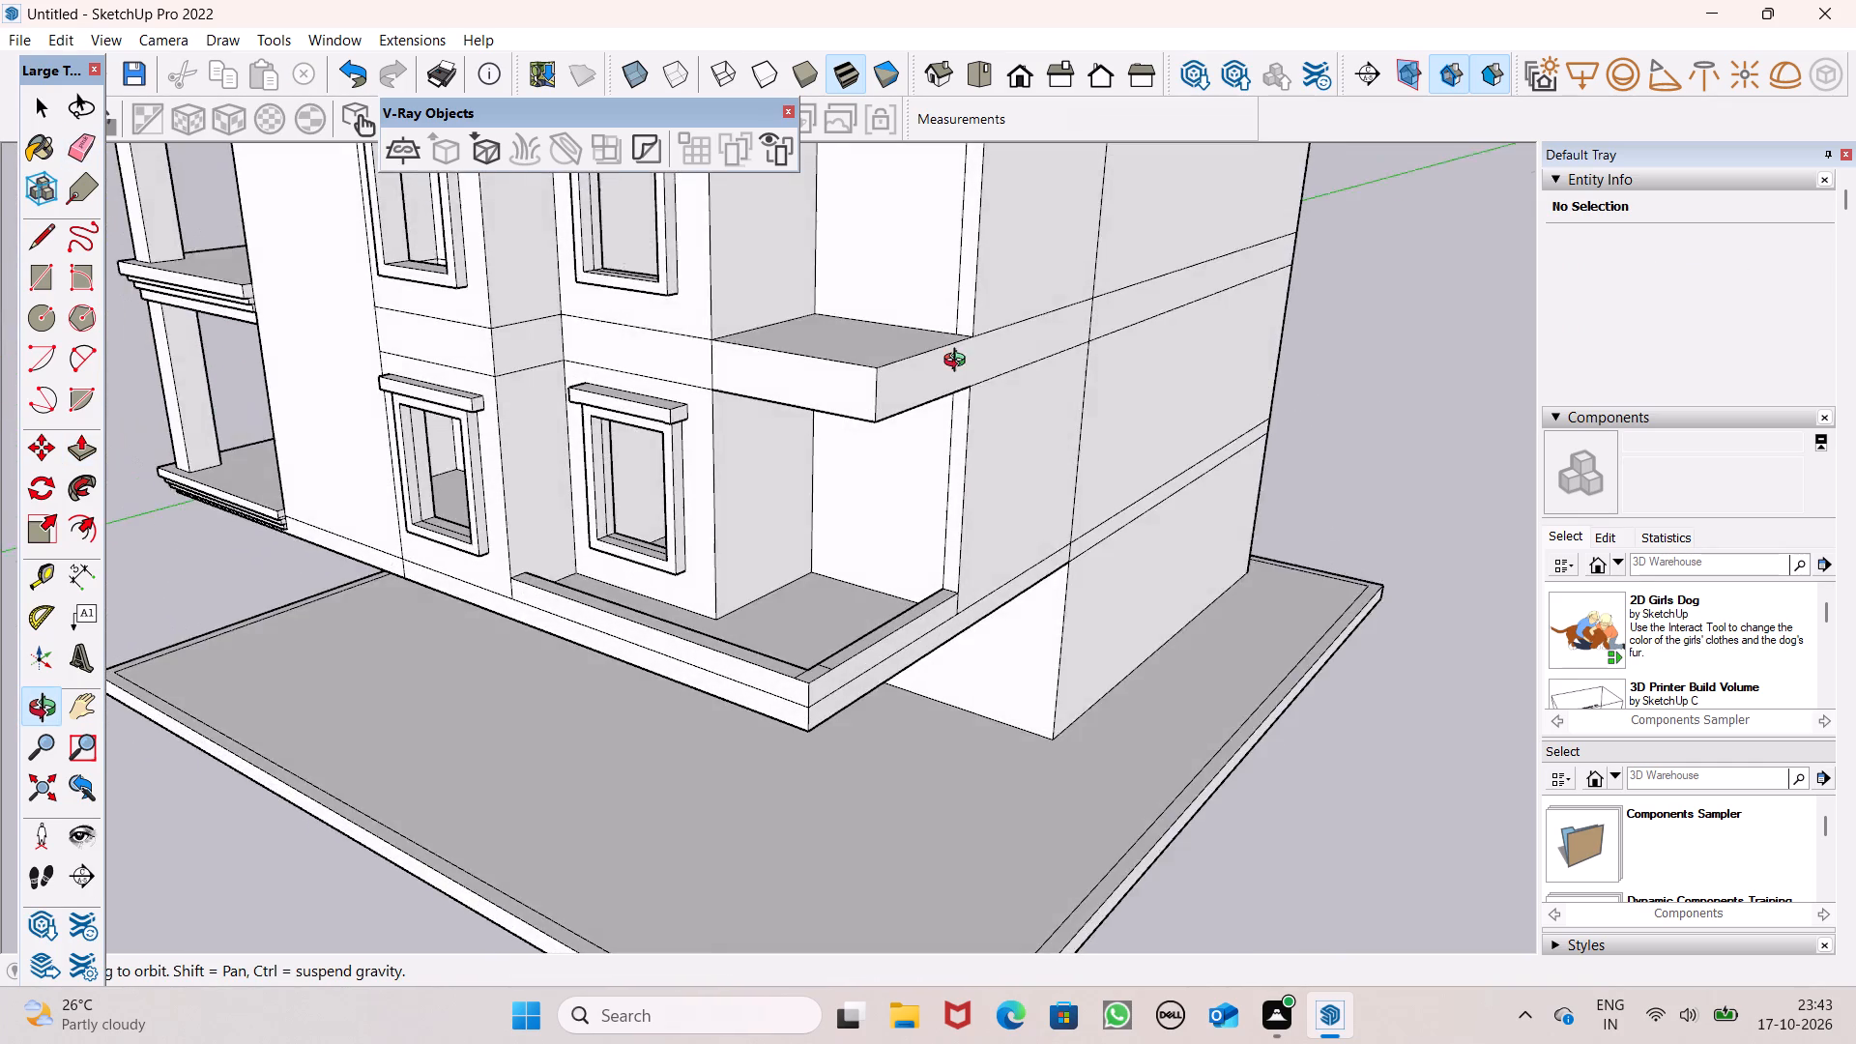
middle_drag(959, 362, 976, 516)
scroll(1007, 518, down, 6)
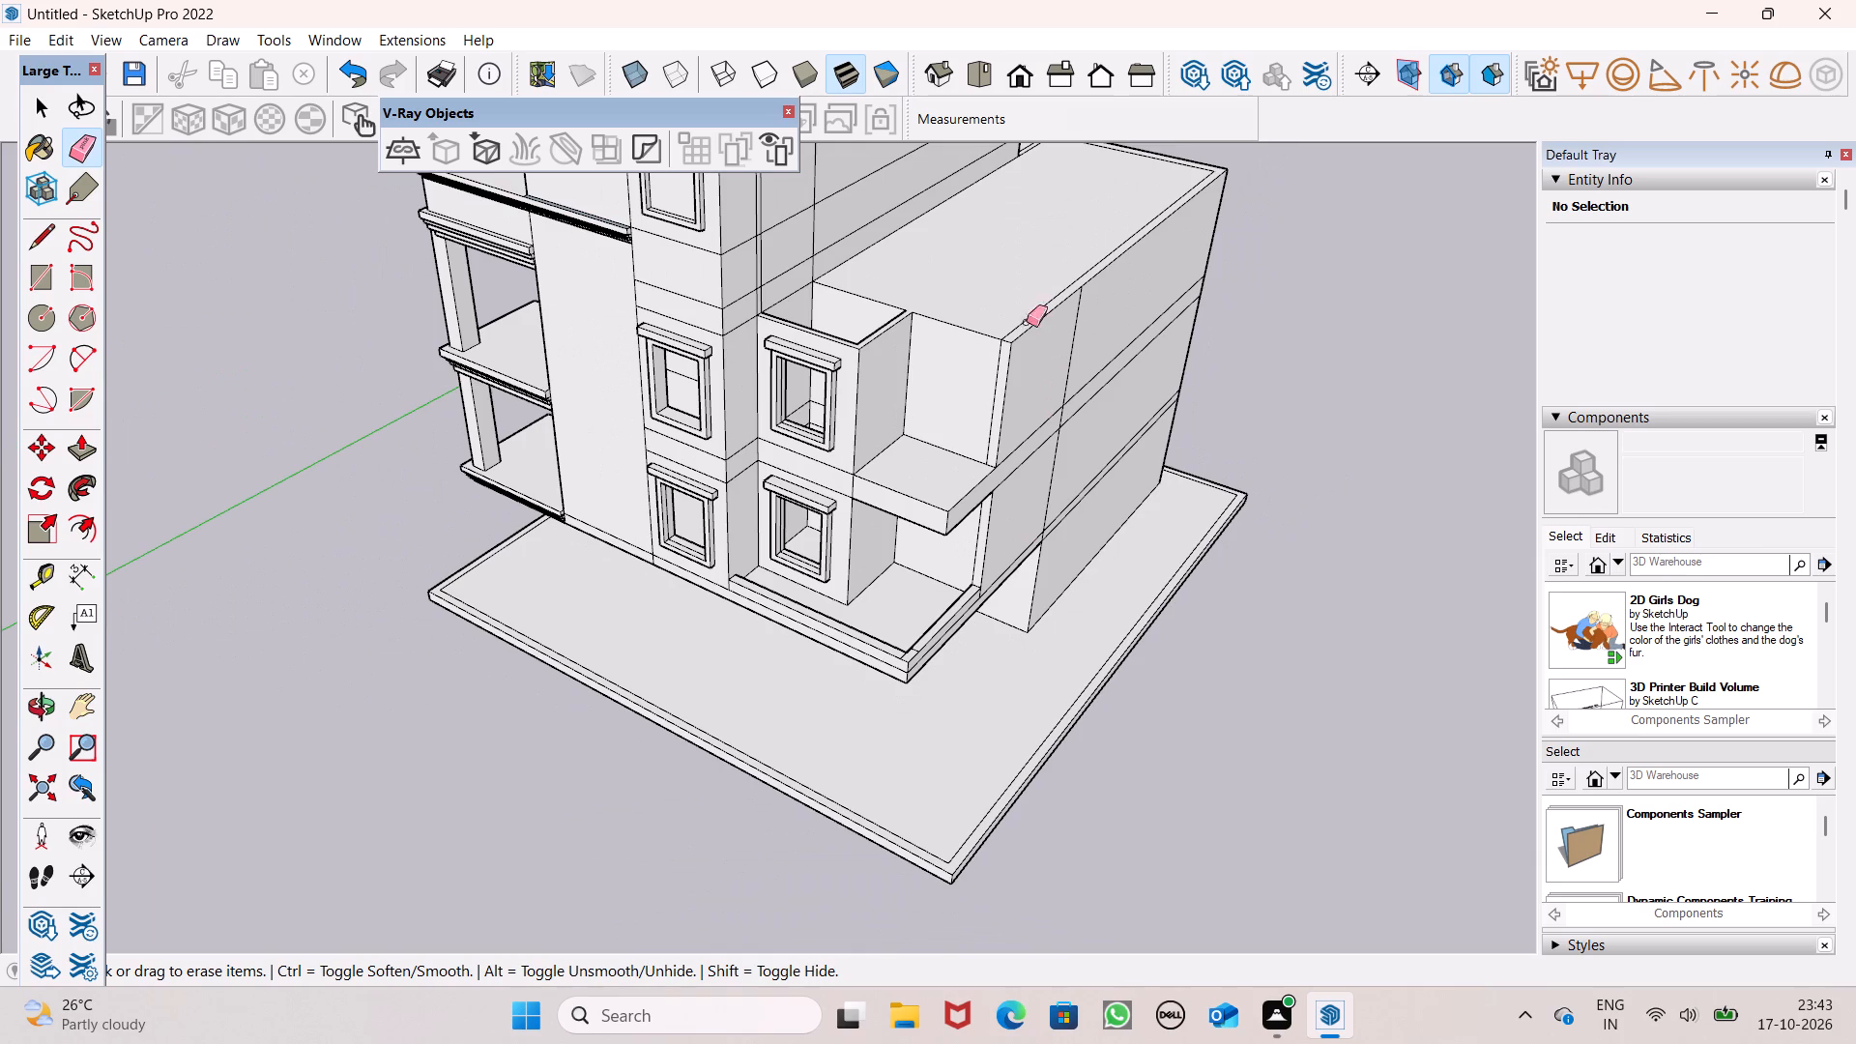
middle_drag(1018, 392, 1024, 335)
scroll(1022, 337, up, 1)
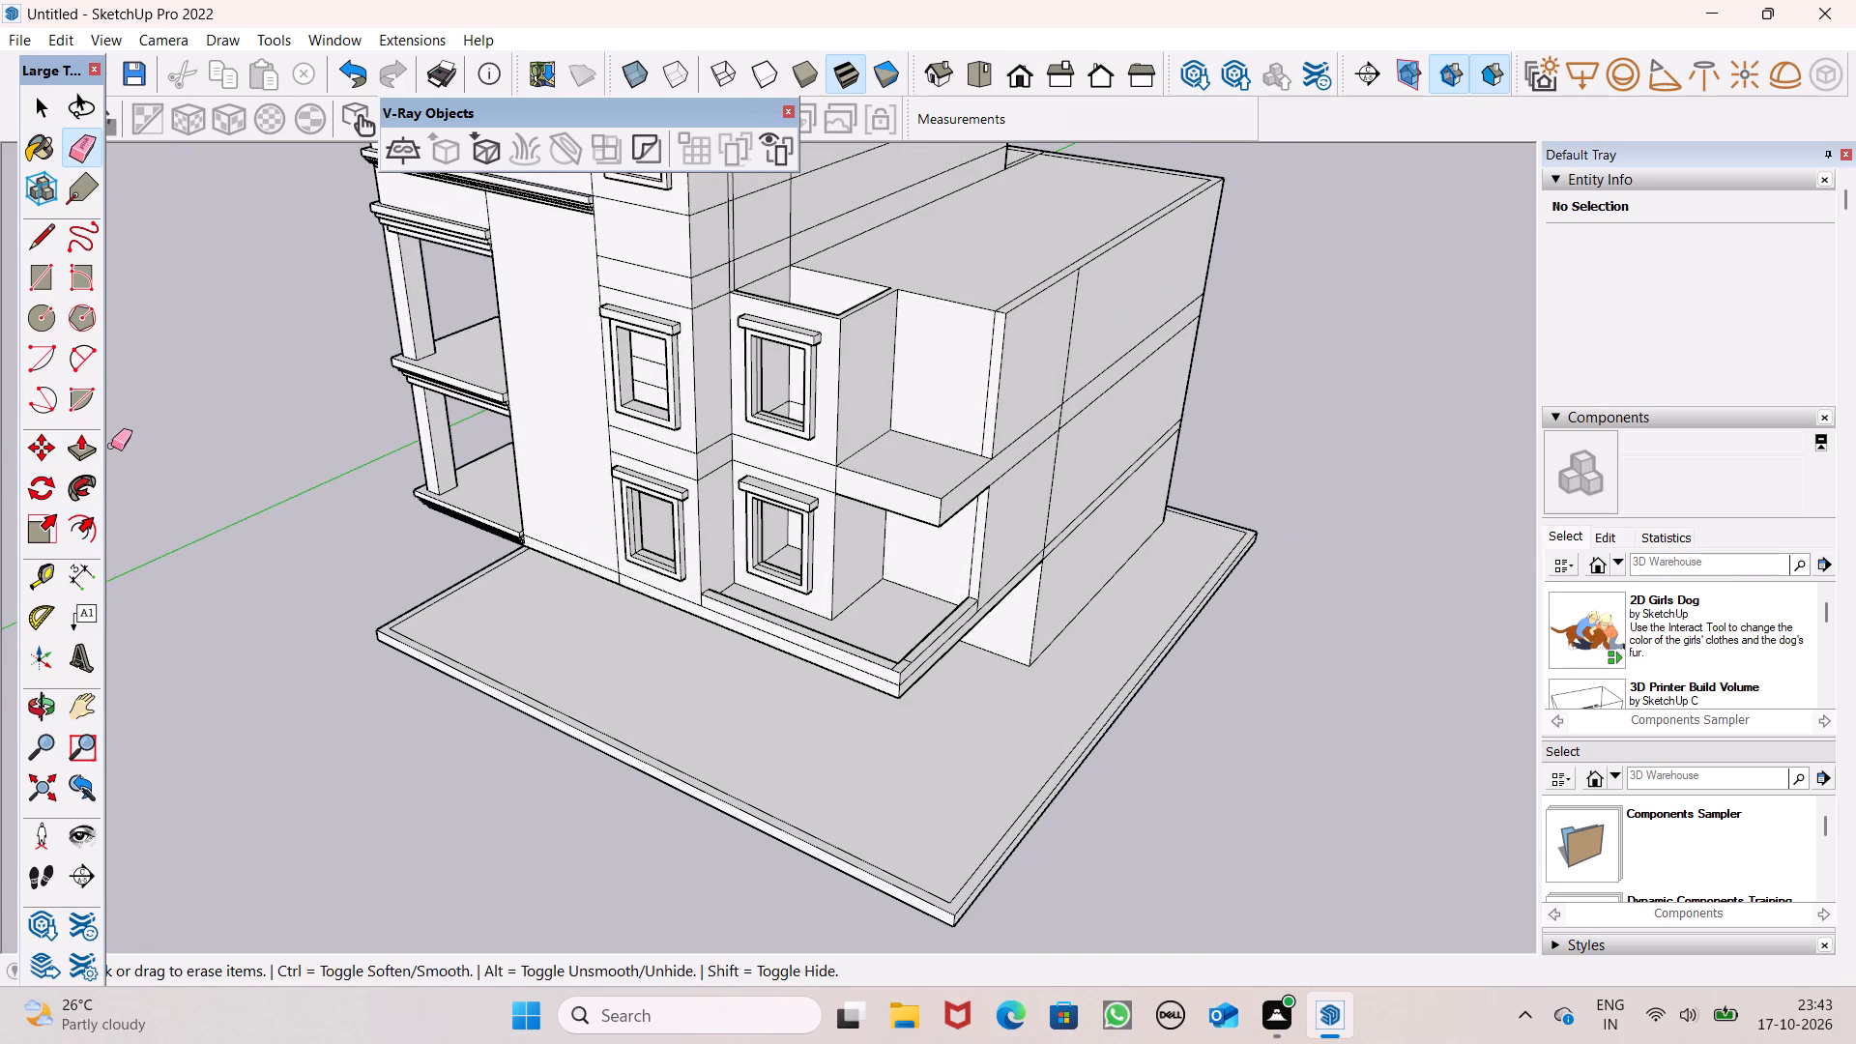
click(72, 452)
middle_drag(708, 570, 585, 762)
scroll(747, 776, up, 6)
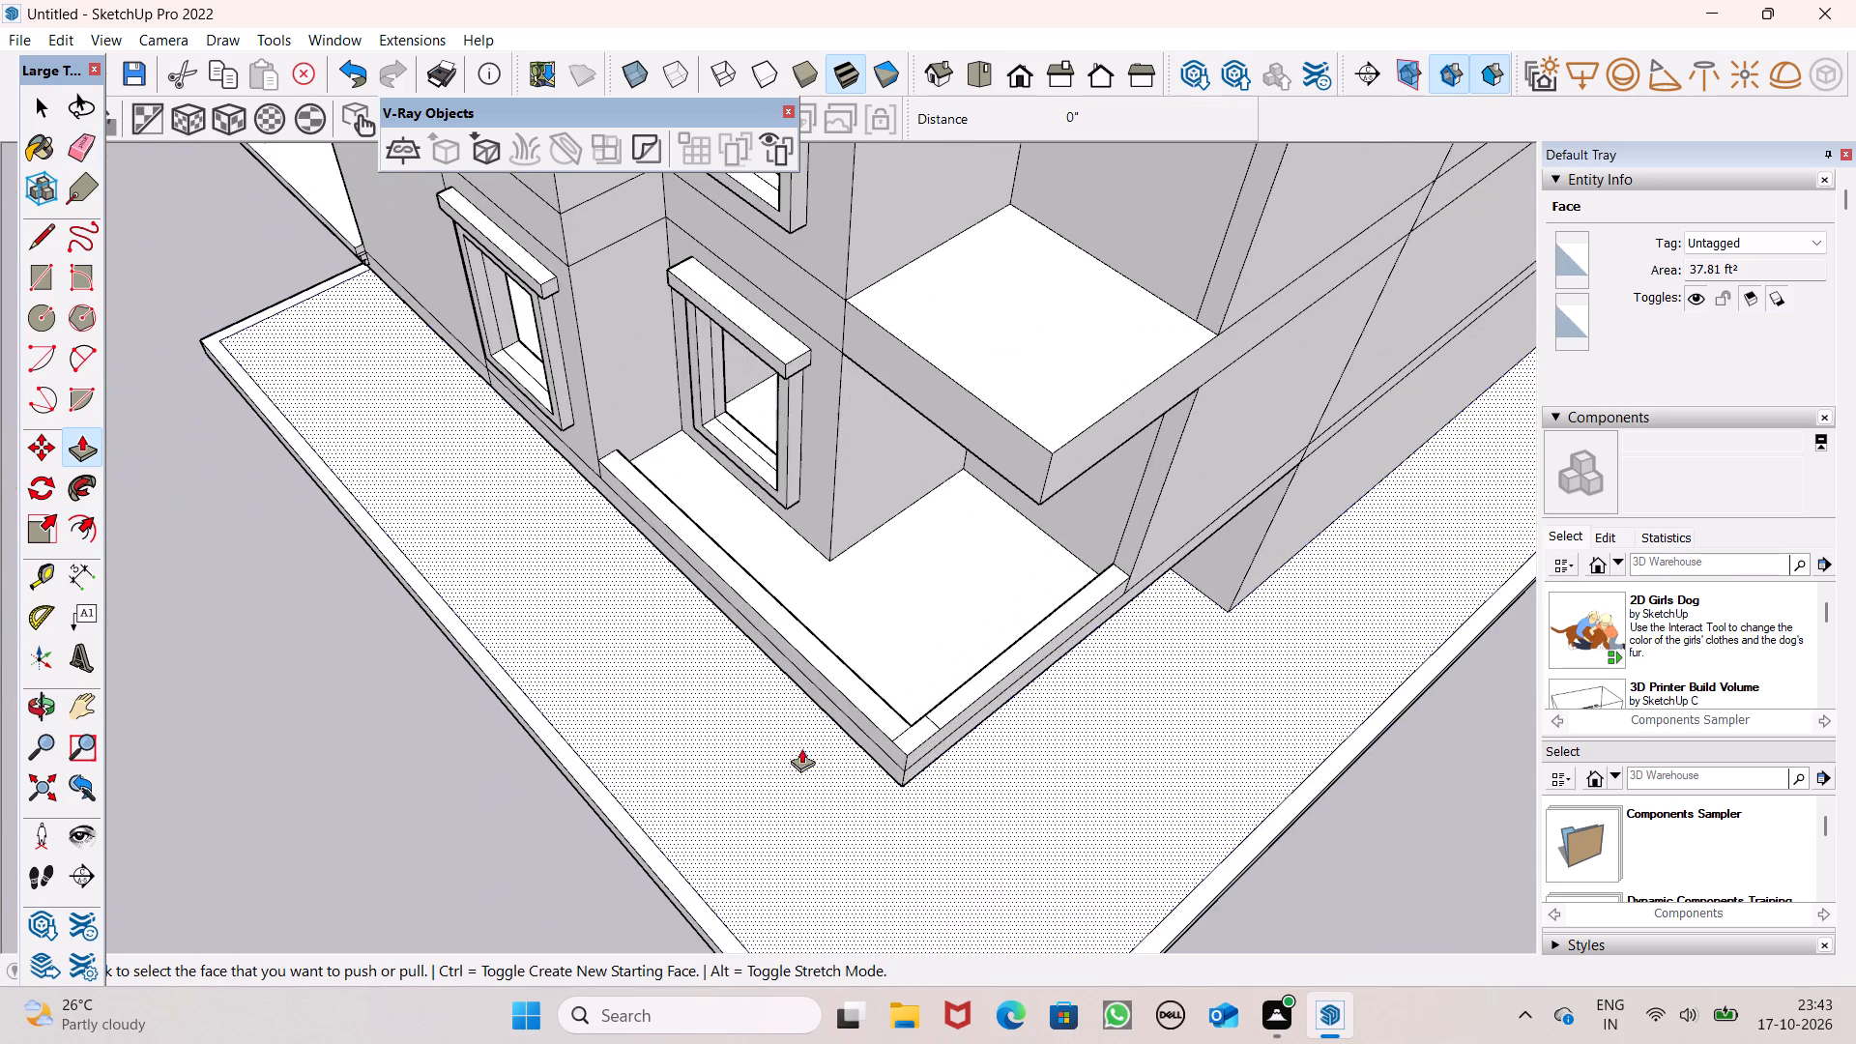
middle_drag(854, 728, 846, 748)
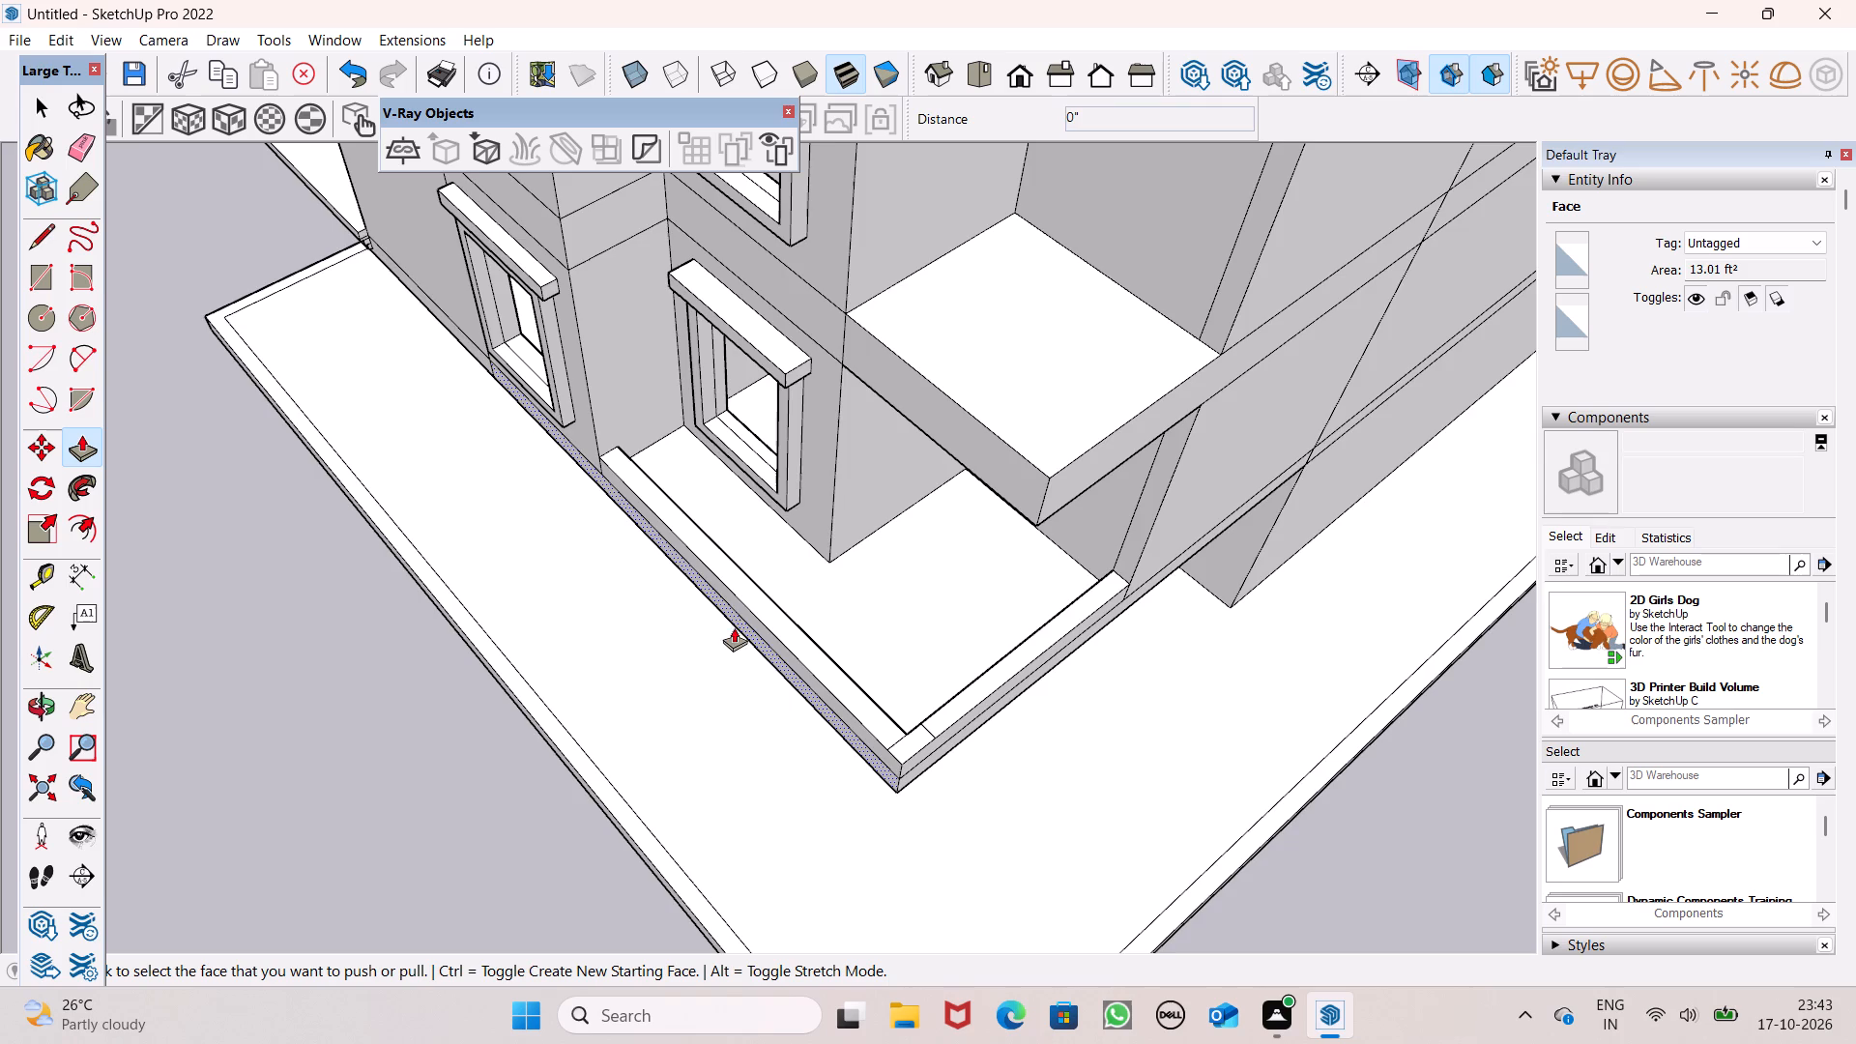
scroll(723, 637, down, 2)
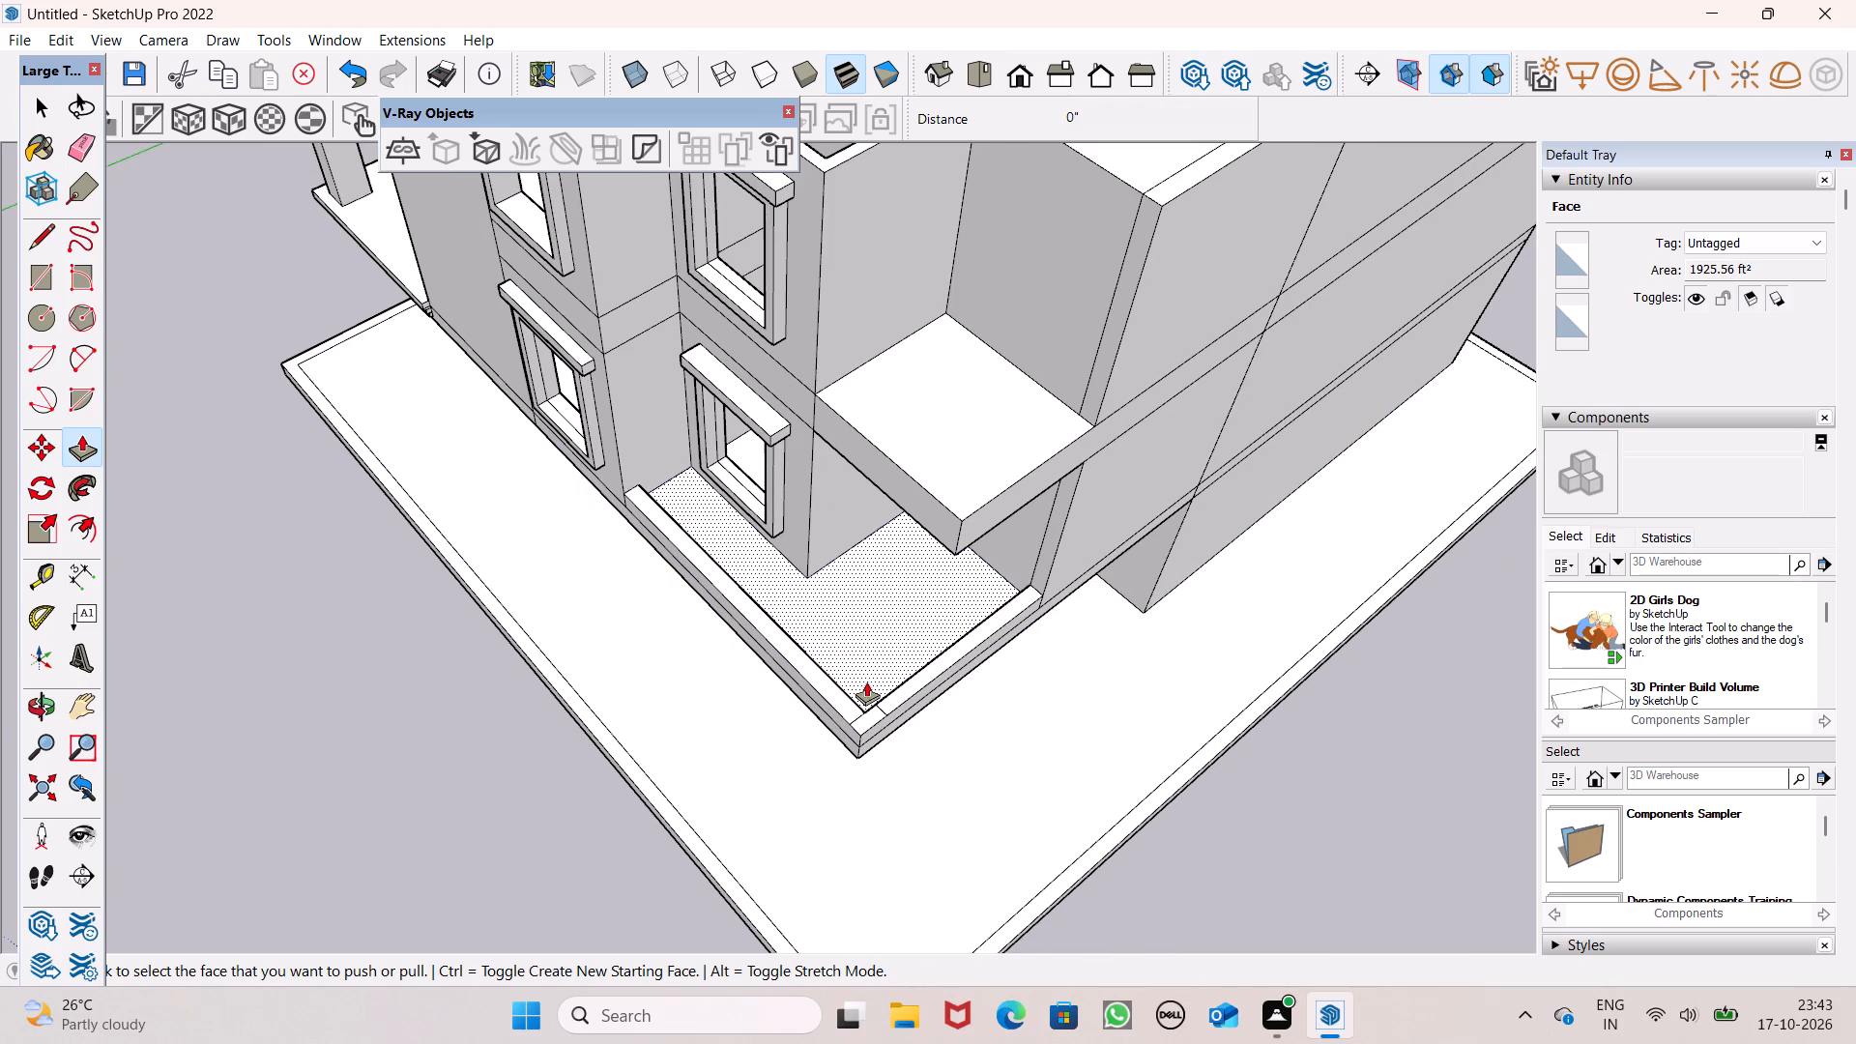
drag(869, 720, 930, 571)
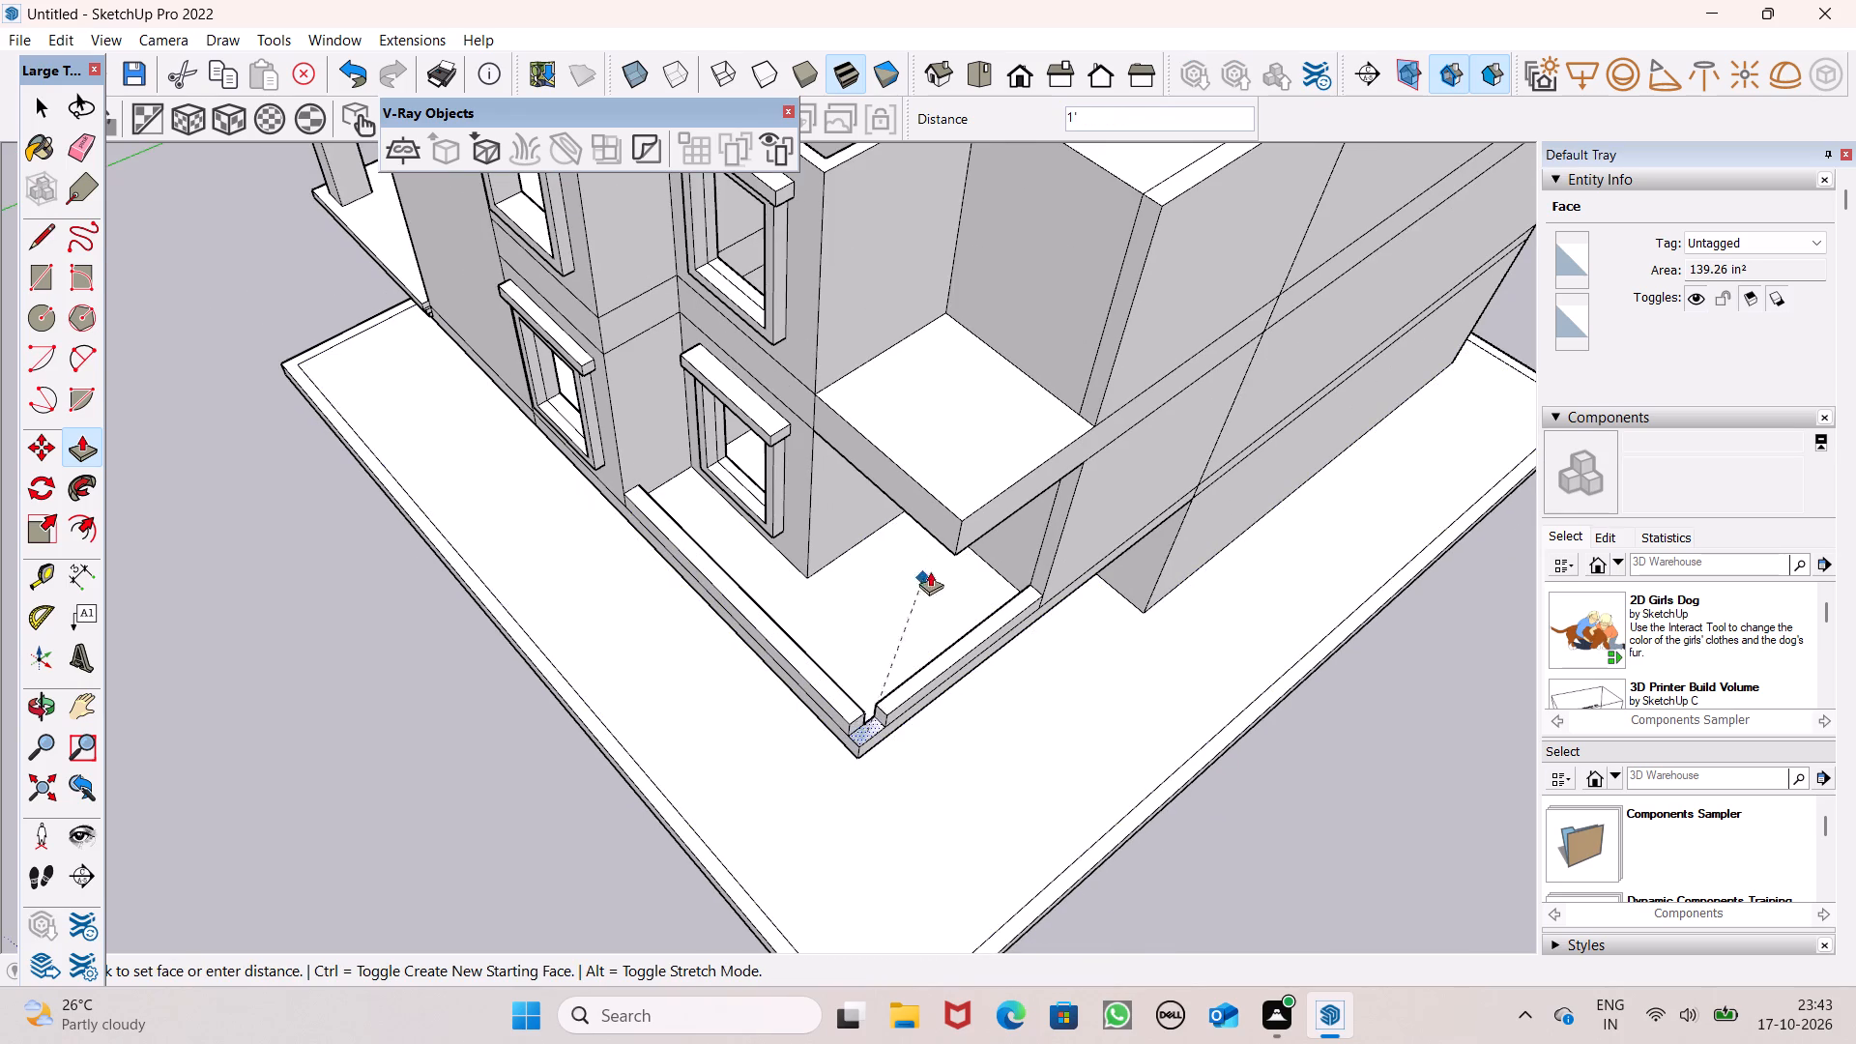
drag(930, 571, 944, 526)
middle_drag(971, 549, 931, 295)
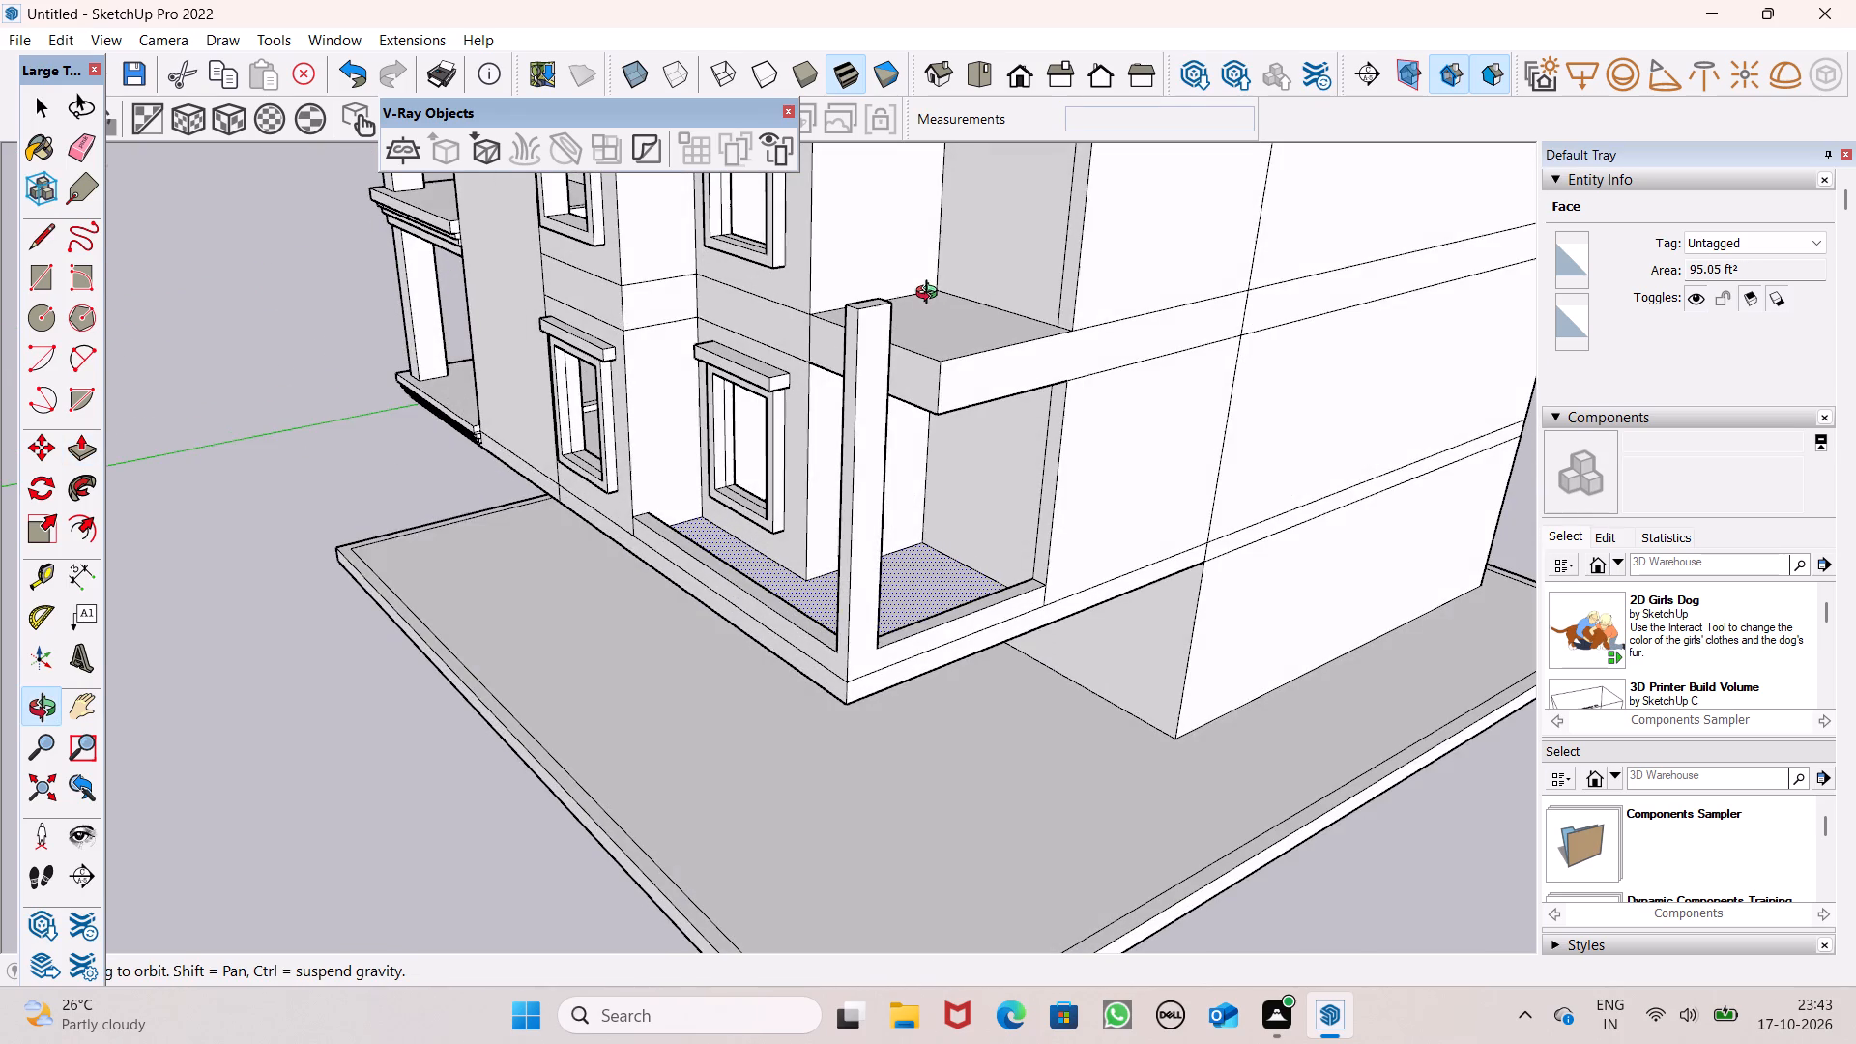
middle_drag(931, 295, 924, 279)
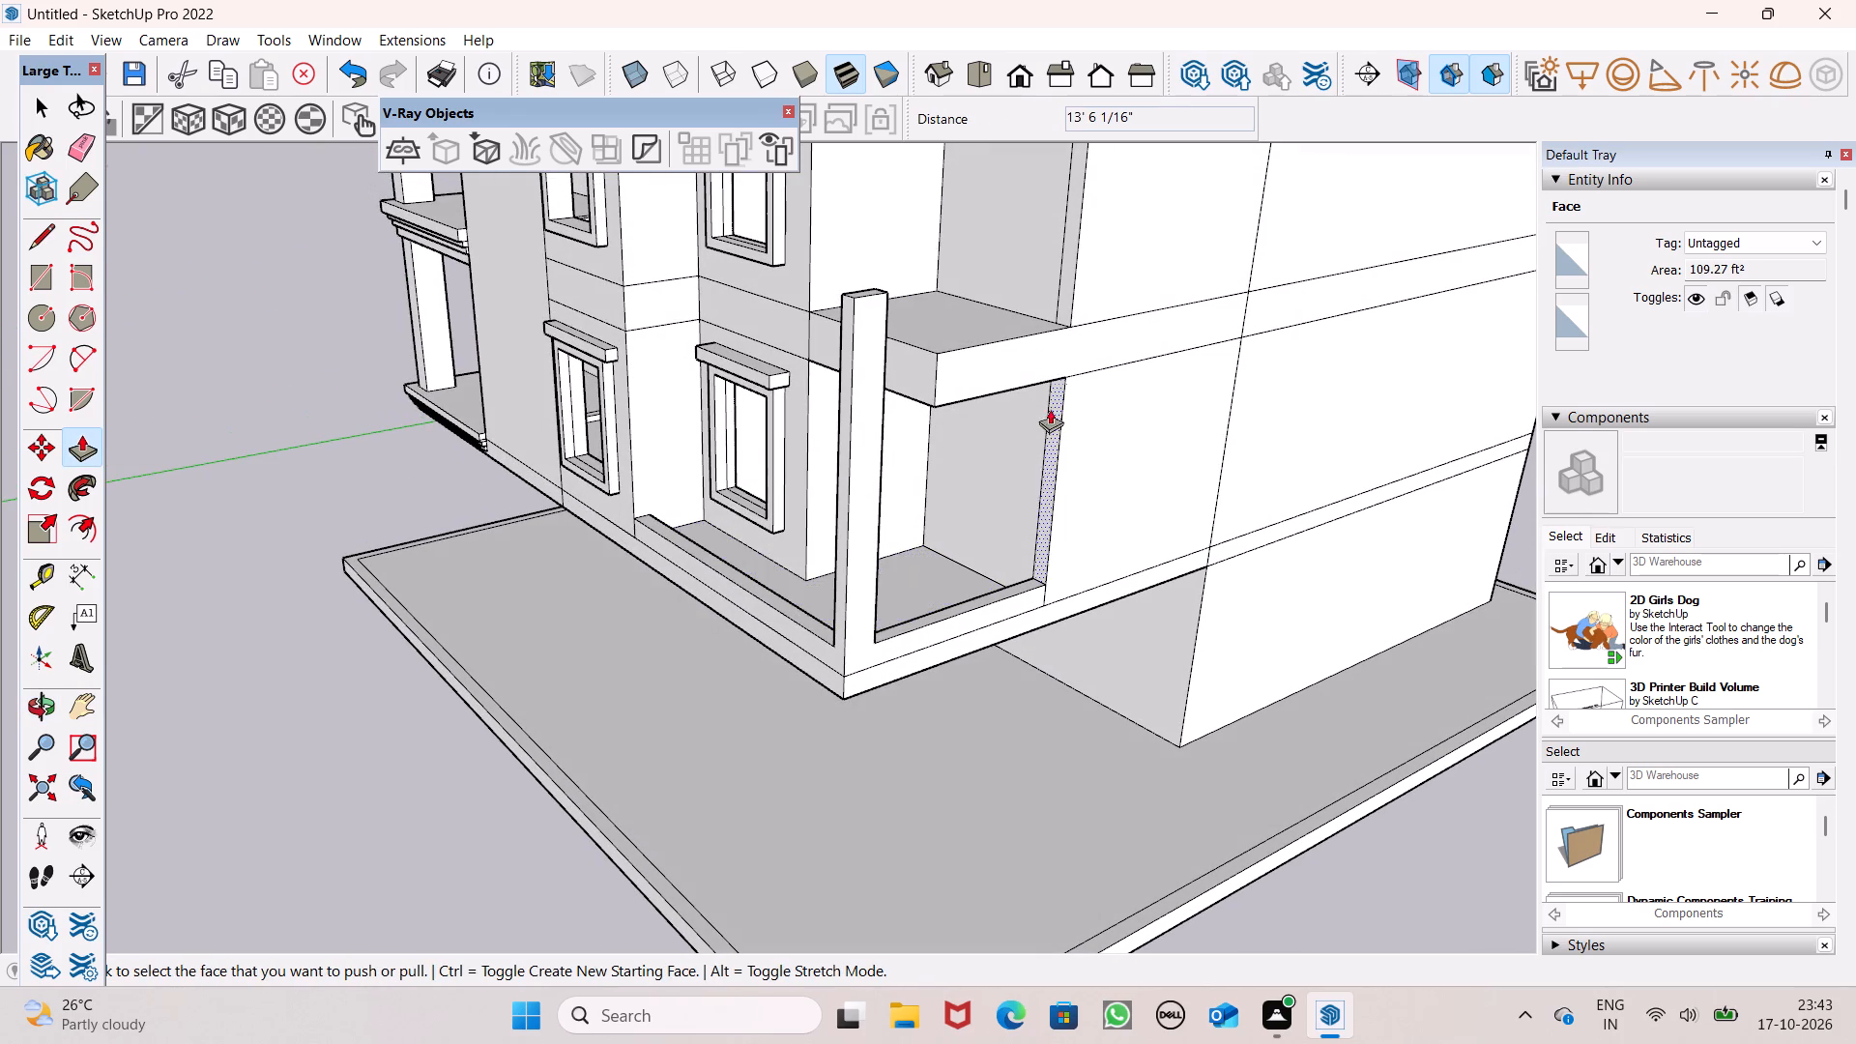
Push/Pull the floor band above the recessed ground-floor window outward, and extend the adjoining slab's front face 1' 5 3/4" flush with it.
scroll(933, 464, up, 1)
middle_drag(932, 464, 1085, 501)
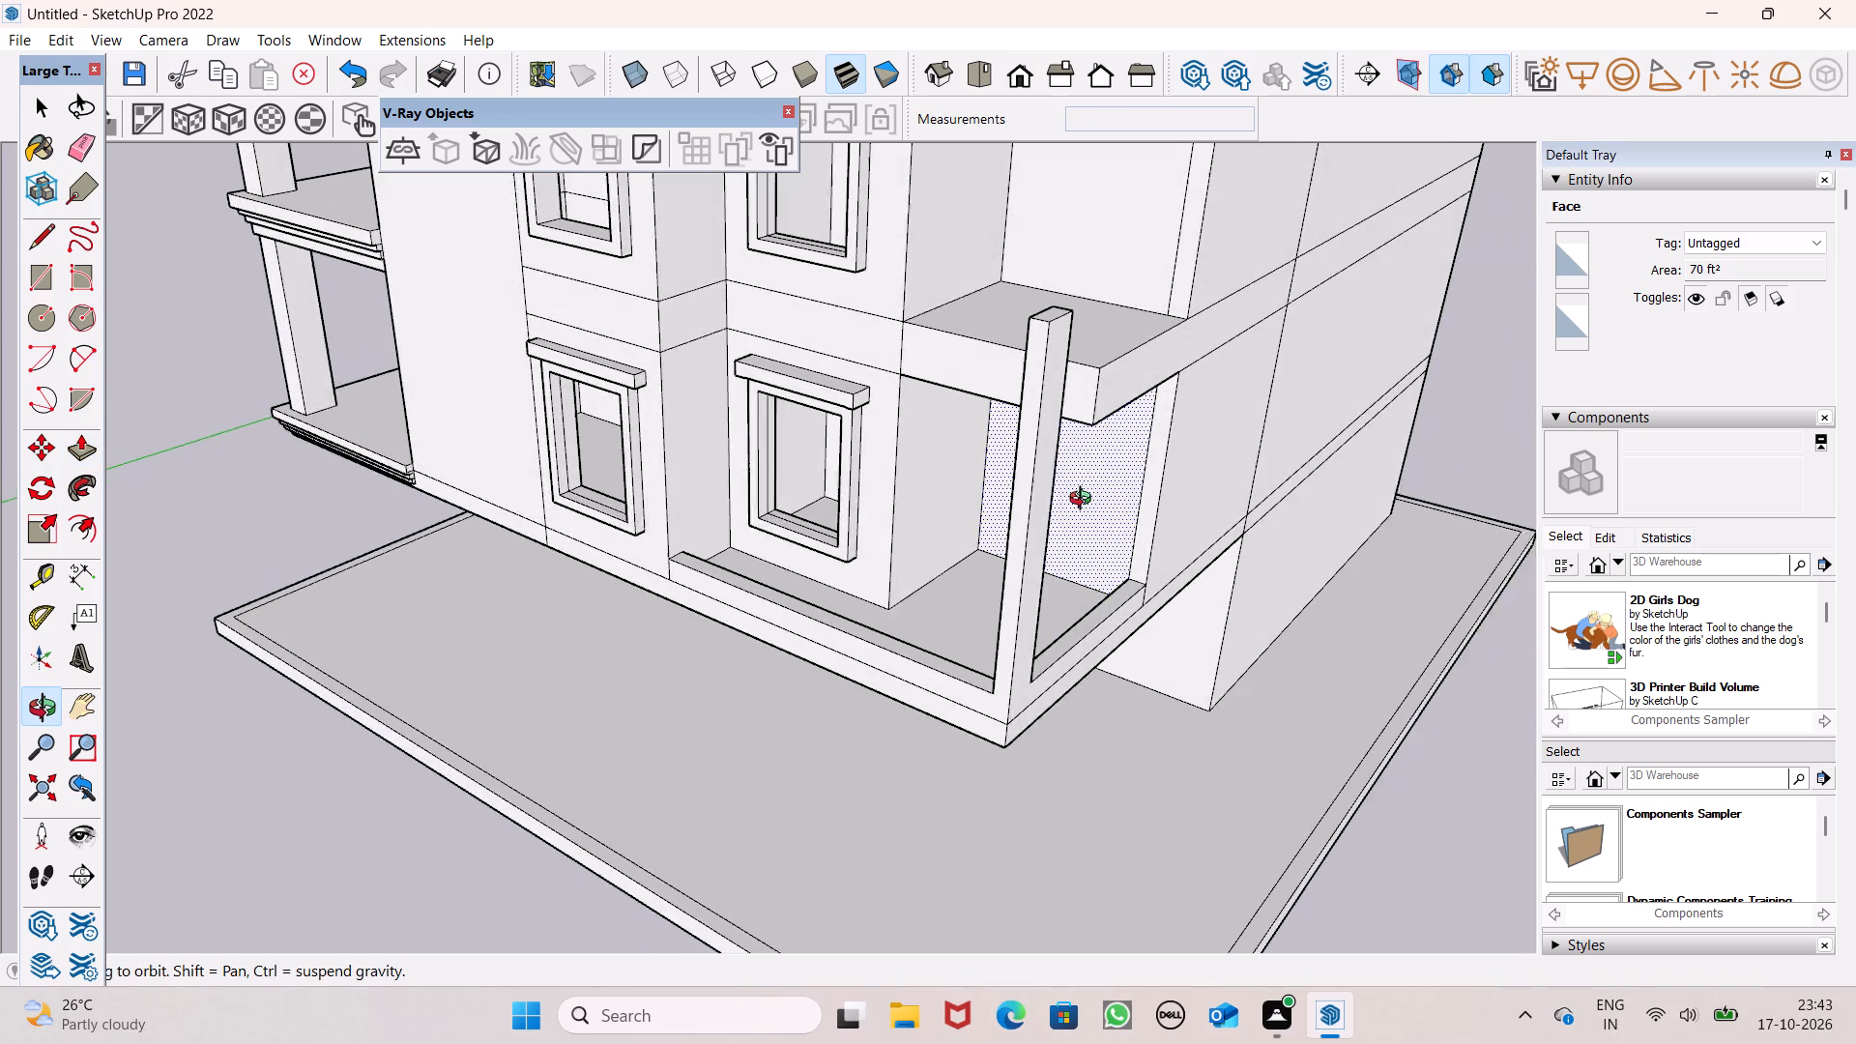
middle_drag(1085, 501, 1087, 501)
middle_drag(829, 445, 997, 524)
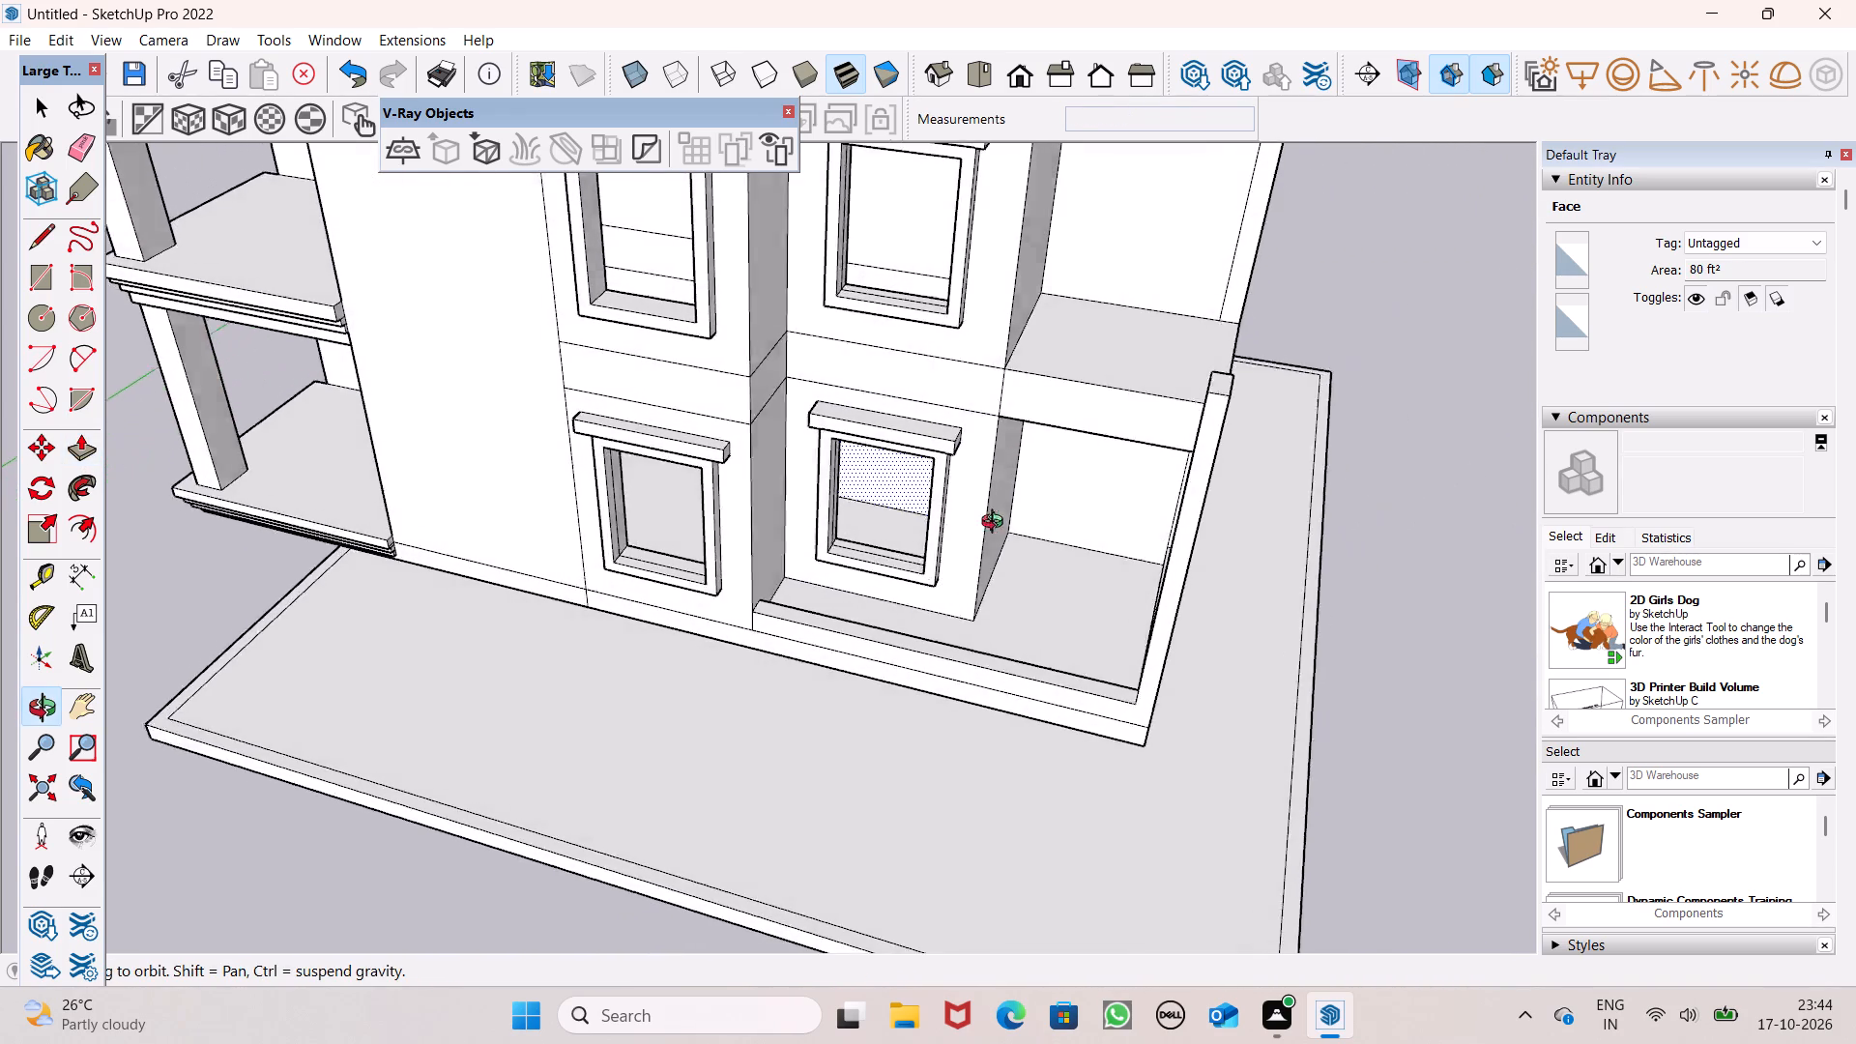
middle_drag(997, 524, 1007, 521)
scroll(1009, 470, up, 1)
middle_drag(1010, 478, 1187, 548)
drag(975, 371, 973, 389)
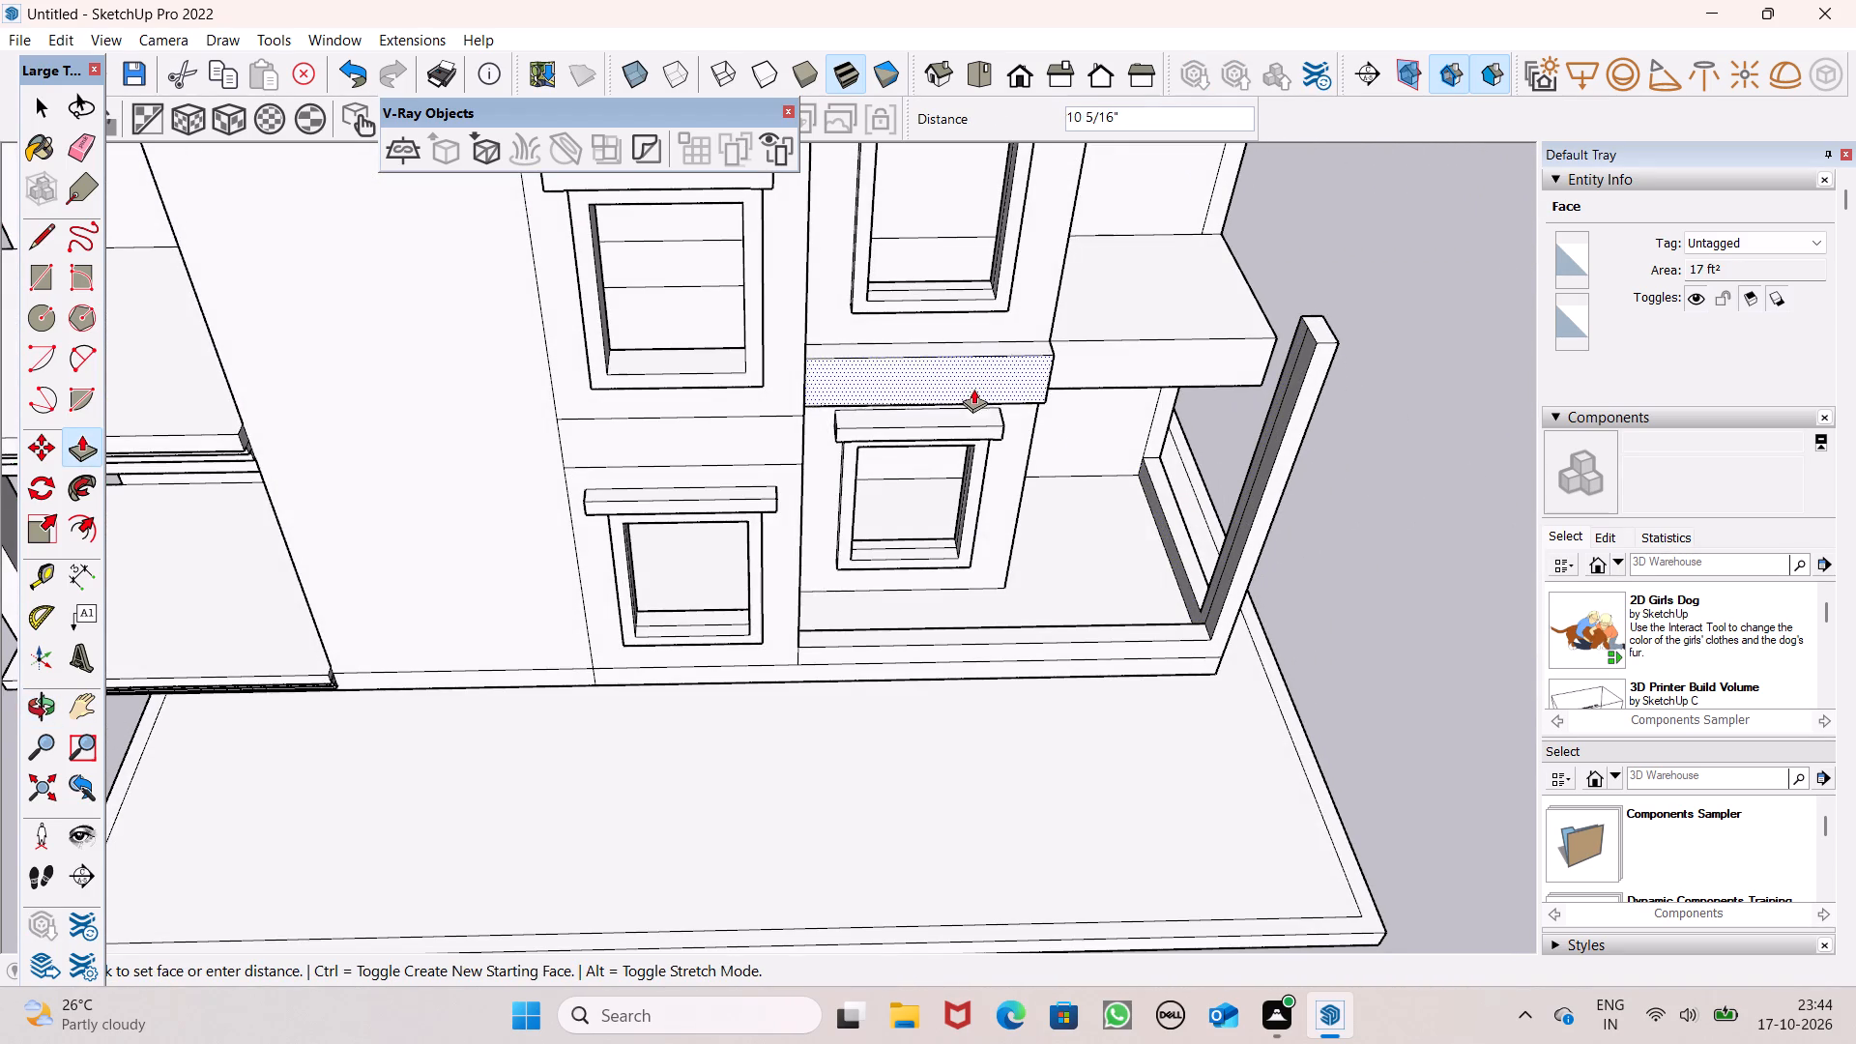
drag(973, 389, 970, 400)
drag(1115, 383, 1118, 404)
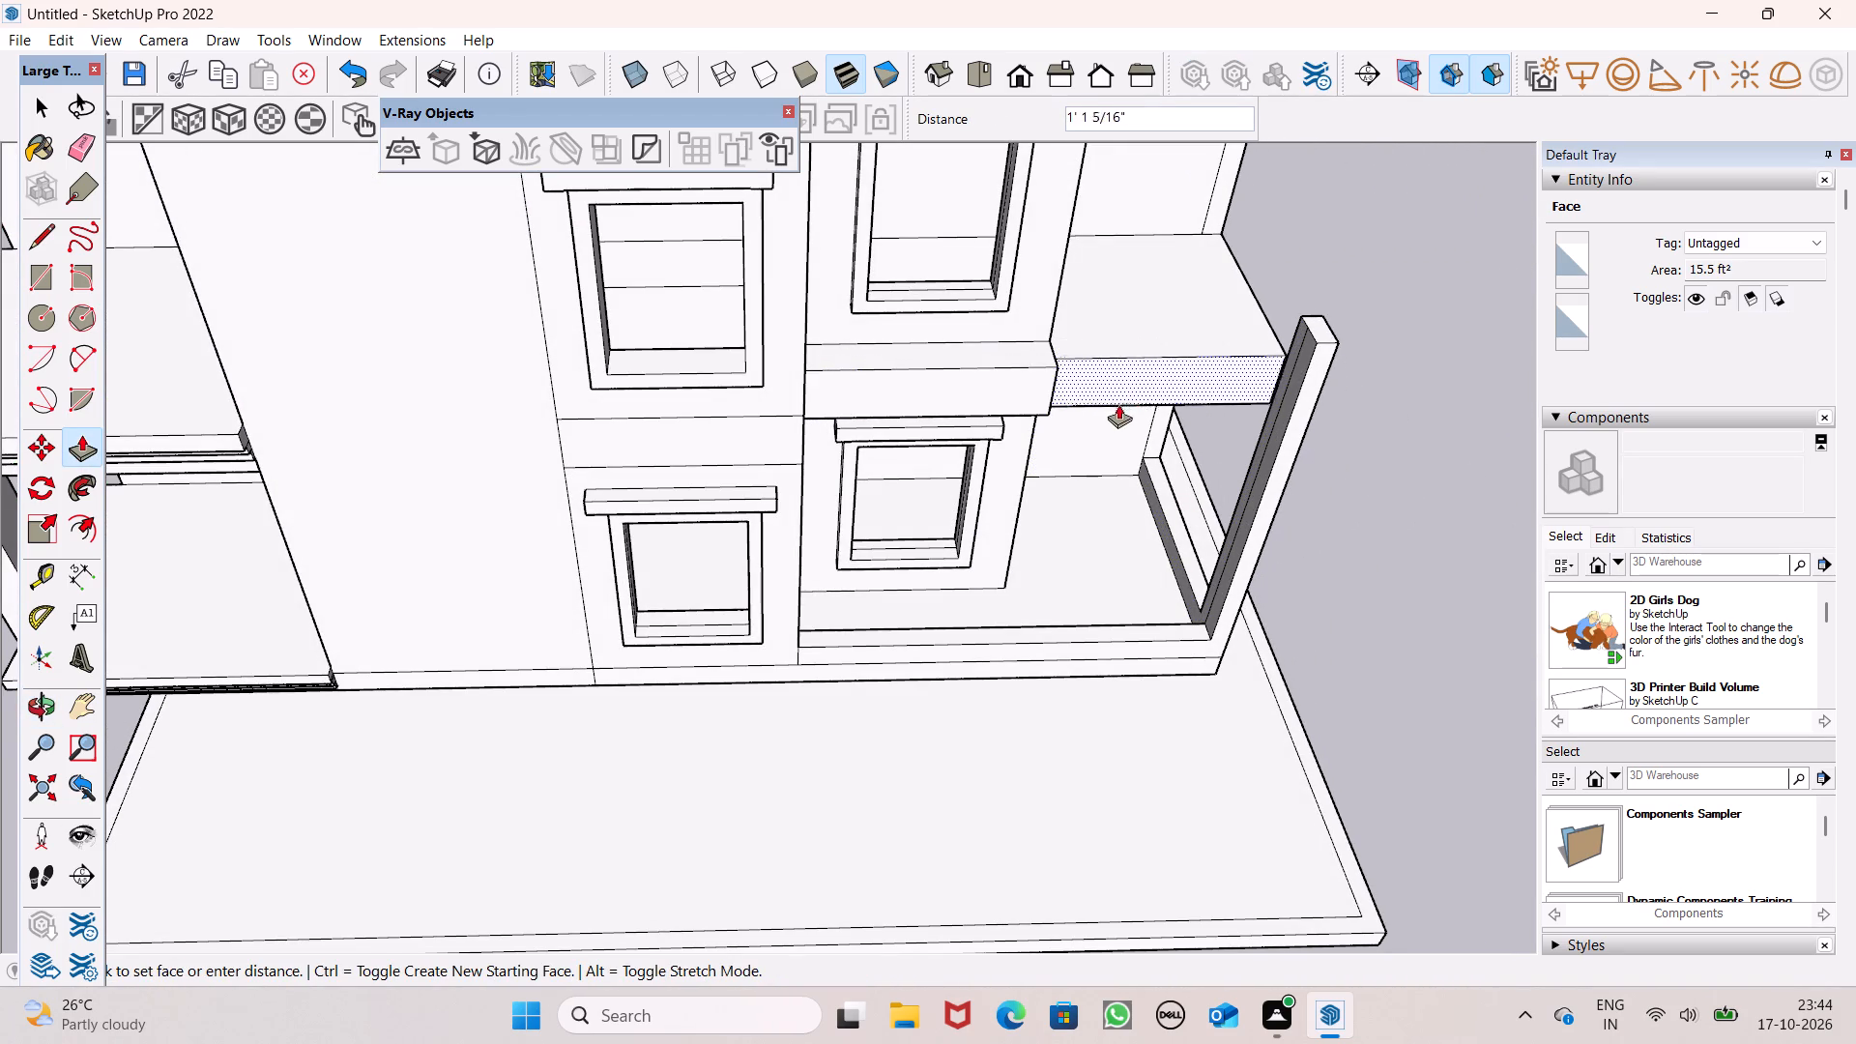
drag(1118, 404, 1010, 399)
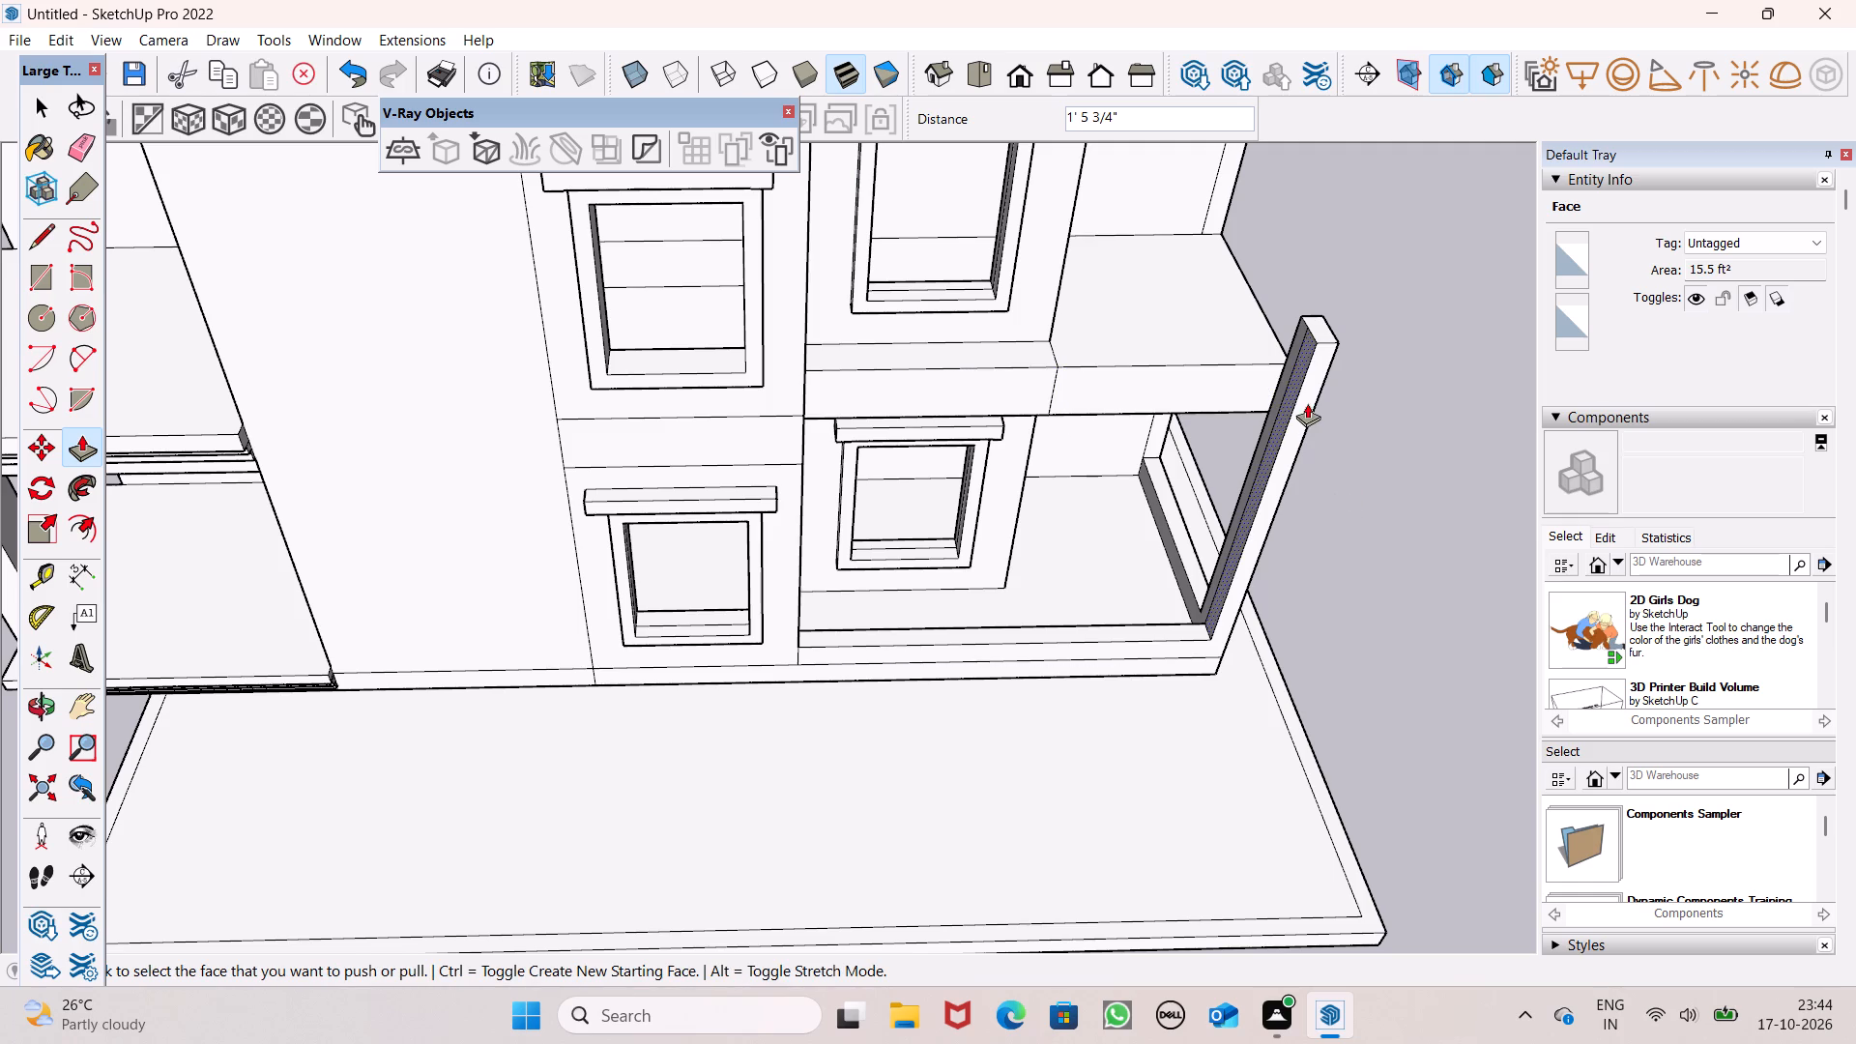
Push/Pull the corner column's top down to below the underside of the first-floor slab.
middle_drag(1304, 413, 948, 456)
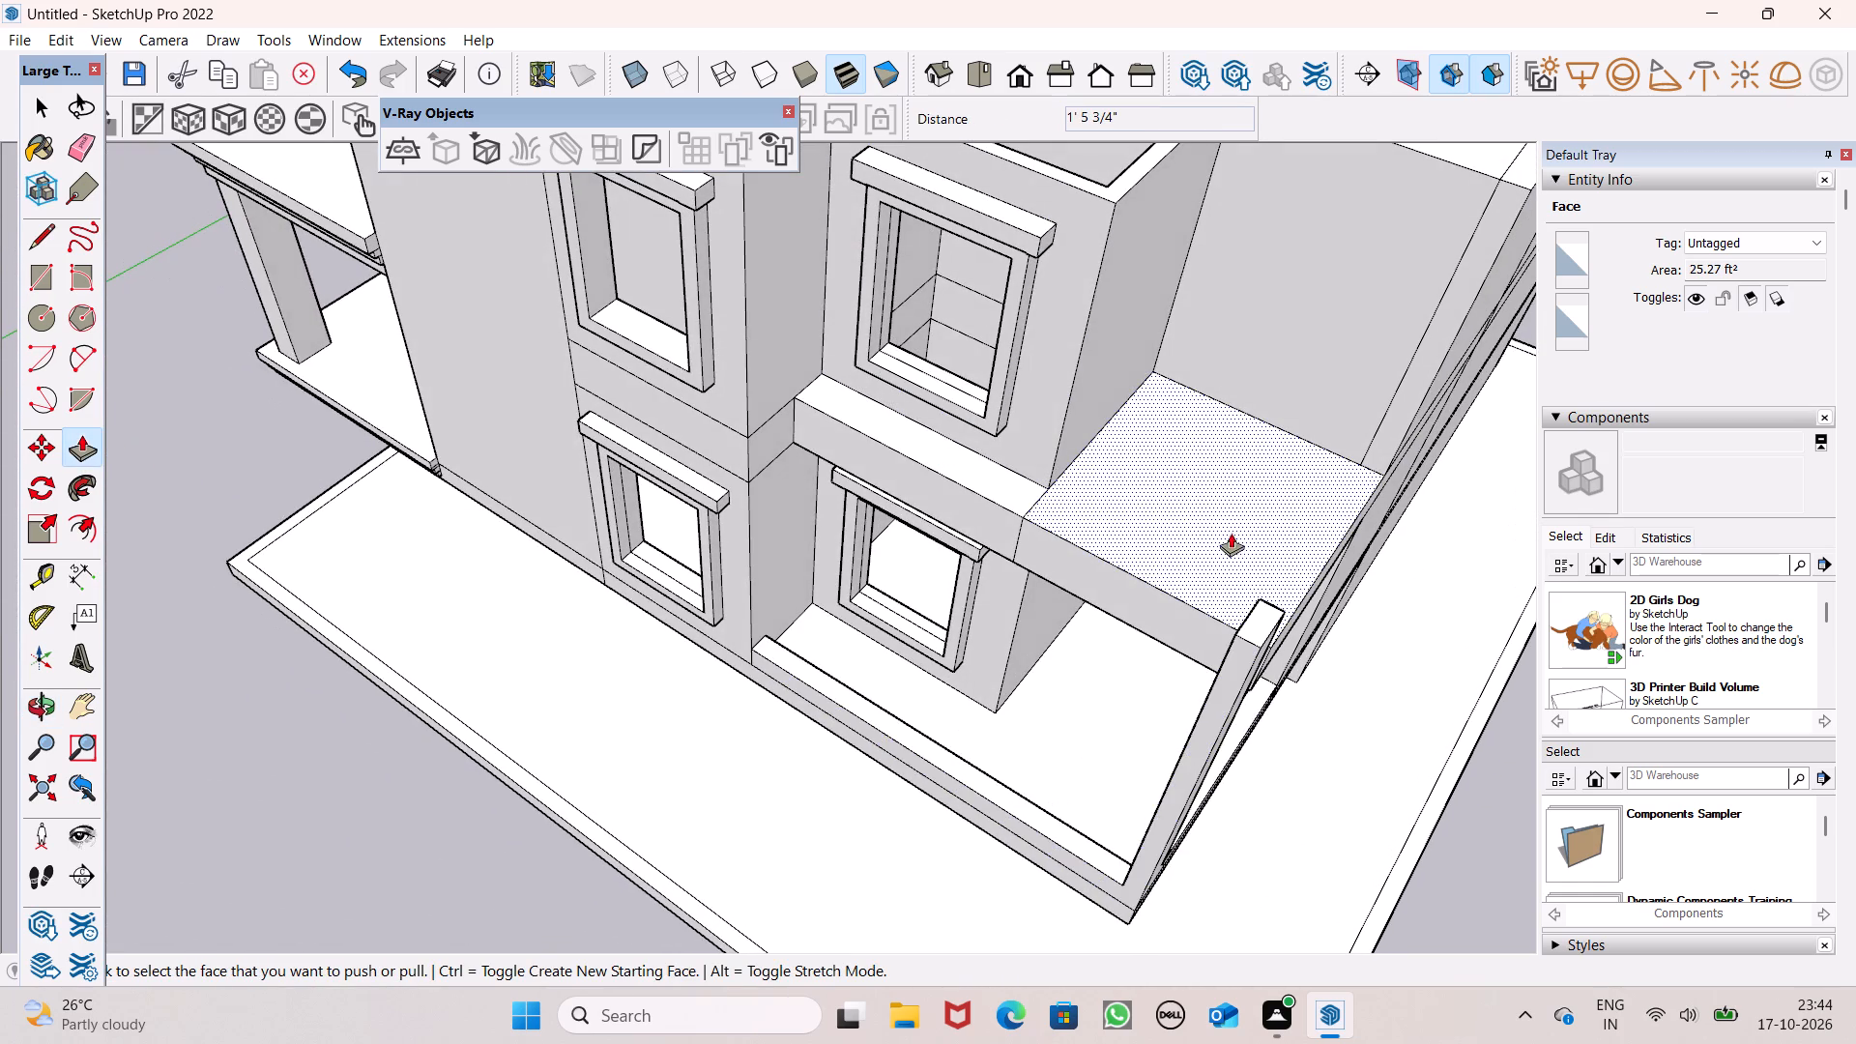
scroll(1219, 521, down, 2)
middle_drag(1271, 617, 863, 472)
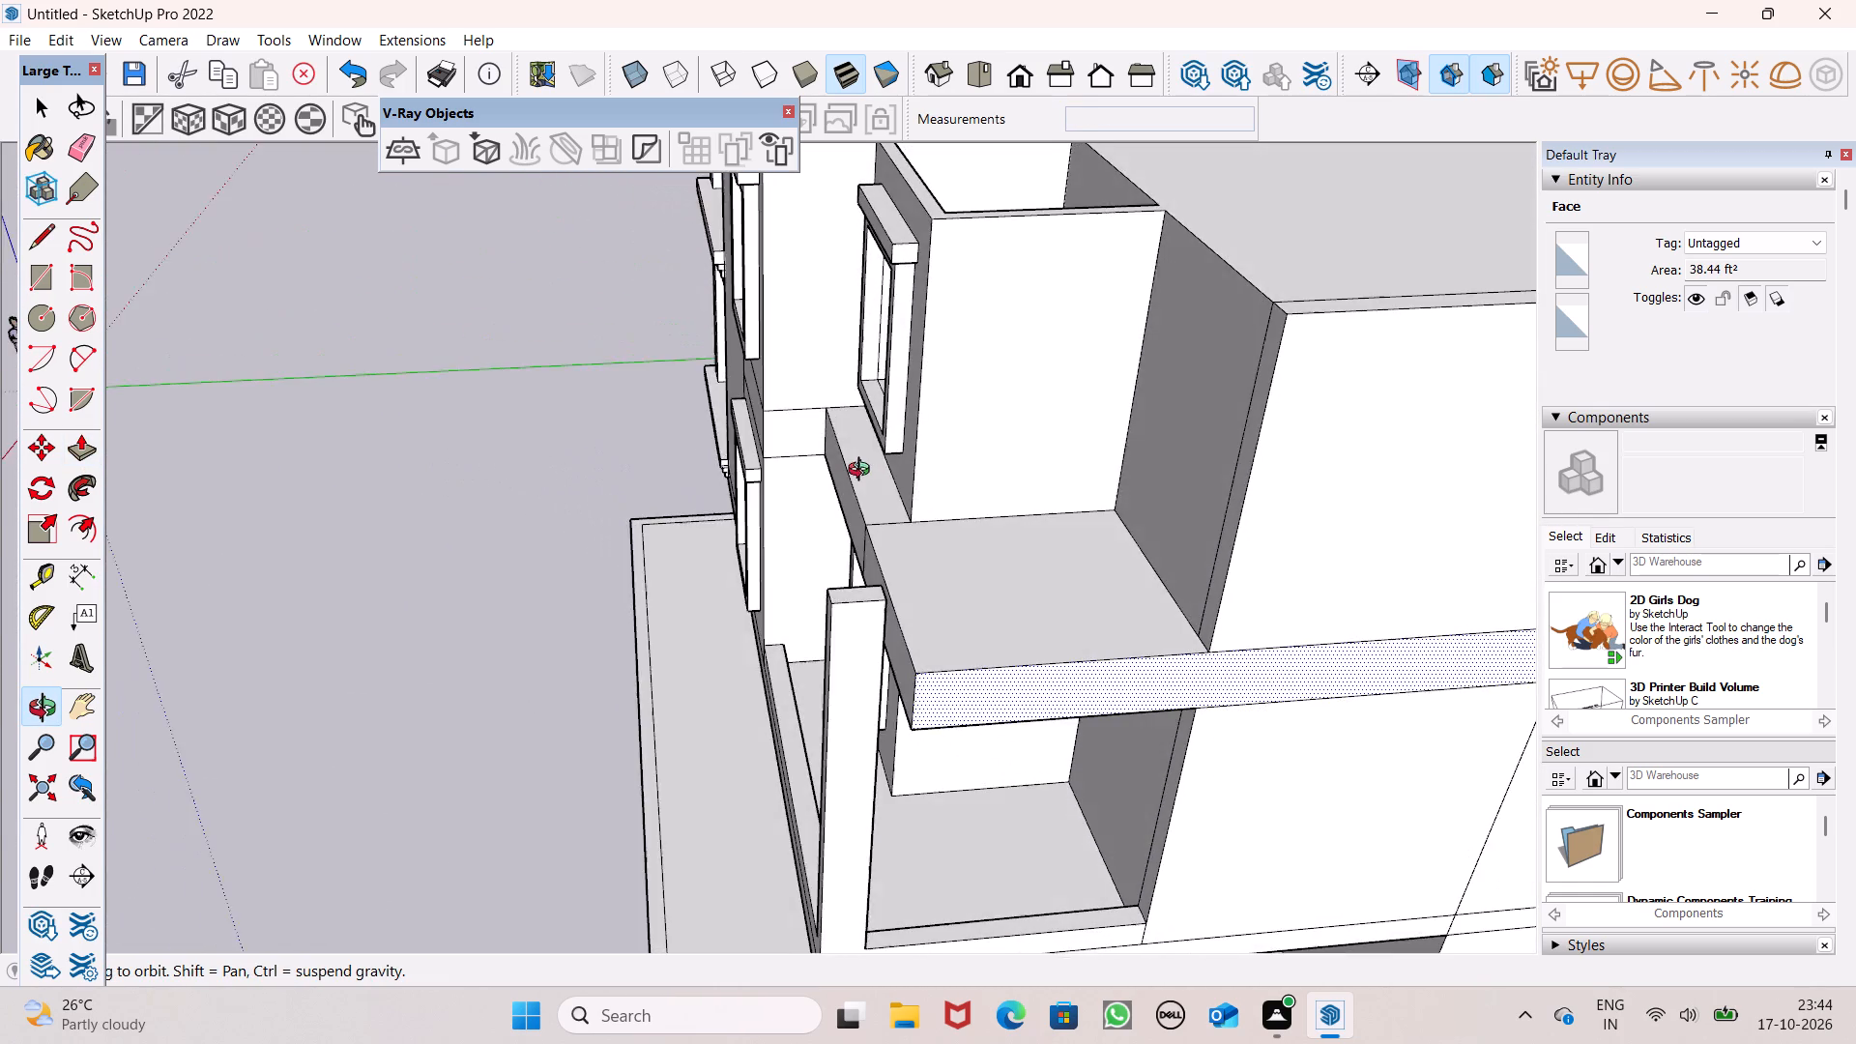
middle_drag(863, 472, 787, 435)
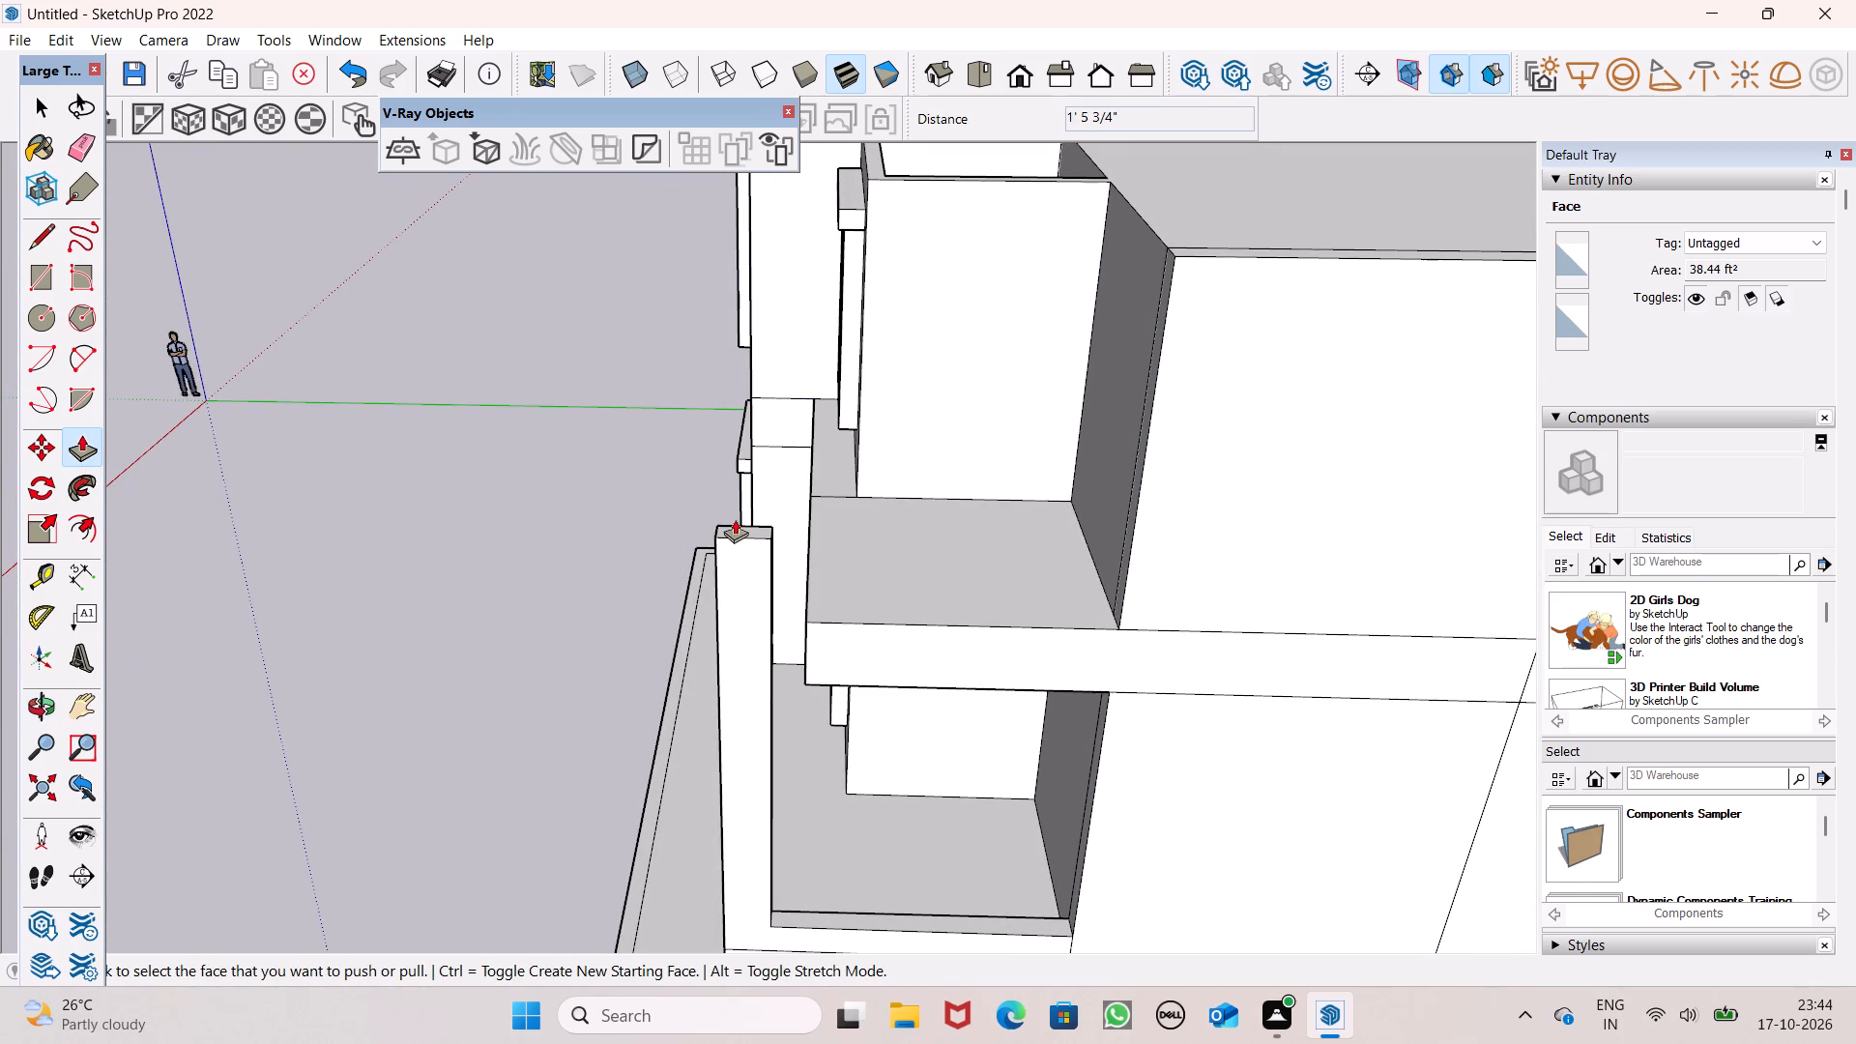
drag(735, 526, 751, 681)
Push/Pull the first-floor slab's front face outward over the top of the corner column.
middle_drag(777, 694, 1067, 731)
scroll(1111, 693, up, 1)
middle_drag(1118, 726, 1126, 738)
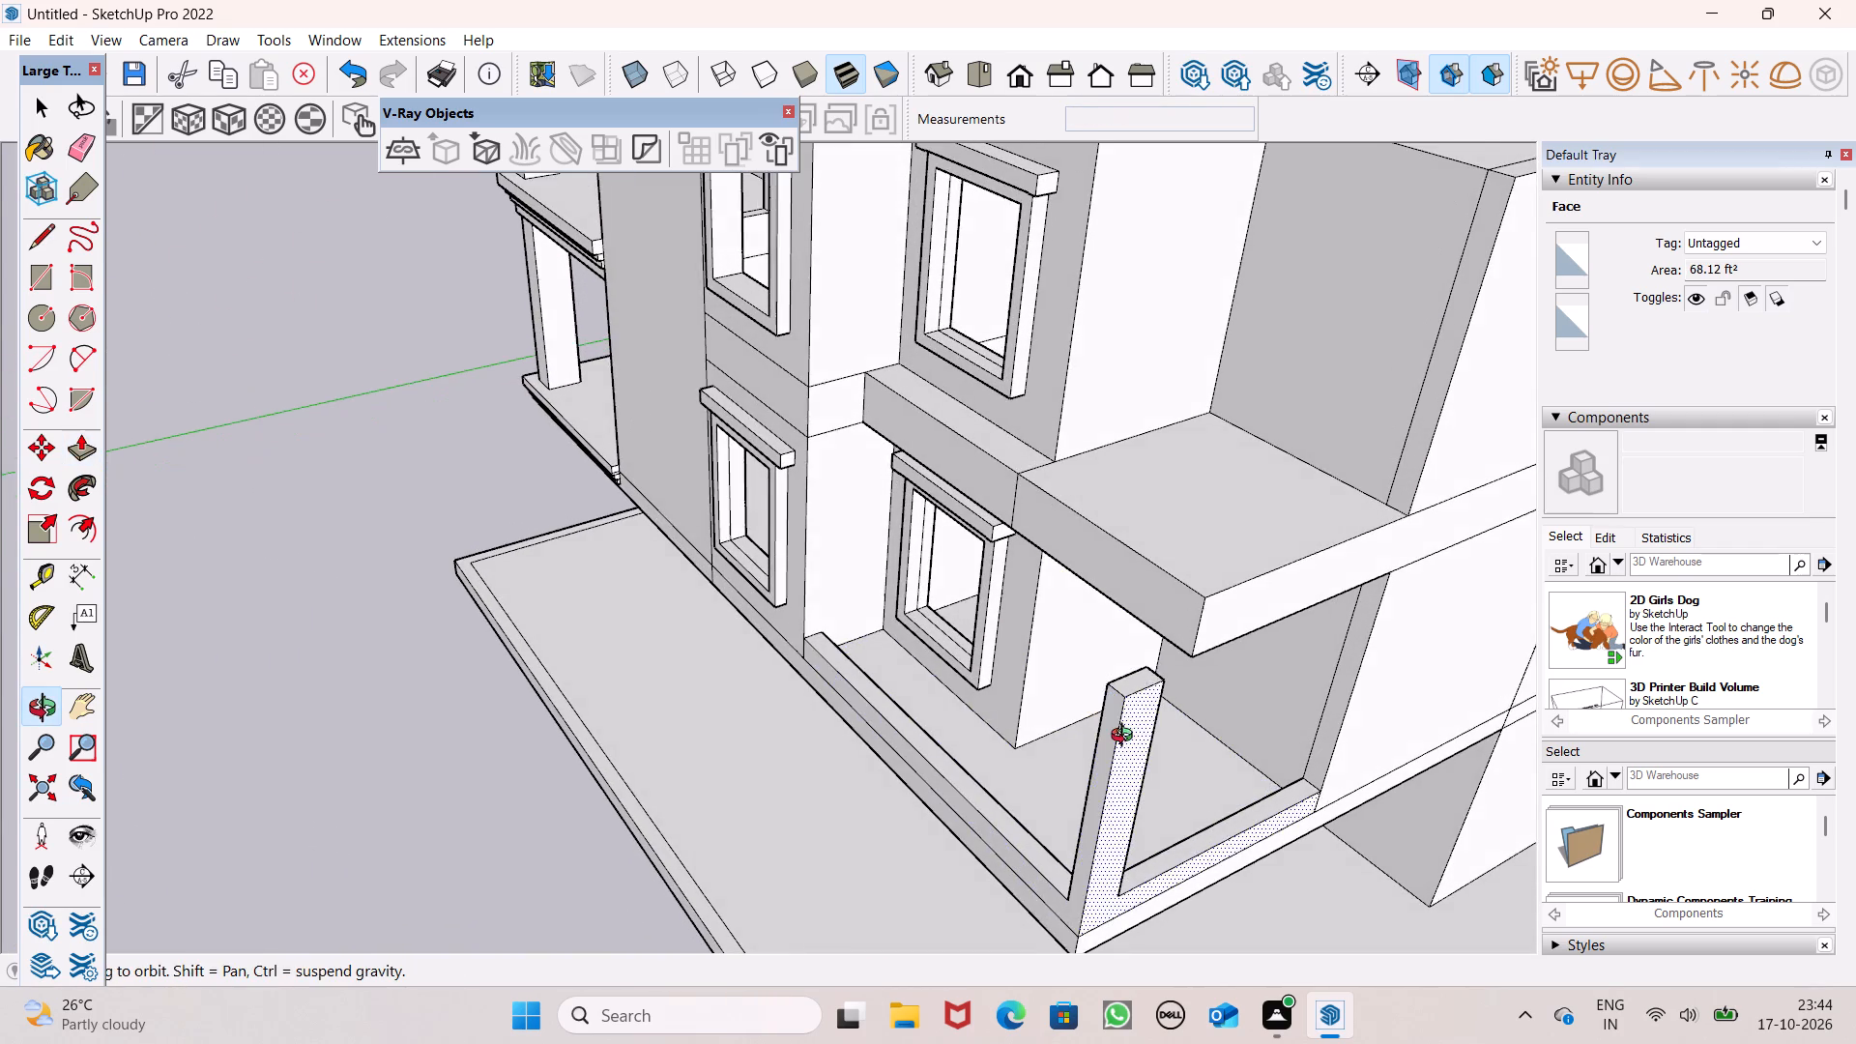
middle_drag(1126, 738, 1131, 740)
drag(1169, 632, 1118, 668)
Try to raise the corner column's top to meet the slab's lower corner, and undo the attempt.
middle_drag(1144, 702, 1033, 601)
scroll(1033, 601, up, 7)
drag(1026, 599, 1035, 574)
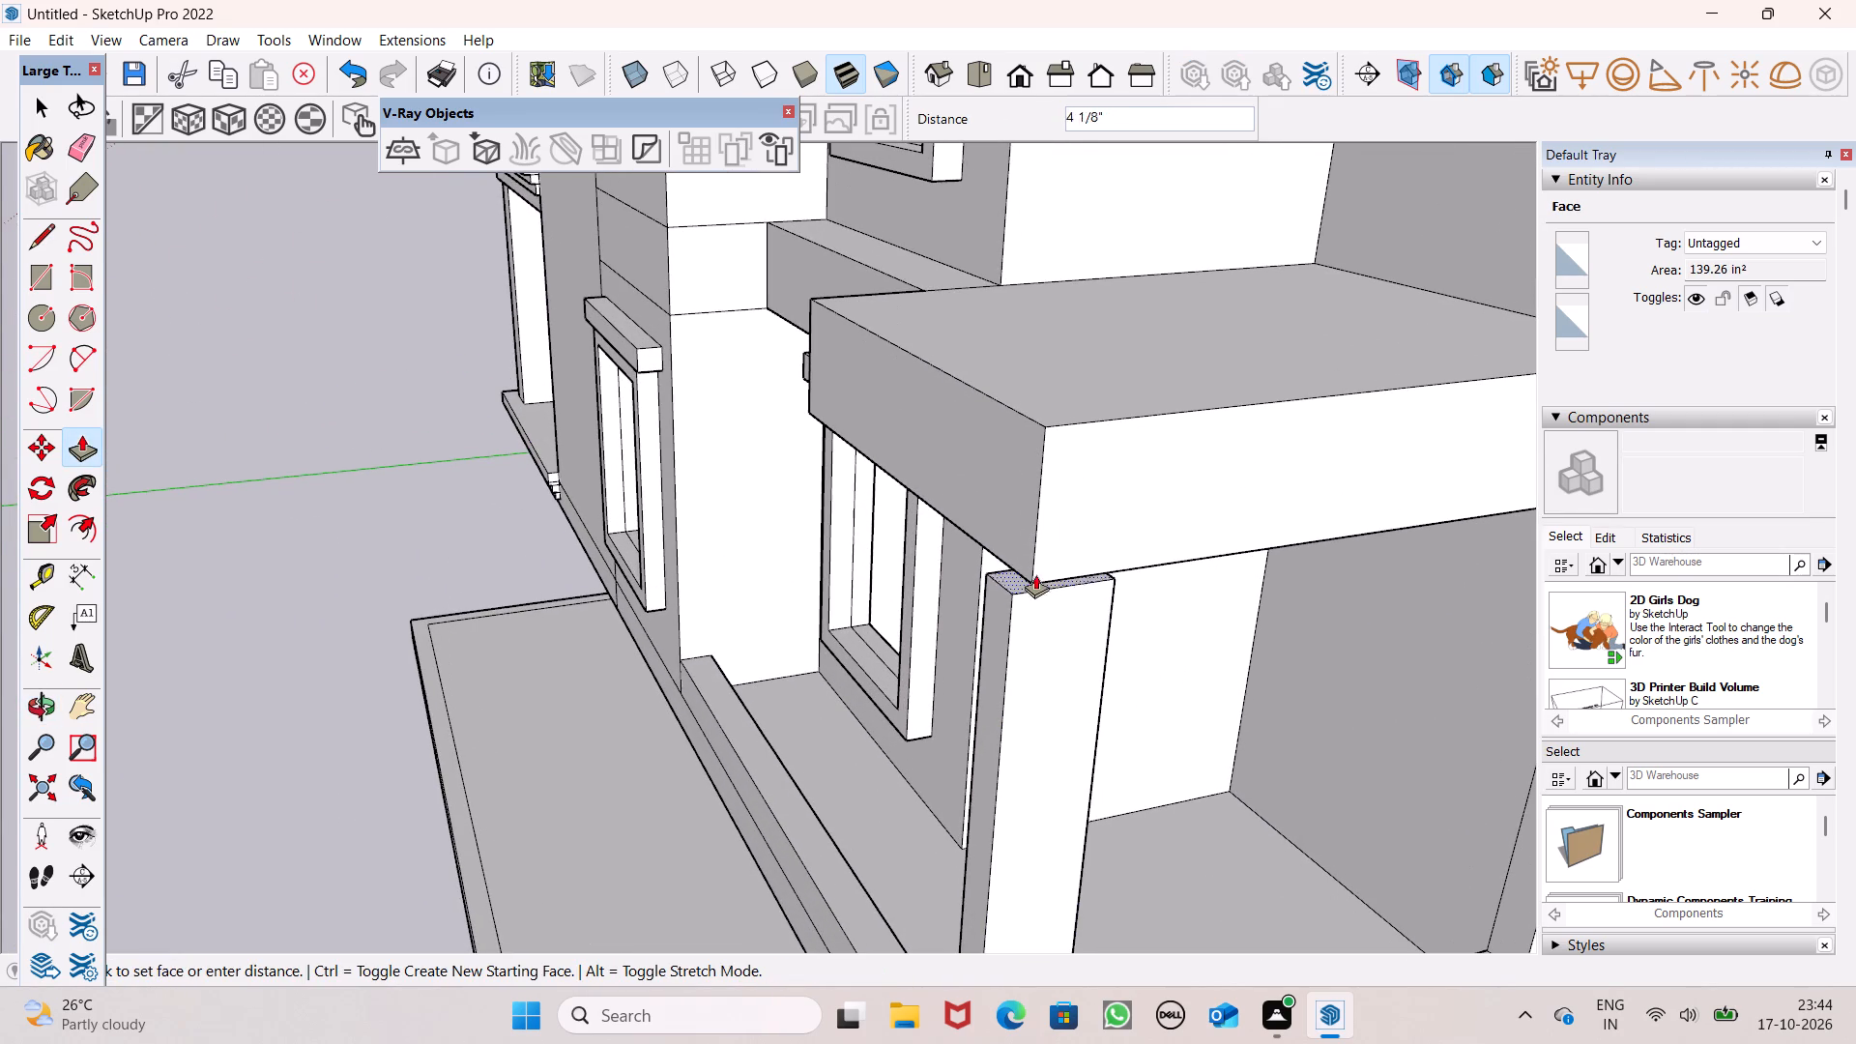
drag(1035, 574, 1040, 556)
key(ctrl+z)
Push/Pull the corner column's top up to meet the underside of the first-floor slab.
ctrl+middle_drag(1115, 635, 1114, 636)
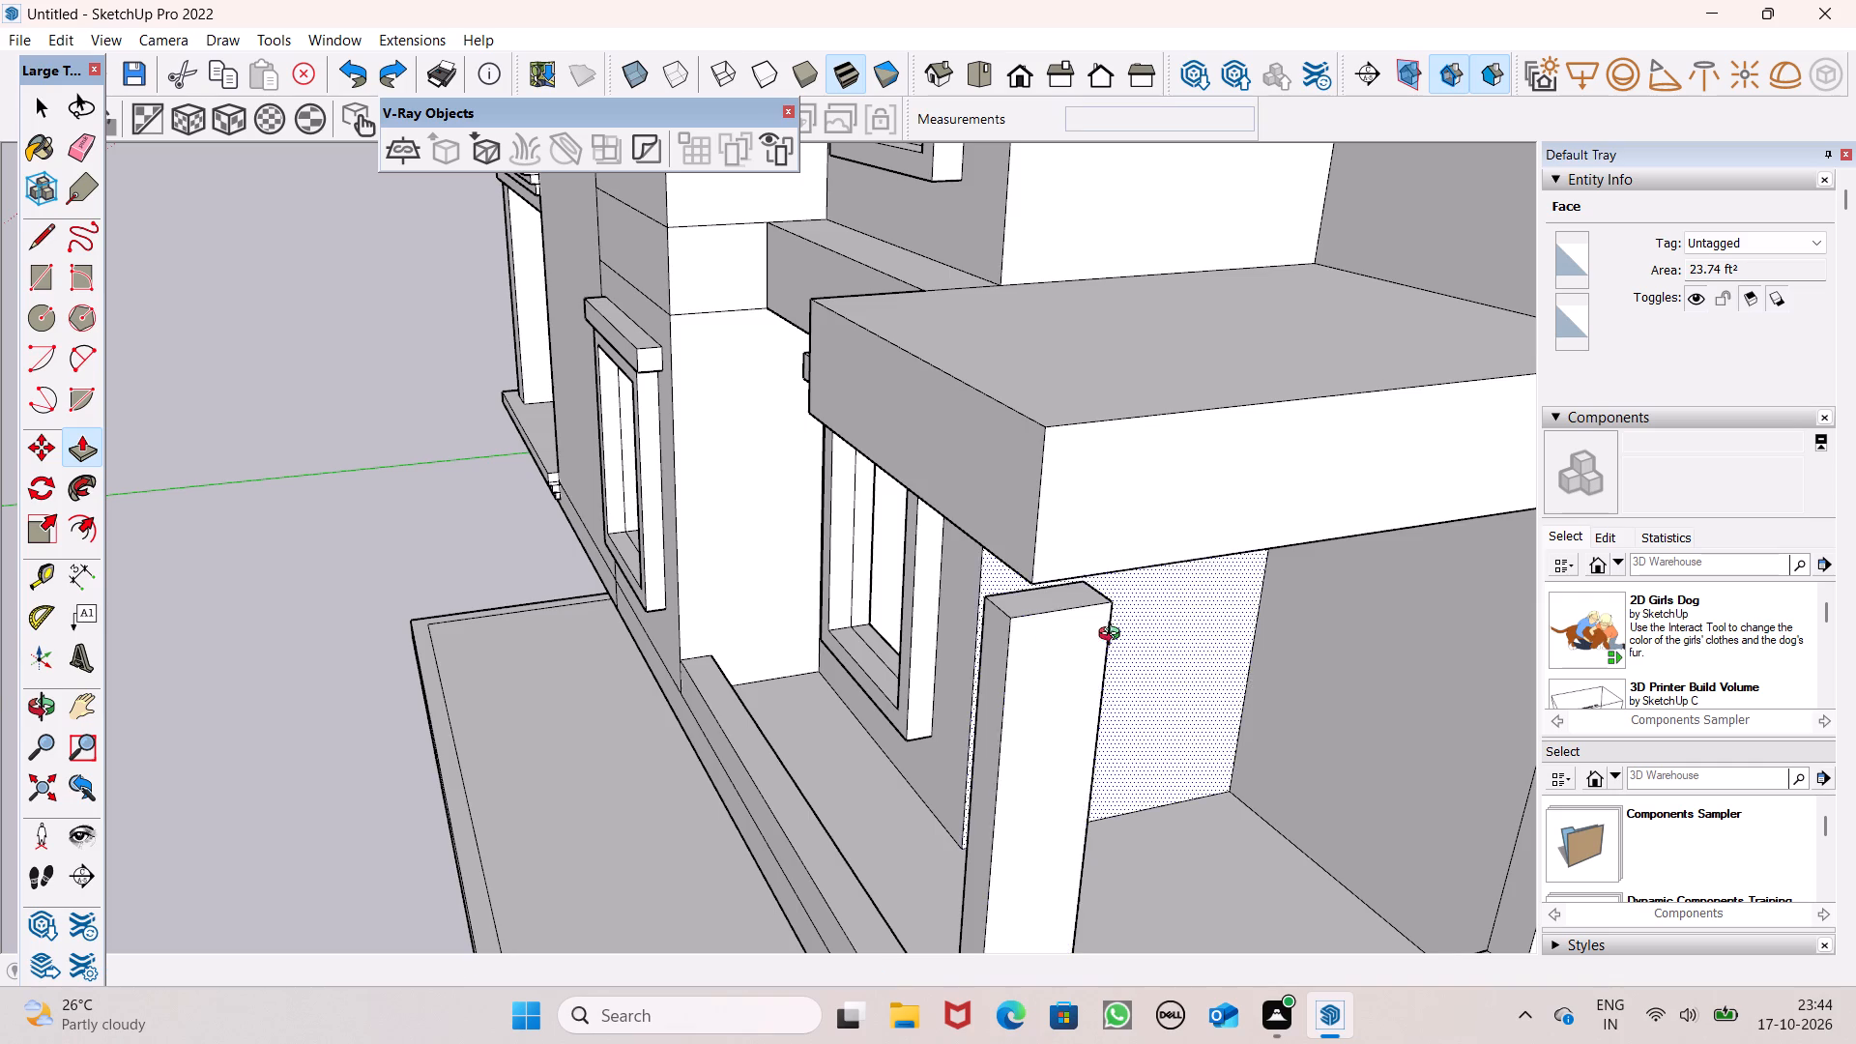
ctrl+middle_drag(1114, 636, 952, 520)
scroll(671, 328, up, 1)
middle_drag(658, 333, 714, 439)
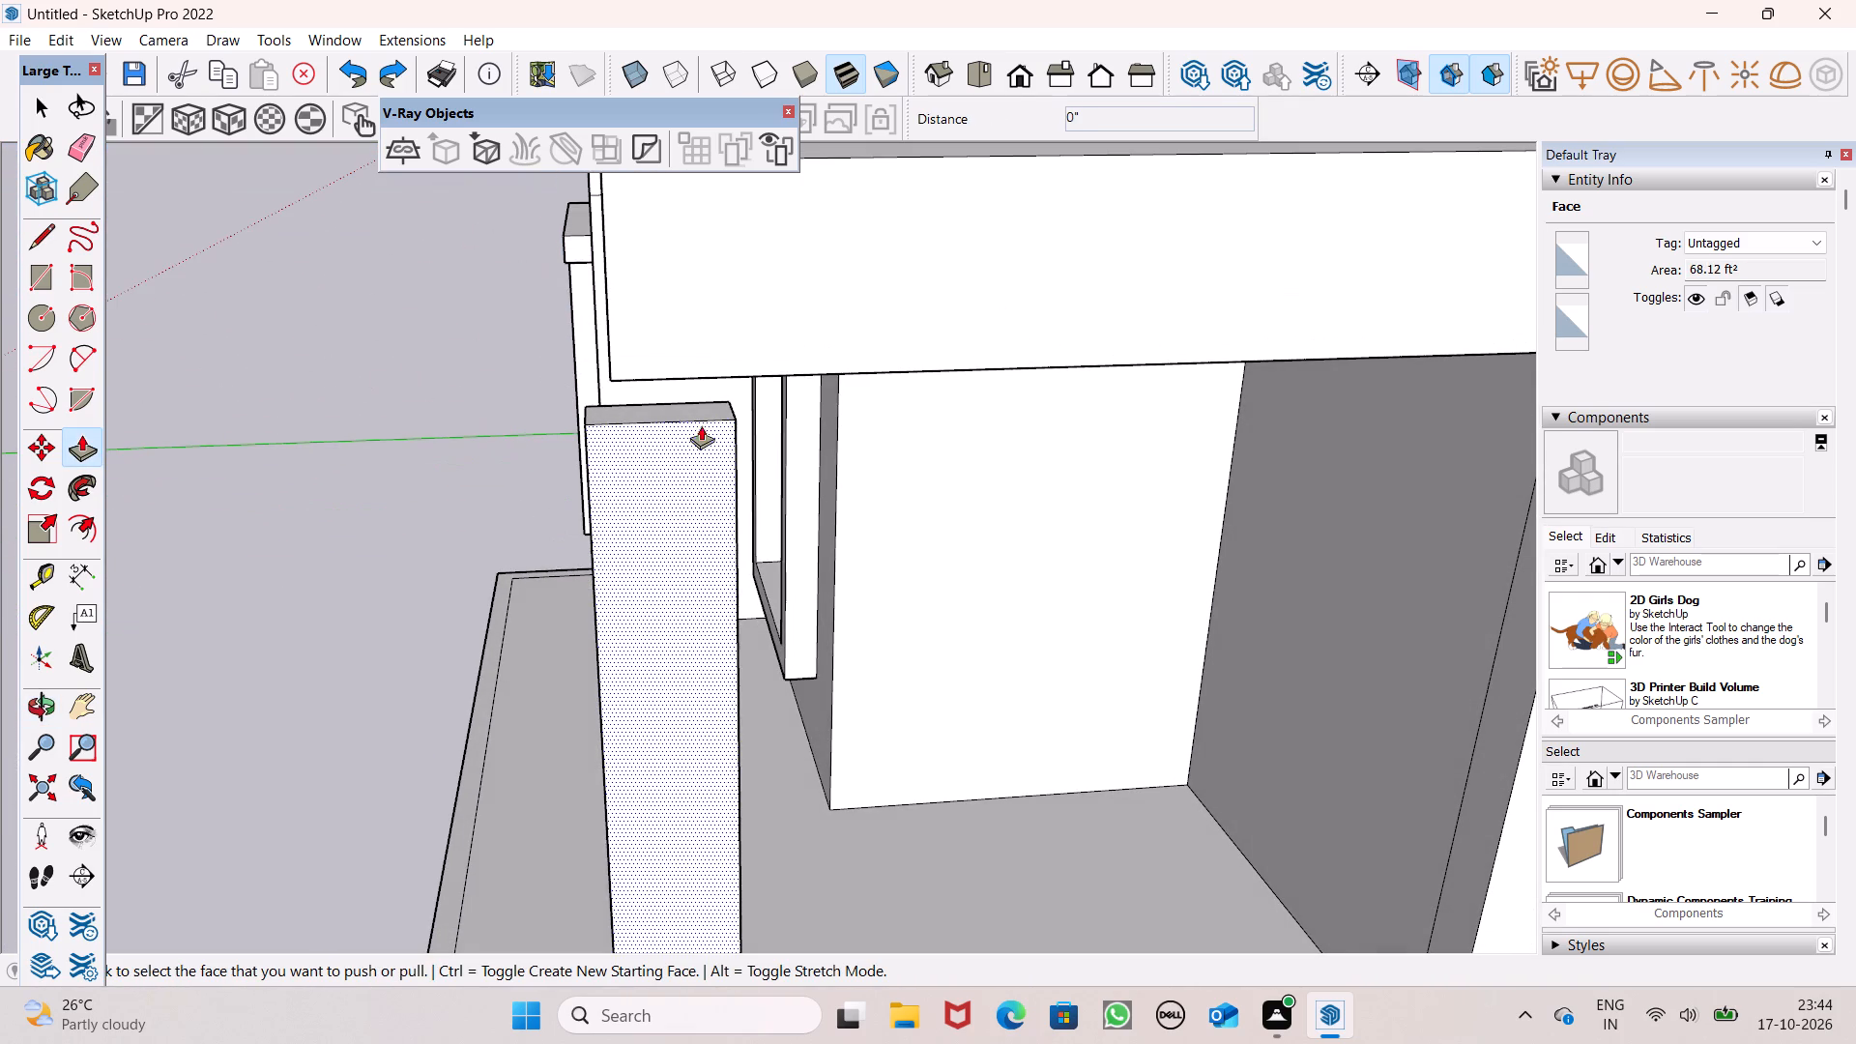
drag(701, 411, 710, 368)
drag(710, 368, 718, 365)
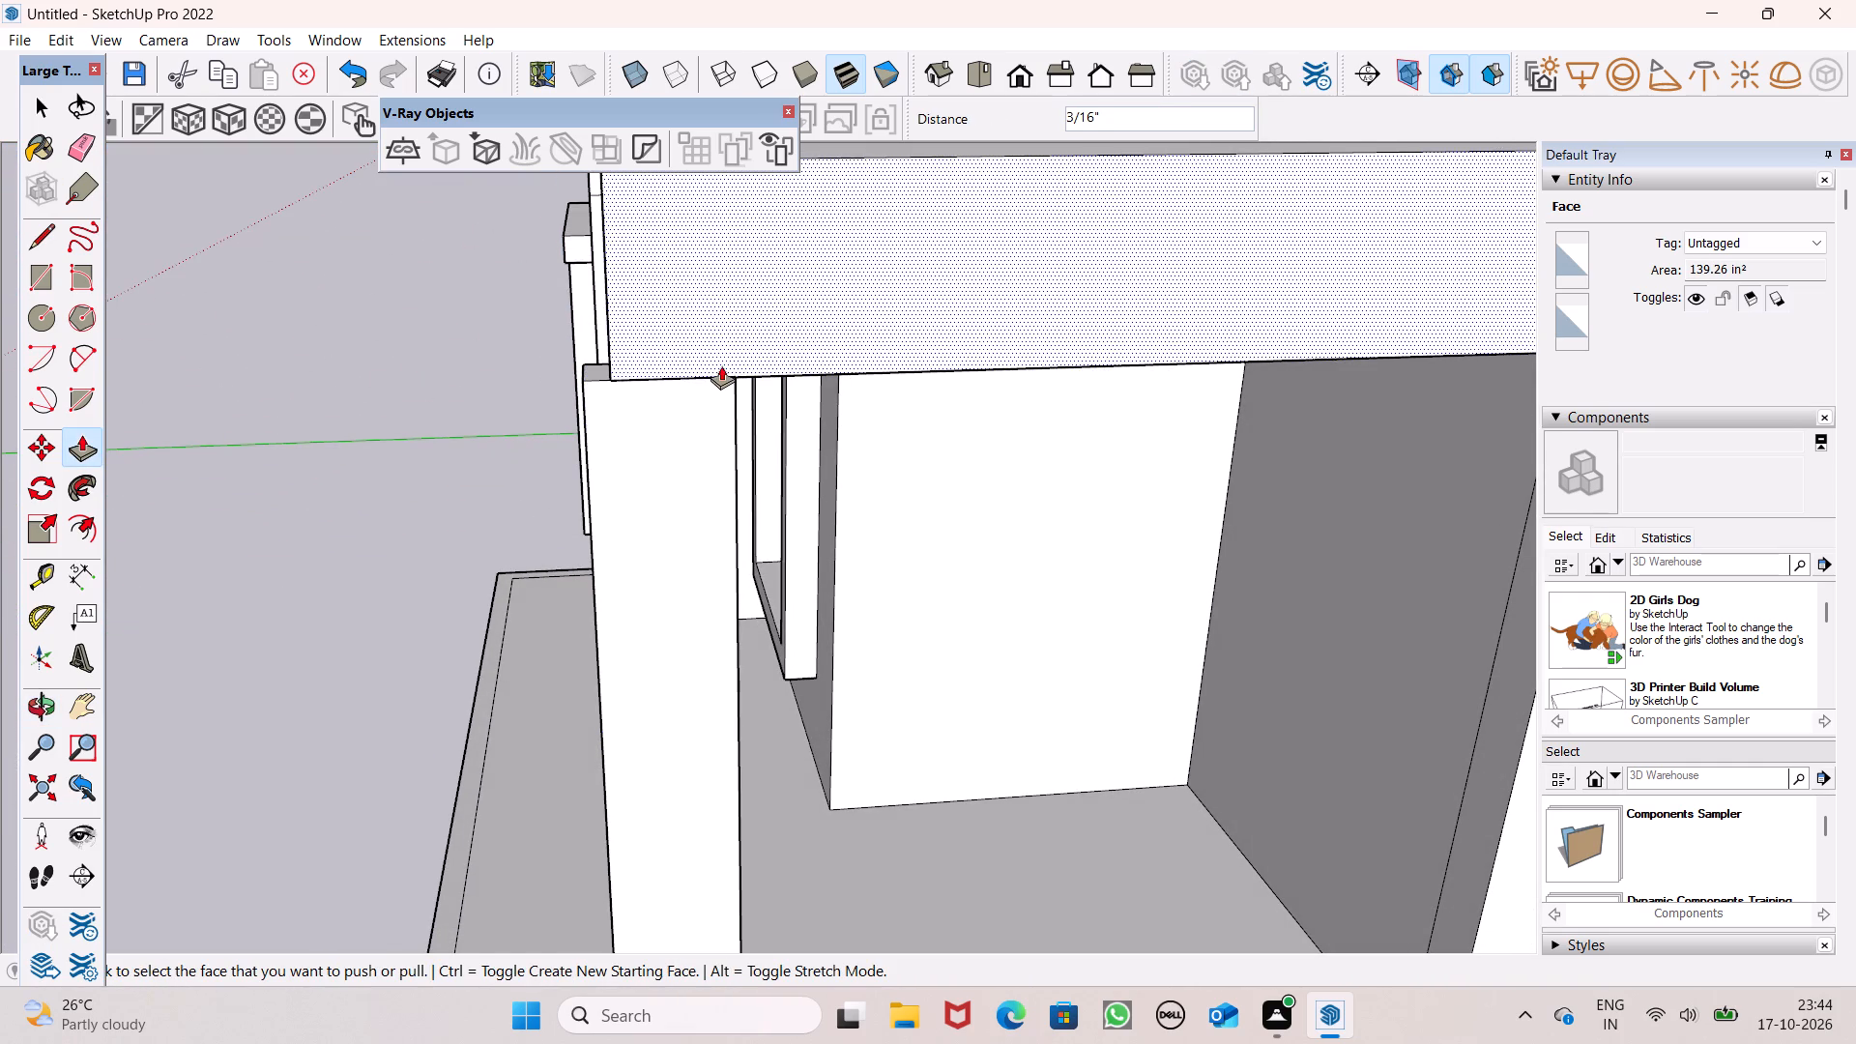
key(space)
key(space)
Push/Pull the shared front face of the corner column and low parapet flush with the first-floor slab's front edge.
middle_drag(737, 449, 986, 556)
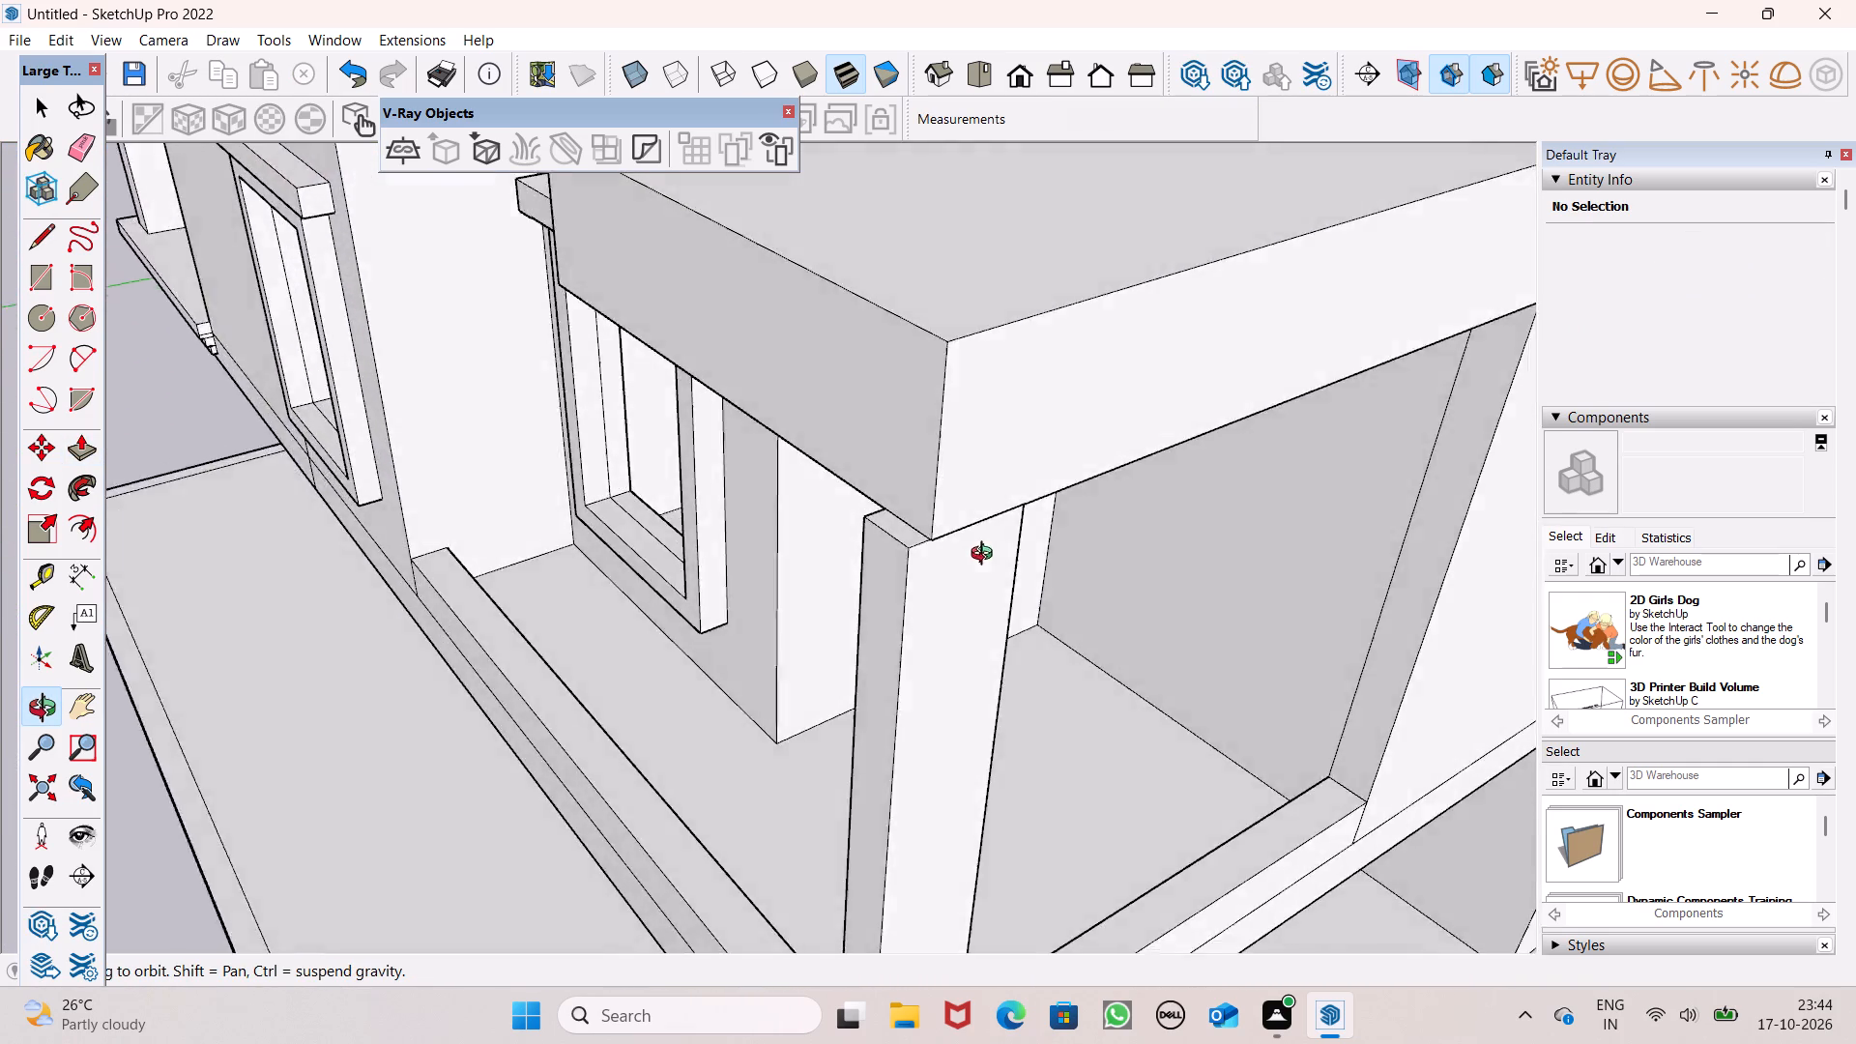
middle_drag(986, 556, 1051, 565)
scroll(832, 419, down, 5)
middle_drag(920, 520, 950, 551)
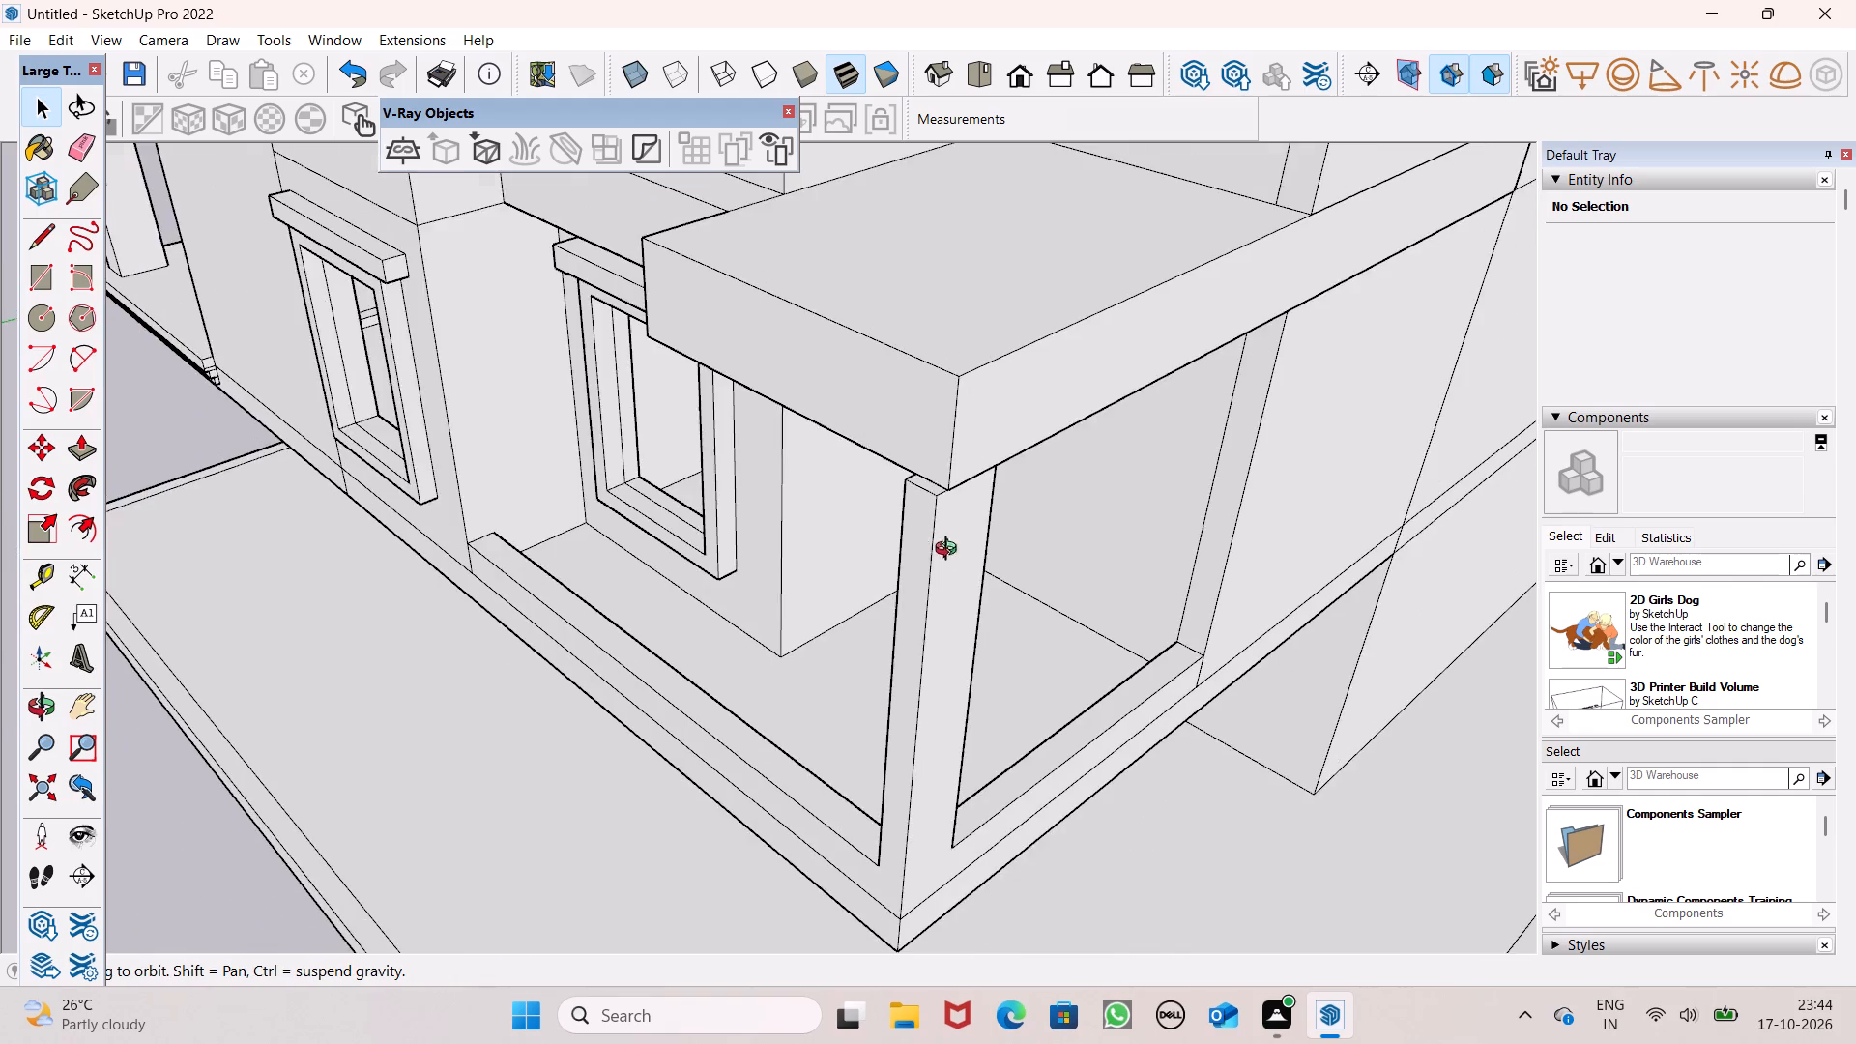
middle_drag(950, 551, 1202, 560)
scroll(1037, 423, down, 2)
middle_drag(1042, 449, 1111, 450)
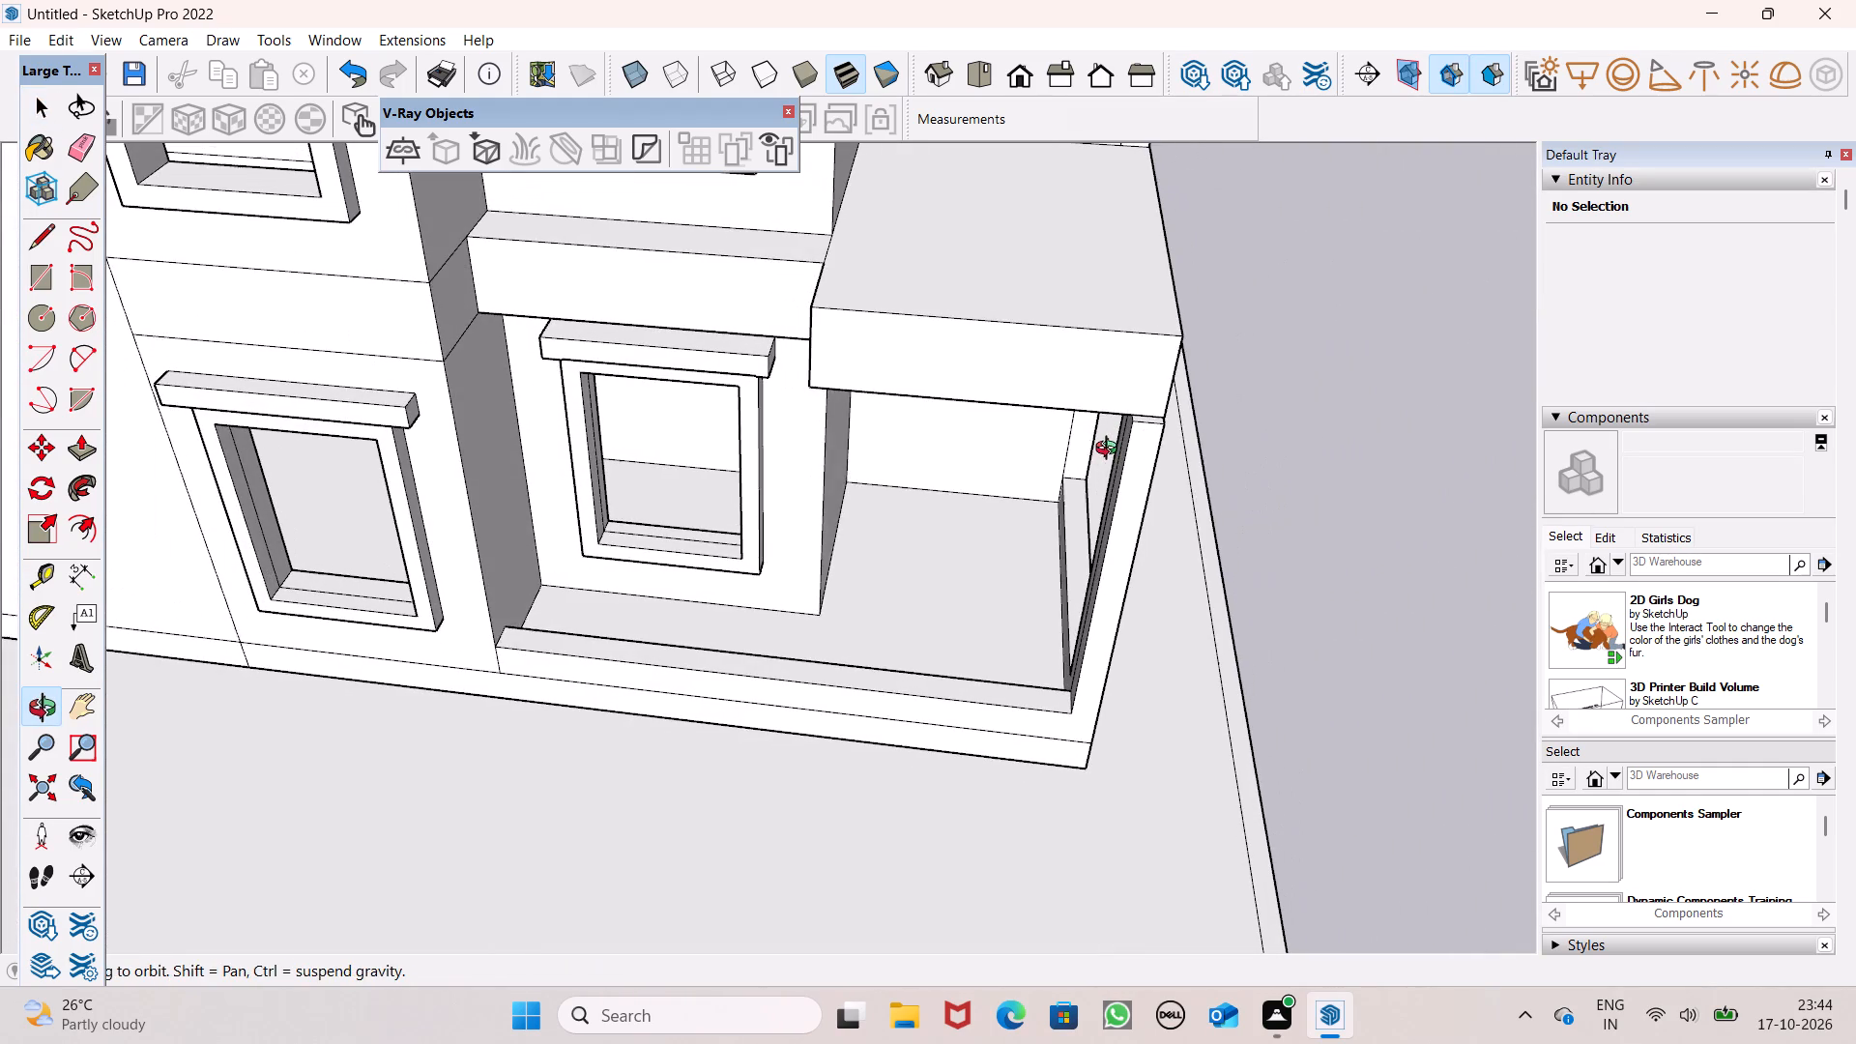
middle_drag(1111, 450, 1133, 449)
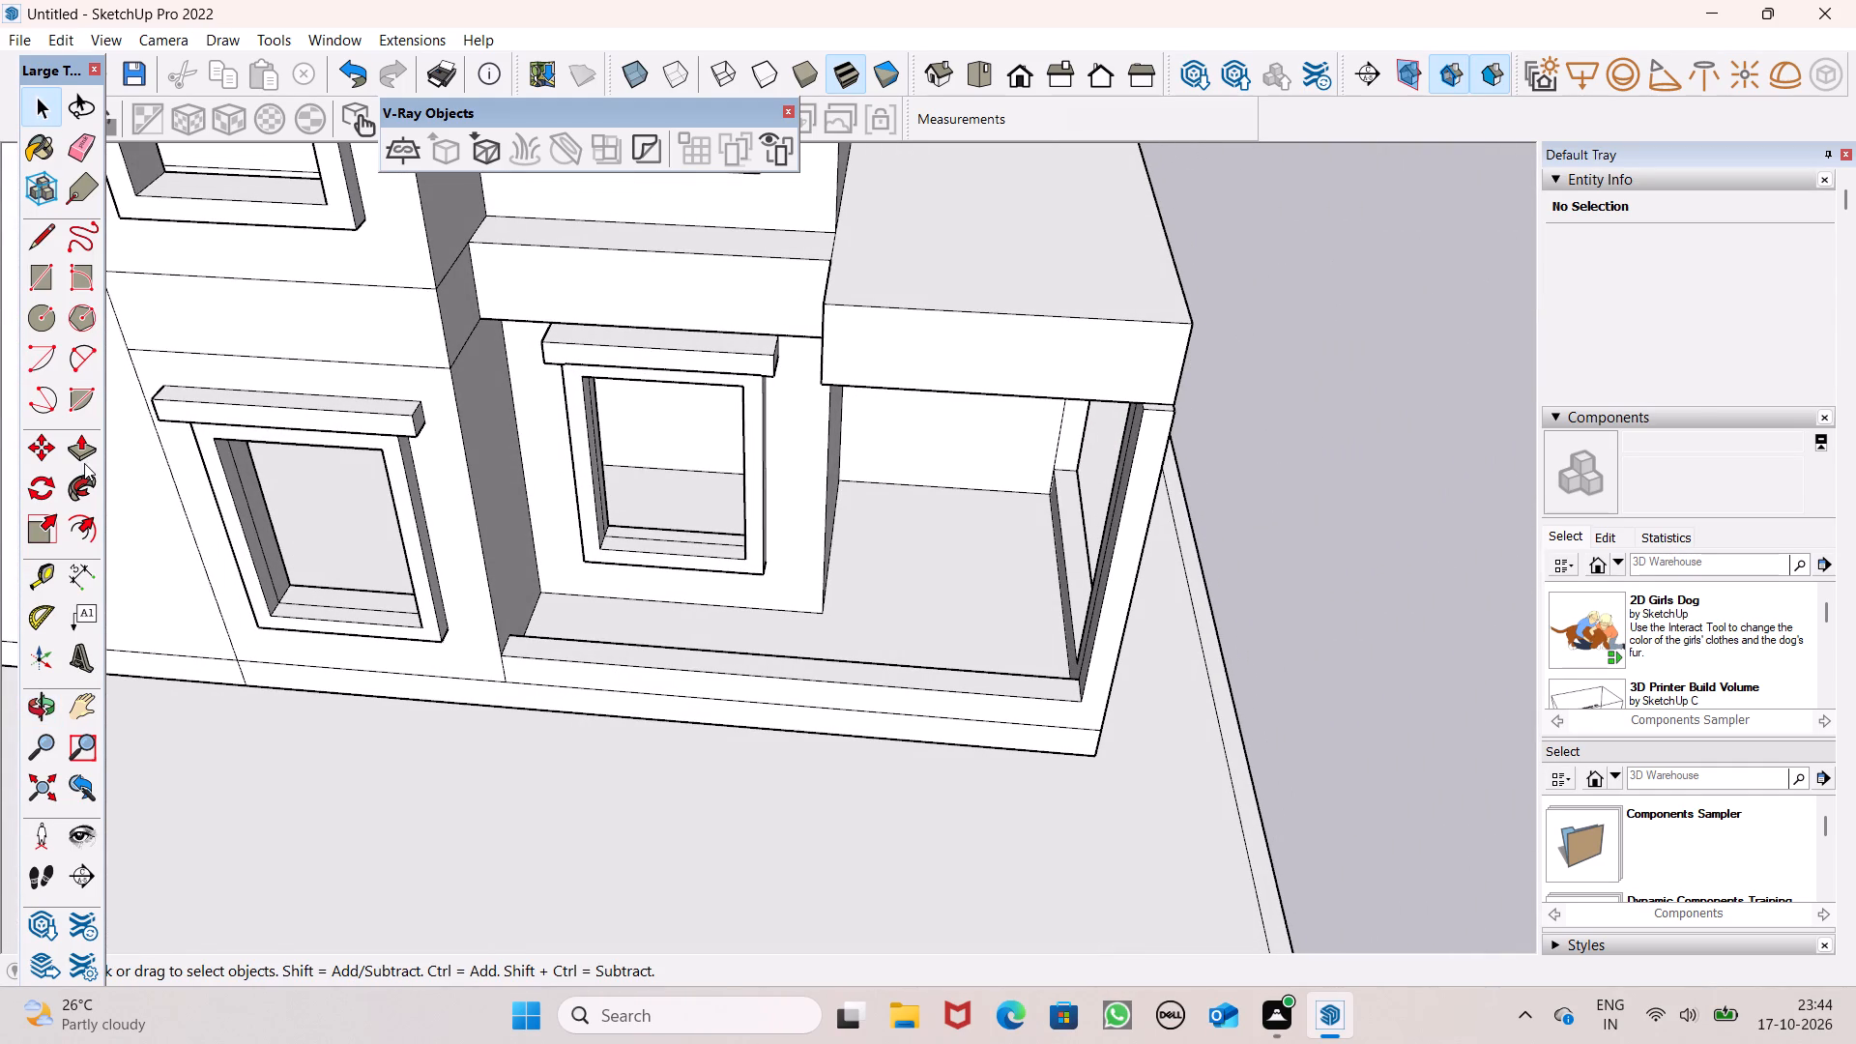
click(84, 460)
scroll(1045, 413, up, 5)
drag(1189, 424, 1189, 416)
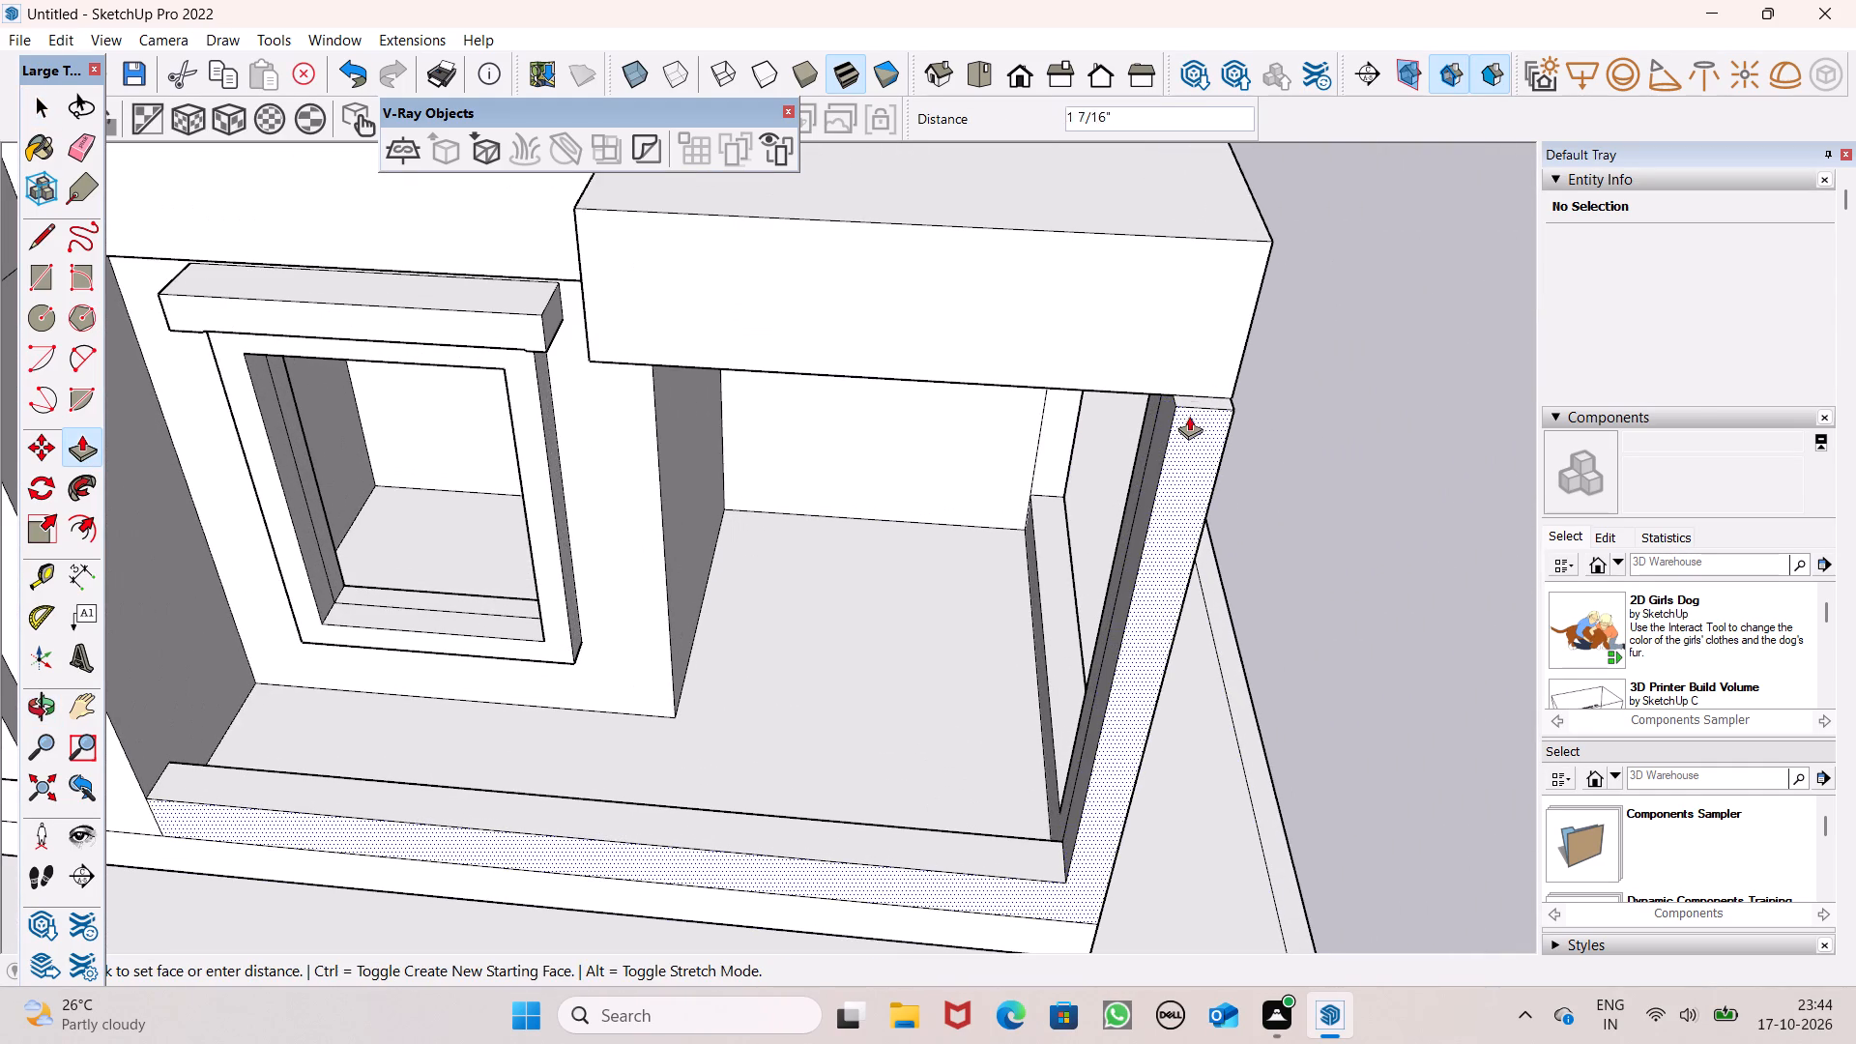
drag(1189, 416, 1202, 380)
click(1203, 378)
Push/Pull the floor band above the recessed ground-floor window out flush with the front face of the adjoining slab.
scroll(1081, 377, down, 2)
middle_drag(1040, 375, 1255, 370)
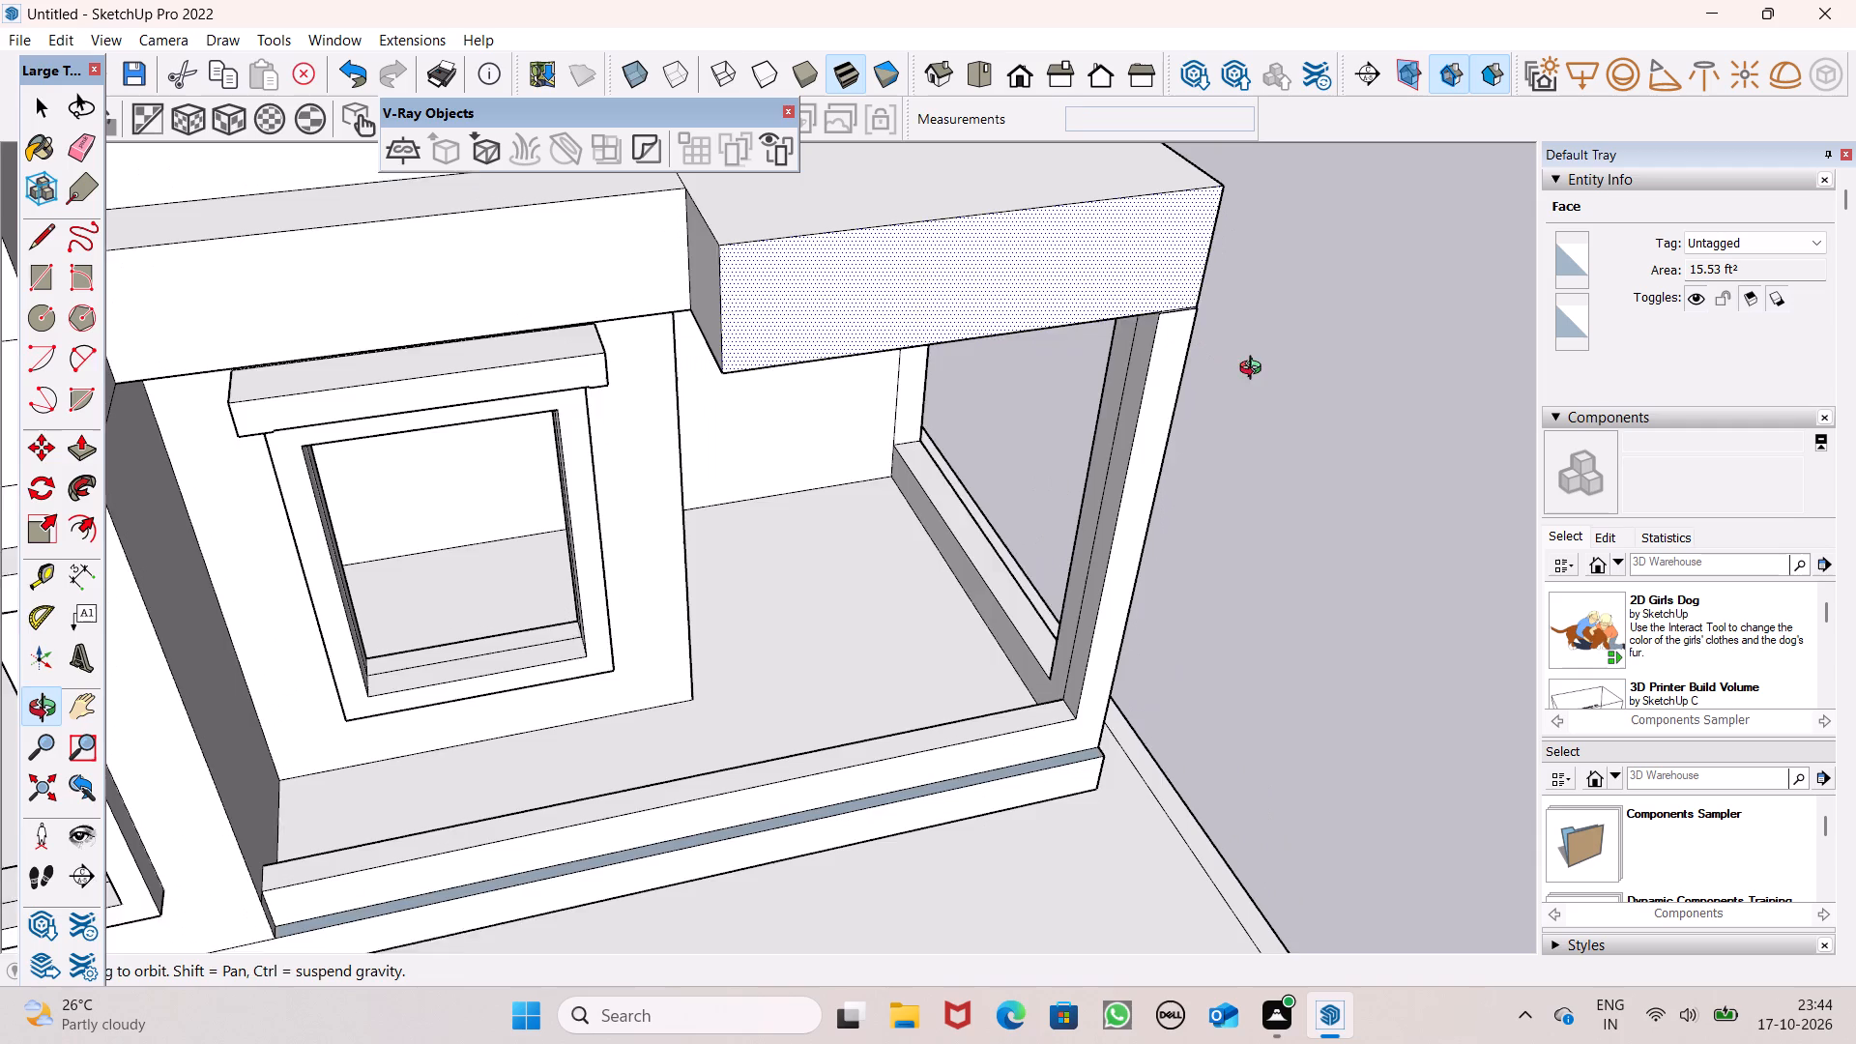
middle_drag(1255, 370, 1261, 364)
scroll(668, 260, down, 3)
drag(613, 244, 636, 262)
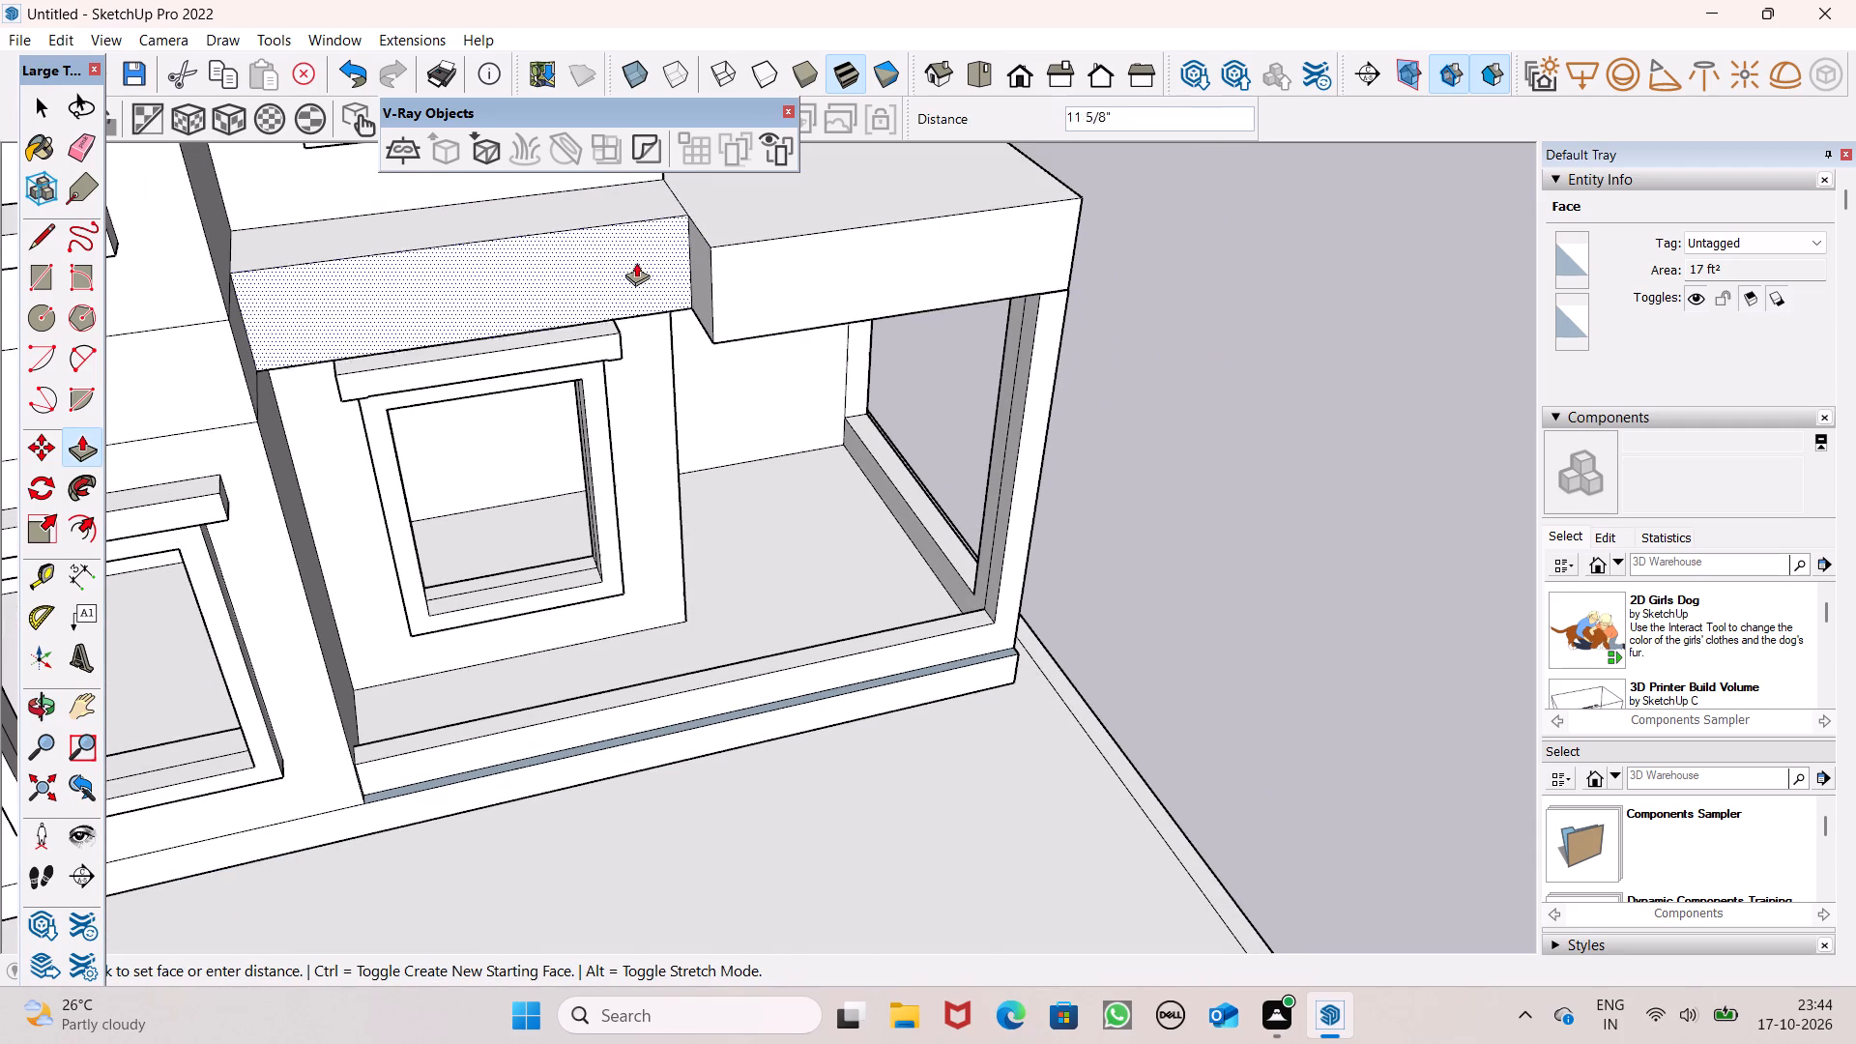
drag(636, 262, 749, 249)
Erase the seam edges between the window's floor band and the first-floor slab on the front face and top.
scroll(560, 217, down, 5)
middle_drag(679, 275, 592, 216)
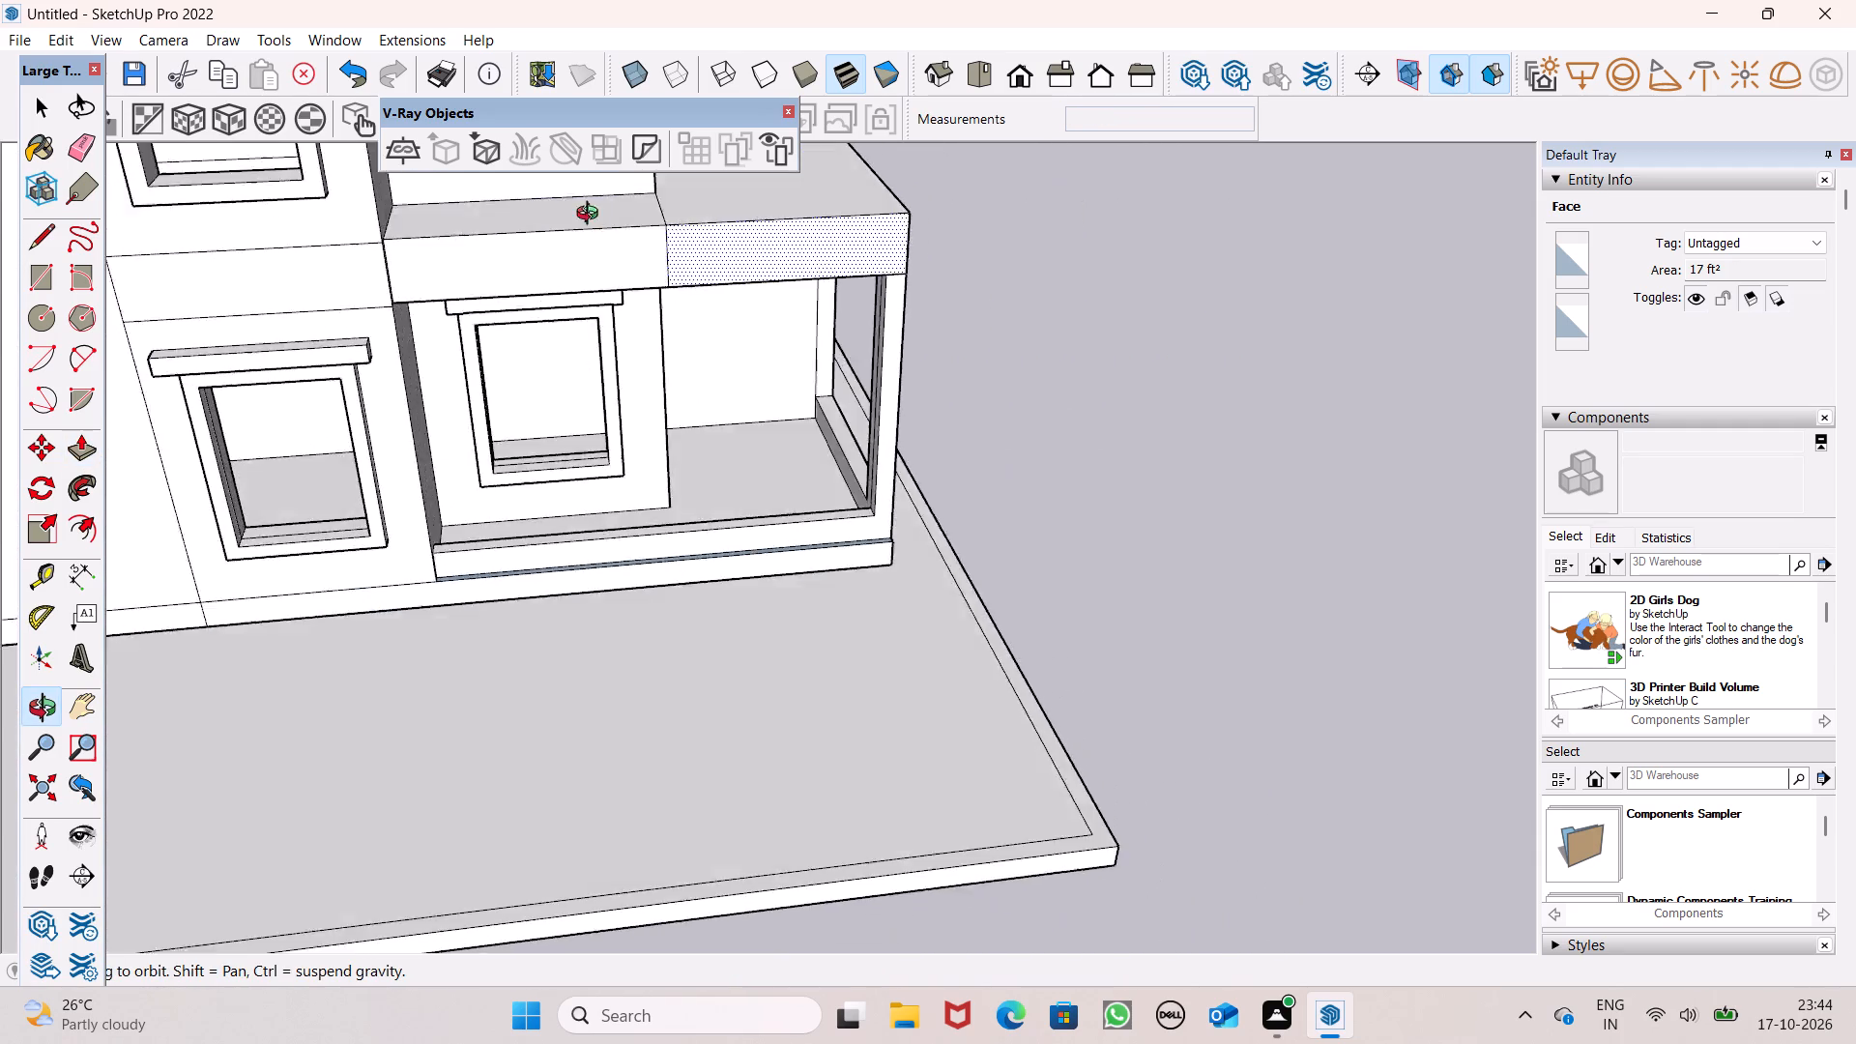
middle_drag(592, 216, 224, 116)
key(space)
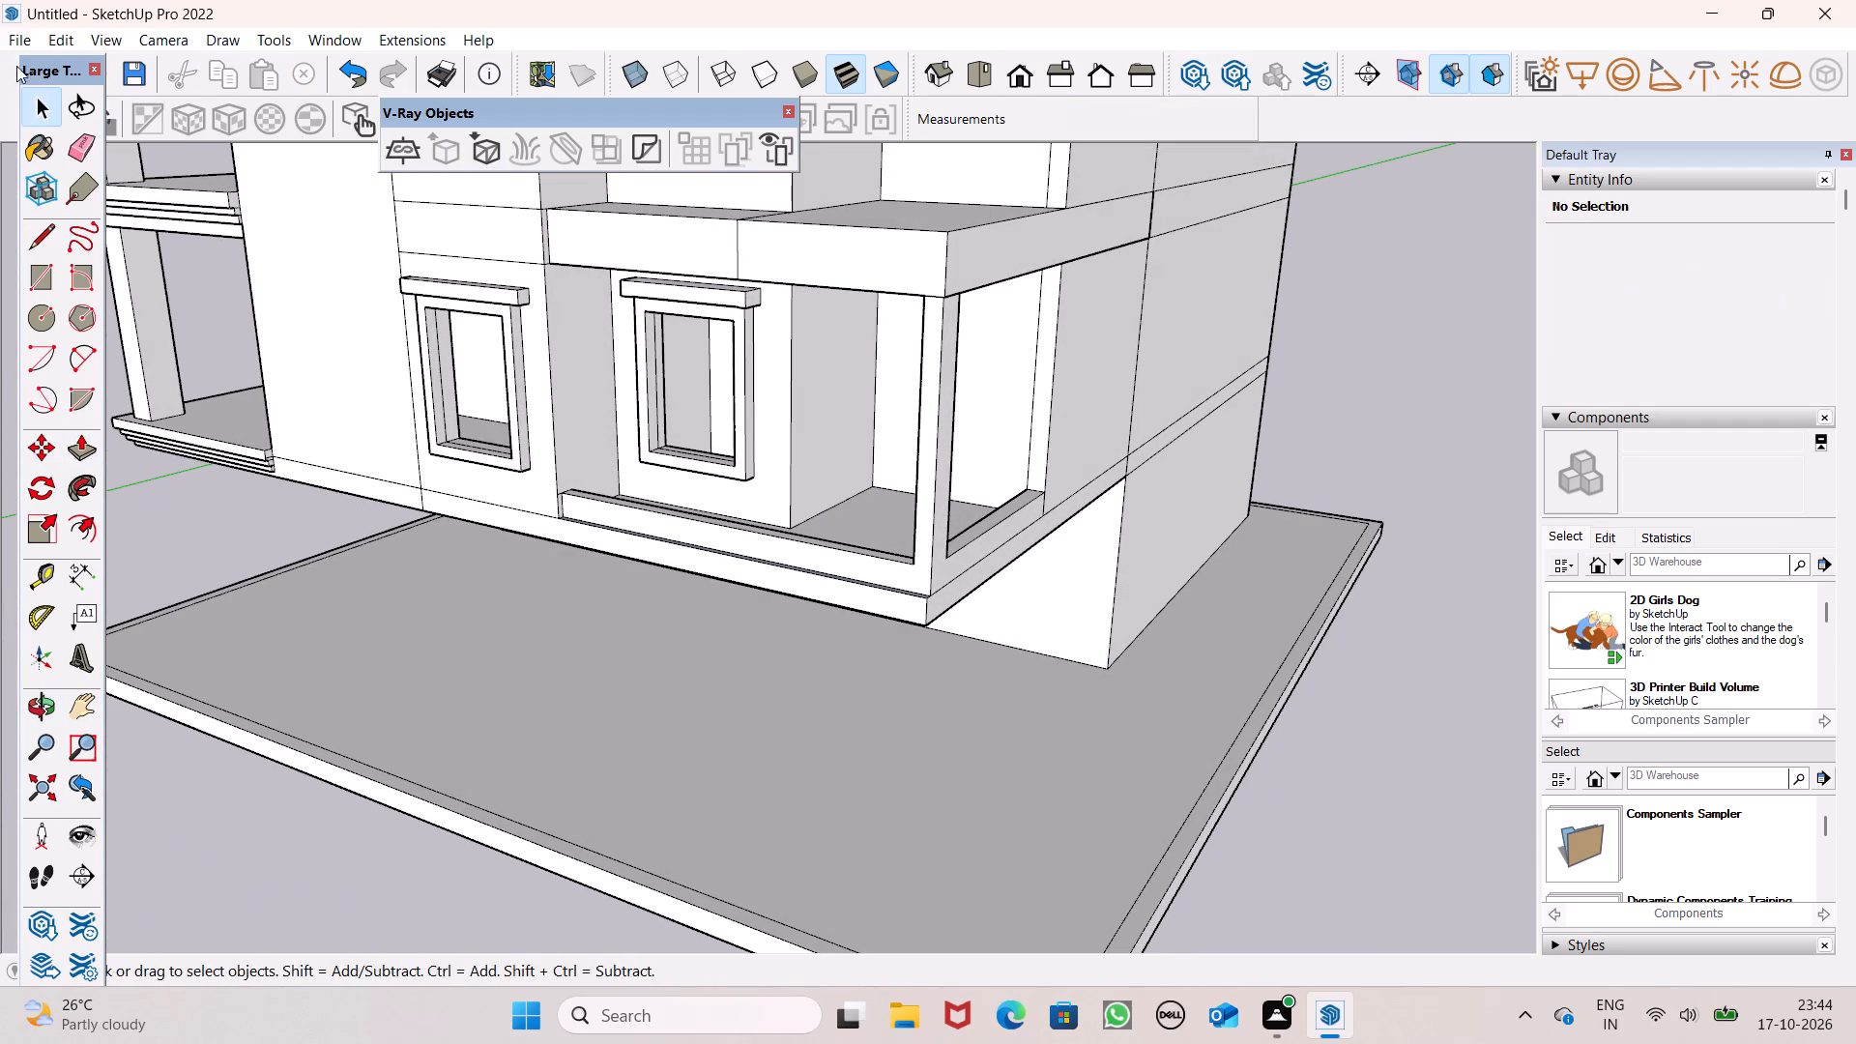
click(81, 126)
middle_drag(452, 278, 700, 350)
scroll(638, 346, up, 1)
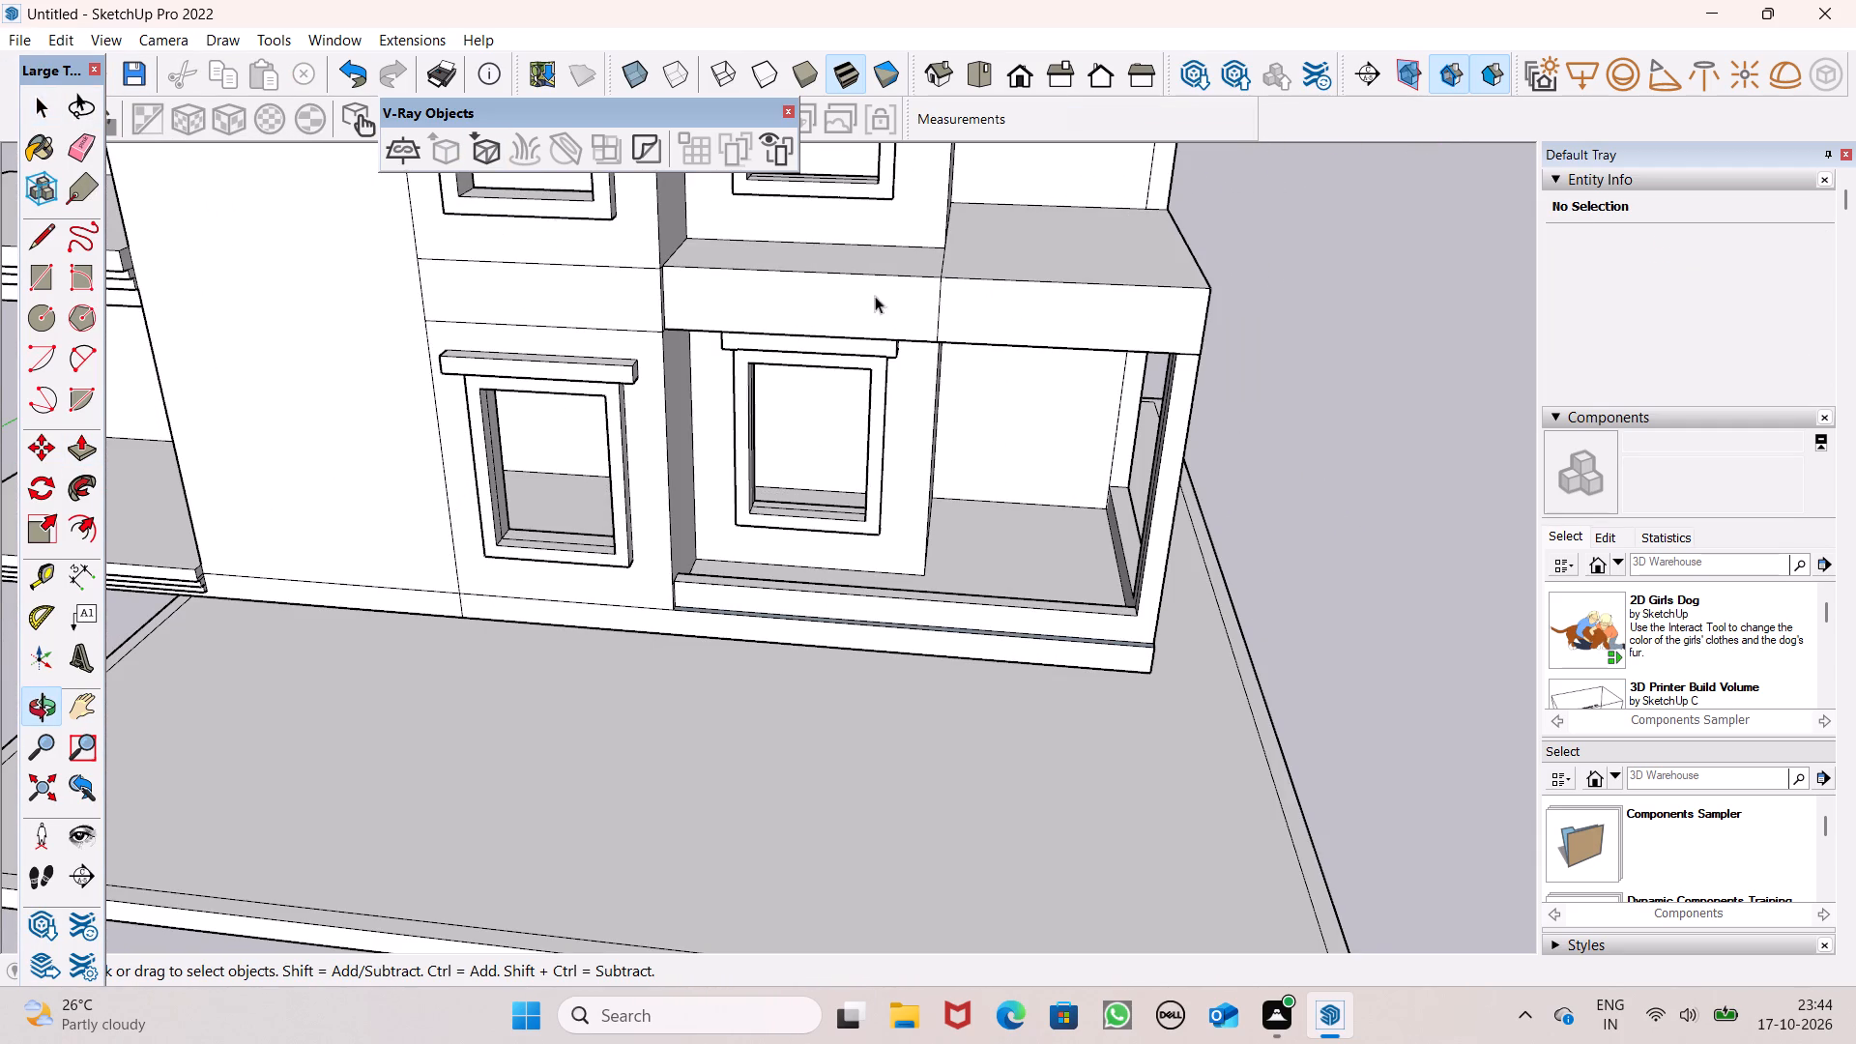
drag(89, 141, 205, 197)
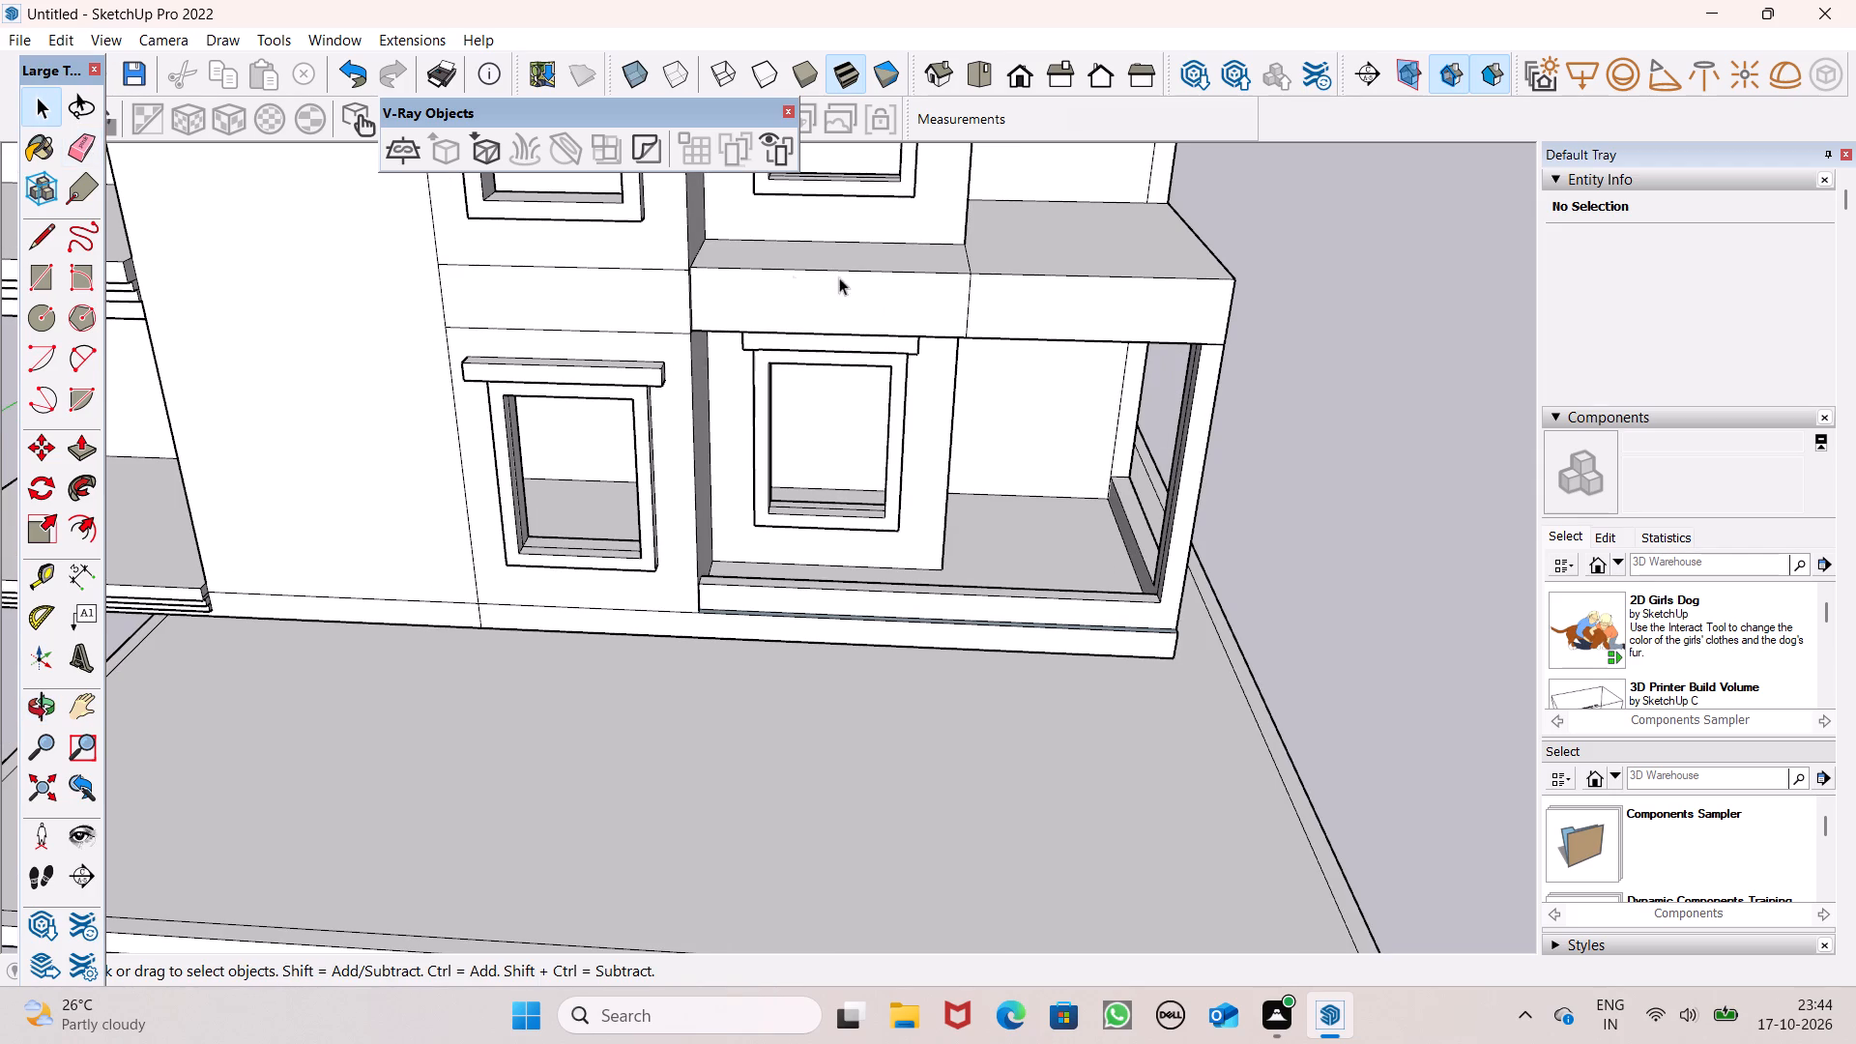
click(99, 125)
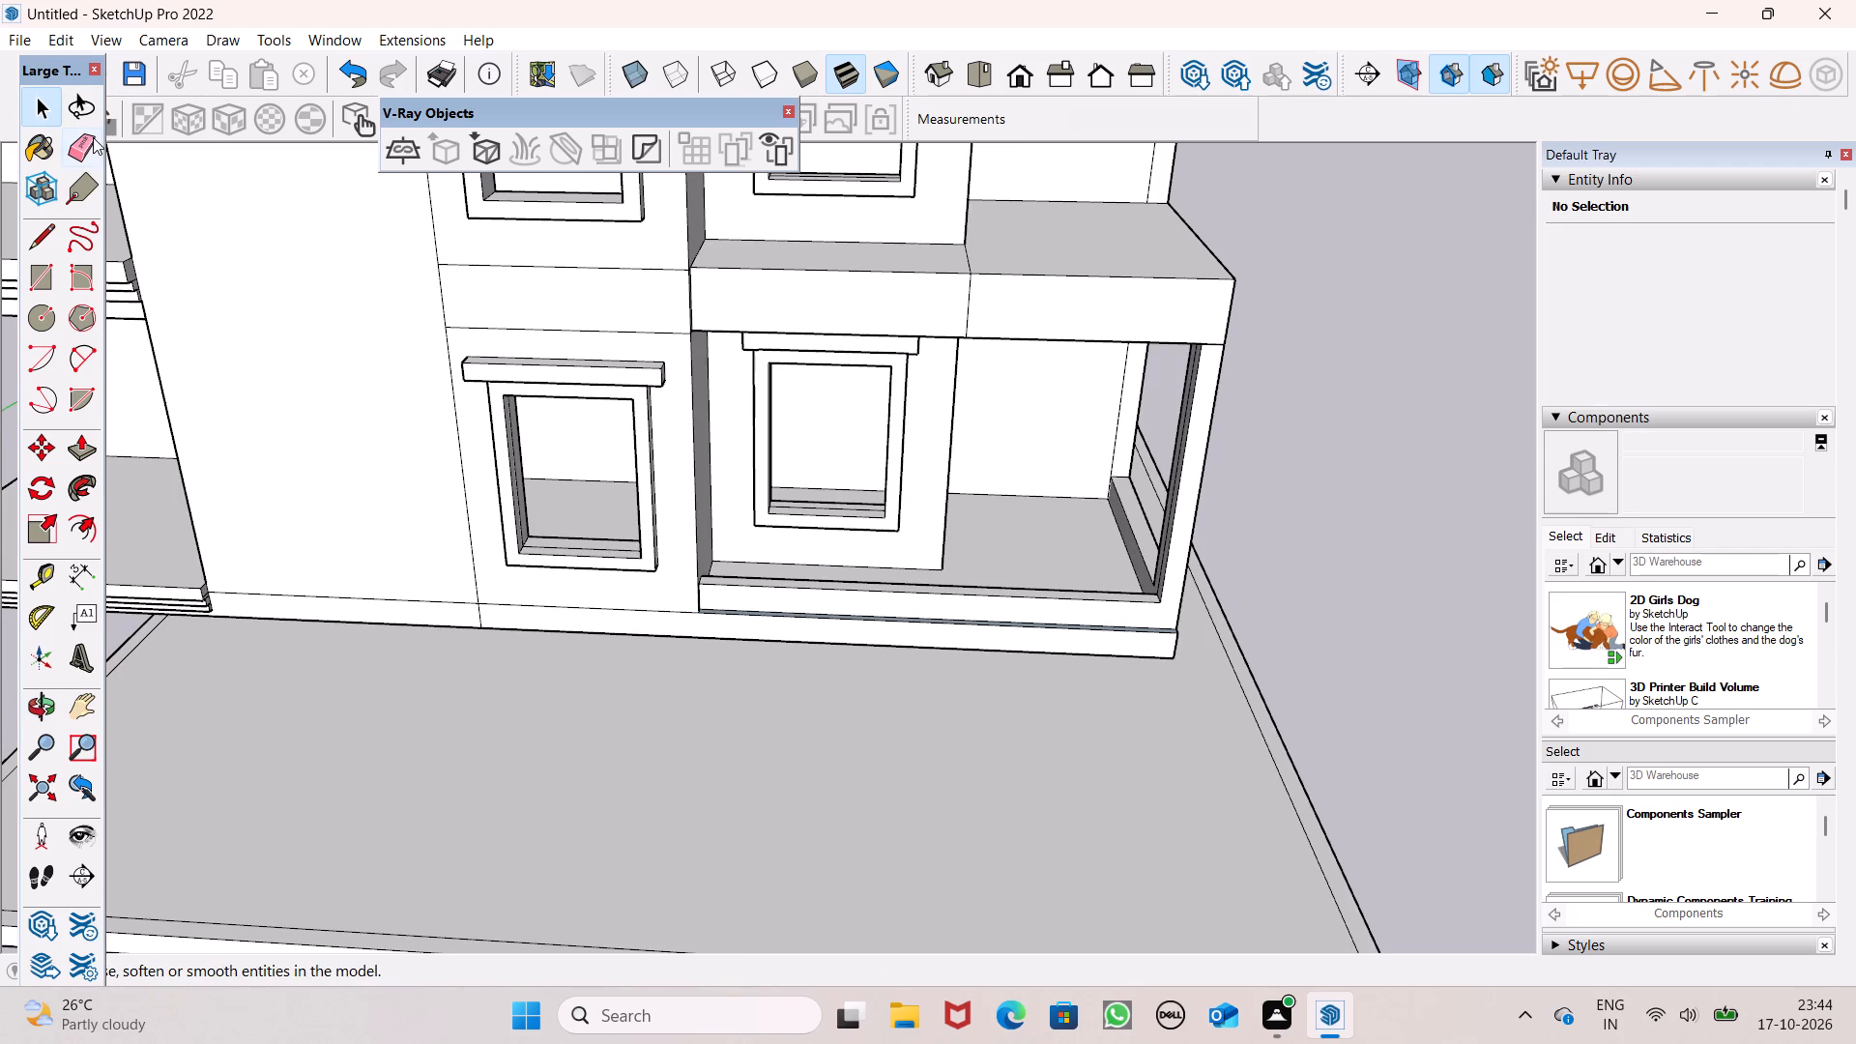
click(93, 144)
click(973, 321)
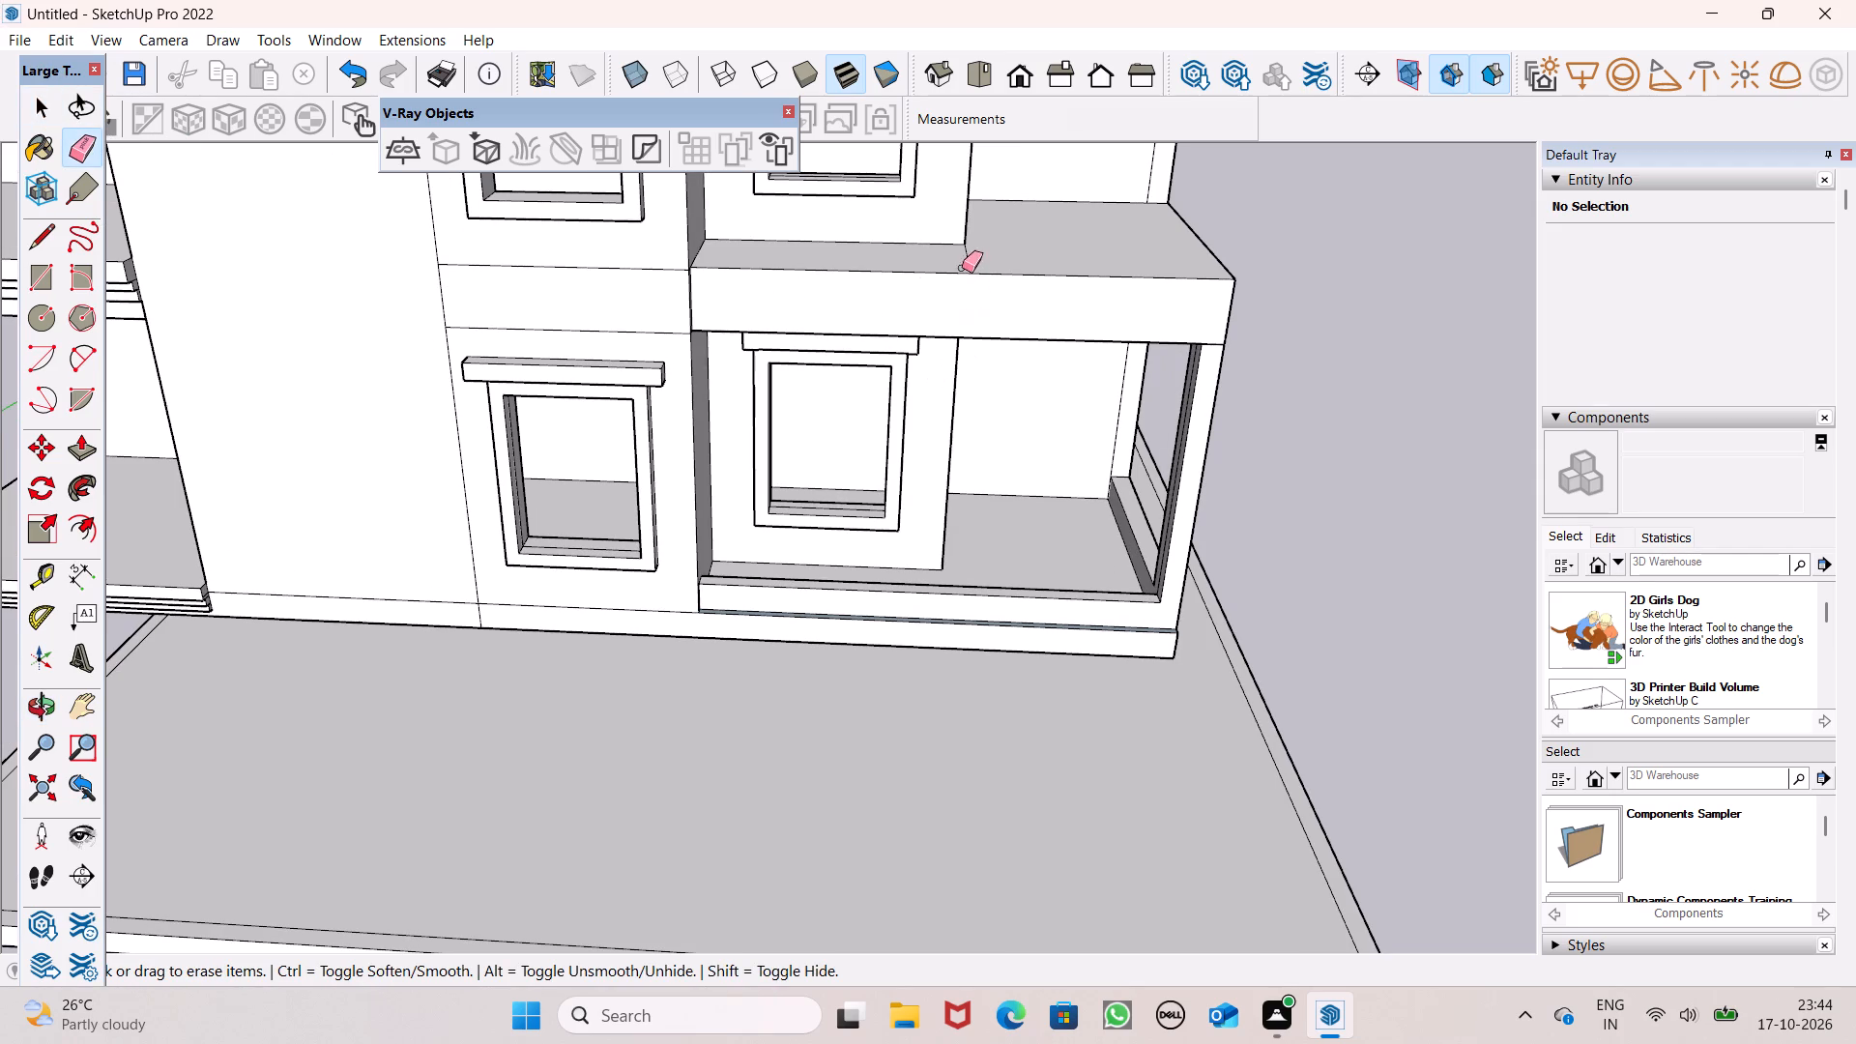
click(973, 258)
scroll(1094, 245, down, 2)
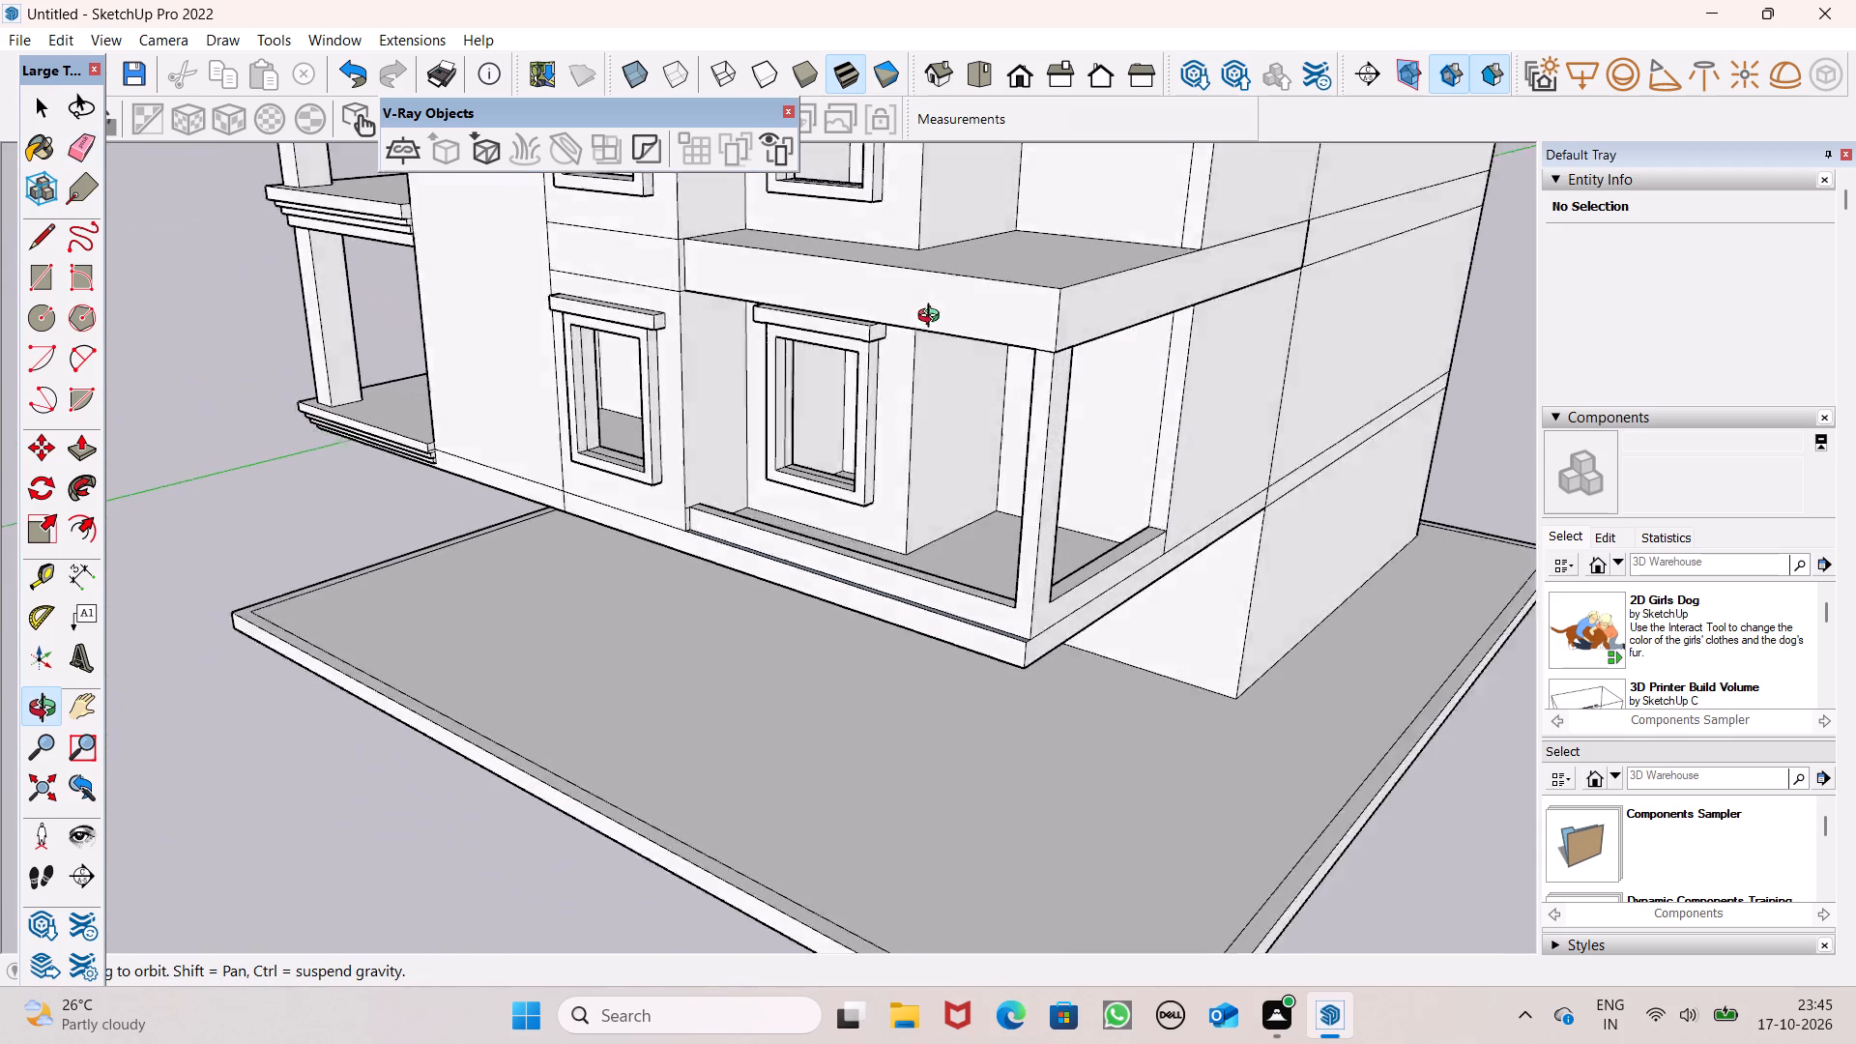